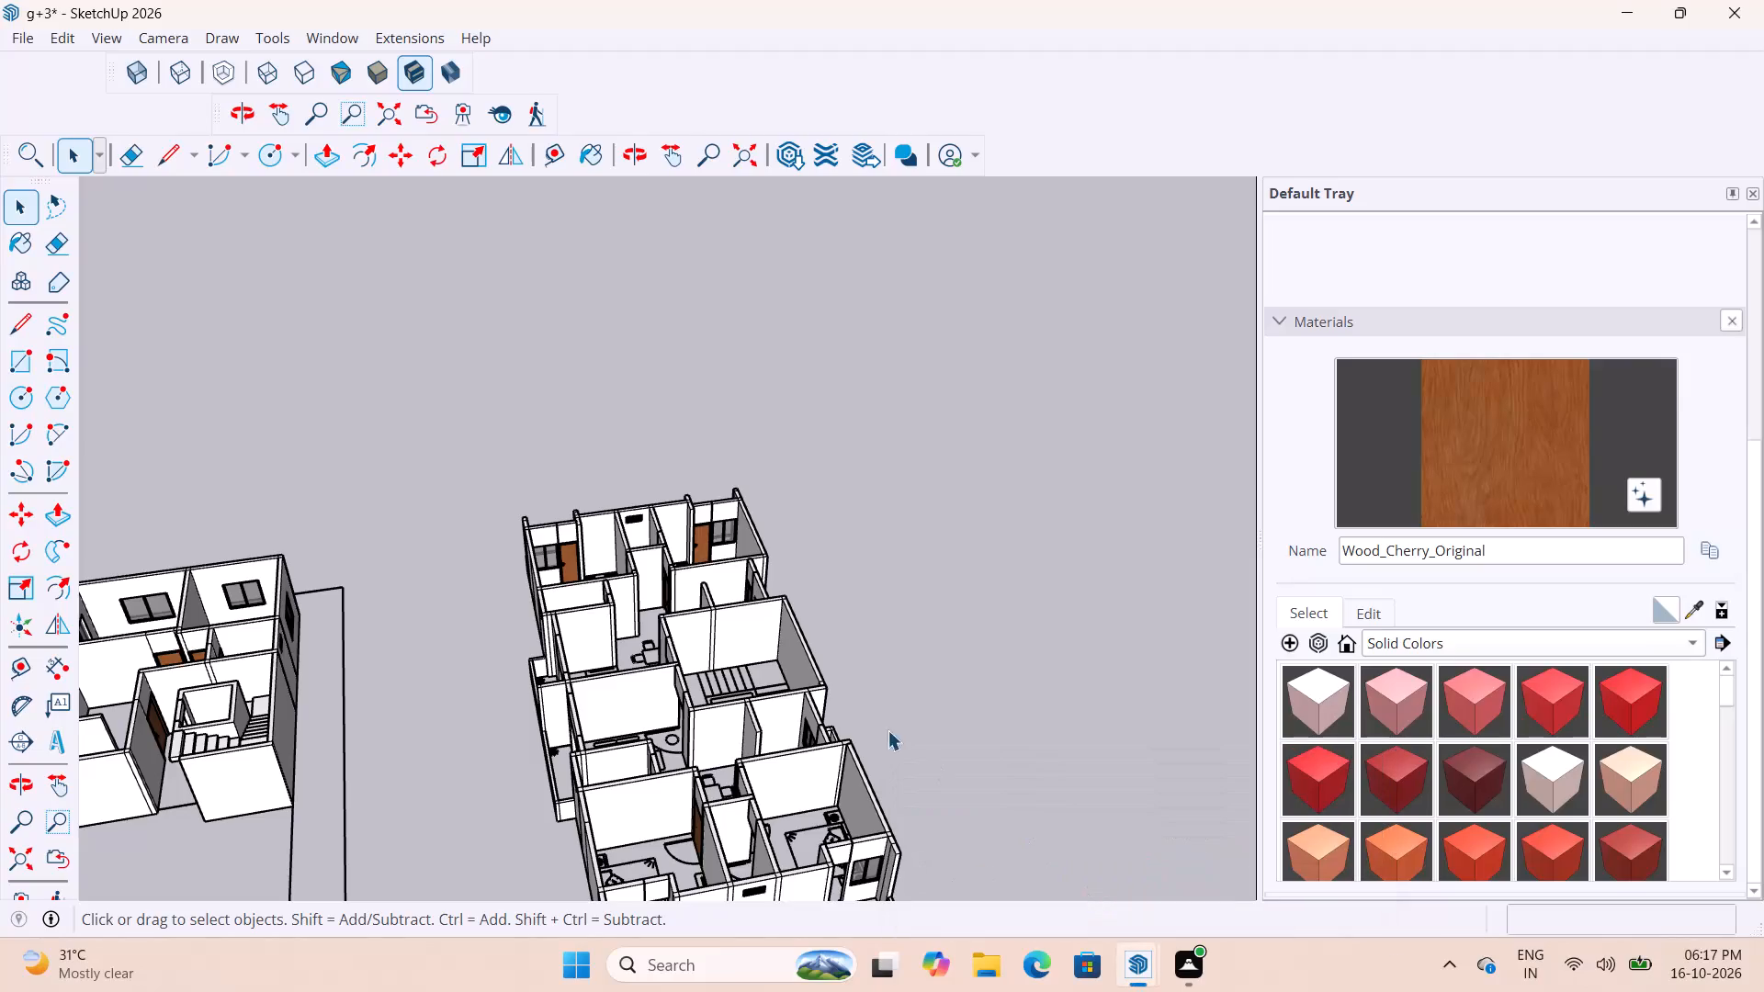
Examine the larger furnished floor model from several sides, checking its rooms, doors and windows.
scroll(1217, 626, "down", 4)
scroll(1072, 605, "down", 4)
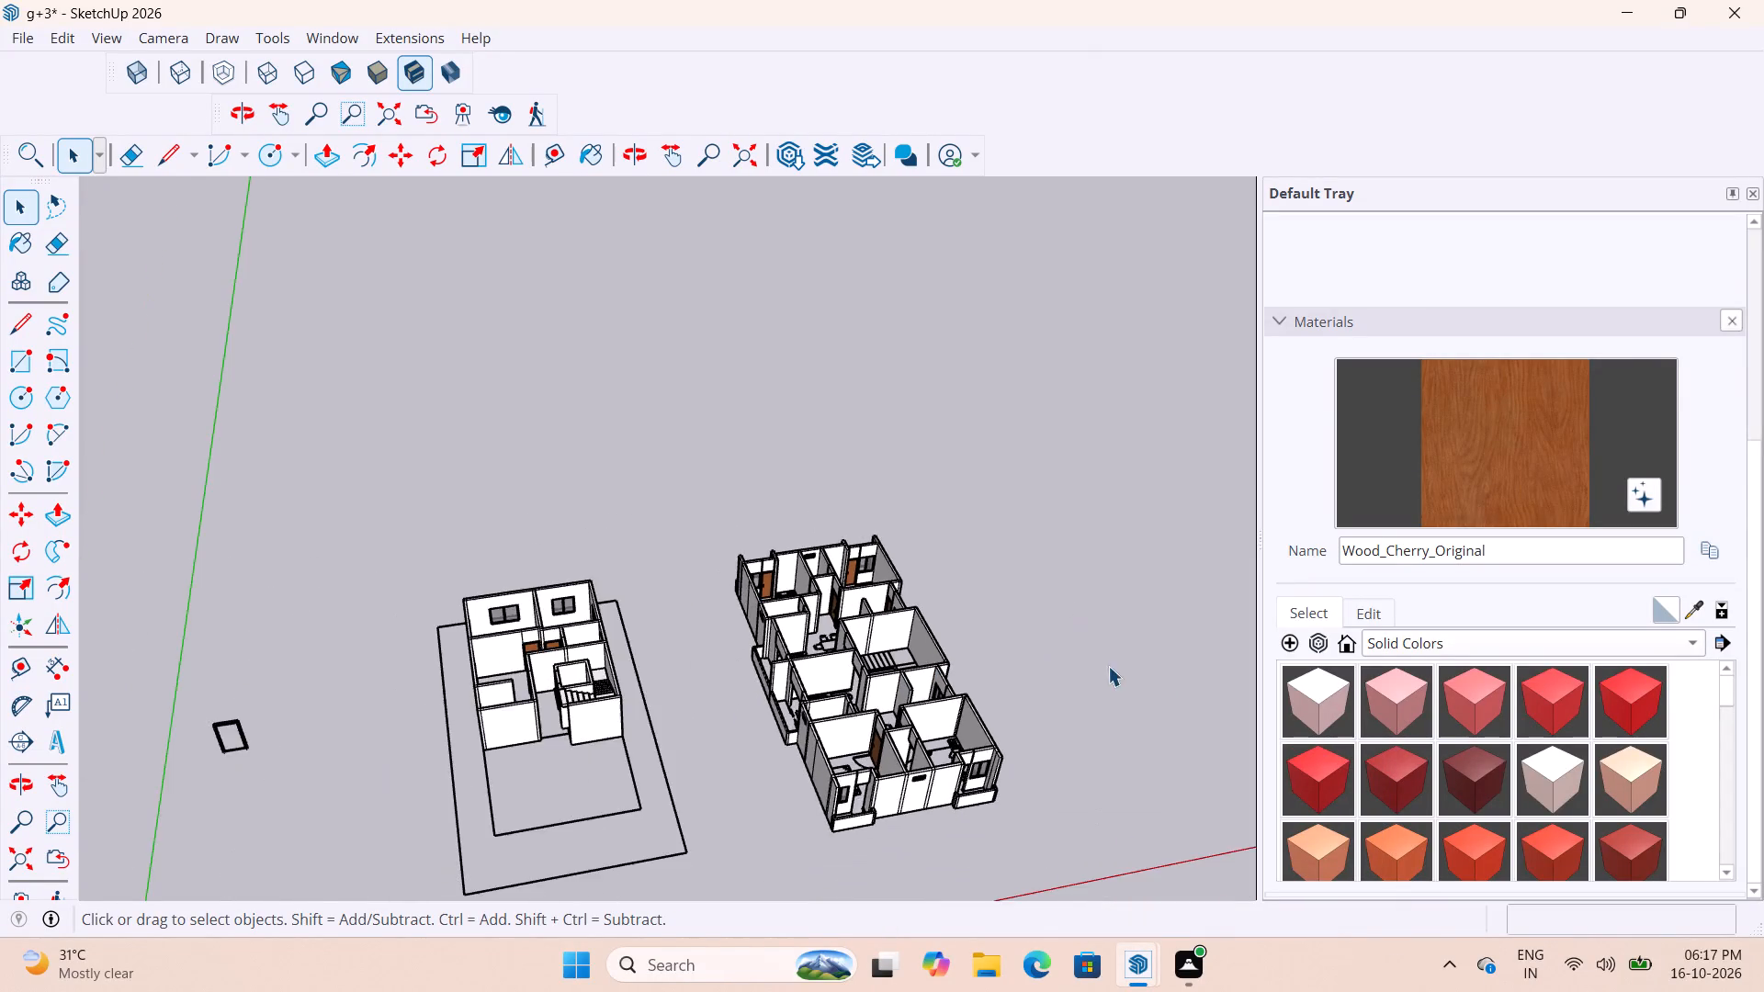
middle_click_drag(1032, 675, 902, 701)
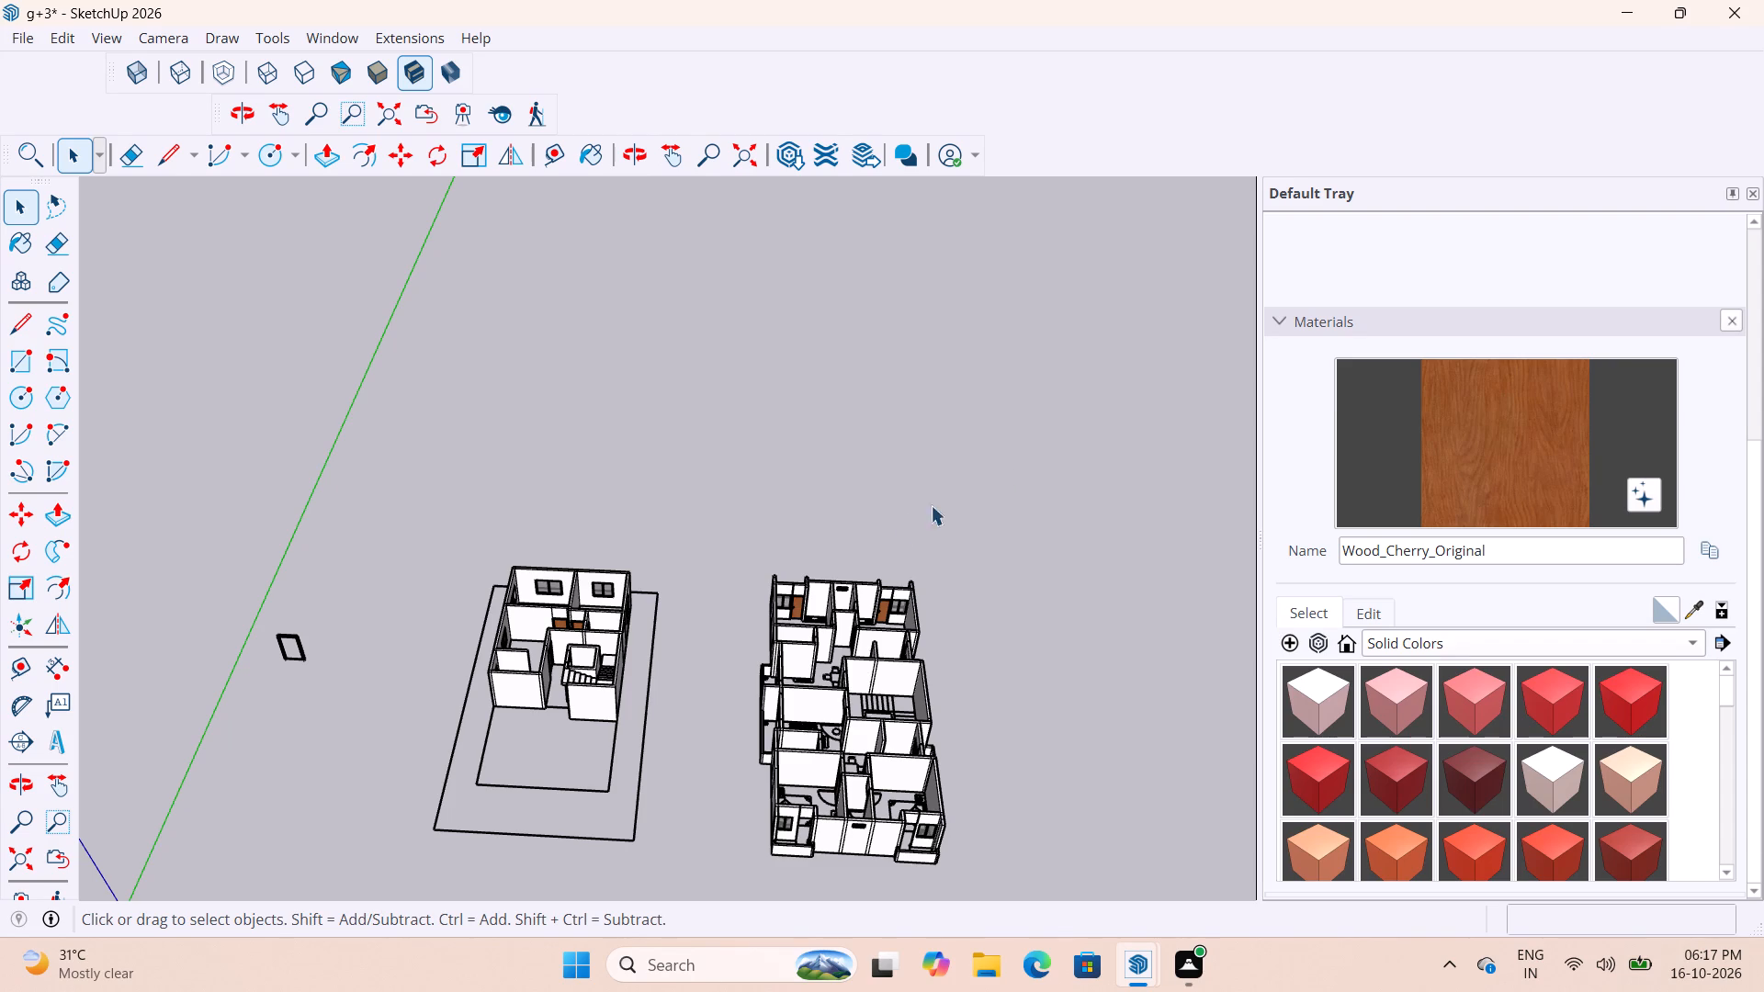
scroll(777, 502, "down", 5)
scroll(749, 576, "up", 18)
middle_click_drag(923, 578, 914, 665)
scroll(912, 639, "down", 7)
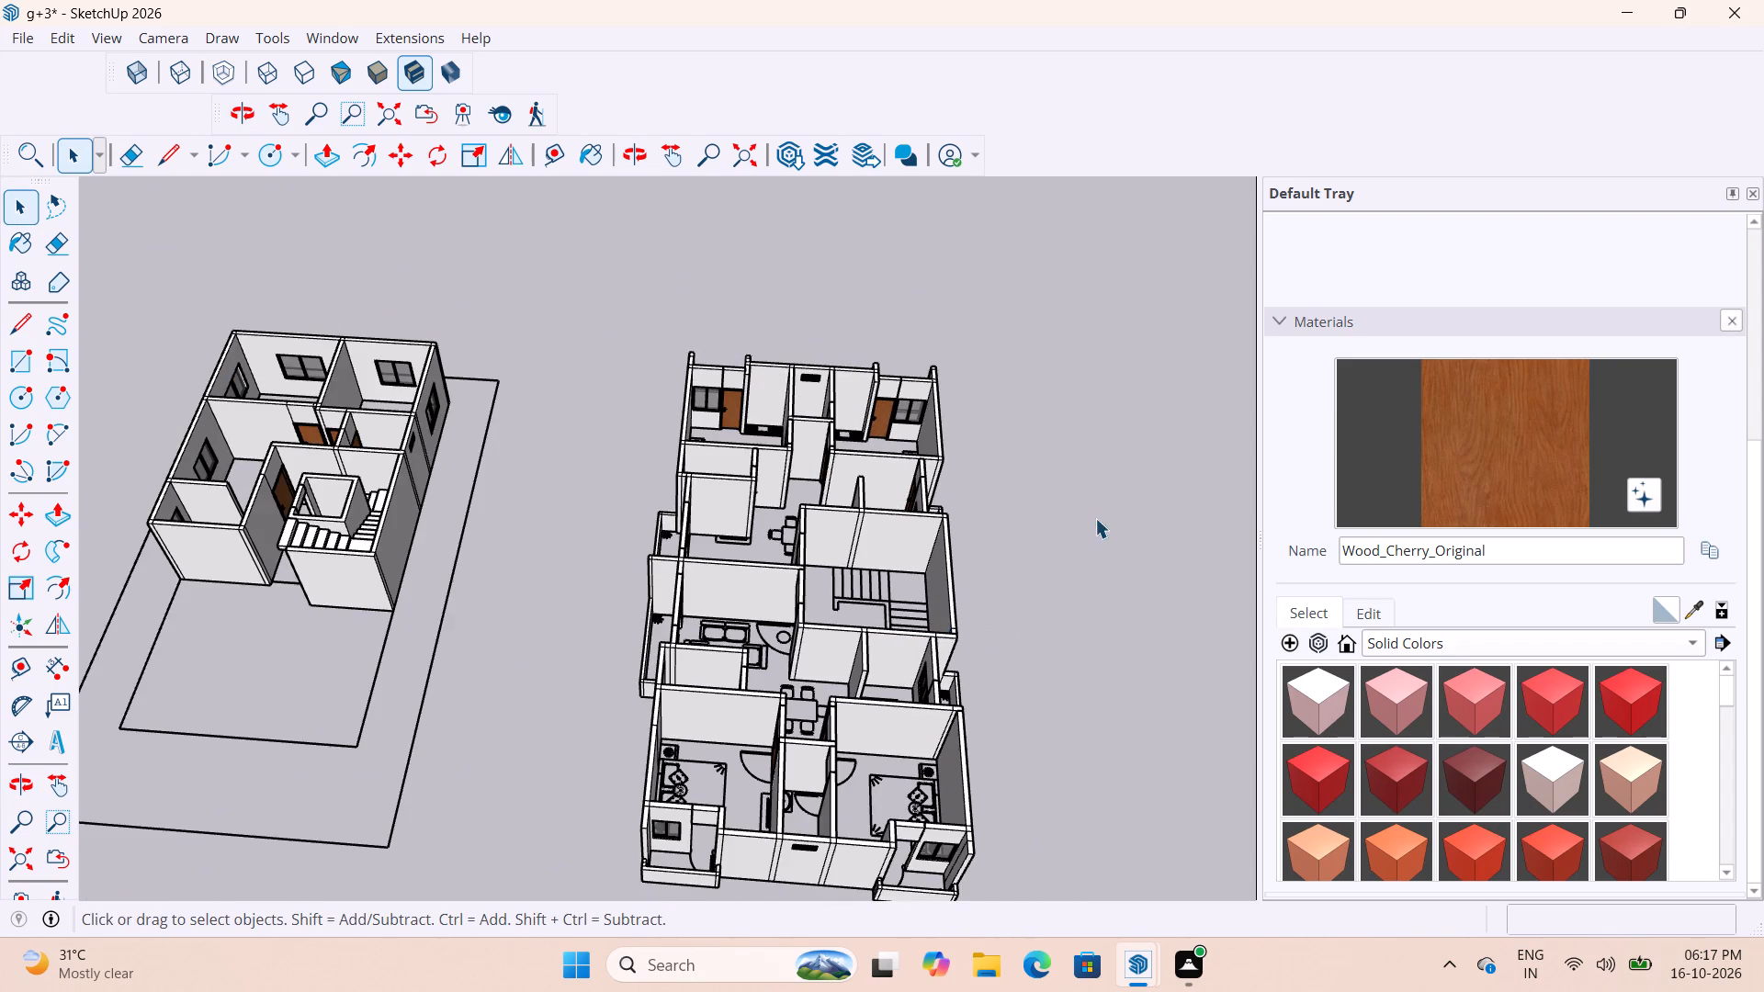
scroll(825, 396, "up", 6)
scroll(825, 314, "down", 4)
scroll(949, 396, "up", 9)
middle_click_drag(948, 407, 586, 385)
scroll(911, 517, "down", 4)
middle_click_drag(867, 628, 1491, 679)
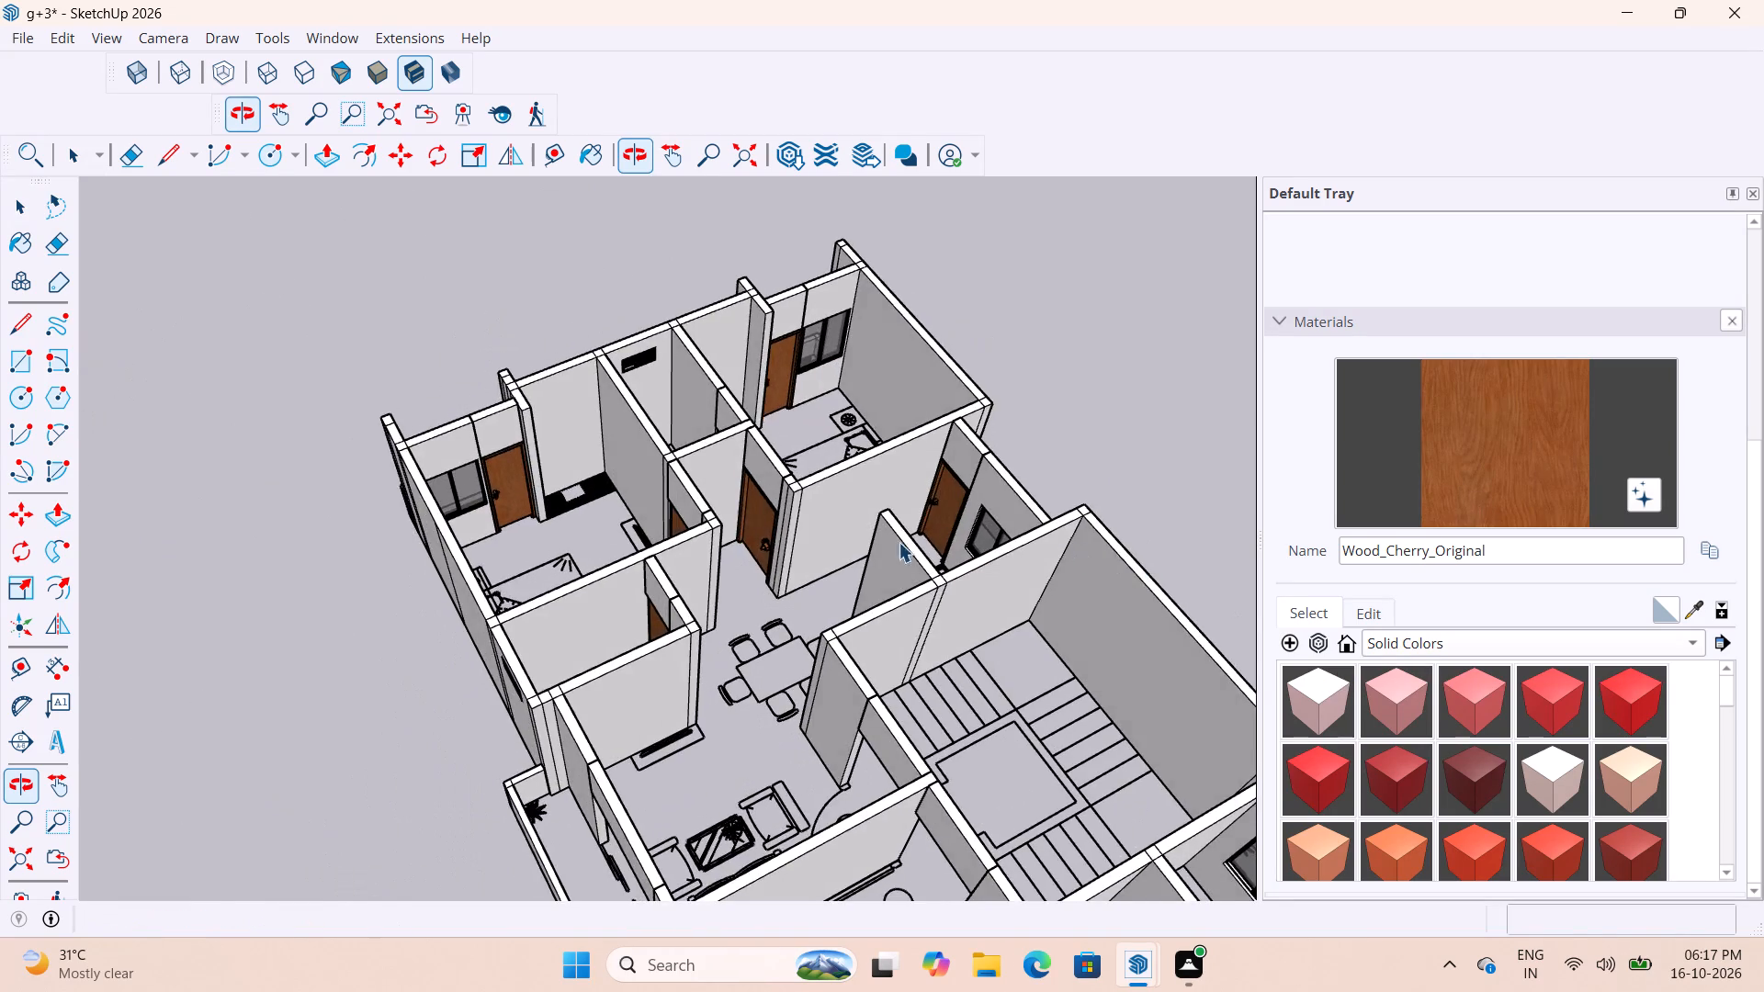
scroll(844, 548, "down", 5)
middle_click_drag(905, 601, 1238, 588)
scroll(798, 612, "down", 5)
middle_click_drag(893, 593, 788, 596)
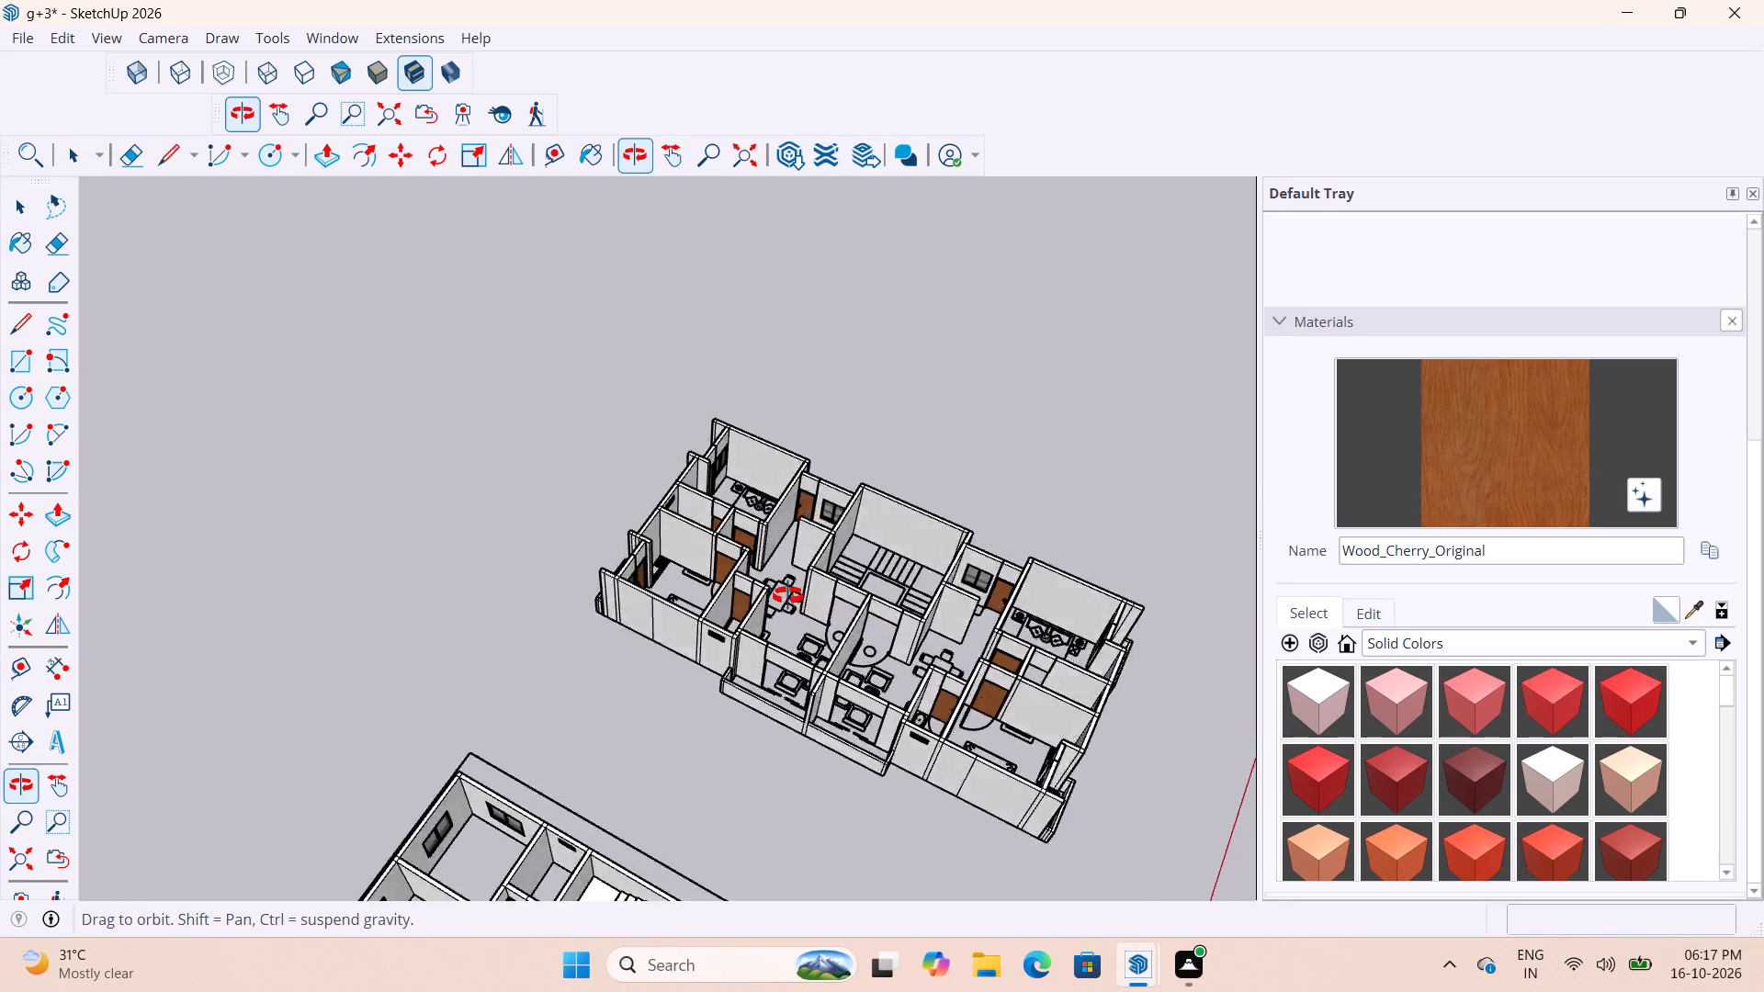
middle_click_drag(788, 596, 680, 611)
scroll(707, 616, "up", 12)
middle_click_drag(1013, 672, 381, 635)
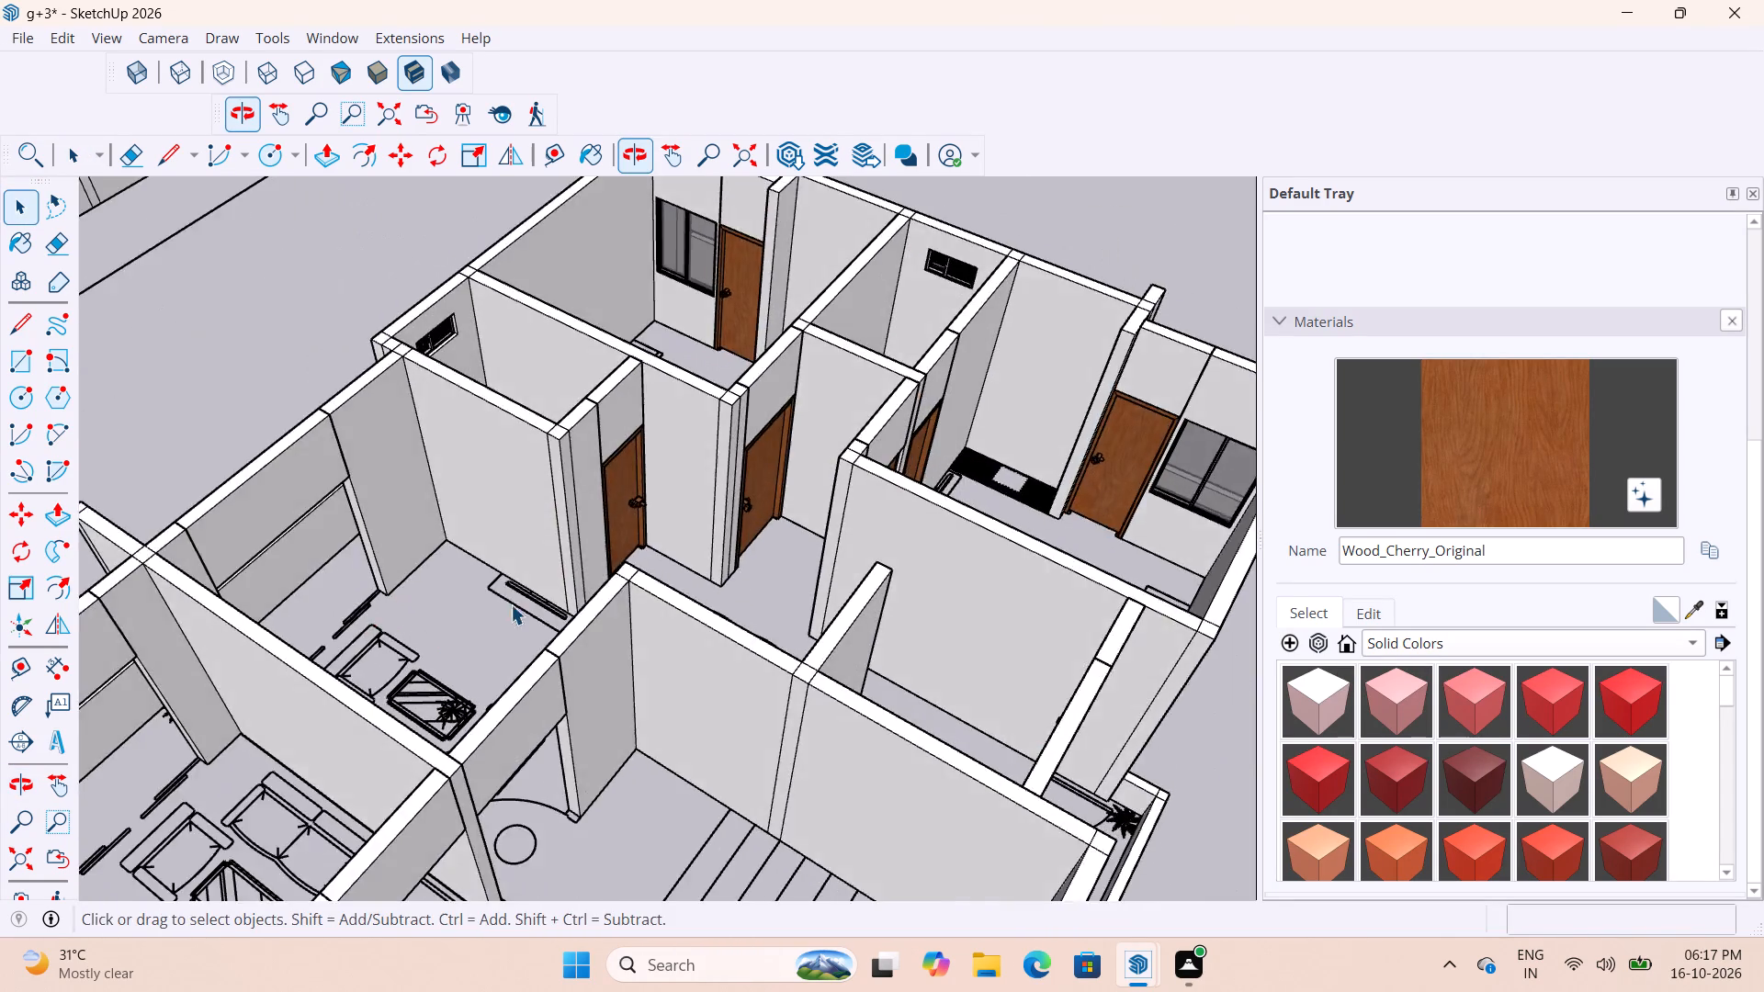
scroll(602, 618, "down", 4)
middle_click_drag(725, 696, 385, 647)
scroll(358, 628, "down", 4)
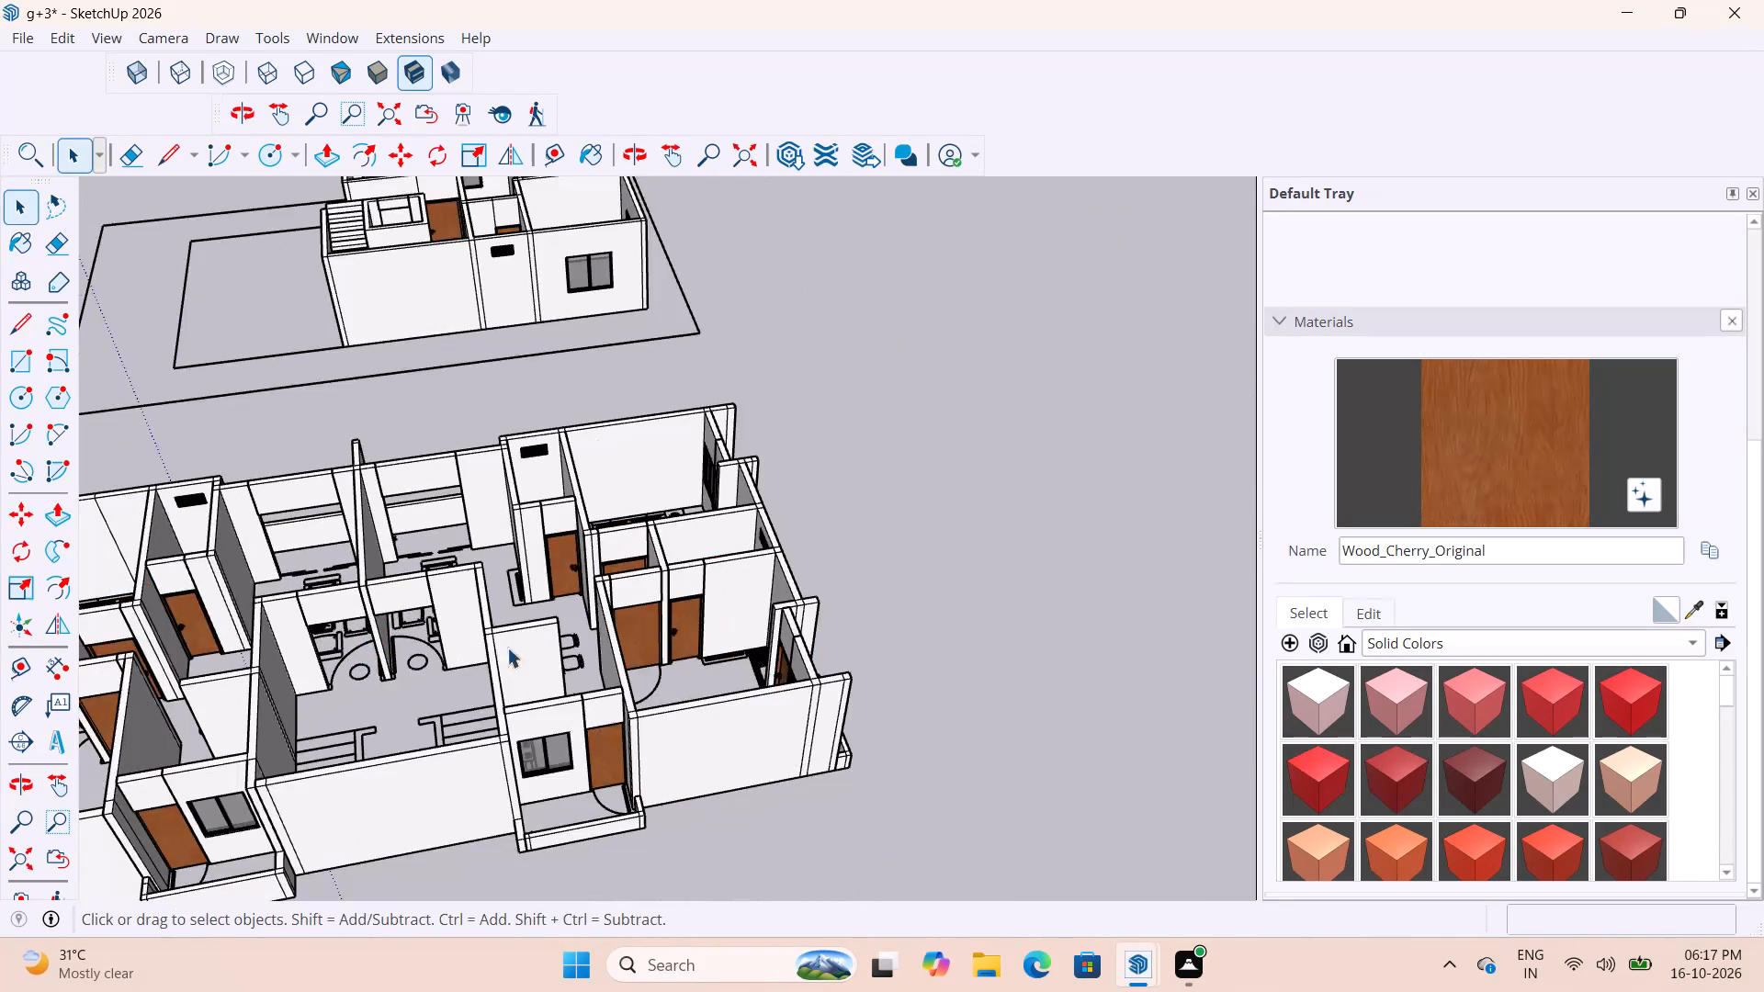
scroll(577, 633, "up", 8)
middle_click_drag(772, 635, 661, 643)
scroll(862, 618, "down", 8)
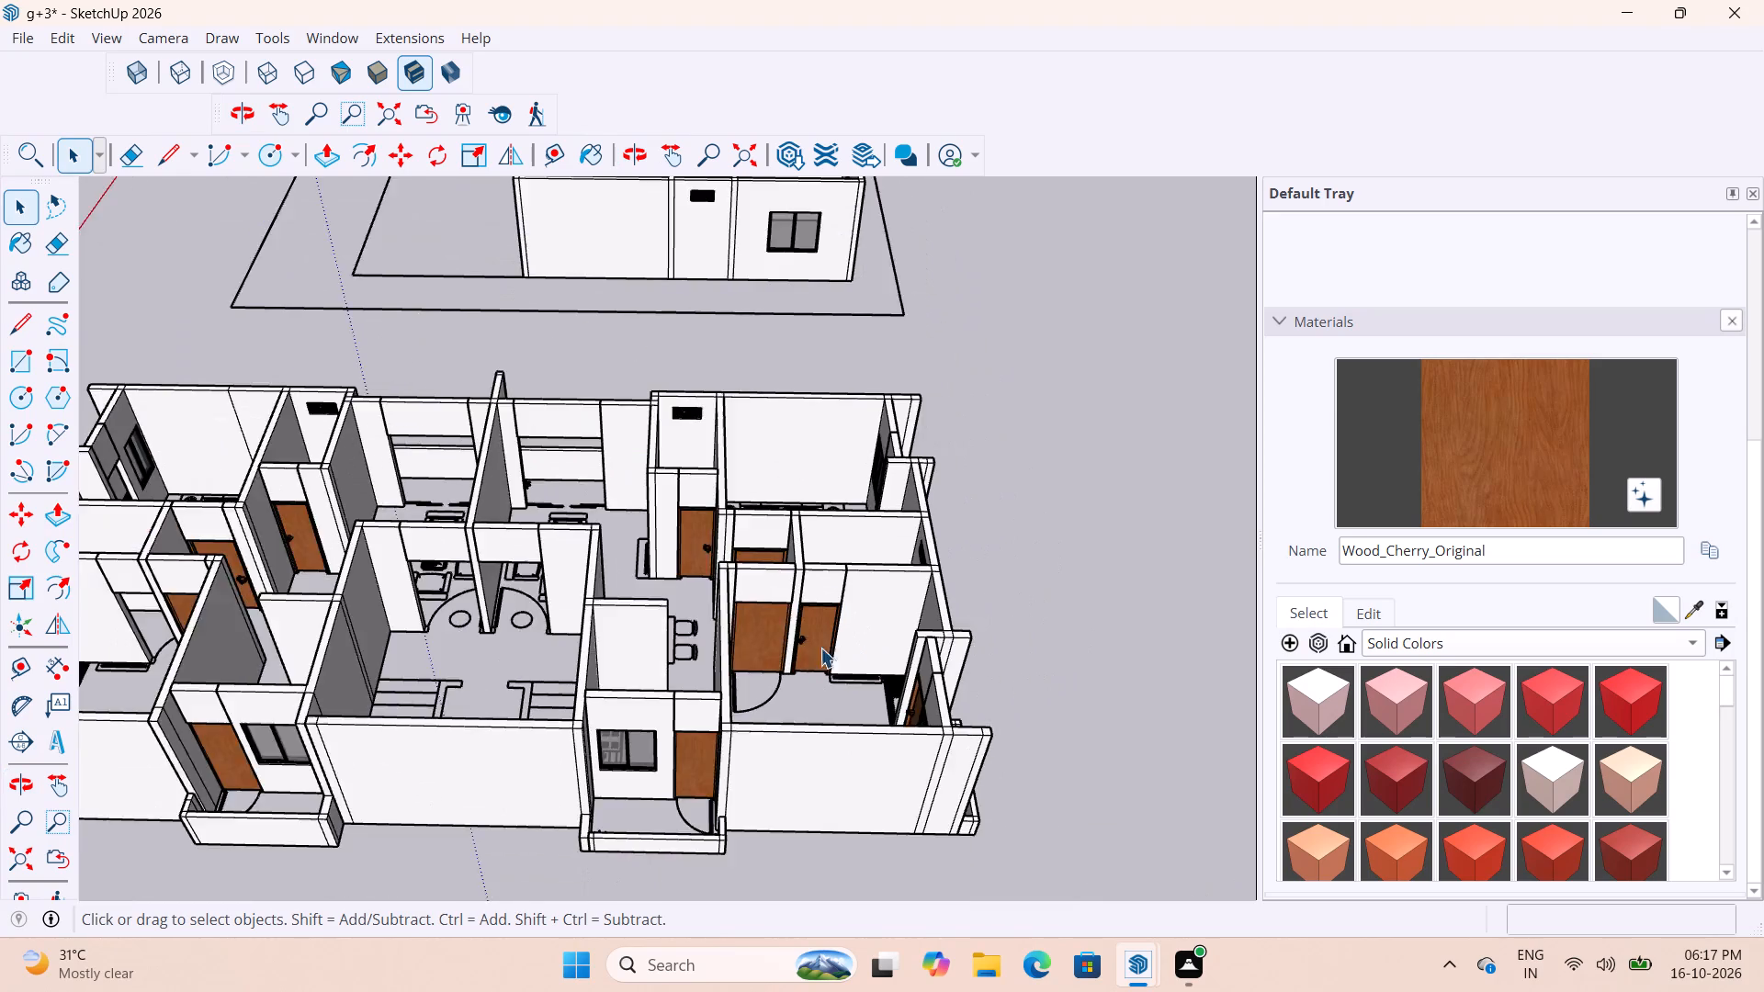
Inspect the wide wooden door panel beside the door with a handle in the end bedroom up close.
scroll(747, 645, "up", 15)
left_click(694, 646)
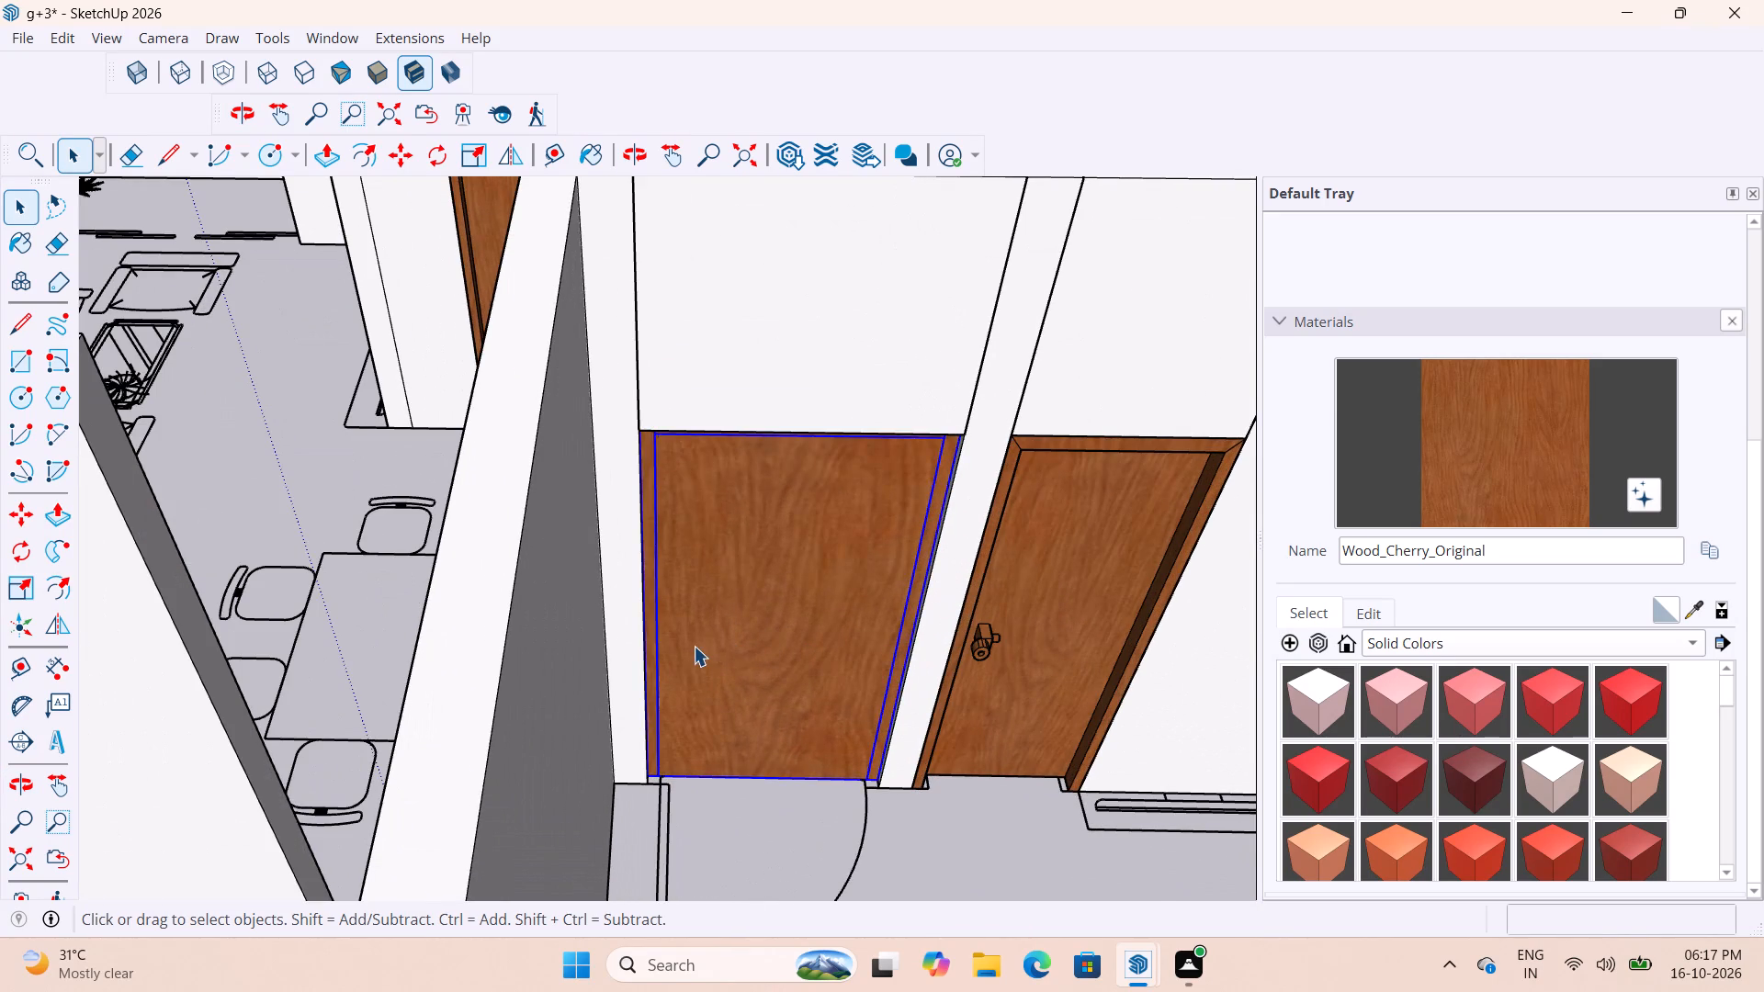
scroll(694, 667, "down", 3)
scroll(775, 716, "down", 5)
left_click(845, 800)
scroll(800, 732, "down", 1)
middle_click_drag(814, 742, 940, 779)
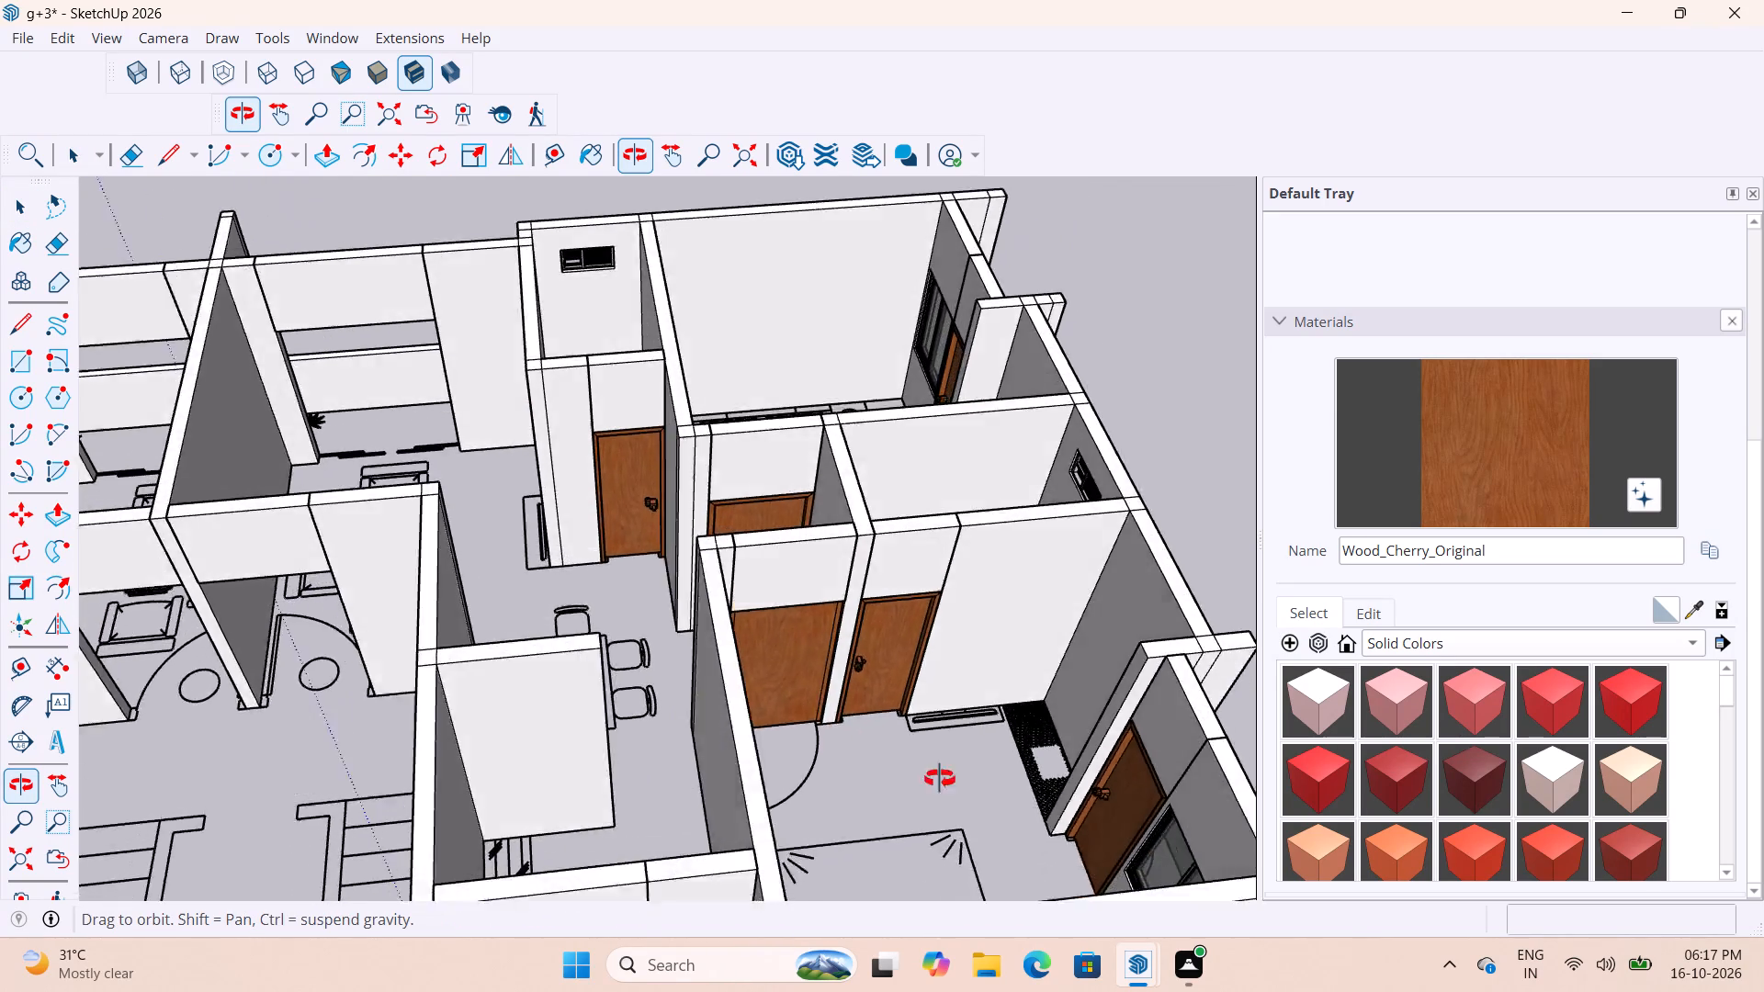
middle_click_drag(940, 779, 745, 756)
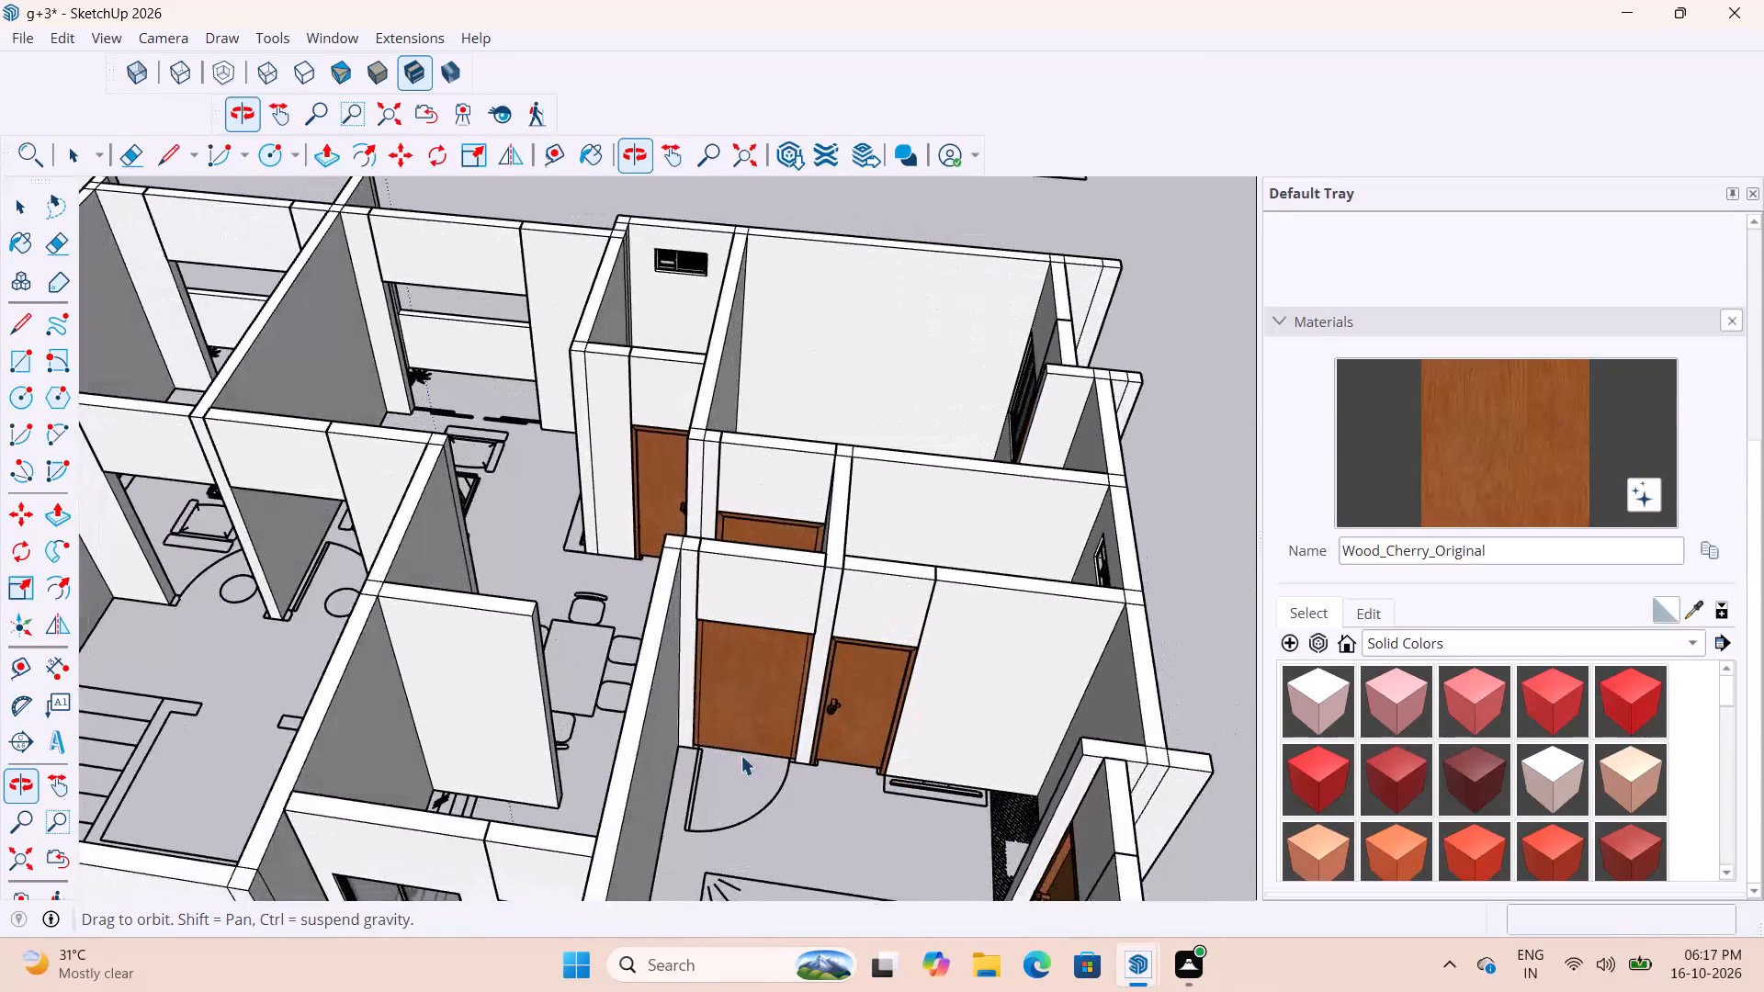
Examine the door openings around the dining area, staircase and bedrooms of the larger floor model from opposite sides.
scroll(775, 748, "down", 4)
middle_click_drag(823, 766, 1569, 767)
scroll(967, 456, "up", 3)
middle_click_drag(978, 434, 1201, 414)
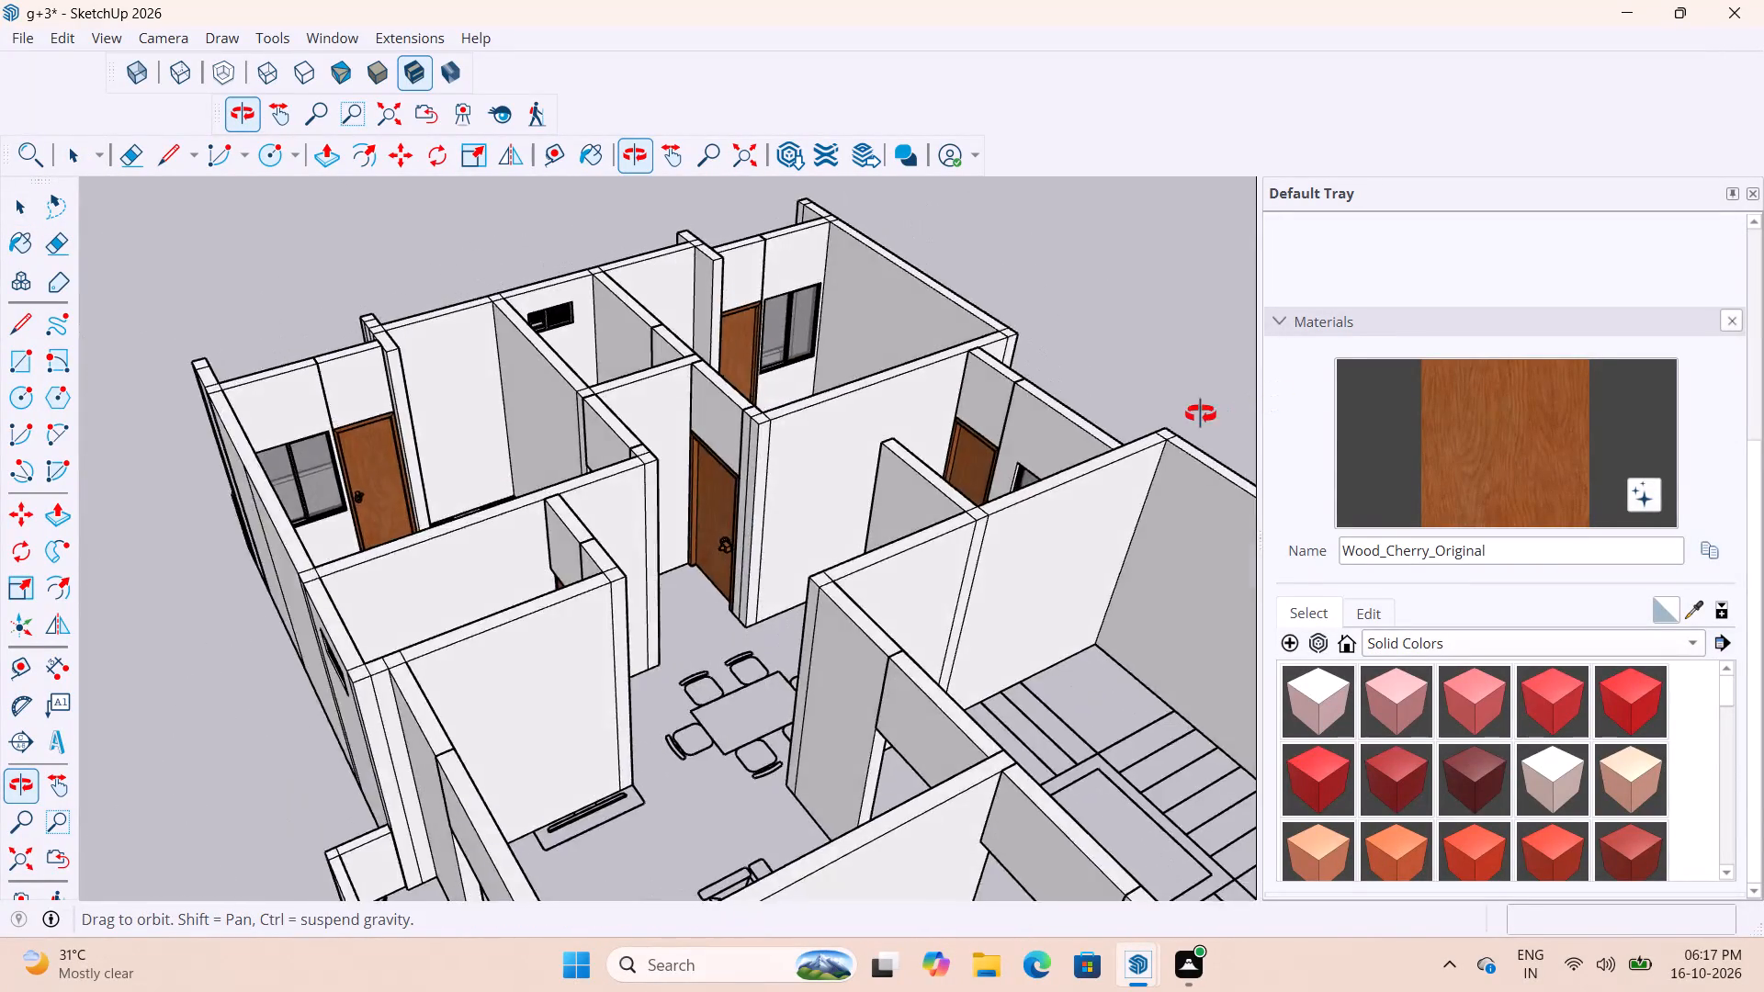
middle_click_drag(1201, 414, 467, 443)
scroll(502, 484, "down", 4)
scroll(866, 599, "up", 3)
scroll(989, 627, "down", 9)
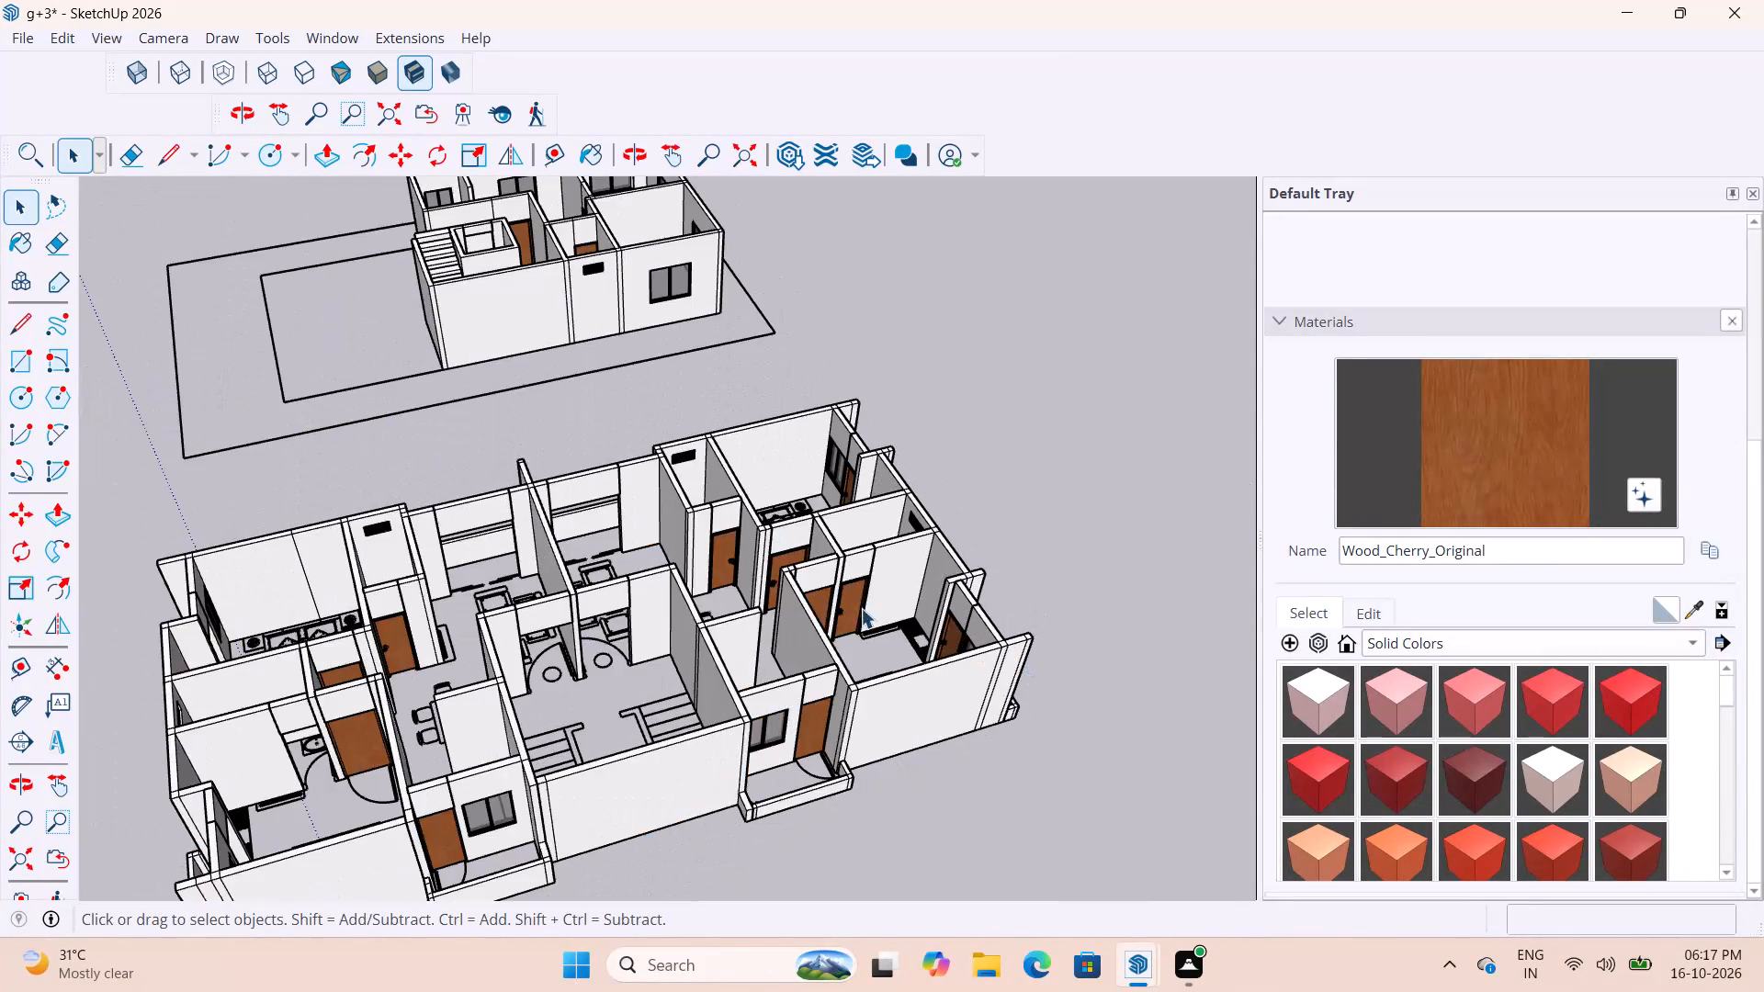
middle_click_drag(857, 608, 656, 637)
scroll(651, 626, "up", 4)
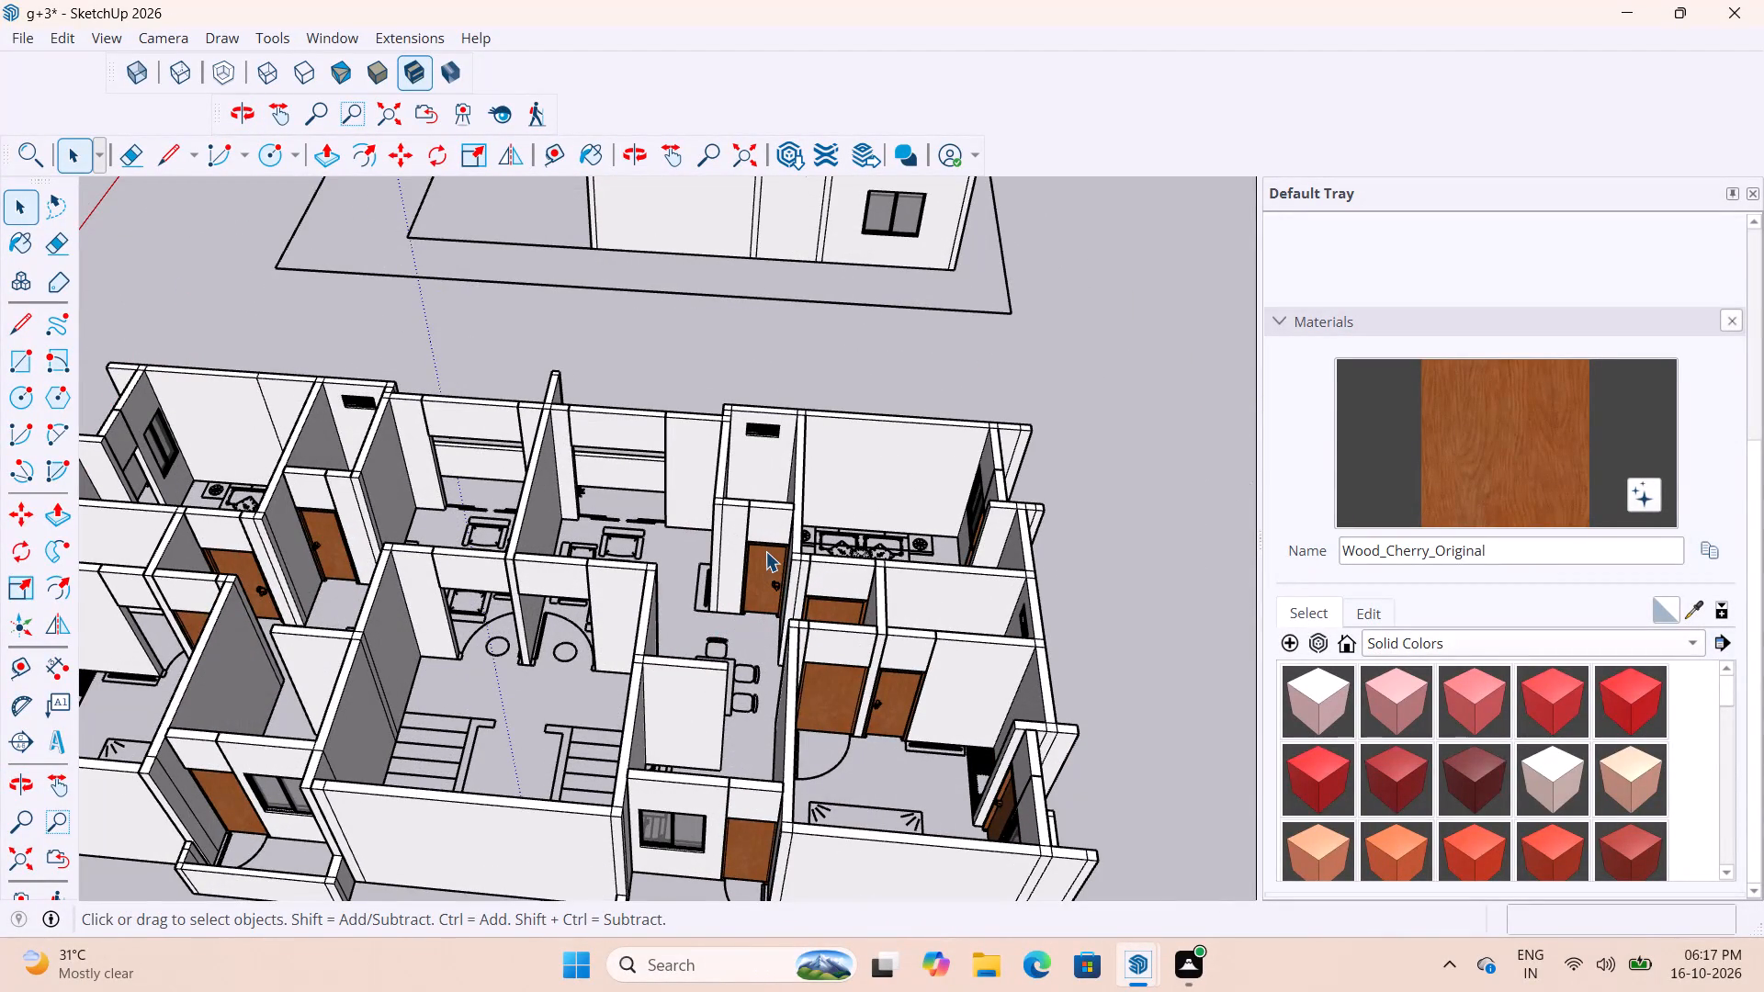
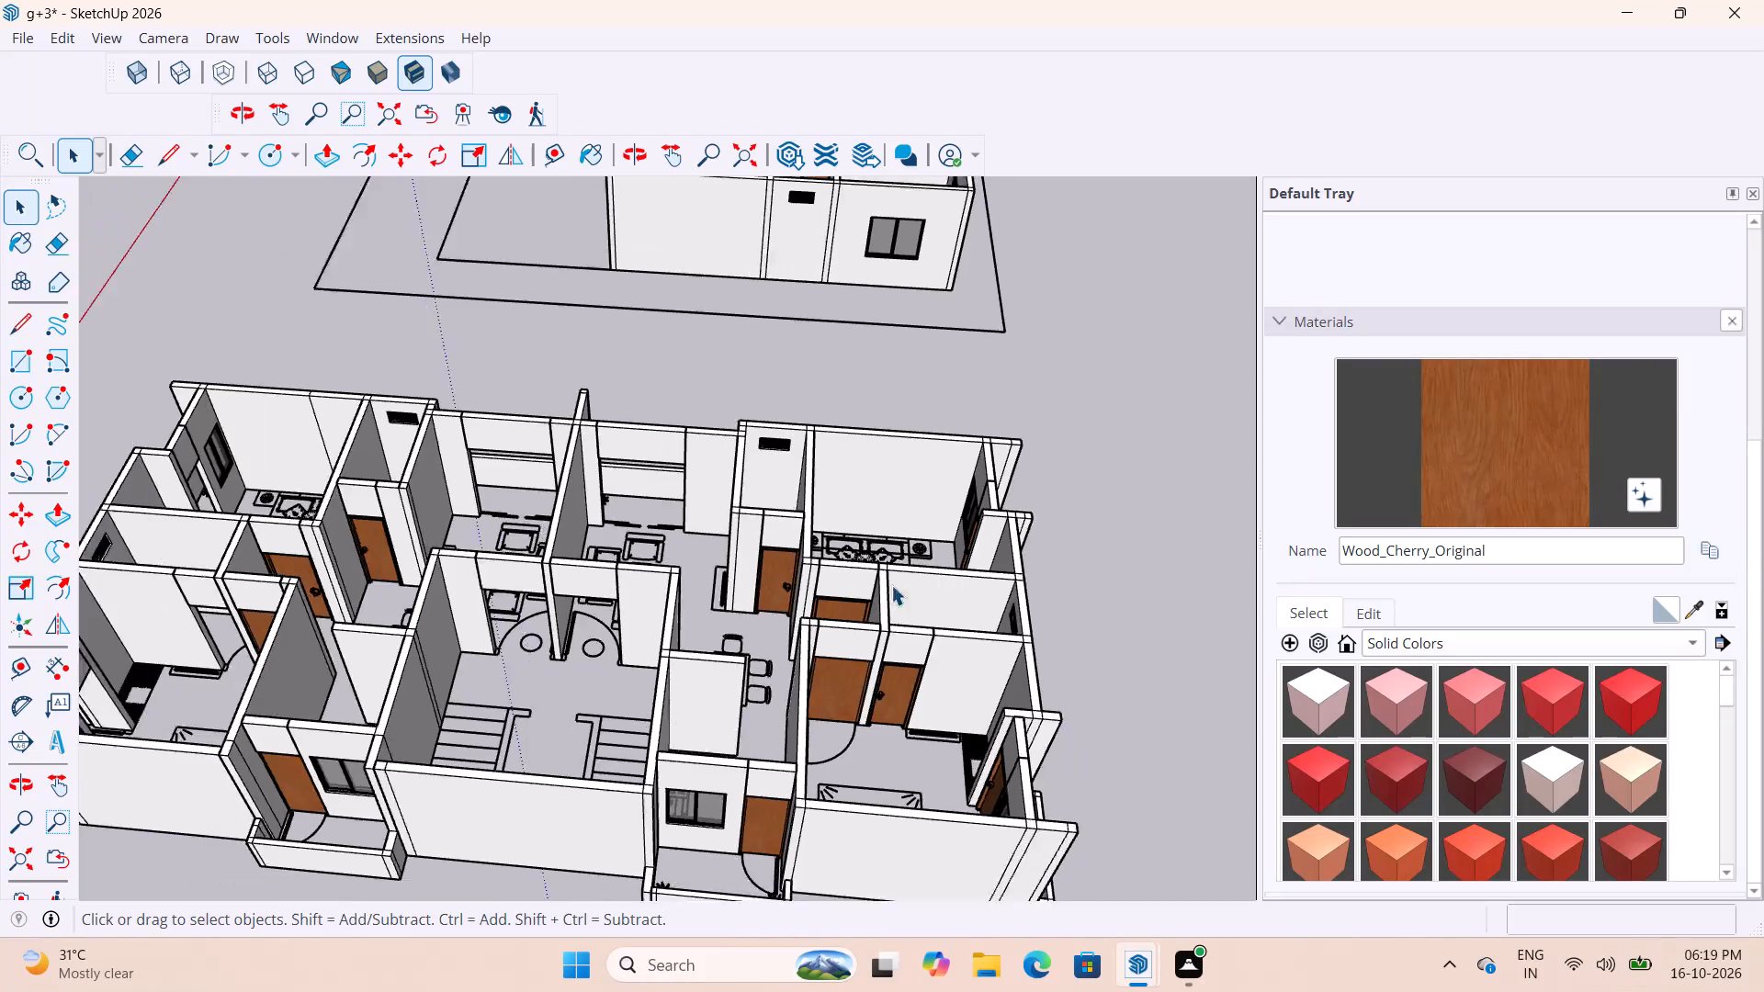
Examine the larger furnished floor model from several sides, checking the doors and the openings around the staircase and living rooms.
scroll(891, 585, "down", 6)
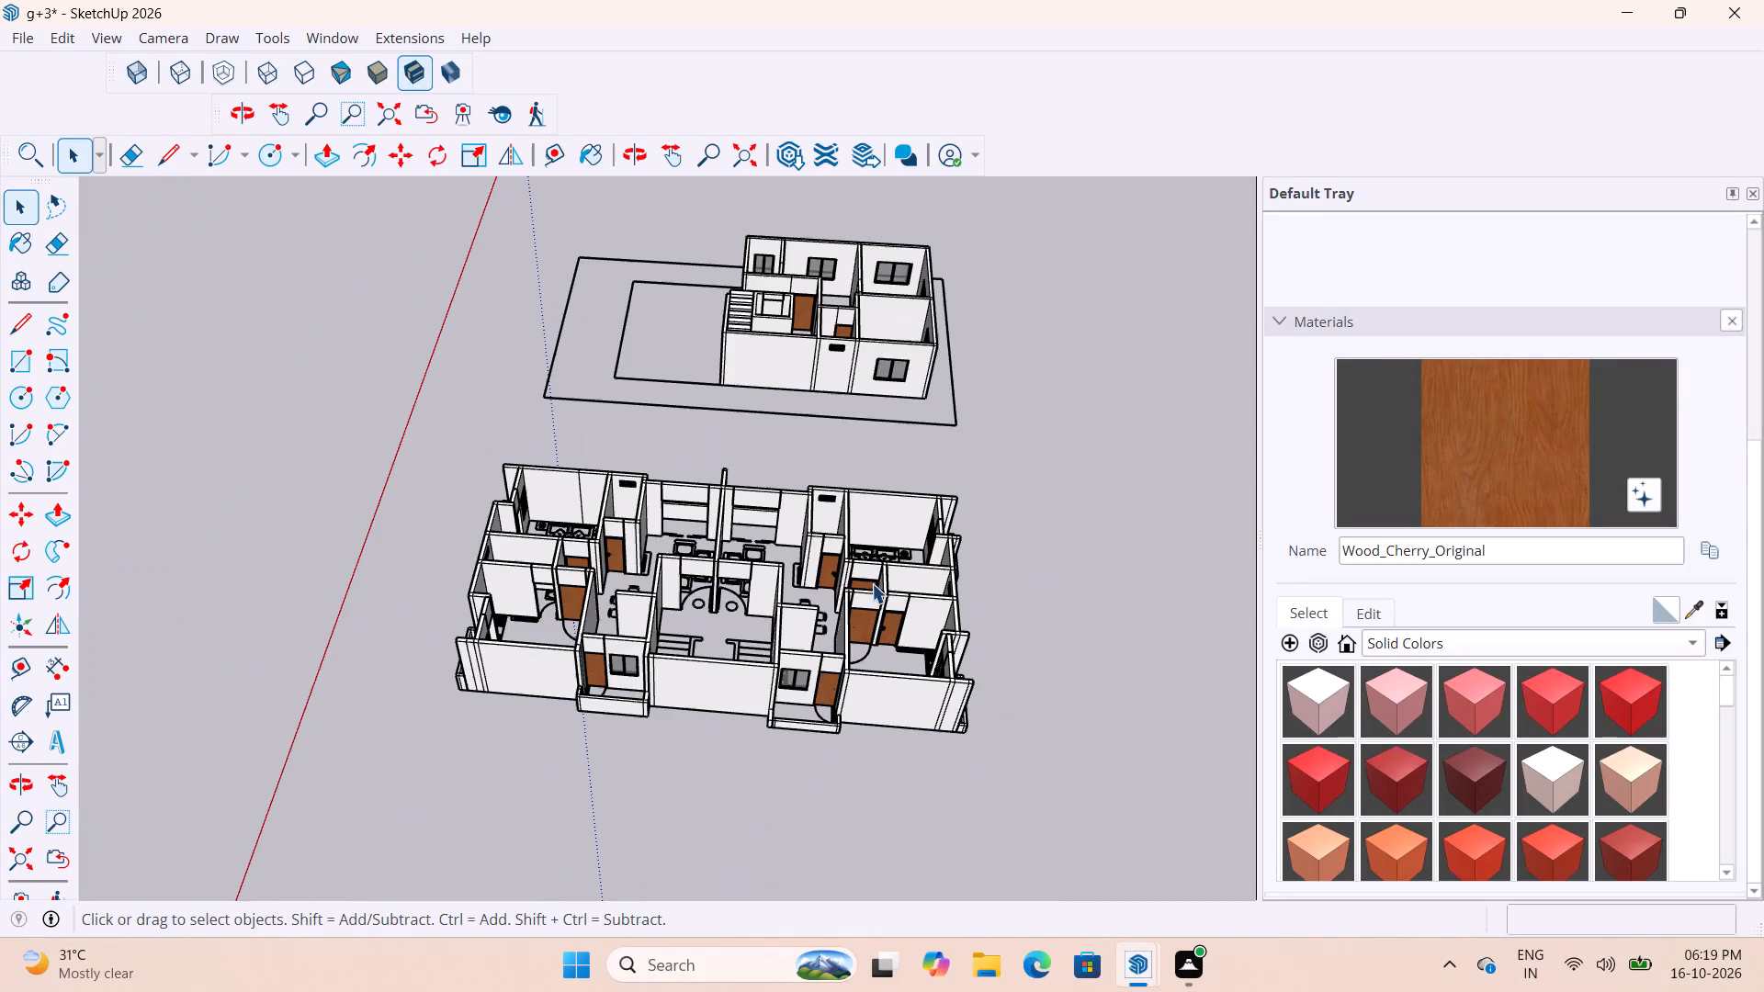
middle_click_drag(860, 585, 1169, 602)
scroll(843, 454, "up", 9)
scroll(718, 522, "down", 5)
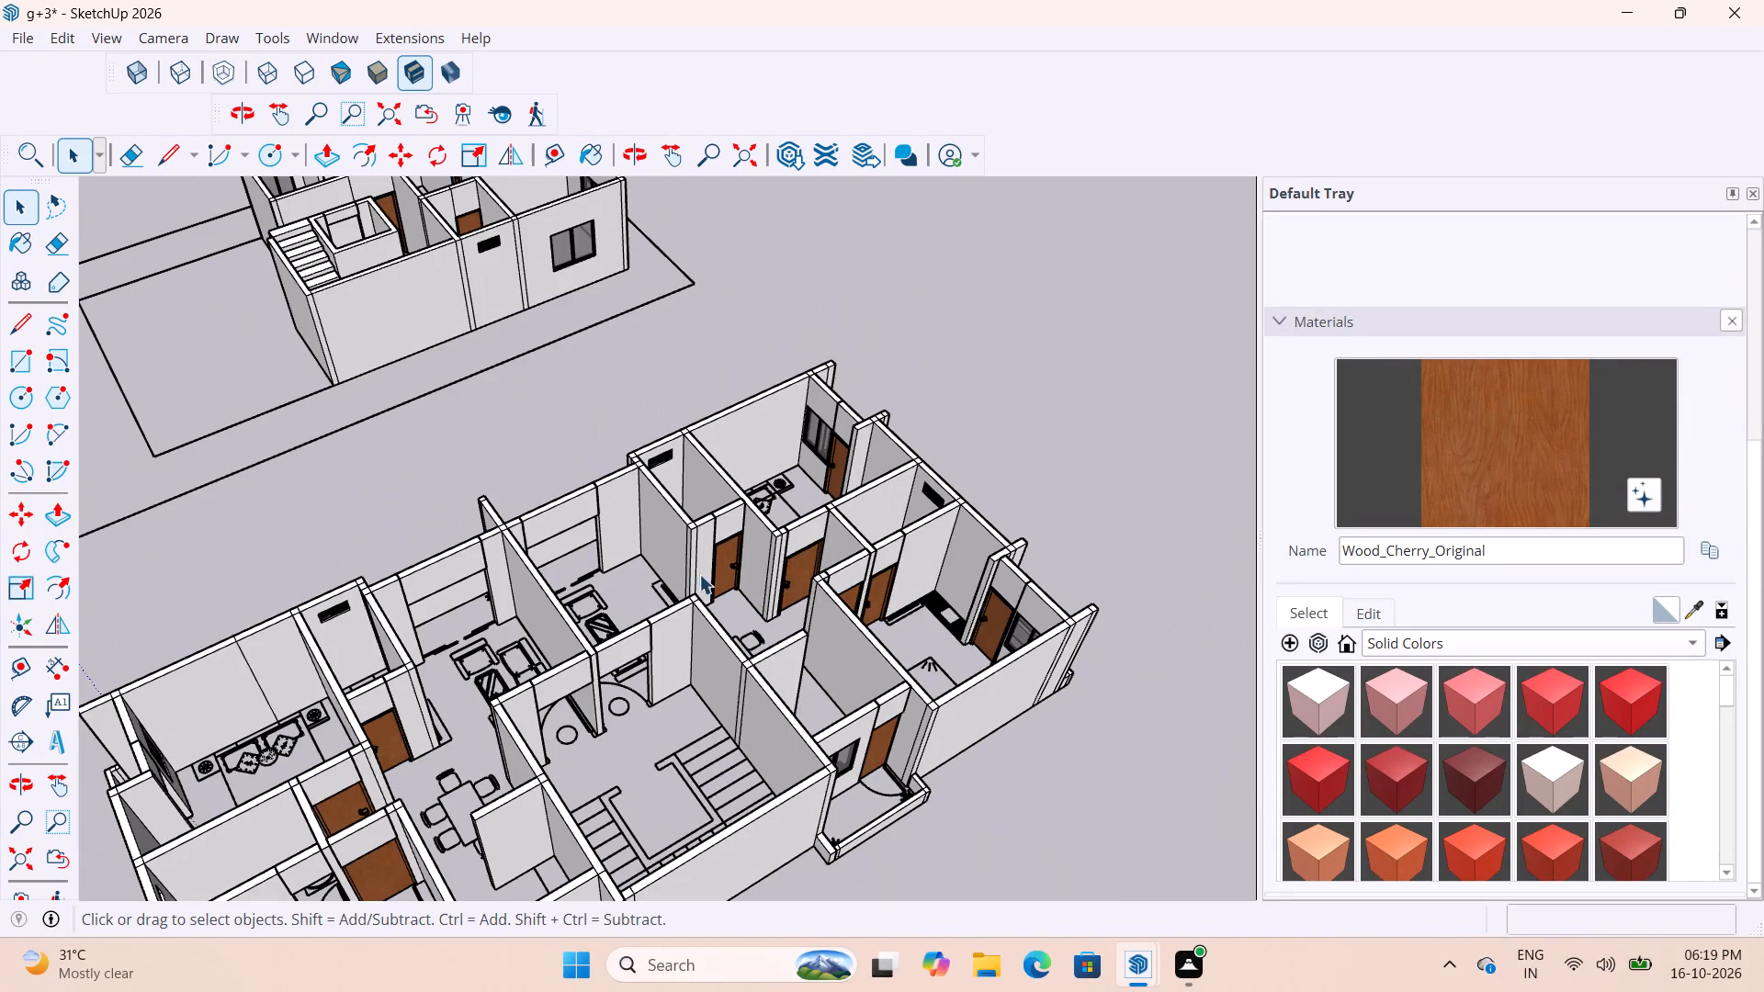
middle_click_drag(805, 558, 1227, 716)
scroll(933, 578, "up", 3)
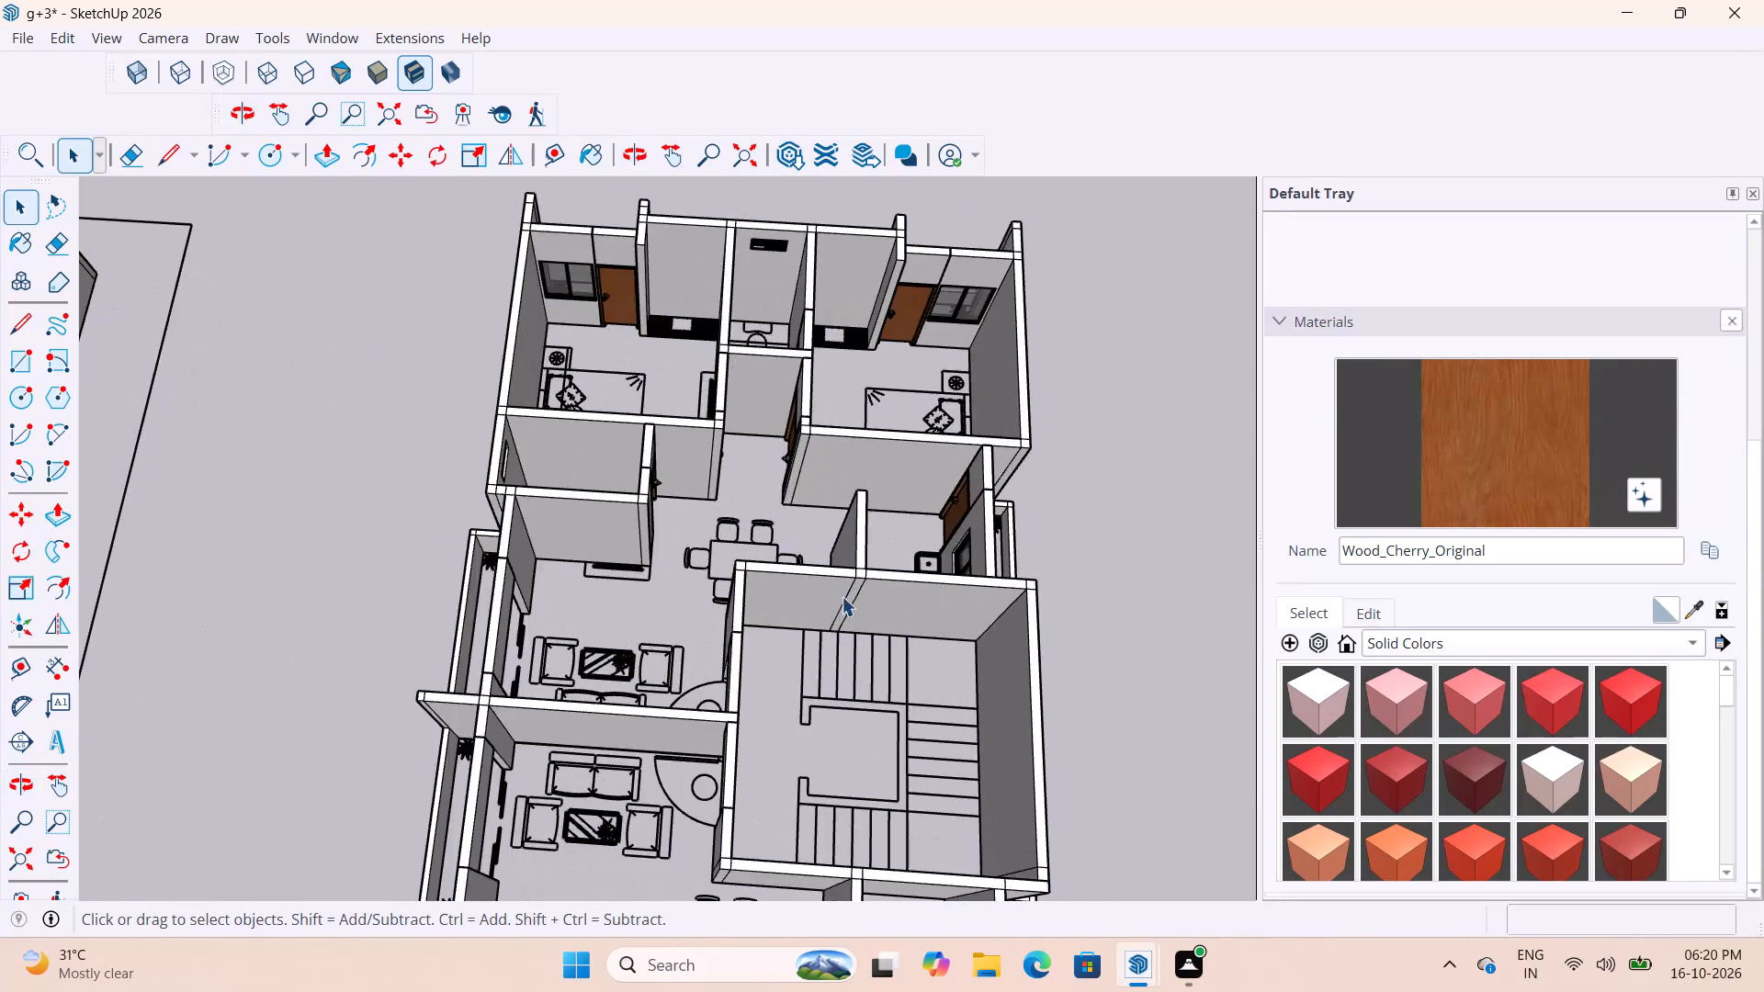
middle_click_drag(894, 594, 1466, 403)
scroll(861, 511, "up", 3)
scroll(703, 623, "down", 4)
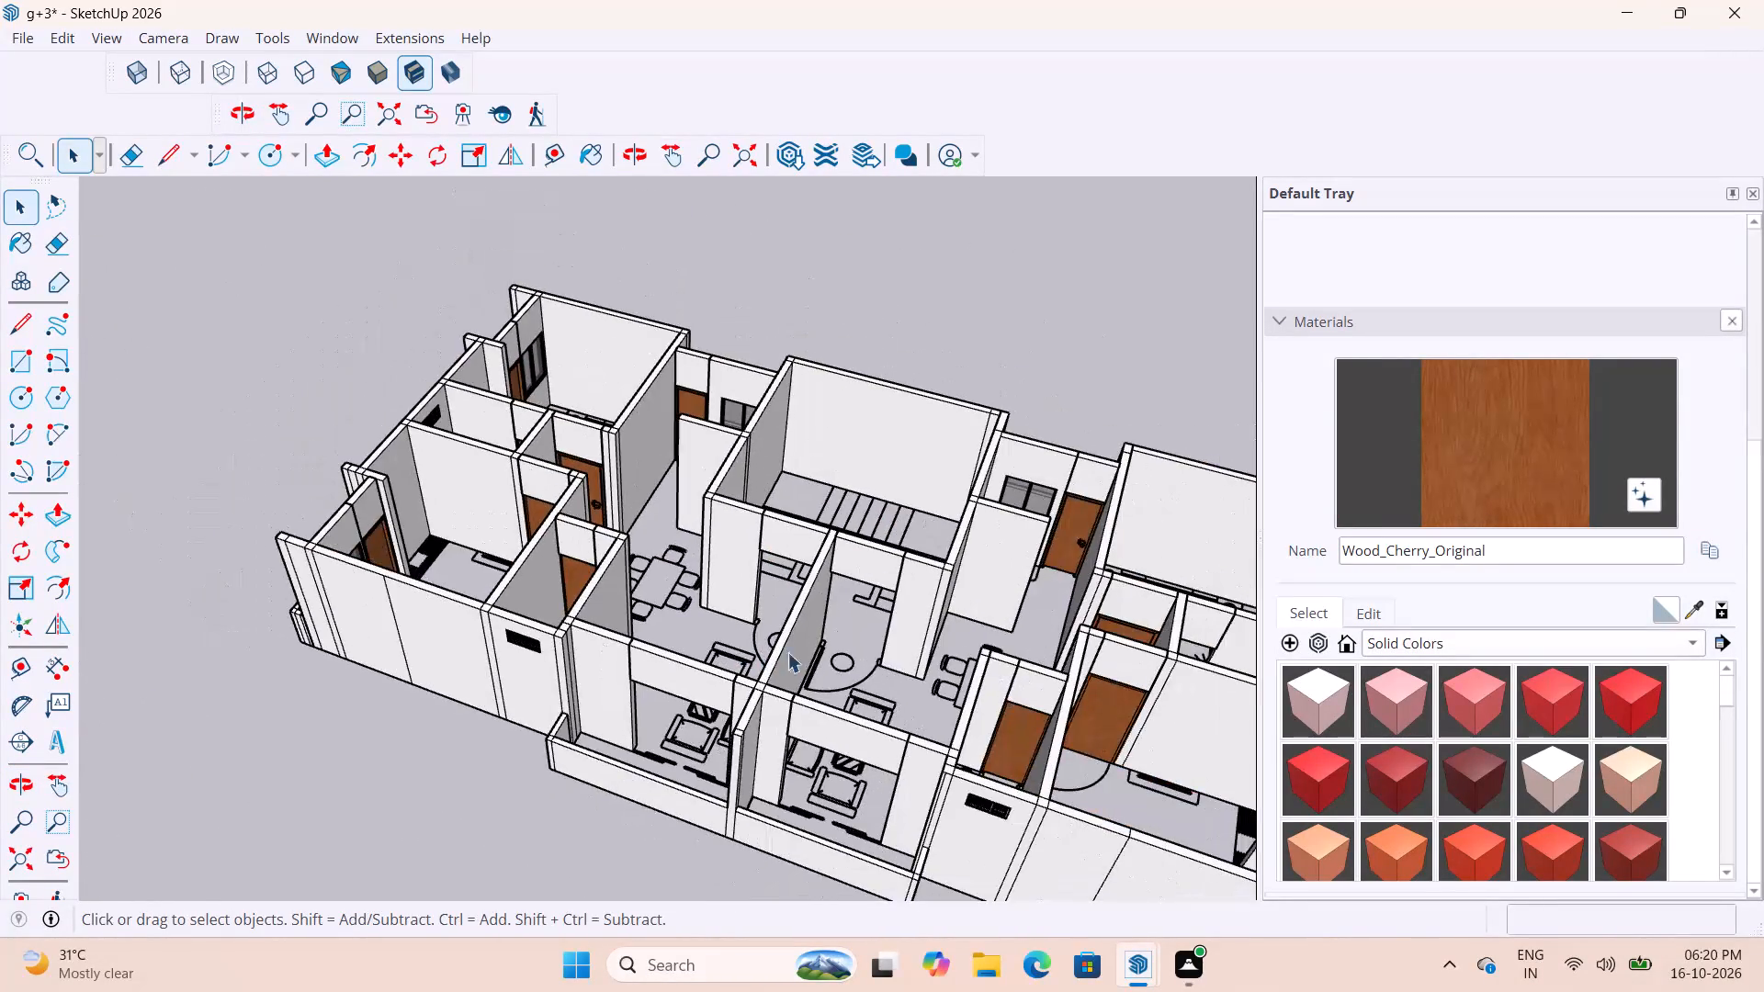
scroll(861, 570, "up", 8)
middle_click_drag(869, 584, 1111, 616)
scroll(880, 620, "up", 4)
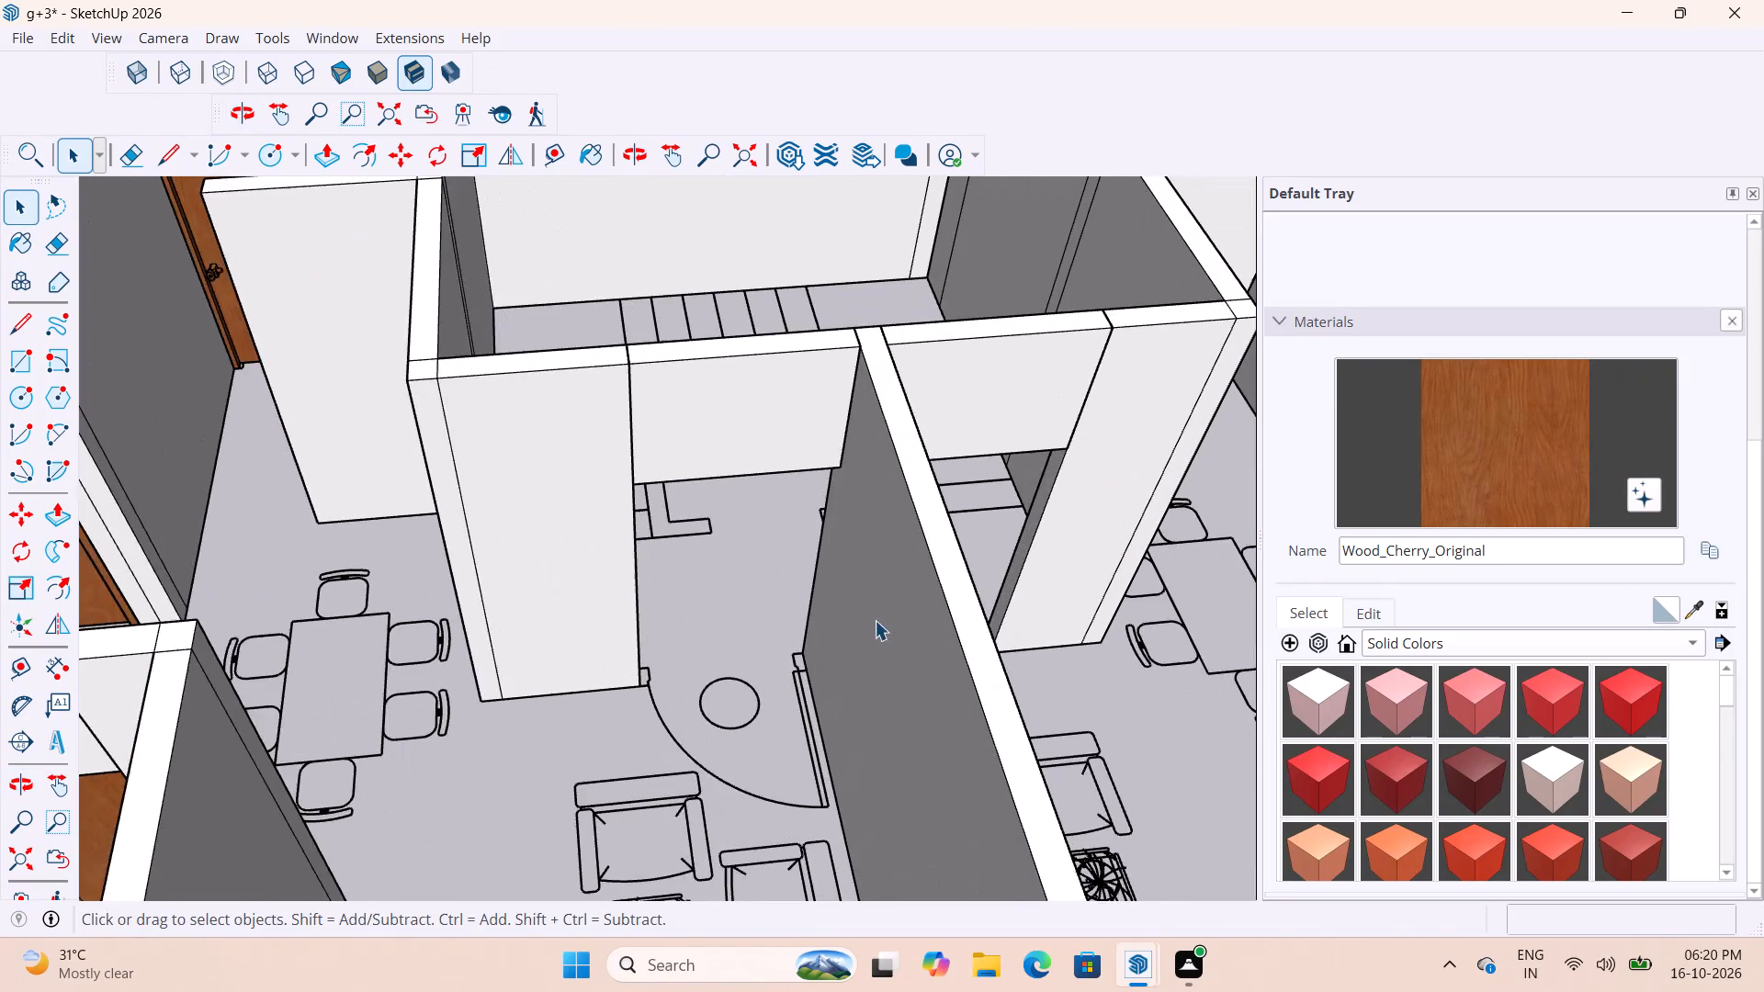
scroll(825, 697, "down", 5)
scroll(808, 572, "up", 8)
middle_click_drag(907, 617, 691, 639)
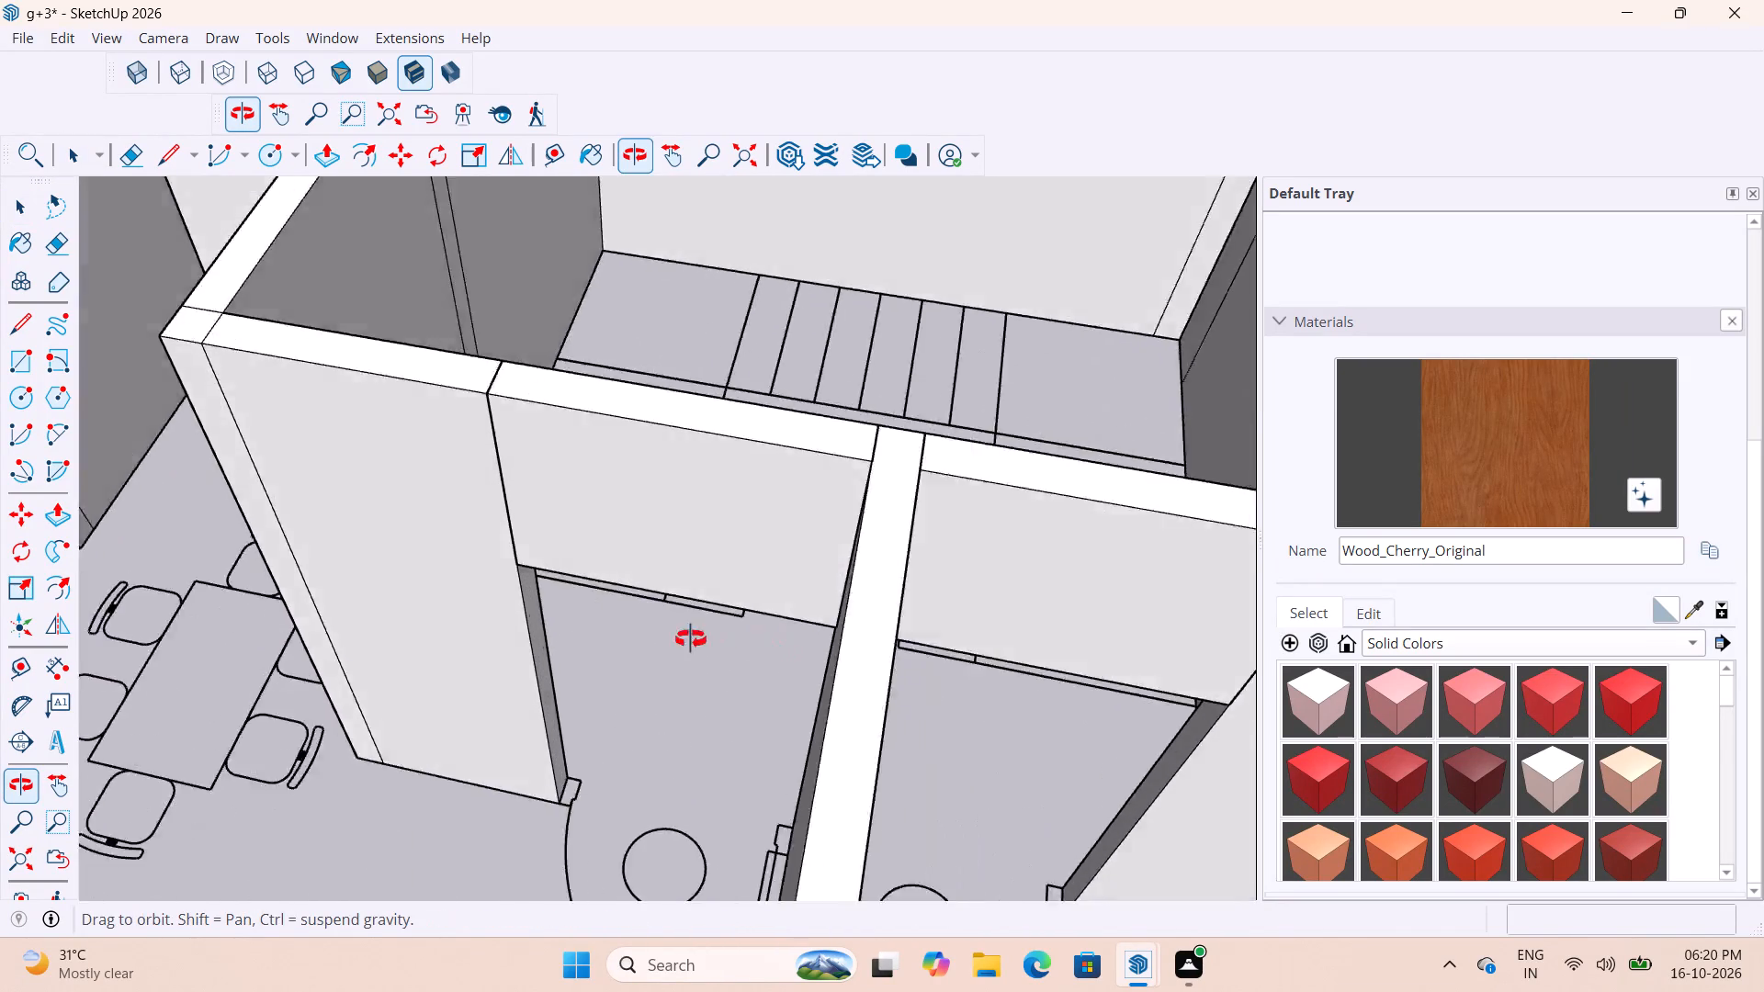
middle_click_drag(691, 639, 138, 626)
scroll(531, 662, "down", 13)
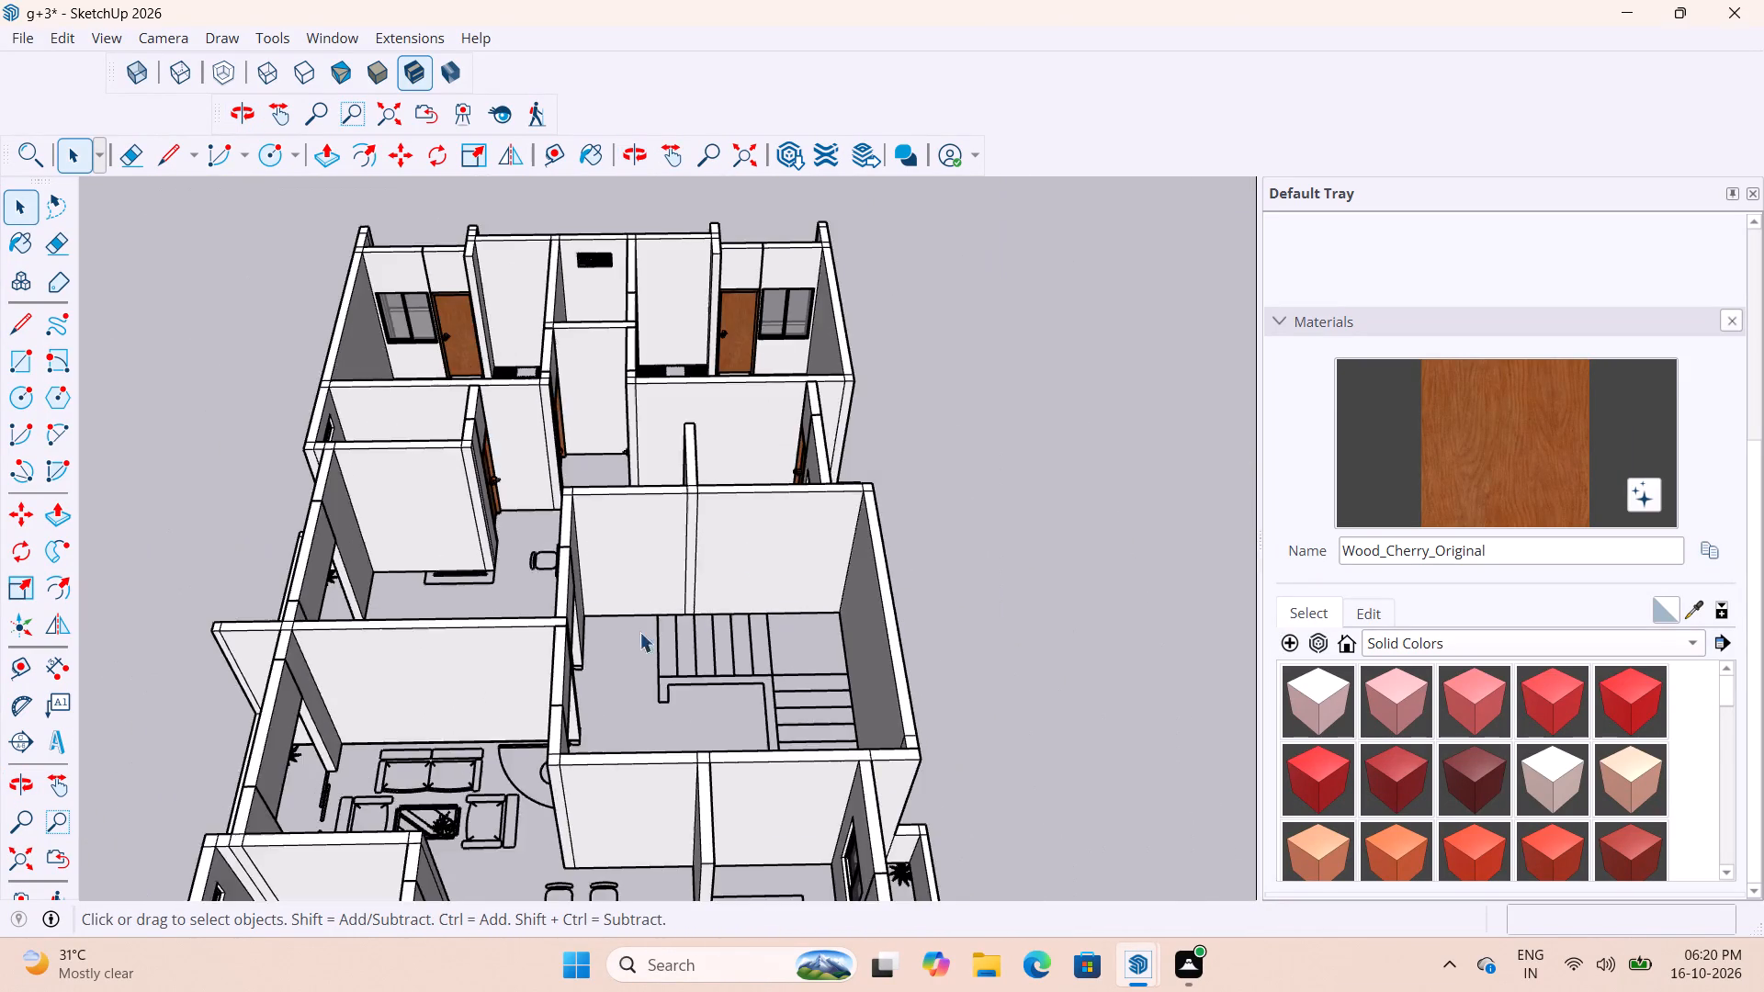
scroll(639, 632, "down", 6)
scroll(1018, 652, "down", 5)
middle_click_drag(1034, 687, 867, 751)
scroll(466, 316, "up", 7)
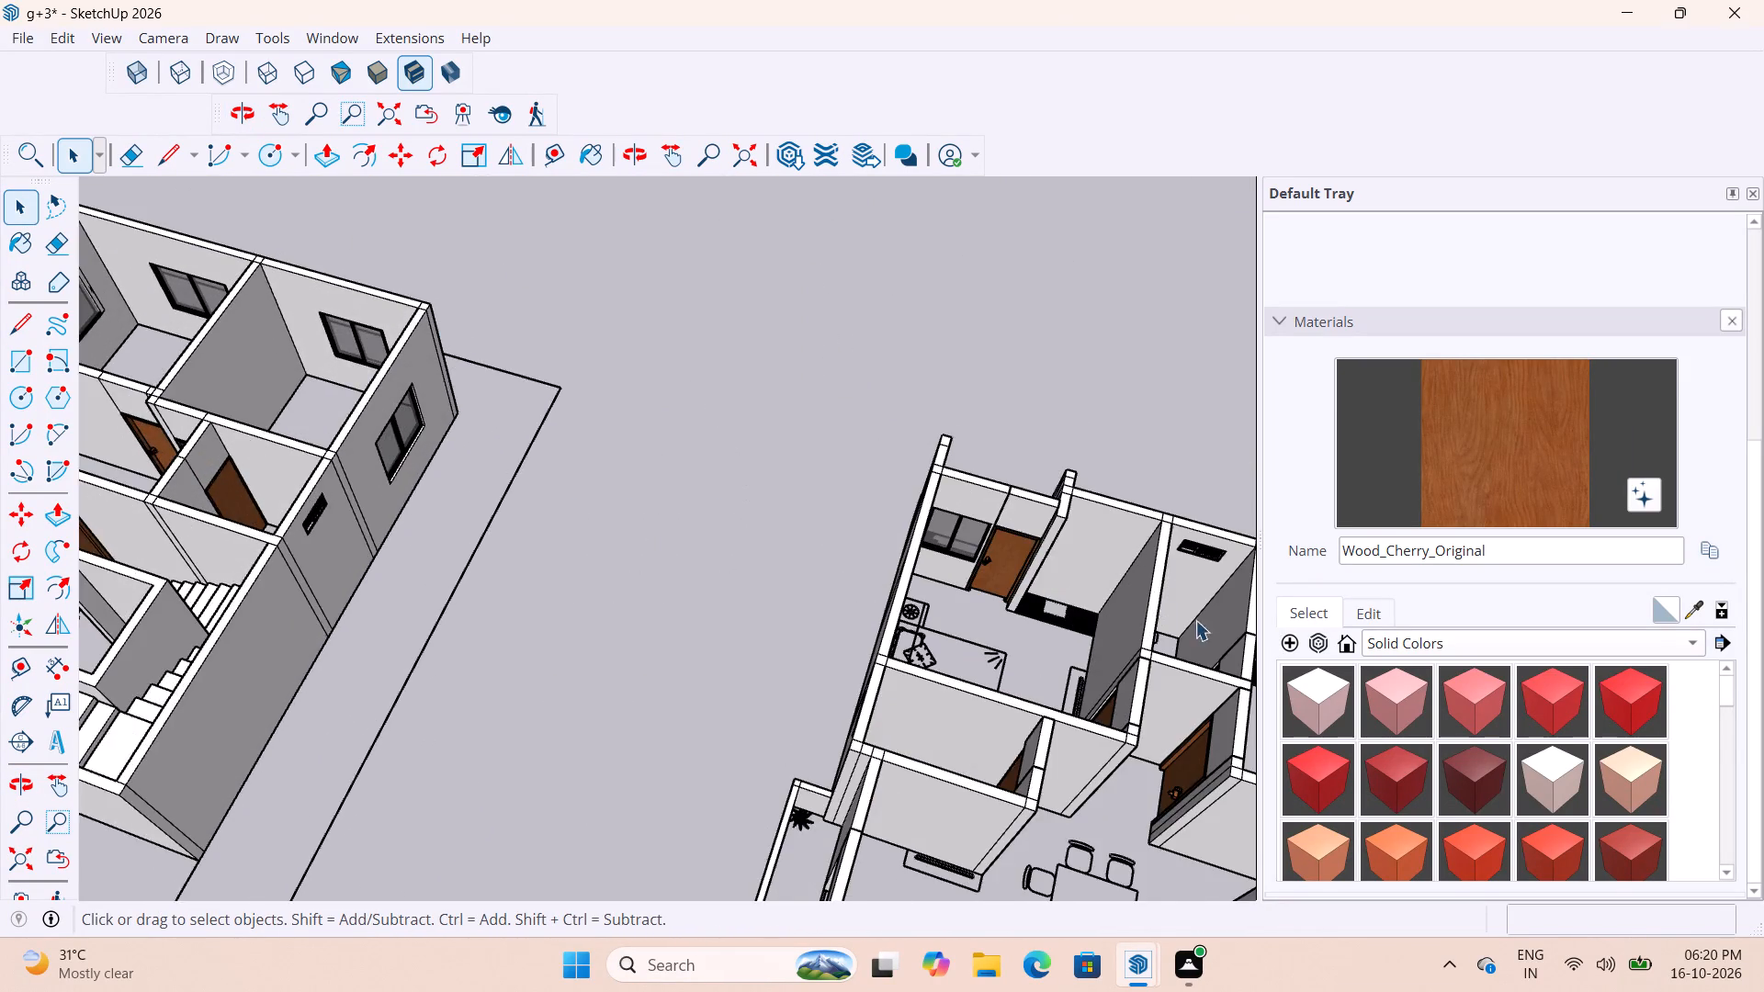
scroll(910, 615, "down", 8)
middle_click_drag(1092, 617, 735, 498)
scroll(739, 483, "up", 1)
scroll(815, 468, "down", 4)
scroll(847, 682, "up", 4)
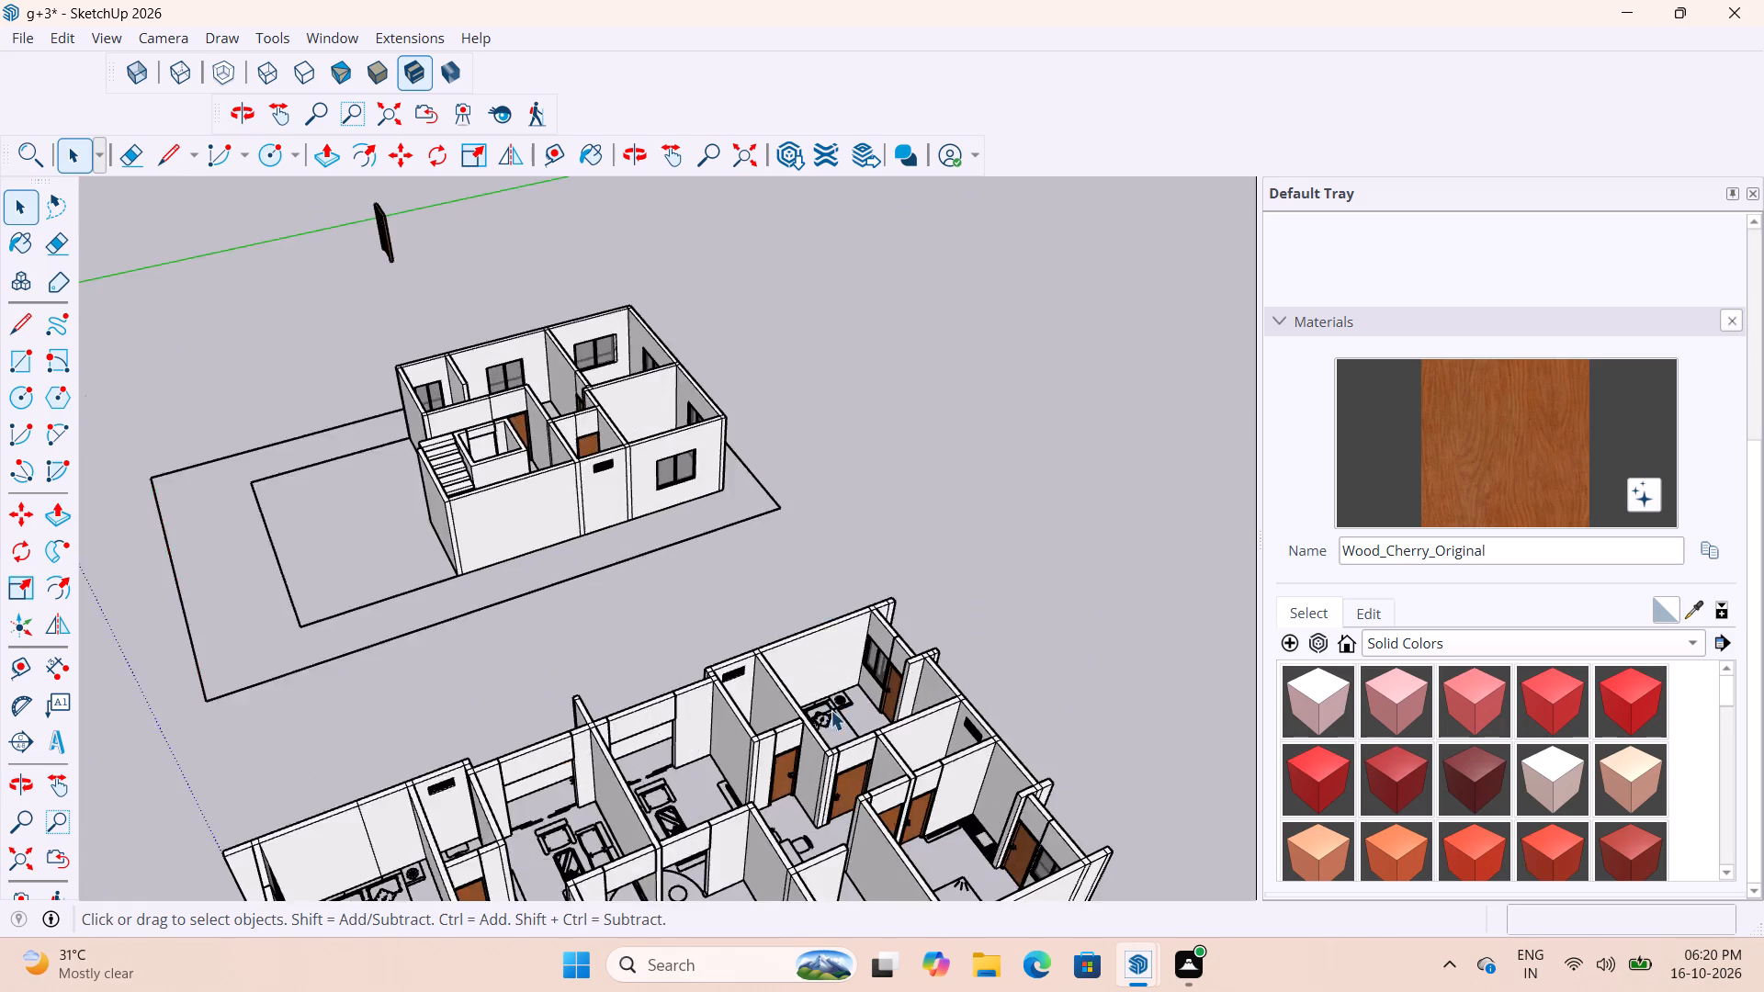
scroll(831, 710, "up", 4)
scroll(879, 547, "down", 6)
middle_click_drag(823, 728, 675, 713)
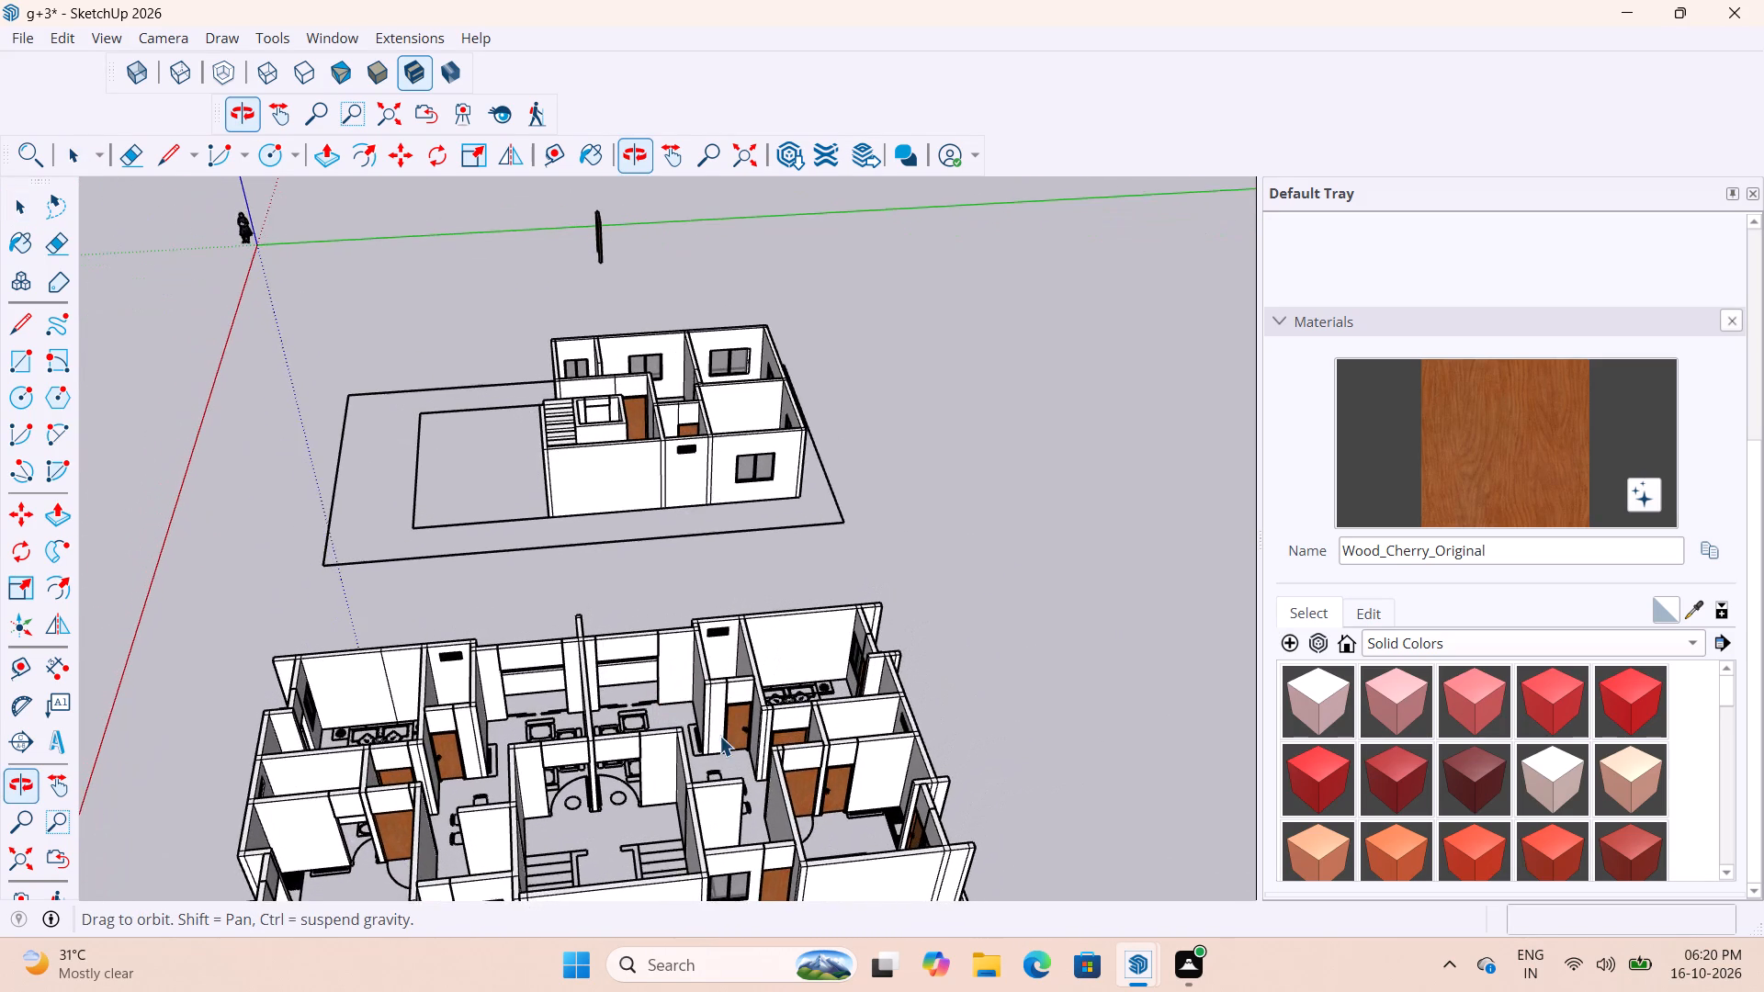
scroll(795, 709, "up", 1)
middle_click_drag(795, 709, 766, 806)
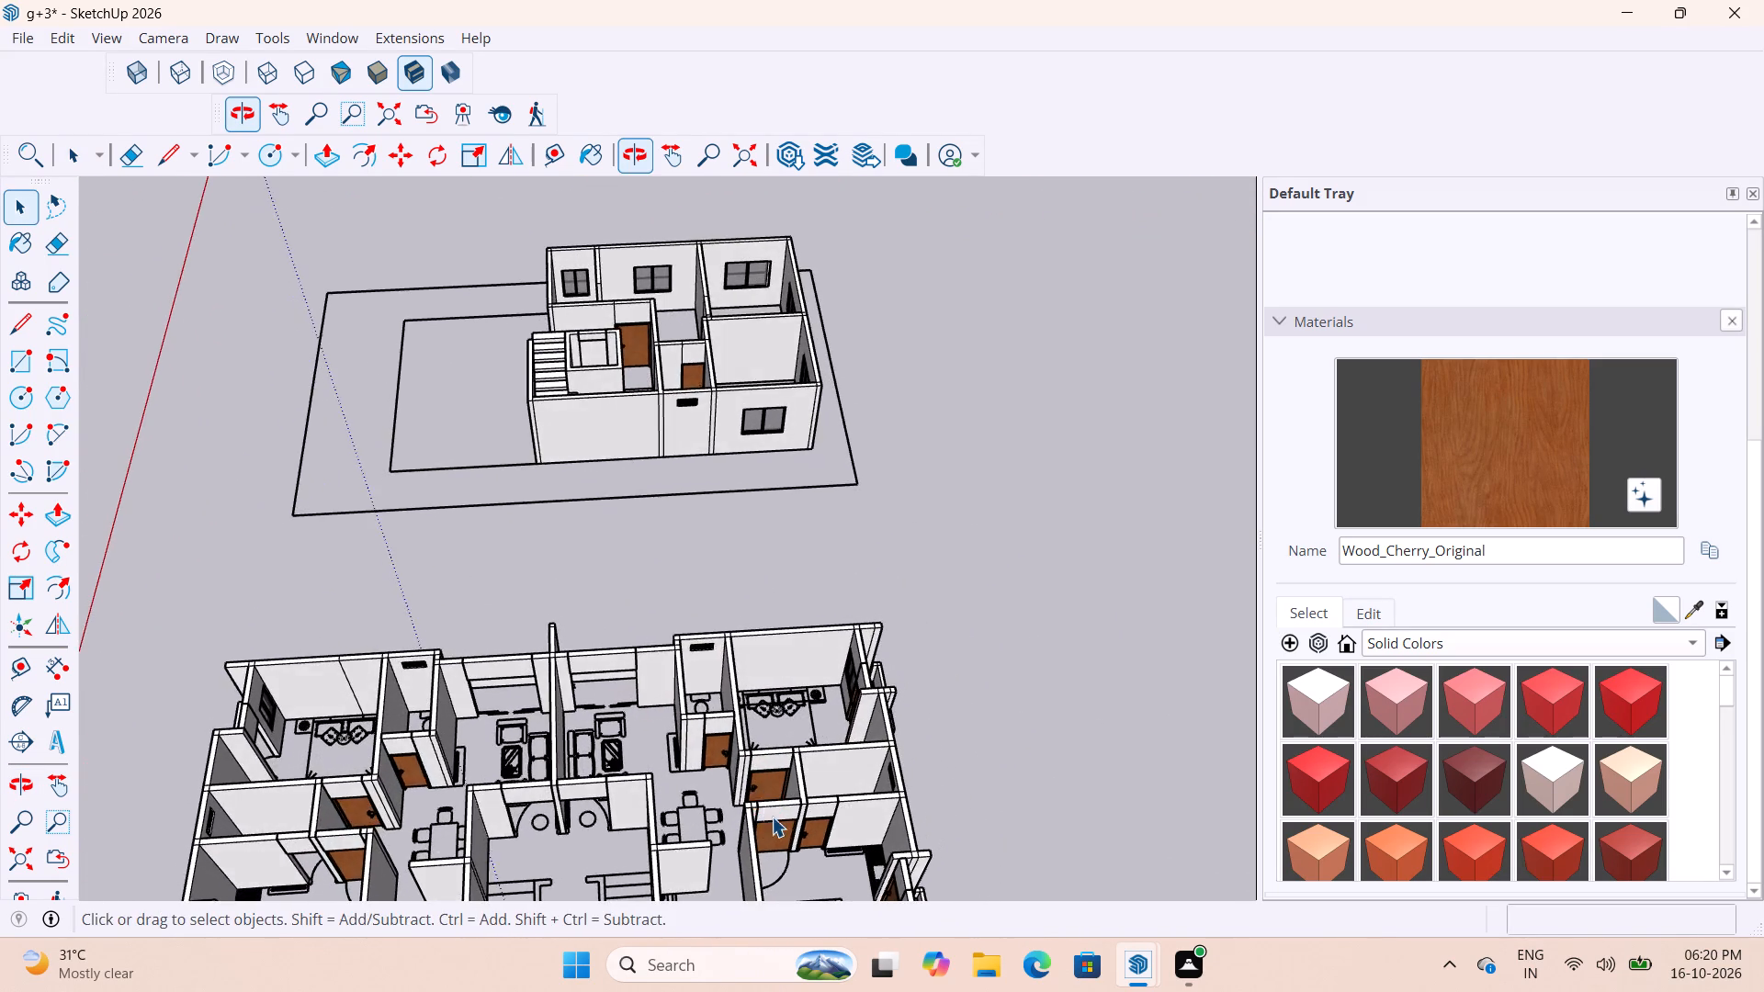
Copy the bedroom door near the dining table about 16' into the nearer empty entrance opening facing the staircase, aligning their bottom corners.
scroll(772, 814, "up", 11)
middle_click(737, 763)
scroll(763, 765, "up", 8)
scroll(740, 677, "down", 4)
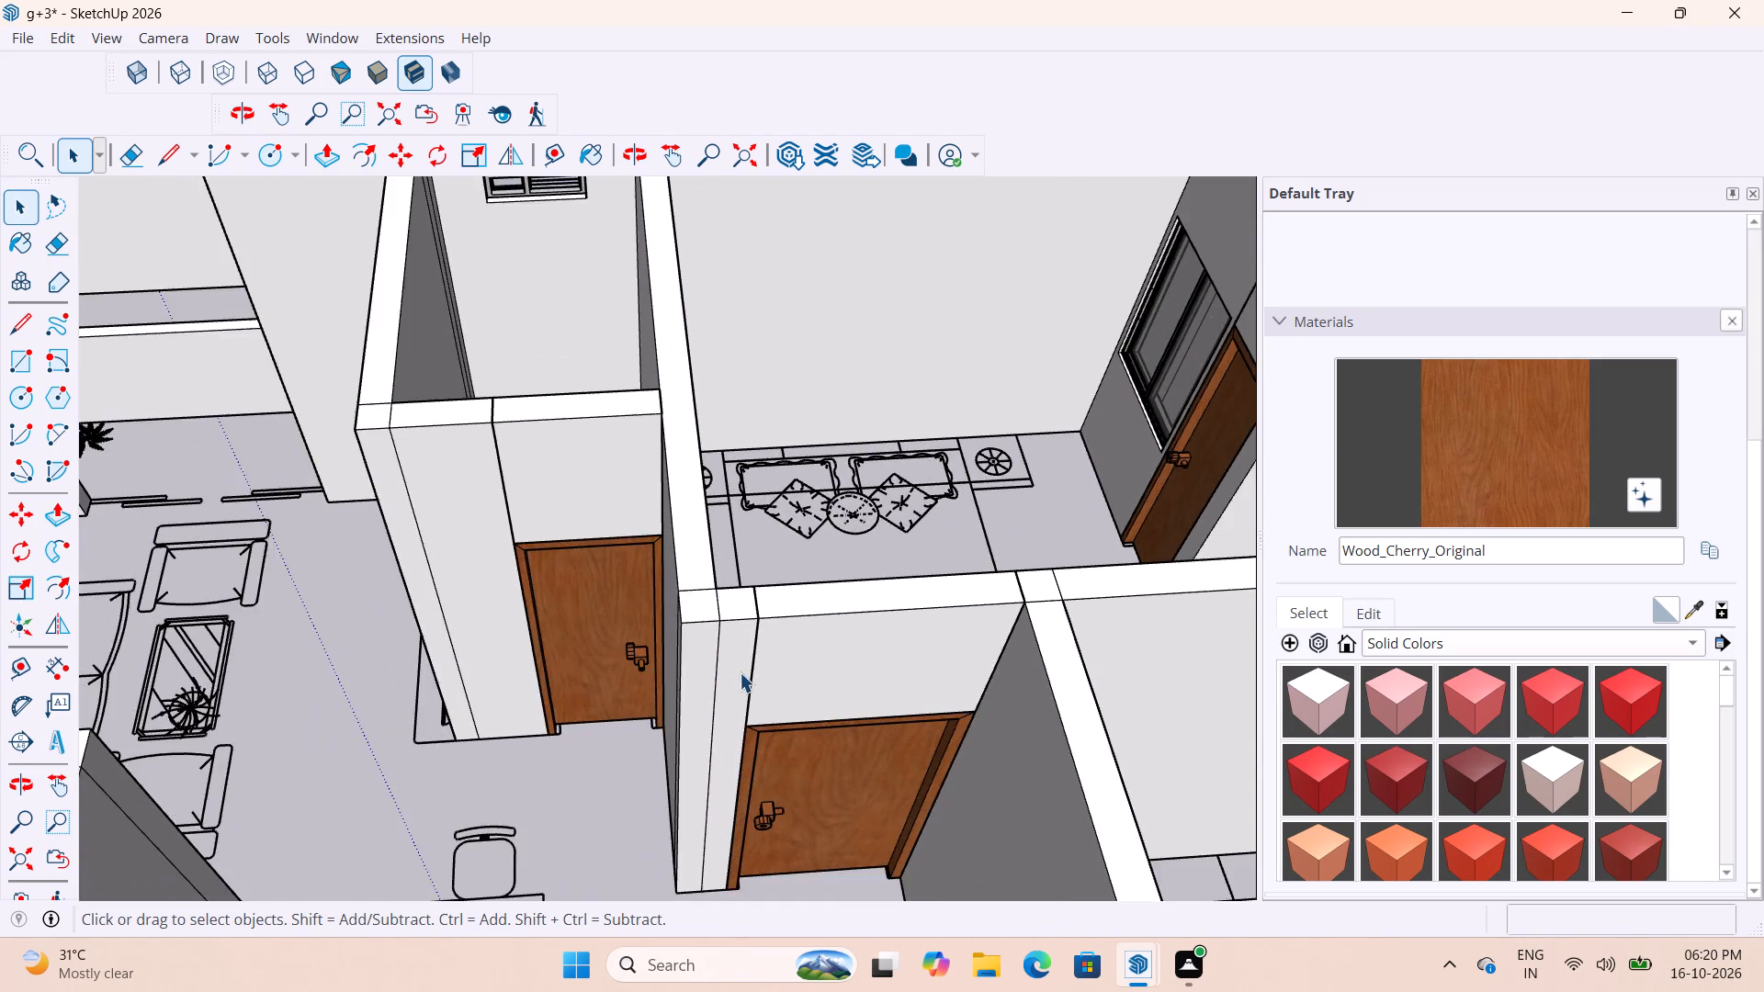
scroll(740, 672, "down", 4)
middle_click_drag(815, 774, 775, 817)
scroll(735, 811, "up", 6)
left_click(733, 772)
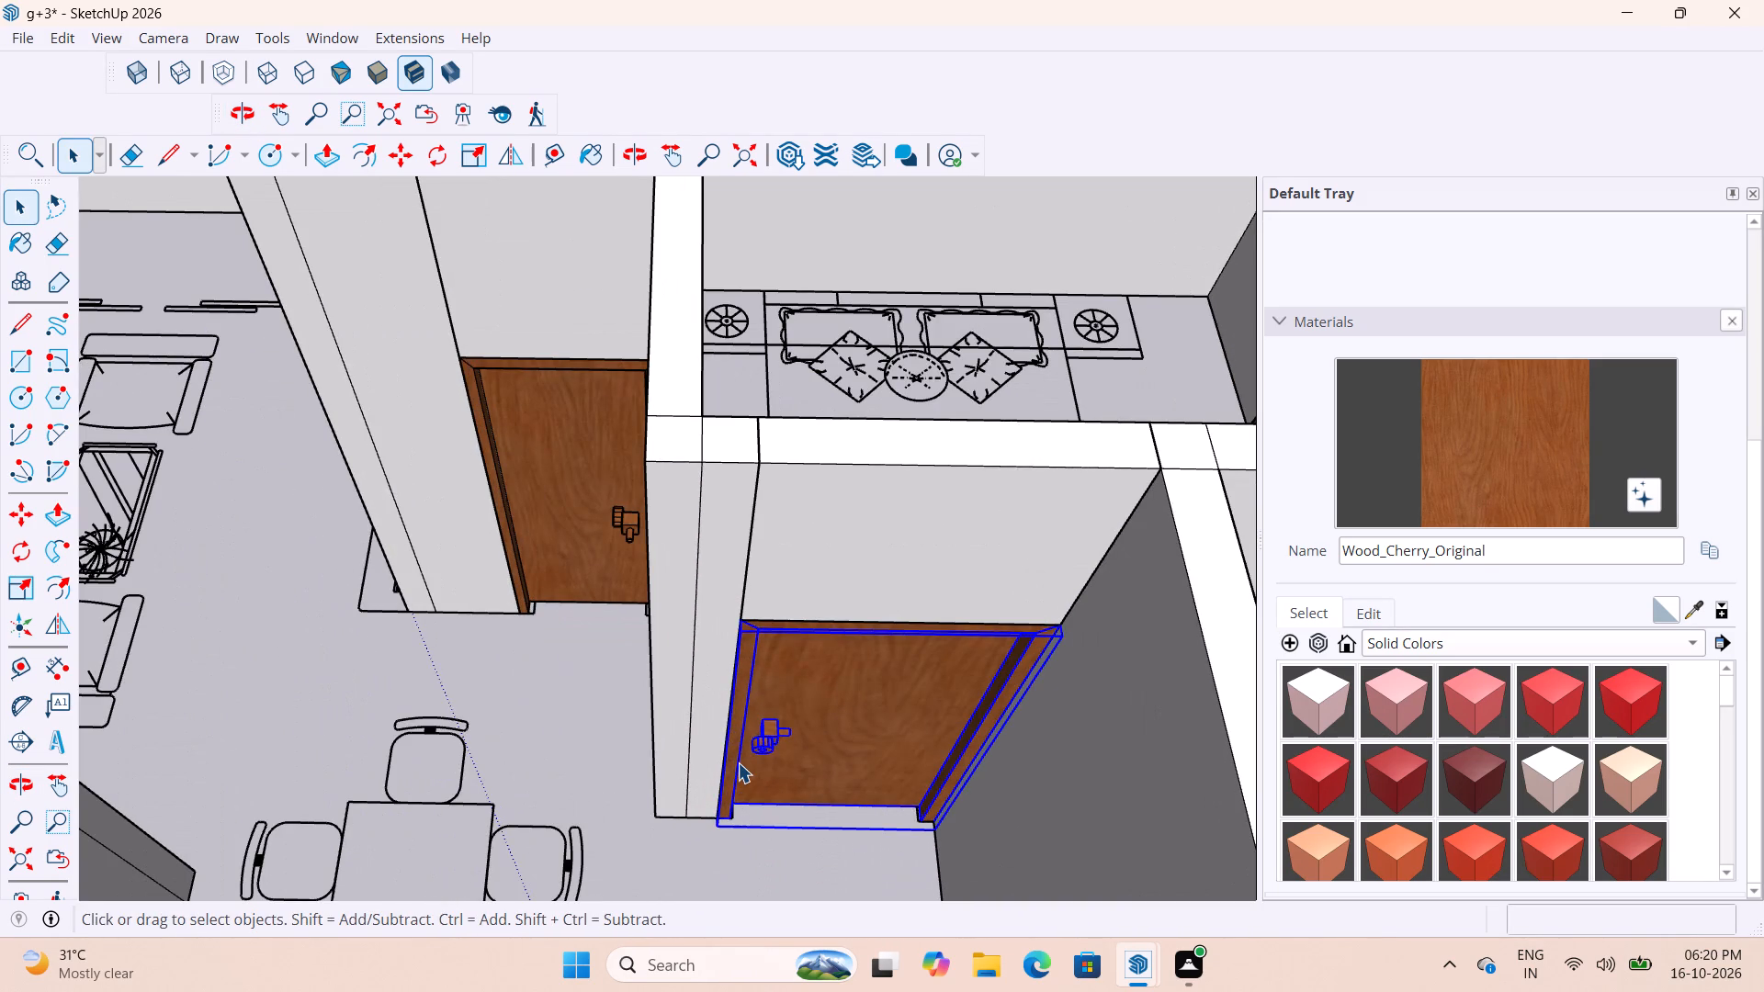
key("m")
scroll(866, 855, "up", 8)
scroll(596, 815, "up", 9)
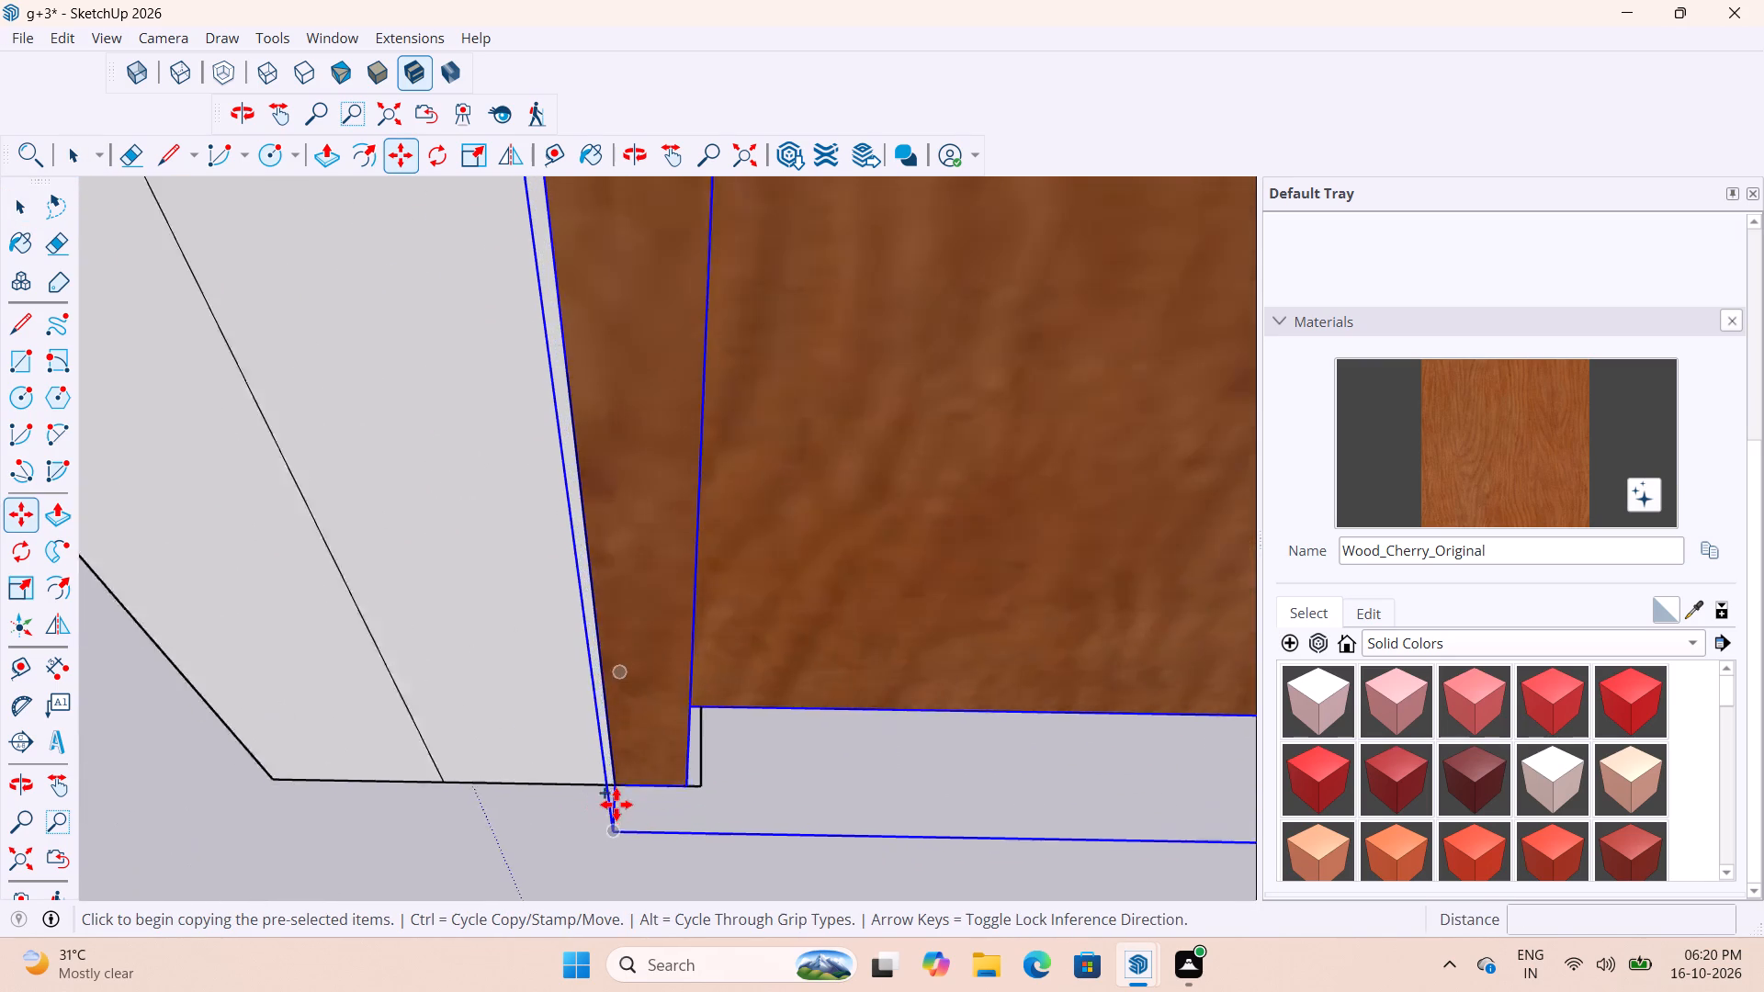
scroll(616, 805, "up", 6)
left_click(611, 775)
scroll(1330, 618, "down", 9)
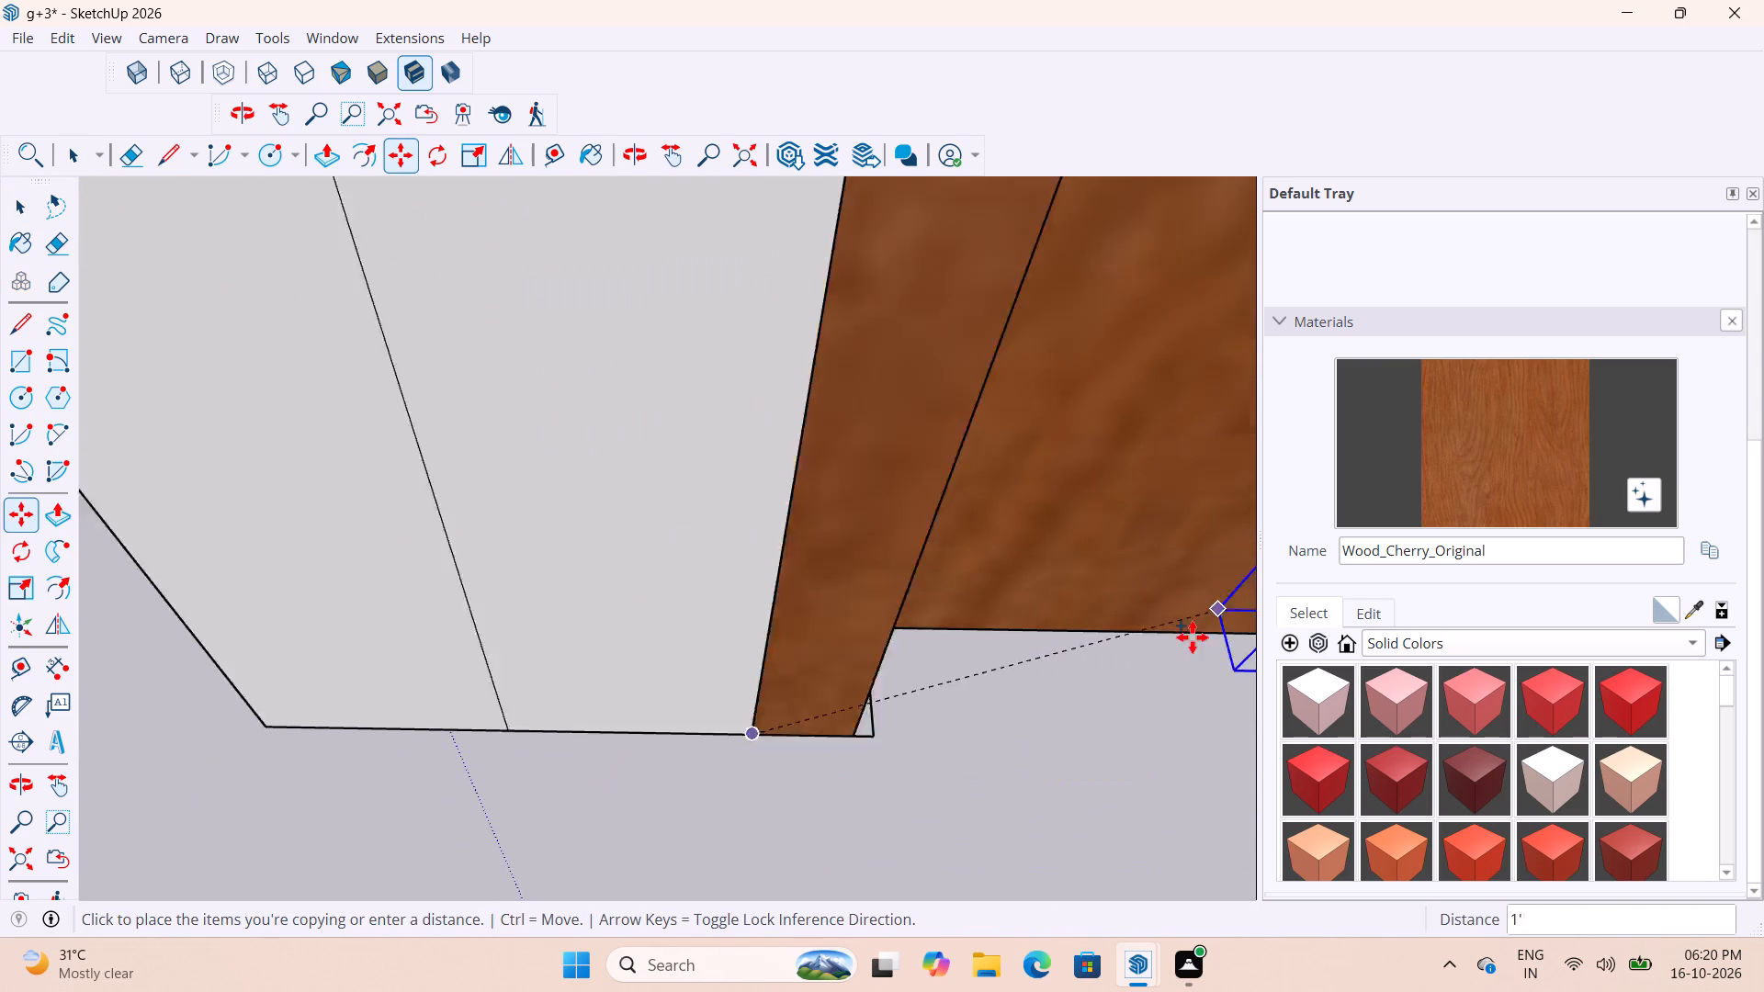
scroll(1193, 637, "down", 20)
scroll(1193, 637, "down", 20)
scroll(1193, 637, "down", 1)
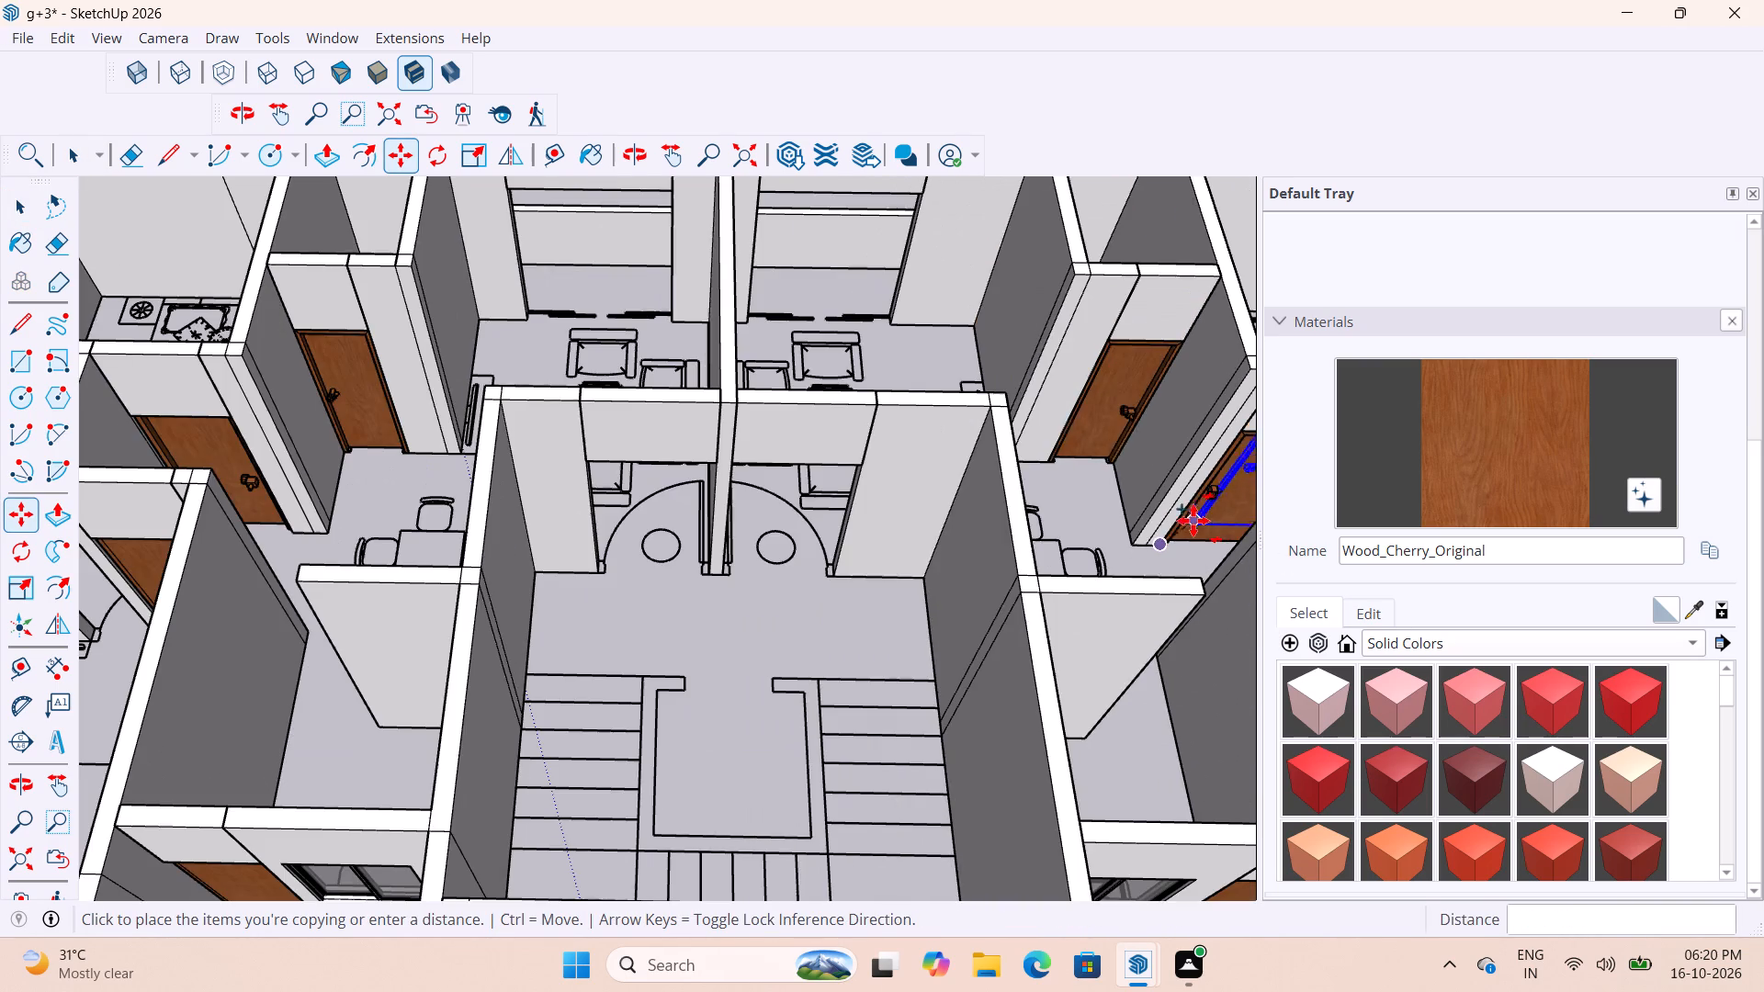
scroll(1193, 521, "down", 1)
scroll(810, 579, "up", 12)
middle_click_drag(697, 552, 658, 510)
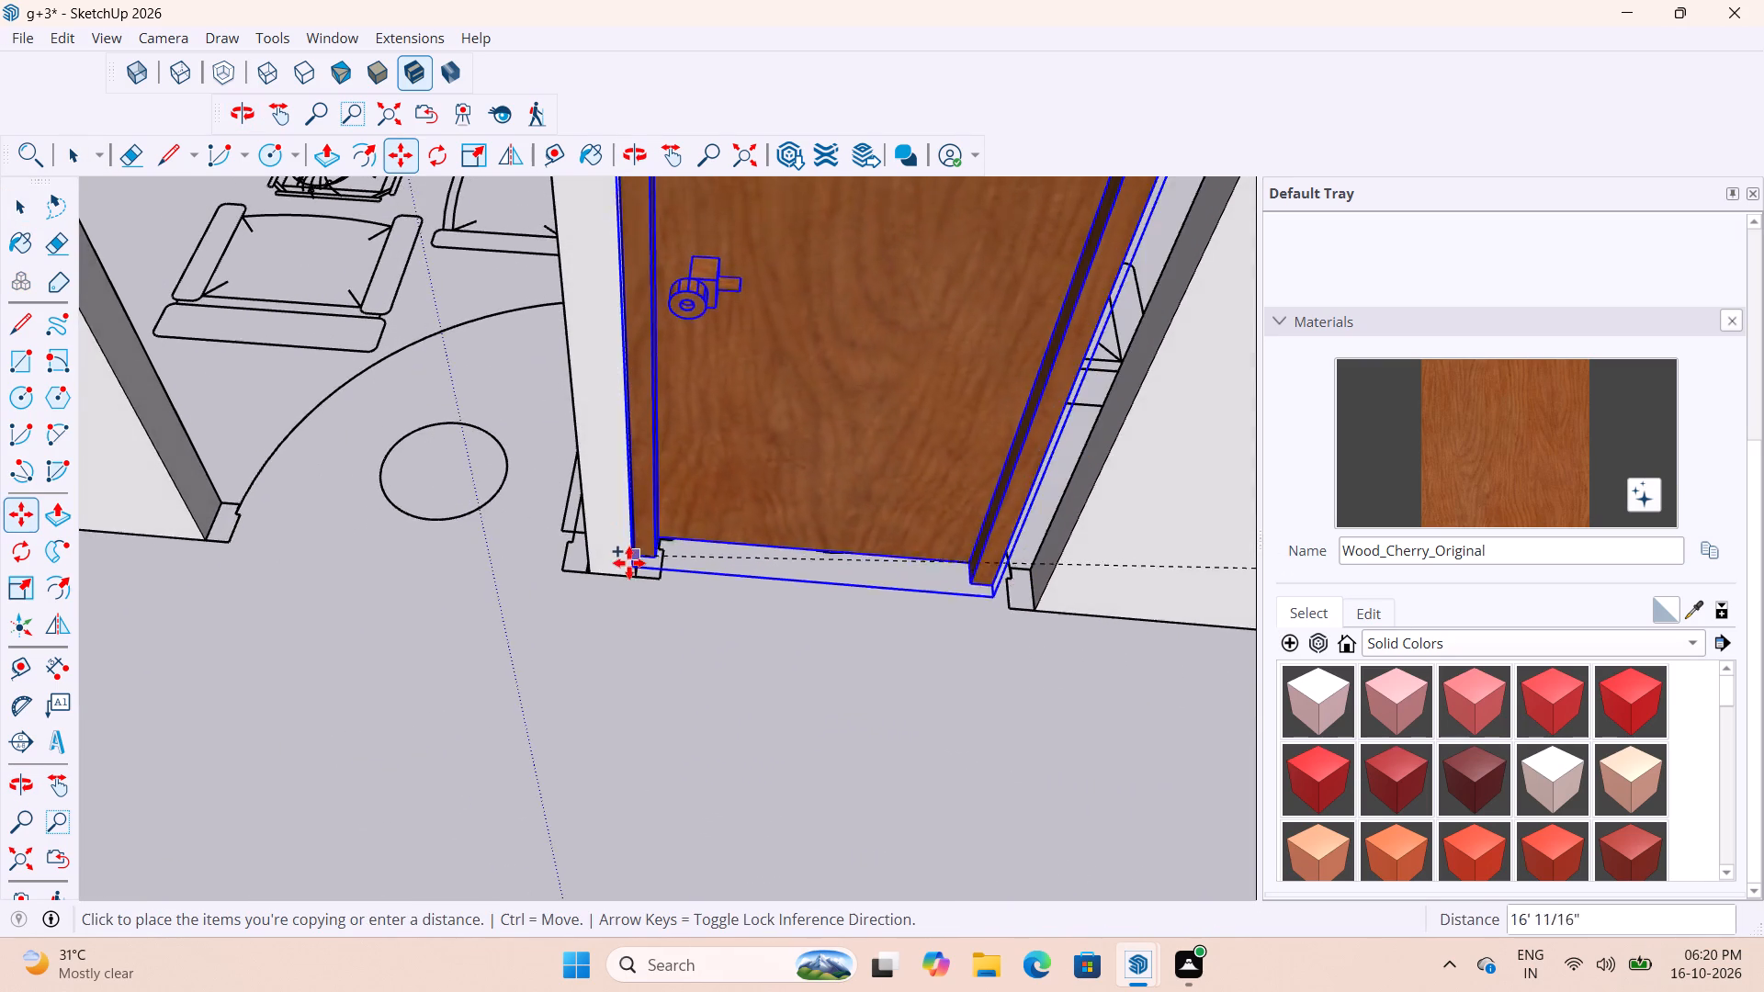
scroll(637, 569, "up", 14)
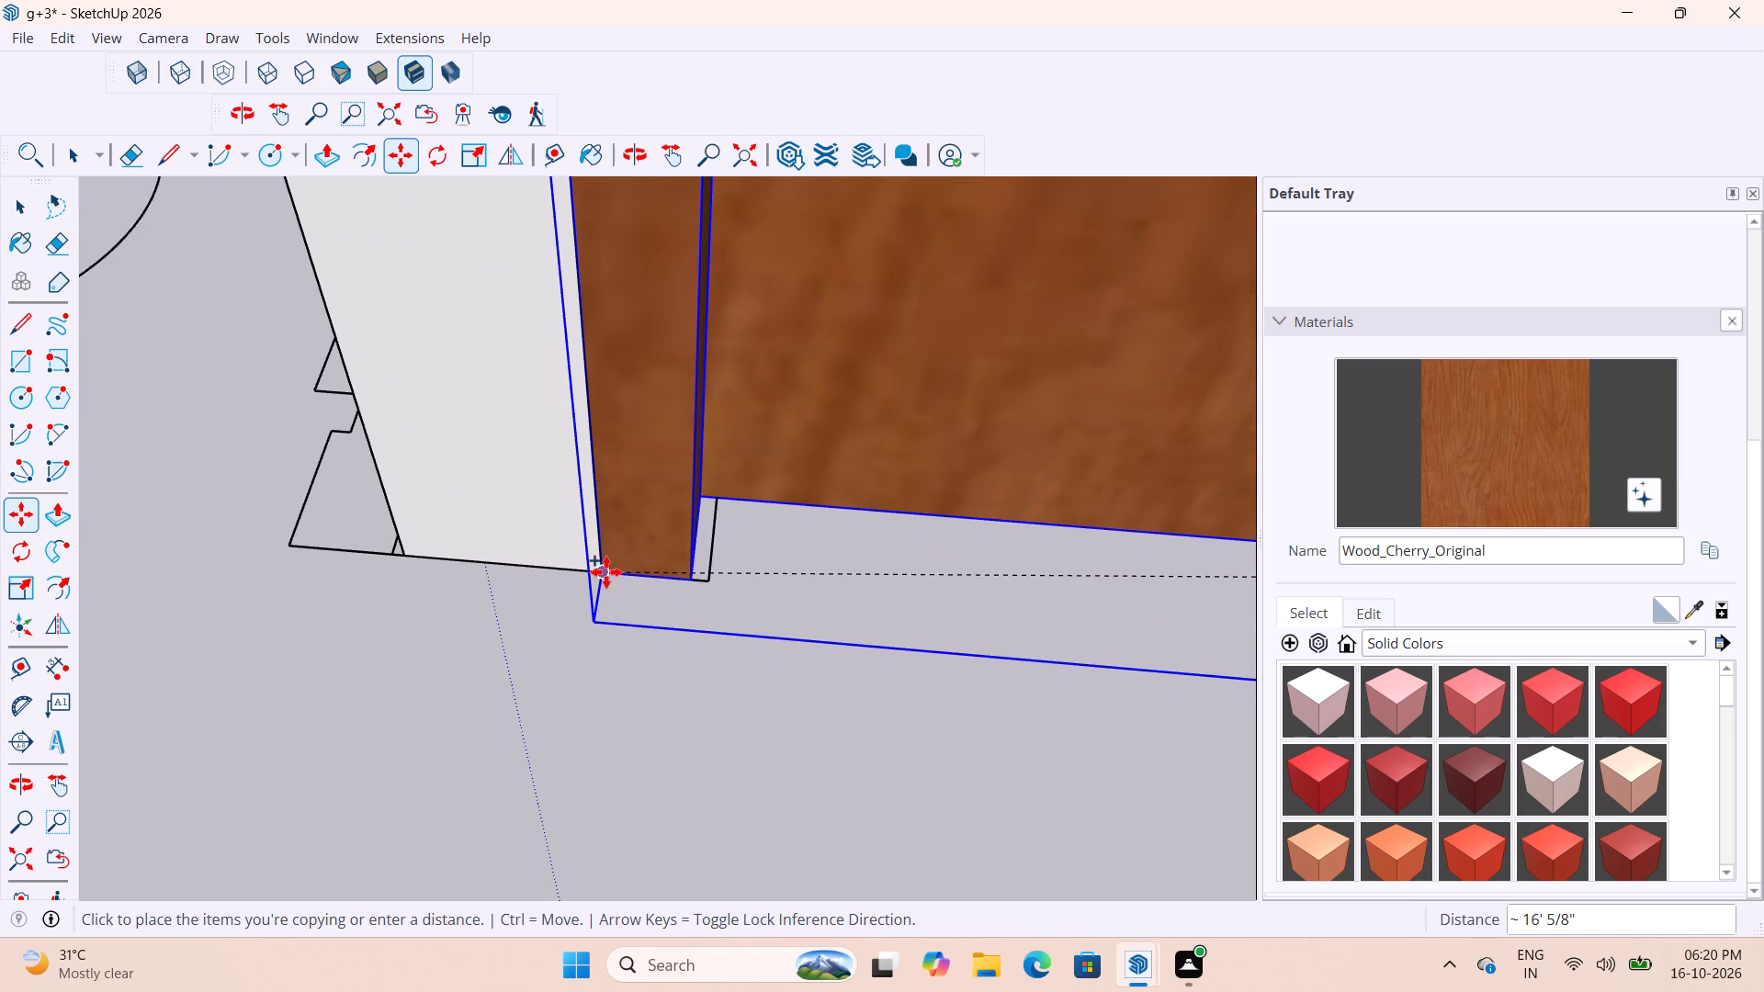
left_click(606, 572)
scroll(649, 591, "down", 20)
scroll(649, 591, "down", 4)
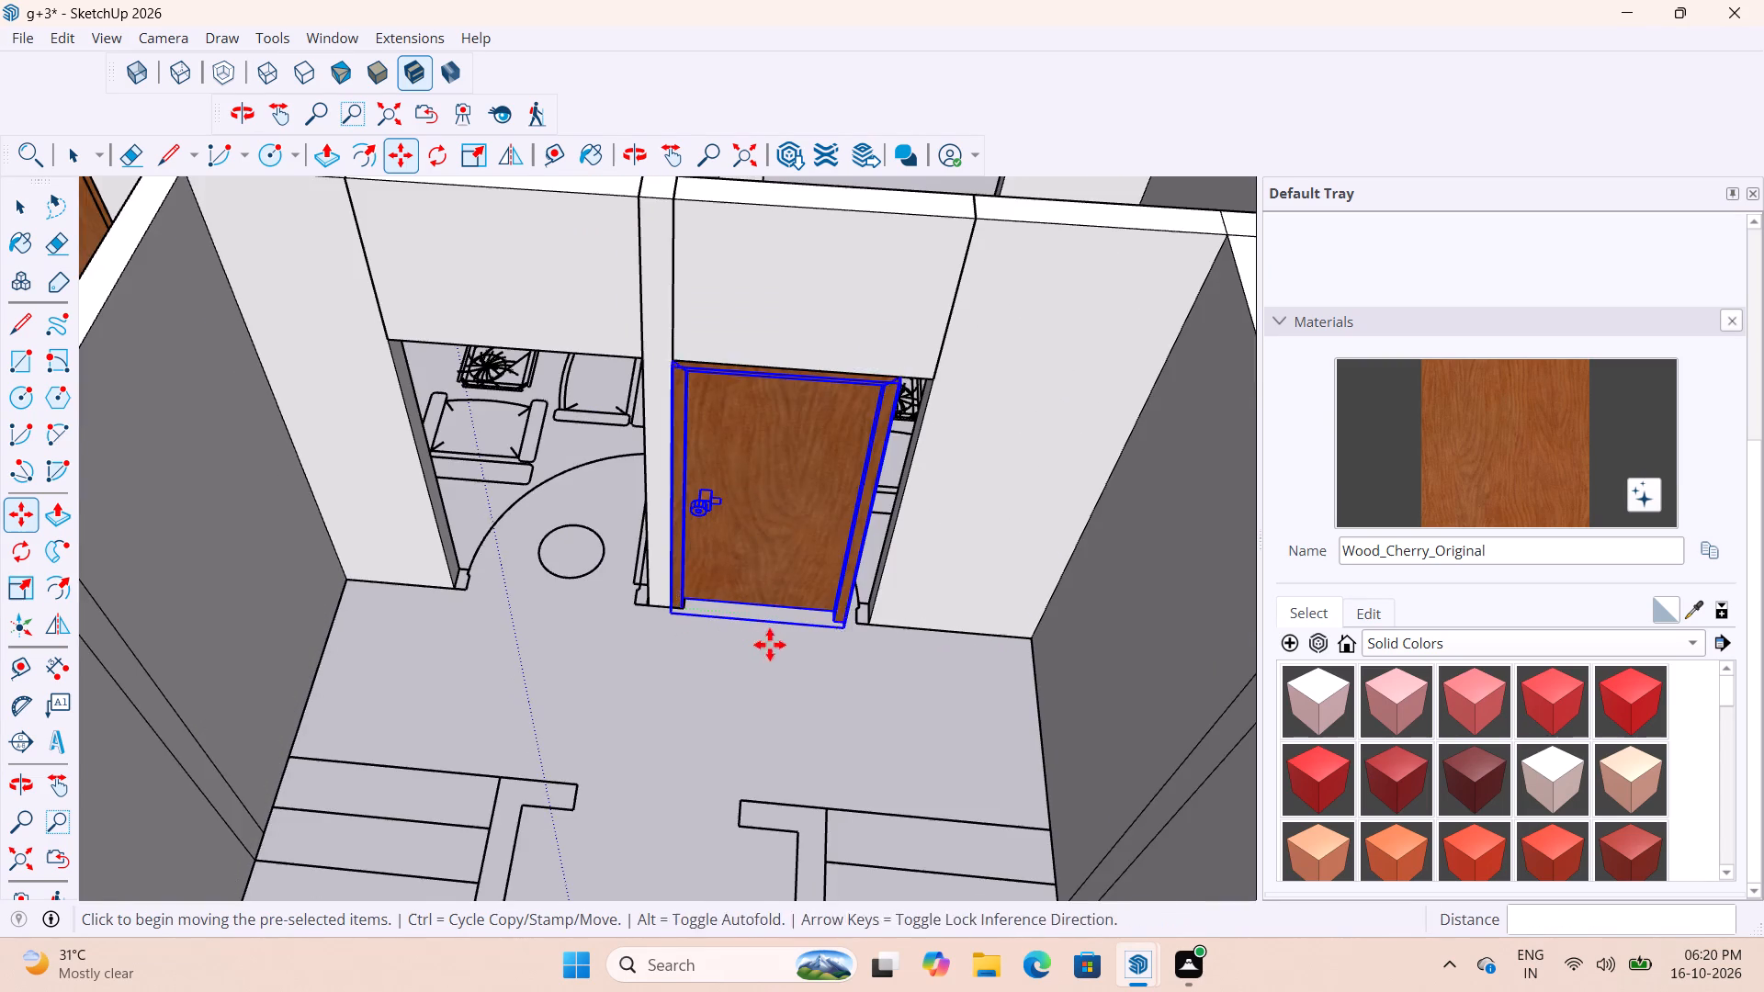
Scale the copied entrance door to about 1.12 in width to reach the opening's far side, and fit its top to the lintel.
key("s")
scroll(869, 522, "up", 7)
left_click(853, 492)
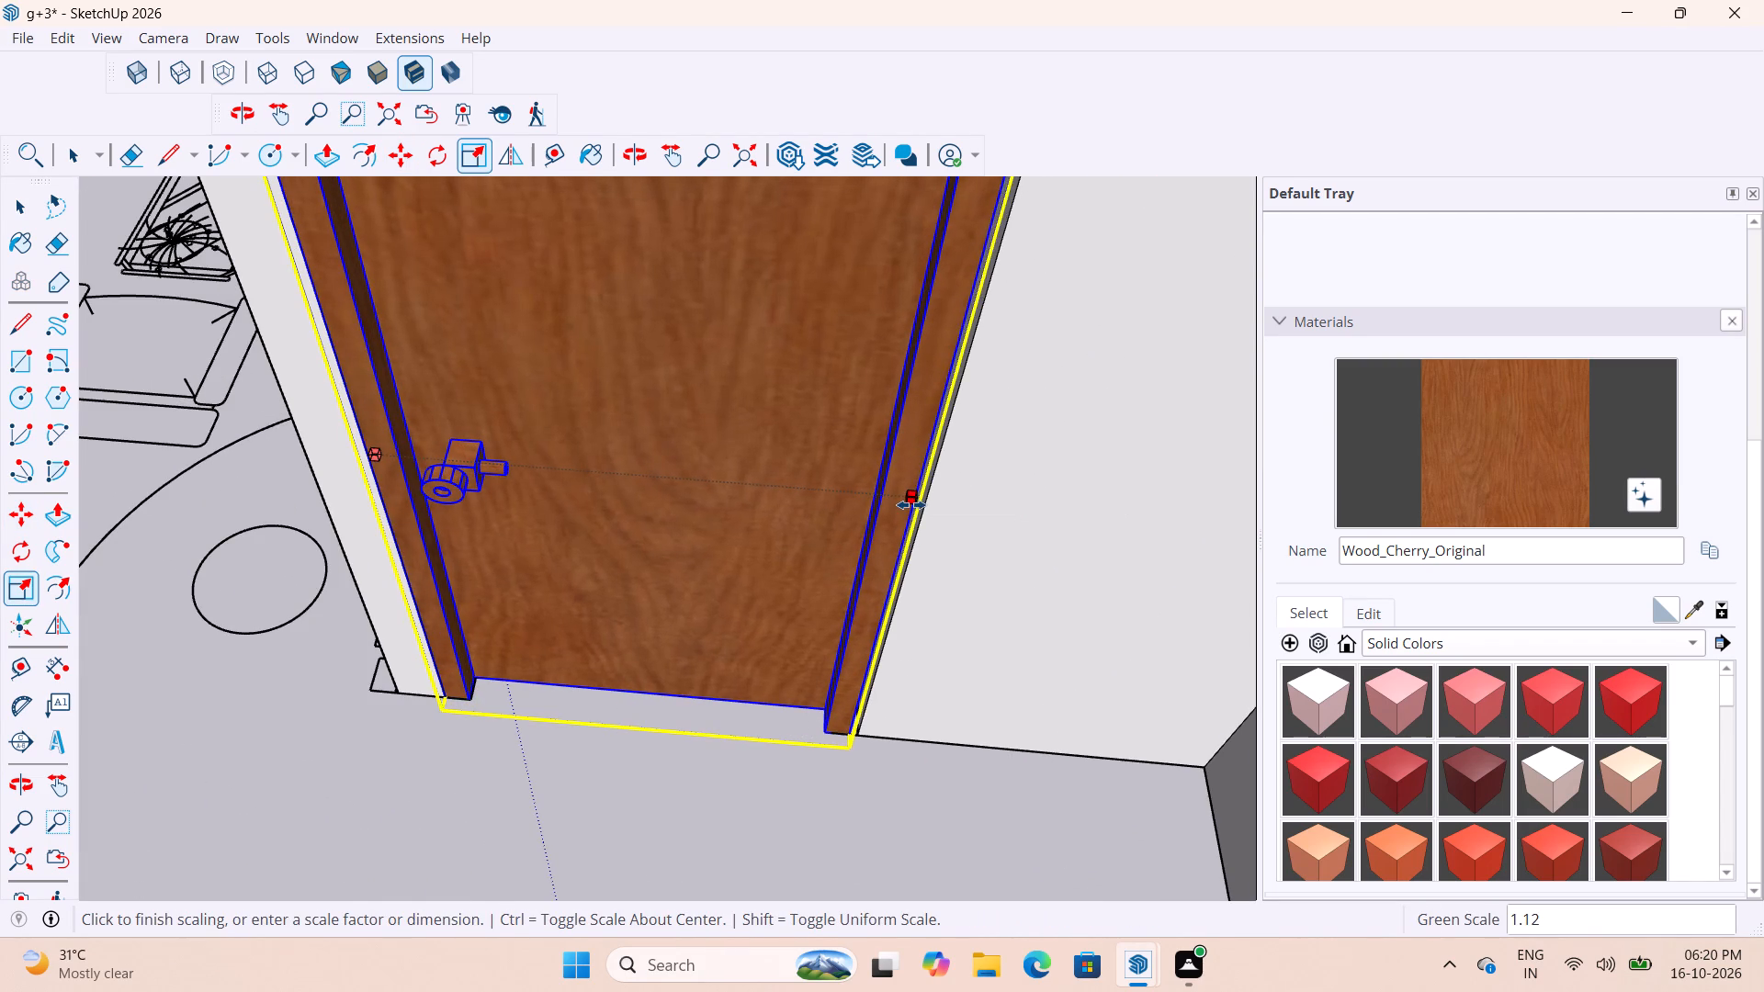
left_click(916, 505)
scroll(898, 584, "down", 8)
scroll(815, 385, "up", 3)
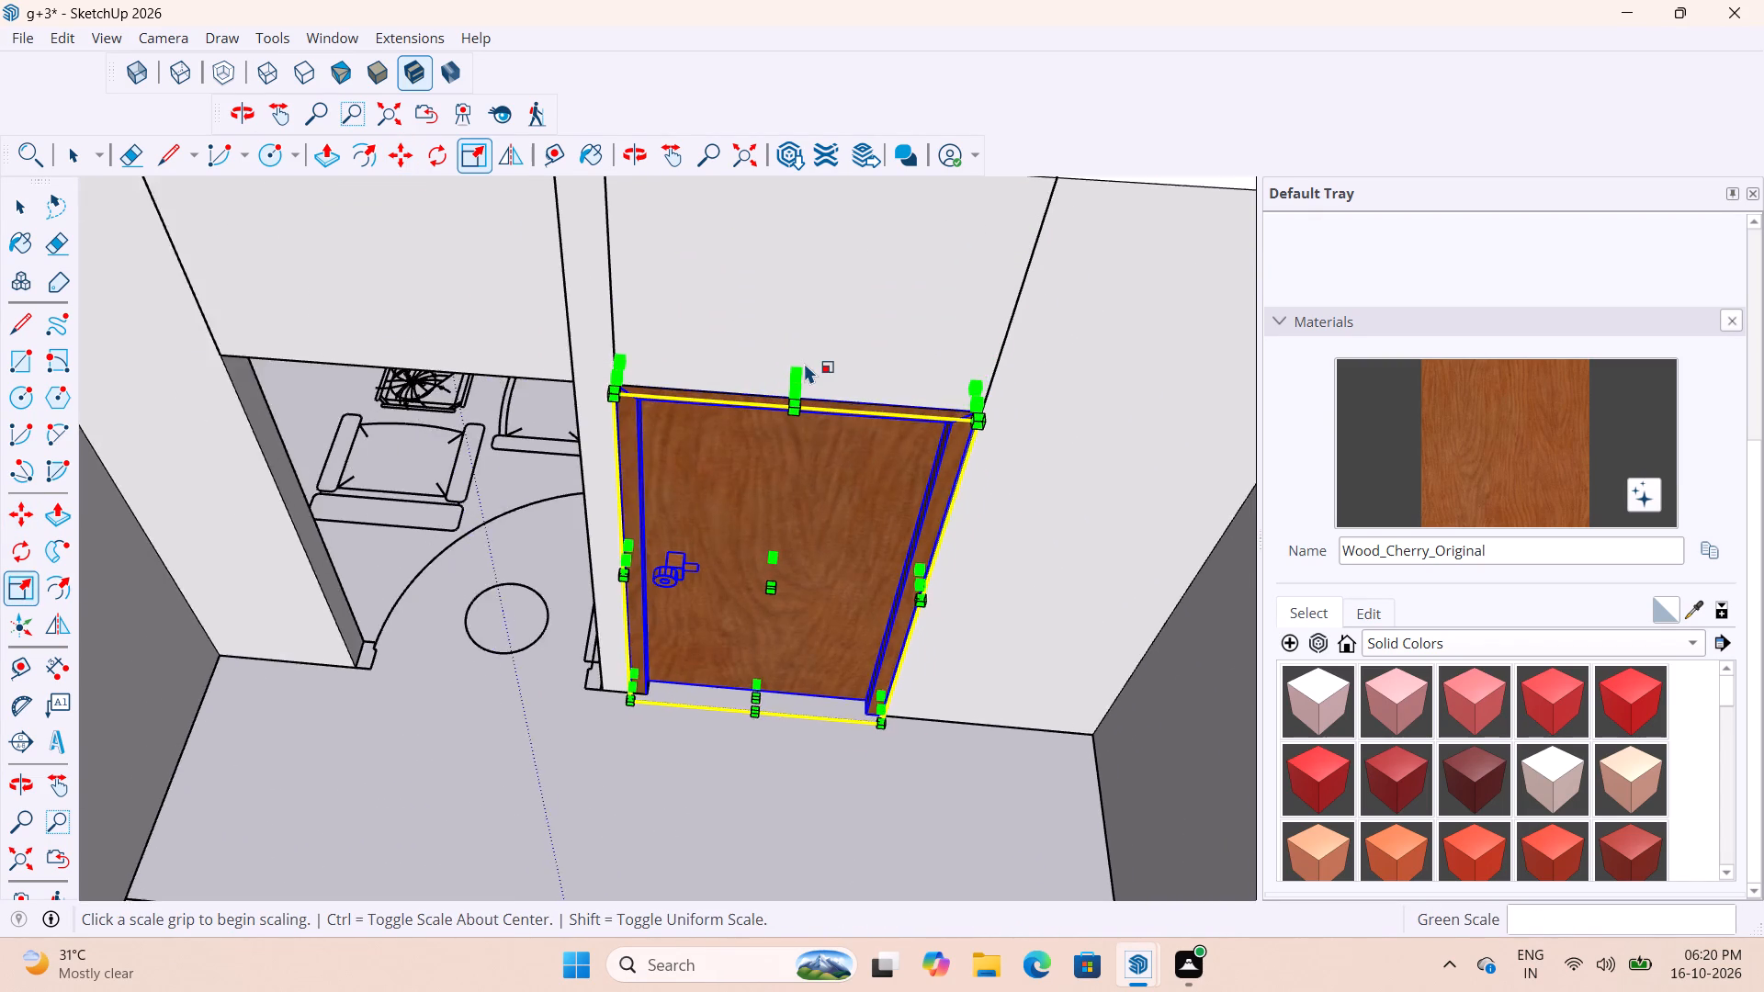
scroll(804, 363, "up", 6)
left_click(785, 407)
middle_click_drag(800, 451, 819, 361)
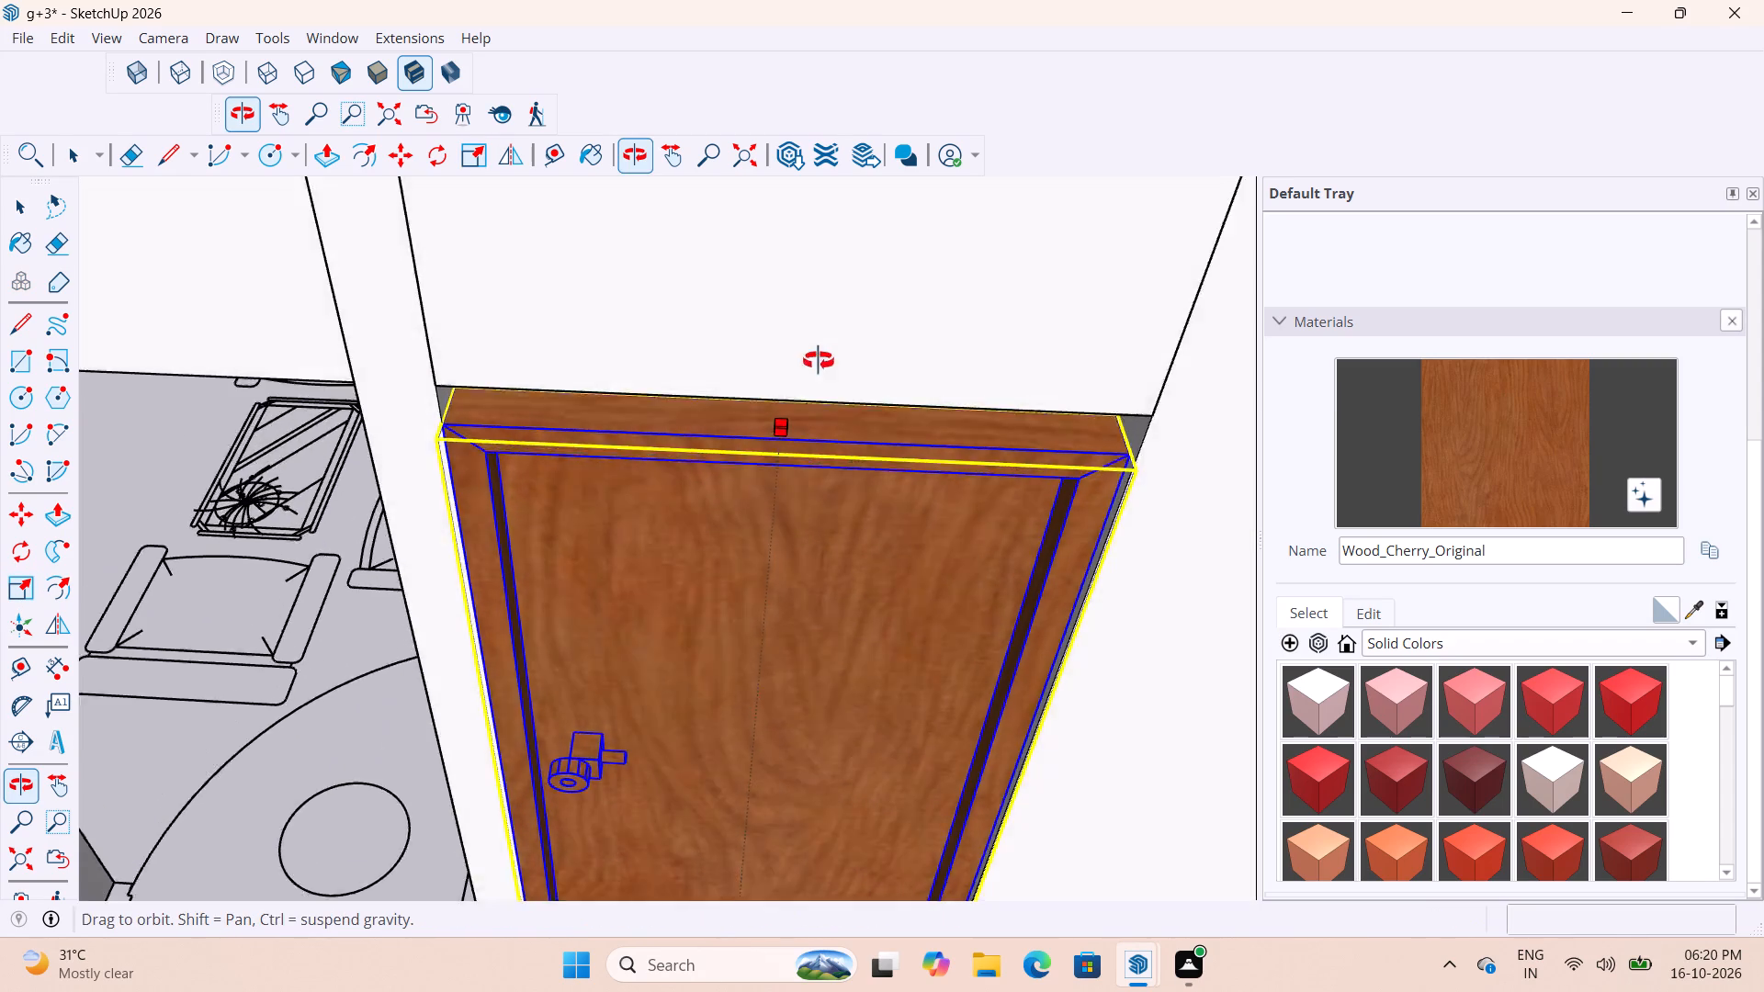
middle_click_drag(819, 361, 927, 247)
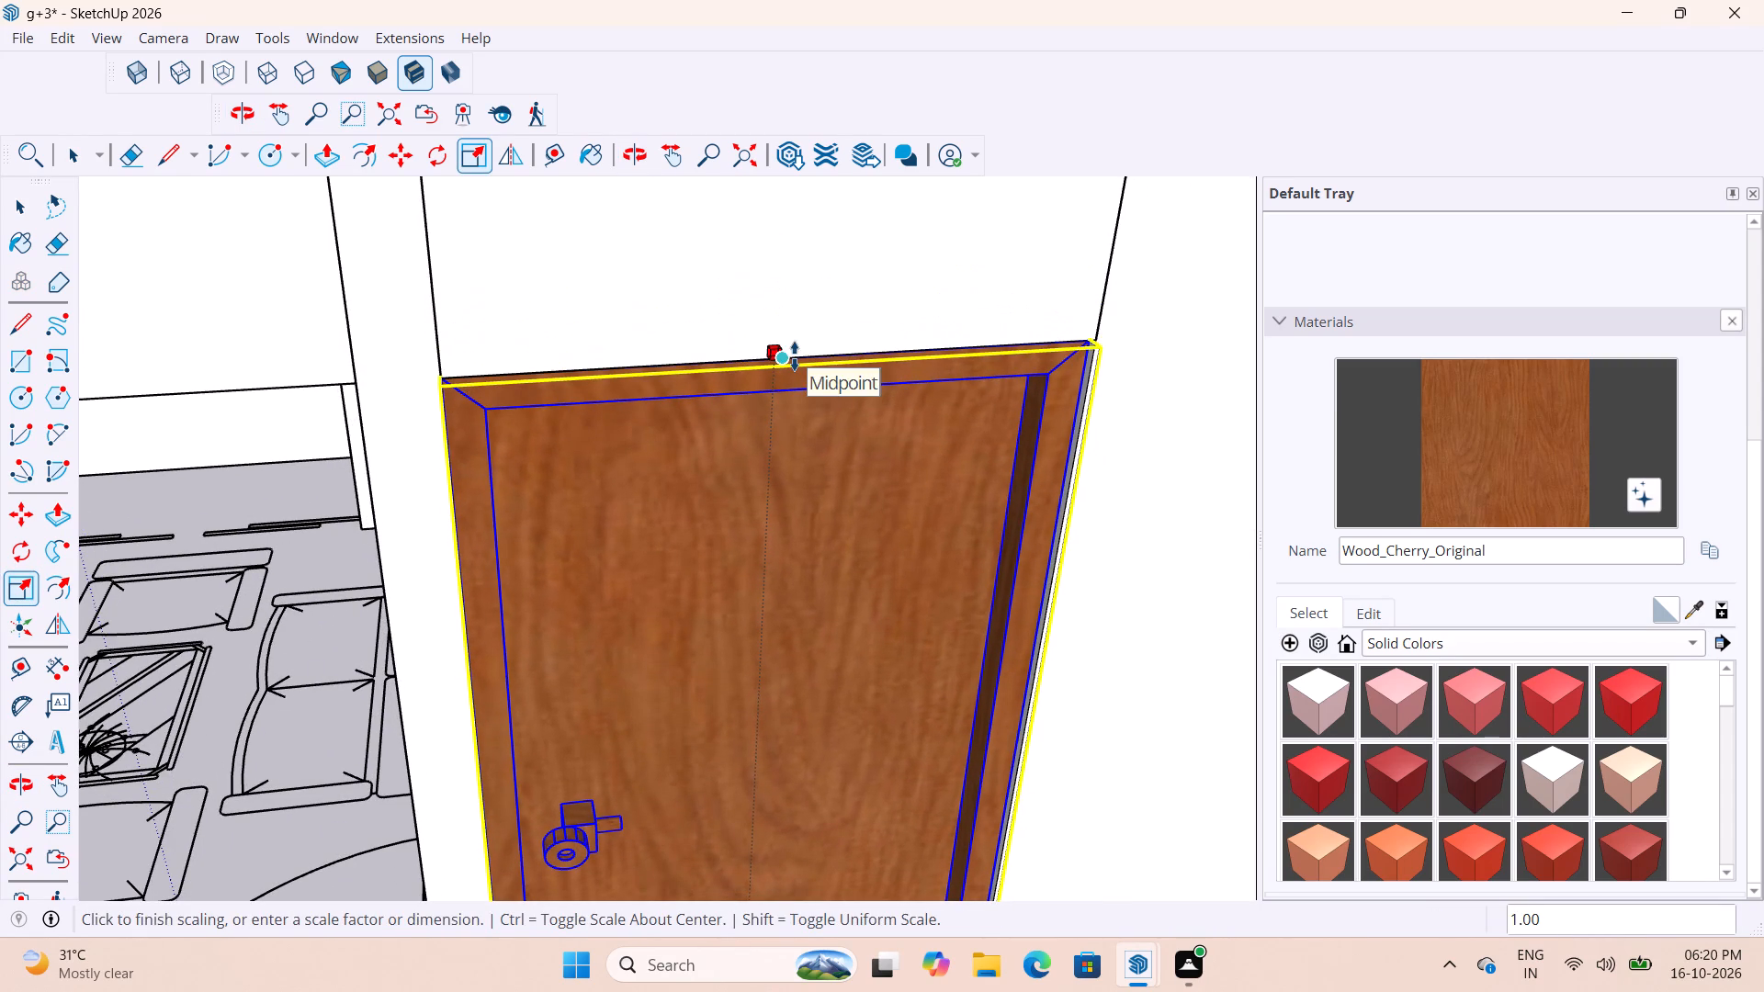
left_click(795, 356)
scroll(816, 424, "down", 8)
key("space")
left_click(915, 821)
scroll(777, 410, "up", 4)
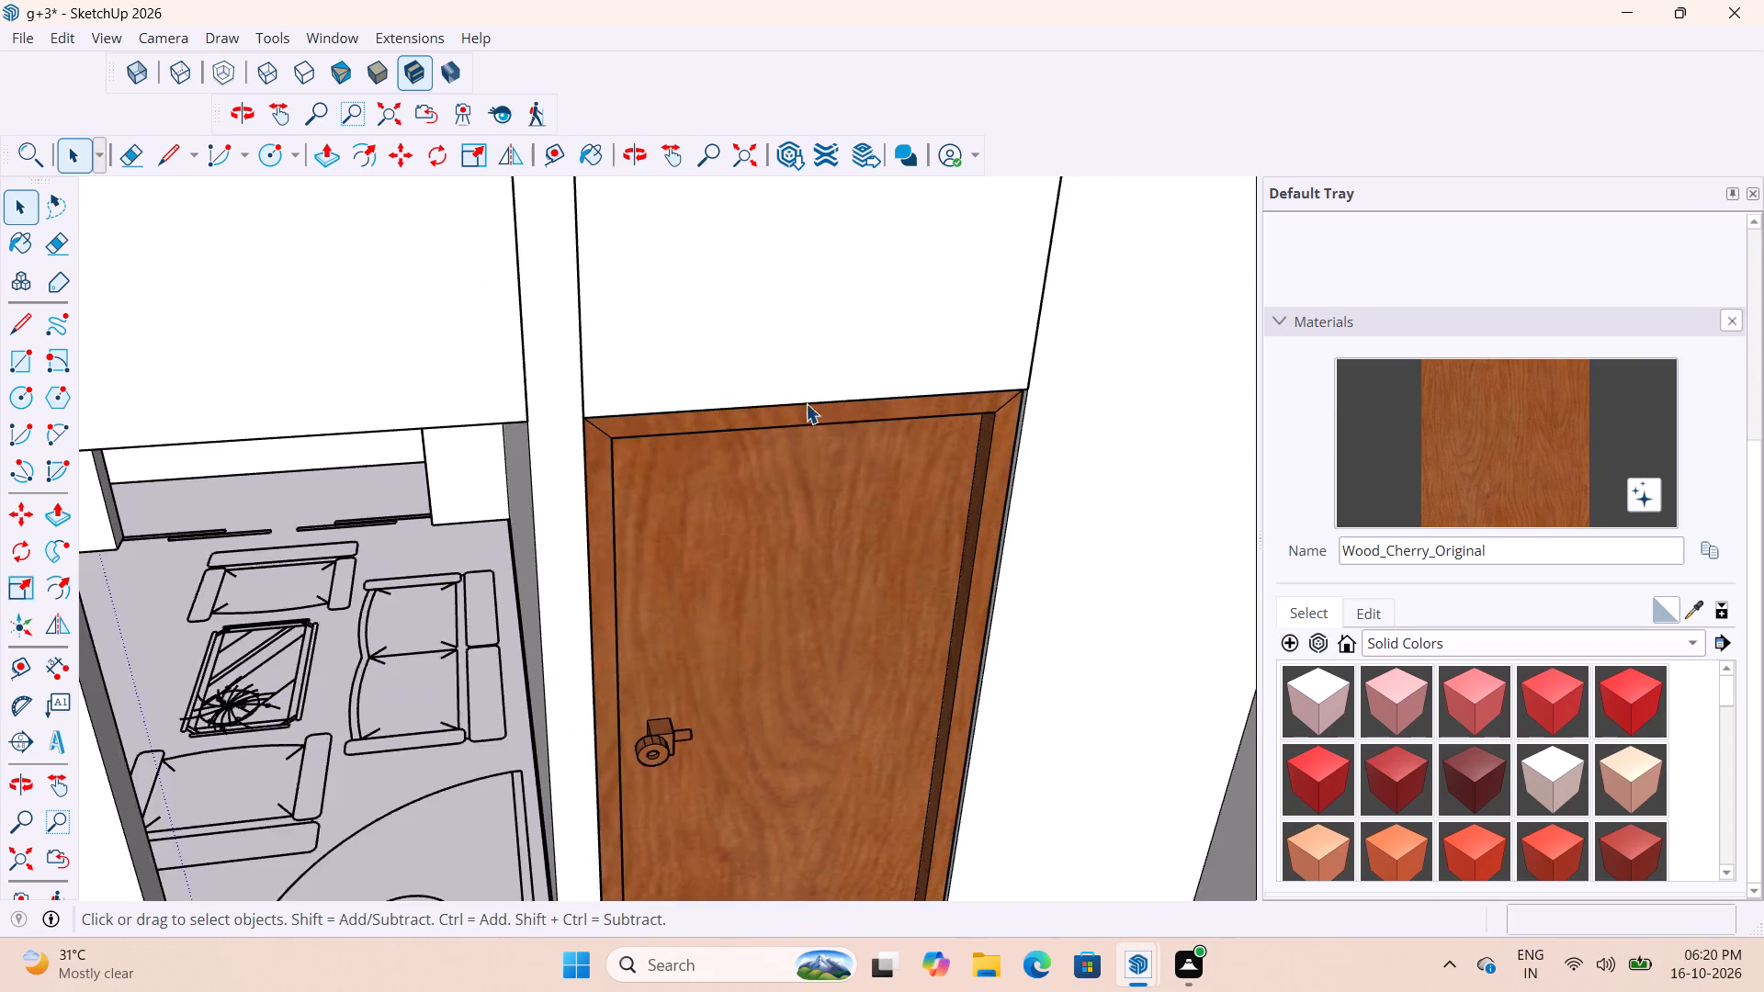
middle_click_drag(797, 387, 834, 367)
scroll(764, 547, "down", 6)
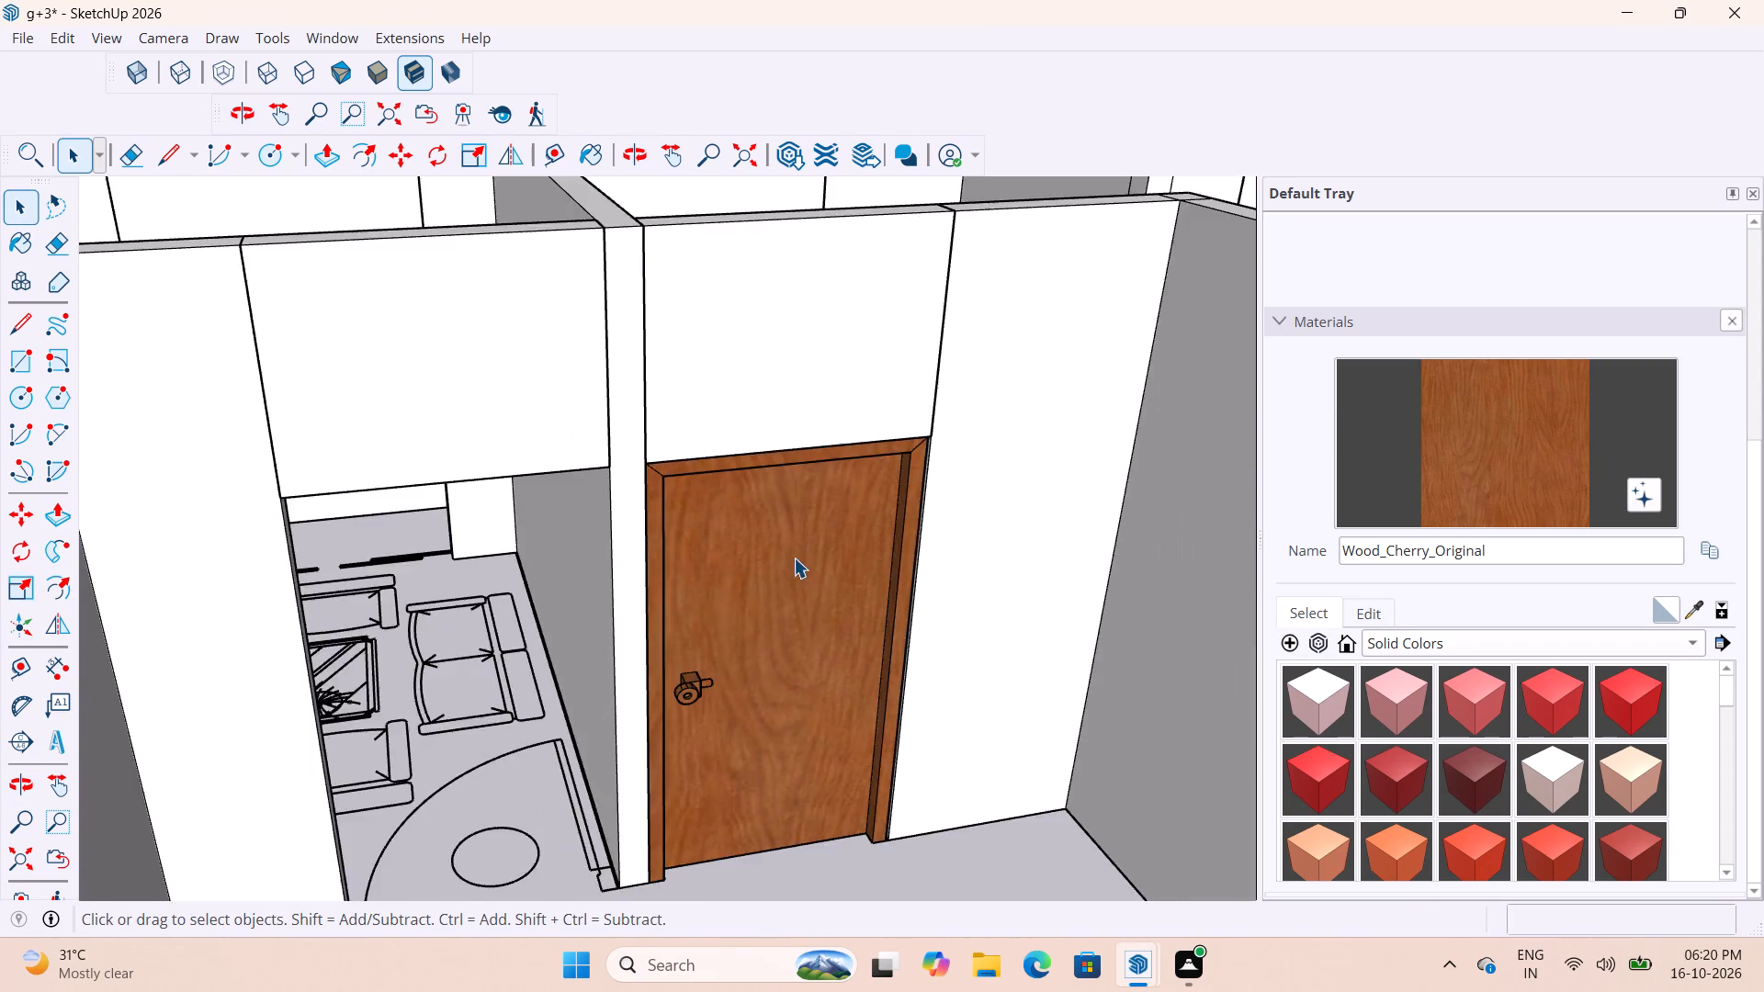
Copy the bathroom door near the dining table about 16' 3 1/2" into the other entrance opening, against the partition beside the new door.
scroll(794, 558, "down", 13)
middle_click_drag(891, 600, 697, 731)
scroll(842, 658, "down", 5)
scroll(972, 740, "up", 6)
middle_click_drag(942, 729, 943, 871)
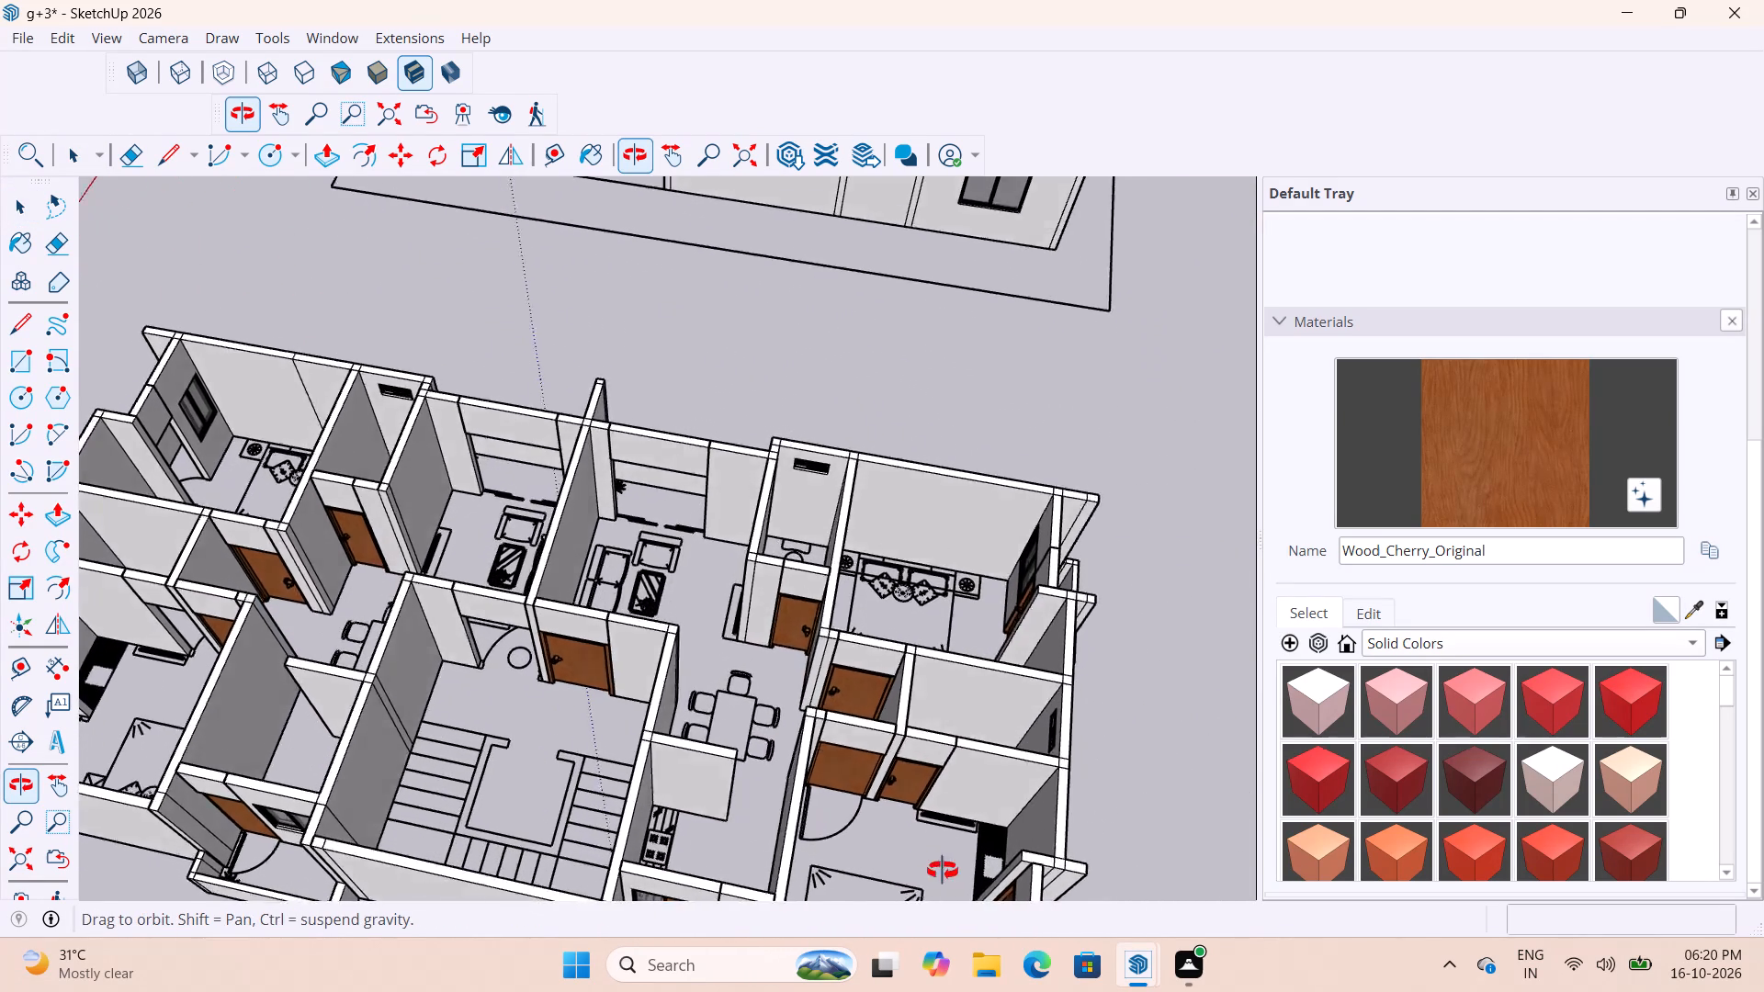
middle_click_drag(943, 871, 1033, 772)
scroll(759, 585, "up", 4)
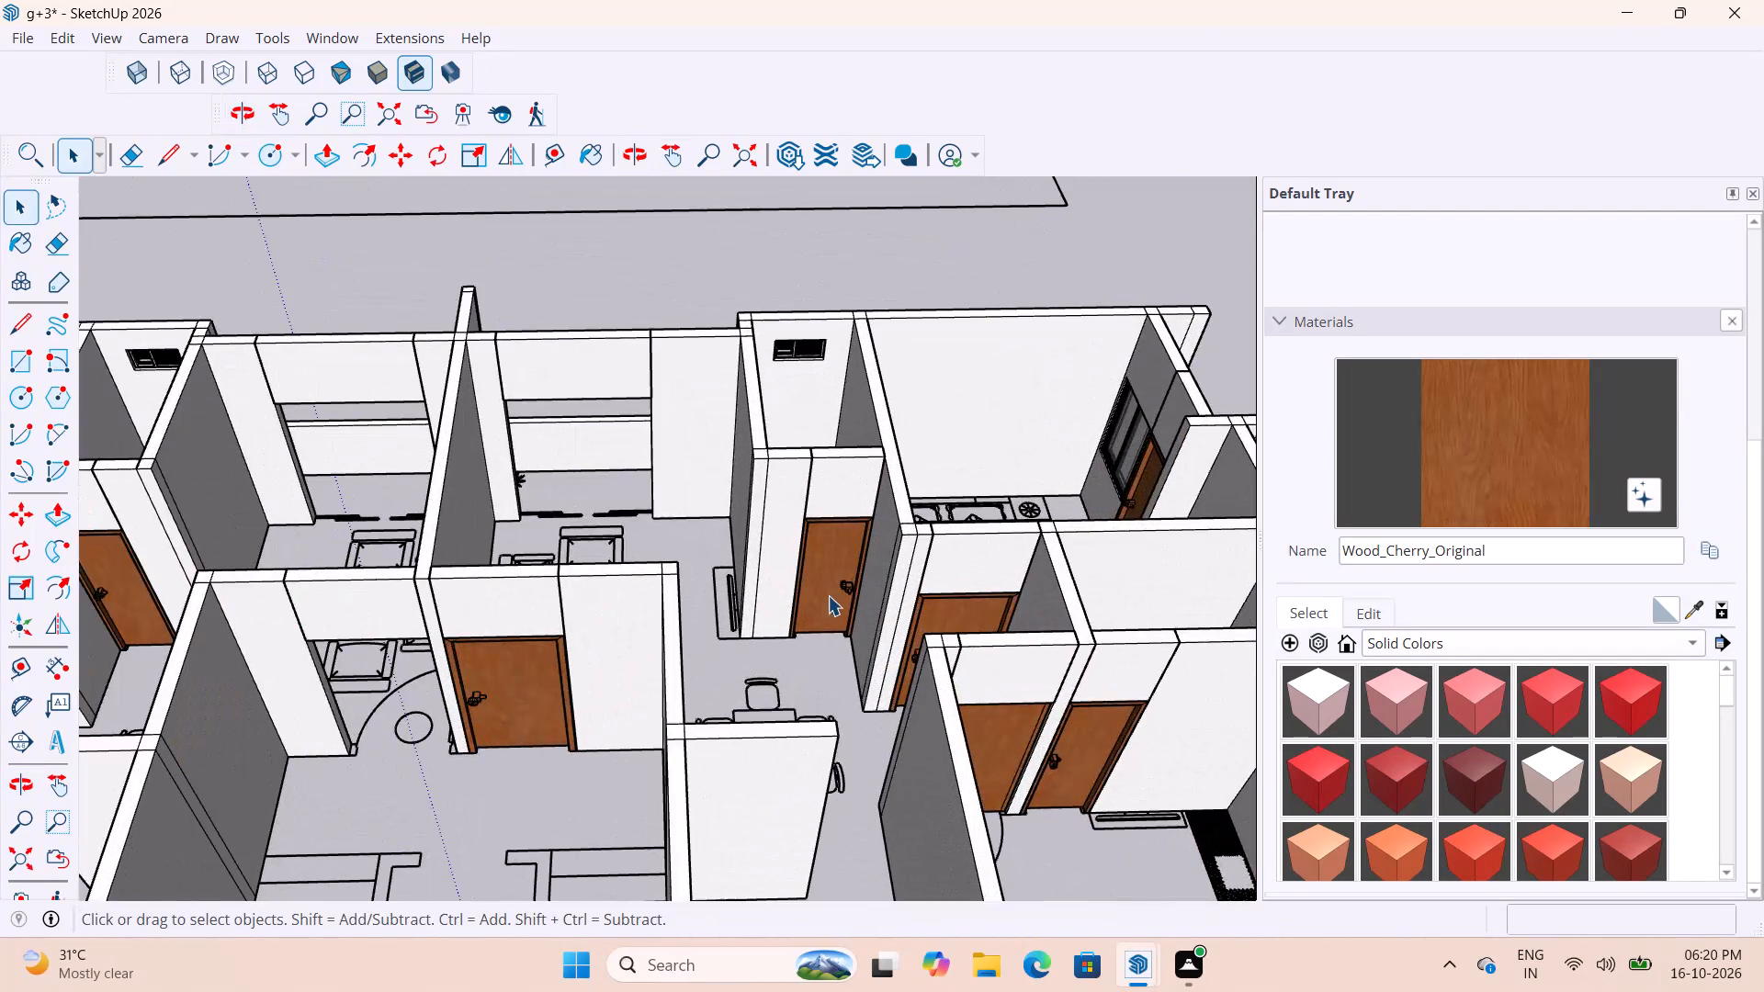
scroll(831, 597, "up", 3)
left_click(854, 619)
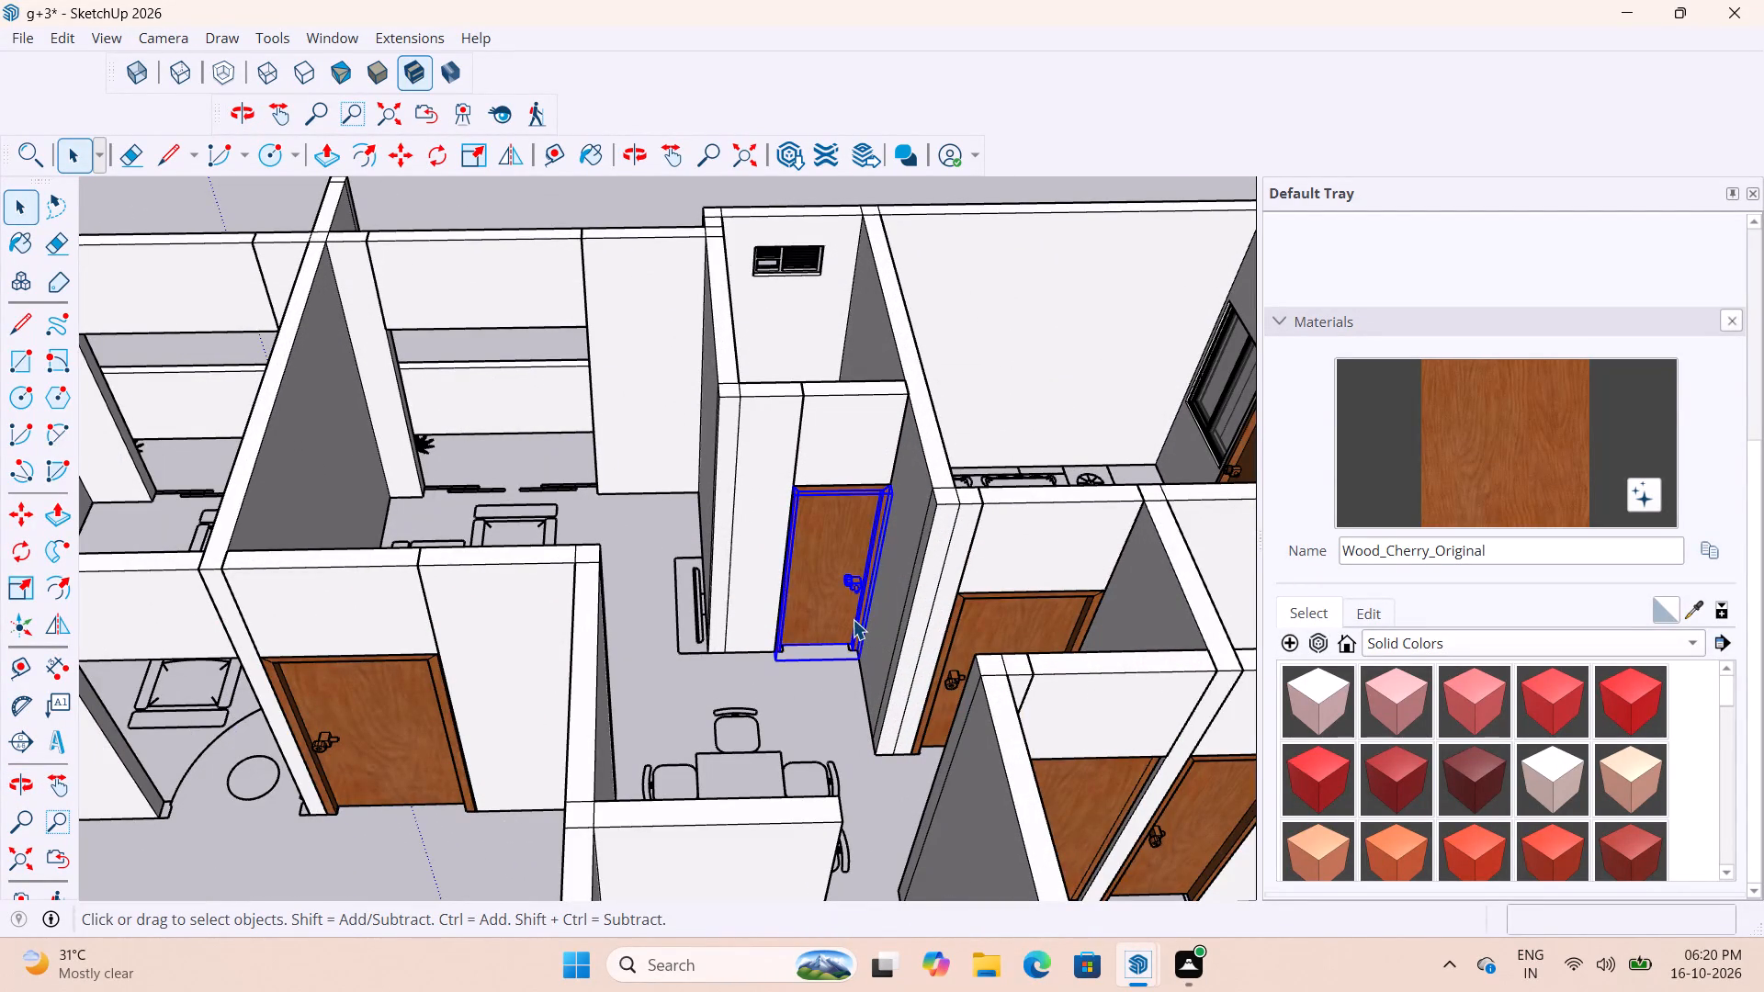
key("m")
scroll(836, 610, "up", 10)
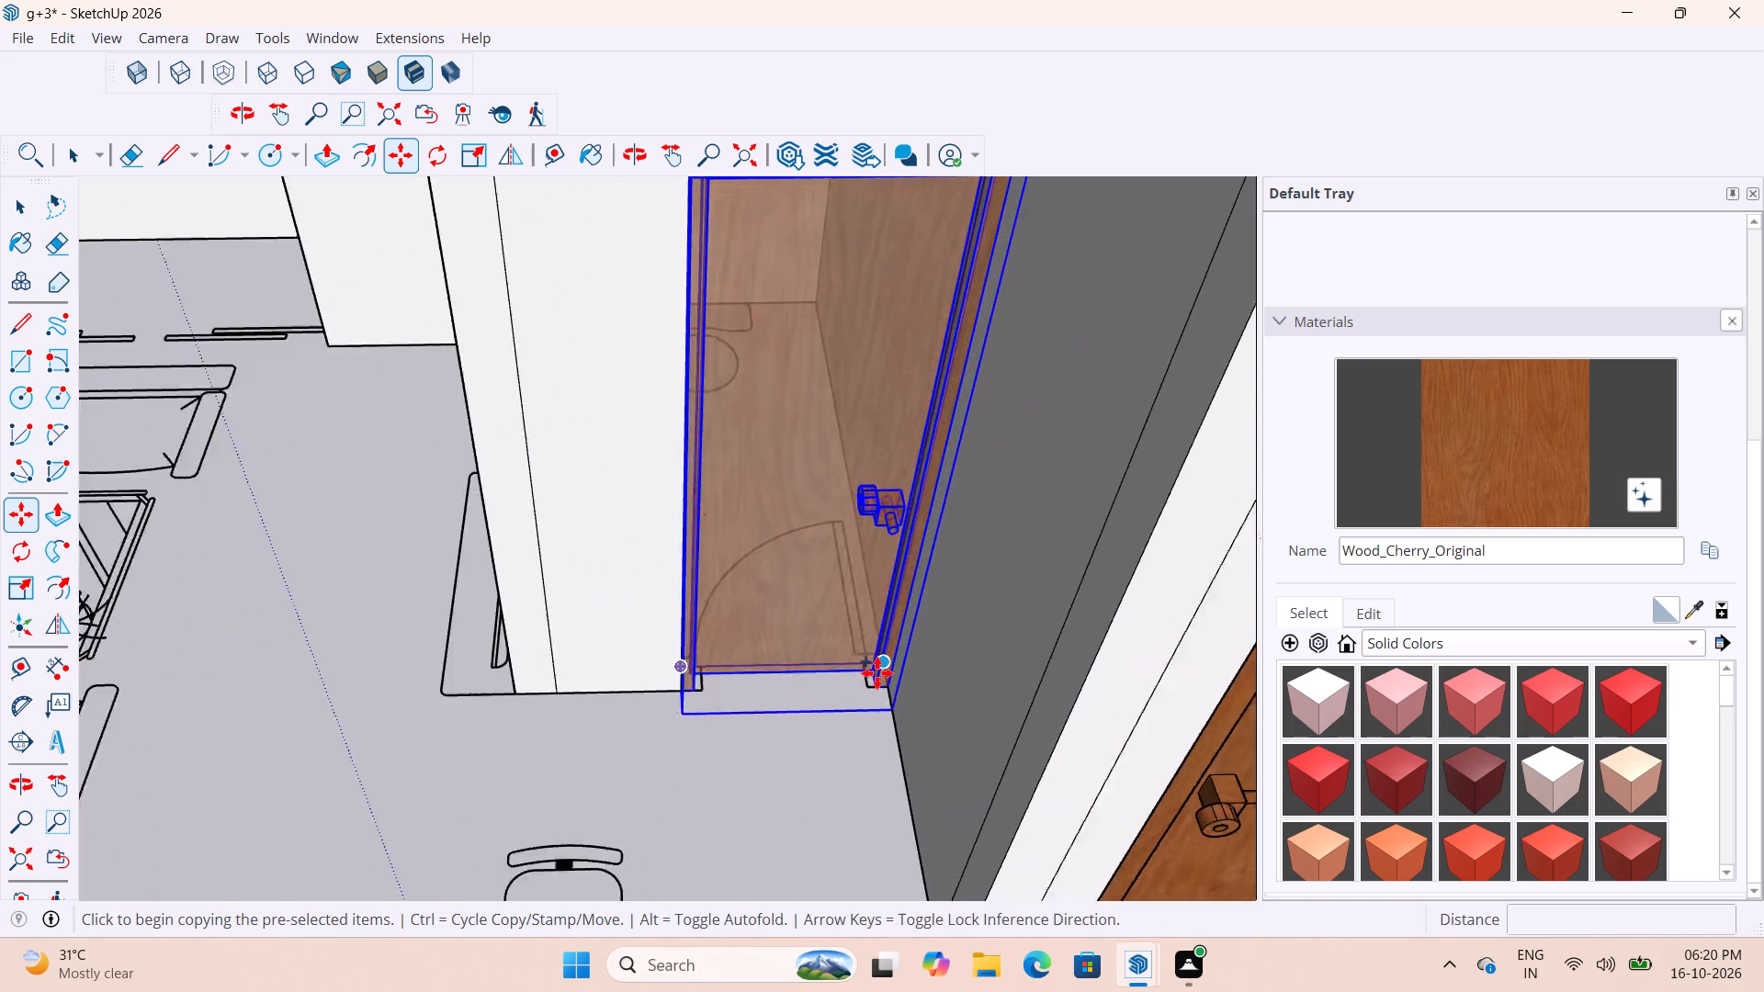
scroll(877, 673, "up", 9)
left_click(900, 688)
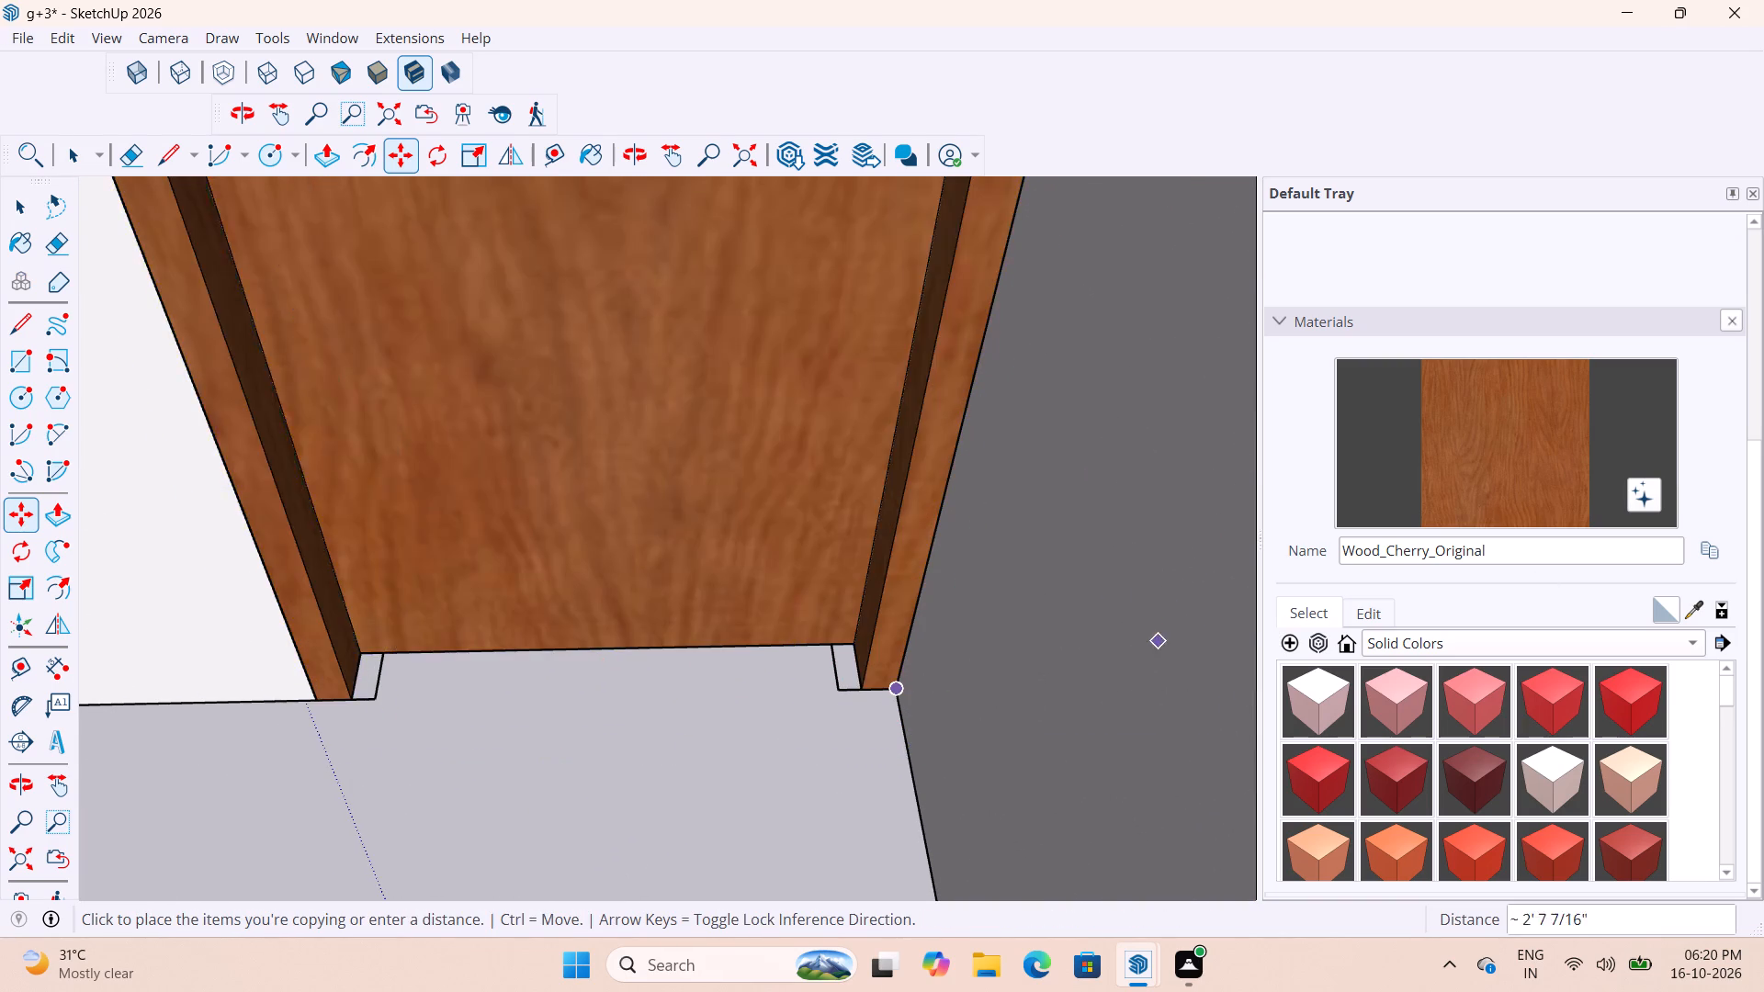
scroll(1147, 614, "down", 12)
scroll(1051, 584, "down", 20)
scroll(1051, 584, "down", 4)
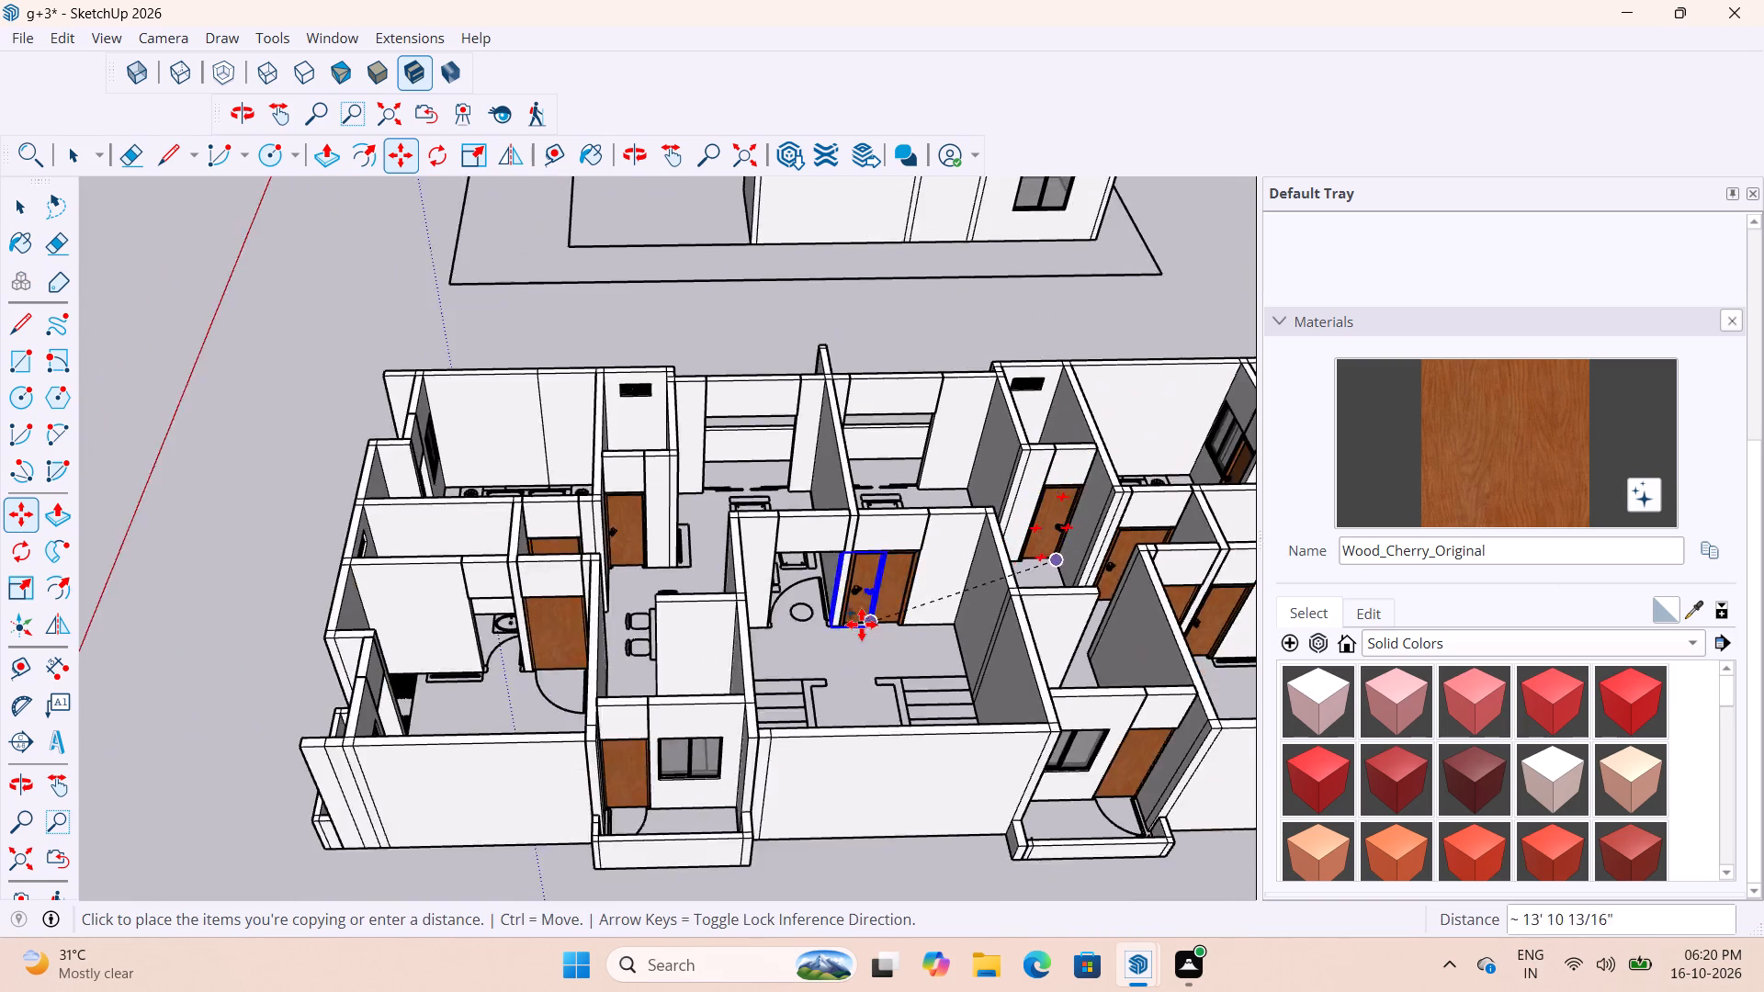
scroll(857, 624, "up", 20)
scroll(857, 624, "up", 12)
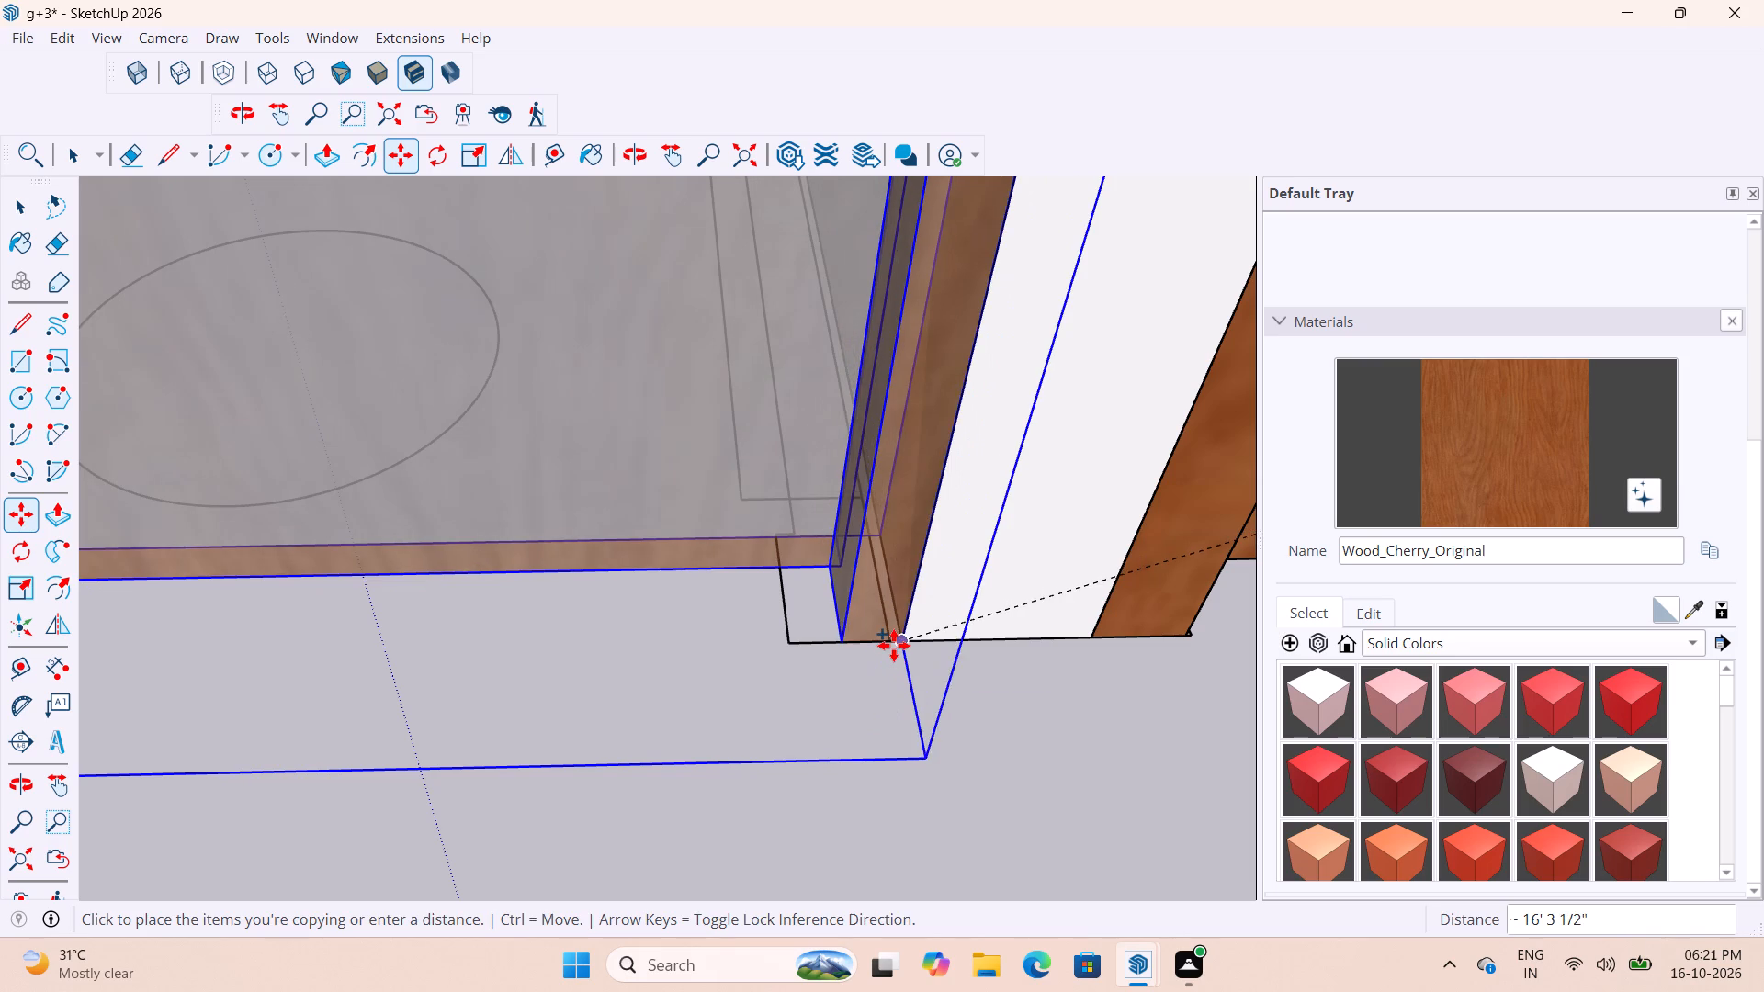
left_click(894, 646)
scroll(844, 644, "down", 20)
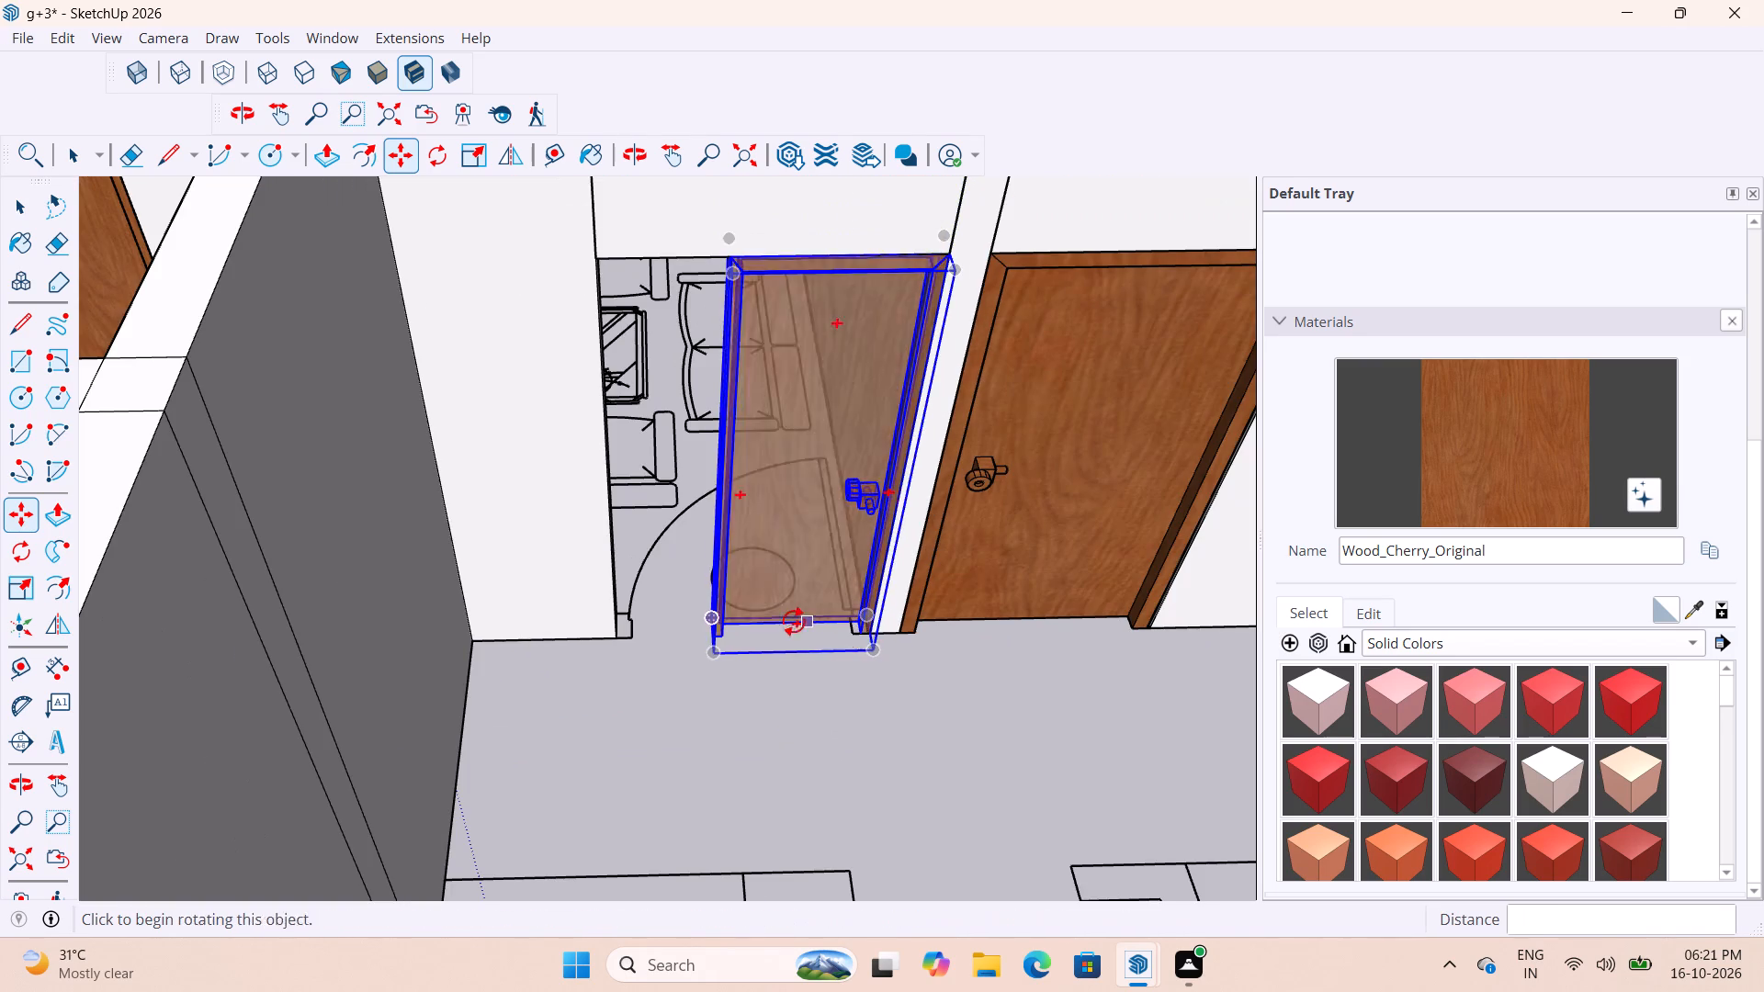
Stretch the second copied entrance door's width to the opposite side of its opening.
key("s")
scroll(704, 479, "up", 3)
left_click(732, 479)
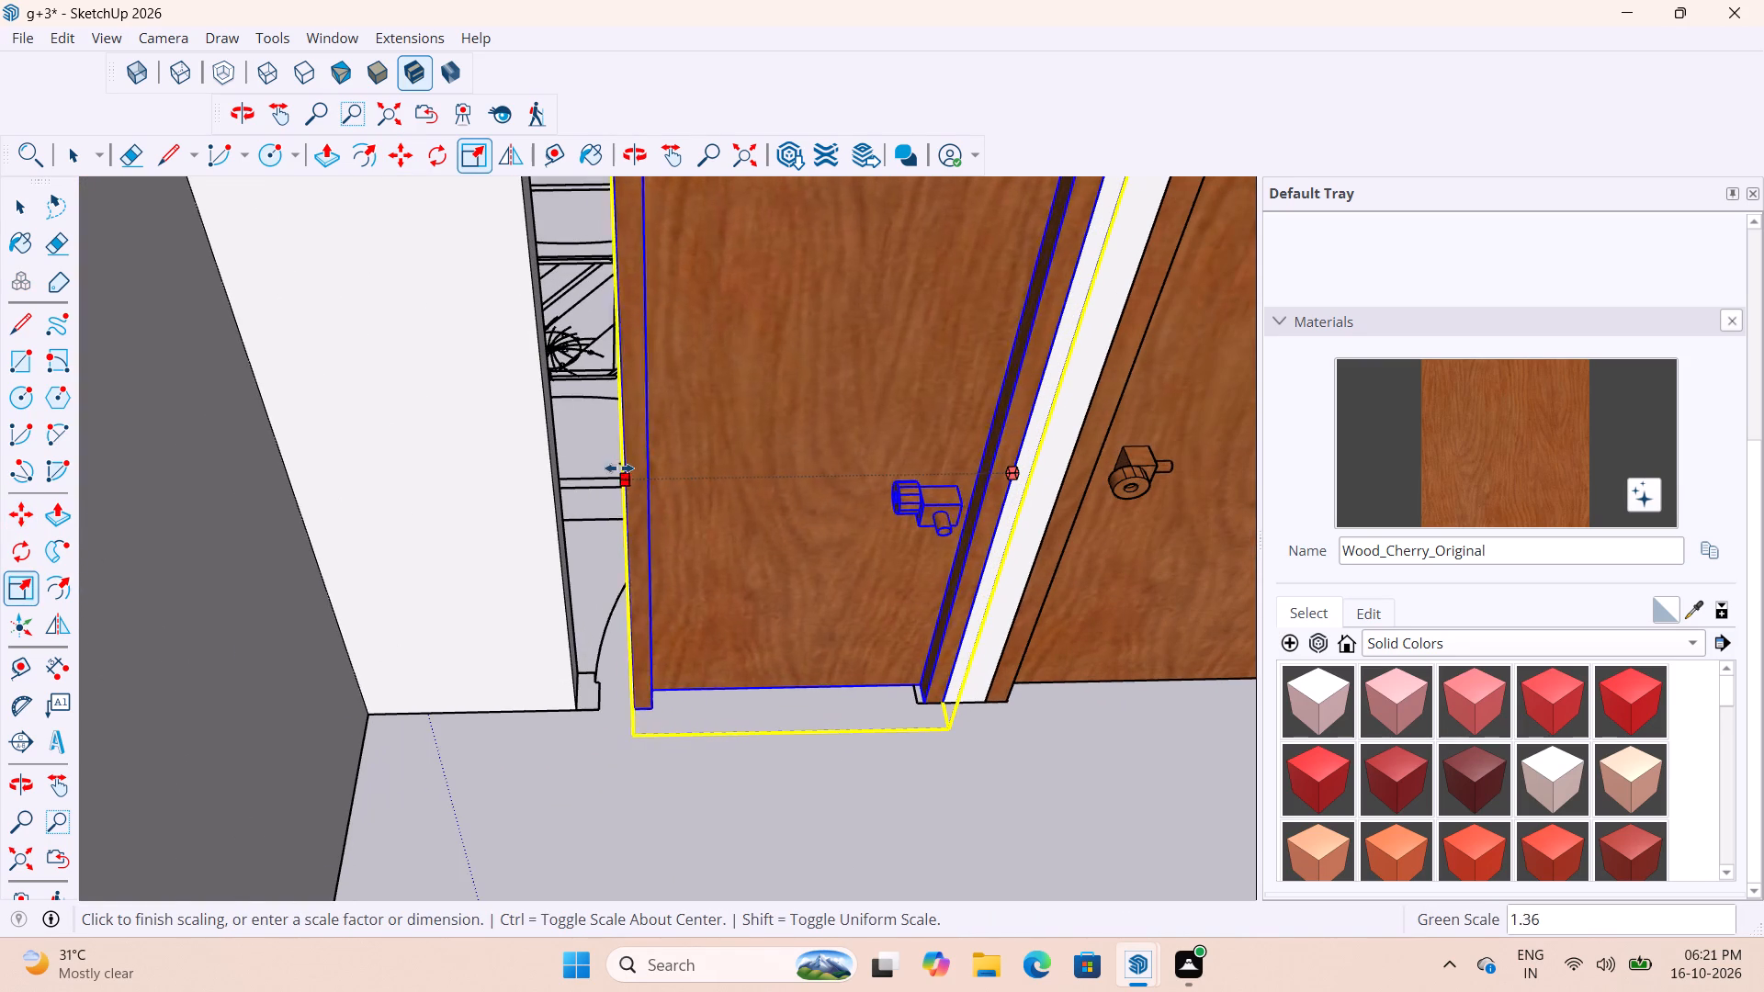
left_click(560, 445)
scroll(553, 599, "down", 8)
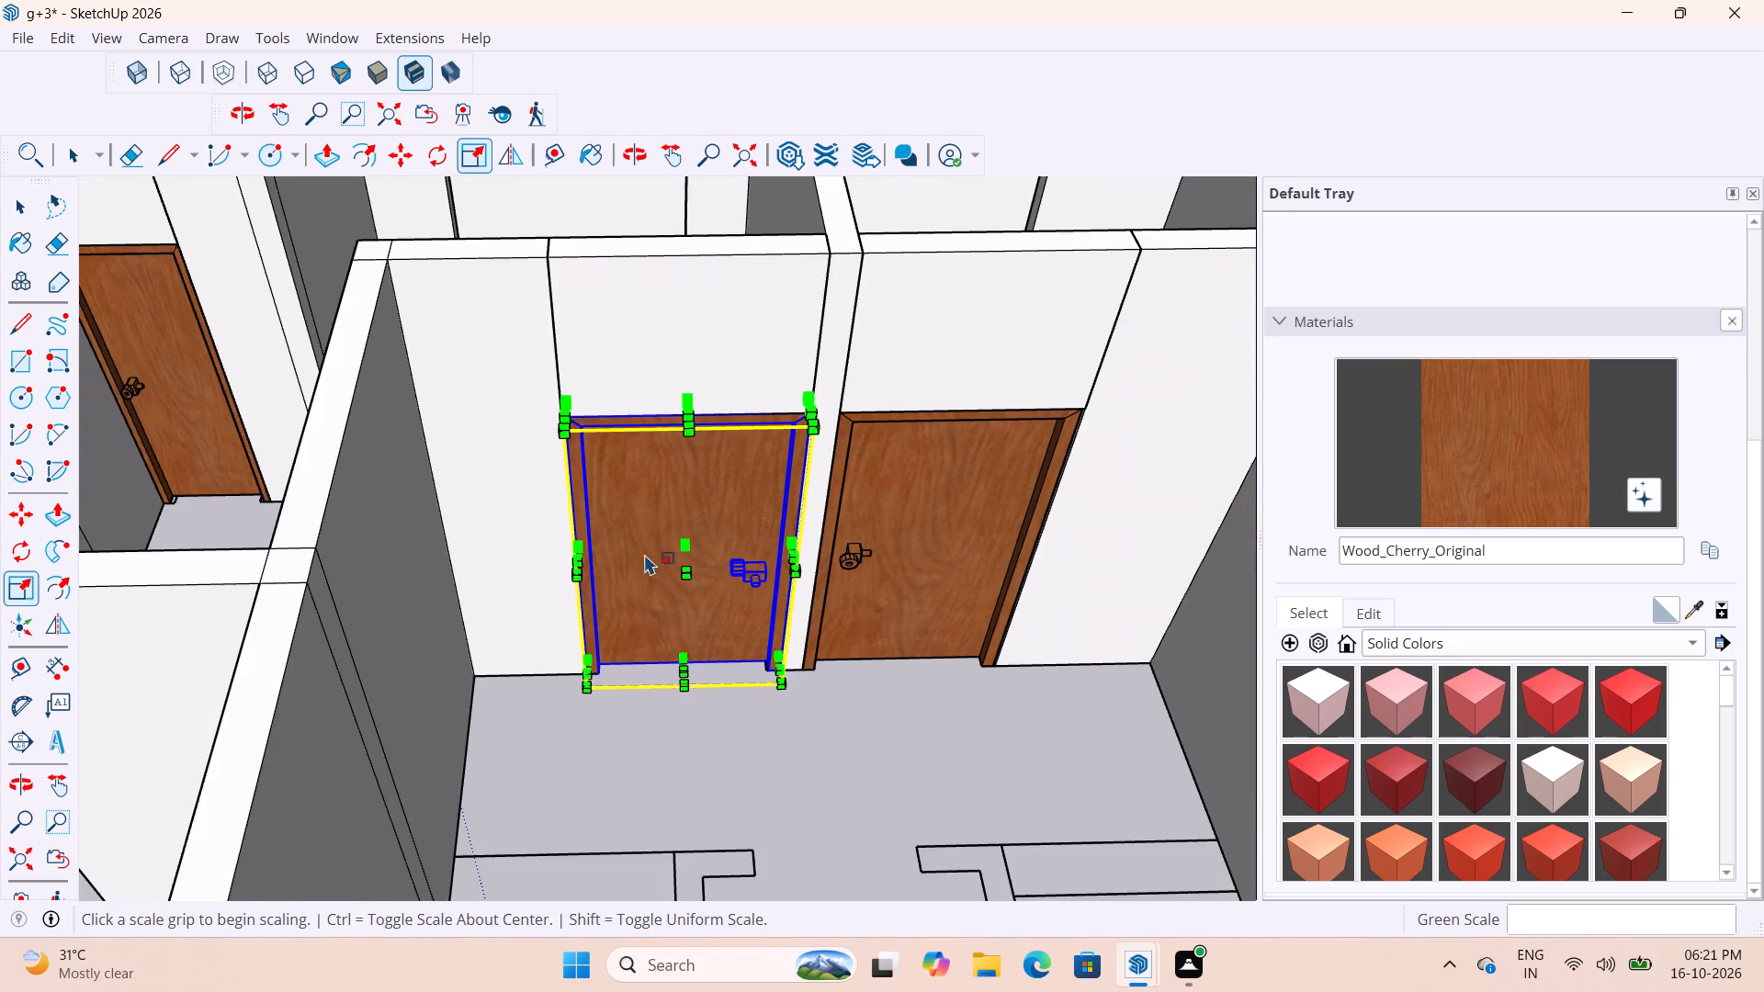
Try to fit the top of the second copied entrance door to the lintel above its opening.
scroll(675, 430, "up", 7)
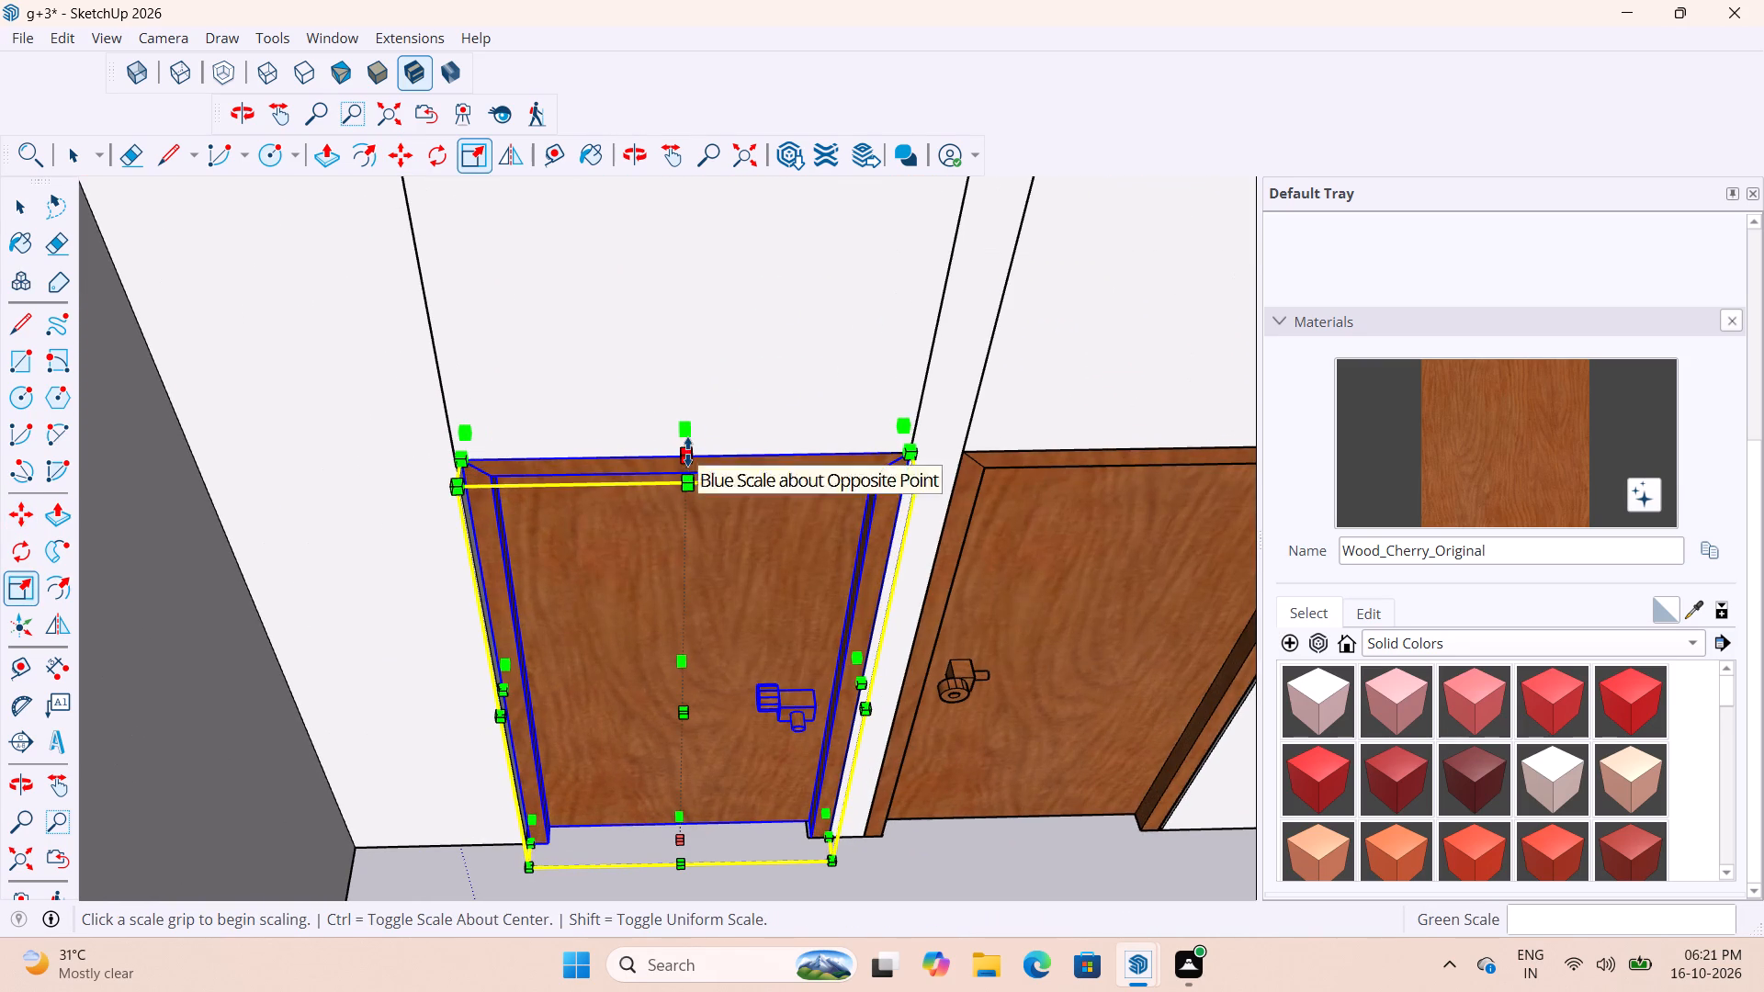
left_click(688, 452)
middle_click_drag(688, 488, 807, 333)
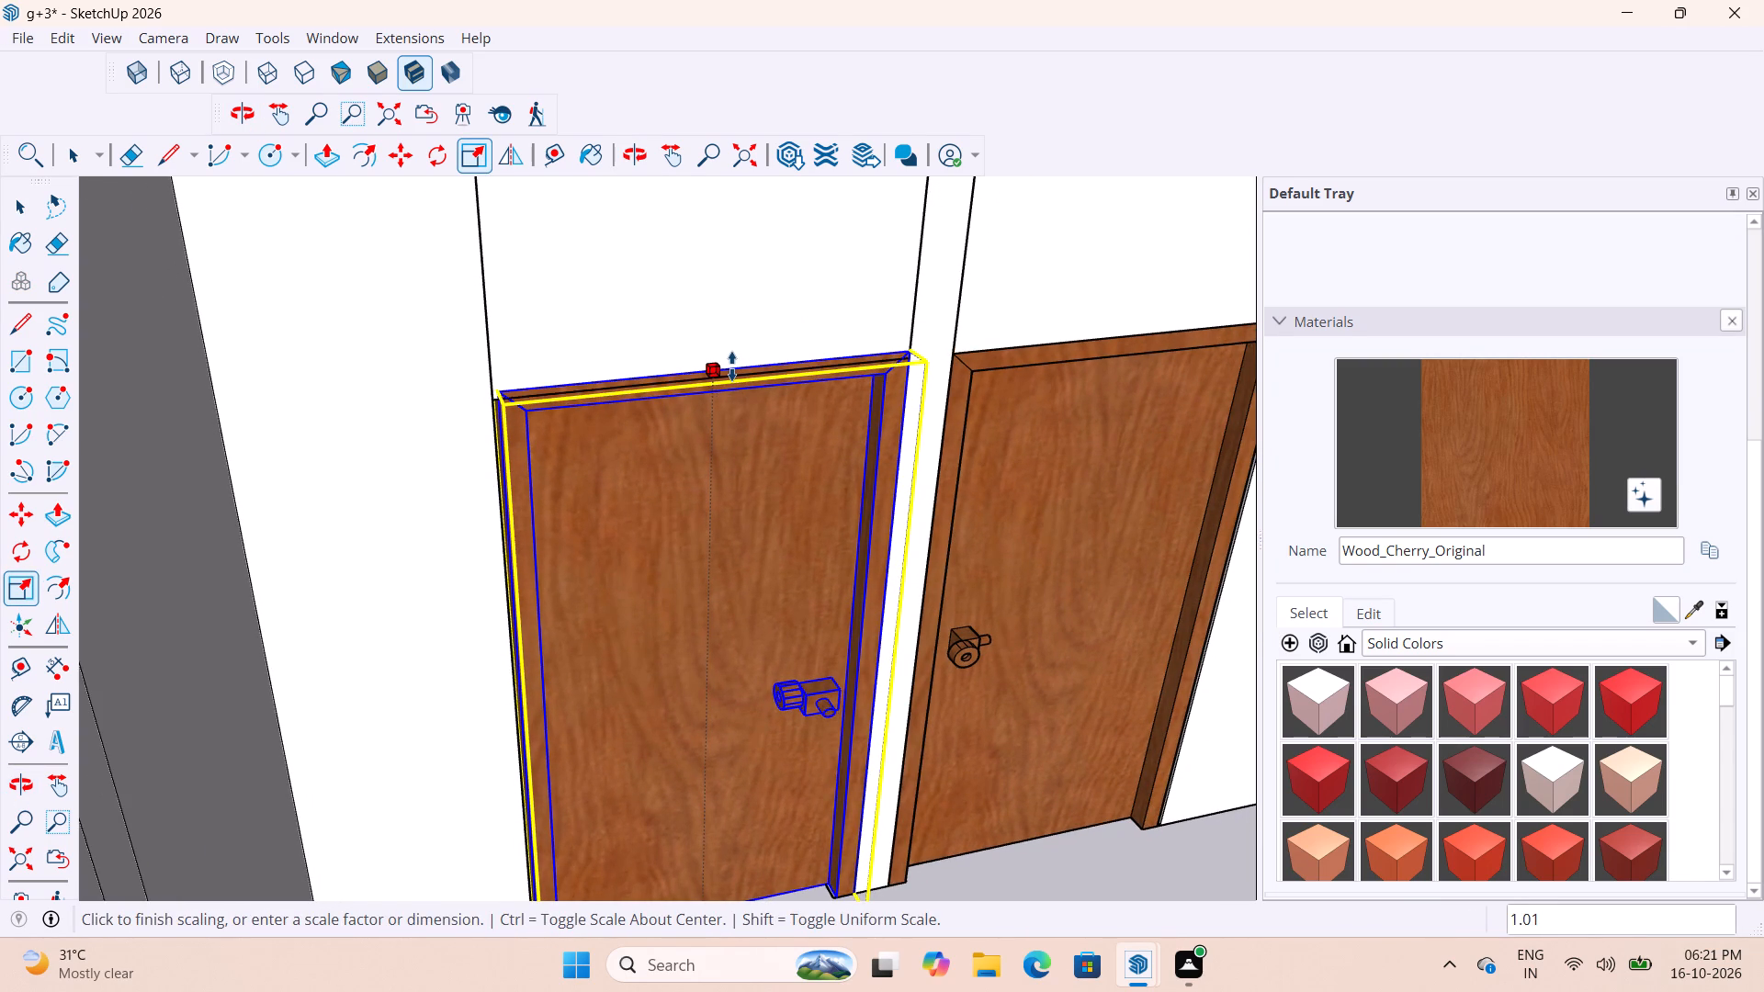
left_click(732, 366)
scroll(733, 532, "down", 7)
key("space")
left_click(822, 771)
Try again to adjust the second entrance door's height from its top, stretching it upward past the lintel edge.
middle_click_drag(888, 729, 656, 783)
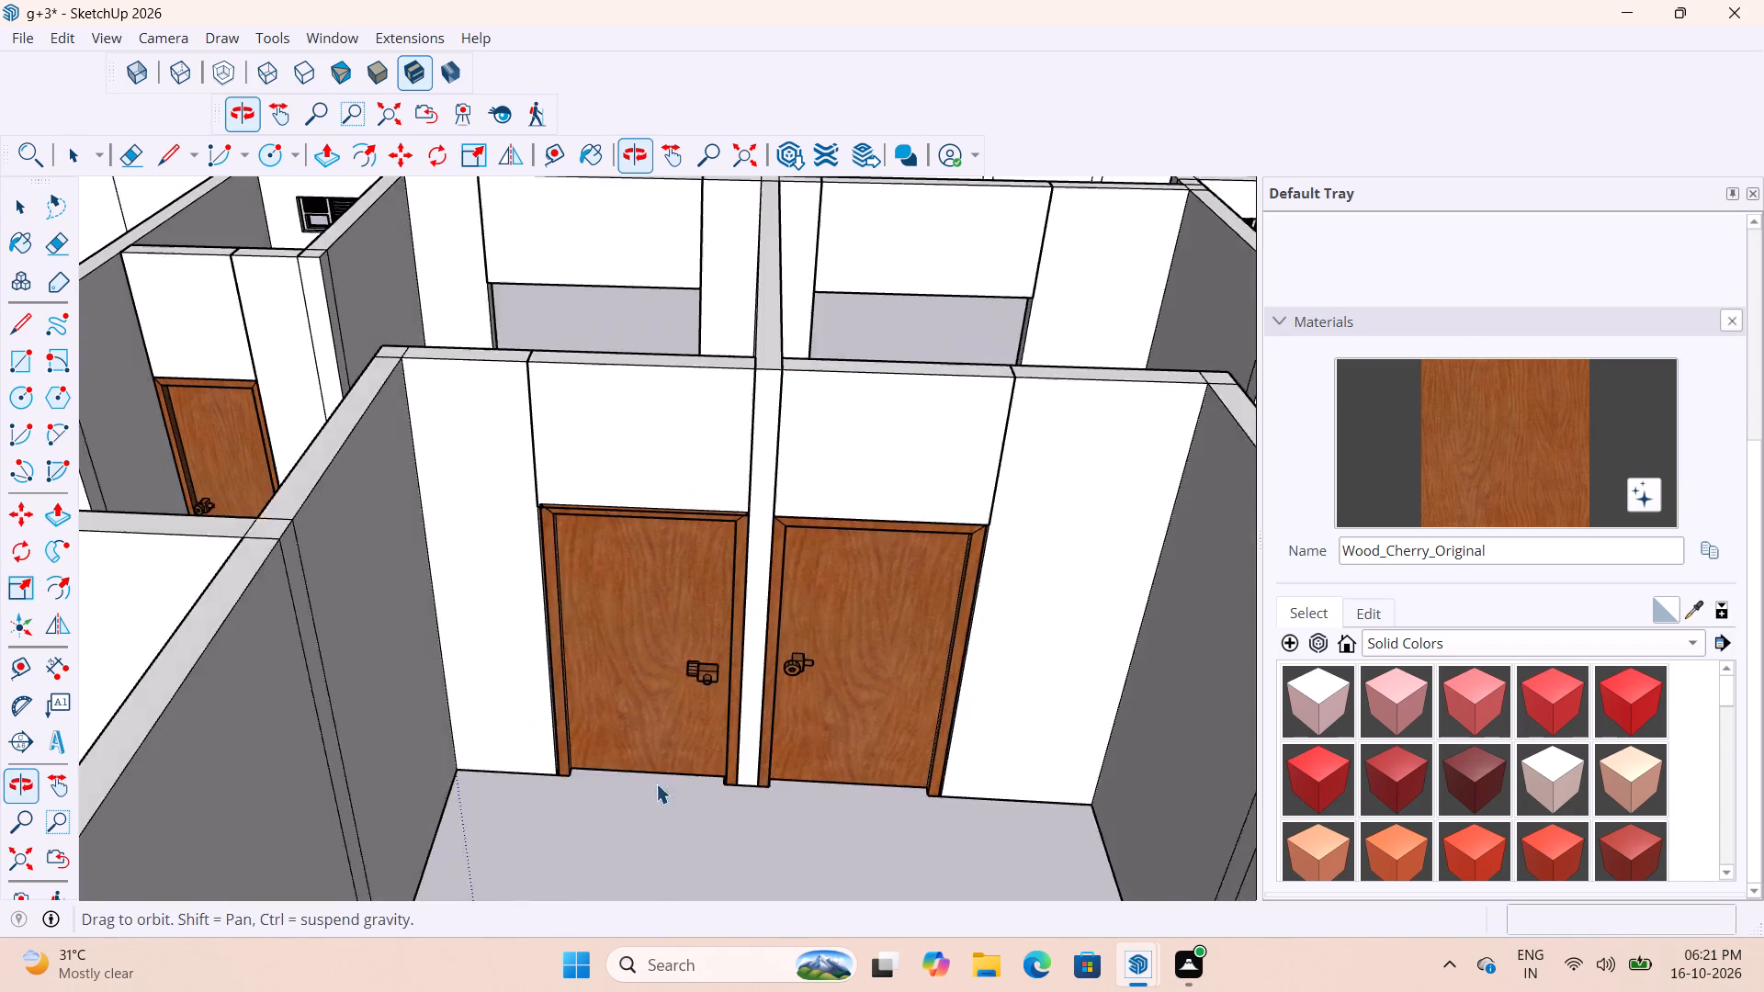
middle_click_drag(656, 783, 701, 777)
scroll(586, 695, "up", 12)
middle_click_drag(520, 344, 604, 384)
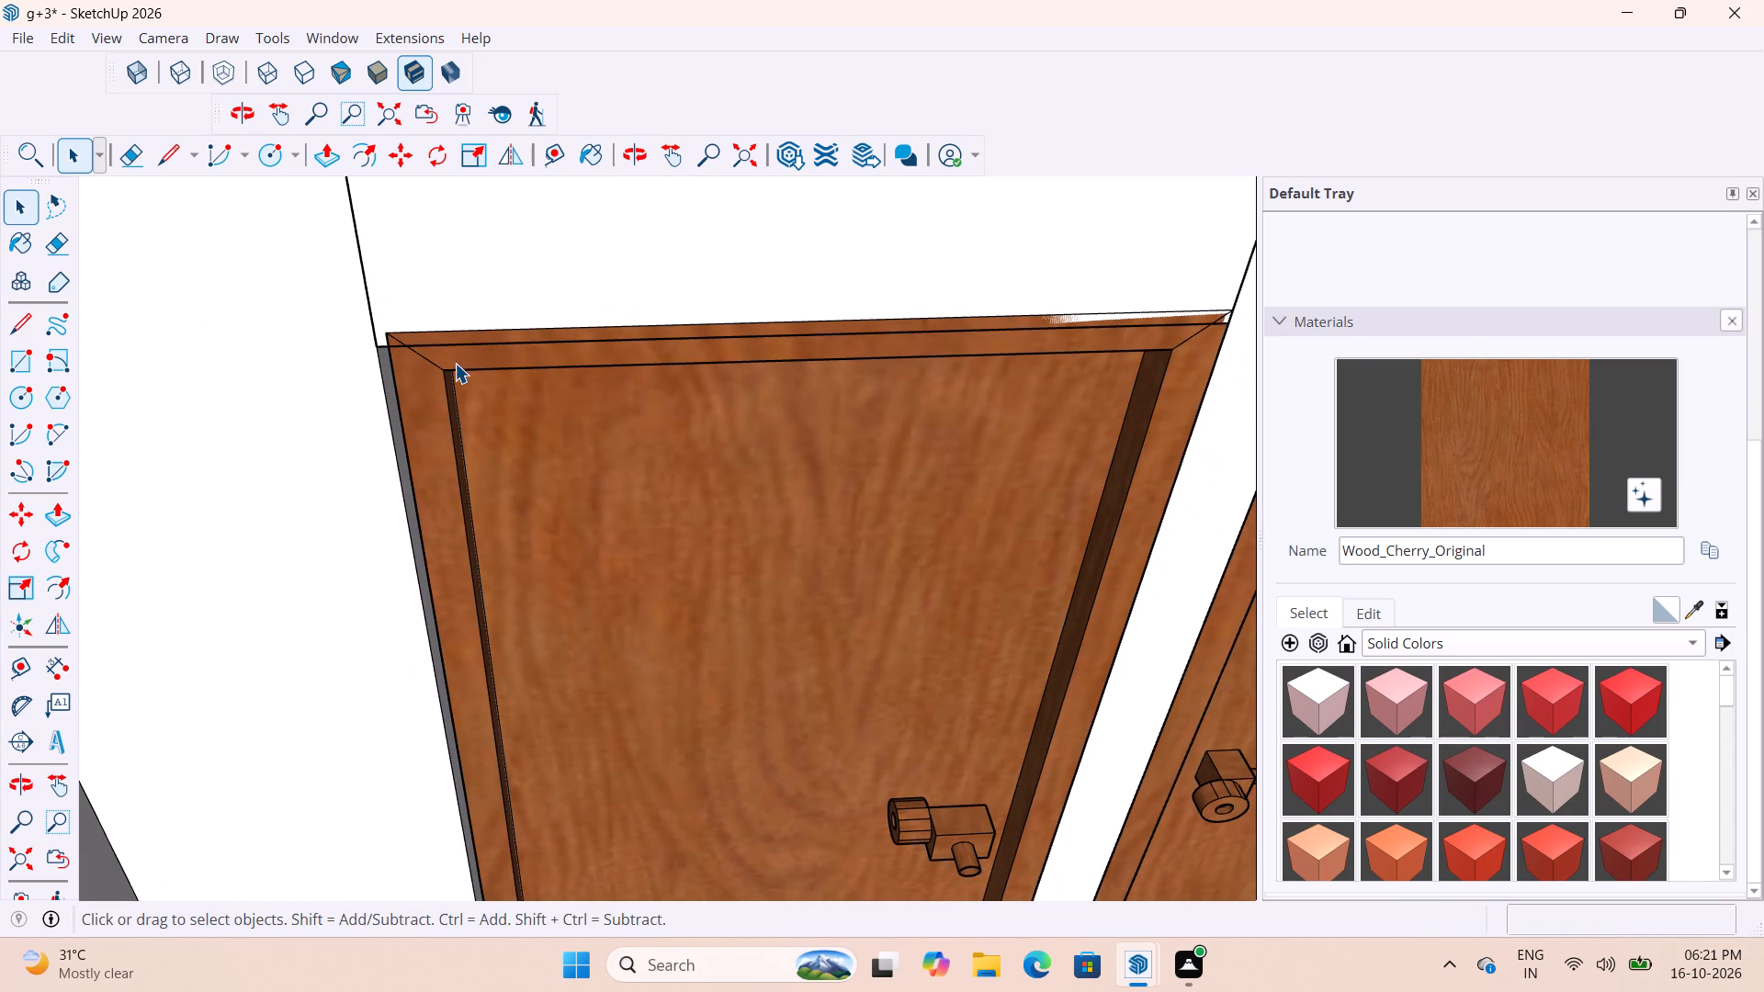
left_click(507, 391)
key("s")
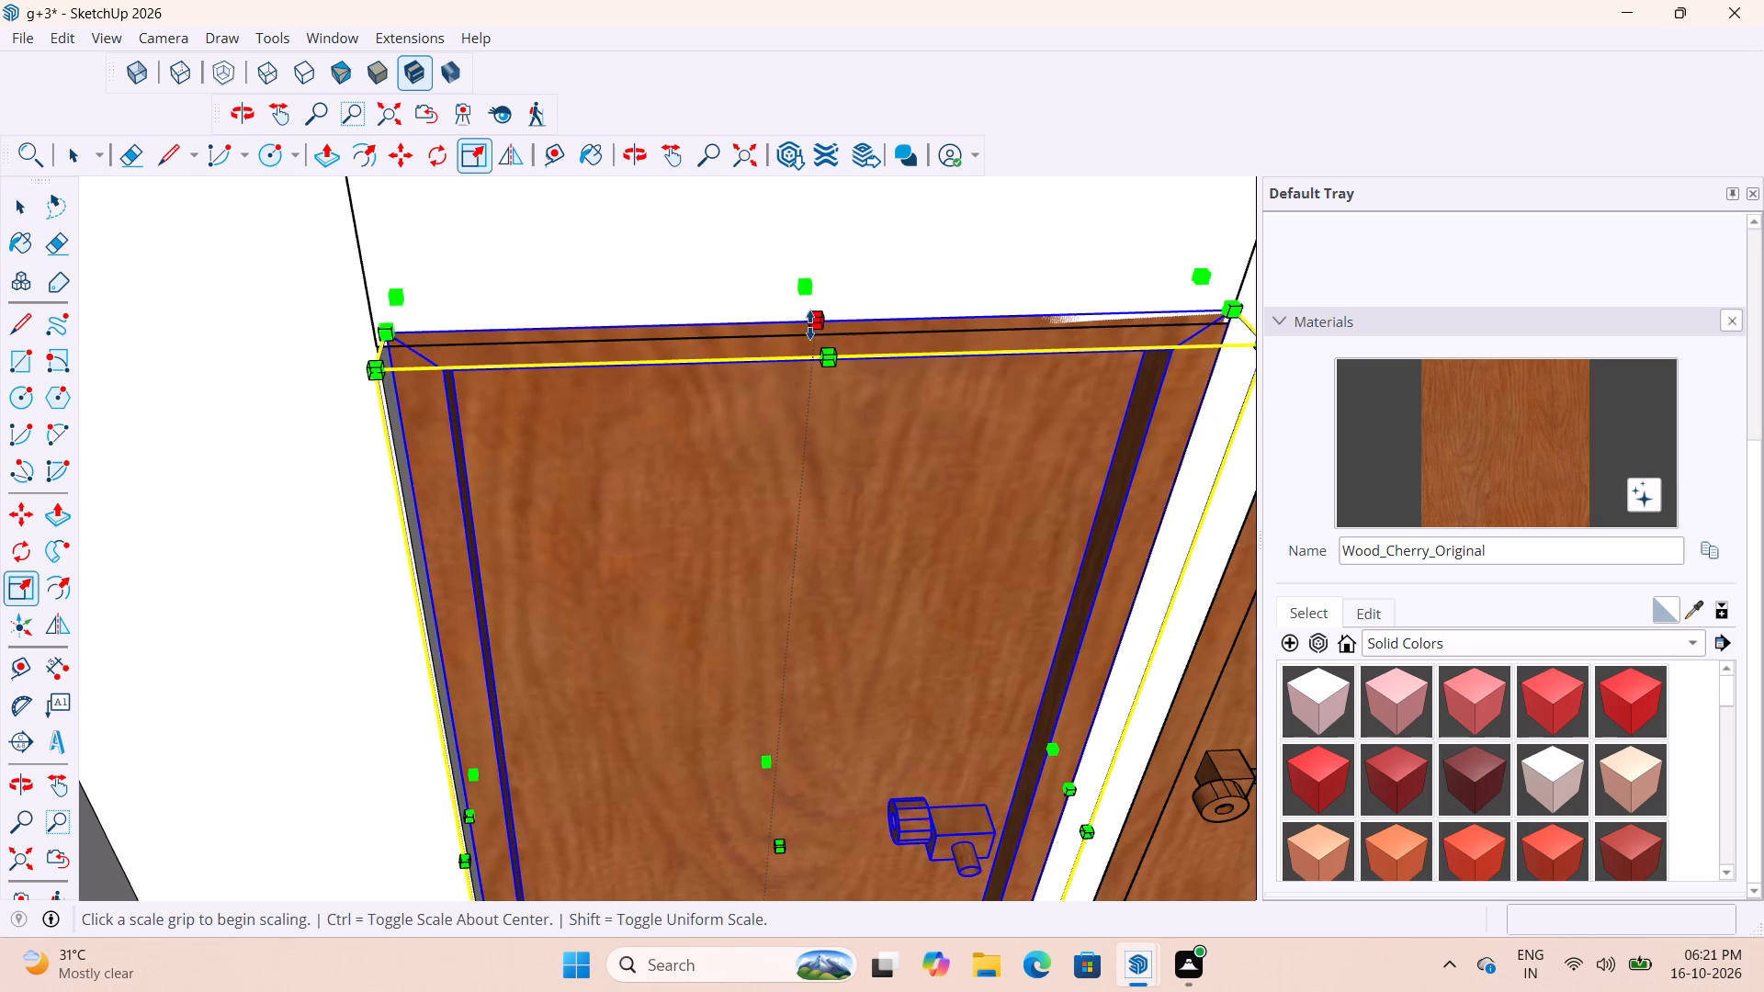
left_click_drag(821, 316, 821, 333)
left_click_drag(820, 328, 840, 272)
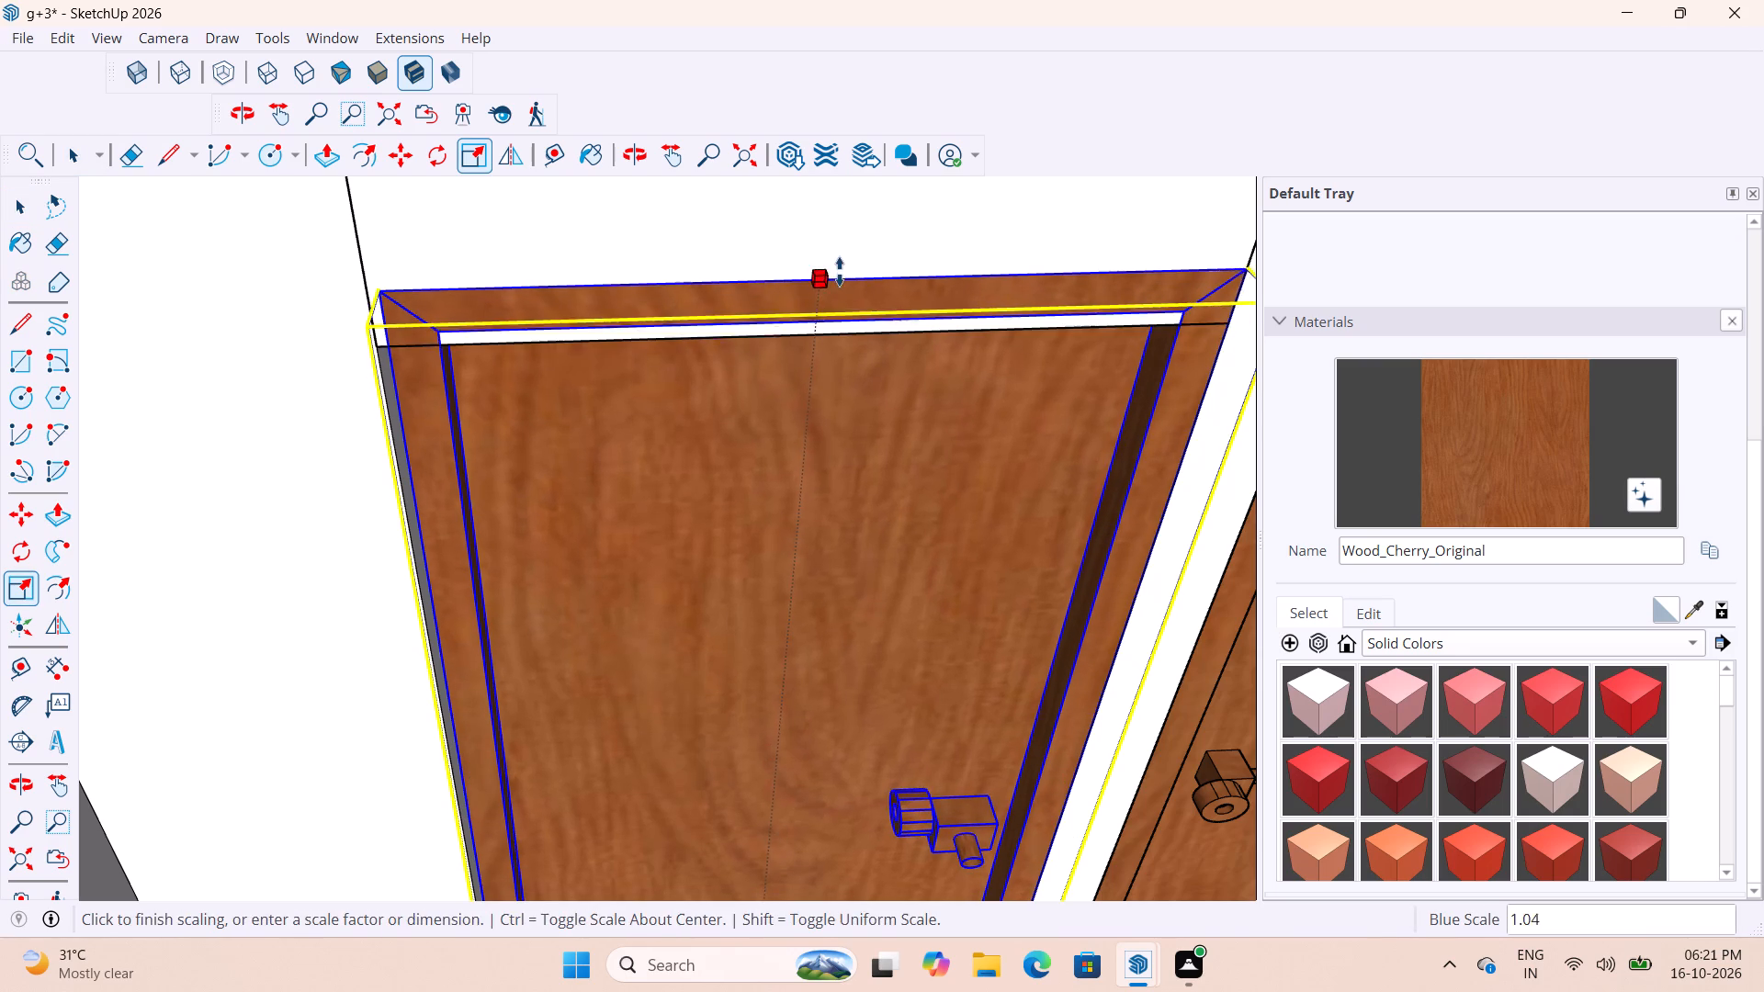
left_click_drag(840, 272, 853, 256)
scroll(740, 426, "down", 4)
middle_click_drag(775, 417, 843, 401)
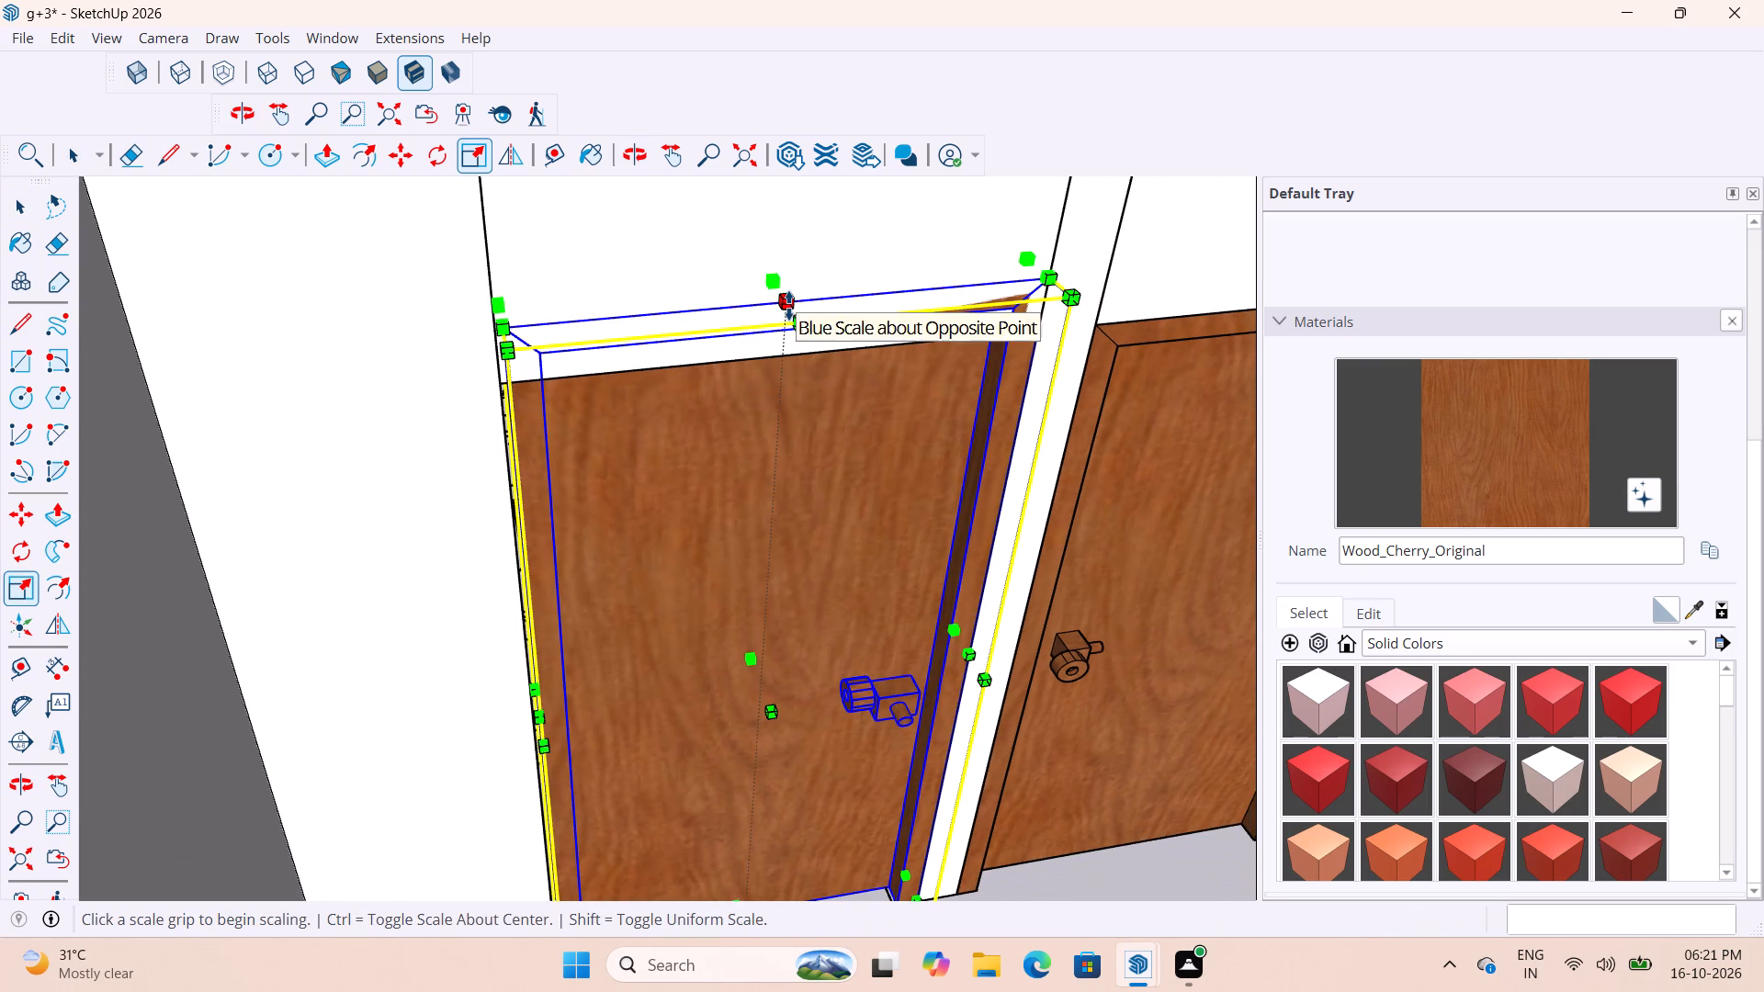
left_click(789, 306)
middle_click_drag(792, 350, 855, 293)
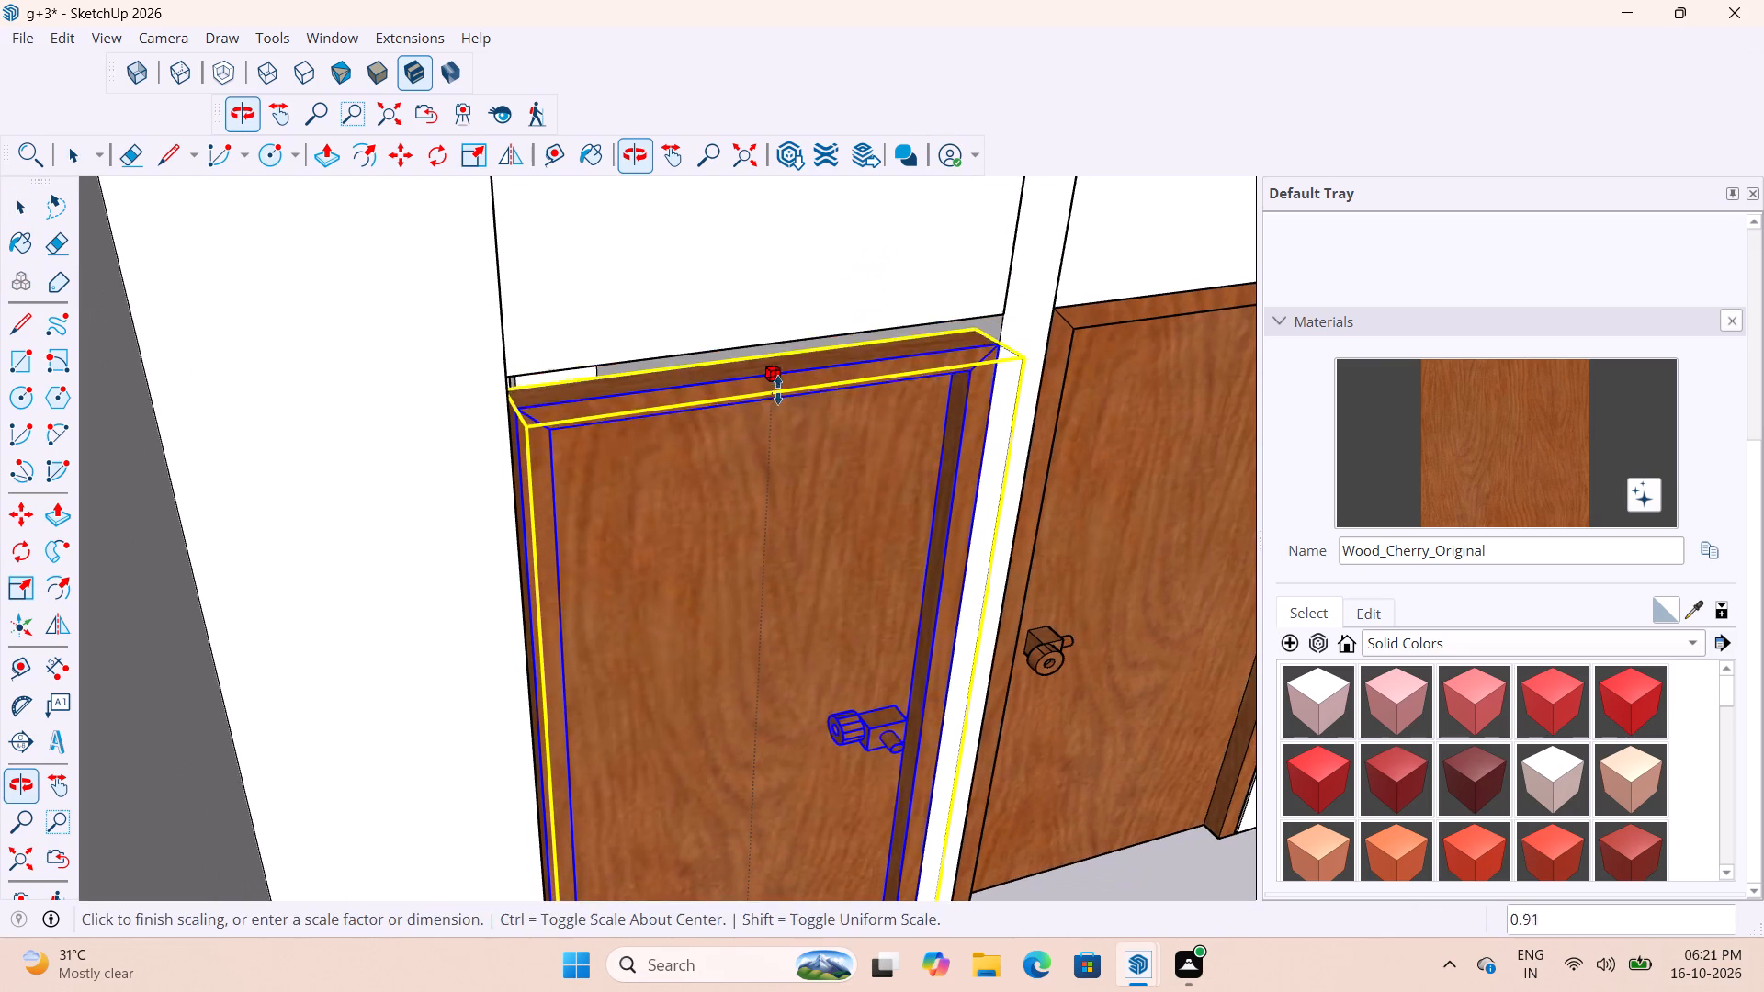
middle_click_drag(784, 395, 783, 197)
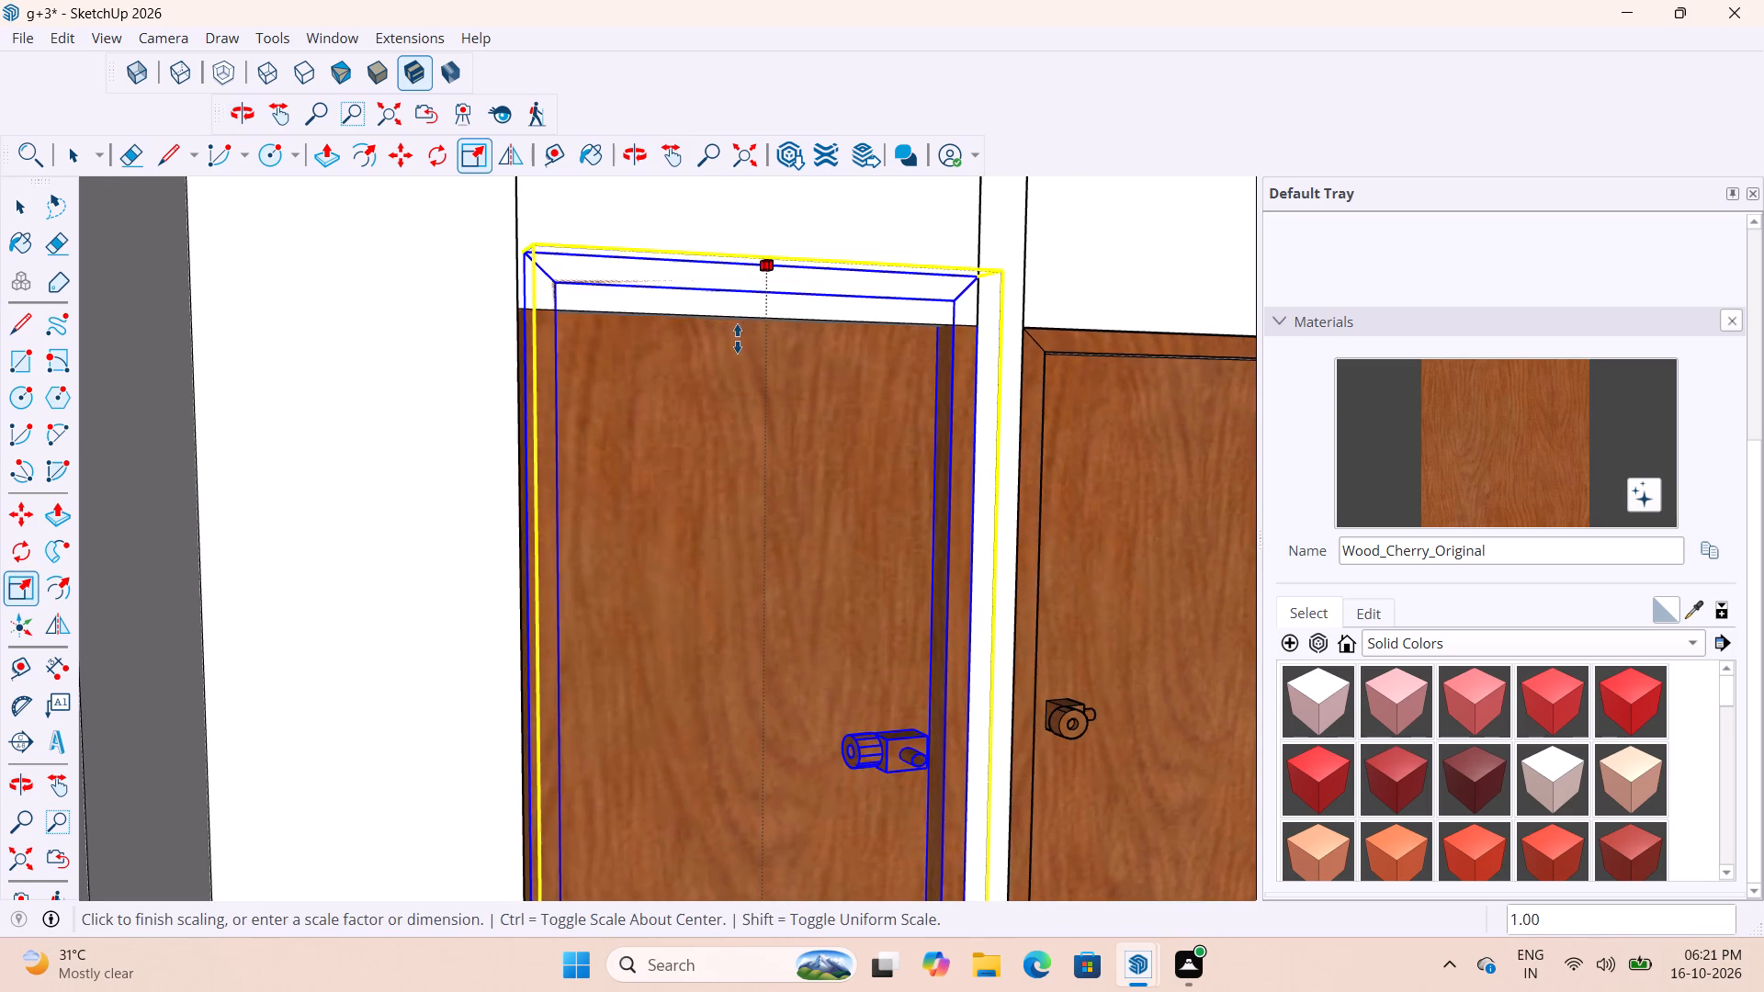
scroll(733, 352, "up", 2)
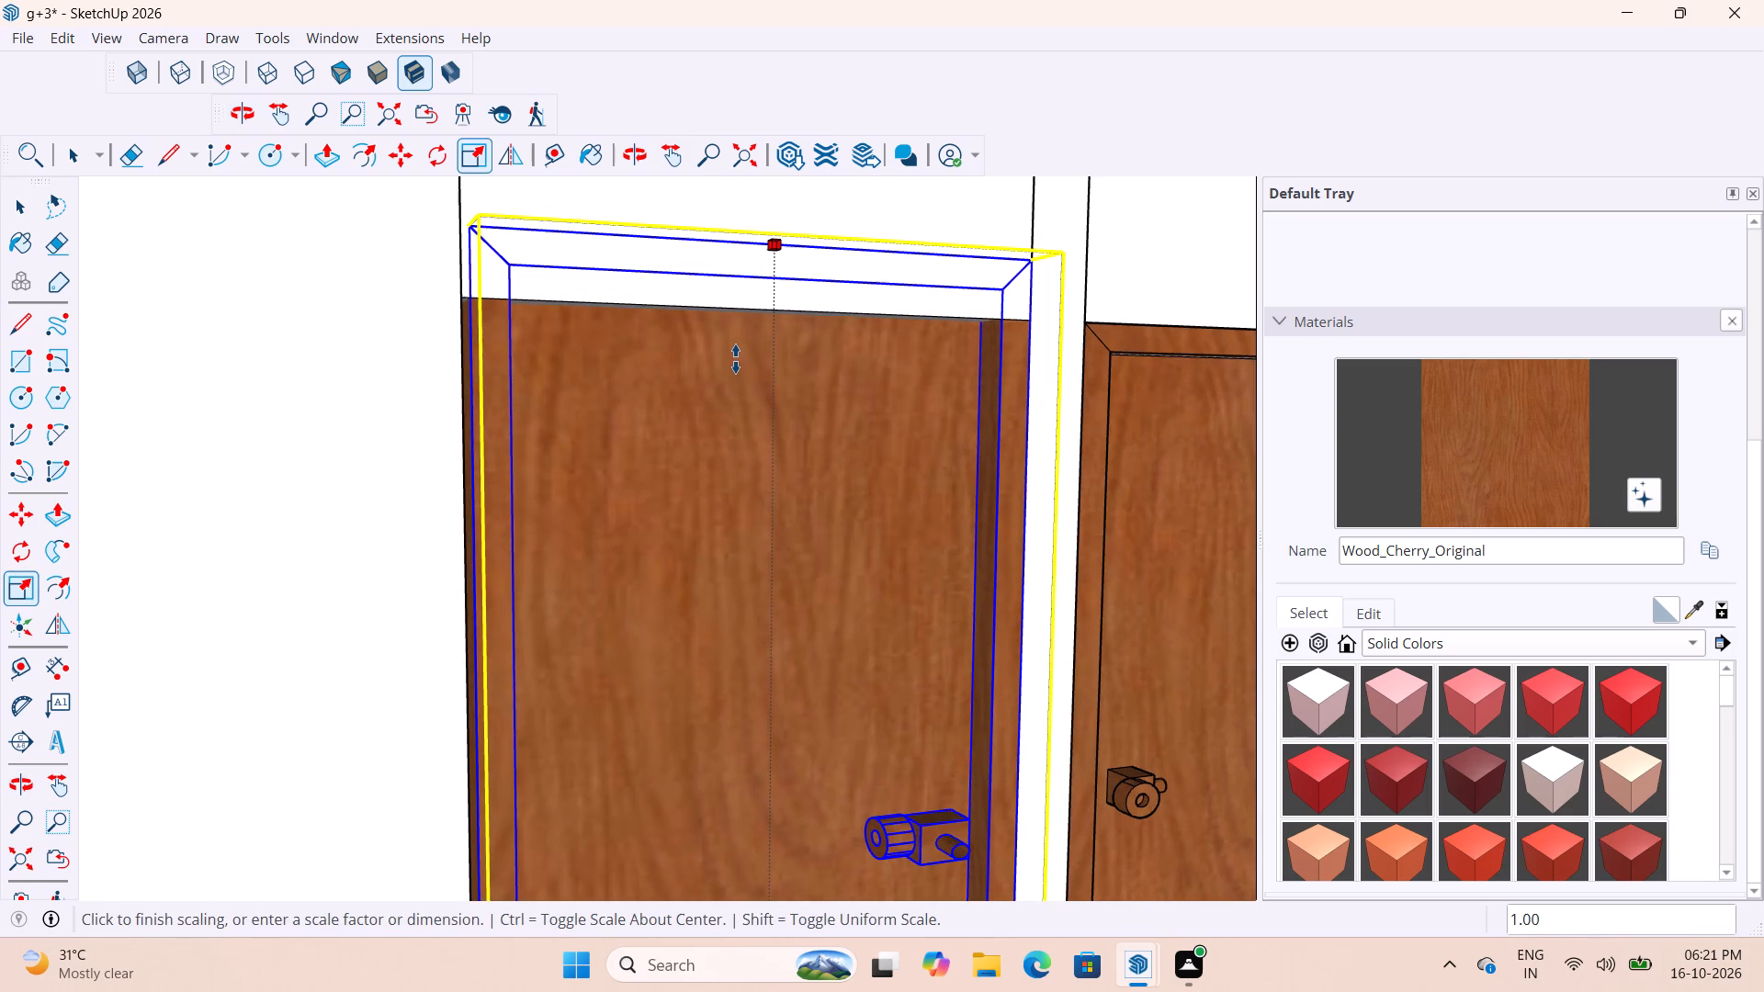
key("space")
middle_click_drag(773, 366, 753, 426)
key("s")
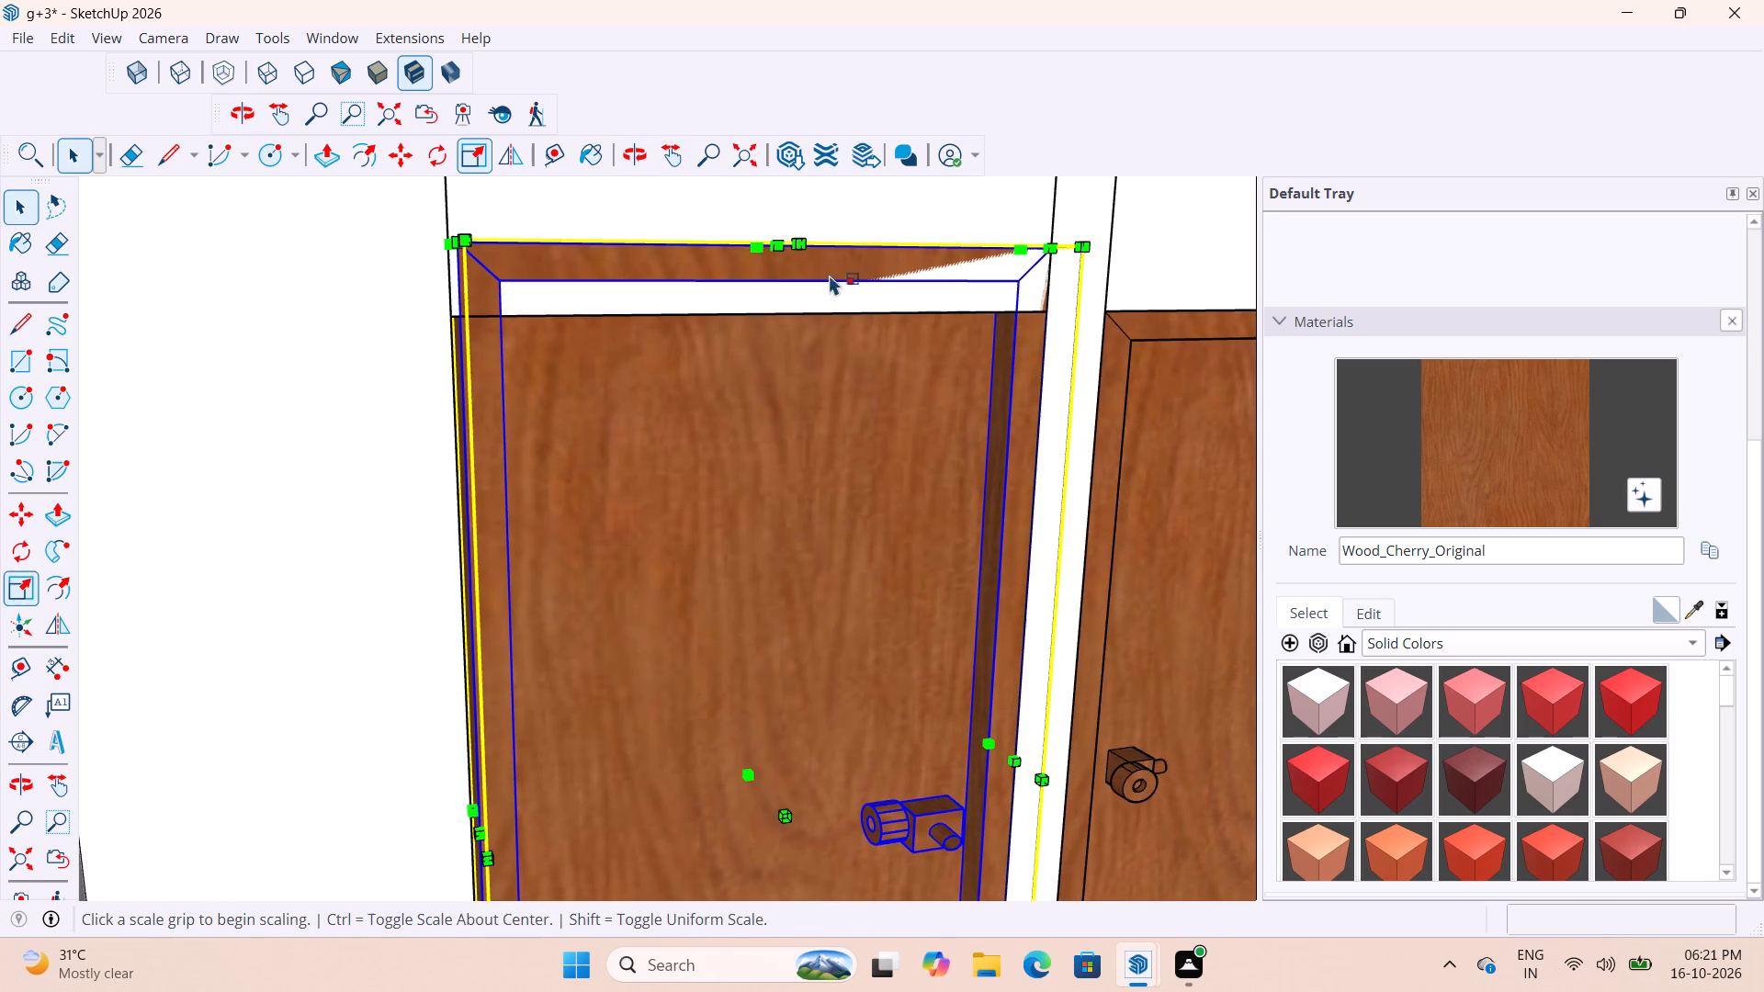
Rescale the second entrance door's height so its top meets the lintel edge, finishing with a factor of about 1.01.
left_click_drag(775, 251, 767, 329)
left_click(766, 318)
key("space")
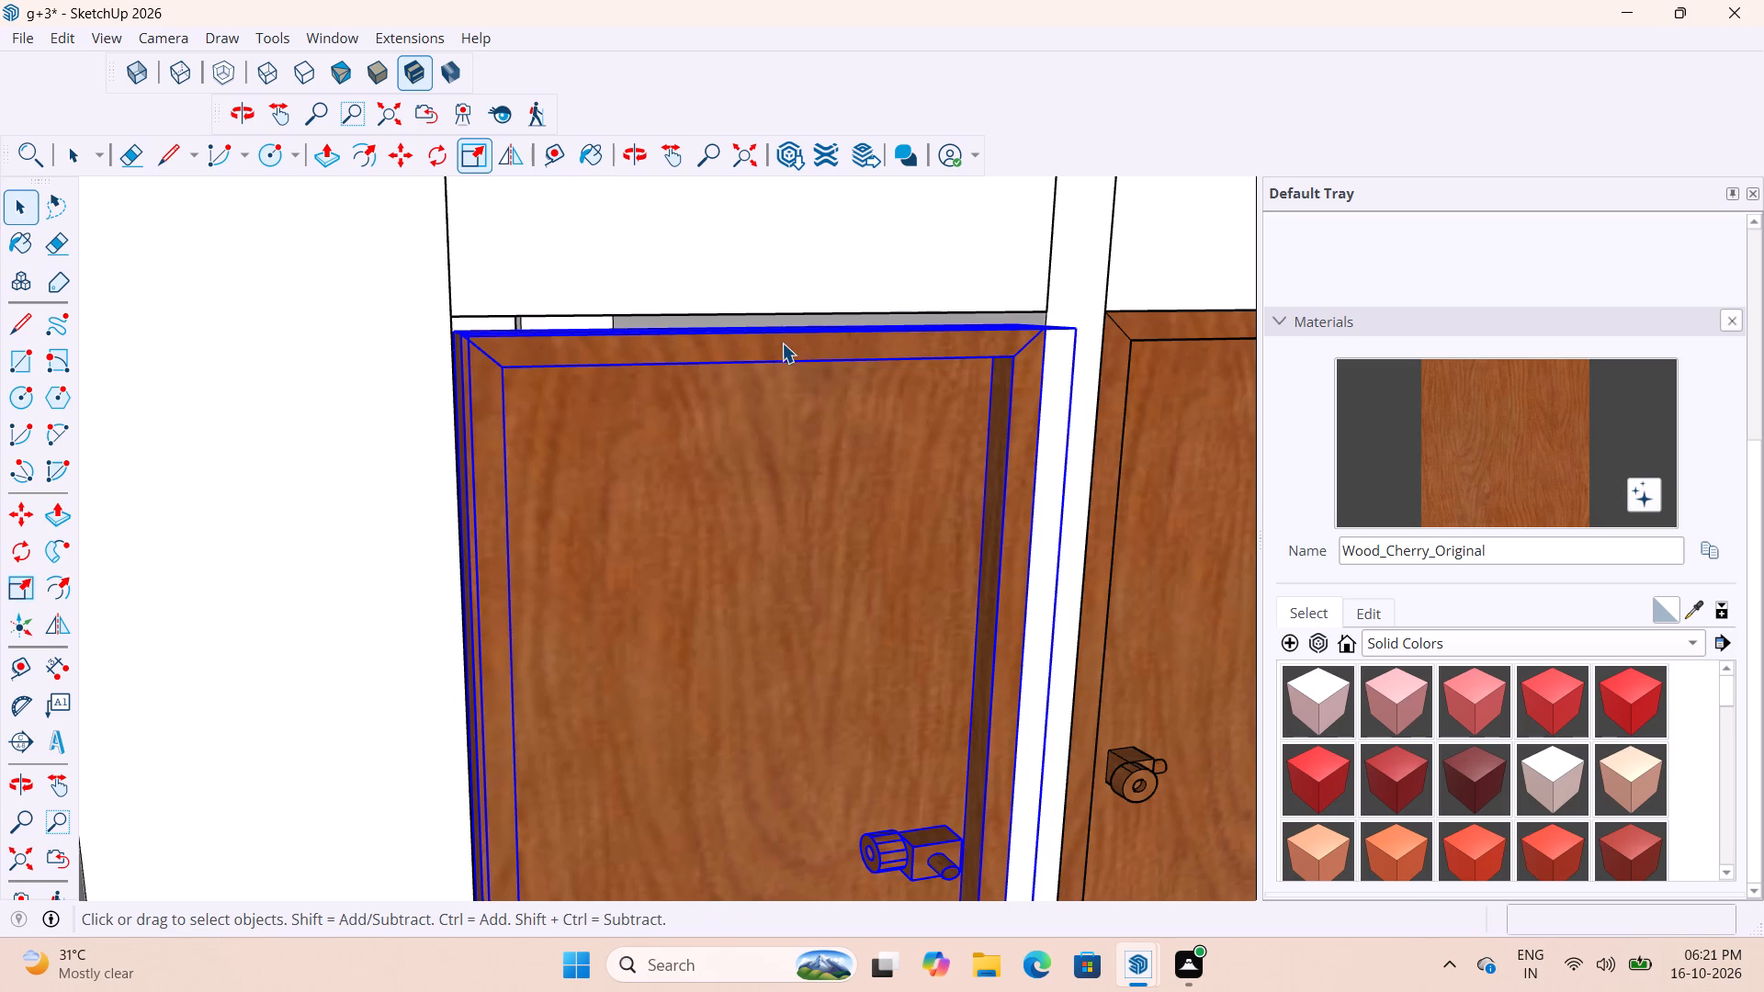
key("s")
scroll(781, 334, "up", 3)
left_click_drag(776, 331, 775, 310)
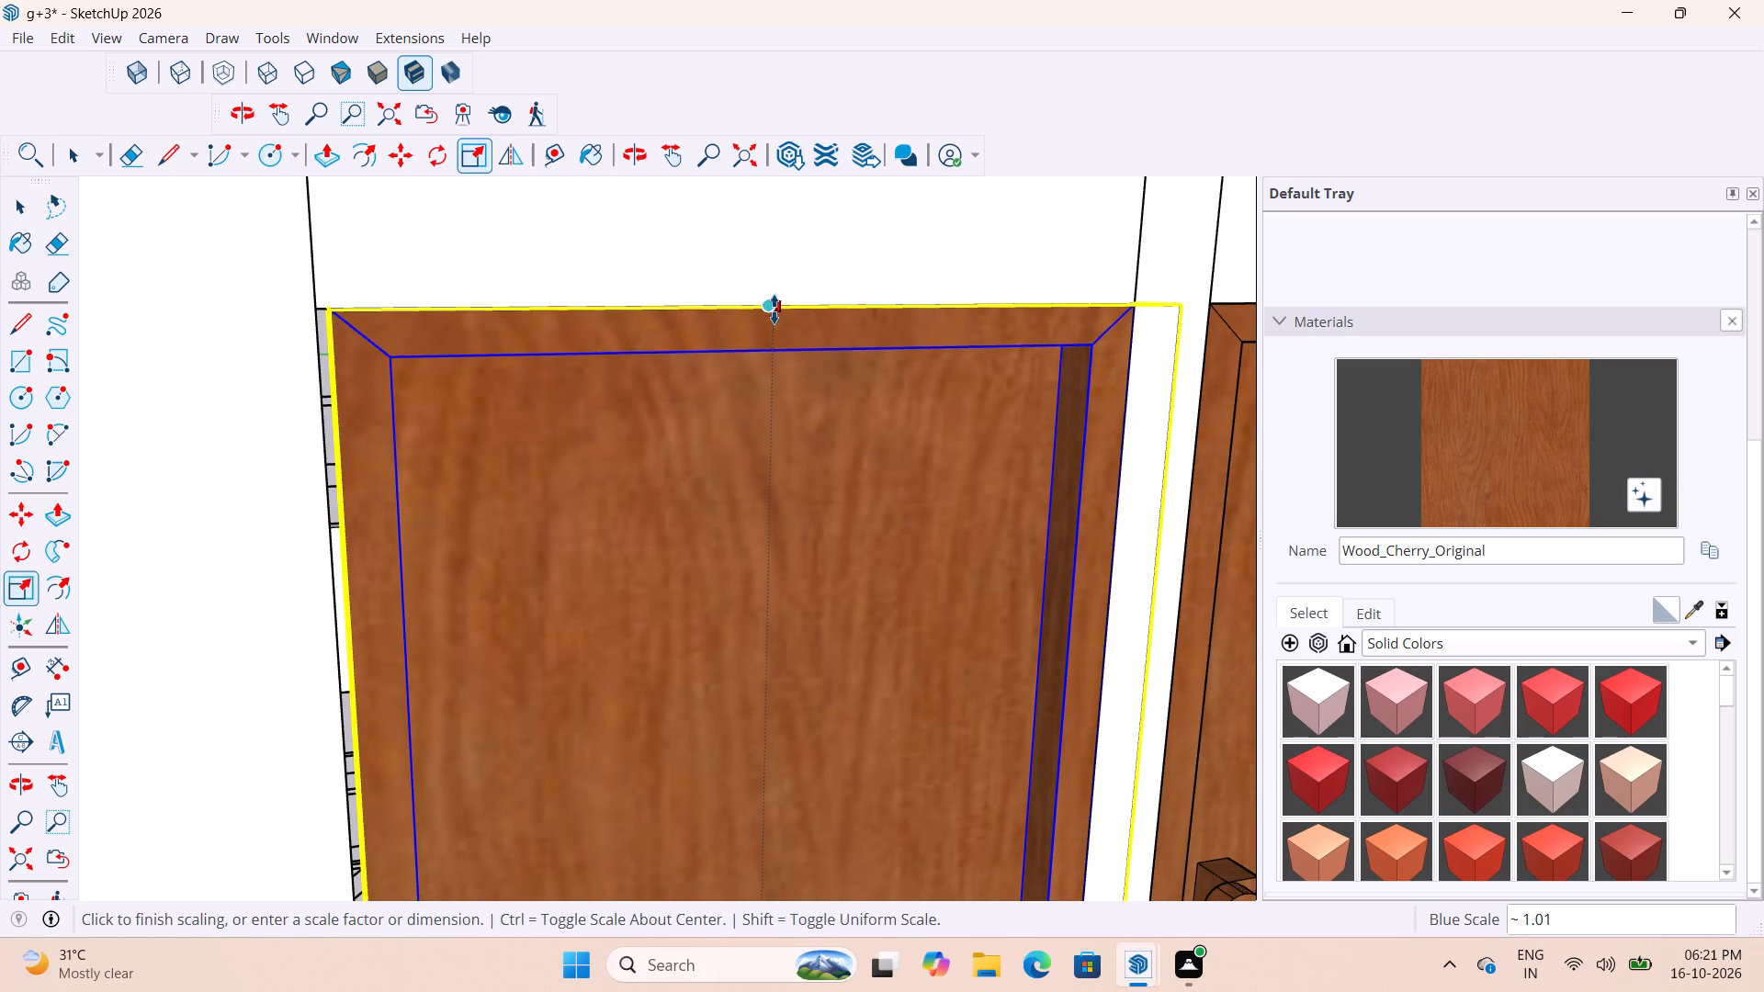
left_click_drag(775, 310, 775, 309)
Stretch the second entrance door's width by about 1.01 to meet the far side edge of its opening.
scroll(741, 363, "down", 4)
left_click(492, 833)
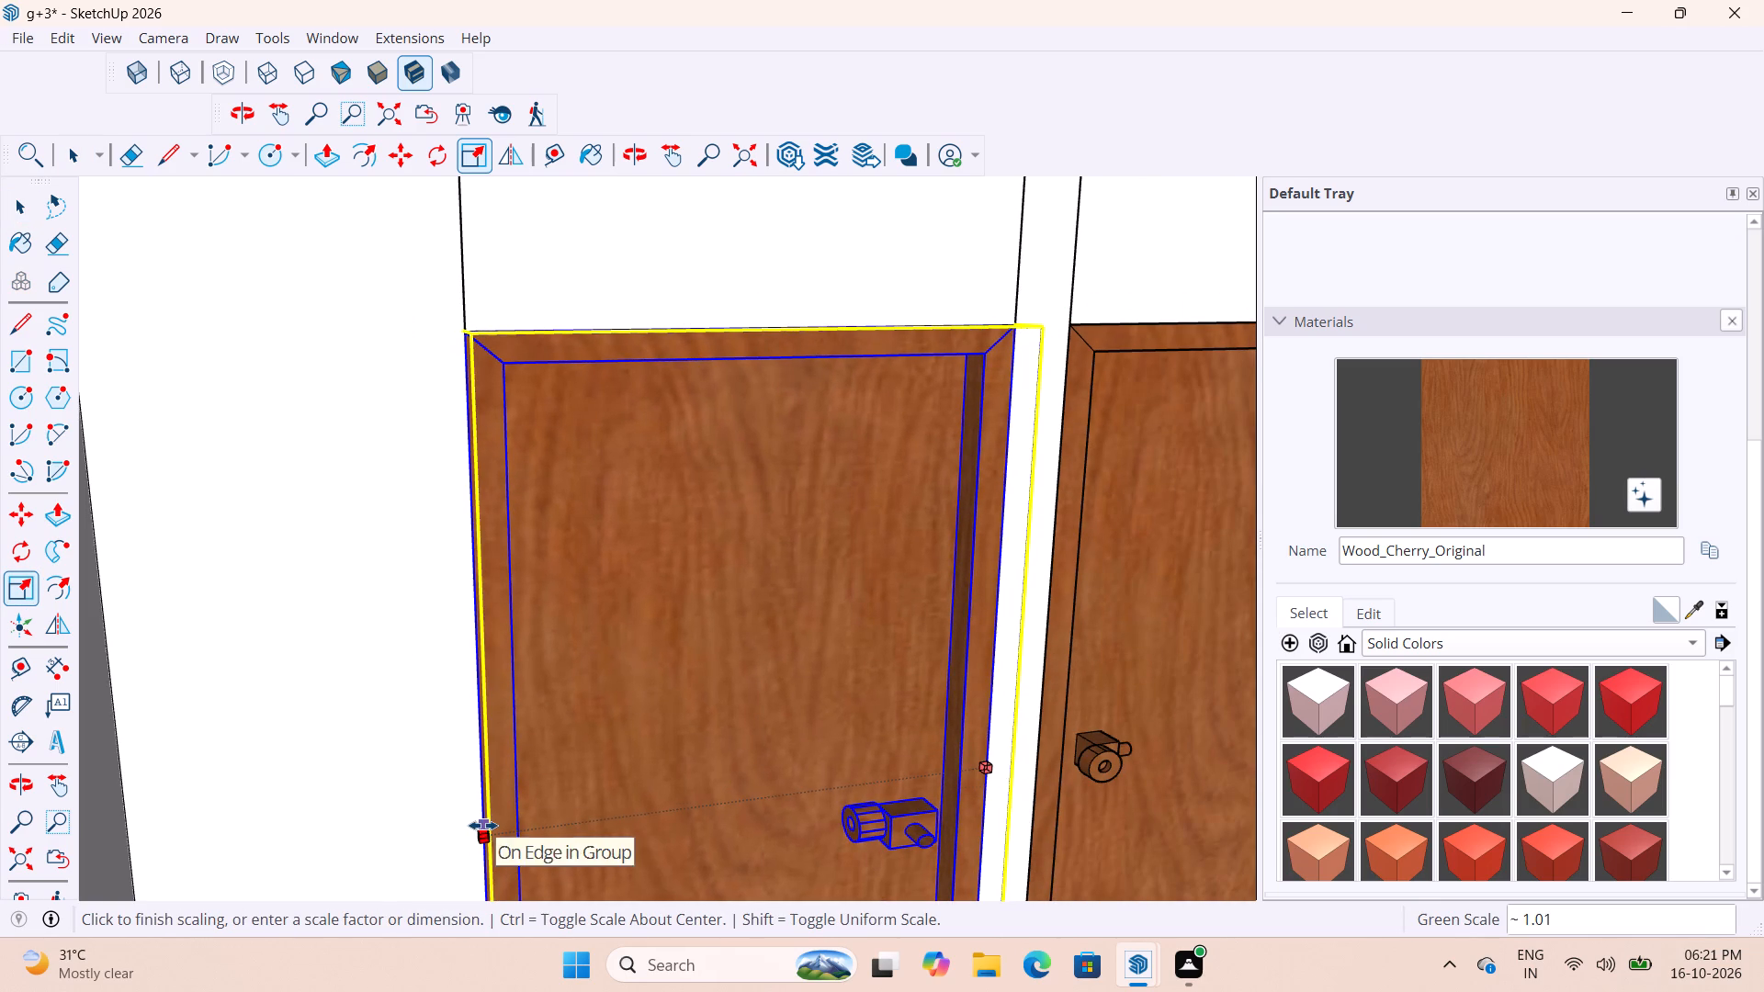
left_click(483, 826)
scroll(571, 630, "down", 4)
middle_click_drag(648, 589, 590, 688)
scroll(661, 569, "down", 5)
key("space")
left_click(710, 524)
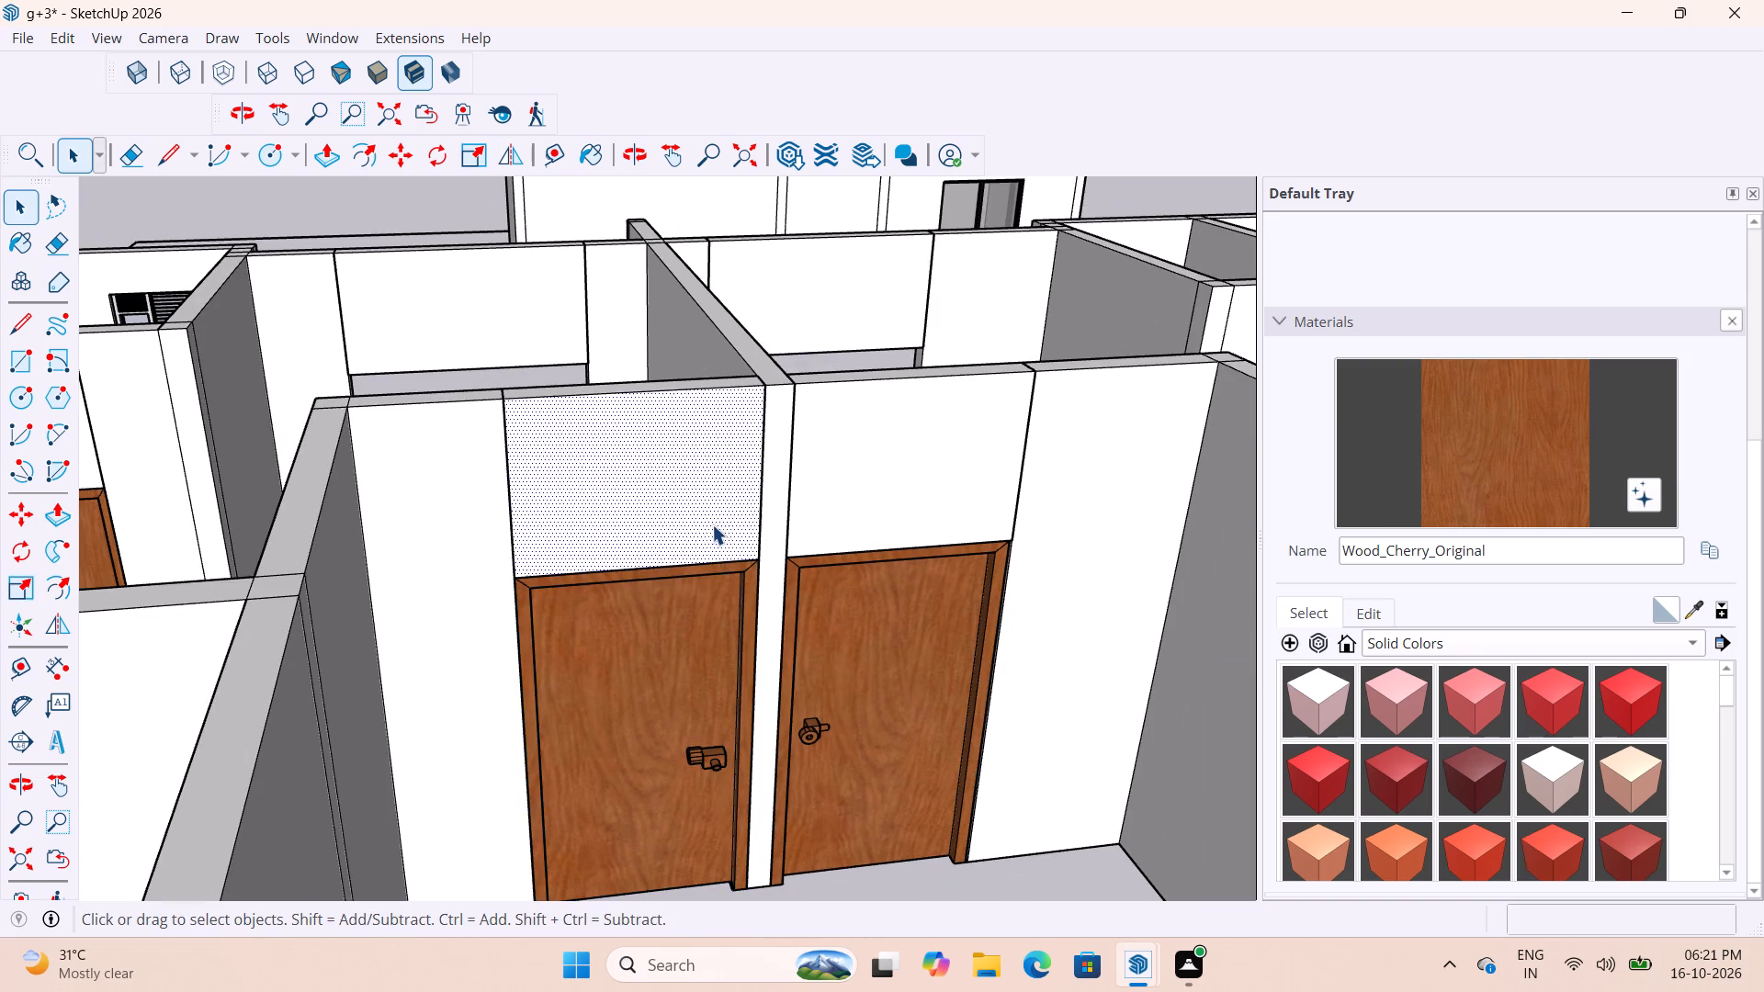
Examine the furnished floor from several sides for door openings that are still empty.
middle_click_drag(749, 503, 685, 614)
scroll(684, 614, "down", 6)
scroll(691, 476, "down", 10)
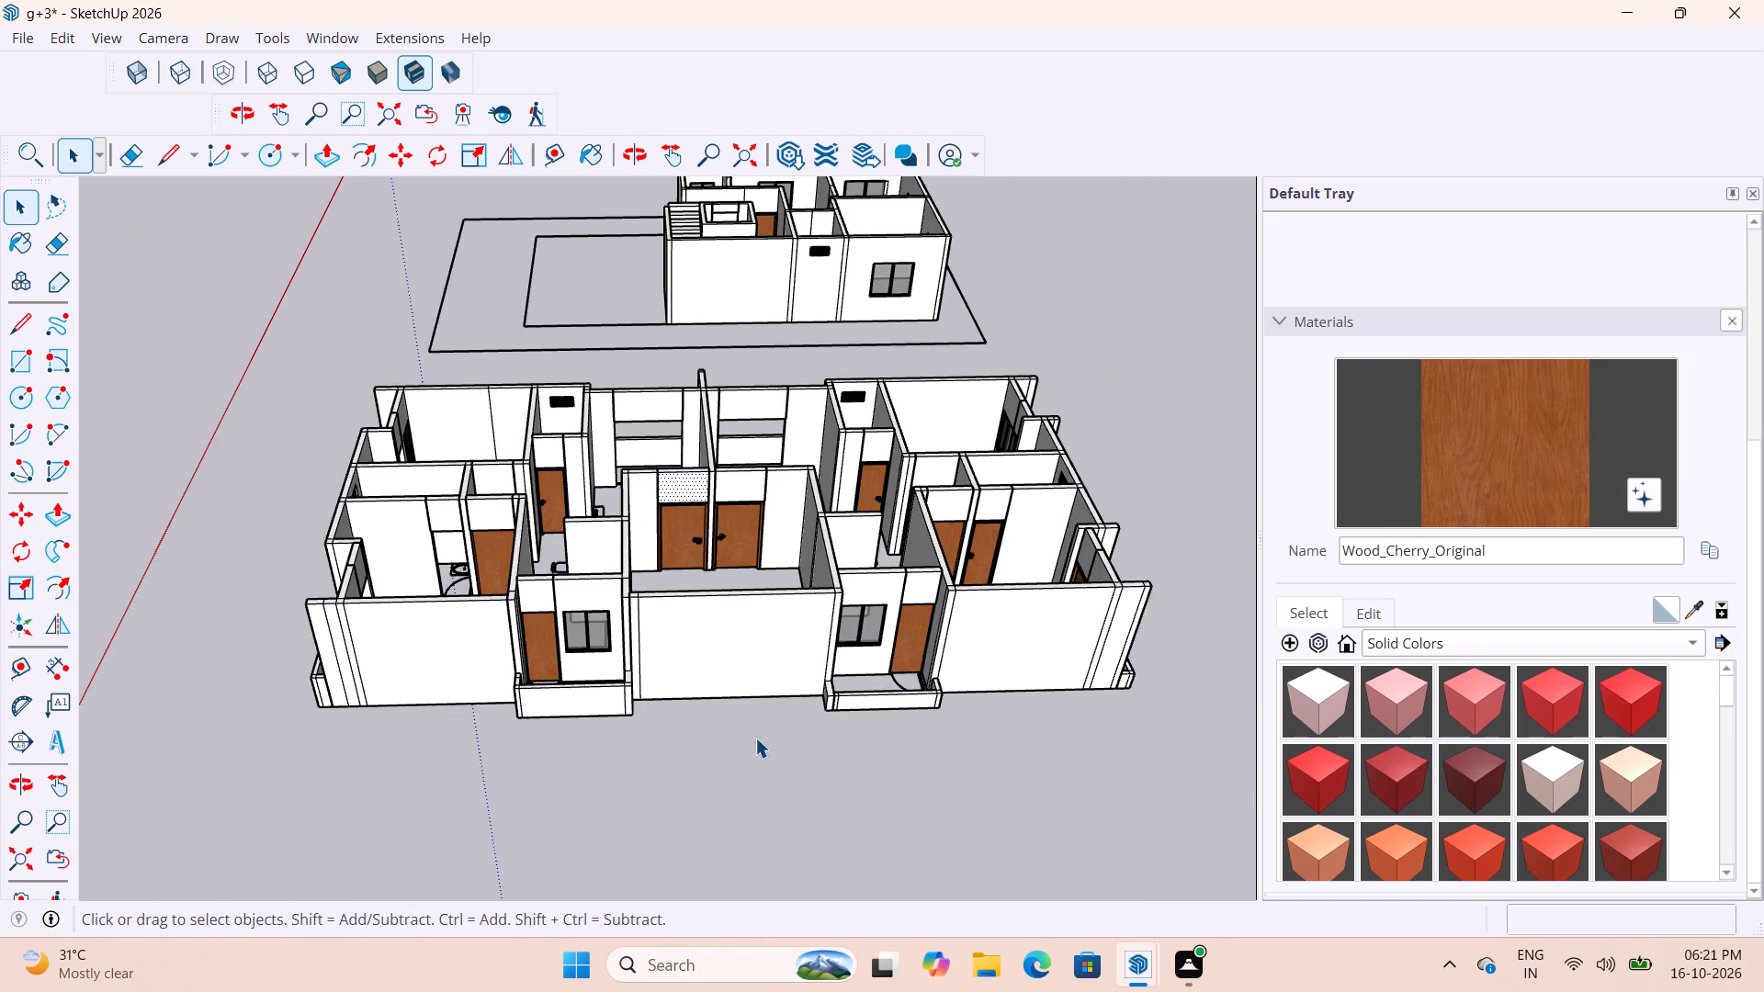
left_click(755, 740)
scroll(716, 547, "up", 4)
middle_click_drag(776, 479, 377, 595)
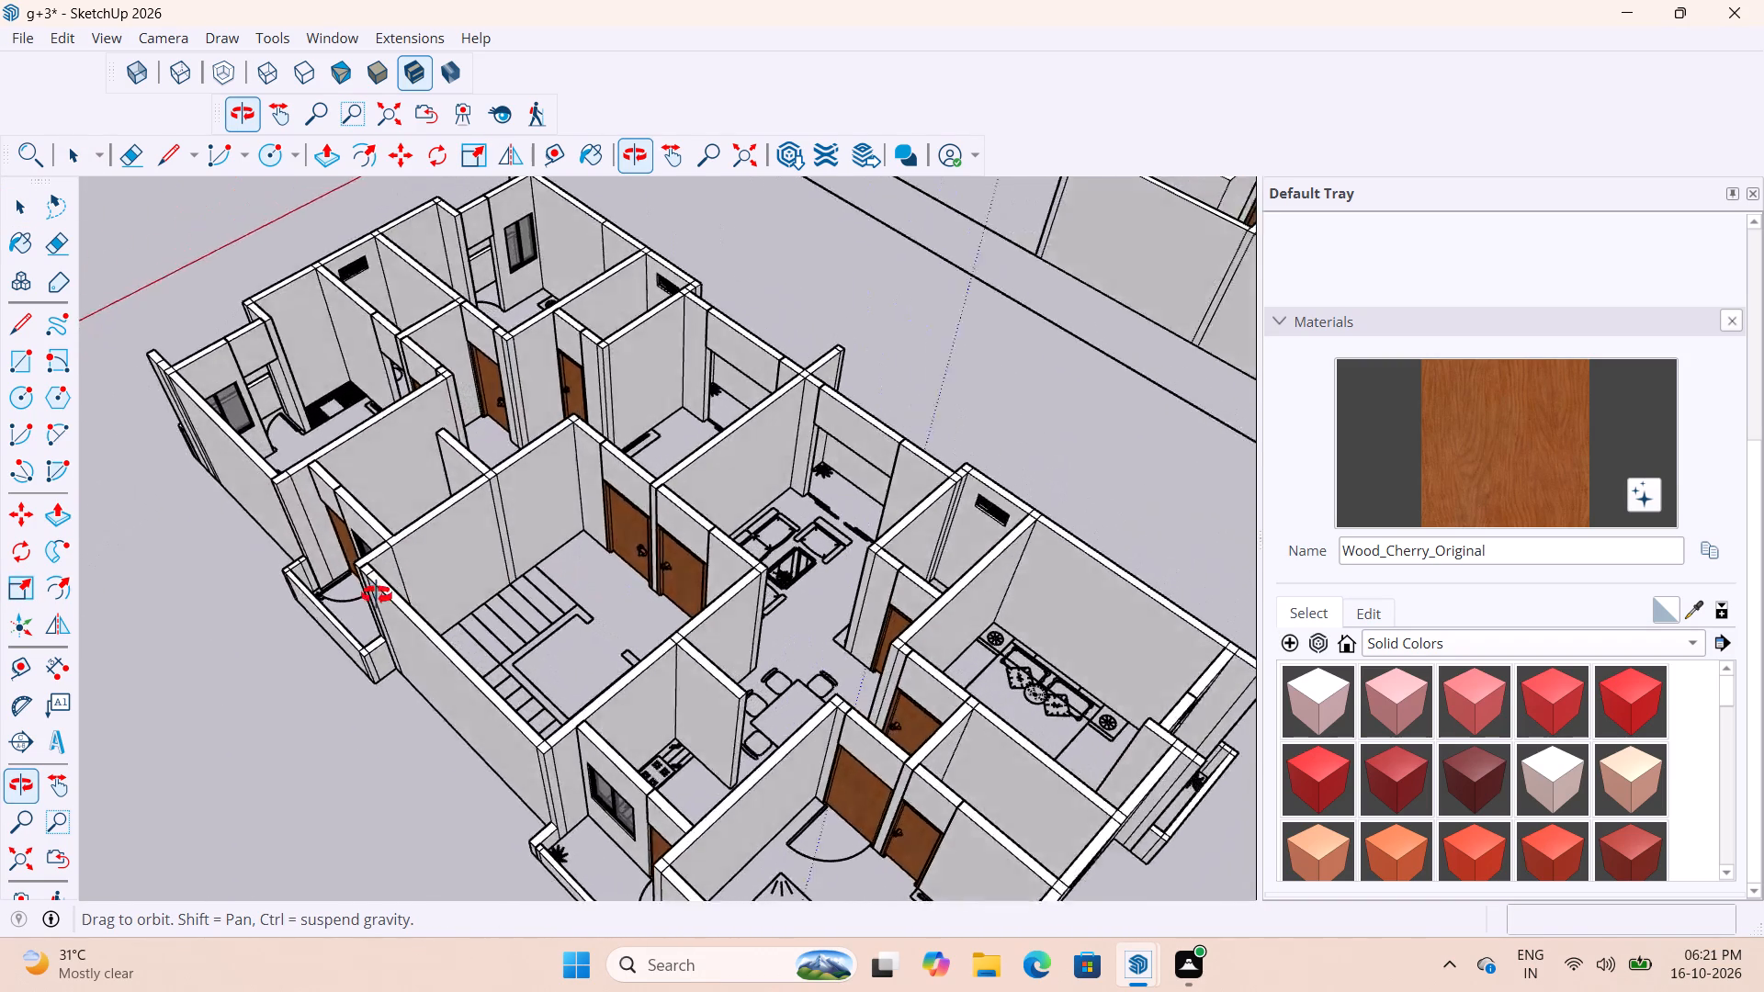
middle_click_drag(377, 595, 165, 597)
scroll(509, 230, "up", 10)
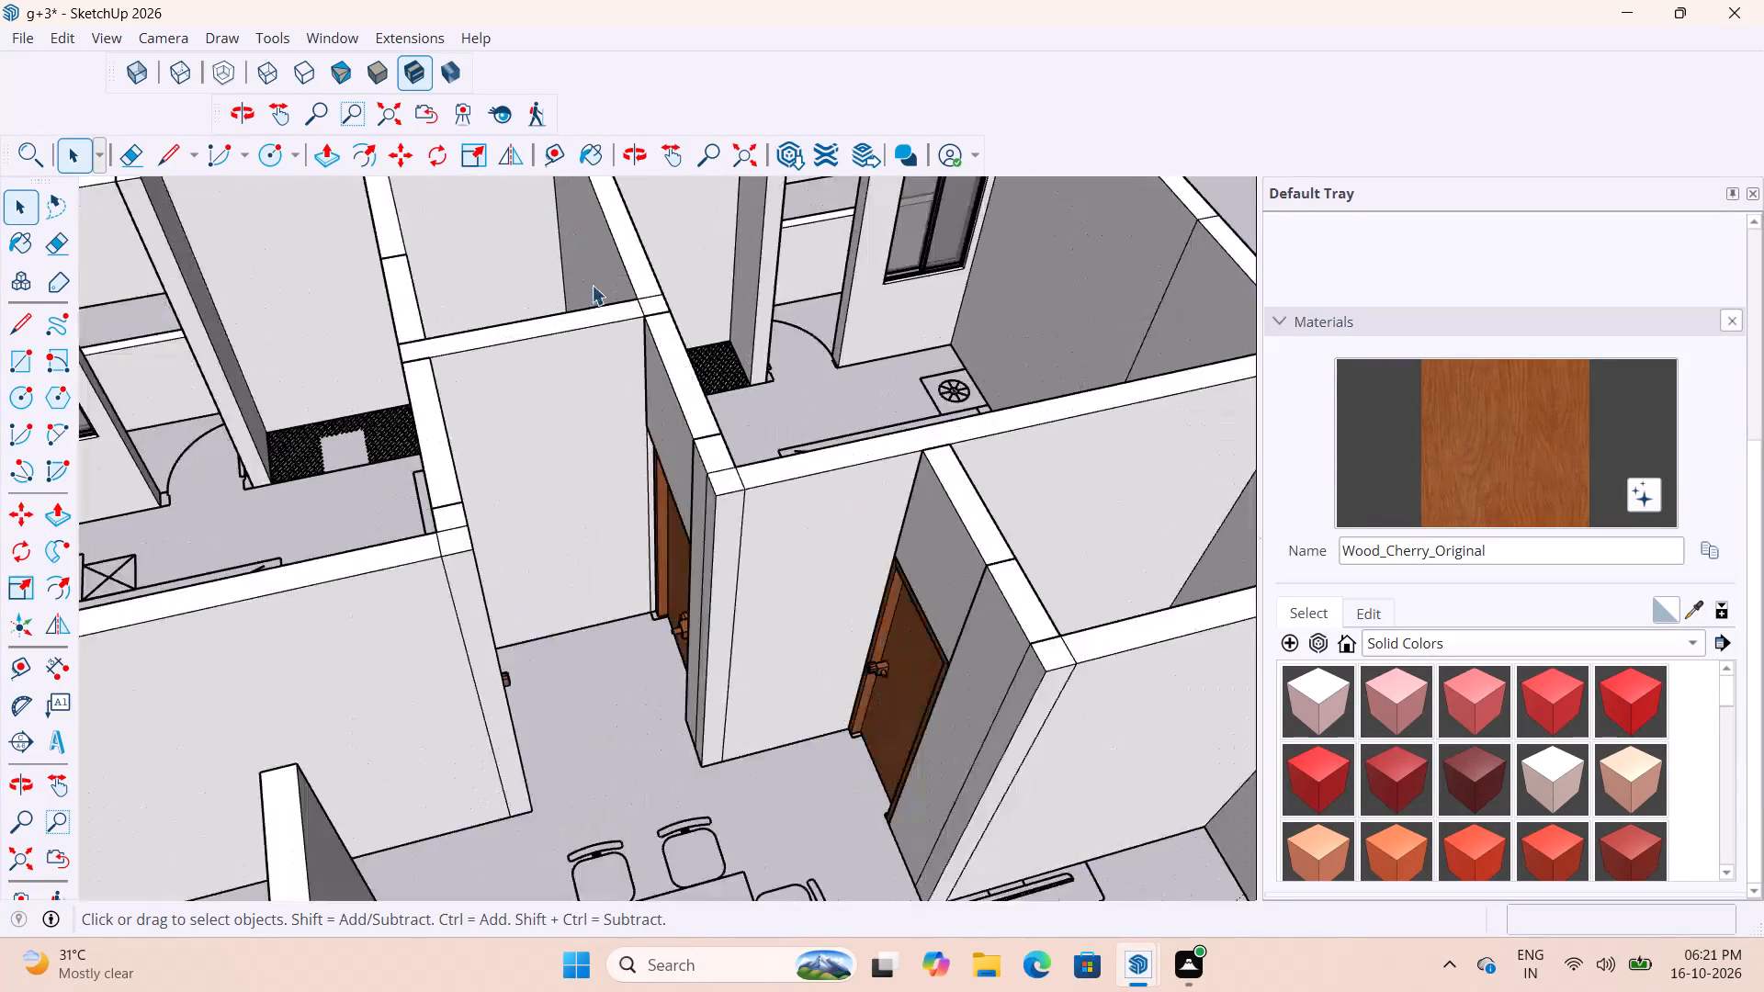
scroll(647, 309, "up", 1)
middle_click_drag(647, 309, 503, 287)
scroll(722, 392, "down", 4)
scroll(712, 432, "up", 4)
middle_click_drag(701, 416, 838, 332)
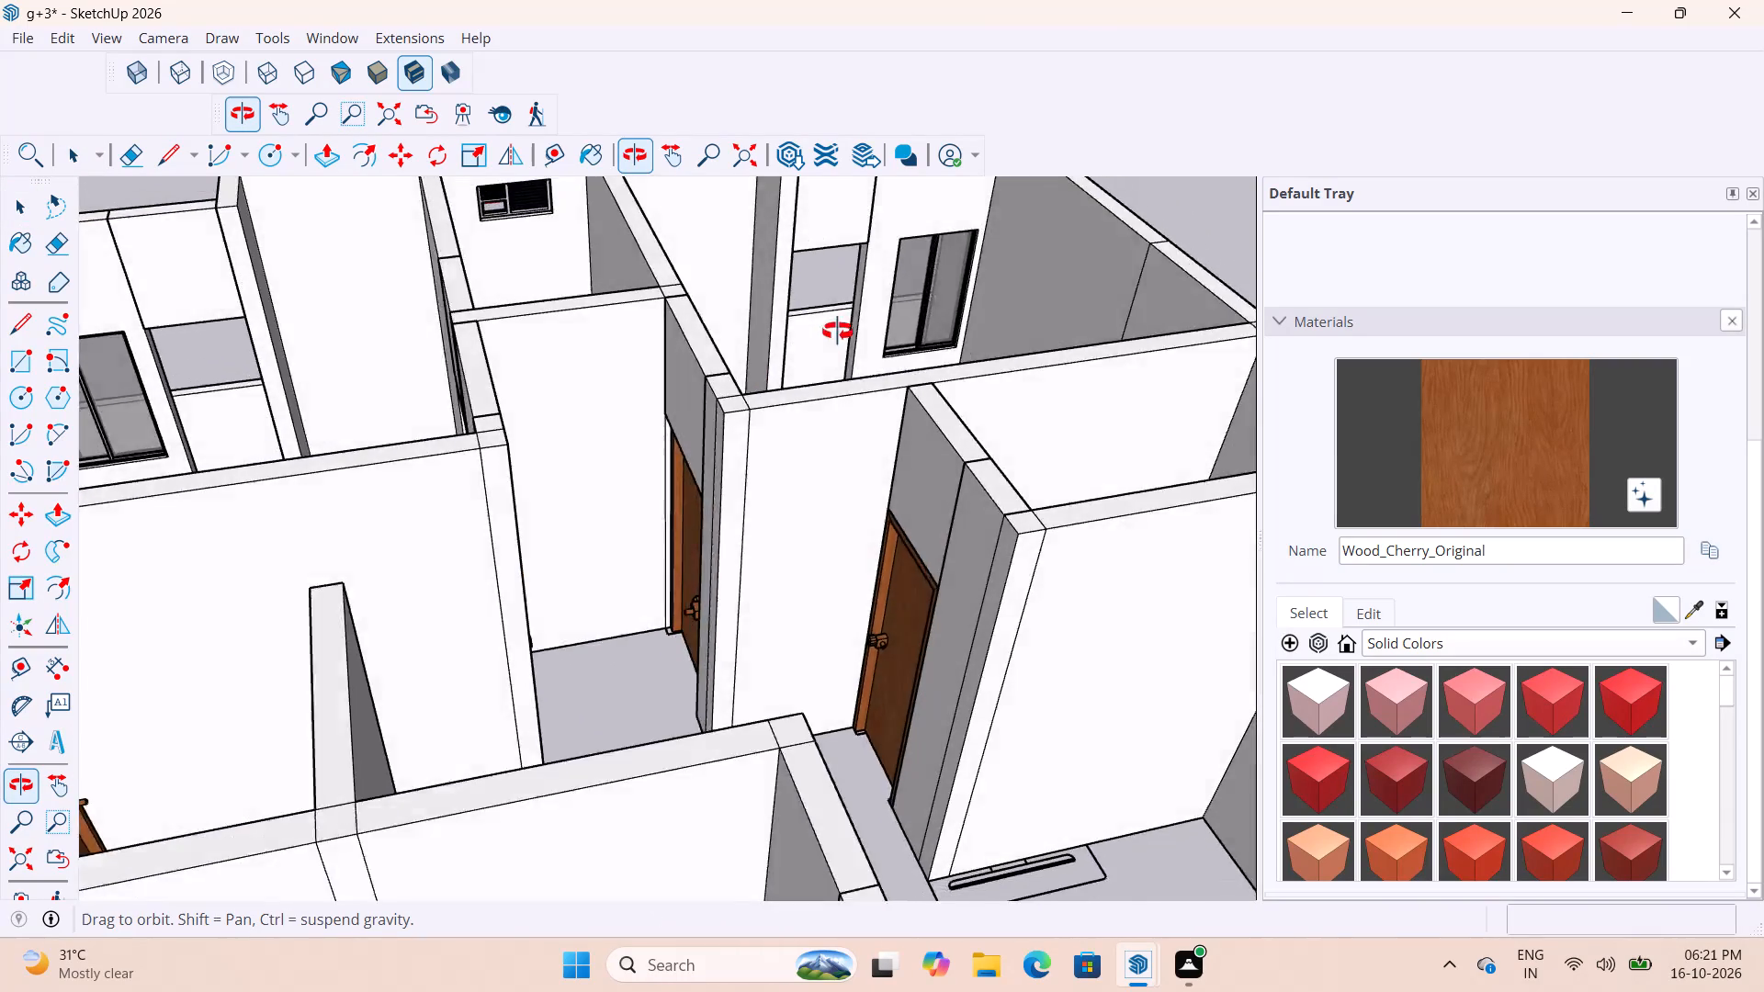
middle_click_drag(838, 332, 646, 437)
scroll(633, 433, "down", 10)
middle_click_drag(637, 309, 1132, 241)
scroll(520, 418, "up", 7)
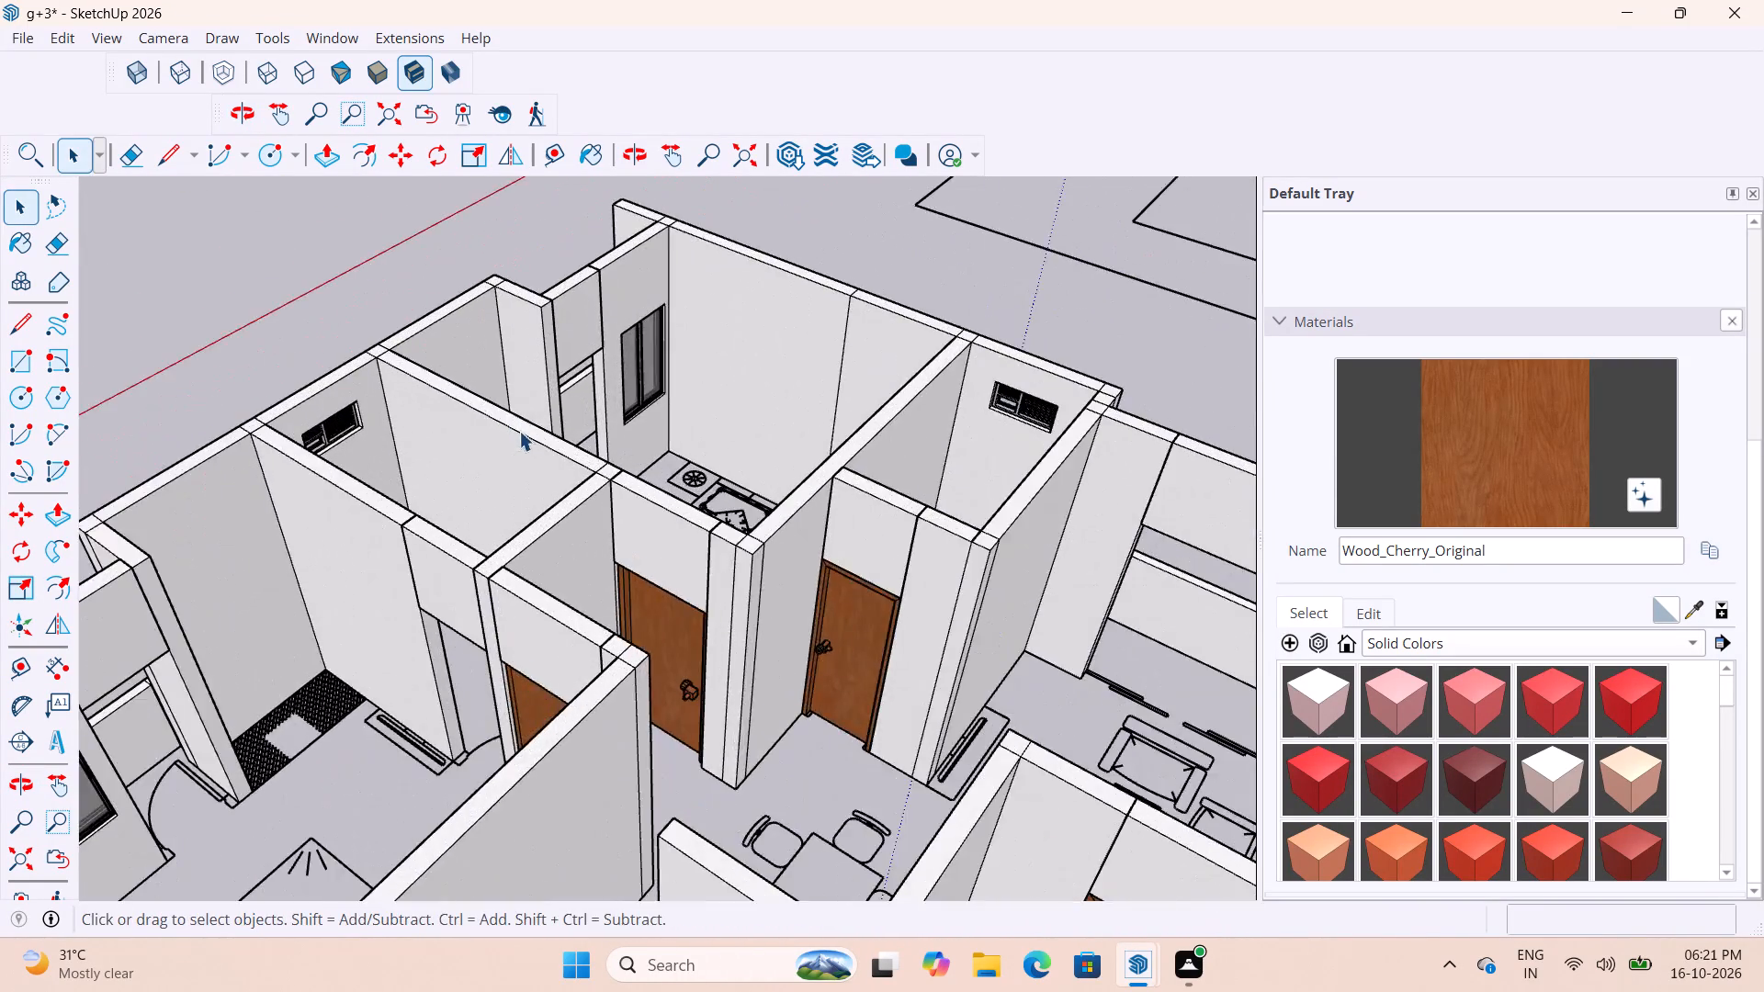
scroll(519, 431, "up", 2)
middle_click_drag(585, 421, 926, 307)
scroll(682, 331, "down", 10)
middle_click_drag(689, 474, 722, 693)
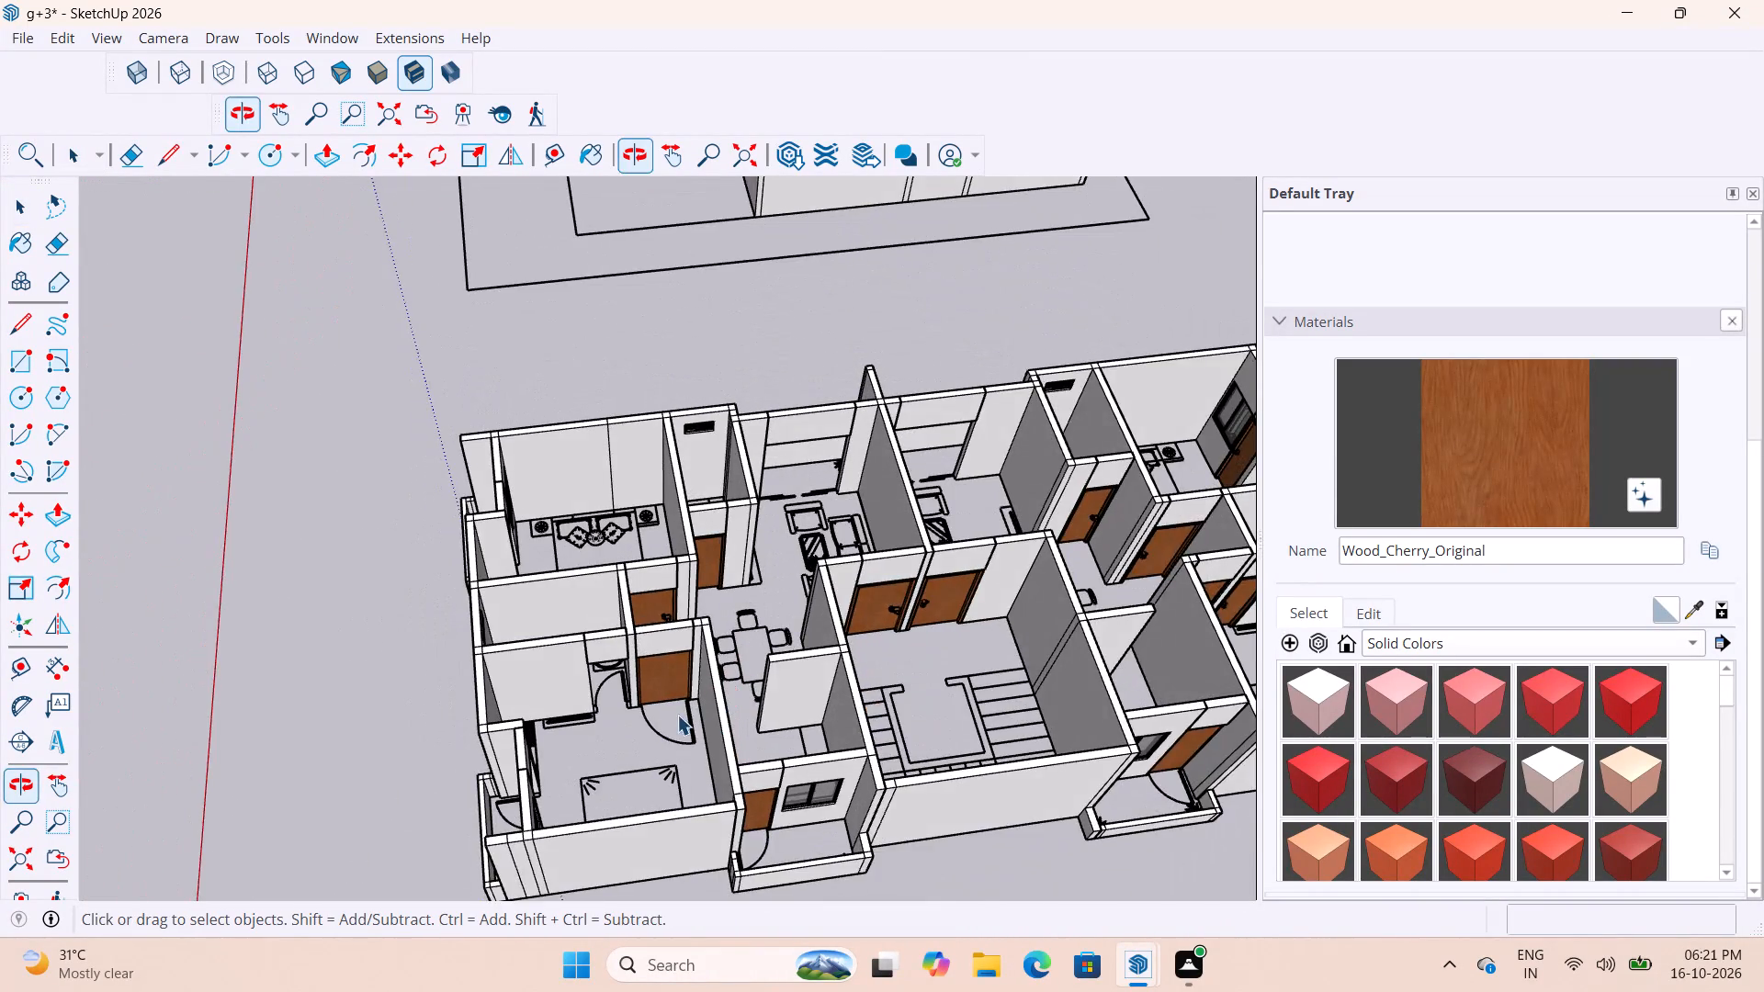
scroll(677, 715, "up", 4)
scroll(532, 544, "down", 4)
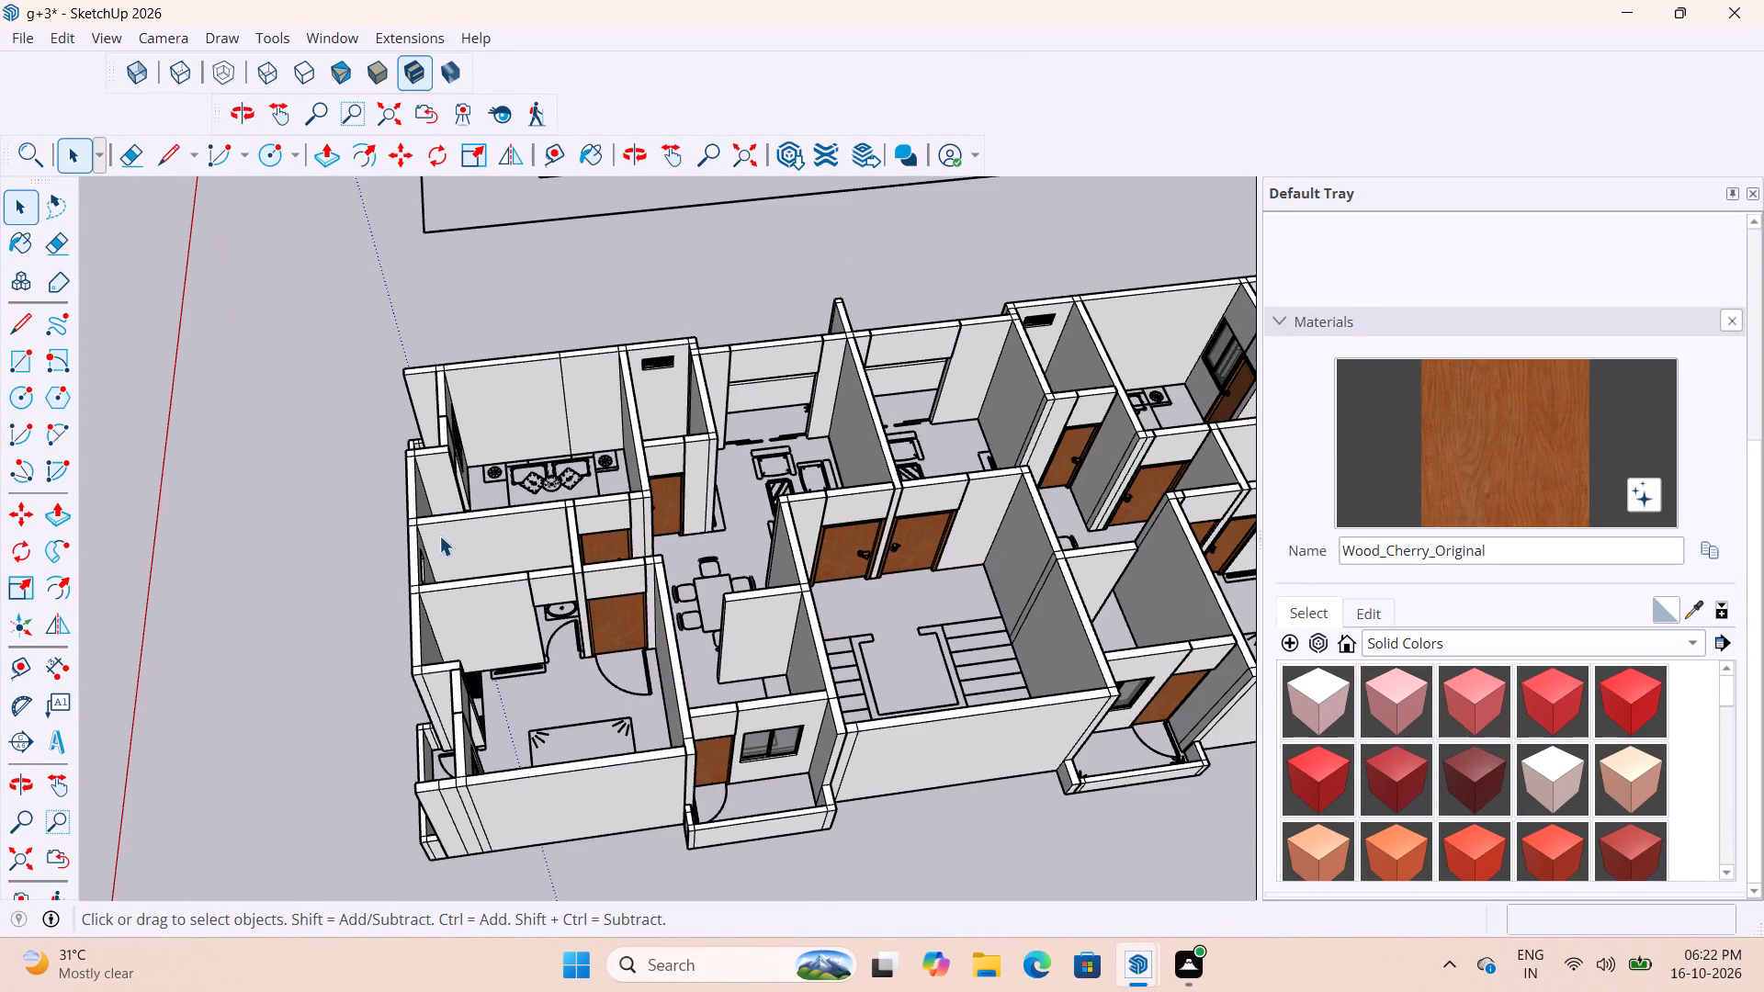
scroll(411, 540, "down", 2)
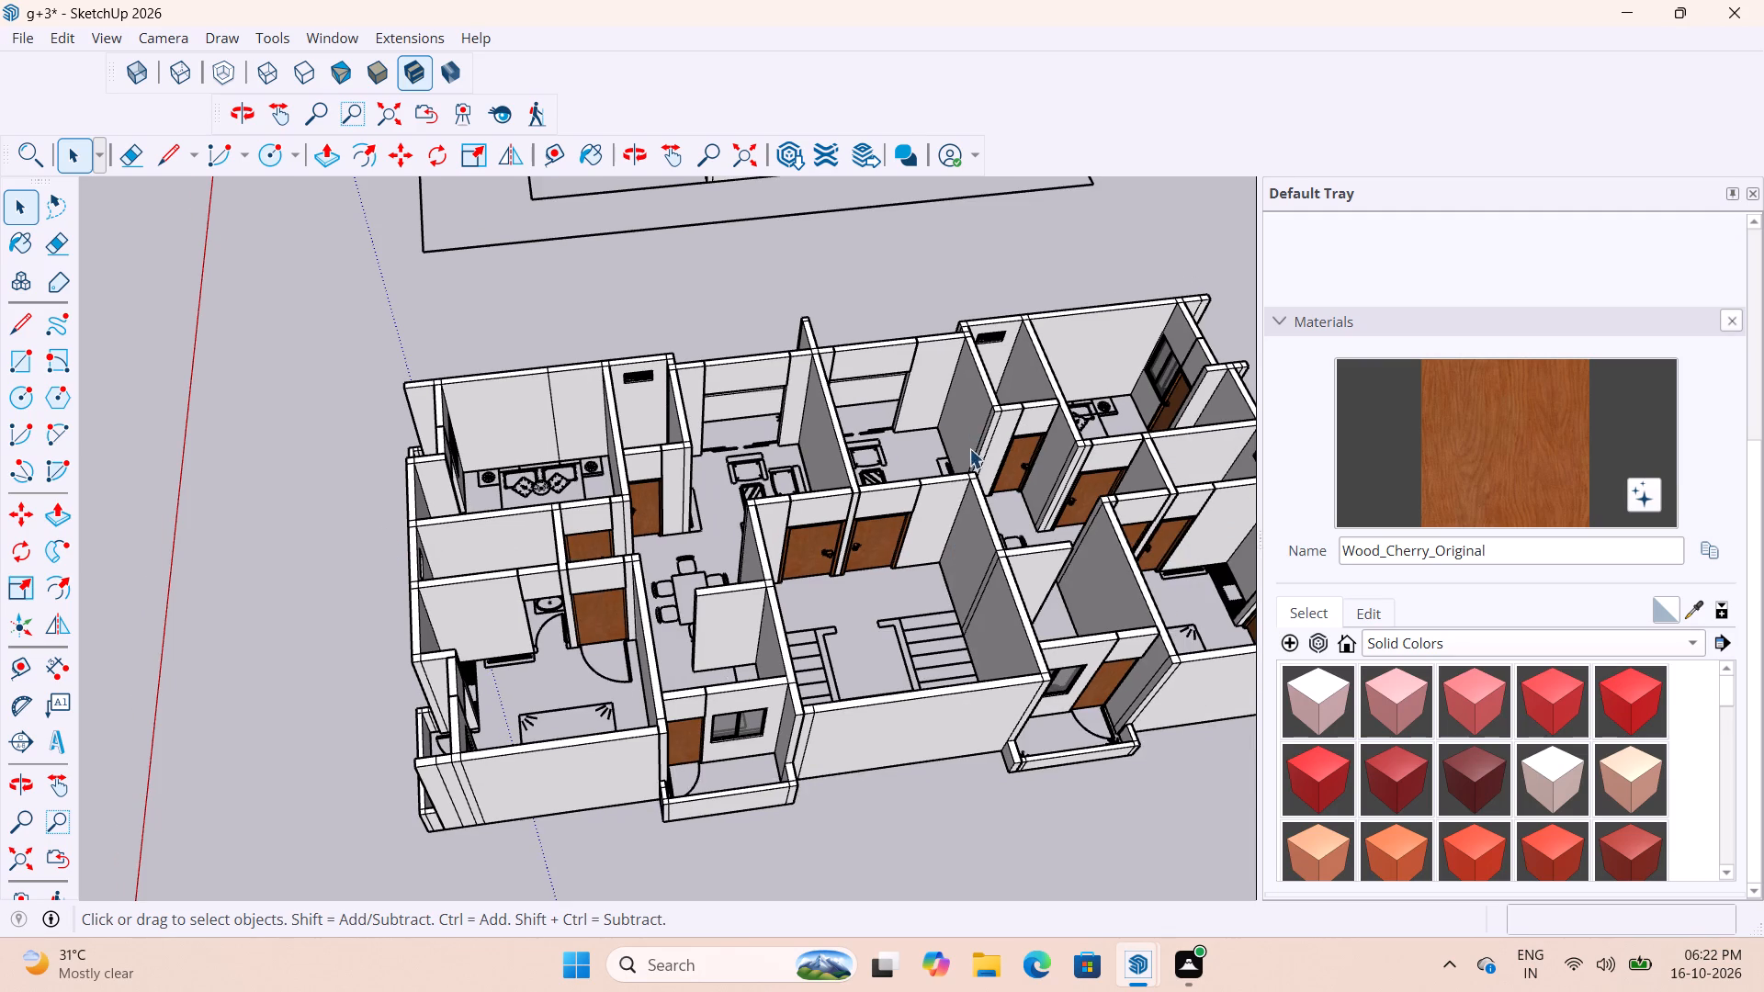
Copy the door near the dining table about 35' 5 9/16" into the opposite flat's empty bathroom opening beside the bedroom door, aligning bottom corners.
scroll(967, 449, "up", 11)
middle_click_drag(989, 419, 870, 339)
scroll(940, 634, "up", 7)
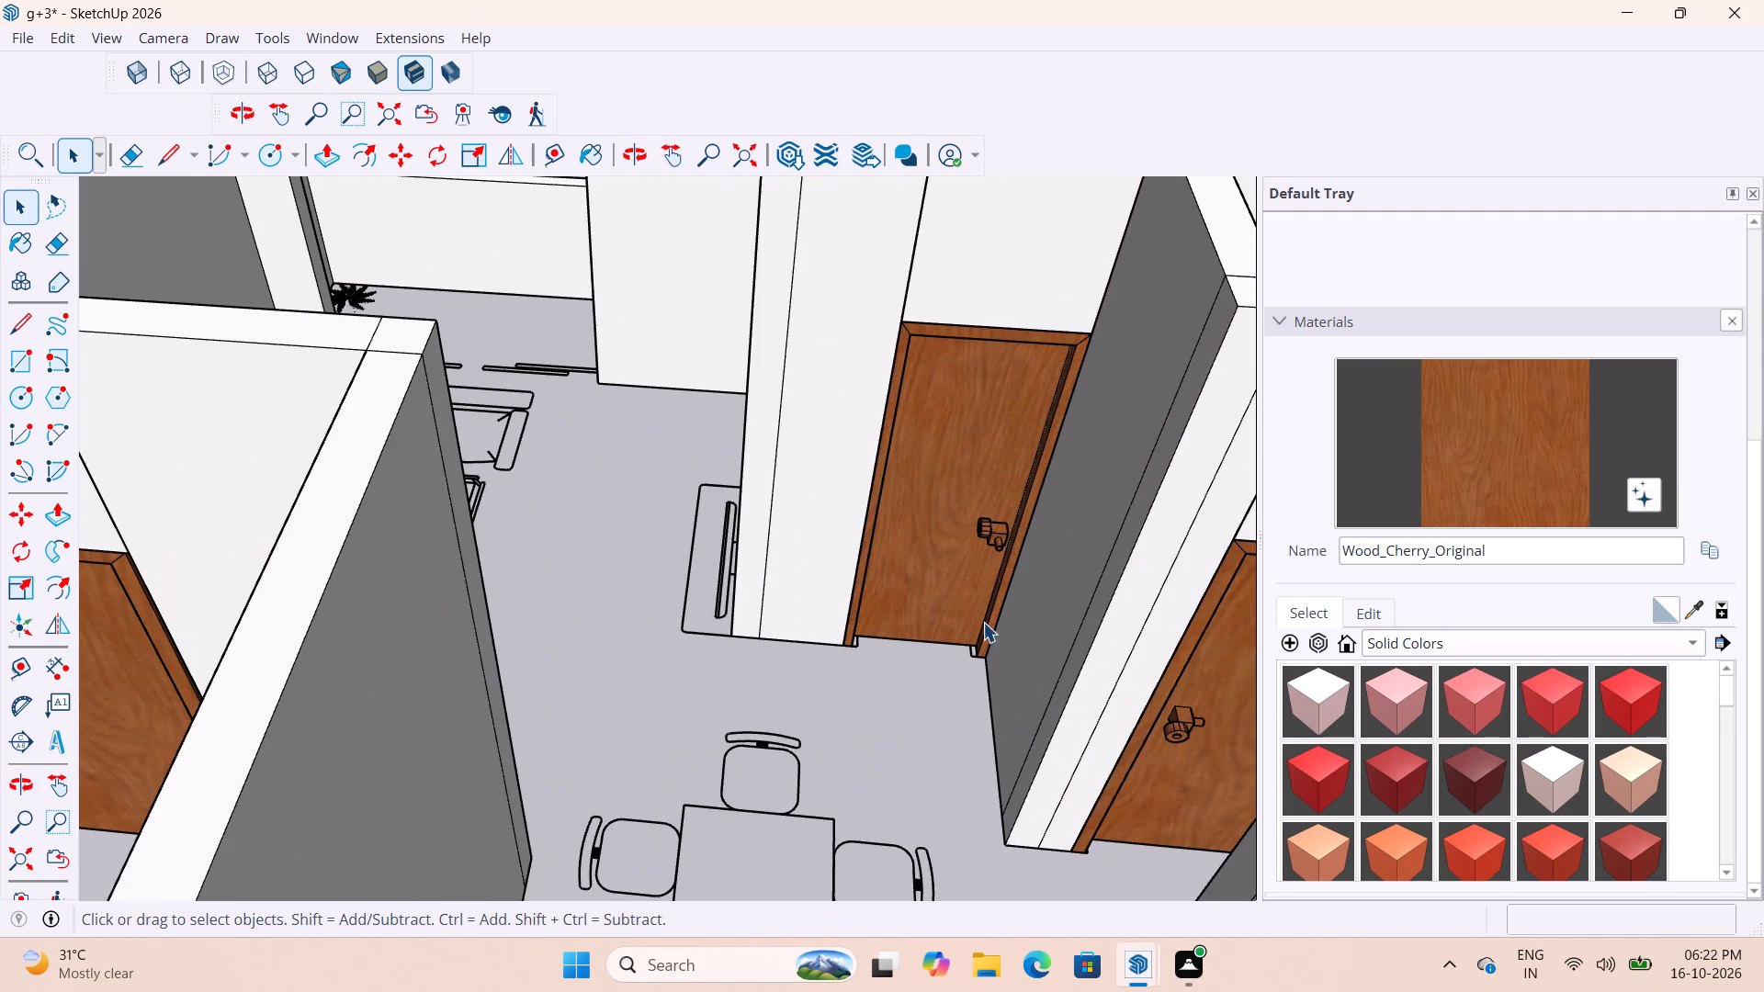
left_click(989, 626)
key("m")
scroll(1029, 671, "up", 2)
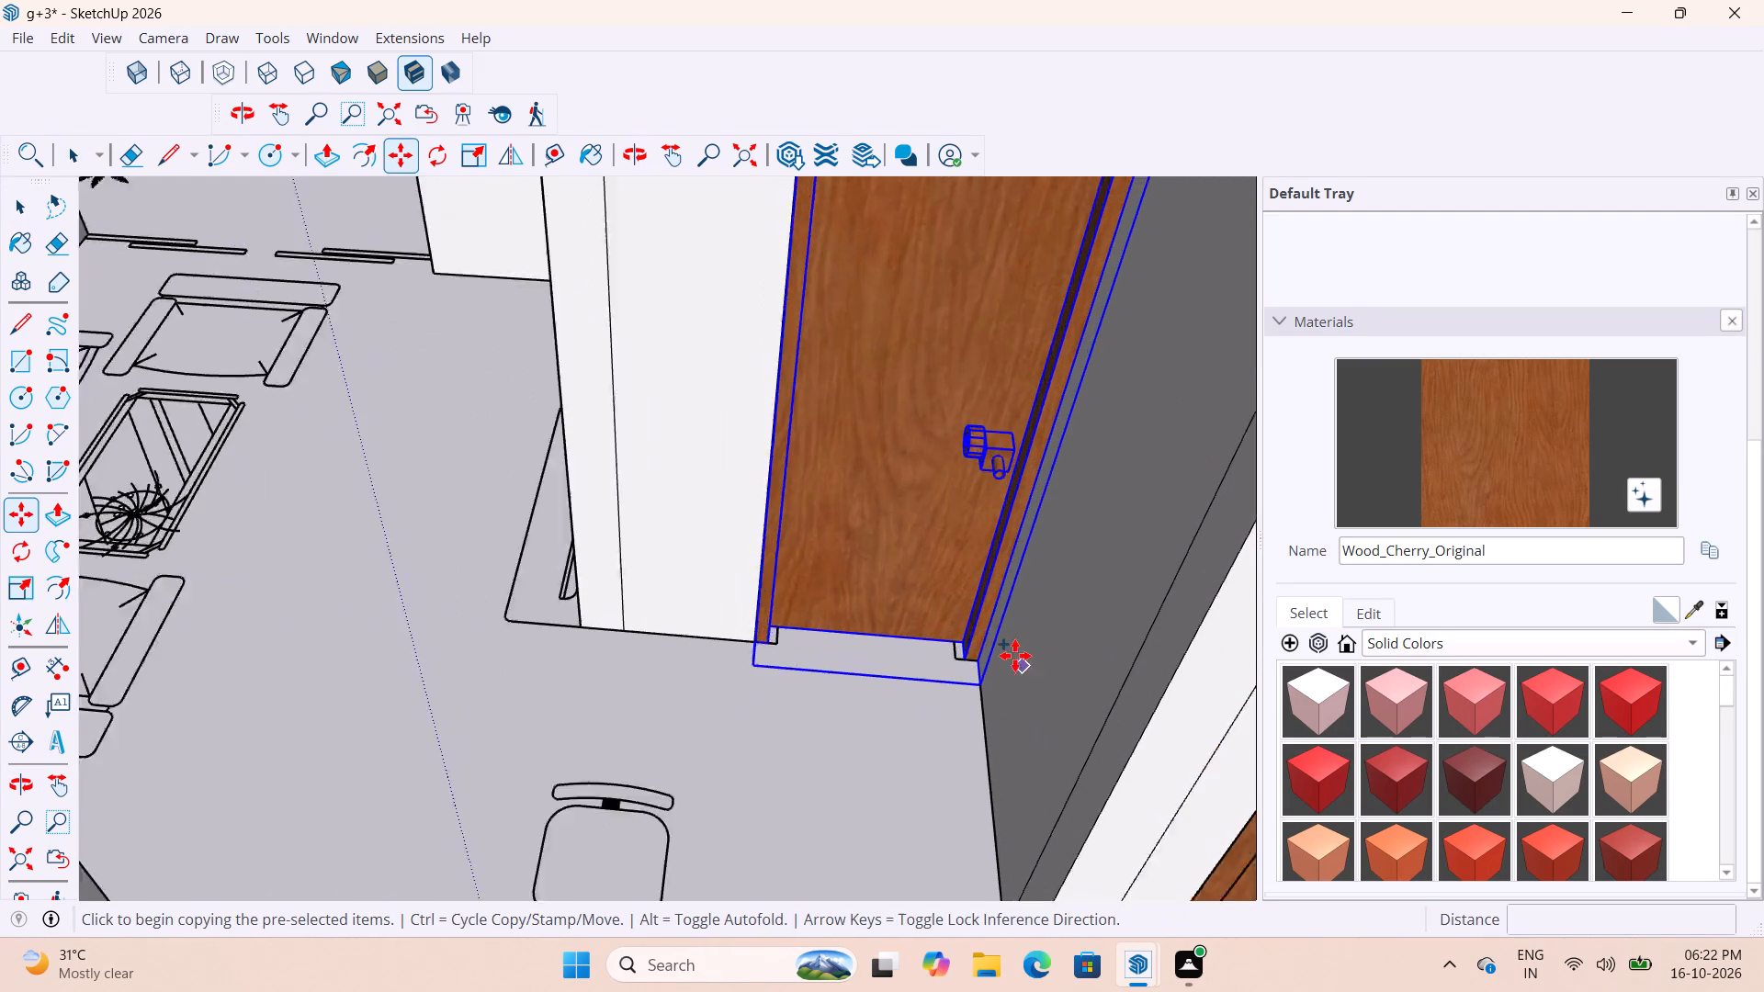
scroll(1015, 656, "up", 14)
left_click(942, 671)
scroll(972, 600, "down", 9)
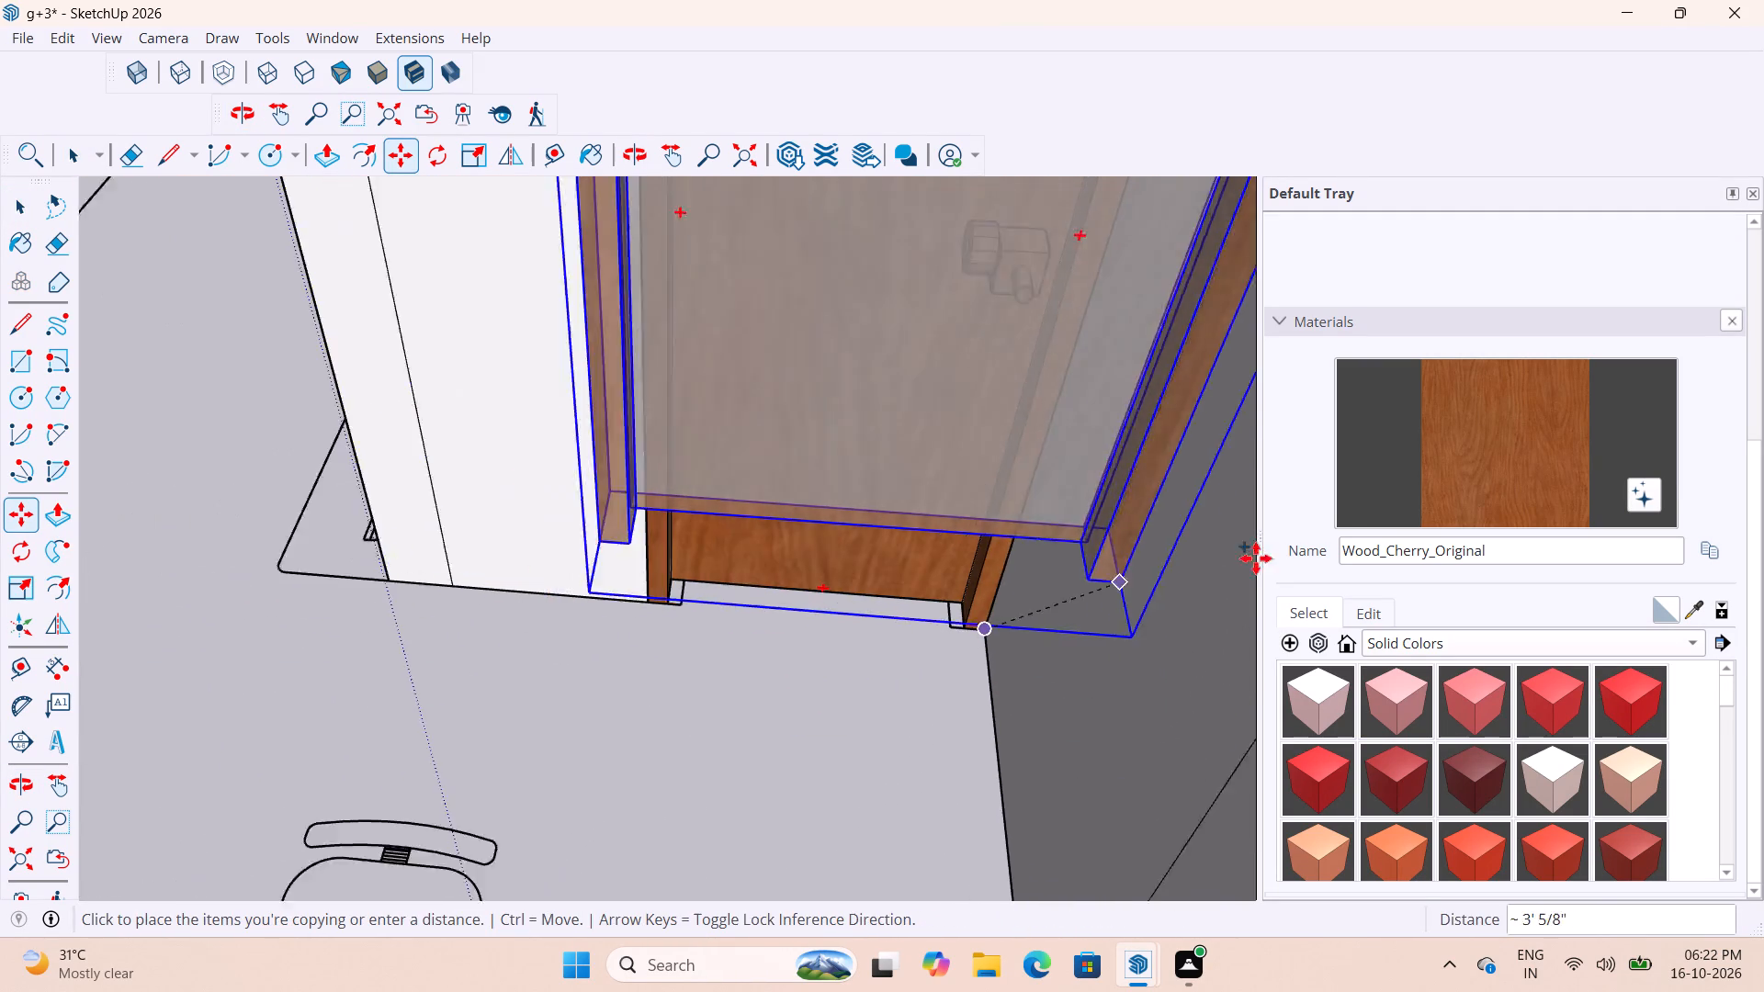
scroll(1256, 558, "down", 20)
scroll(1256, 558, "down", 20)
scroll(1256, 558, "down", 1)
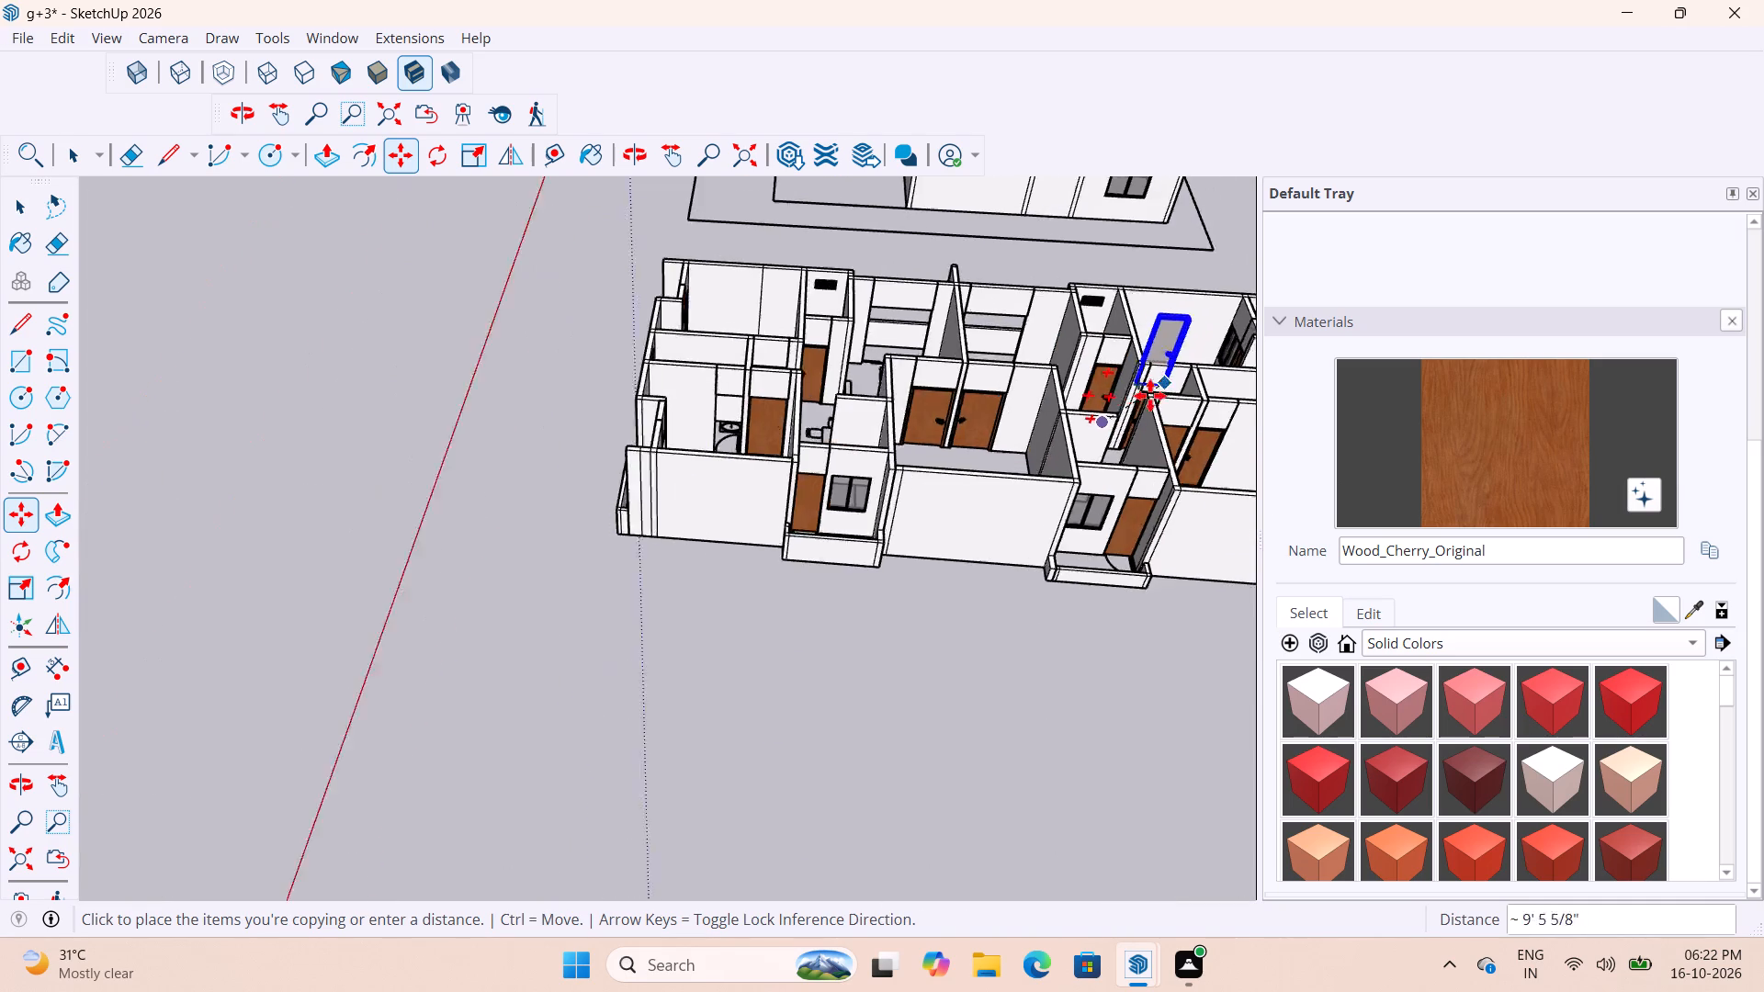
scroll(1150, 396, "down", 1)
scroll(899, 385, "up", 11)
middle_click_drag(739, 479, 811, 510)
scroll(652, 484, "up", 8)
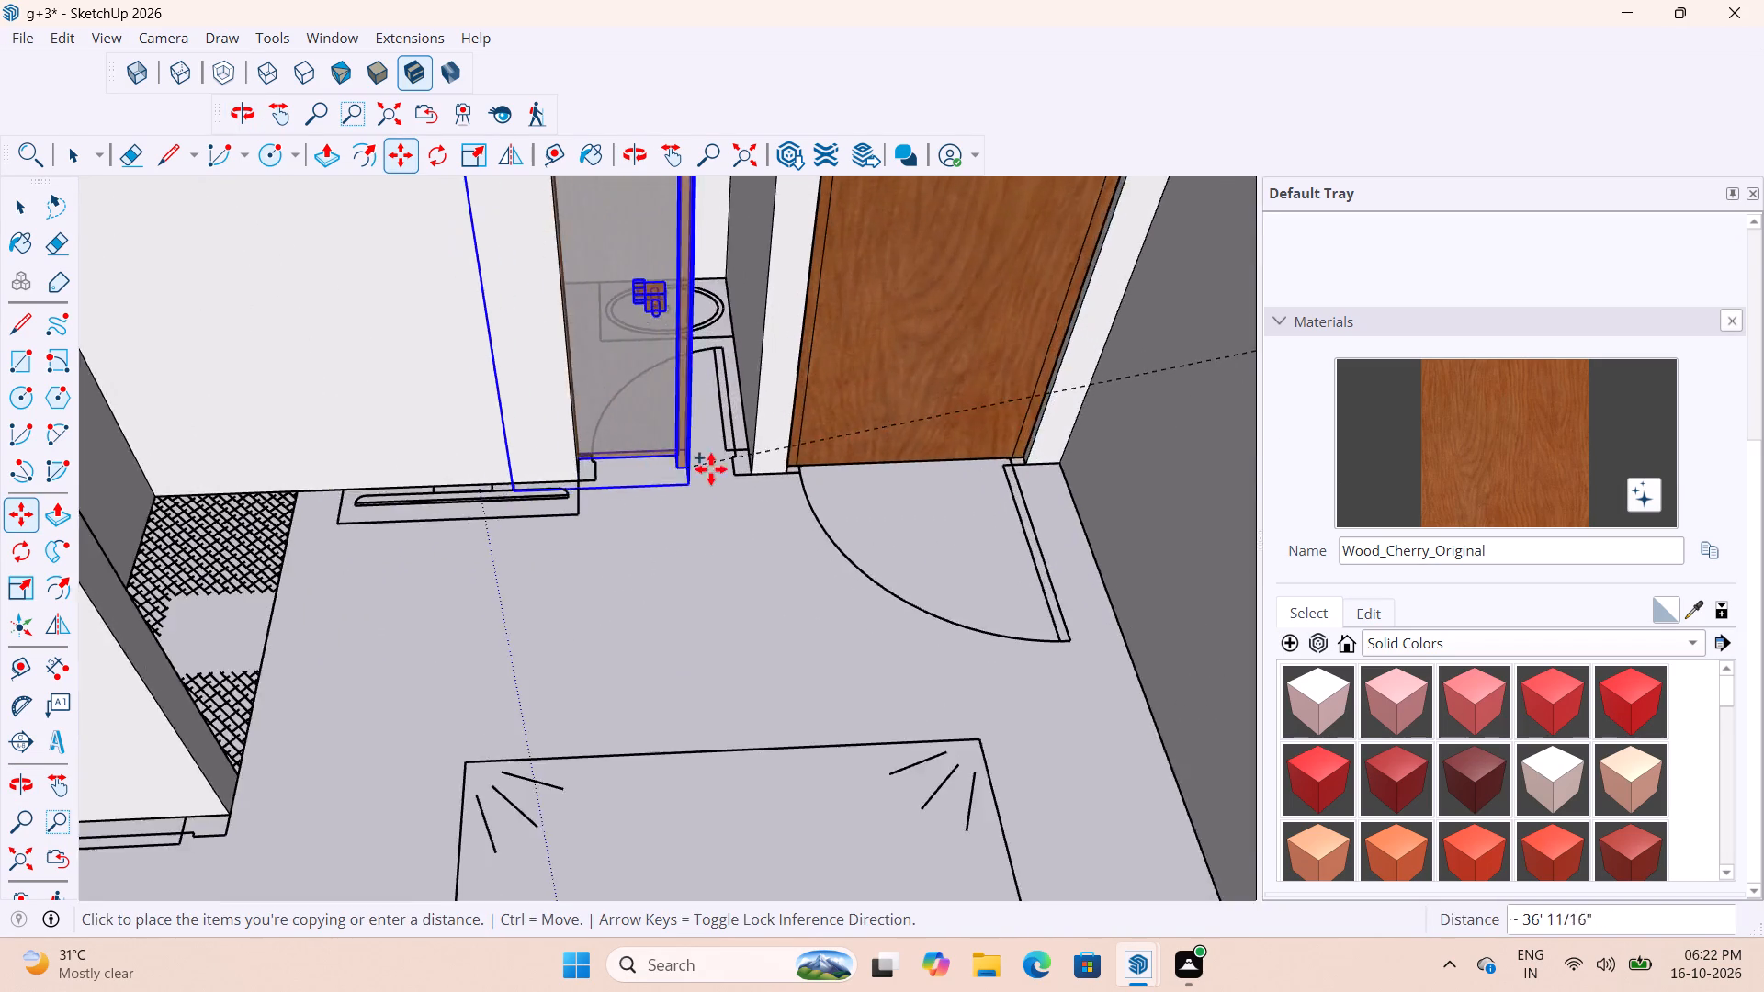
scroll(711, 469, "up", 12)
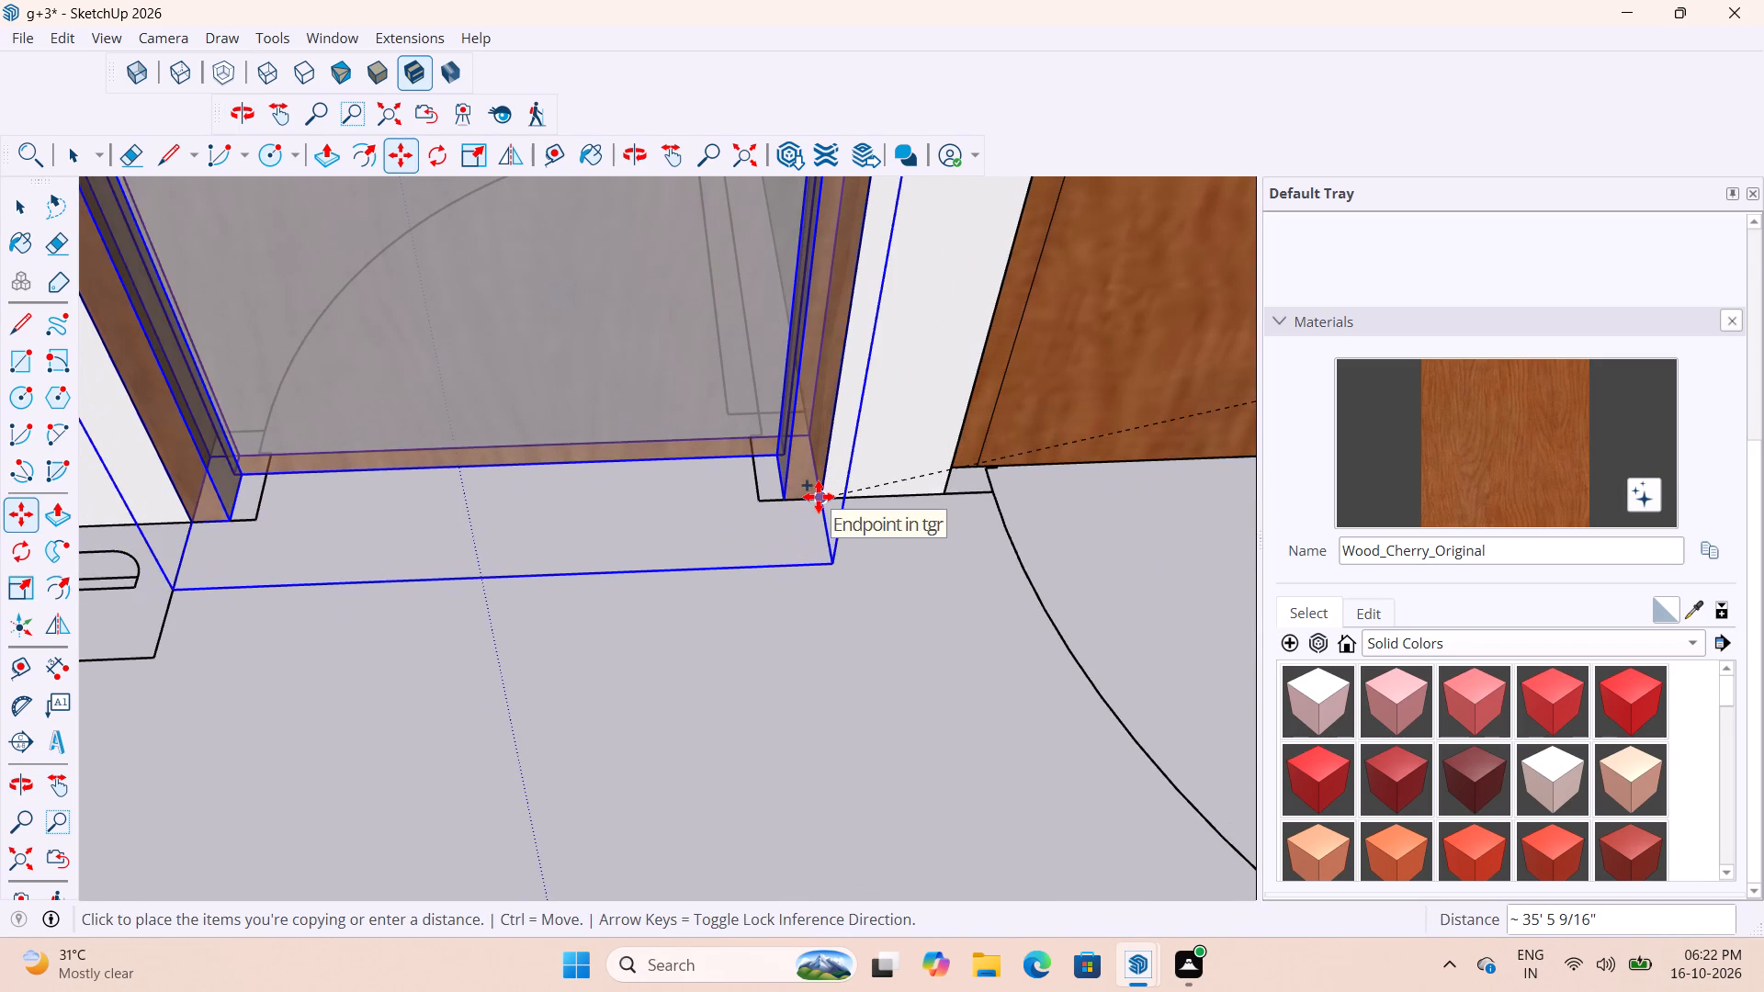
left_click(819, 497)
scroll(832, 503, "down", 14)
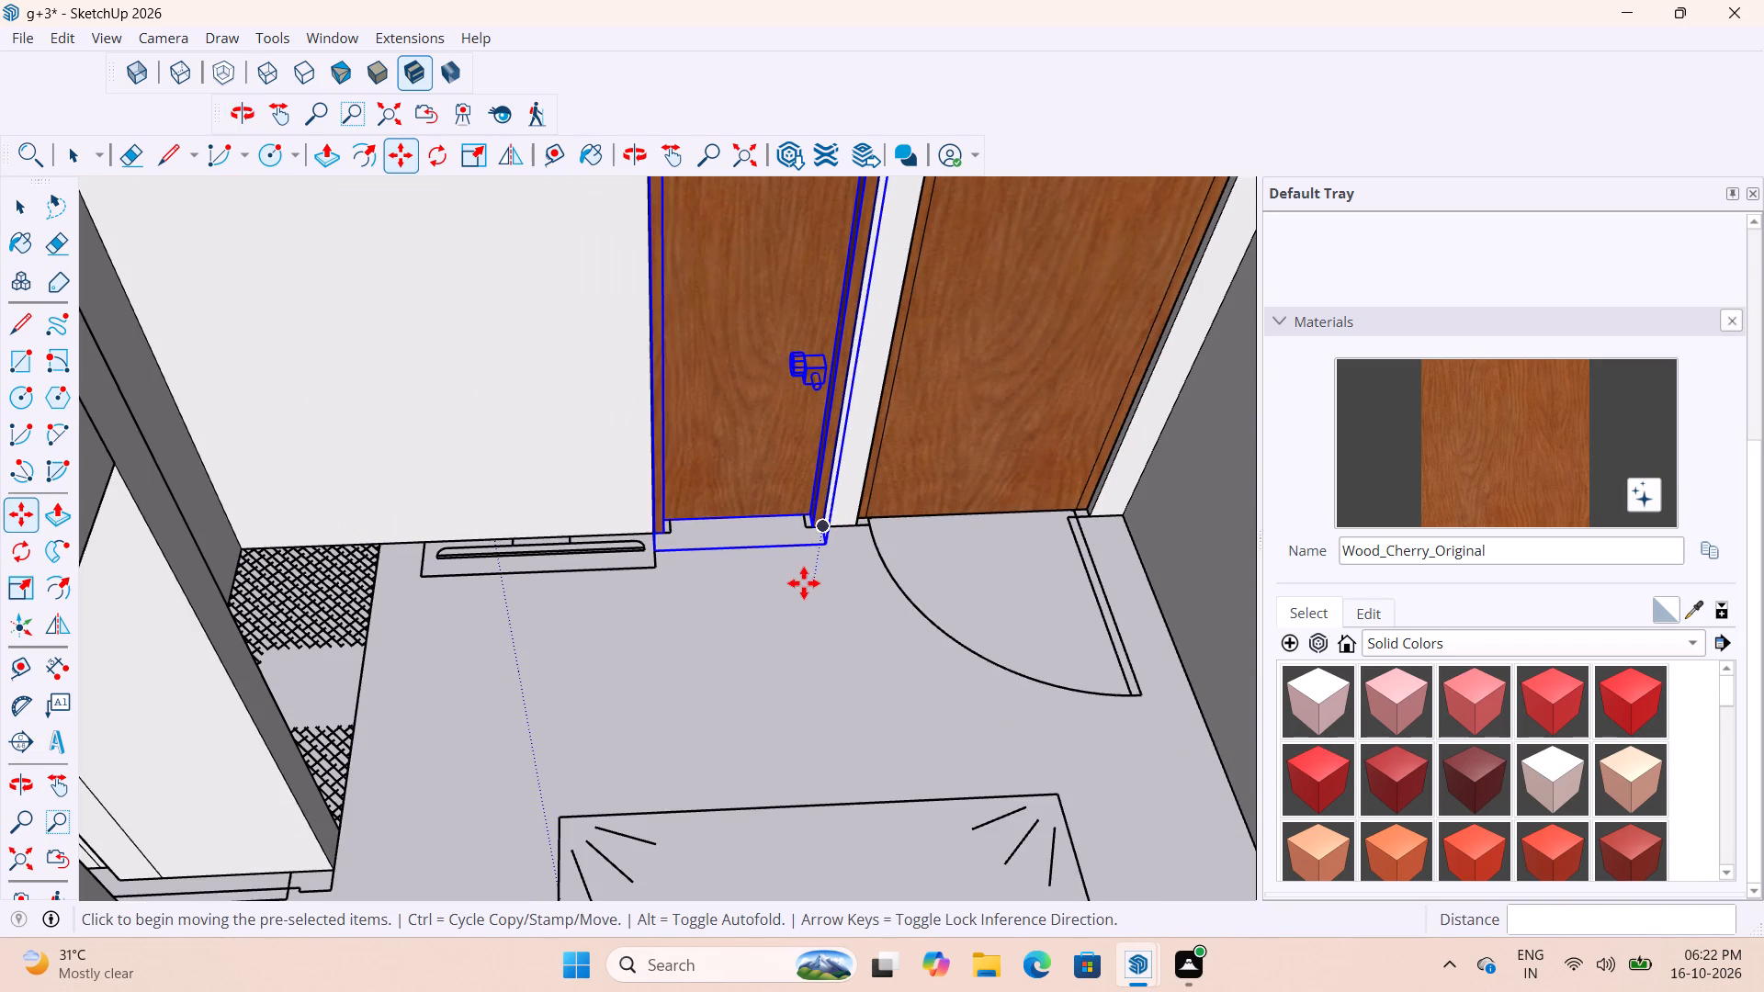
Rescale the height of the copied bathroom door so its top meets the lintel edge, with a factor of about 1.00.
key("s")
scroll(736, 383, "up", 6)
scroll(574, 326, "up", 7)
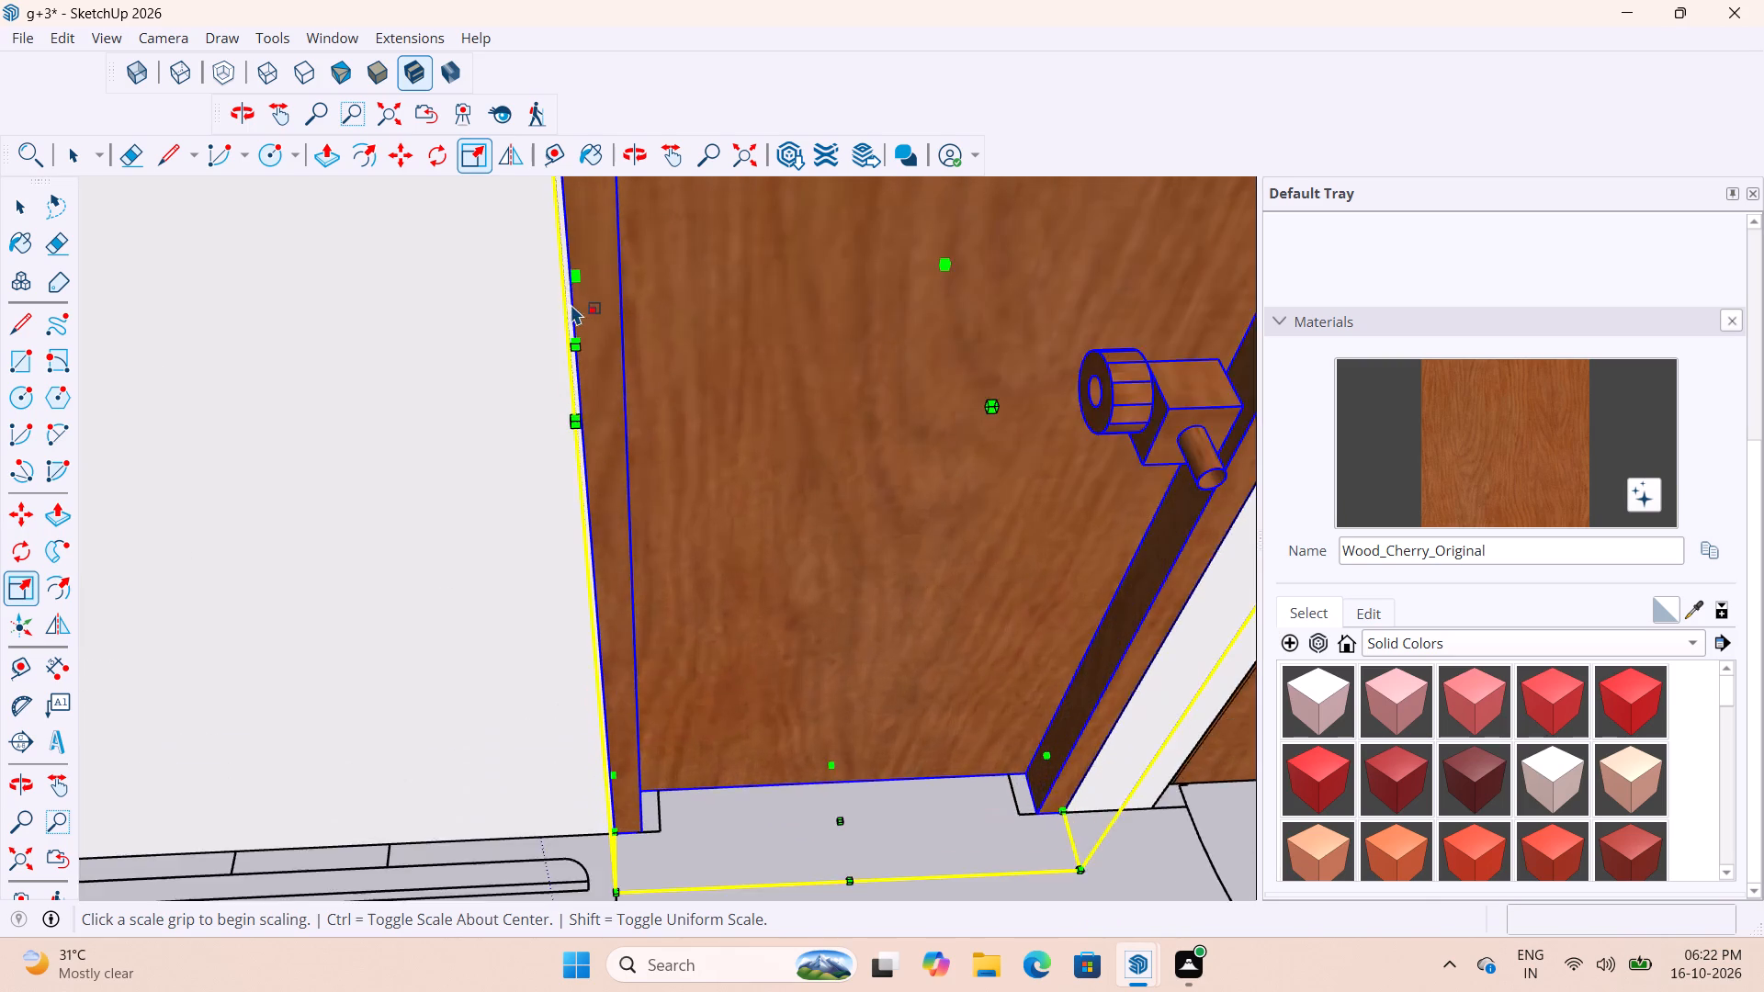
scroll(571, 304, "up", 5)
scroll(586, 477, "down", 5)
scroll(651, 605, "down", 5)
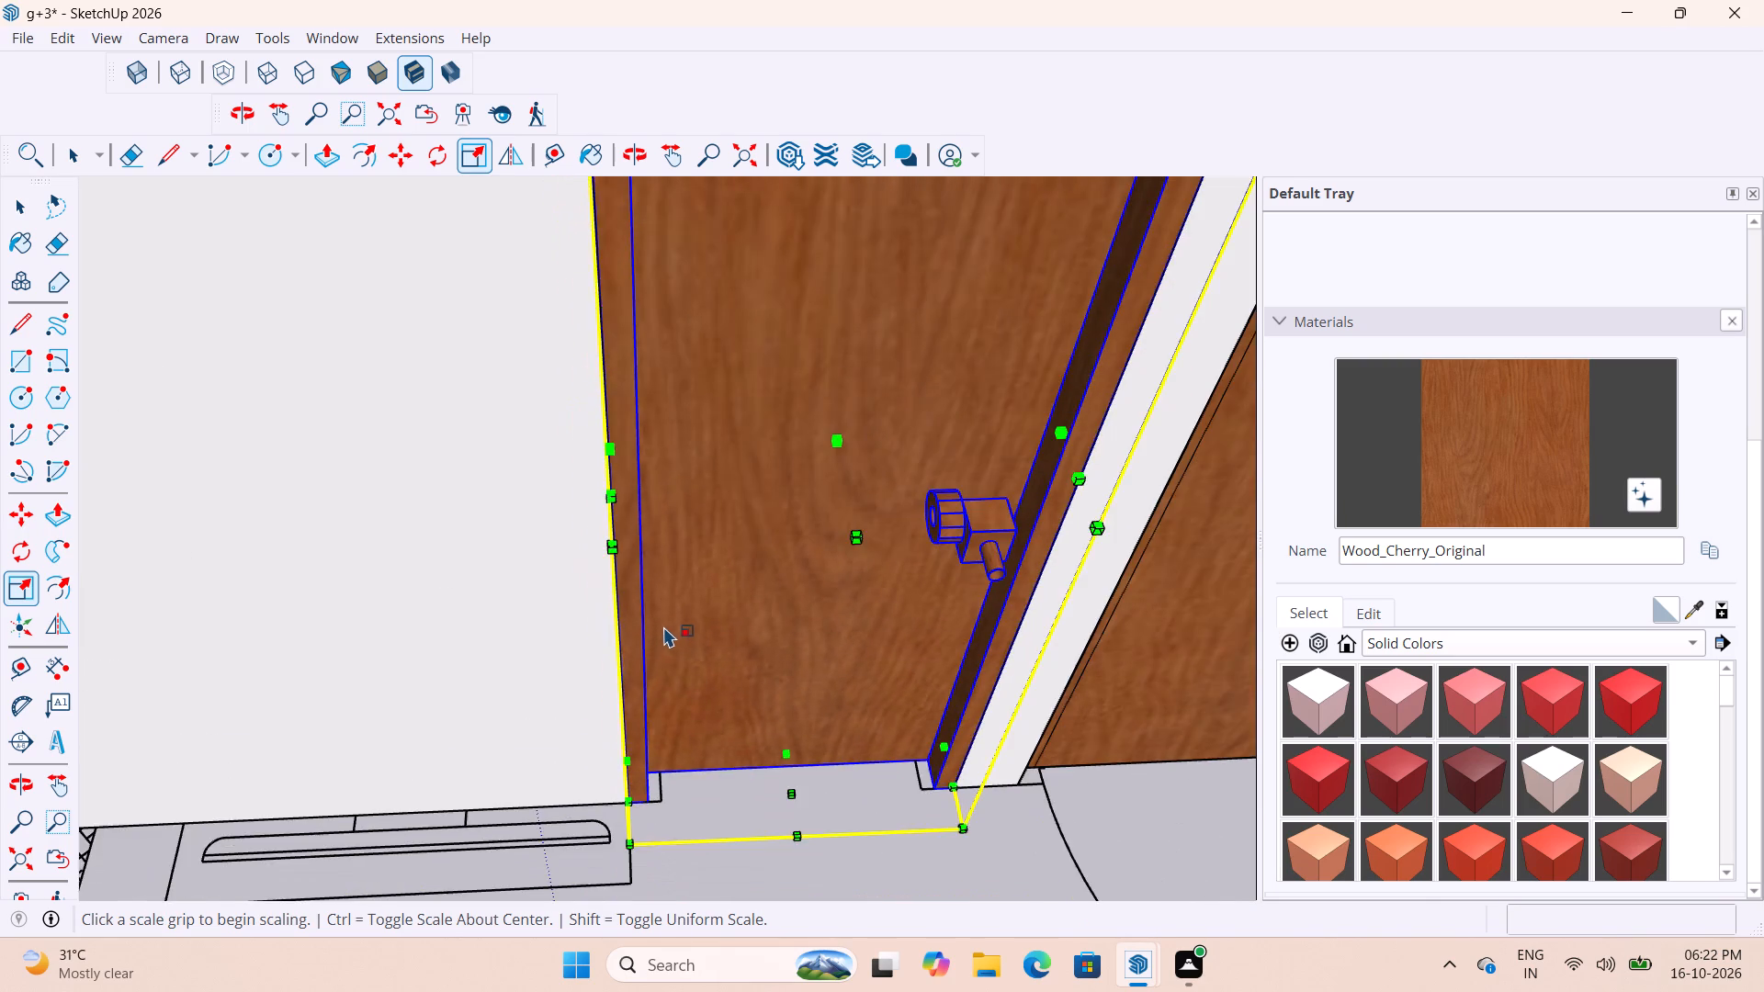
scroll(669, 630, "down", 4)
middle_click_drag(867, 502, 744, 479)
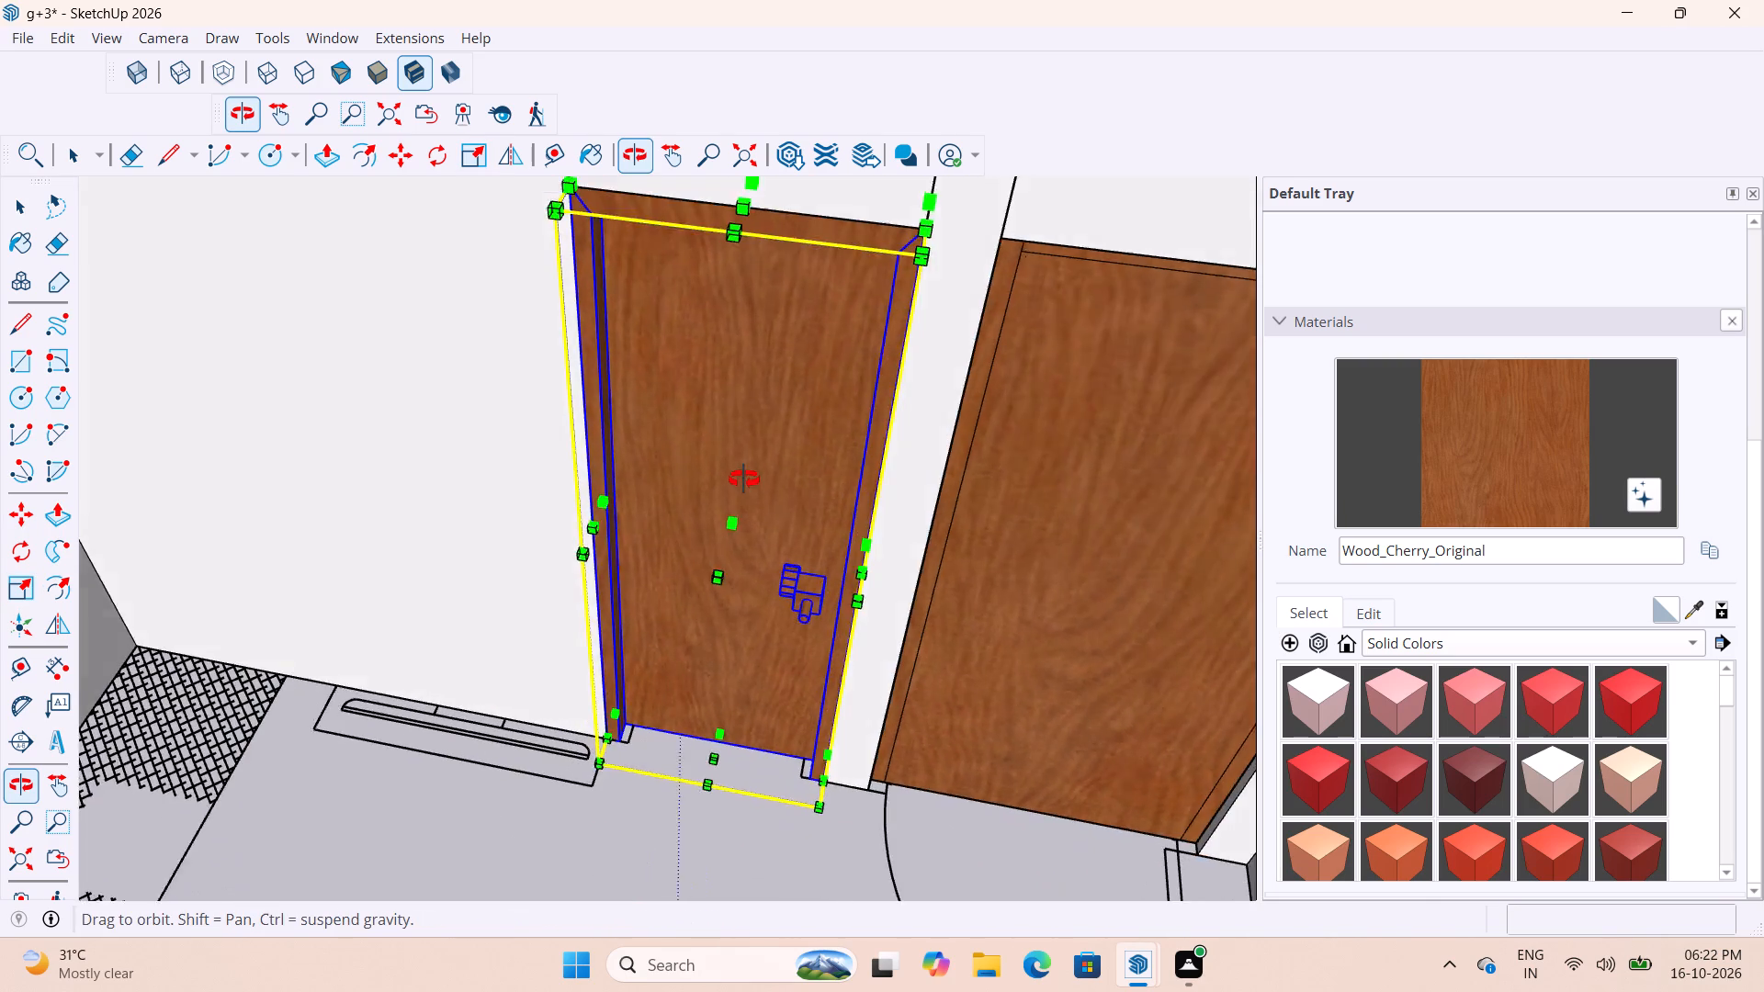
middle_click_drag(744, 479, 775, 561)
left_click(763, 328)
middle_click_drag(771, 350, 773, 282)
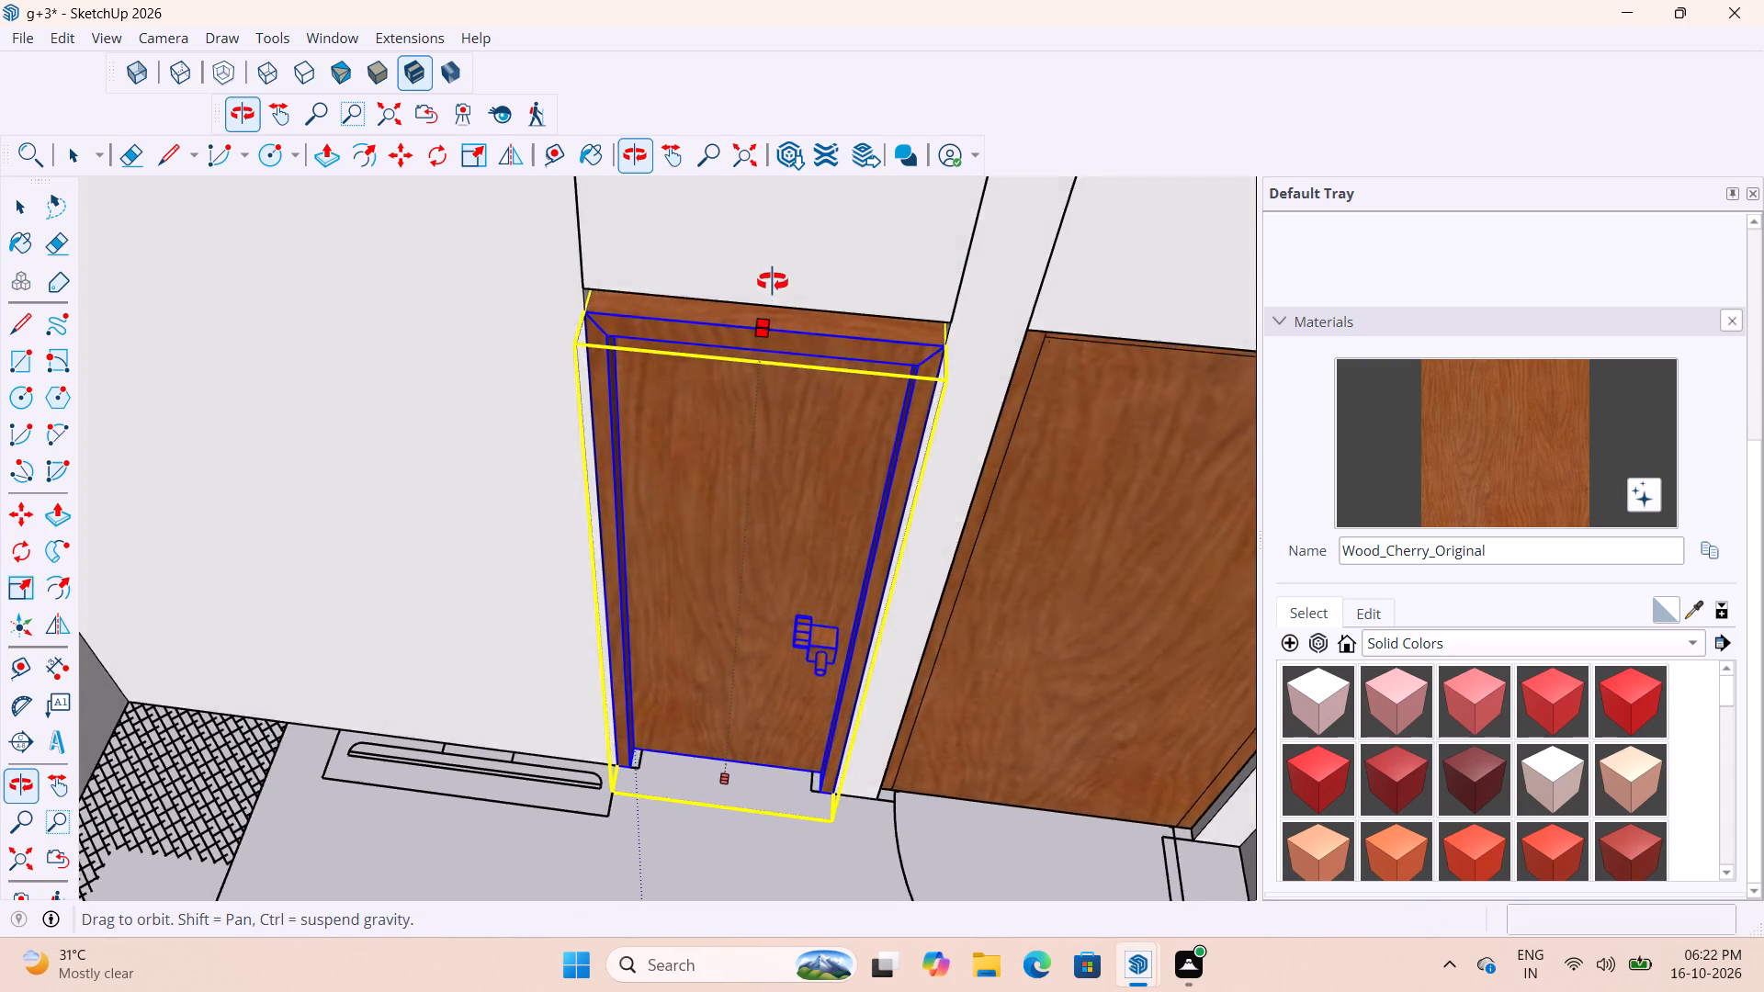
middle_click_drag(773, 282, 872, 140)
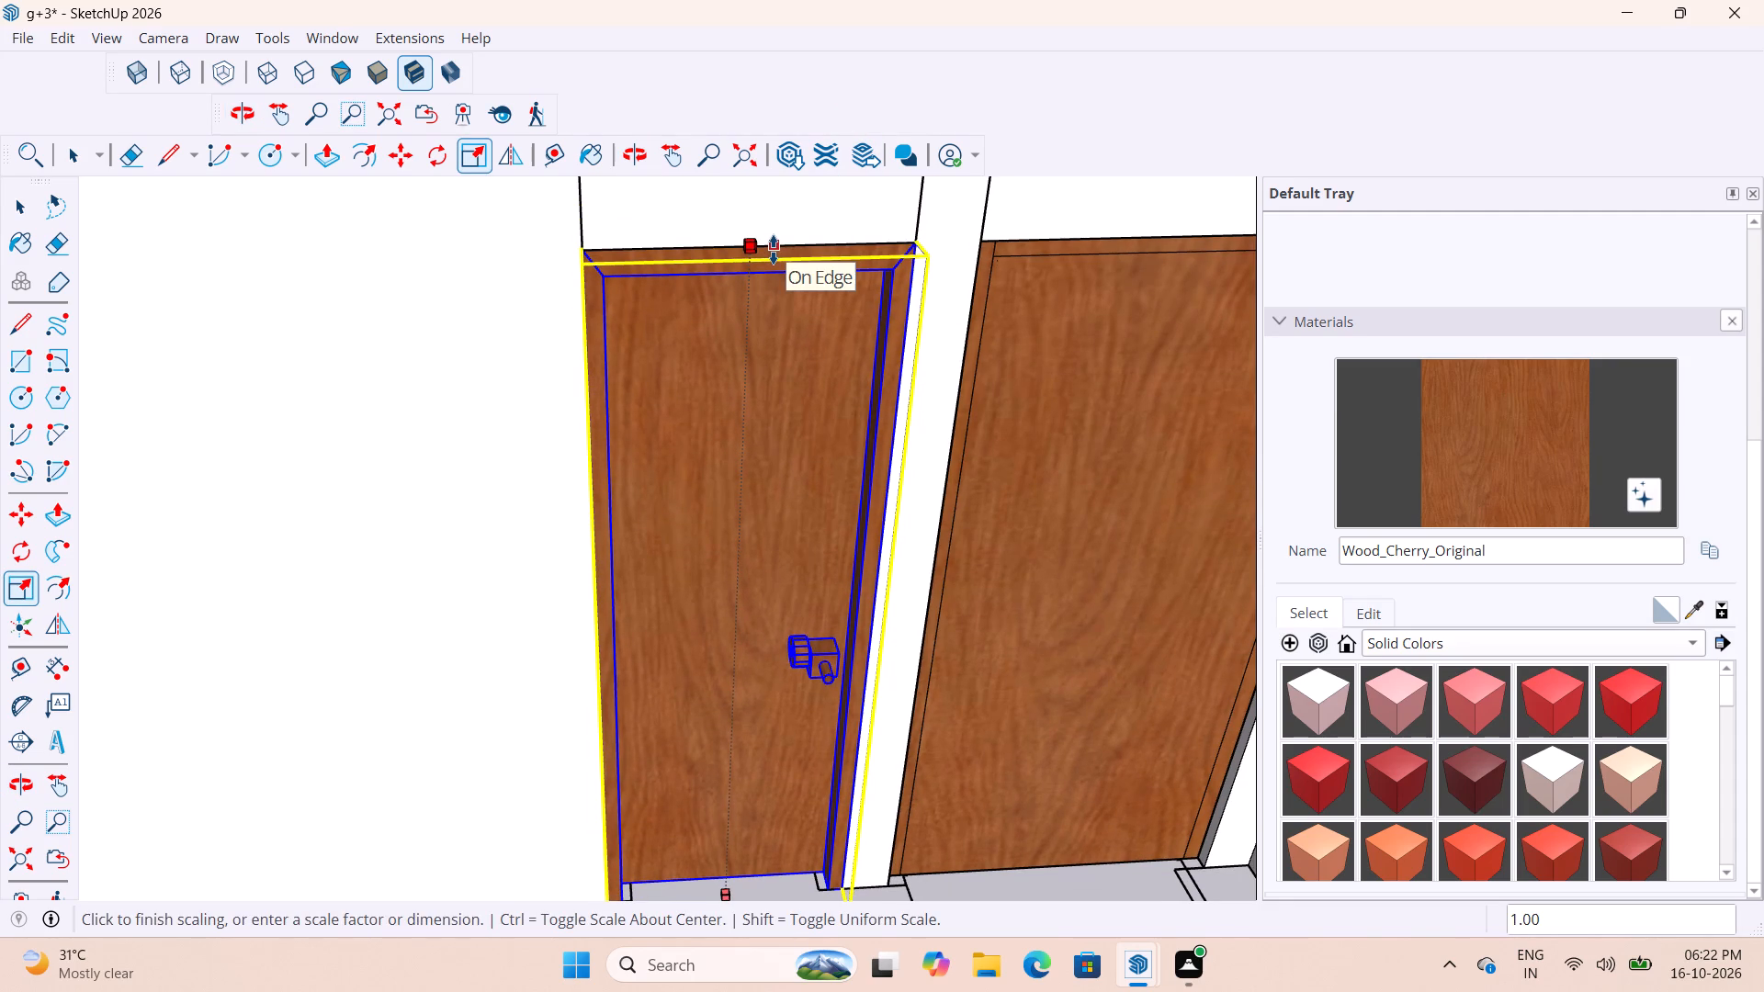
left_click(774, 250)
scroll(764, 395, "down", 10)
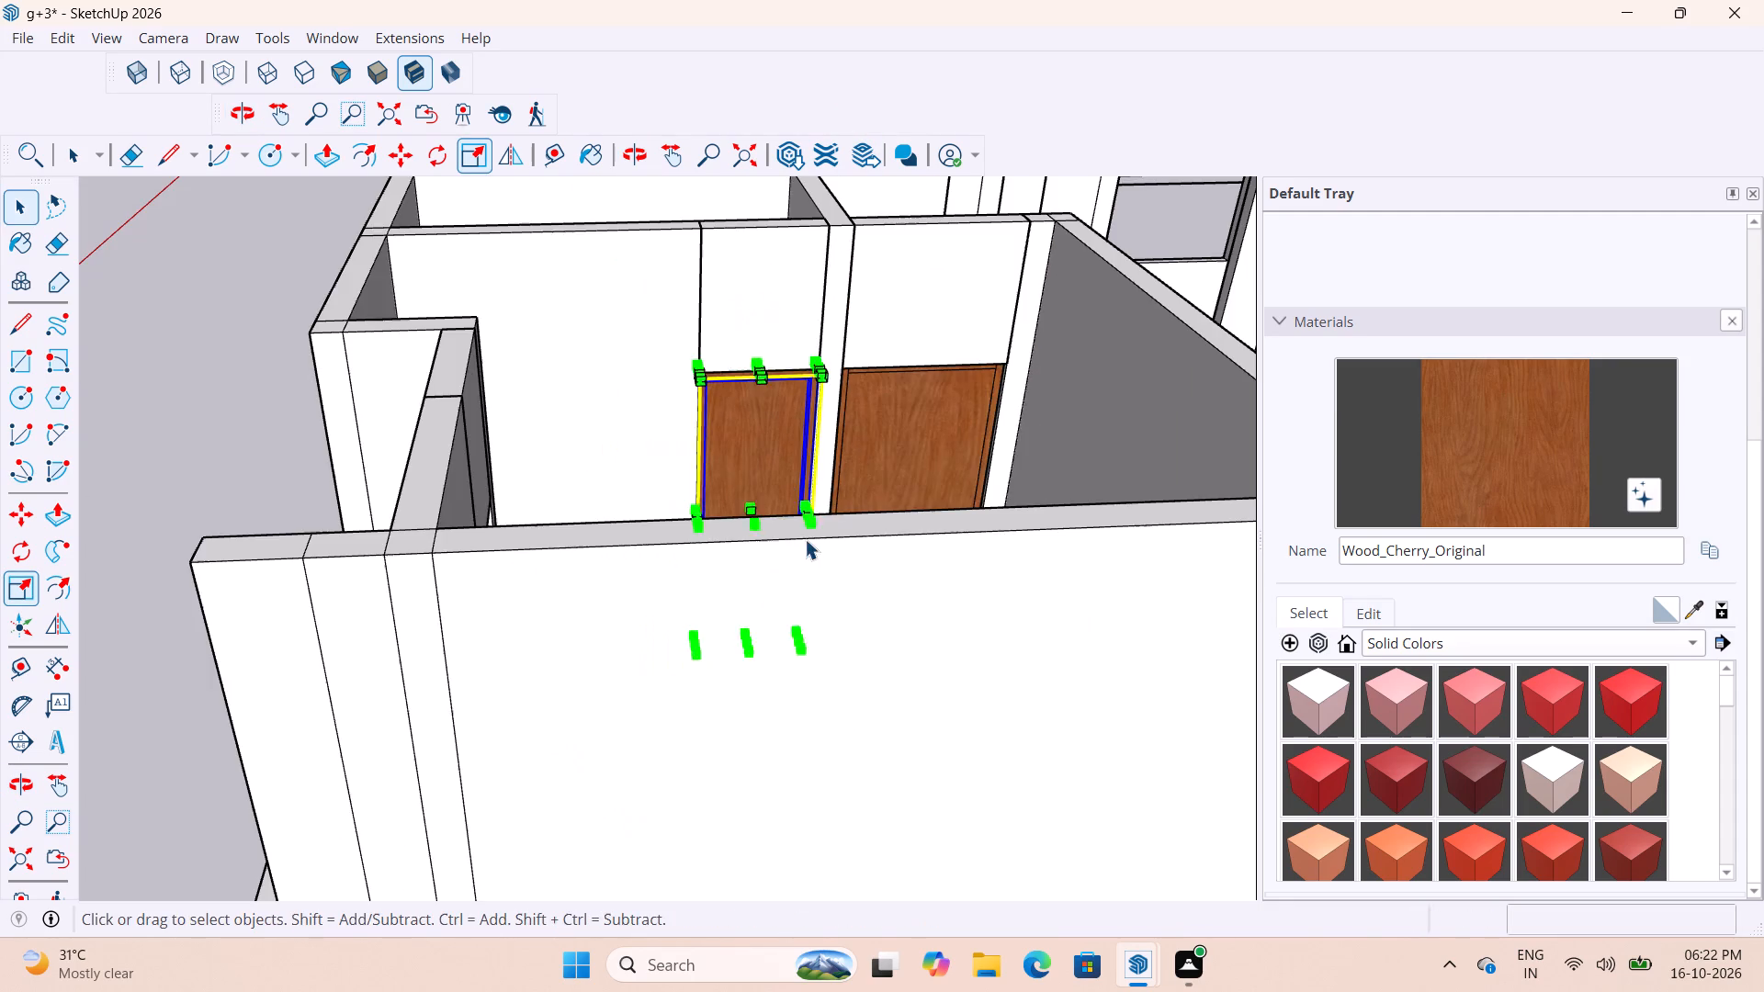
key("space")
middle_click_drag(825, 515, 884, 634)
left_click(820, 610)
Examine the furnished floor from all sides, including bedrooms and balconies, for door openings that are still empty.
scroll(676, 620, "down", 10)
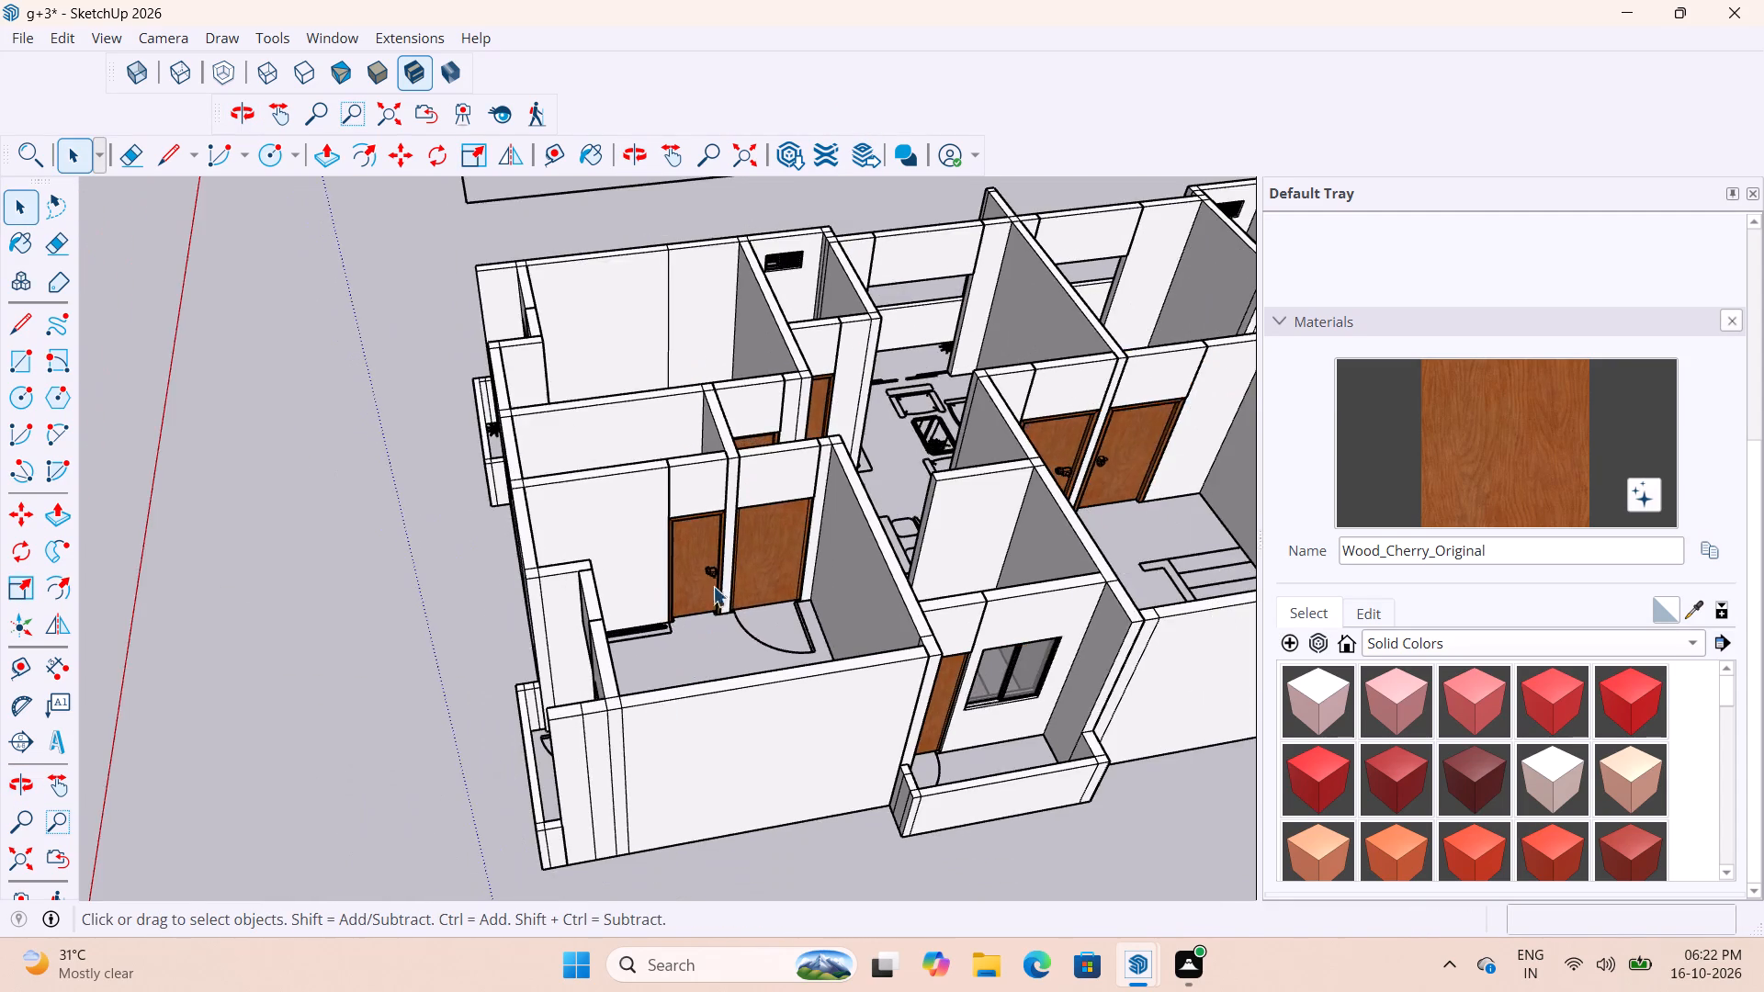
scroll(737, 568, "down", 1)
middle_click_drag(746, 568, 1301, 642)
scroll(848, 539, "up", 8)
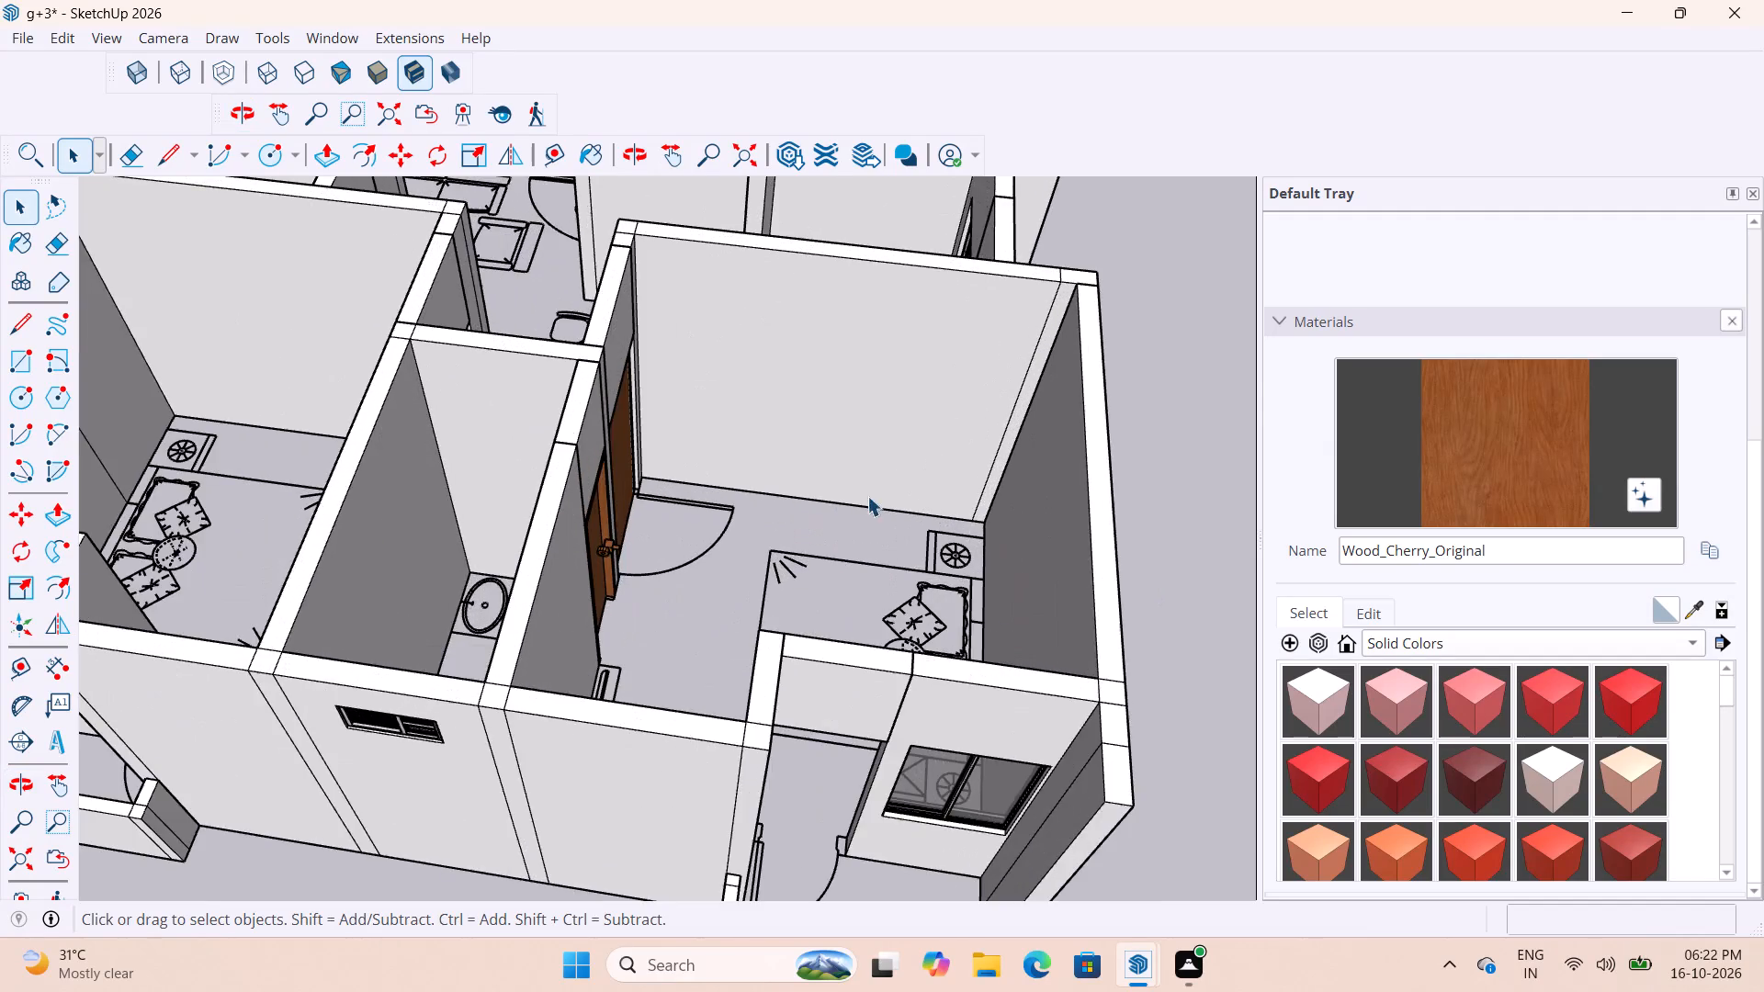
middle_click_drag(883, 488, 493, 490)
scroll(820, 640, "down", 8)
middle_click_drag(1014, 640, 1389, 576)
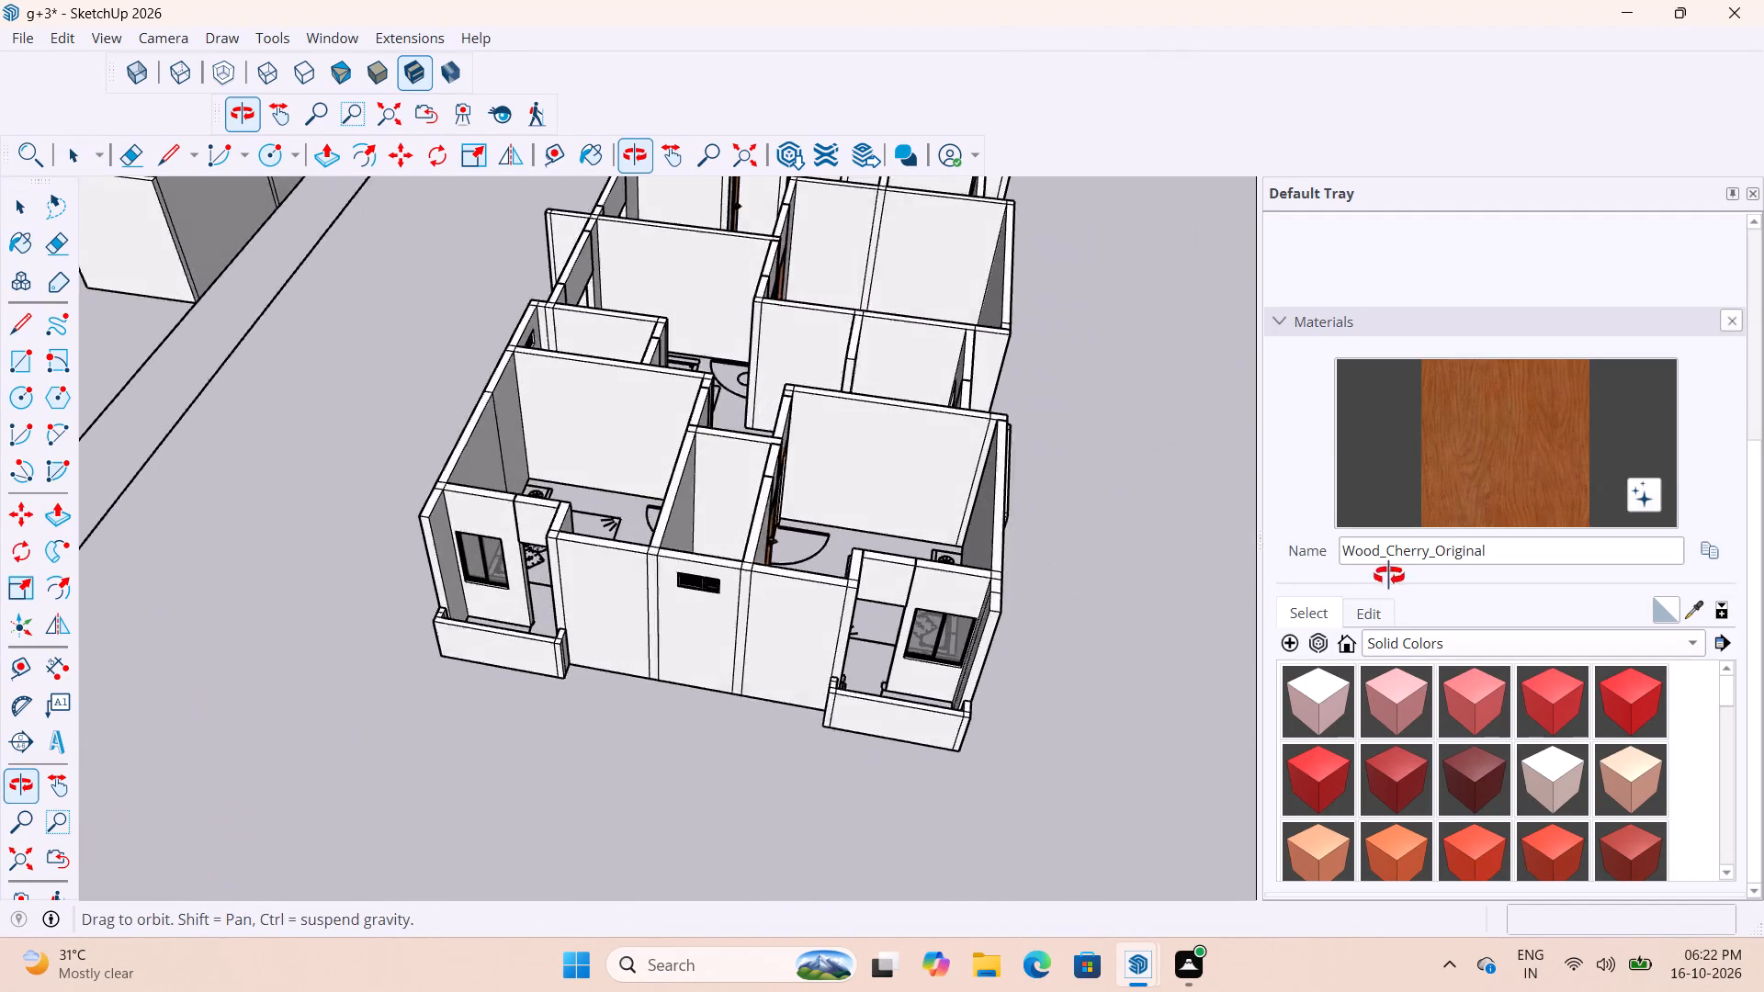
middle_click_drag(1389, 576, 1396, 576)
scroll(1069, 608, "up", 8)
middle_click_drag(892, 632, 396, 782)
scroll(704, 753, "down", 4)
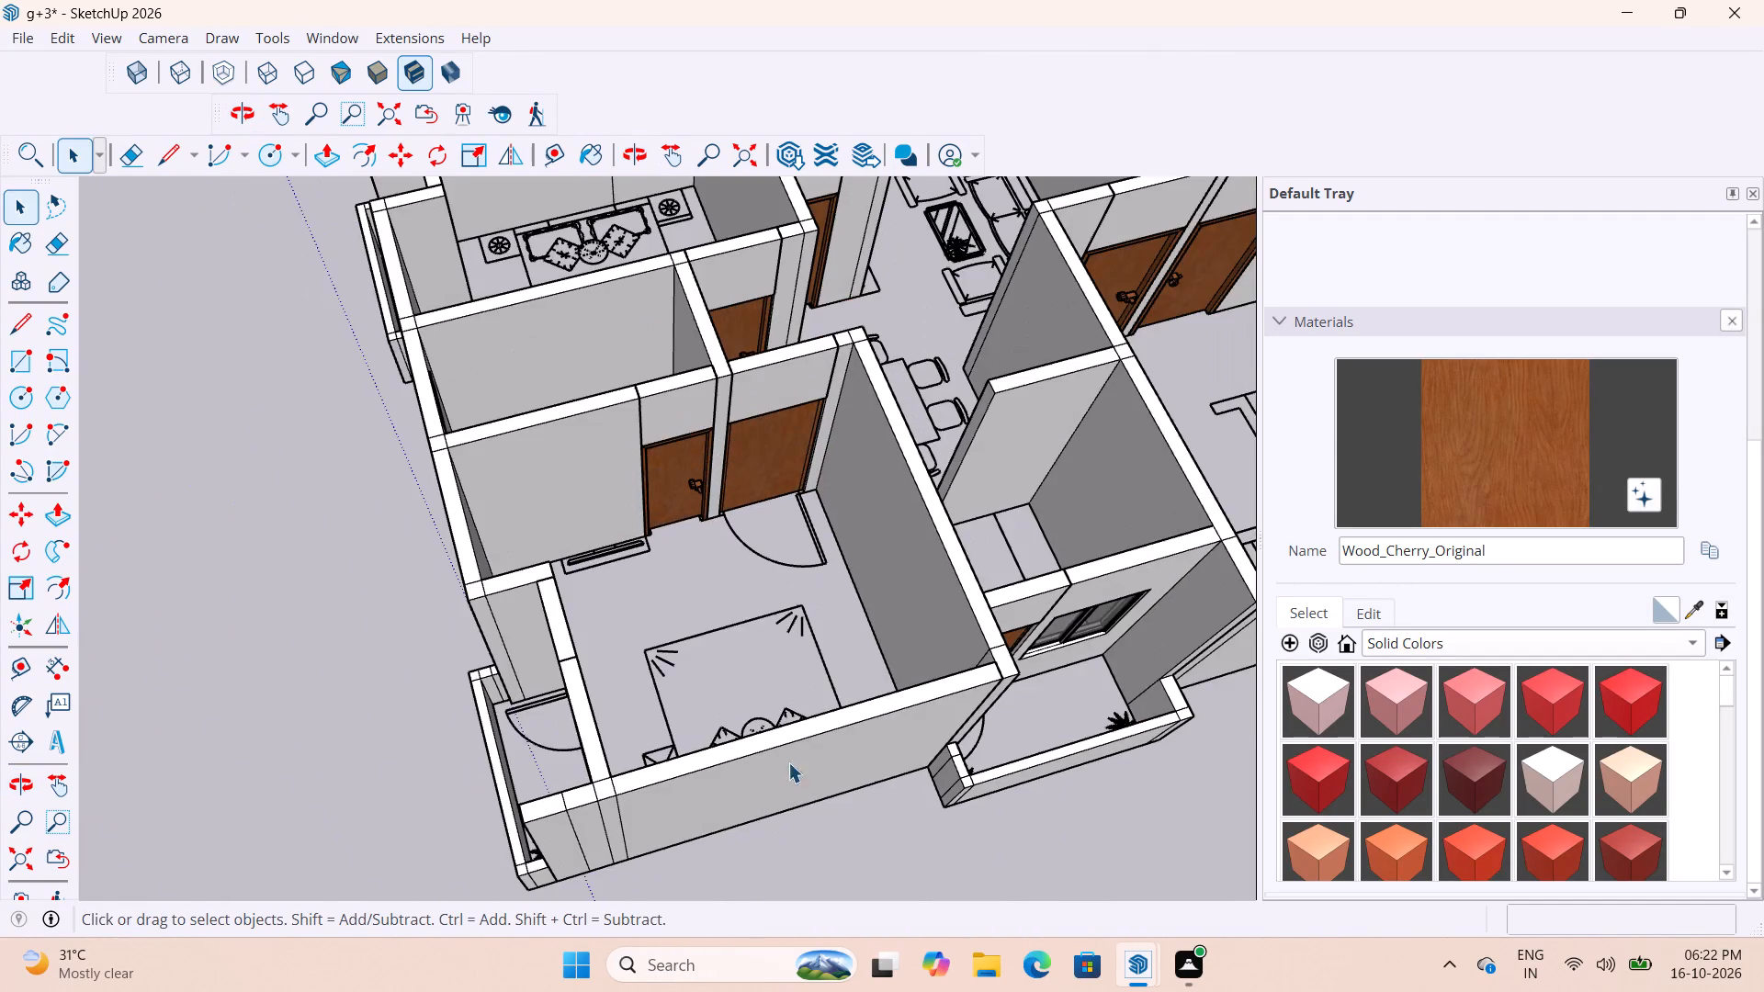
middle_click_drag(752, 659, 398, 608)
scroll(329, 569, "down", 4)
middle_click_drag(759, 609, 364, 598)
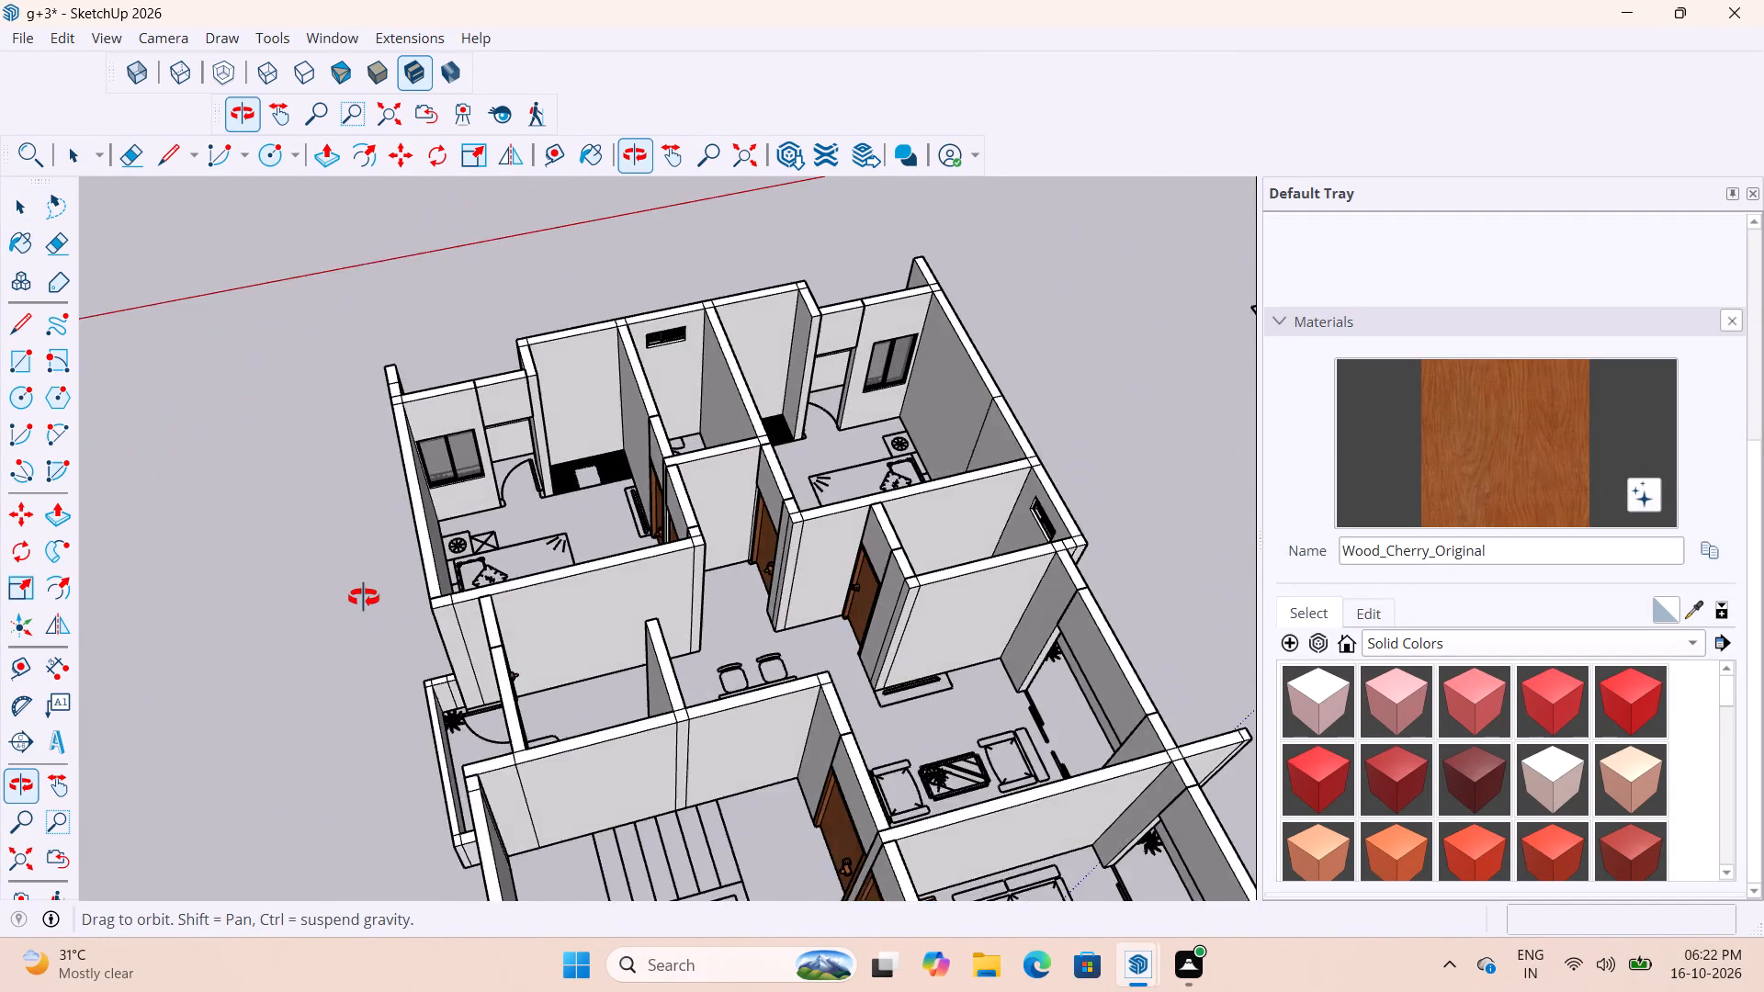
middle_click_drag(364, 598, 325, 570)
scroll(558, 490, "down", 14)
scroll(997, 672, "up", 12)
middle_click_drag(773, 703, 687, 761)
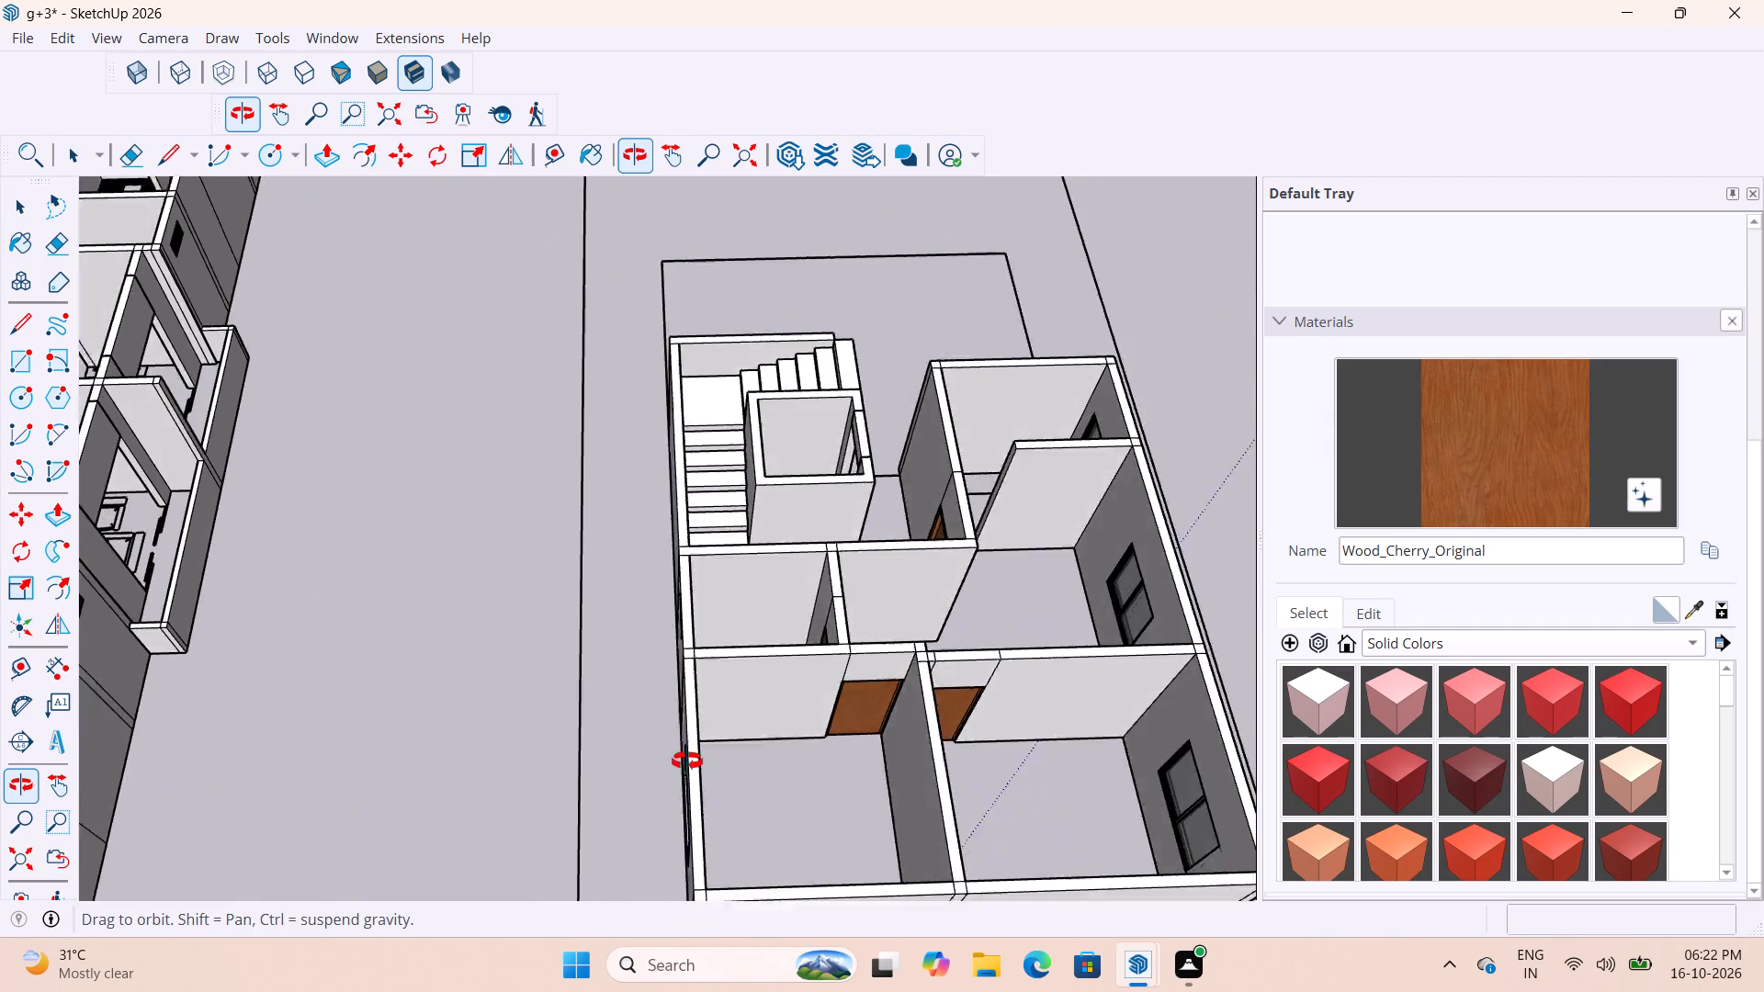
middle_click_drag(687, 761, 645, 779)
scroll(897, 573, "down", 10)
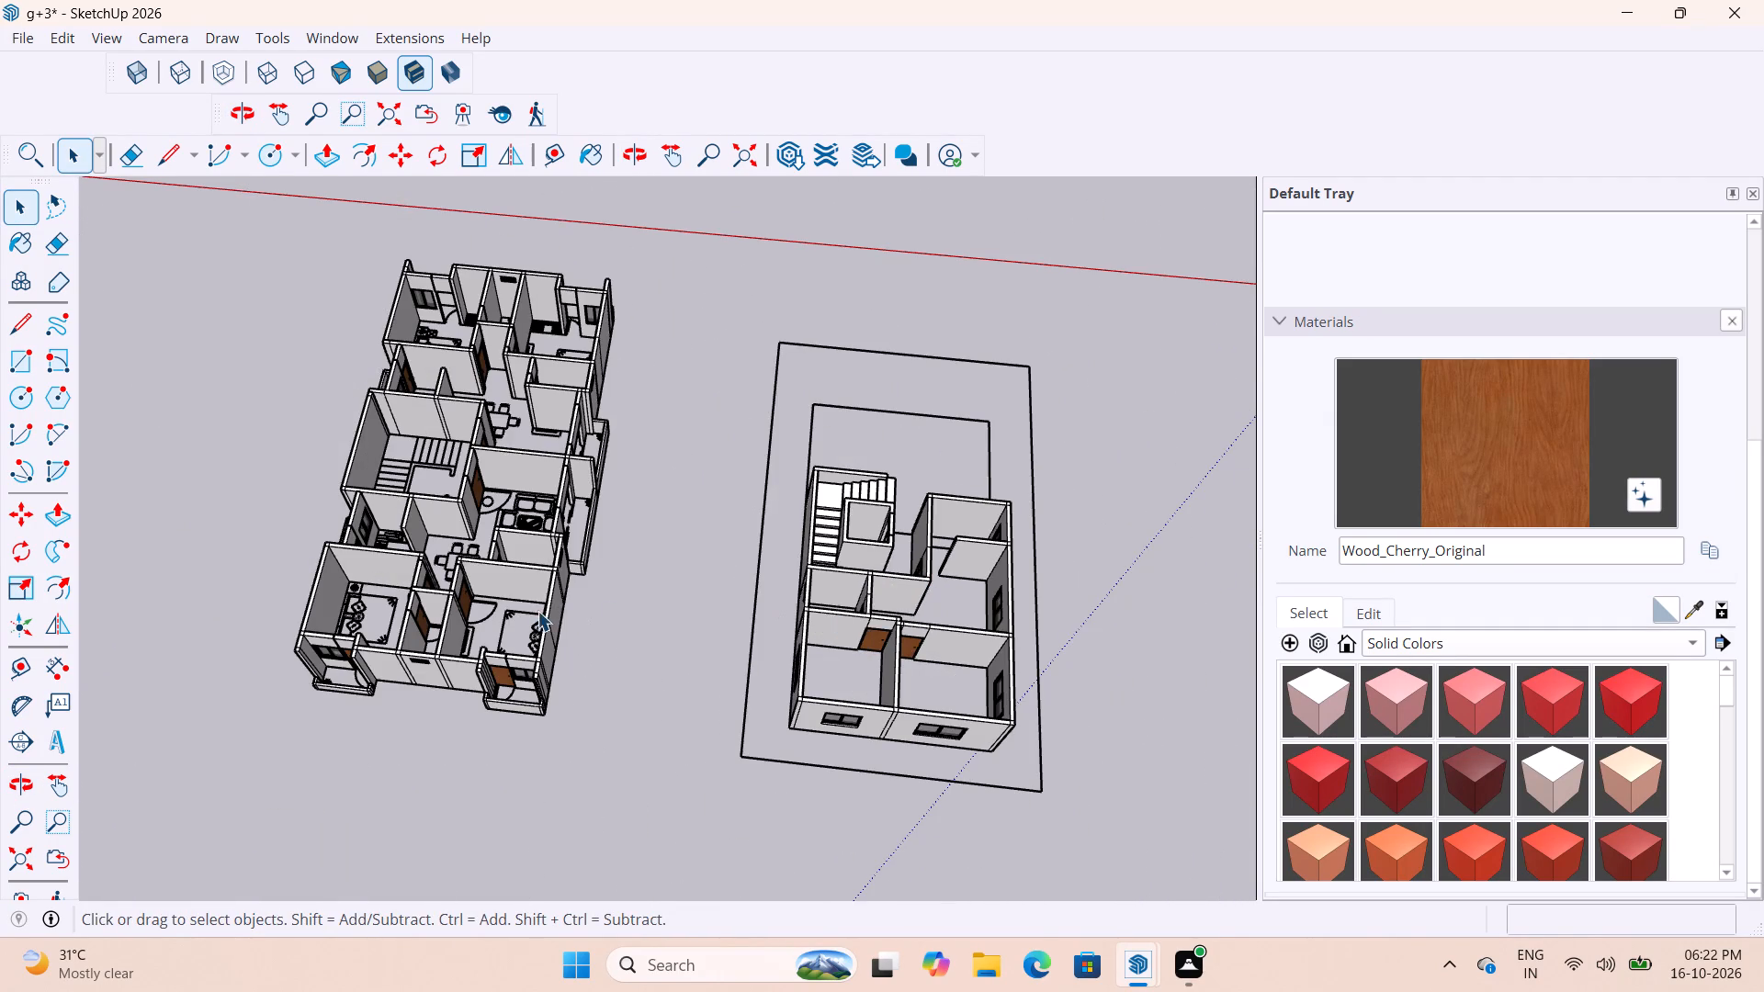
scroll(569, 578, "down", 5)
scroll(541, 630, "up", 18)
scroll(787, 553, "down", 5)
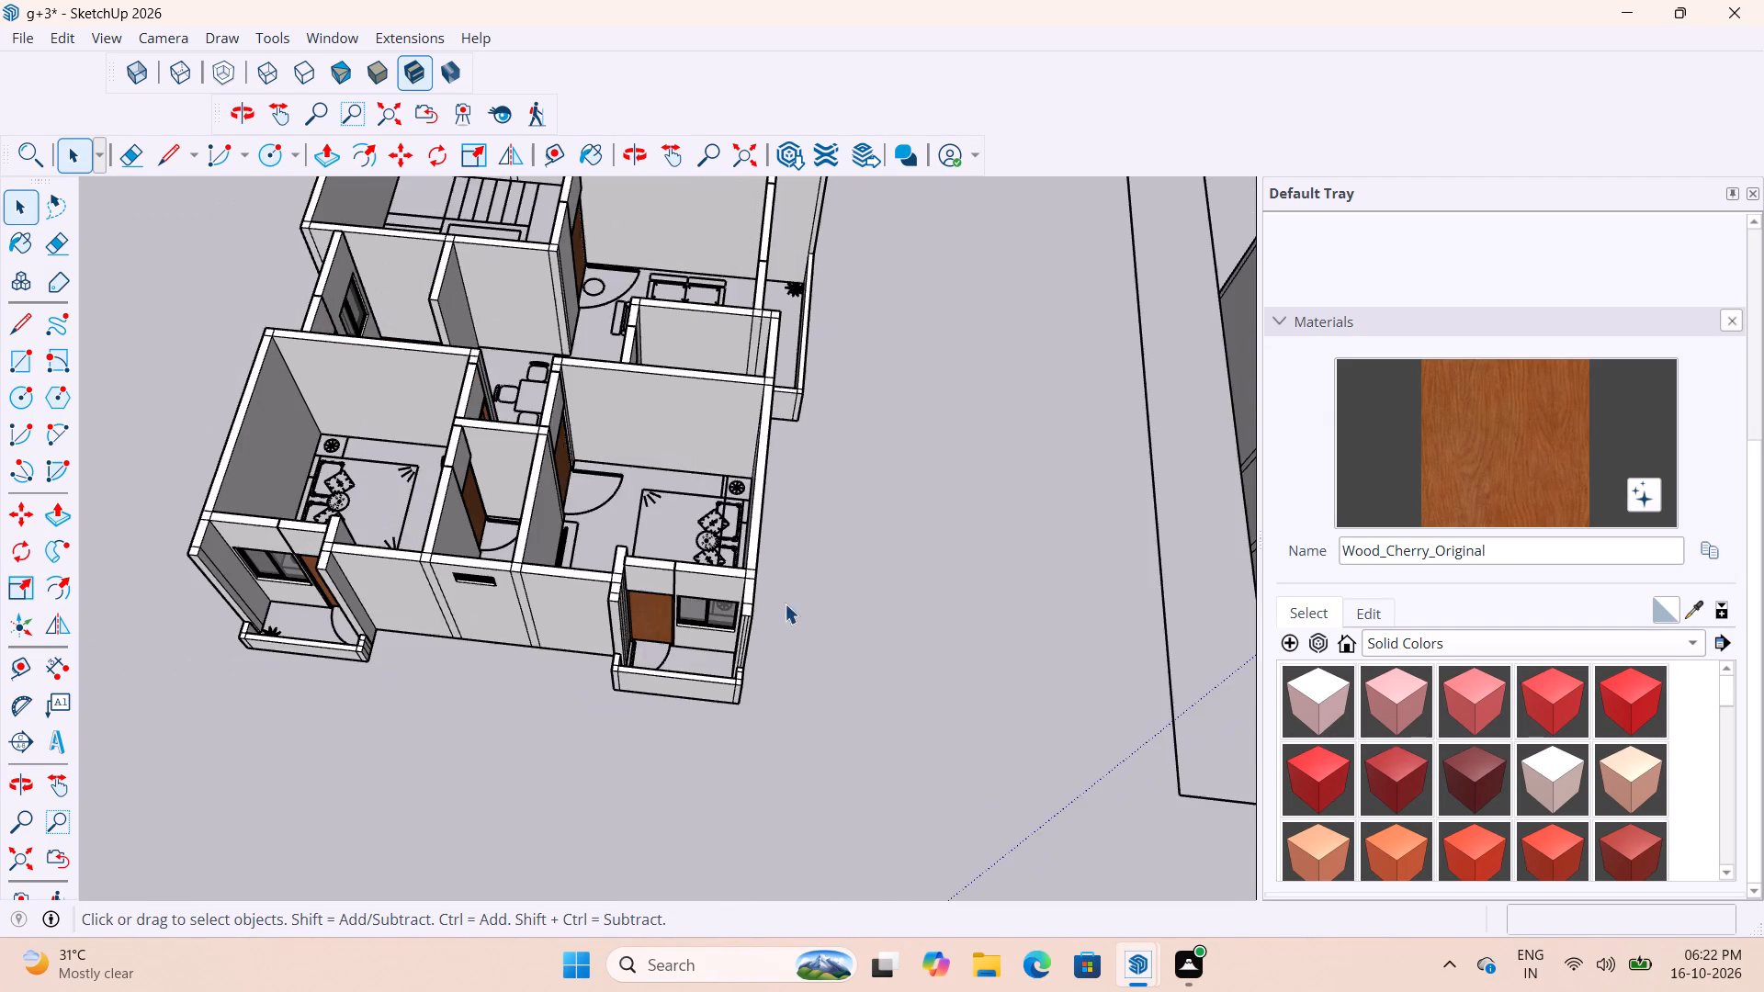
scroll(472, 631, "up", 3)
scroll(904, 638, "down", 4)
middle_click_drag(896, 541, 330, 559)
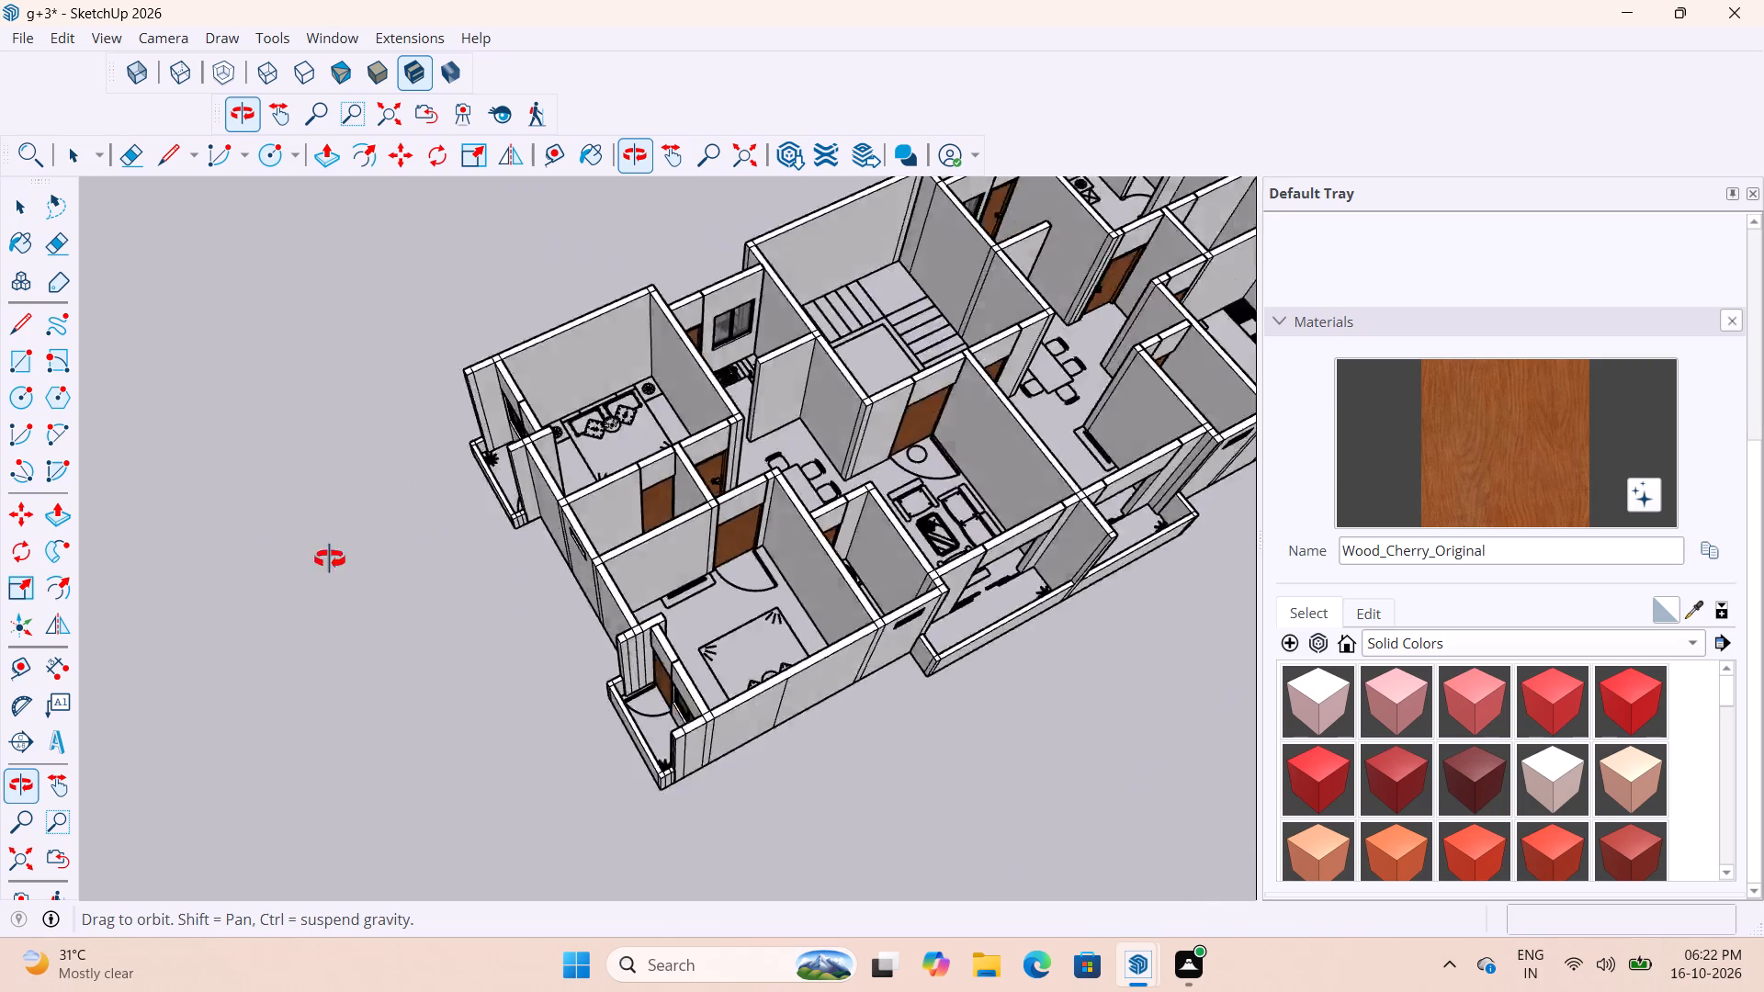
middle_click_drag(330, 559, 0, 527)
scroll(332, 576, "up", 4)
middle_click_drag(520, 598, 1405, 417)
scroll(829, 503, "down", 4)
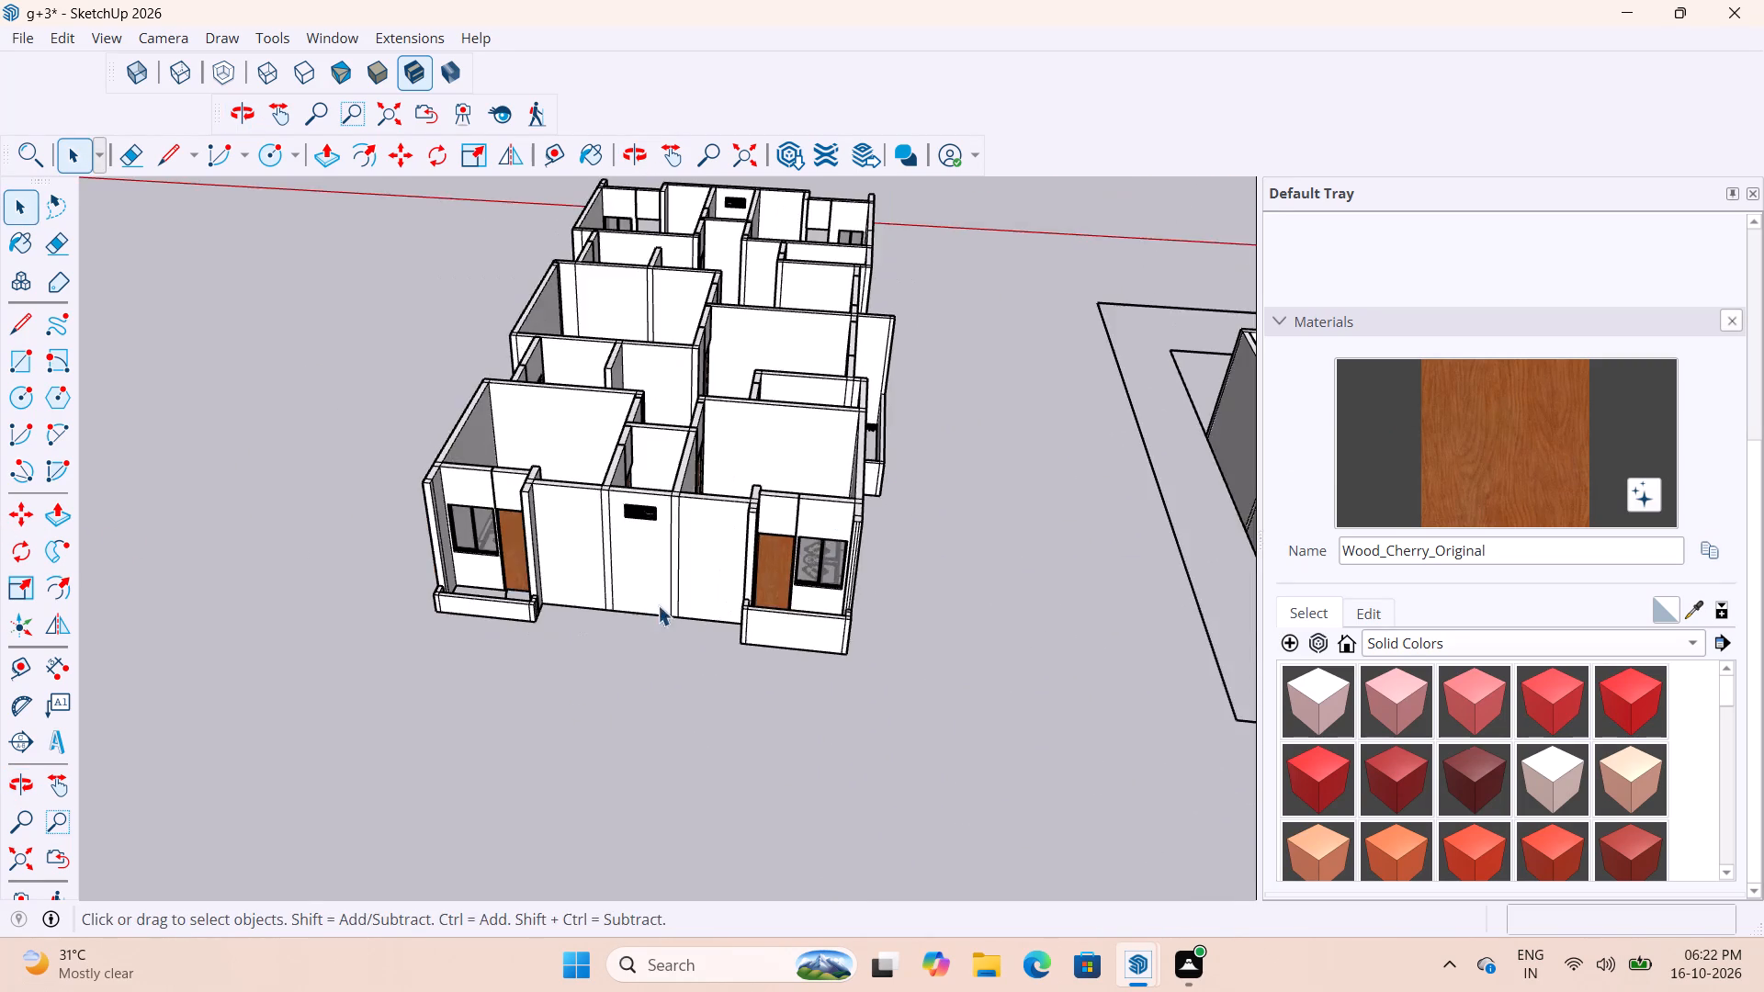
middle_click_drag(646, 573, 976, 459)
scroll(657, 510, "up", 10)
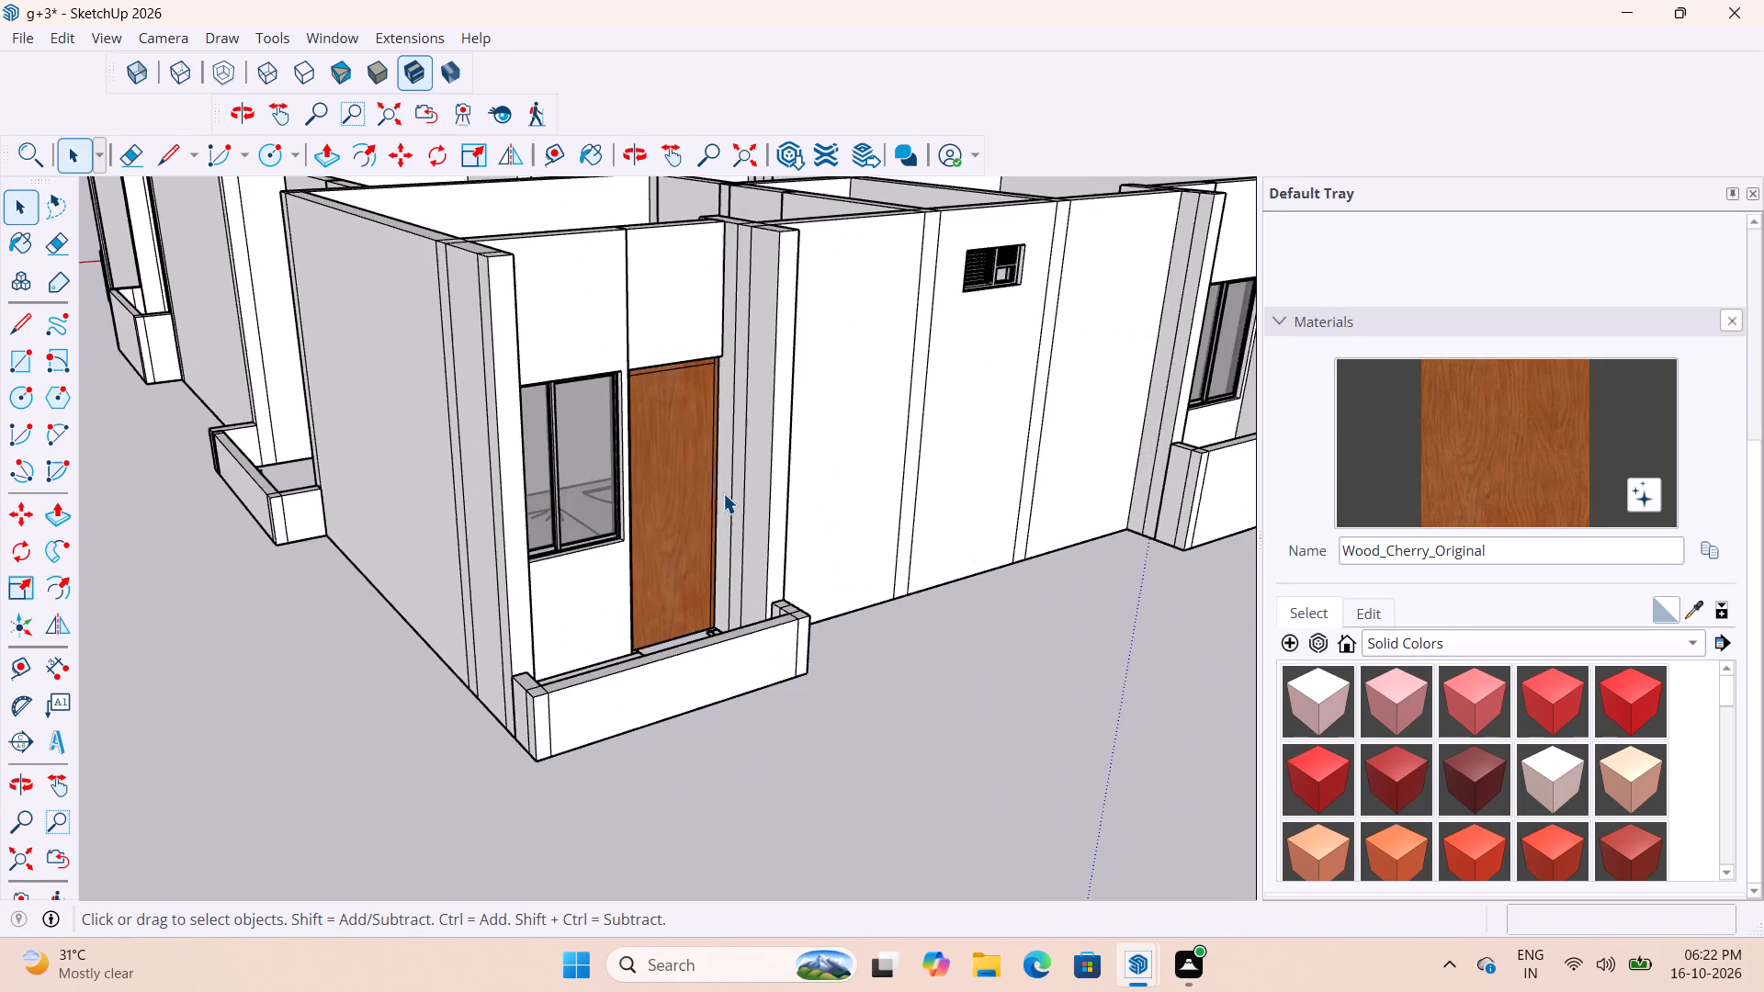
middle_click_drag(719, 497, 1292, 823)
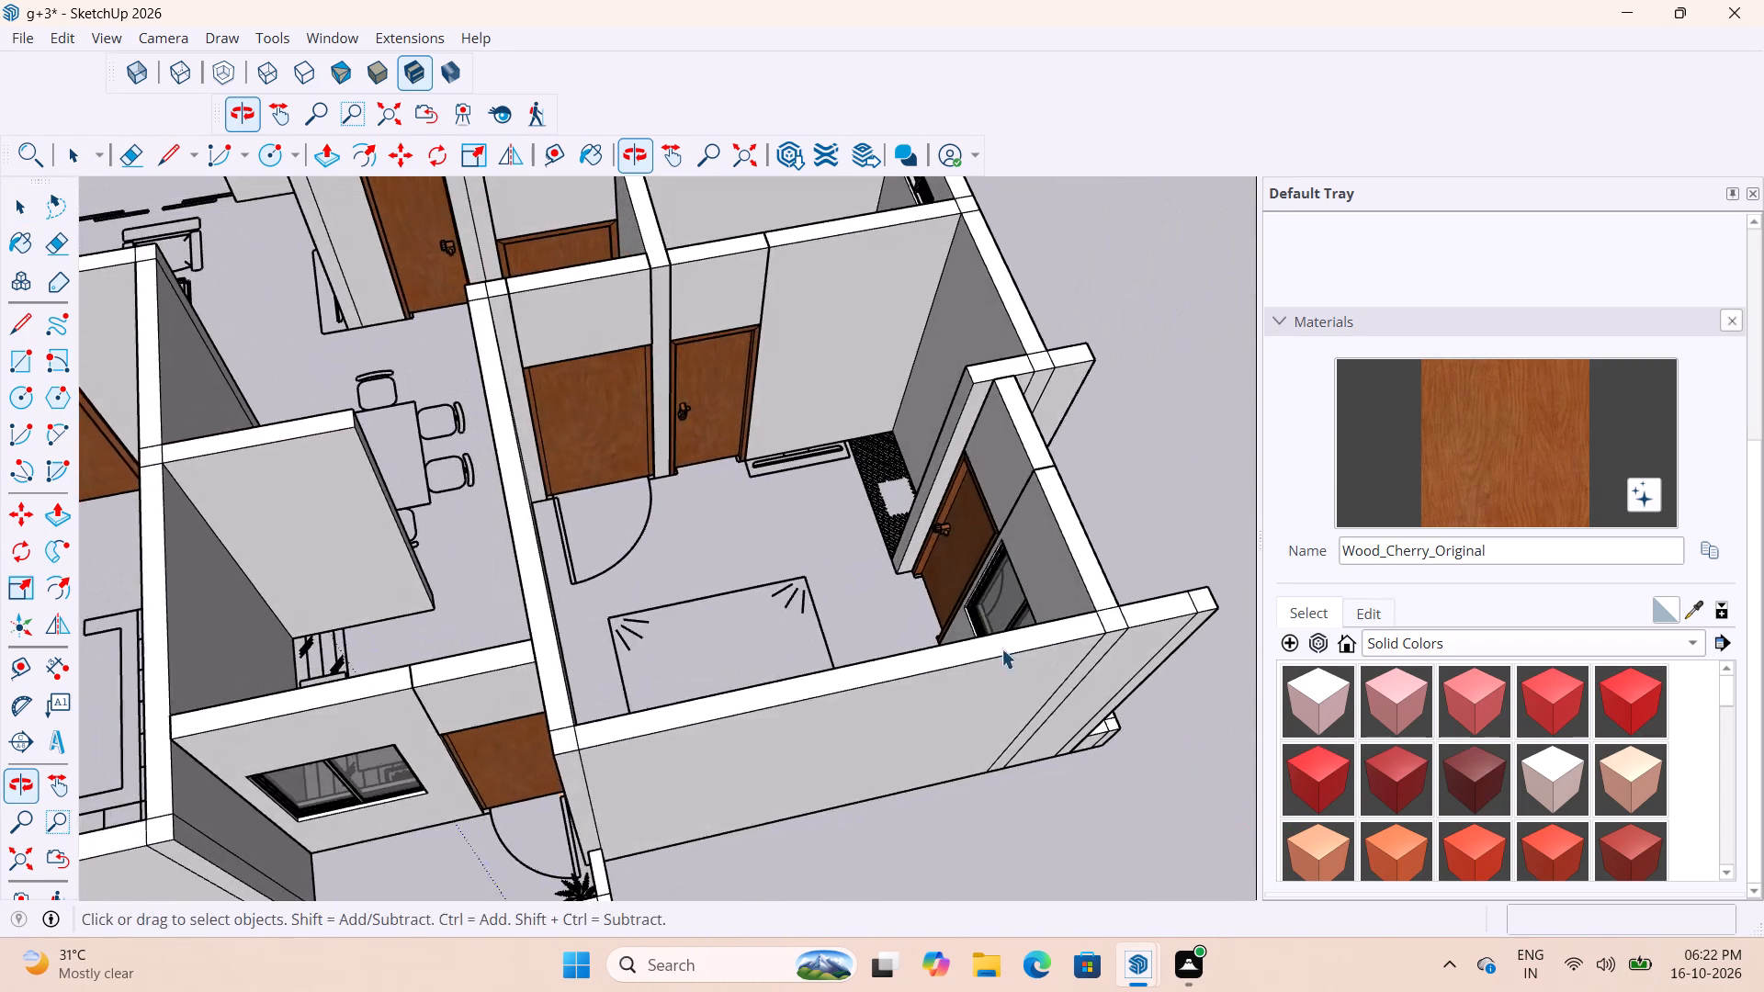
Inspect the handle of the corner bedroom's balcony door inside its group.
scroll(1009, 582, "up", 8)
scroll(549, 651, "down", 5)
scroll(721, 558, "up", 8)
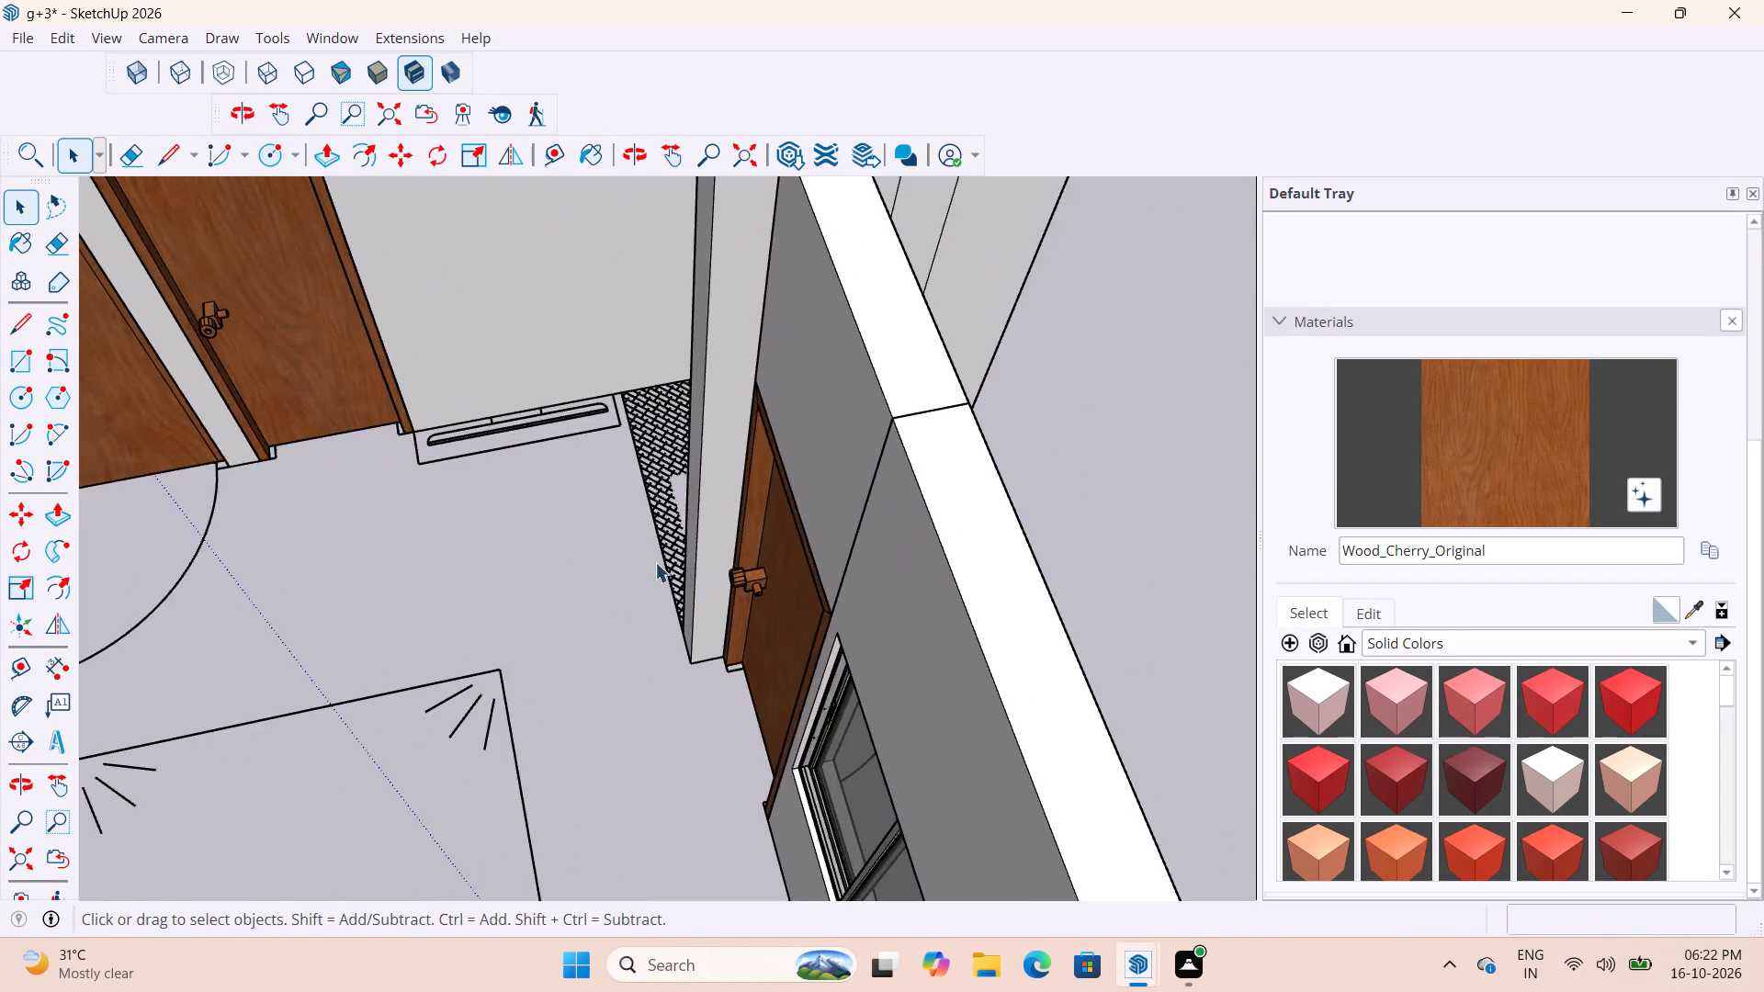
scroll(591, 624, "down", 9)
scroll(709, 629, "up", 12)
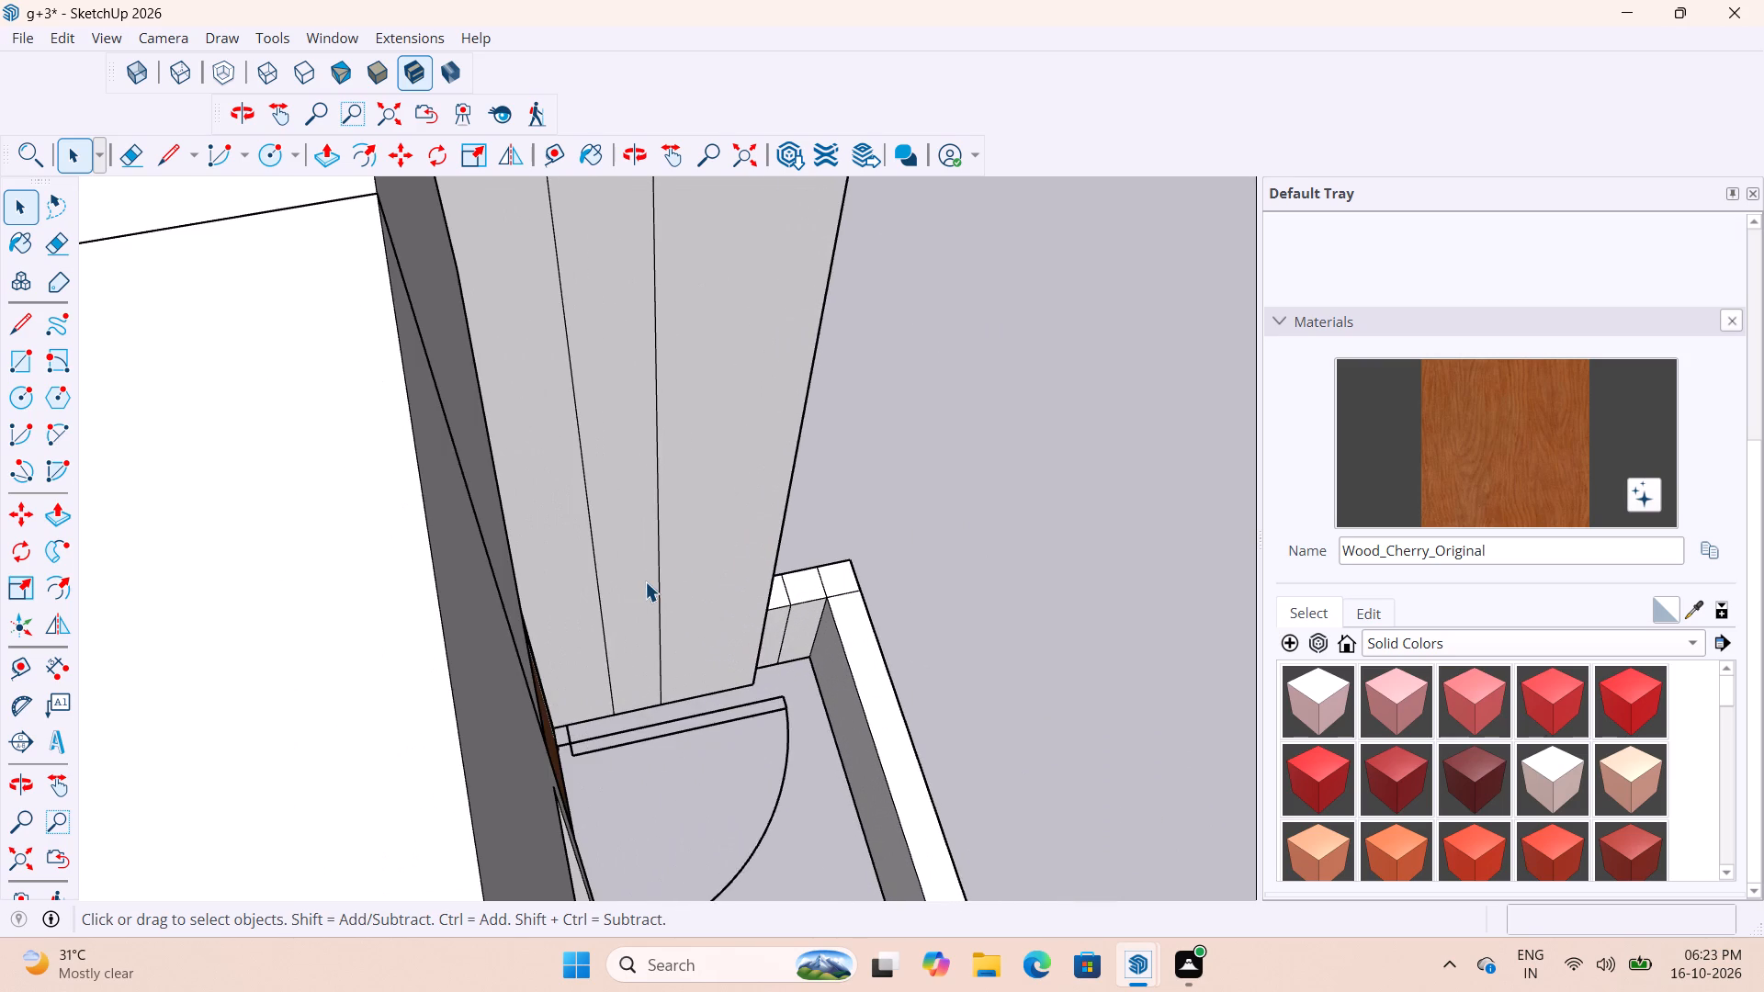
scroll(645, 582, "down", 5)
scroll(597, 604, "up", 3)
middle_click_drag(687, 592, 976, 545)
scroll(582, 700, "up", 2)
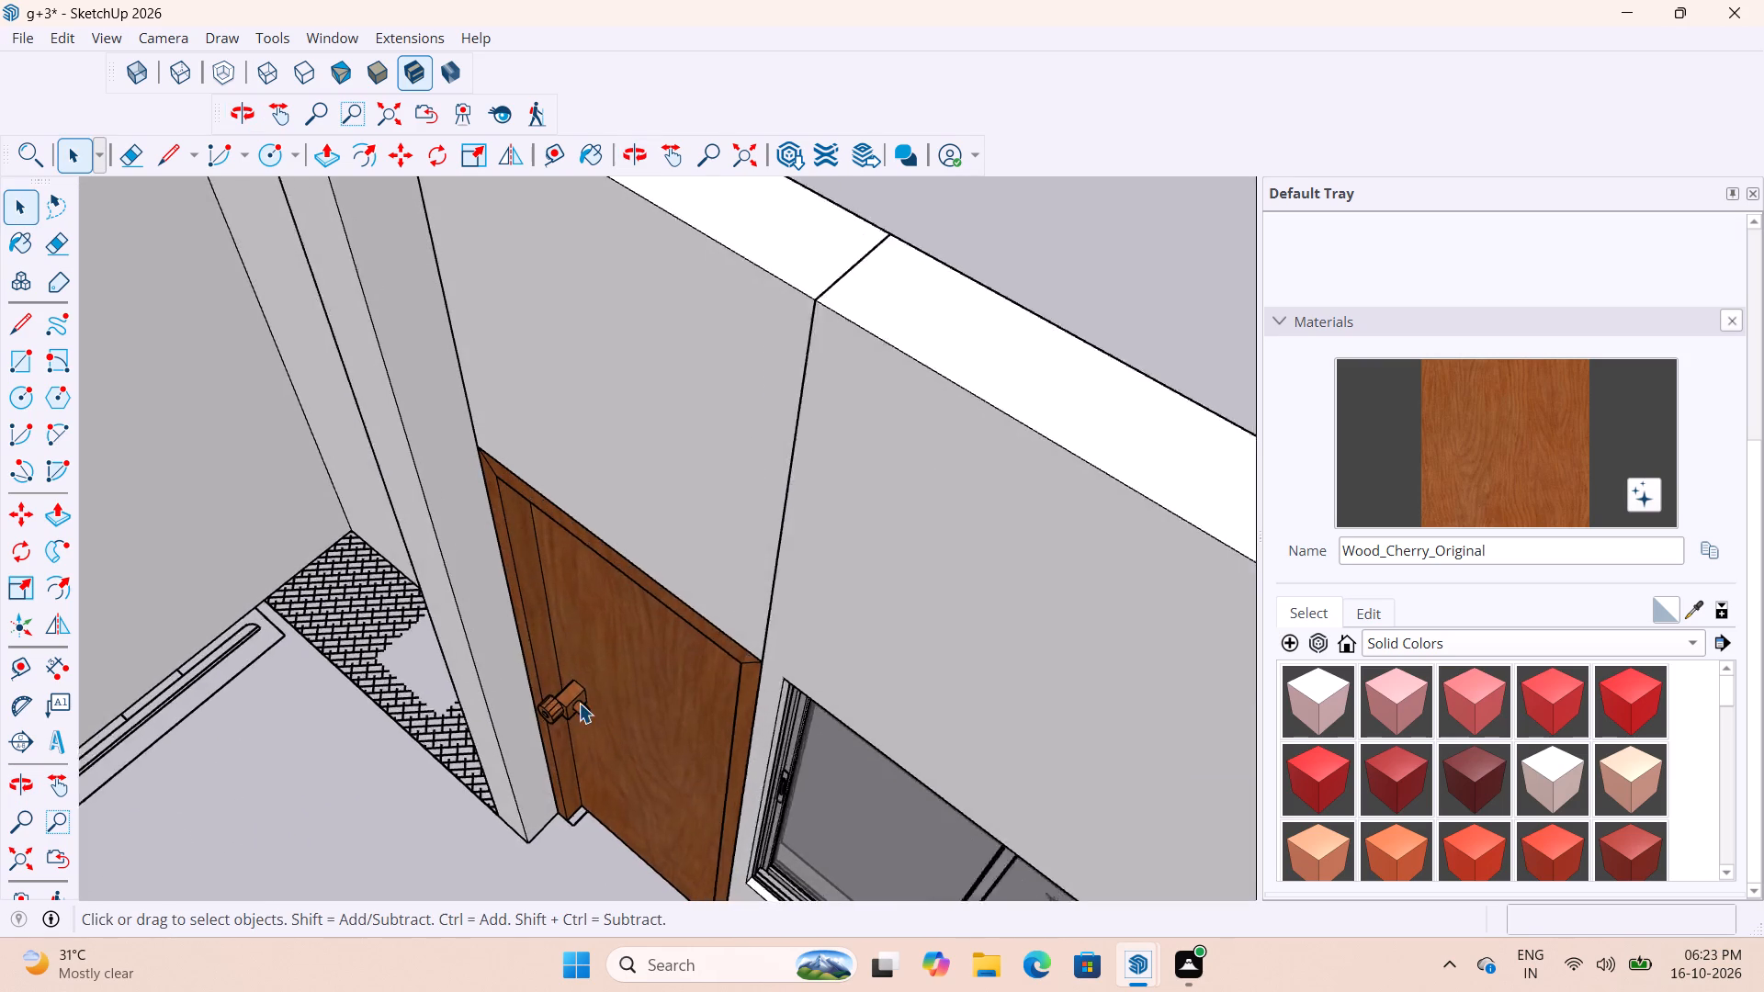
scroll(579, 703, "up", 5)
left_click(564, 701)
double_click(564, 701)
left_click(575, 716)
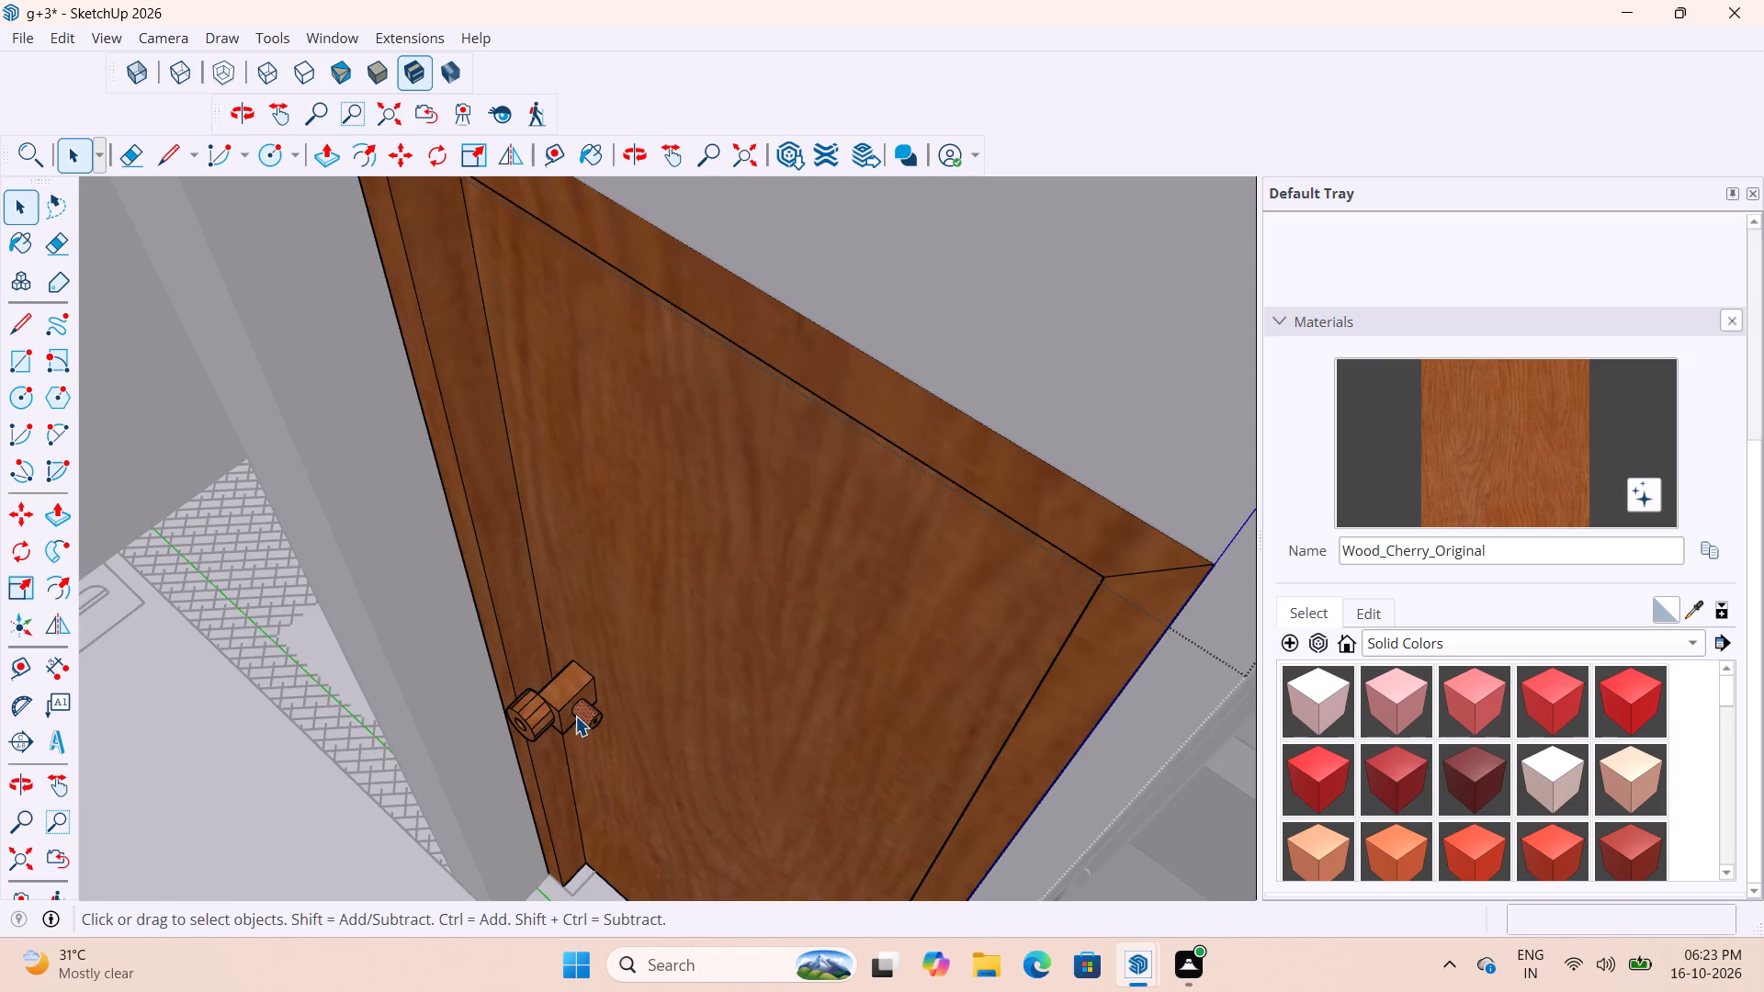
scroll(560, 702, "up", 2)
left_click(557, 699)
scroll(571, 703, "down", 5)
scroll(657, 635, "down", 6)
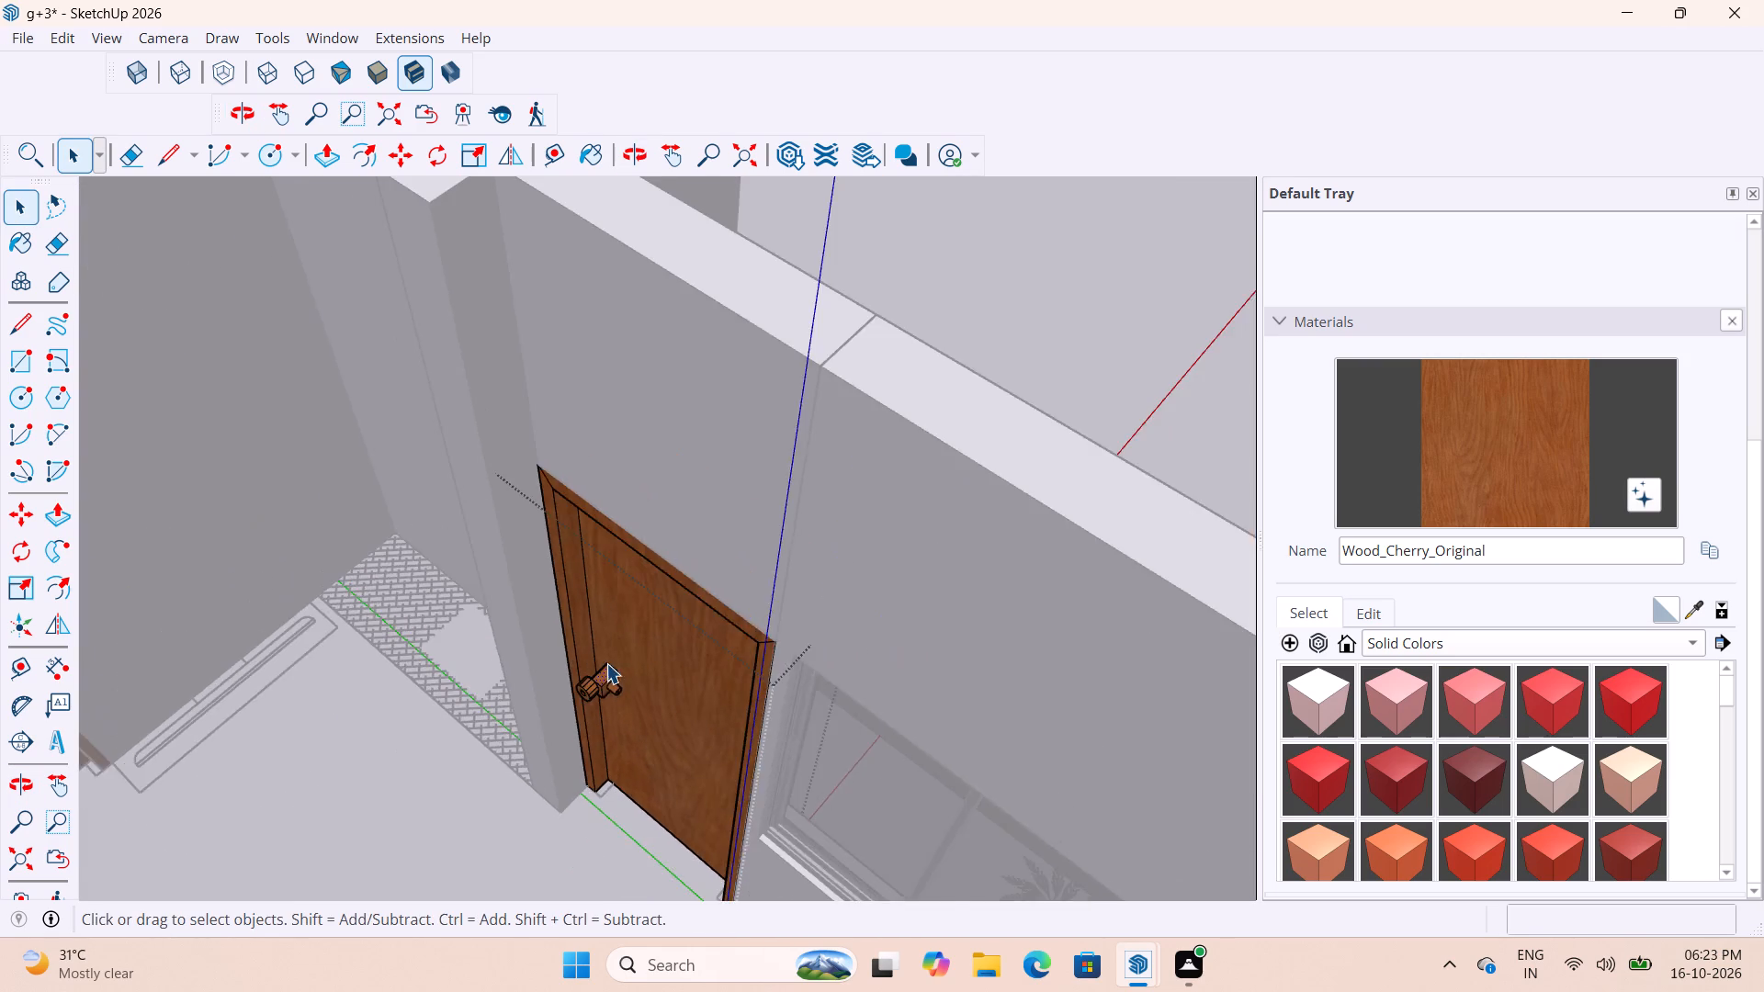
scroll(606, 663, "down", 17)
left_click(965, 662)
Examine both flats of the furnished floor again from several sides, comparing the bedroom, bathroom, entrance and balcony doorways.
scroll(630, 644, "up", 2)
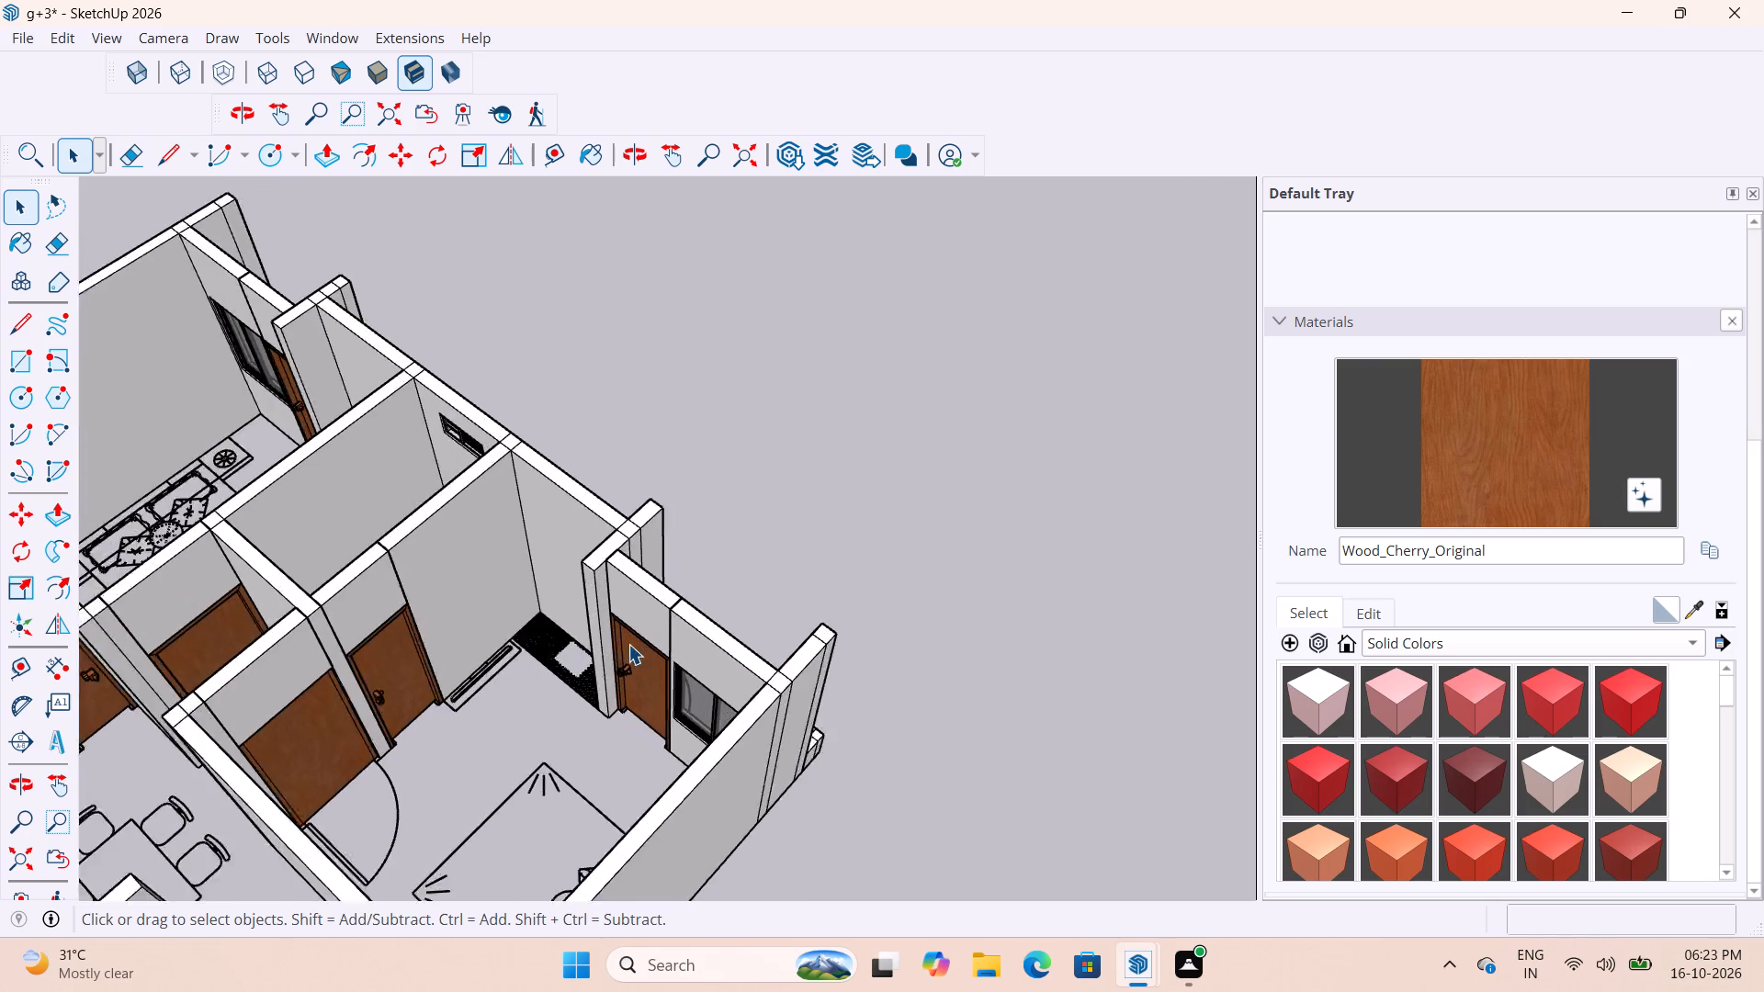
scroll(628, 644, "up", 6)
scroll(870, 508, "down", 12)
scroll(634, 627, "up", 1)
middle_click_drag(653, 621, 1215, 528)
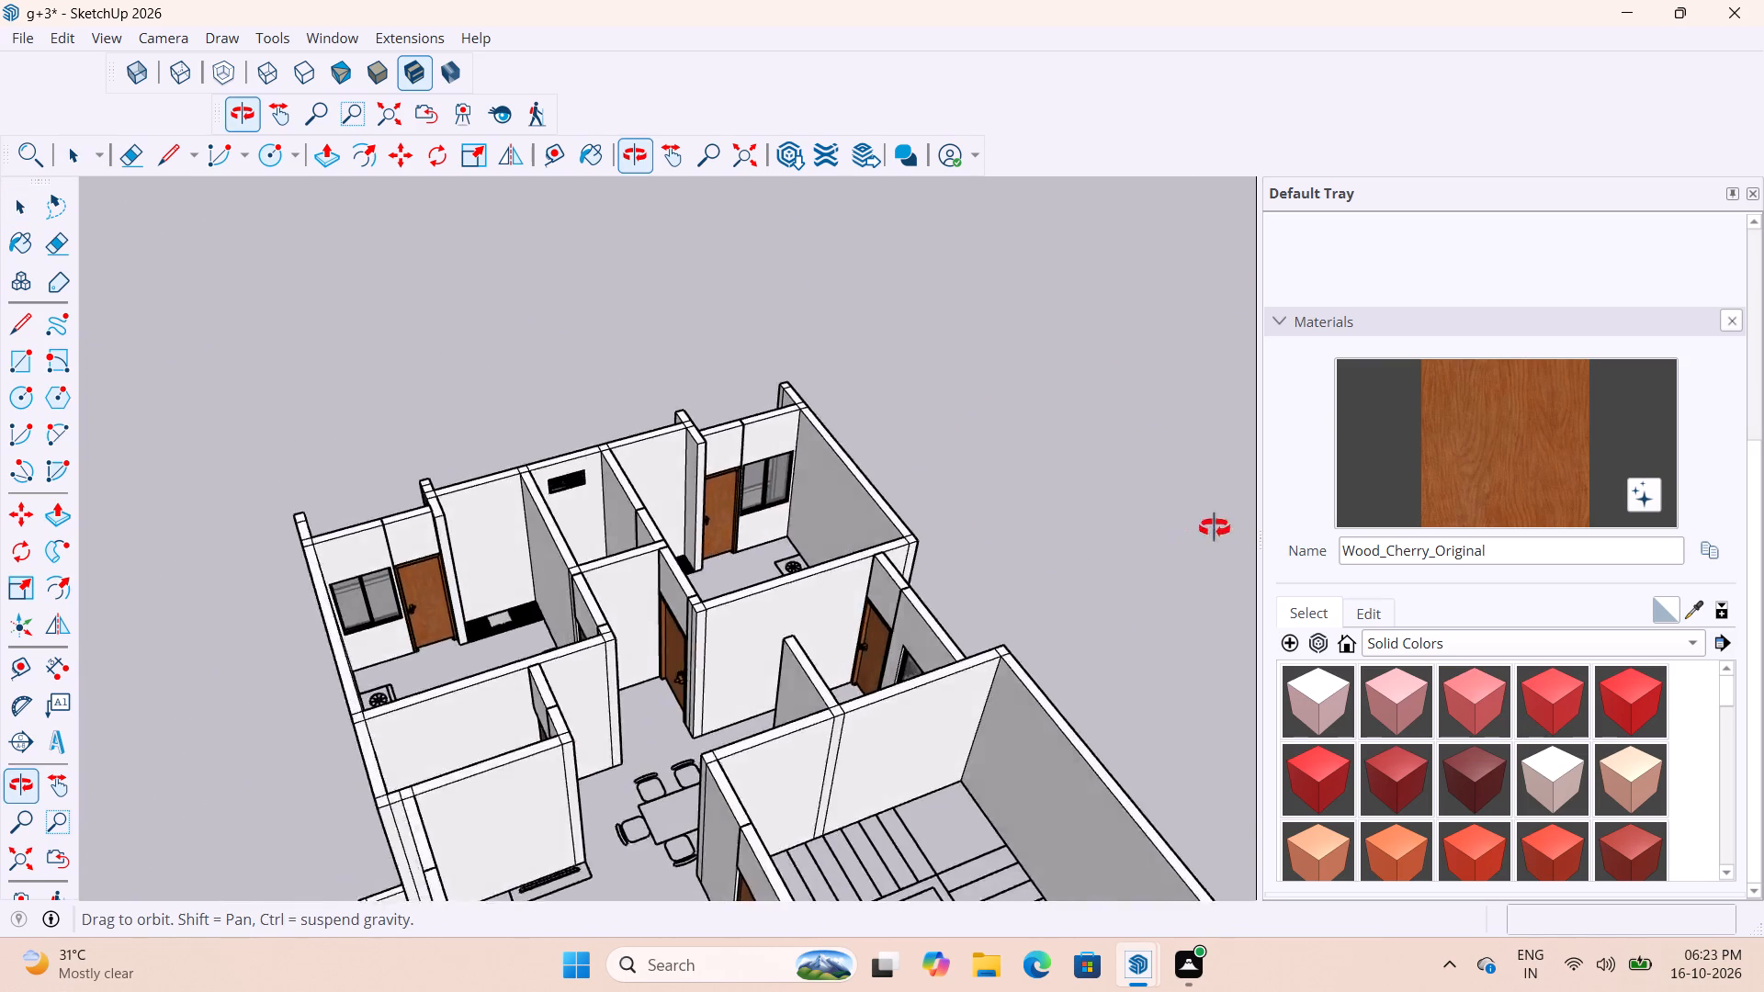
middle_click_drag(1215, 528, 1248, 514)
scroll(508, 597, "down", 10)
scroll(610, 697, "up", 3)
scroll(620, 484, "down", 11)
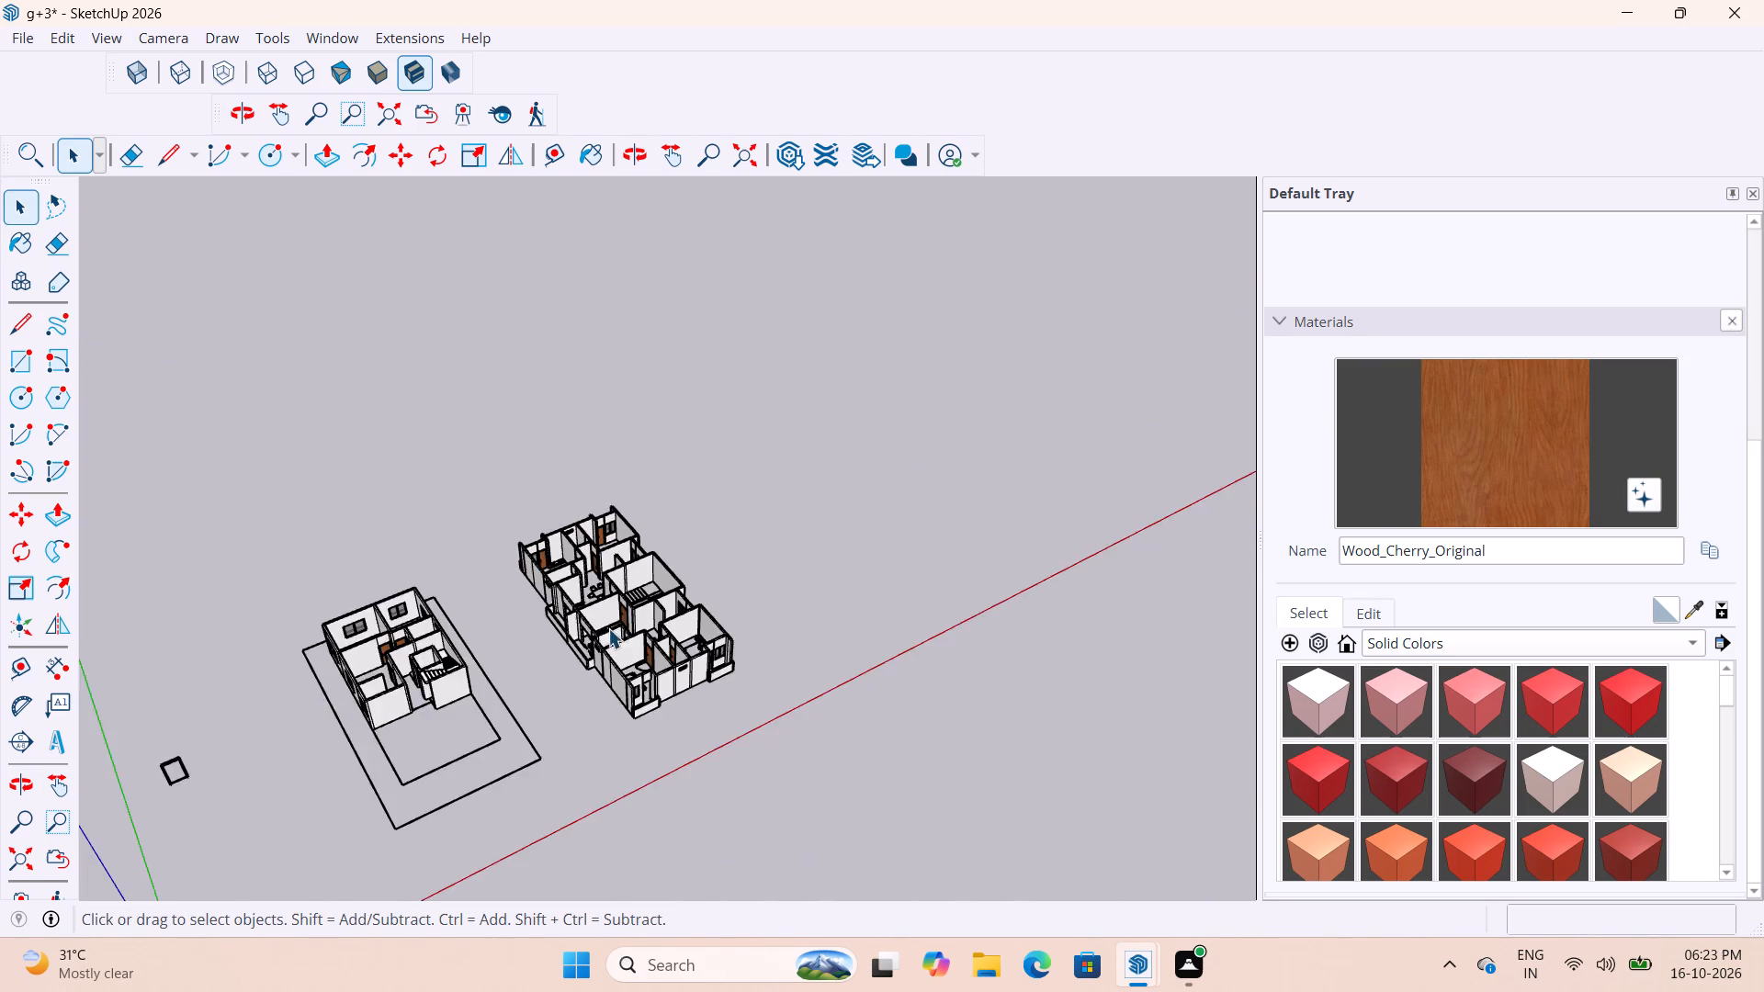
middle_click_drag(750, 626, 965, 626)
scroll(589, 653, "up", 17)
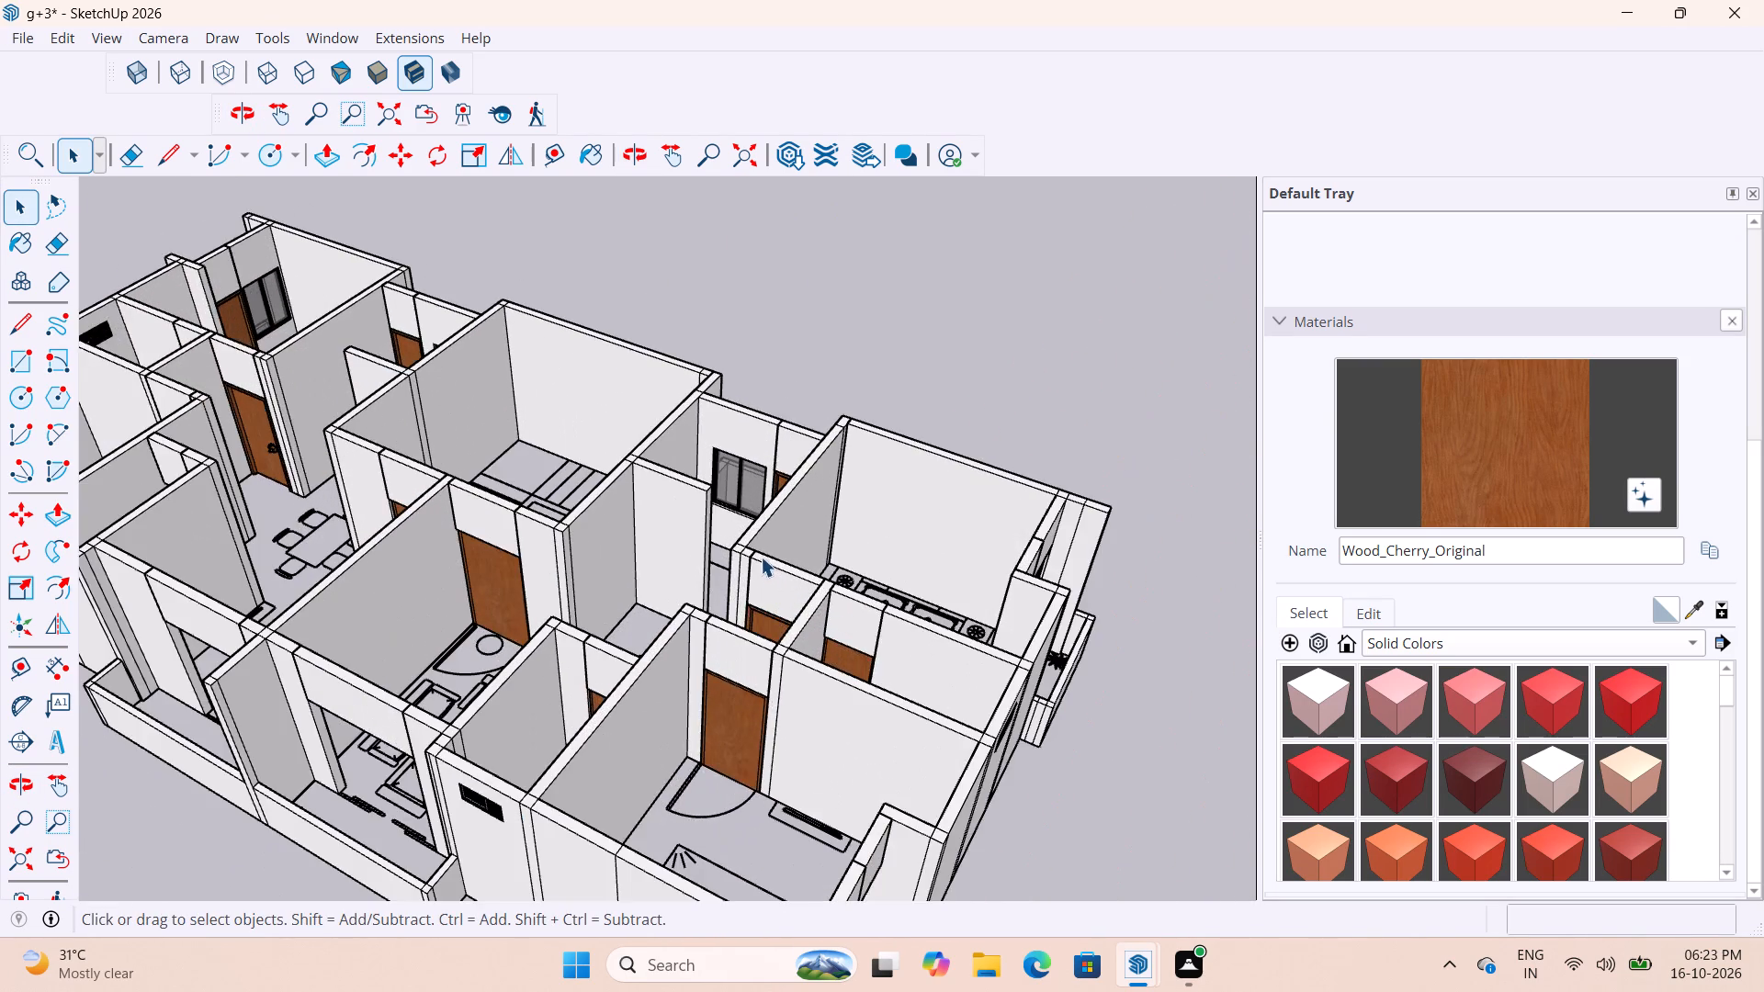
scroll(756, 554, "down", 6)
scroll(726, 578, "up", 5)
scroll(728, 580, "down", 10)
middle_click_drag(667, 604, 942, 550)
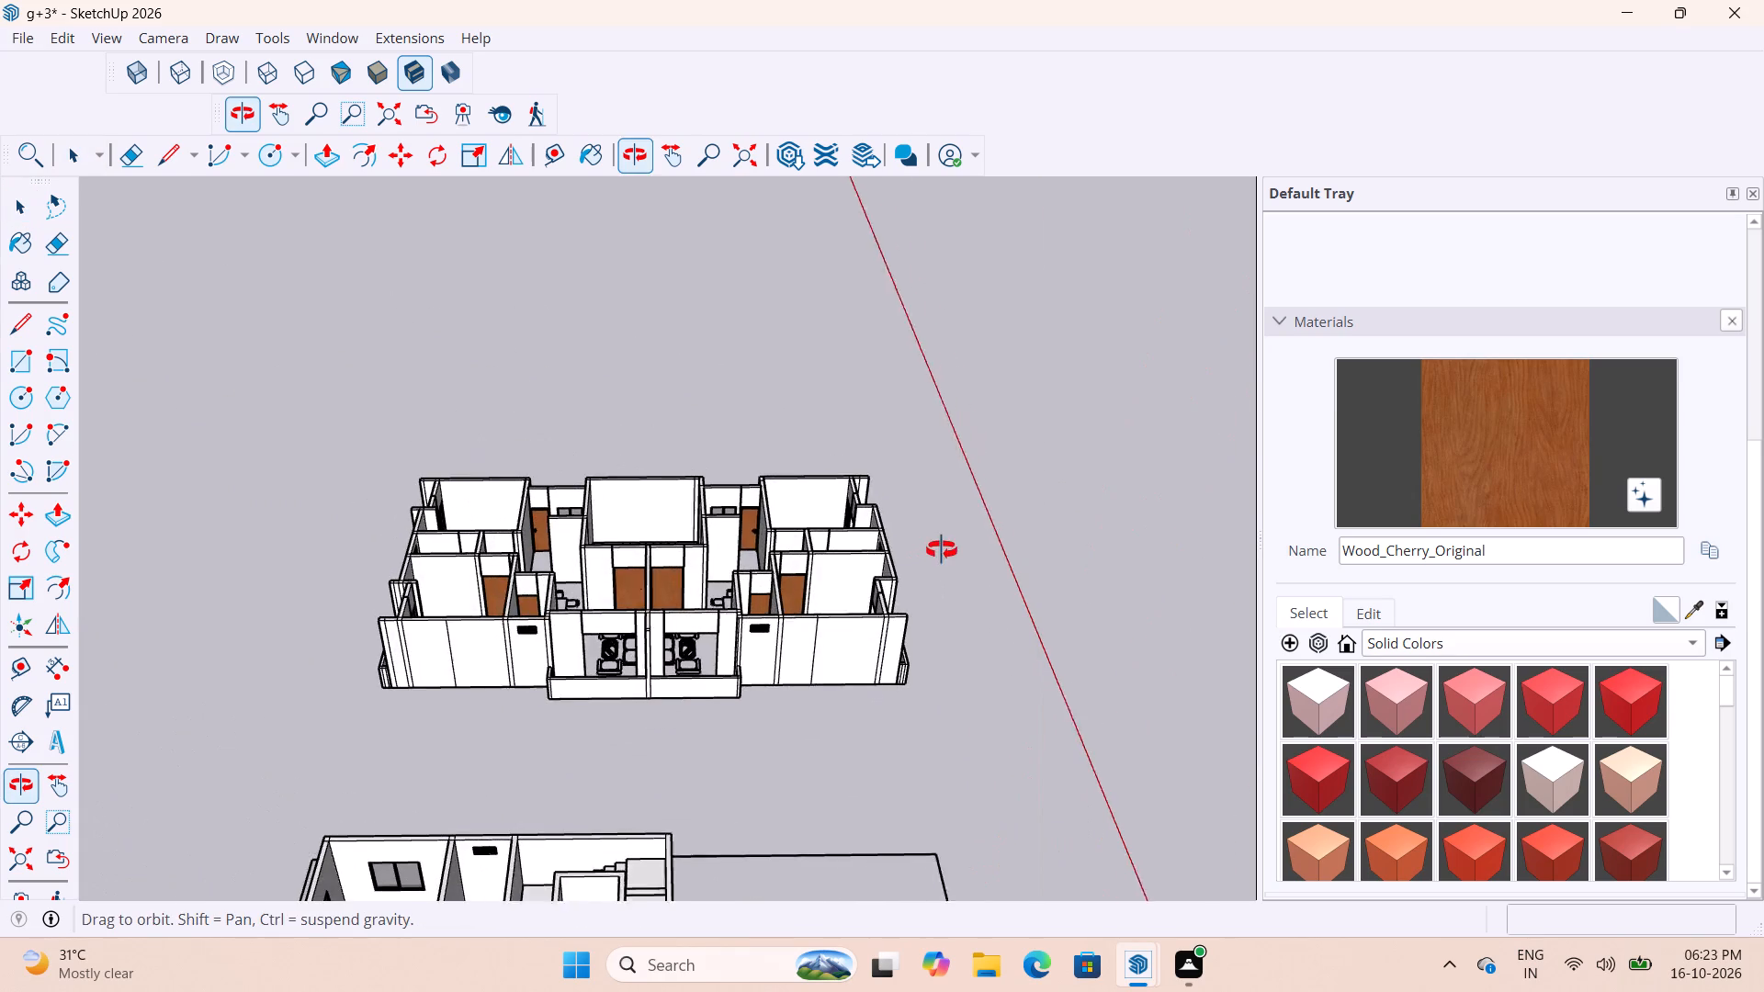
middle_click_drag(942, 550, 947, 546)
scroll(695, 621, "up", 8)
middle_click_drag(820, 624, 1148, 636)
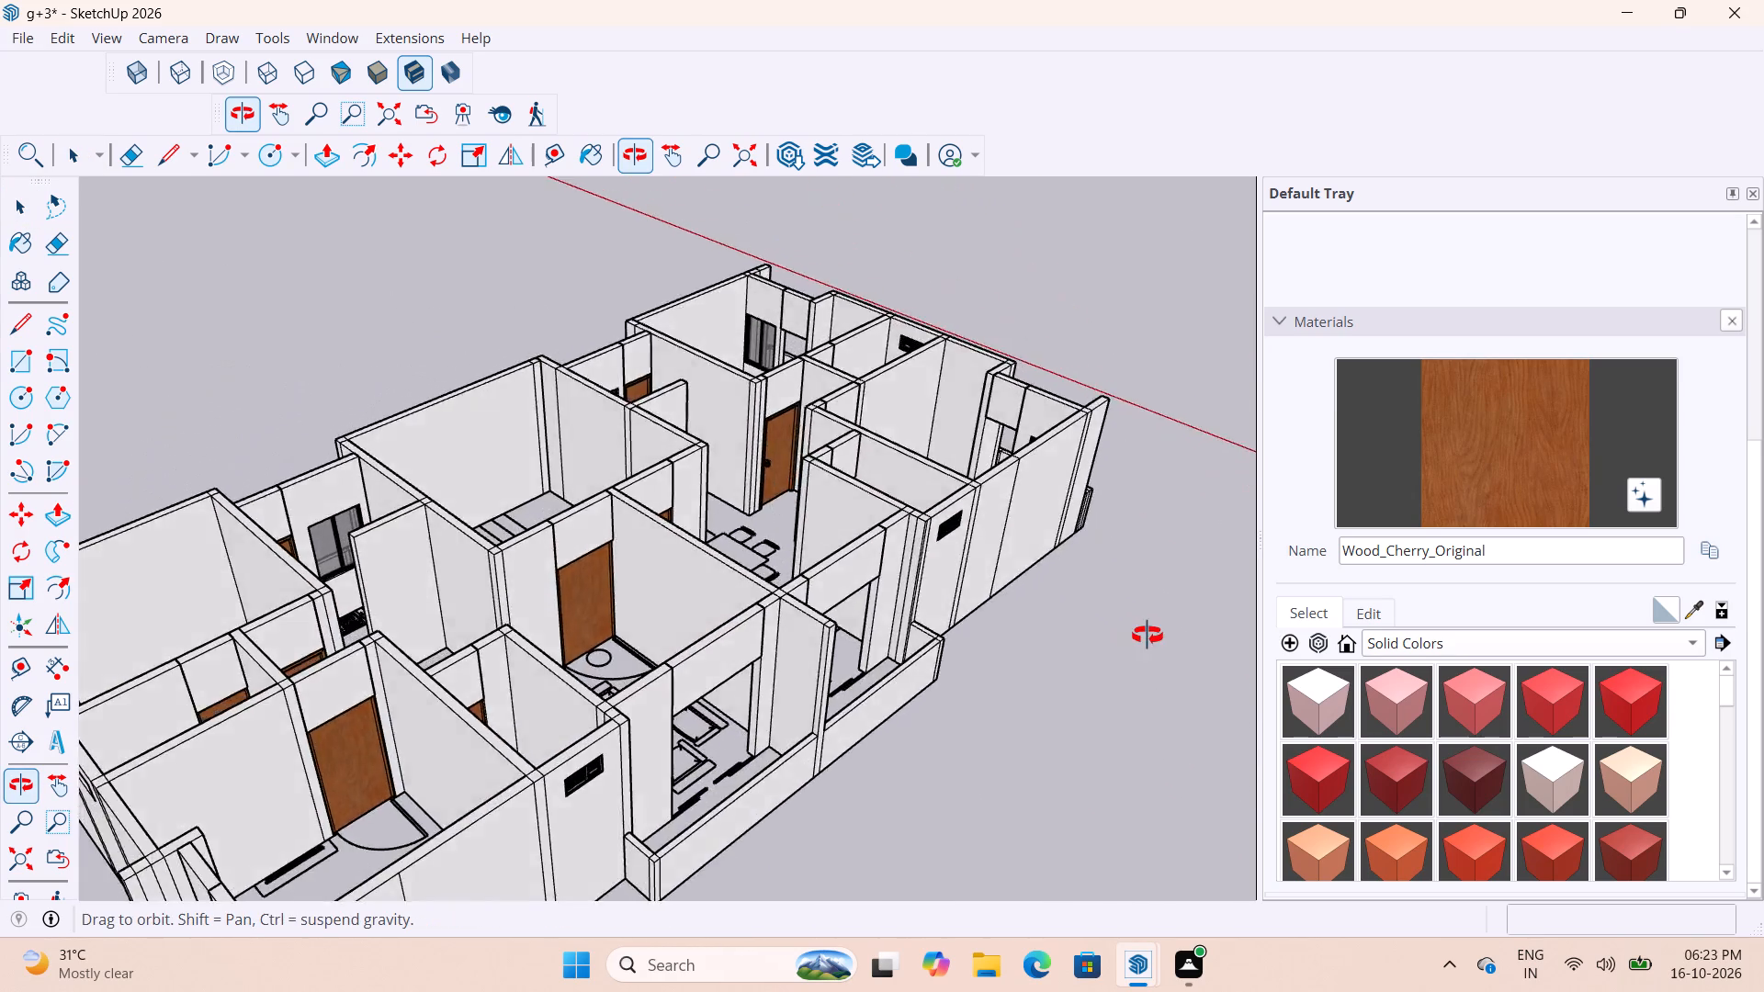
middle_click_drag(1148, 636, 811, 684)
scroll(786, 660, "up", 5)
scroll(764, 601, "down", 6)
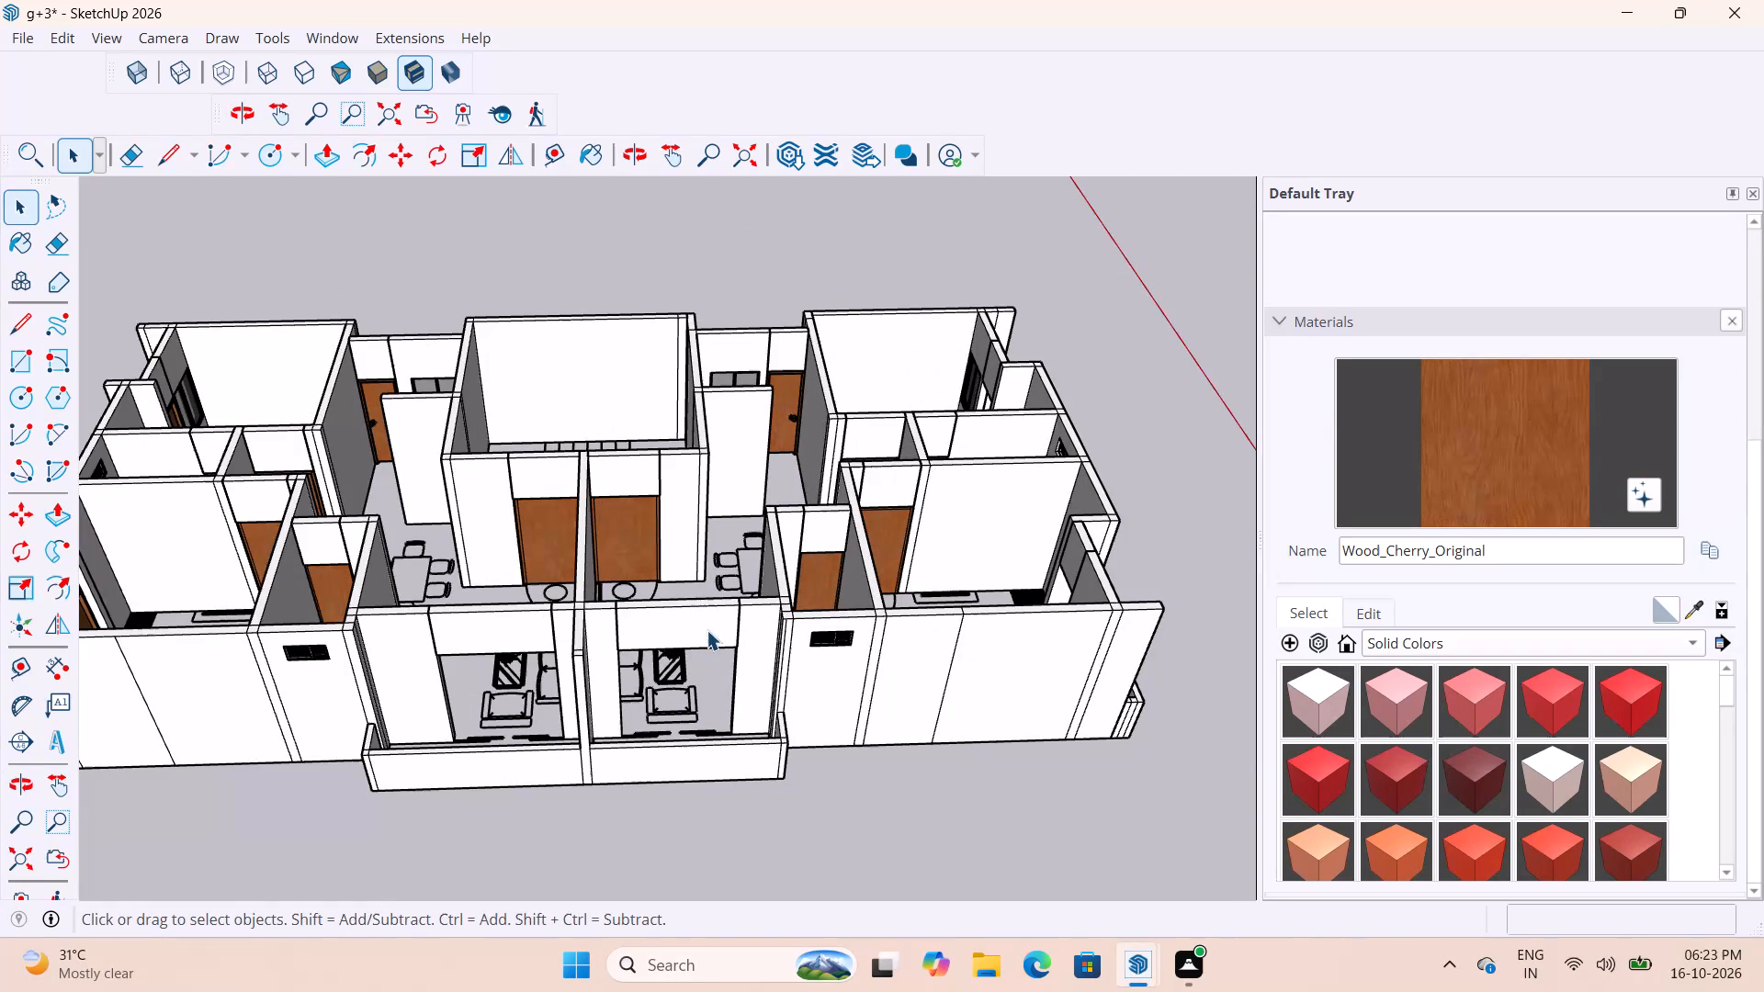
scroll(1023, 598, "down", 6)
middle_click_drag(1020, 624, 1341, 554)
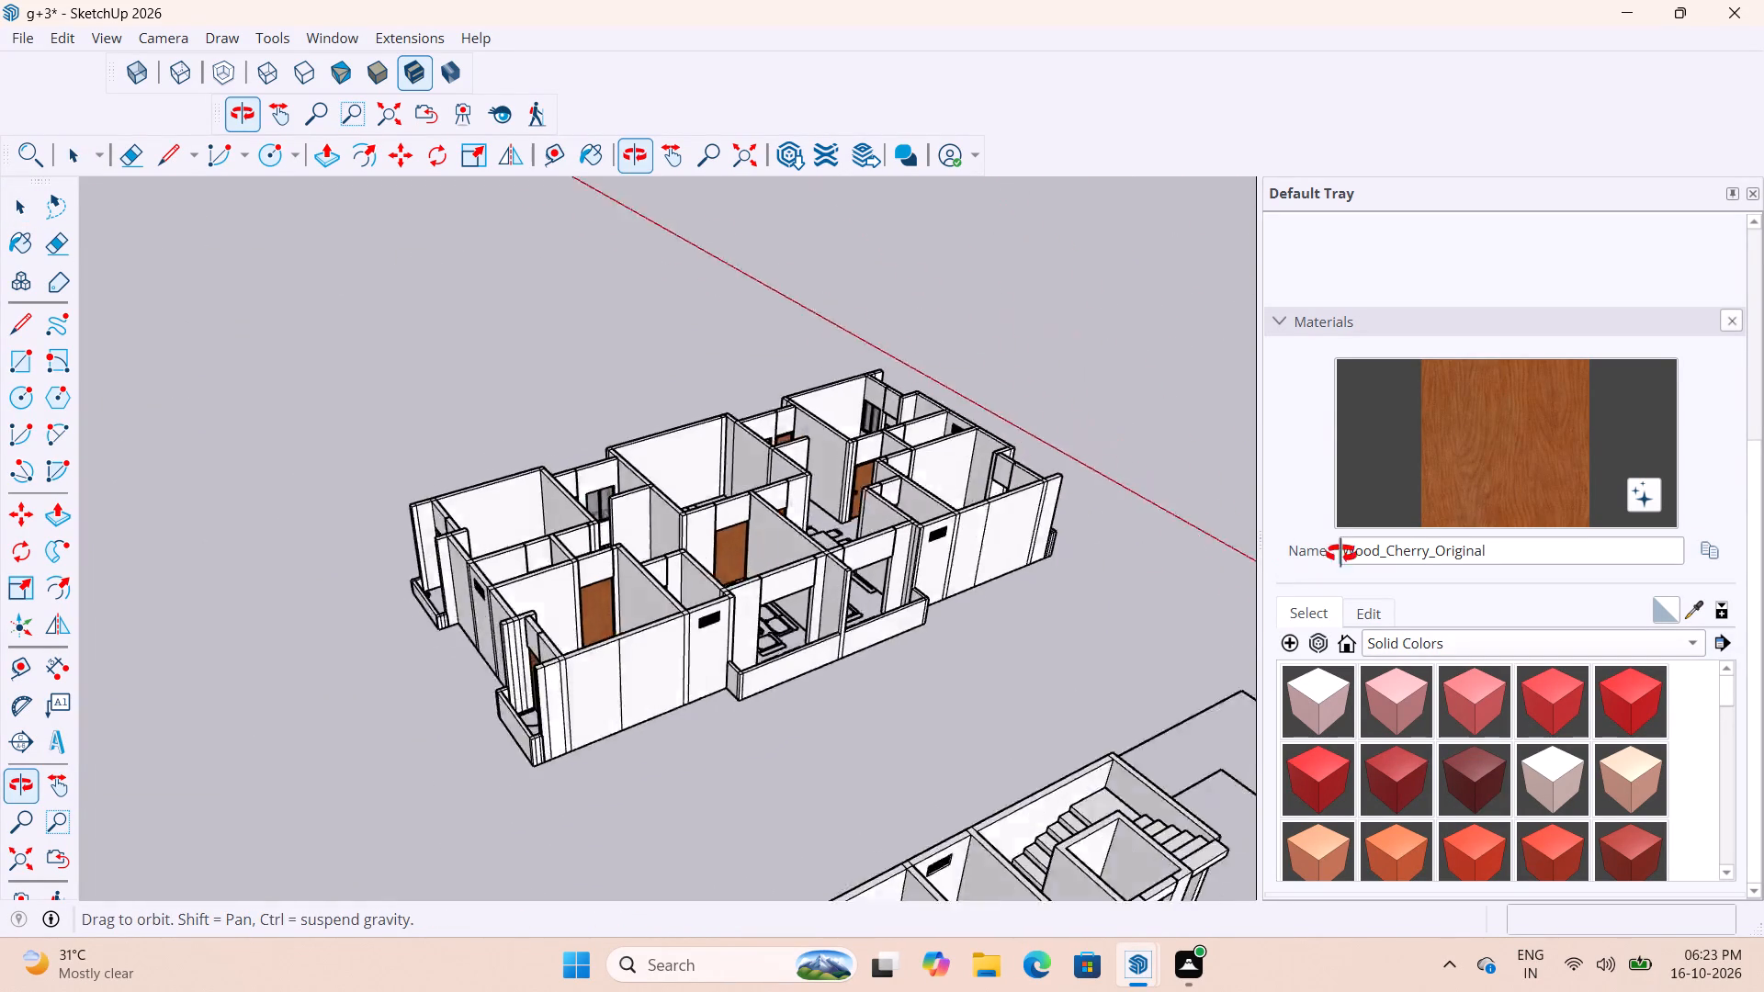
middle_click_drag(1341, 554, 1463, 544)
middle_click_drag(793, 630, 1032, 580)
scroll(473, 636, "down", 5)
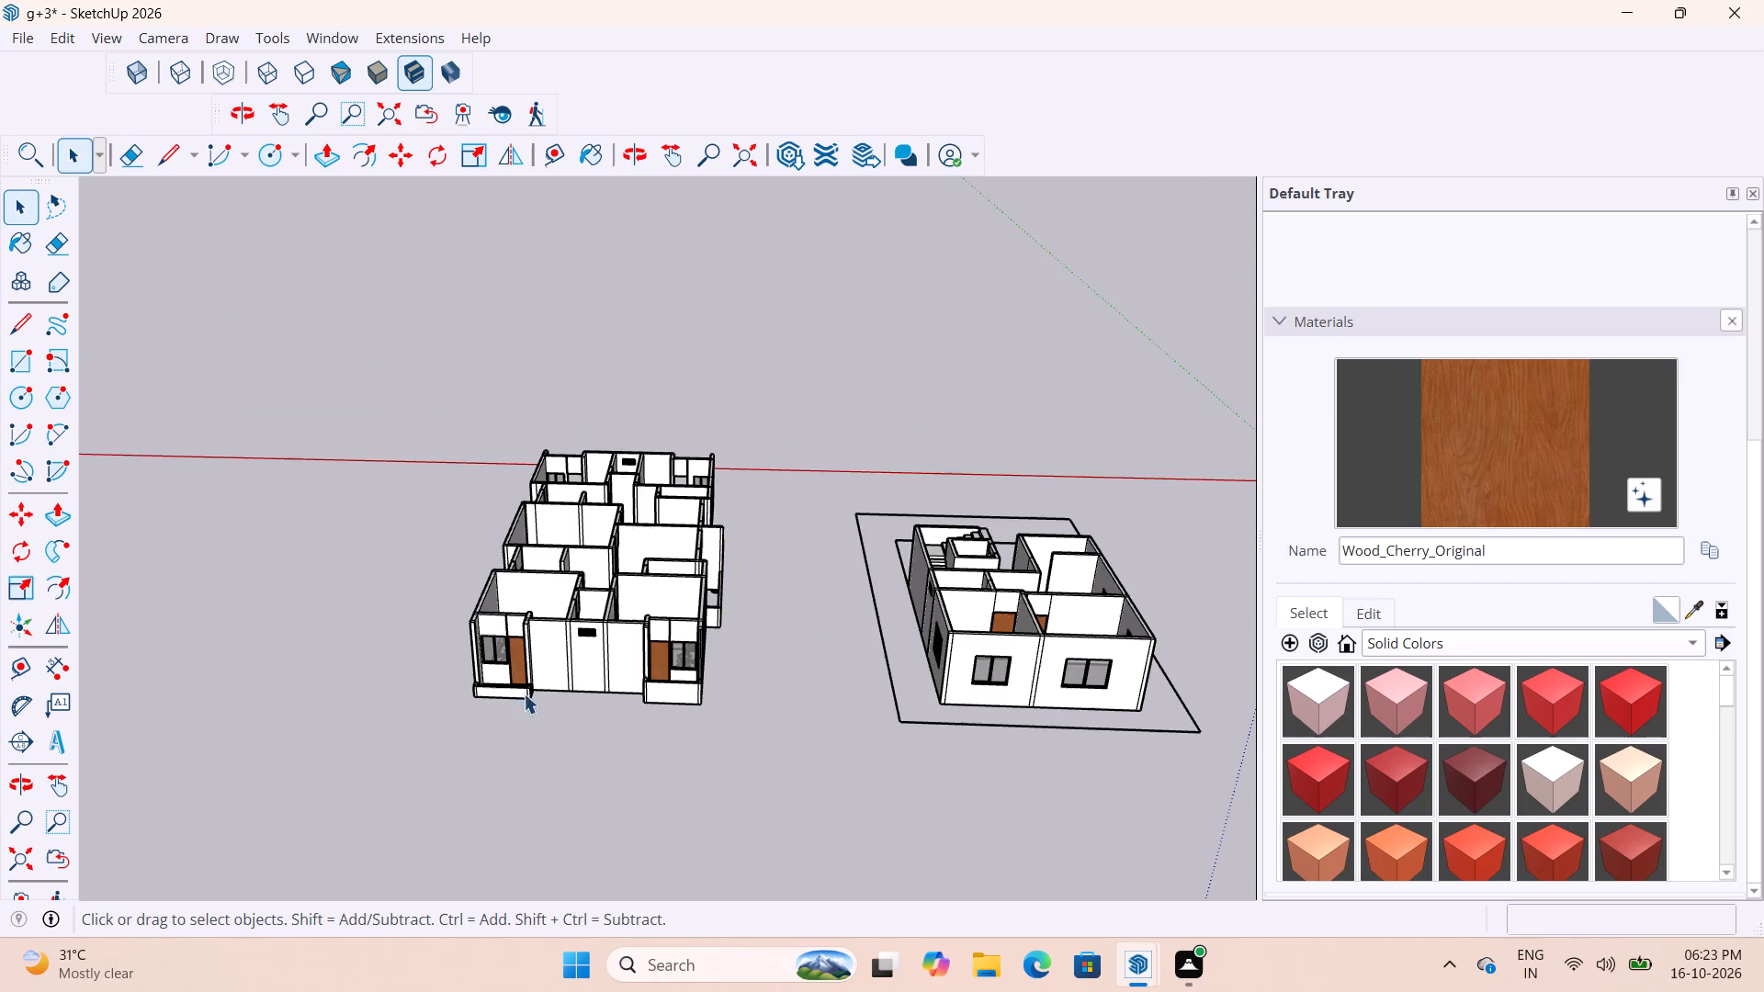
scroll(524, 693, "up", 9)
middle_click_drag(459, 663, 598, 646)
scroll(598, 637, "up", 10)
middle_click_drag(604, 622, 631, 645)
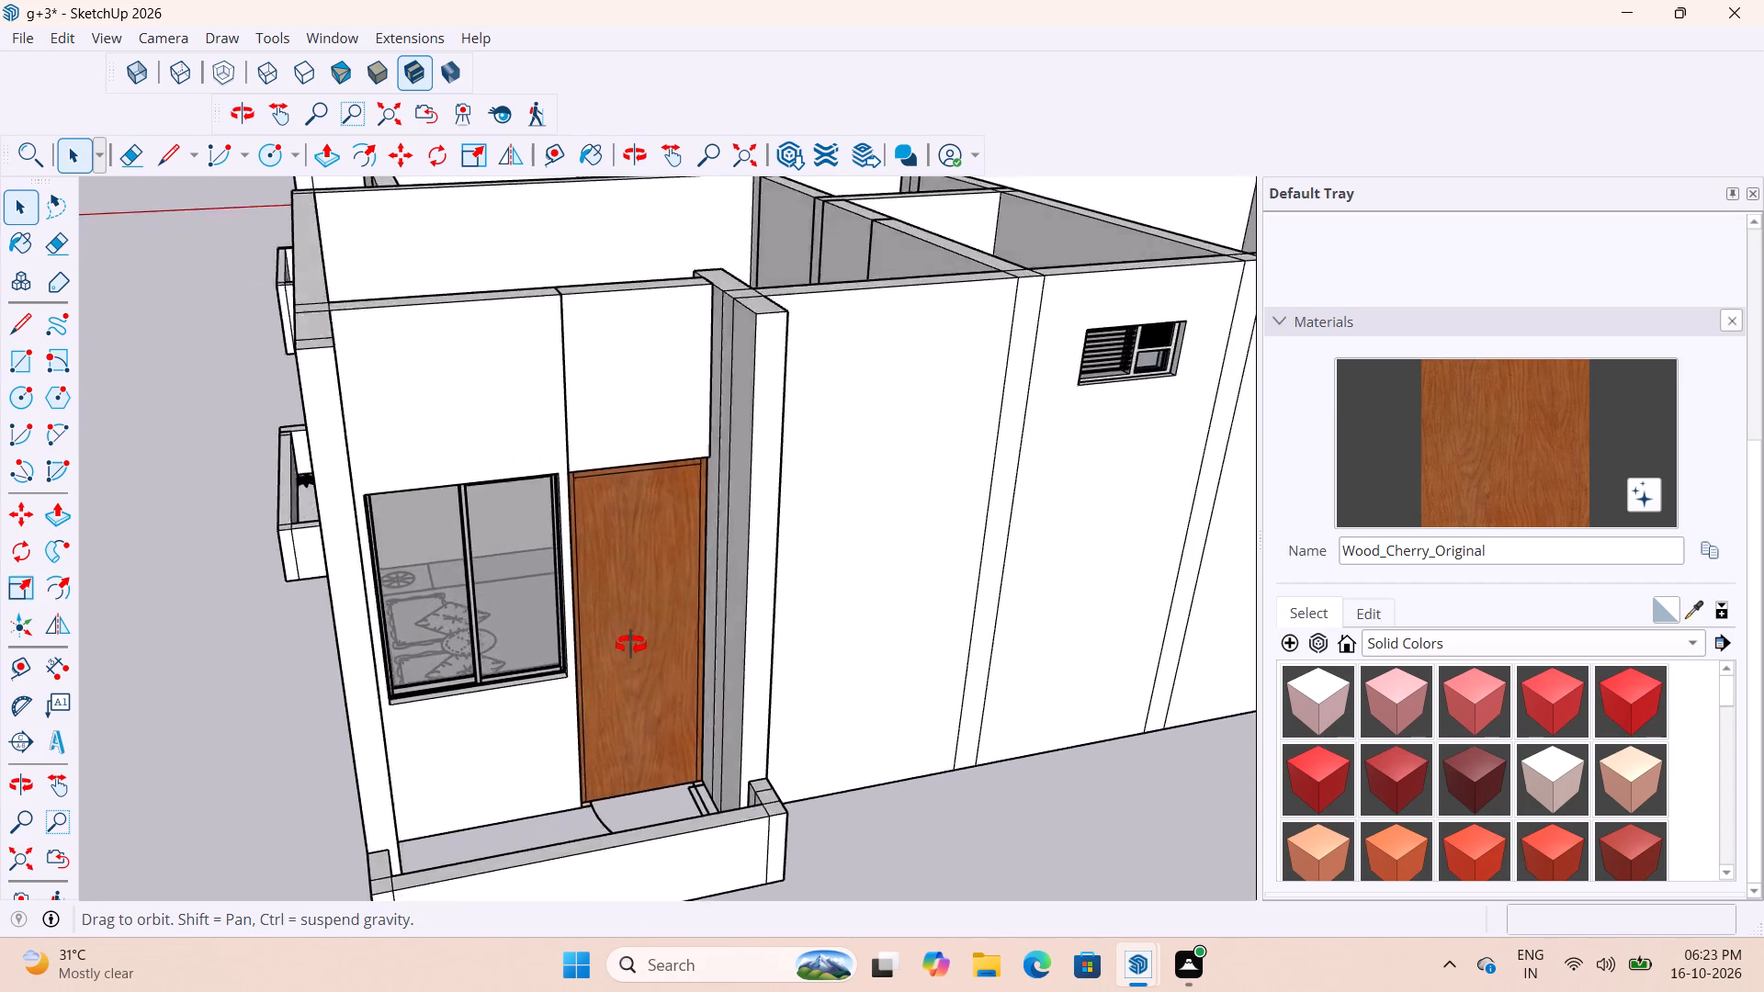
middle_click_drag(631, 645, 931, 834)
scroll(977, 700, "up", 1)
scroll(978, 699, "down", 5)
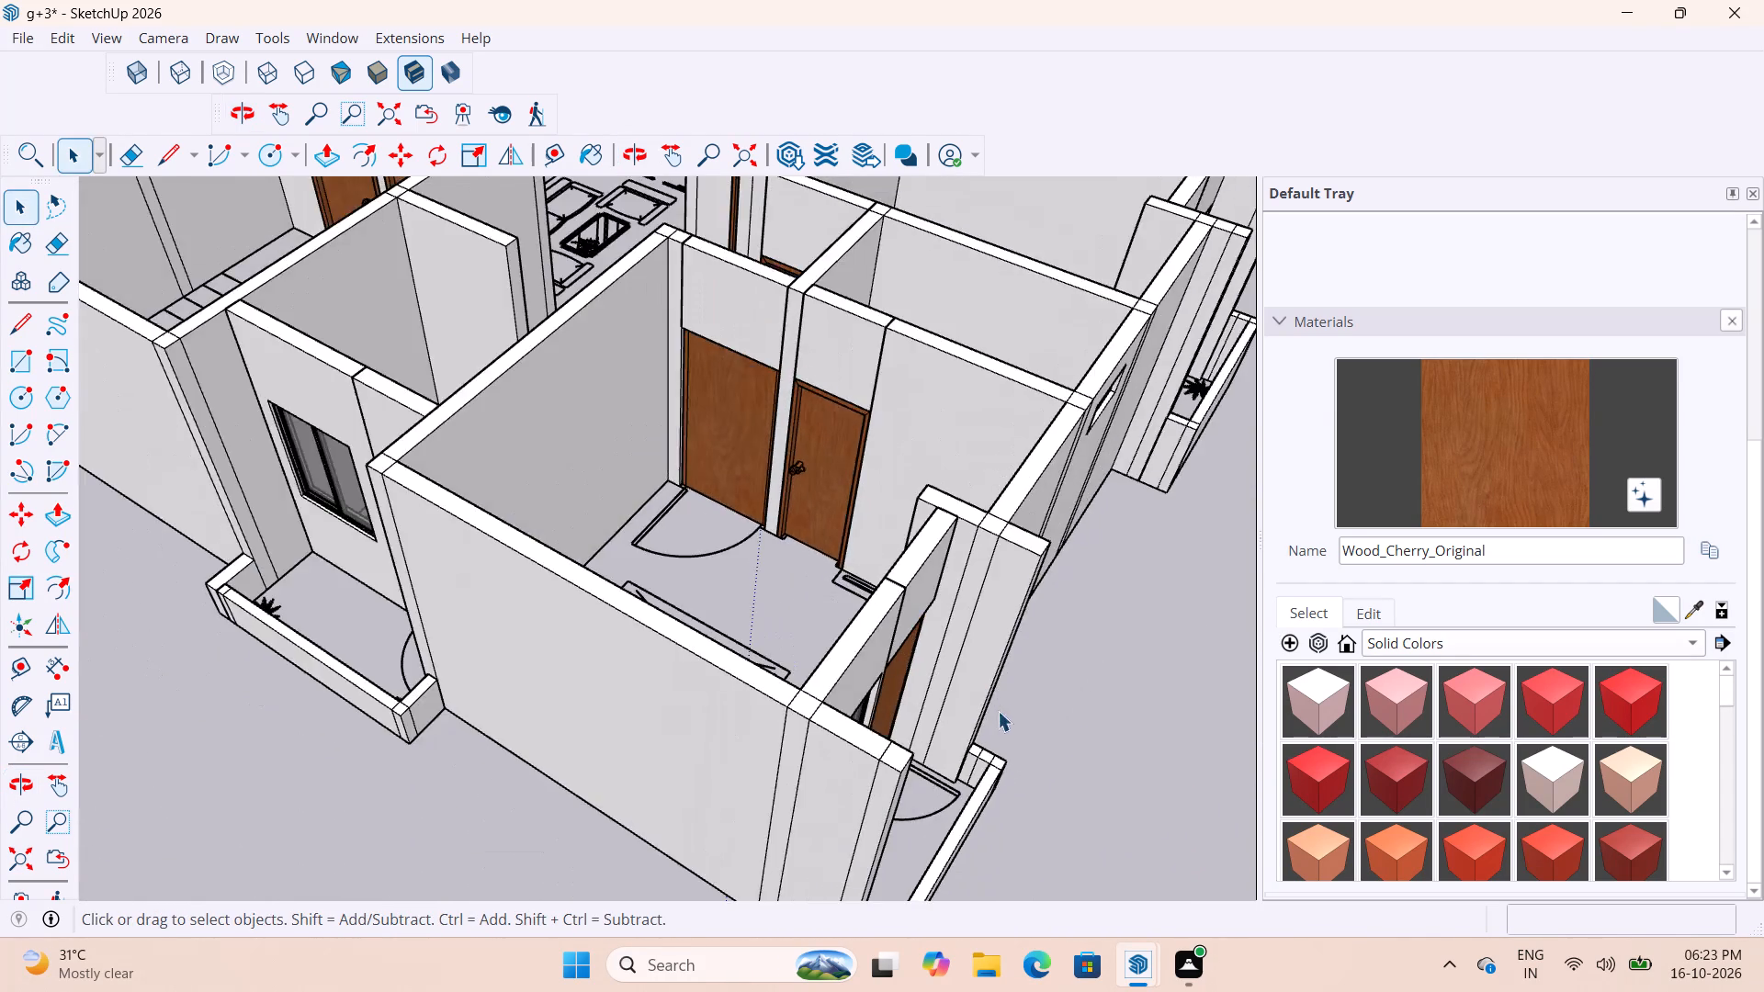
scroll(998, 711, "down", 12)
scroll(895, 728, "down", 4)
middle_click_drag(958, 728, 484, 682)
scroll(501, 676, "up", 5)
scroll(713, 657, "down", 11)
scroll(738, 573, "up", 10)
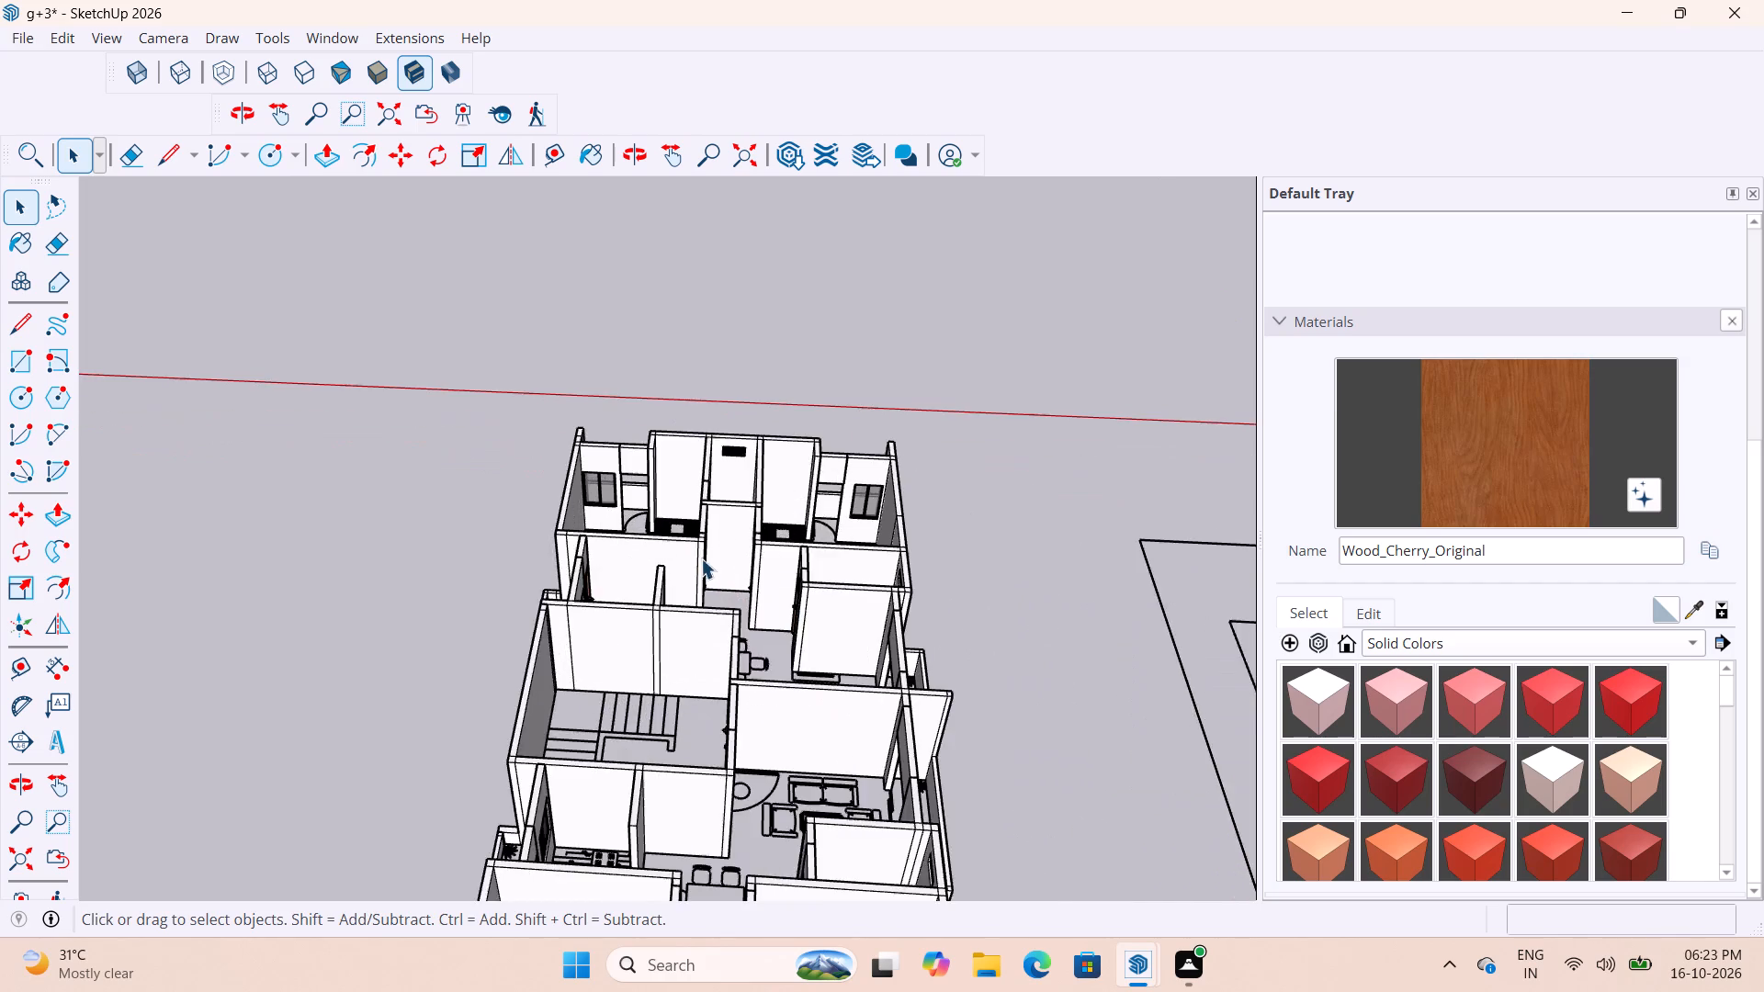
Examine the passage doors beside the dining area and inspect the handle inside one door's group.
middle_click_drag(758, 601, 156, 627)
scroll(568, 513, "up", 9)
middle_click_drag(869, 674, 777, 725)
scroll(793, 753, "up", 8)
scroll(732, 644, "down", 12)
scroll(727, 566, "down", 6)
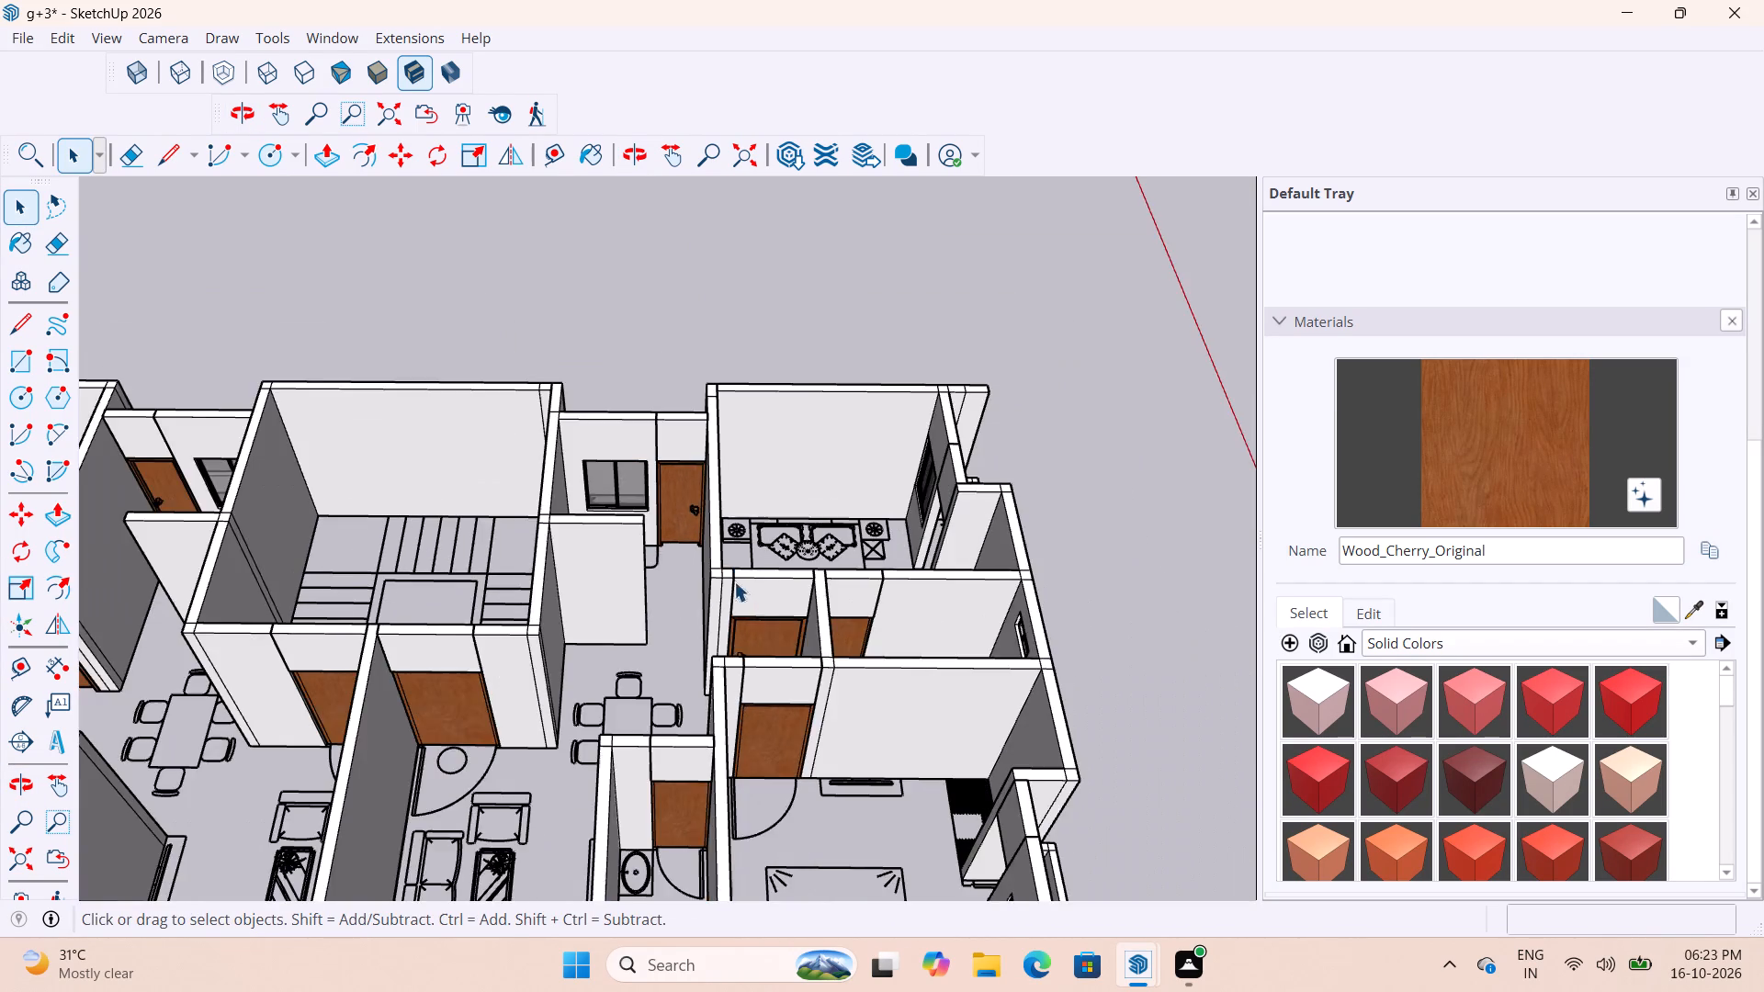
middle_click_drag(834, 648, 816, 778)
scroll(749, 706, "up", 12)
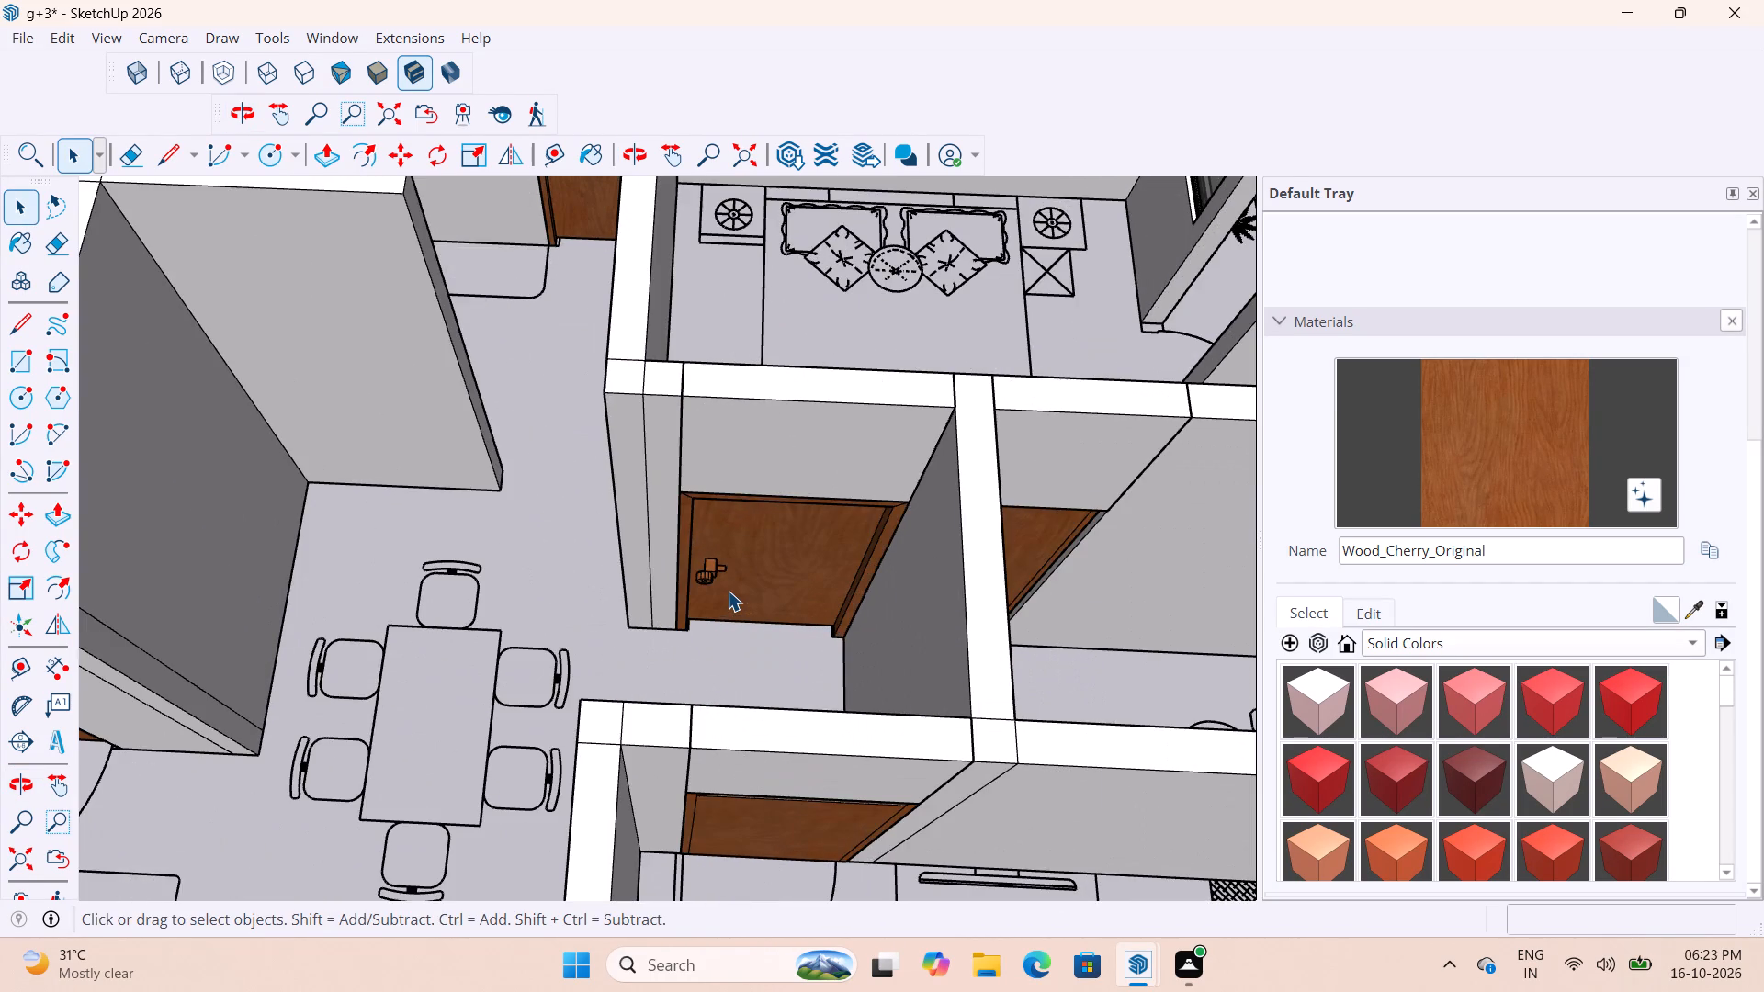
double_click(728, 591)
left_click(718, 578)
scroll(716, 577, "up", 8)
left_click(709, 572)
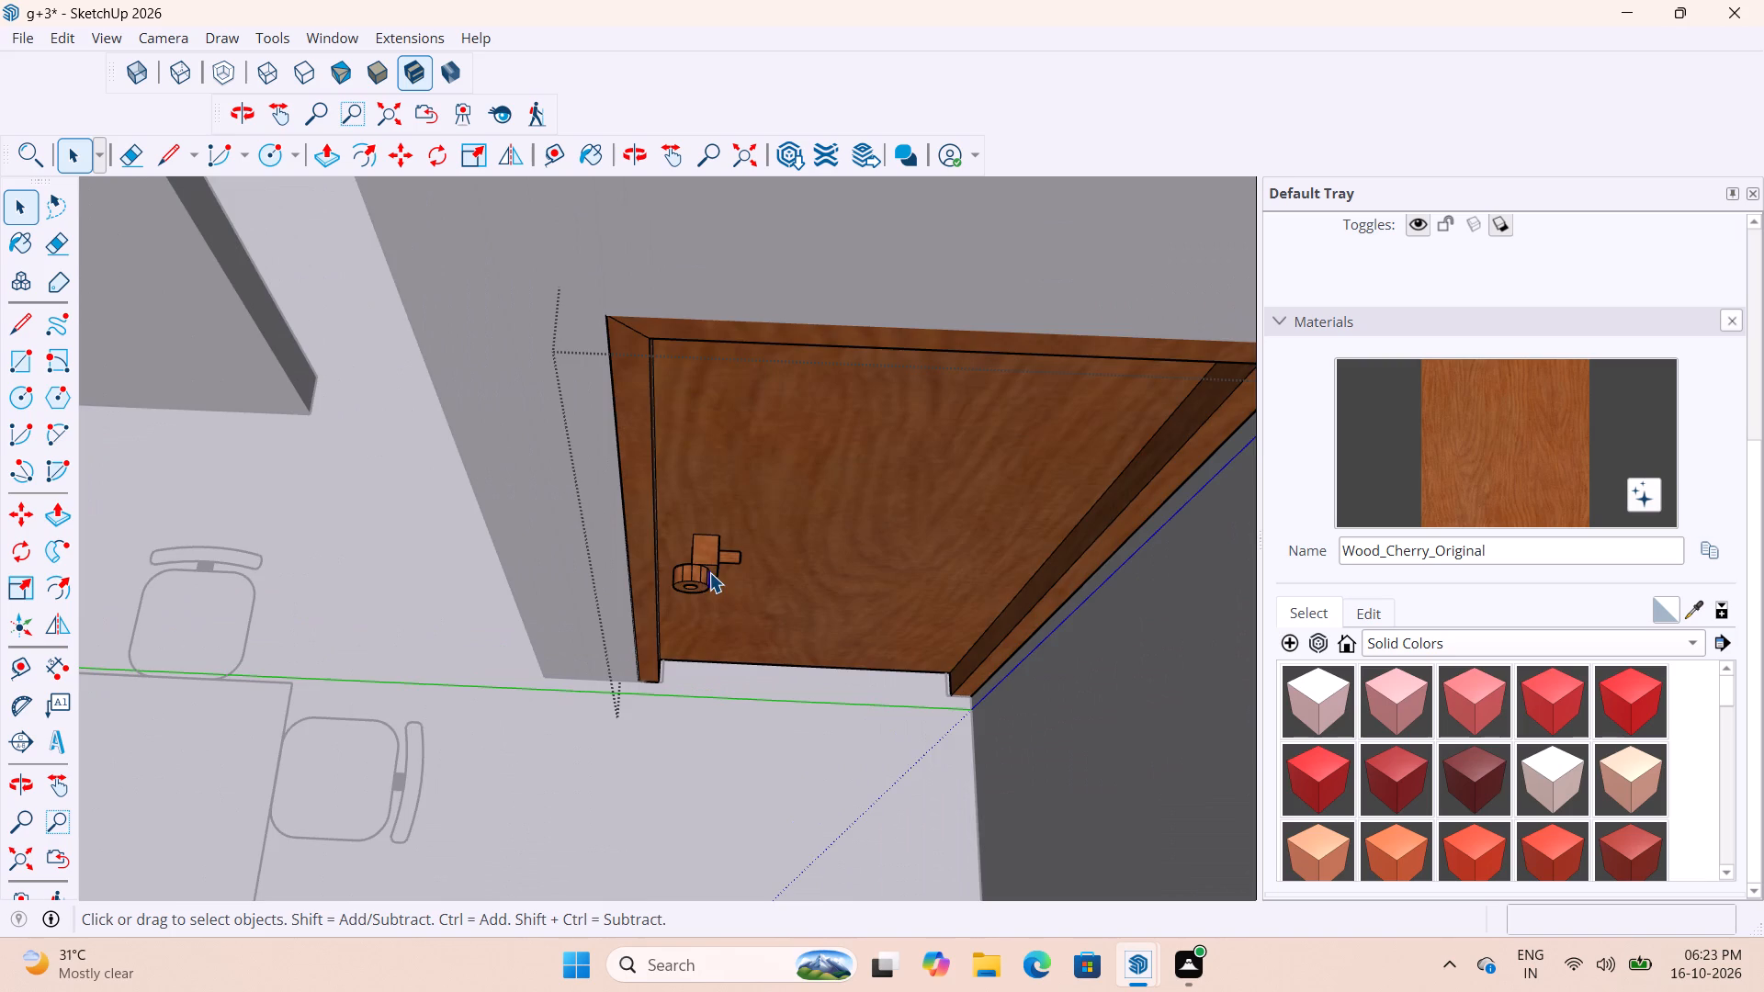
scroll(698, 572, "down", 20)
scroll(698, 572, "down", 7)
left_click(1012, 520)
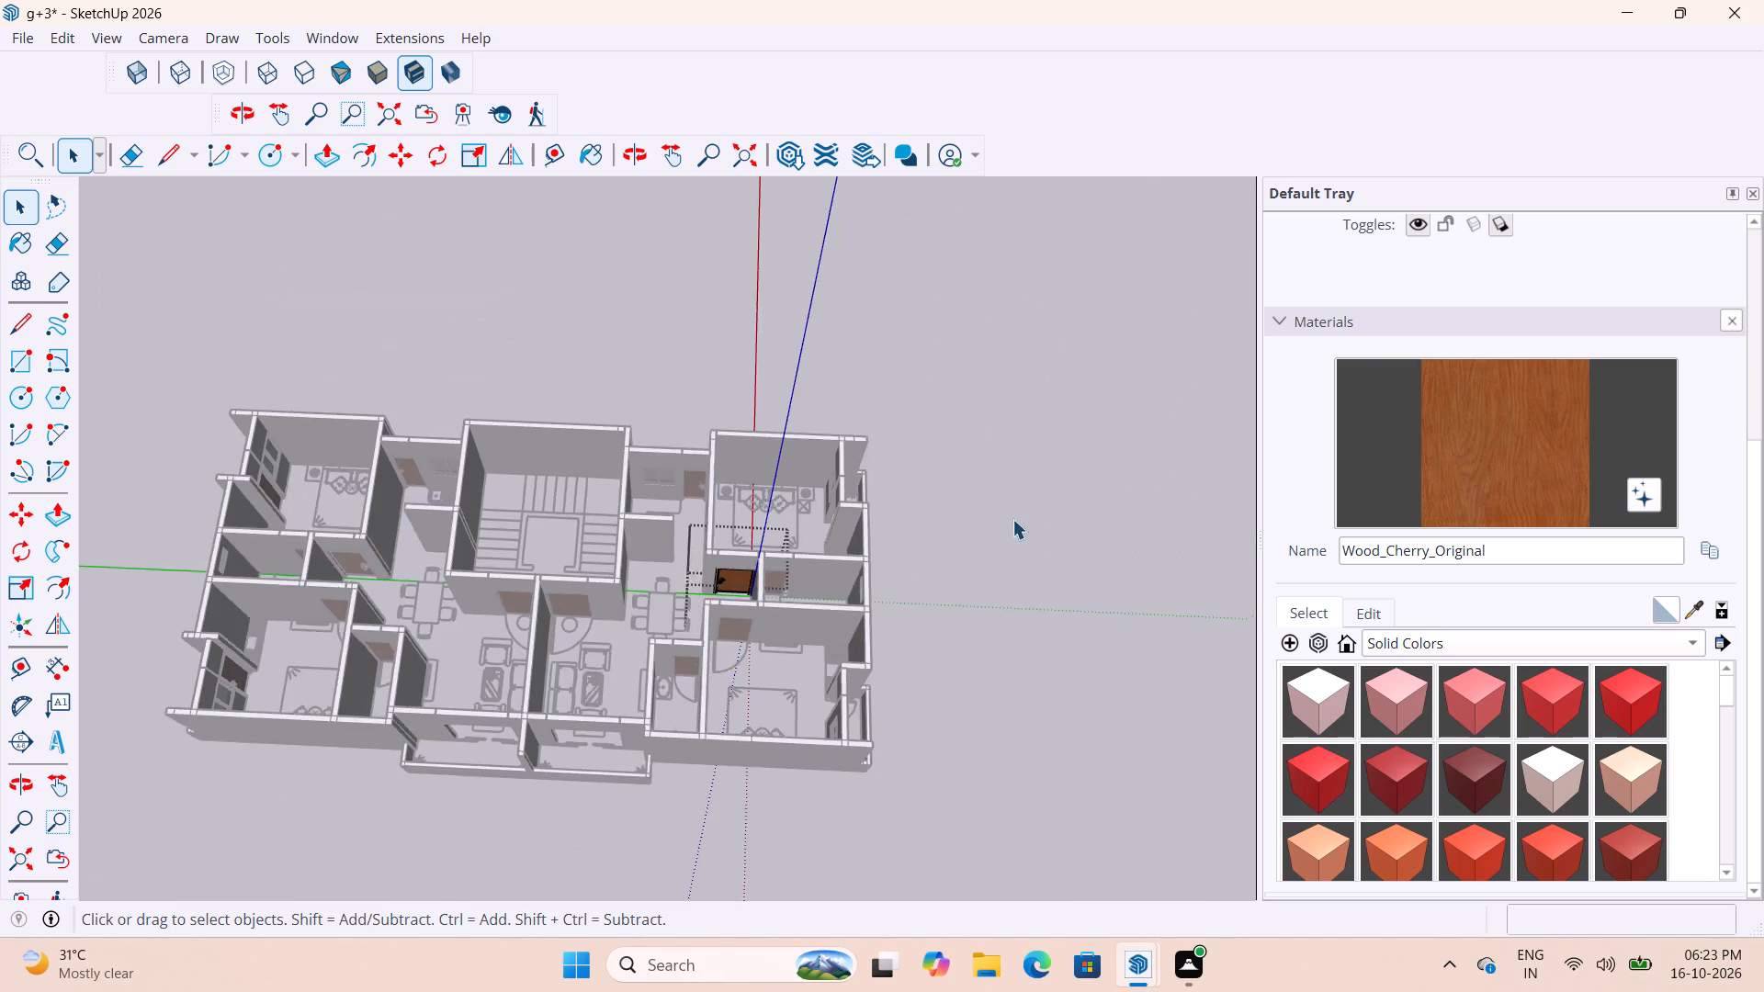
scroll(796, 550, "up", 9)
scroll(765, 547, "down", 6)
scroll(691, 649, "up", 8)
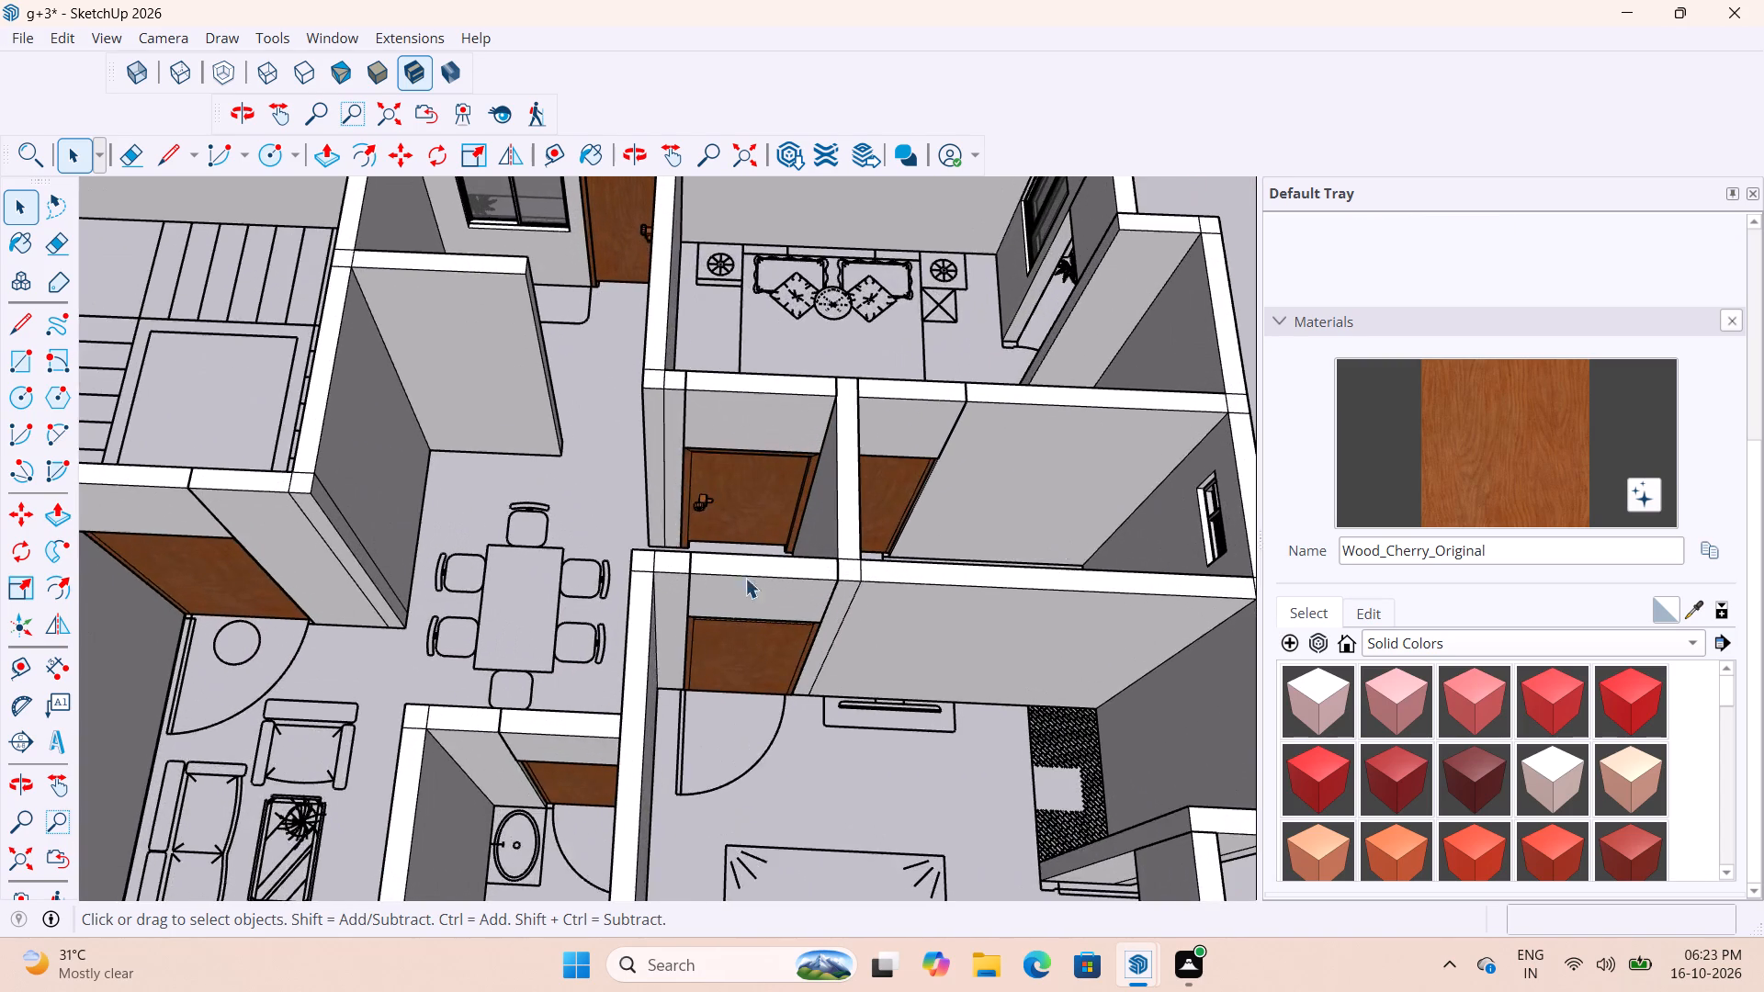
scroll(738, 542, "up", 12)
Copy the passage door with the handle to the open ground outside the building, about 21' 10 13/16" away.
left_click(668, 454)
scroll(684, 454, "up", 5)
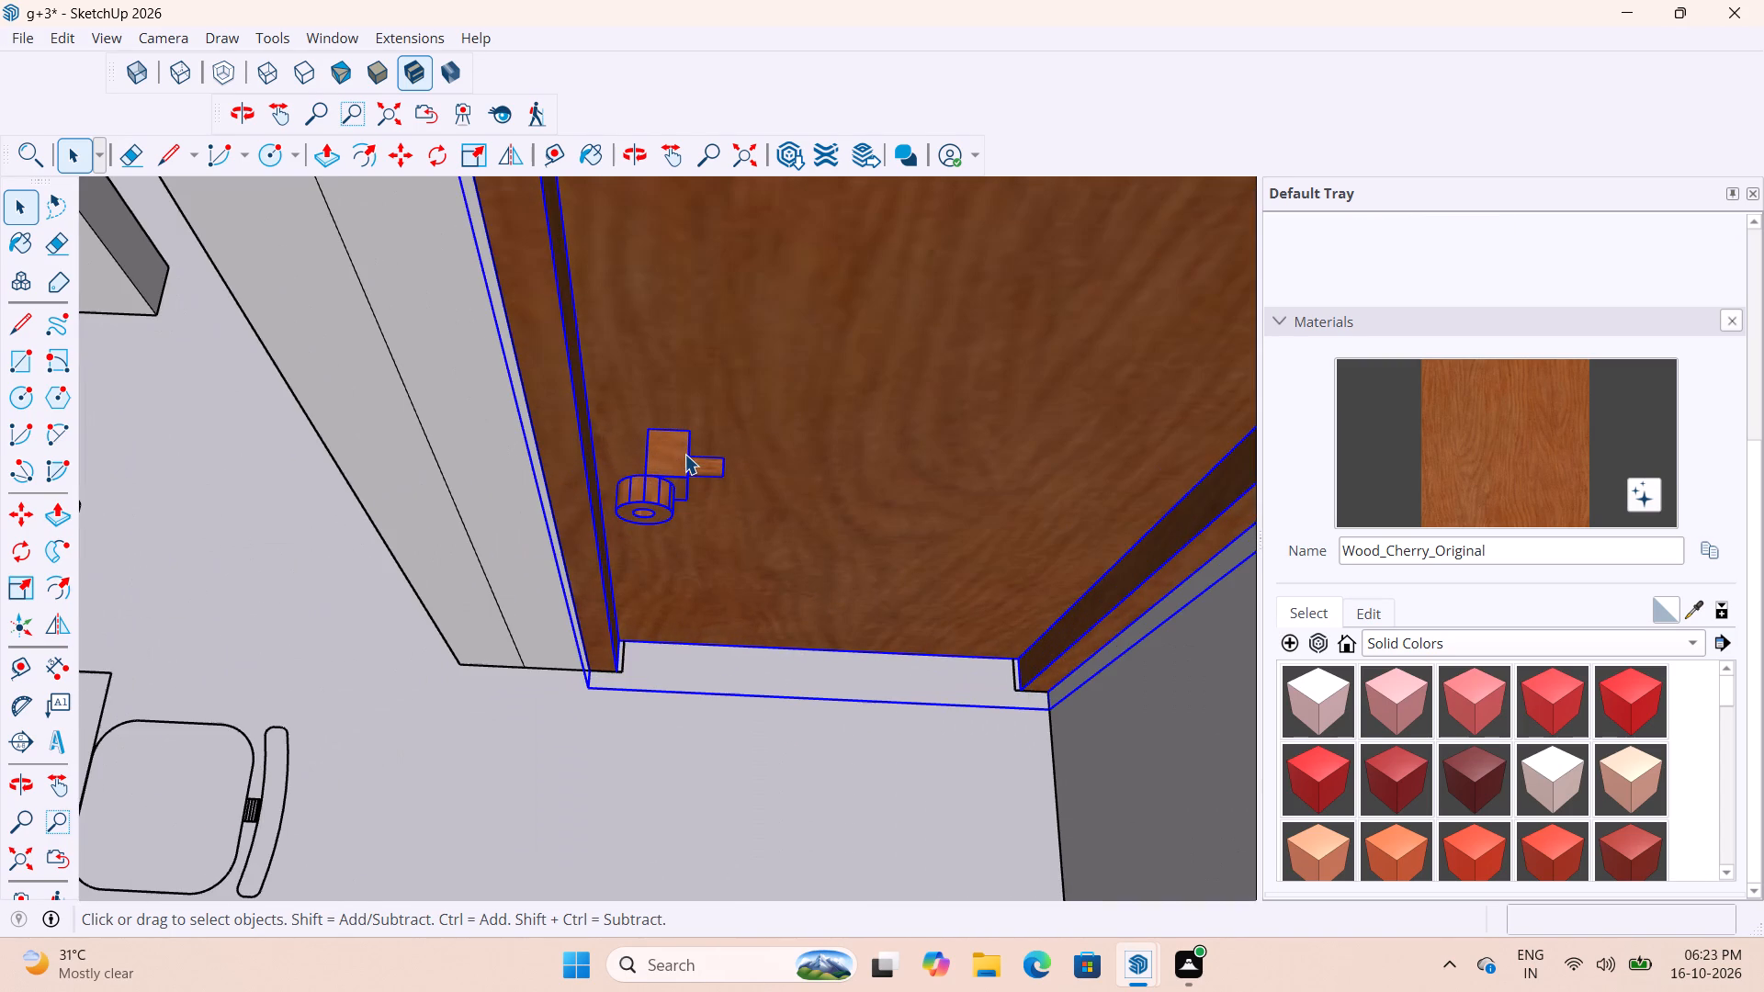
scroll(684, 482, "down", 20)
scroll(684, 482, "down", 5)
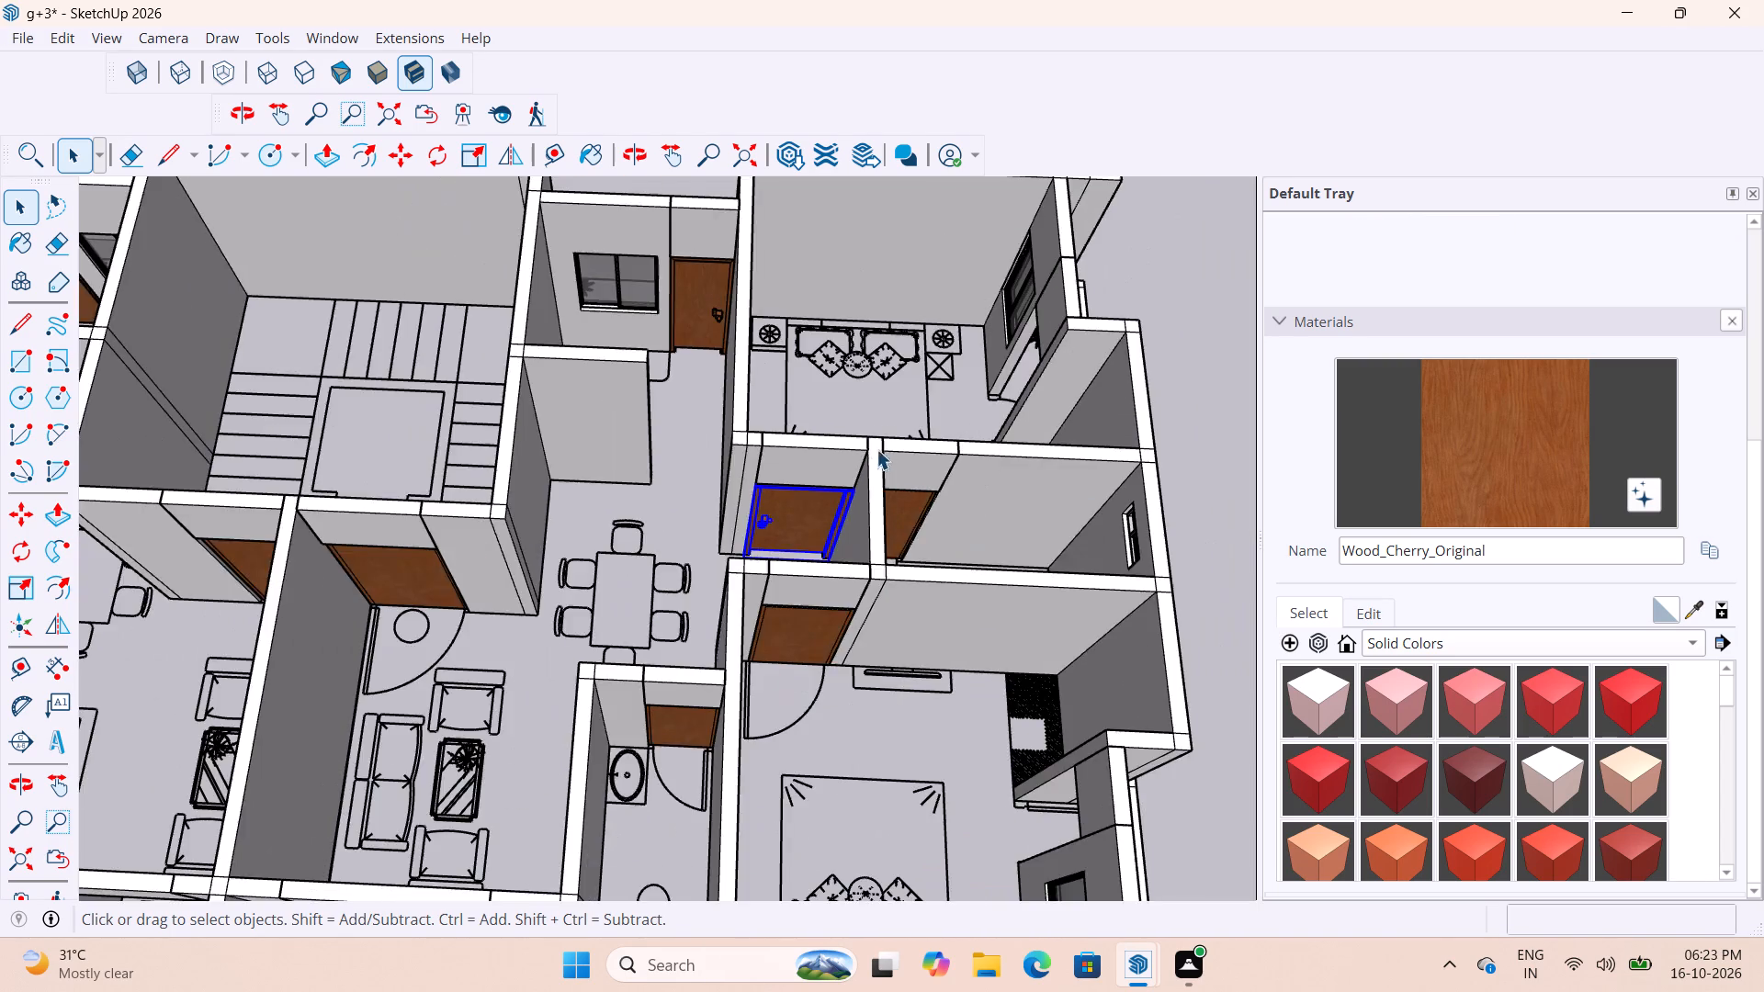
scroll(876, 449, "down", 3)
scroll(723, 531, "up", 4)
scroll(932, 500, "up", 4)
scroll(839, 456, "down", 5)
middle_click_drag(775, 581, 1470, 432)
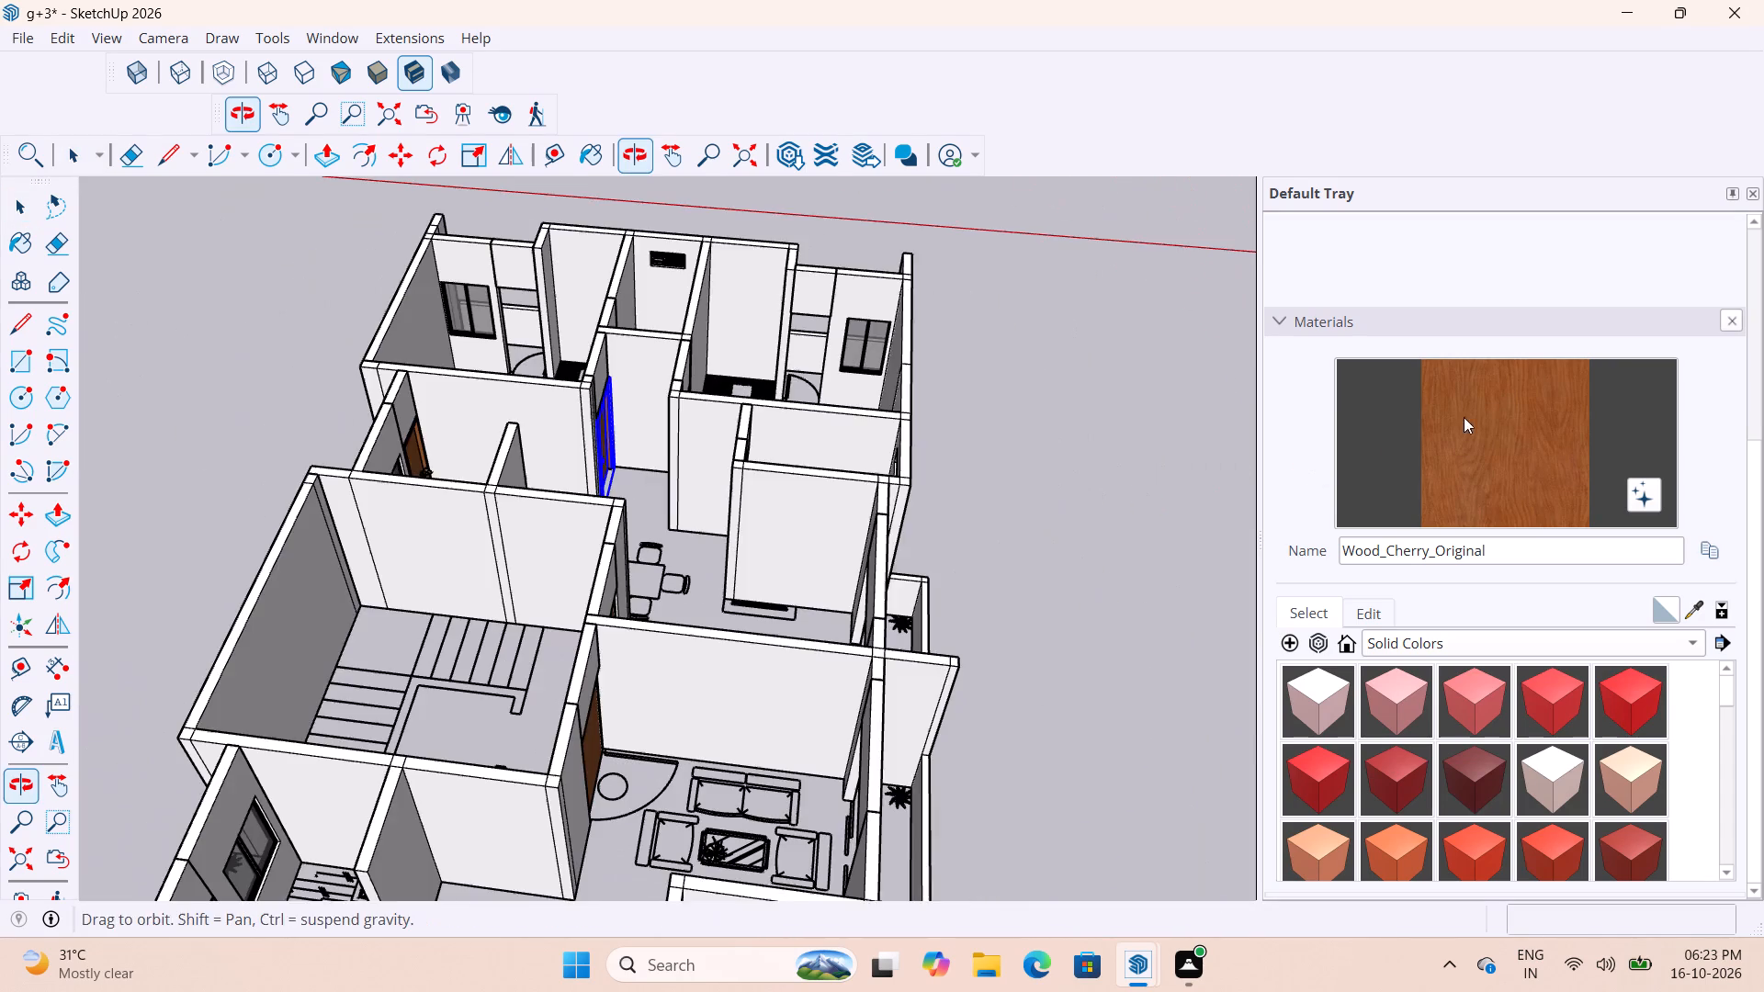
middle_click_drag(984, 485, 346, 559)
scroll(665, 424, "up", 5)
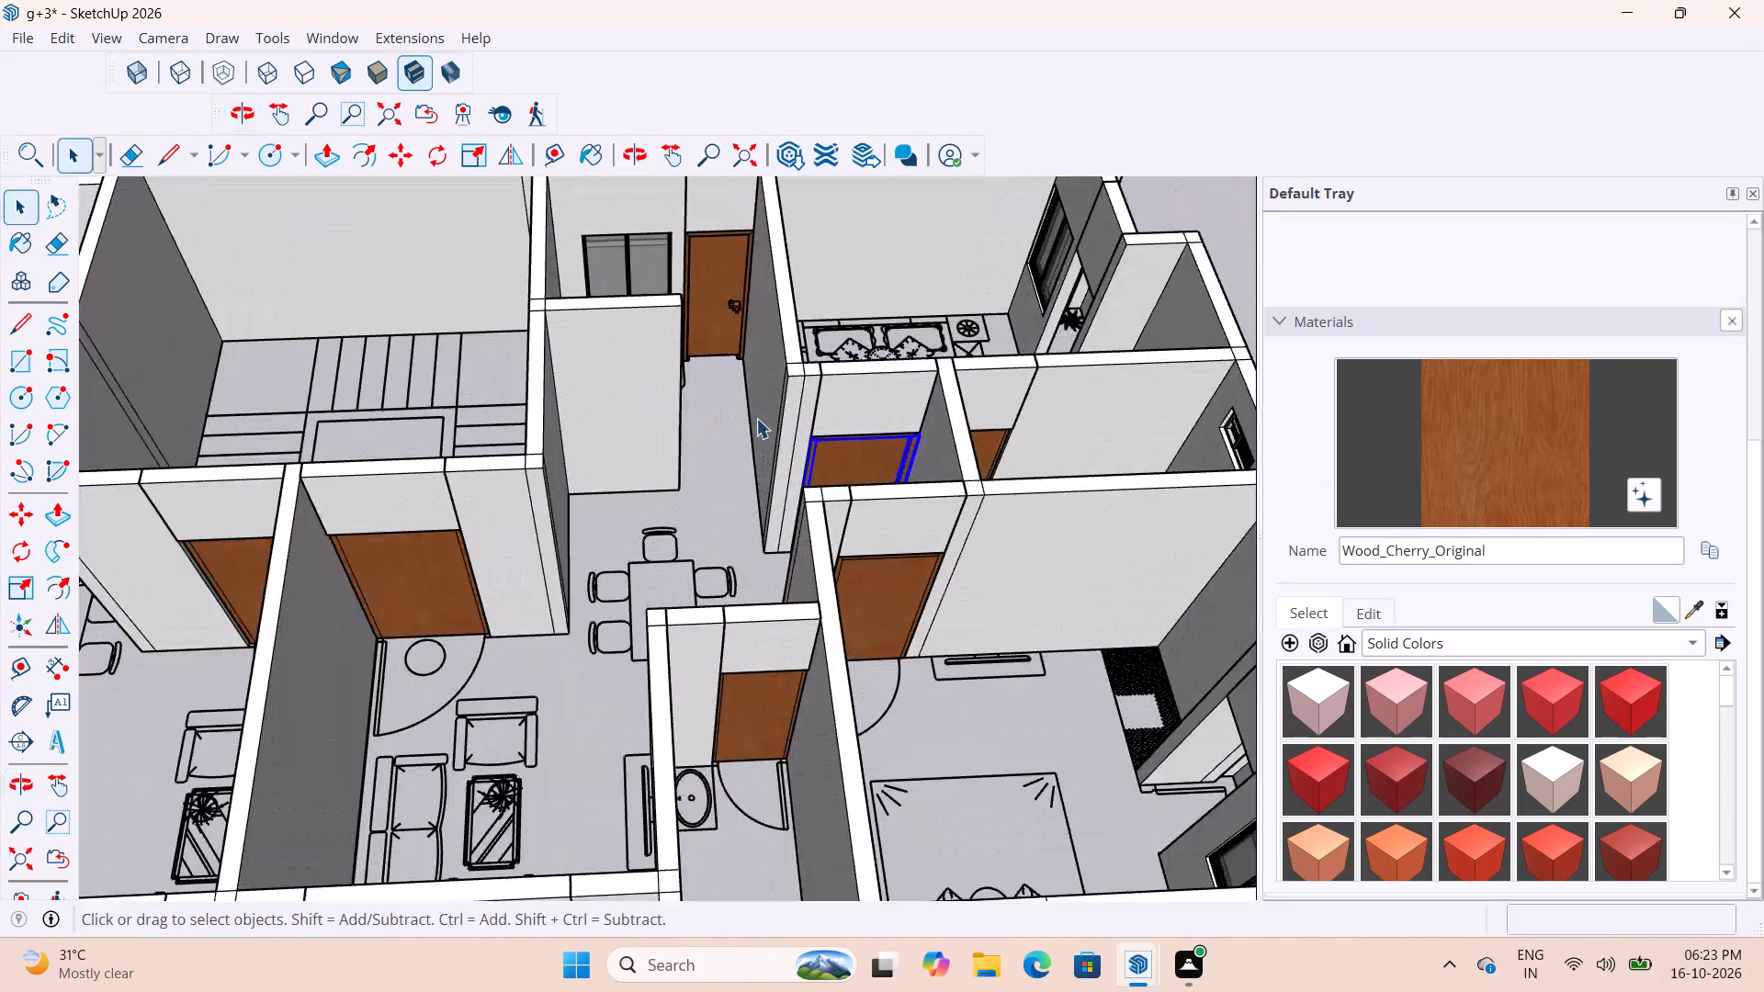
middle_click_drag(765, 435, 610, 505)
scroll(866, 524, "up", 6)
scroll(854, 536, "down", 1)
scroll(834, 546, "up", 4)
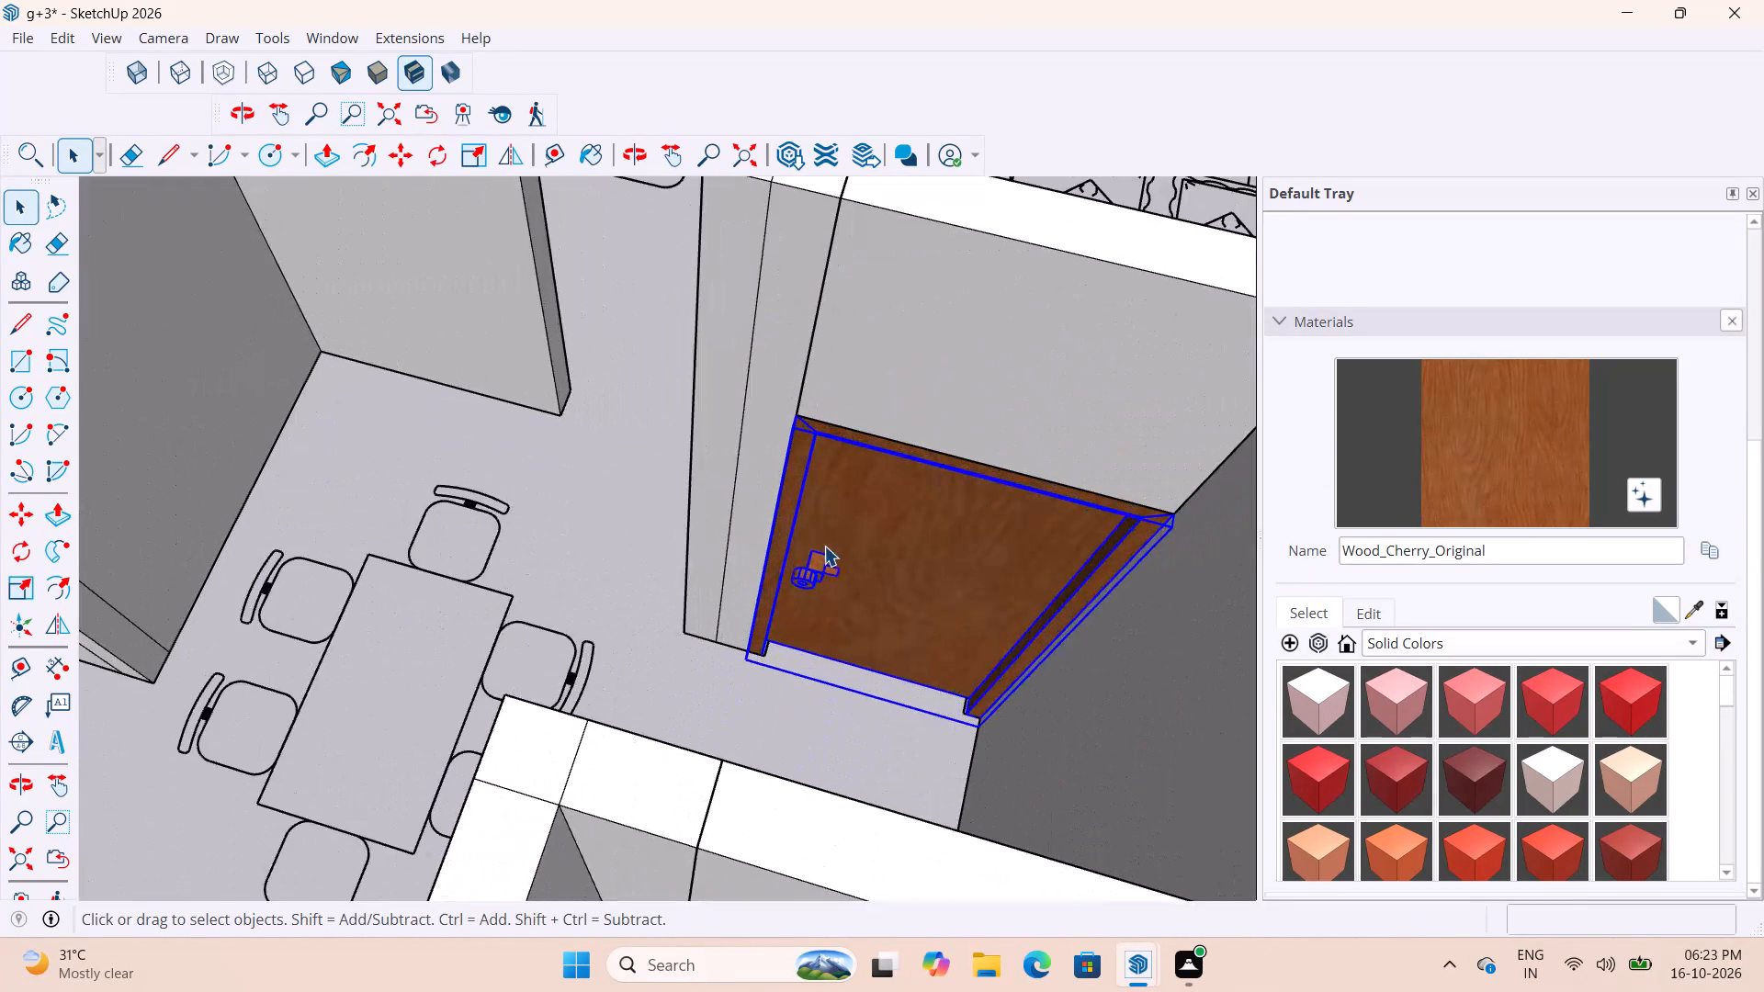
key("m")
scroll(796, 648, "up", 3)
left_click_drag(730, 658, 798, 670)
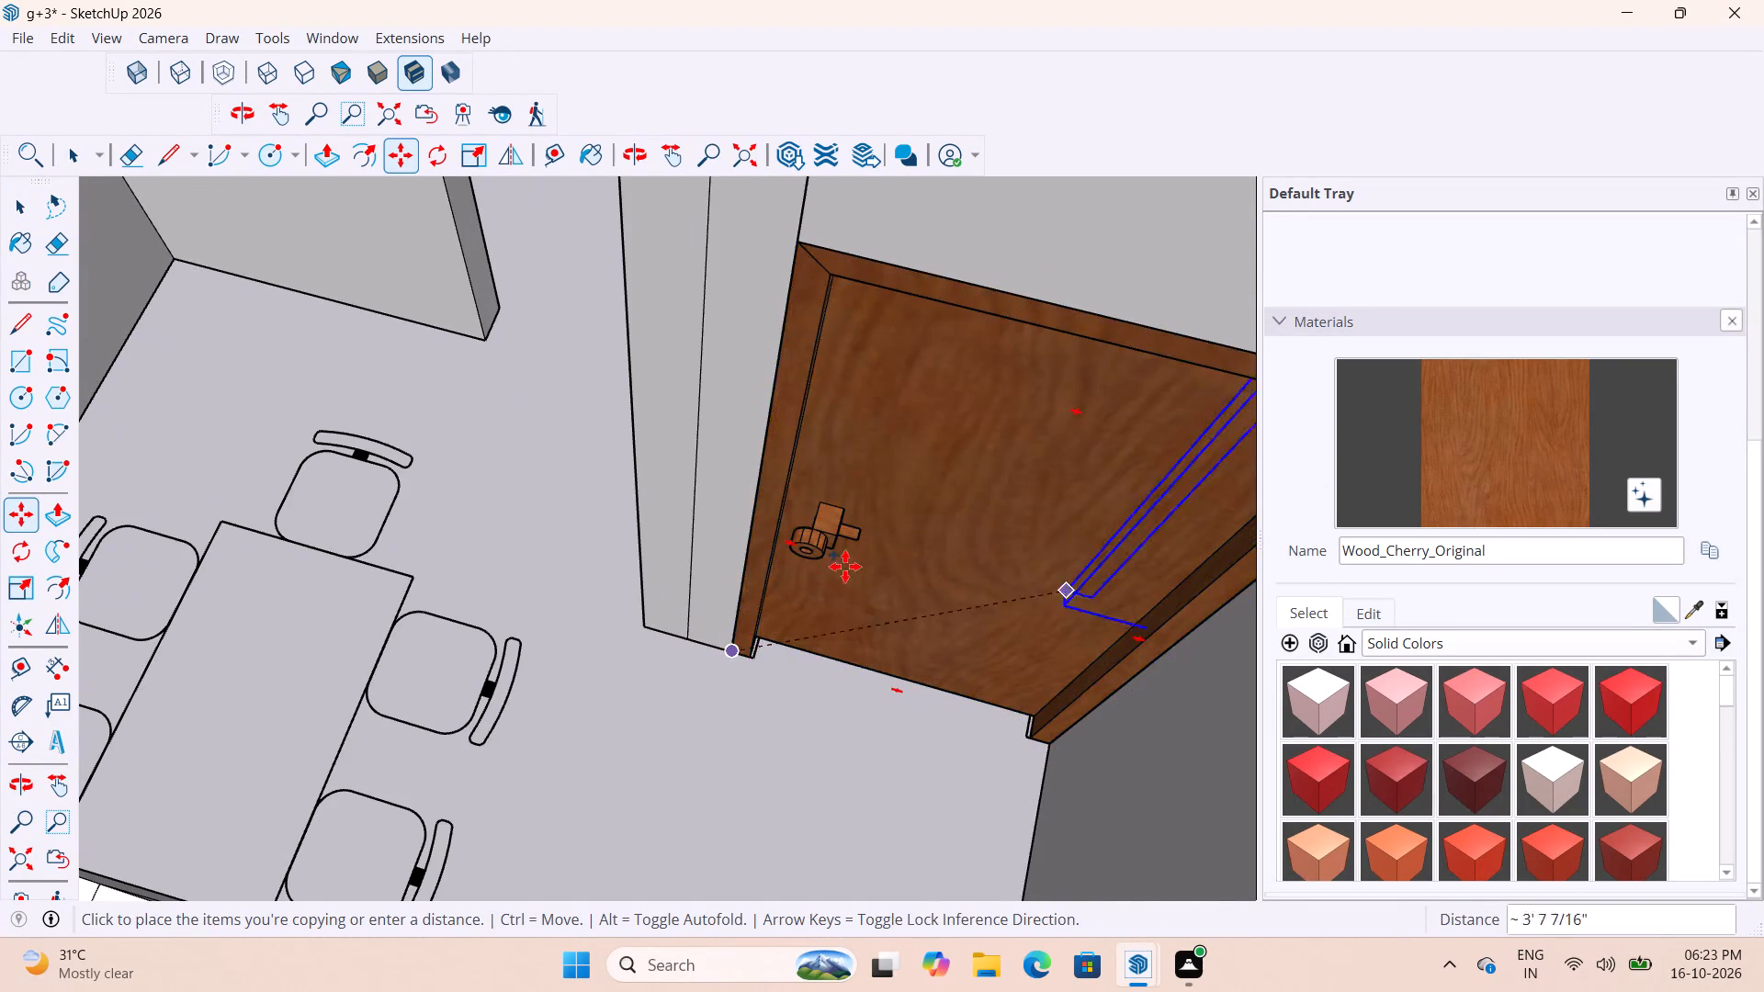
scroll(741, 569, "down", 20)
scroll(741, 569, "down", 3)
left_click(859, 631)
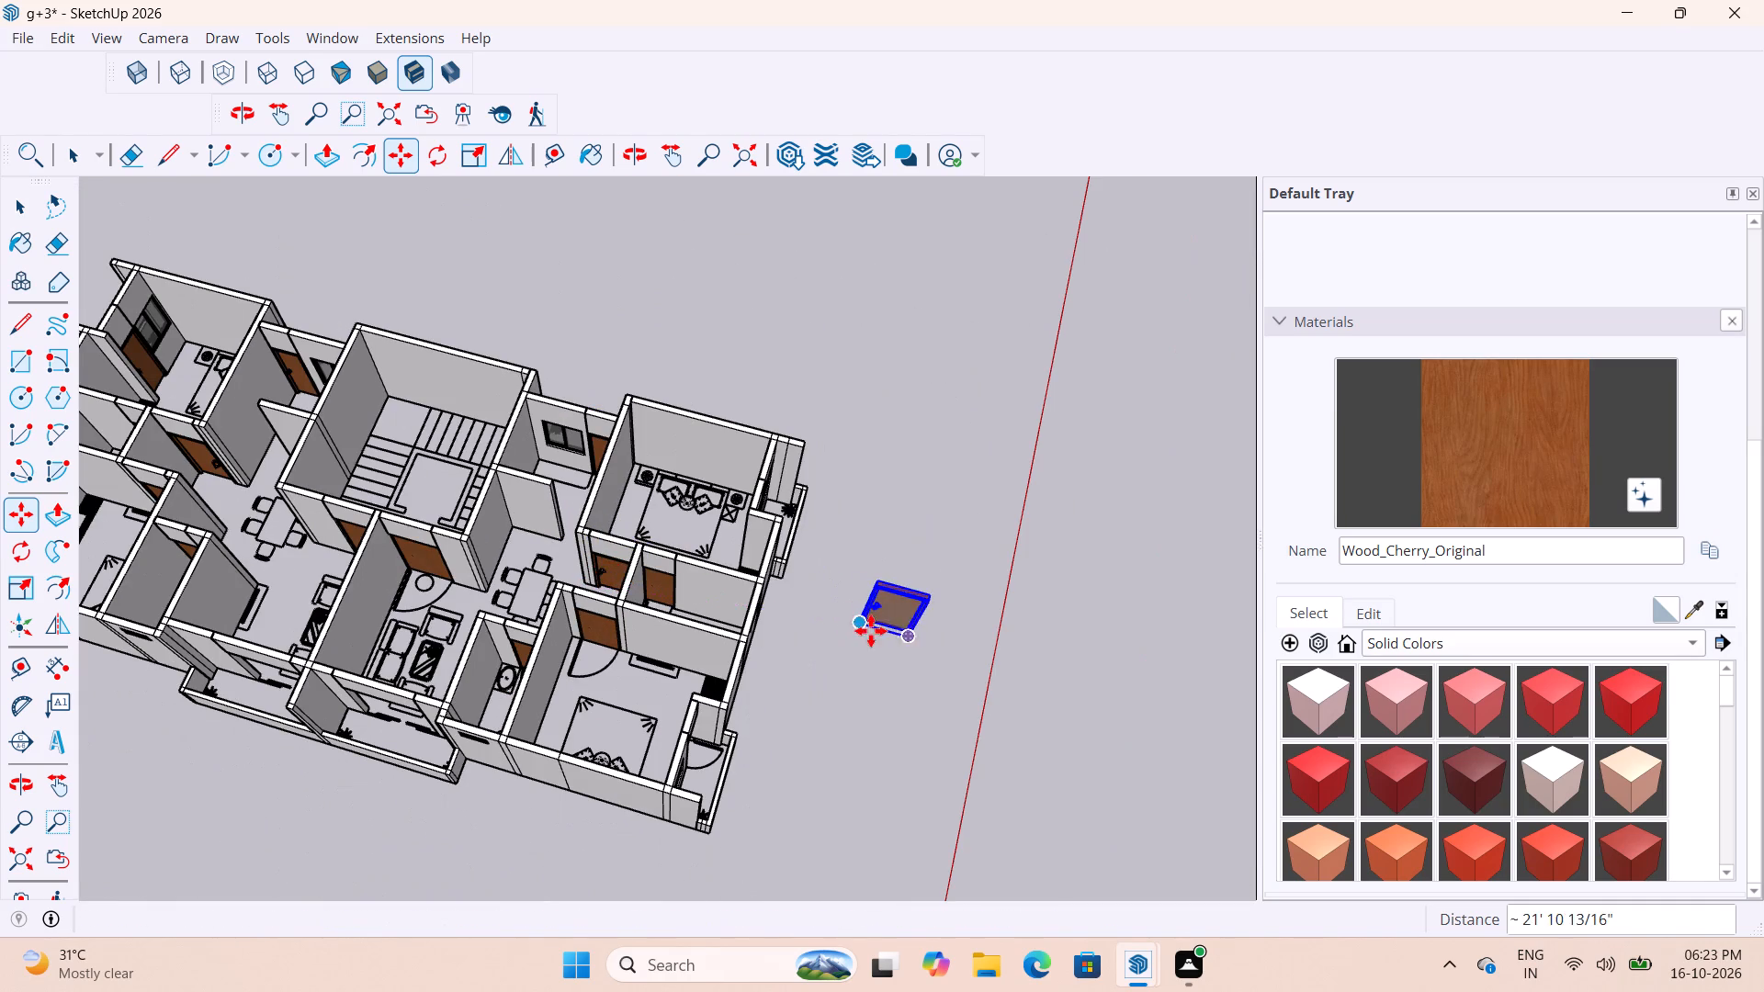
key("space")
Explode the copied door group outside the building into loose geometry.
left_click(890, 667)
scroll(925, 618, "up", 8)
left_click(911, 603)
right_click(911, 603)
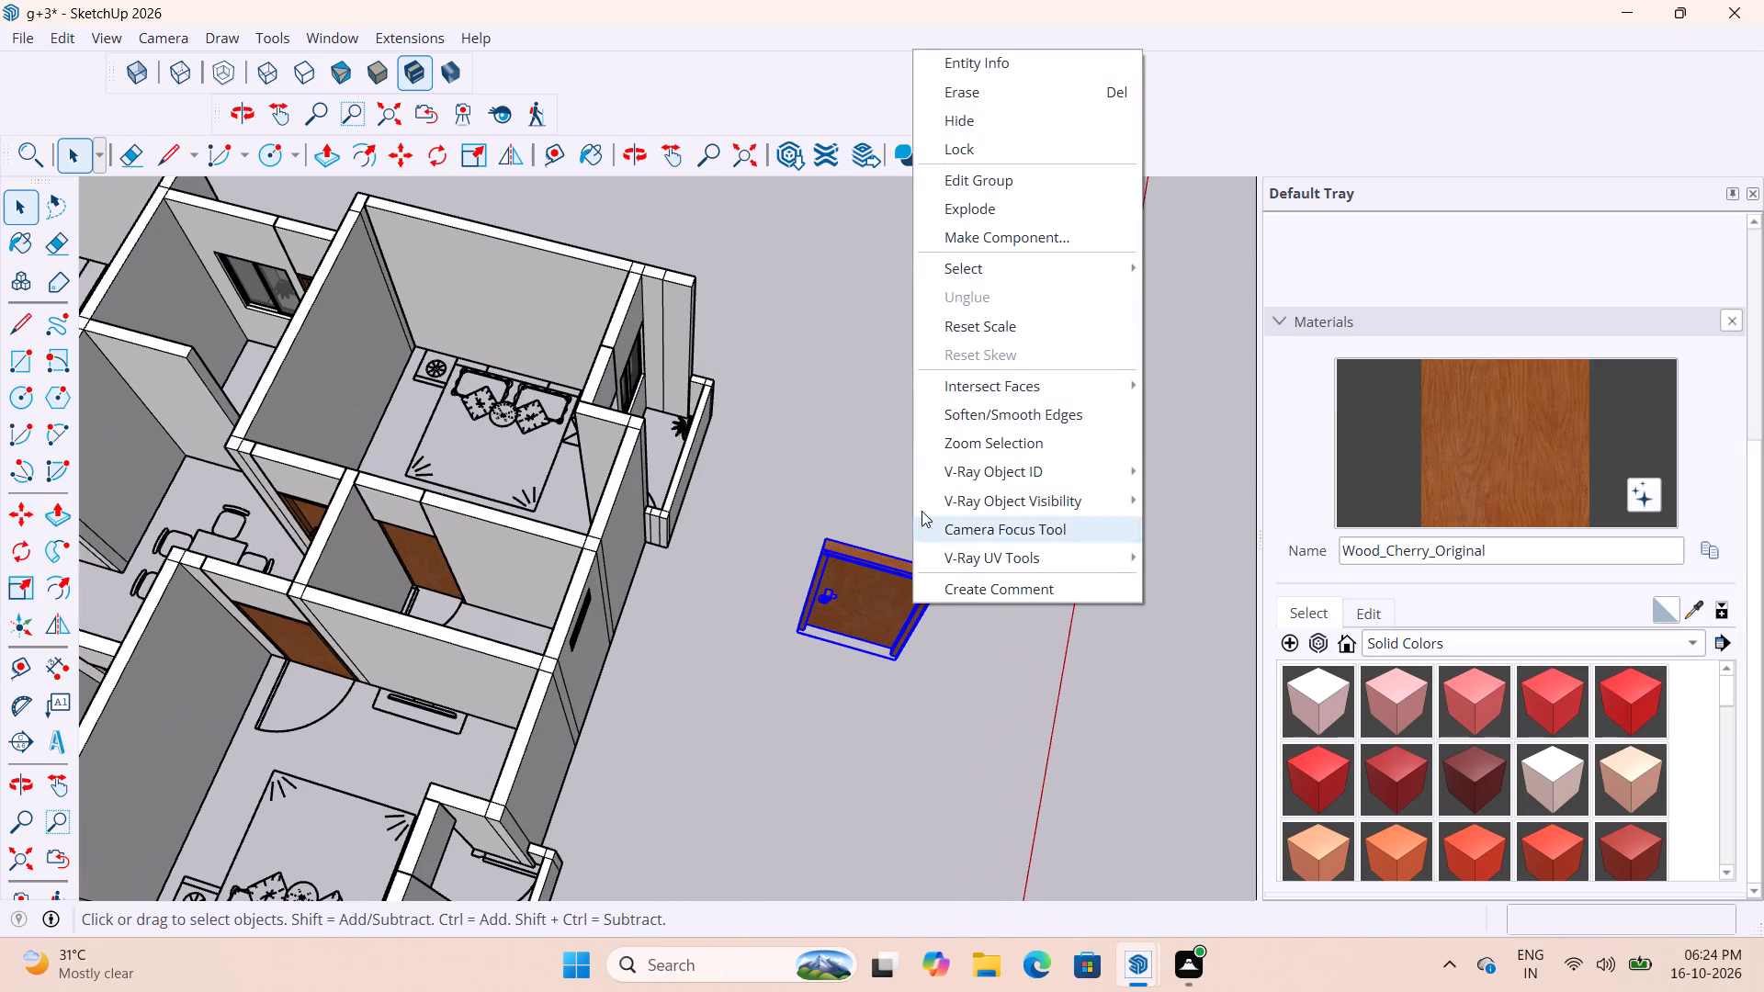
left_click(974, 218)
left_click(1004, 649)
Delete the exploded copy's door panel face and the jamb faces next to the handle.
scroll(890, 600, "up", 5)
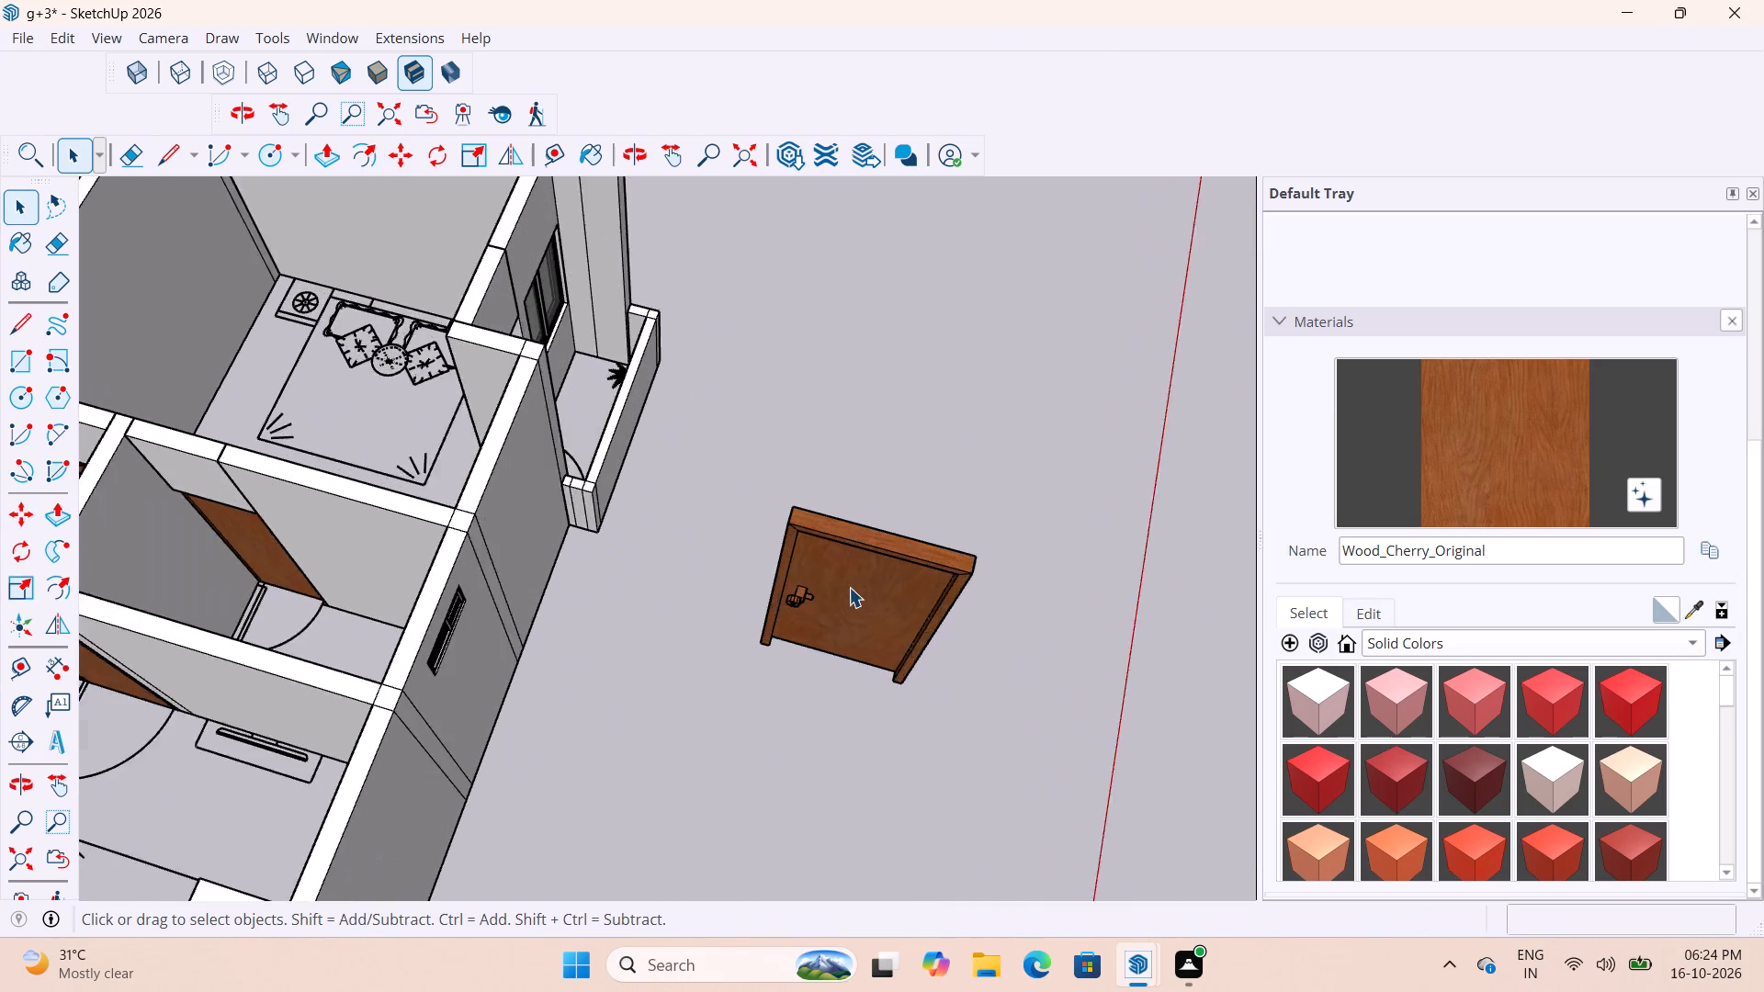
scroll(849, 587, "up", 7)
left_click(781, 603)
scroll(783, 605, "up", 7)
left_click(765, 599)
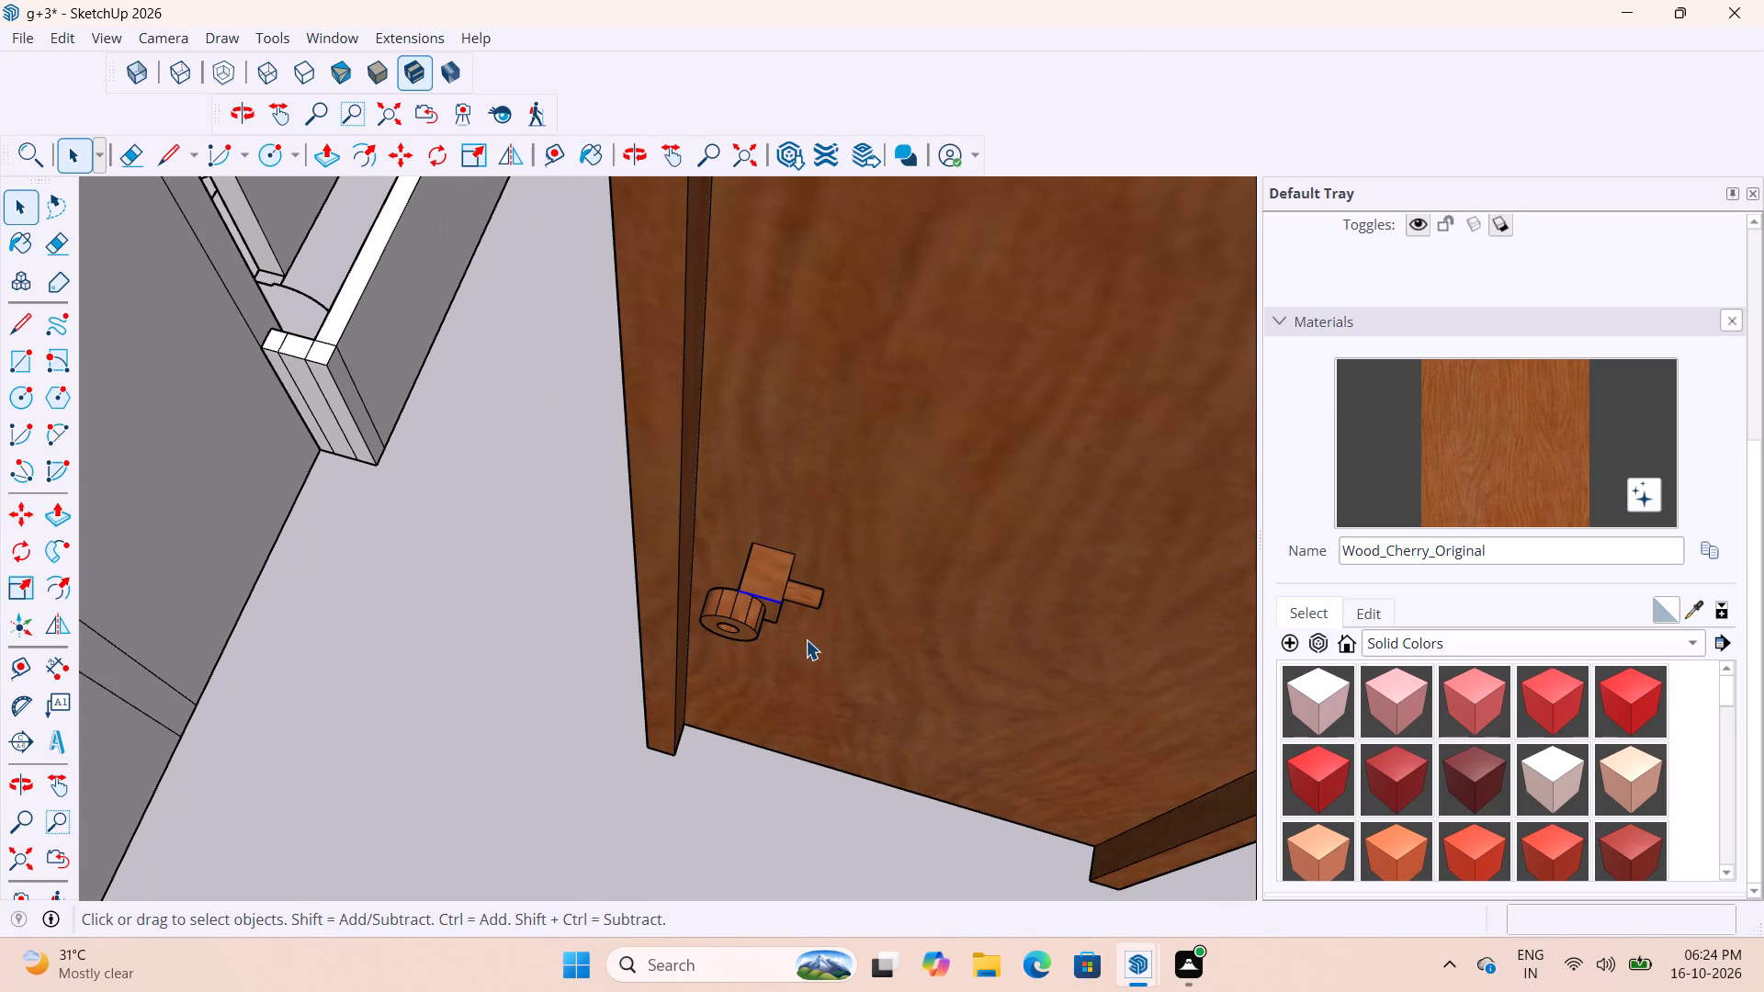
middle_click_drag(878, 533, 903, 397)
left_click(934, 710)
scroll(843, 666, "down", 5)
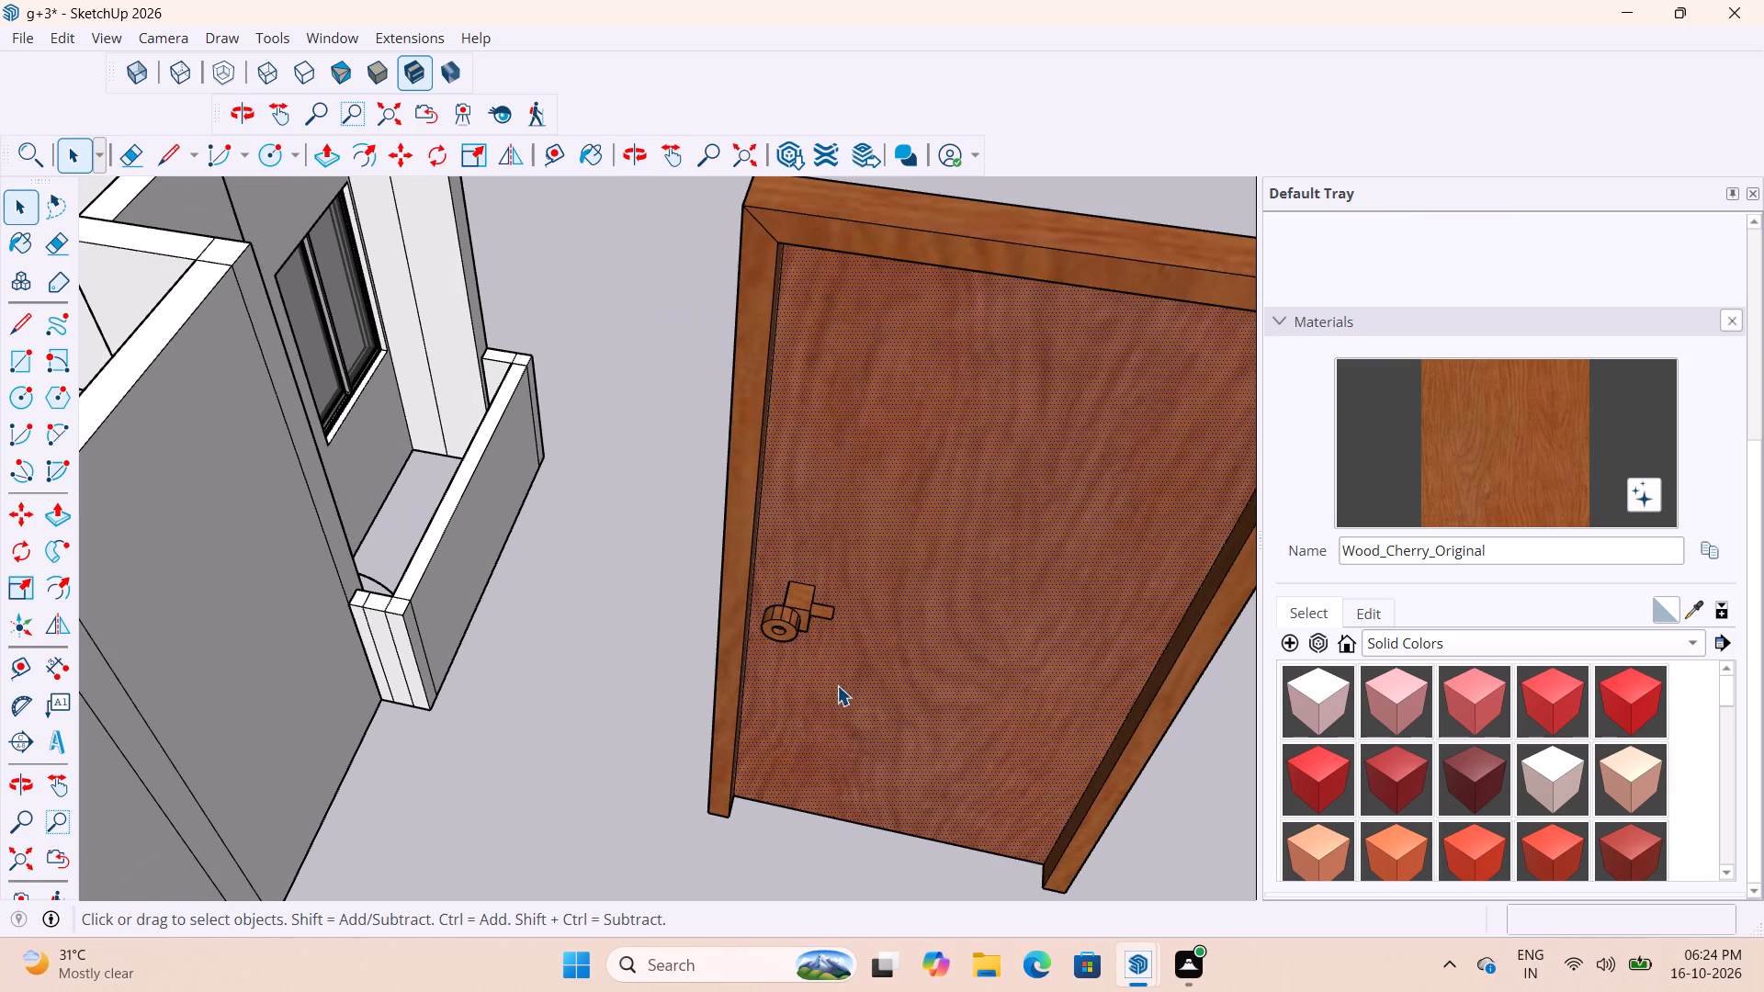
key("Delete")
scroll(847, 592, "up", 3)
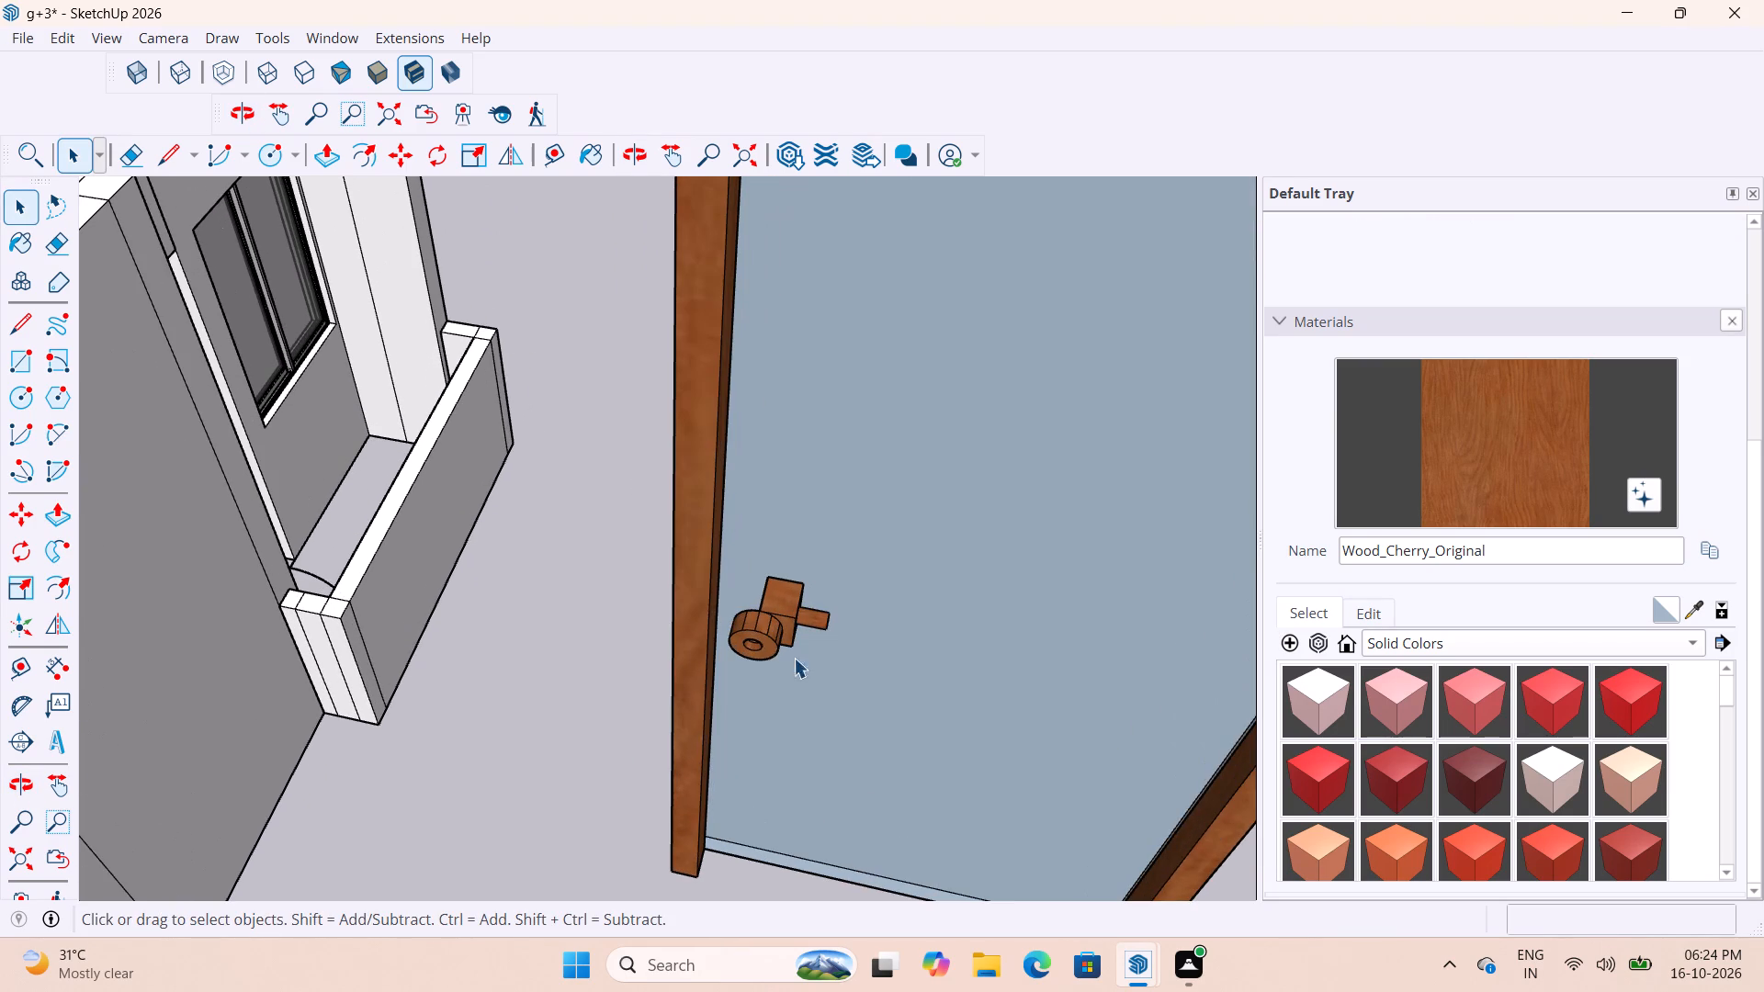
left_click(704, 583)
key("Delete")
scroll(804, 655, "up", 4)
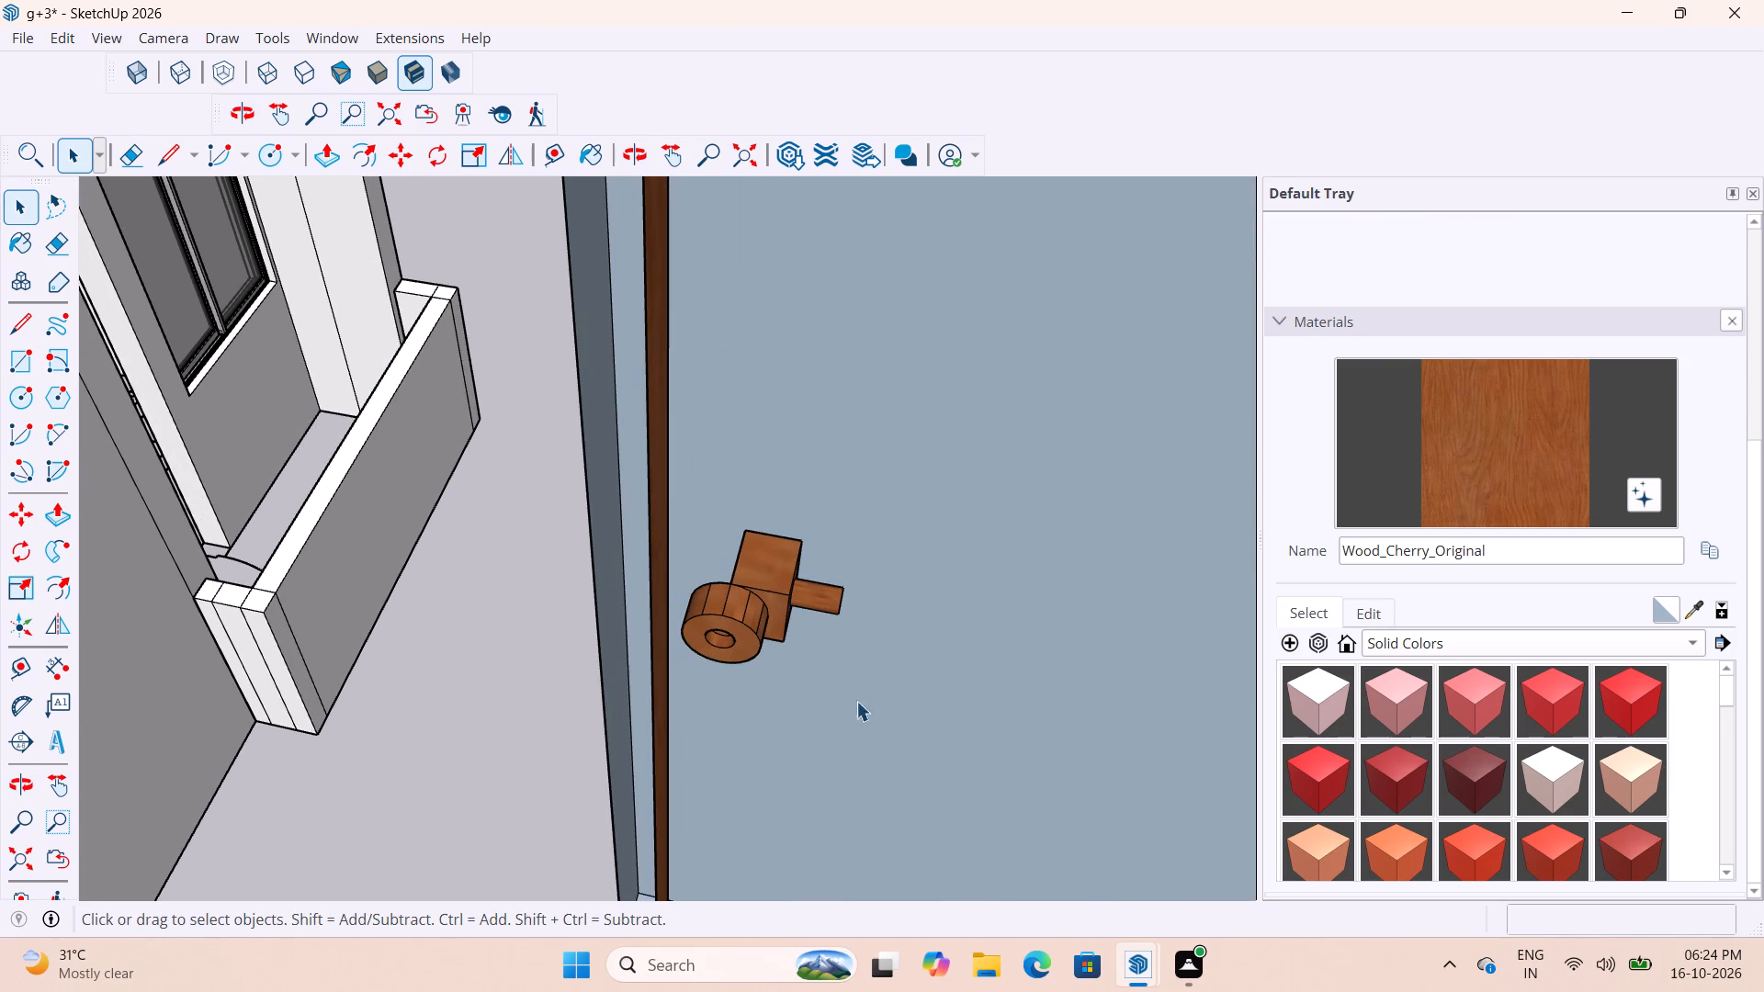
left_click(642, 542)
left_click_drag(739, 479, 588, 449)
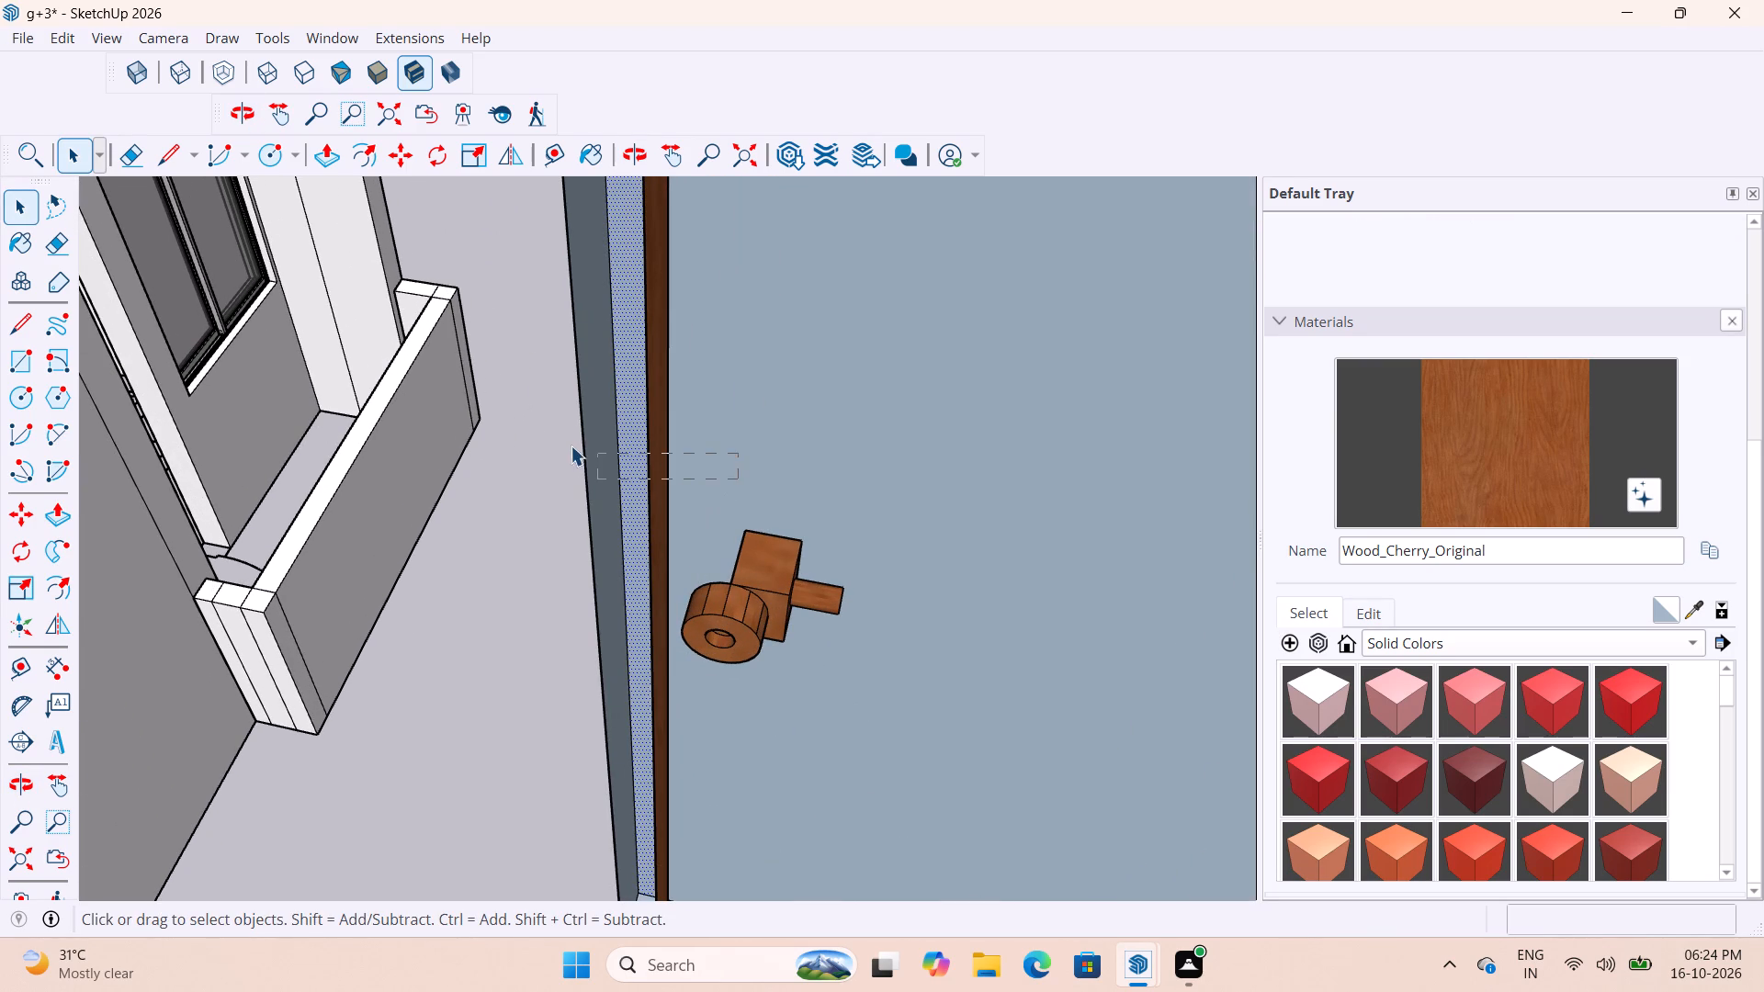
key("Delete")
Select the complete door handle and move it clear of the remaining frame to empty space.
scroll(587, 490, "down", 4)
middle_click_drag(750, 626, 1101, 556)
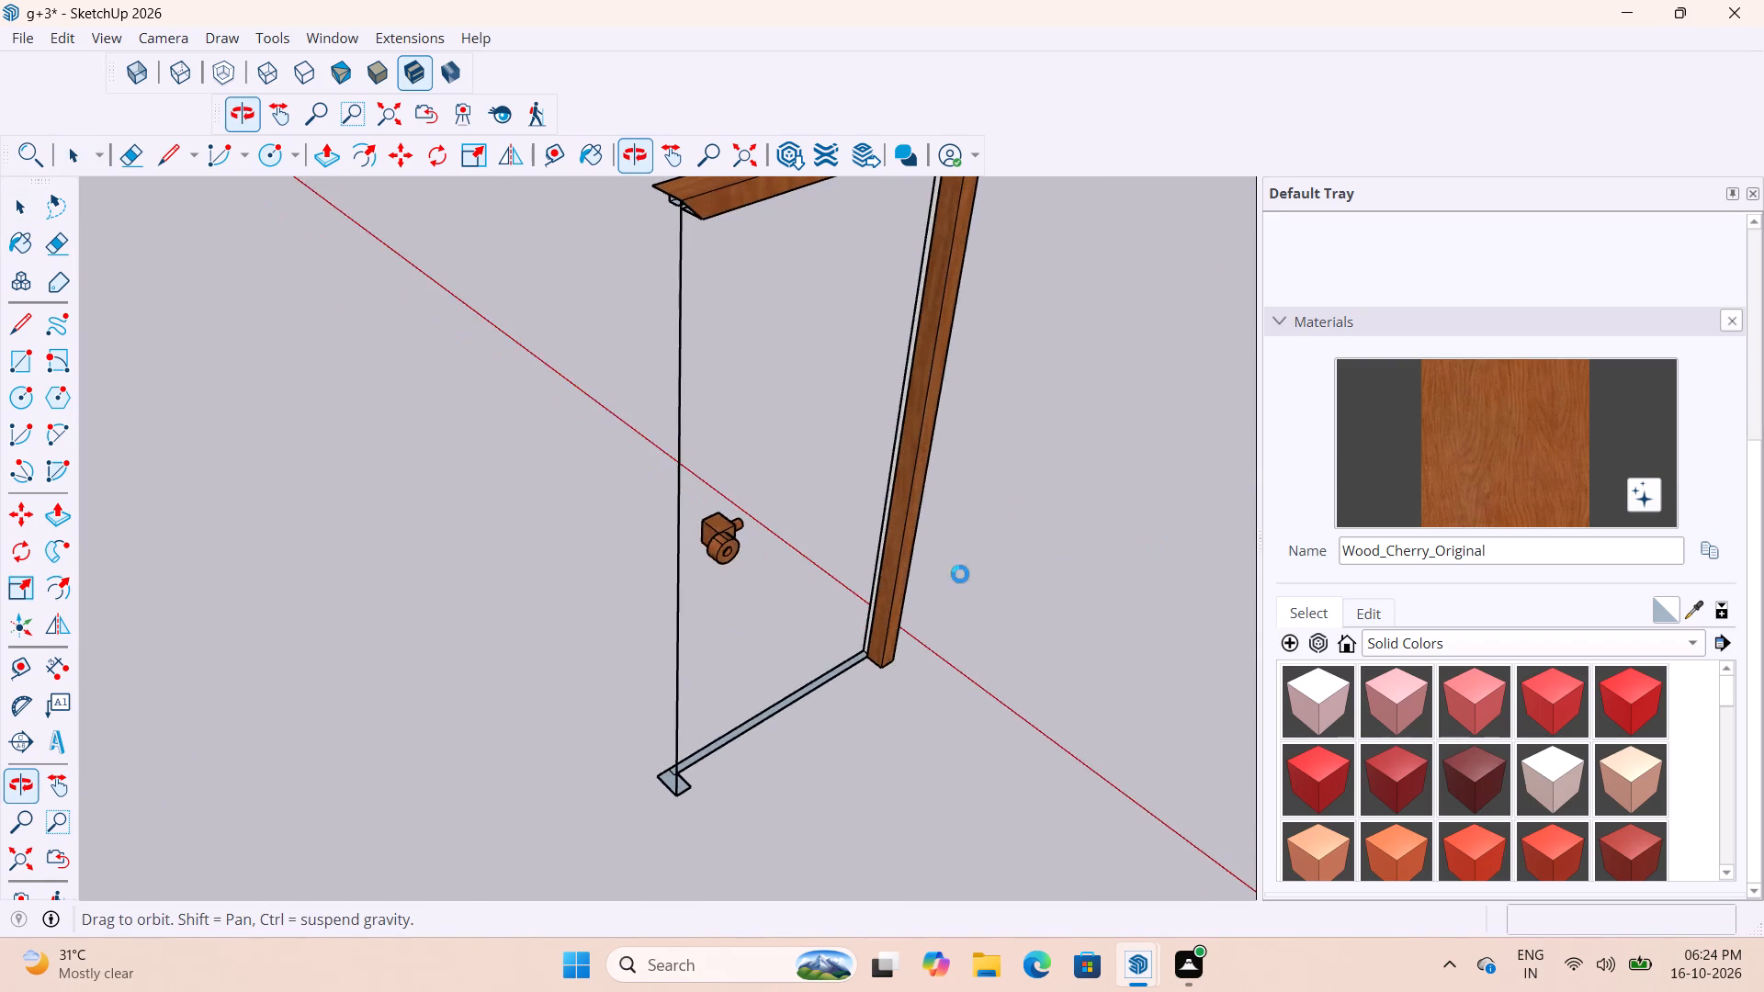
scroll(780, 539, "up", 5)
scroll(679, 561, "down", 4)
left_click_drag(697, 649, 648, 553)
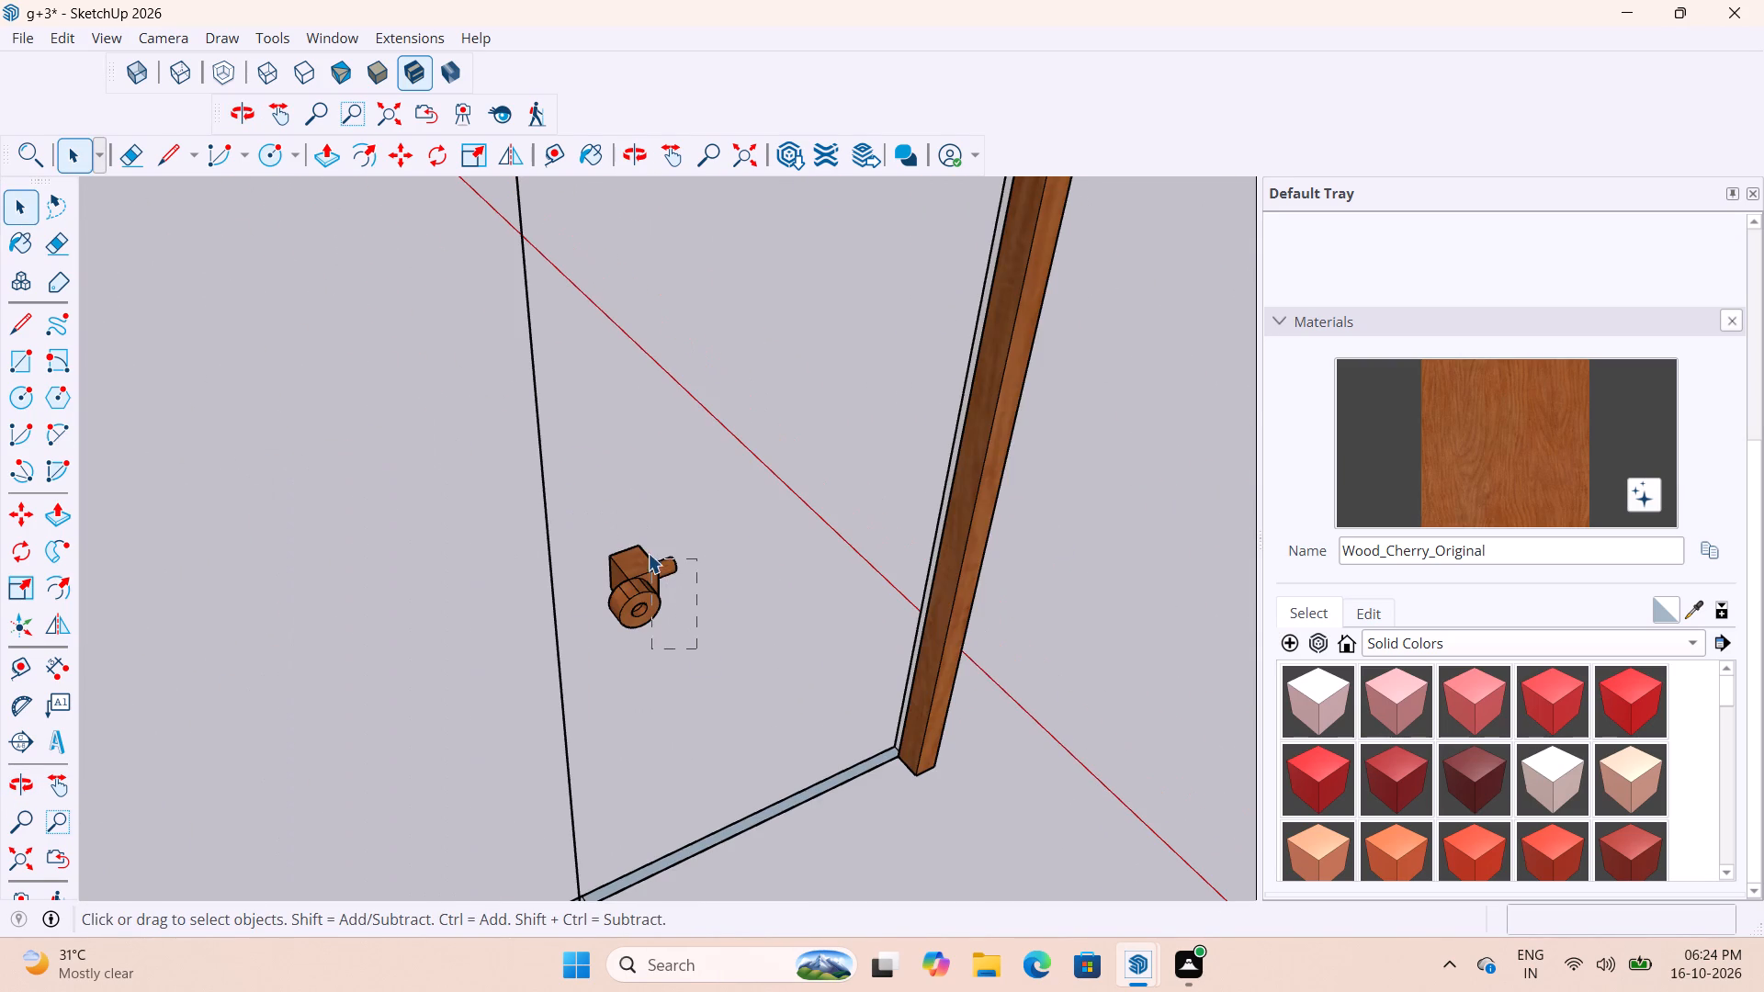
left_click_drag(648, 553, 597, 512)
scroll(595, 511, "up", 6)
scroll(595, 525, "down", 5)
middle_click_drag(616, 596, 752, 624)
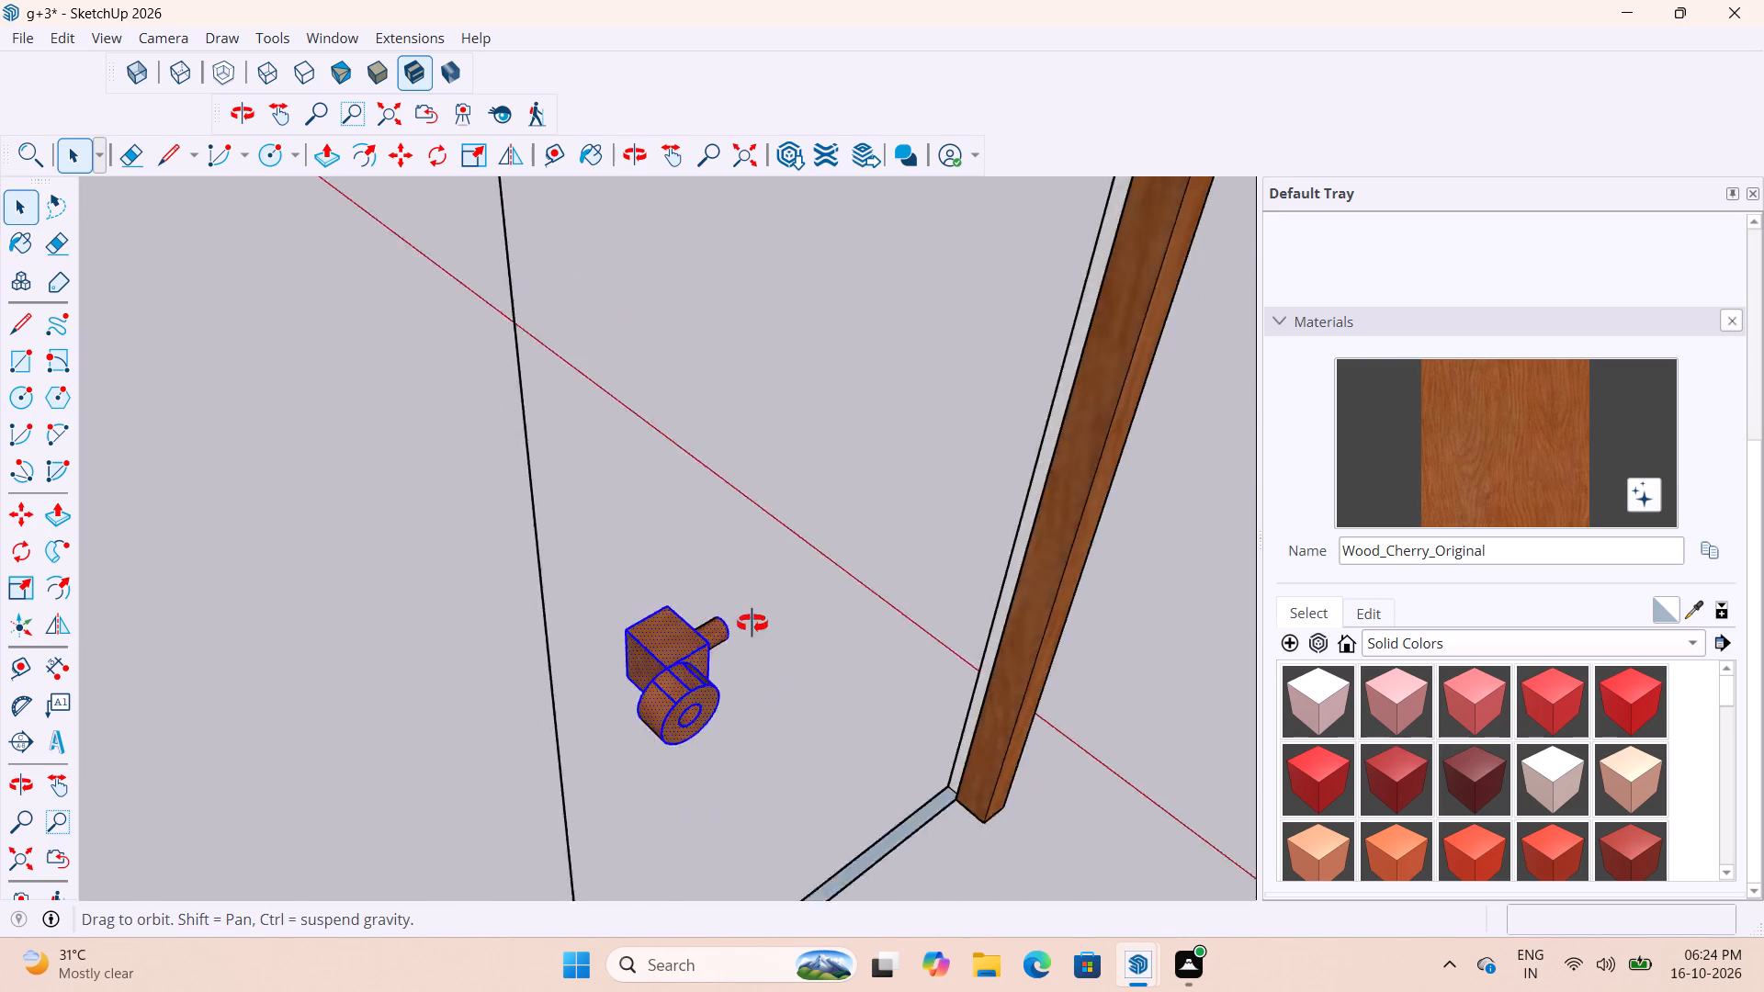
middle_click_drag(752, 624, 1550, 423)
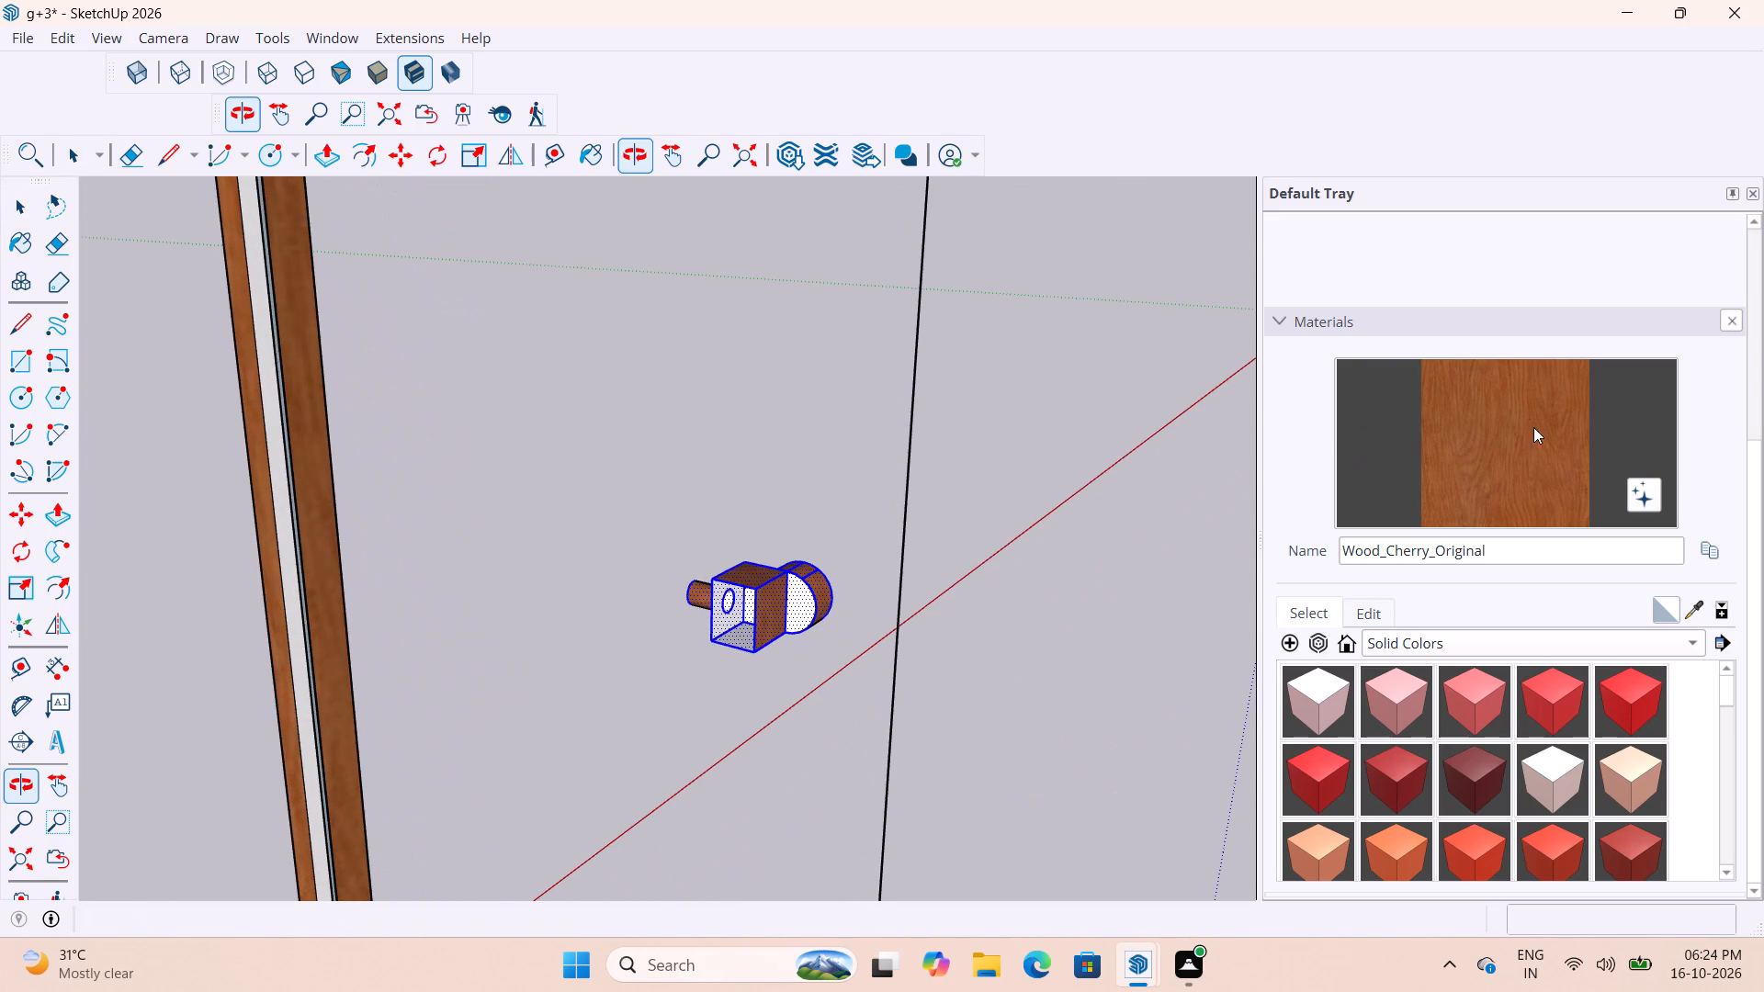
middle_click_drag(1050, 600, 155, 732)
scroll(450, 713, "down", 2)
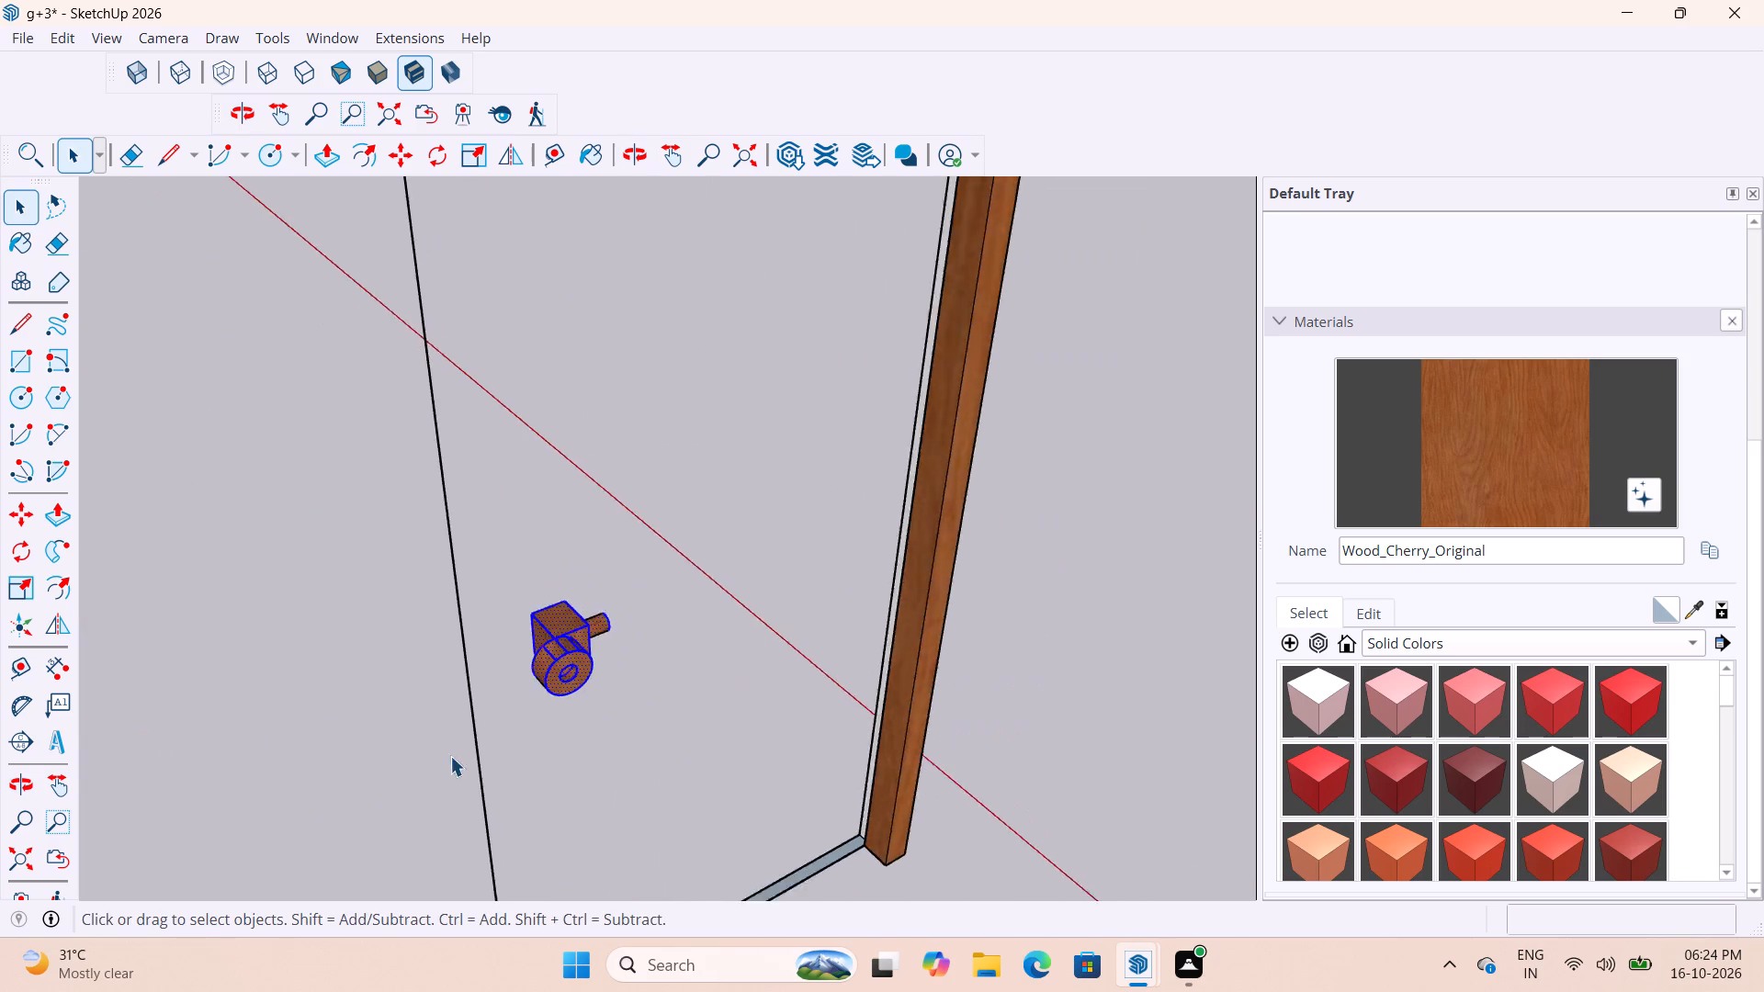
scroll(450, 756, "down", 7)
scroll(494, 719, "up", 3)
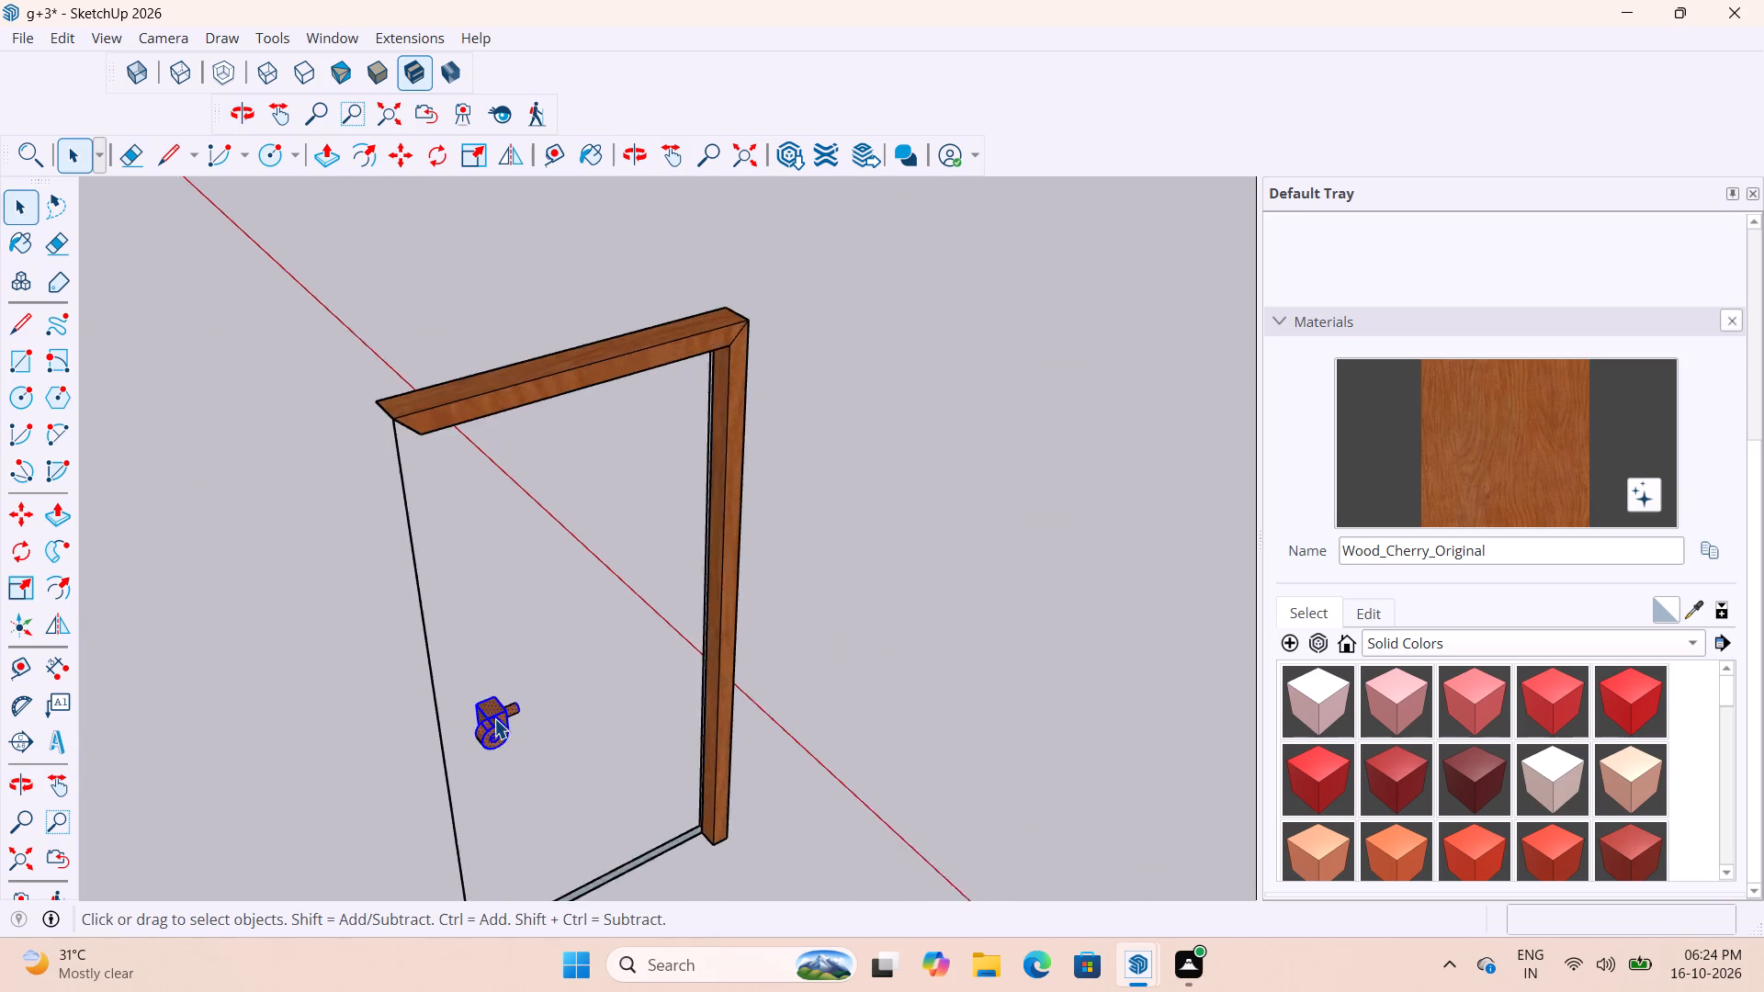
scroll(494, 718, "up", 6)
key("m")
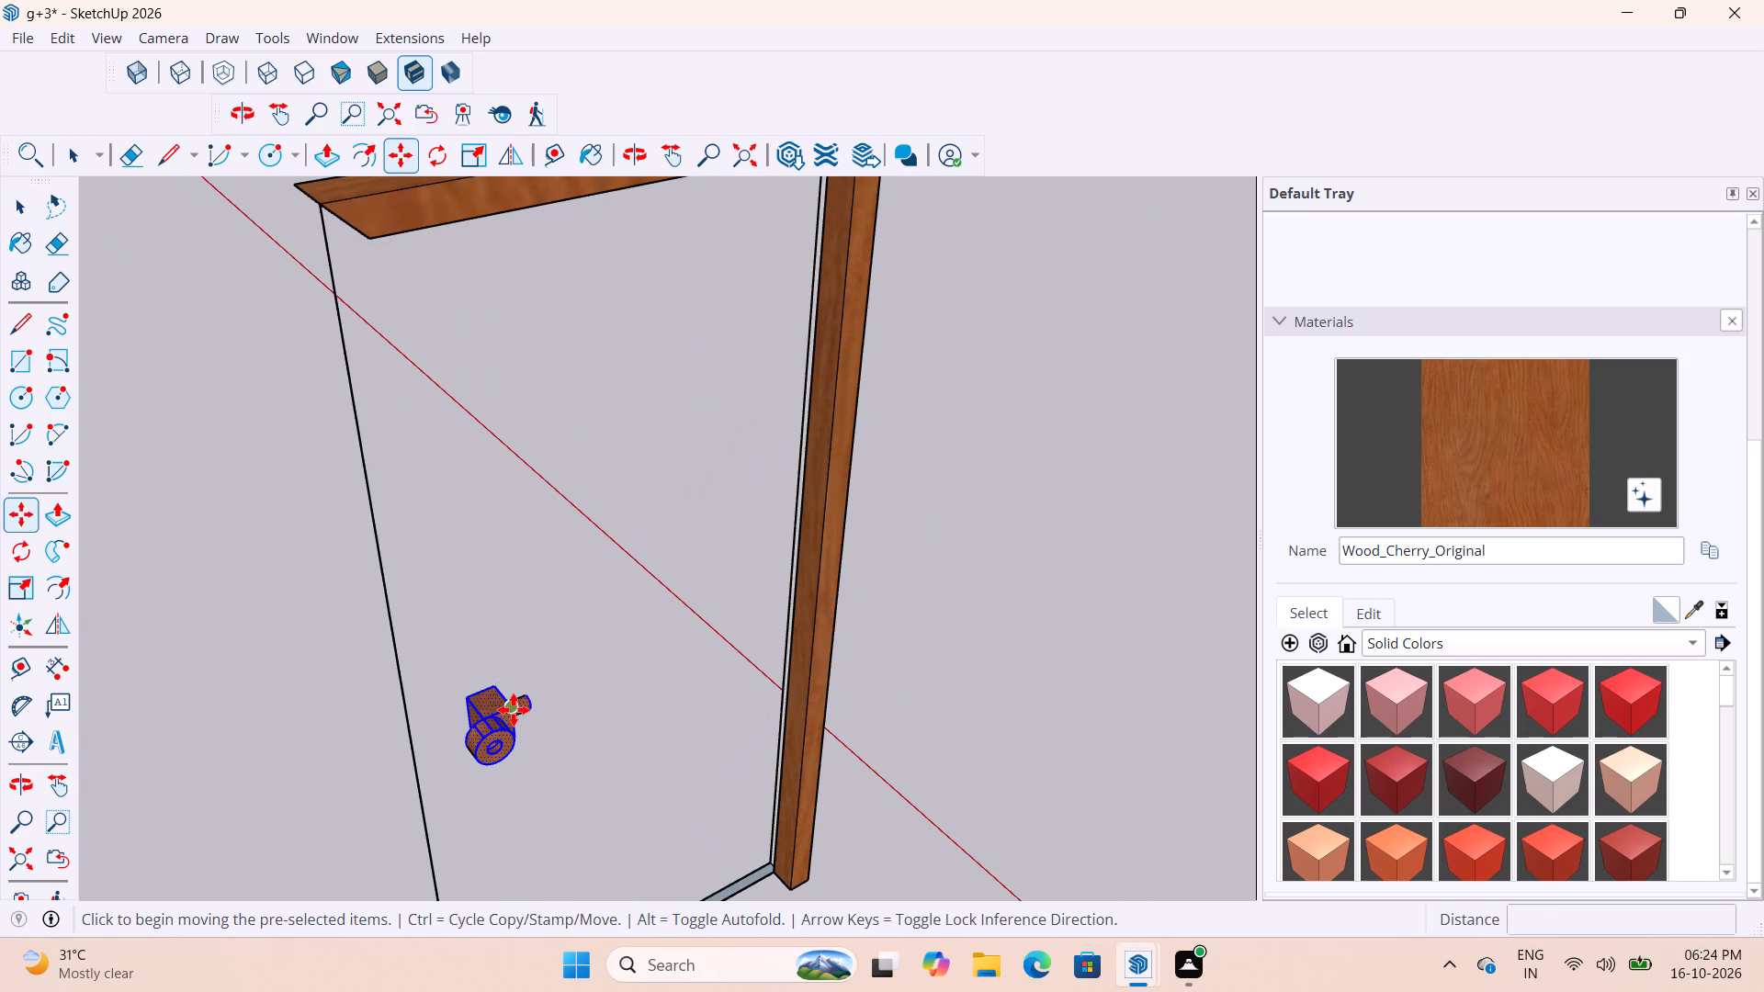
left_click_drag(514, 710, 539, 715)
scroll(664, 681, "down", 10)
left_click(892, 606)
key("space")
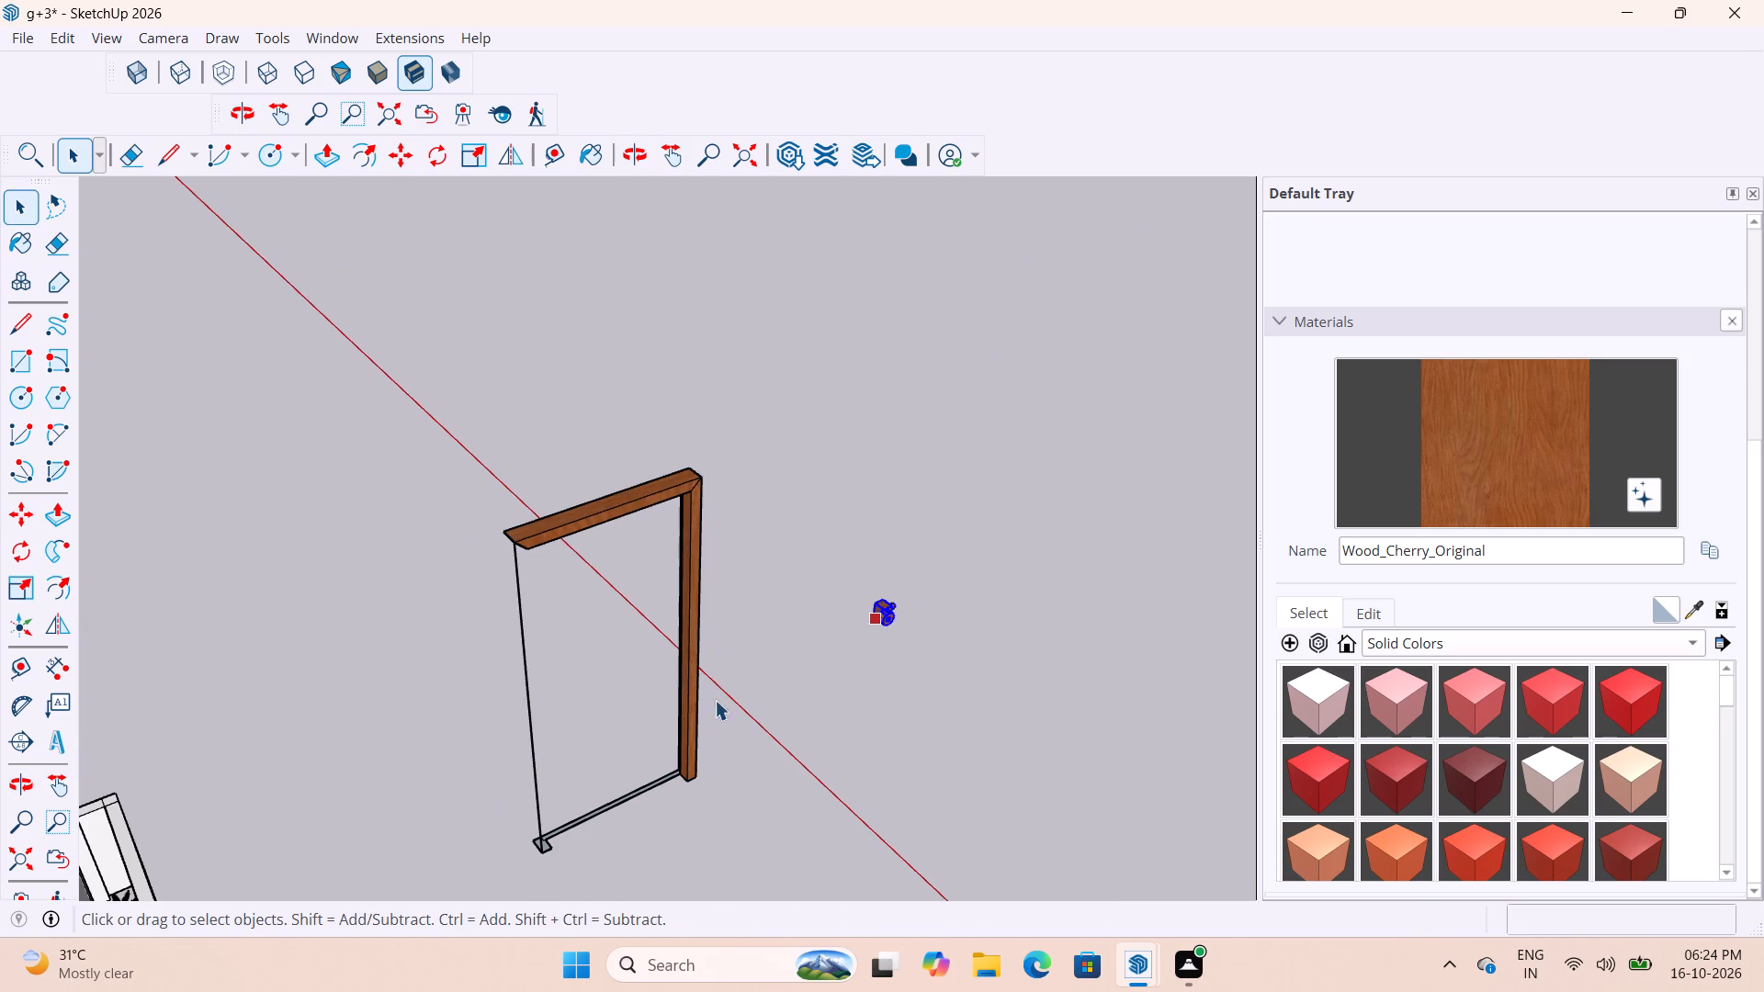
Delete the leftover door frame geometry, including its small corner outline, keeping only the handle.
scroll(628, 682, "down", 5)
left_click_drag(707, 799, 507, 577)
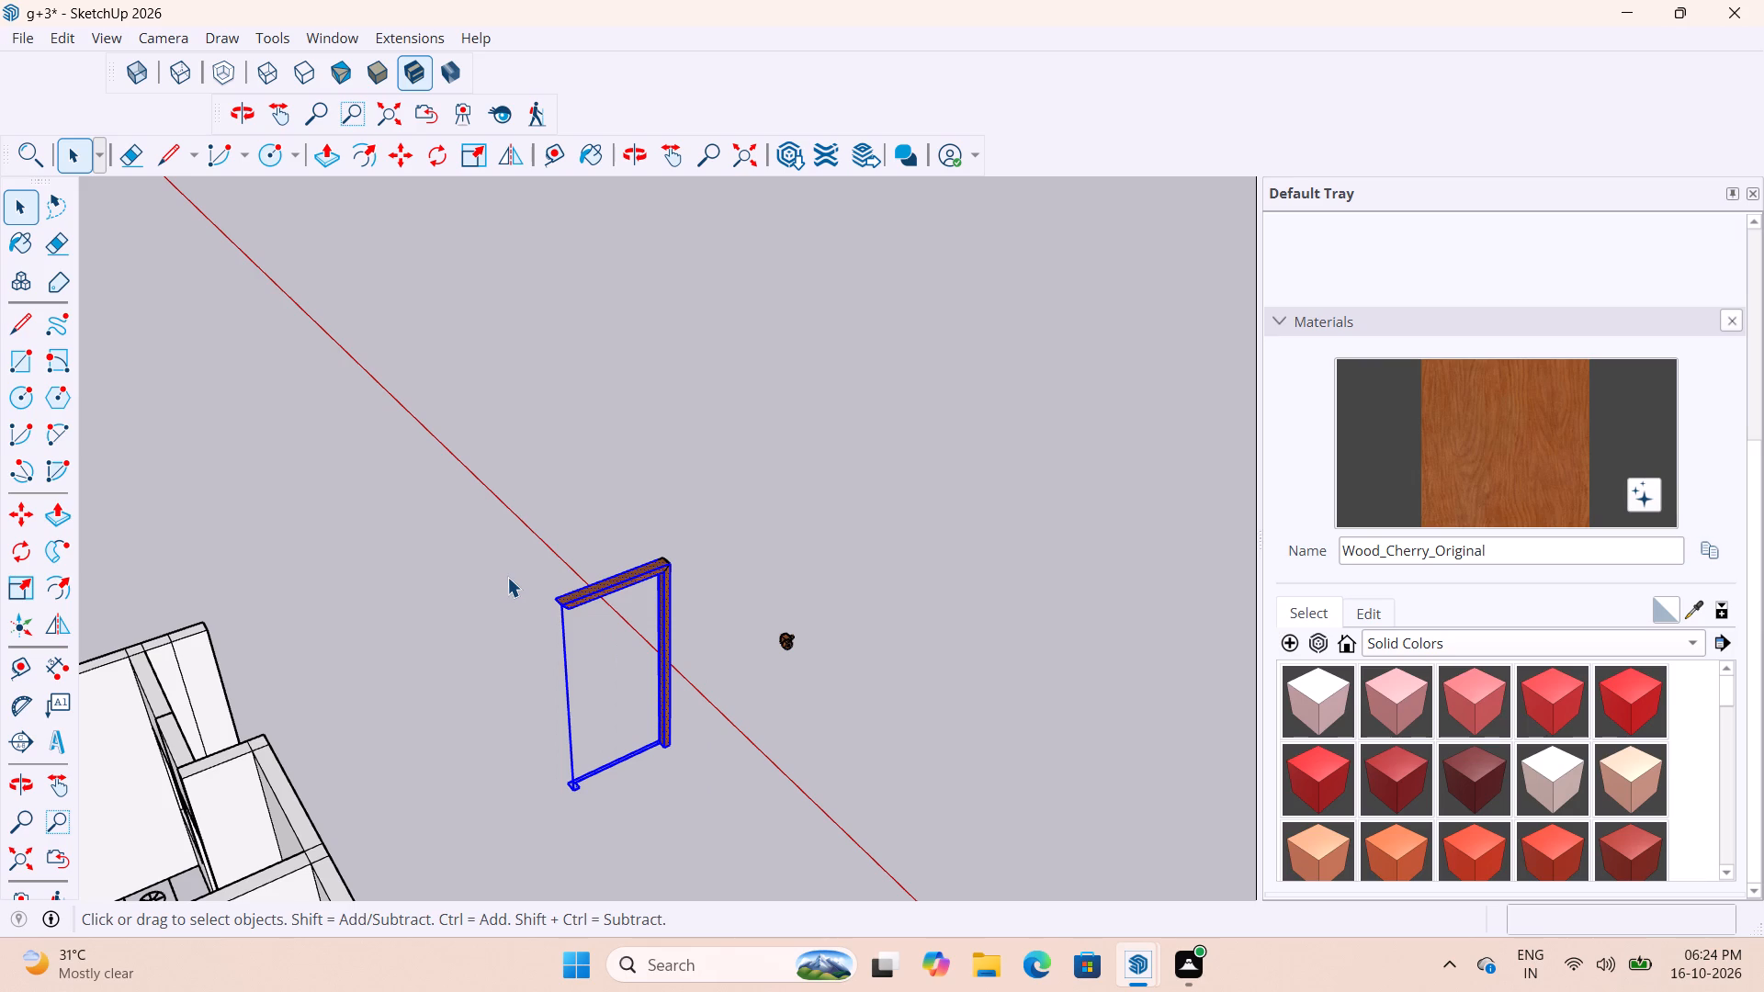
key("Delete")
left_click_drag(697, 593, 643, 513)
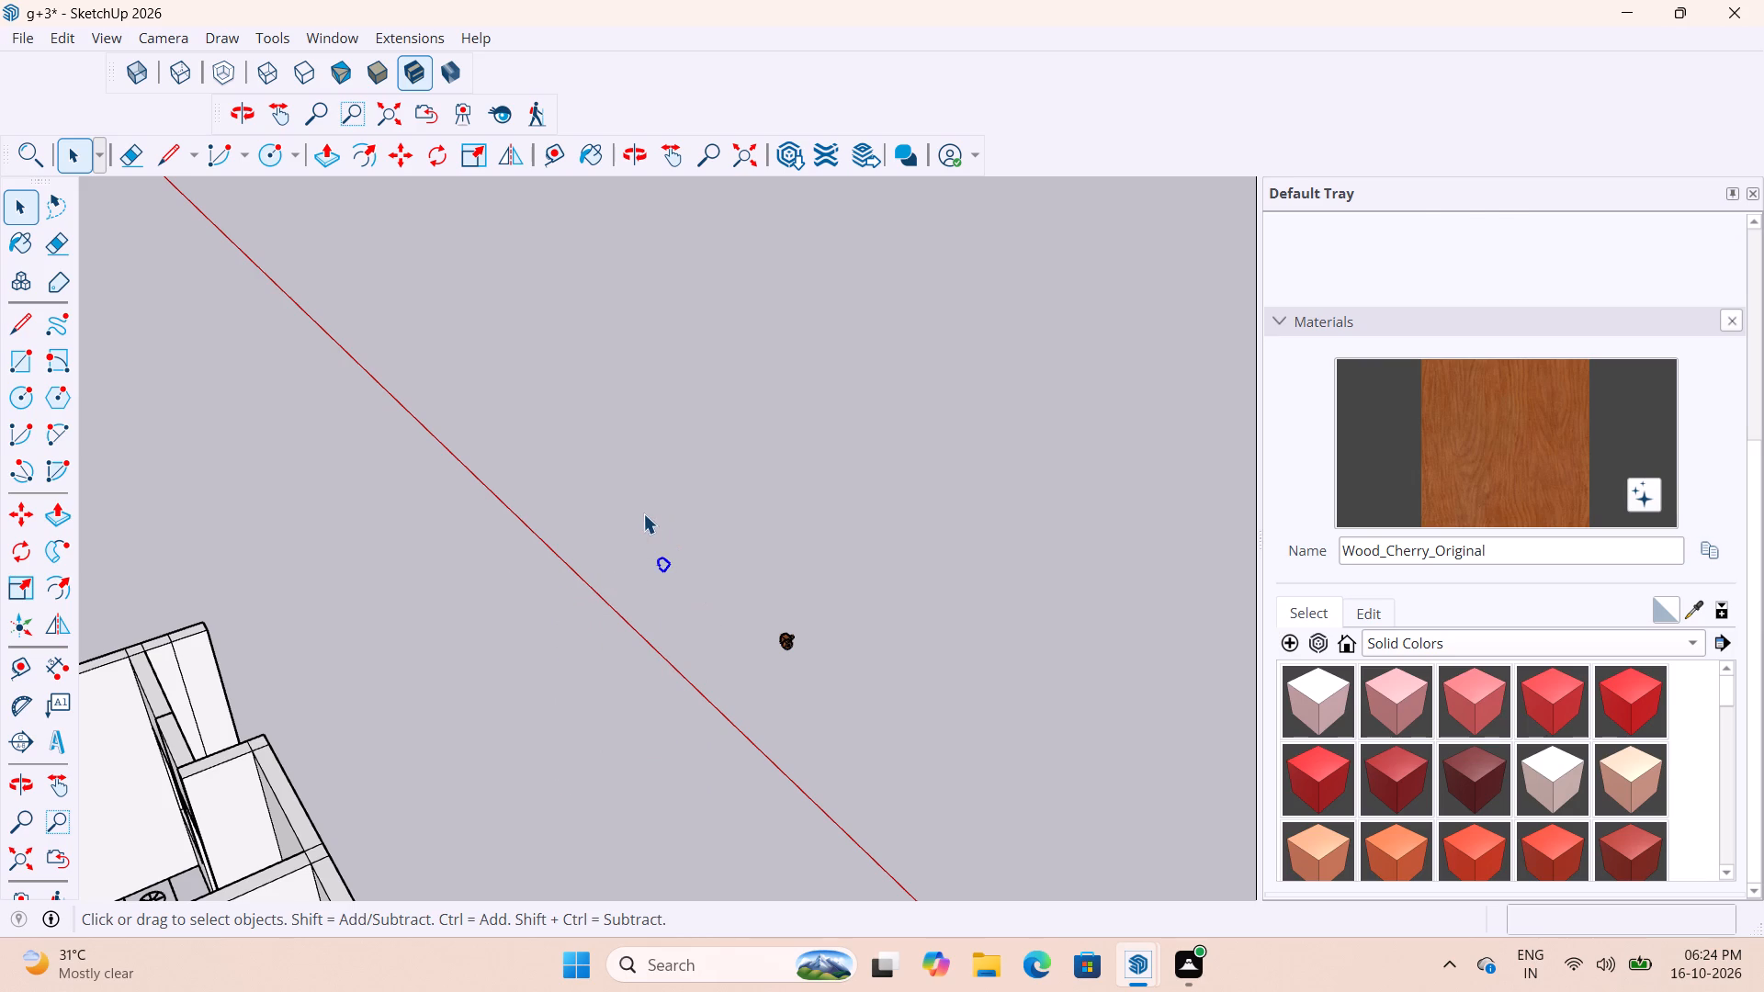
key("Delete")
Push/Pull the handle block's recessed inner face about 3" outward, flush with the block's open end.
scroll(843, 594, "up", 1)
middle_click_drag(844, 631, 737, 677)
scroll(778, 704, "up", 9)
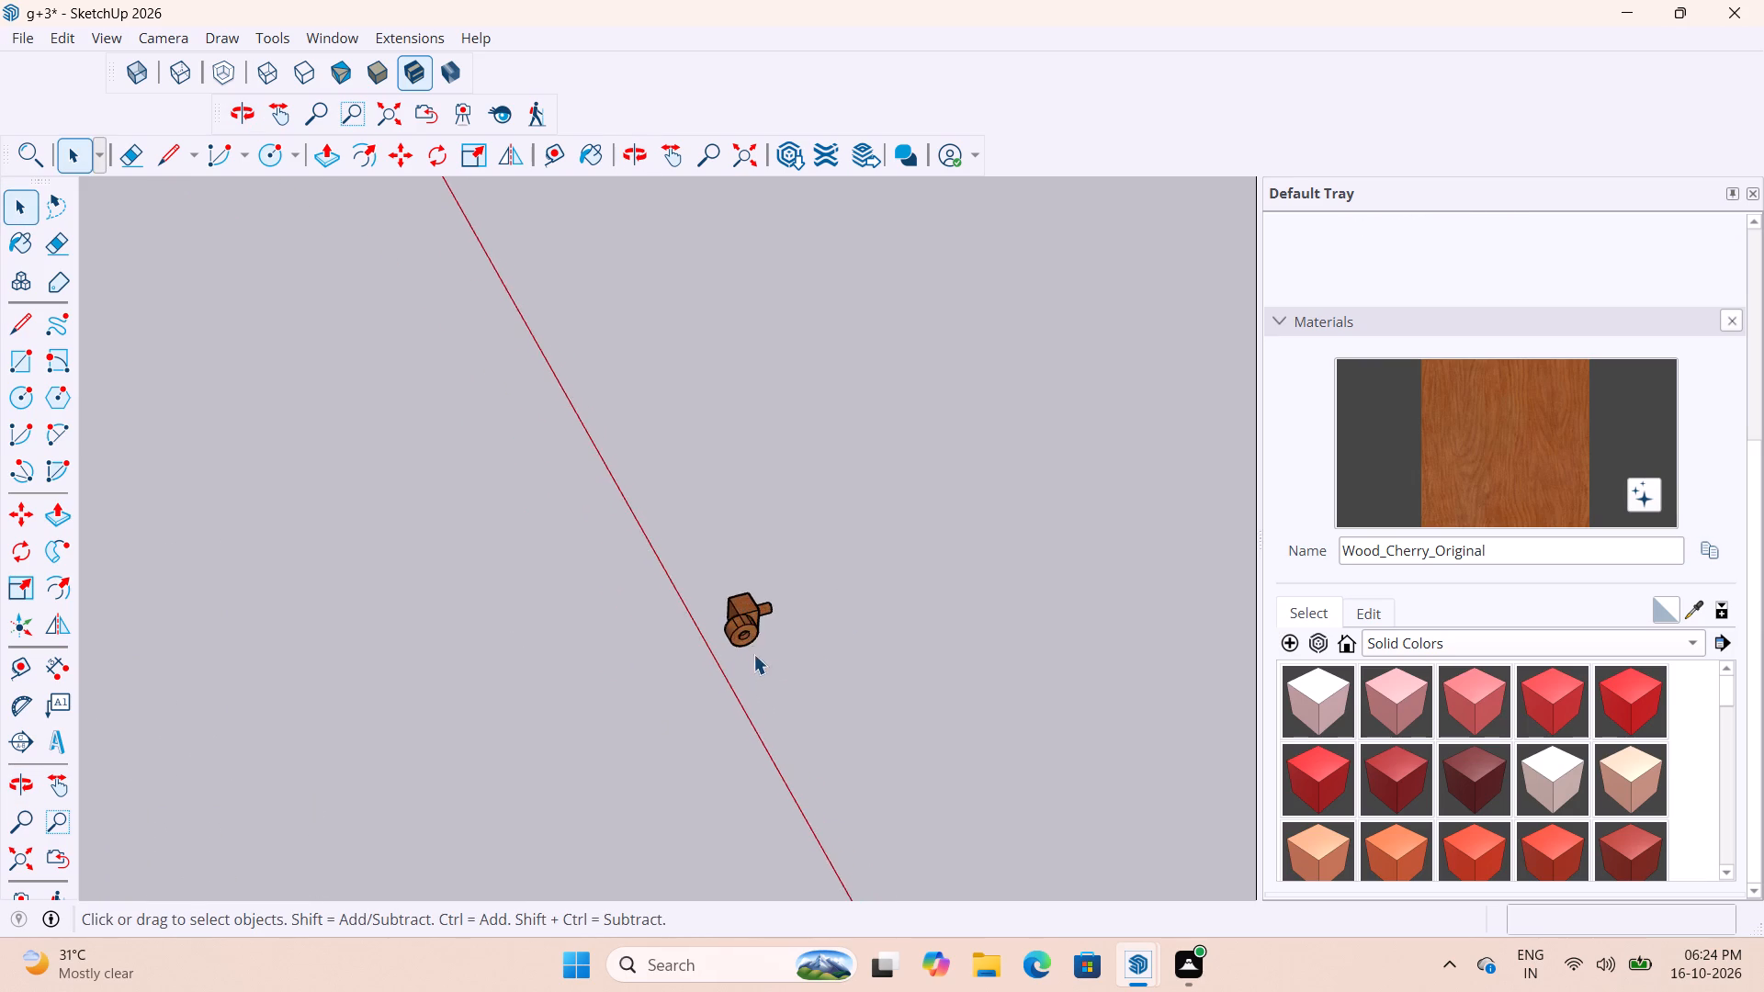
middle_click_drag(753, 654, 717, 582)
middle_click_drag(697, 623, 1346, 588)
scroll(865, 578, "up", 3)
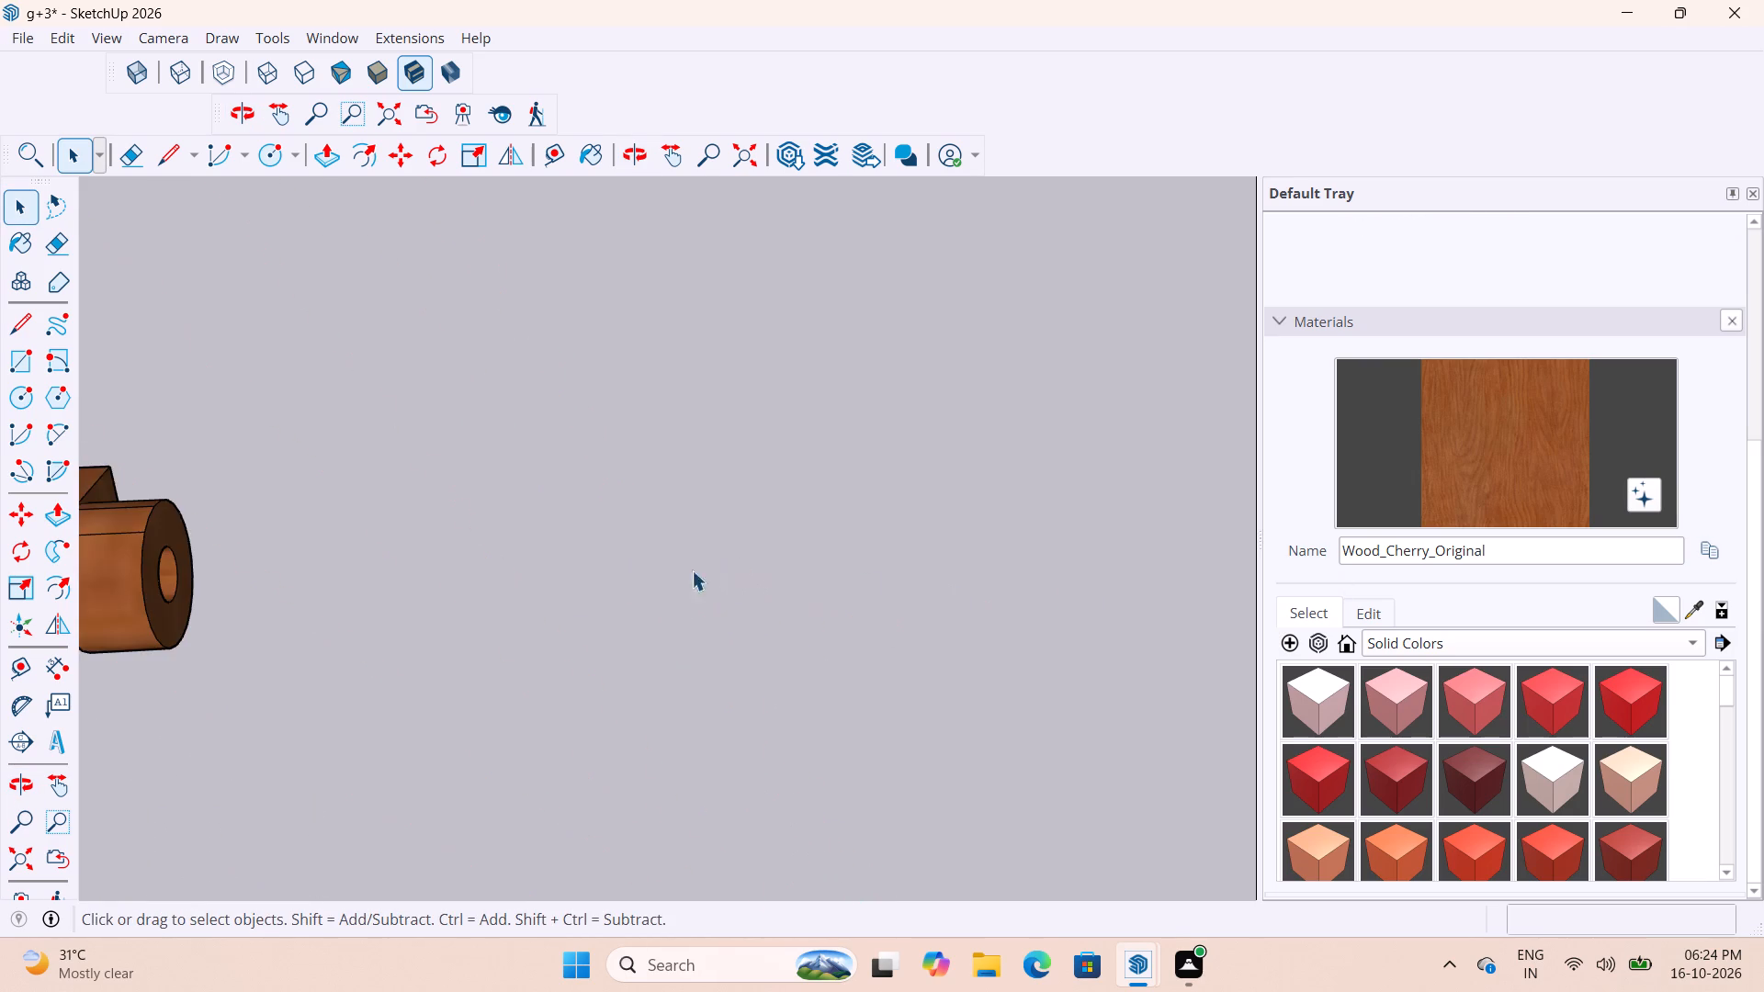
scroll(913, 524, "down", 4)
middle_click_drag(801, 528, 1010, 525)
scroll(738, 517, "up", 6)
scroll(794, 490, "down", 5)
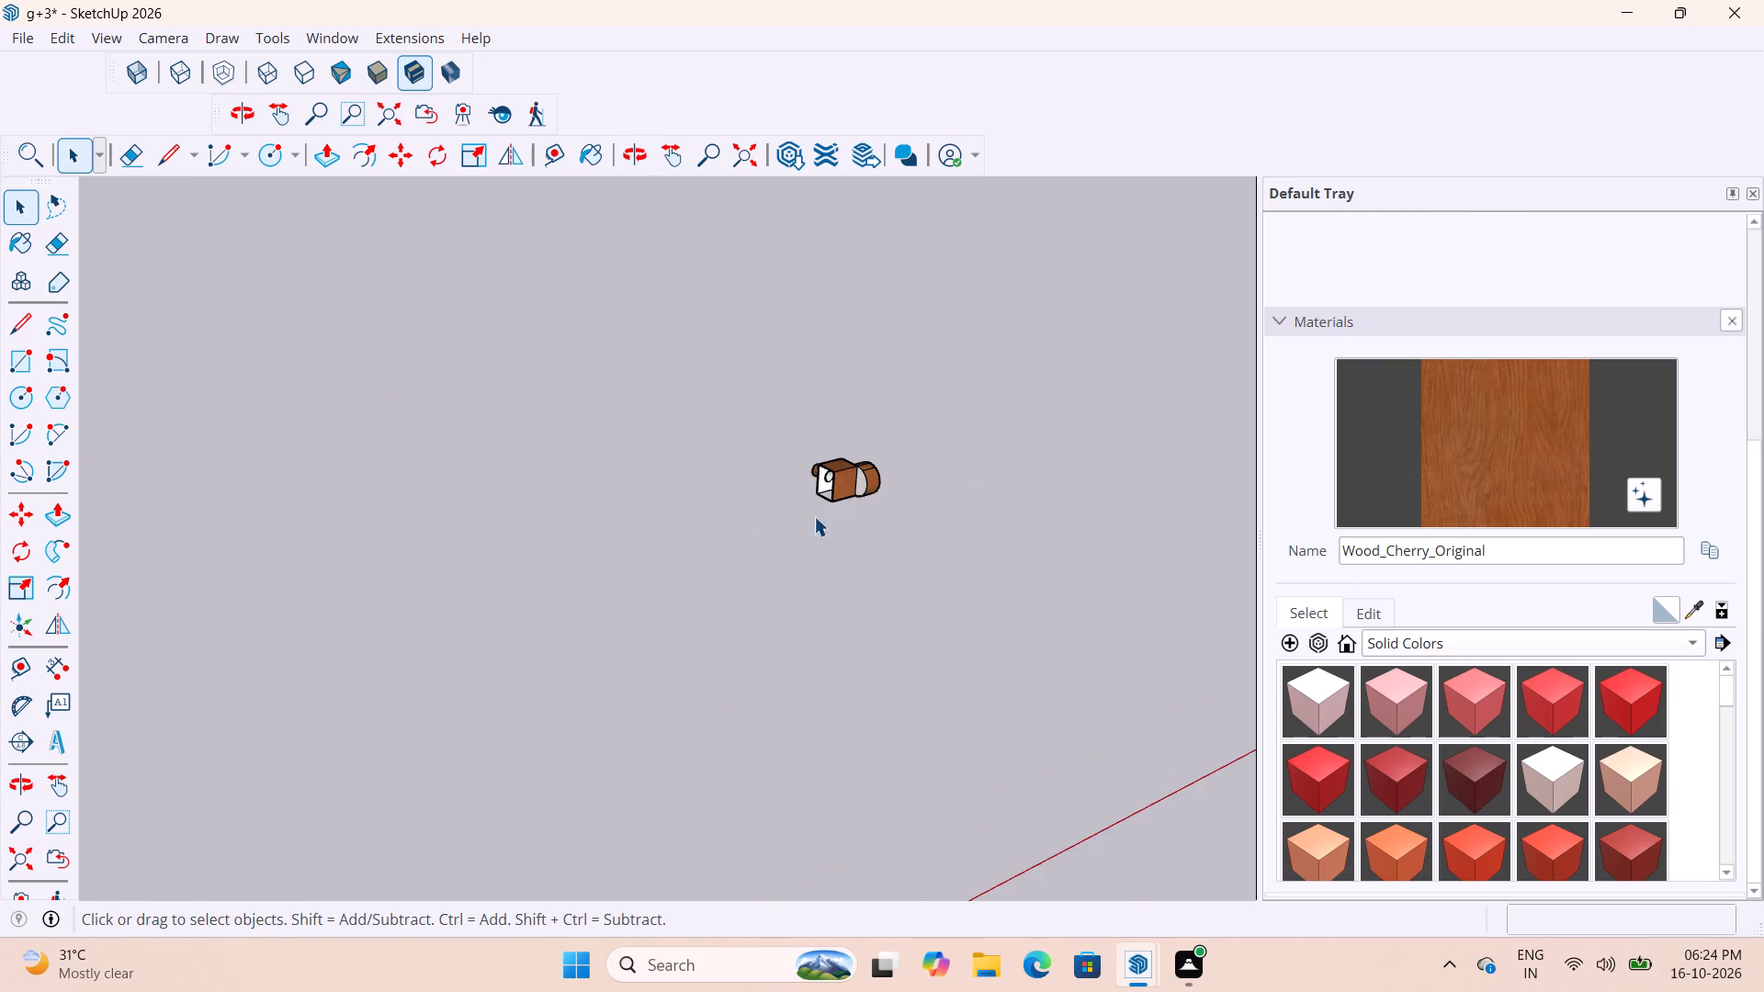
scroll(837, 489, "up", 4)
middle_click_drag(834, 466, 984, 451)
scroll(826, 462, "up", 9)
middle_click_drag(791, 460, 874, 434)
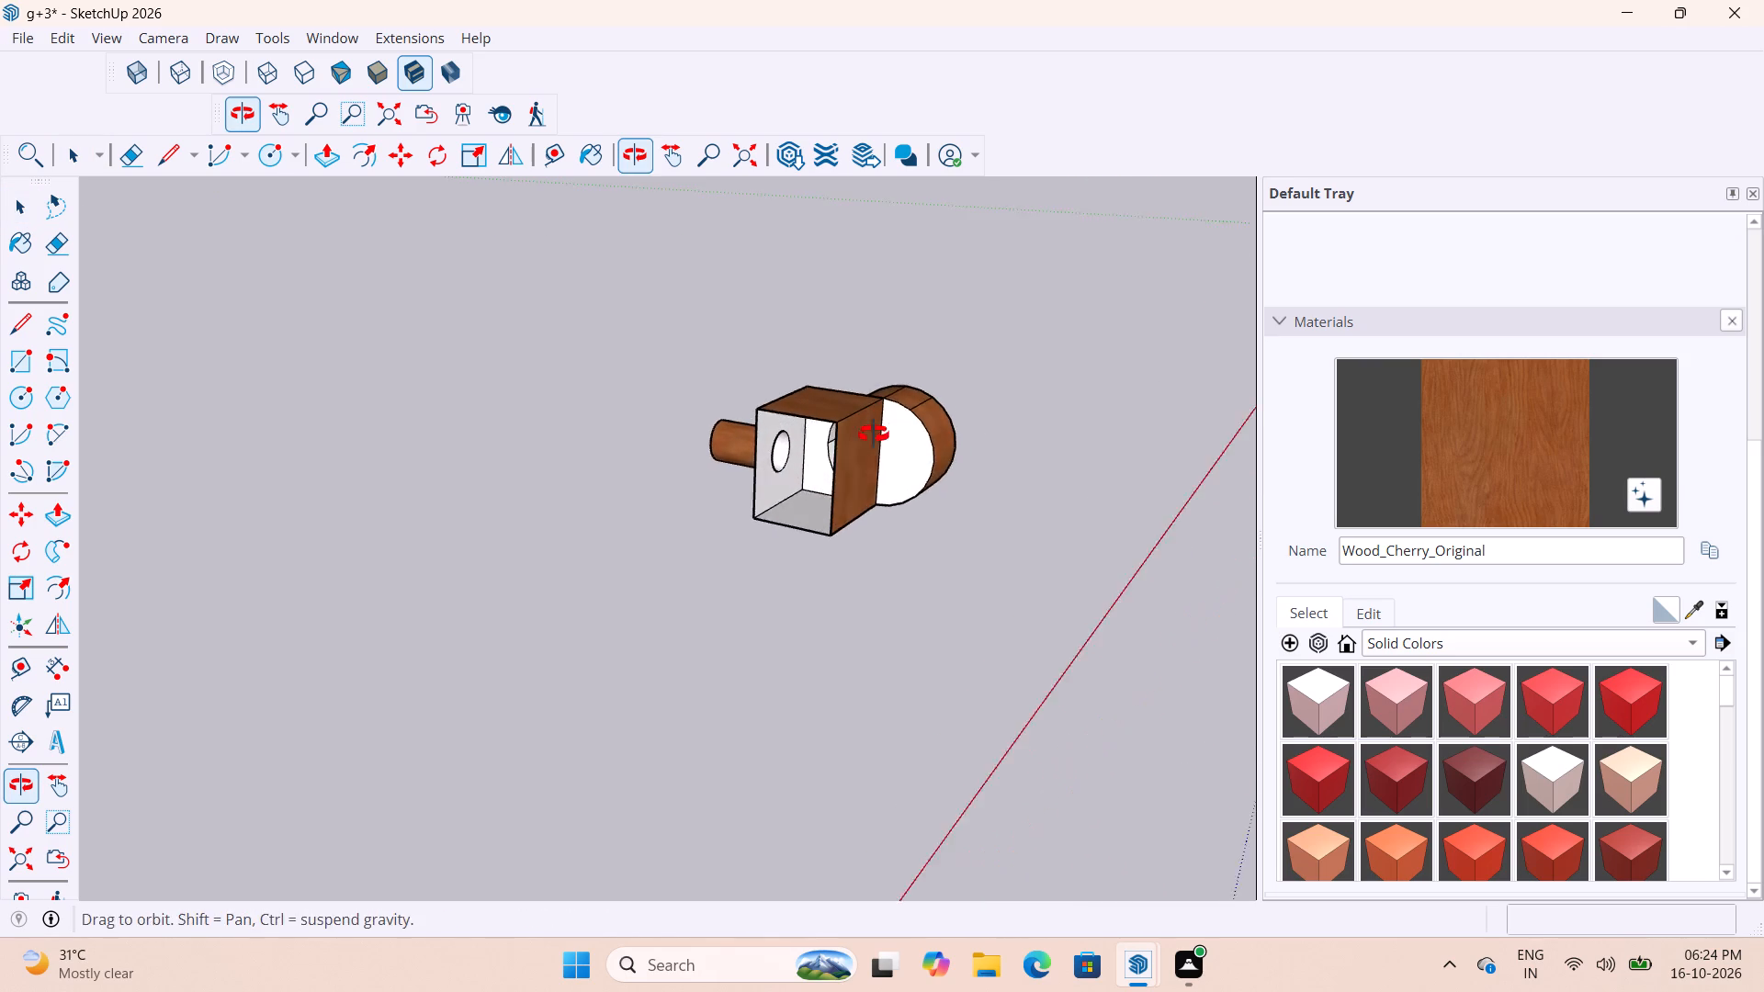
middle_click_drag(874, 434, 906, 423)
scroll(803, 452, "up", 3)
middle_click_drag(836, 430, 930, 407)
scroll(806, 428, "up", 3)
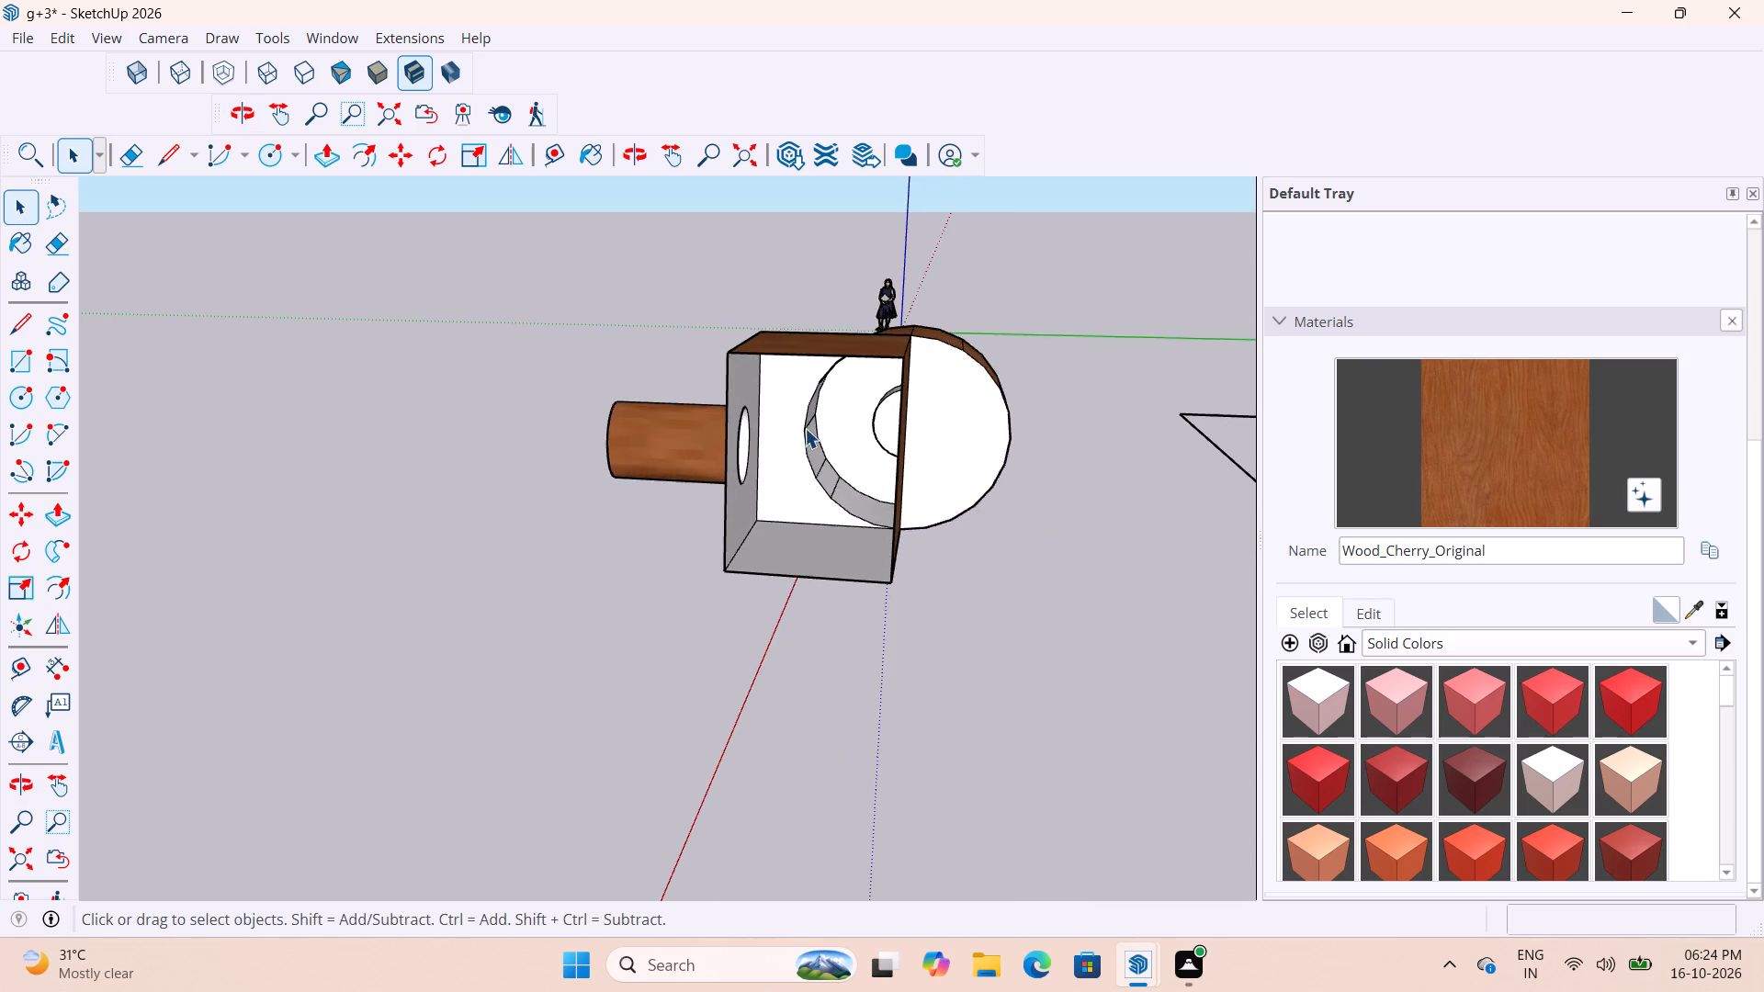
scroll(805, 428, "up", 3)
double_click(786, 442)
key("p")
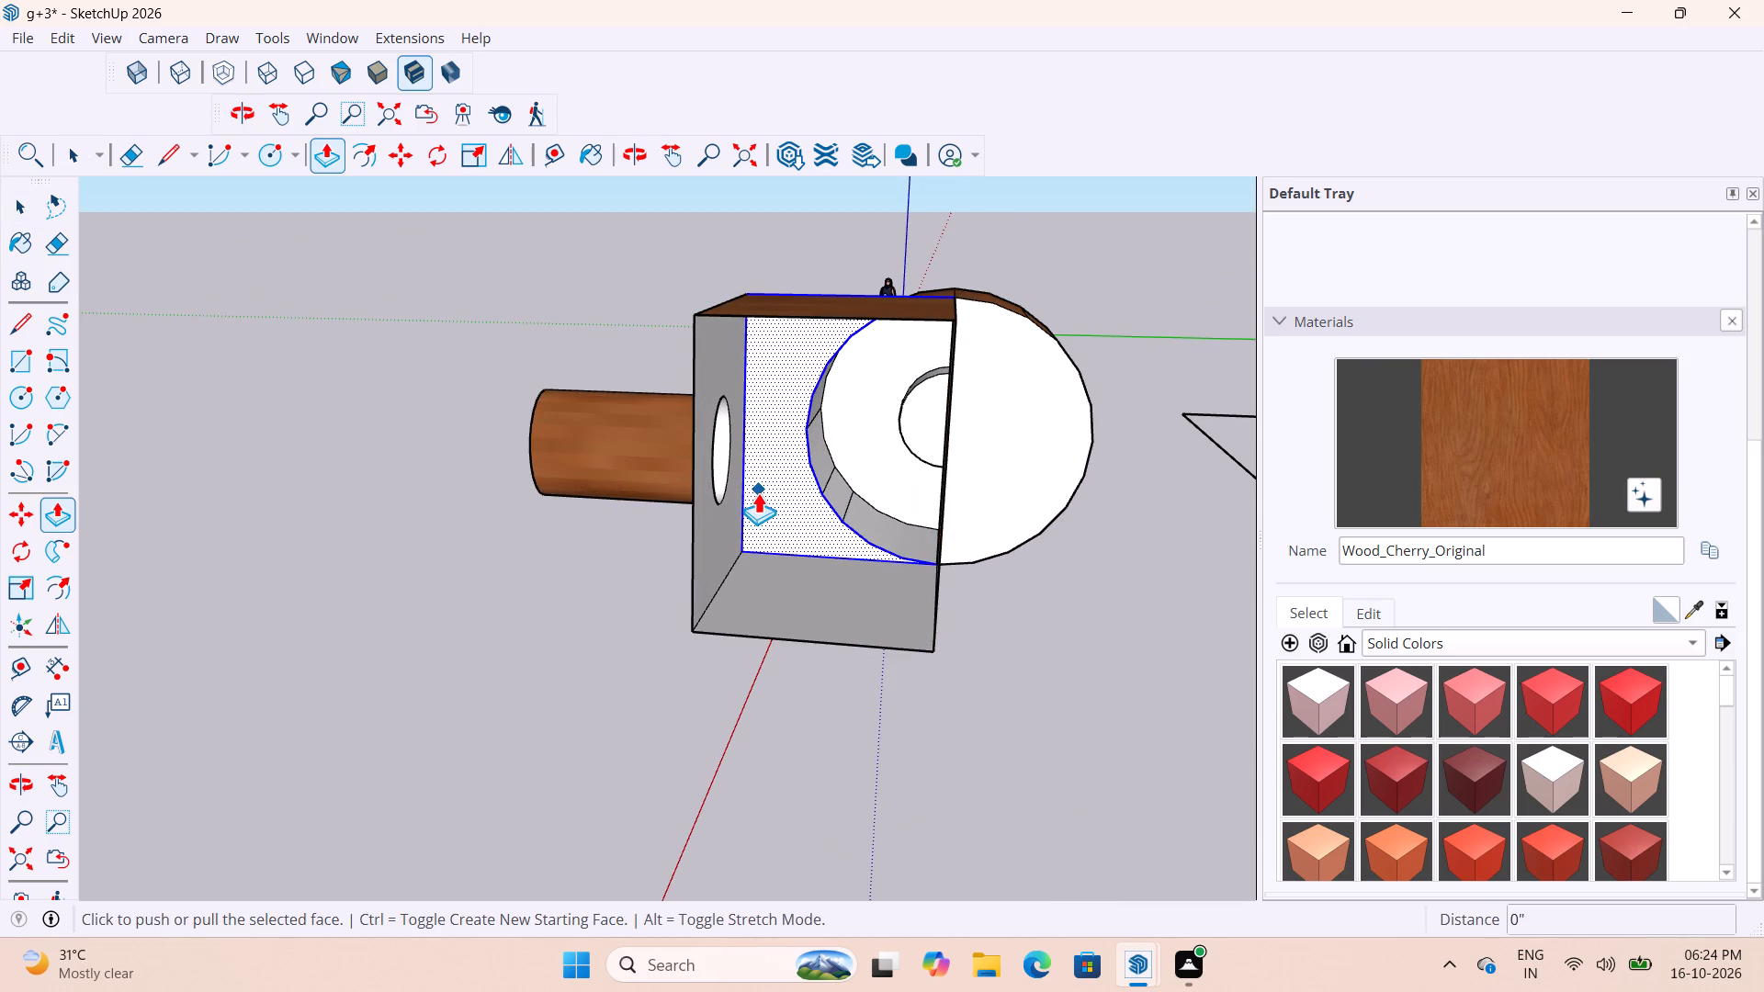
left_click(764, 475)
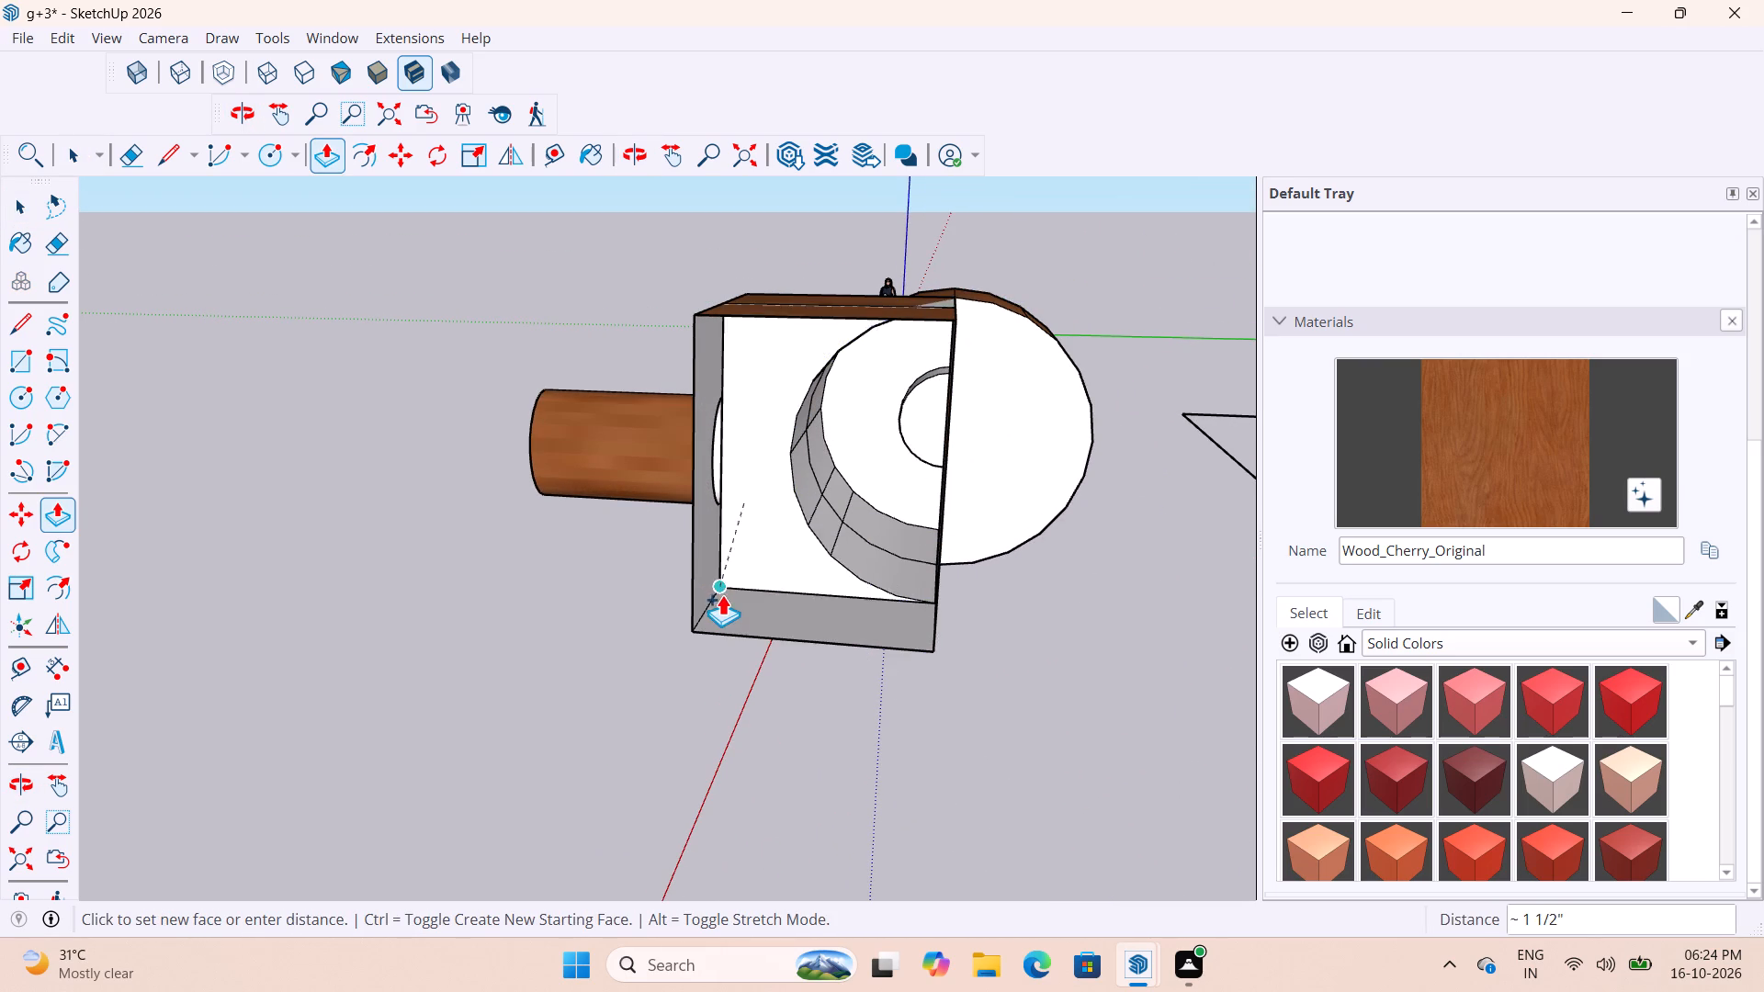
left_click(692, 327)
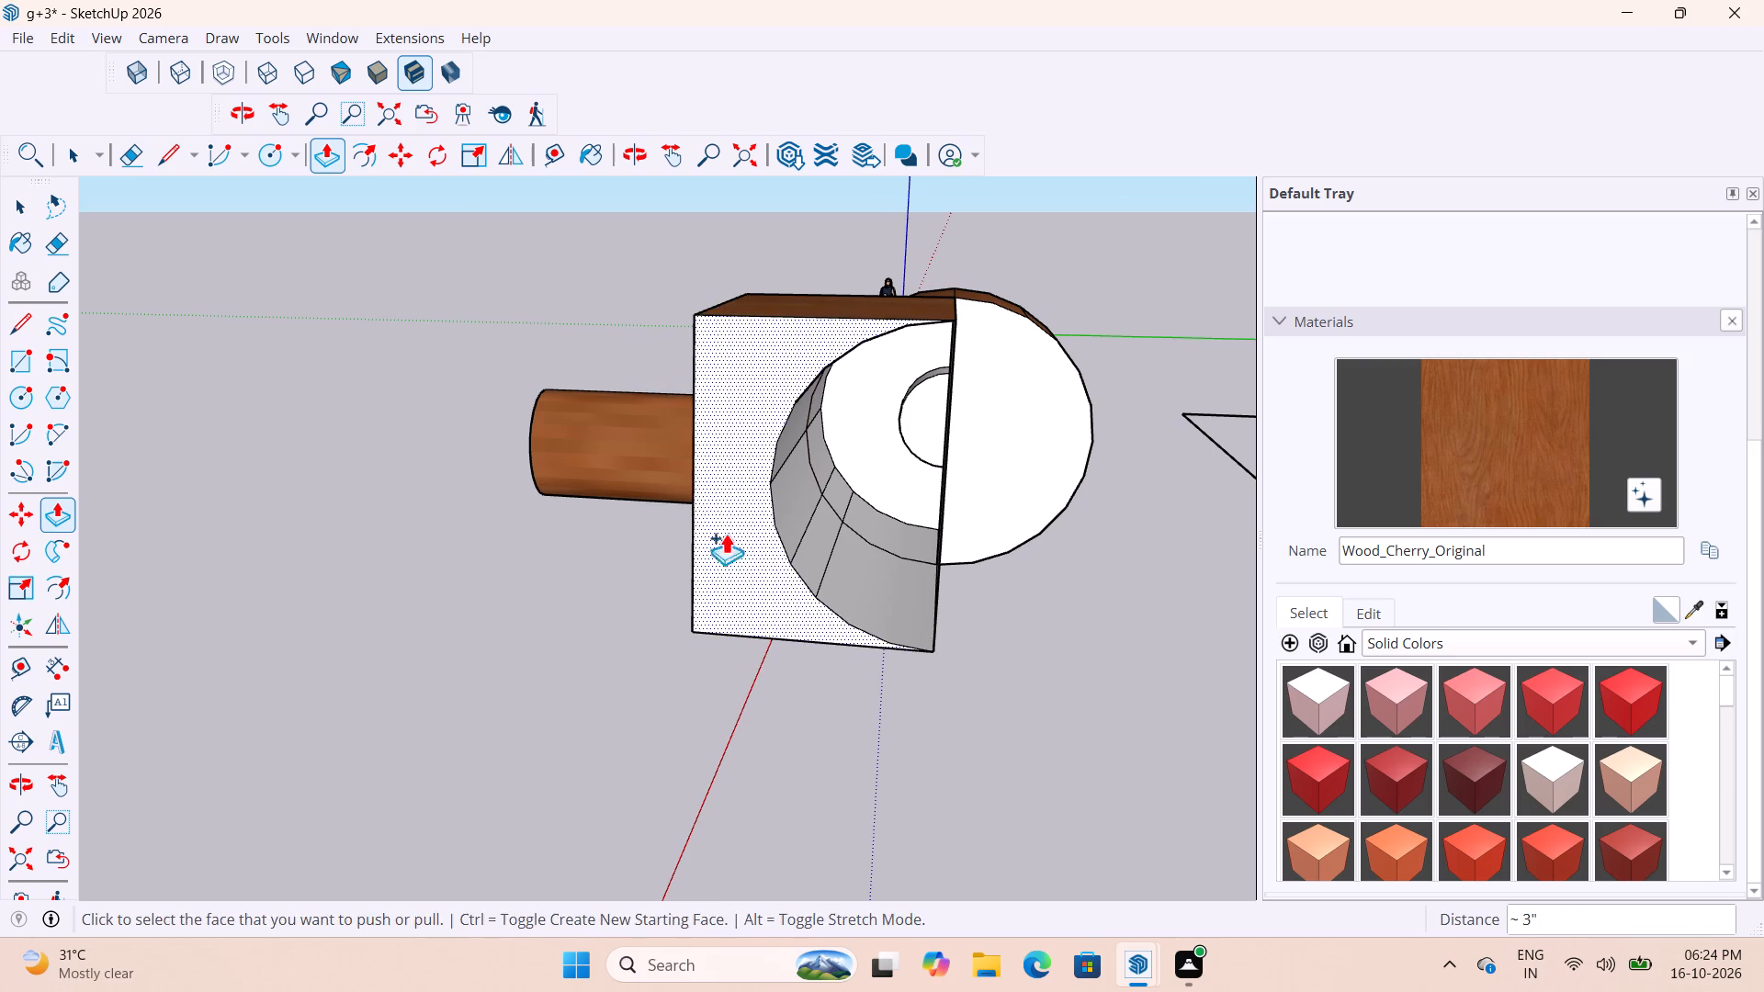
key("space")
Paint the handle block's new square end face with Wood_Cherry_Original.
scroll(918, 721, "down", 3)
middle_click_drag(1032, 707, 821, 731)
scroll(781, 768, "up", 3)
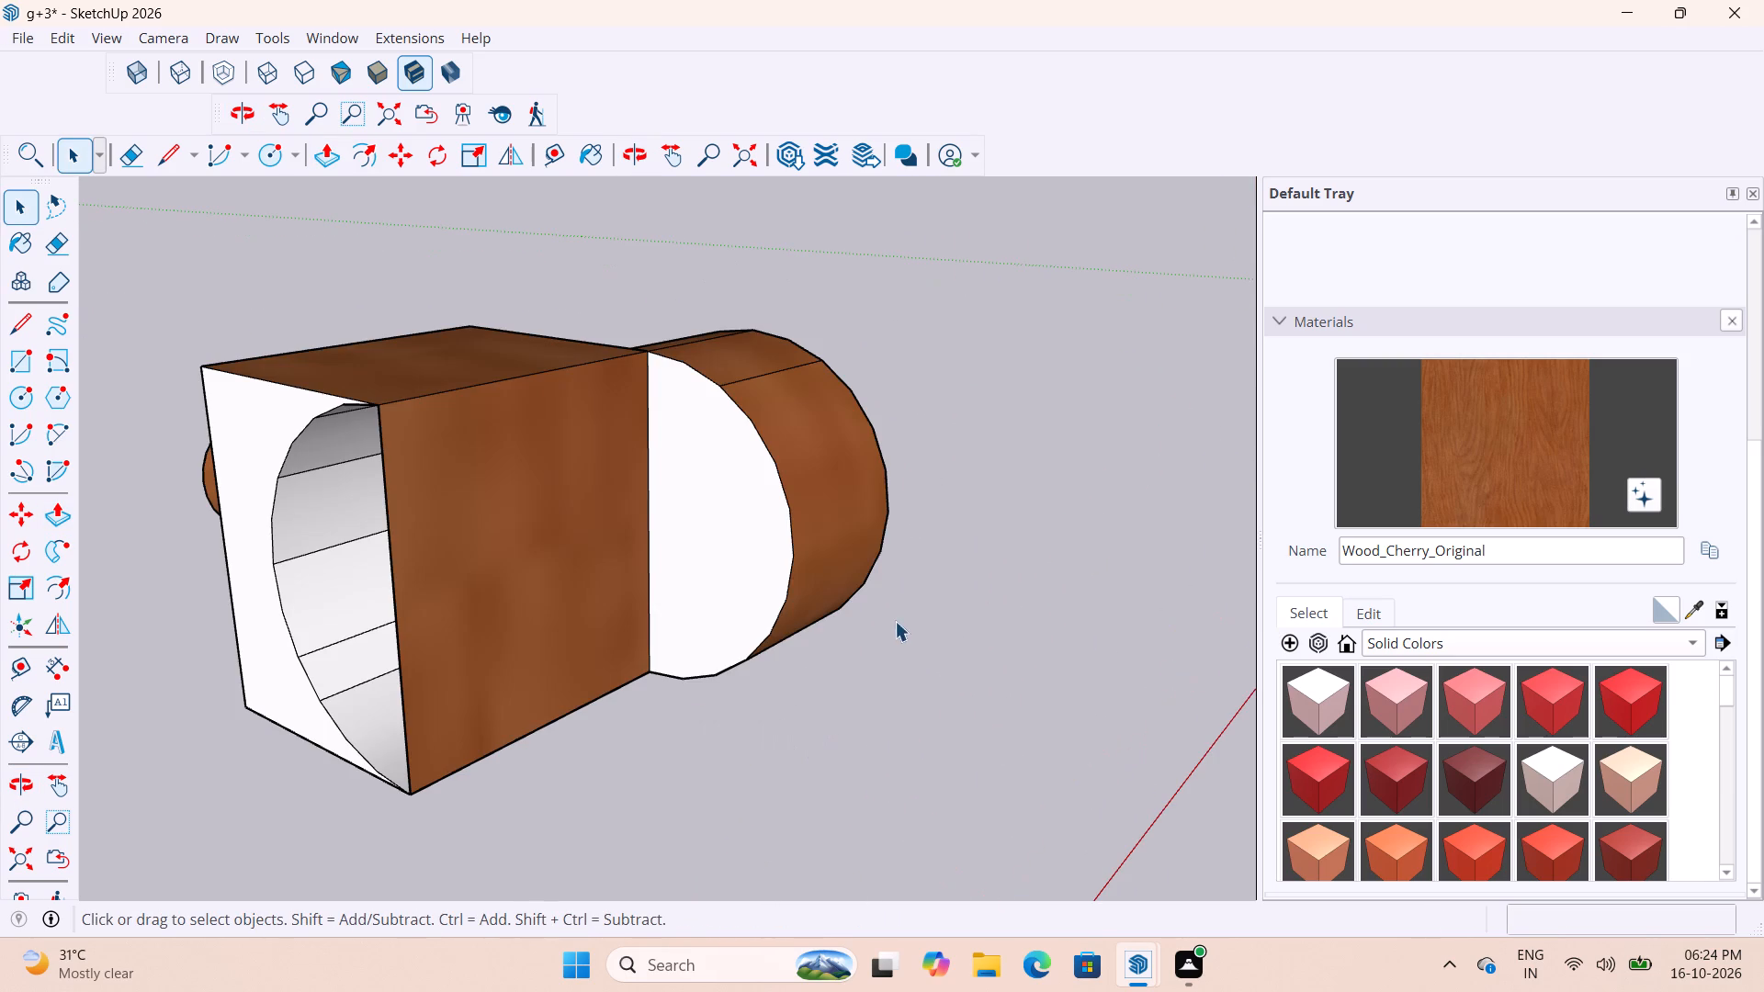
left_click(899, 611)
left_click(1464, 464)
scroll(588, 528, "down", 3)
scroll(315, 588, "up", 4)
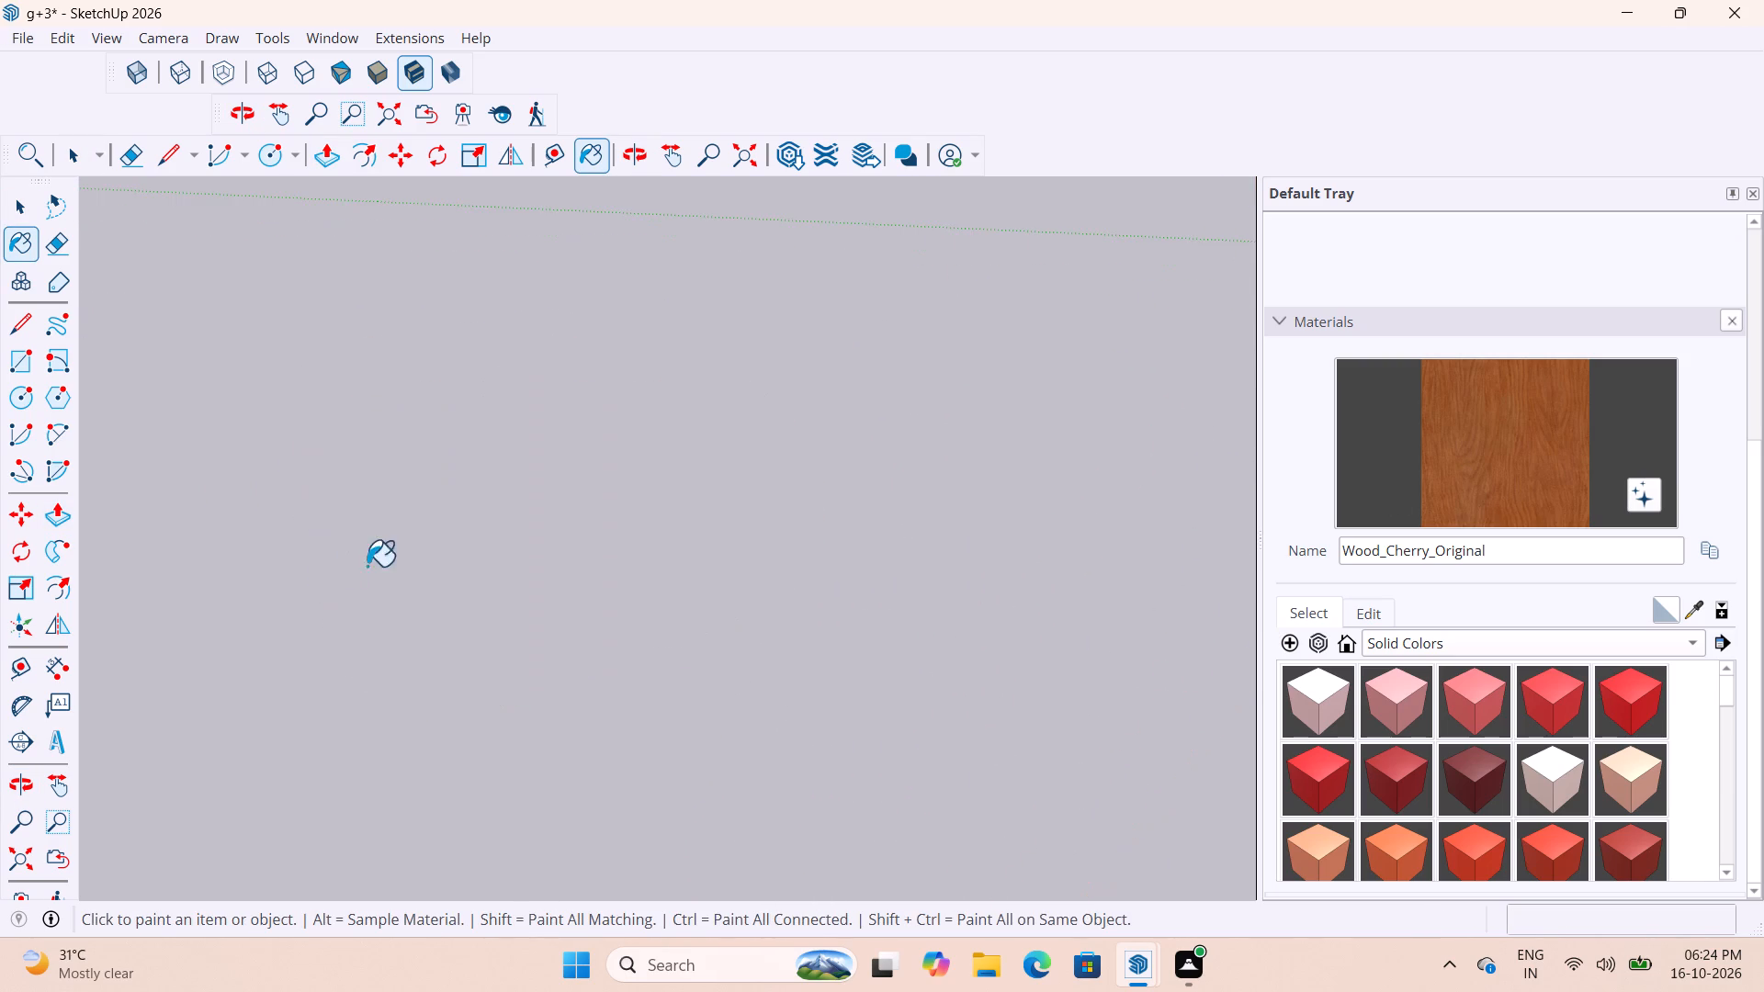
scroll(642, 527, "down", 3)
scroll(868, 501, "down", 10)
scroll(1028, 486, "up", 8)
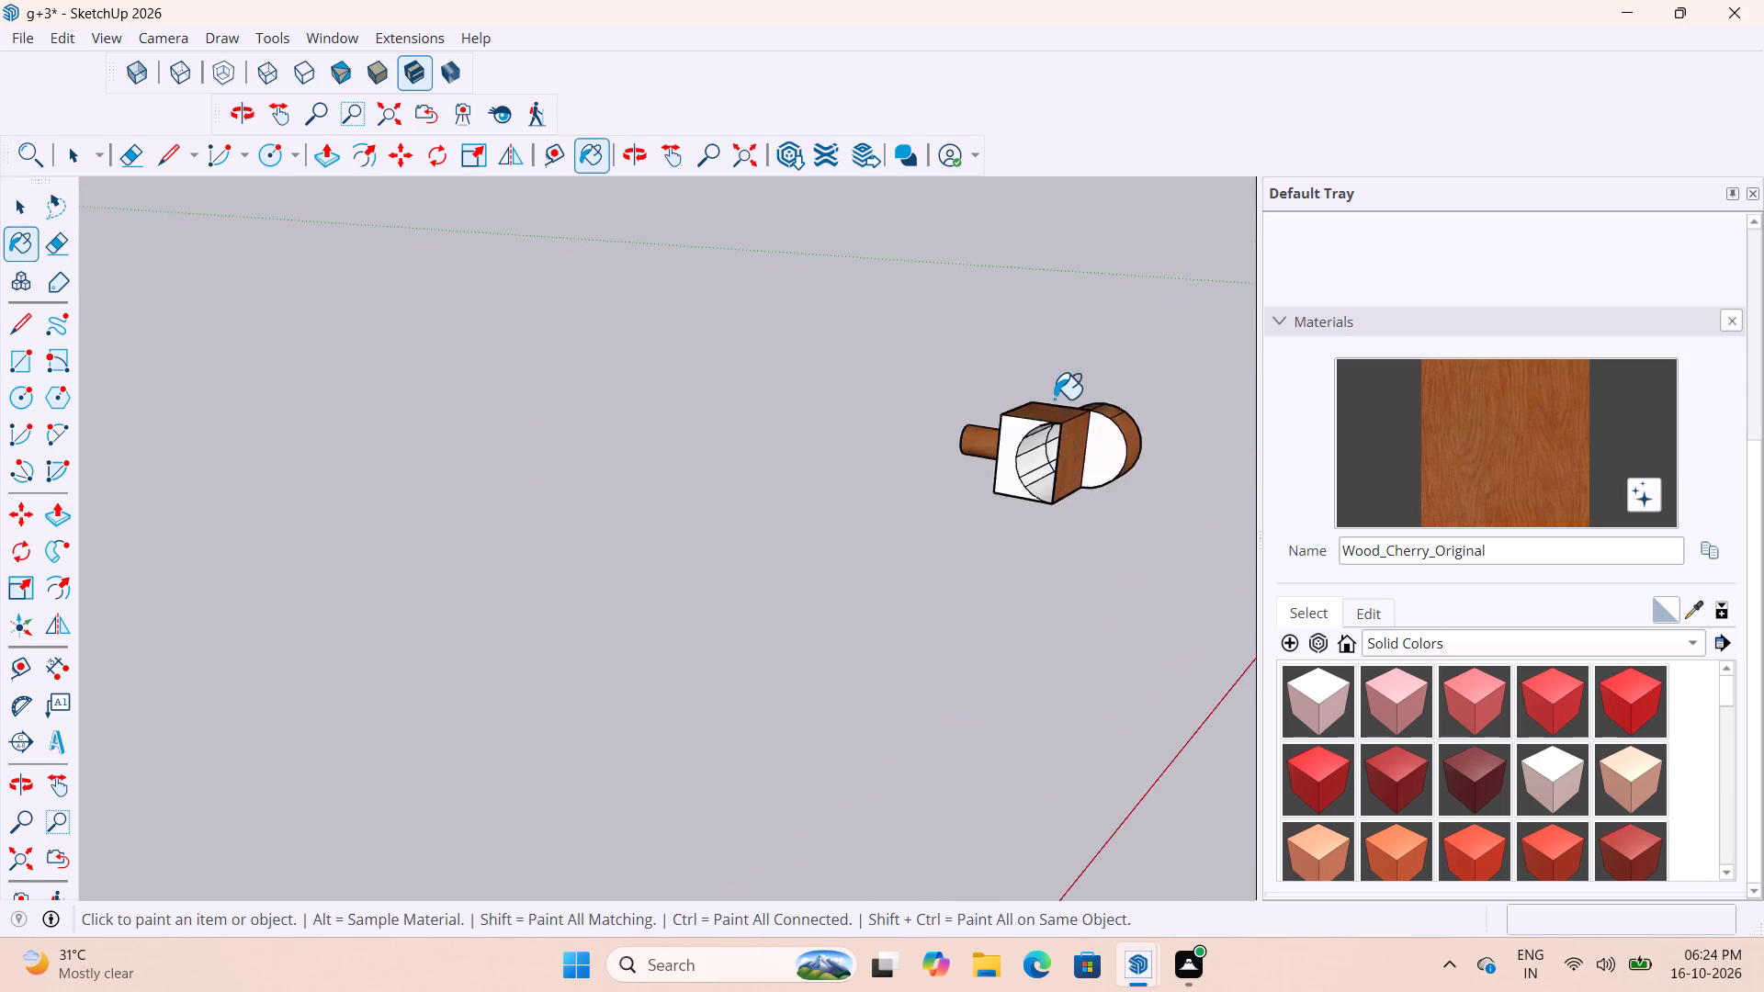
scroll(1054, 399, "up", 5)
scroll(911, 456, "down", 10)
scroll(790, 535, "up", 3)
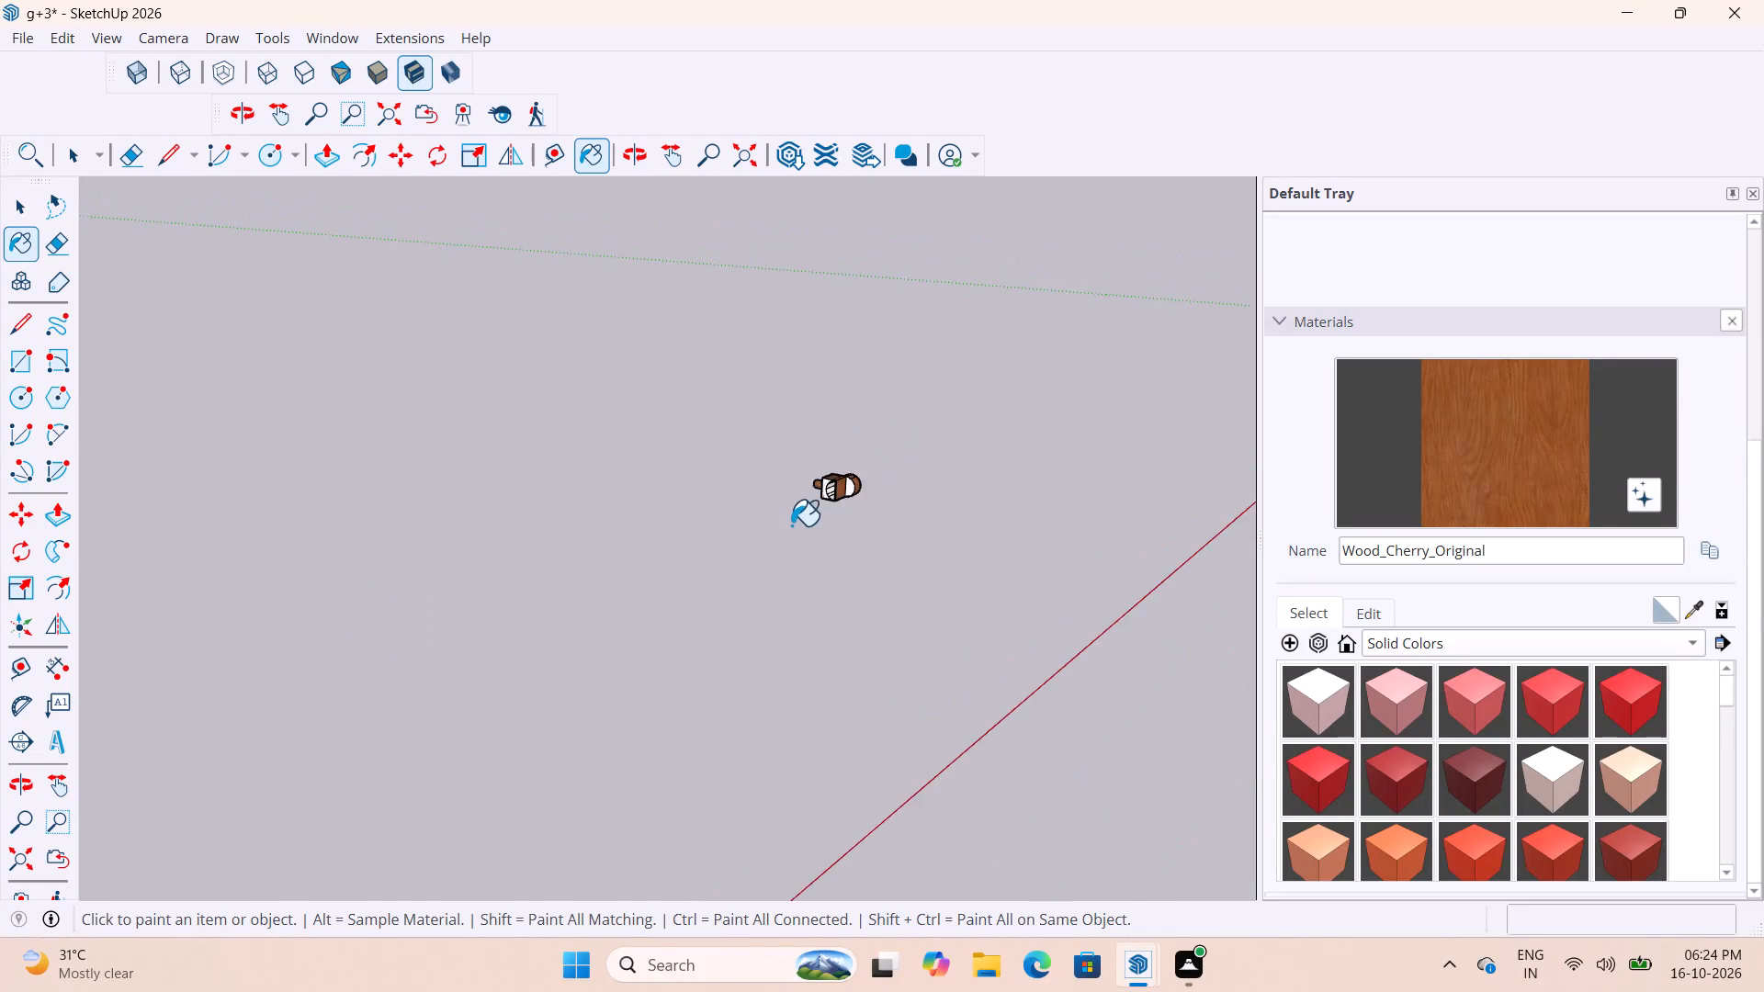
scroll(791, 525, "up", 2)
scroll(797, 534, "down", 1)
middle_click_drag(860, 570, 971, 599)
scroll(824, 429, "up", 7)
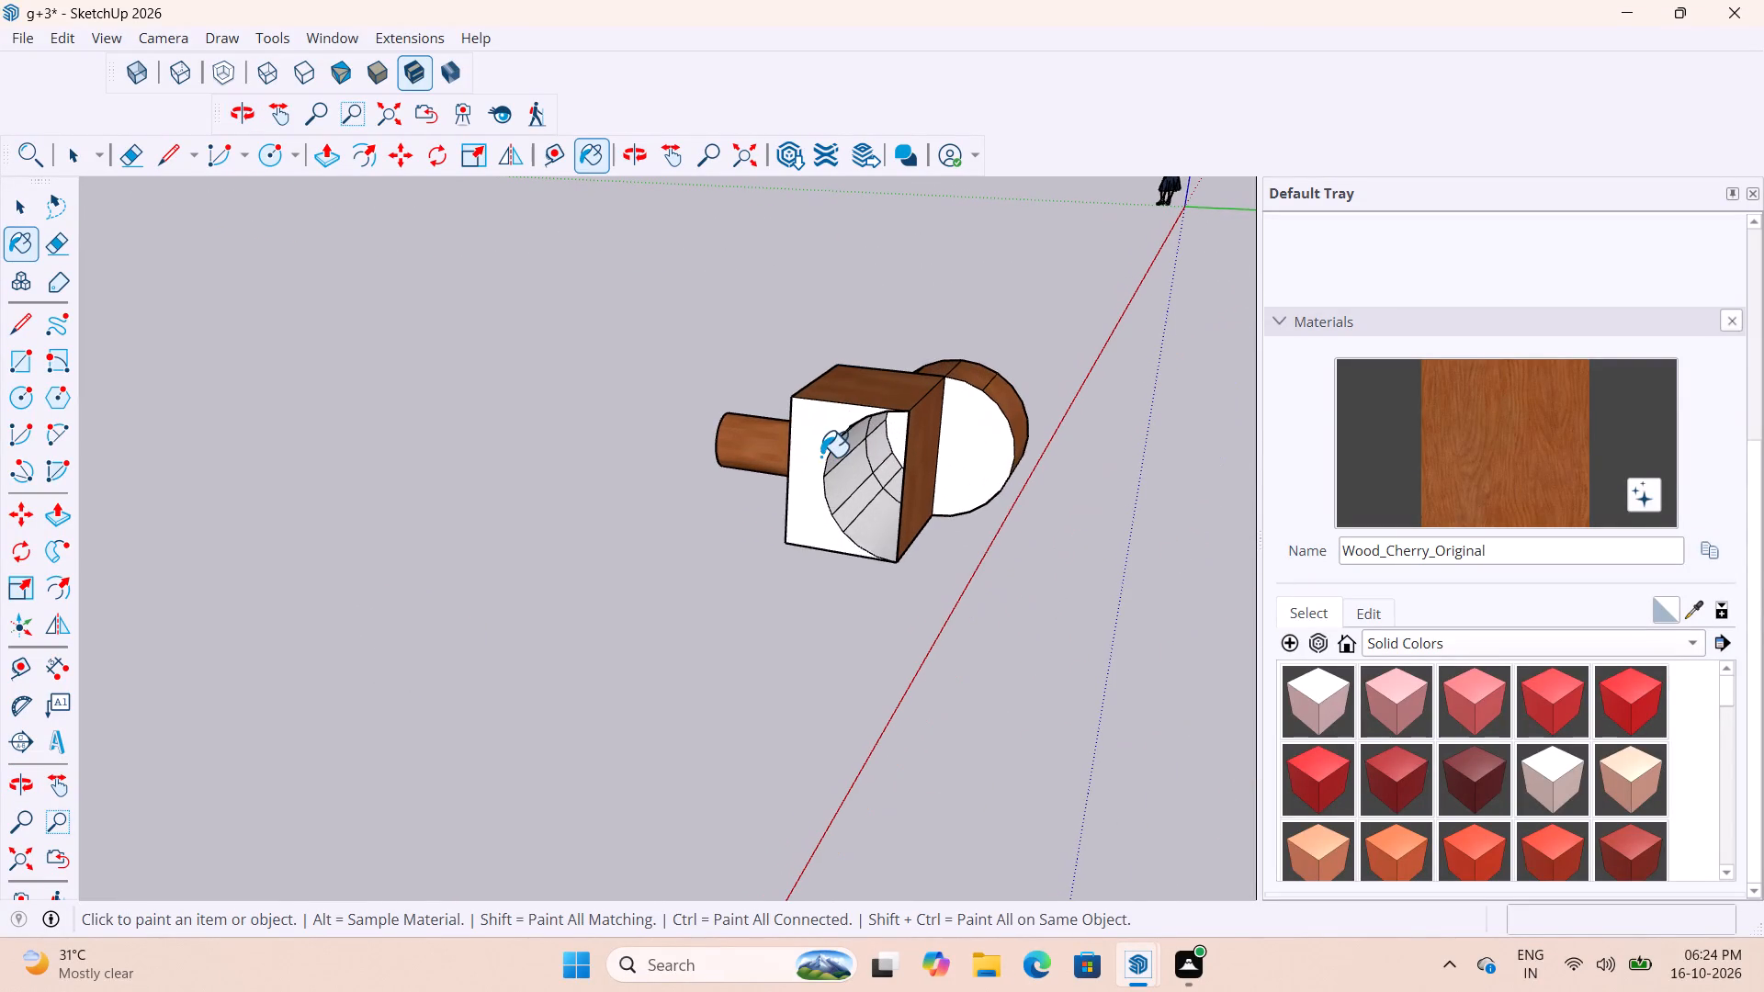
left_click(812, 452)
Paint the curved facets and exposed side face inside the handle block's opening with Wood_Cherry_Original.
scroll(874, 481, "up", 3)
left_click(835, 437)
left_click(860, 482)
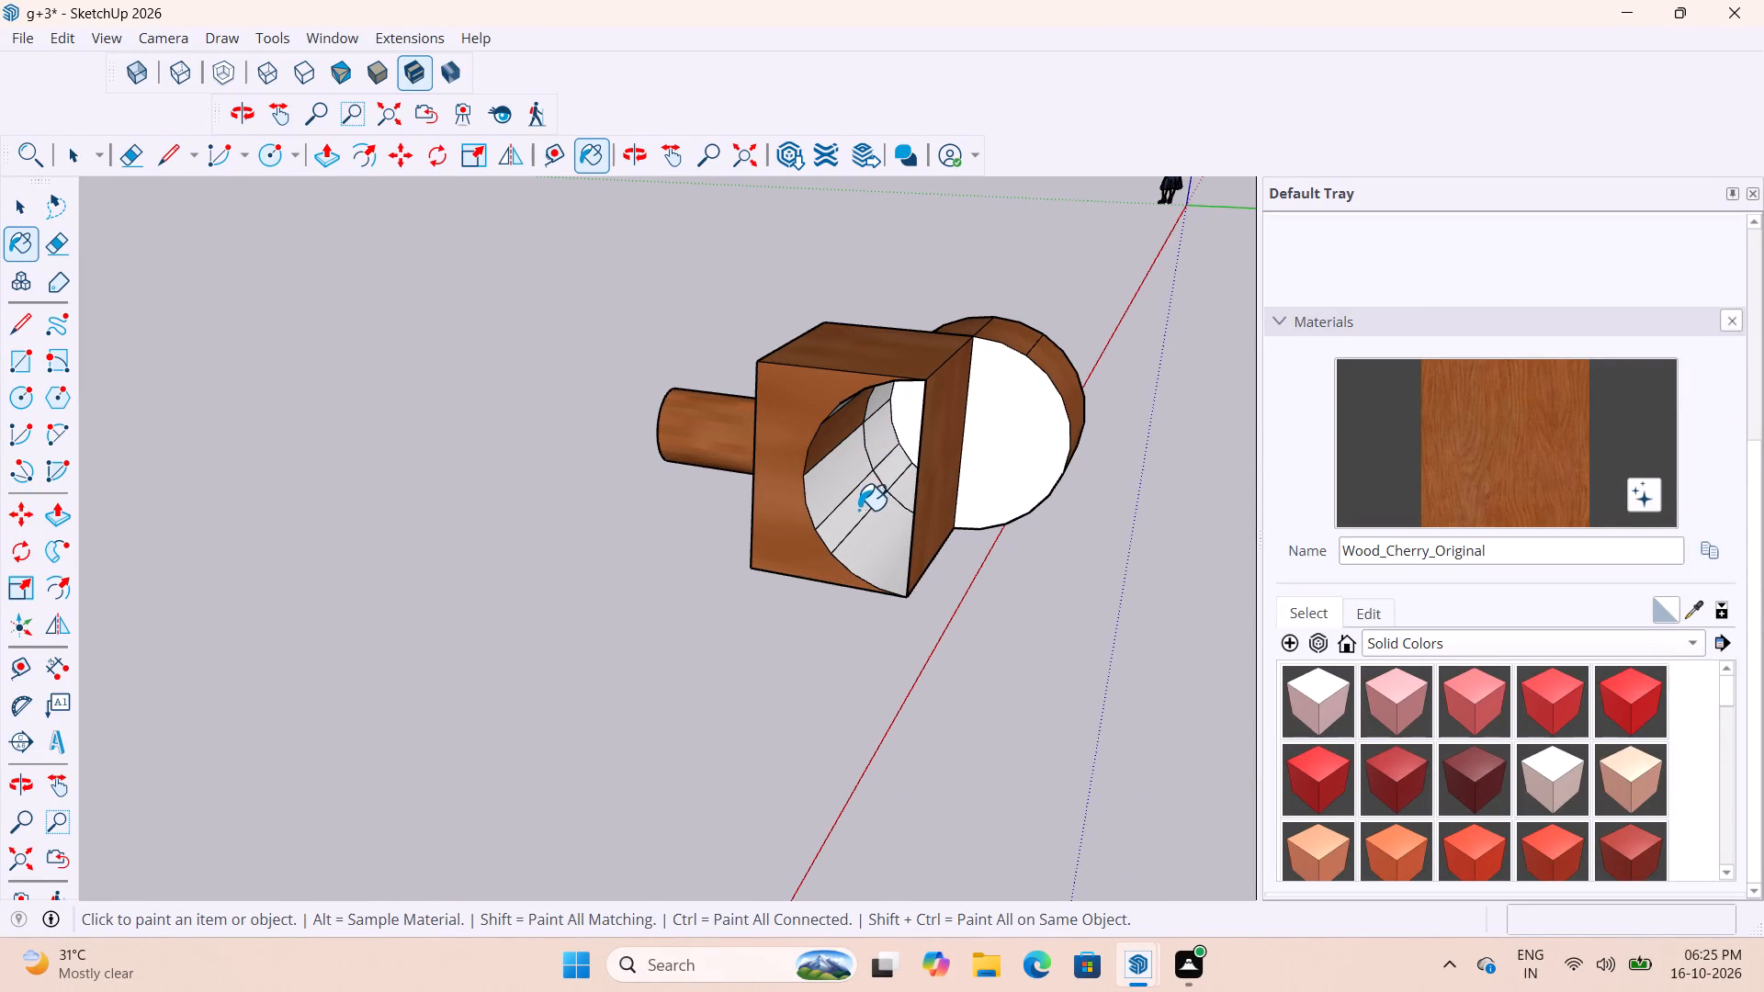
left_click(858, 510)
scroll(869, 530, "up", 4)
left_click(876, 546)
left_click(892, 446)
left_click(888, 405)
left_click(851, 416)
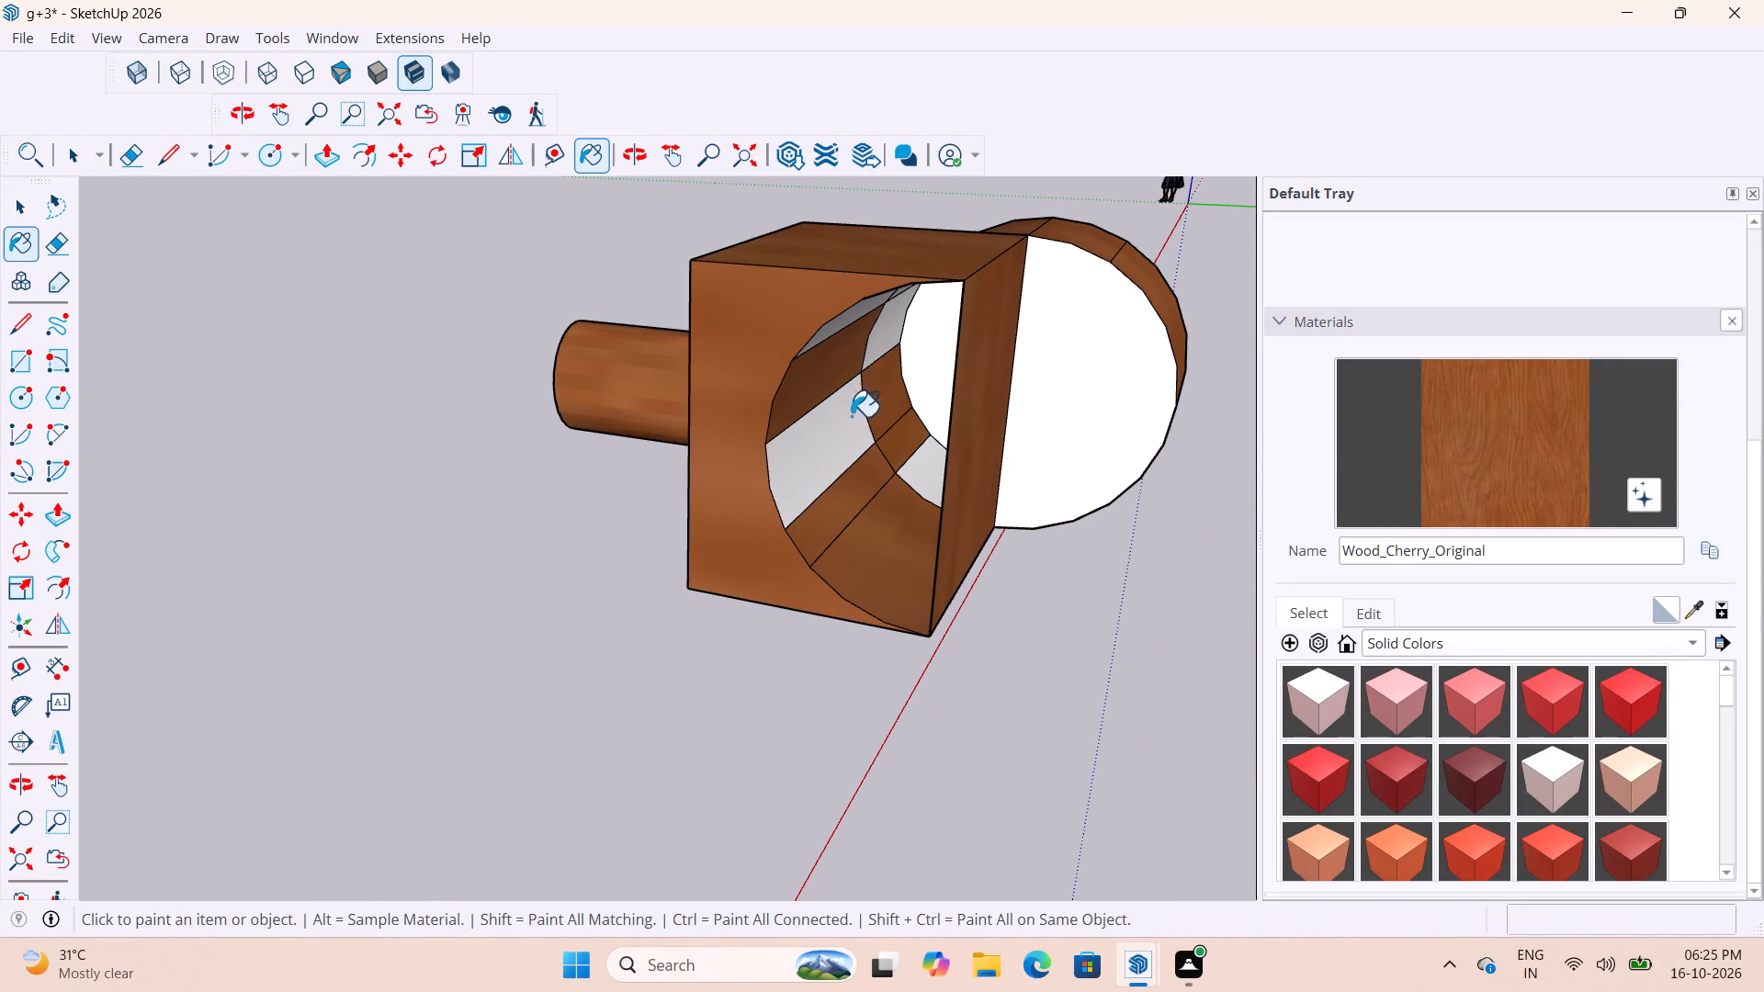
left_click(880, 333)
middle_click_drag(885, 312, 866, 216)
left_click(865, 295)
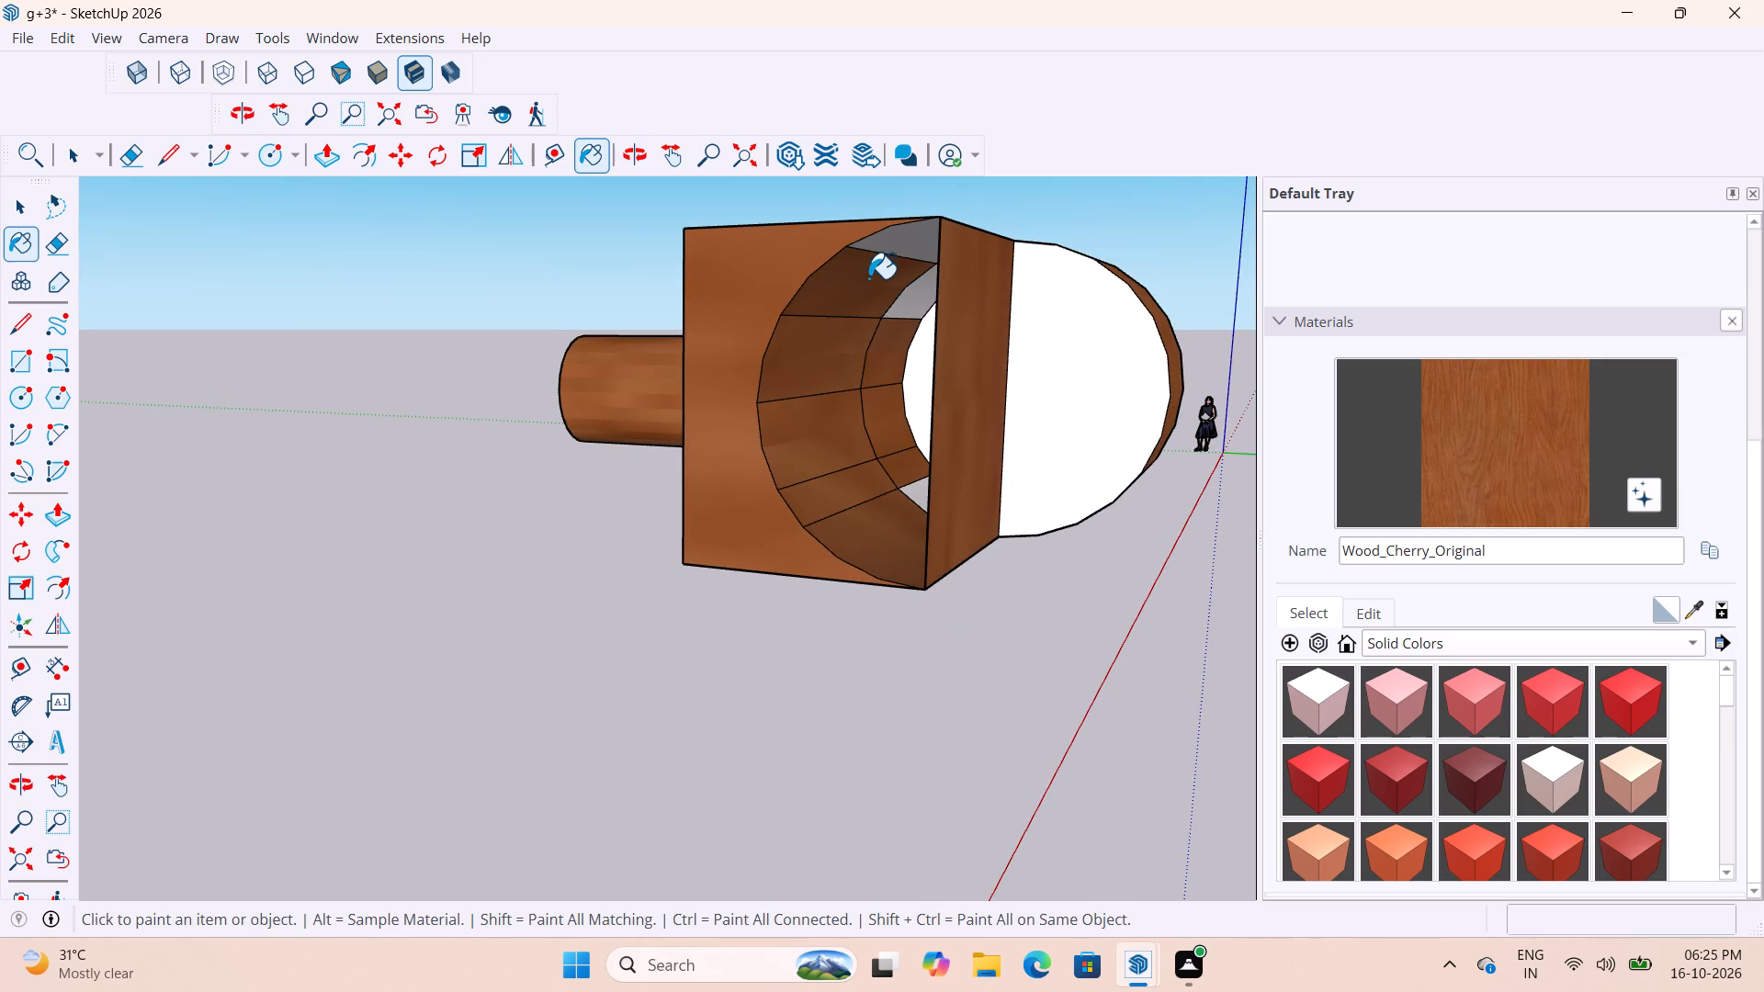
left_click(889, 256)
middle_click_drag(972, 250, 1171, 348)
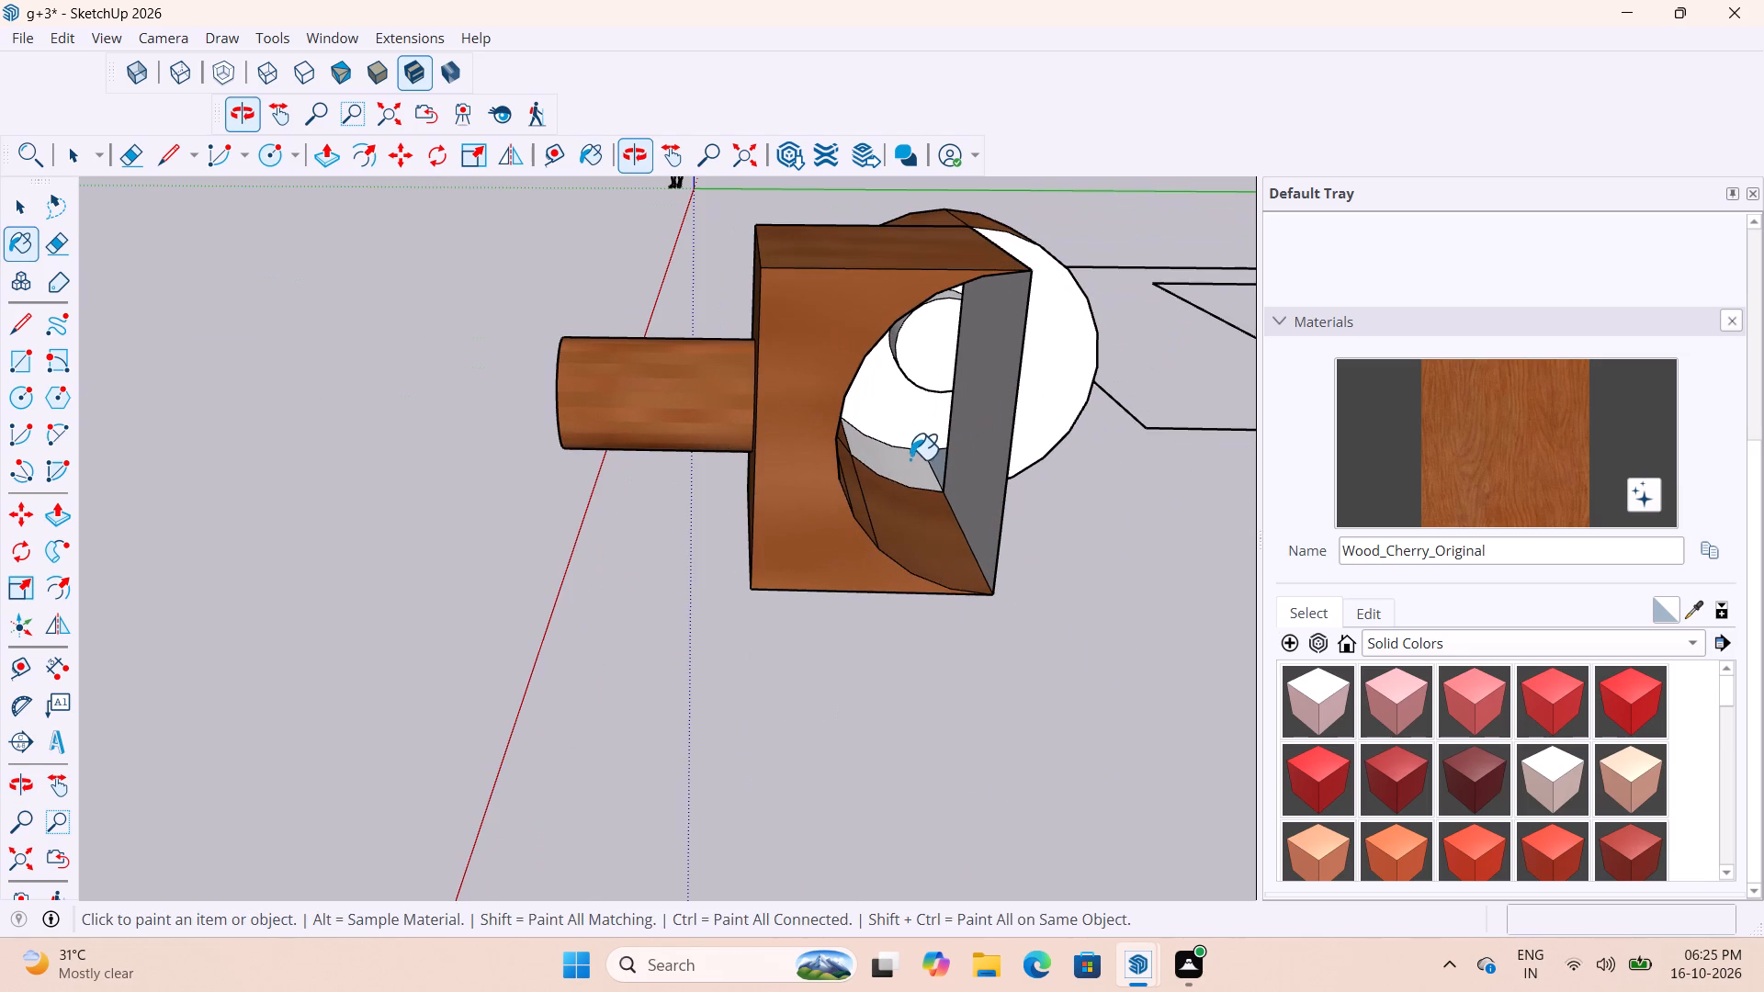
left_click(907, 461)
scroll(981, 438, "up", 6)
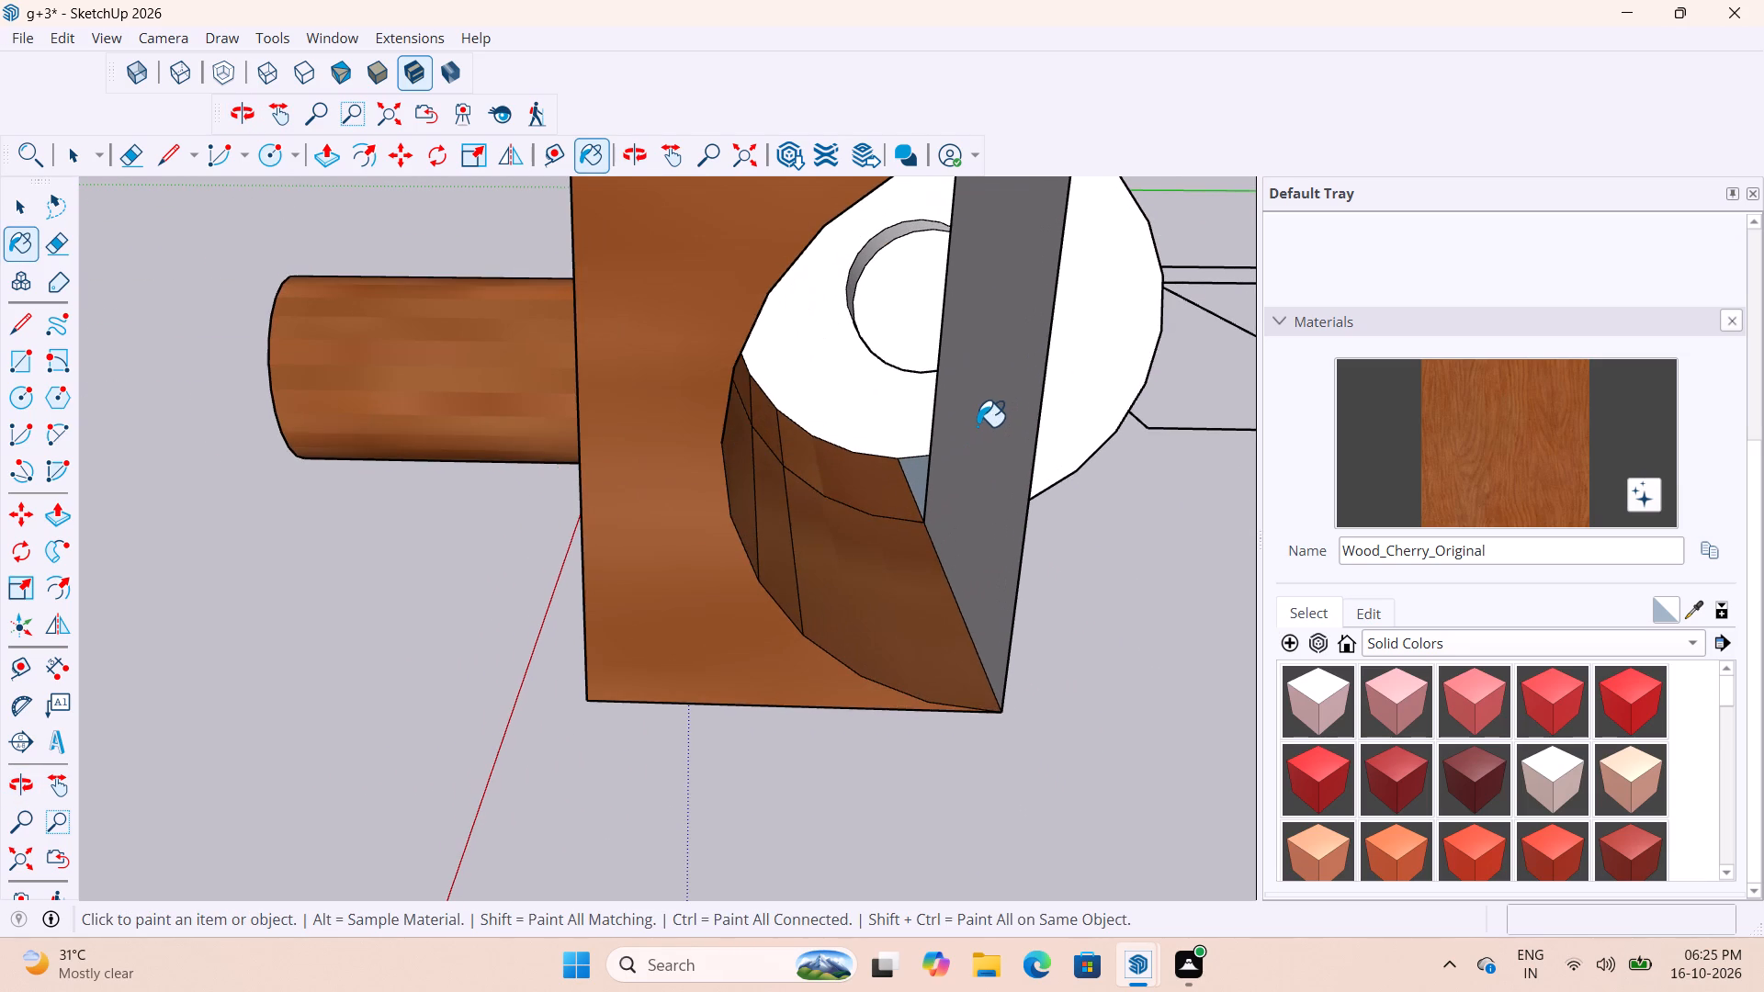
left_click(977, 425)
Paint the handle's remaining white faces, on the back of the round knob and the block's rear, with Wood_Cherry_Original.
middle_click_drag(897, 475, 461, 535)
scroll(693, 535, "down", 7)
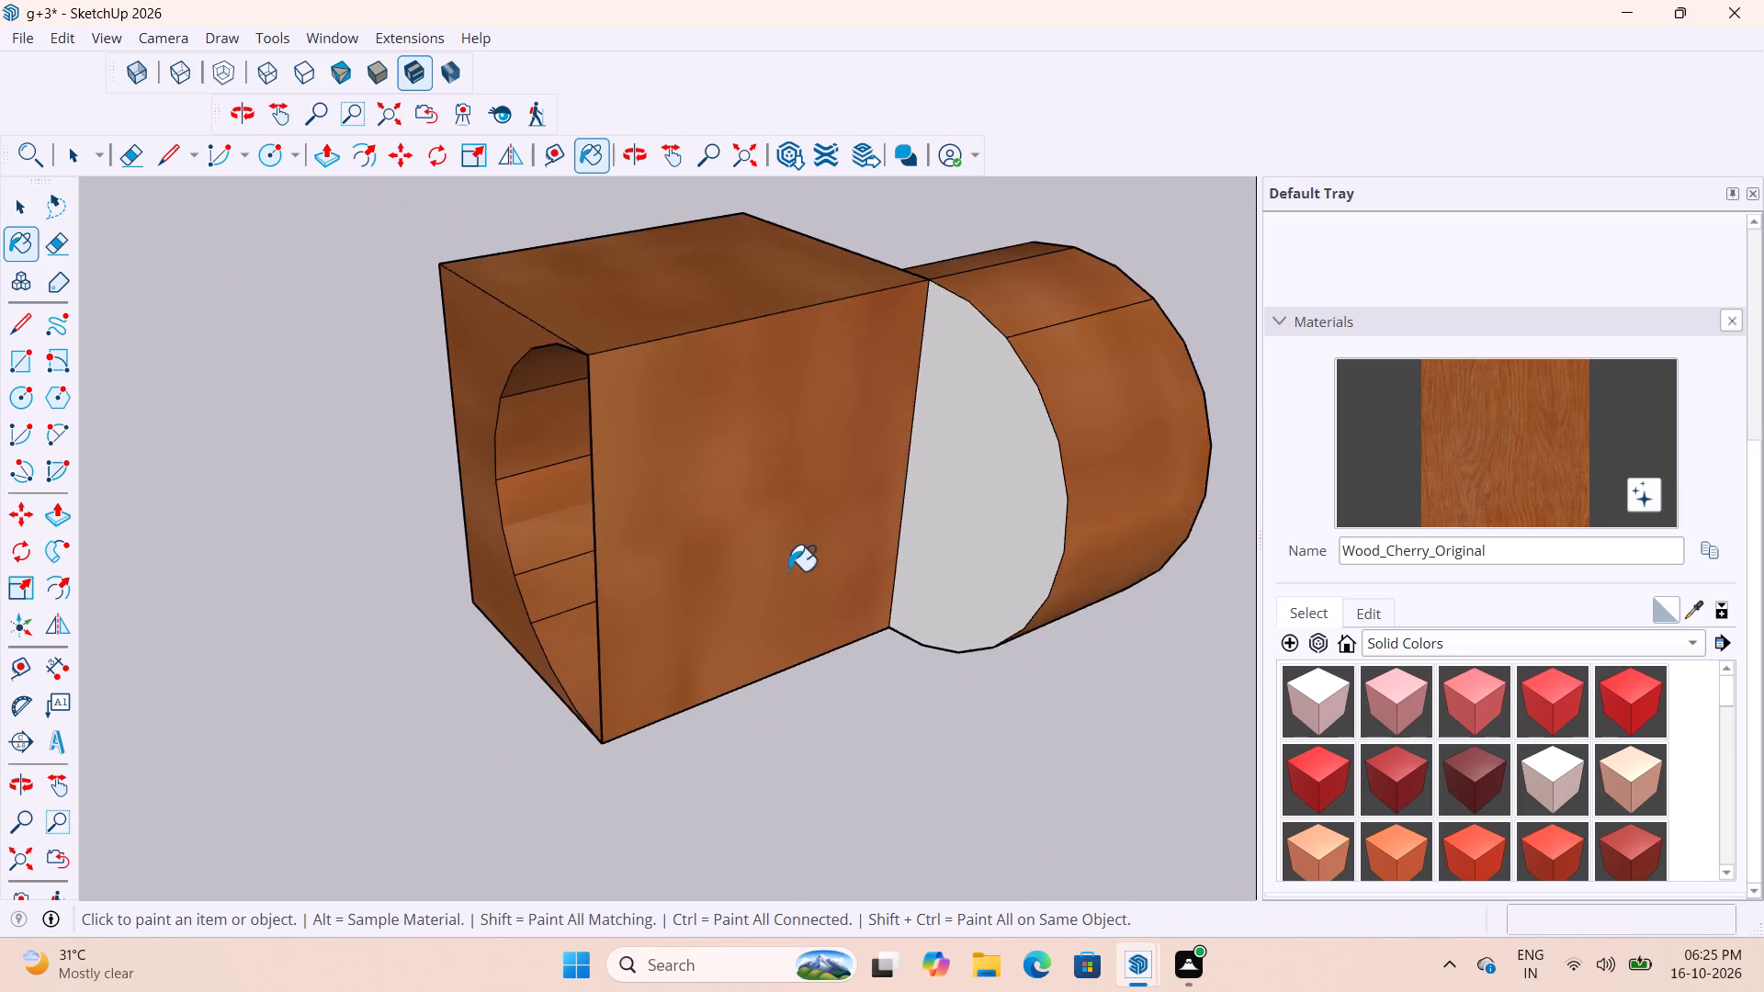
scroll(788, 570, "down", 2)
left_click_drag(905, 532, 906, 540)
middle_click_drag(952, 555, 7, 523)
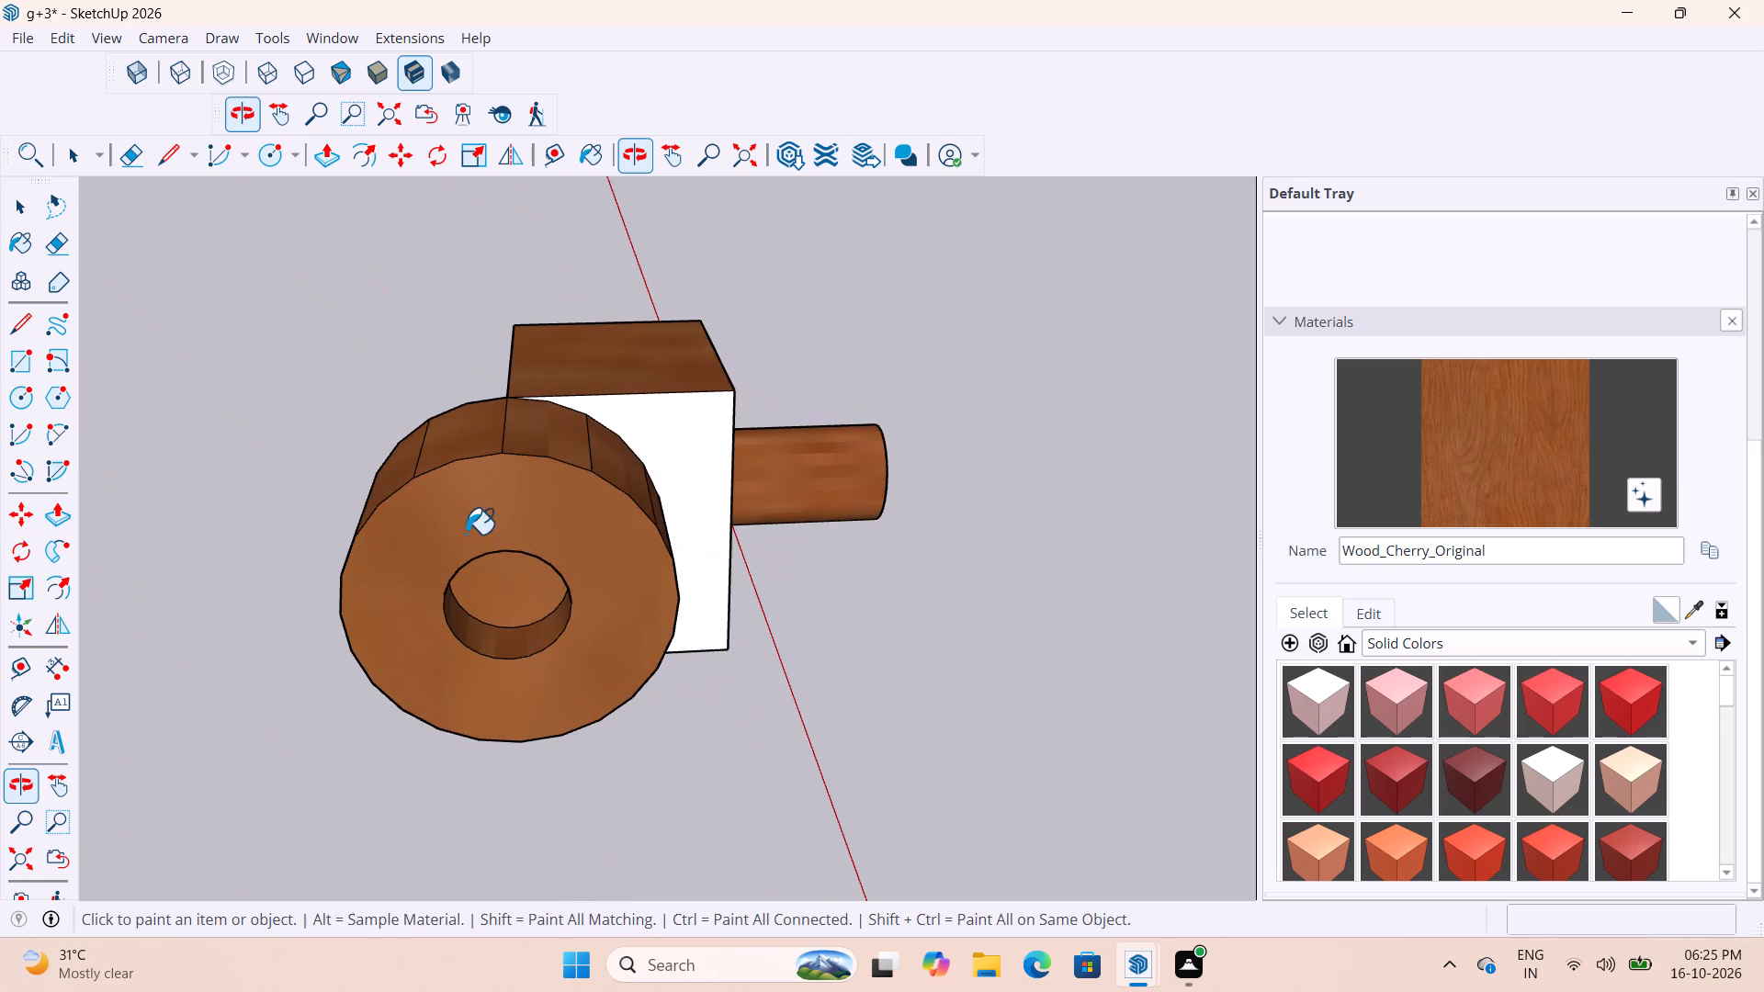
left_click(669, 497)
scroll(727, 524, "down", 1)
middle_click_drag(718, 526, 280, 604)
scroll(741, 547, "down", 4)
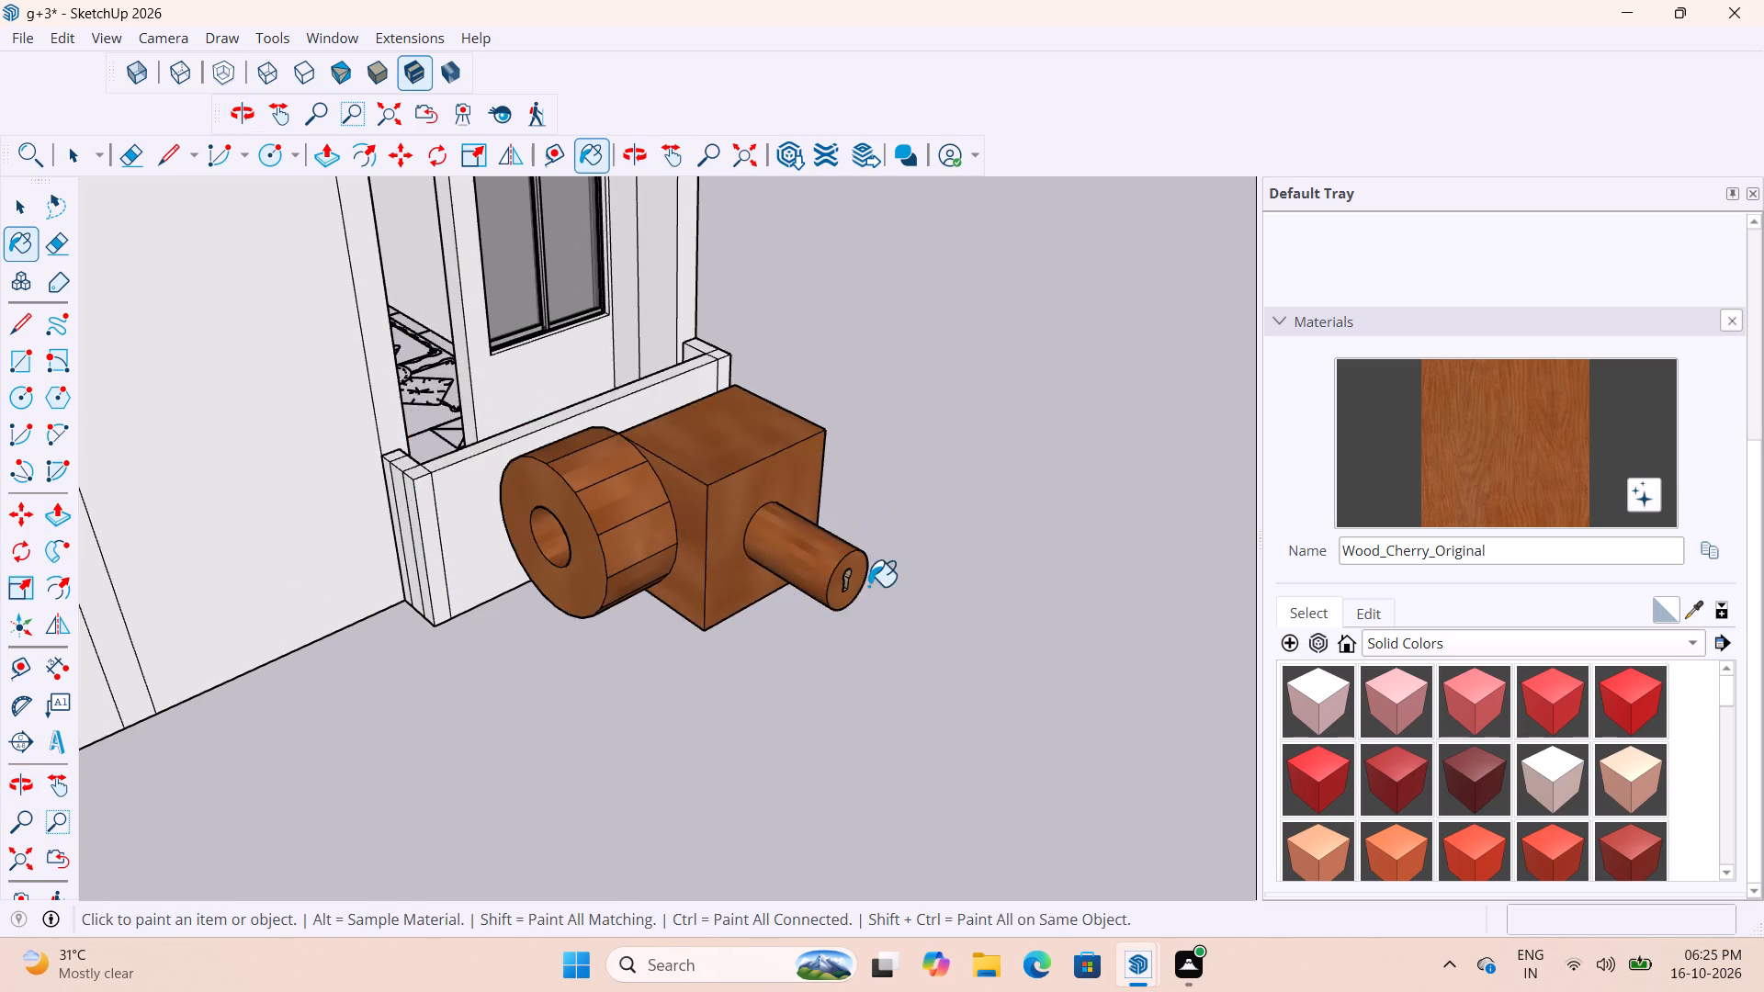
scroll(877, 578, "up", 7)
scroll(840, 592, "down", 14)
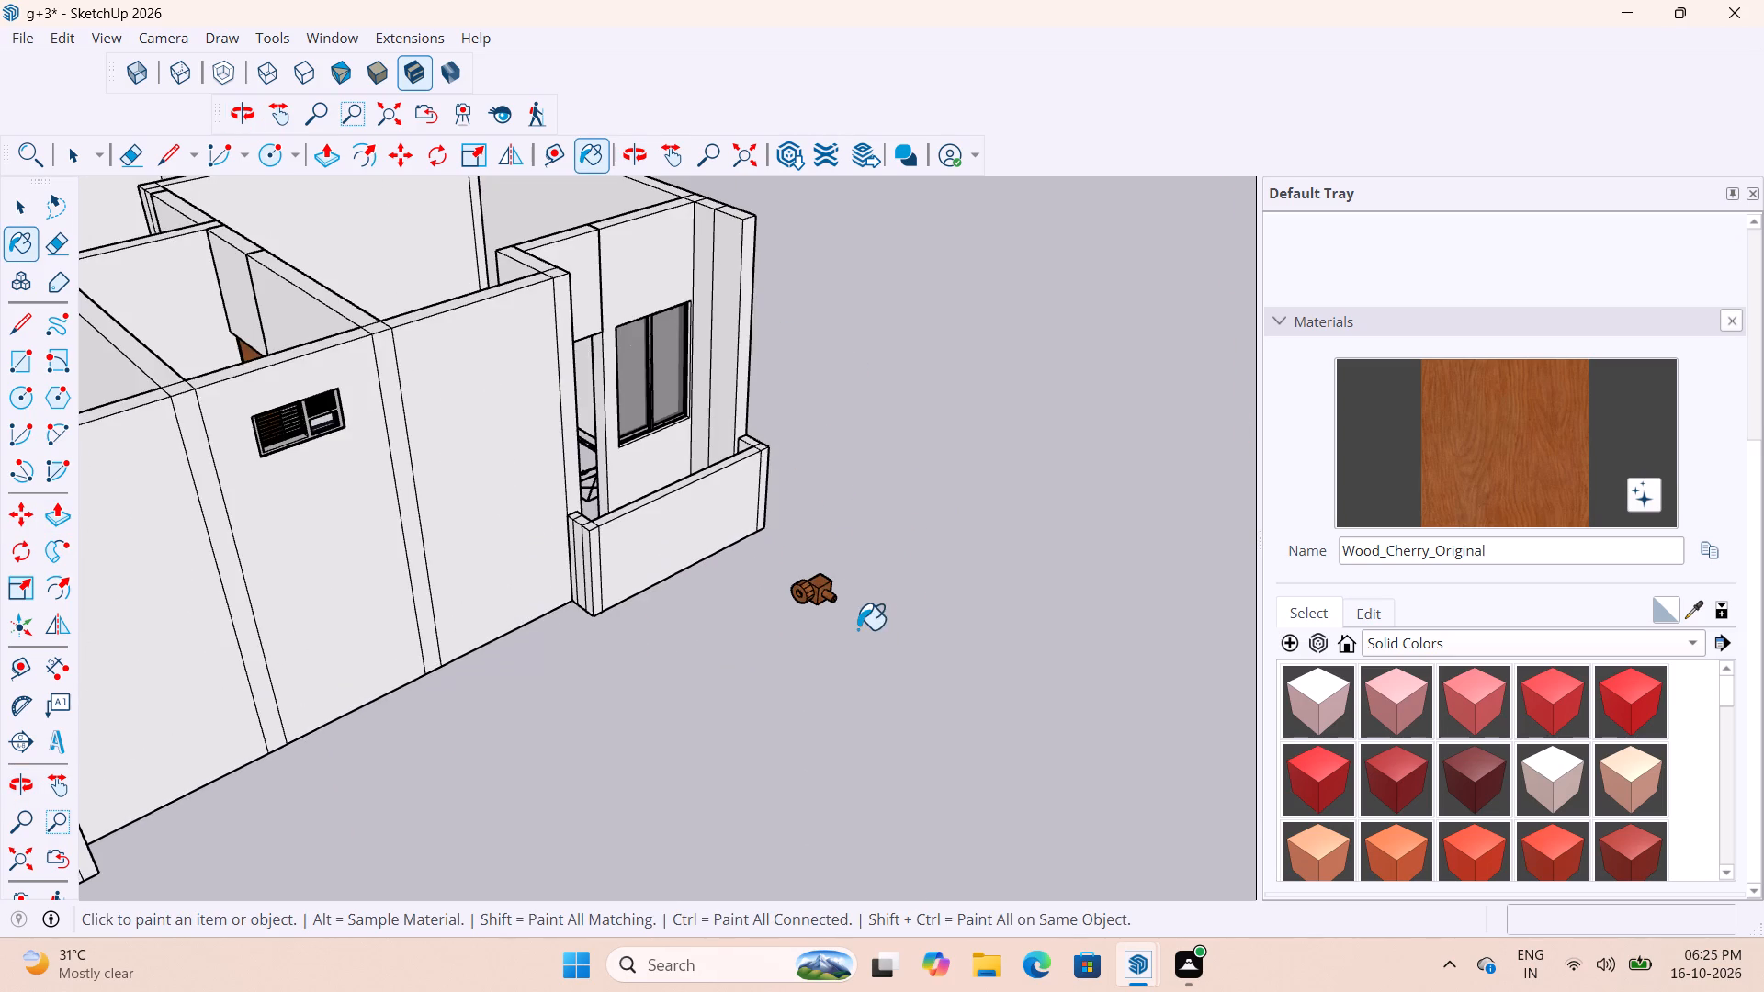
Select the whole painted handle and make it a group.
key("space")
scroll(817, 635, "up", 2)
middle_click_drag(820, 624, 990, 657)
left_click(943, 632)
left_click_drag(832, 465, 989, 575)
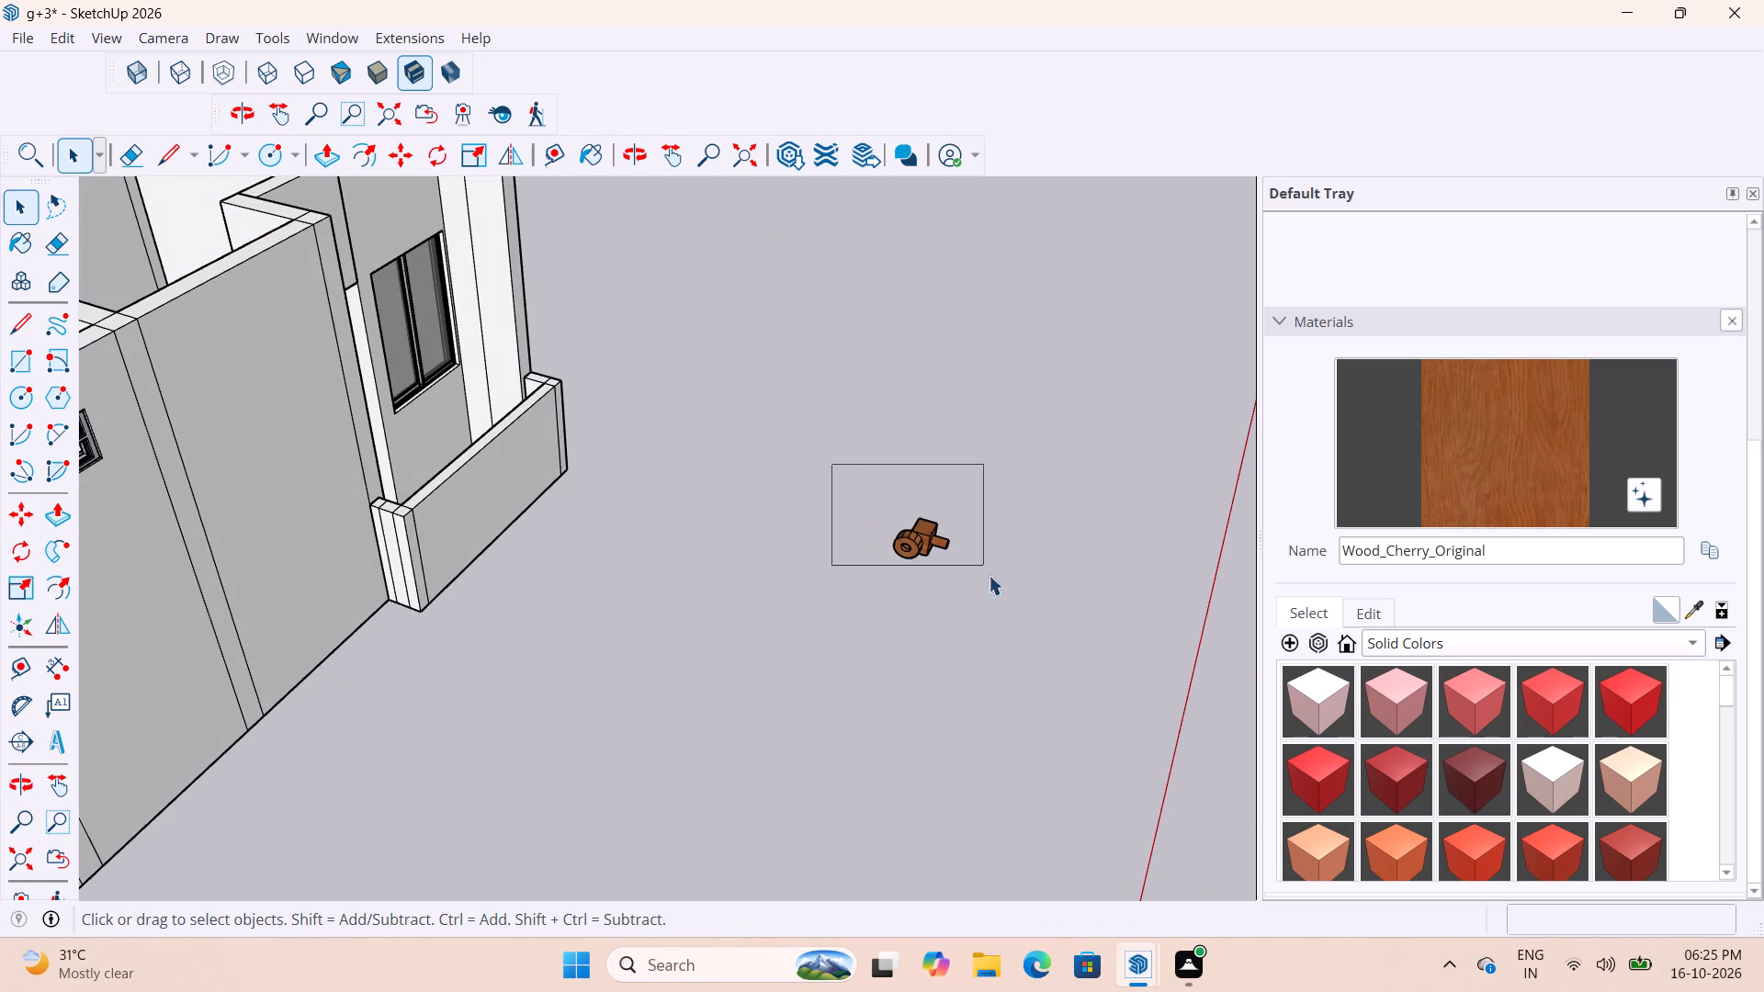
left_click_drag(989, 575, 990, 629)
right_click(910, 537)
left_click(989, 206)
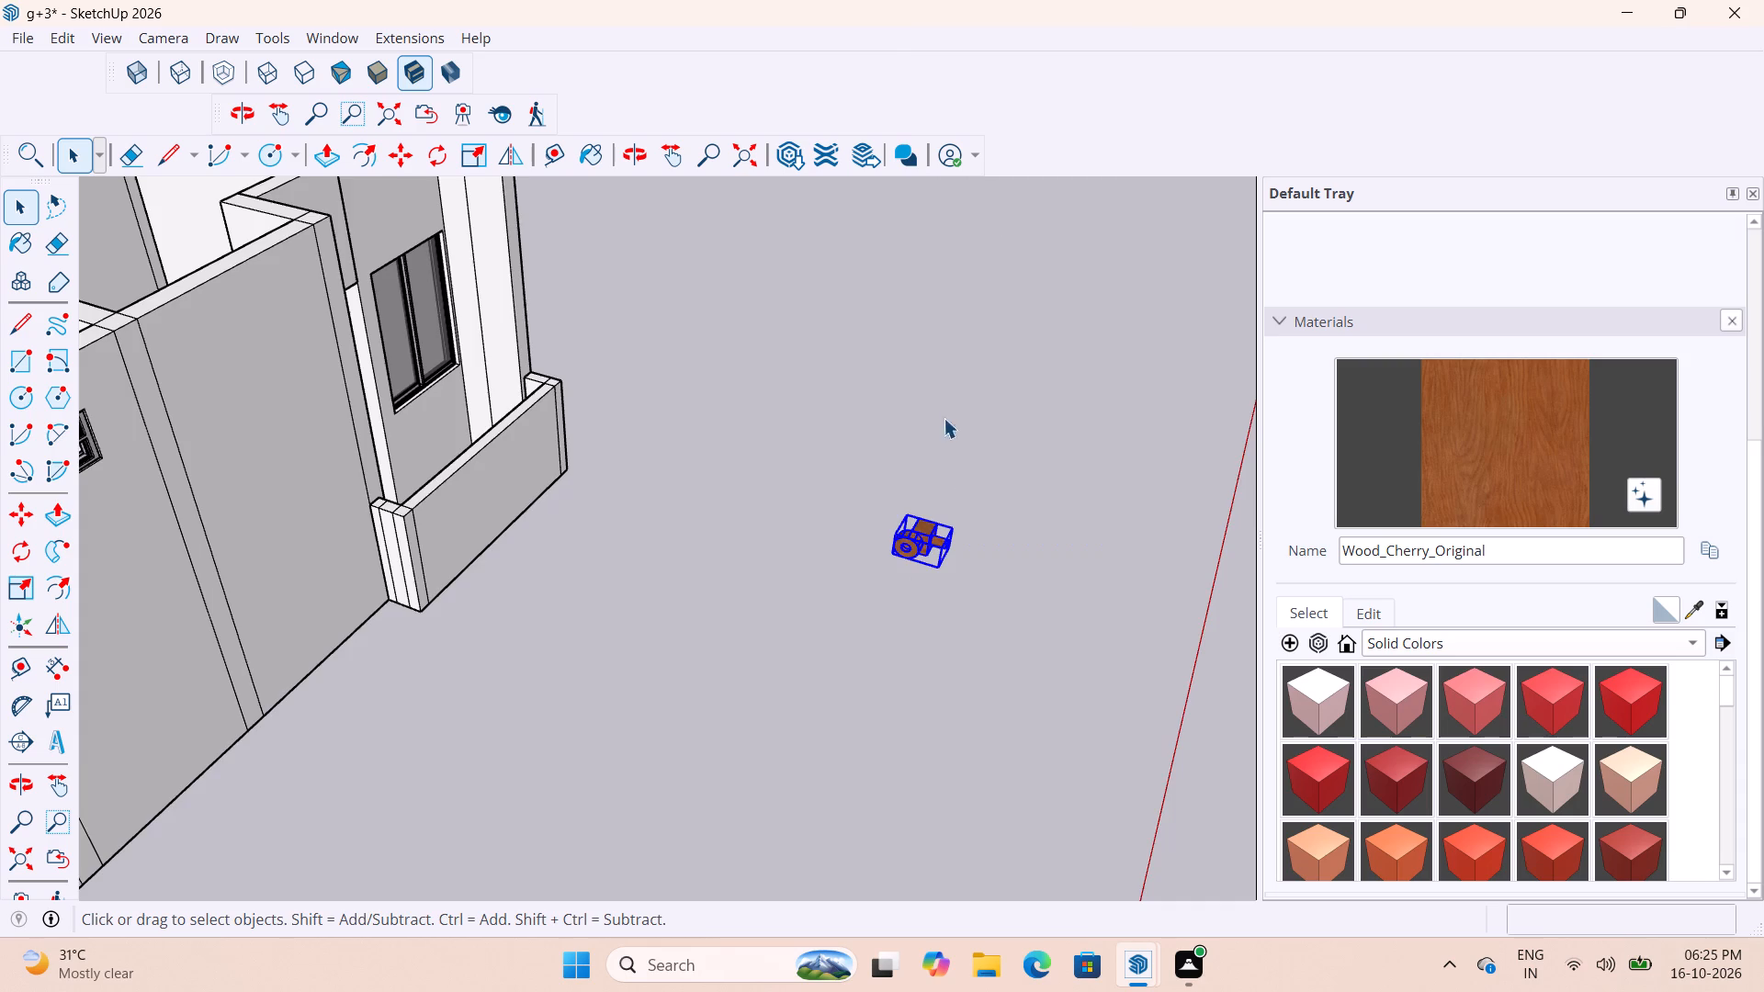
Move the handle group onto the wooden door next to the two-pane window on the building's end wall.
scroll(961, 509, "up", 2)
key("m")
left_click(913, 615)
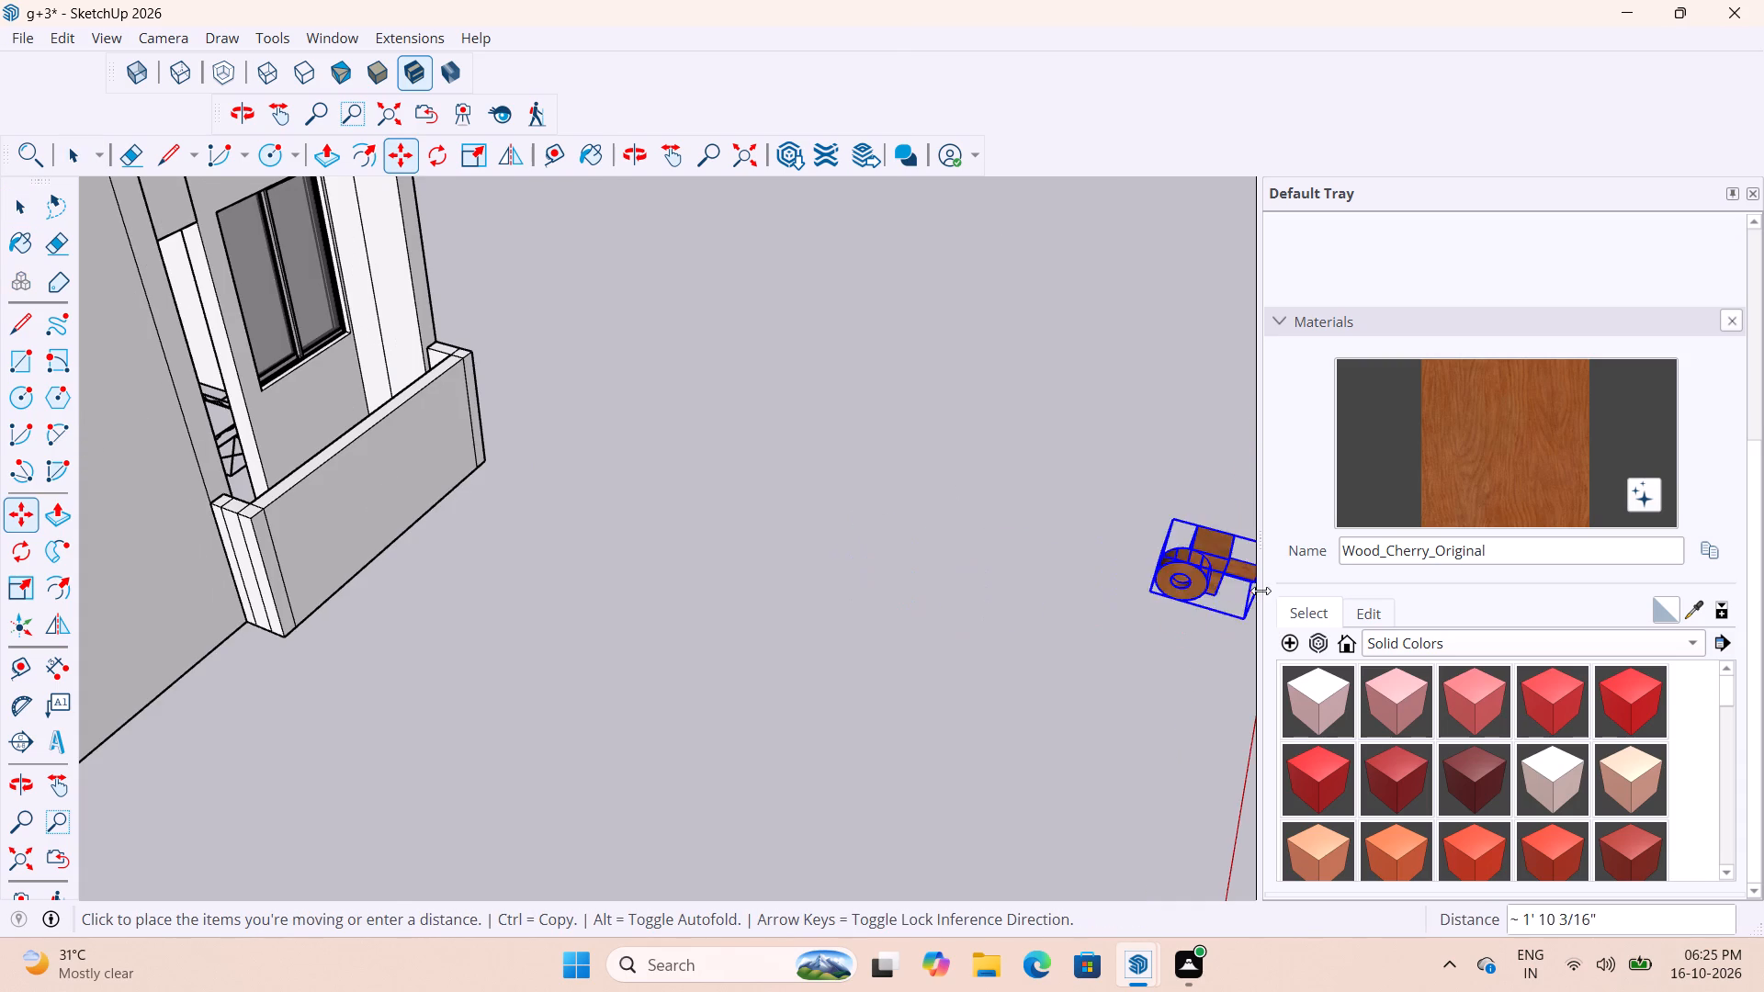
scroll(1212, 605, "down", 20)
scroll(1212, 605, "down", 2)
middle_click_drag(639, 494, 1489, 365)
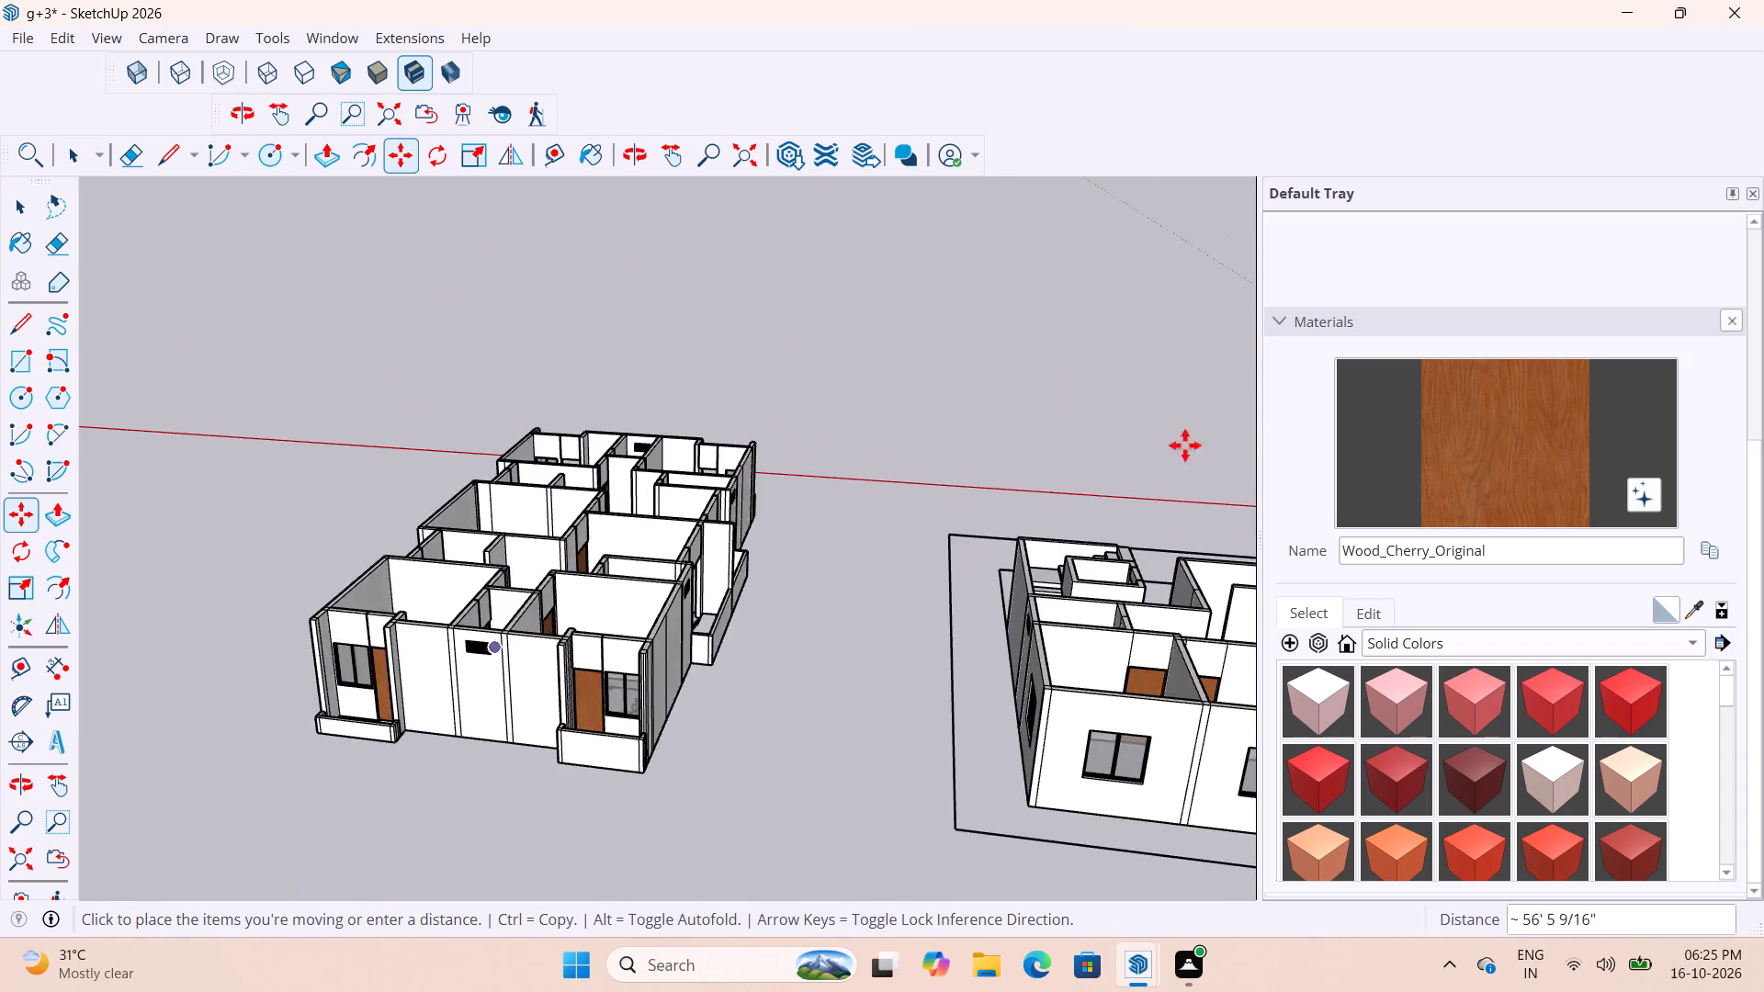
scroll(1088, 590, "down", 4)
scroll(678, 796, "up", 16)
middle_click_drag(613, 663, 743, 650)
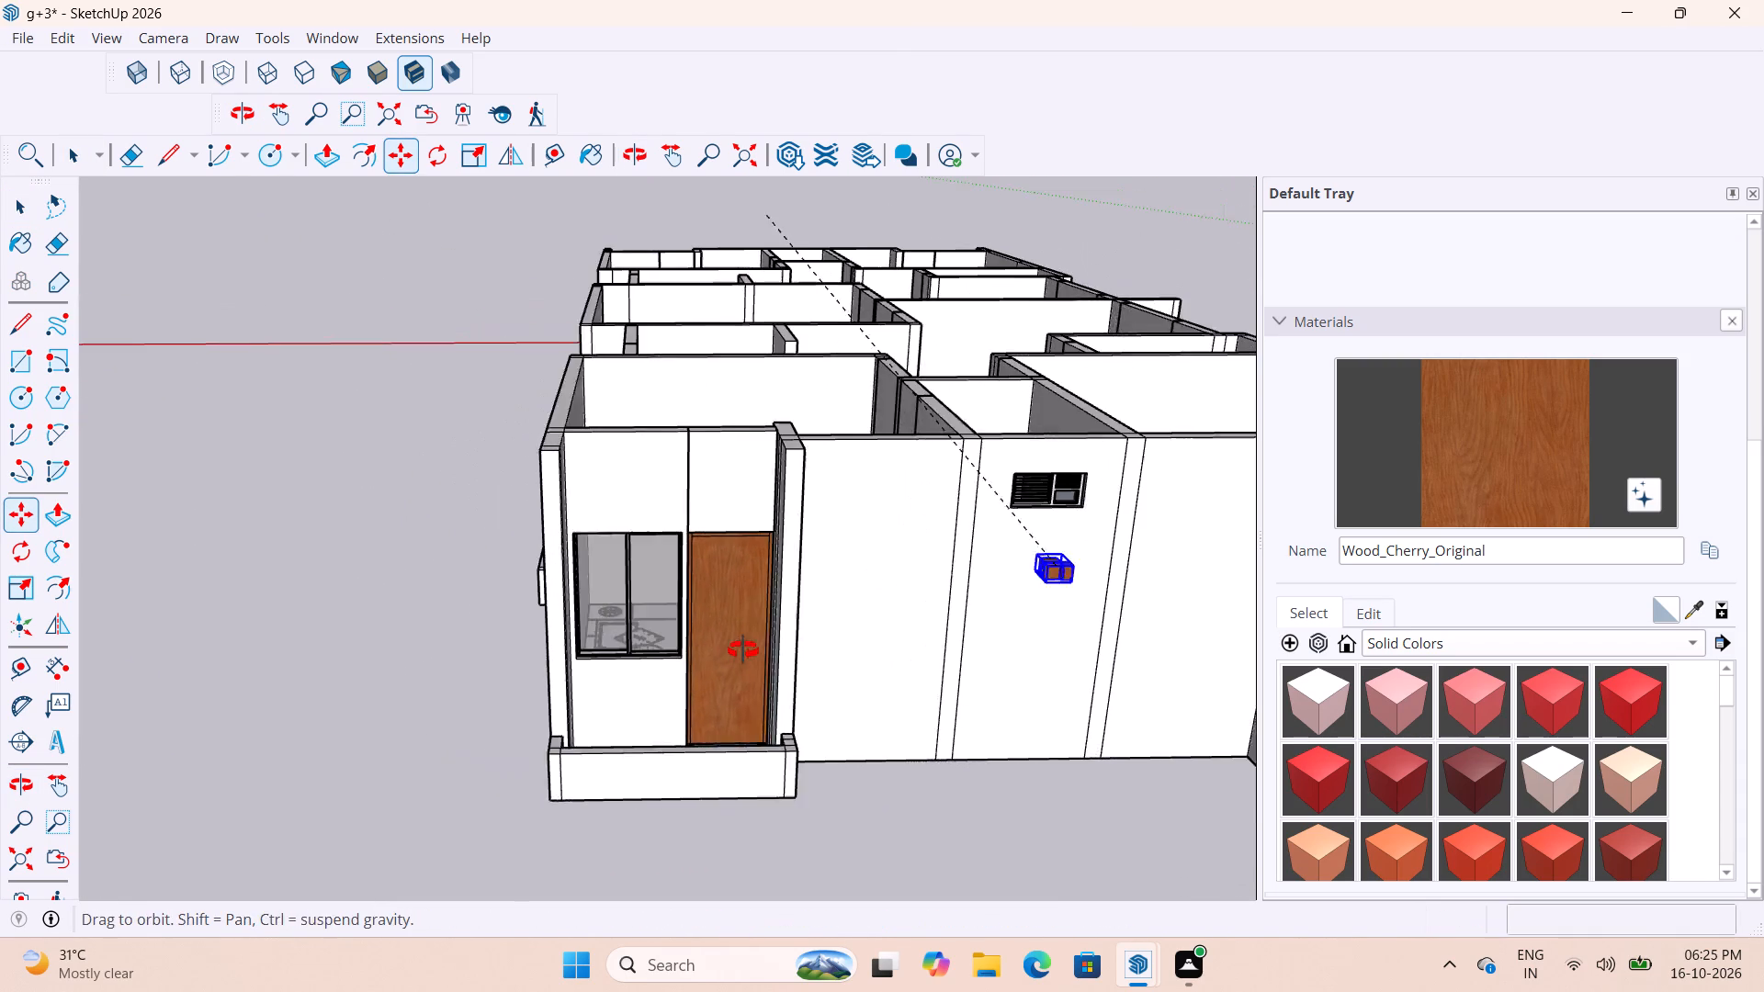
middle_click_drag(743, 650, 745, 650)
scroll(688, 695, "up", 3)
scroll(786, 637, "up", 7)
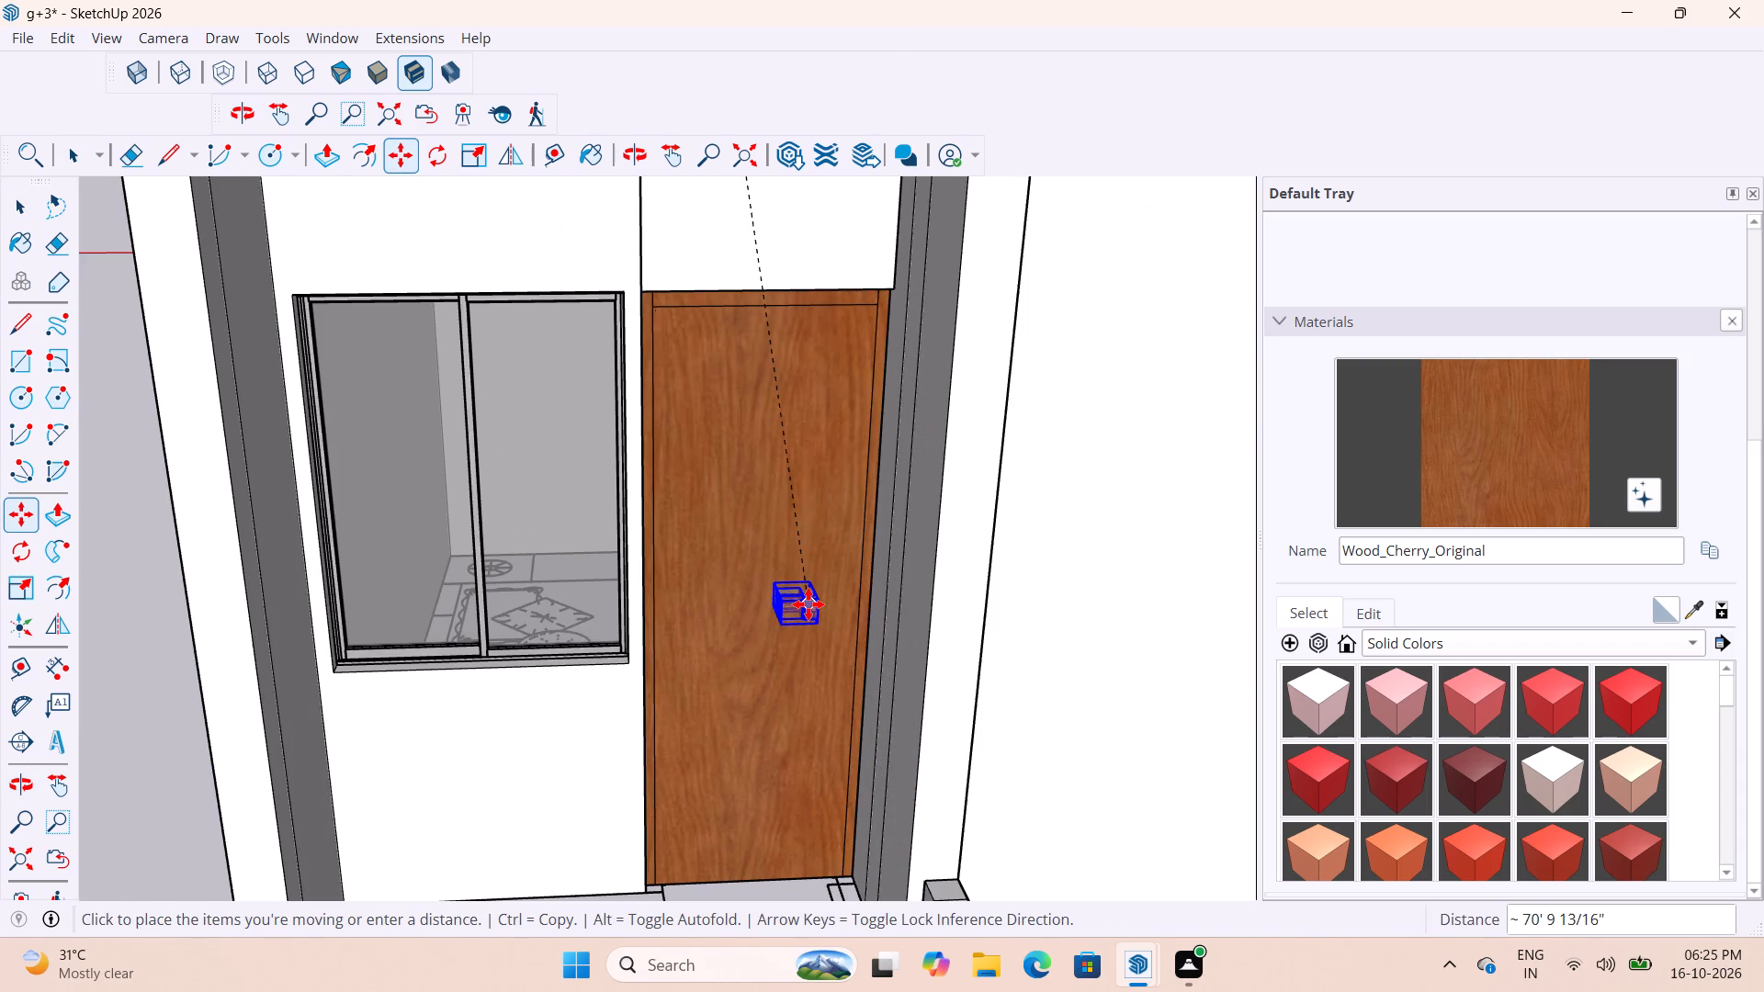
left_click(808, 604)
key("space")
Create a horizontal guide line across the door 3'3/4" above its bottom edge.
scroll(752, 682, "down", 5)
middle_click_drag(775, 721, 776, 733)
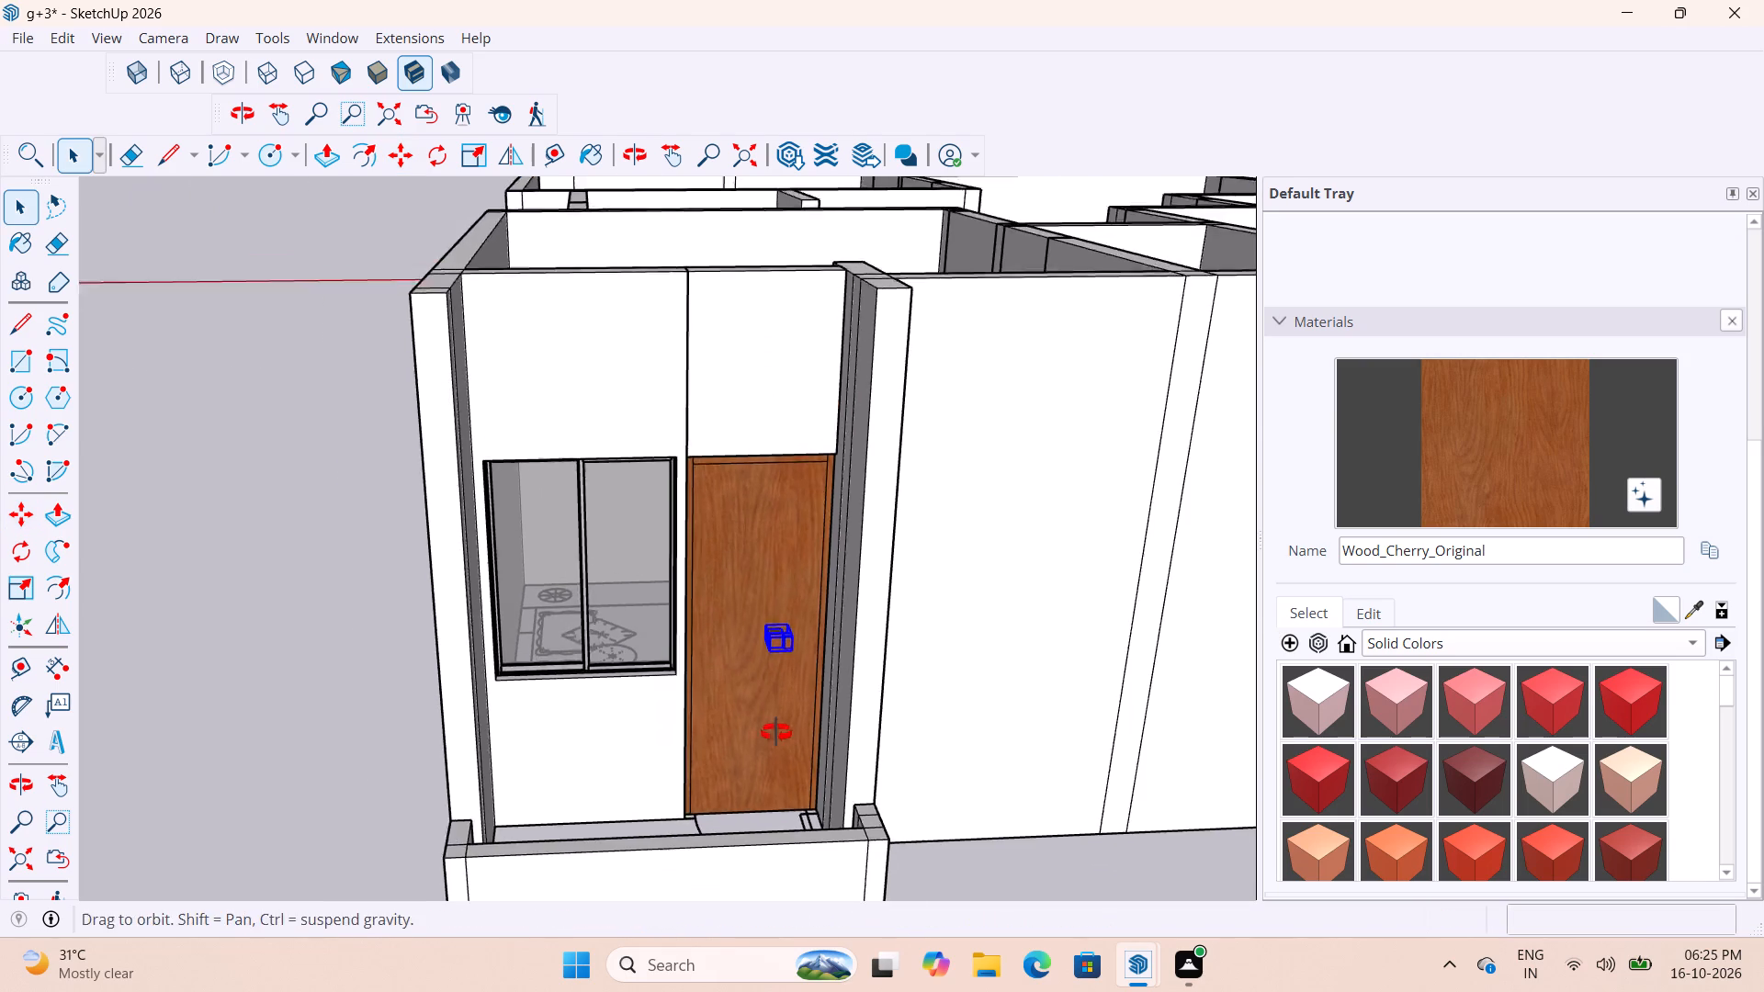
middle_click_drag(776, 733, 777, 757)
scroll(780, 759, "up", 4)
key("t")
scroll(829, 635, "down", 3)
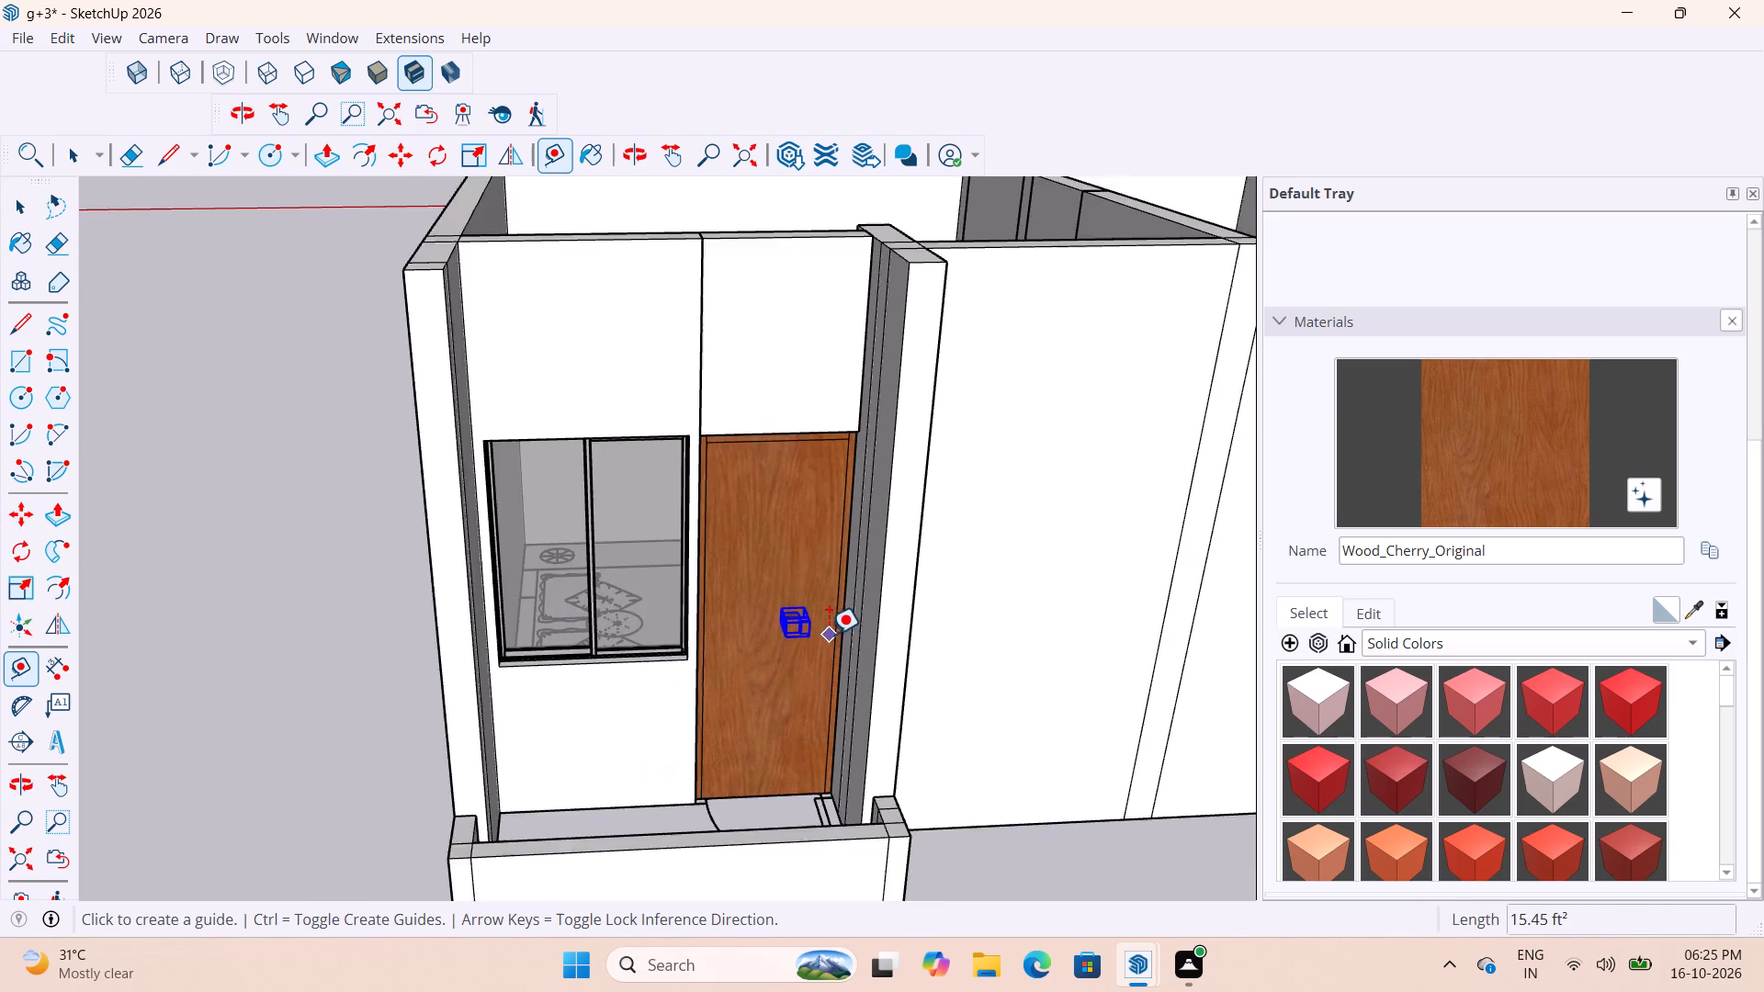
scroll(829, 635, "down", 3)
middle_click_drag(834, 660, 832, 740)
scroll(834, 661, "down", 1)
scroll(787, 816, "up", 6)
left_click(797, 774)
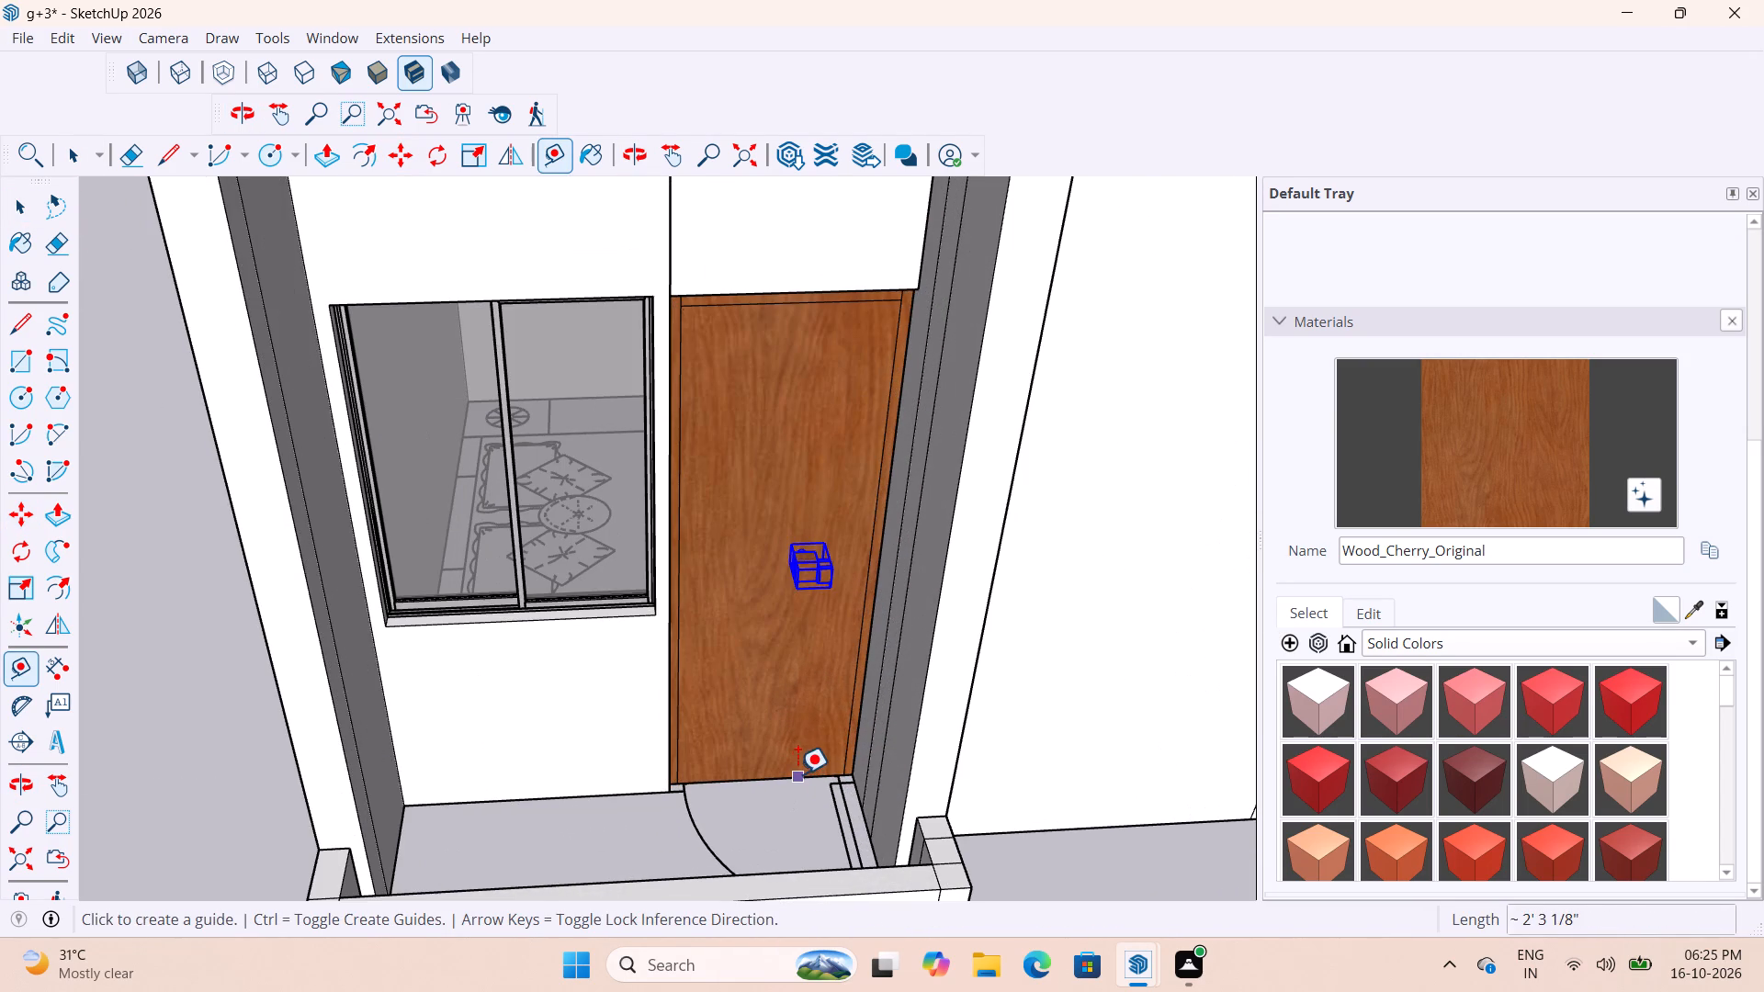
type("3'")
type("3/4\"")
key("Return")
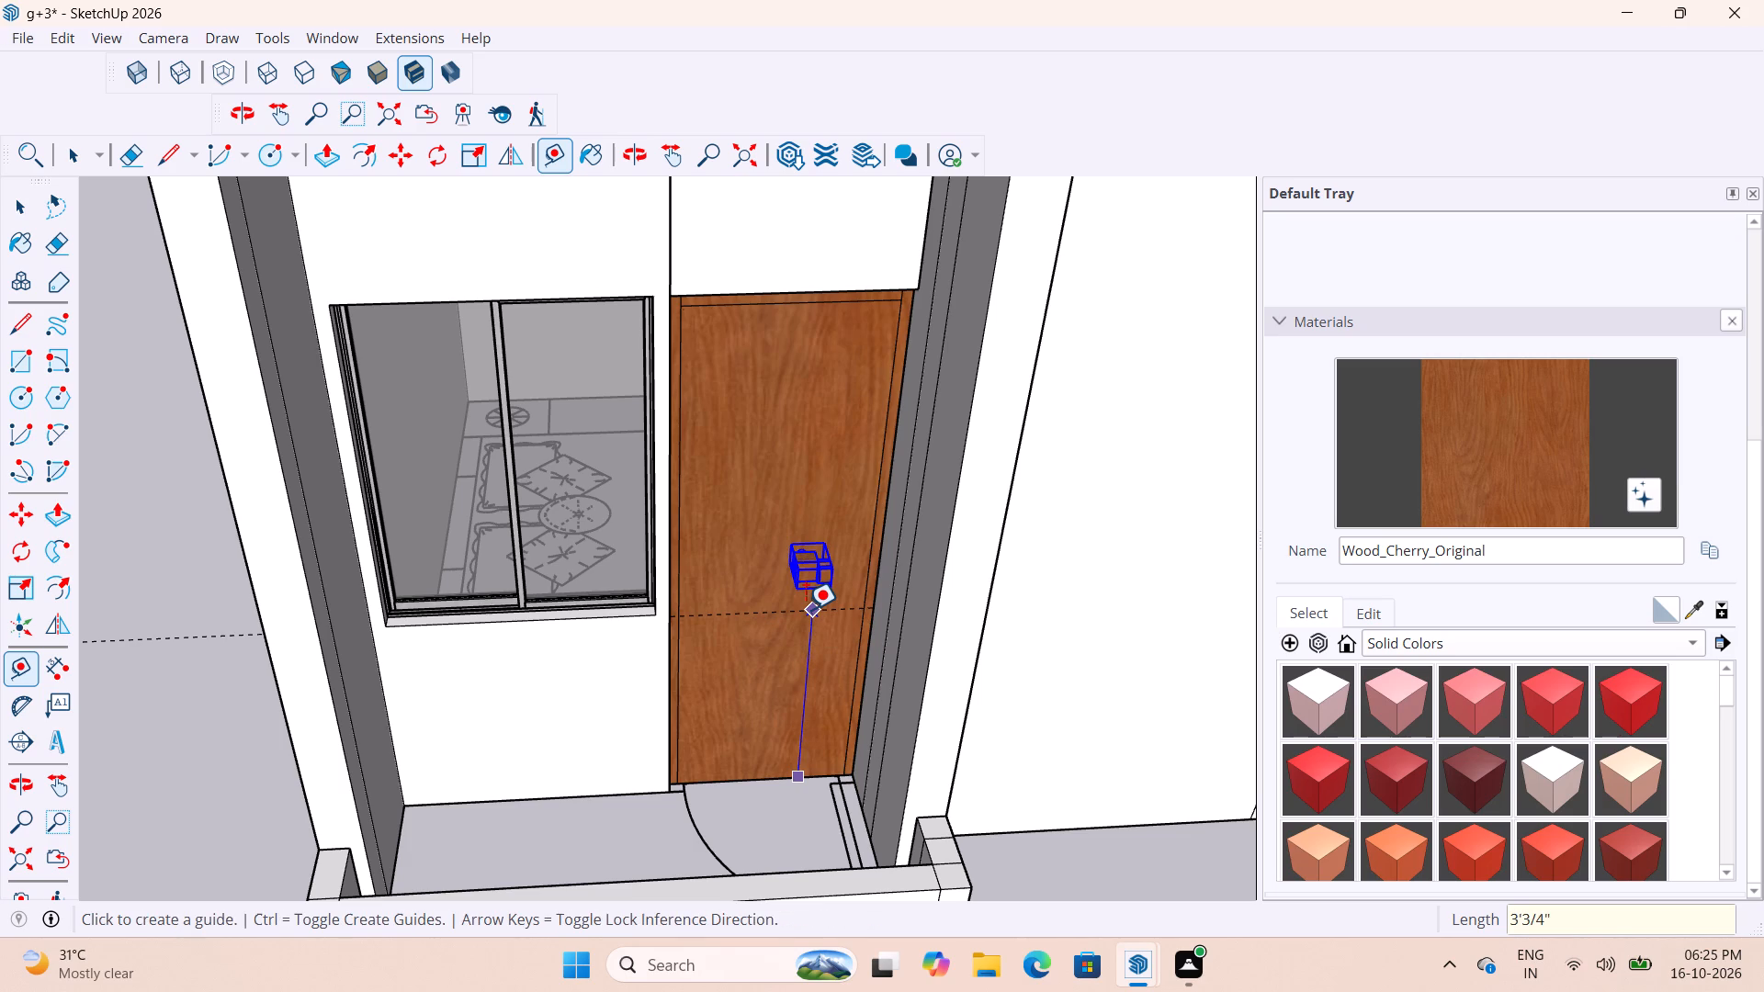
key("space")
Create a vertical guide 2" in from the door frame's inner line, on the handle side of the door.
scroll(833, 598, "up", 6)
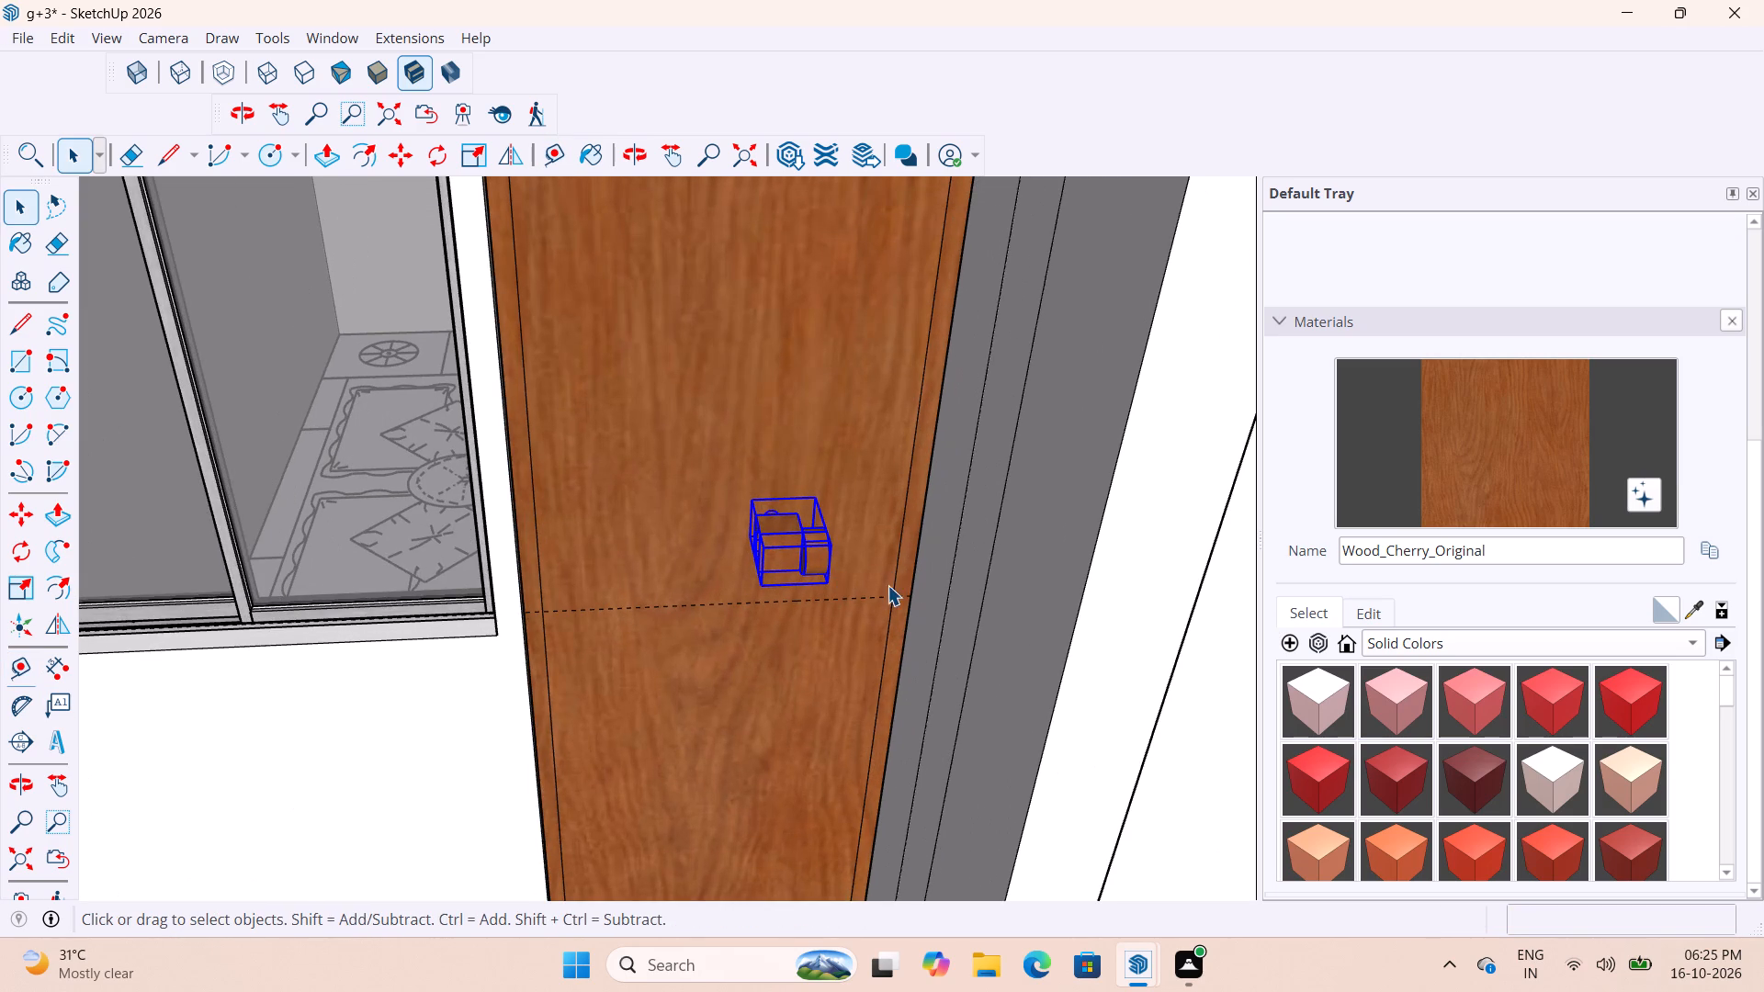
middle_click_drag(900, 592, 926, 625)
key("t")
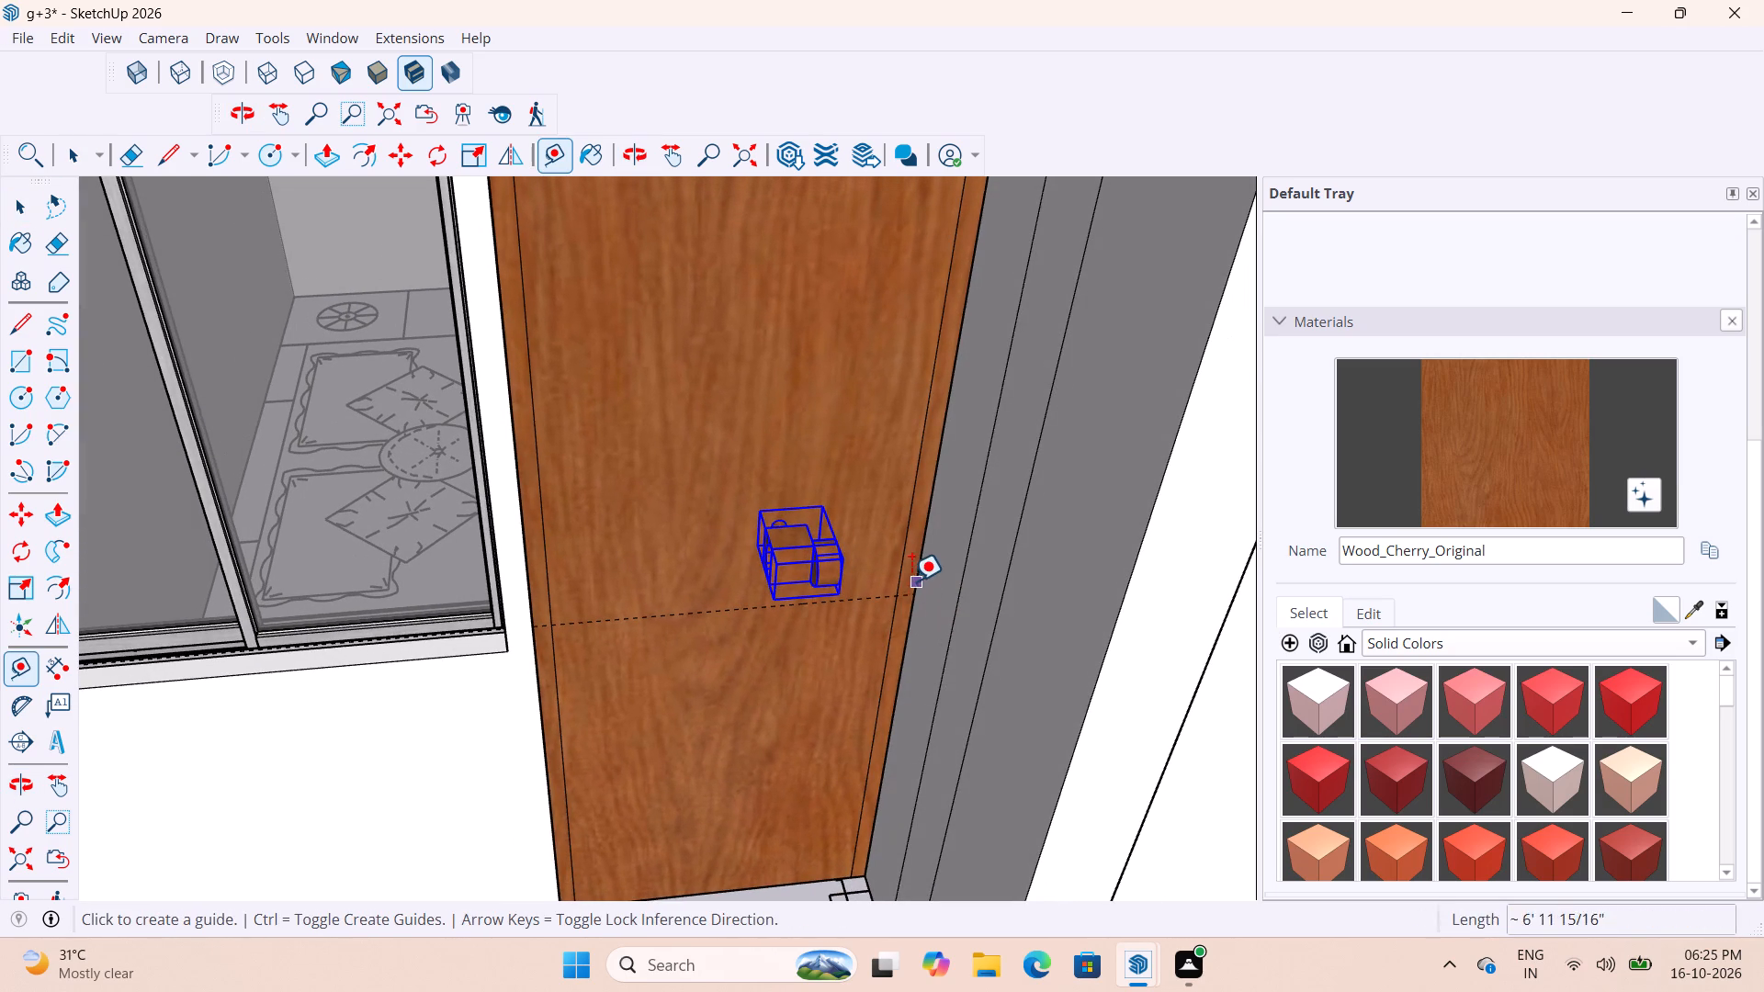
scroll(911, 581, "up", 5)
middle_click_drag(913, 554, 923, 509)
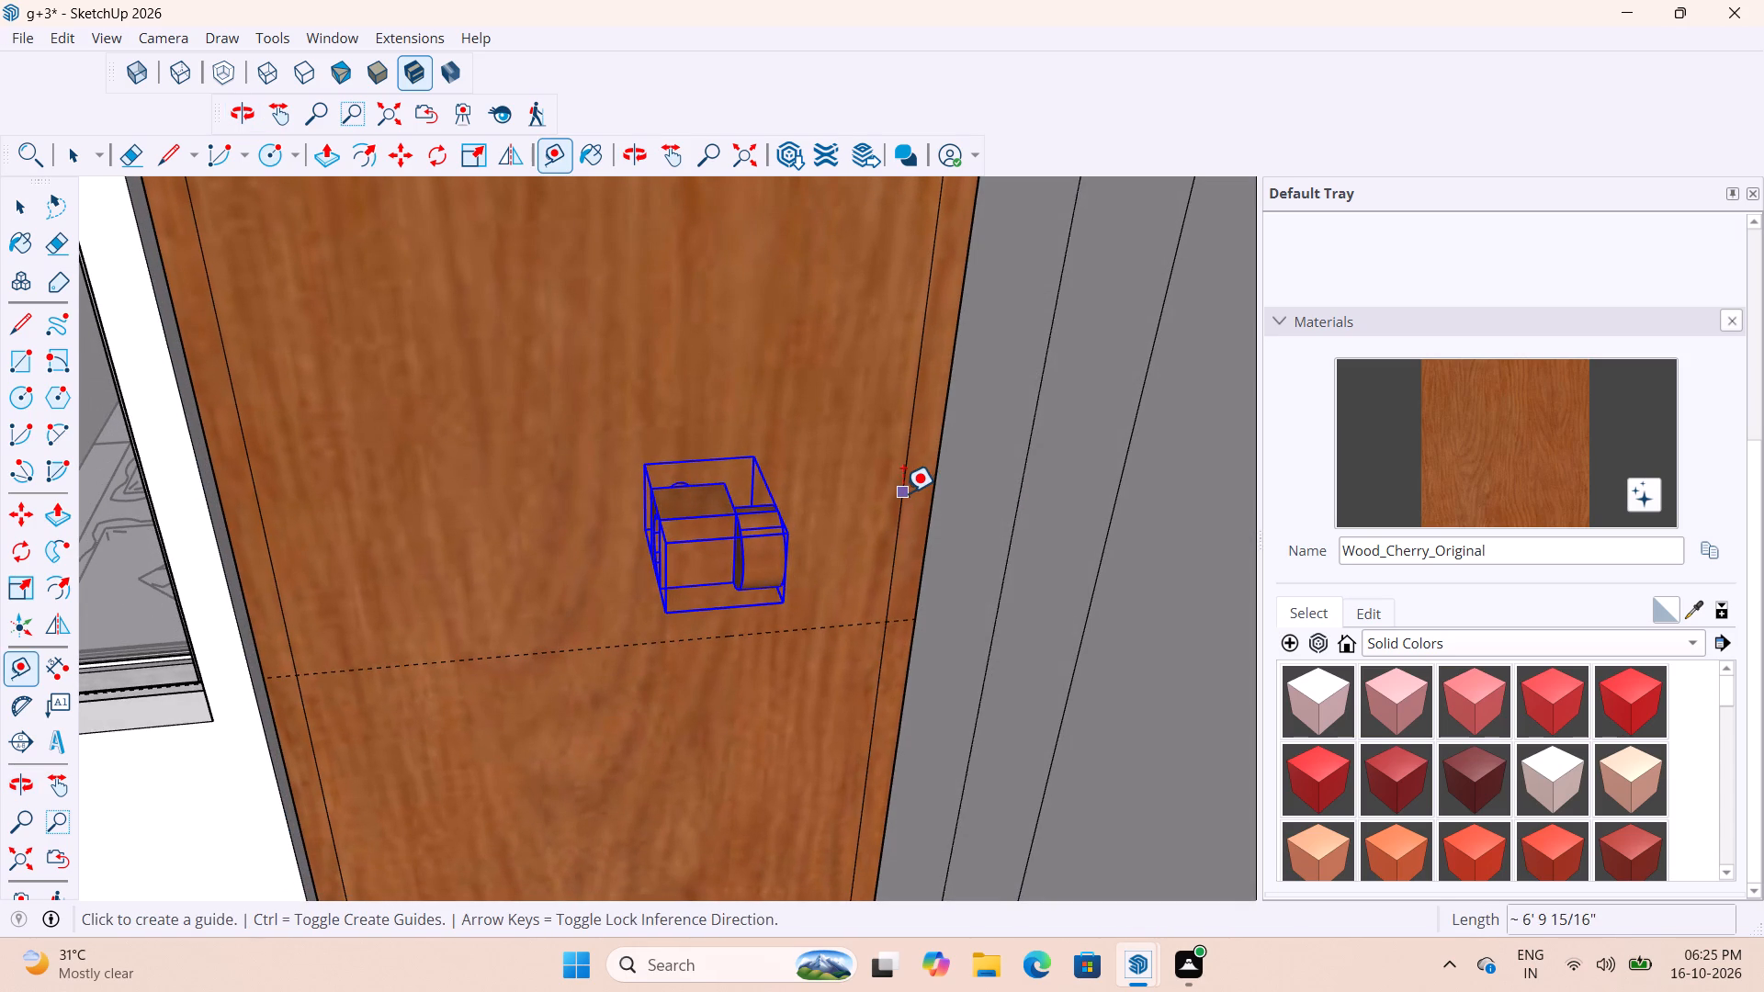
left_click(903, 493)
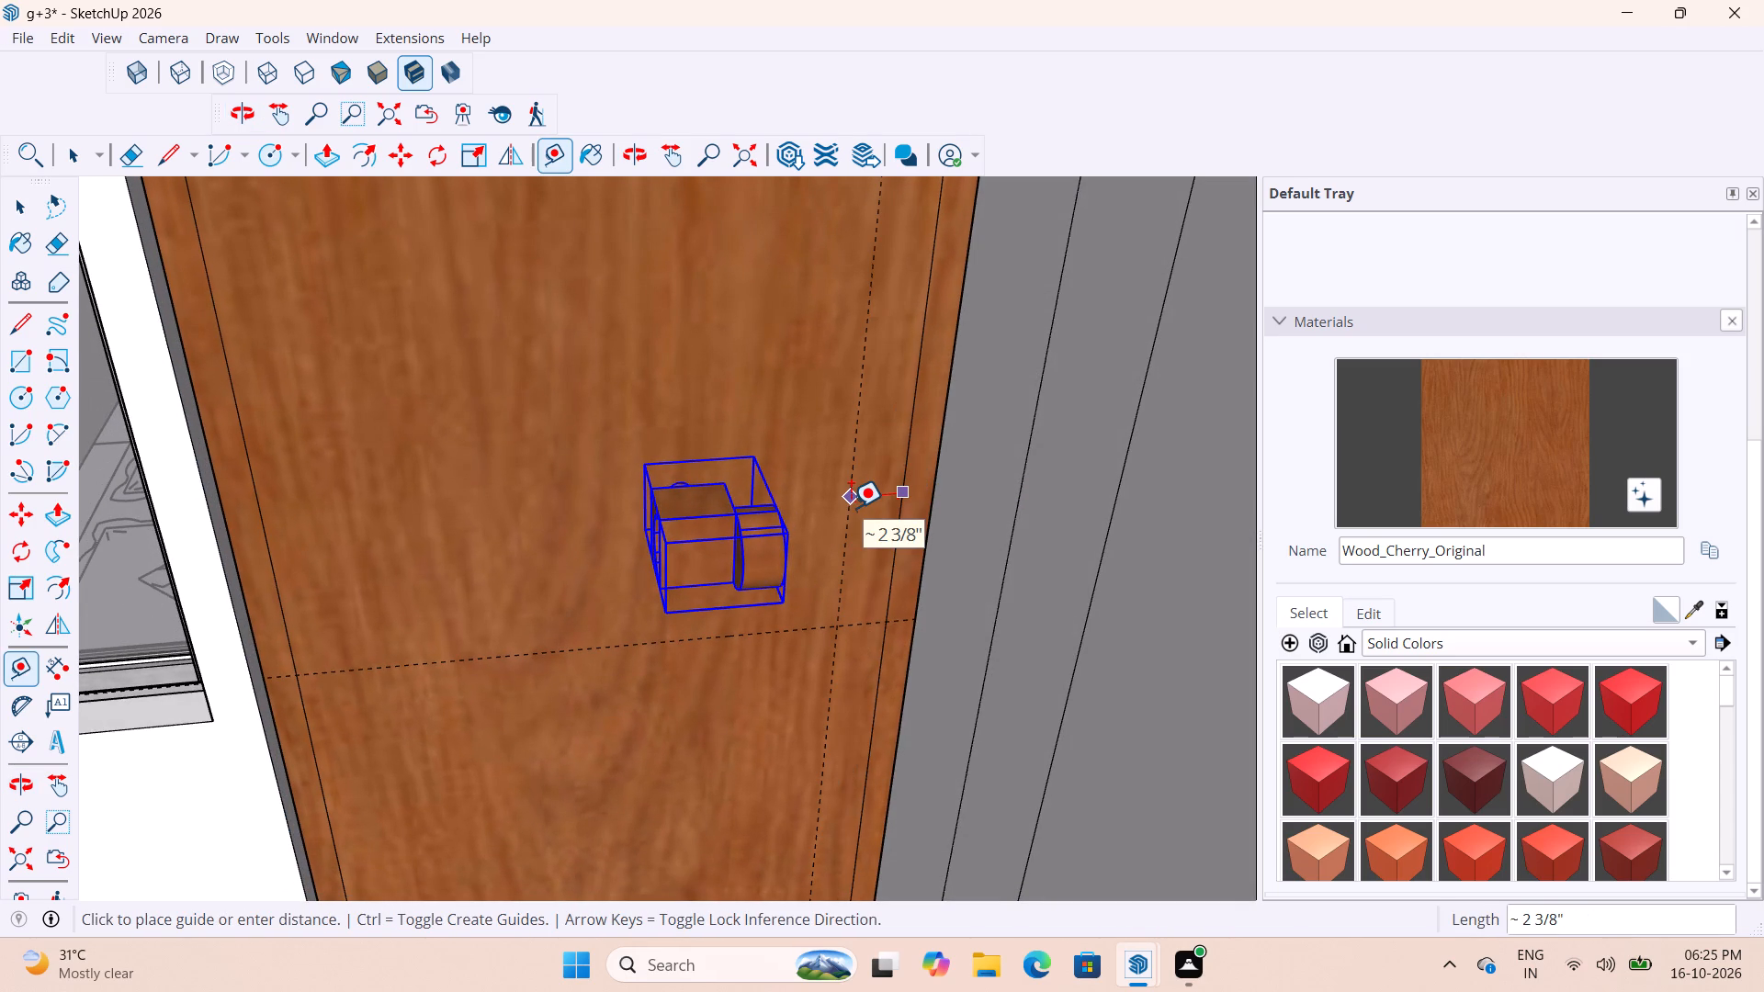
type("2\"")
key("Return")
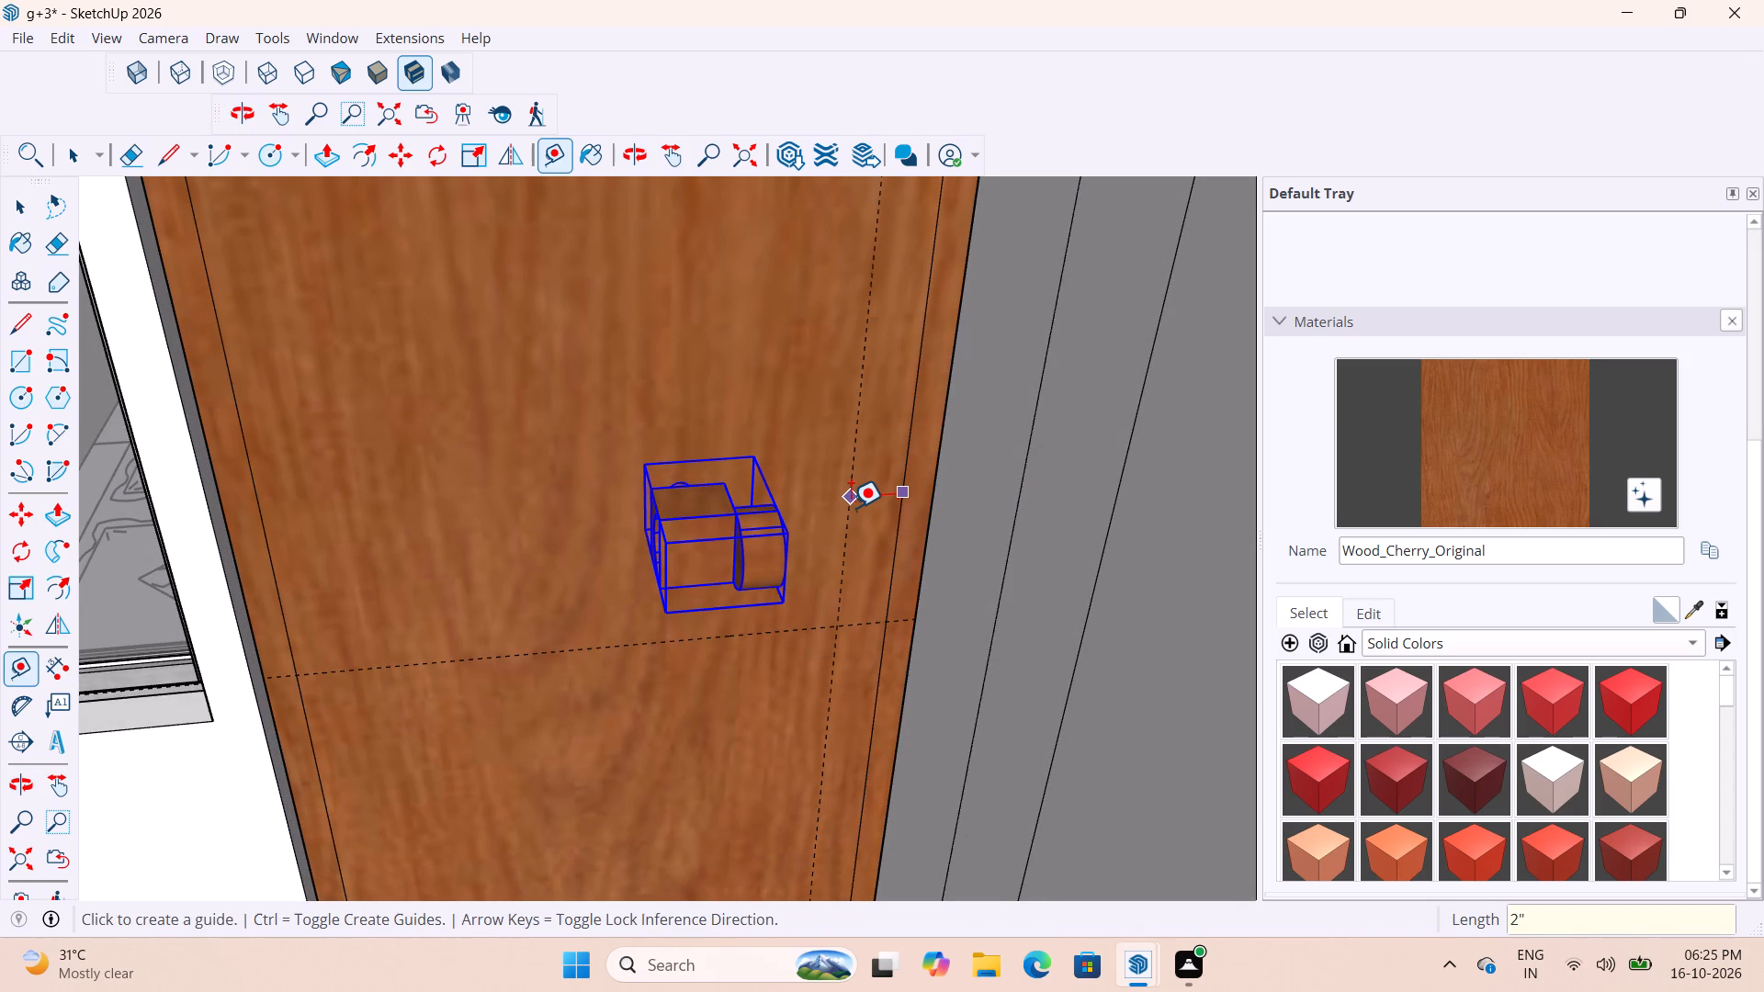
key("space")
Move the handle group so its back lower corner sits on the intersection of the door's vertical and horizontal guides.
middle_click_drag(796, 577, 752, 571)
left_click(695, 734)
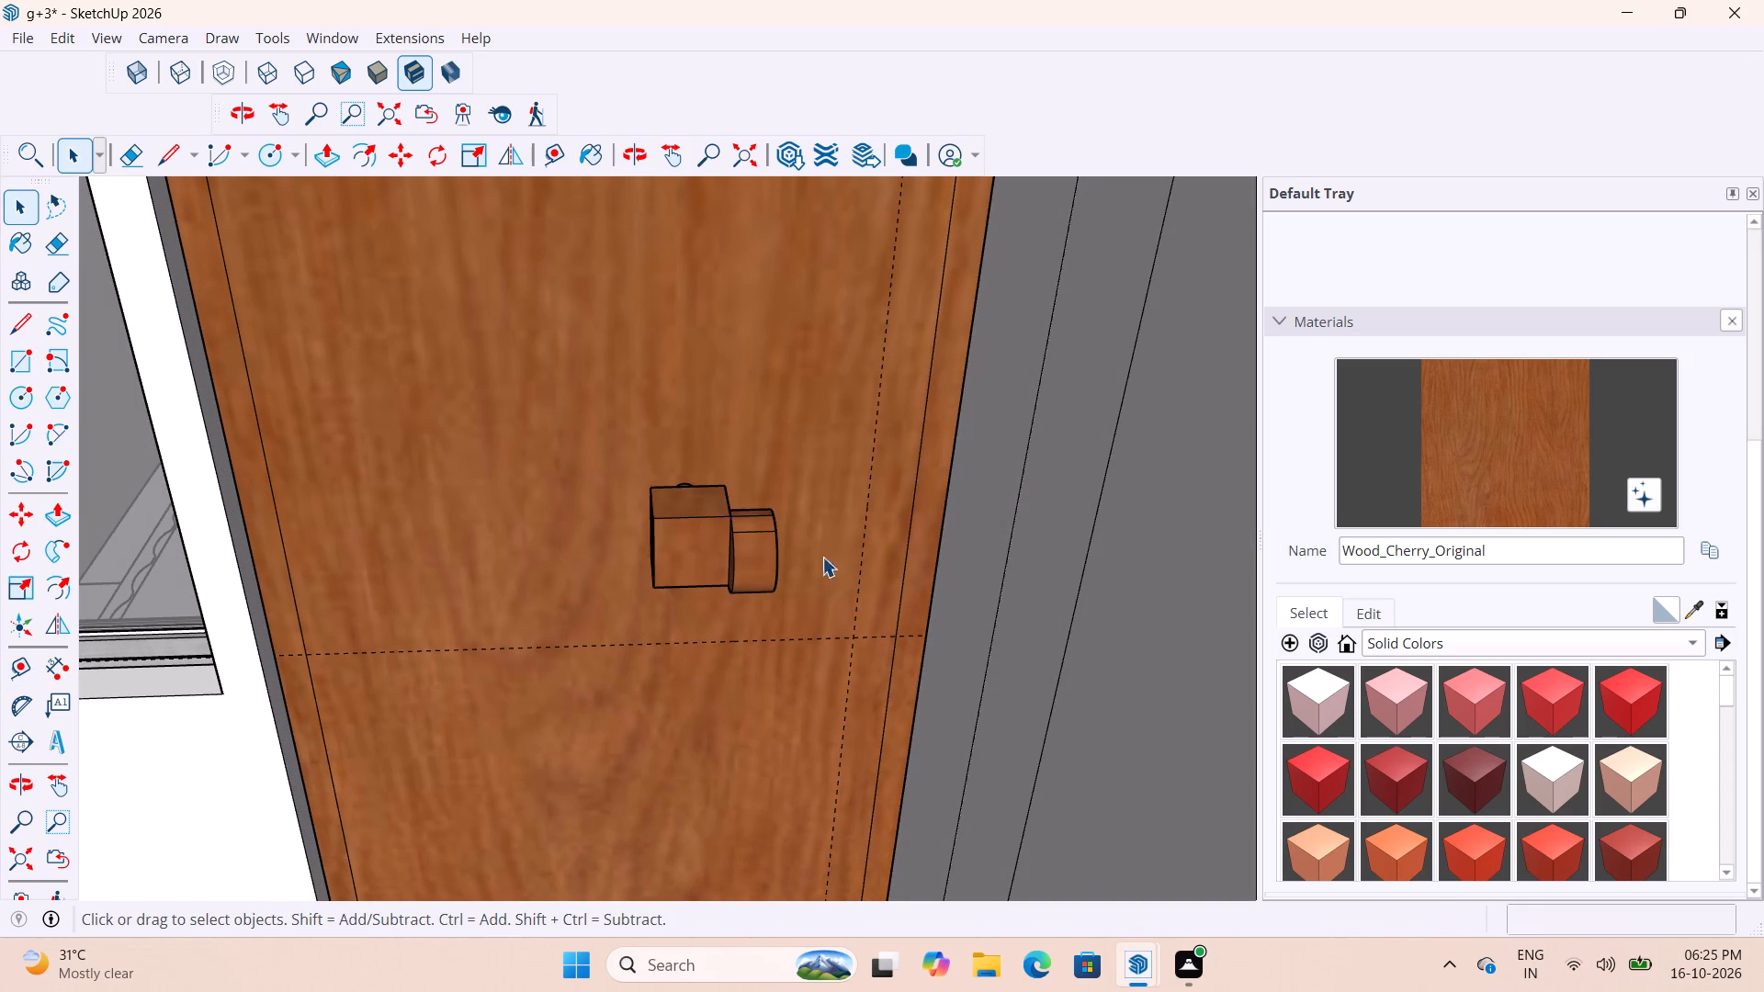
left_click(761, 524)
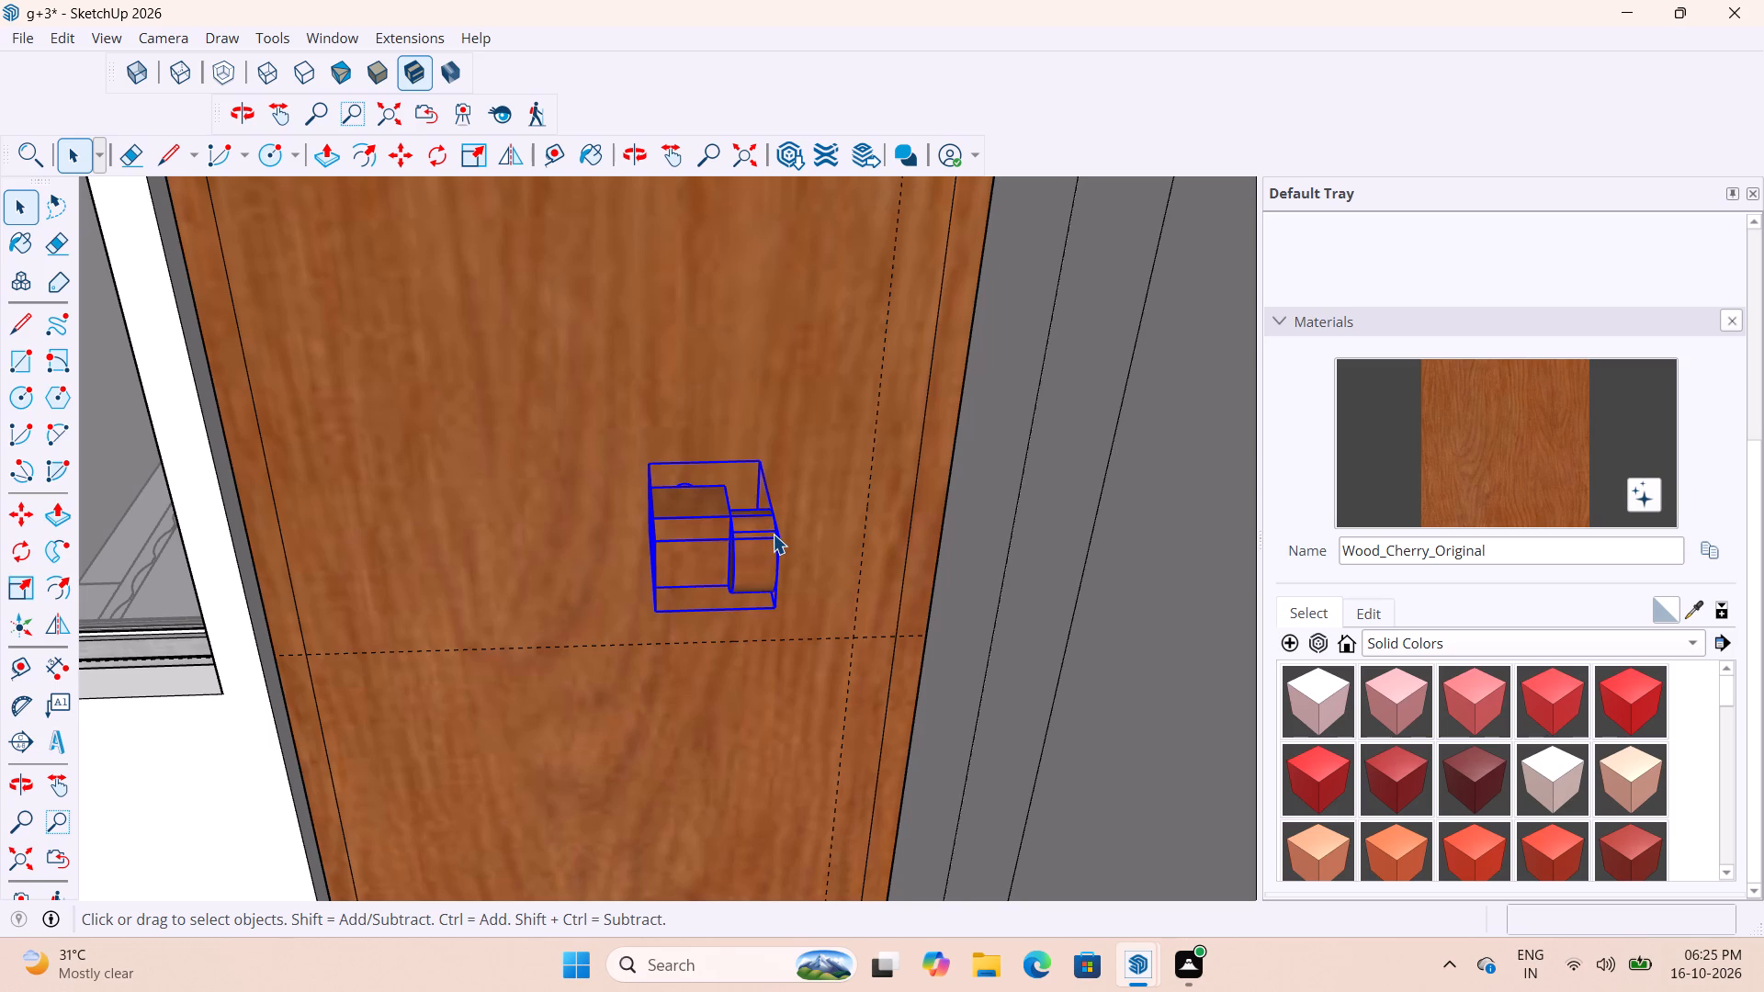
key("m")
left_click(763, 461)
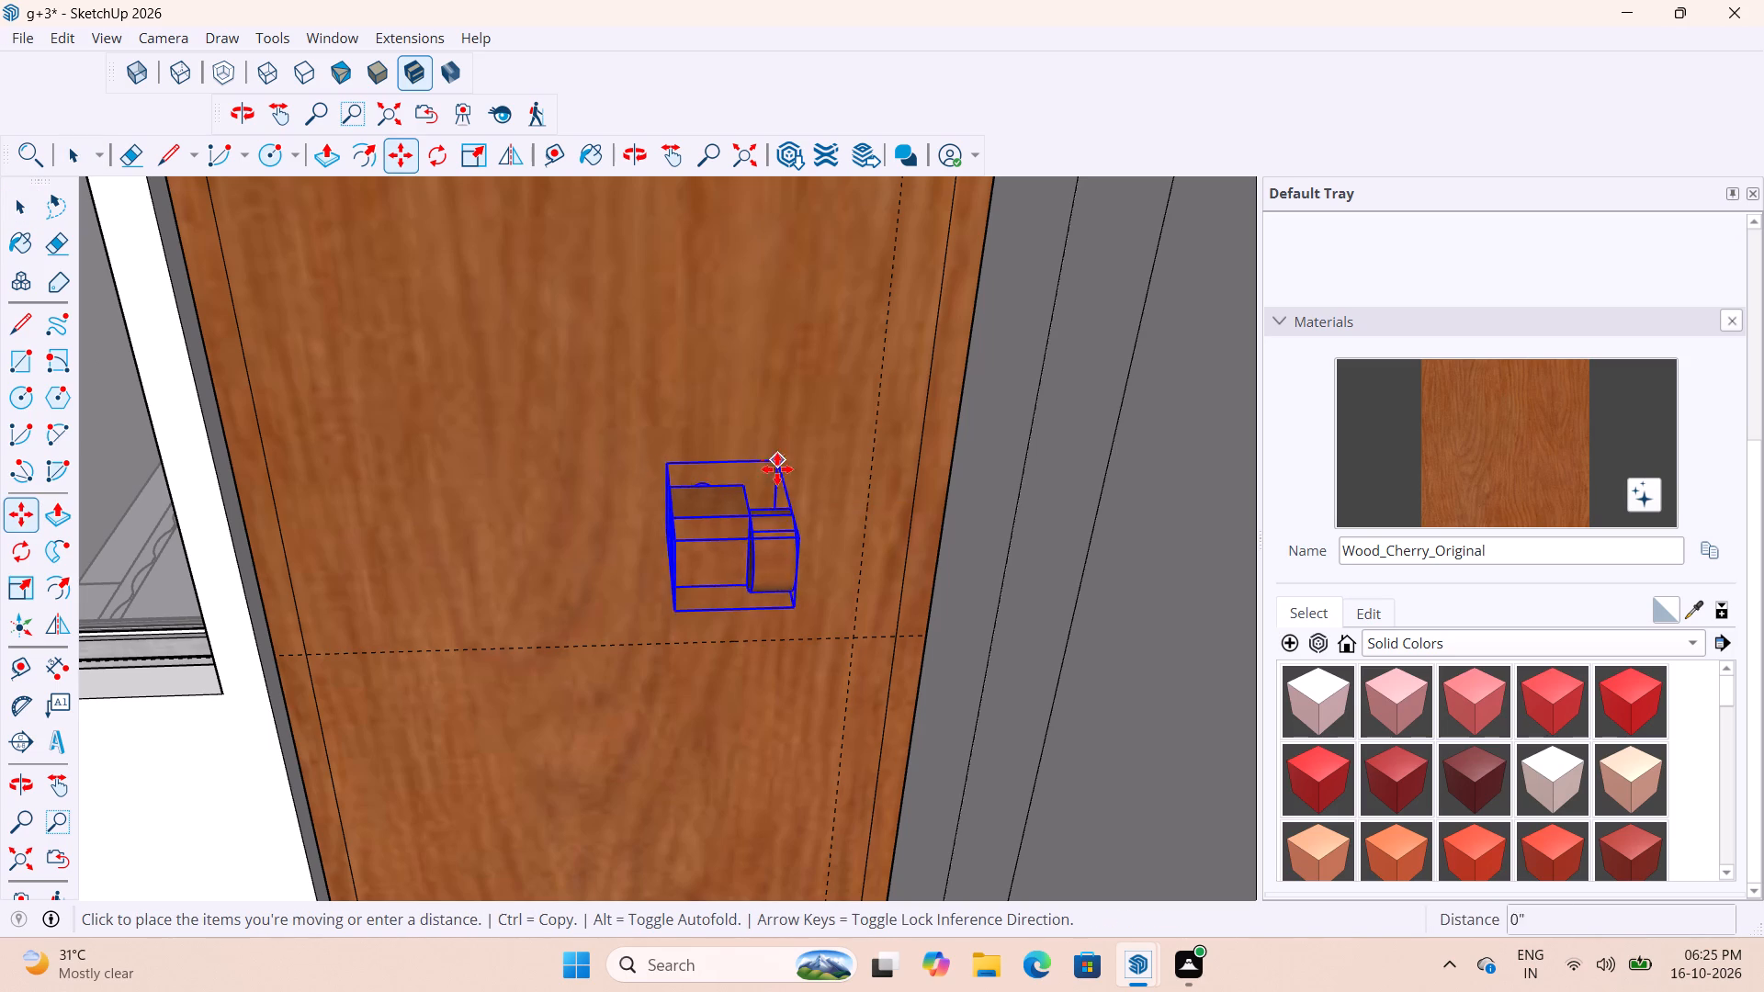
left_click(865, 555)
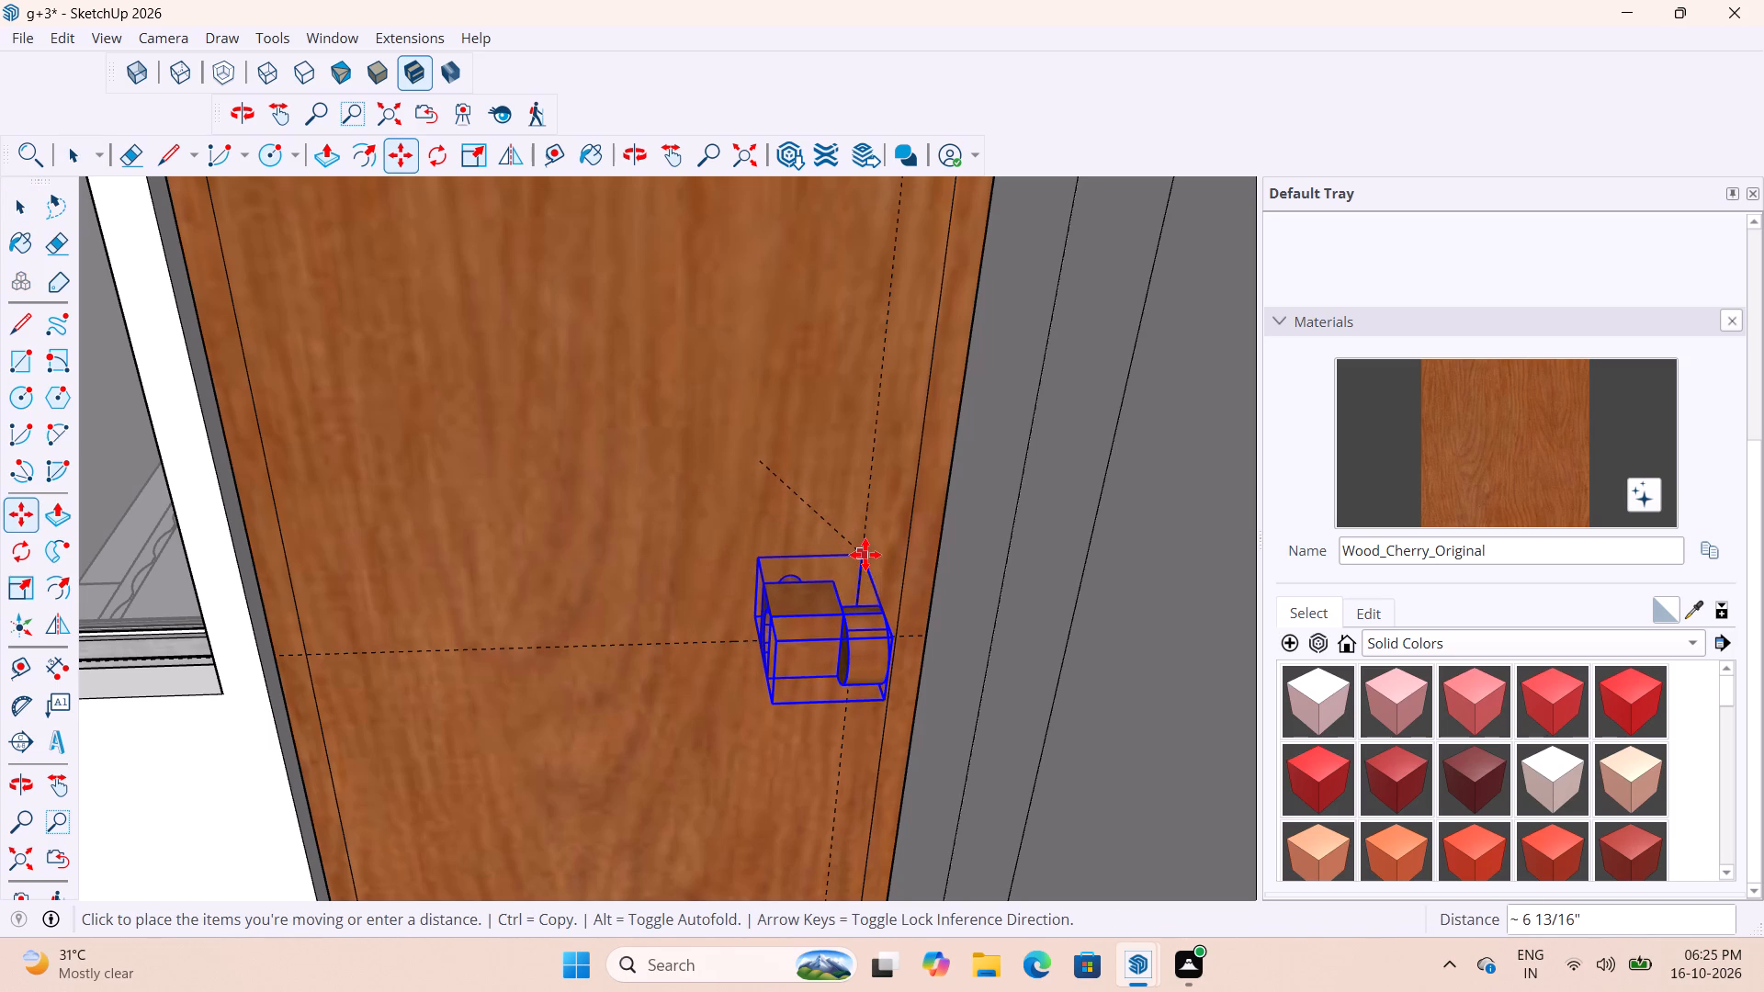
middle_click_drag(904, 624, 767, 529)
scroll(822, 692, "up", 6)
middle_click_drag(911, 674, 891, 568)
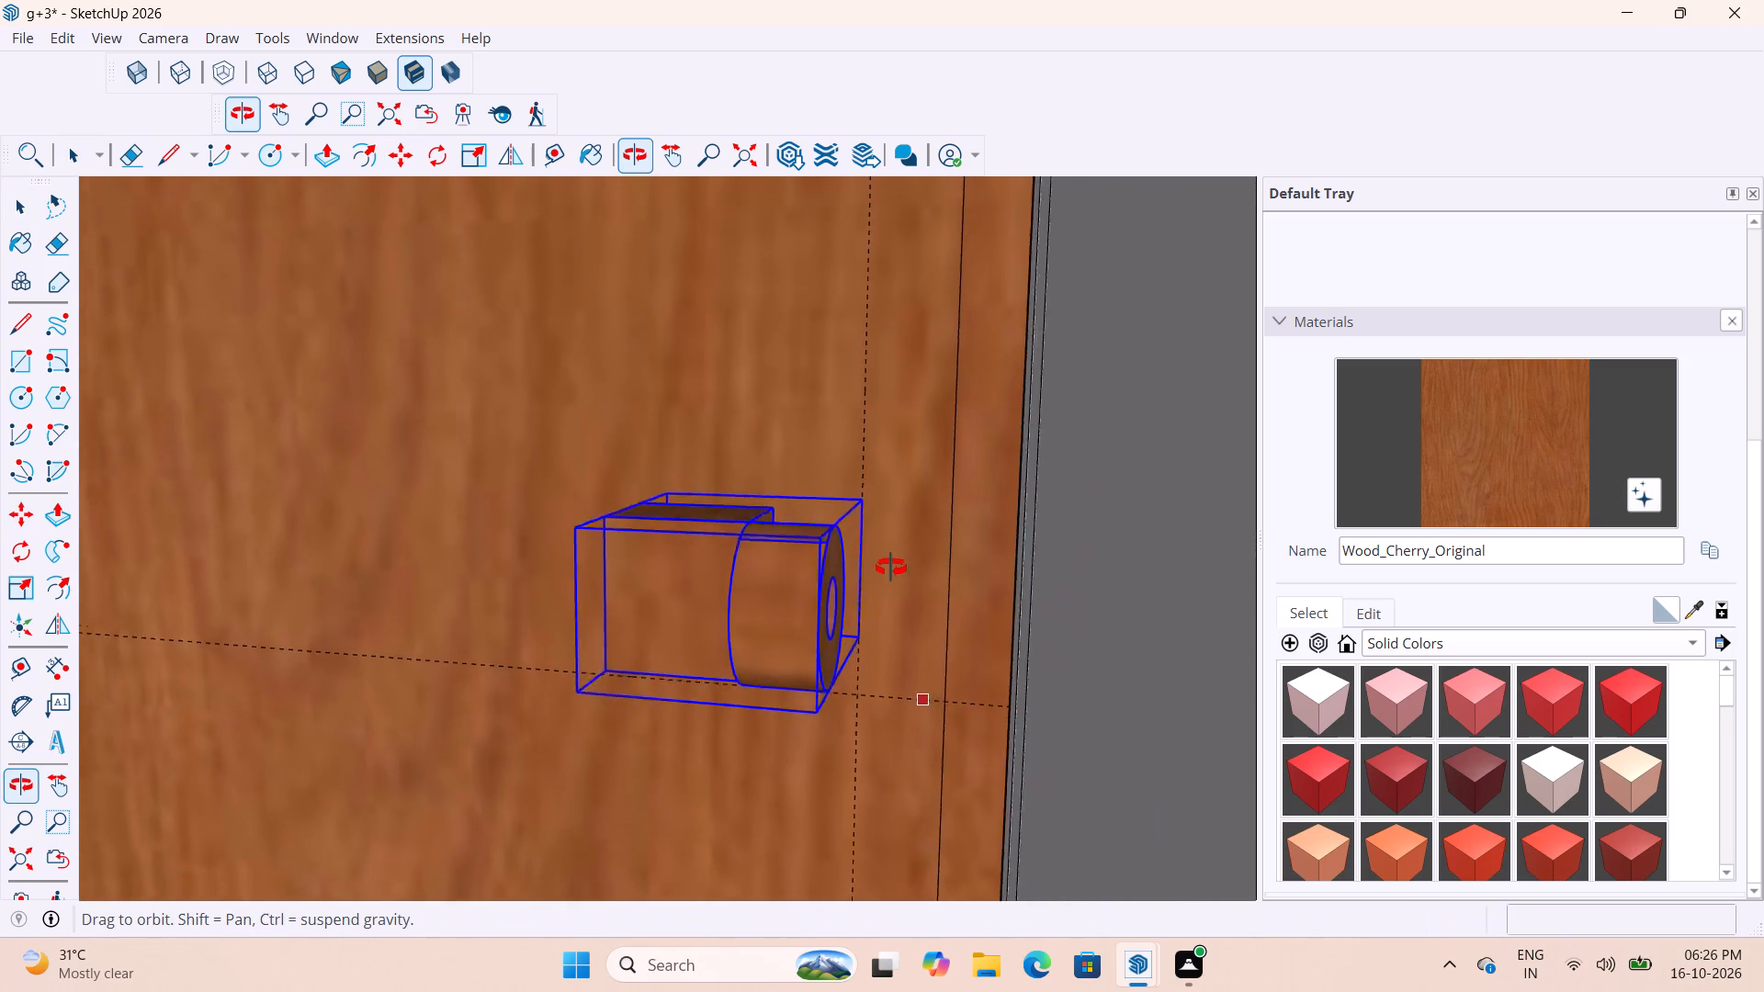
middle_click_drag(891, 568, 899, 471)
left_click(869, 664)
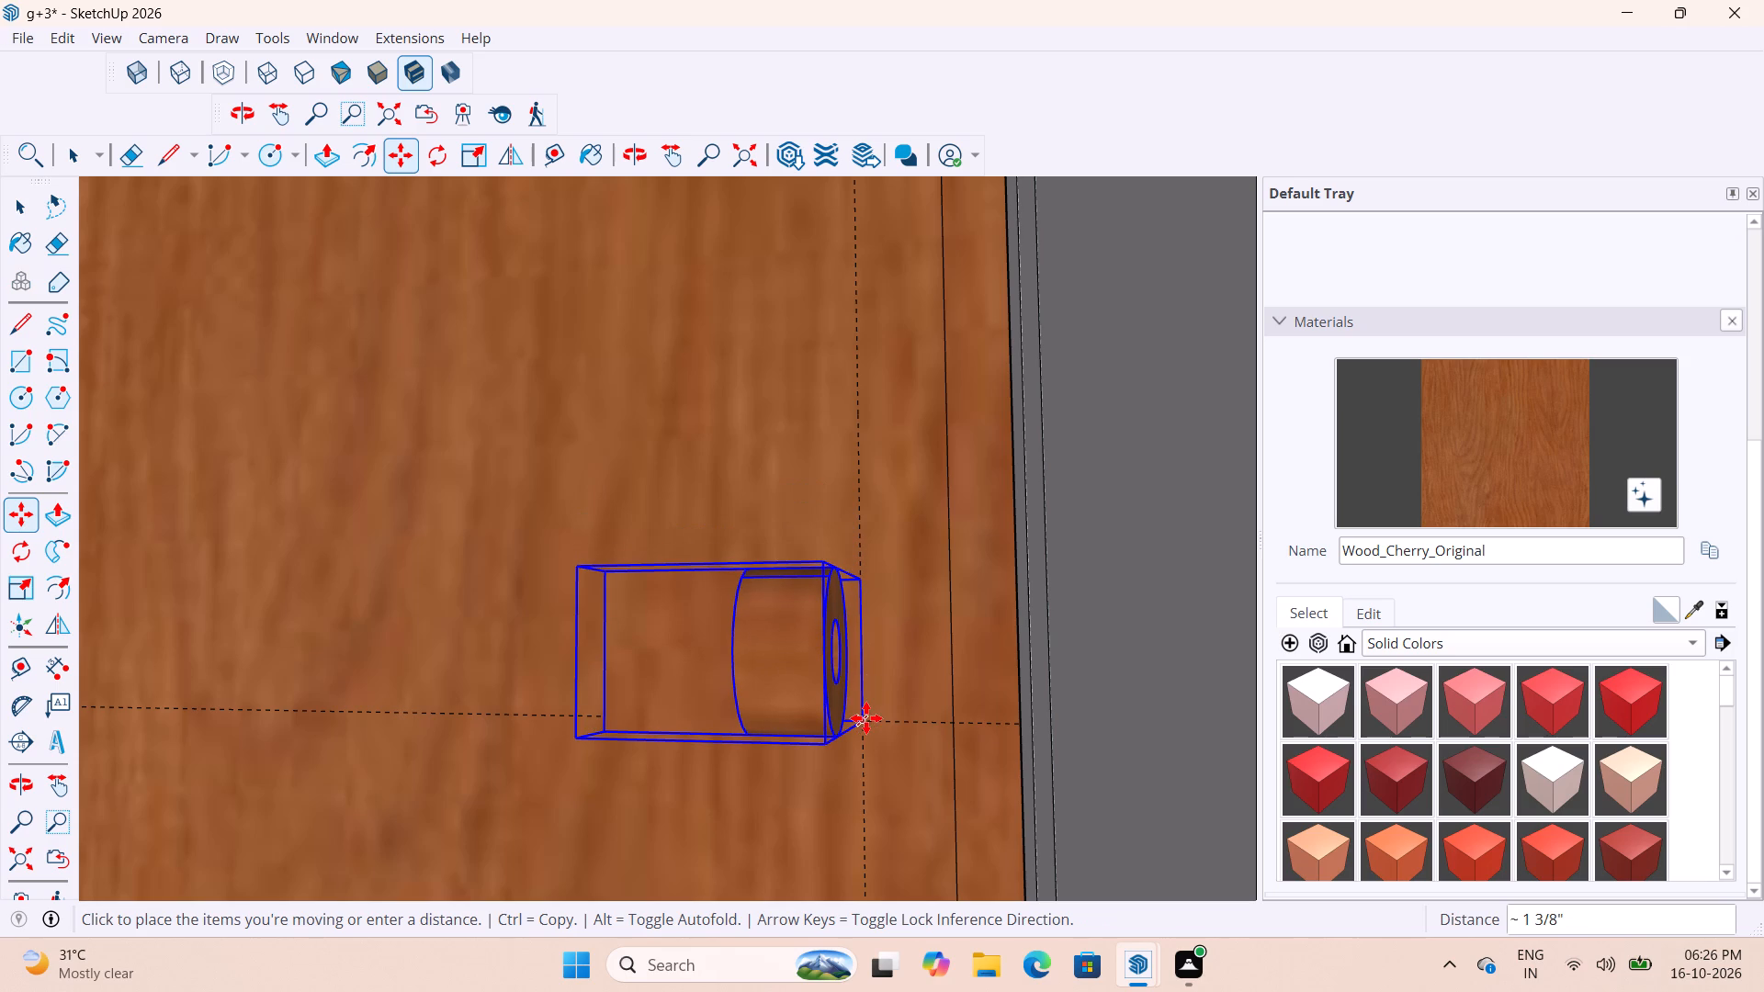
left_click(866, 718)
scroll(892, 652, "down", 3)
middle_click_drag(893, 668, 1075, 795)
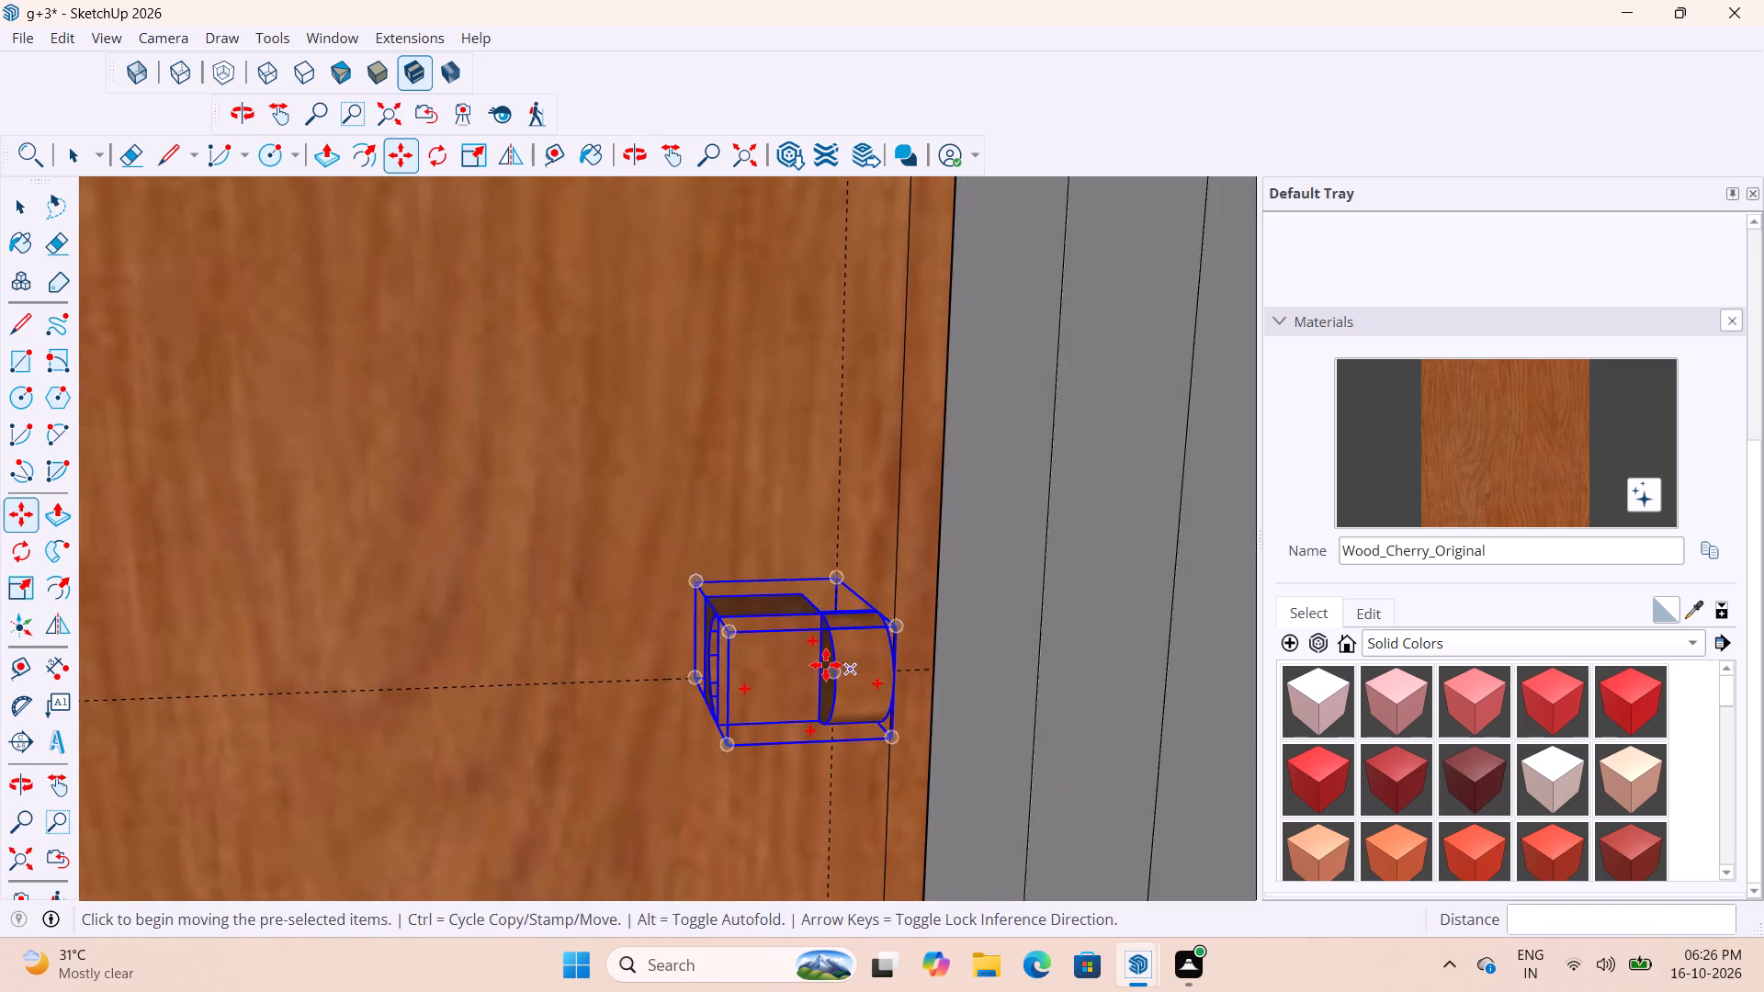
middle_click_drag(831, 664, 1158, 682)
scroll(797, 699, "down", 6)
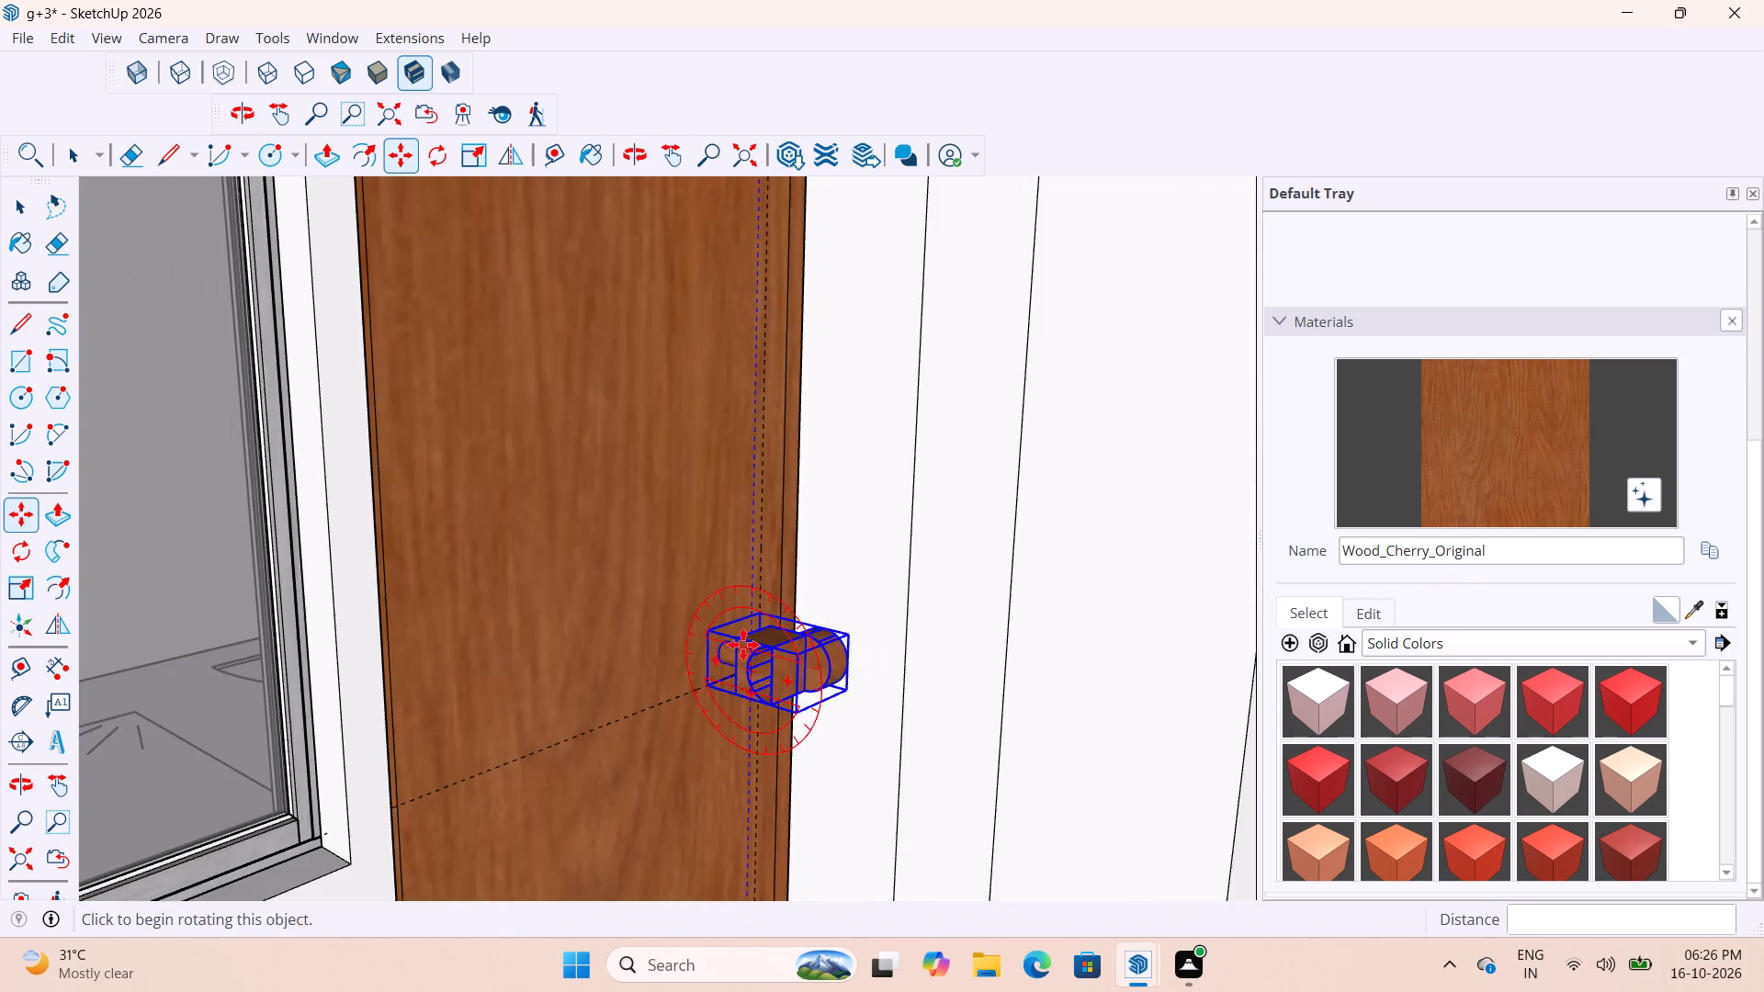
scroll(743, 645, "down", 20)
scroll(743, 645, "down", 9)
scroll(1020, 590, "up", 4)
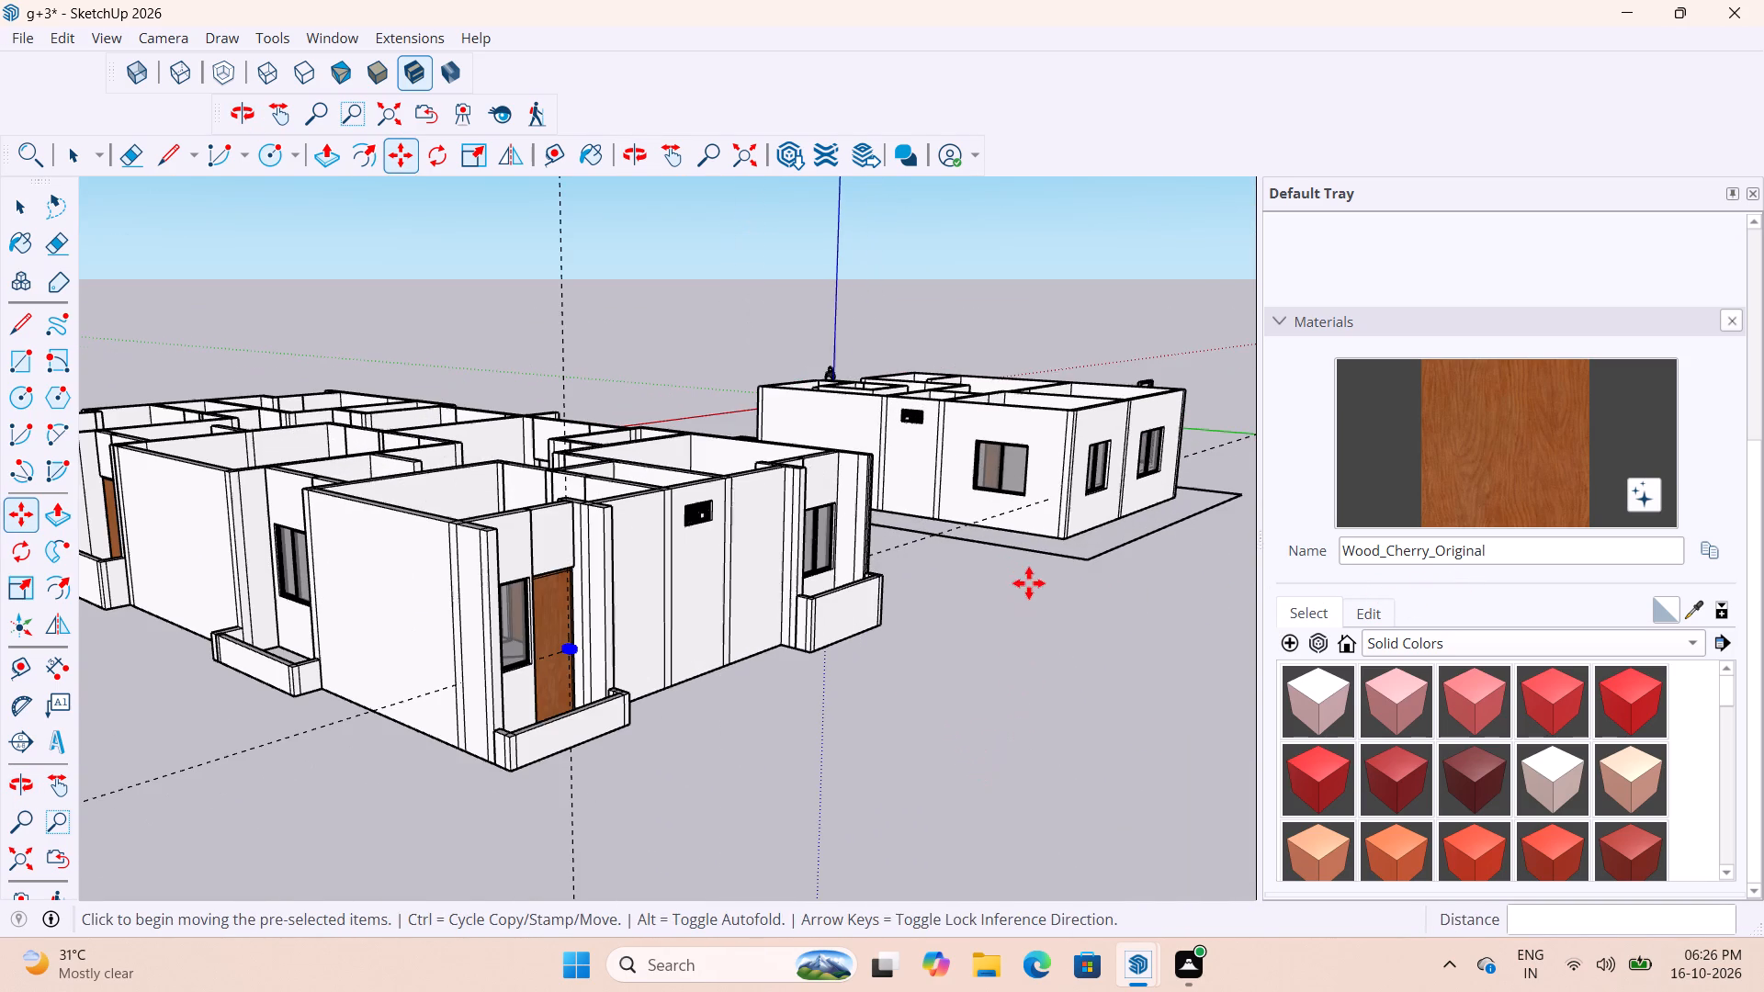
key("space")
left_click(905, 712)
Copy the handle group along the horizontal guide onto the other wooden door on the same end wall, near its window-side edge.
middle_click_drag(974, 710, 669, 792)
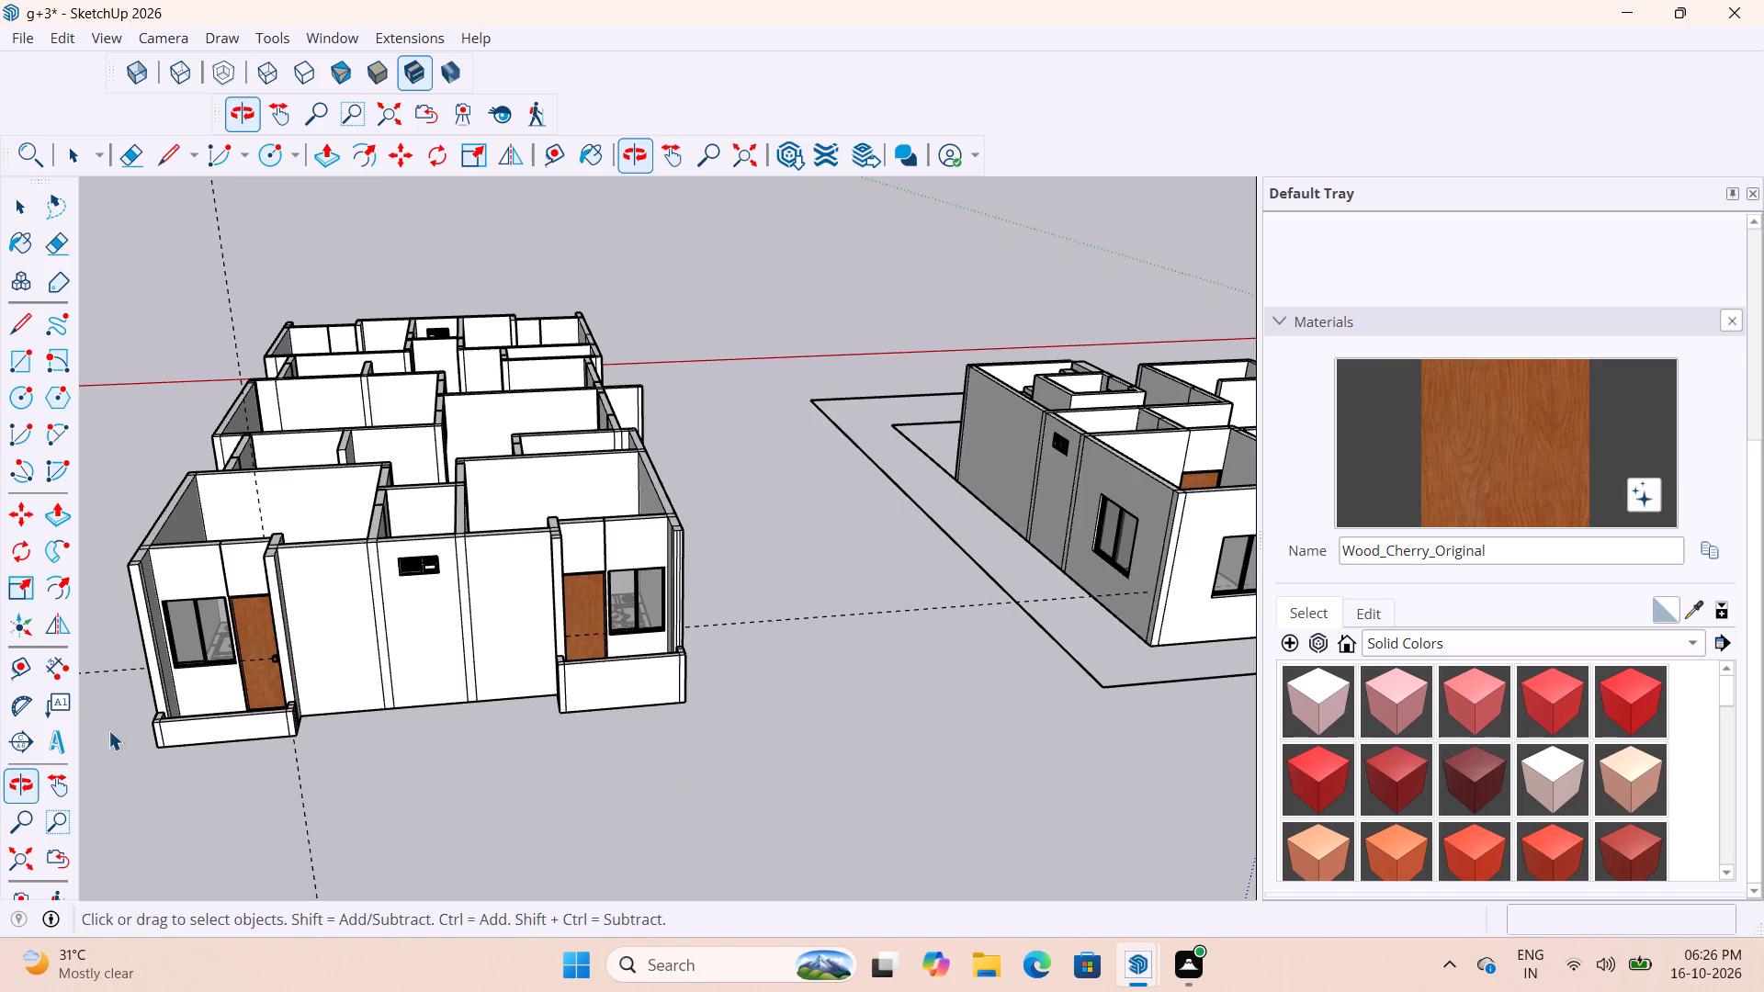
scroll(130, 677, "up", 17)
left_click(389, 658)
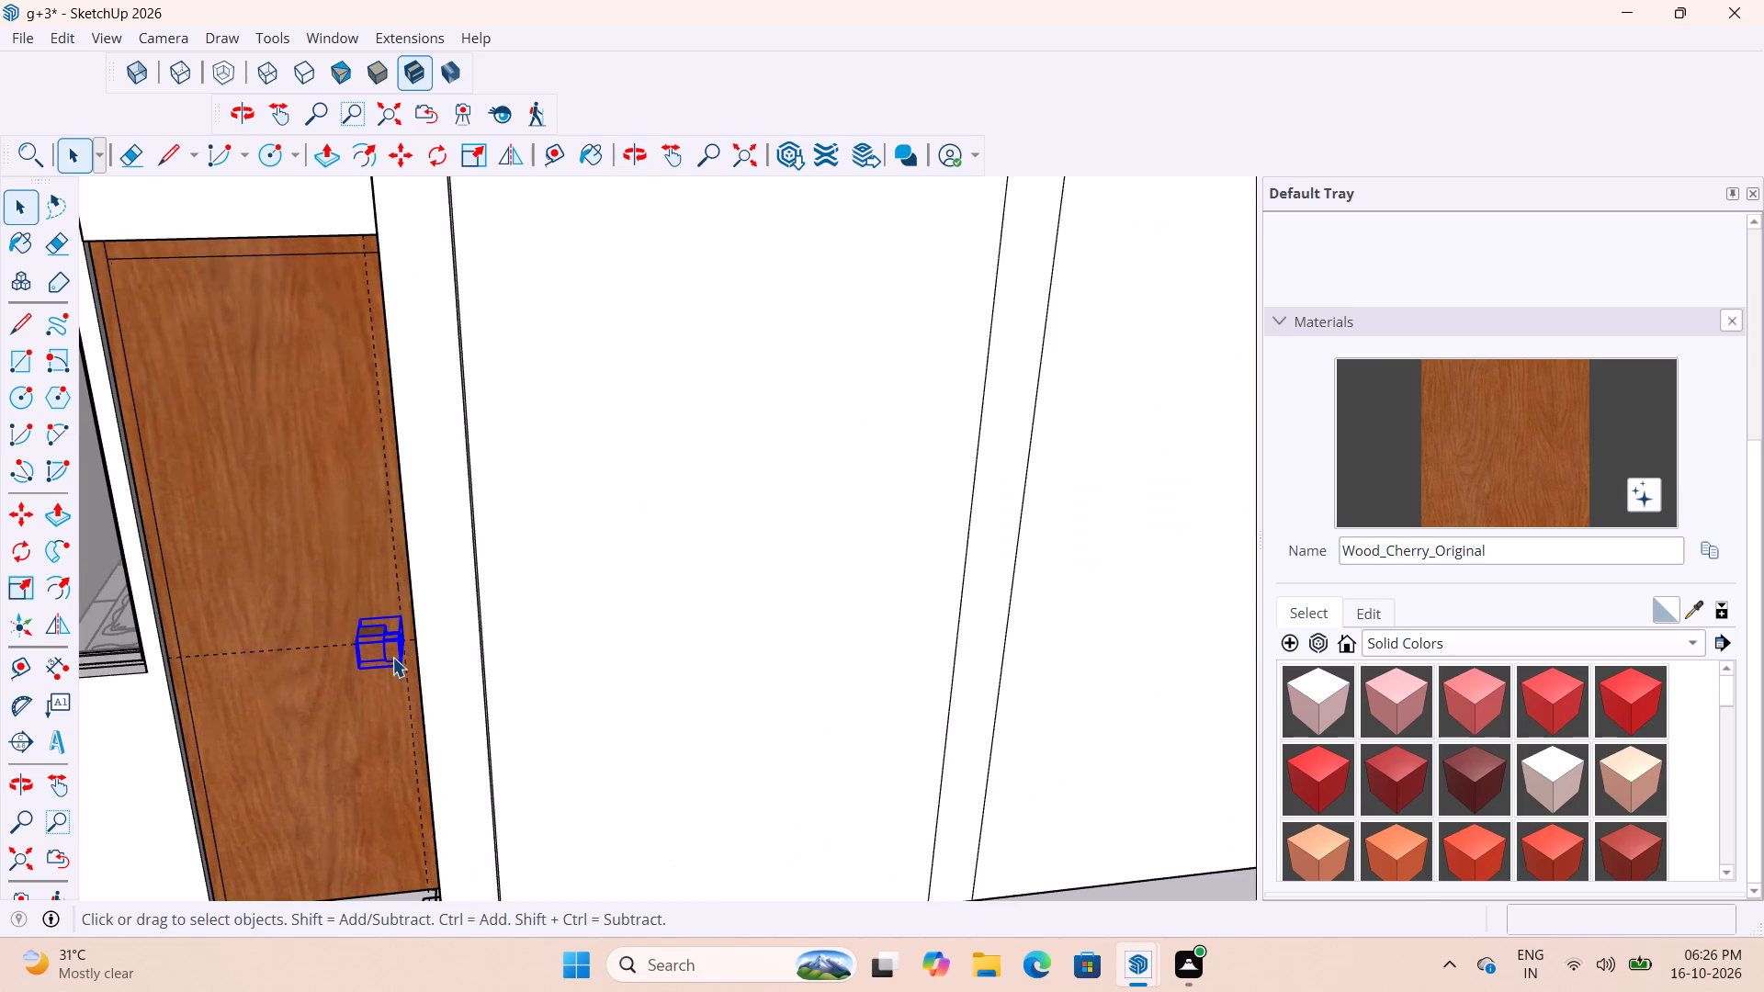
key("m")
scroll(347, 682, "up", 8)
middle_click_drag(481, 645, 459, 476)
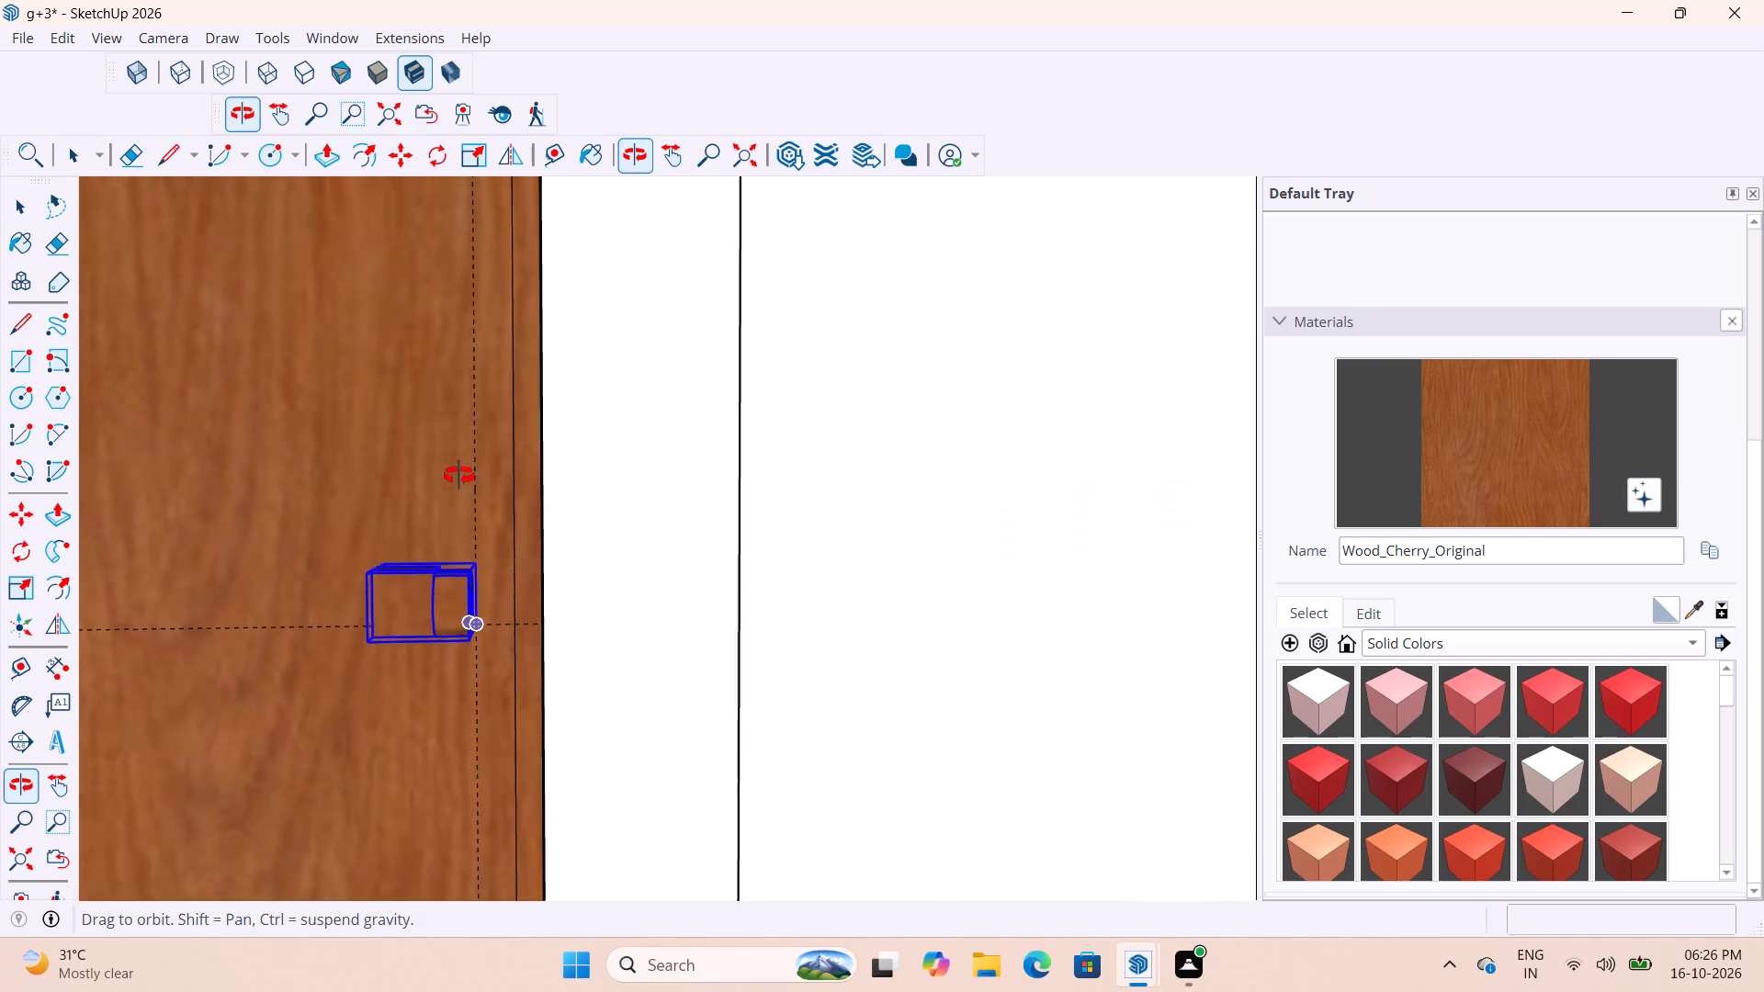
middle_click_drag(459, 476, 514, 414)
middle_click_drag(477, 686, 506, 543)
left_click(458, 653)
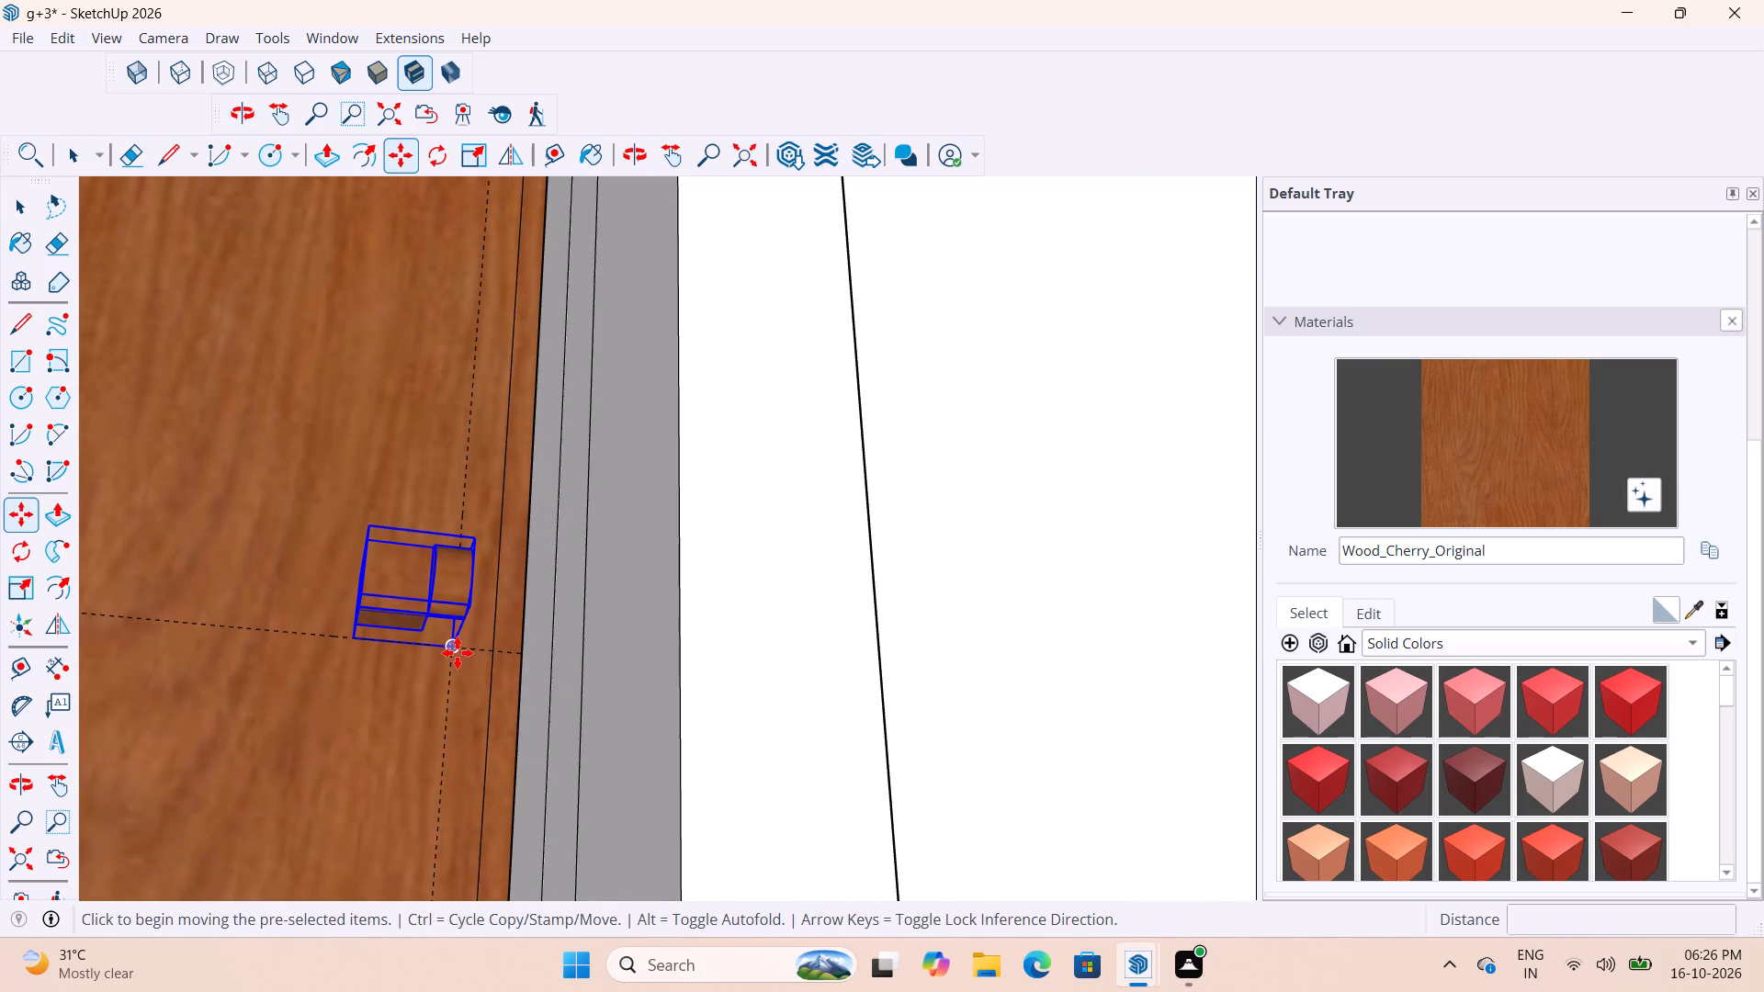
scroll(447, 616, "down", 18)
scroll(468, 694, "down", 6)
middle_click_drag(756, 663, 616, 919)
scroll(736, 907, "up", 4)
scroll(772, 778, "down", 9)
middle_click_drag(793, 873, 809, 919)
scroll(806, 902, "up", 2)
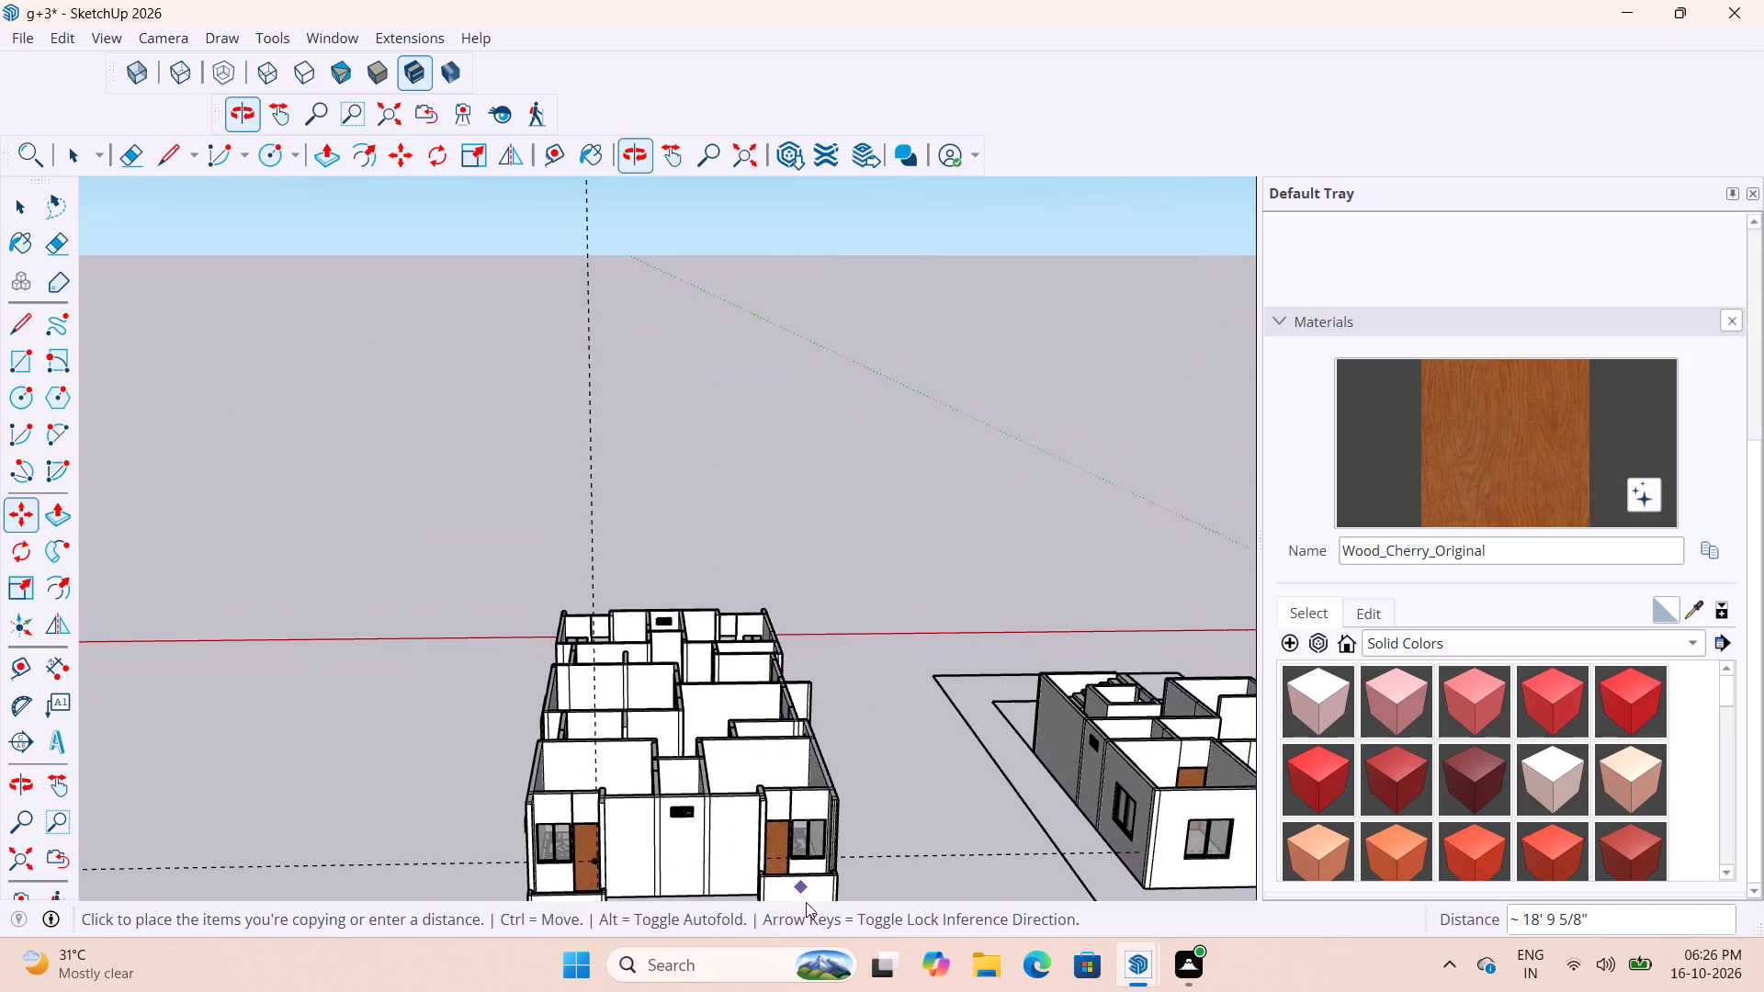
scroll(806, 902, "up", 20)
scroll(806, 902, "up", 11)
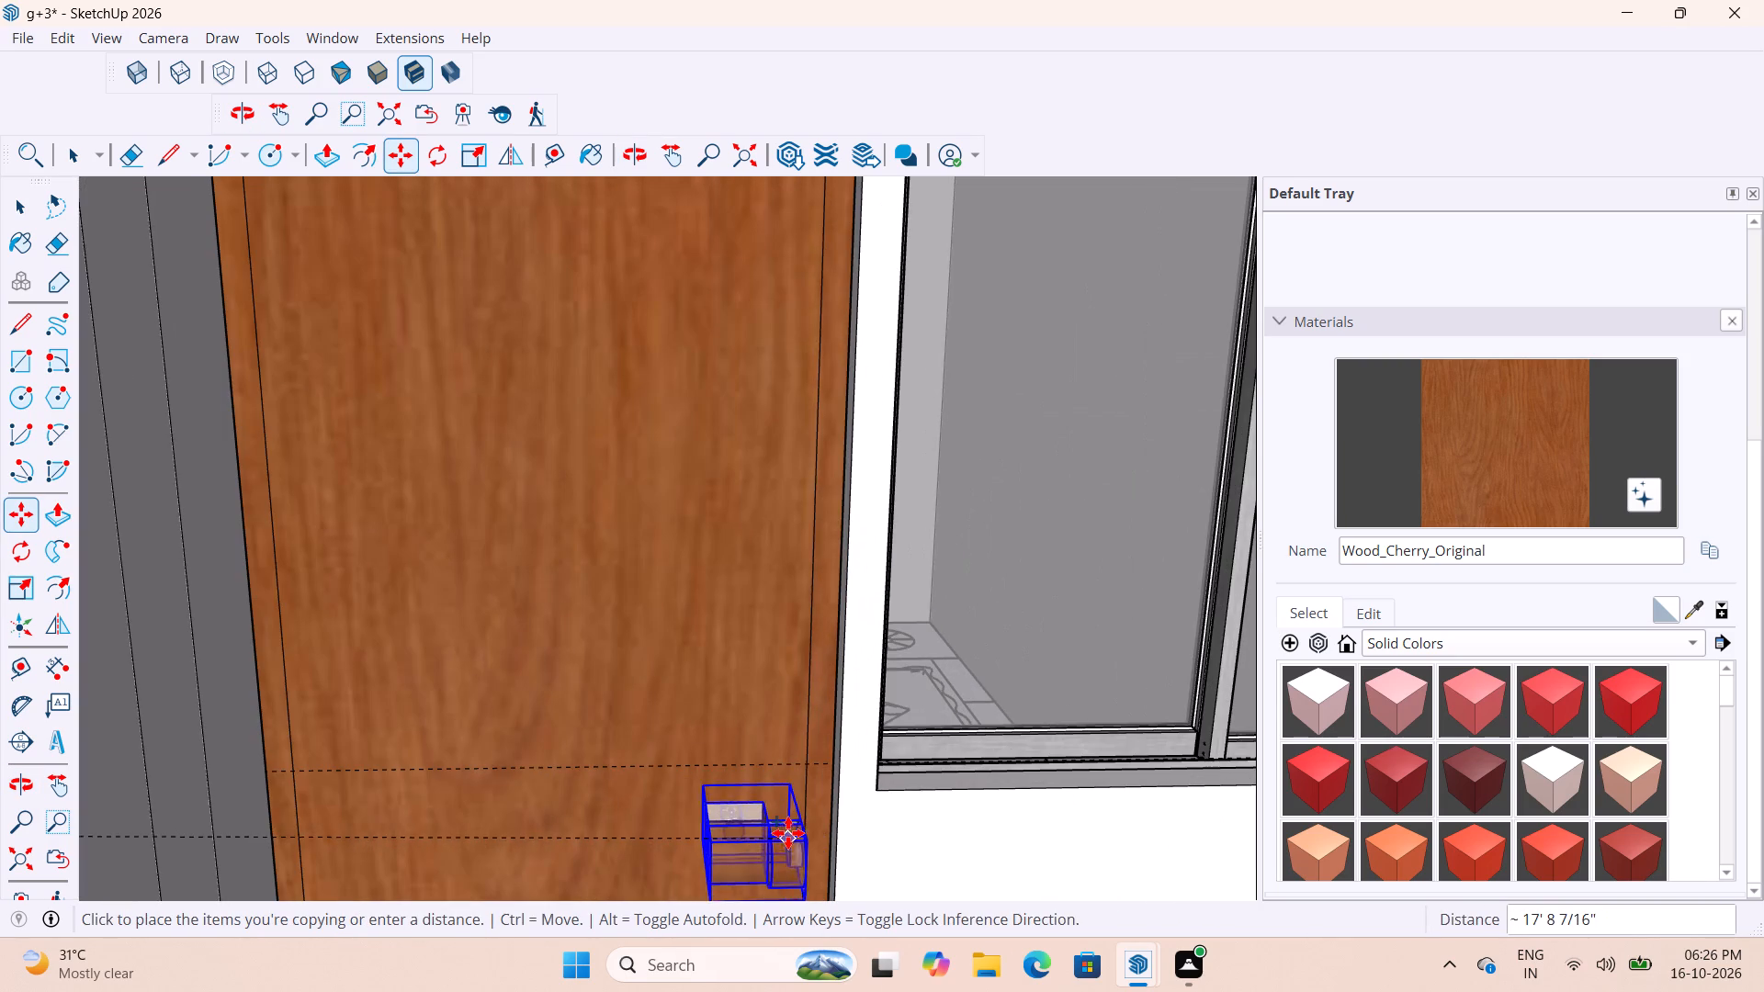
left_click(797, 764)
scroll(834, 817, "up", 1)
middle_click_drag(820, 796, 710, 514)
middle_click_drag(710, 514, 828, 713)
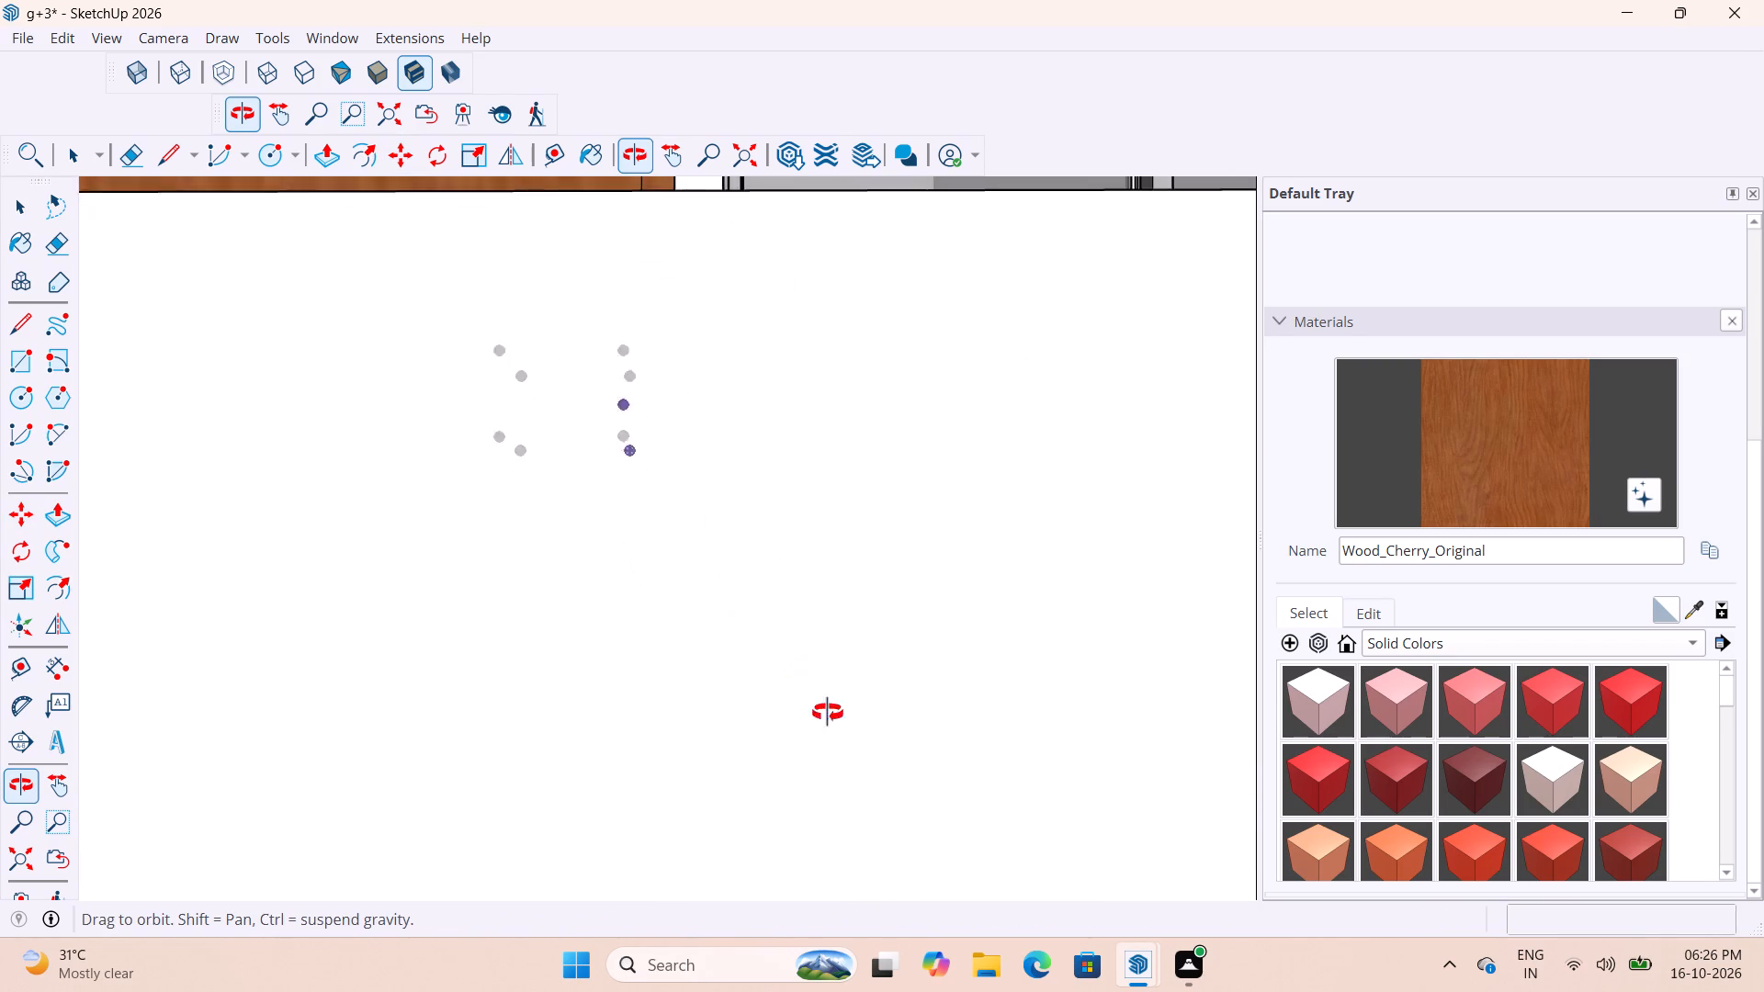
middle_click_drag(828, 713, 841, 732)
scroll(817, 747, "down", 4)
key("space")
key("space")
Create a vertical guide 2" in from the second door's outer edge on the window side.
middle_click_drag(674, 493, 842, 760)
scroll(751, 759, "down", 8)
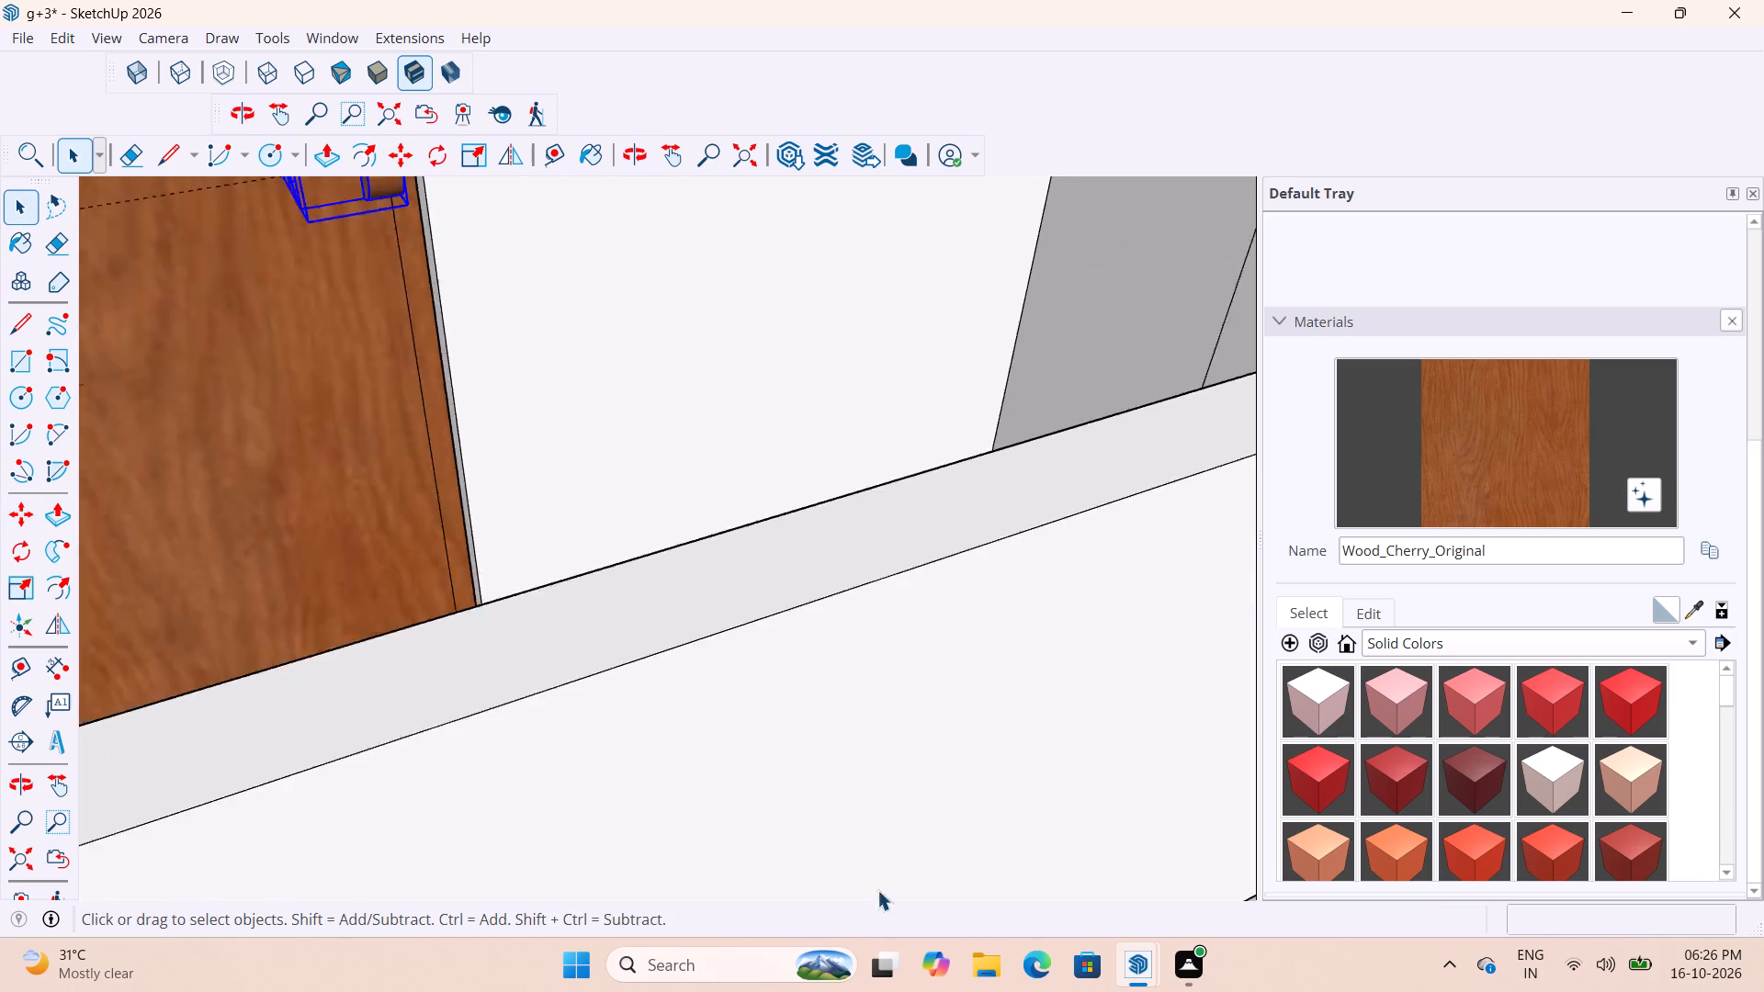
scroll(877, 890, "down", 2)
scroll(492, 426, "up", 4)
middle_click_drag(581, 417, 359, 311)
scroll(533, 233, "up", 6)
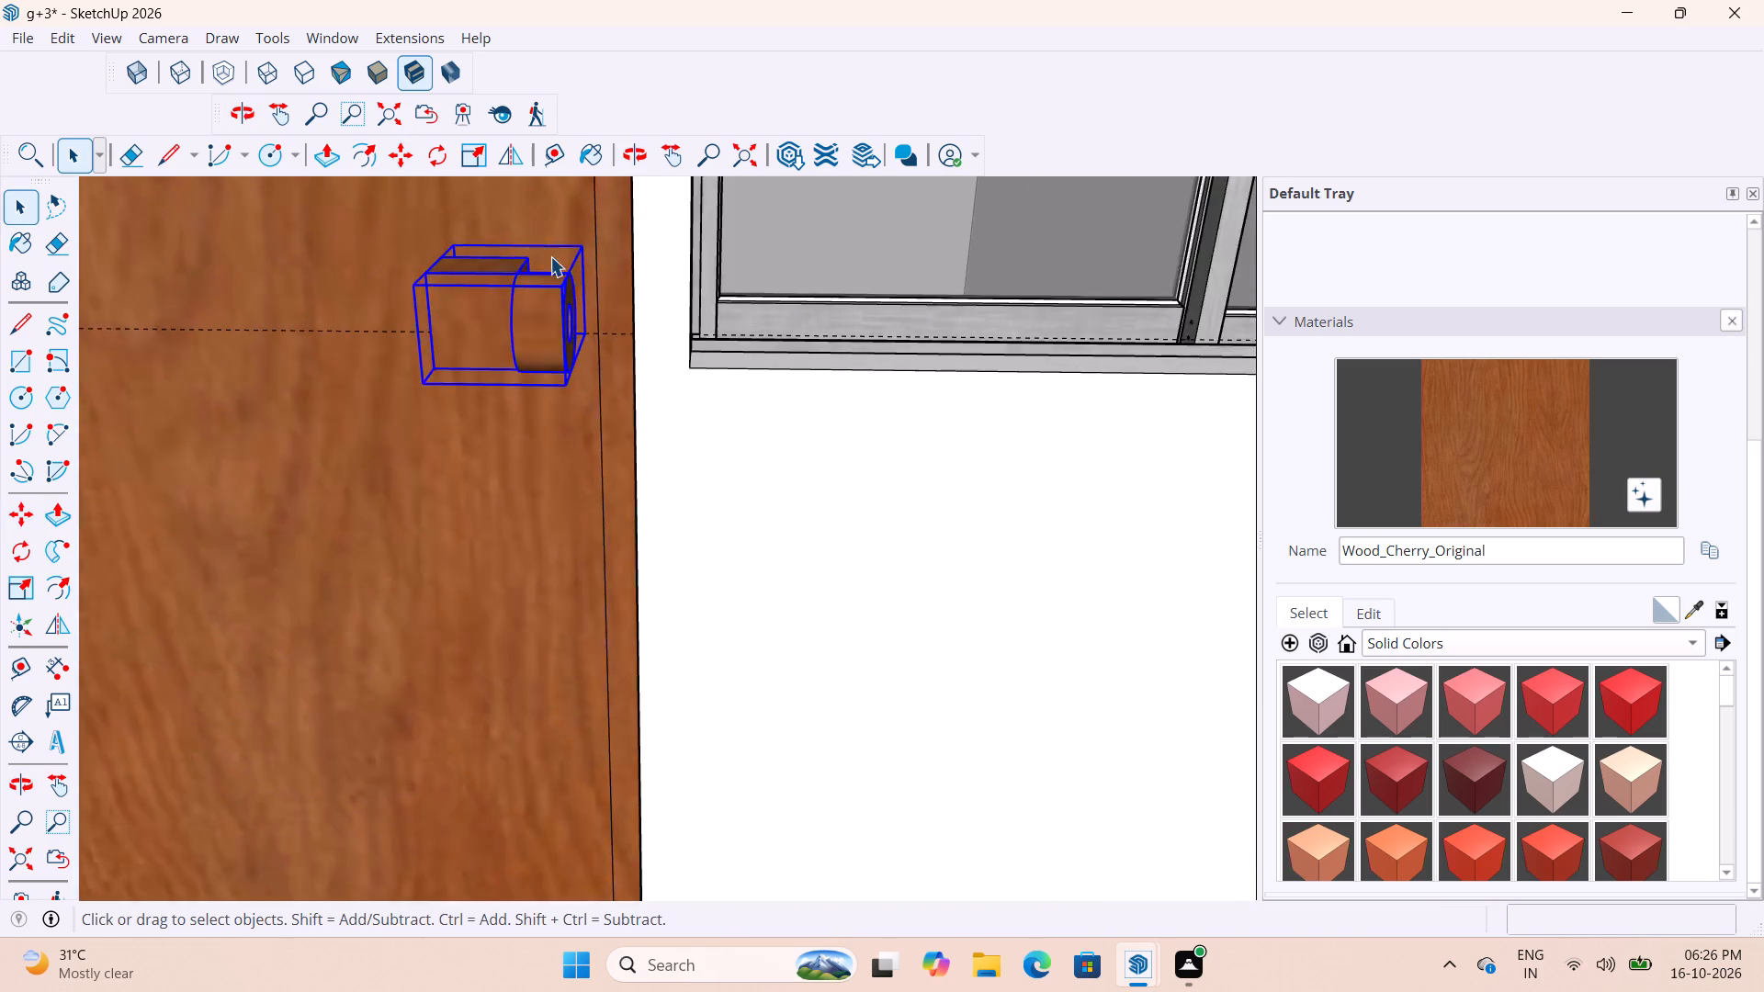
scroll(550, 256, "up", 5)
scroll(788, 566, "down", 8)
key("t")
scroll(733, 458, "up", 3)
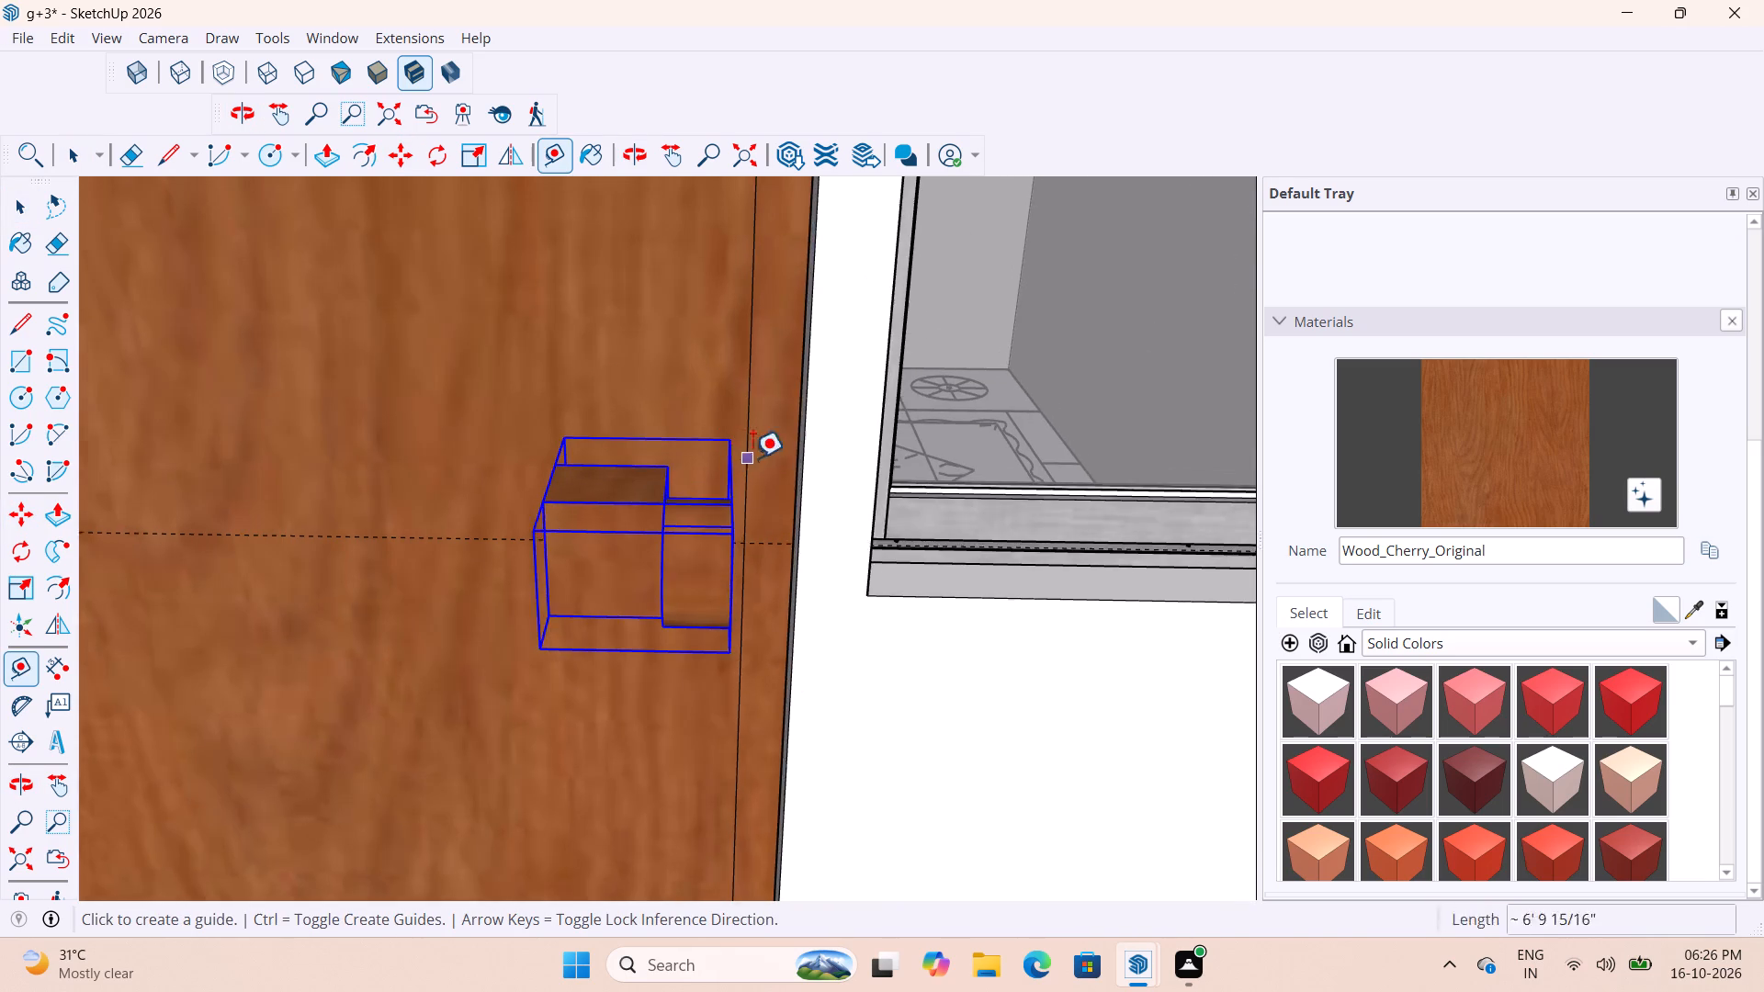
left_click(807, 477)
key("2")
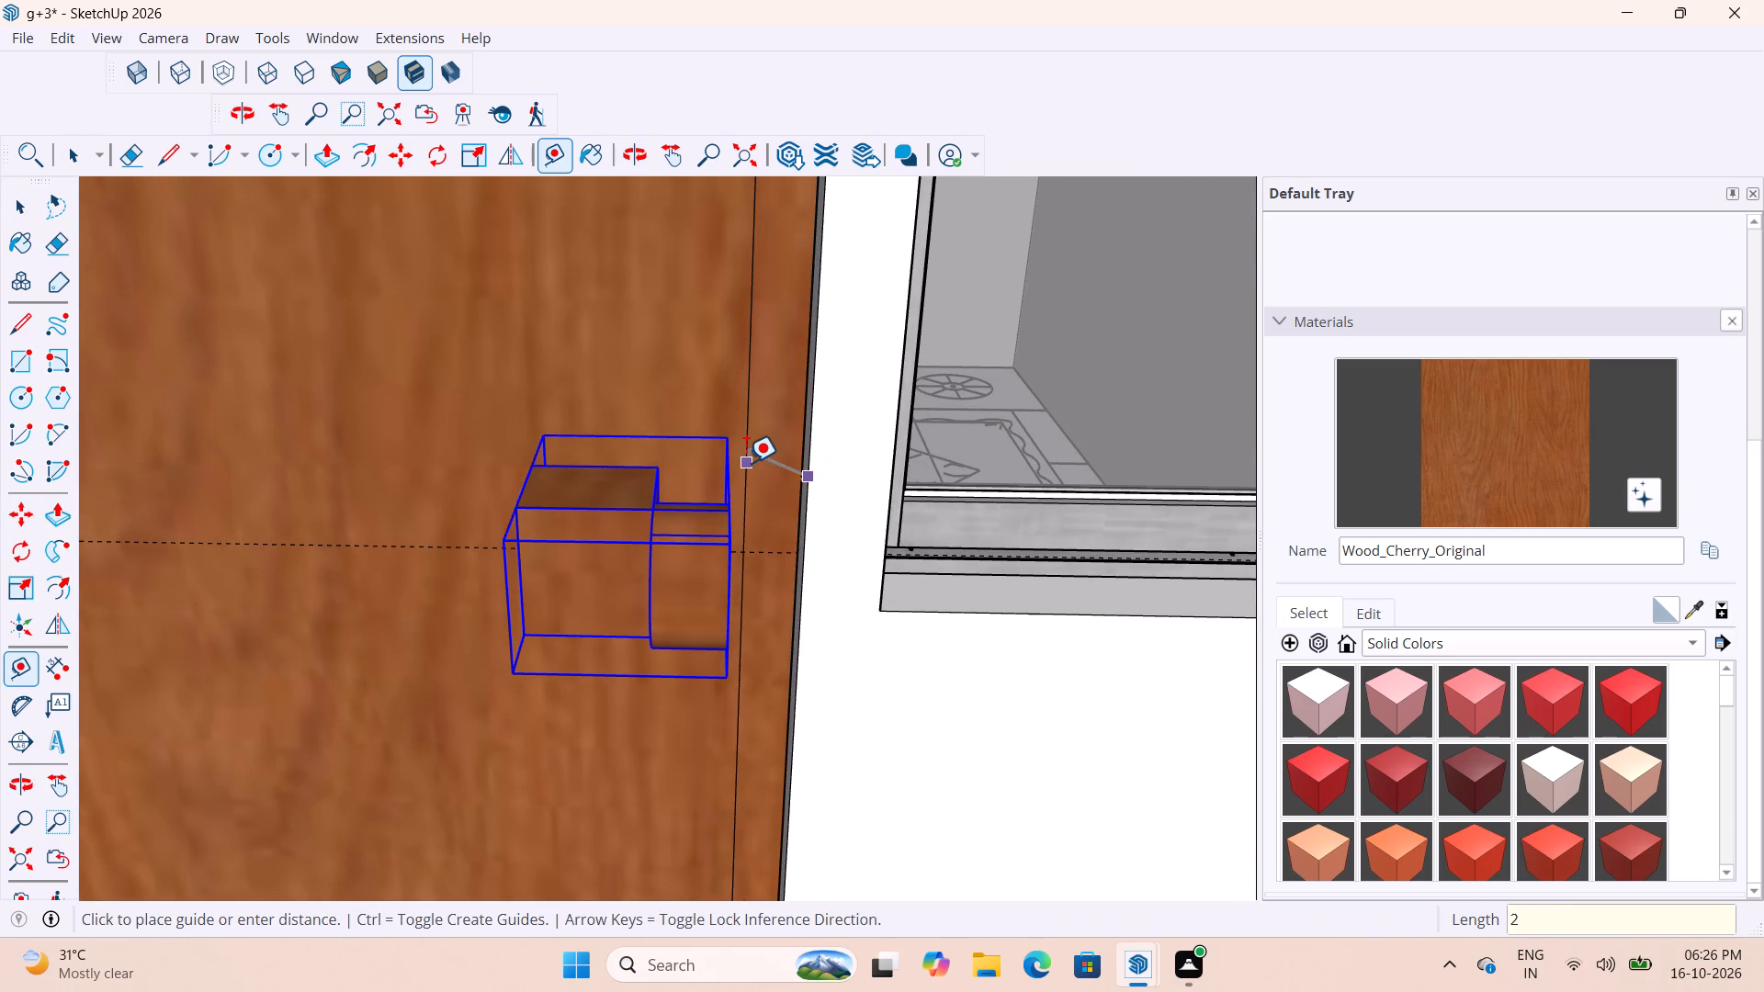
key("shift+quotedbl")
key("Return")
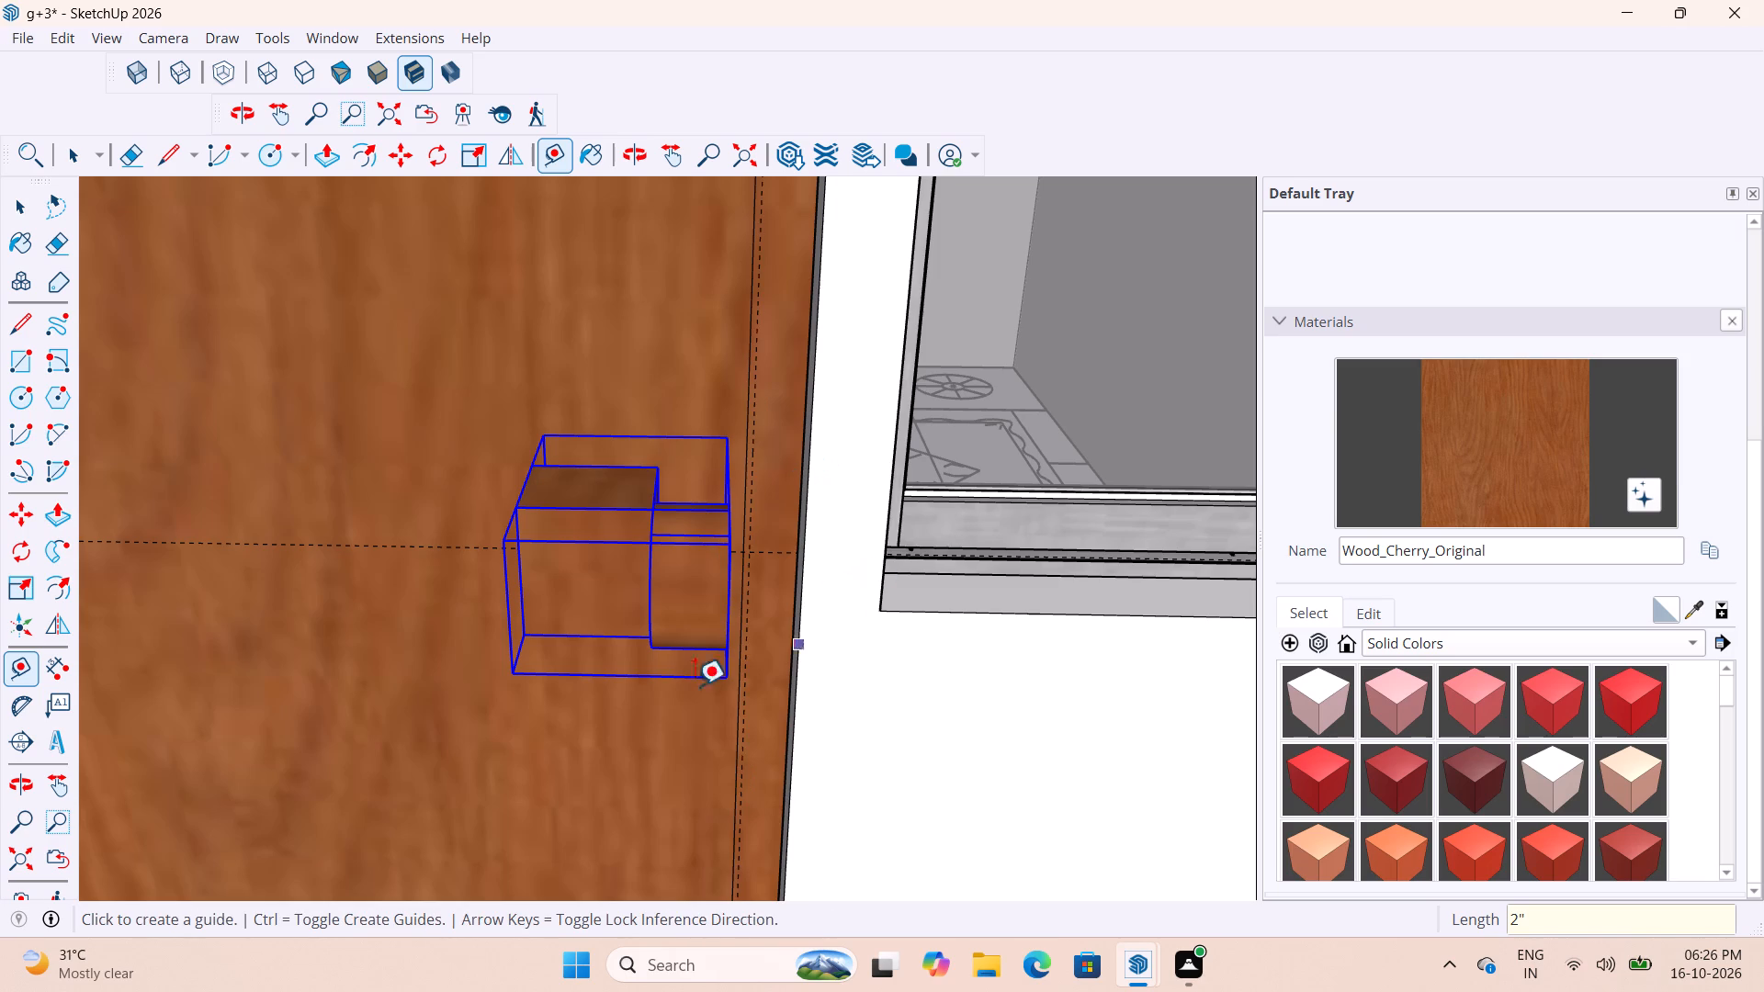
Move the copied handle so its back lower corner sits where the second door's vertical and horizontal guides meet.
scroll(708, 607, "up", 3)
middle_click_drag(754, 534, 665, 505)
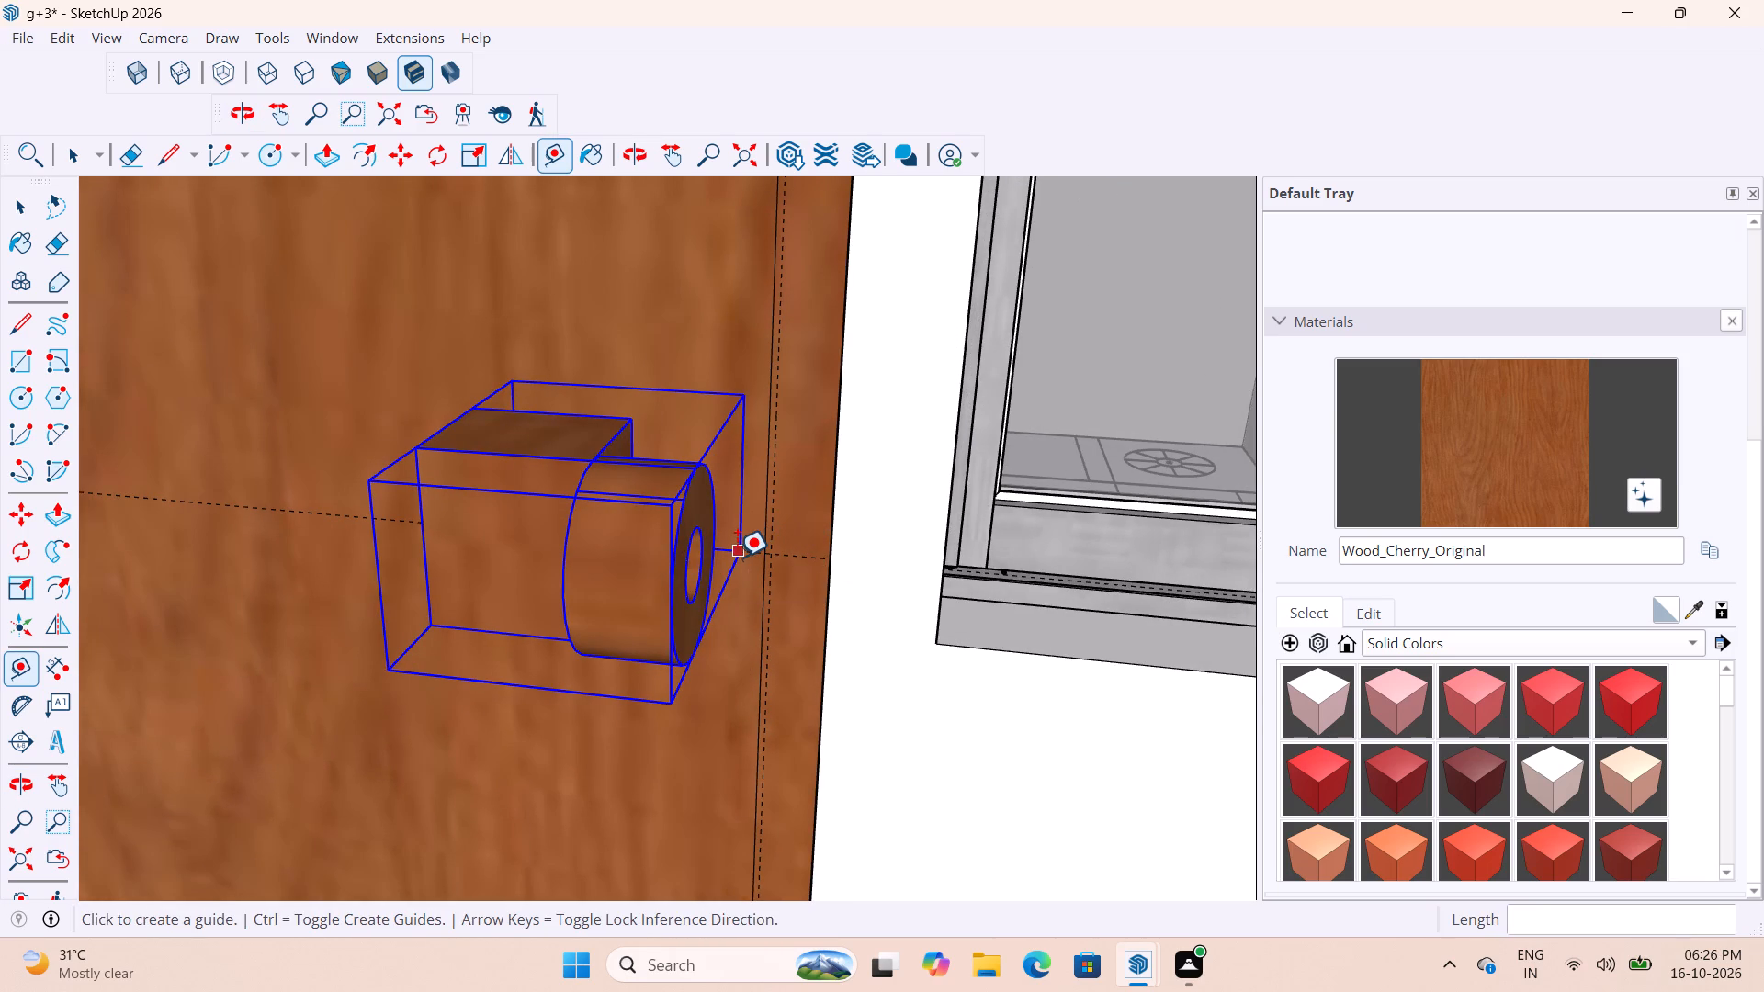
left_click(742, 545)
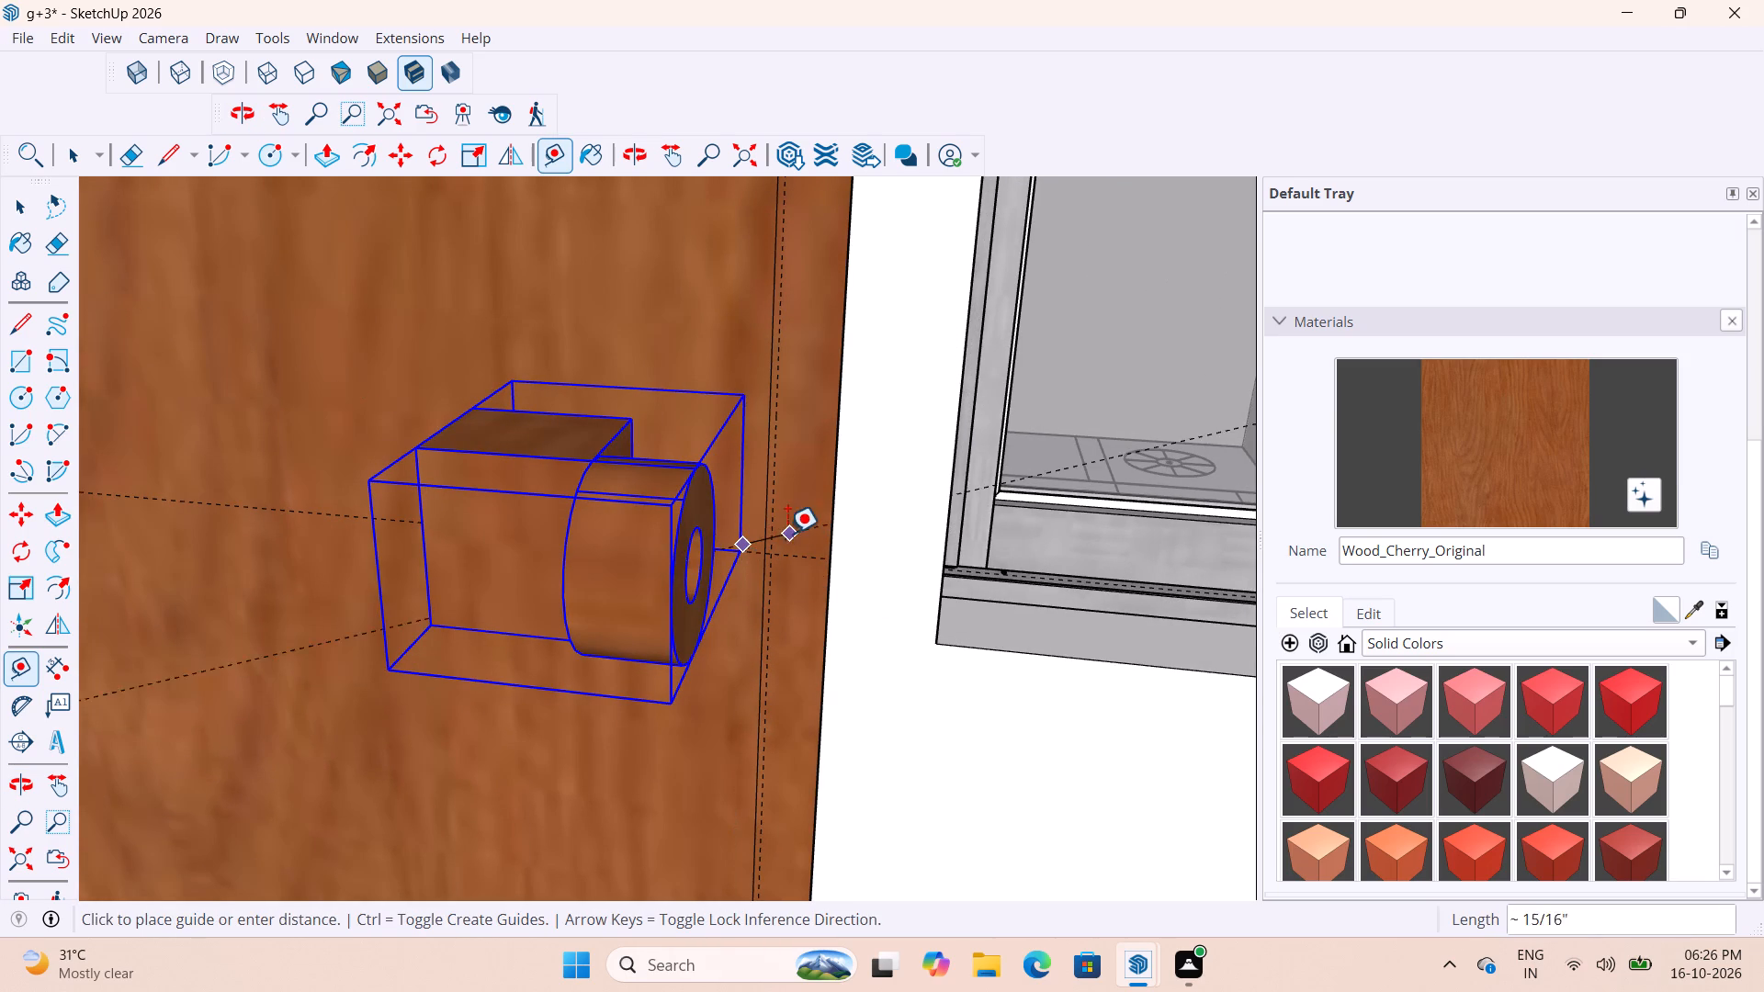
key("space")
key("m")
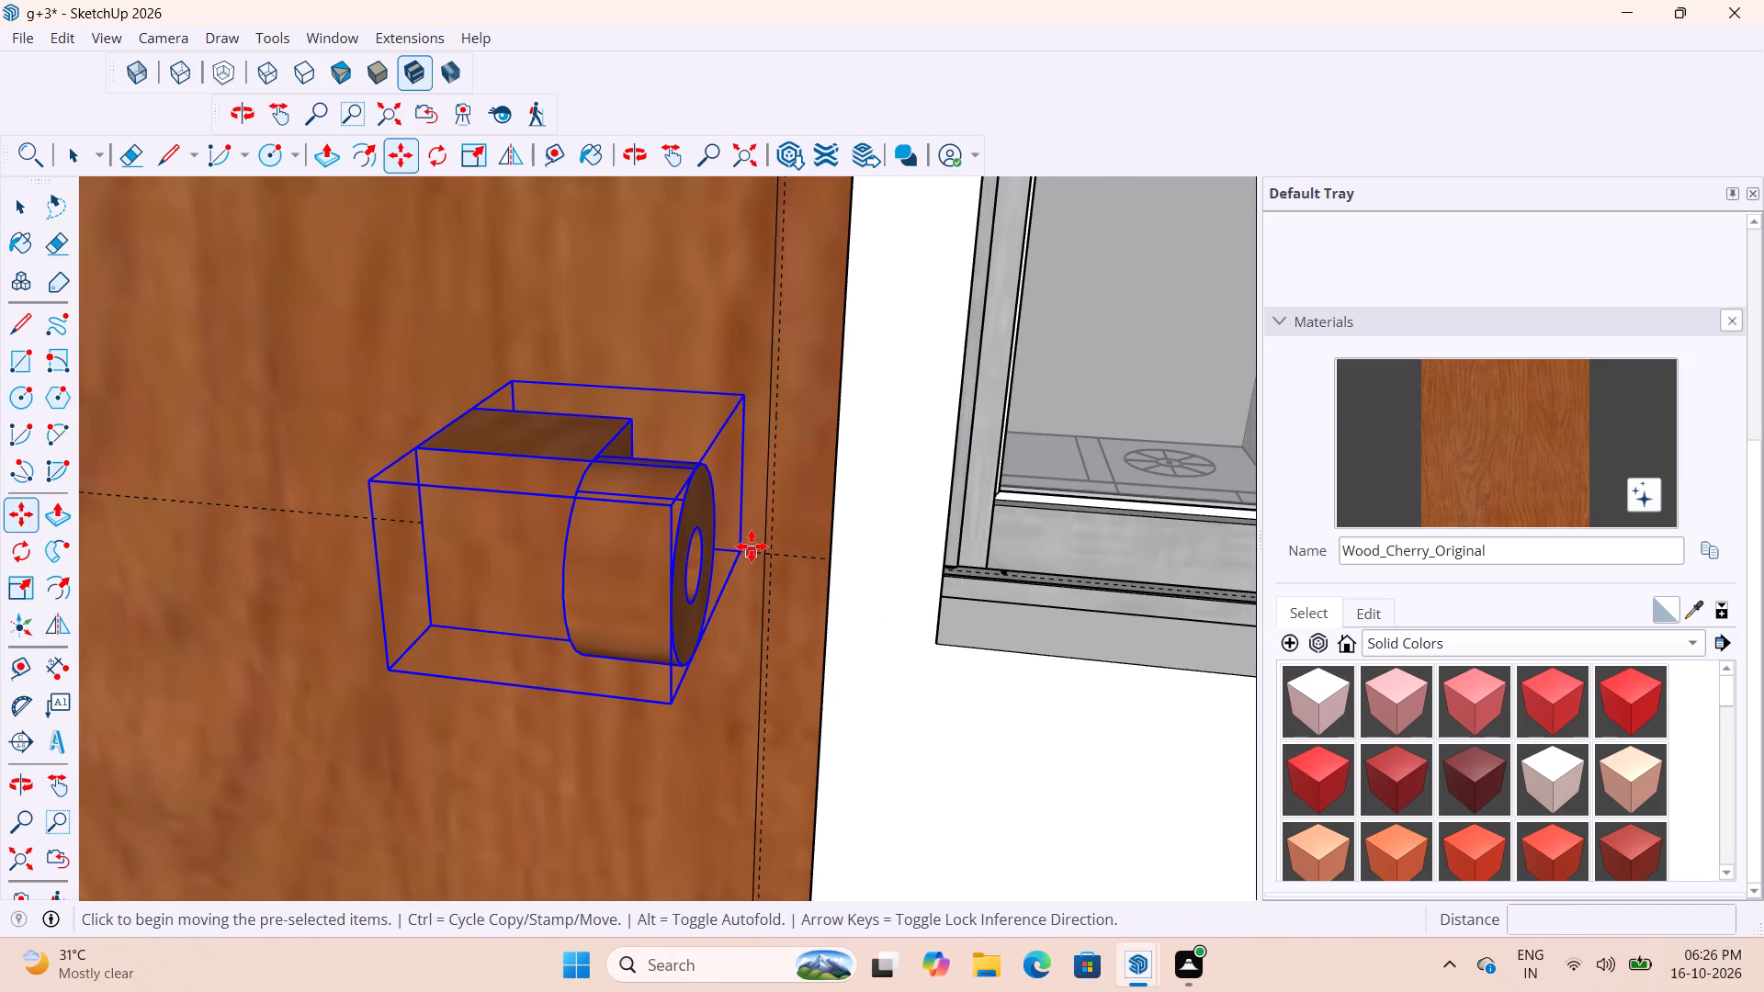
left_click(741, 545)
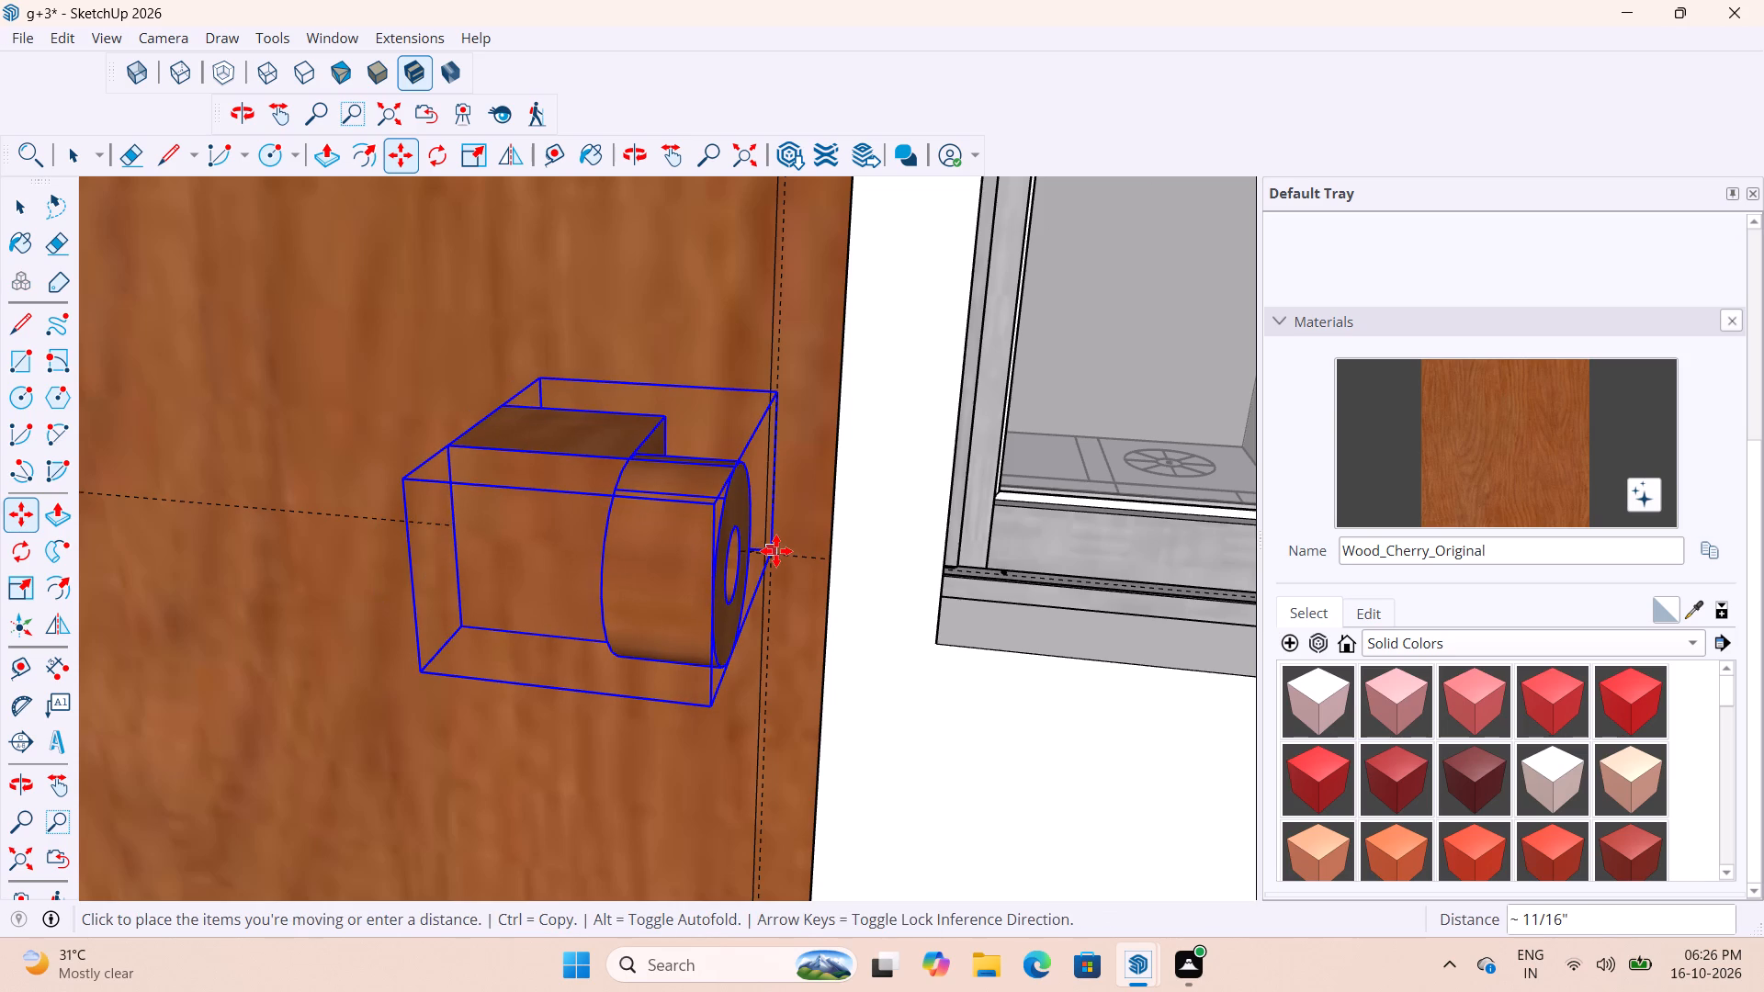
left_click(776, 551)
scroll(797, 605, "down", 10)
key("space")
scroll(808, 585, "down", 17)
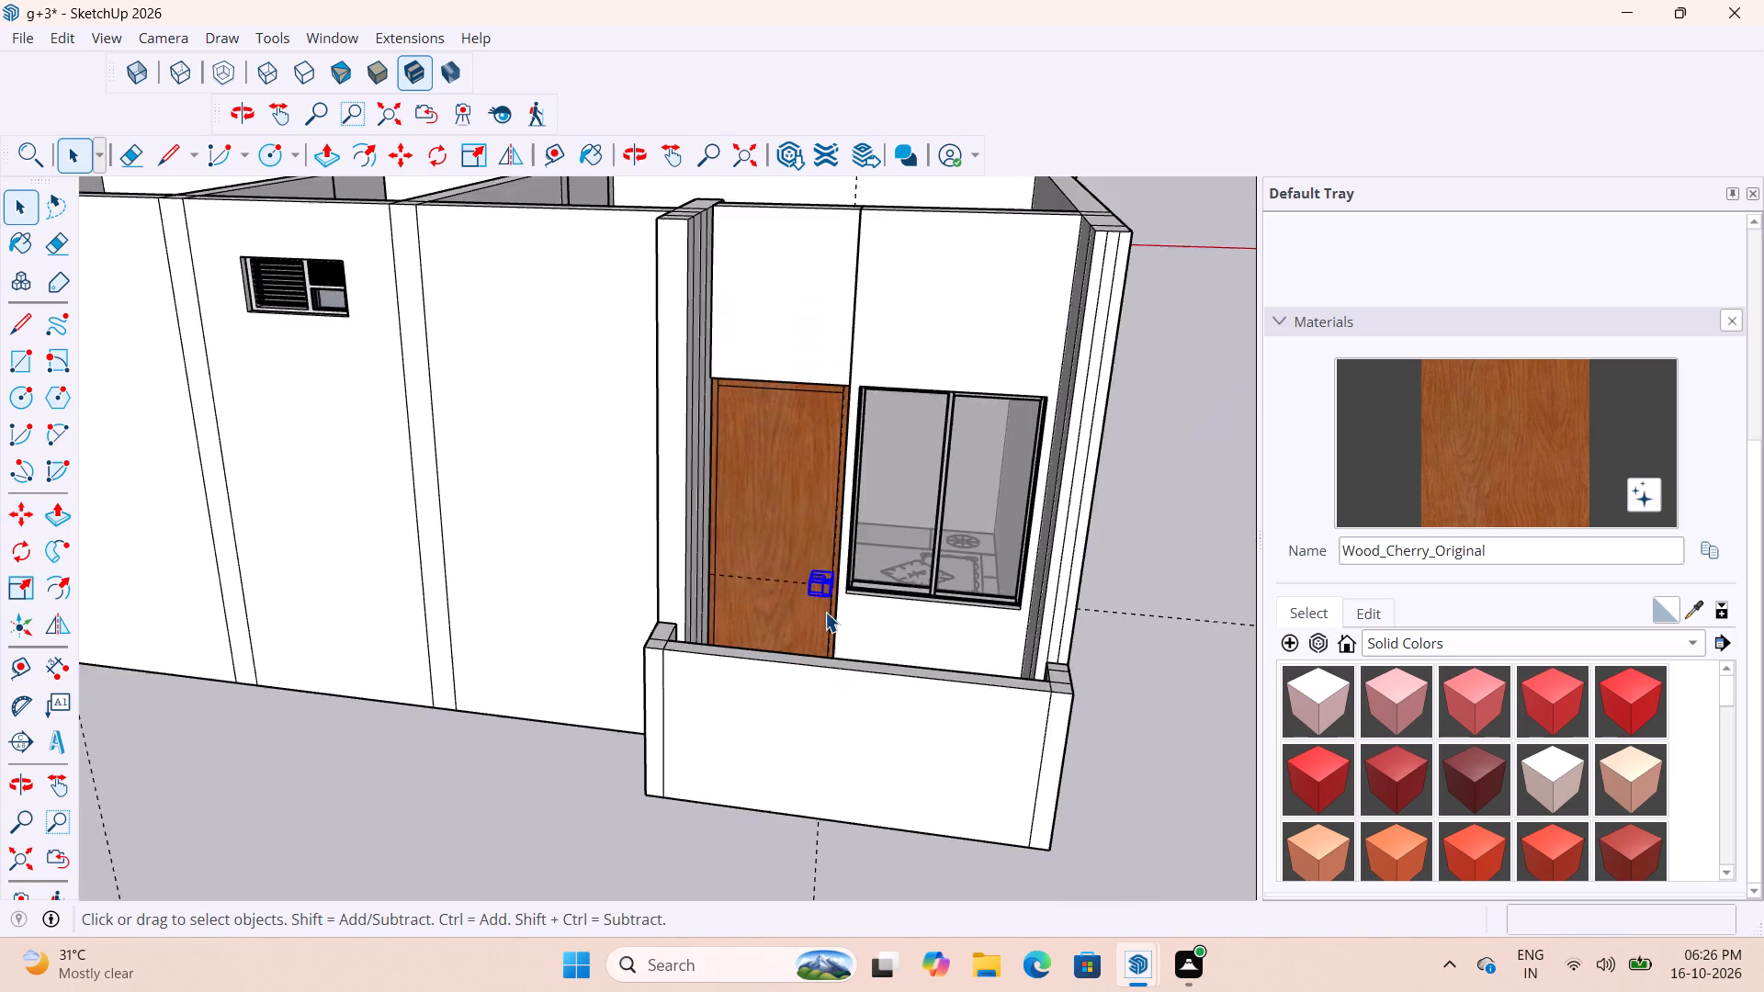
scroll(825, 612, "down", 7)
middle_click_drag(808, 632, 873, 667)
left_click(676, 812)
Delete all guides from the model.
middle_click_drag(288, 713, 426, 654)
left_click(62, 39)
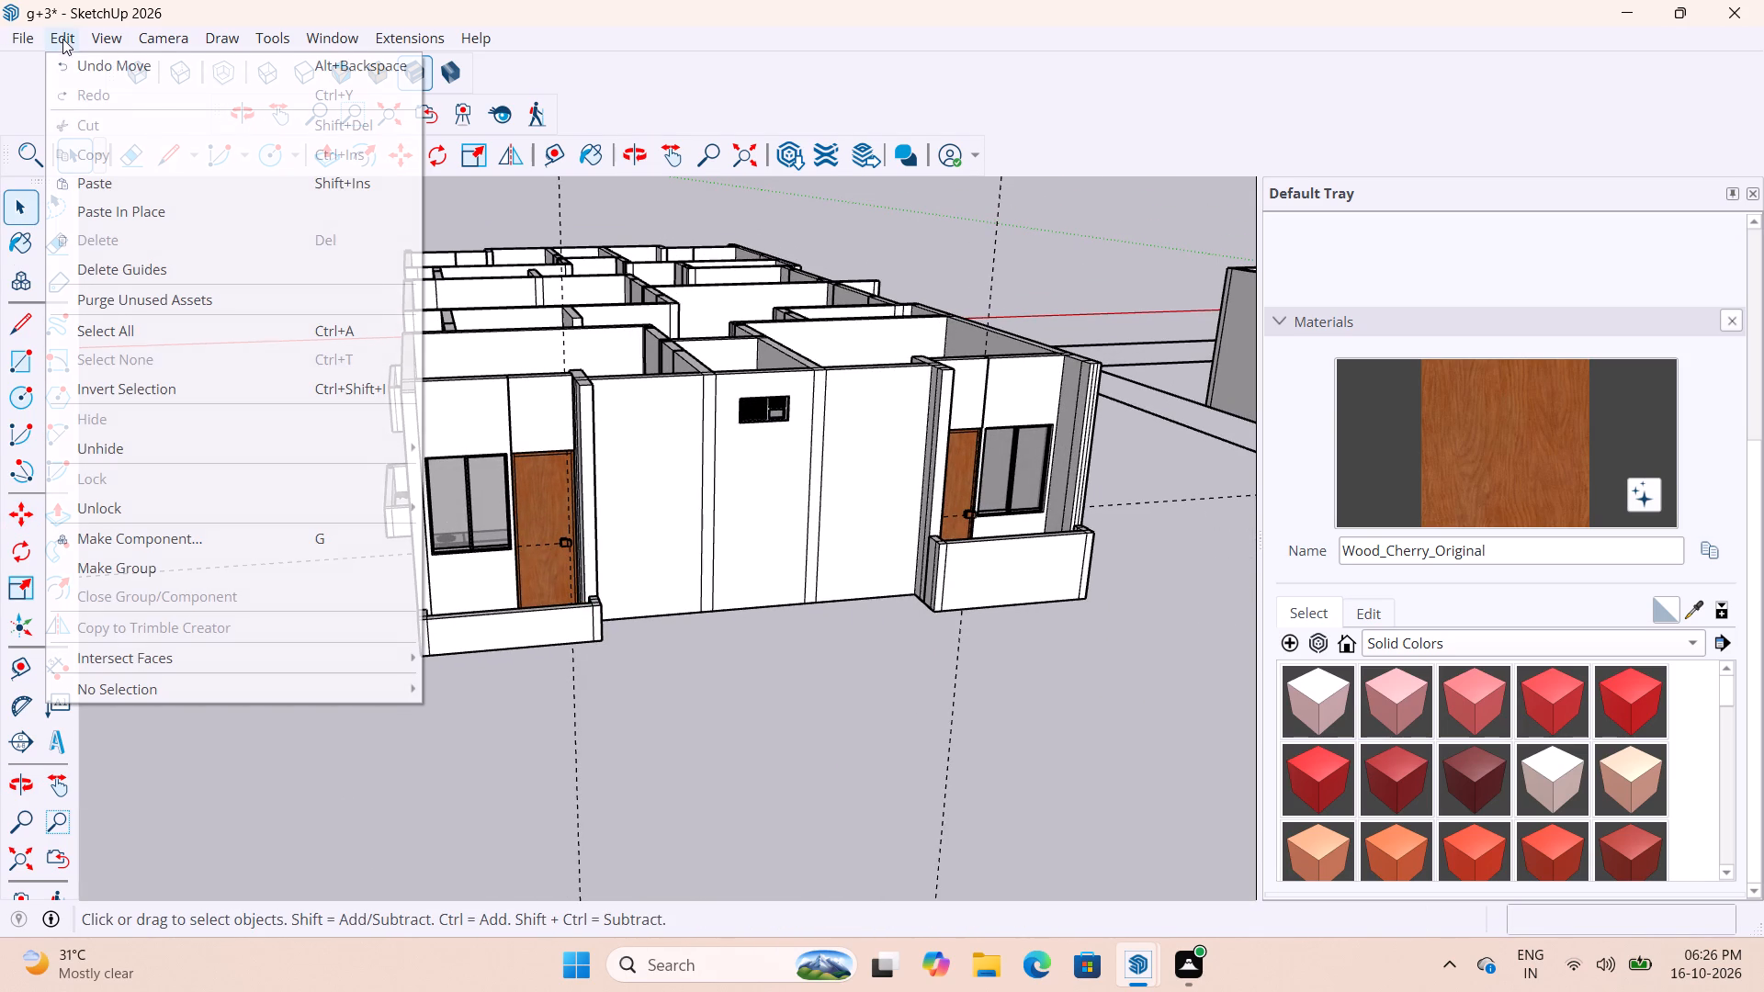
left_click_drag(178, 264, 181, 272)
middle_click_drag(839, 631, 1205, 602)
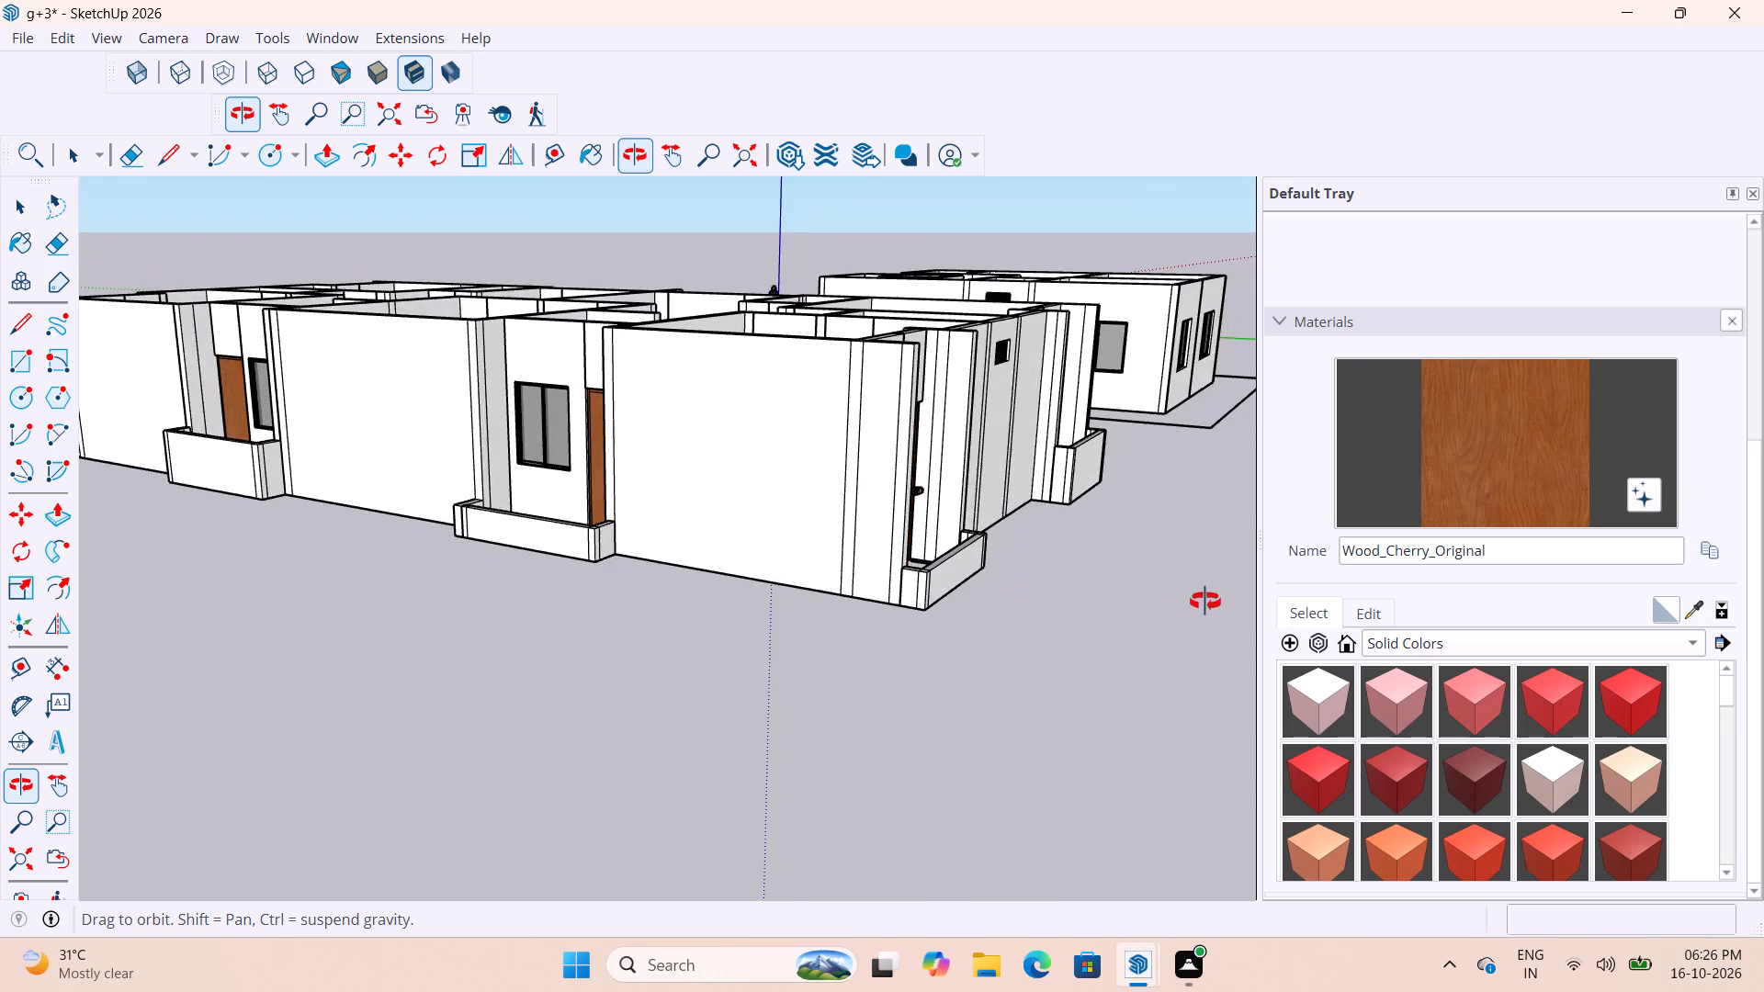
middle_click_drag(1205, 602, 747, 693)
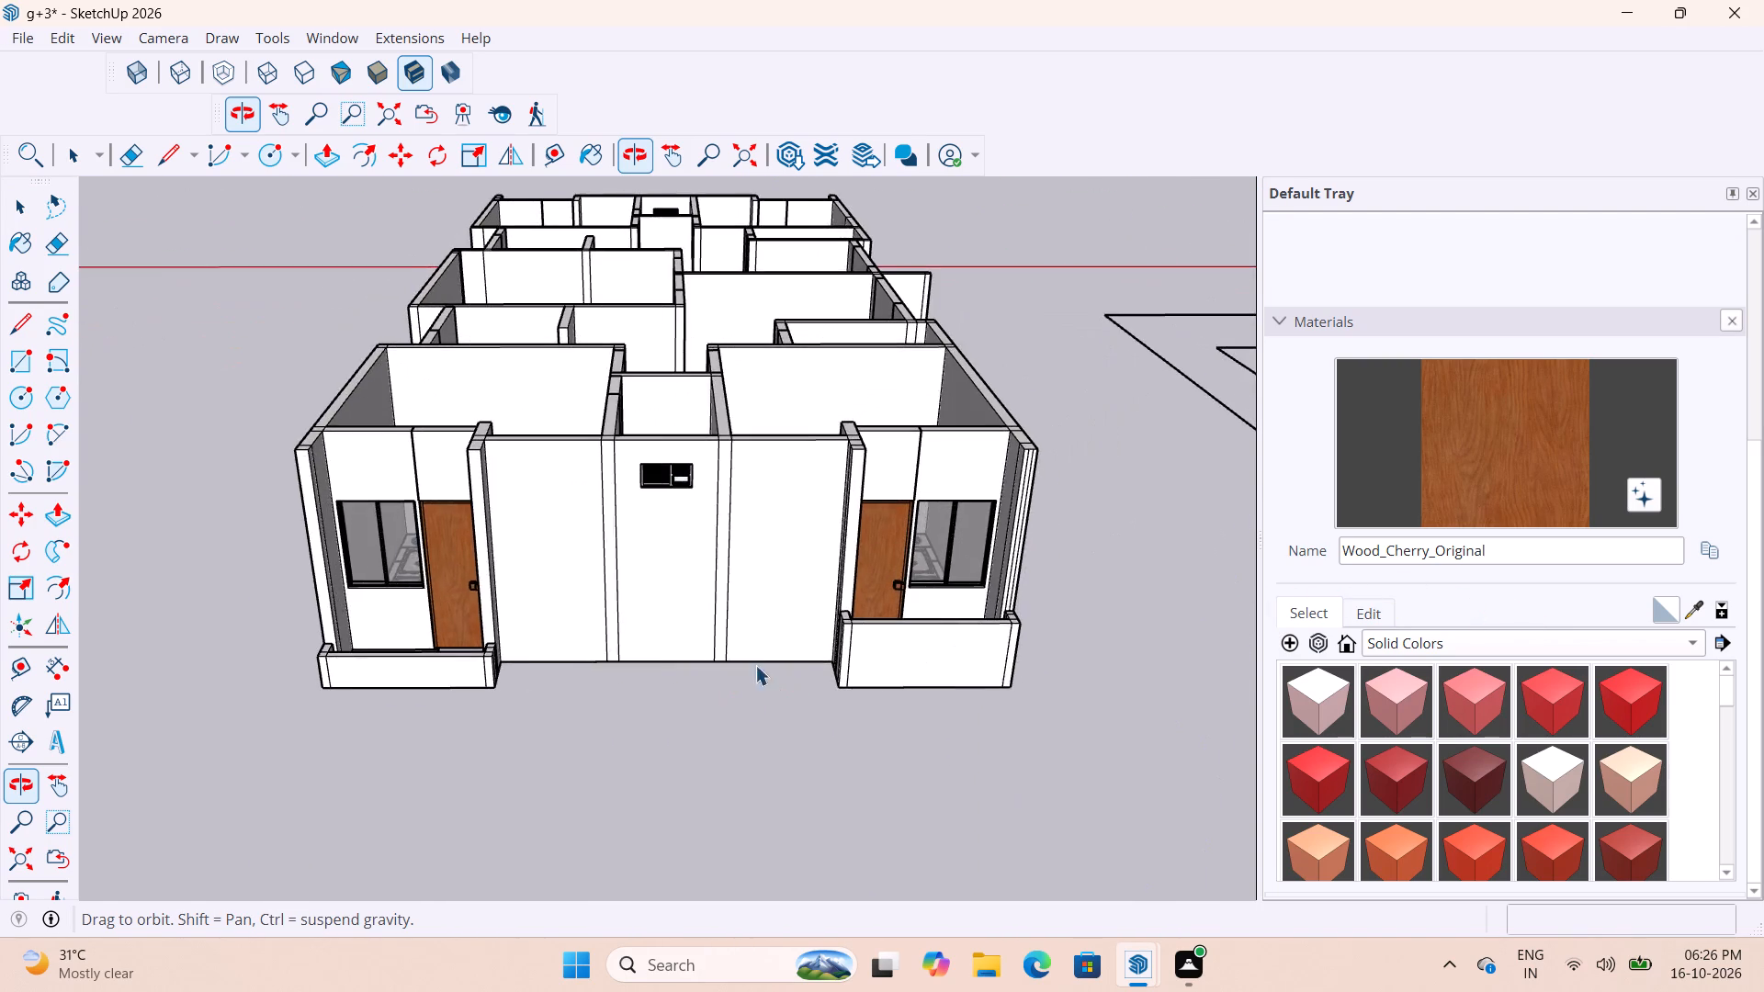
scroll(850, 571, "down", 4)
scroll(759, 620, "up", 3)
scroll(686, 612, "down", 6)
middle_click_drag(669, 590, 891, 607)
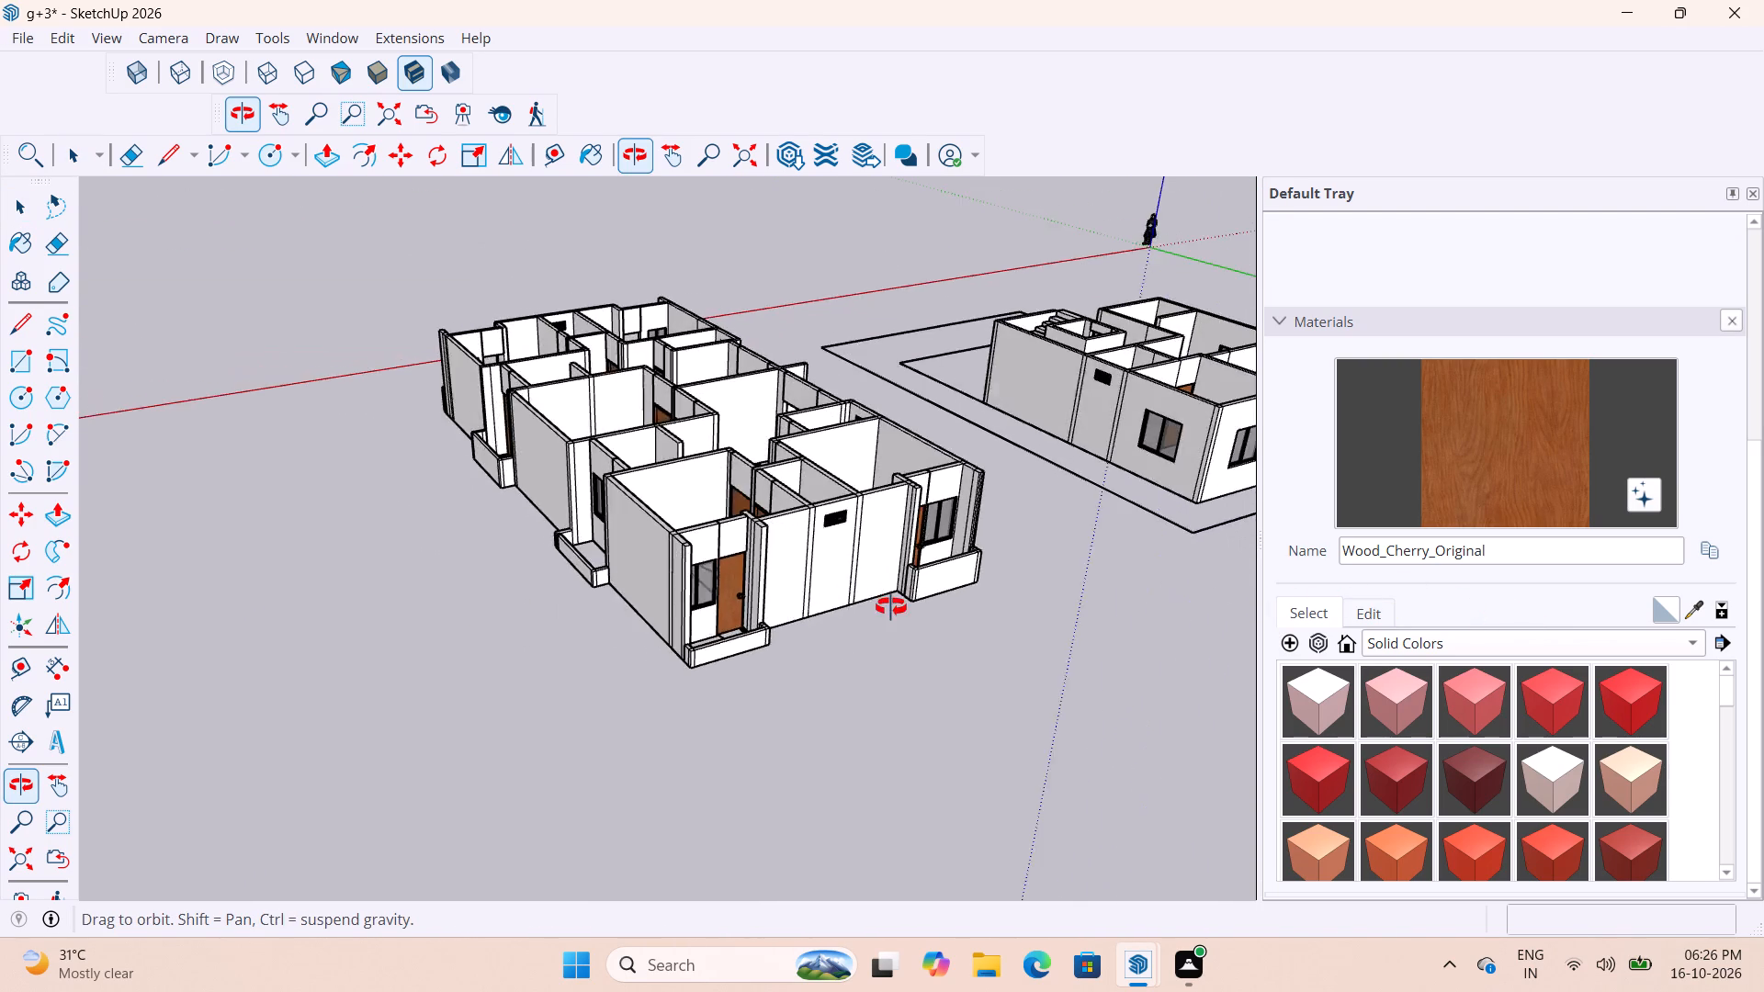
Examine the doors all around the building to see which ones still need a handle.
middle_click_drag(891, 607, 1198, 594)
middle_click_drag(706, 574, 1457, 497)
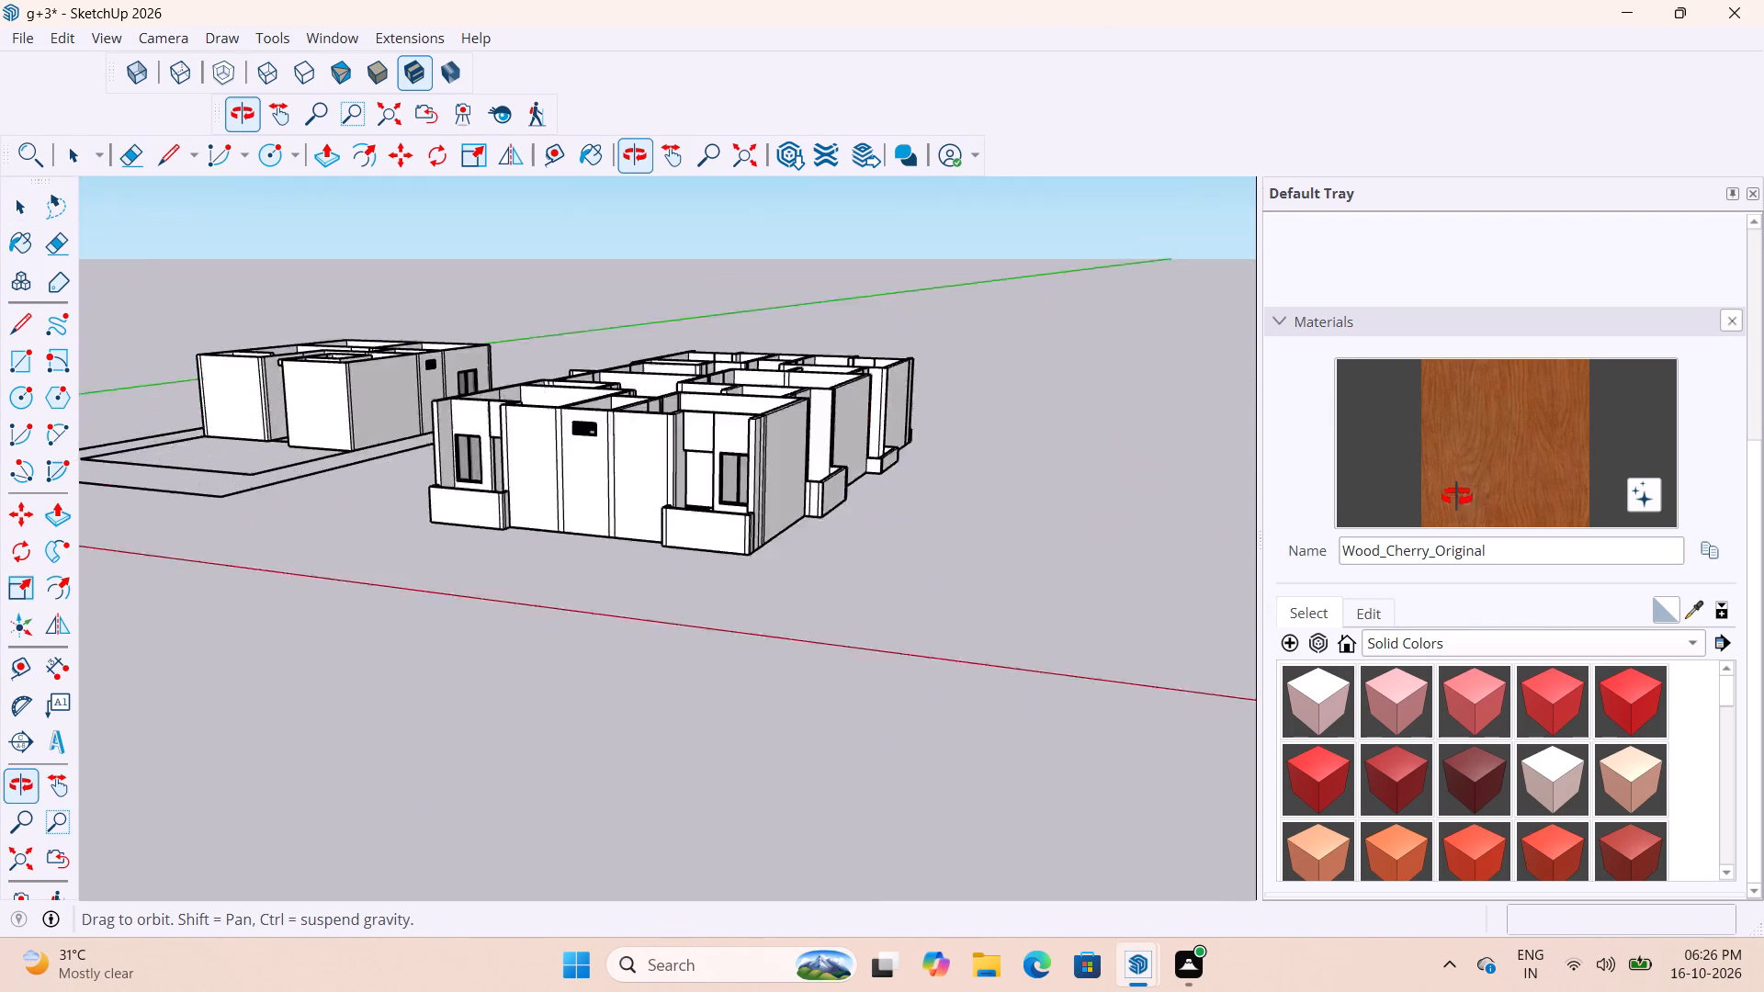
middle_click_drag(1457, 497, 1254, 572)
scroll(650, 595, "up", 8)
middle_click_drag(539, 554, 729, 541)
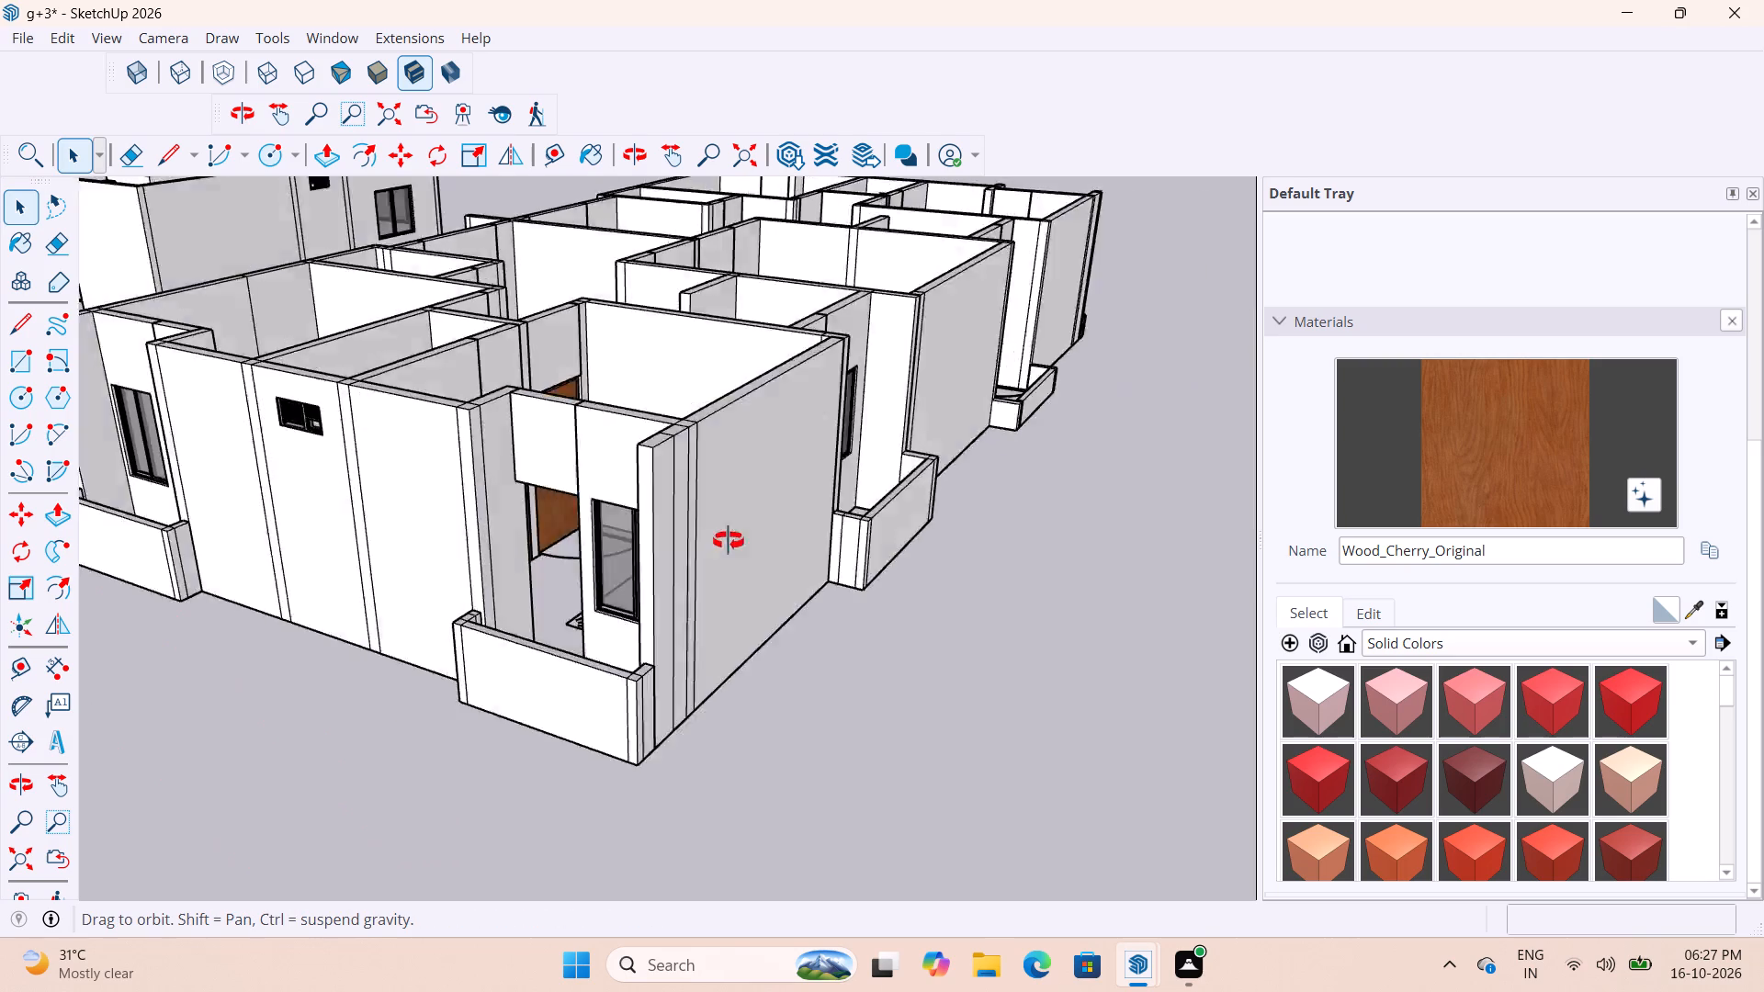
middle_click_drag(729, 541, 875, 534)
scroll(854, 541, "up", 4)
middle_click_drag(852, 539, 810, 569)
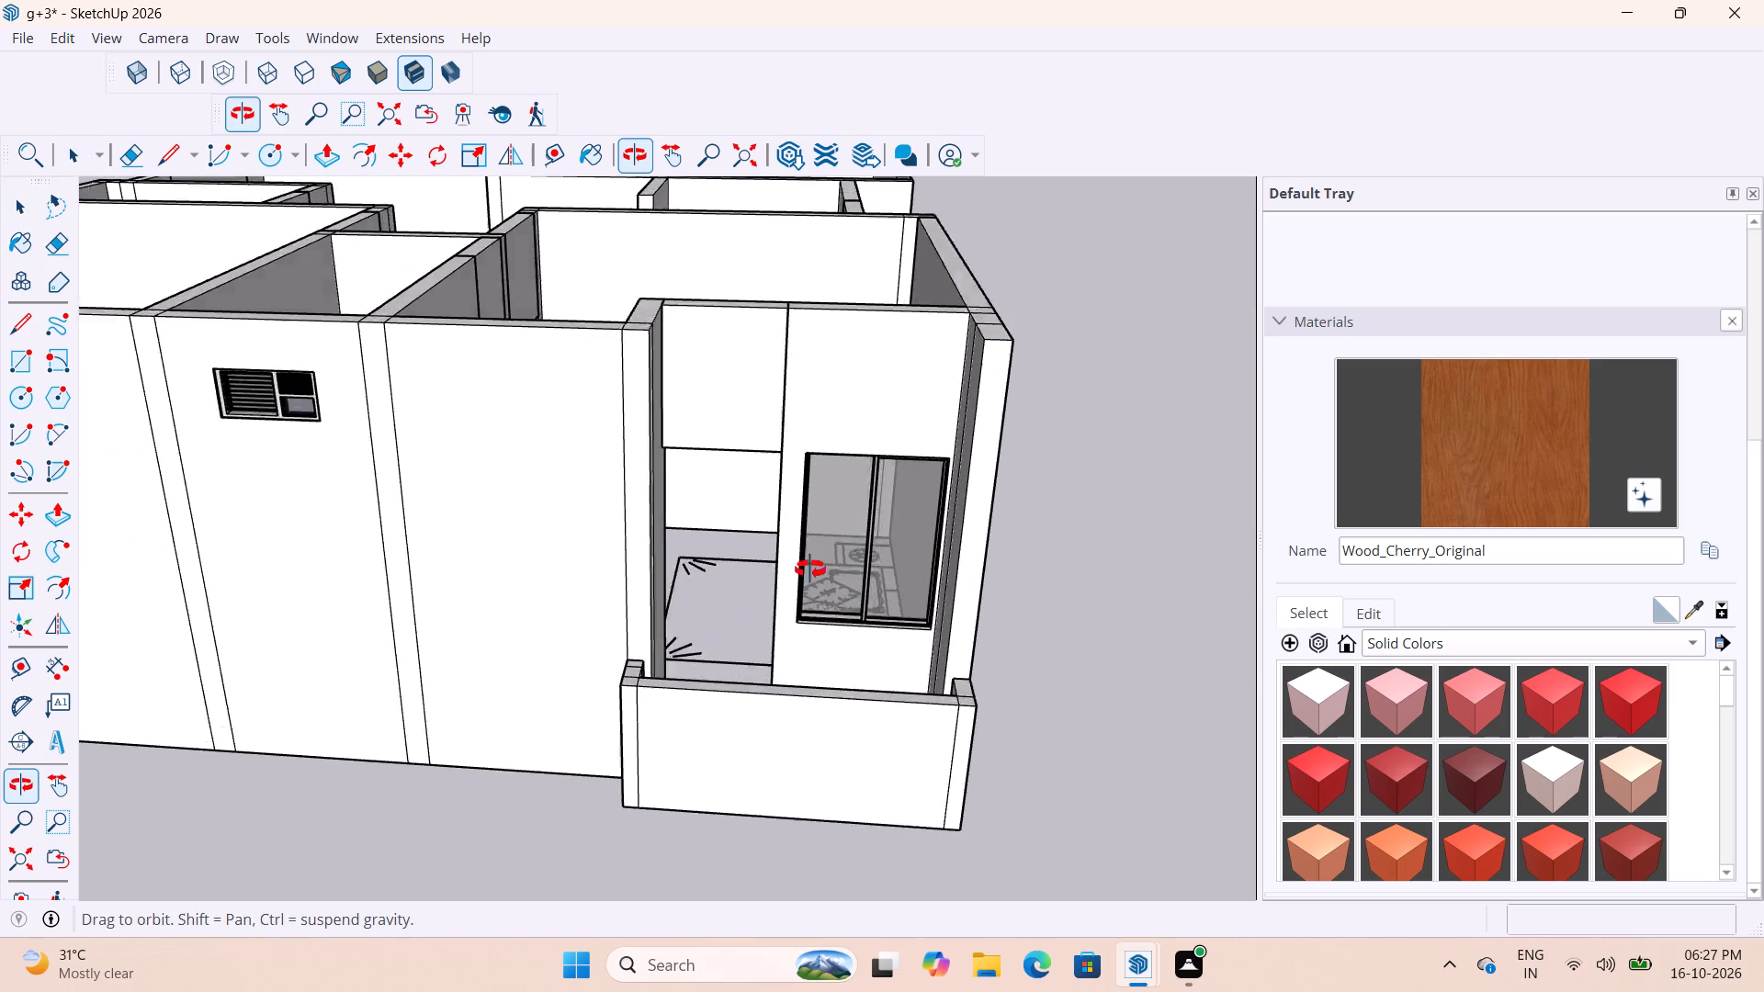
middle_click_drag(810, 569, 389, 715)
scroll(781, 695, "down", 4)
middle_click_drag(742, 702, 275, 733)
scroll(637, 625, "down", 5)
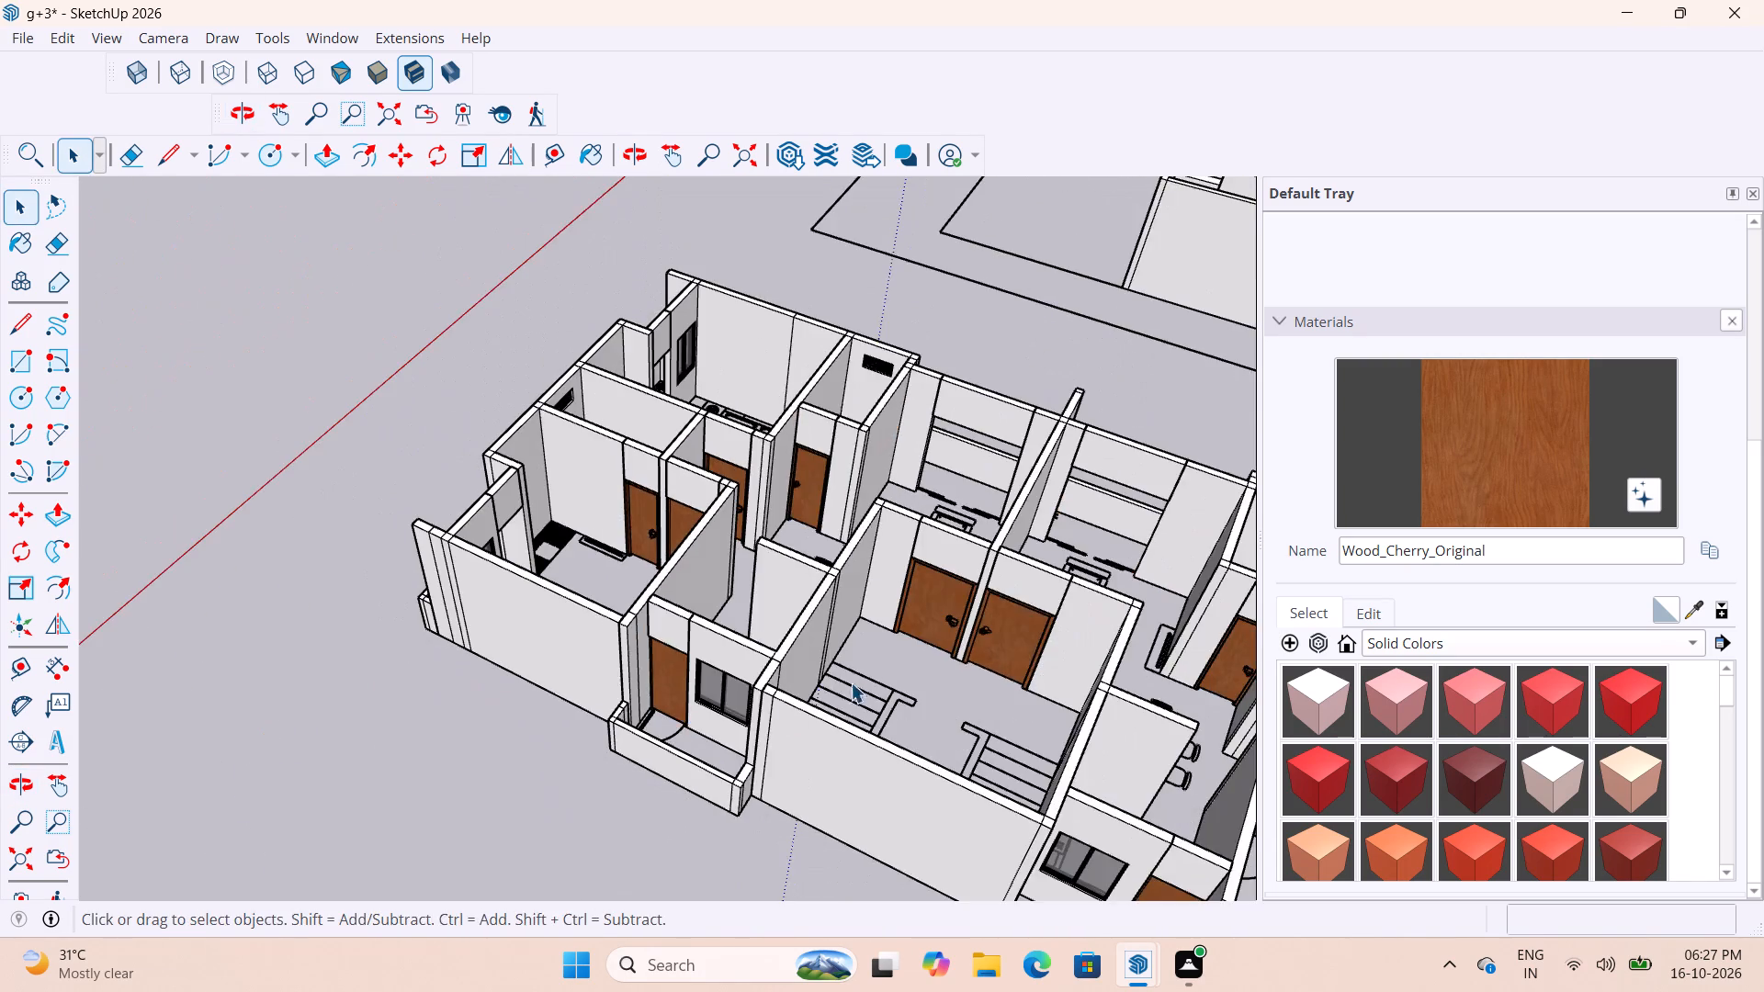
middle_click_drag(832, 670, 462, 608)
scroll(796, 738, "up", 3)
scroll(663, 673, "down", 9)
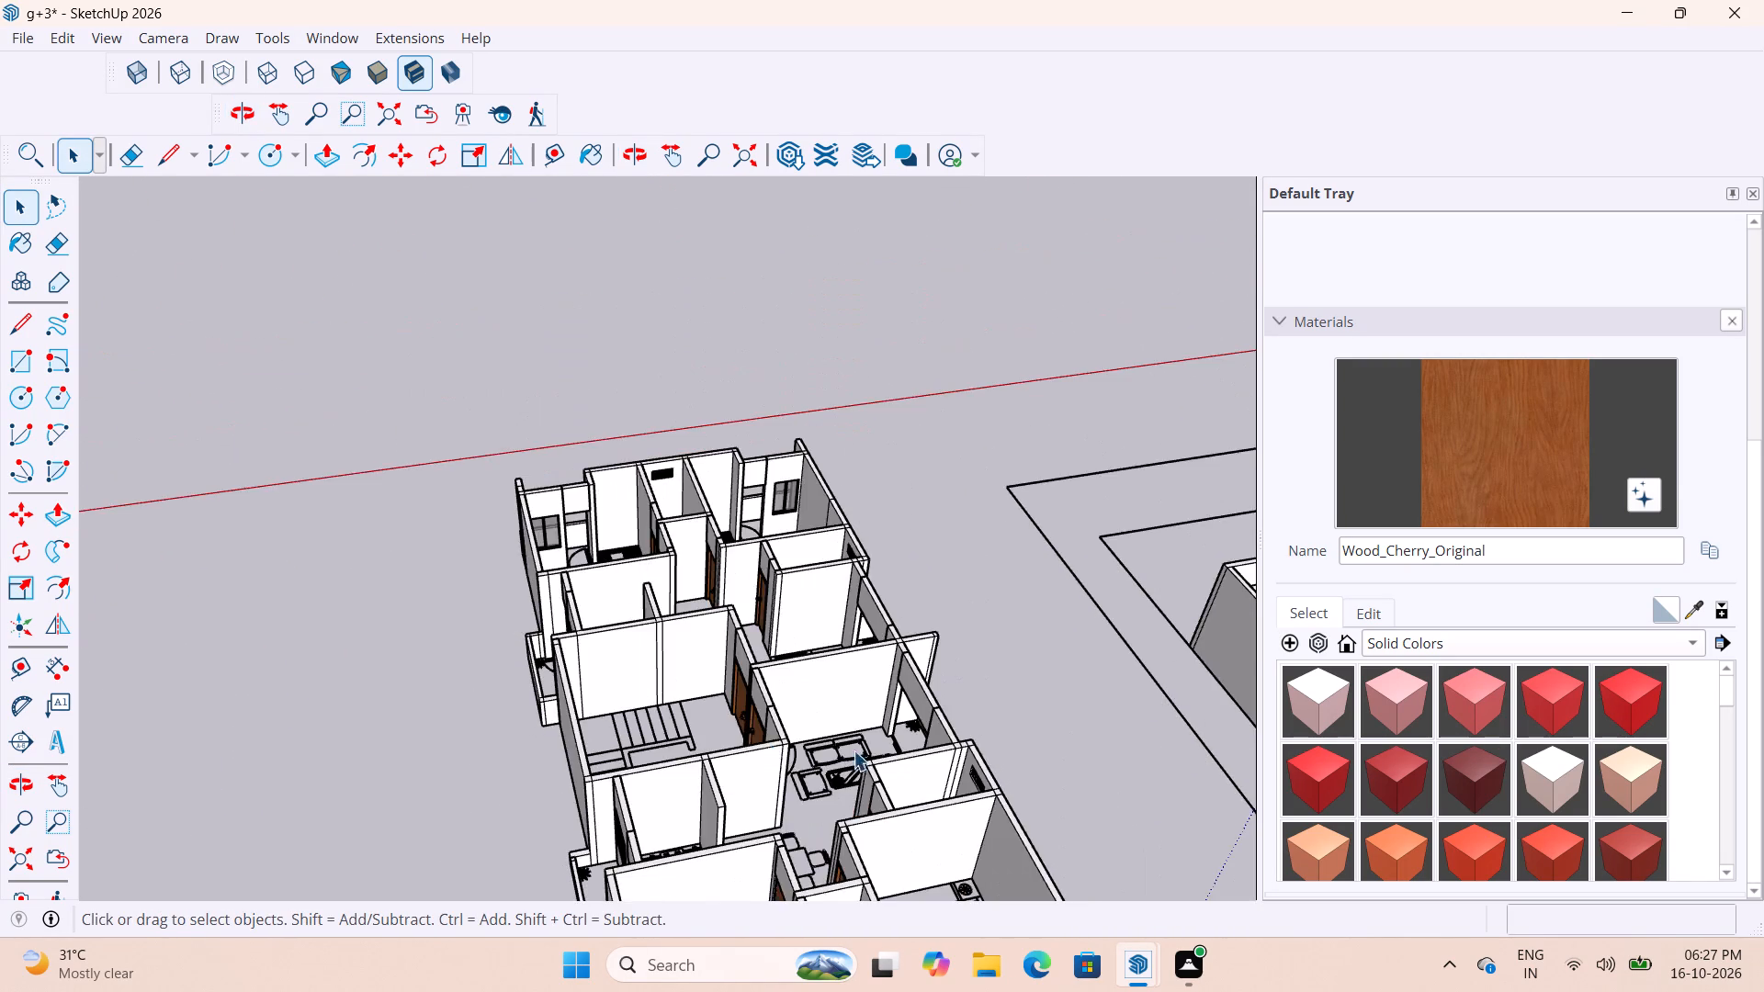
middle_click_drag(808, 732, 401, 675)
middle_click_drag(978, 627, 599, 706)
scroll(952, 614, "down", 5)
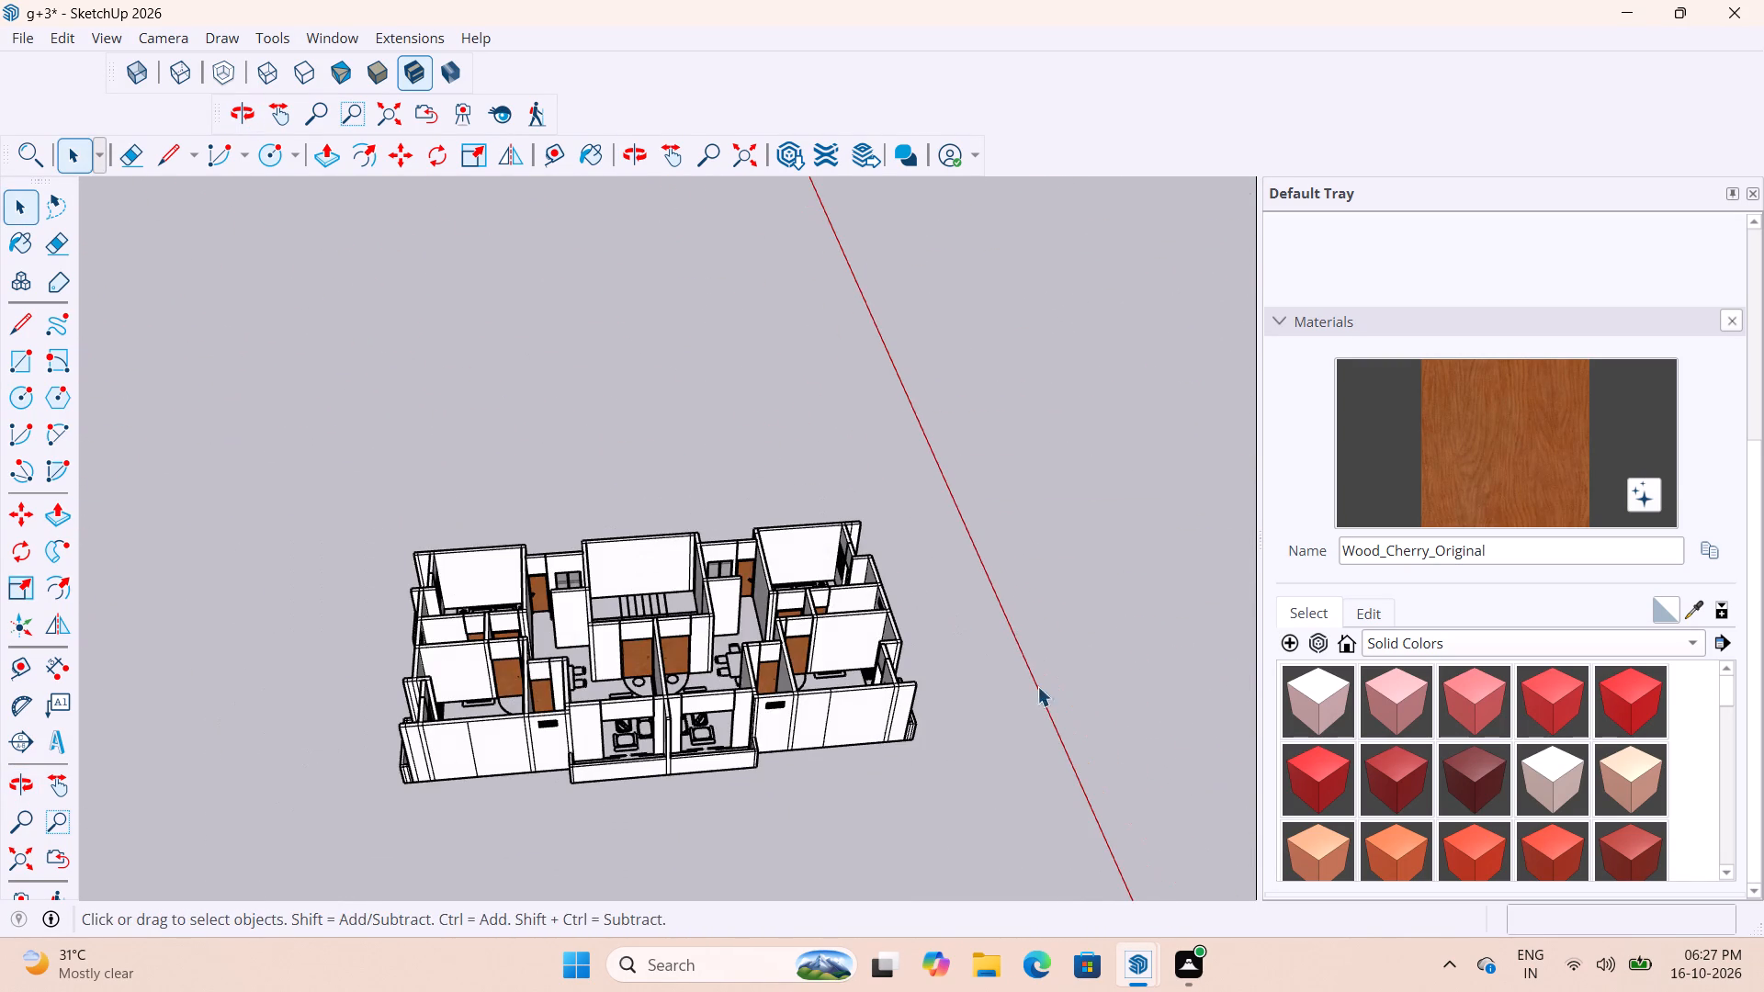
middle_click_drag(837, 639, 570, 673)
scroll(762, 622, "up", 2)
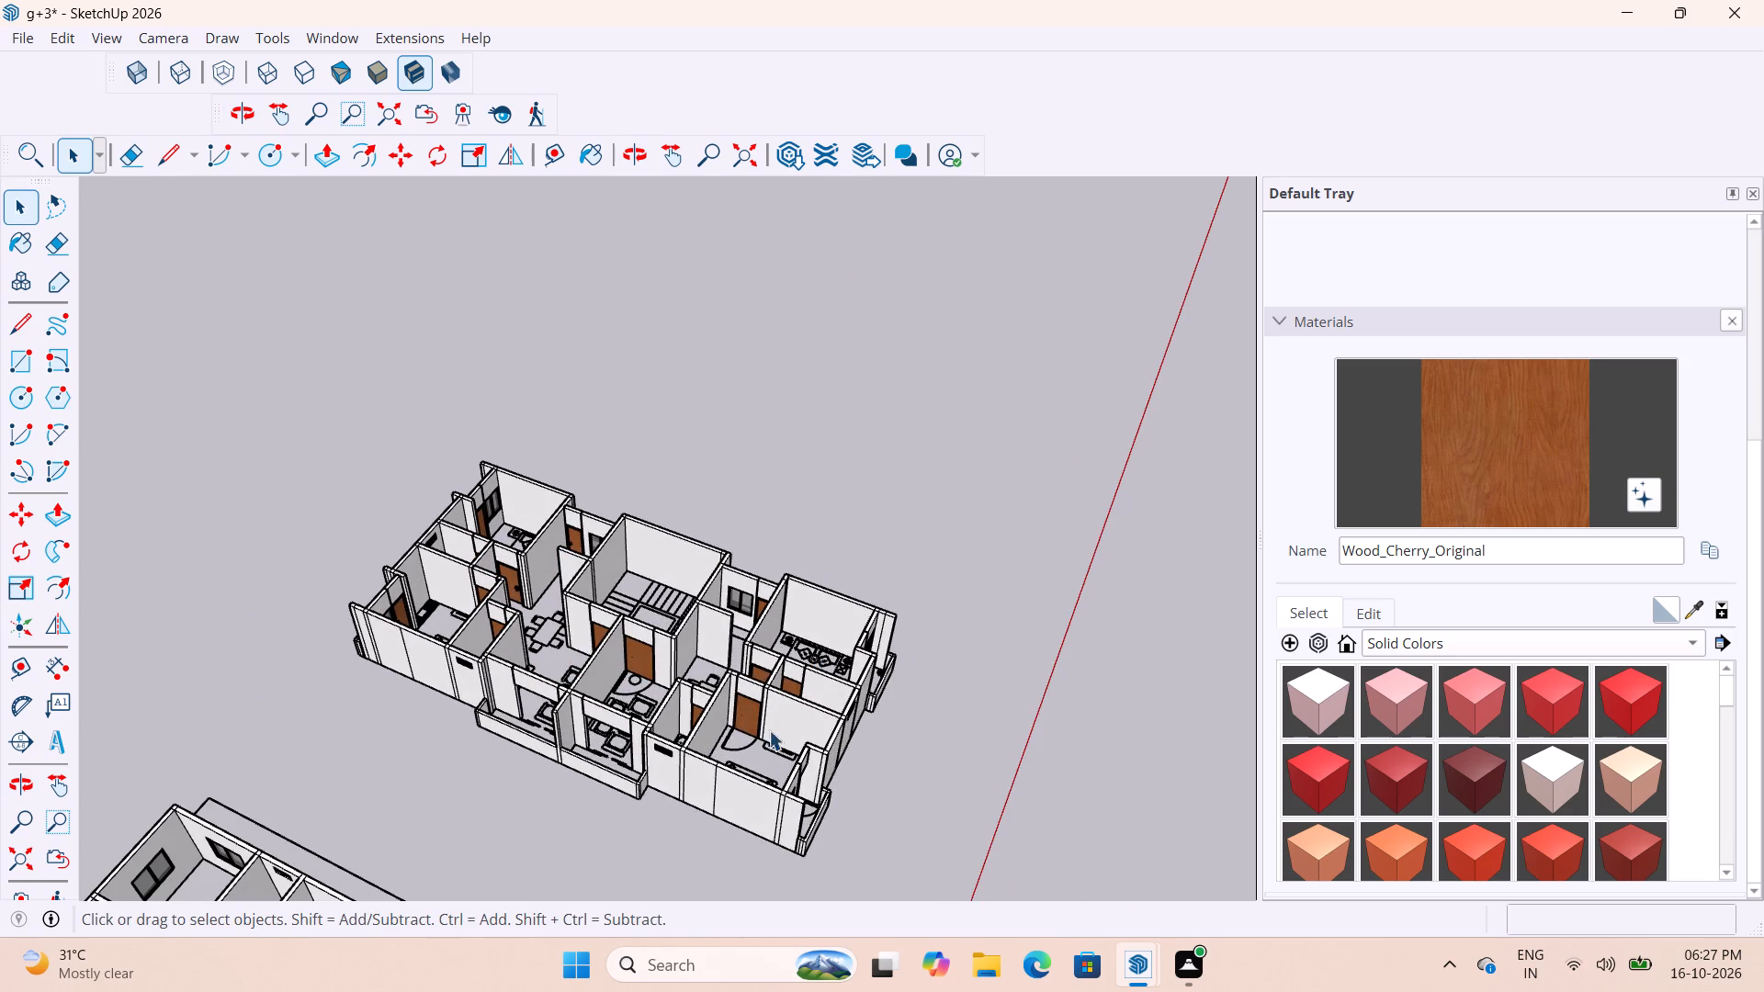
scroll(729, 720, "up", 7)
scroll(943, 699, "down", 4)
middle_click_drag(845, 710, 1052, 556)
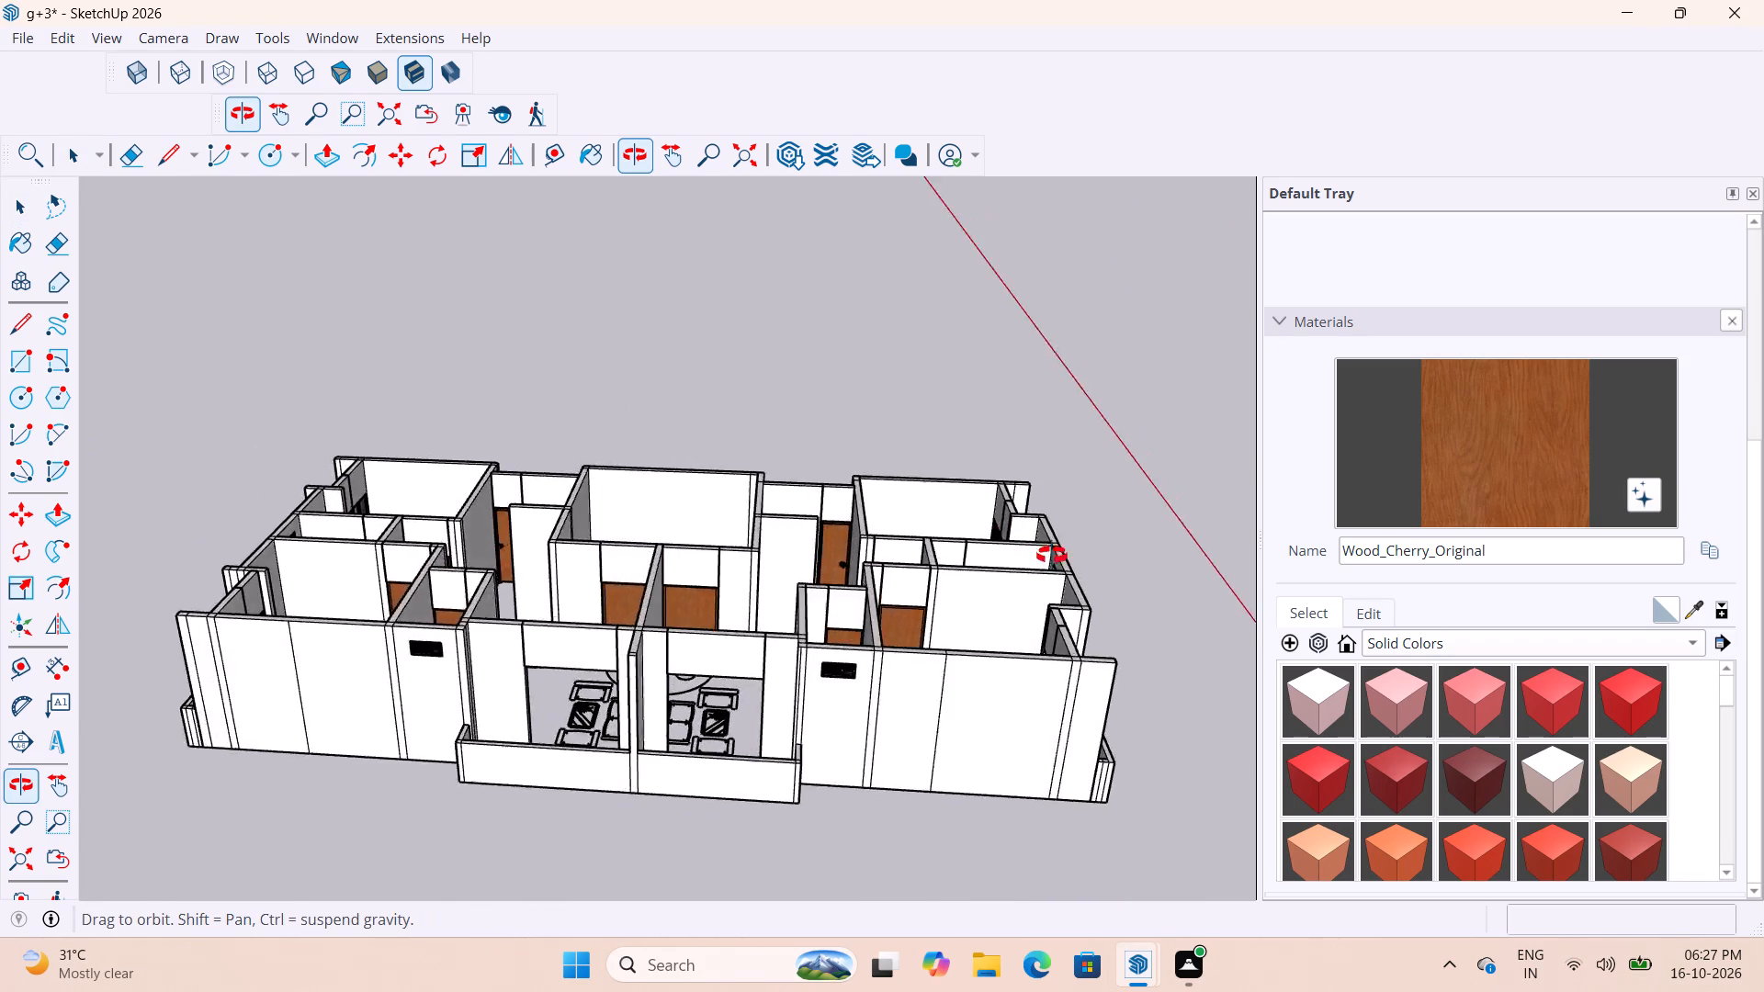
middle_click_drag(1052, 556, 1251, 574)
middle_click_drag(887, 532, 1140, 485)
middle_click_drag(700, 592, 904, 567)
scroll(836, 493, "down", 5)
scroll(410, 754, "up", 12)
middle_click_drag(720, 646, 865, 674)
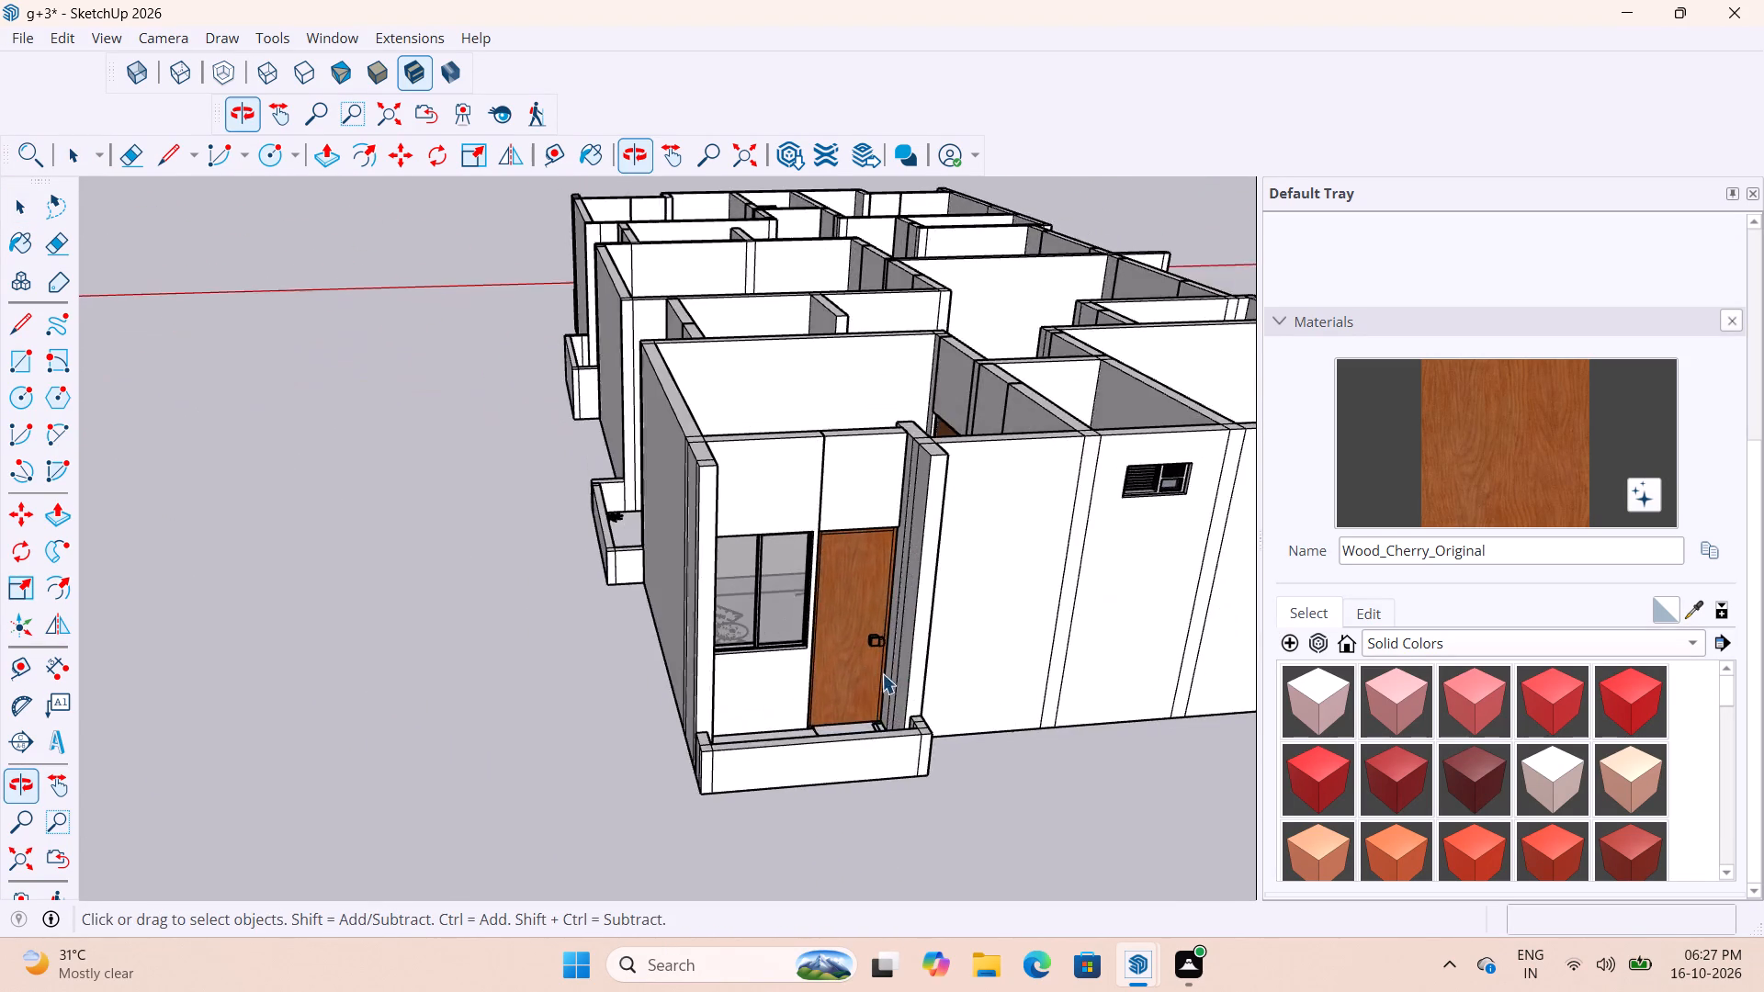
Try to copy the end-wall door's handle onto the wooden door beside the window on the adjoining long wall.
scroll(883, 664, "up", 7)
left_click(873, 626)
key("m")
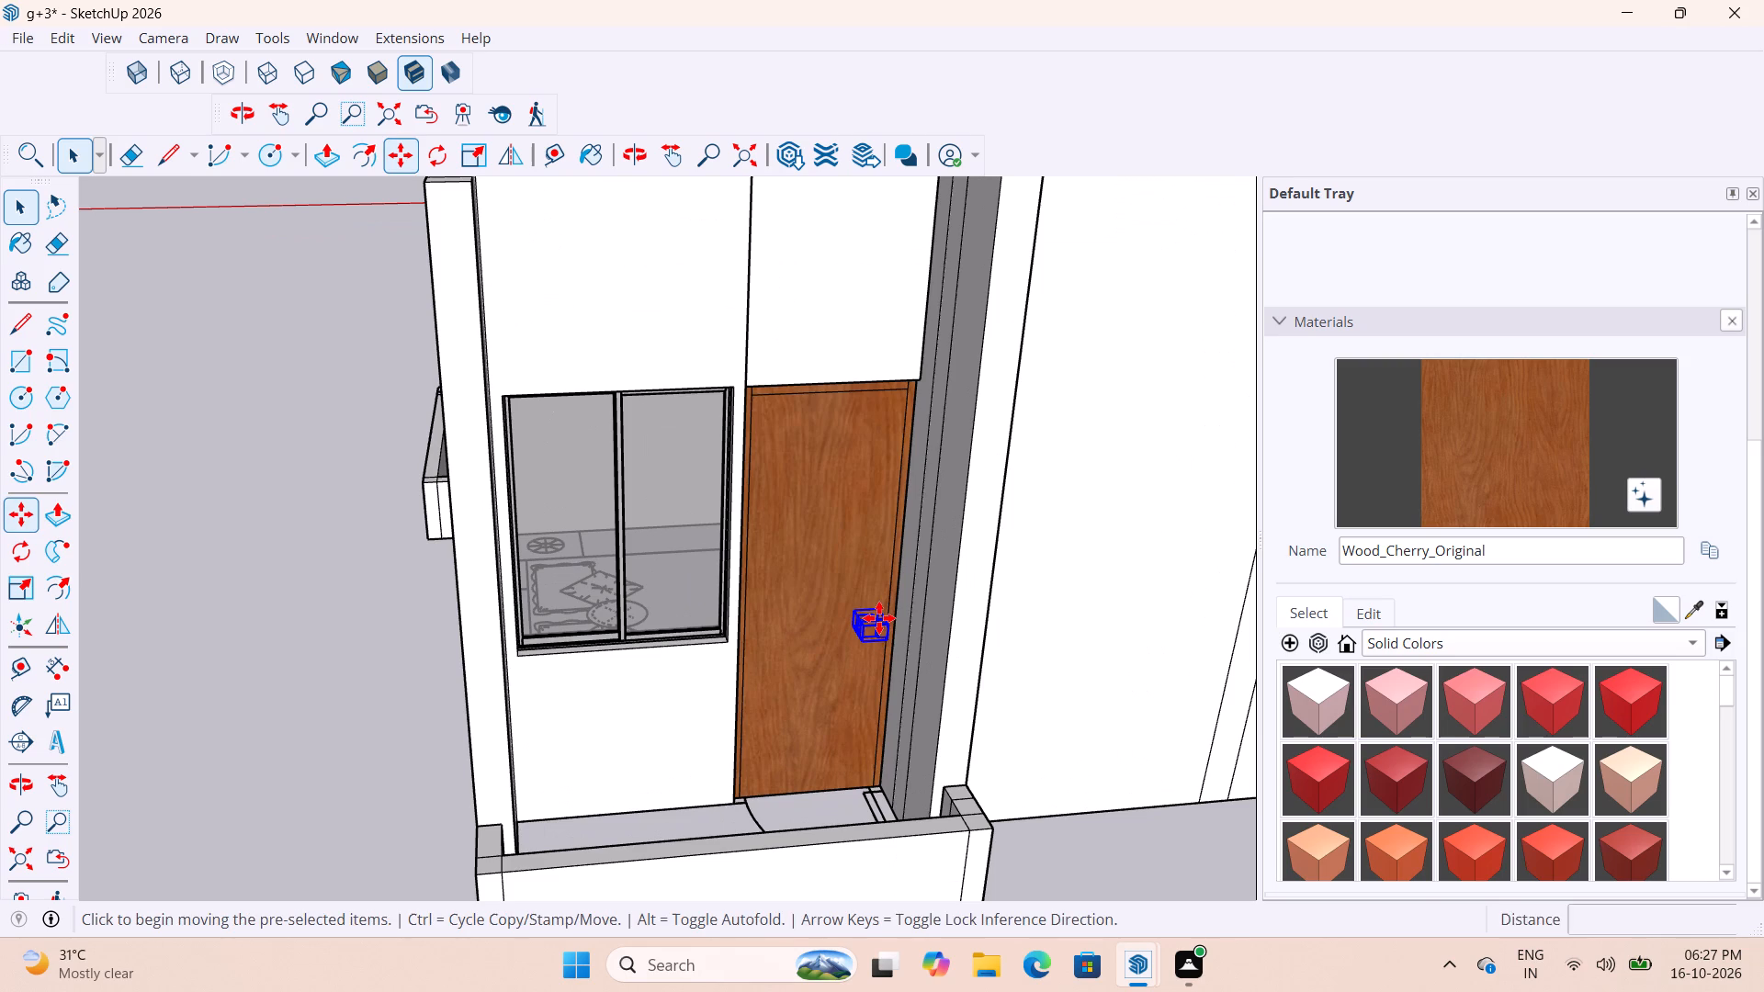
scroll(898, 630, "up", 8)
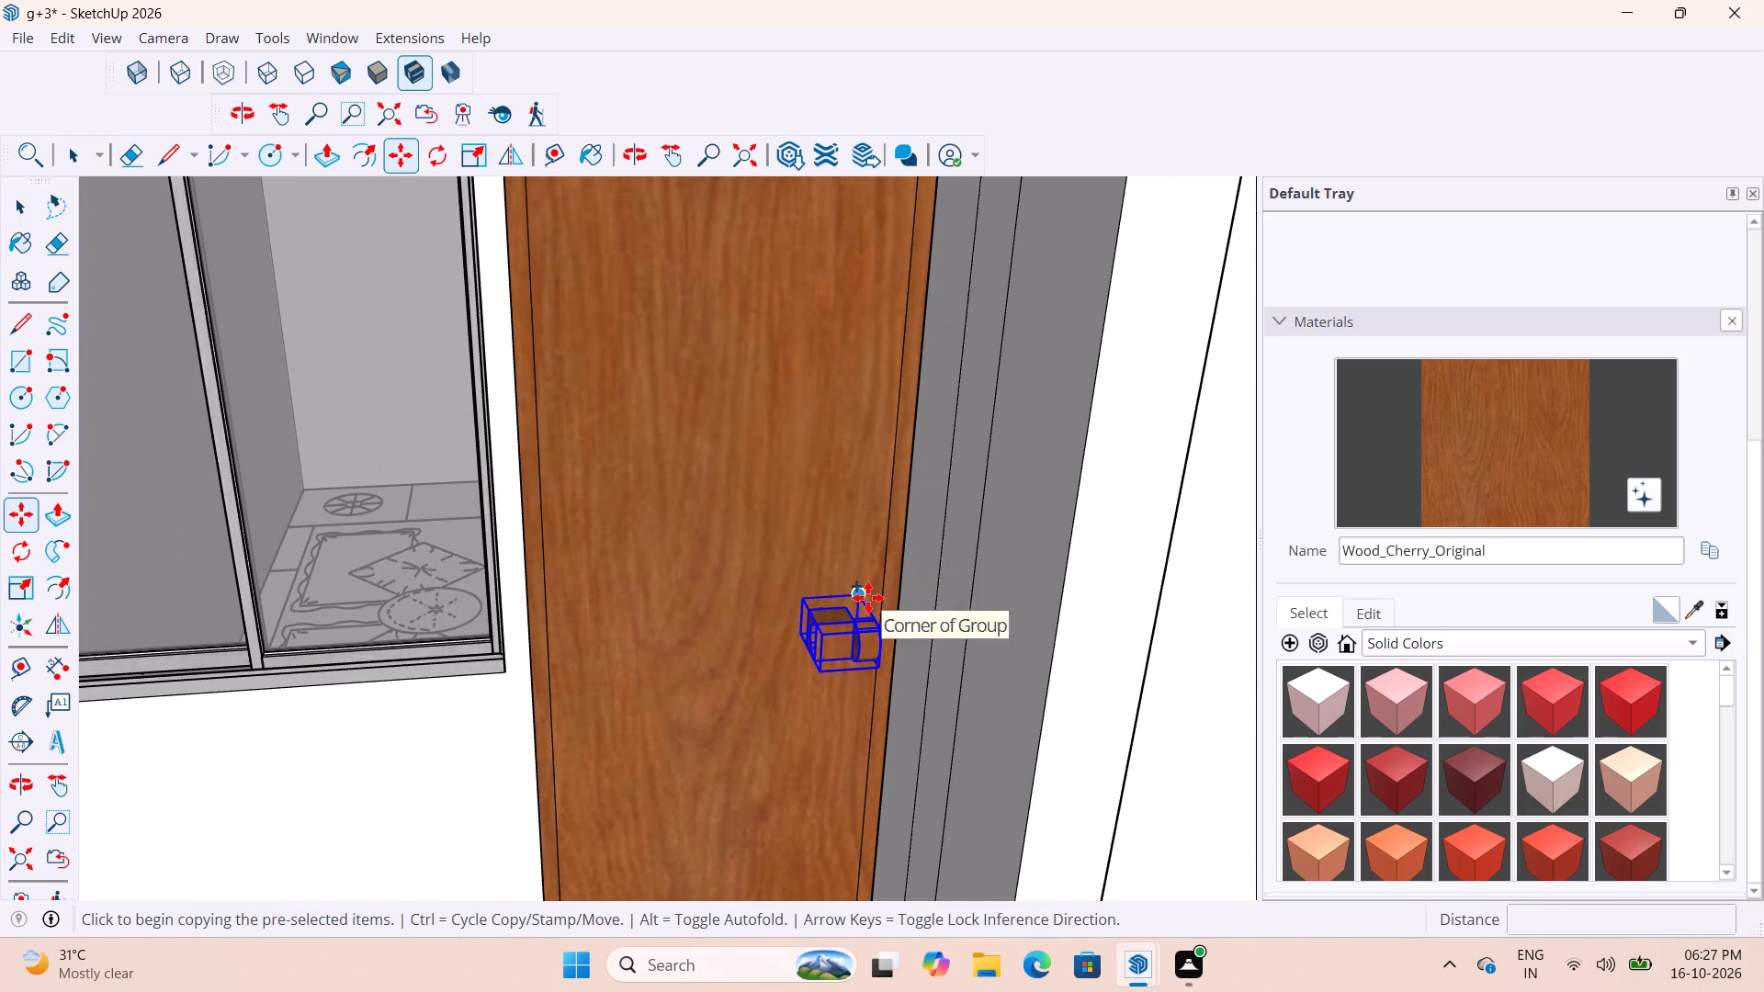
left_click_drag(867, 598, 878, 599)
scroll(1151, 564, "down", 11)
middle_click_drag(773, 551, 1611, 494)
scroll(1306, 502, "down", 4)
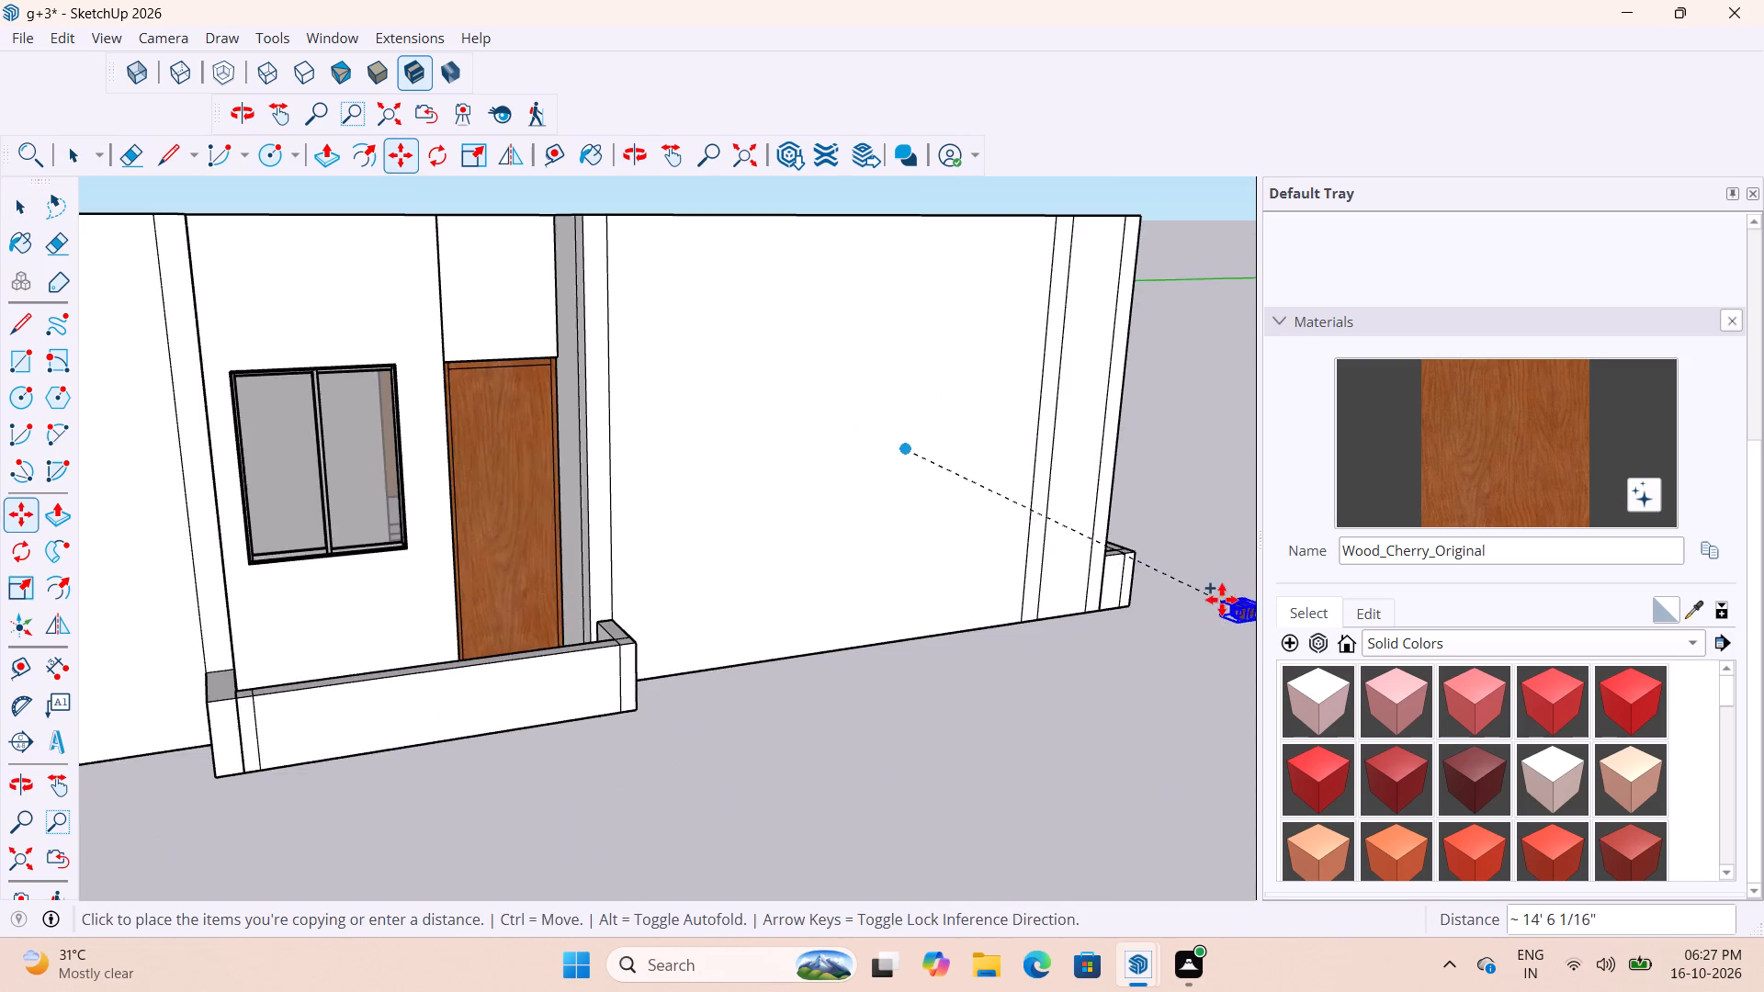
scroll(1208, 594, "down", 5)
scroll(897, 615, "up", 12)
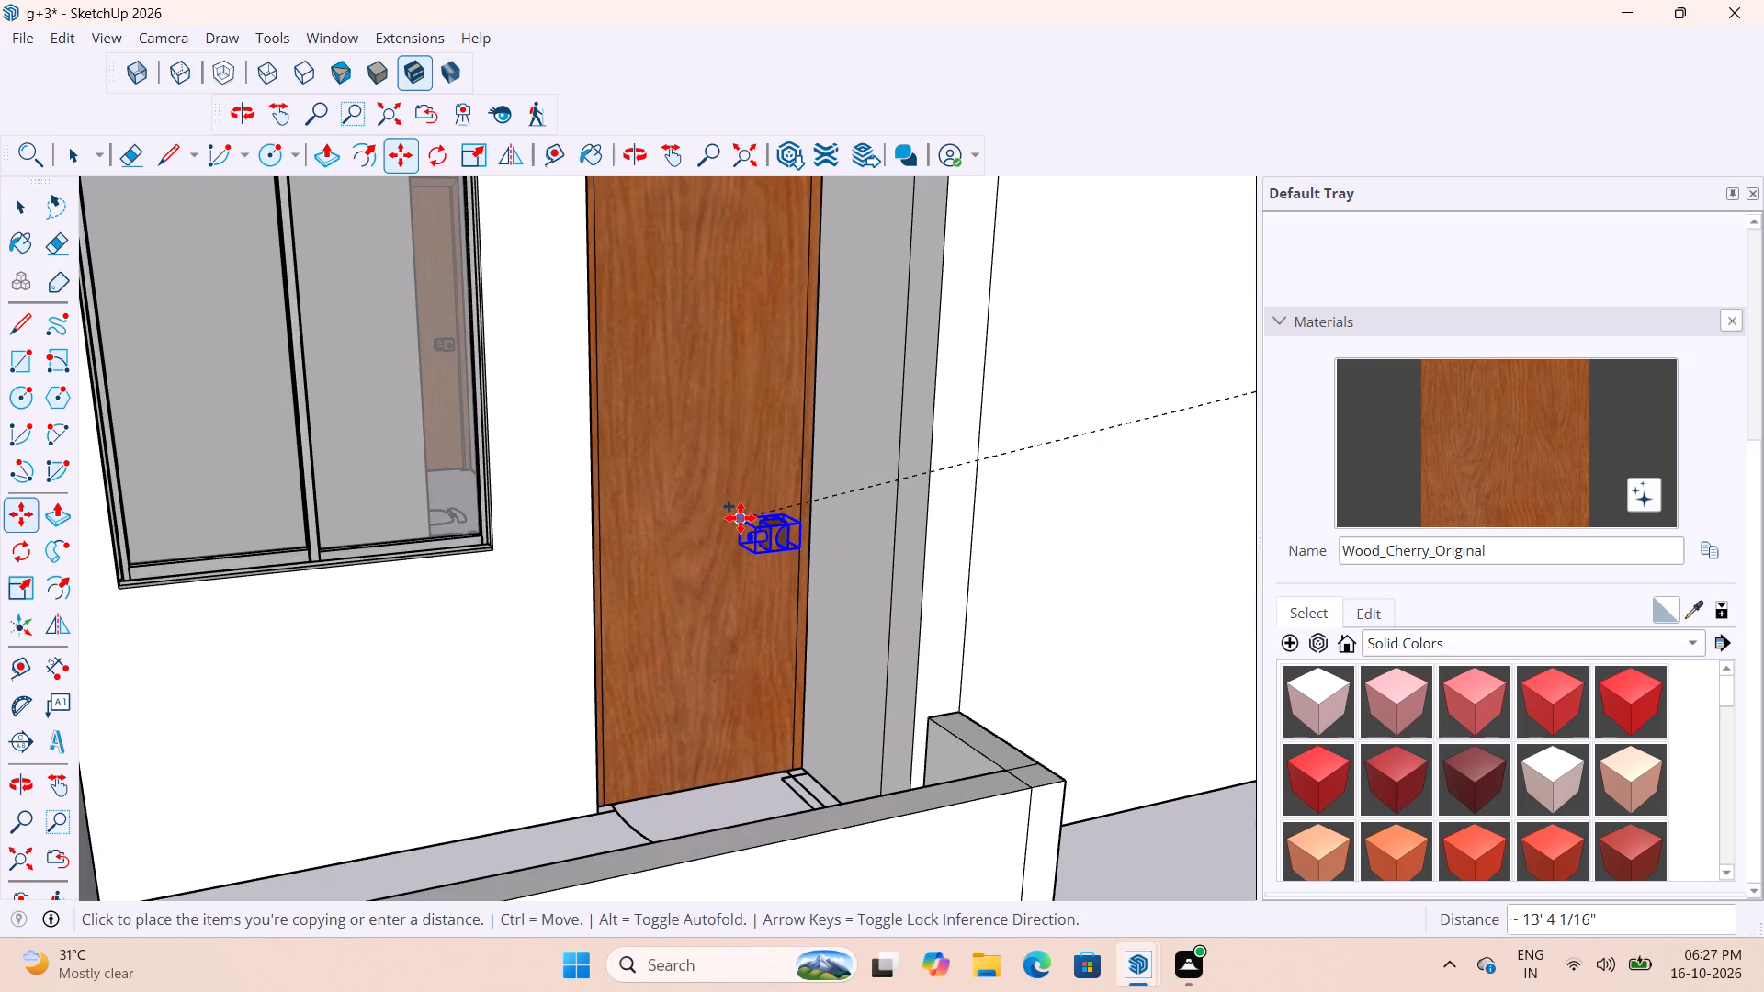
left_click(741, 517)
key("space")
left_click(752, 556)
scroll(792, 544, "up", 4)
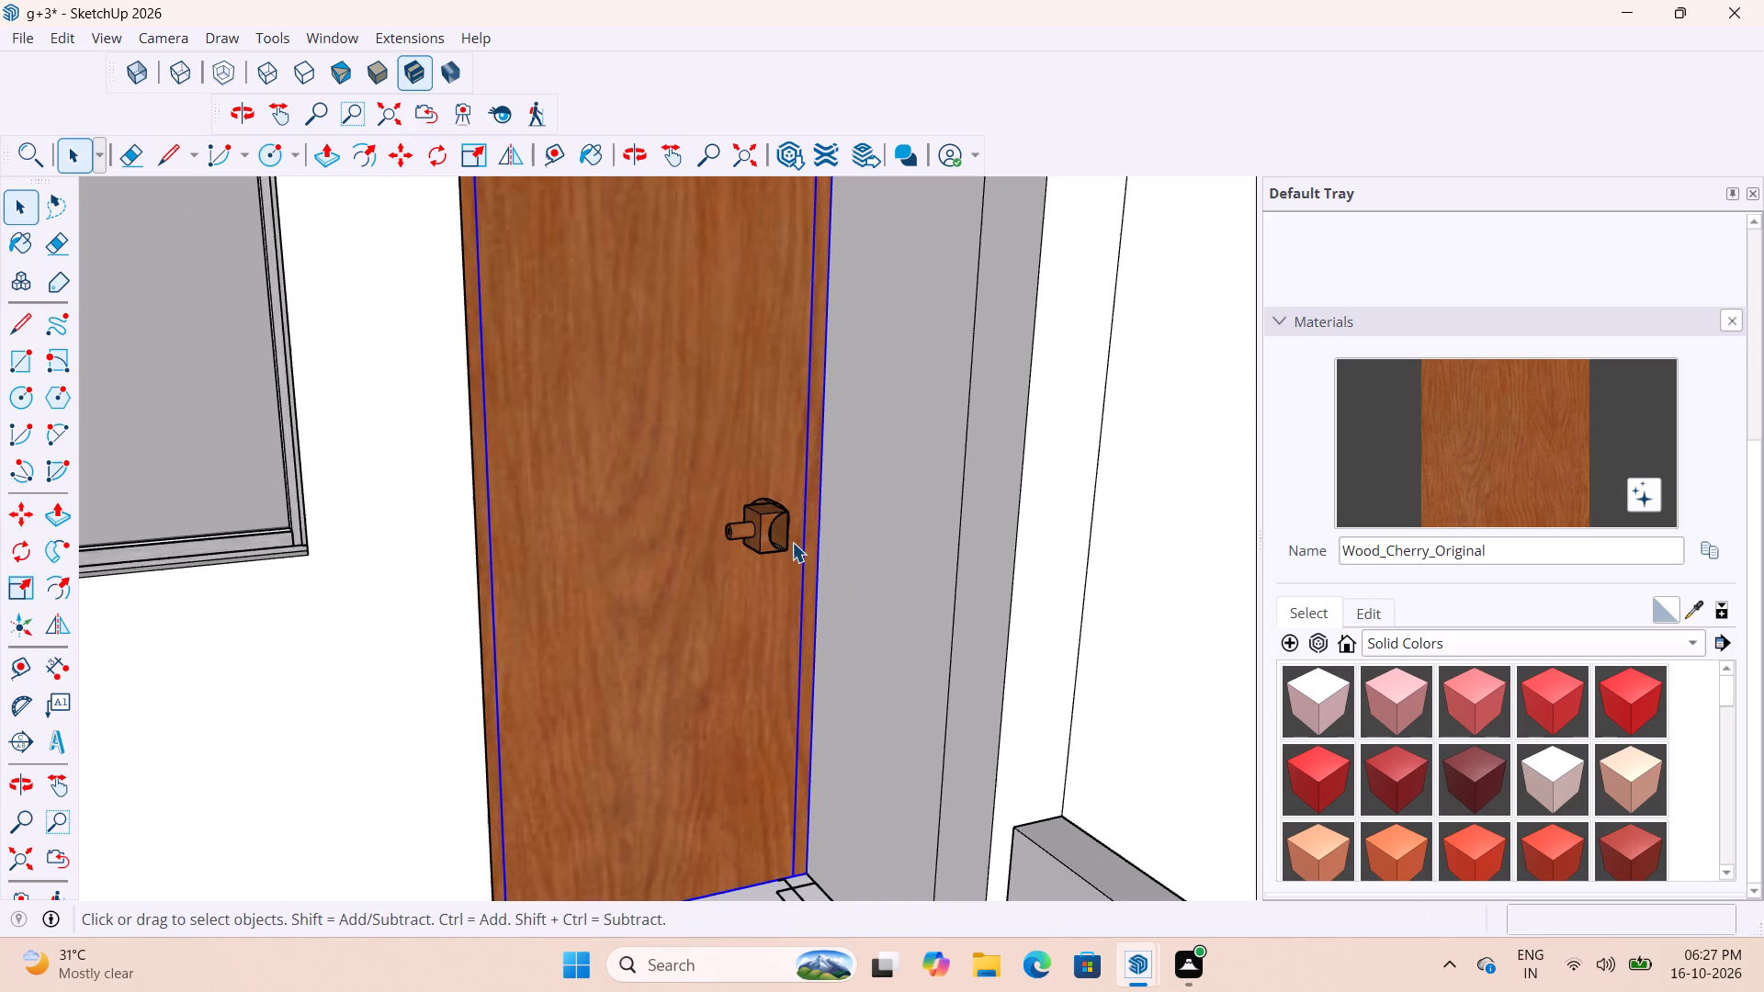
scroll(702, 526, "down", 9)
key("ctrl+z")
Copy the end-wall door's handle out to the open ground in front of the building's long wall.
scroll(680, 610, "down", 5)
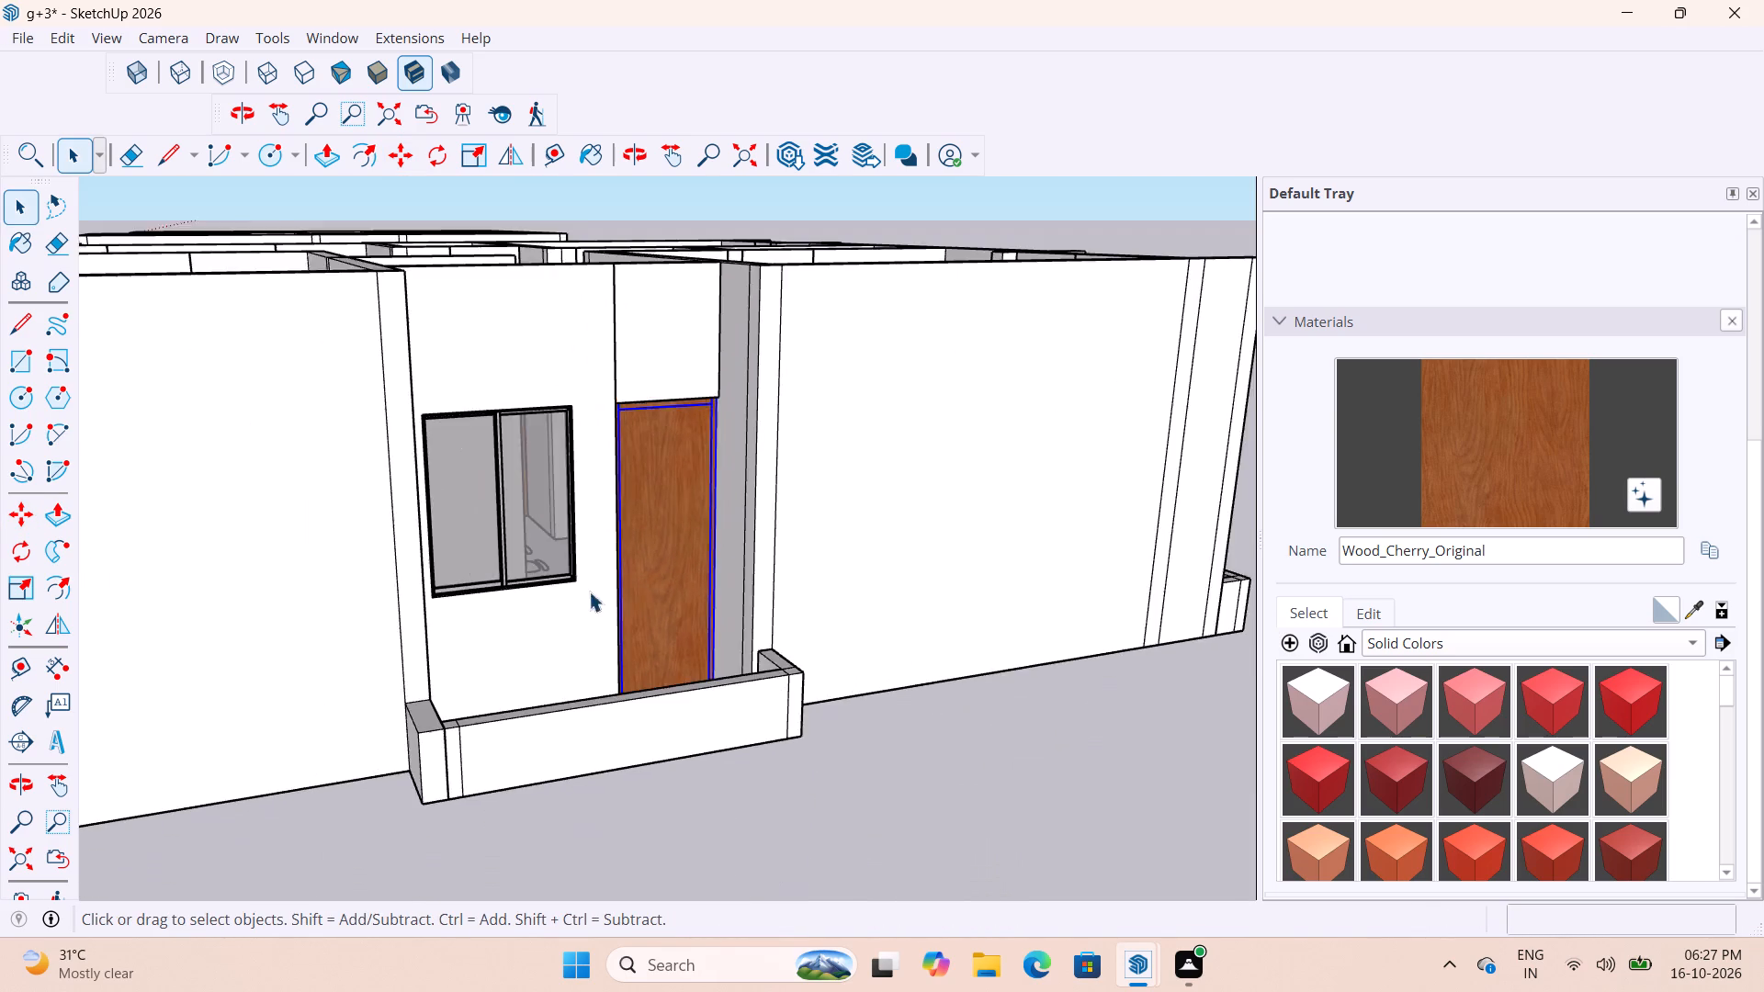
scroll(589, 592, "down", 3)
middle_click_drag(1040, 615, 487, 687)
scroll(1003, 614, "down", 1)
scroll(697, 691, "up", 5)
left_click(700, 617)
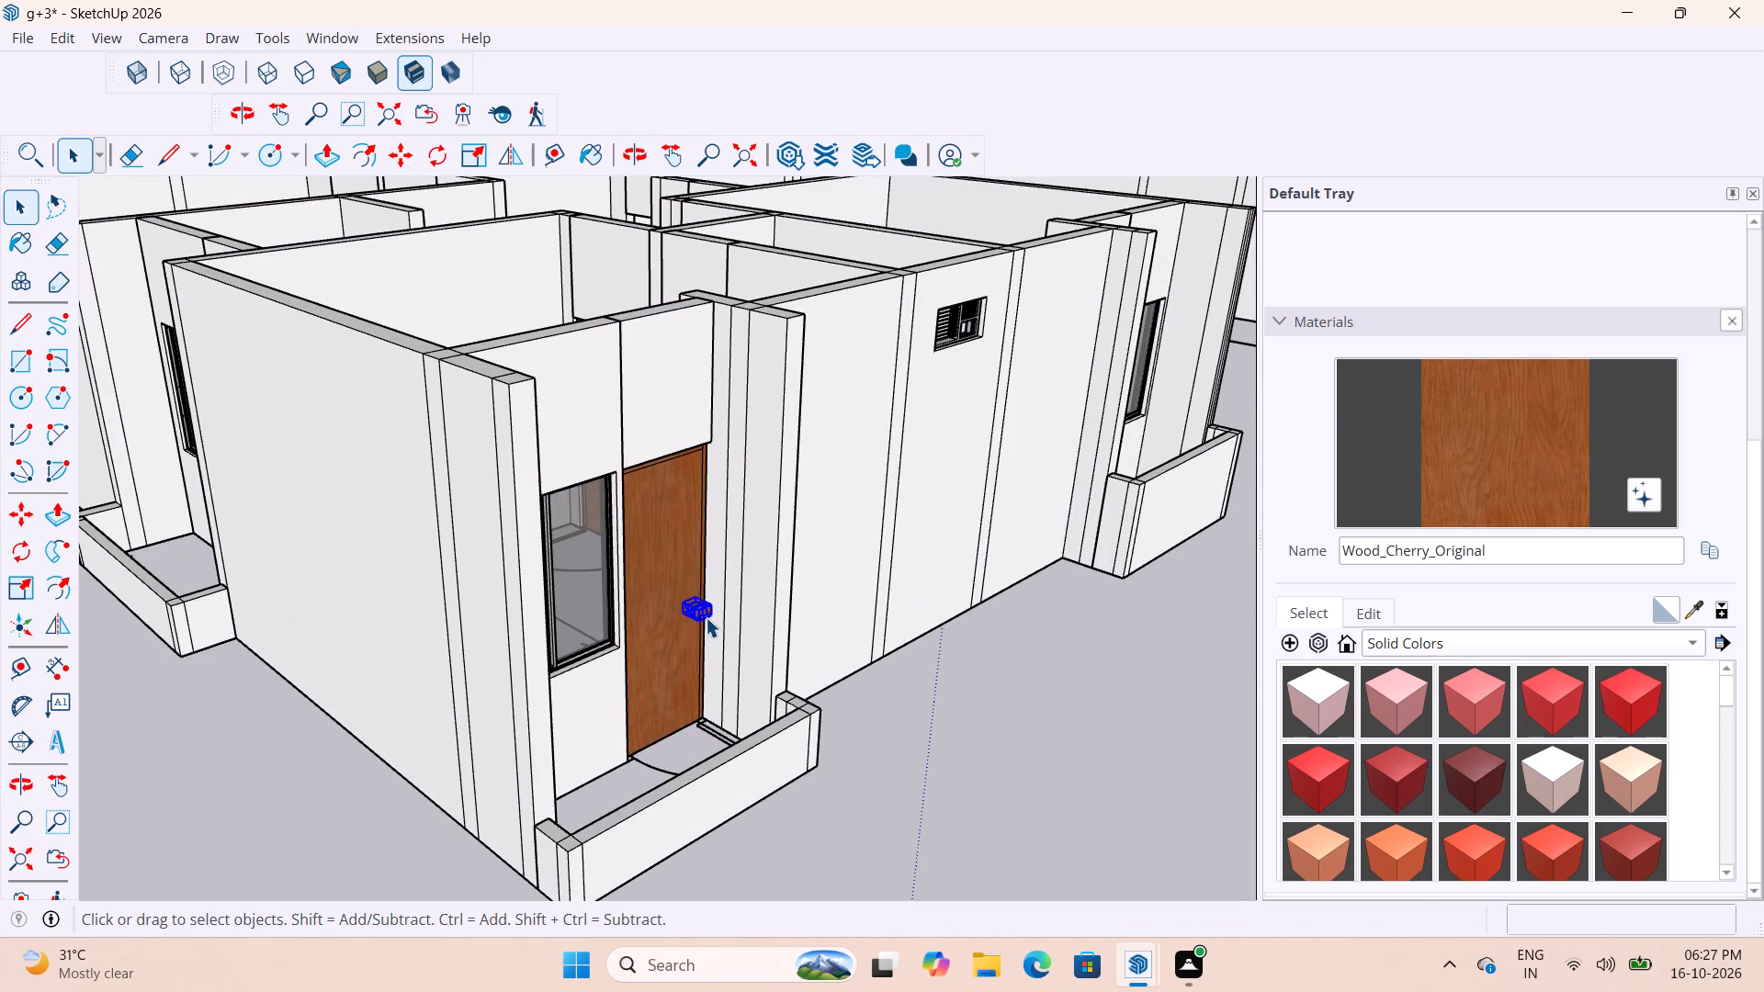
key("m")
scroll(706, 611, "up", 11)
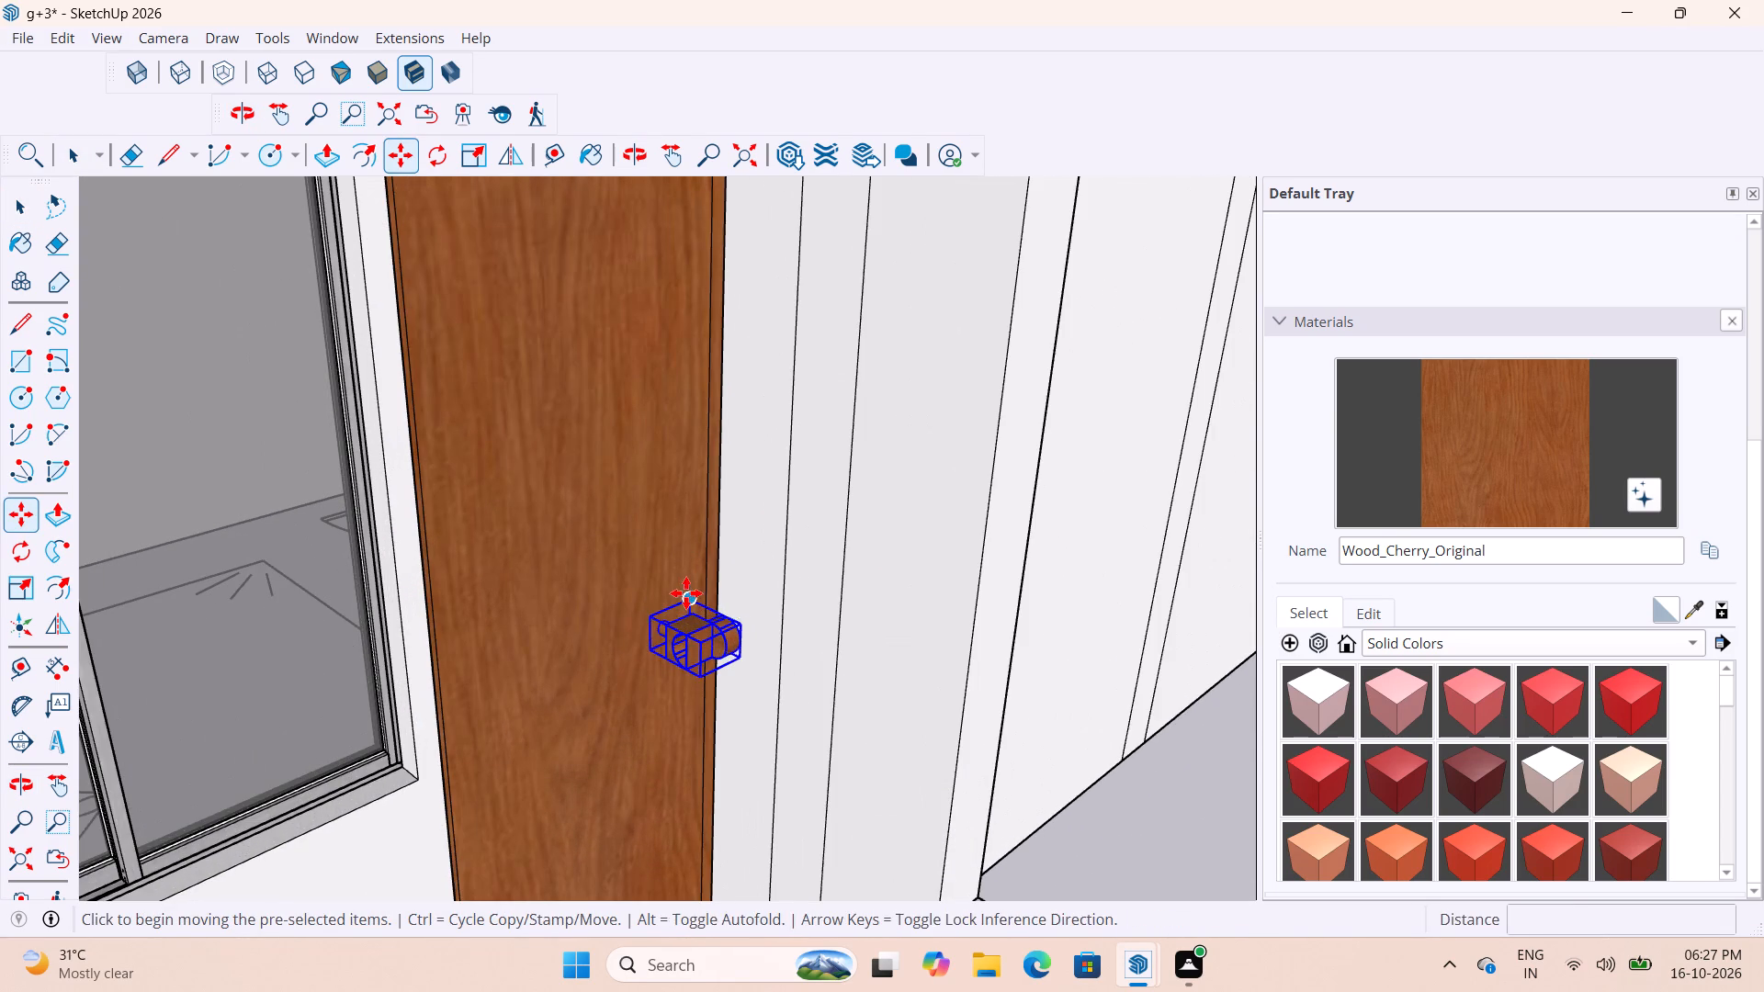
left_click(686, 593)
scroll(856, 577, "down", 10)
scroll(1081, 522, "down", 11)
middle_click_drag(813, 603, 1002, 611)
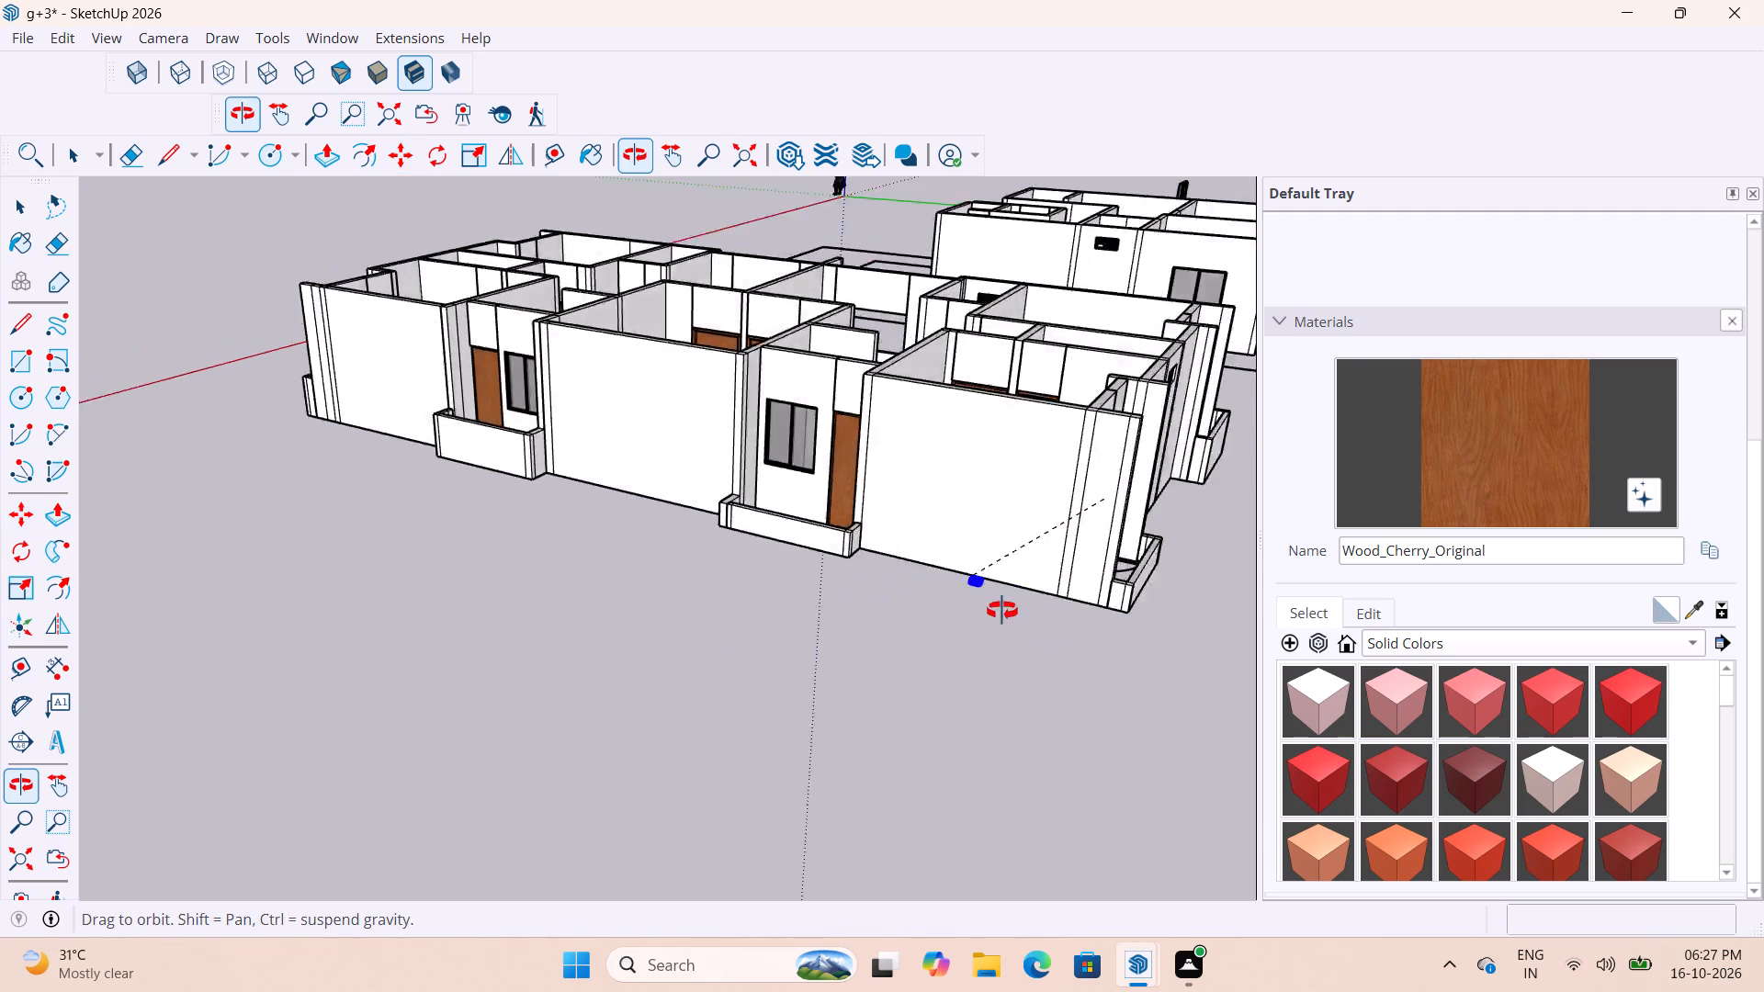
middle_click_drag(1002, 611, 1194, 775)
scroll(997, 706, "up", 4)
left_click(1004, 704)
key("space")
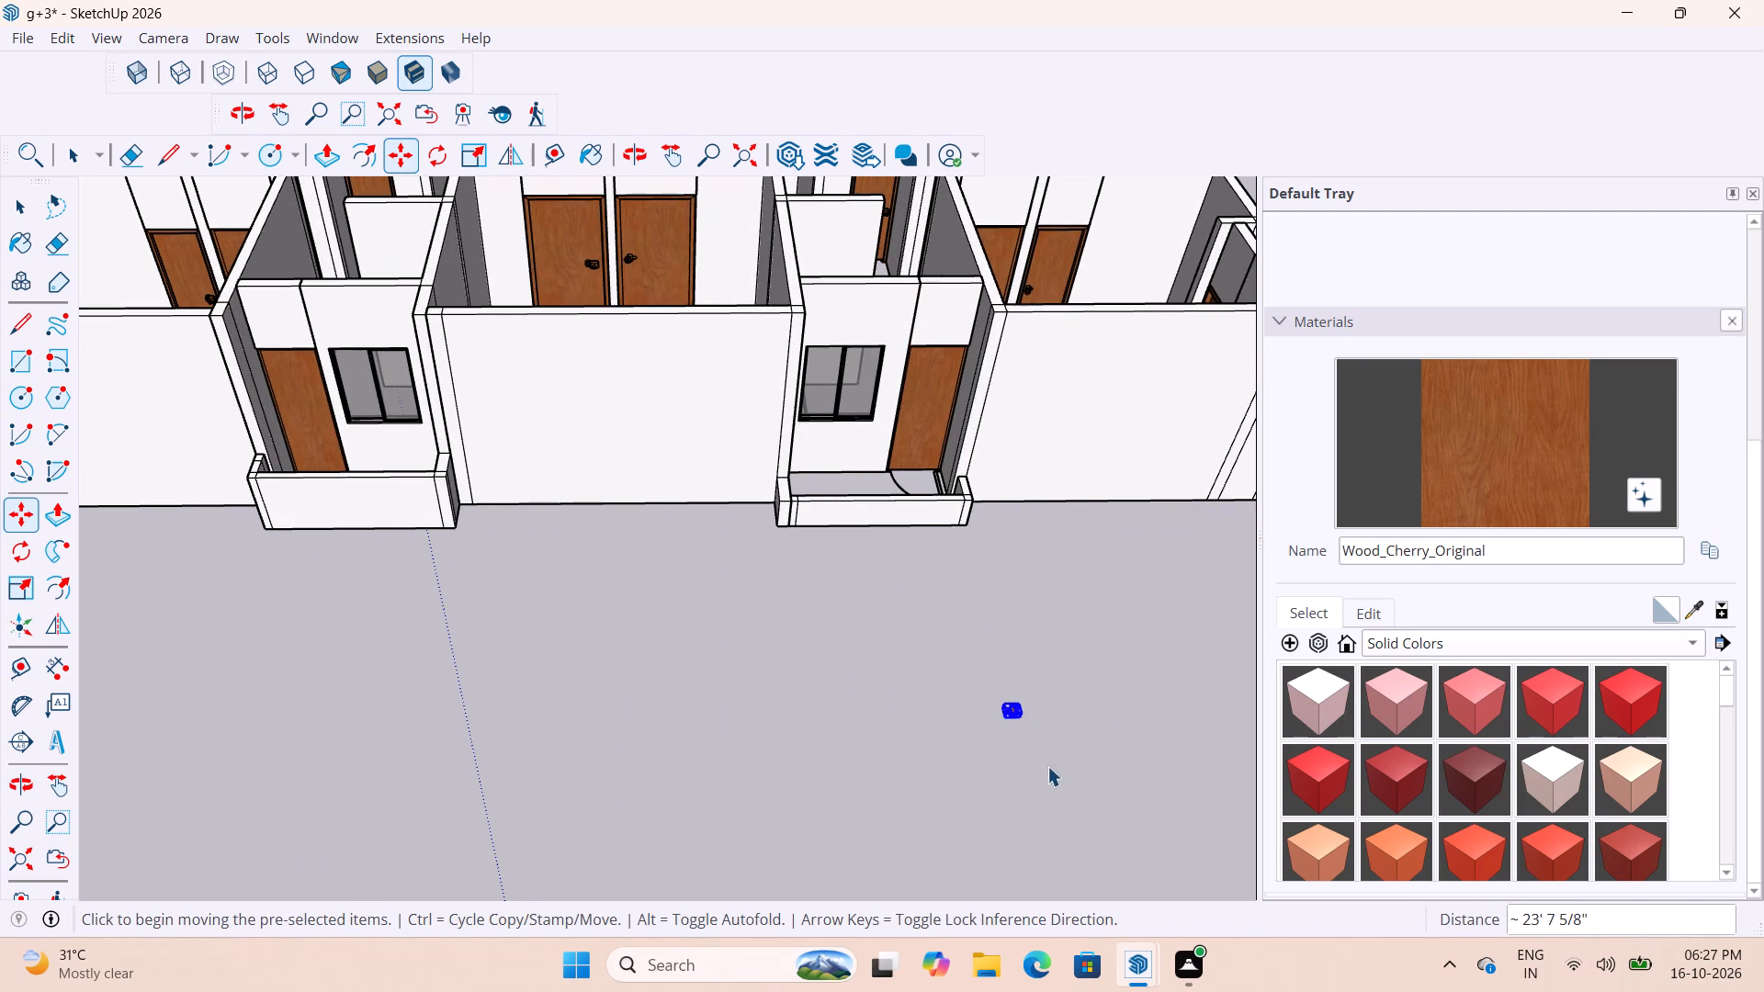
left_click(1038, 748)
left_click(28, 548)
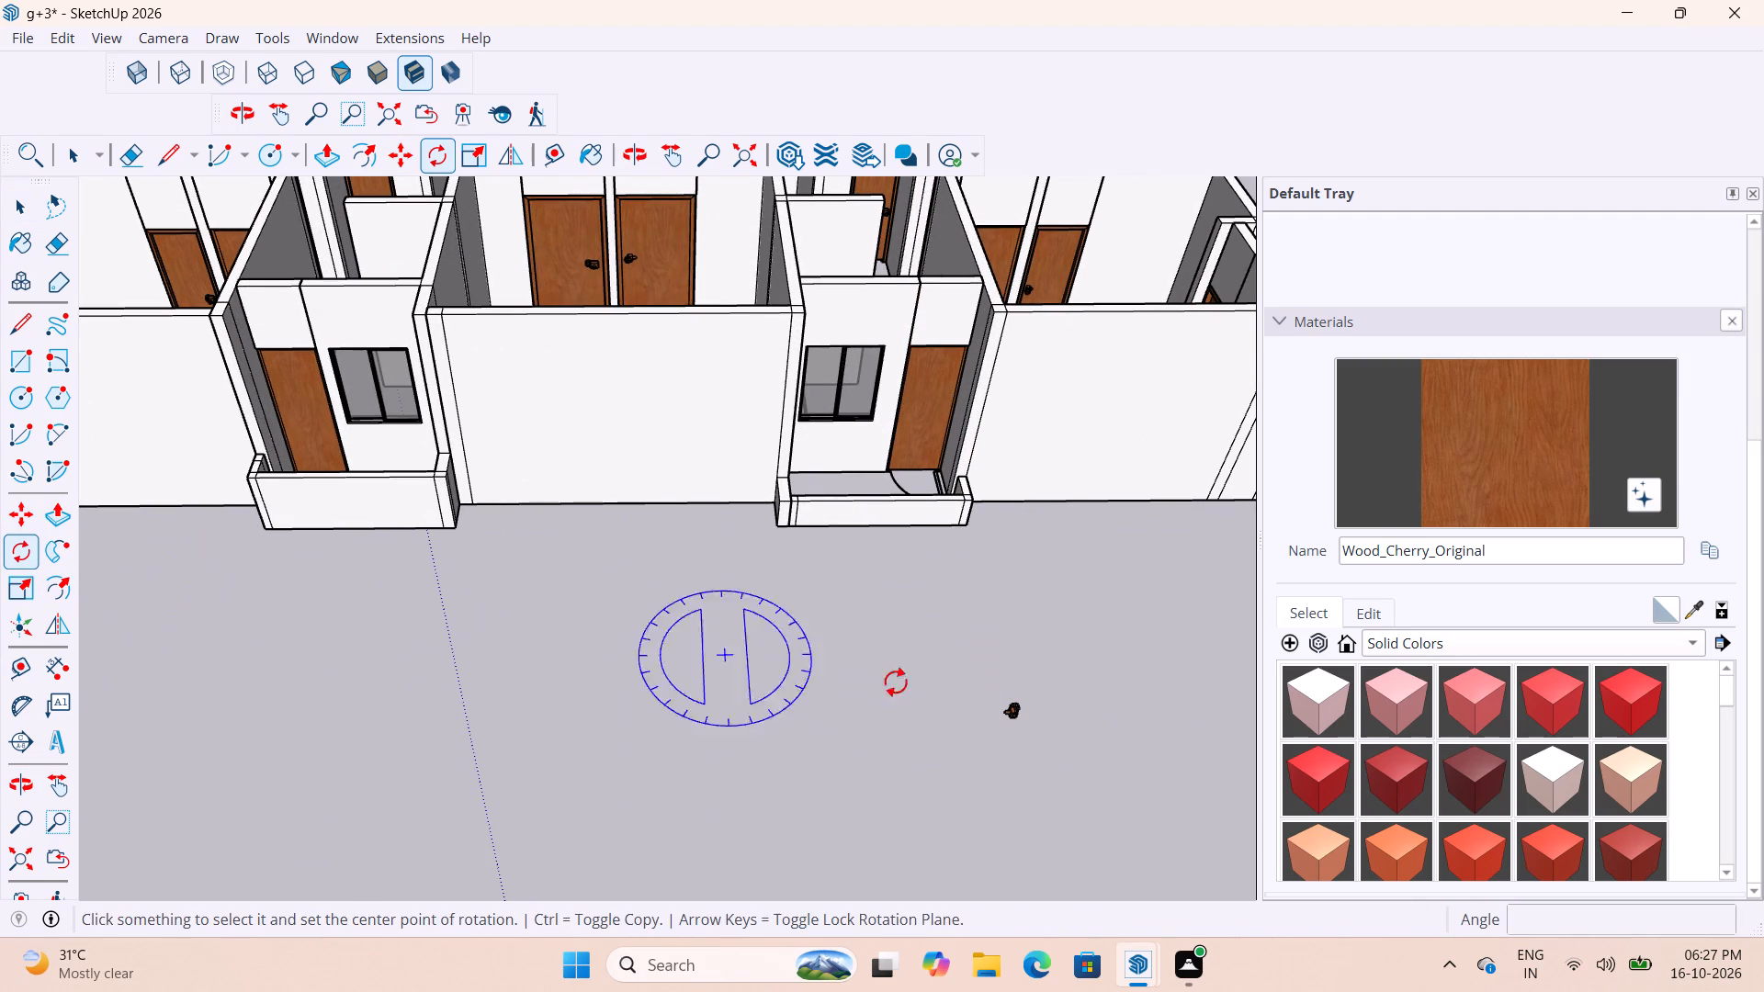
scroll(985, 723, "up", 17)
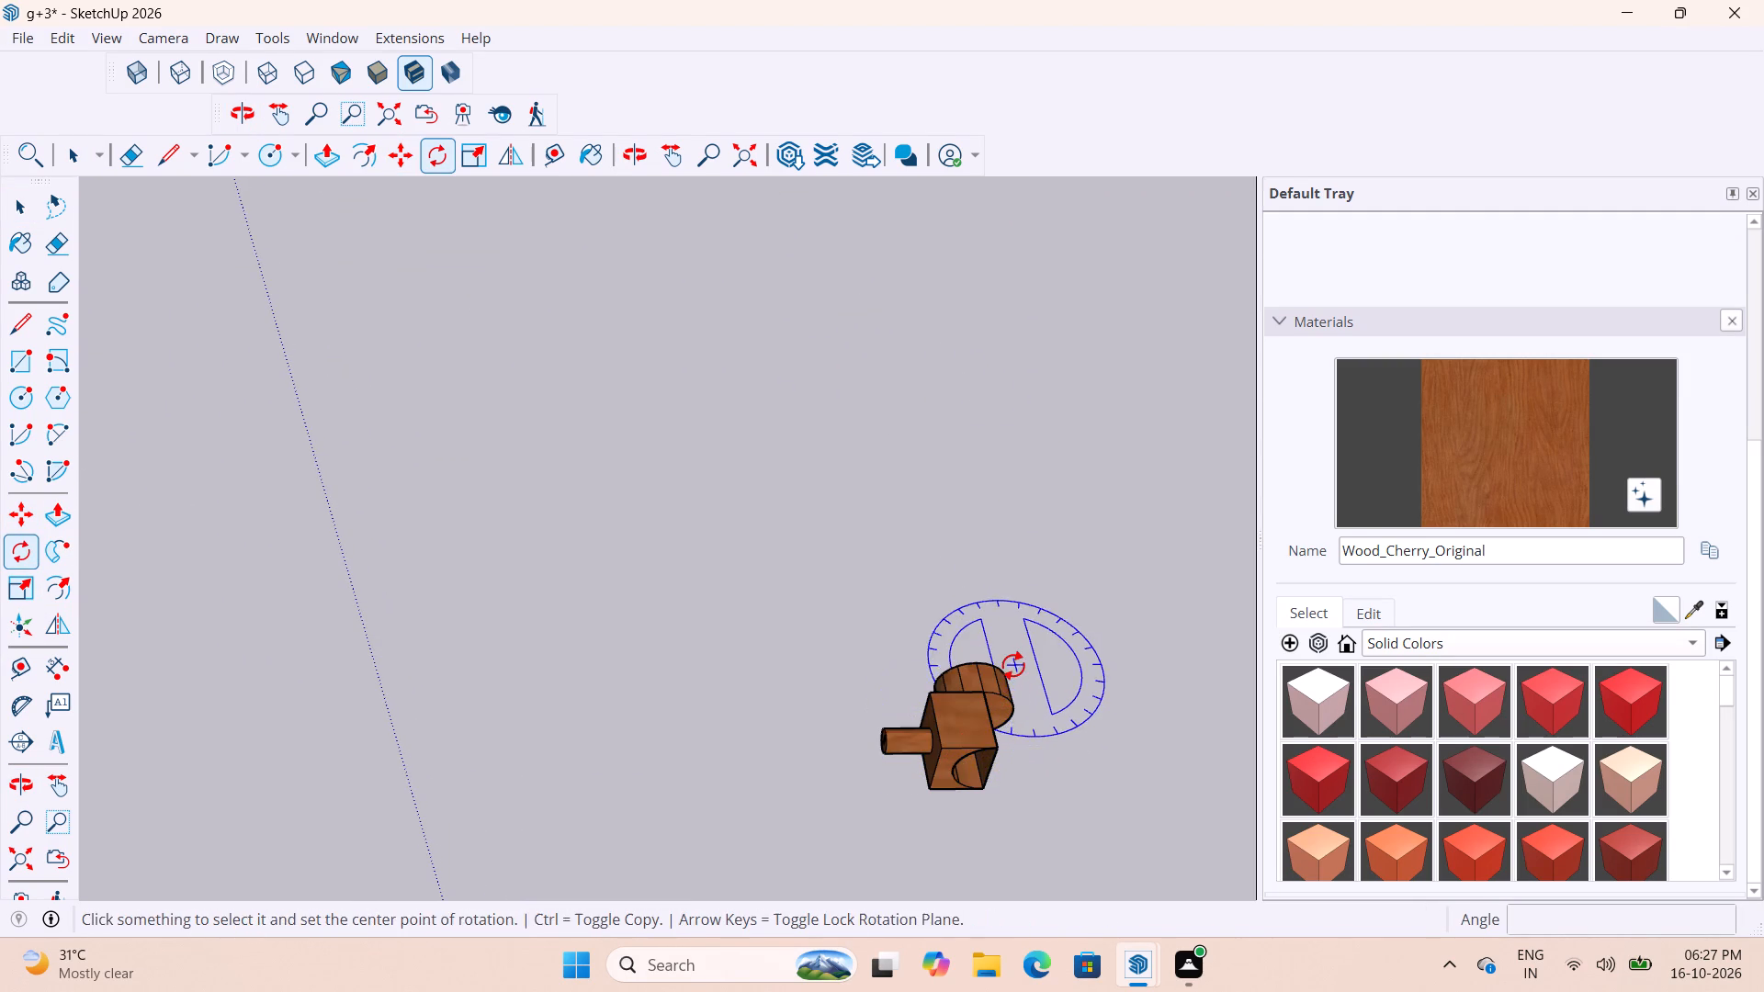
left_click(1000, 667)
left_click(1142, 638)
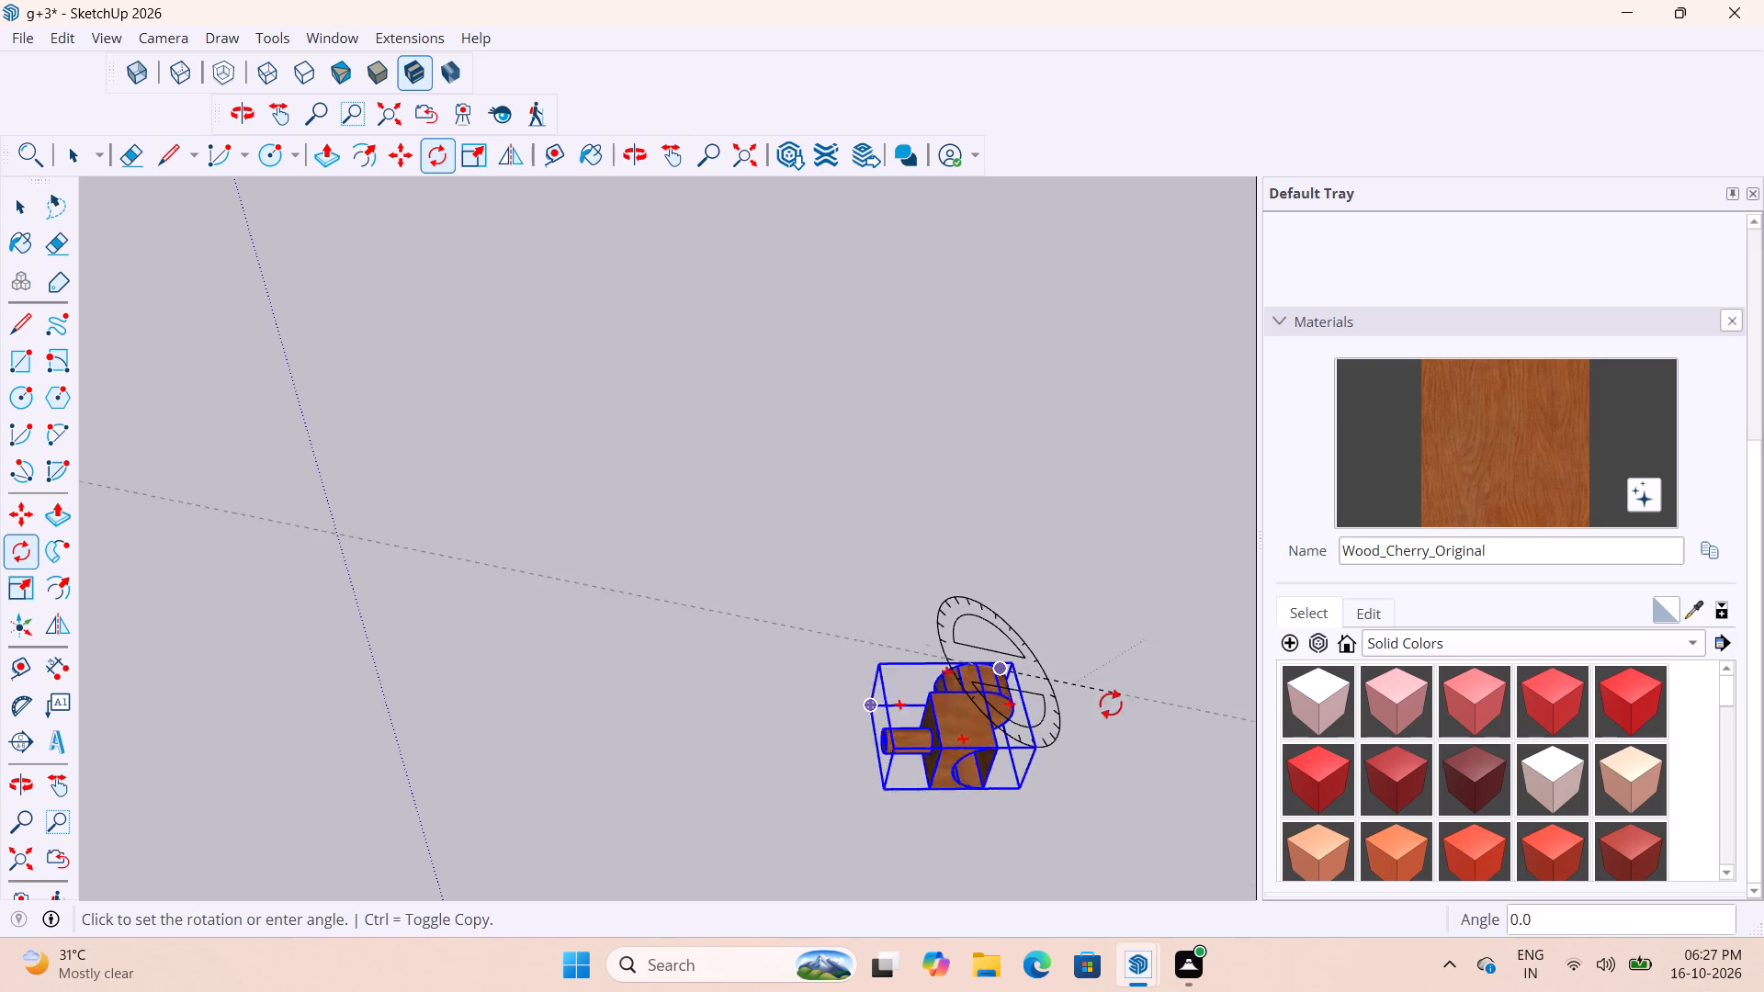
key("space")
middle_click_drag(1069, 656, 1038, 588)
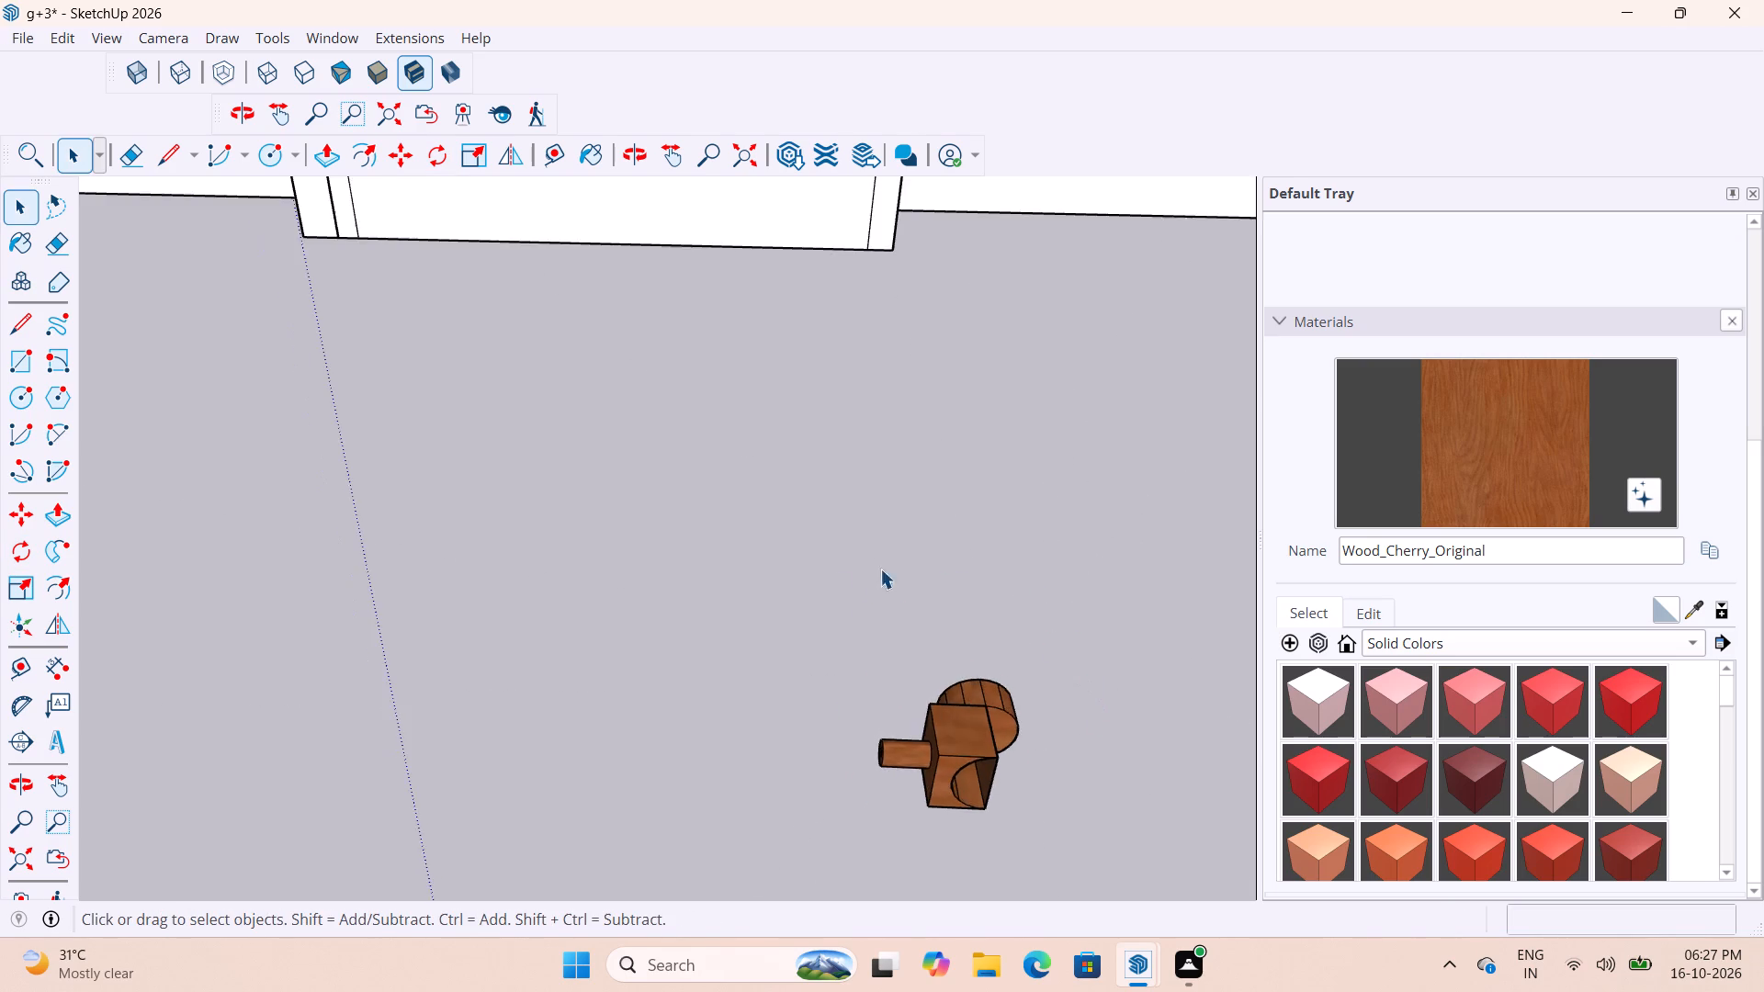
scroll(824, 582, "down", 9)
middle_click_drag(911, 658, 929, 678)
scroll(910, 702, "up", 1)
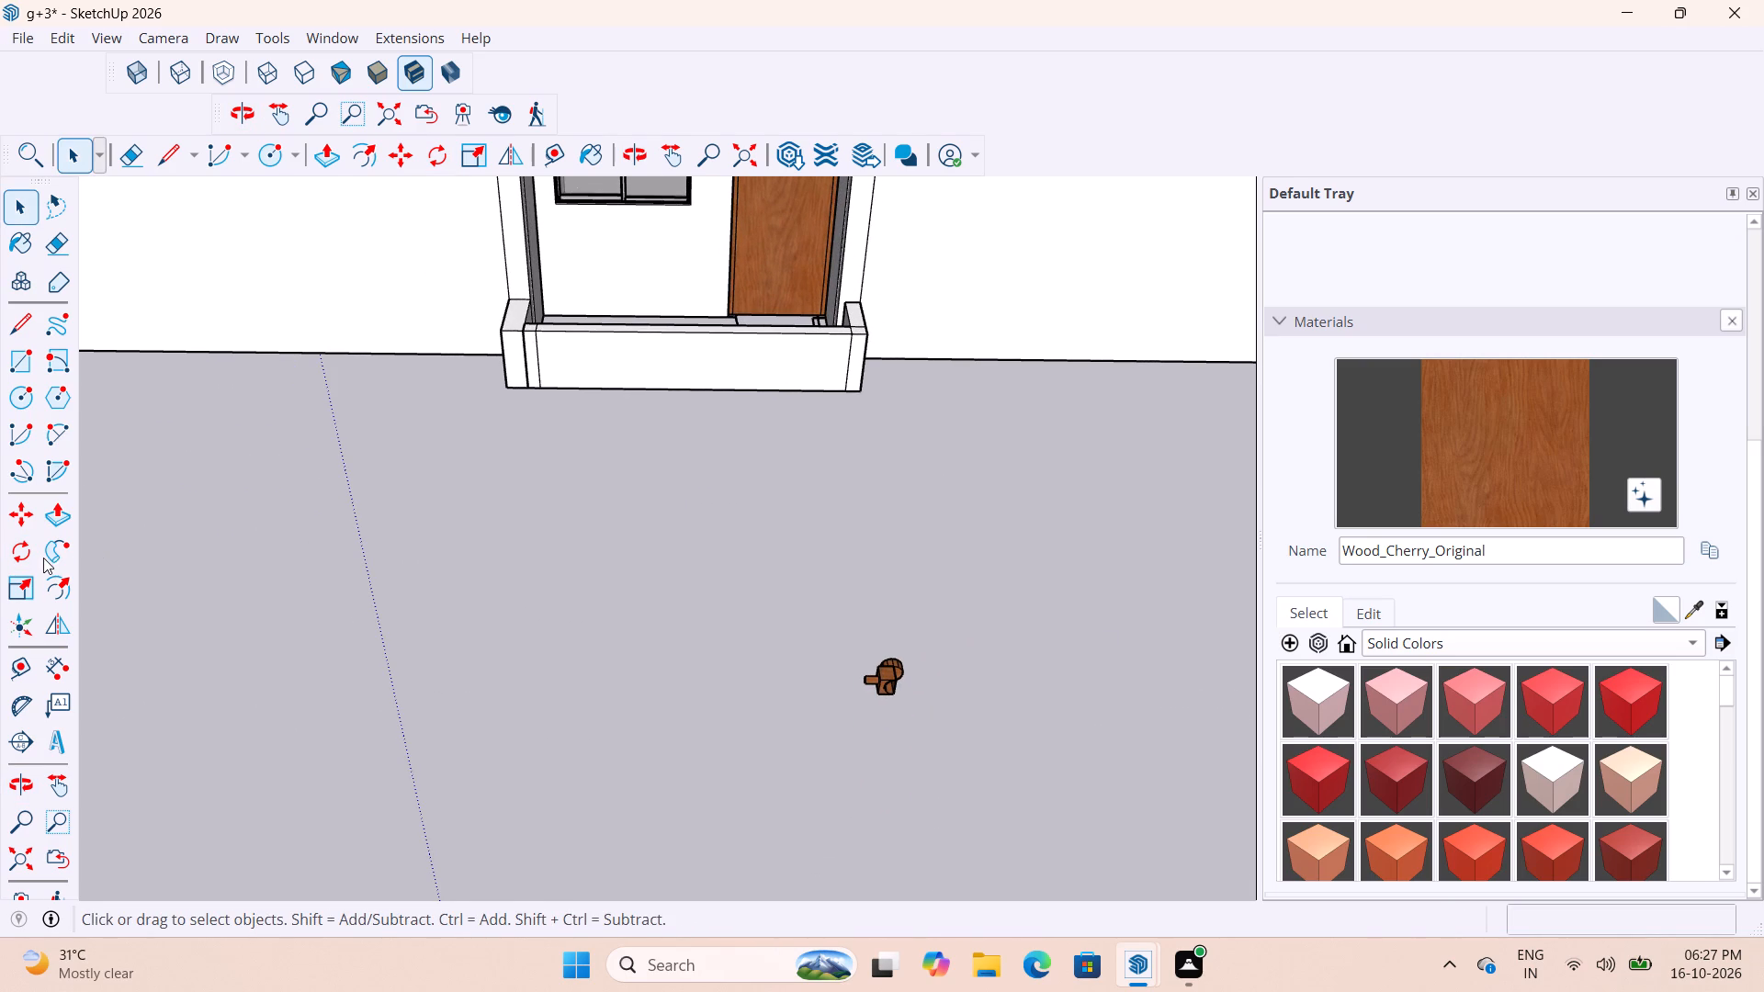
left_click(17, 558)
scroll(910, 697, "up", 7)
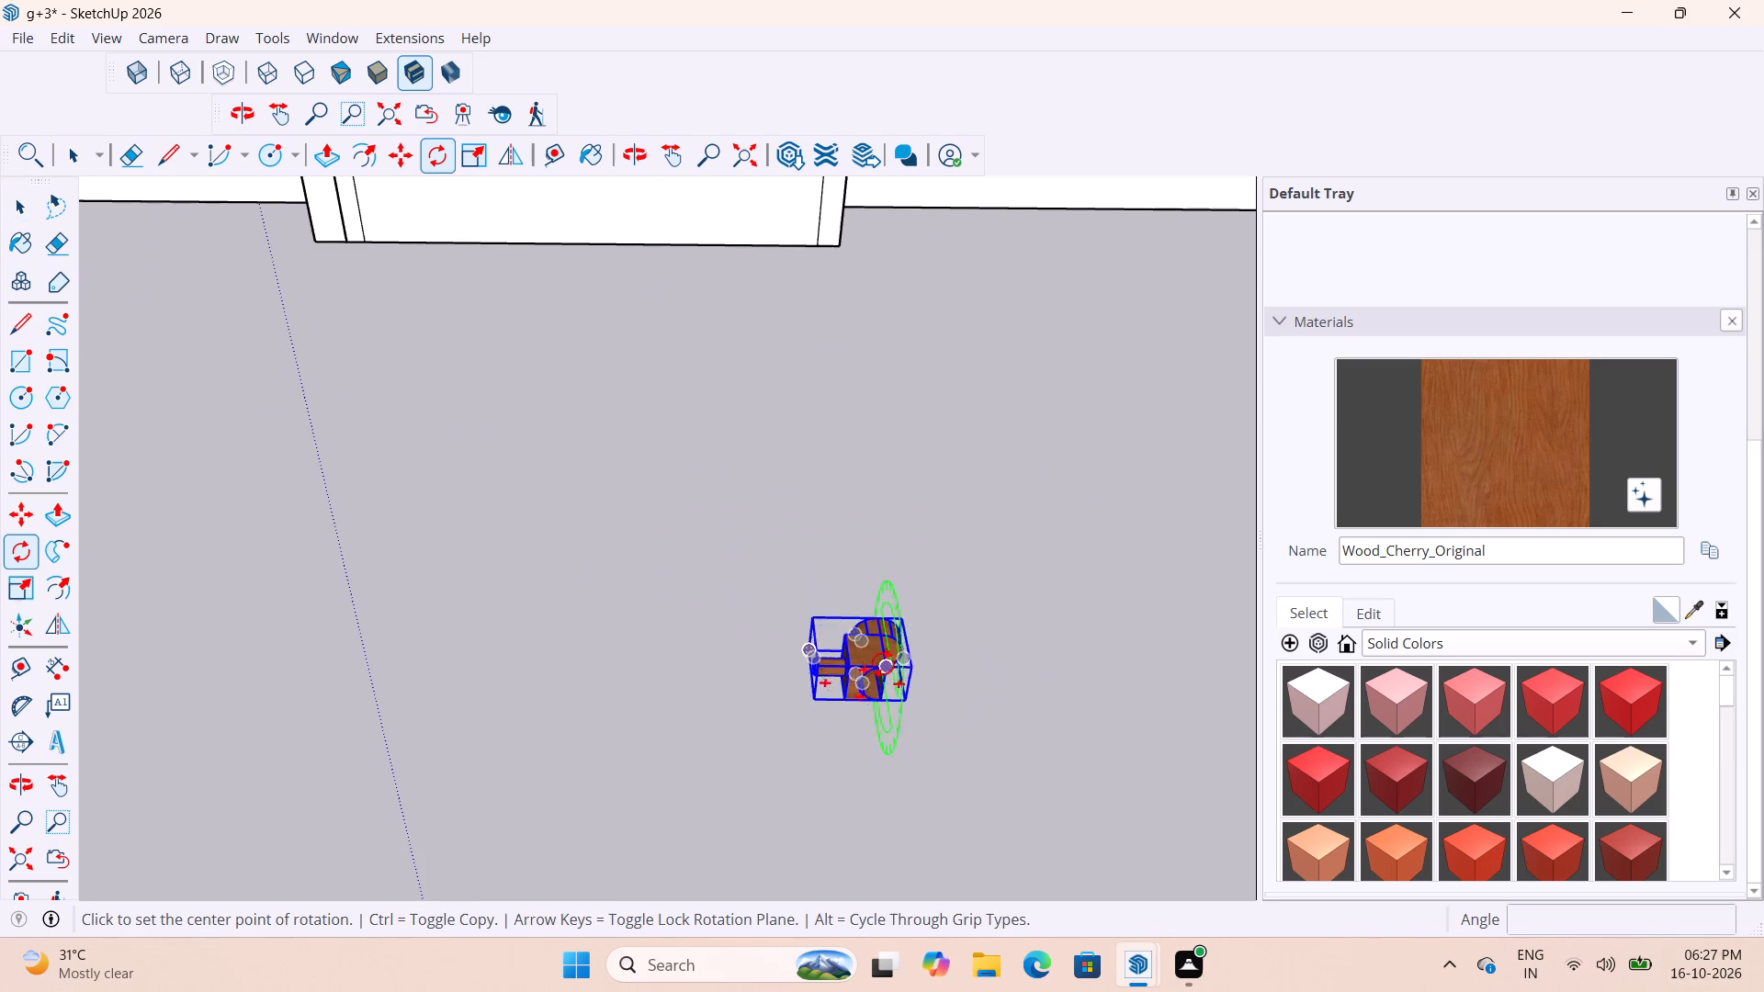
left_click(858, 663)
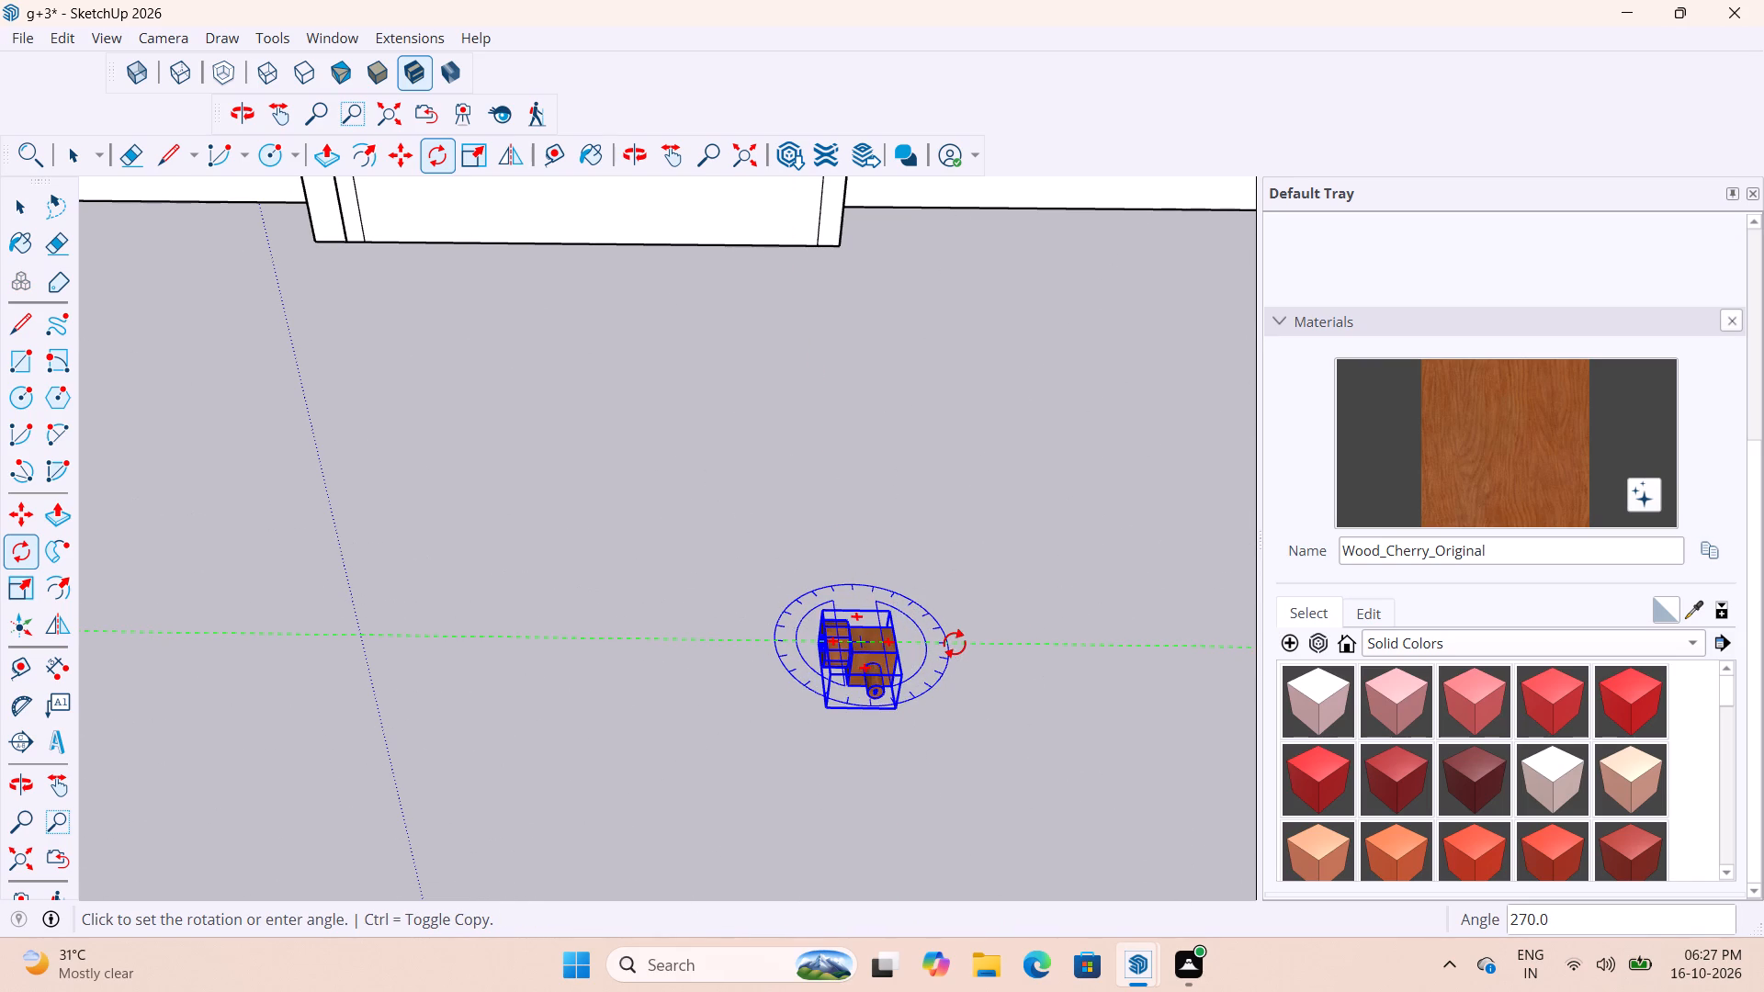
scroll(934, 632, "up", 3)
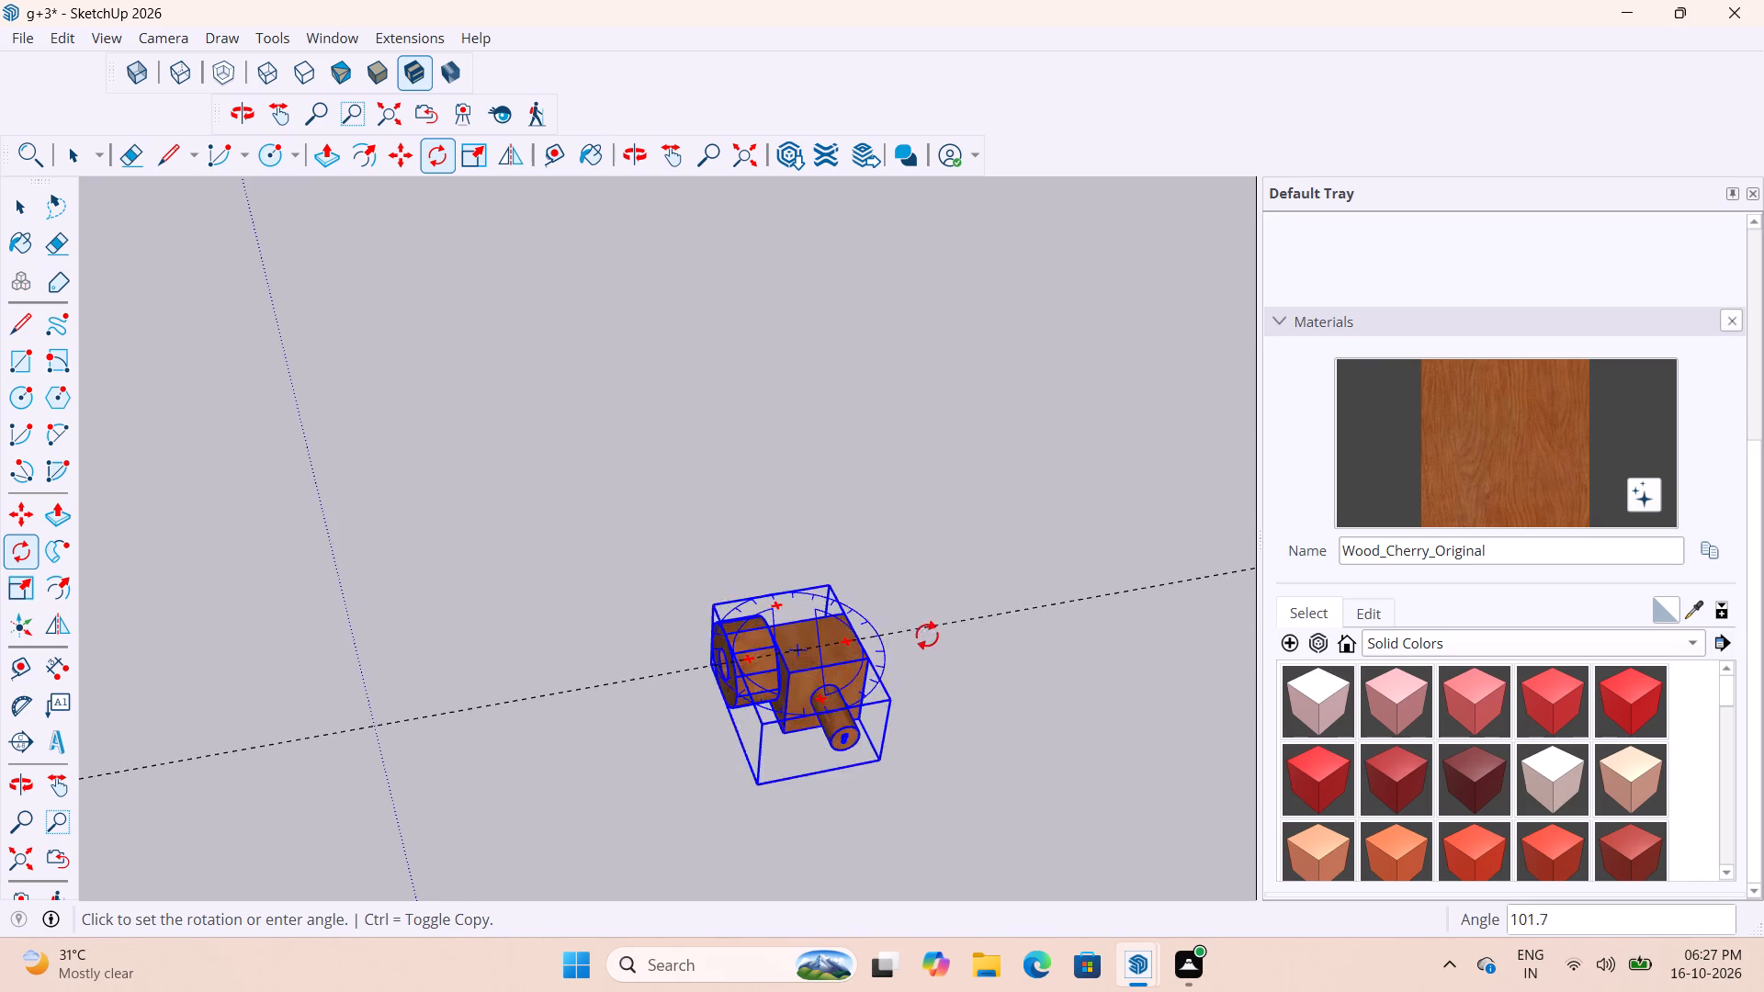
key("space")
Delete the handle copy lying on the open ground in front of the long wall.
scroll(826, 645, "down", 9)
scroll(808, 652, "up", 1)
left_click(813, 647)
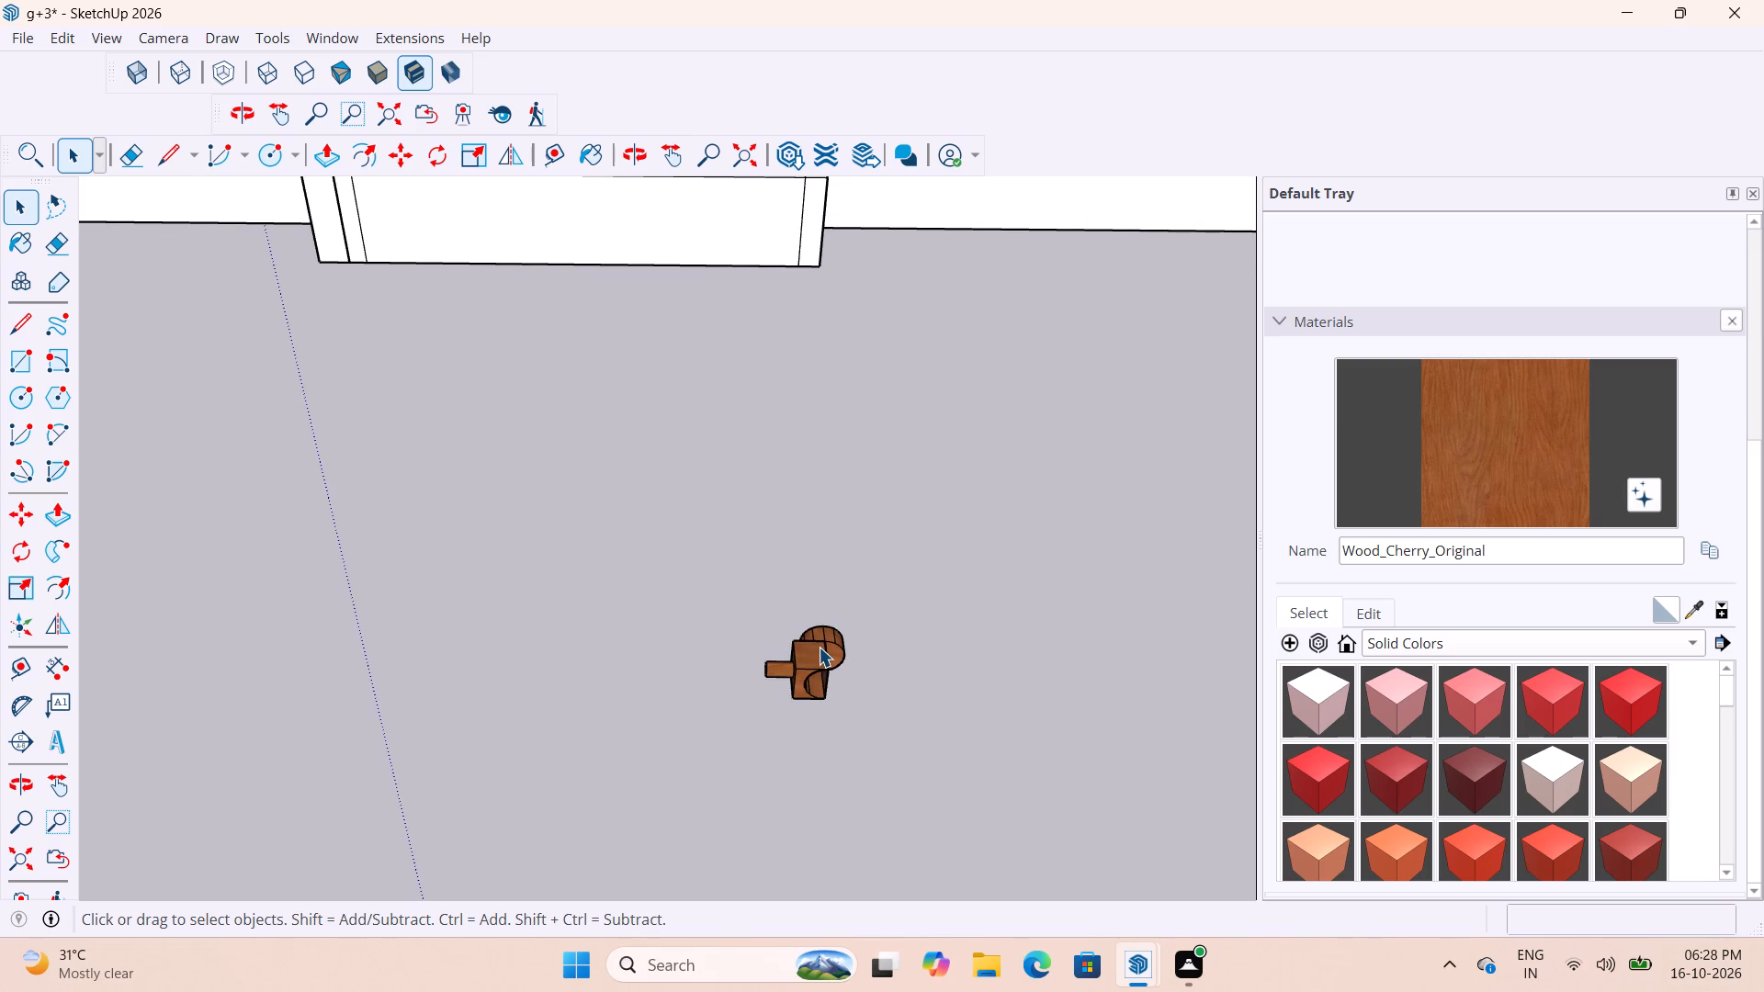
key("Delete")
Copy the end-wall door's handle onto the open ground just outside that door's low balcony wall.
scroll(673, 673, "down", 18)
middle_click_drag(845, 657, 270, 654)
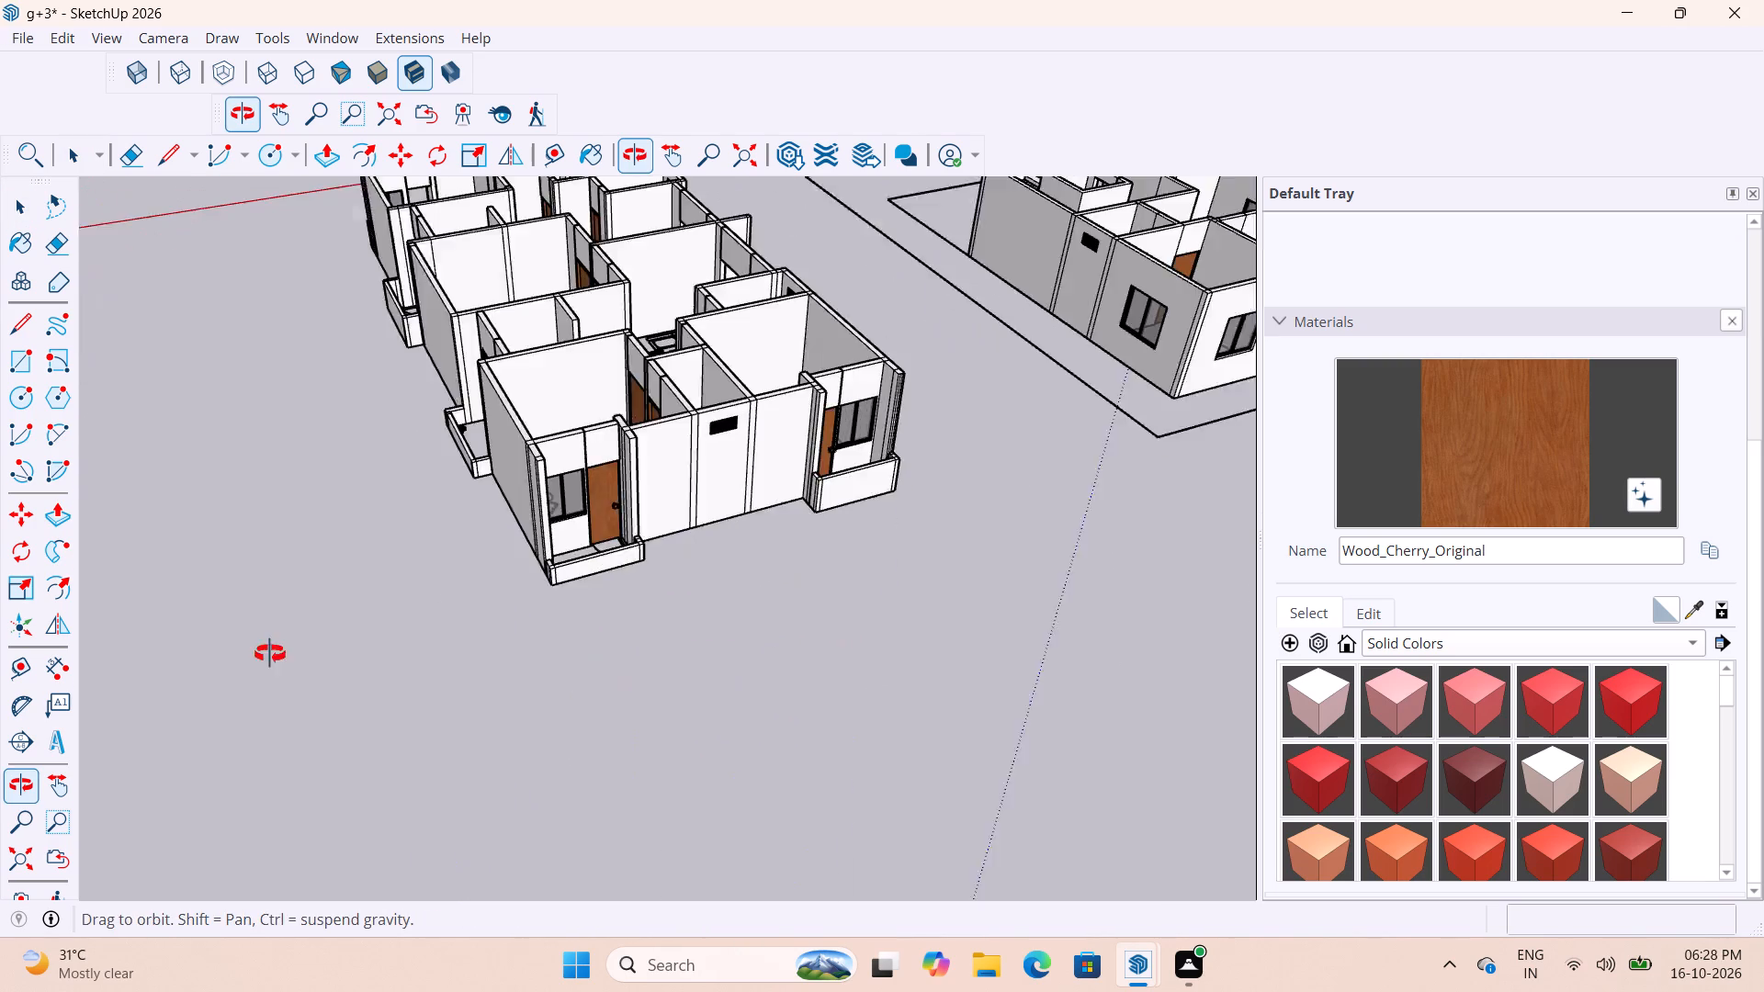
middle_click_drag(270, 654, 265, 652)
scroll(582, 513, "up", 17)
left_click(655, 508)
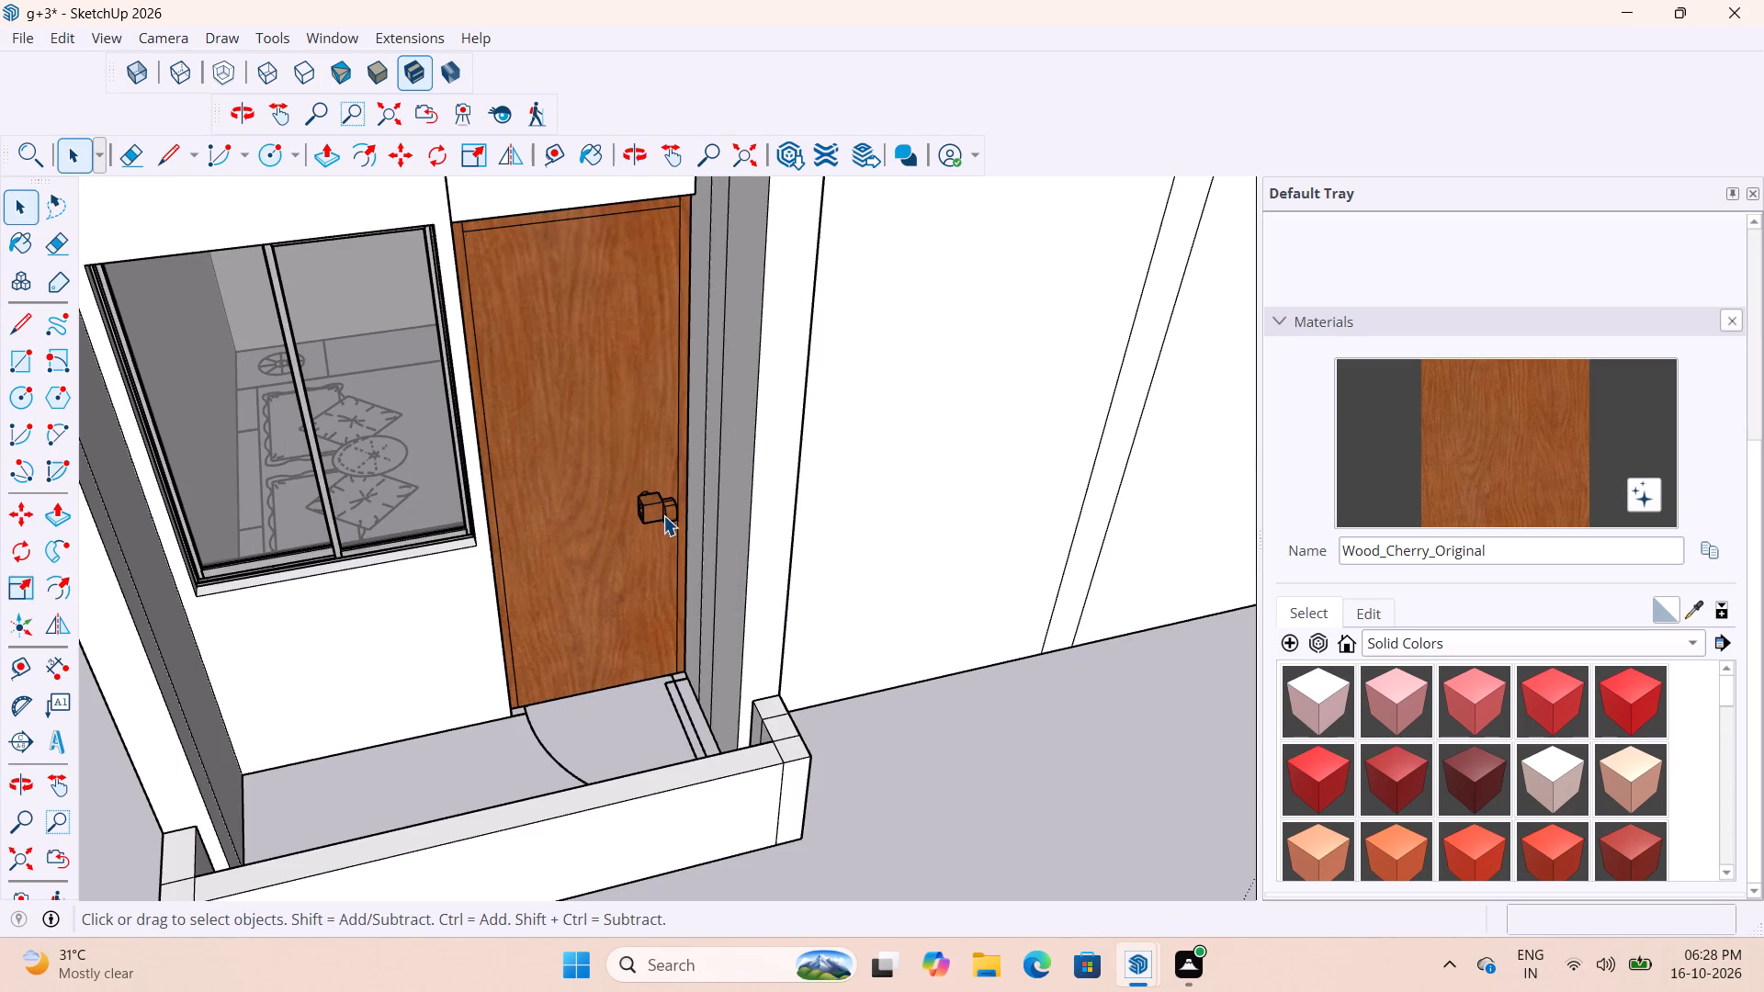
key("space")
left_click(661, 512)
key("m")
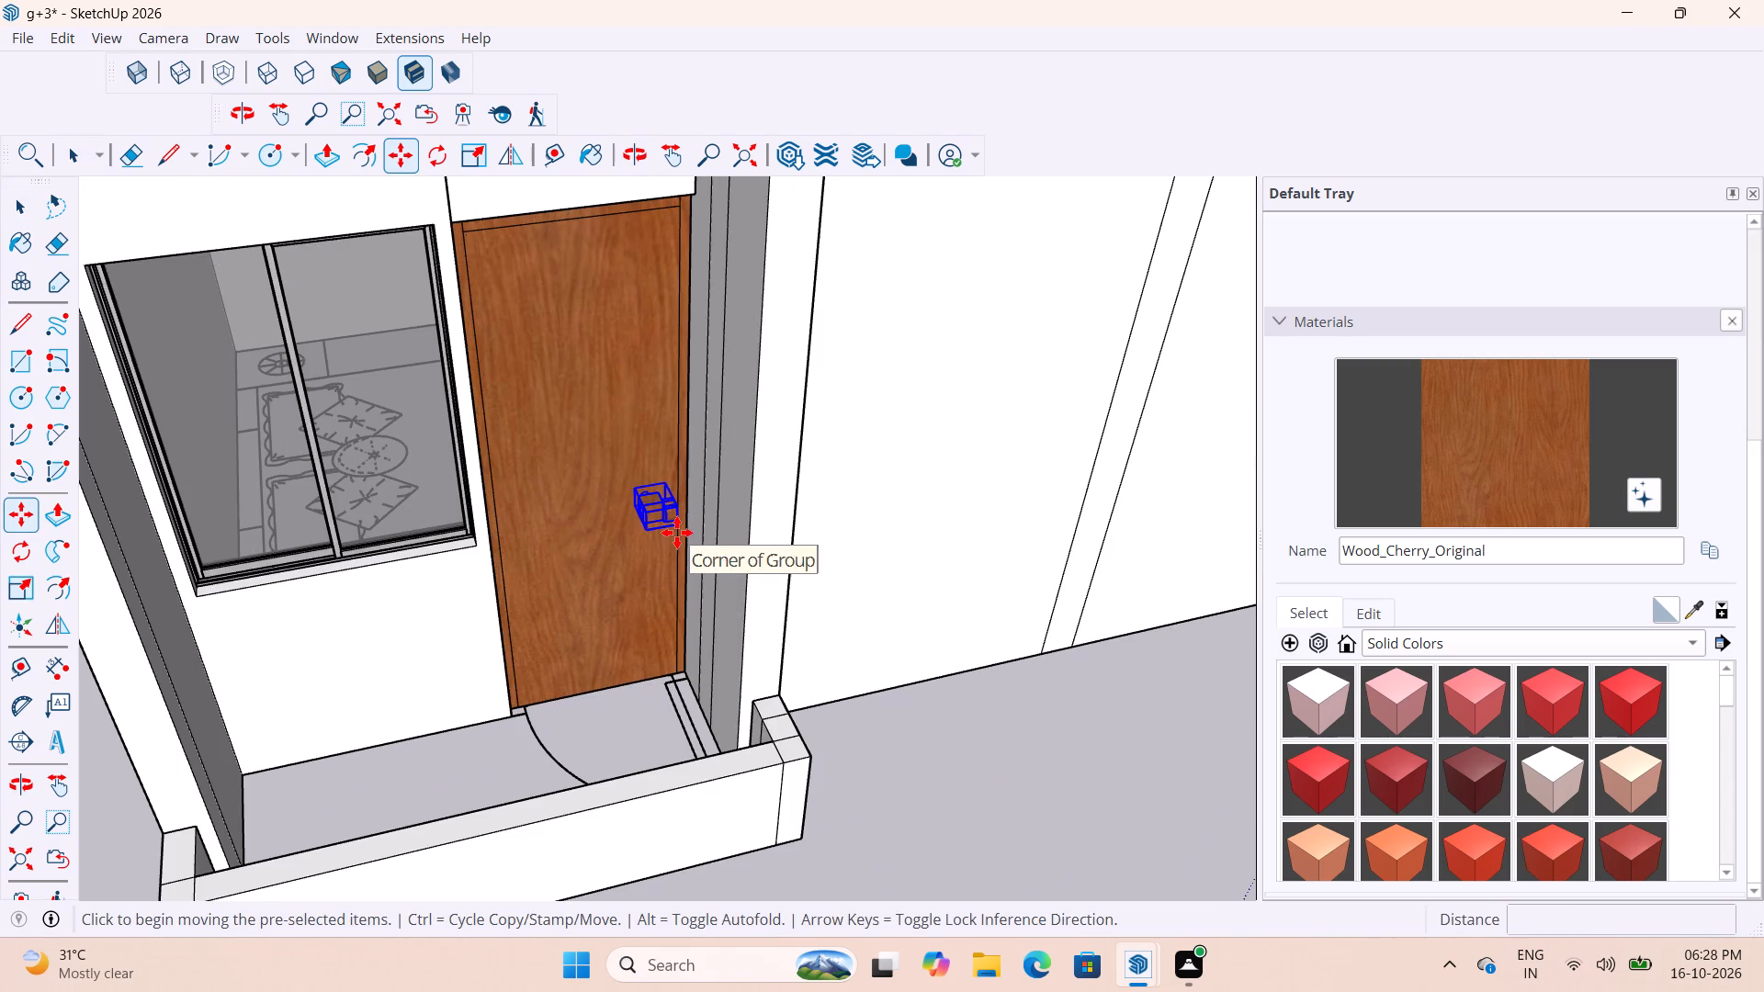
scroll(680, 533, "up", 2)
left_click(685, 528)
scroll(757, 592, "down", 8)
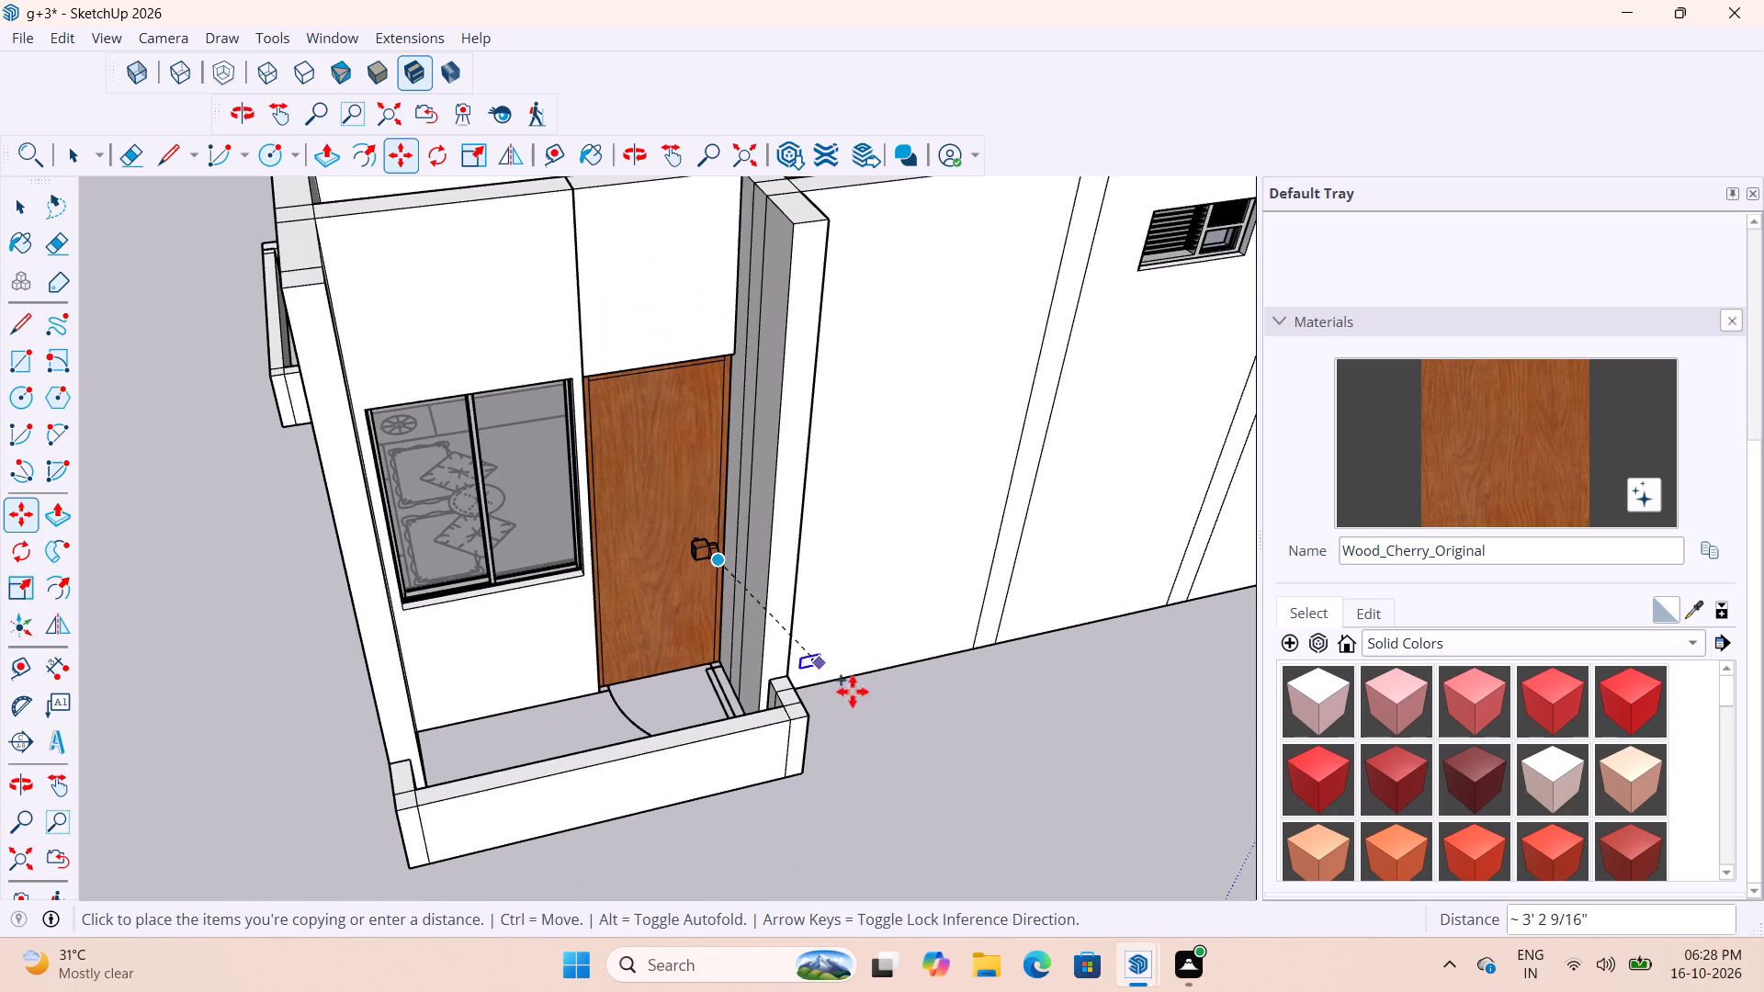
left_click(937, 755)
key("space")
scroll(934, 782, "up", 3)
left_click(934, 779)
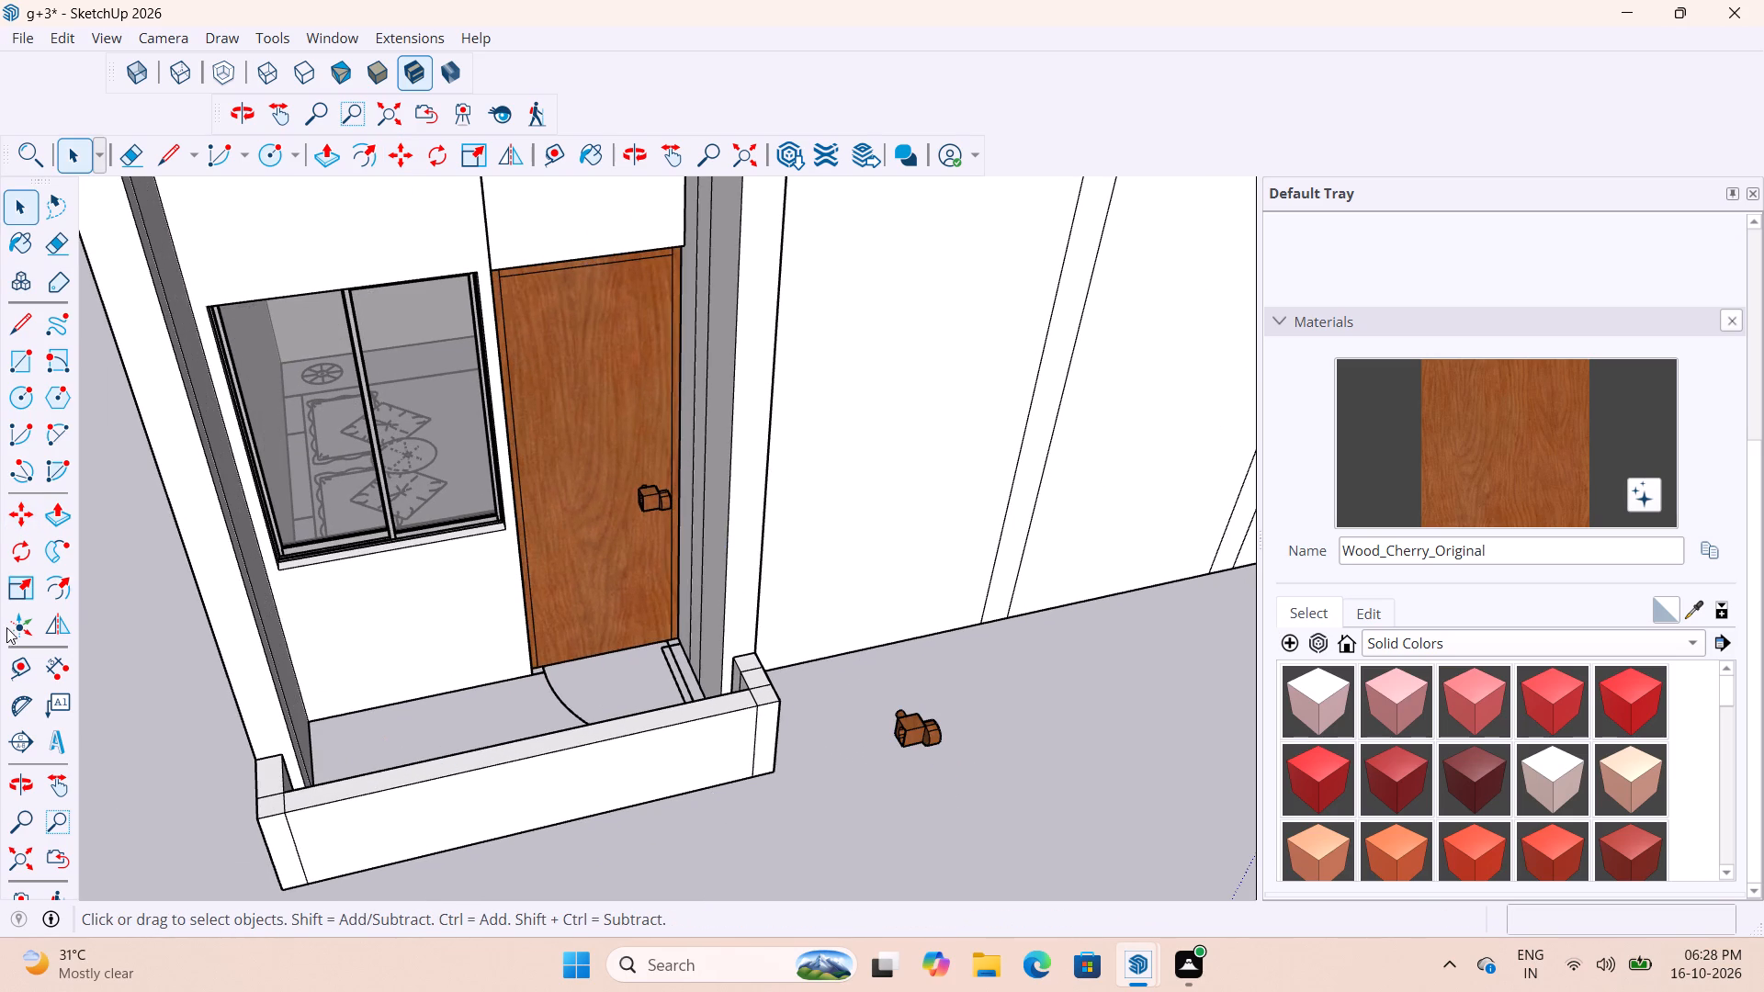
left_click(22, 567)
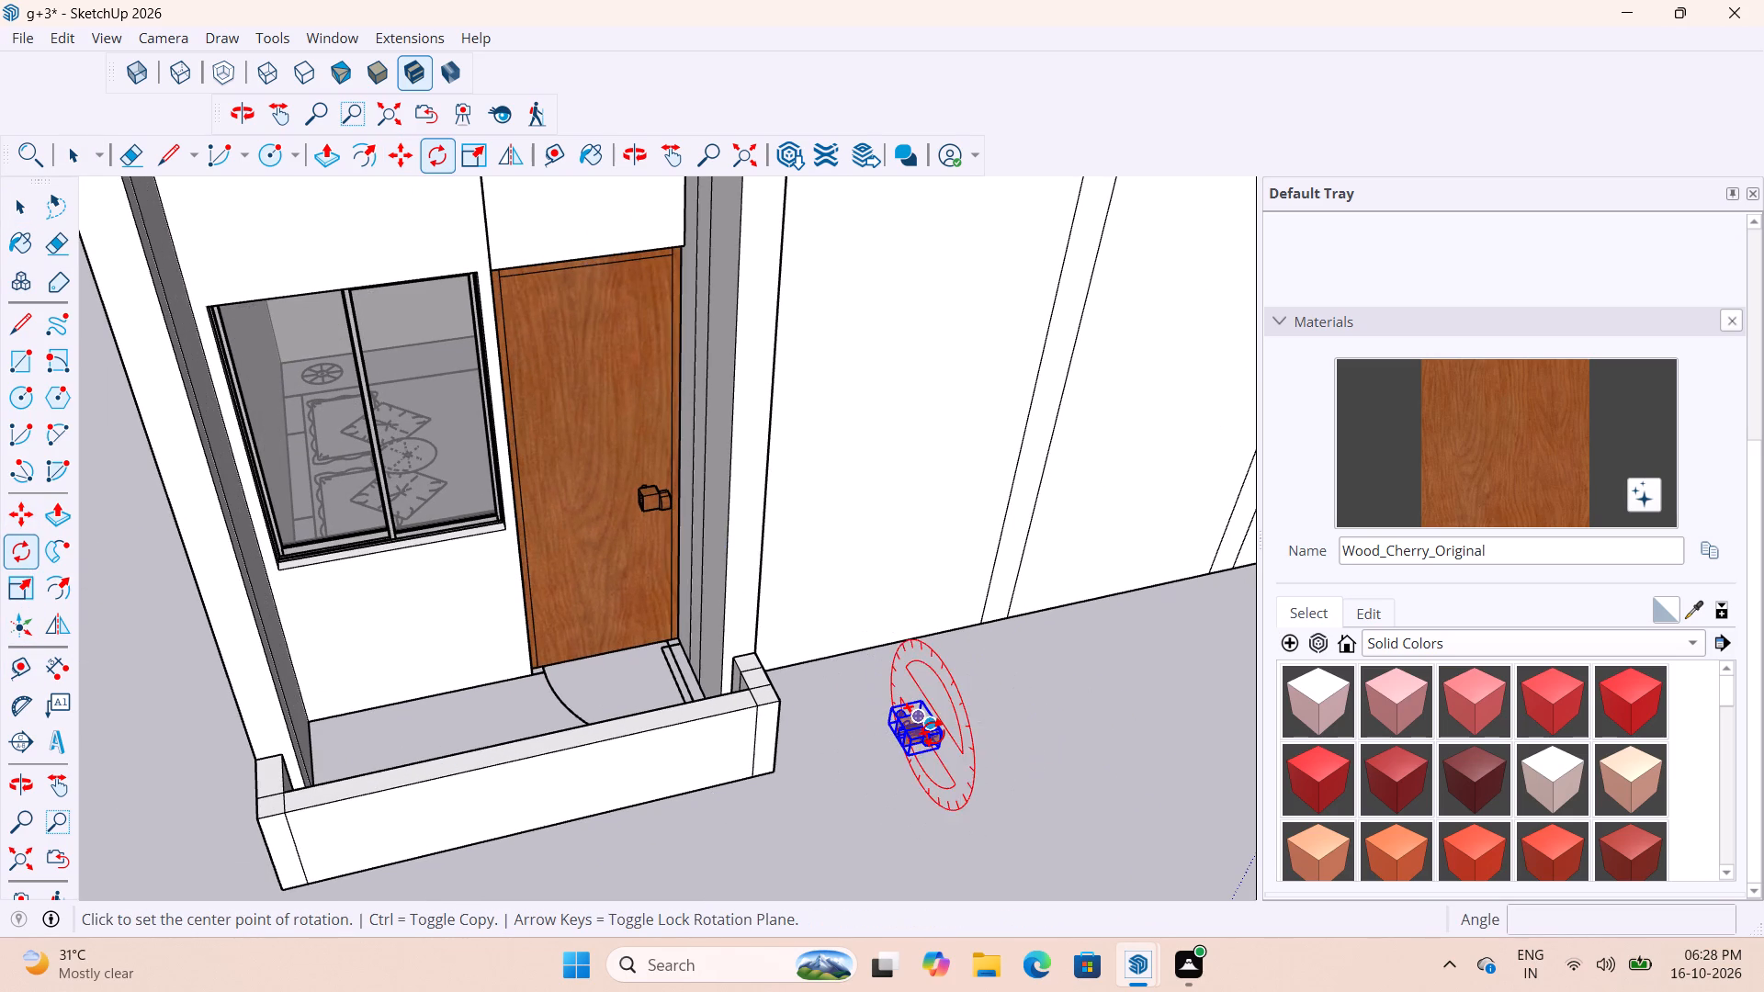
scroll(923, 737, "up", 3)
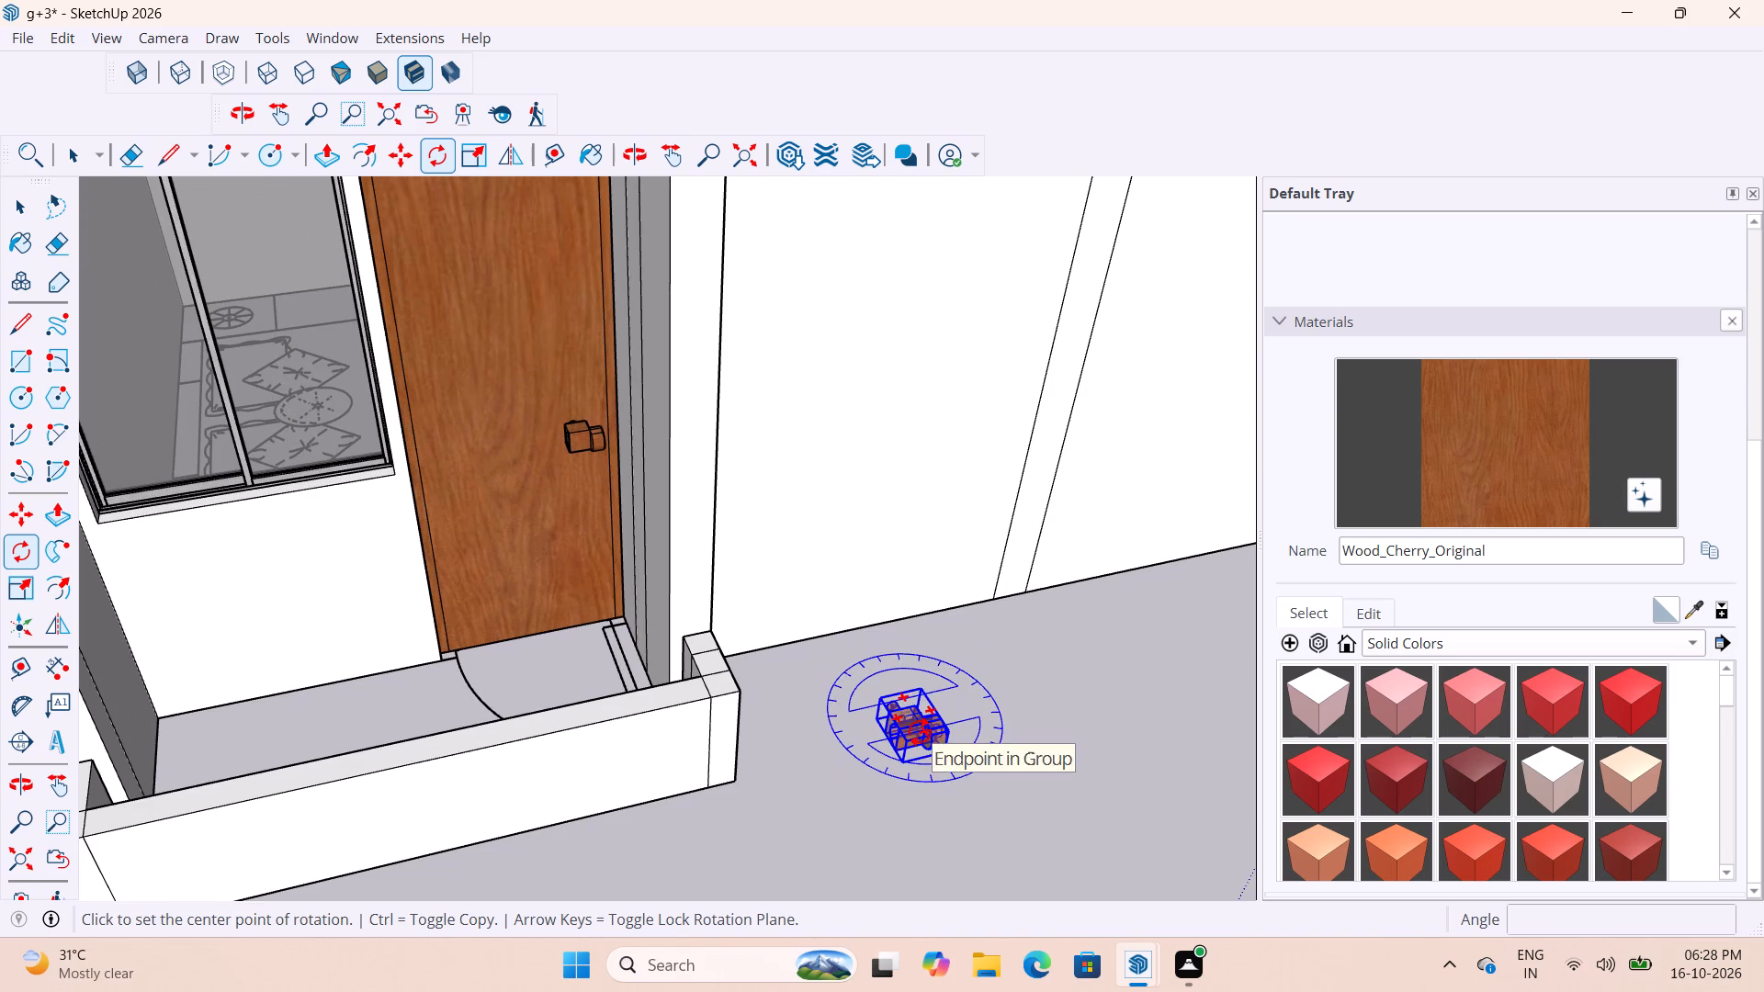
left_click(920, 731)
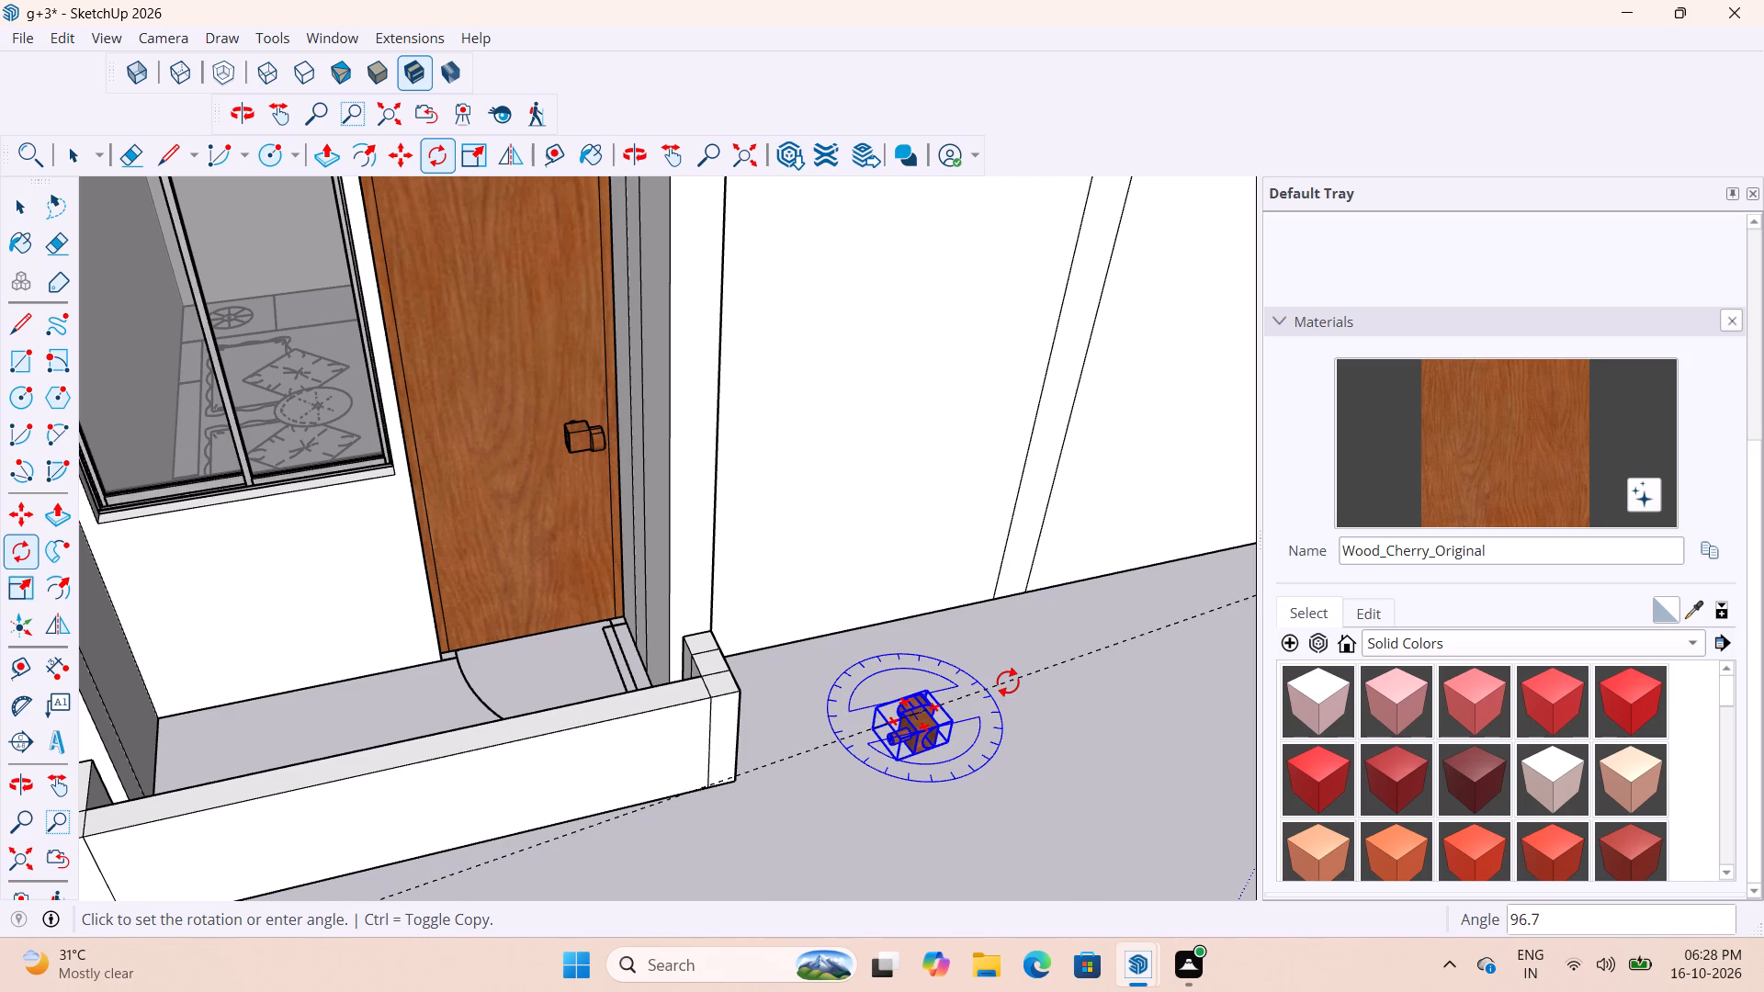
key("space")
Rotate the handle copy lying outside the low balcony wall 90° horizontally about its own corner.
scroll(964, 732, "up", 1)
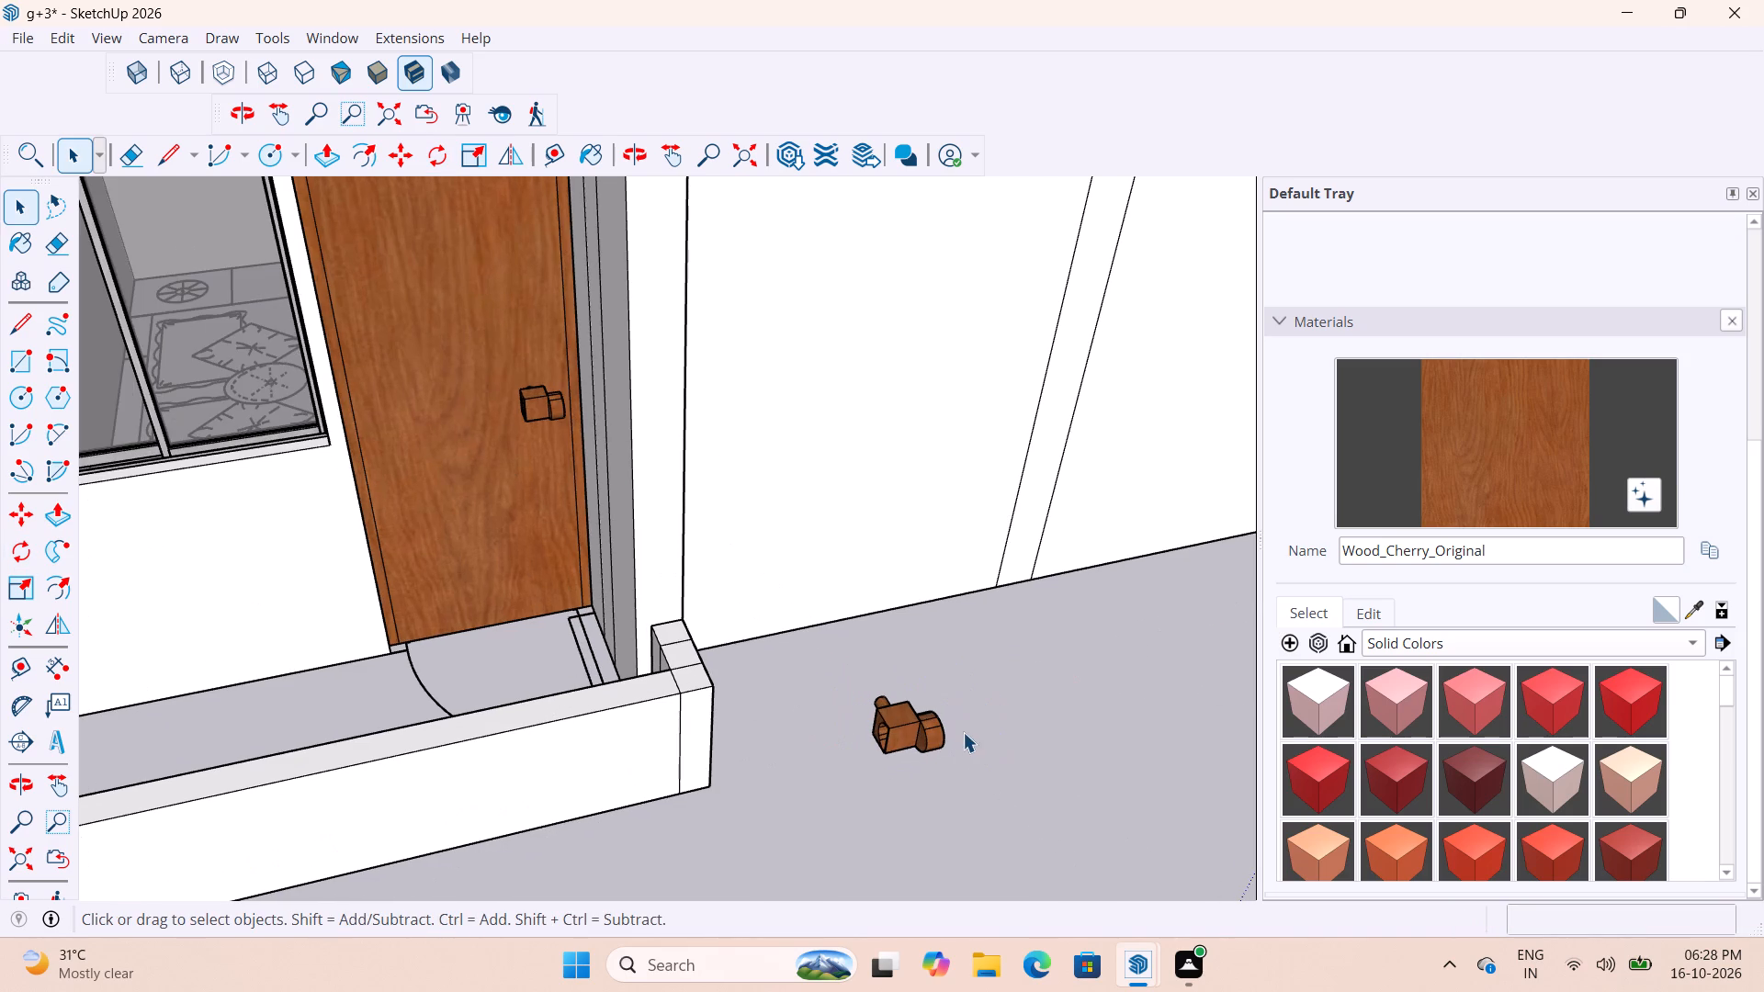
scroll(947, 732, "up", 3)
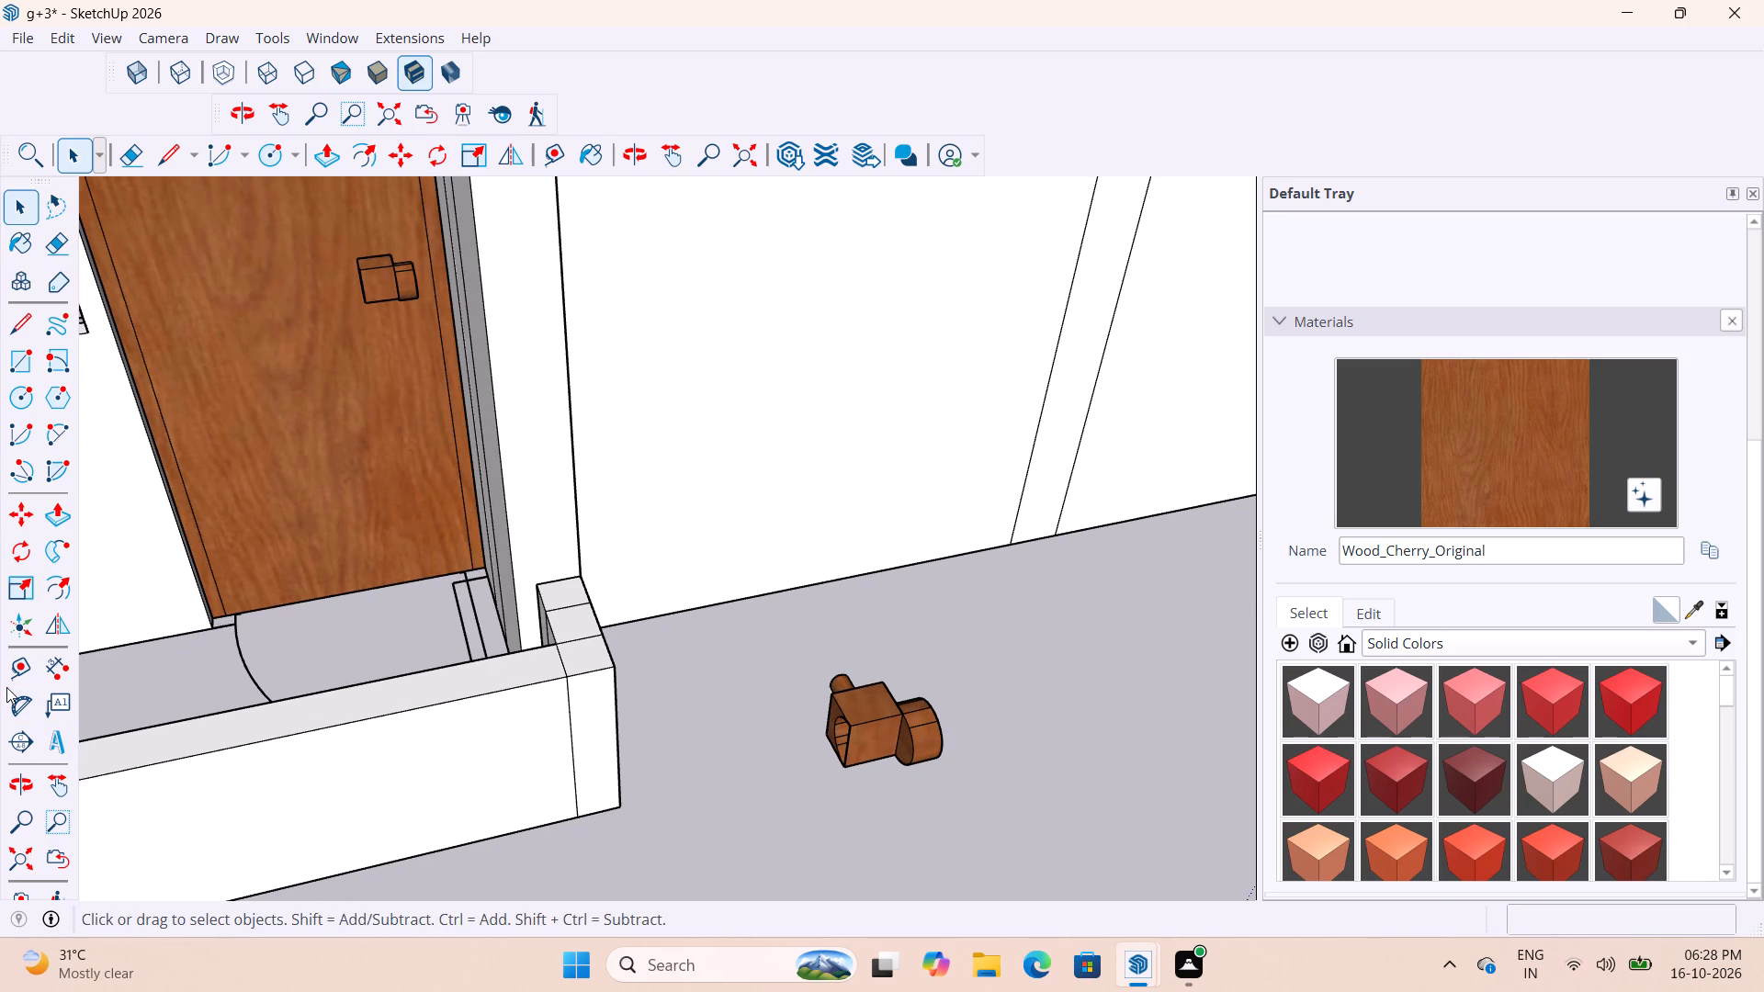
left_click(20, 564)
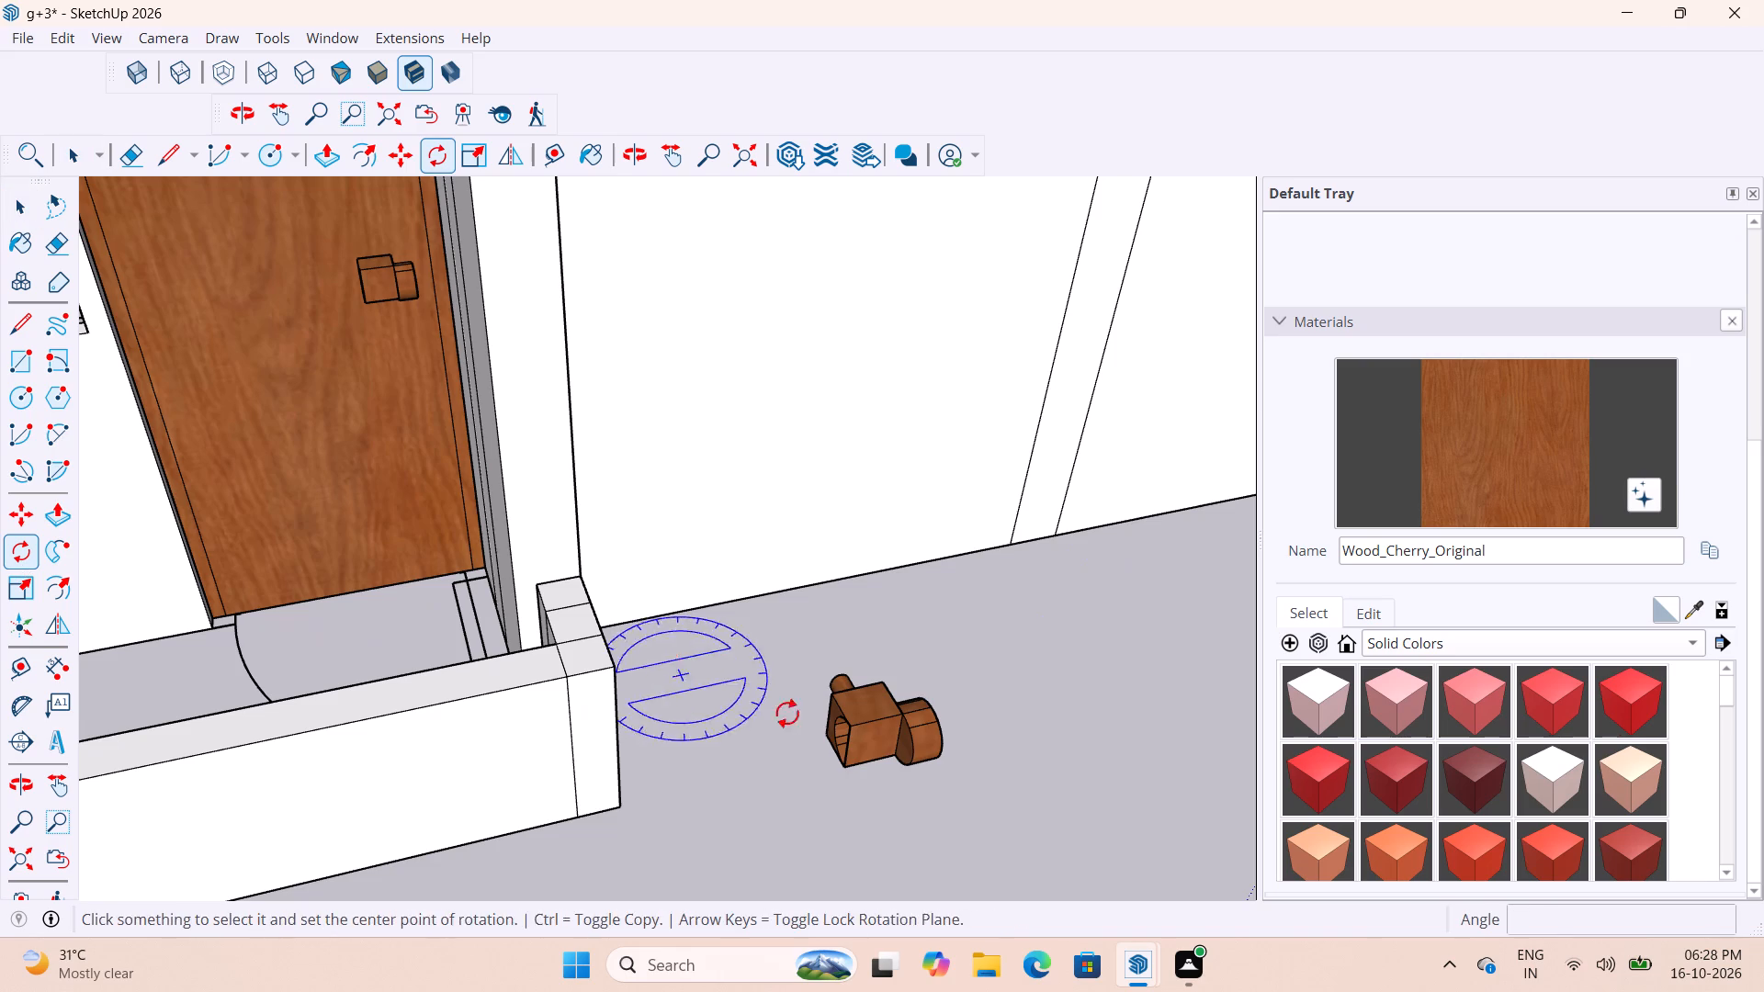
left_click(887, 716)
left_click(1025, 660)
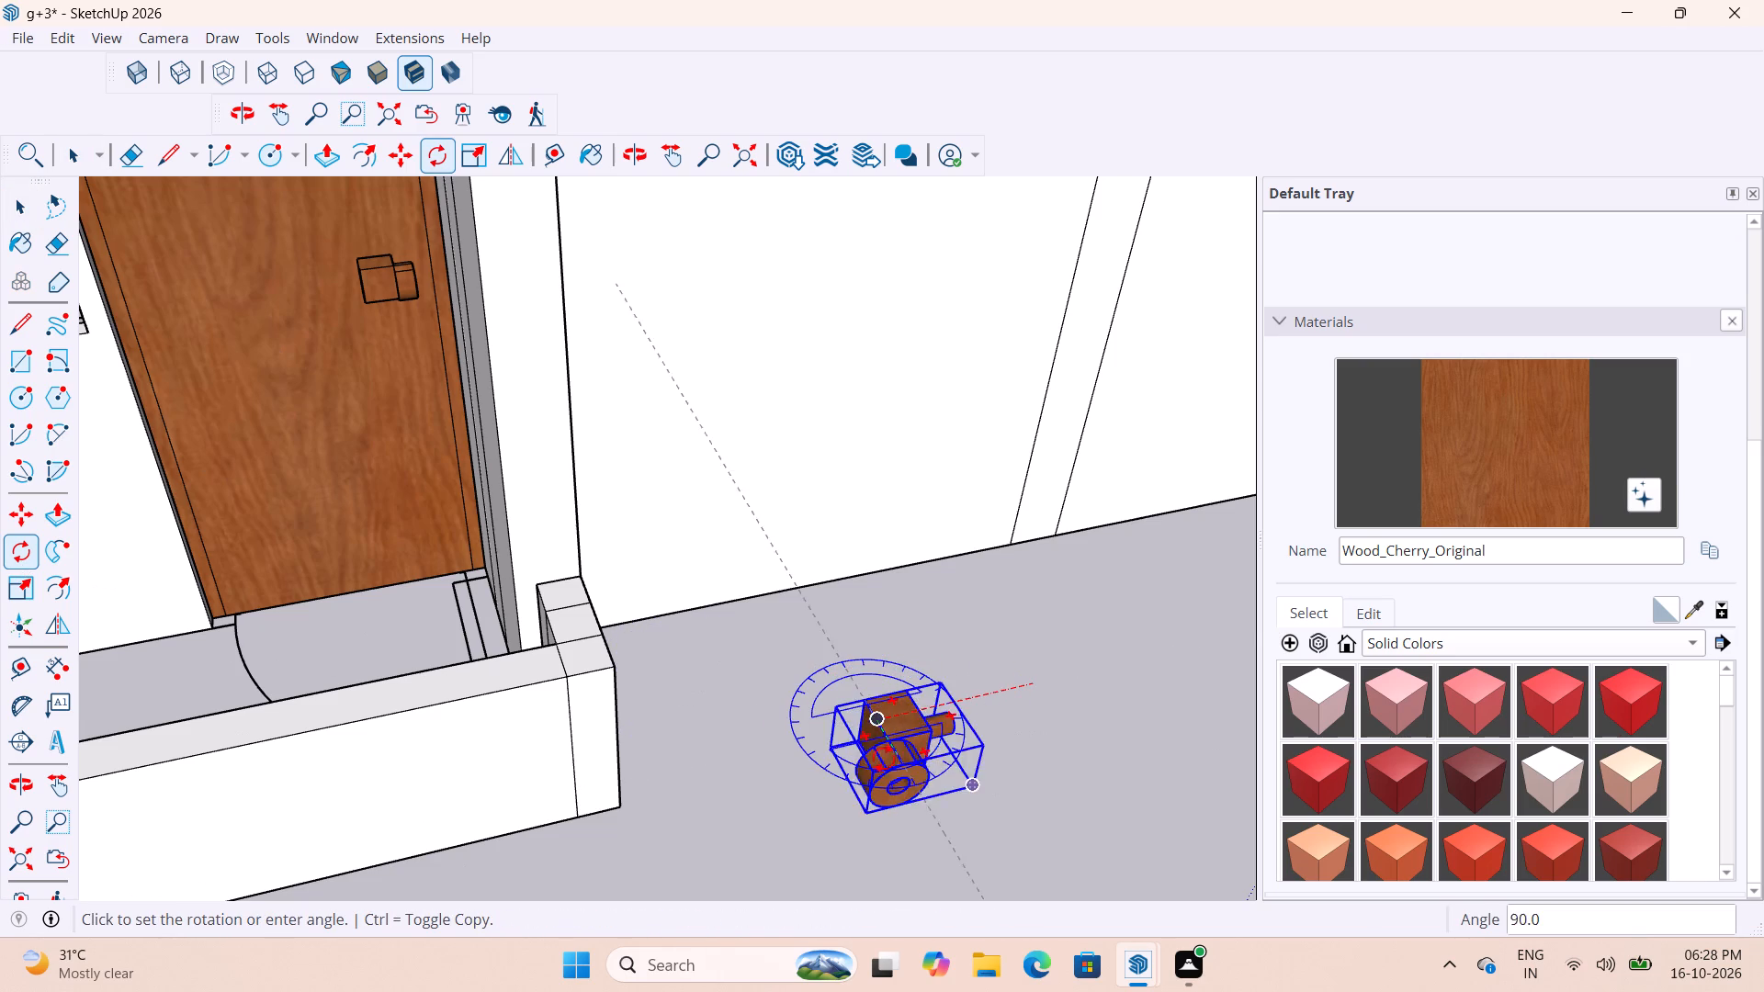
left_click(888, 750)
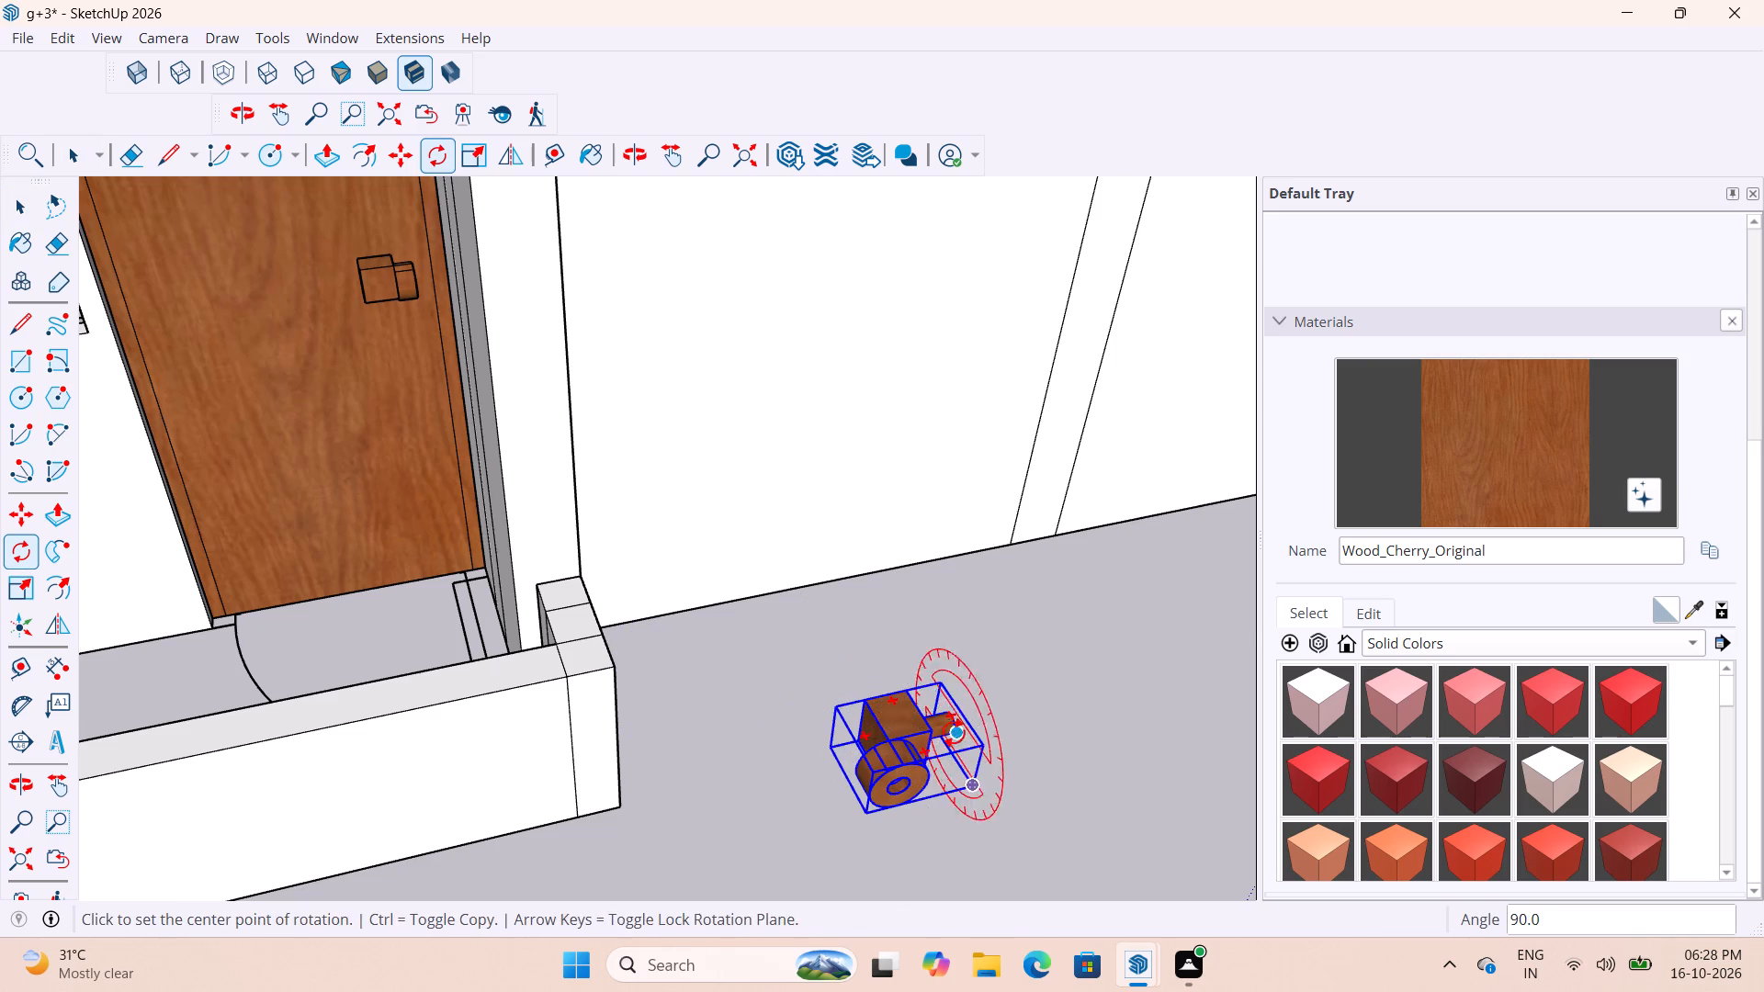
key("space")
Move the rotated handle from the ground onto the wooden door beside the window on the adjoining long wall.
left_click(1028, 717)
left_click(895, 767)
key("m")
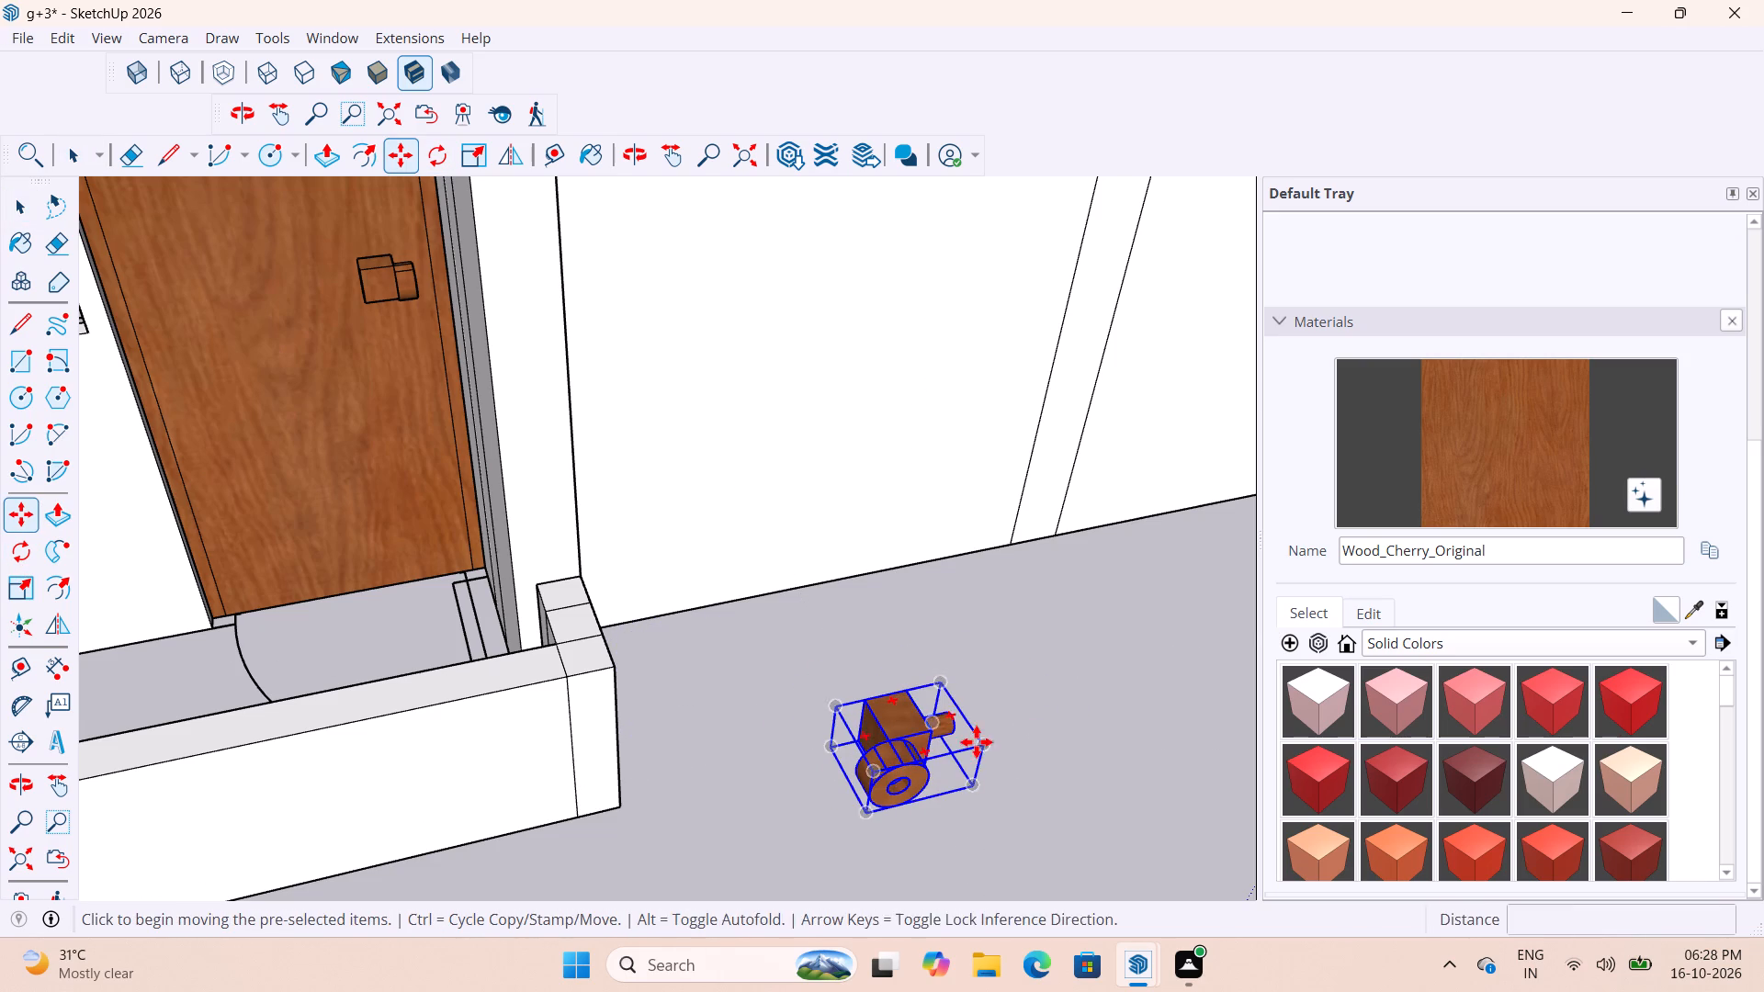
left_click(978, 785)
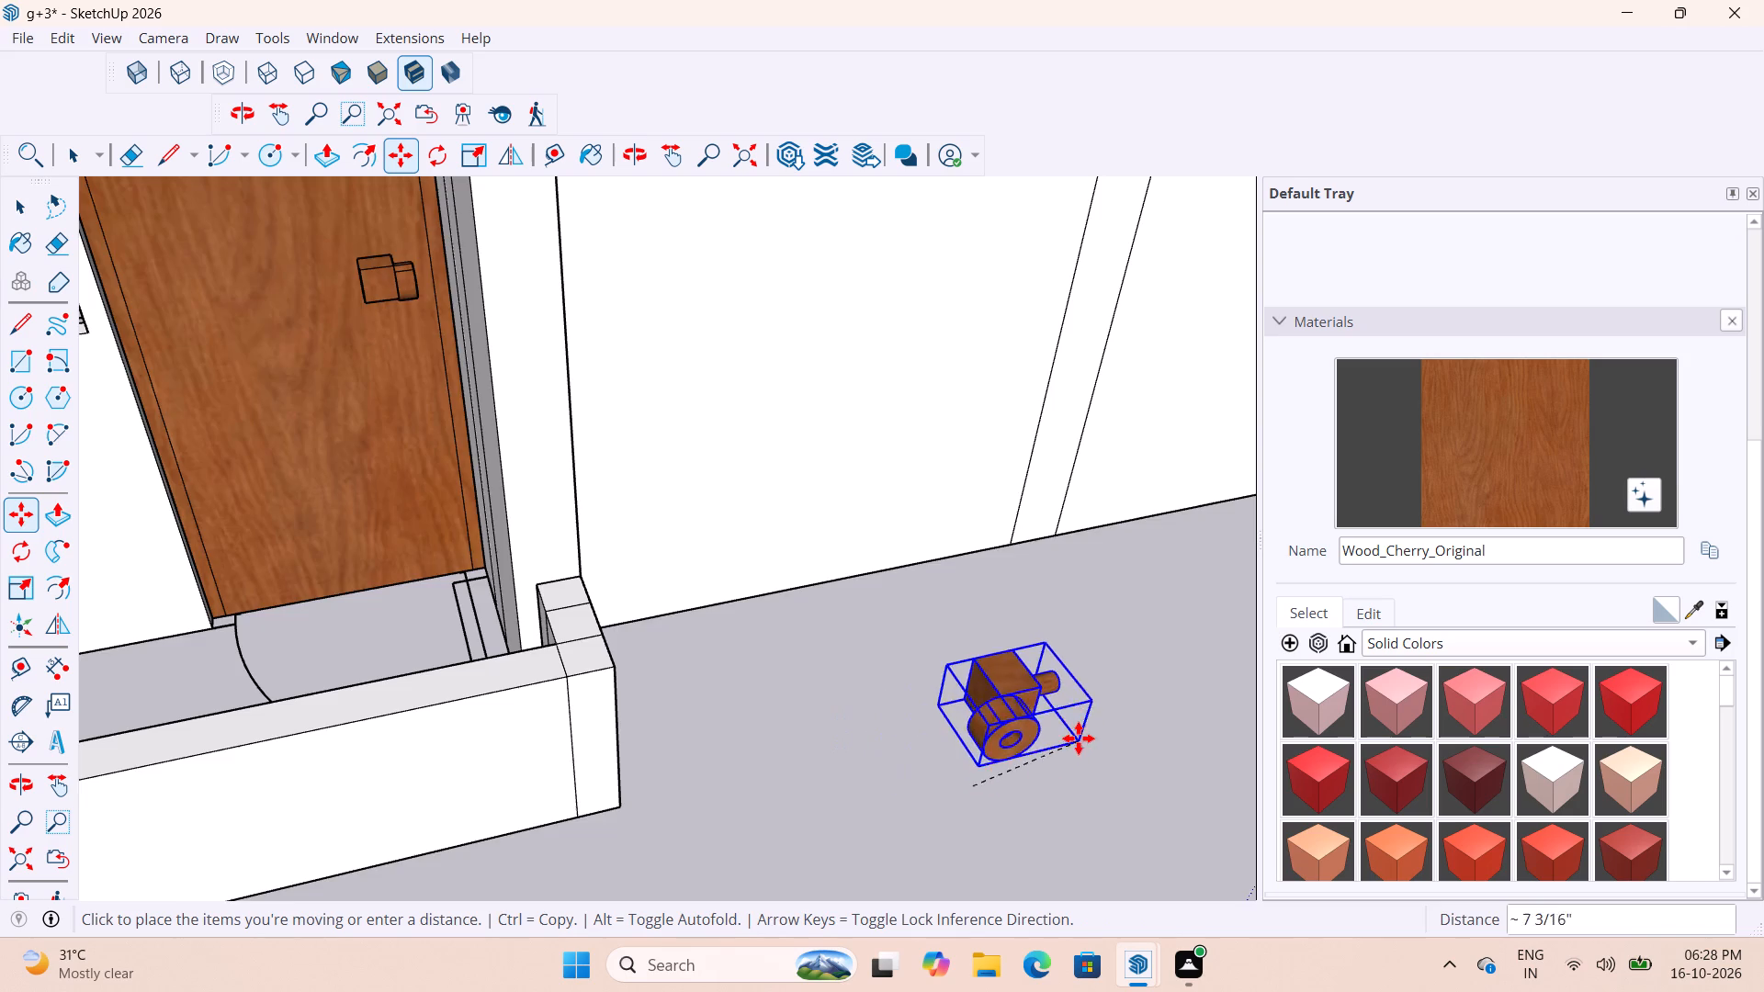
scroll(1079, 738, "down", 16)
middle_click_drag(672, 598, 1015, 504)
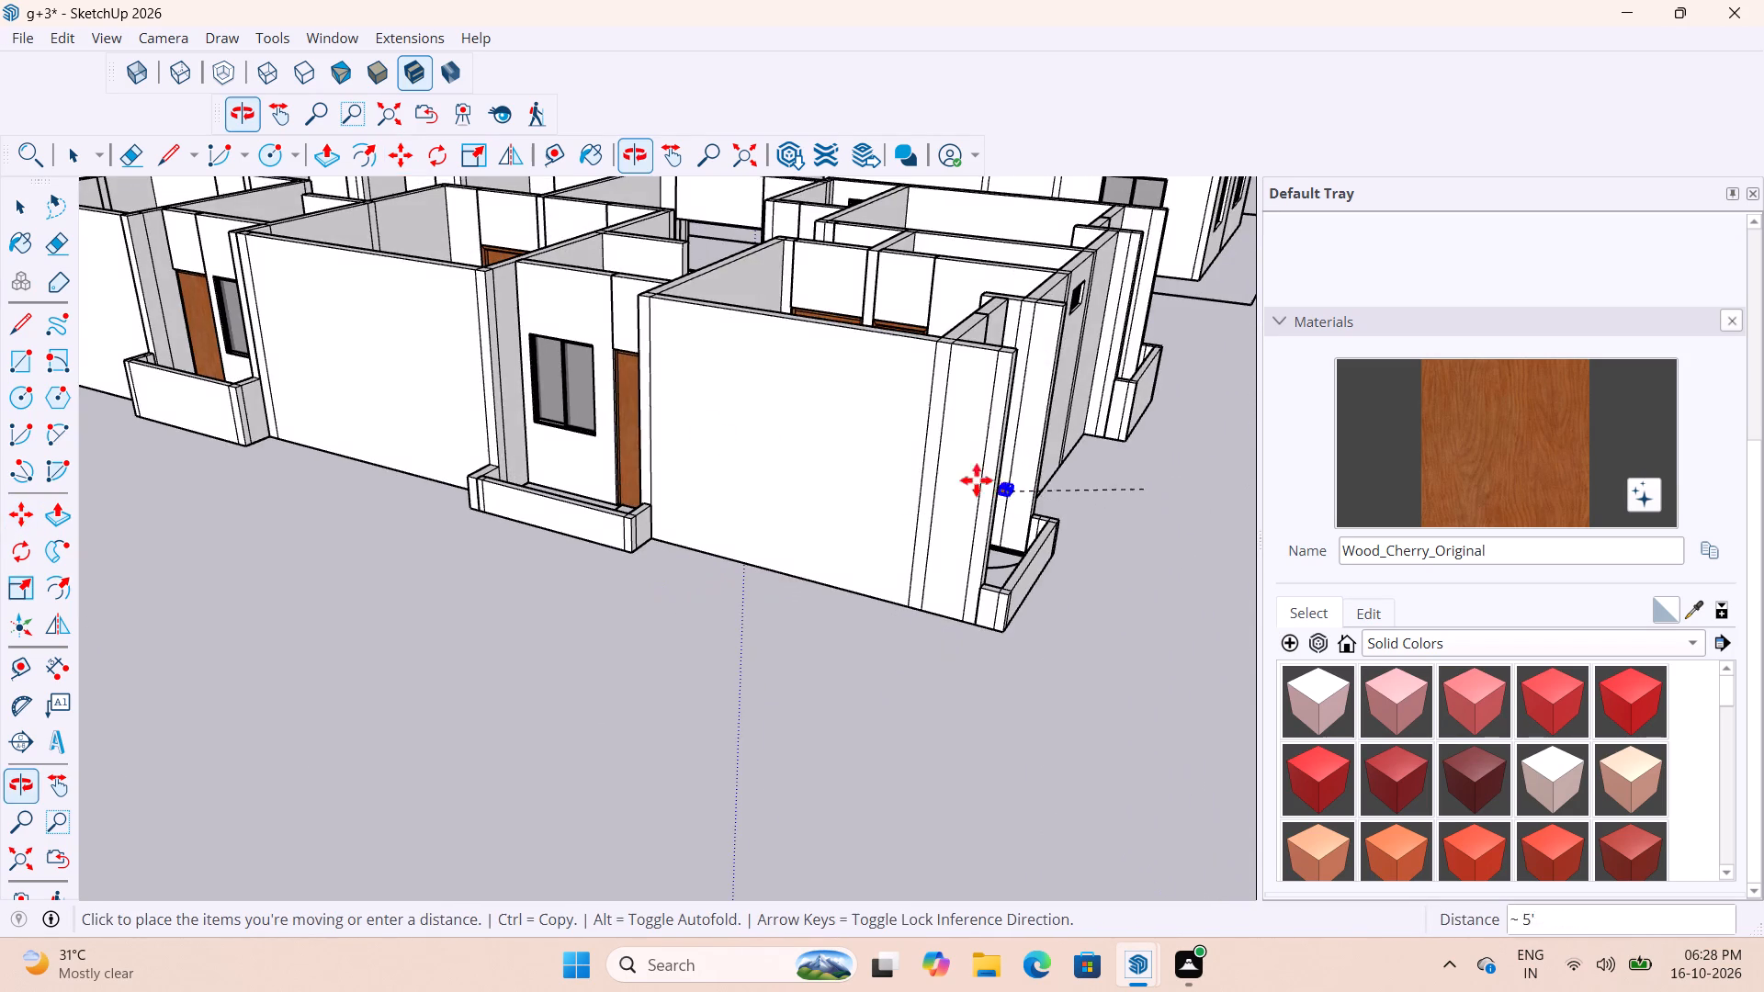
scroll(615, 438, "up", 3)
middle_click_drag(615, 438, 777, 465)
scroll(687, 473, "up", 7)
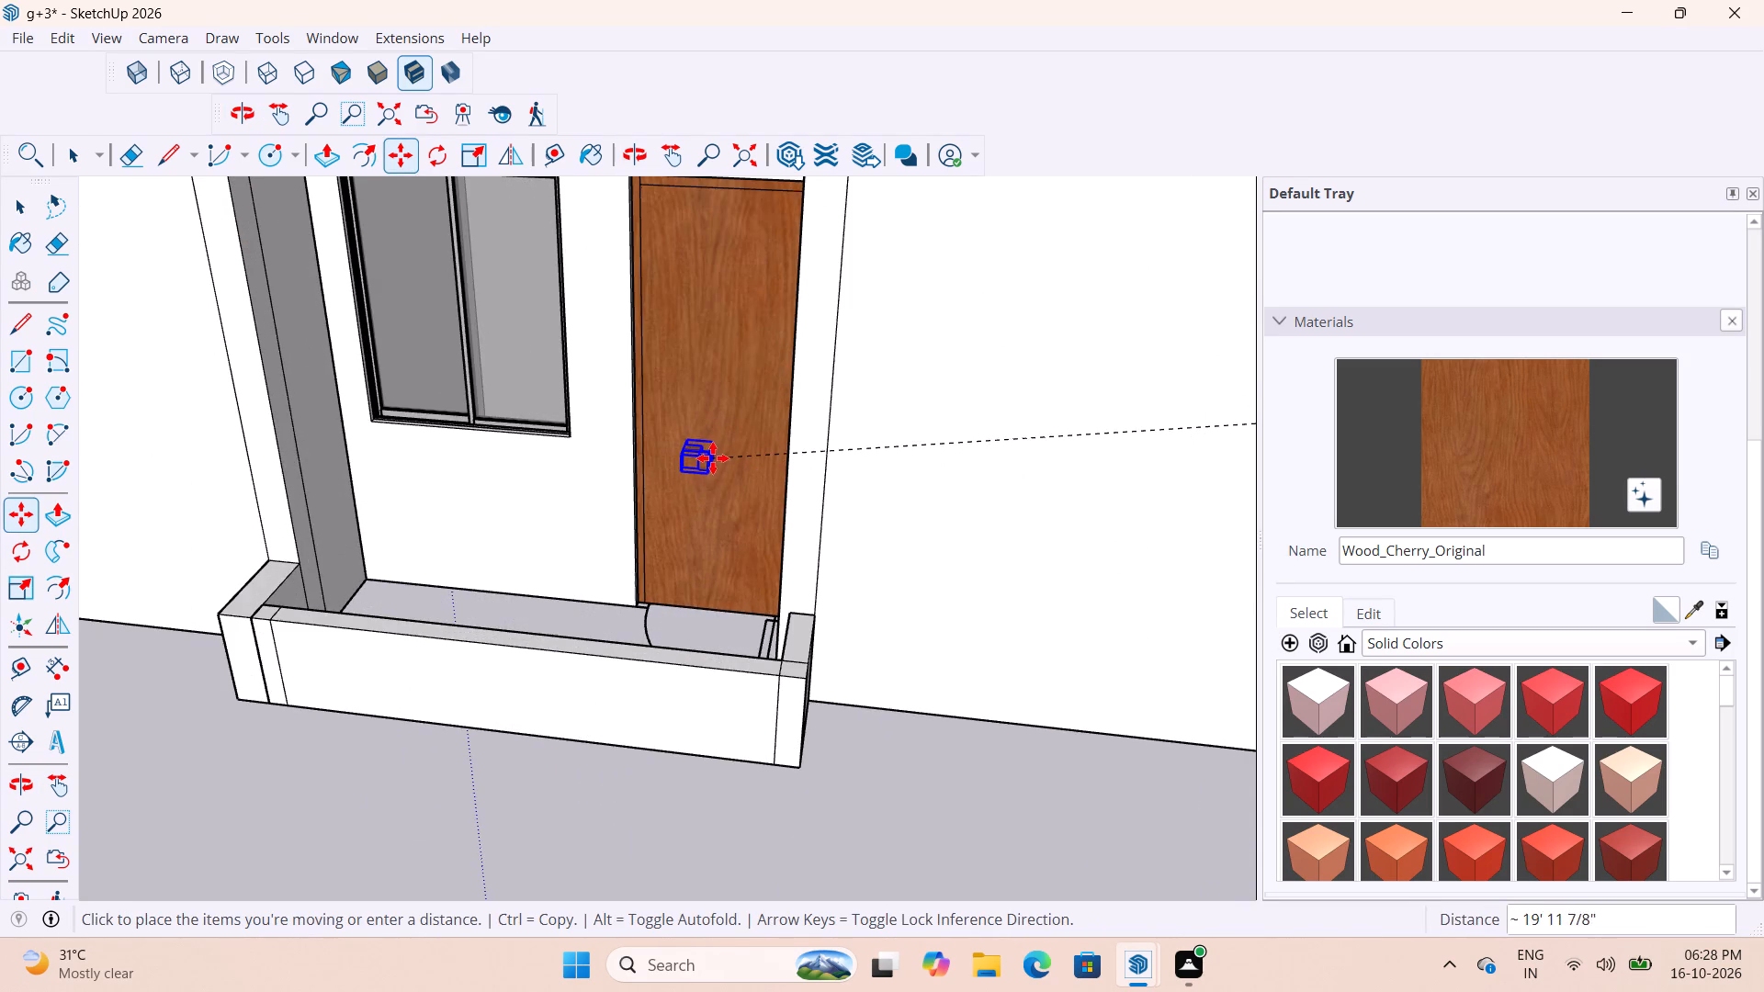
left_click(714, 458)
Place a horizontal guide 3' 3/4" above the bottom edge of that long-wall door.
scroll(718, 466, "up", 1)
middle_click_drag(733, 476, 835, 535)
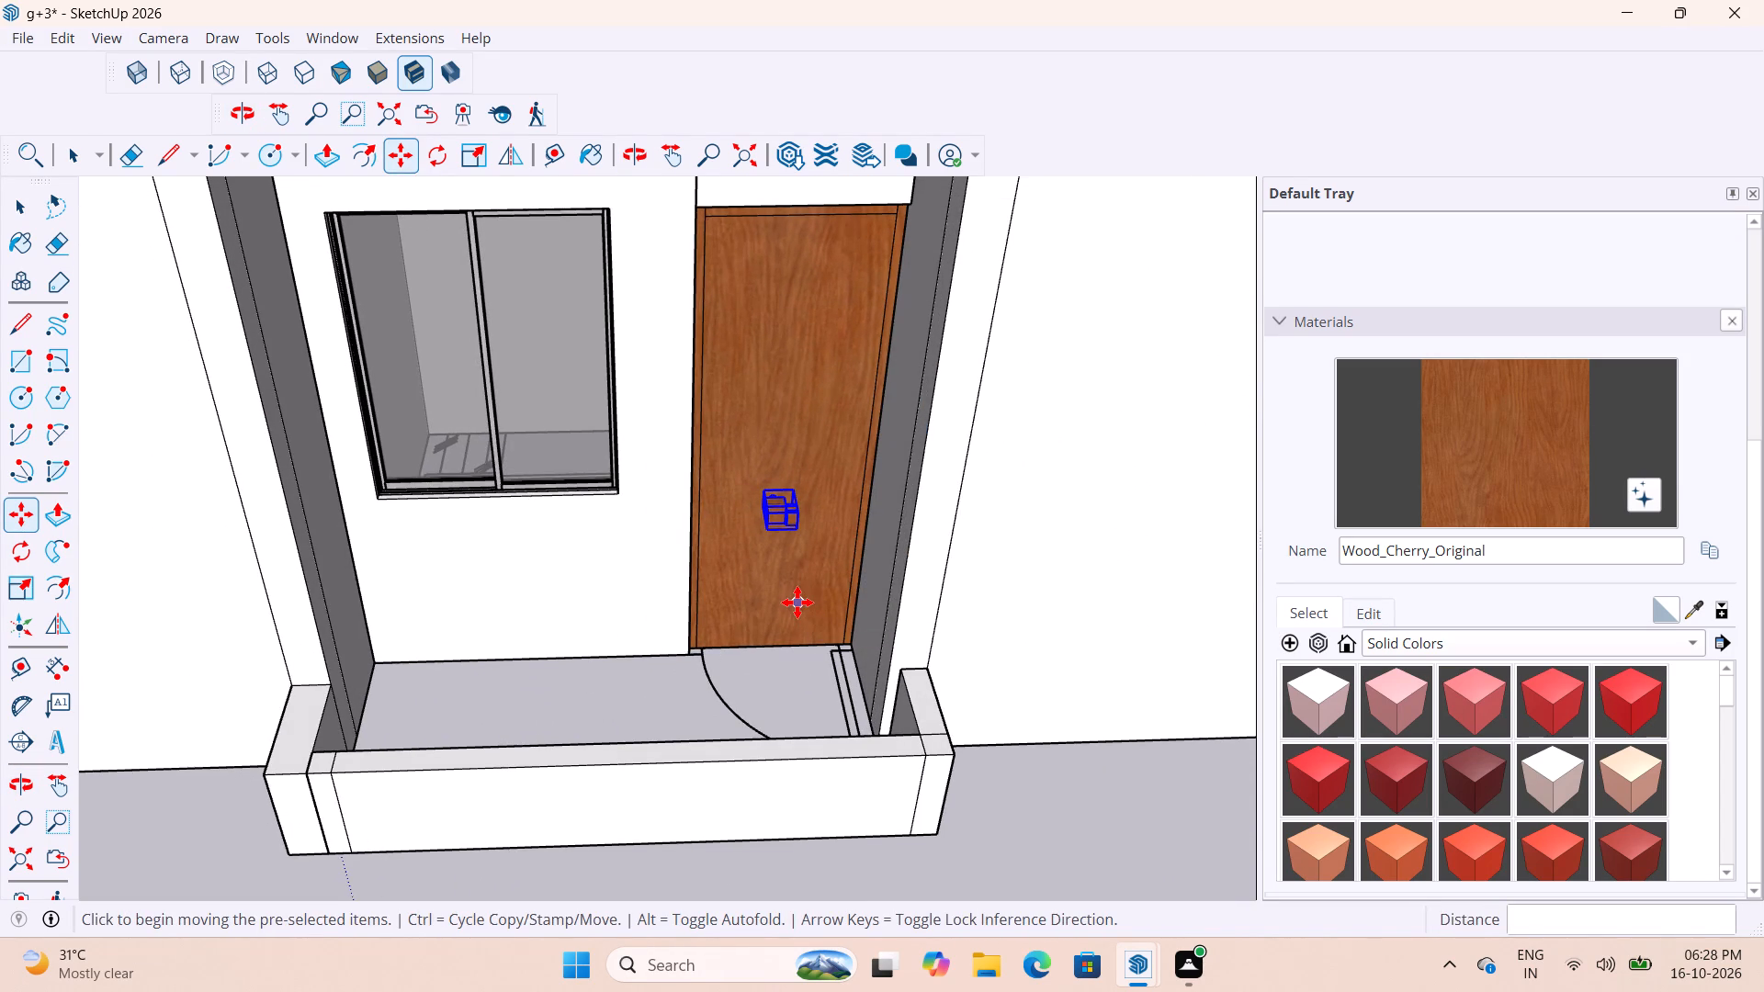
key("t")
left_click_drag(800, 648, 803, 640)
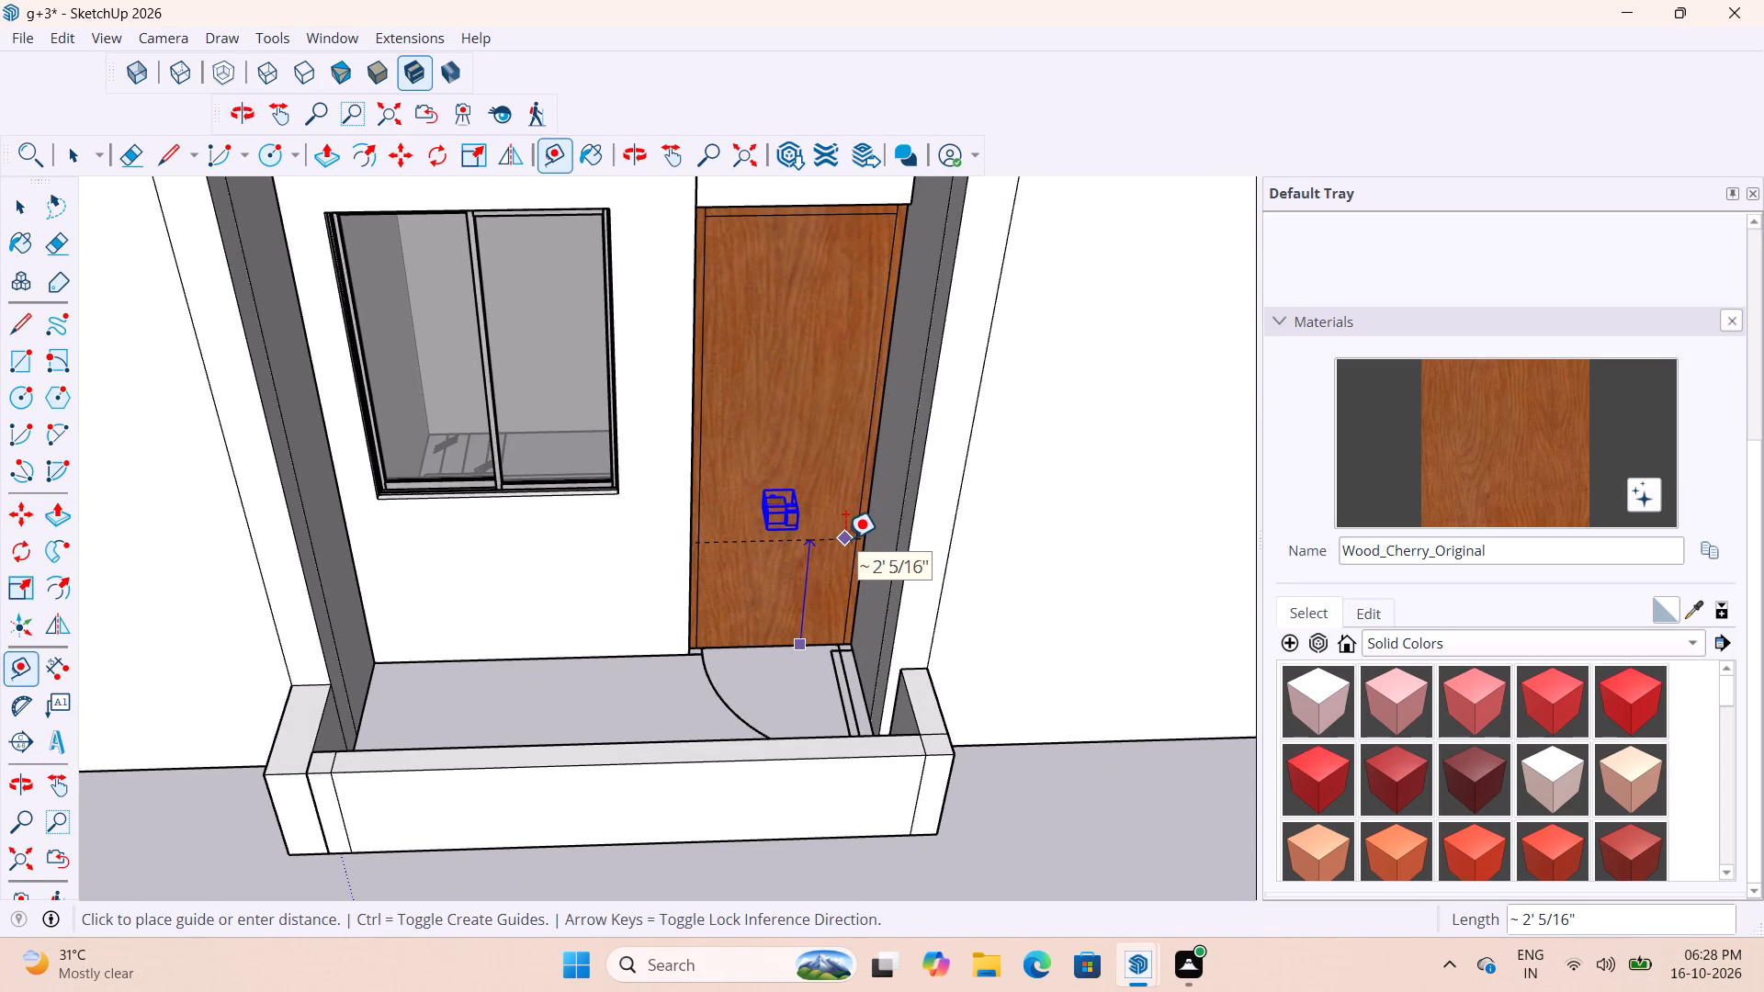
type("3'")
type("3/4")
key("shift+quotedbl")
key("Return")
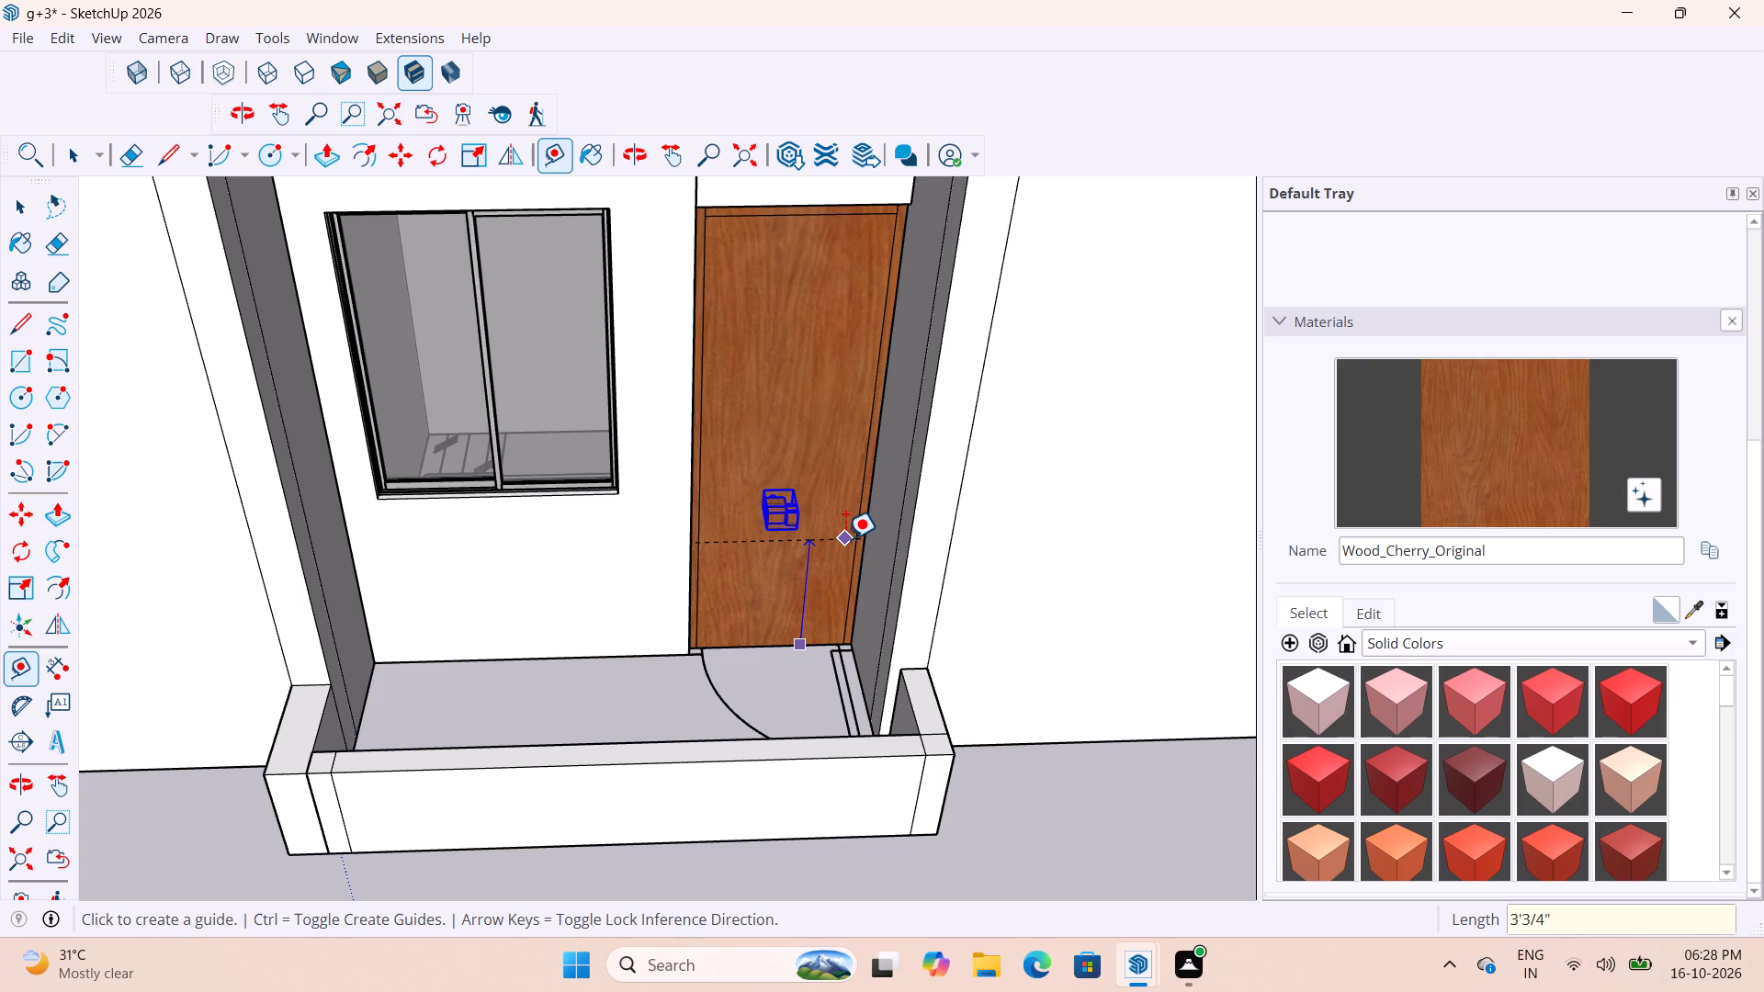
Place a vertical guide 2" in from the door's side edge farthest from the window.
scroll(796, 493, "up", 3)
scroll(879, 418, "up", 5)
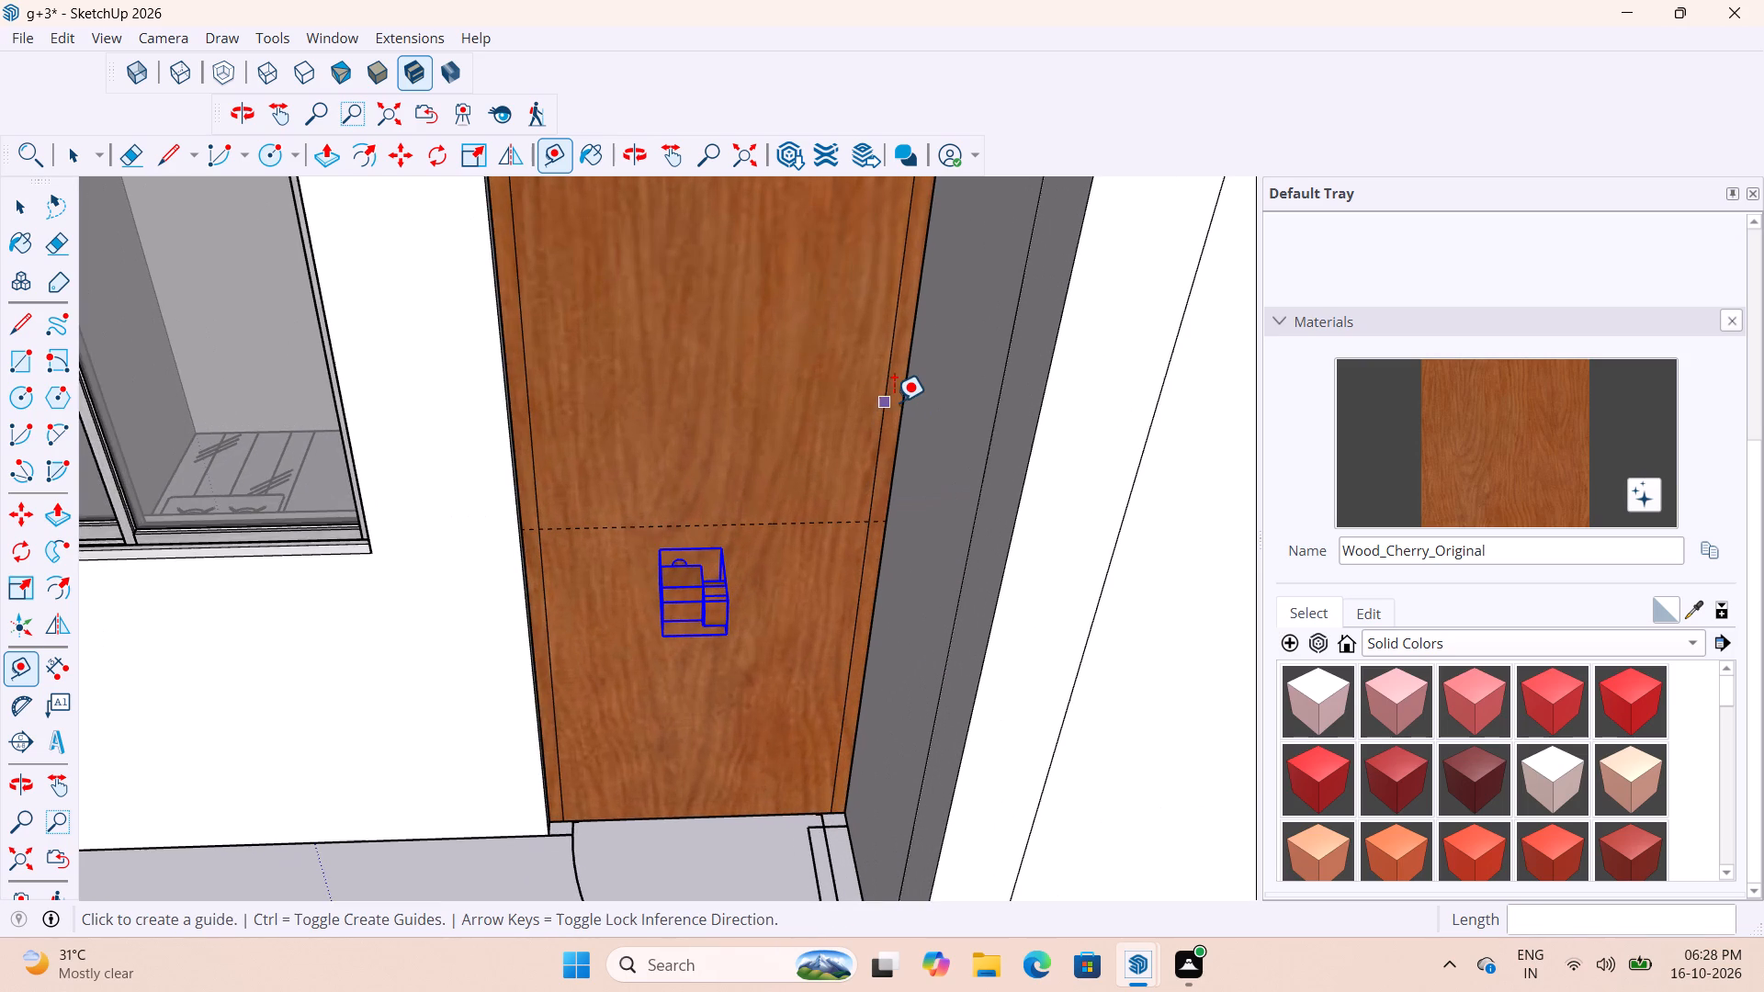
left_click(899, 409)
type("2\"")
key("Return")
key("space")
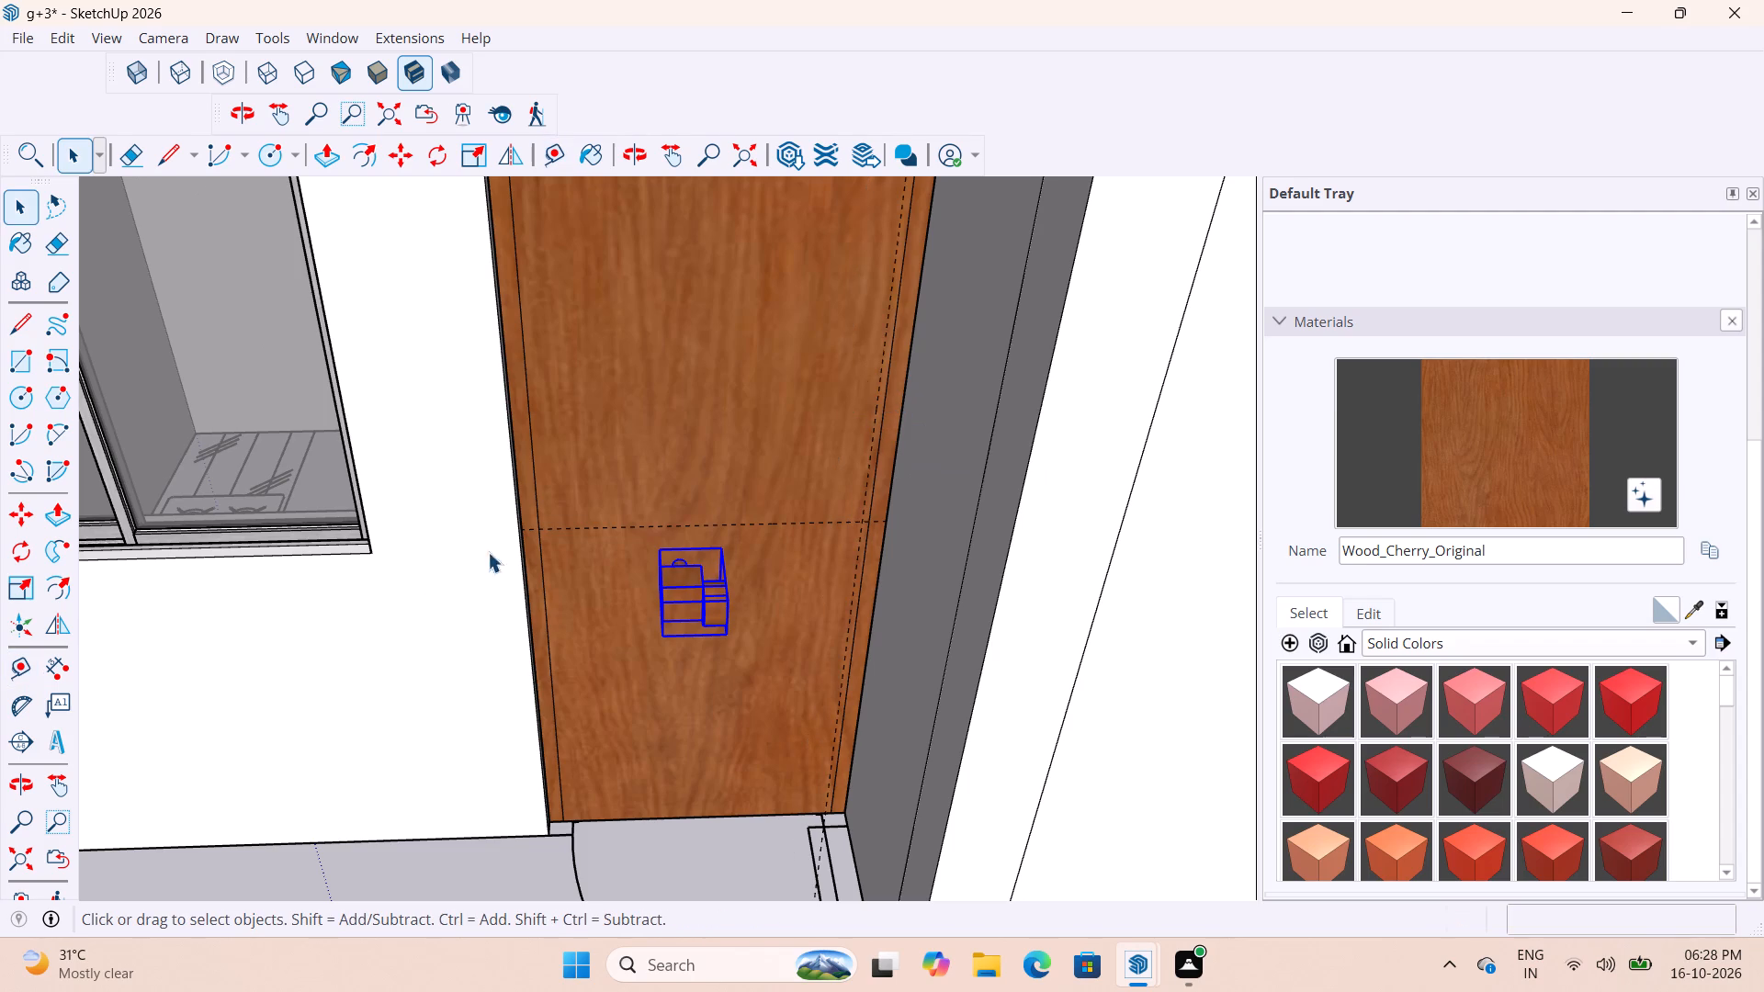
Move the handle by its back corner to the intersection of the two guides on the door.
scroll(625, 477, "up", 2)
middle_click_drag(769, 554, 713, 526)
key("m")
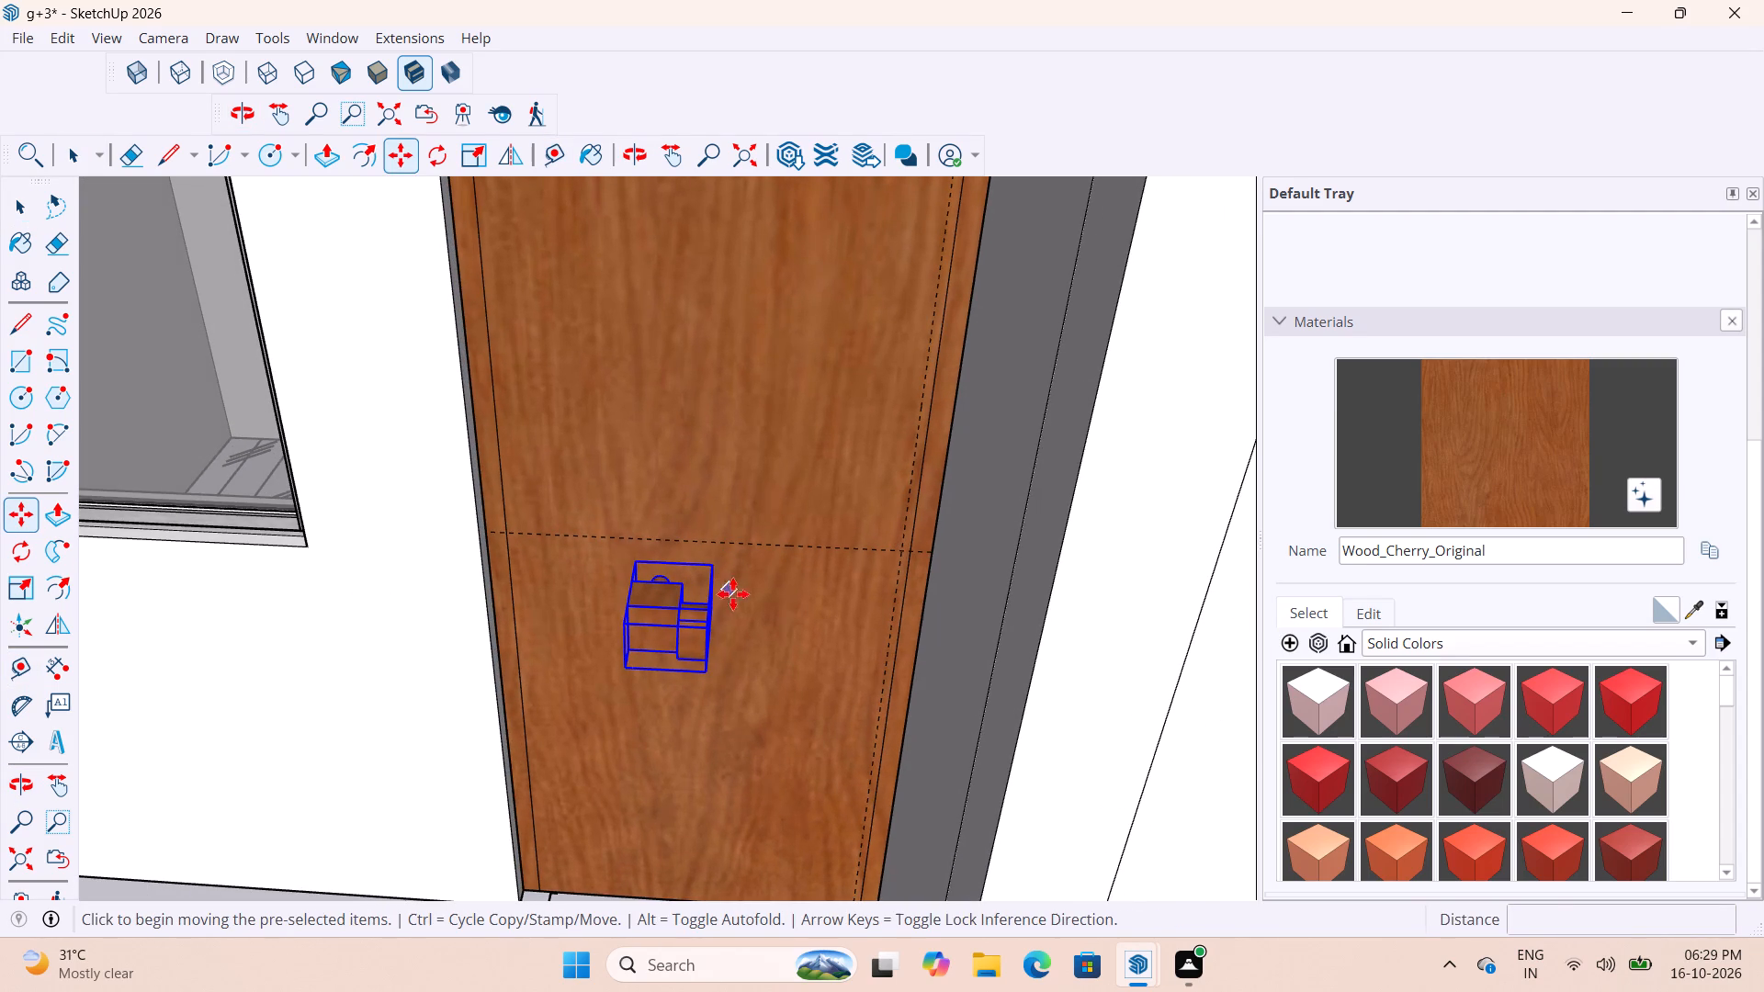
scroll(739, 609, "up", 3)
middle_click_drag(727, 591, 659, 454)
left_click(691, 590)
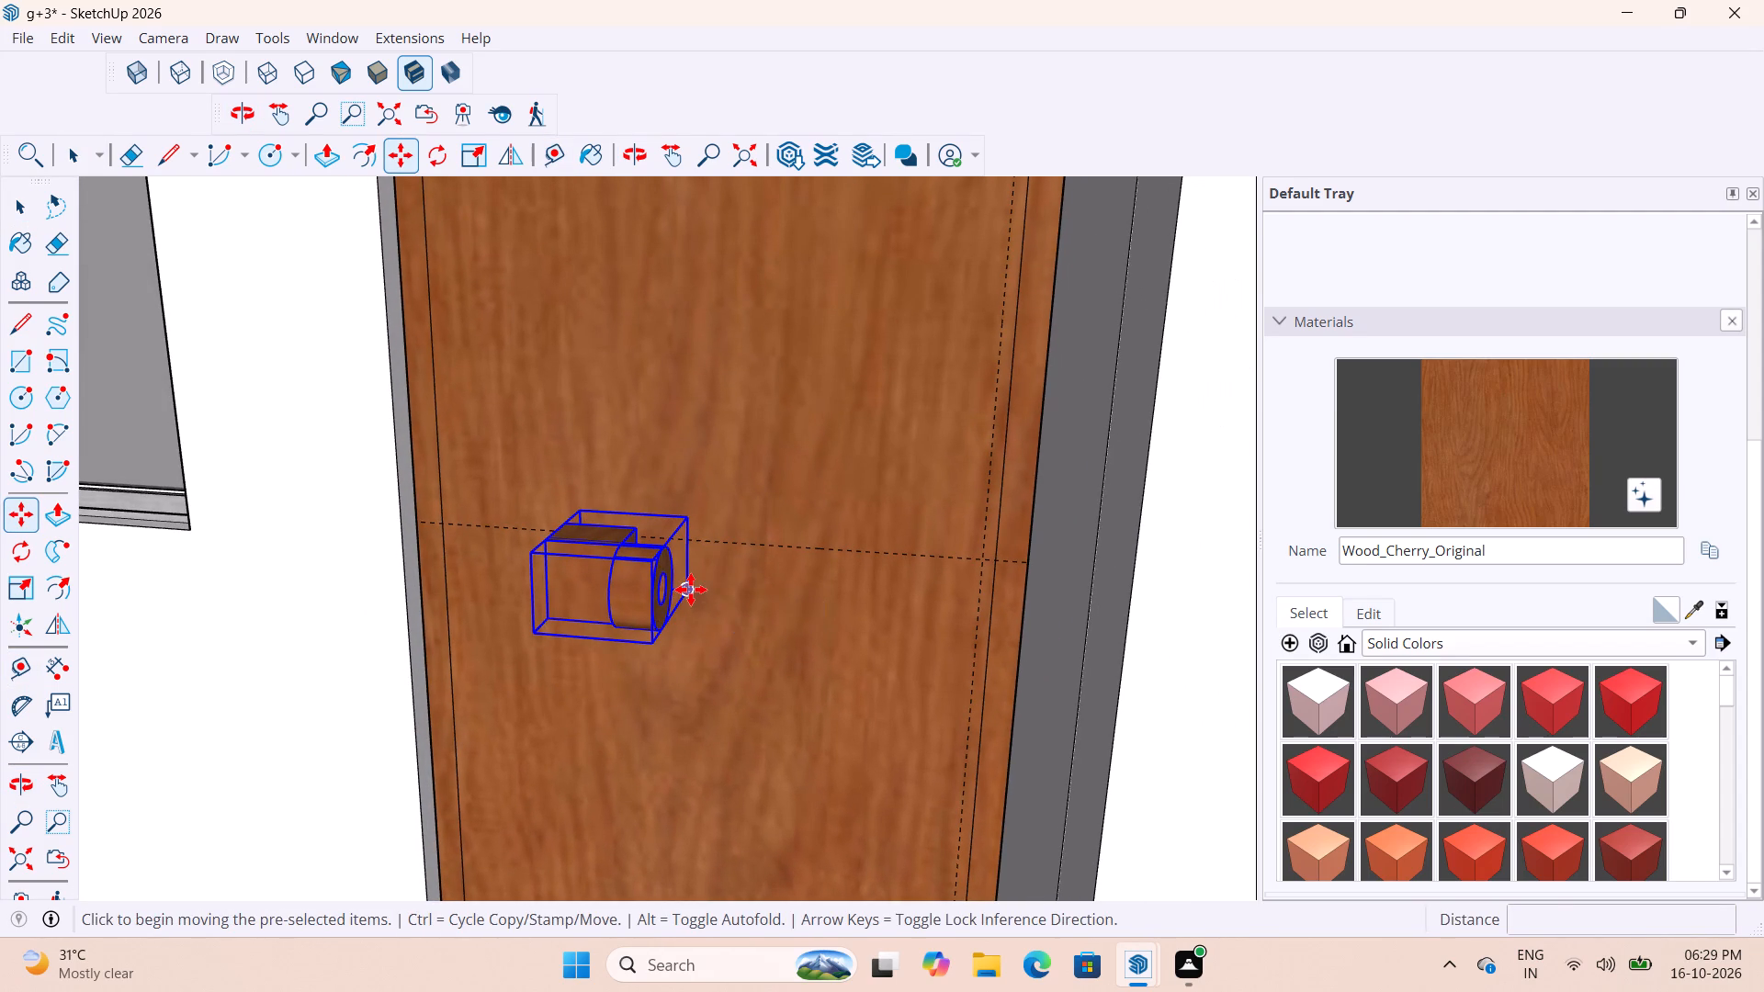
left_click(988, 562)
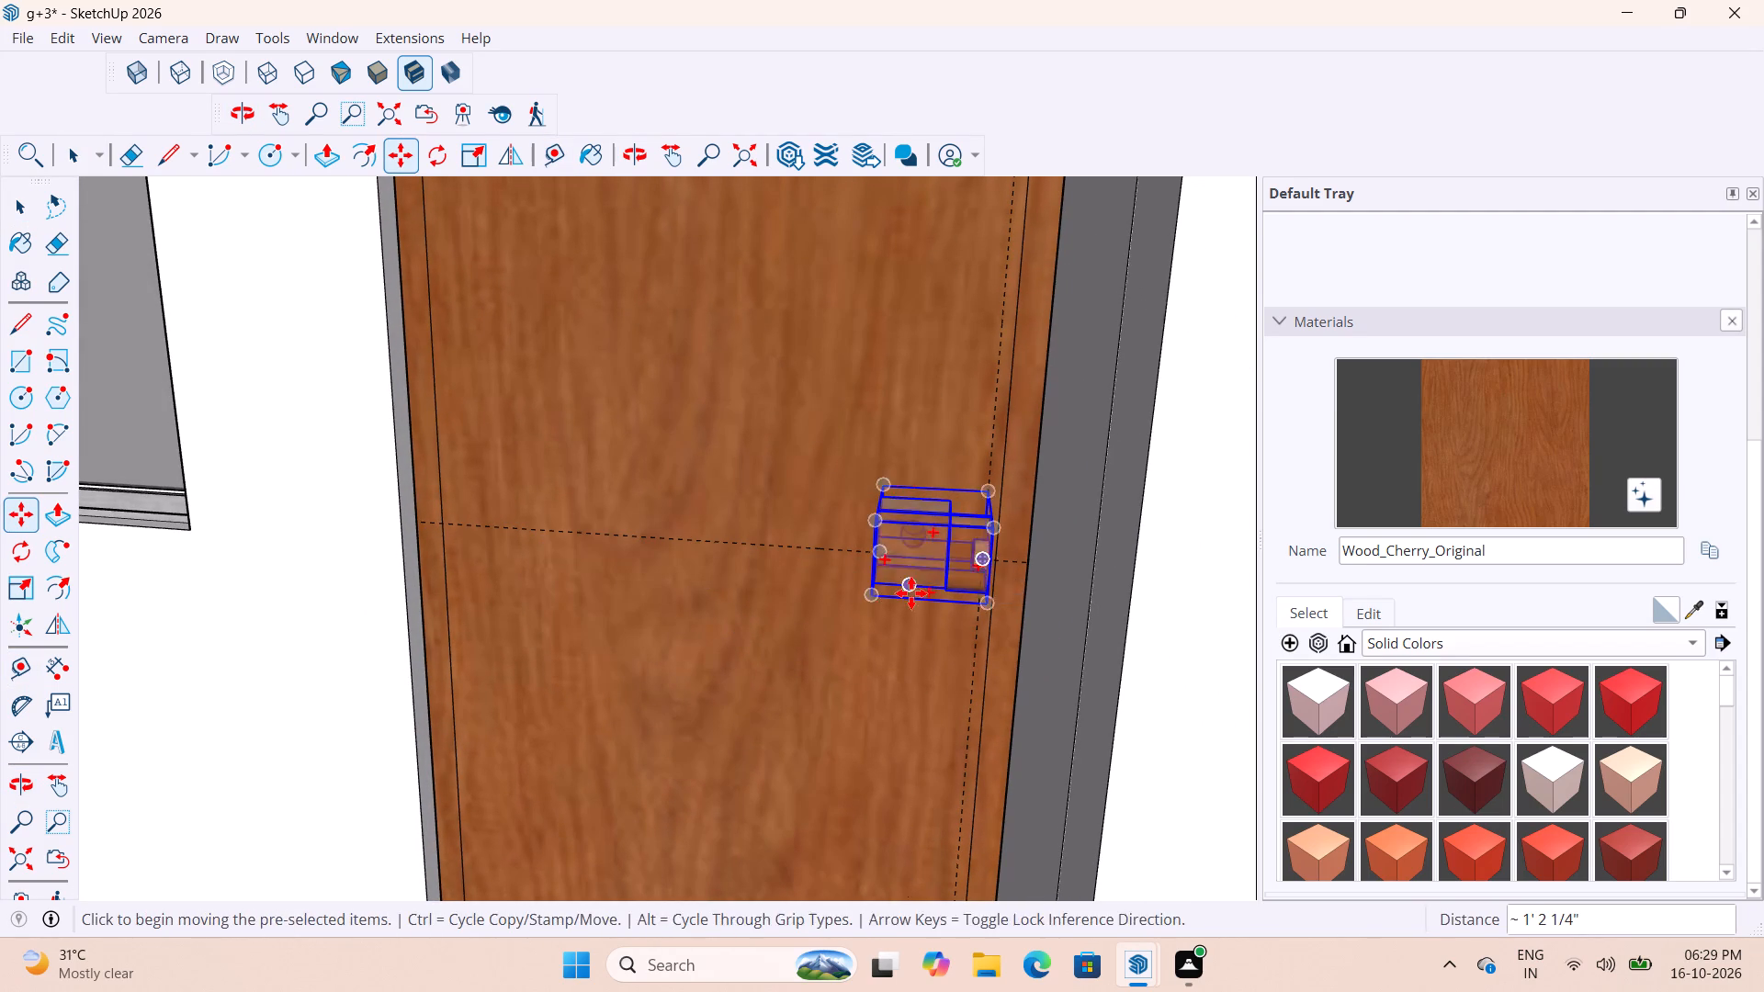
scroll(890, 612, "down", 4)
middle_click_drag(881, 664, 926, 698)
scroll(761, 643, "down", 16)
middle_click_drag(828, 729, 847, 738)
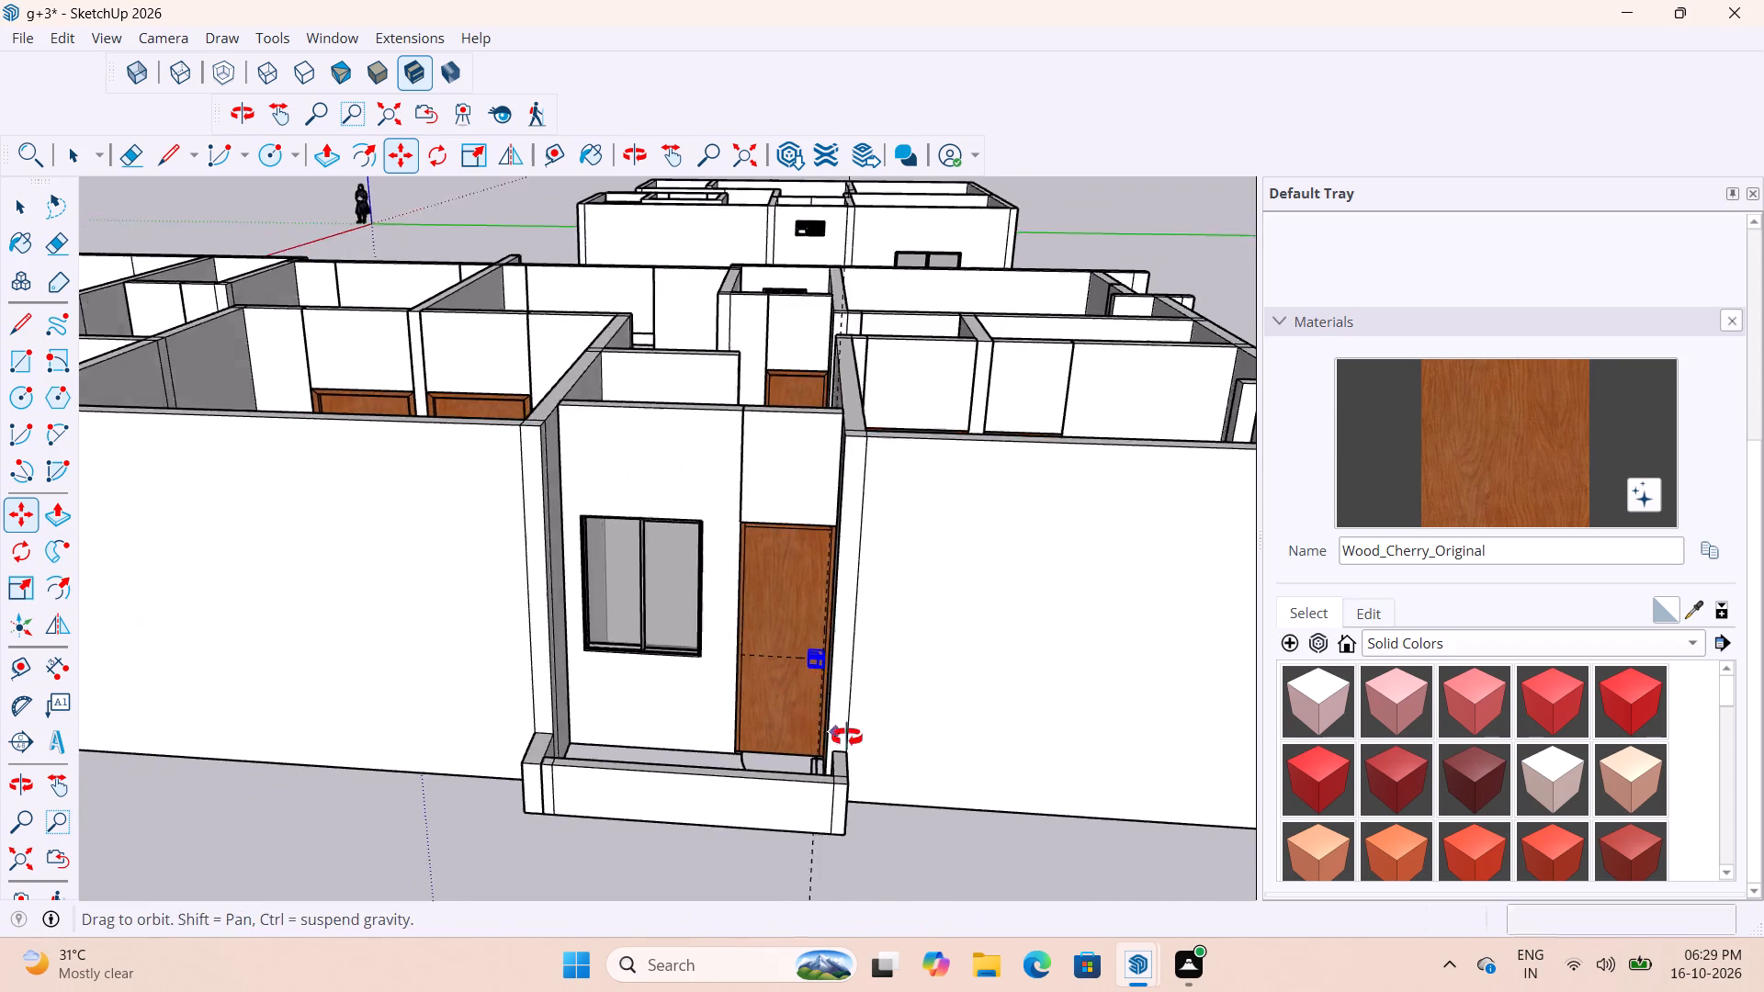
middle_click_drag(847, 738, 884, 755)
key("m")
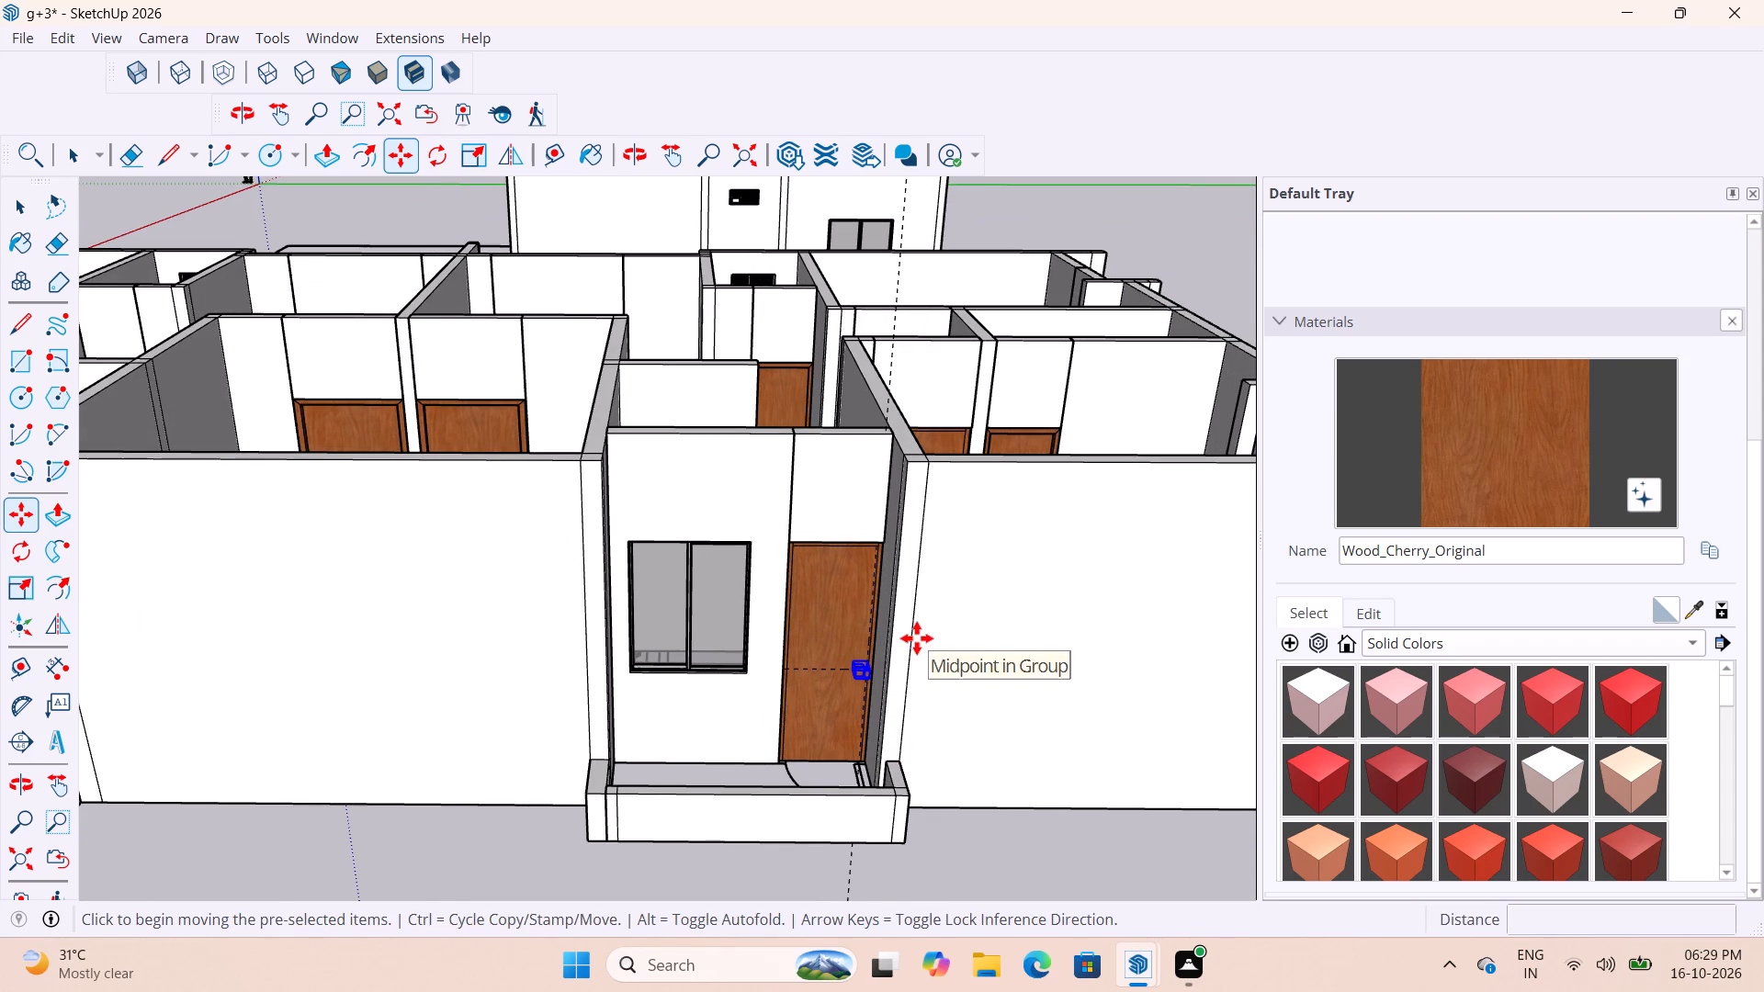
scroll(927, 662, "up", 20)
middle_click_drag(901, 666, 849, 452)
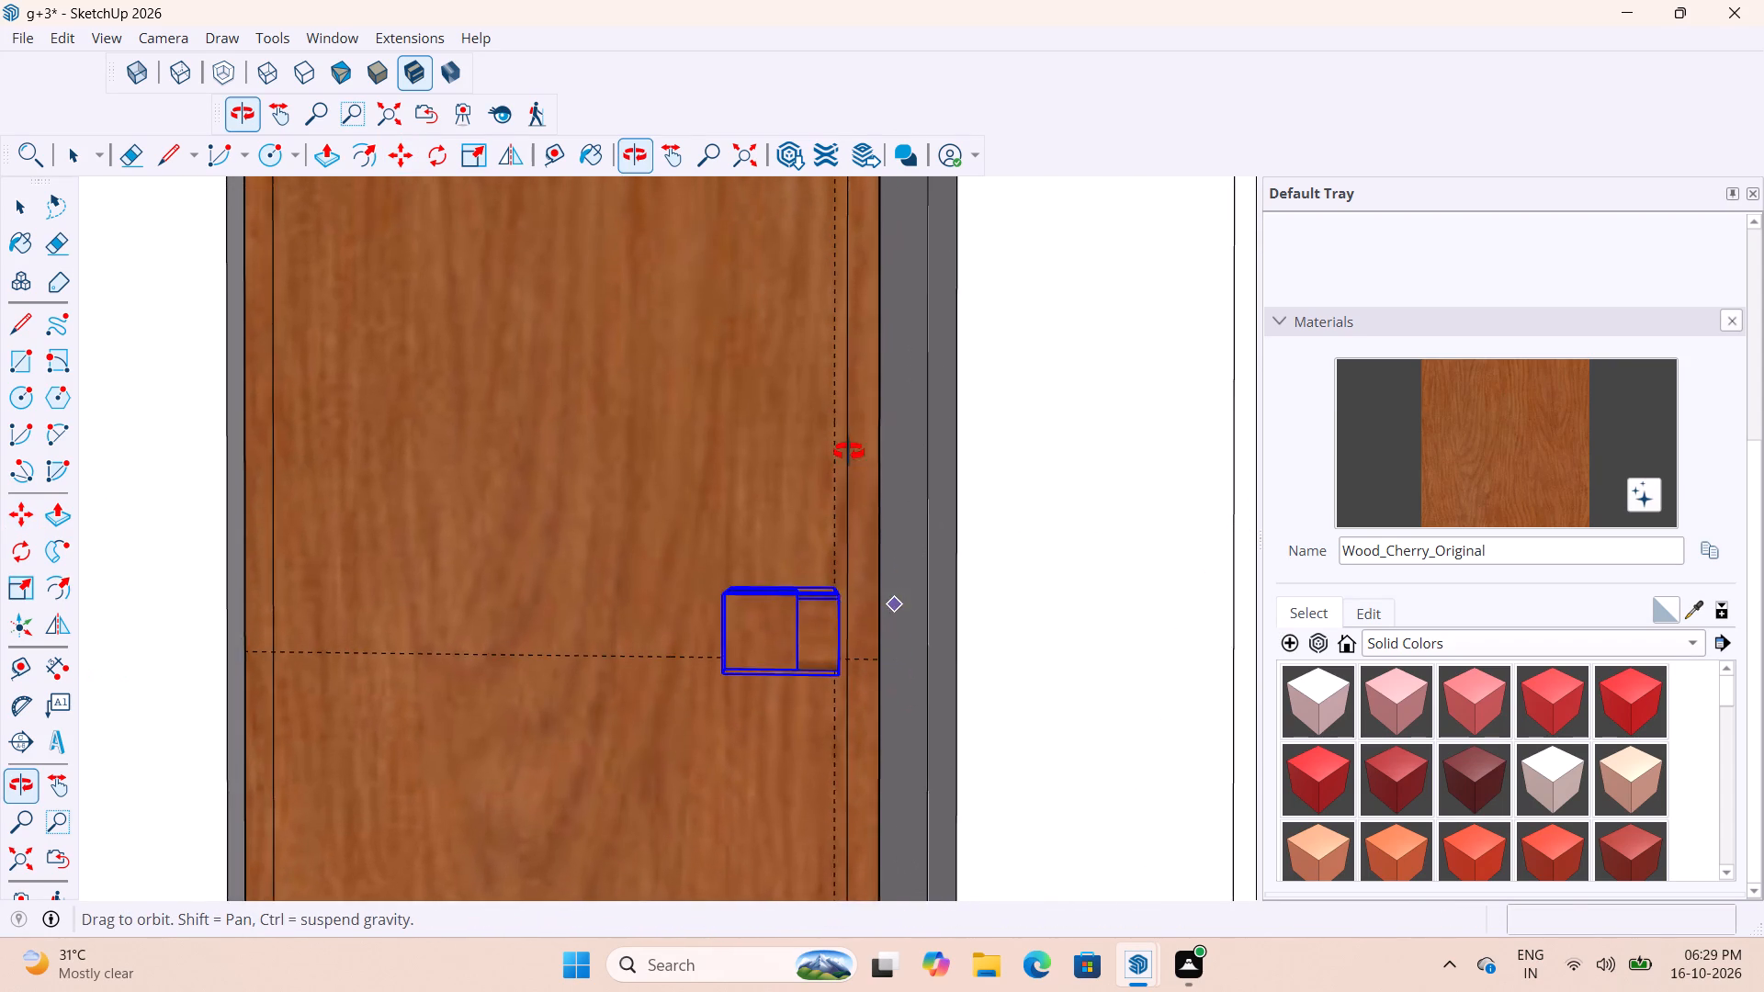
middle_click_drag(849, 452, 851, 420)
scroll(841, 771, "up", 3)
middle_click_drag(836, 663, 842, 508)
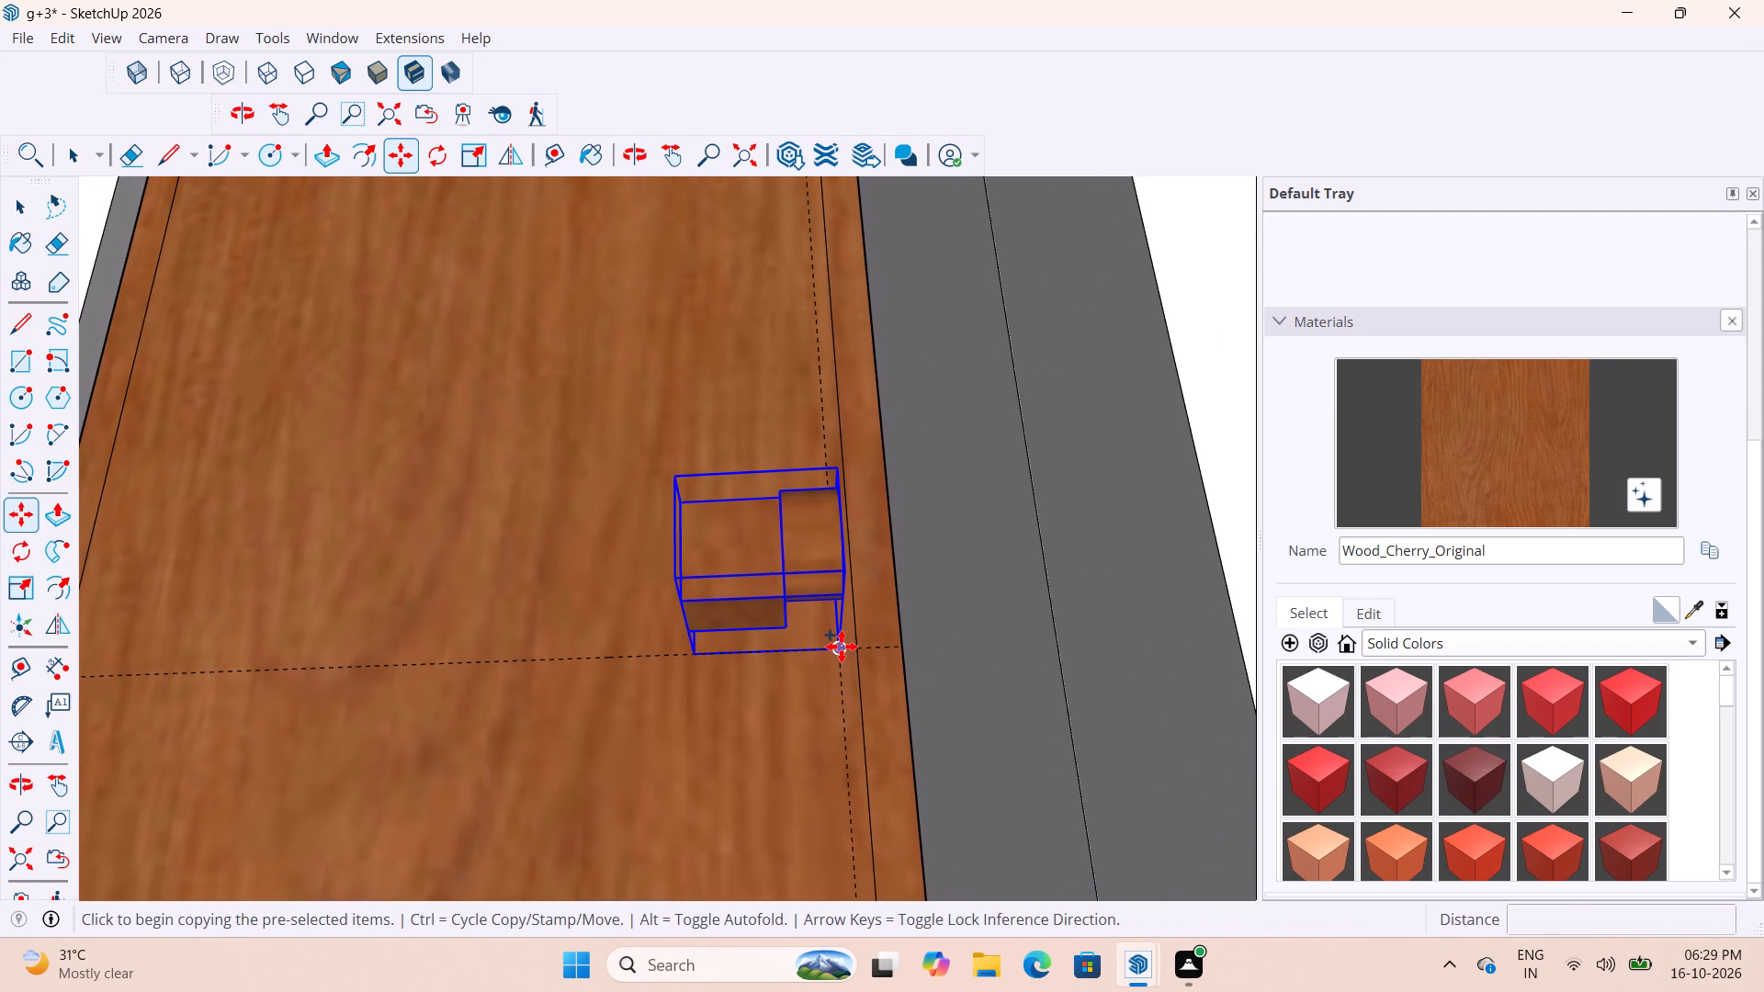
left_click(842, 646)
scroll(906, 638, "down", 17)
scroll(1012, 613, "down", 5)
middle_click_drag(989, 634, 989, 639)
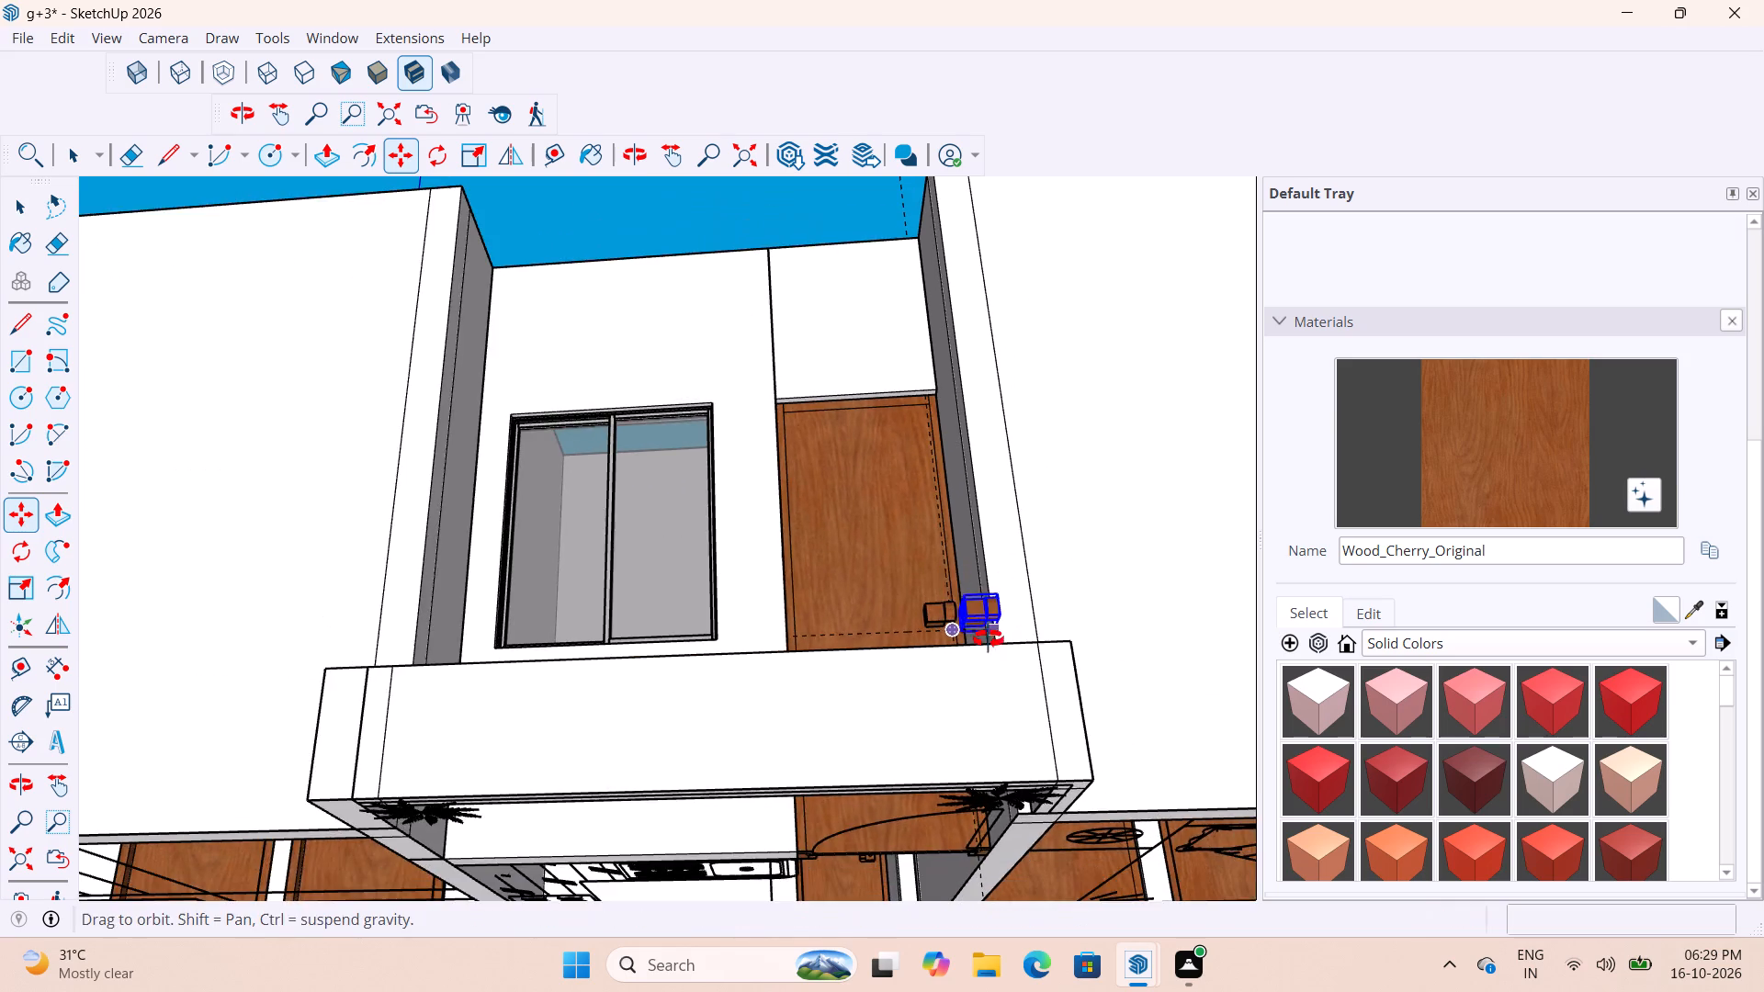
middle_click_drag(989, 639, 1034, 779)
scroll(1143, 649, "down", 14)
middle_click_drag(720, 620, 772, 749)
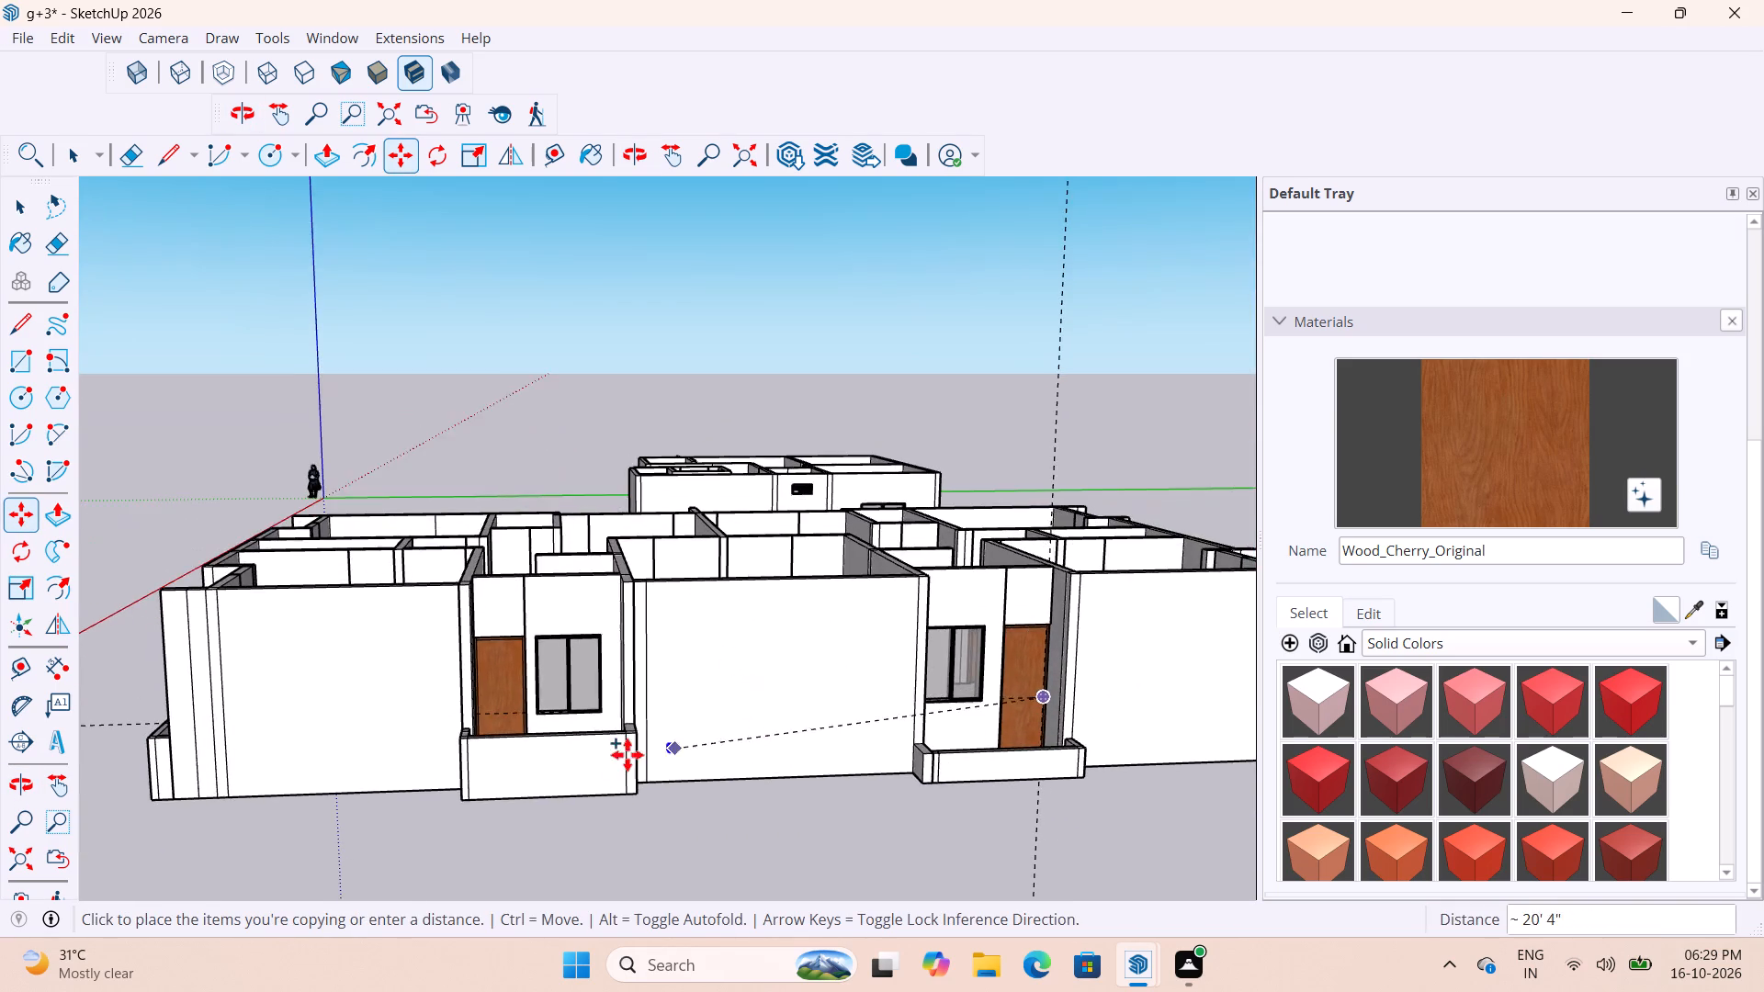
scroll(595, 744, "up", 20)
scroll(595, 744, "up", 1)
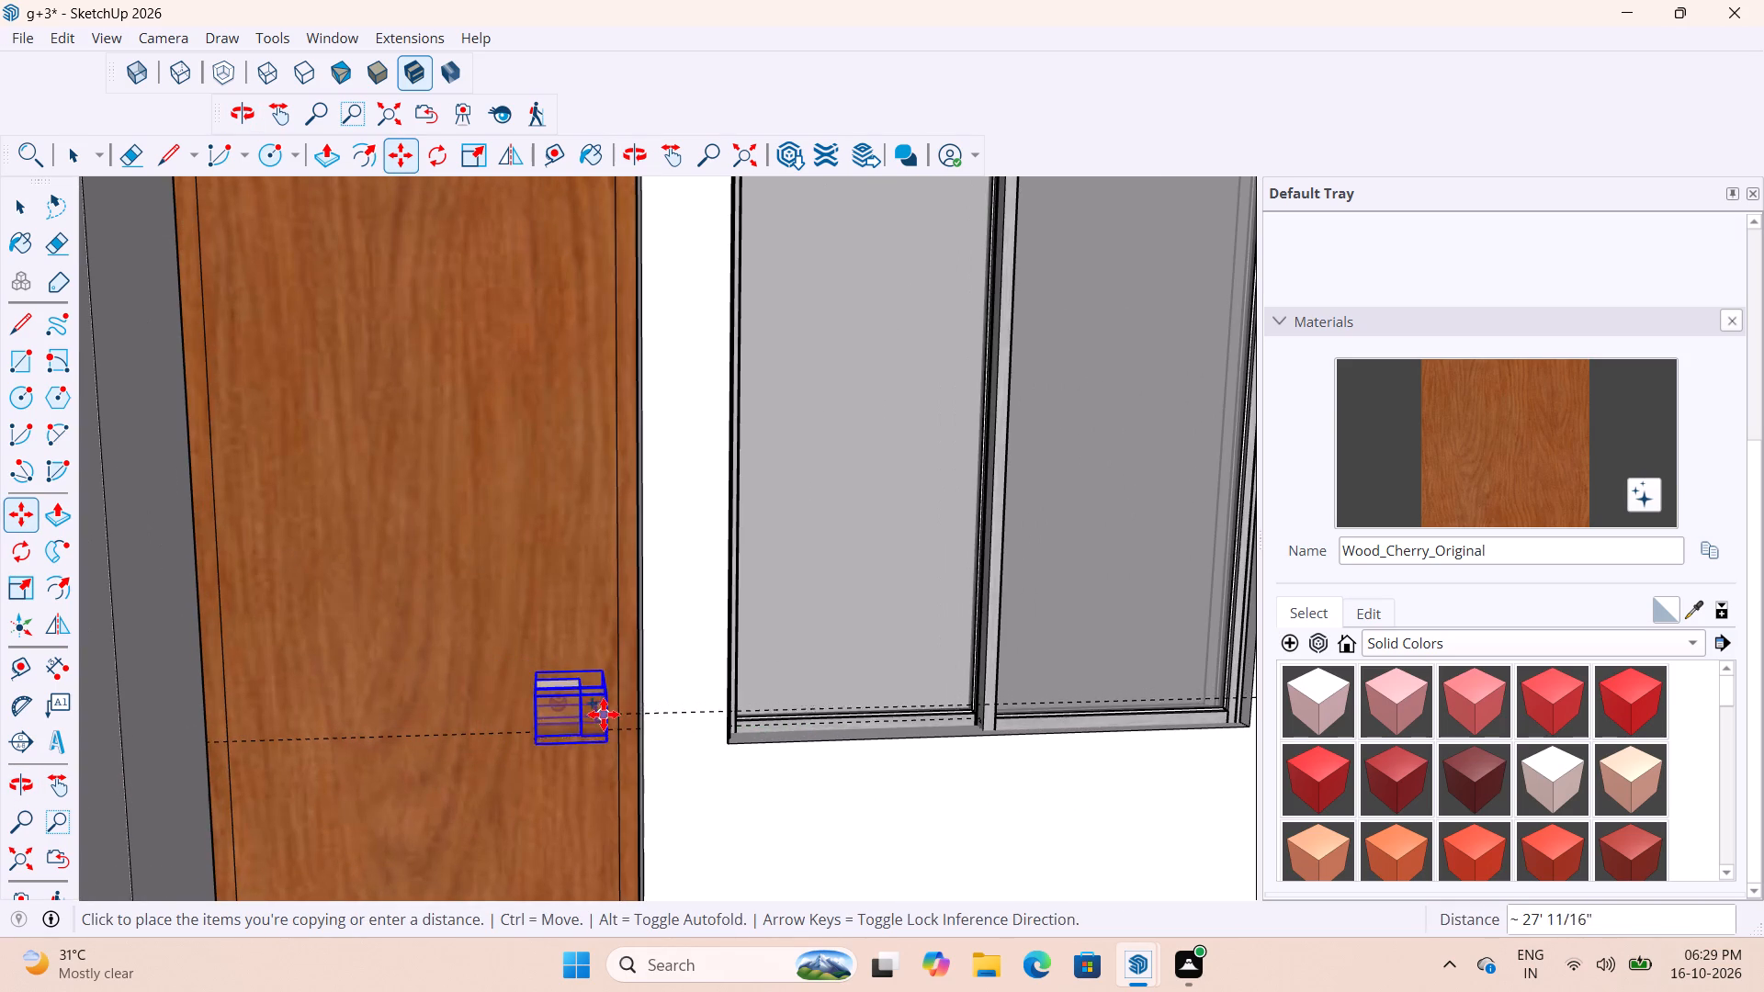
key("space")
Place a vertical guide 2" in from the window-side edge of the other balcony door on the same long wall.
scroll(625, 735, "down", 1)
middle_click_drag(633, 748, 633, 826)
scroll(563, 690, "down", 3)
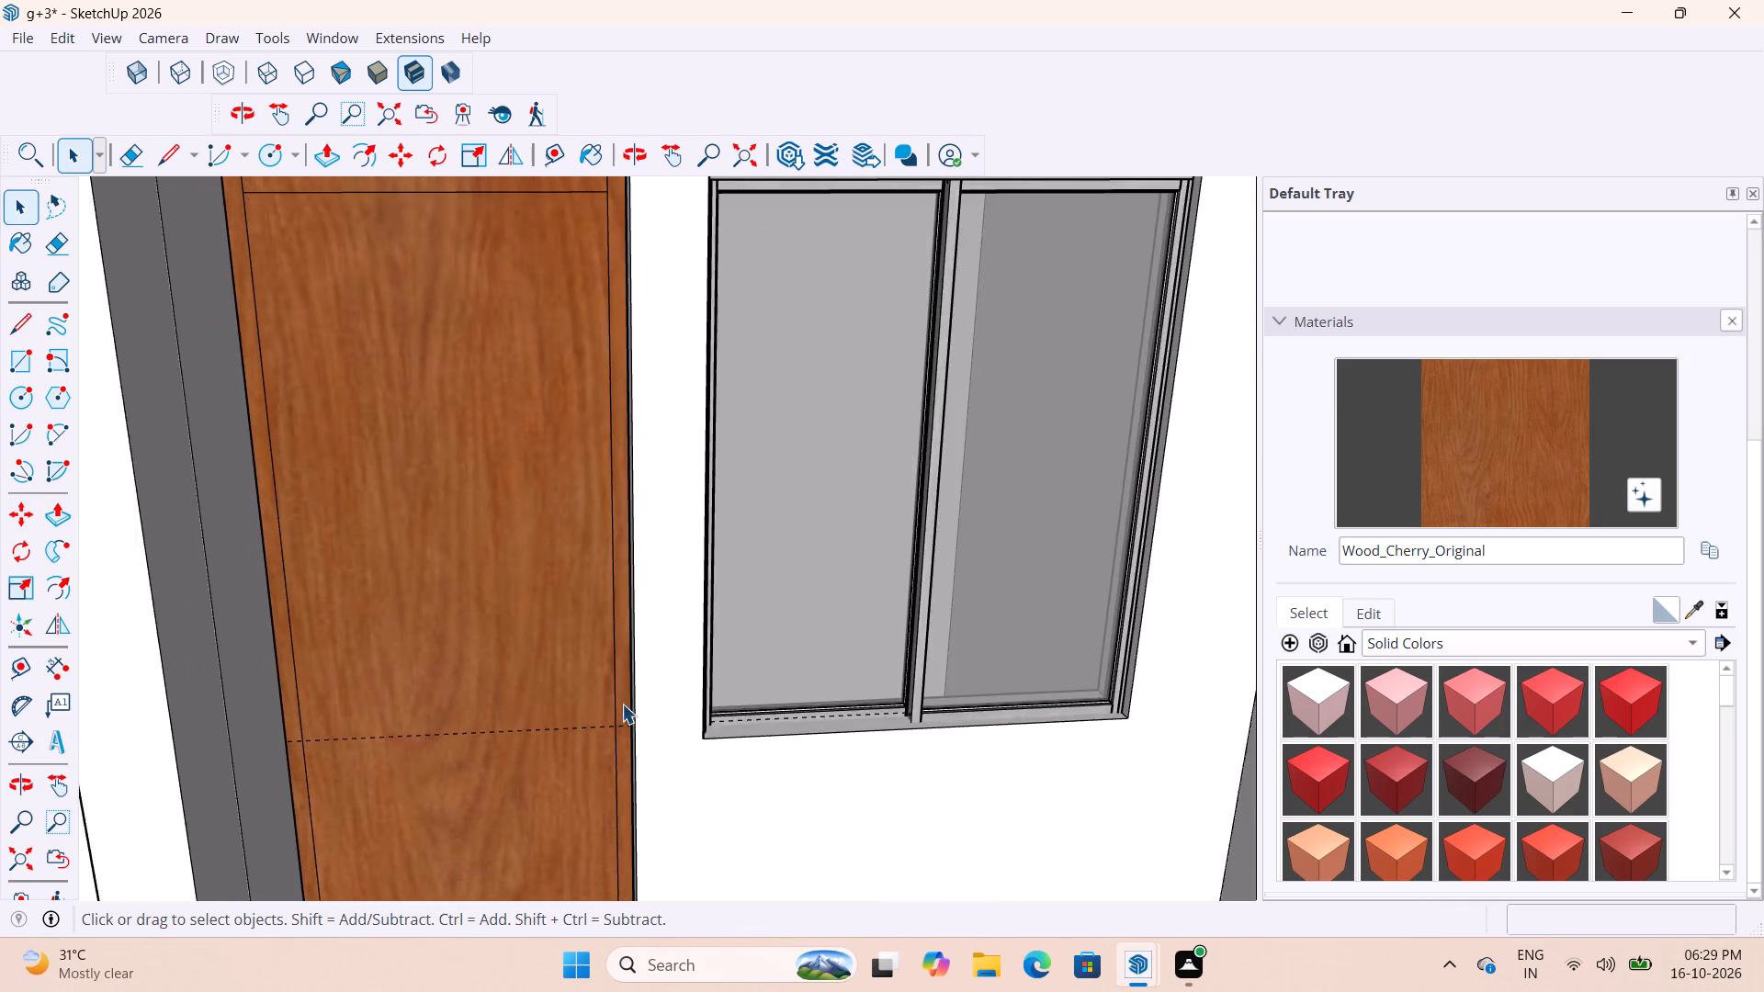
scroll(622, 704, "down", 6)
key("t")
scroll(603, 720, "up", 7)
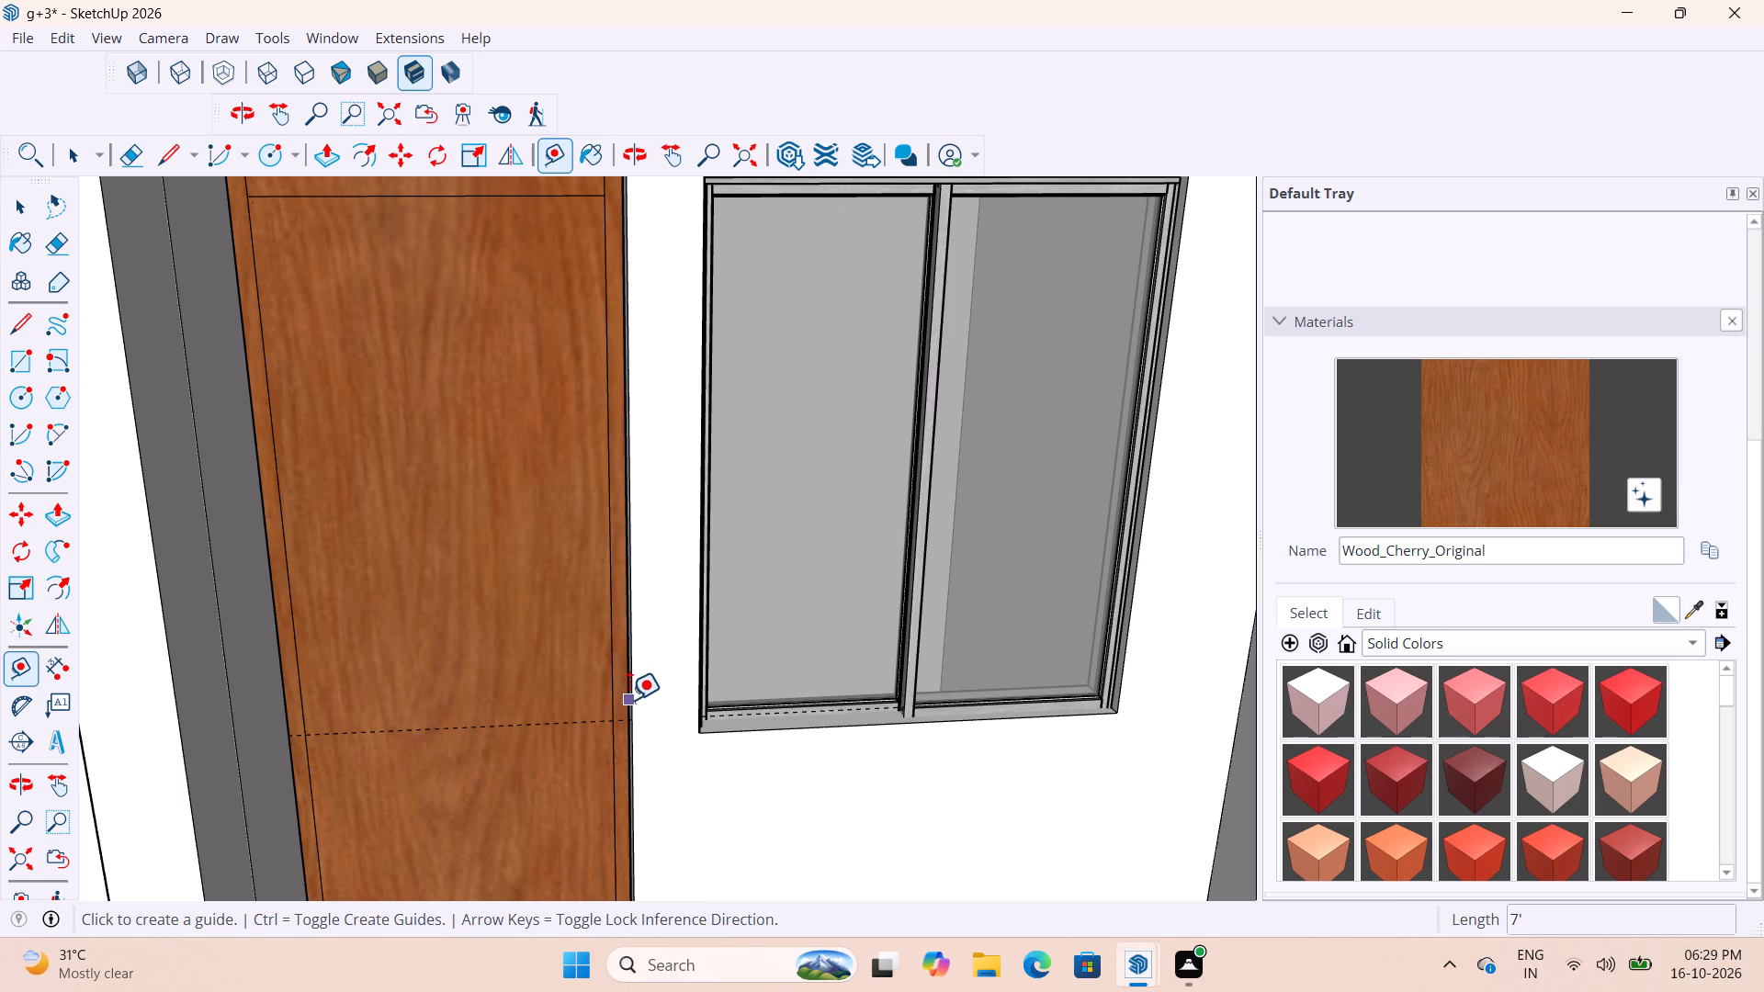
left_click(629, 700)
type("2\"")
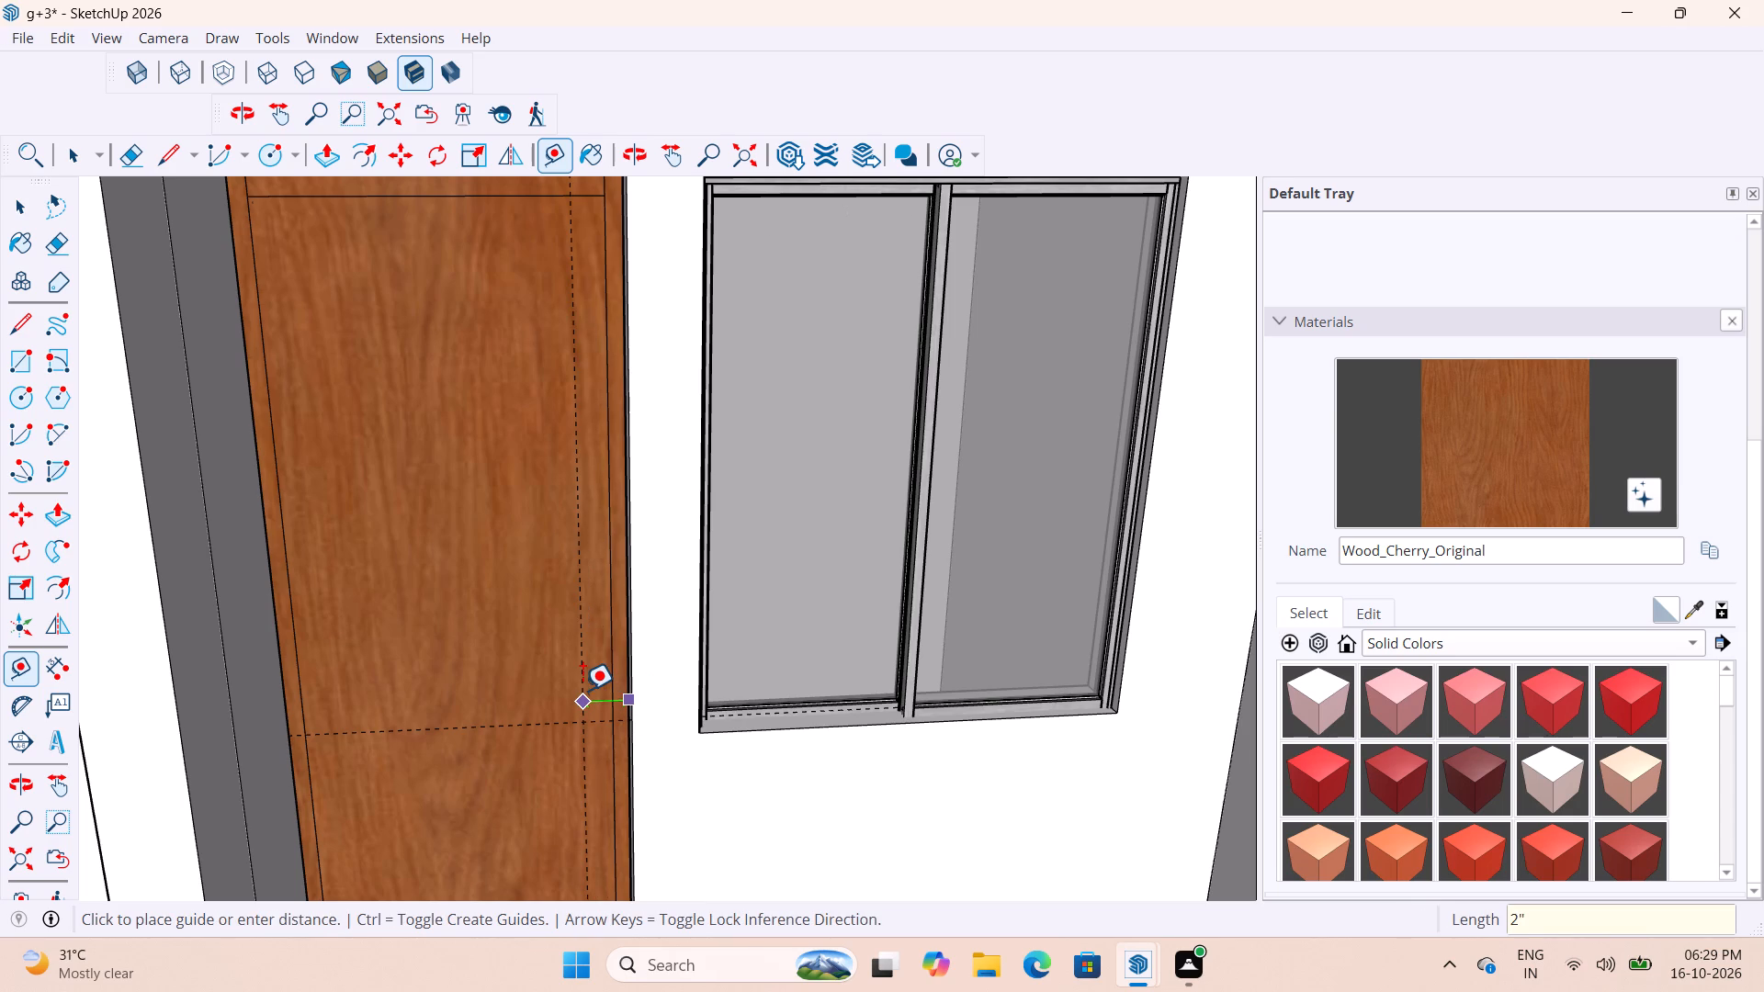
key("Return")
Copy the handle by its back corner from the finished long-wall door to the guide intersection on the wall's other balcony door.
scroll(270, 583, "down", 20)
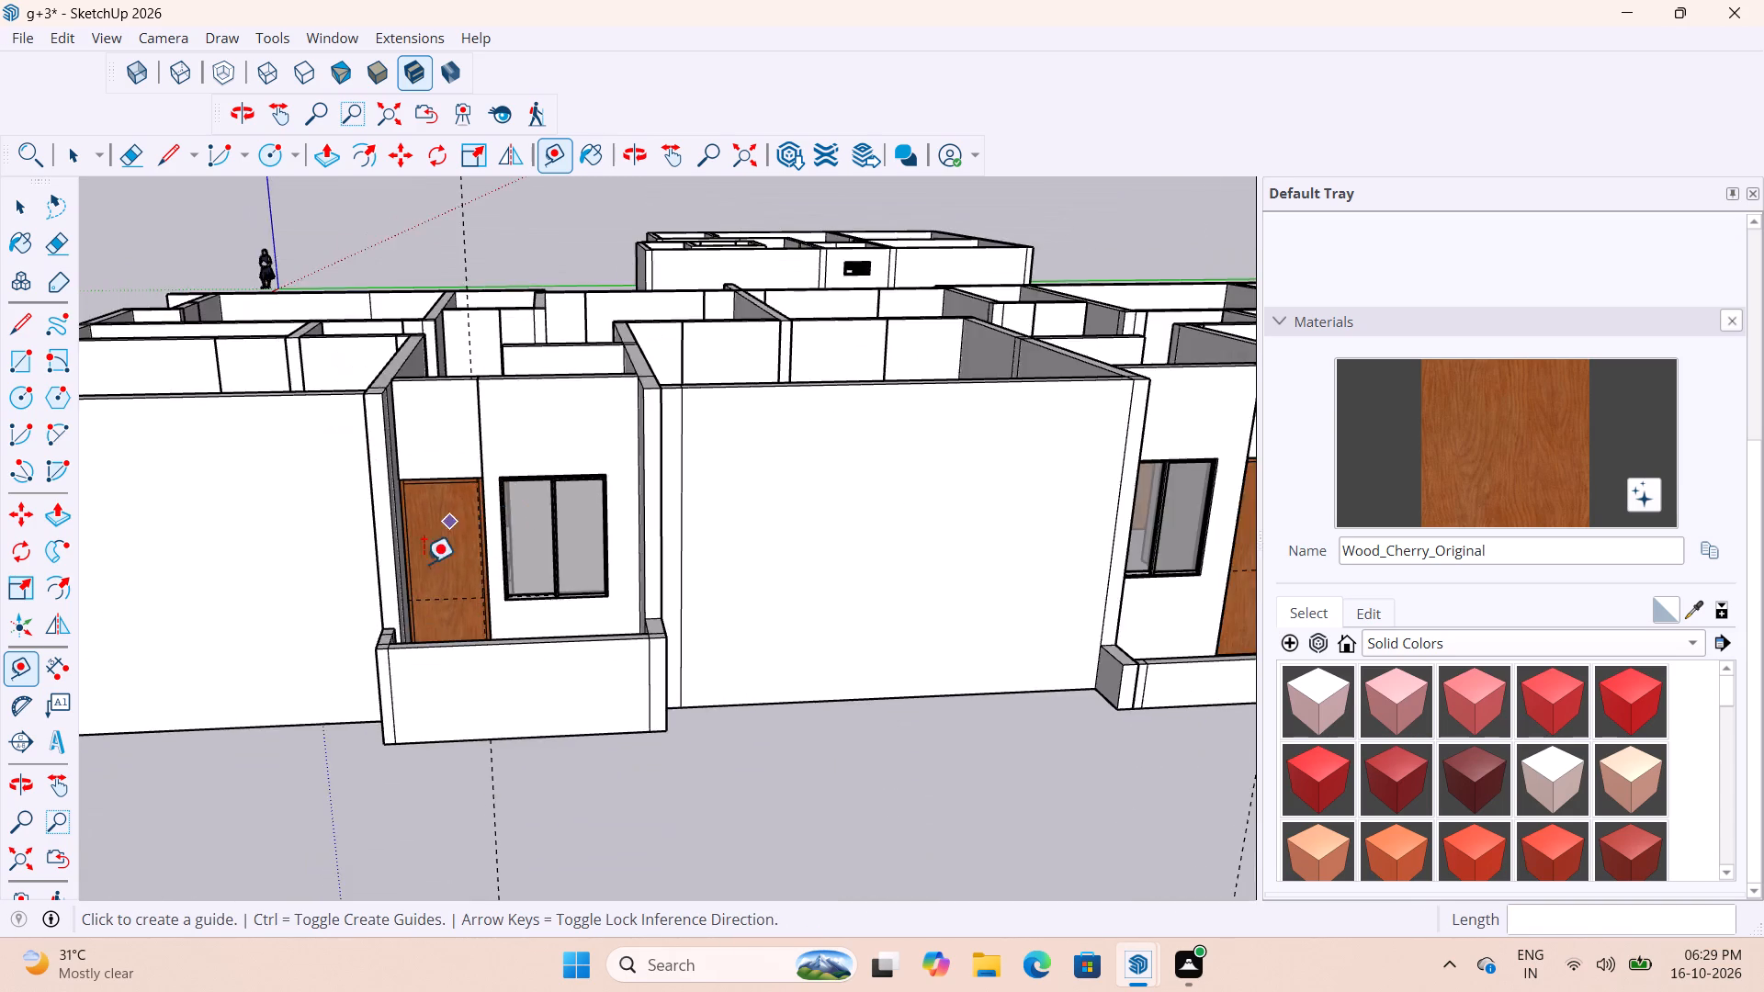
scroll(424, 564, "down", 3)
scroll(960, 615, "up", 13)
key("m")
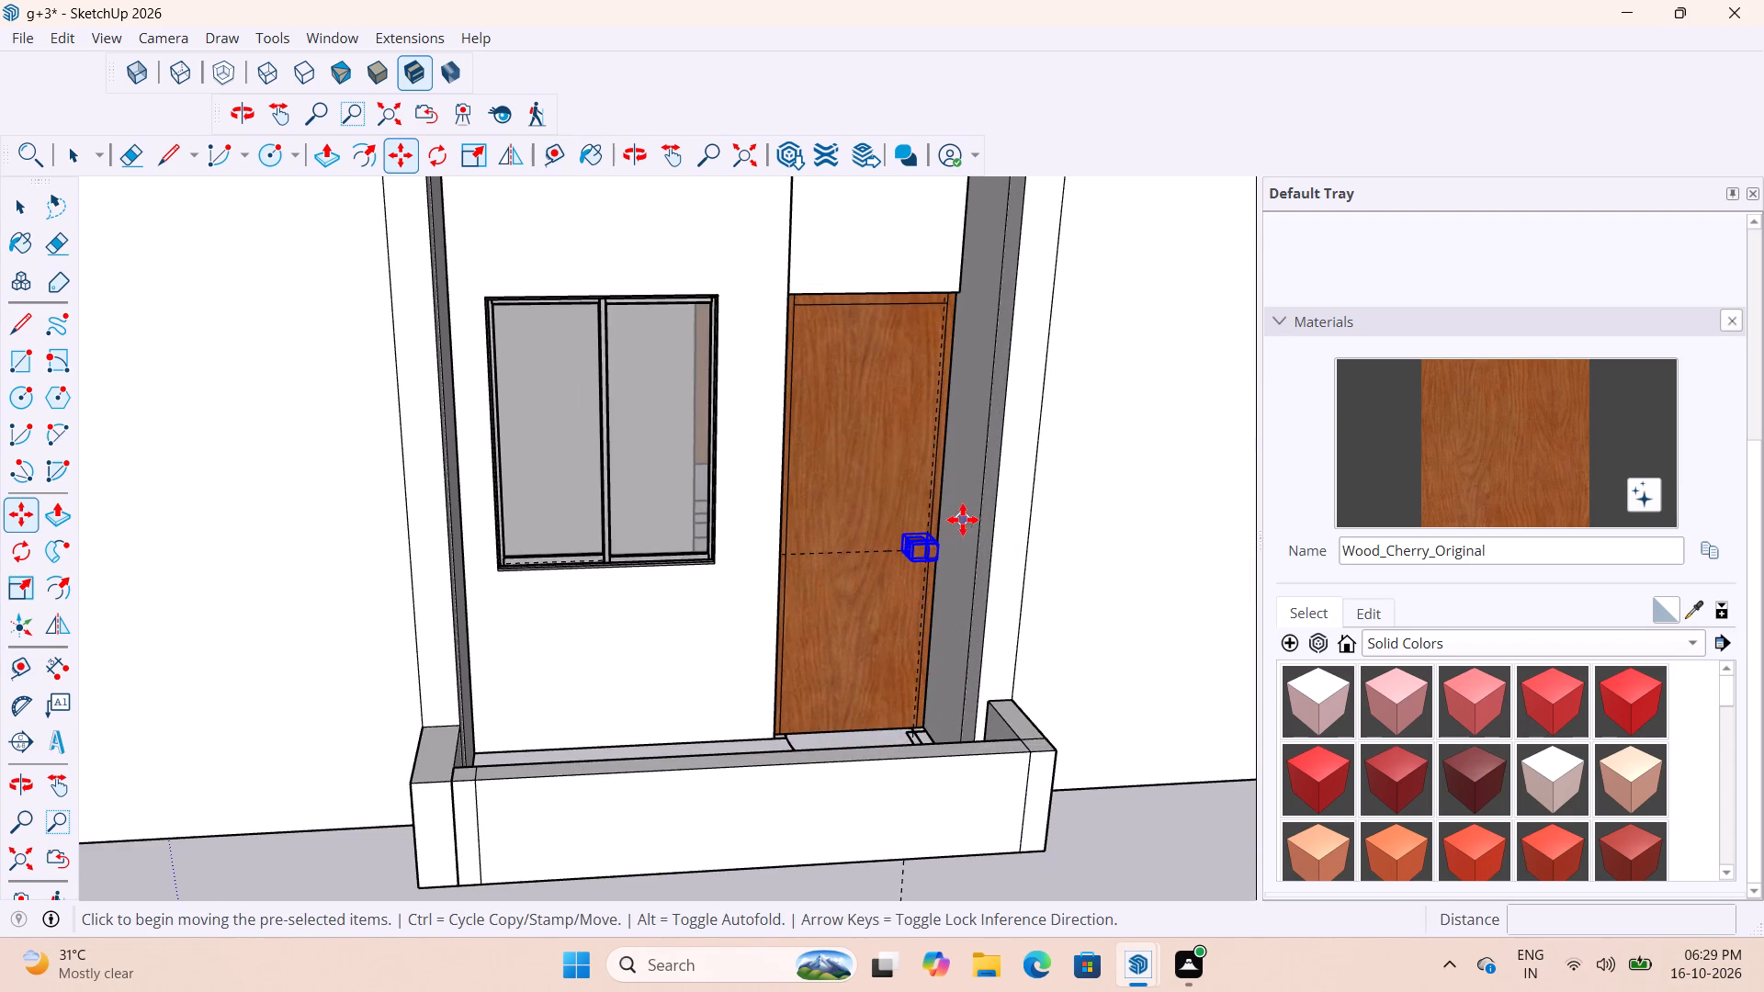
scroll(956, 542, "up", 6)
middle_click_drag(978, 593, 862, 420)
scroll(933, 528, "up", 2)
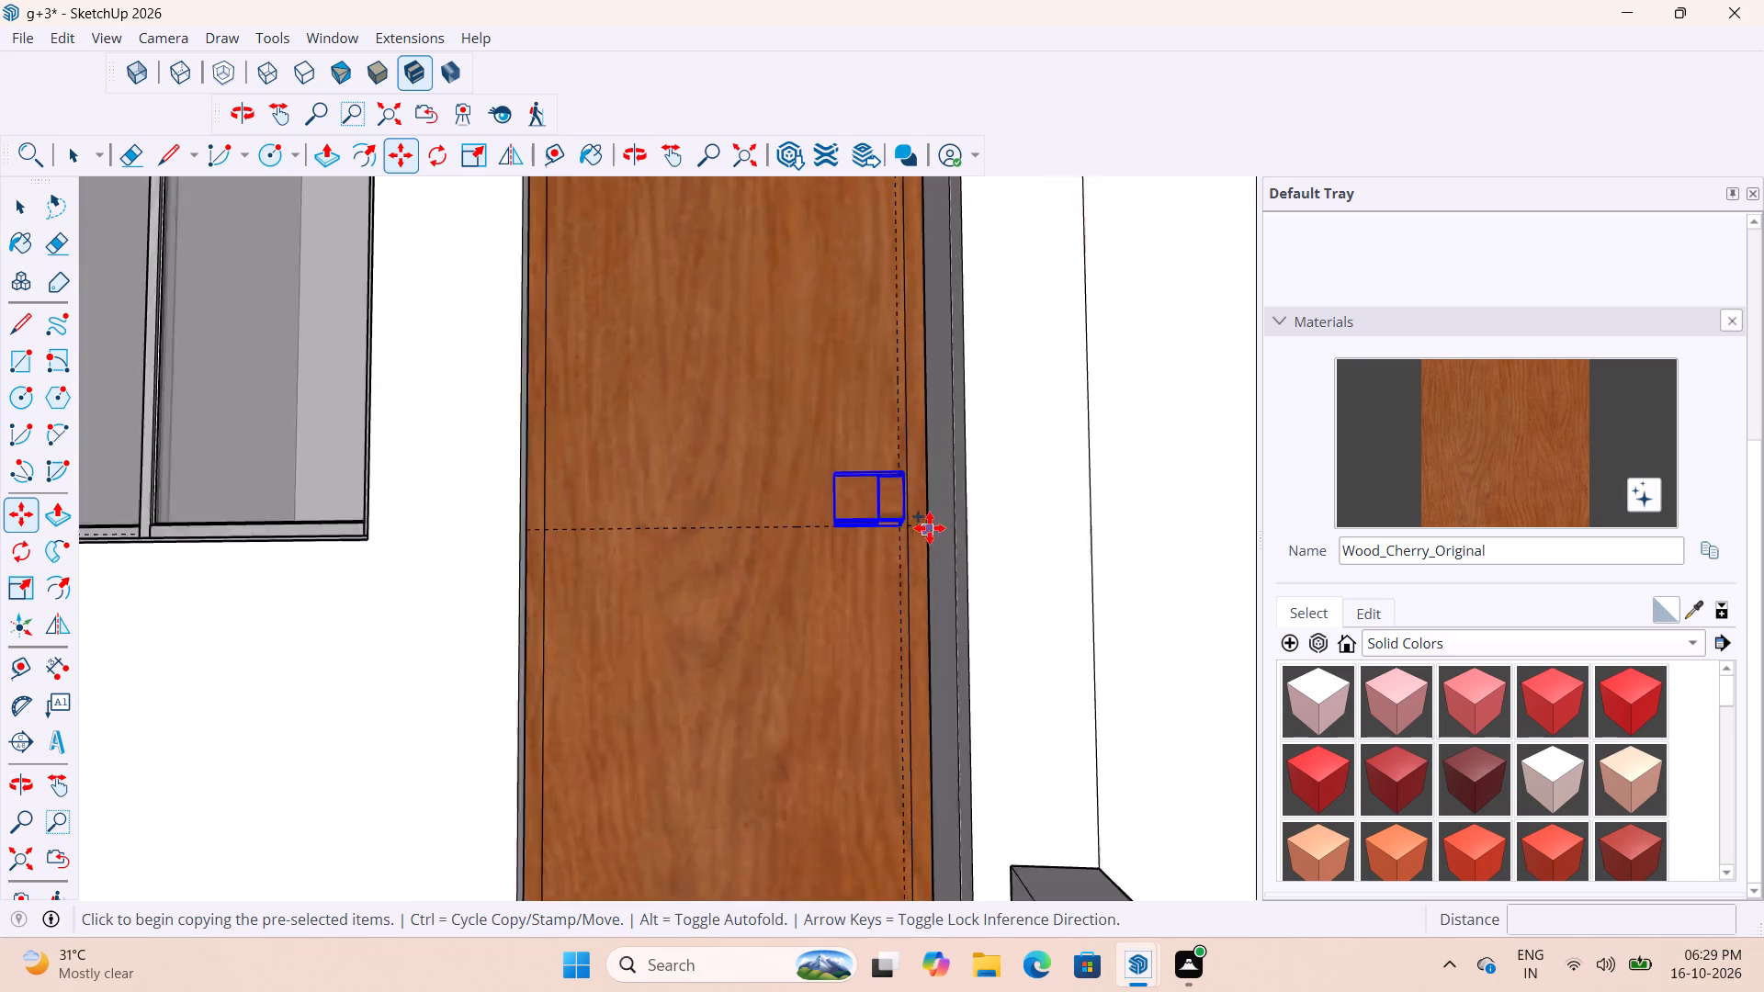
scroll(930, 528, "up", 12)
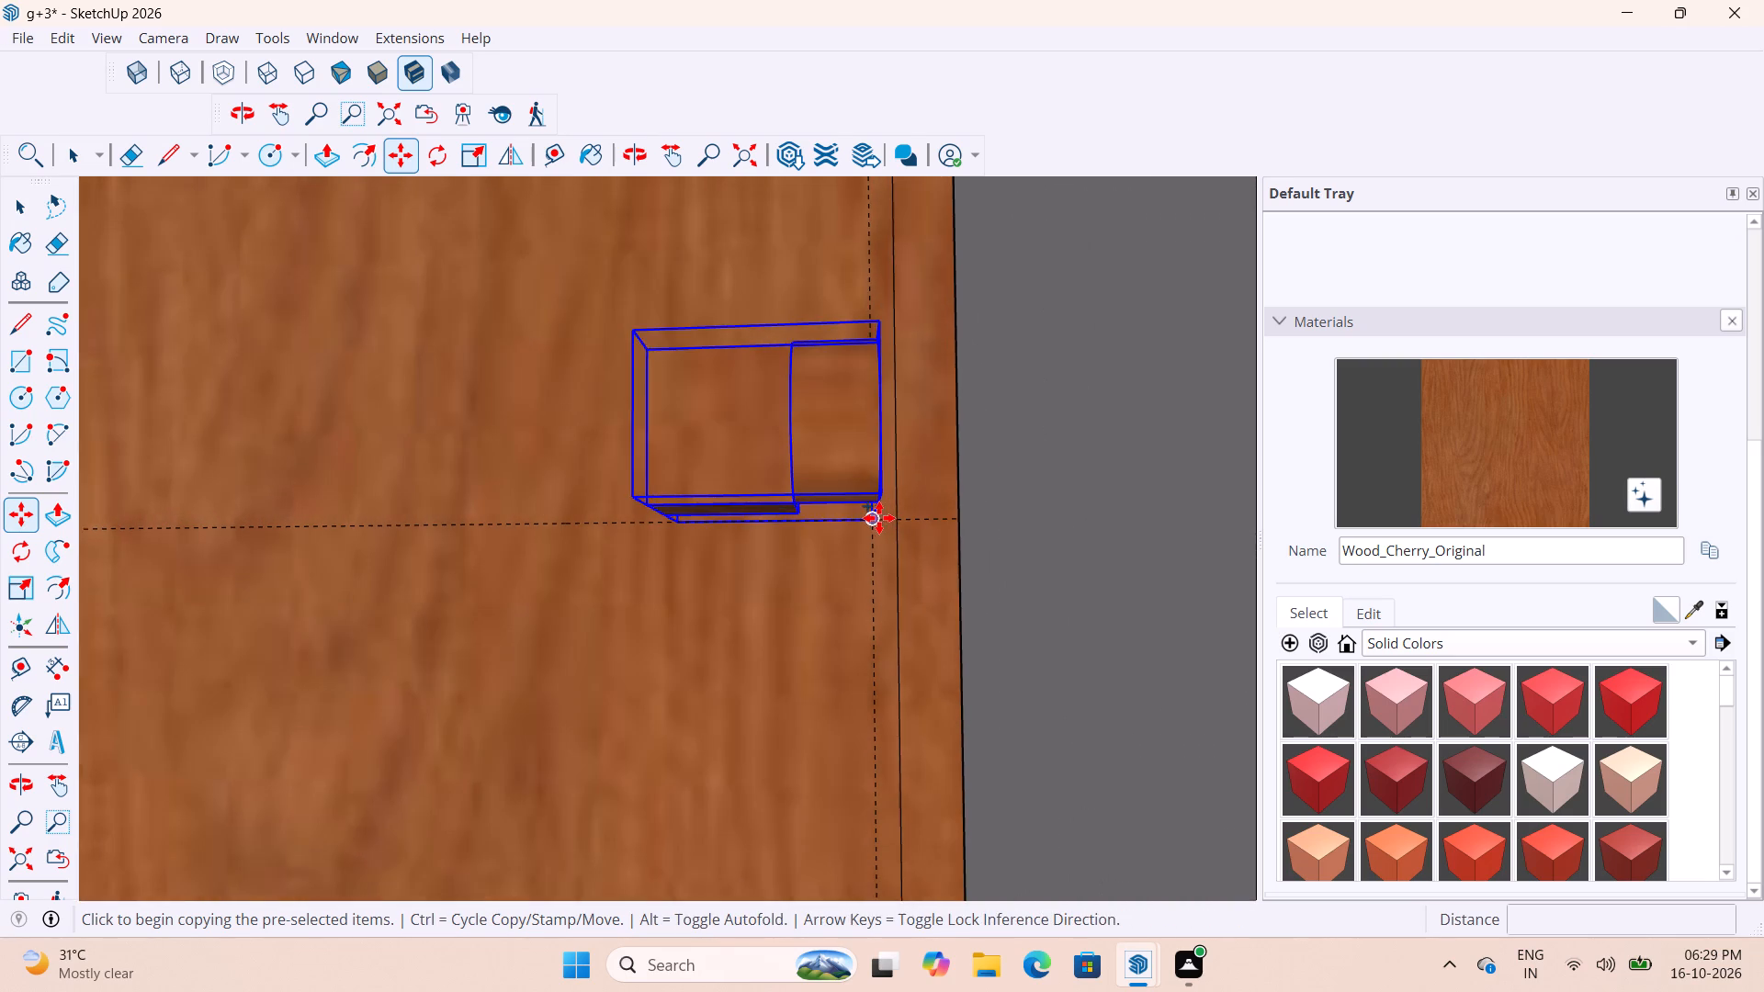
scroll(879, 518, "up", 4)
left_click(864, 520)
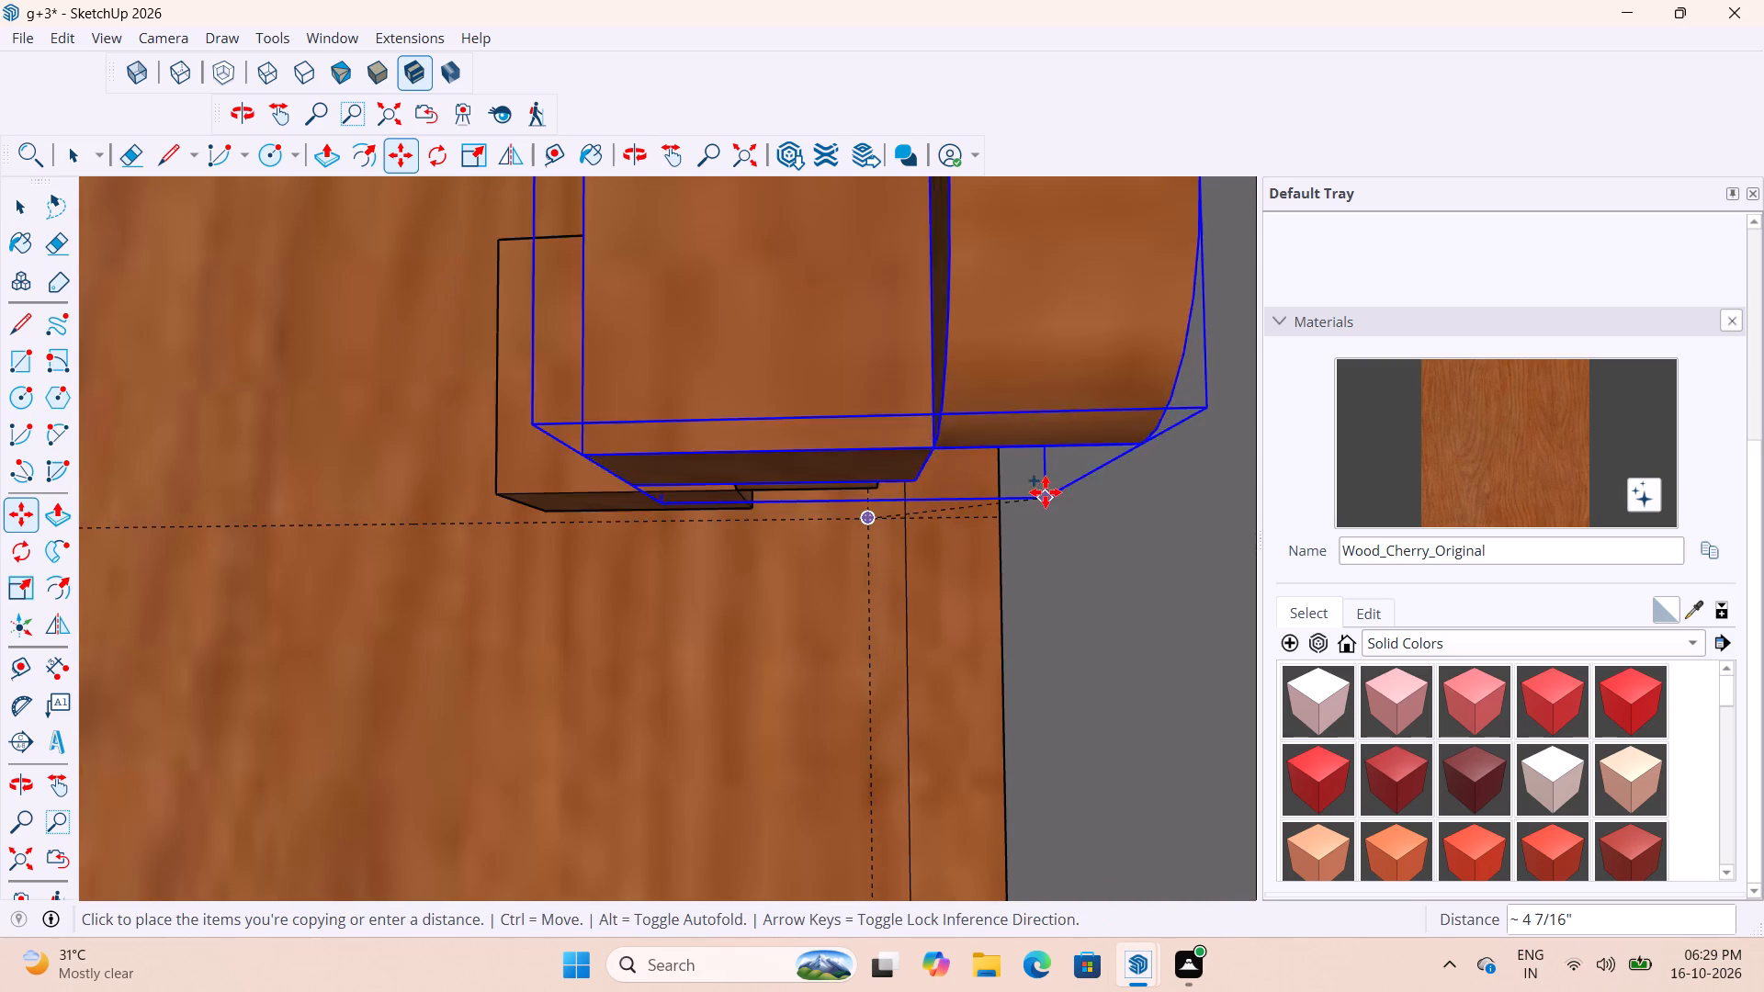
scroll(1051, 510, "down", 16)
scroll(1125, 509, "down", 19)
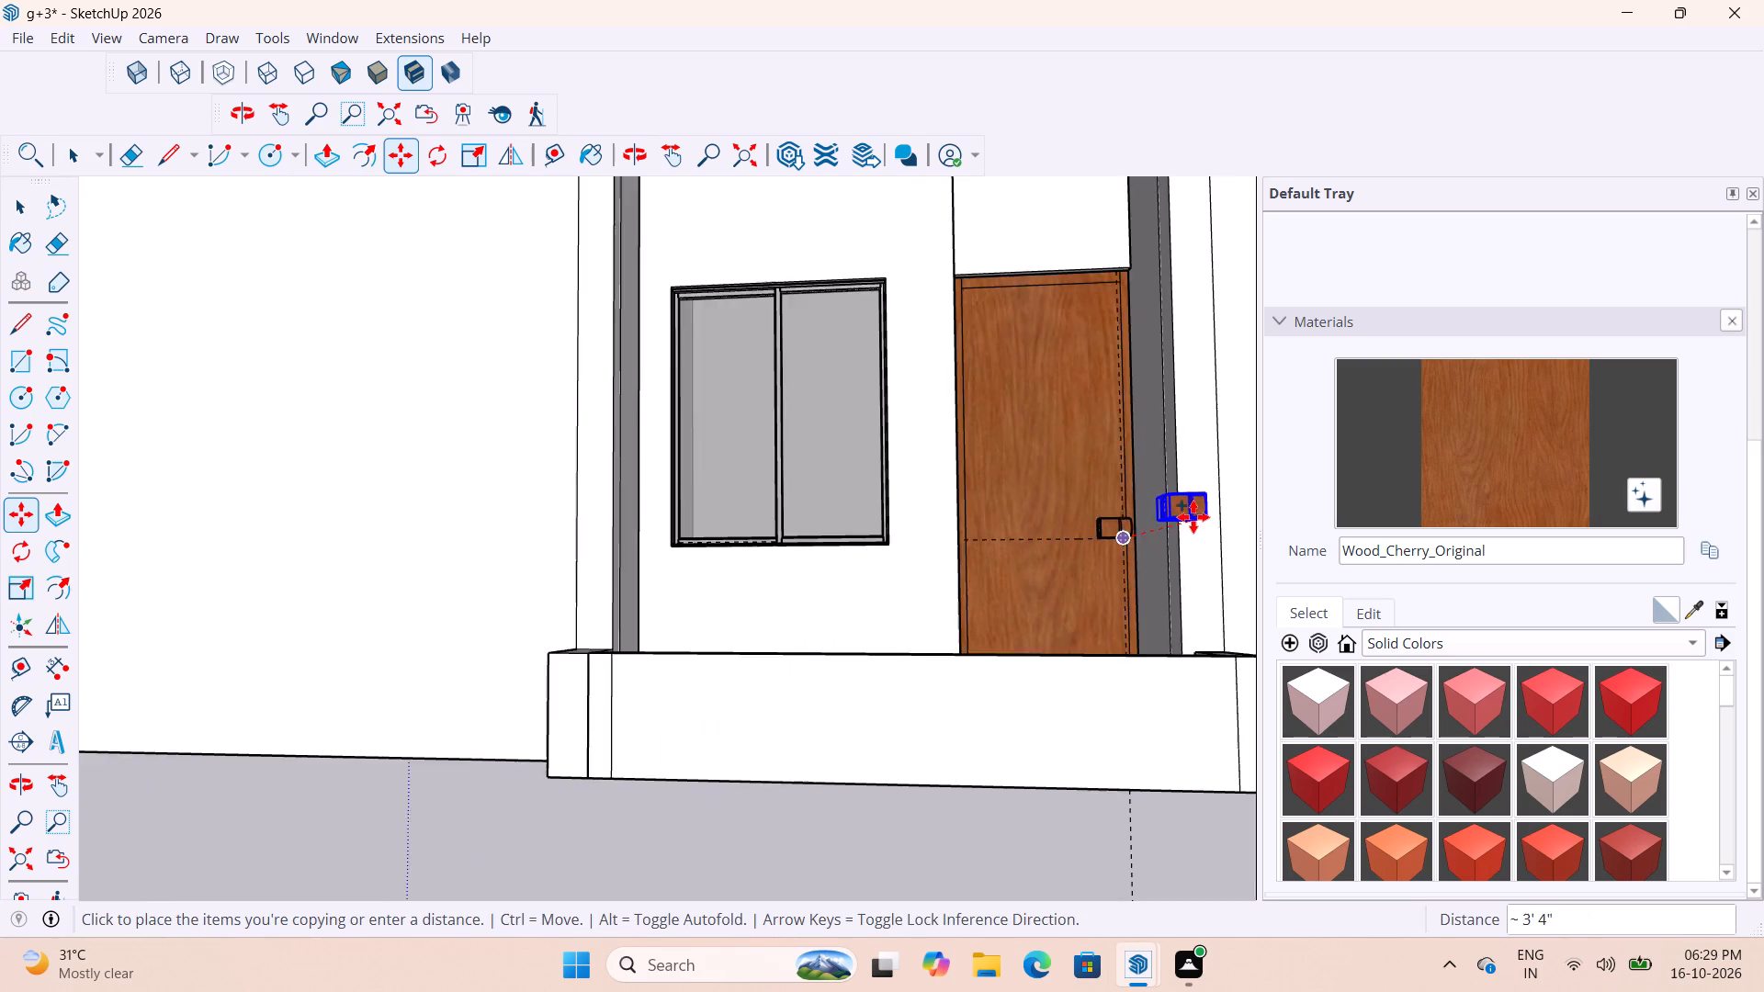
scroll(1193, 517, "down", 12)
middle_click_drag(1230, 528, 1270, 659)
scroll(544, 659, "up", 6)
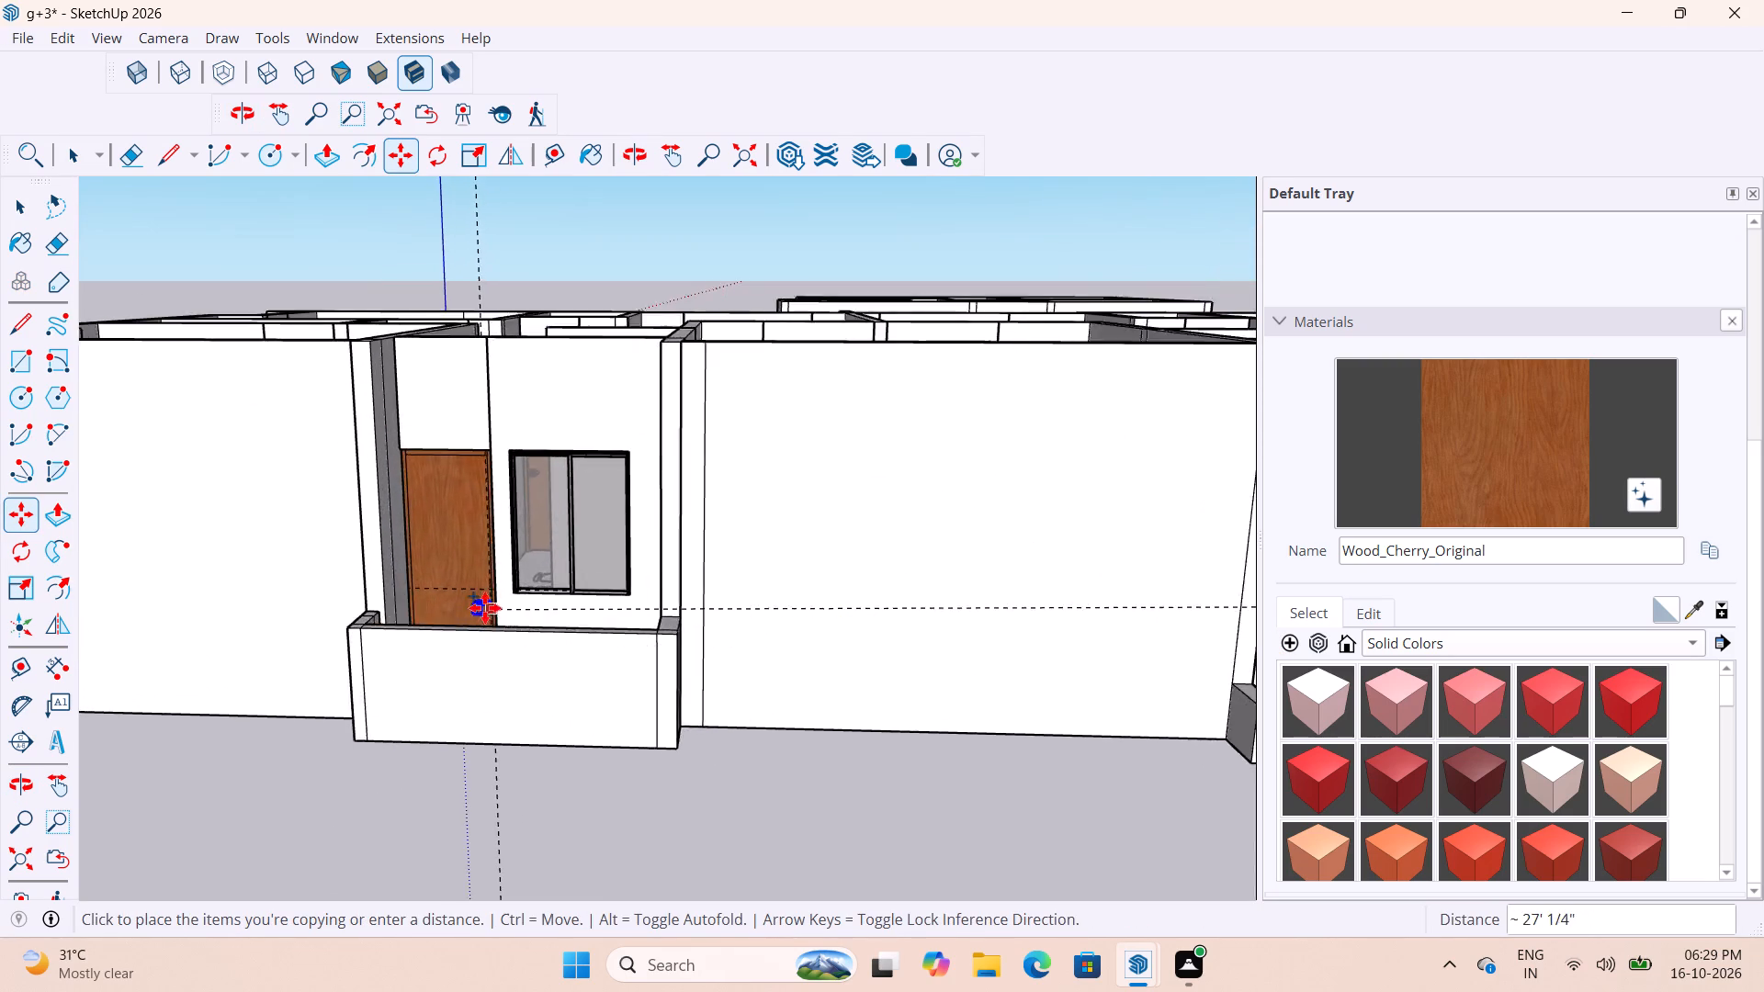
scroll(485, 608, "up", 14)
middle_click_drag(505, 597, 540, 729)
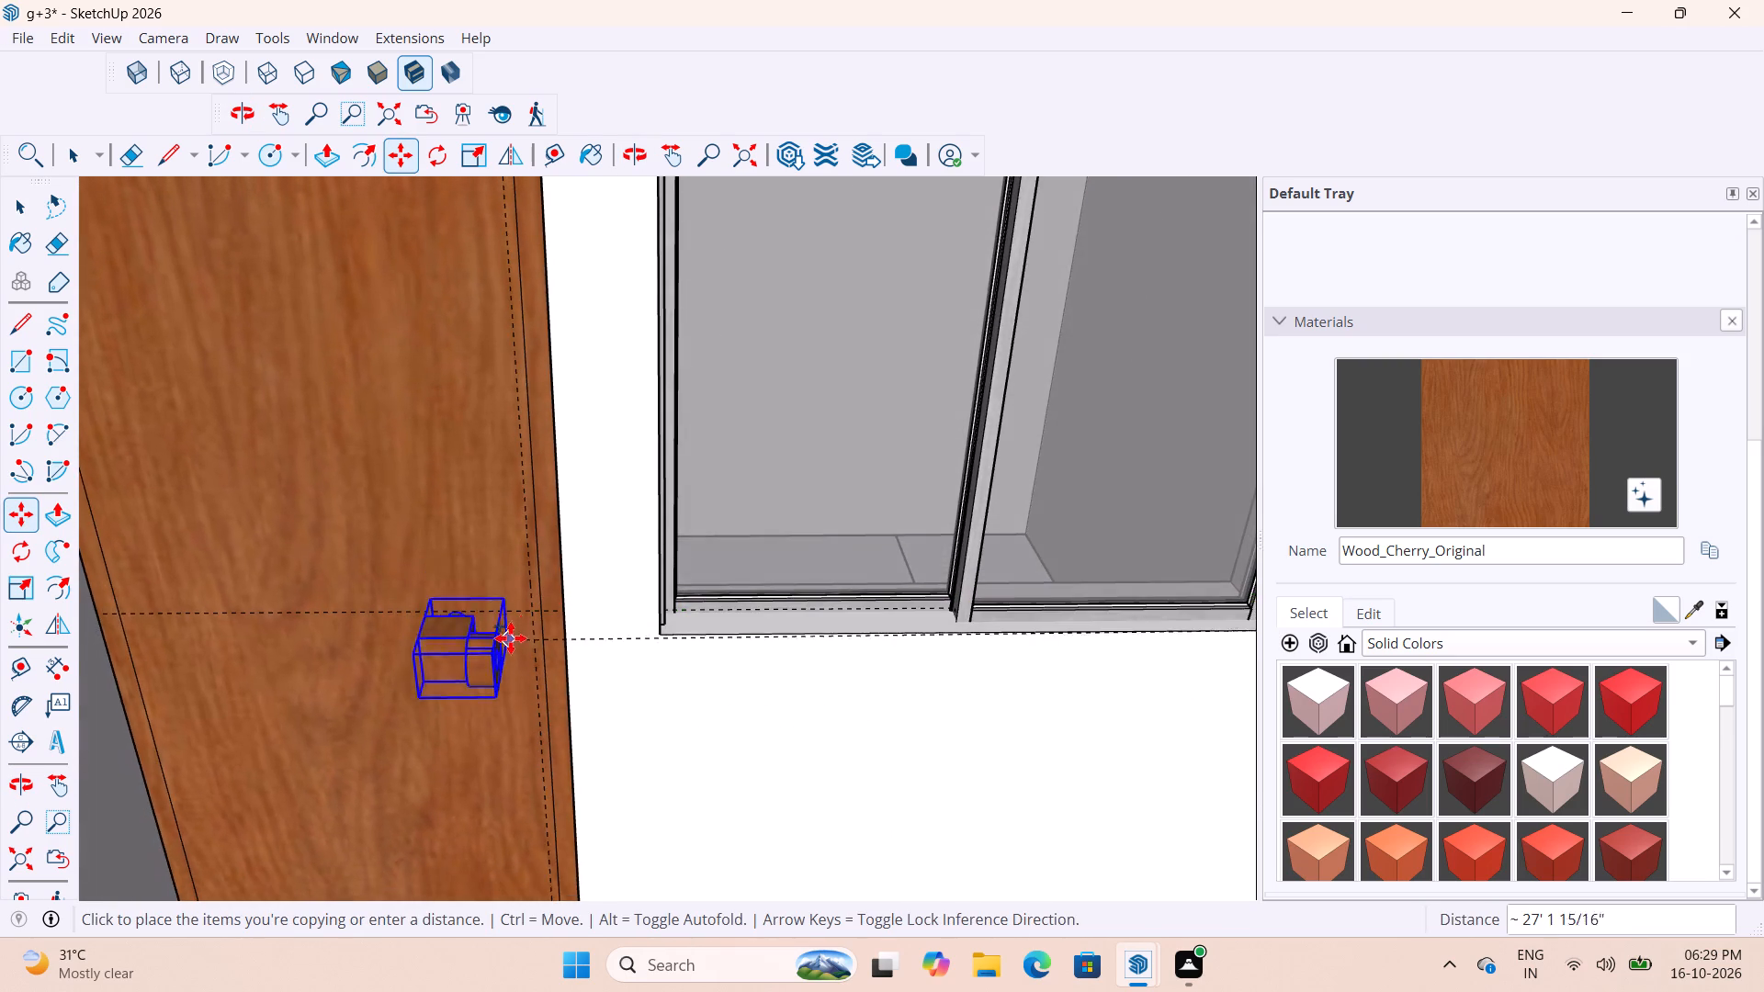
scroll(519, 632, "up", 12)
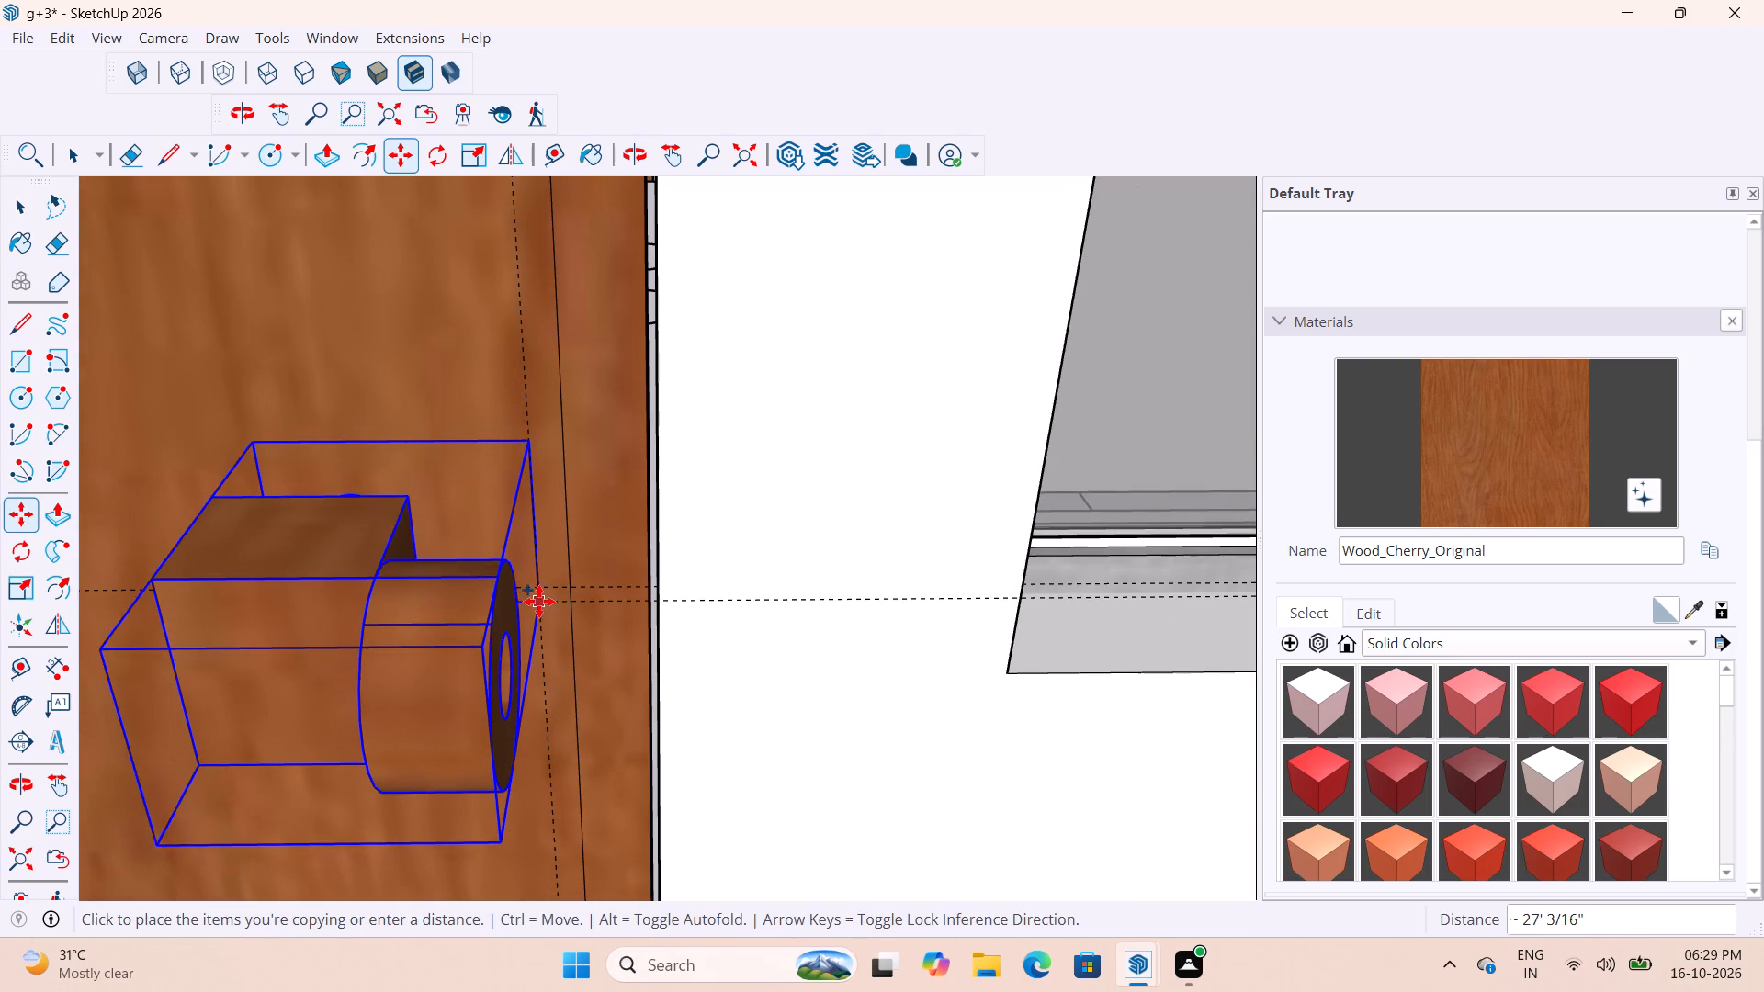
left_click(541, 596)
Deselect the copied handle and delete all guides in the model.
scroll(631, 649, "down", 11)
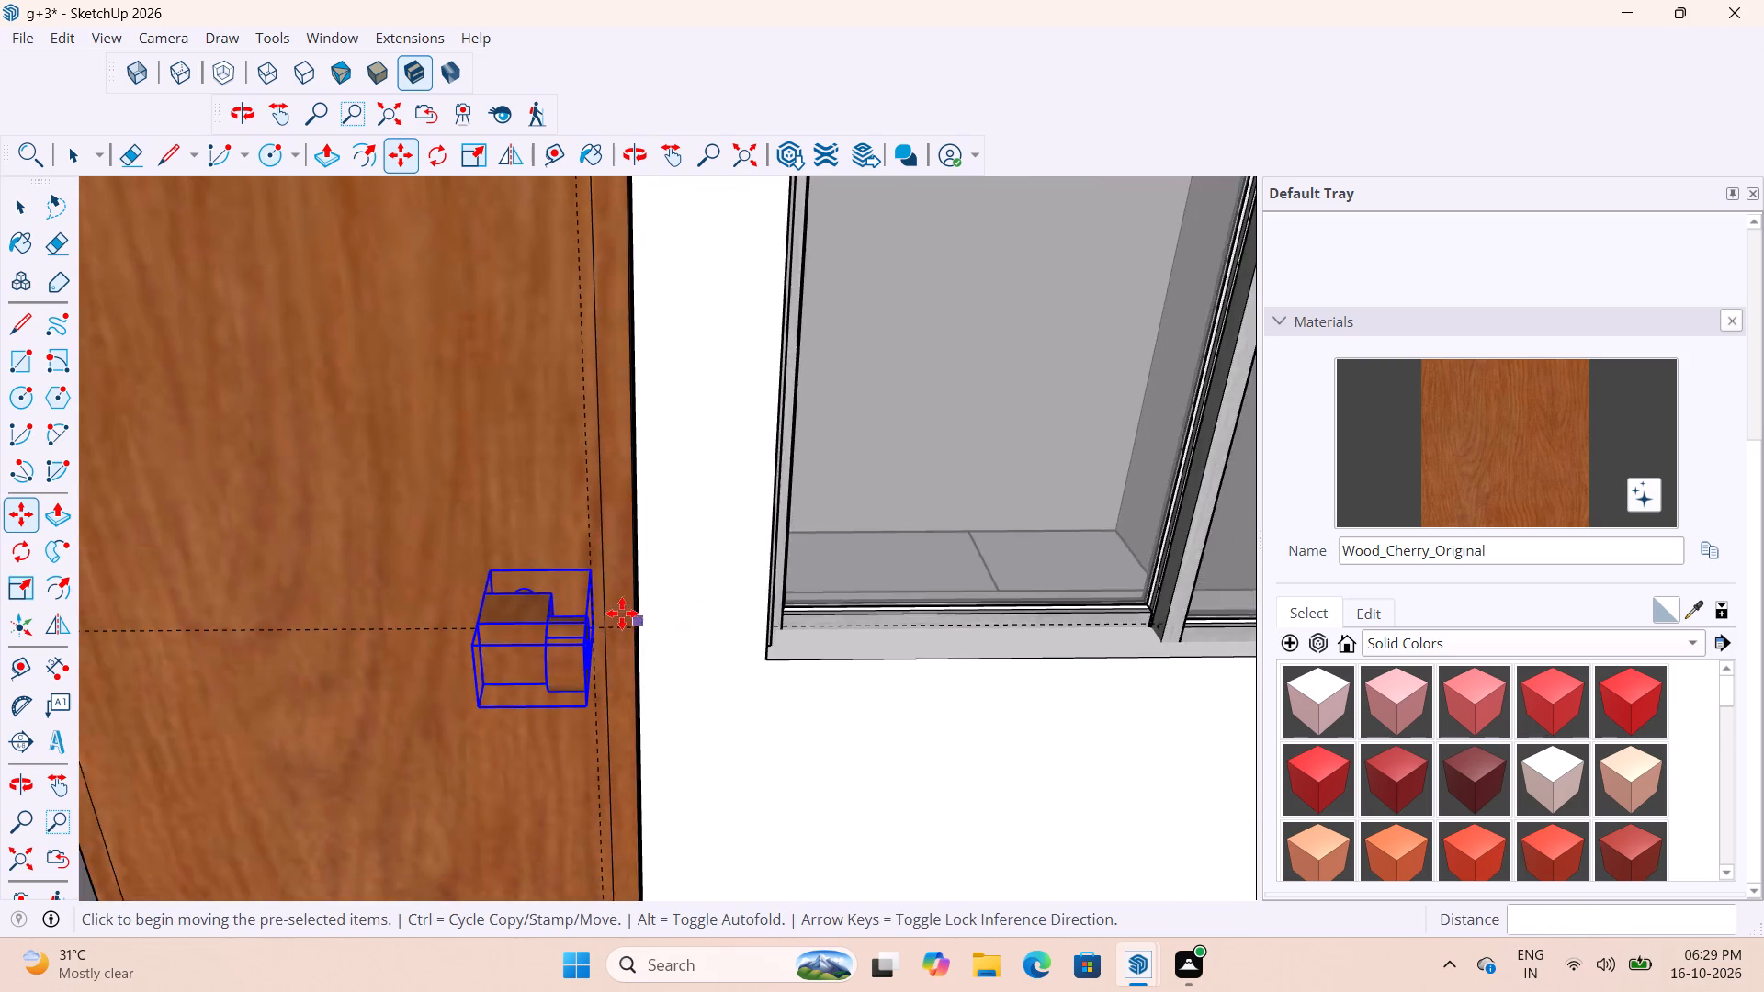
scroll(622, 614, "down", 20)
scroll(622, 614, "down", 2)
middle_click_drag(842, 713, 793, 760)
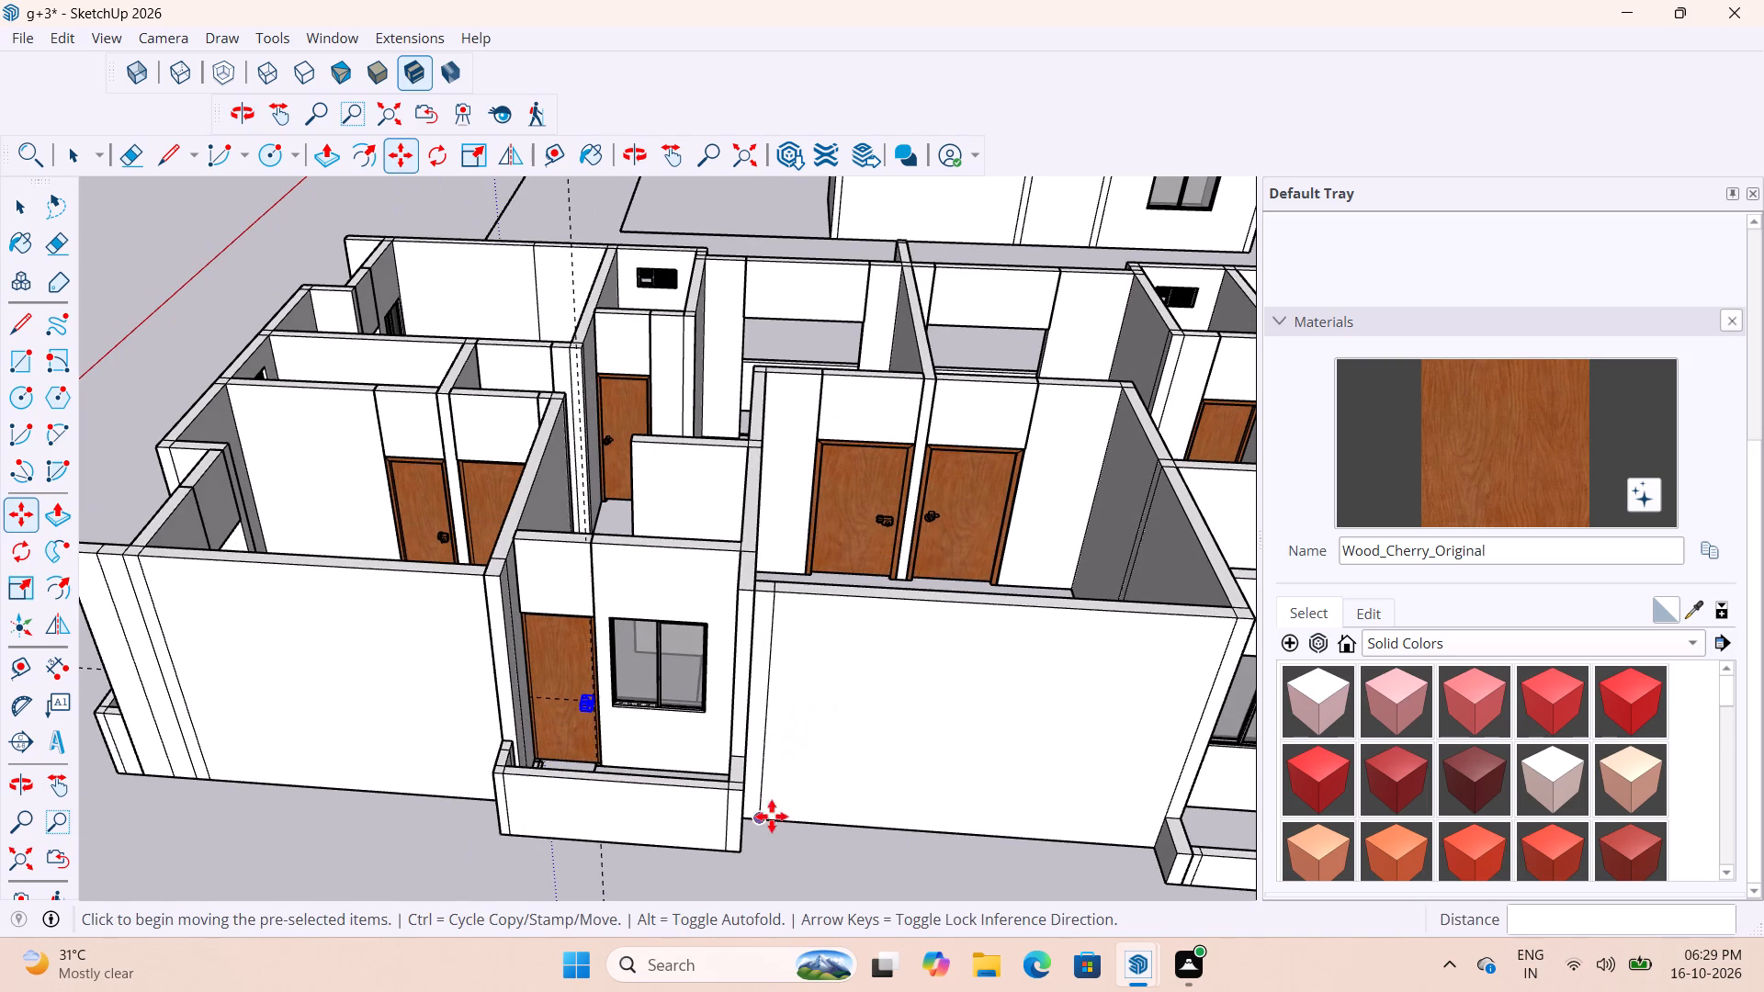
key("space")
left_click_drag(846, 848, 858, 856)
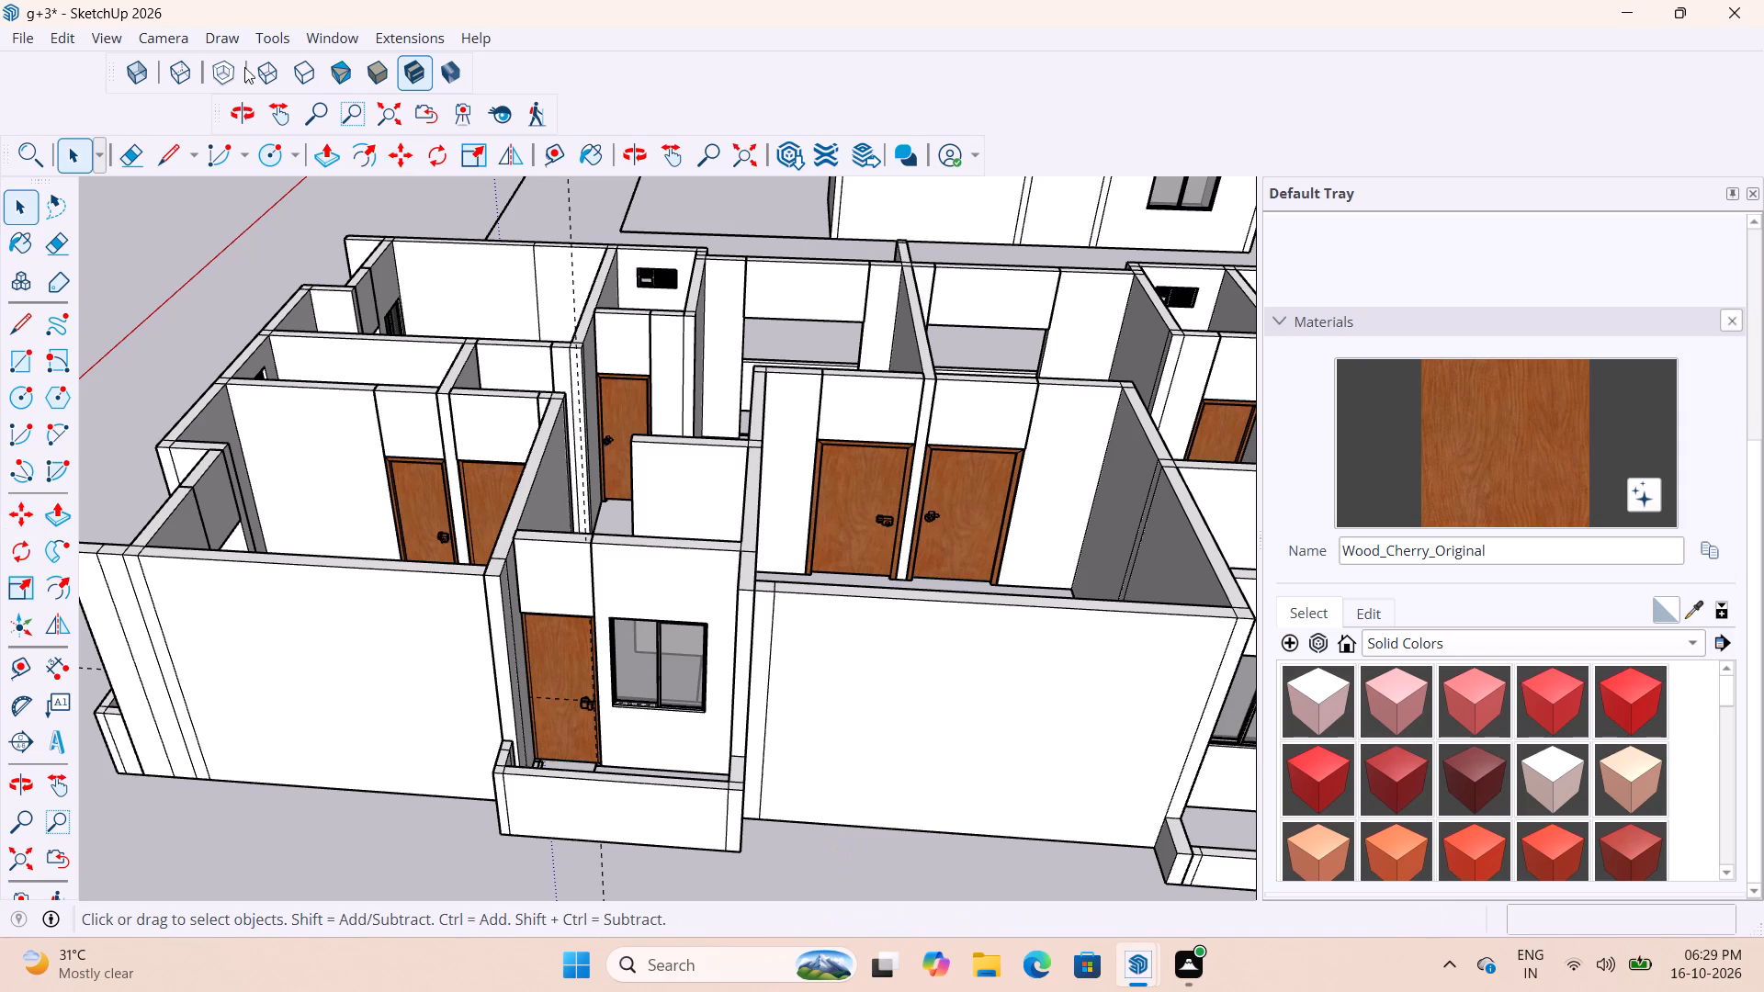
left_click(64, 45)
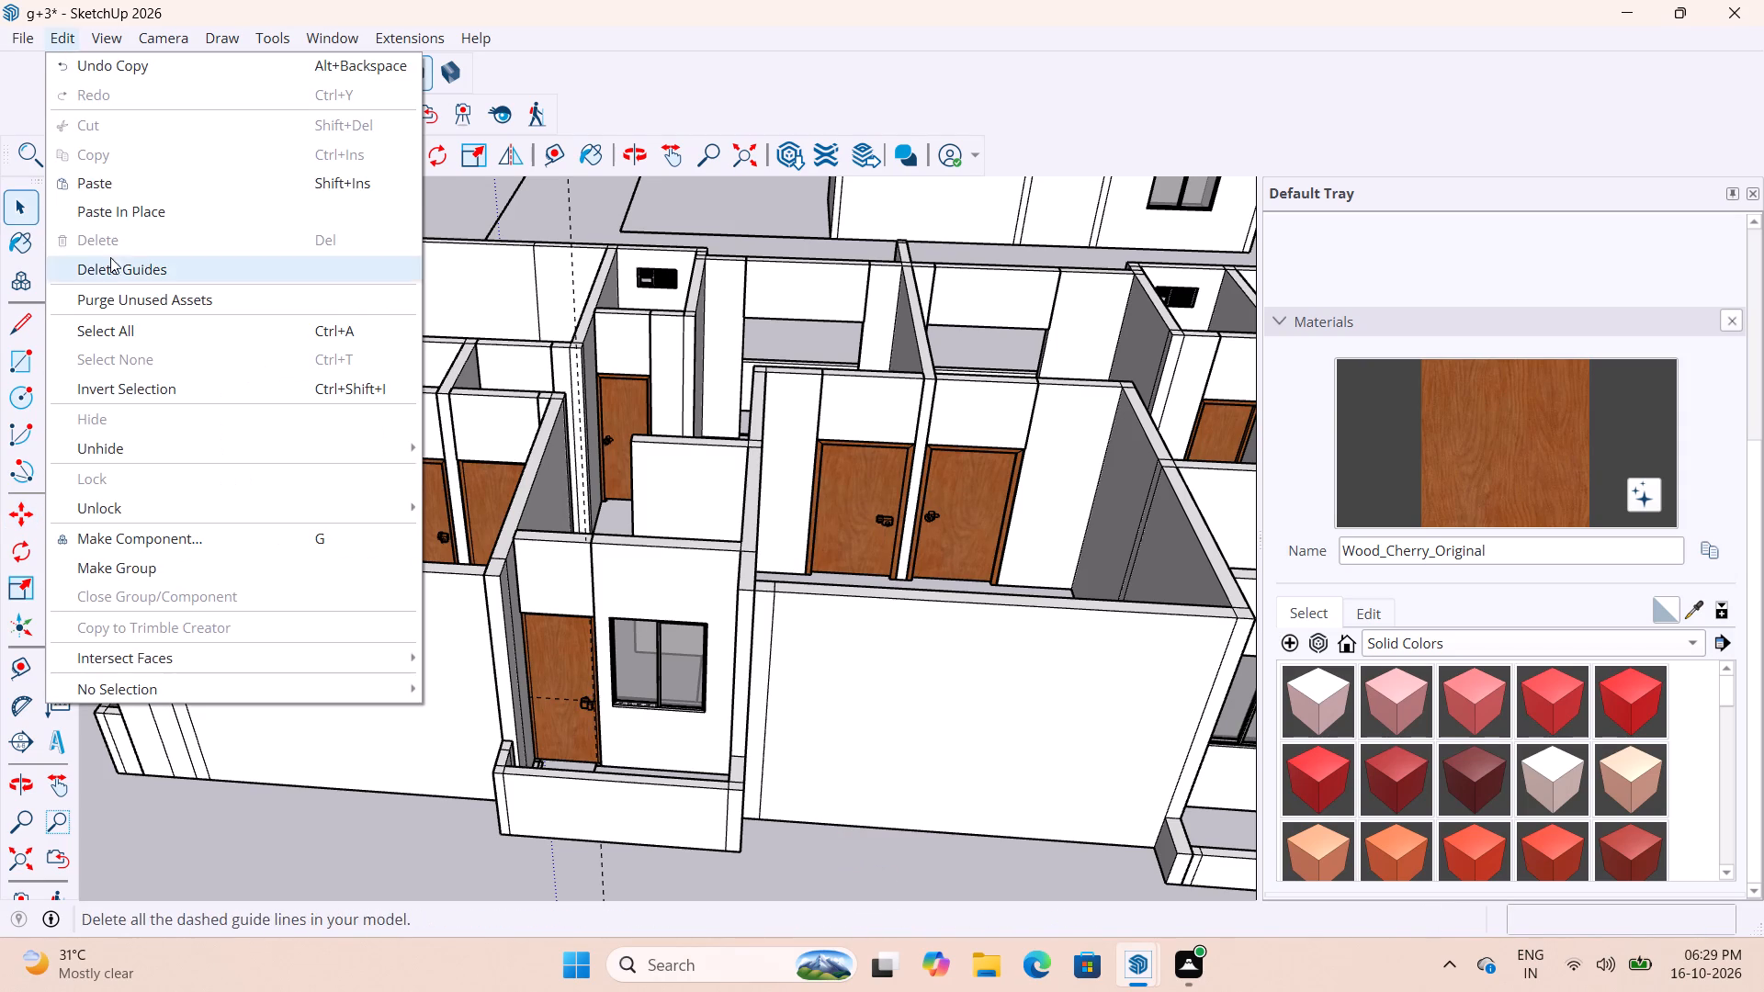
left_click(110, 269)
Examine the building from outside, checking the handle on the balcony door beside the window at the short end.
scroll(562, 481, "down", 6)
middle_click_drag(1019, 561, 577, 551)
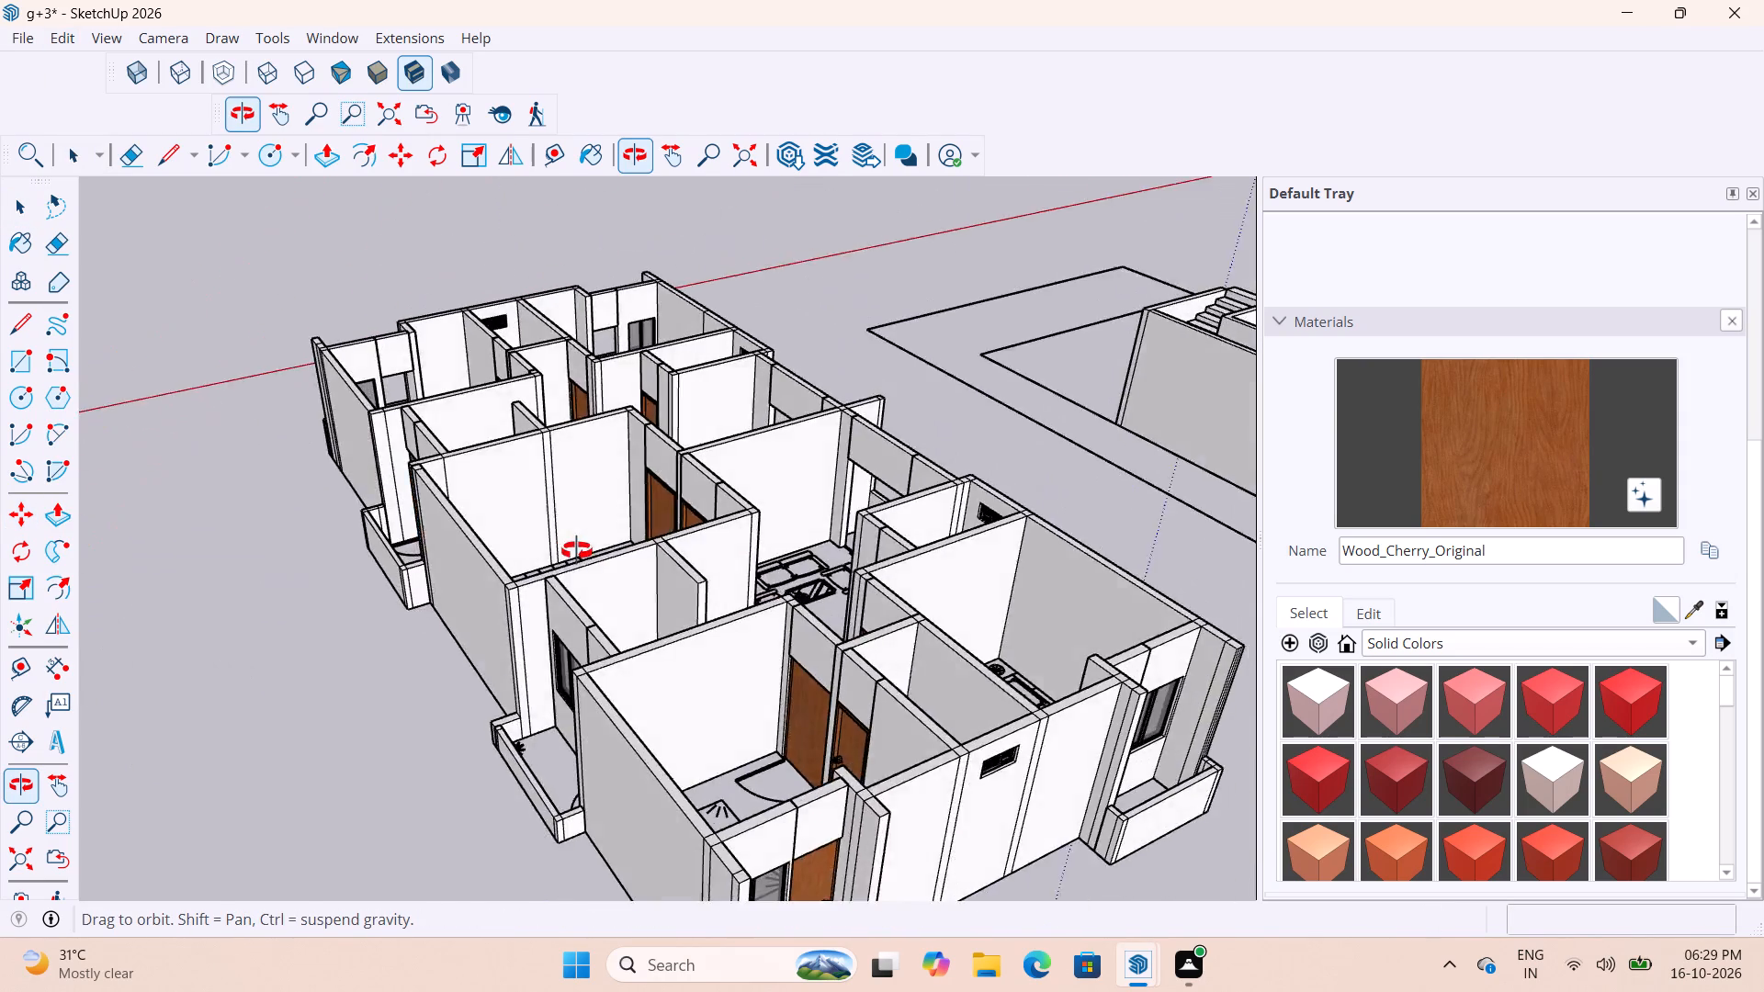
middle_click_drag(577, 551, 1260, 431)
middle_click_drag(602, 527, 999, 457)
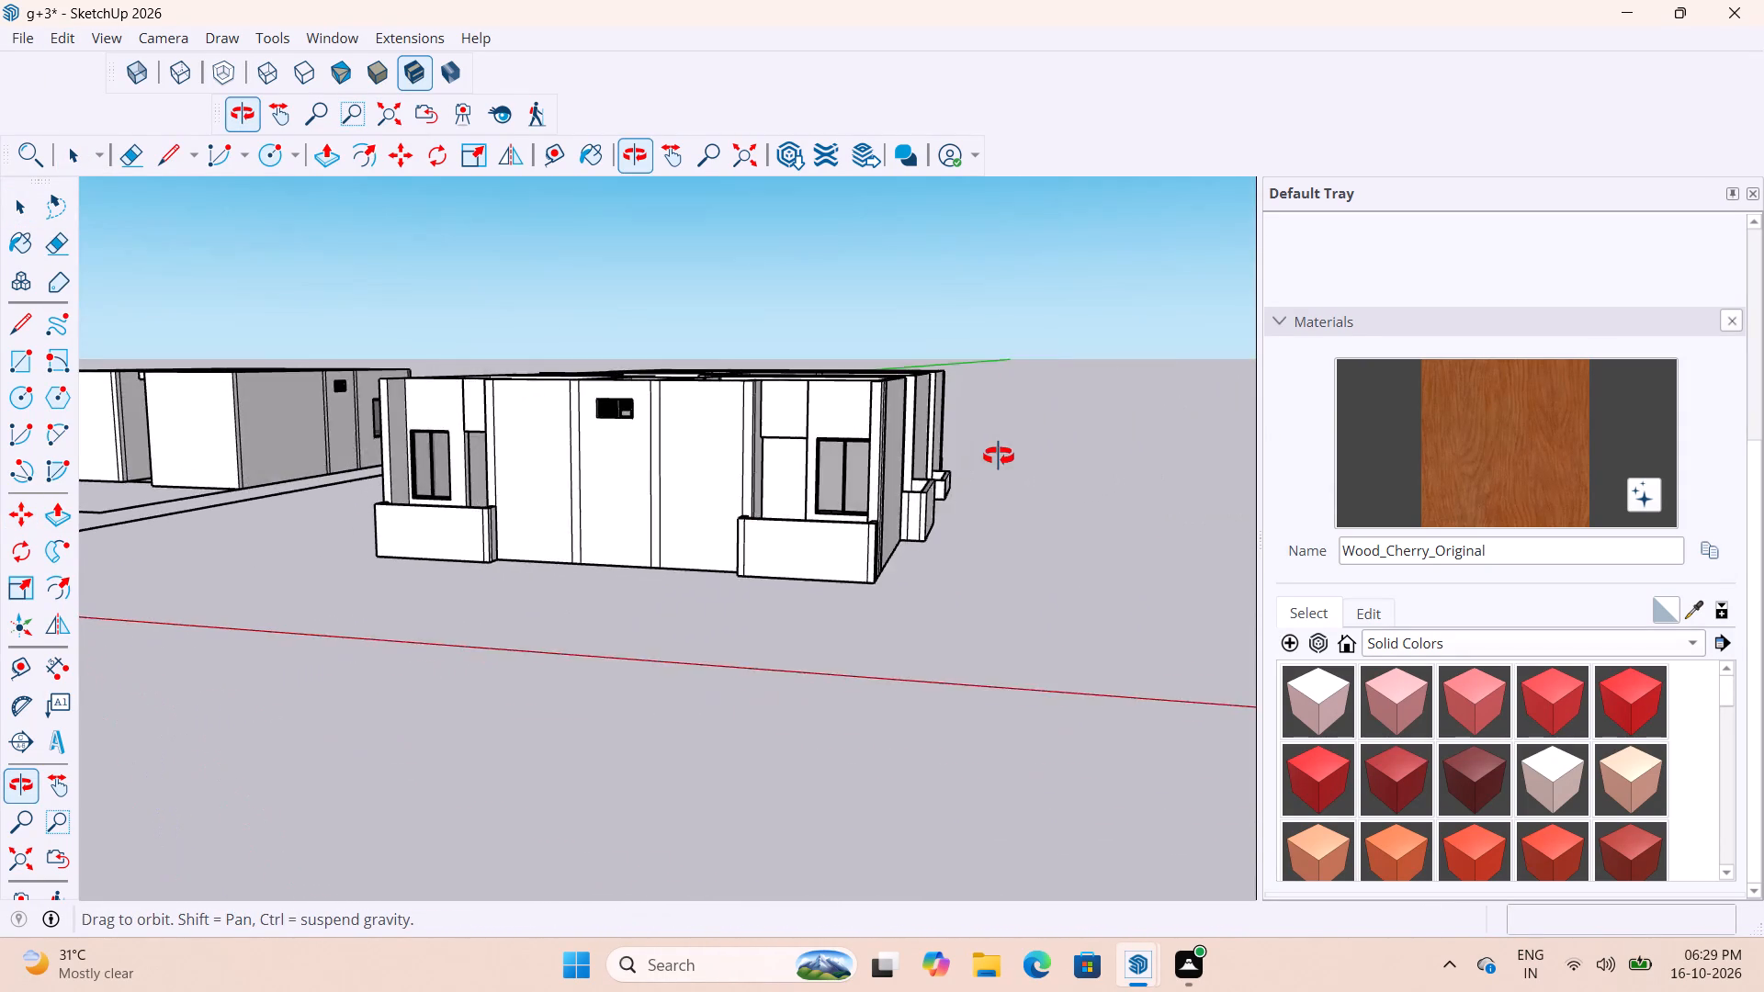
middle_click_drag(999, 457, 439, 694)
scroll(414, 711, "down", 10)
middle_click_drag(616, 693, 295, 709)
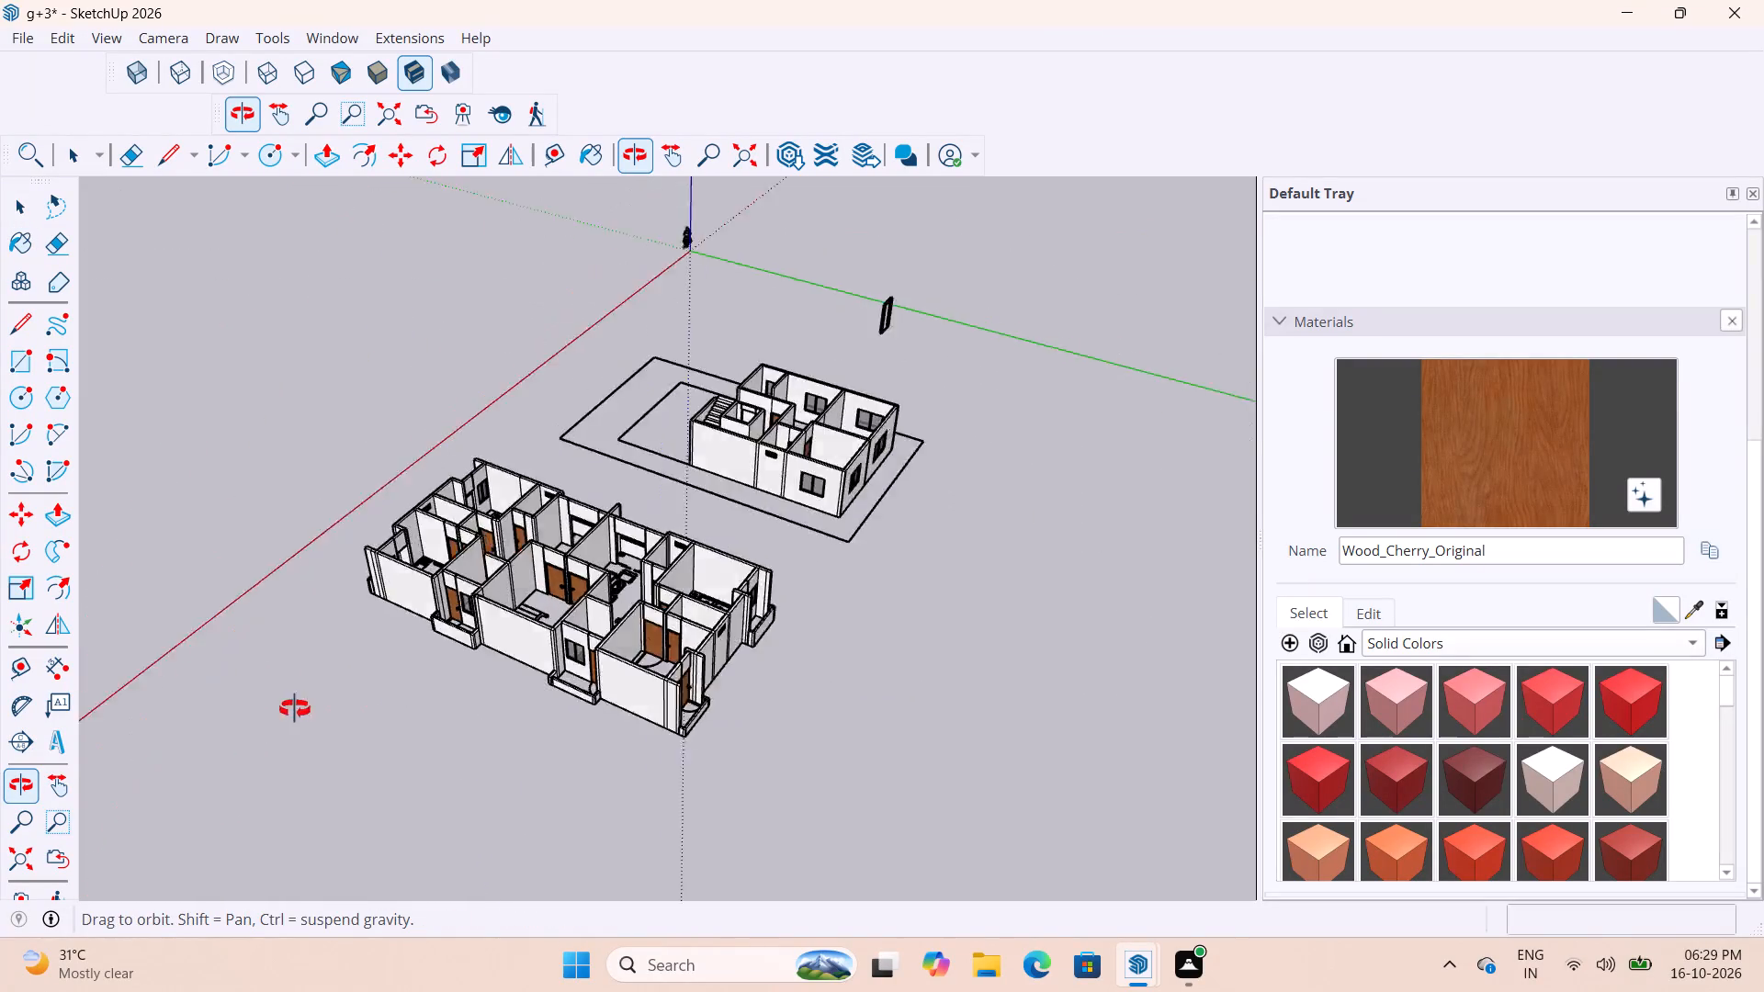
middle_click_drag(295, 709, 153, 712)
scroll(594, 655, "up", 8)
middle_click_drag(774, 672, 419, 609)
scroll(517, 547, "up", 5)
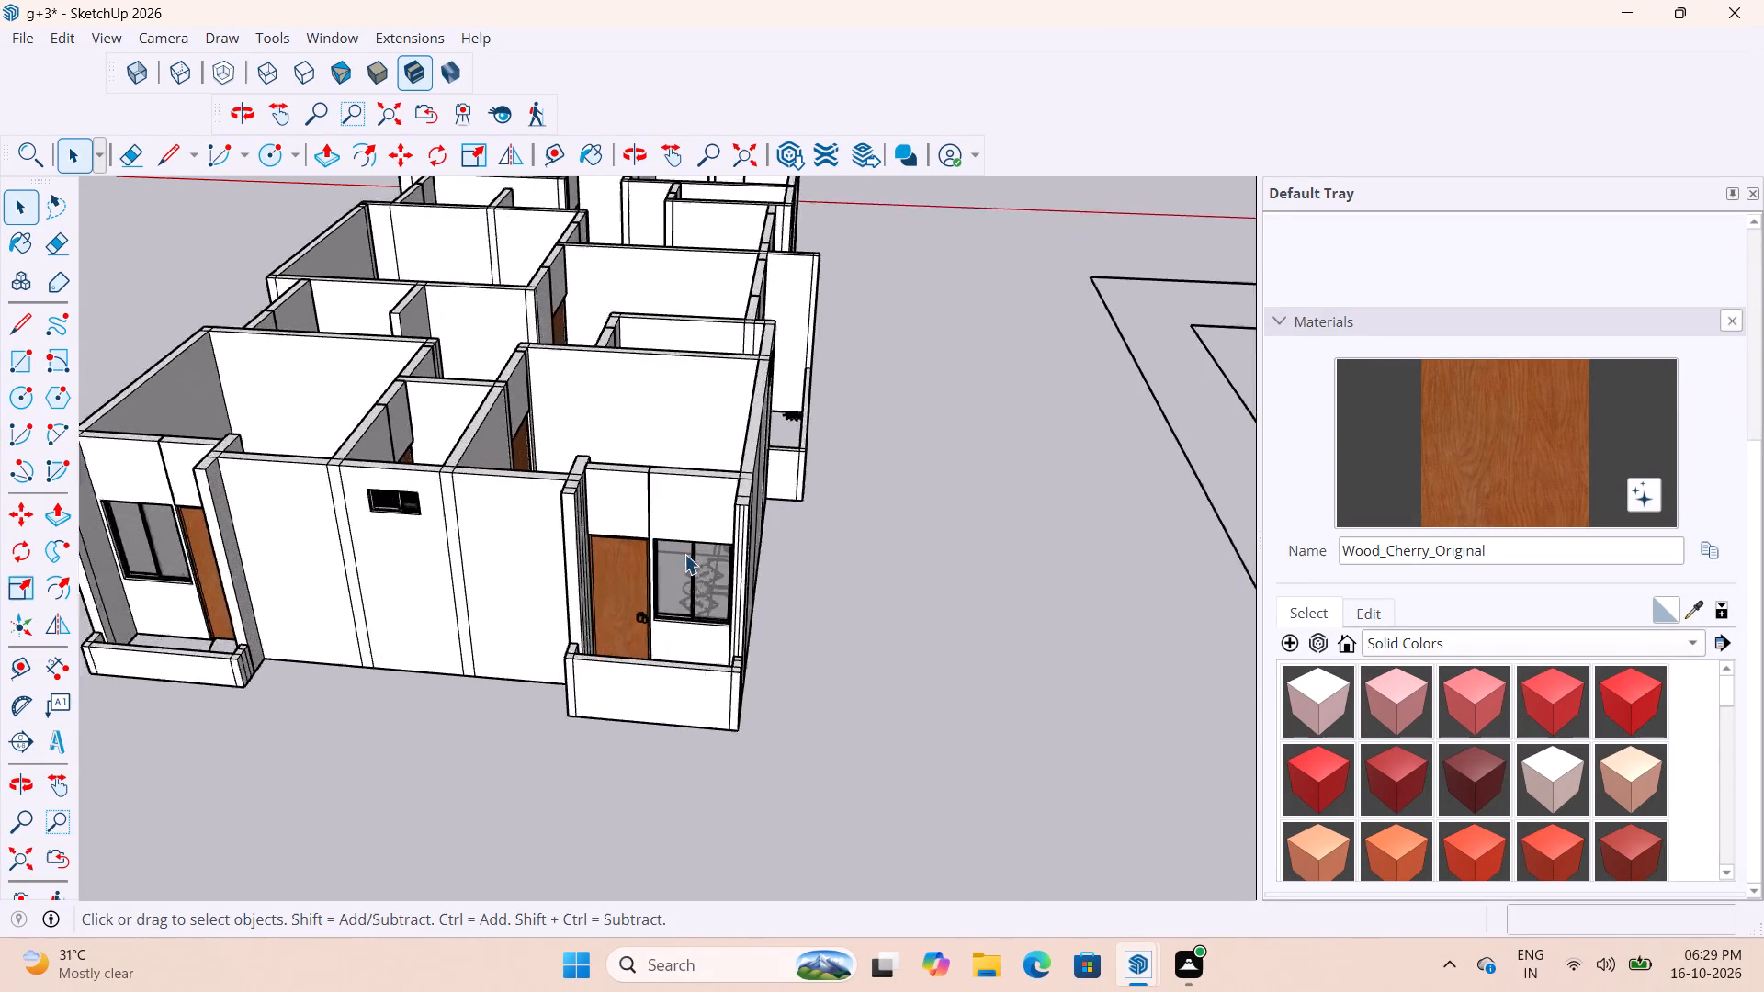
scroll(684, 554, "up", 9)
middle_click_drag(612, 569, 627, 477)
scroll(413, 411, "up", 4)
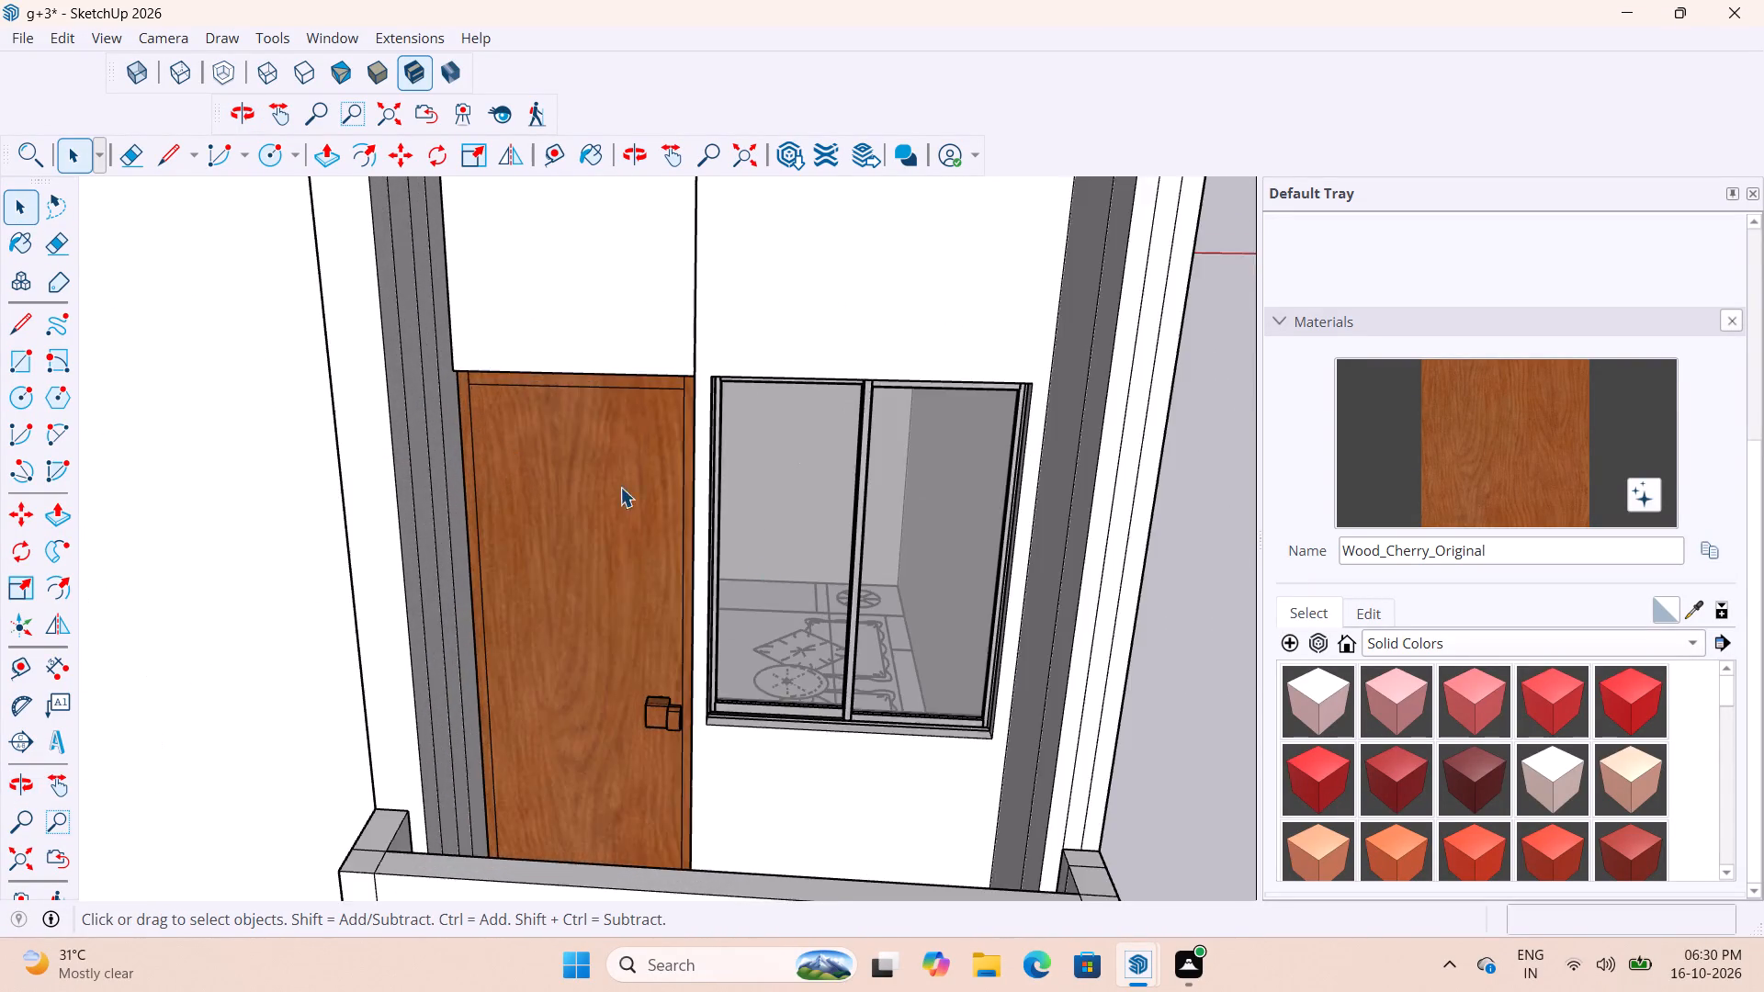
scroll(840, 687, "down", 17)
scroll(740, 578, "up", 4)
scroll(754, 524, "down", 5)
scroll(805, 570, "up", 5)
Look over the interior rooms from above to check the doors and their handles.
middle_click_drag(703, 554, 1256, 761)
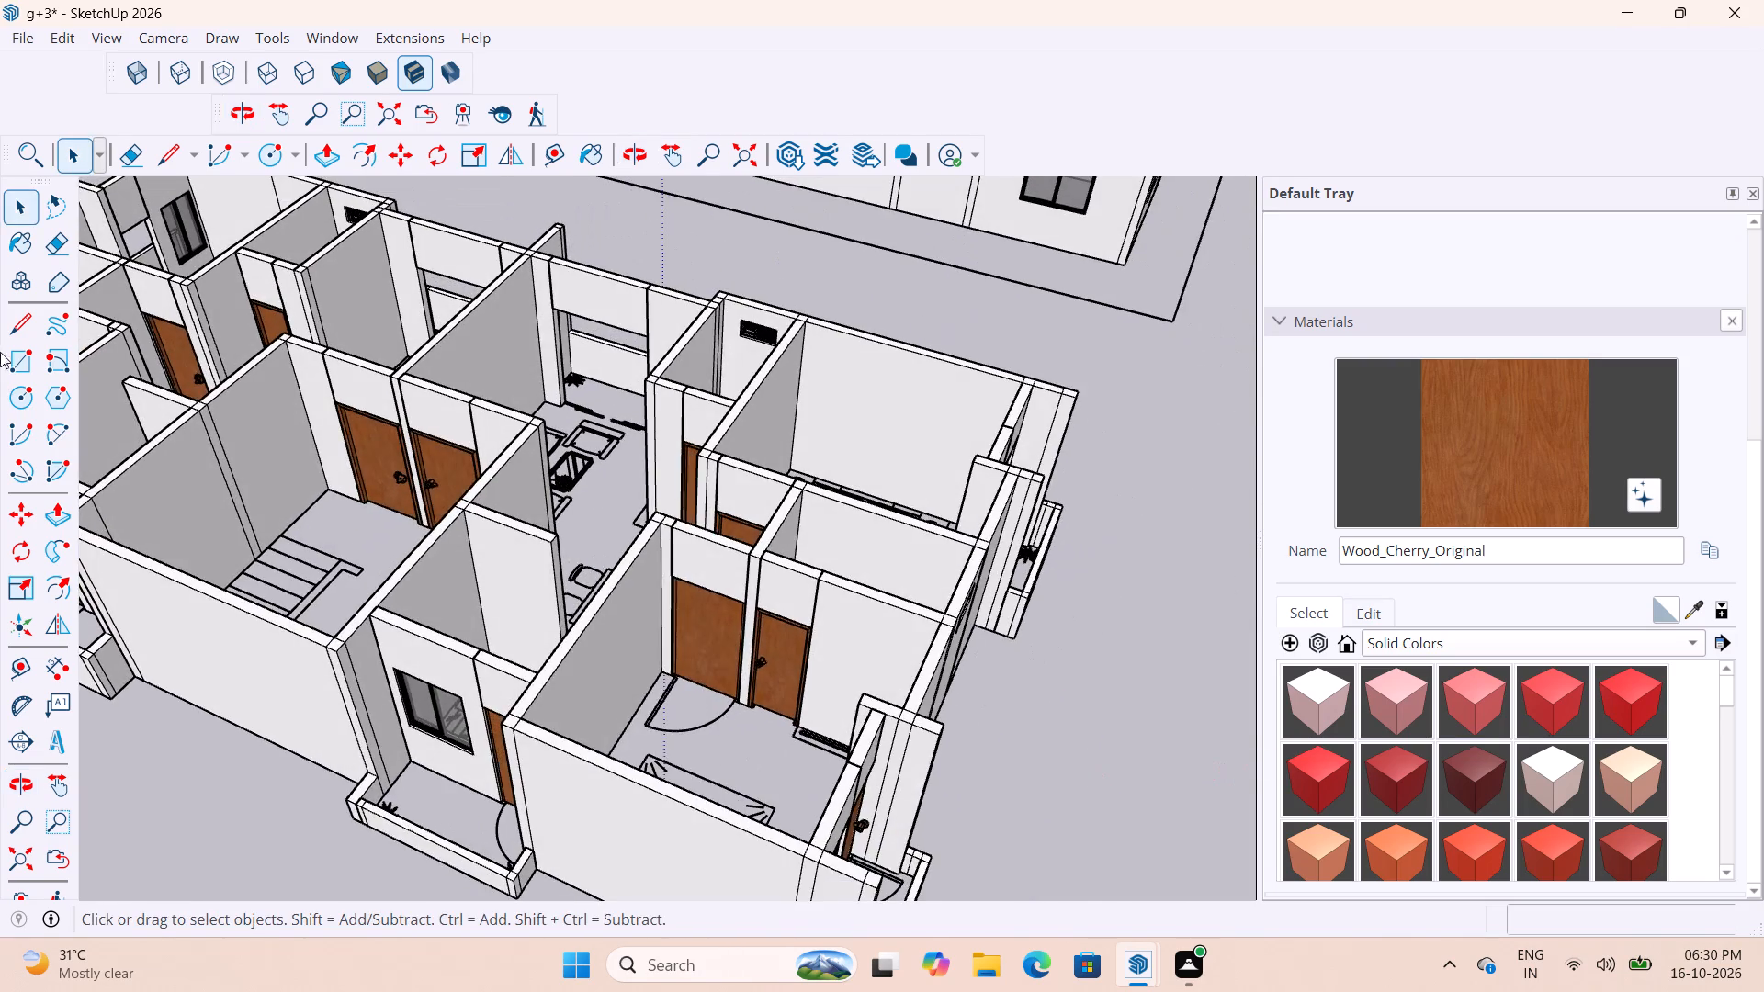
scroll(36, 352, "up", 9)
middle_click_drag(726, 613, 271, 700)
scroll(658, 739, "down", 6)
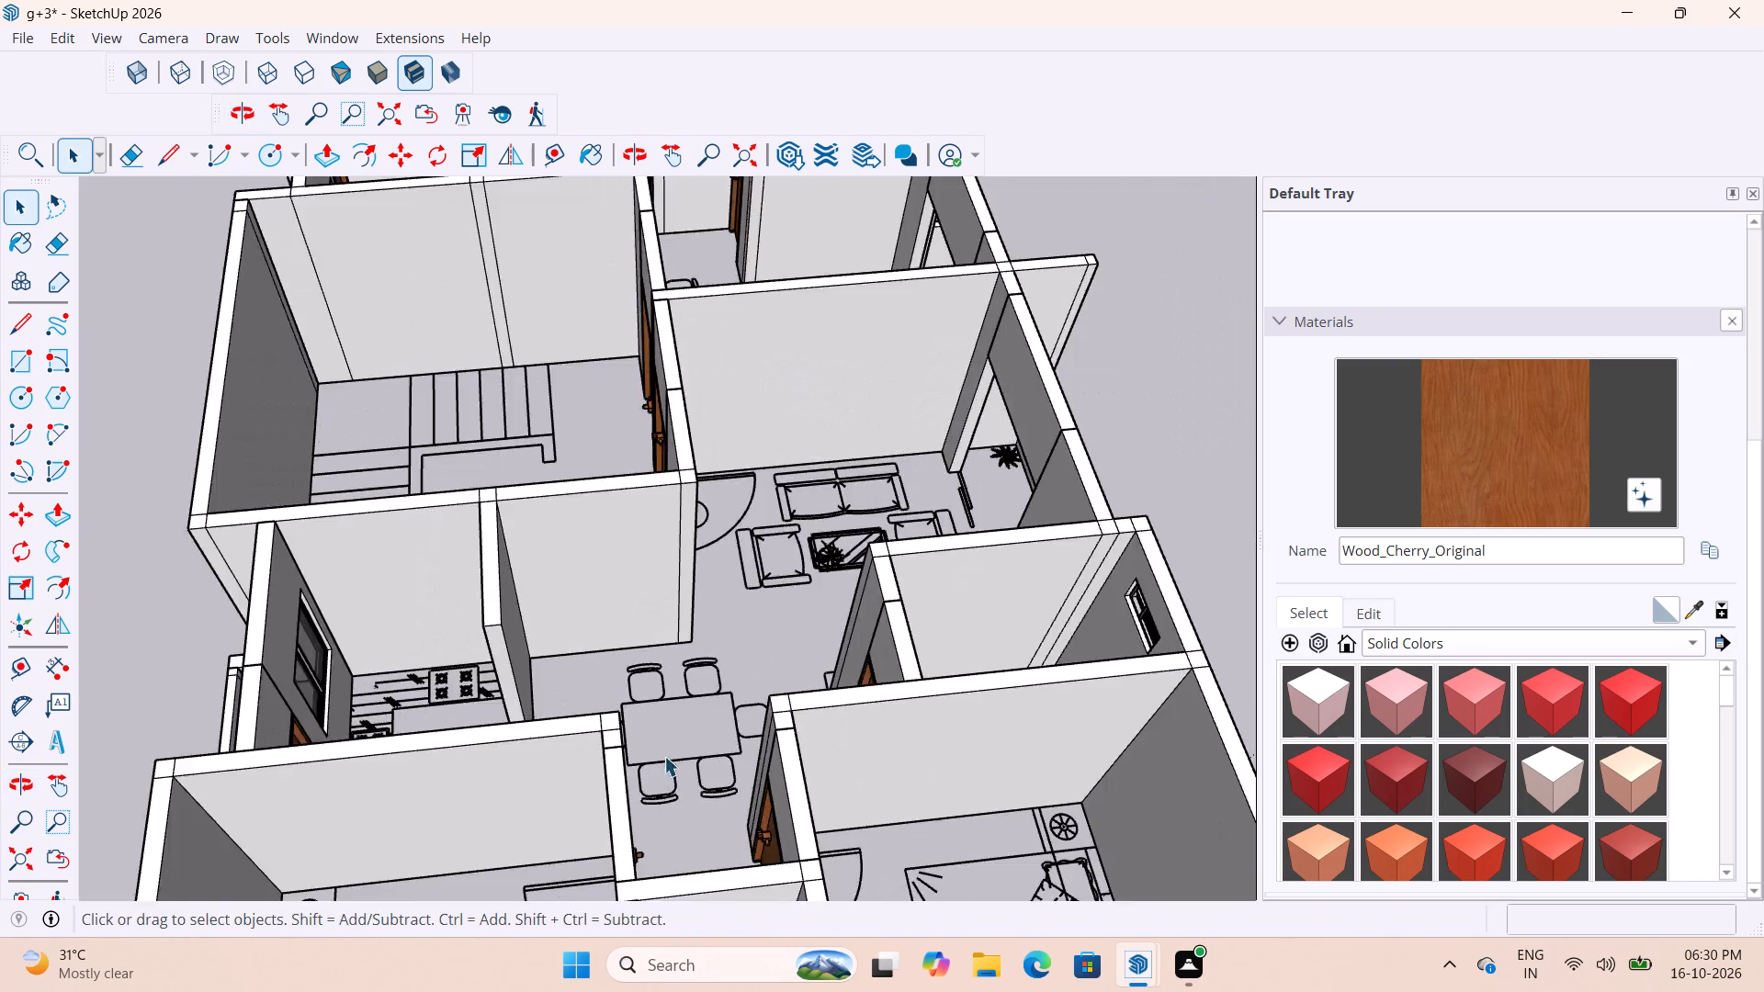
scroll(664, 756, "down", 4)
scroll(776, 727, "up", 9)
middle_click_drag(760, 678, 1254, 457)
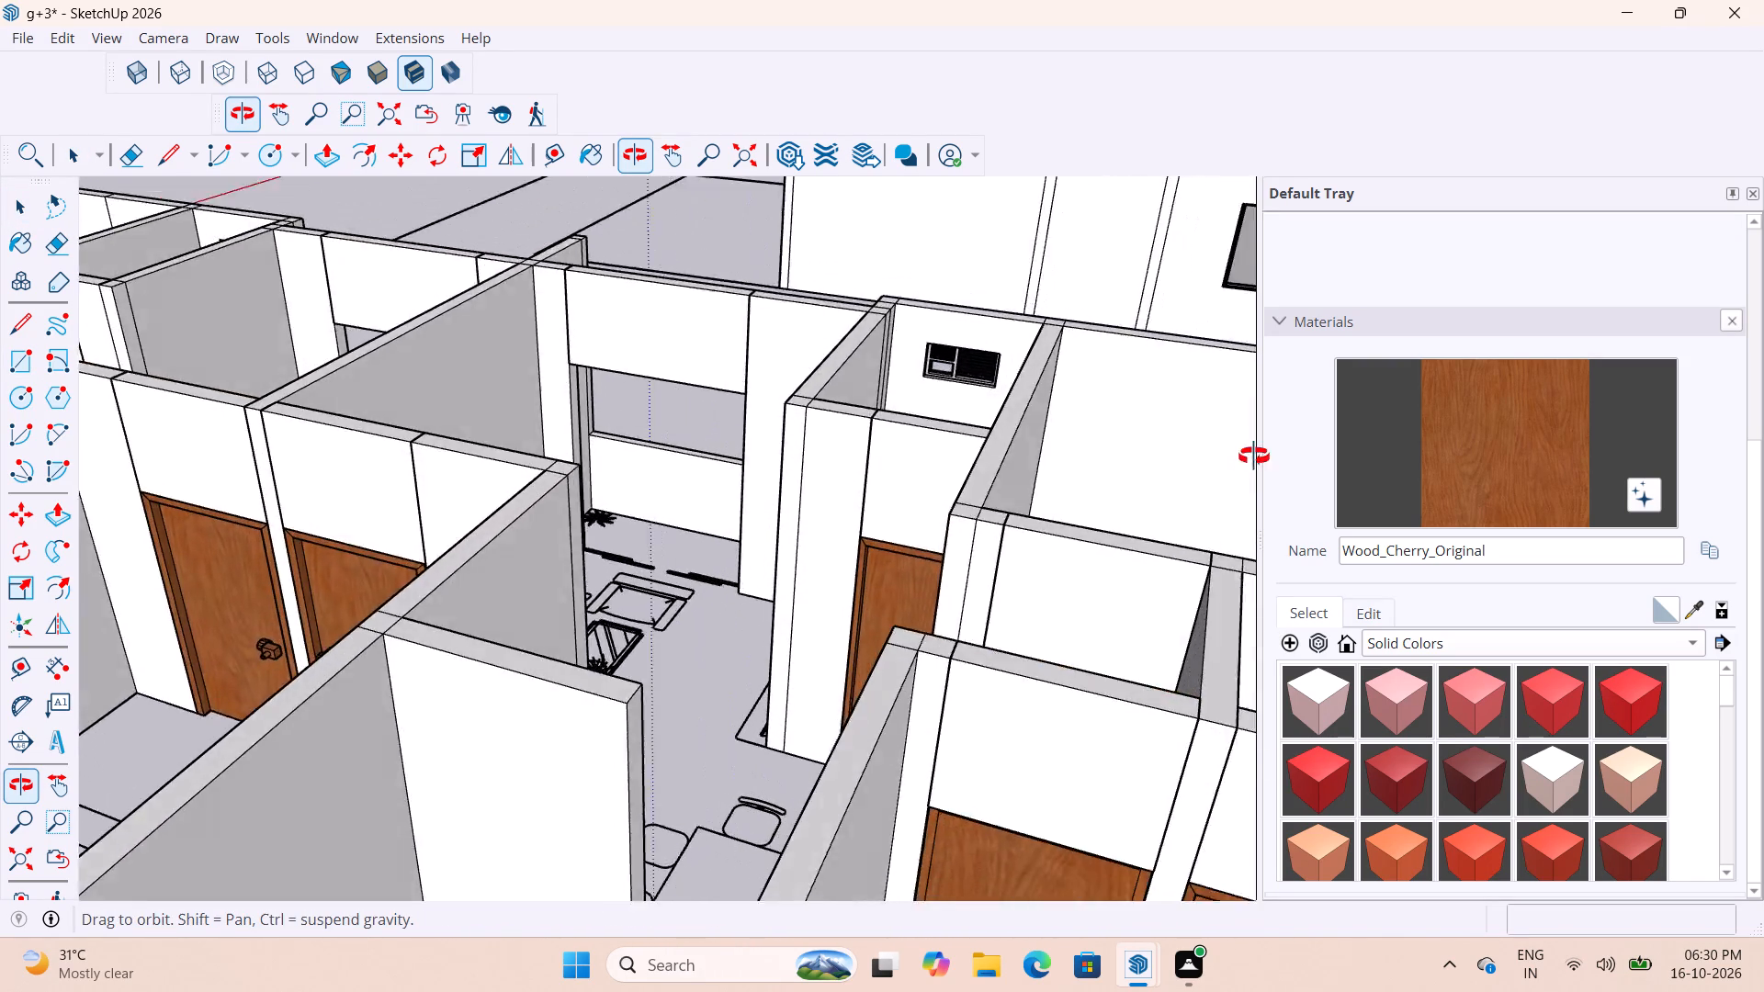
middle_click_drag(1254, 457, 877, 655)
scroll(1047, 746, "down", 15)
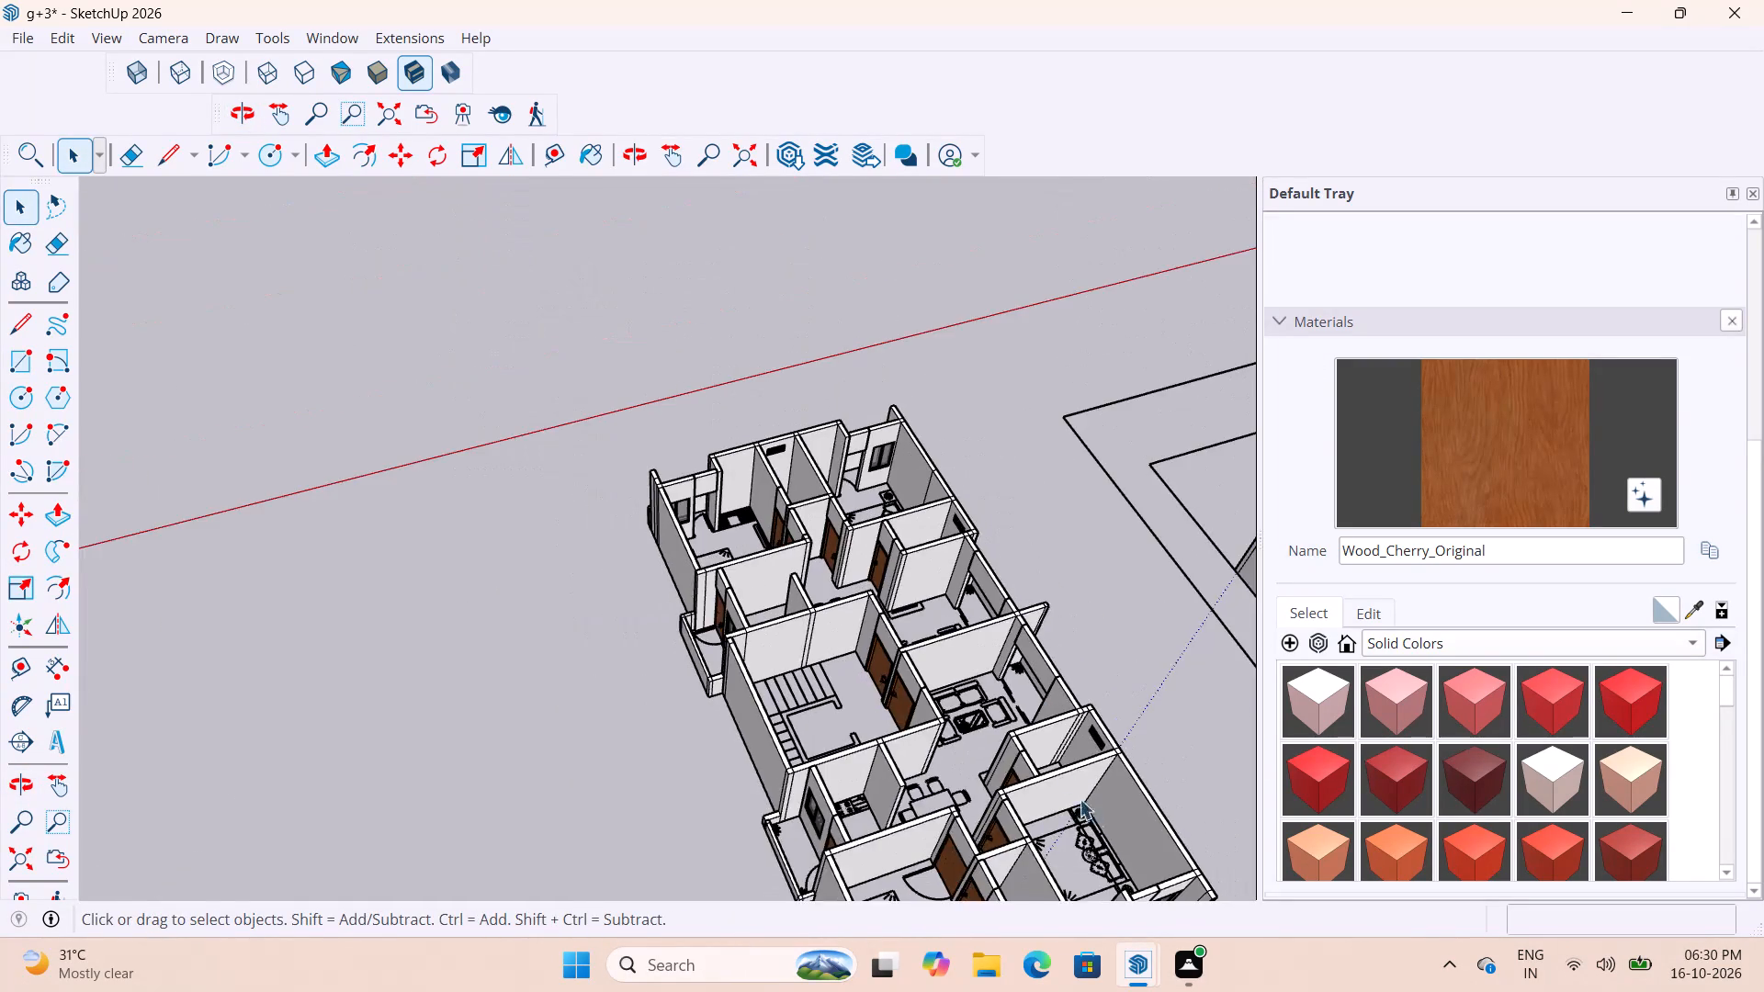
scroll(965, 536, "up", 7)
scroll(820, 591, "up", 4)
scroll(691, 560, "down", 11)
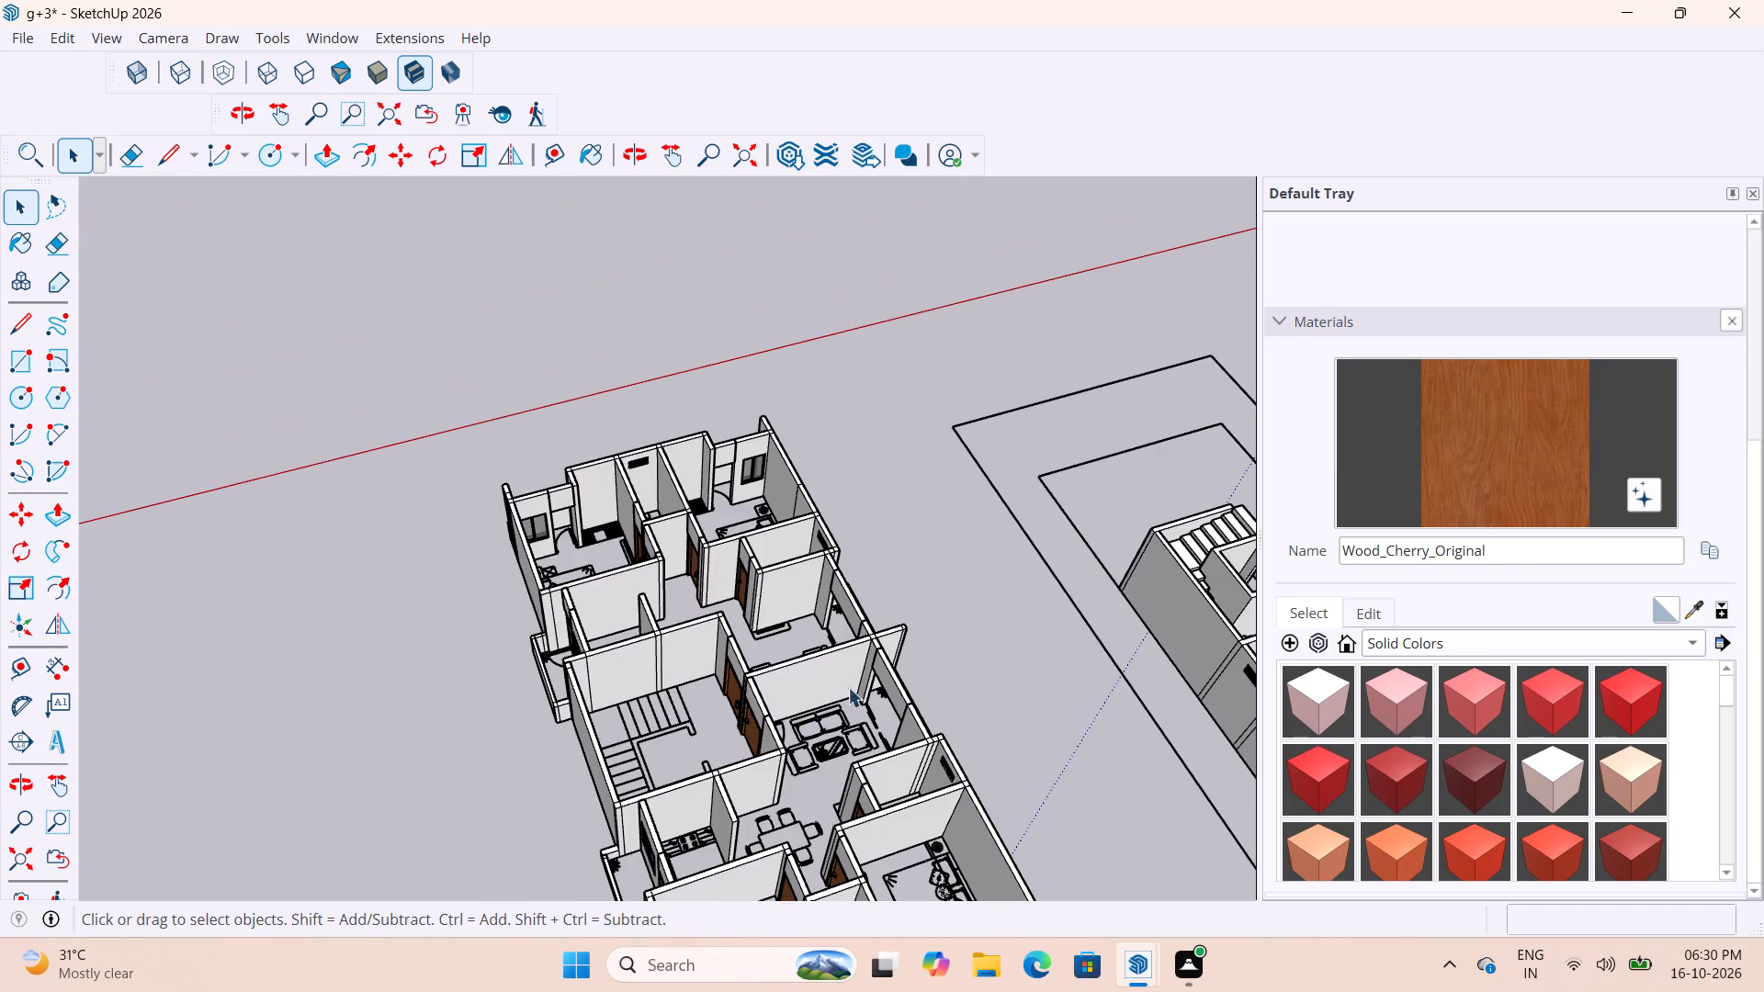
middle_click_drag(808, 685, 577, 688)
middle_click_drag(955, 660, 401, 682)
middle_click_drag(769, 682, 13, 618)
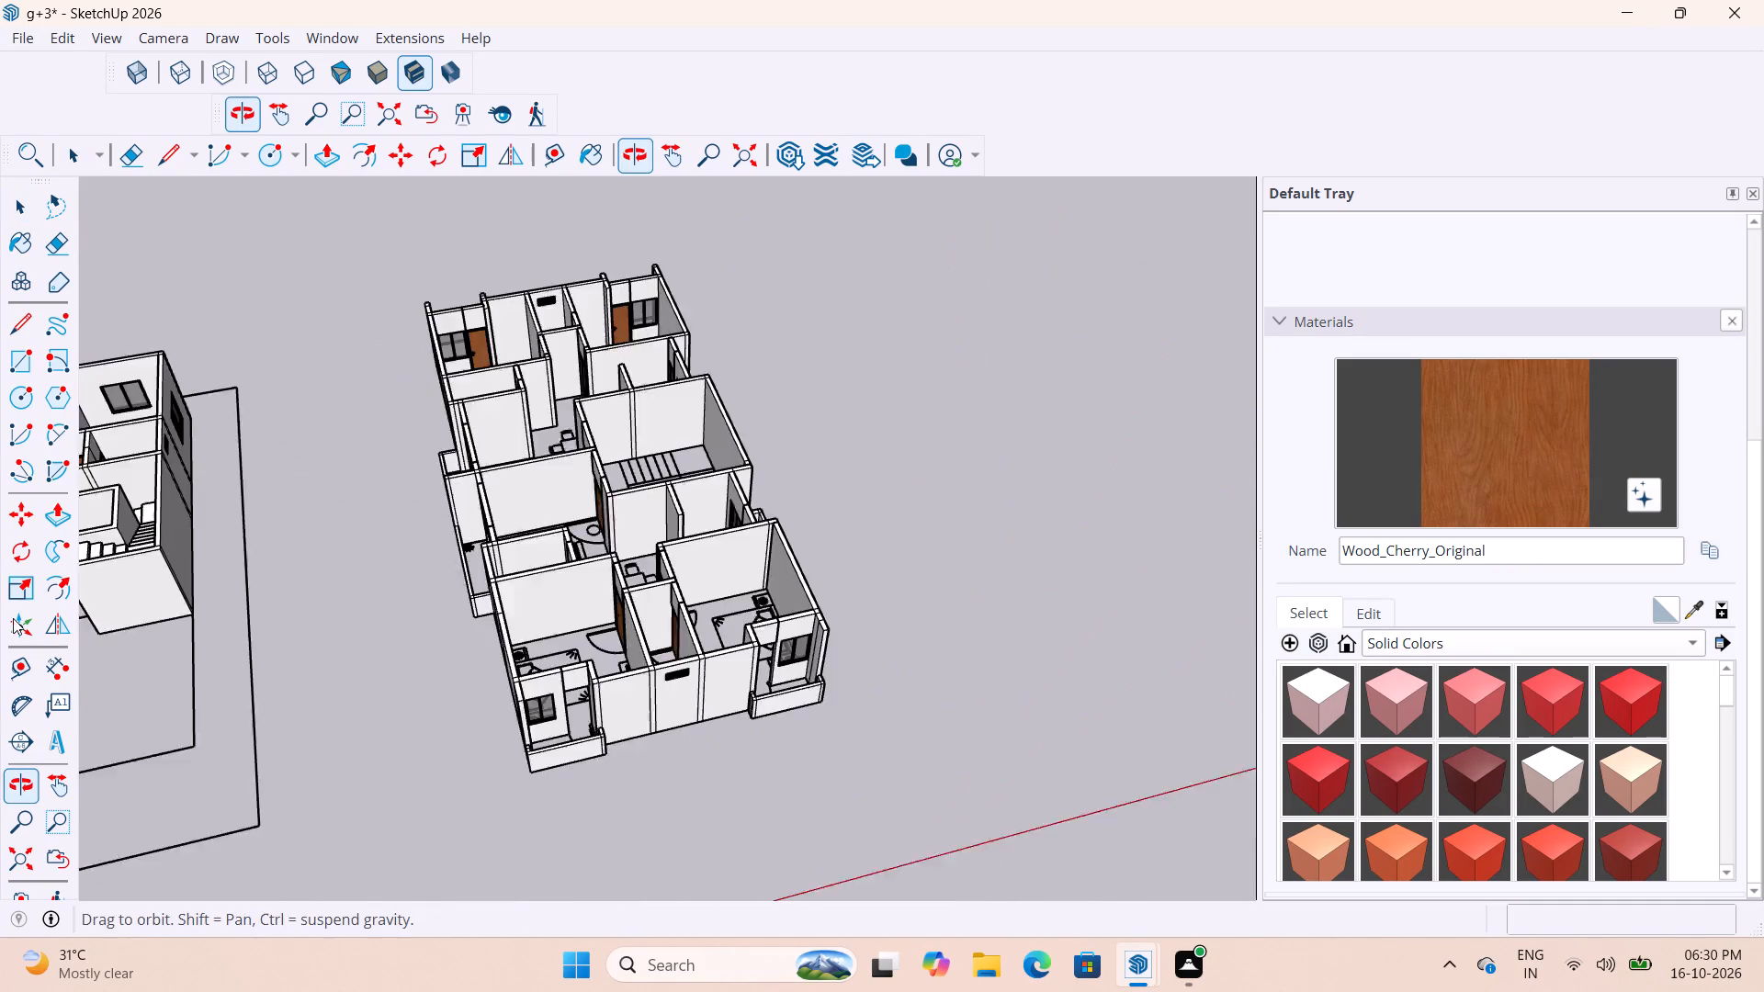
Inspect the opposite short end's two balcony openings and the rooms around the staircase for missing doors.
middle_click_drag(13, 618, 25, 619)
scroll(571, 654, "up", 4)
middle_click_drag(602, 640, 512, 492)
scroll(739, 540, "up", 1)
scroll(775, 584, "down", 10)
scroll(481, 613, "up", 5)
scroll(934, 524, "up", 4)
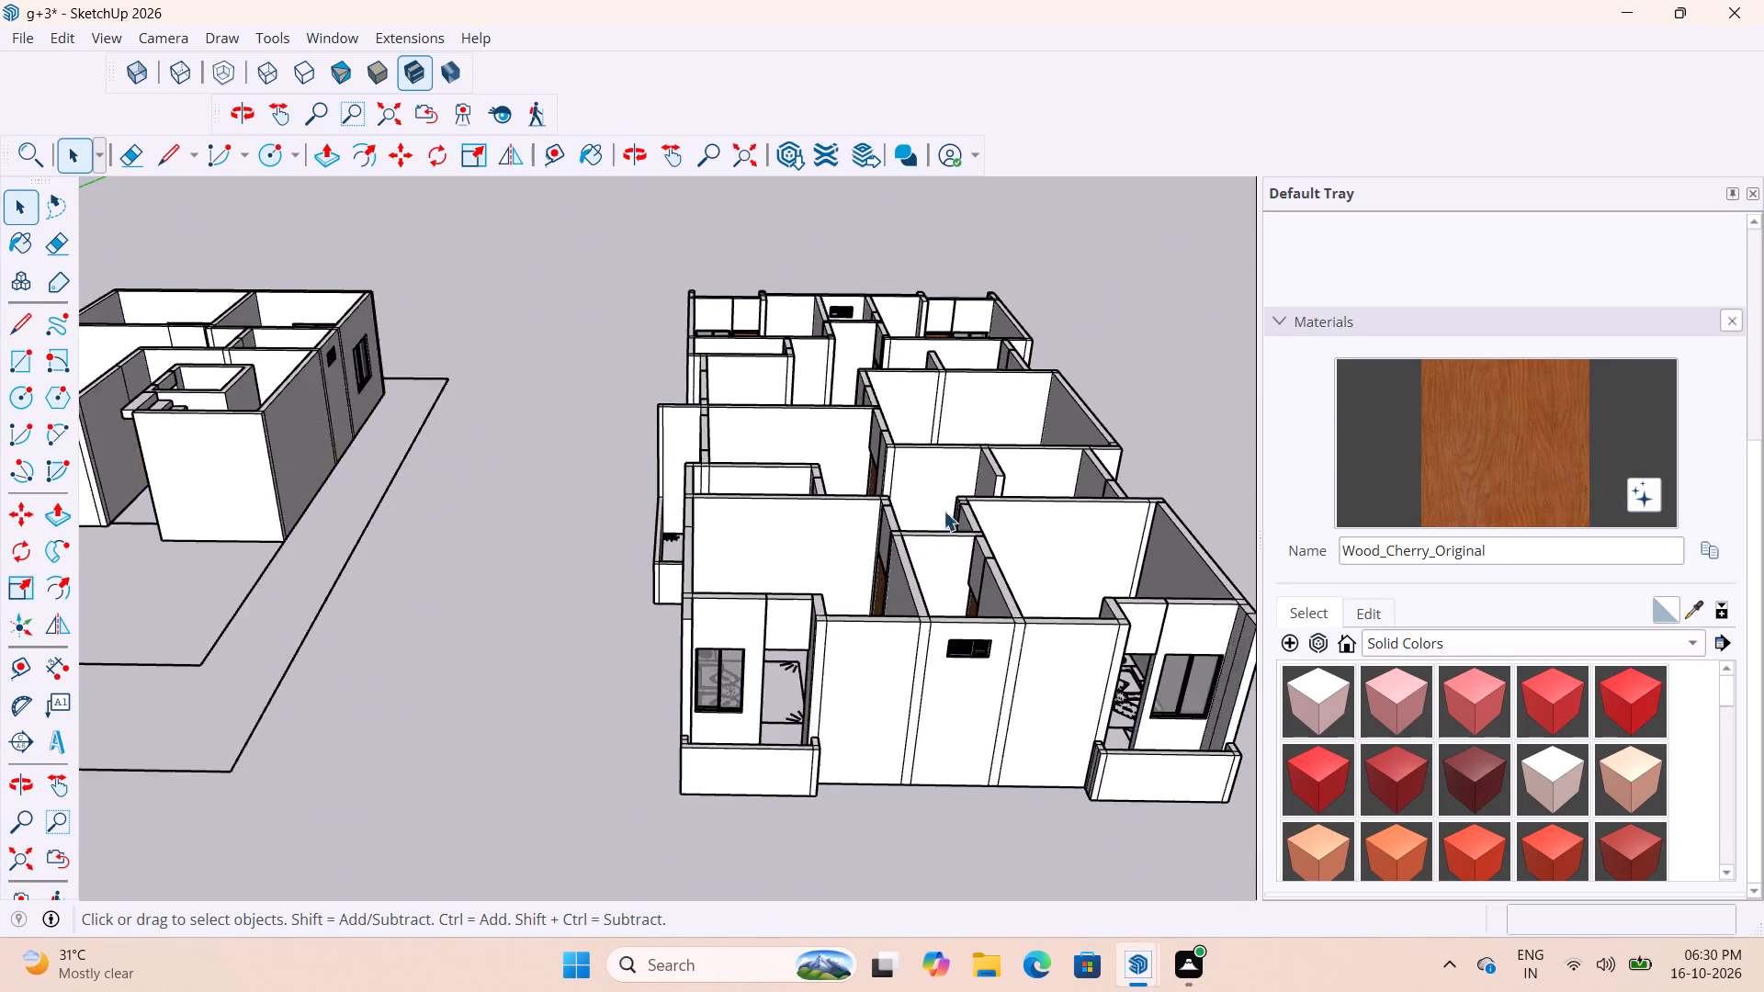
scroll(944, 511, "up", 8)
scroll(797, 476, "down", 10)
middle_click_drag(779, 561, 725, 501)
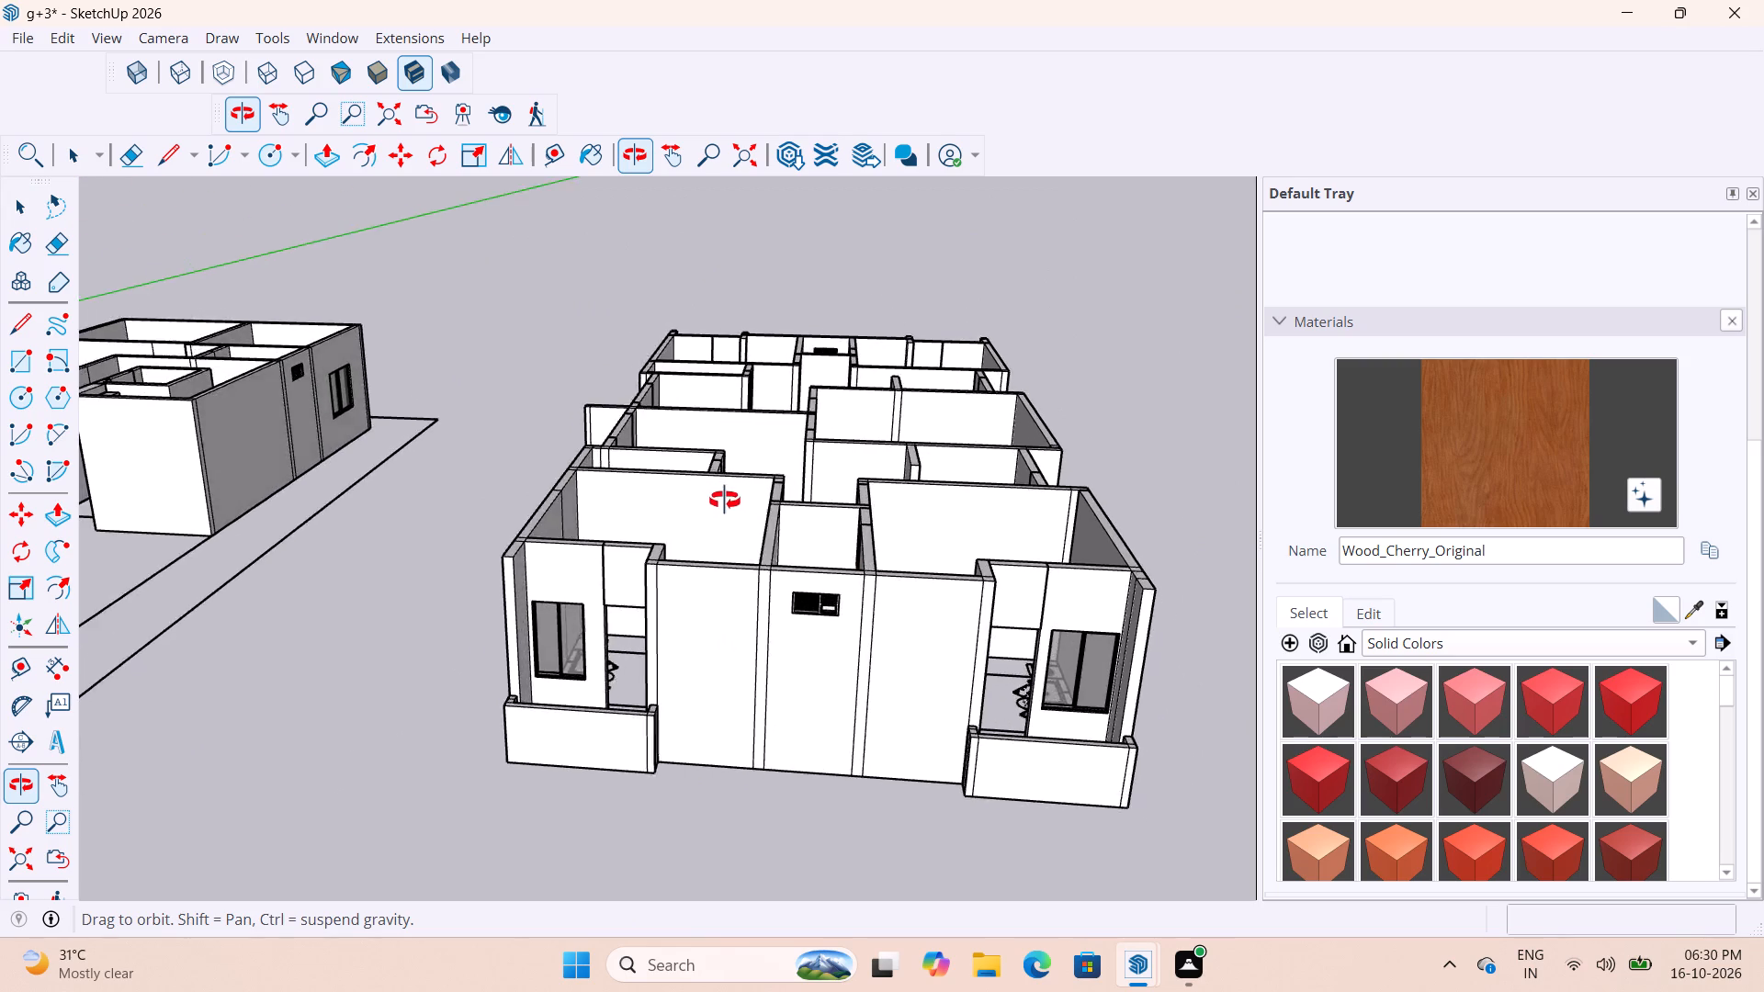
middle_click_drag(725, 501, 801, 547)
scroll(701, 598, "down", 4)
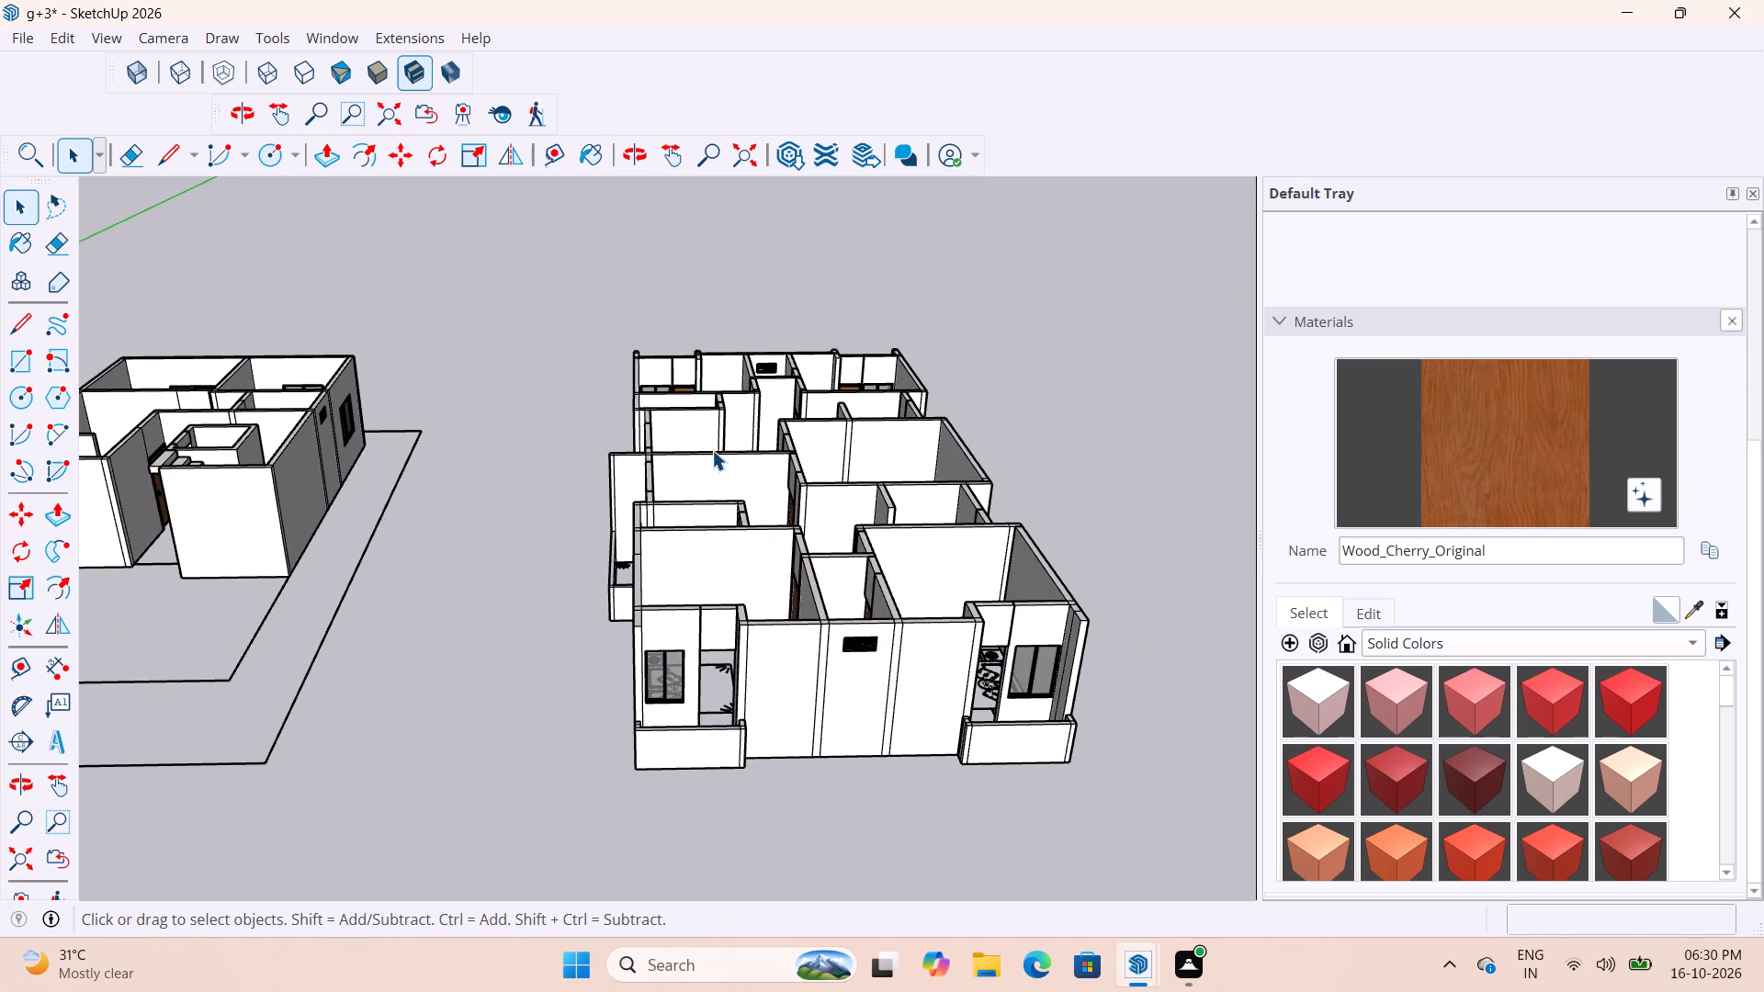
scroll(931, 600, "up", 8)
scroll(624, 480, "down", 5)
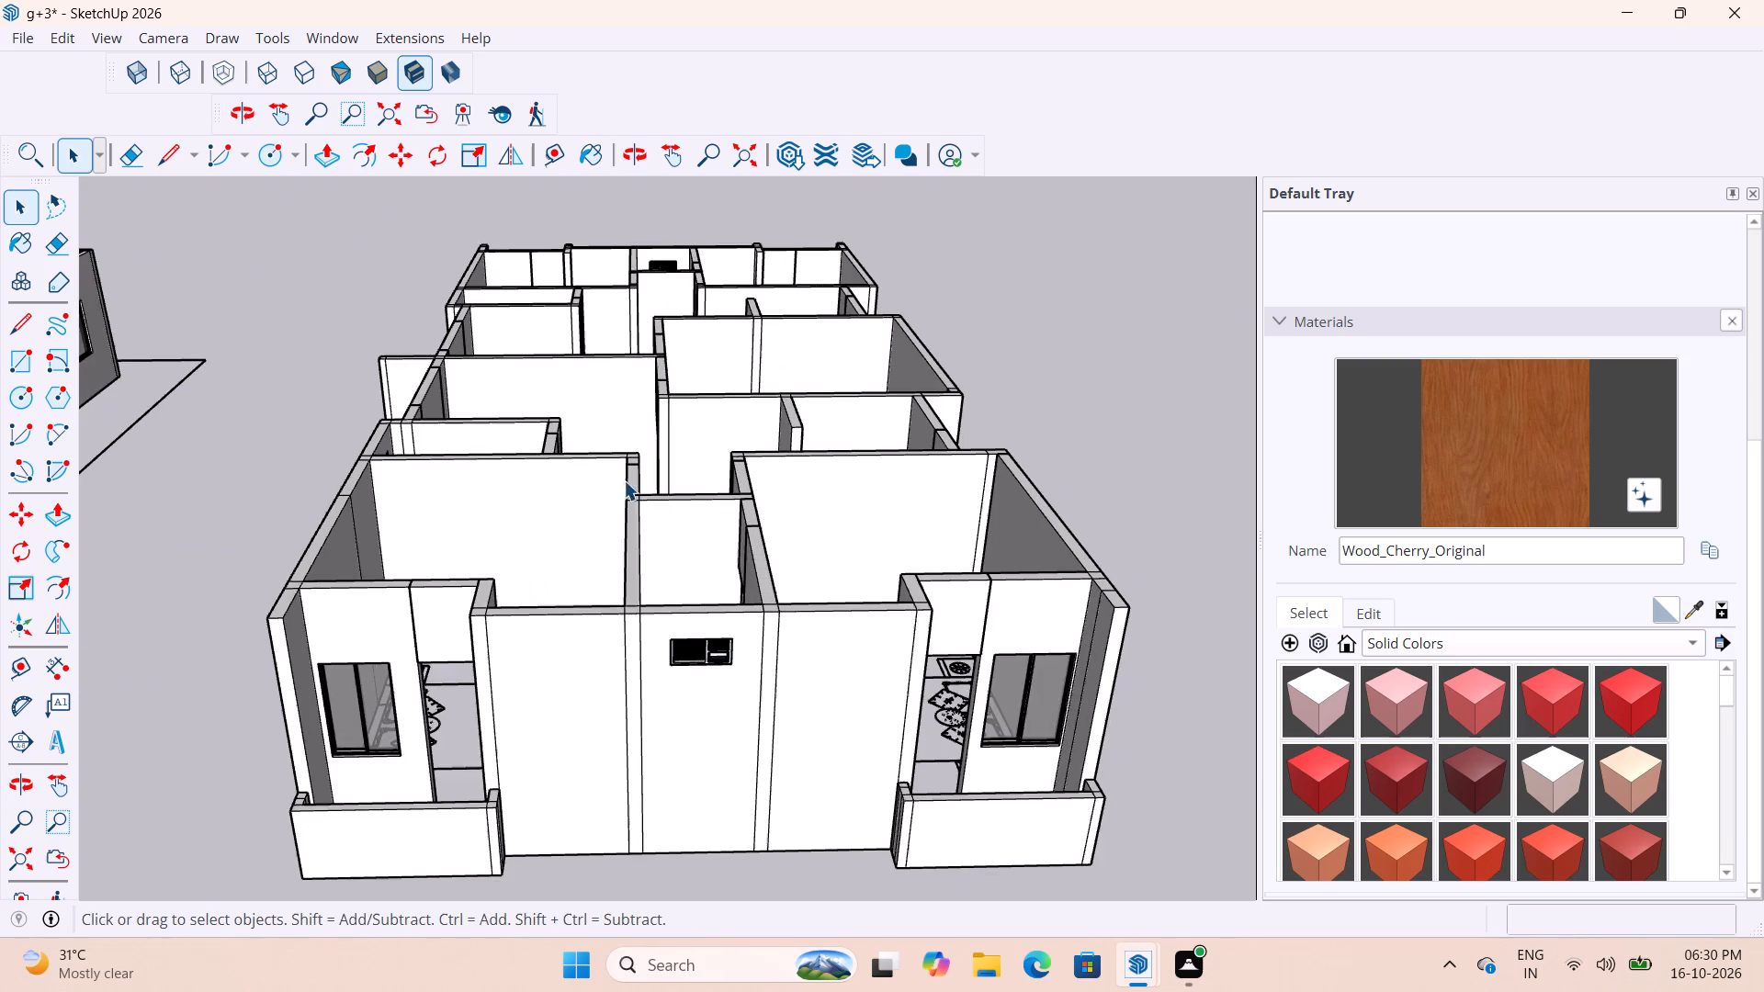
scroll(635, 491, "down", 6)
middle_click_drag(605, 542, 883, 522)
scroll(825, 558, "down", 4)
scroll(717, 597, "up", 1)
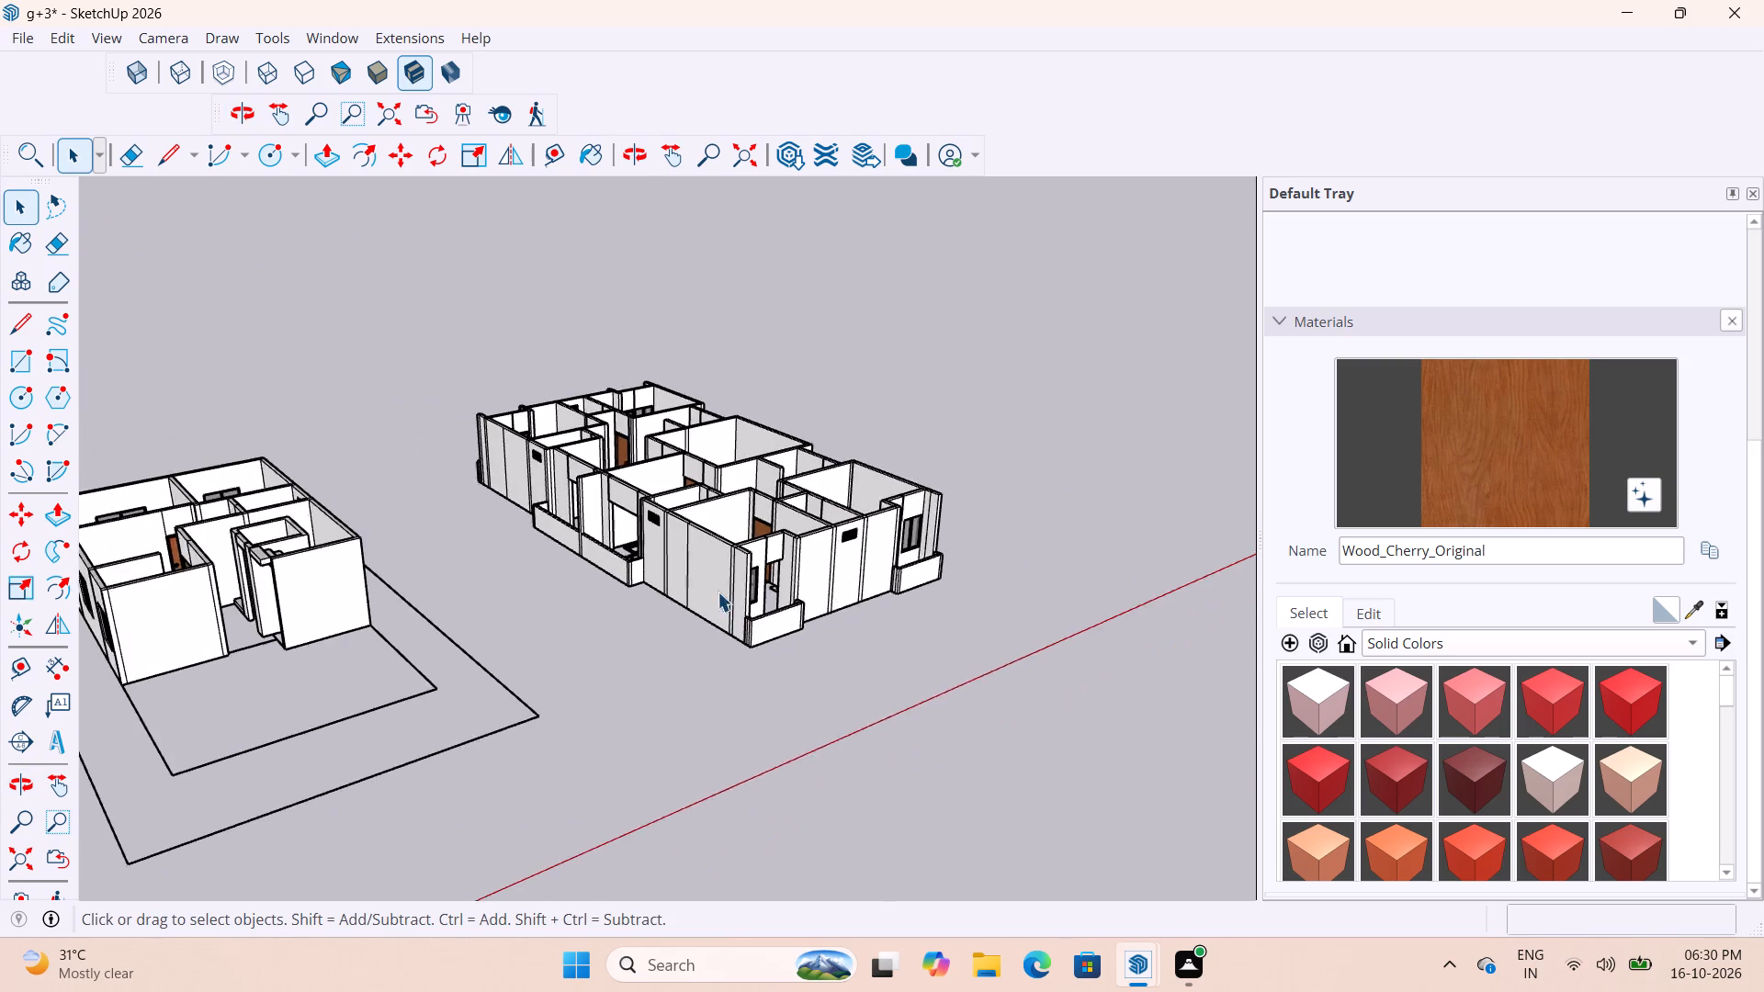
scroll(718, 592, "up", 2)
scroll(662, 591, "down", 5)
scroll(876, 599, "up", 4)
middle_click_drag(739, 571, 611, 533)
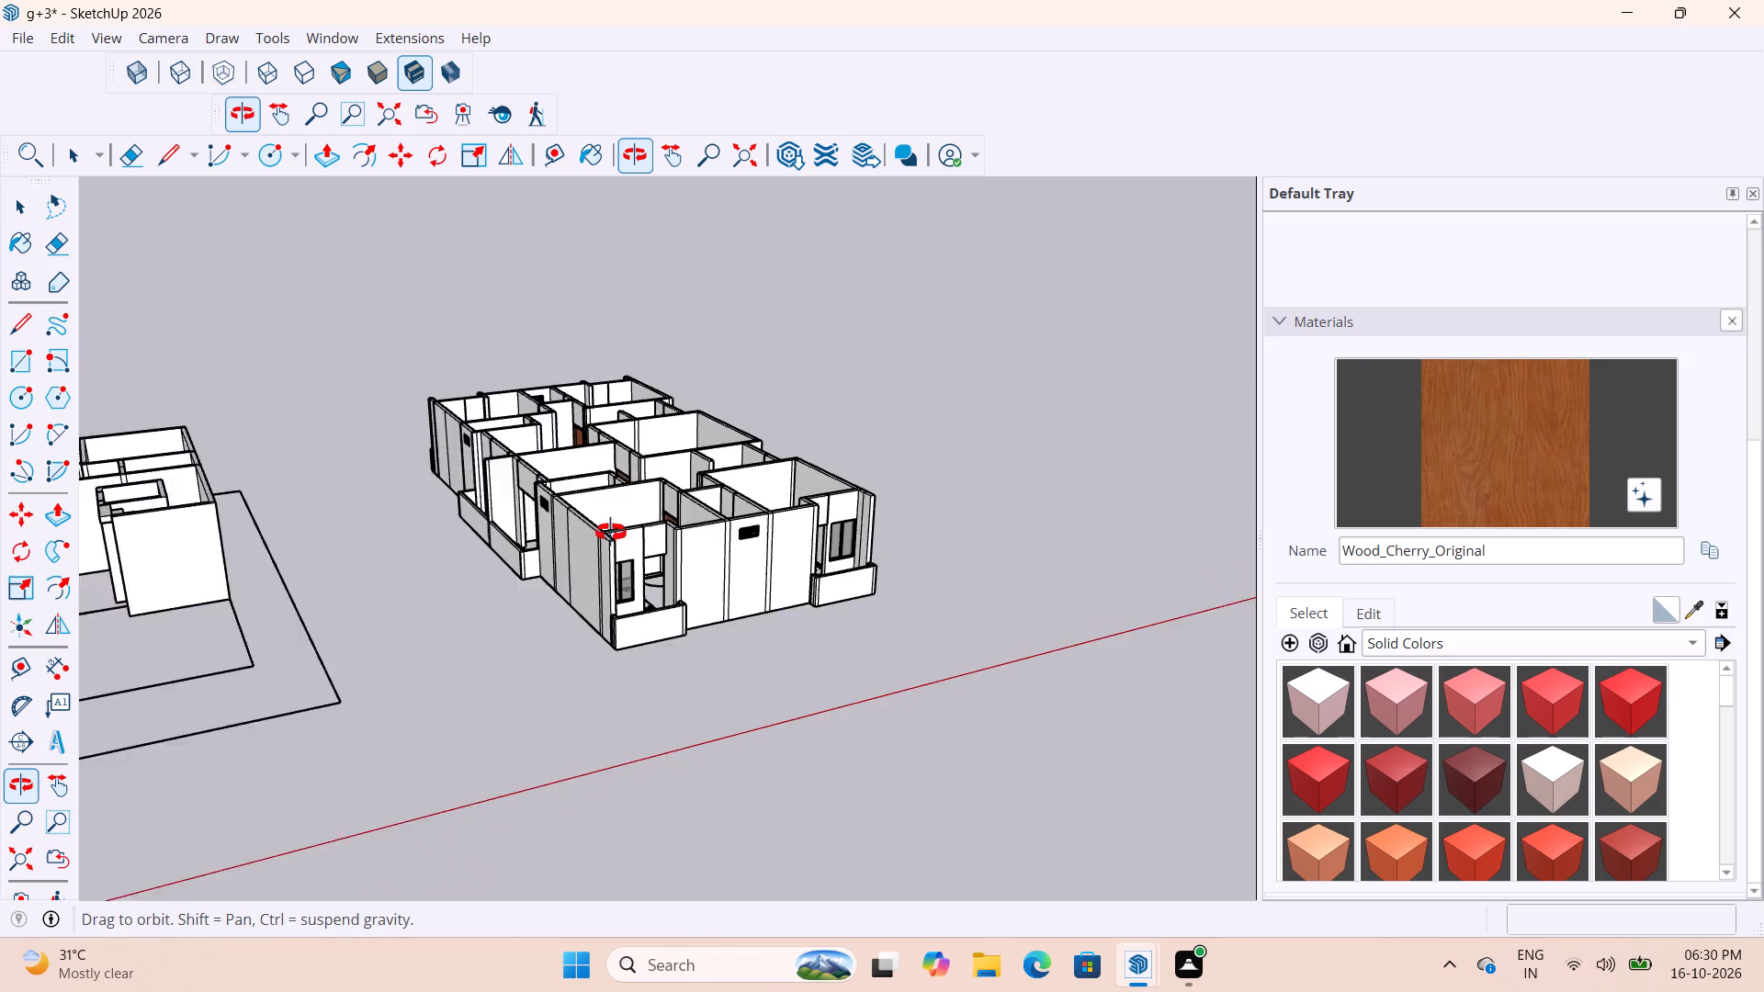
middle_click_drag(611, 533, 588, 522)
scroll(670, 448, "down", 4)
scroll(731, 501, "down", 1)
scroll(729, 506, "up", 10)
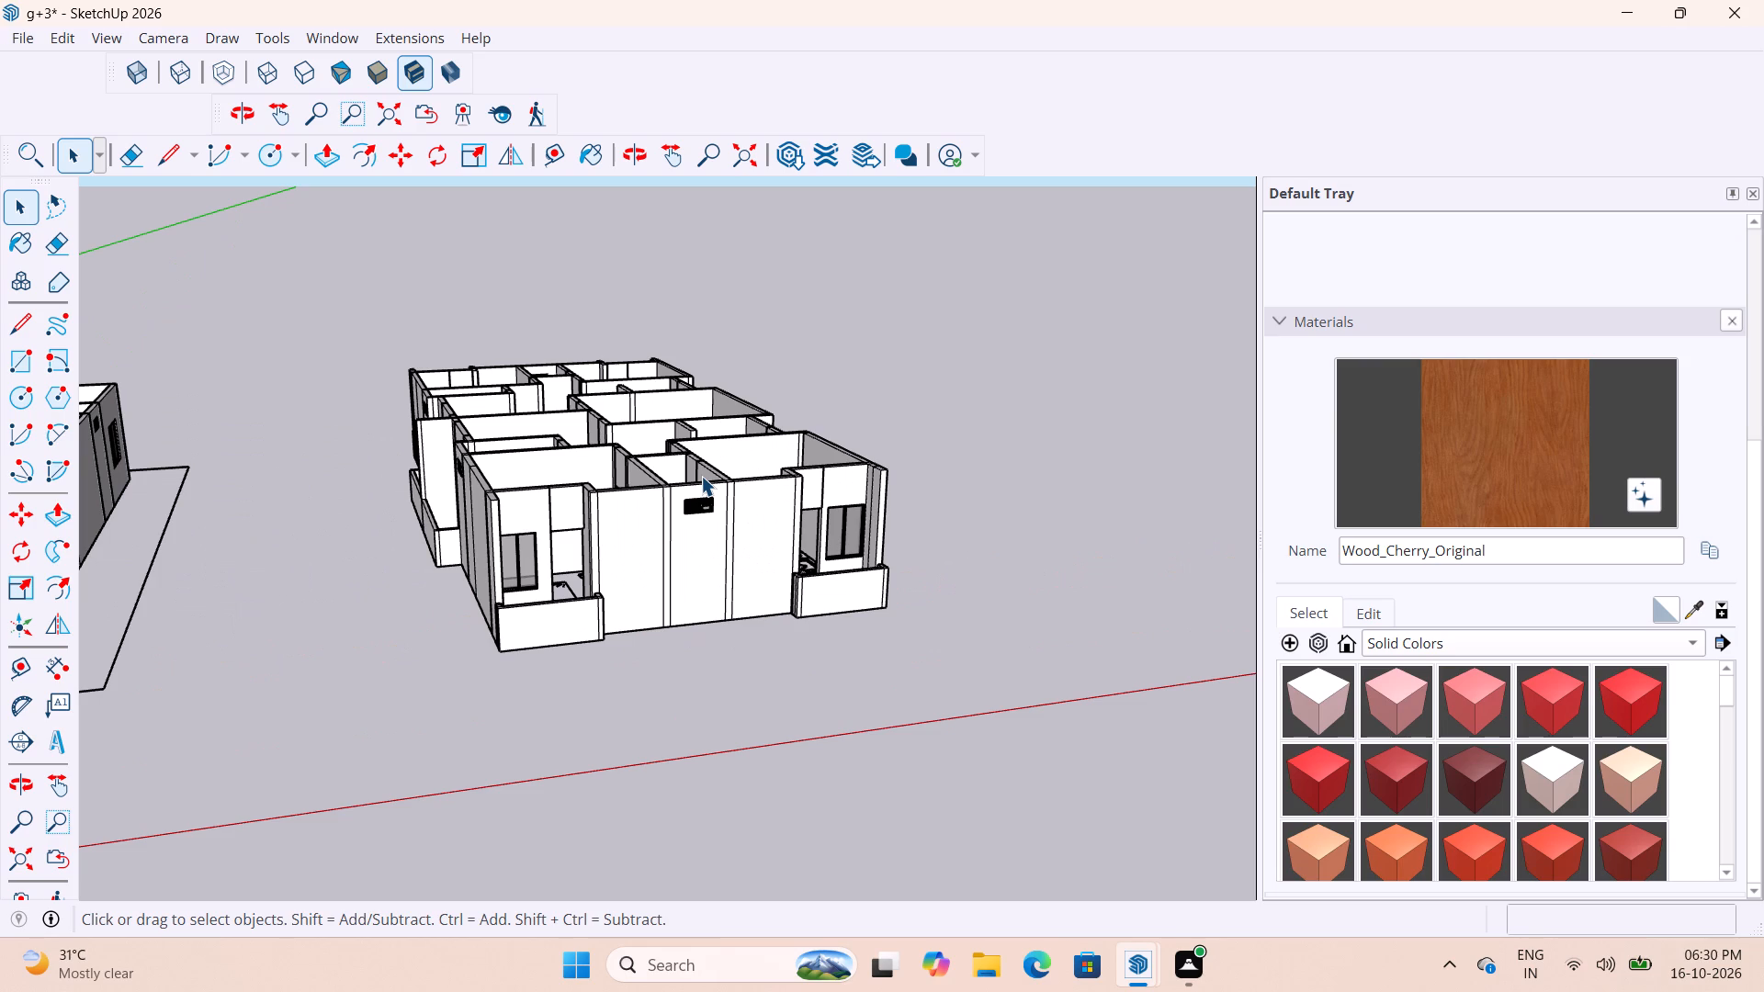
scroll(890, 432, "up", 4)
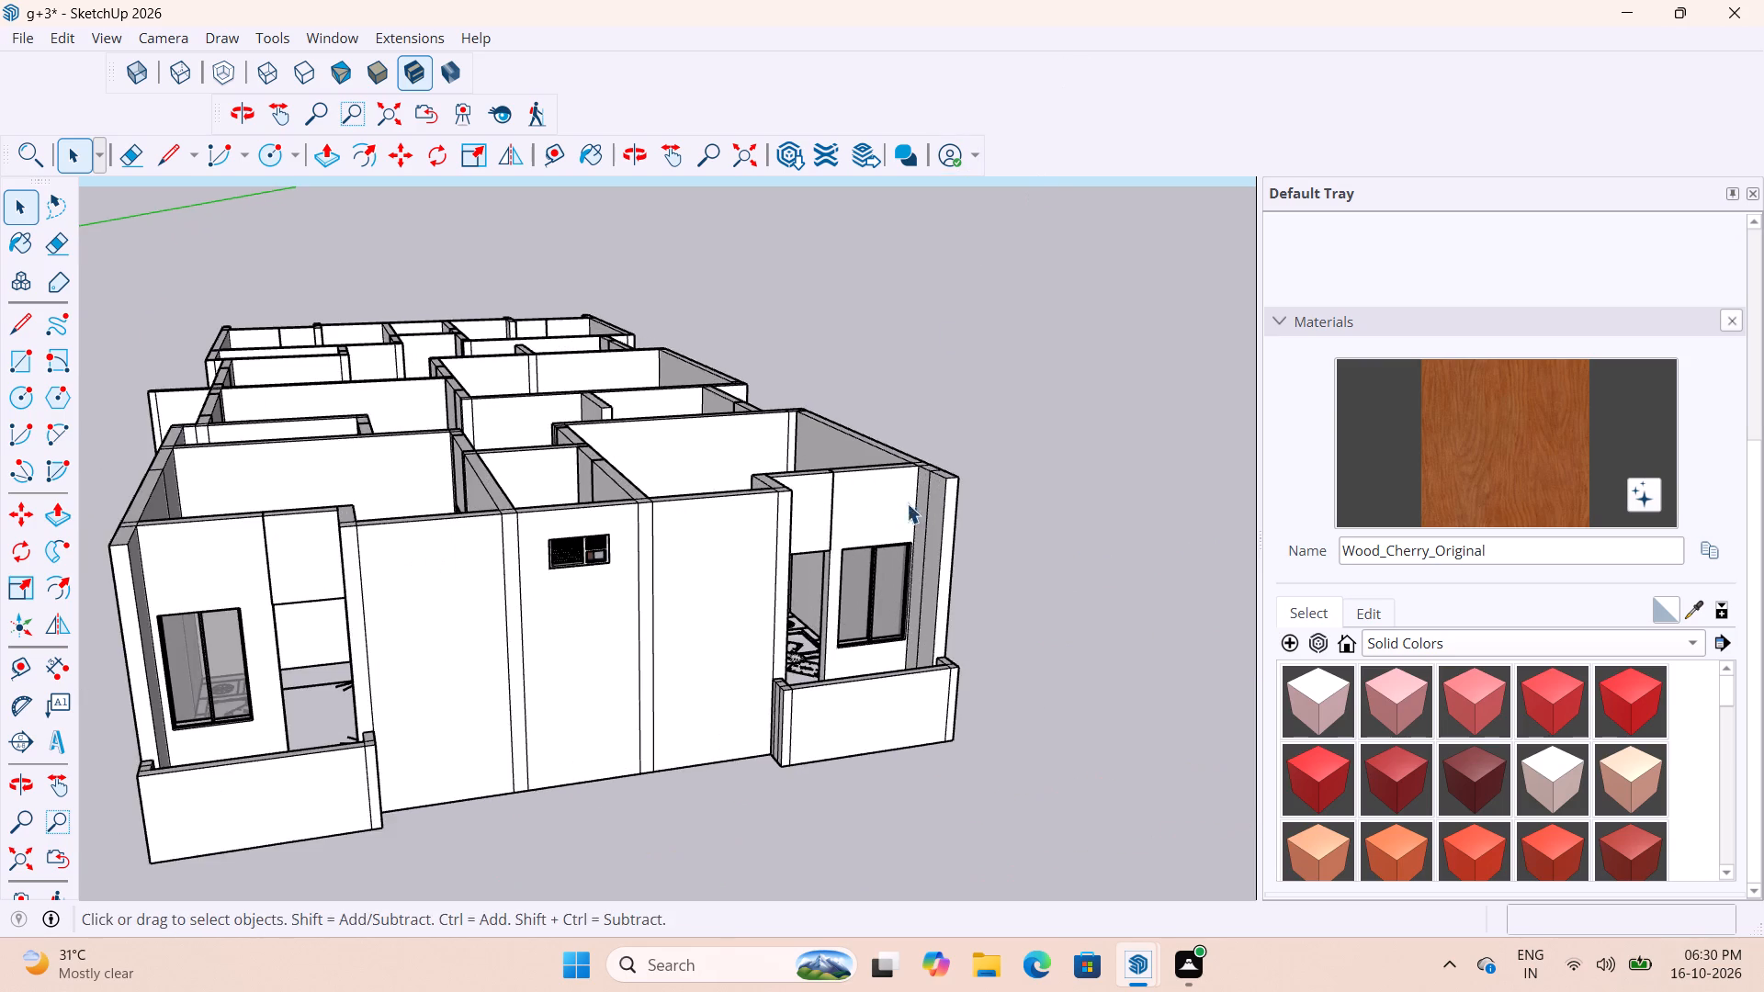
middle_click_drag(888, 554, 817, 604)
scroll(937, 508, "down", 6)
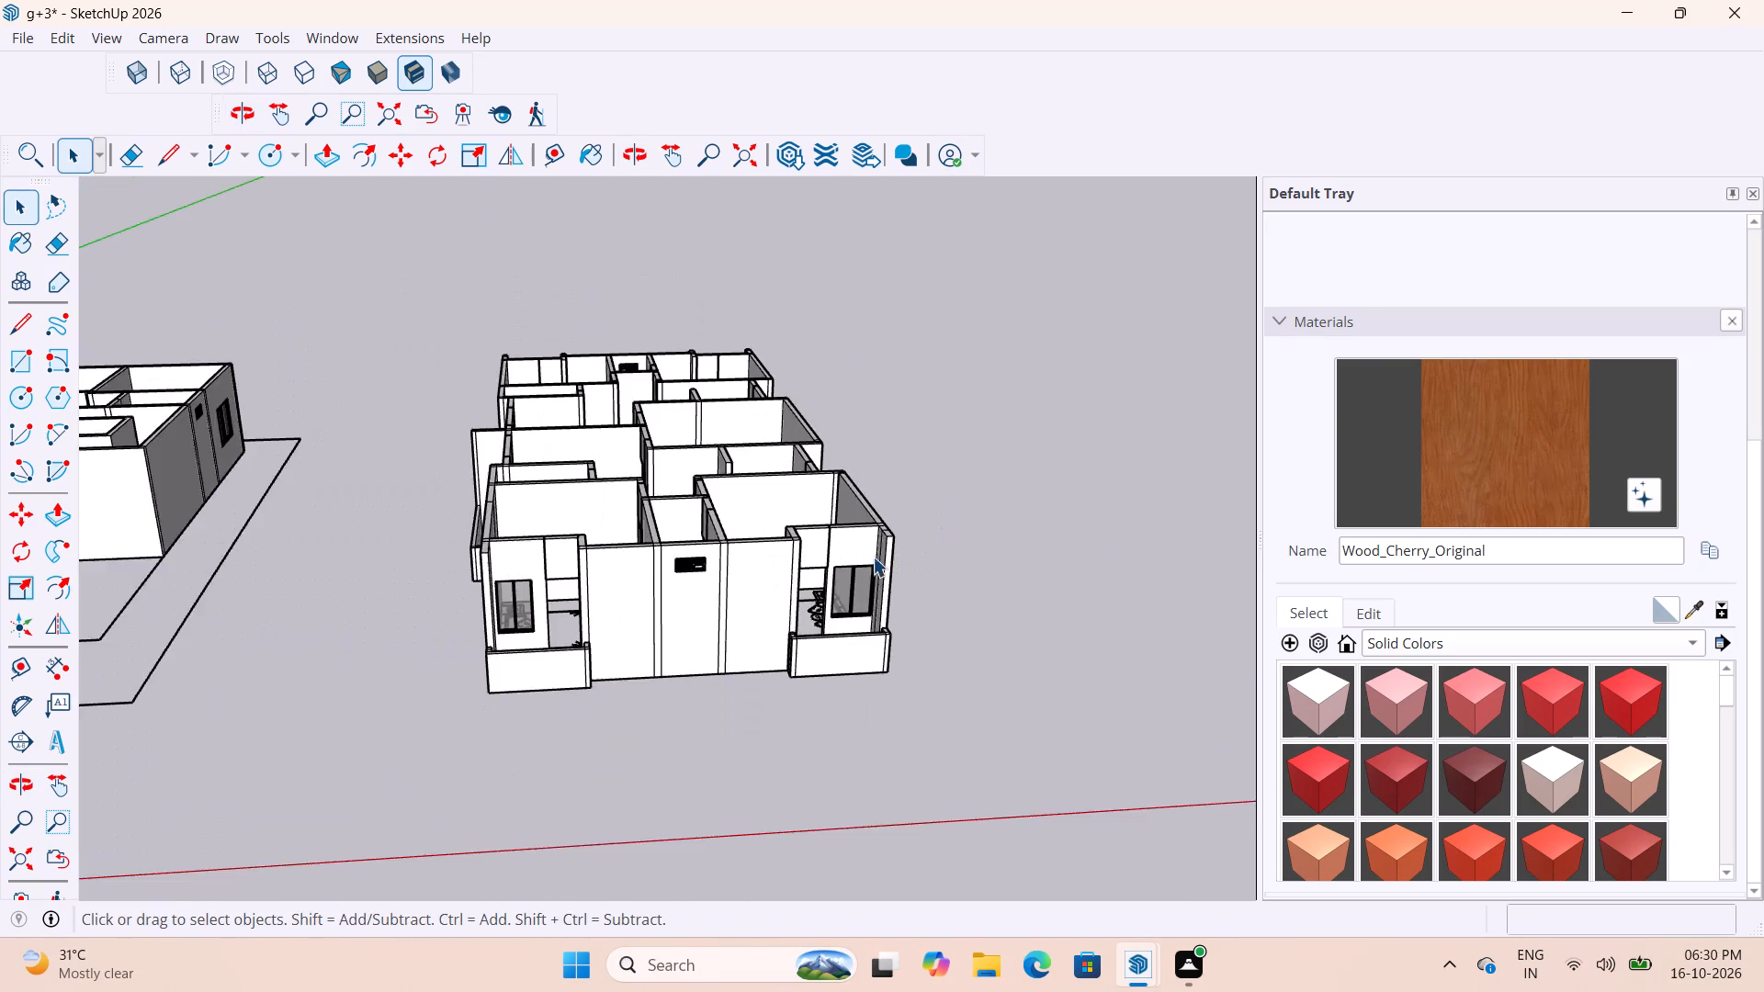
scroll(871, 557, "down", 4)
scroll(801, 516, "down", 4)
middle_click_drag(798, 581, 730, 864)
scroll(436, 429, "up", 8)
scroll(364, 438, "down", 6)
scroll(847, 573, "up", 13)
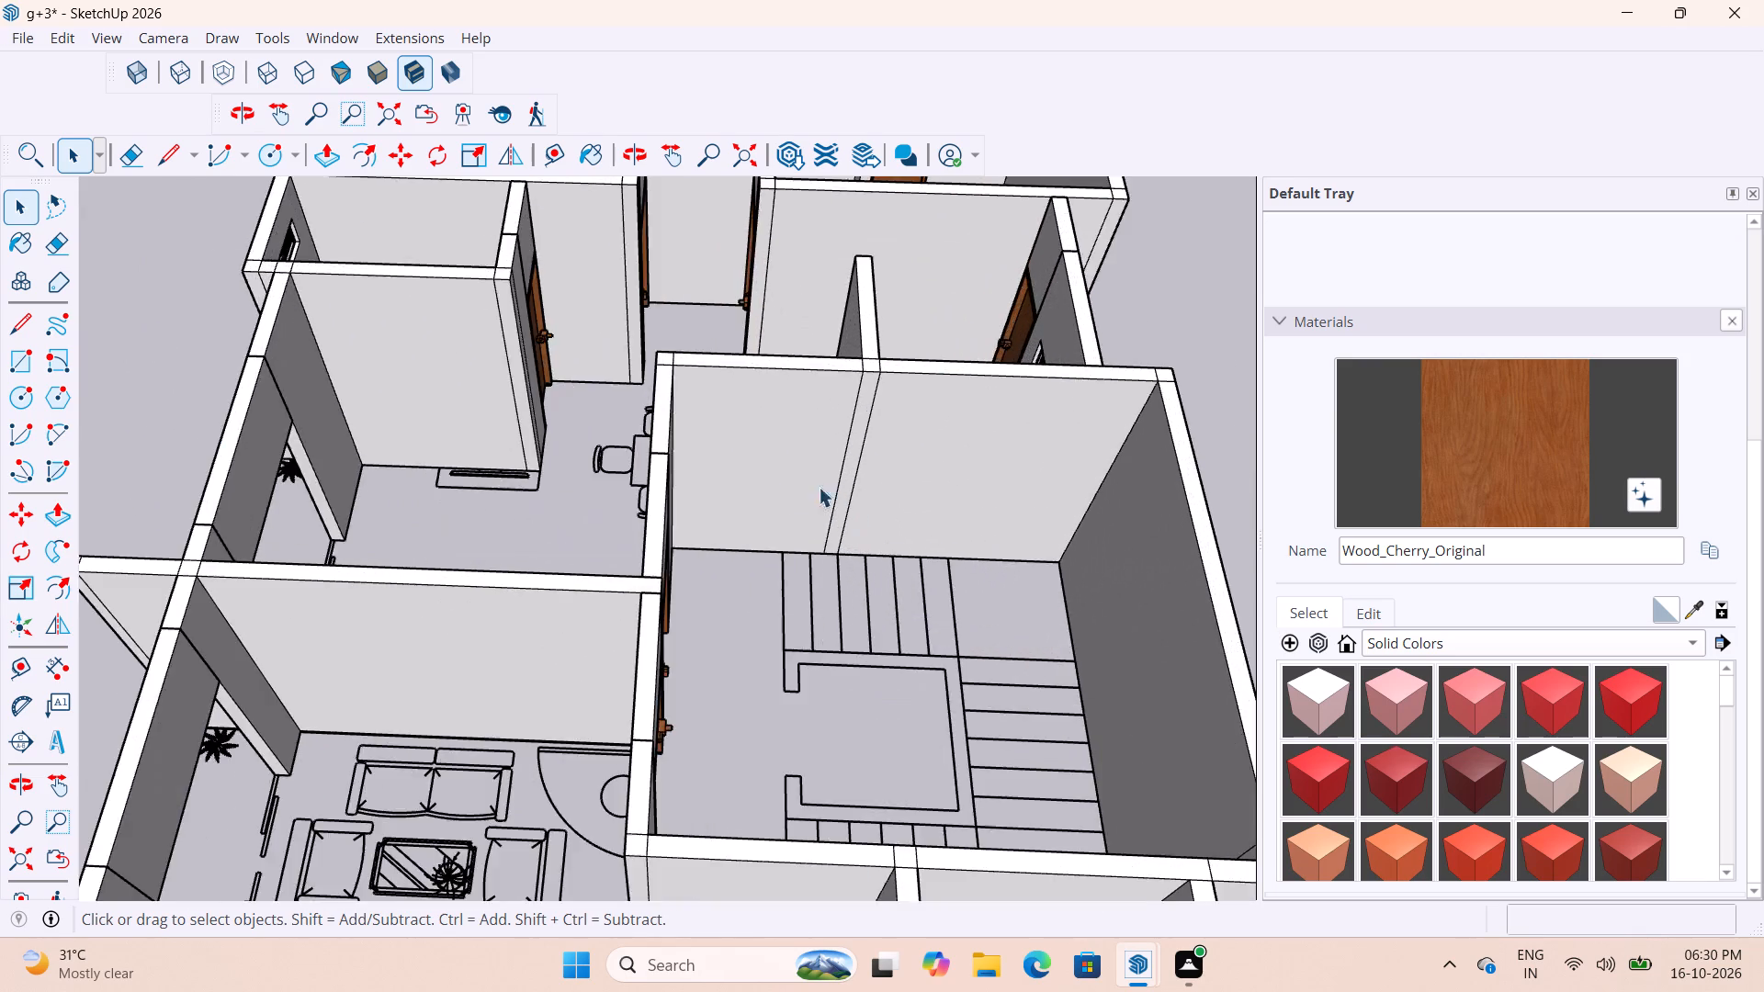
scroll(752, 514, "down", 12)
scroll(851, 647, "up", 10)
middle_click_drag(740, 569, 763, 533)
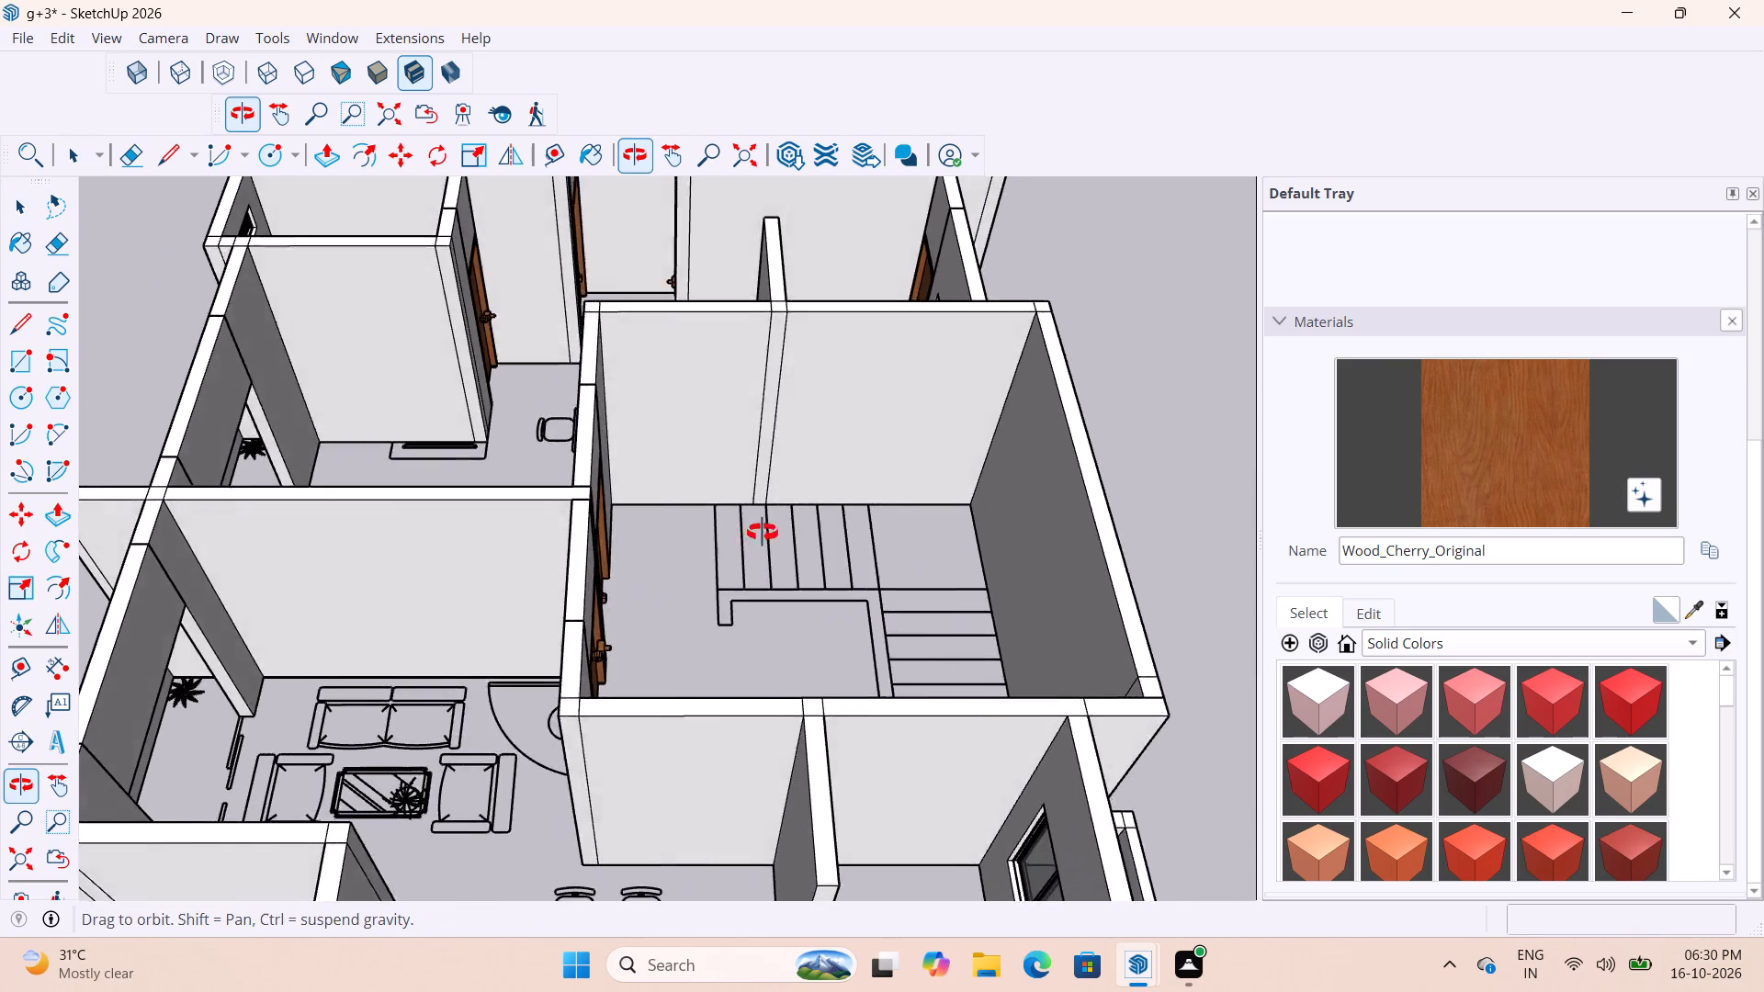
Examine the whole floor from above and from several sides for door openings that still lack doors.
middle_click_drag(763, 533, 880, 502)
scroll(638, 569, "down", 16)
scroll(752, 569, "up", 4)
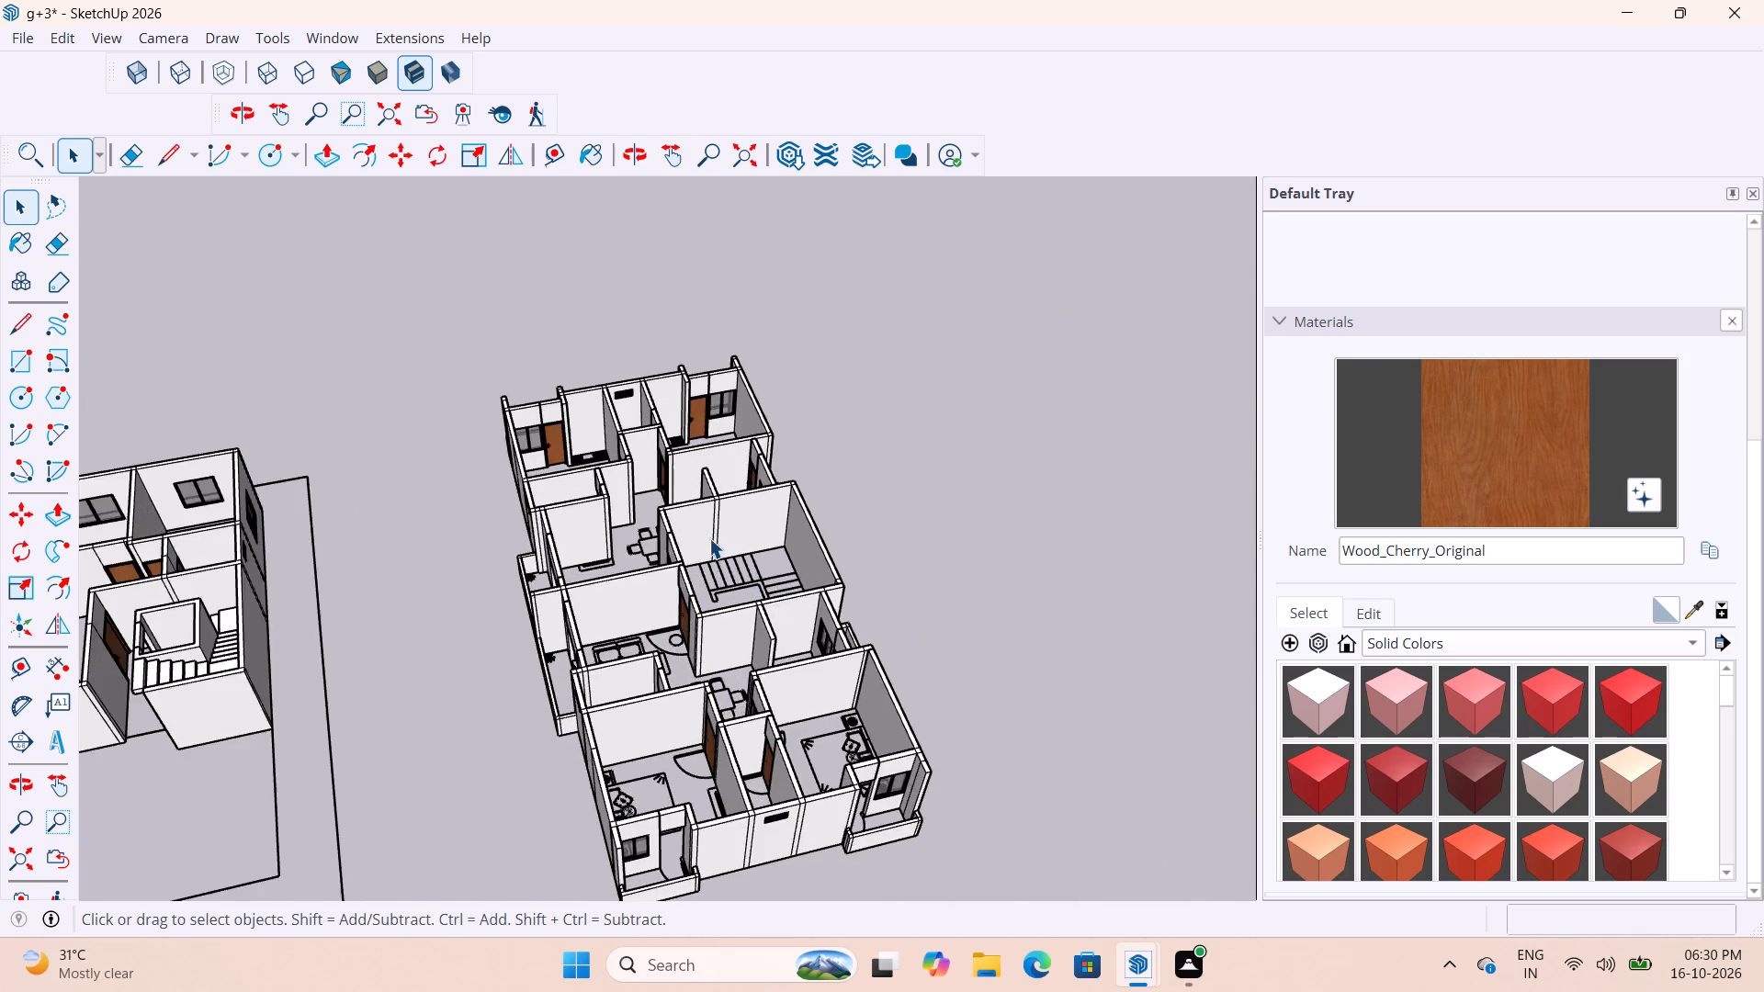
scroll(709, 538, "up", 4)
middle_click_drag(796, 528, 1093, 427)
scroll(719, 526, "down", 3)
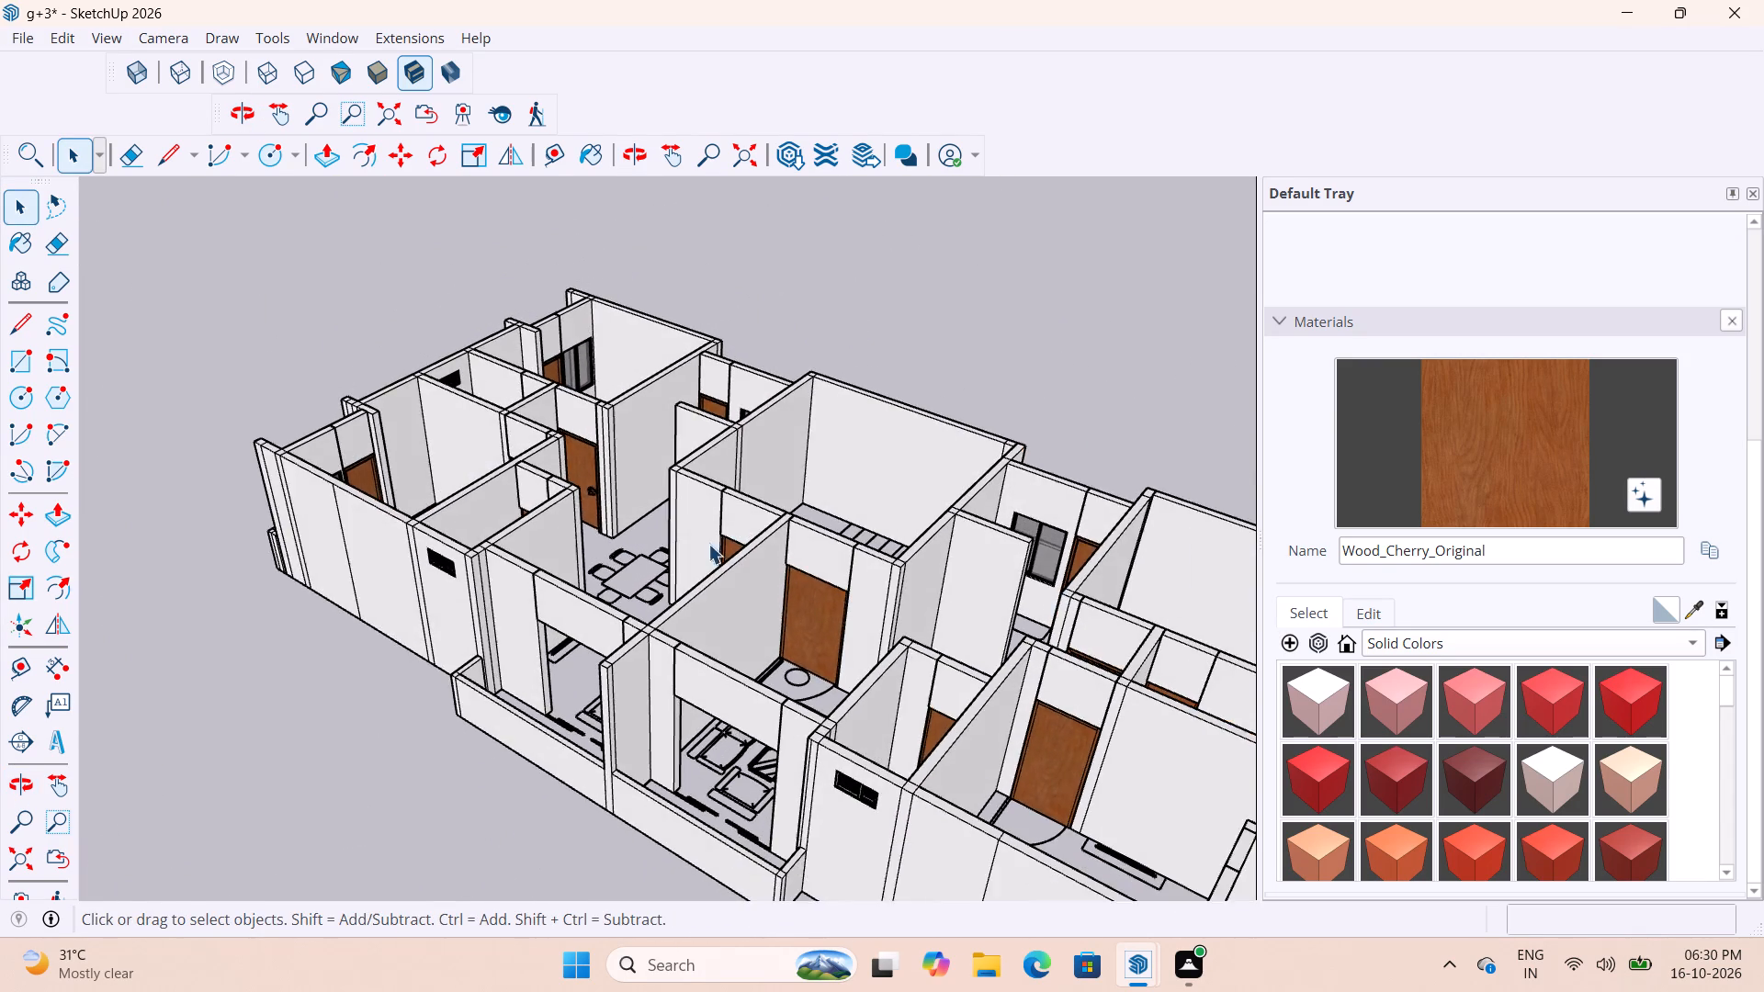
scroll(708, 544, "down", 5)
middle_click_drag(937, 671, 606, 678)
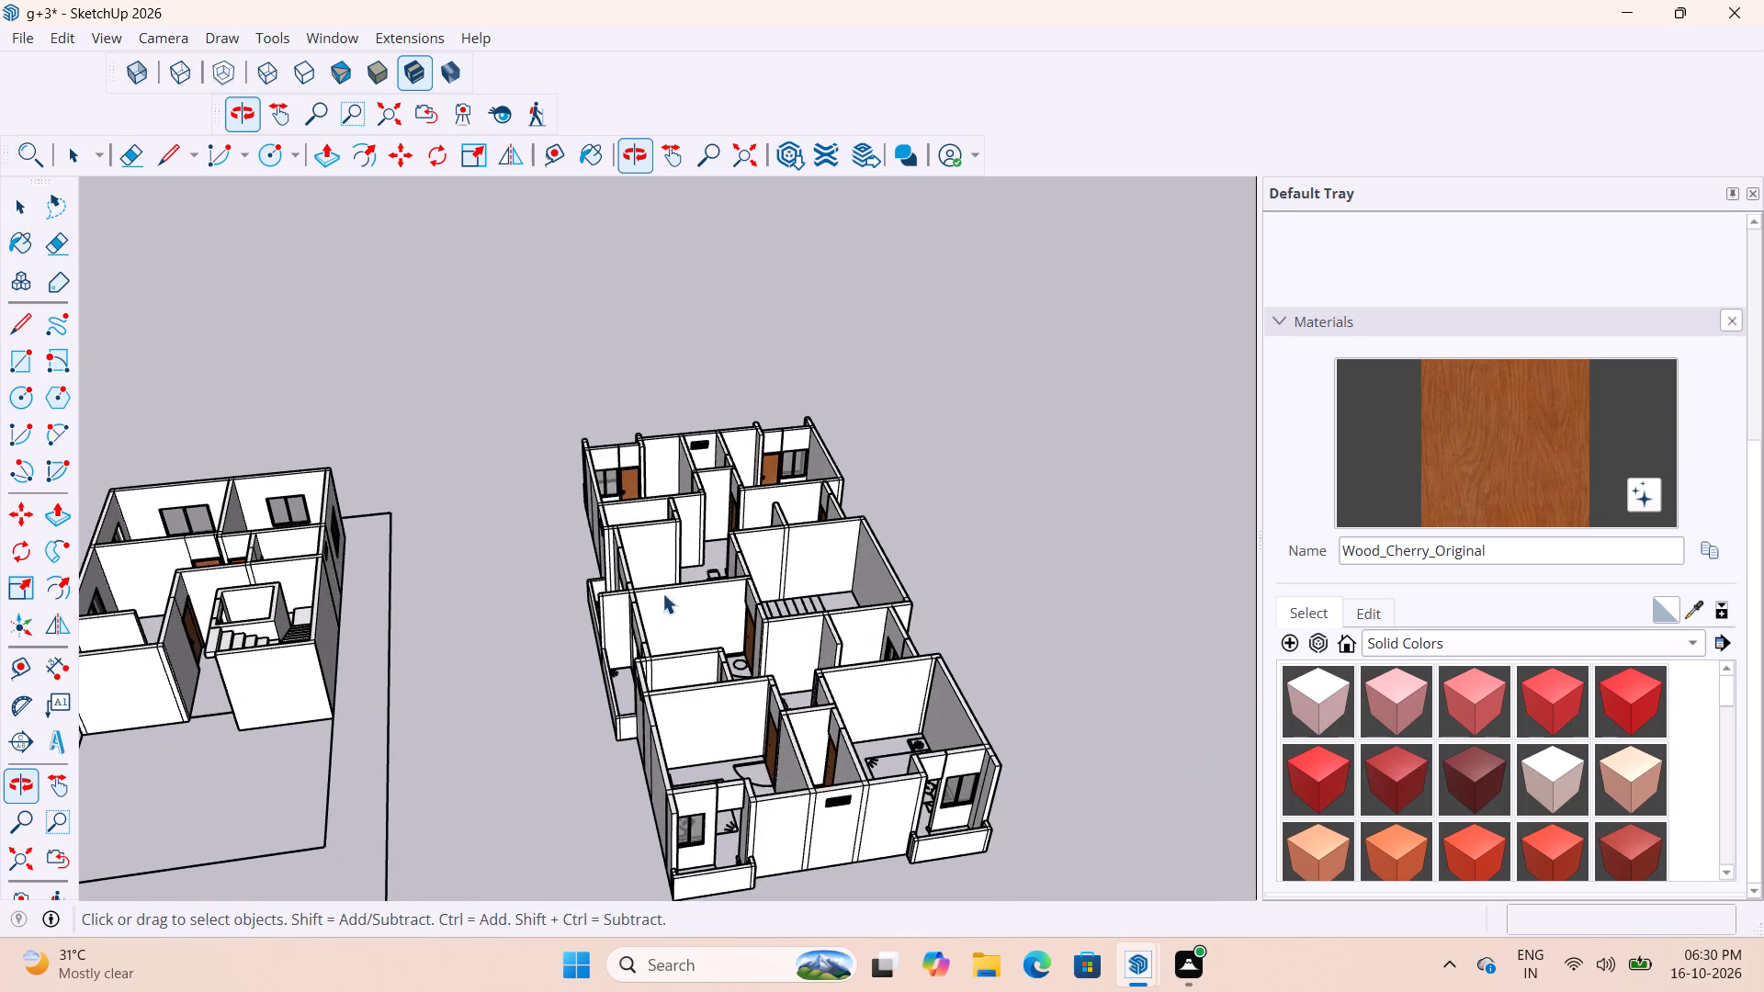
scroll(799, 428, "down", 5)
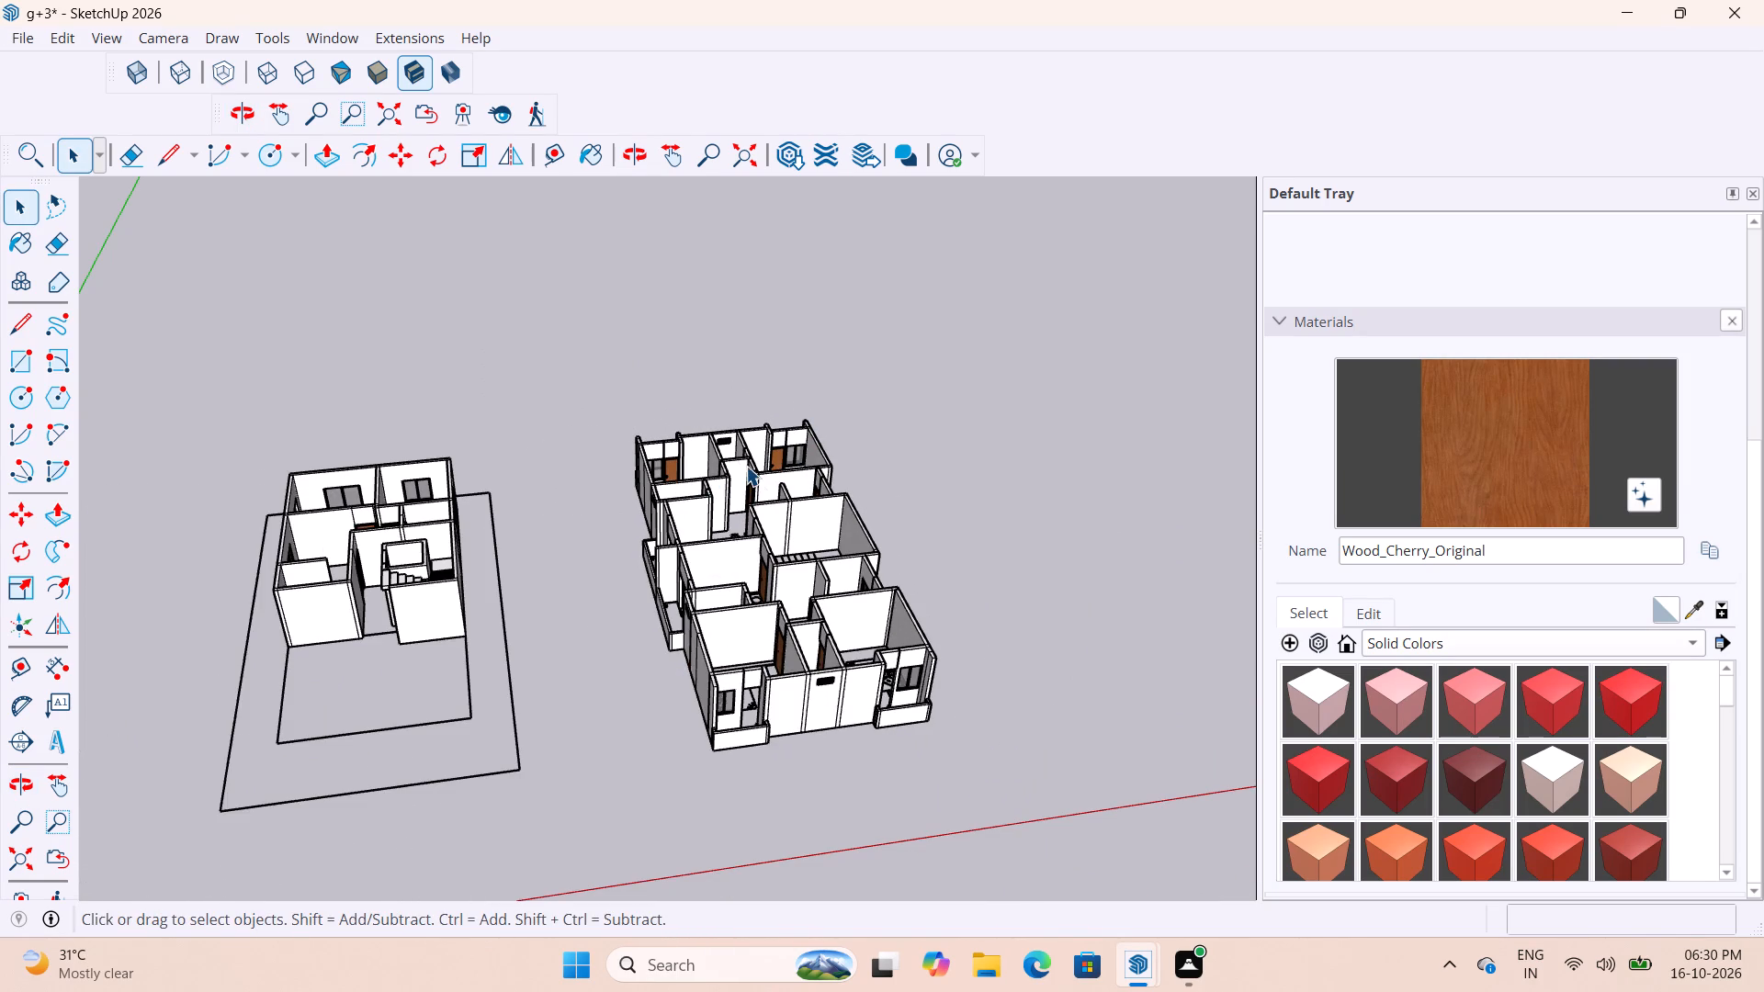
scroll(794, 611, "up", 6)
middle_click_drag(765, 701, 649, 885)
scroll(680, 793, "up", 4)
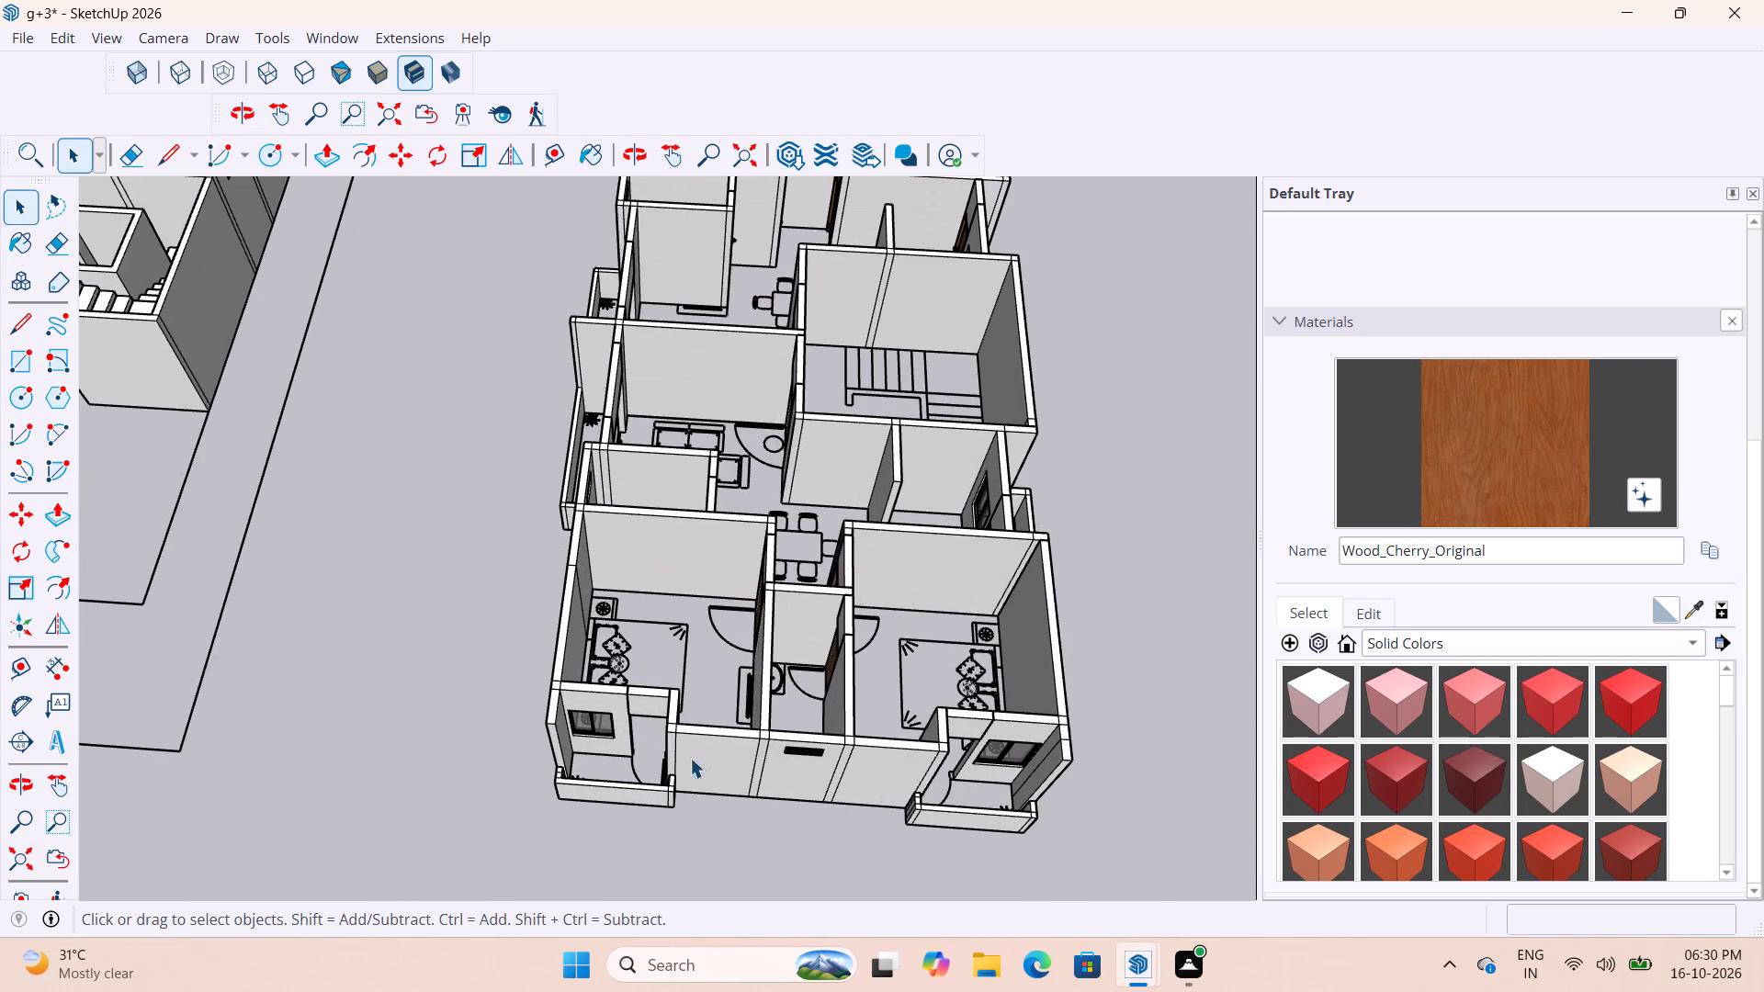
middle_click_drag(775, 693, 1075, 680)
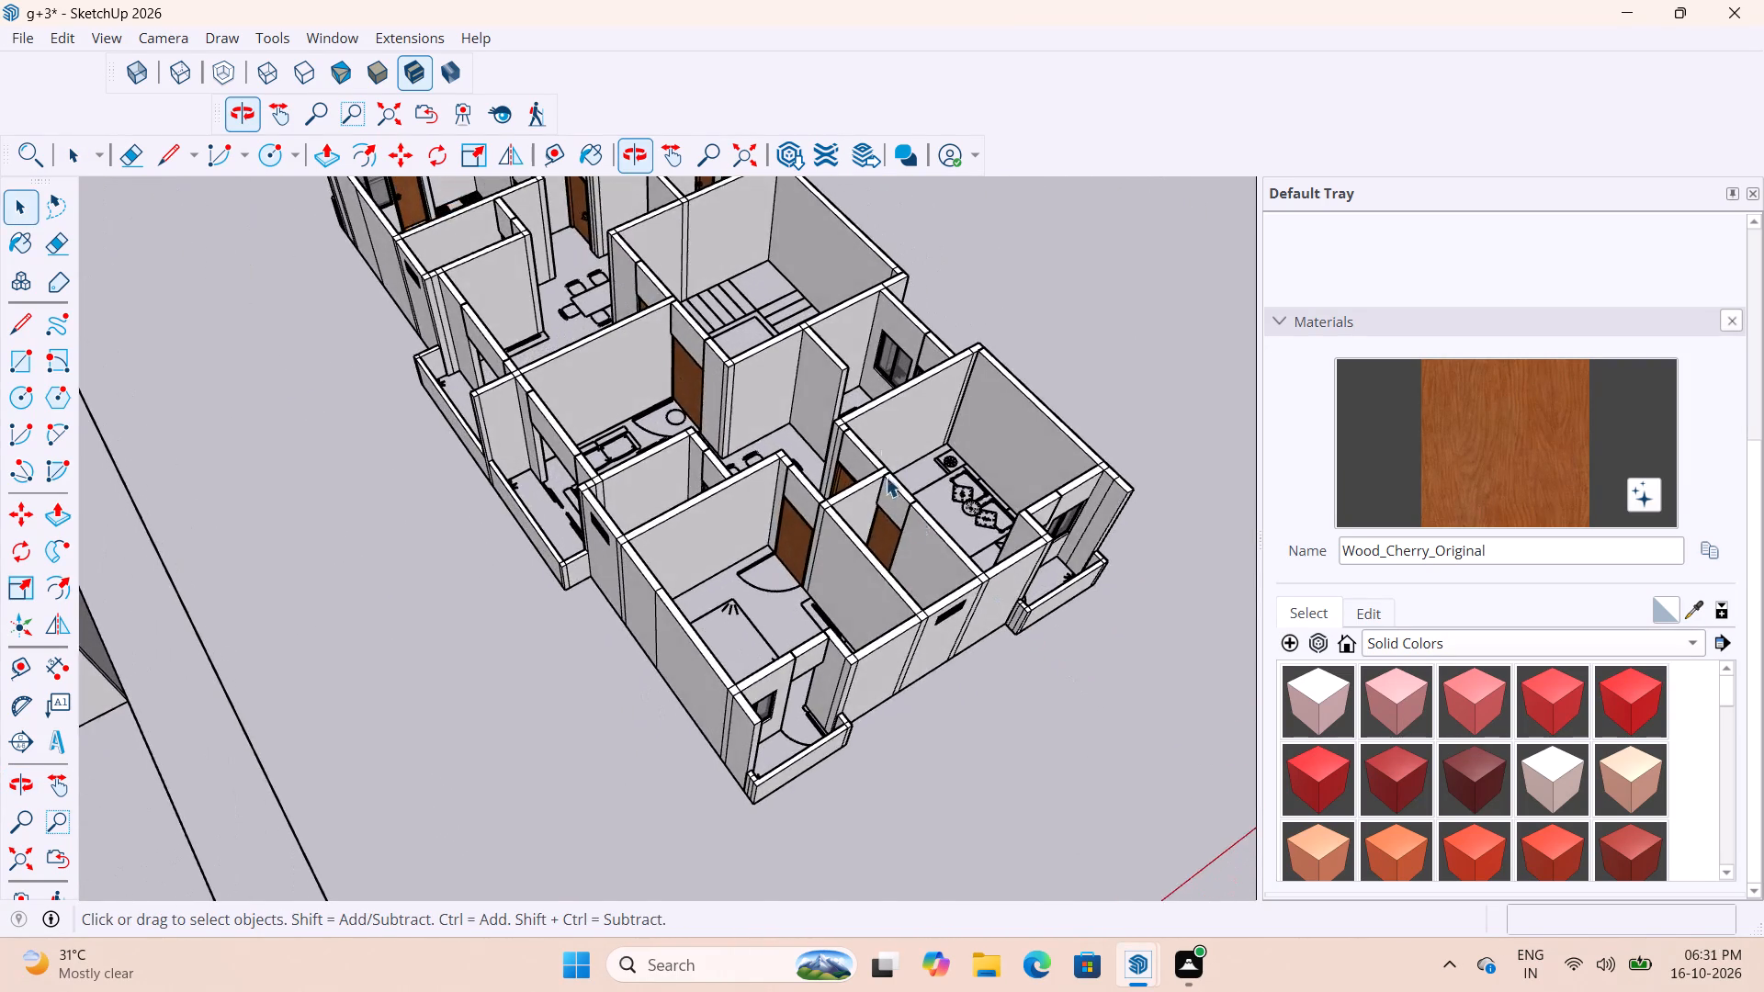
Inspect the doors and handles around the staircase, dining areas and bedrooms up close.
scroll(864, 299, "up", 7)
middle_click_drag(985, 392, 1401, 393)
scroll(738, 665, "down", 2)
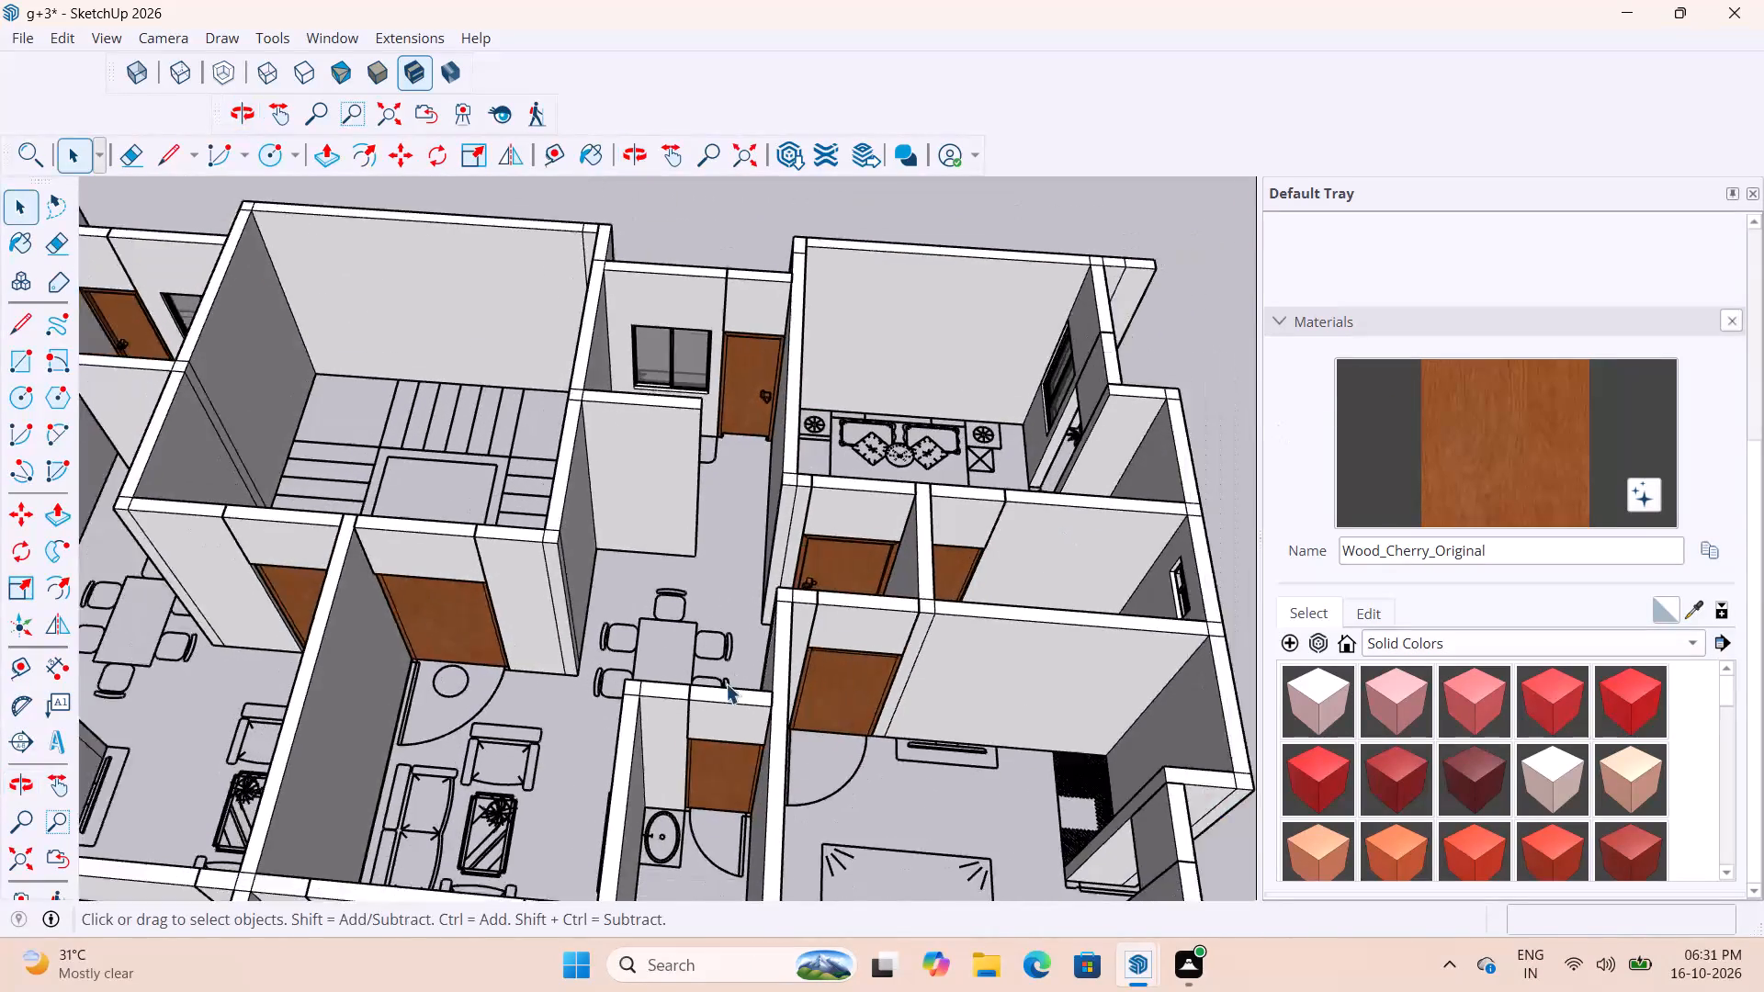
scroll(726, 683, "down", 3)
scroll(656, 700, "up", 3)
middle_click_drag(702, 664, 485, 700)
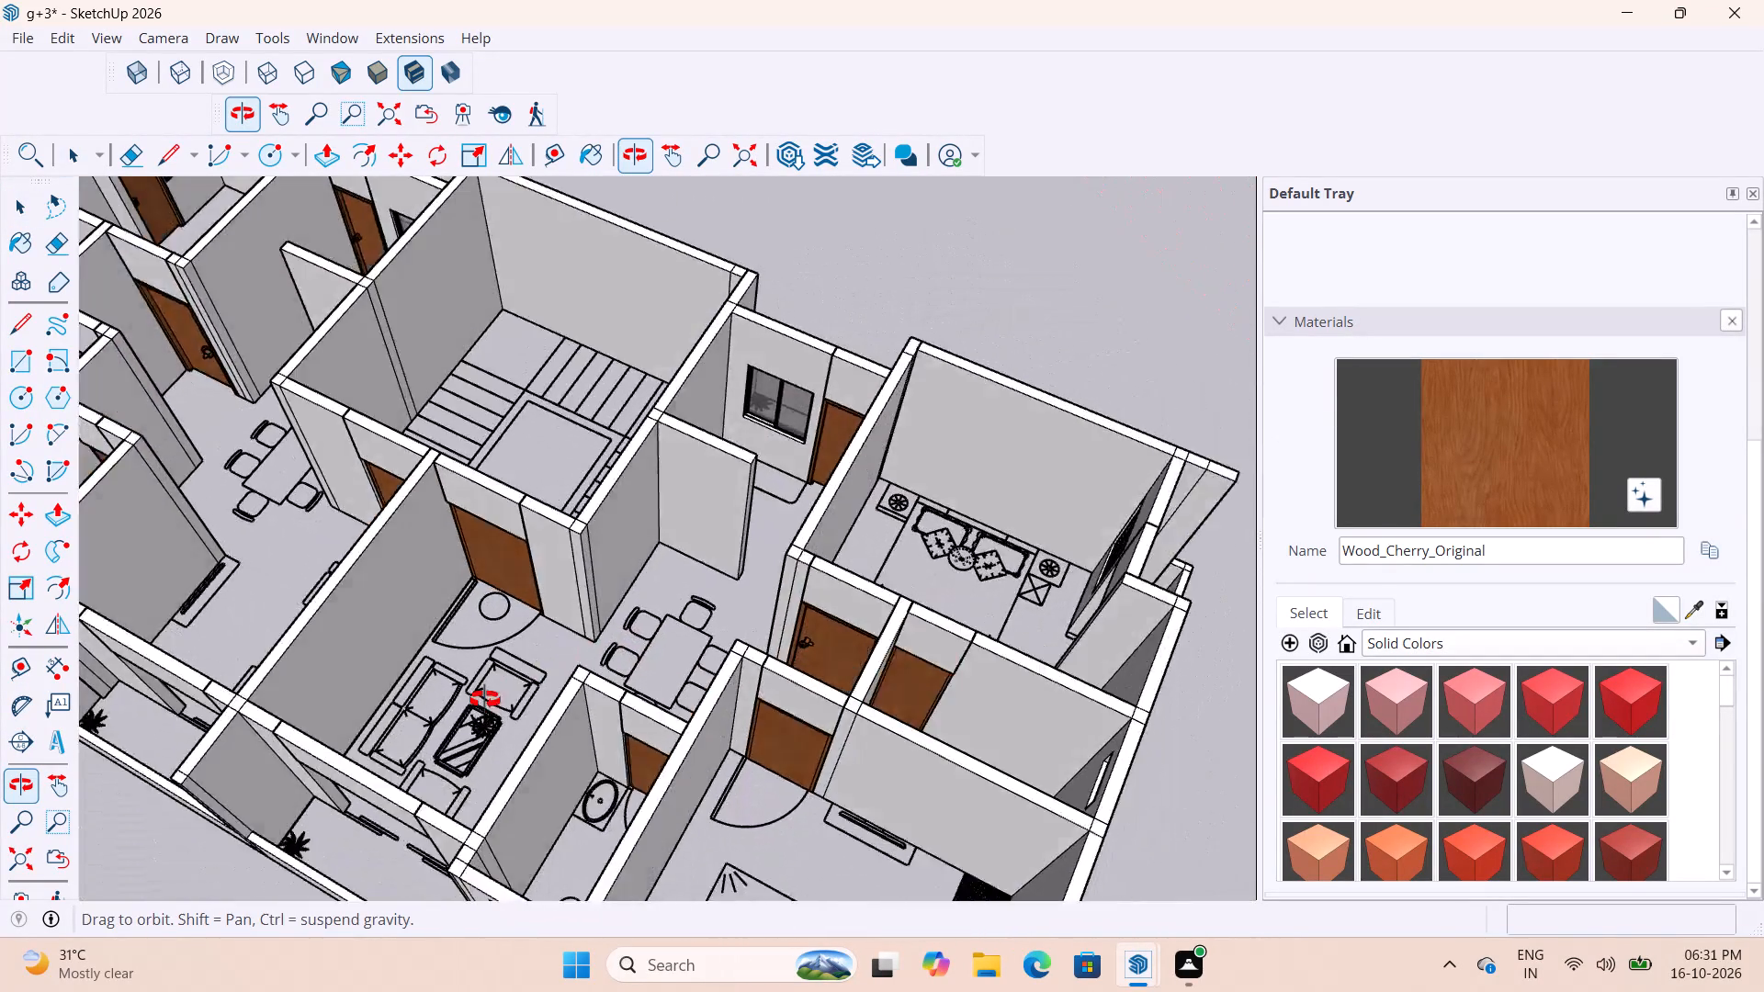
middle_click_drag(485, 700, 407, 720)
scroll(875, 679, "up", 1)
middle_click_drag(851, 675, 171, 639)
scroll(158, 622, "down", 4)
scroll(590, 459, "up", 3)
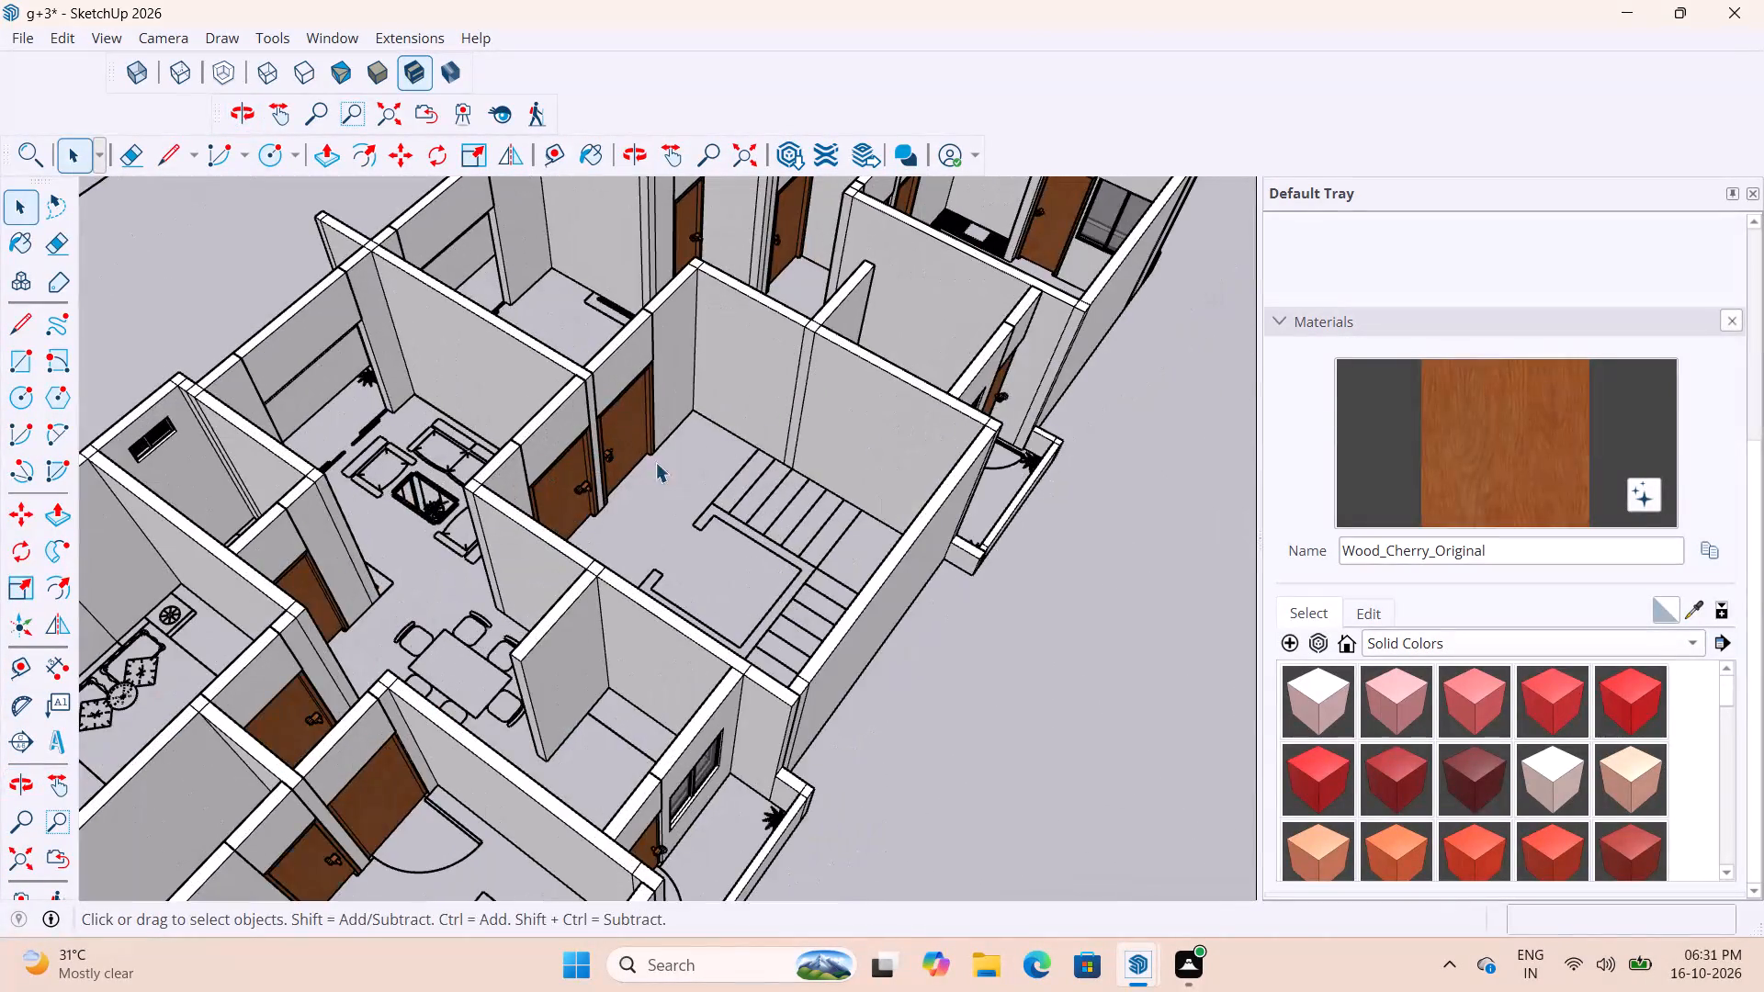
middle_click_drag(733, 531, 374, 483)
scroll(560, 629, "down", 4)
scroll(808, 470, "up", 4)
middle_click_drag(846, 486, 1102, 536)
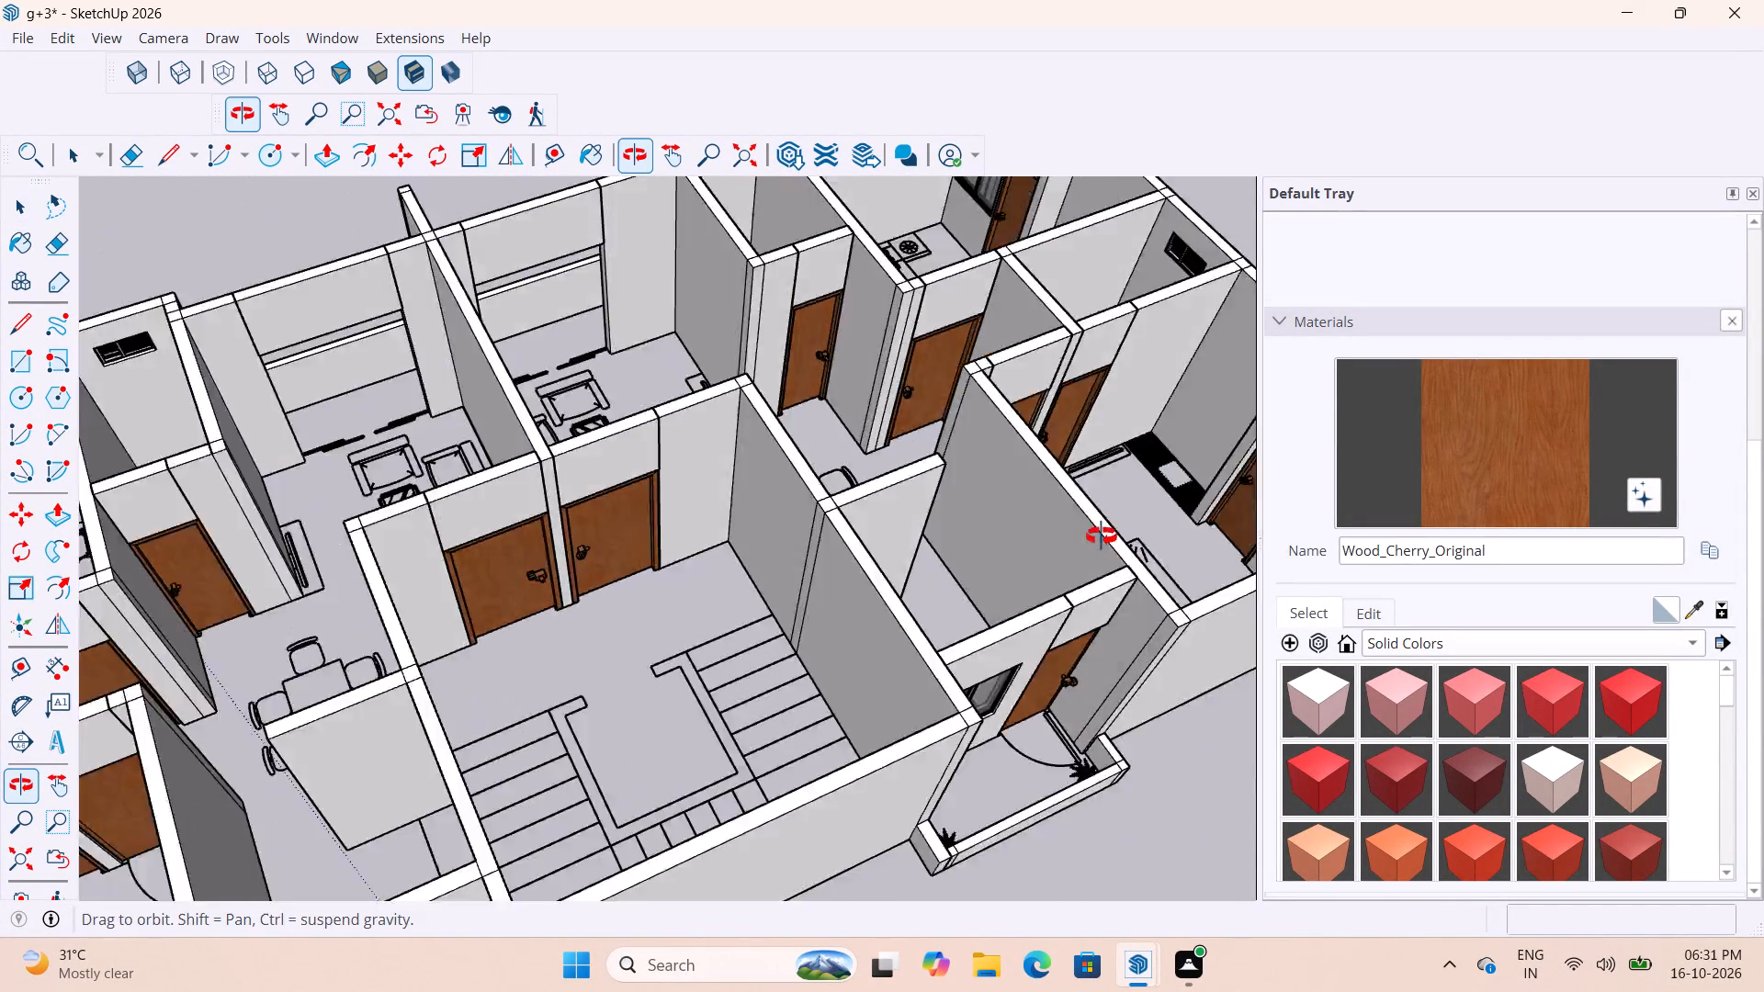
middle_click_drag(1102, 536, 1277, 555)
Compare the balcony openings at the two short ends of the building, checking which ones lack doors.
scroll(846, 594, "down", 4)
middle_click_drag(748, 666, 911, 632)
scroll(911, 632, "down", 6)
middle_click_drag(725, 568, 678, 551)
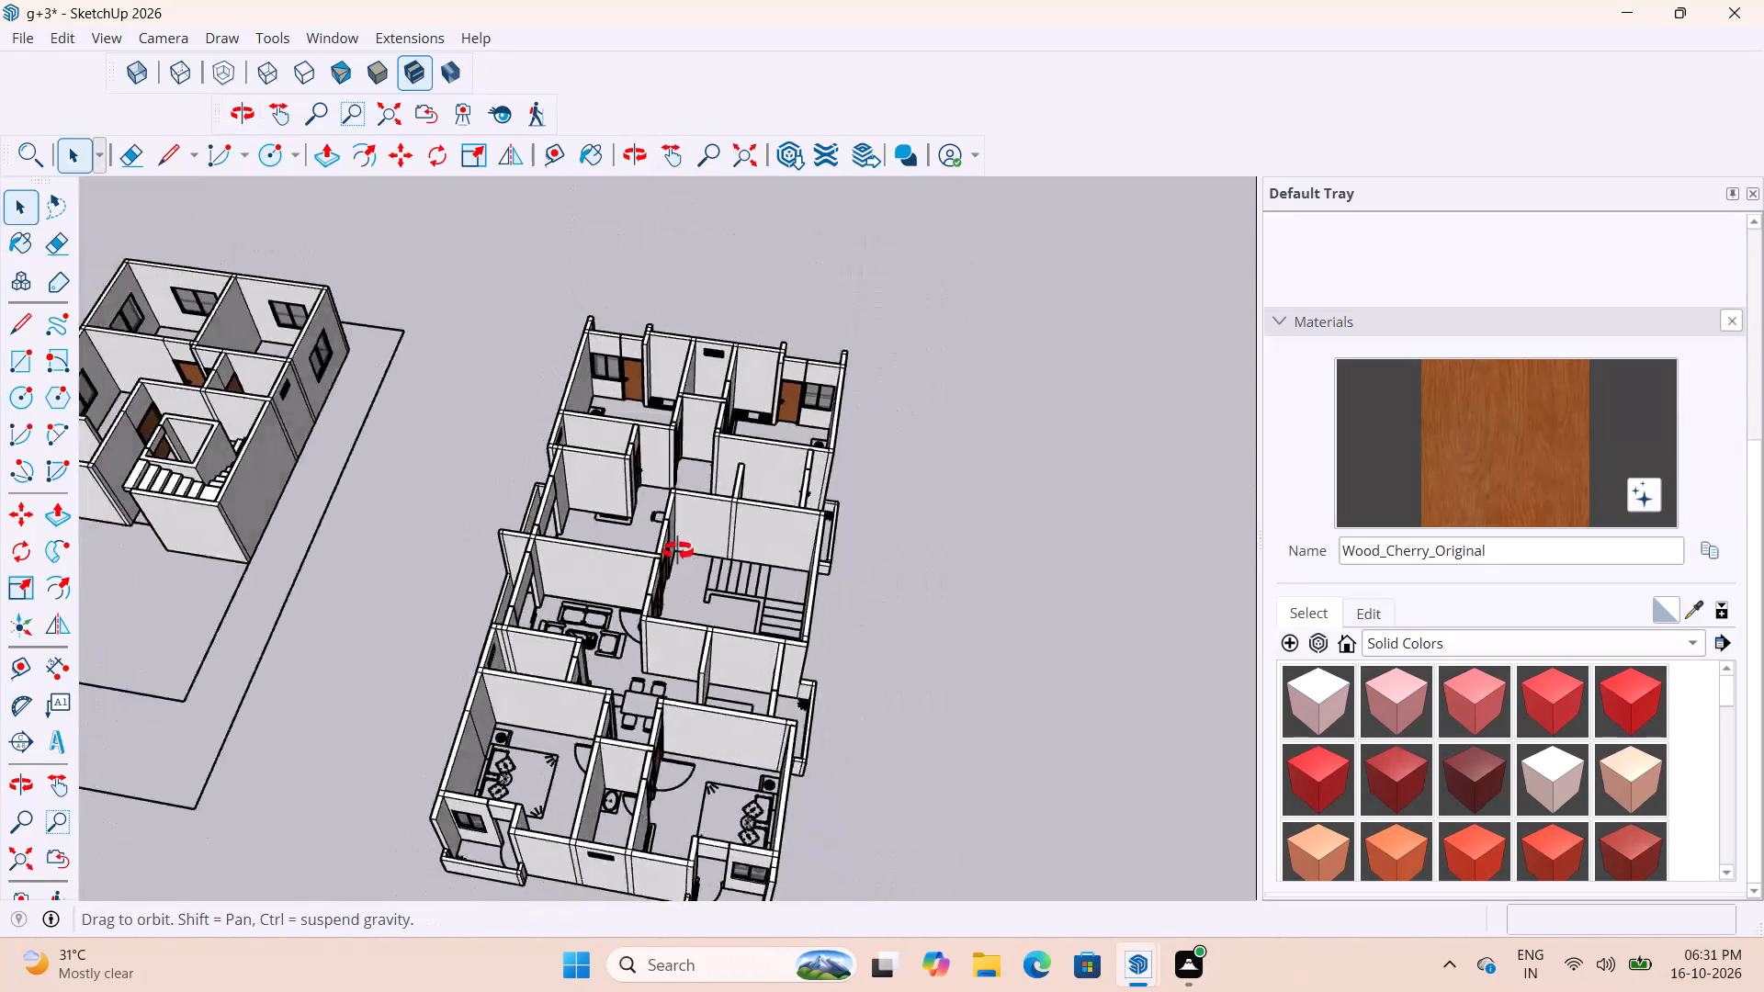
middle_click_drag(678, 551, 565, 500)
scroll(679, 701, "up", 5)
middle_click_drag(659, 705, 914, 638)
scroll(673, 647, "down", 3)
middle_click_drag(711, 687, 694, 715)
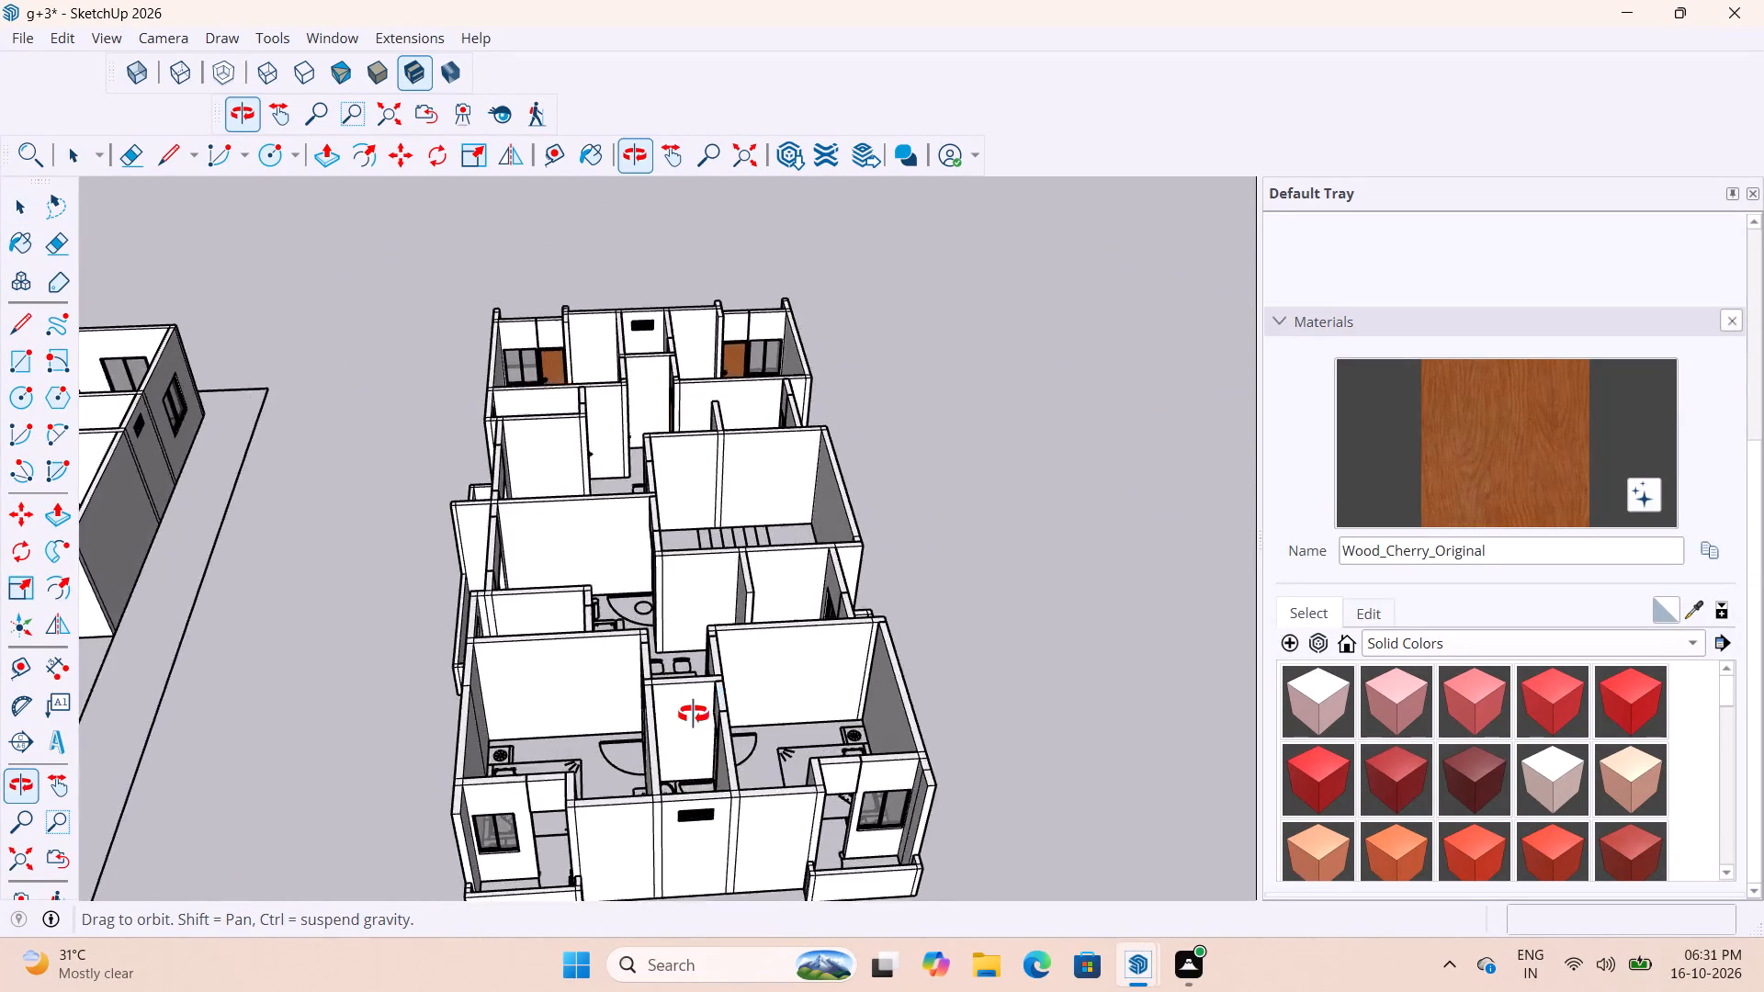
middle_click_drag(694, 715, 581, 679)
scroll(741, 737, "down", 5)
scroll(804, 620, "down", 5)
scroll(682, 552, "up", 7)
scroll(858, 418, "down", 5)
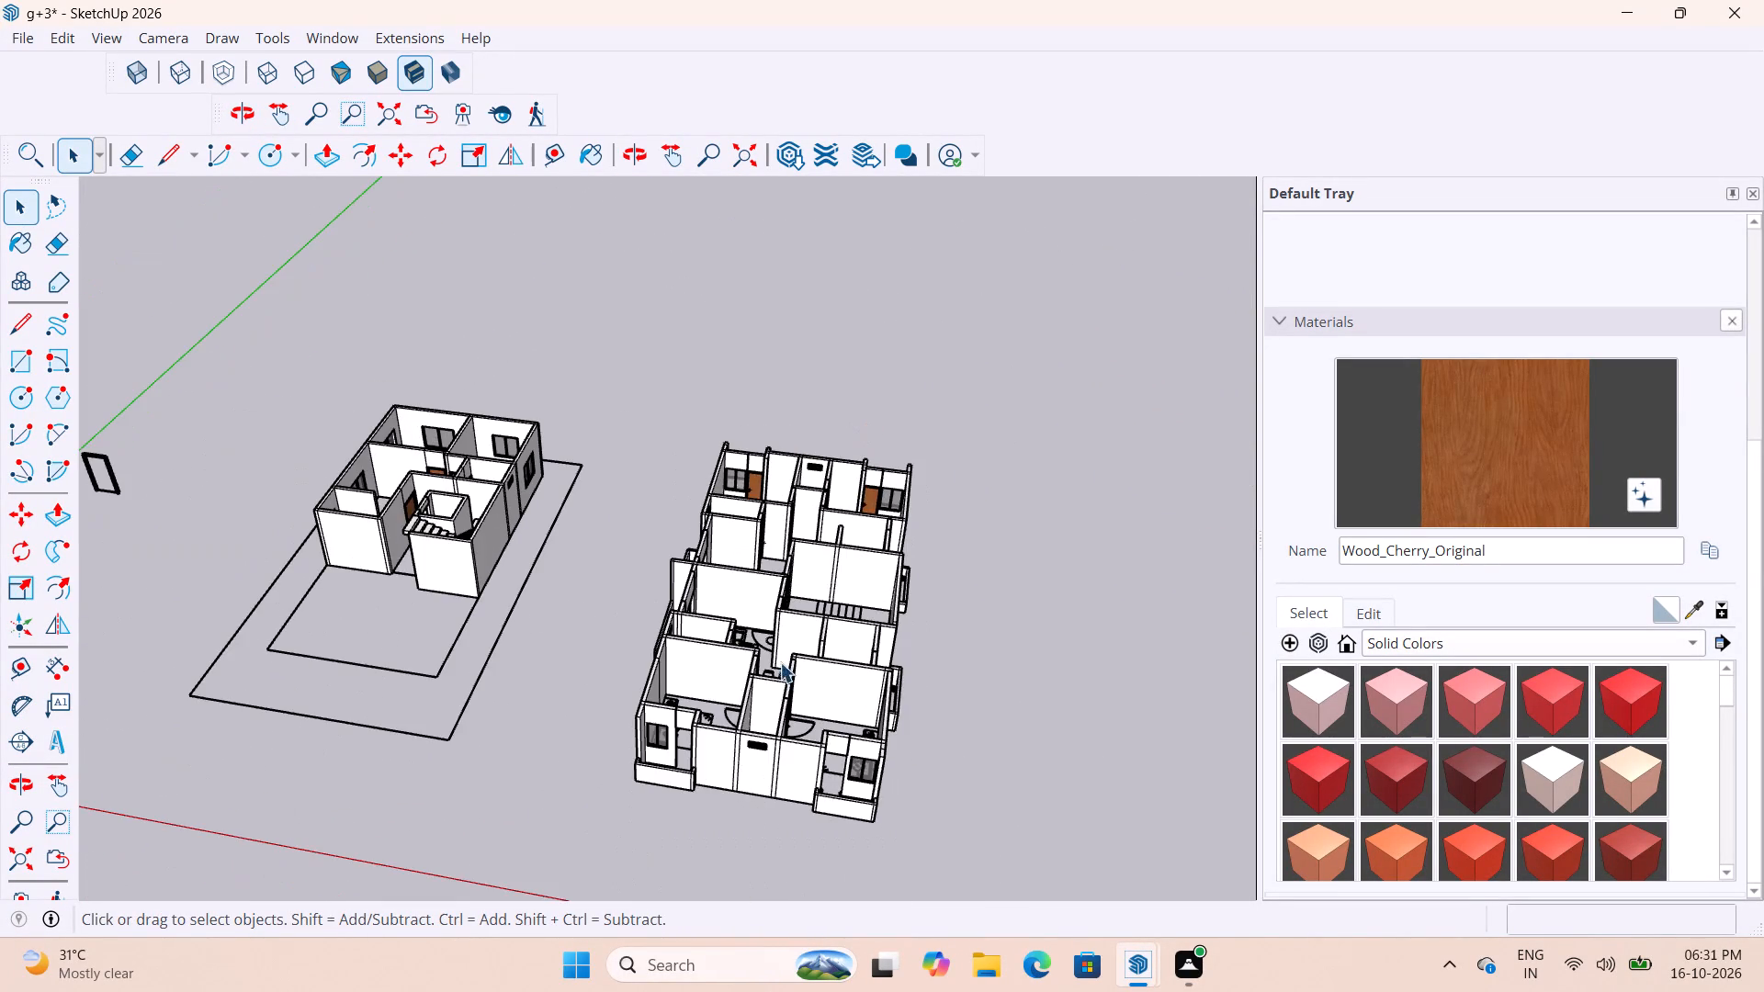
scroll(763, 454, "up", 17)
scroll(889, 342, "down", 11)
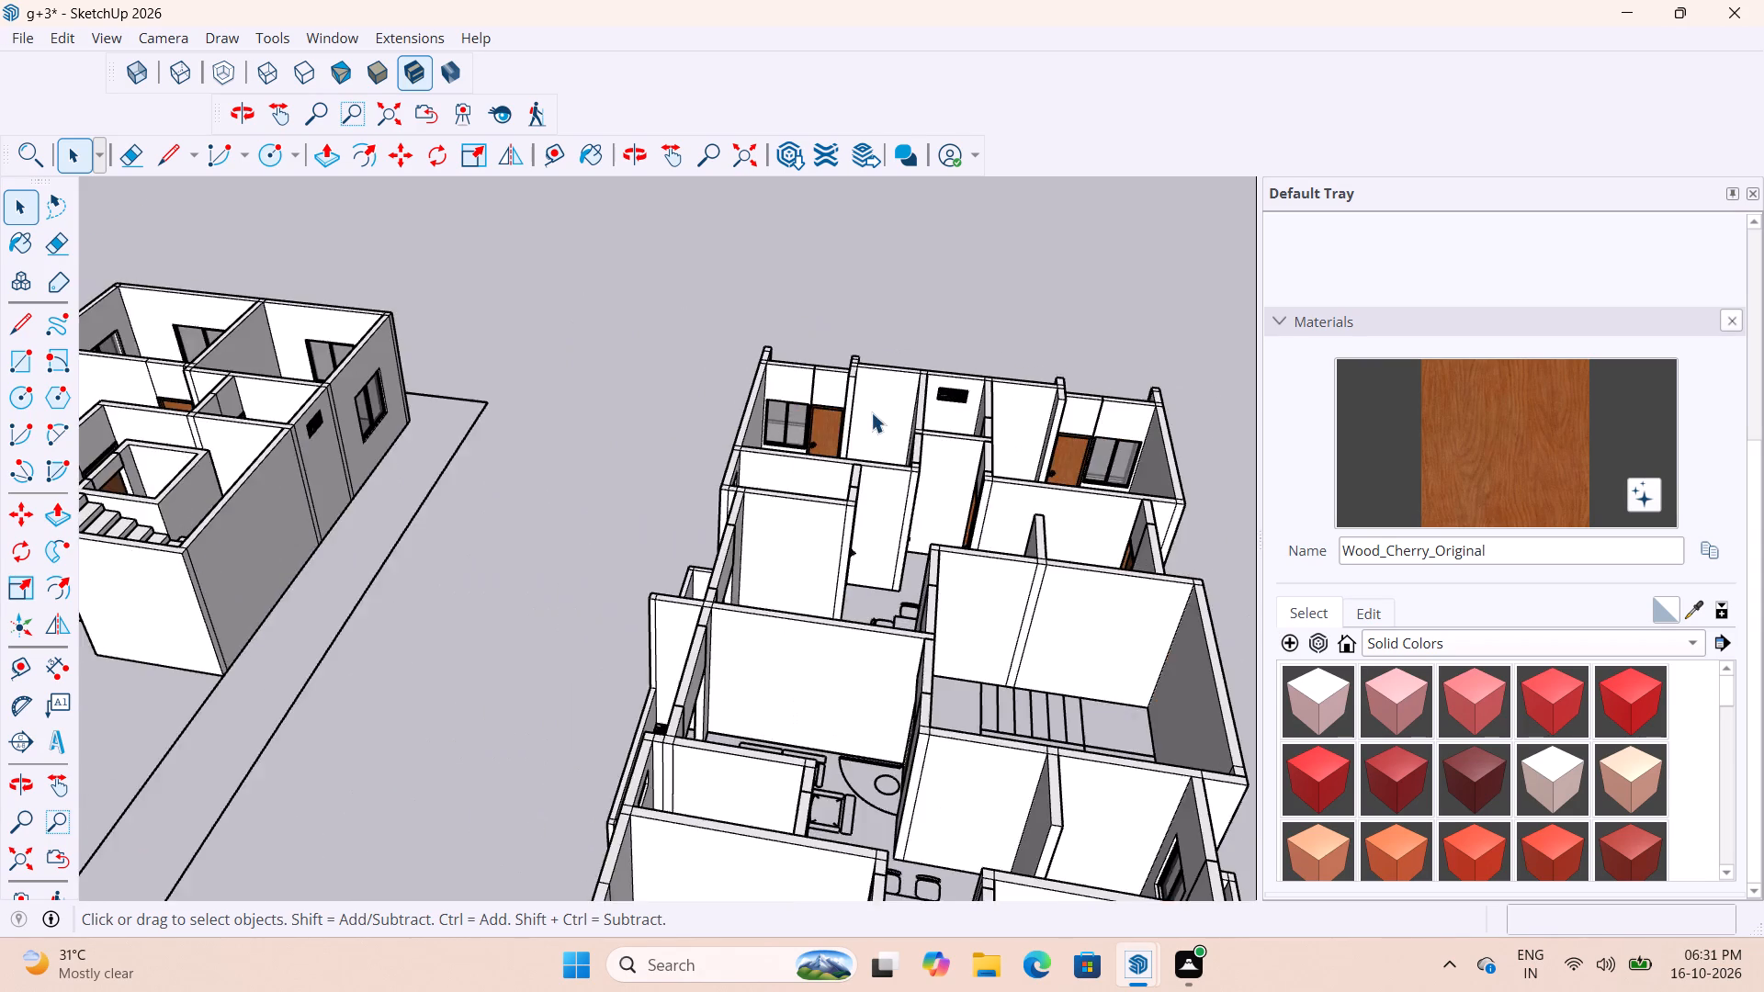
middle_click_drag(875, 423, 886, 449)
scroll(884, 442, "up", 1)
scroll(832, 369, "down", 11)
scroll(851, 540, "up", 4)
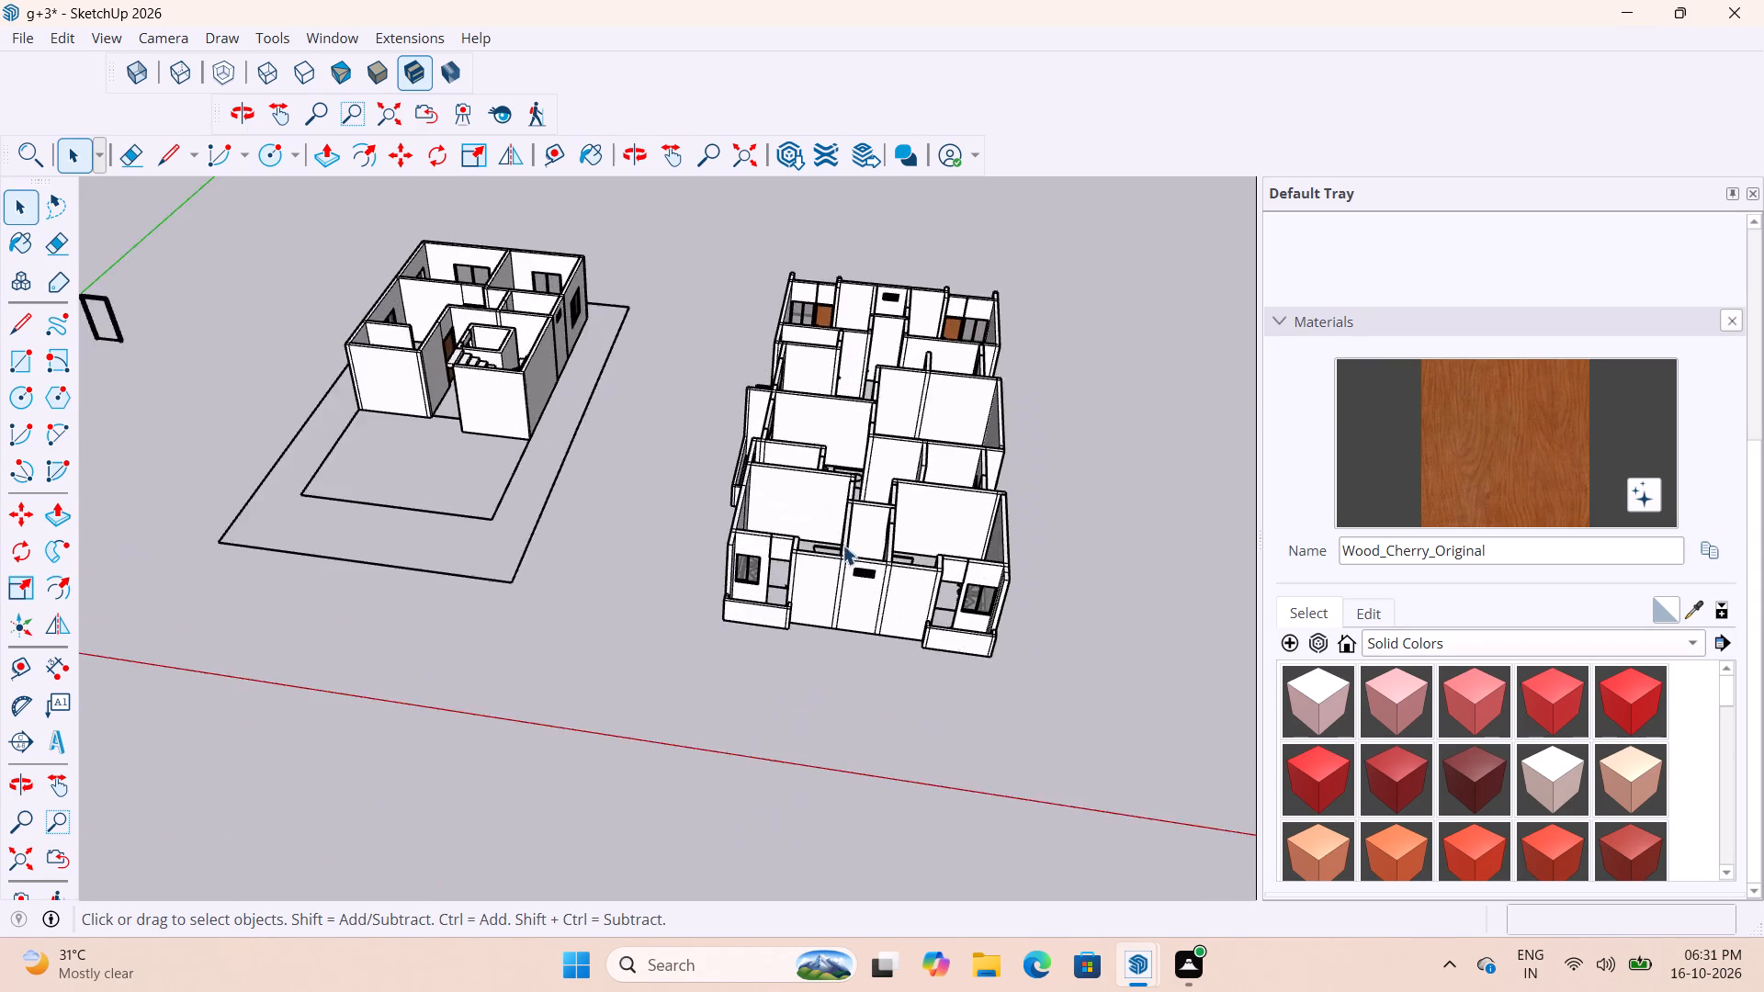
scroll(842, 545, "up", 20)
scroll(842, 545, "up", 3)
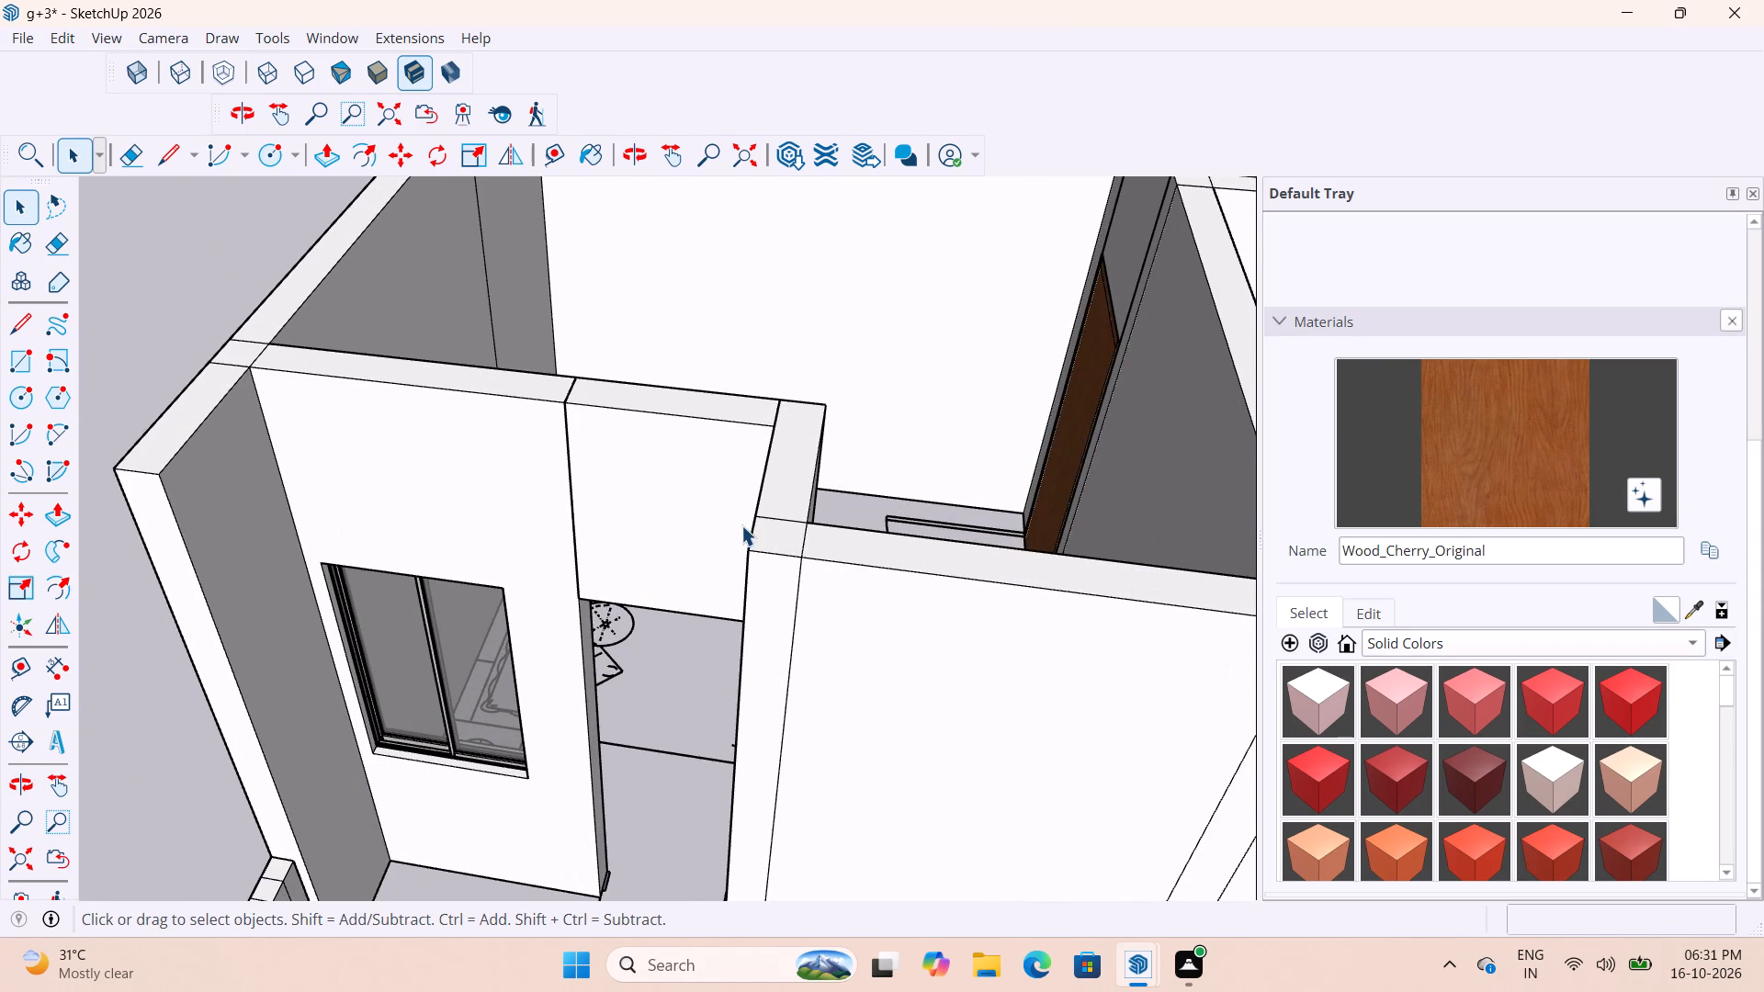
scroll(741, 531, "down", 6)
scroll(471, 602, "down", 6)
scroll(550, 634, "down", 4)
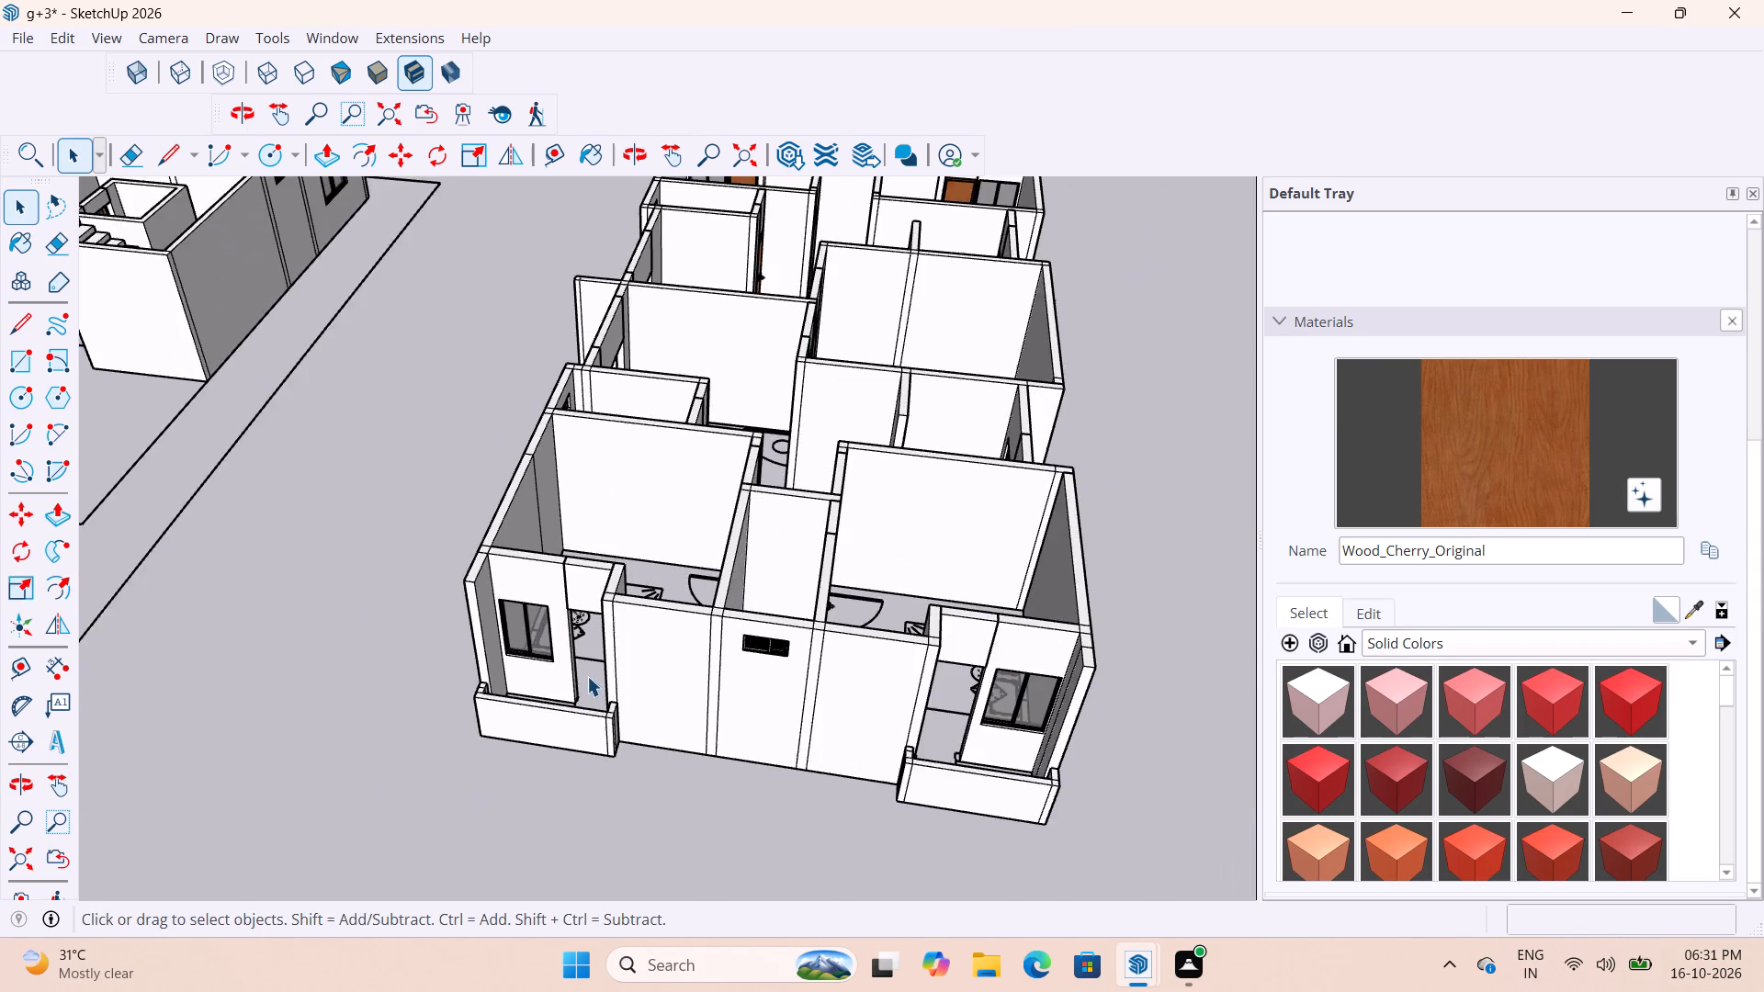
scroll(587, 676, "down", 6)
scroll(614, 693, "up", 10)
middle_click_drag(745, 591, 847, 610)
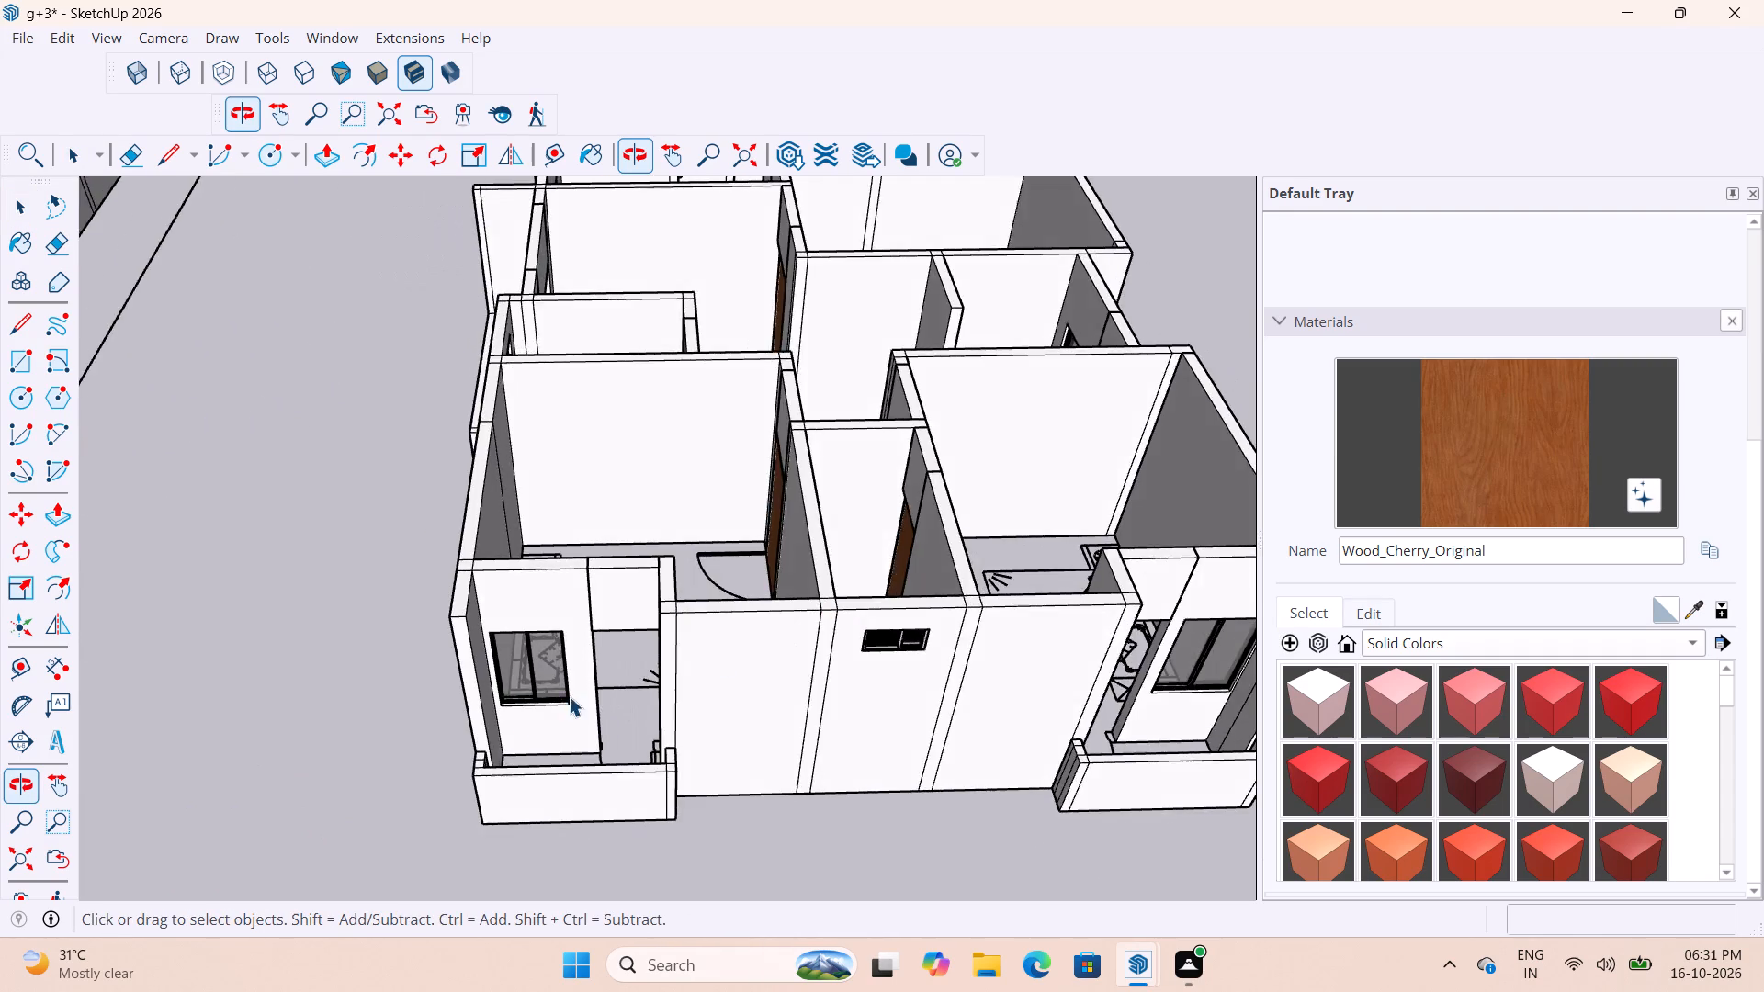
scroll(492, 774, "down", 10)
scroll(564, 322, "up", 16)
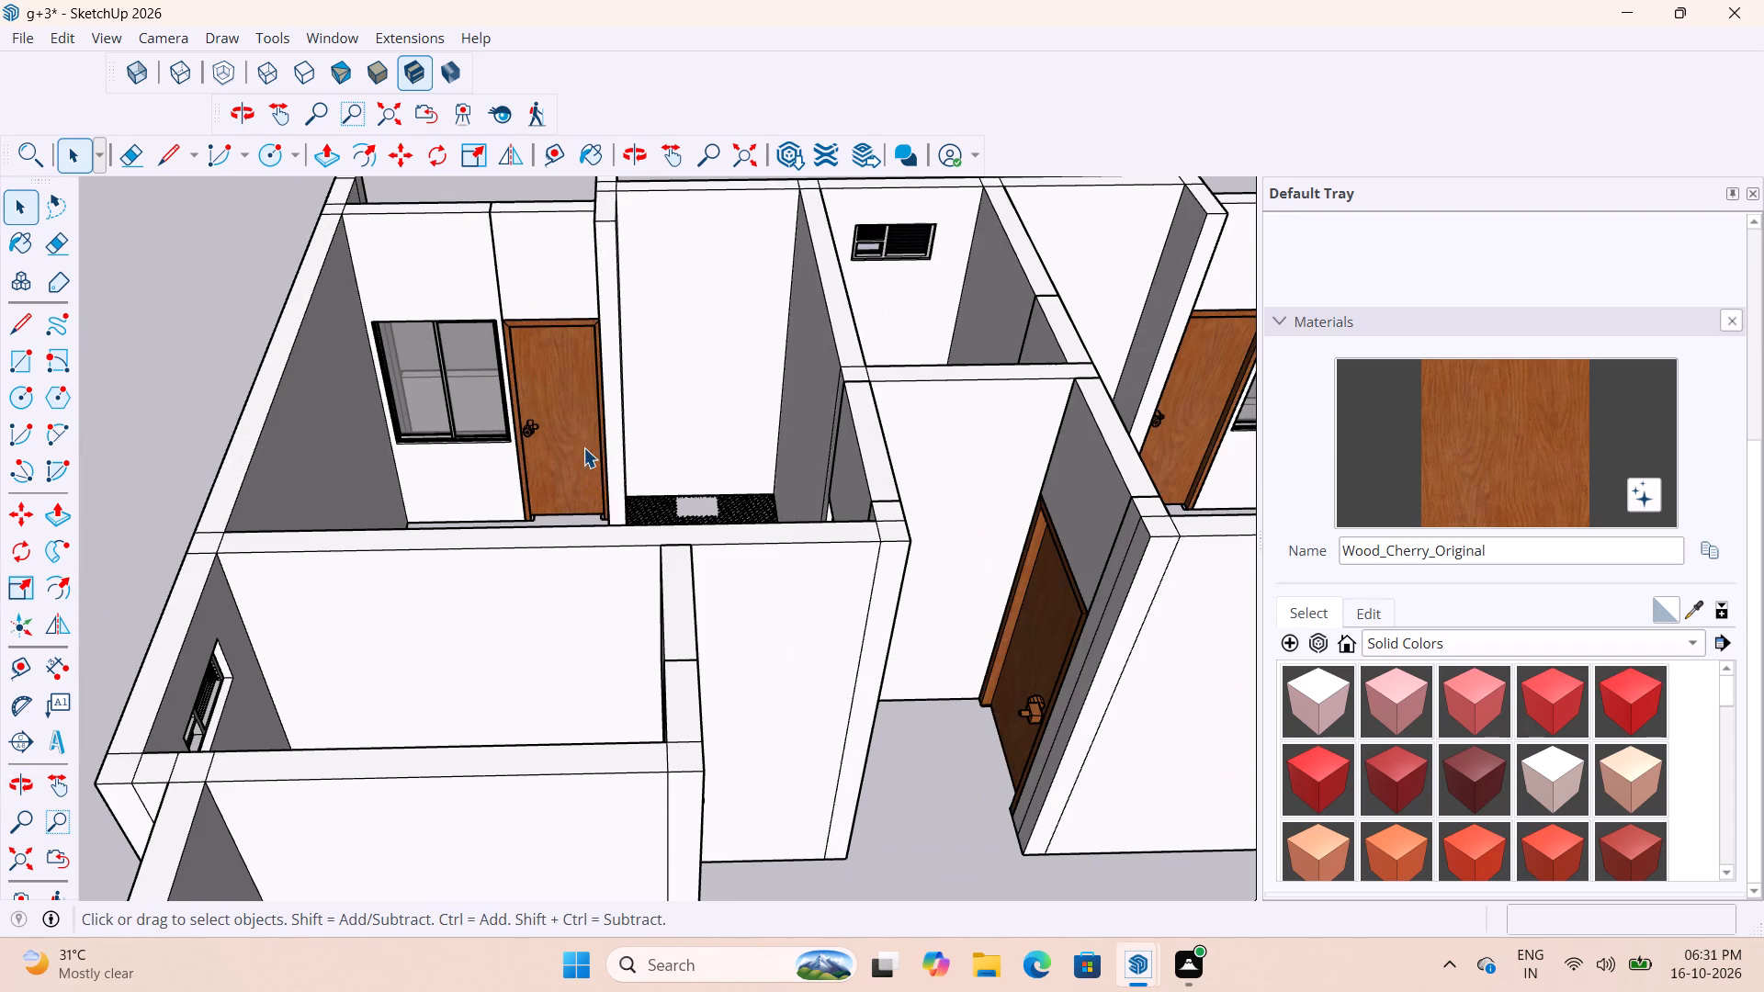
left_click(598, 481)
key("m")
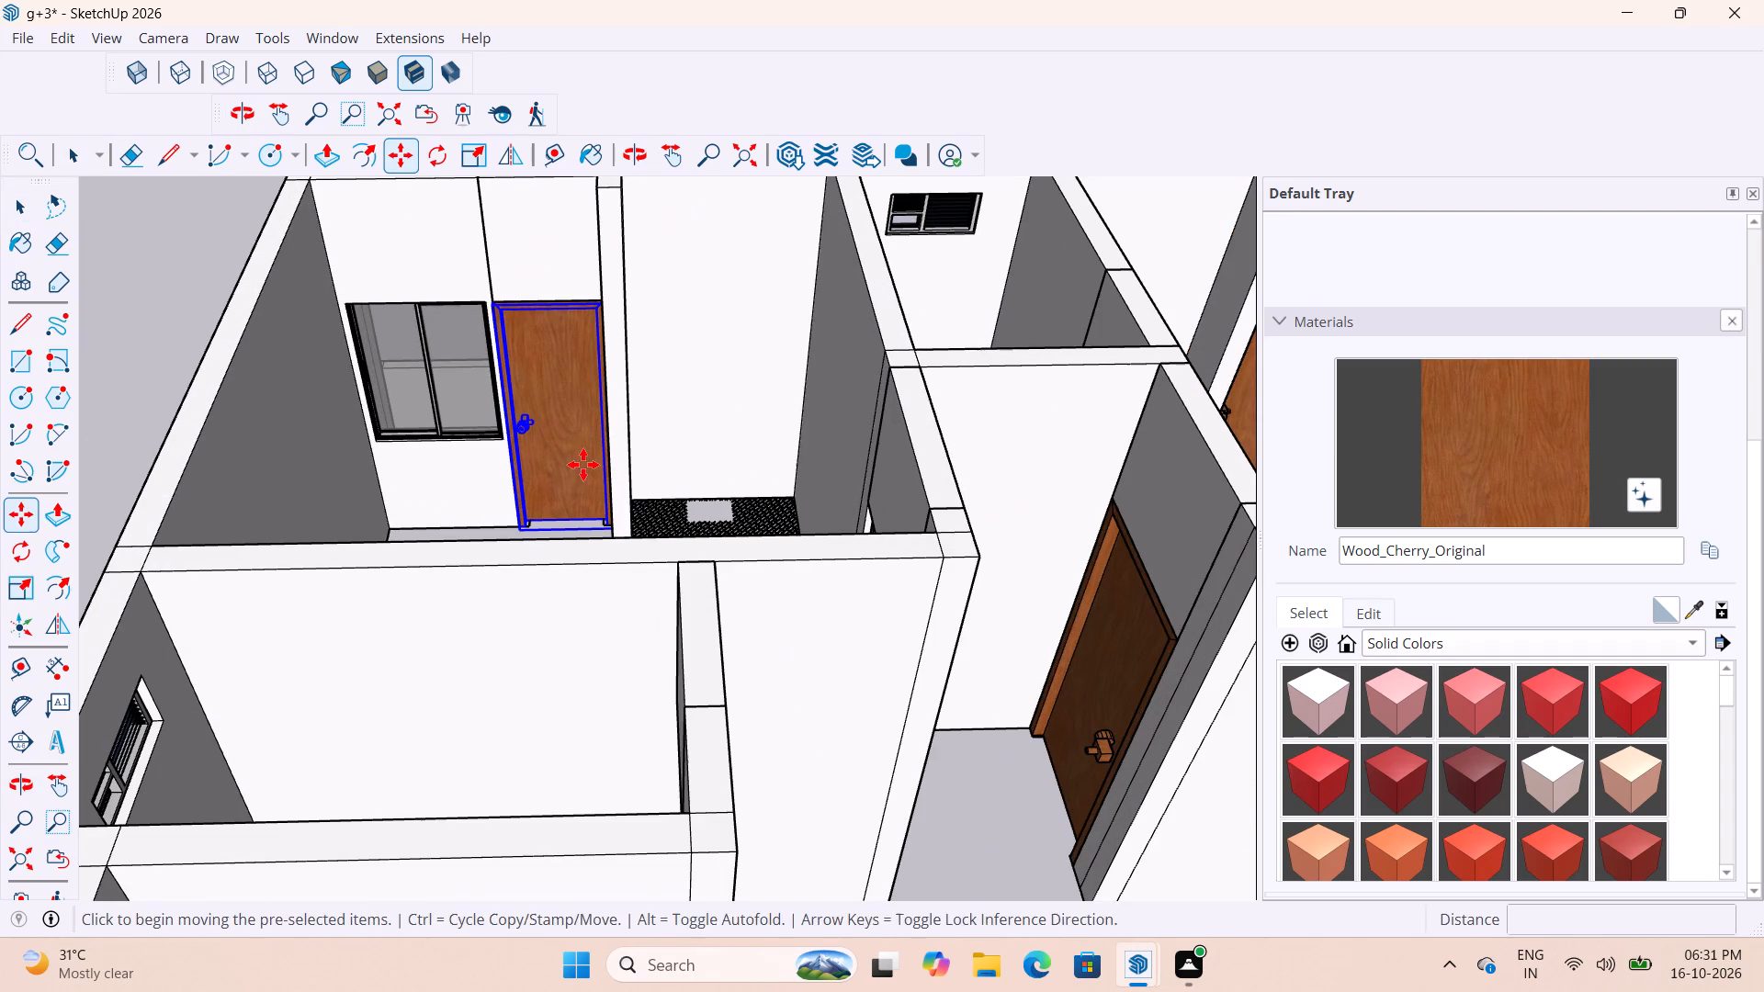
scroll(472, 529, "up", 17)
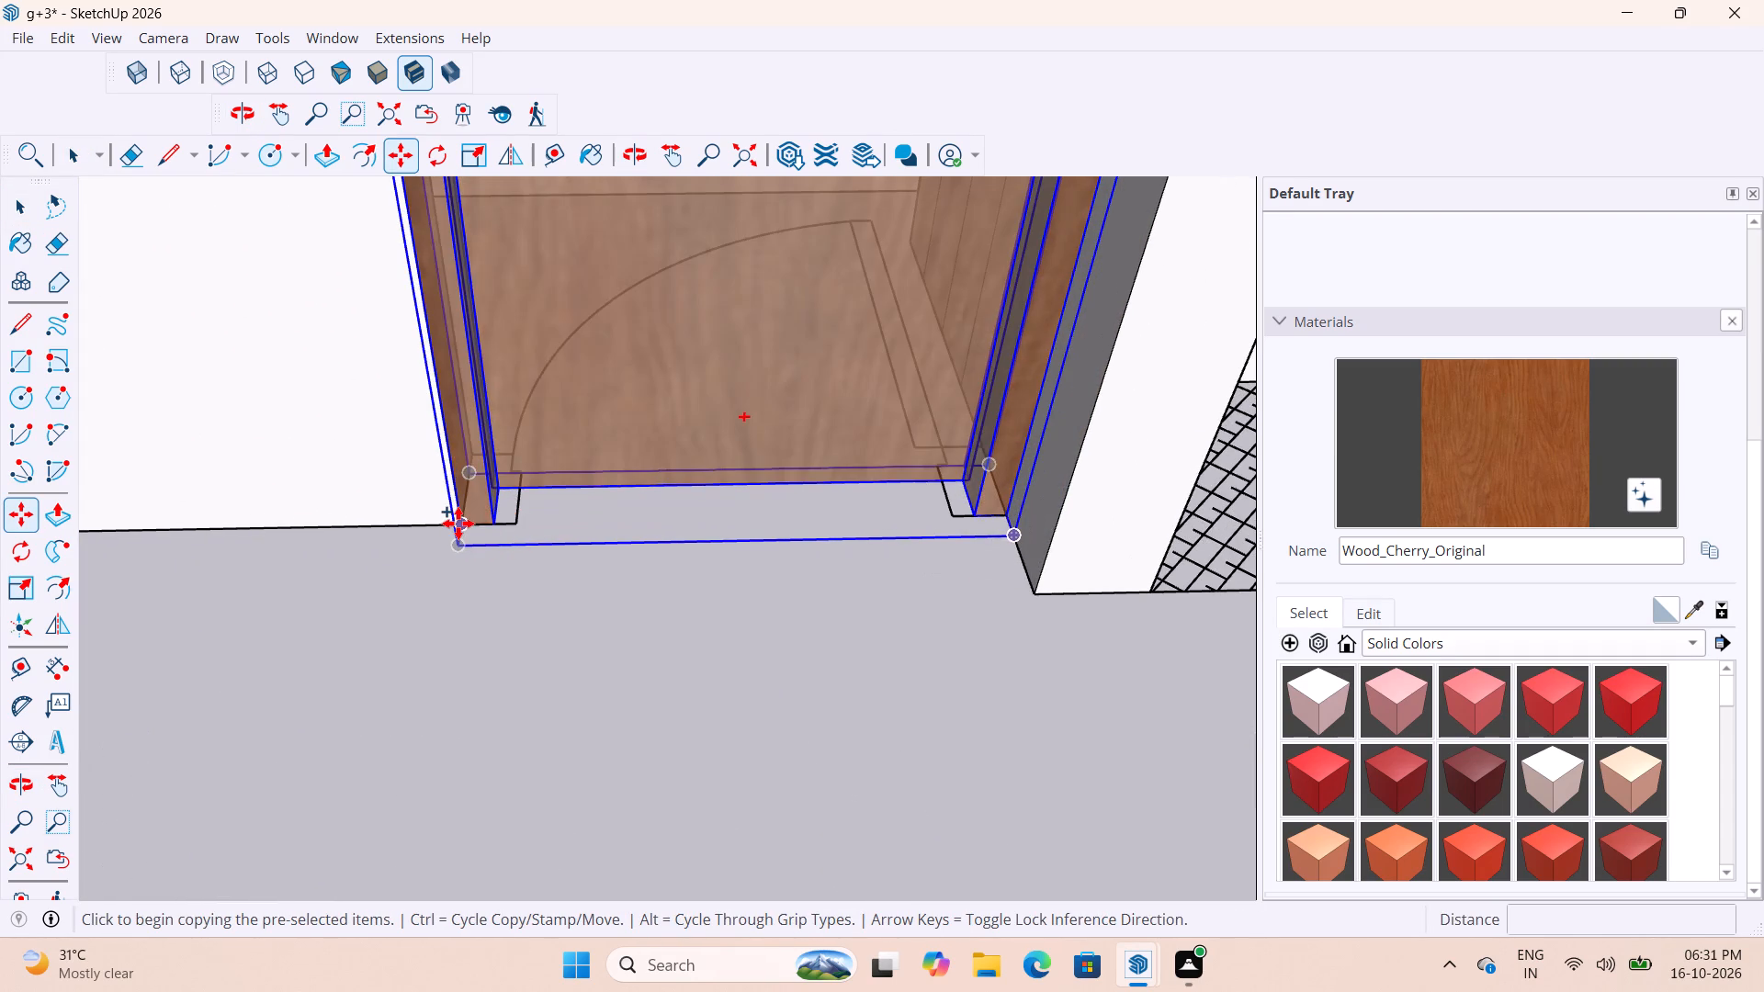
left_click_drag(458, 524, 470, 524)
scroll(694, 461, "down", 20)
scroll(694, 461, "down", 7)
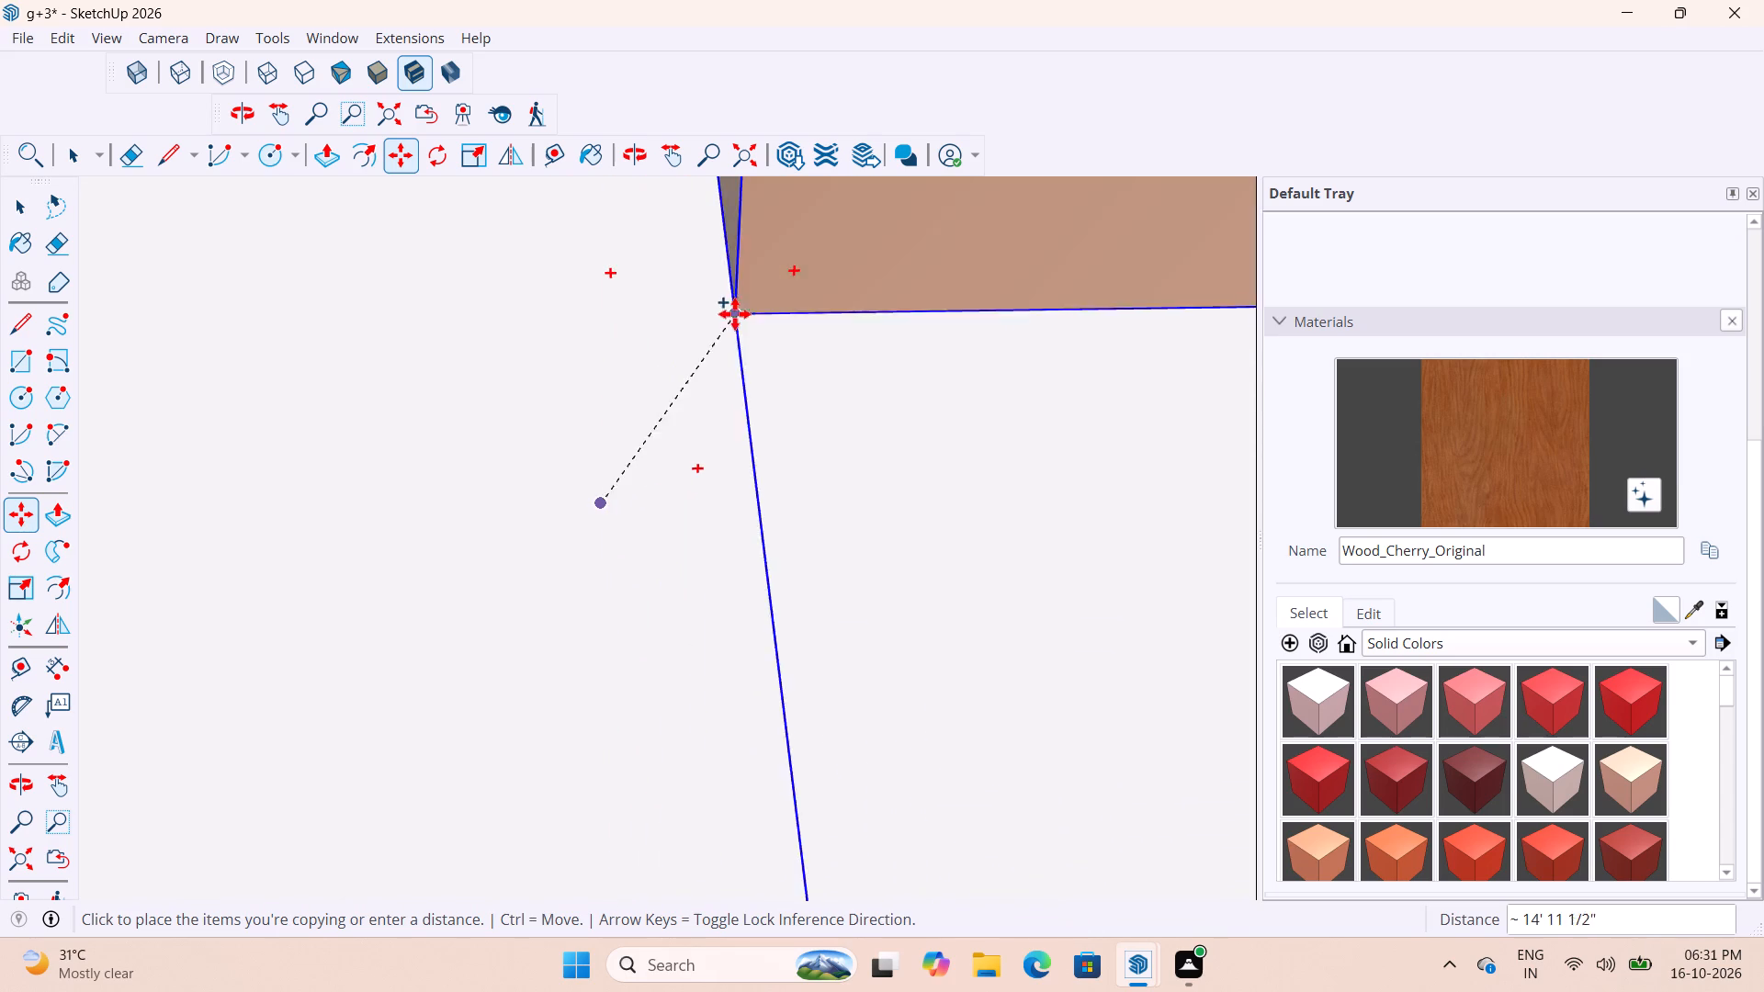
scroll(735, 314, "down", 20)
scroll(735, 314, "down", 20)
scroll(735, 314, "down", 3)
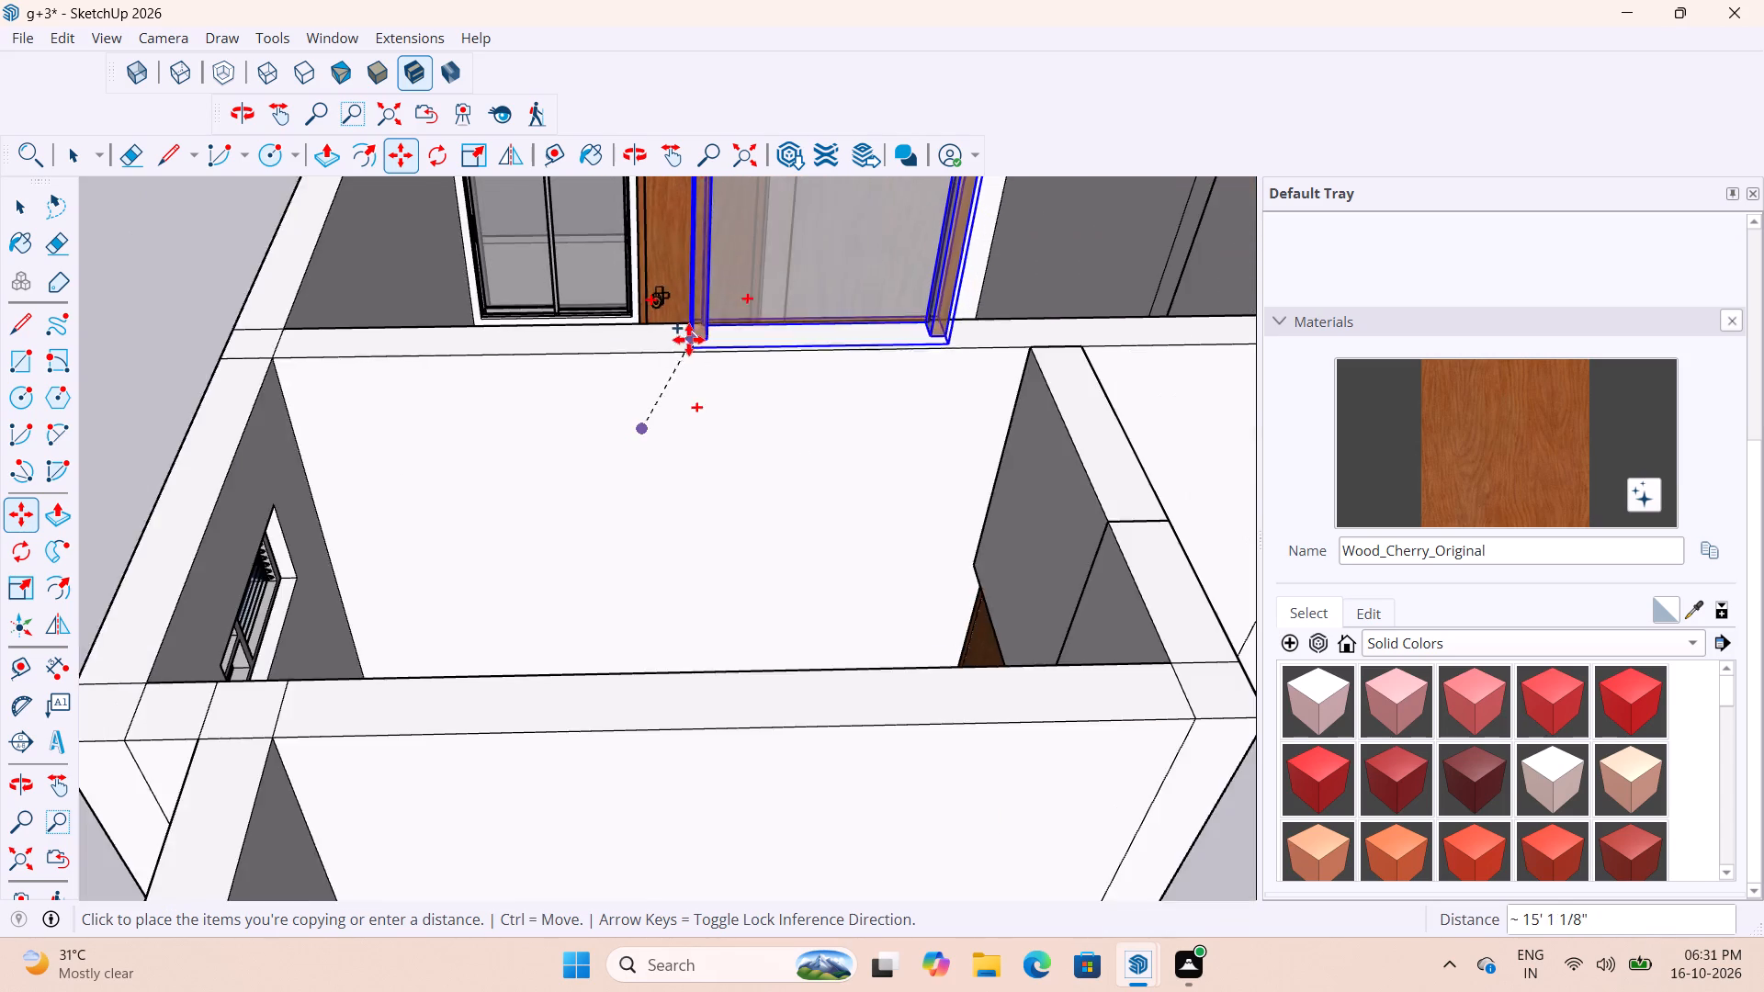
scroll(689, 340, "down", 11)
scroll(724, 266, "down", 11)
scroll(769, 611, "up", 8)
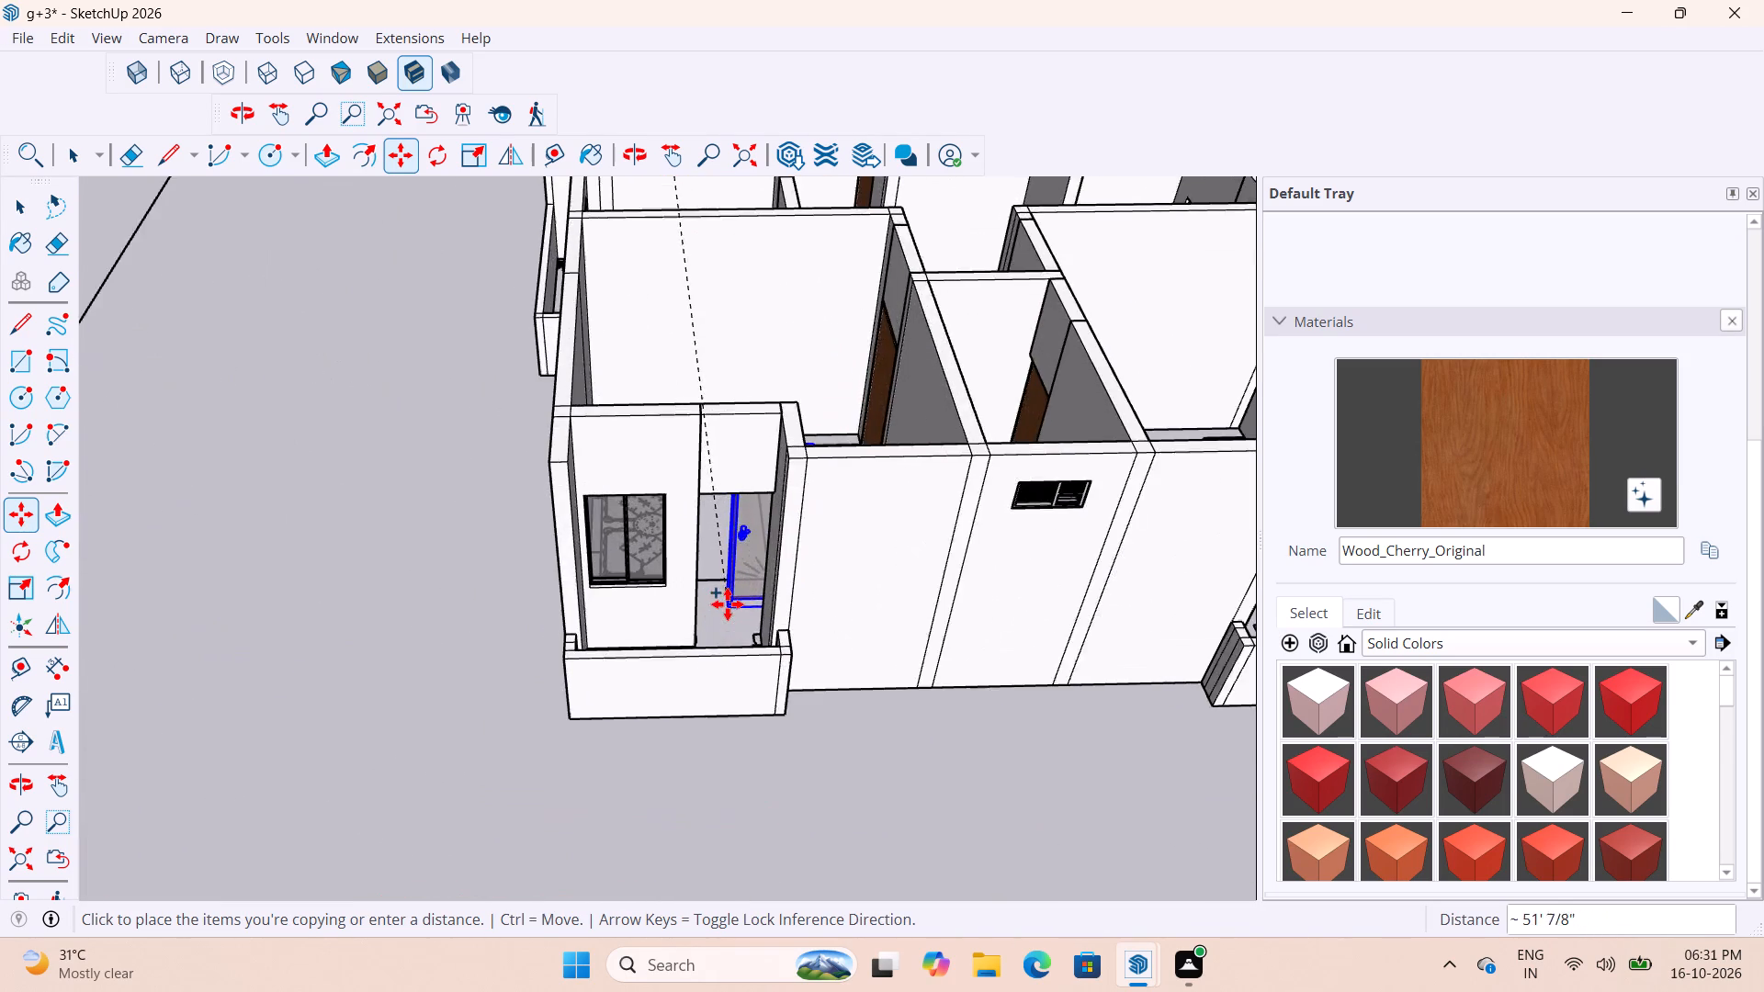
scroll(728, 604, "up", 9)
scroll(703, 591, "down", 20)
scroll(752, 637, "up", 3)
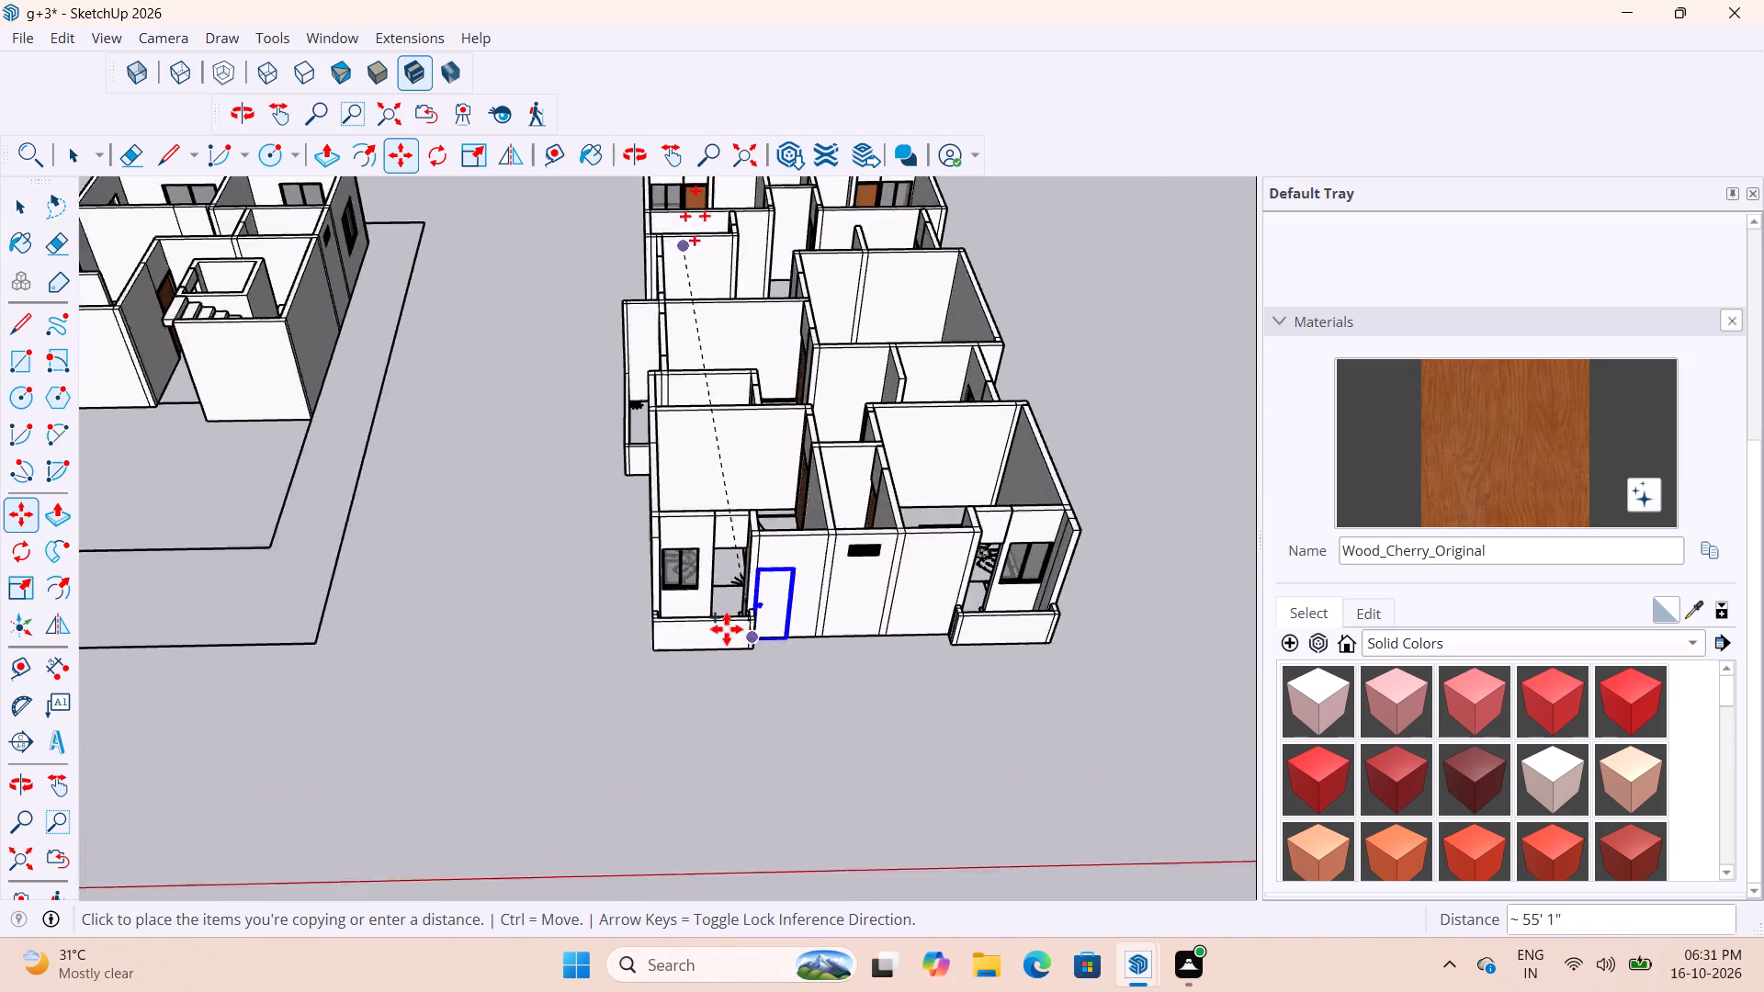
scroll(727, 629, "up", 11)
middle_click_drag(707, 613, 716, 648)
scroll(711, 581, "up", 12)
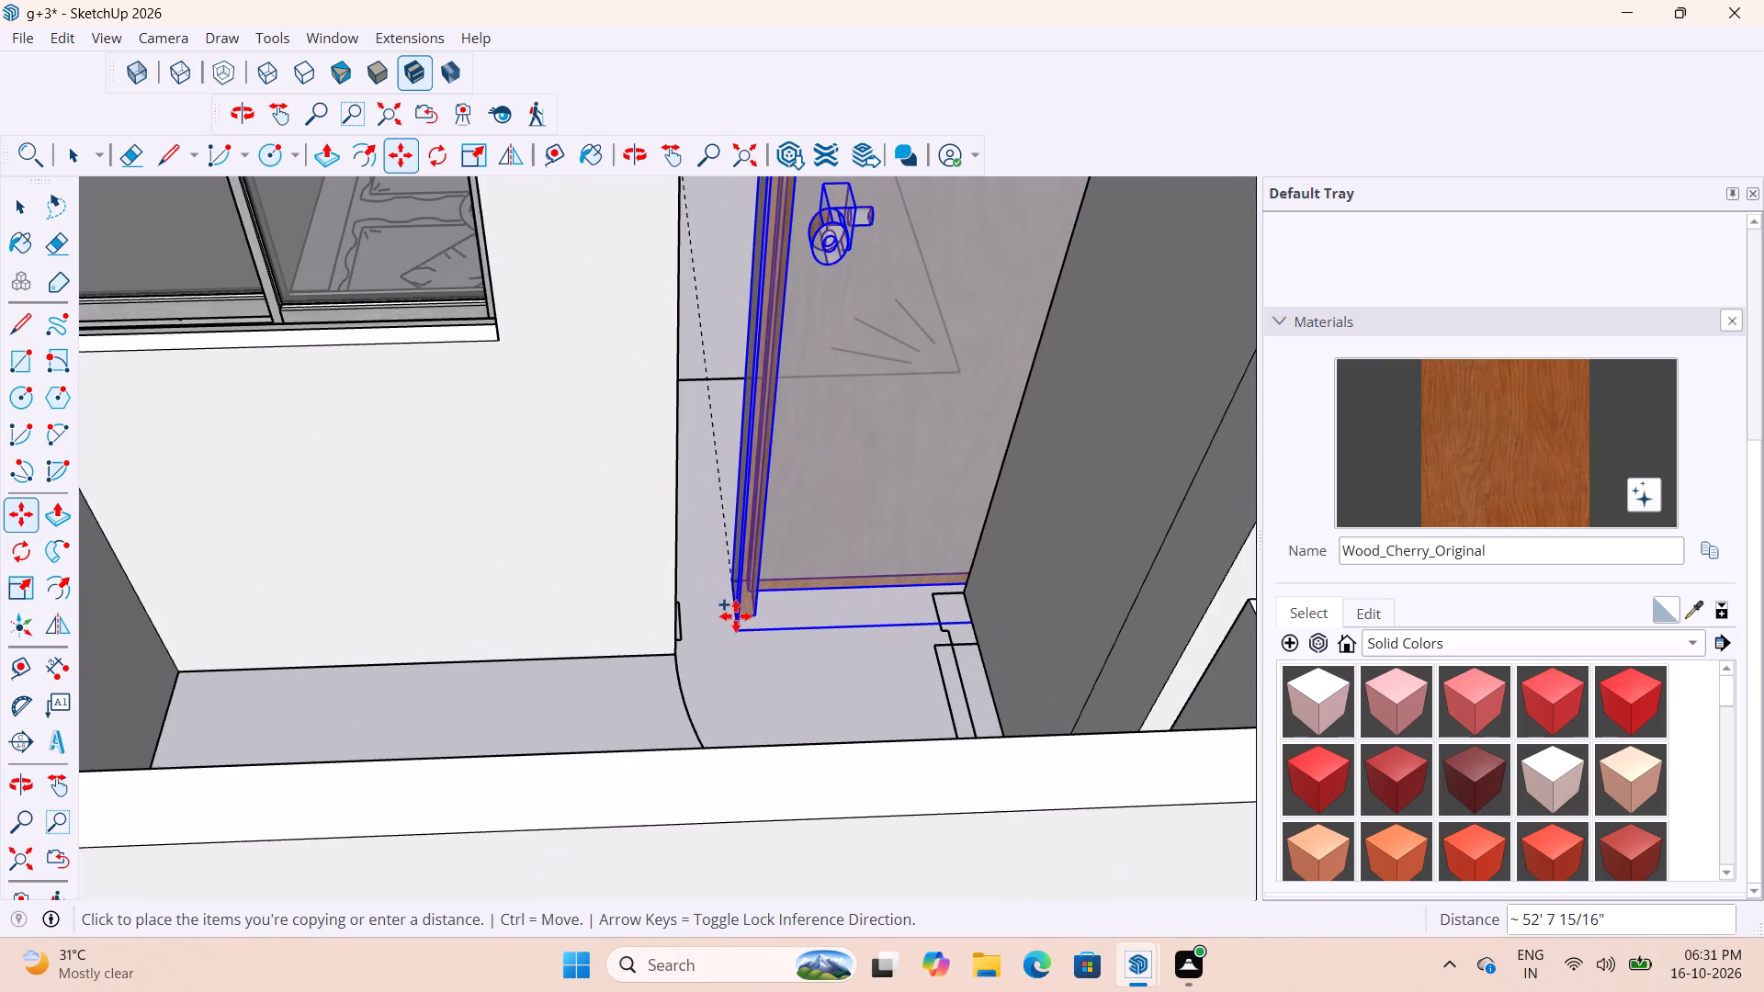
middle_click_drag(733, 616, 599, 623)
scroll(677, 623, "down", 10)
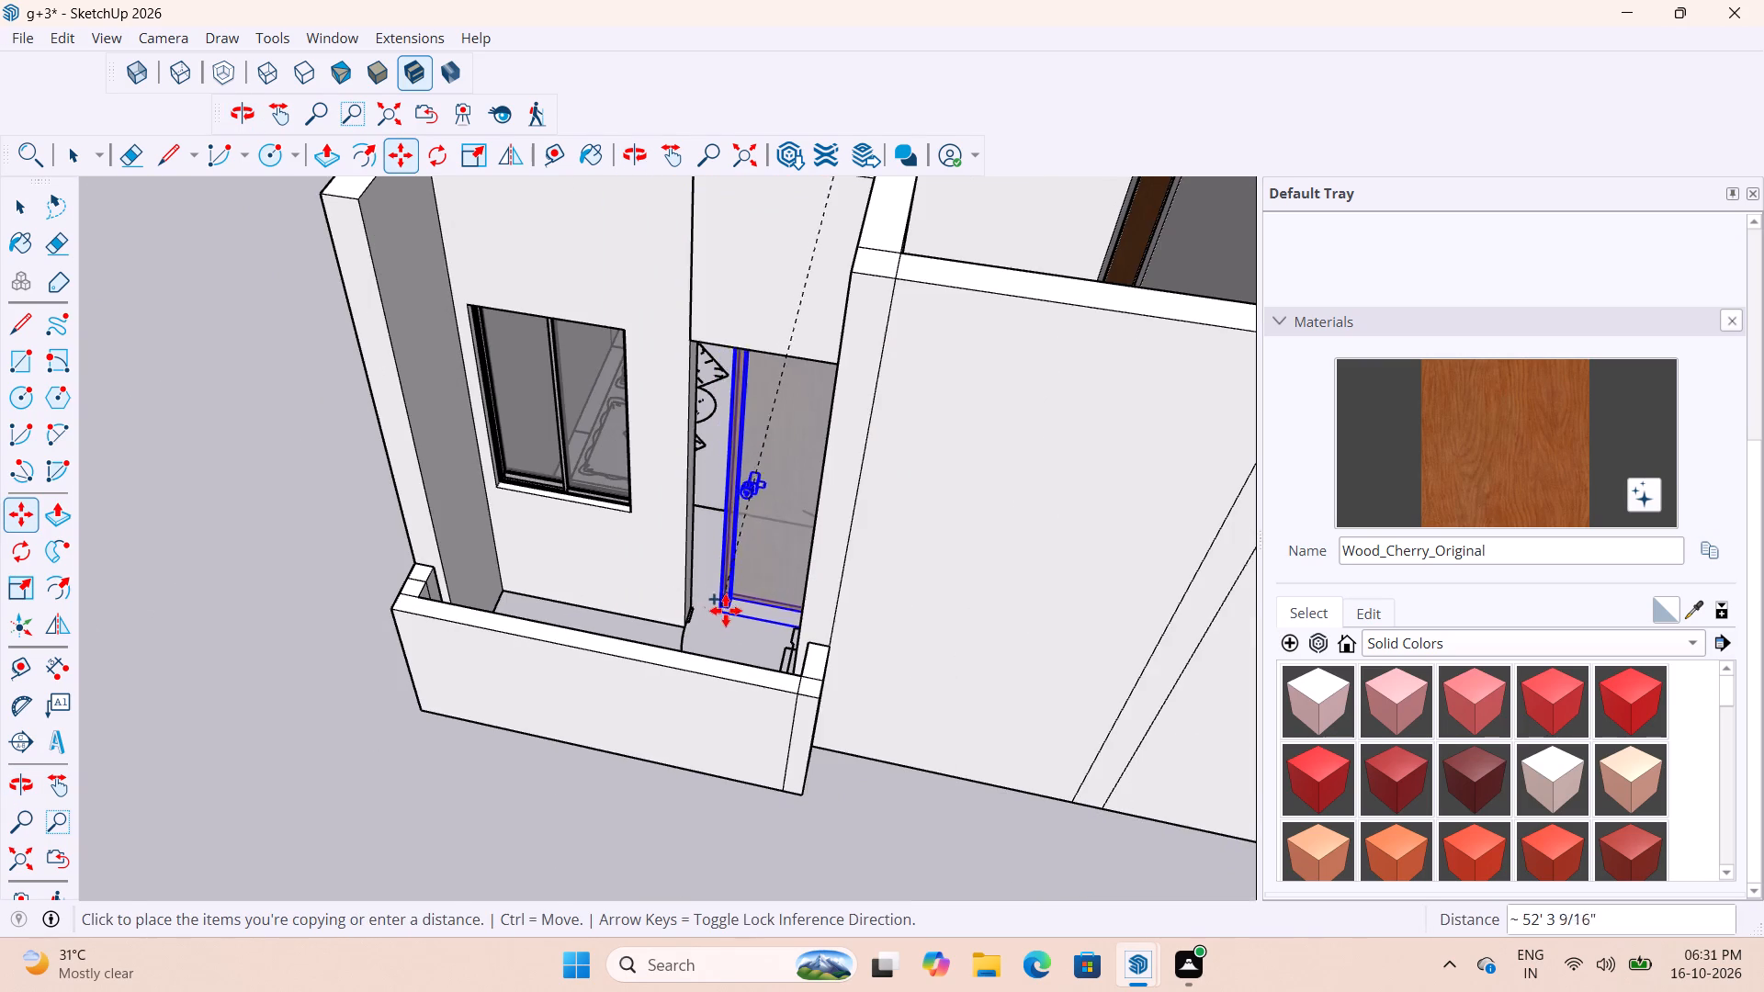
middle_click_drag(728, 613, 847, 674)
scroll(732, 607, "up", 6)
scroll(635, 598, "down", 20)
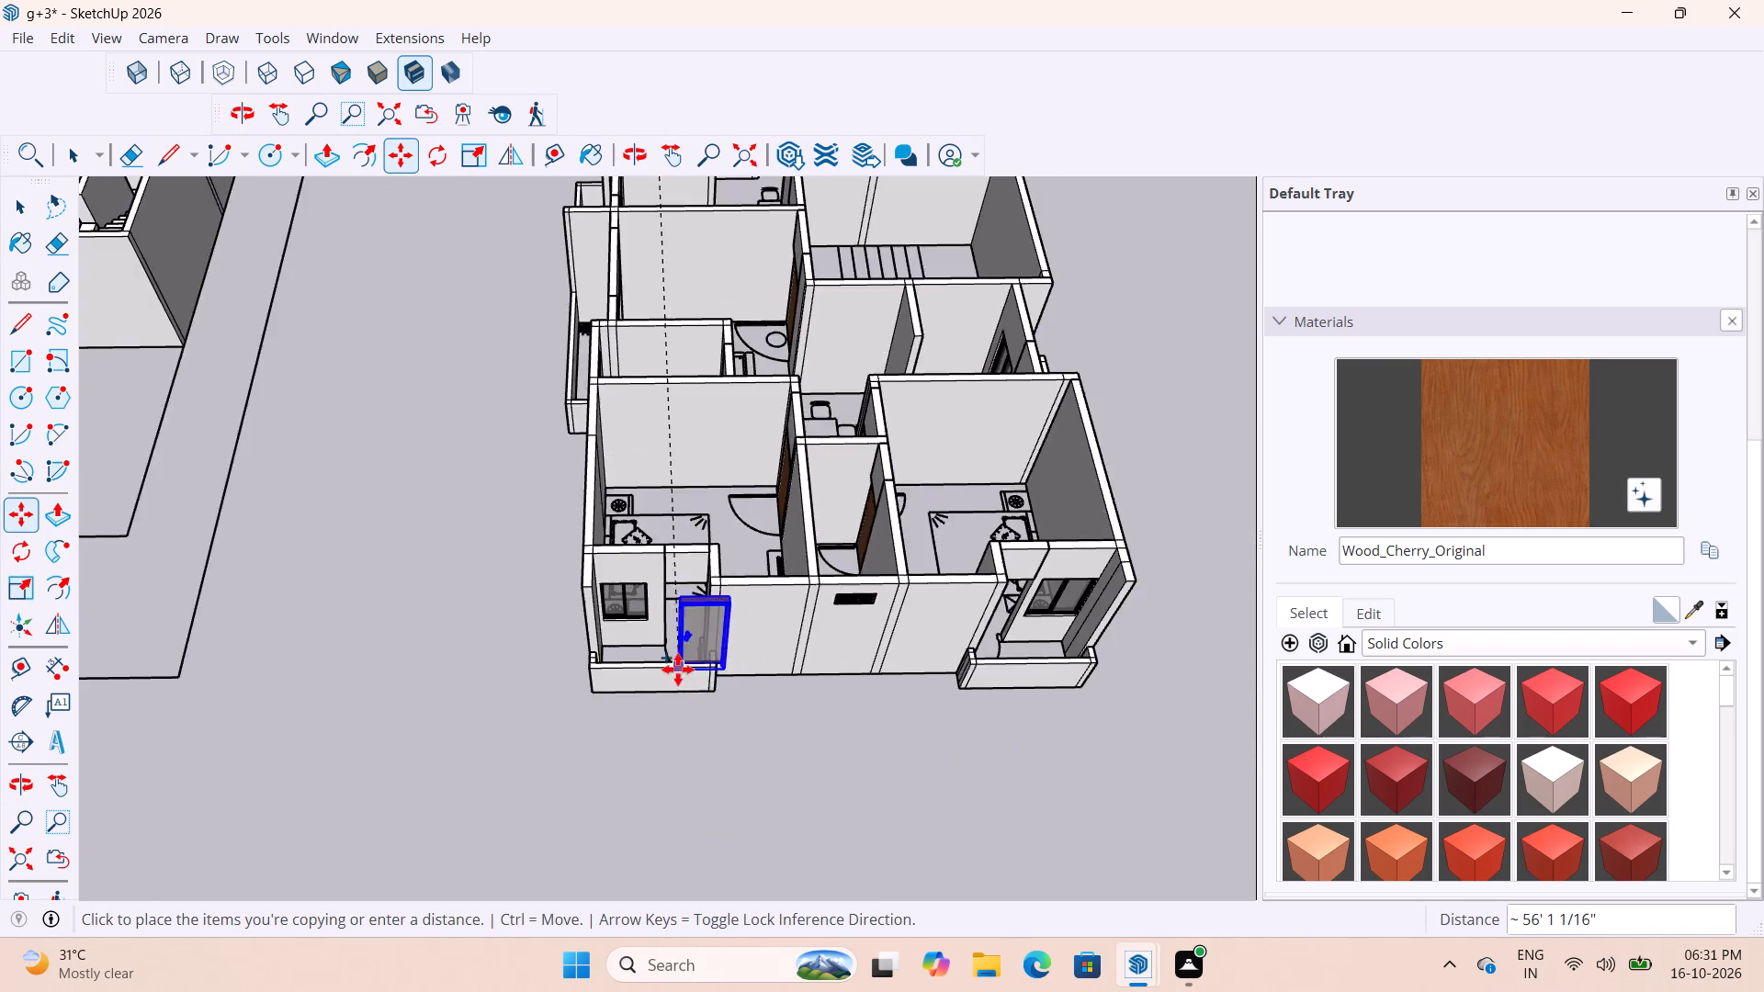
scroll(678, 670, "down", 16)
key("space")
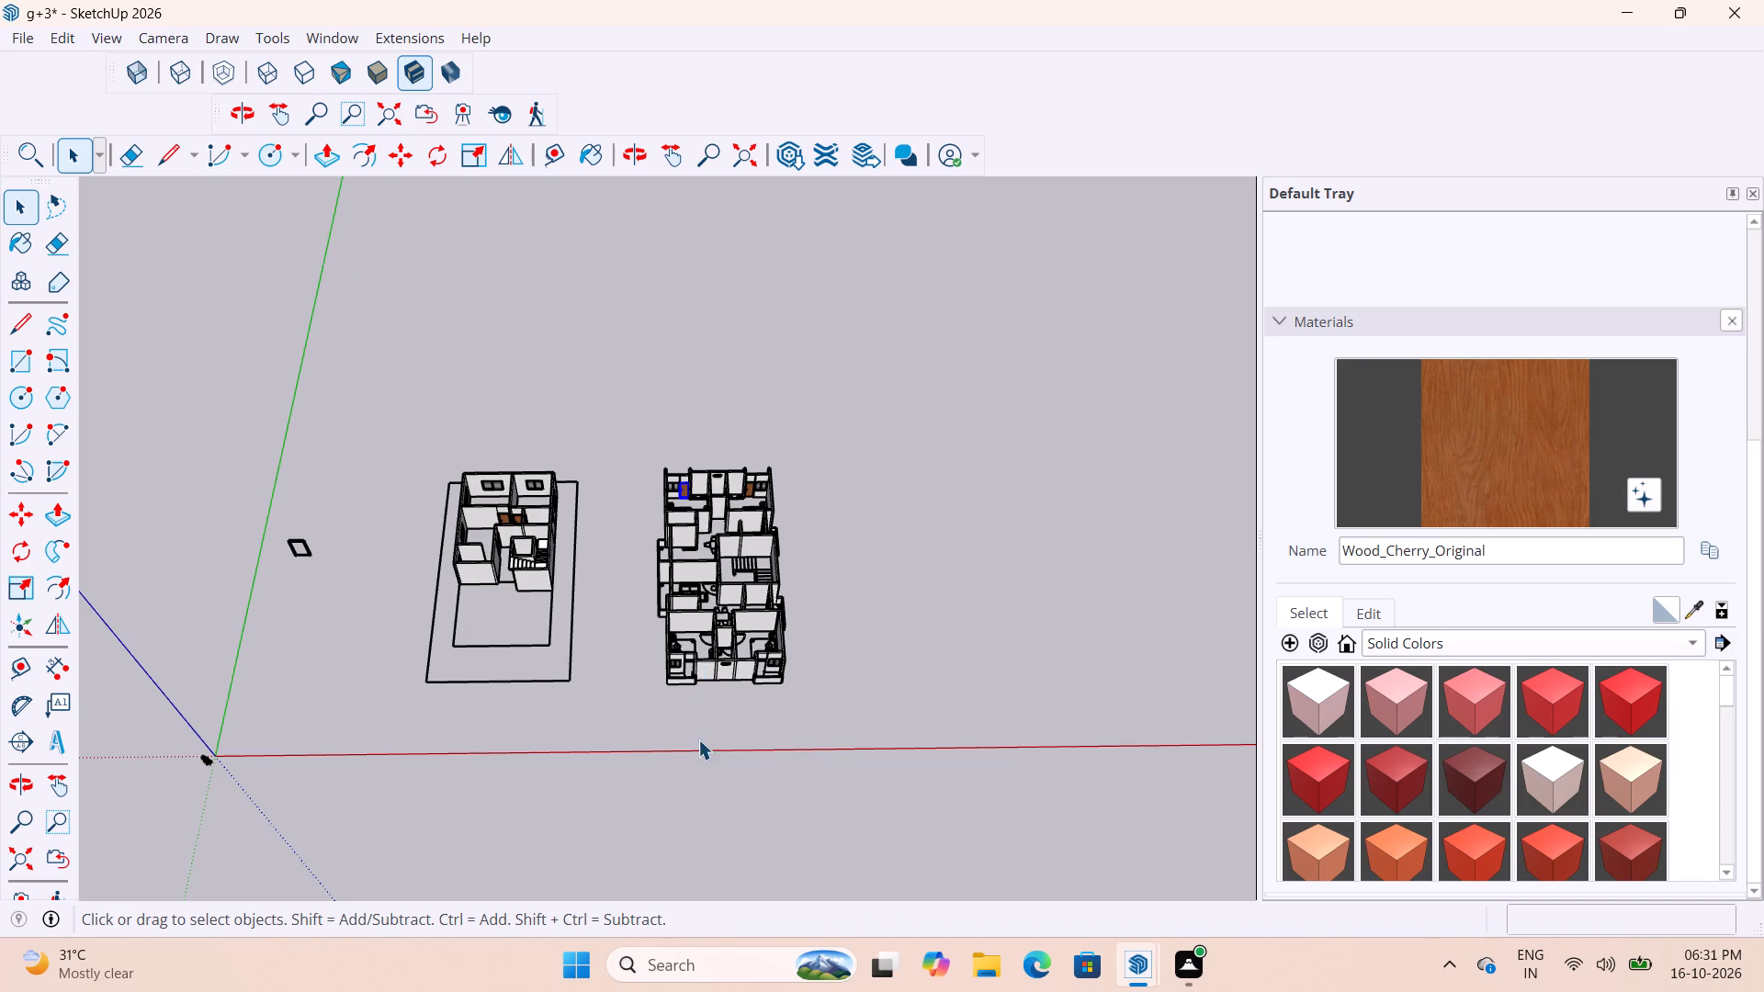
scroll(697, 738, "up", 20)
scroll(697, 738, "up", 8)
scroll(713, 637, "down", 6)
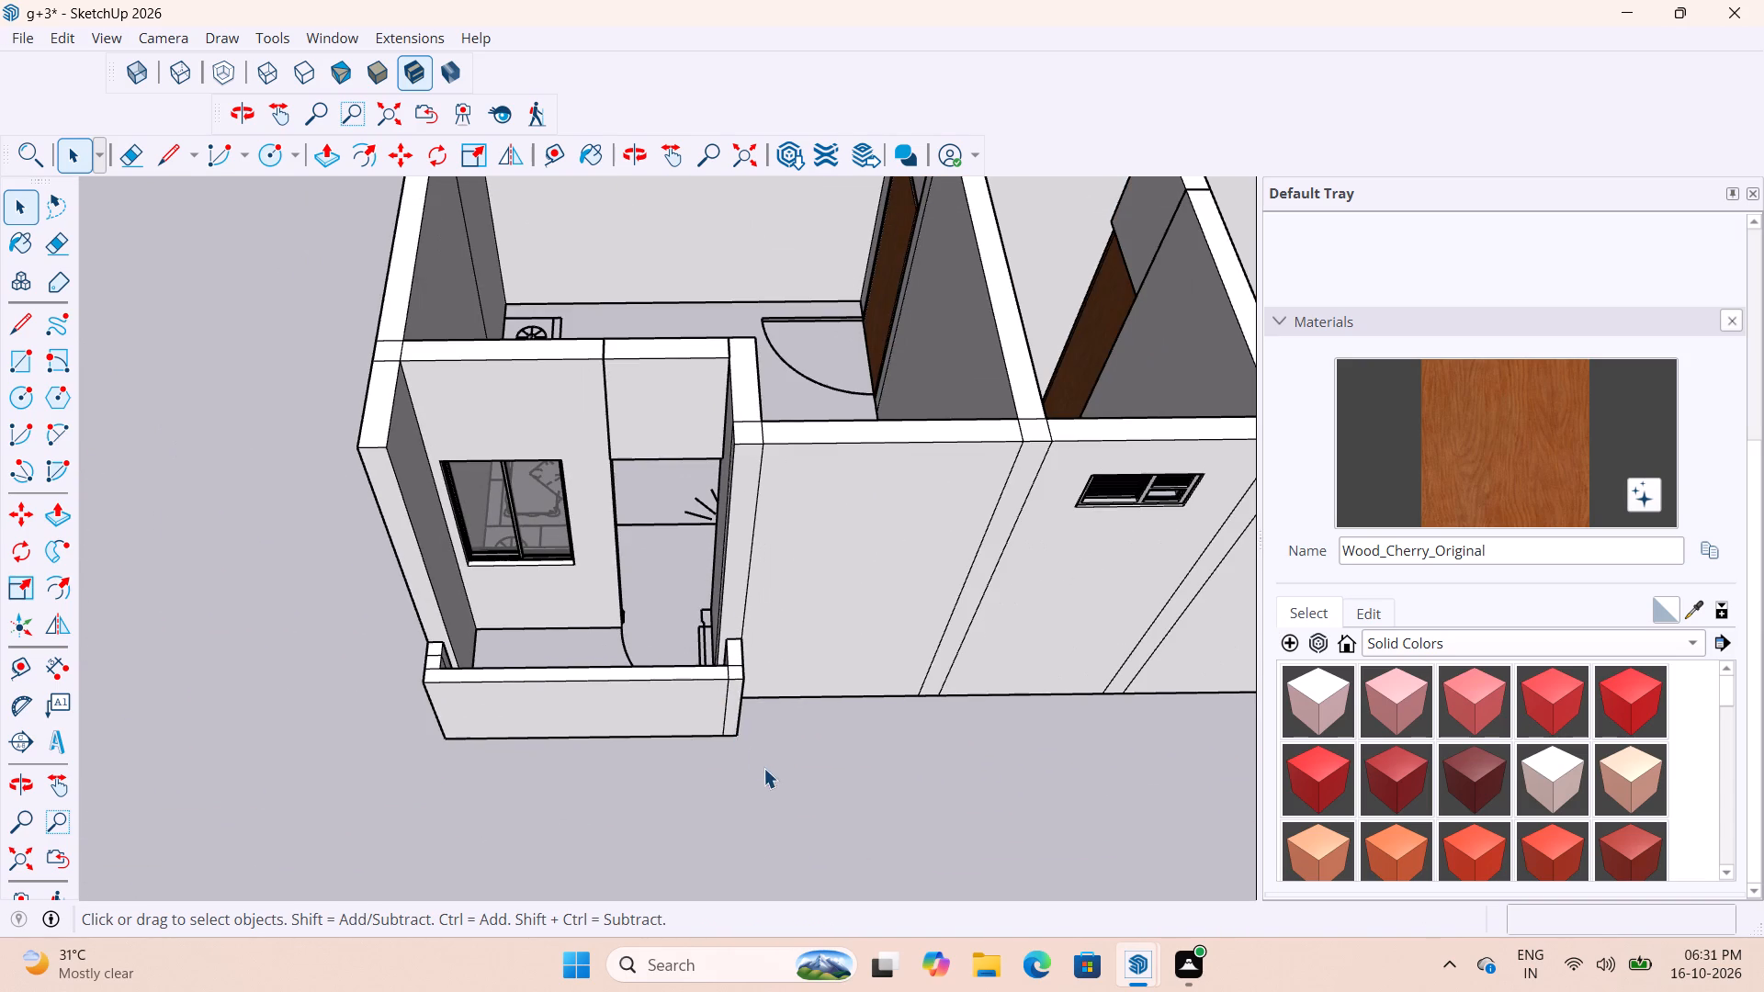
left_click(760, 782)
Copy the cherry-wood door beside the dining area to open ground outside the building's short end, about 57' 4" away.
scroll(768, 826, "down", 9)
middle_click_drag(806, 746, 120, 710)
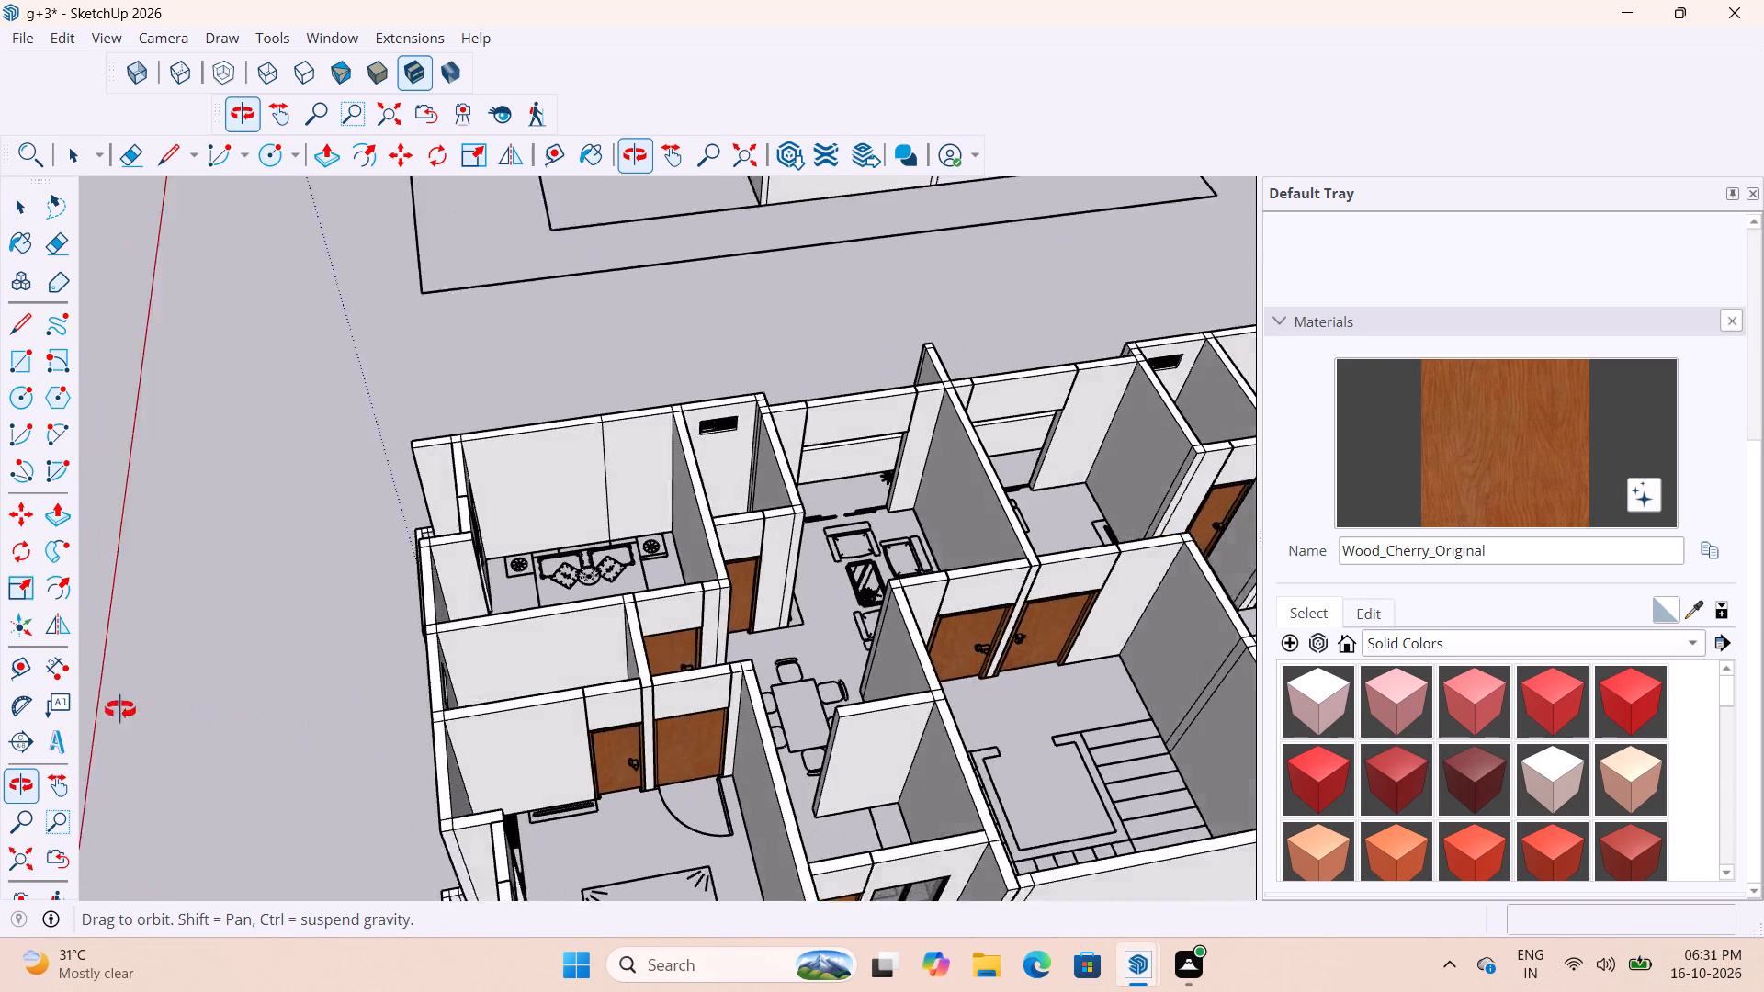
middle_click_drag(120, 710, 119, 710)
scroll(631, 573, "down", 5)
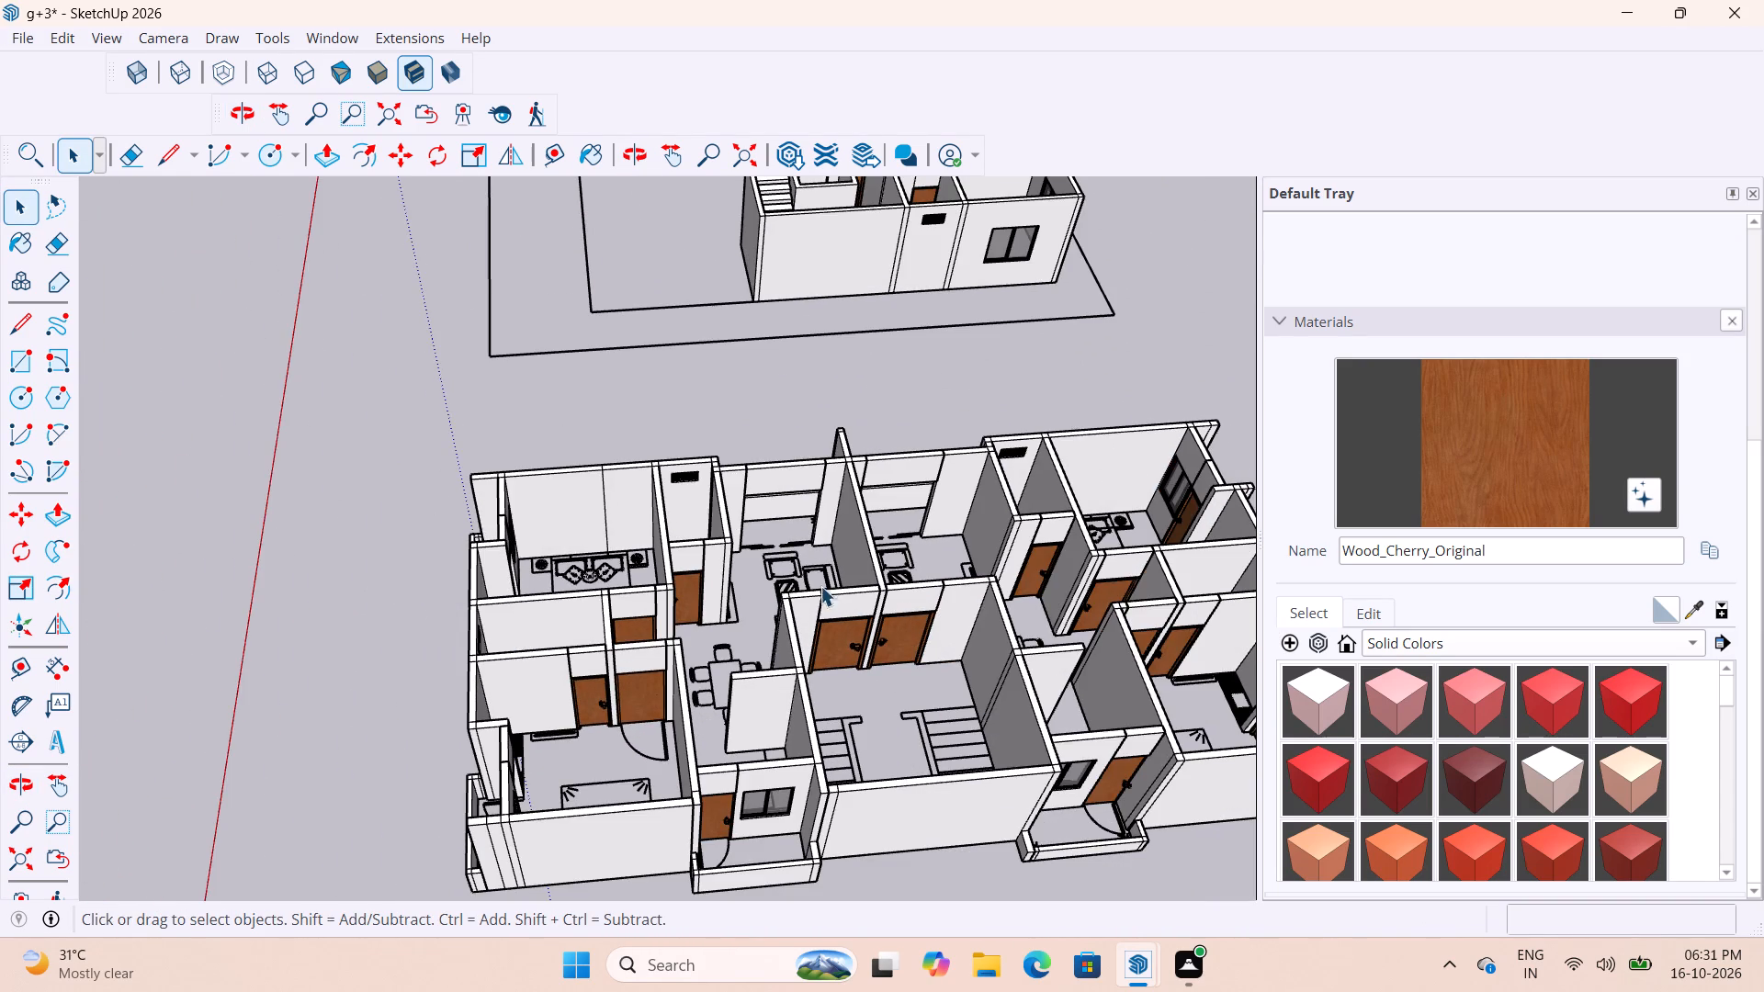
scroll(605, 593, "down", 5)
scroll(1005, 555, "up", 8)
middle_click_drag(866, 611, 752, 695)
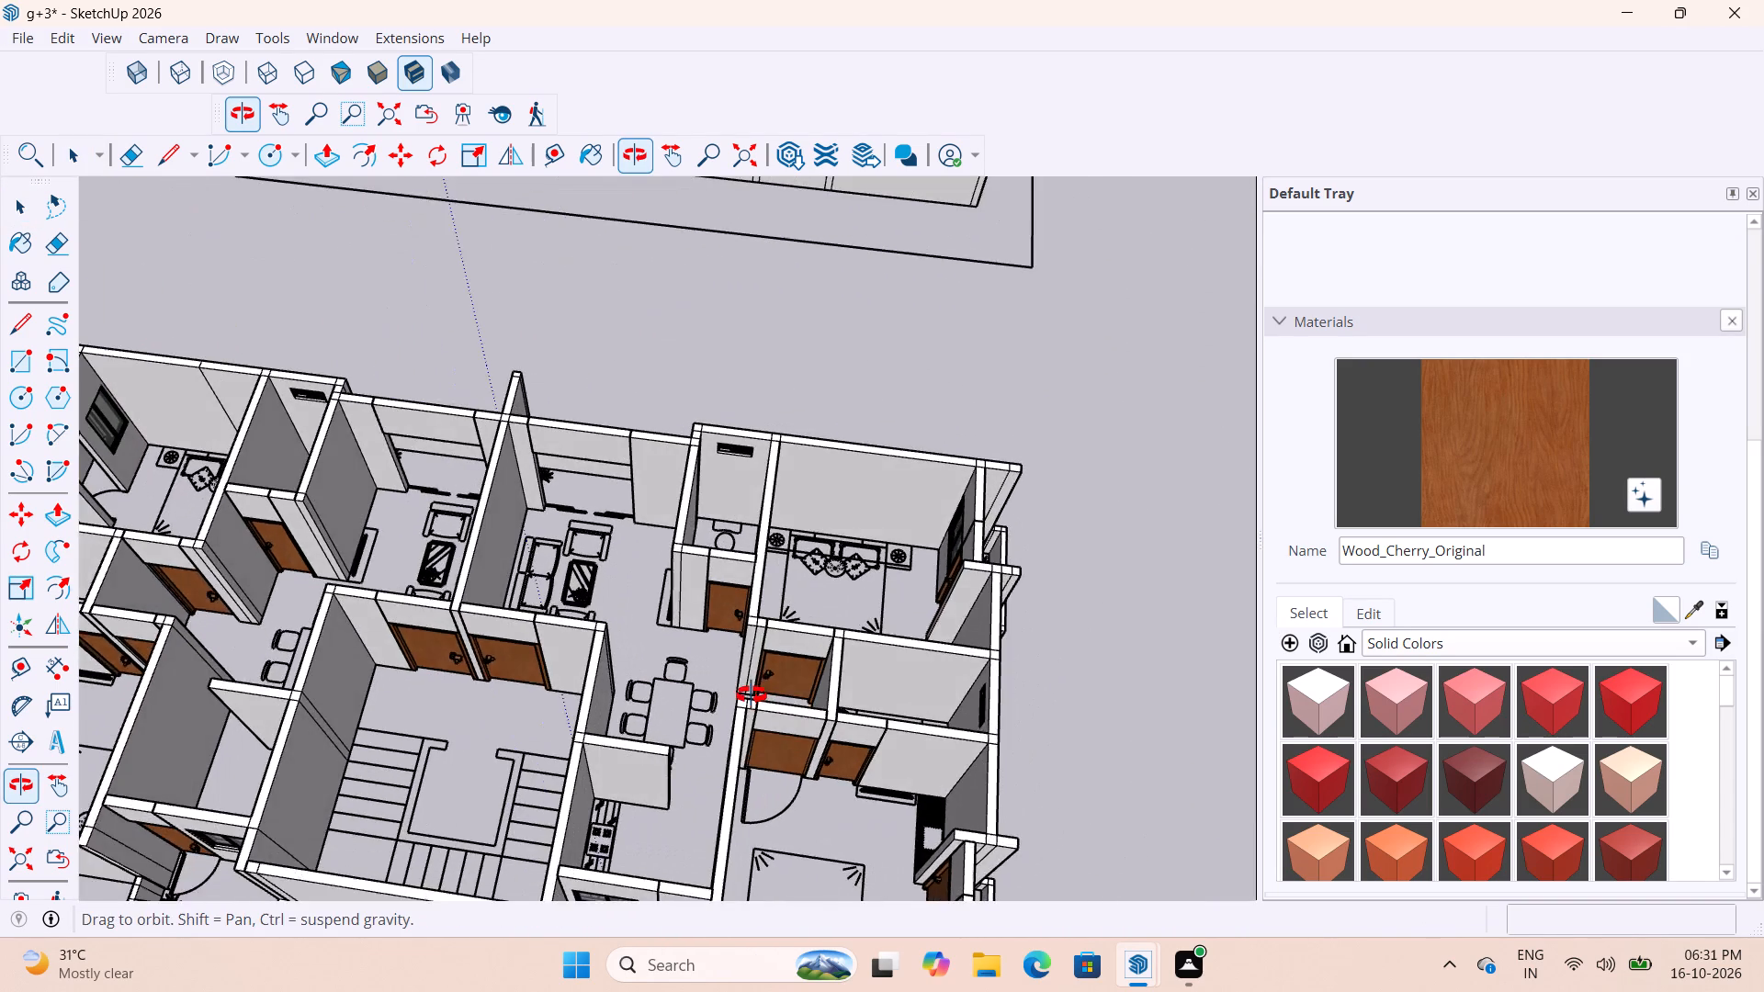
middle_click_drag(752, 695, 718, 762)
scroll(786, 710, "up", 12)
scroll(790, 675, "down", 5)
scroll(805, 681, "up", 4)
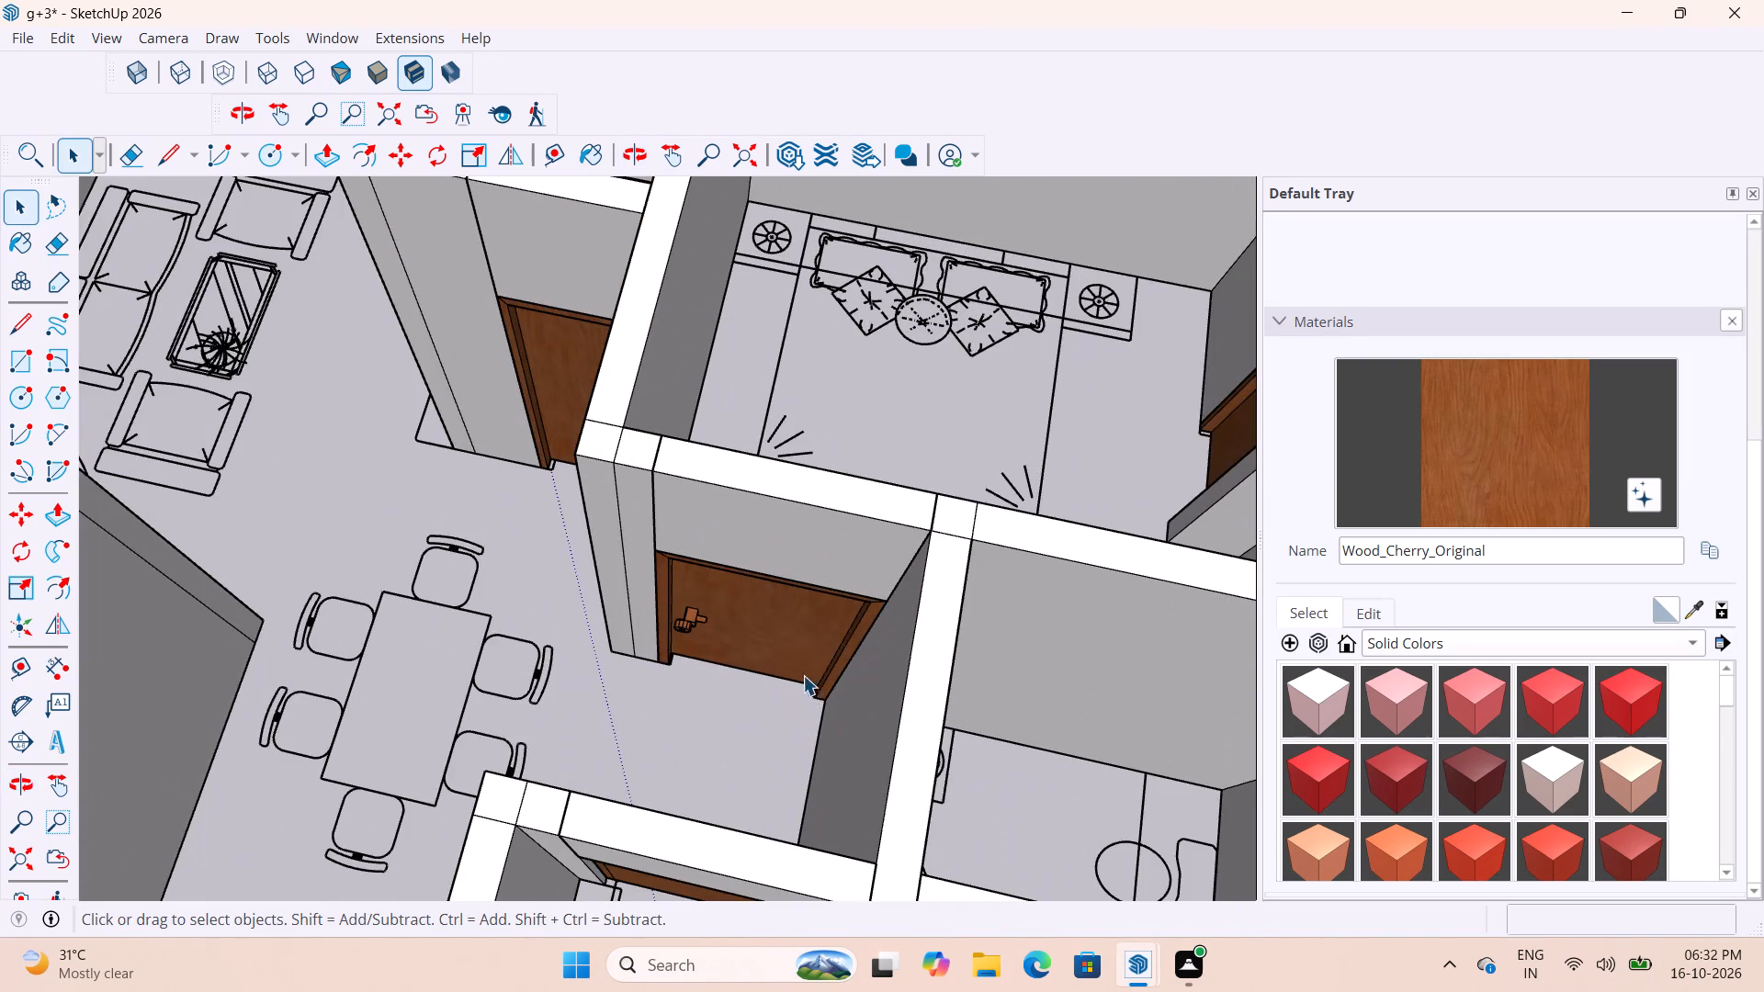
left_click(823, 685)
key("m")
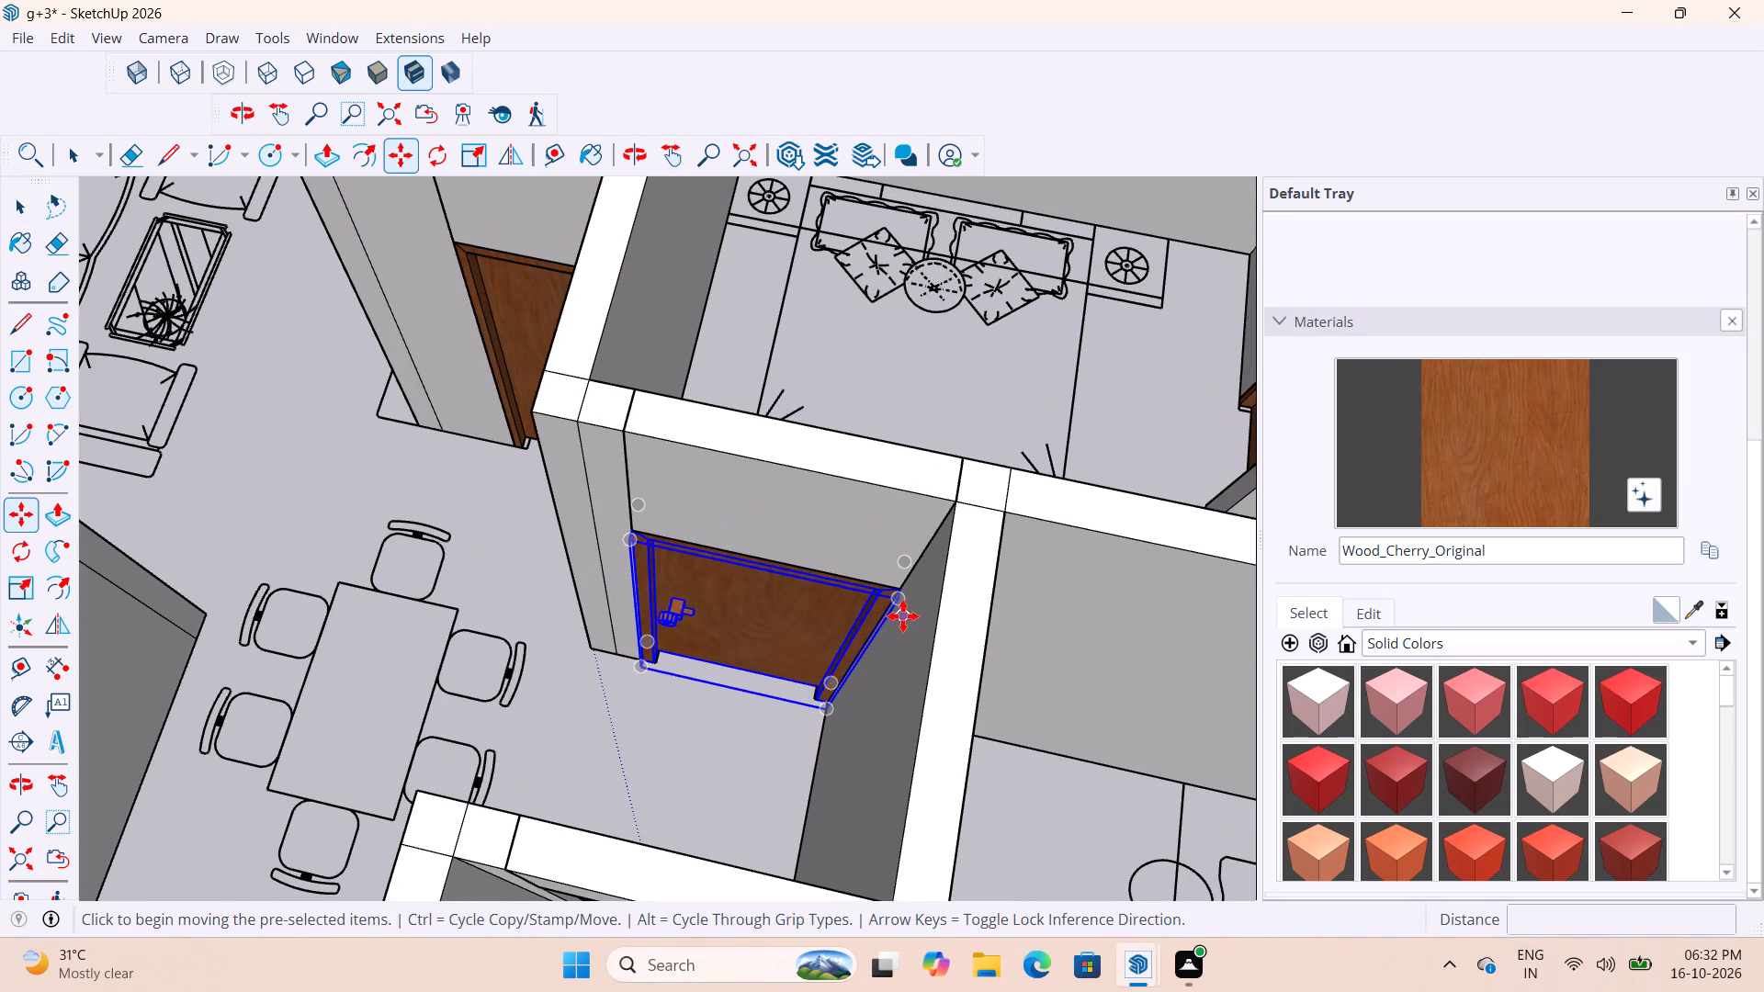
left_click(640, 666)
scroll(1016, 659, "down", 6)
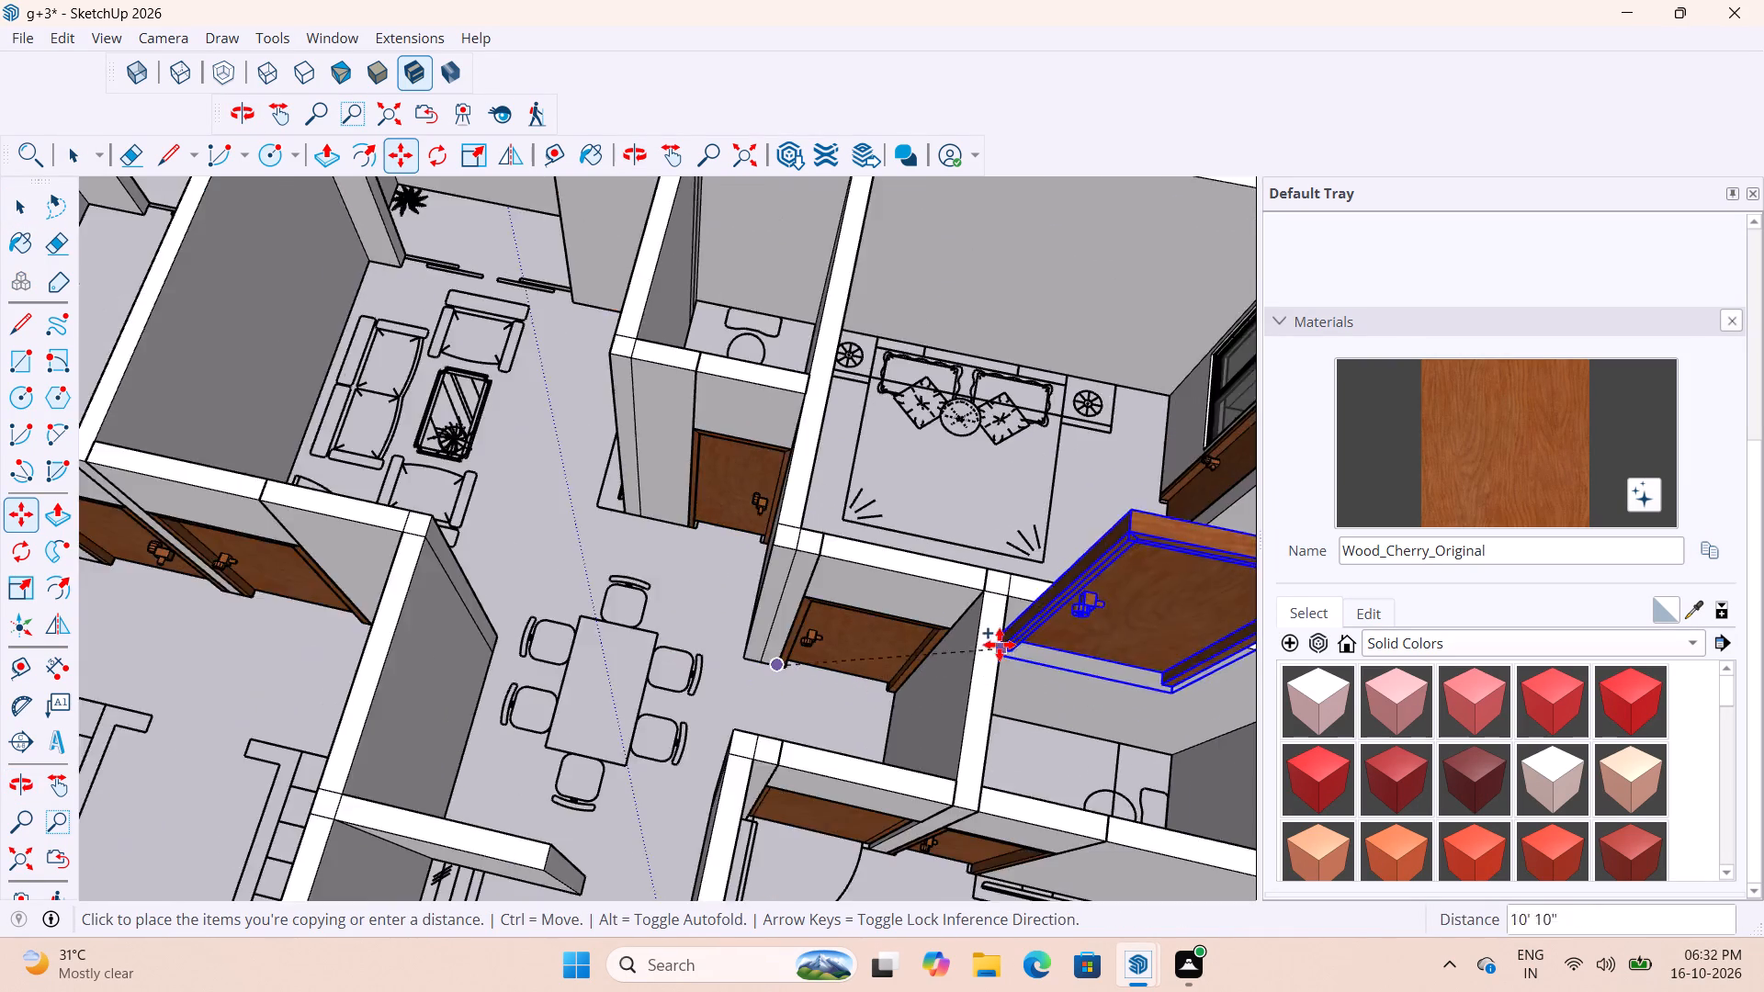
scroll(1000, 645, "down", 19)
scroll(398, 538, "up", 3)
middle_click_drag(502, 505, 658, 424)
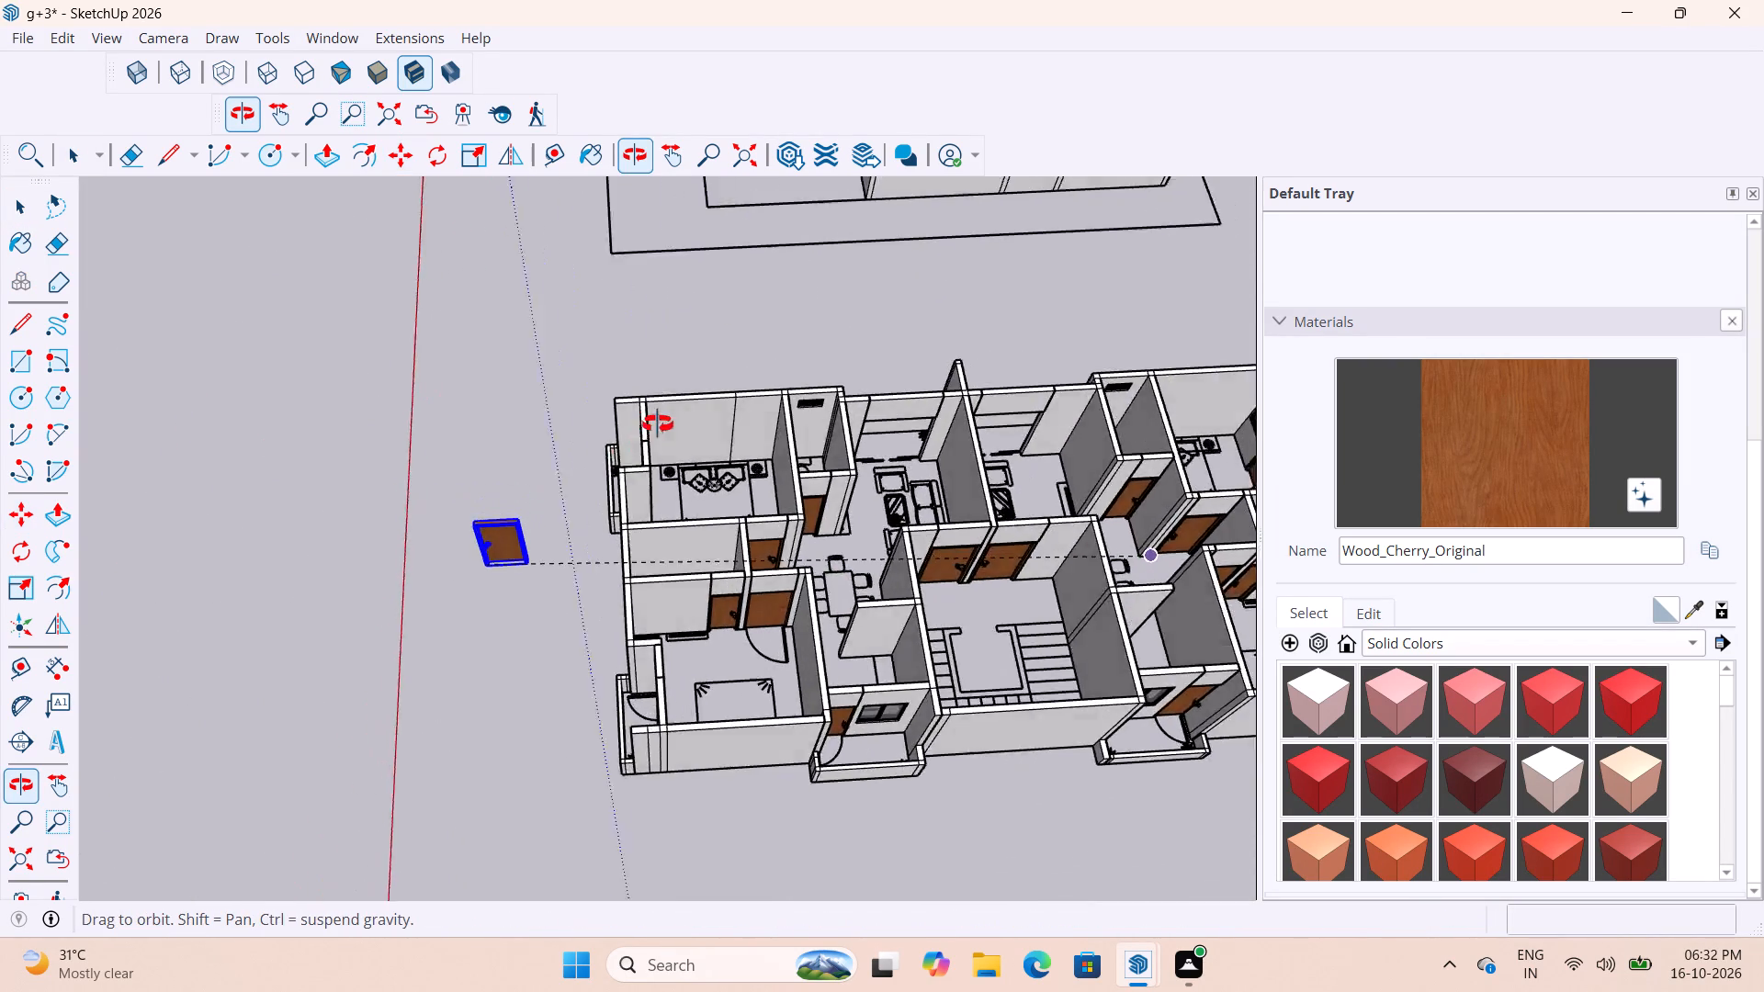
middle_click_drag(658, 424, 832, 311)
scroll(503, 624, "up", 2)
middle_click_drag(605, 600, 233, 586)
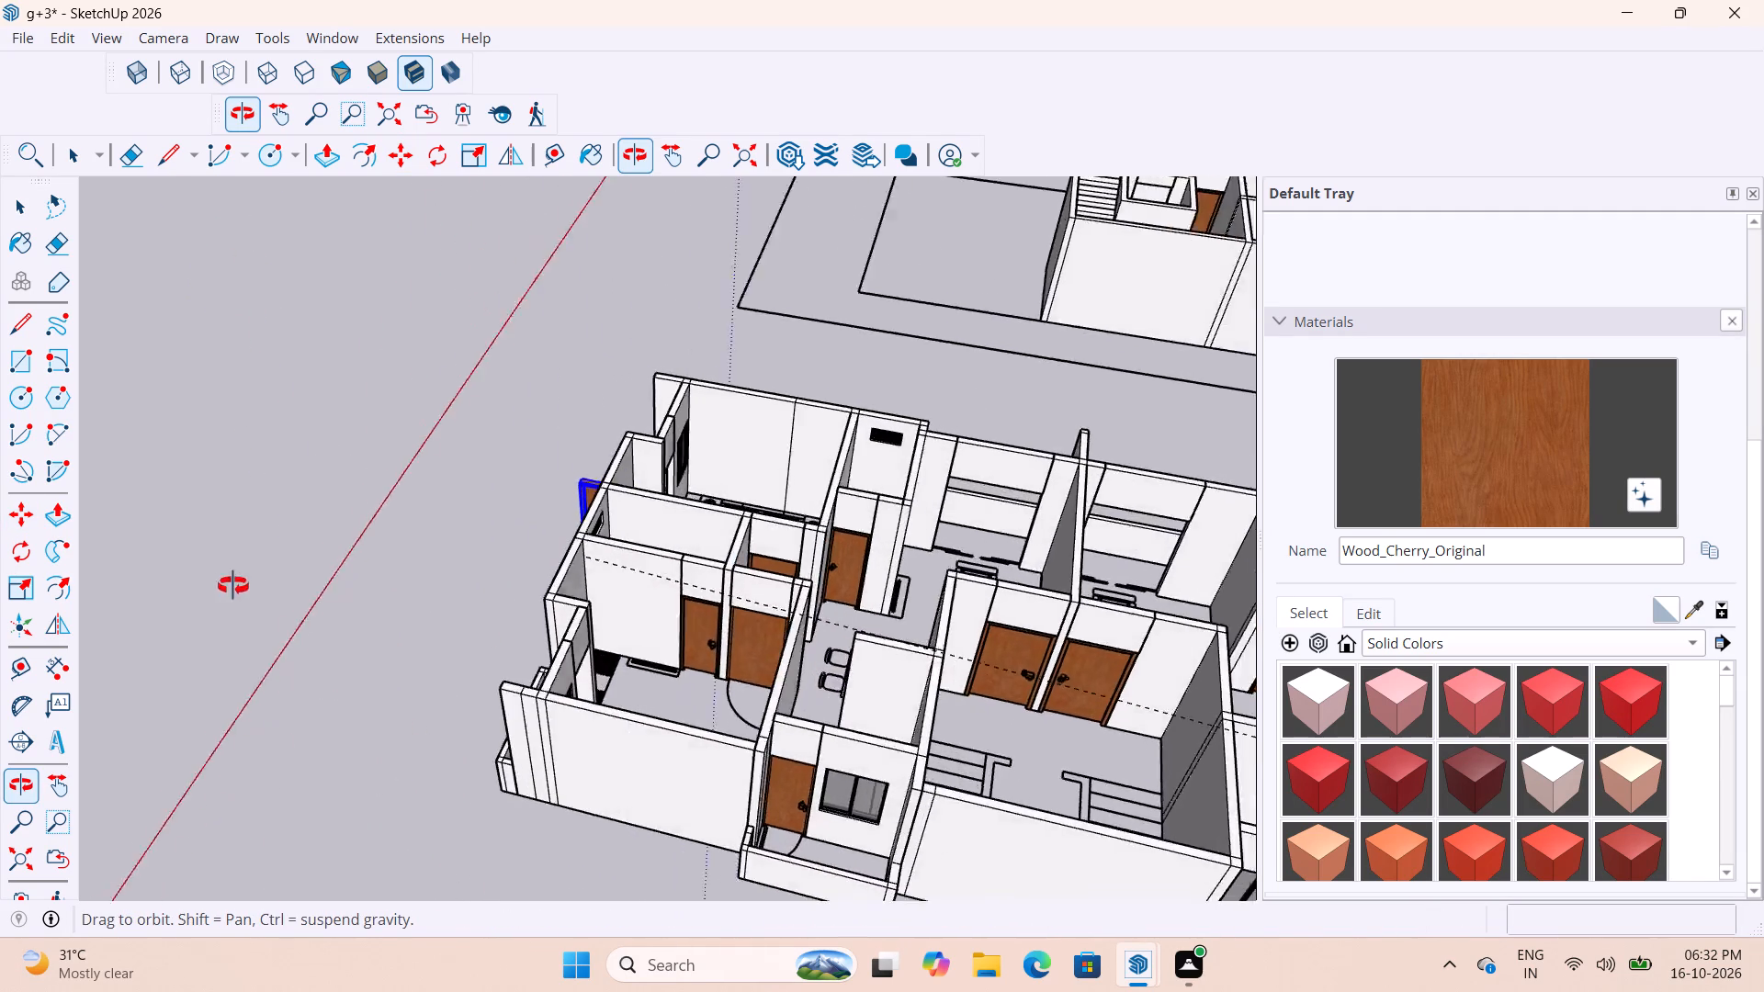
middle_click_drag(233, 586, 469, 648)
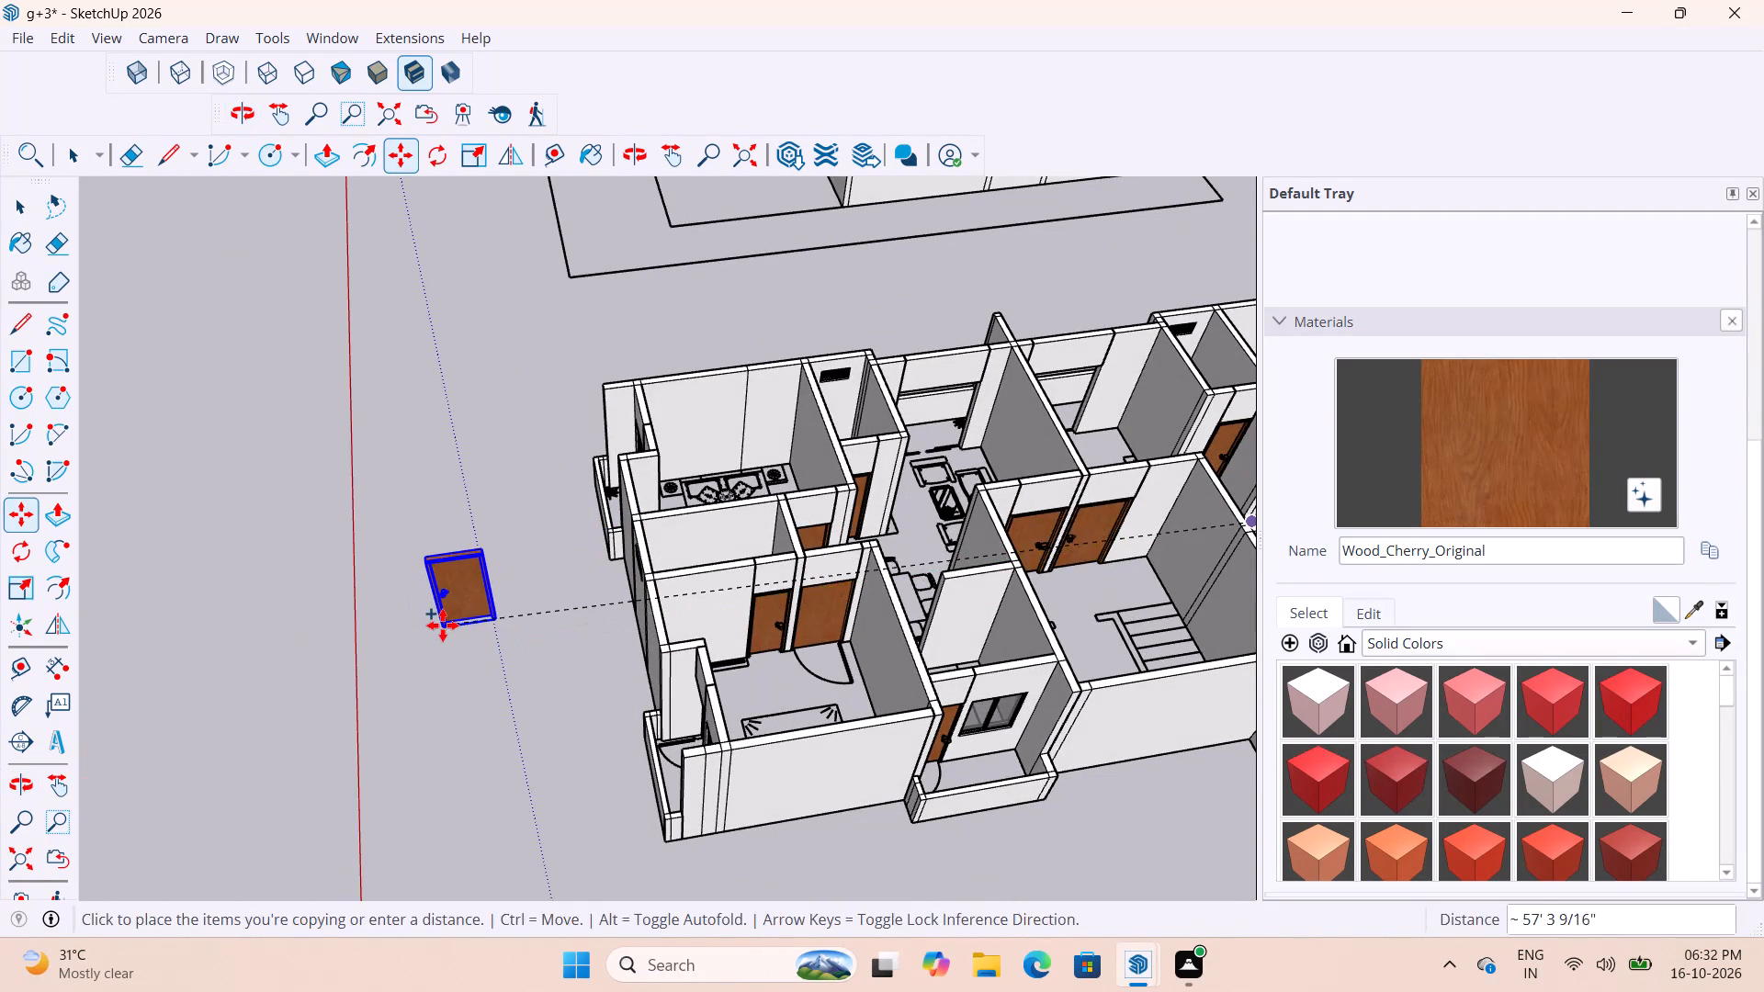
left_click(443, 626)
key("space")
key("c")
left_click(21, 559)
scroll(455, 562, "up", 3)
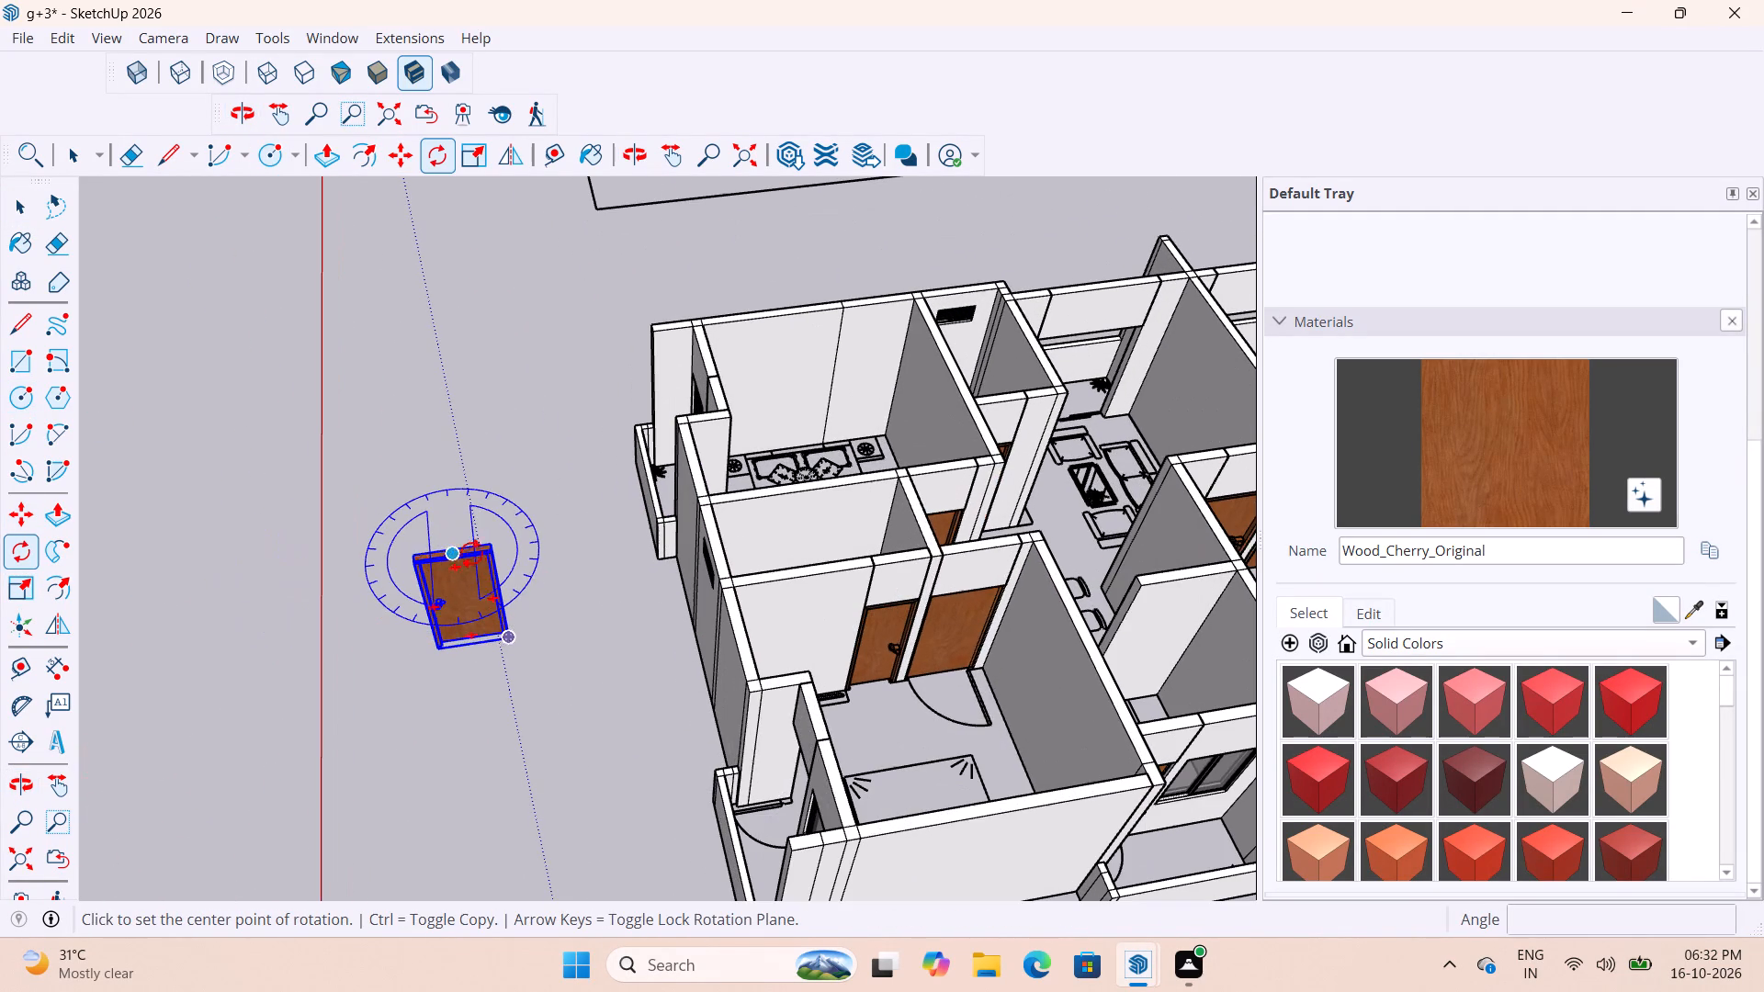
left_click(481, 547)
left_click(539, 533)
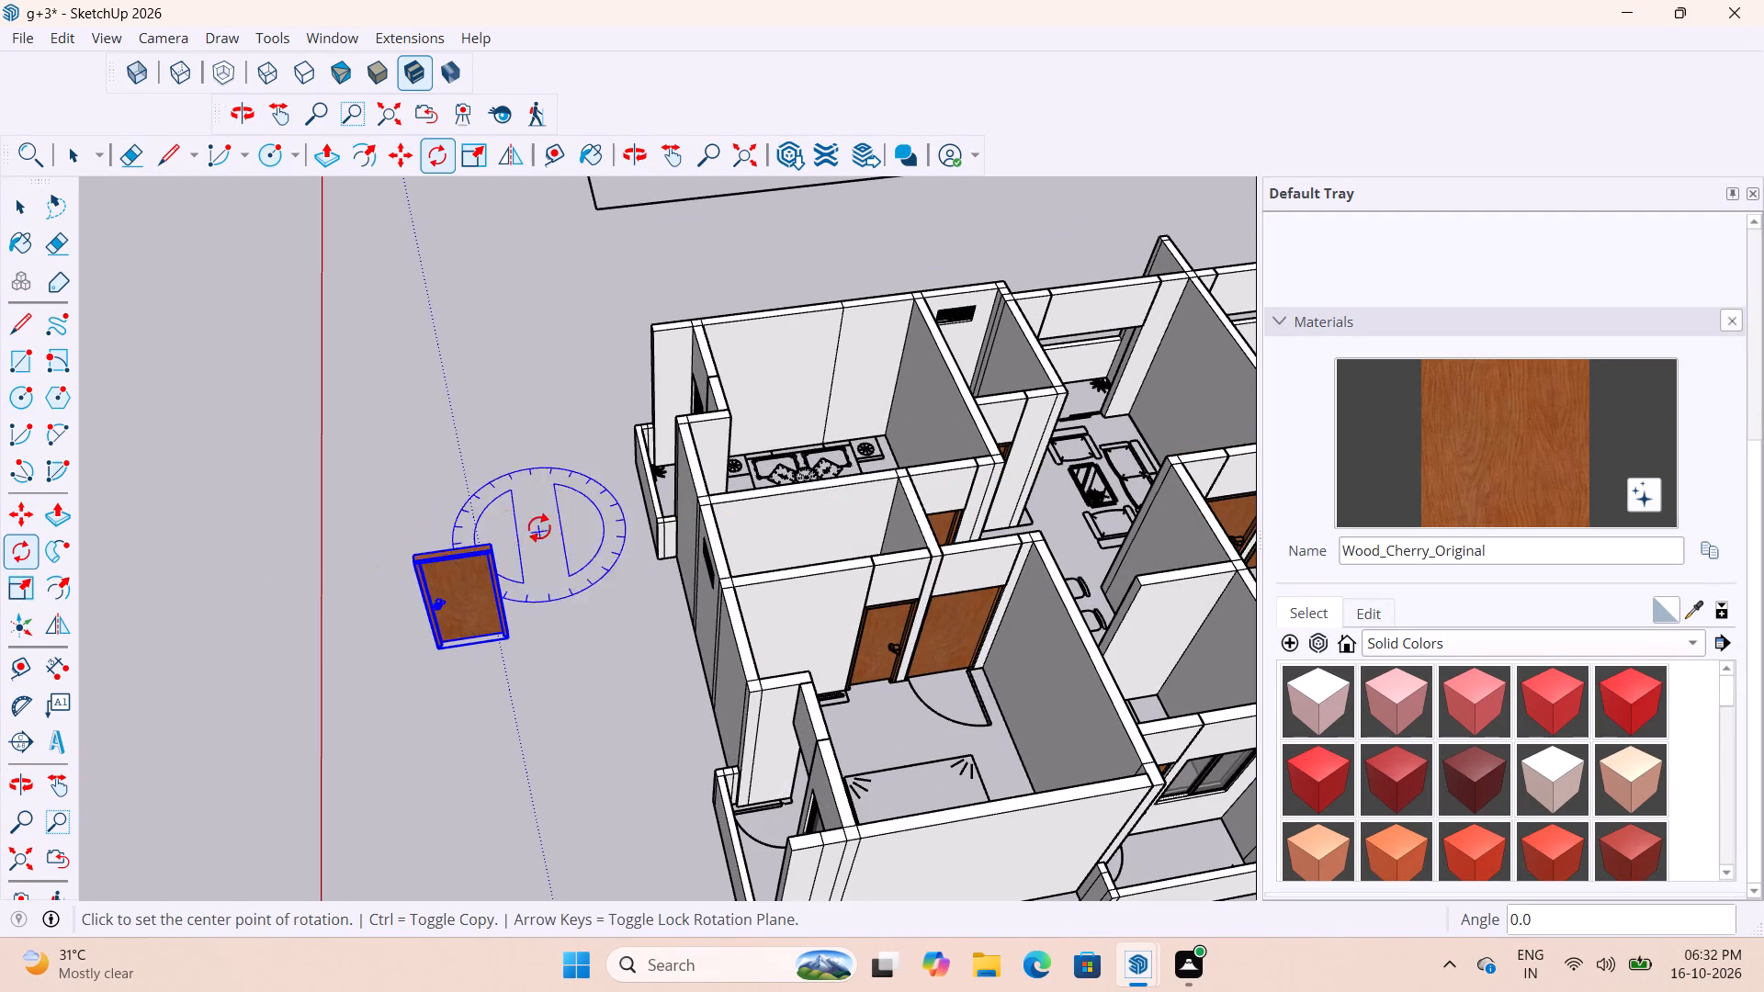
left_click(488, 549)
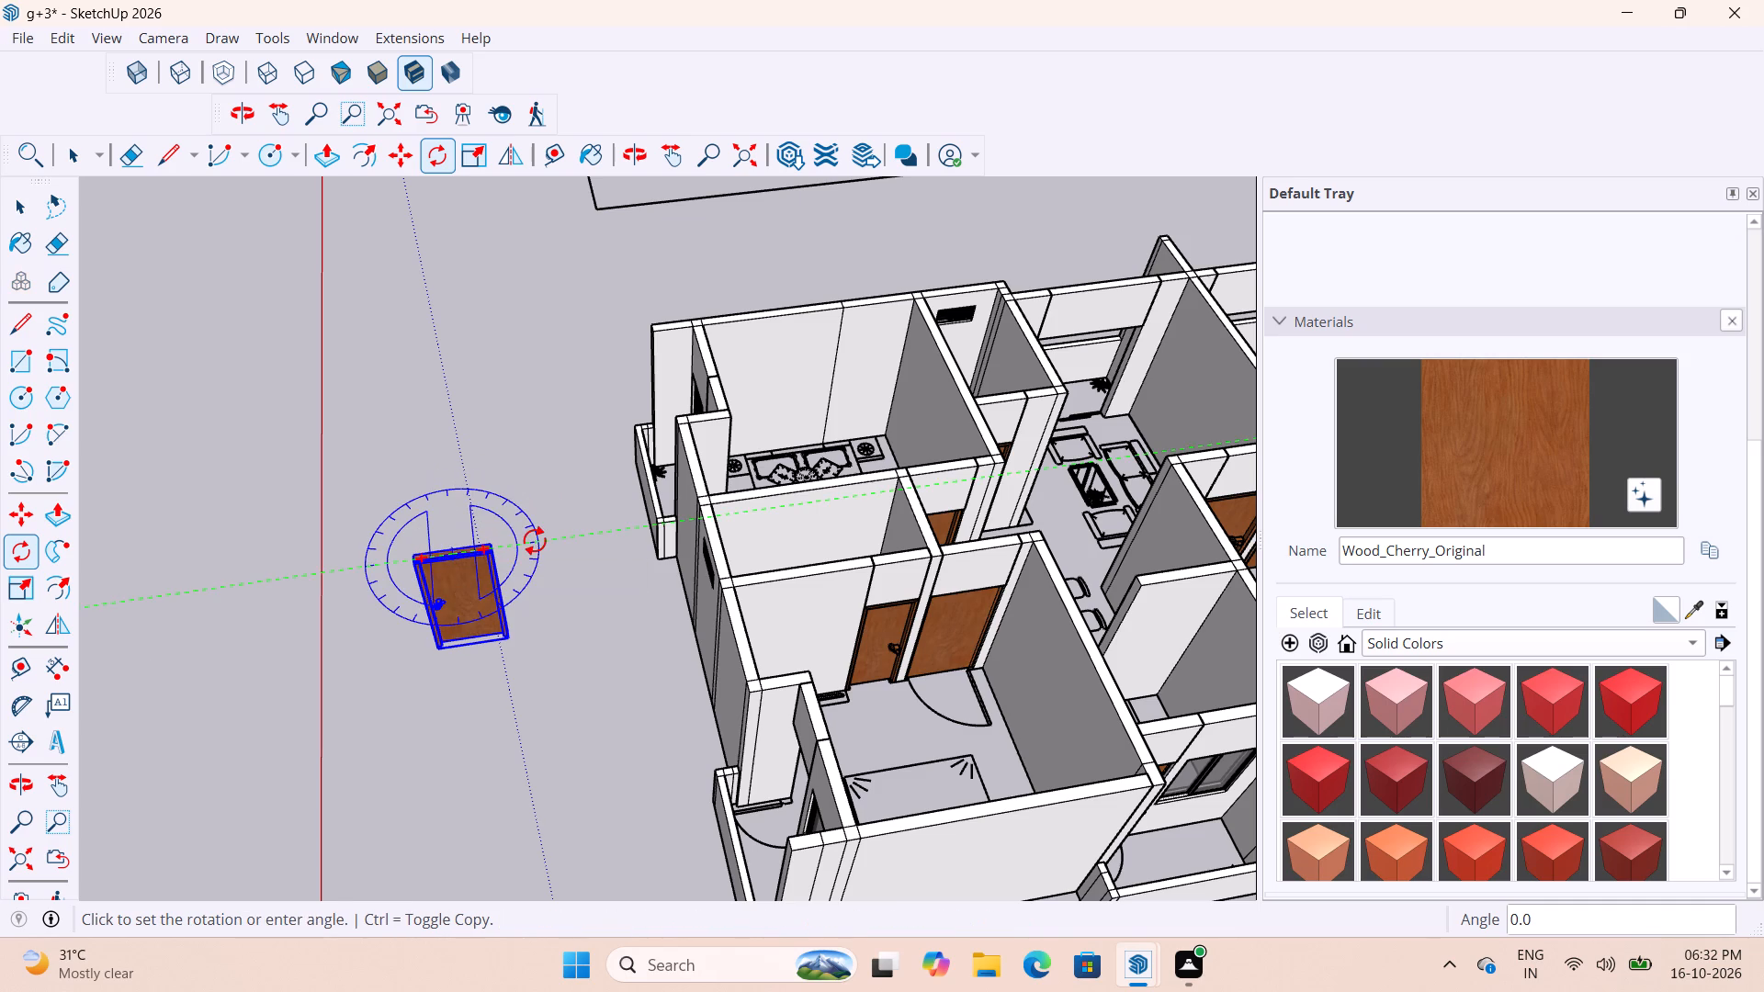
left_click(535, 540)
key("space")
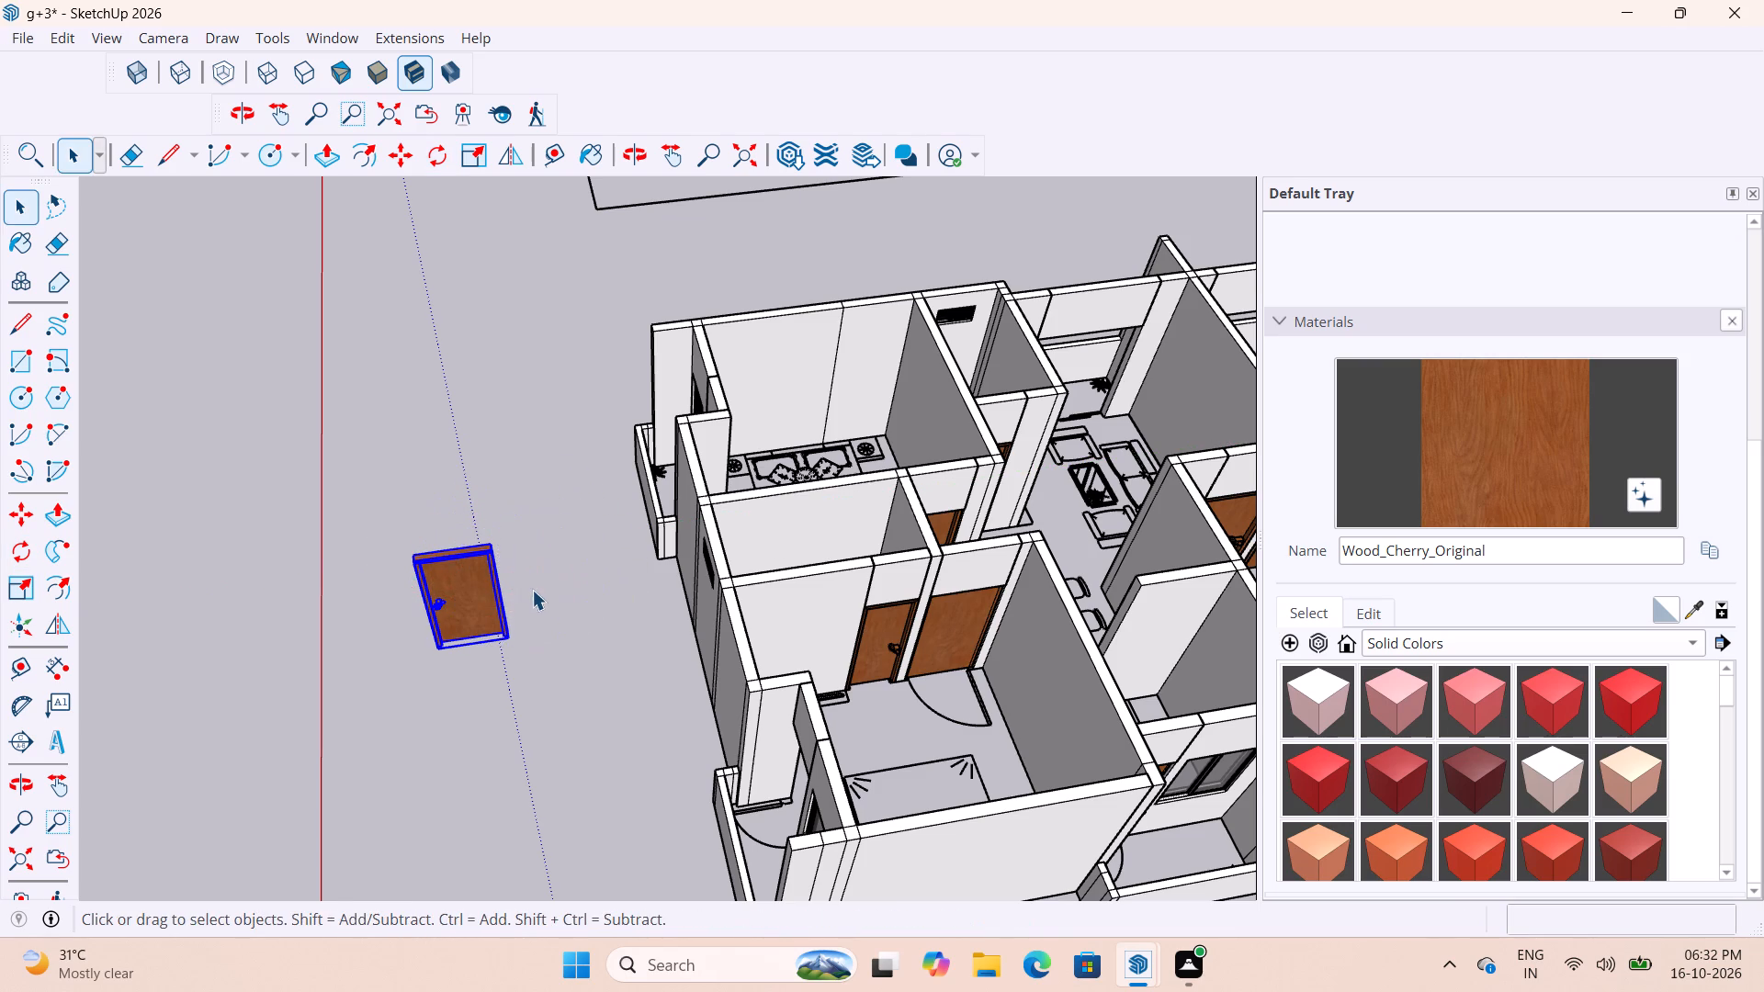
Rotate the copied door outside the building by 90 degrees about its vertical axis.
middle_click_drag(534, 614, 509, 686)
left_click(20, 558)
scroll(419, 534, "up", 7)
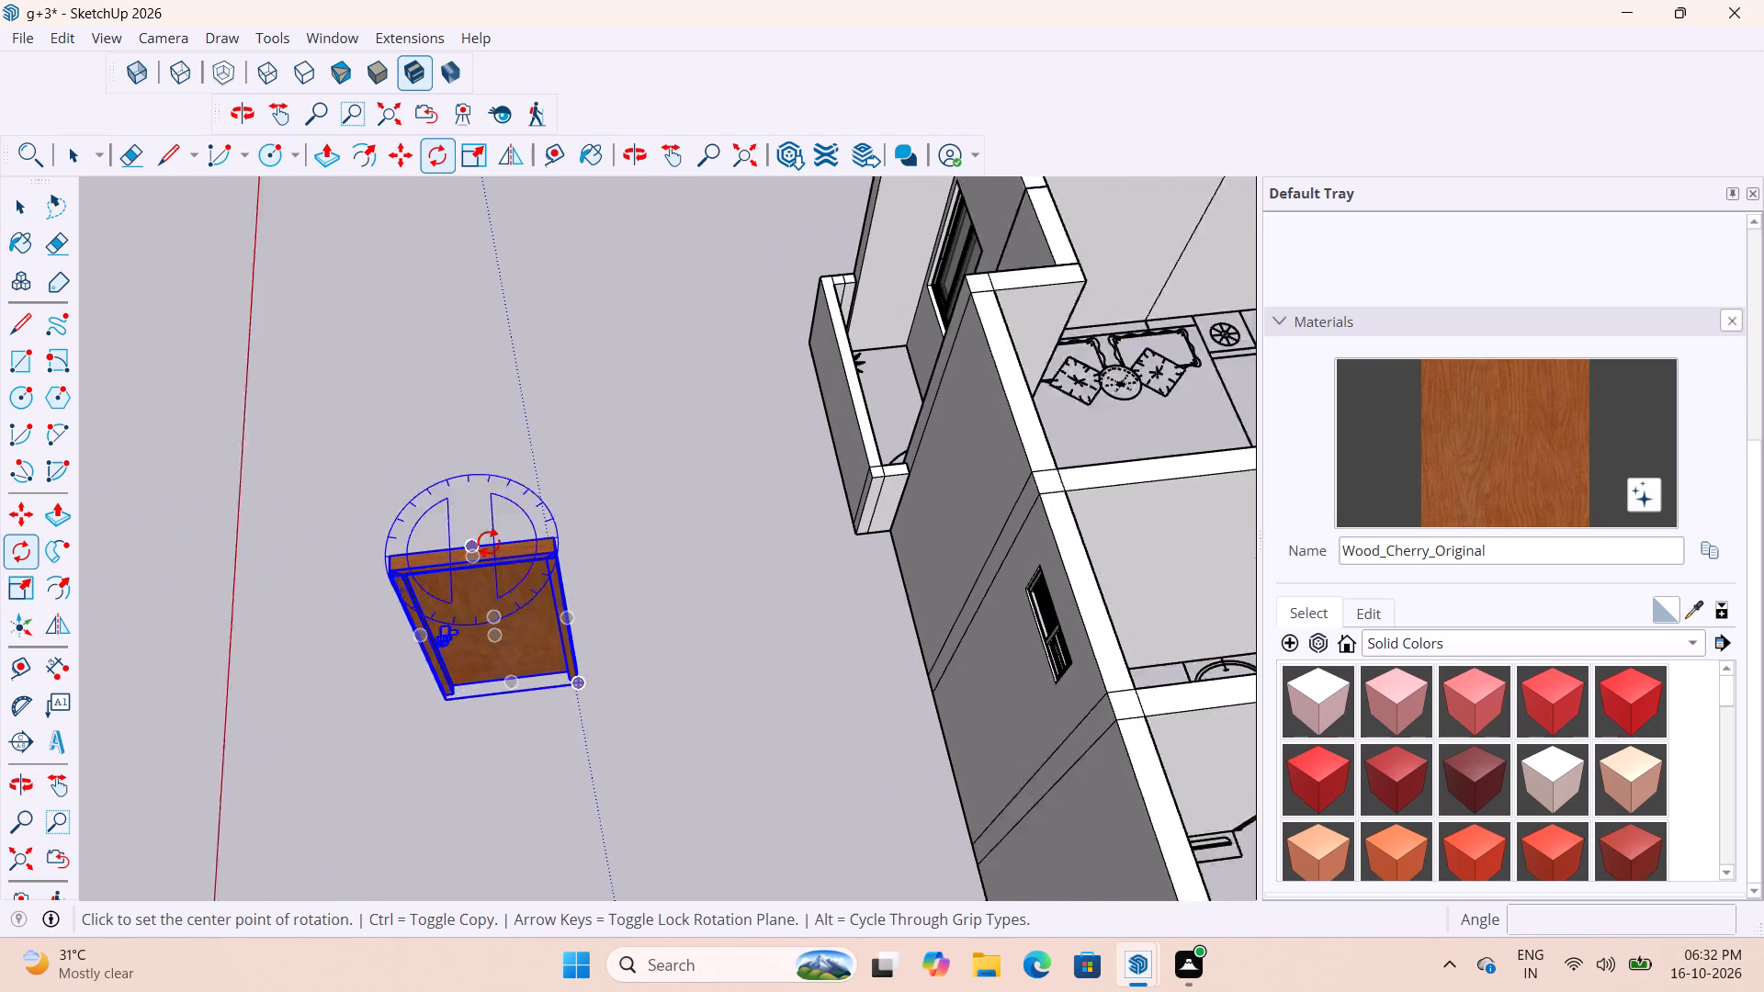
left_click(549, 547)
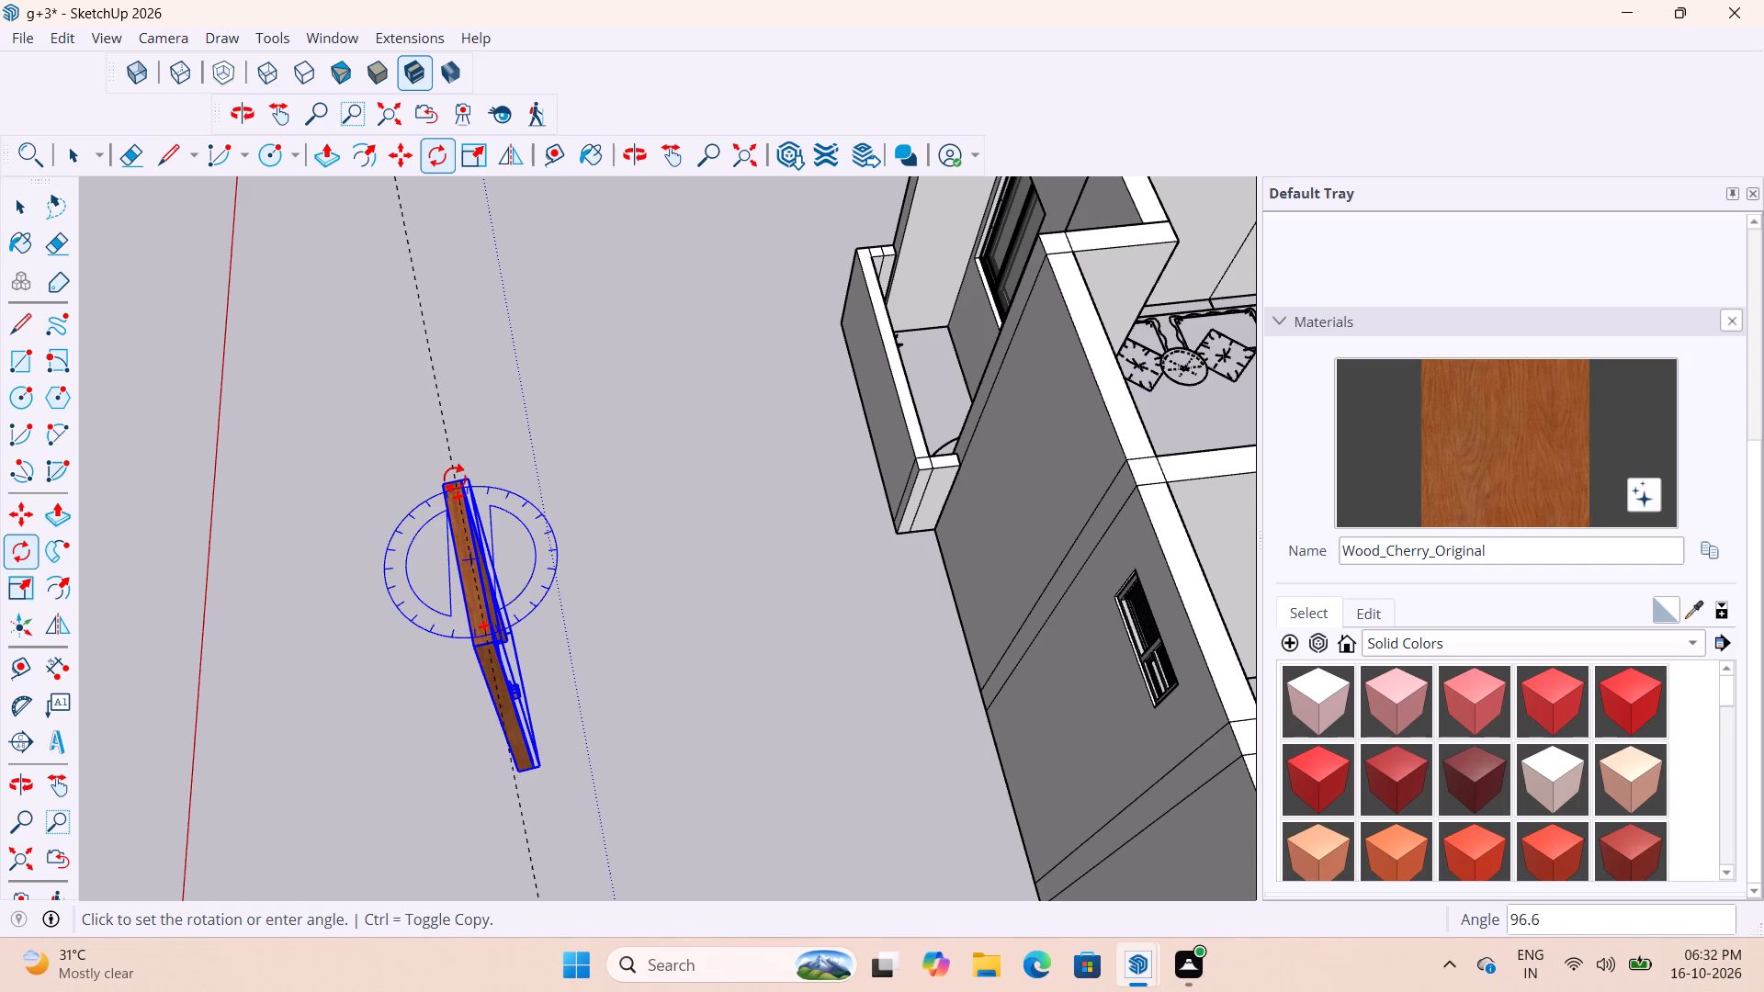
type("90")
key("Return")
key("space")
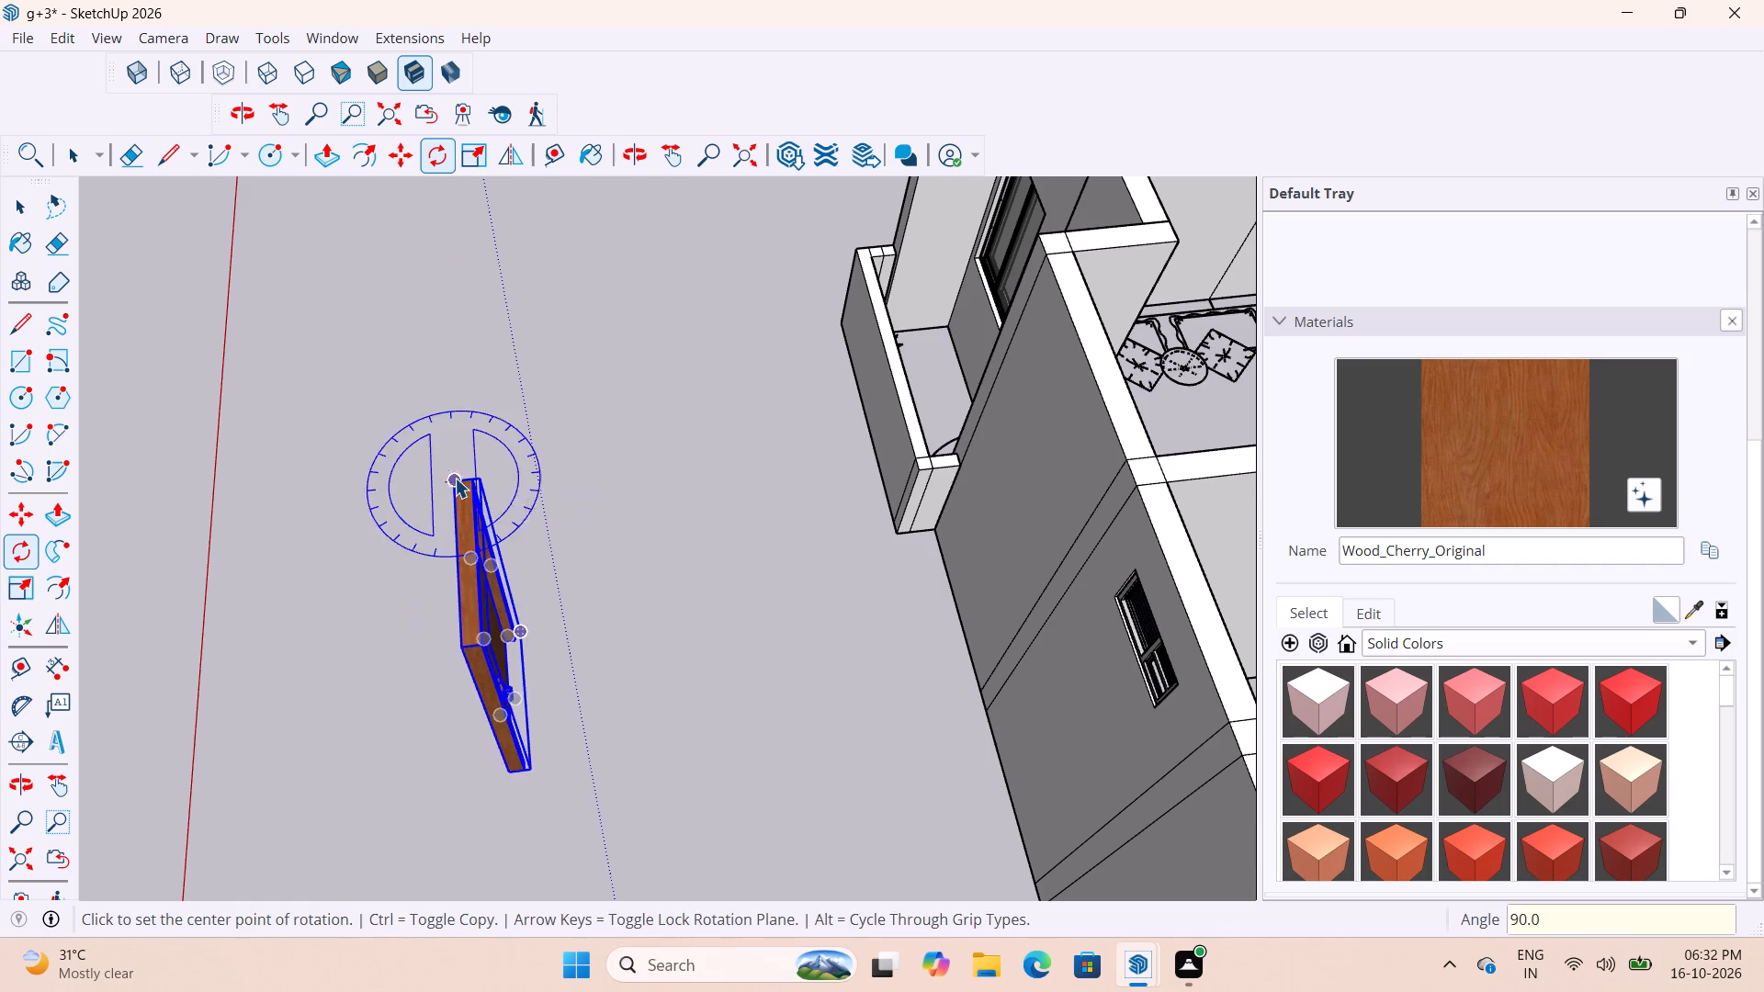
Examine the rotated door's orientation against the short-end balcony openings from several sides.
scroll(555, 566, "down", 4)
middle_click_drag(658, 637, 720, 613)
left_click_drag(661, 576, 681, 576)
scroll(616, 569, "up", 4)
middle_click_drag(628, 570, 661, 558)
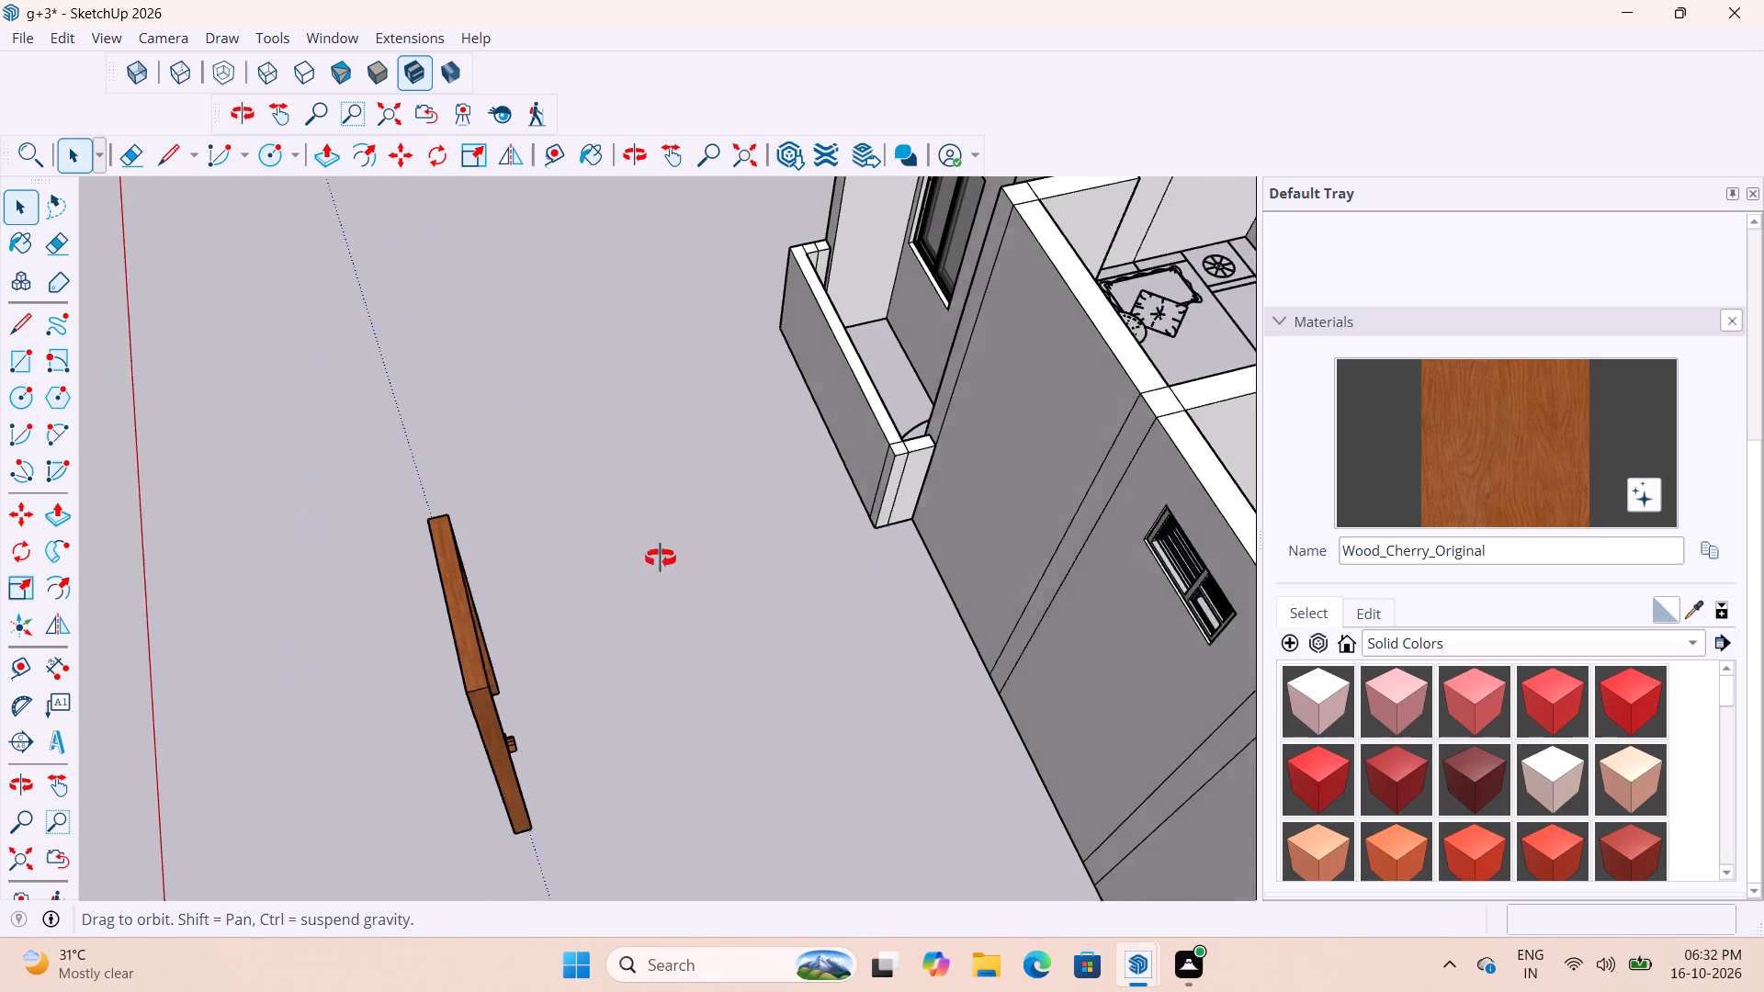
middle_click_drag(661, 558, 322, 595)
scroll(322, 584, "down", 5)
middle_click_drag(739, 668, 303, 637)
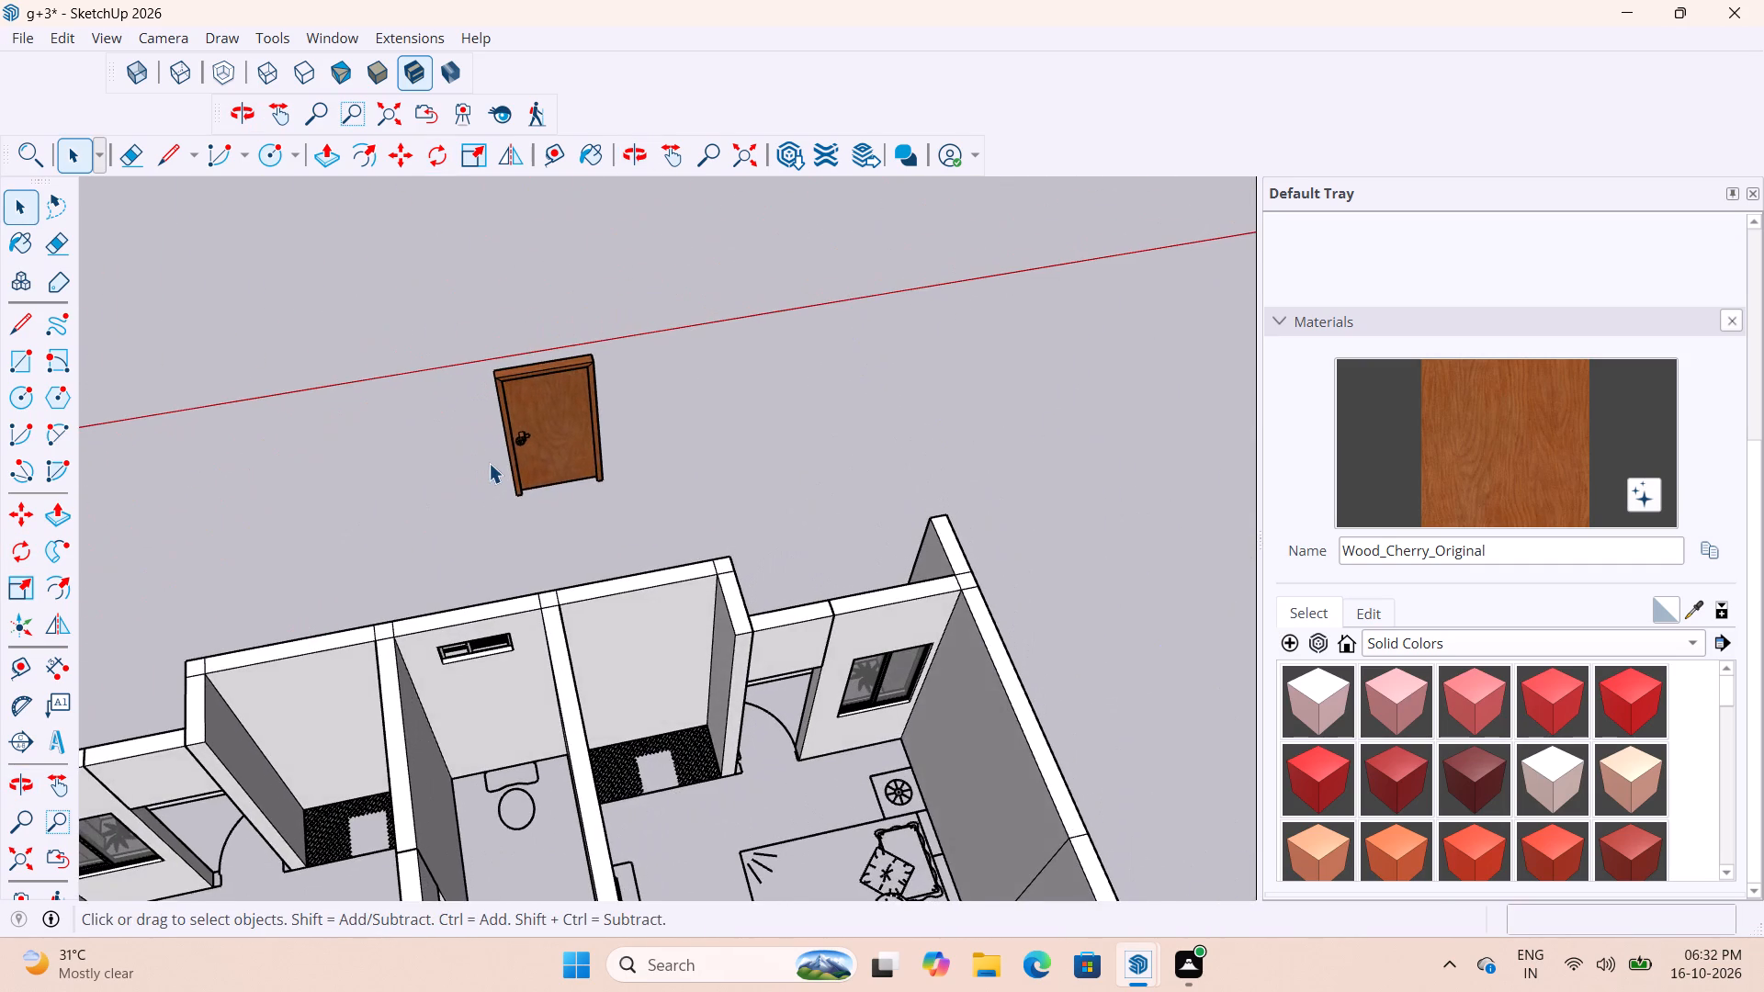
scroll(489, 463, "up", 2)
scroll(466, 449, "down", 4)
scroll(522, 477, "up", 4)
scroll(528, 468, "down", 5)
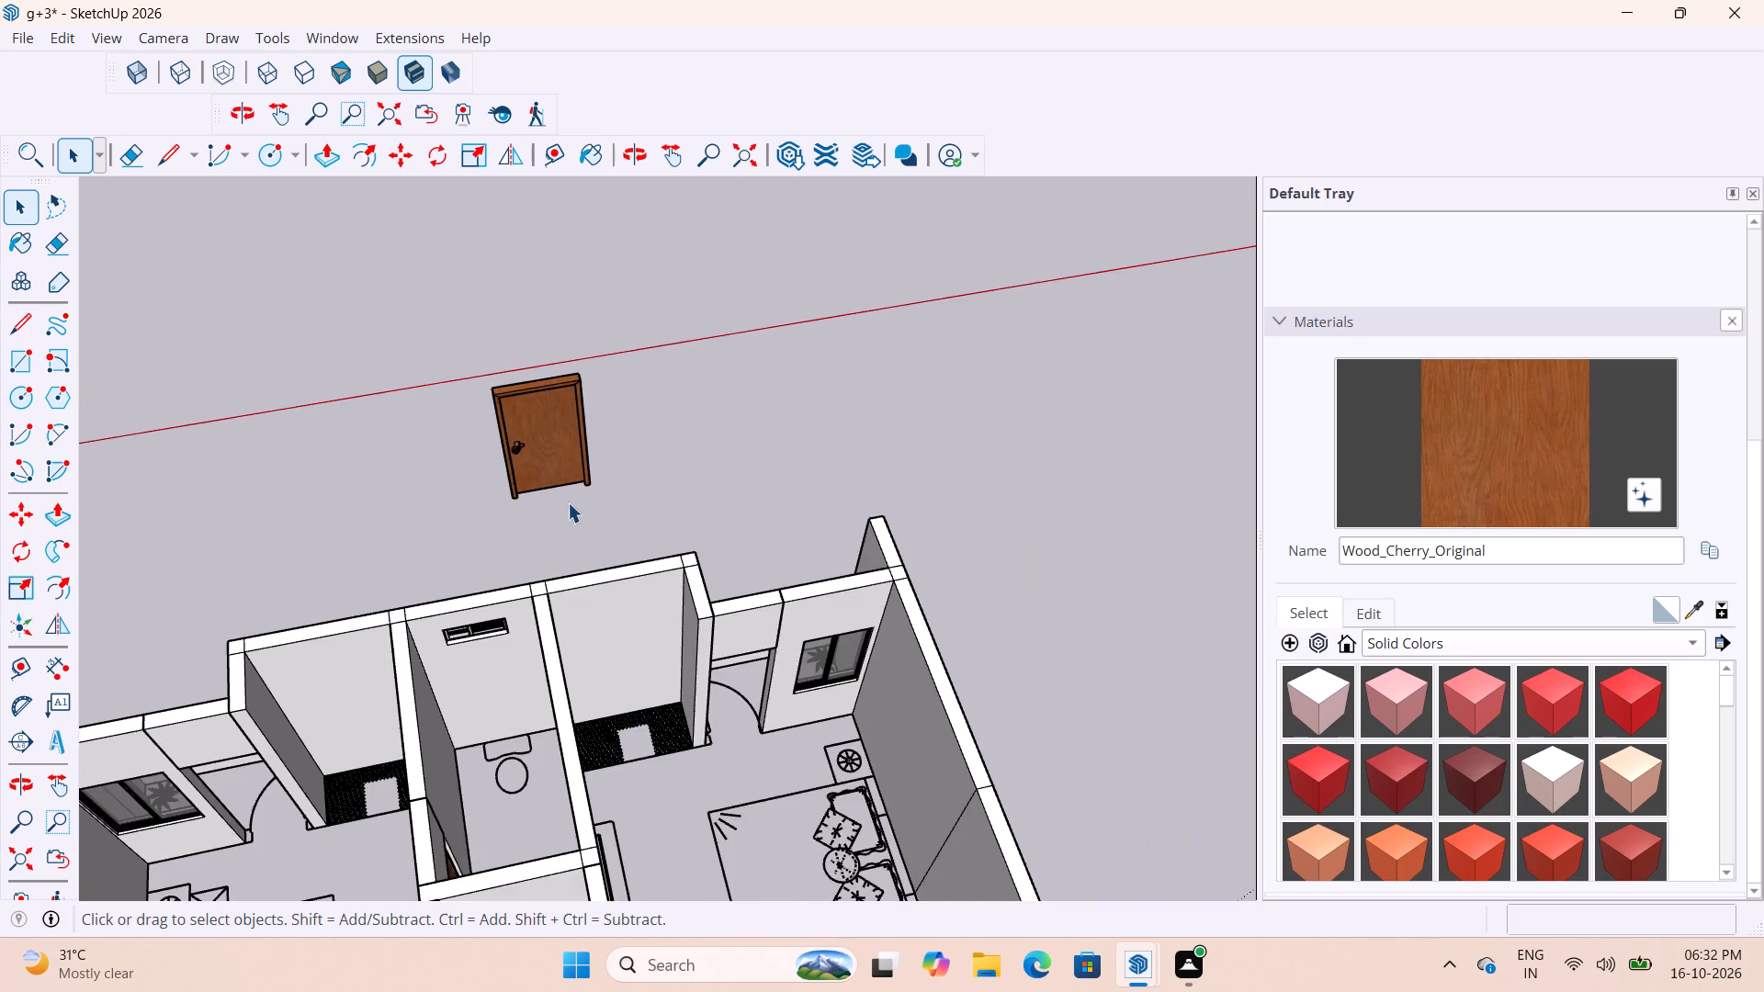
middle_click_drag(577, 497, 1215, 469)
scroll(564, 549, "down", 4)
middle_click_drag(812, 558, 1292, 443)
scroll(1296, 440, "up", 1)
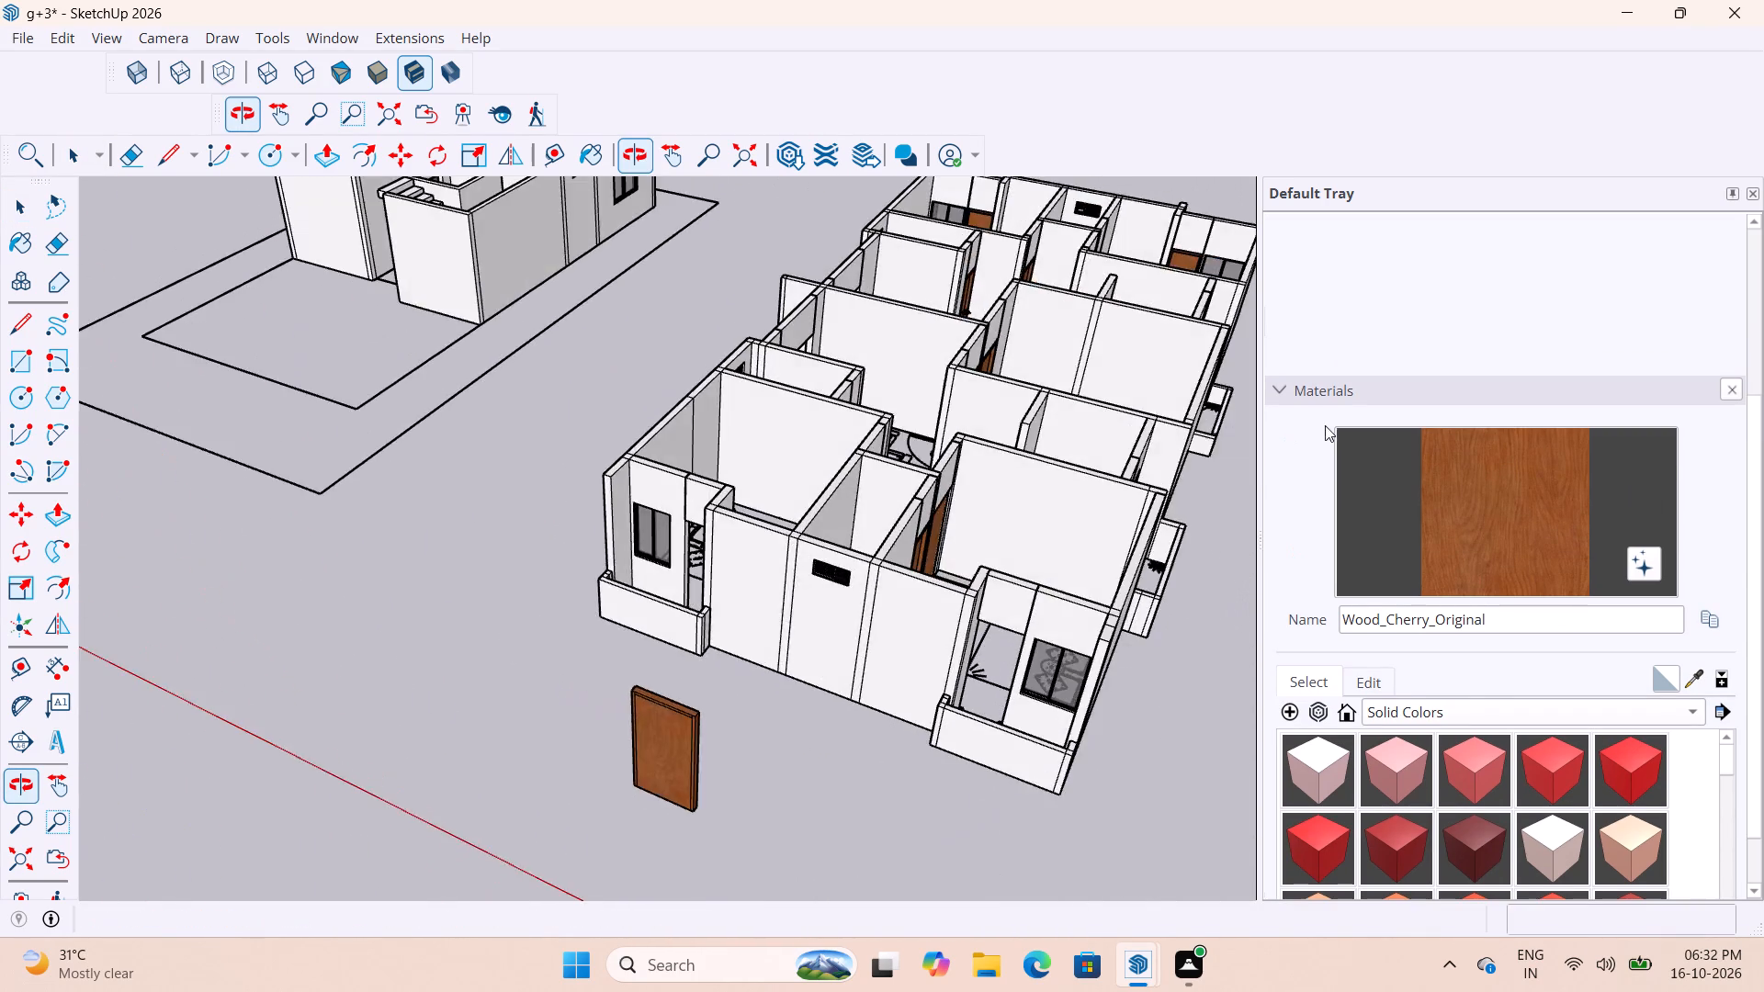
scroll(829, 556, "down", 5)
middle_click_drag(898, 605, 1025, 622)
scroll(1036, 630, "up", 9)
middle_click_drag(996, 594, 617, 673)
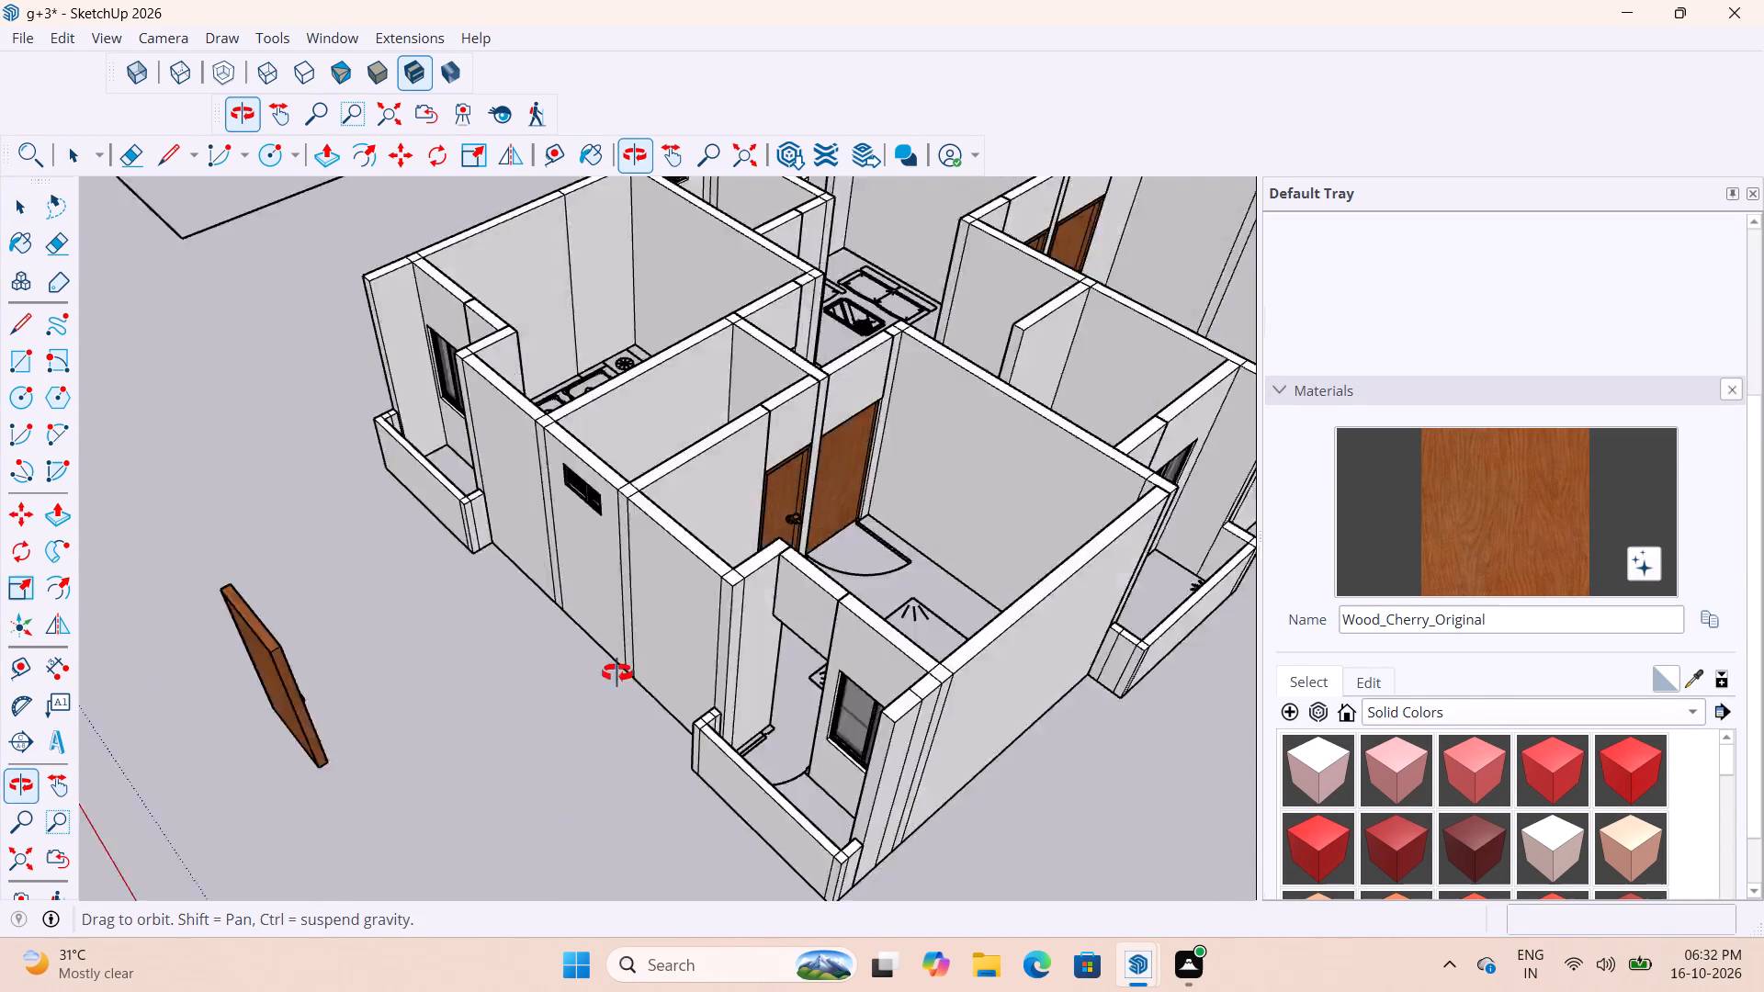
middle_click_drag(617, 673, 344, 716)
middle_click_drag(736, 758, 169, 788)
scroll(444, 558, "up", 3)
scroll(566, 657, "down", 5)
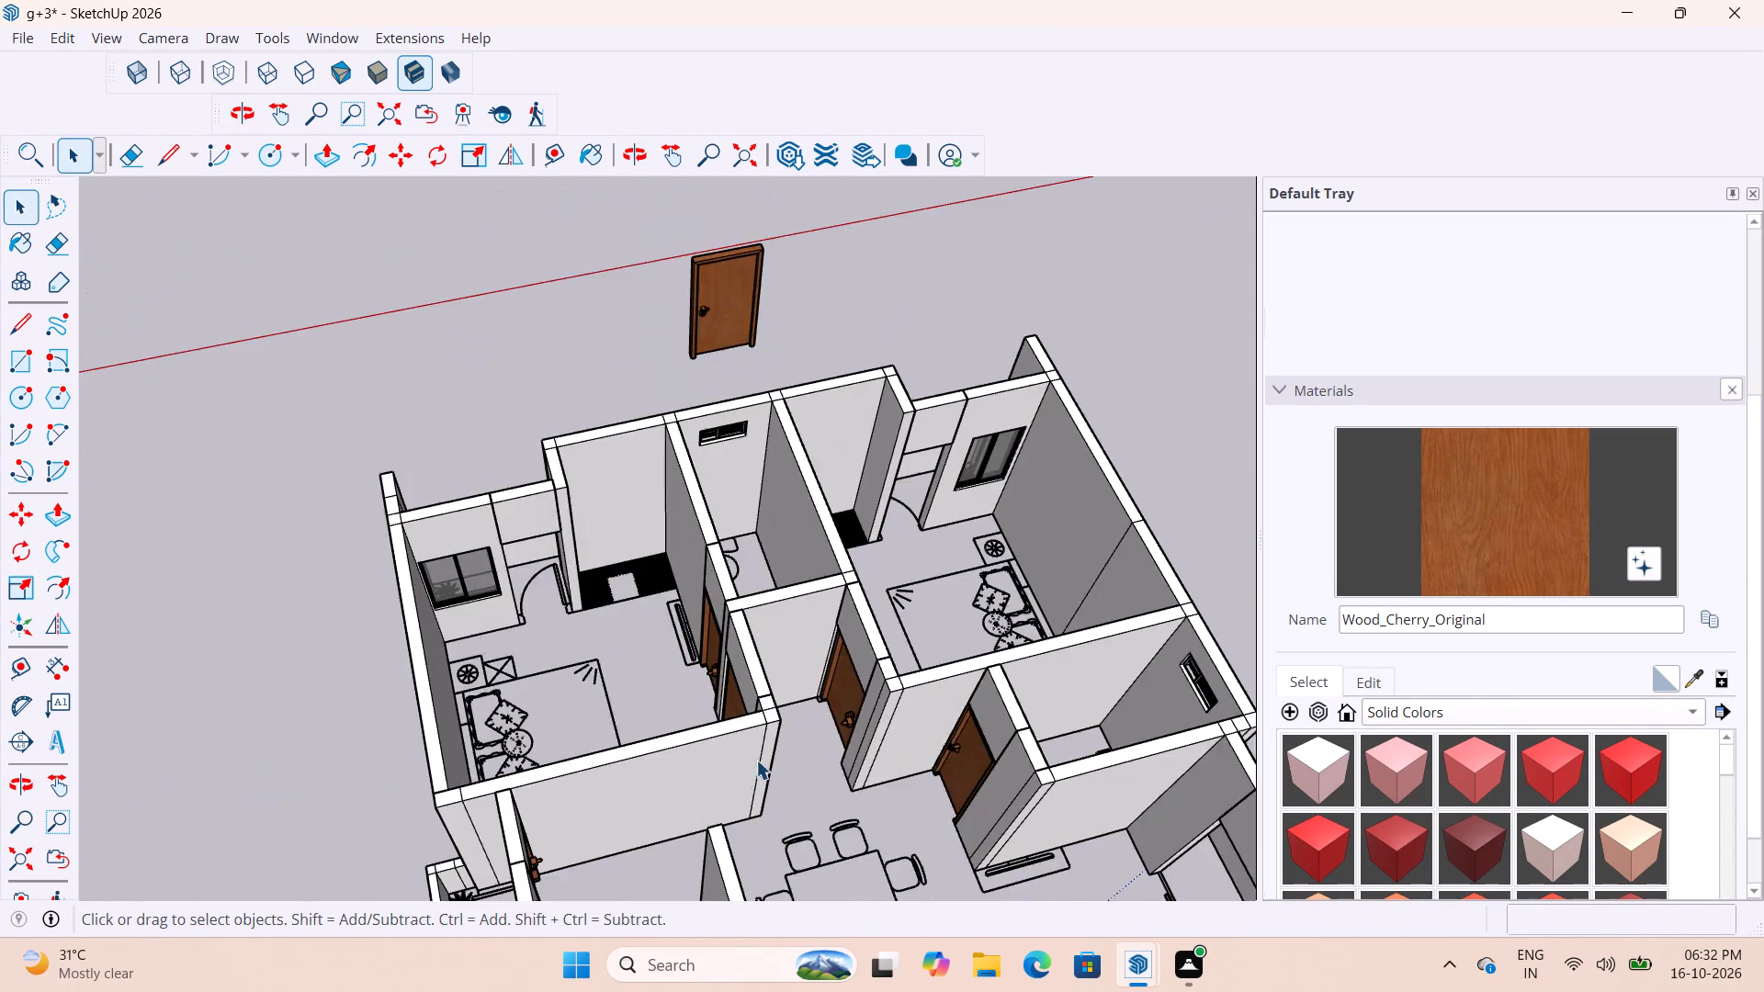
scroll(756, 760, "down", 4)
scroll(776, 455, "up", 7)
Copy the rotated door by its bottom frame corner into the bedroom's short-end balcony opening, between the hatched-floor bathroom and the window.
left_click(733, 411)
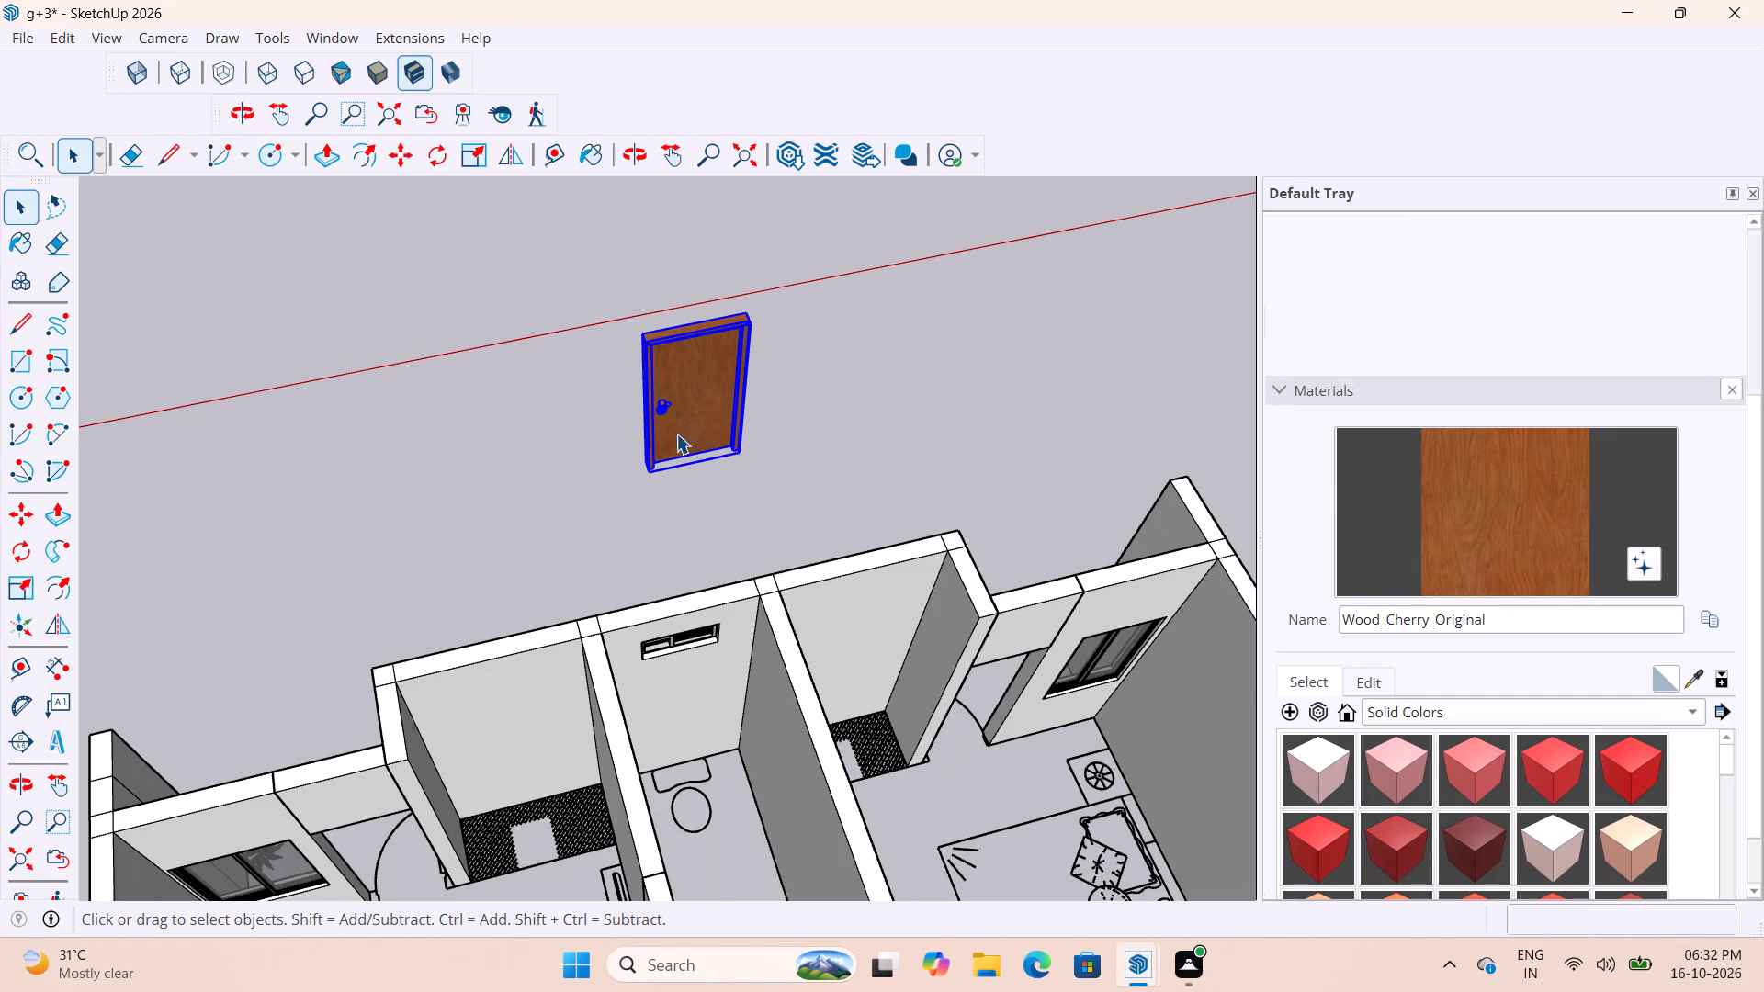
scroll(673, 440, "down", 5)
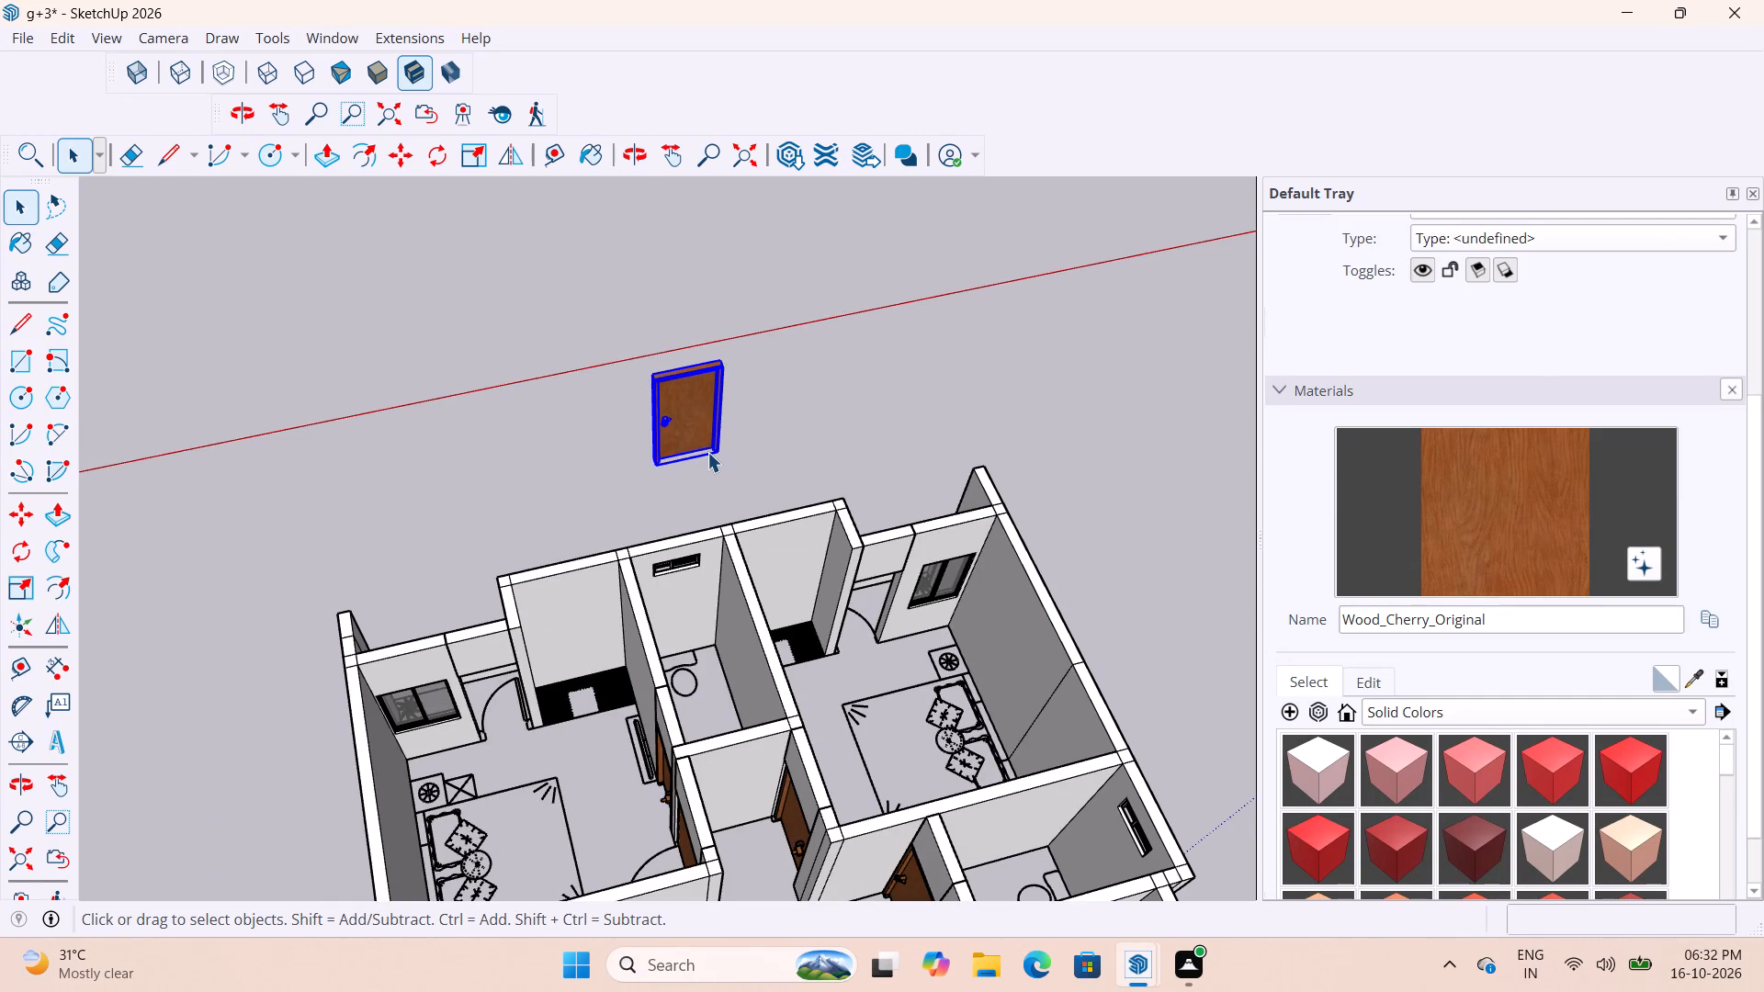
key("m")
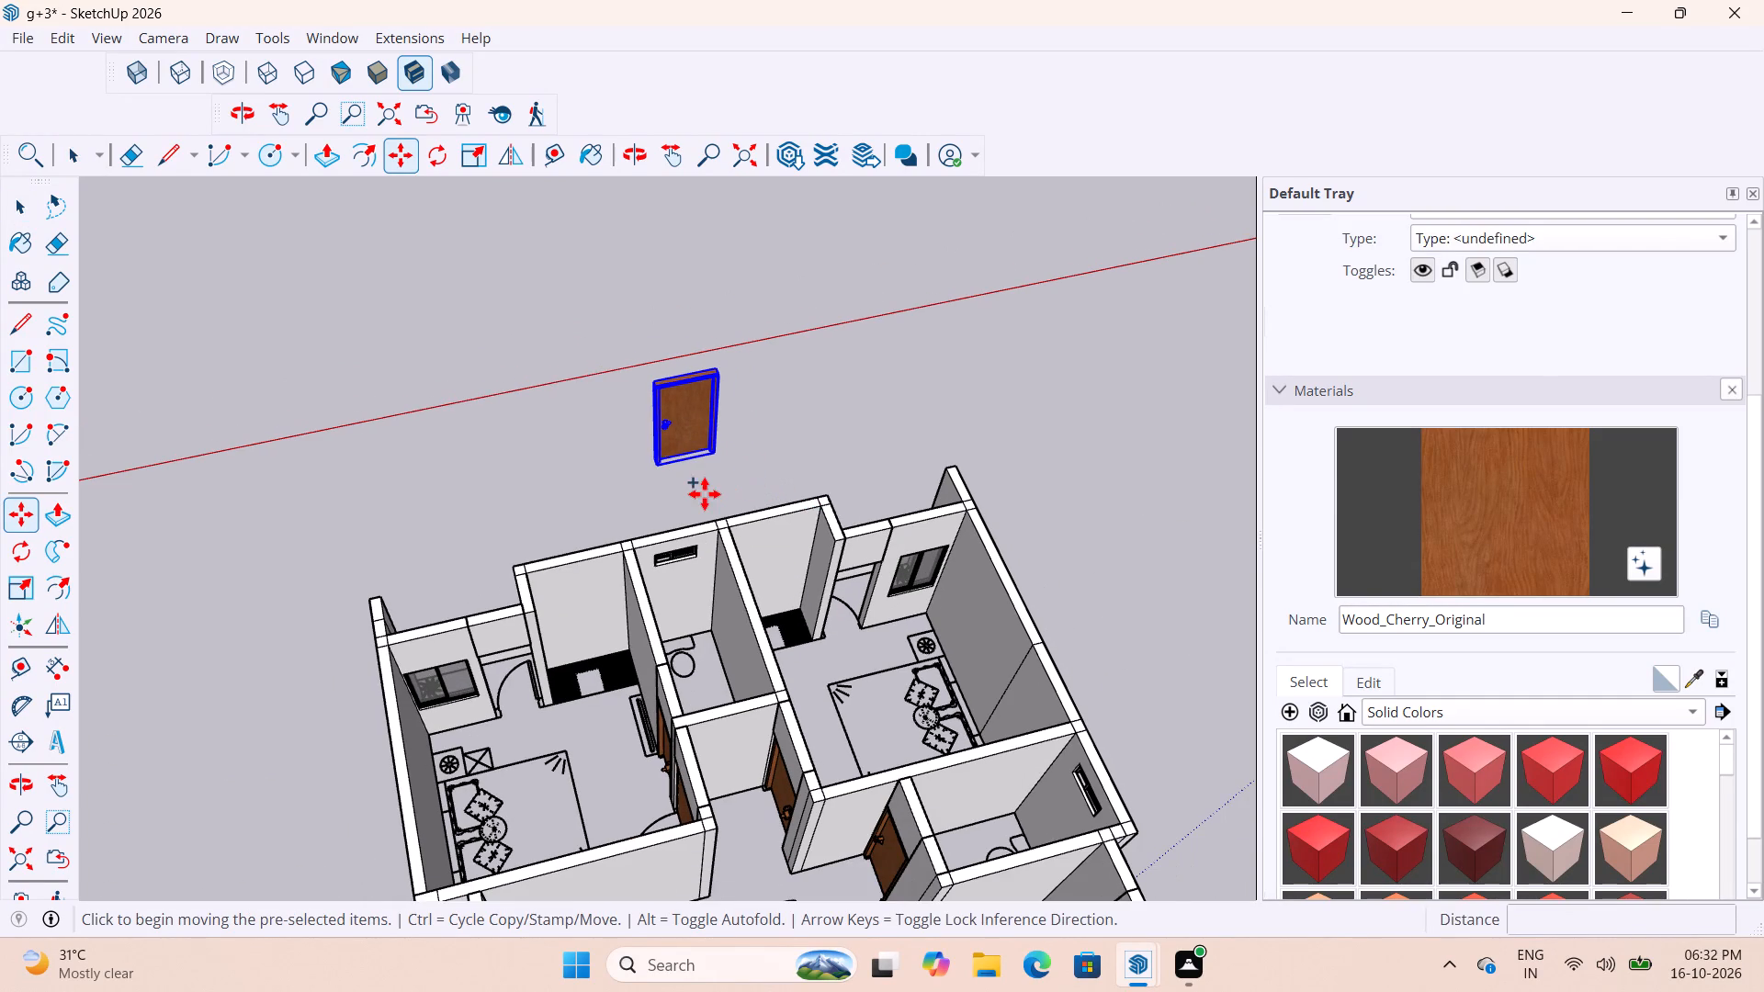
scroll(702, 491, "up", 15)
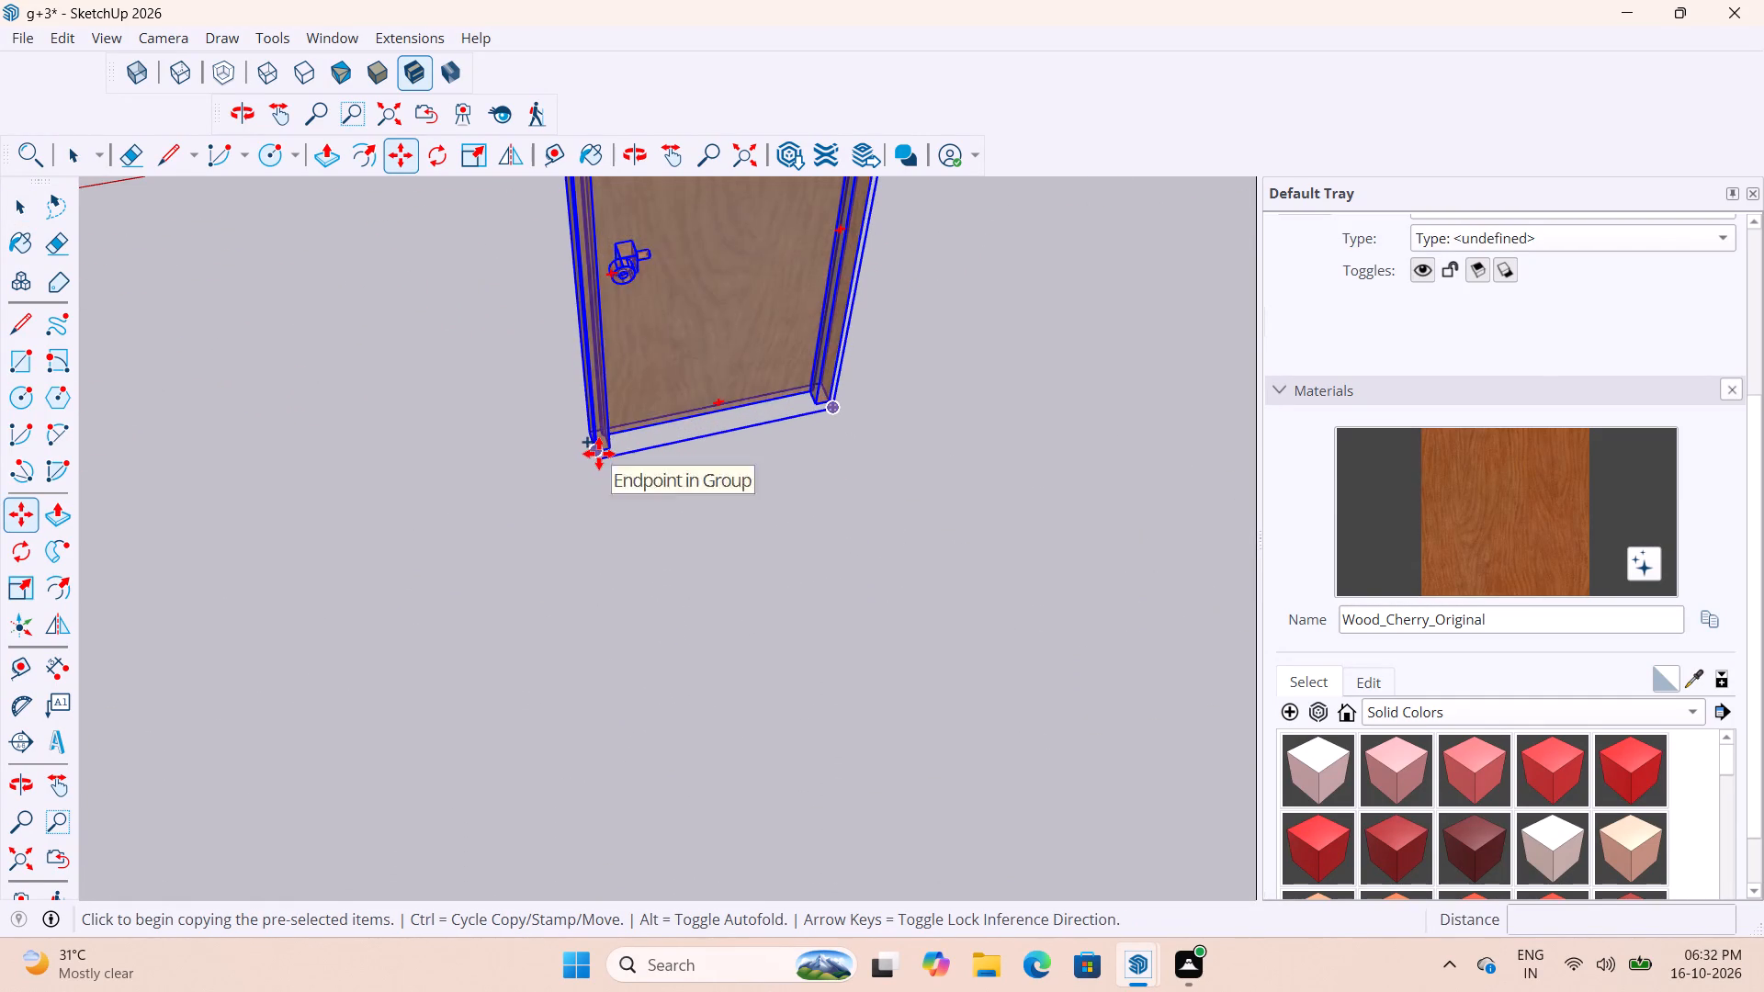
left_click(599, 454)
scroll(680, 439, "down", 17)
middle_click_drag(909, 617, 772, 534)
scroll(835, 680, "up", 18)
middle_click_drag(753, 721, 666, 672)
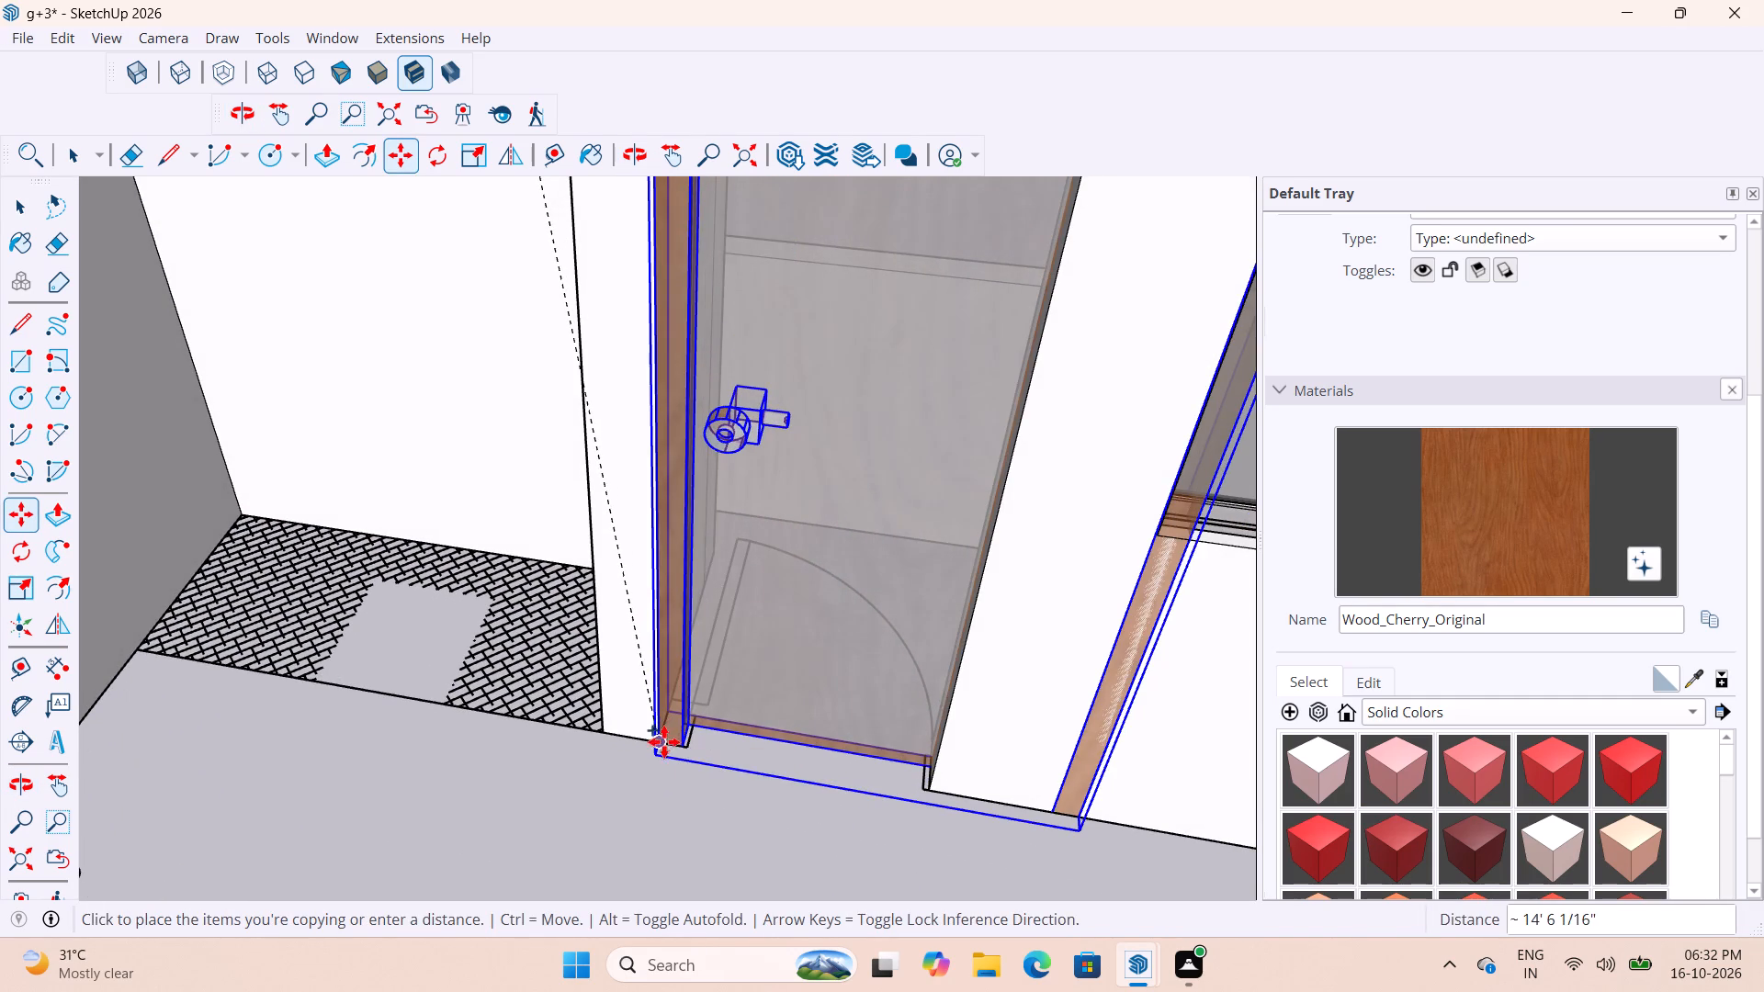
scroll(684, 754, "up", 6)
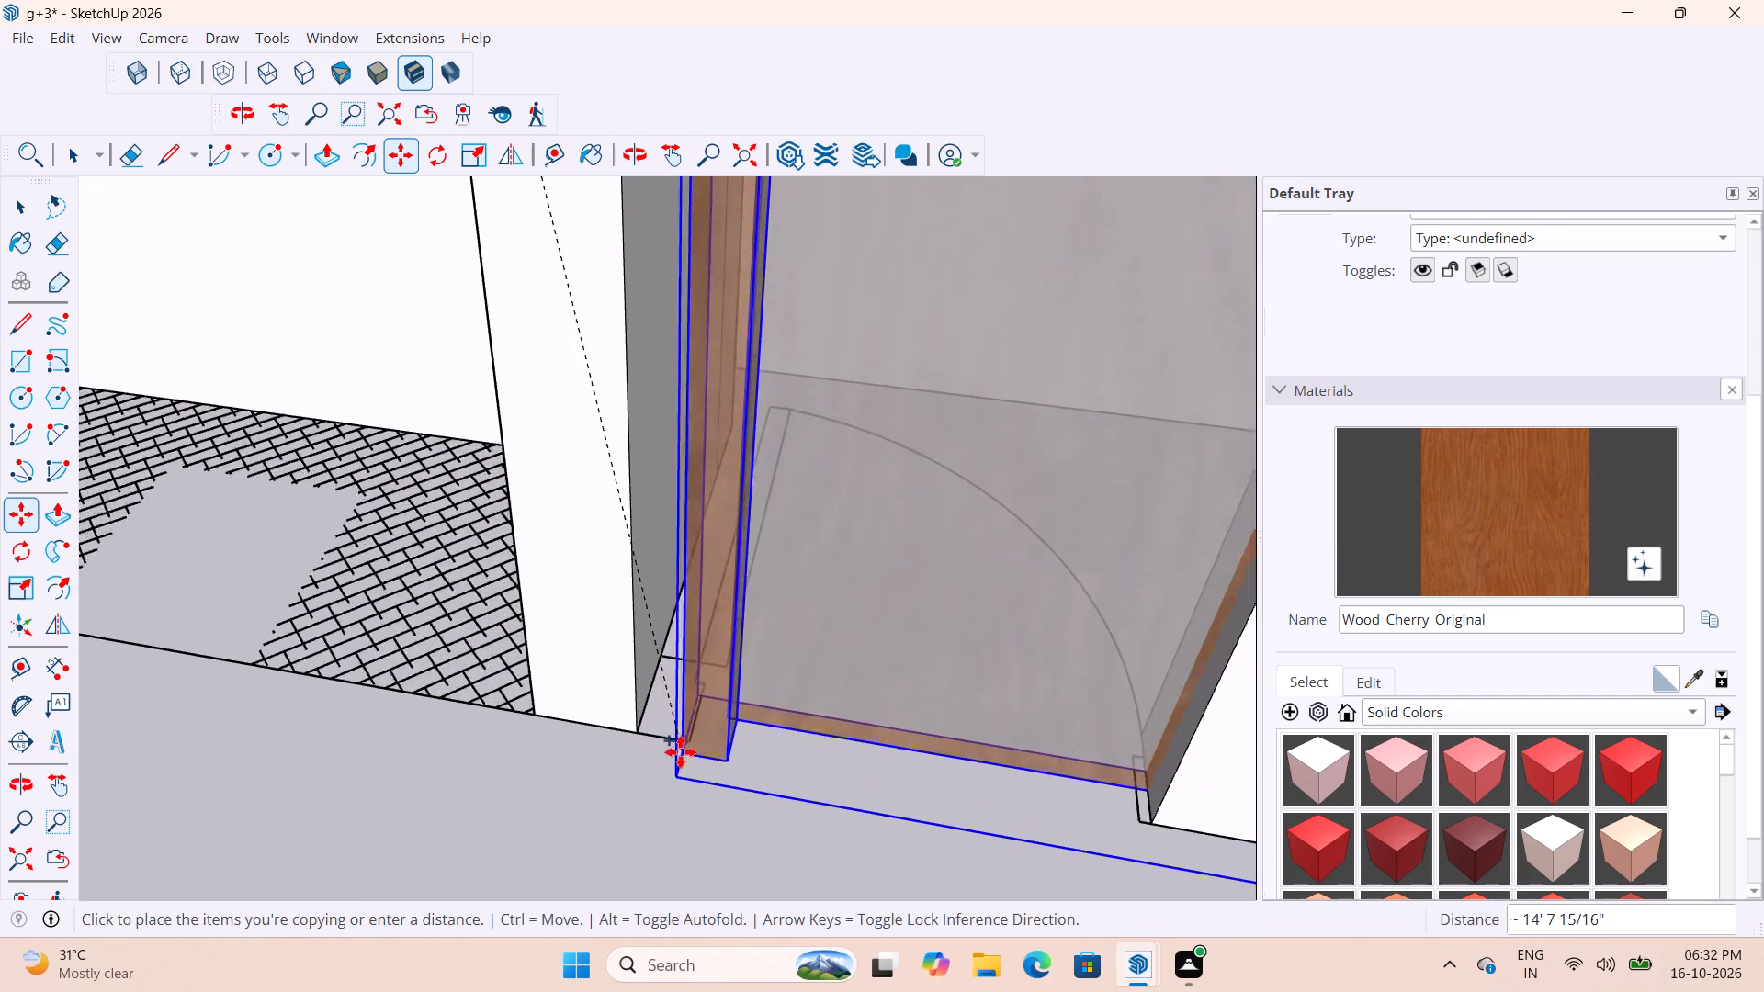
scroll(681, 752, "up", 1)
left_click(635, 735)
Scale the placed balcony door's width by about 0.66 along the green axis to fit the opening.
scroll(635, 736, "down", 3)
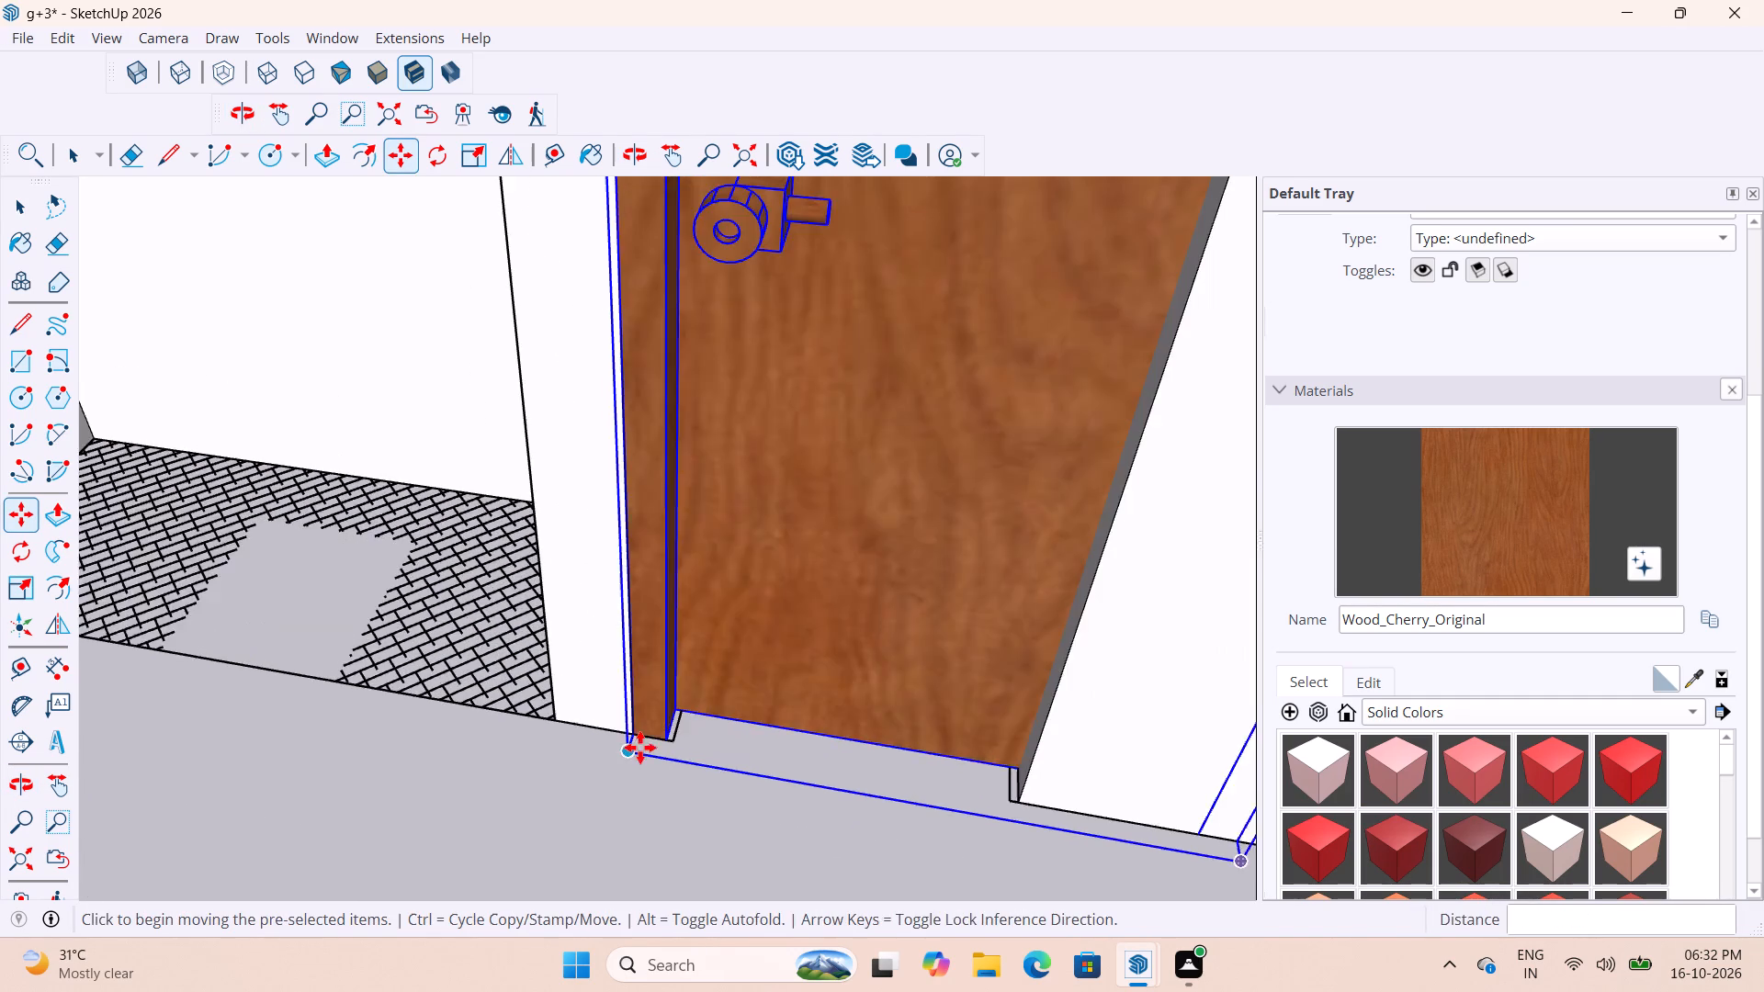
scroll(640, 748, "down", 16)
key("s")
scroll(833, 641, "up", 8)
left_click(895, 634)
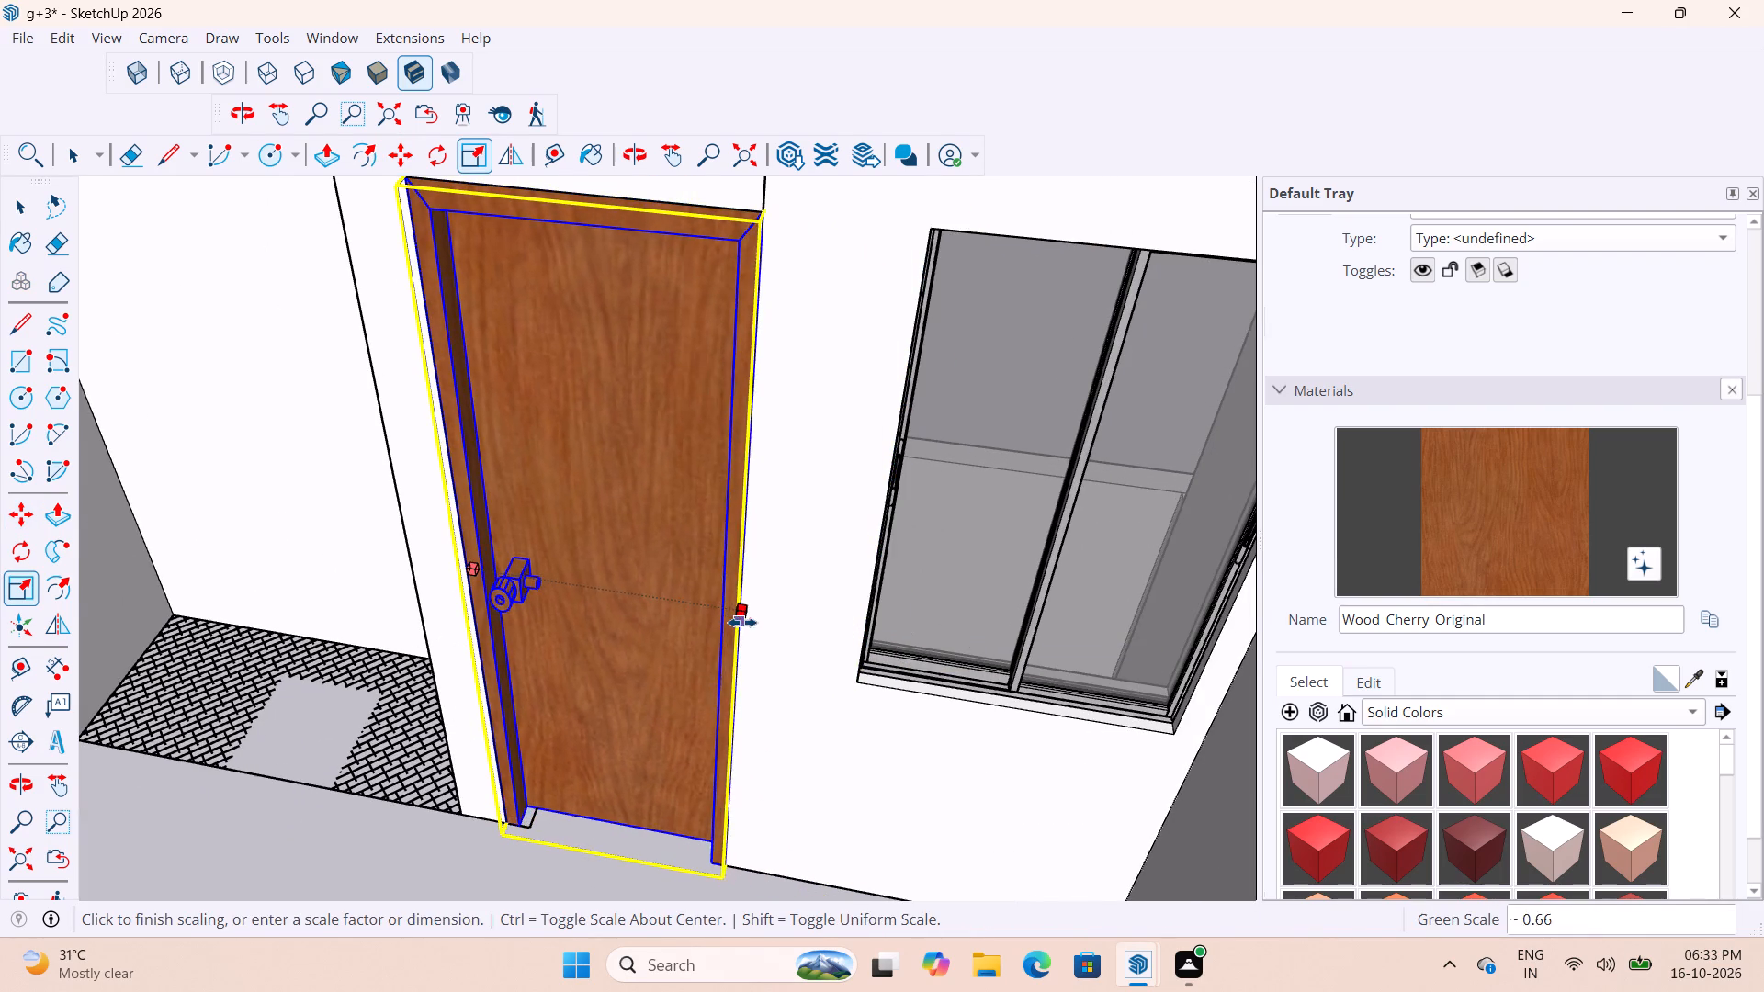
middle_click_drag(743, 622, 910, 609)
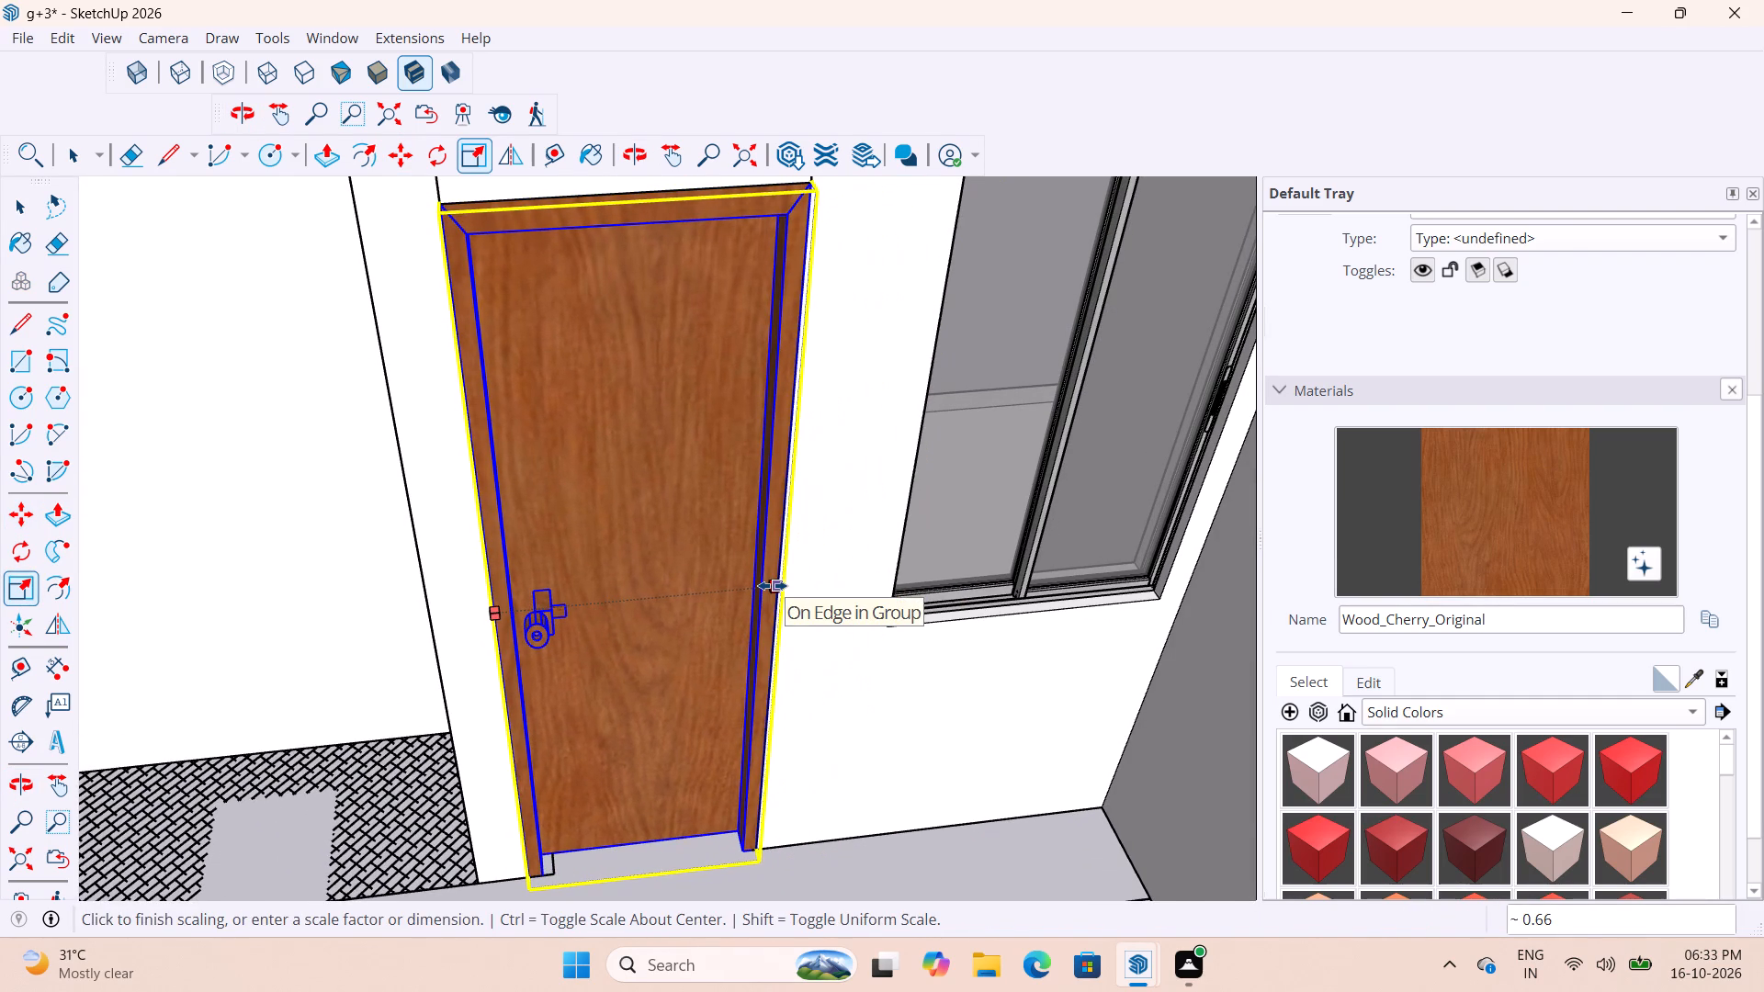
scroll(773, 586, "up", 4)
middle_click_drag(744, 584, 664, 546)
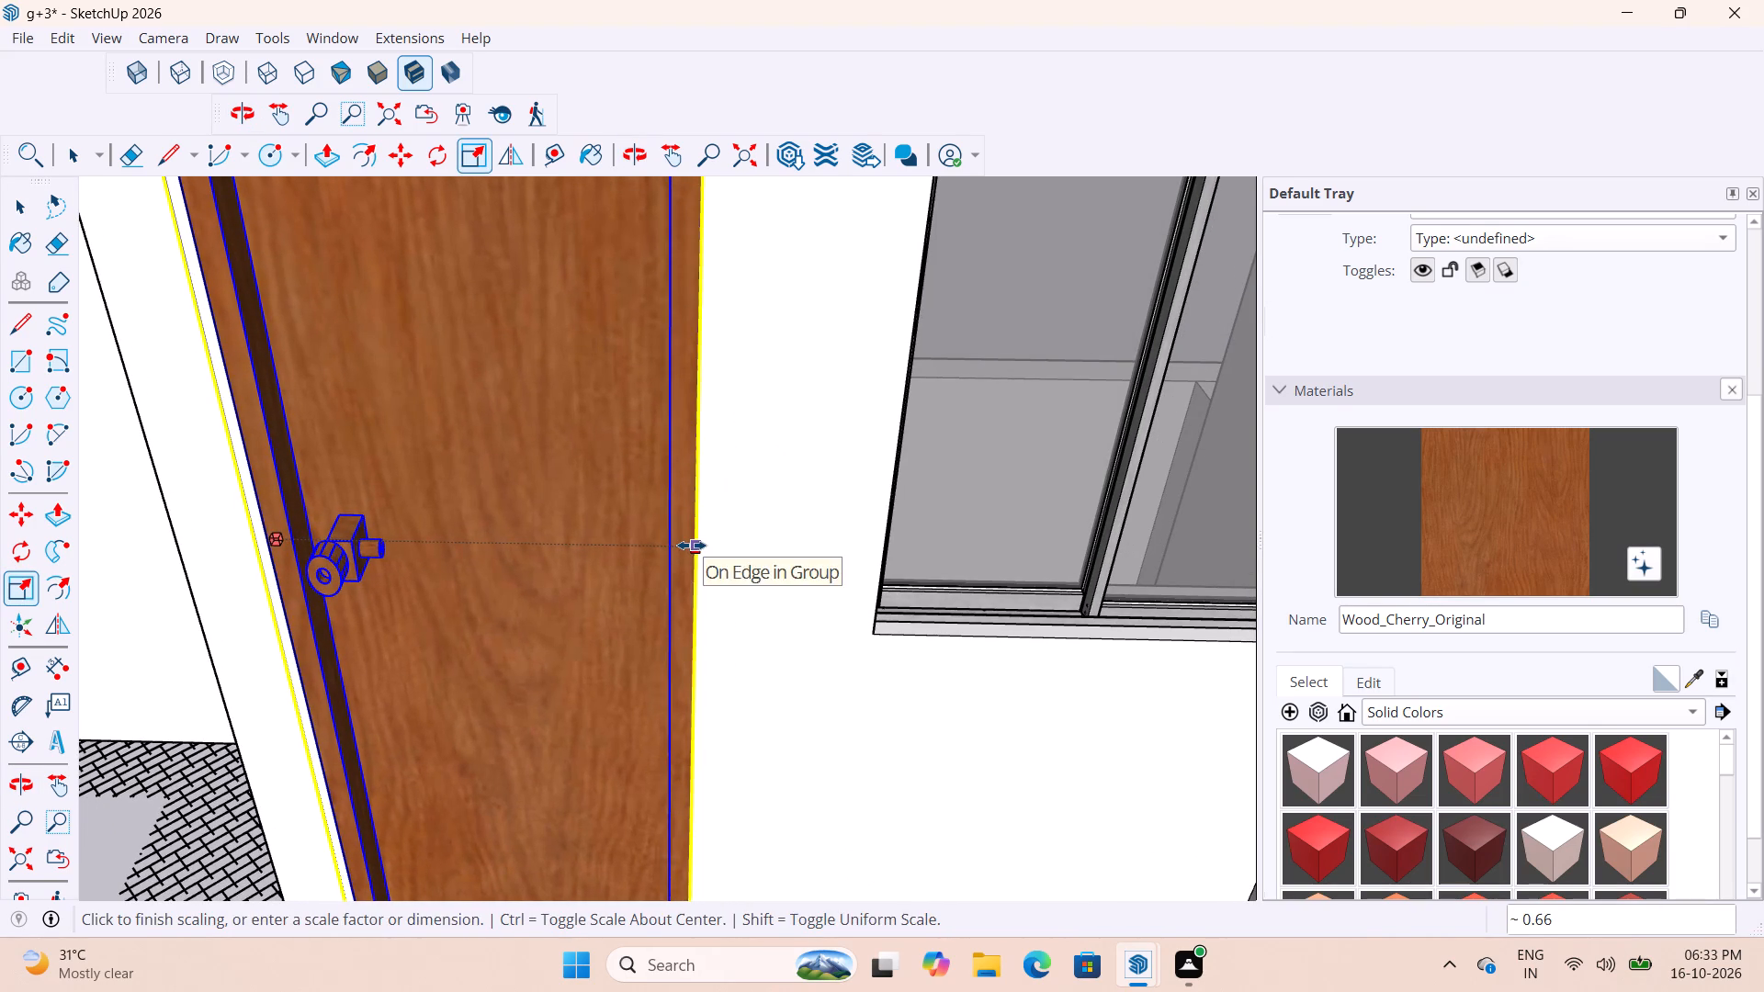
left_click(692, 546)
Scale the balcony door's height along the blue axis to meet the top of the opening.
scroll(804, 626, "down", 10)
middle_click_drag(773, 649, 778, 707)
scroll(677, 392, "up", 7)
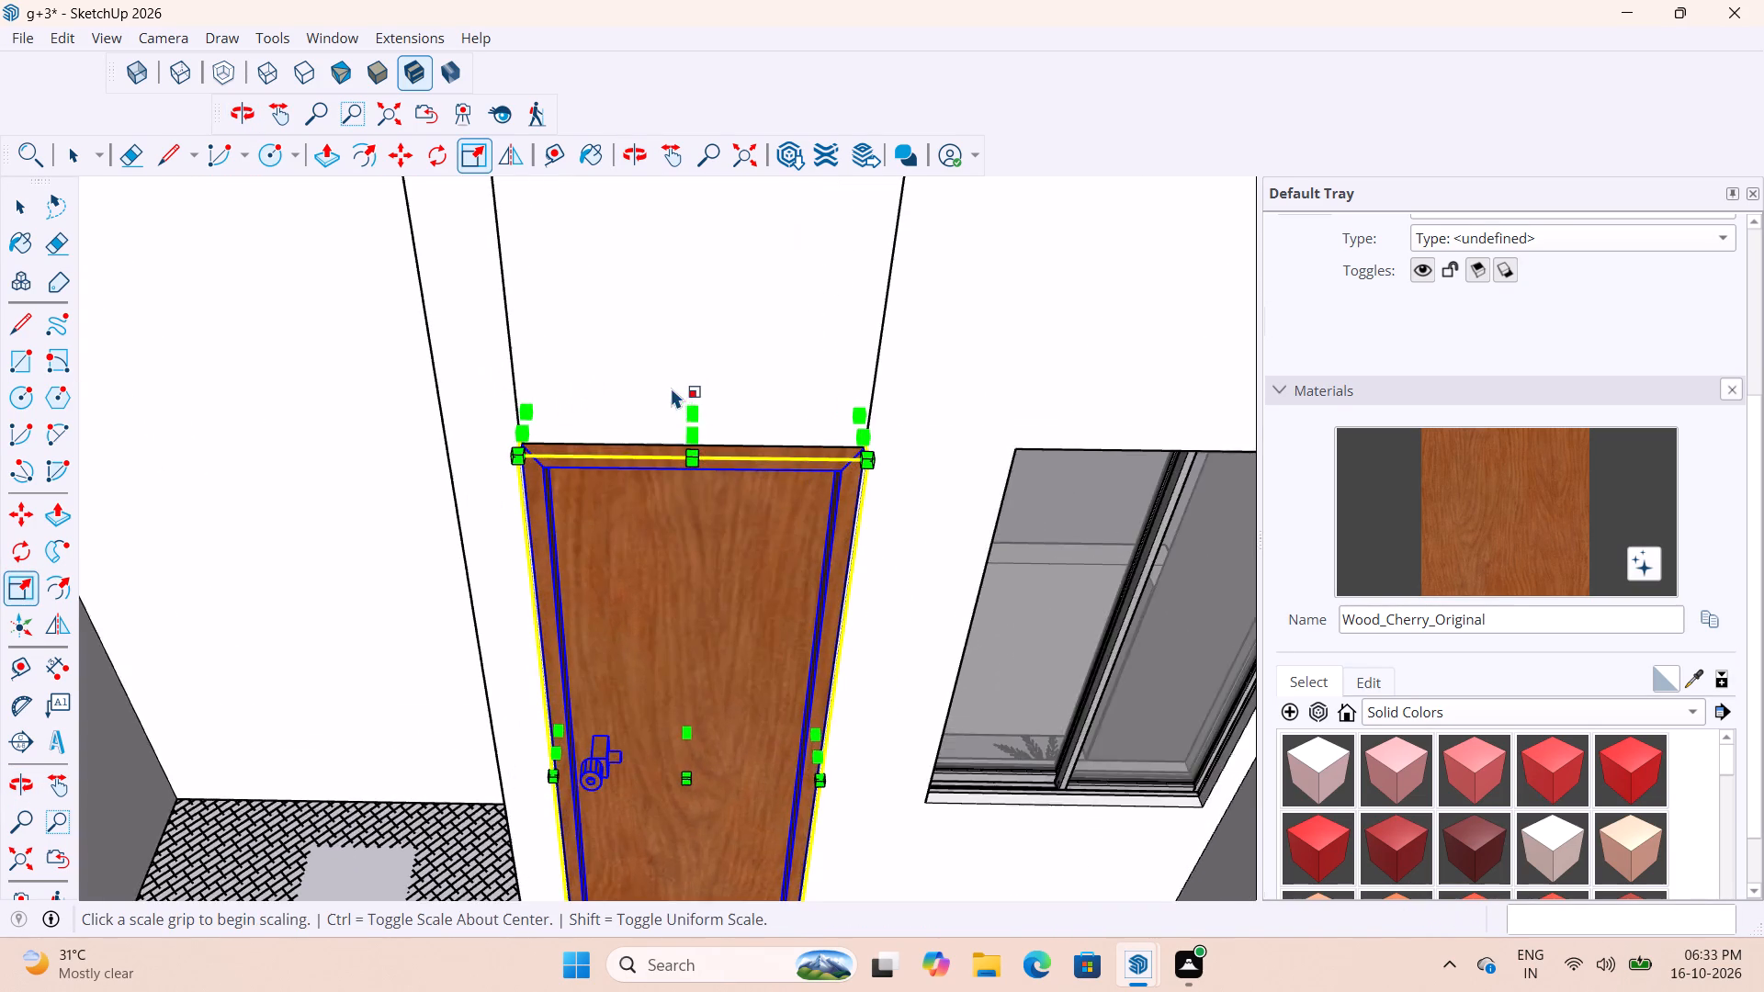
left_click(697, 435)
middle_click_drag(696, 455, 806, 208)
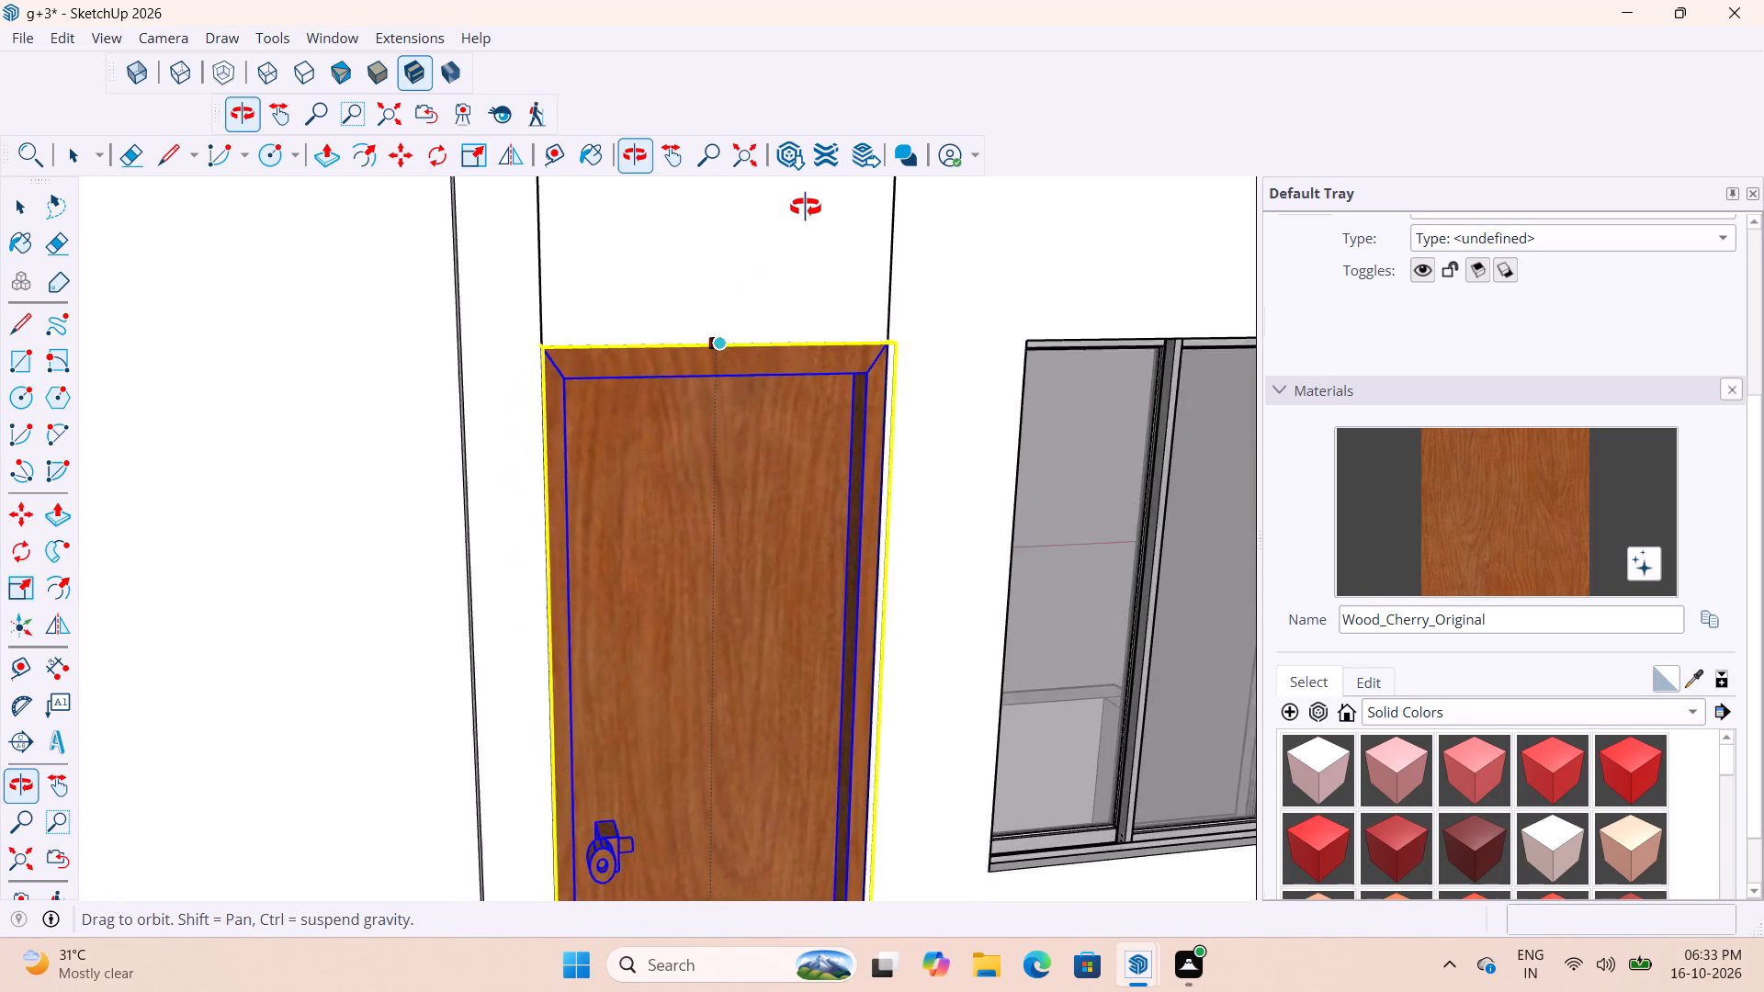
middle_click_drag(806, 208, 814, 186)
left_click(729, 370)
scroll(773, 437, "down", 2)
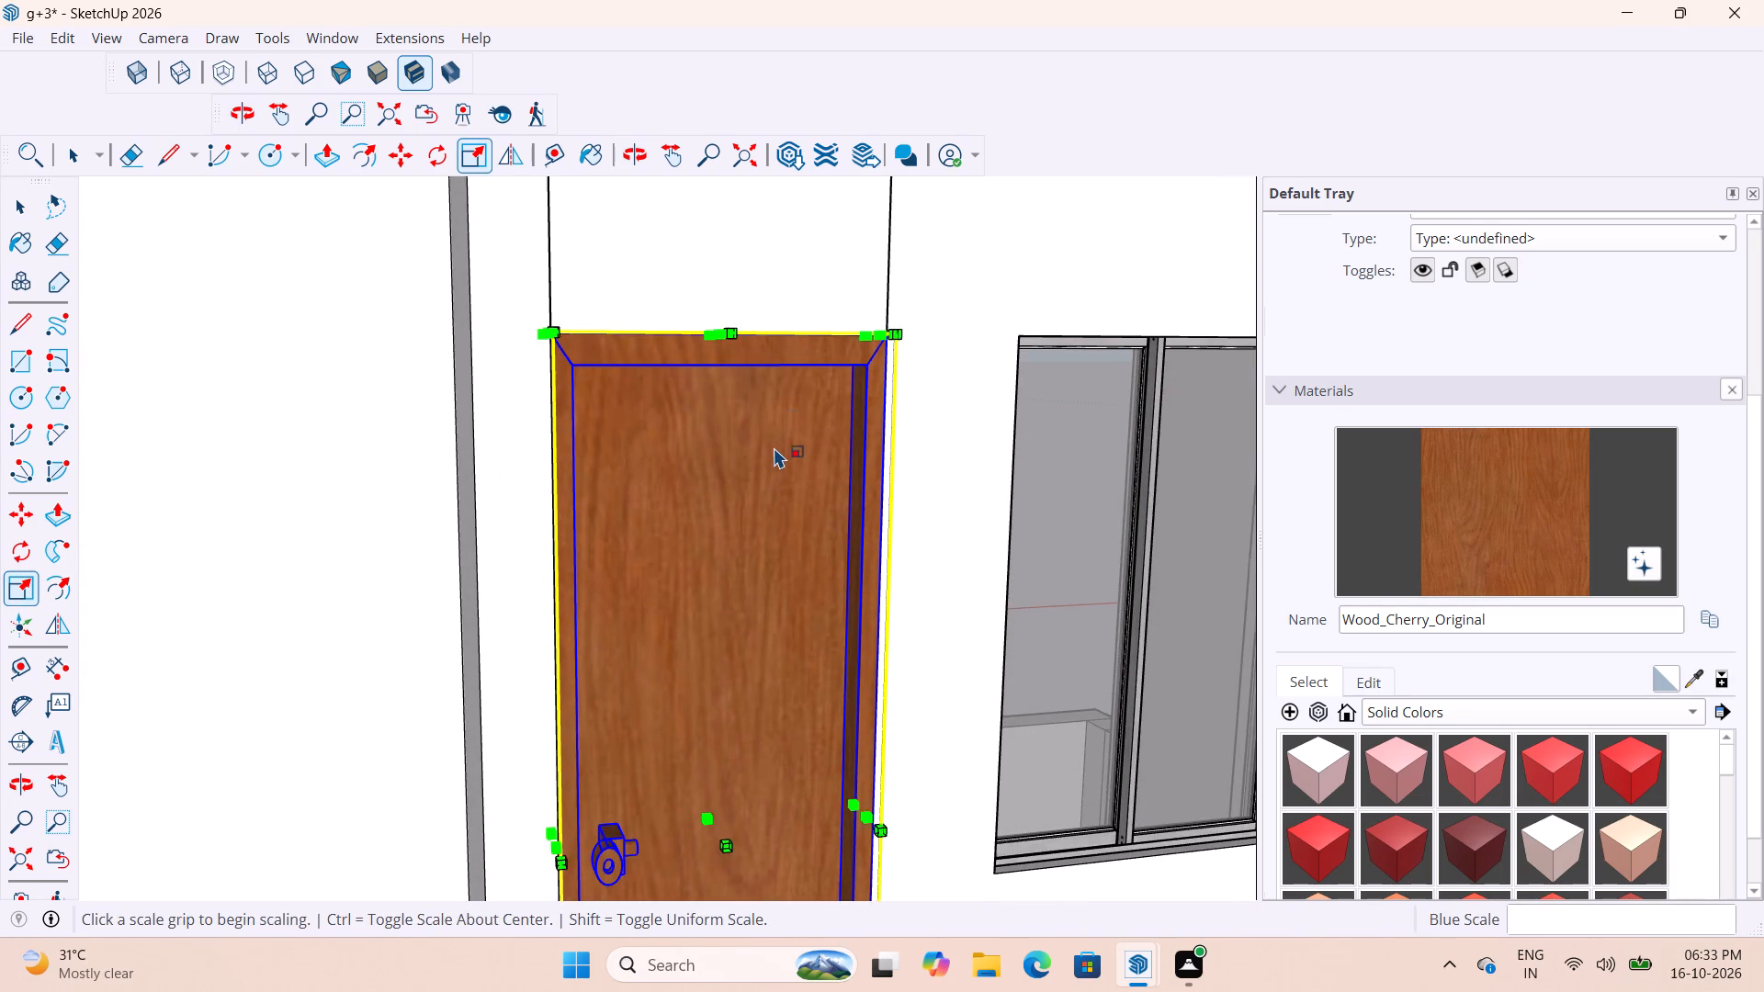
Examine the doors in the balcony openings at both short ends of the building.
scroll(774, 447, "down", 12)
key("space")
key("space")
left_click(741, 161)
middle_click_drag(847, 481, 843, 514)
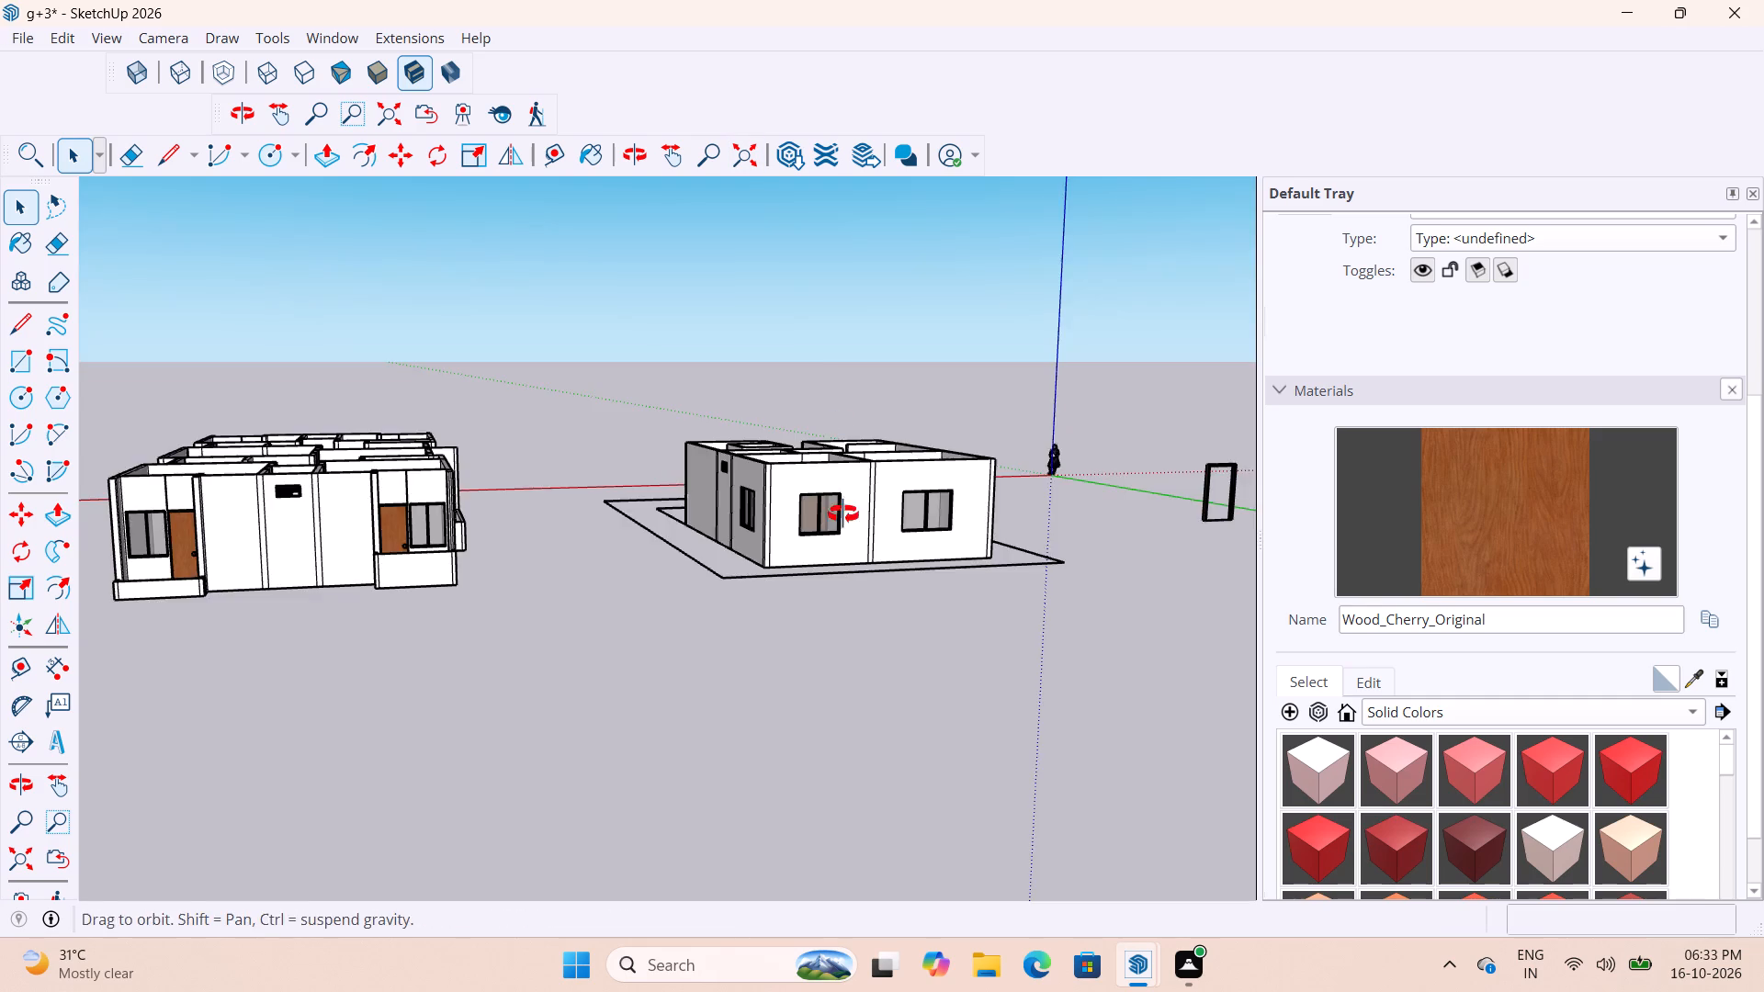
scroll(834, 551, "down", 1)
middle_click_drag(843, 514, 737, 772)
left_click(1013, 309)
scroll(763, 600, "down", 5)
scroll(517, 408, "up", 8)
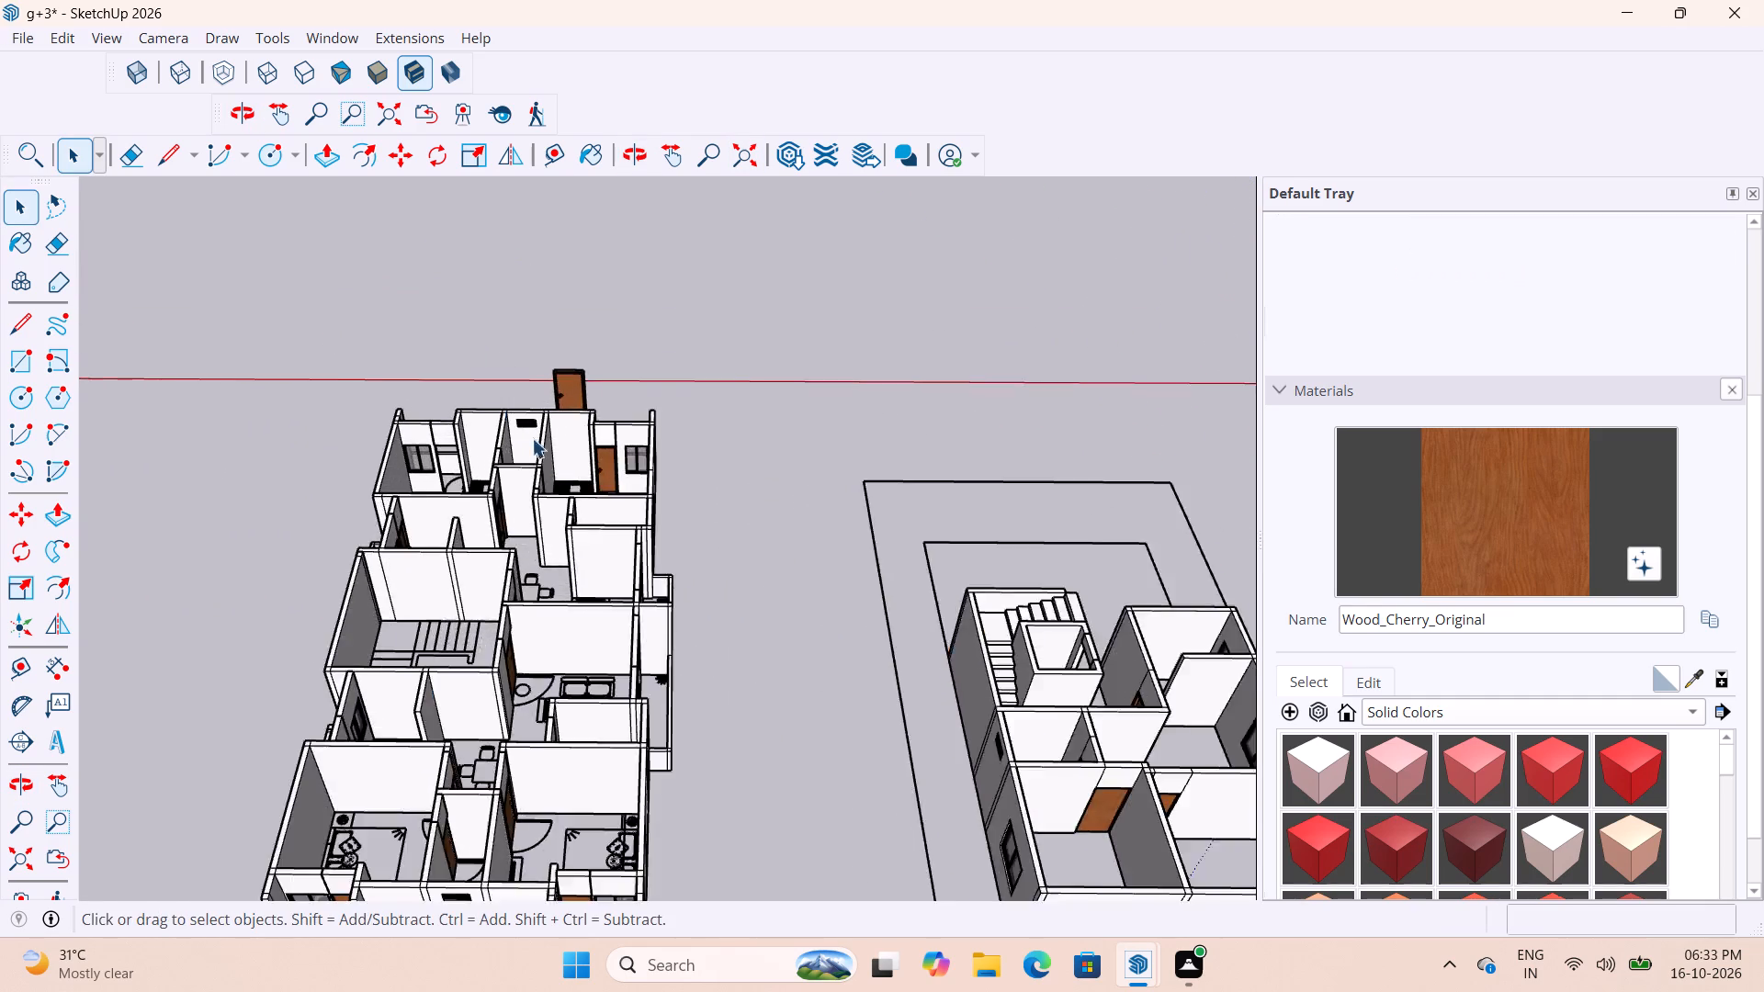
scroll(532, 438, "up", 8)
scroll(932, 532, "down", 11)
scroll(852, 543, "up", 8)
middle_click_drag(896, 575, 813, 599)
scroll(855, 563, "up", 8)
scroll(995, 575, "down", 14)
scroll(862, 524, "down", 16)
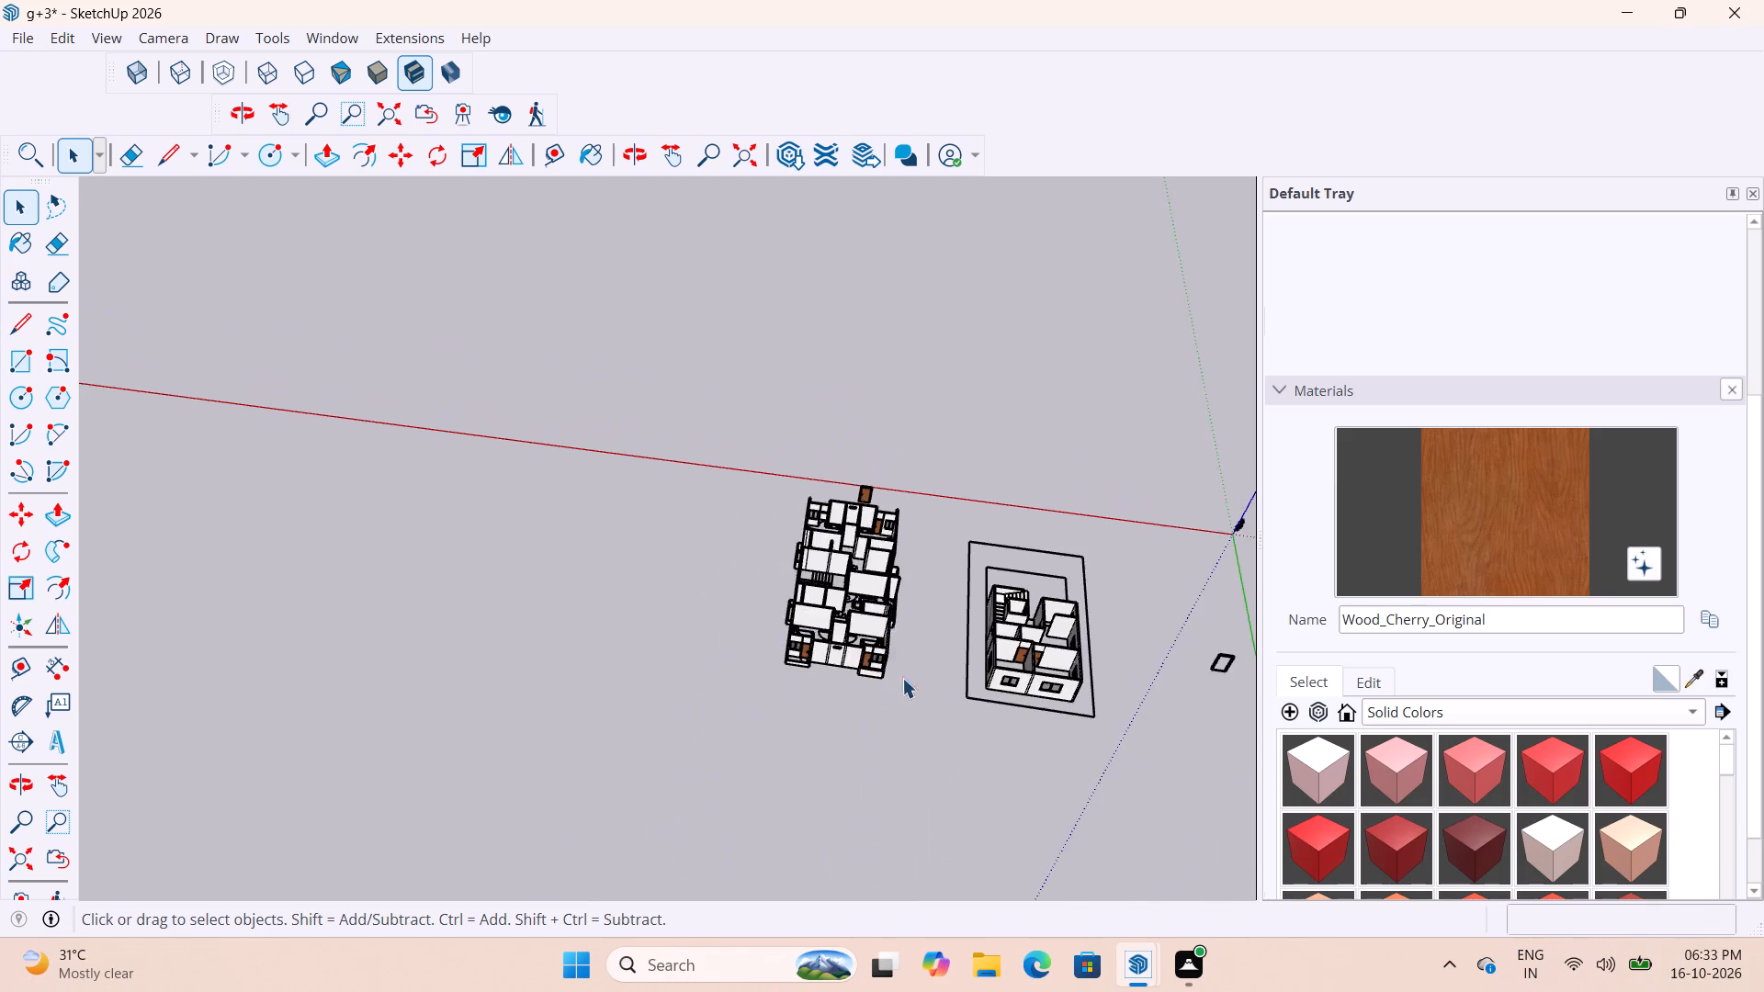
scroll(905, 717, "up", 20)
scroll(905, 717, "up", 4)
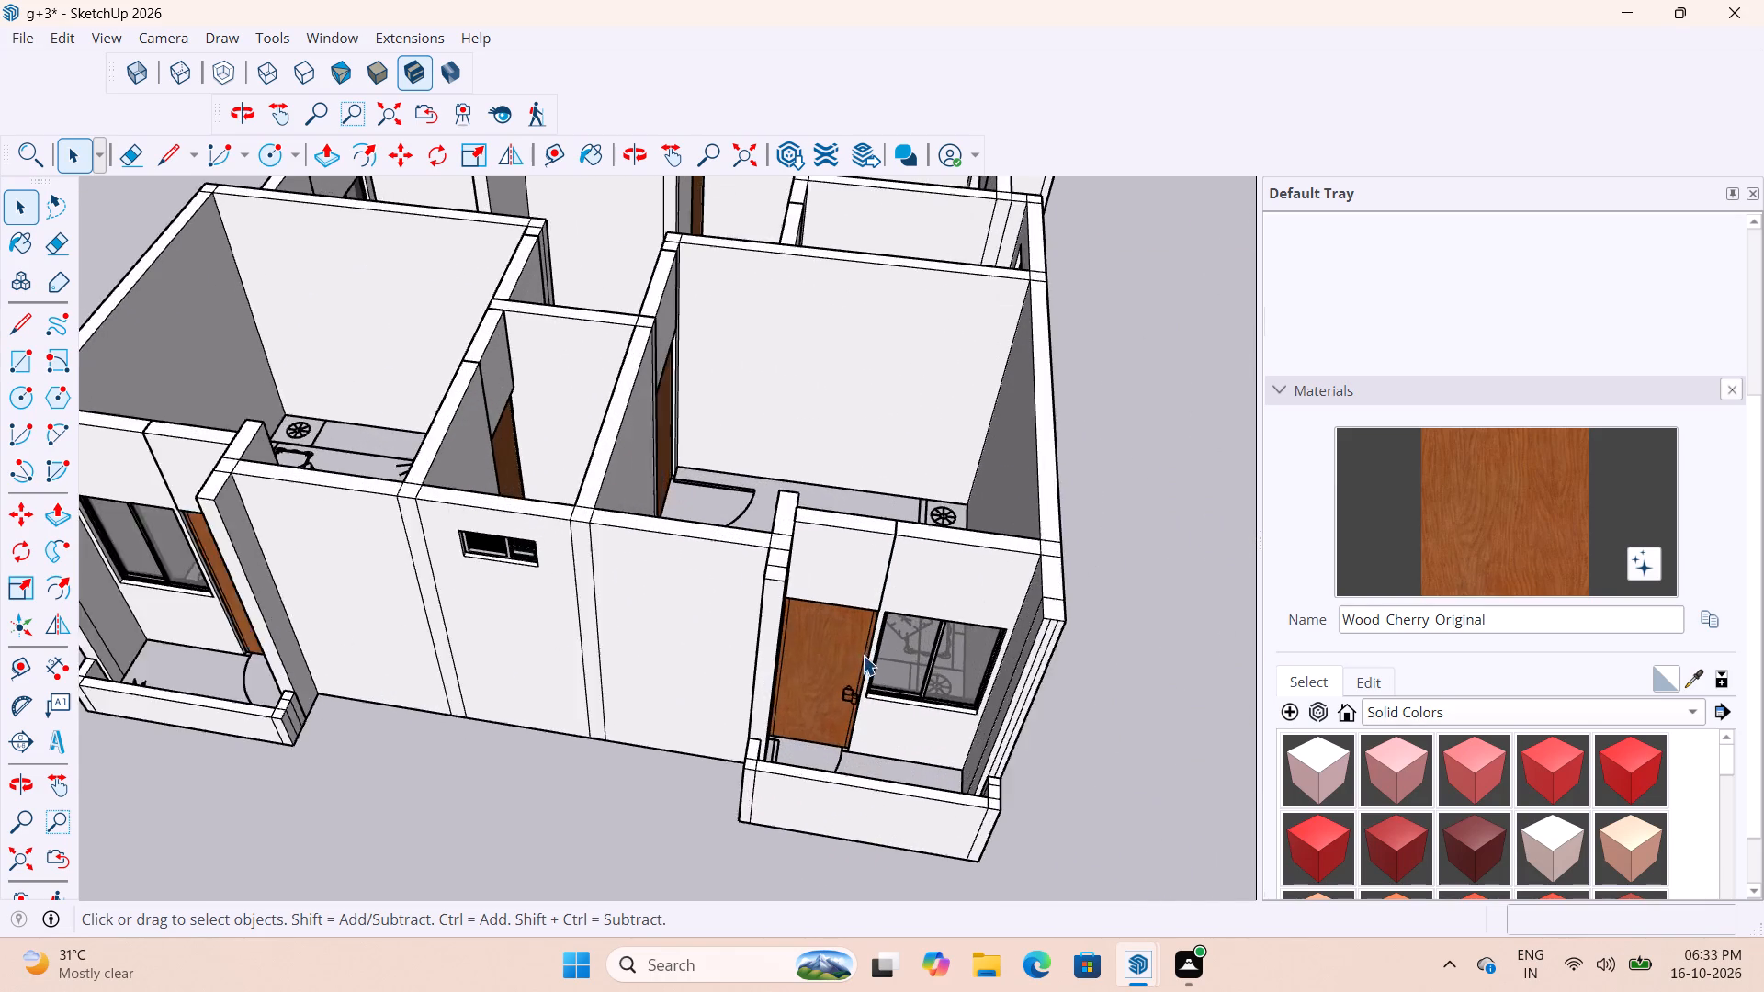
scroll(863, 655, "up", 8)
scroll(877, 708, "down", 5)
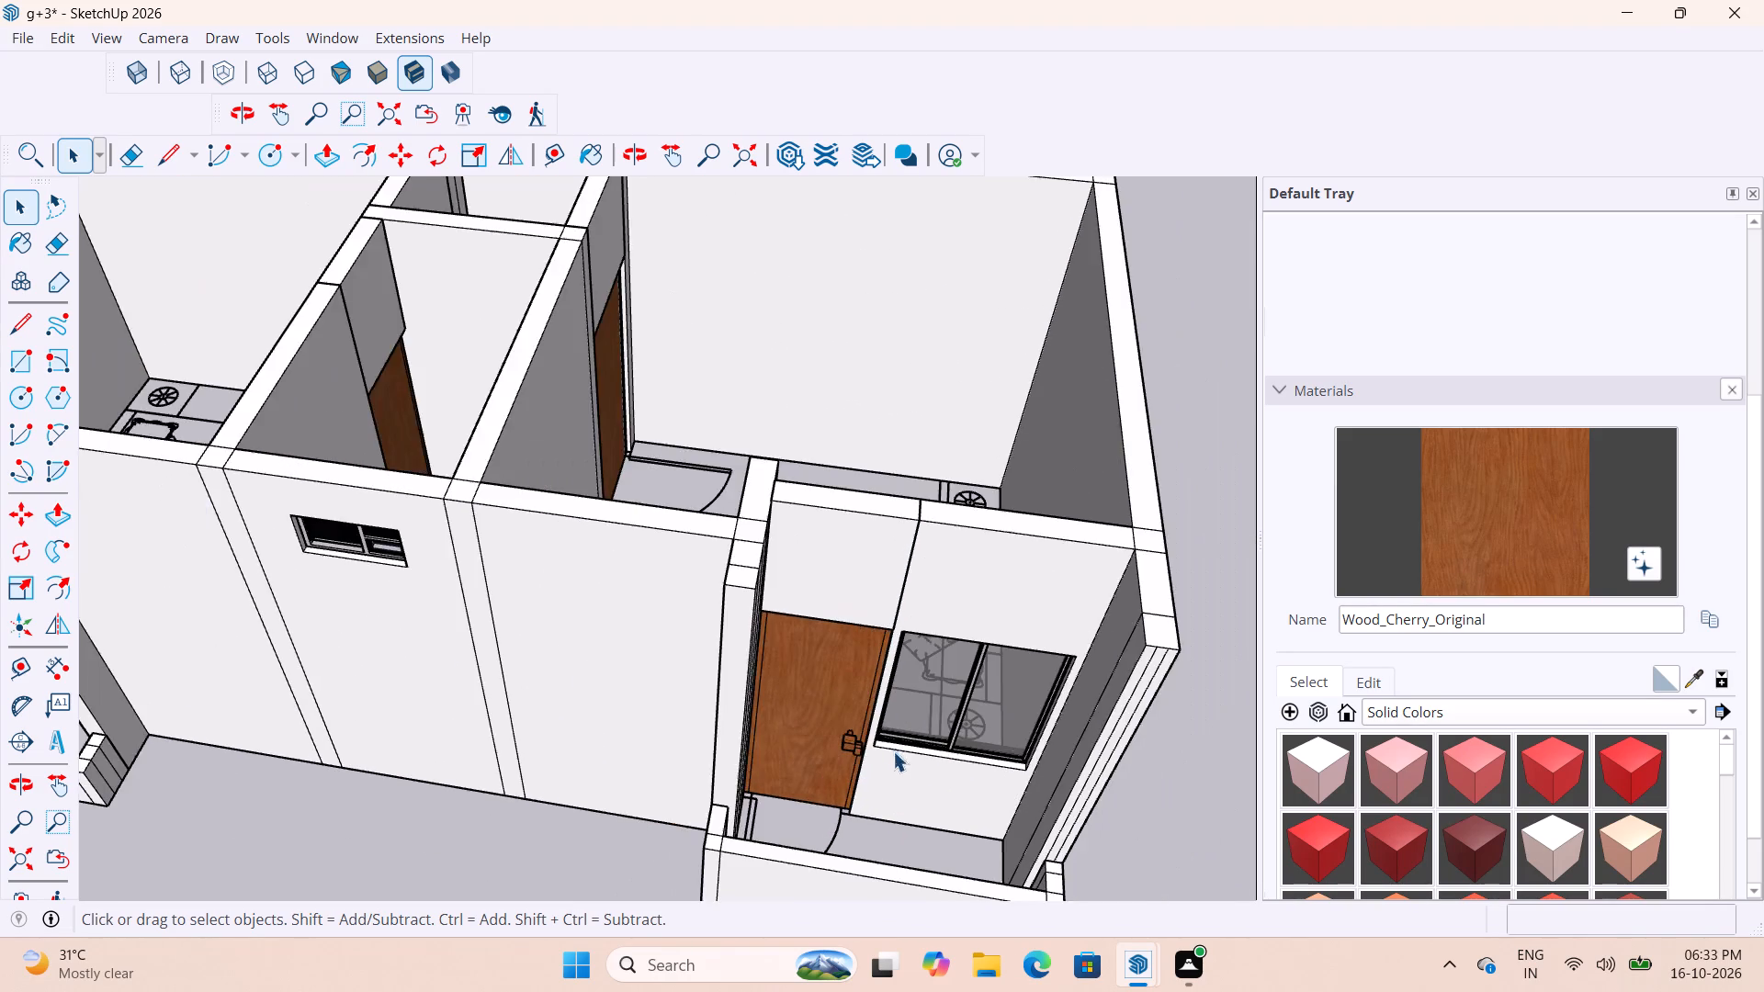
scroll(893, 751, "down", 15)
scroll(874, 833, "down", 6)
scroll(830, 546, "up", 6)
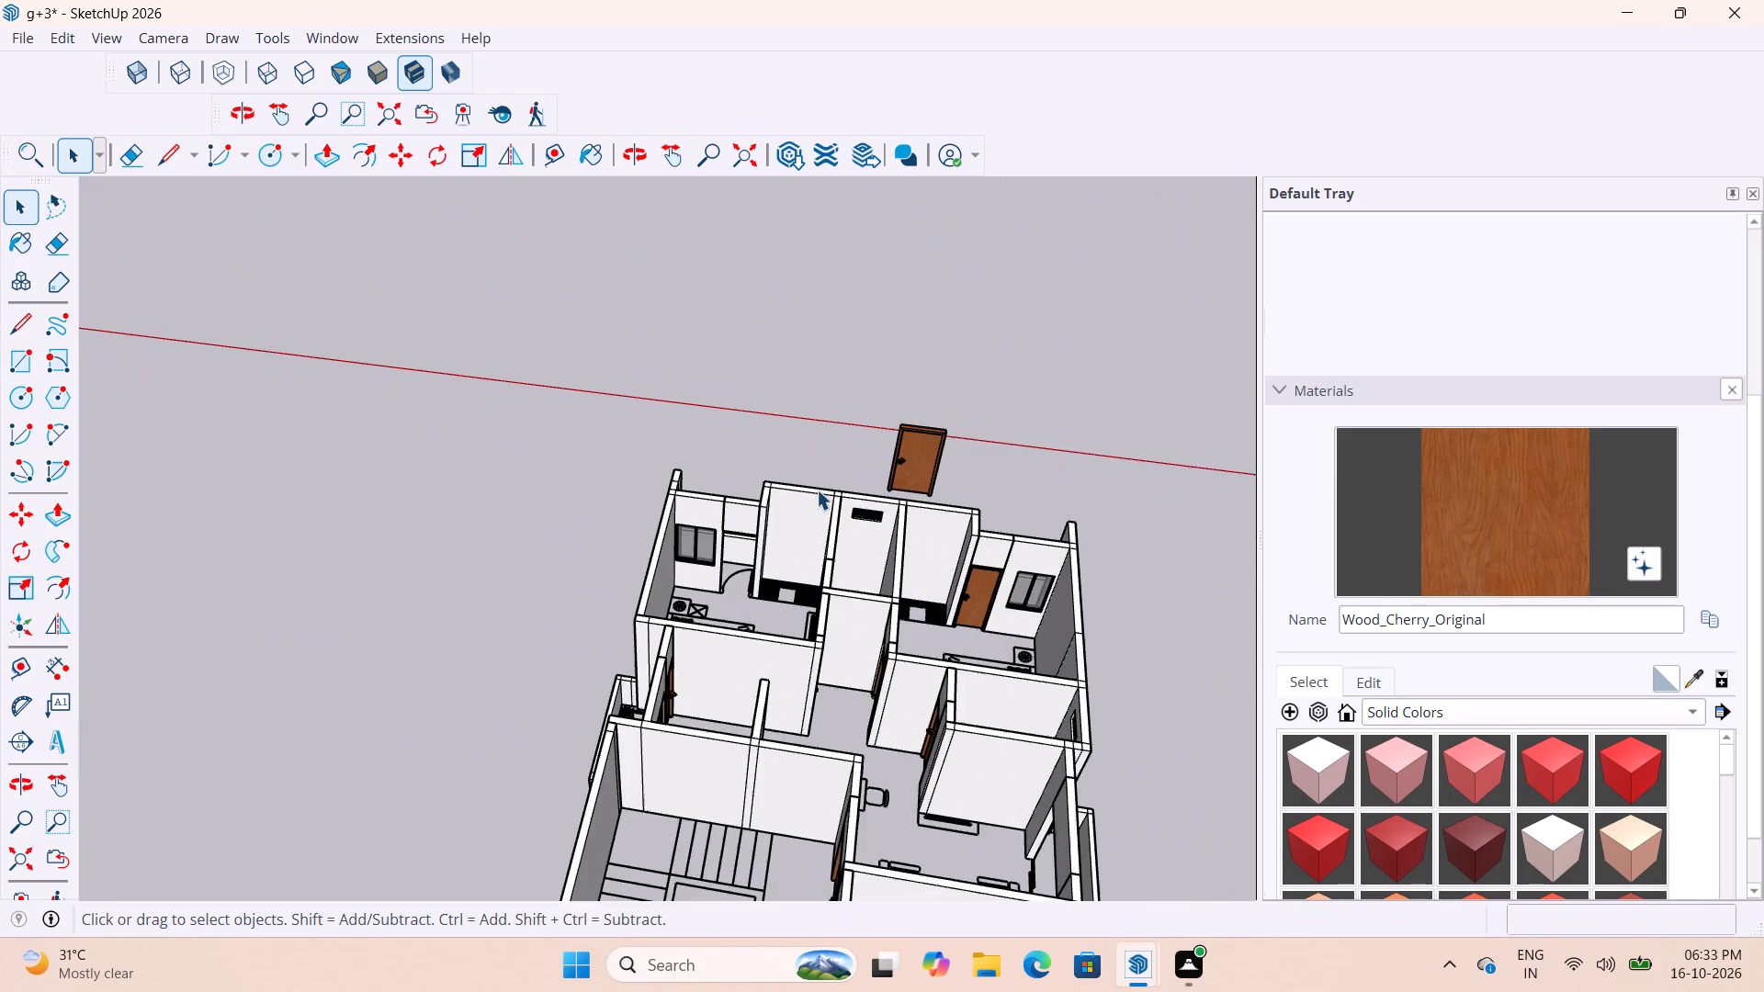
Examine the interior and balcony doorways around the spare door's end of the building for openings still without a door.
scroll(817, 490, "up", 5)
scroll(805, 503, "down", 4)
scroll(735, 537, "down", 6)
middle_click_drag(760, 588, 796, 595)
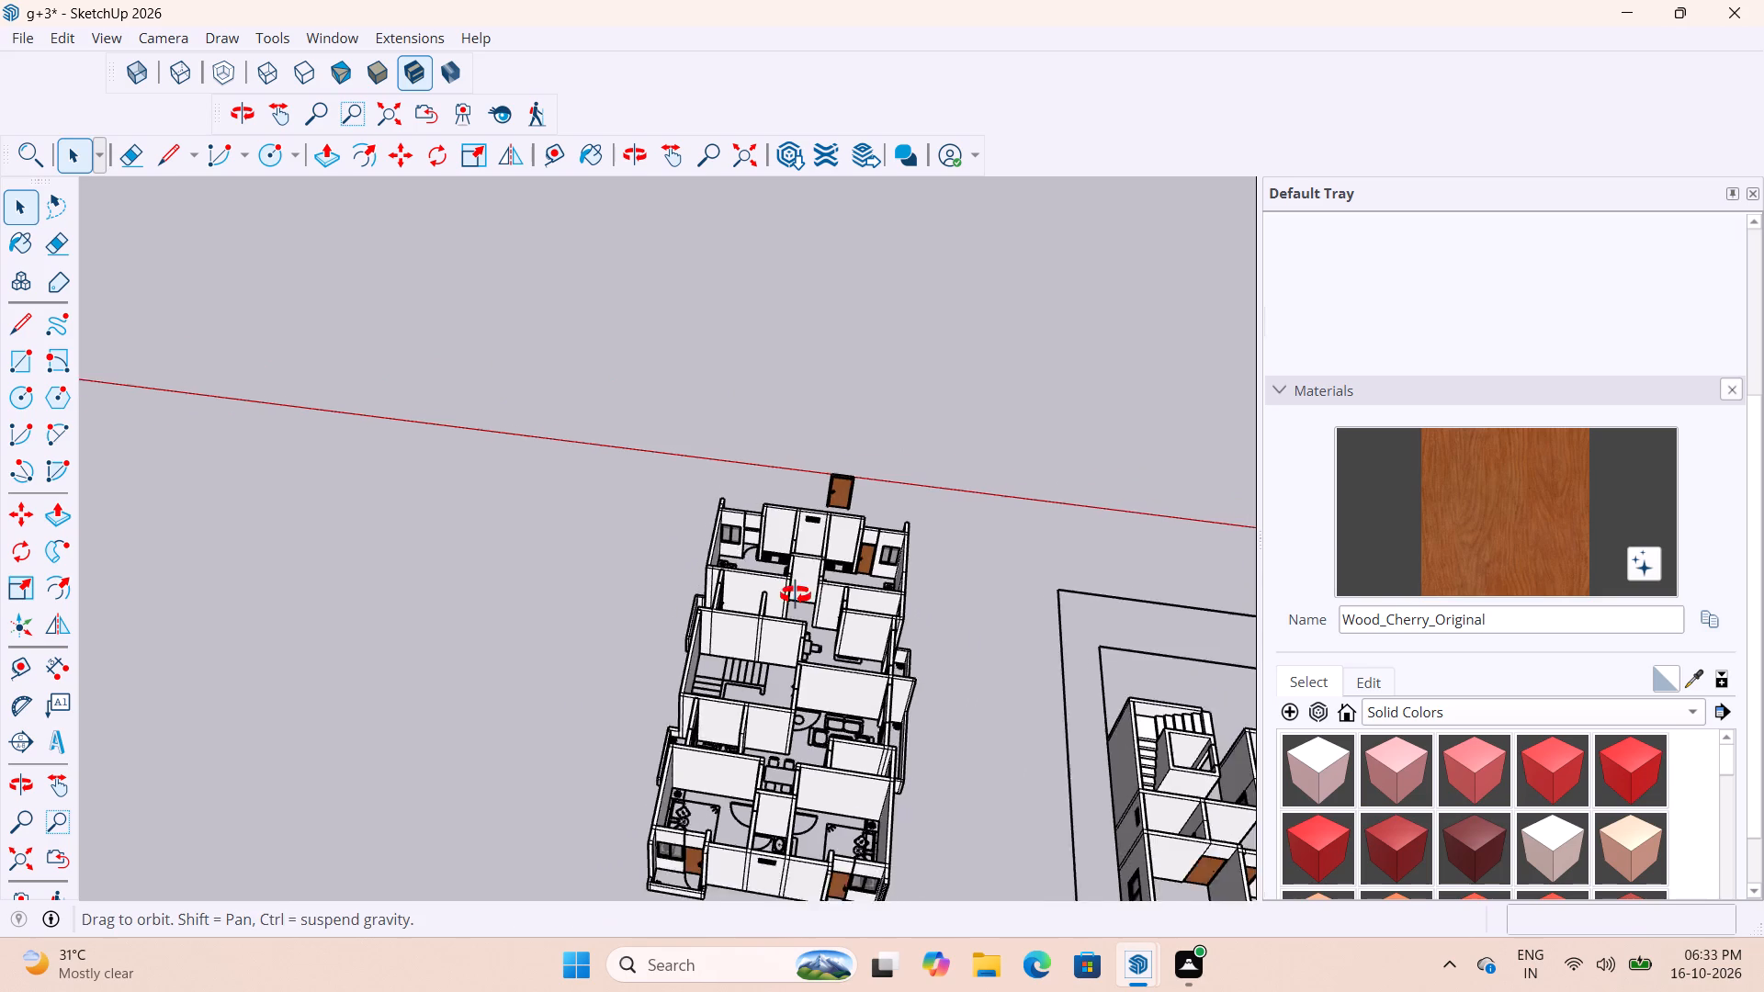
middle_click_drag(796, 595, 1083, 620)
scroll(787, 433, "up", 7)
scroll(739, 360, "down", 5)
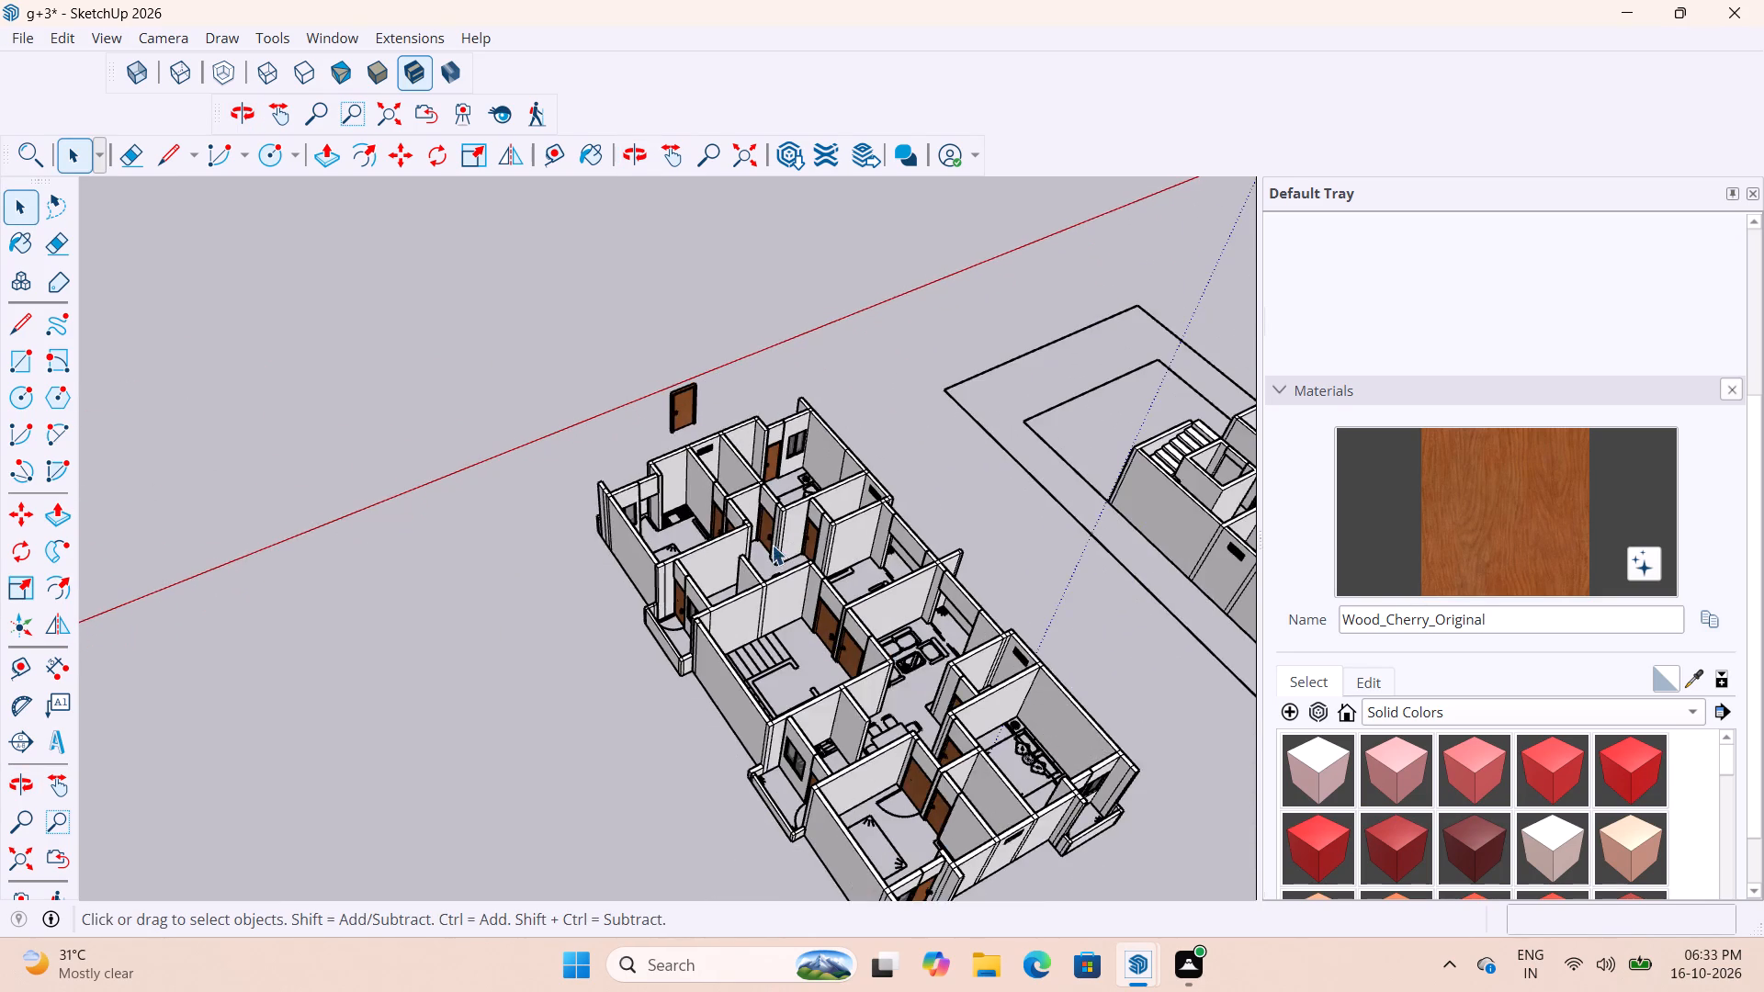
middle_click_drag(861, 548, 1017, 527)
scroll(801, 577, "up", 8)
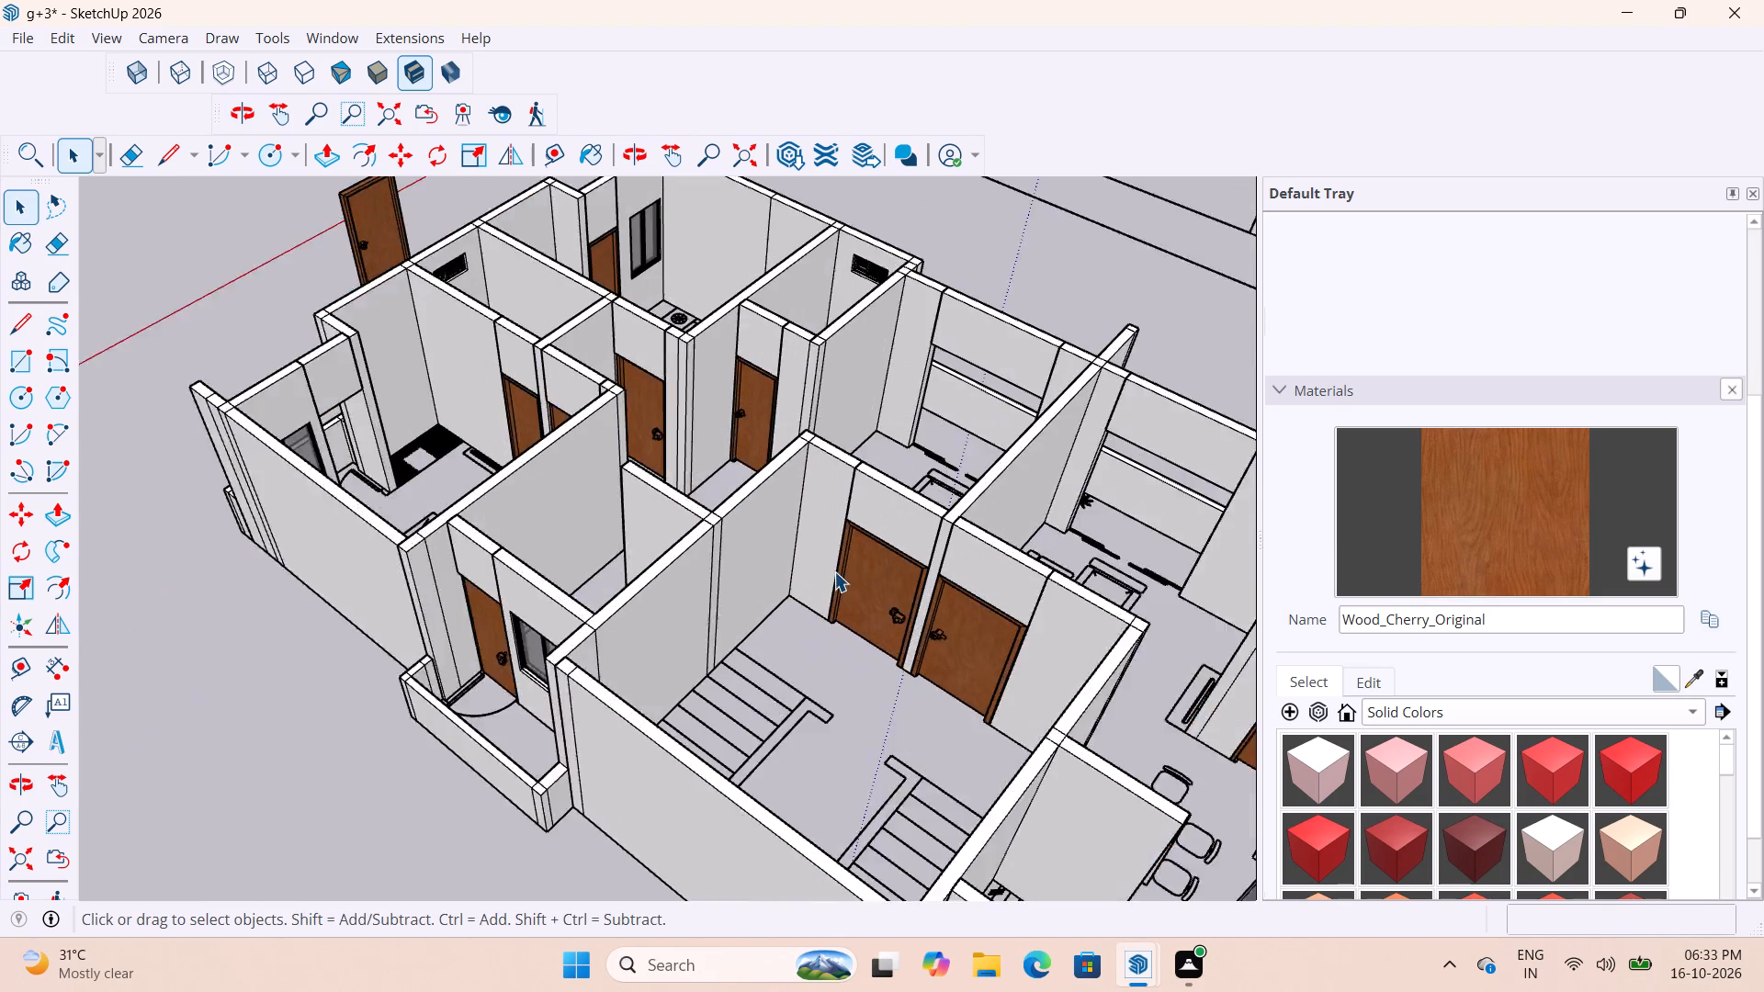
scroll(834, 571, "up", 7)
scroll(890, 679, "down", 10)
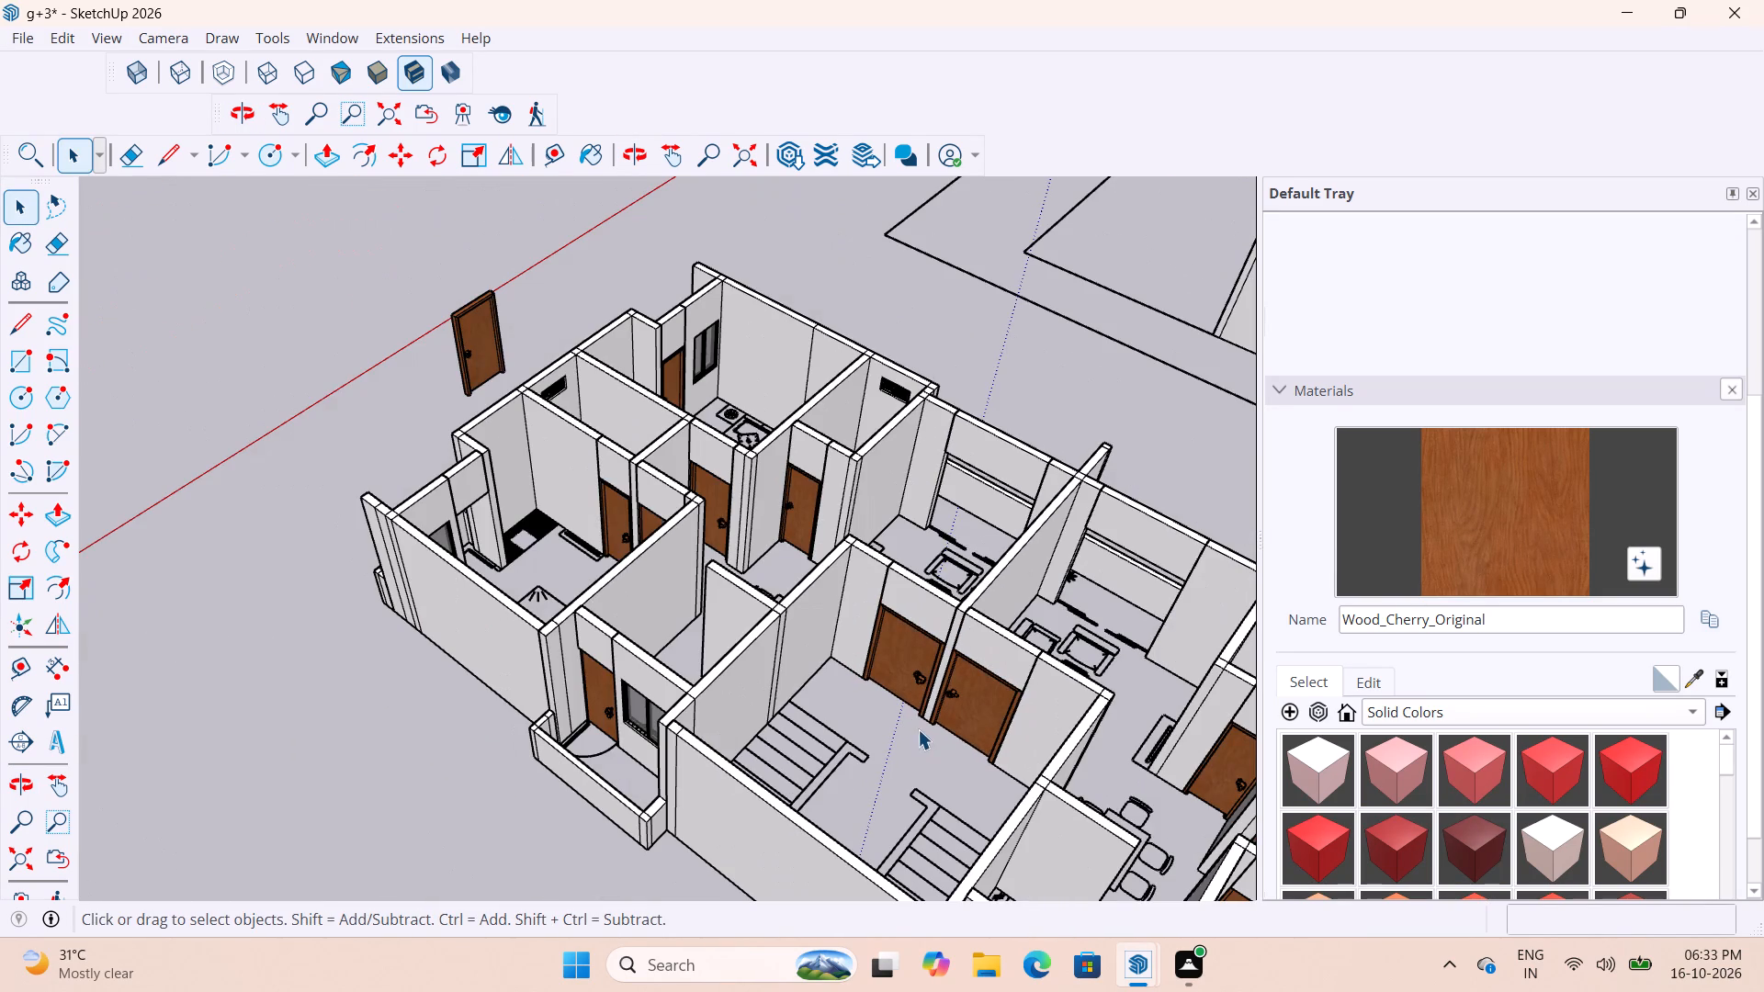
scroll(701, 531, "up", 6)
scroll(616, 551, "up", 4)
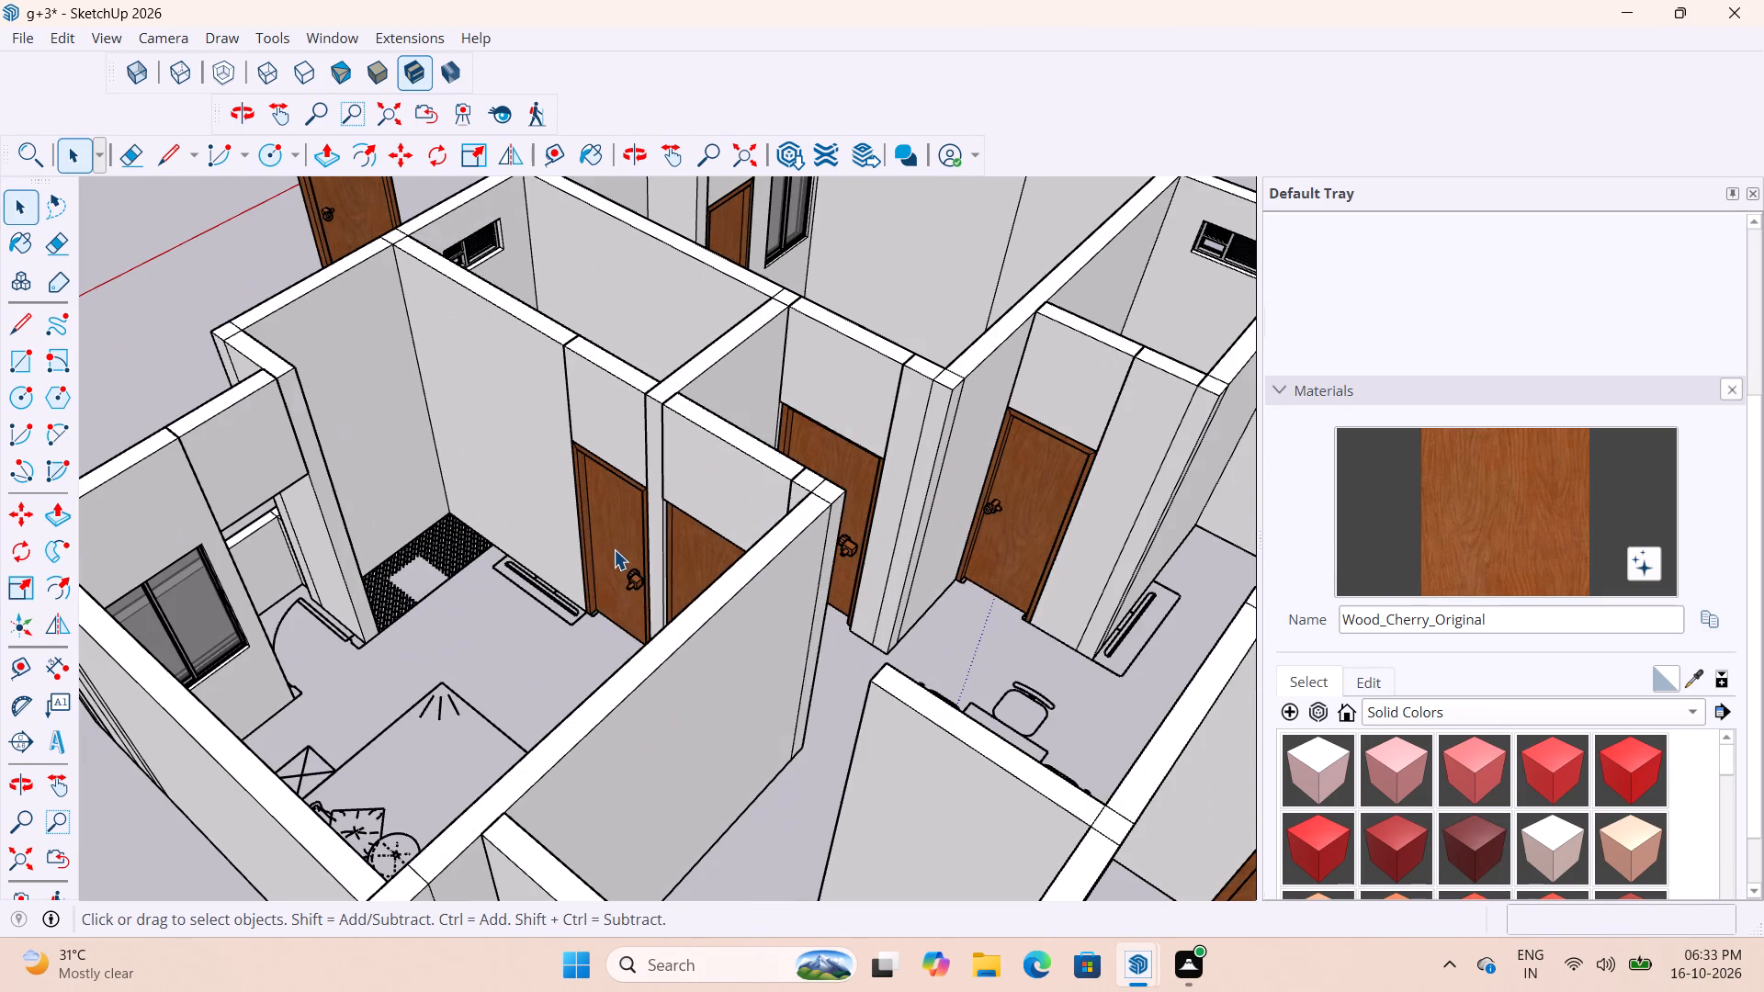
scroll(854, 610, "down", 5)
scroll(1032, 607, "up", 2)
middle_click_drag(1035, 599, 986, 543)
scroll(766, 569, "down", 5)
middle_click_drag(814, 584, 902, 567)
scroll(754, 590, "down", 3)
Move the spare freestanding door by its bottom frame corner about 18' into the empty bedroom balcony opening between the window and hatched-floor area.
middle_click_drag(925, 562, 567, 602)
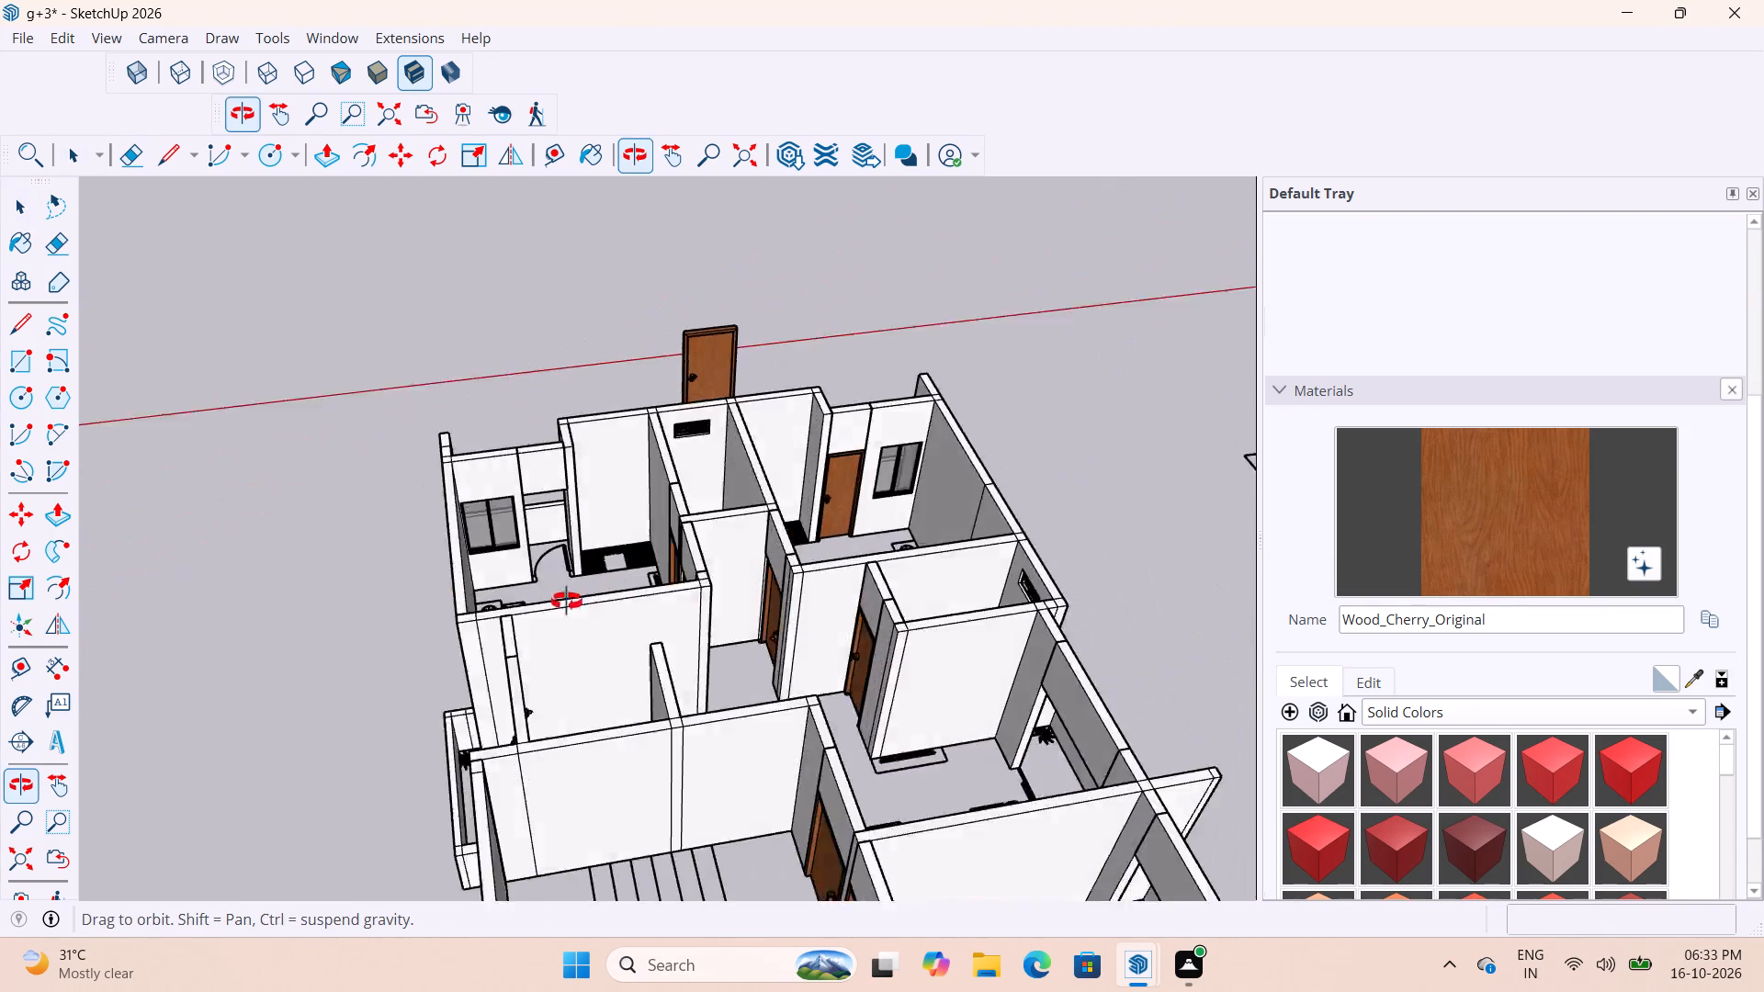
middle_click_drag(567, 602, 404, 593)
scroll(683, 624, "up", 6)
middle_click_drag(684, 610, 546, 689)
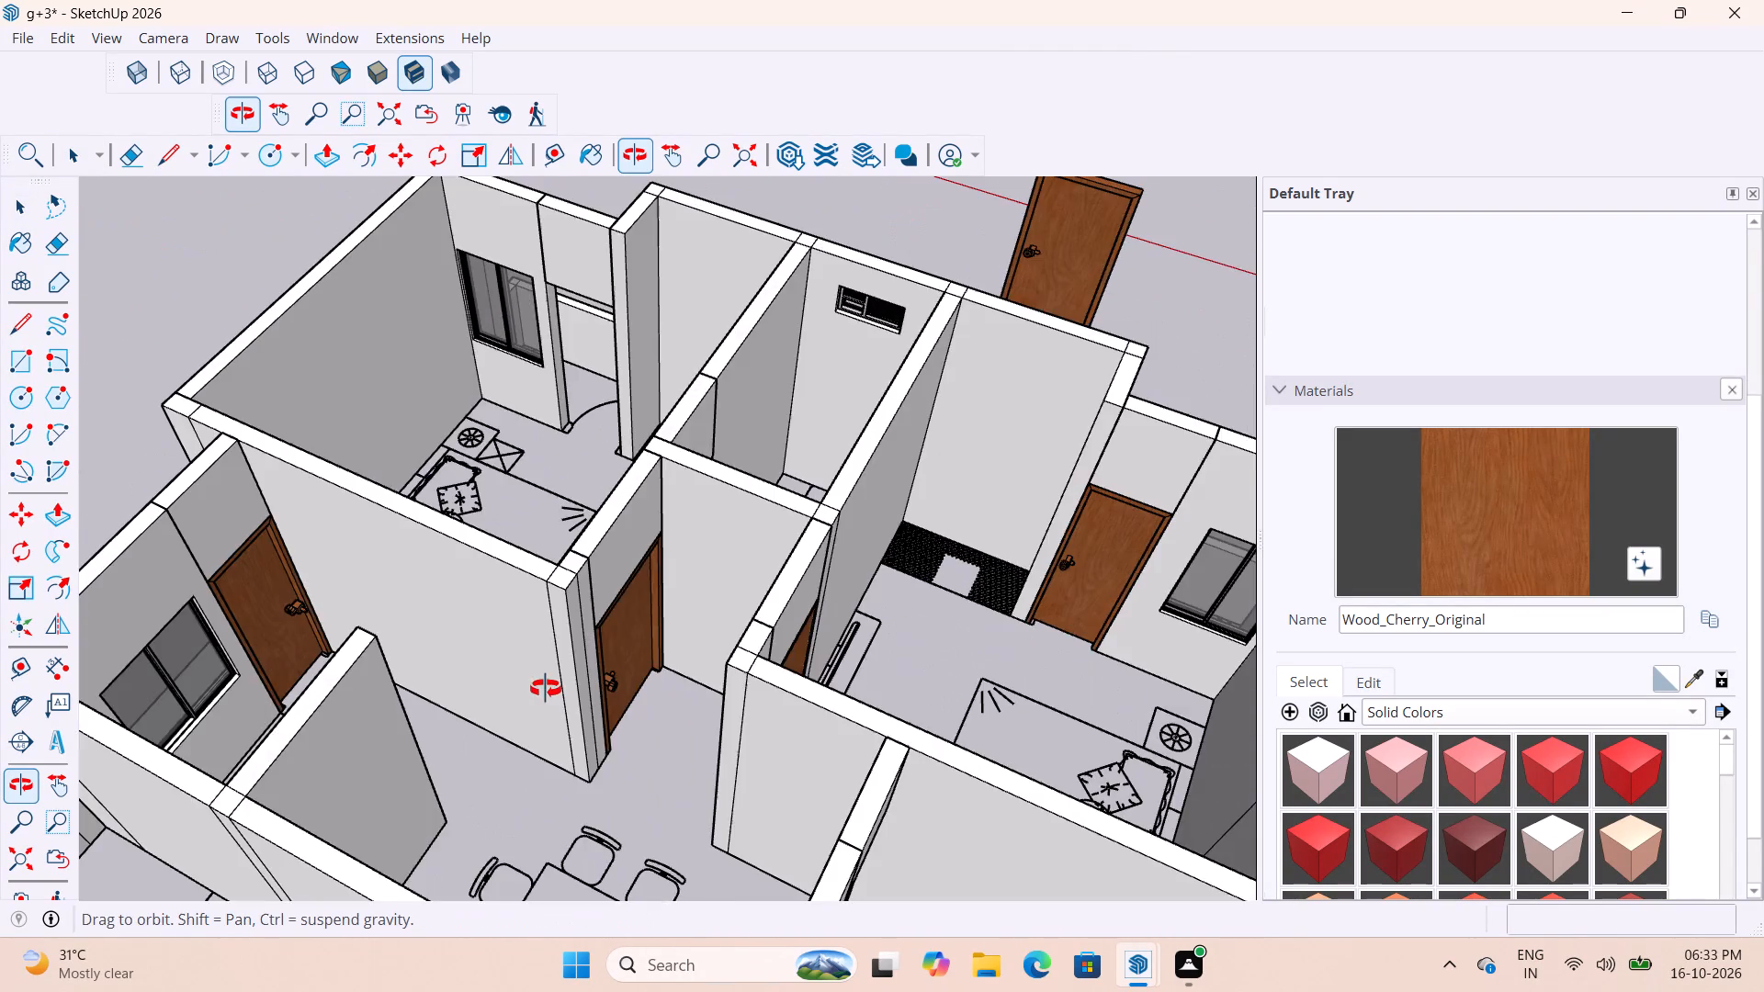
middle_click_drag(546, 689, 439, 707)
scroll(589, 719, "down", 6)
middle_click_drag(866, 576, 989, 574)
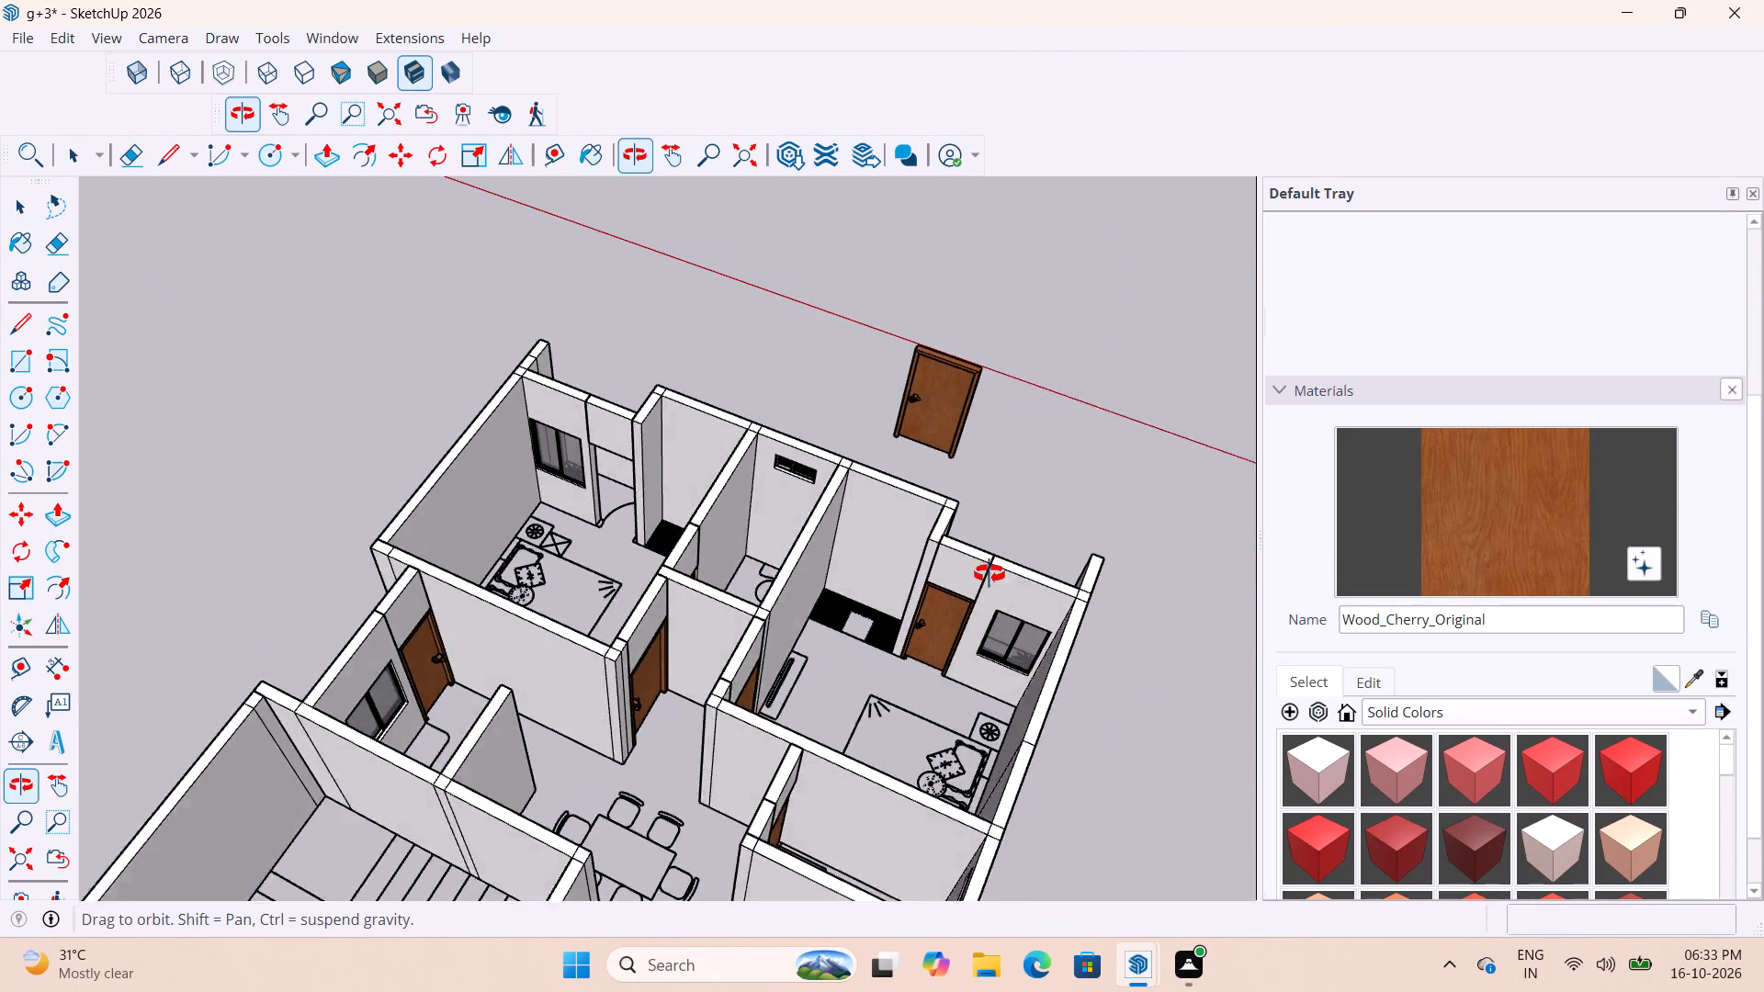
middle_click_drag(989, 574, 1030, 572)
scroll(945, 380, "up", 3)
left_click(931, 383)
key("m")
scroll(861, 411, "up", 5)
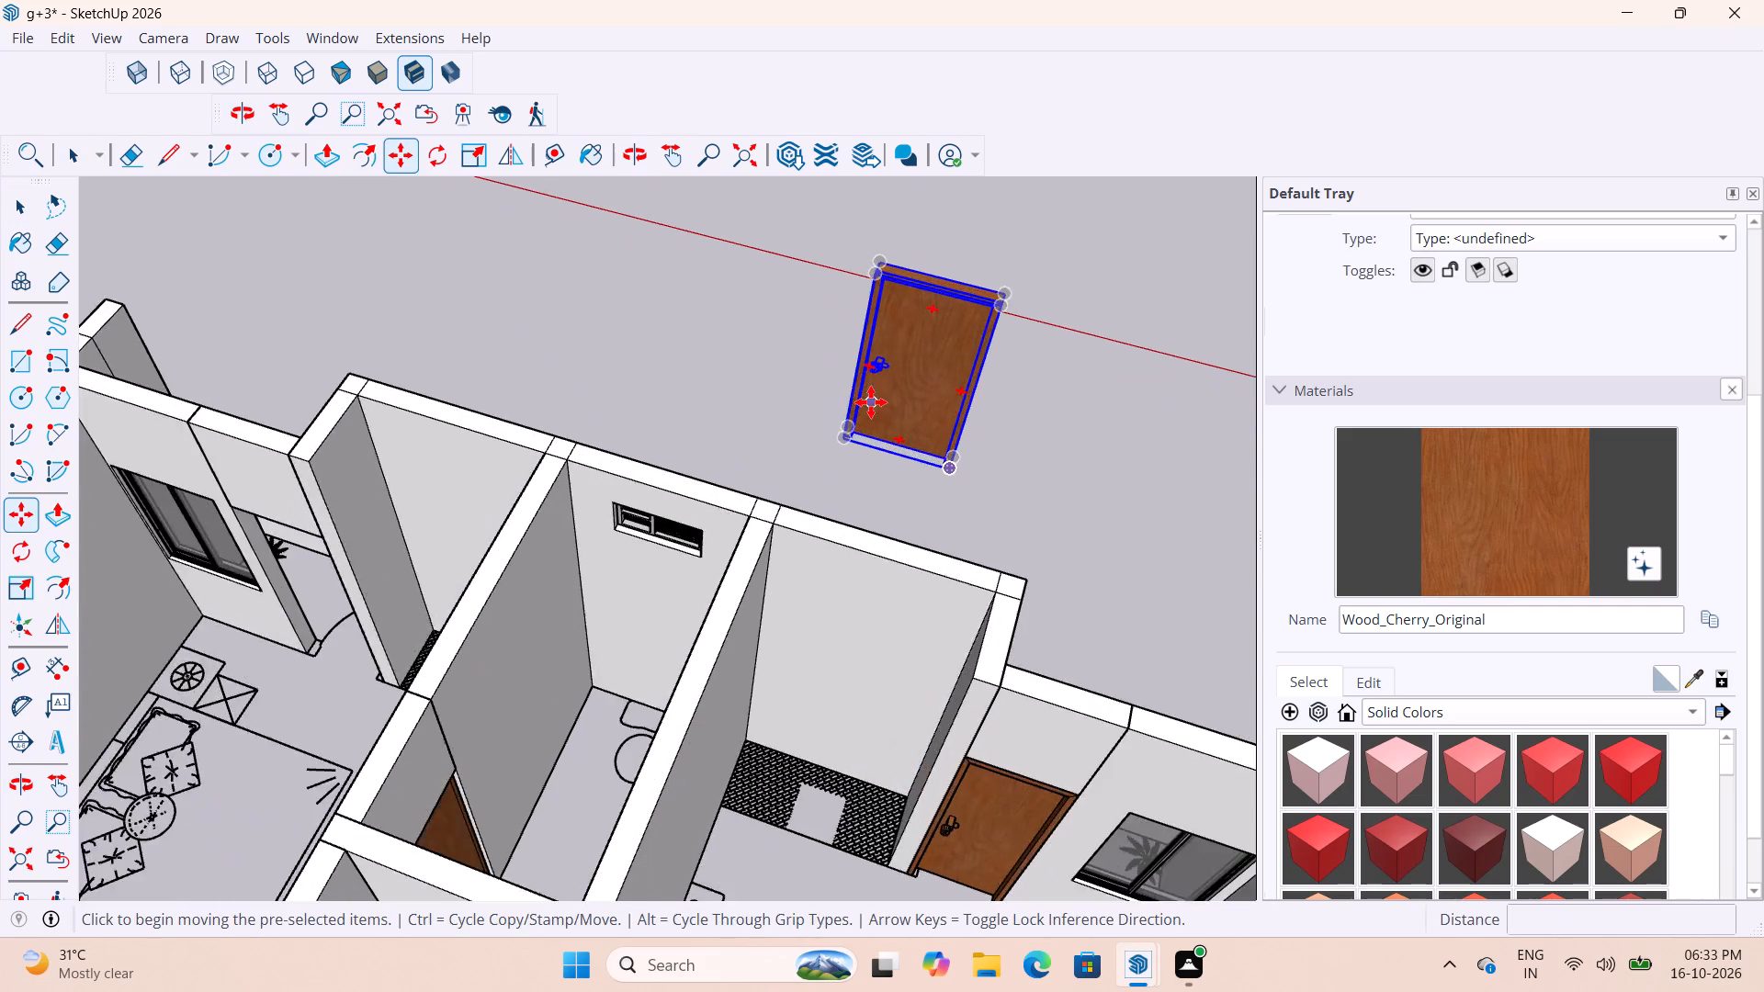
scroll(871, 402, "up", 7)
scroll(797, 447, "up", 7)
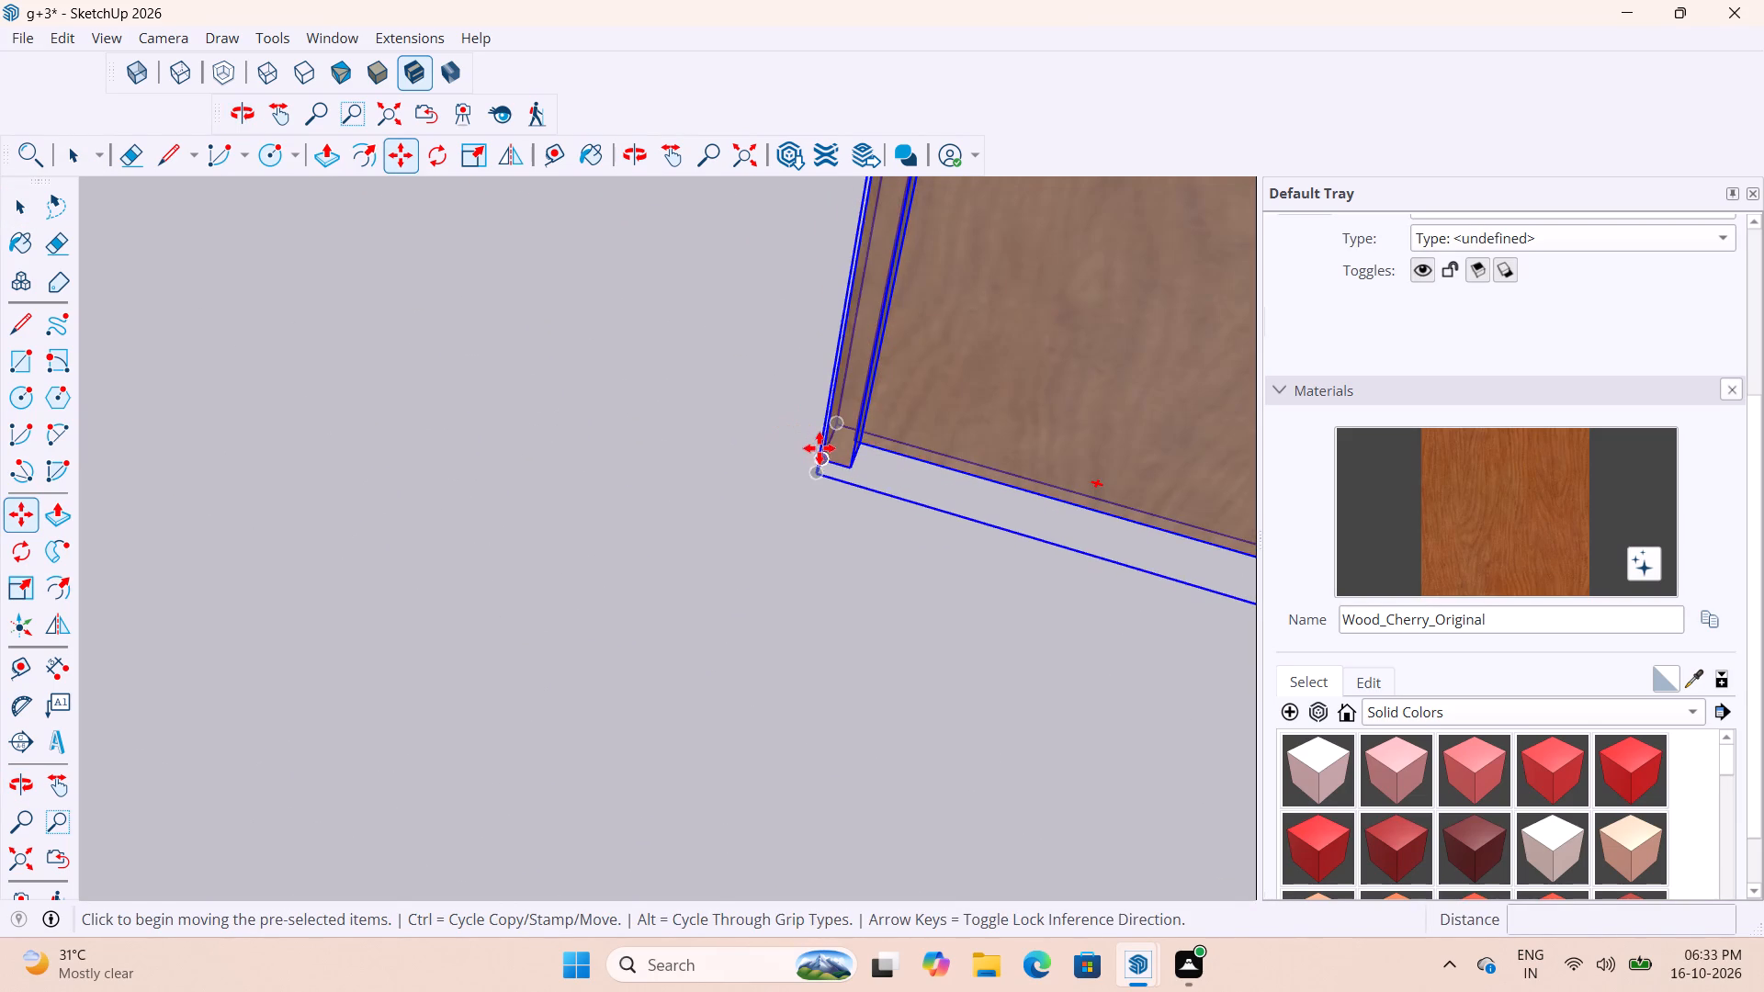
left_click(820, 448)
scroll(1127, 444, "down", 20)
scroll(1127, 444, "down", 3)
scroll(695, 613, "up", 9)
middle_click_drag(796, 580, 916, 573)
scroll(823, 573, "up", 13)
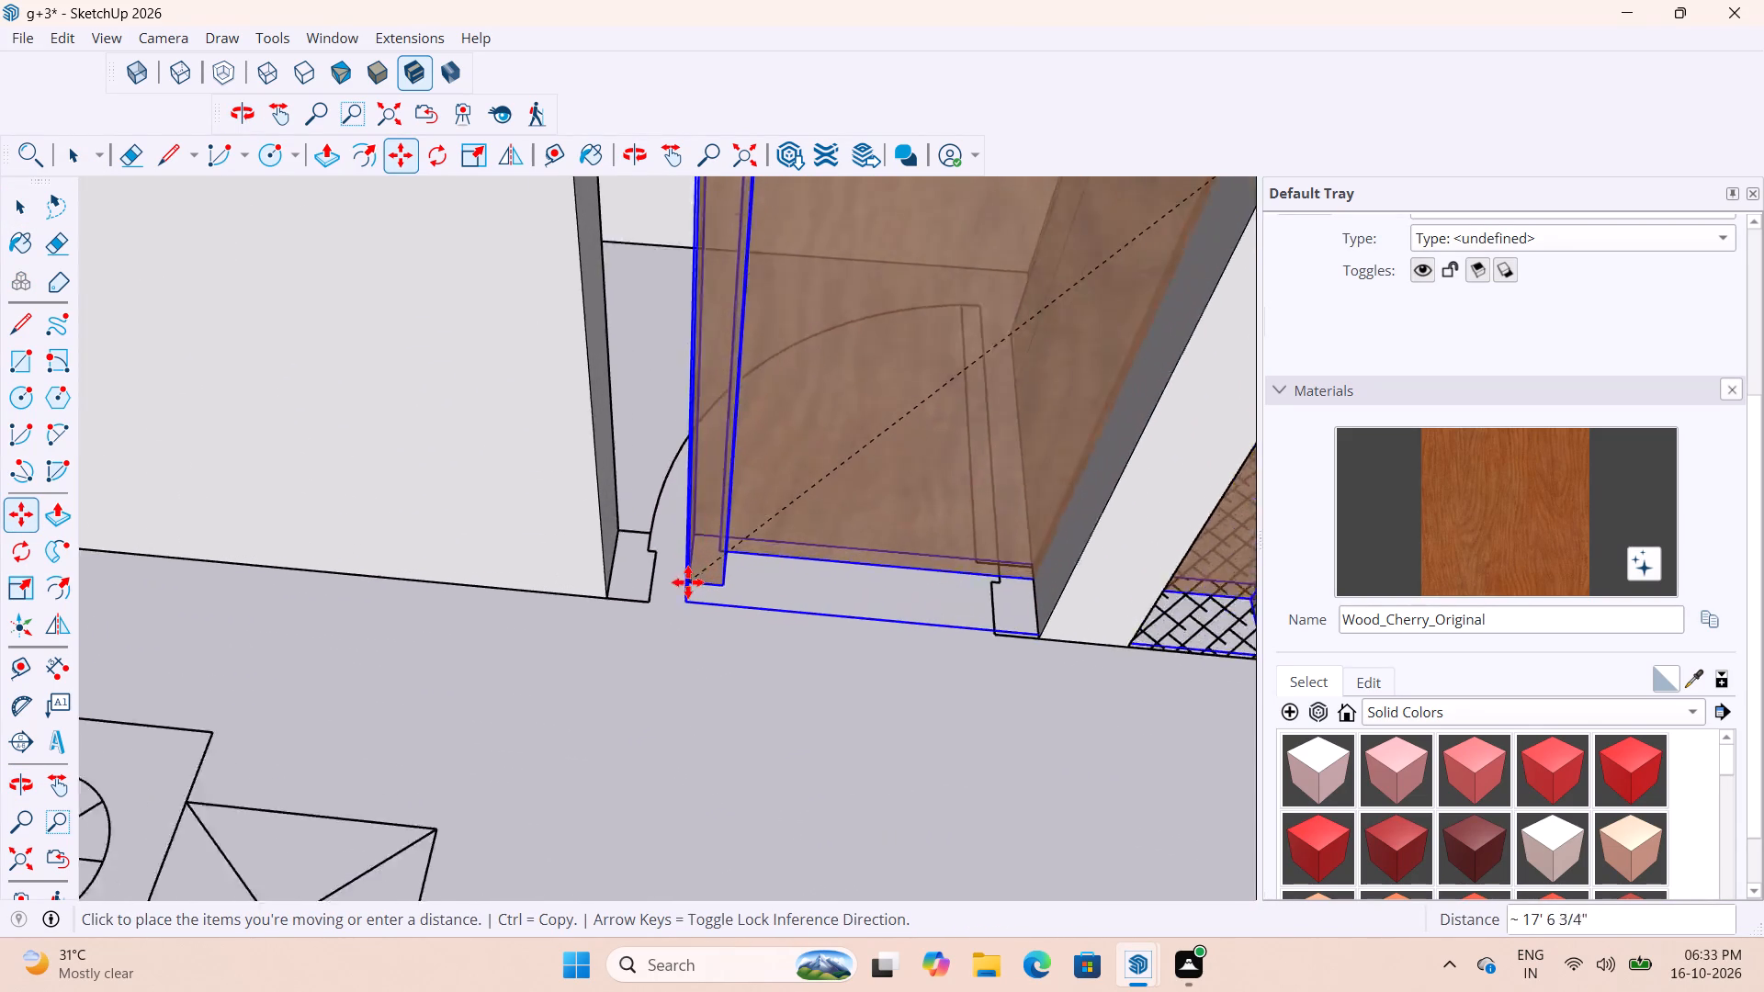
scroll(688, 582, "up", 8)
left_click(529, 603)
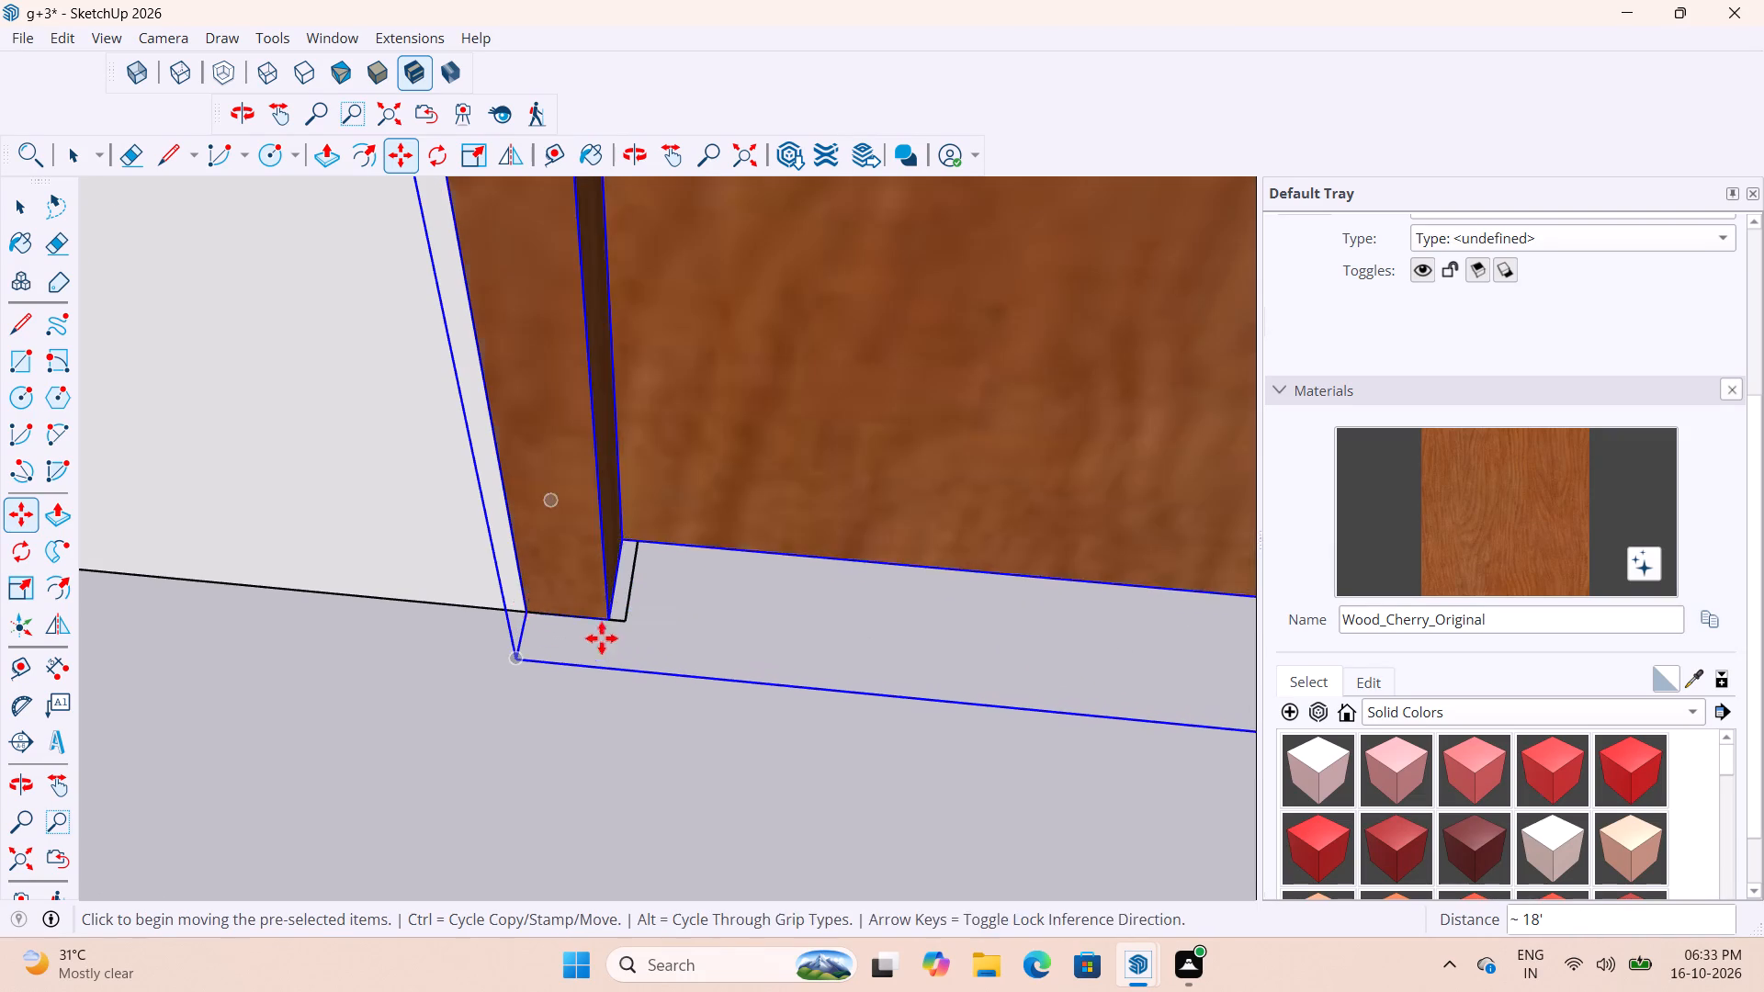
Scale the moved door's width by about 0.71 along the green axis to fit the balcony opening.
scroll(613, 673, "down", 20)
scroll(613, 673, "down", 2)
key("s")
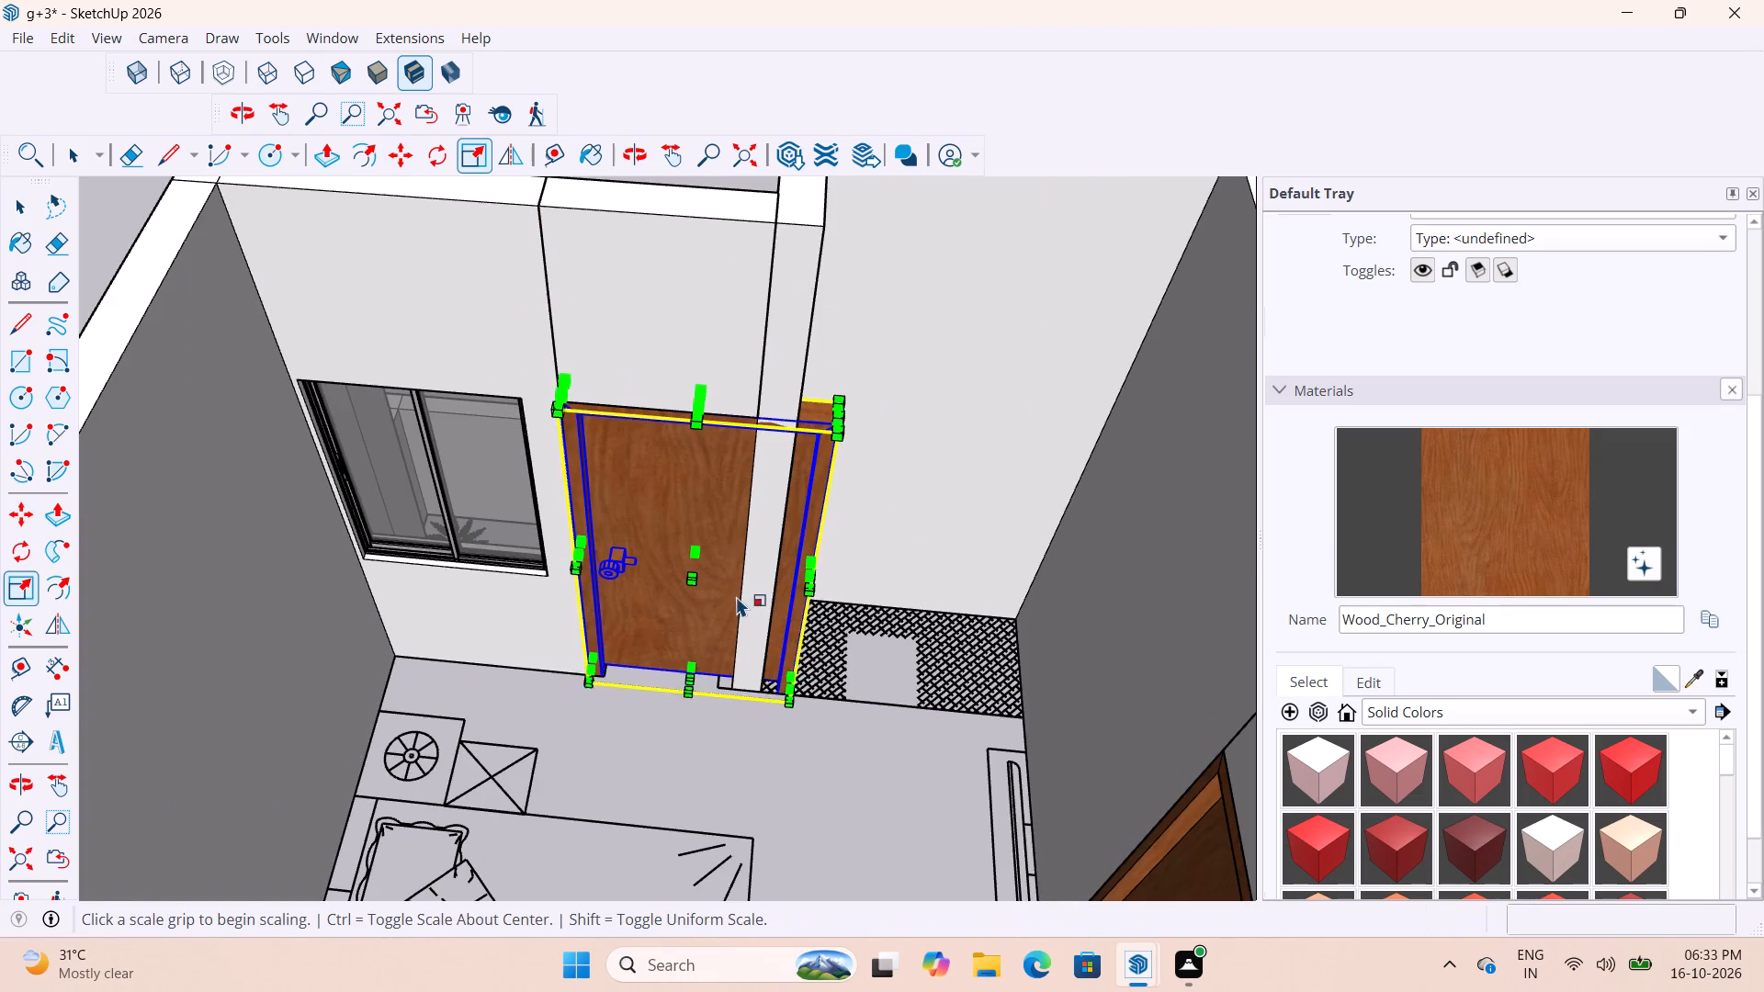
scroll(737, 592, "up", 4)
left_click(850, 572)
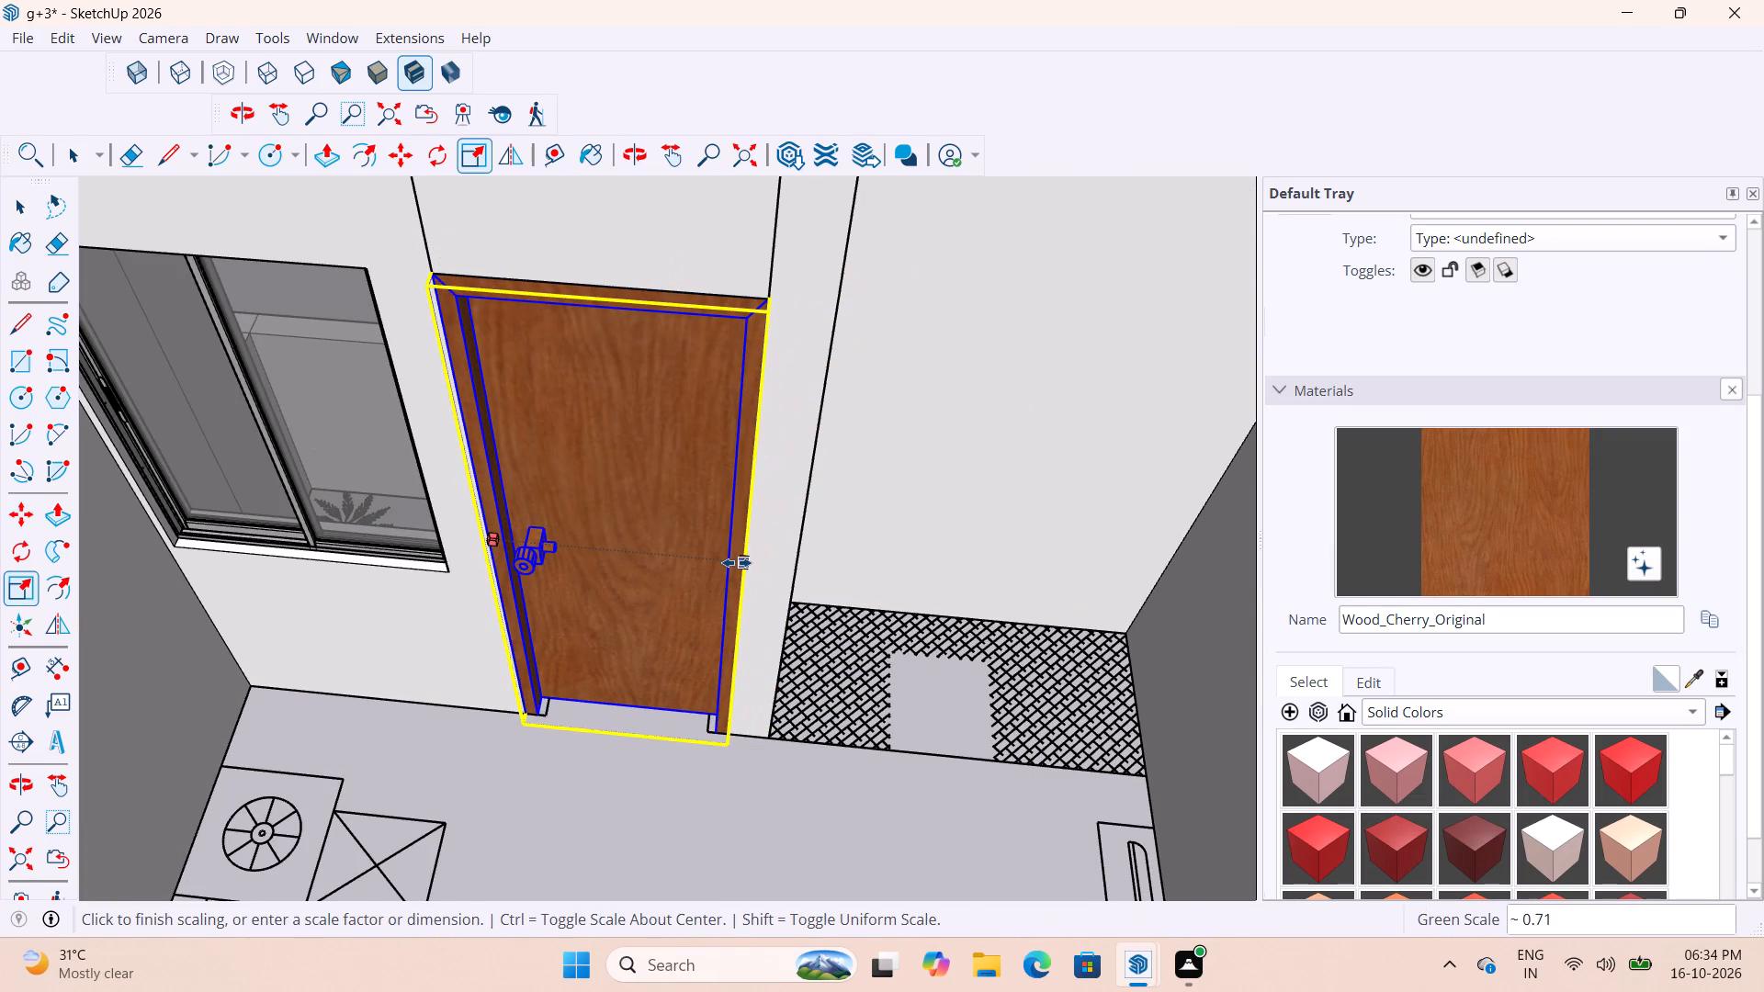
left_click(741, 563)
Scale the moved door's height slightly along the blue axis to meet the top of the opening.
scroll(791, 658, "down", 4)
scroll(679, 434, "up", 7)
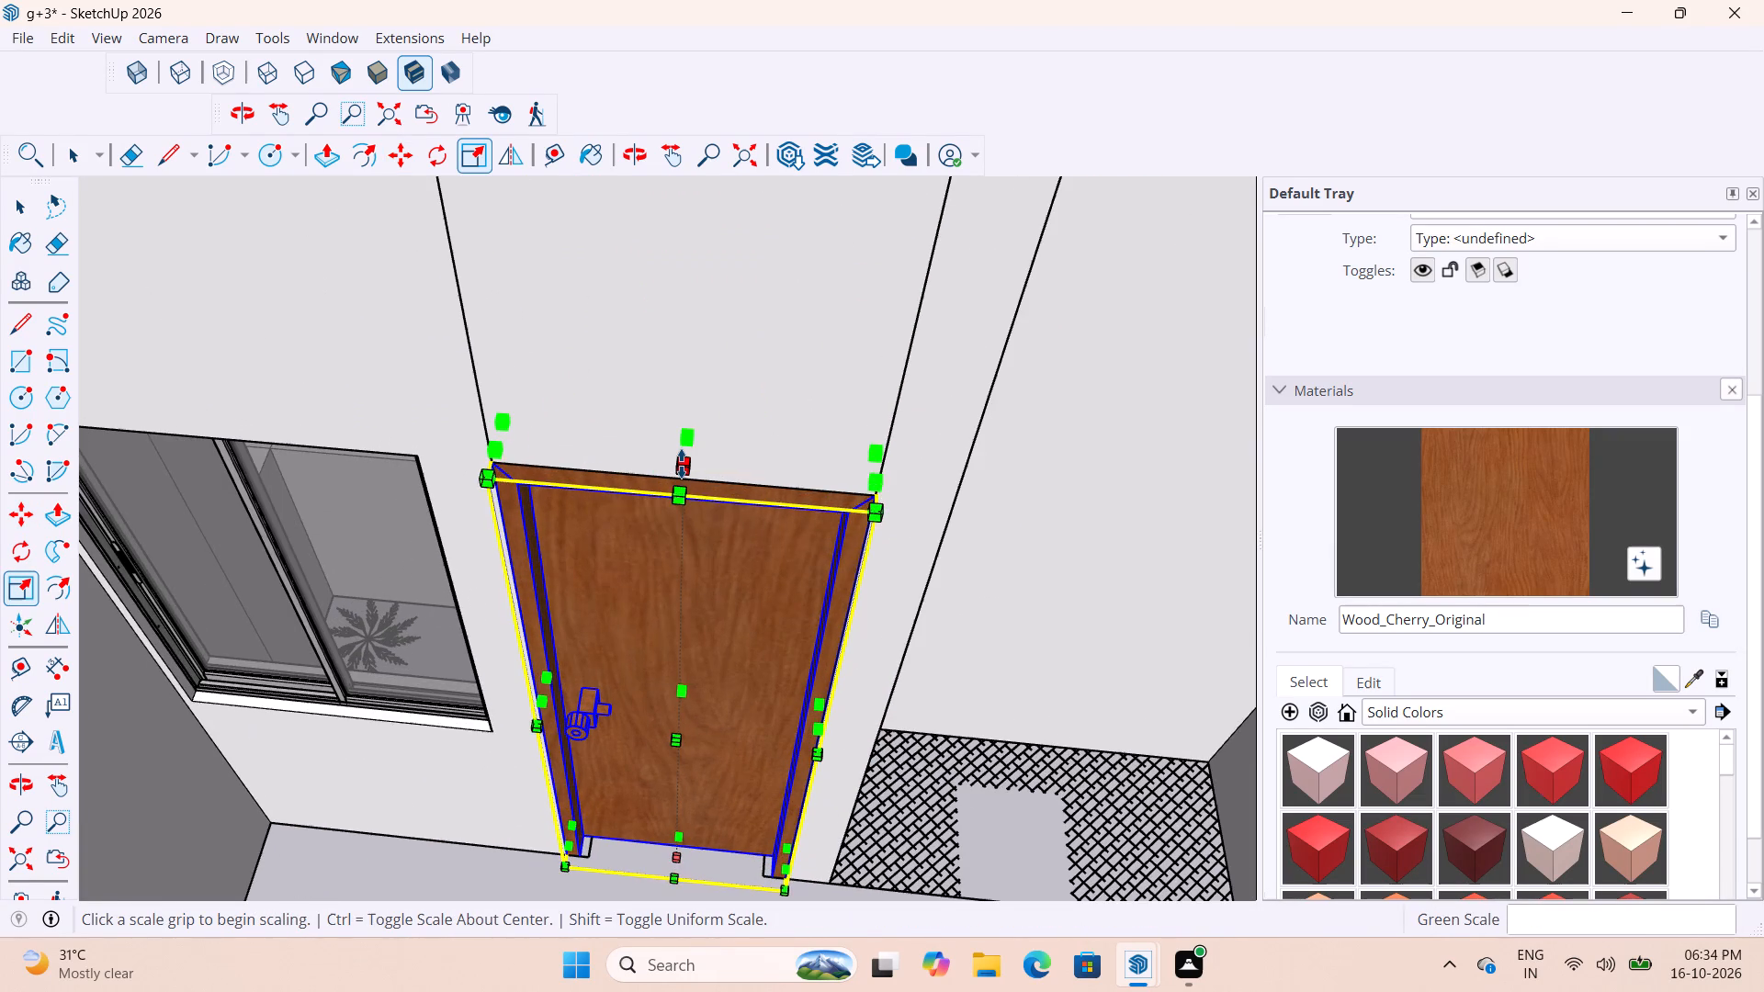
left_click(682, 465)
left_click(684, 476)
scroll(774, 644, "down", 9)
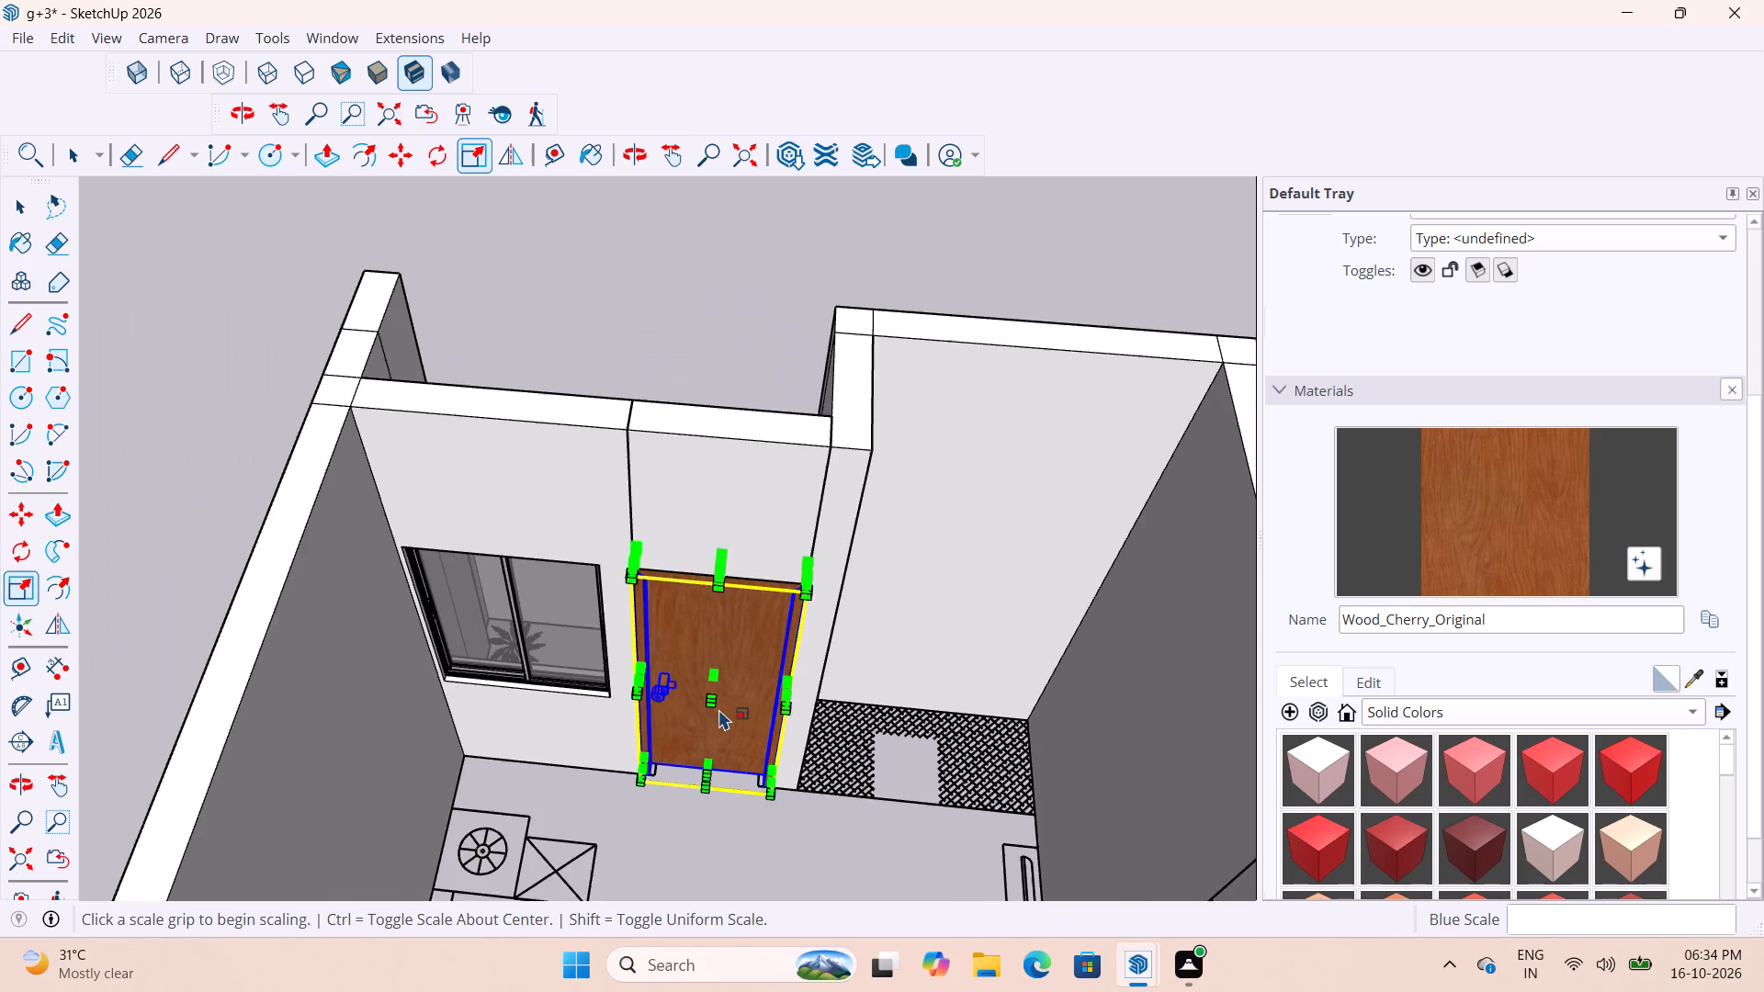
middle_click_drag(729, 705, 920, 693)
key("space")
key("space")
left_click(688, 384)
Close the Default Tray to enlarge the modelling area.
middle_click_drag(769, 462, 1426, 524)
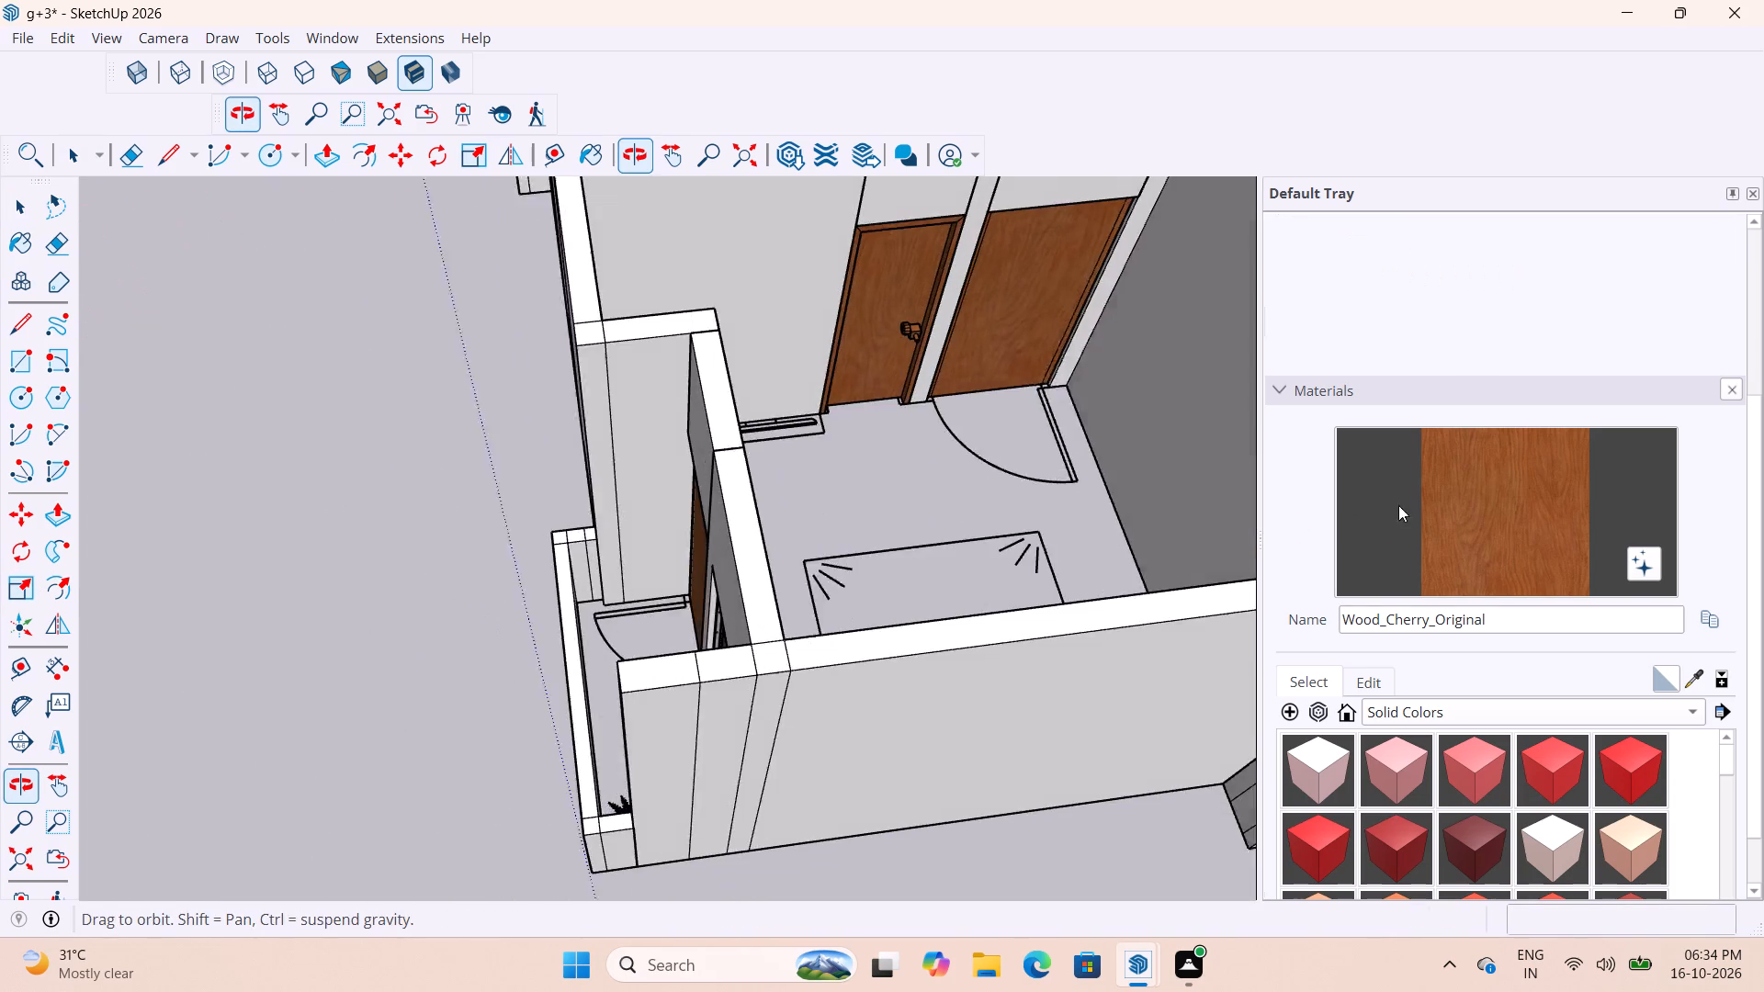
scroll(1058, 579, "down", 4)
middle_click_drag(1095, 524, 1515, 423)
scroll(1316, 541, "down", 13)
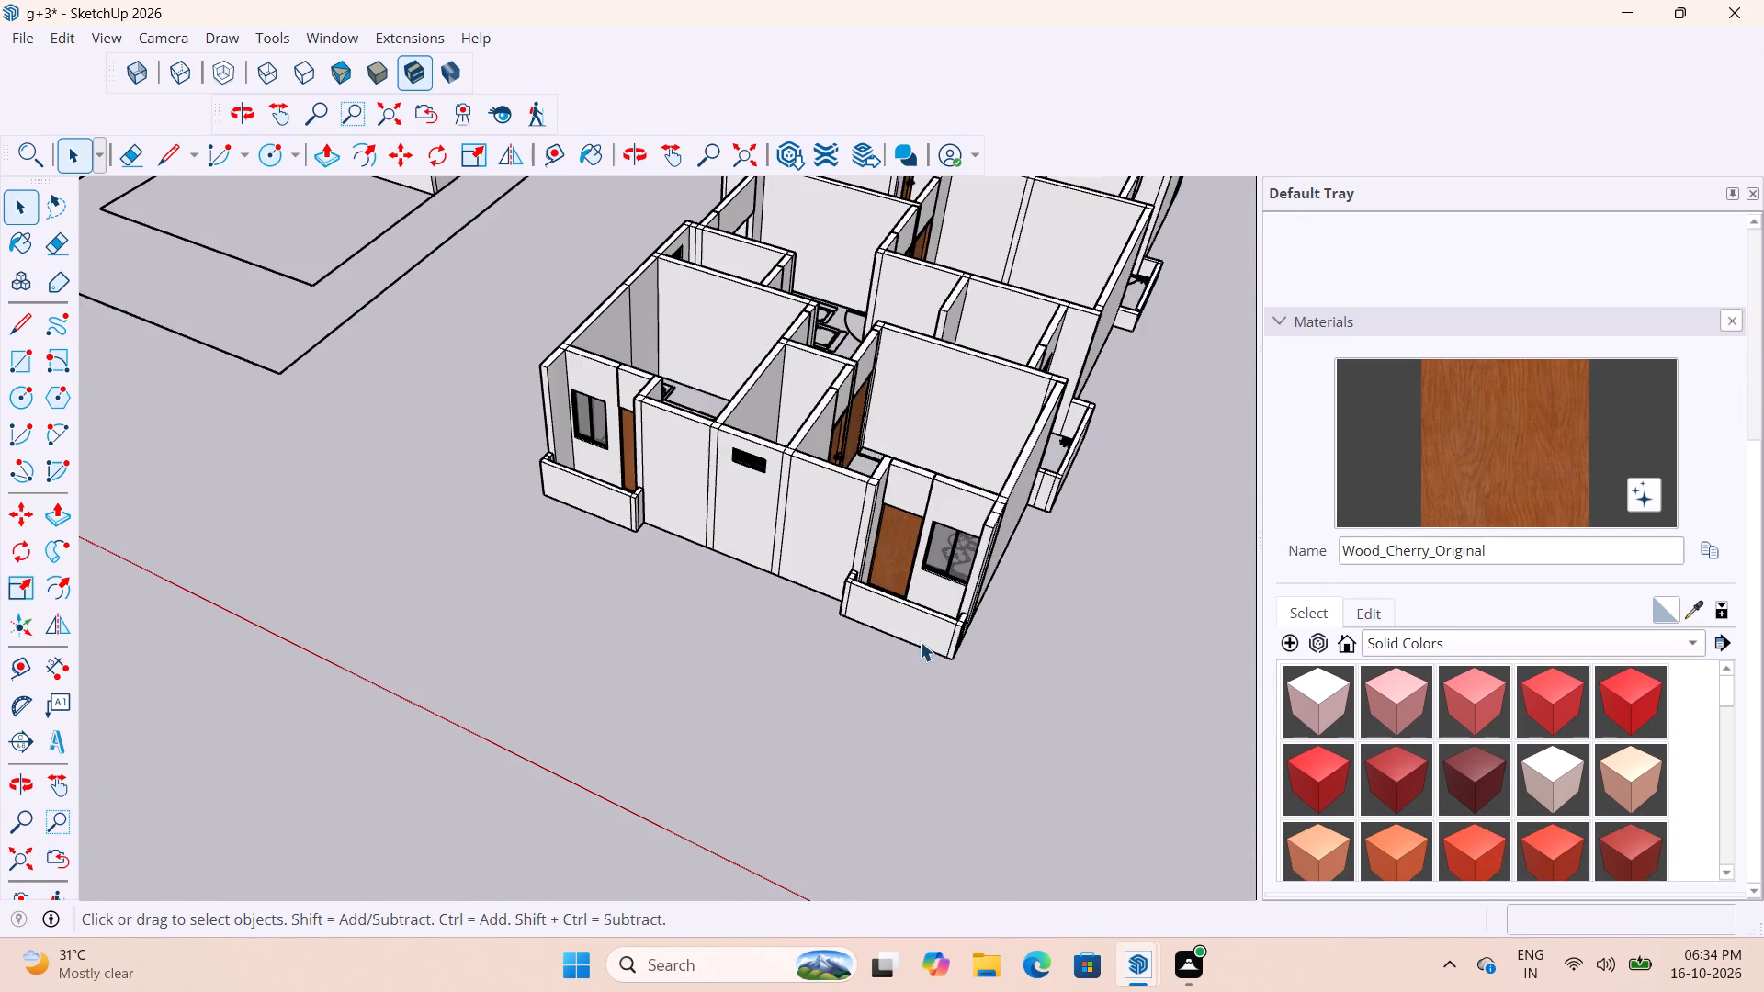
middle_click_drag(947, 630, 1072, 603)
left_click(1747, 192)
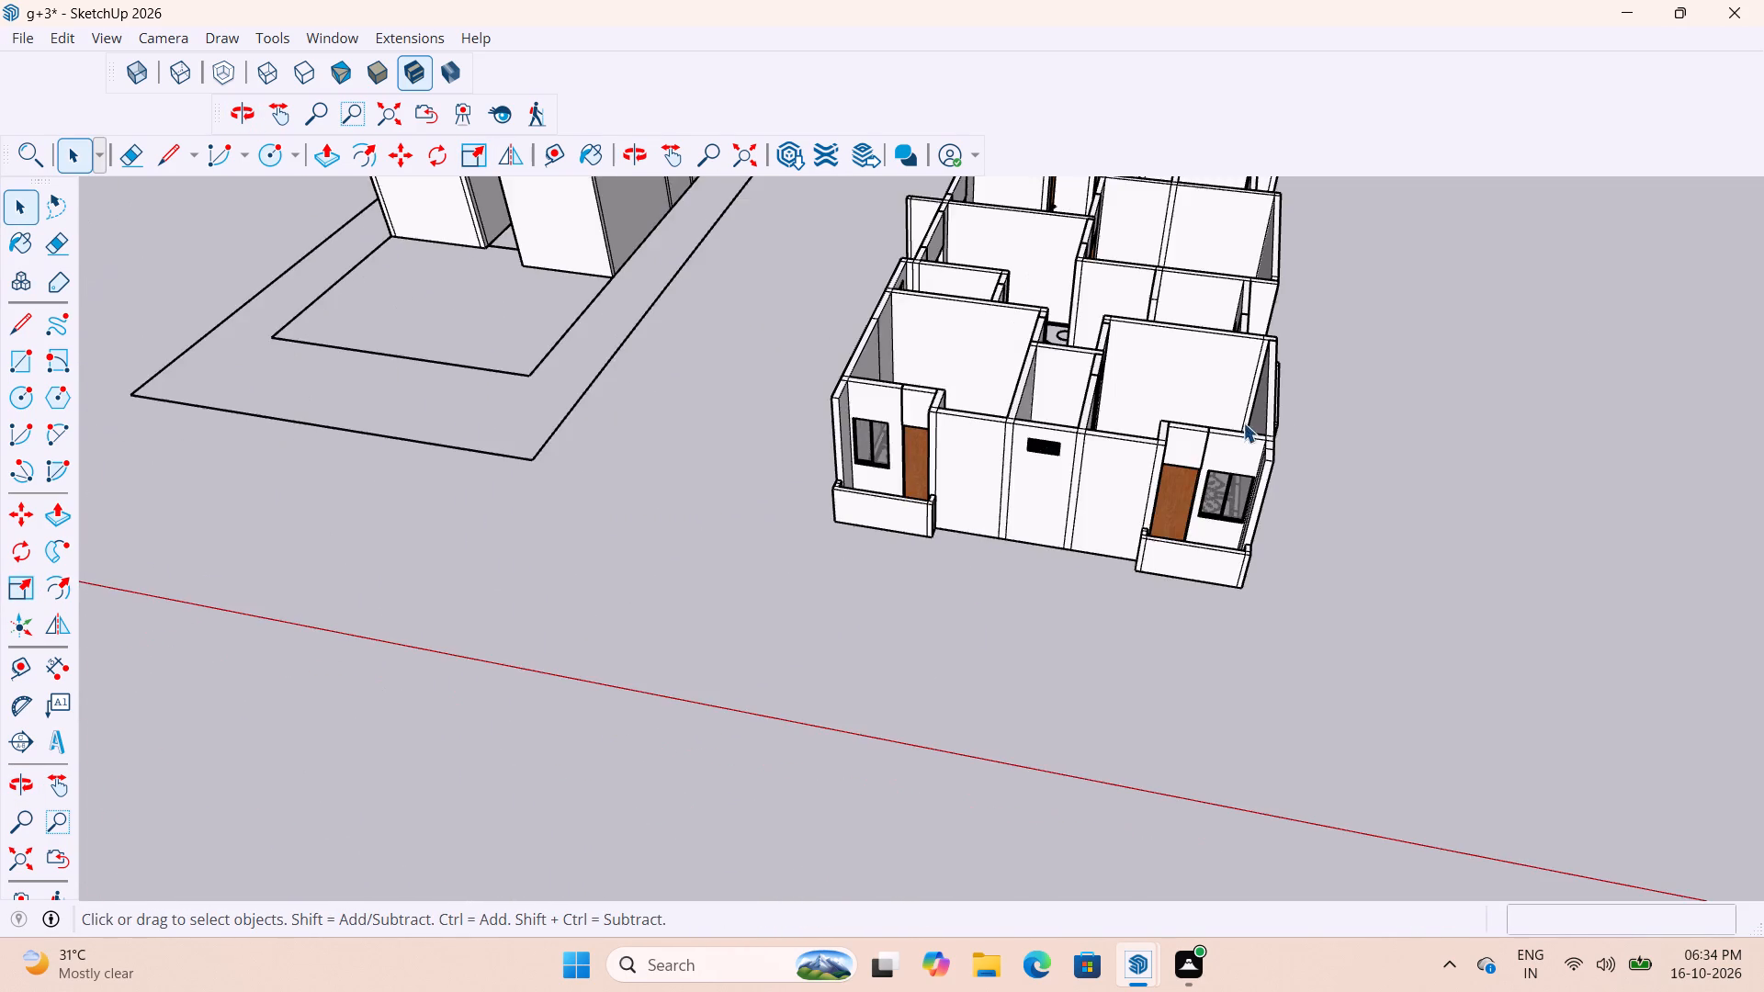
Examine the short-end and long-side balcony doors around the building, comparing which have outside handles.
scroll(1193, 526, "down", 3)
scroll(1103, 683, "down", 5)
scroll(1085, 389, "up", 9)
scroll(1052, 355, "down", 4)
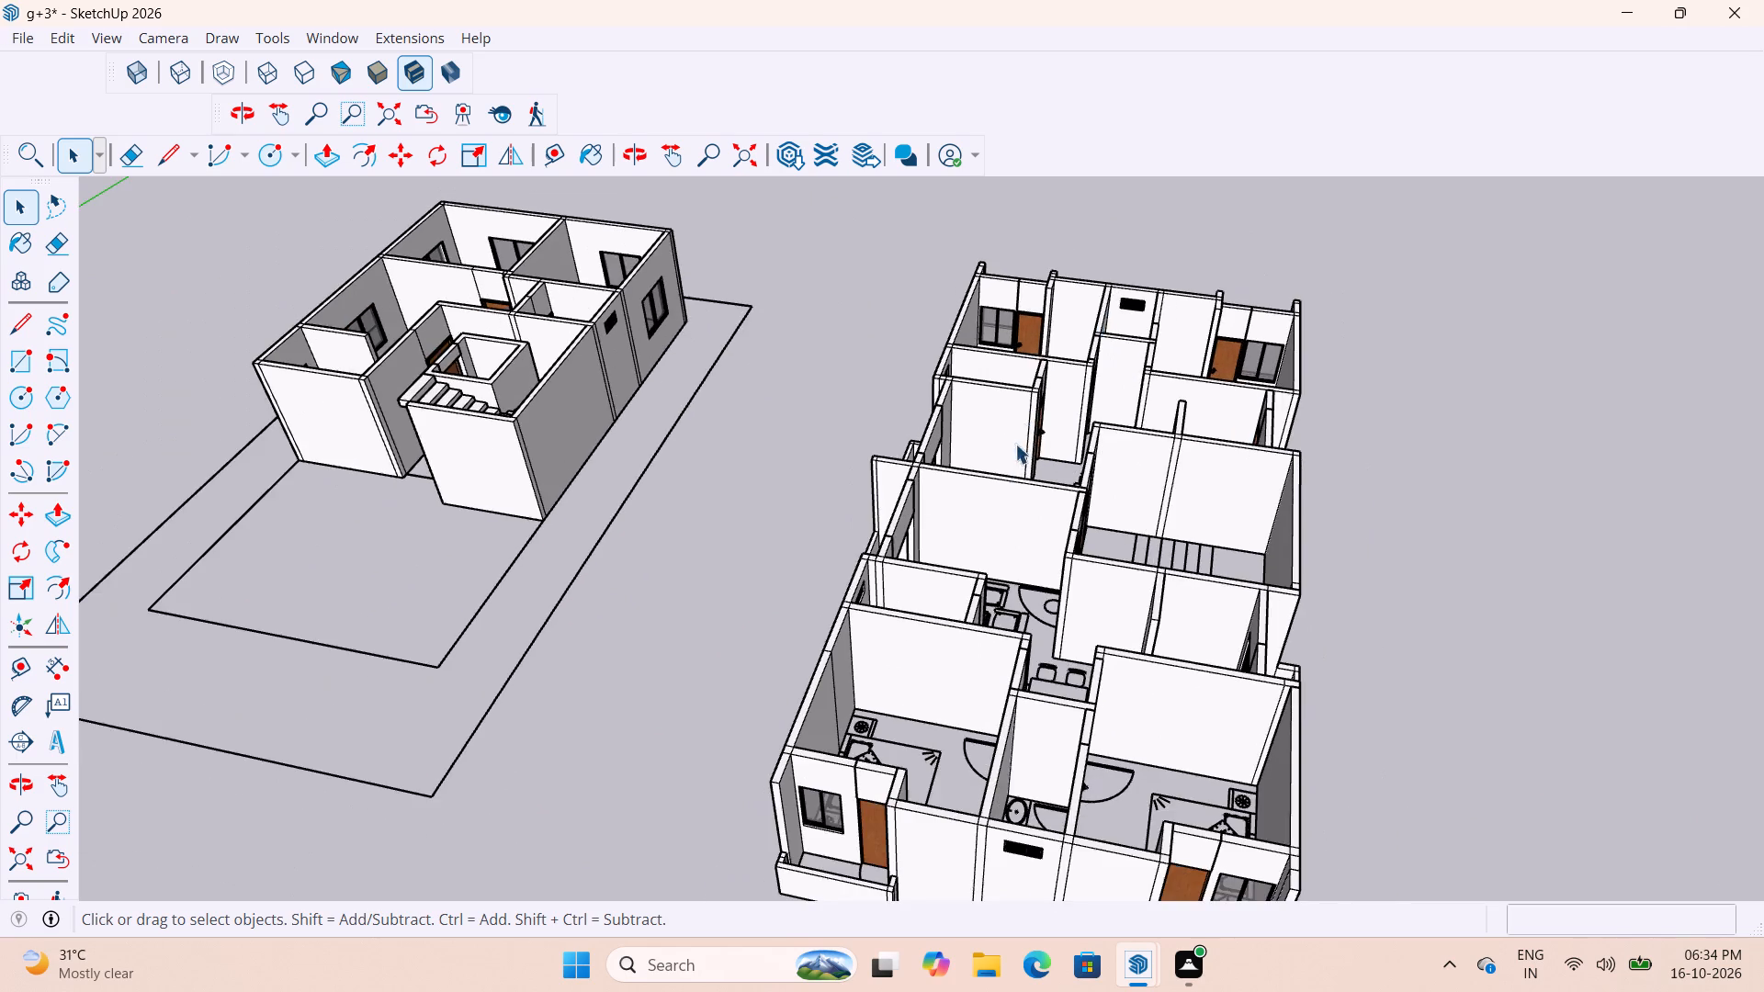
scroll(999, 478, "down", 5)
middle_click_drag(1023, 534, 1450, 446)
scroll(1004, 474, "up", 8)
middle_click_drag(1067, 455, 1080, 451)
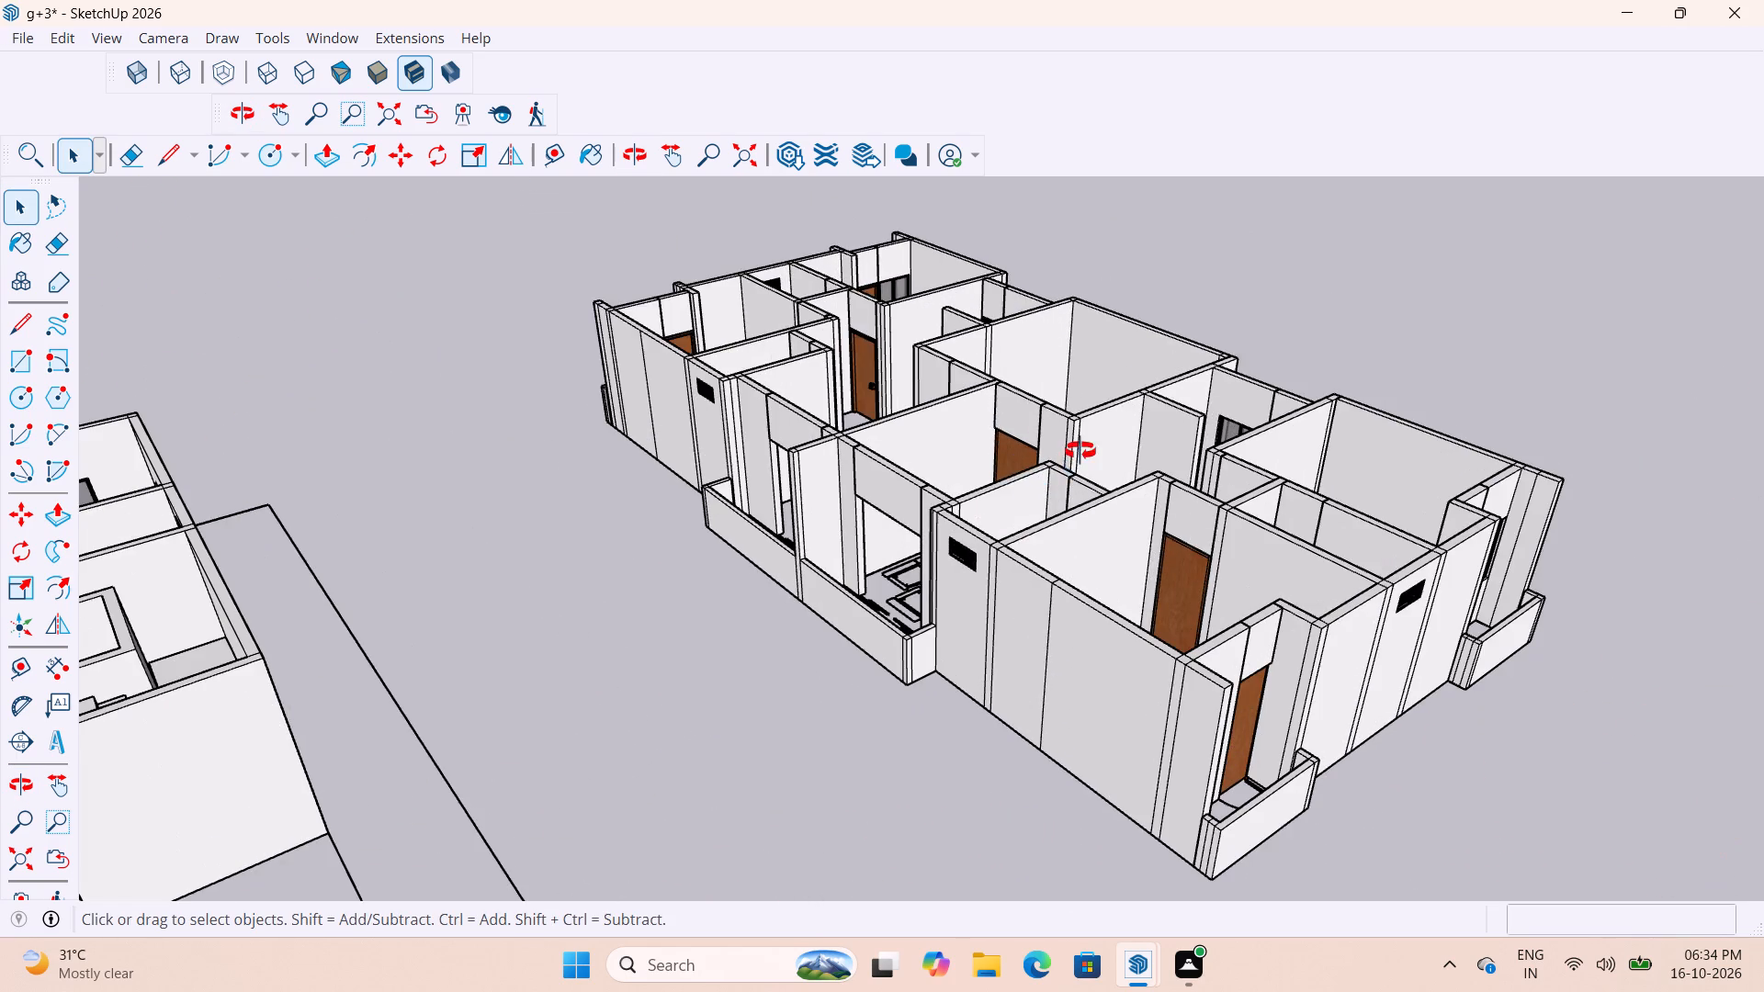
middle_click_drag(1080, 451, 713, 494)
middle_click_drag(1212, 537, 845, 468)
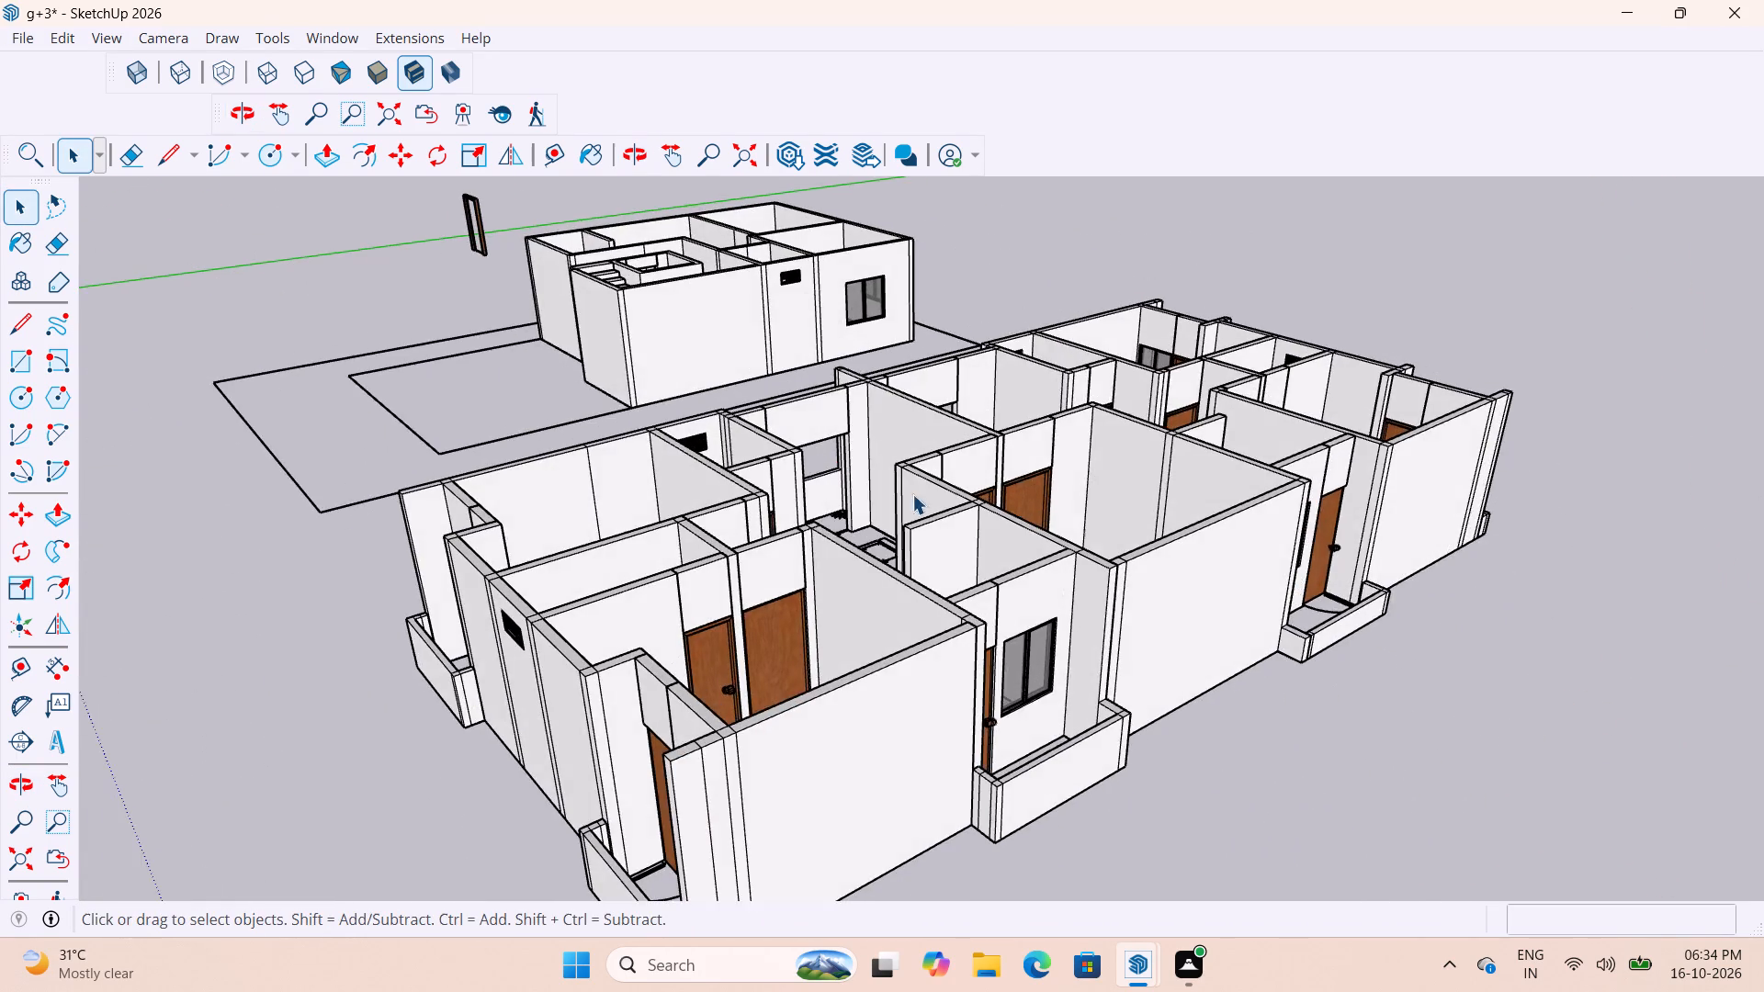
scroll(931, 532, "down", 5)
scroll(1040, 570, "up", 9)
middle_click_drag(1071, 567, 962, 574)
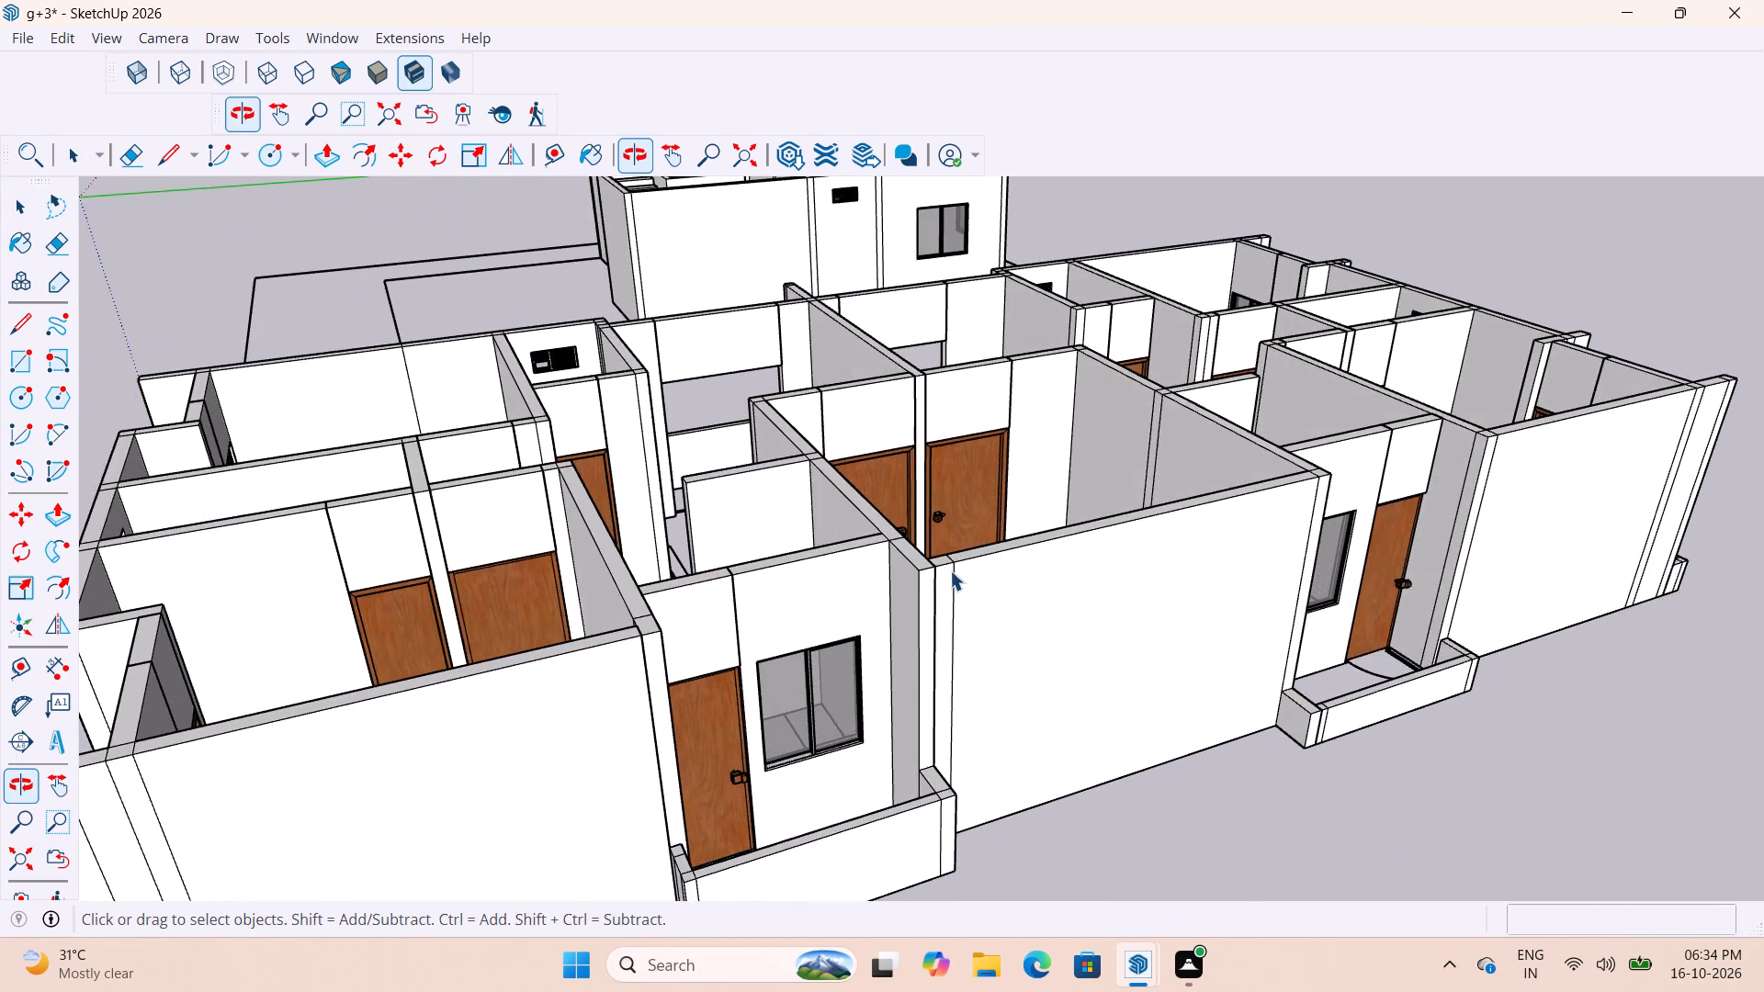
Copy the long-side balcony door's outer handle about 39' away, onto open ground in front of a short-end balcony.
scroll(1005, 530, "down", 6)
scroll(841, 727, "up", 16)
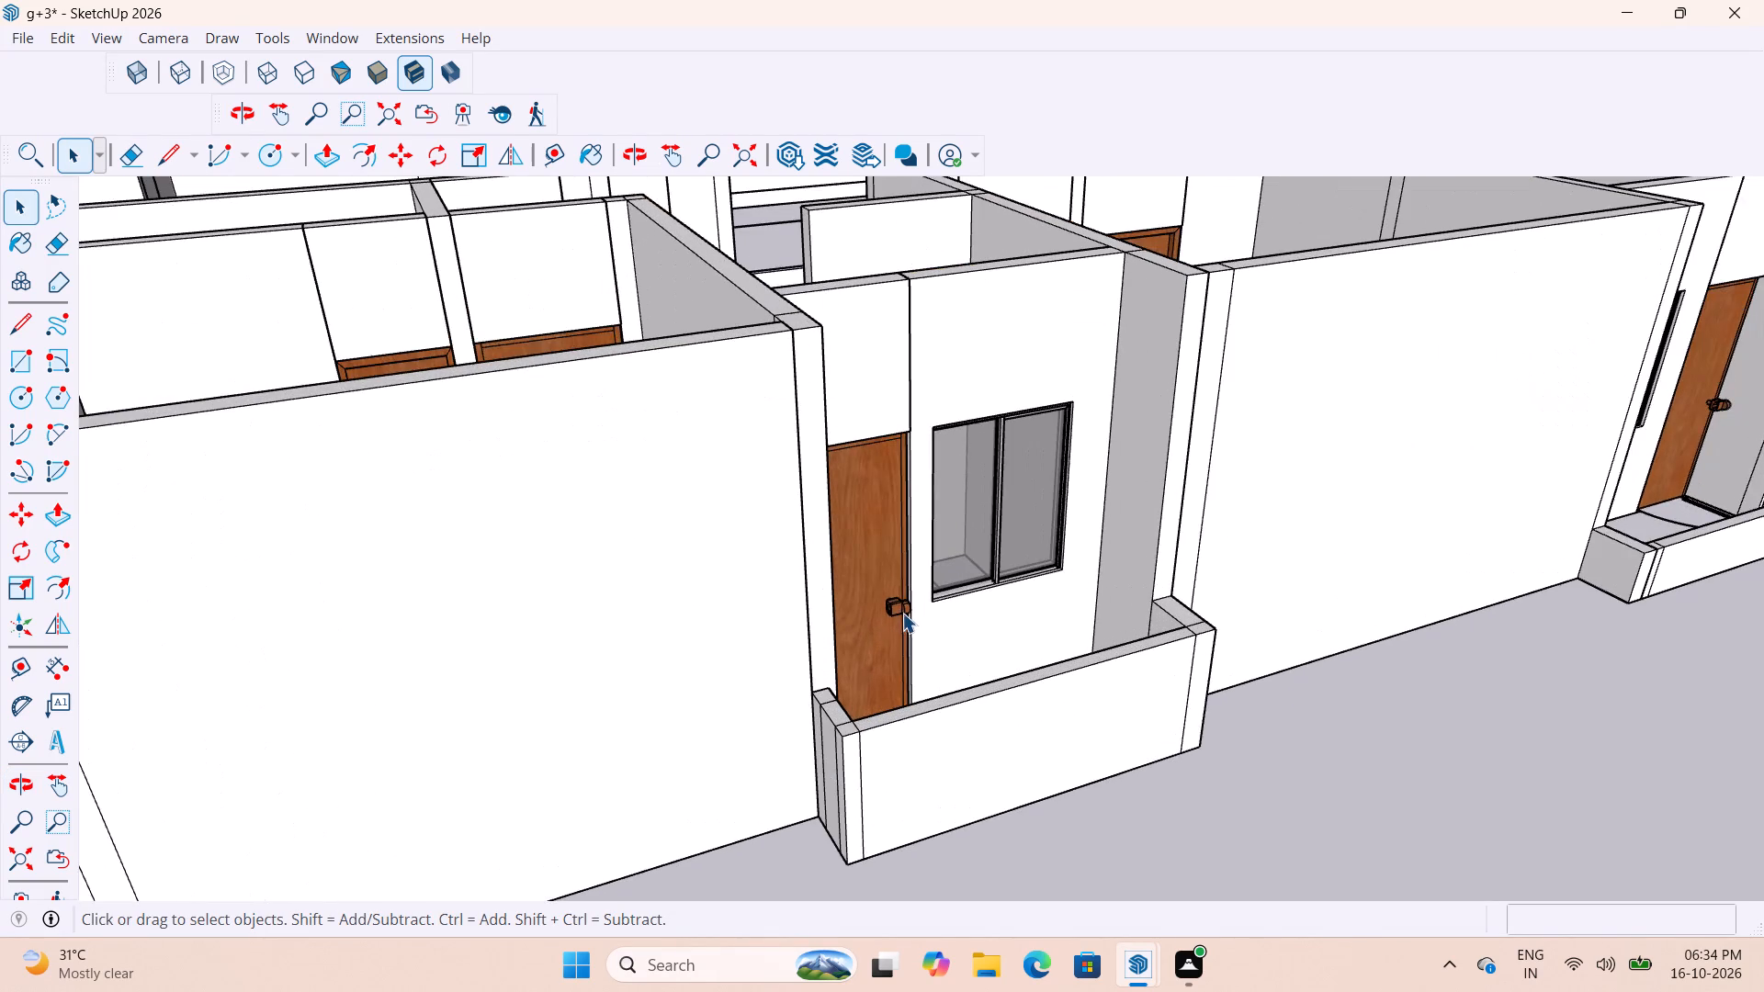
left_click(904, 602)
scroll(902, 613, "up", 4)
key("m")
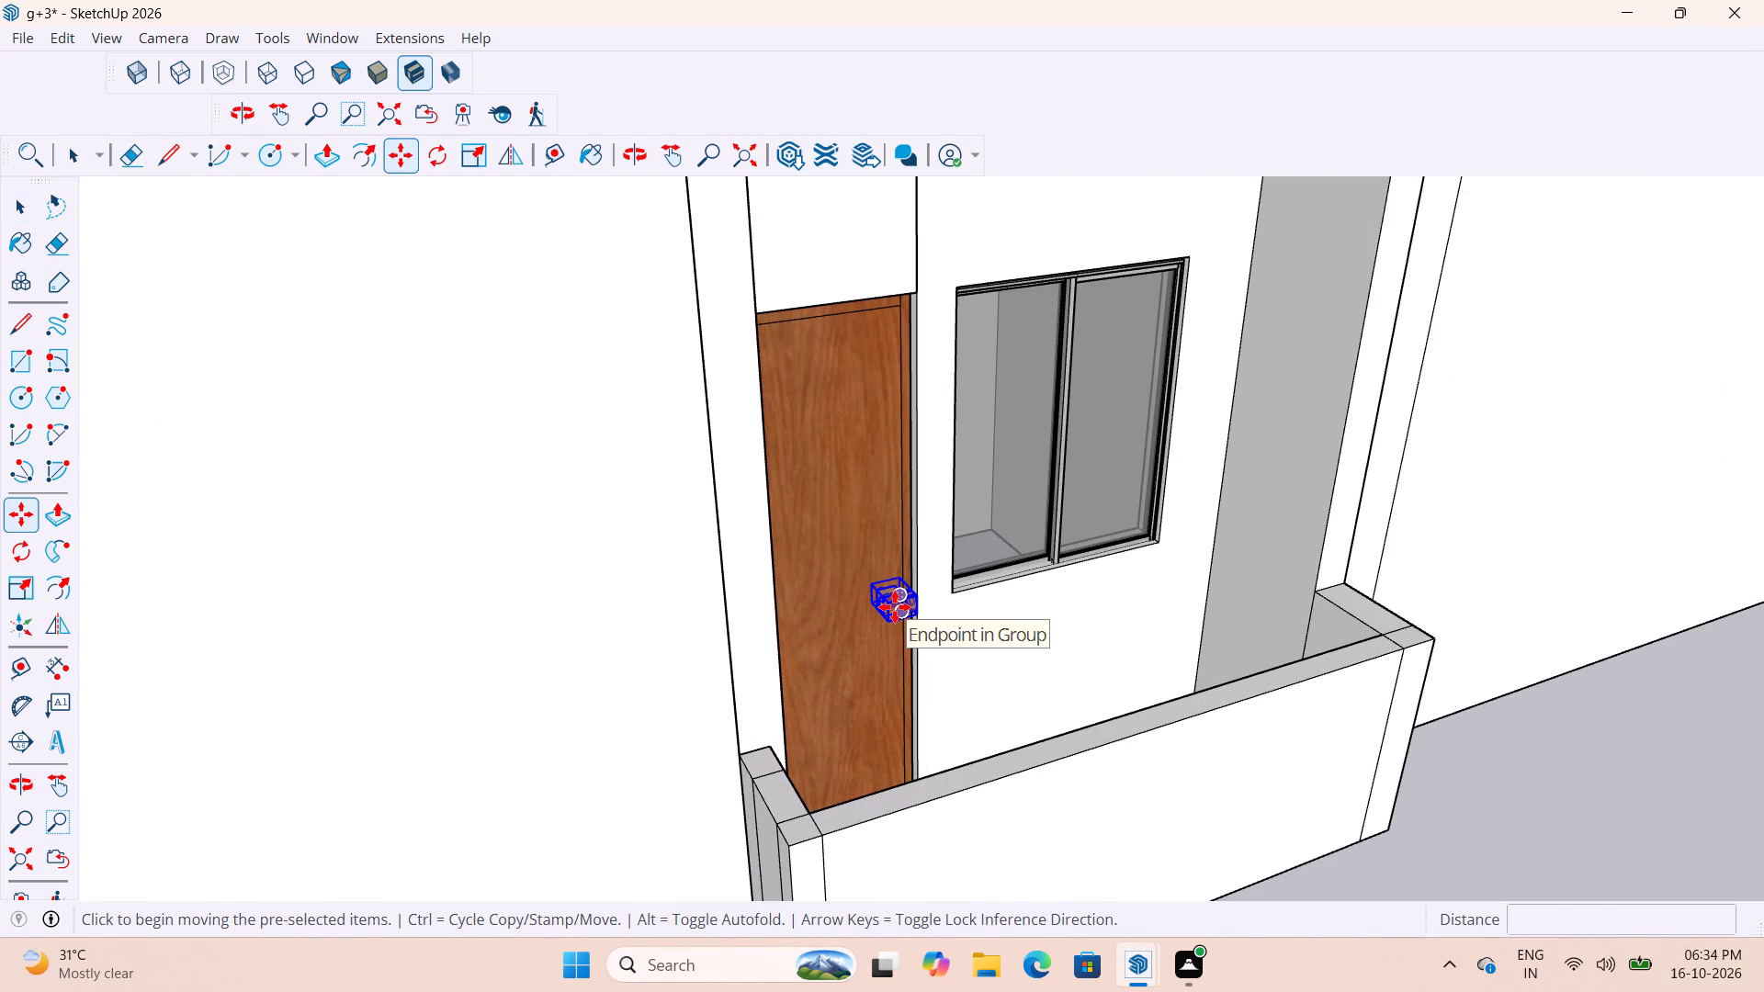
scroll(904, 575, "up", 7)
left_click(902, 583)
scroll(1057, 621, "down", 4)
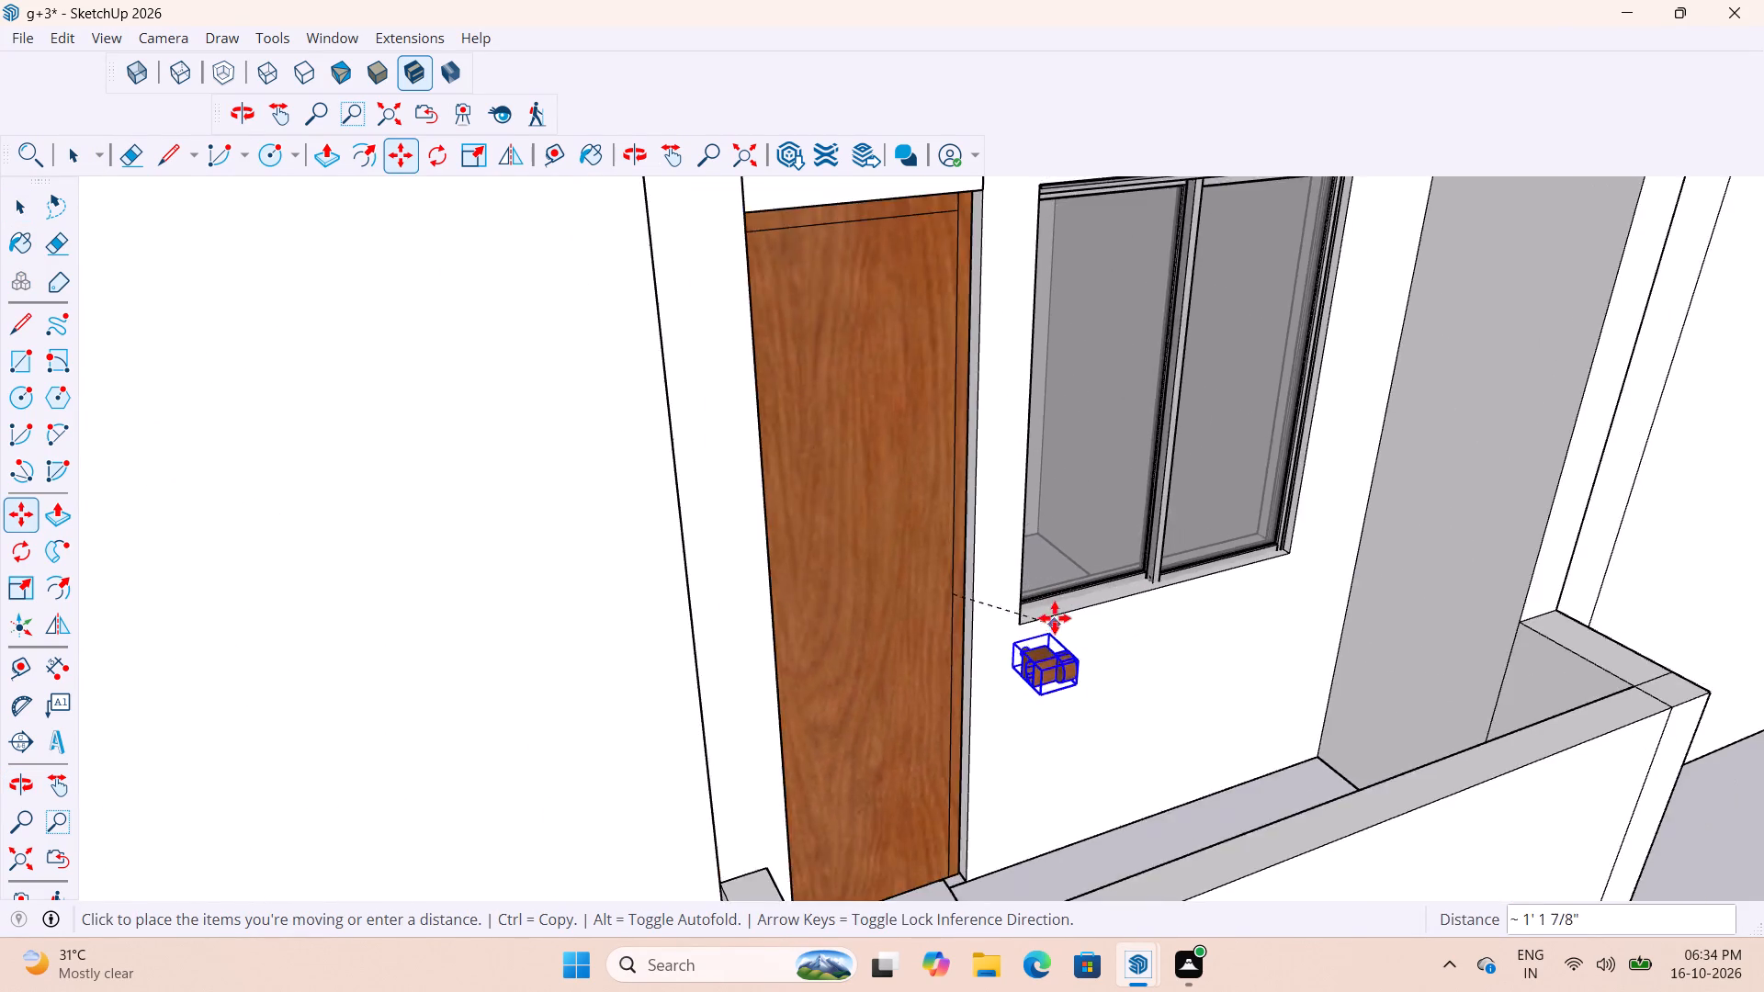
scroll(1055, 618, "down", 6)
scroll(1055, 644, "down", 15)
middle_click_drag(965, 634, 1646, 632)
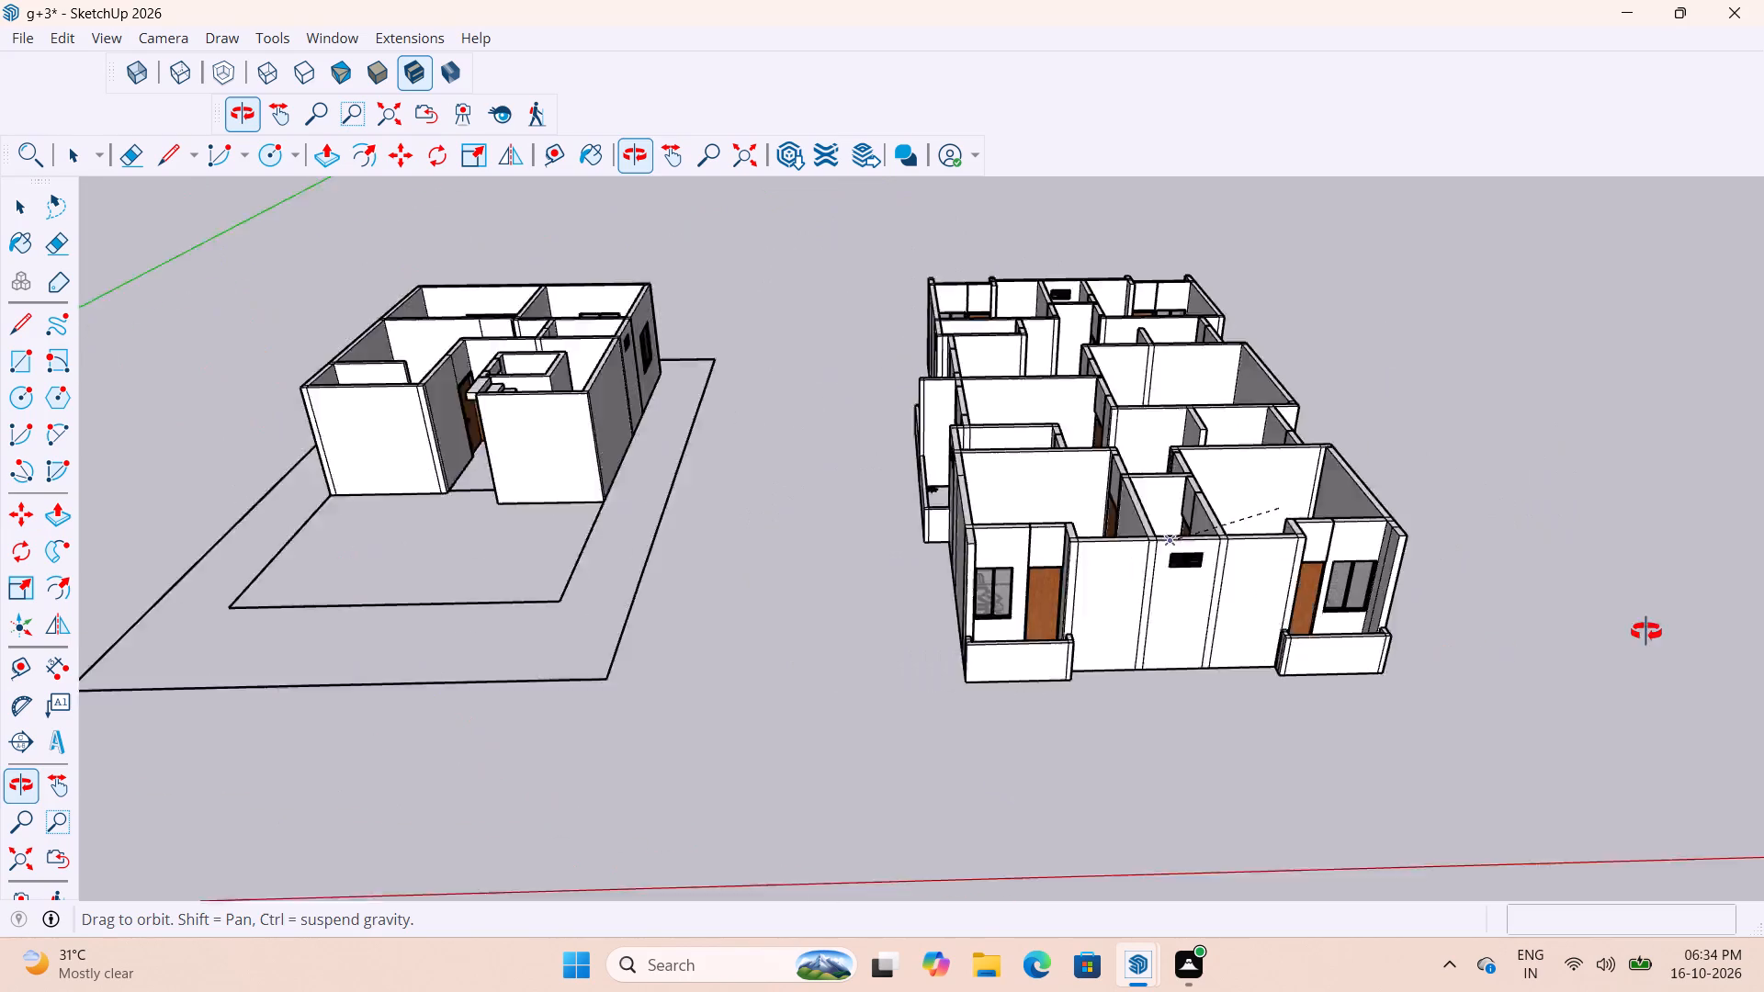
middle_click_drag(1646, 632, 1663, 629)
scroll(975, 451, "up", 6)
scroll(867, 483, "down", 8)
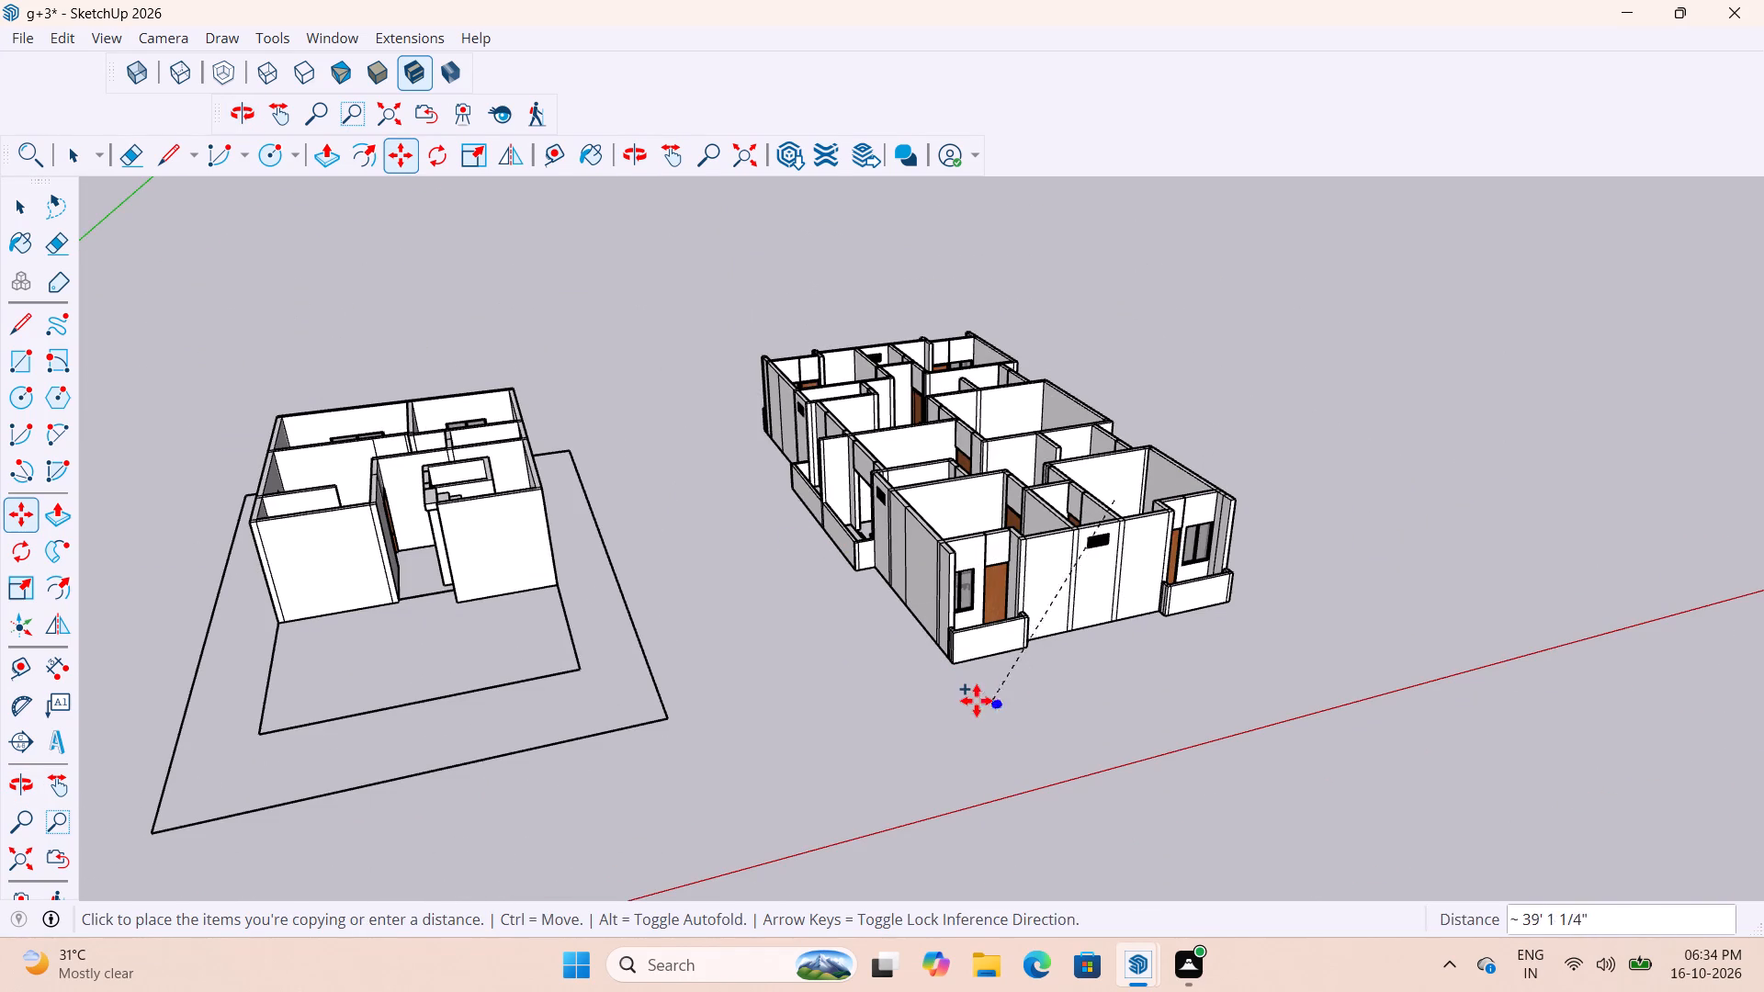
left_click(976, 705)
key("space")
scroll(991, 727, "up", 11)
left_click(983, 708)
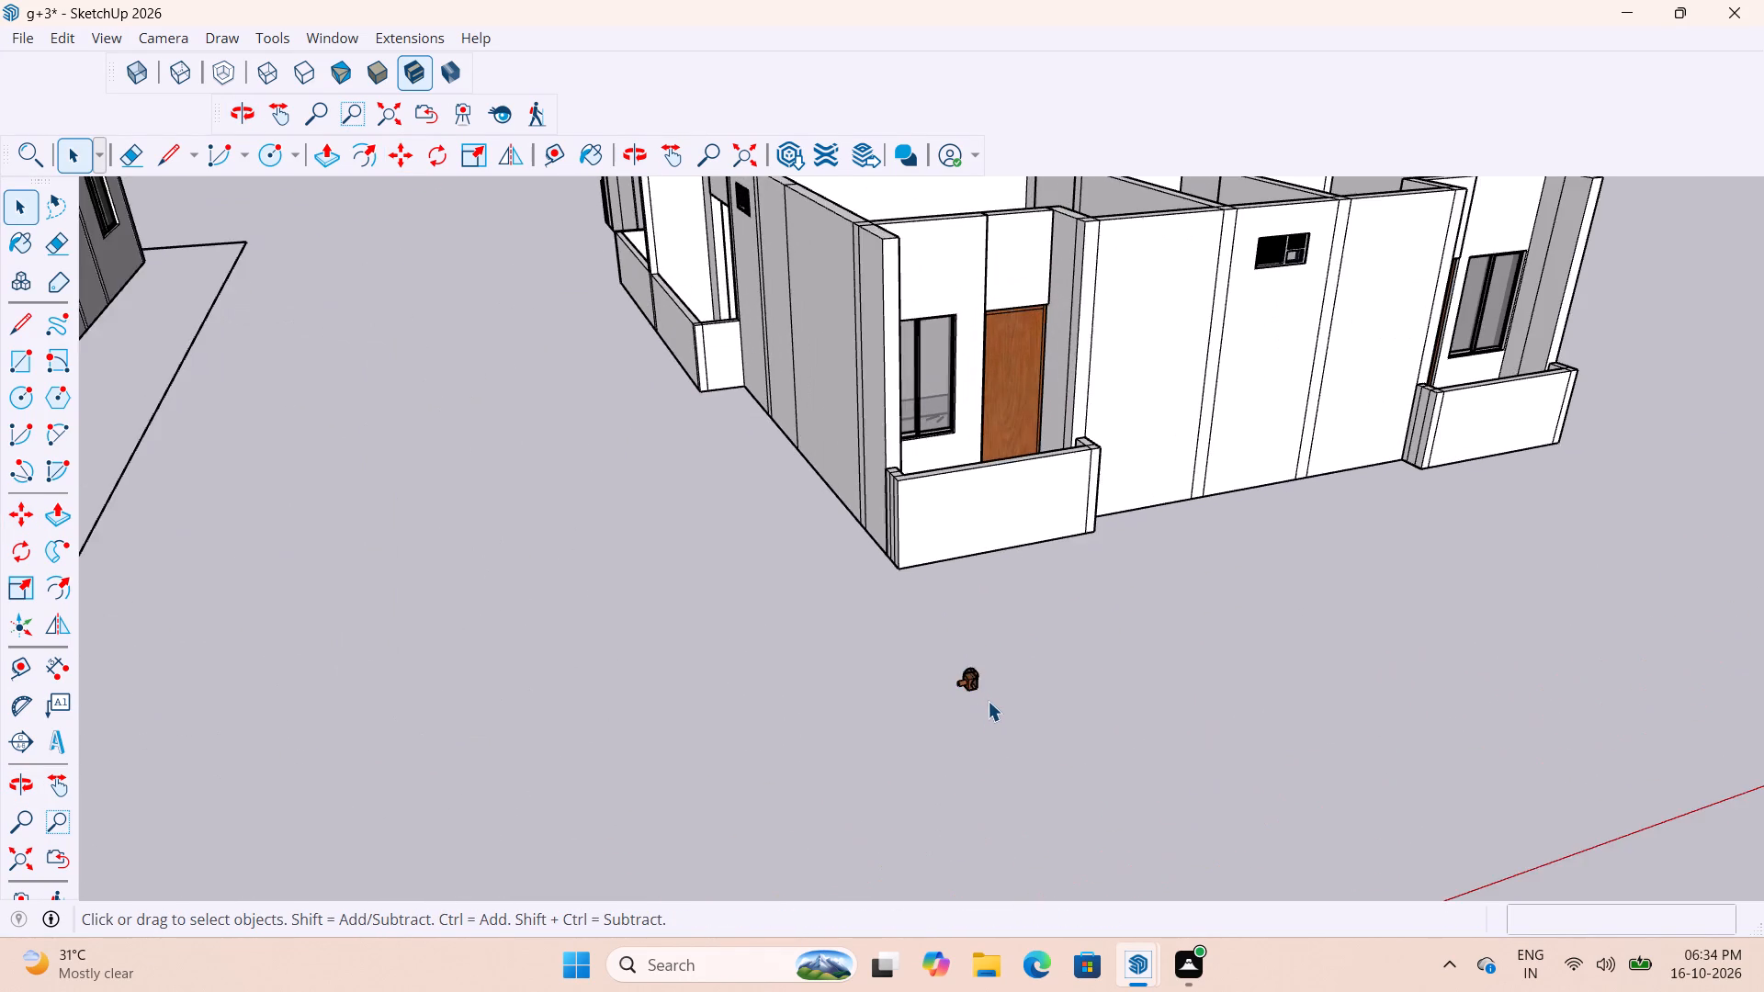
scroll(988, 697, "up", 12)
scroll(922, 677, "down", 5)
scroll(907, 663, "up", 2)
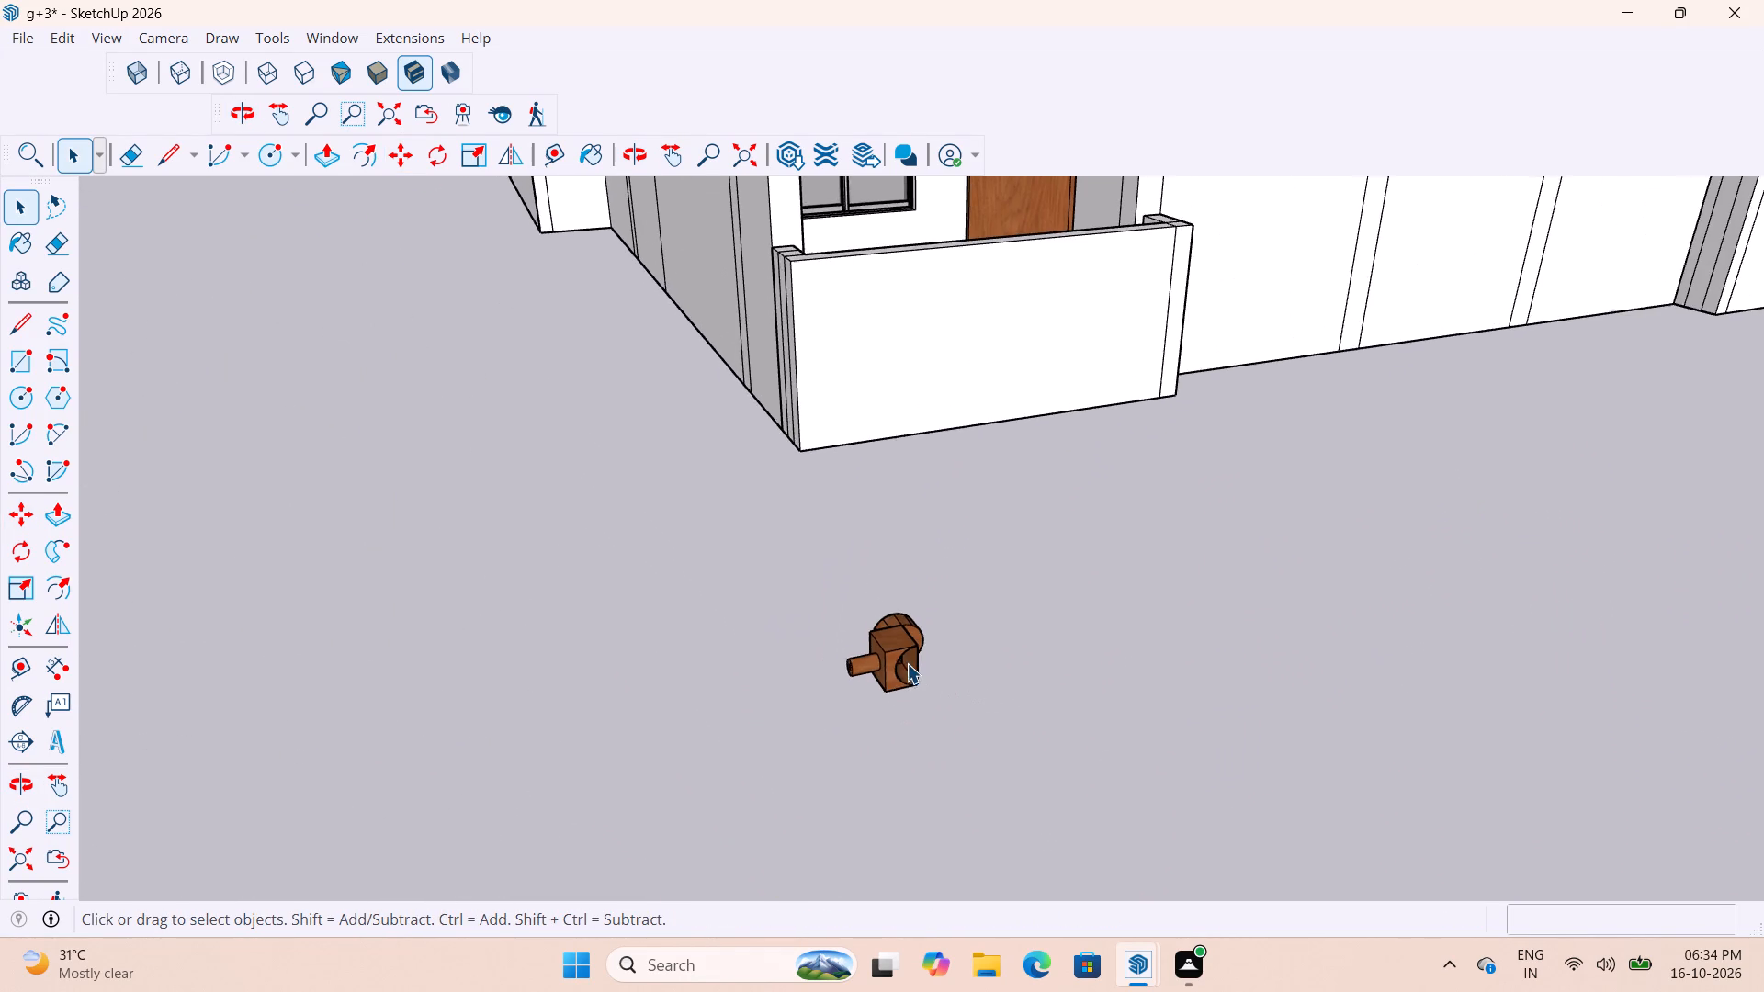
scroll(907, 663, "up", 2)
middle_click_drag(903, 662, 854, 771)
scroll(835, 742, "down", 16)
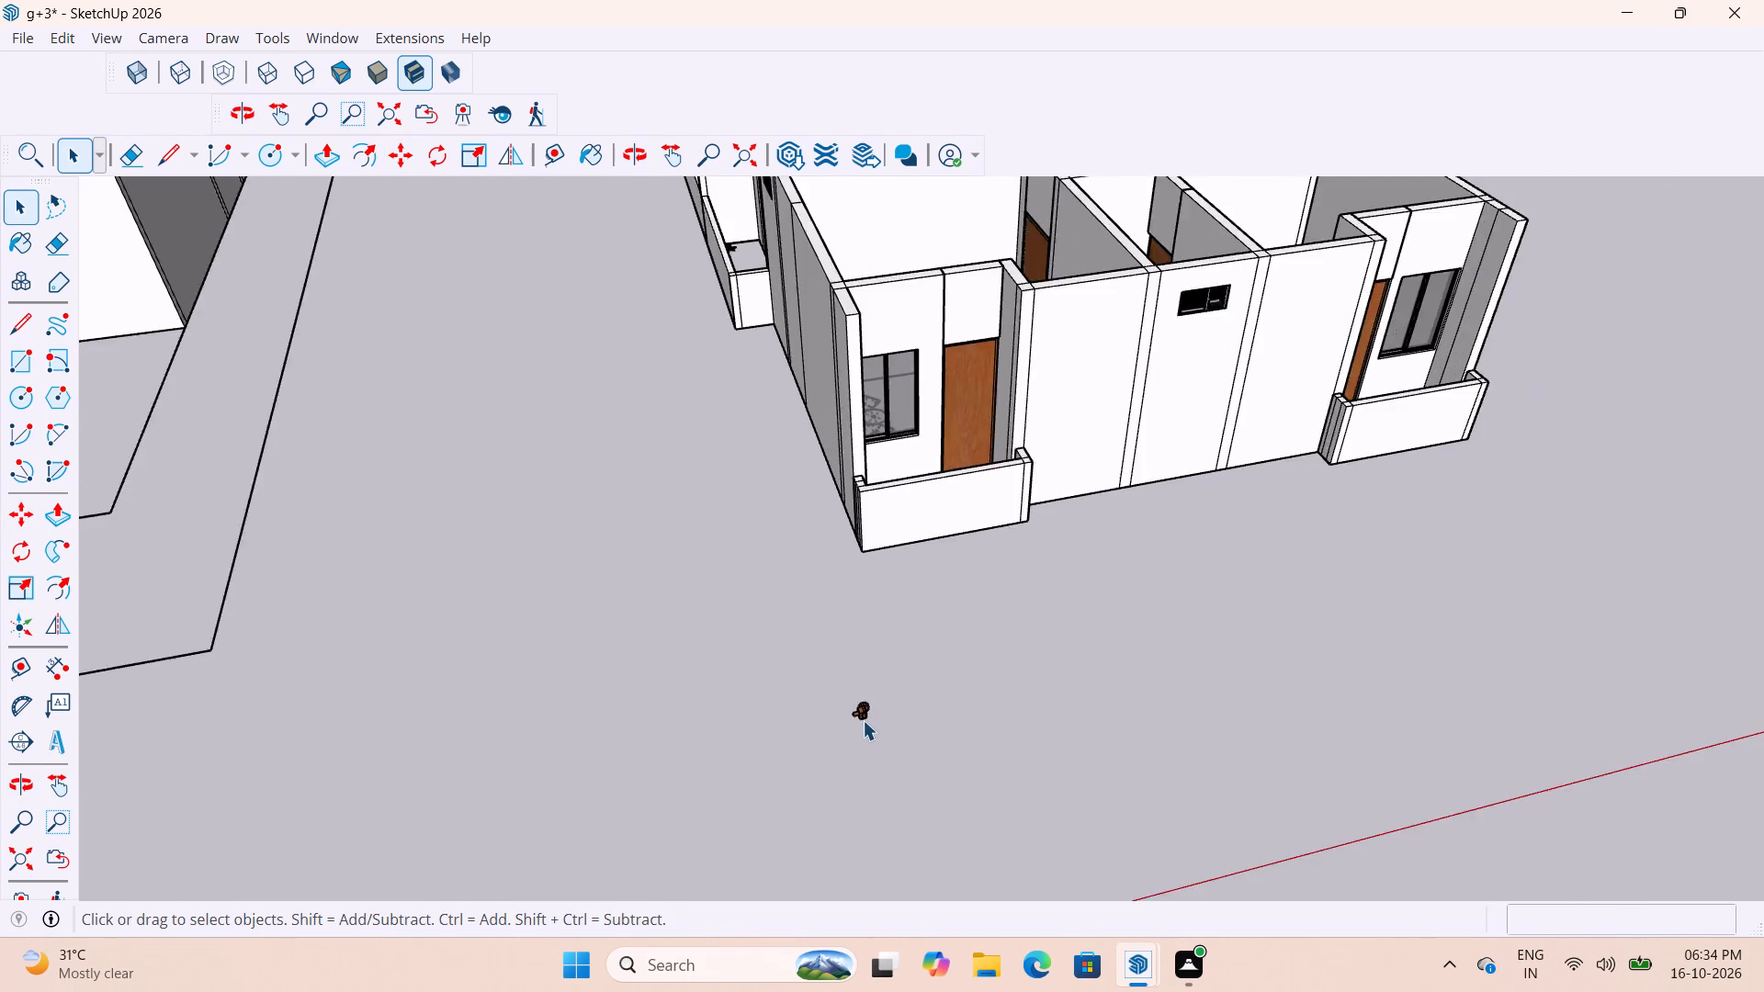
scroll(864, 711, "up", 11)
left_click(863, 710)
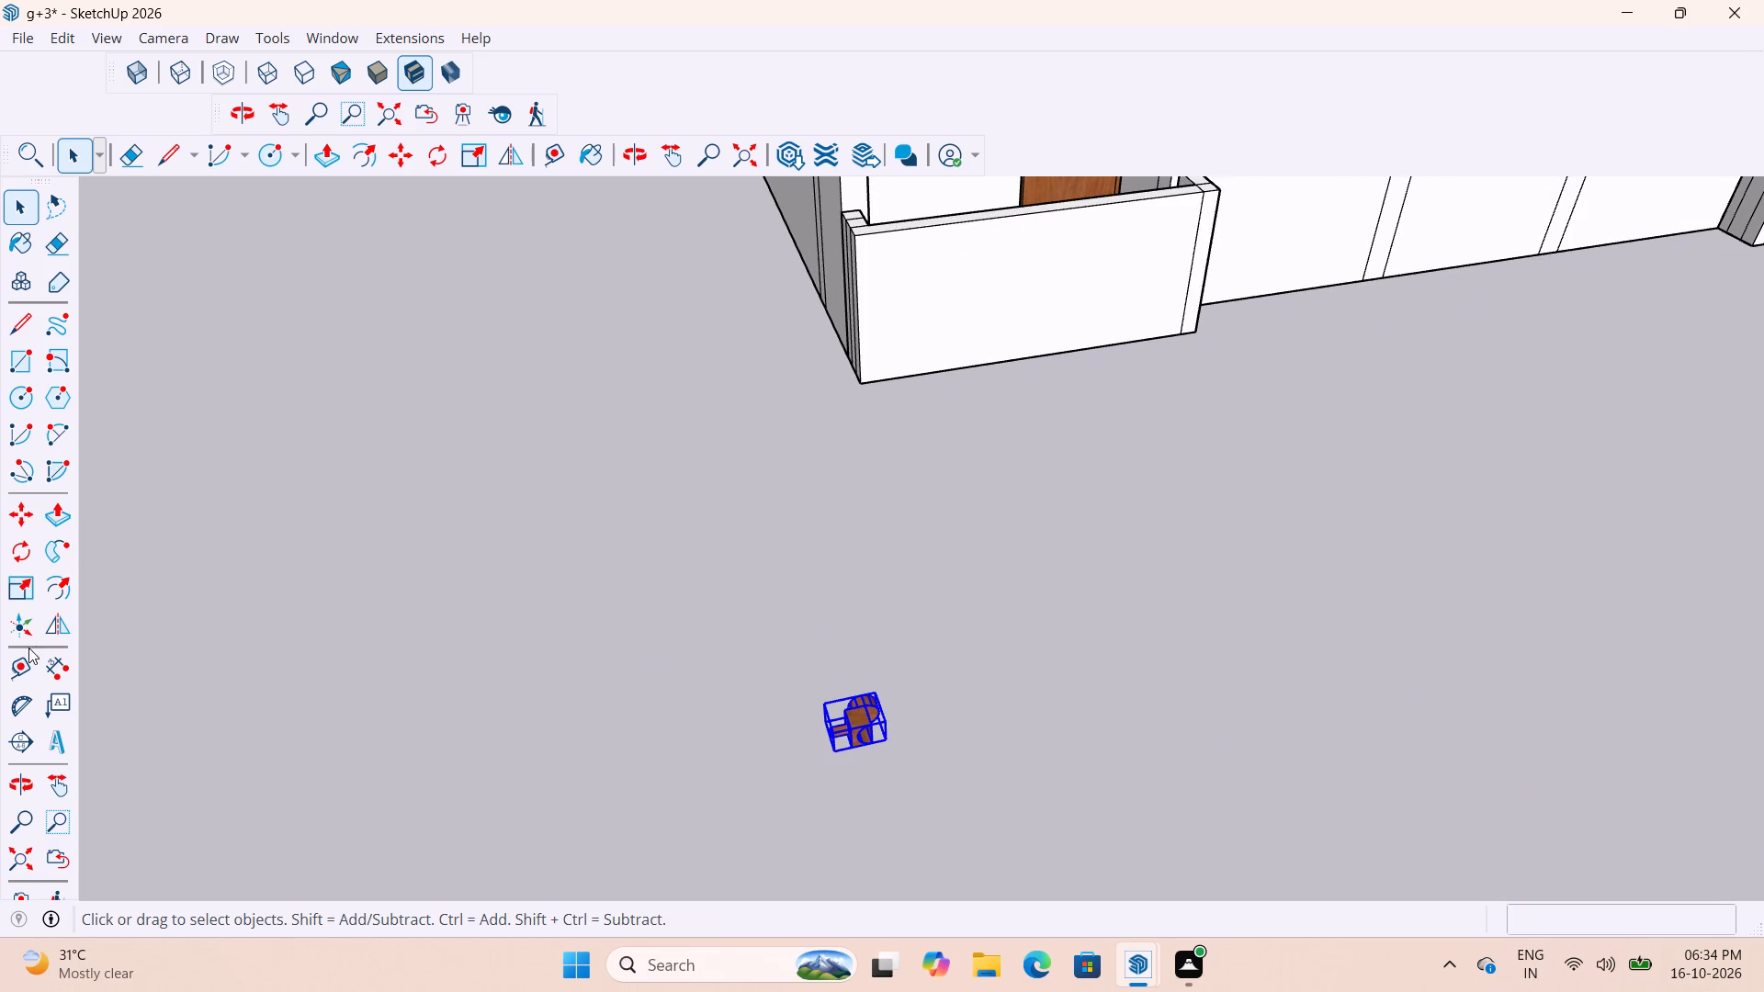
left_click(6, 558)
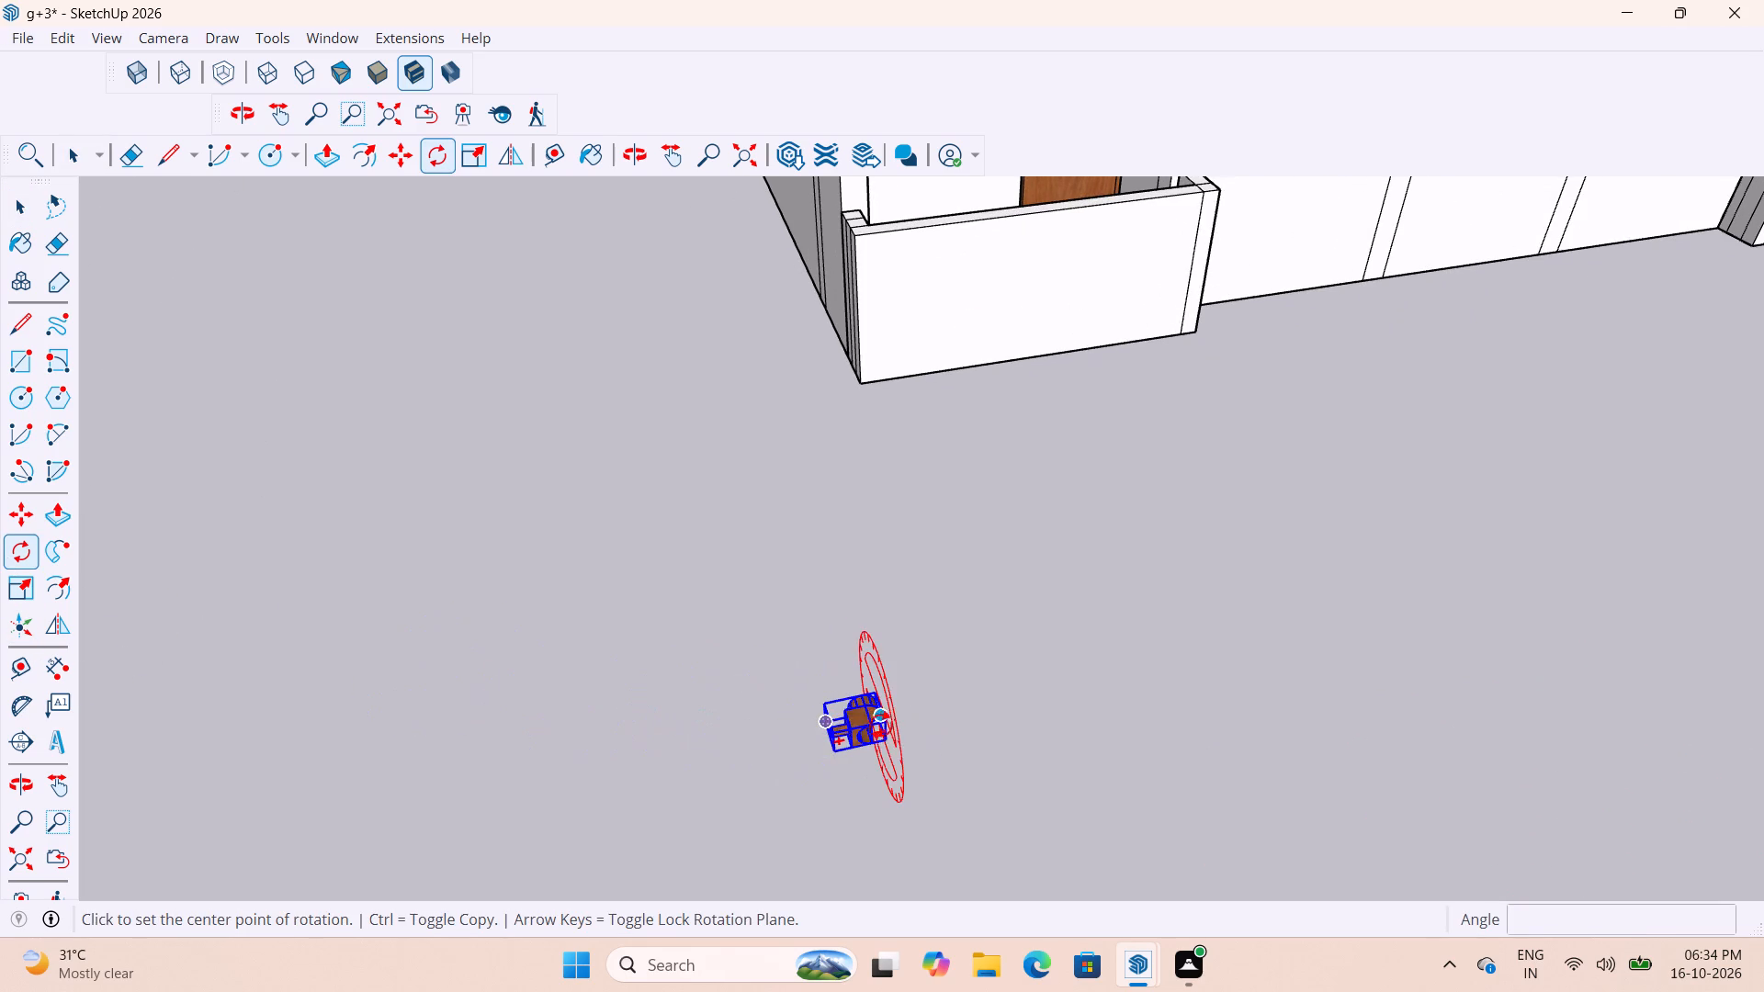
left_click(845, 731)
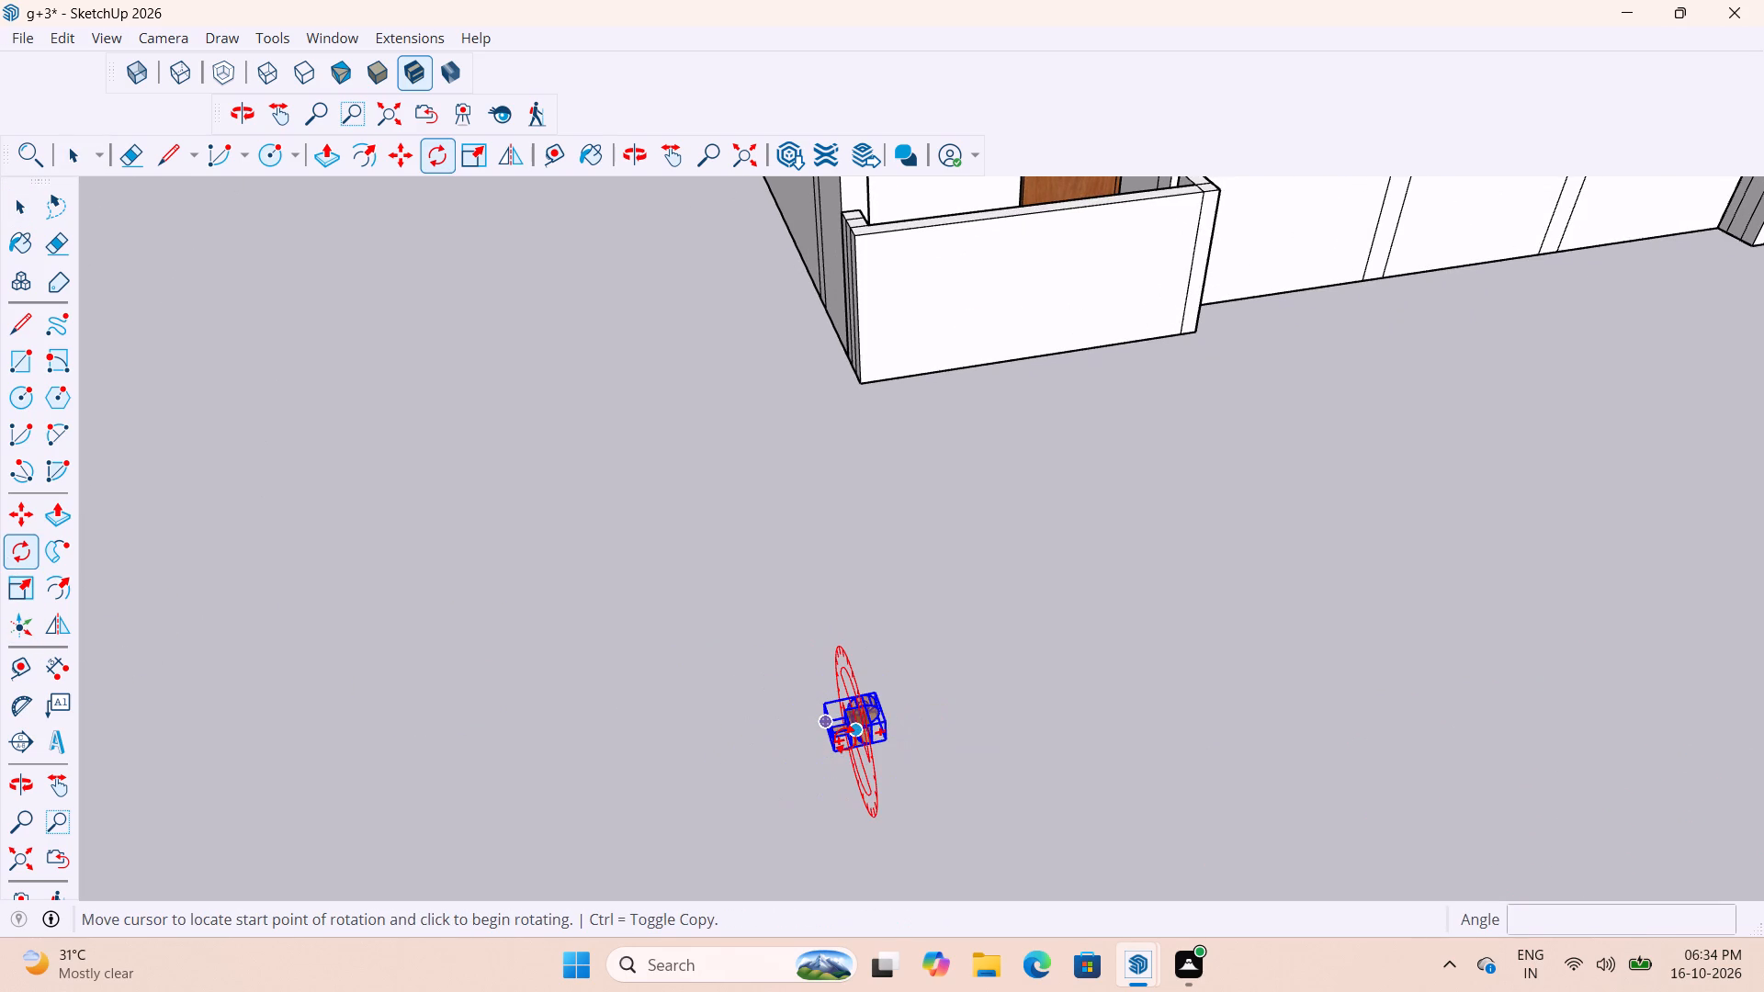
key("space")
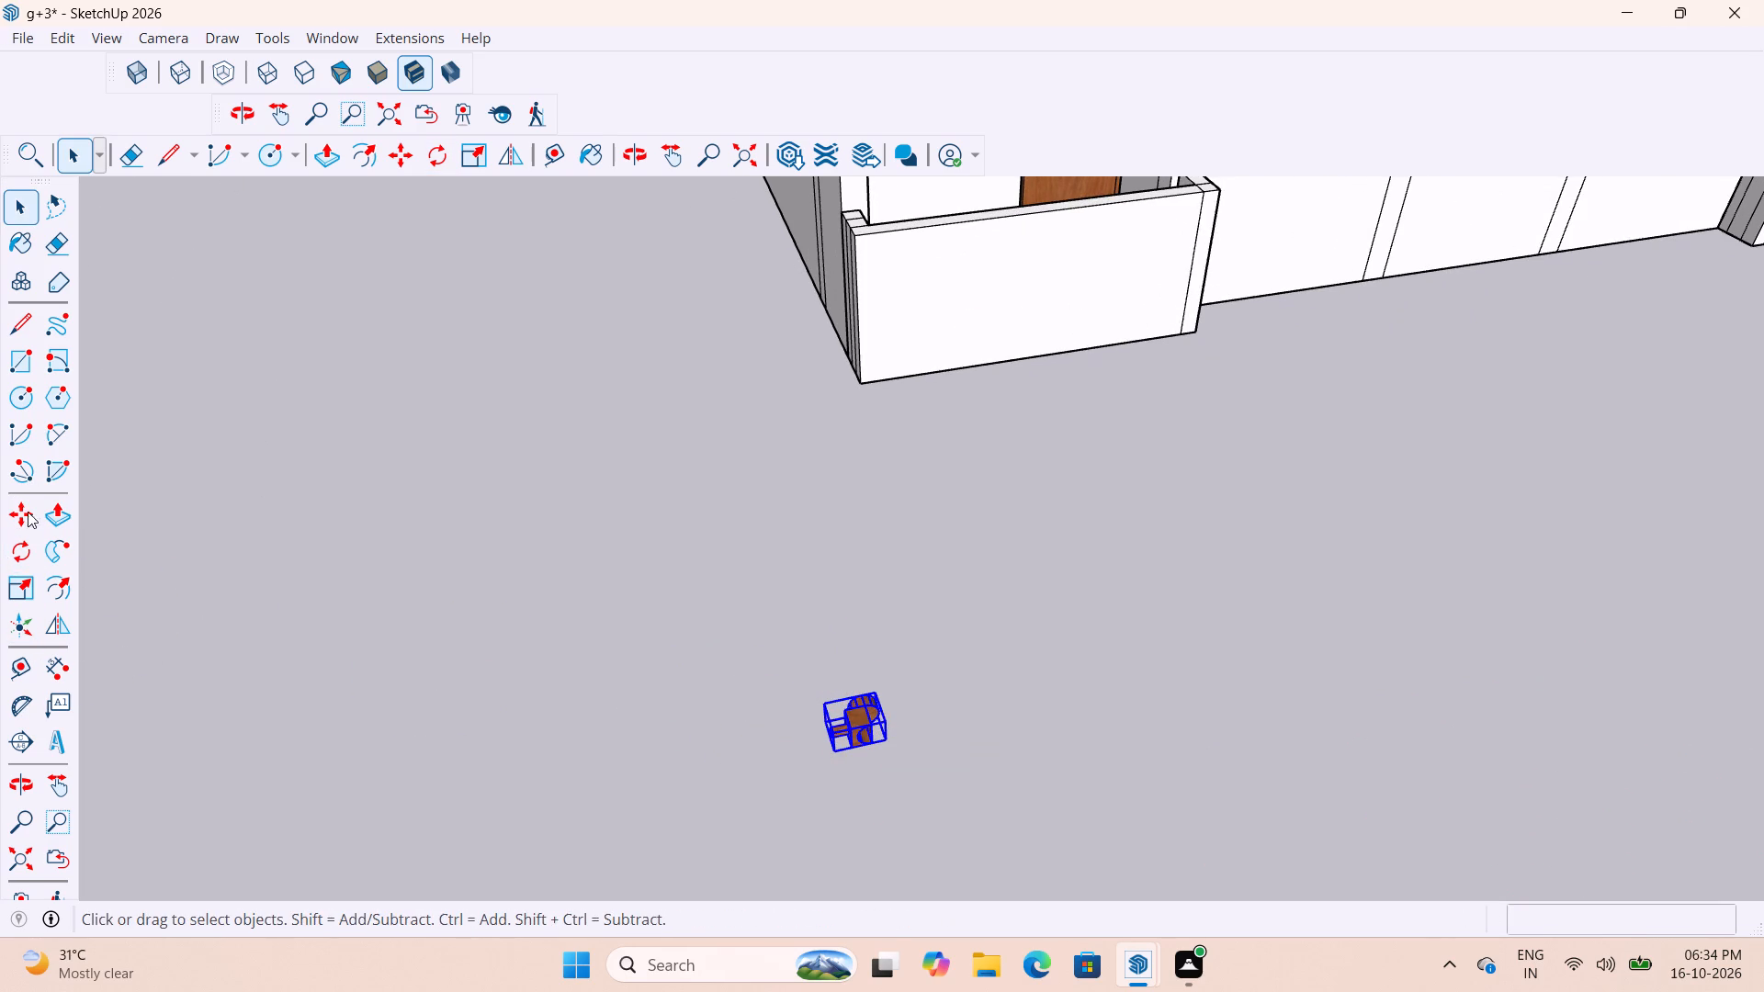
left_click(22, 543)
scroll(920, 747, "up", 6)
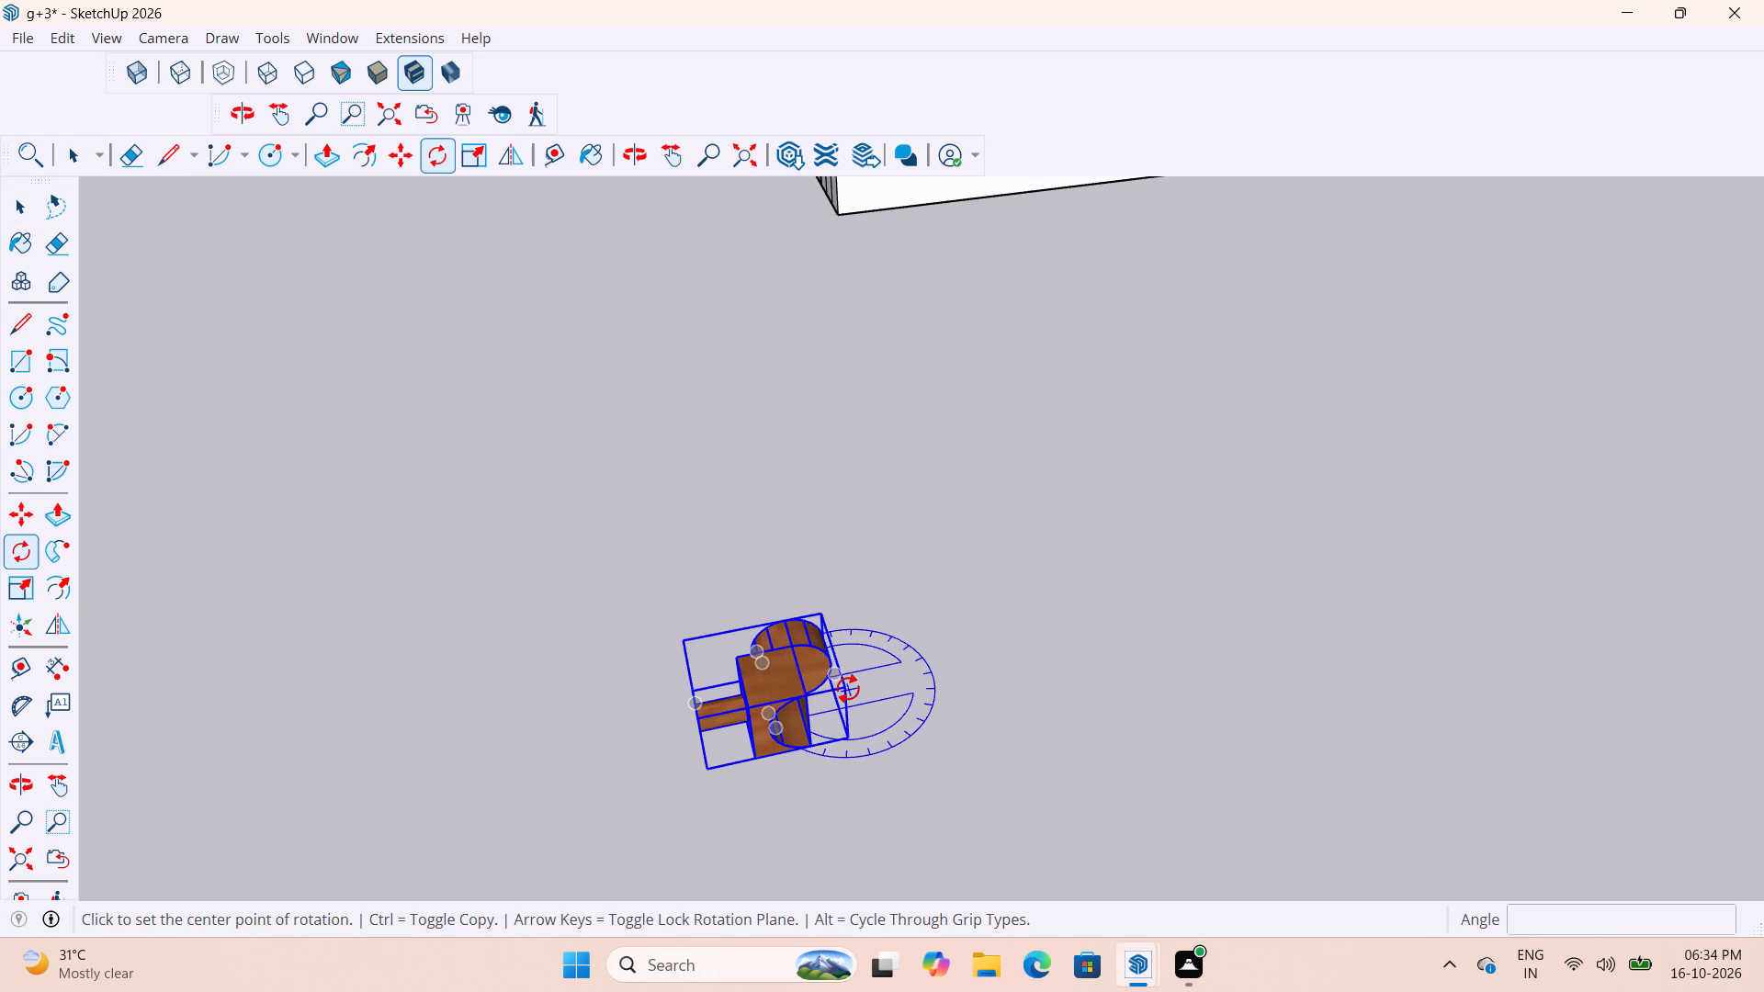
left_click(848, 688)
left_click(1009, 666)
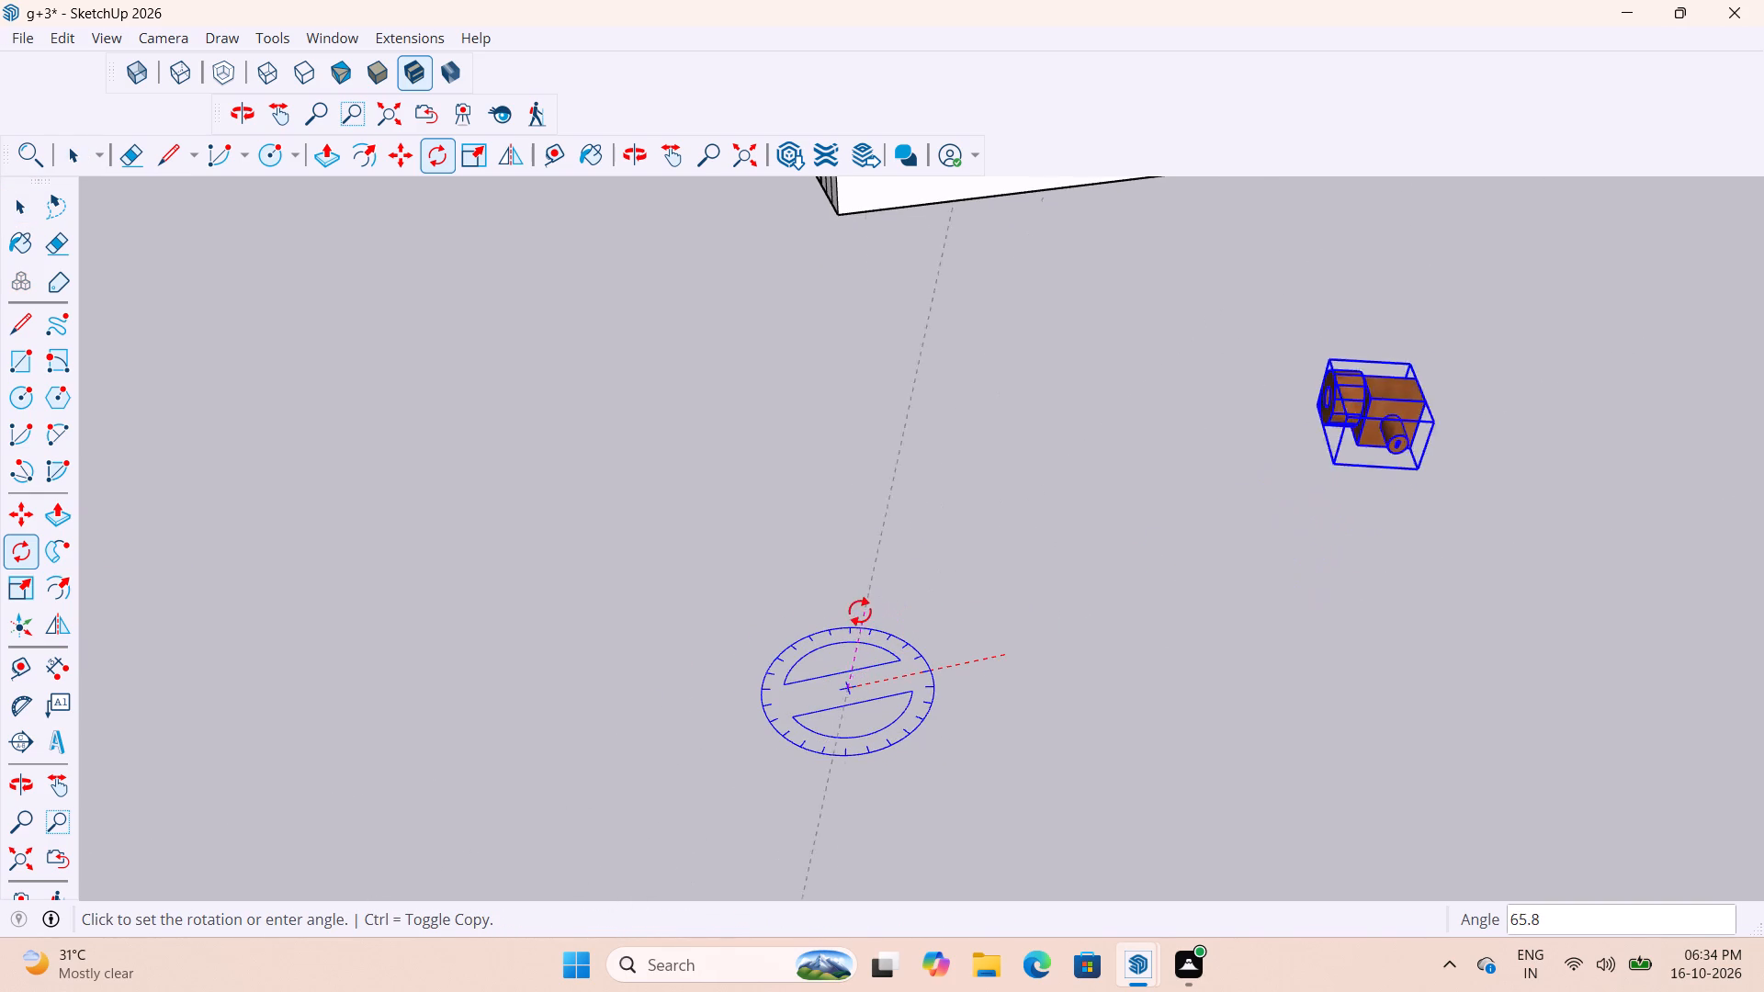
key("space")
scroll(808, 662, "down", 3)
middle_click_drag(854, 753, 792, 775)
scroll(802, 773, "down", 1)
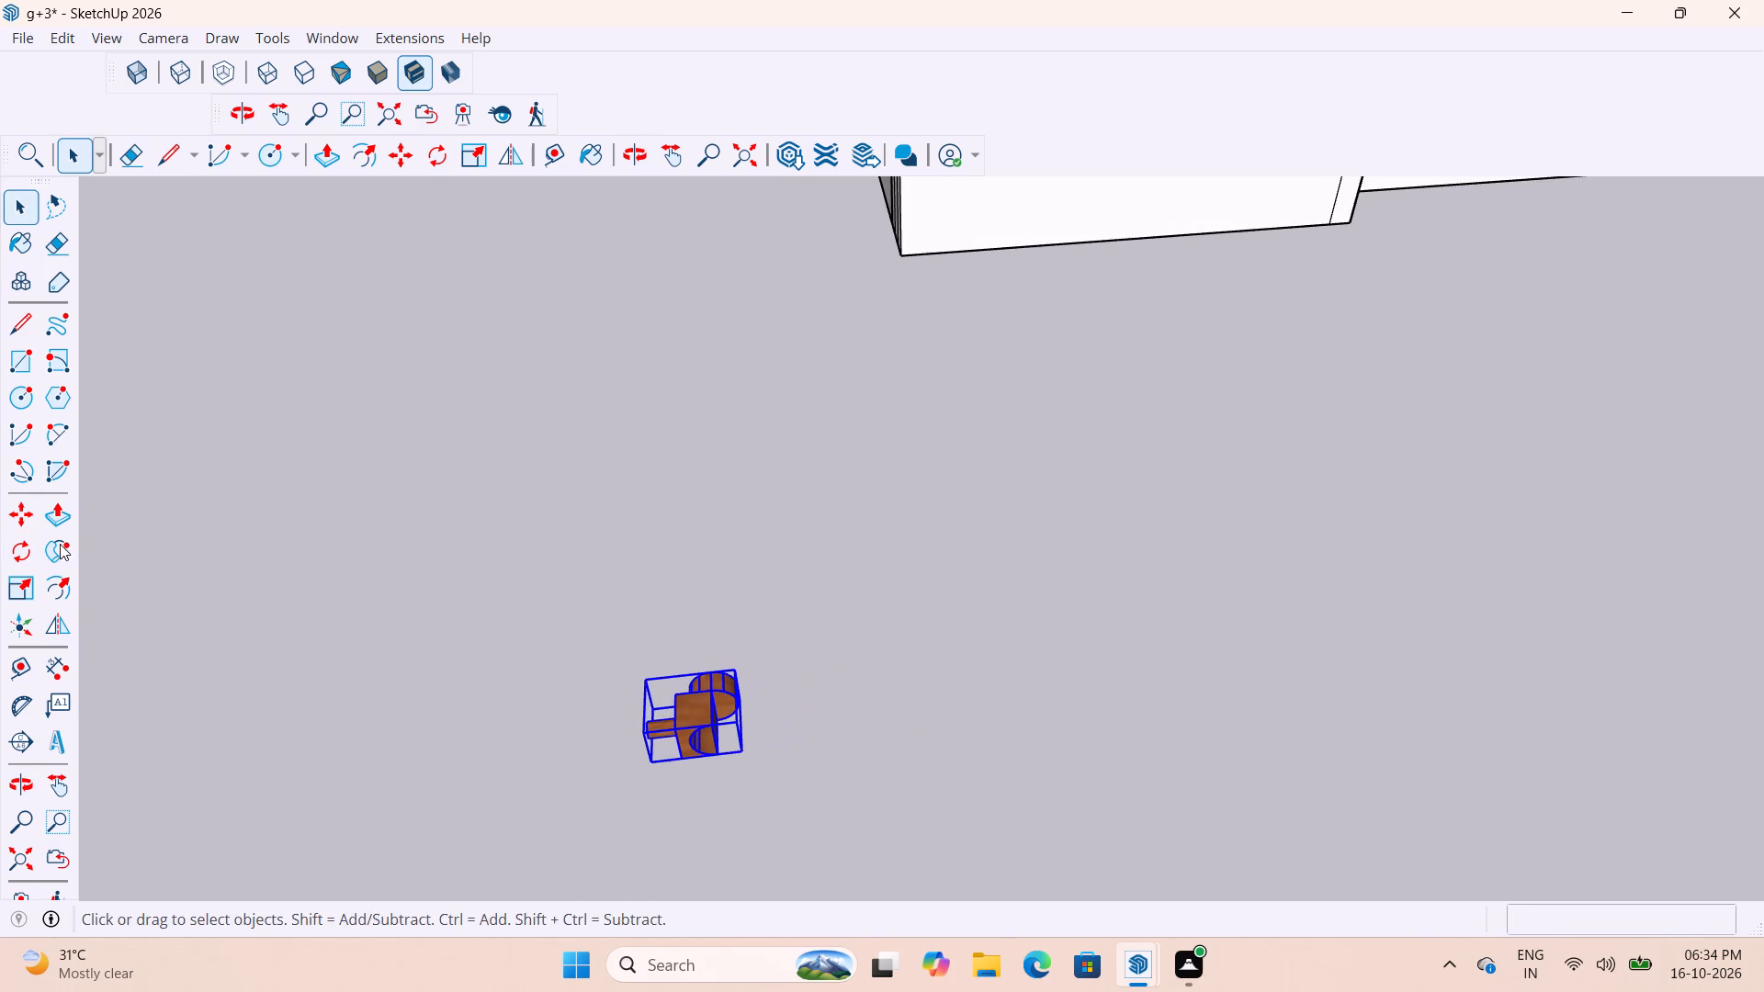
Rotate the copied handle on the ground 270° about the vertical axis, with the turn ending on the green axis.
left_click(26, 559)
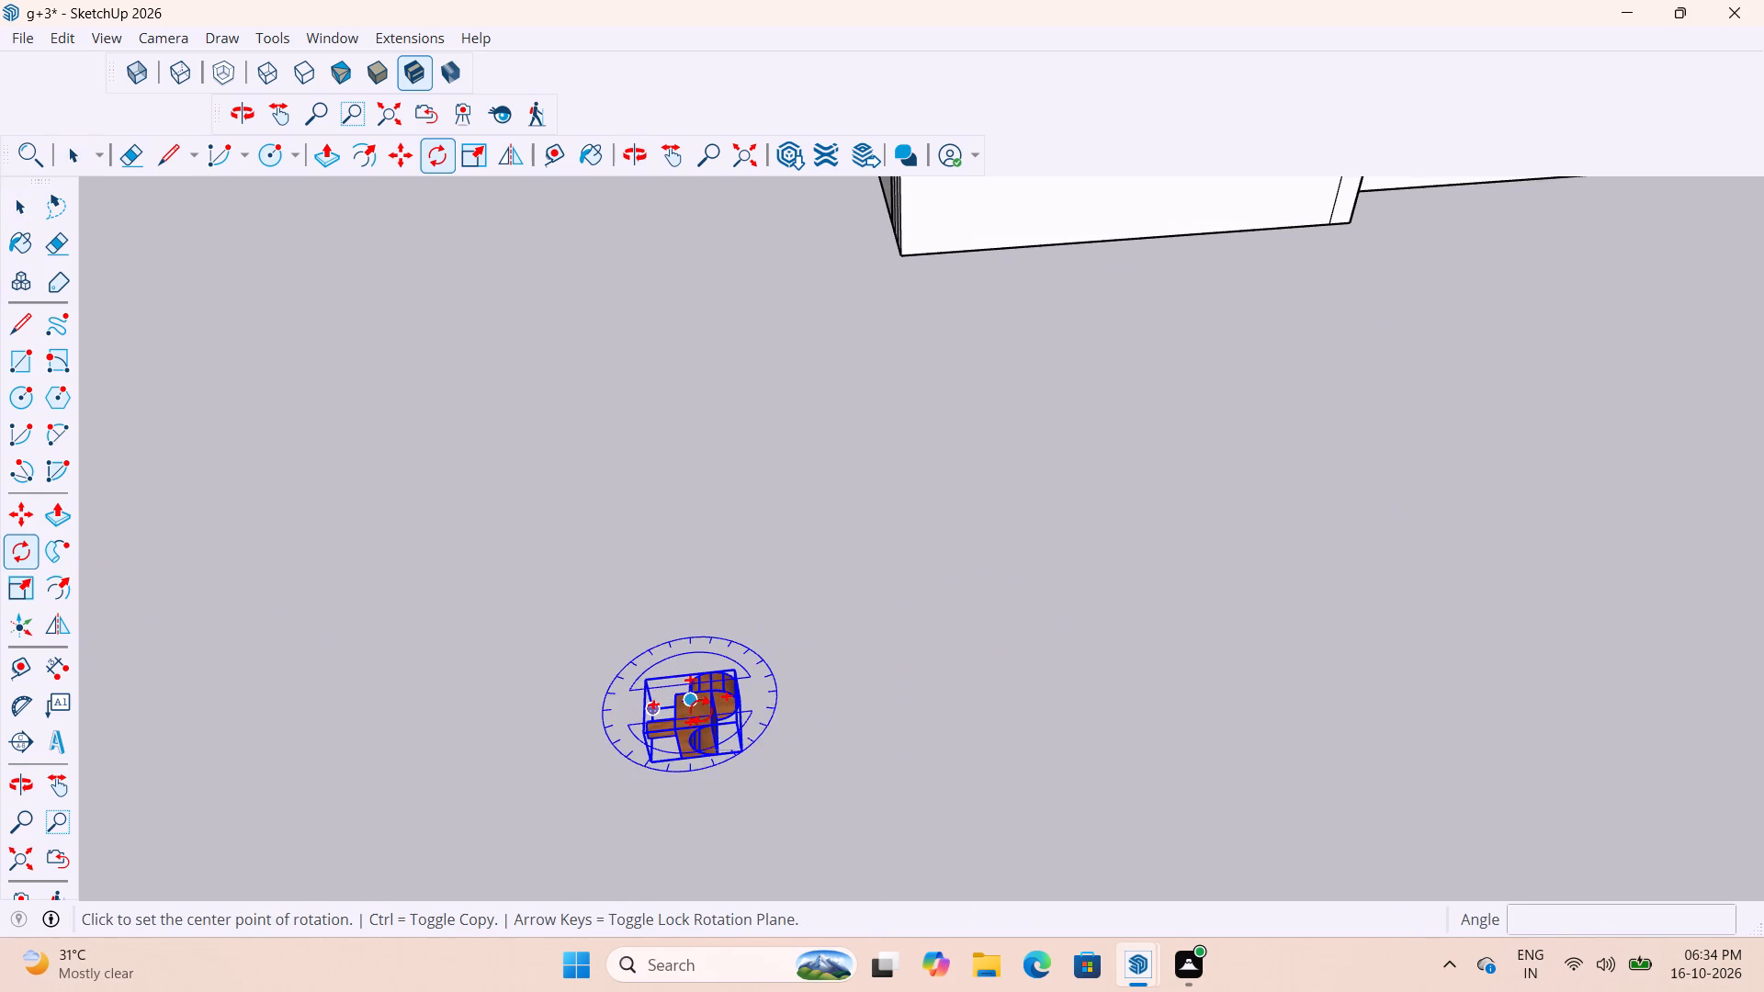
left_click(701, 710)
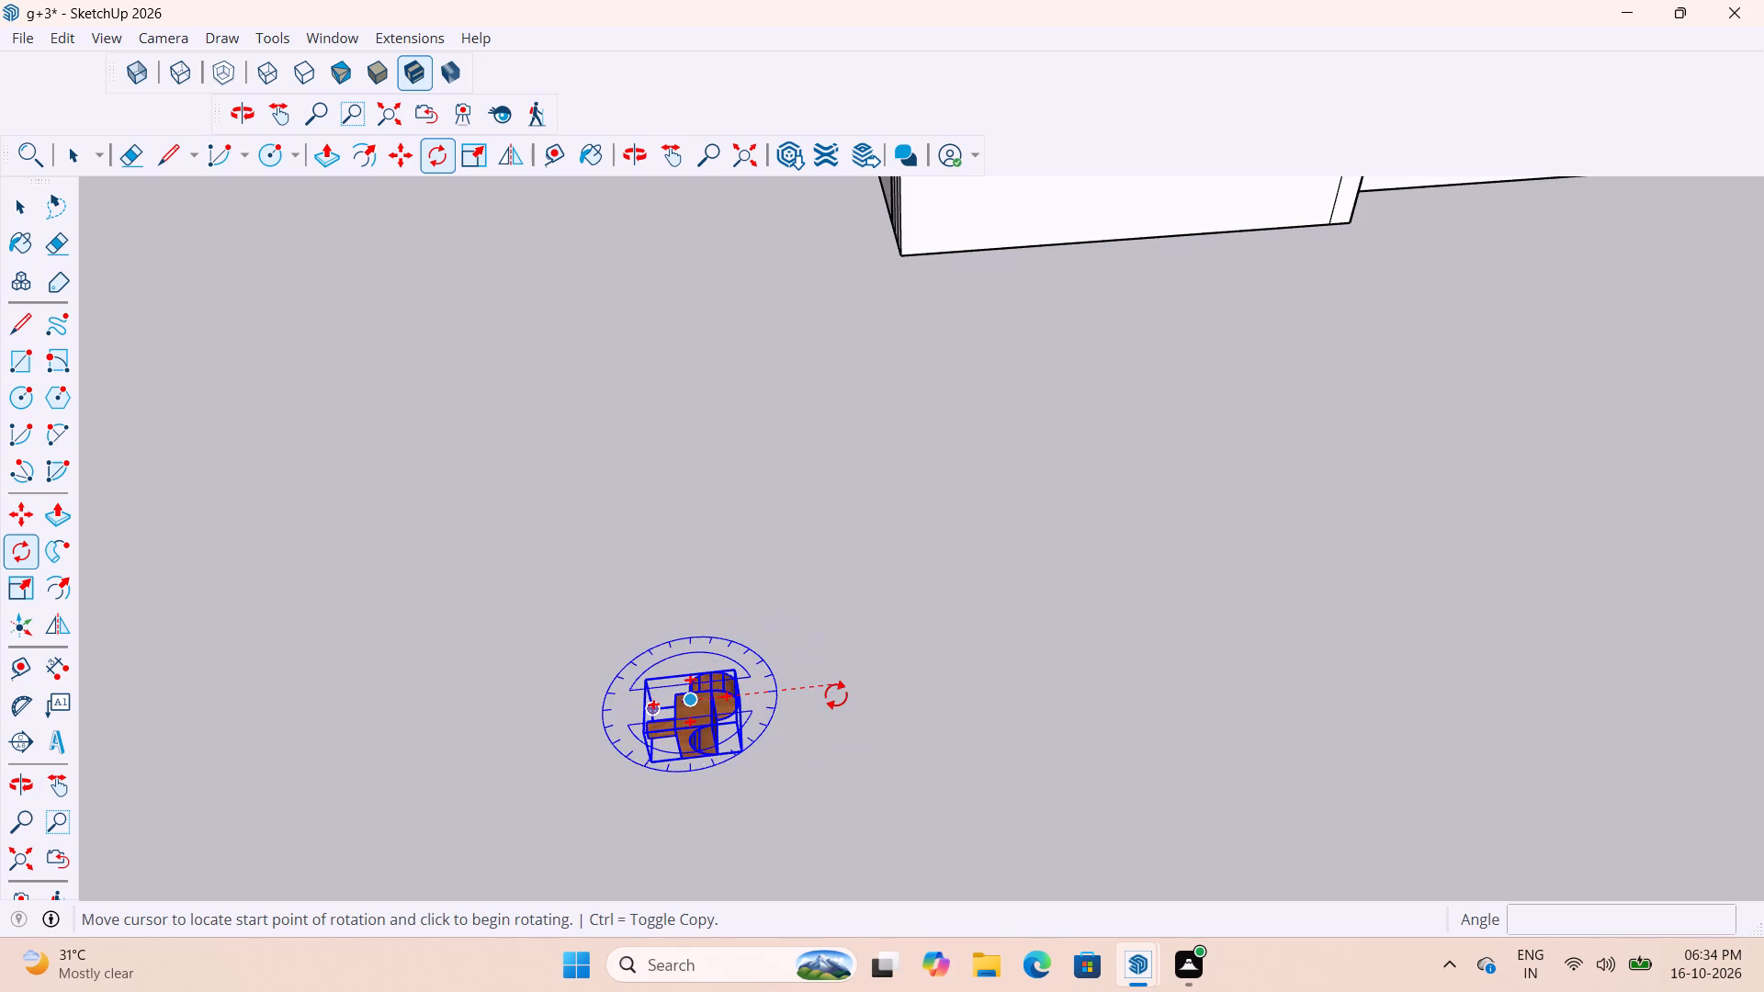
left_click(836, 694)
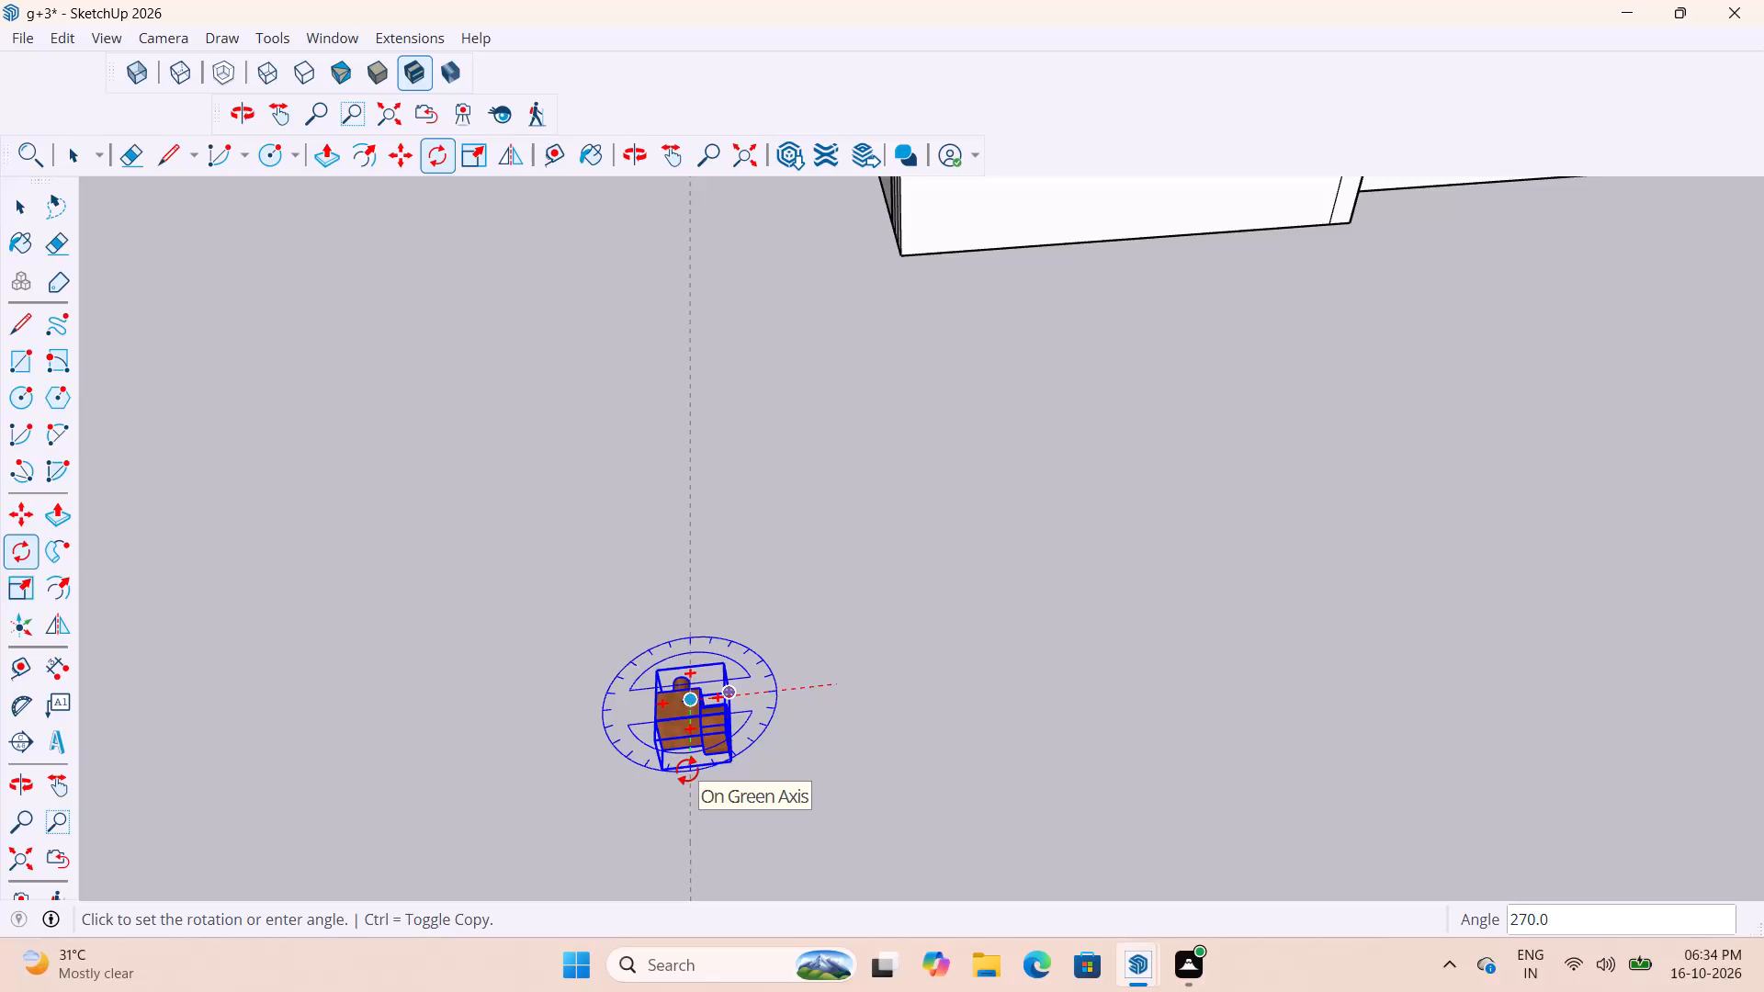
left_click(687, 770)
key("space")
scroll(832, 705, "down", 16)
middle_click_drag(888, 736, 858, 725)
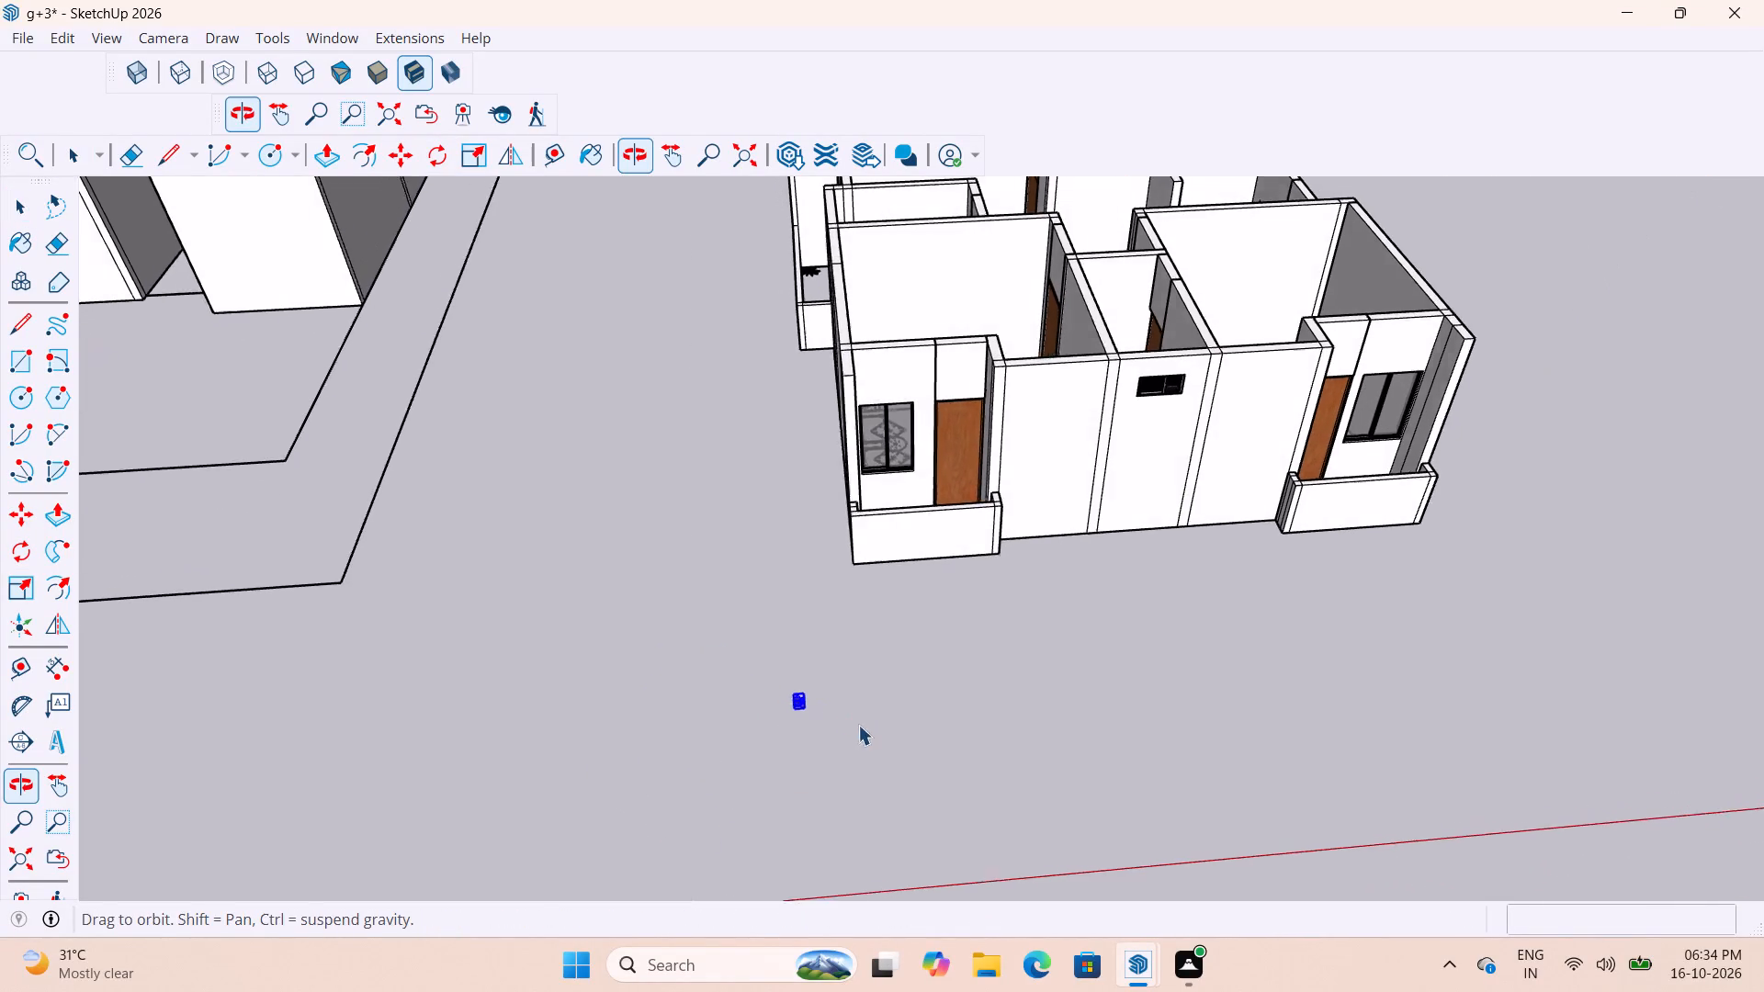
middle_click_drag(858, 725, 861, 727)
left_click(846, 734)
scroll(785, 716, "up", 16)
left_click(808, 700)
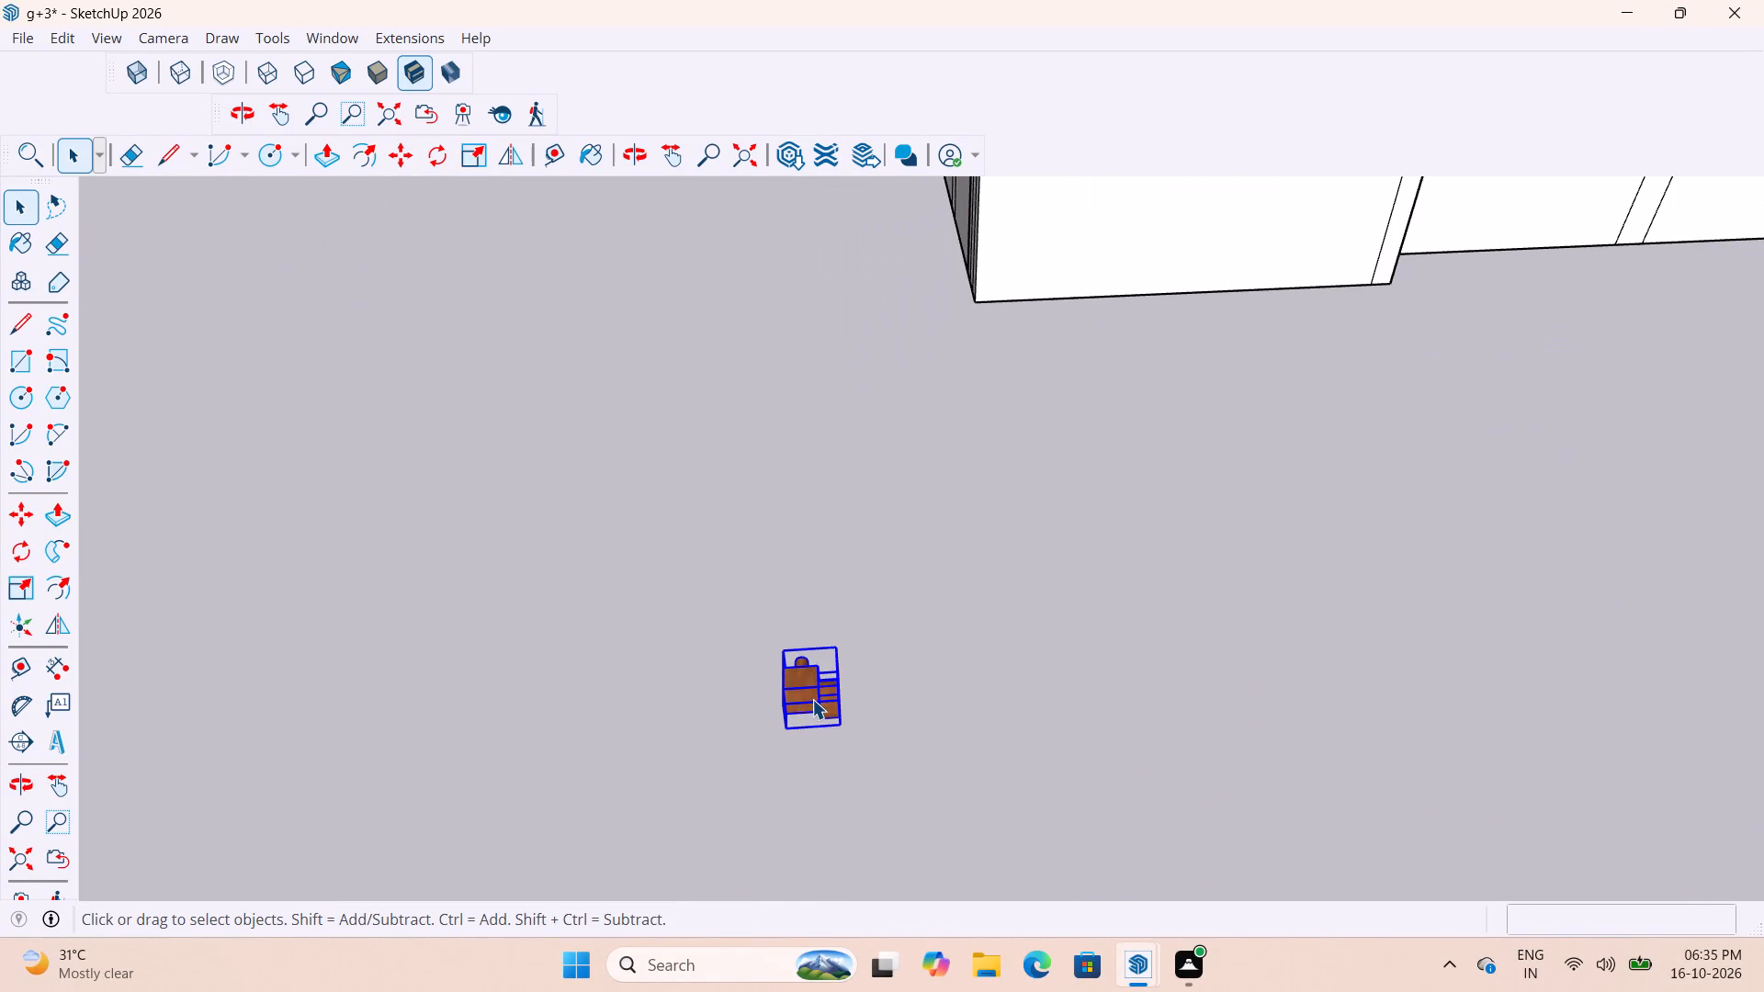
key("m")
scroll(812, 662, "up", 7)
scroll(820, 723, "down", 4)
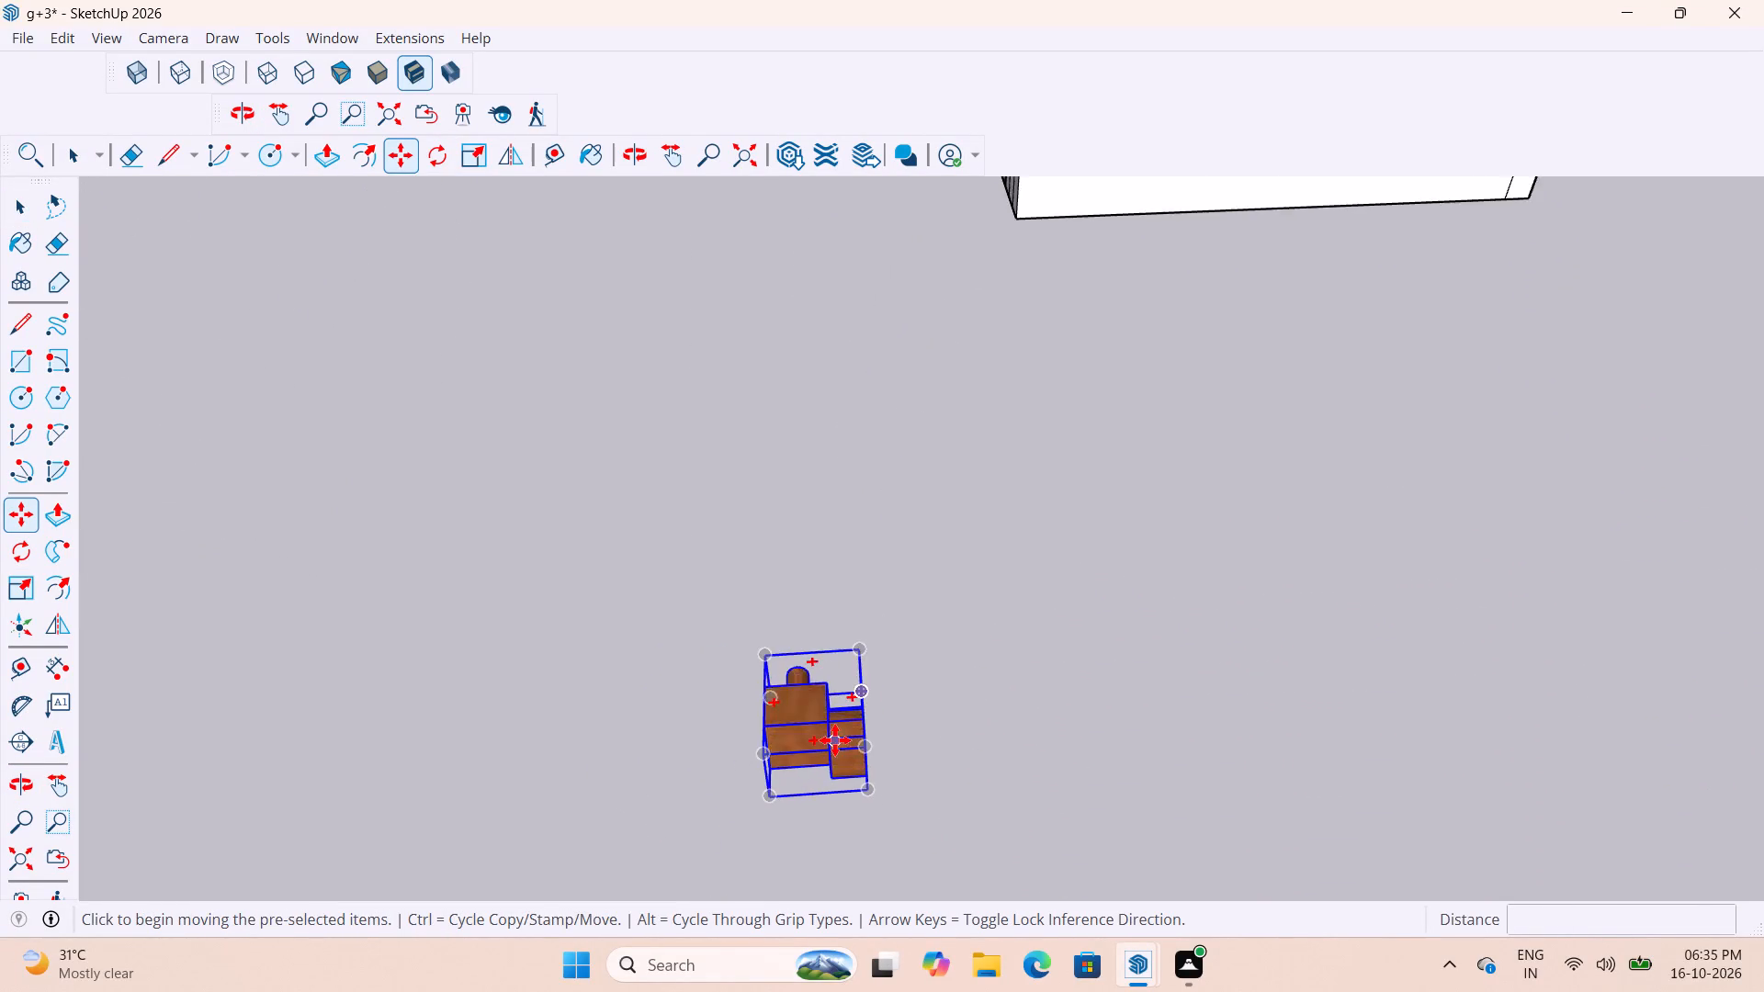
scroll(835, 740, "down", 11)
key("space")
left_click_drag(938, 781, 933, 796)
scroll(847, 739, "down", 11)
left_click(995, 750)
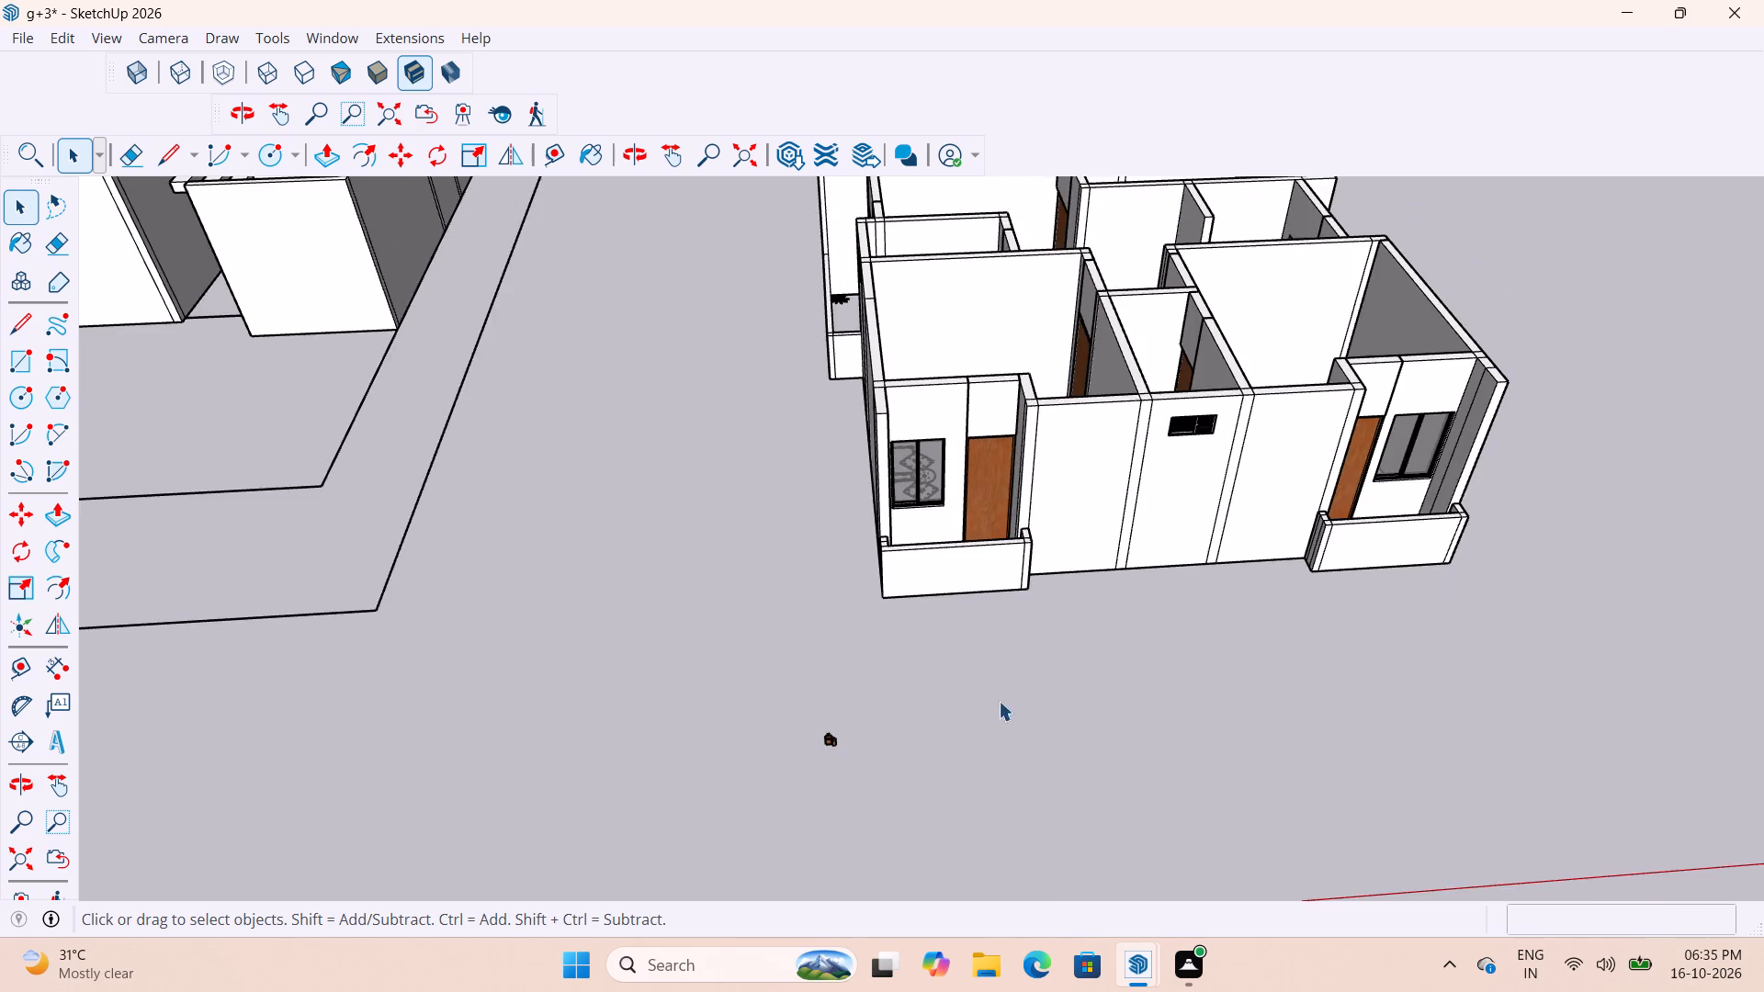
Place a horizontal guide 3'3/4" above the bottom edge of the short-end balcony door beside the patterned-glass window.
scroll(1002, 547, "up", 11)
left_click(998, 466)
middle_click_drag(1004, 498, 1006, 582)
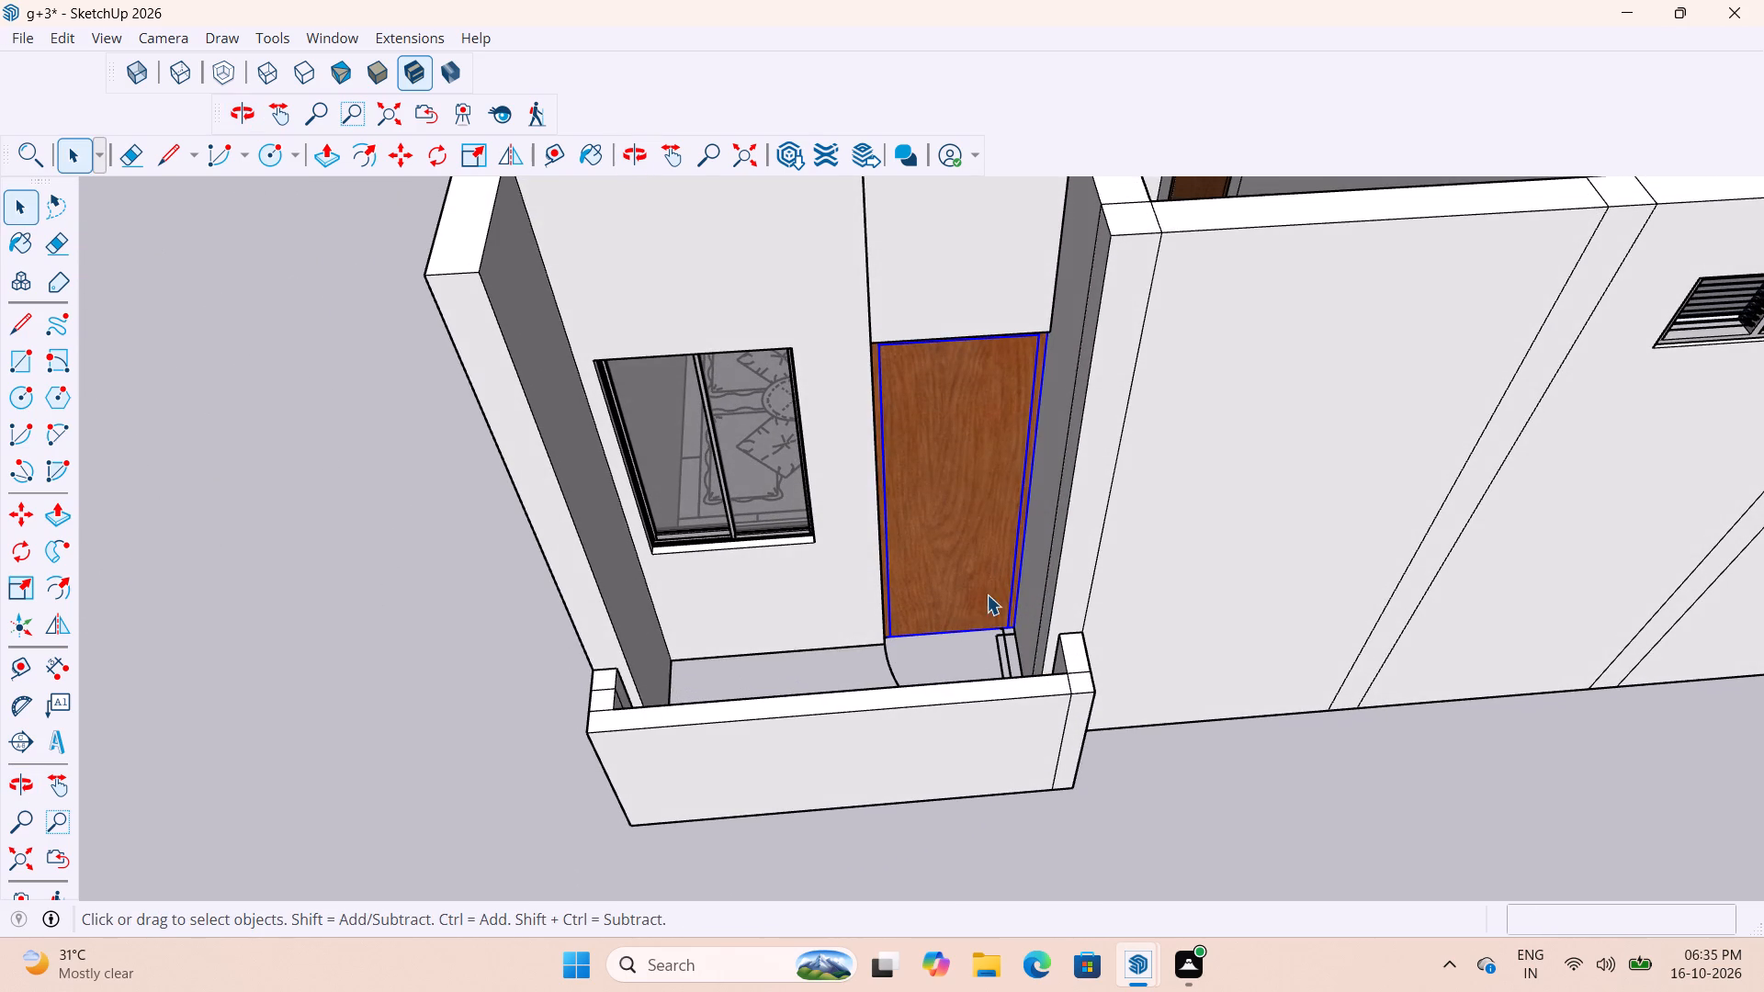
key("t")
scroll(963, 620, "up", 4)
left_click(953, 639)
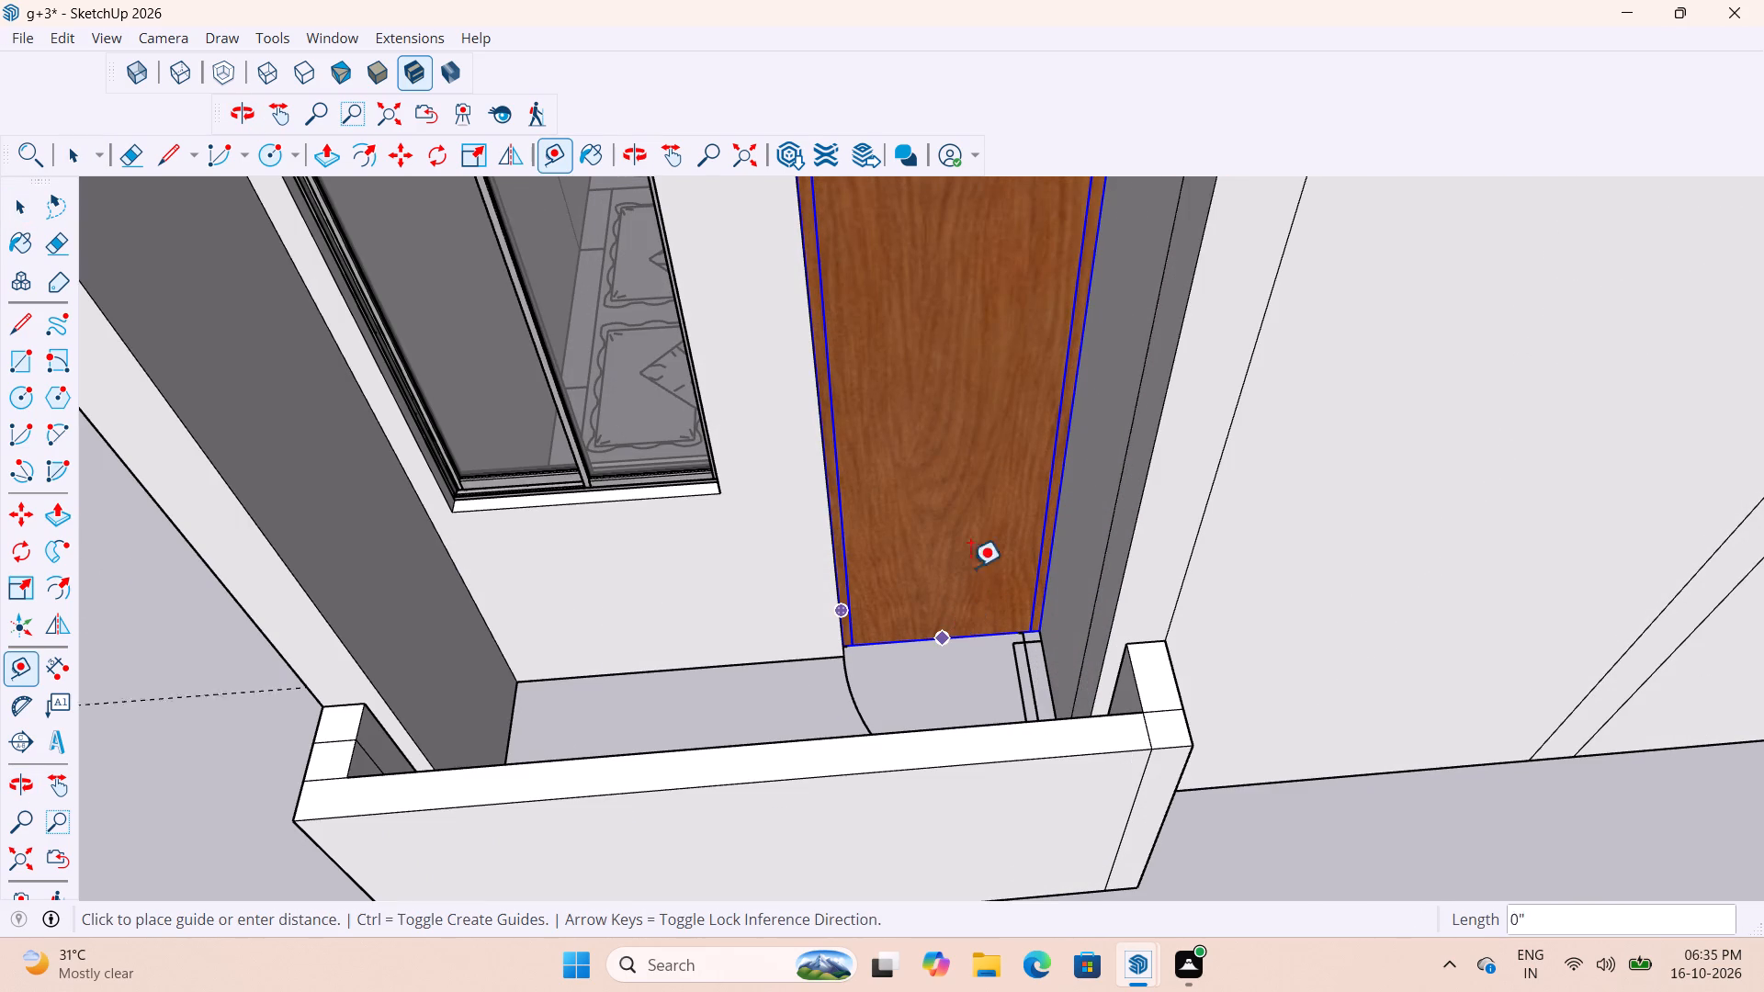
type("3'3")
type("/4\"")
key("Return")
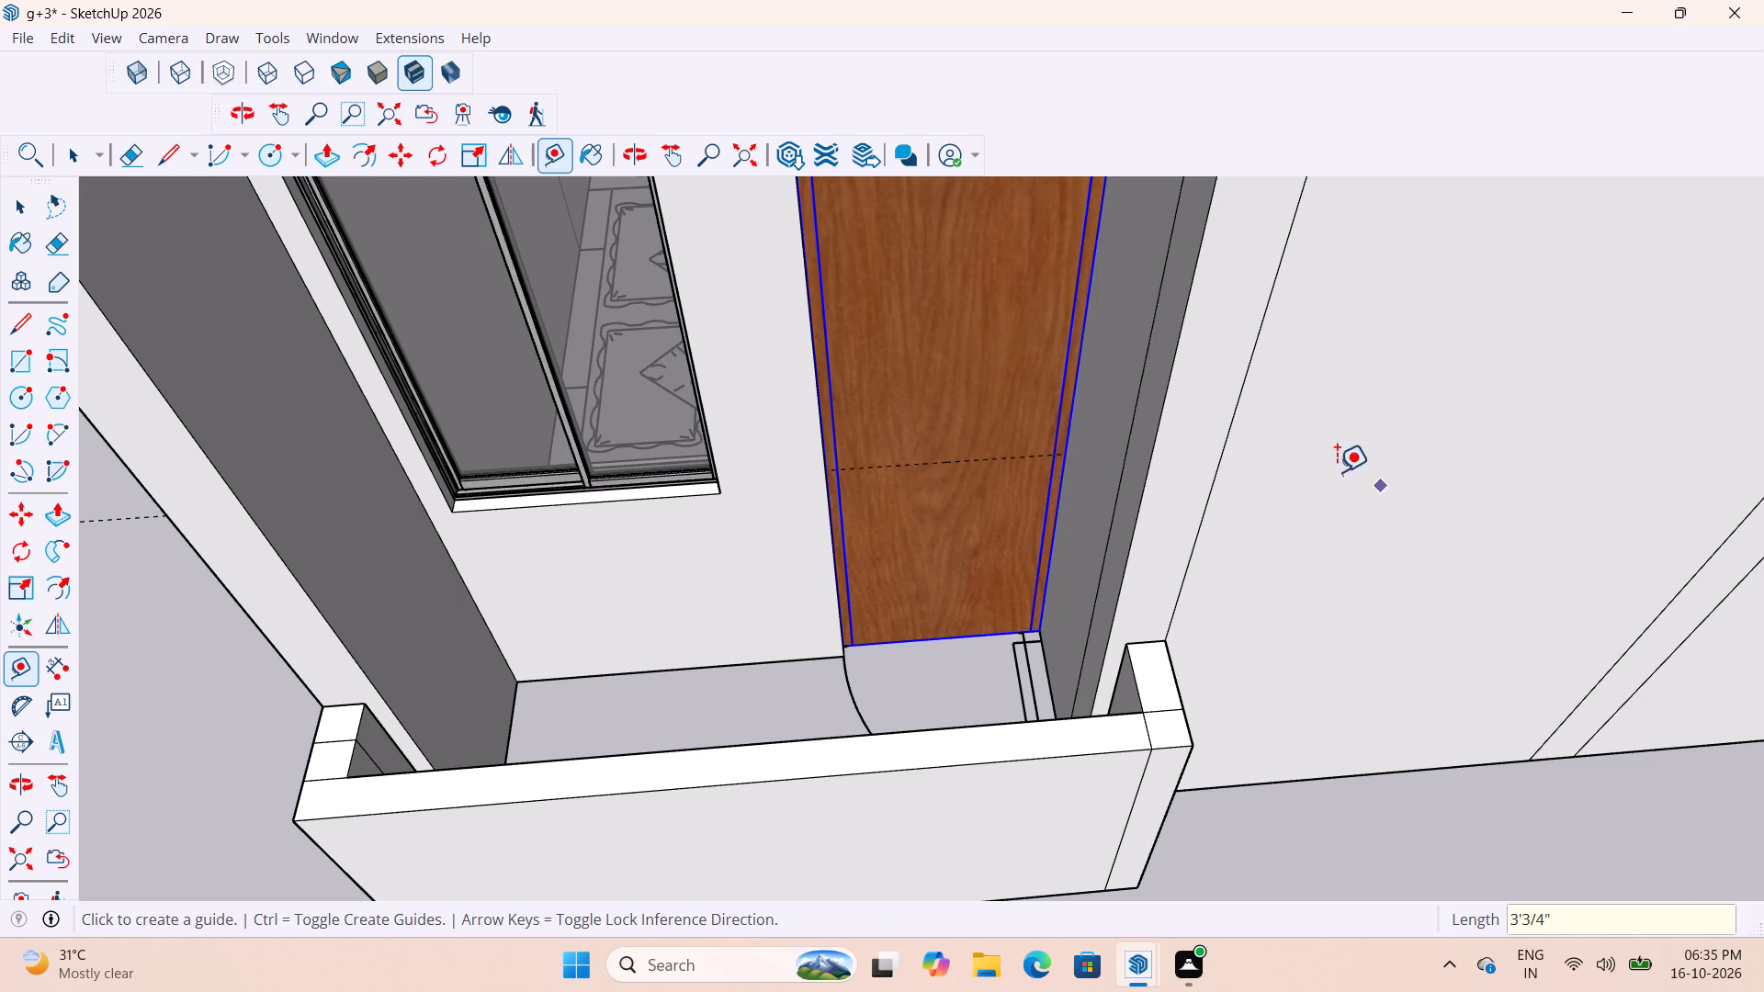
Place a vertical guide 2" inward from the door's side edge next to the projecting wall.
scroll(1040, 431, "up", 5)
left_click(1091, 400)
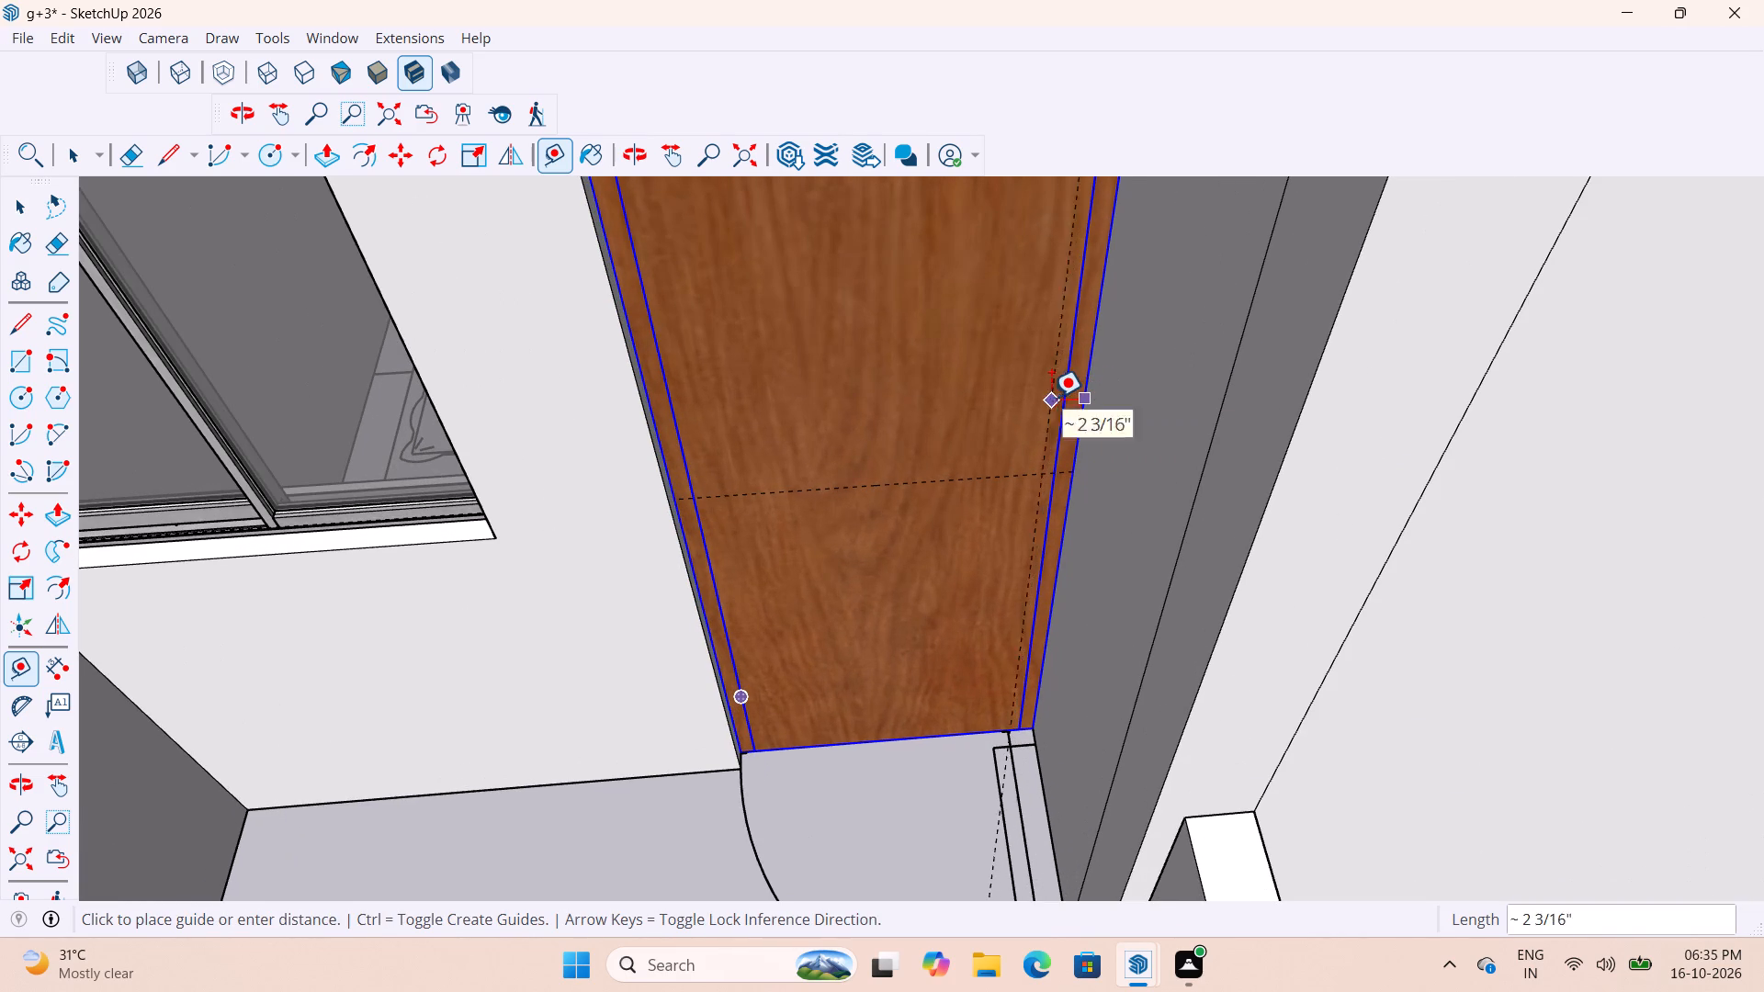
type("2'")
key("Return")
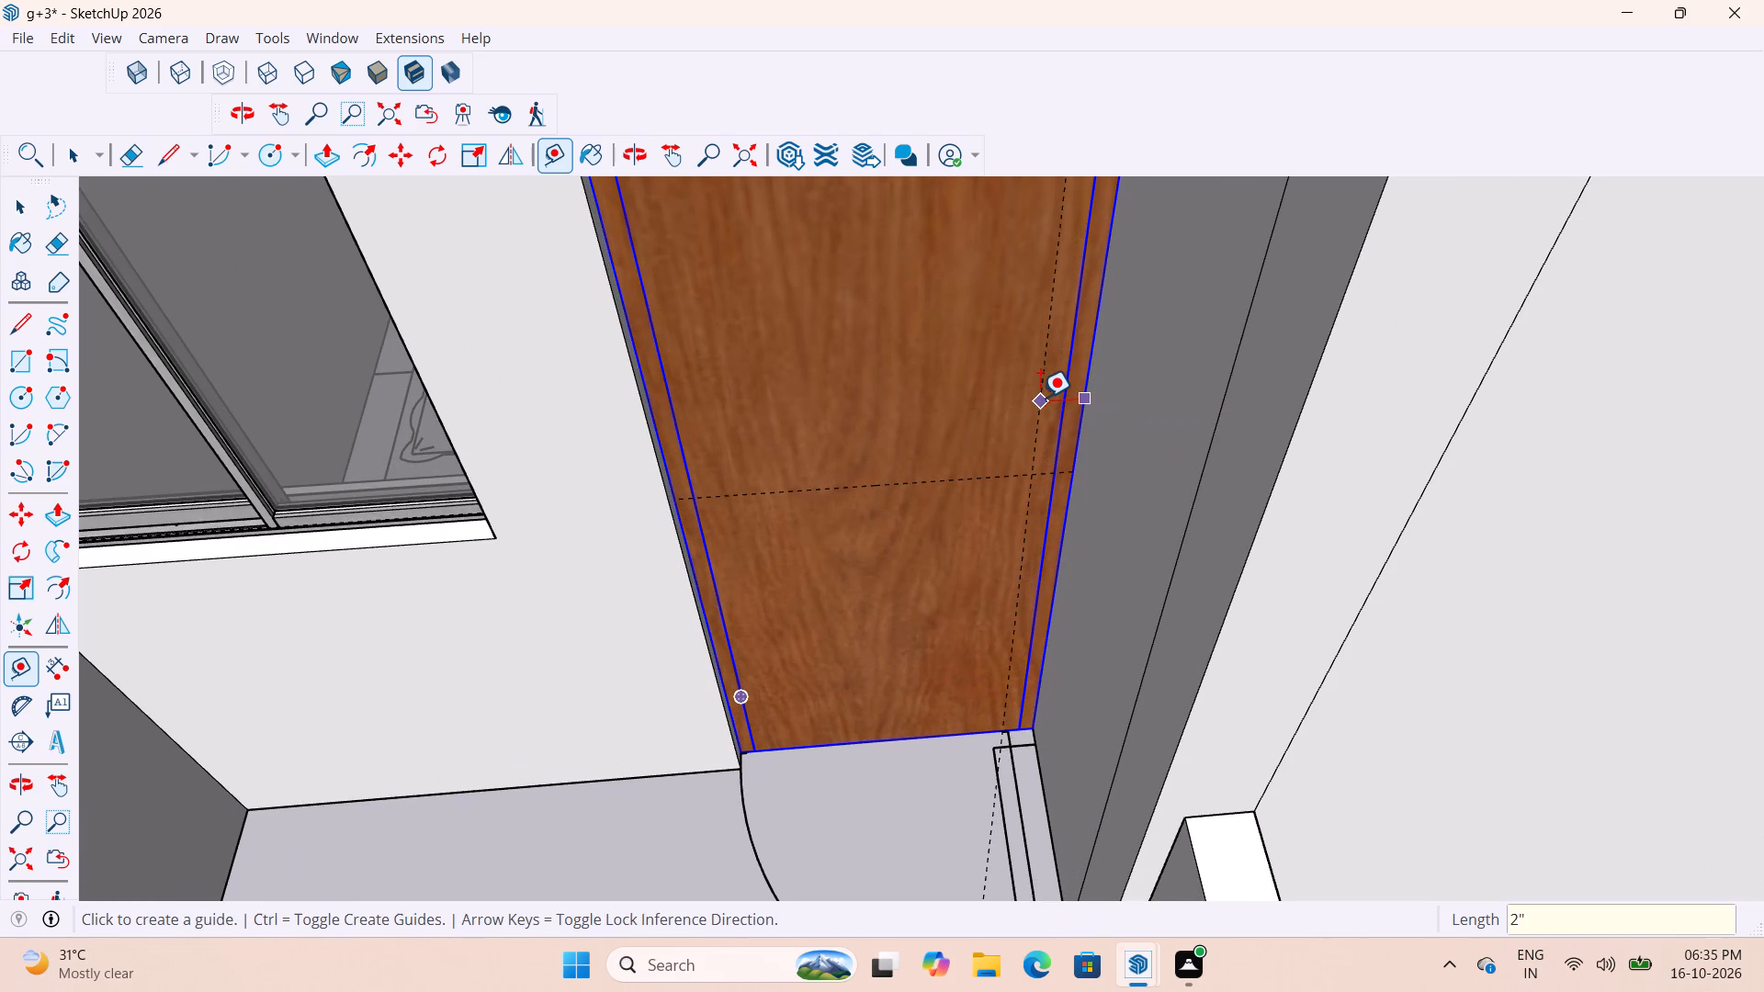
scroll(1032, 473, "down", 20)
scroll(1032, 473, "down", 8)
key("space")
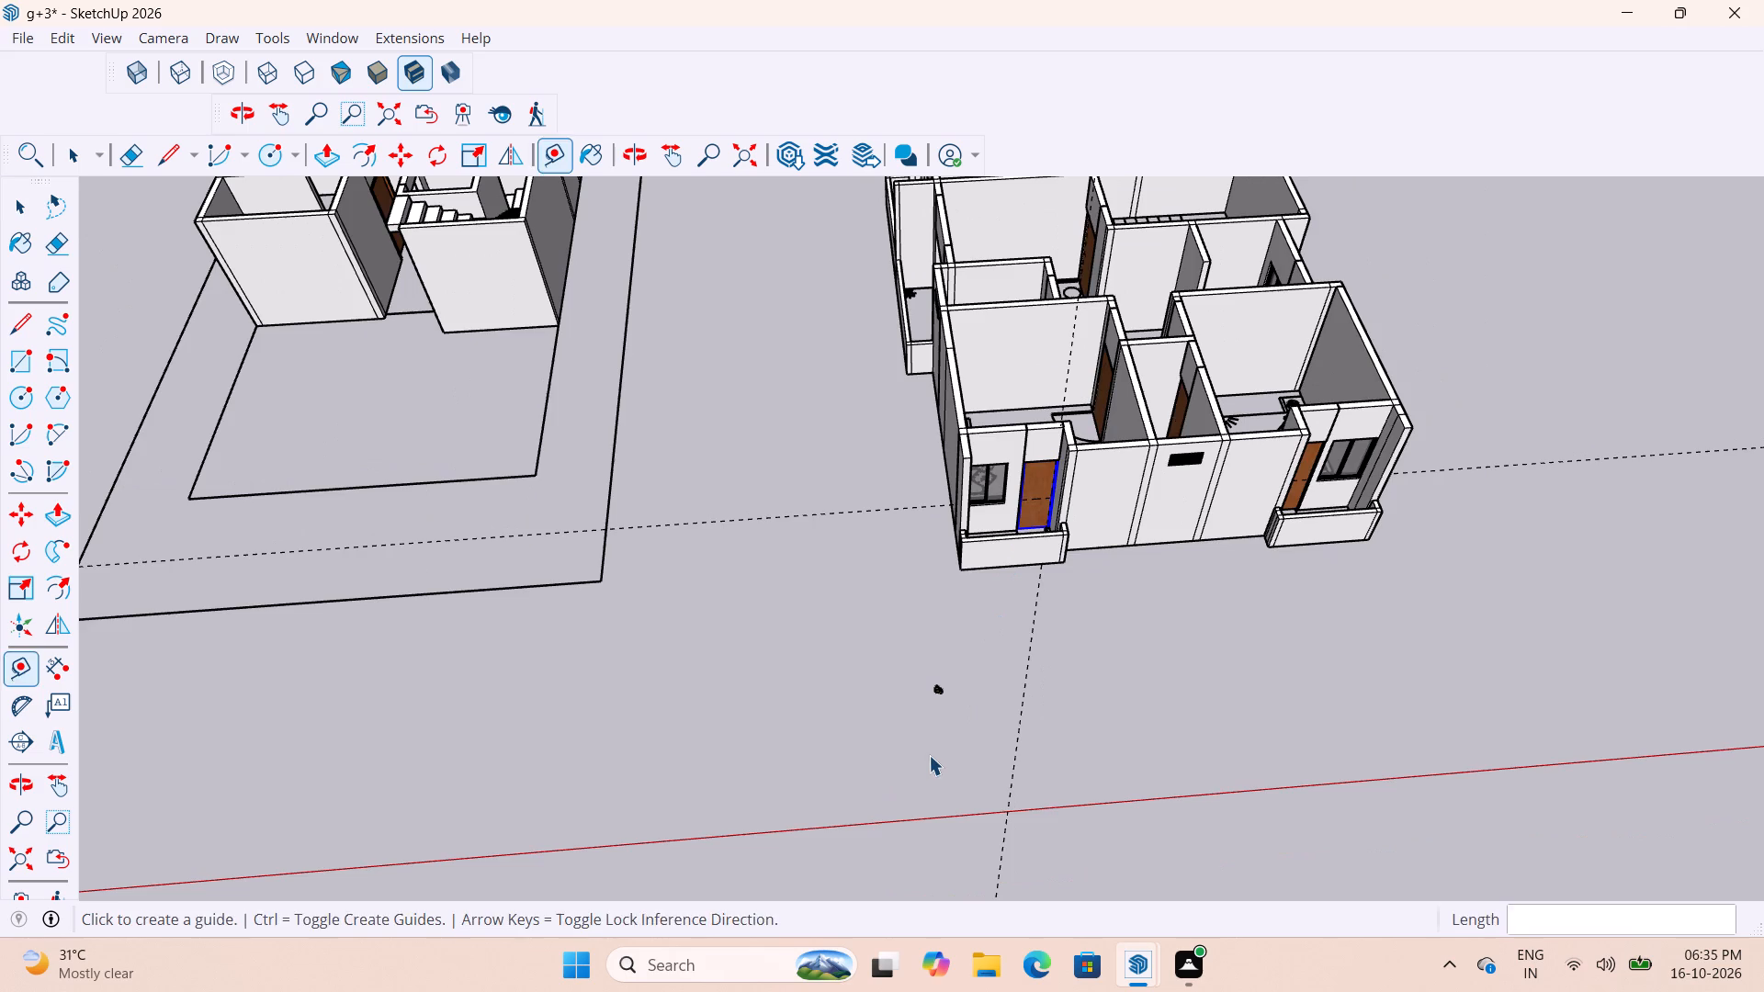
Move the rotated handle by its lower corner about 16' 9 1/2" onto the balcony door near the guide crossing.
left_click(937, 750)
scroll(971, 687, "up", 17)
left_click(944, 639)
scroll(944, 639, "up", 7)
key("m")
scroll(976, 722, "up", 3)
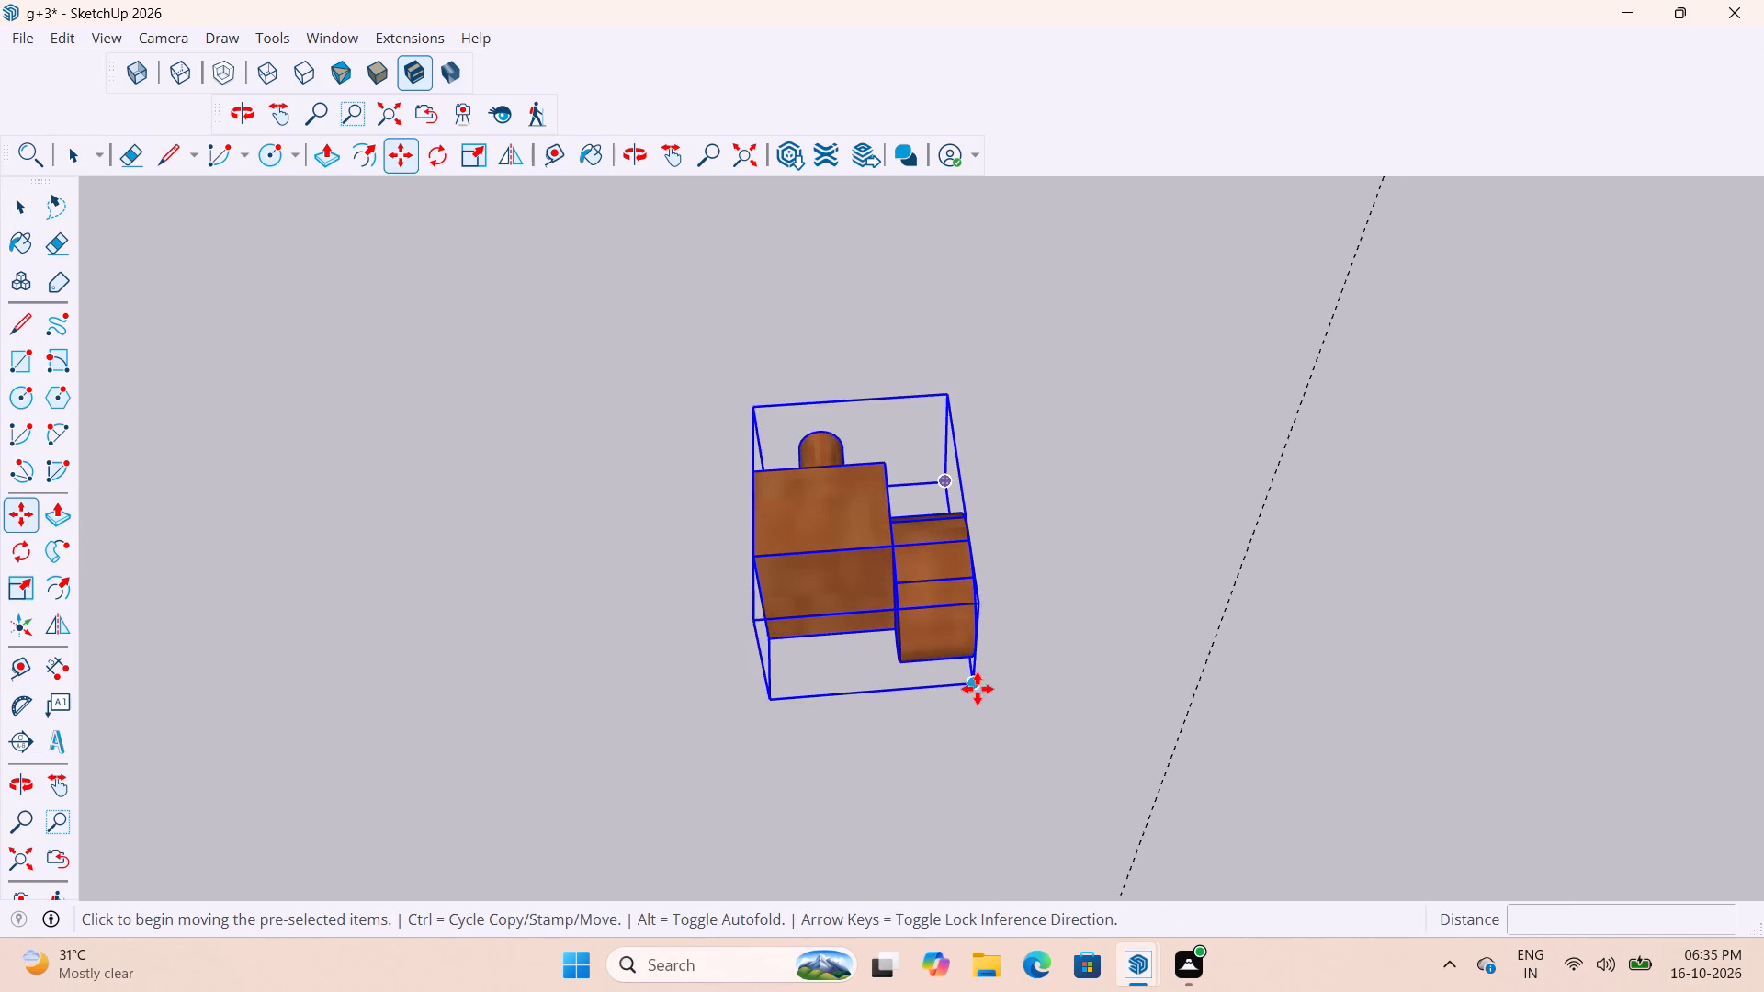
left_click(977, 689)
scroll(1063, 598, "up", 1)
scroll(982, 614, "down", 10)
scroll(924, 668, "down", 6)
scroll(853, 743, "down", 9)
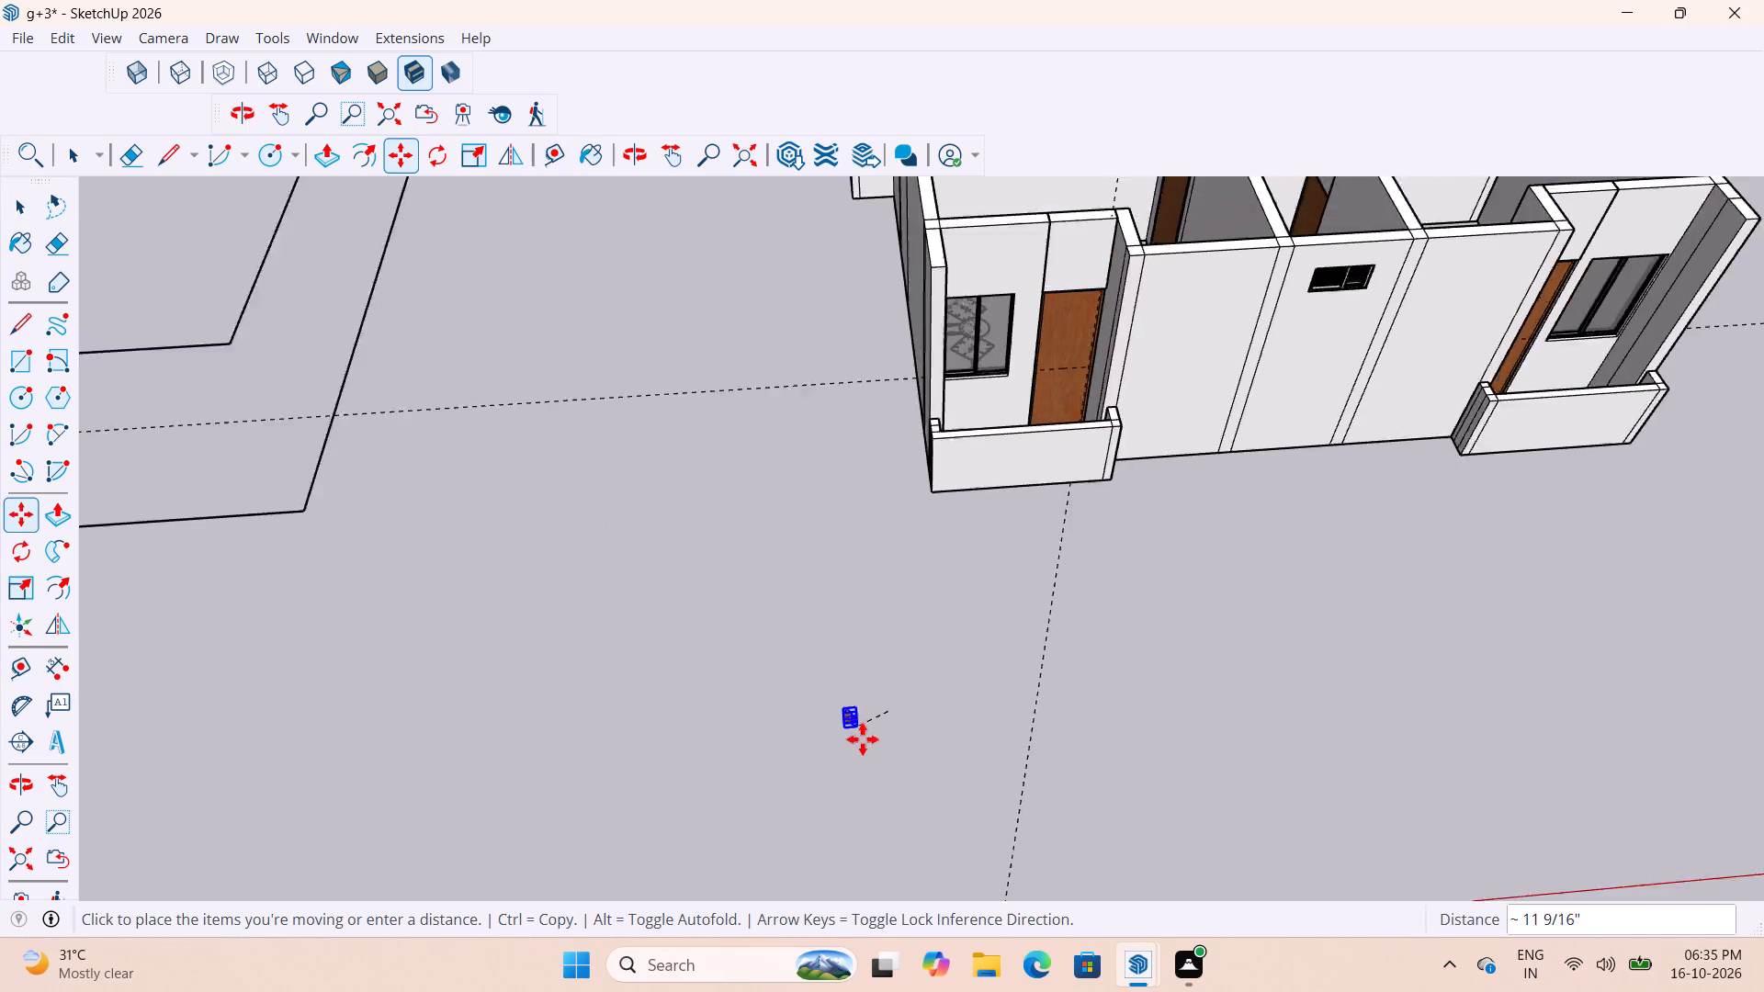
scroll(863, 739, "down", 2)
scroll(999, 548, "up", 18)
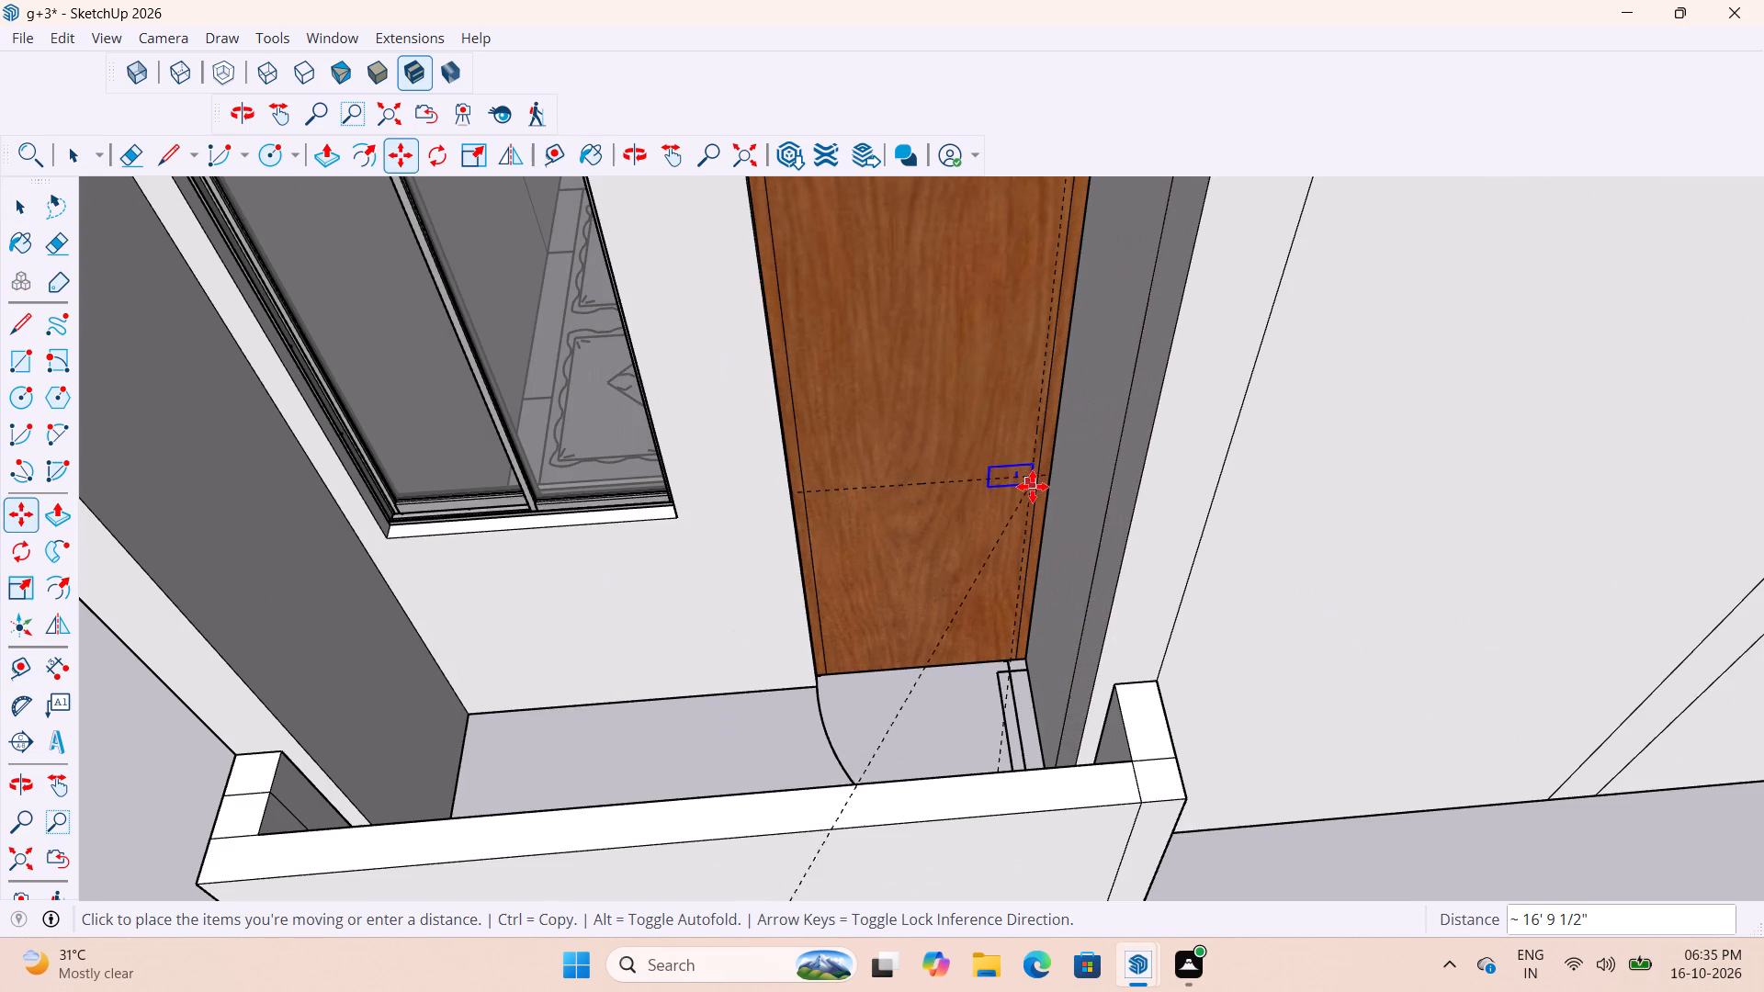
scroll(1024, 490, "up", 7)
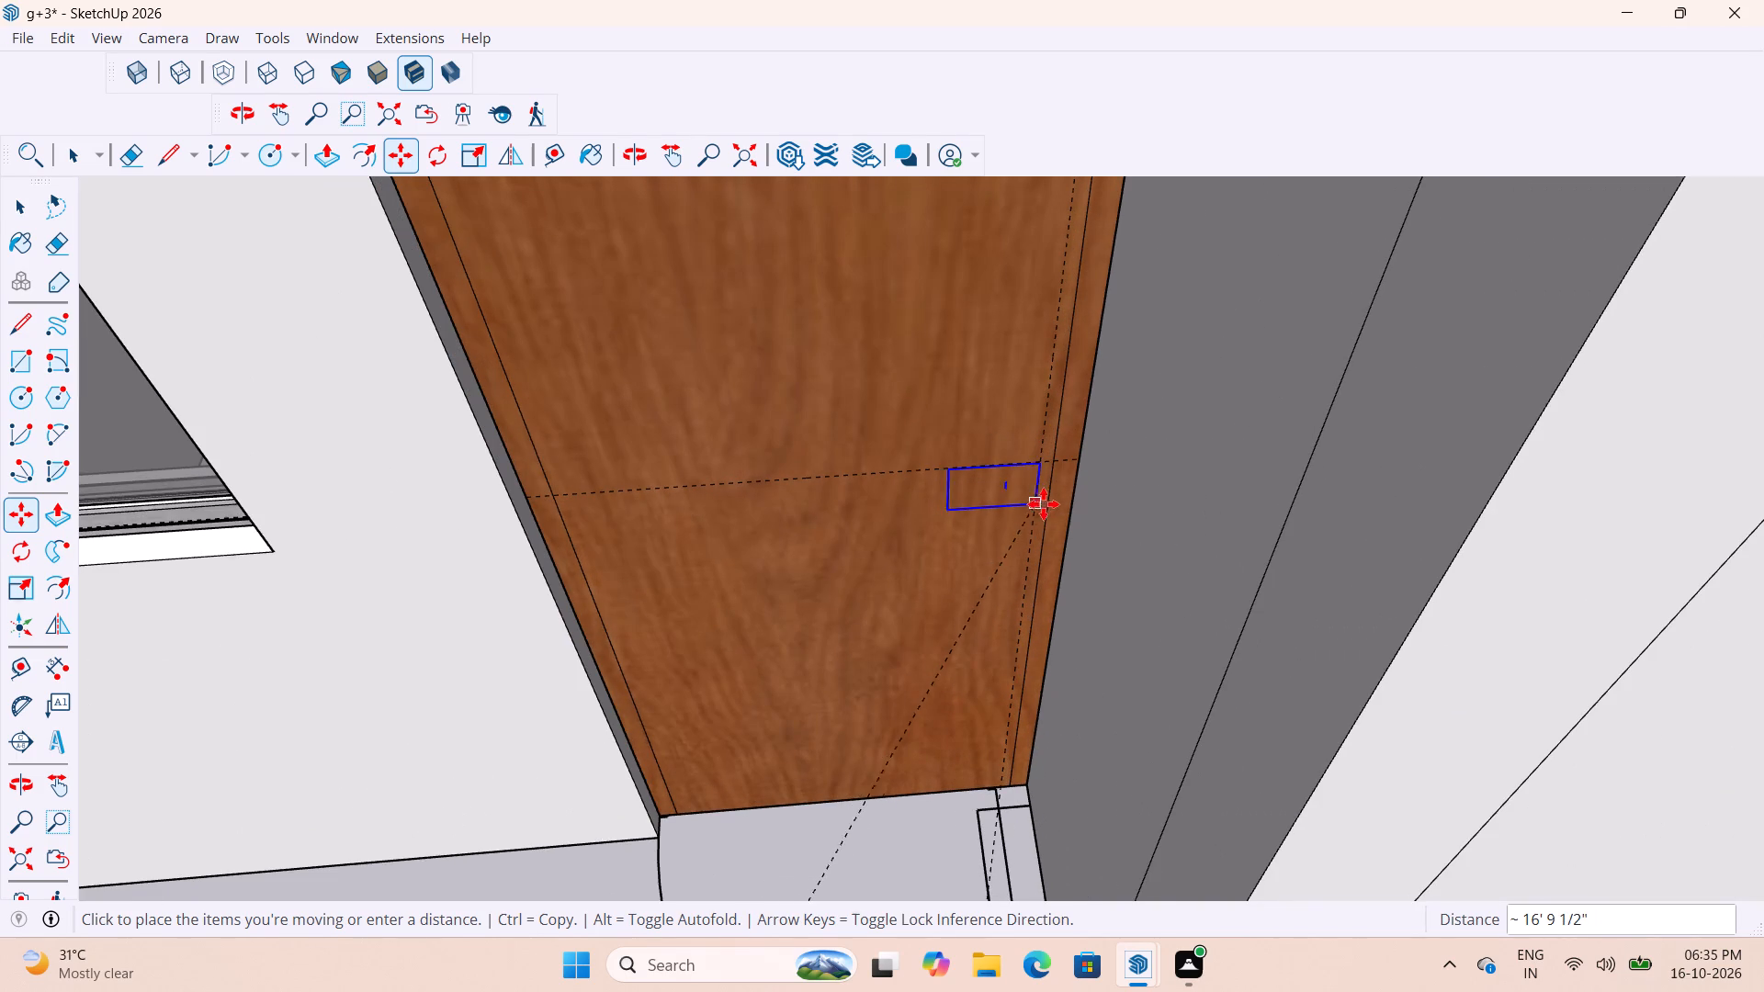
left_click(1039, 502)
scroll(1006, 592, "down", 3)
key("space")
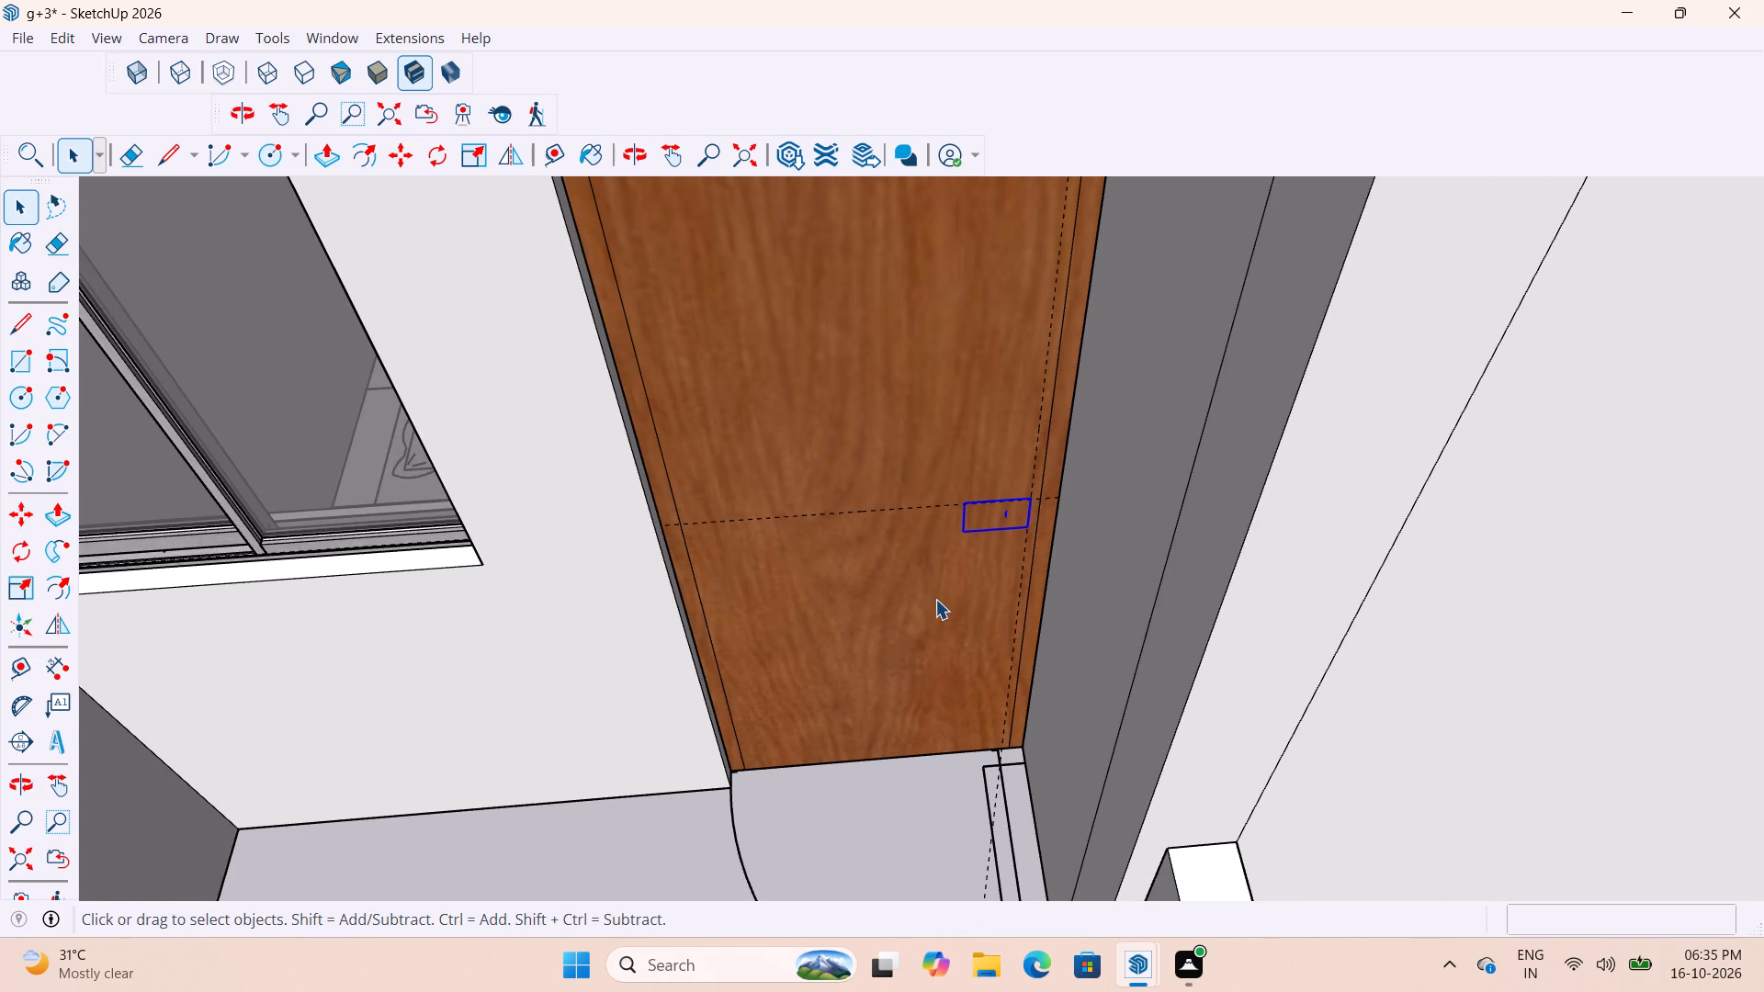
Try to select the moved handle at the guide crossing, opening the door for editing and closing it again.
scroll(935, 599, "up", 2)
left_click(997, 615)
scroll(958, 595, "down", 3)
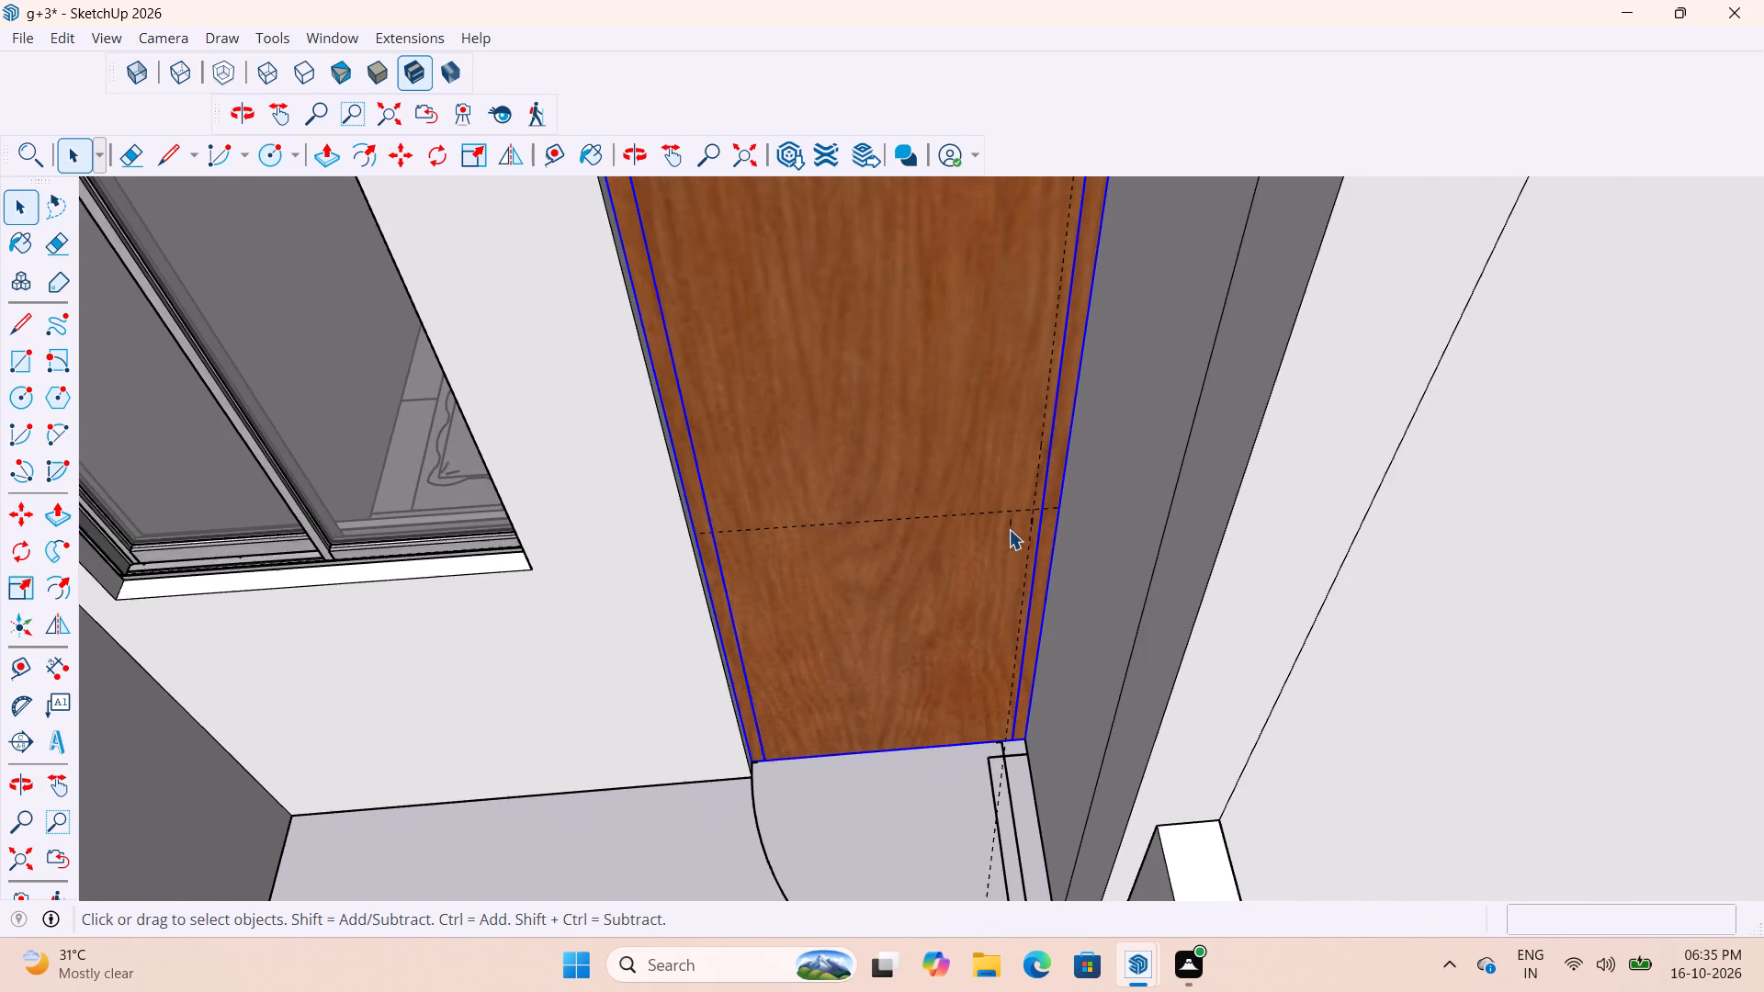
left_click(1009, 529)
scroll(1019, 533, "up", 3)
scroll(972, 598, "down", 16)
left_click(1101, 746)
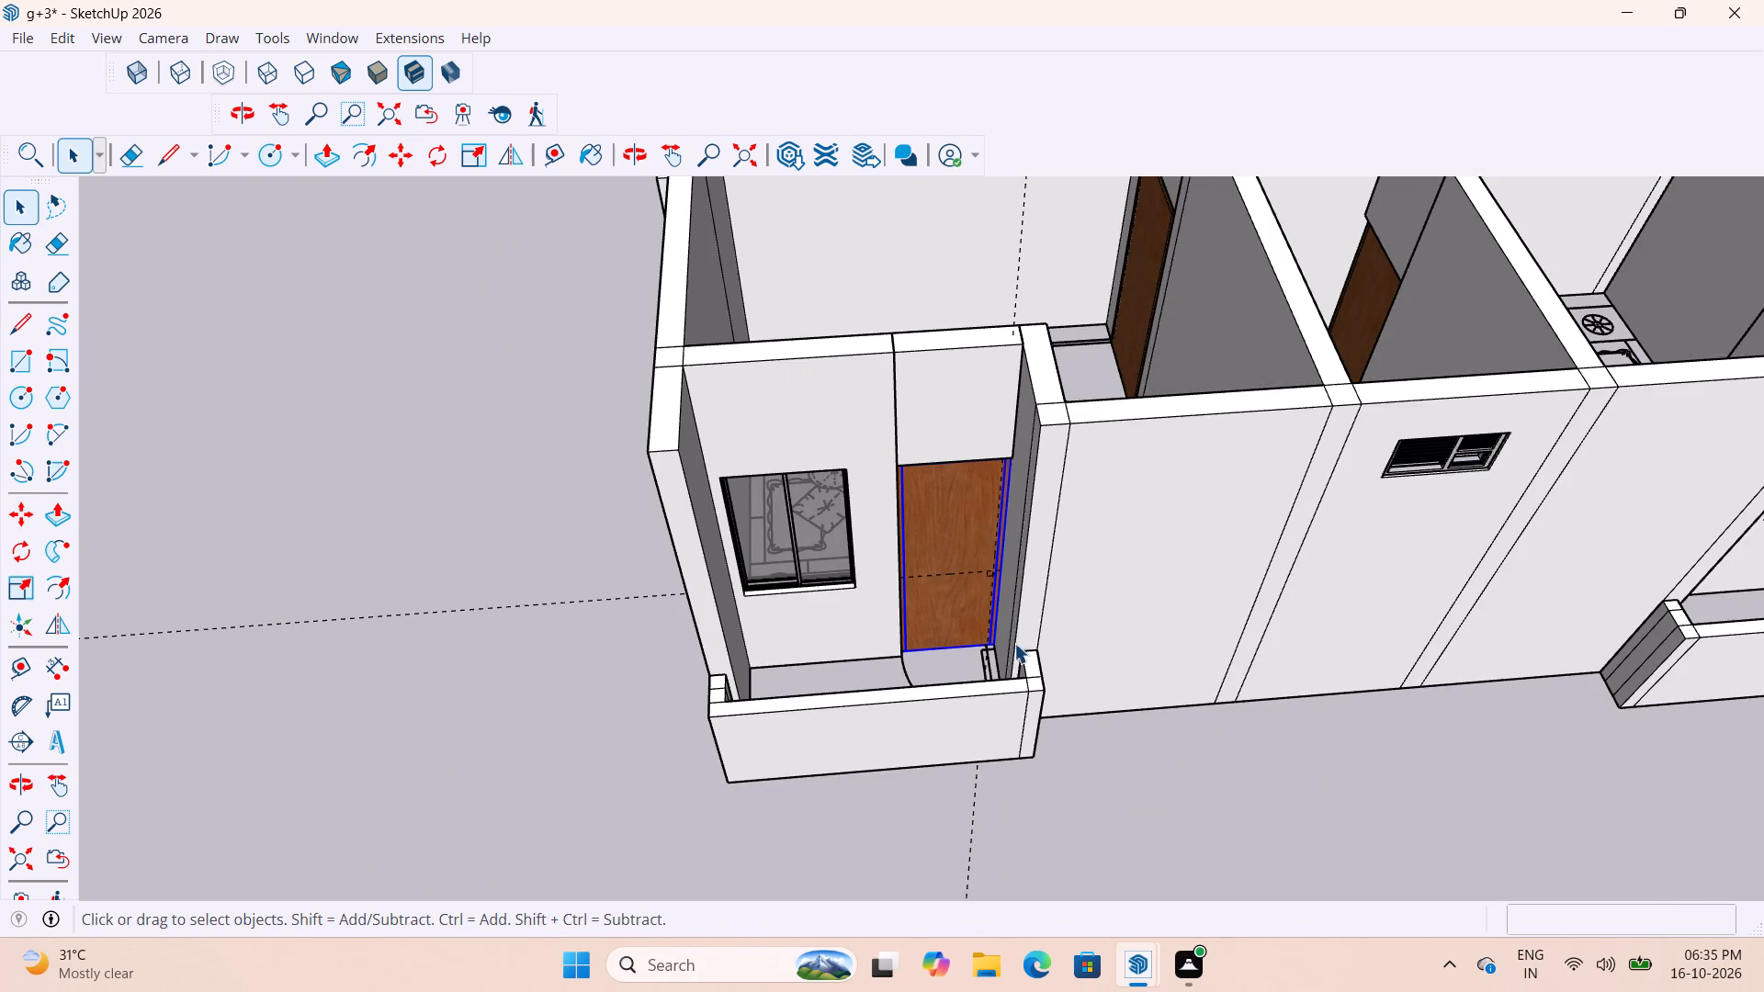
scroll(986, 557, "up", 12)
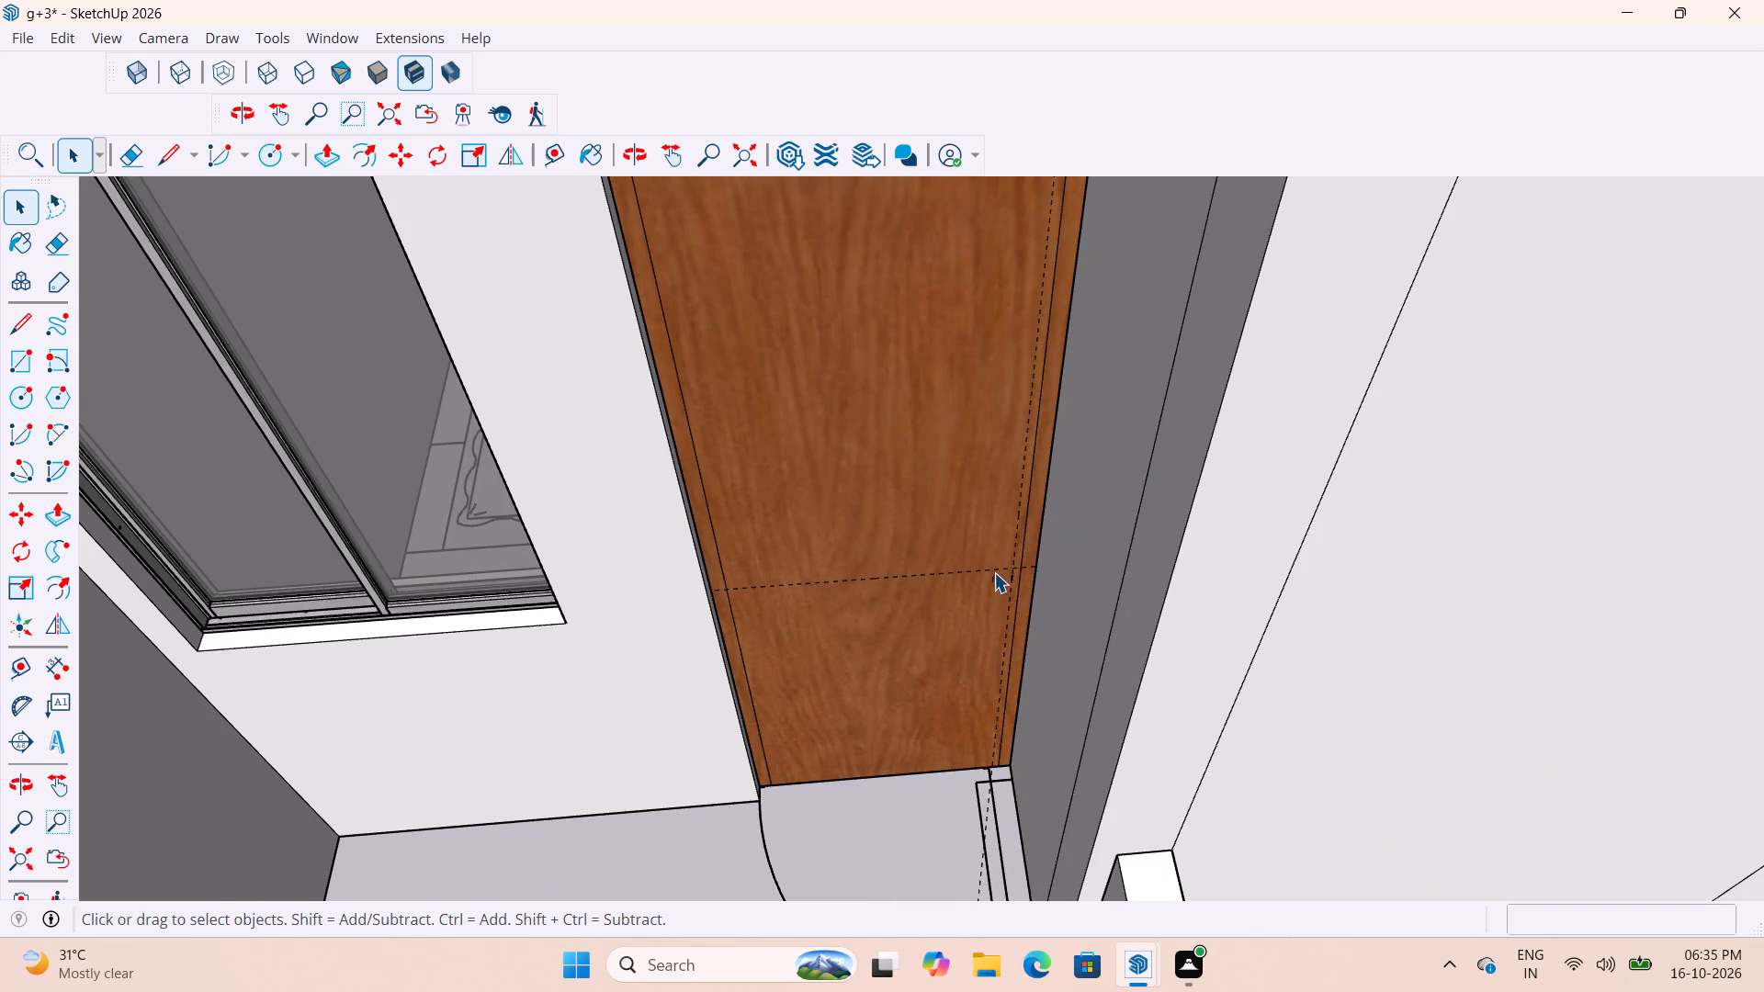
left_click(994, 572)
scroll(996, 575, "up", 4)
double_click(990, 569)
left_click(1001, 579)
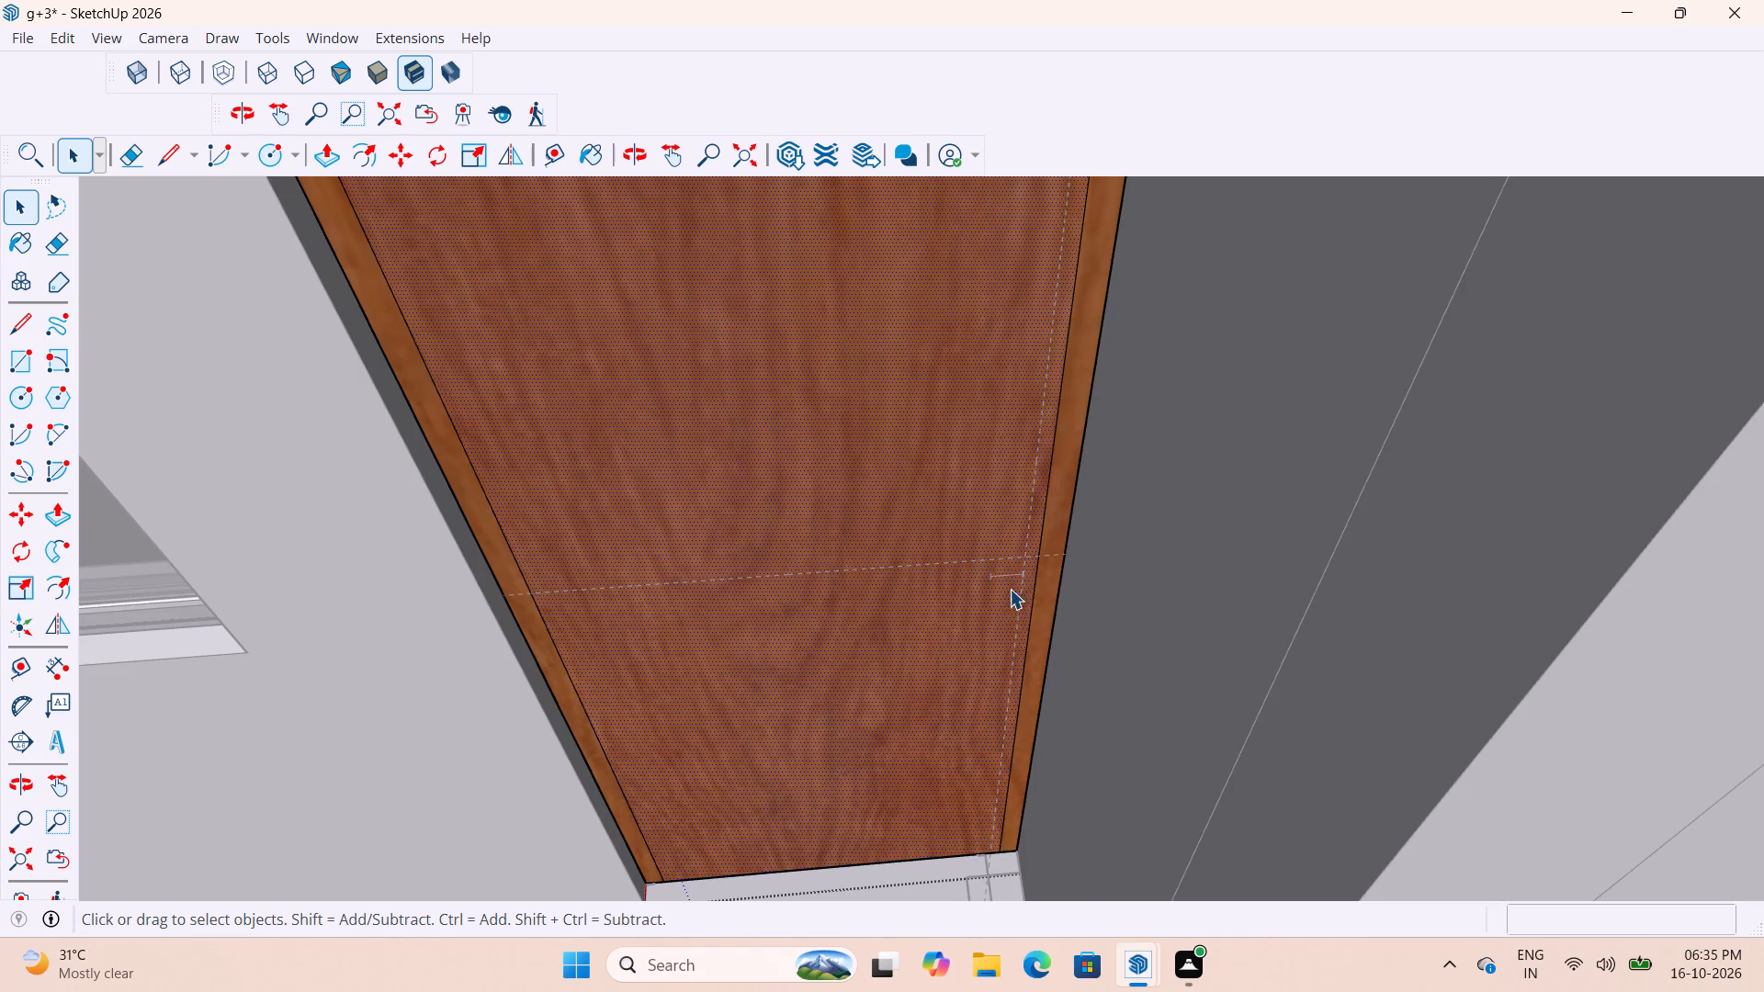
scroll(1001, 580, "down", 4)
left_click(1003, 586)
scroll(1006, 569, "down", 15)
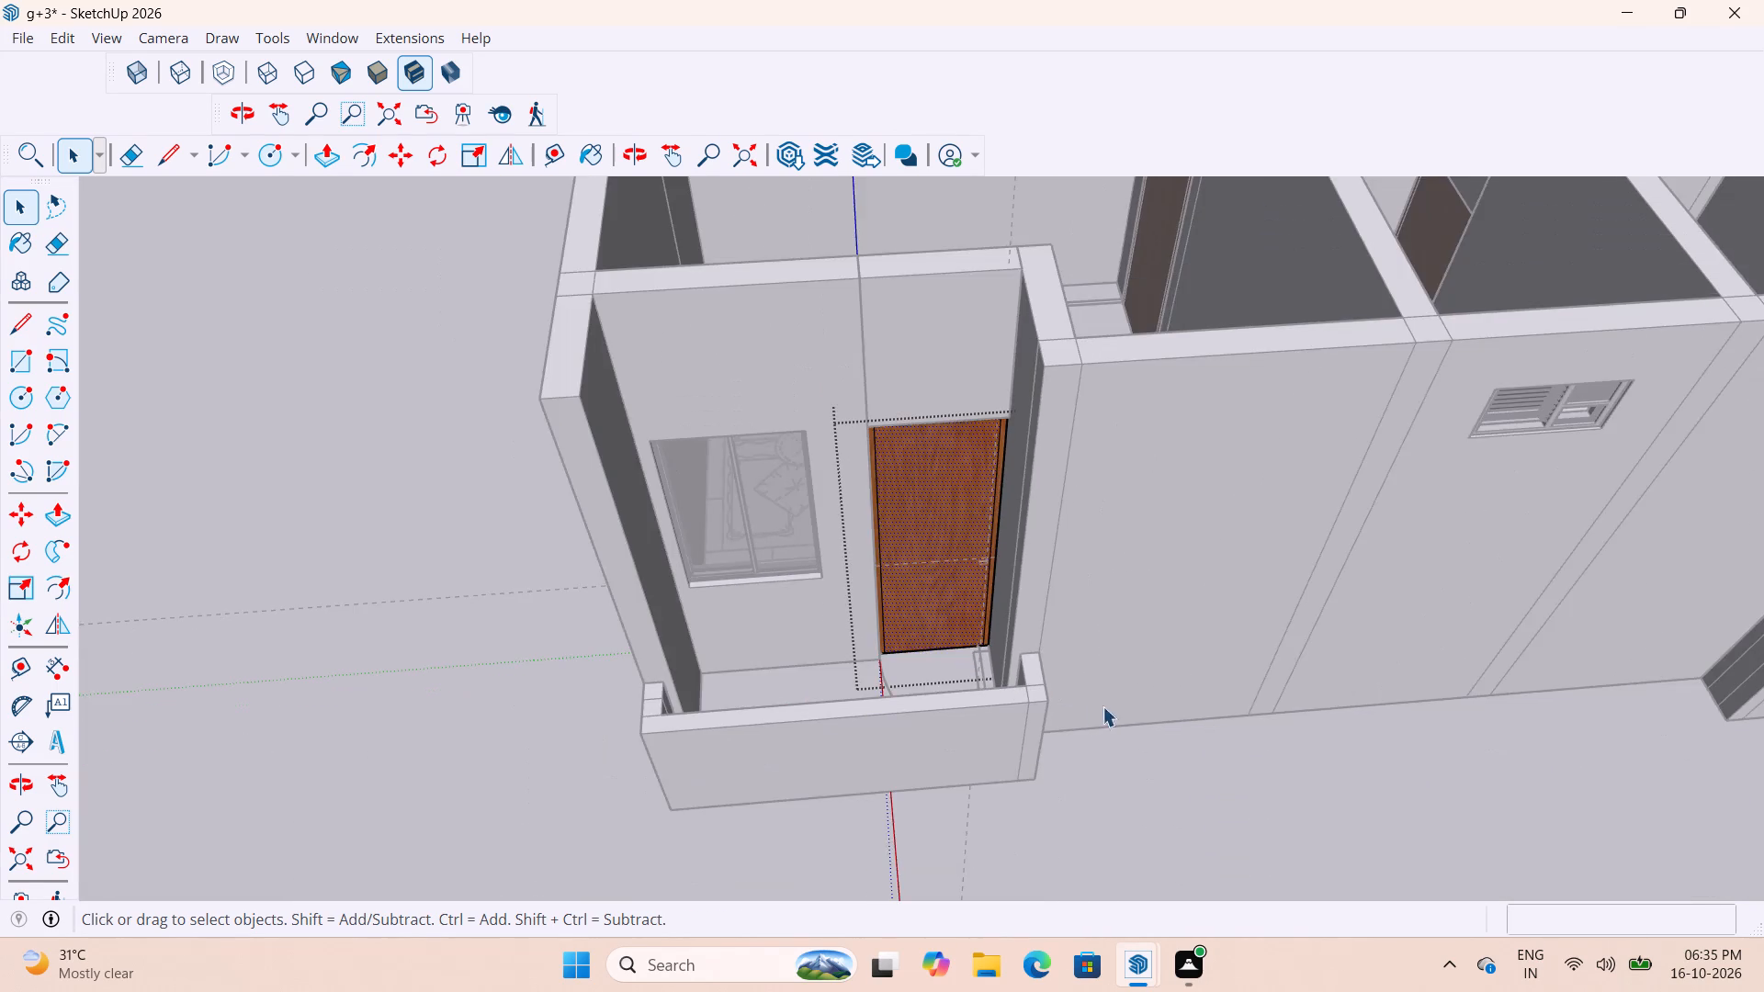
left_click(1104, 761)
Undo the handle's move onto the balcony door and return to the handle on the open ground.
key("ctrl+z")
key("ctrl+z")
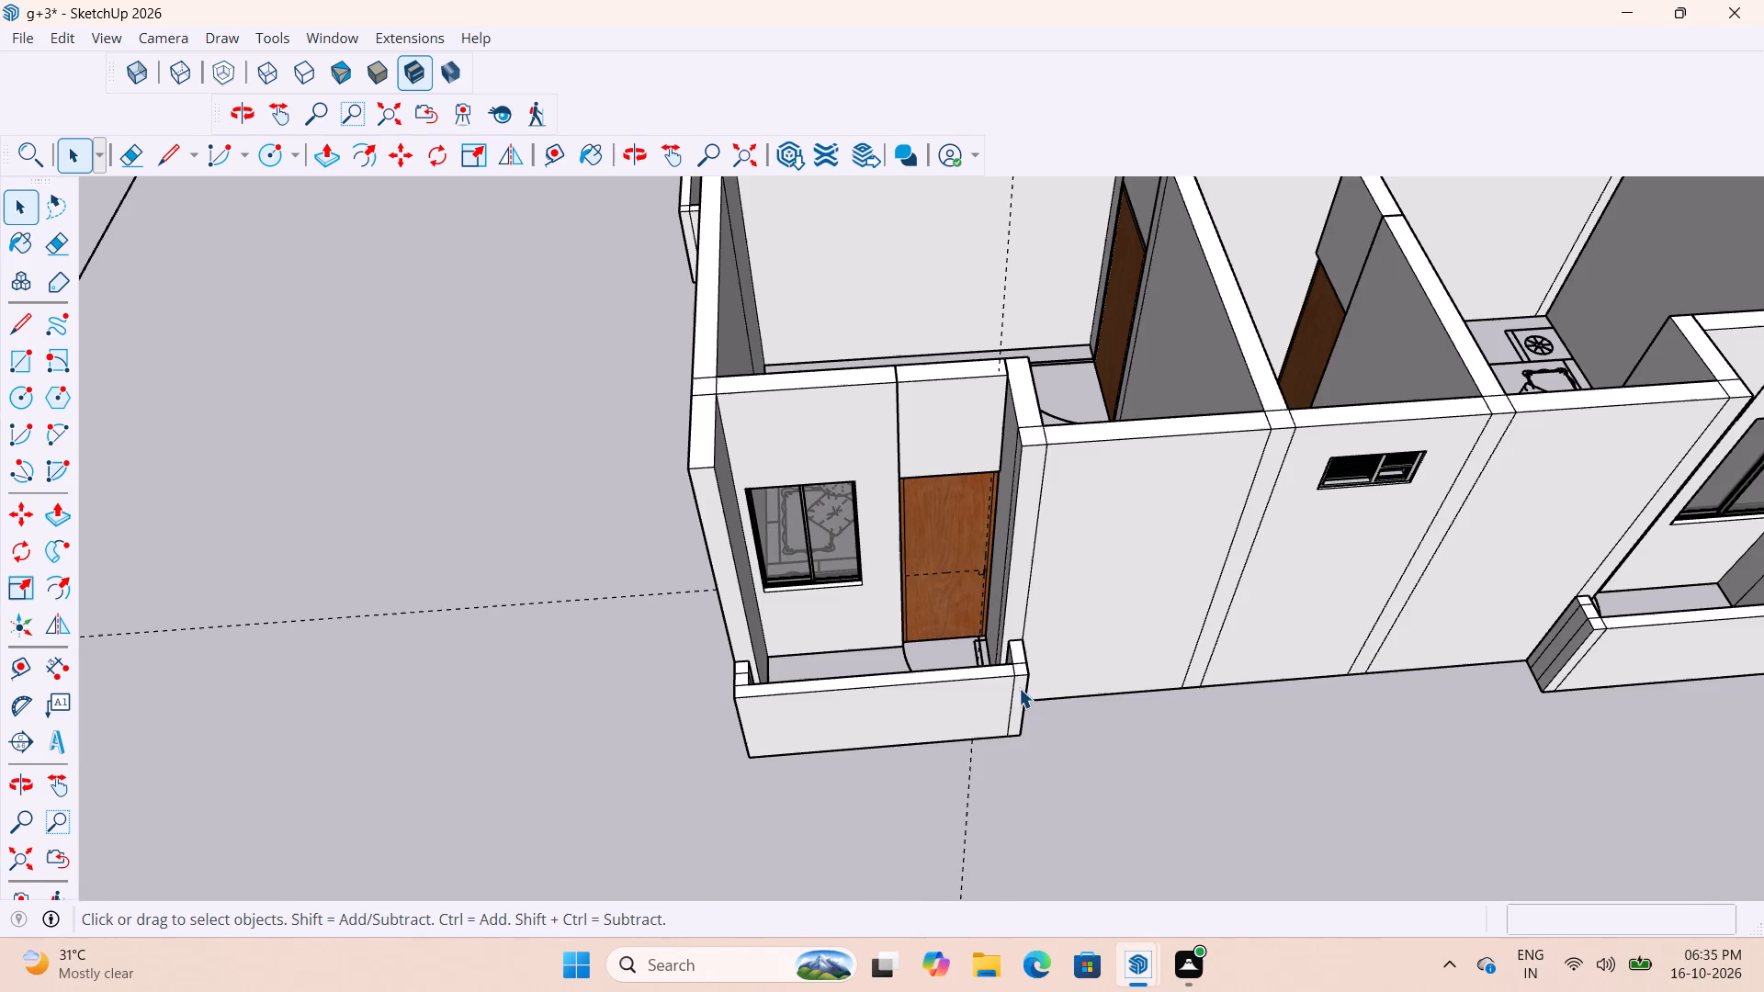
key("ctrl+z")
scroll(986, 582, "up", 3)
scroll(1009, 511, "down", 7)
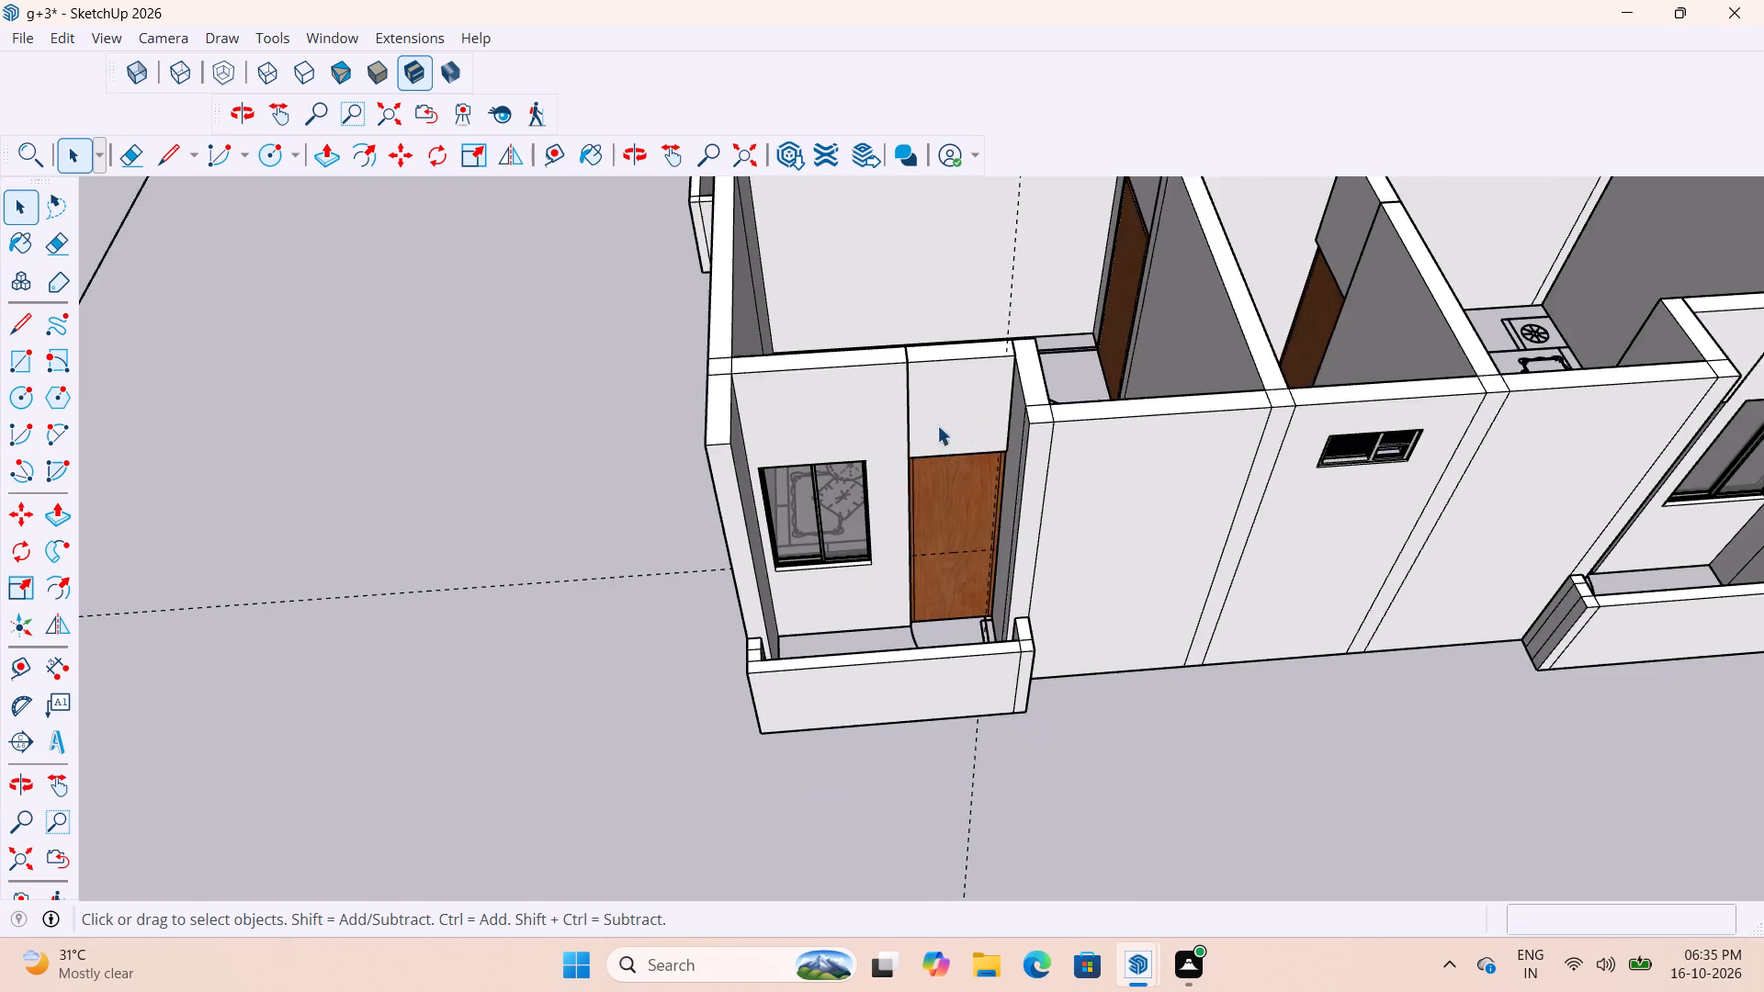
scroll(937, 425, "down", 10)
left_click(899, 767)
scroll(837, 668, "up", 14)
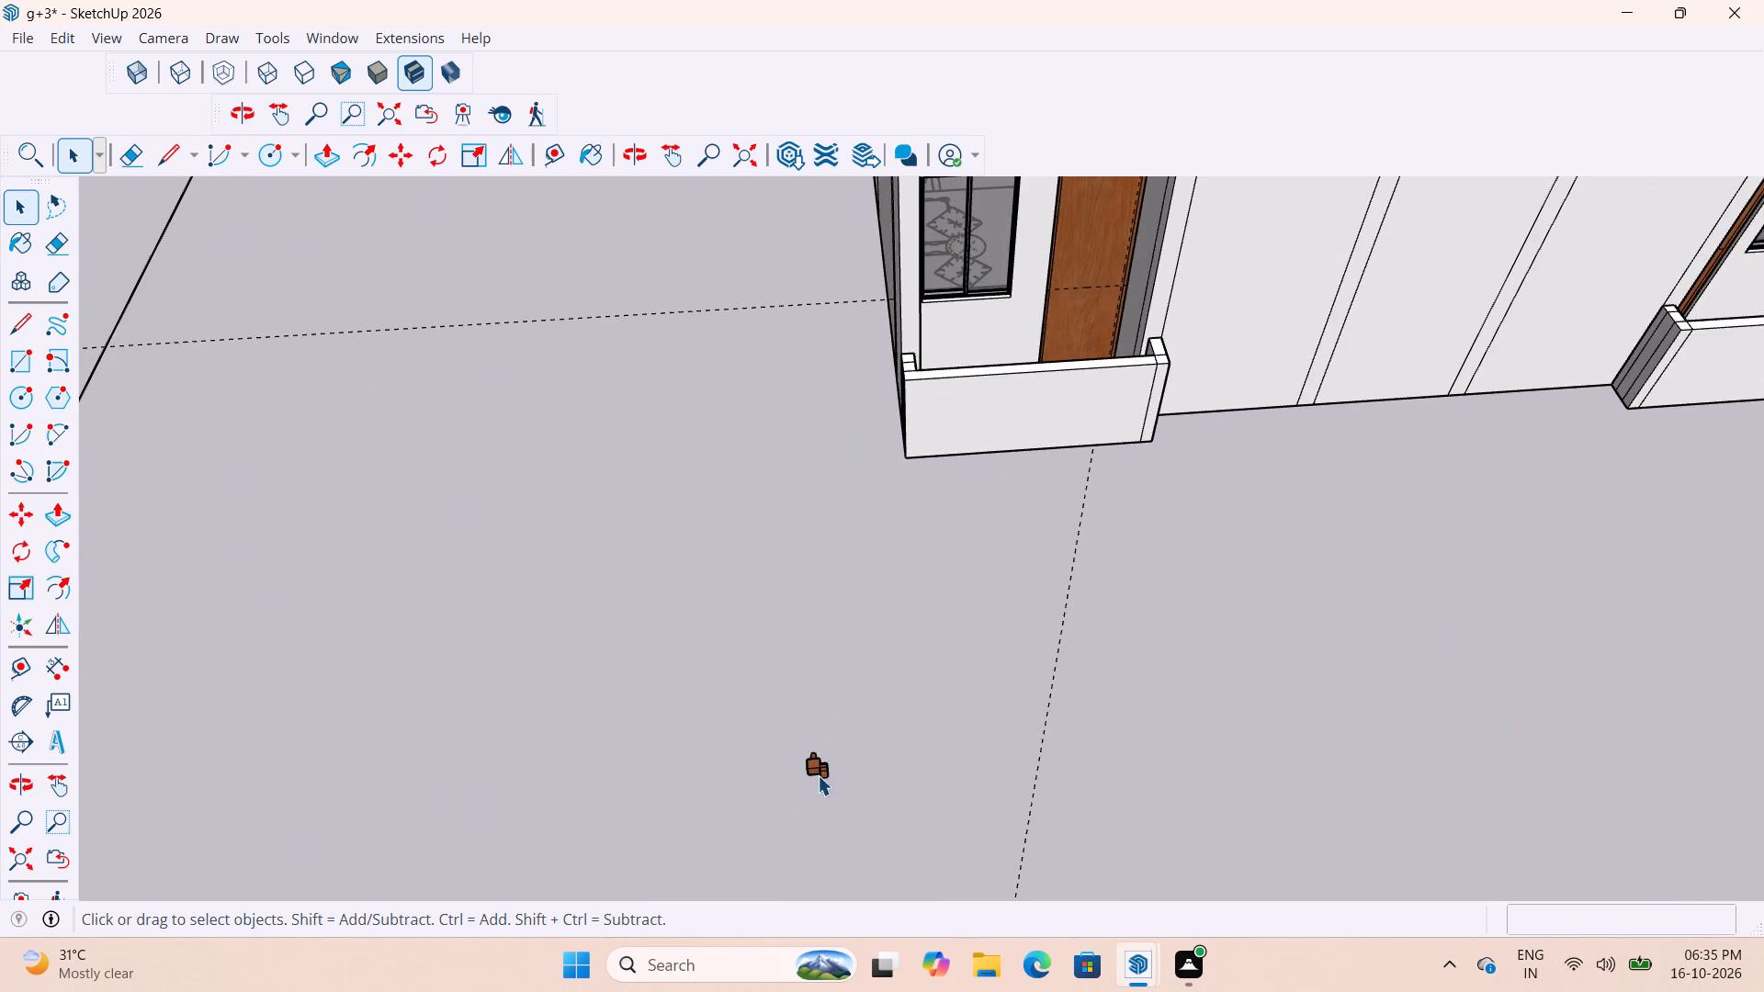
Move the rotated handle from the open ground by its lower corner about 16' 4" onto the guide crossing on the balcony door.
left_click(818, 775)
scroll(840, 812, "up", 4)
left_click(809, 776)
scroll(823, 795, "up", 4)
middle_click_drag(833, 769, 623, 644)
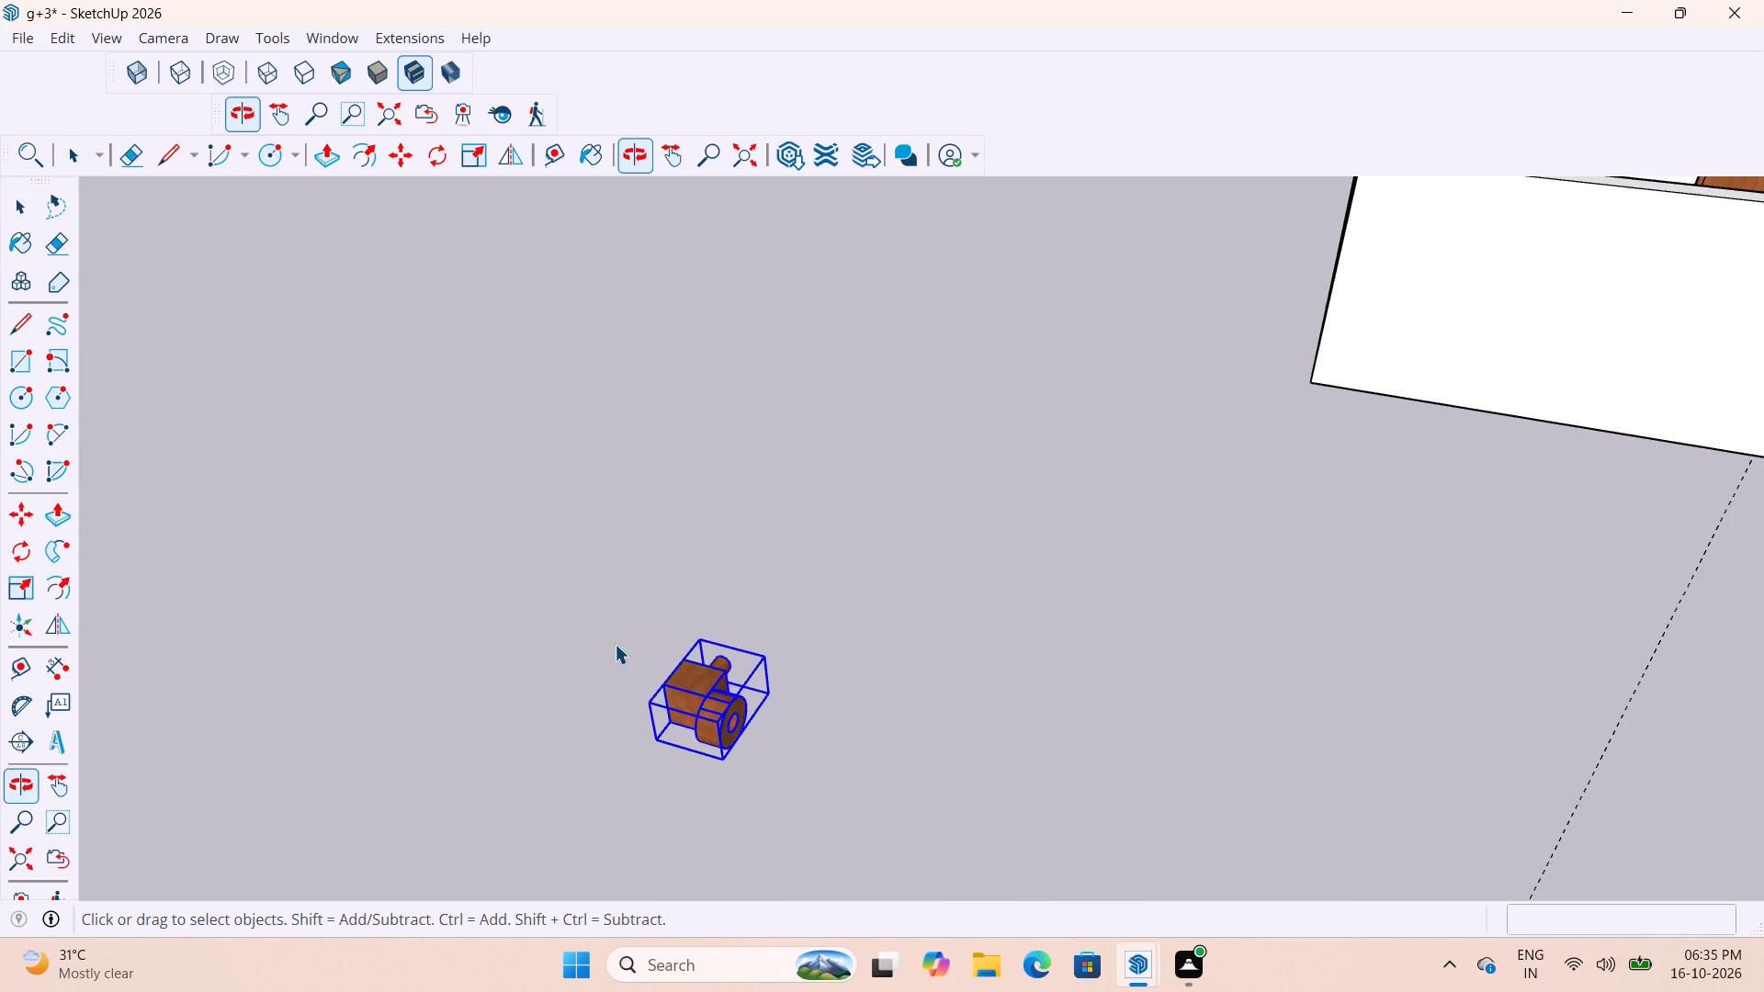
key("m")
scroll(729, 712, "up", 3)
left_click(787, 688)
scroll(820, 574, "down", 5)
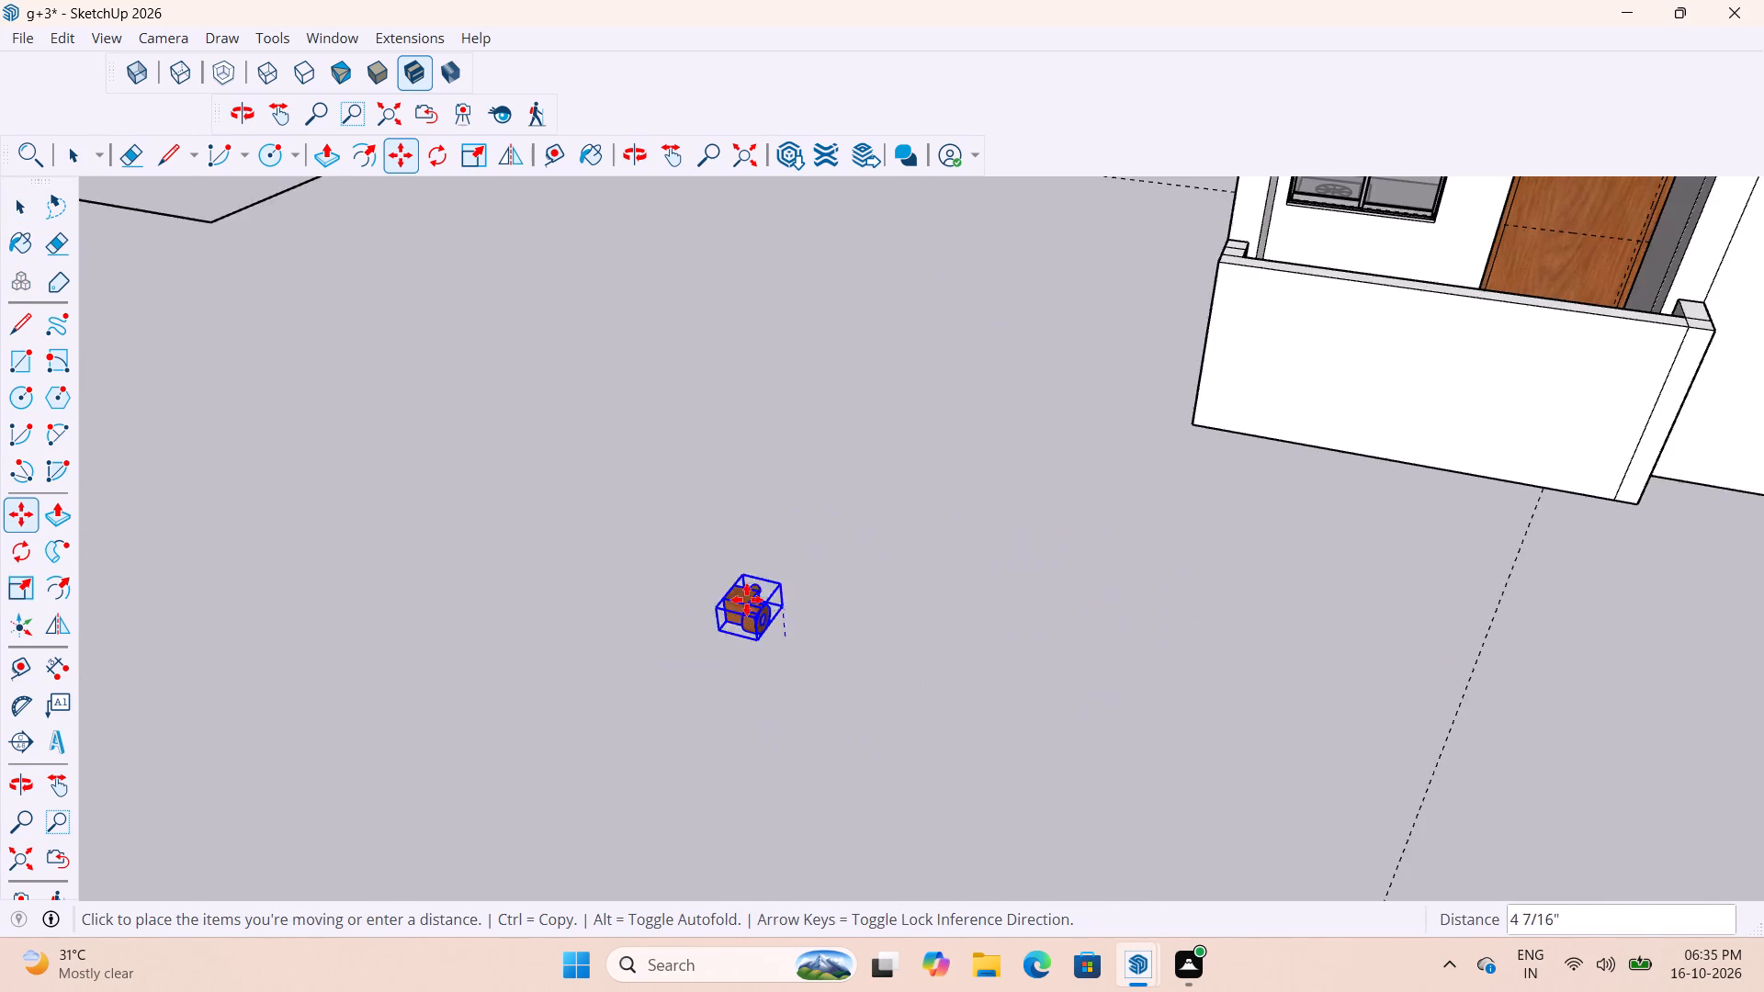
scroll(747, 600, "down", 13)
scroll(926, 468, "up", 14)
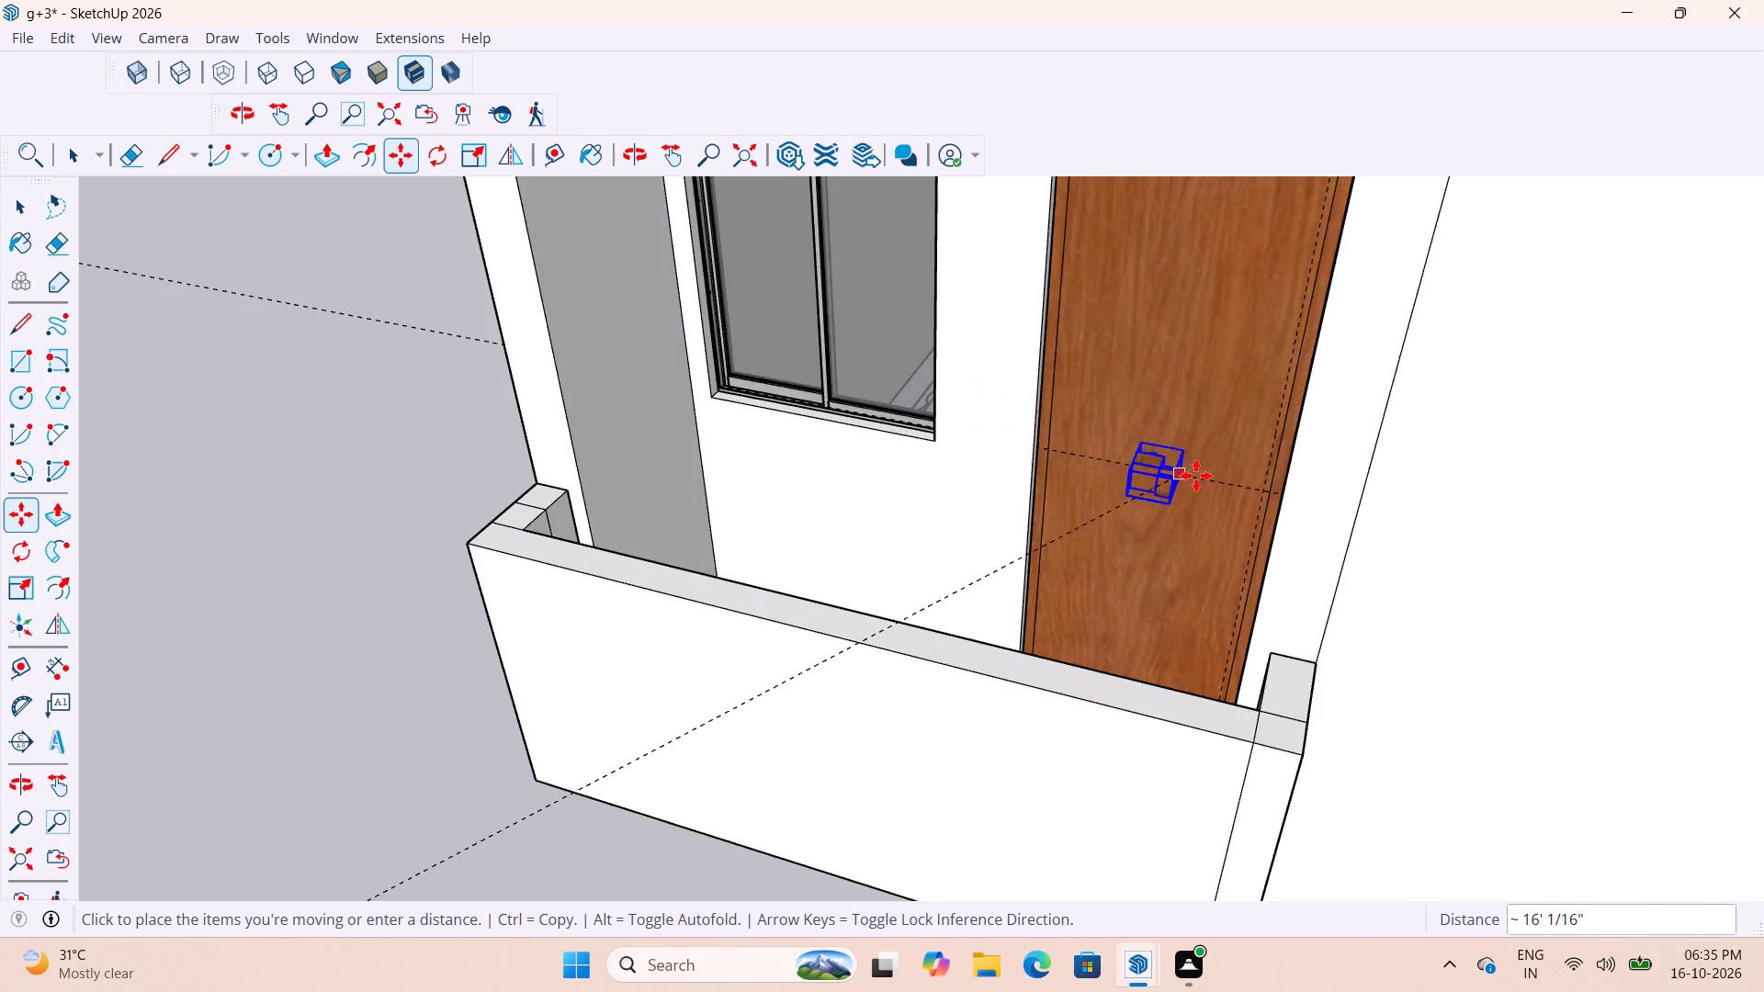
scroll(1196, 476, "up", 10)
middle_click_drag(1312, 495, 1299, 460)
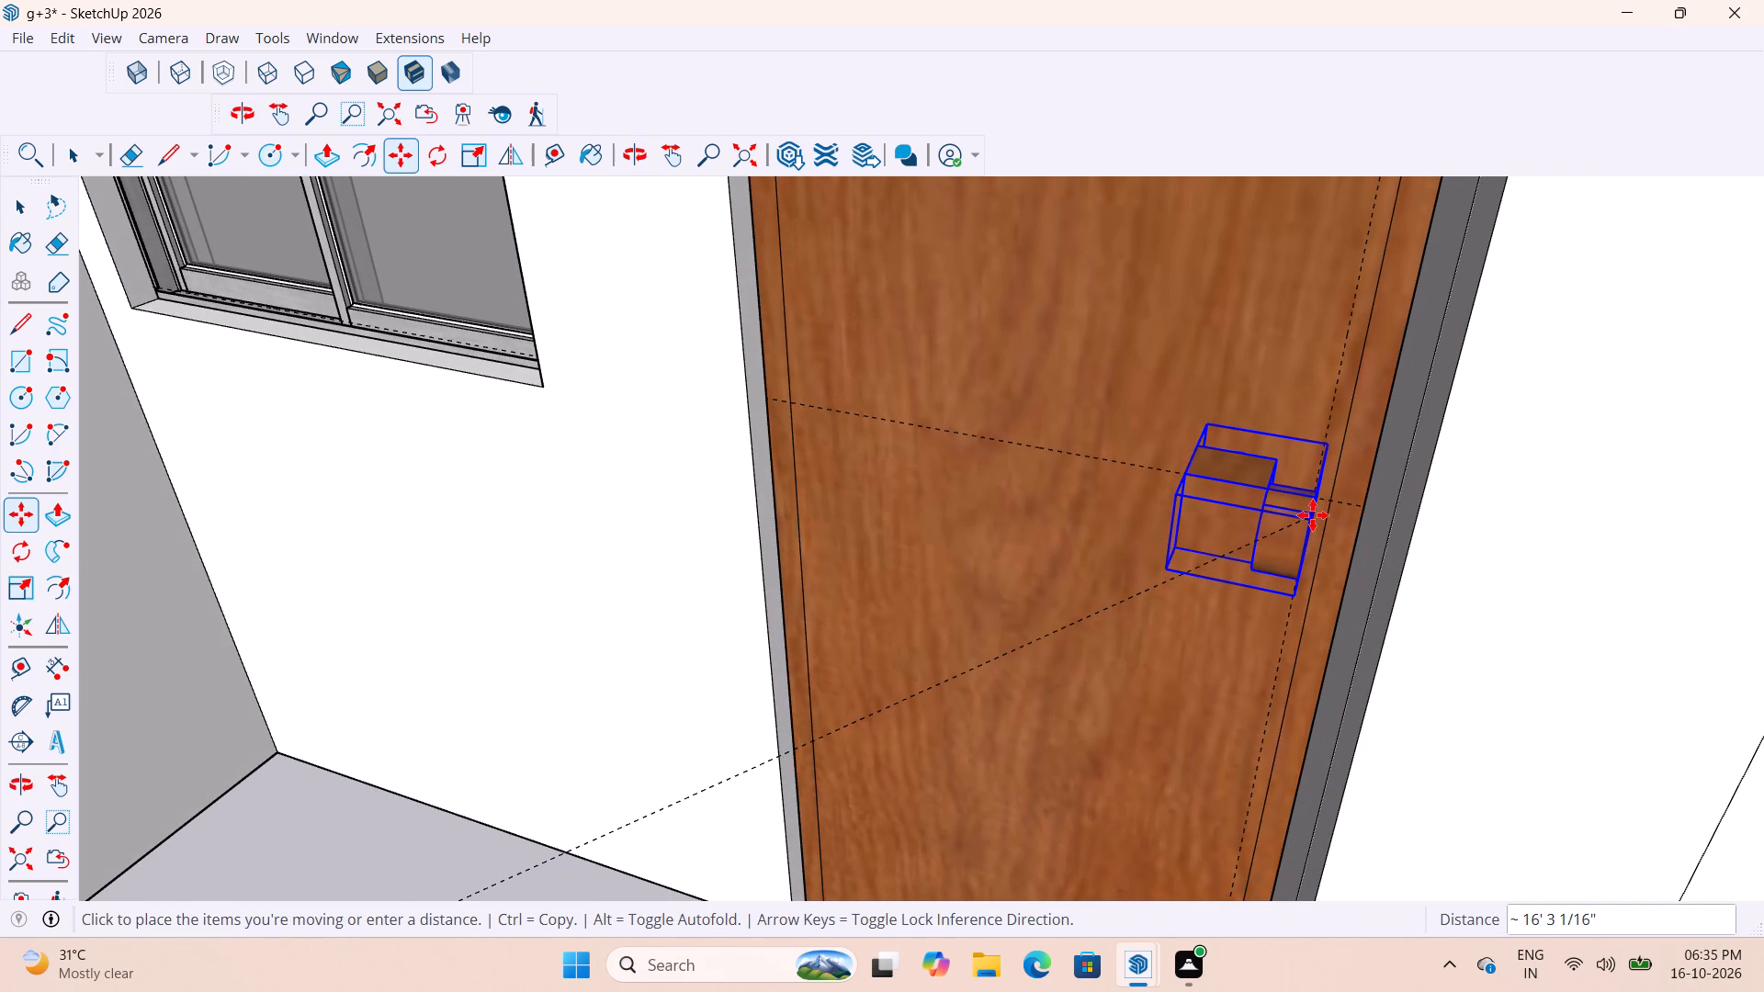
middle_click_drag(1314, 510, 1340, 444)
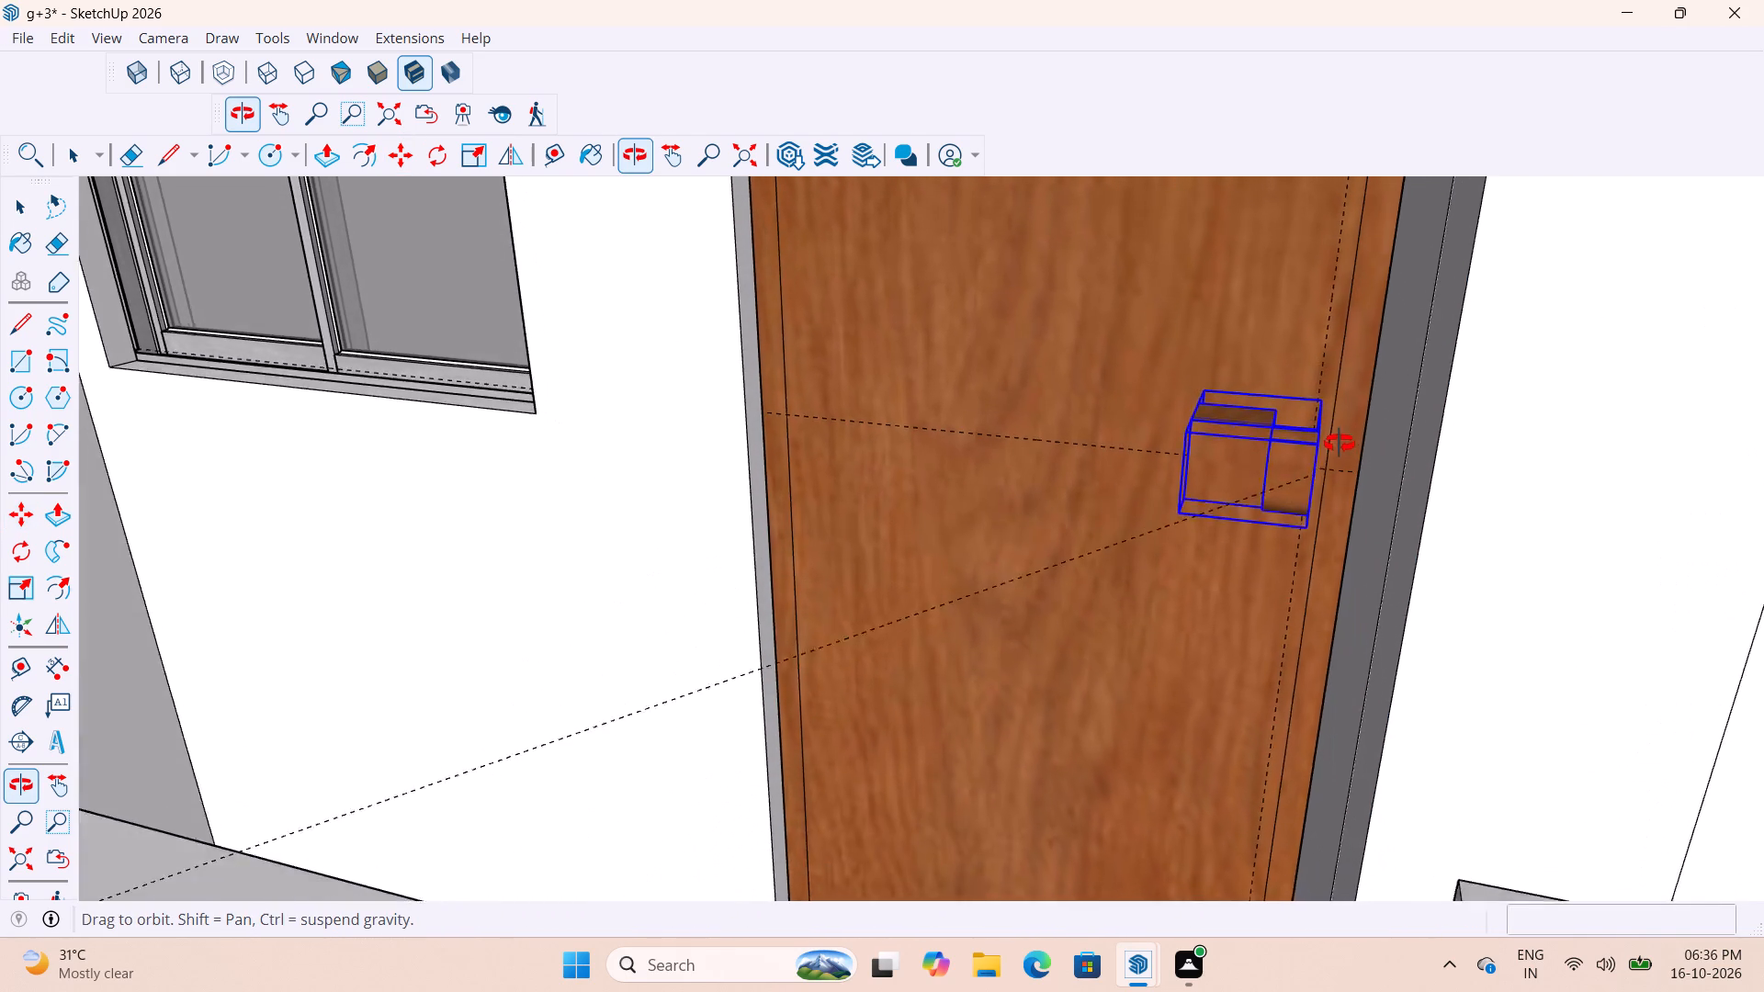
middle_click_drag(1340, 444, 1307, 491)
scroll(1311, 507, "up", 12)
middle_click_drag(1288, 469, 1249, 336)
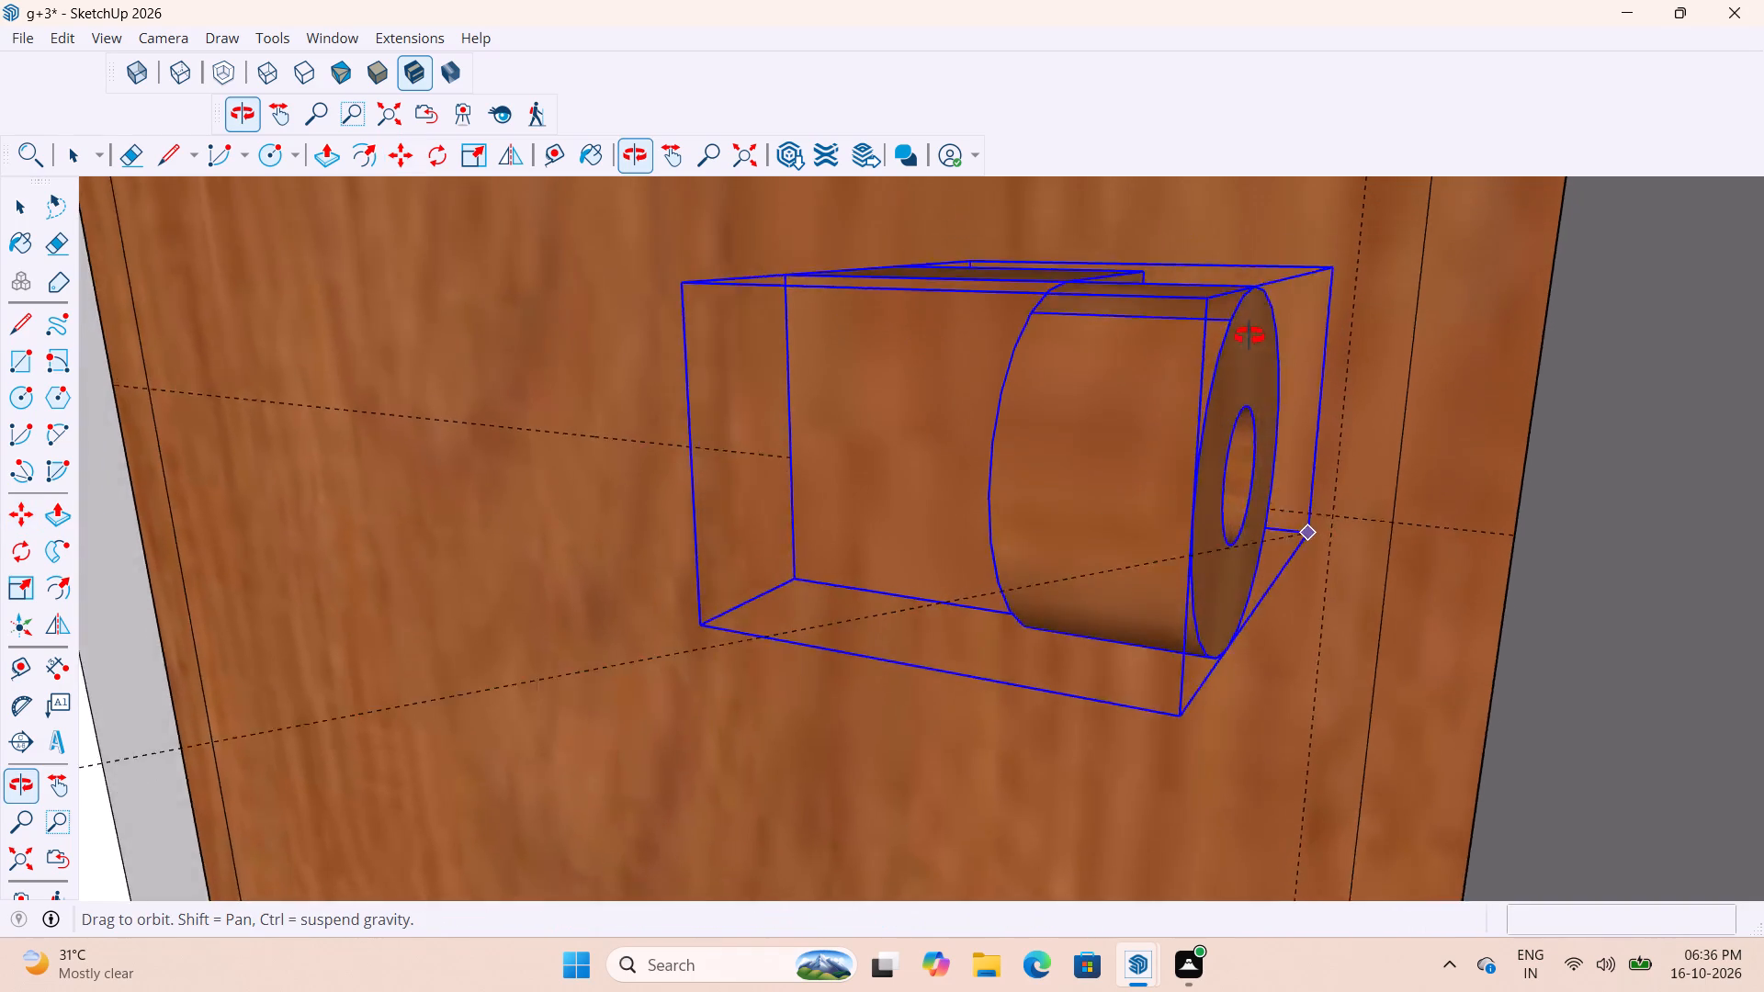
middle_click_drag(1249, 336, 1273, 427)
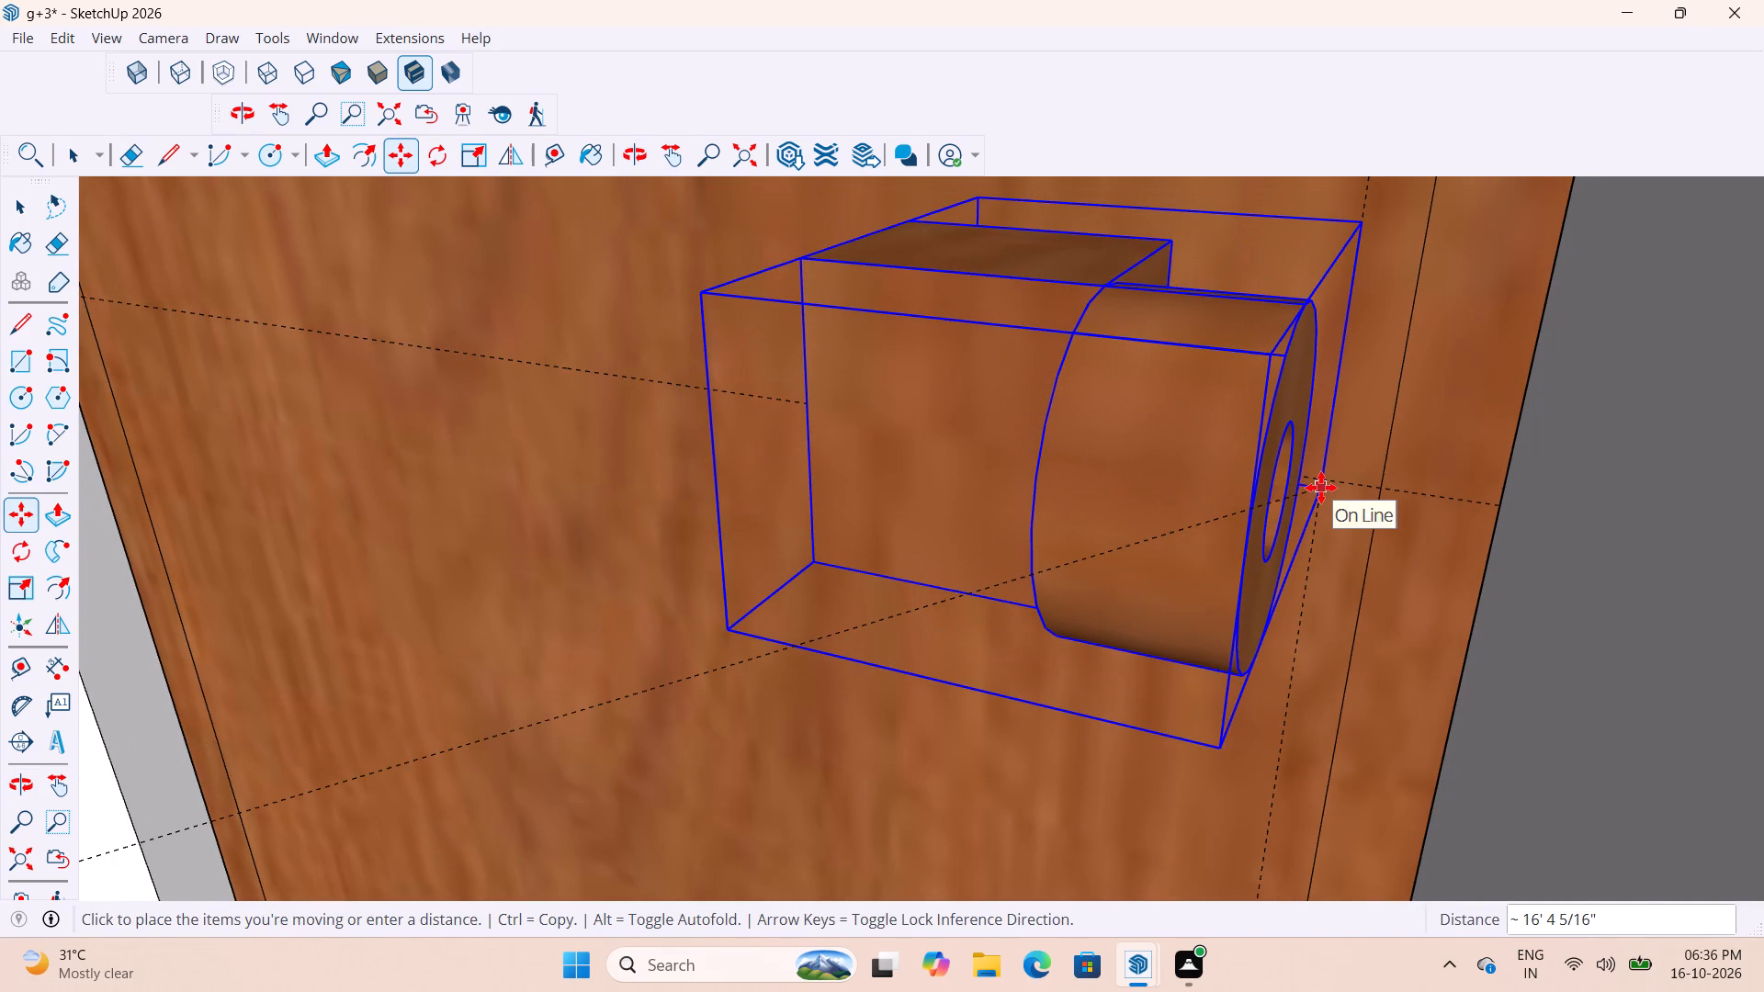
left_click(1321, 488)
scroll(1145, 535, "down", 20)
scroll(1145, 535, "down", 4)
key("space")
key("space")
scroll(1207, 581, "down", 8)
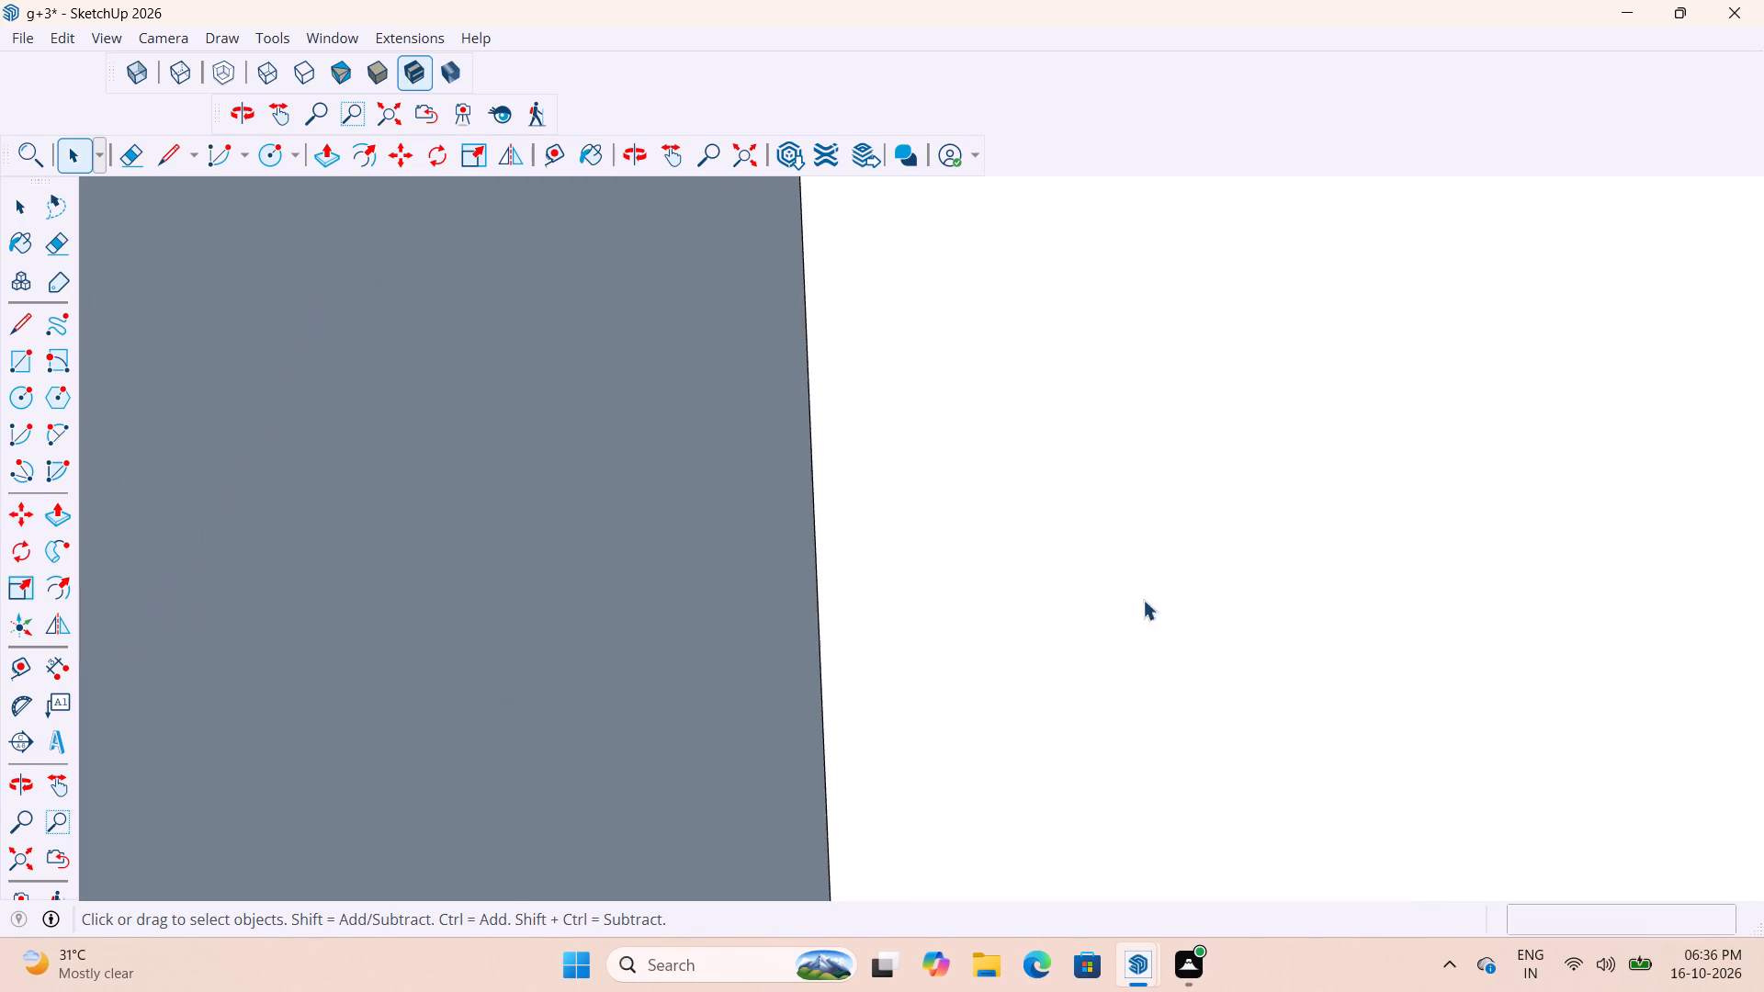
Copy the placed handle about 17' 7" along the red axis onto the other balcony door on the same short end.
scroll(1143, 600, "down", 20)
scroll(1143, 600, "down", 7)
left_click(734, 166)
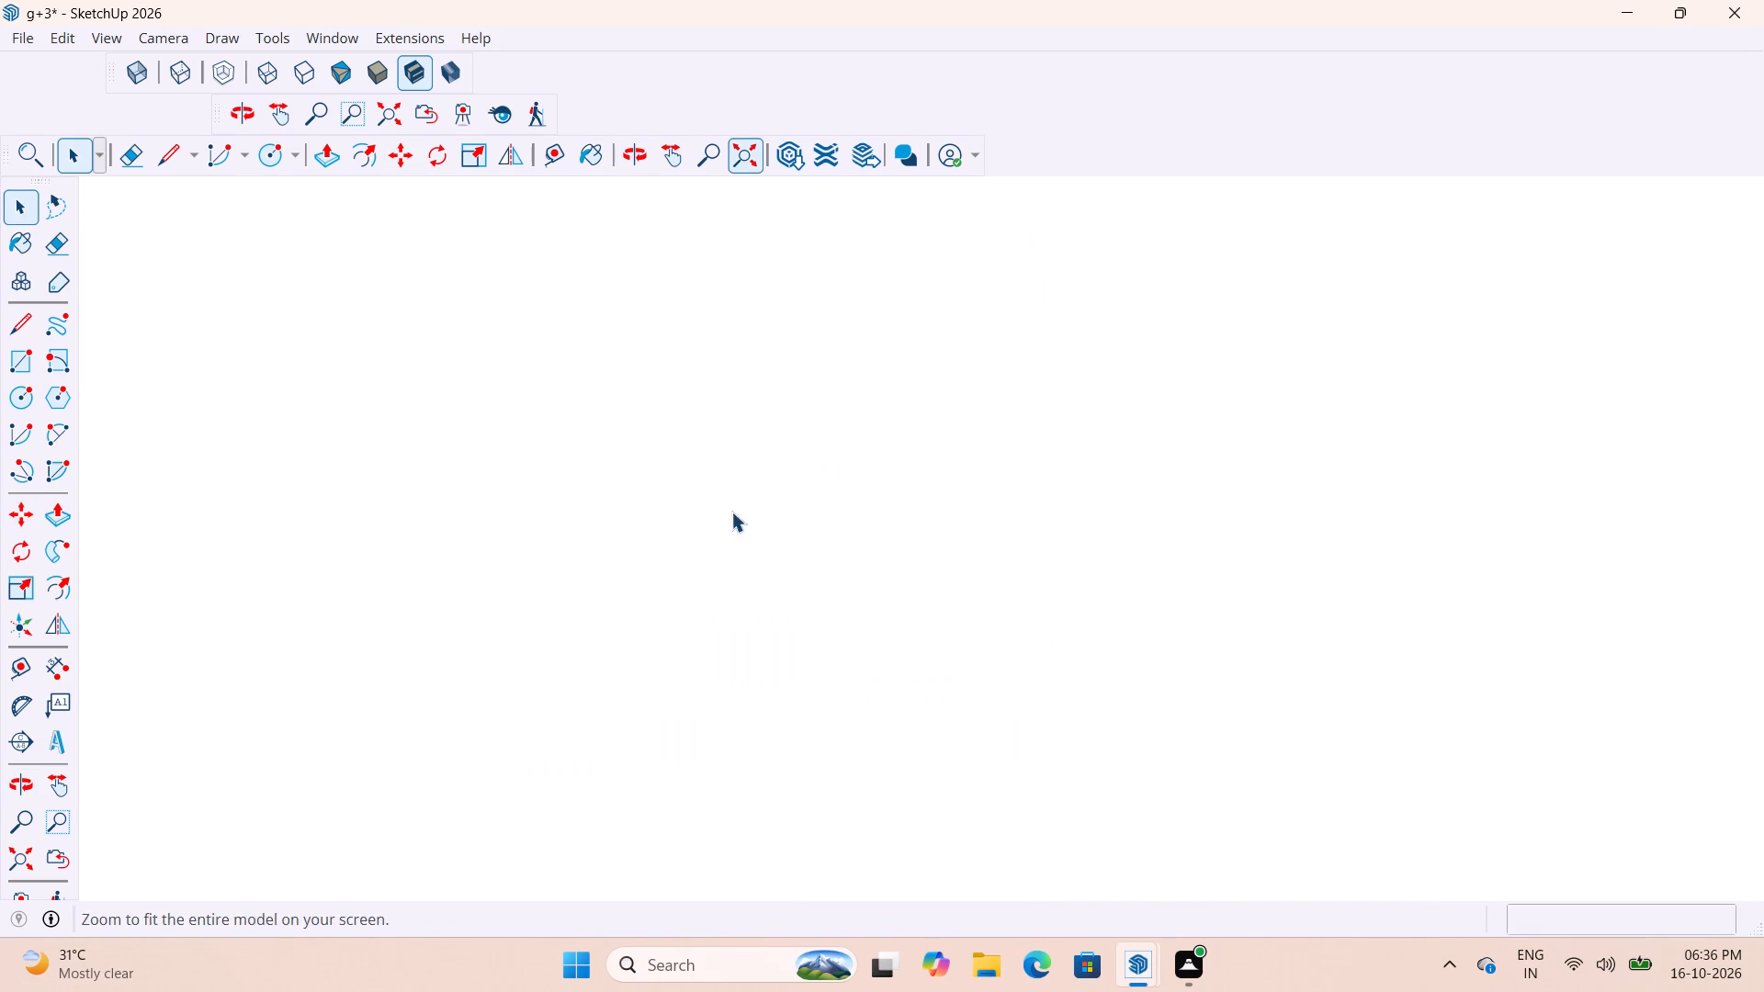
scroll(714, 549, "down", 4)
left_click_drag(993, 695, 999, 706)
scroll(1277, 648, "up", 20)
scroll(1277, 648, "up", 4)
middle_click_drag(1322, 551, 1334, 567)
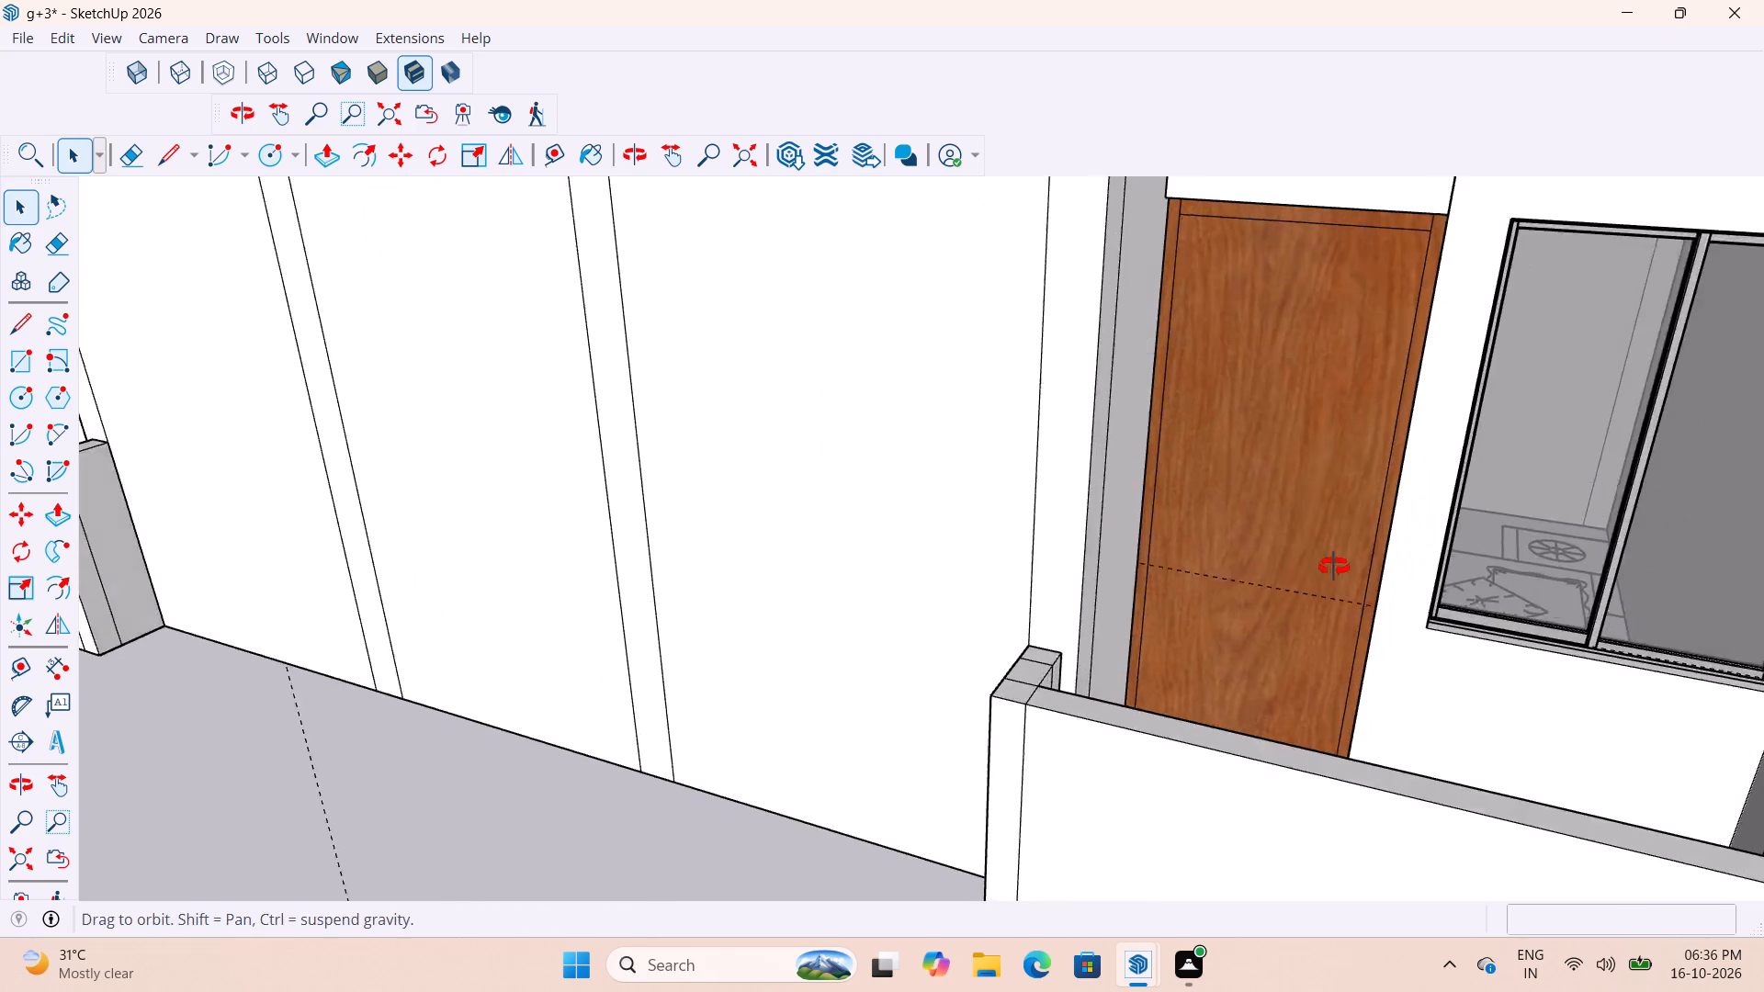
middle_click_drag(1334, 567, 1367, 602)
scroll(1191, 605, "down", 15)
middle_click_drag(1401, 626, 651, 817)
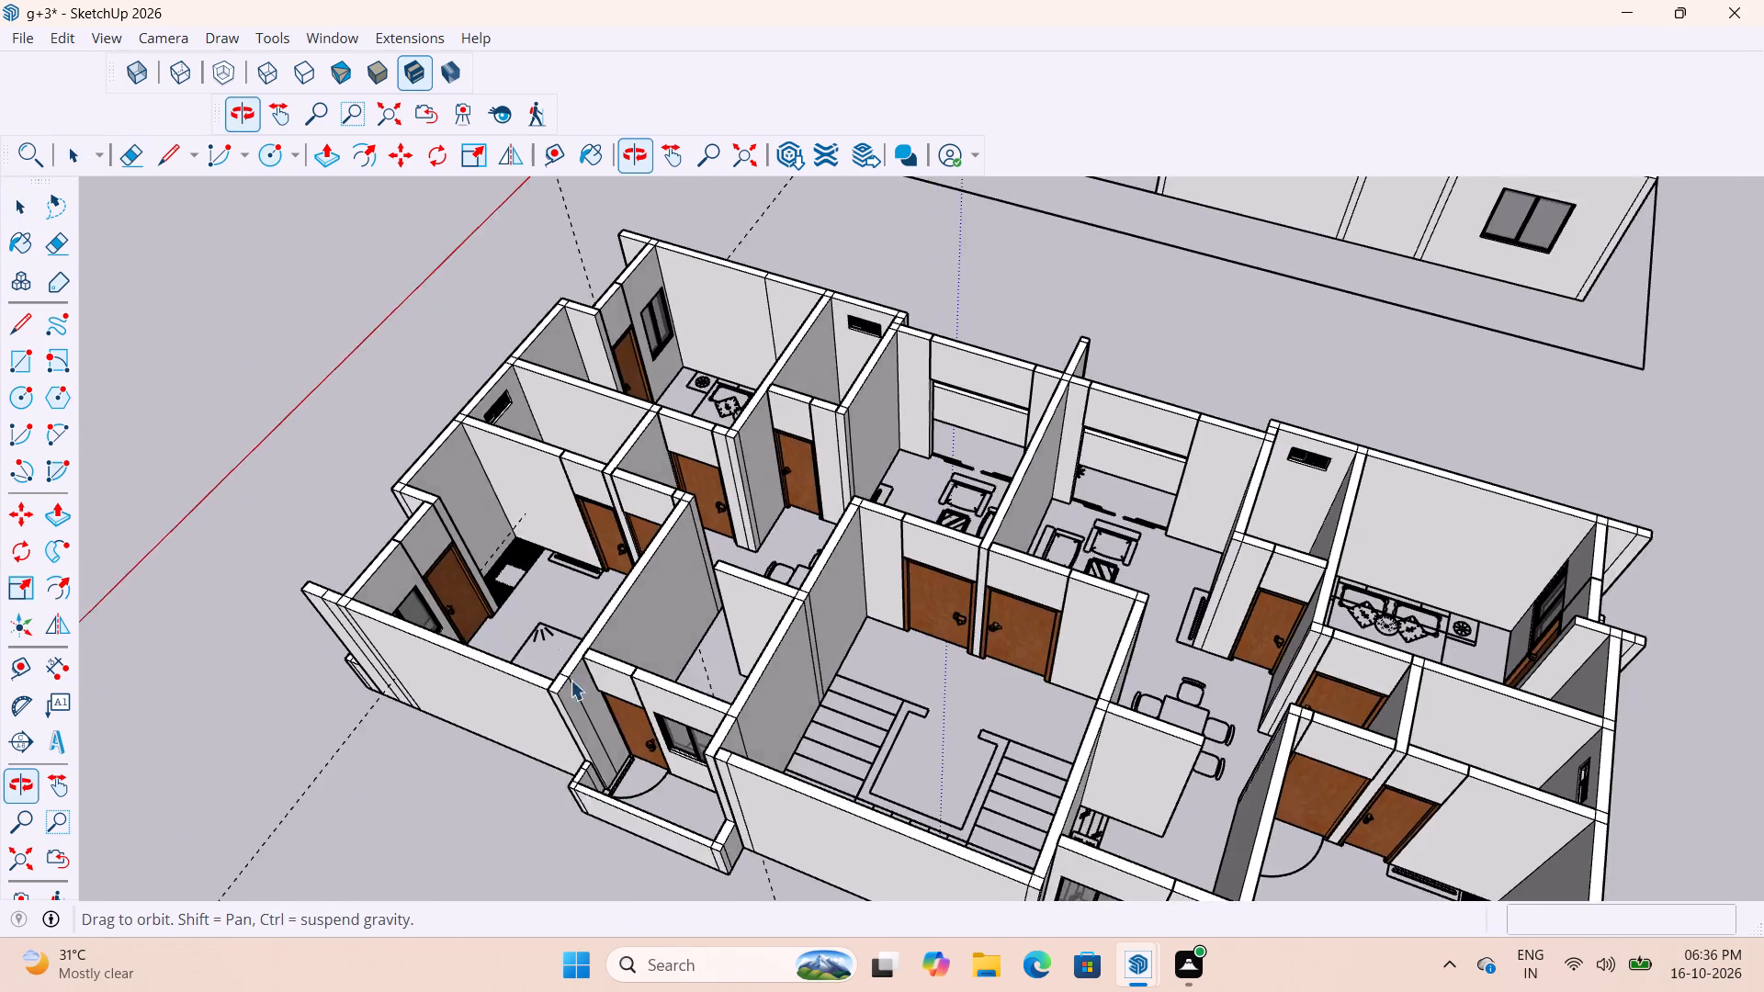
scroll(492, 574, "up", 6)
scroll(688, 649, "down", 8)
middle_click_drag(594, 669, 1204, 559)
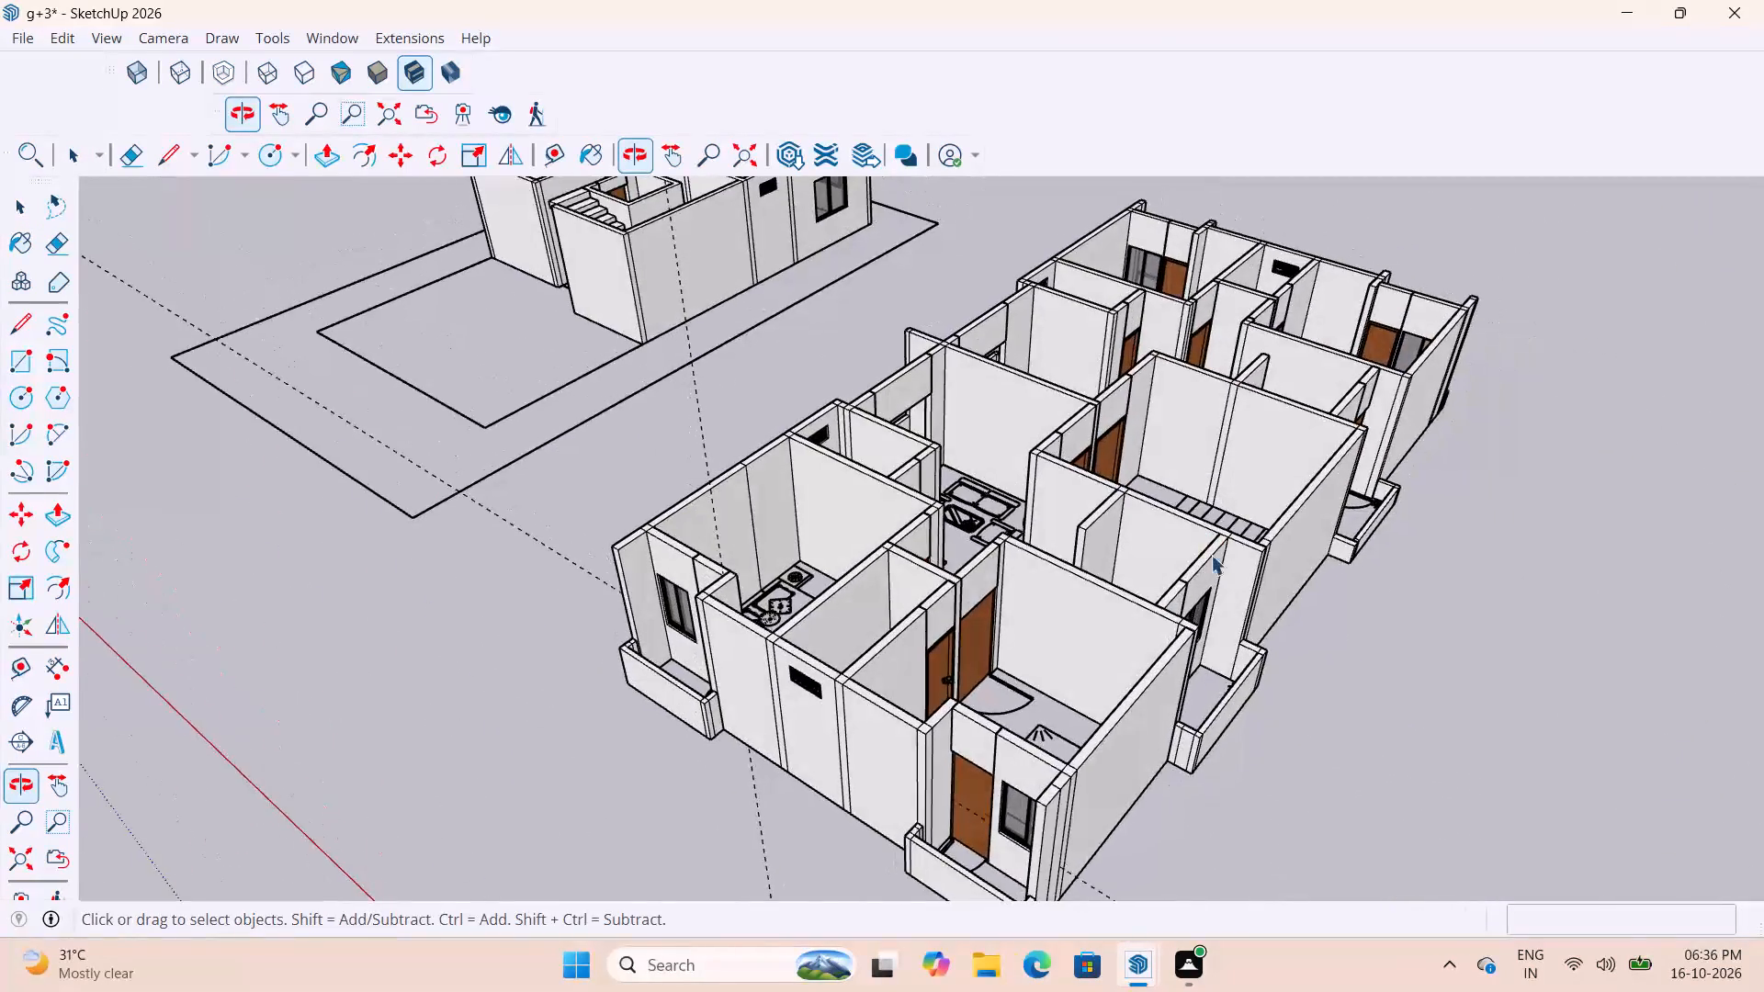
middle_click_drag(1050, 757, 1329, 732)
scroll(927, 732, "up", 18)
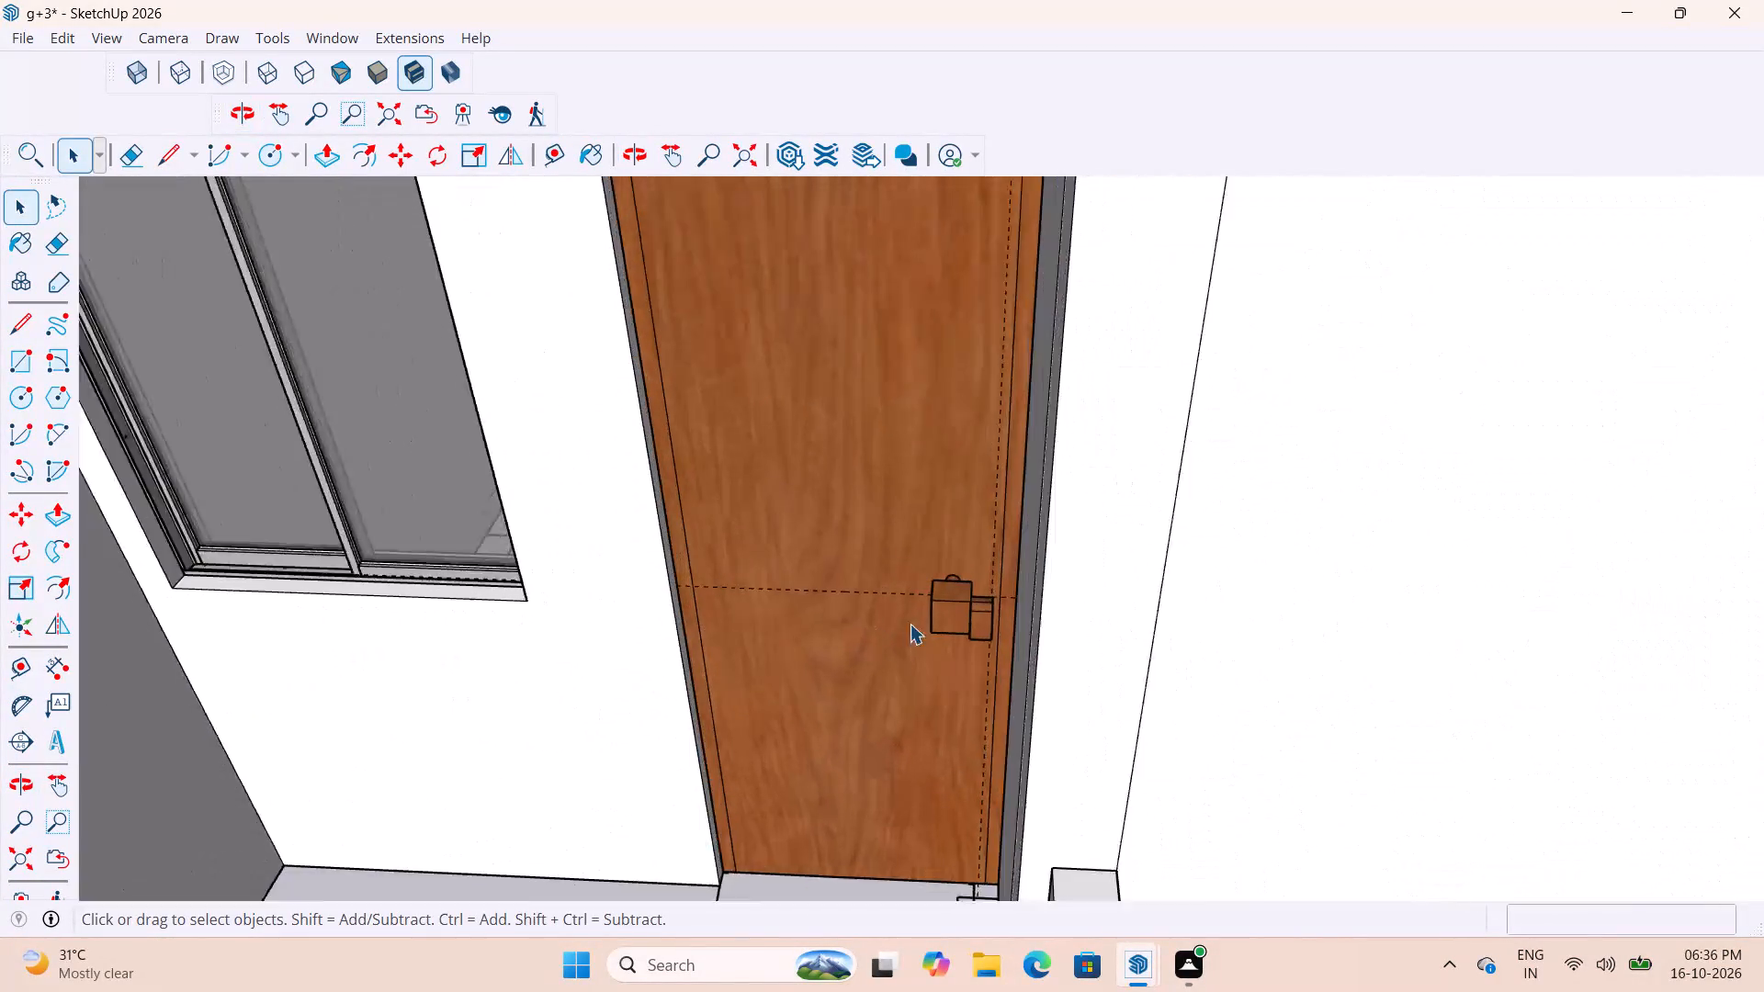
scroll(910, 624, "up", 6)
scroll(967, 587, "down", 5)
left_click(985, 603)
key("m")
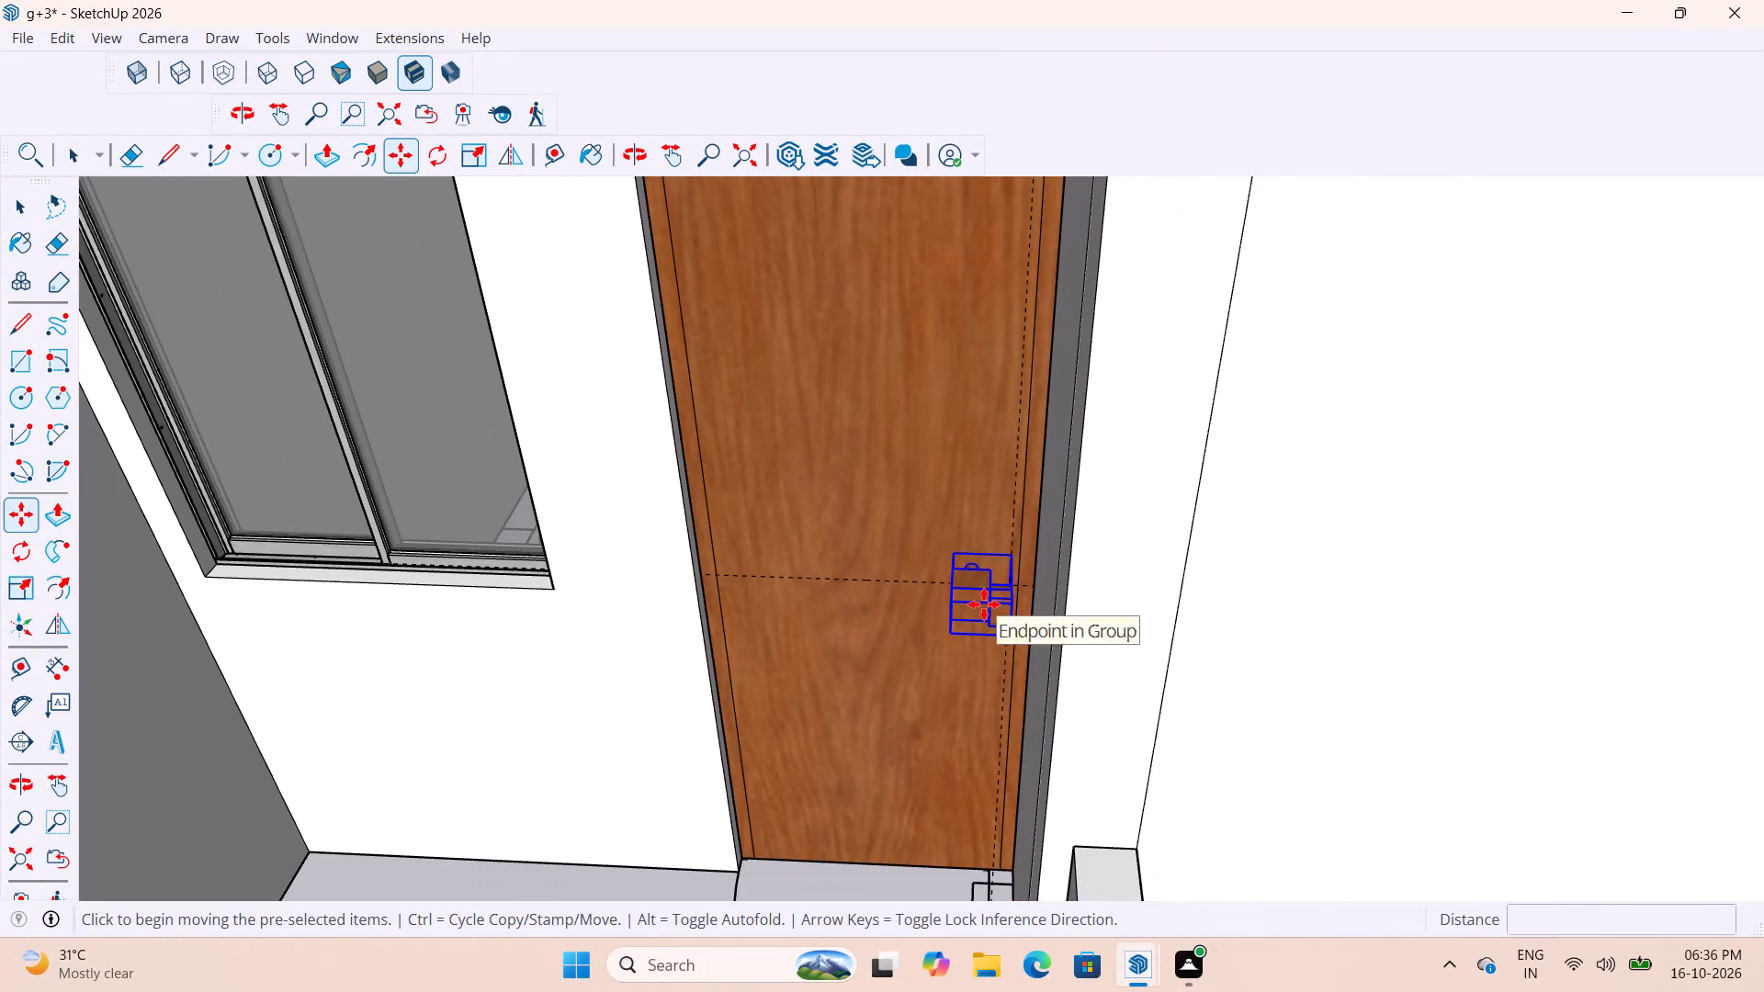
scroll(973, 657, "up", 6)
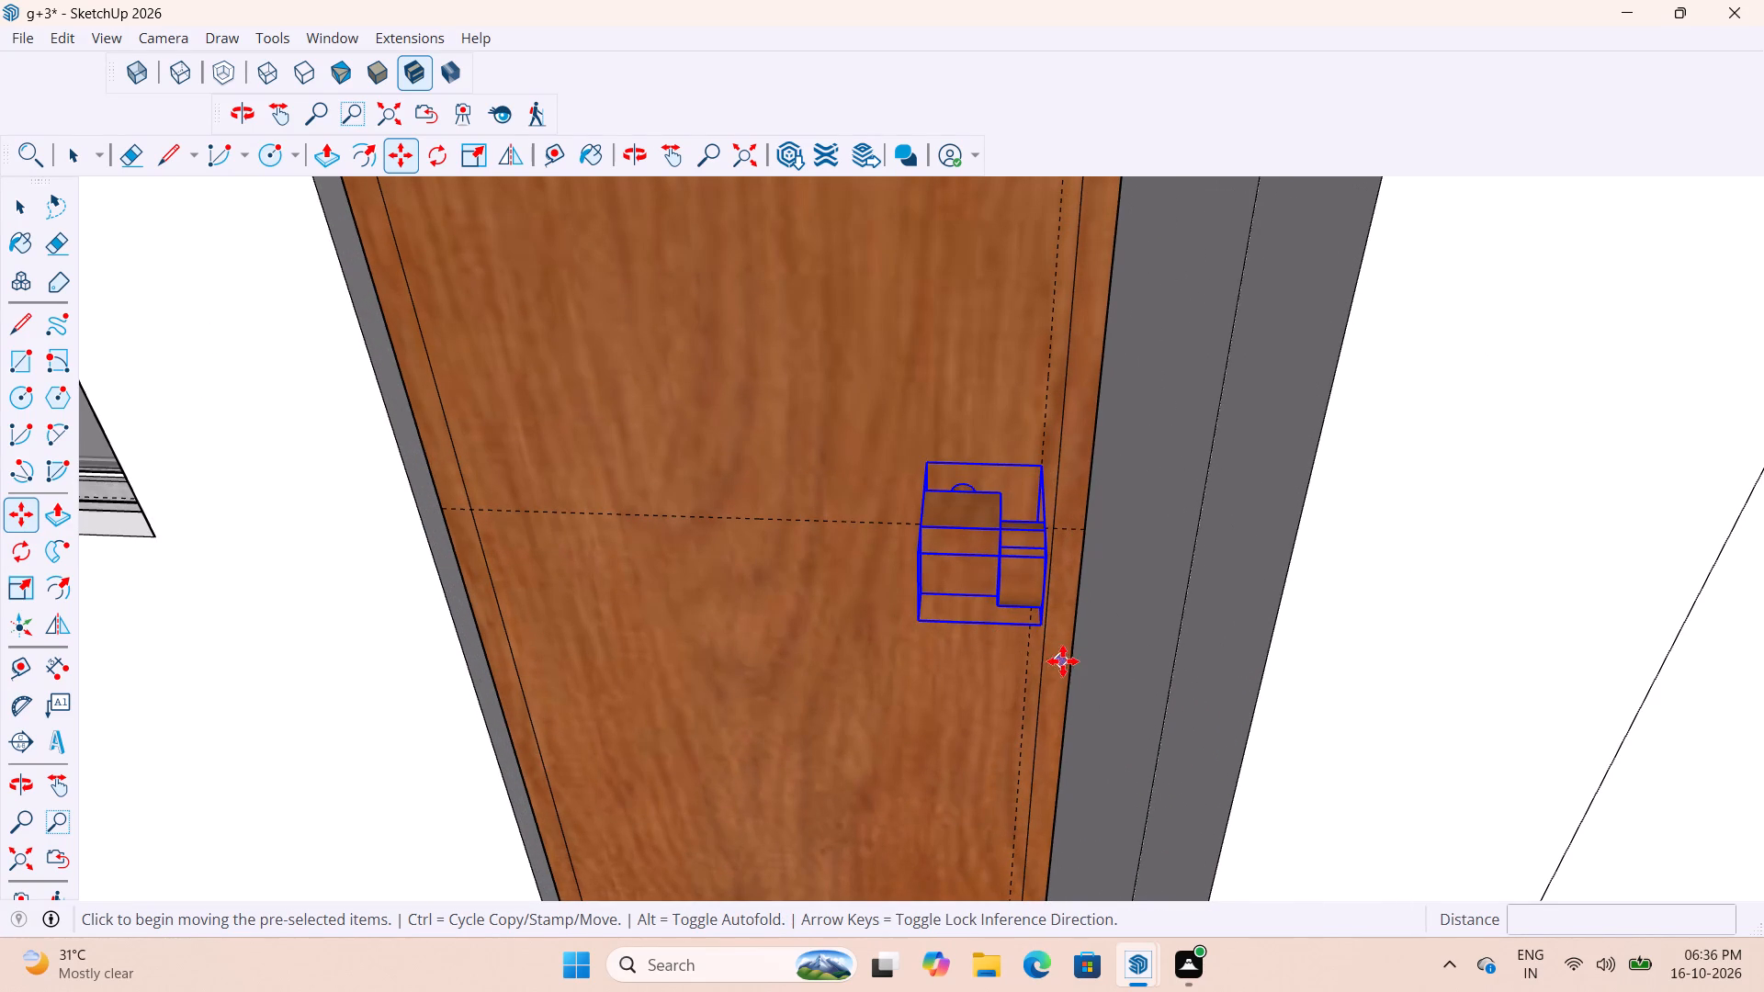
scroll(1042, 614, "up", 4)
middle_click_drag(1041, 619, 1233, 297)
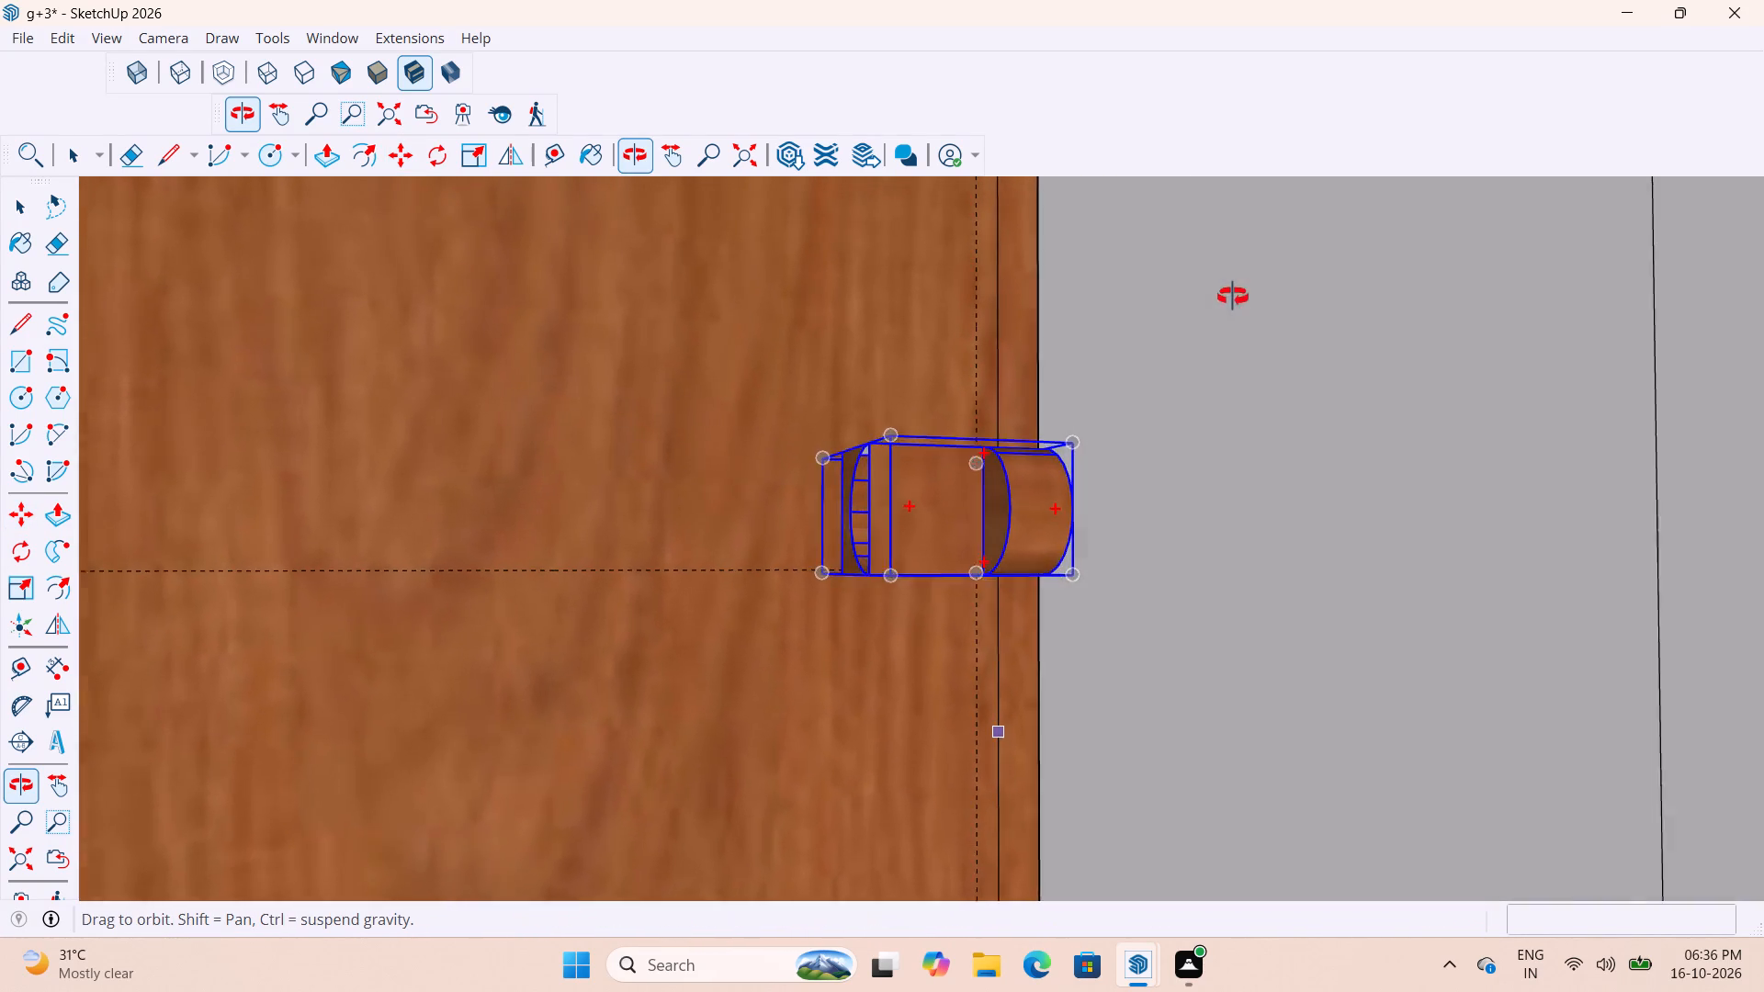
middle_click_drag(1233, 297, 1256, 229)
scroll(1256, 229, "up", 1)
left_click(945, 629)
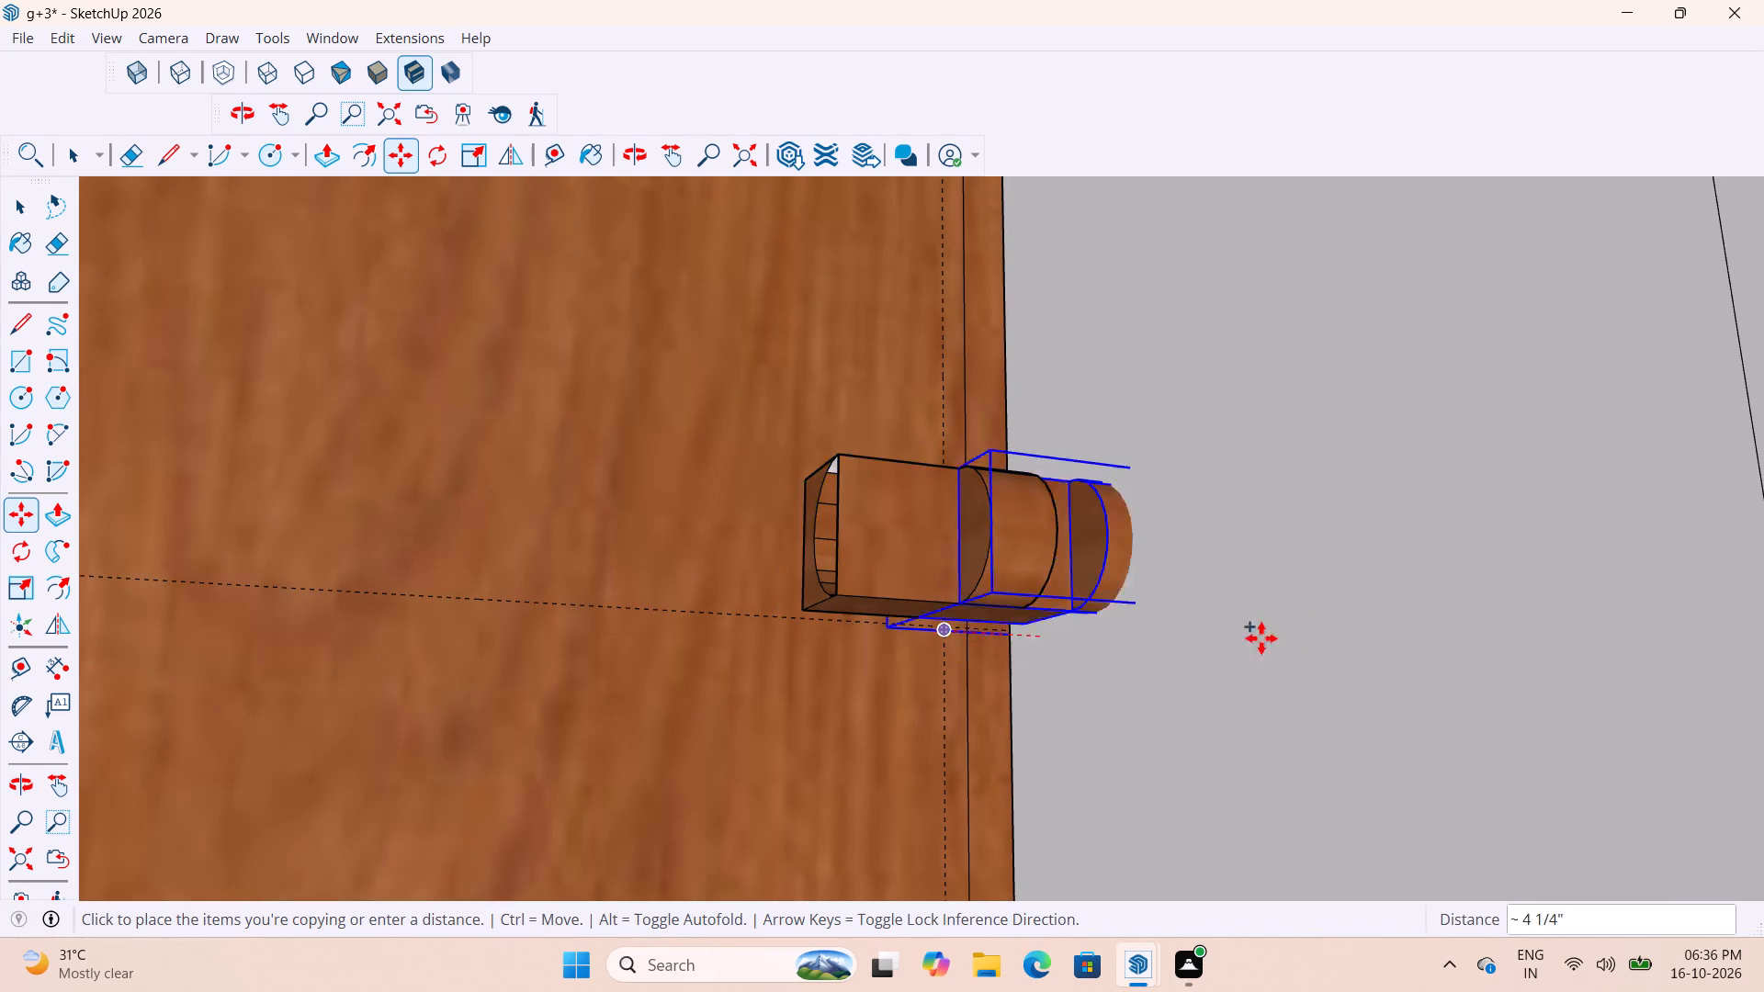
scroll(852, 566, "down", 18)
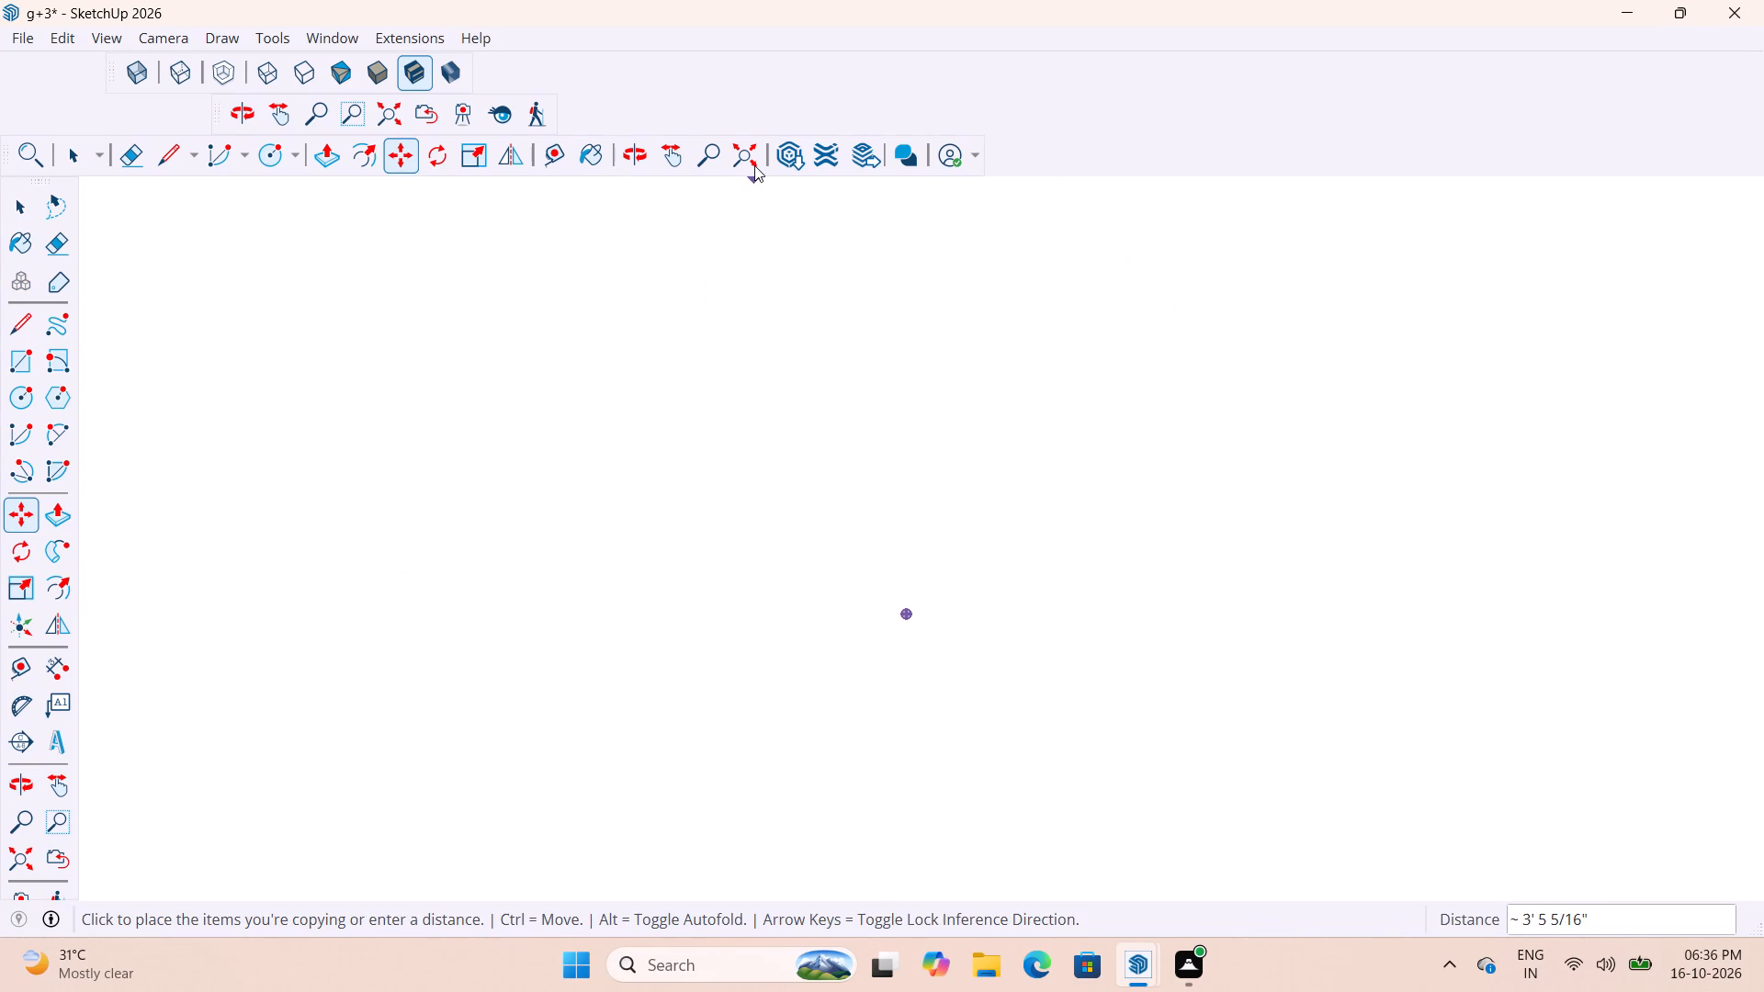
left_click(754, 165)
scroll(787, 440, "down", 11)
middle_click_drag(1316, 574, 1070, 767)
scroll(1293, 704, "up", 6)
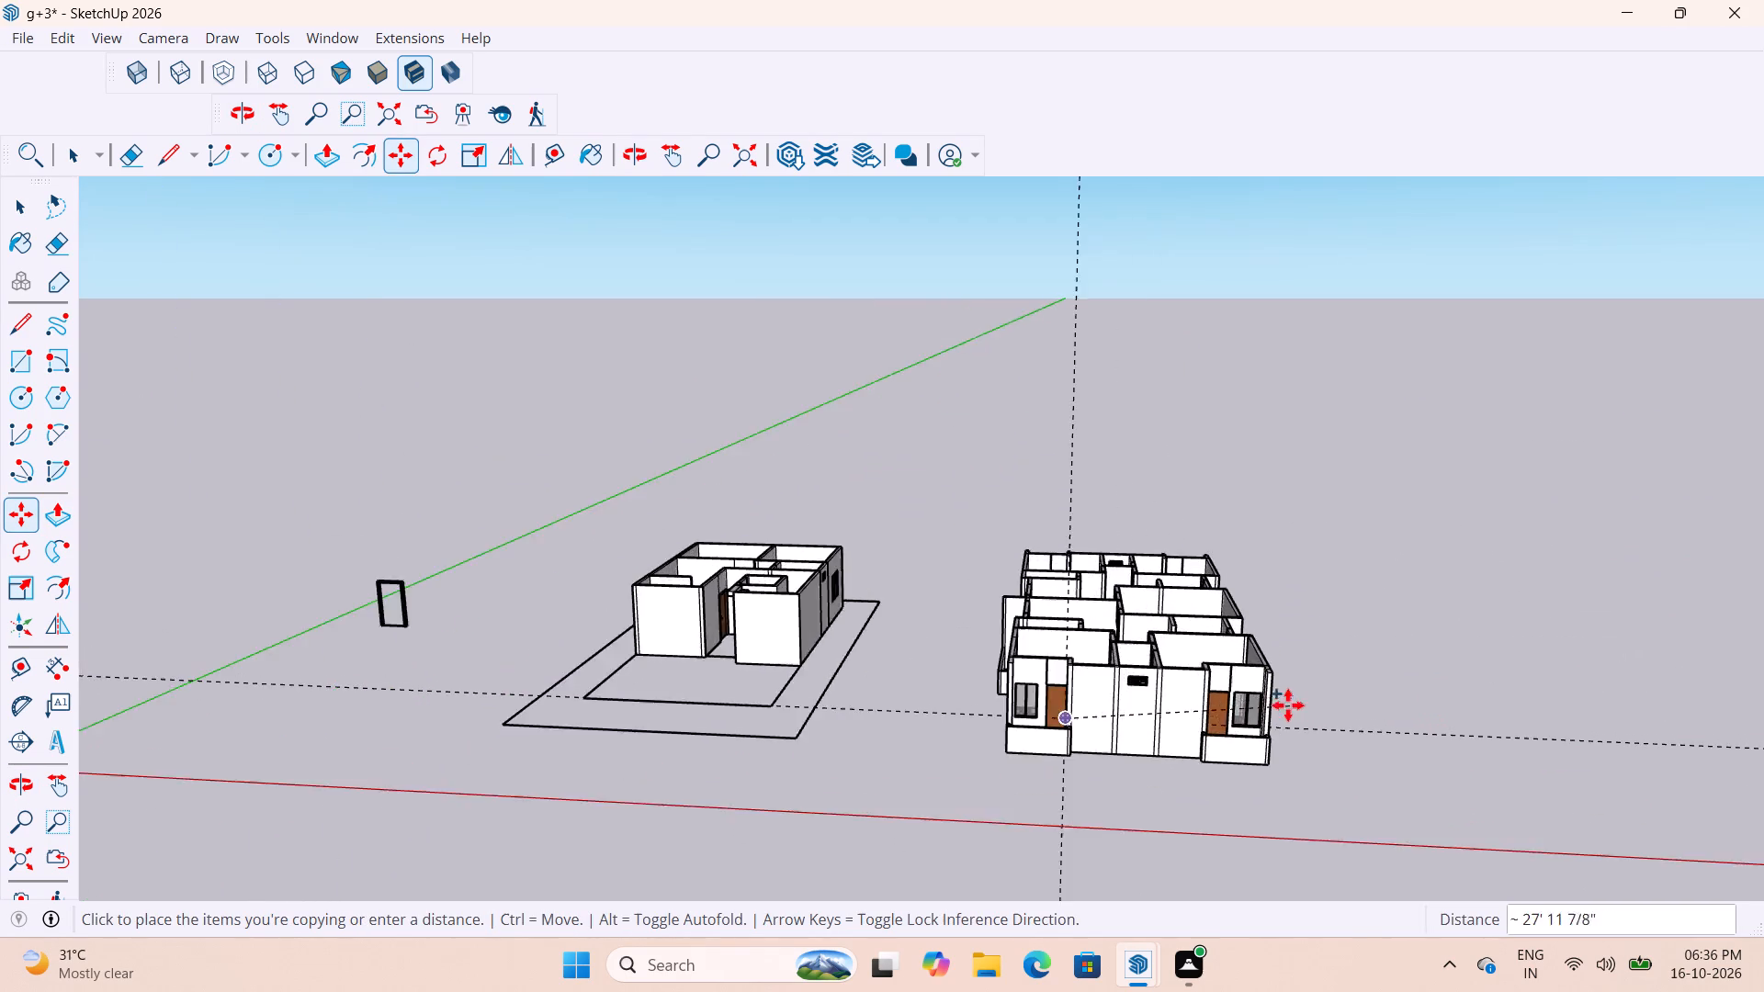
scroll(1288, 705, "up", 20)
scroll(1288, 705, "up", 1)
scroll(1136, 740, "up", 8)
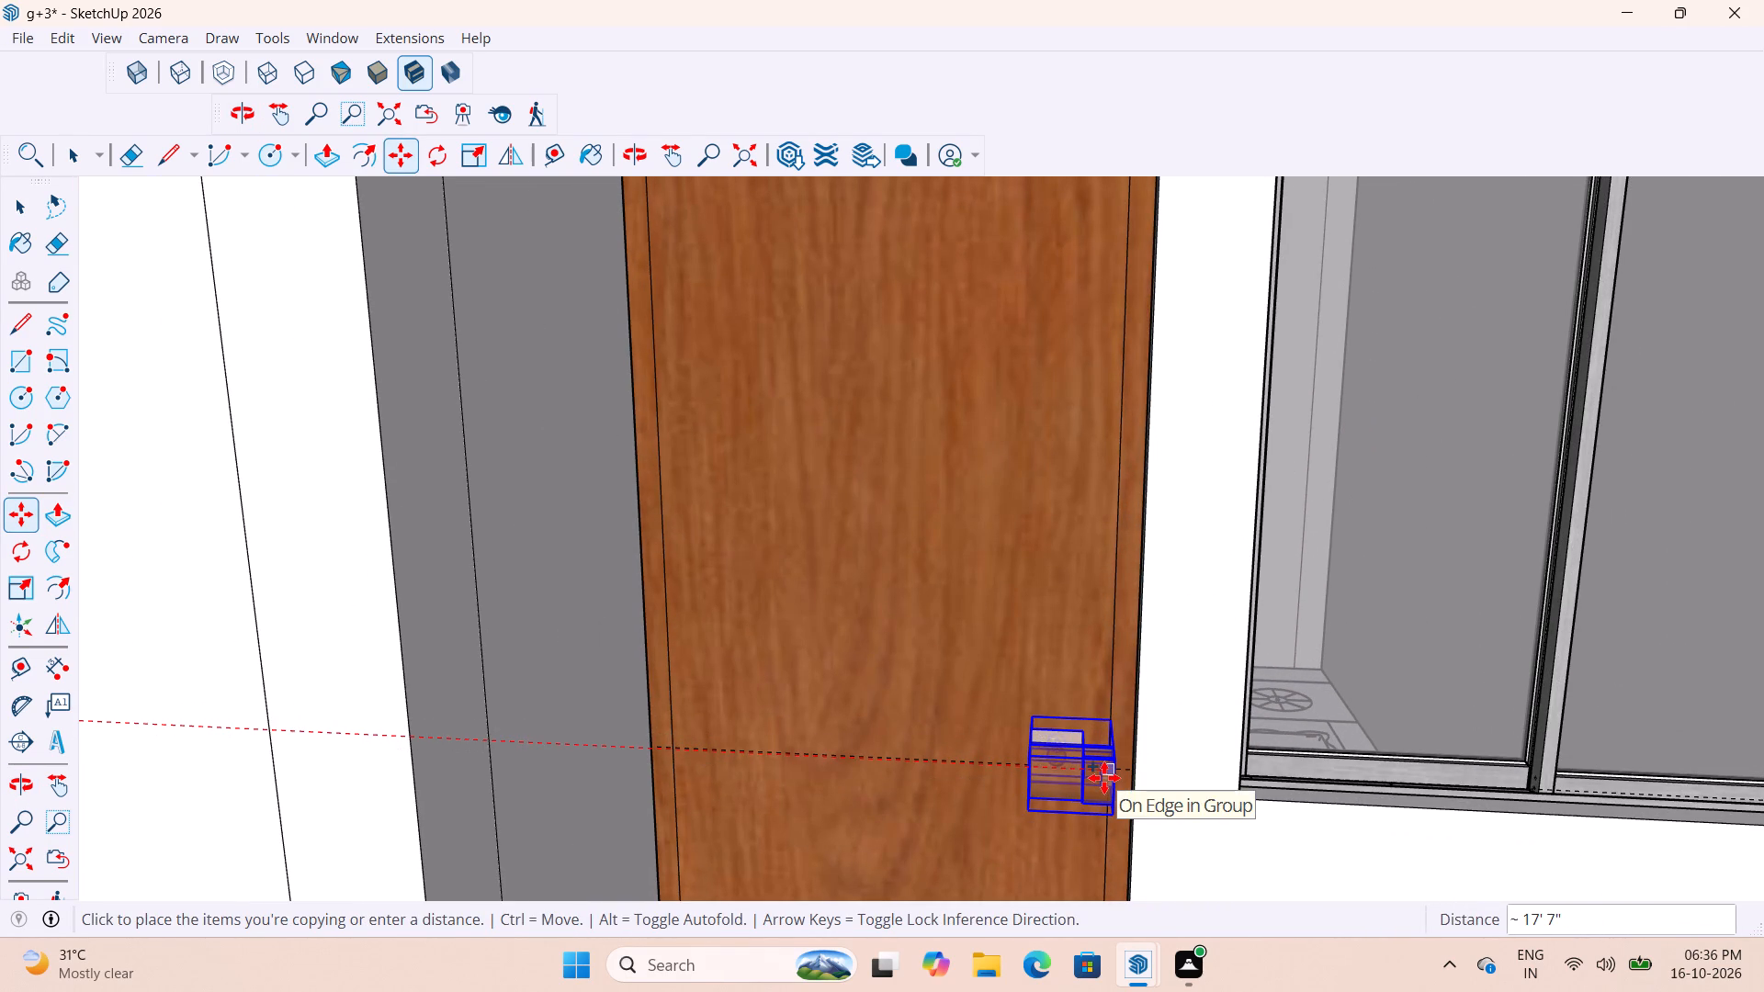
left_click(1104, 778)
key("space")
Place a vertical guide 2" inward from that second balcony door's side edge next to the window.
scroll(1129, 787, "down", 1)
middle_click_drag(1144, 828, 1173, 876)
key("t")
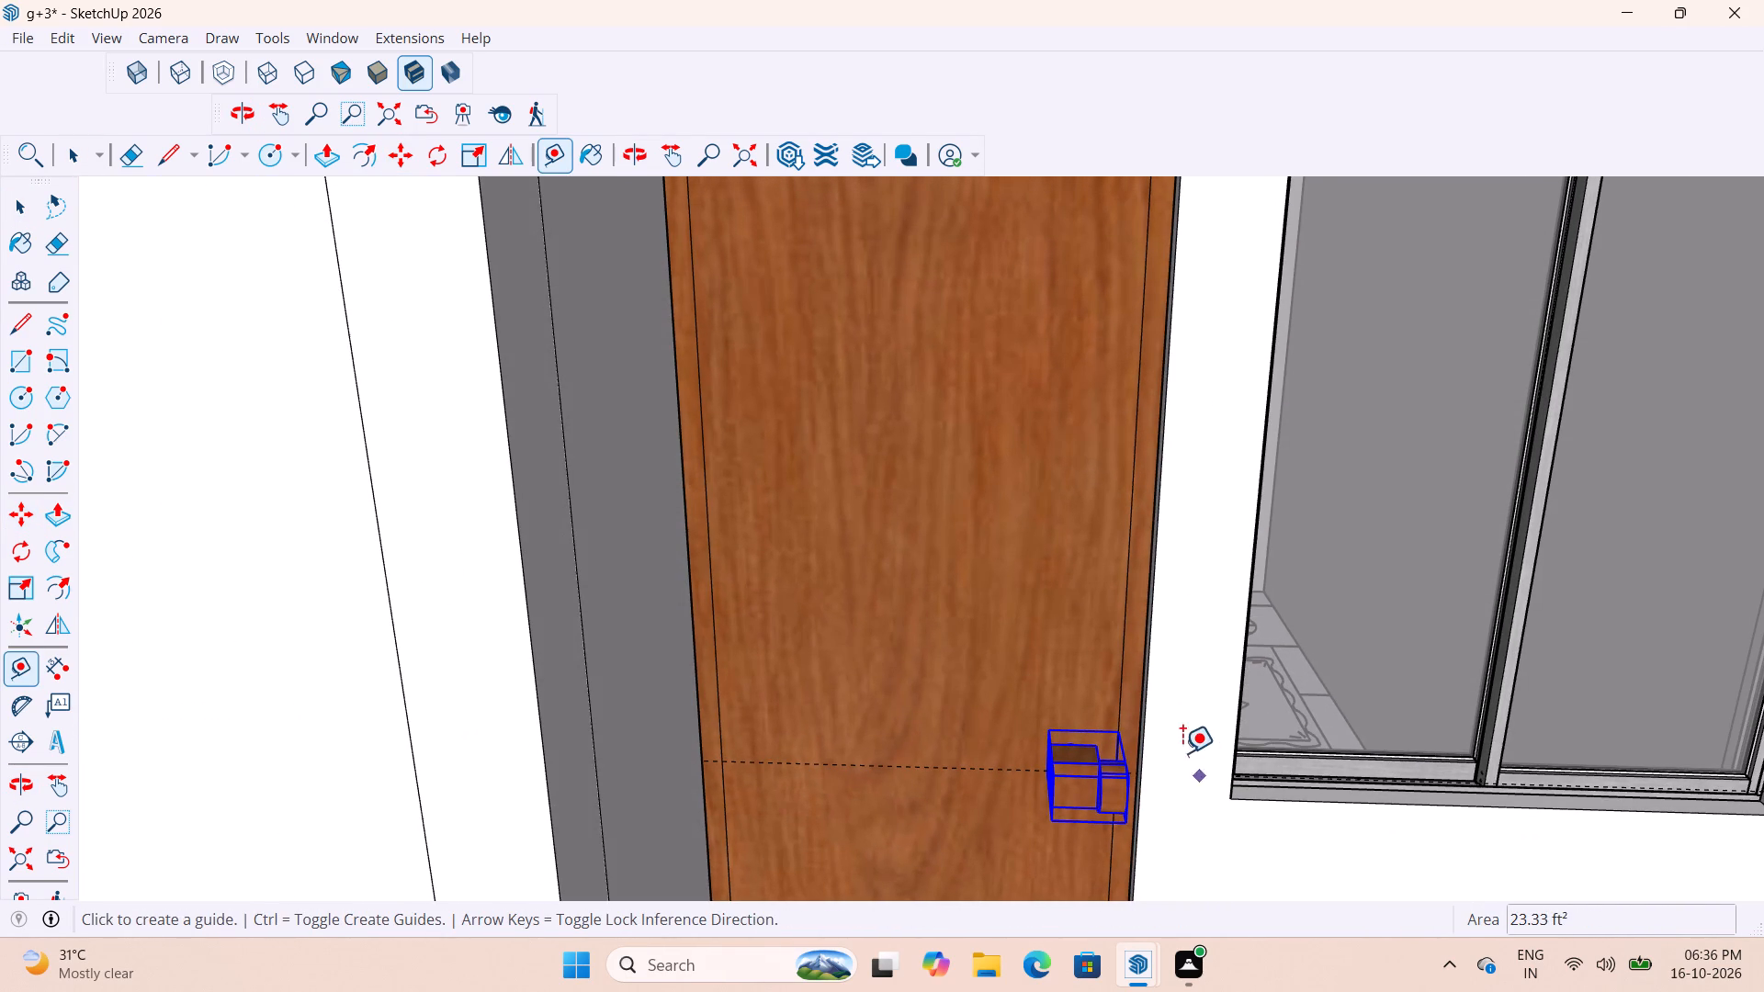
left_click(1147, 682)
type("2\"")
key("Return")
Move the copied handle by its lower corner onto the crossing of the vertical and horizontal guides on the second balcony door.
scroll(1090, 860, "up", 3)
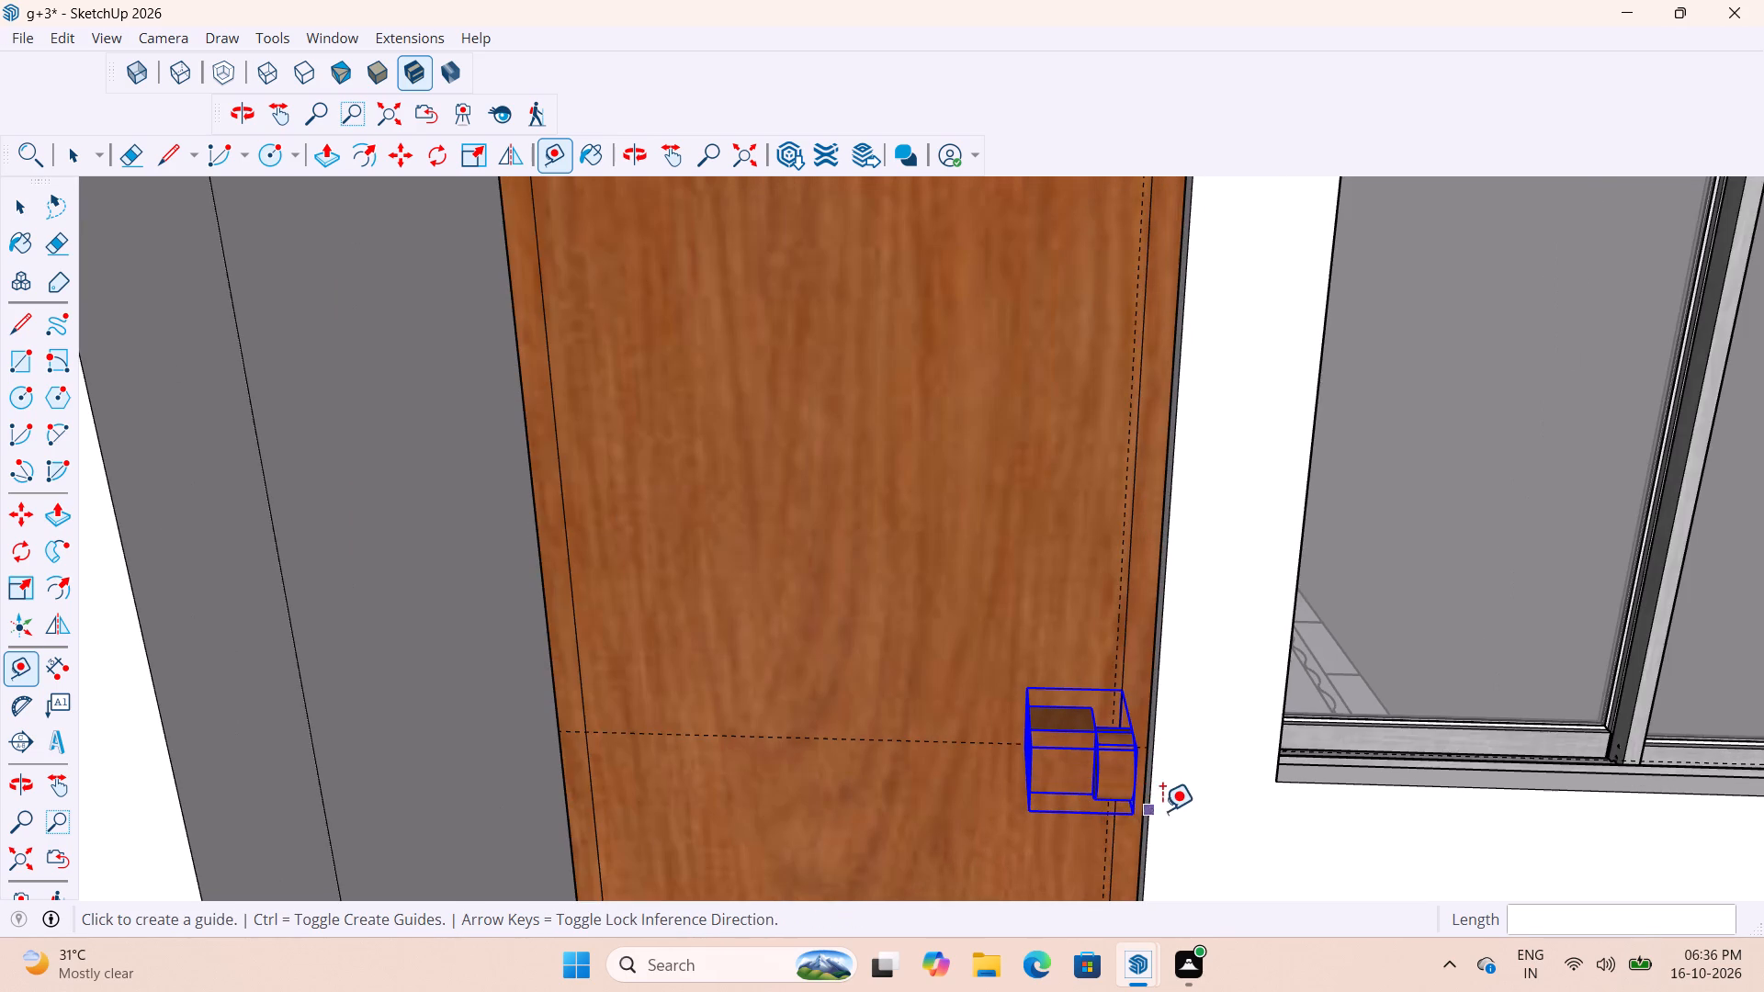
middle_click_drag(1166, 806, 950, 861)
scroll(1074, 844, "up", 6)
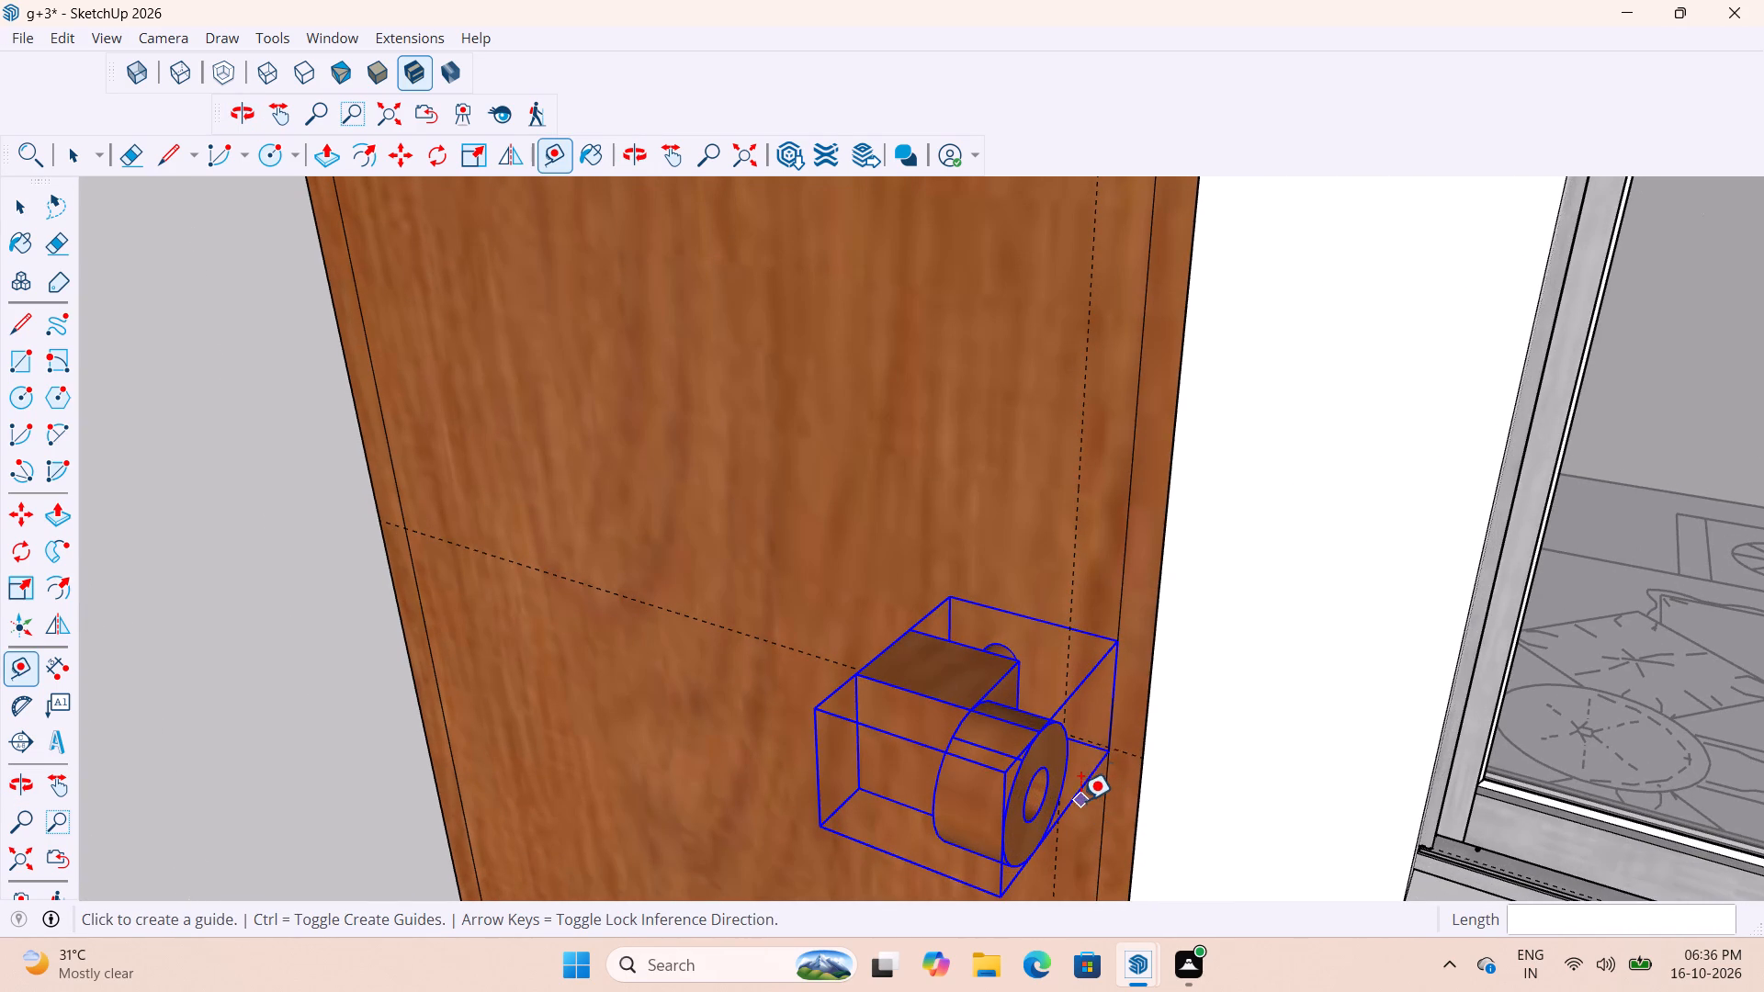
key("space")
type("m")
left_click(1114, 754)
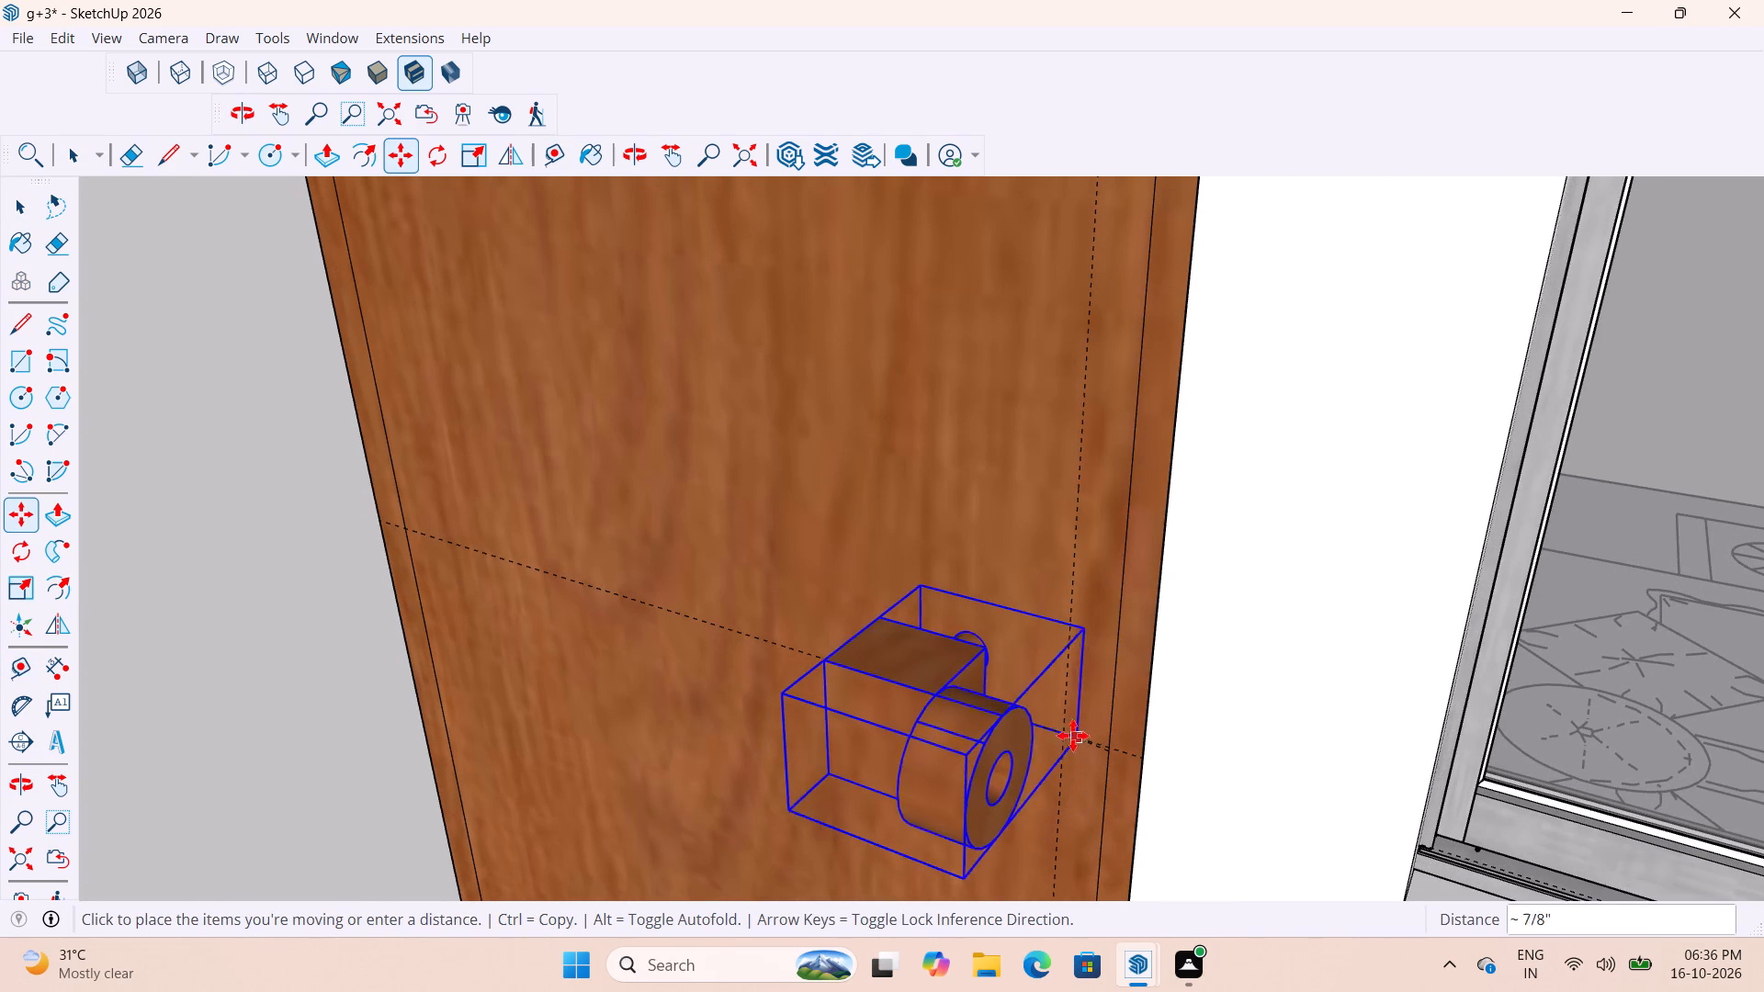
left_click(1064, 731)
key("space")
scroll(1171, 728, "down", 20)
scroll(1171, 728, "down", 3)
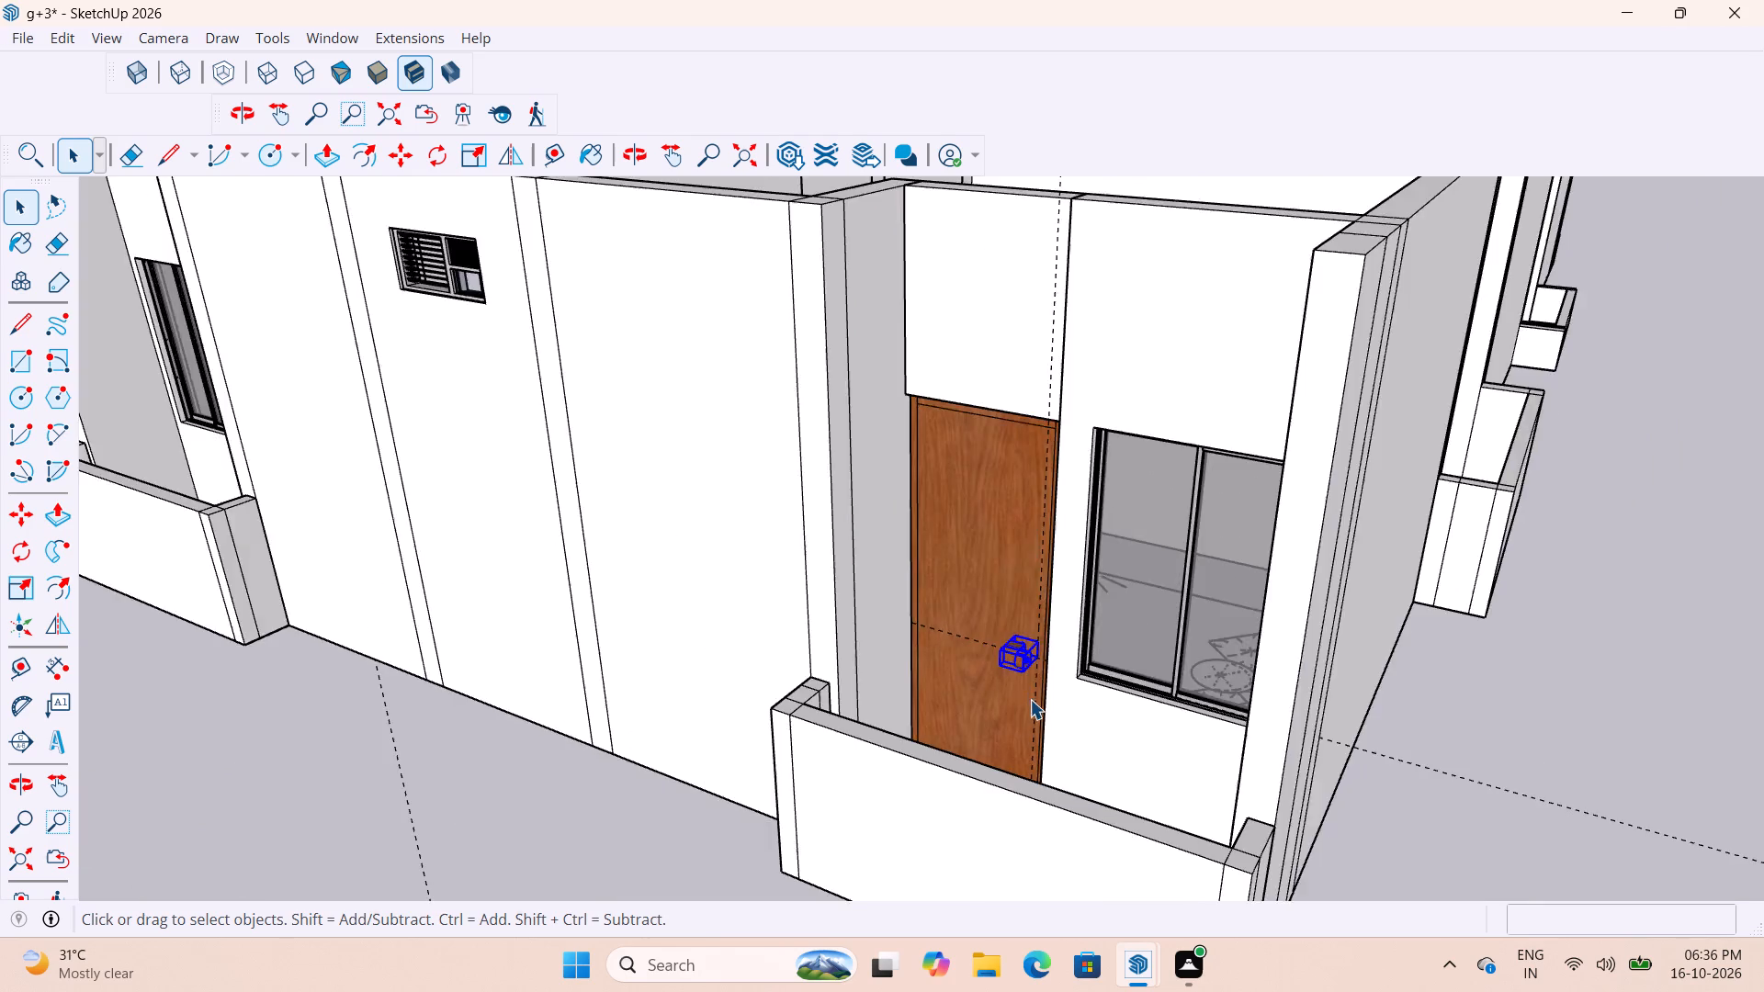
Delete all construction guides from the model and deselect the handle.
scroll(1030, 699, "down", 6)
middle_click_drag(1019, 800, 1207, 798)
left_click(60, 26)
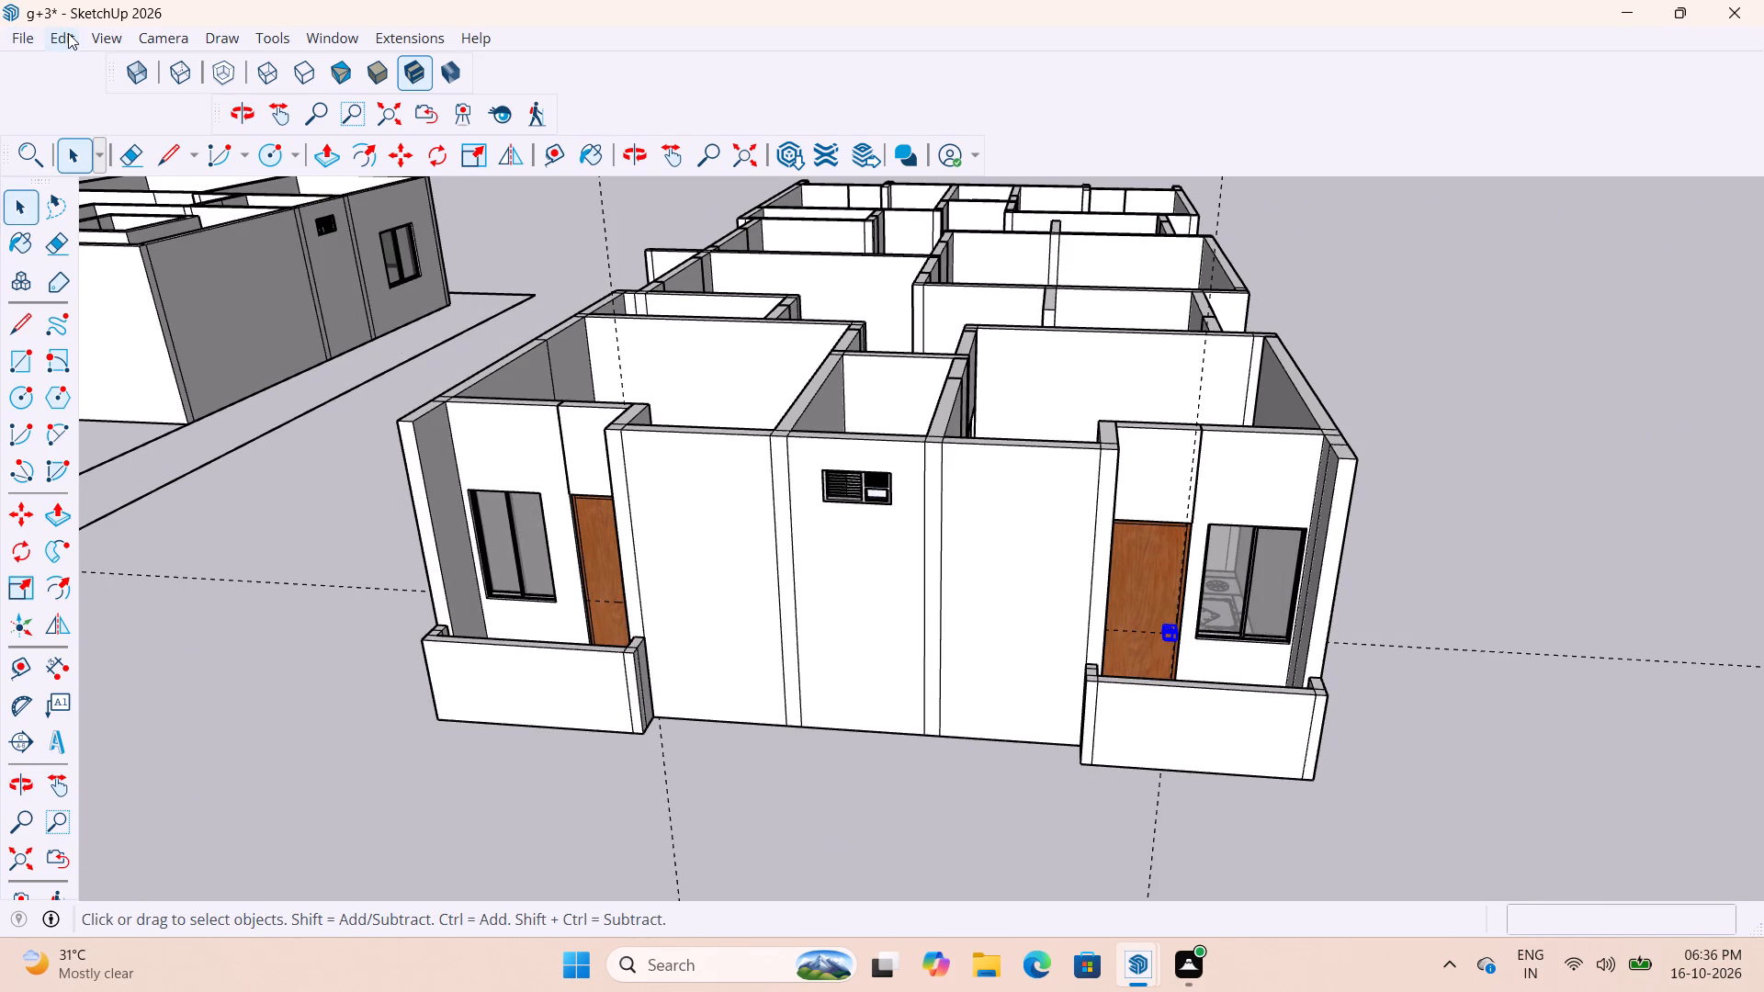
left_click(68, 33)
left_click(156, 273)
left_click(1645, 479)
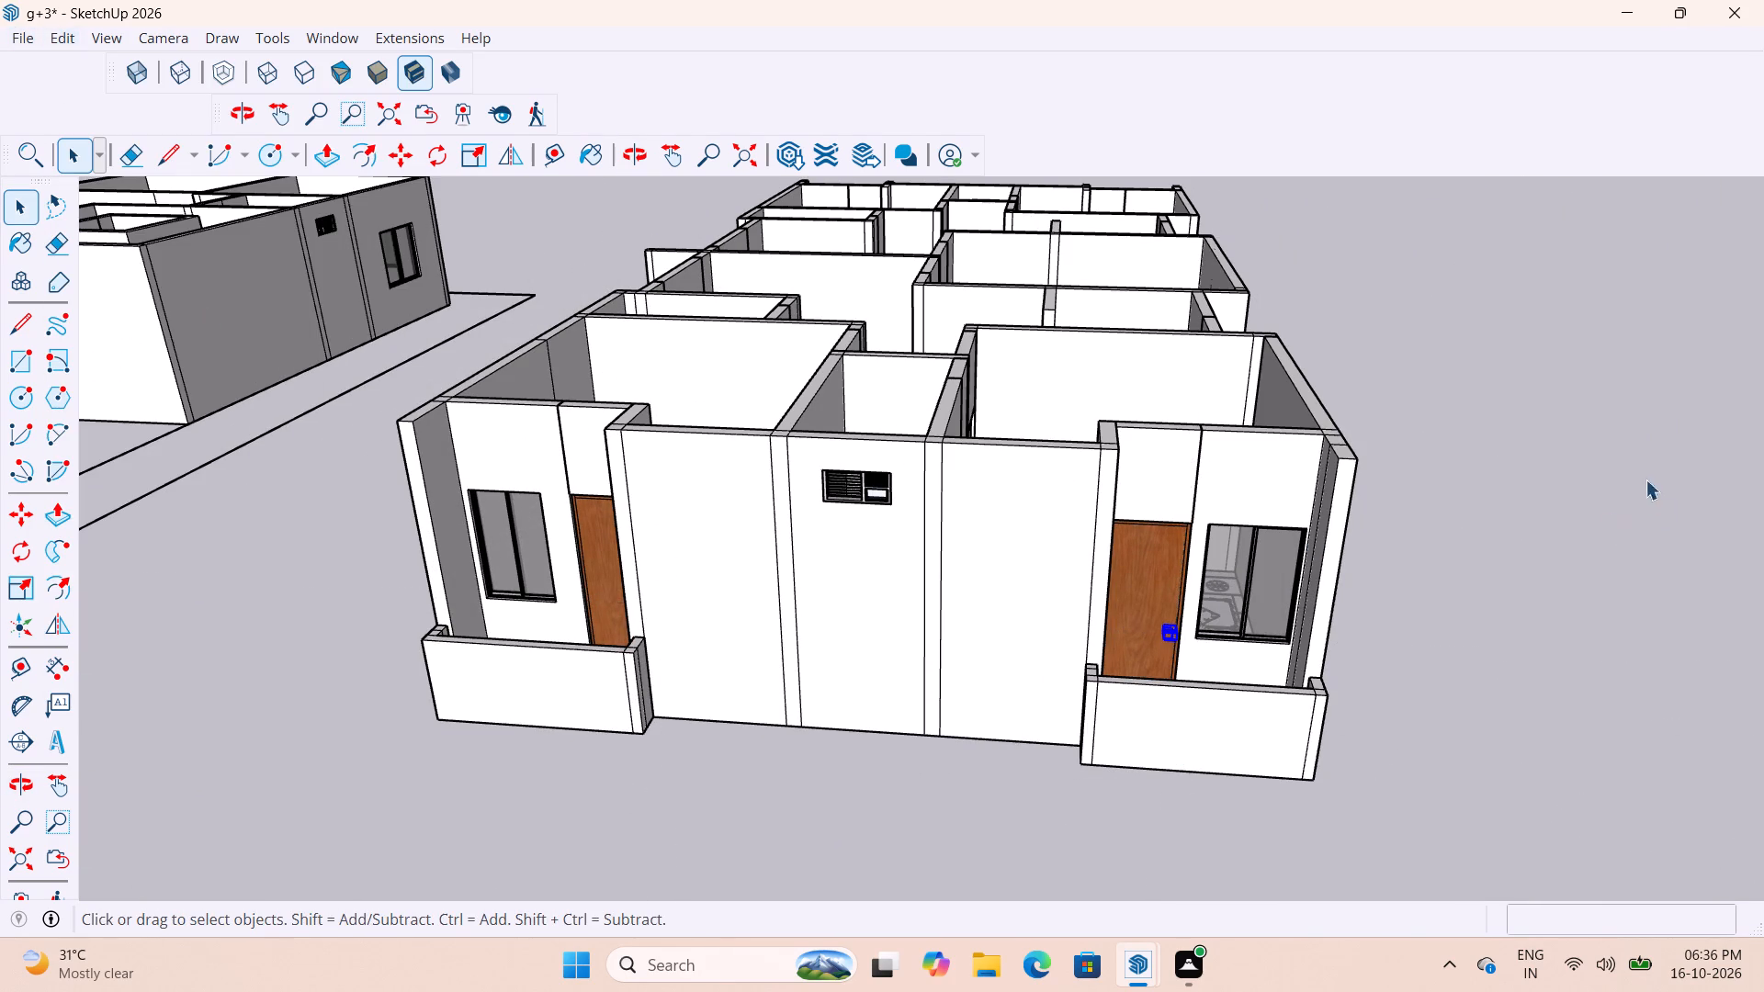
Inspect the handles on the two short-end balcony doors from several angles.
scroll(1343, 631, "up", 4)
middle_click_drag(1344, 635, 1205, 639)
scroll(1380, 664, "down", 11)
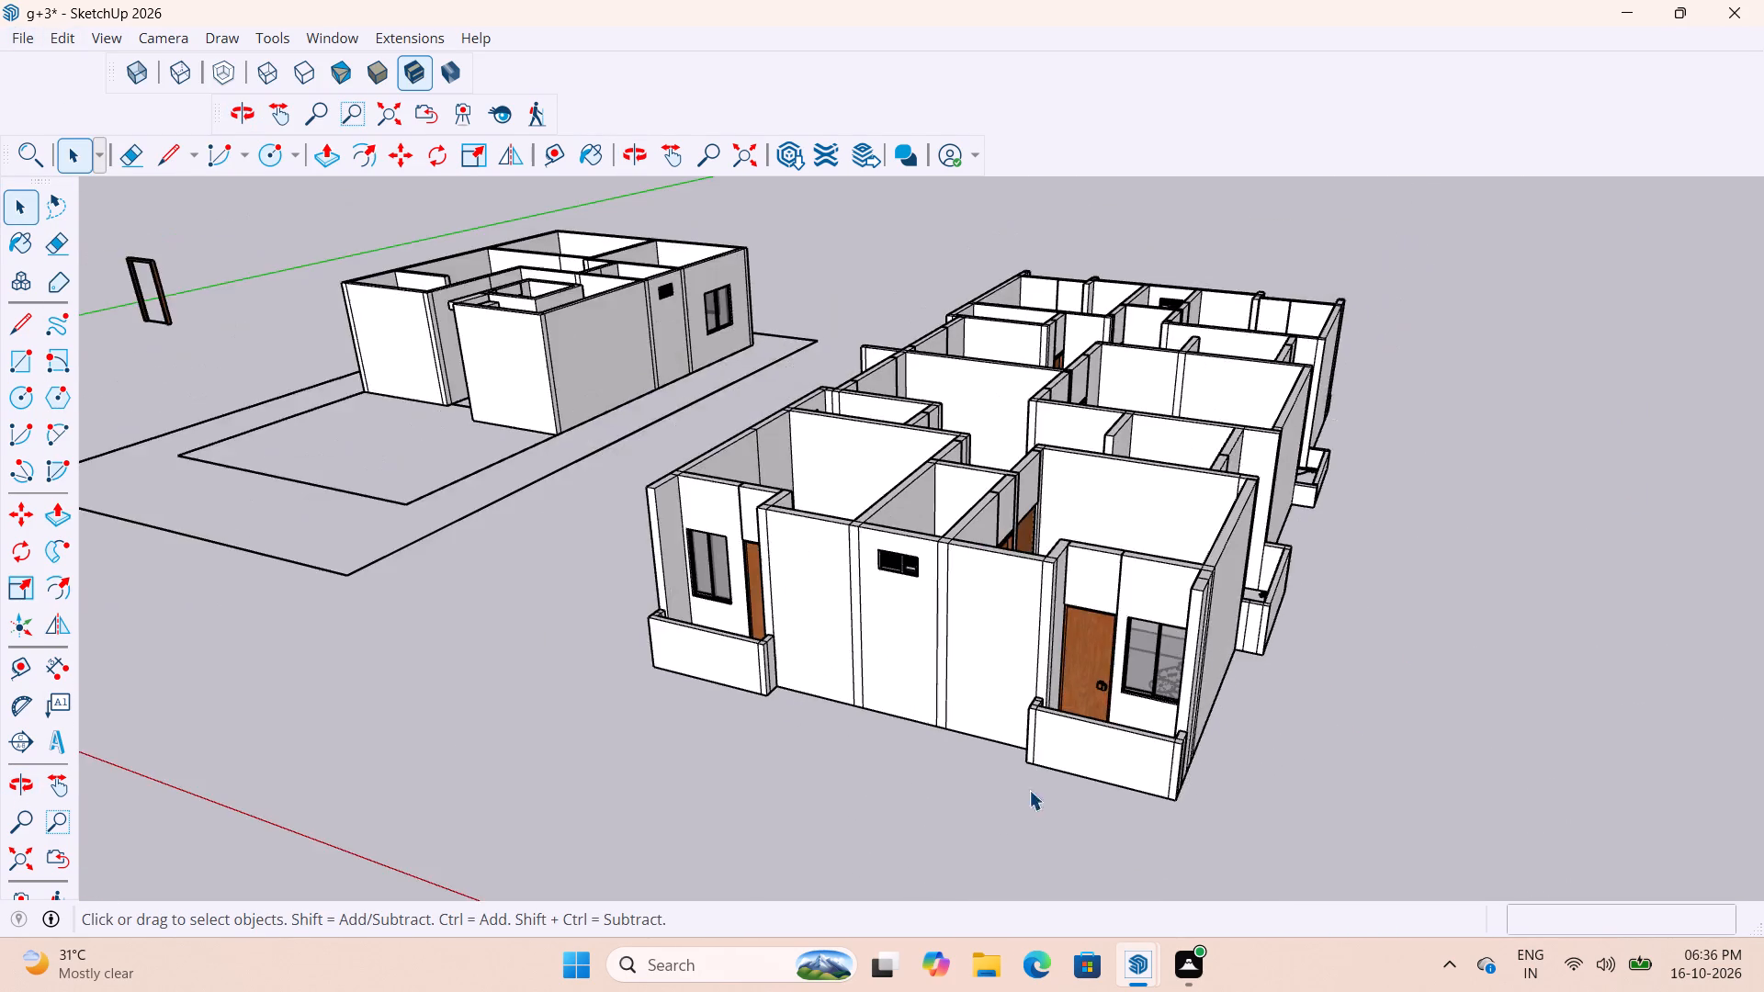
middle_click_drag(972, 707, 1175, 832)
scroll(1010, 688, "down", 5)
scroll(1032, 789, "up", 6)
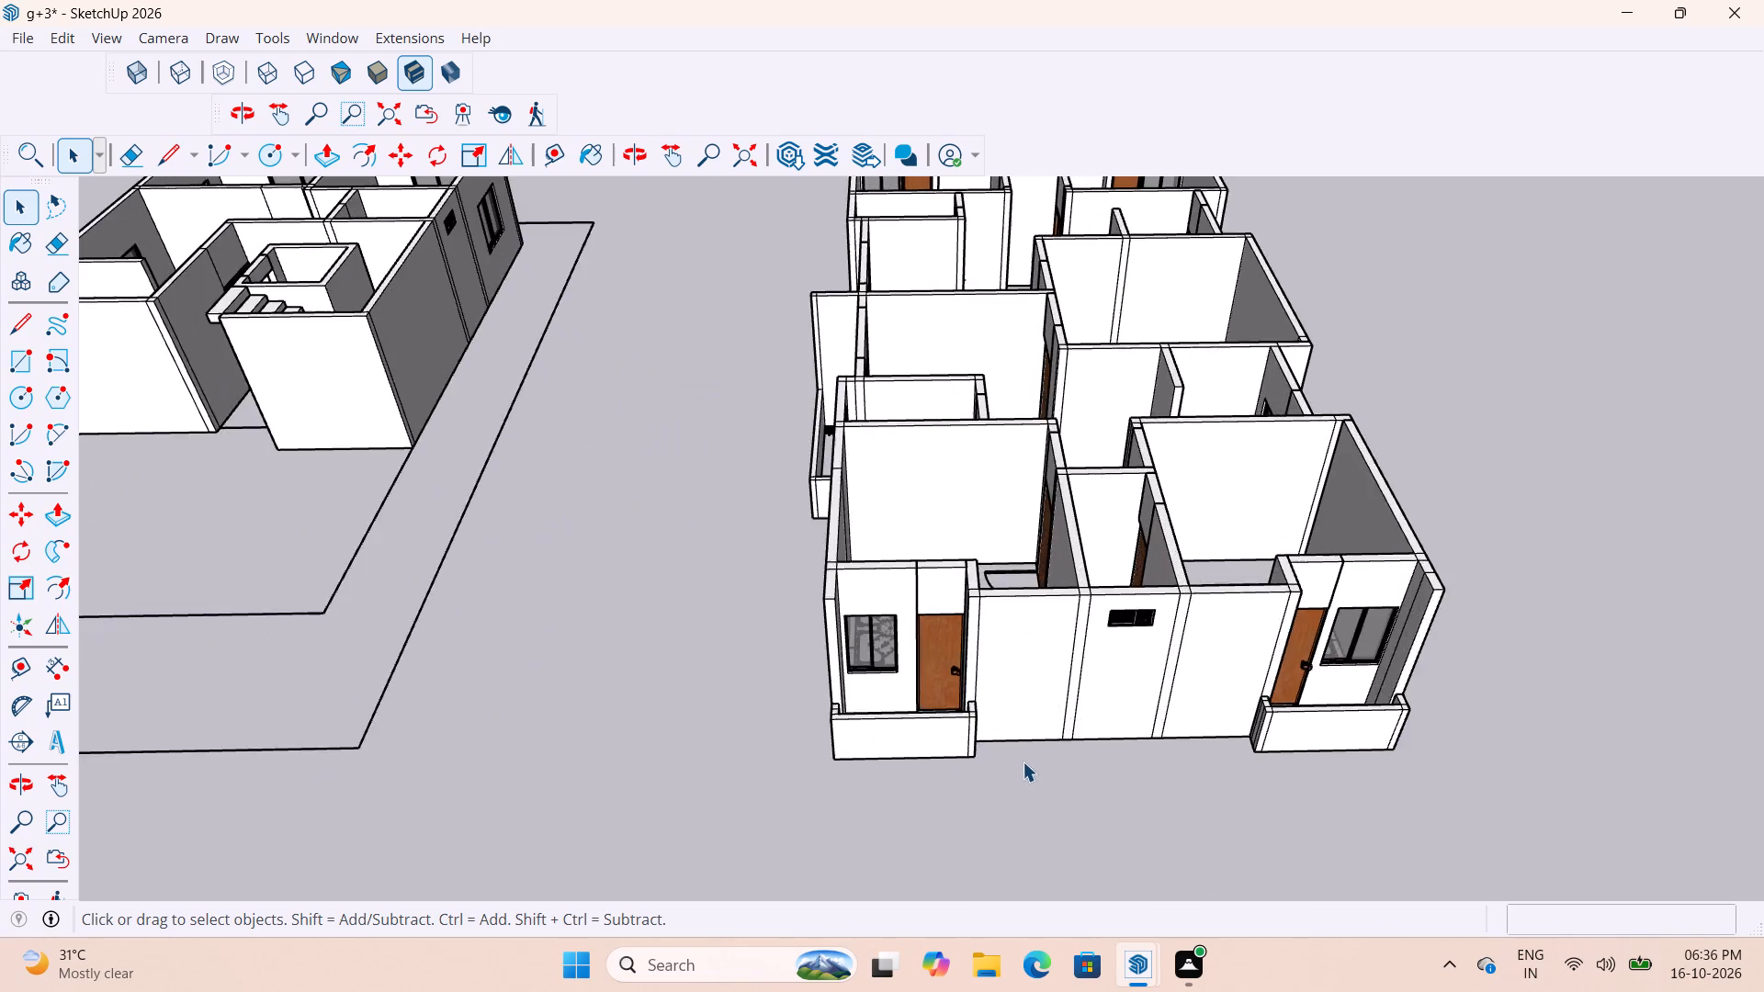
scroll(1023, 761, "up", 3)
middle_click_drag(1011, 735, 978, 634)
scroll(844, 454, "up", 7)
scroll(841, 604, "down", 10)
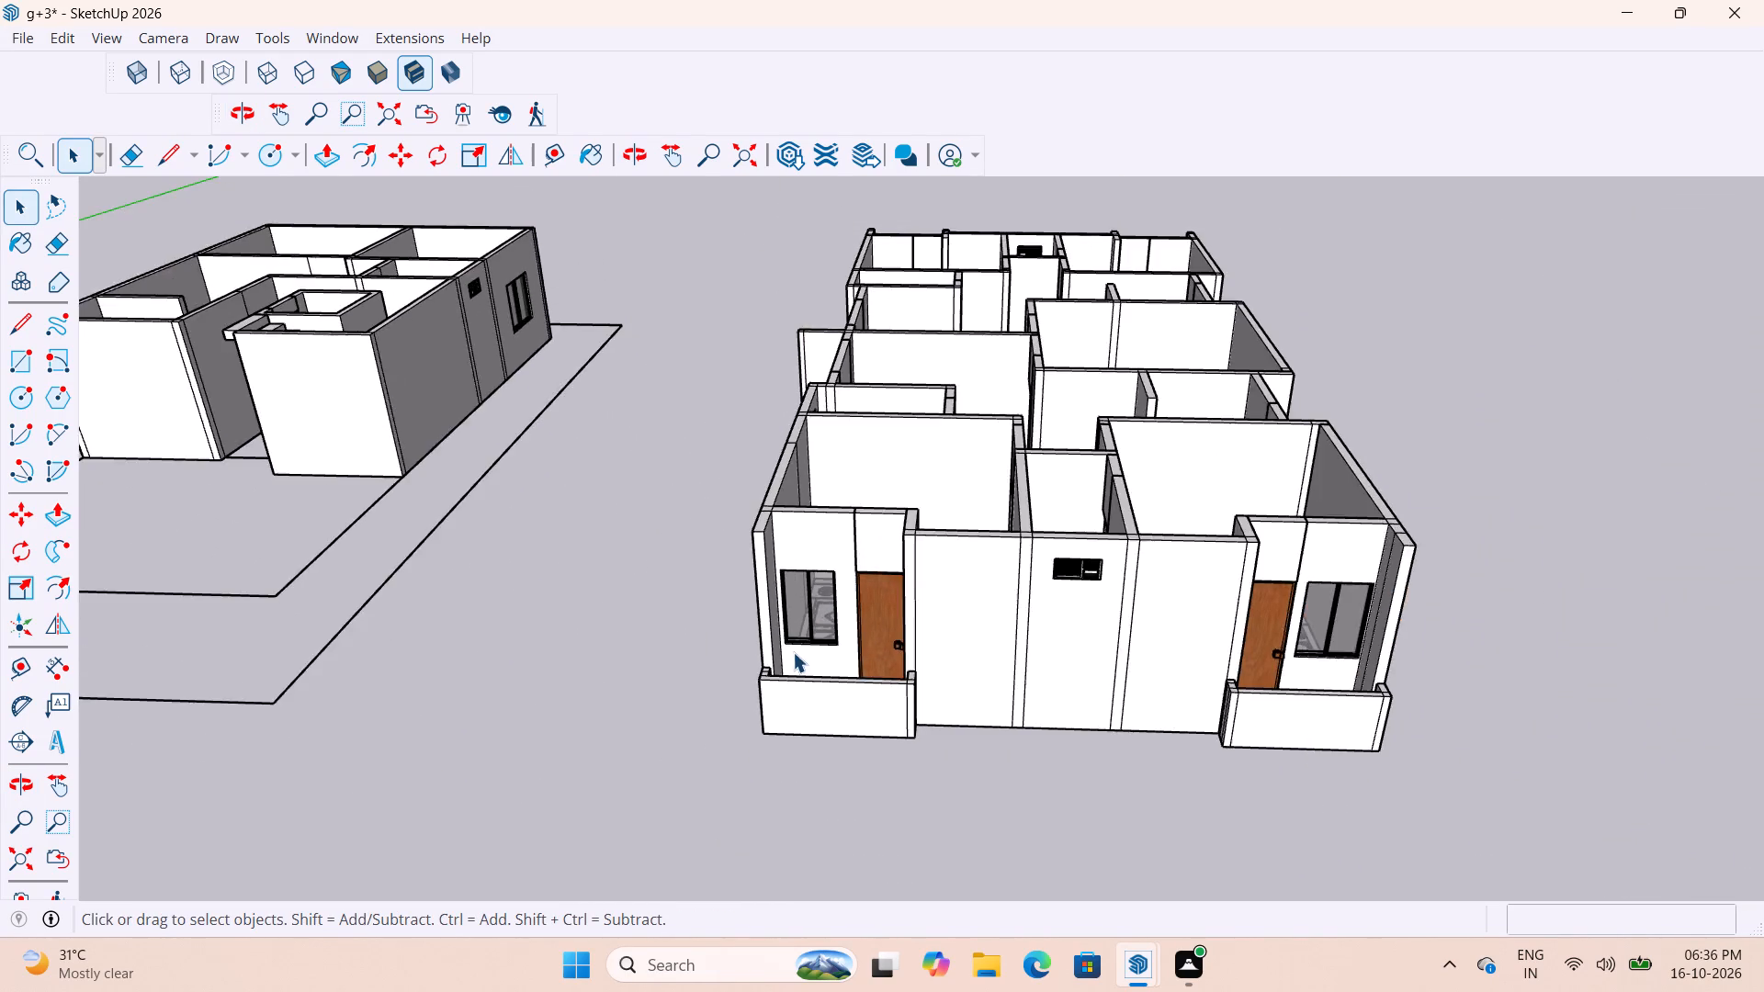
Review both building blocks from all around, checking the interior doors and the balcony doors on the opposite short end.
scroll(803, 669, "down", 4)
middle_click_drag(1030, 557, 1087, 686)
scroll(880, 604, "down", 10)
scroll(695, 577, "up", 3)
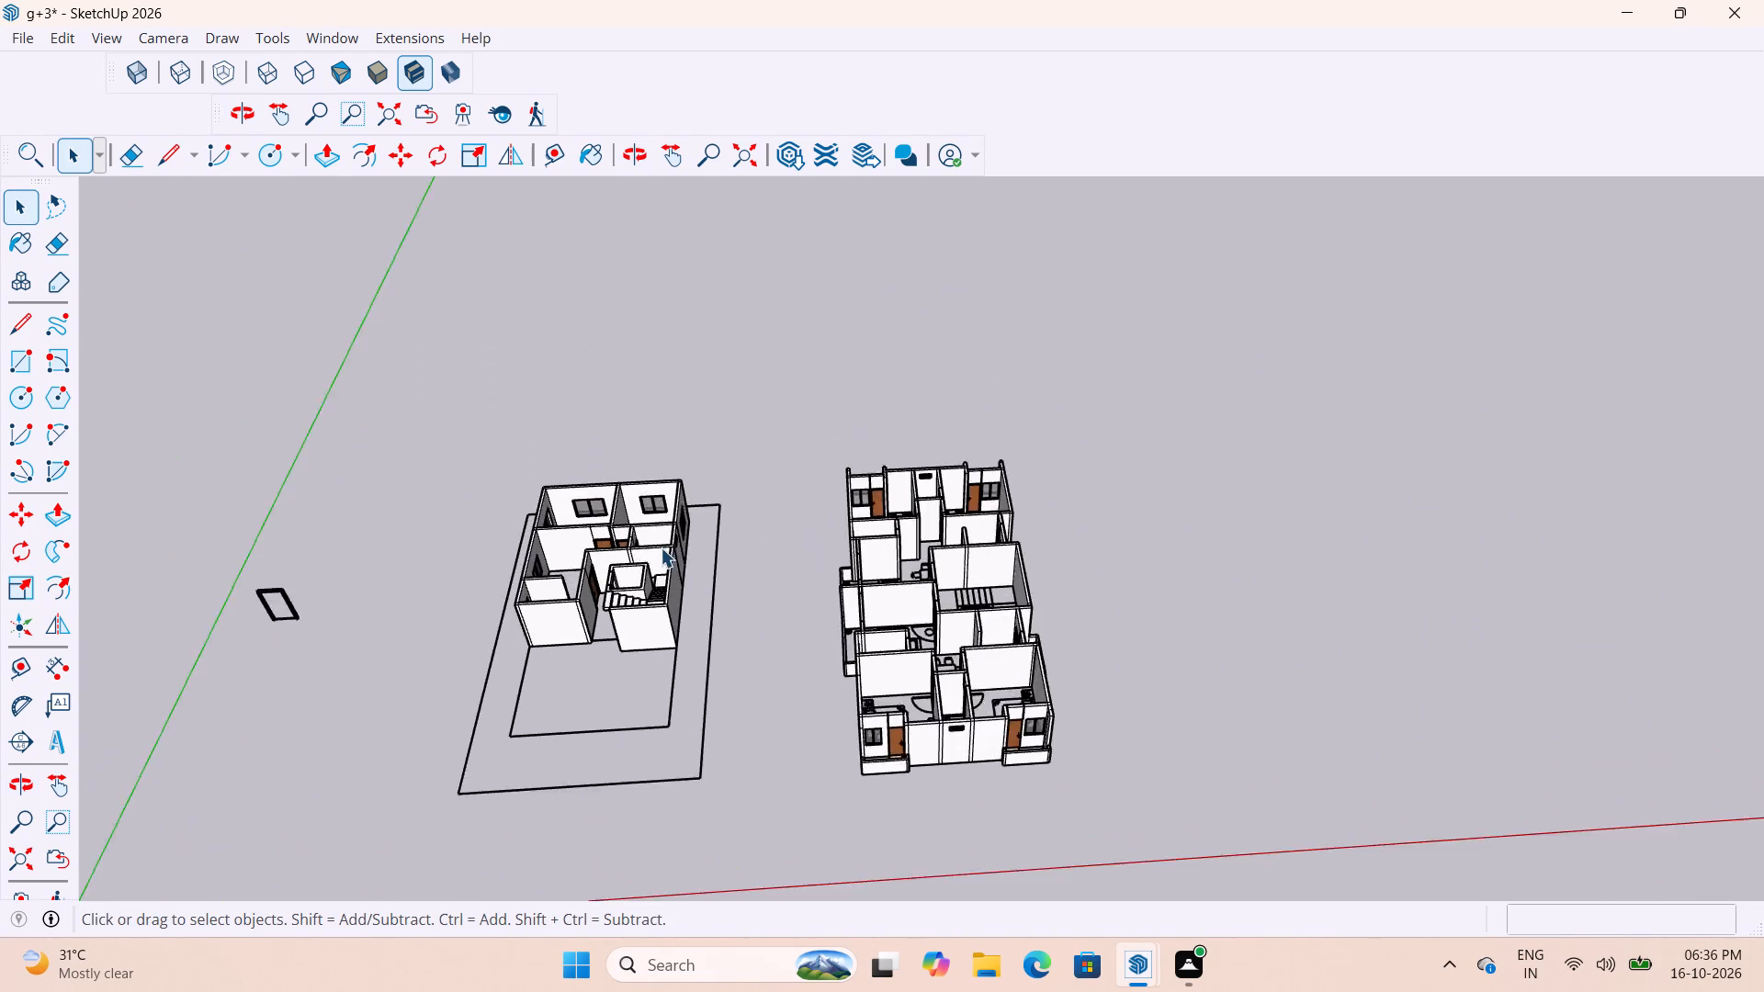
scroll(661, 547, "up", 5)
middle_click_drag(593, 547, 1203, 359)
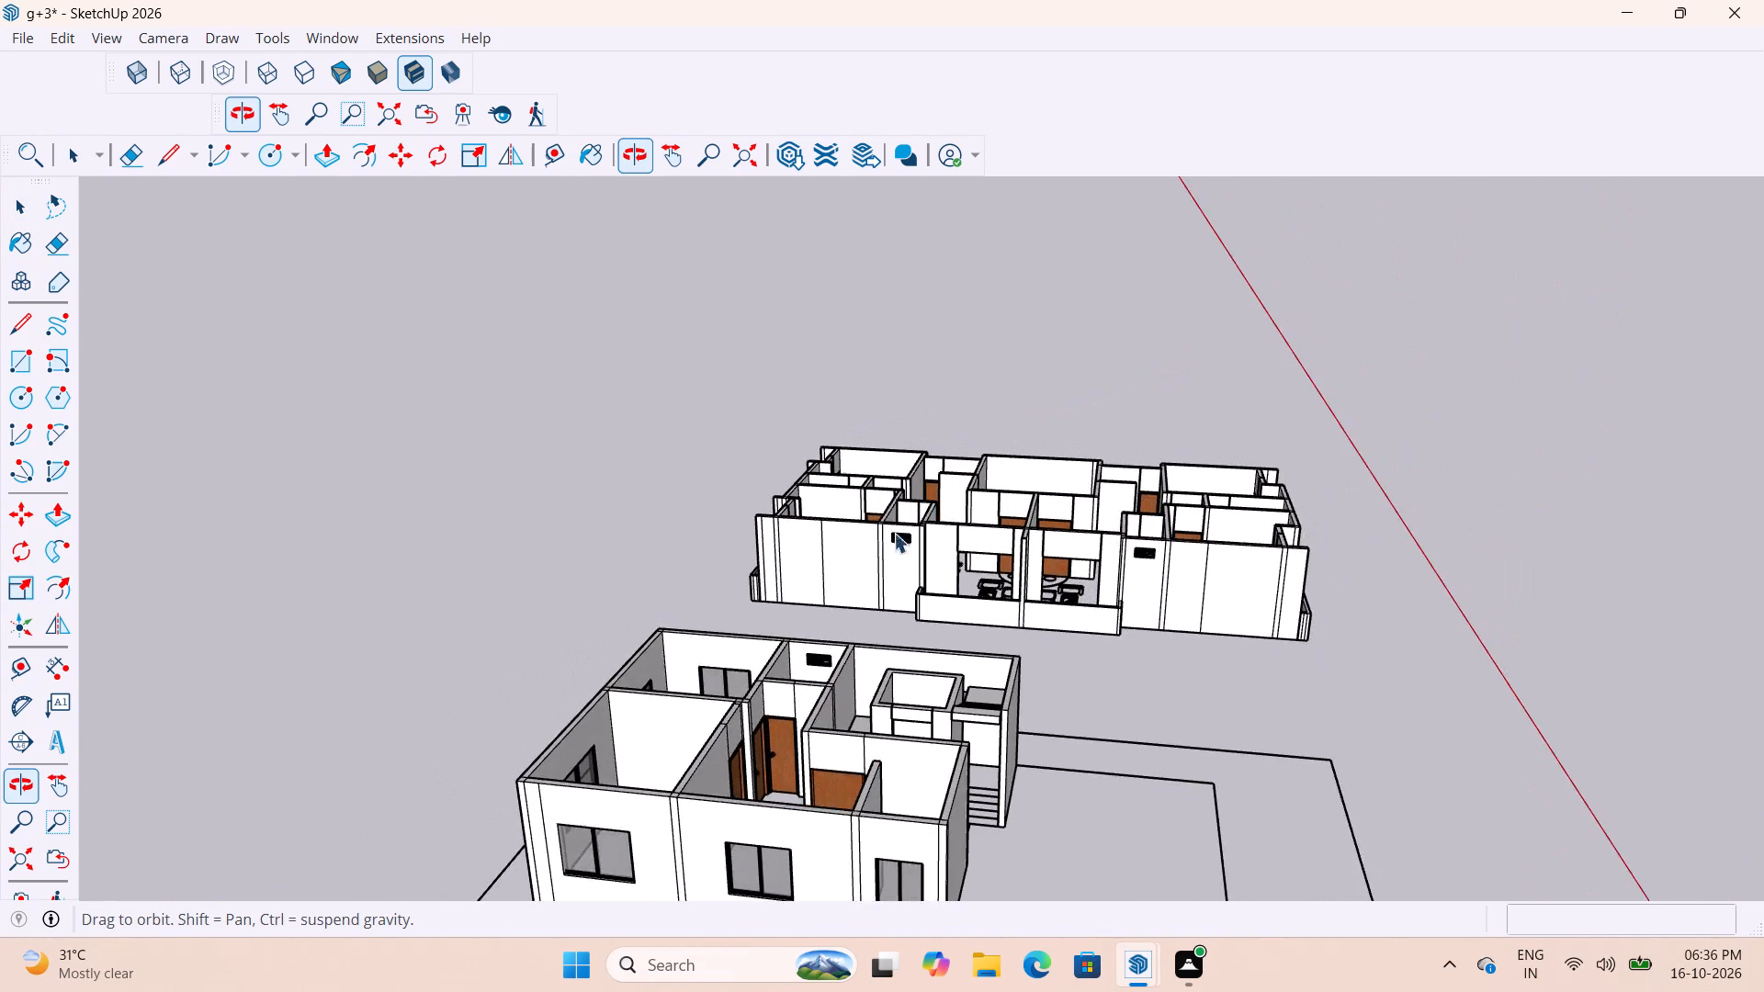
scroll(831, 572, "down", 5)
middle_click_drag(813, 680, 356, 719)
scroll(689, 668, "down", 4)
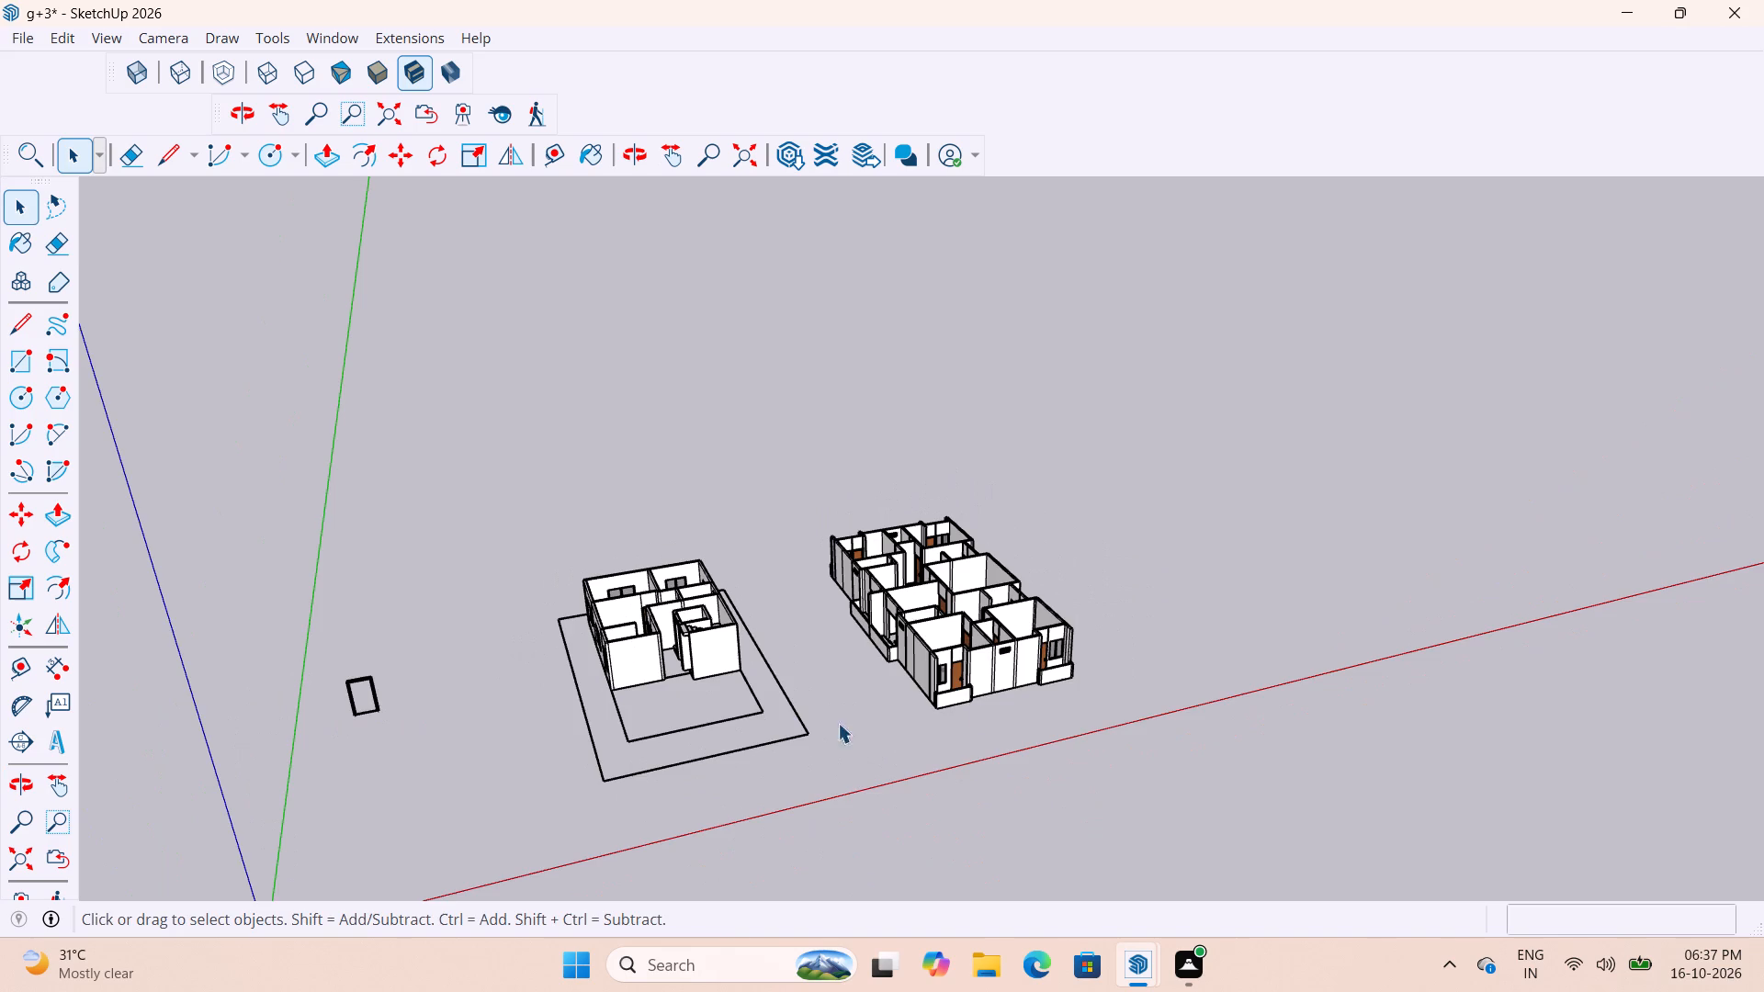
middle_click_drag(930, 711, 810, 741)
scroll(1107, 650, "up", 13)
middle_click_drag(1099, 624, 1119, 711)
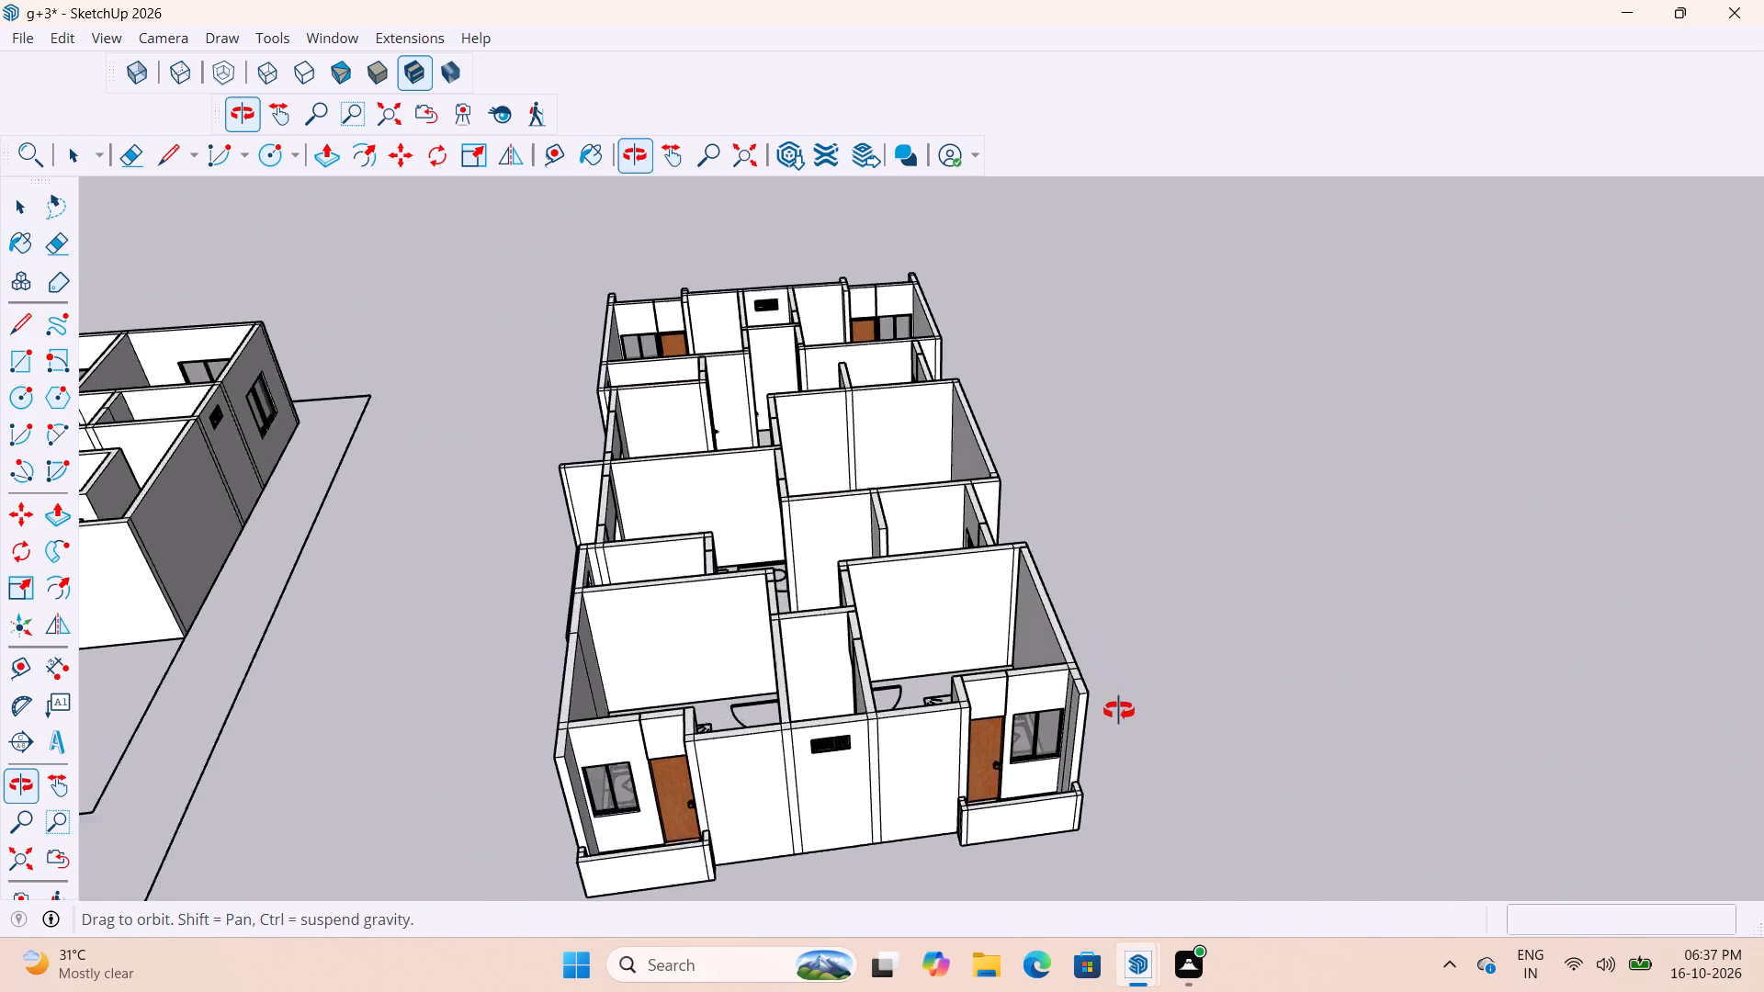
middle_click_drag(1119, 711, 1121, 716)
scroll(897, 612, "down", 6)
scroll(801, 493, "up", 10)
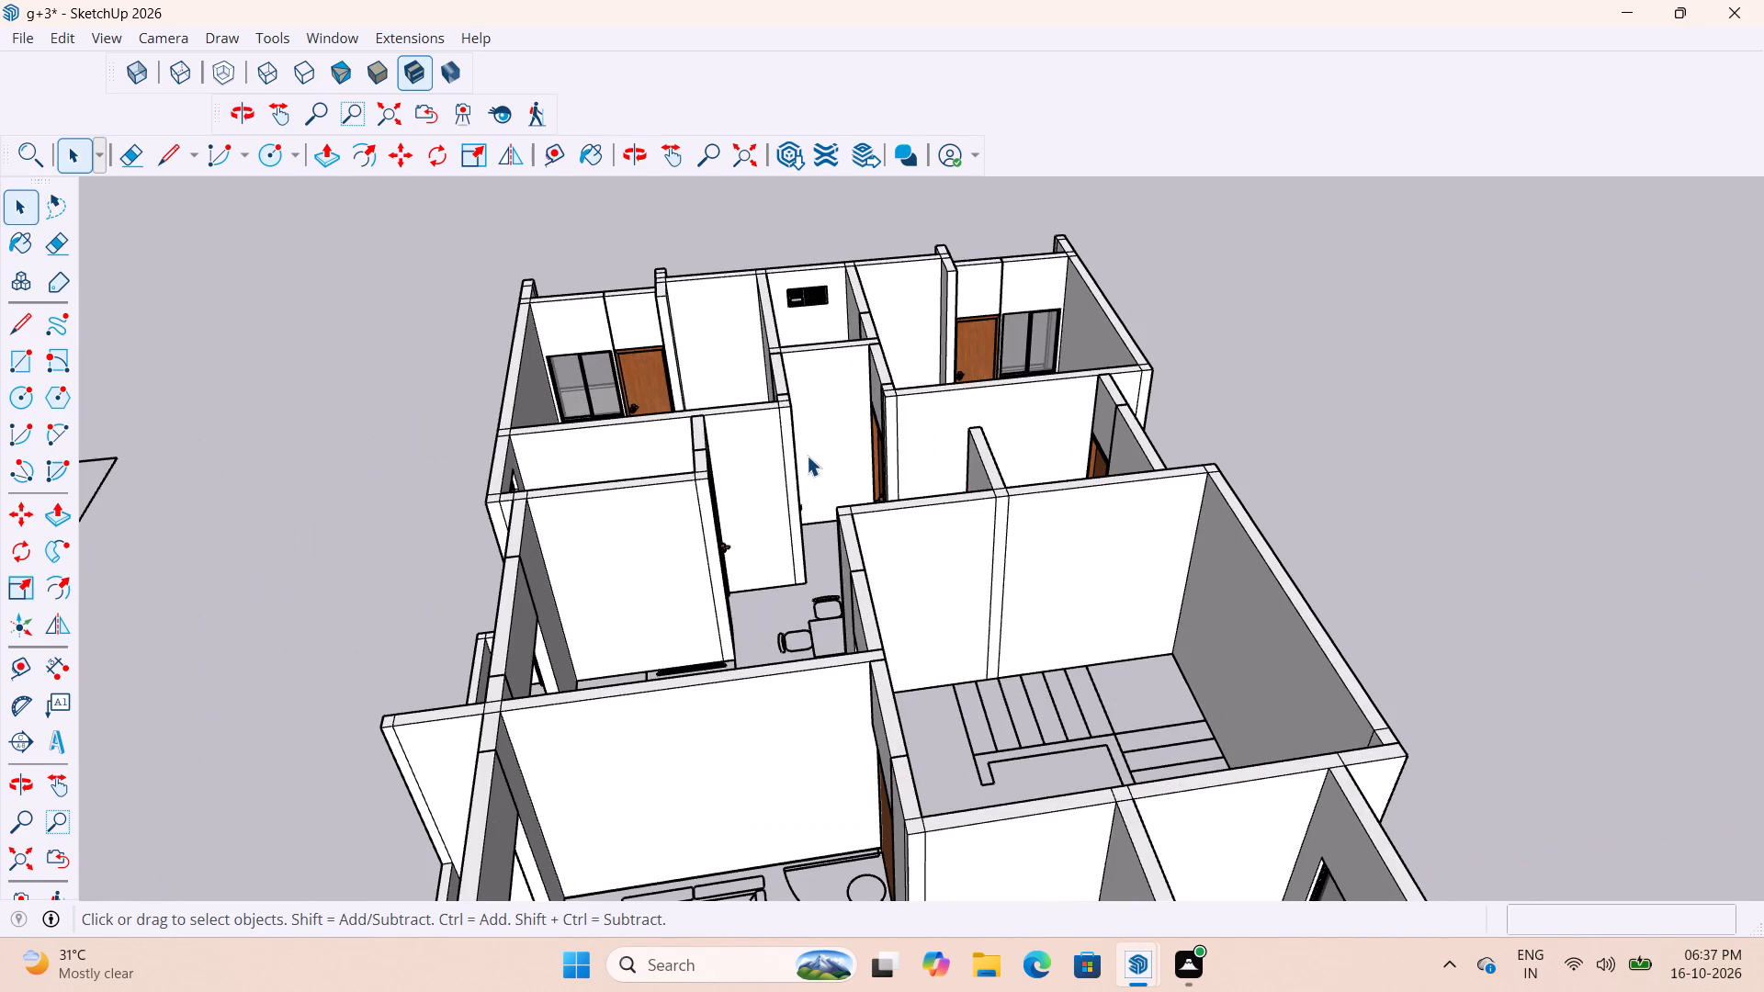
Review the larger block from all around, checking its doors, rooms and stairwell, and compare it with the smaller building.
scroll(1051, 500, "down", 6)
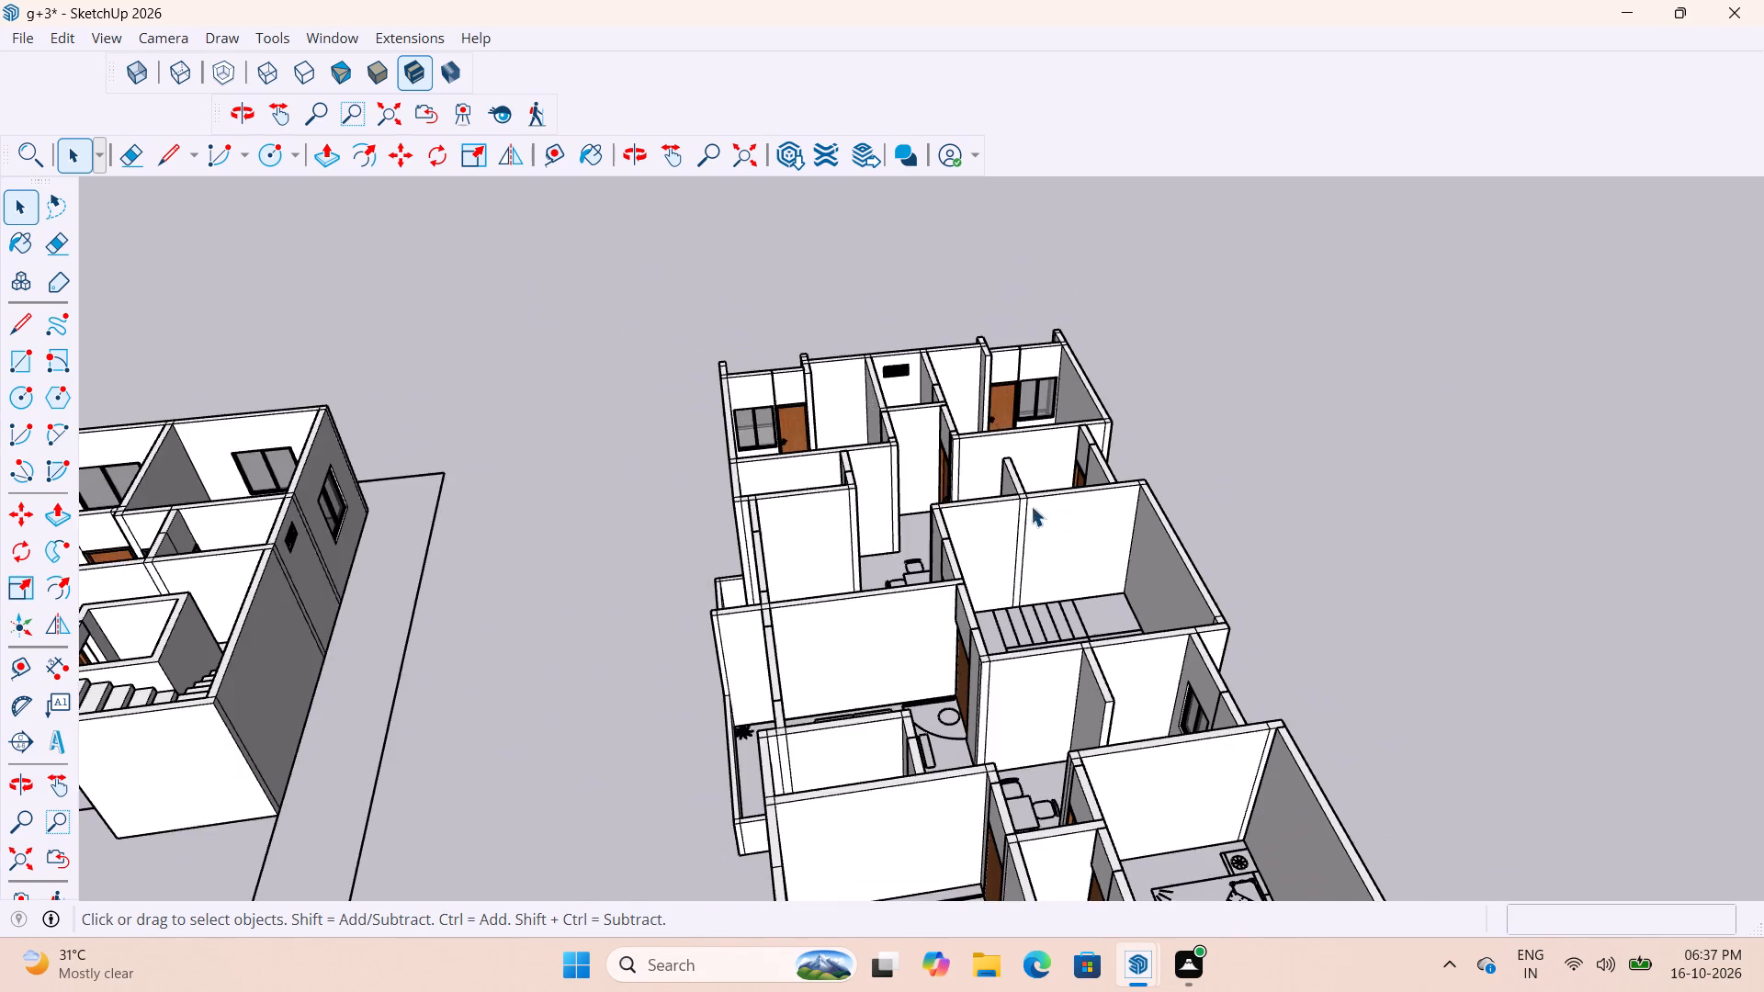
middle_click_drag(1023, 507, 1342, 531)
middle_click_drag(1351, 488, 1357, 472)
scroll(1189, 477, "up", 5)
scroll(1234, 363, "down", 3)
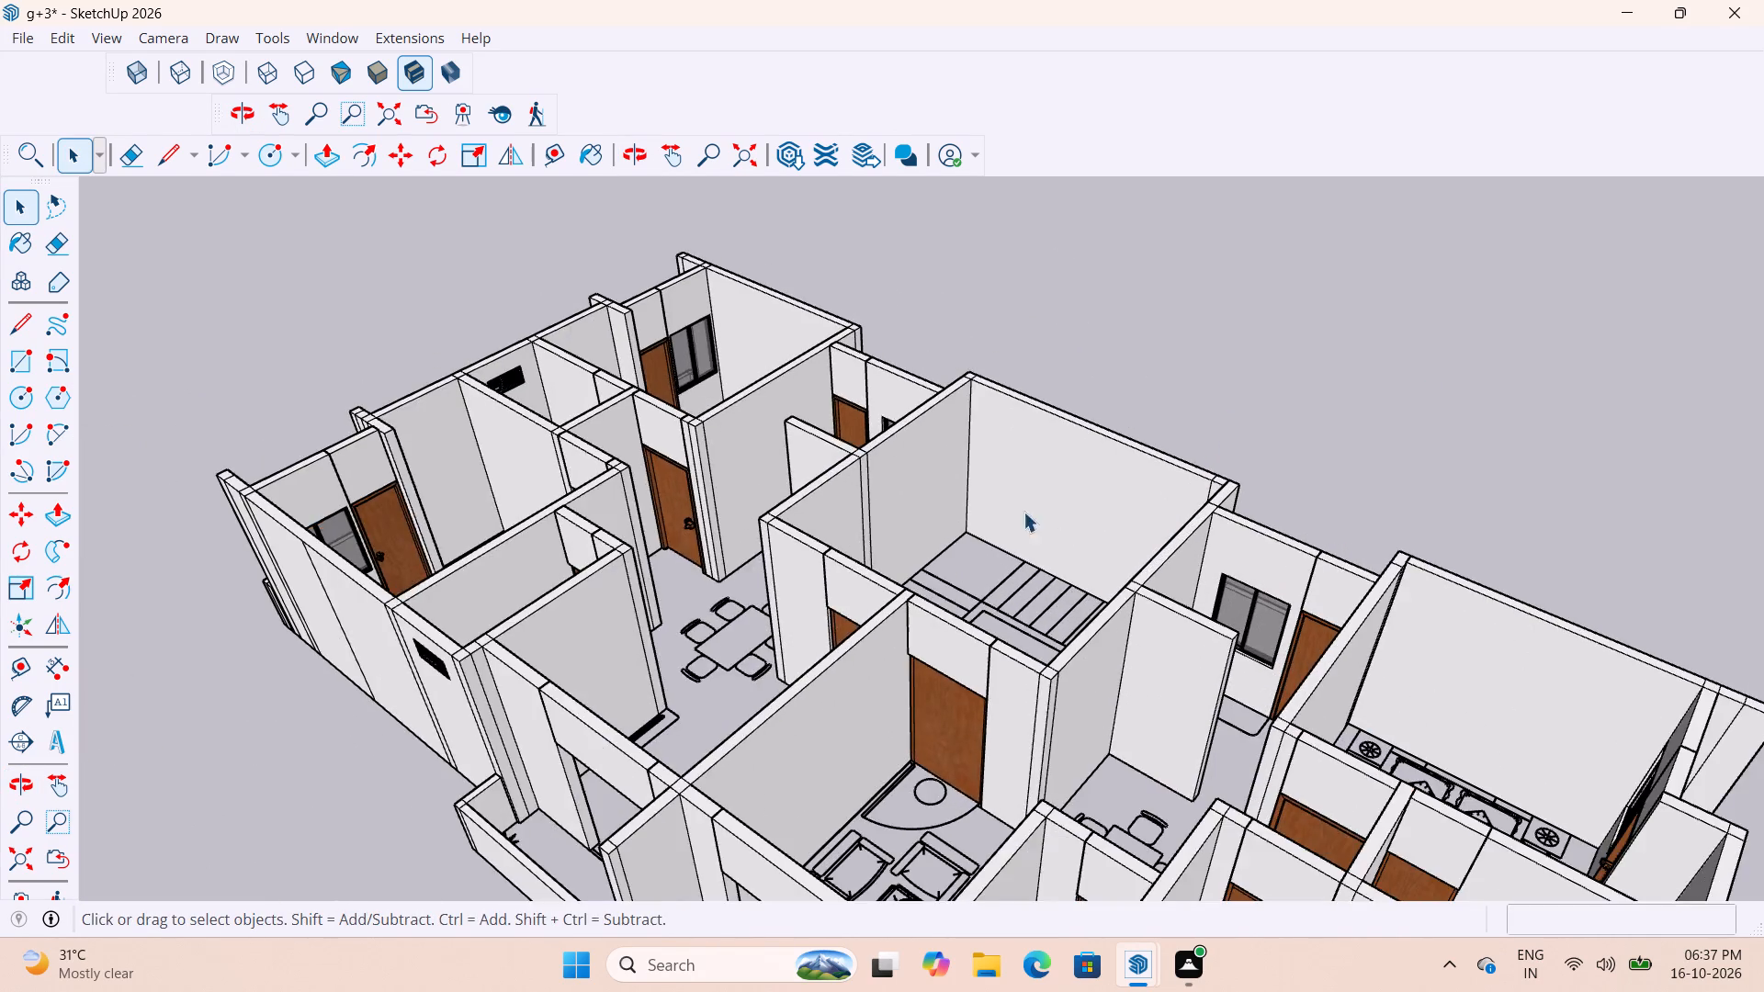
middle_click_drag(1018, 524, 1186, 509)
scroll(786, 593, "down", 6)
middle_click_drag(834, 695, 985, 592)
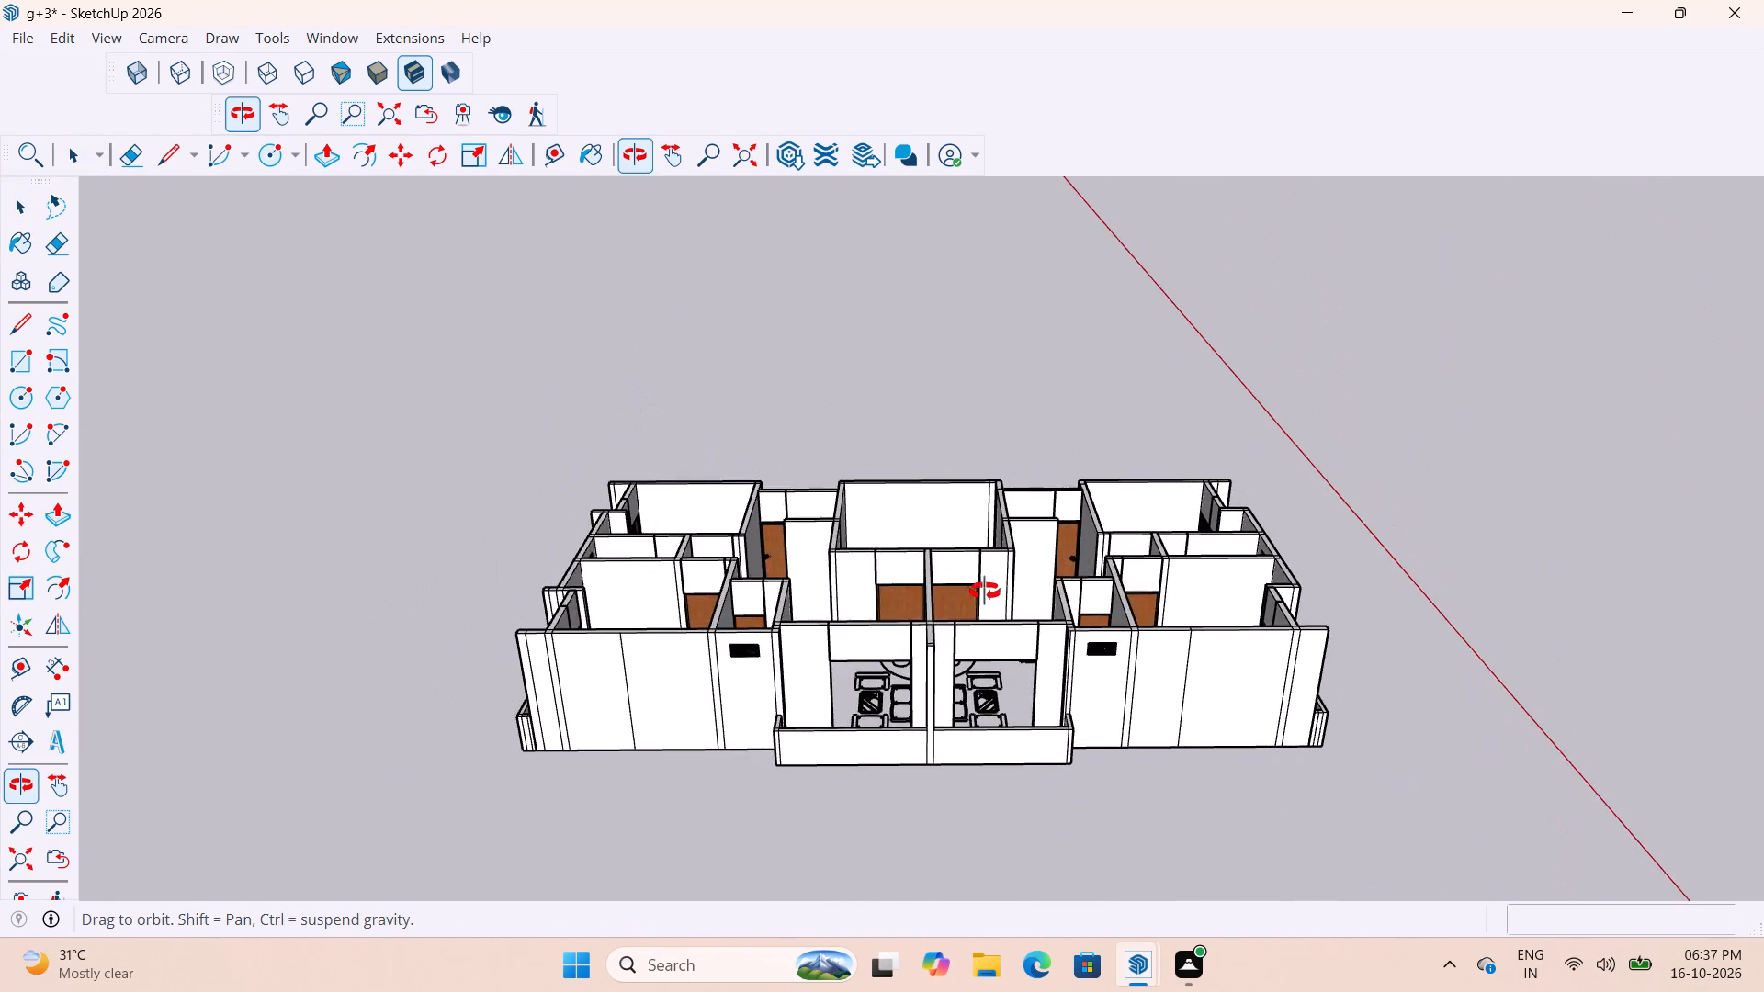
middle_click_drag(985, 592, 463, 627)
scroll(933, 730, "down", 2)
middle_click_drag(1127, 774, 816, 730)
scroll(827, 716, "up", 8)
middle_click_drag(981, 626, 447, 926)
scroll(884, 802, "down", 1)
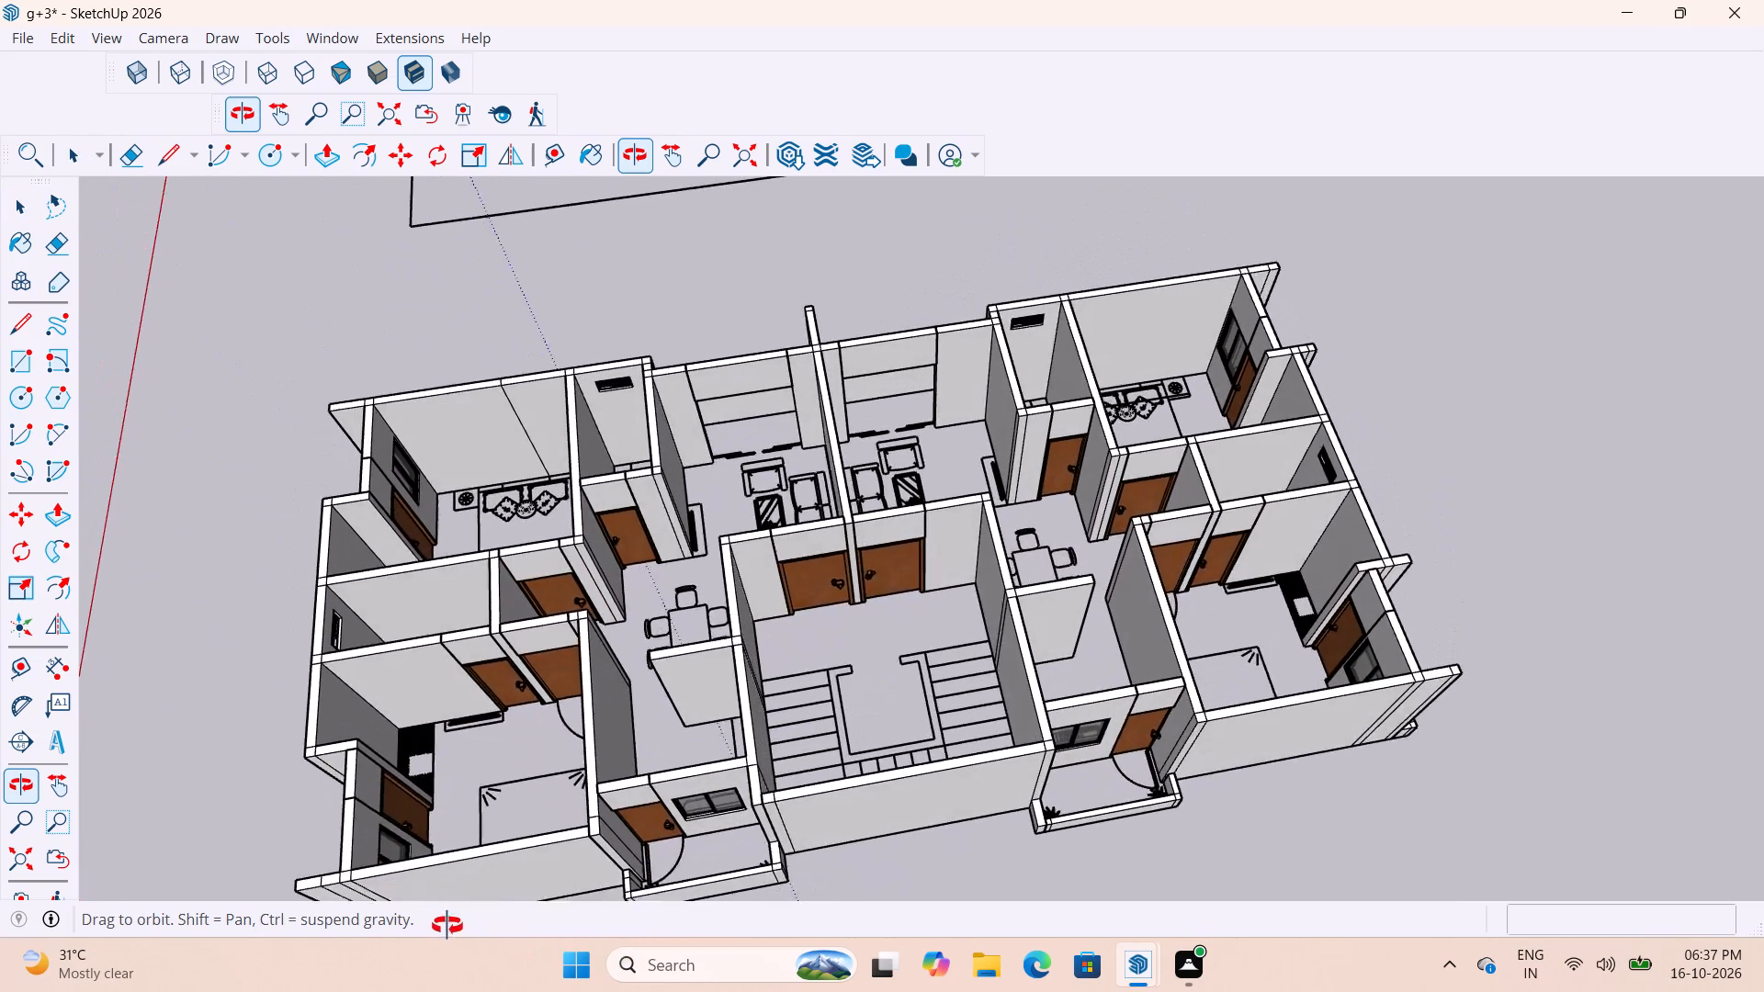
middle_click_drag(447, 926, 390, 913)
scroll(747, 581, "up", 3)
scroll(763, 603, "down", 6)
middle_click_drag(791, 626, 1234, 574)
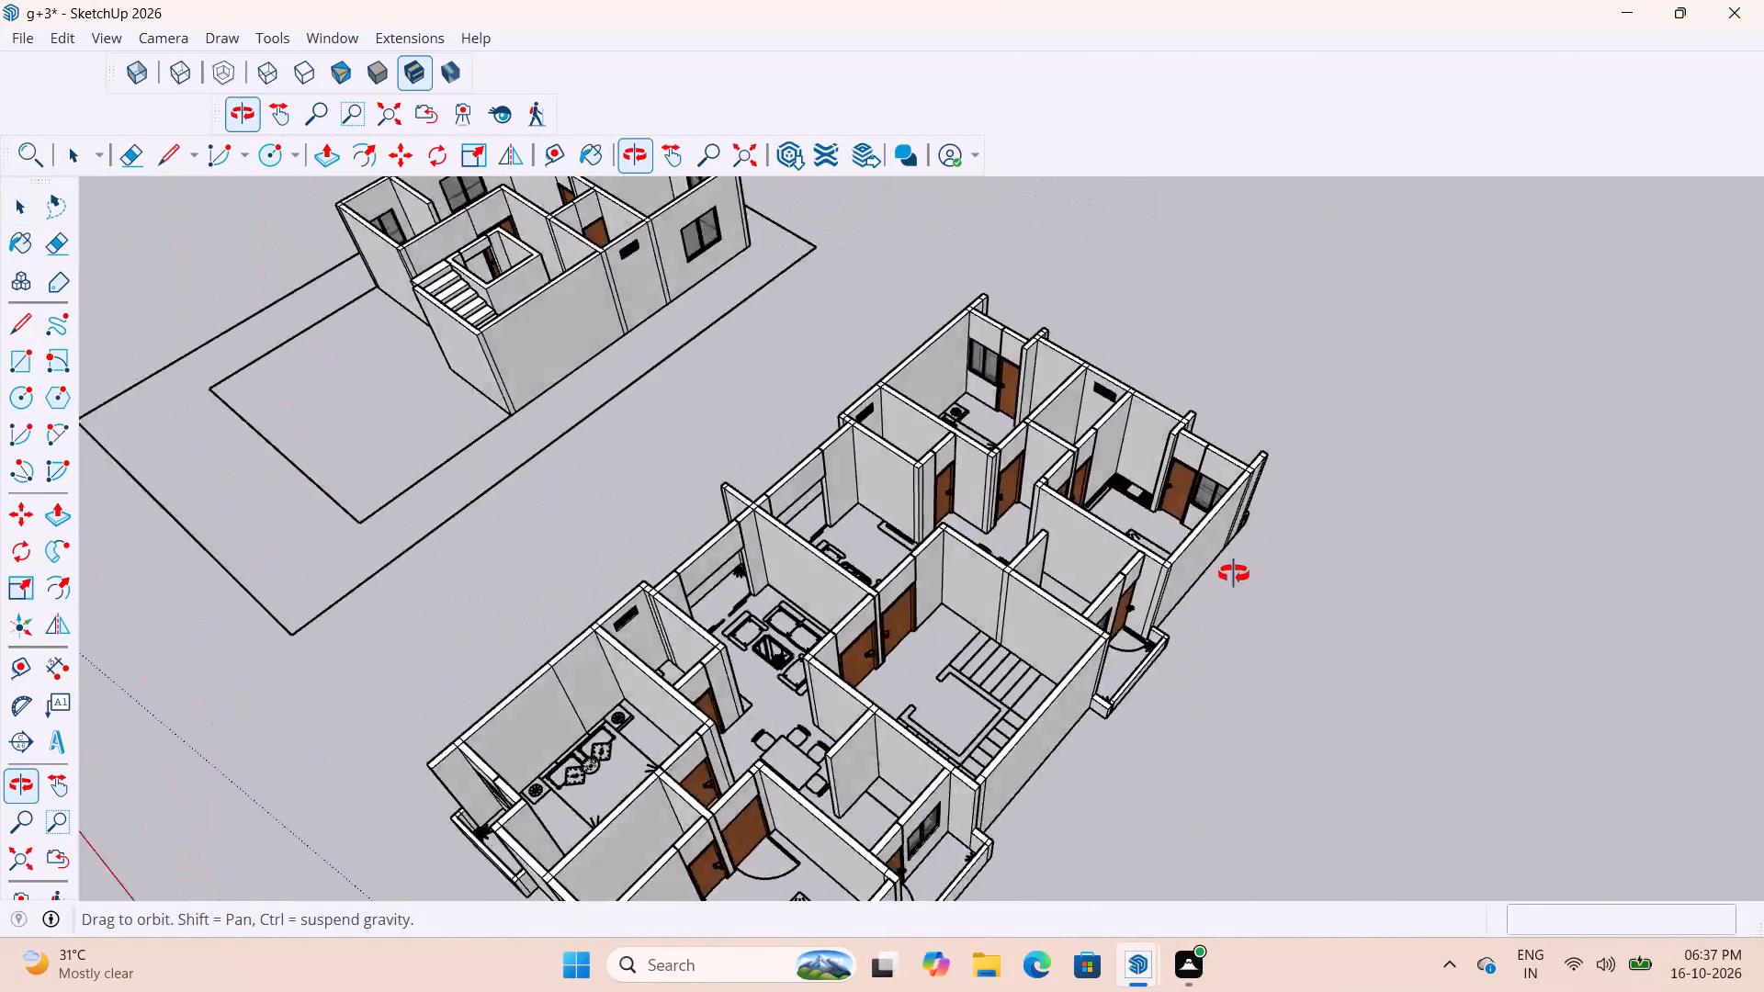
middle_click_drag(1234, 574, 1254, 556)
scroll(958, 552, "down", 10)
scroll(809, 362, "up", 7)
middle_click_drag(805, 493, 1103, 546)
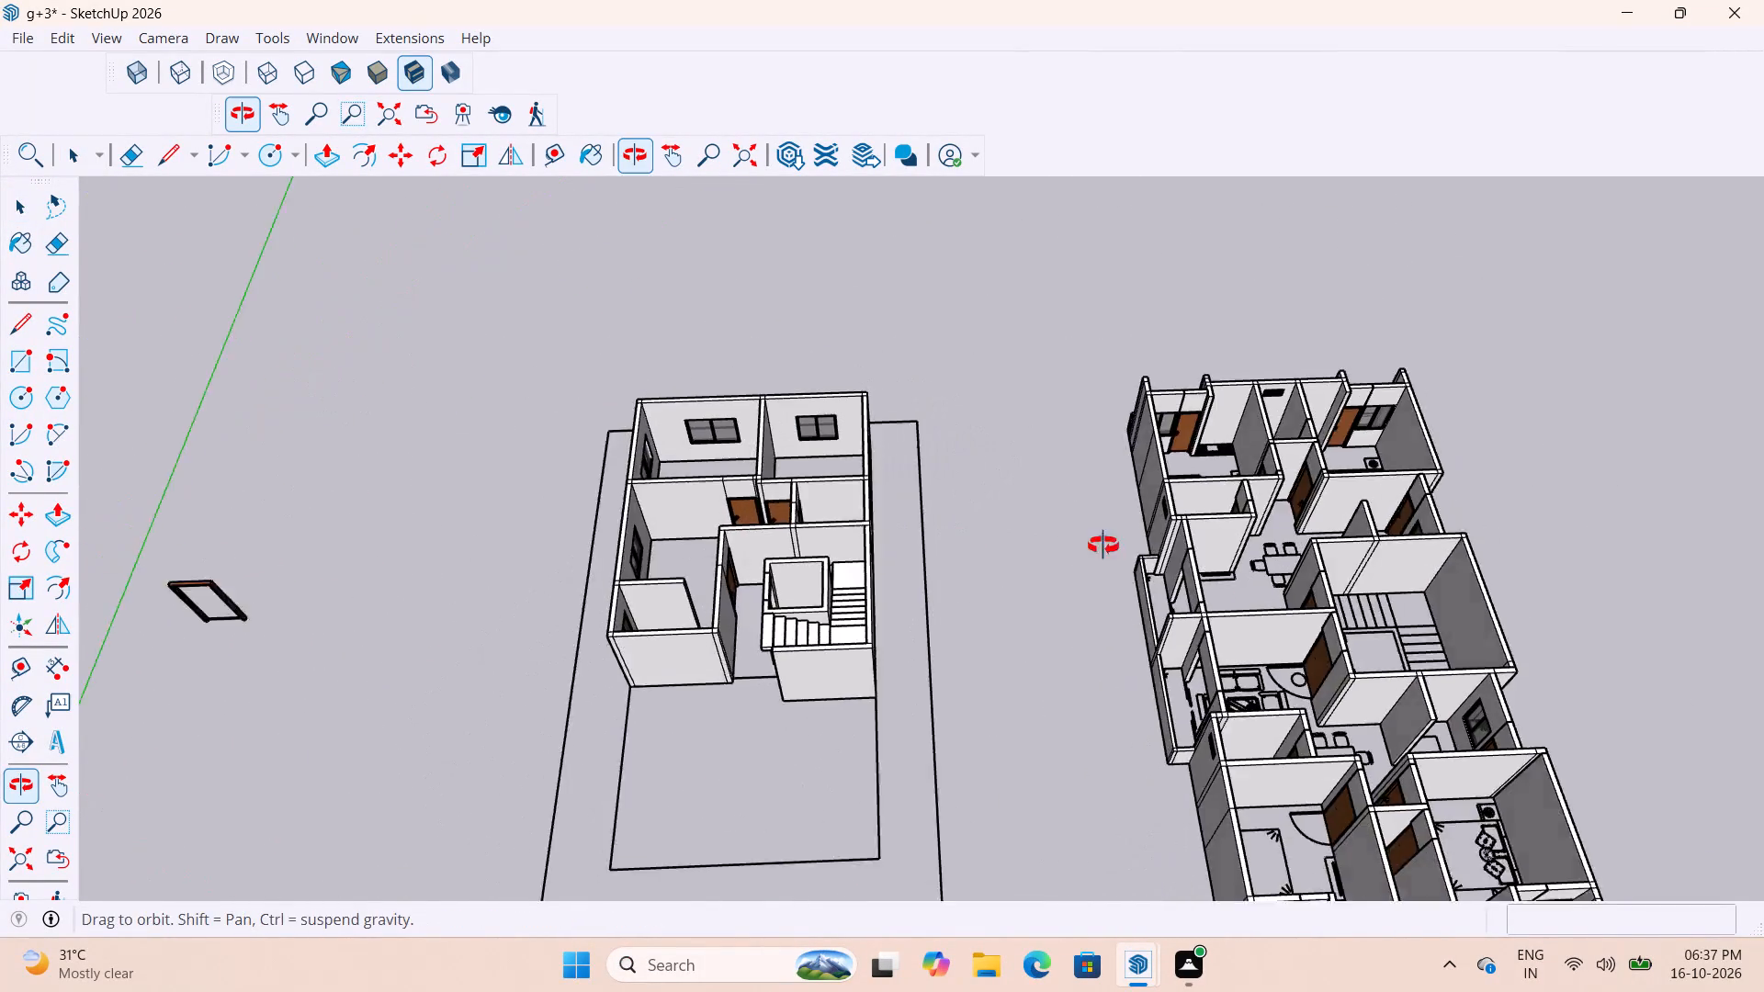
middle_click_drag(1103, 546, 1193, 547)
Select the first flight's treads and the first landing of the smaller building's staircase.
scroll(751, 609, "up", 12)
middle_click_drag(877, 607, 1182, 565)
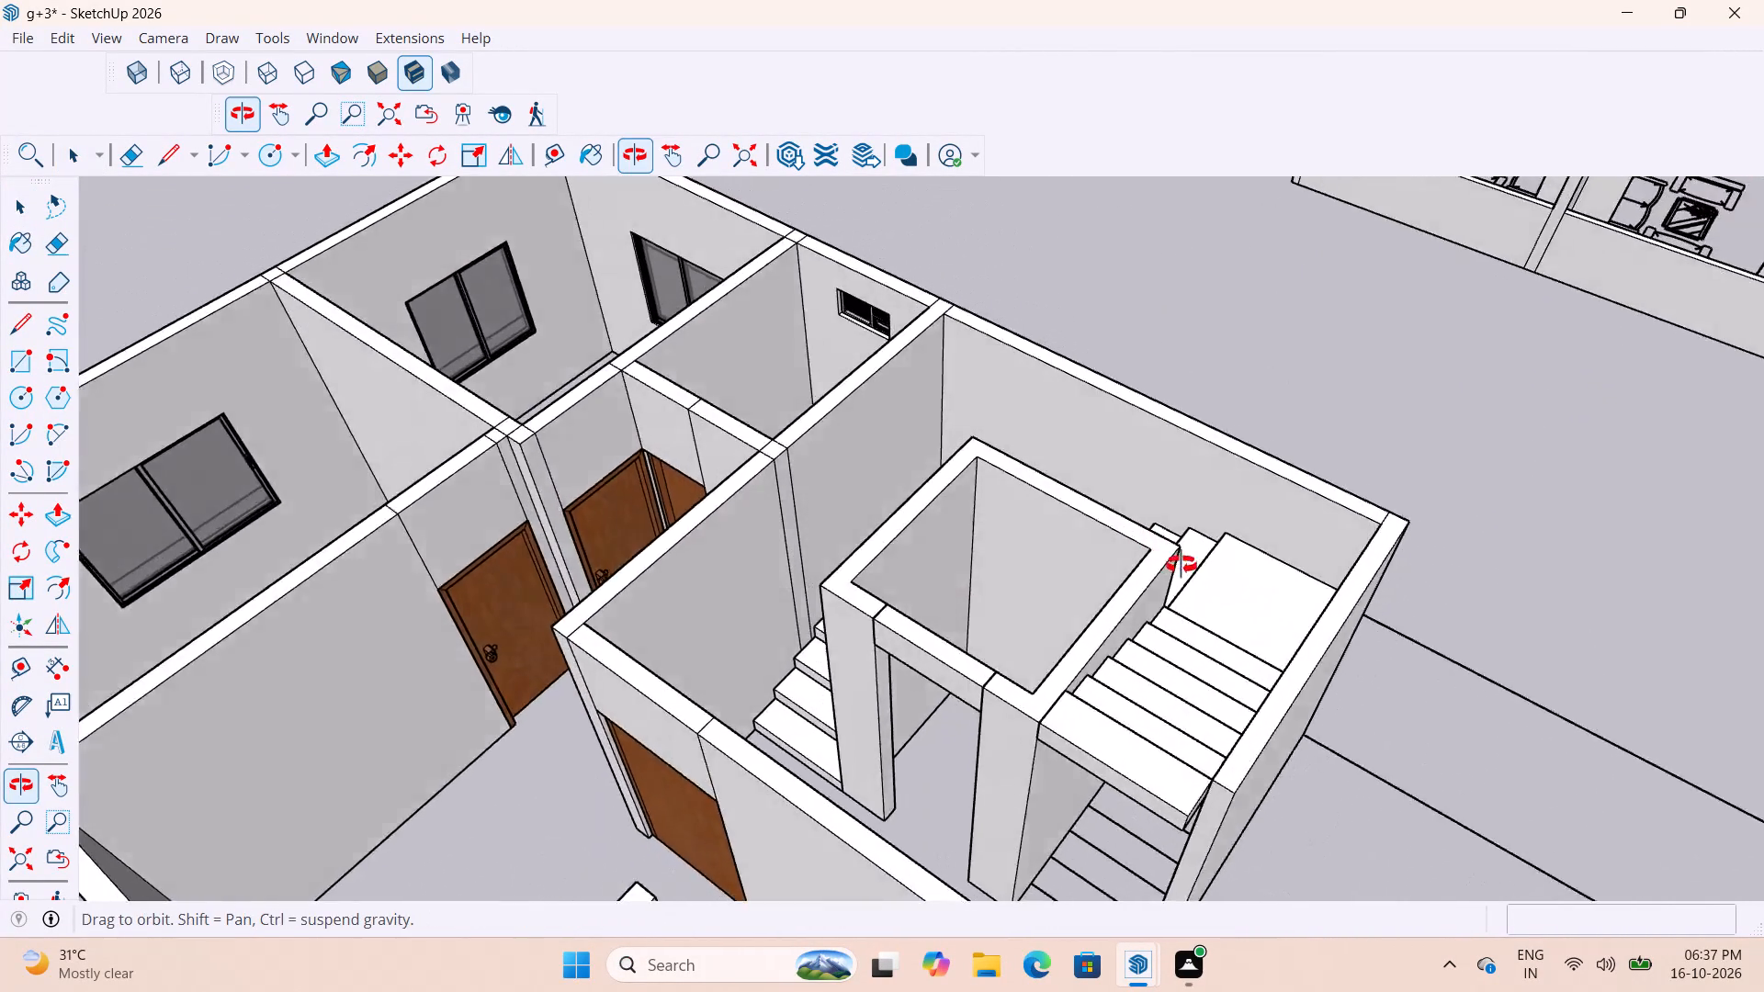
middle_click_drag(1182, 565, 1367, 610)
scroll(835, 727, "up", 6)
left_click(874, 765)
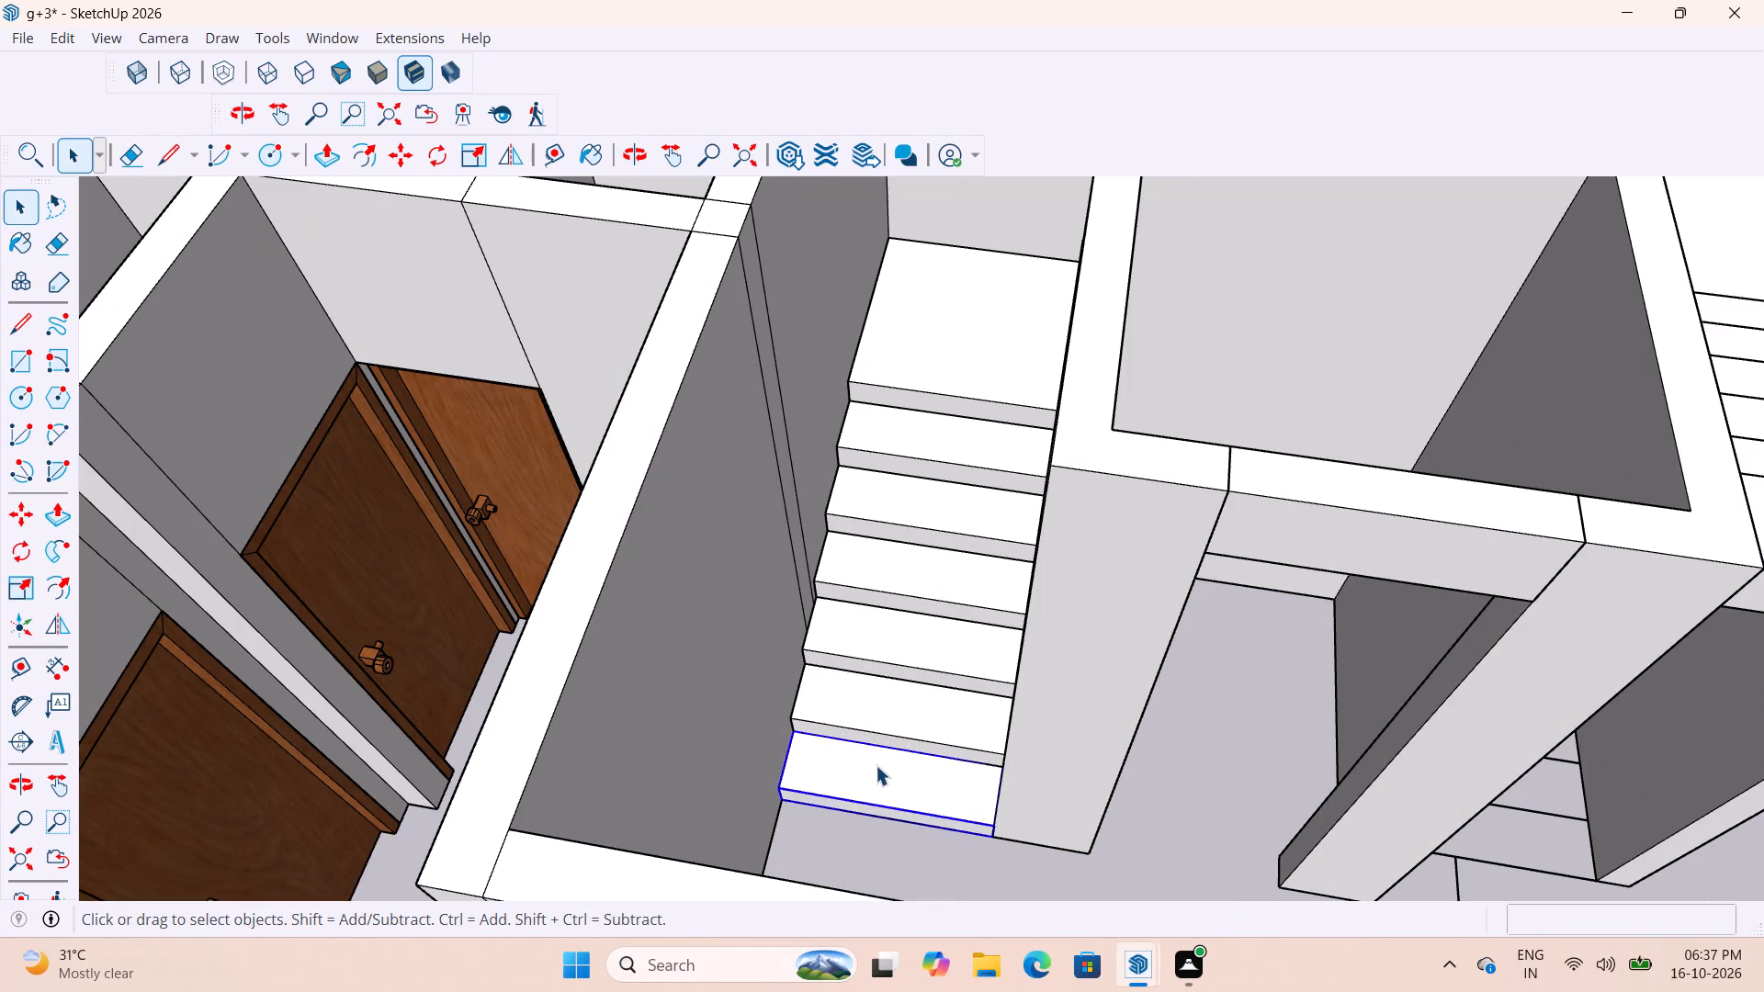
left_click(901, 716, "ctrl")
left_click(911, 648, "ctrl")
left_click(927, 581, "ctrl")
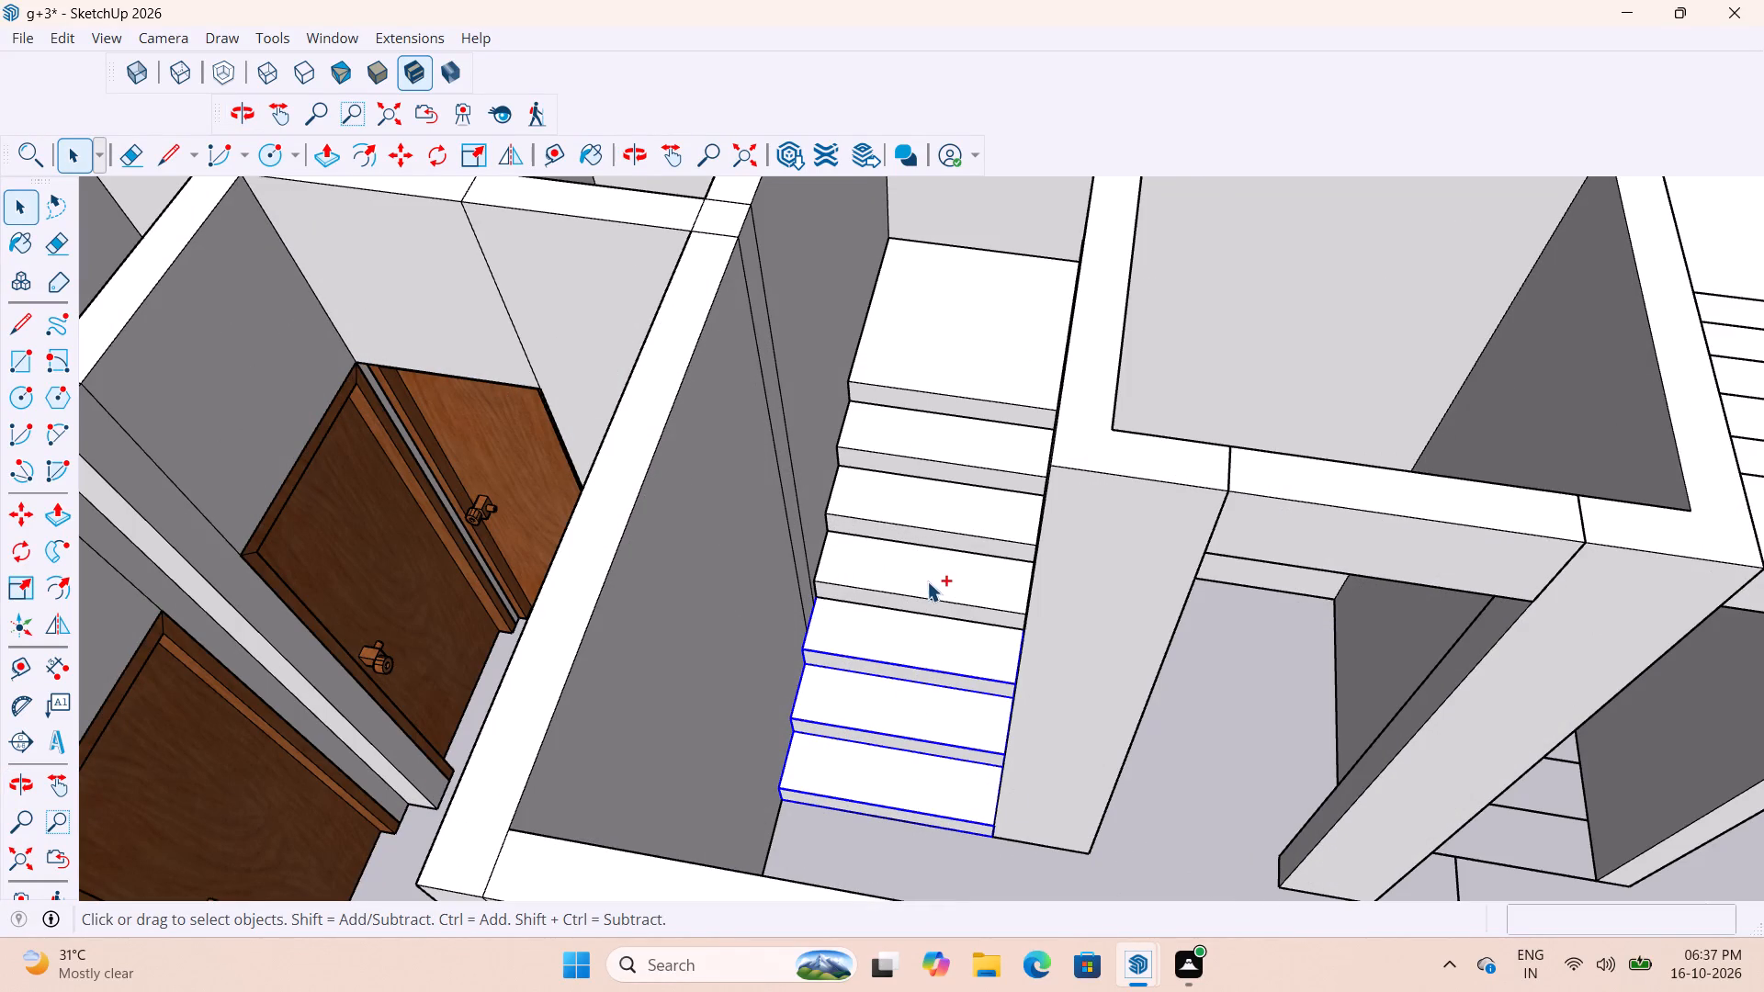
left_click(936, 512, "ctrl")
left_click(946, 444, "ctrl")
left_click(952, 389, "ctrl")
scroll(931, 490, "down", 6, "ctrl")
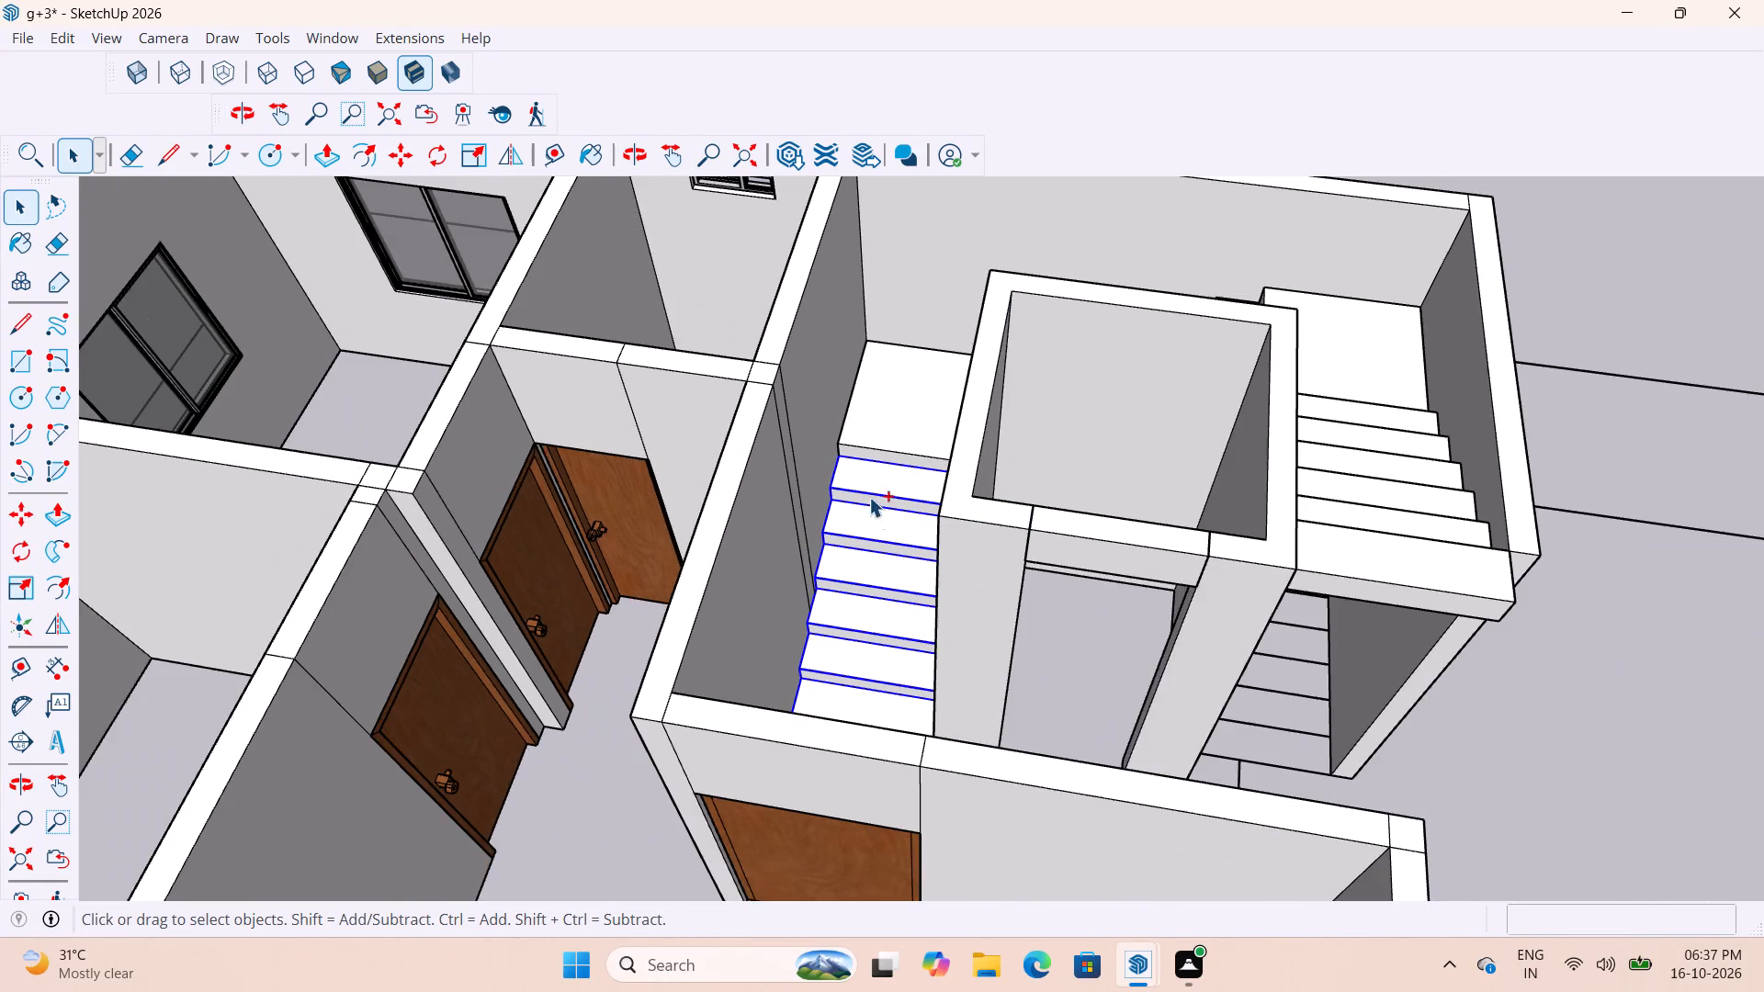
scroll(885, 430, "up", 2, "ctrl")
left_click(887, 418, "ctrl")
Add the middle flight's treads and the second landing to the staircase selection.
scroll(961, 614, "down", 4, "ctrl")
middle_click_drag(973, 425, 1218, 509, "ctrl")
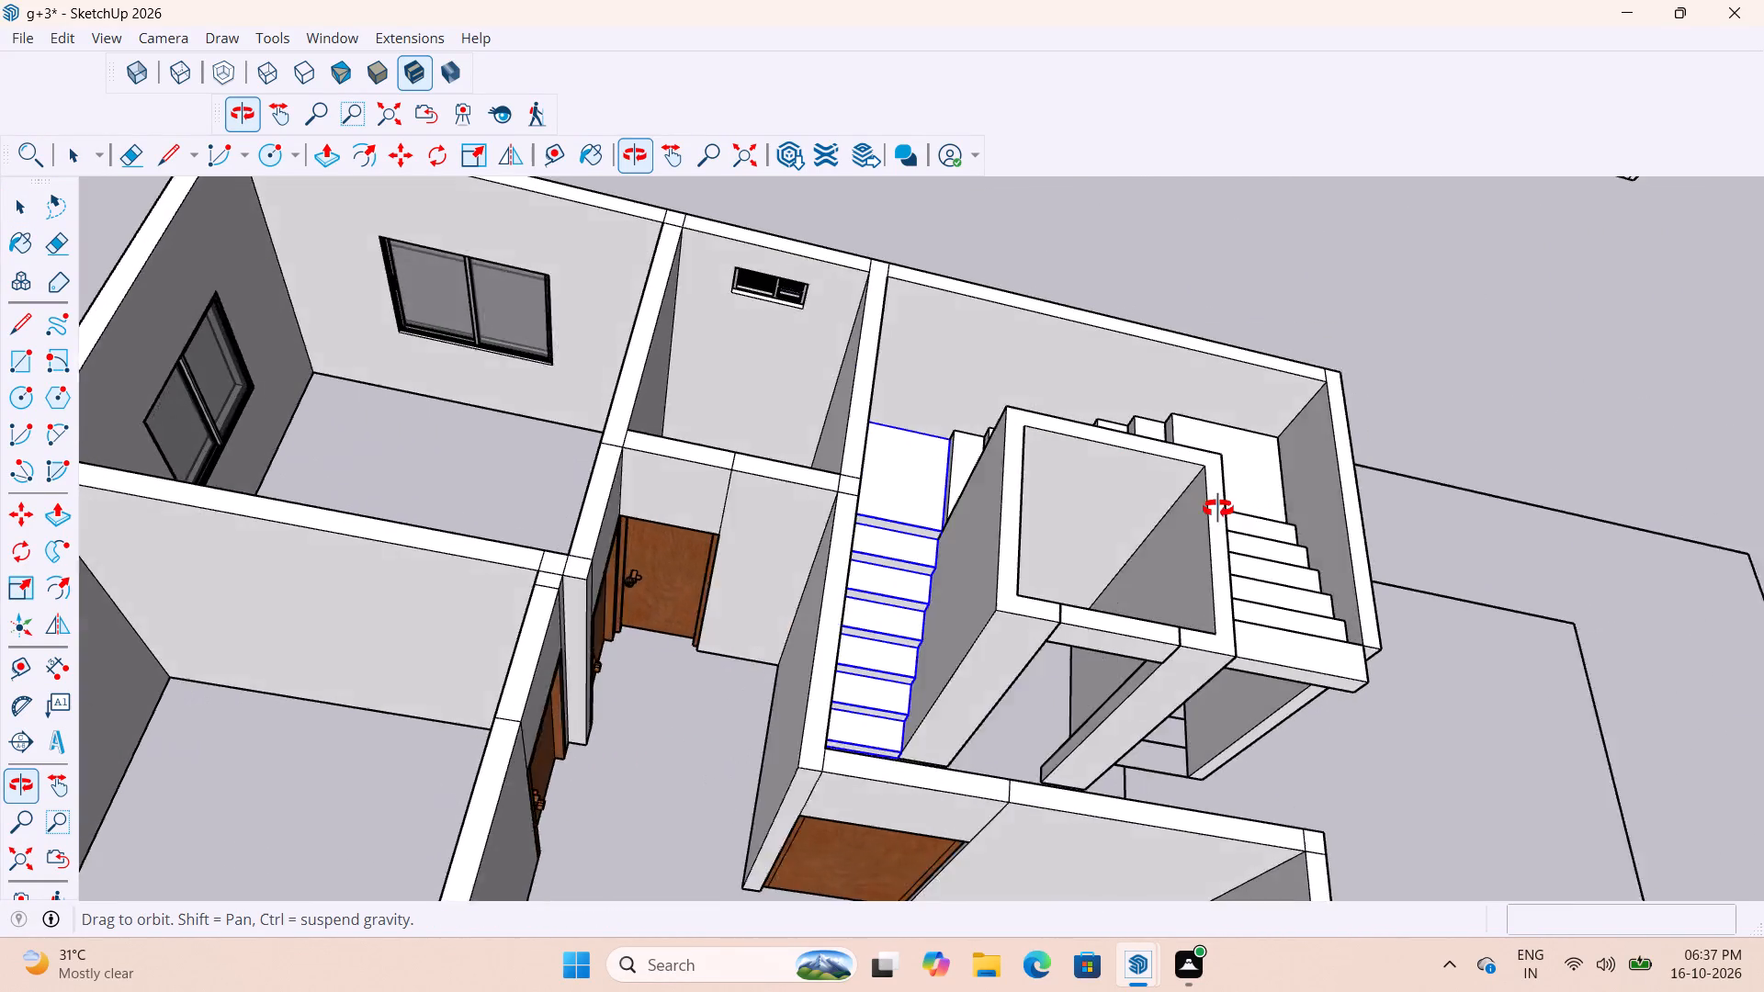
middle_click_drag(1218, 509, 906, 652, "ctrl")
scroll(1087, 336, "up", 6, "ctrl")
left_click(965, 470, "ctrl")
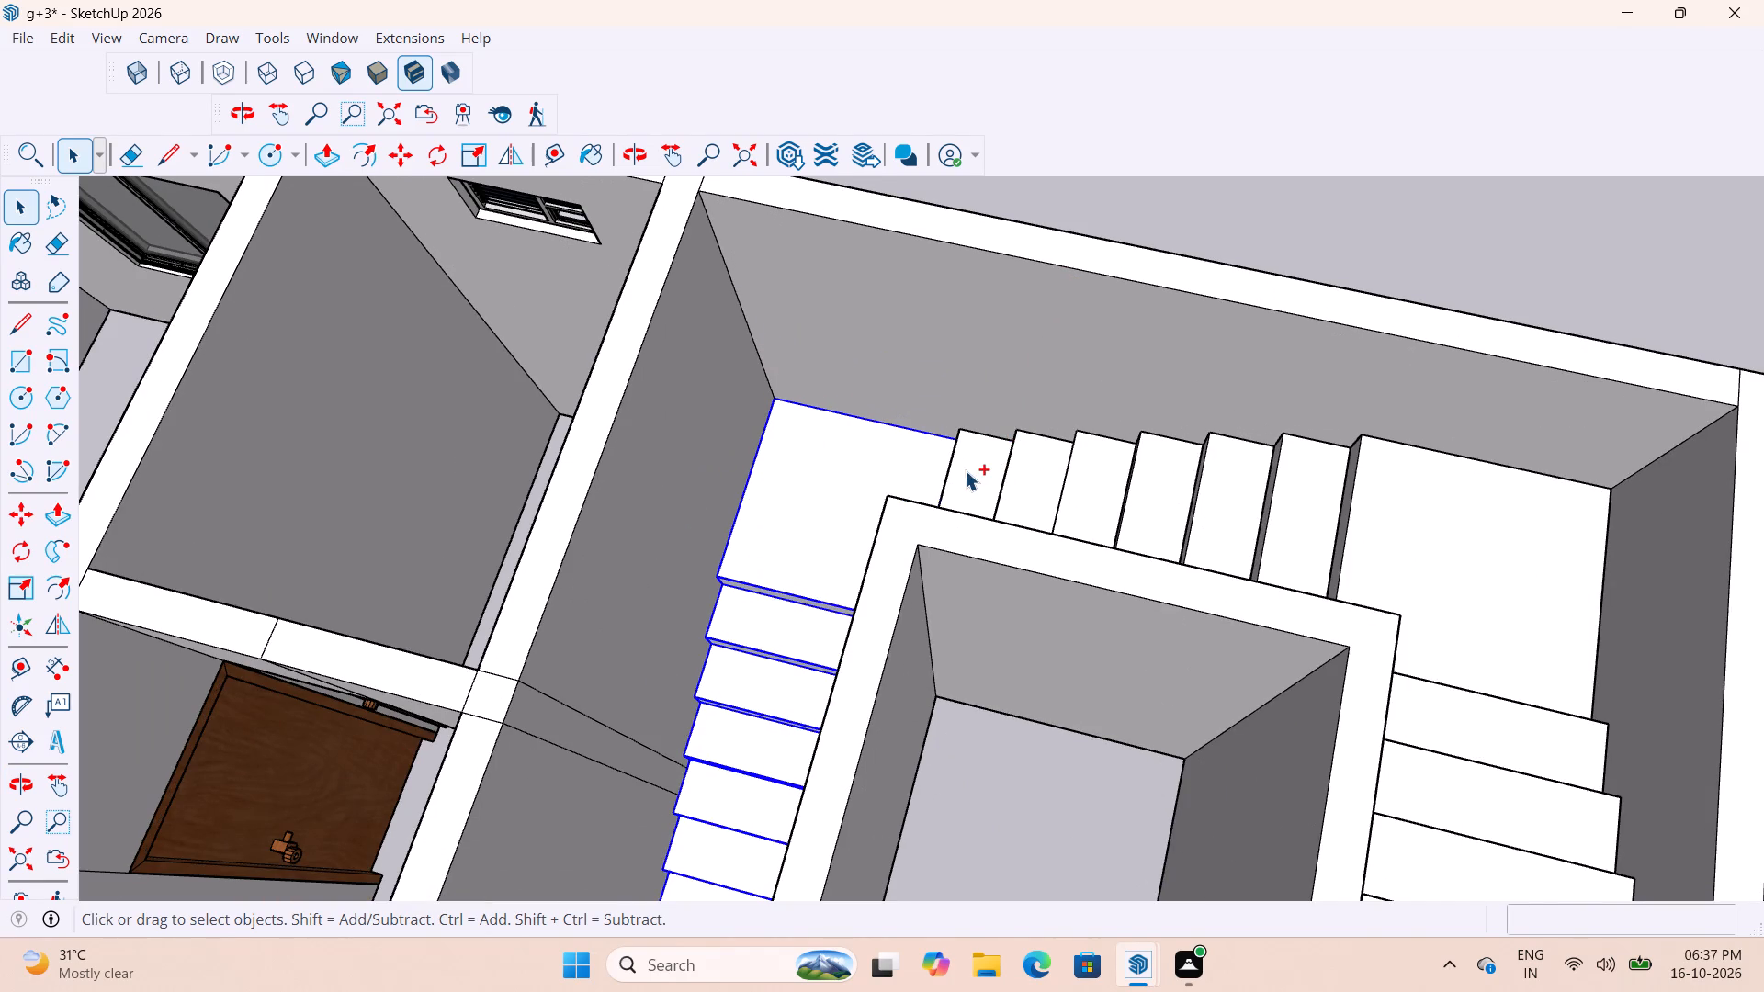
left_click(1037, 473, "ctrl")
left_click(1097, 478, "ctrl")
left_click(1156, 481, "ctrl")
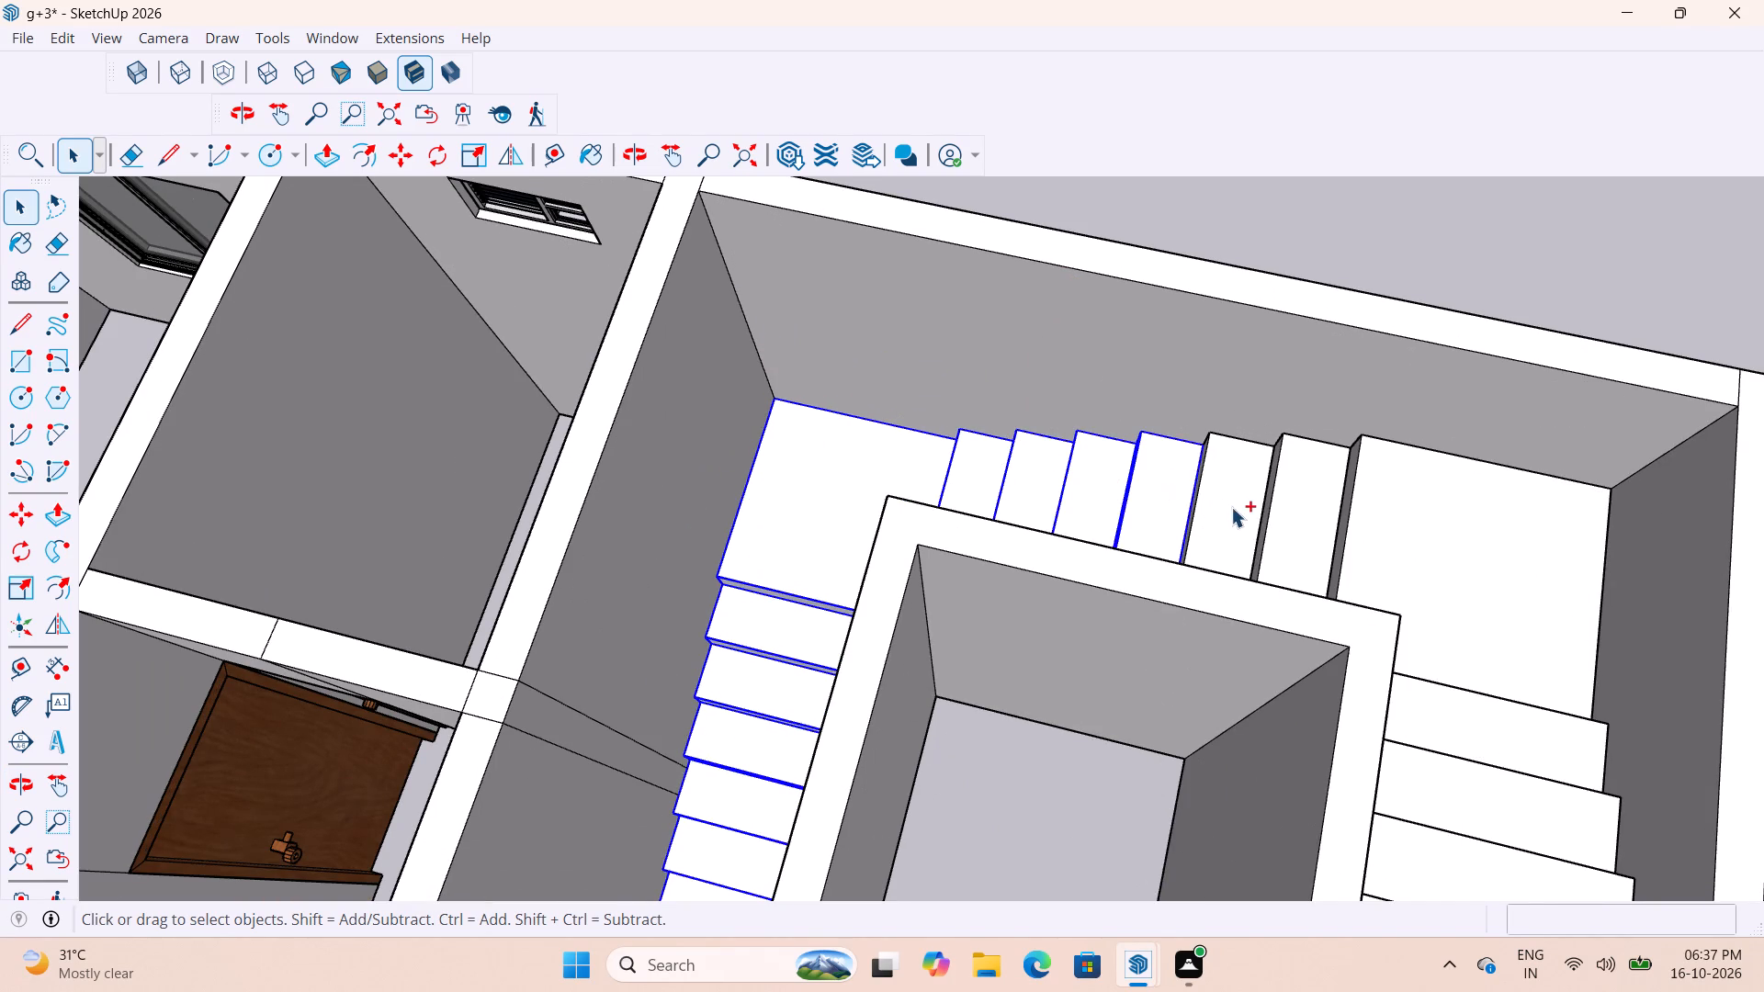
left_click(1237, 510, "ctrl")
left_click(1301, 508, "ctrl")
left_click(1390, 519, "ctrl")
Add all treads of the last flight below the second landing to the staircase selection.
scroll(1294, 479, "down", 8, "ctrl")
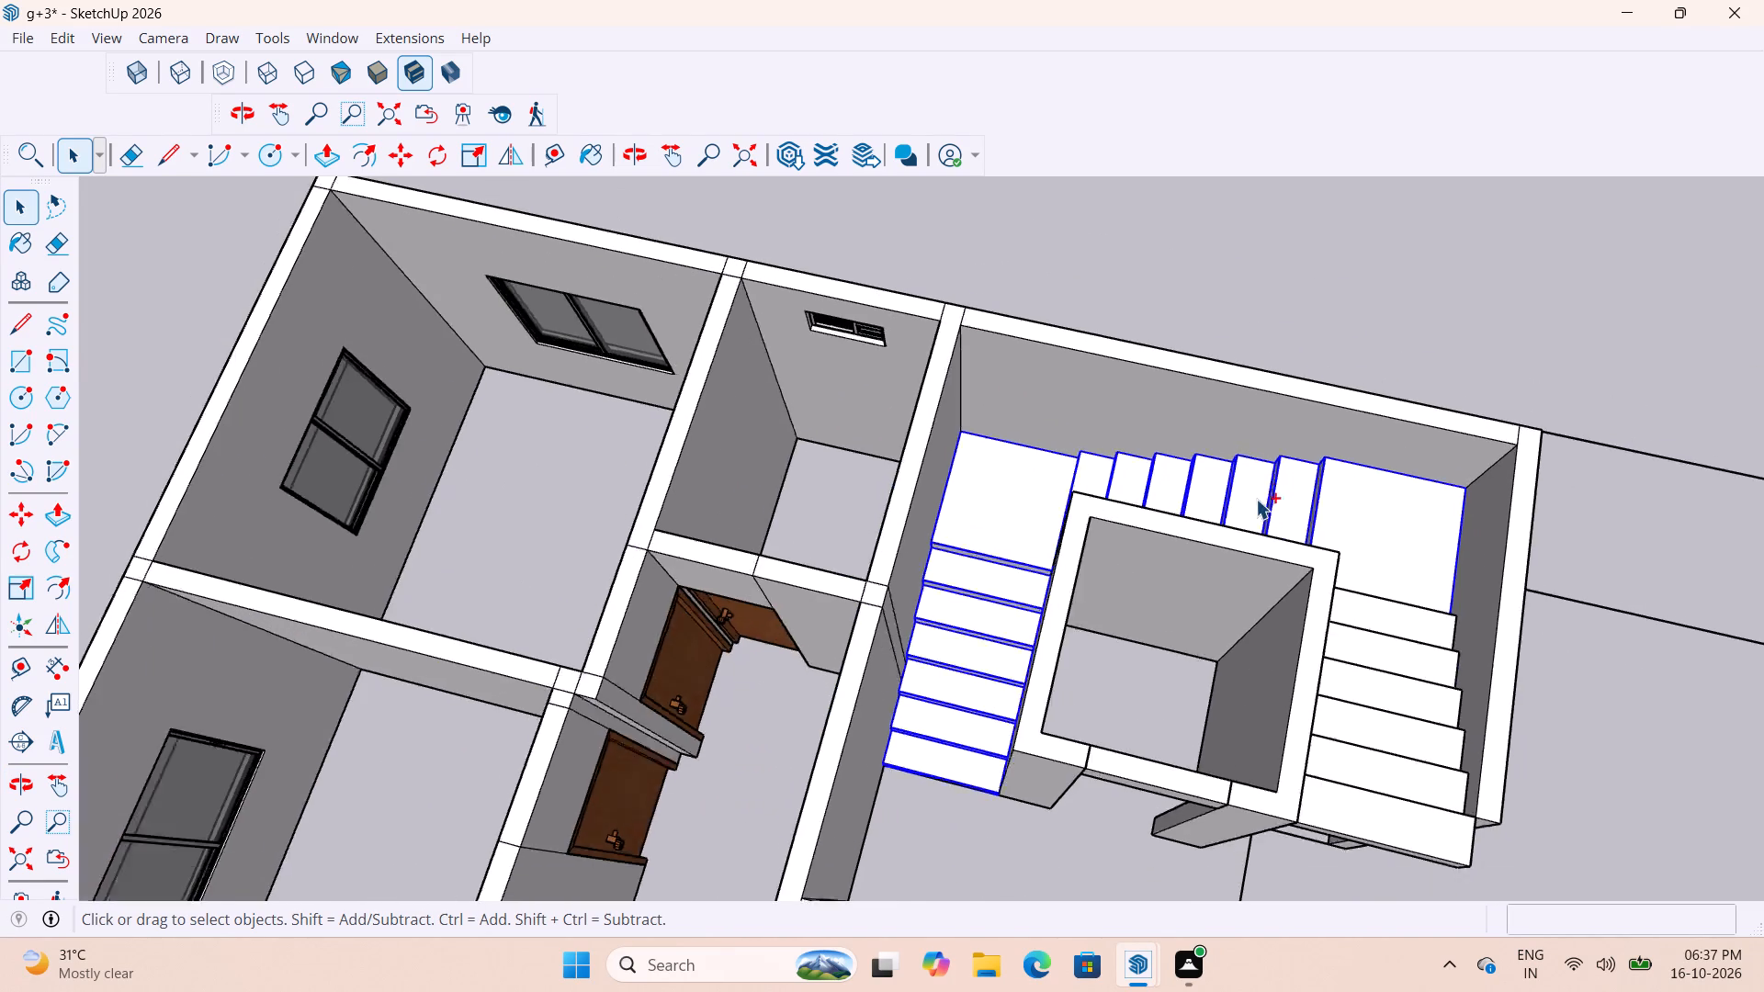
scroll(1256, 499, "down", 1, "ctrl")
middle_click_drag(1395, 649, 1138, 638, "ctrl")
scroll(1369, 629, "up", 6, "ctrl")
left_click(1353, 592, "ctrl")
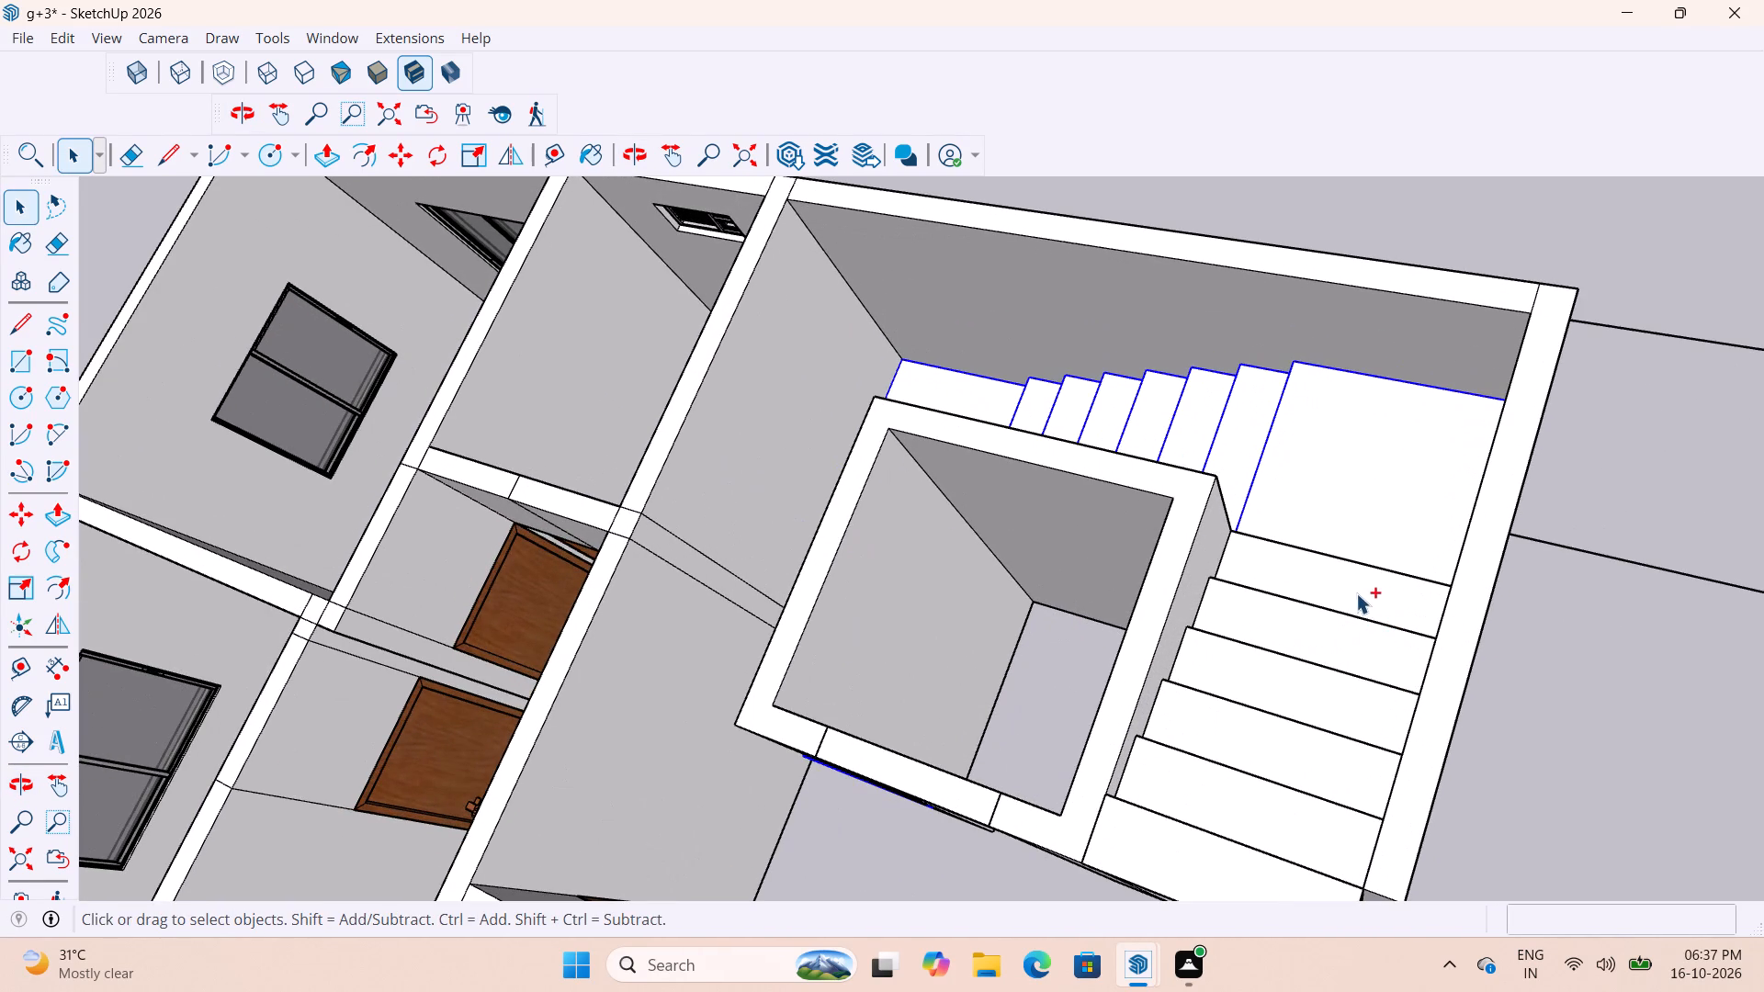
left_click(1331, 628, "ctrl")
left_click(1283, 675, "ctrl")
left_click(1247, 739, "ctrl")
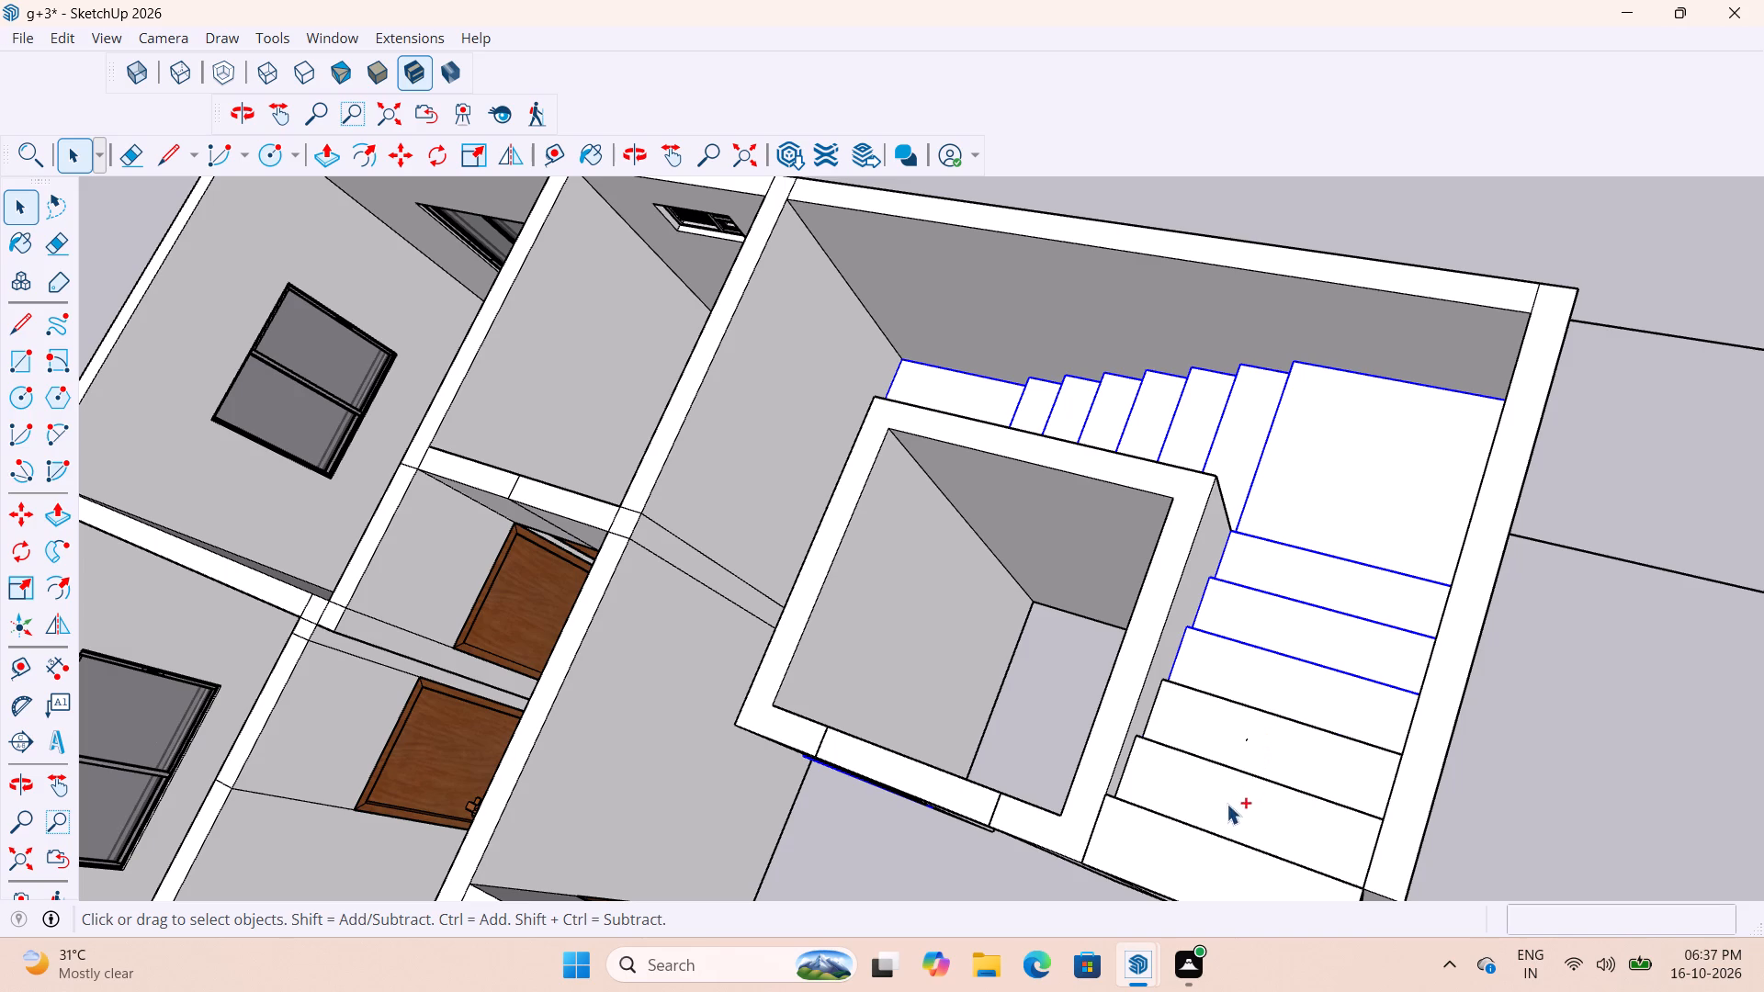
left_click(1227, 804, "ctrl")
left_click(1170, 862, "ctrl")
Copy the selected staircase by its bottom tread's lower corner about 88' away to the open ground beyond the larger block.
scroll(1197, 581, "down", 14, "ctrl")
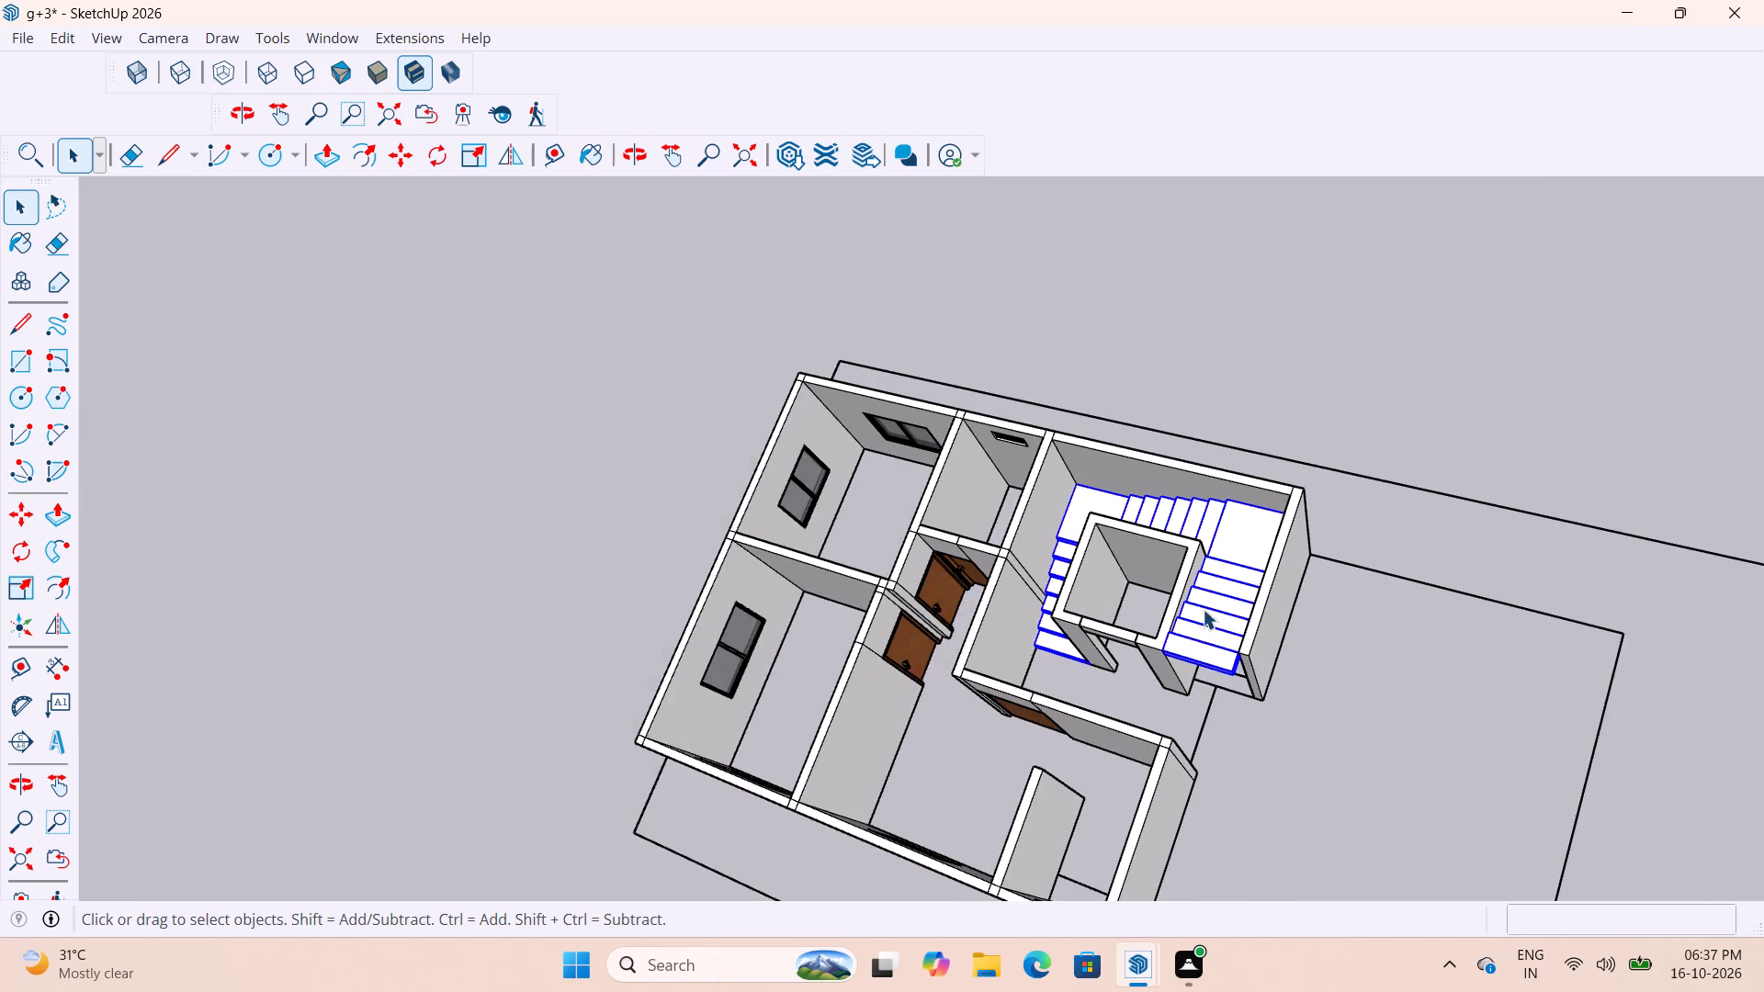
key("m")
scroll(1240, 683, "up", 7)
scroll(955, 708, "up", 3)
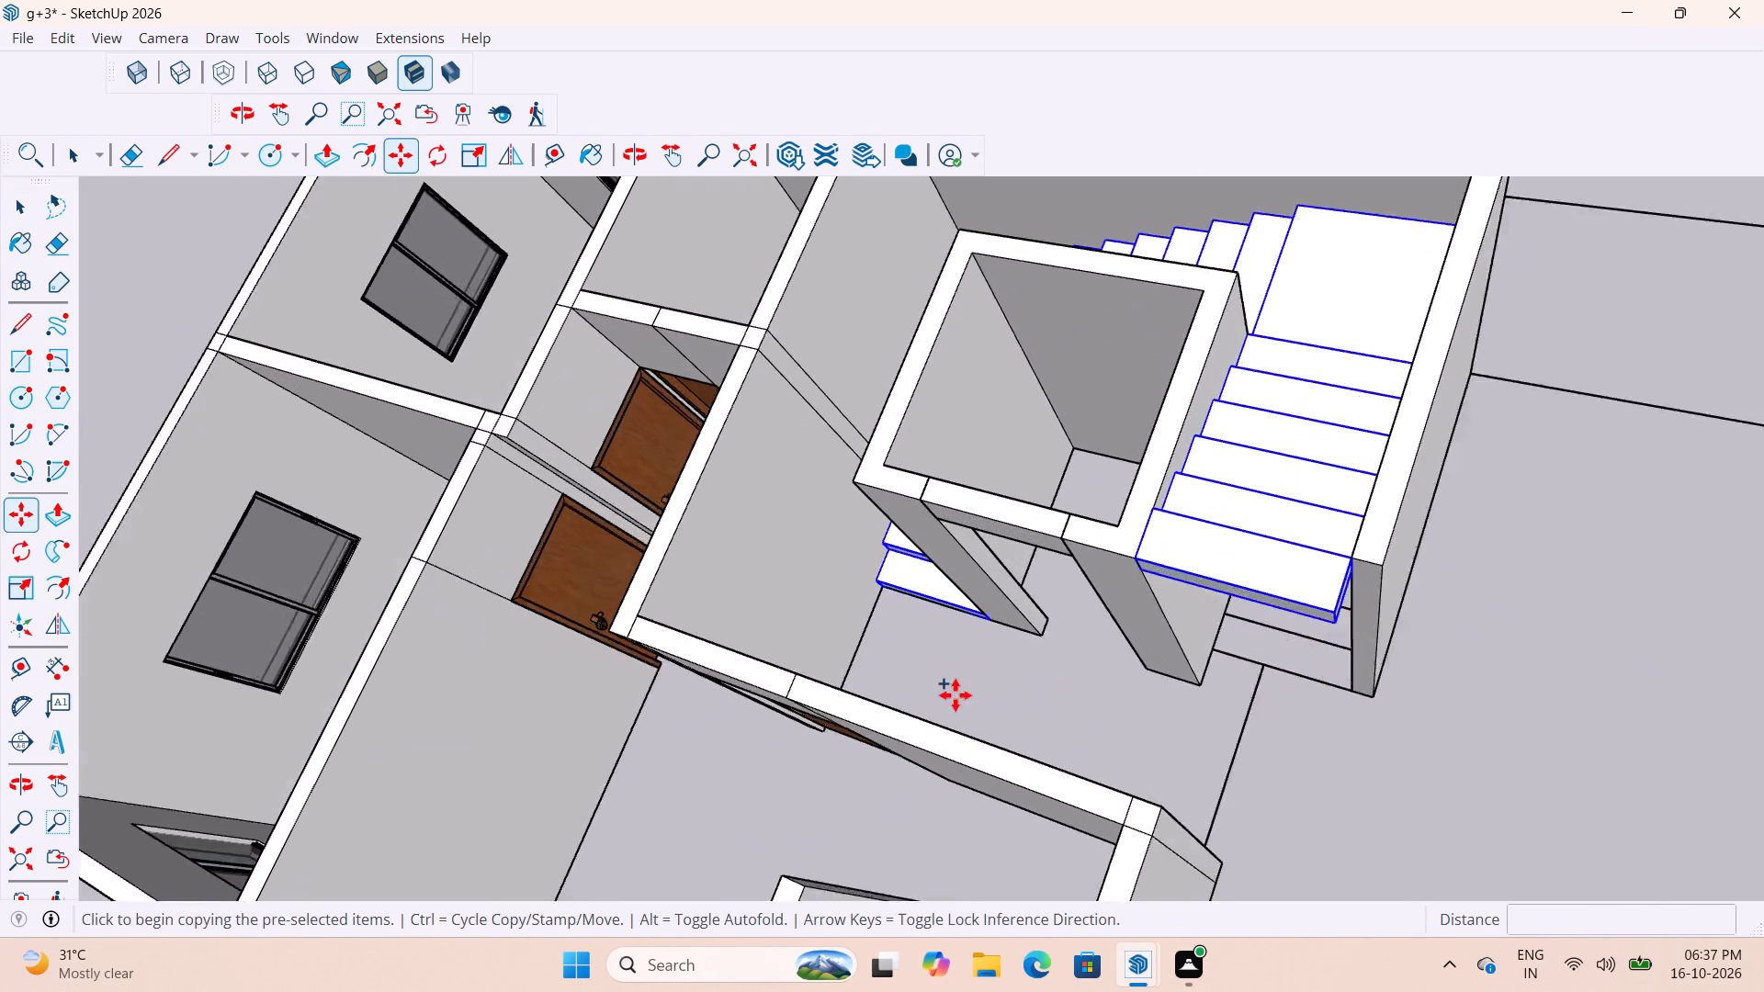
scroll(955, 695, "up", 9)
middle_click_drag(899, 525, 928, 496)
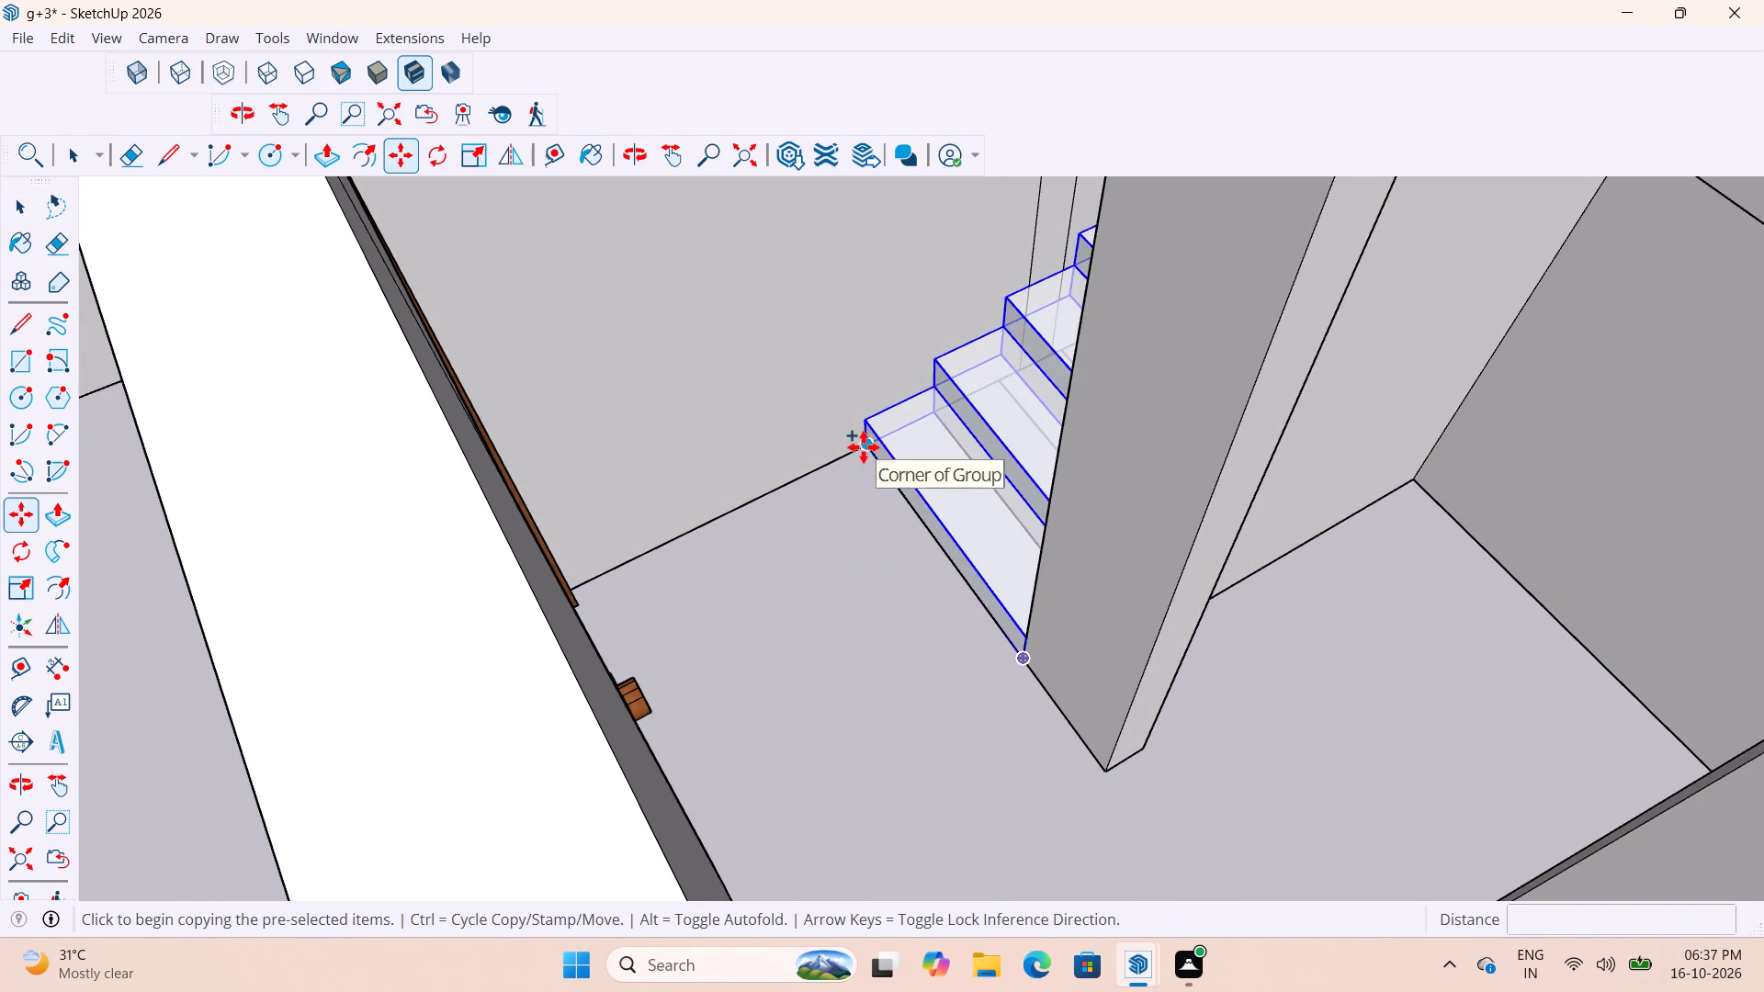
left_click(864, 447)
scroll(859, 413, "down", 20)
scroll(859, 413, "down", 9)
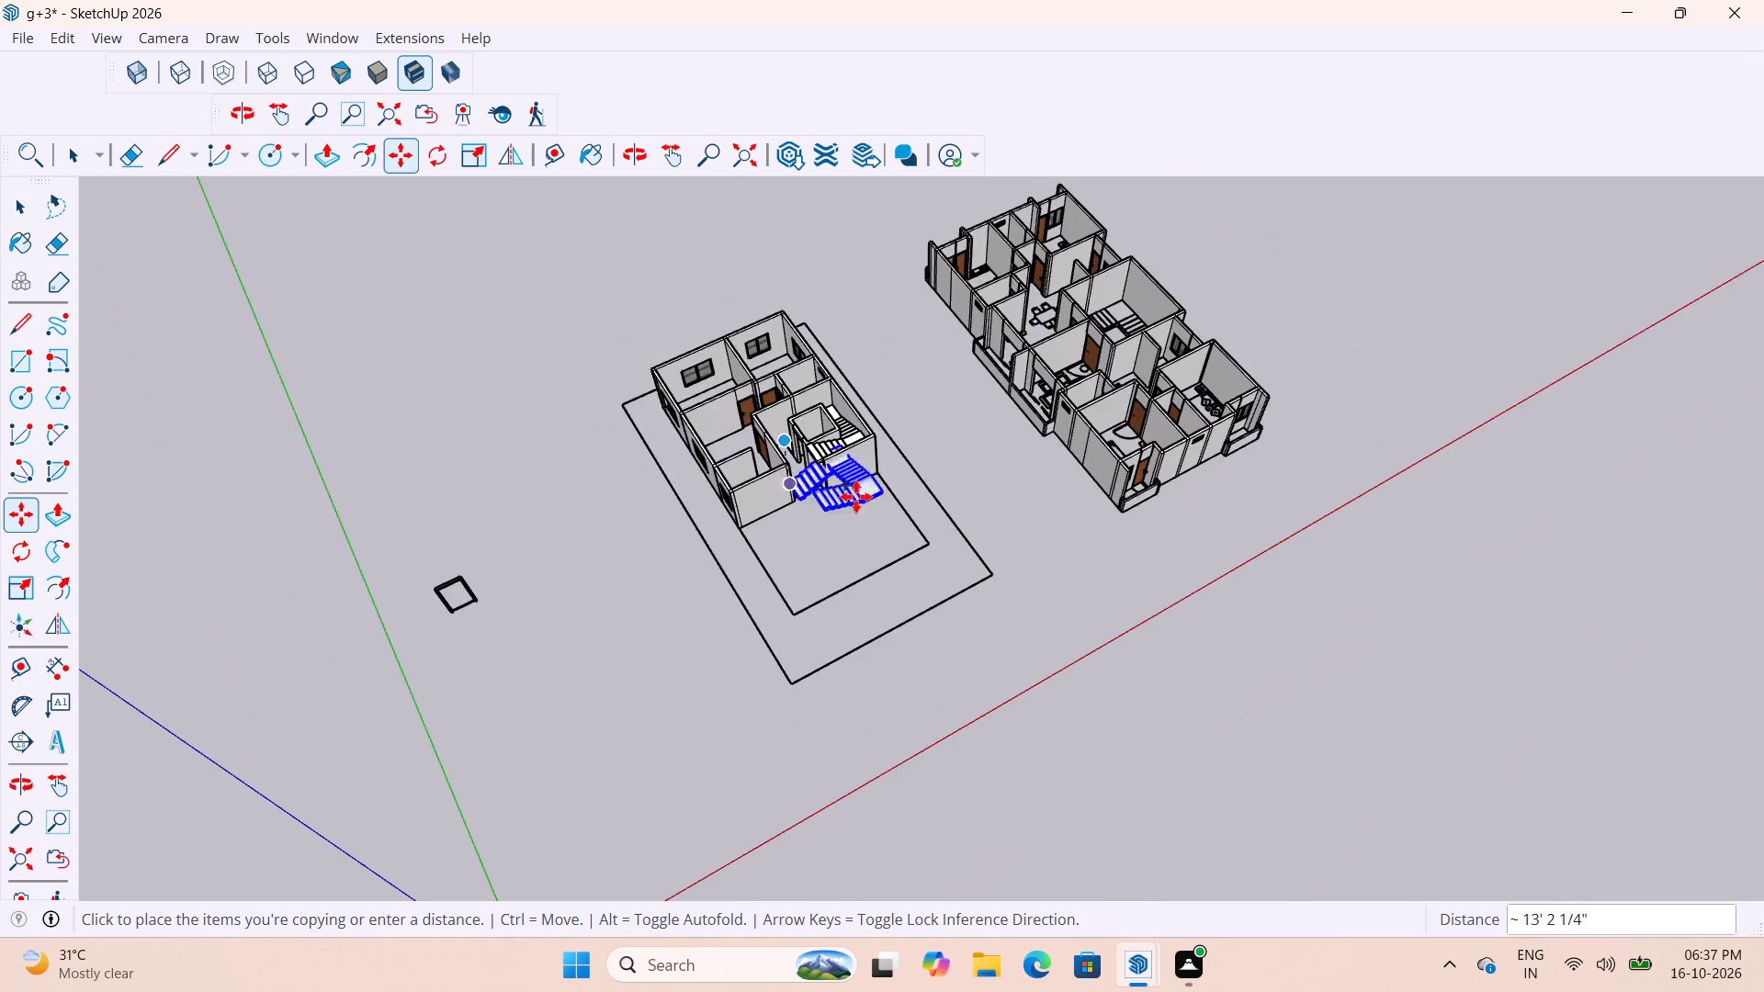
middle_click_drag(1070, 545, 826, 514)
scroll(1377, 449, "up", 6)
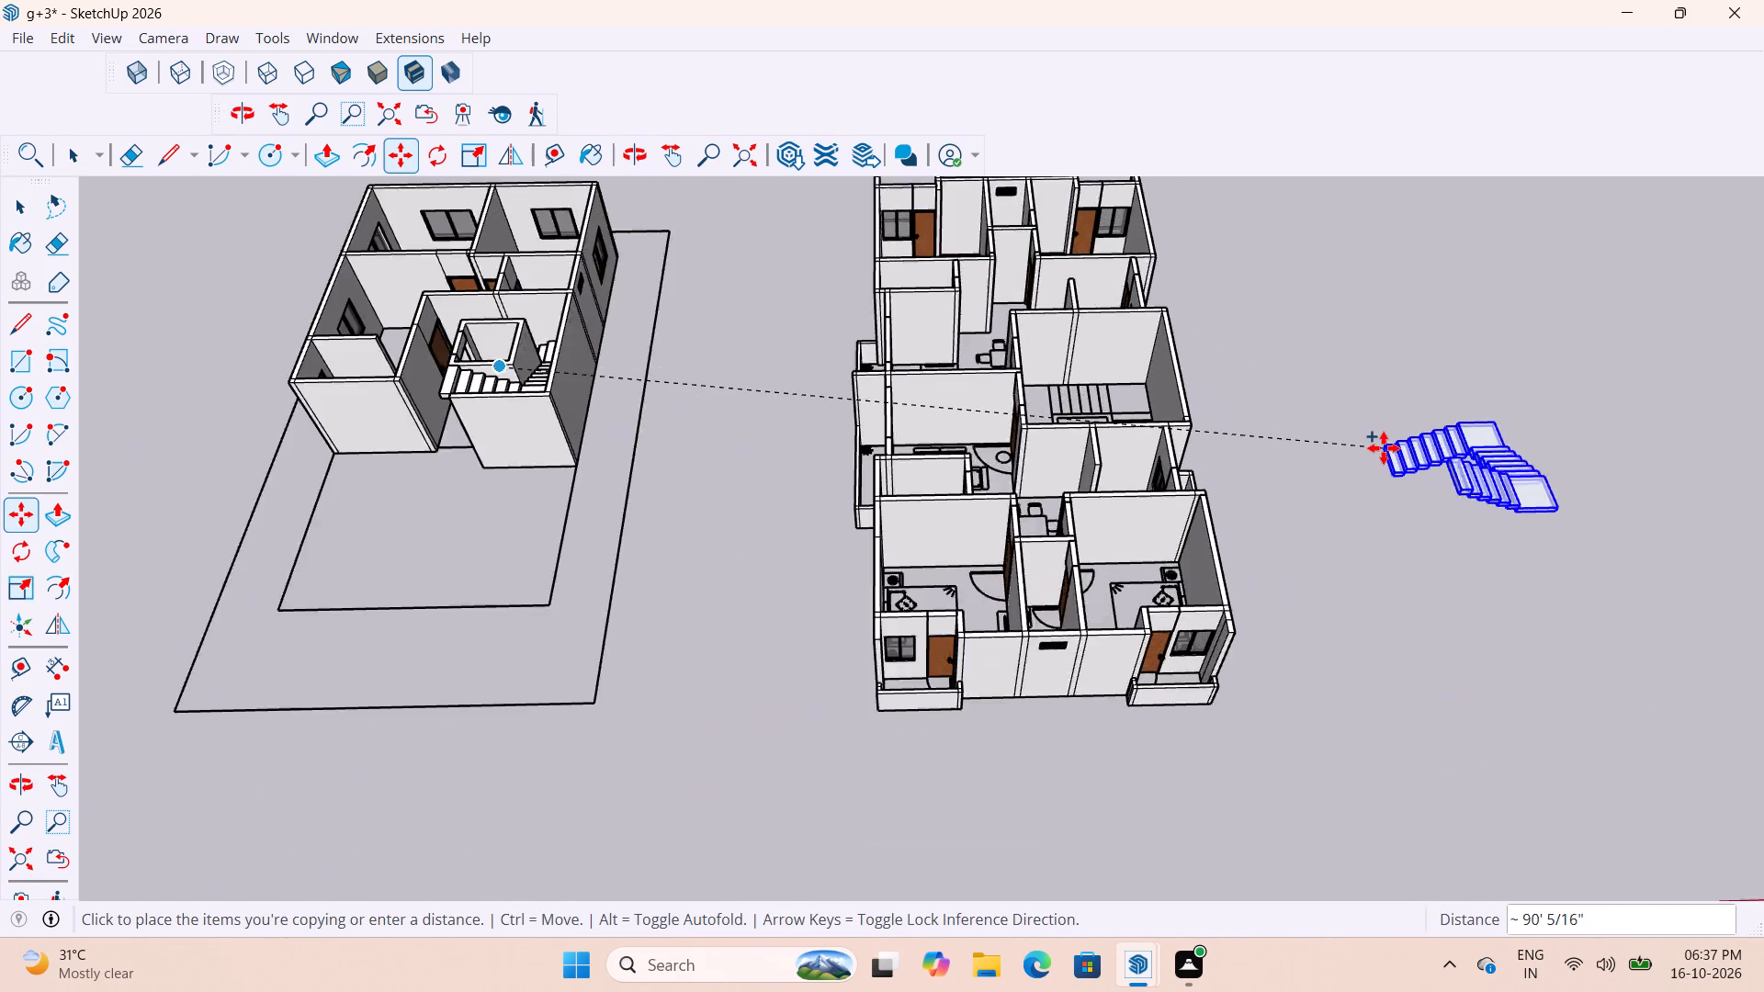
scroll(1384, 448, "up", 10)
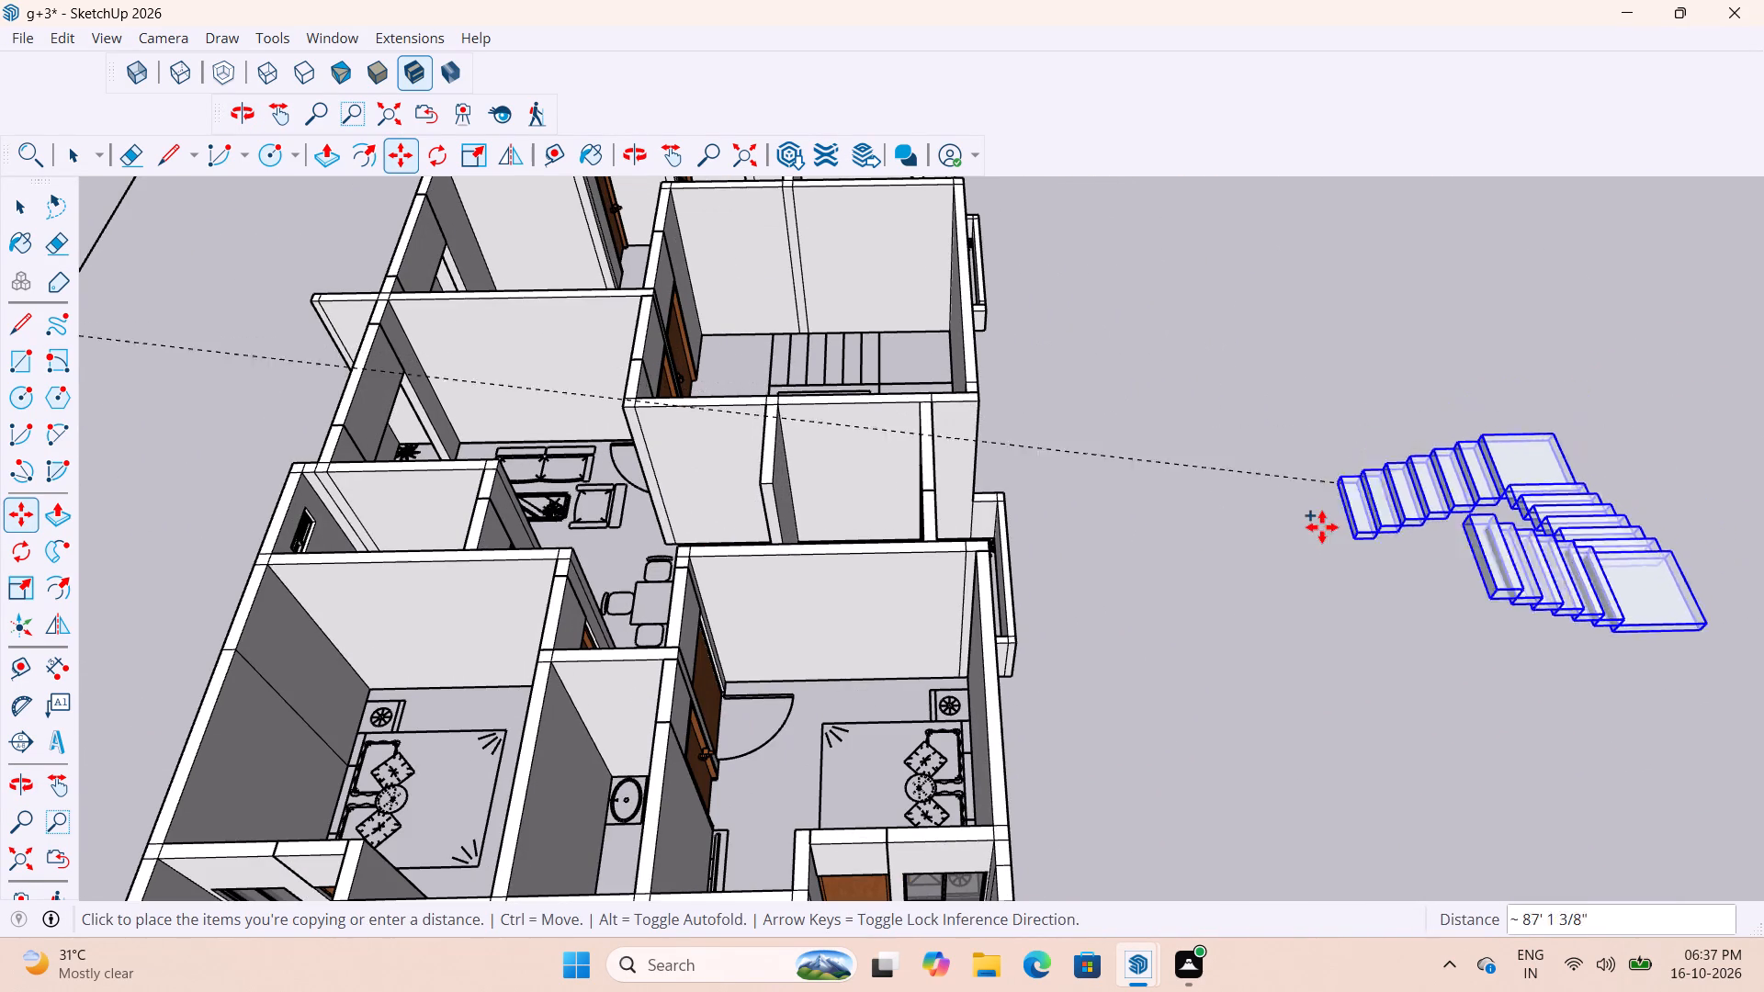
scroll(1323, 527, "up", 1)
middle_click_drag(1323, 527, 1303, 369)
scroll(1332, 534, "down", 2)
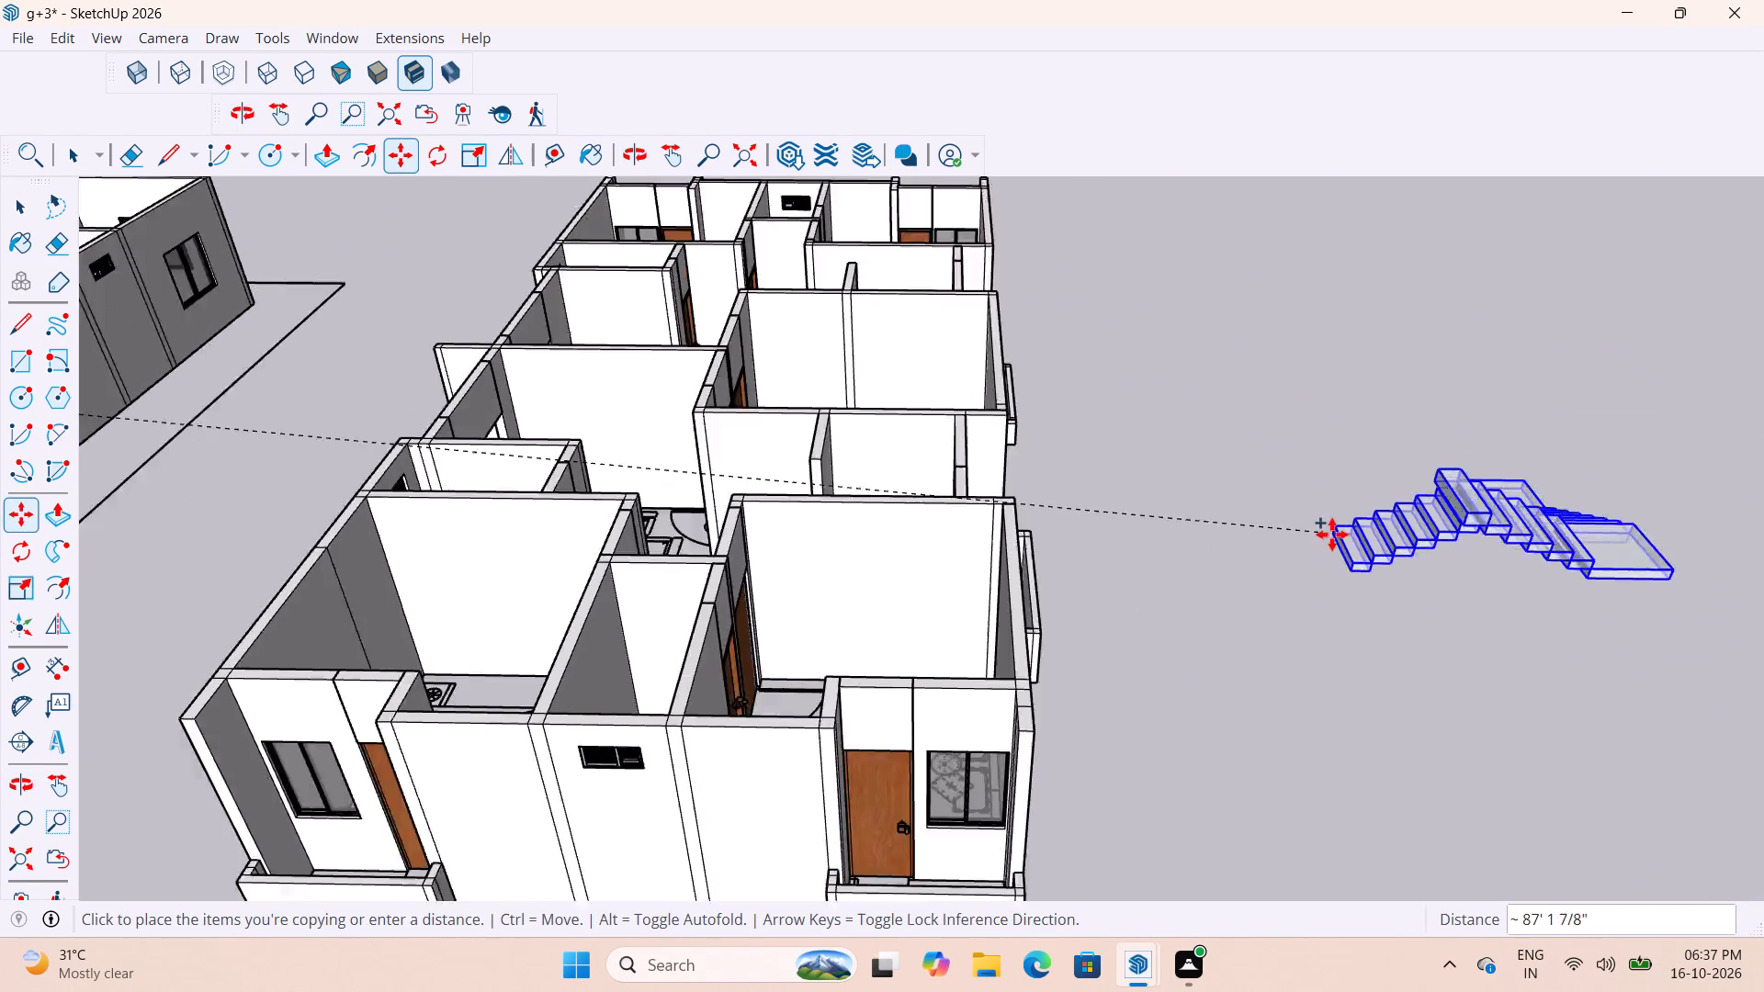
scroll(1332, 535, "down", 2)
middle_click_drag(1356, 626, 1316, 426)
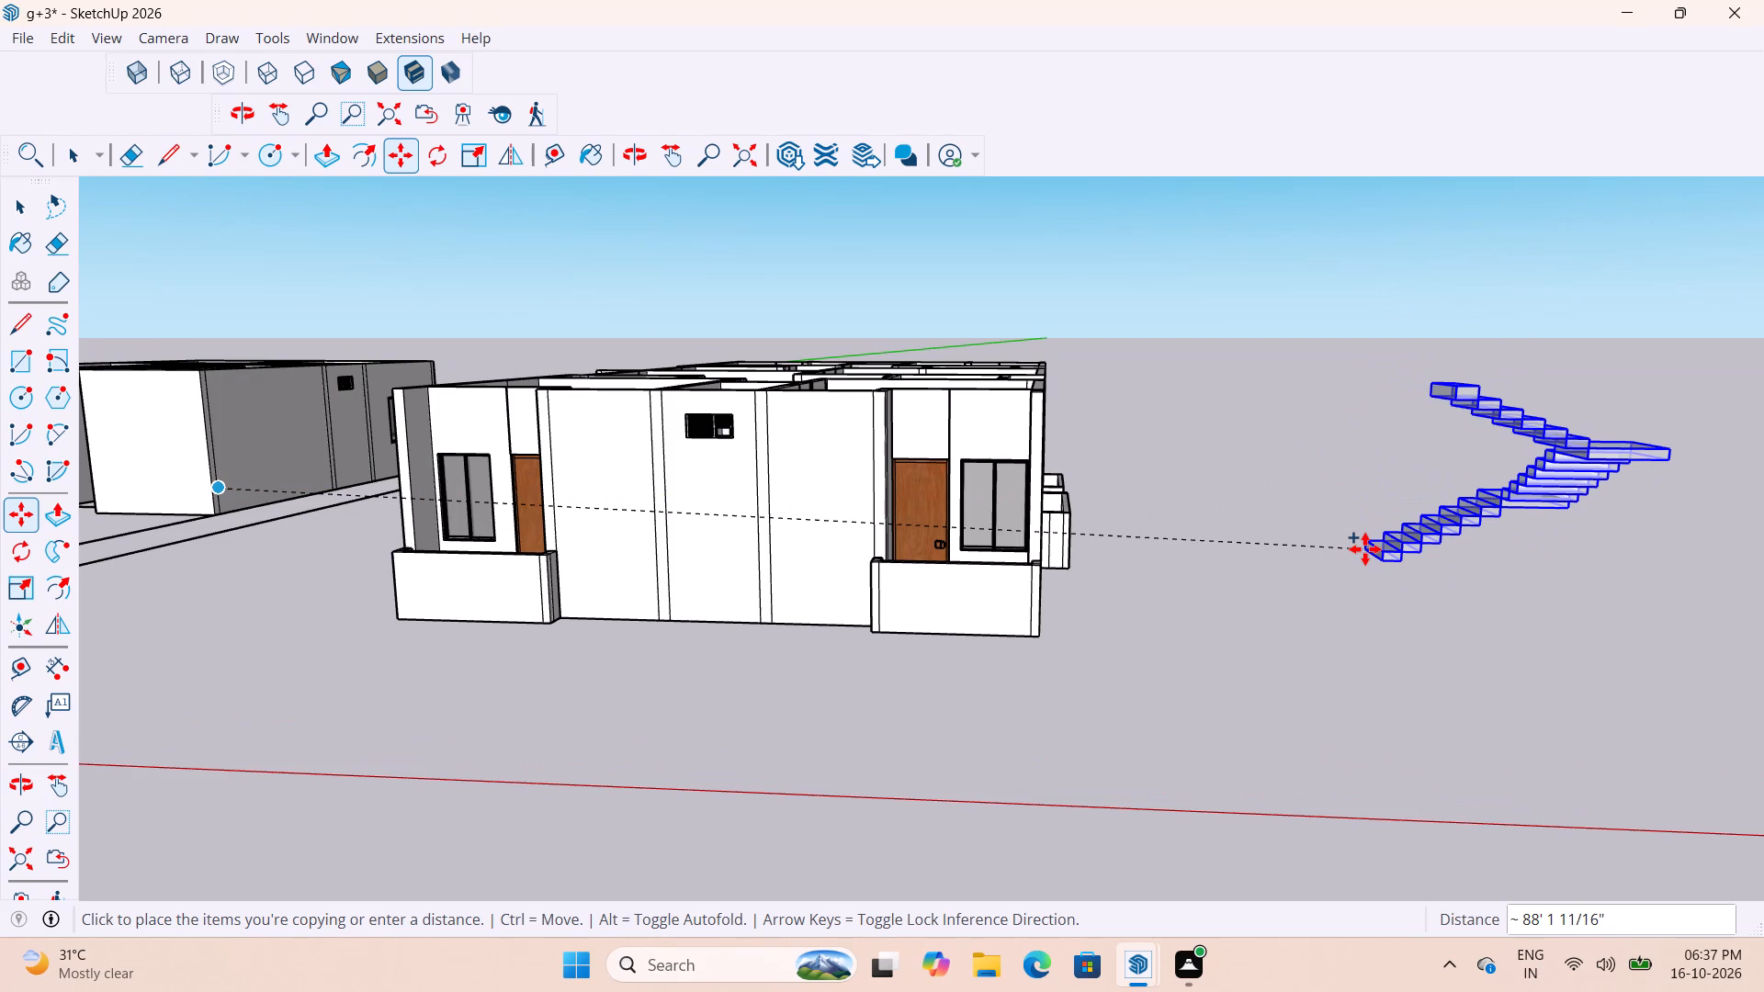
left_click(1365, 549)
scroll(1295, 549, "down", 4)
middle_click_drag(1305, 578, 1333, 622)
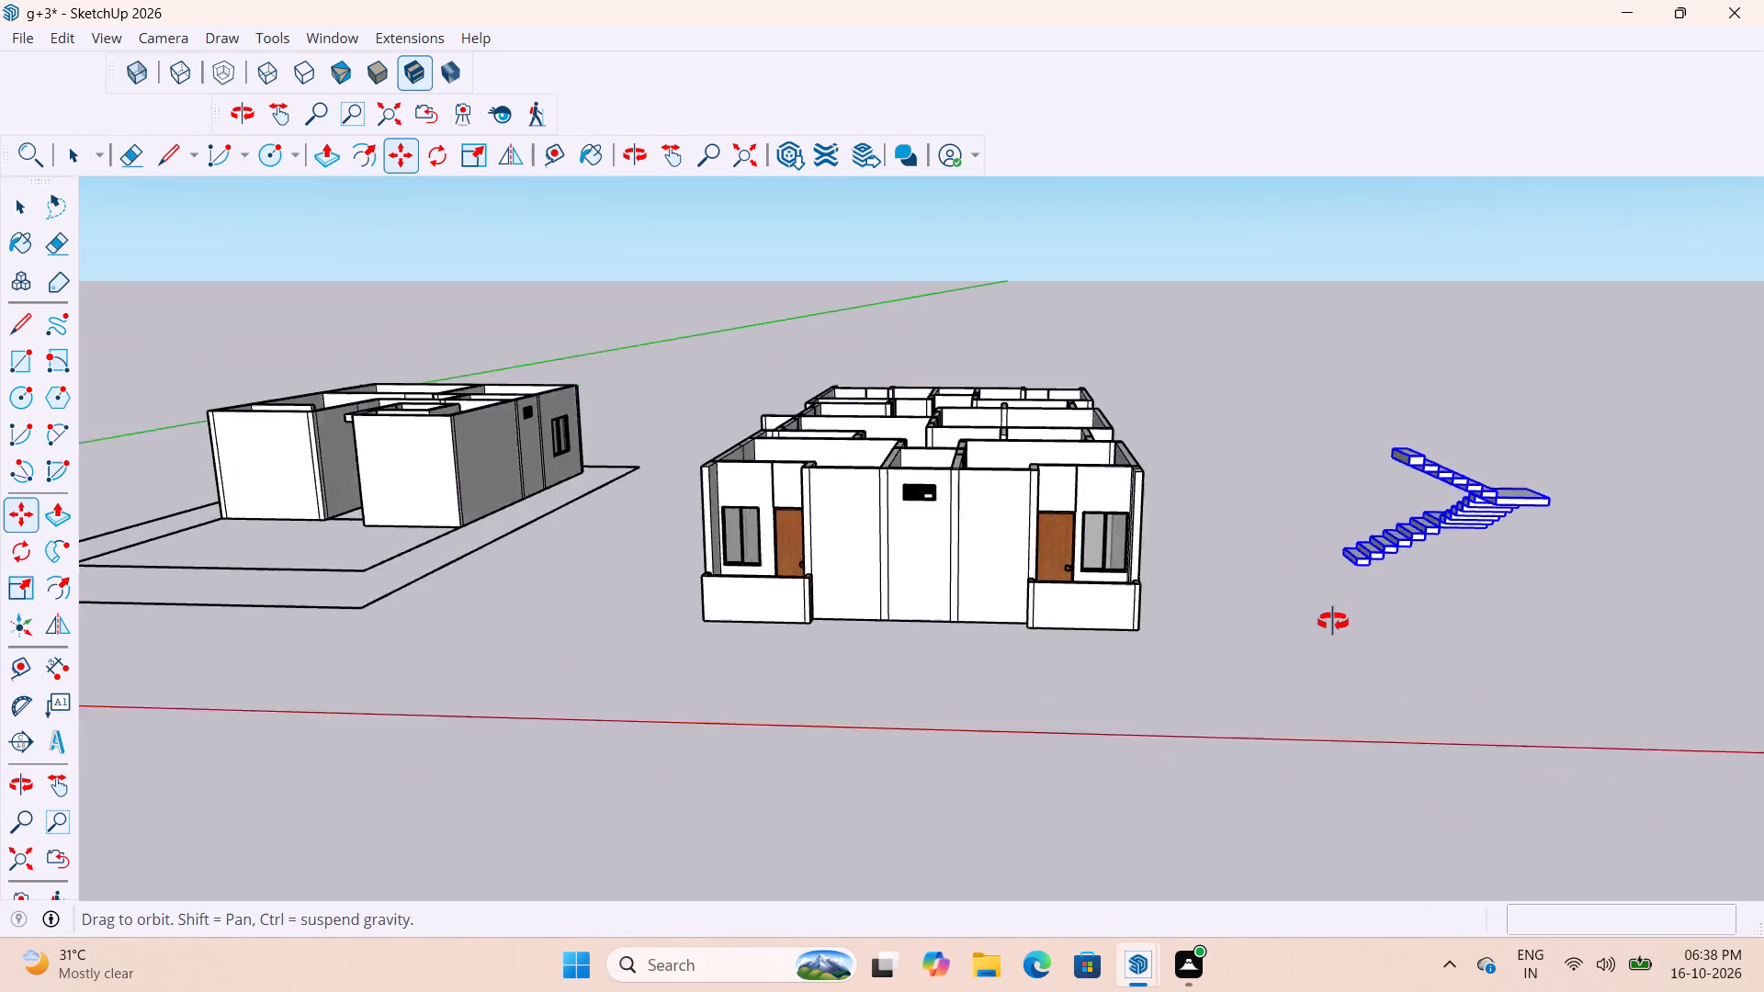
middle_click_drag(1333, 622, 1357, 693)
key("space")
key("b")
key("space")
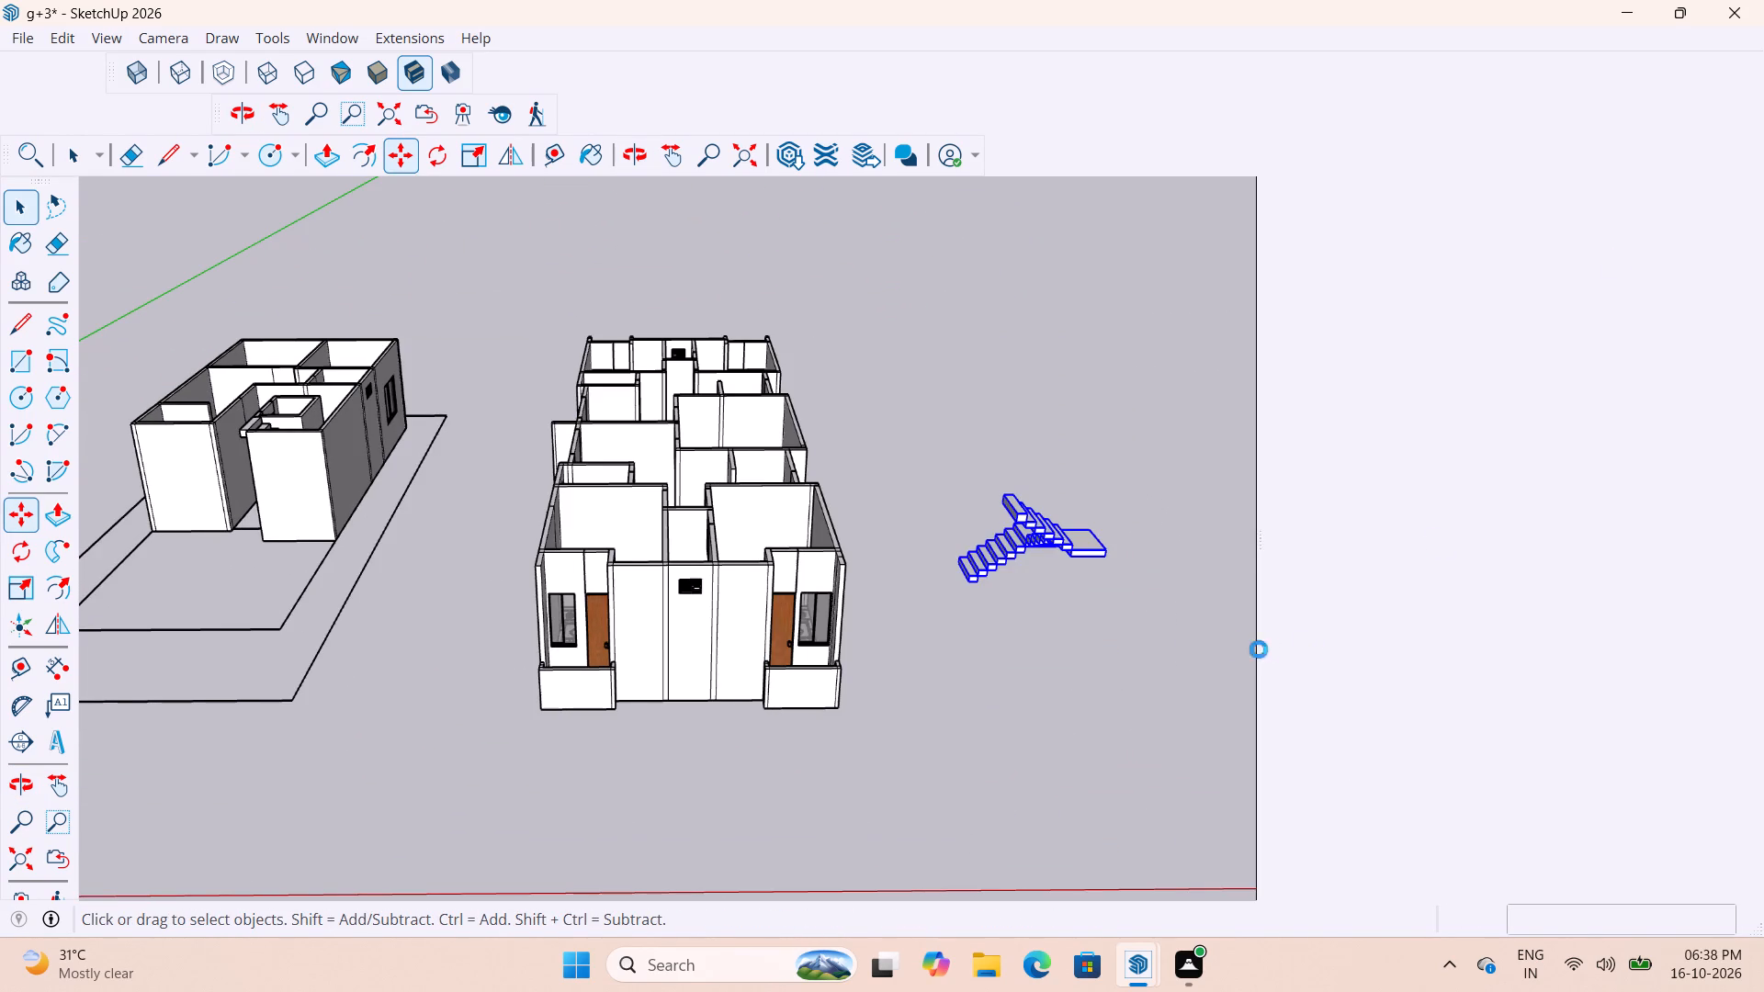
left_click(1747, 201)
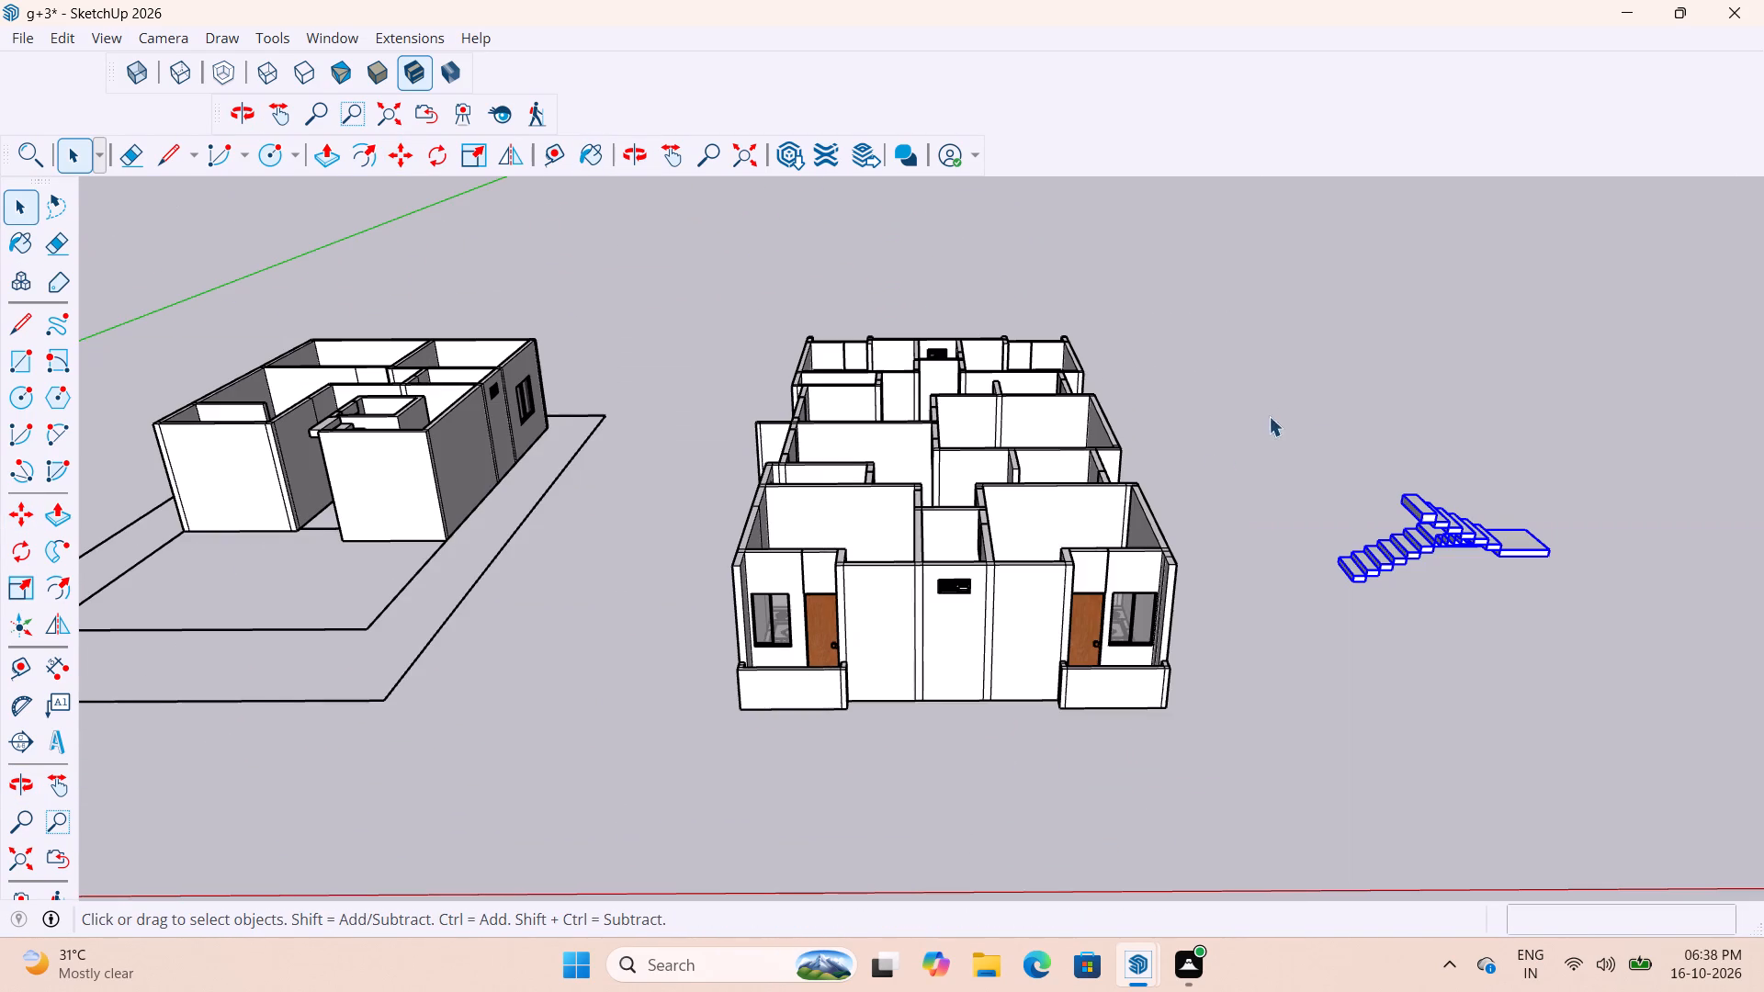
Deselect the copied staircase and inspect its flights and landings from several angles.
key("space")
left_click(1377, 434)
scroll(1455, 514, "up", 3)
middle_click_drag(1471, 524, 1699, 656)
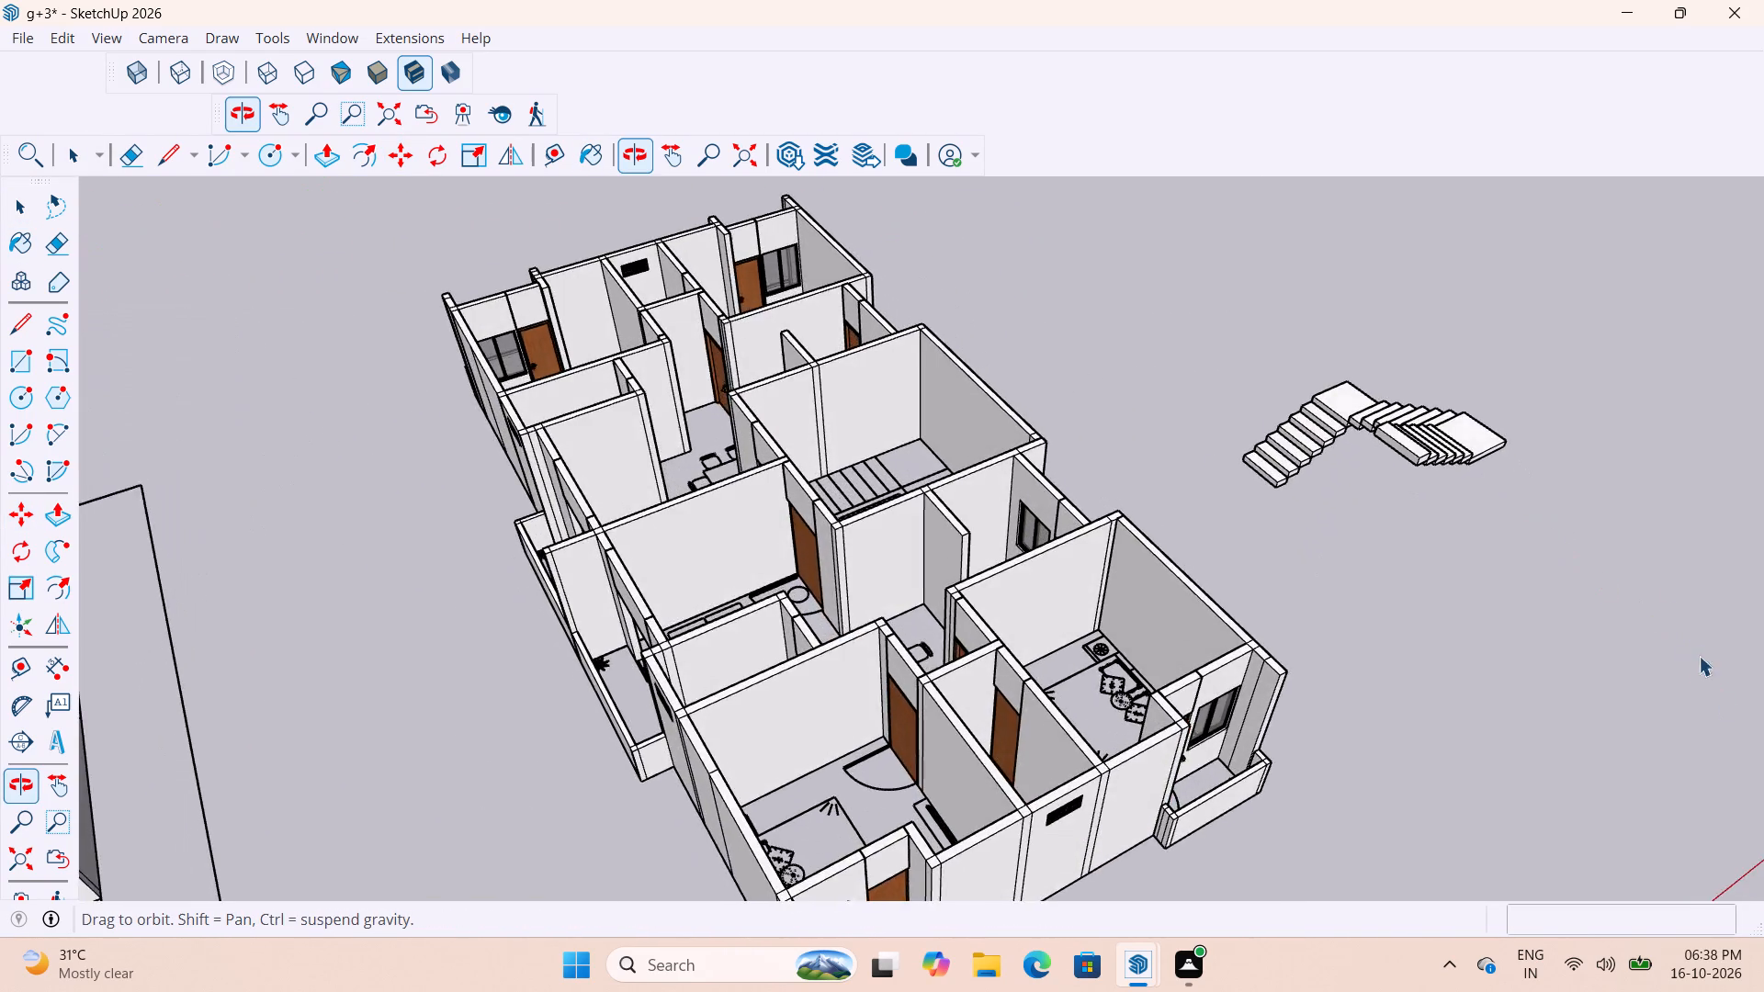
middle_click_drag(1699, 656, 1719, 695)
scroll(1500, 414, "up", 7)
middle_click_drag(1356, 430, 1307, 314)
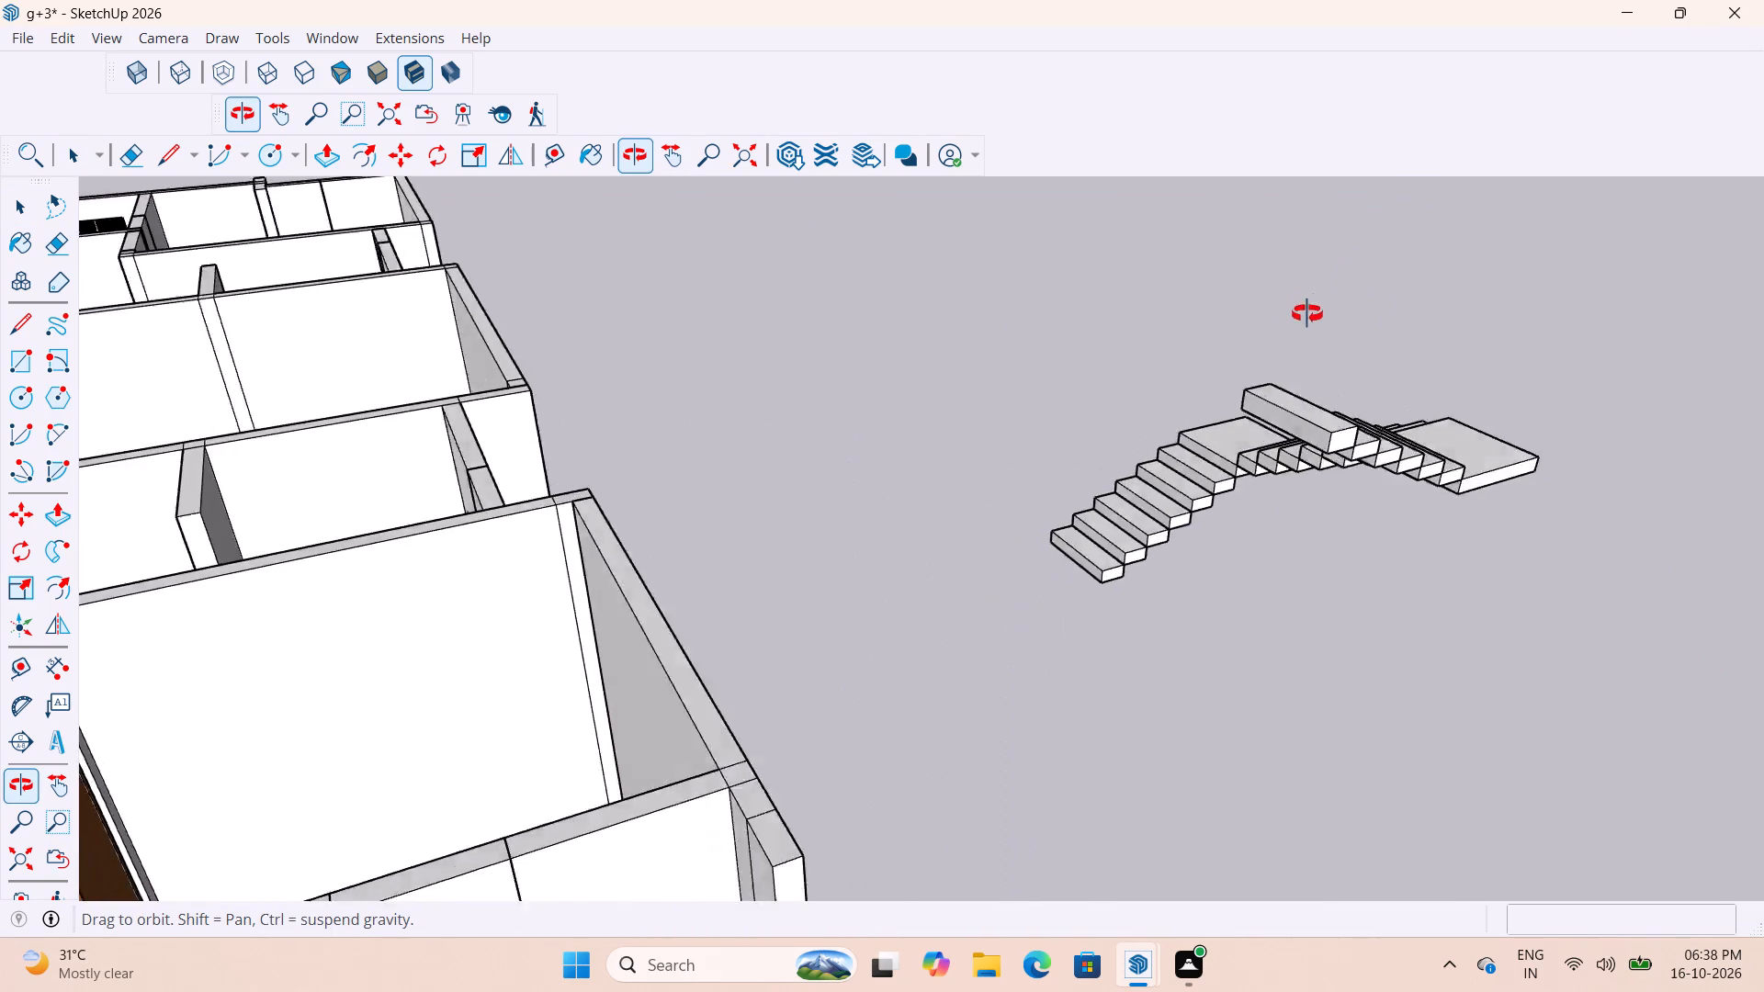
middle_click_drag(1307, 314, 1273, 357)
scroll(1150, 469, "down", 10)
scroll(951, 512, "up", 4)
scroll(1065, 578, "down", 10)
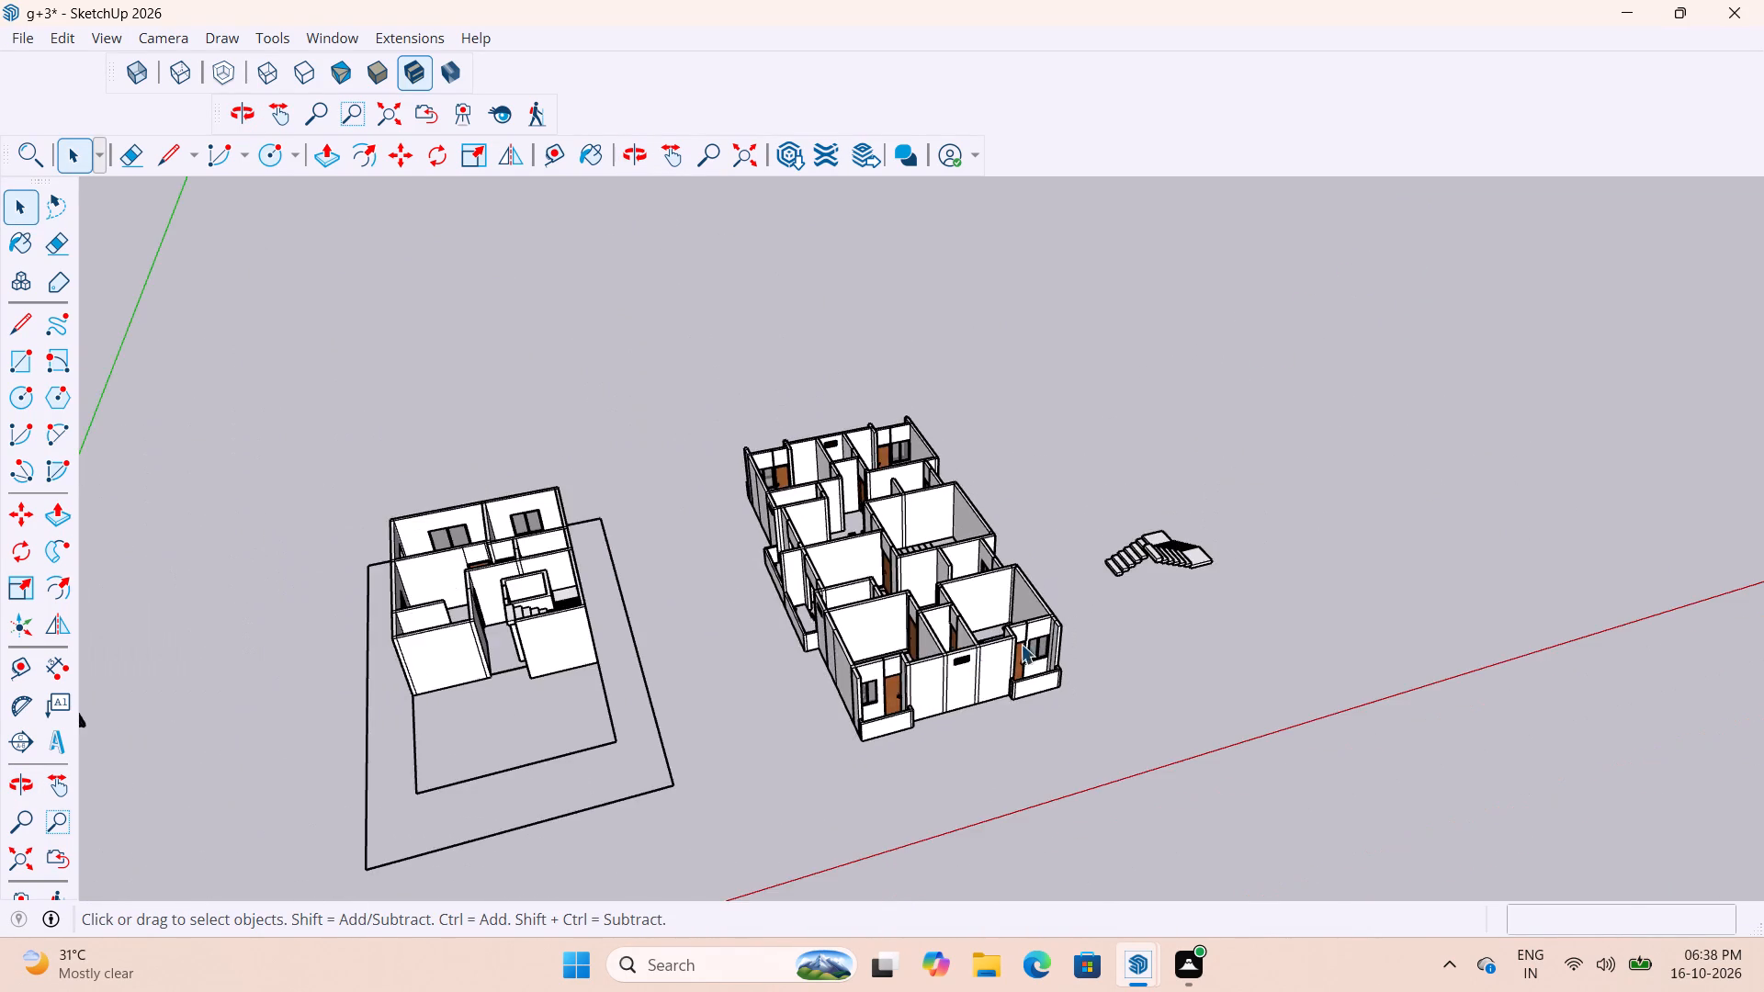
Examine the stair plan lines on the floor of the larger block's stairwell against the copied staircase.
scroll(696, 637, "down", 4)
middle_click_drag(690, 635, 672, 738)
scroll(820, 549, "up", 6)
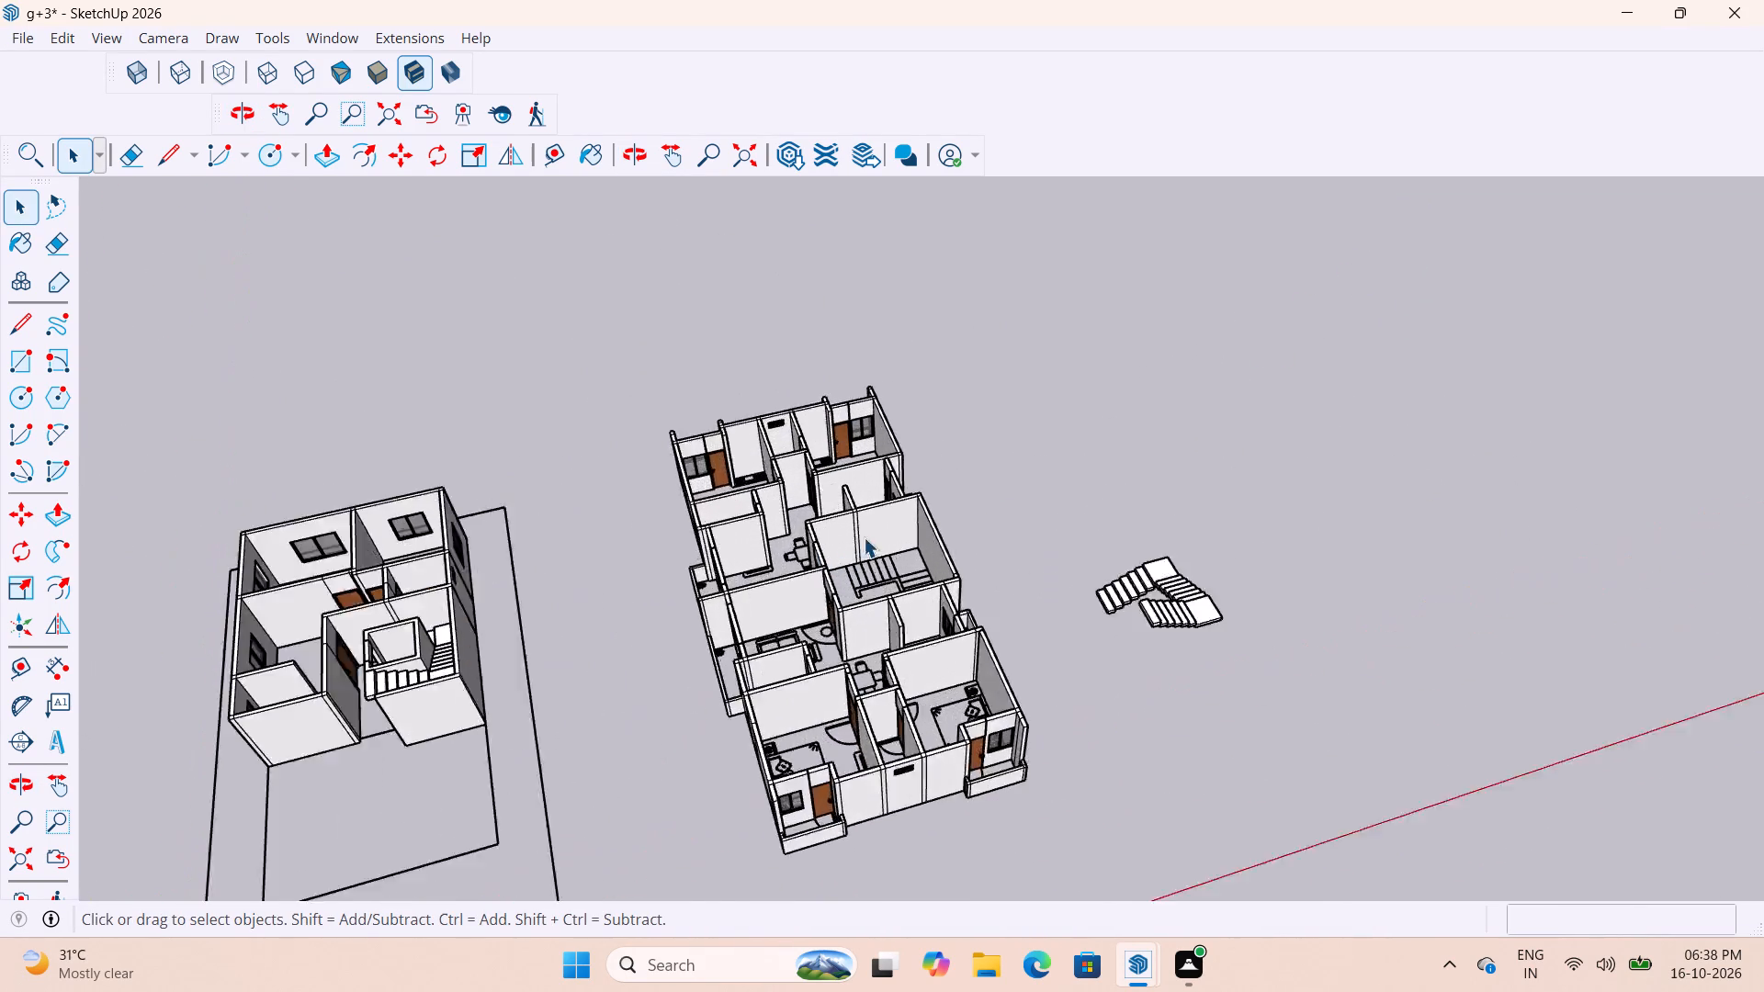
scroll(864, 537, "up", 11)
scroll(850, 614, "down", 4)
scroll(808, 651, "up", 4)
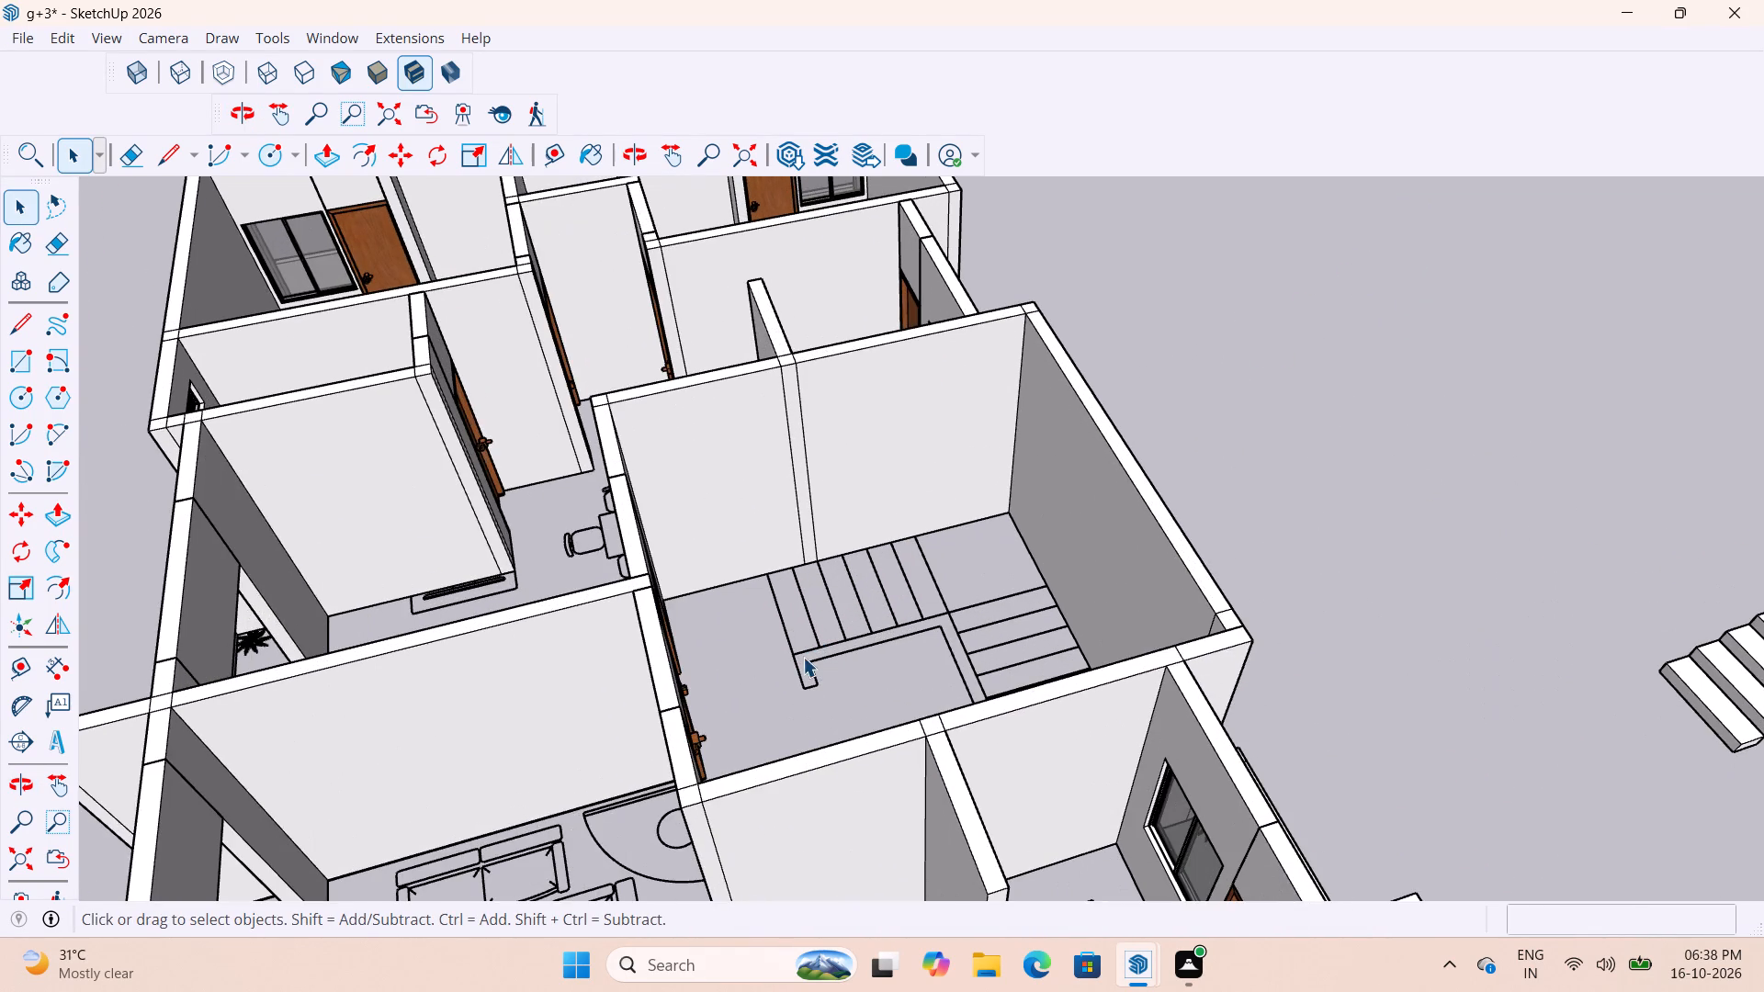
scroll(803, 657, "up", 8)
scroll(787, 674, "down", 8)
middle_click_drag(876, 688, 865, 708)
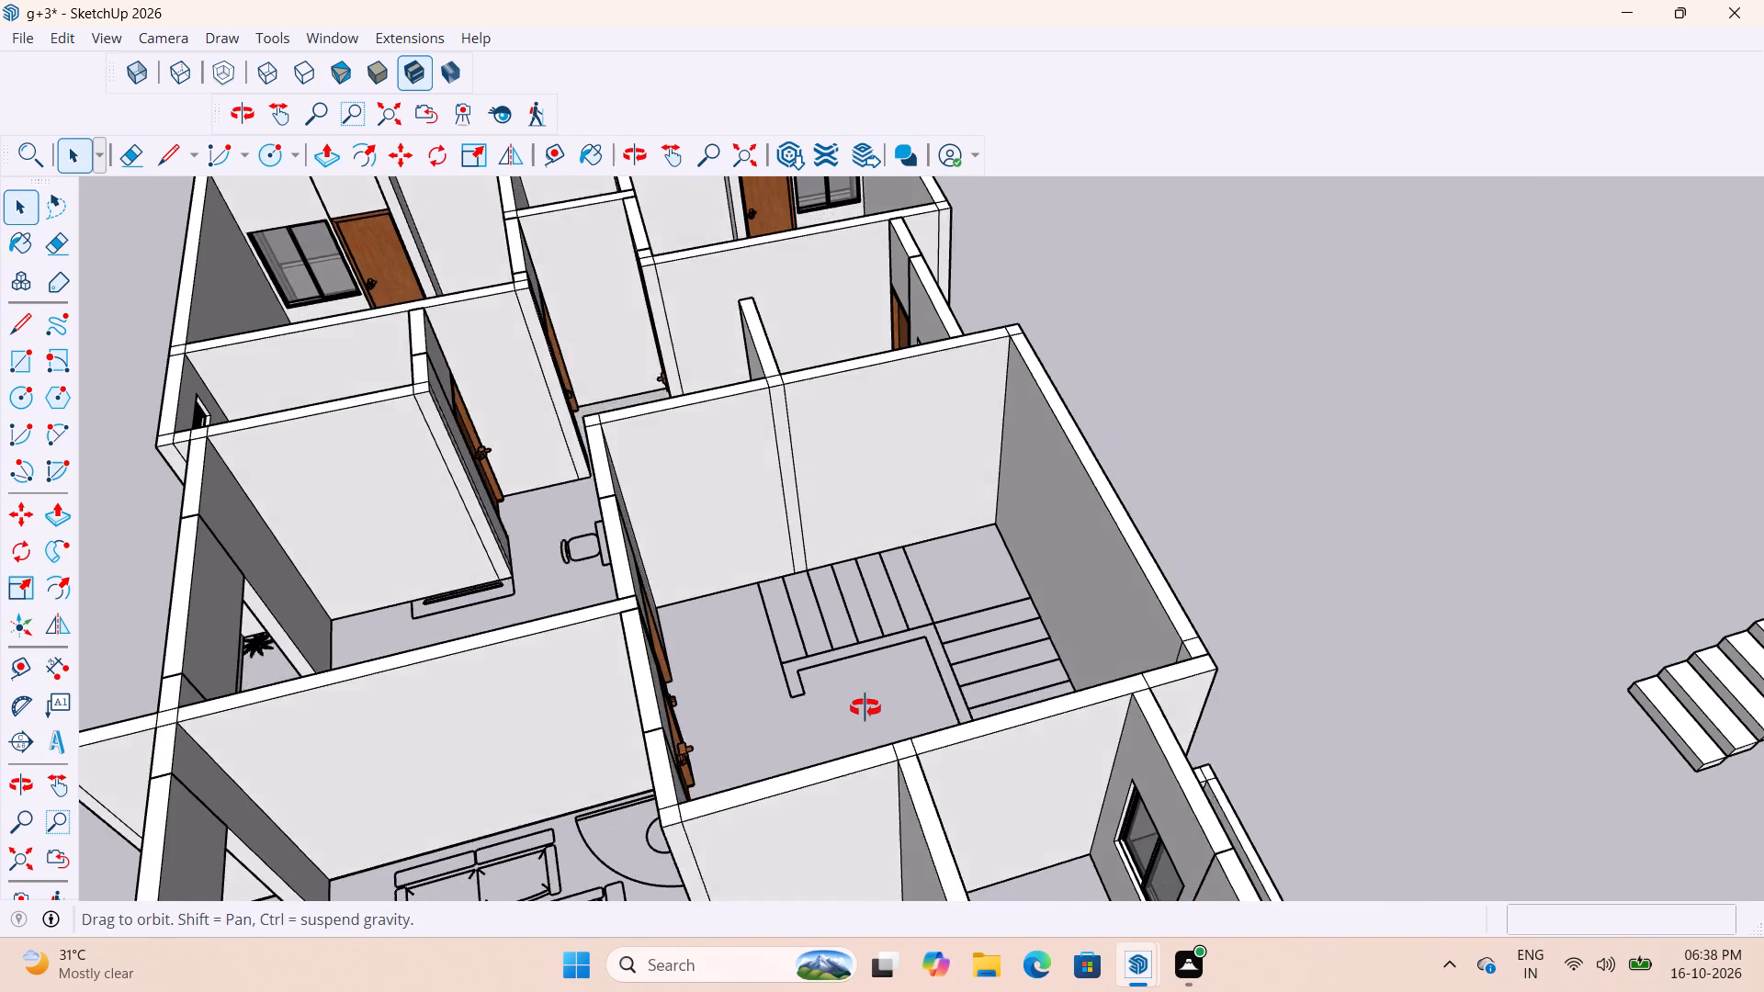
middle_click_drag(865, 708, 790, 770)
scroll(963, 607, "down", 15)
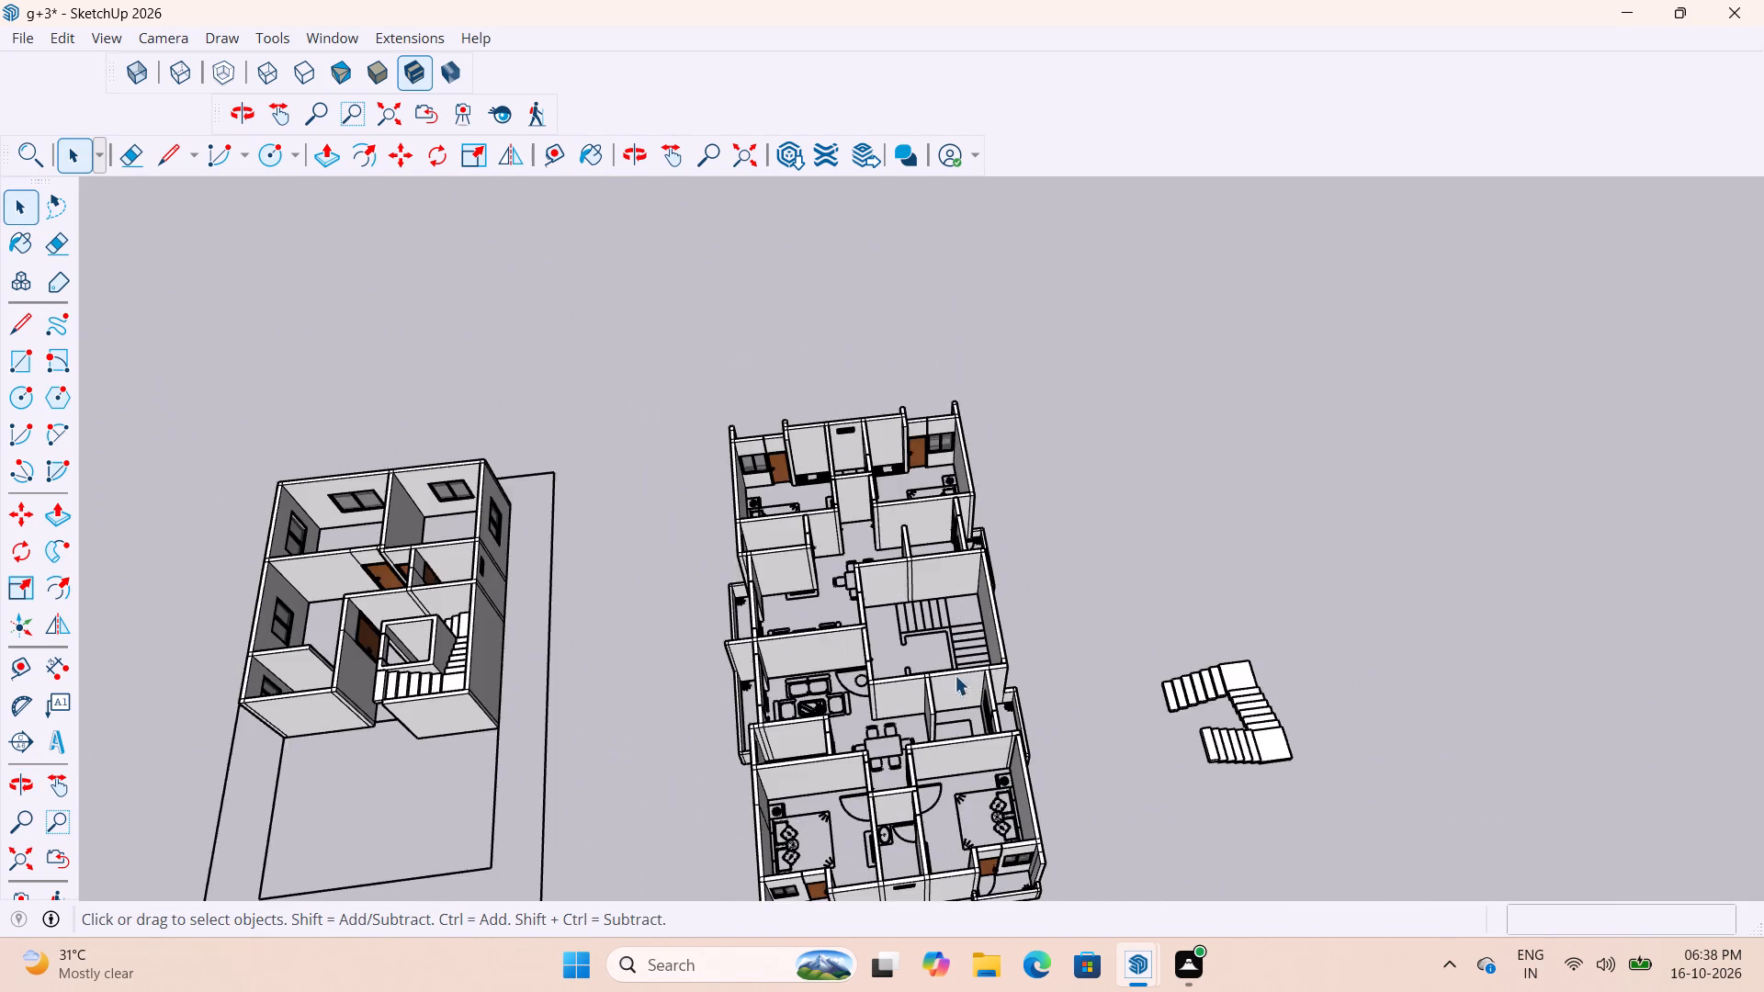
scroll(935, 669, "up", 20)
middle_click_drag(1041, 659, 955, 688)
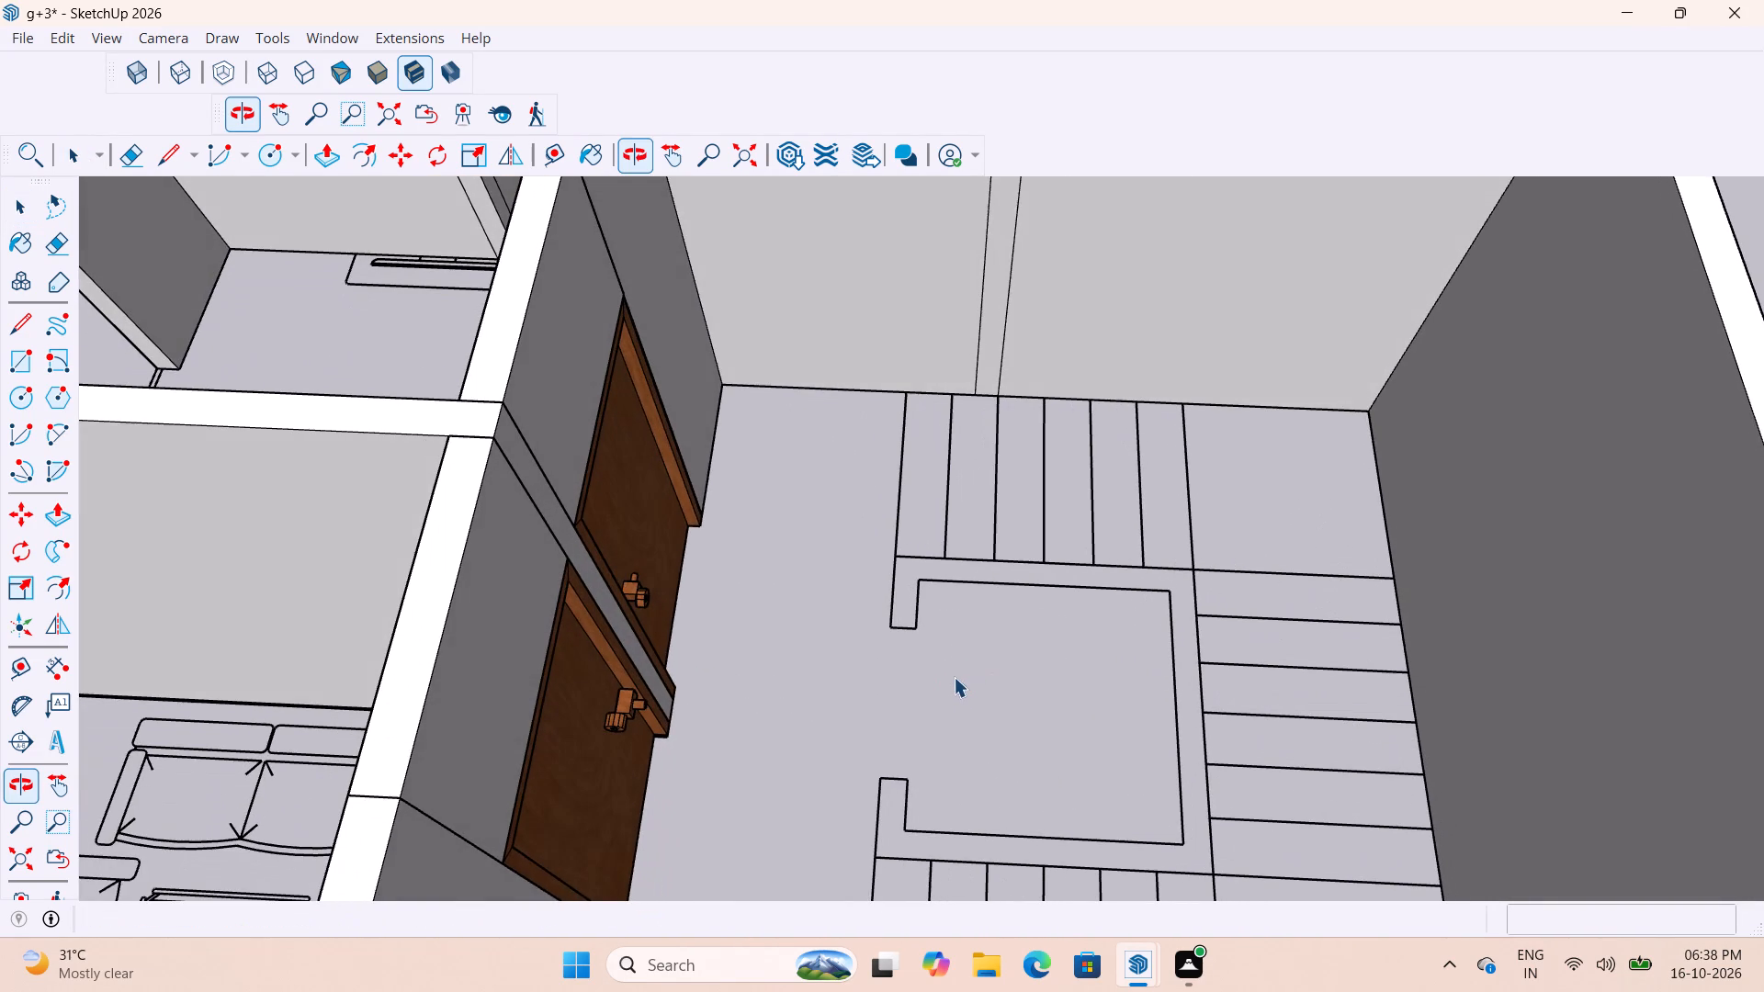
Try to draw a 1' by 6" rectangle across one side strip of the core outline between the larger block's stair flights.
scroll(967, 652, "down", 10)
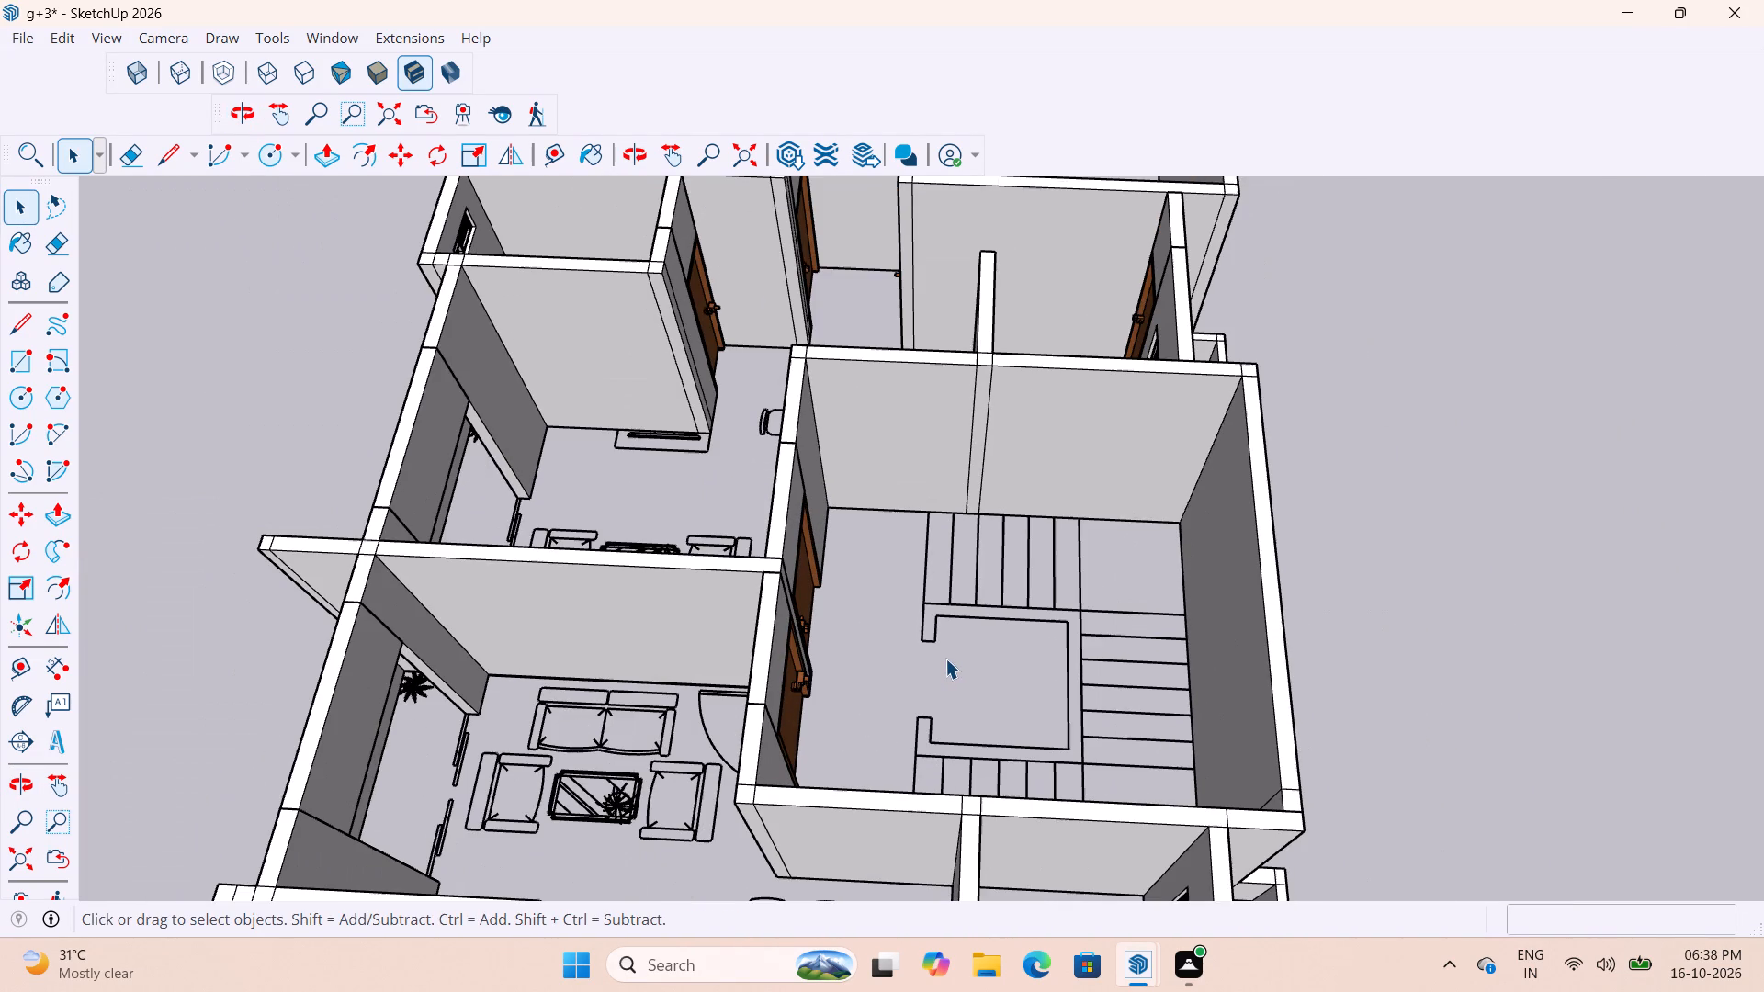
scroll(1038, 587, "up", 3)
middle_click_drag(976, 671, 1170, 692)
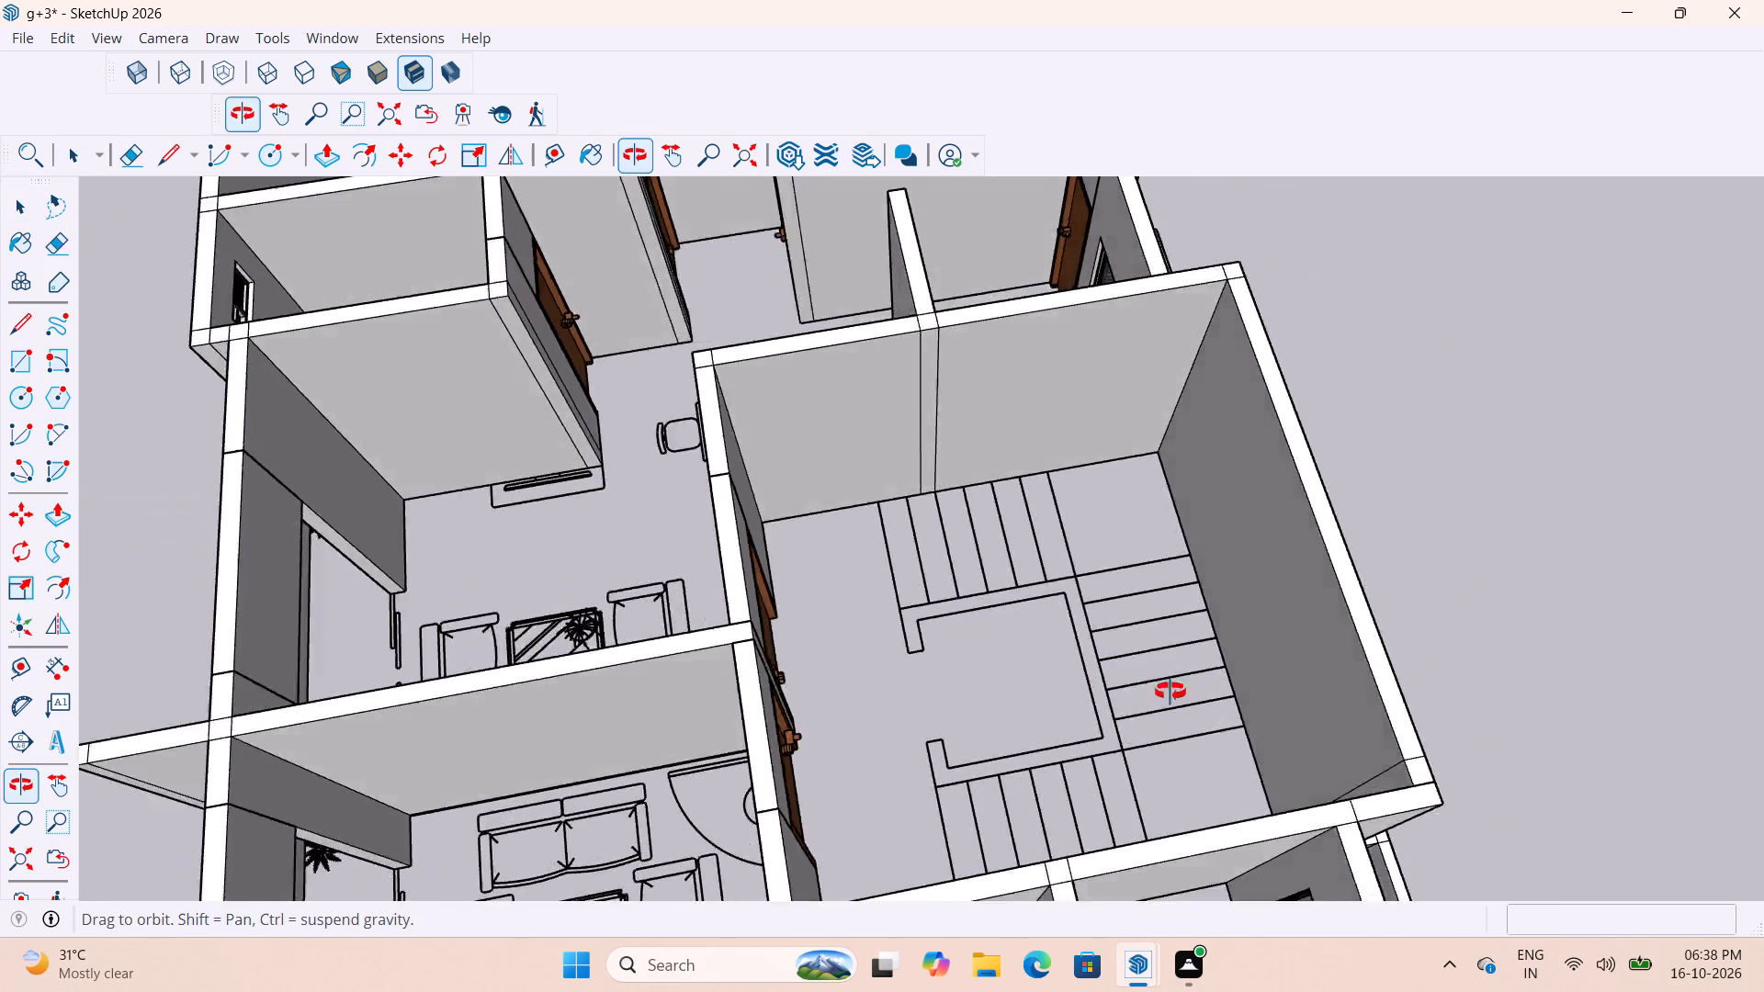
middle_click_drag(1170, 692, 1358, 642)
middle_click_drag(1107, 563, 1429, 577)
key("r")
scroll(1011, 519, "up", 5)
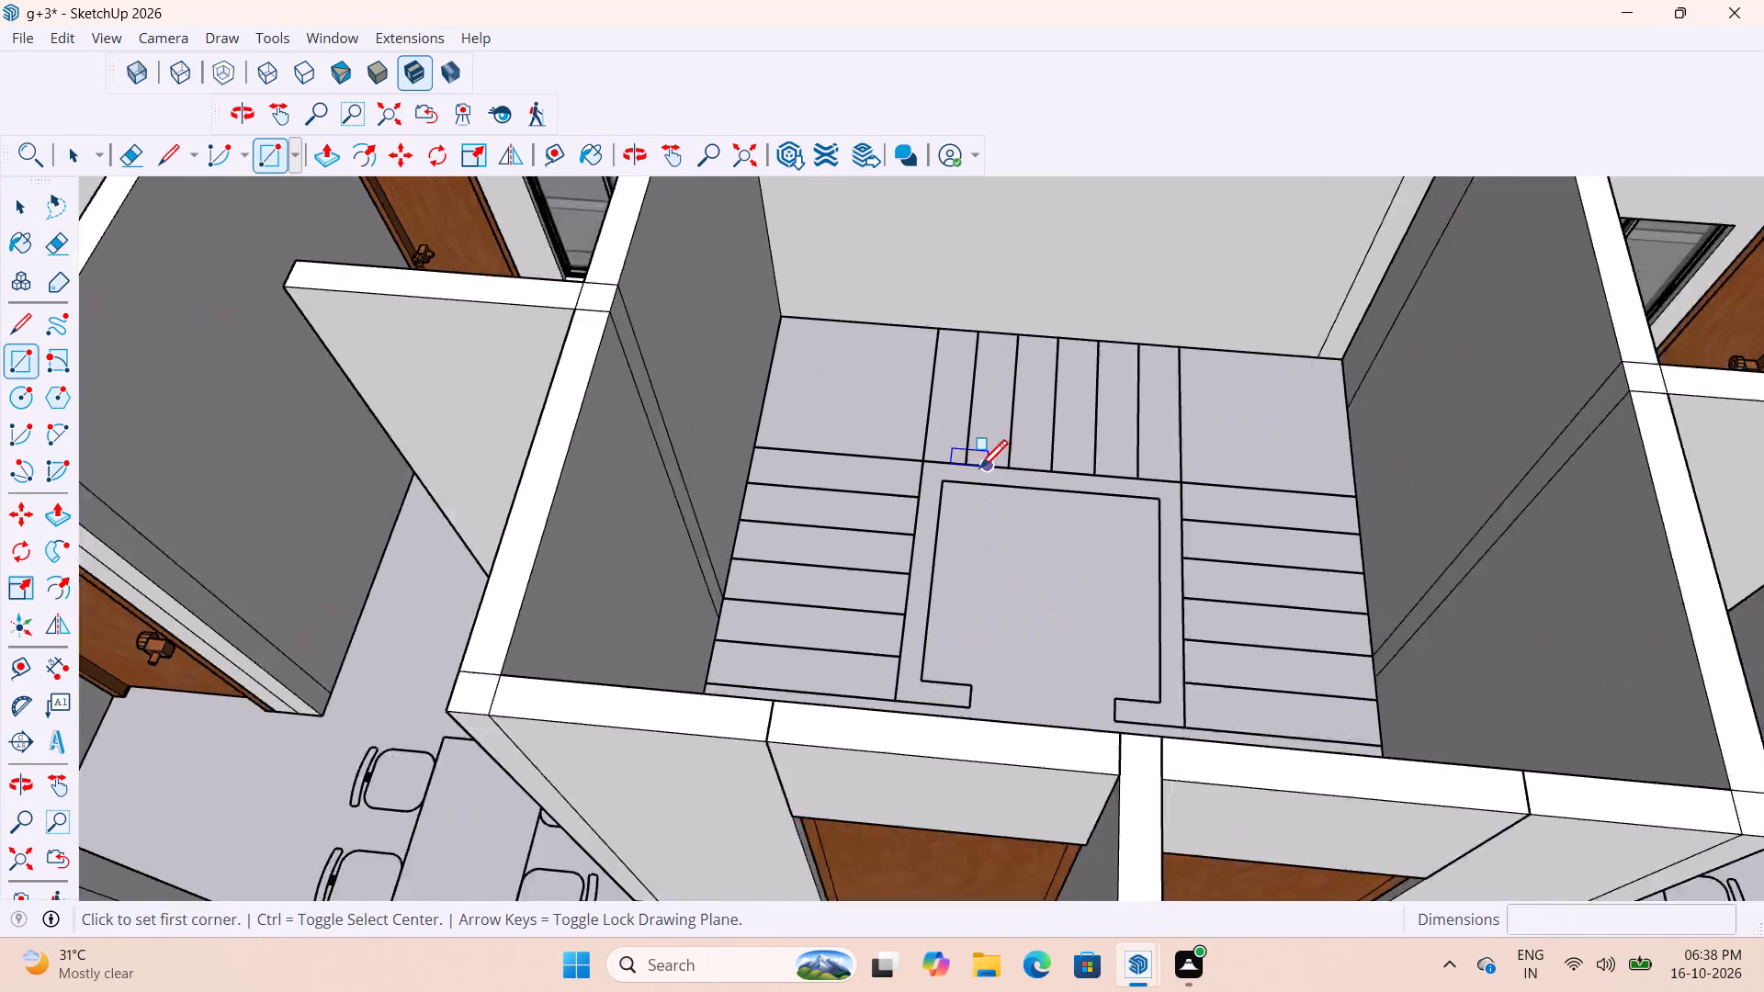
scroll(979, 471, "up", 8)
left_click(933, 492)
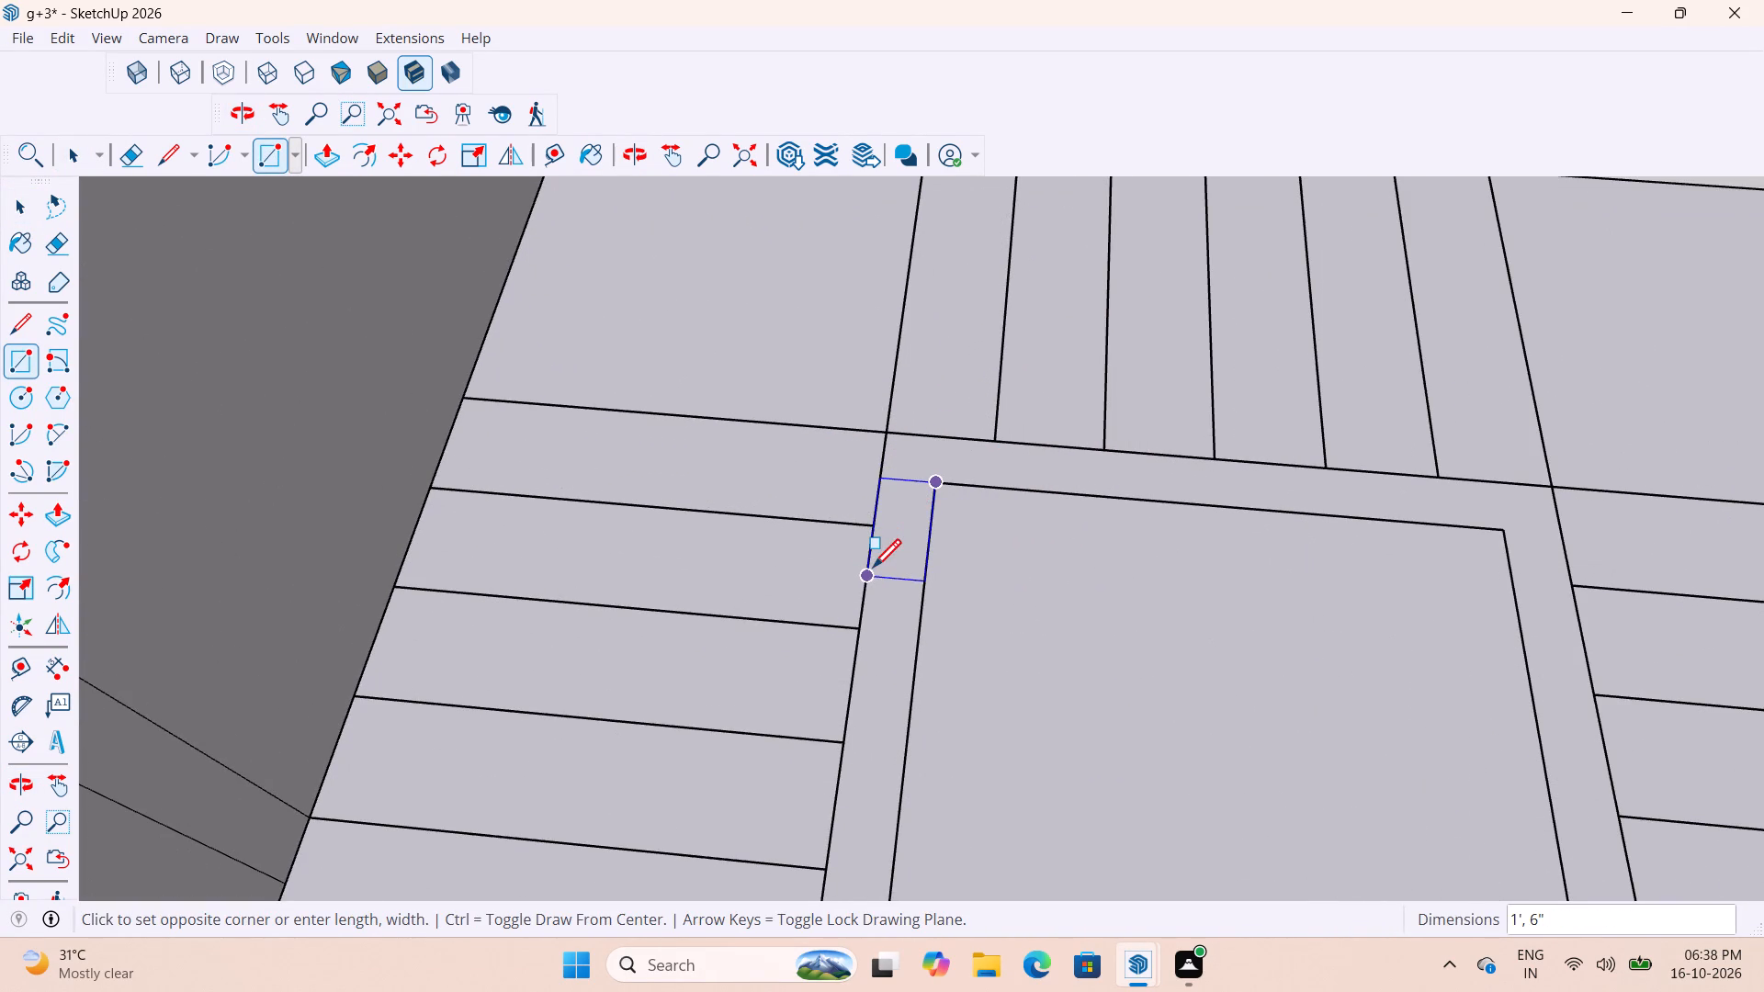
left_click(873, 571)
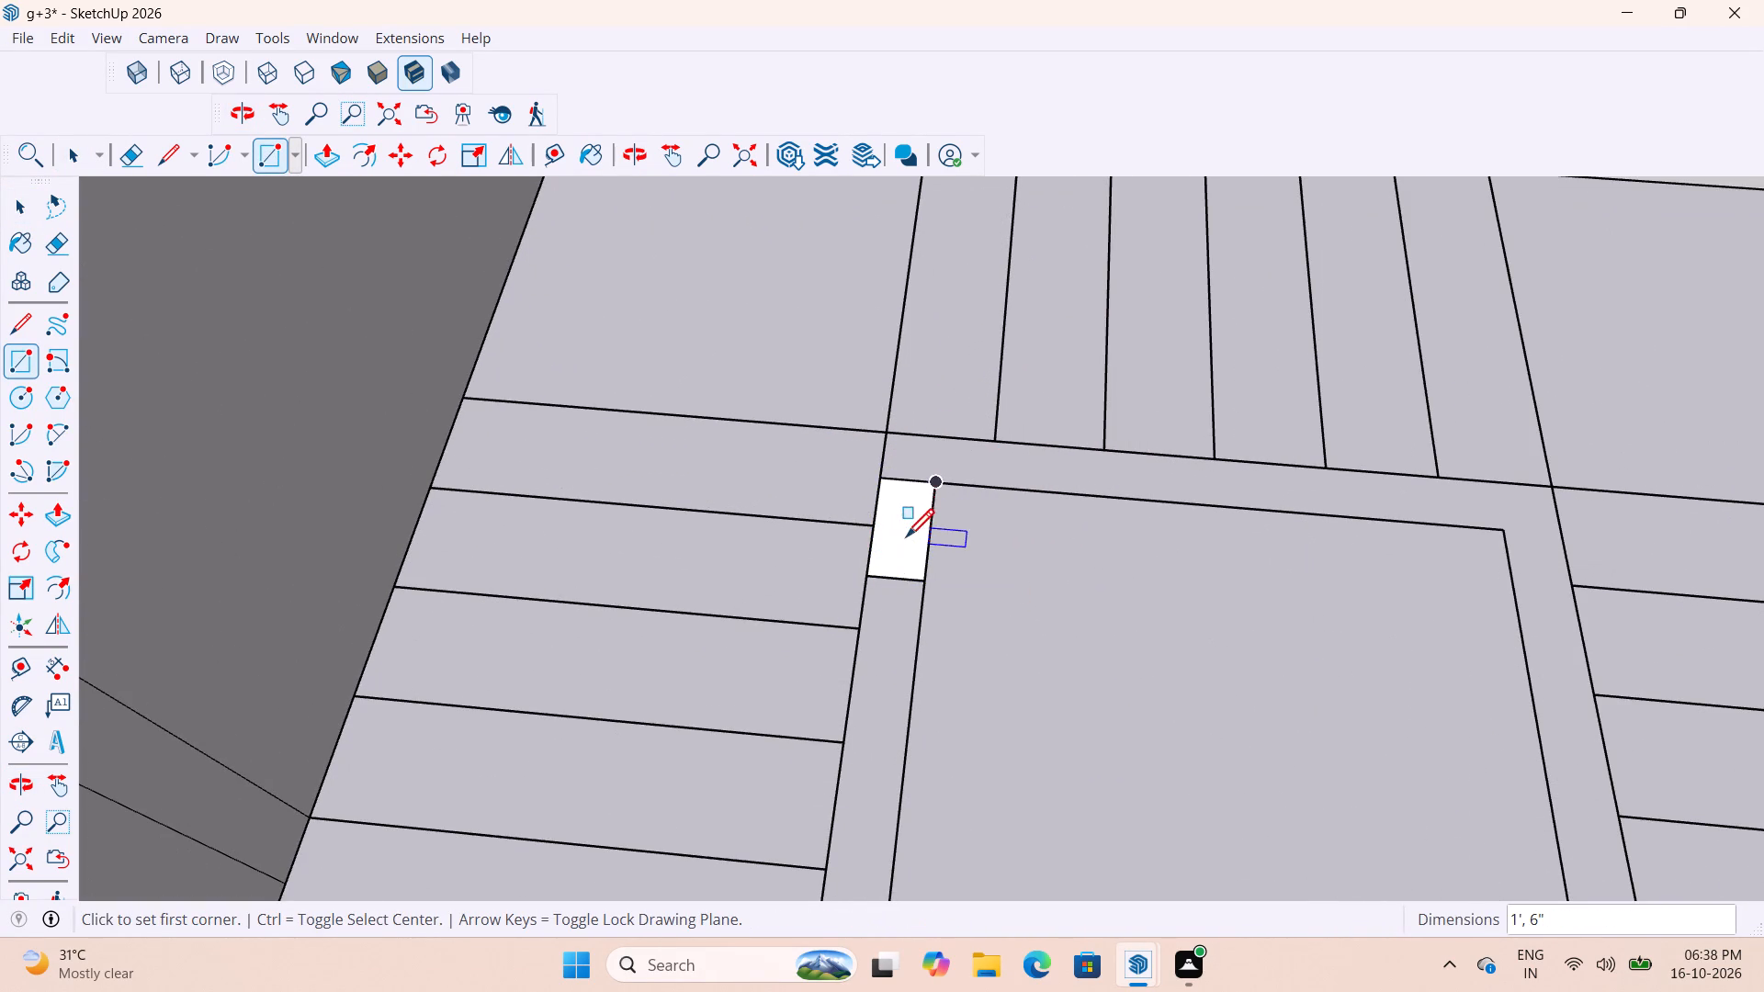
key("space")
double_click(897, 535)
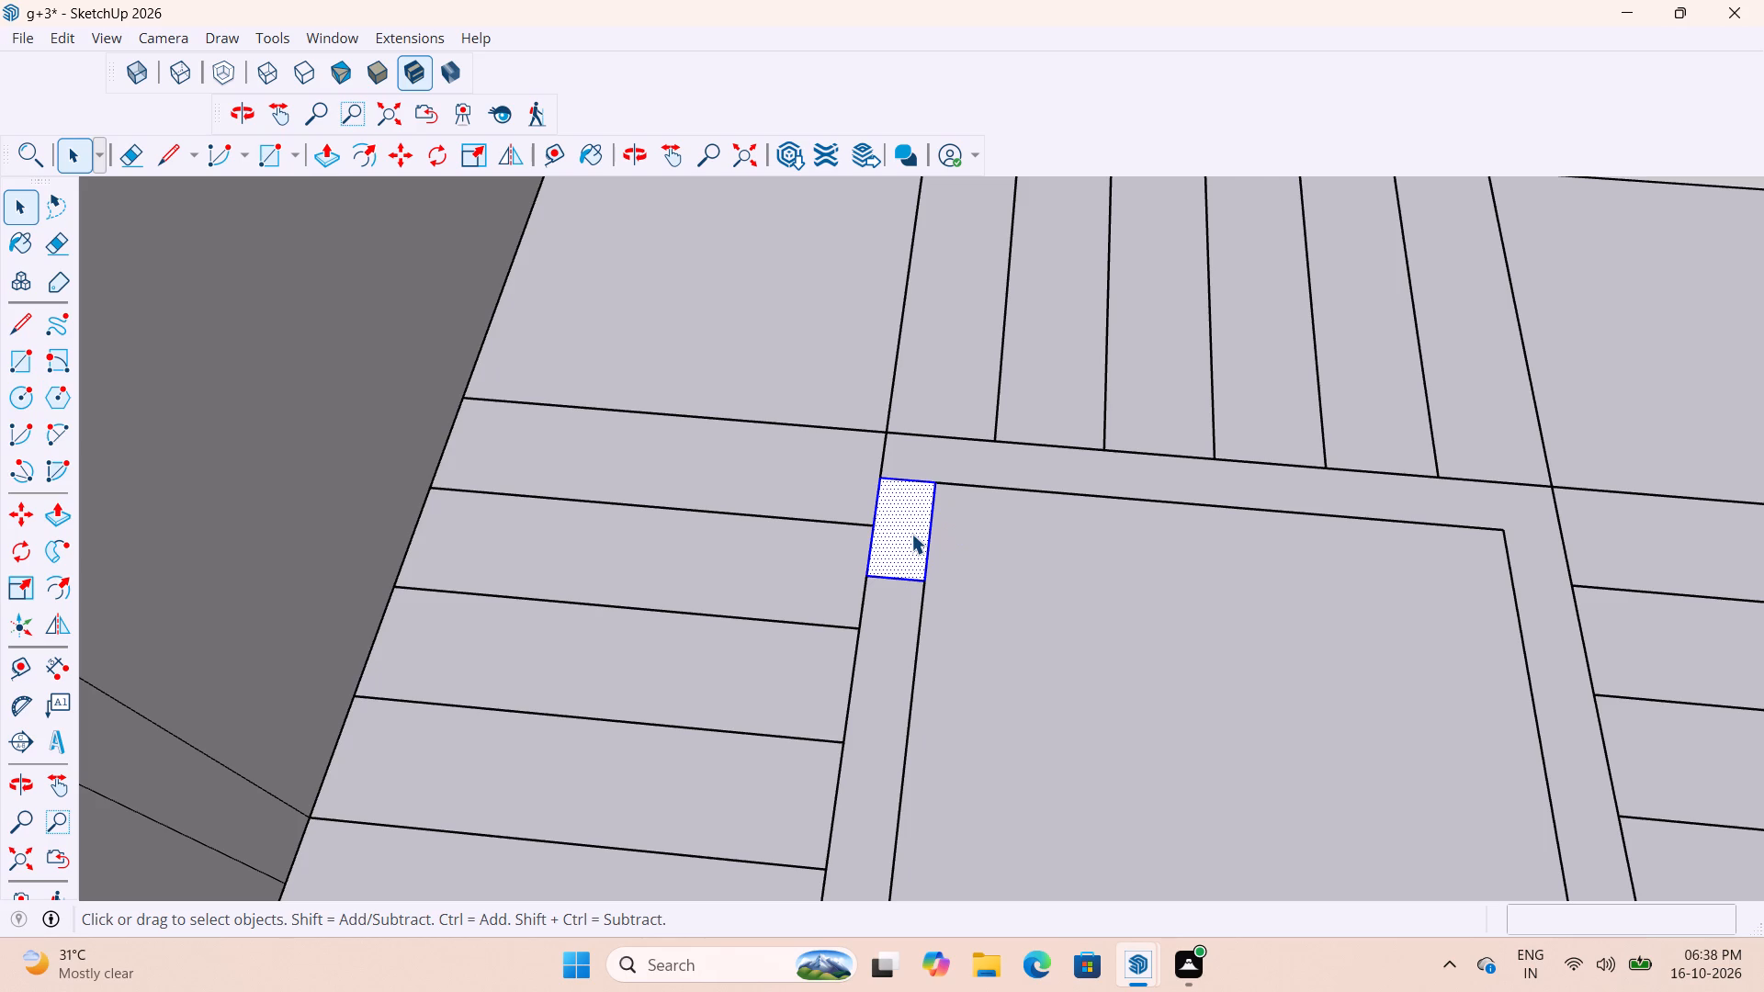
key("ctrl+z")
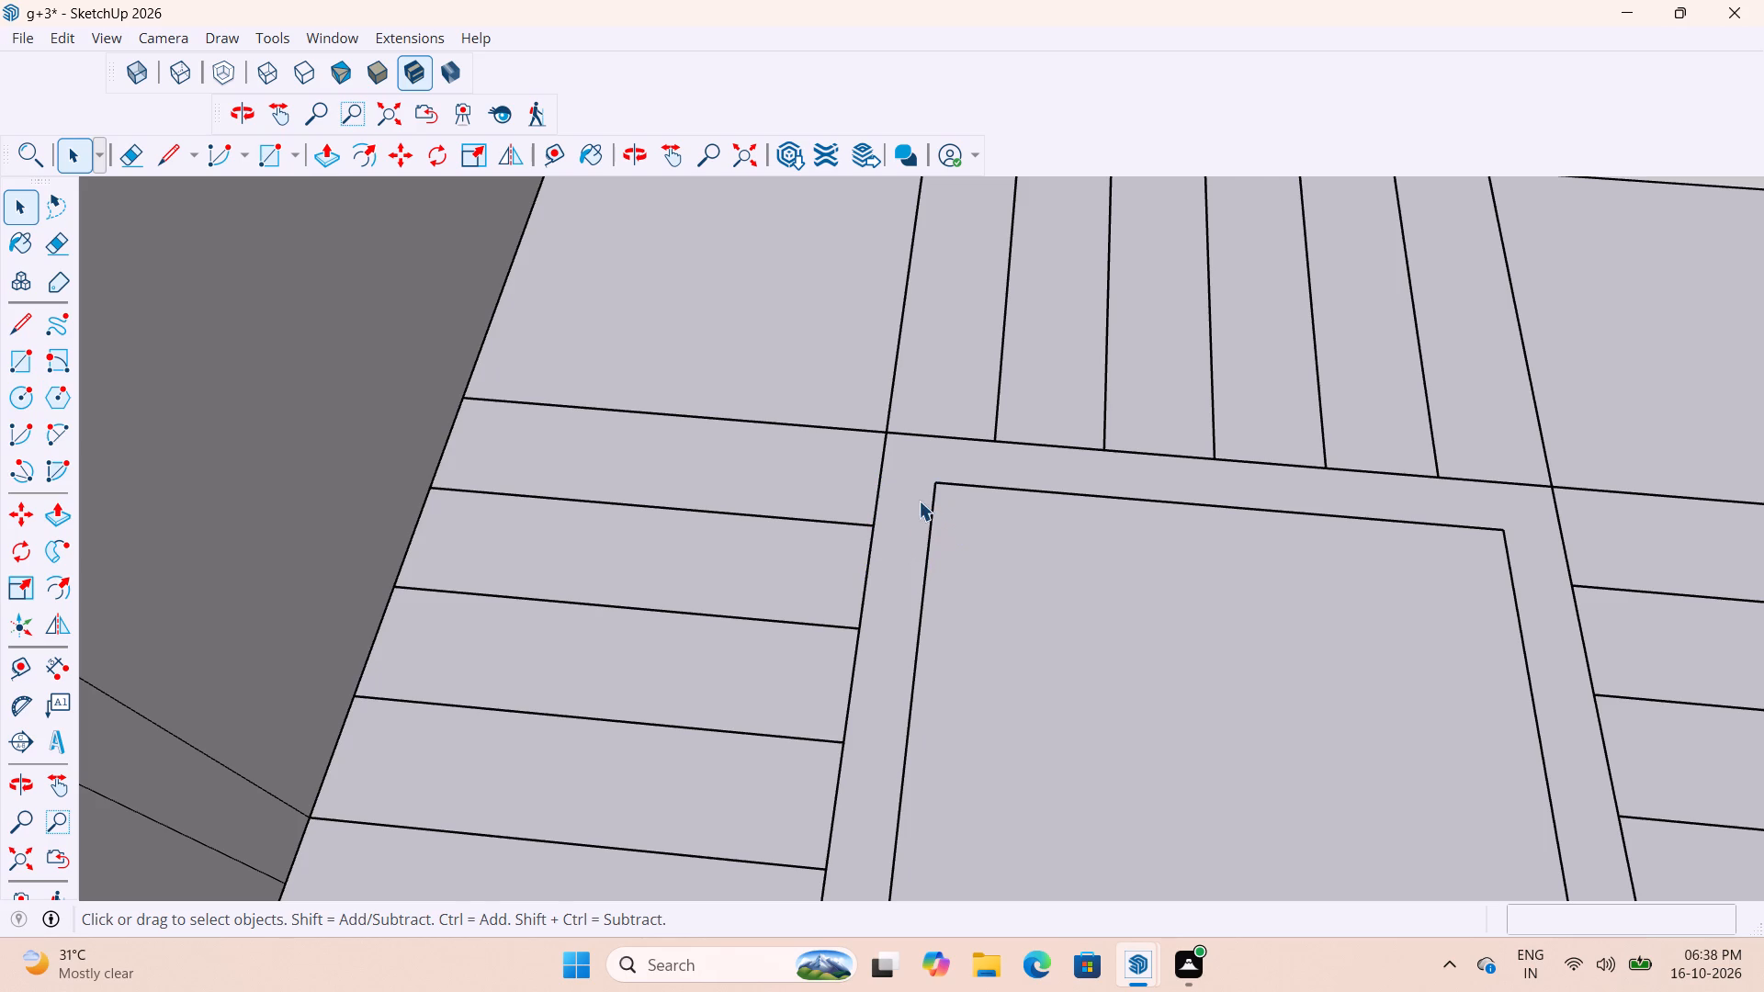
Draw a 6" by 6" square at an outer corner of the stairwell's U-shaped core outline and group it.
key("r")
left_click(892, 438)
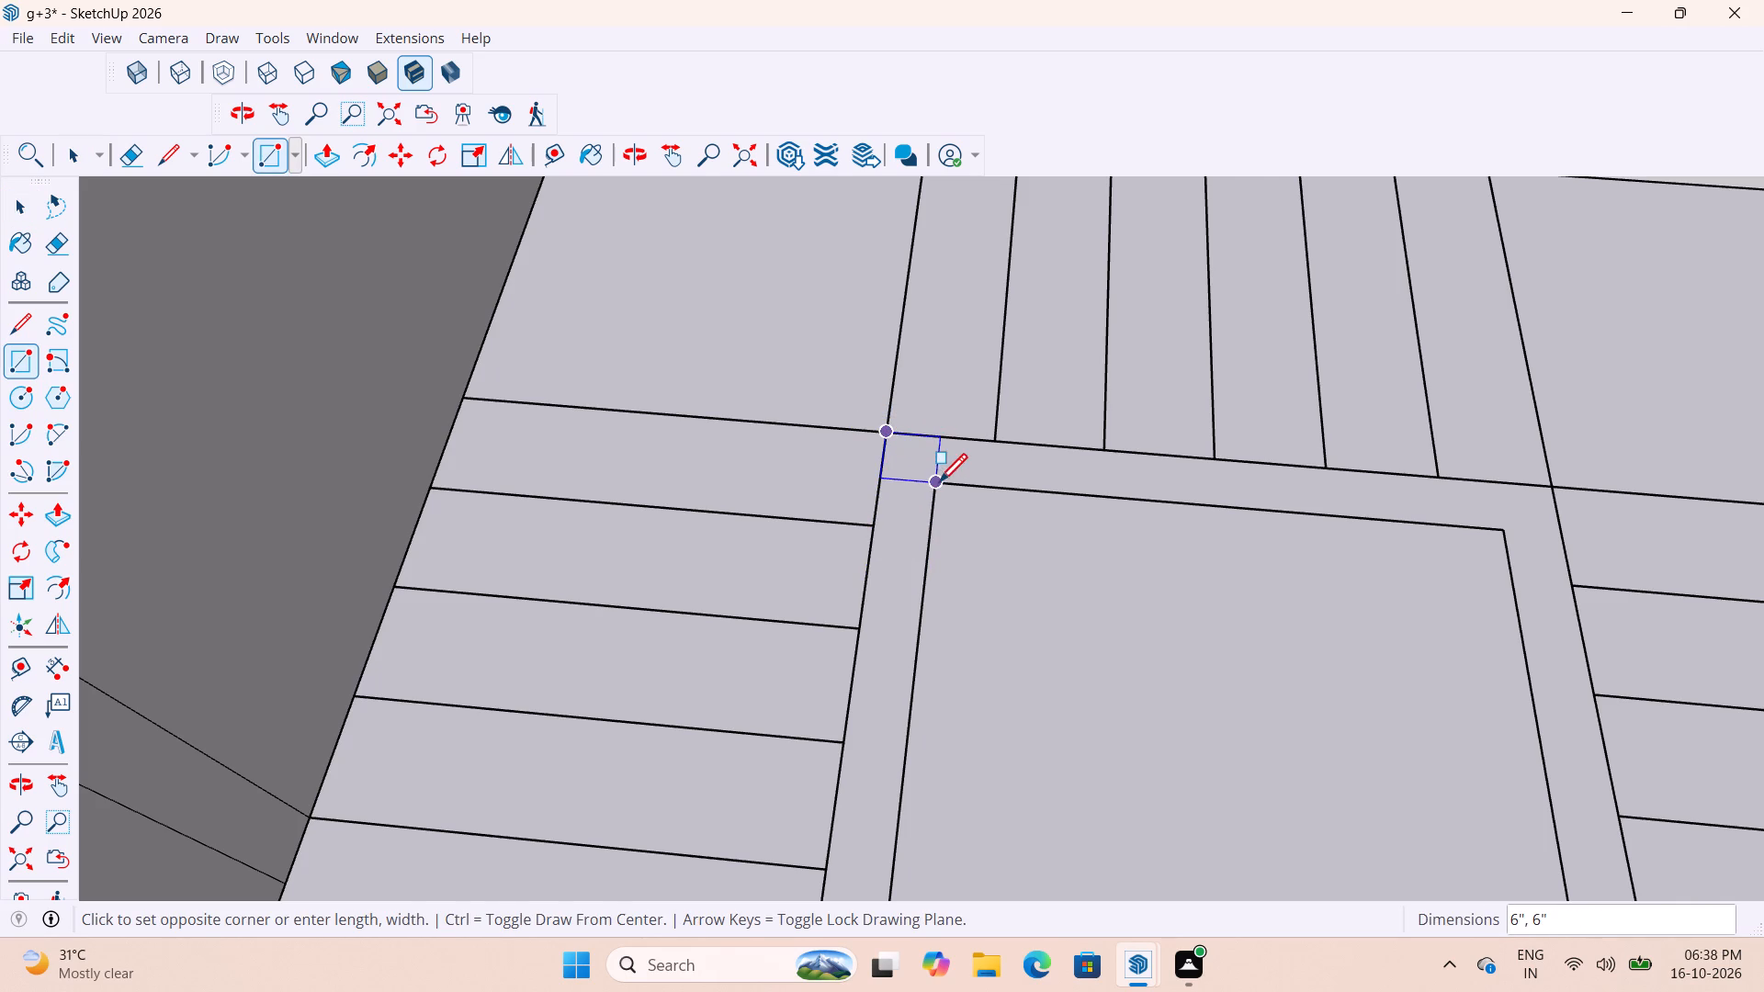
left_click(939, 485)
key("space")
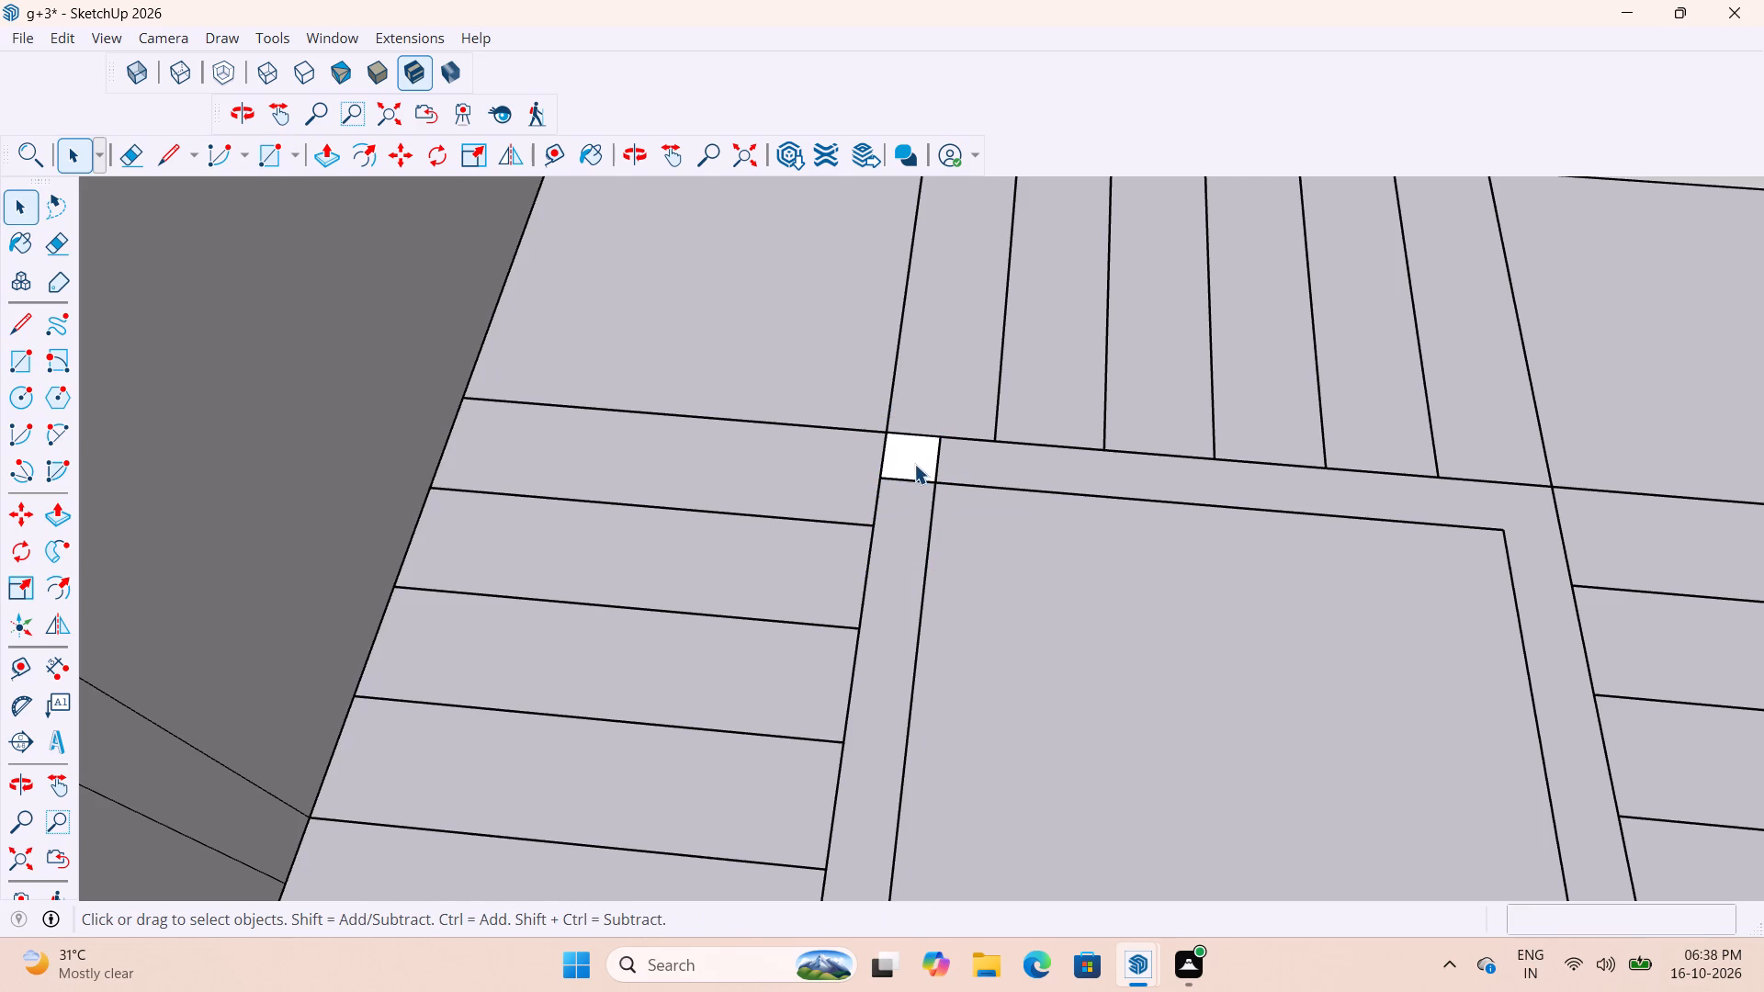
double_click(914, 464)
right_click(909, 468)
left_click(996, 679)
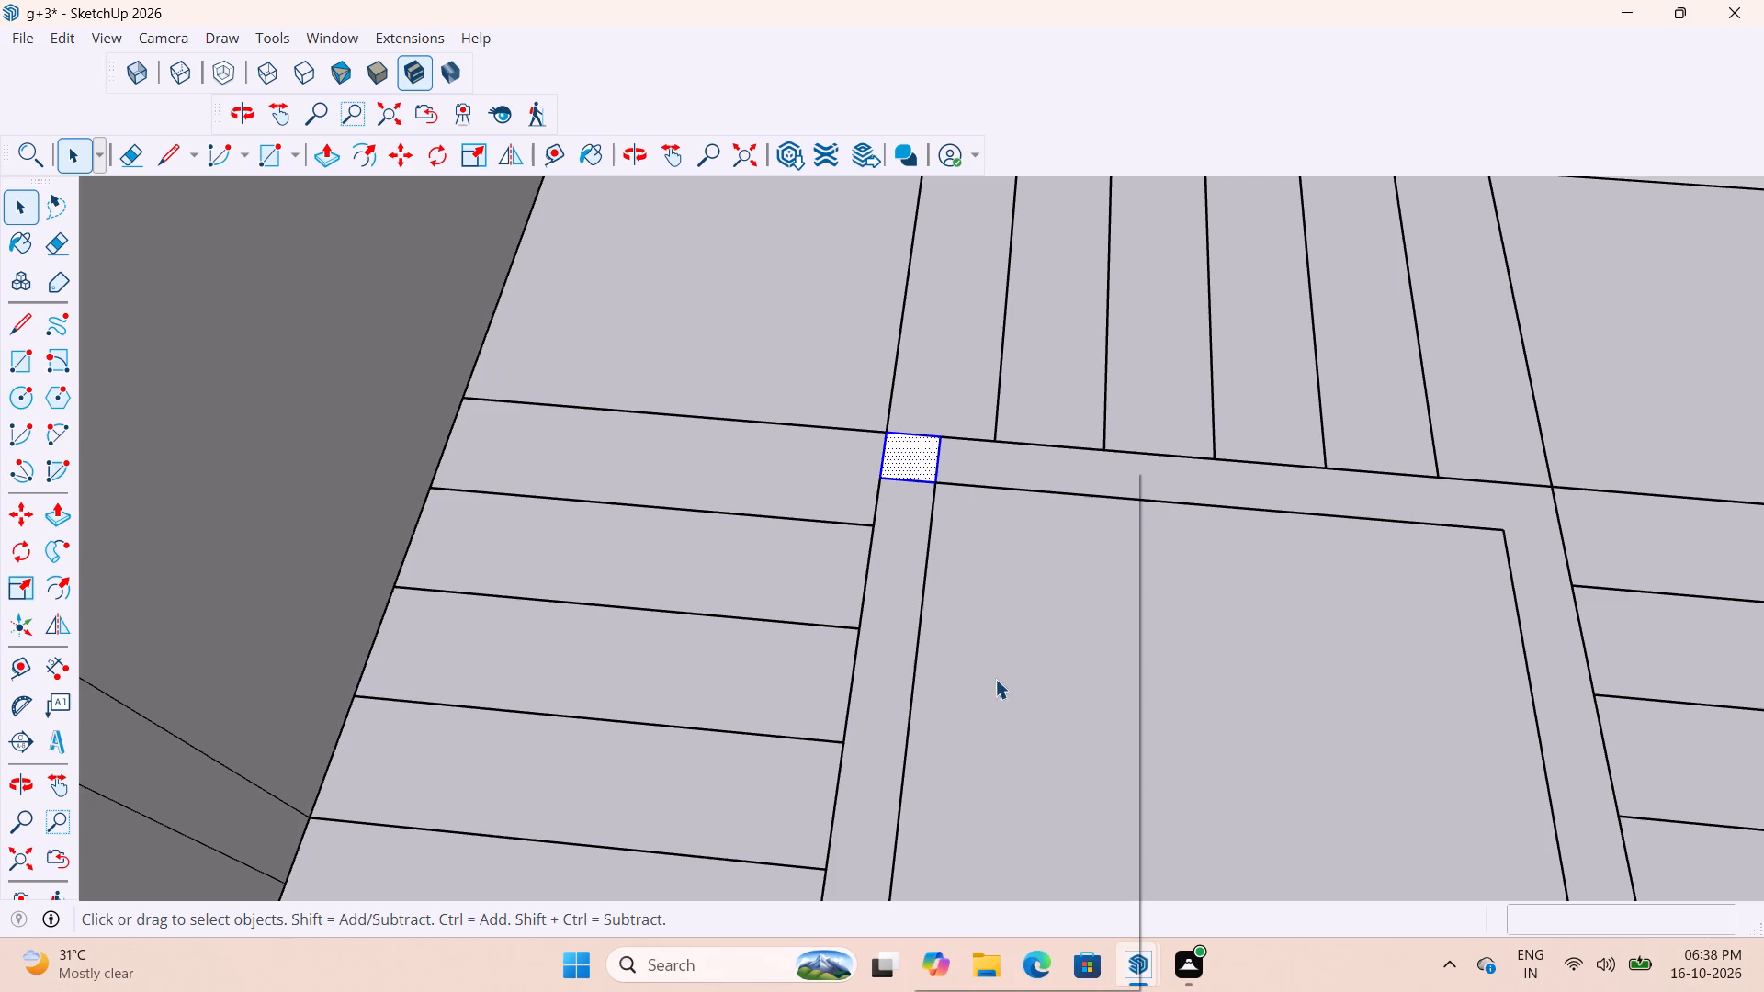
Push/Pull the square inside its group up 10' to form a corner post.
key("p")
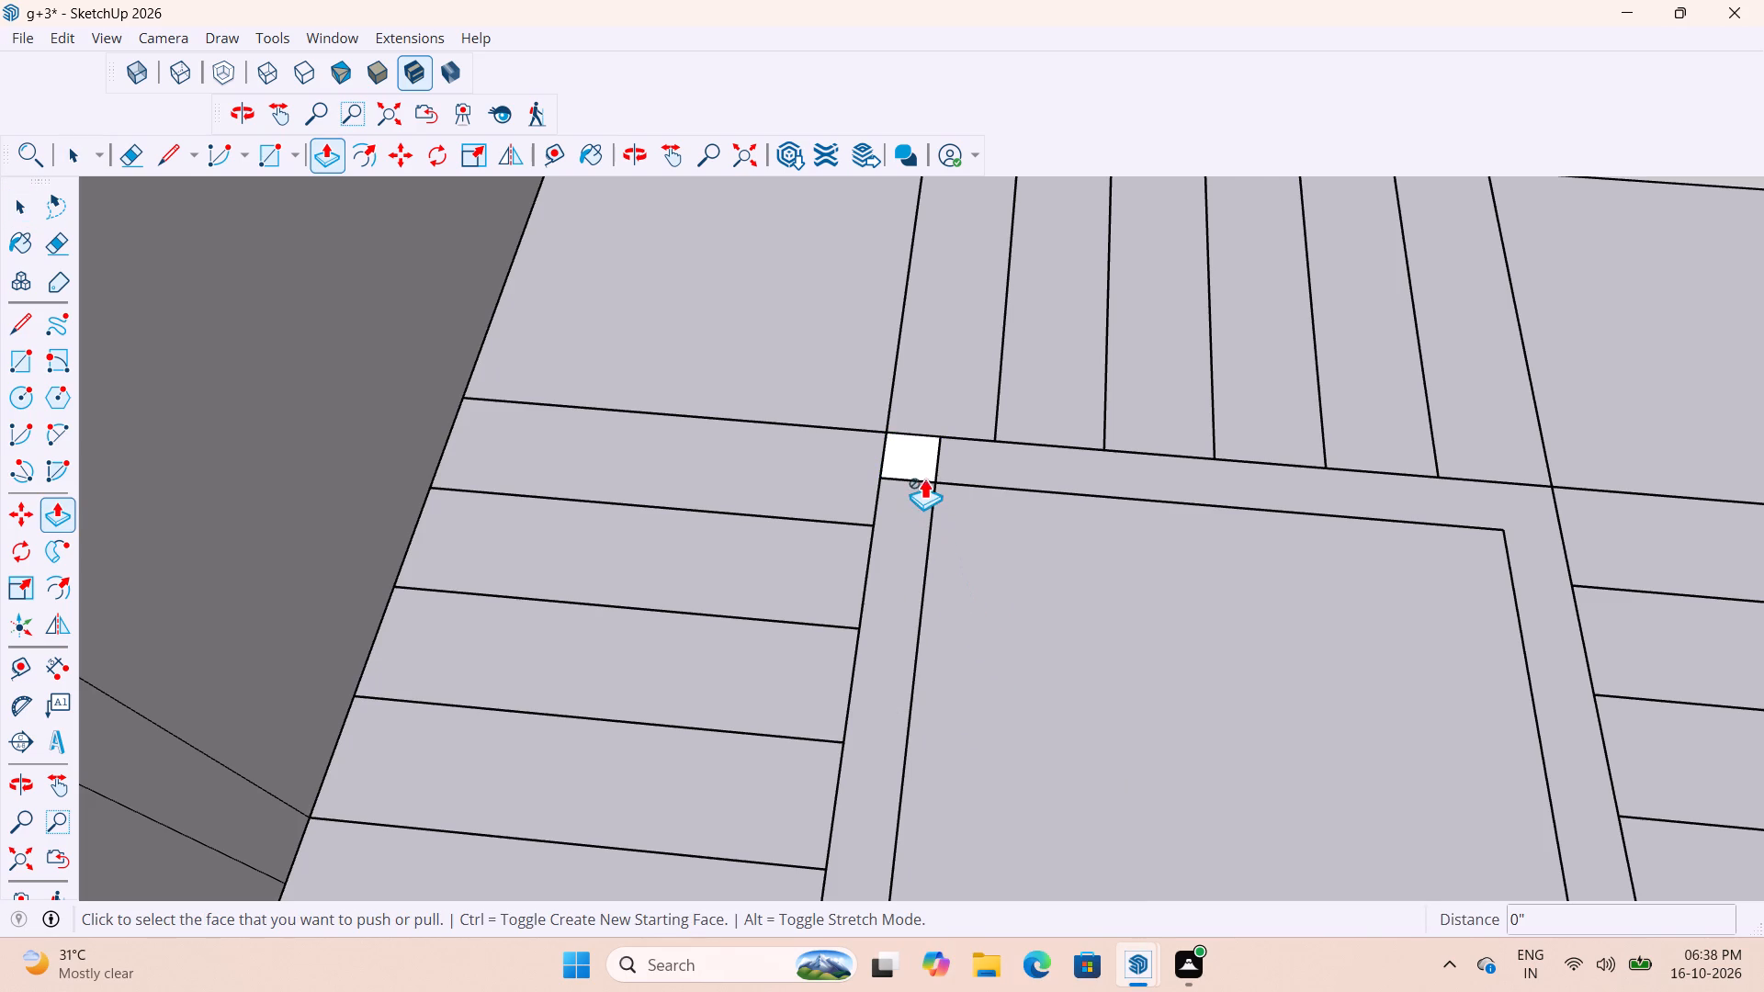
key("space")
double_click(919, 448)
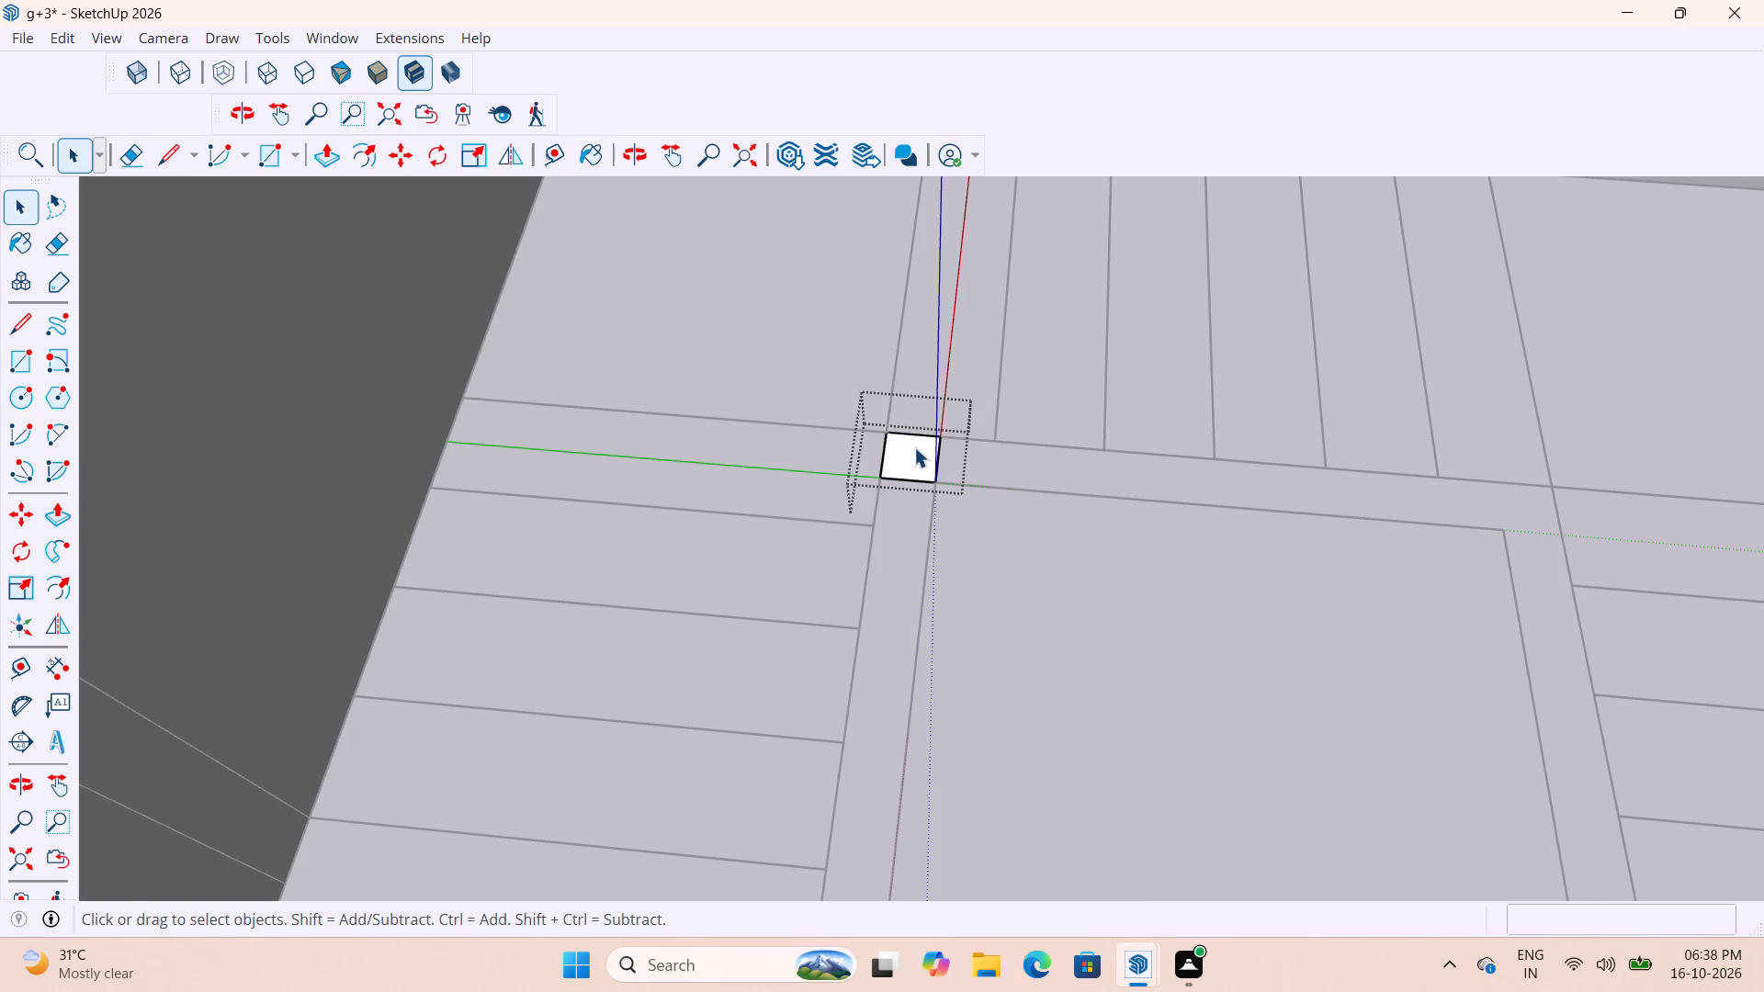
key("p")
left_click(914, 446)
type("10'")
key("Return")
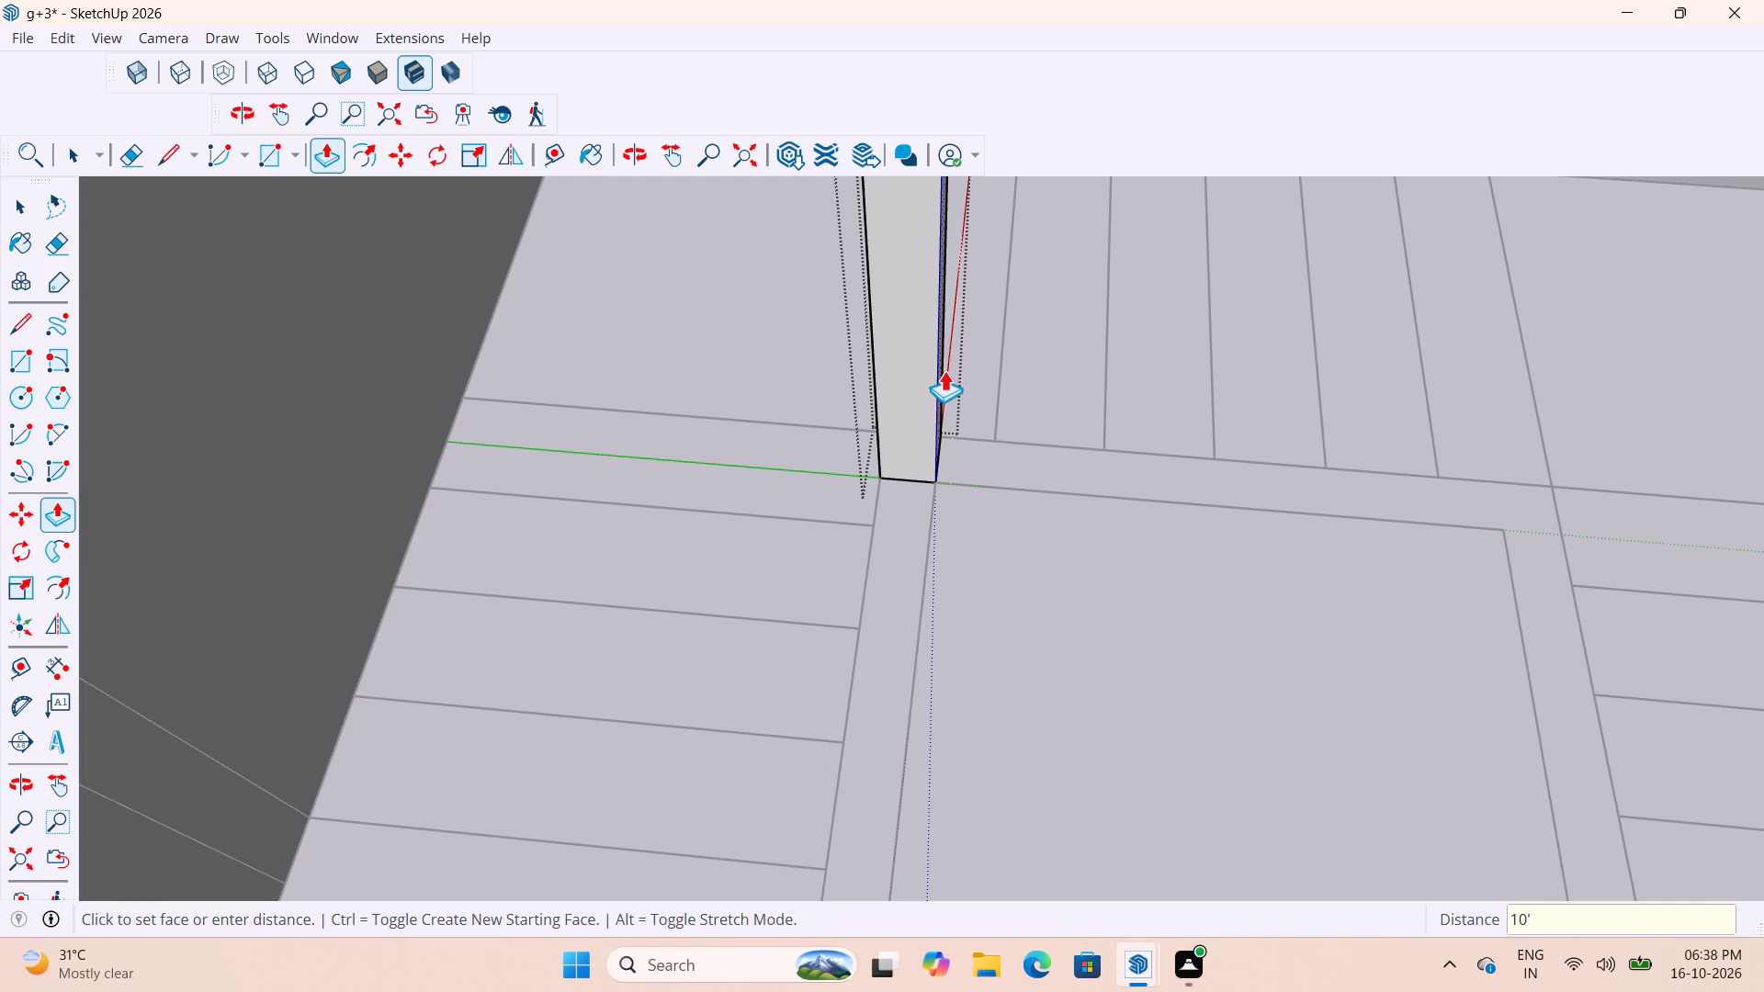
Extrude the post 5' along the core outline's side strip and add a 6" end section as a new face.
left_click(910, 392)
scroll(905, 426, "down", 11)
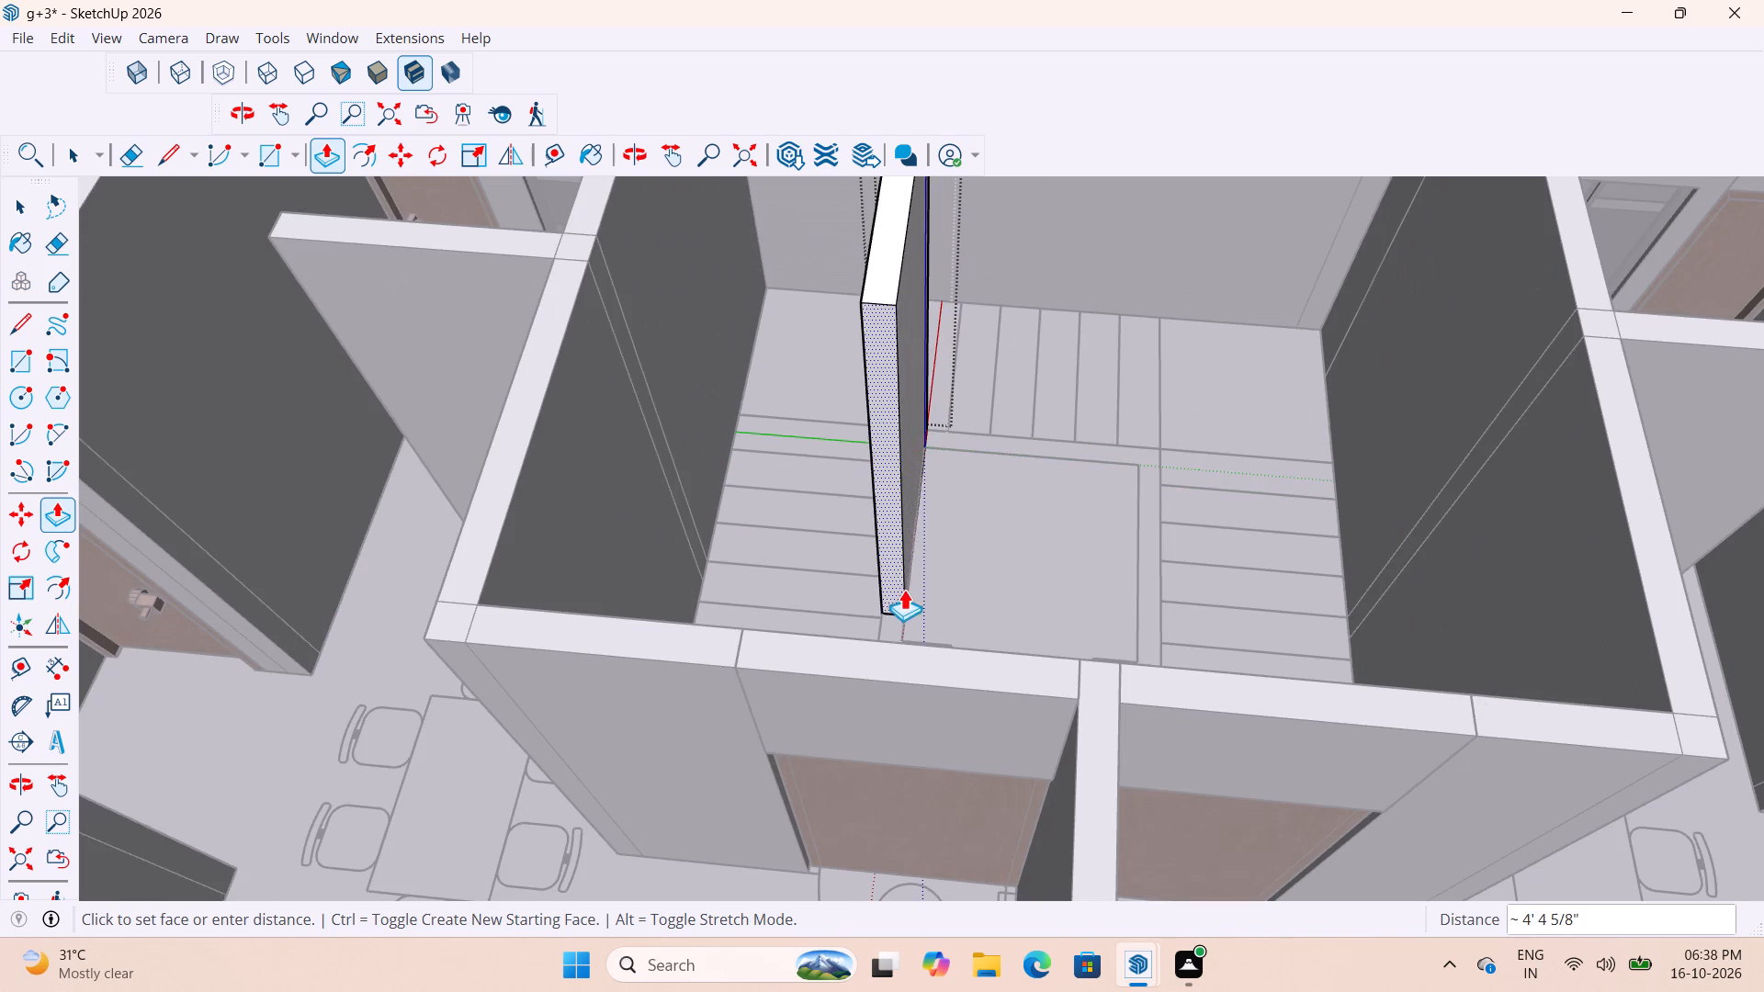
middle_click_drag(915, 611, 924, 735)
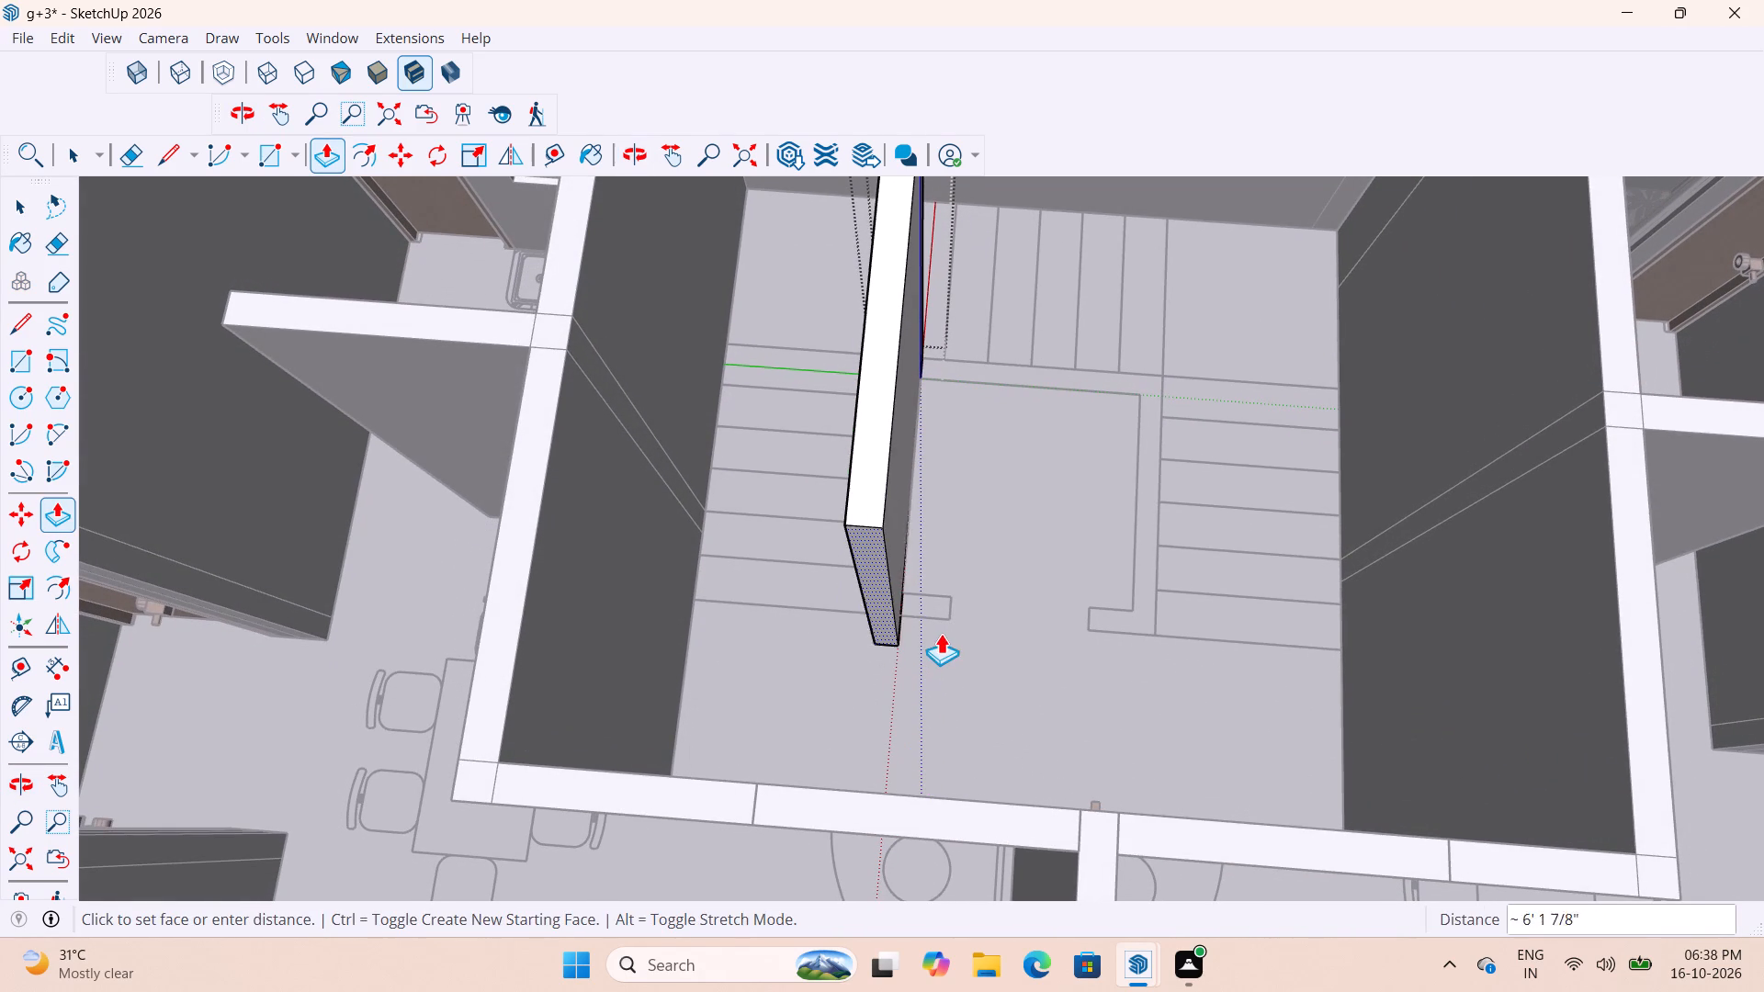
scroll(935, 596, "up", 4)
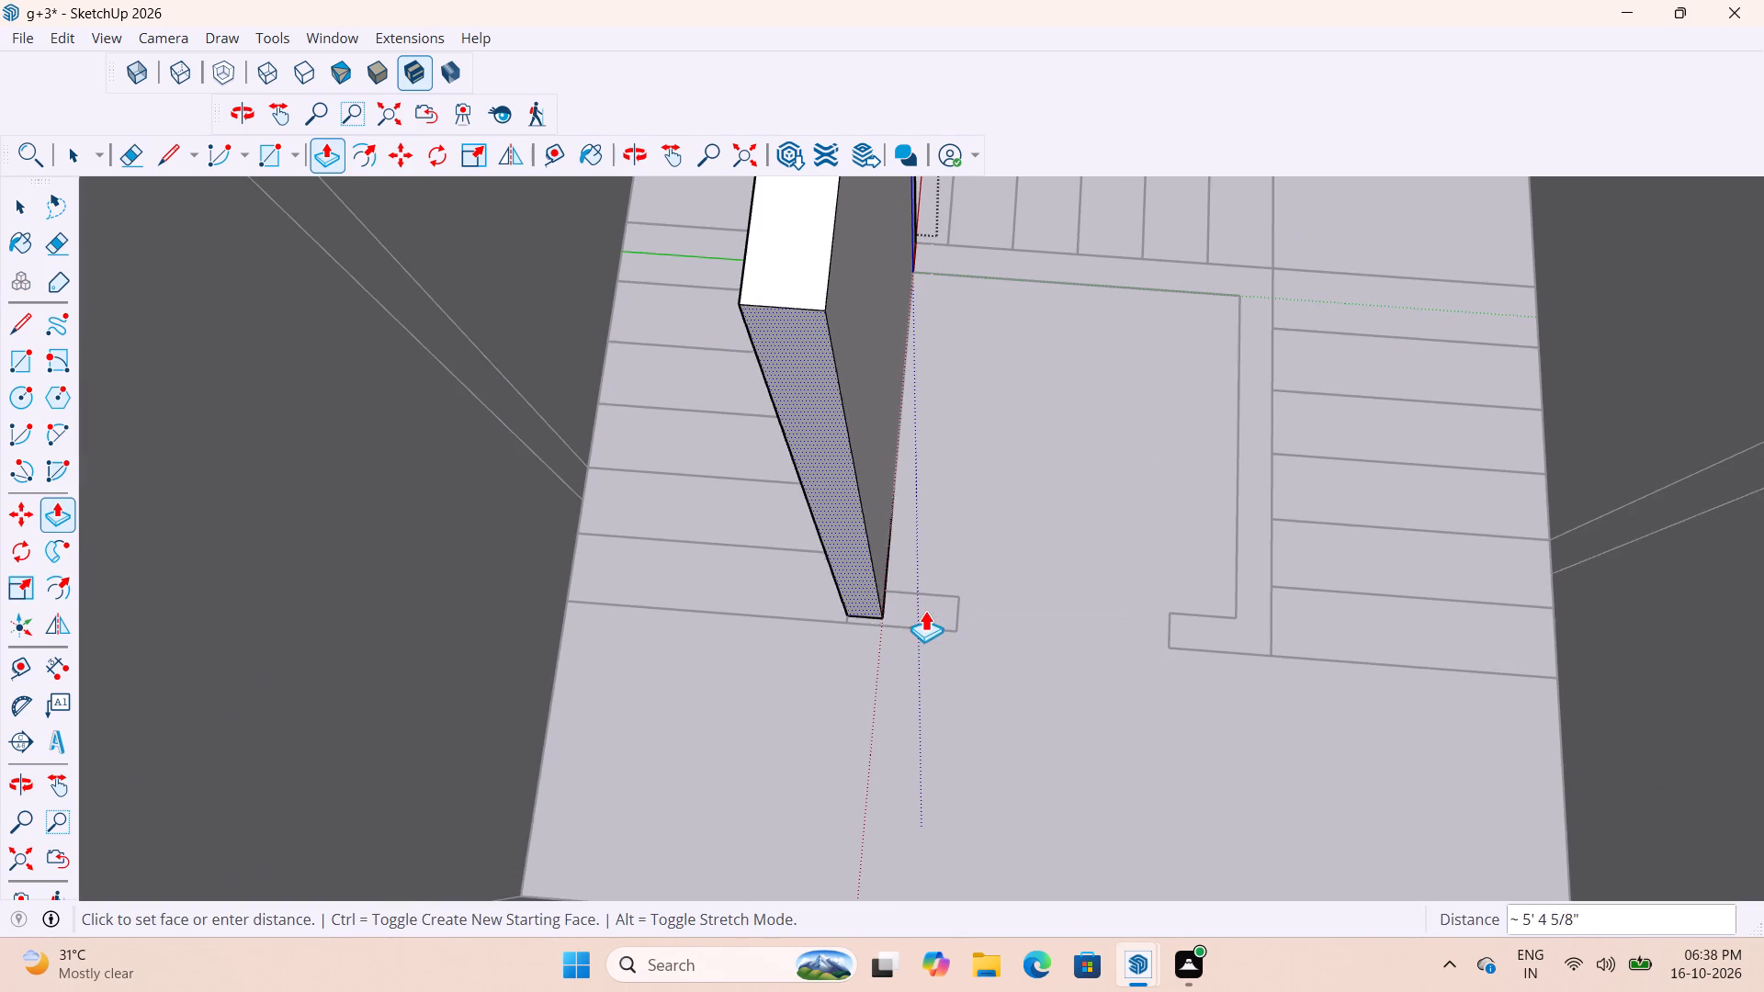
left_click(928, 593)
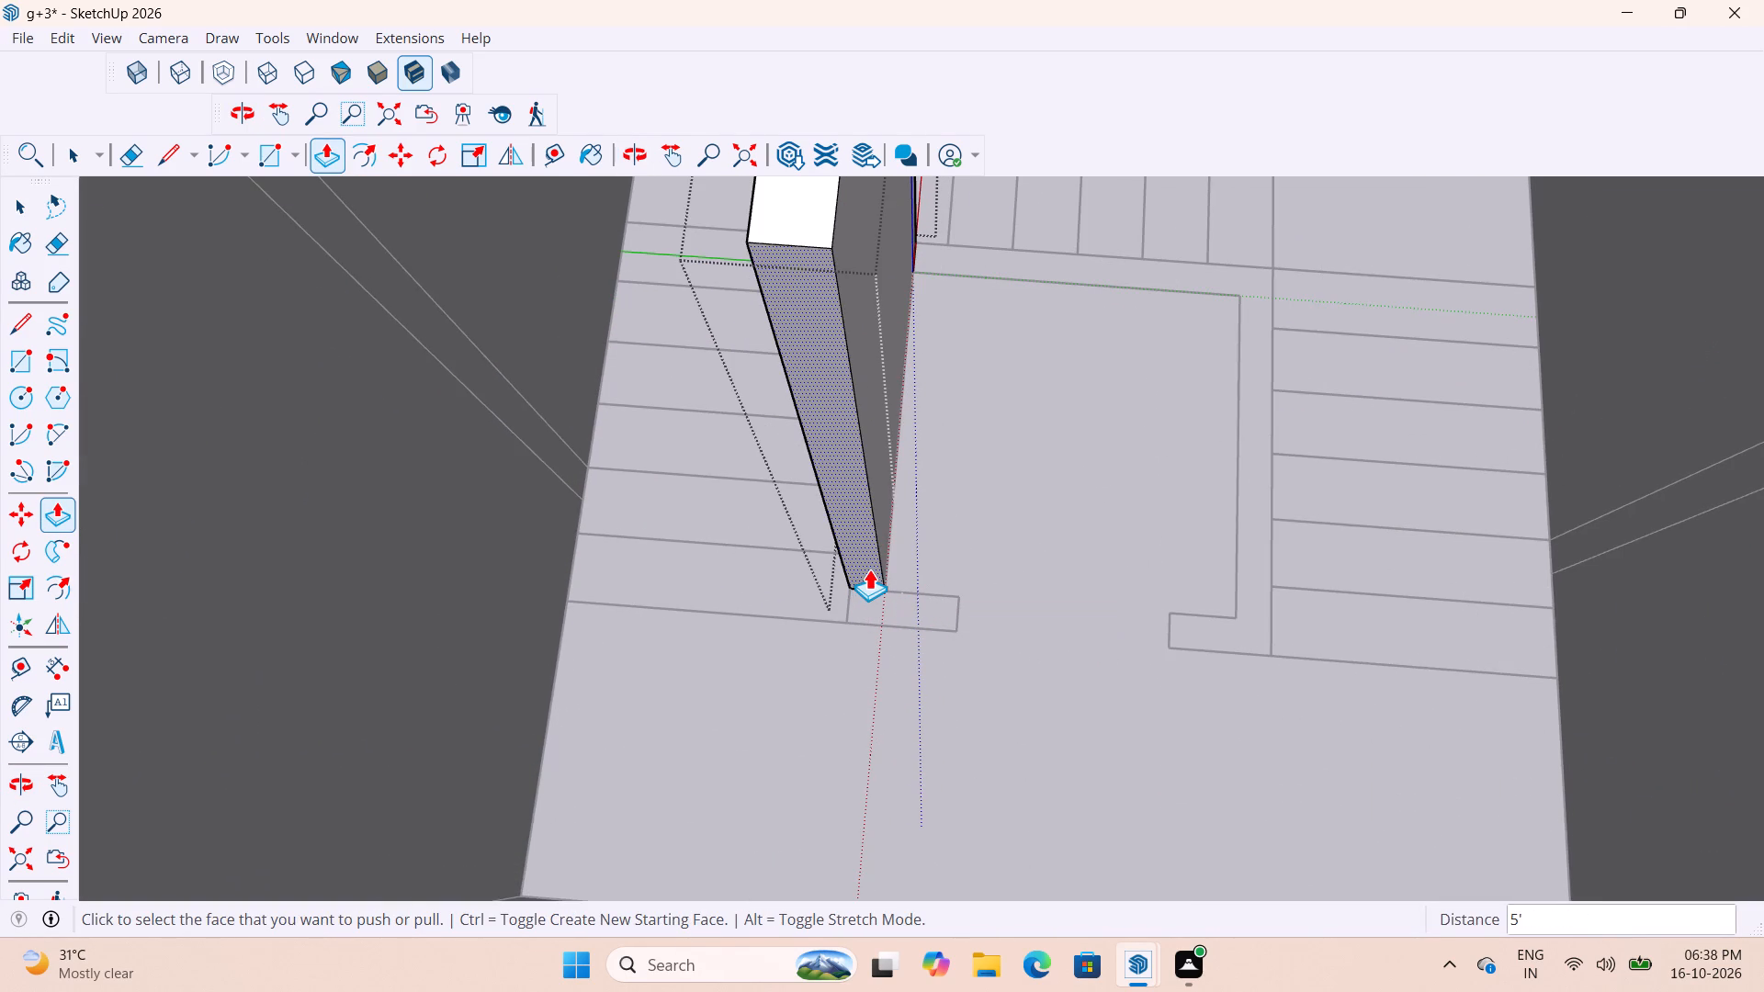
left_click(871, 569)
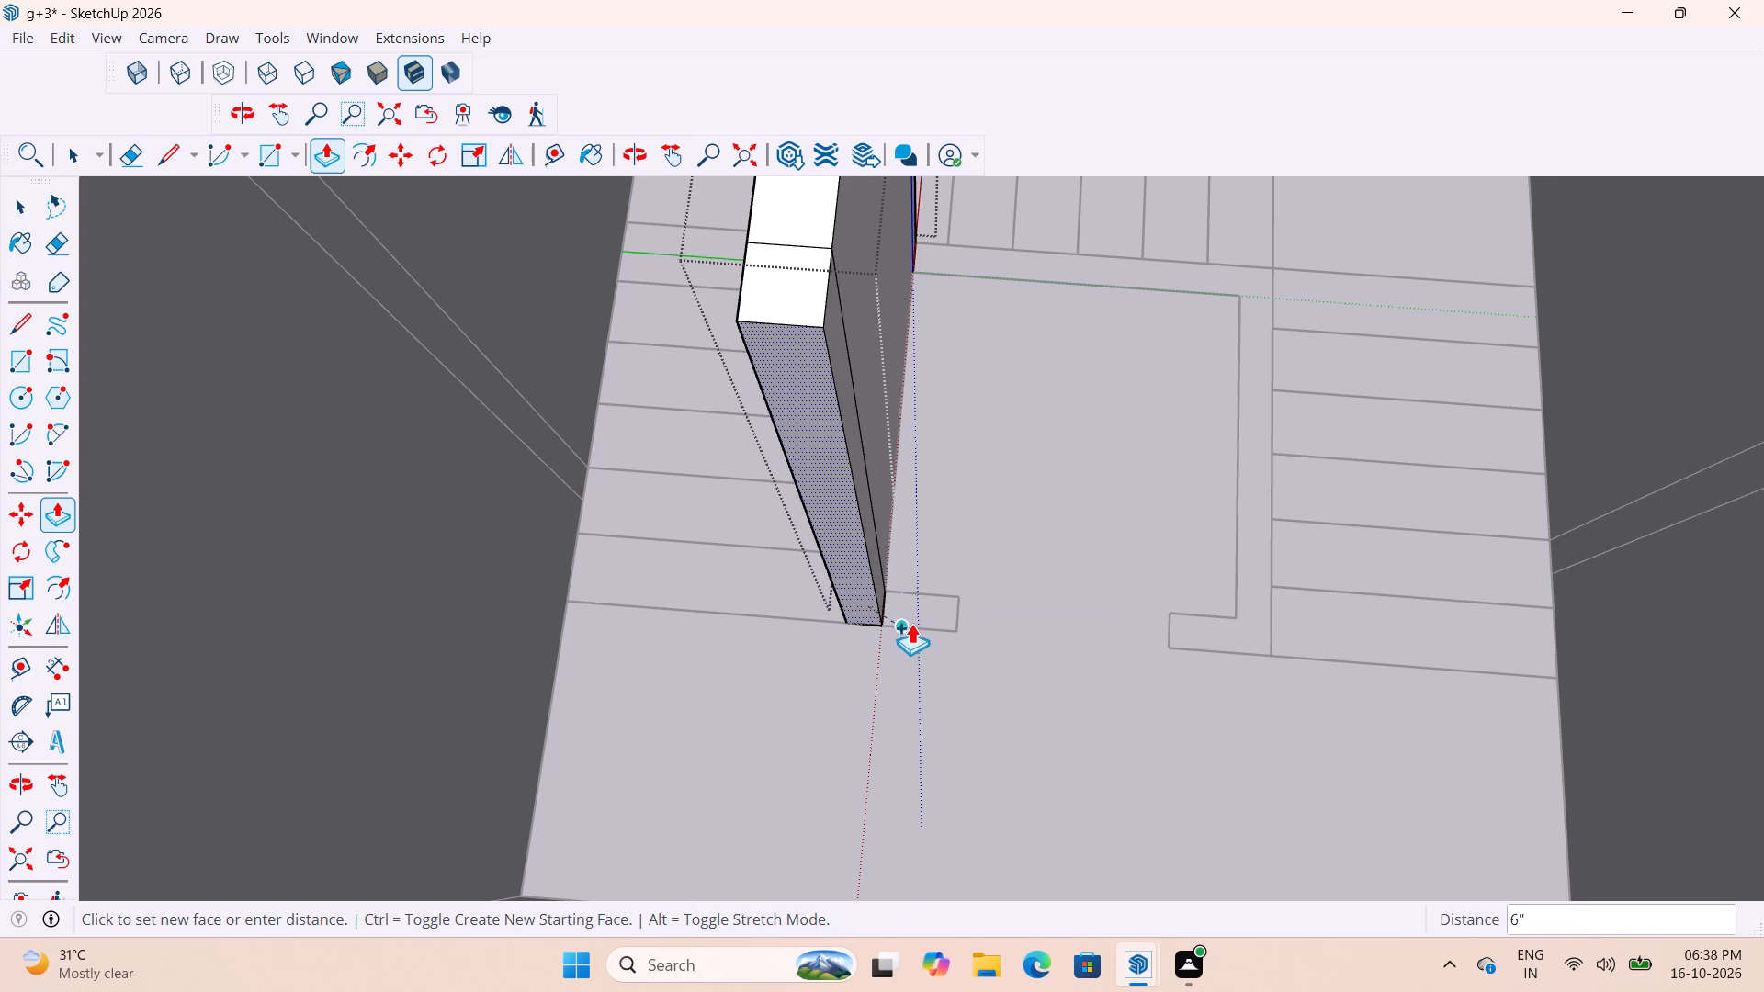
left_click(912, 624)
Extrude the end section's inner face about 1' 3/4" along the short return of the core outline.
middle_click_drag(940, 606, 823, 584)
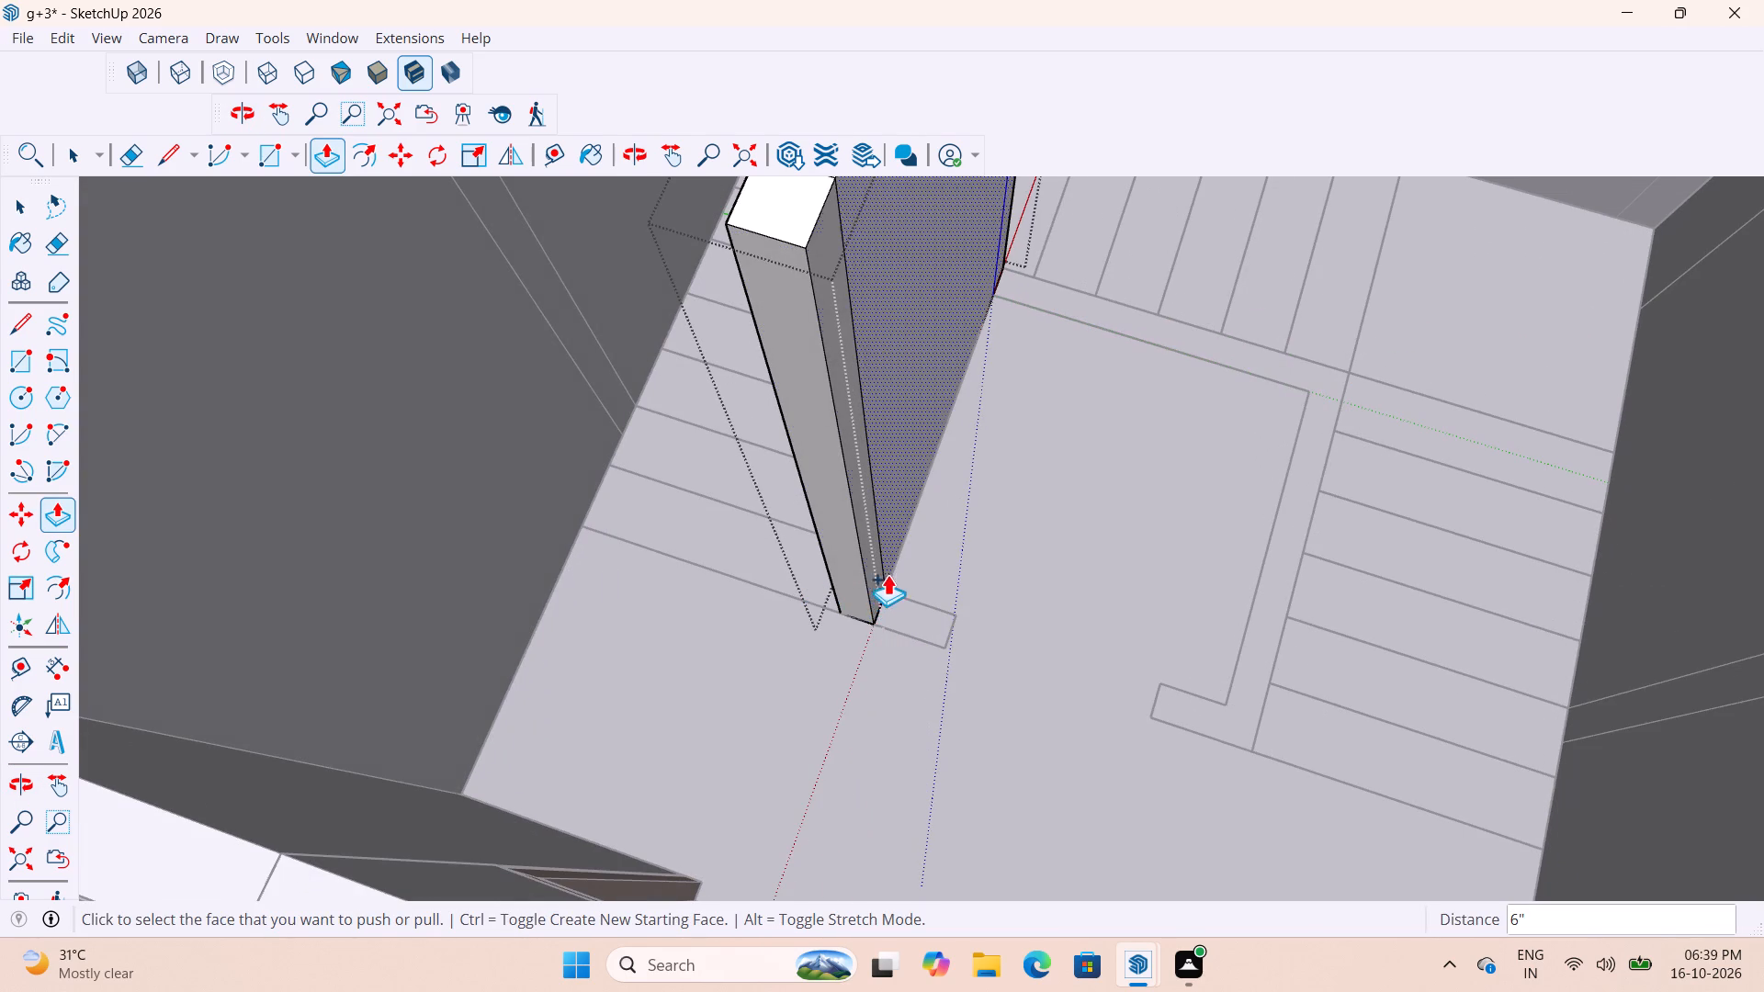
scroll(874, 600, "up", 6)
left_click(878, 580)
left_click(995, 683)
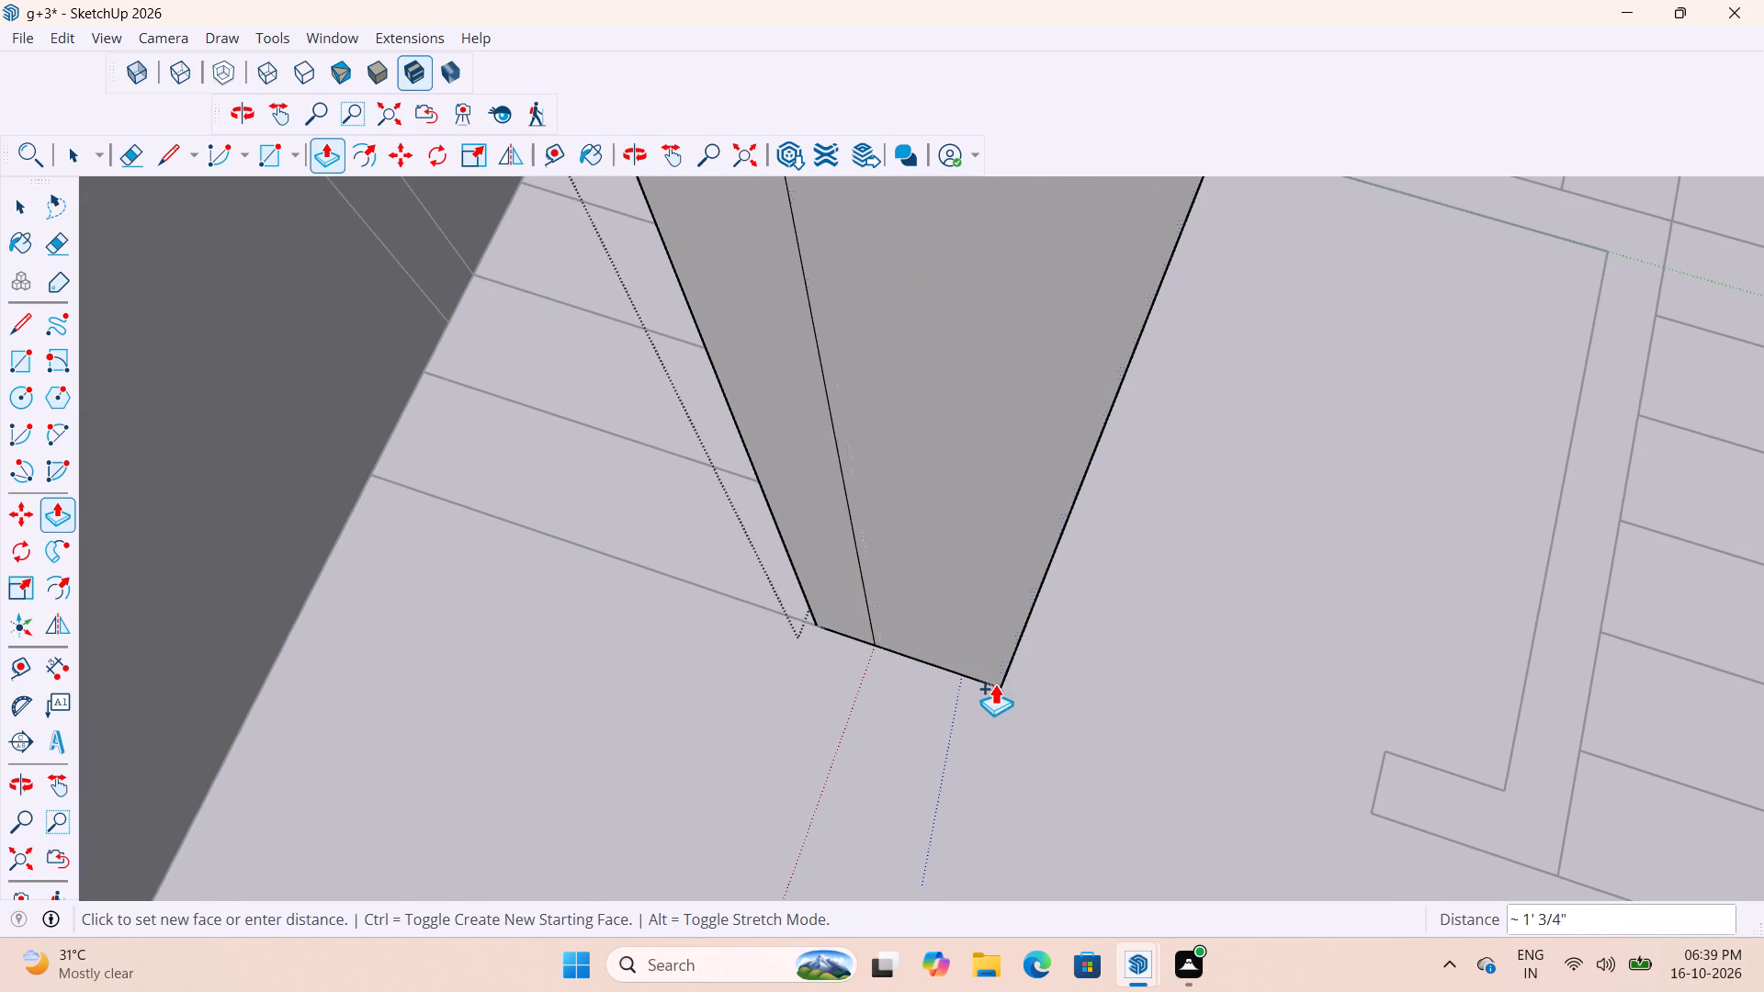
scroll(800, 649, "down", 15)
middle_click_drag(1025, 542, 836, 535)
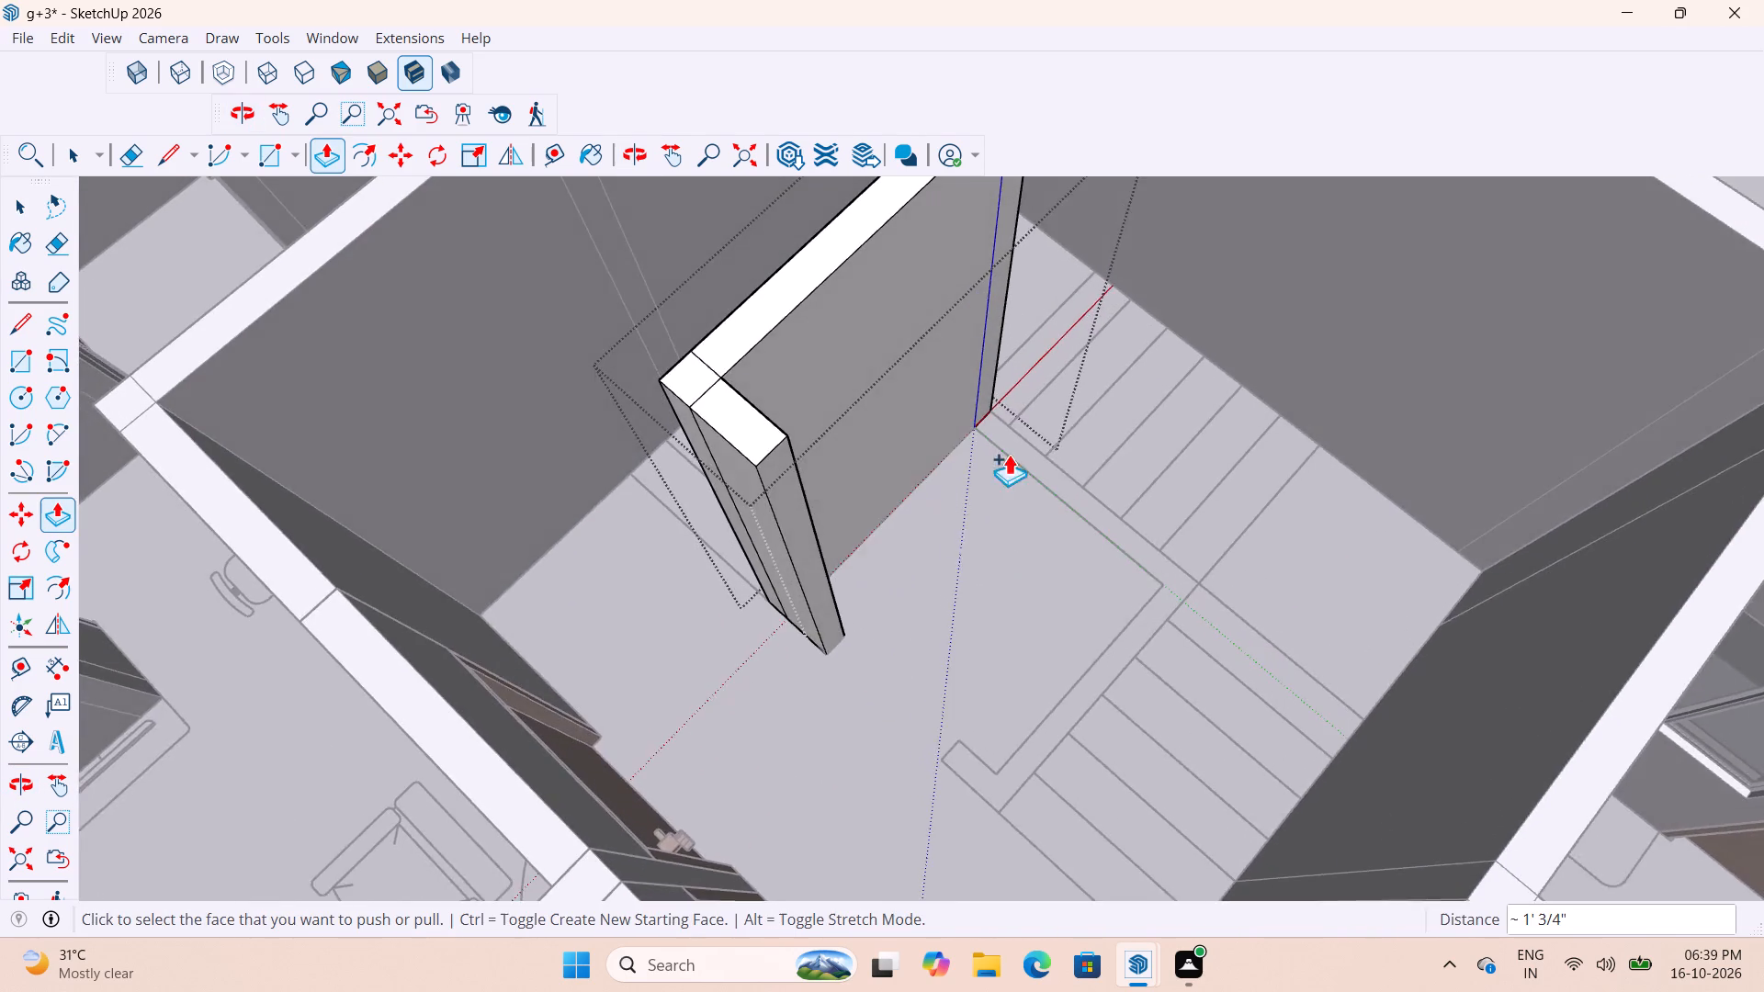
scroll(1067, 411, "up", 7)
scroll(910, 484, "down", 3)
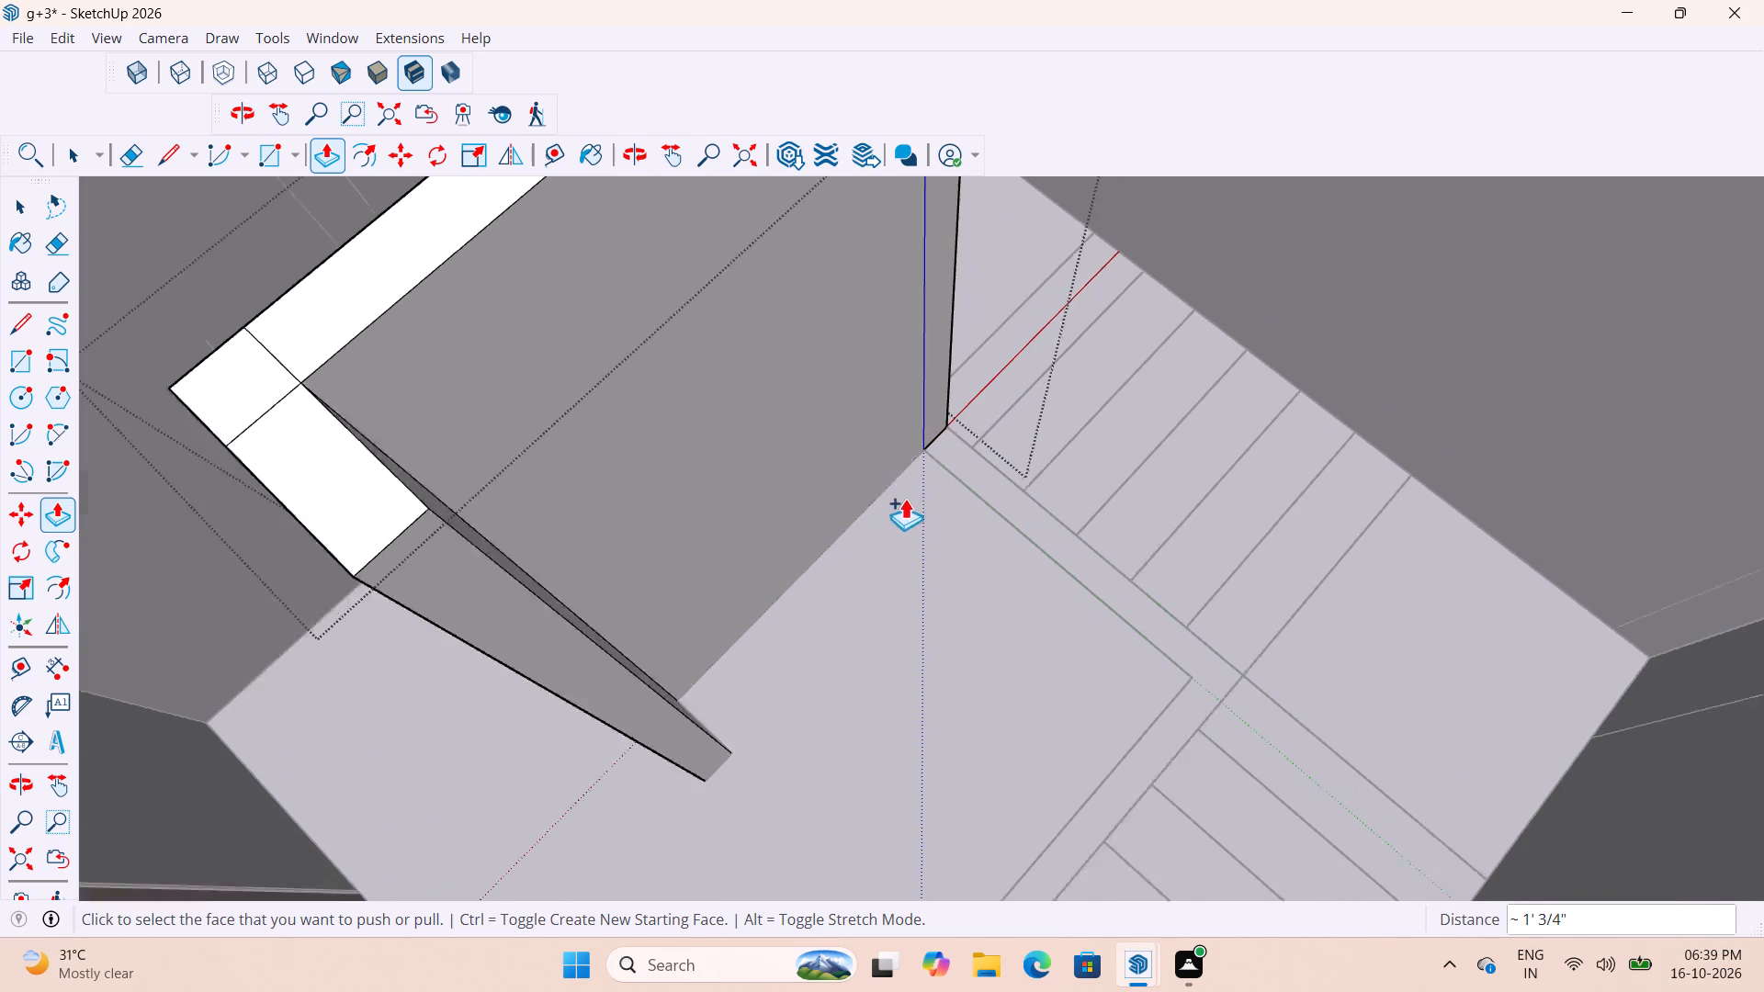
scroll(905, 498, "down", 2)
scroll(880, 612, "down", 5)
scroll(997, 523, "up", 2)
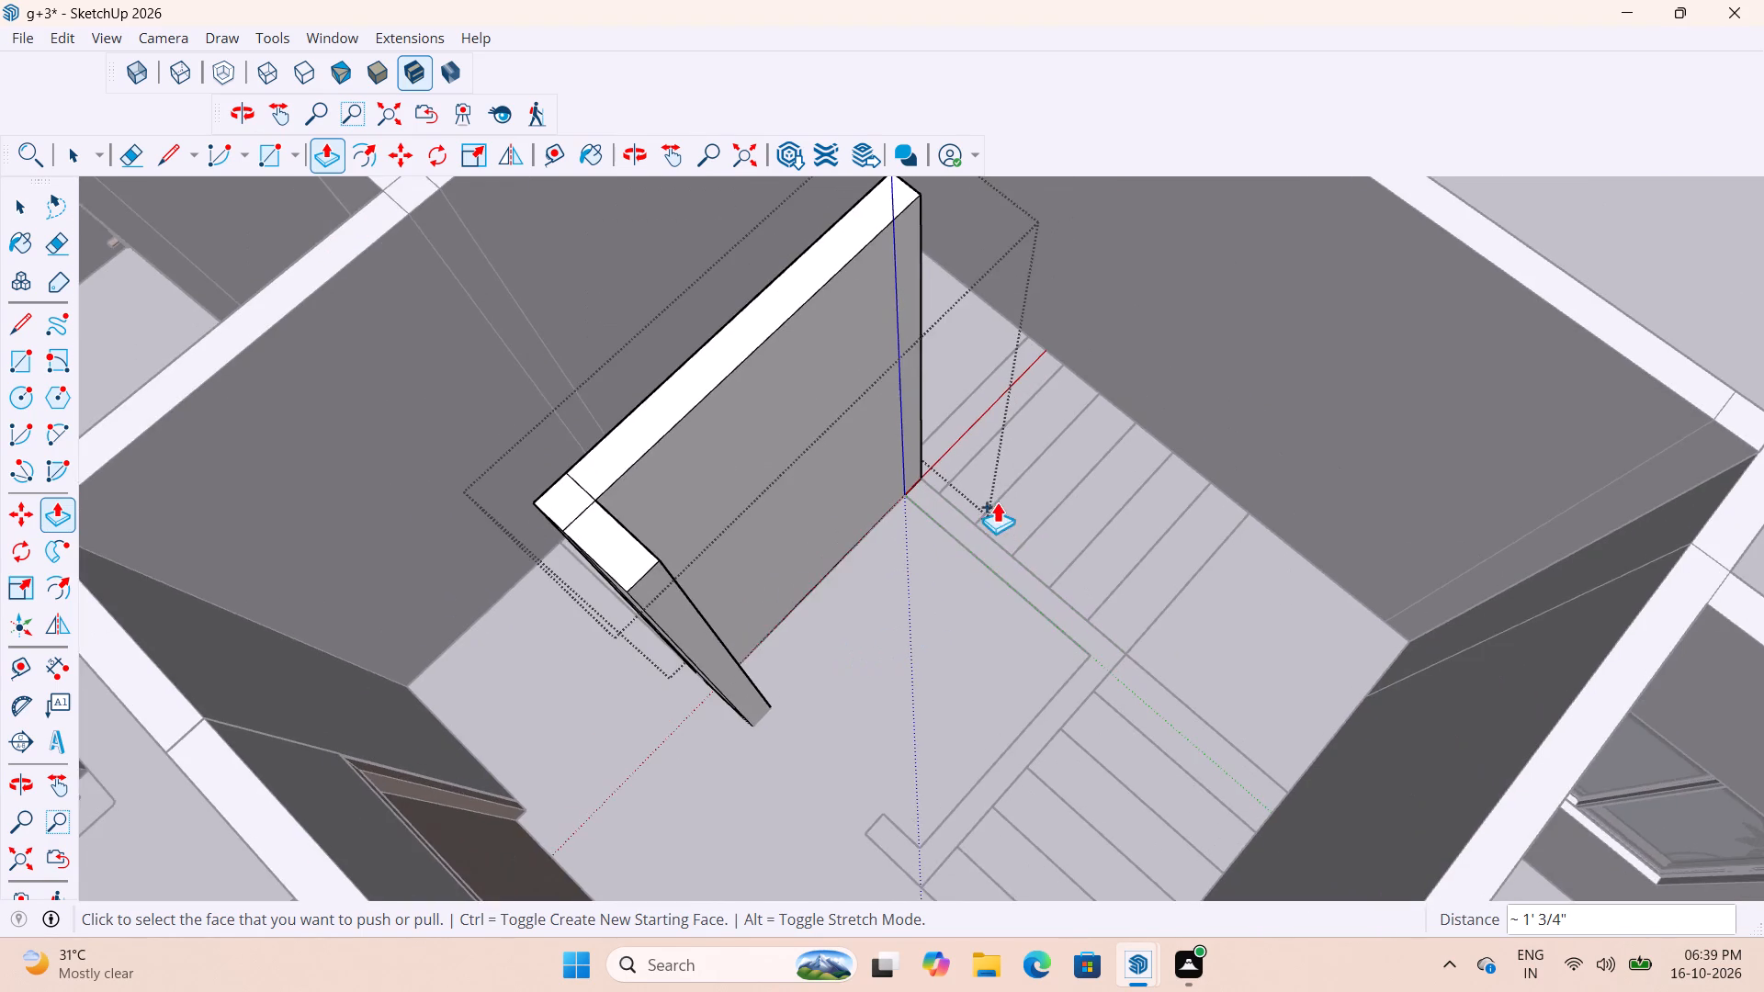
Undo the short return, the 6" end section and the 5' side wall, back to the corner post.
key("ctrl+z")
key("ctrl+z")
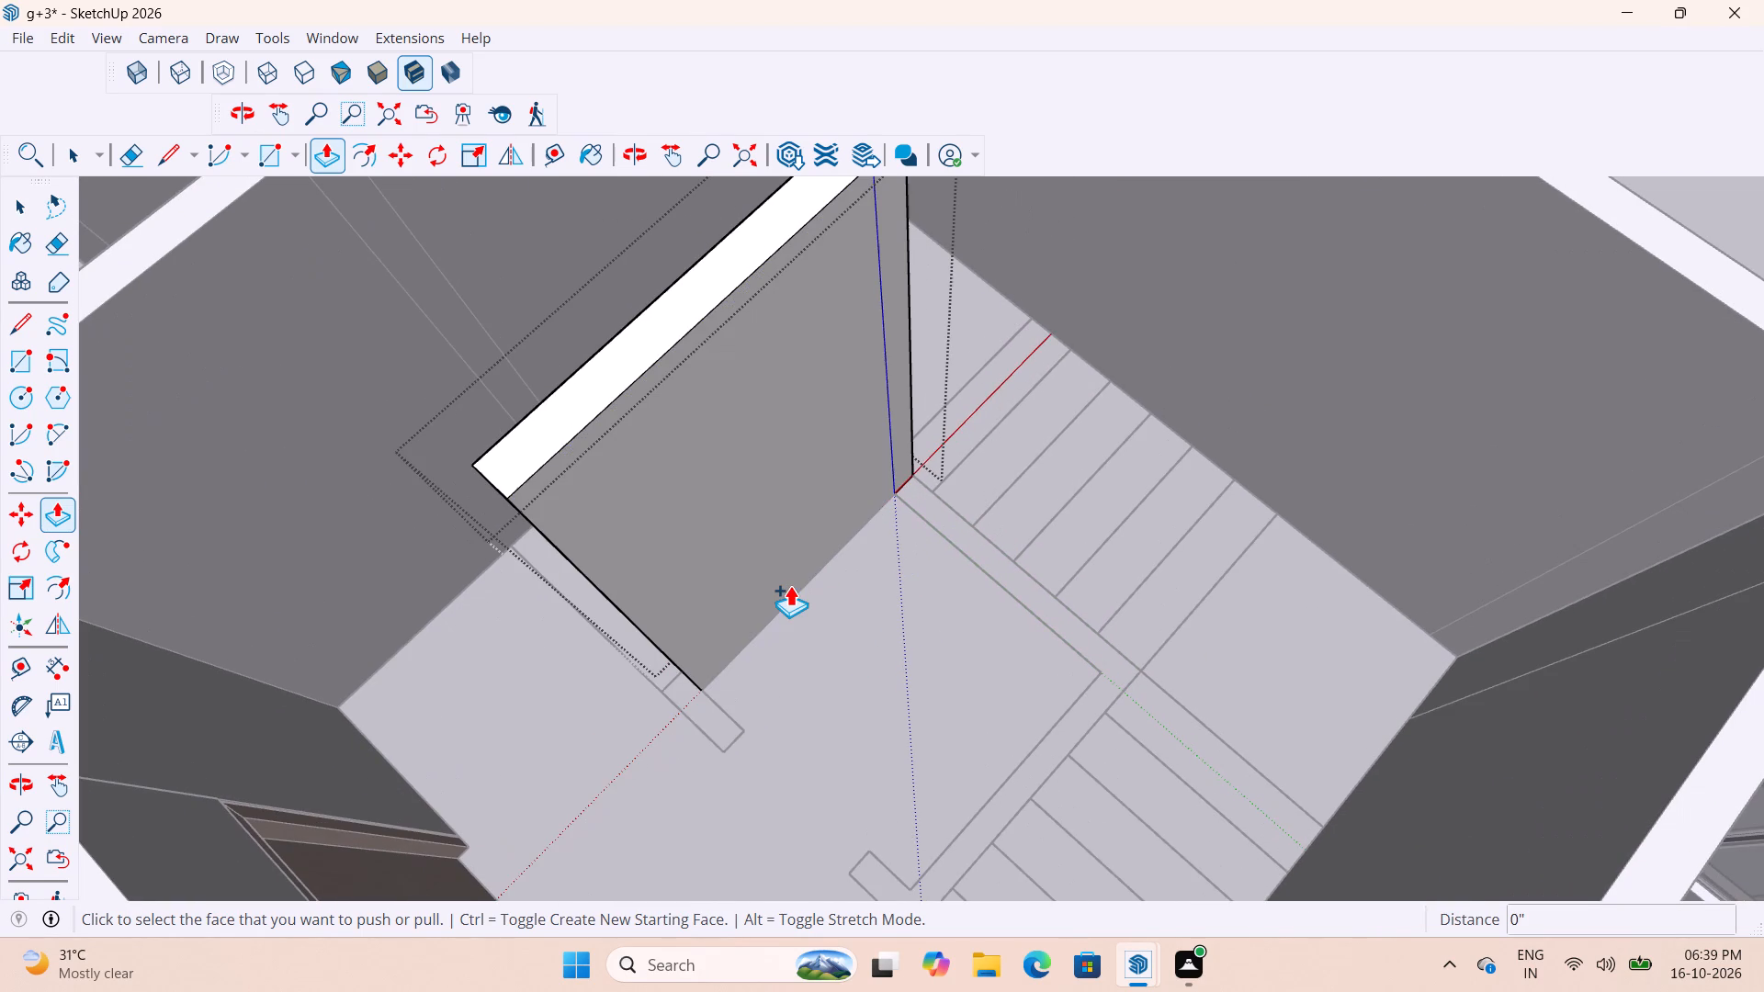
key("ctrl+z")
Extrude the post along the back strip to the outline's other inner corner, and 5' along the adjoining side strip.
scroll(858, 577, "down", 2)
scroll(913, 454, "up", 6)
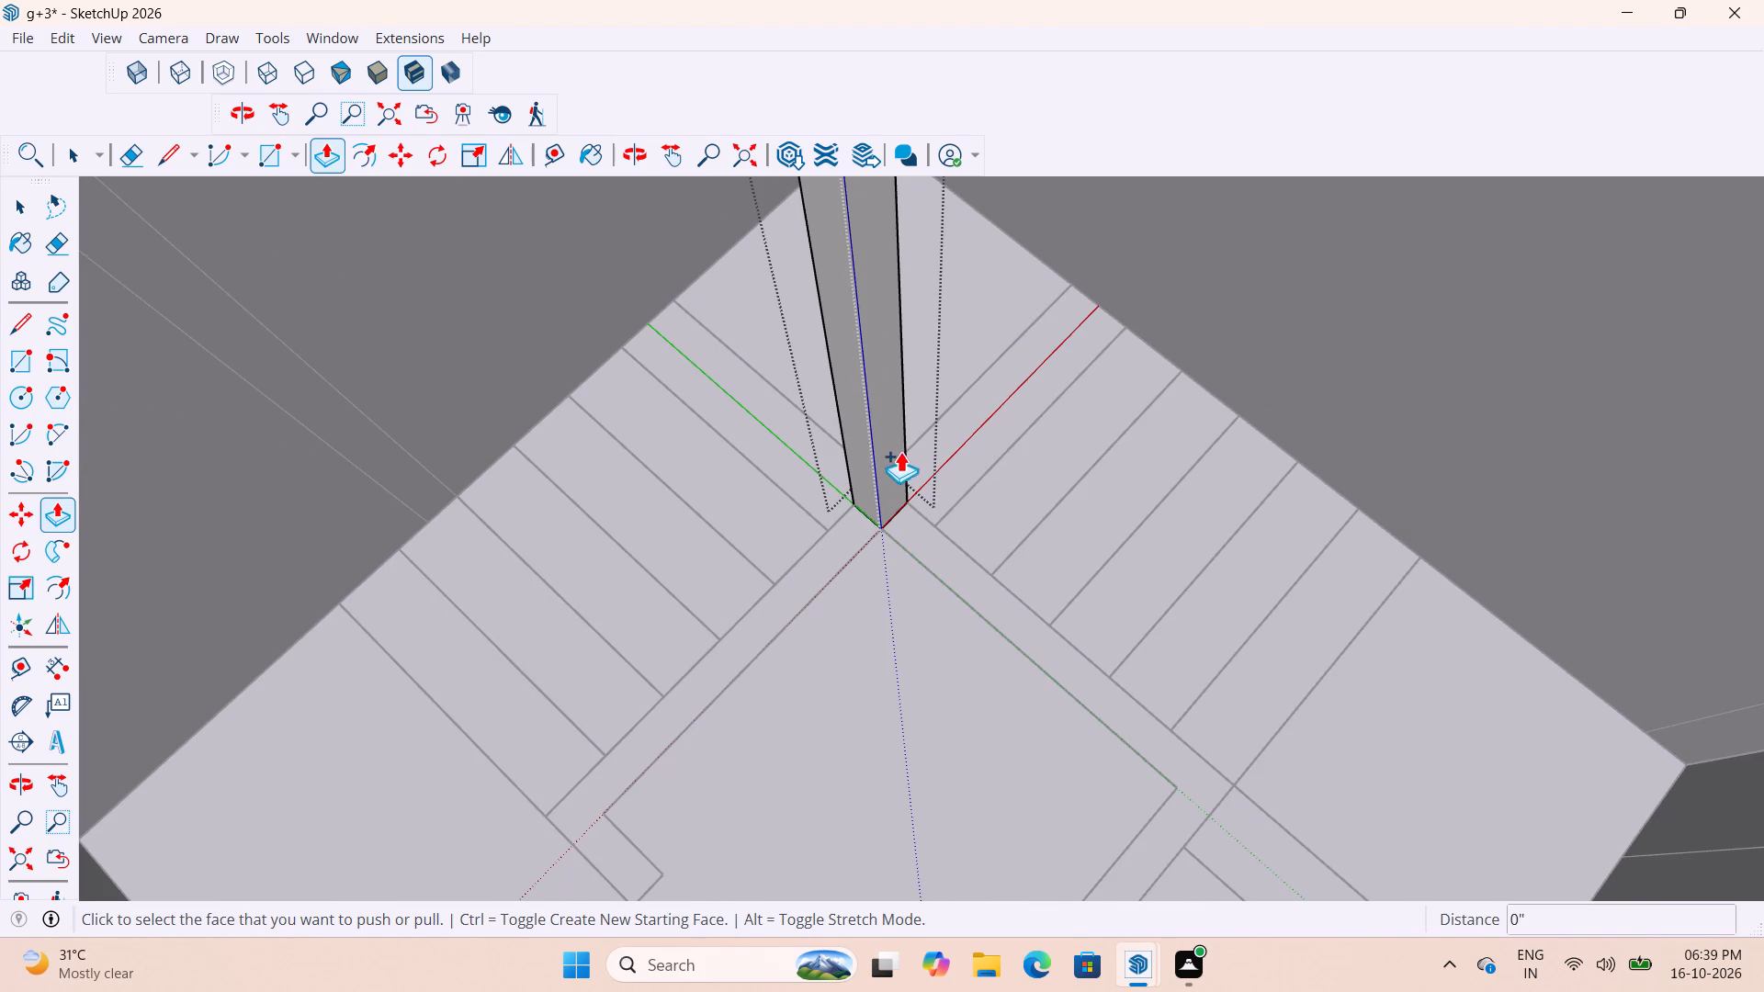
left_click(900, 454)
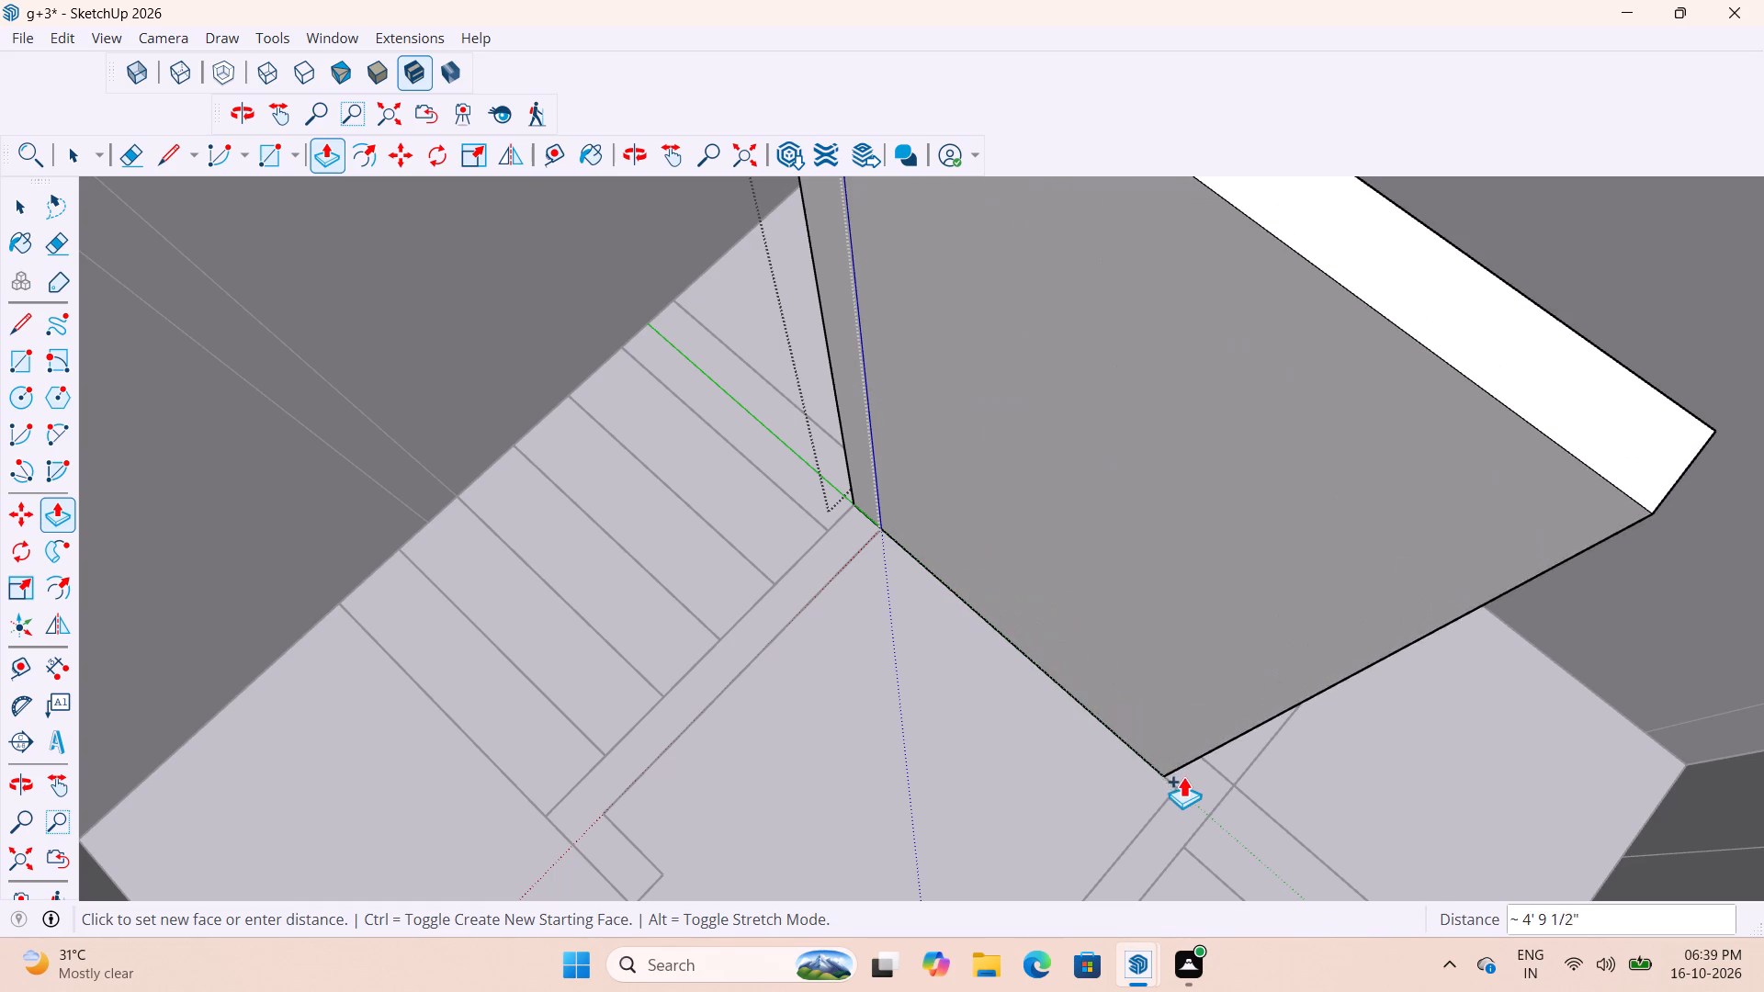
left_click(1182, 790)
left_click(862, 484)
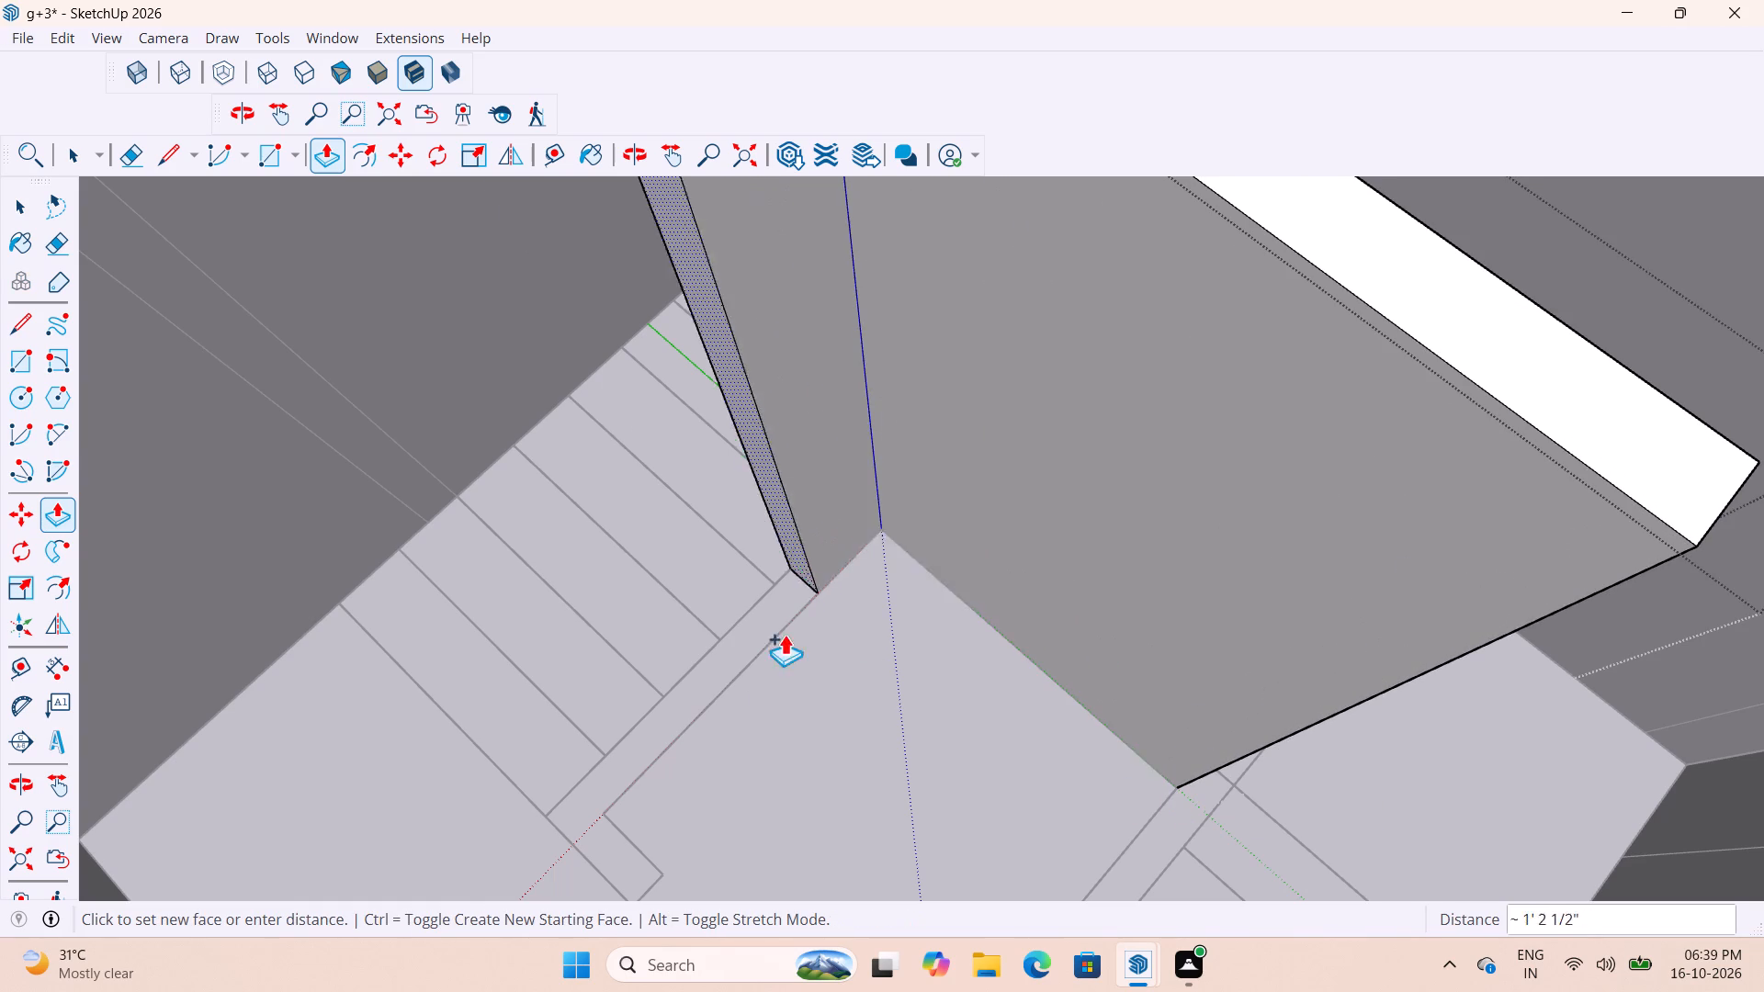
left_click(628, 840)
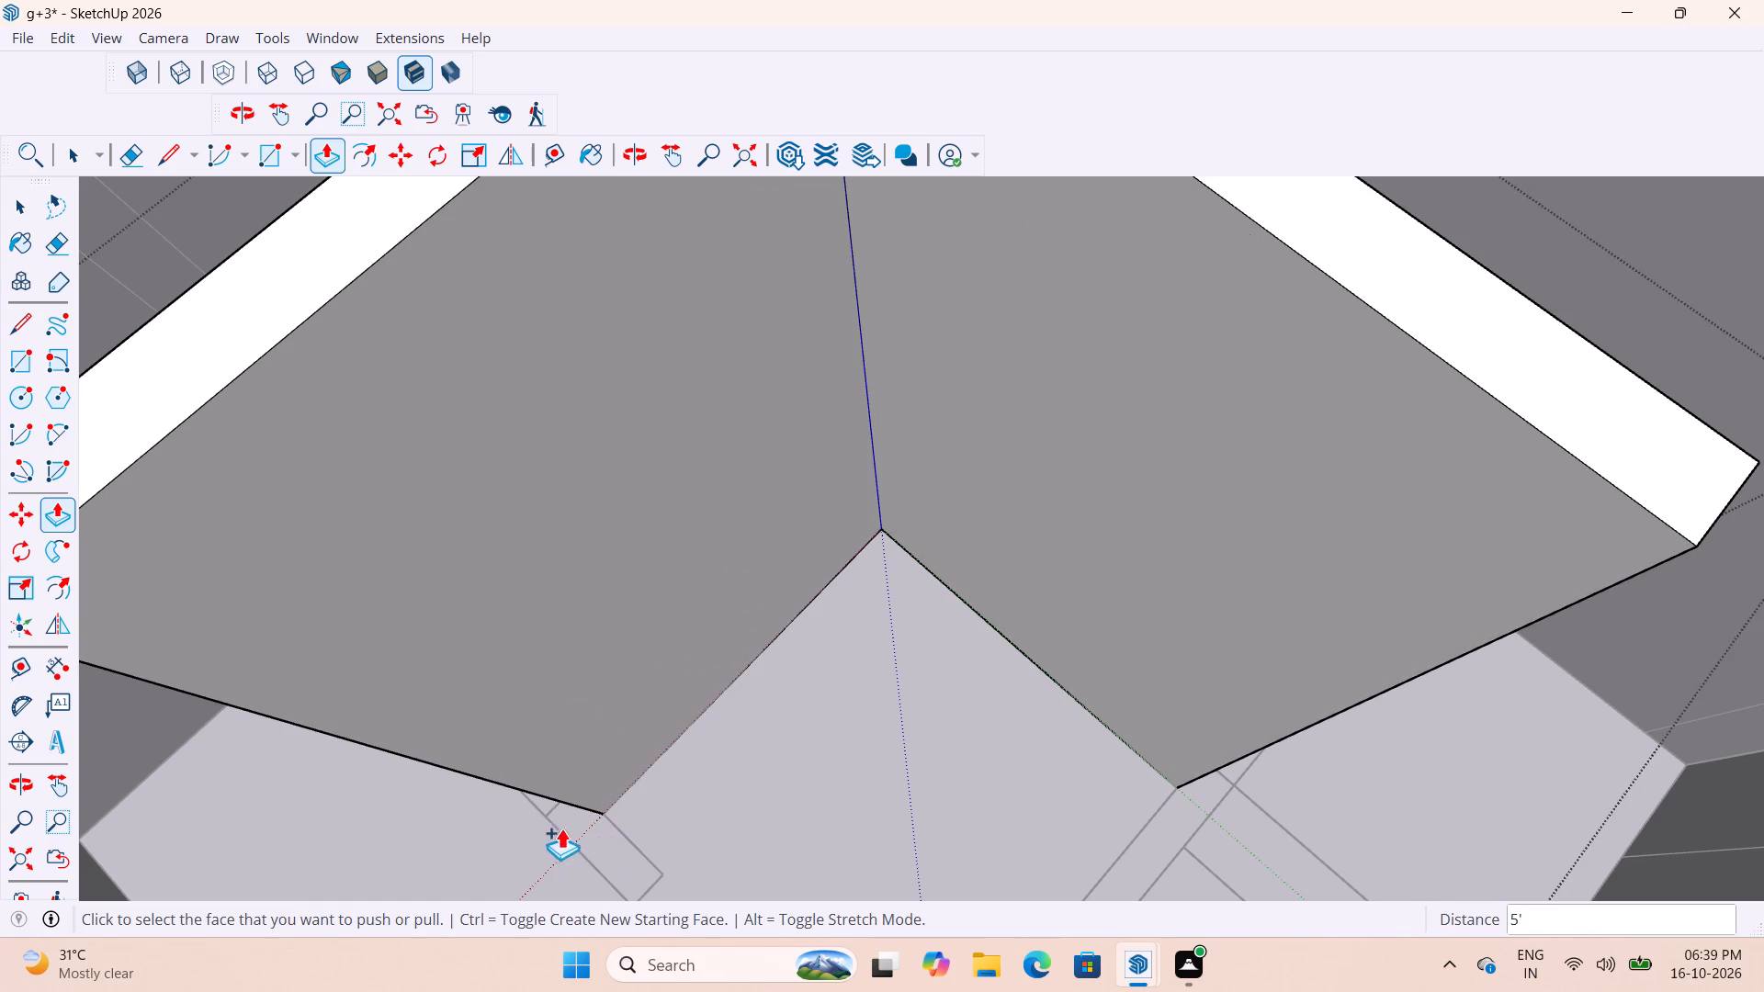
Add a 6" end section to the 5' side wall and extrude its inner face about 1' 3/4" along the short return.
scroll(686, 725, "up", 1)
middle_click_drag(692, 707, 808, 506)
scroll(774, 522, "down", 5)
scroll(842, 446, "down", 5)
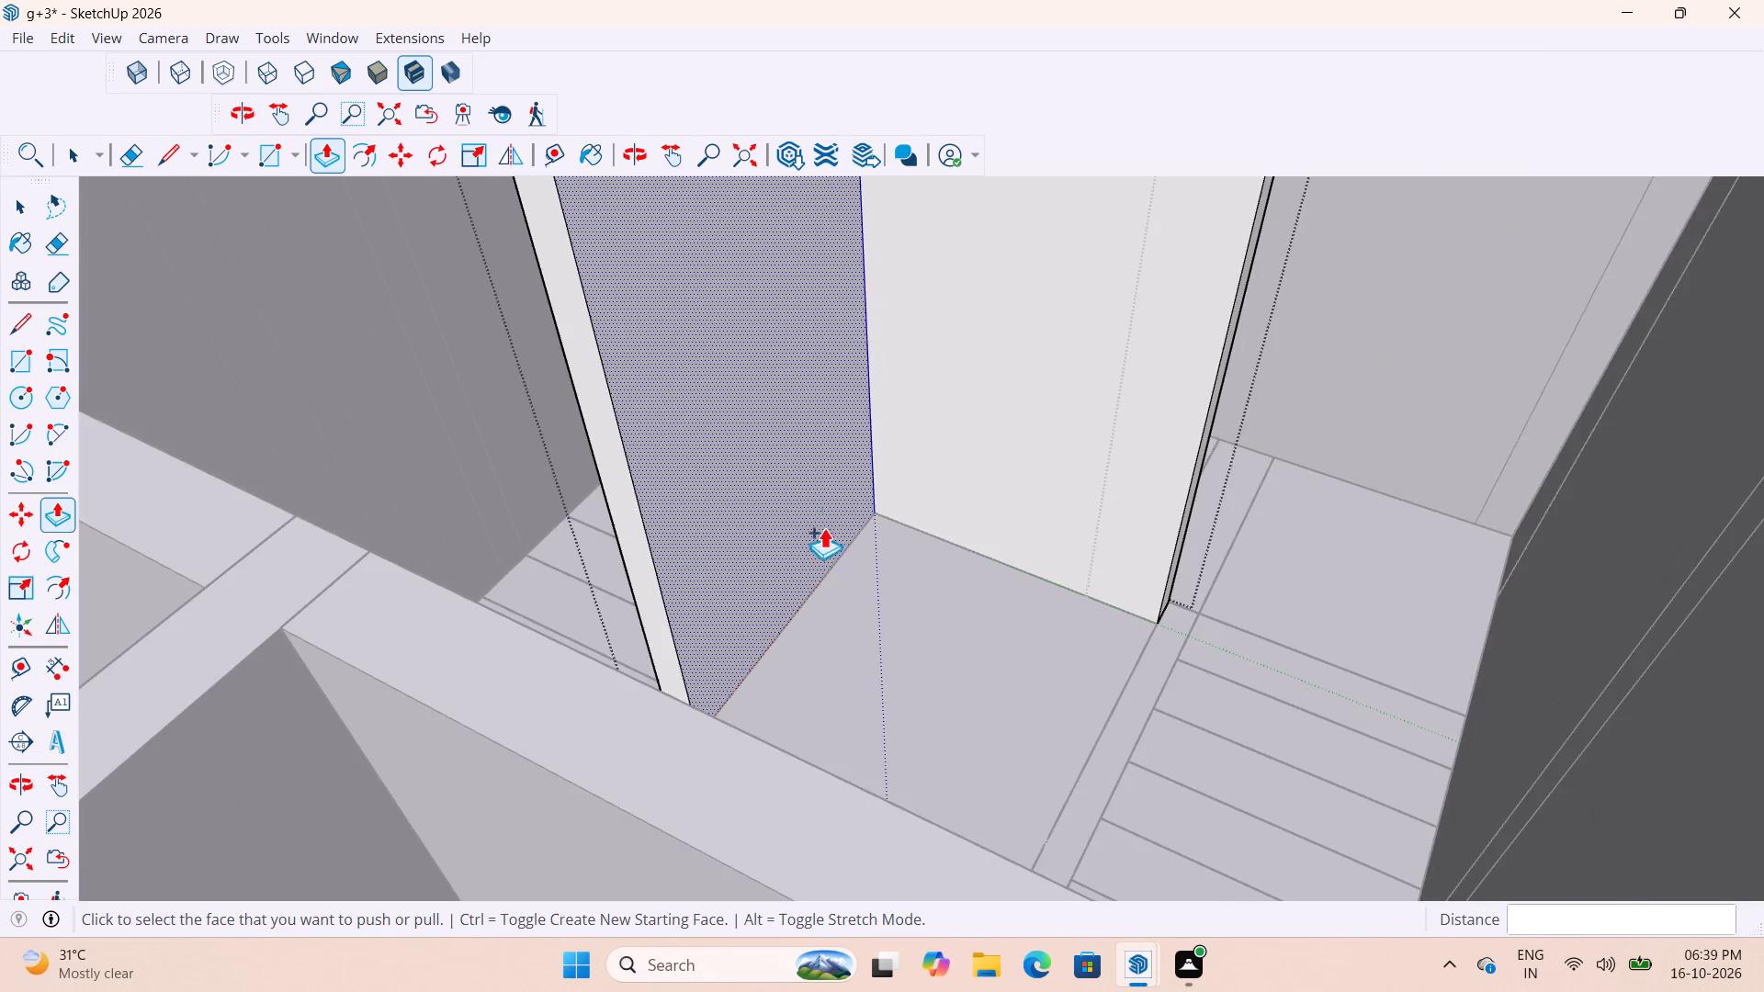
scroll(858, 560, "down", 1)
middle_click_drag(832, 592, 764, 647)
scroll(703, 585, "up", 6)
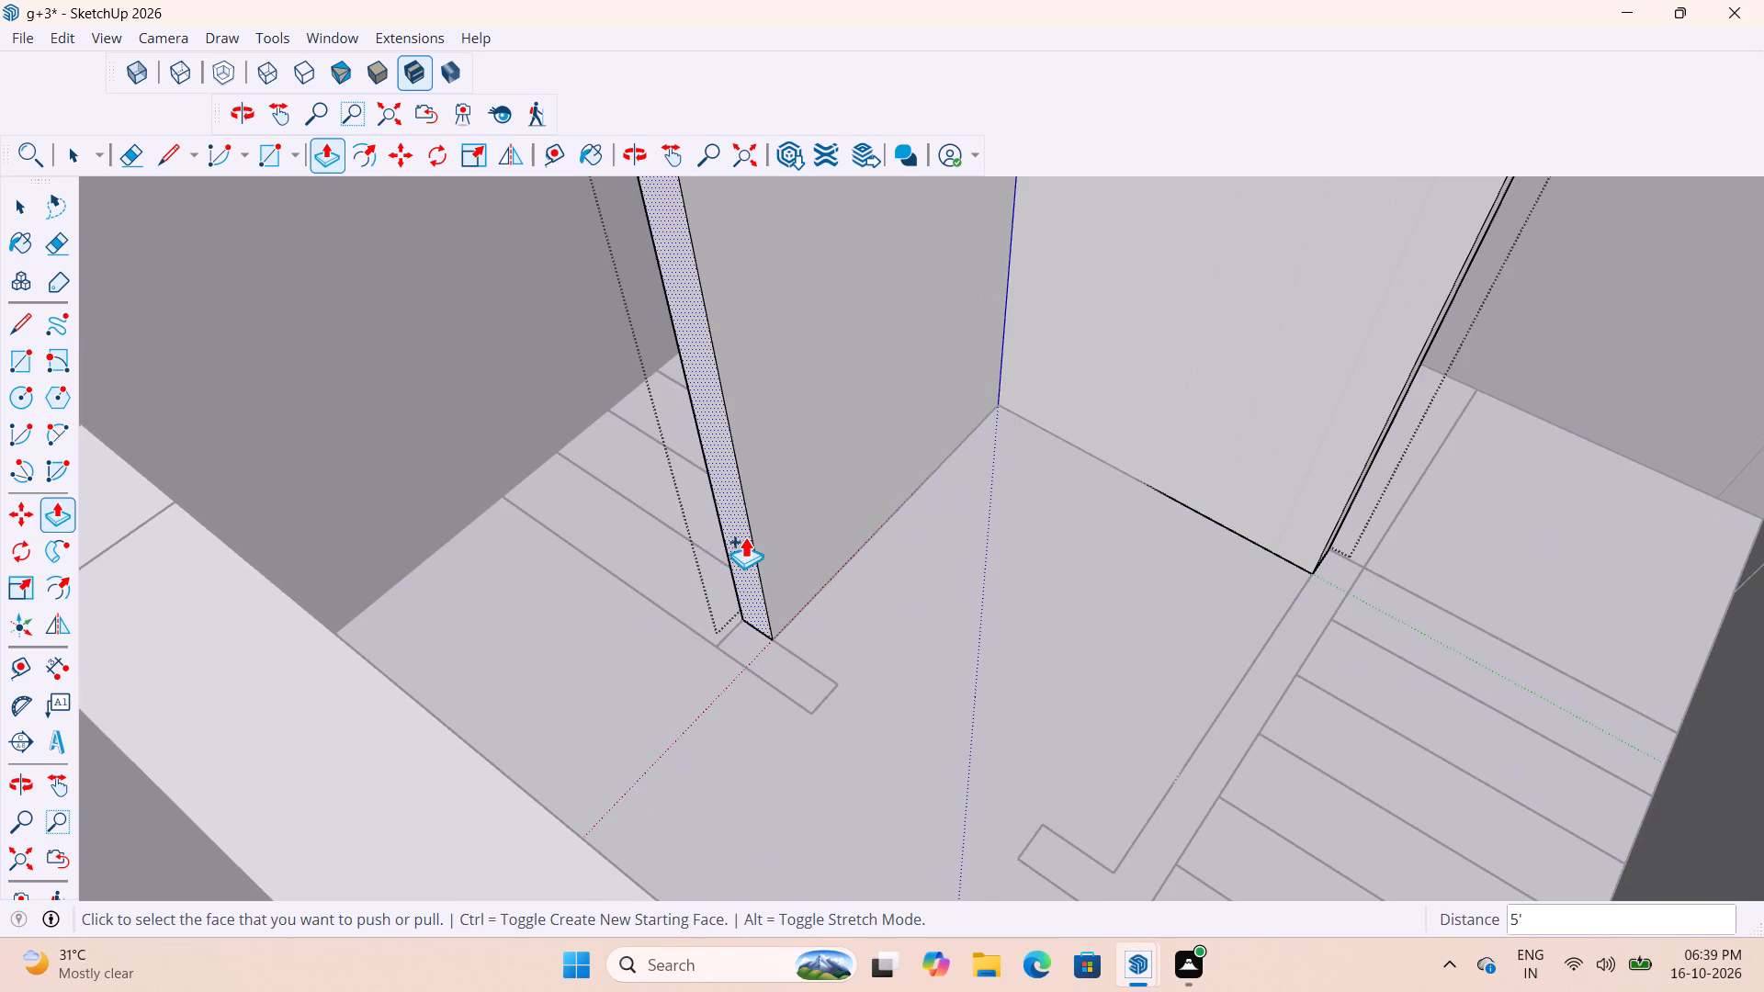
left_click(745, 535)
left_click(803, 710)
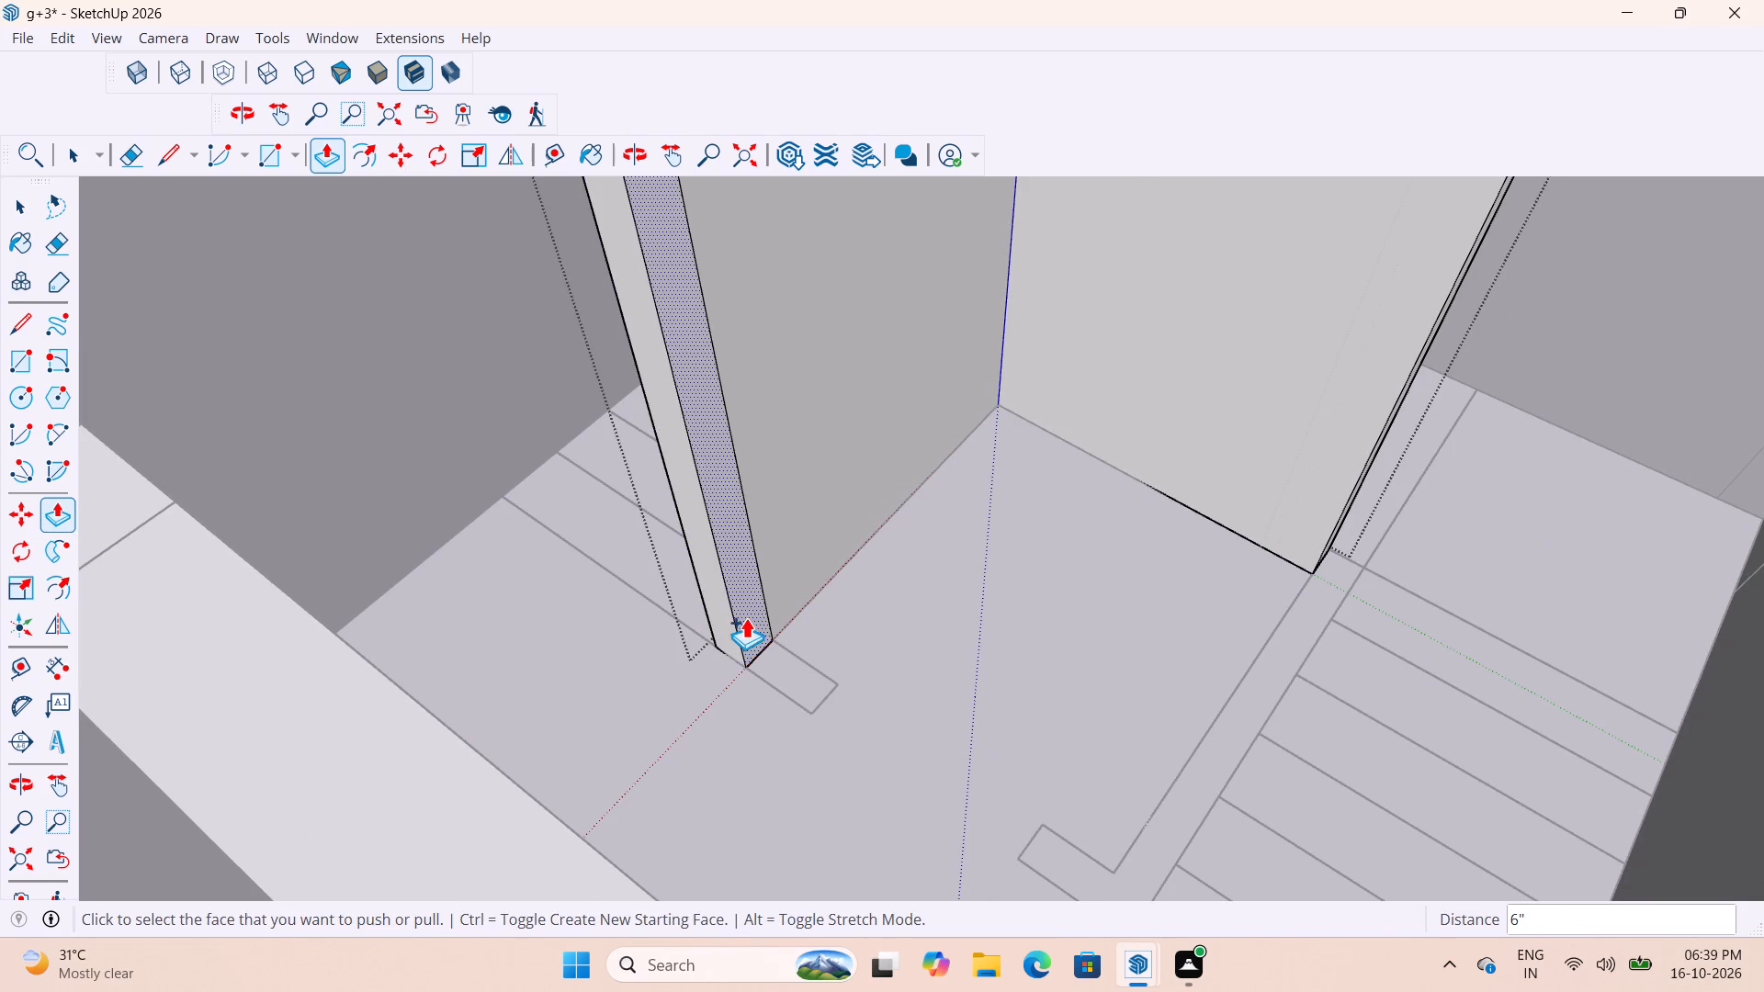
left_click(746, 616)
left_click(813, 708)
Extend the free end of the back wall 6" to fill the second outer corner of the core outline.
scroll(632, 657, "down", 9)
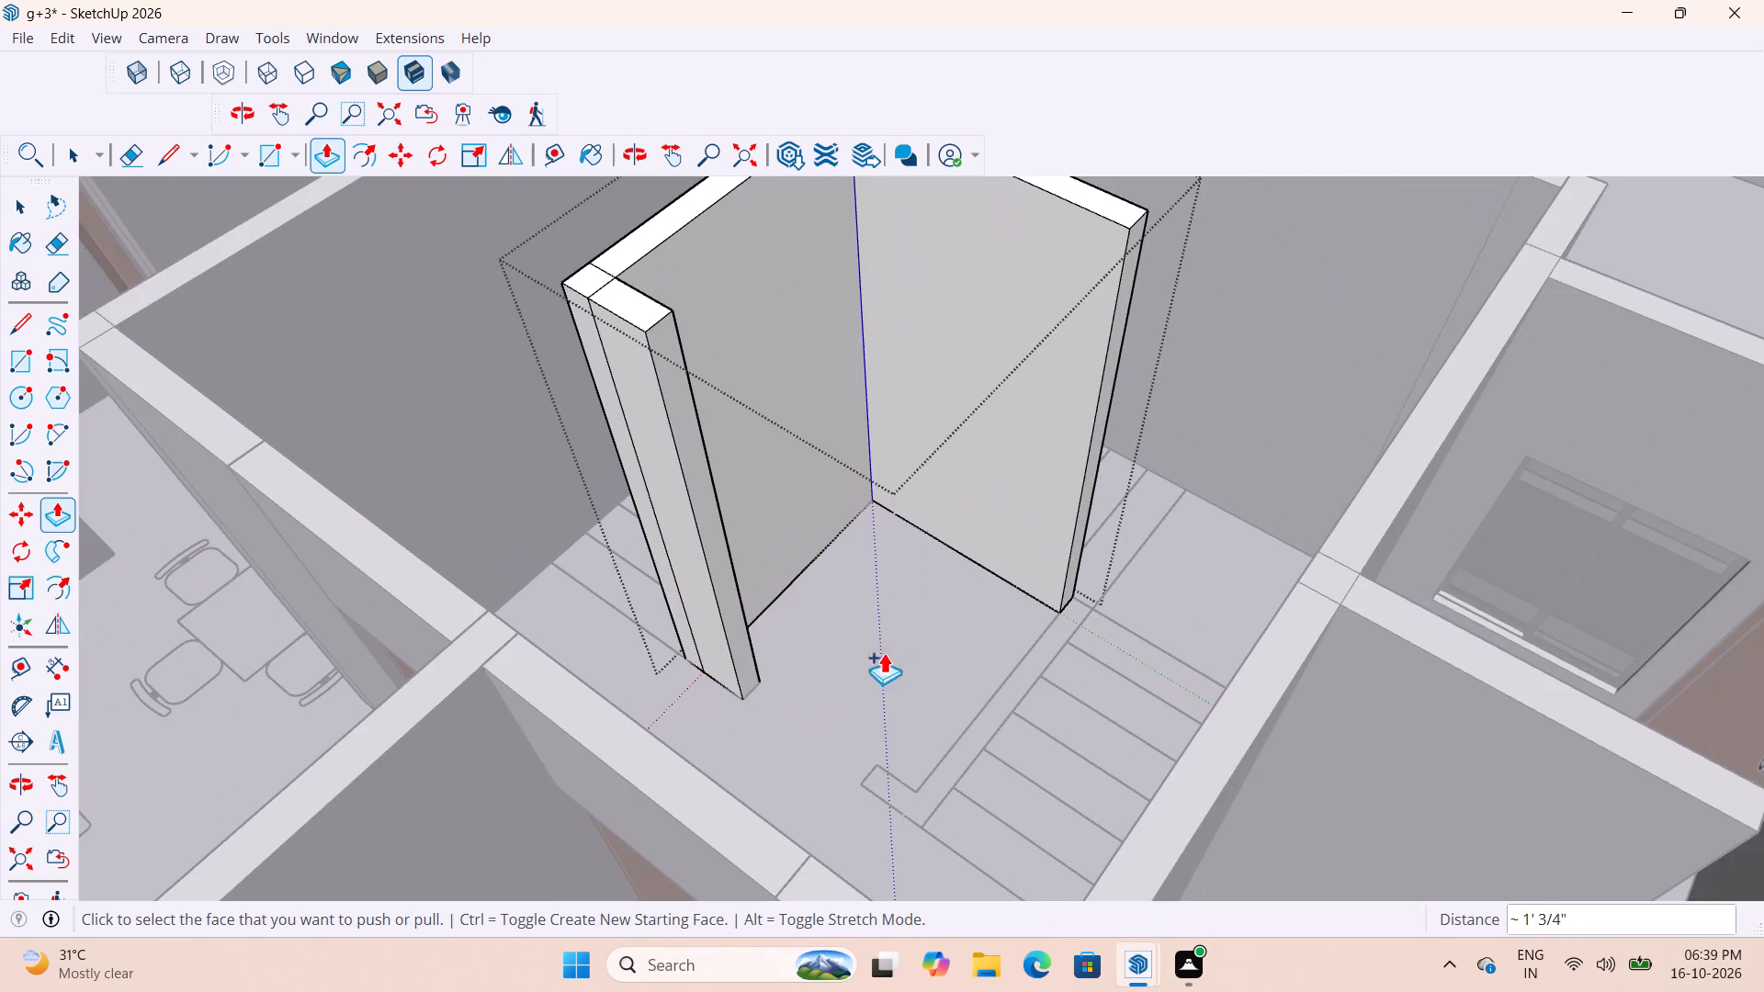
scroll(1028, 617, "up", 10)
left_click(1020, 568)
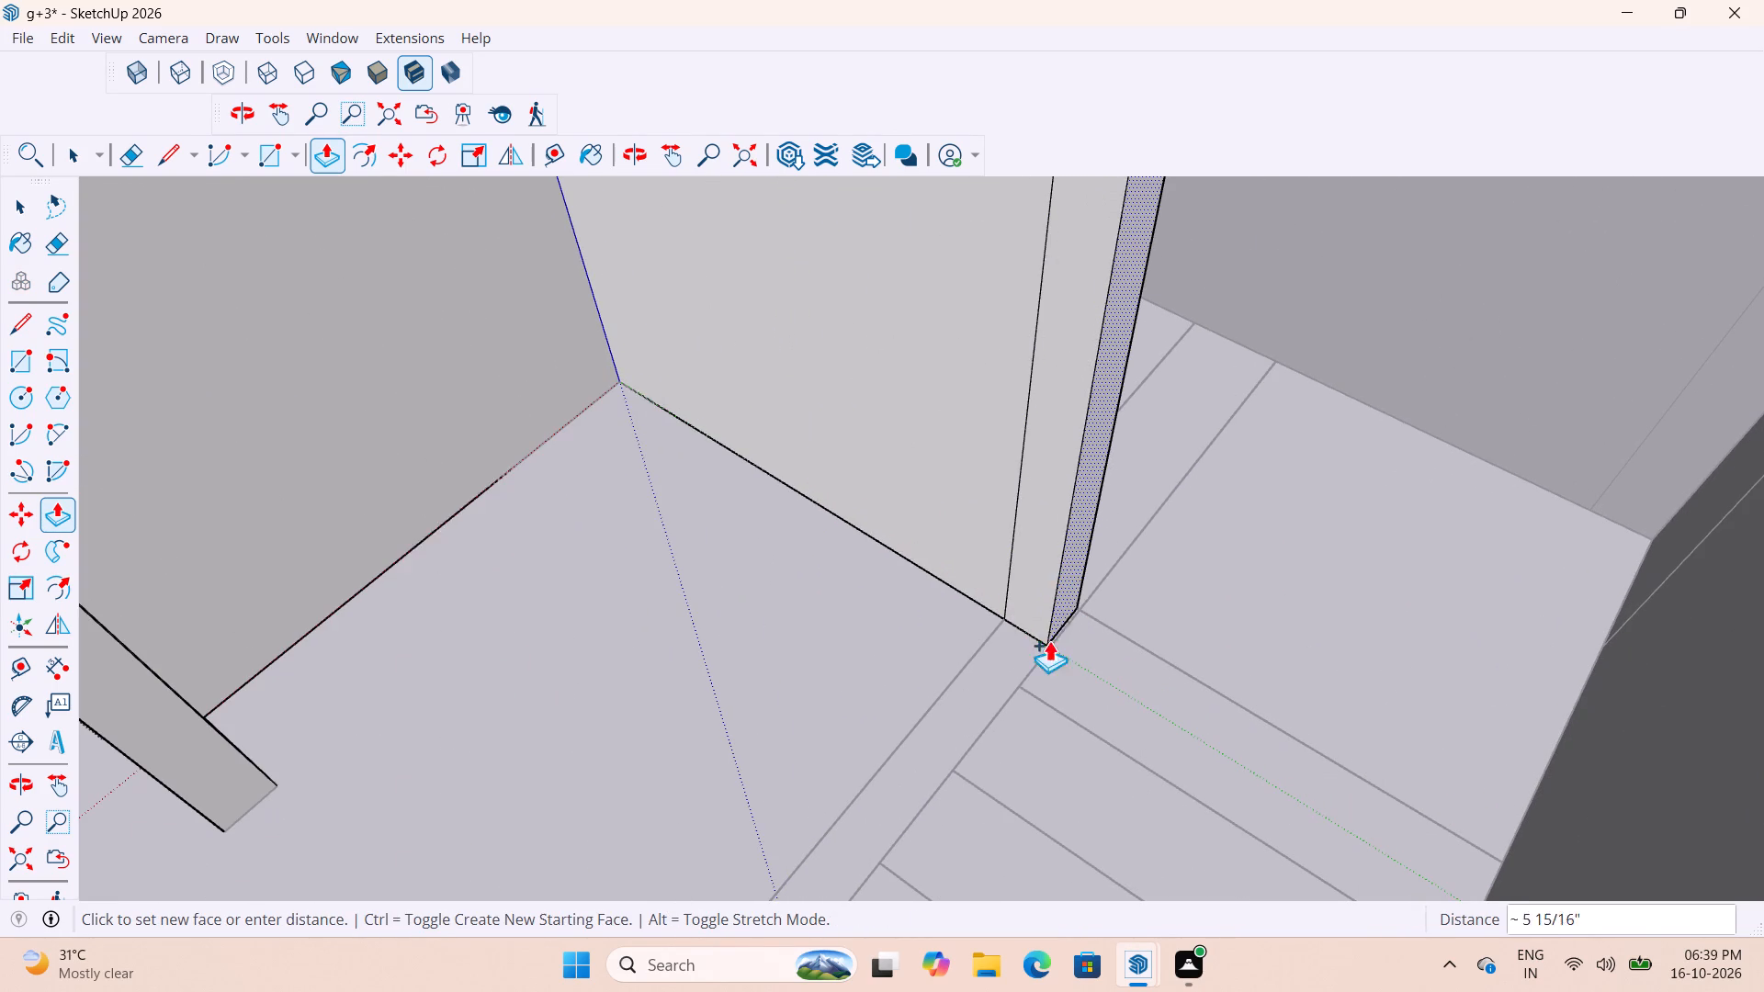
left_click(1046, 654)
Extrude the second side wall from the new corner section to the return's inner edge, and add an end section out to the outline's edge.
scroll(1076, 479, "down", 9)
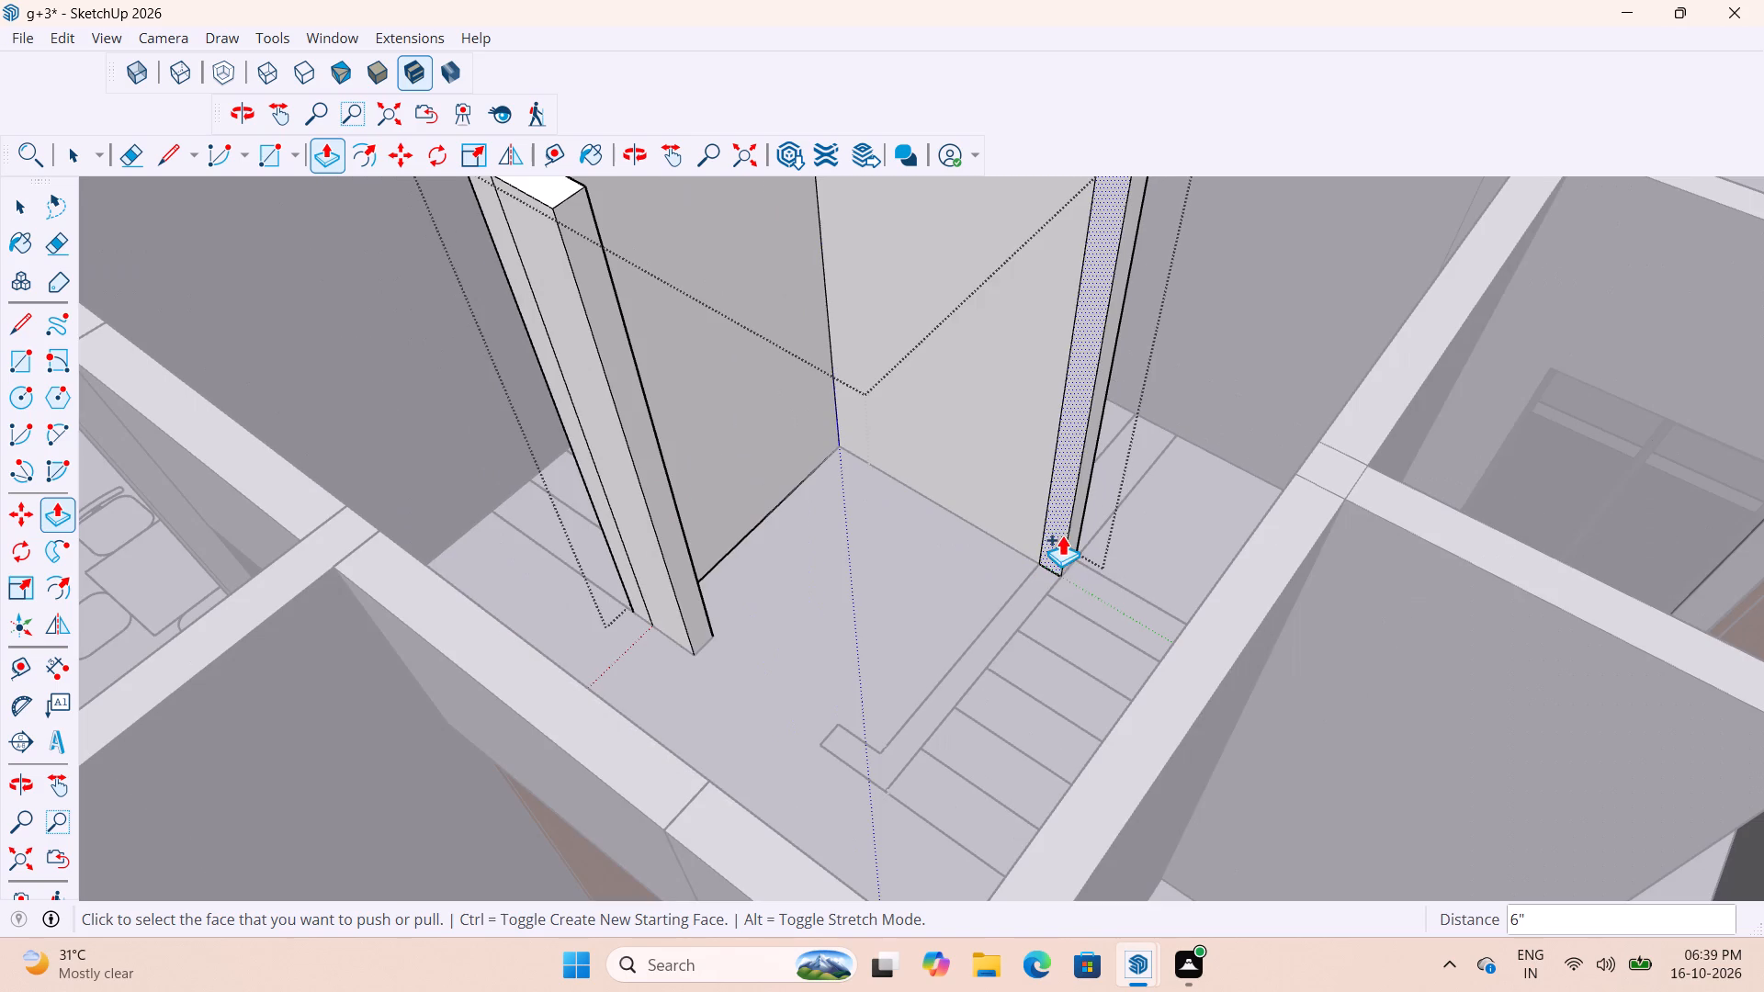
left_click(1058, 535)
left_click(837, 720)
scroll(892, 738, "up", 5)
left_click(892, 738)
left_click(890, 825)
middle_click_drag(930, 803, 1092, 811)
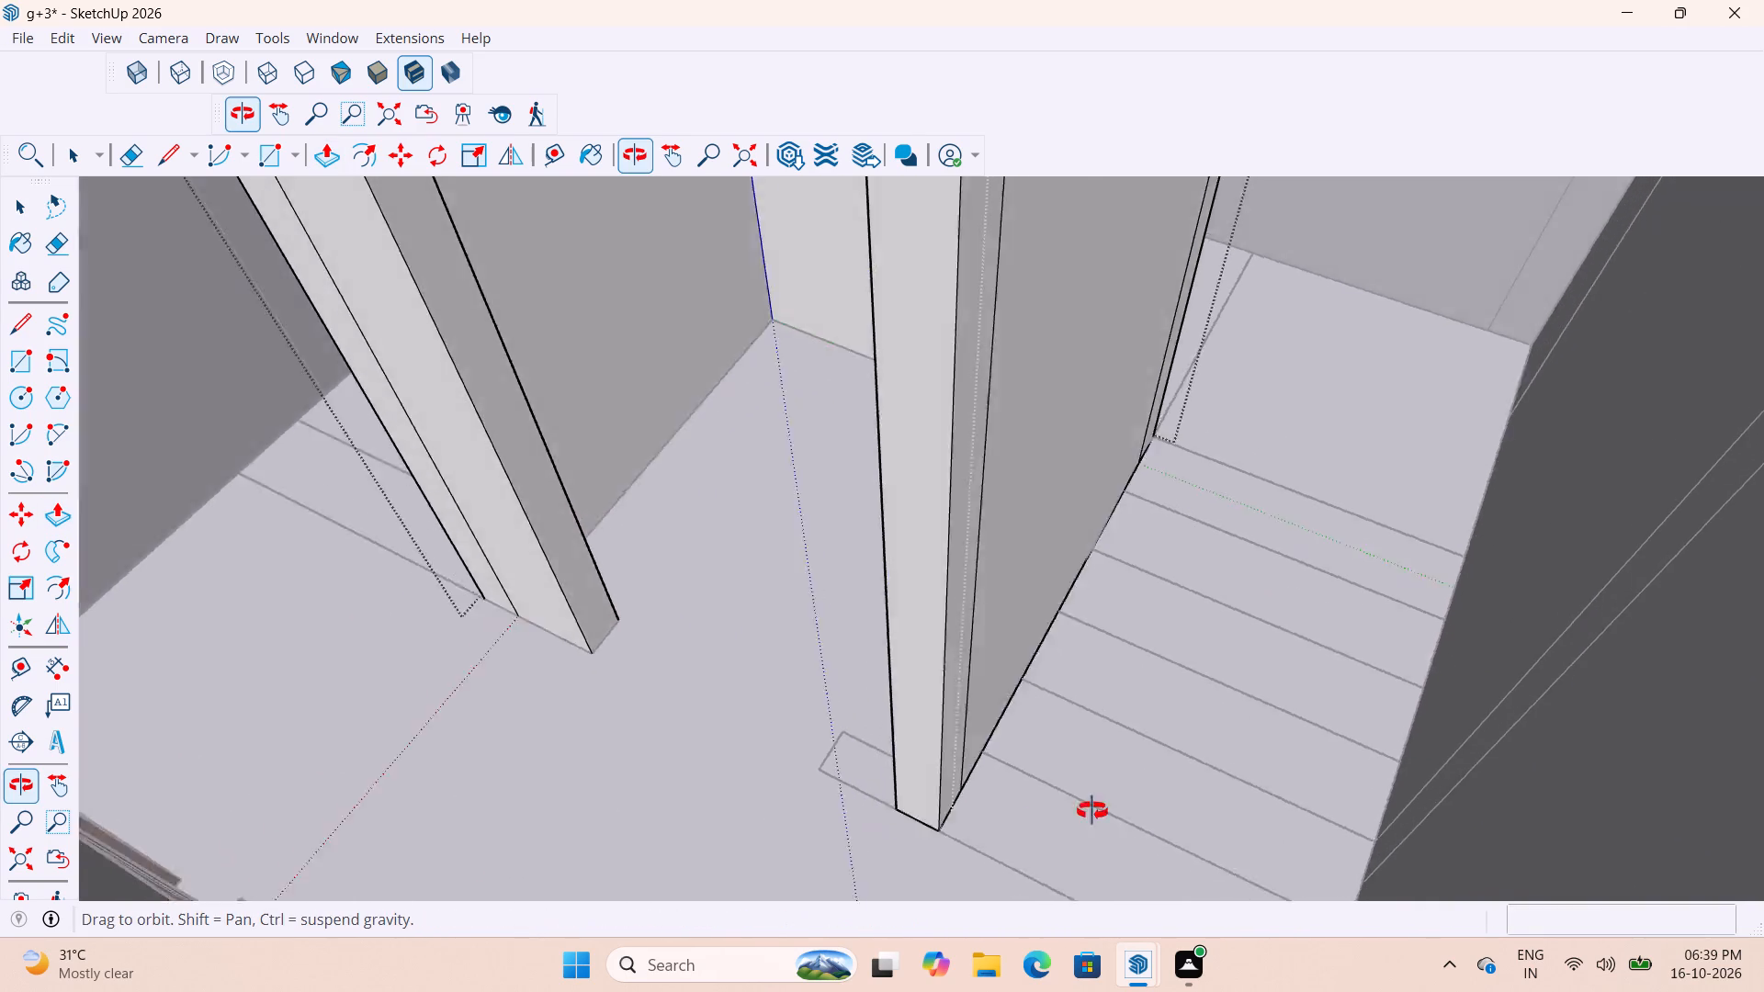
Extrude the inner face of the second side wall's end section about 11 1/4" along the short return to the outline's end, and close the wall group.
middle_click_drag(1092, 811, 1232, 842)
scroll(1060, 741, "up", 7)
left_click(1082, 741)
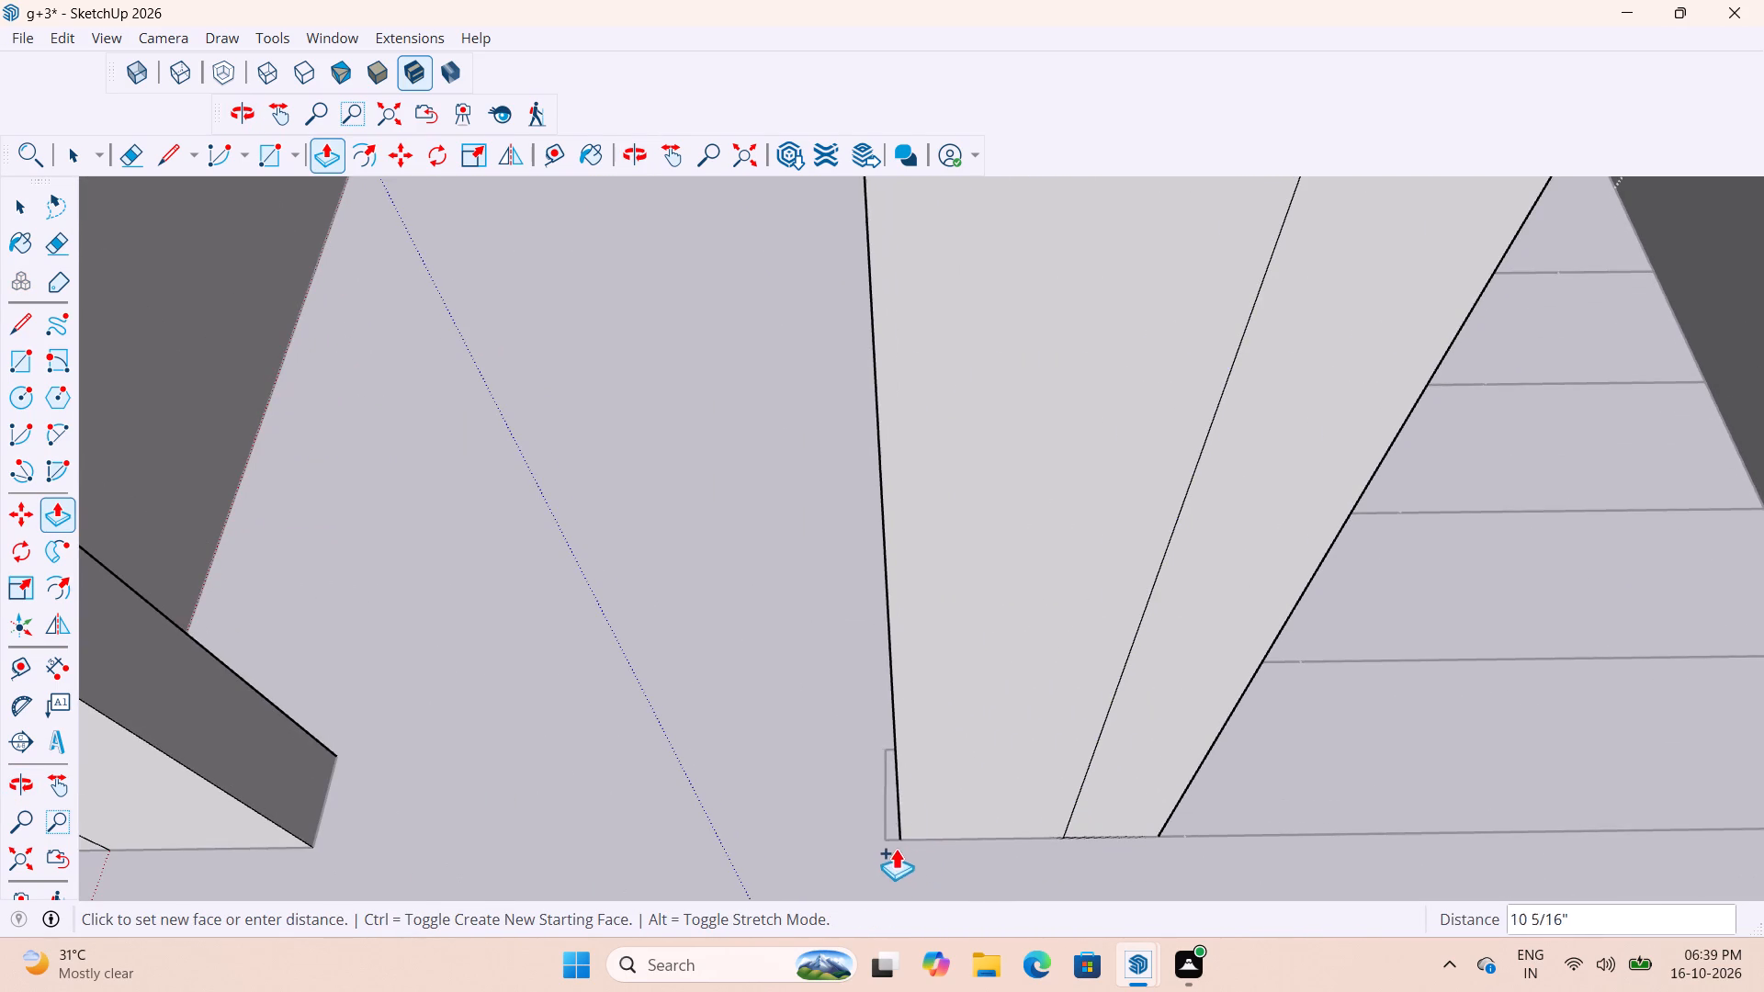
left_click(887, 839)
scroll(846, 820, "down", 20)
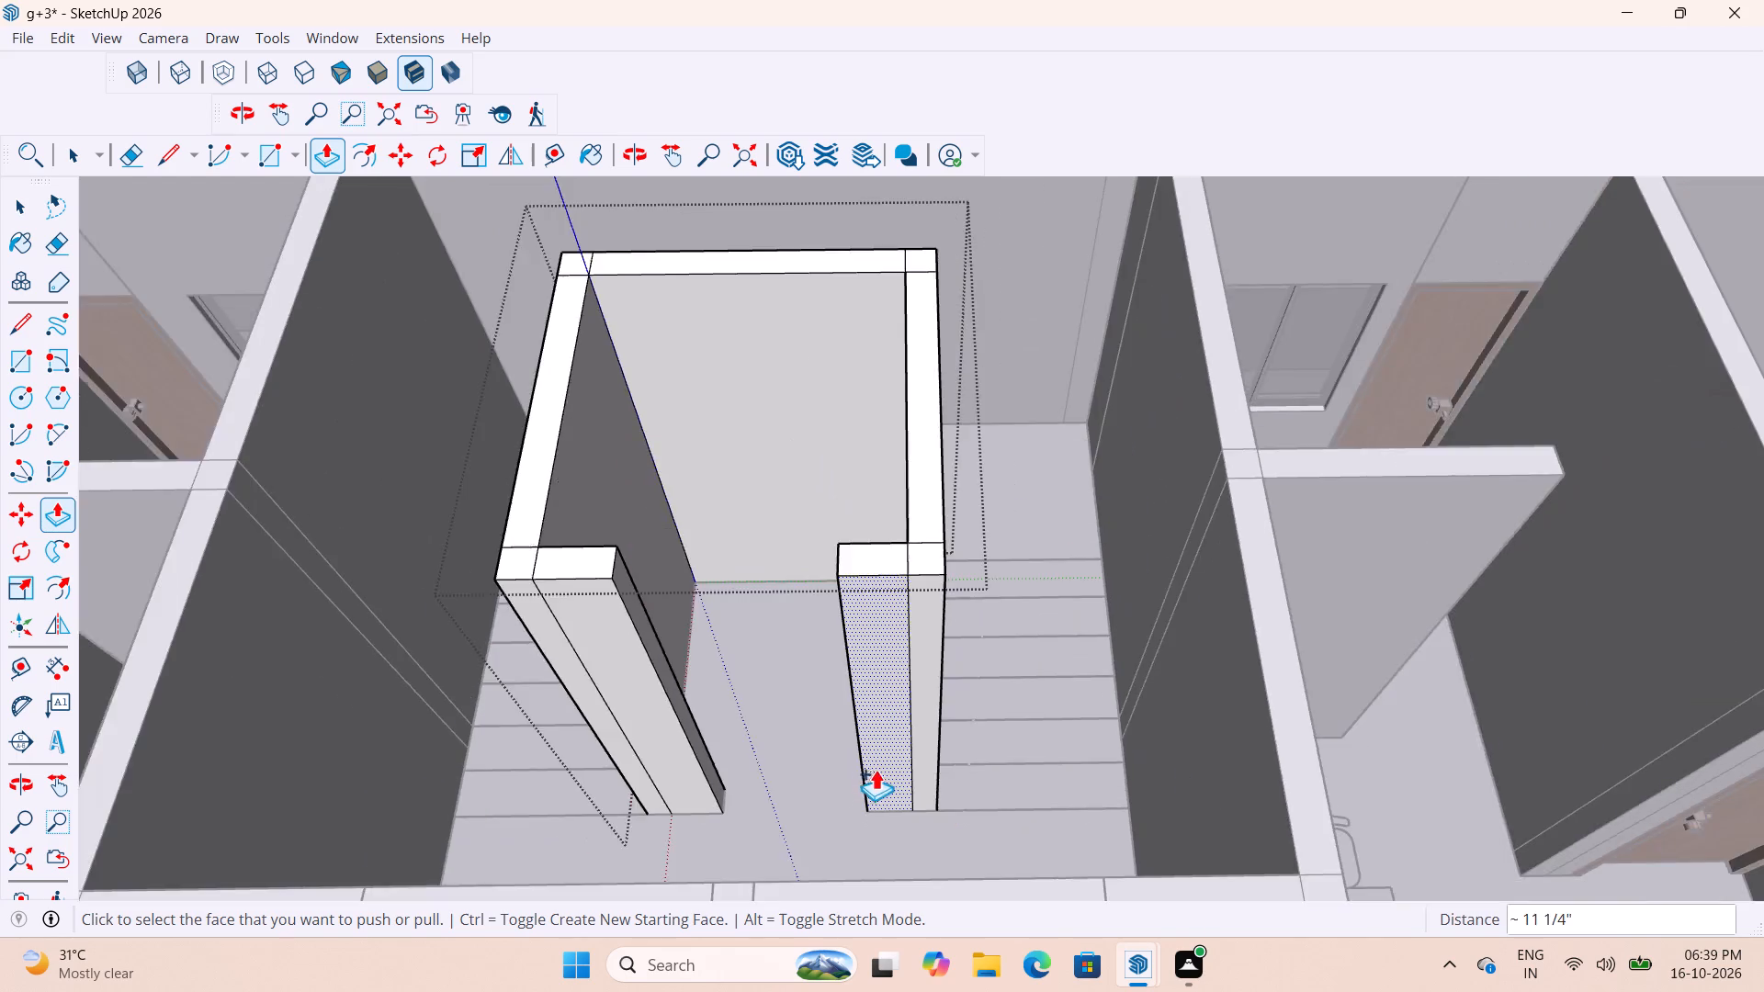
scroll(876, 769, "down", 13)
key("space")
left_click(1213, 445)
Make the copied staircase beside the larger block into a single component, keeping the default definition settings.
scroll(956, 567, "down", 5)
middle_click_drag(1112, 685, 910, 669)
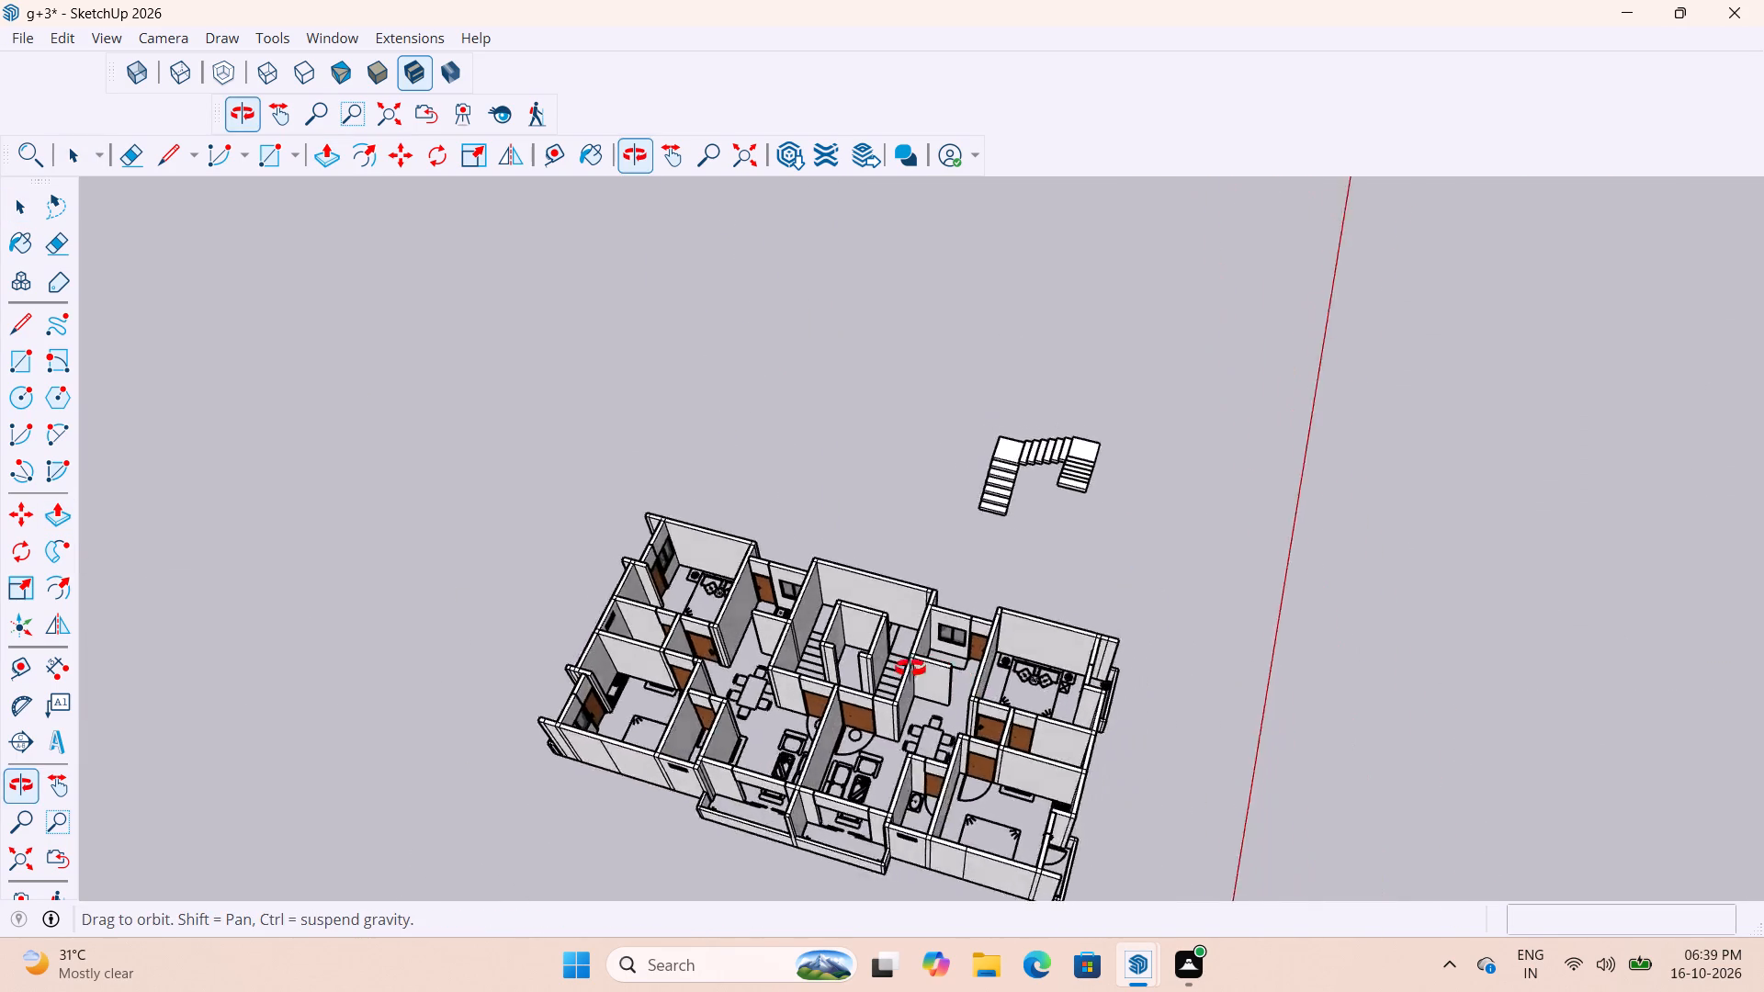
middle_click_drag(910, 669, 916, 669)
scroll(876, 661, "up", 15)
scroll(856, 646, "down", 11)
scroll(1120, 449, "up", 9)
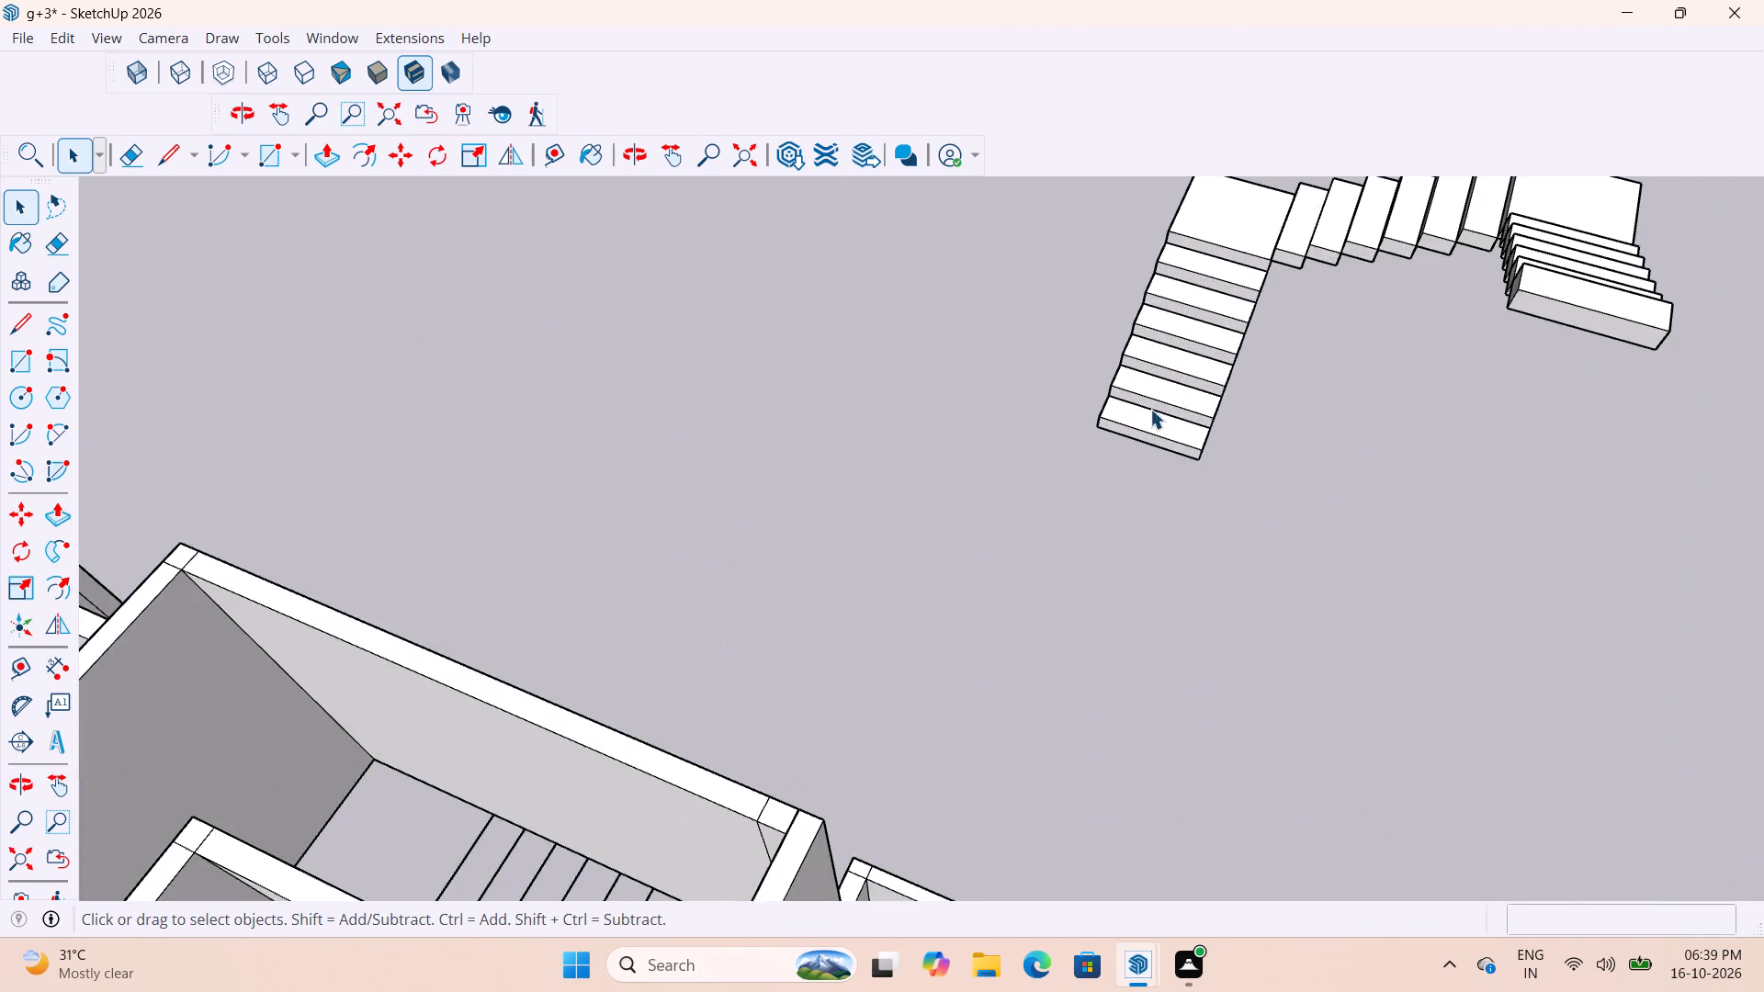
middle_click_drag(1152, 409, 1326, 454)
scroll(1148, 543, "down", 5)
left_click(1107, 362)
scroll(1046, 476, "down", 3)
left_click(1182, 503)
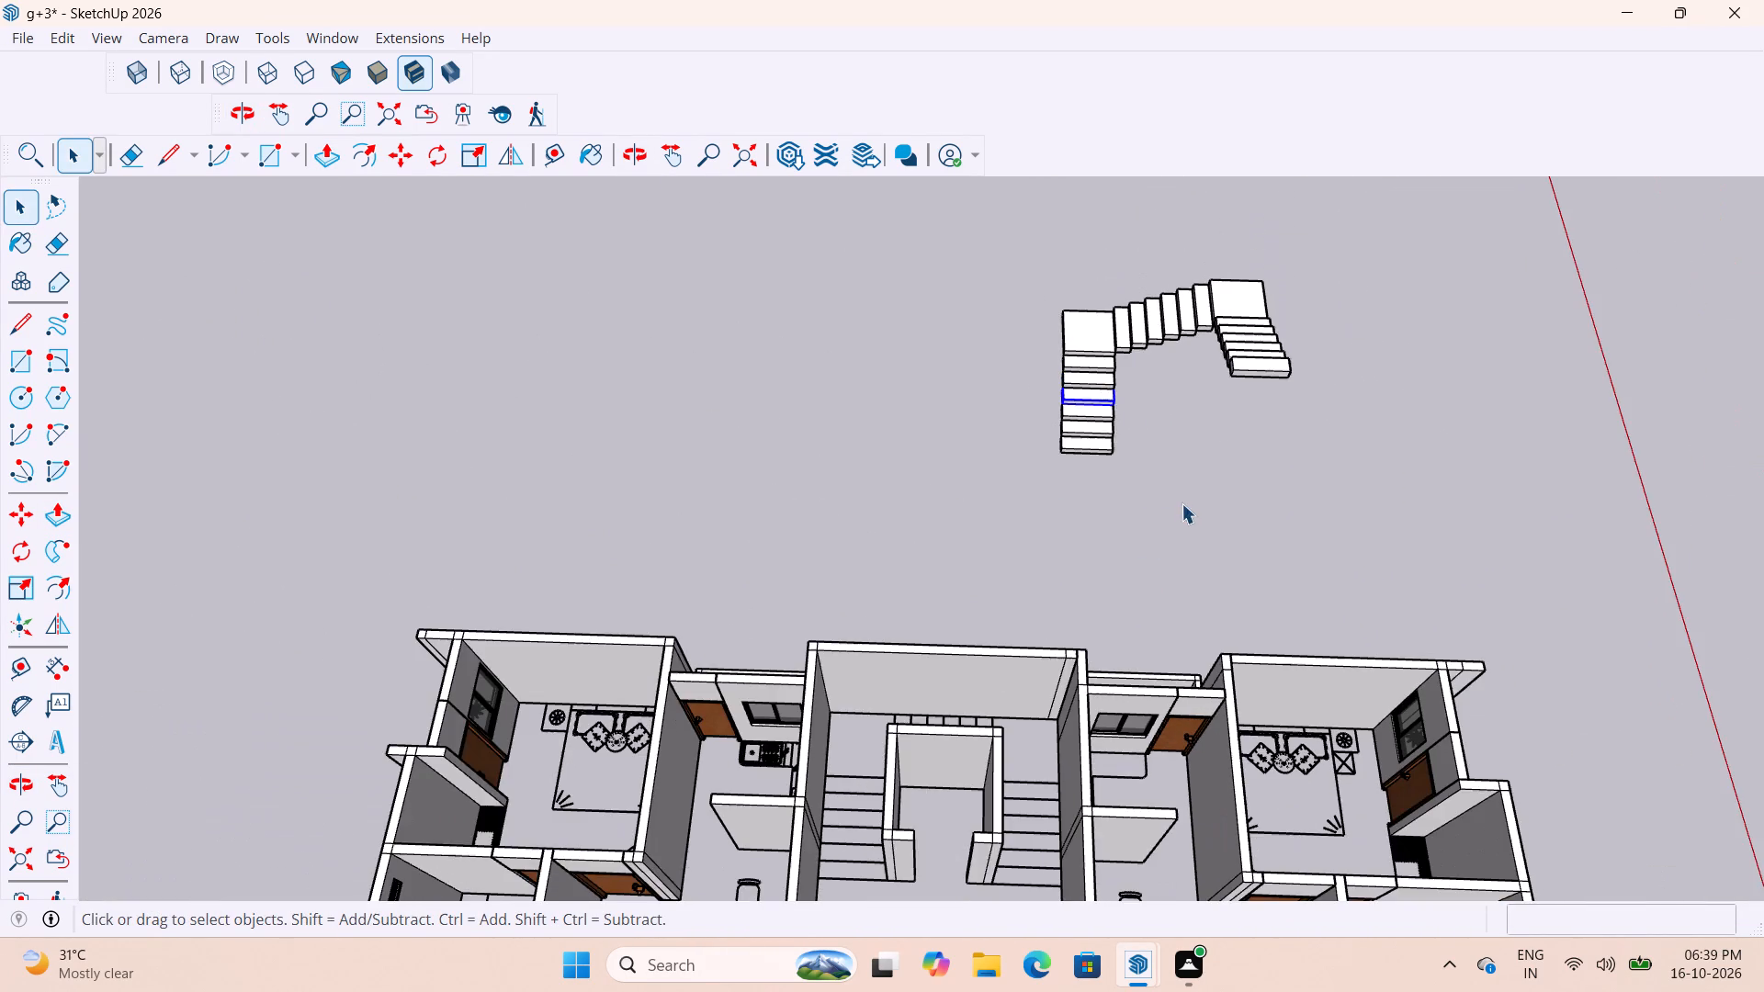
scroll(1182, 445, "down", 5)
scroll(1295, 398, "up", 6)
scroll(1220, 368, "down", 4)
scroll(1125, 400, "up", 2)
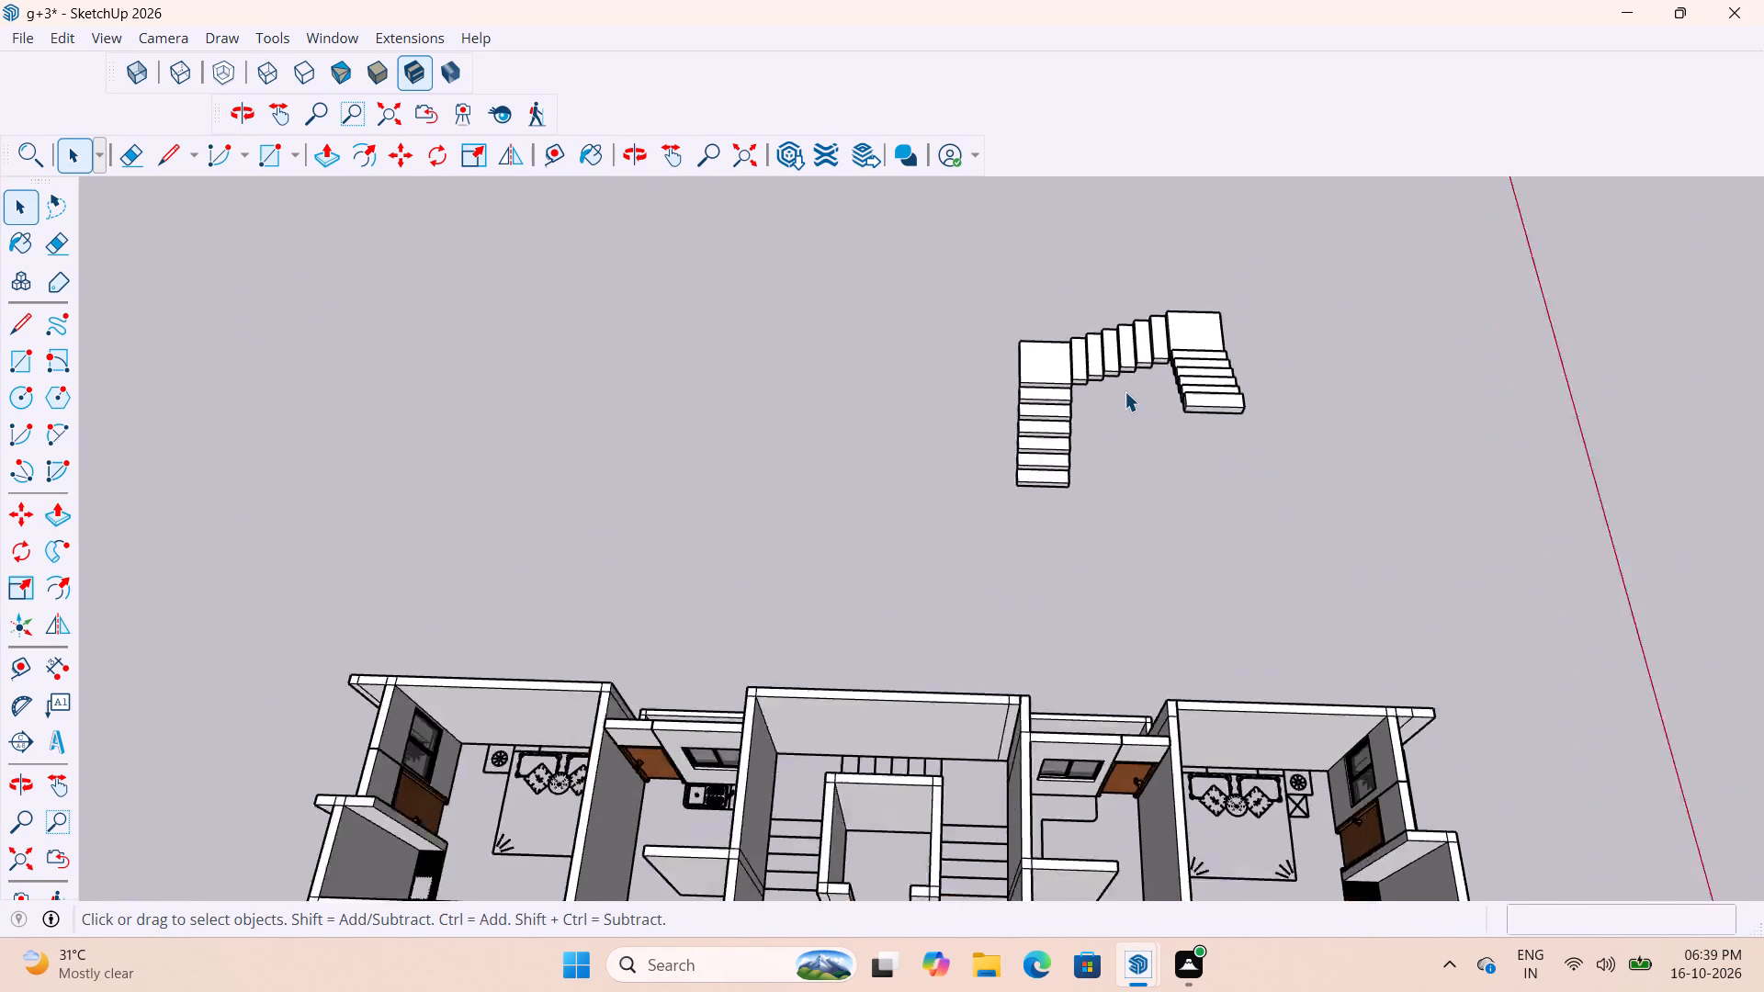
scroll(1125, 391, "up", 5)
scroll(959, 440, "down", 10)
left_click_drag(876, 335, 1134, 547)
right_click(995, 411)
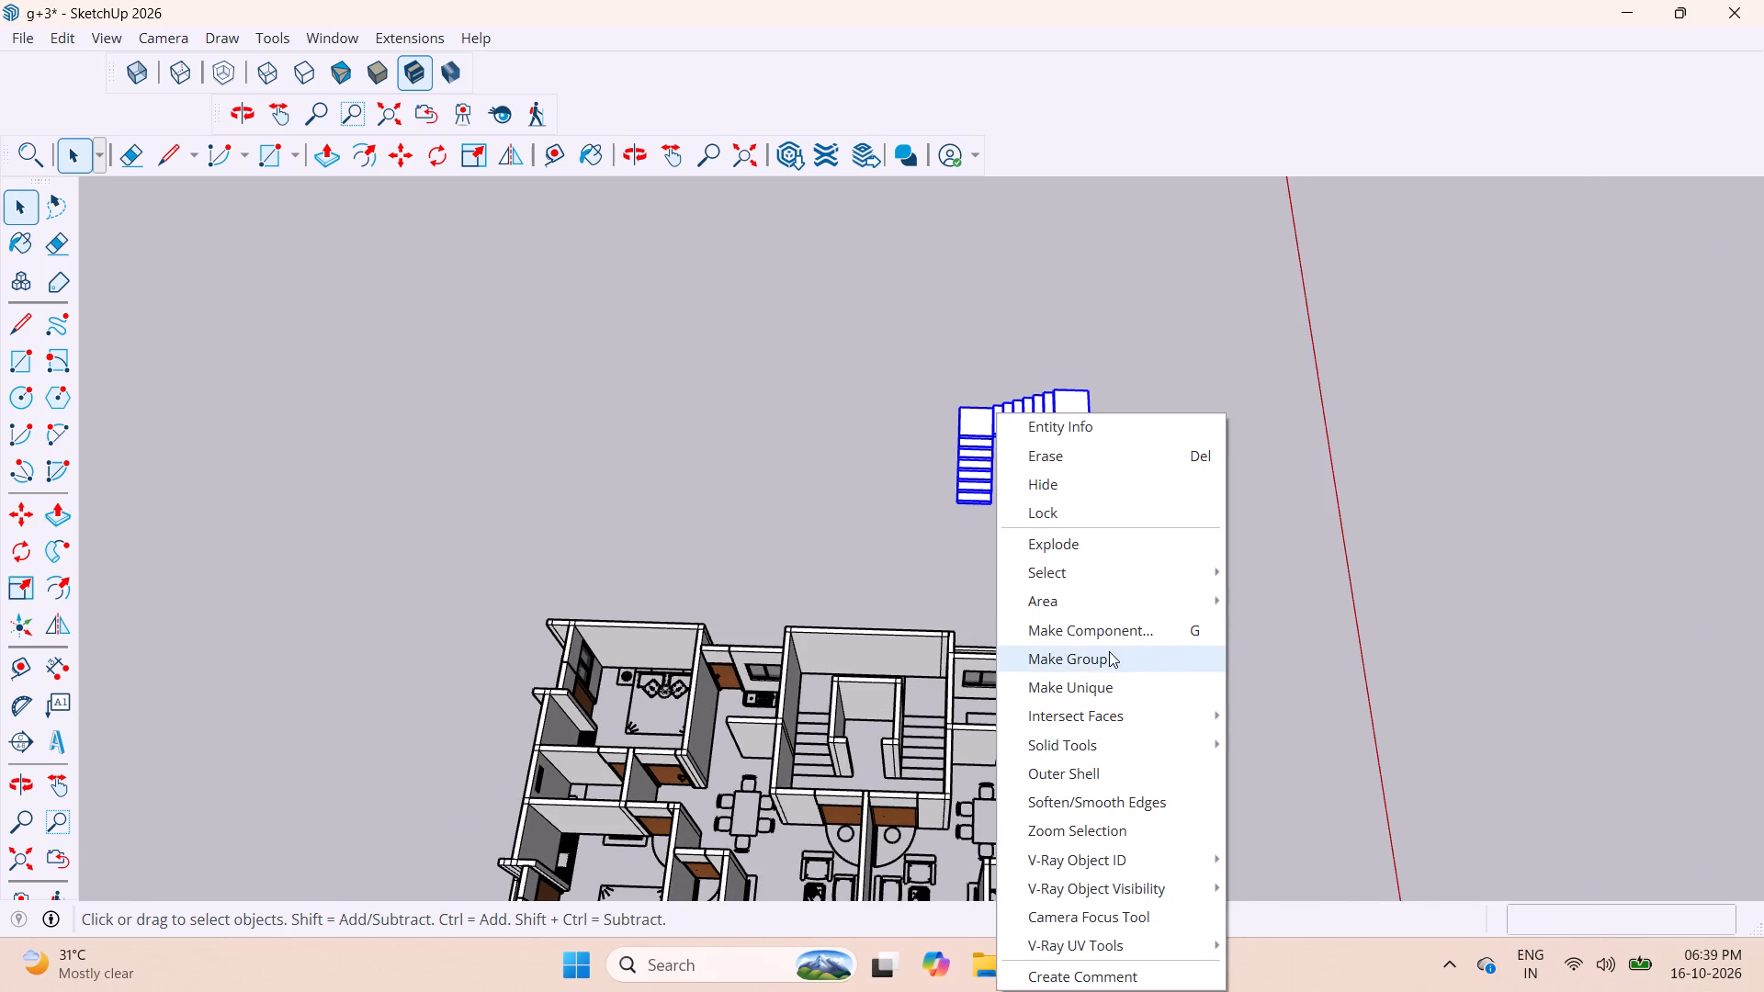
left_click(1112, 627)
scroll(1009, 449, "up", 2)
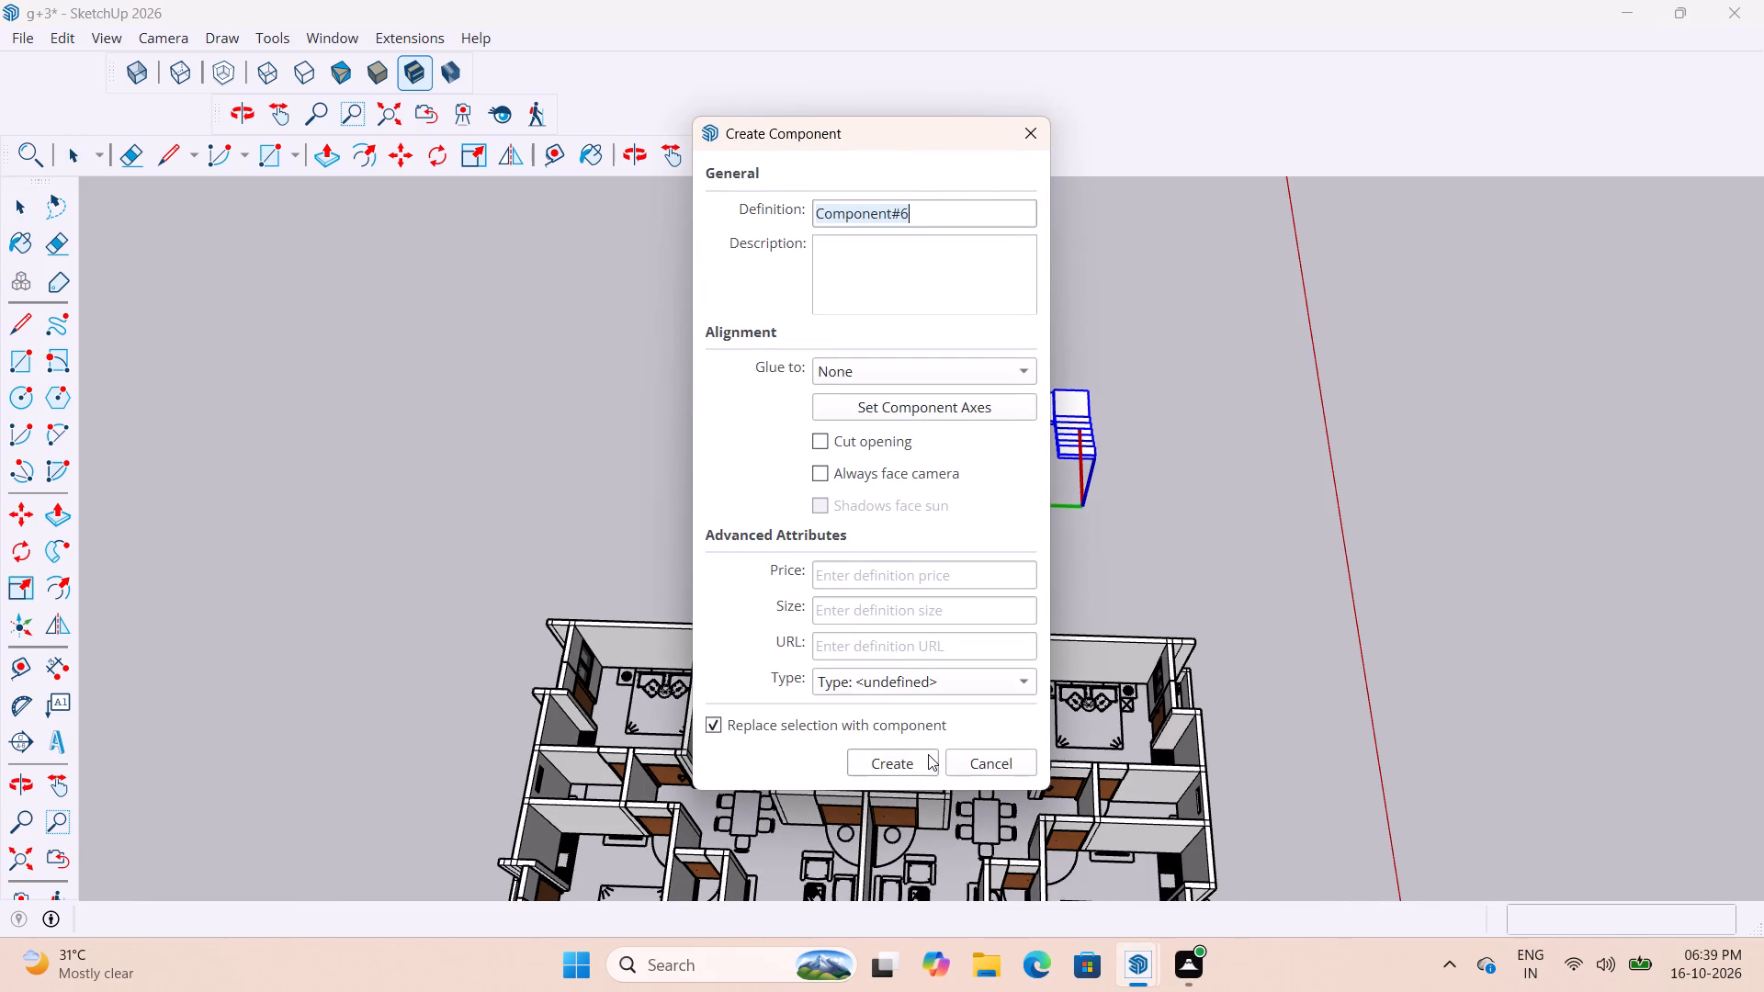
left_click(925, 756)
left_click(1032, 558)
Move the staircase by its bottom outer corner about 32' 8 3/8" into the larger block's stairwell, onto the first tread line beside the side wall.
scroll(978, 472, "up", 6)
middle_click_drag(1041, 428, 1138, 359)
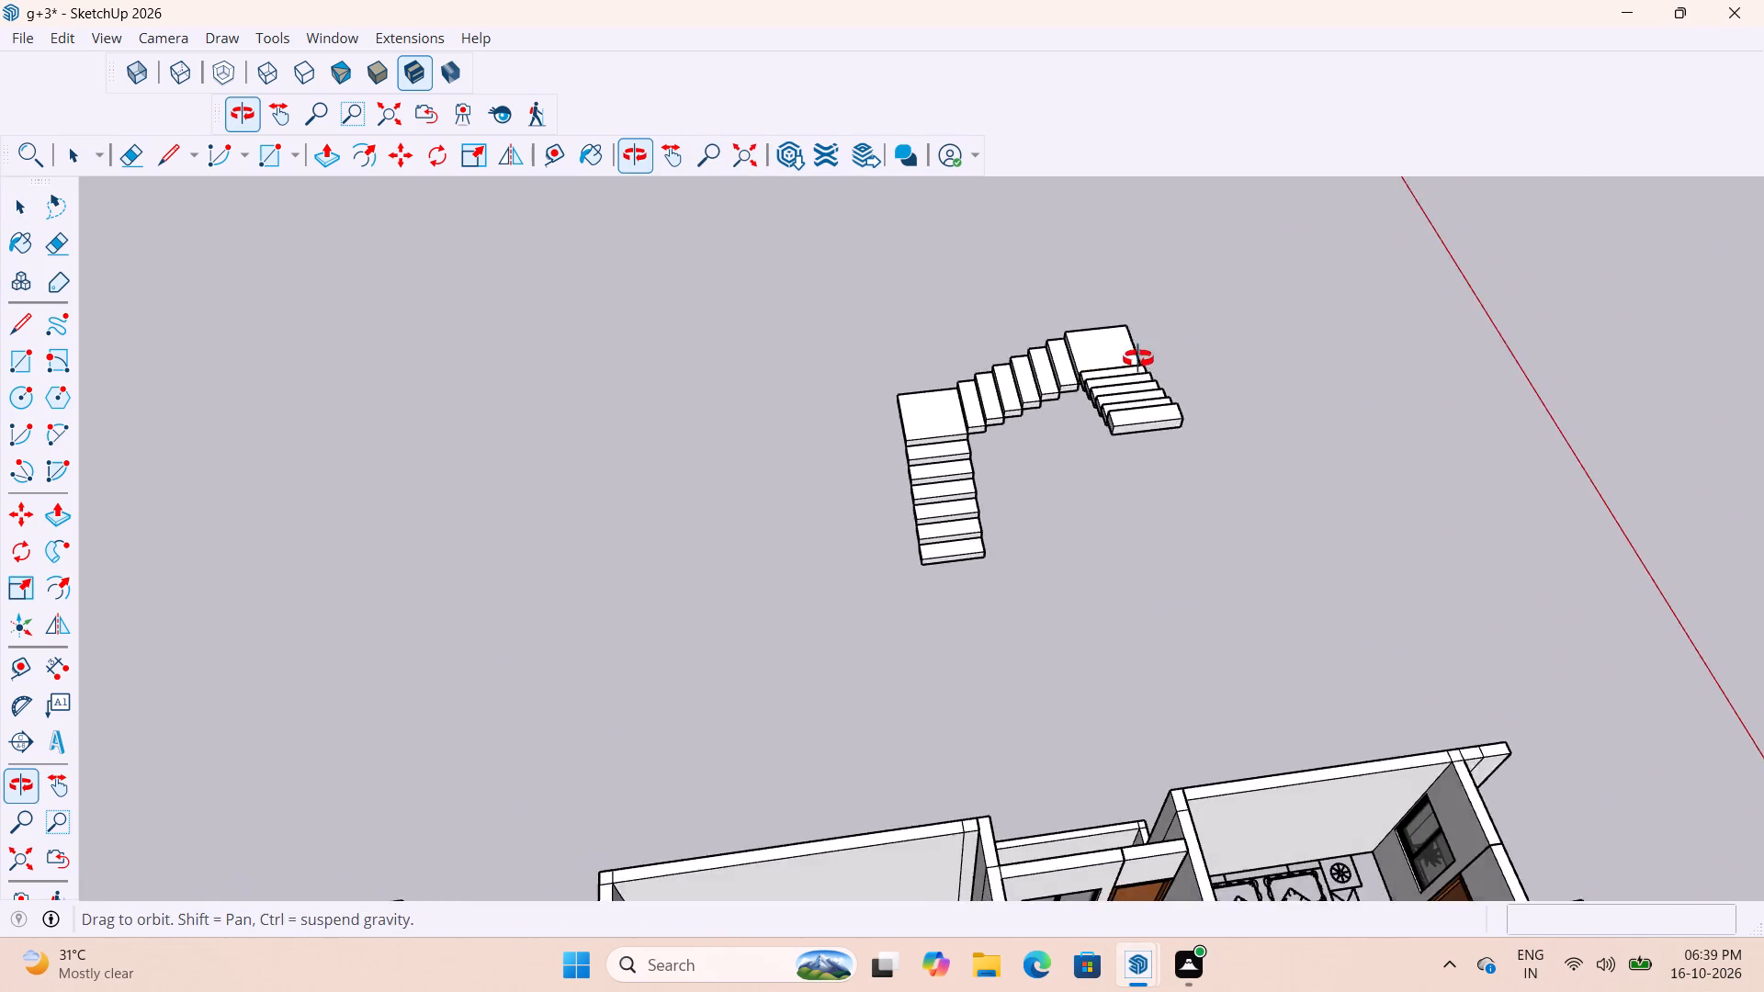
middle_click_drag(1138, 359, 1142, 356)
scroll(1038, 498, "up", 7)
left_click(867, 593)
scroll(873, 609, "up", 5)
key("m")
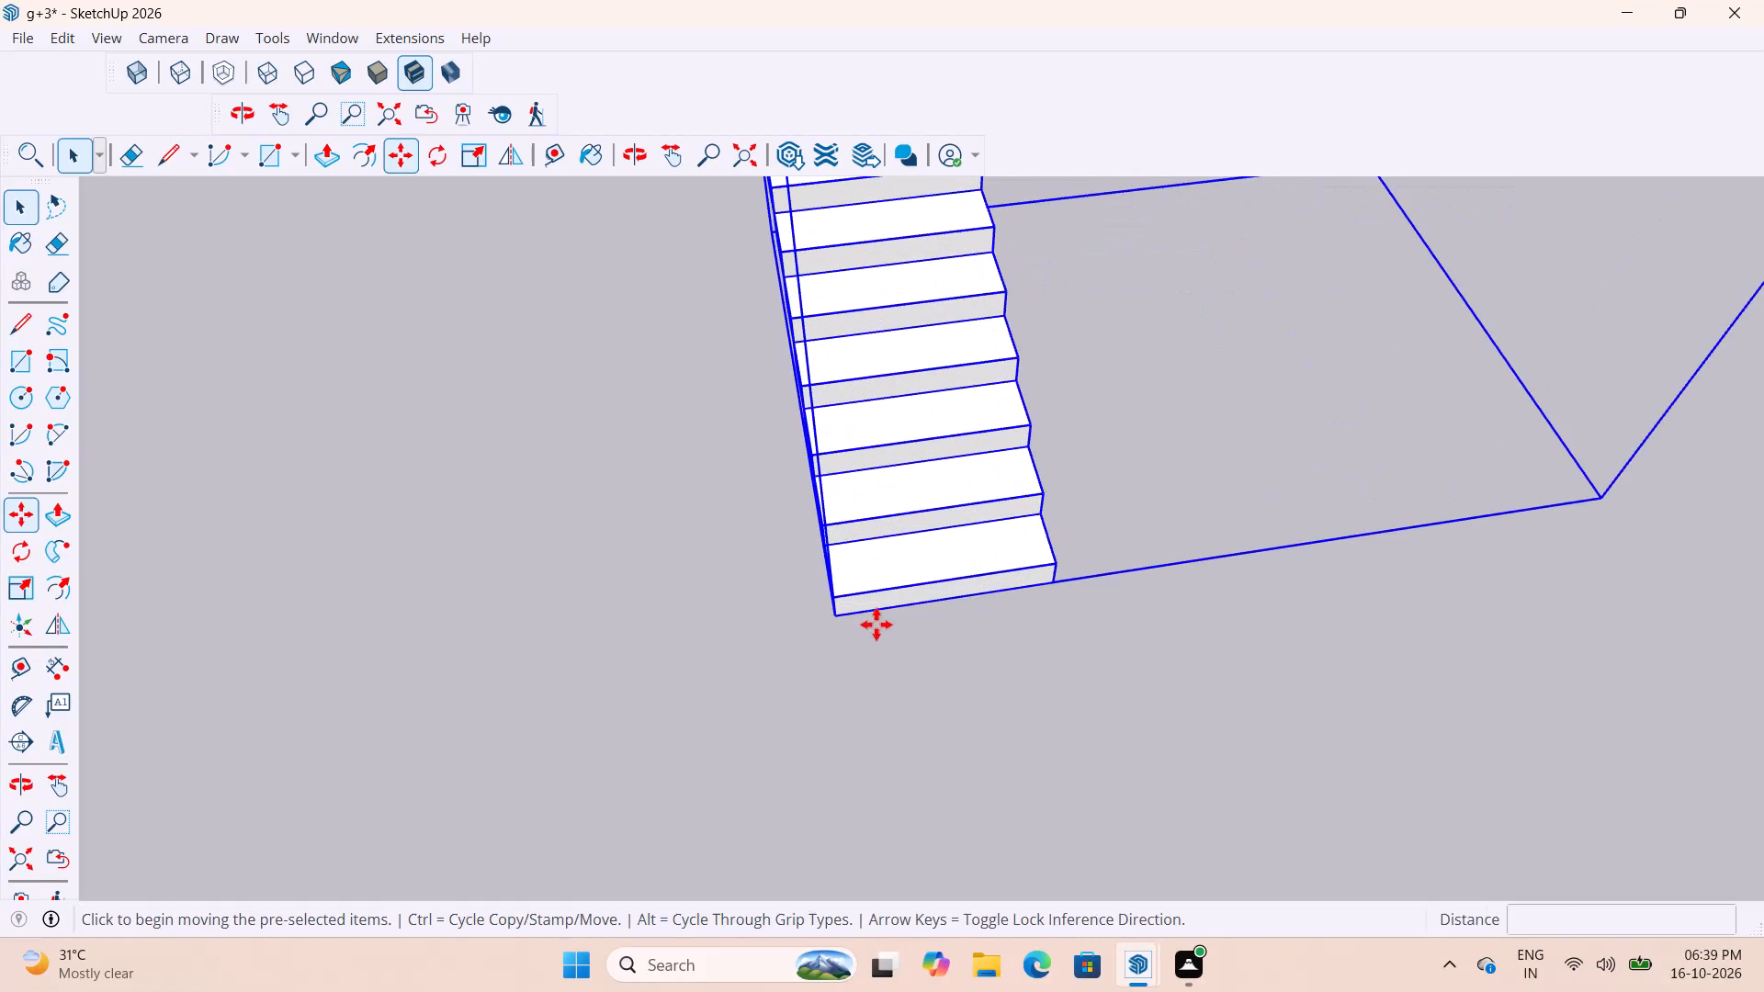
scroll(872, 633, "up", 4)
middle_click_drag(862, 580, 974, 365)
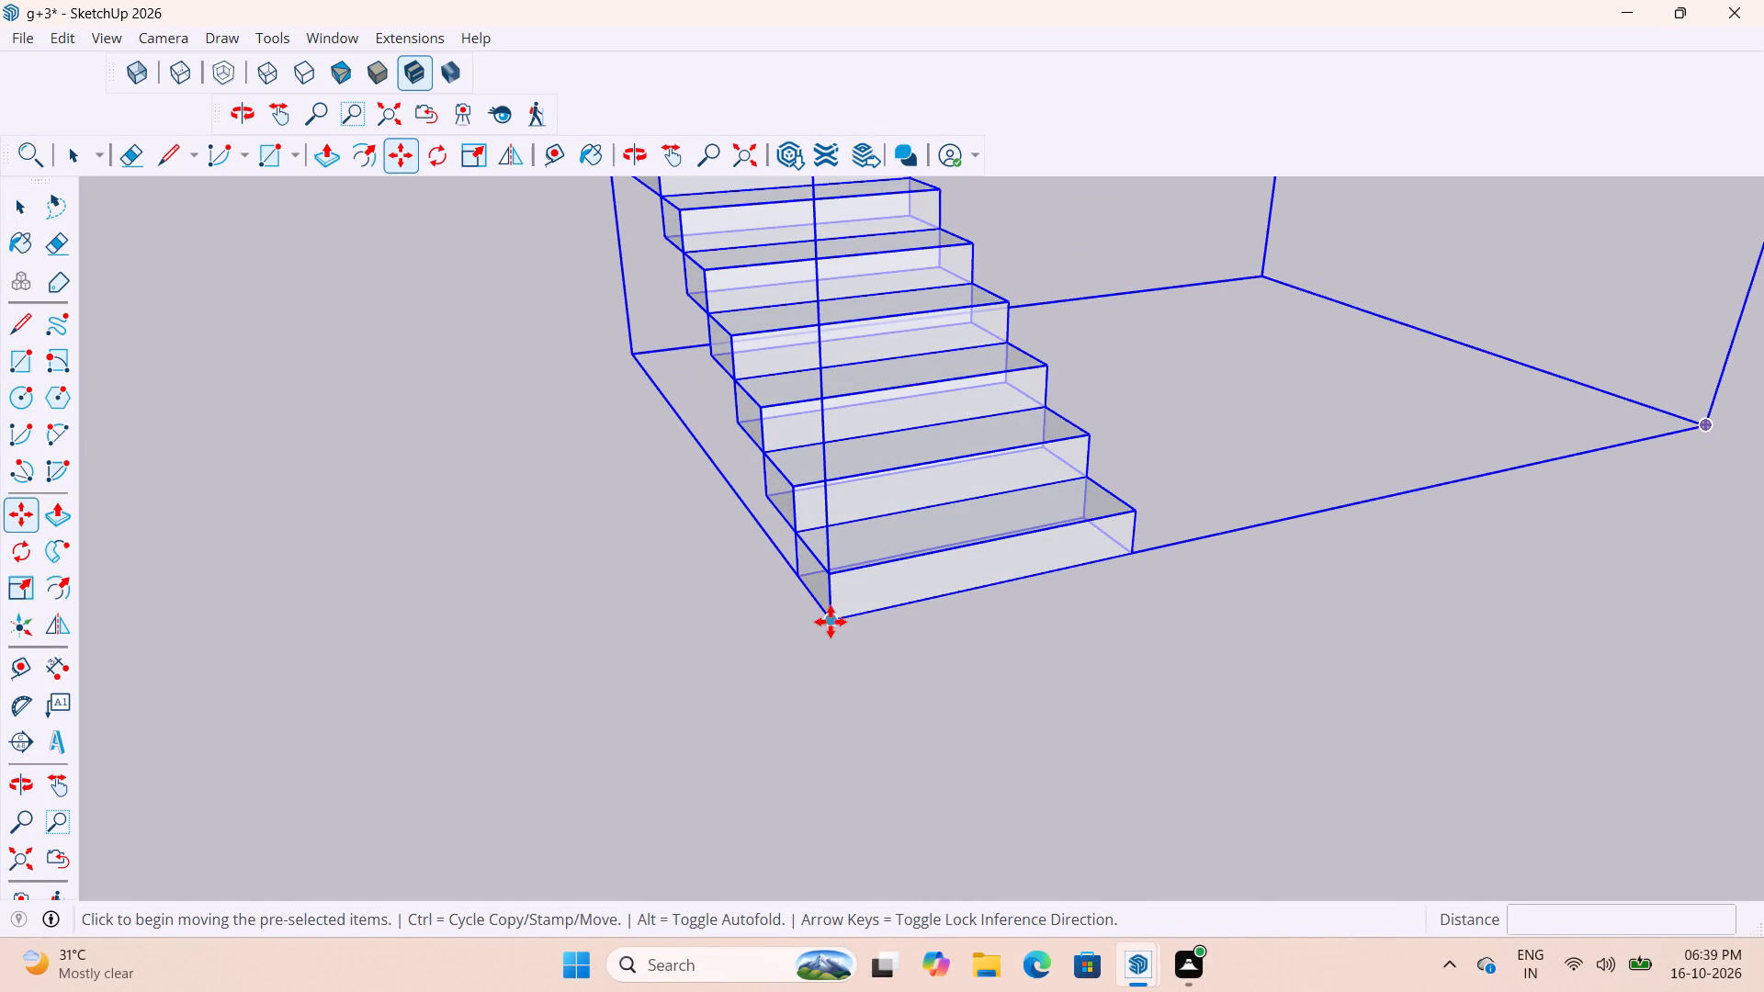
scroll(827, 632, "up", 6)
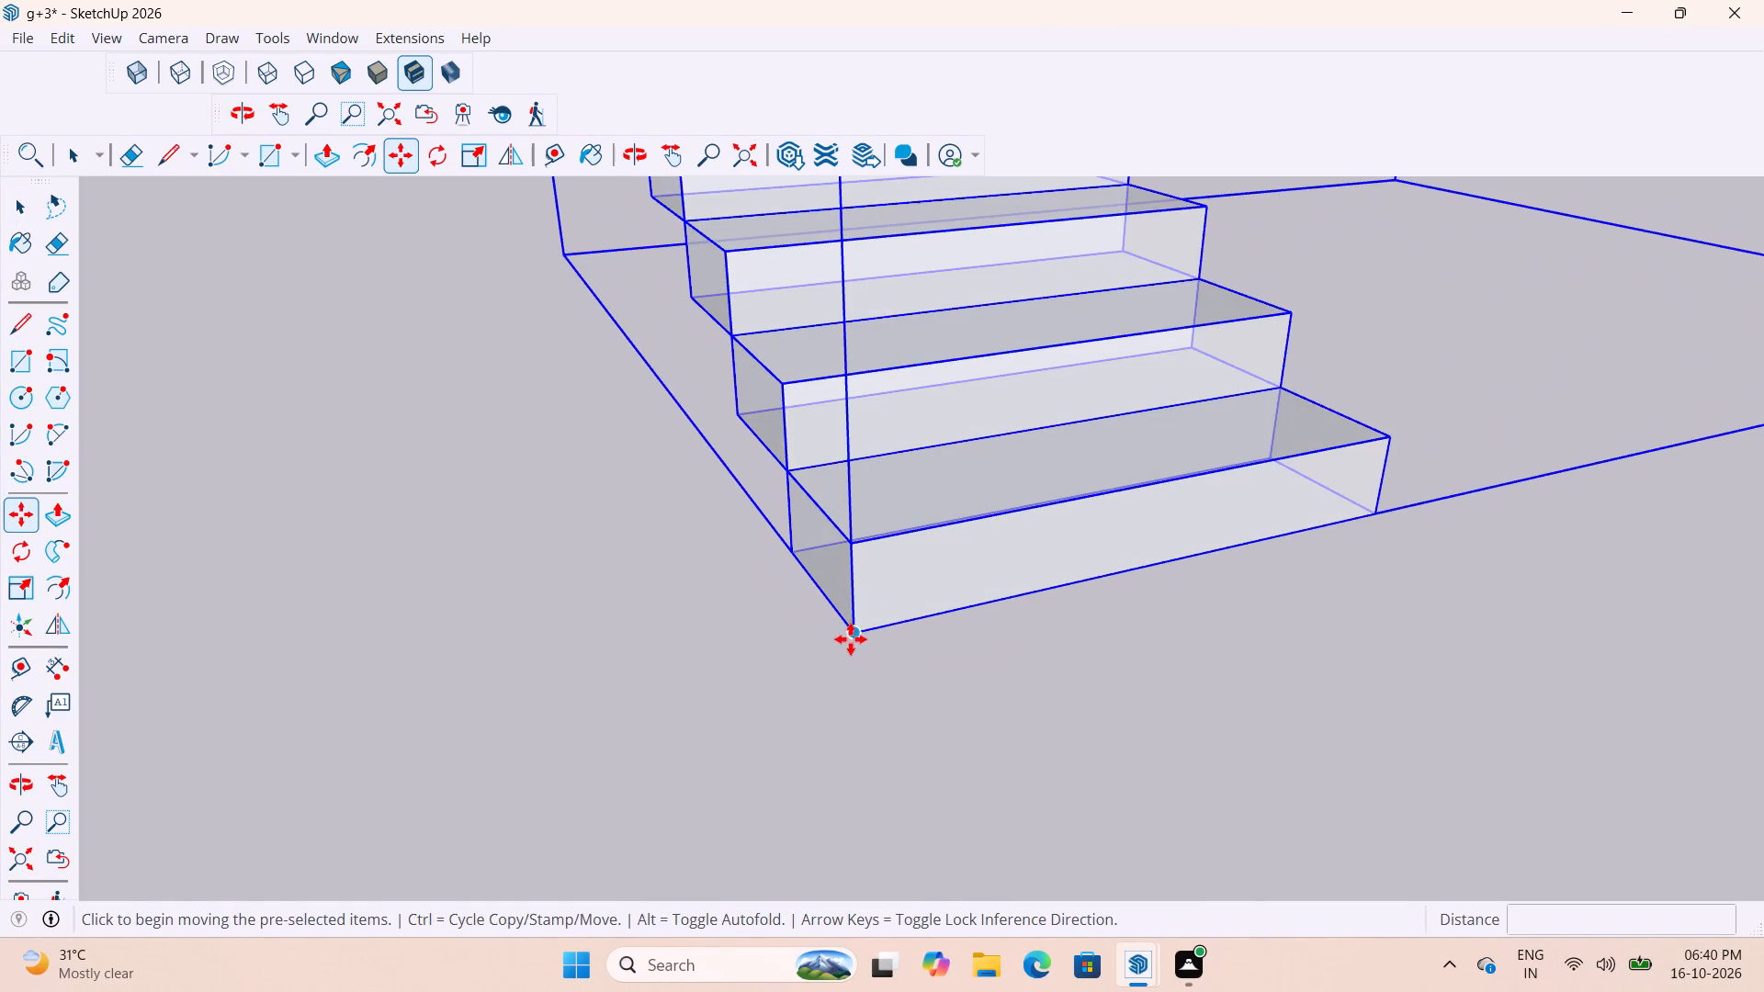
left_click(851, 634)
scroll(955, 517, "down", 18)
scroll(922, 496, "down", 13)
scroll(944, 580, "up", 3)
middle_click_drag(931, 631, 891, 682)
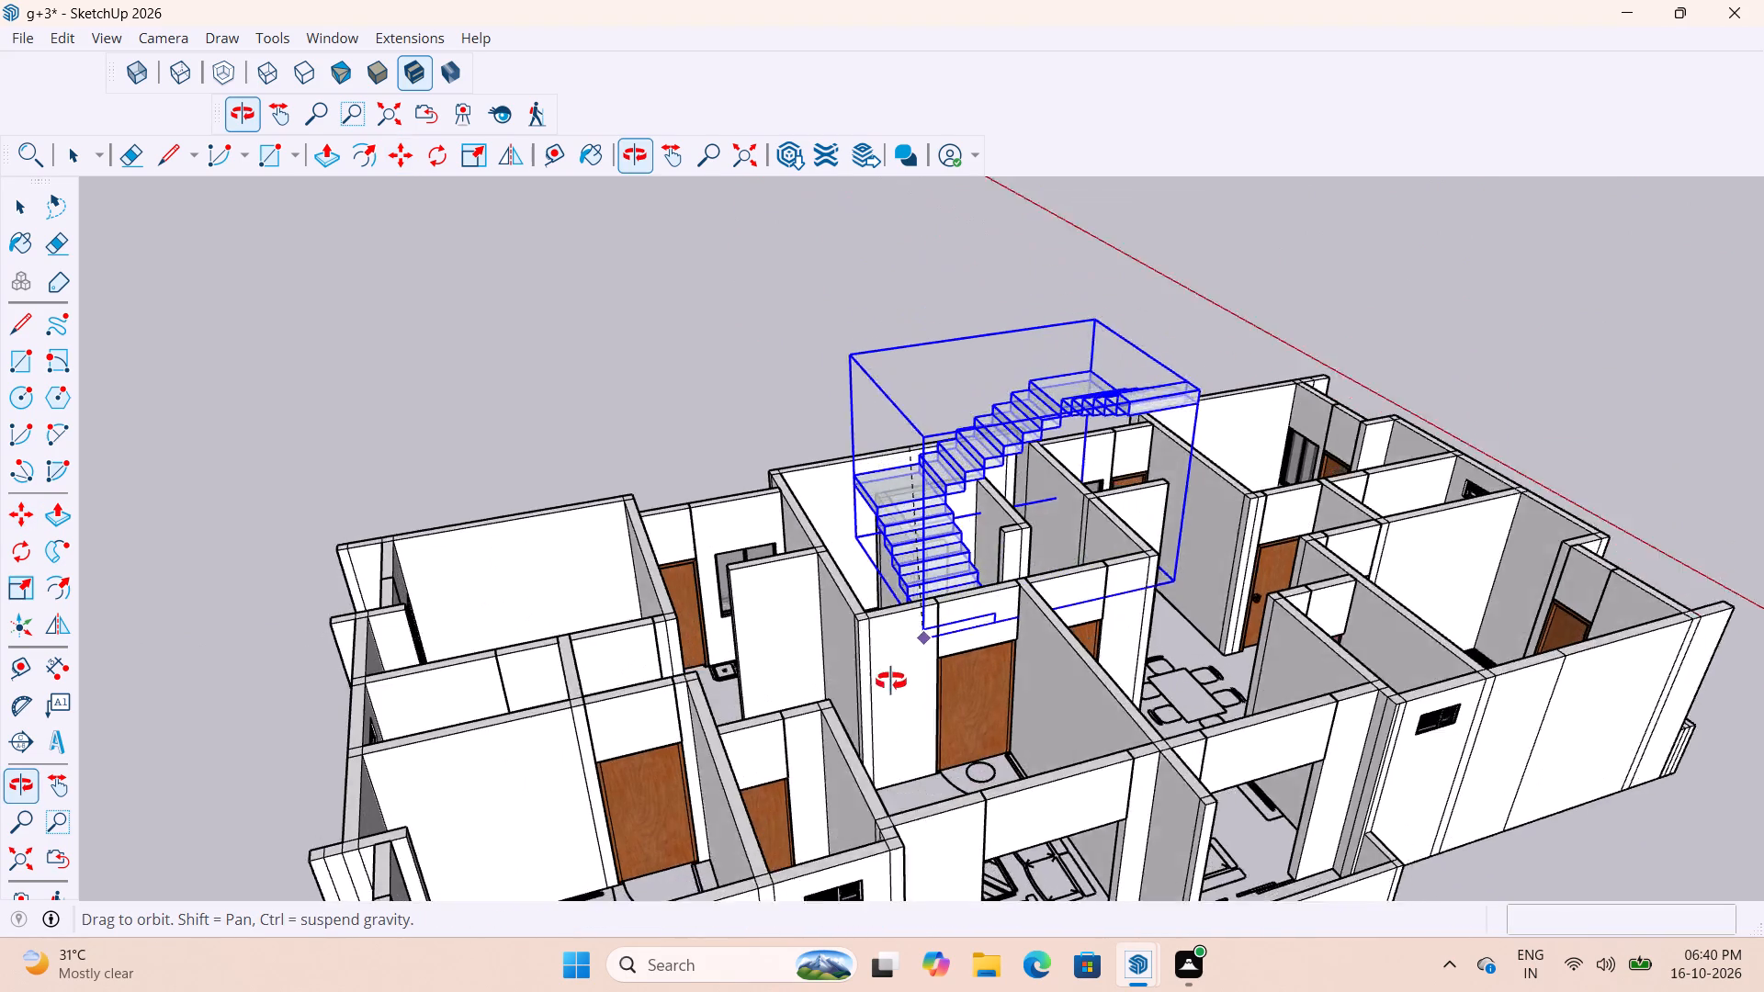
middle_click_drag(891, 682, 815, 840)
scroll(876, 656, "up", 9)
middle_click_drag(854, 626, 837, 727)
scroll(828, 720, "up", 9)
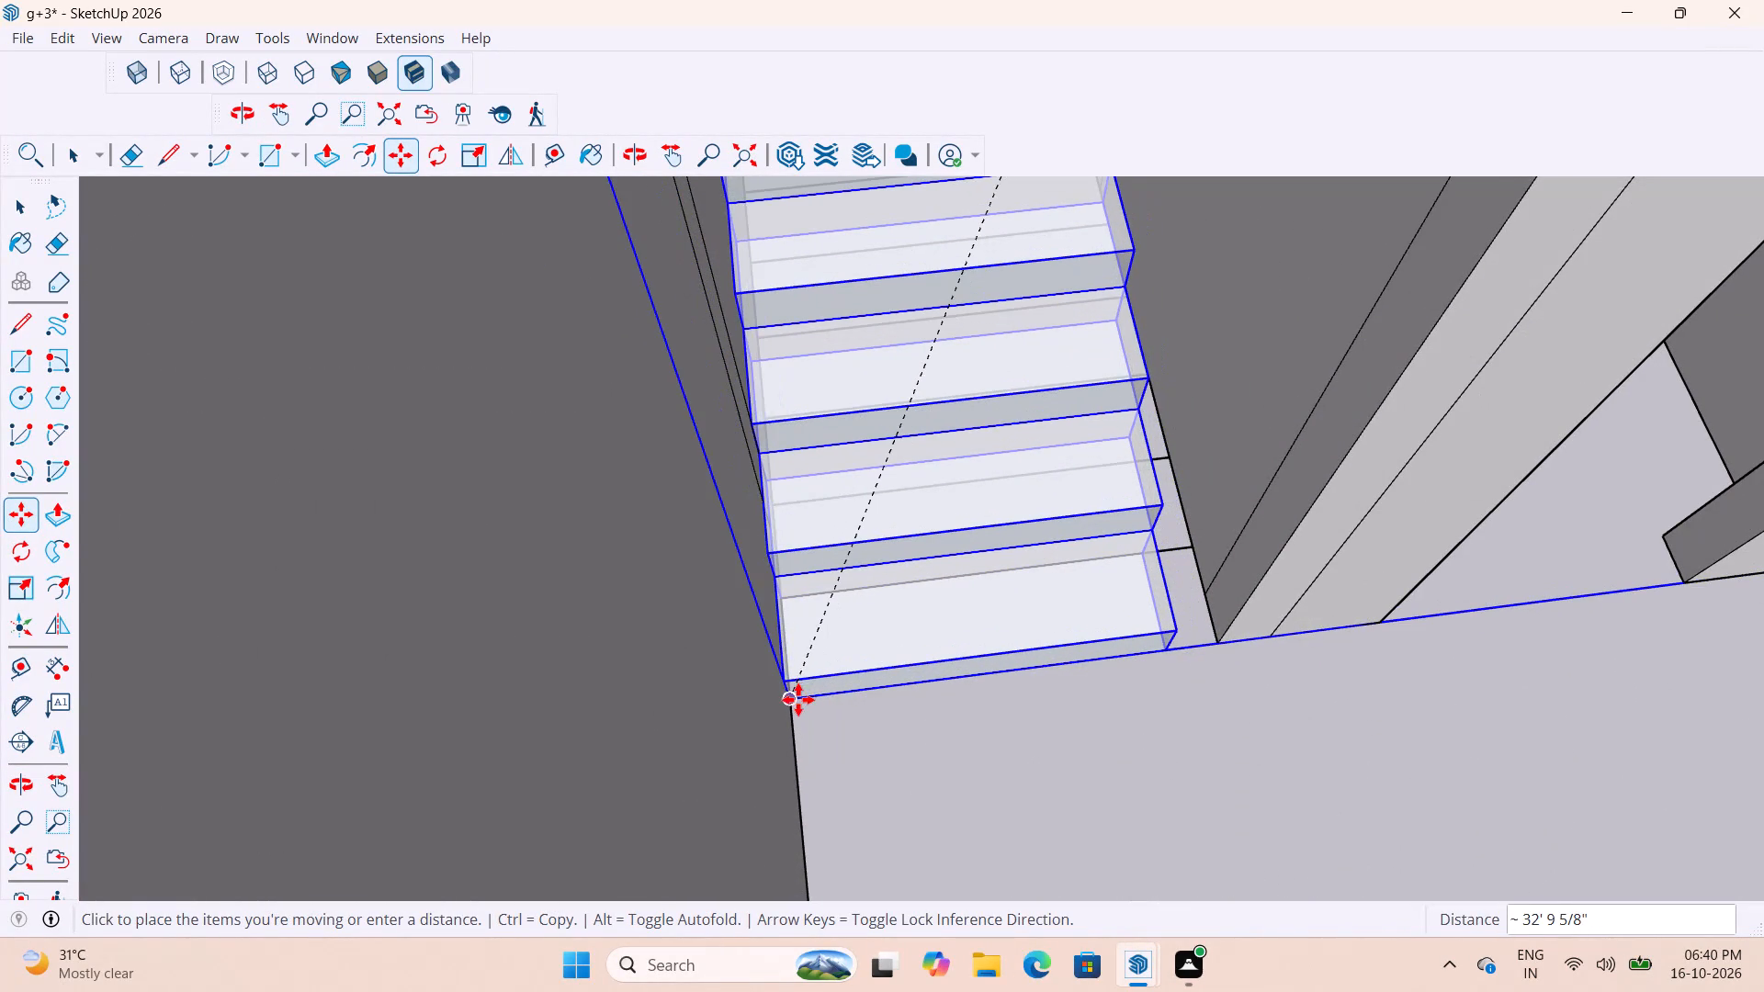
middle_click_drag(811, 700, 828, 661)
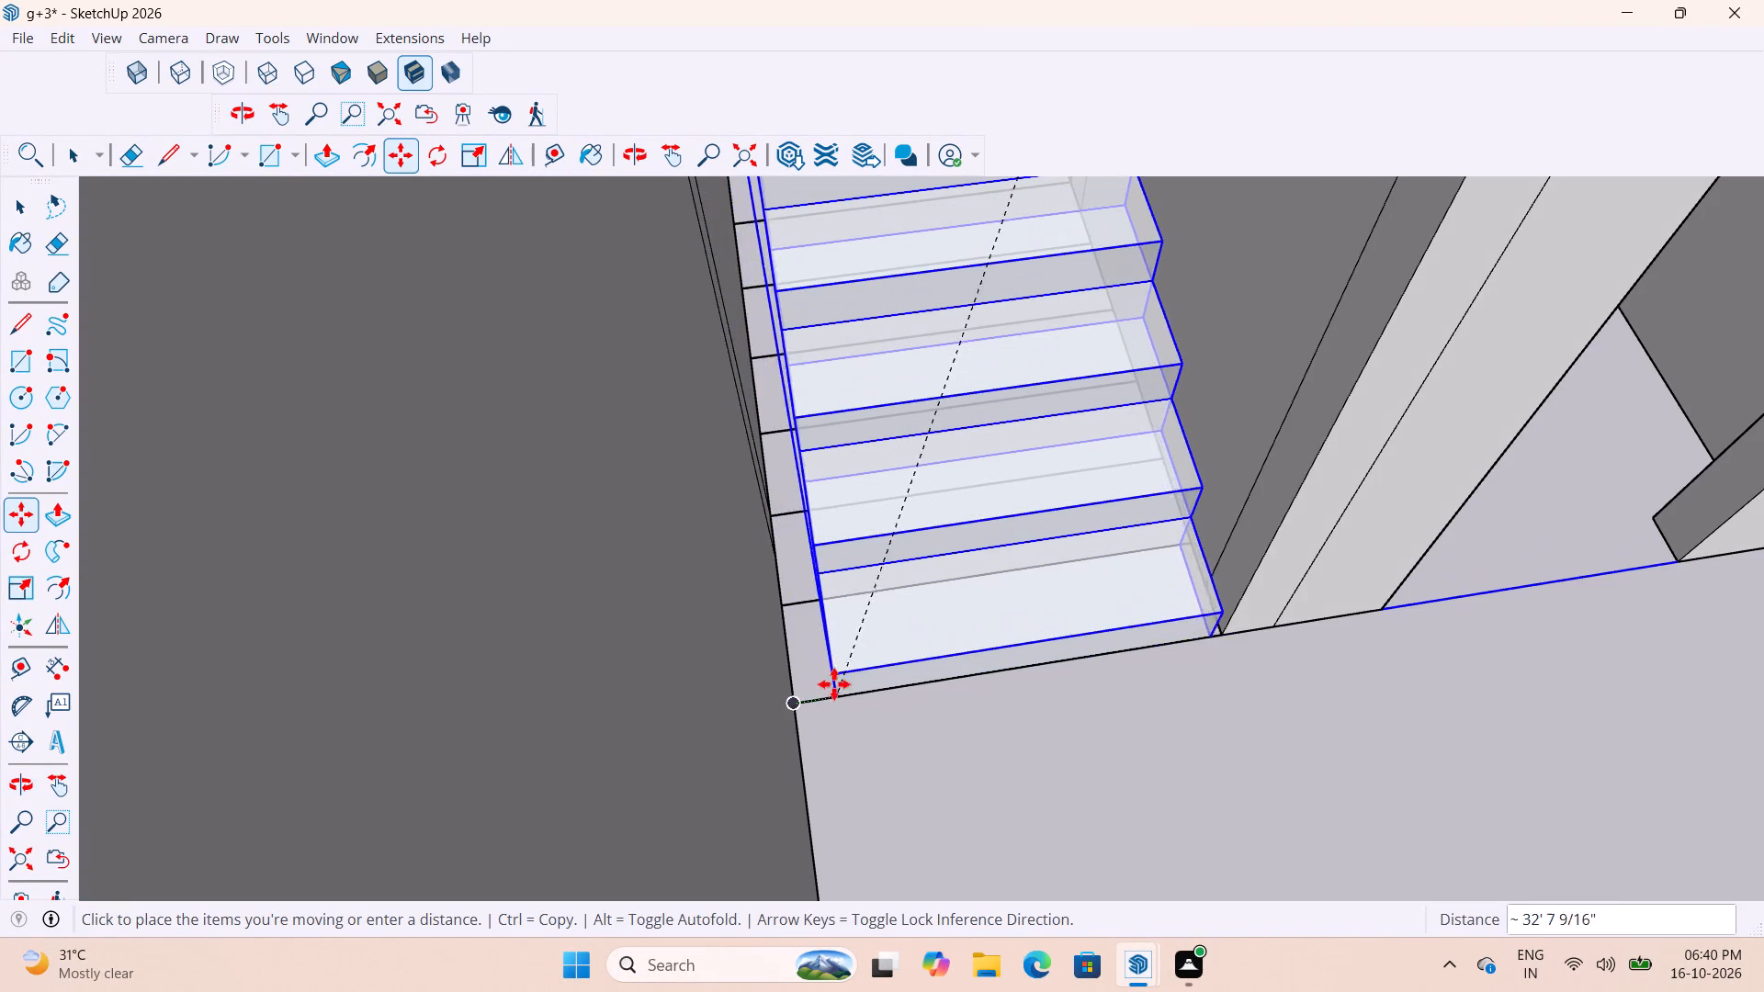
left_click(818, 690)
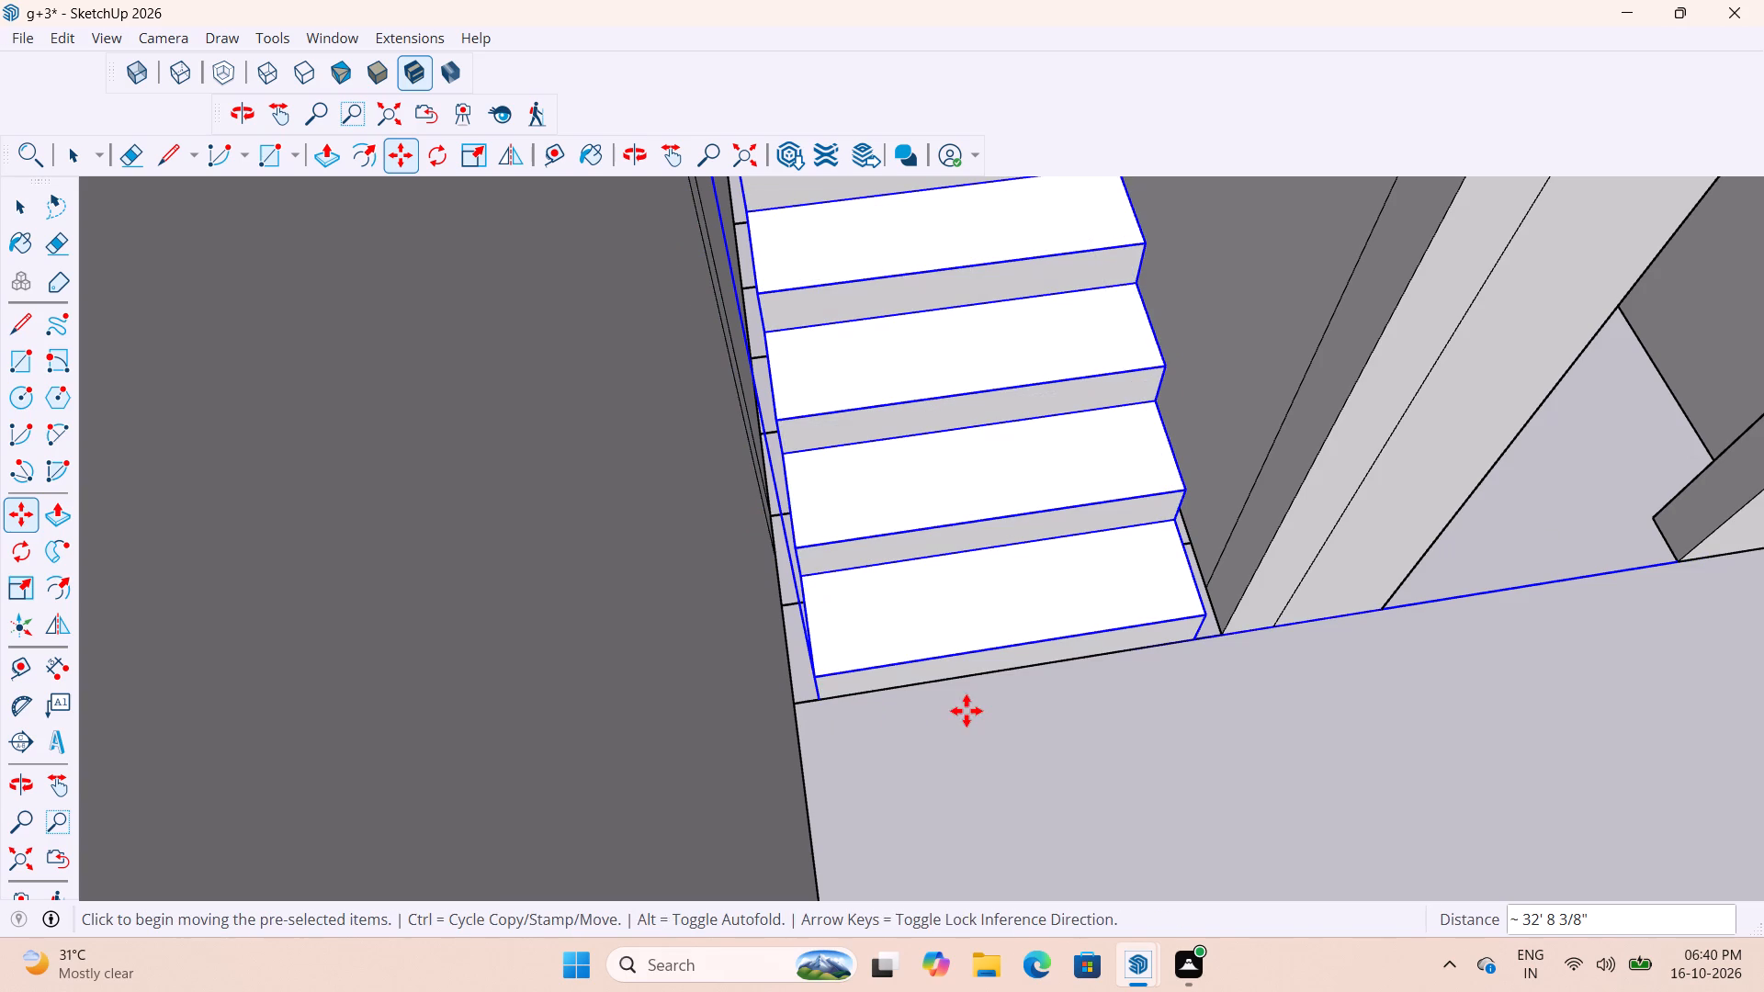
key("space")
left_click(967, 711)
Move the staircase about 2 3/4" along the first tread line so its bottom outer corner meets the stairwell wall.
middle_click_drag(1055, 690, 976, 728)
scroll(959, 734, "down", 2)
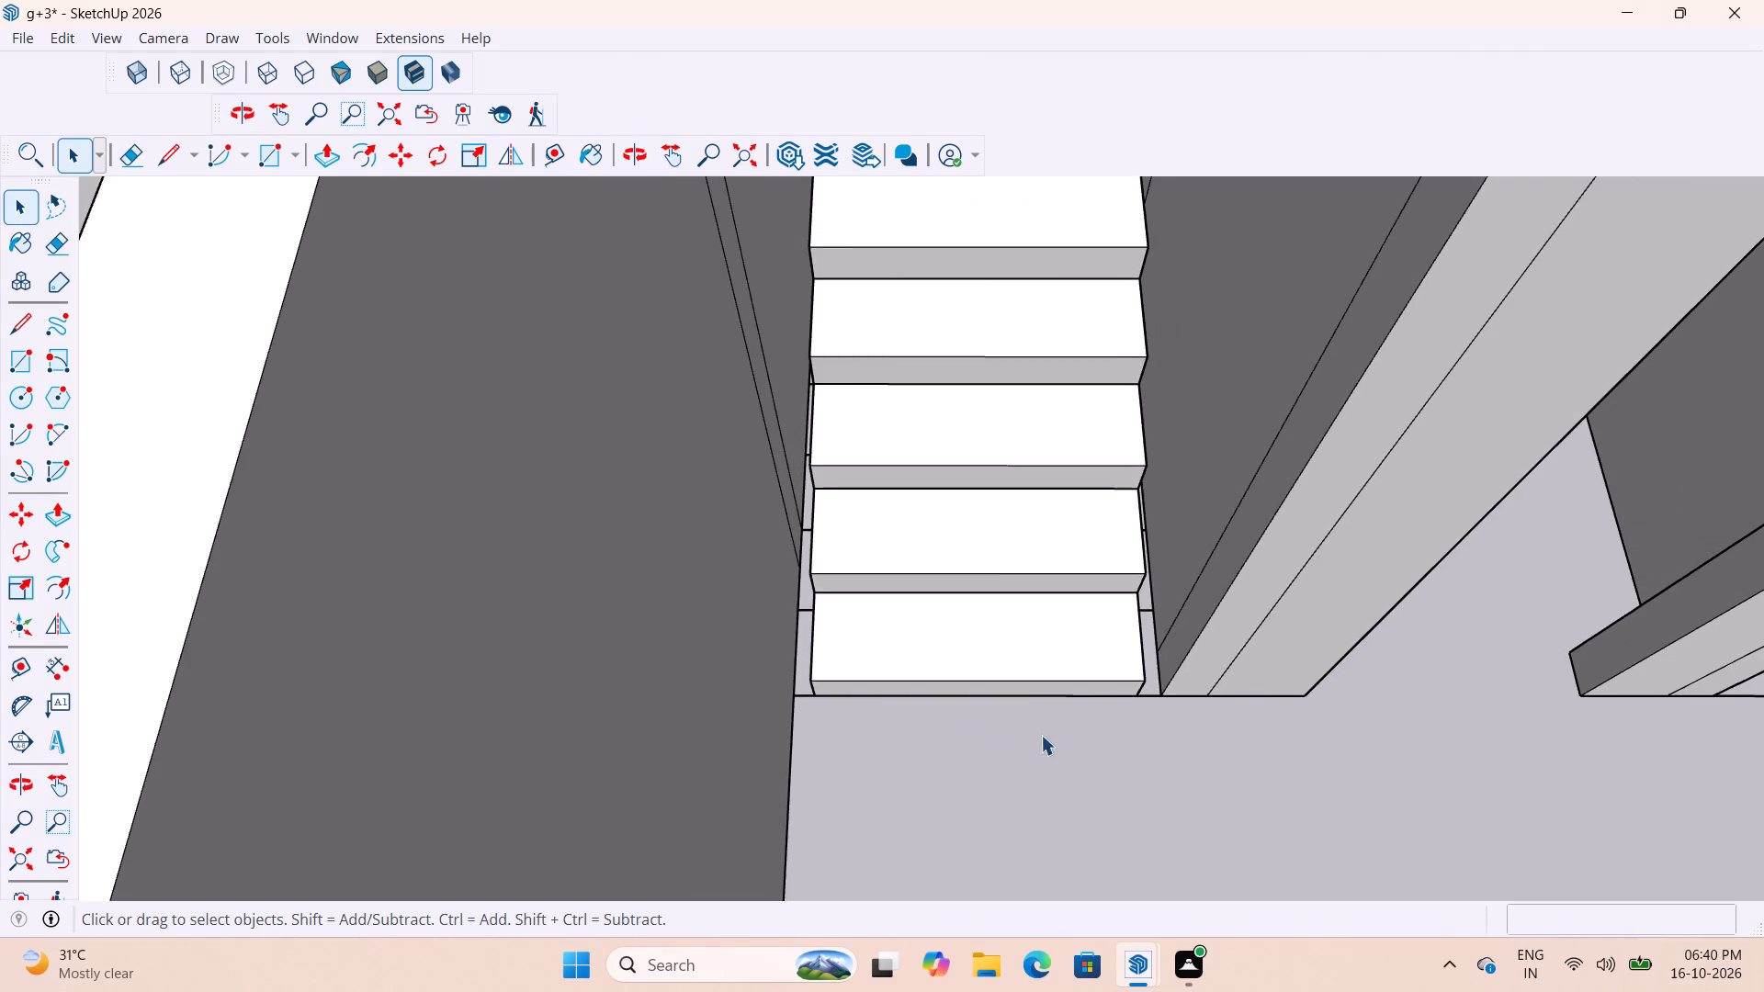
middle_click_drag(1030, 726, 940, 715)
scroll(979, 696, "up", 7)
middle_click_drag(980, 715, 960, 685)
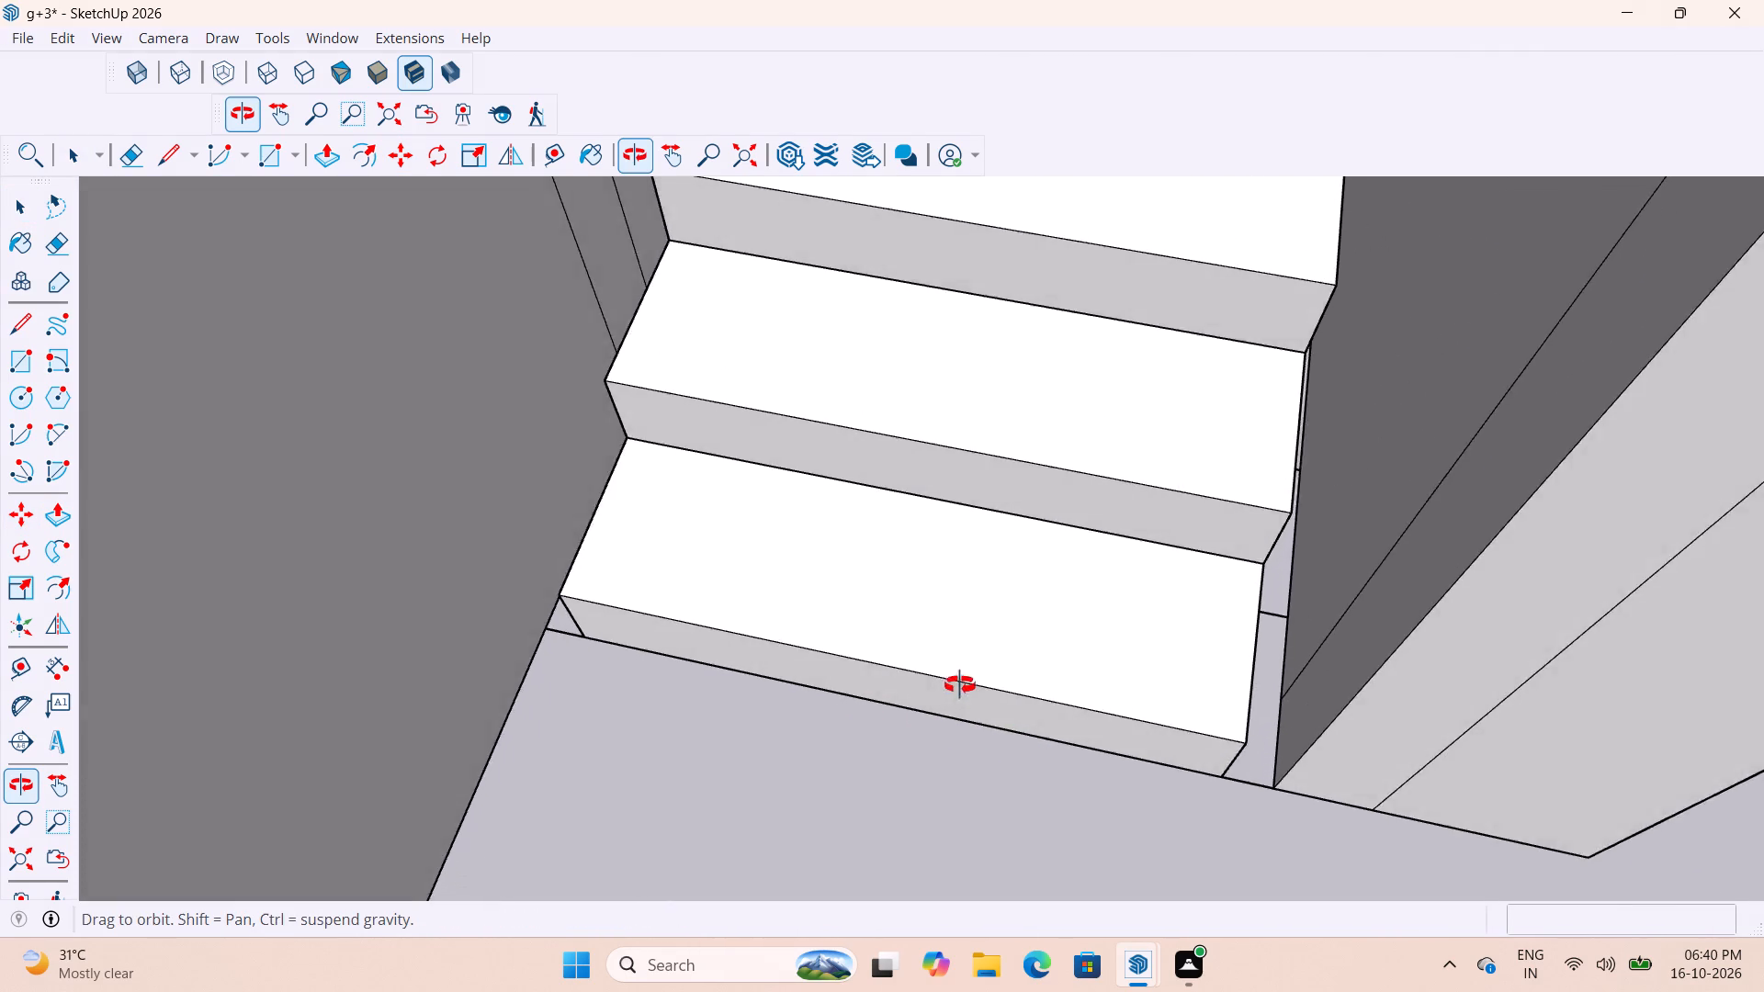
middle_click_drag(960, 685, 1076, 554)
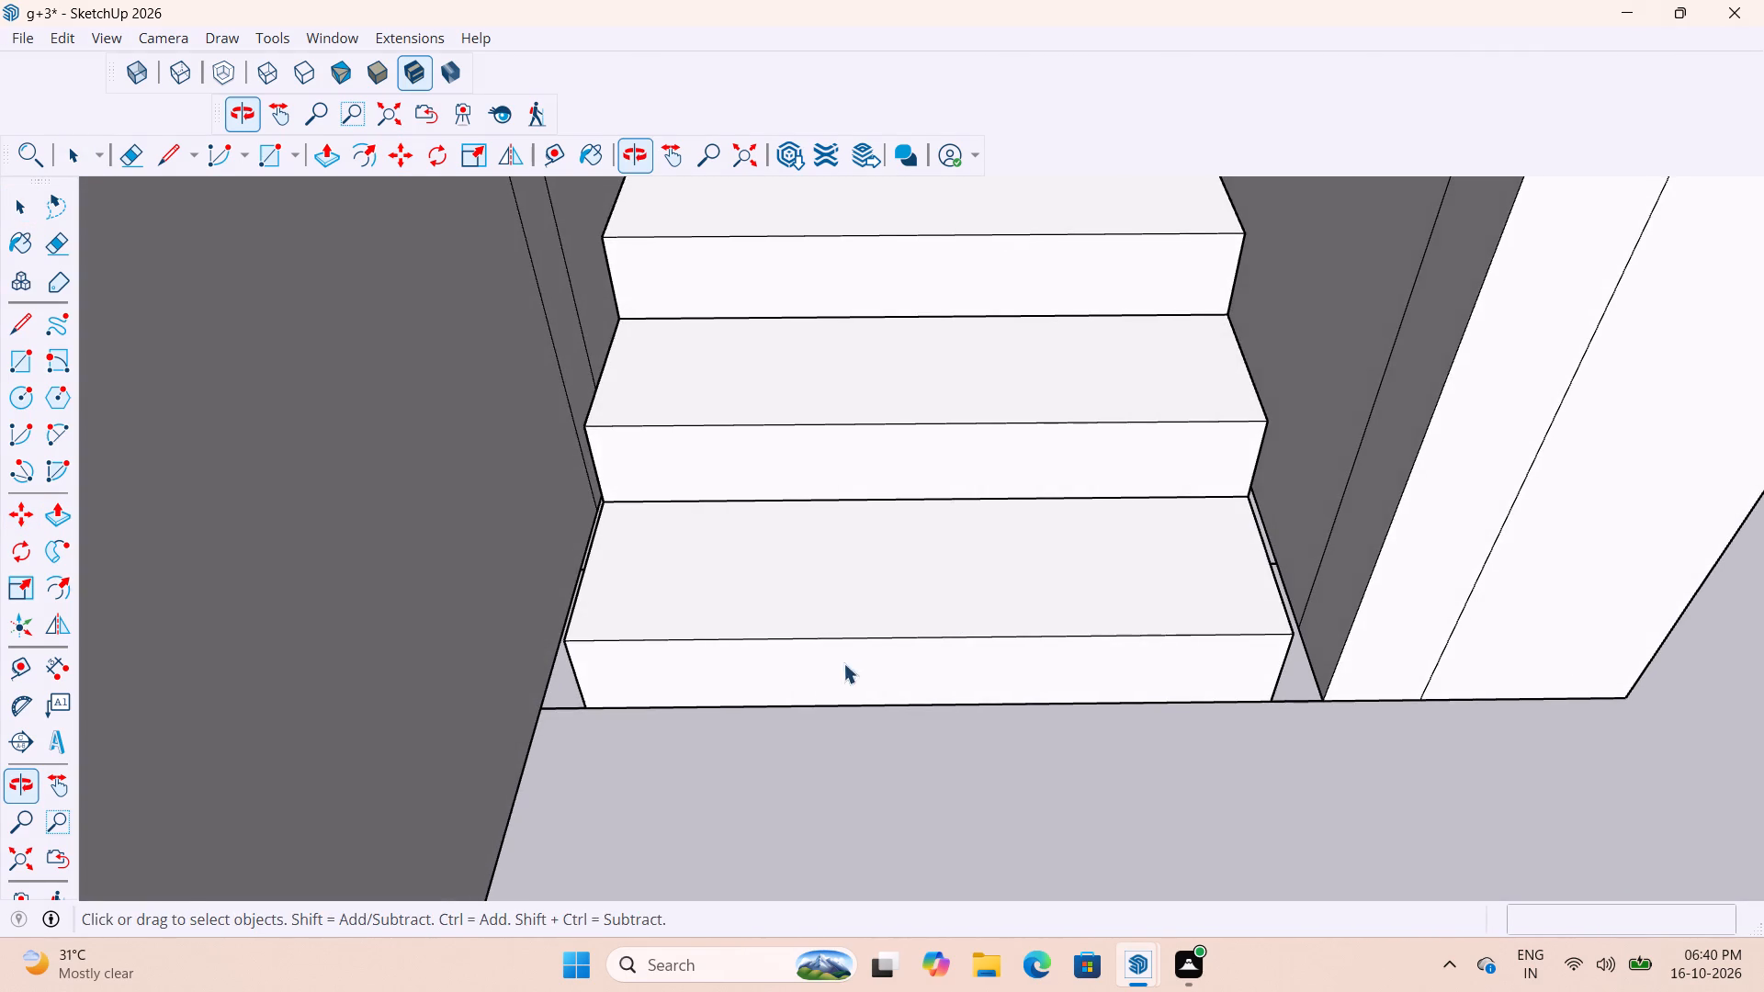
middle_click_drag(704, 718, 836, 694)
scroll(589, 794, "up", 3)
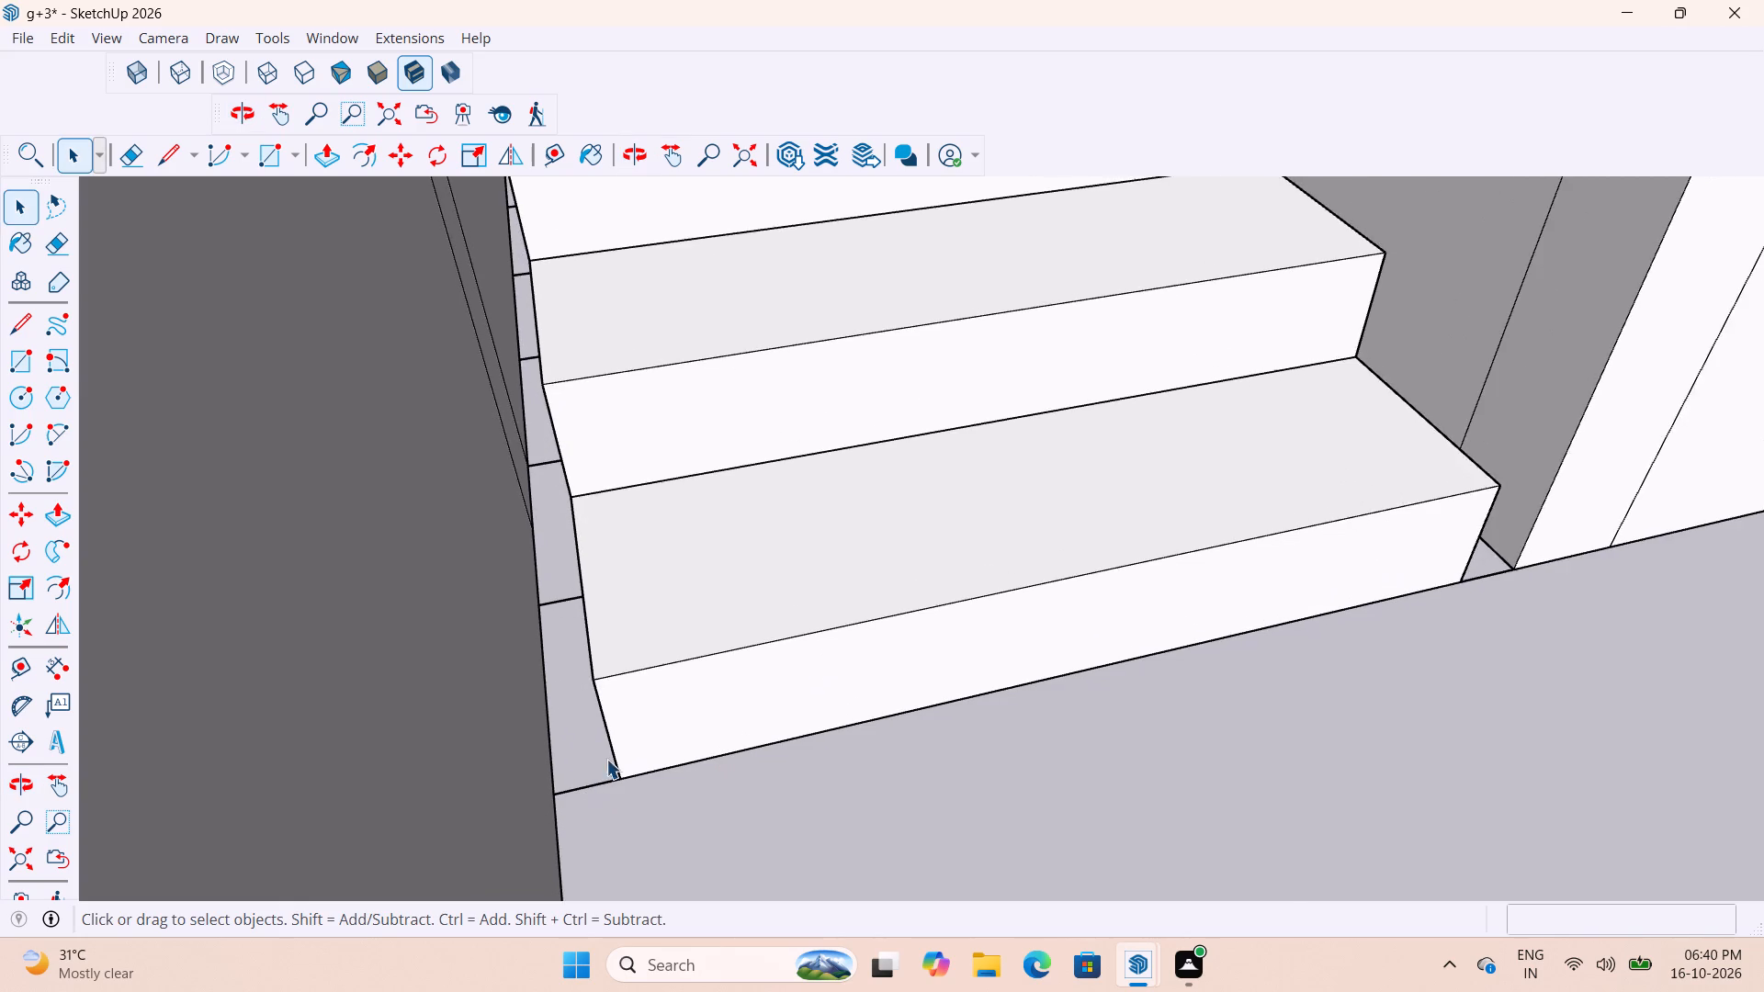
middle_click_drag(607, 752, 648, 684)
left_click(624, 738)
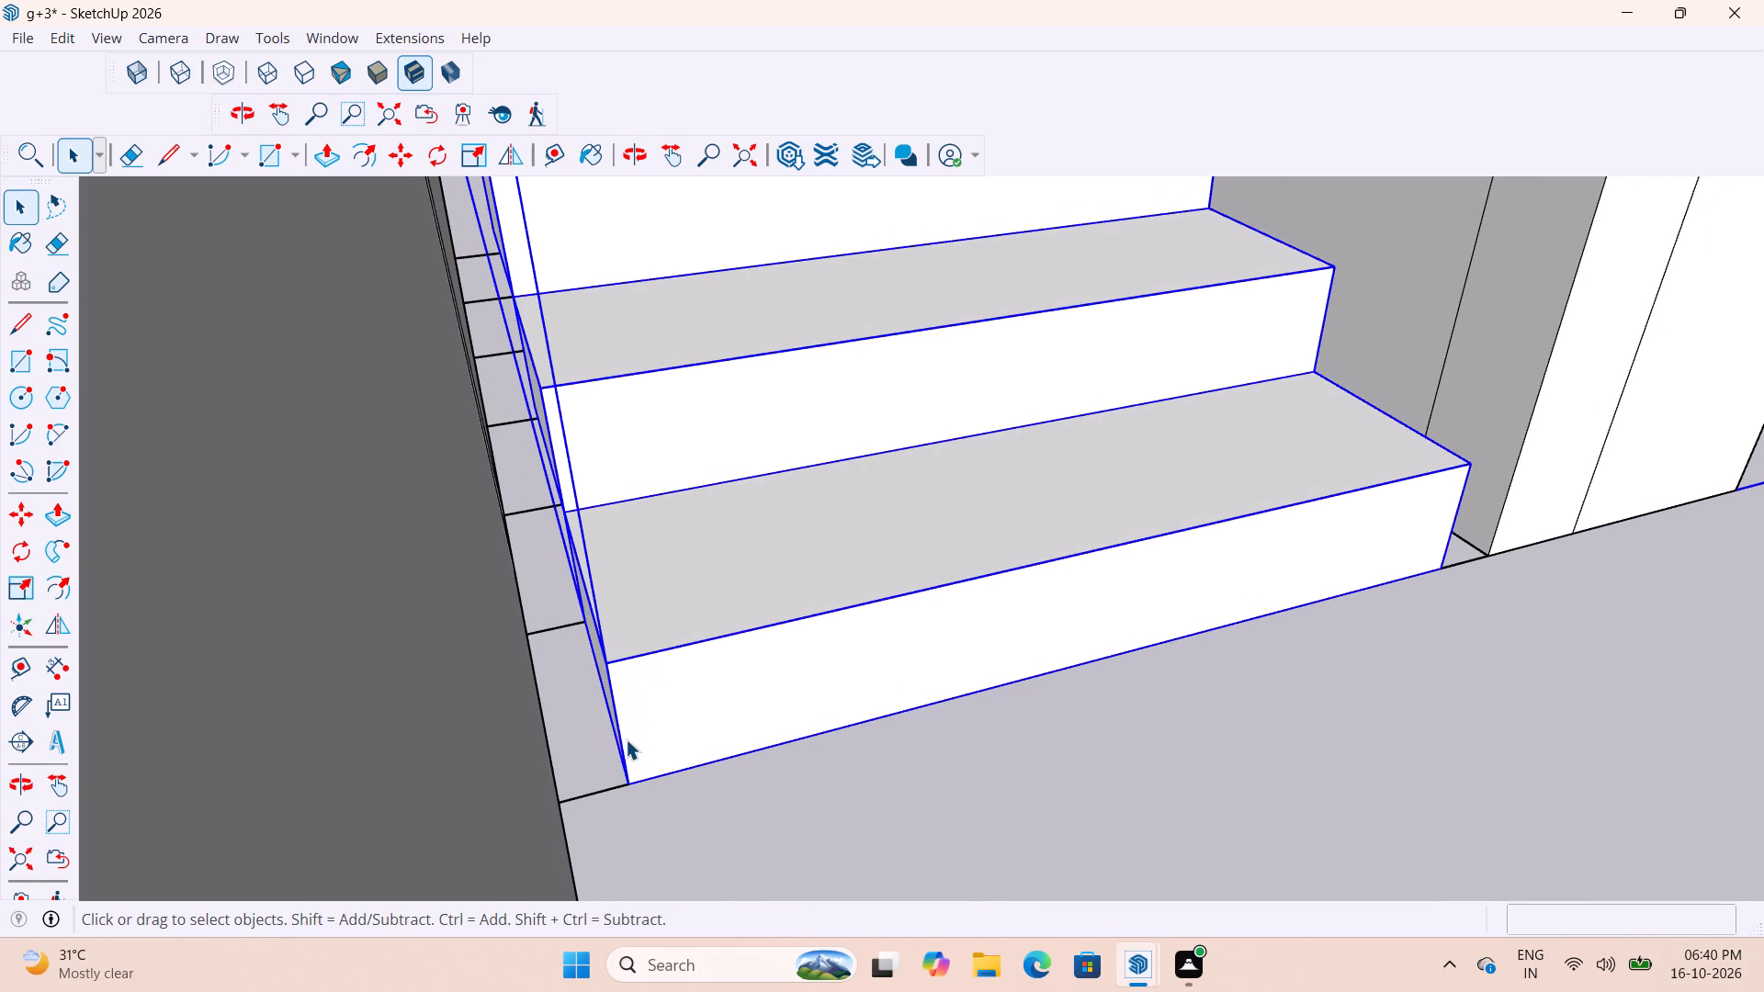
key("m")
scroll(614, 791, "up", 3)
left_click(628, 787)
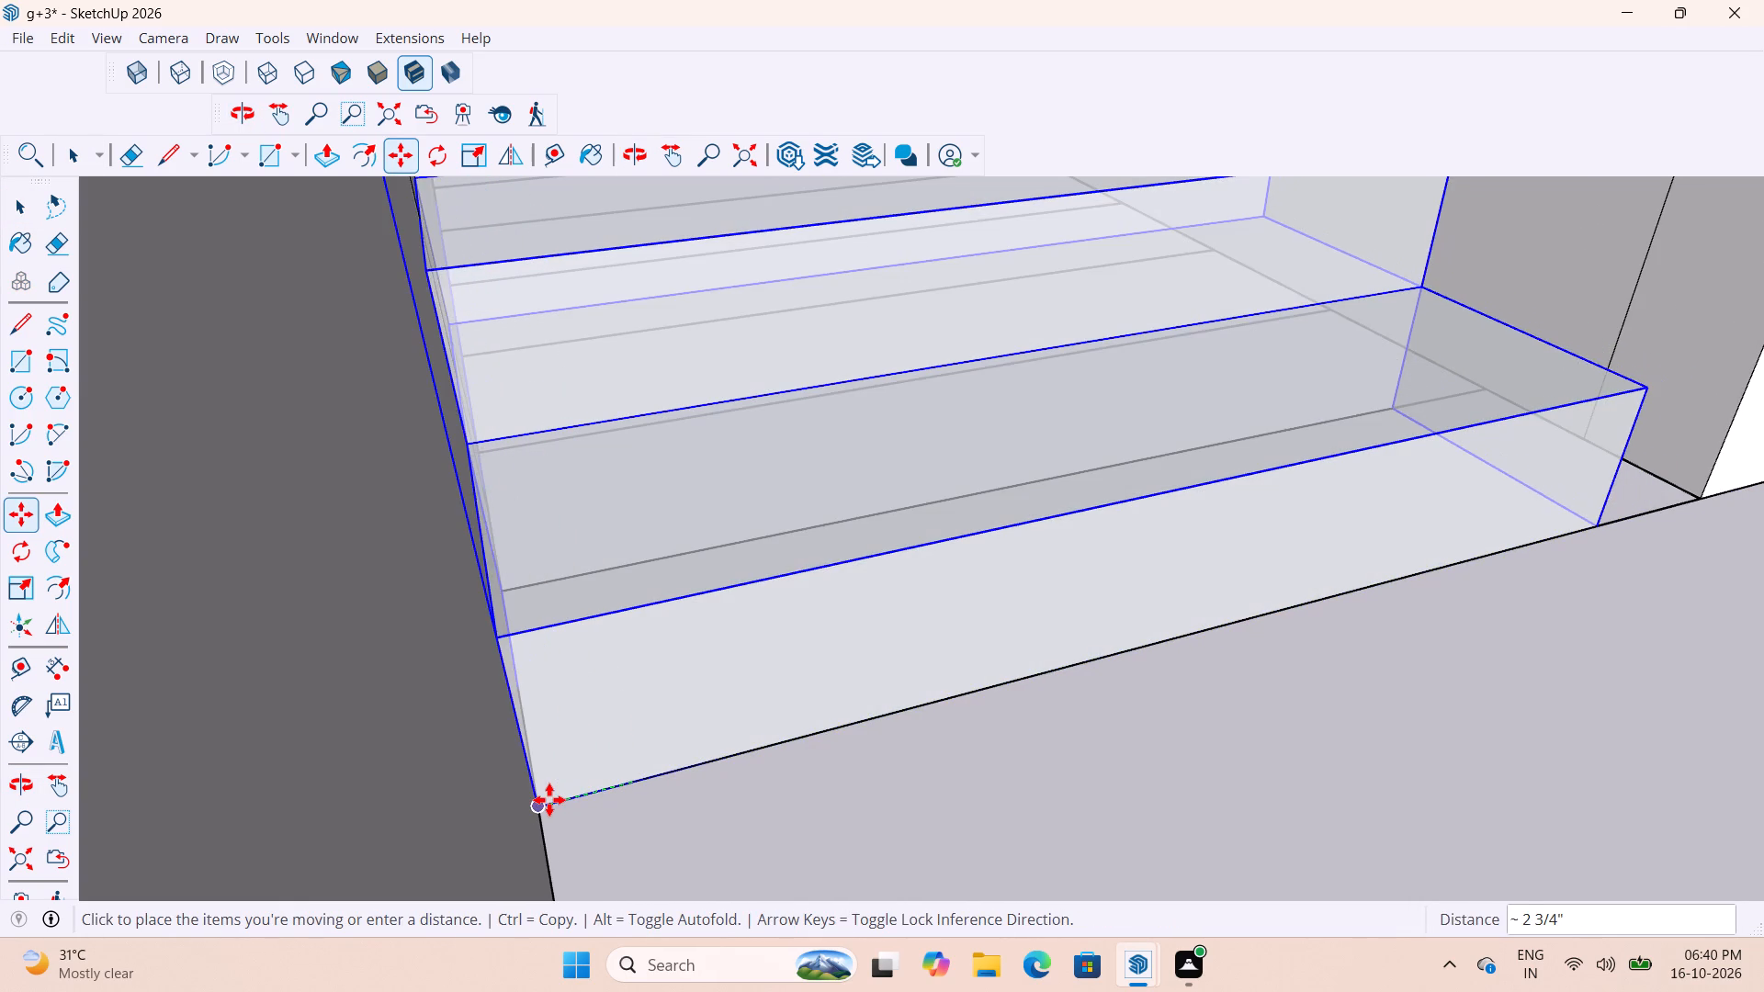
left_click(549, 800)
scroll(643, 805, "down", 4)
scroll(808, 767, "down", 4)
middle_click_drag(1048, 738, 834, 854)
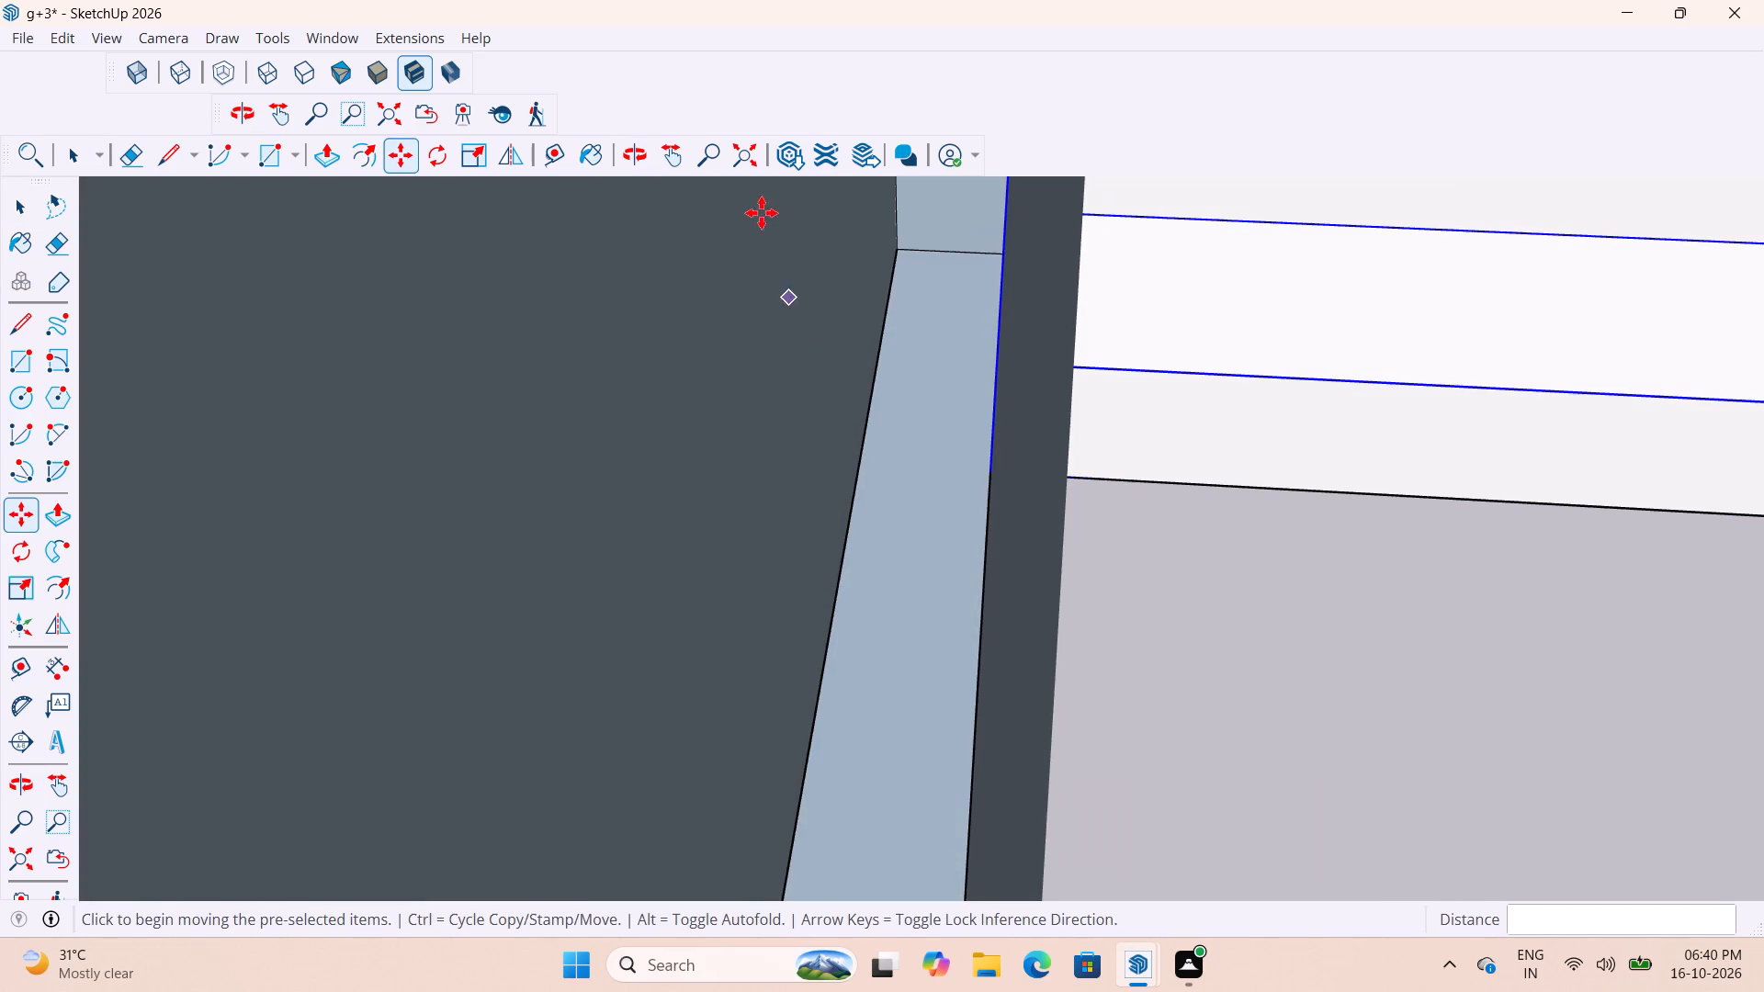
left_click(752, 167)
scroll(893, 490, "down", 7)
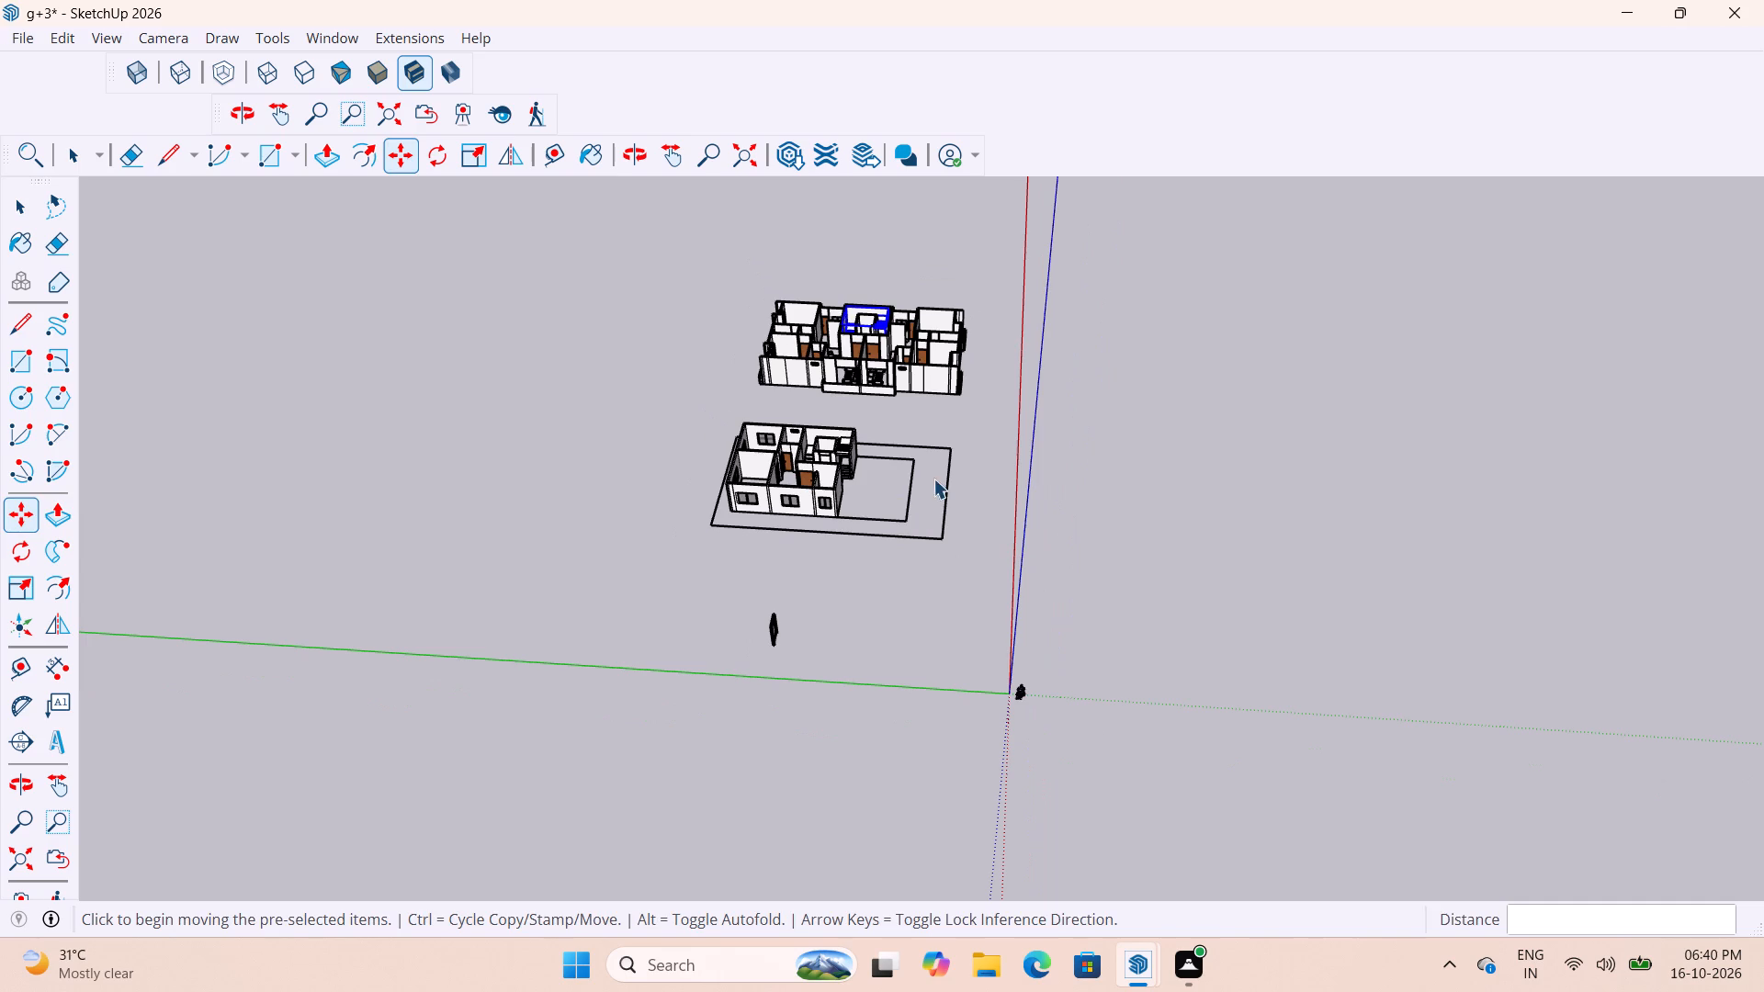
key("space")
left_click(950, 410)
Examine the placed staircase from several sides, checking how its flights and landings fit between the core and stairwell walls.
scroll(845, 293, "up", 20)
scroll(845, 293, "up", 4)
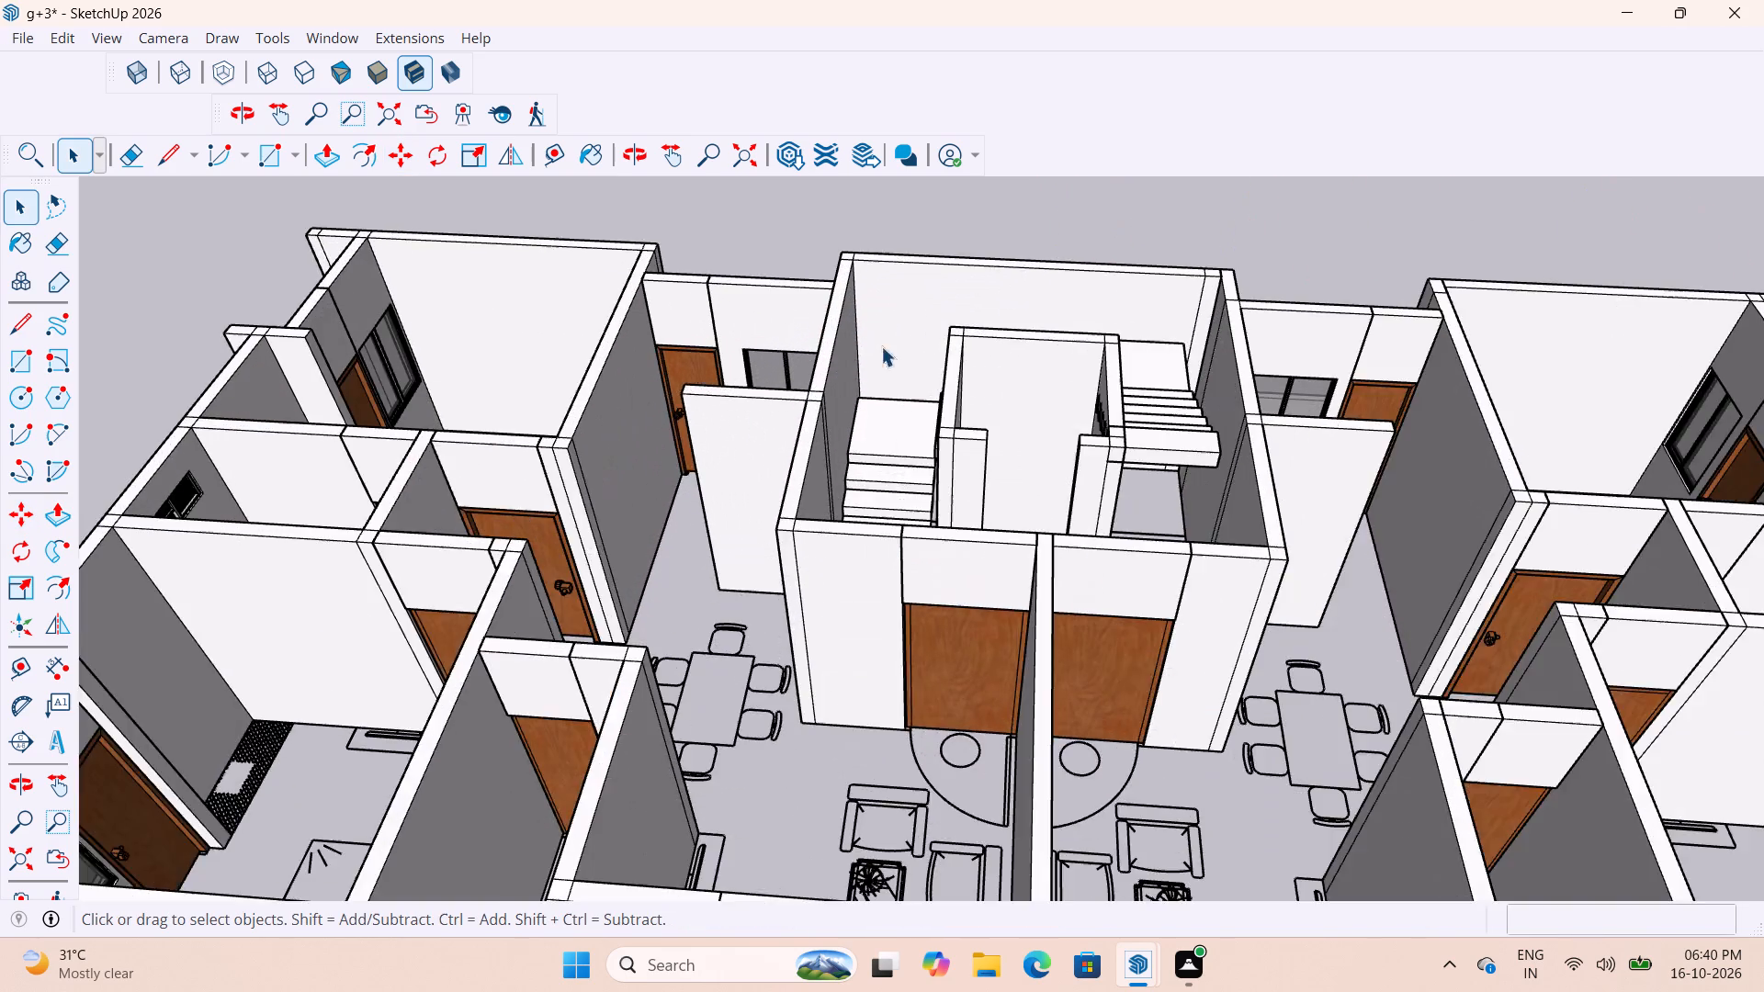
middle_click_drag(944, 415, 957, 553)
scroll(913, 564, "up", 7)
scroll(957, 490, "down", 4)
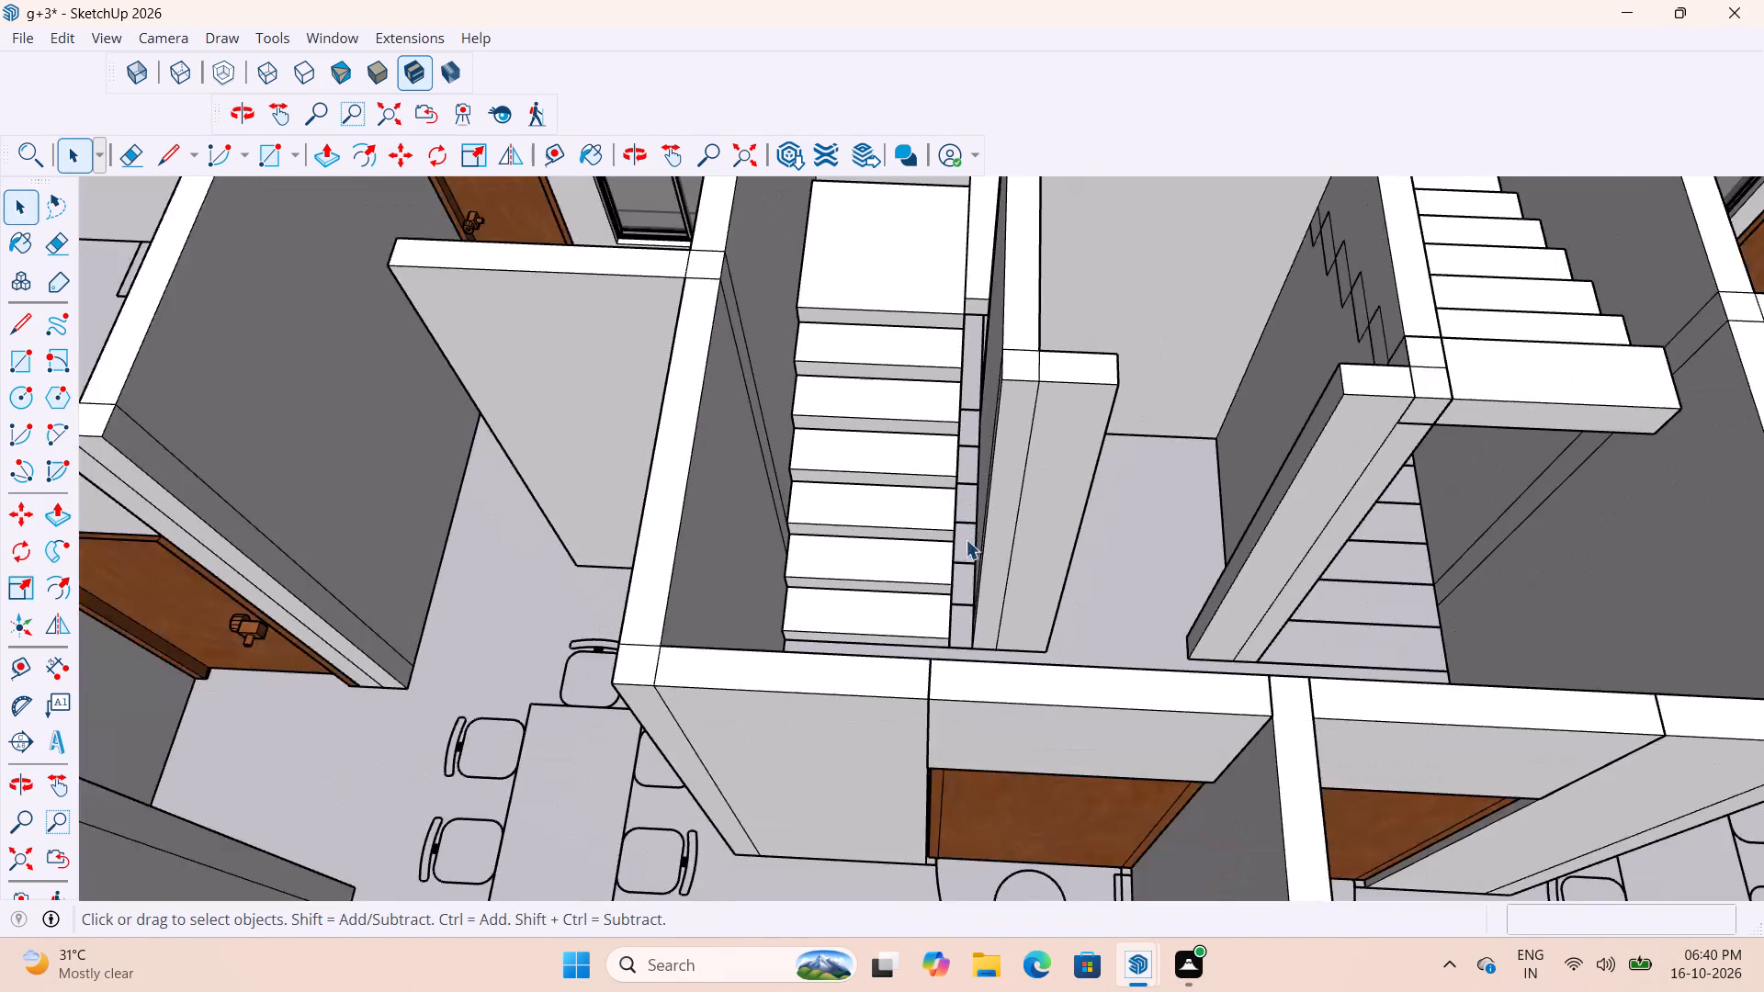
middle_click_drag(974, 563, 894, 591)
scroll(933, 598, "up", 8)
middle_click_drag(975, 612, 931, 563)
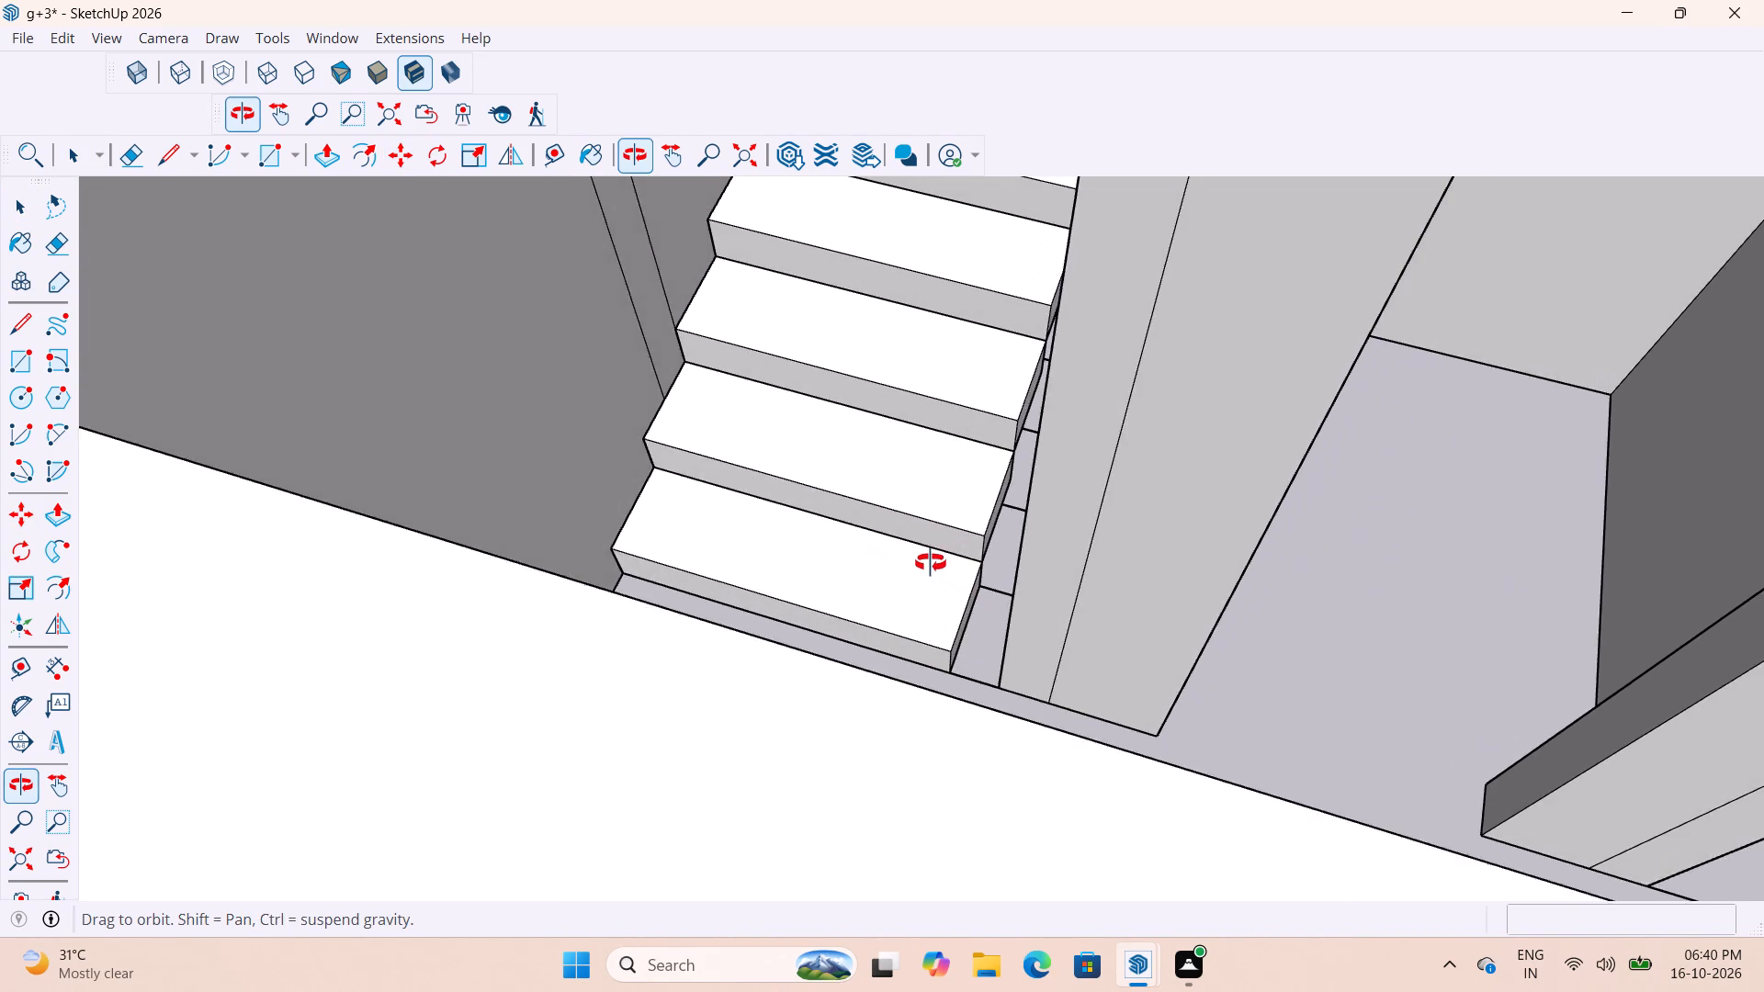
middle_click_drag(931, 563, 989, 627)
scroll(1035, 715, "up", 1)
scroll(1027, 733, "down", 15)
scroll(1102, 378, "up", 1)
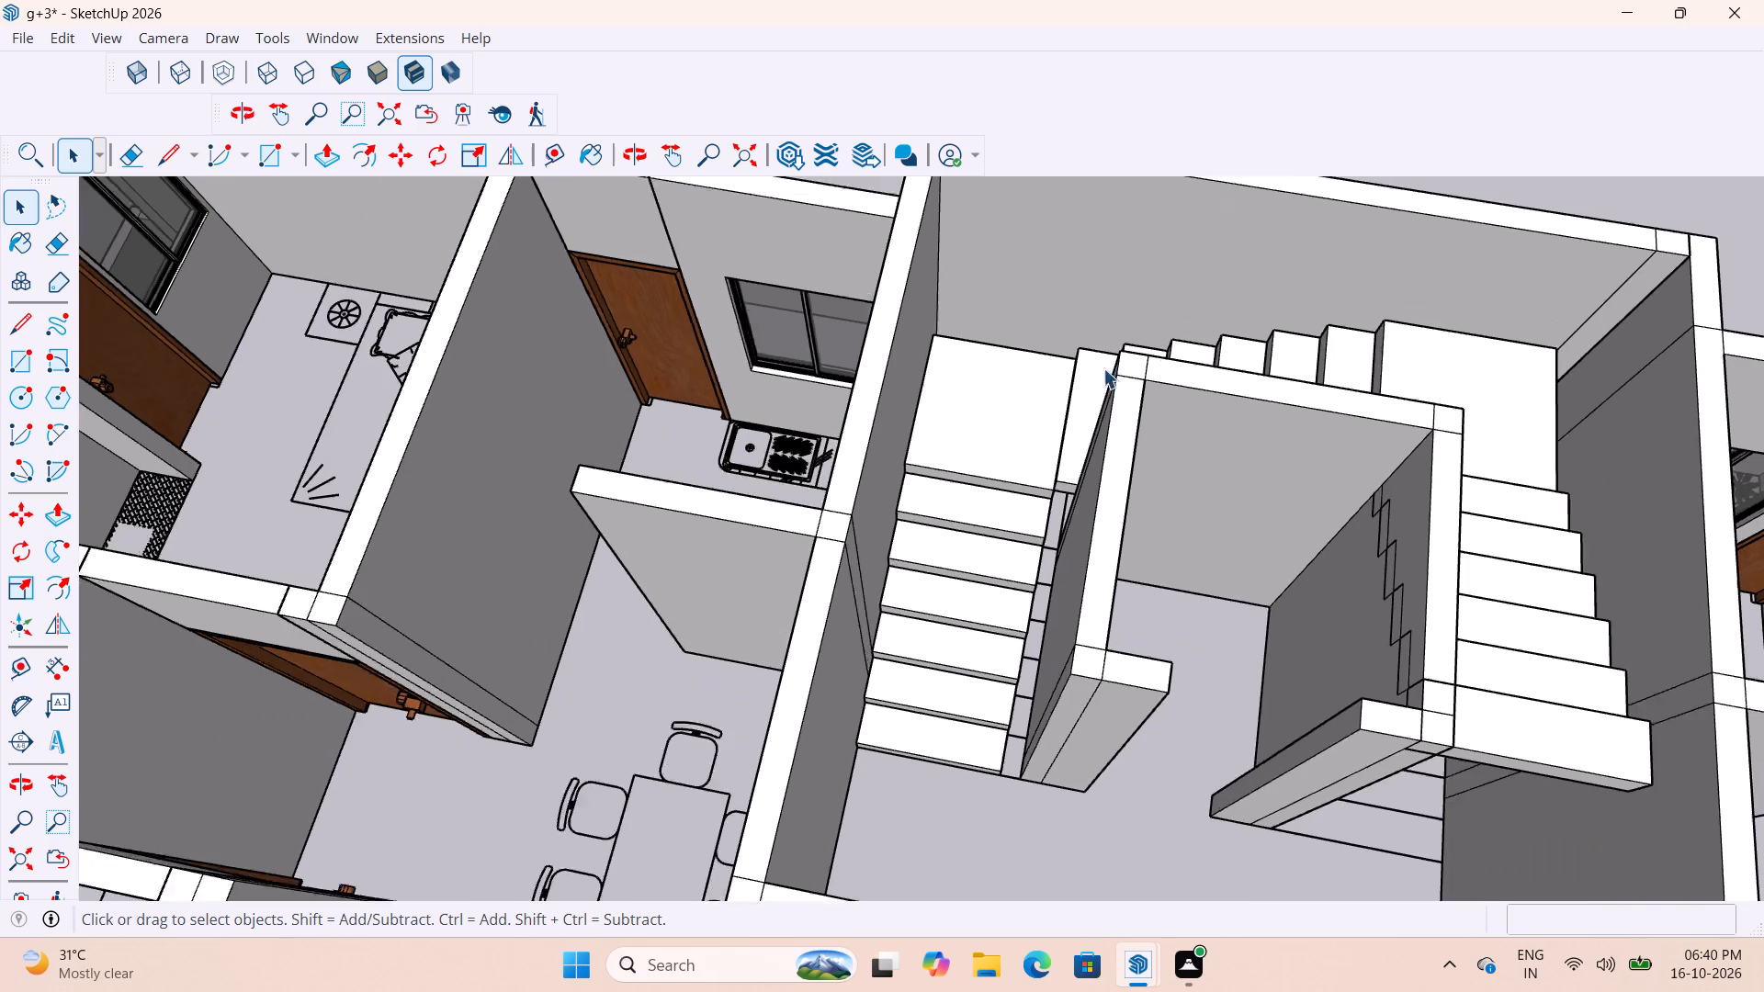
scroll(1103, 368, "up", 3)
middle_click_drag(1113, 347, 1760, 361)
scroll(1136, 405, "down", 3)
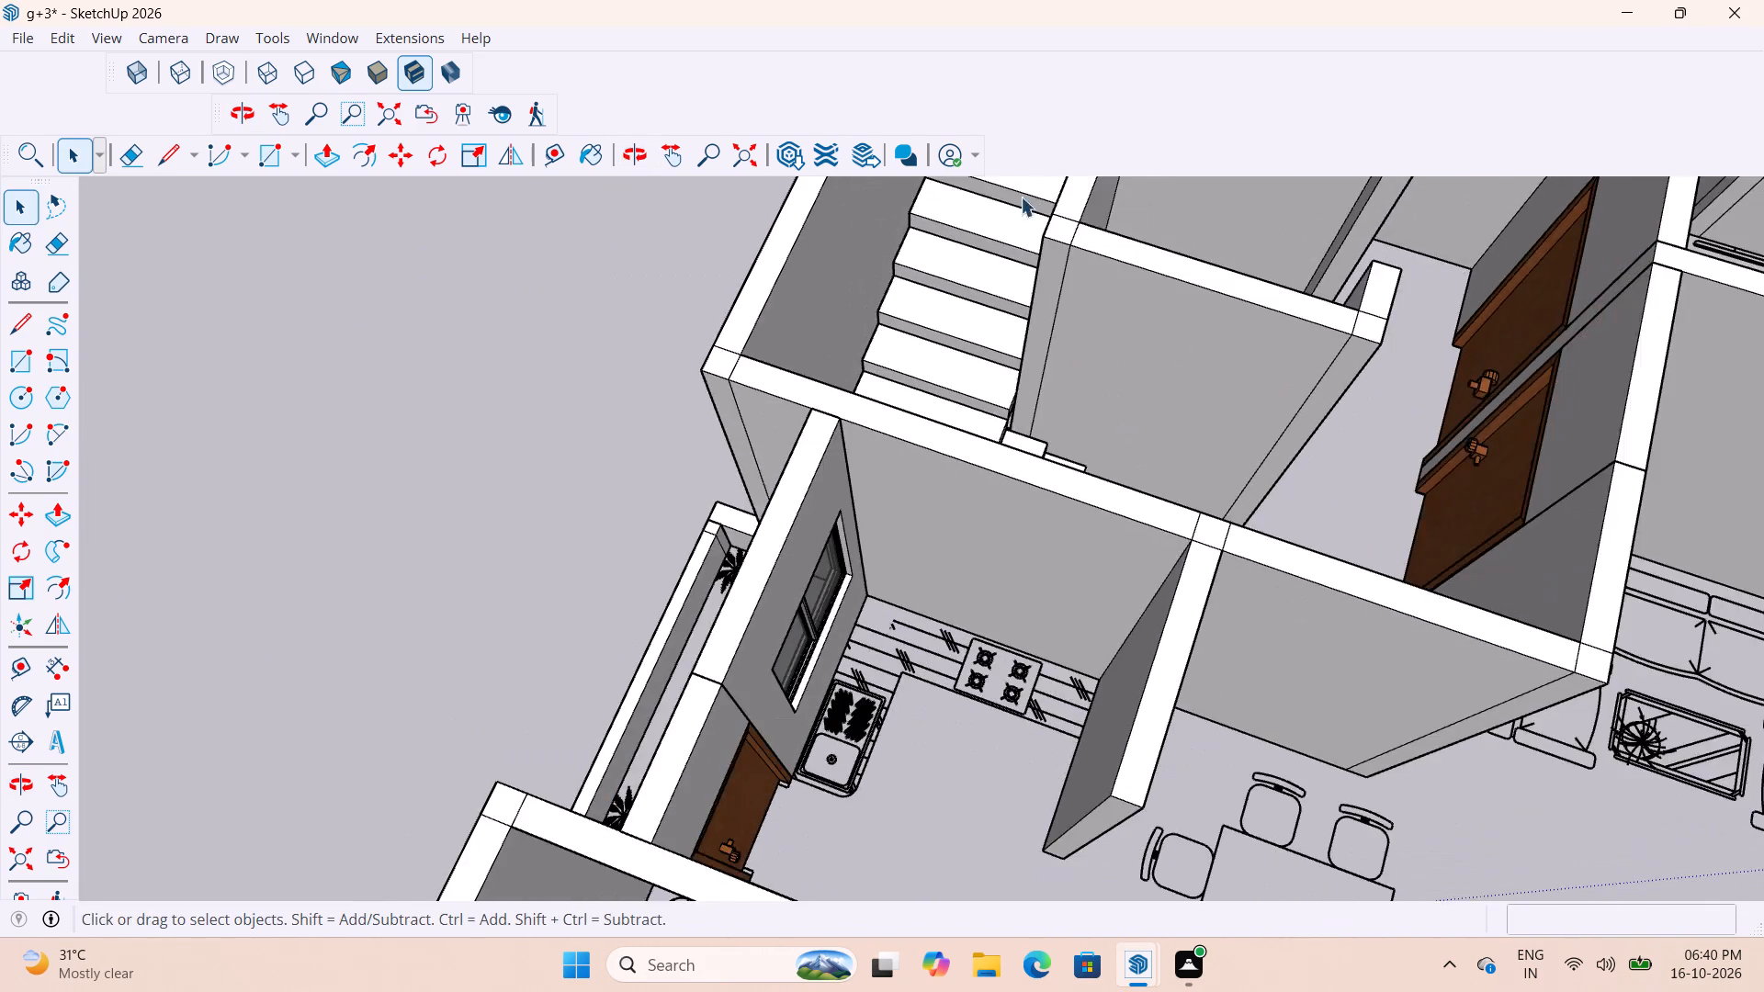
middle_click_drag(1063, 206, 1373, 180)
scroll(902, 256, "up", 8)
scroll(1009, 274, "down", 4)
scroll(797, 406, "up", 1)
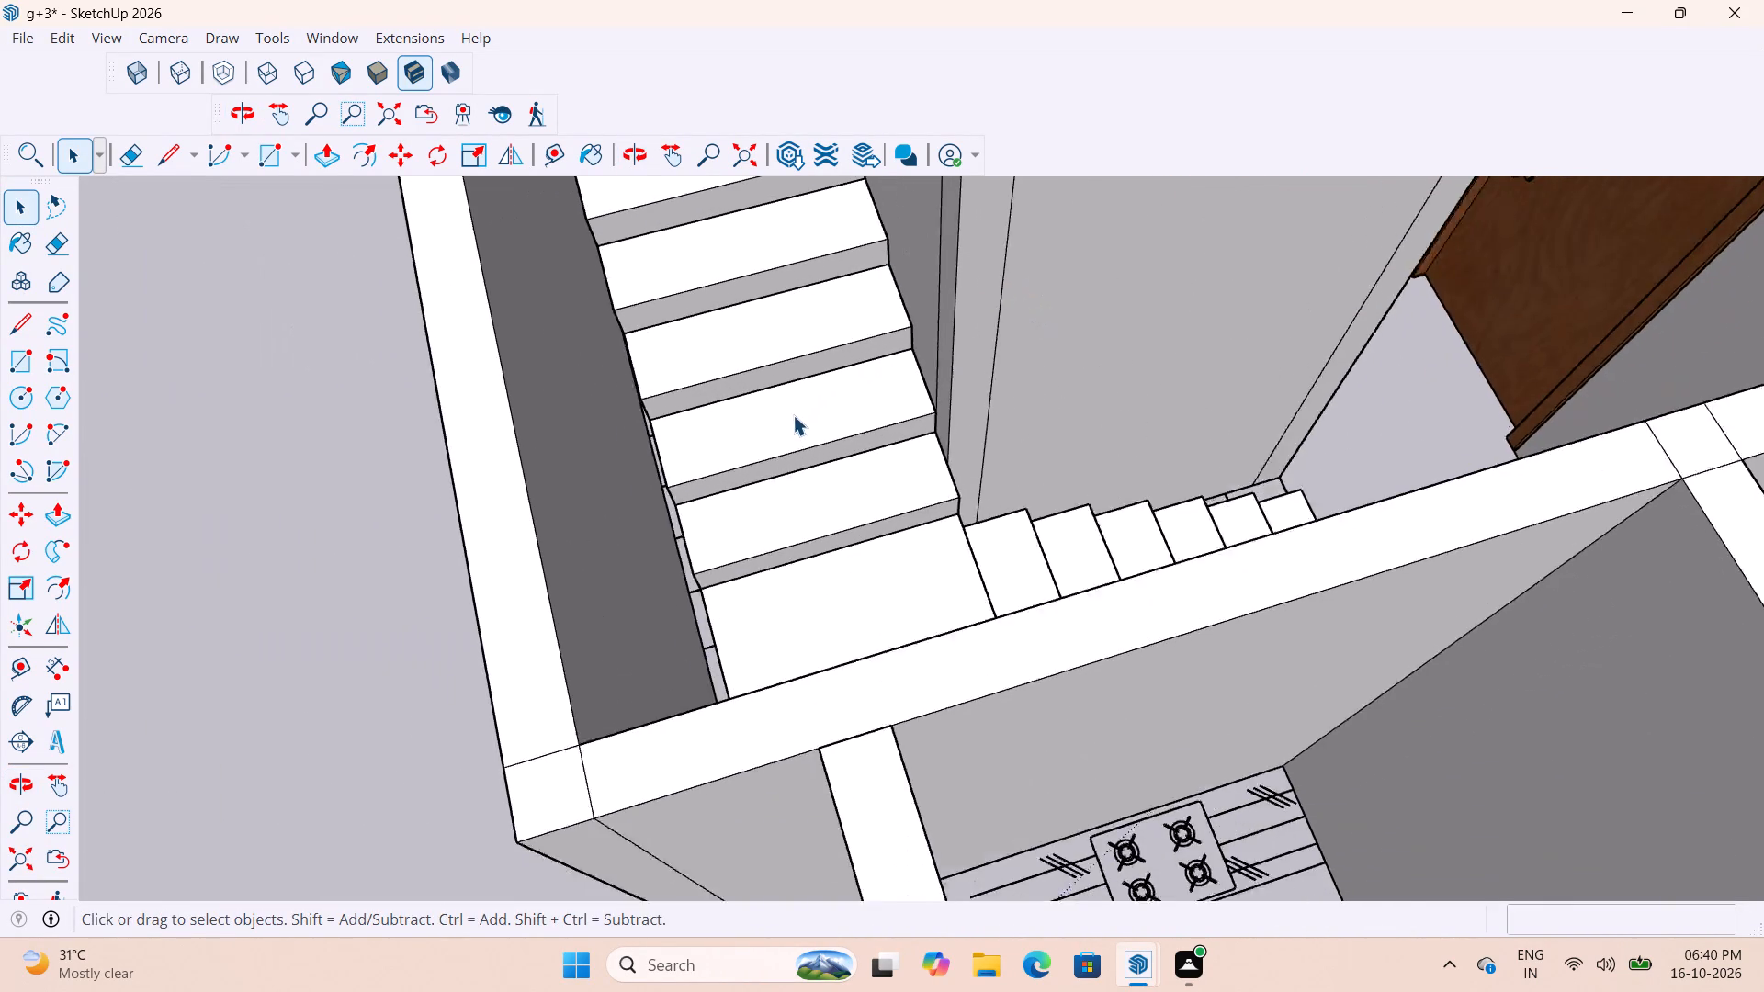
scroll(793, 415, "up", 2)
scroll(802, 420, "down", 5)
middle_click_drag(1034, 424, 395, 380)
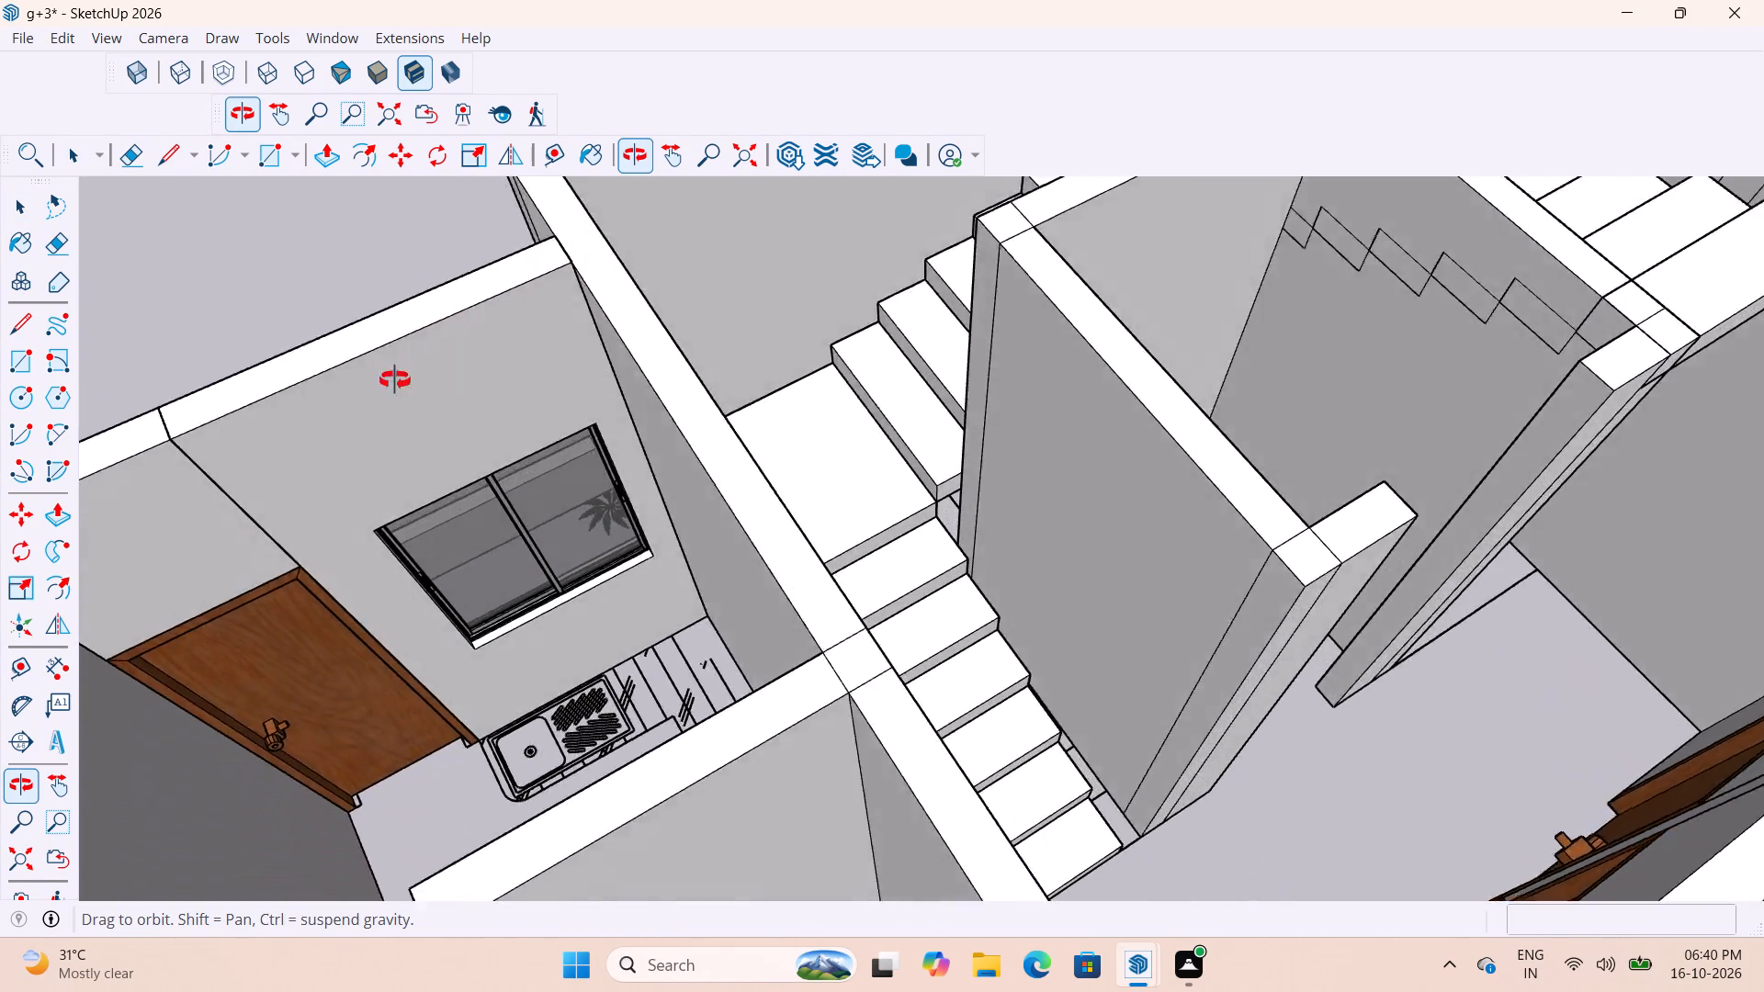
middle_click_drag(395, 380, 307, 379)
scroll(628, 440, "down", 9)
middle_click_drag(806, 600, 625, 586)
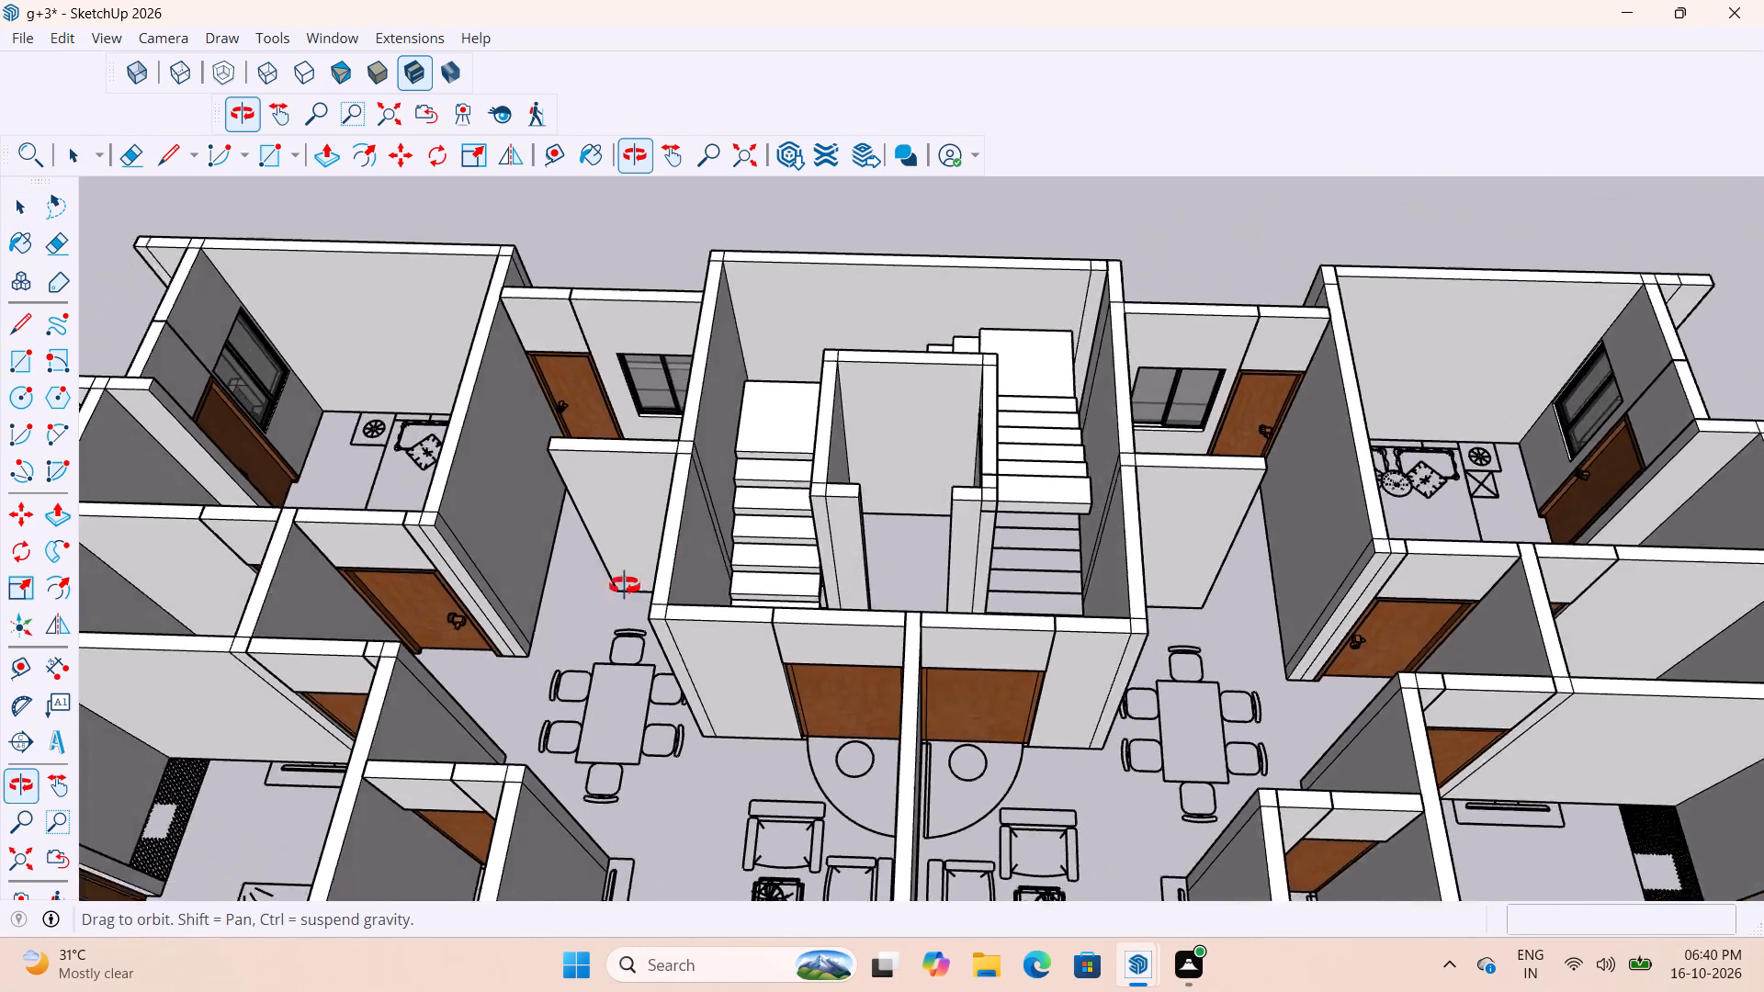
Push/Pull the bottom tread's inner end face about 6" so the step meets the core wall in the larger block's stairwell.
middle_click_drag(625, 586, 581, 580)
scroll(791, 573, "up", 11)
scroll(842, 518, "down", 4)
middle_click_drag(850, 632, 847, 634)
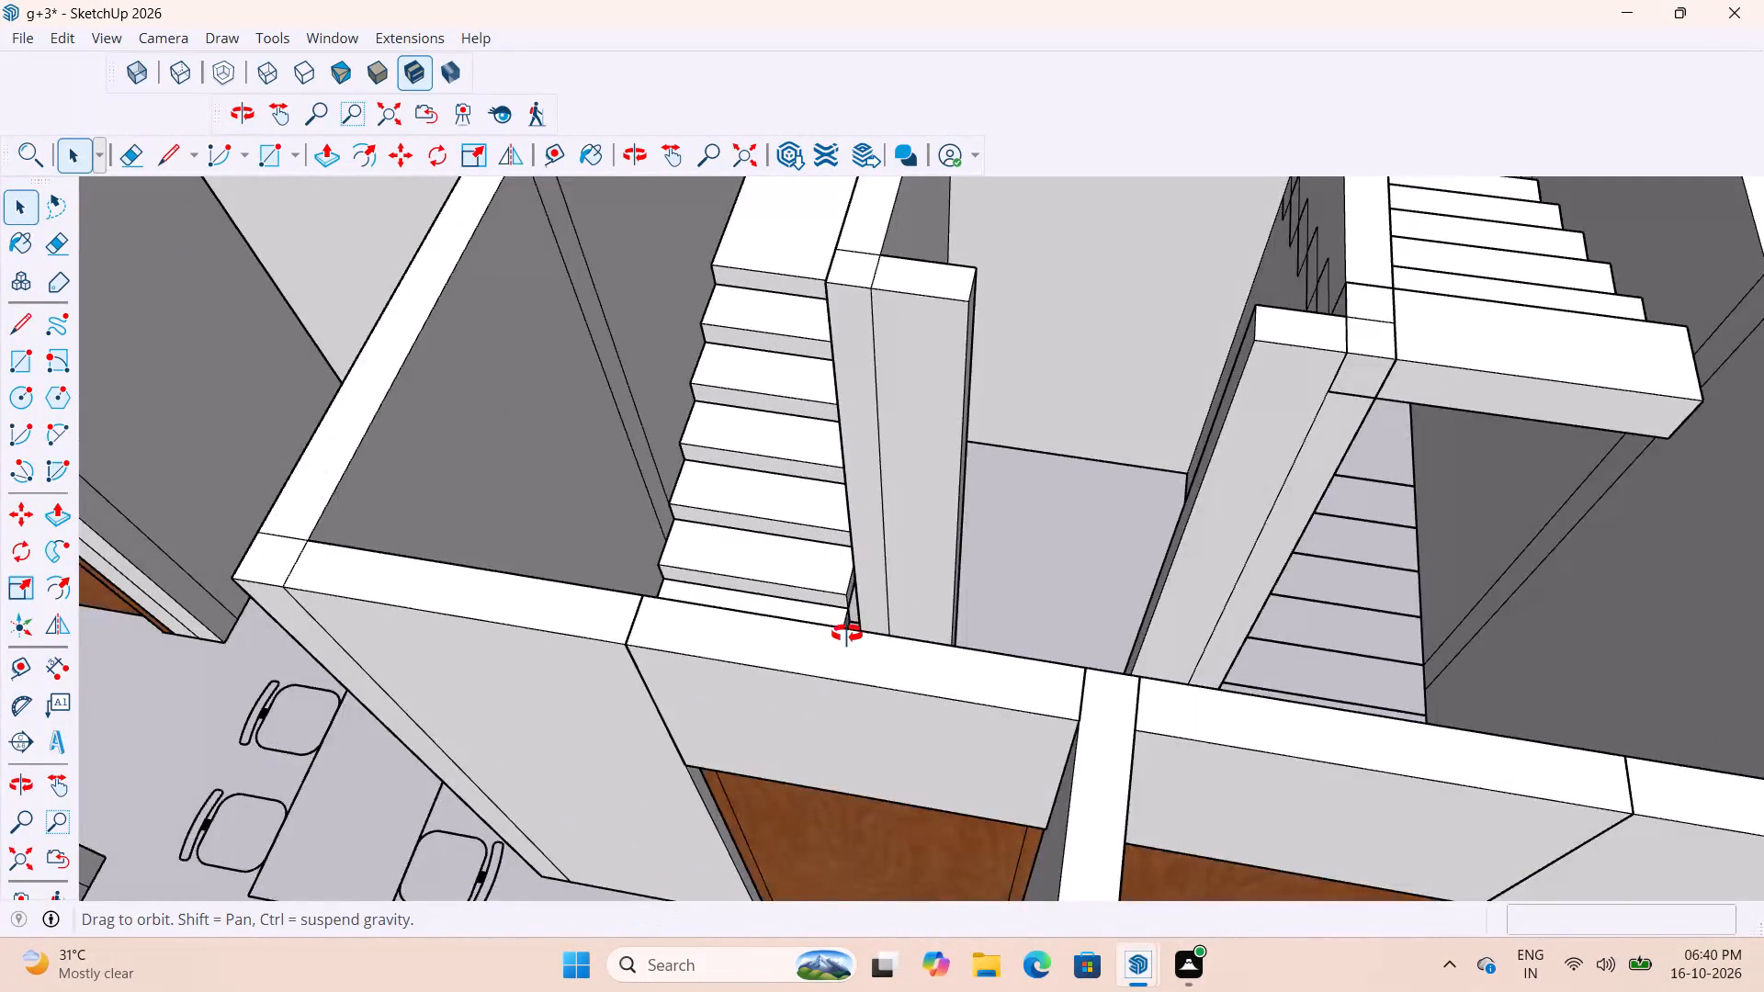
middle_click_drag(847, 634, 807, 660)
scroll(850, 602, "up", 15)
double_click(860, 605)
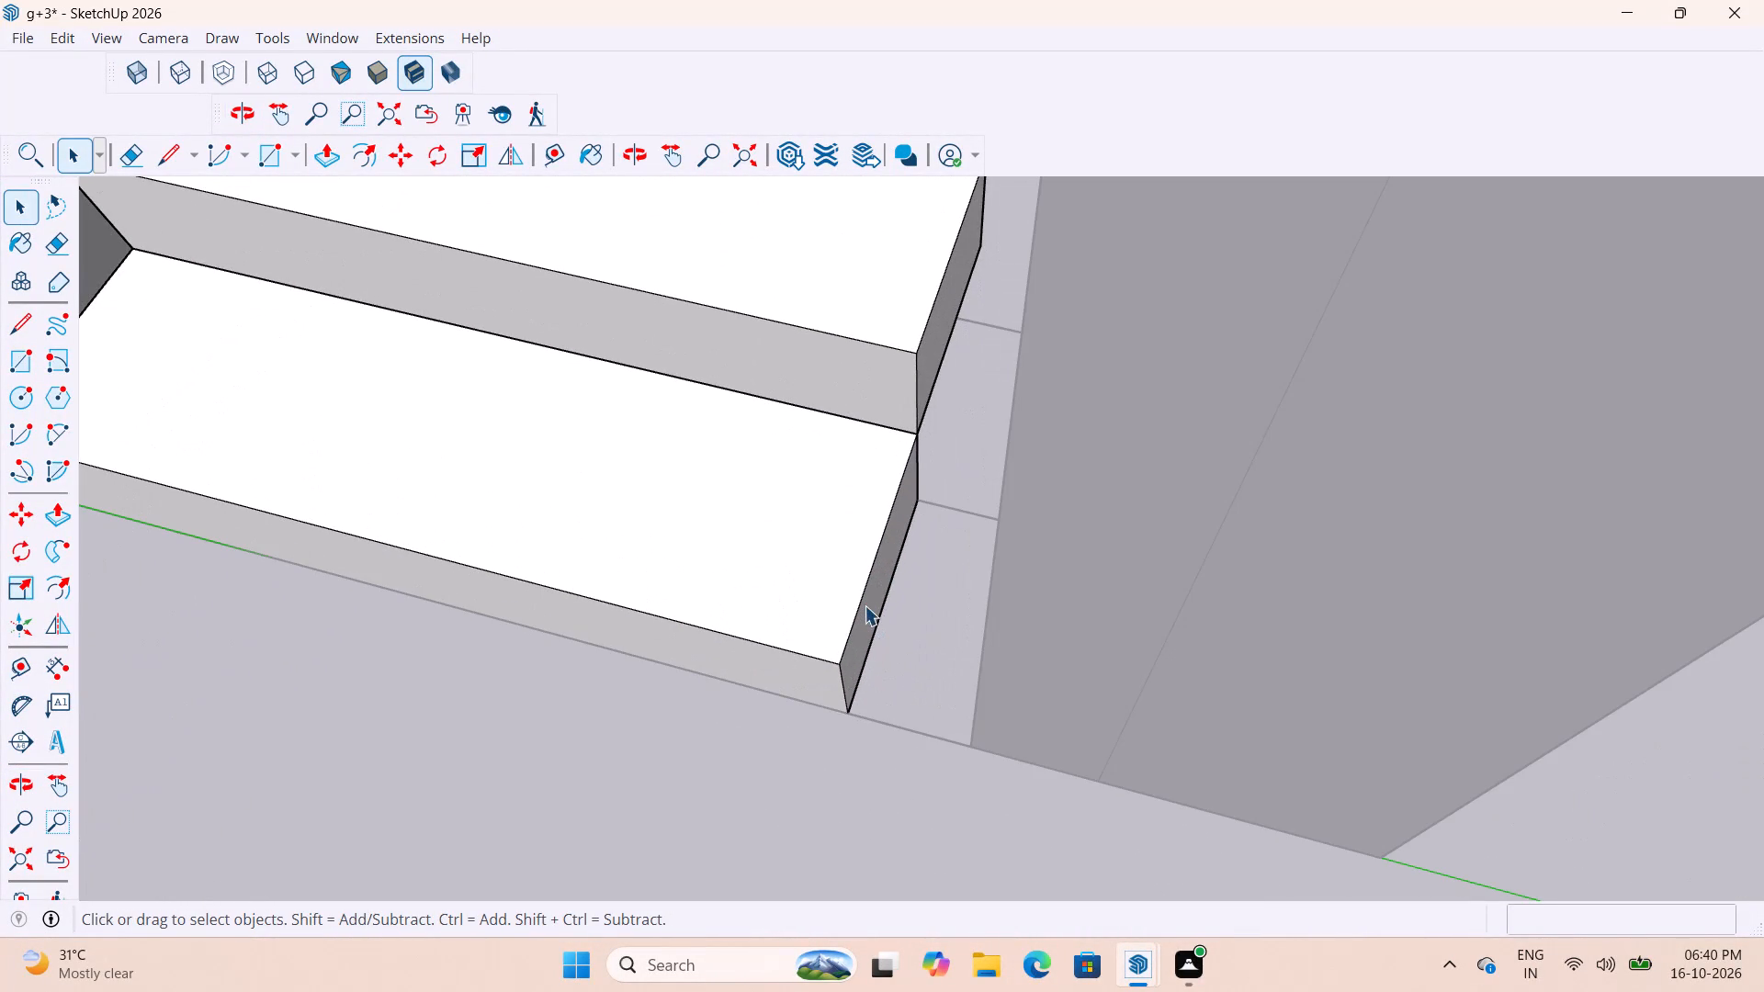
key("p")
key("space")
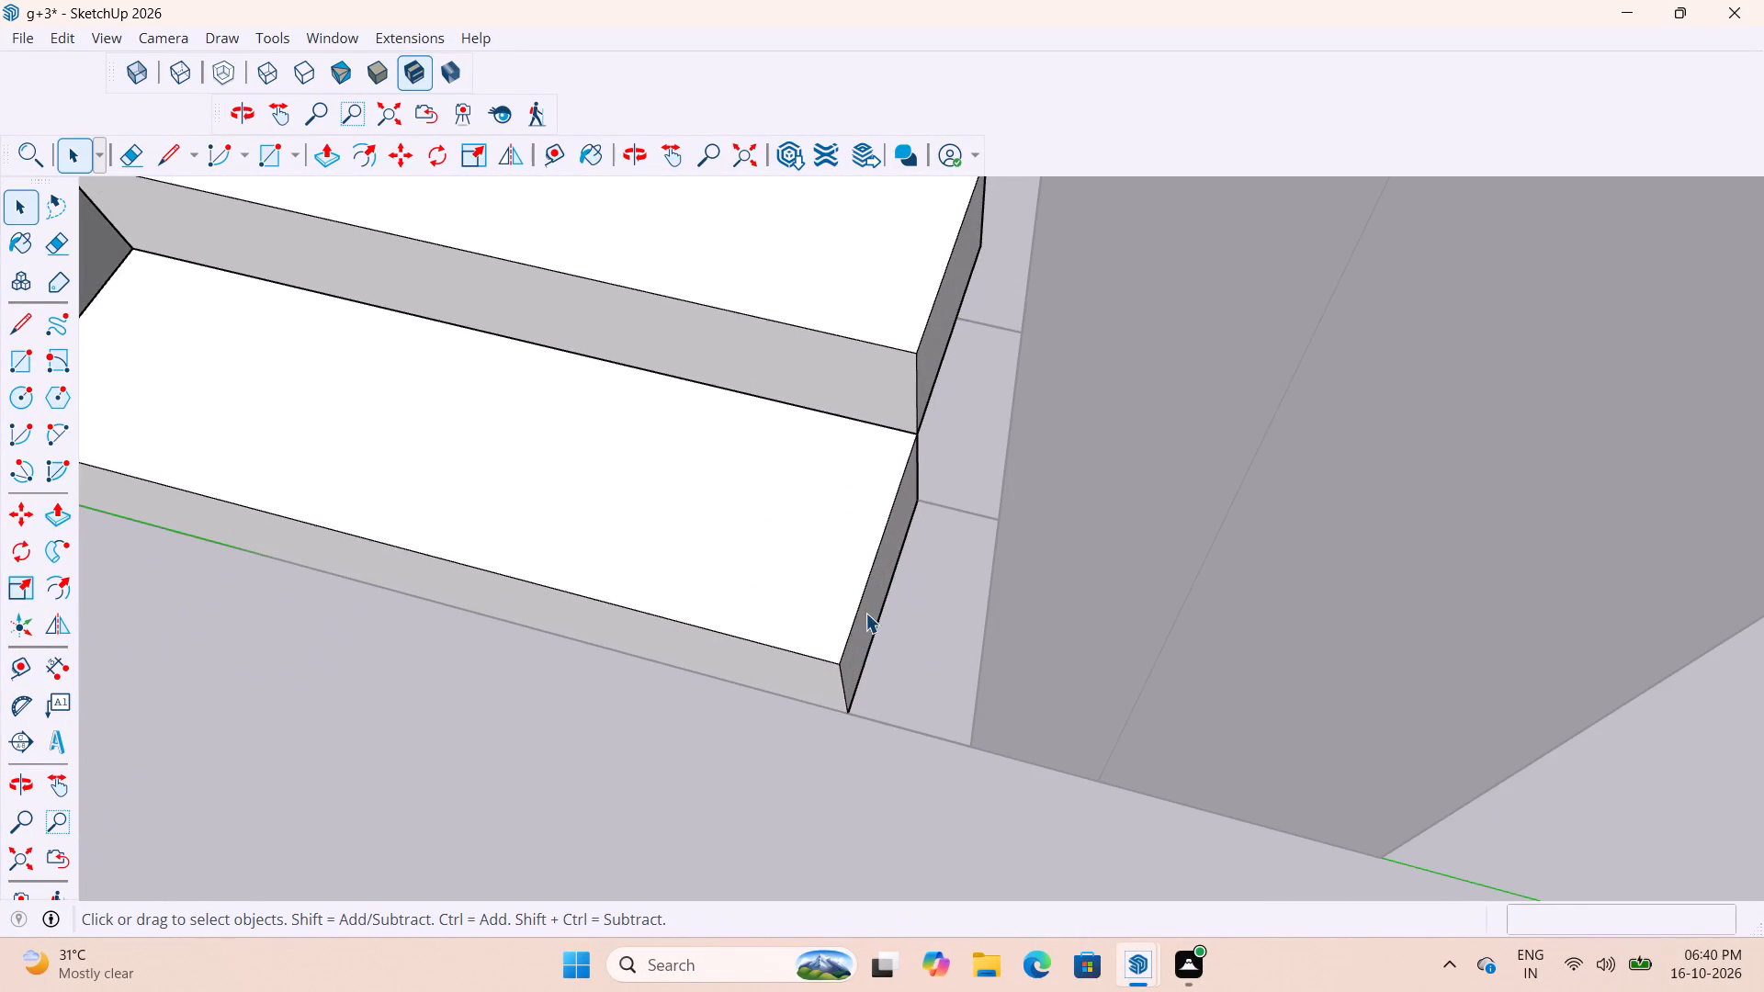
double_click(865, 613)
key("p")
left_click(862, 608)
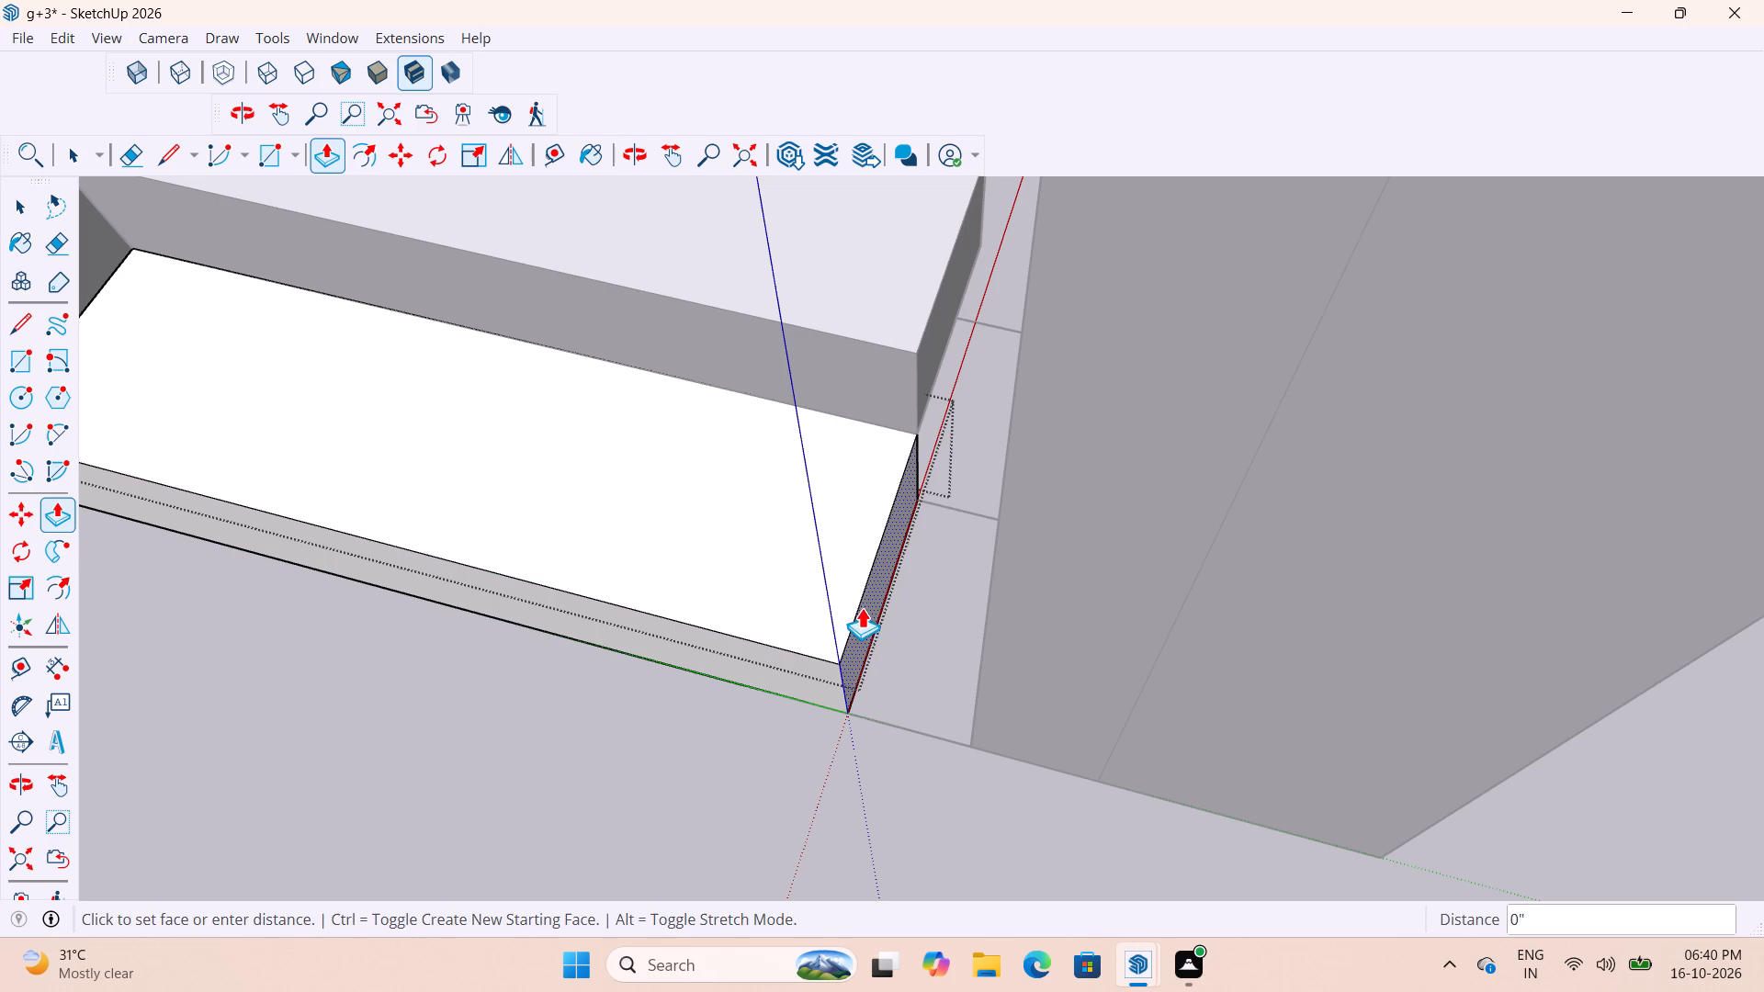
left_click(980, 670)
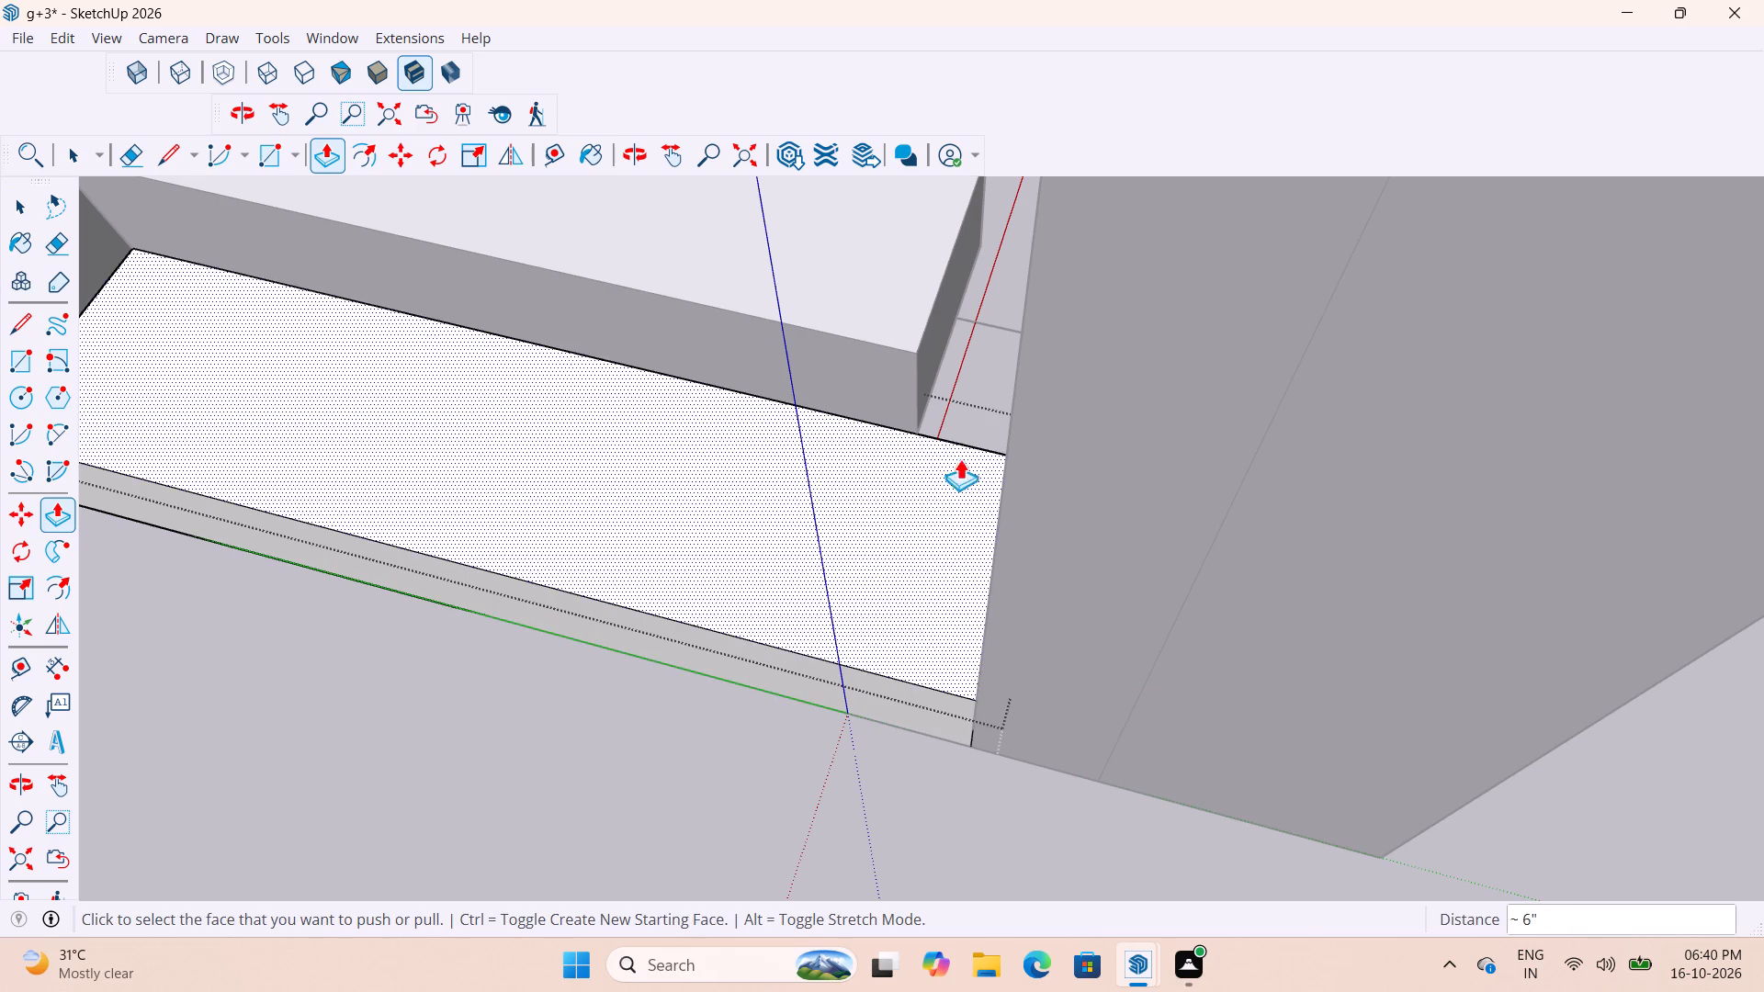
Push/Pull the second tread's inner end face about 6" outward to the edge of the core wall.
scroll(931, 333, "up", 6)
scroll(964, 383, "down", 7)
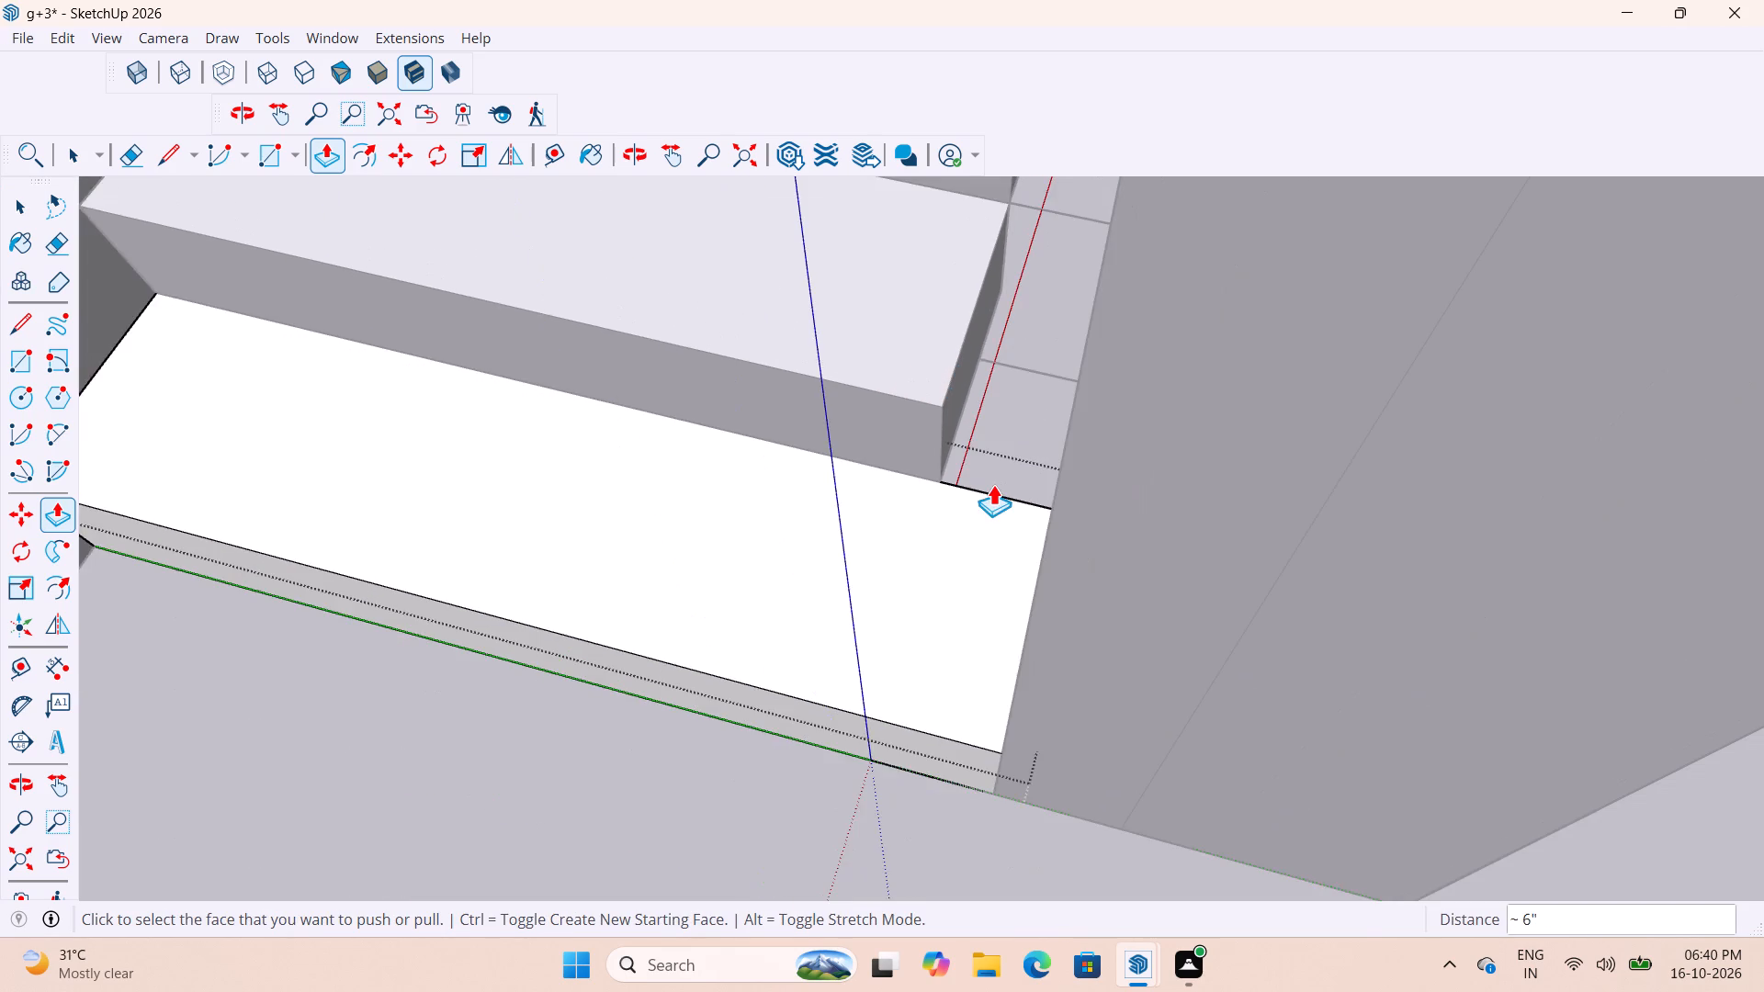
middle_click_drag(1045, 498, 1176, 501)
scroll(1057, 579, "down", 14)
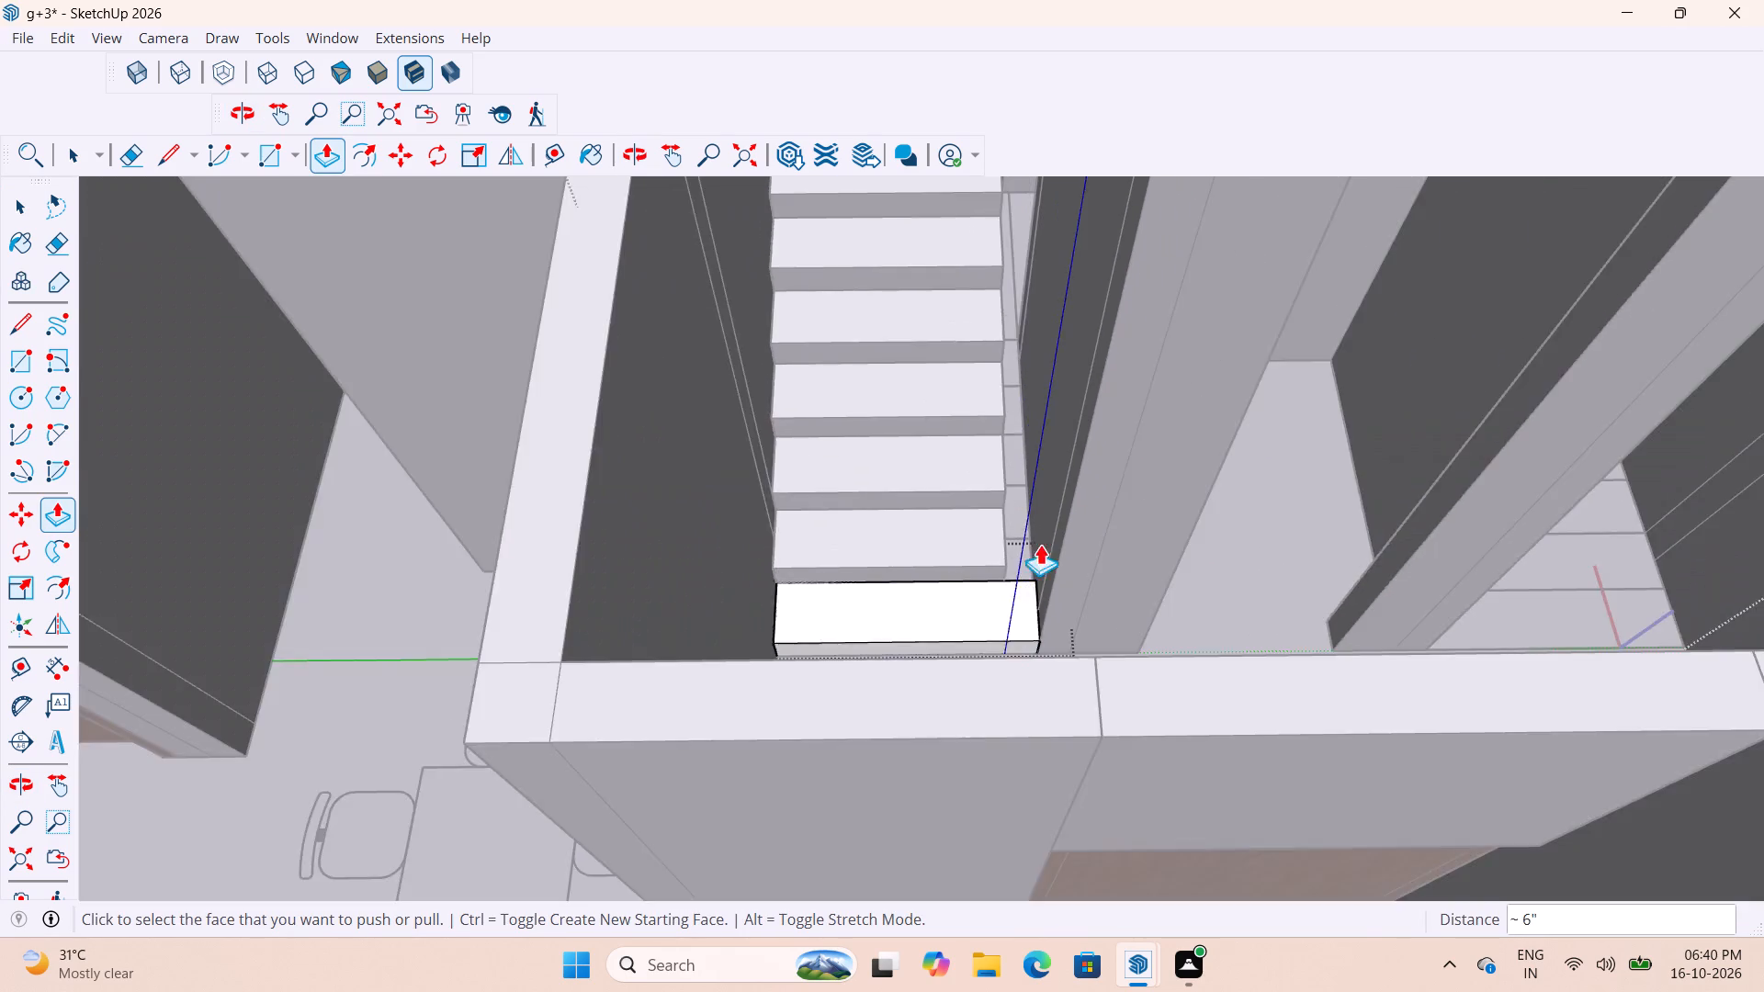
scroll(1036, 513, "up", 9)
middle_click_drag(1001, 542, 862, 565)
scroll(908, 618, "up", 9)
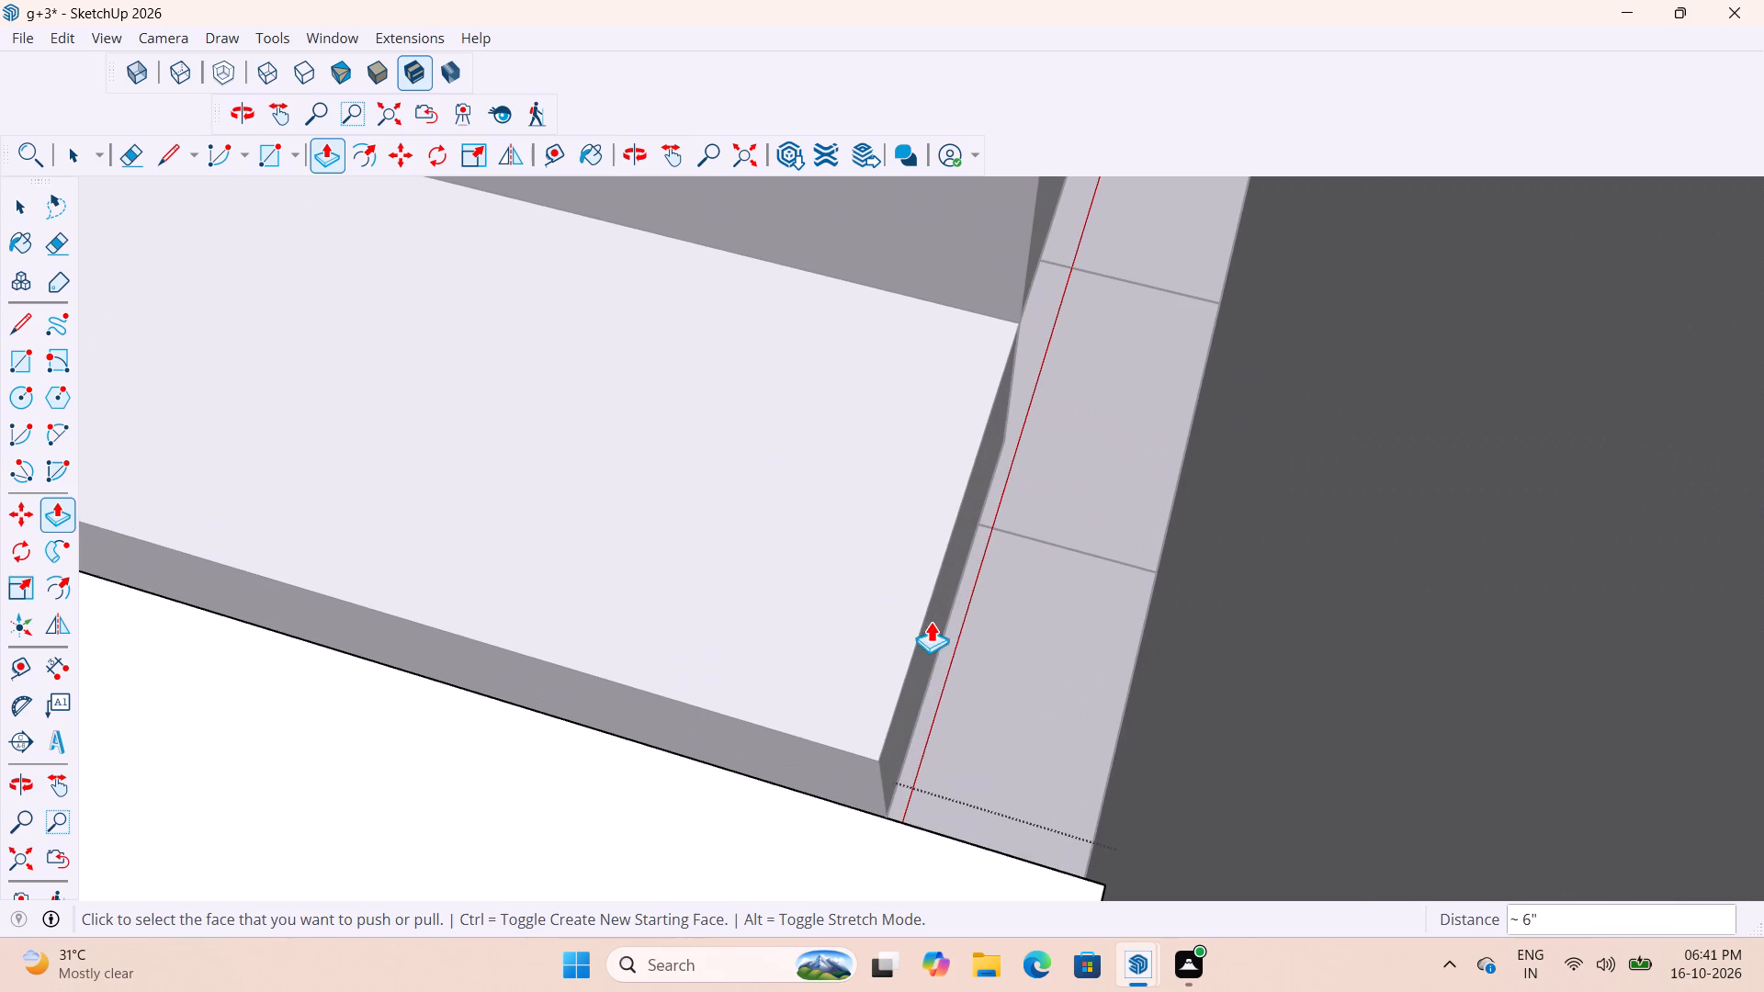
key("space")
left_click(923, 640)
middle_click_drag(920, 659, 899, 646)
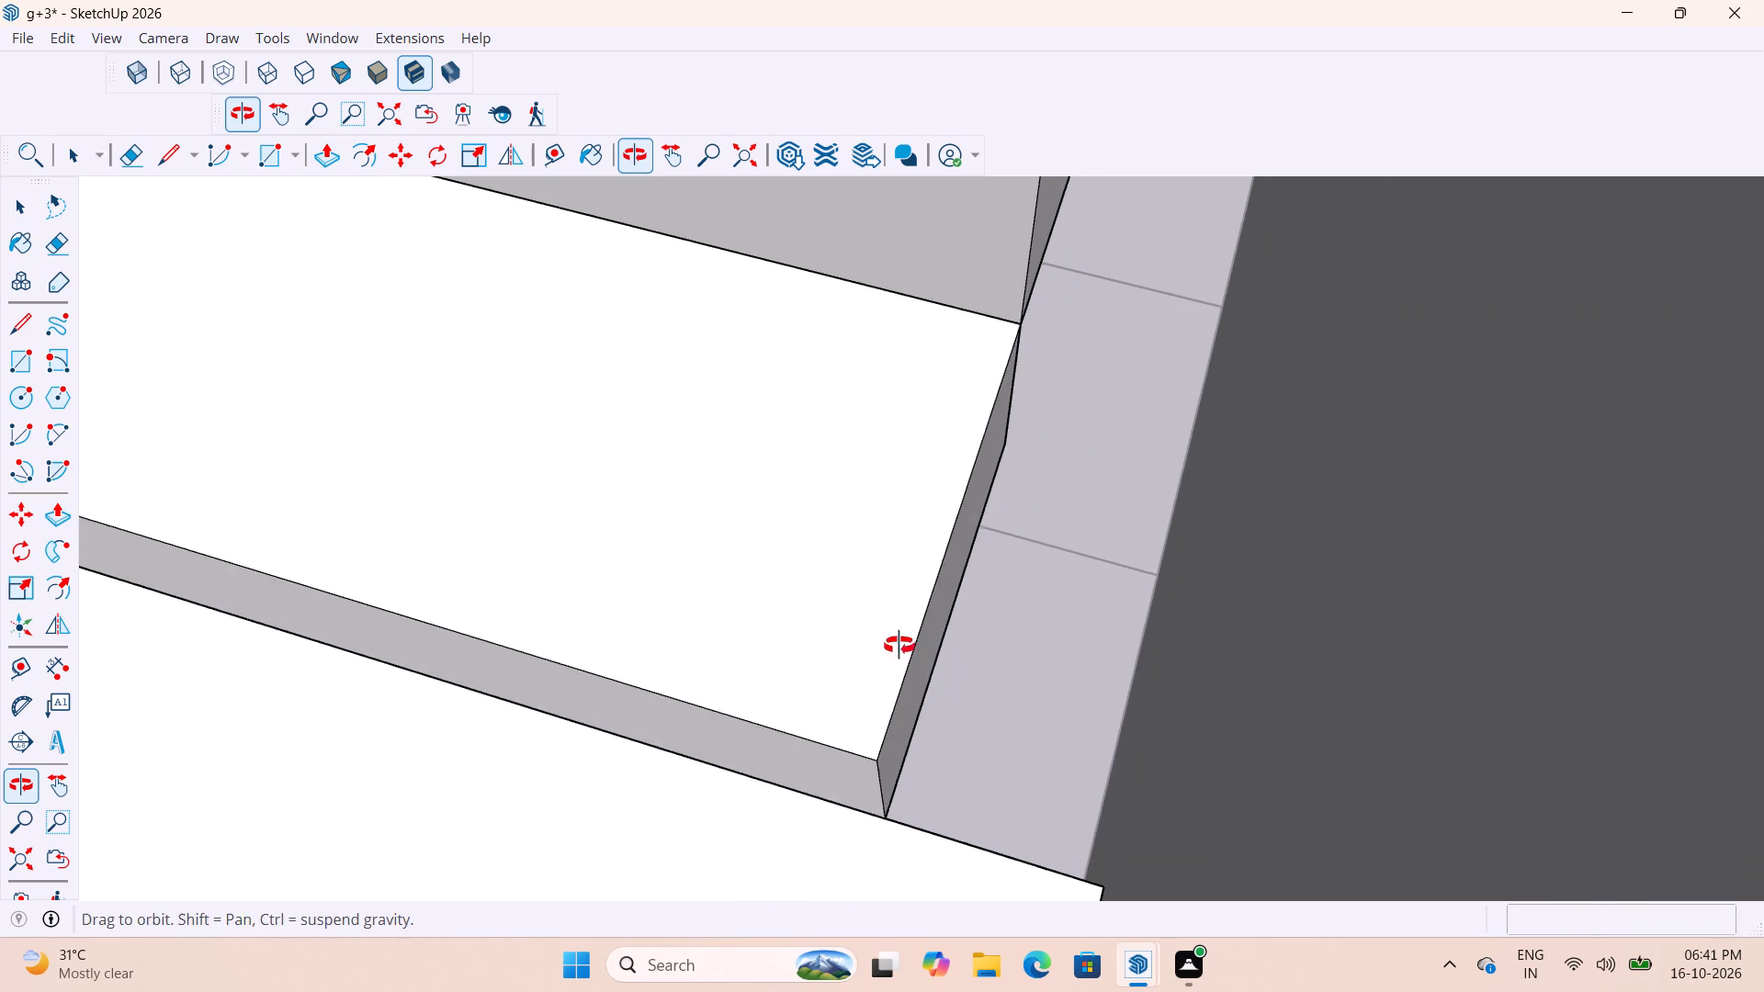
middle_click_drag(899, 646, 857, 632)
double_click(899, 656)
key("p")
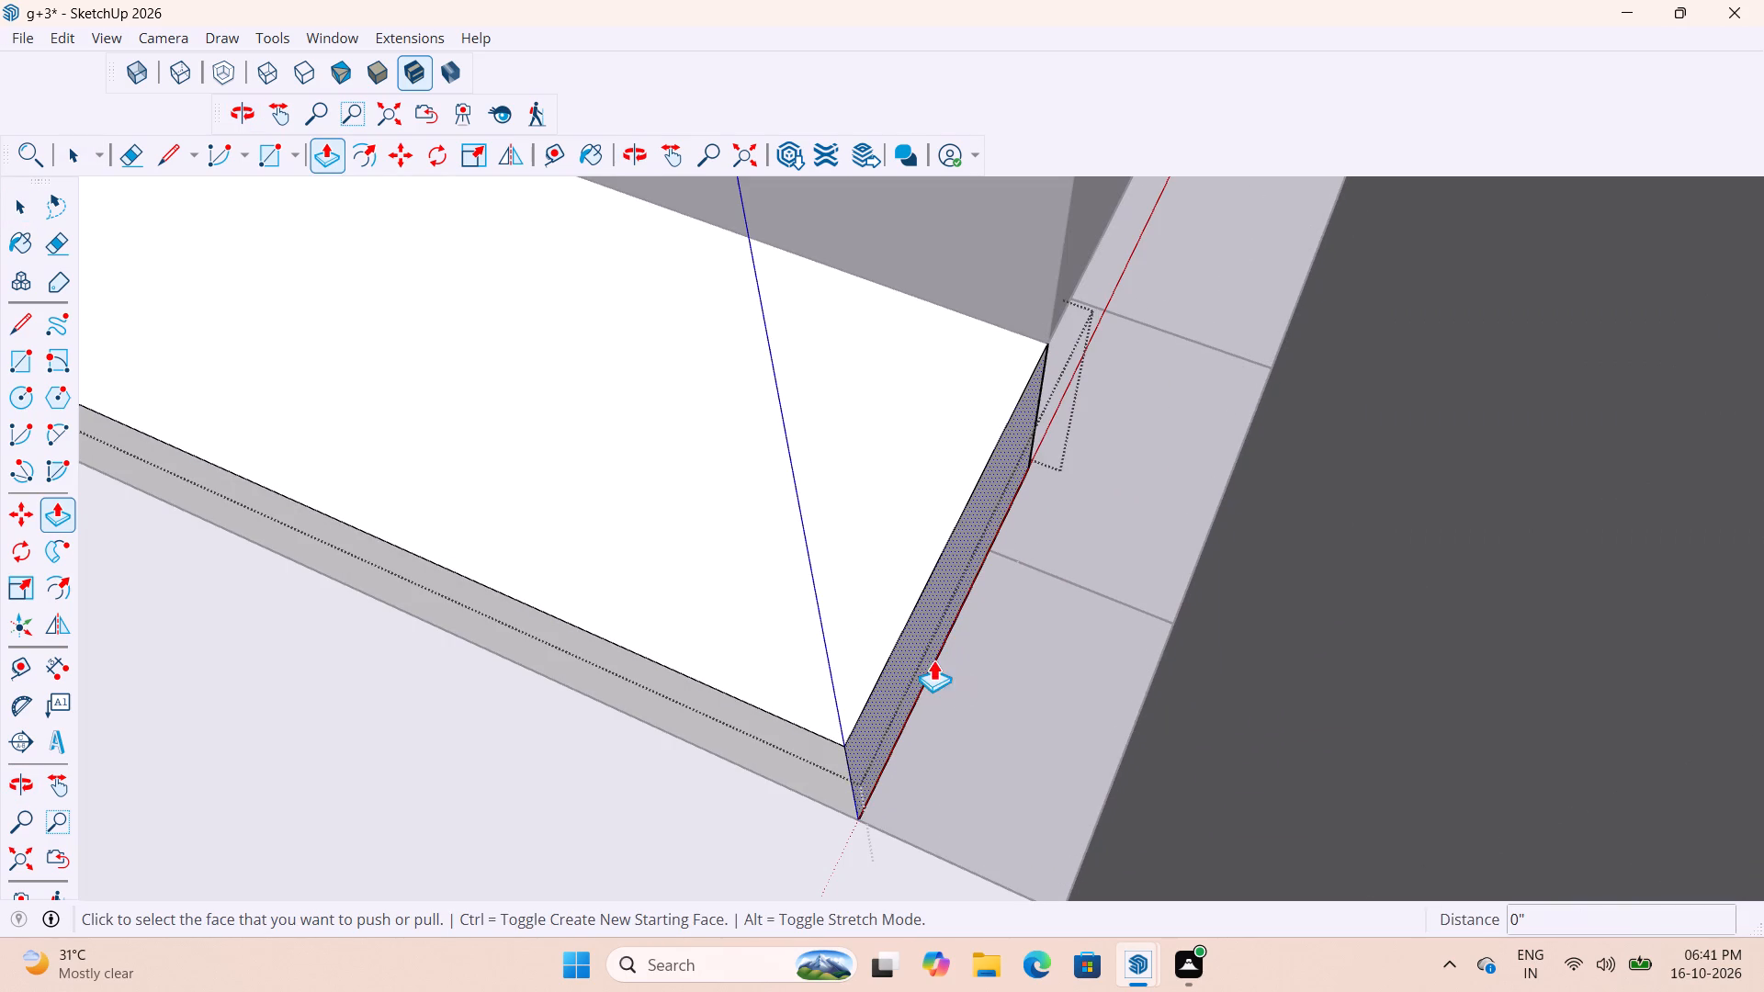
left_click(919, 655)
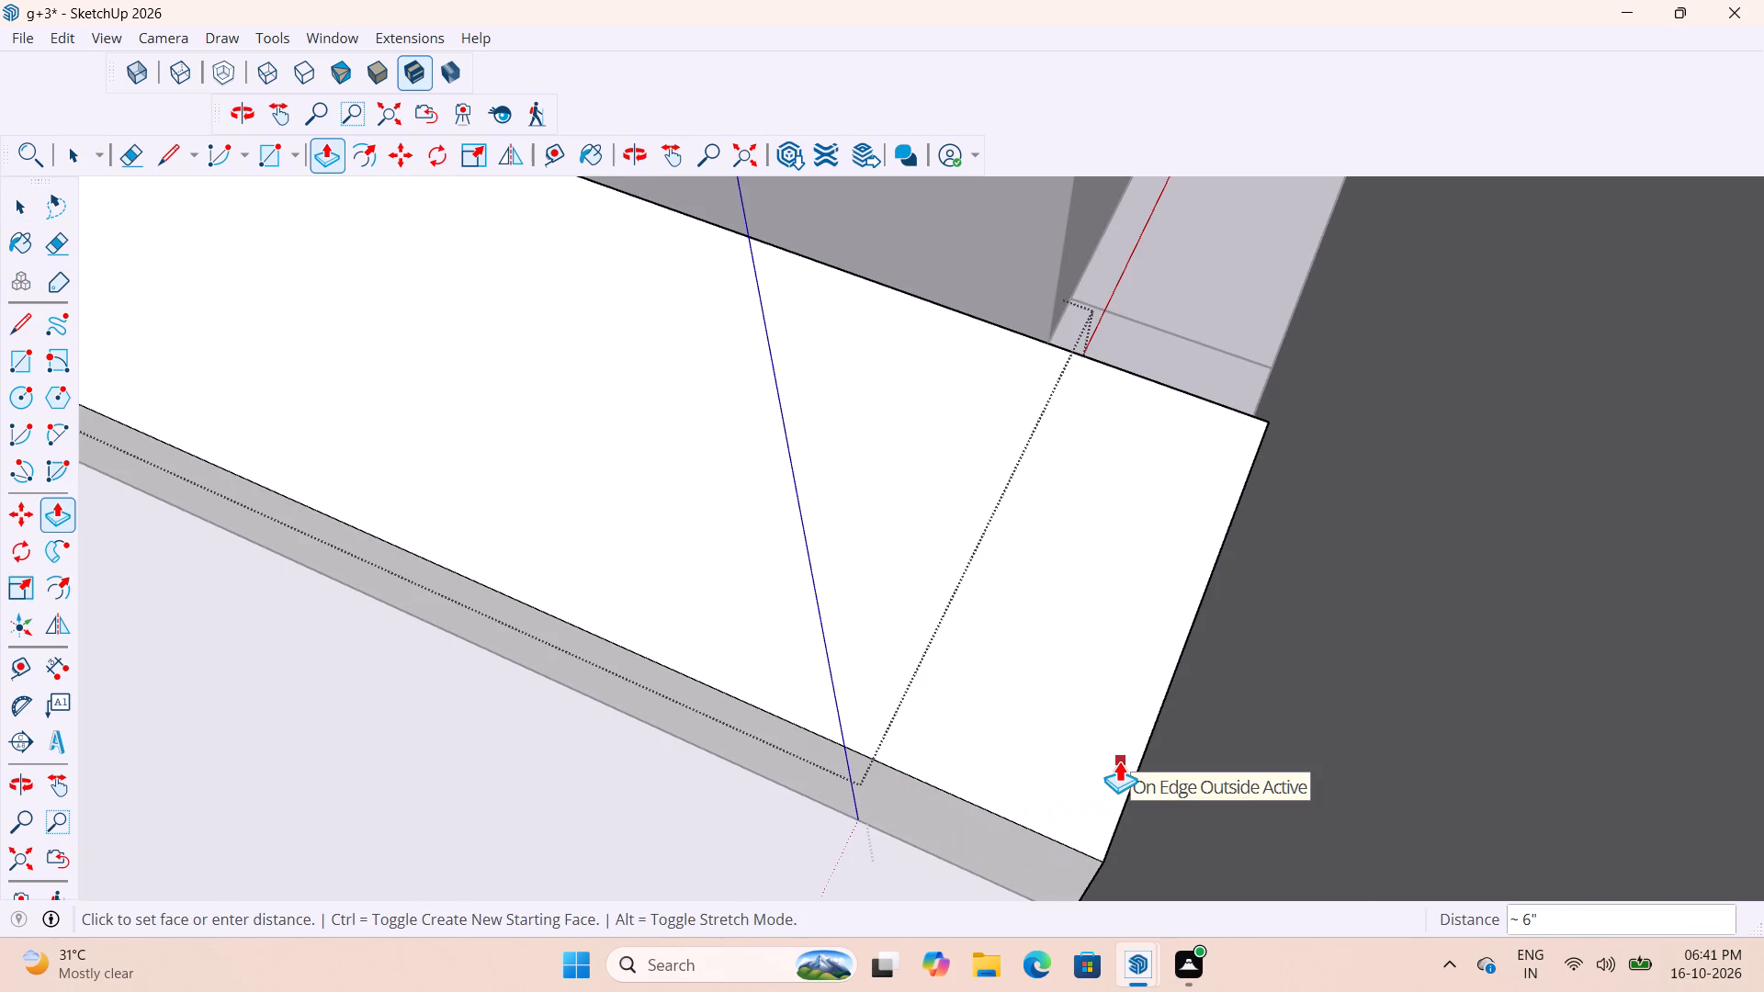
left_click(1119, 761)
Push/Pull the third tread's inner end face about 6" to the core wall and leave the staircase component.
scroll(1114, 807, "down", 4)
middle_click_drag(1109, 773, 1136, 779)
scroll(1108, 458, "up", 3)
key("space")
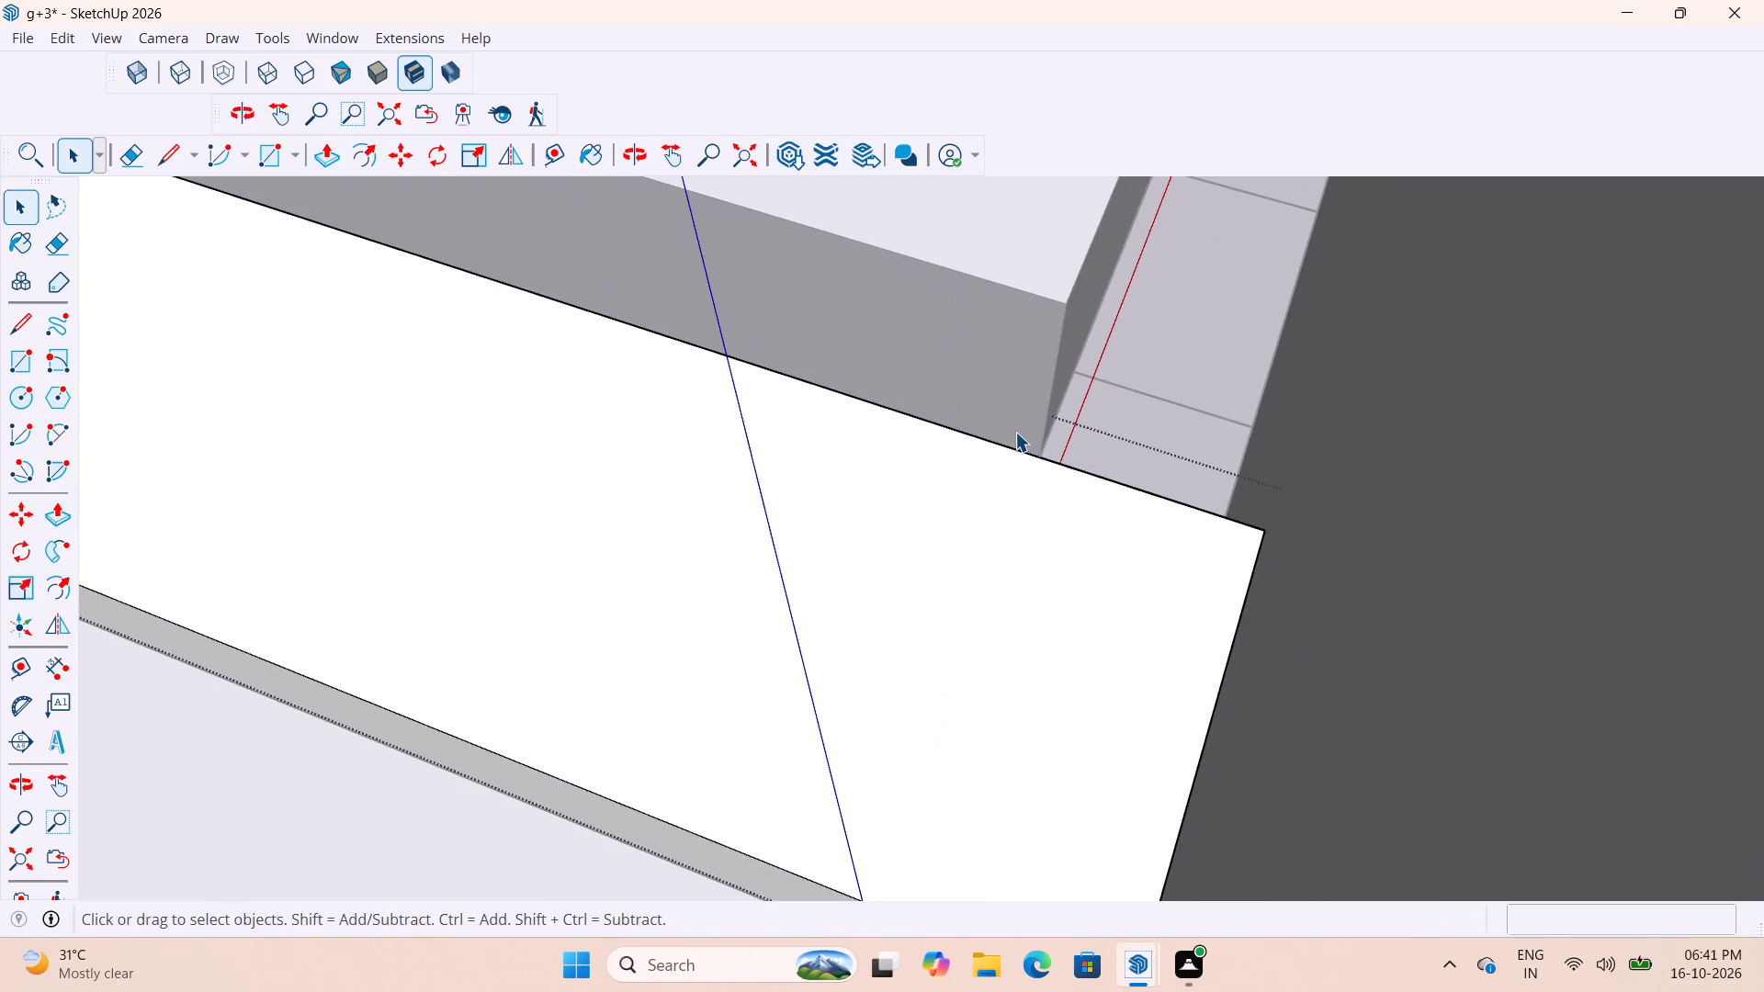
key("space")
left_click(1003, 323)
middle_click_drag(1098, 375, 1038, 376)
double_click(1107, 335)
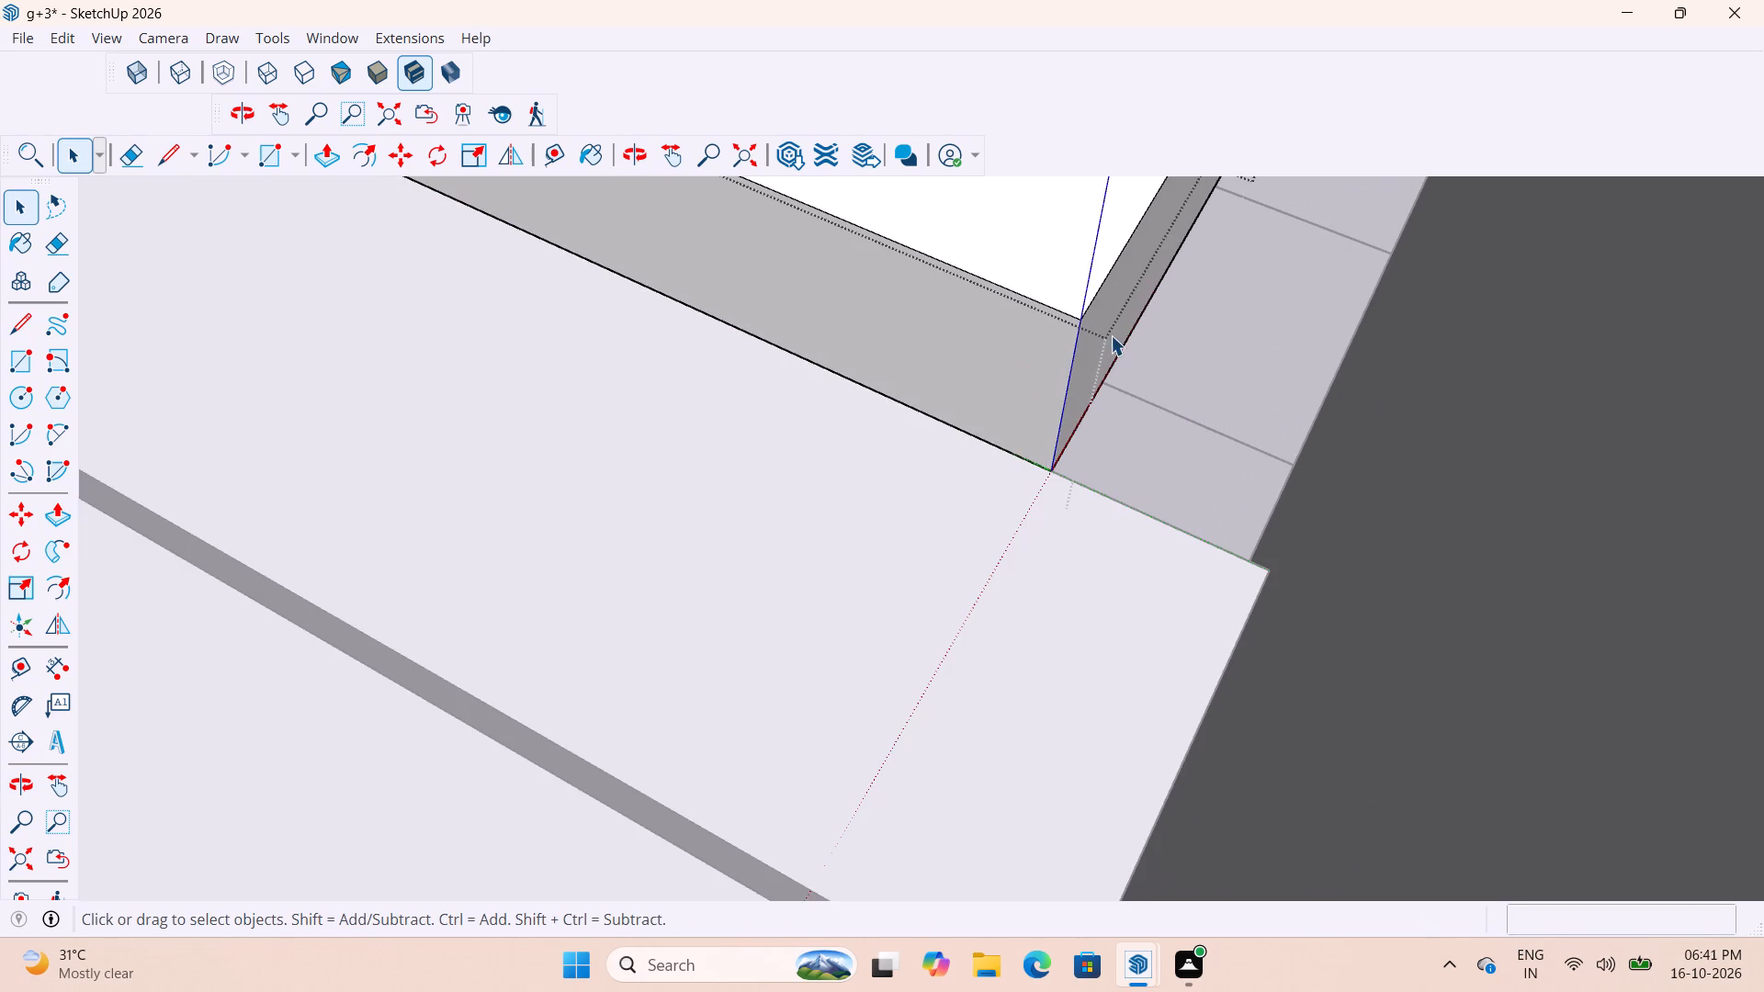
key("p")
left_click(1113, 315)
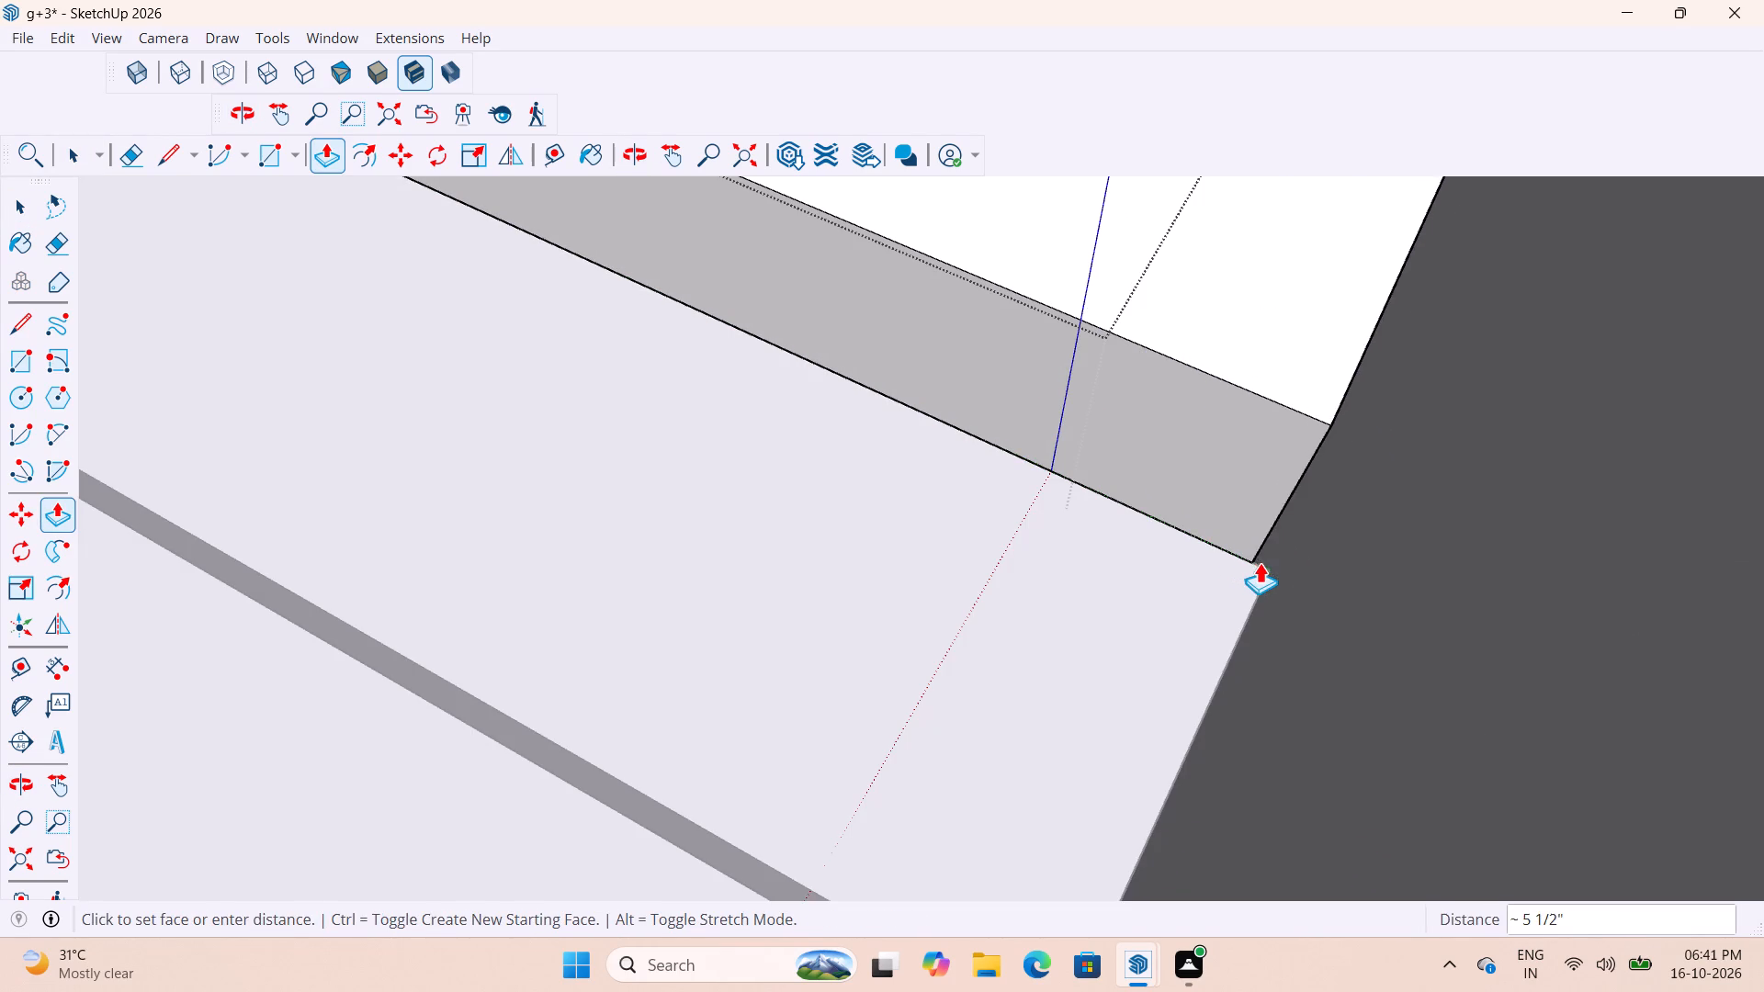
left_click(1261, 564)
scroll(1258, 582, "down", 9)
middle_click_drag(1231, 593, 1306, 592)
scroll(1117, 611, "down", 6)
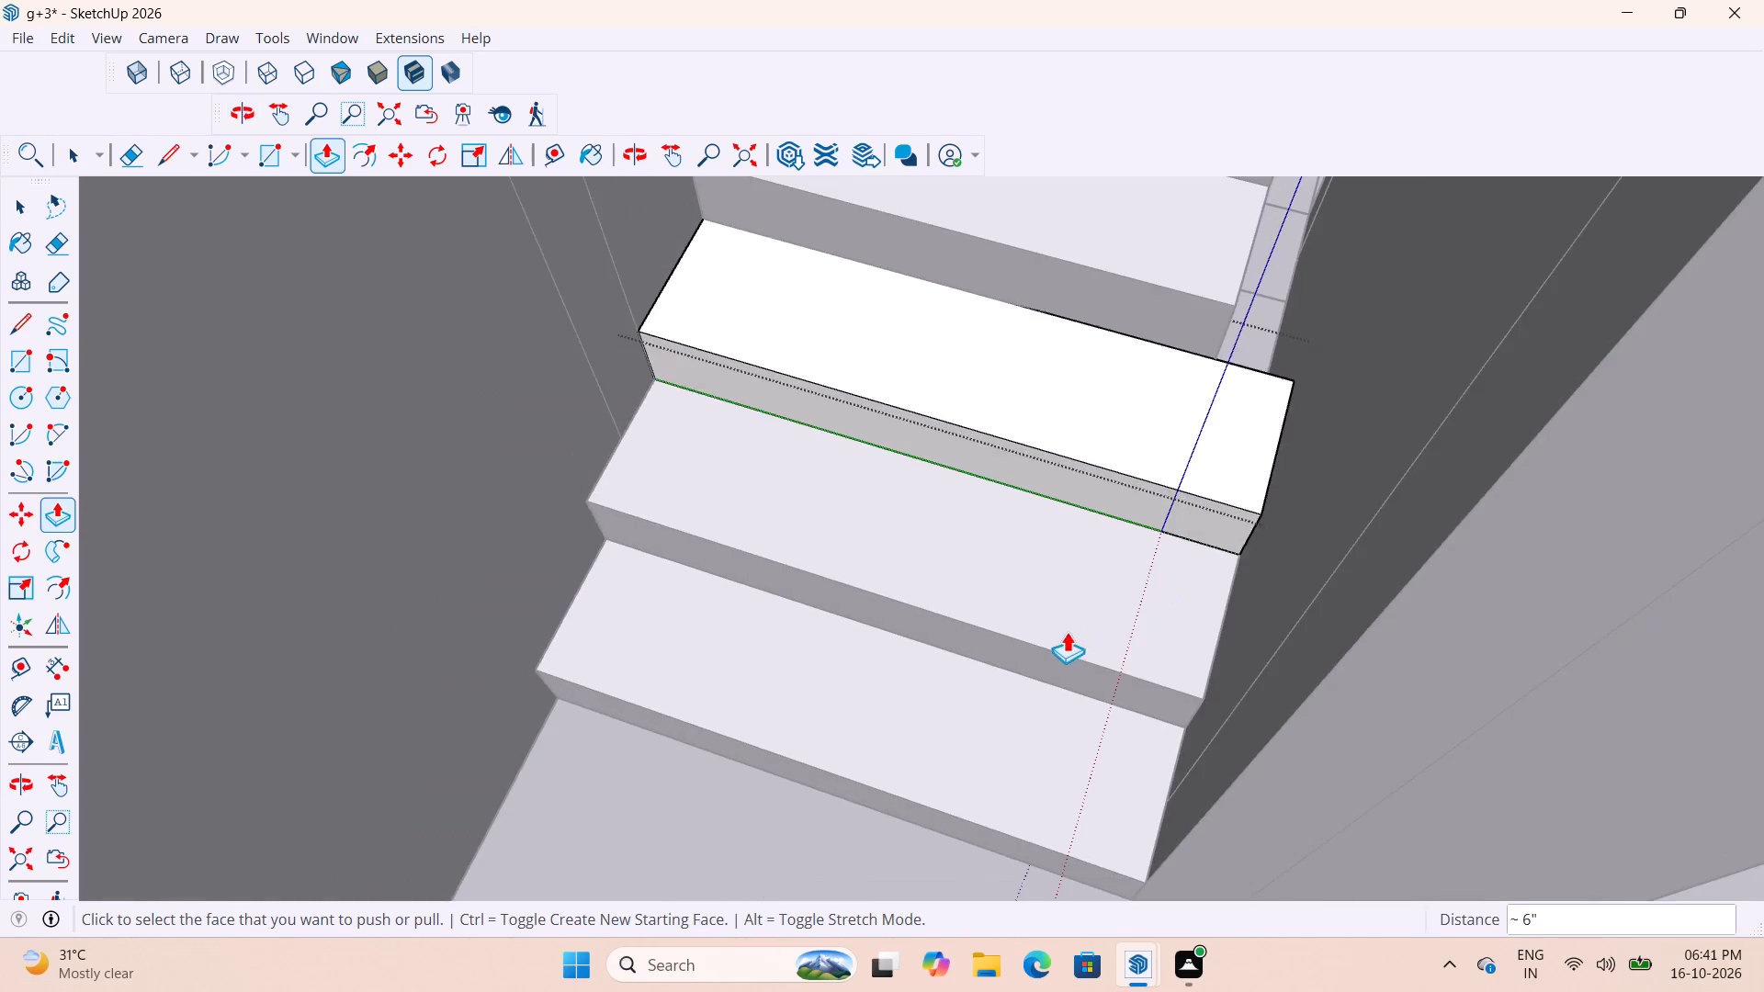
scroll(1067, 631, "down", 8)
middle_click_drag(1288, 558, 1187, 545)
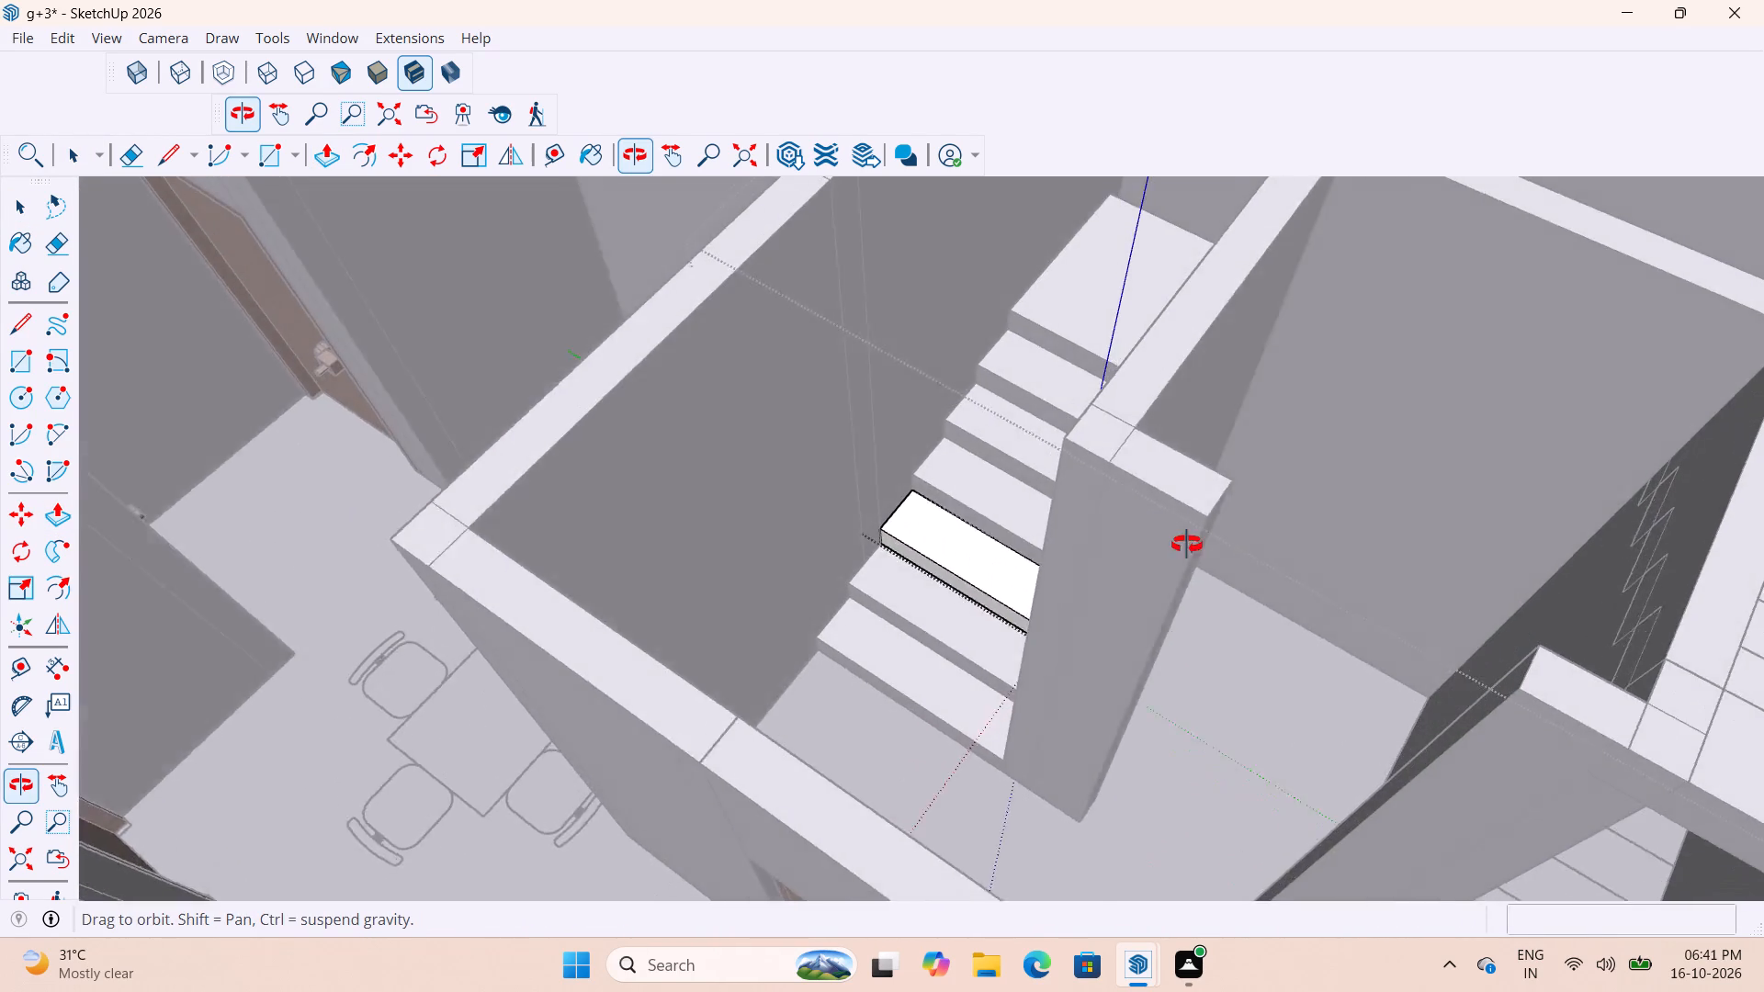
middle_click_drag(1187, 545, 1199, 544)
scroll(671, 619, "down", 10)
key("space")
left_click(1457, 256)
scroll(991, 557, "up", 4)
left_click(1682, 225)
Examine the gap between the remaining treads and the core wall, and look over the smaller building's original staircase.
scroll(944, 534, "up", 4)
middle_click_drag(834, 604, 628, 618)
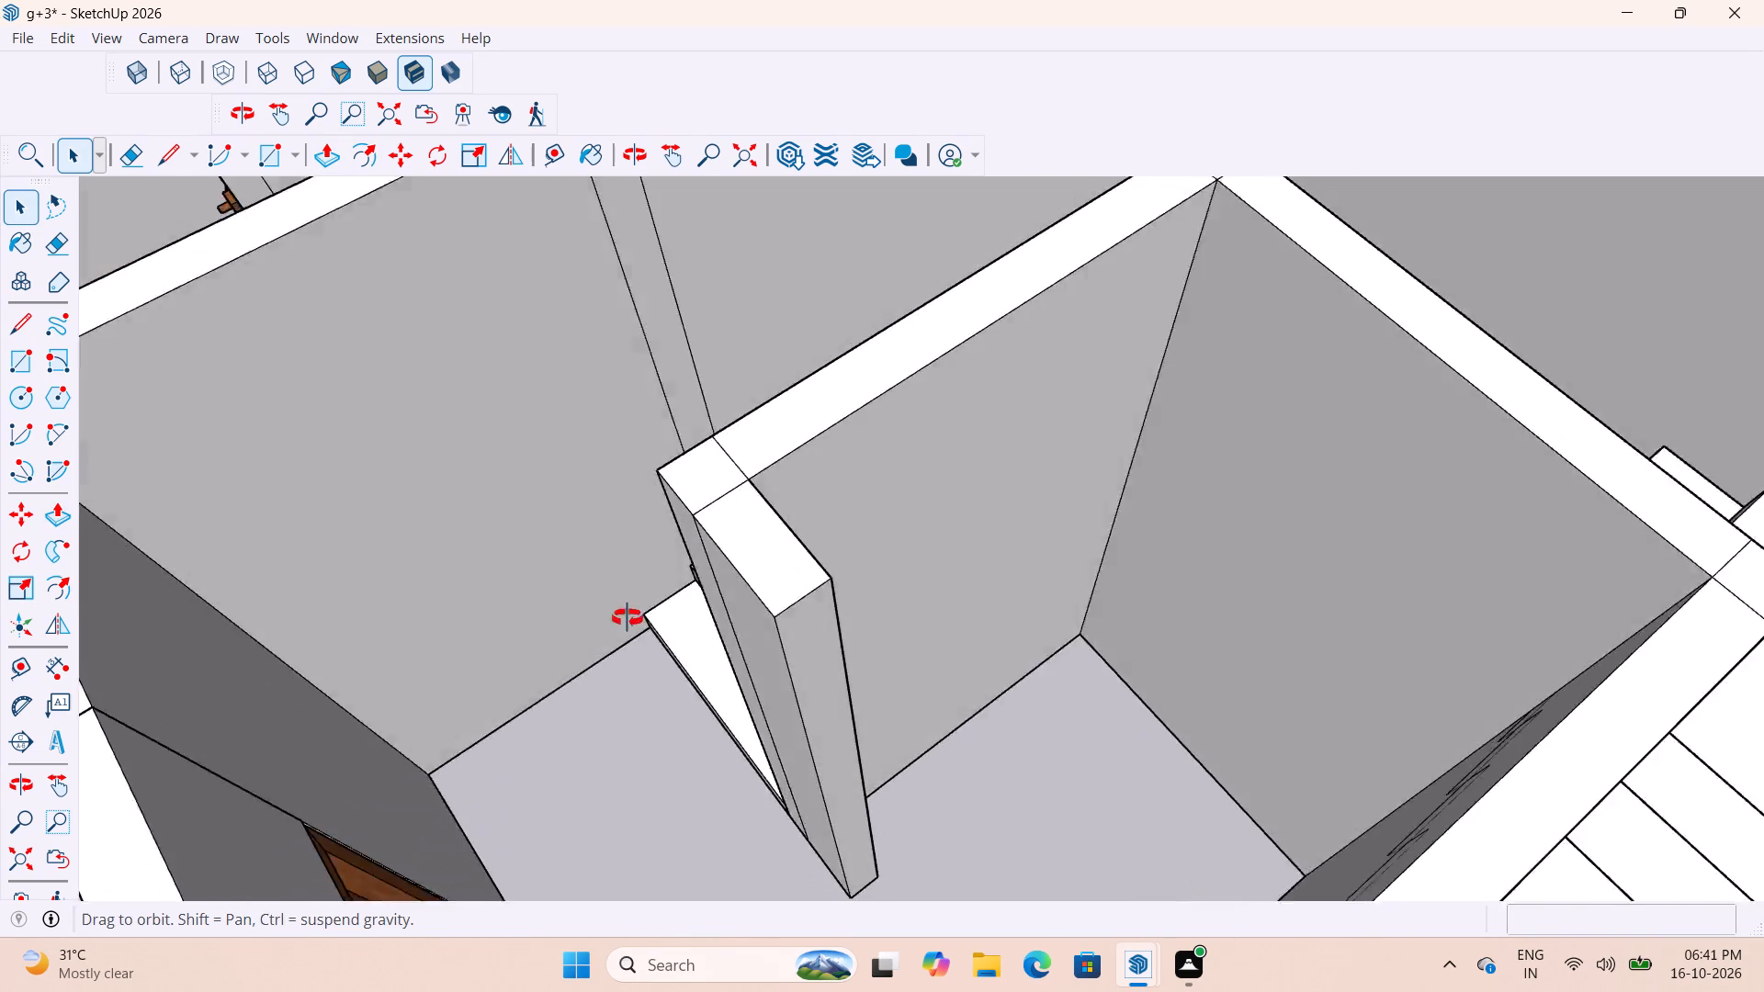
middle_click_drag(628, 618, 1272, 615)
scroll(734, 730, "up", 7)
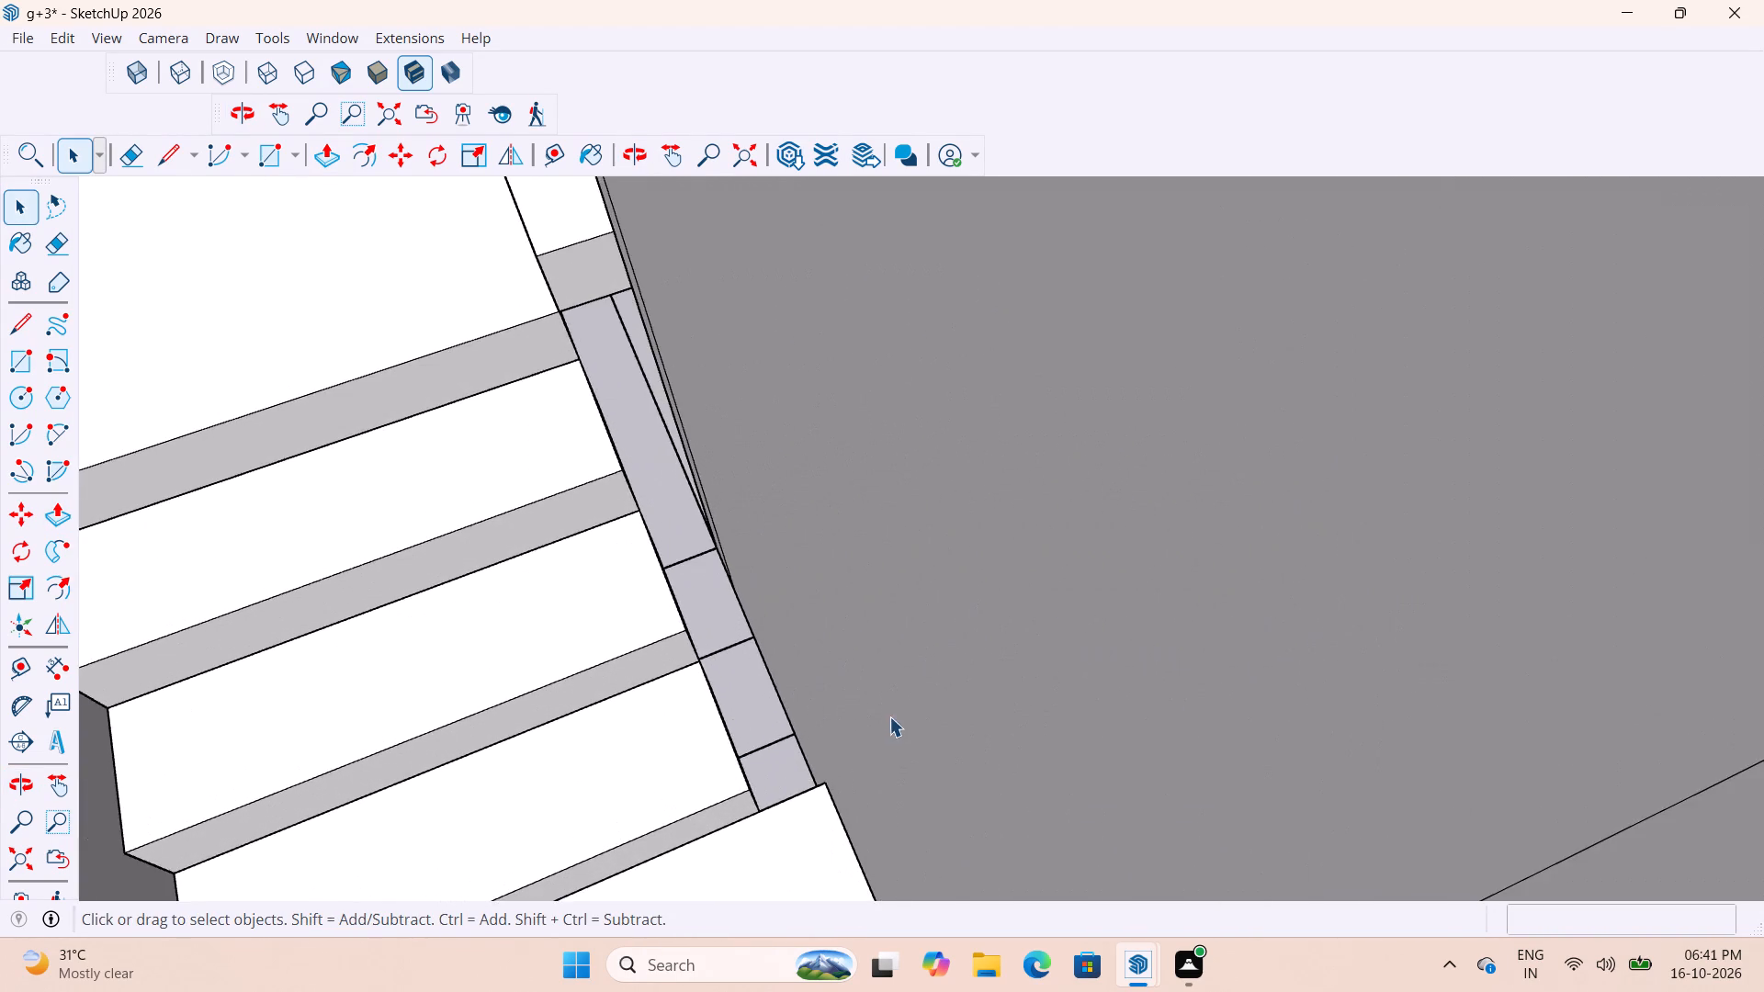
middle_click_drag(883, 714, 903, 671)
scroll(876, 655, "down", 15)
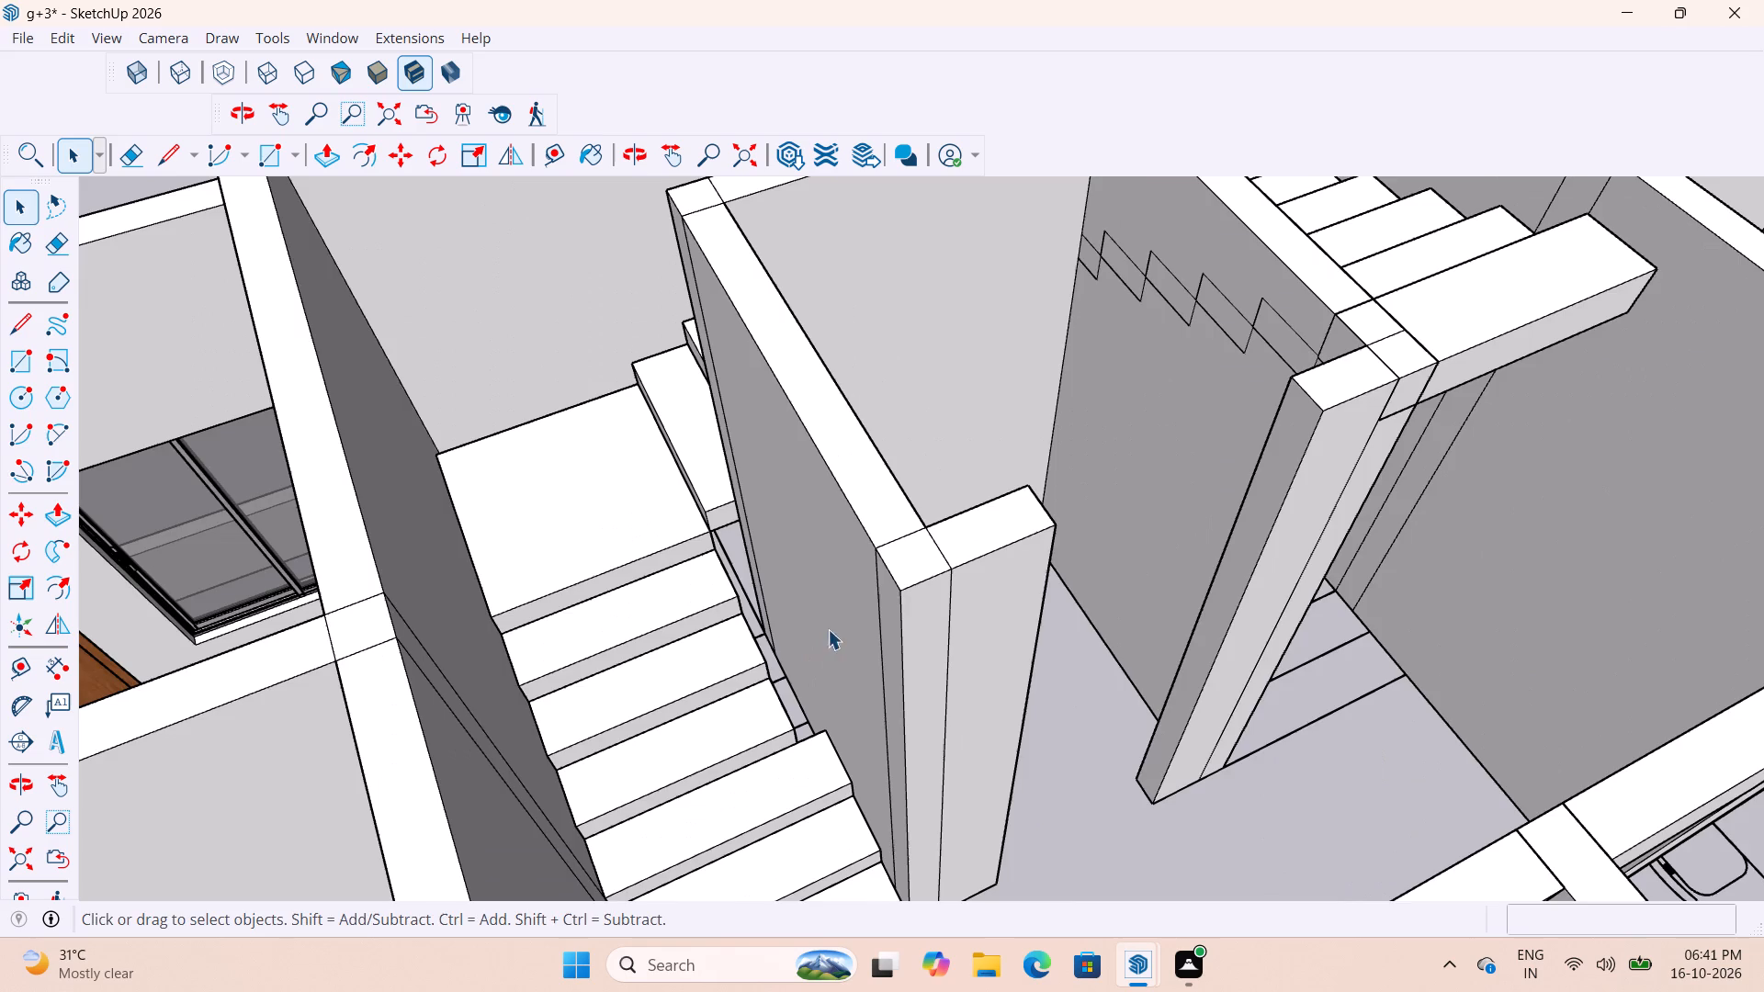
middle_click_drag(990, 703, 850, 667)
scroll(709, 537, "up", 7)
middle_click_drag(861, 729, 809, 752)
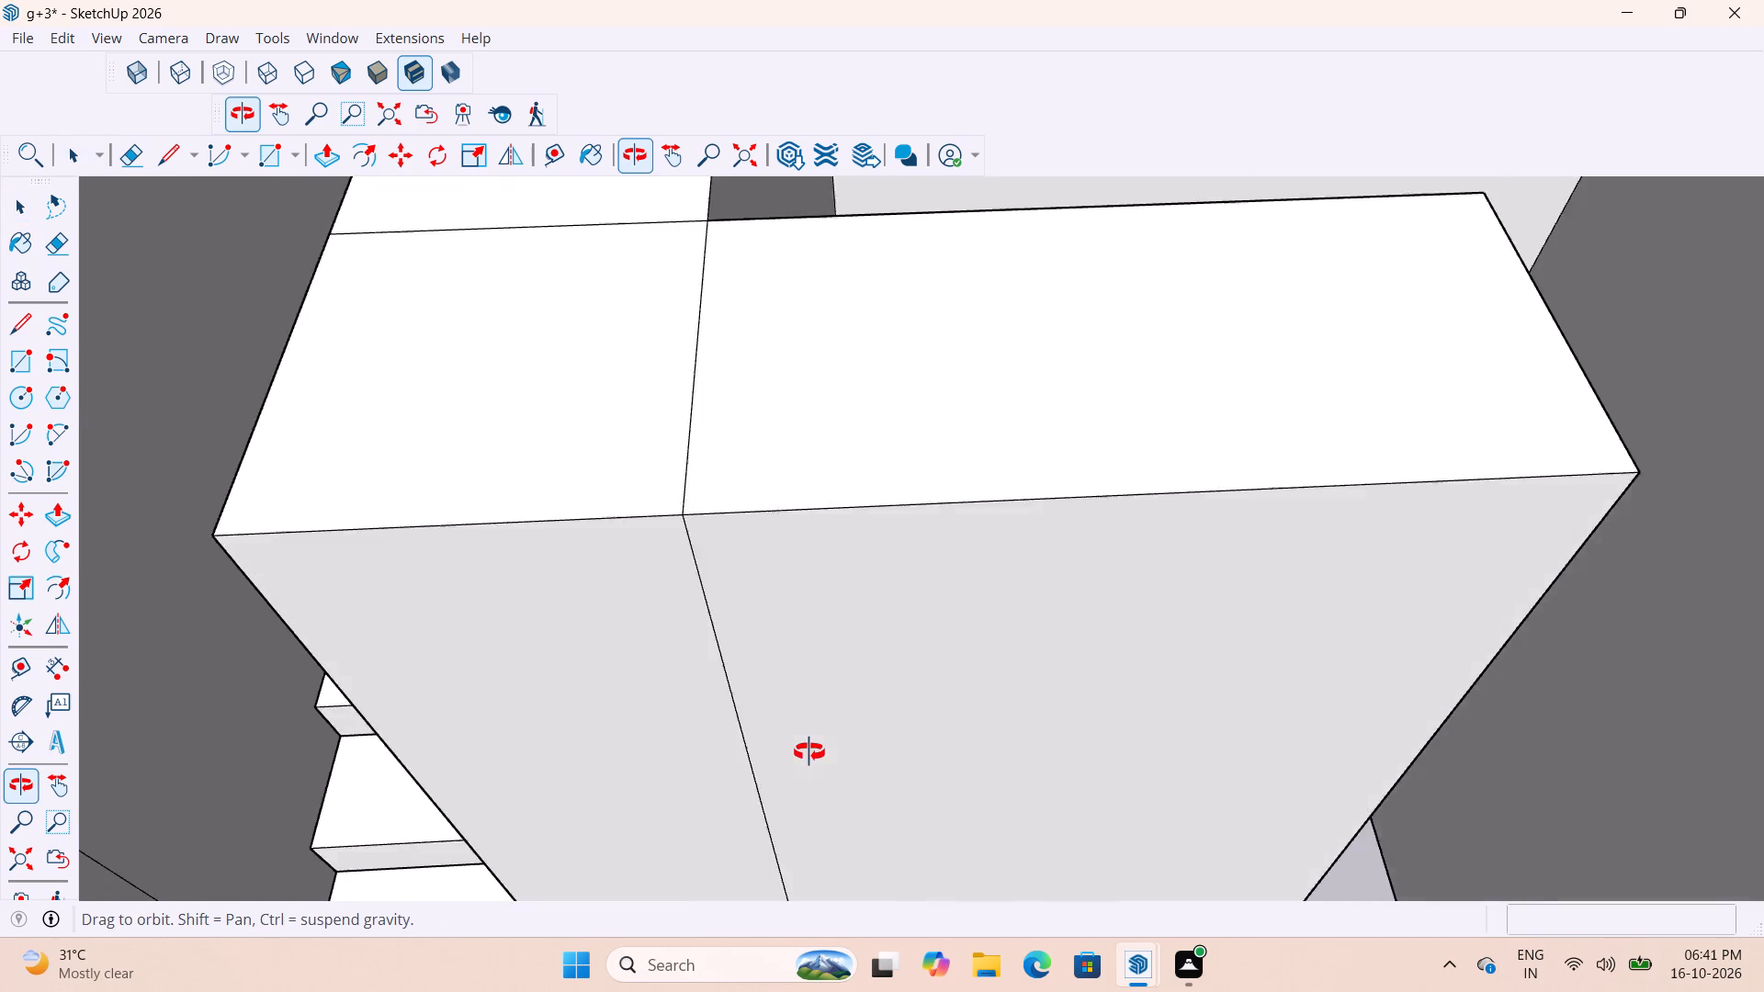
middle_click_drag(809, 752, 845, 762)
scroll(763, 798, "up", 8)
middle_click_drag(865, 798, 813, 800)
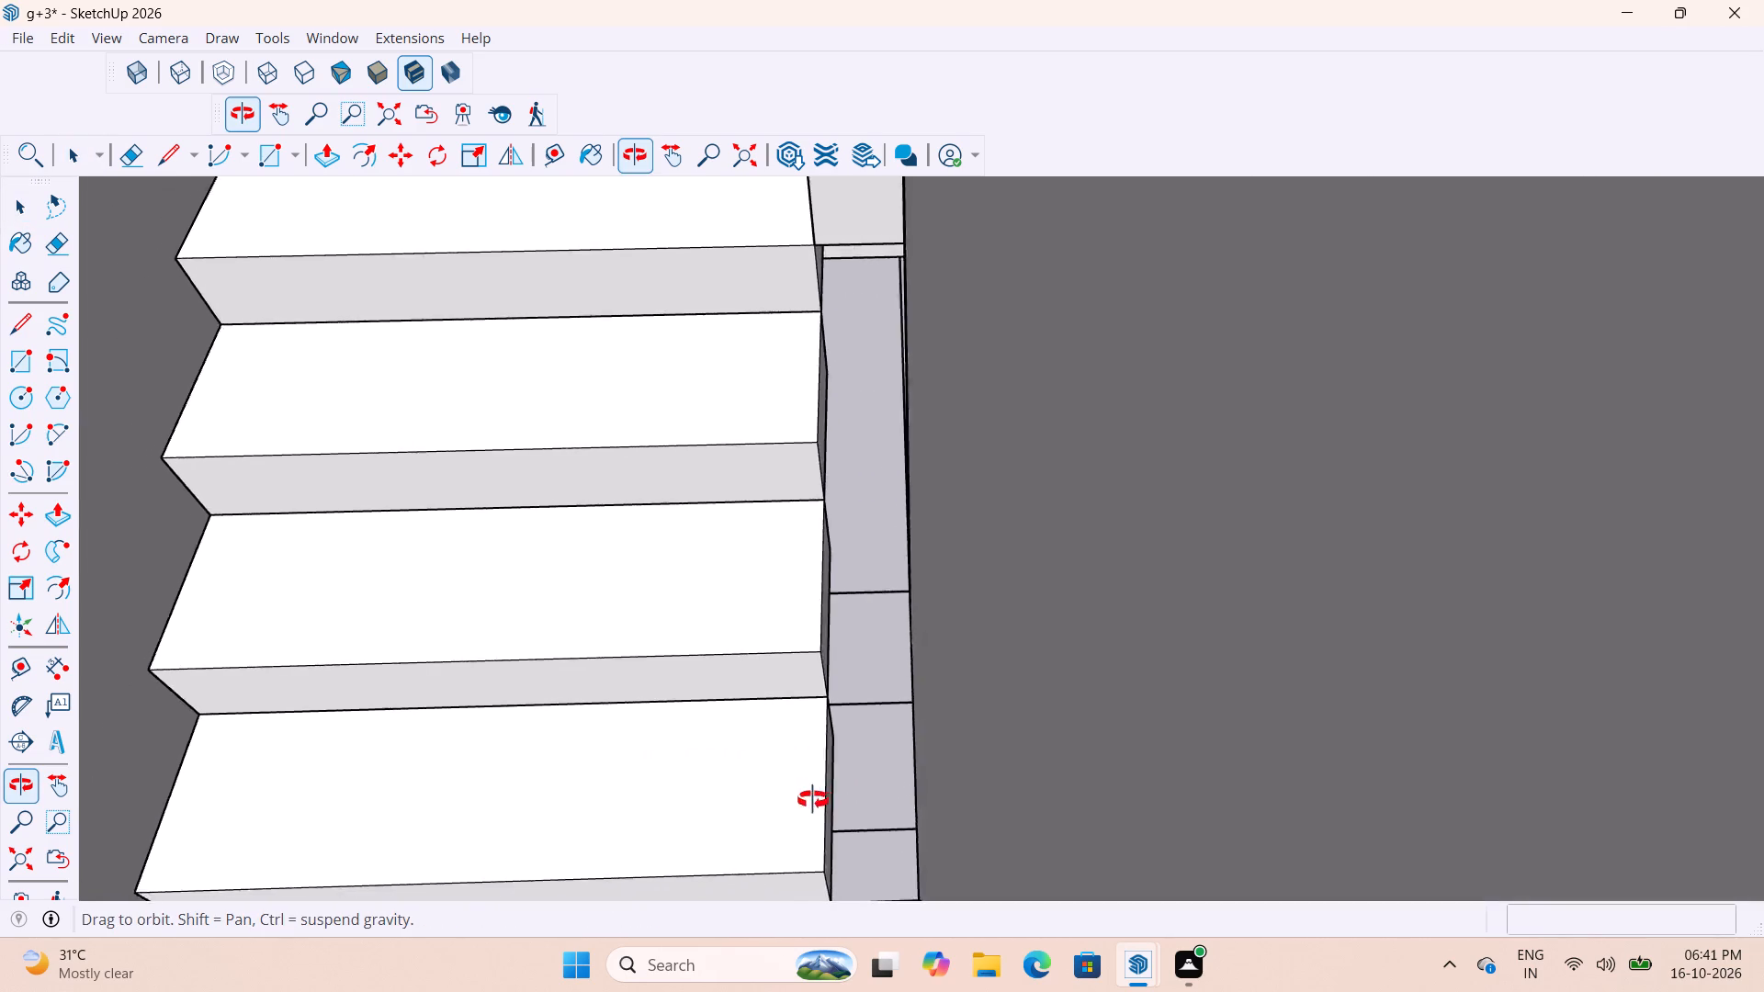
middle_click_drag(813, 800, 797, 800)
scroll(907, 798, "down", 5)
scroll(1035, 762, "down", 6)
scroll(1131, 598, "down", 11)
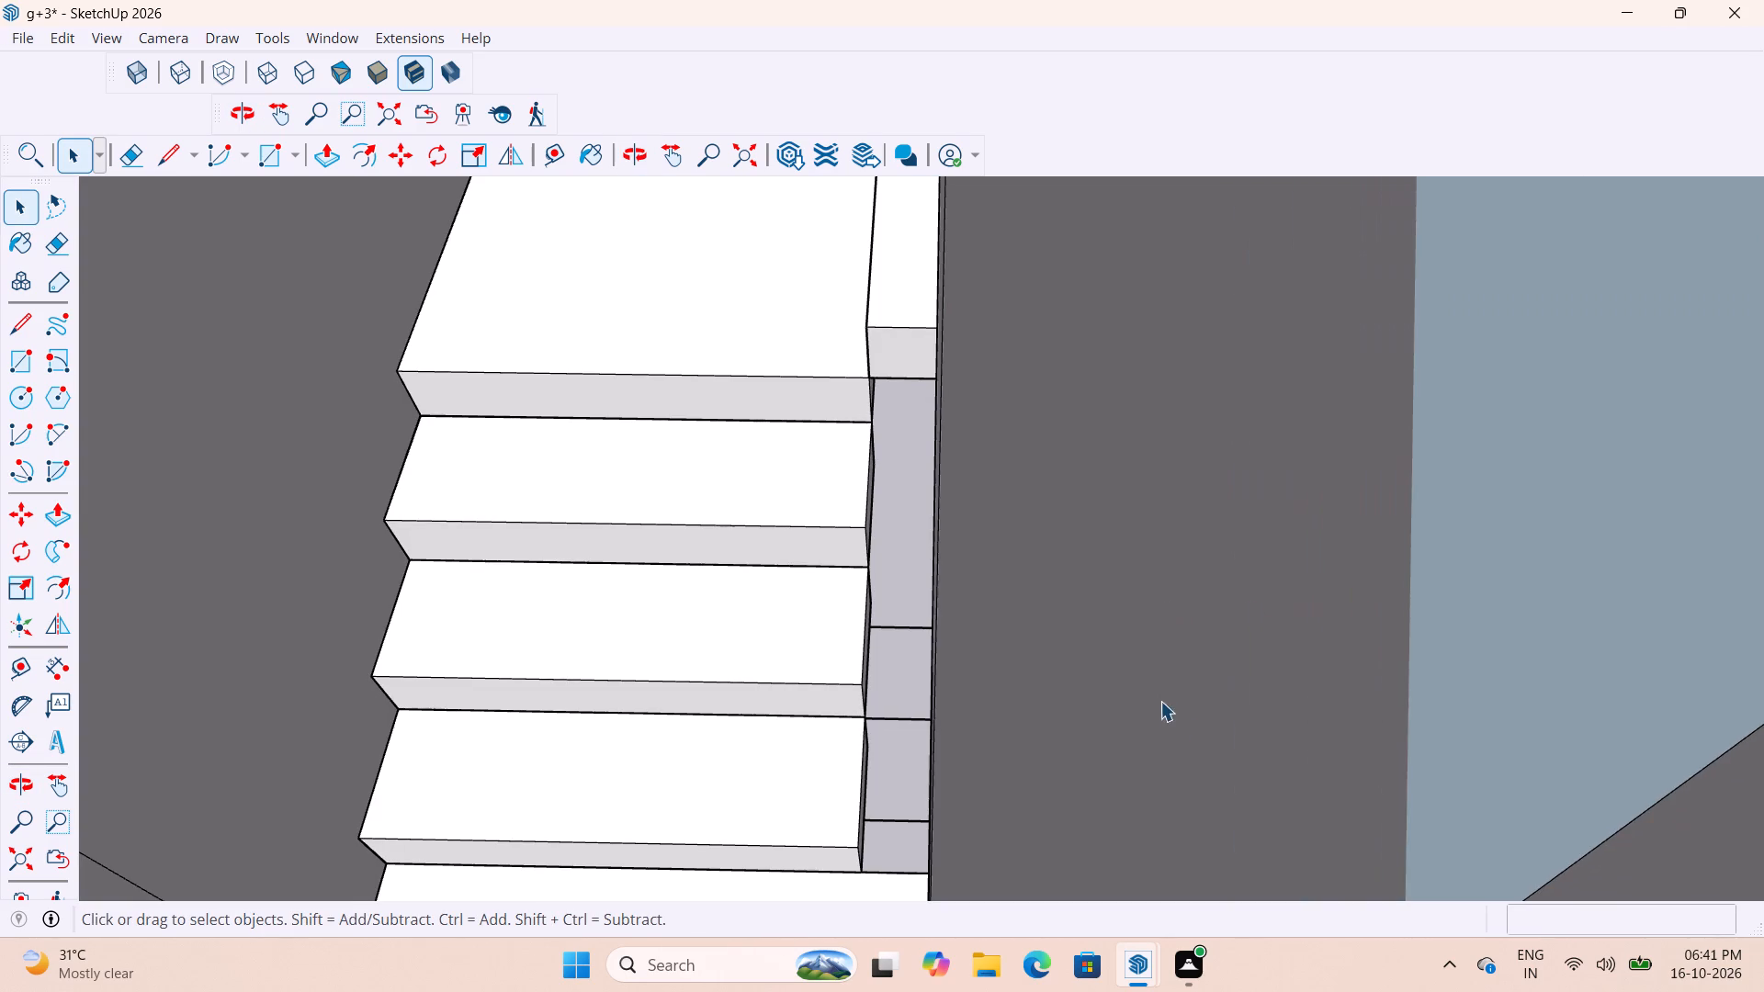
scroll(1225, 669, "down", 5)
scroll(1010, 678, "down", 12)
scroll(1021, 595, "down", 10)
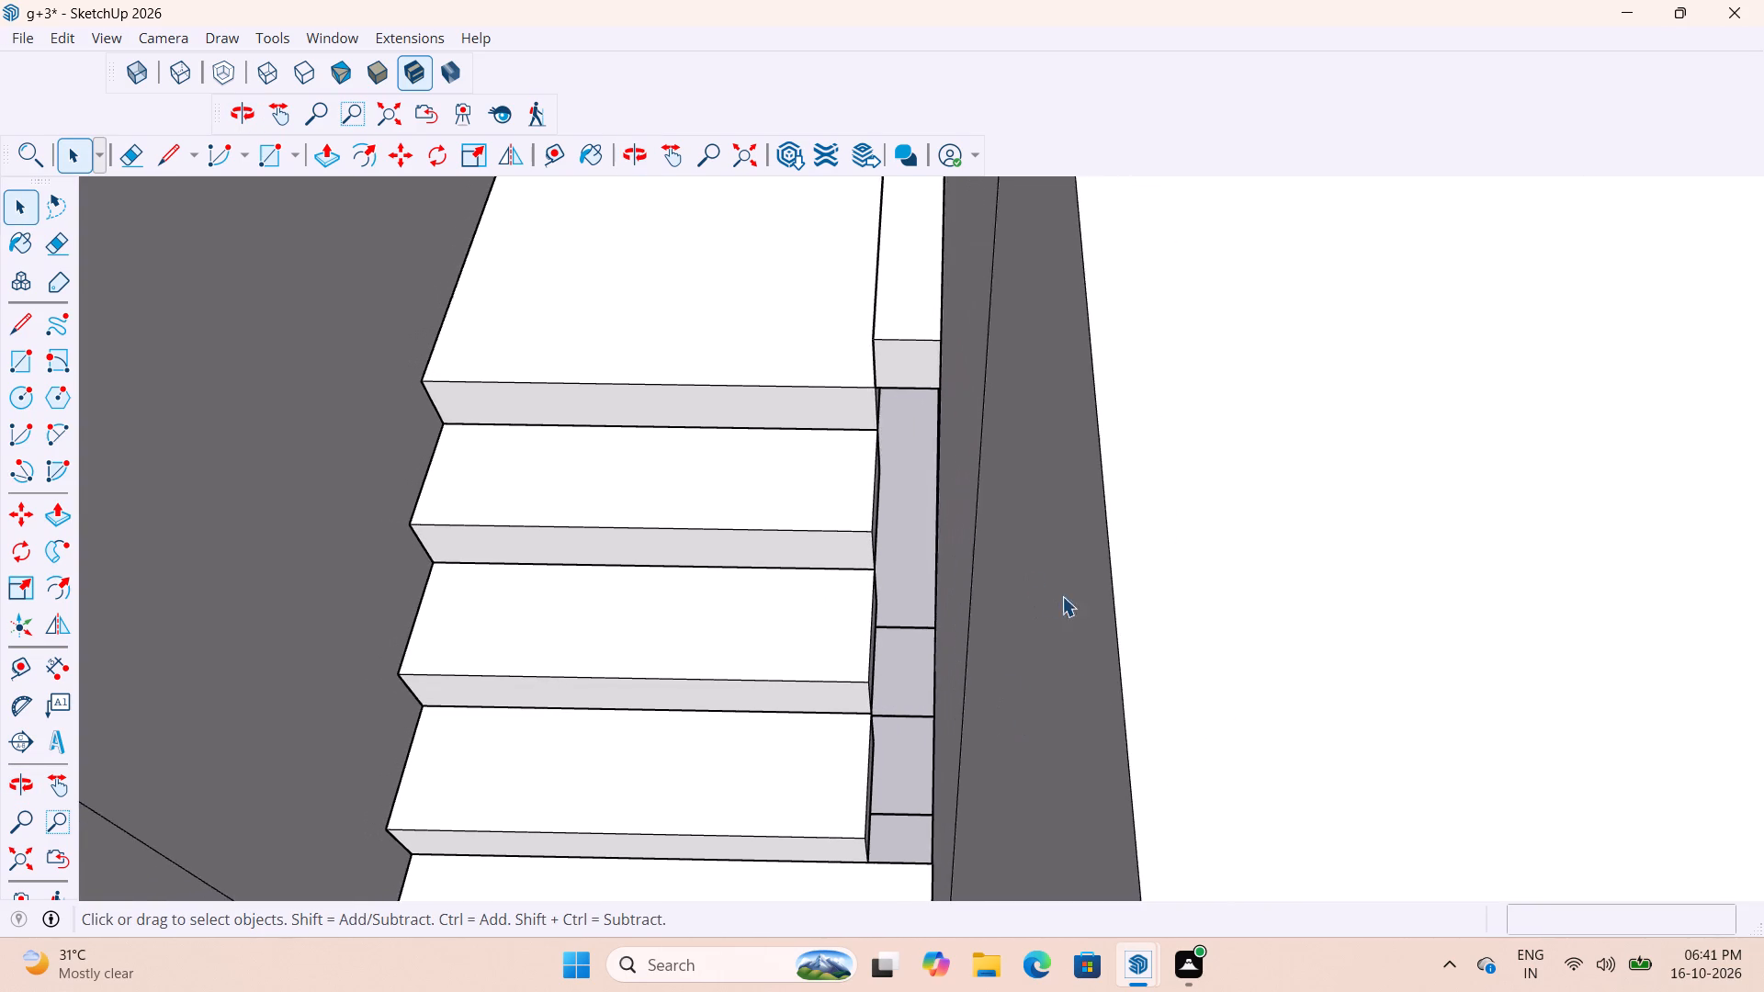
scroll(1062, 596, "down", 9)
scroll(977, 671, "down", 13)
middle_click_drag(978, 793, 955, 834)
scroll(955, 725, "up", 2)
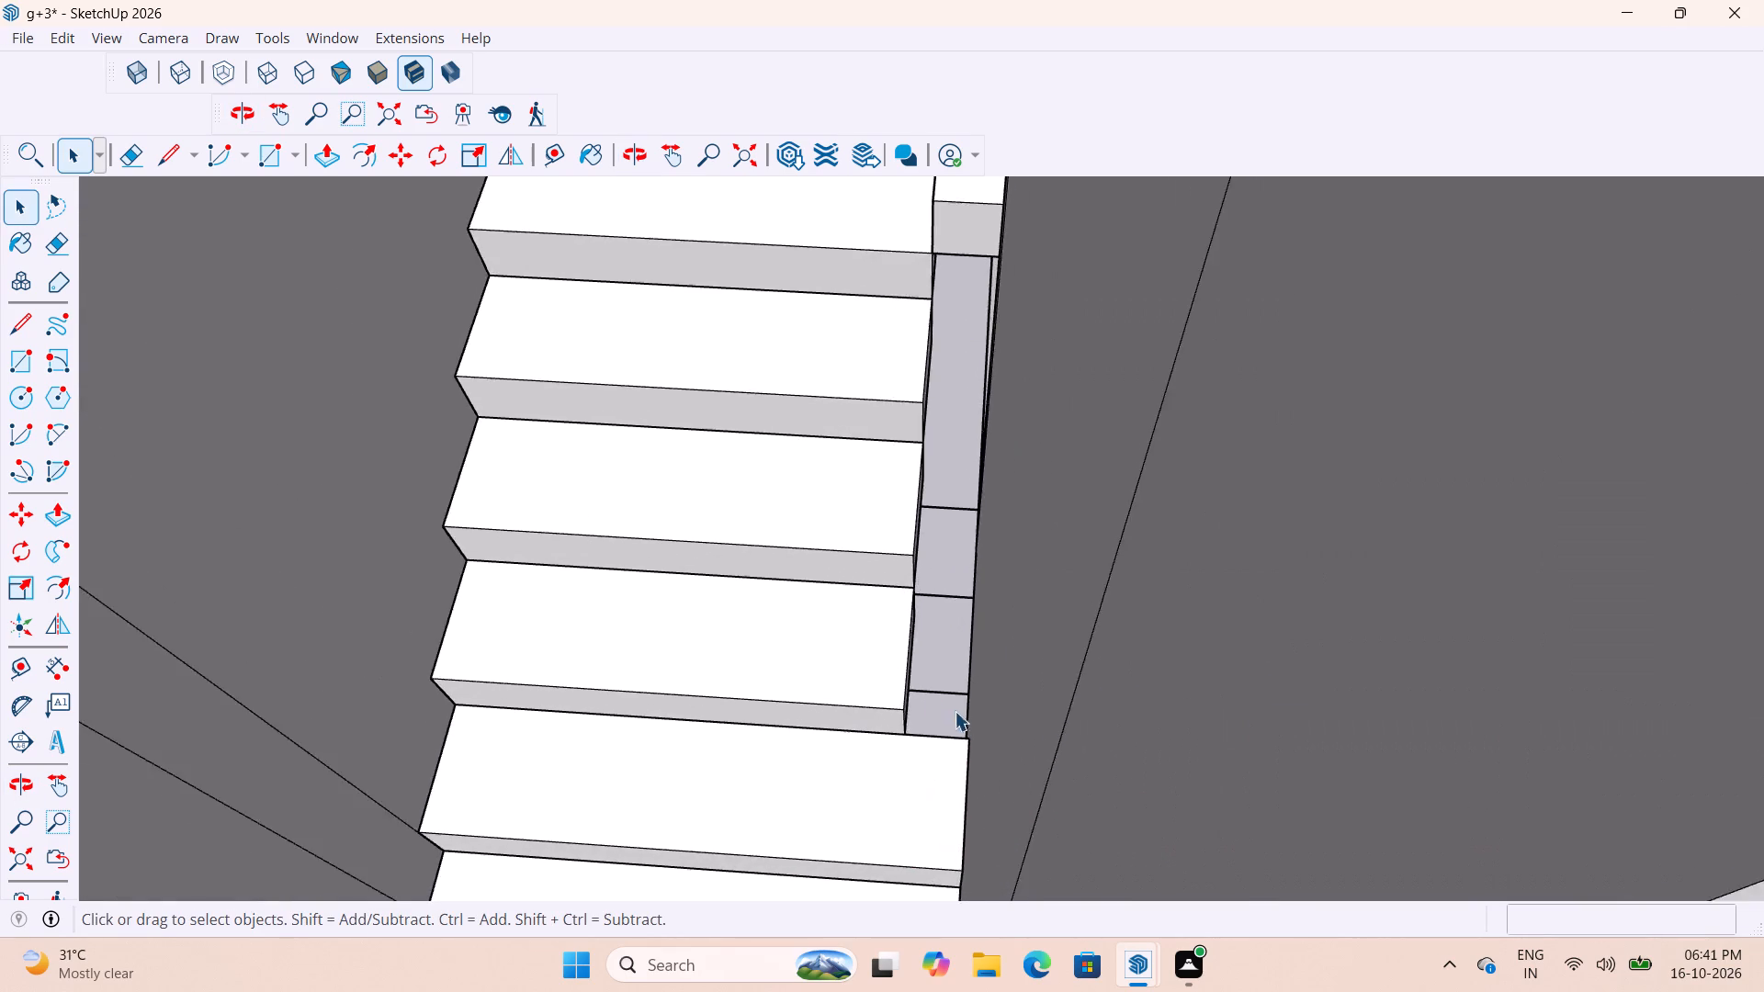
scroll(955, 711, "up", 8)
middle_click_drag(926, 693, 838, 693)
scroll(988, 724, "down", 5)
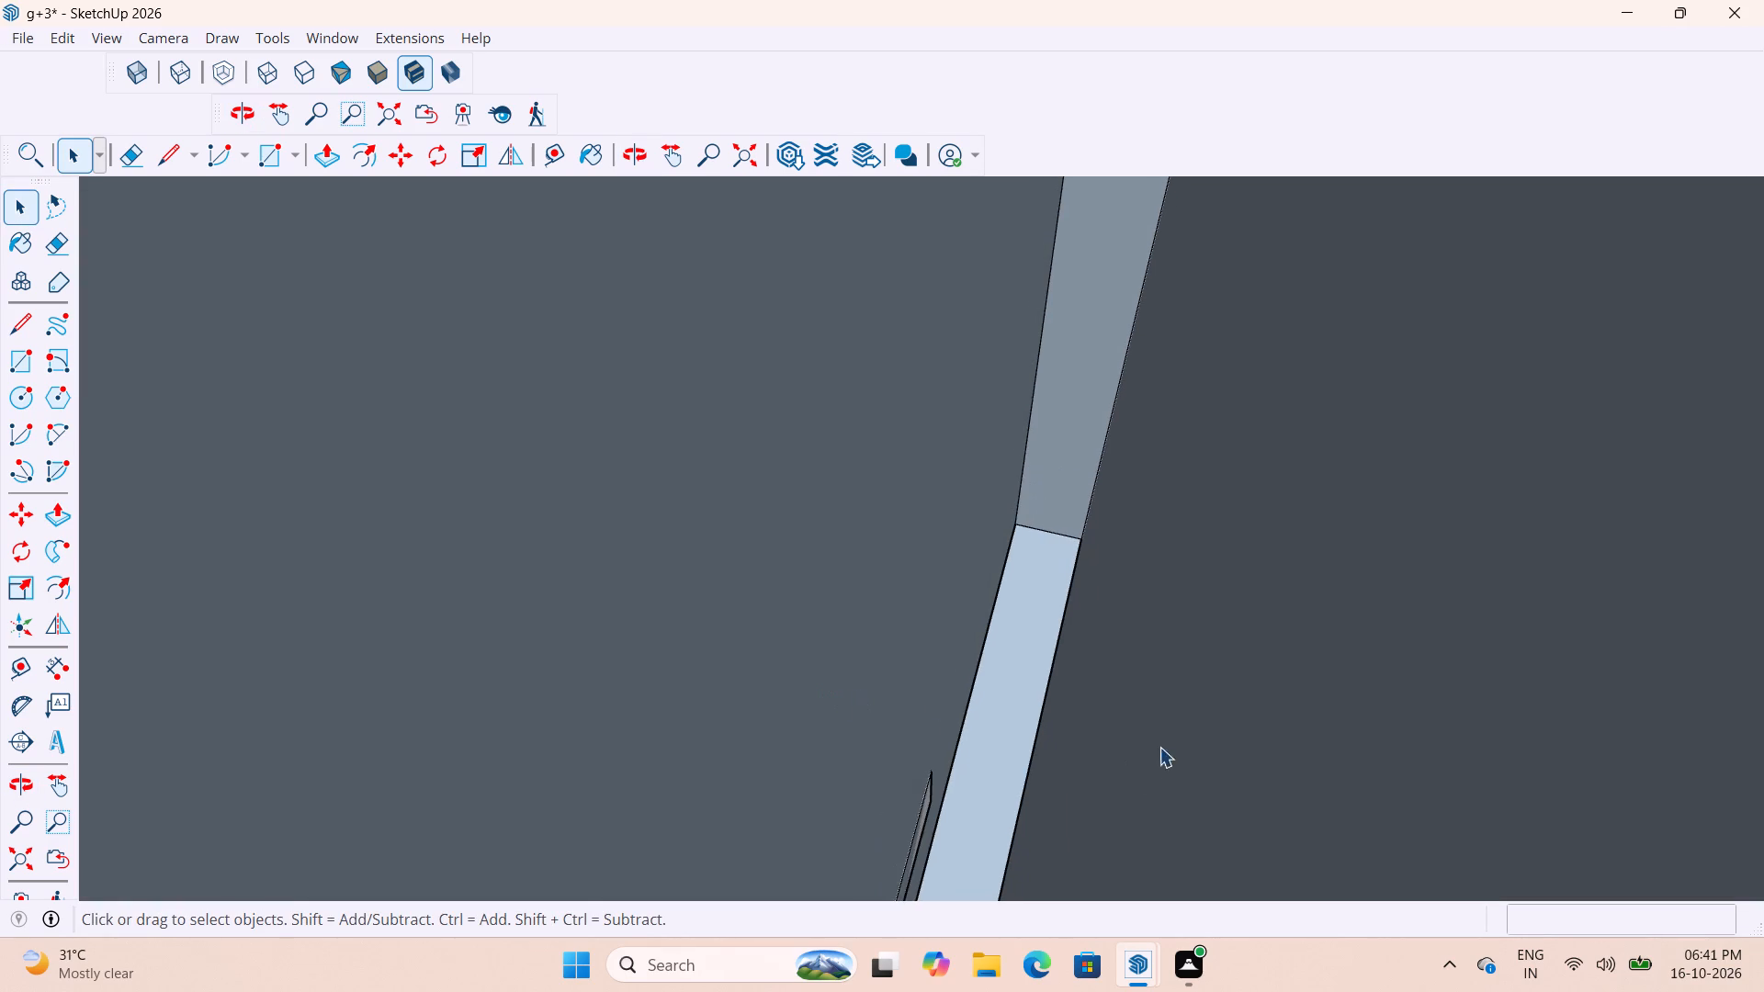
scroll(1159, 747, "down", 5)
scroll(1048, 783, "down", 5)
scroll(1088, 805, "down", 20)
scroll(1088, 805, "down", 3)
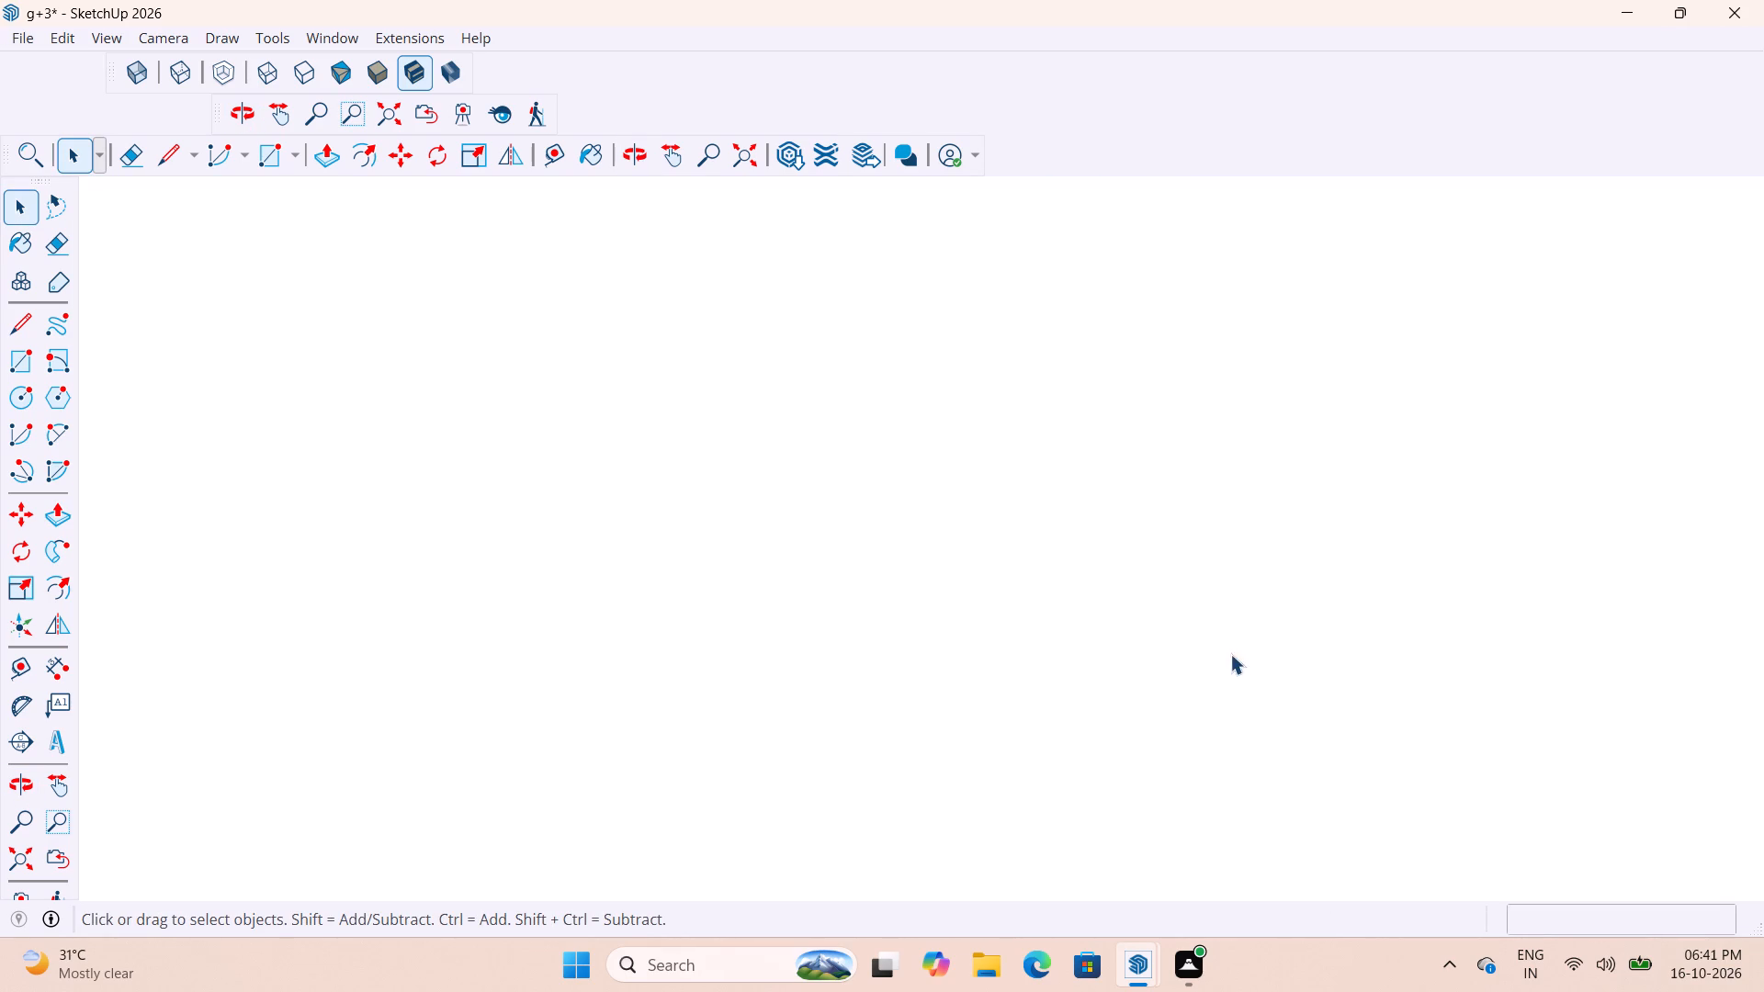
left_click(744, 155)
scroll(954, 299, "up", 1)
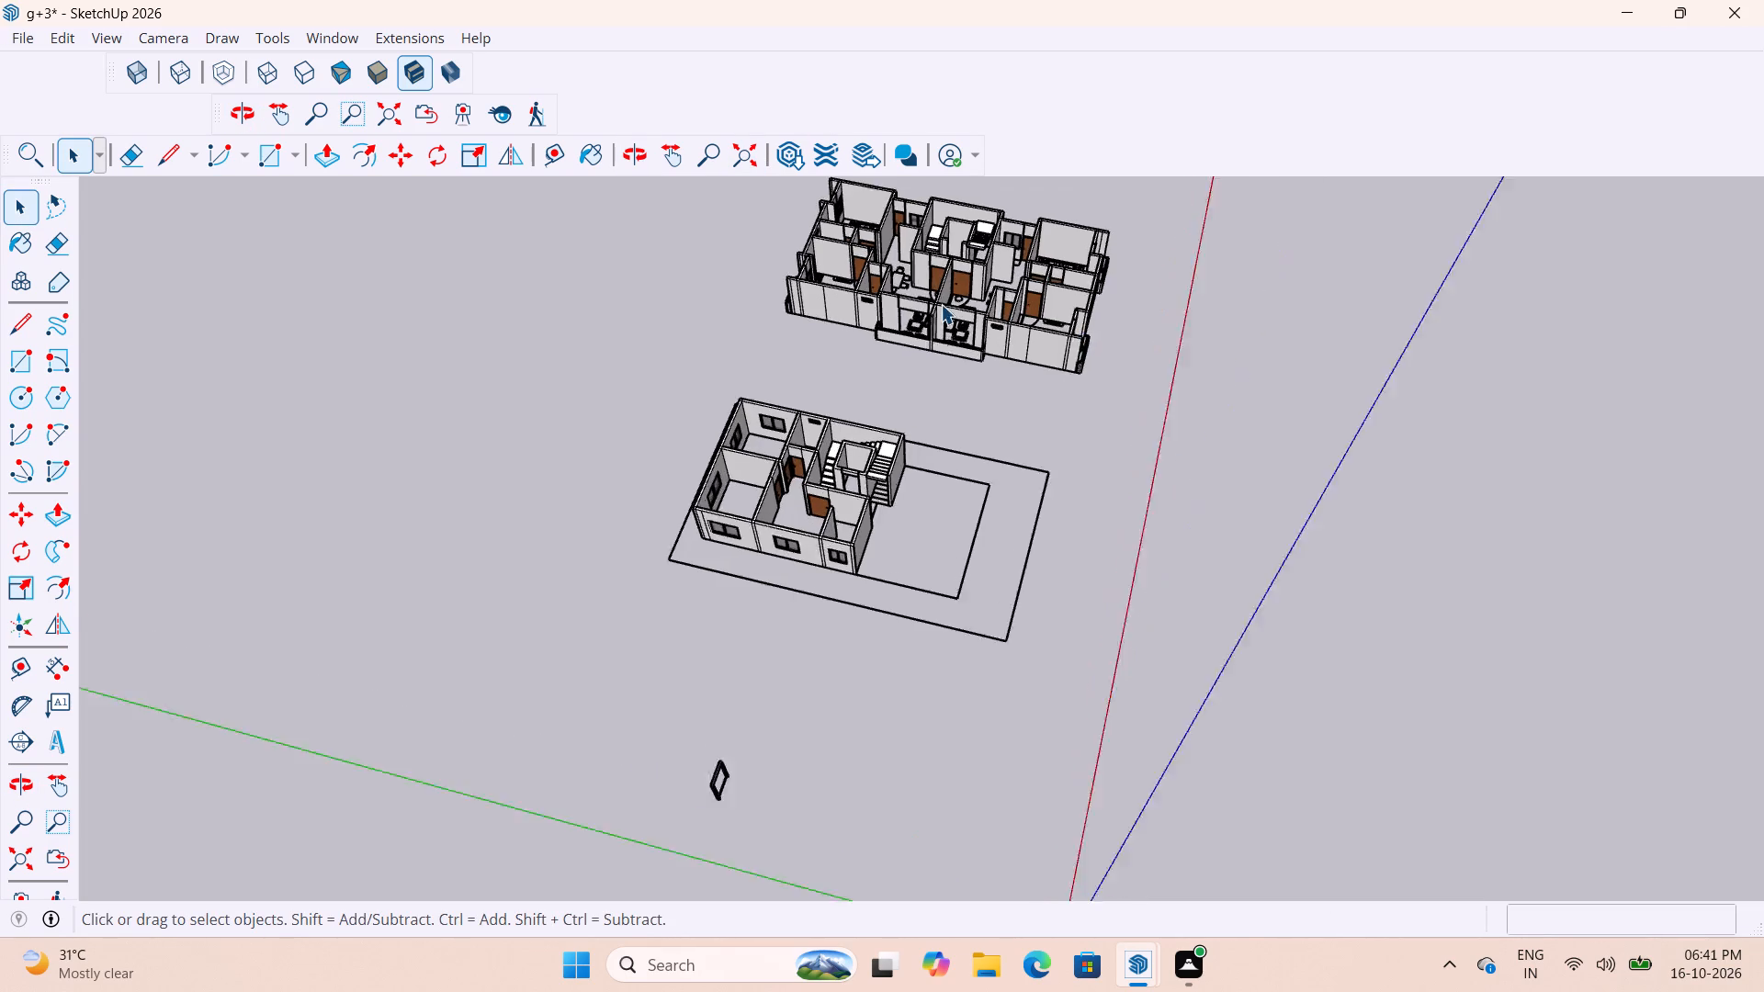
scroll(941, 304, "up", 6)
left_click(978, 429)
scroll(769, 567, "up", 12)
scroll(983, 677, "down", 3)
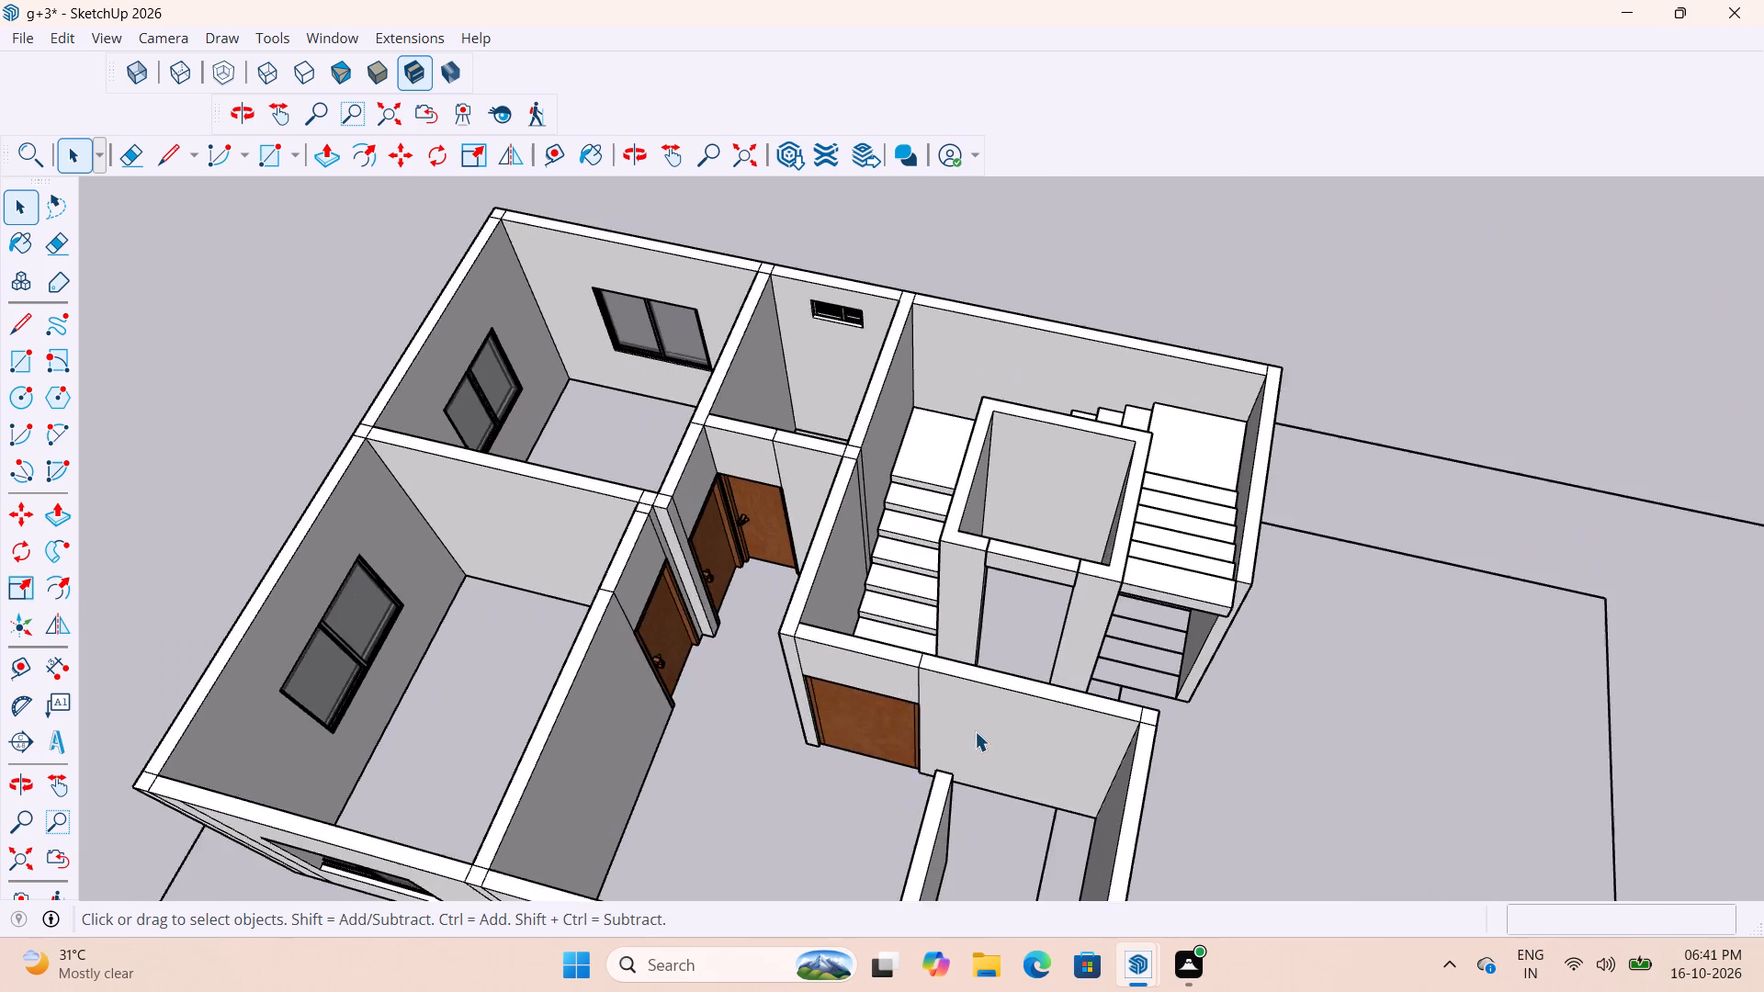
scroll(975, 731, "down", 18)
scroll(1057, 439, "up", 15)
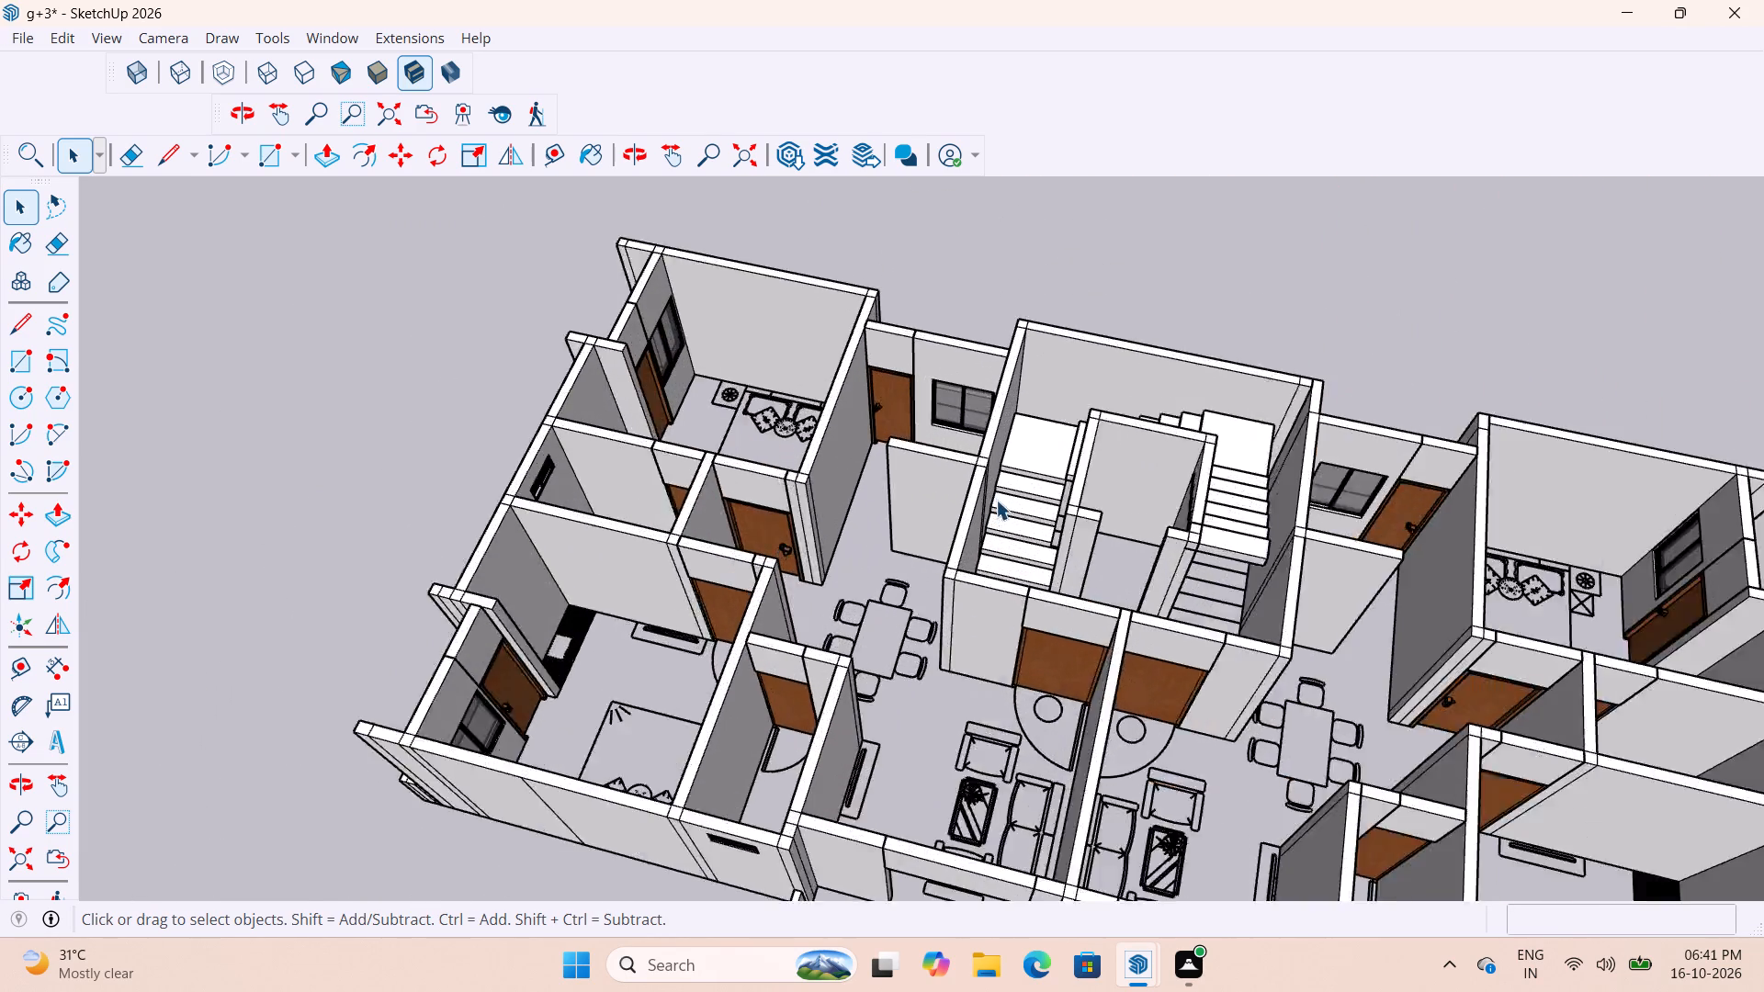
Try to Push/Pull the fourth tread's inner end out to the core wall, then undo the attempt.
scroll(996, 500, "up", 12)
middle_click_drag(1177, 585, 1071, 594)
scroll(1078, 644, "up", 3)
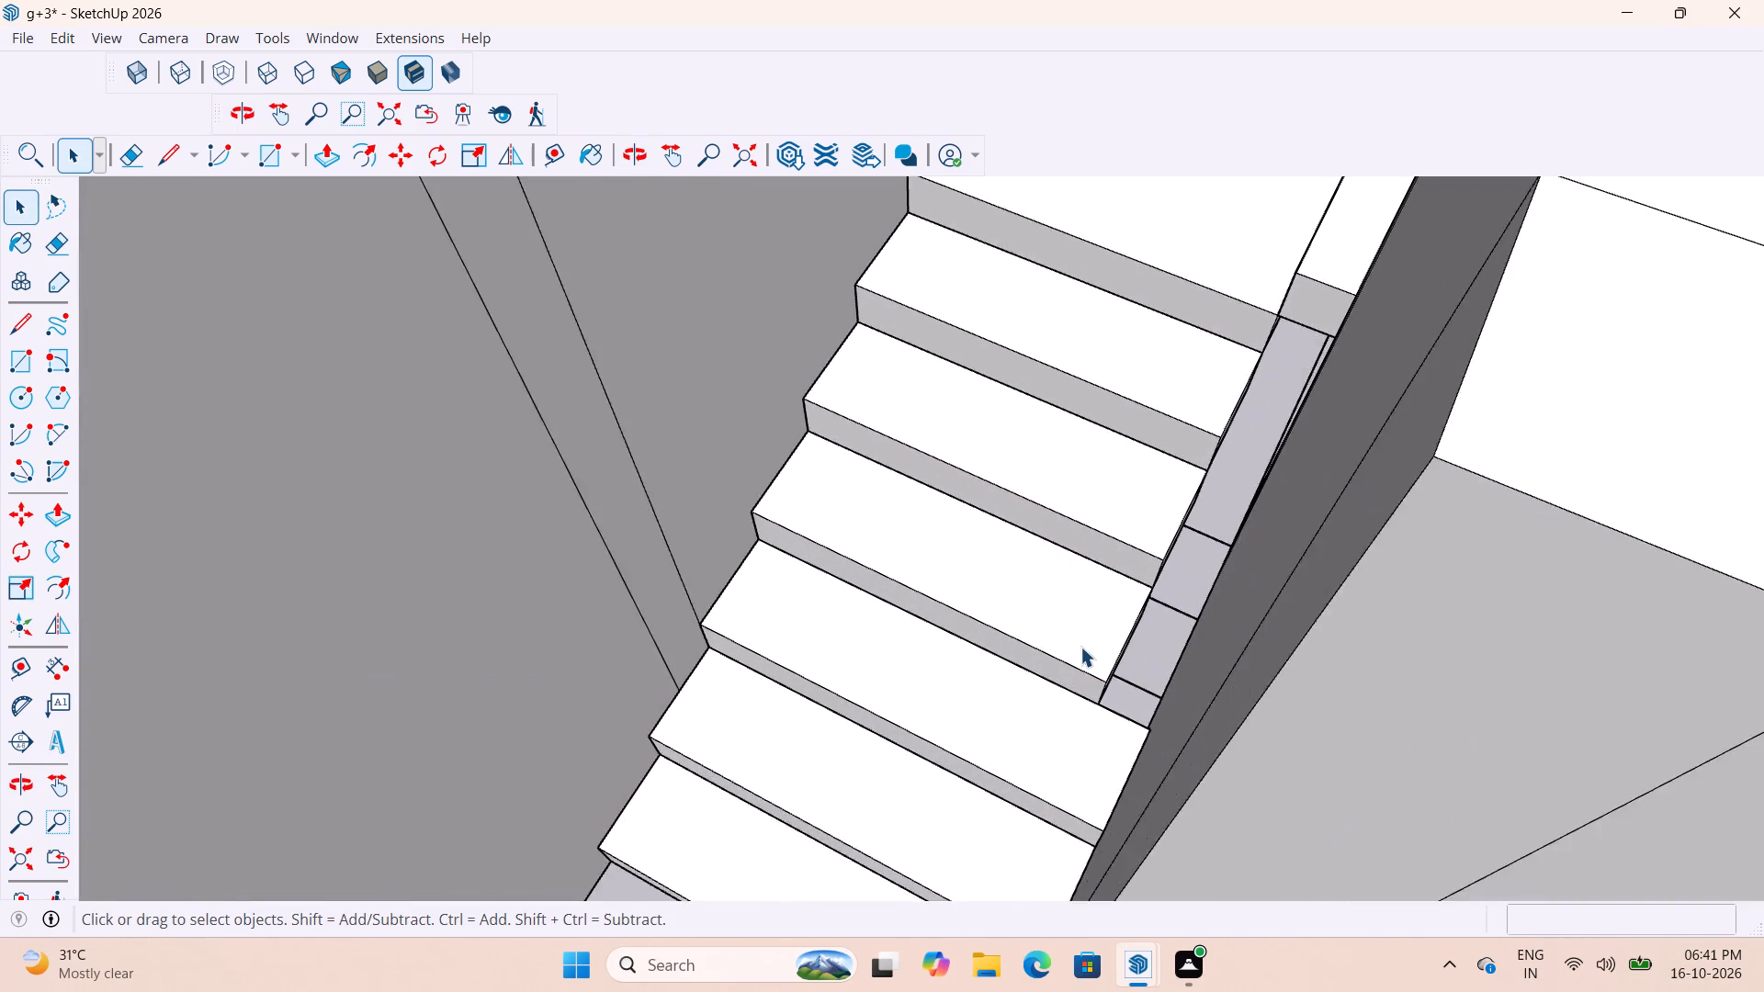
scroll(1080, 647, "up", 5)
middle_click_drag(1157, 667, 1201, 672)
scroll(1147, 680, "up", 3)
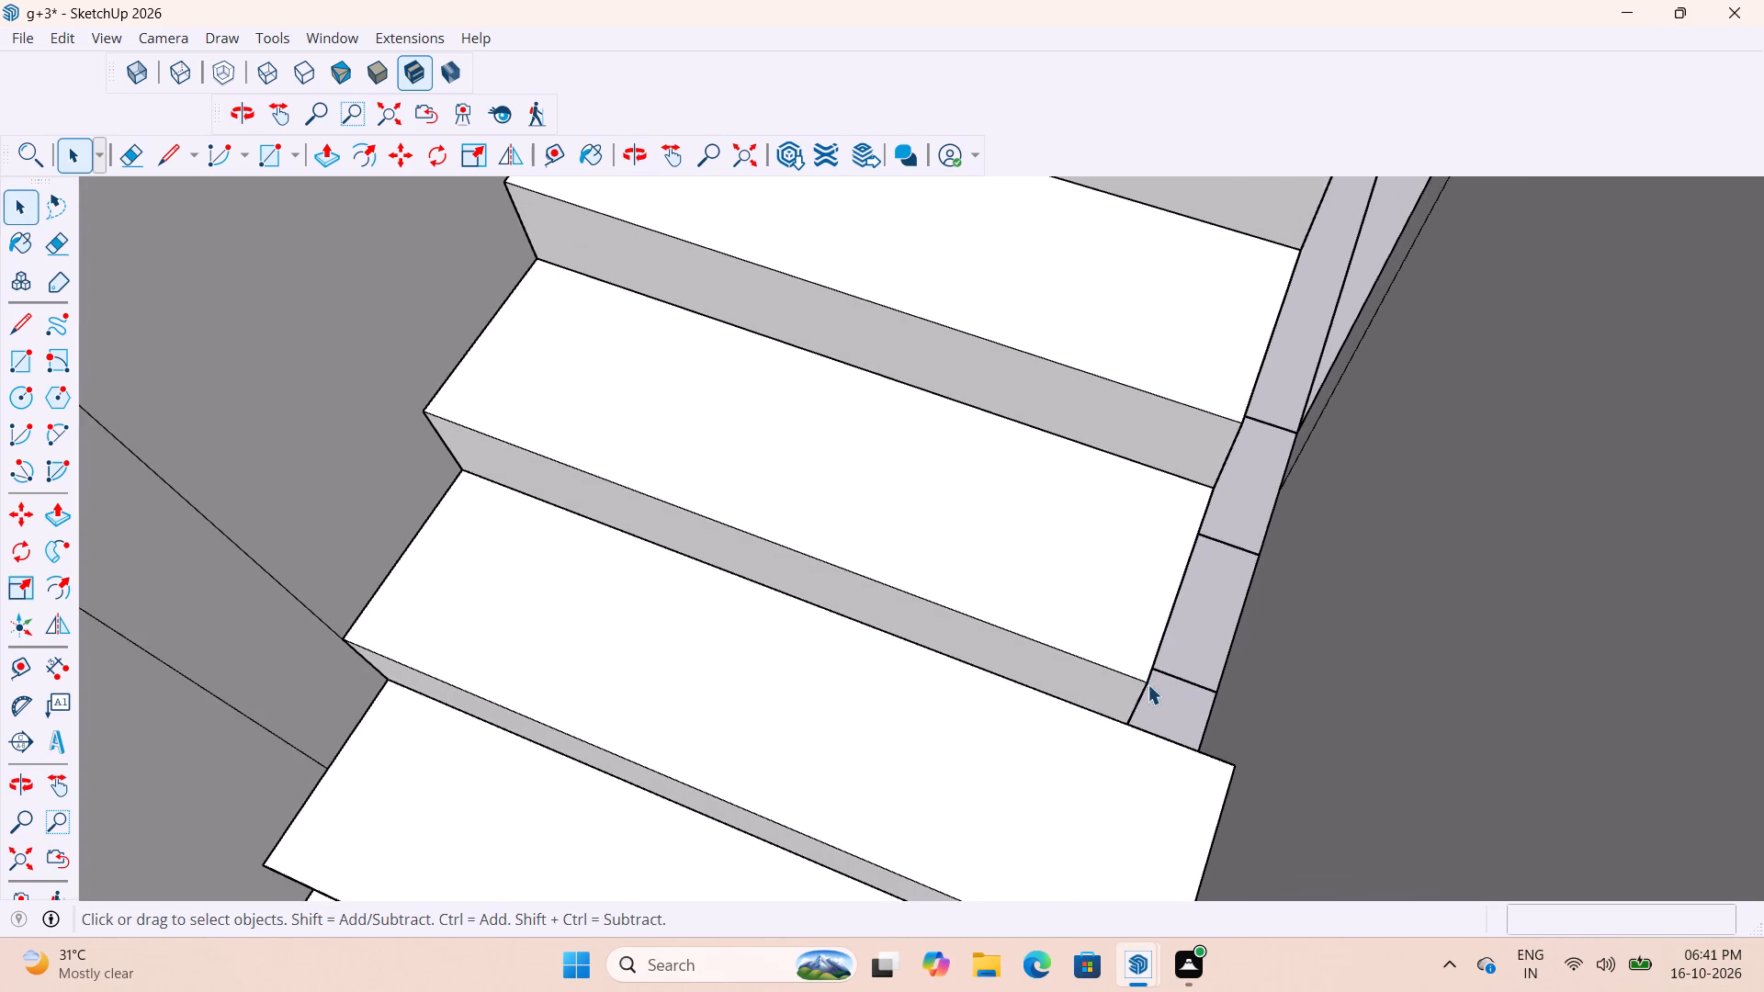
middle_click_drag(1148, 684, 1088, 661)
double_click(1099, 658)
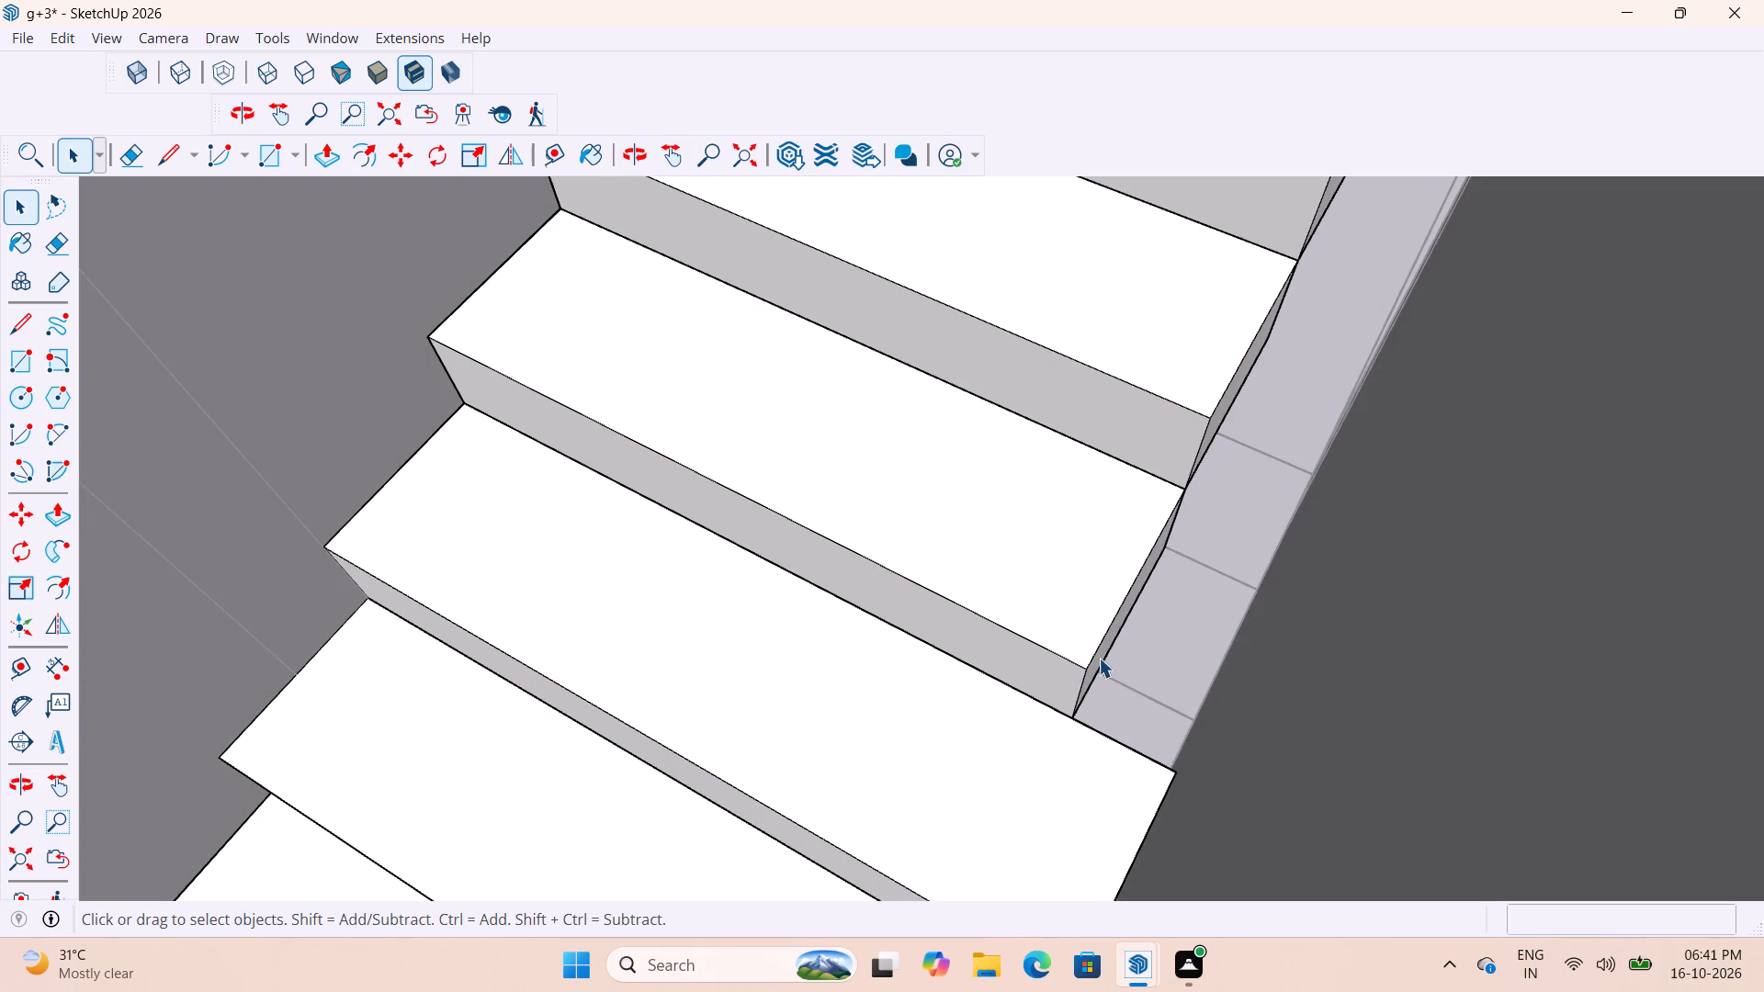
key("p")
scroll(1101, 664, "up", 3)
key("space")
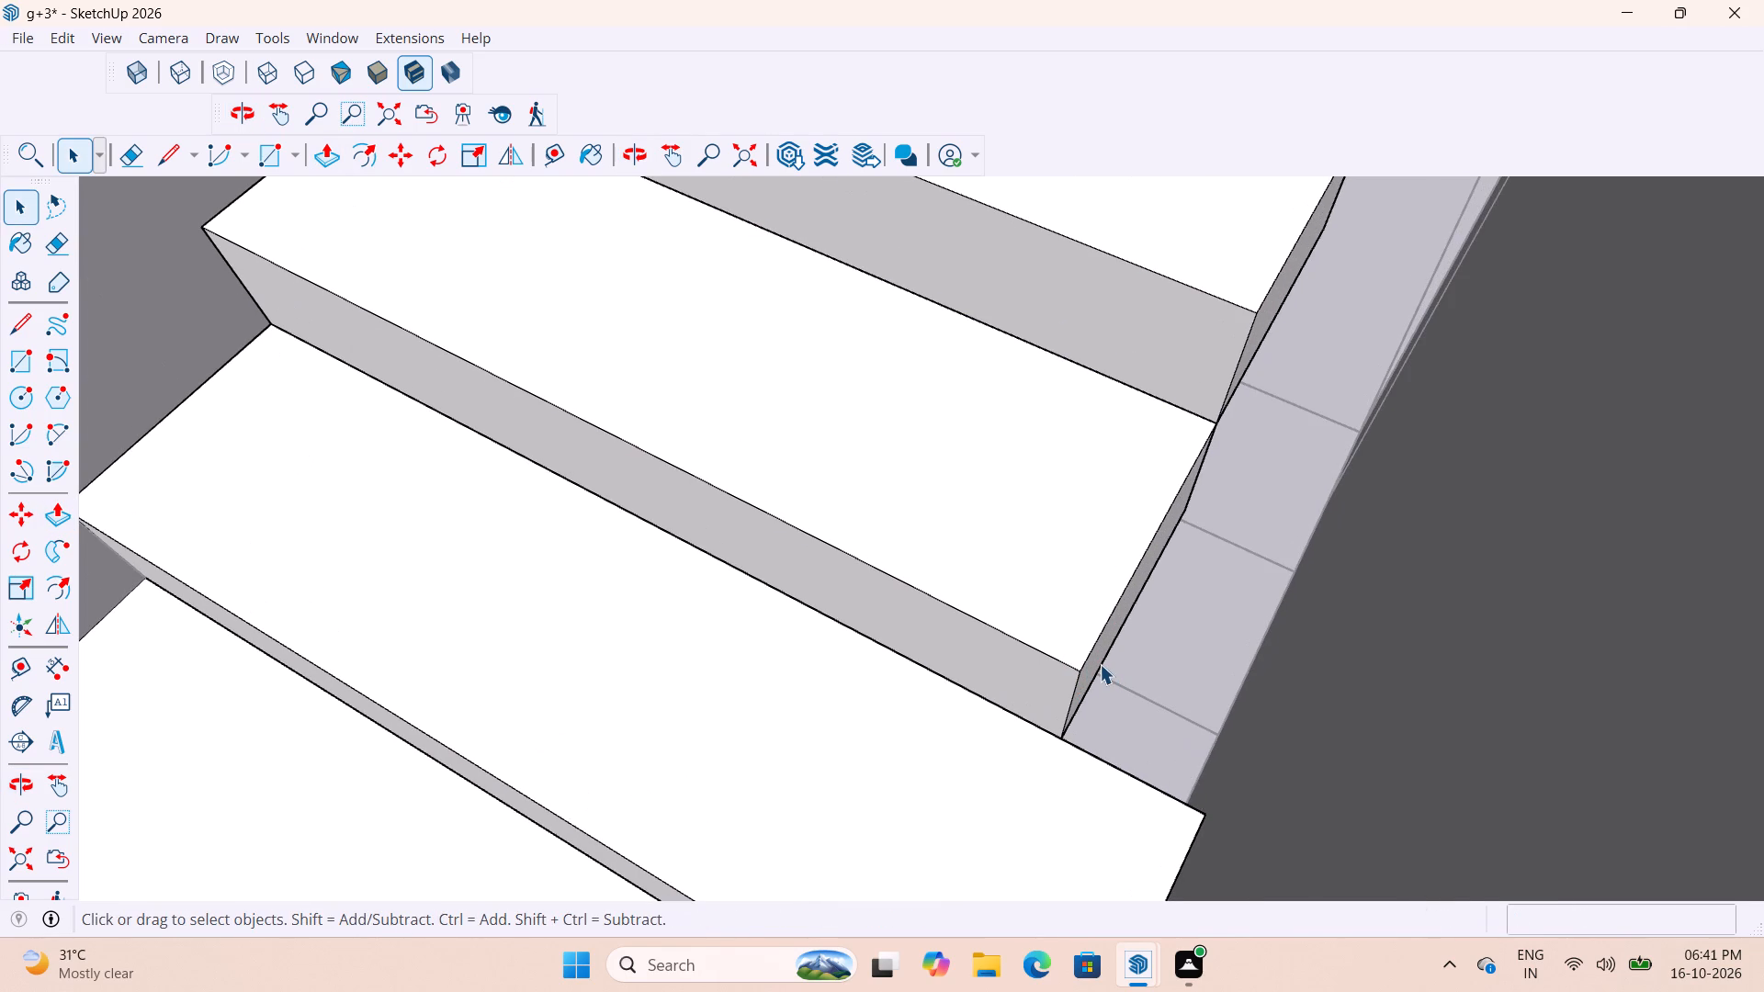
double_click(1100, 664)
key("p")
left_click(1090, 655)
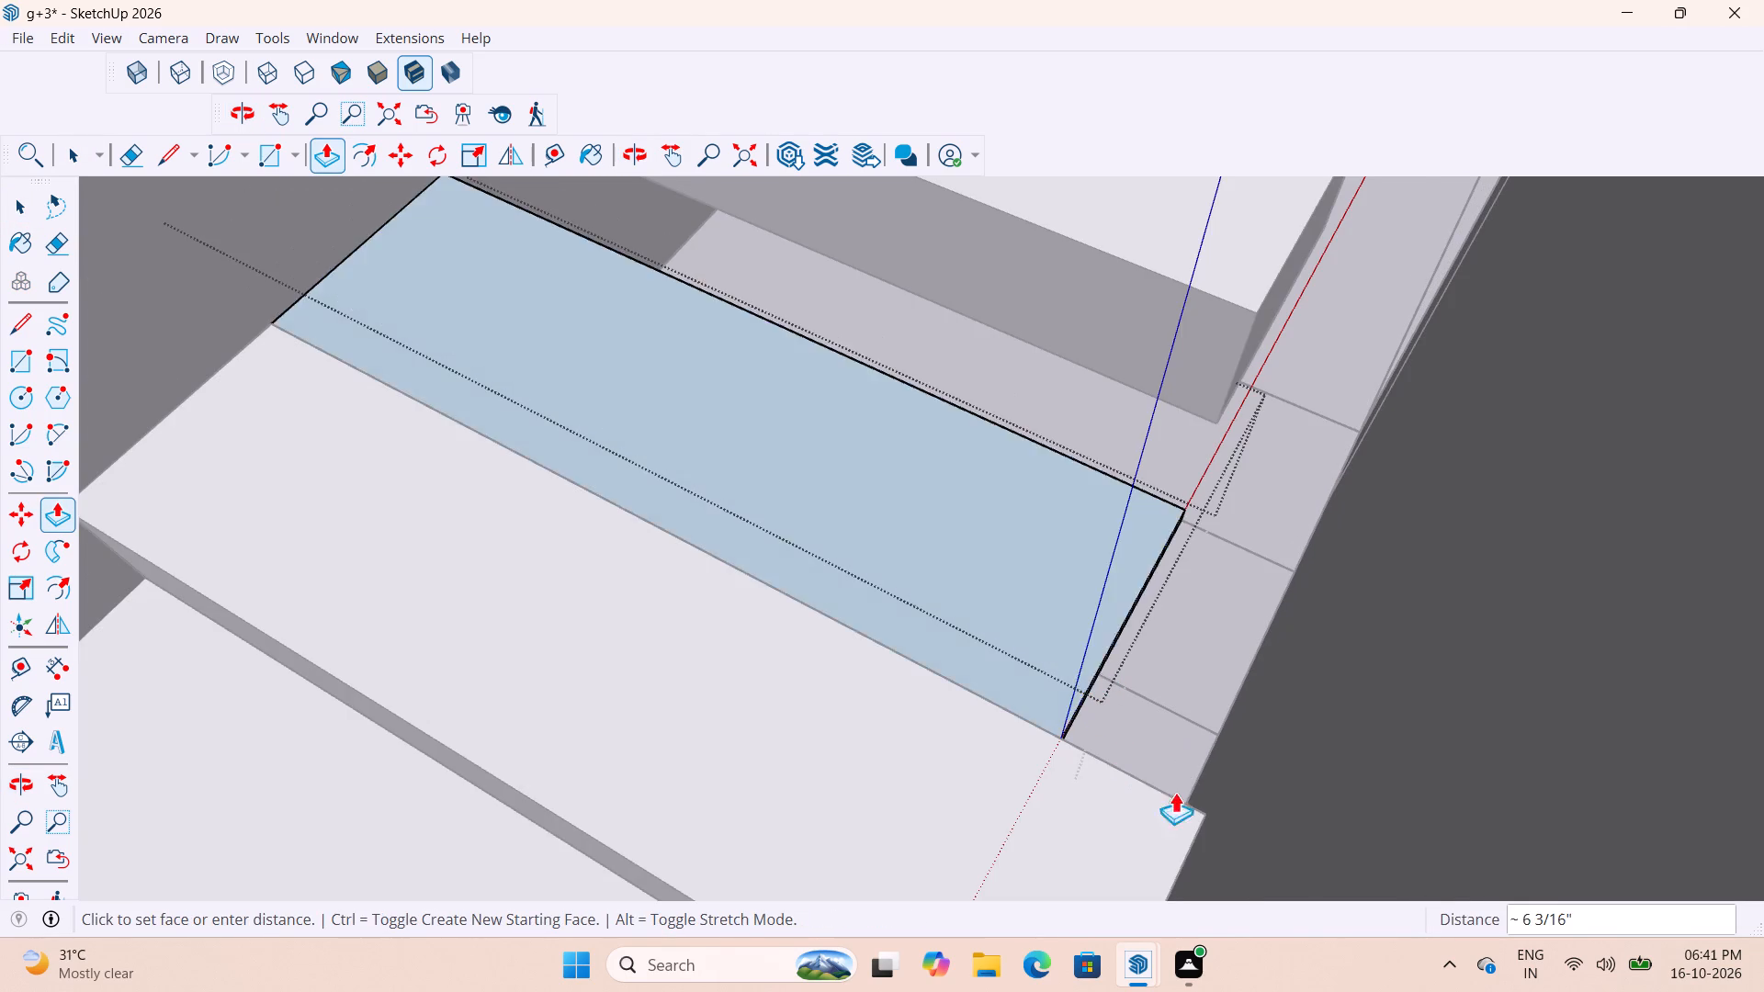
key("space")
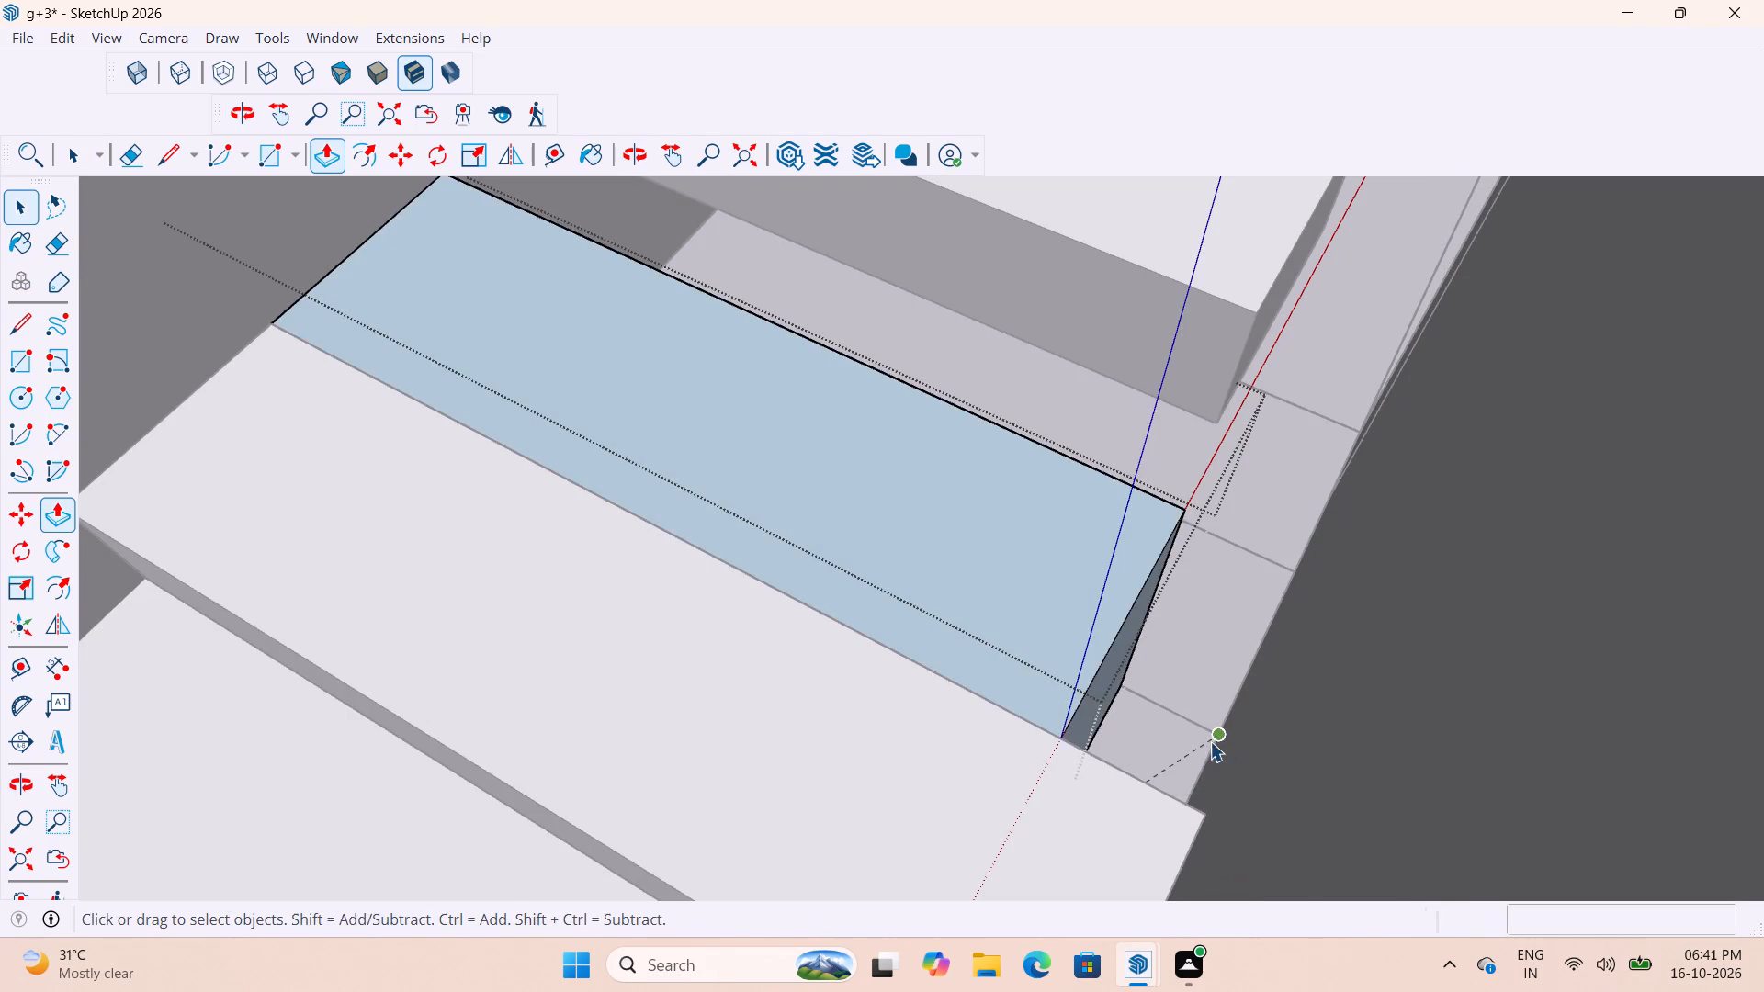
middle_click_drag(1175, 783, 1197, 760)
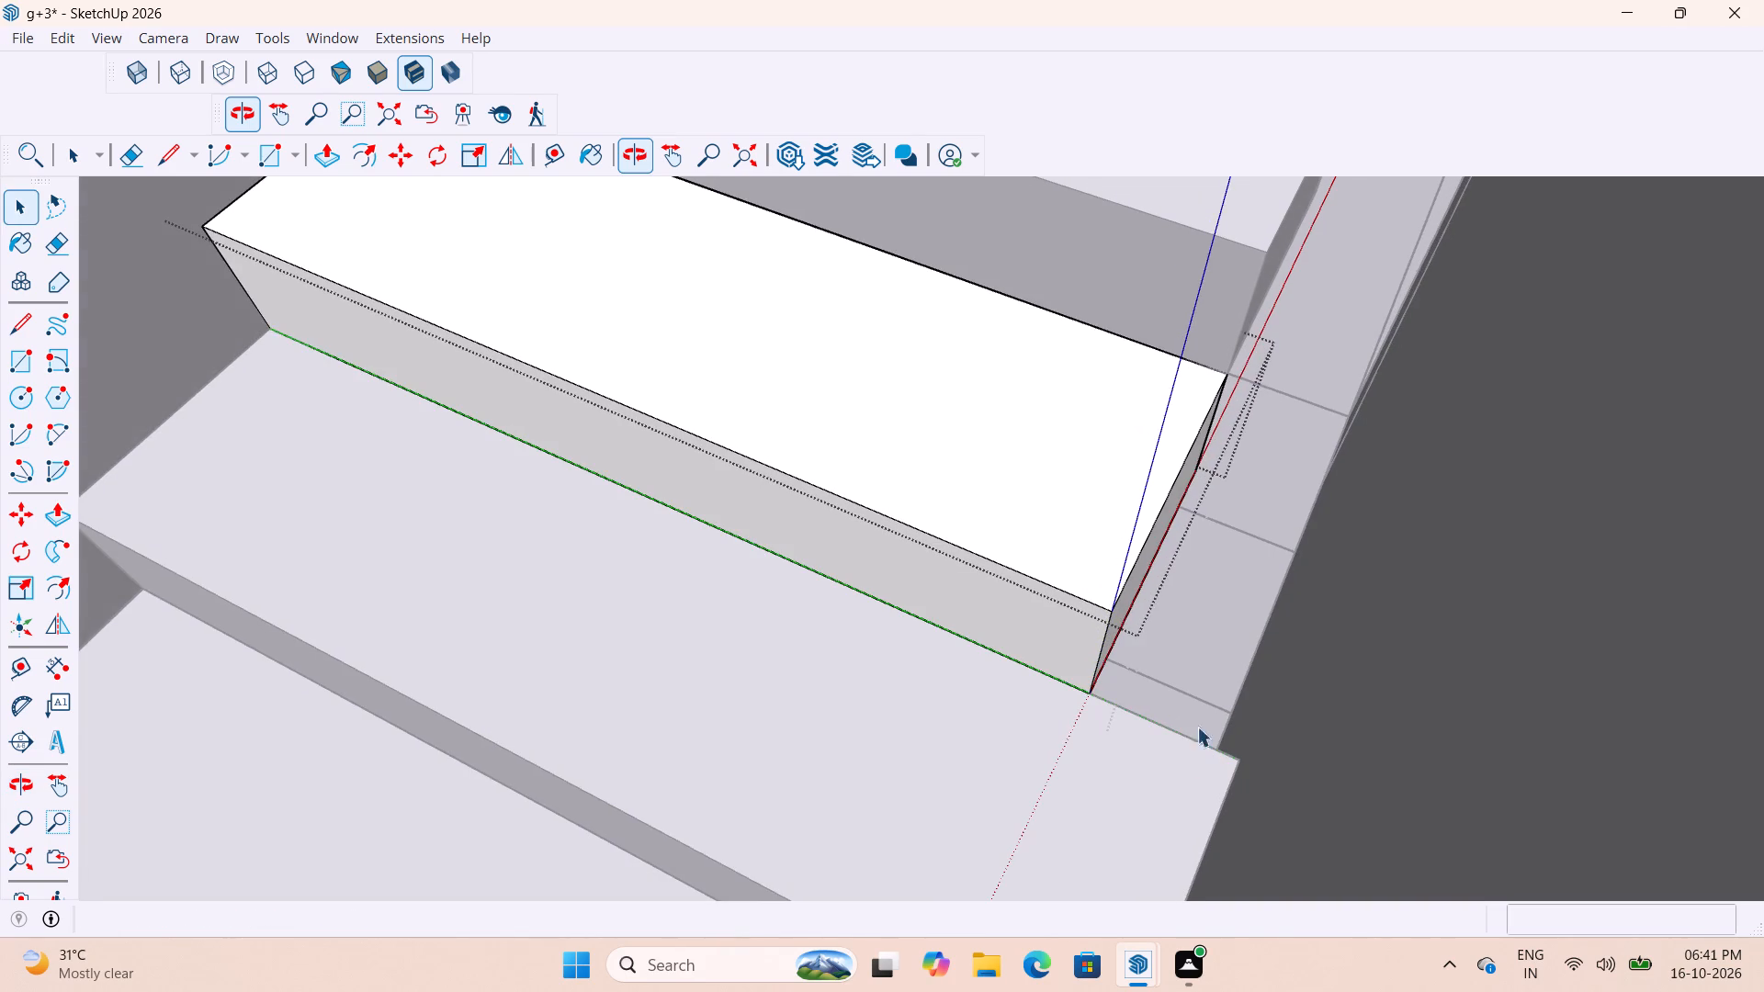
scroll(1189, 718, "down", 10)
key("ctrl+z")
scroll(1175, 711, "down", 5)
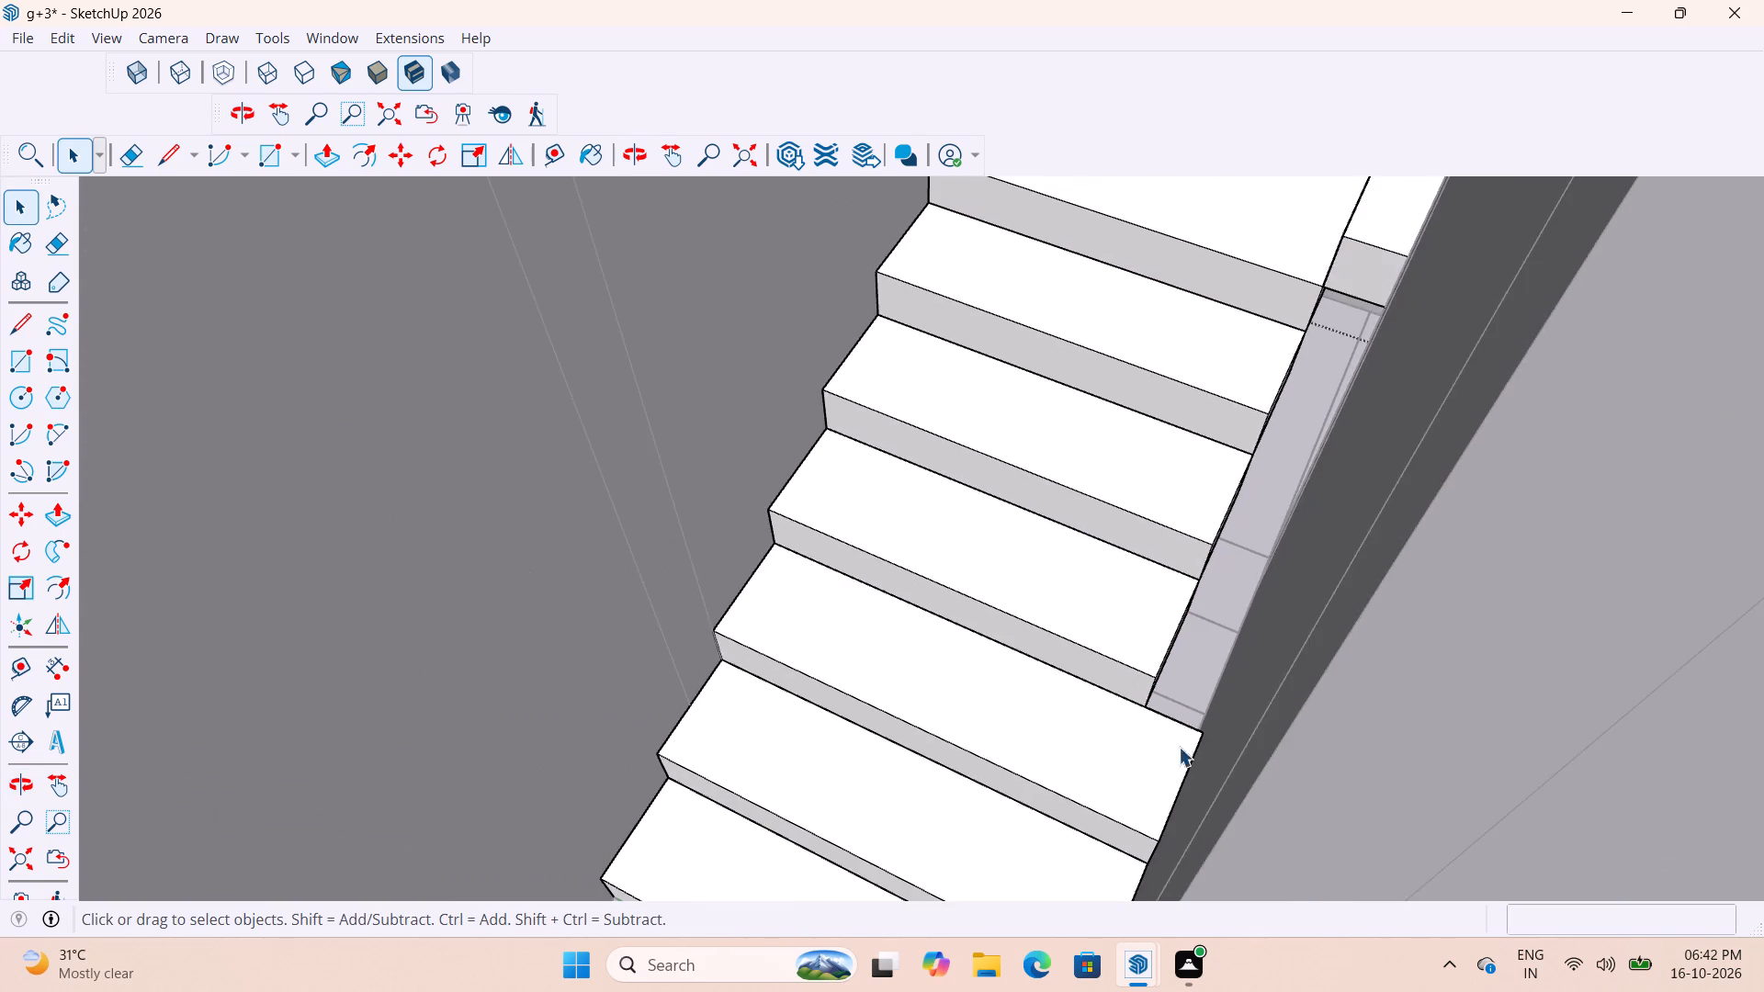
Examine the copied staircase's lower flight and the gap between its narrower treads and the core wall.
middle_click_drag(1225, 744, 1276, 641)
scroll(1203, 575, "down", 11)
middle_click_drag(1239, 657, 1313, 786)
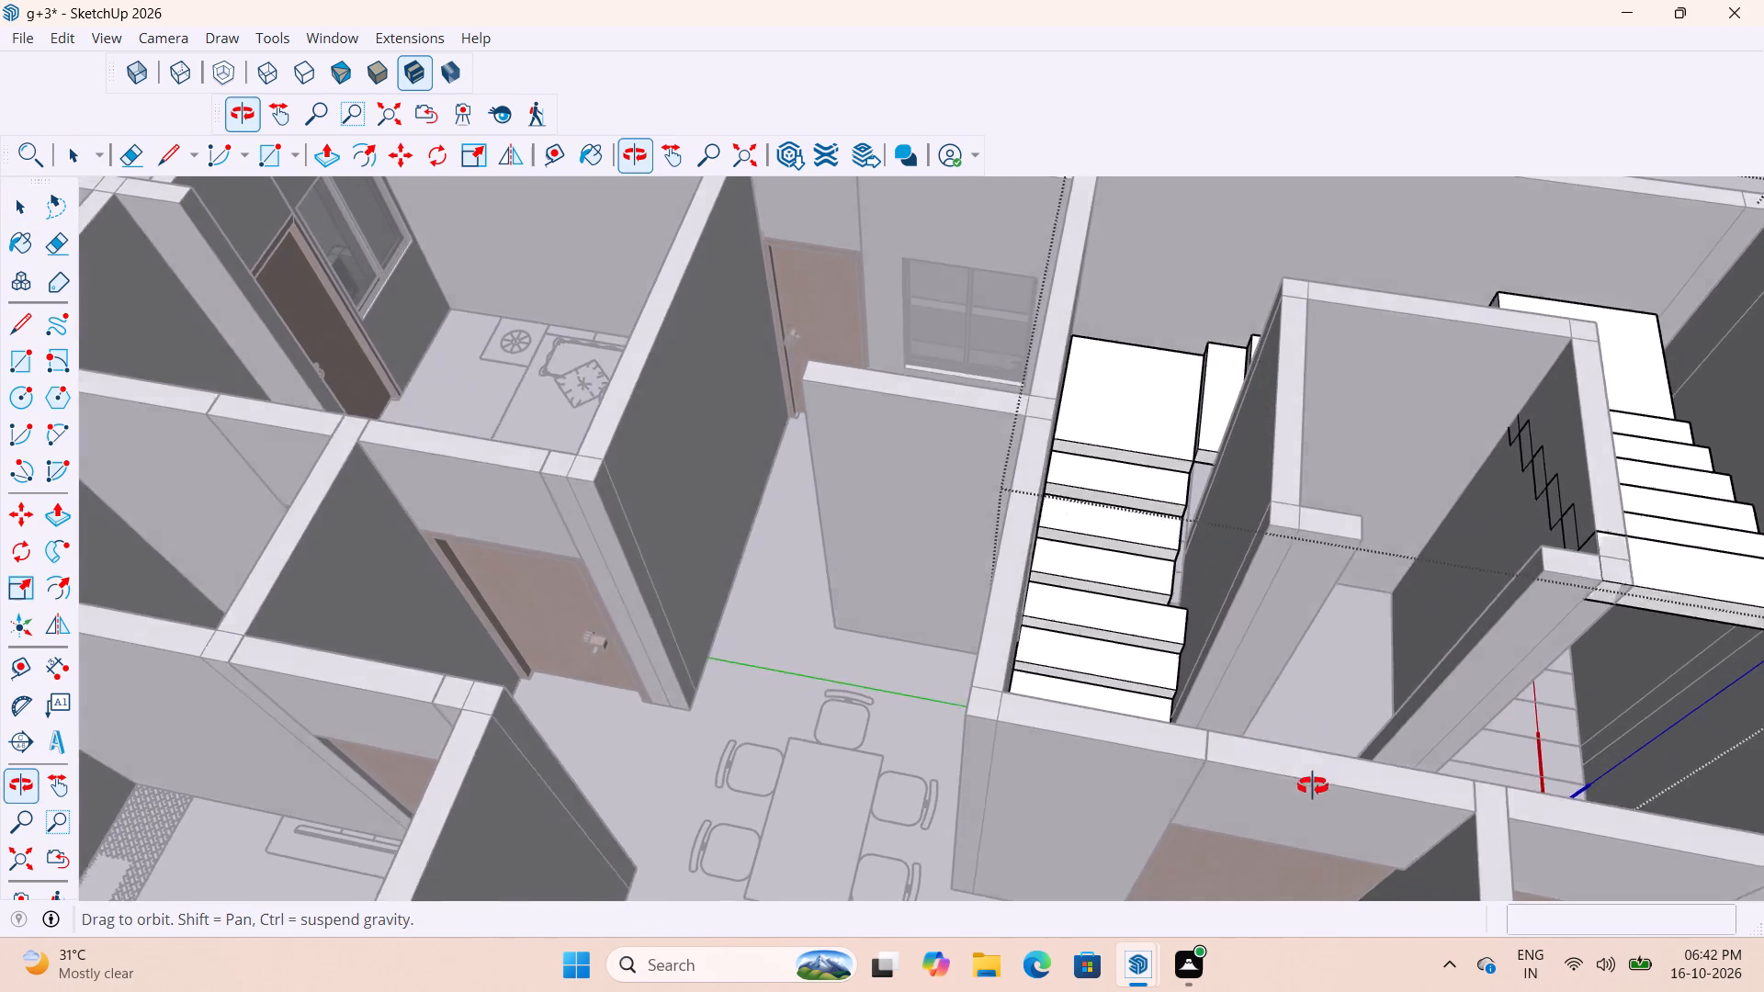
middle_click_drag(1313, 786, 1313, 793)
scroll(1125, 726, "up", 9)
scroll(1199, 632, "down", 5)
middle_click_drag(1220, 708, 1201, 760)
scroll(1274, 621, "up", 7)
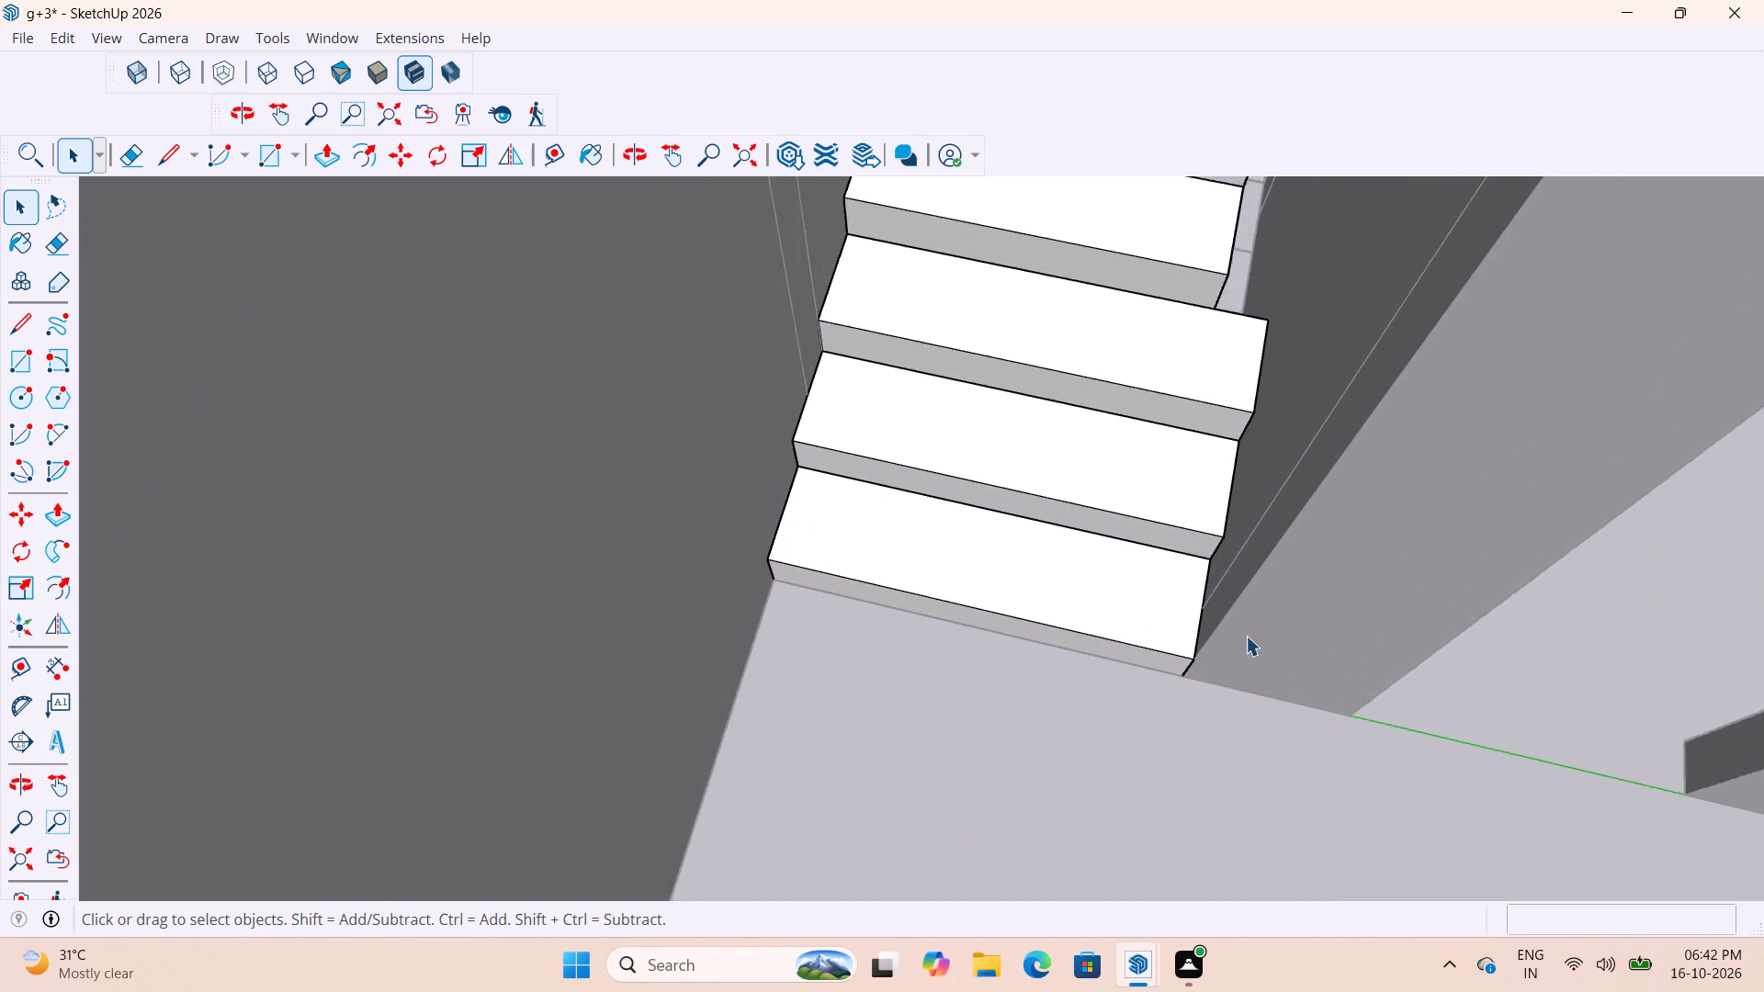
scroll(1246, 636, "up", 6)
middle_click_drag(1202, 664, 1247, 347)
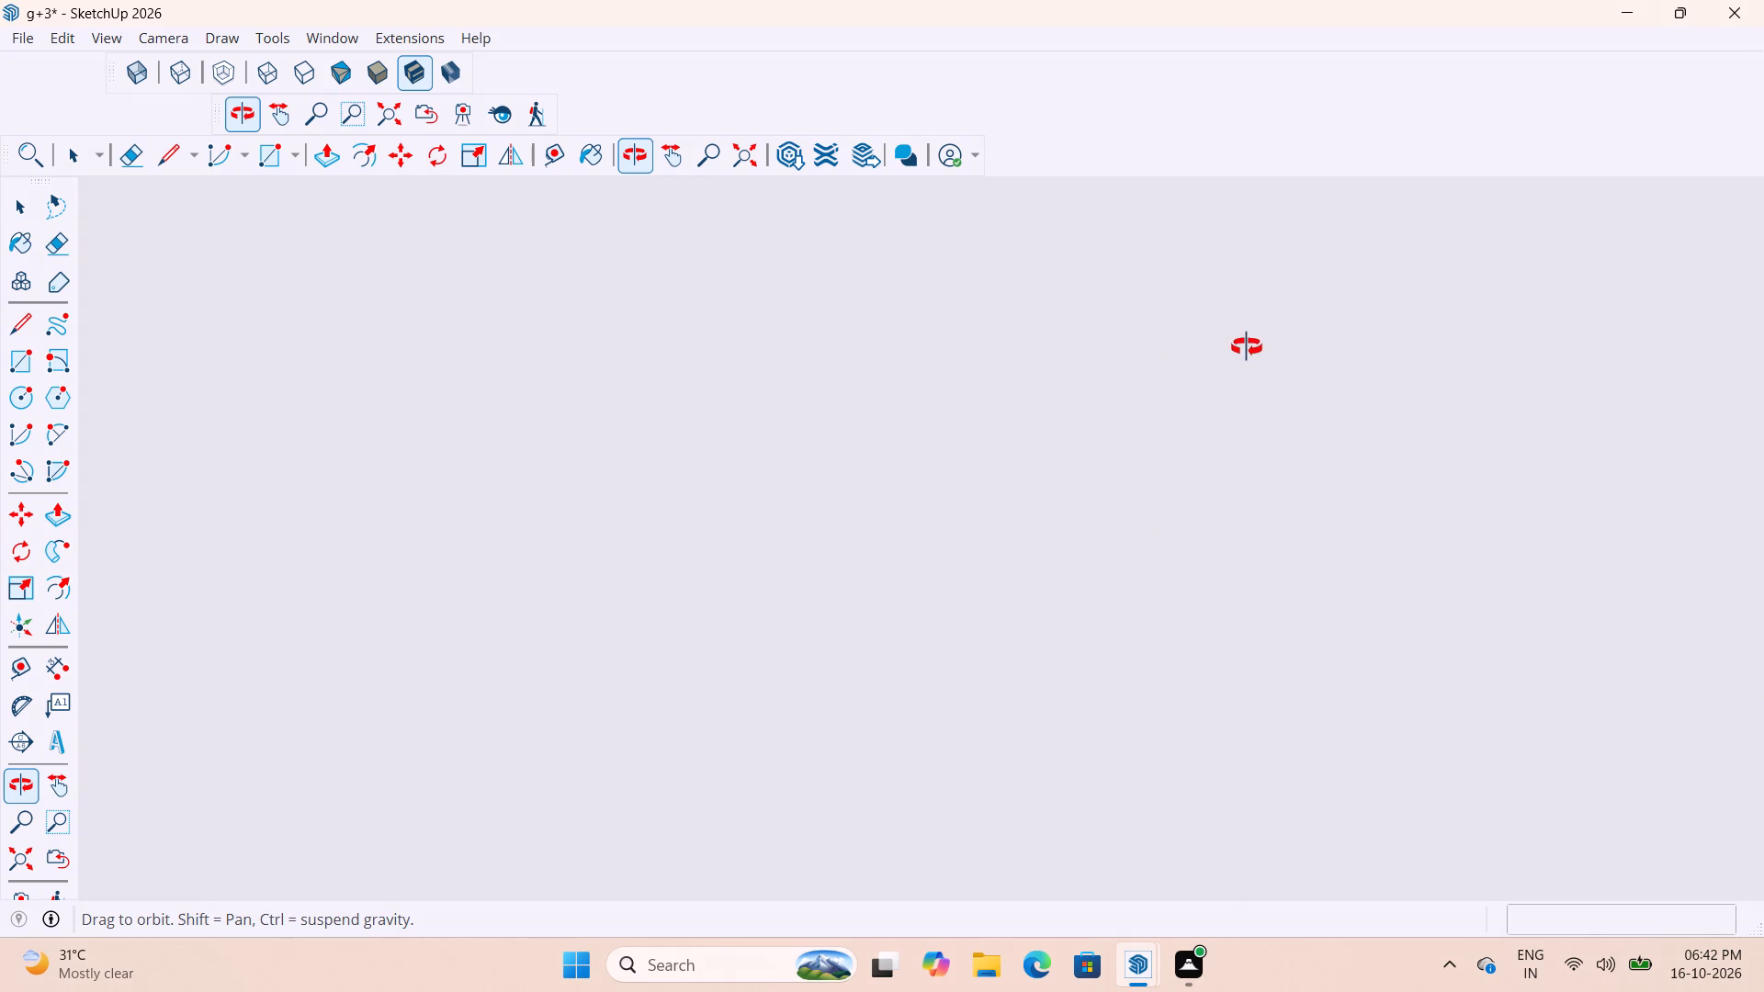
middle_click_drag(1247, 347, 1249, 502)
scroll(1125, 708, "down", 9)
scroll(1074, 775, "down", 5)
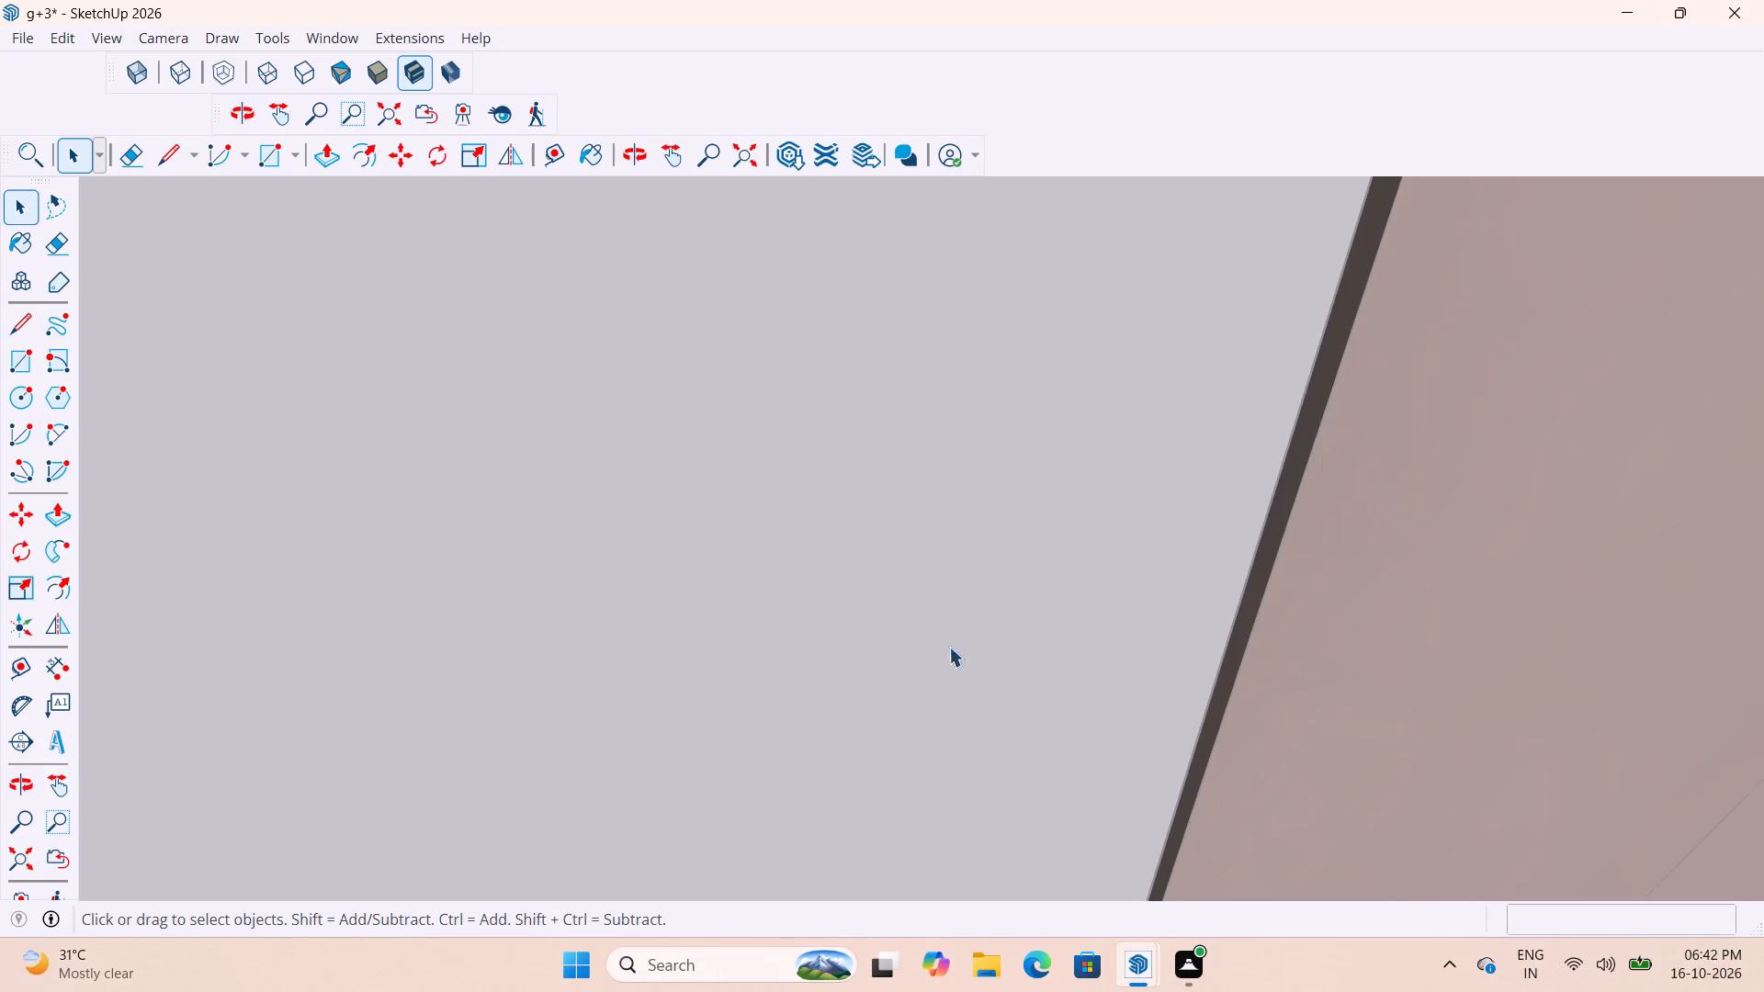
left_click(749, 172)
scroll(884, 459, "up", 4)
left_click(1017, 375)
scroll(1019, 669, "down", 3)
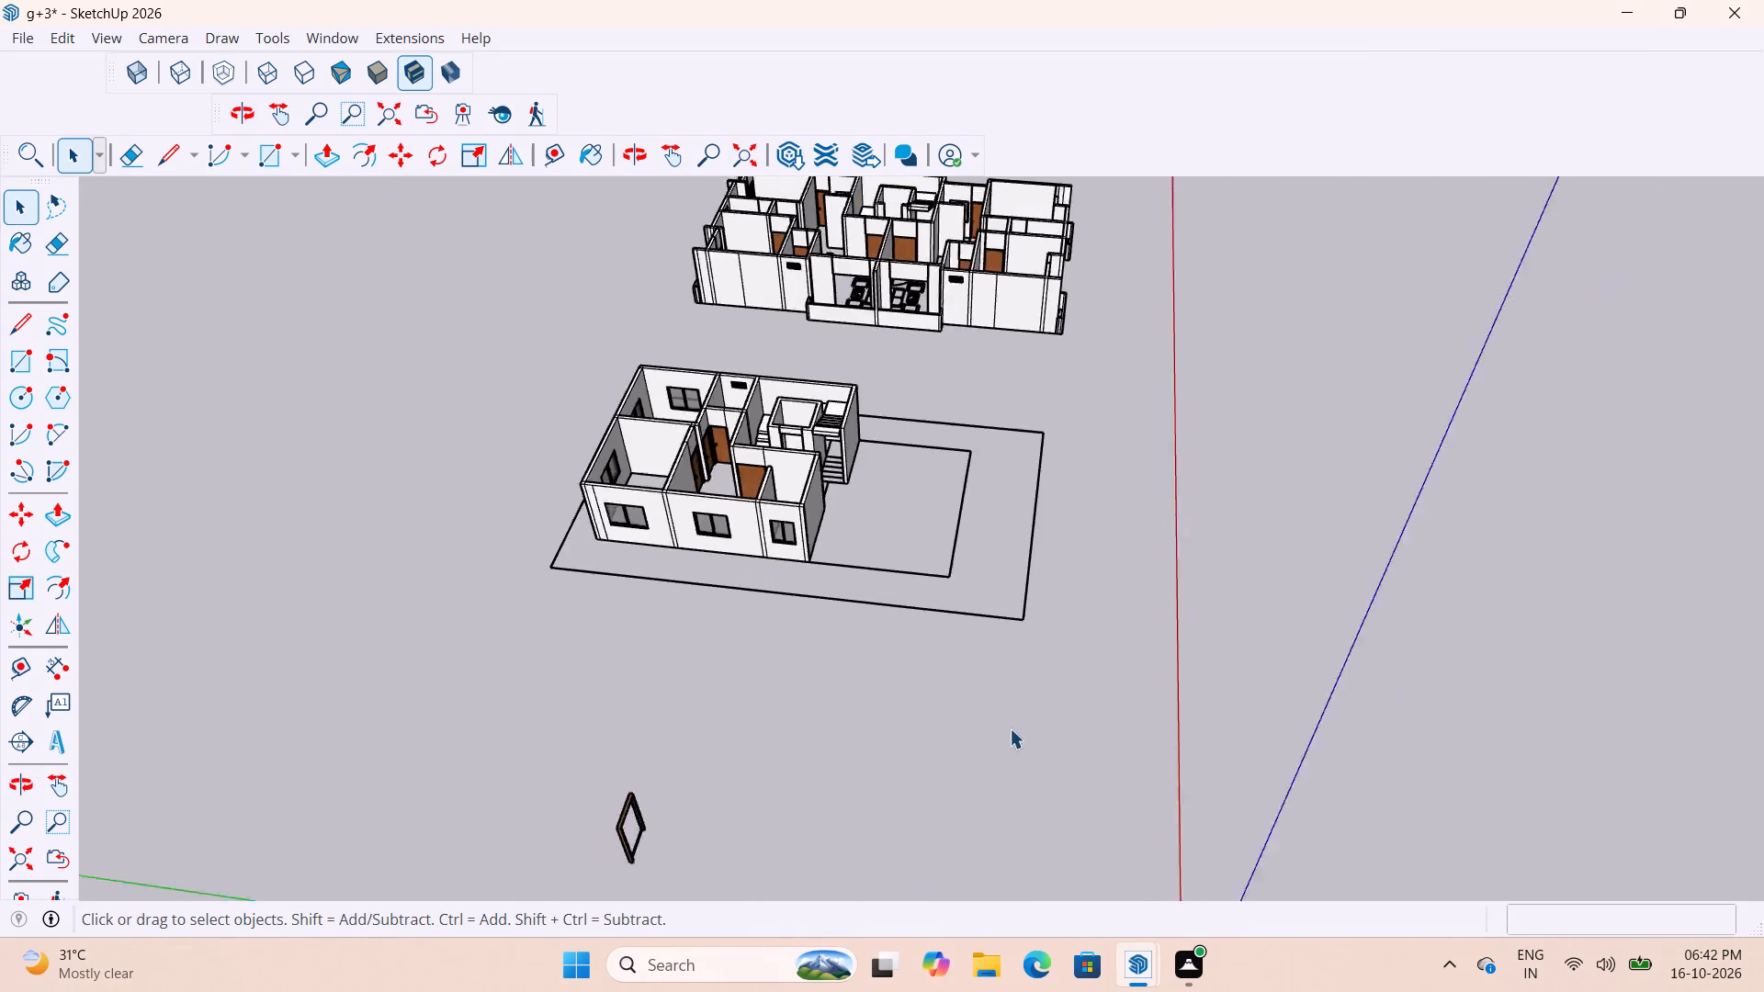
scroll(1010, 728, "down", 2)
scroll(910, 203, "up", 20)
scroll(910, 203, "up", 11)
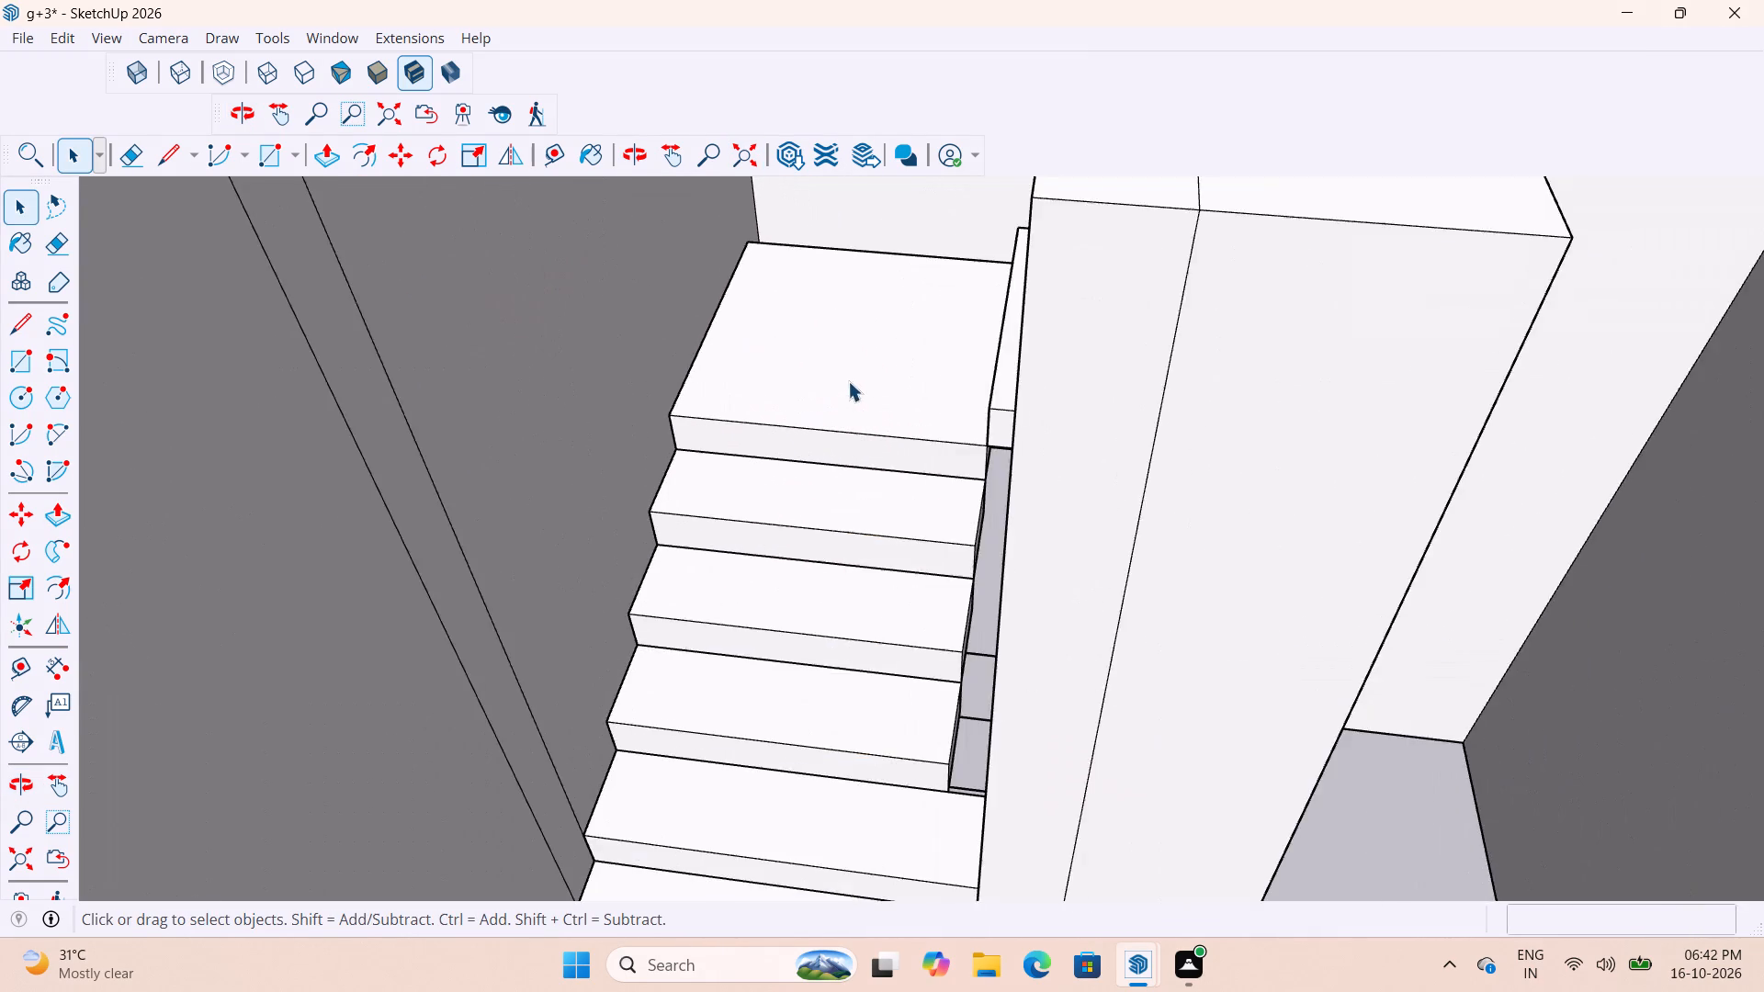
scroll(848, 381, "up", 5)
middle_click_drag(899, 431, 852, 453)
scroll(1180, 400, "down", 12)
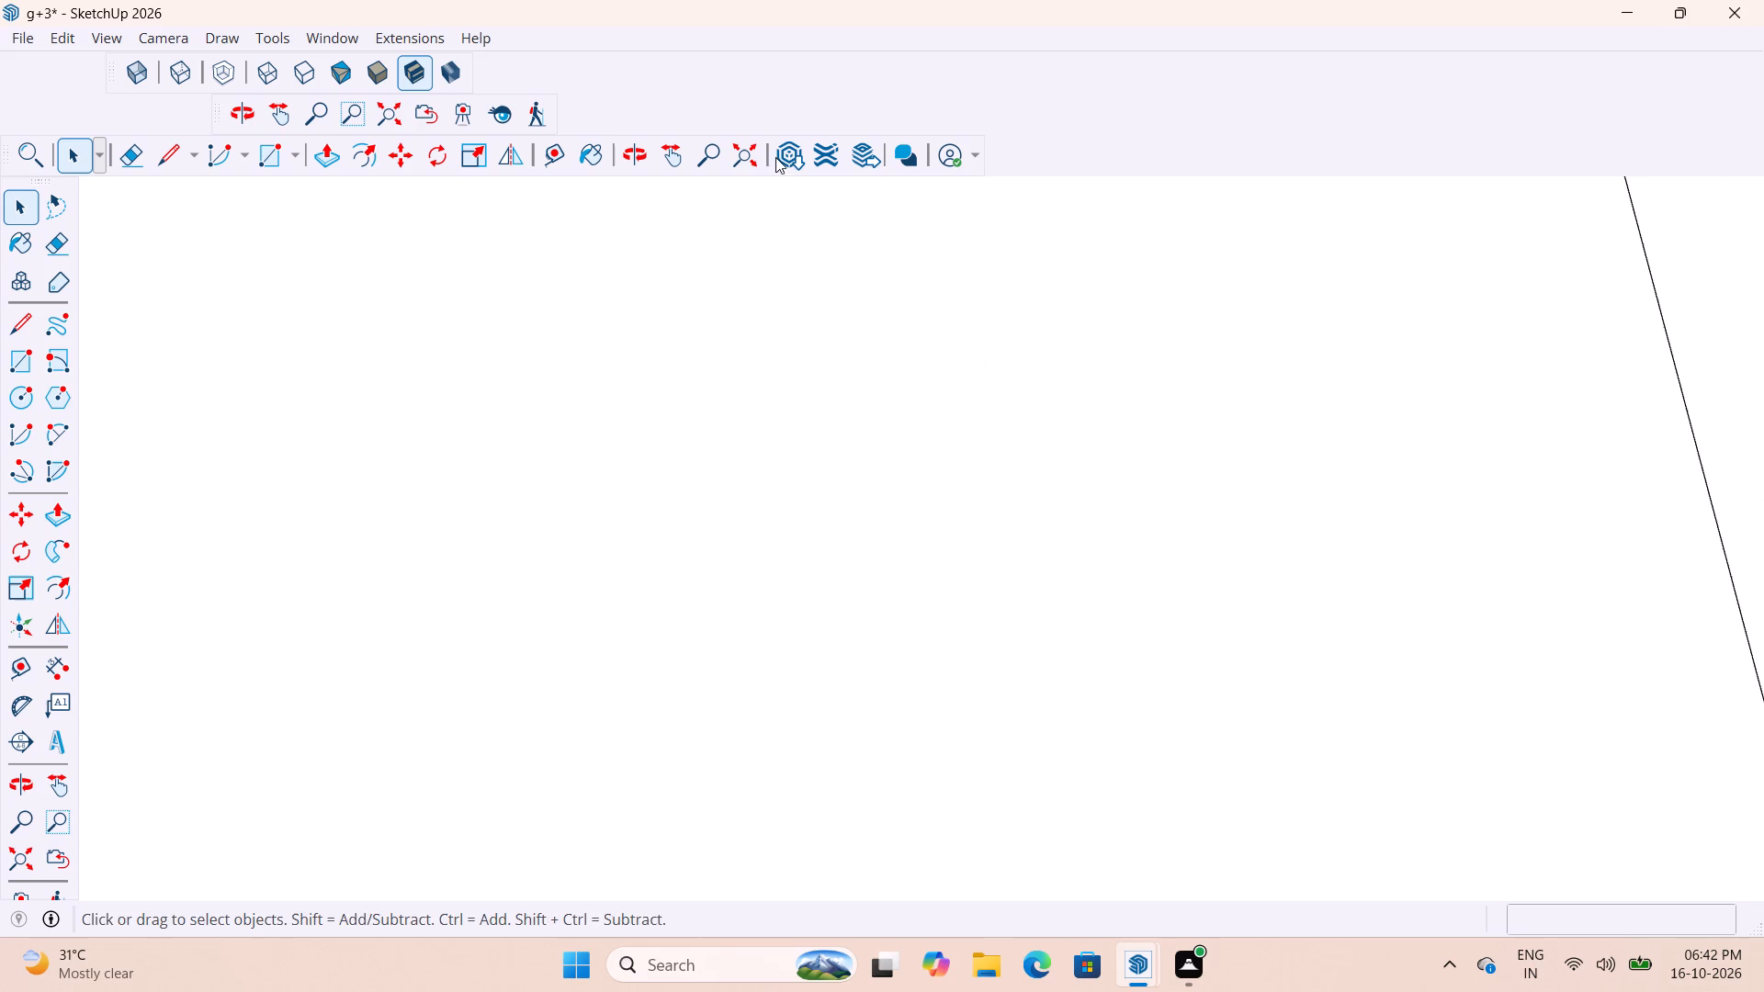
left_click(758, 138)
scroll(992, 293, "up", 8)
middle_click_drag(1031, 312, 1037, 491)
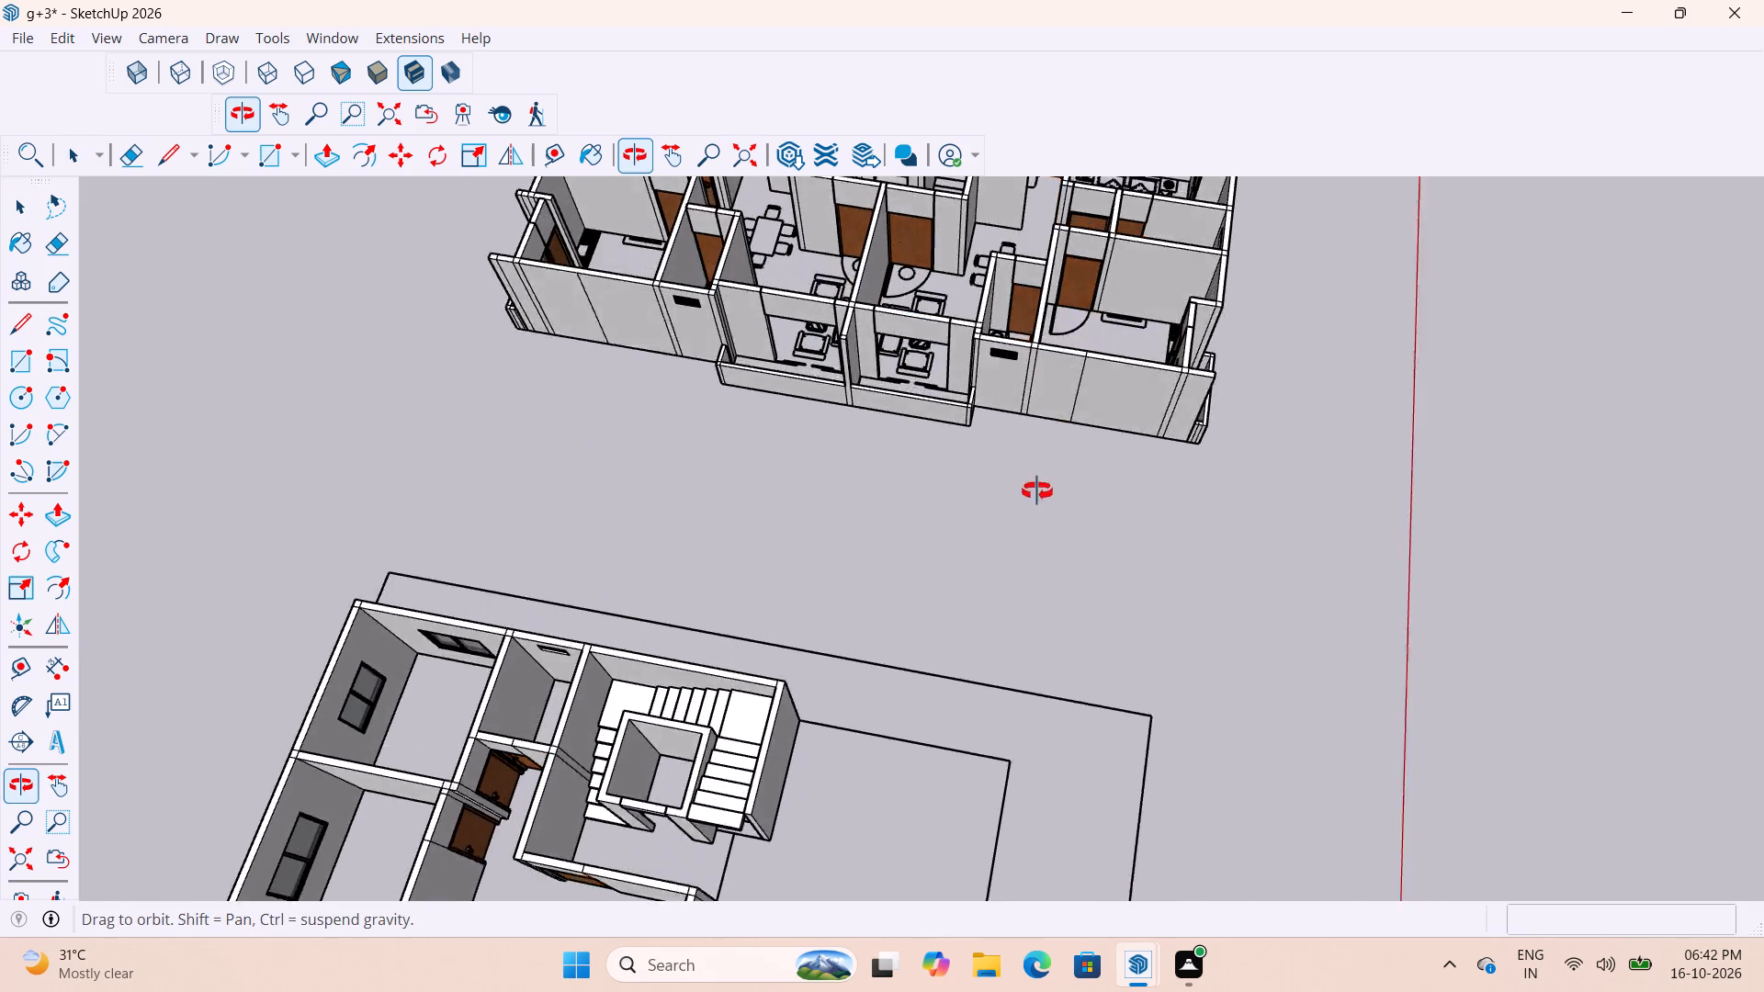
middle_click_drag(1037, 491, 1035, 493)
scroll(1008, 741, "down", 9)
scroll(955, 444, "up", 20)
scroll(955, 444, "up", 2)
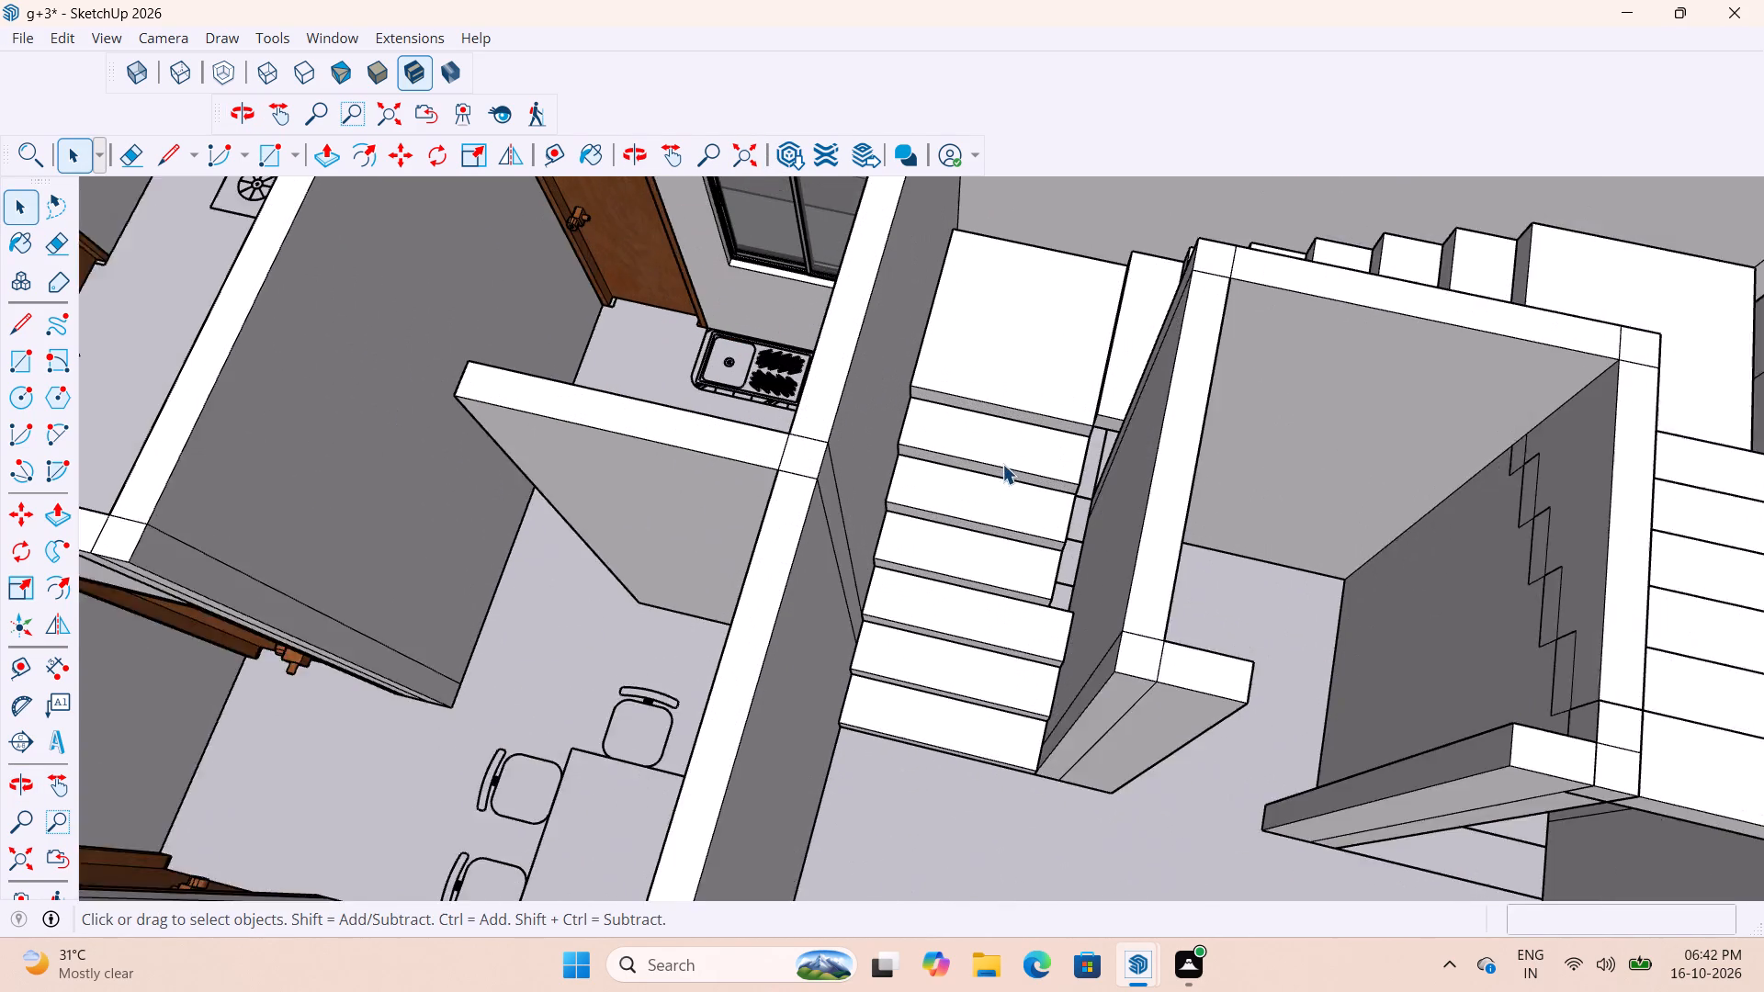
scroll(1002, 464, "up", 3)
middle_click_drag(1050, 482, 1055, 457)
scroll(1079, 521, "up", 9)
scroll(1058, 558, "down", 4)
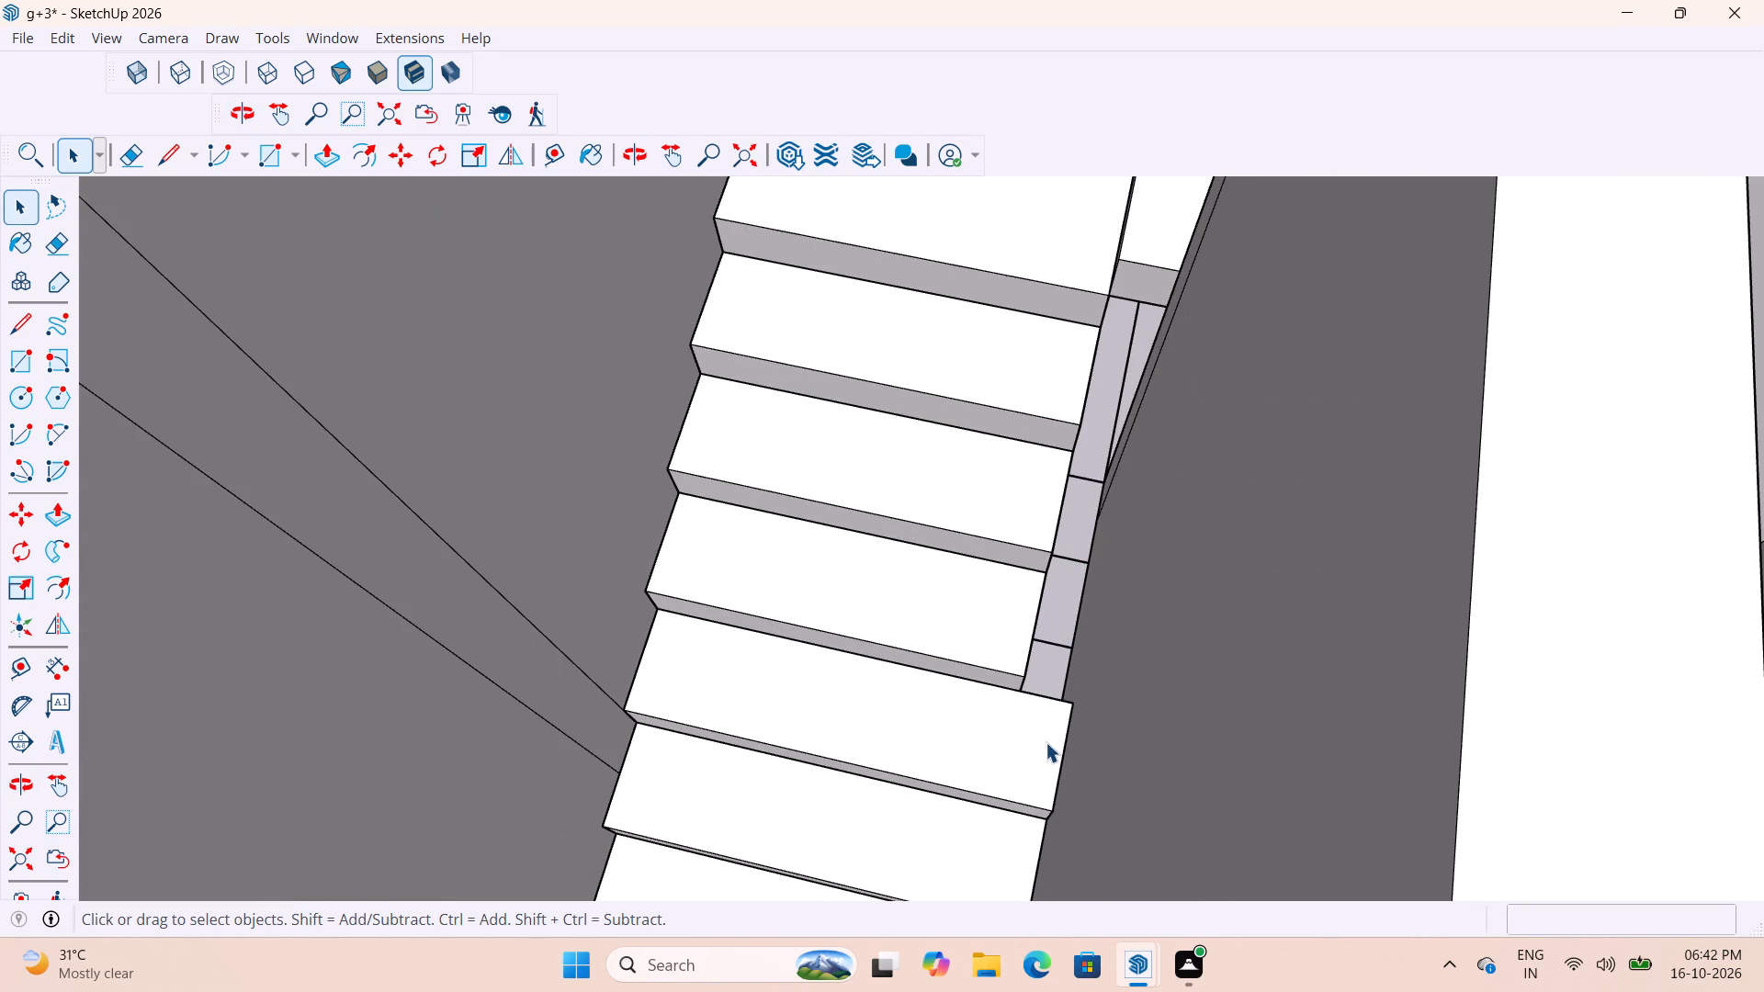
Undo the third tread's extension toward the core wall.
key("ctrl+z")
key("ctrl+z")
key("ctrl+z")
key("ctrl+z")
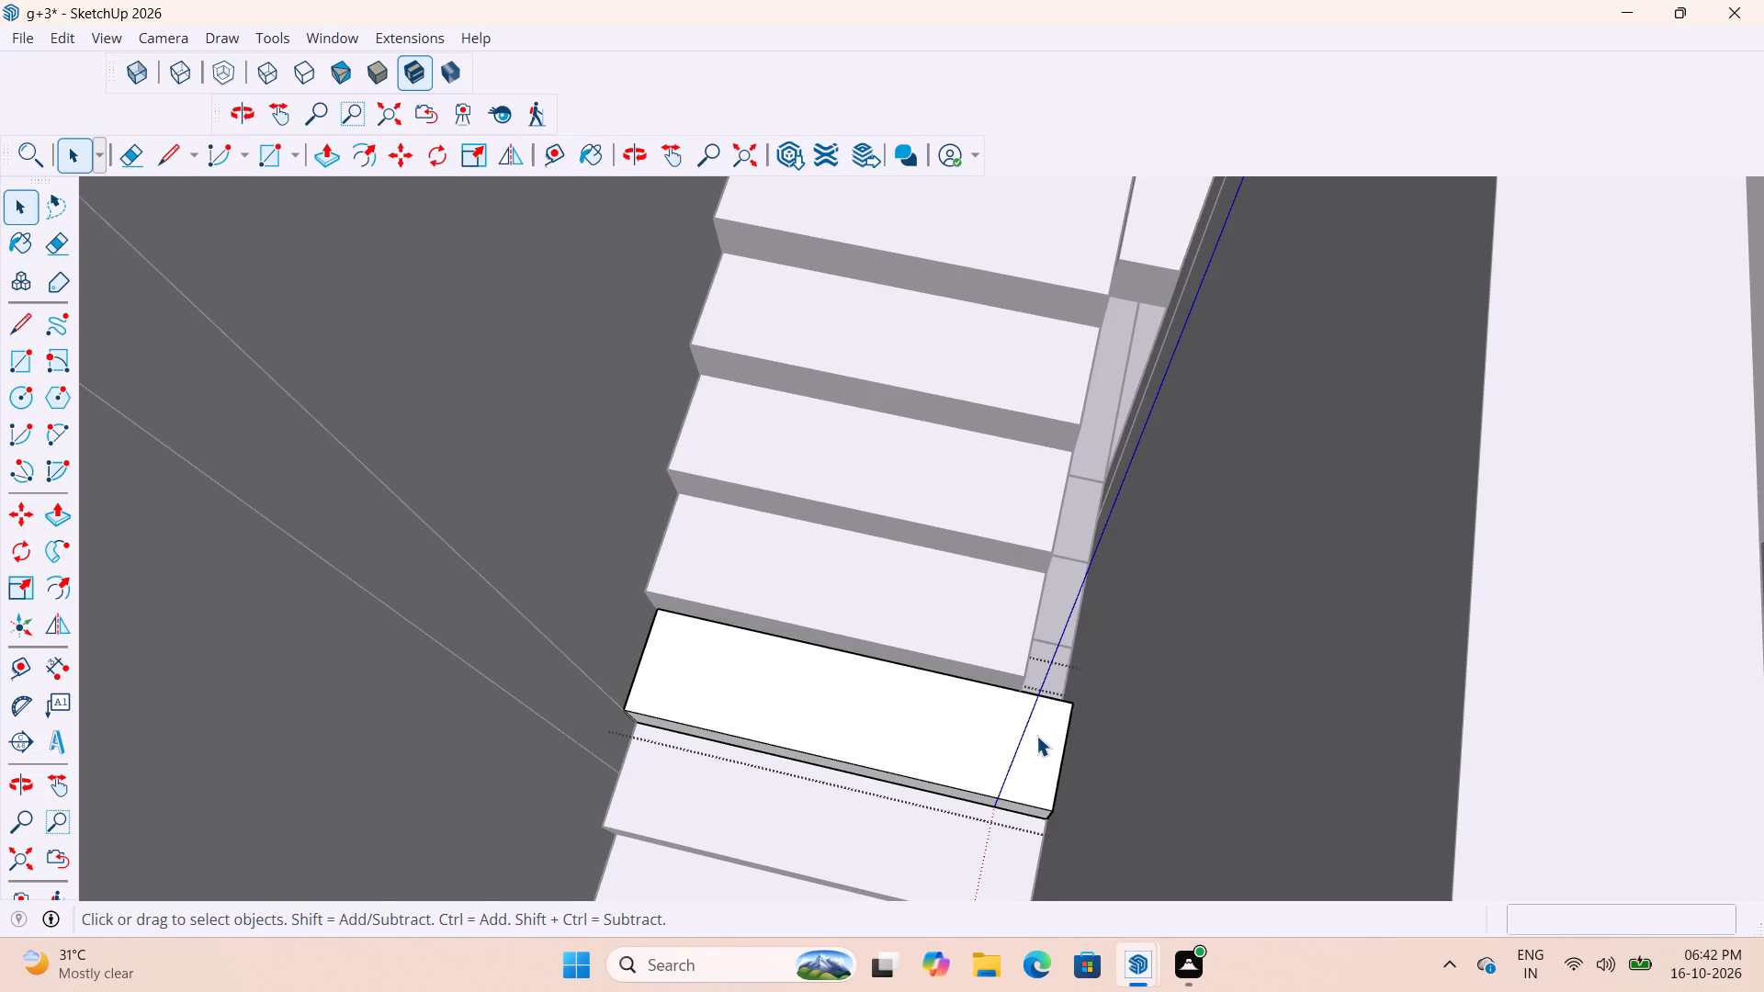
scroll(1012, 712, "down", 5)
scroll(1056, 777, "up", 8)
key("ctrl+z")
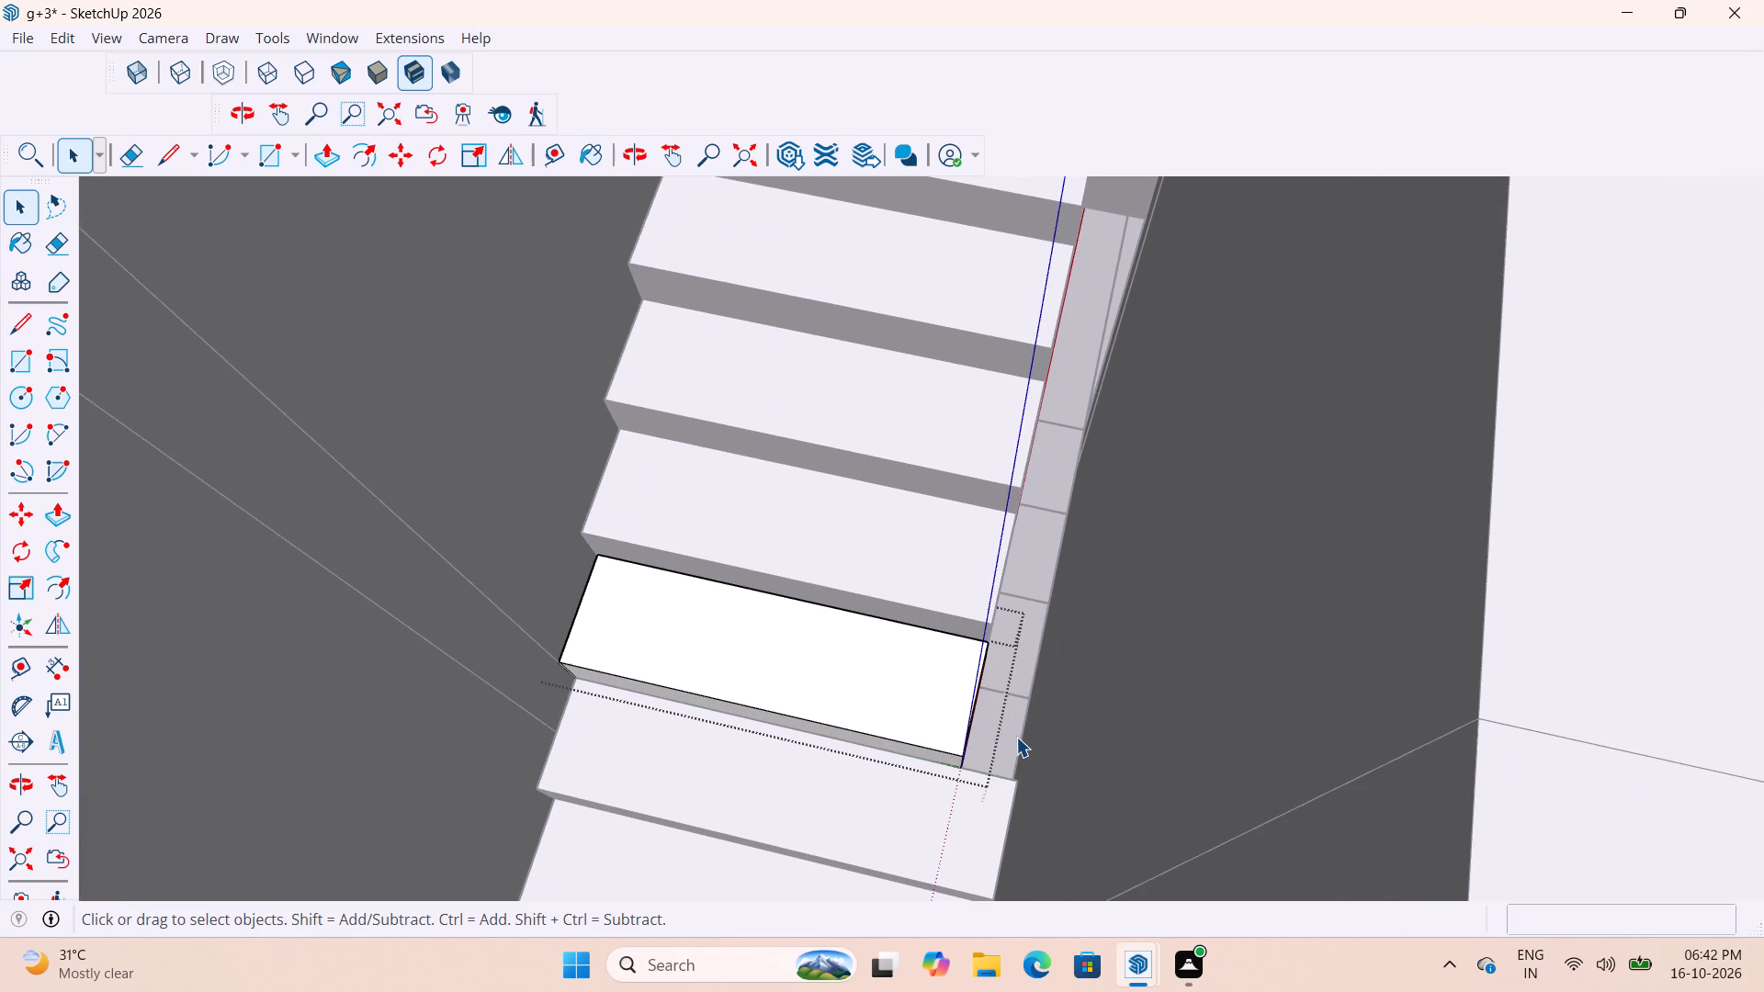
Push/Pull the third tread's inner end face about 6" outward to the core wall and leave the tread component.
scroll(1016, 737, "up", 3)
middle_click_drag(1012, 736, 1014, 727)
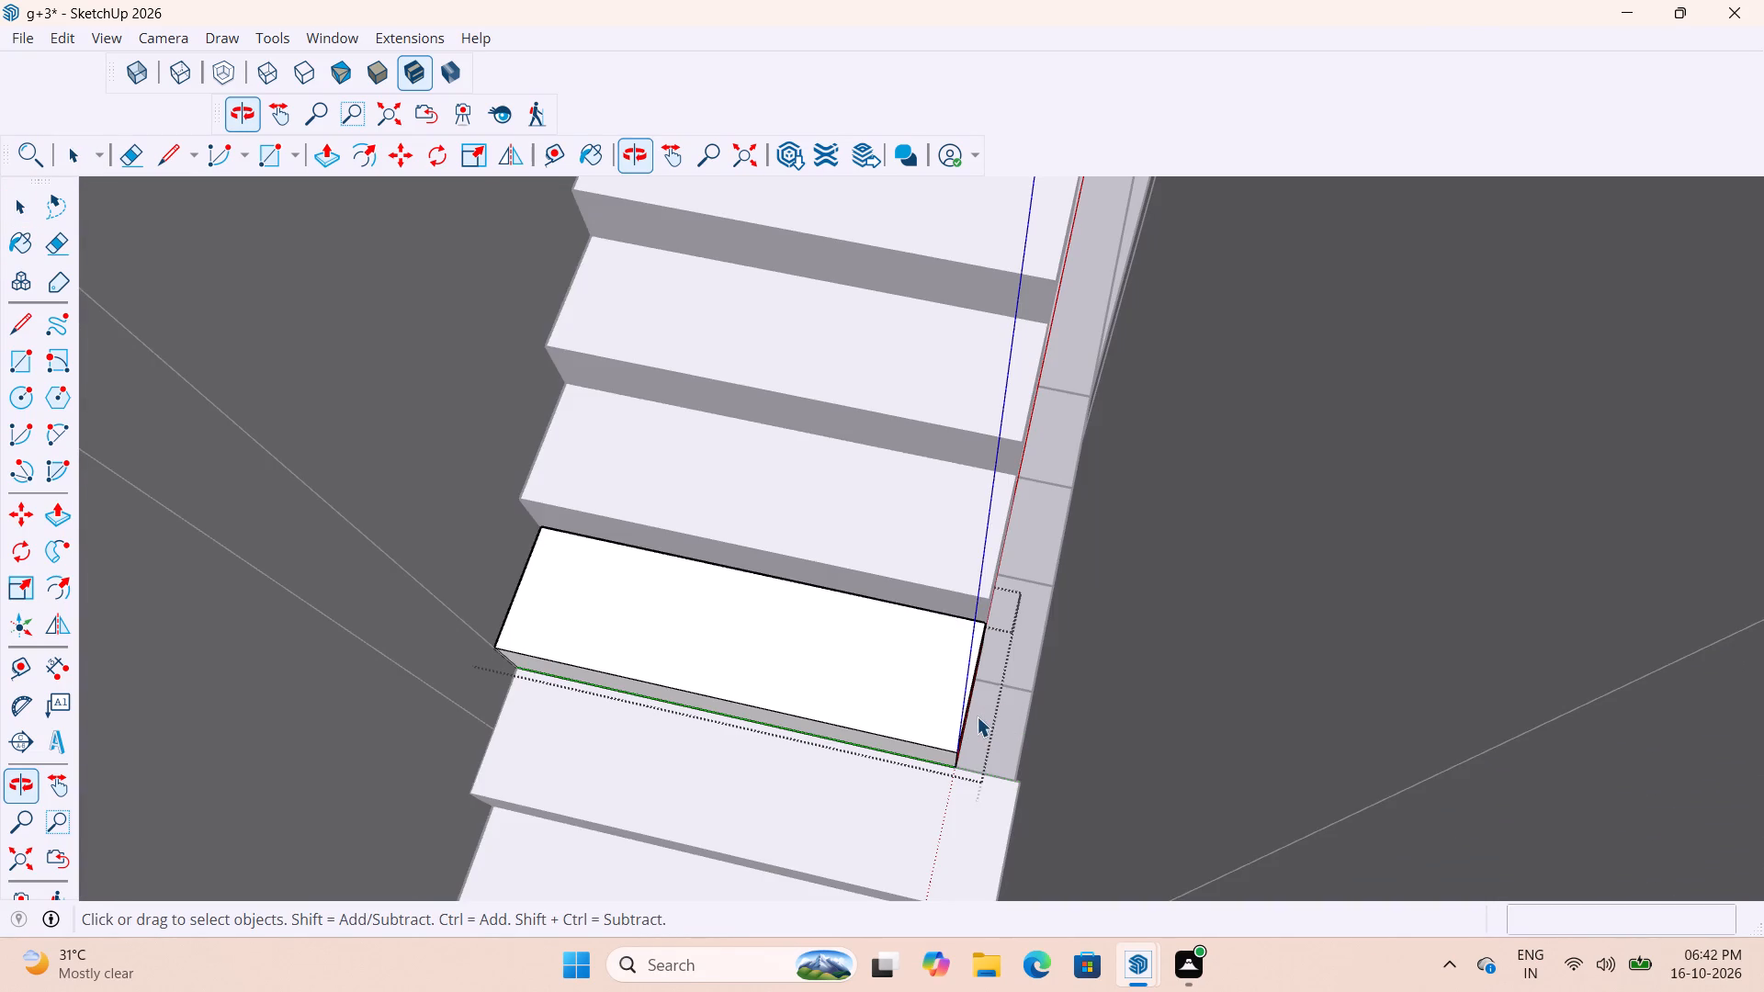
key("p")
scroll(978, 716, "up", 8)
middle_click_drag(998, 709, 936, 661)
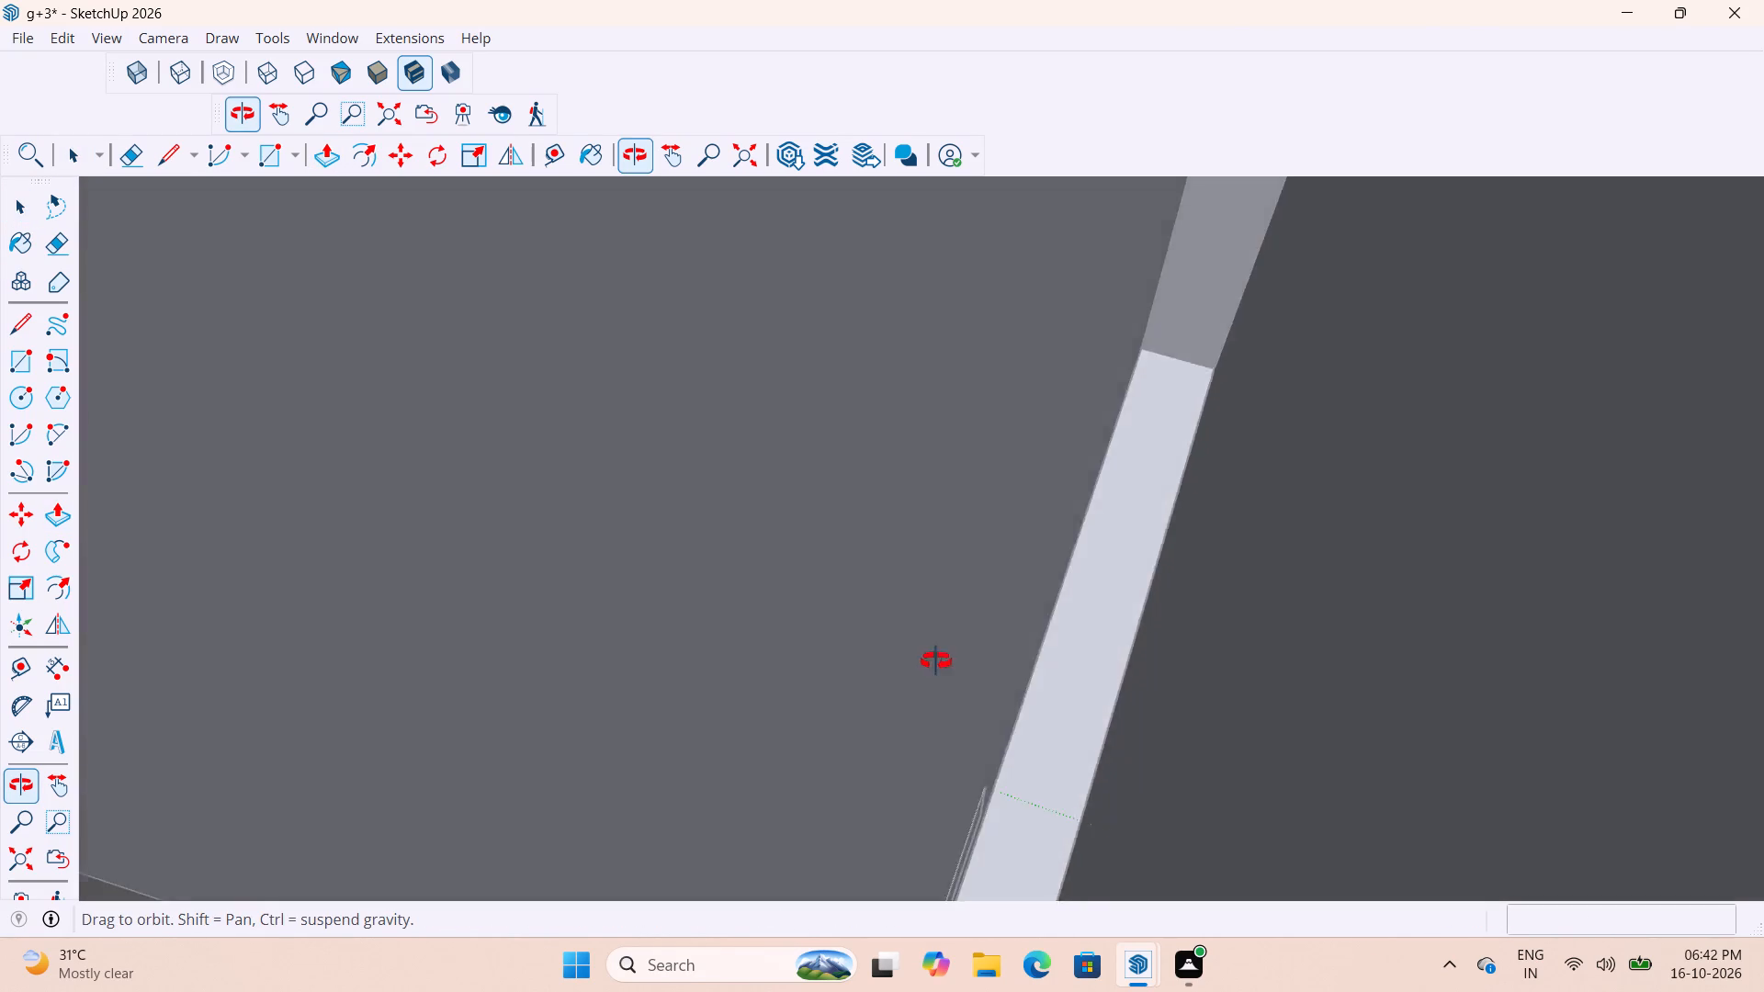
middle_click_drag(936, 661, 974, 685)
scroll(948, 681, "up", 6)
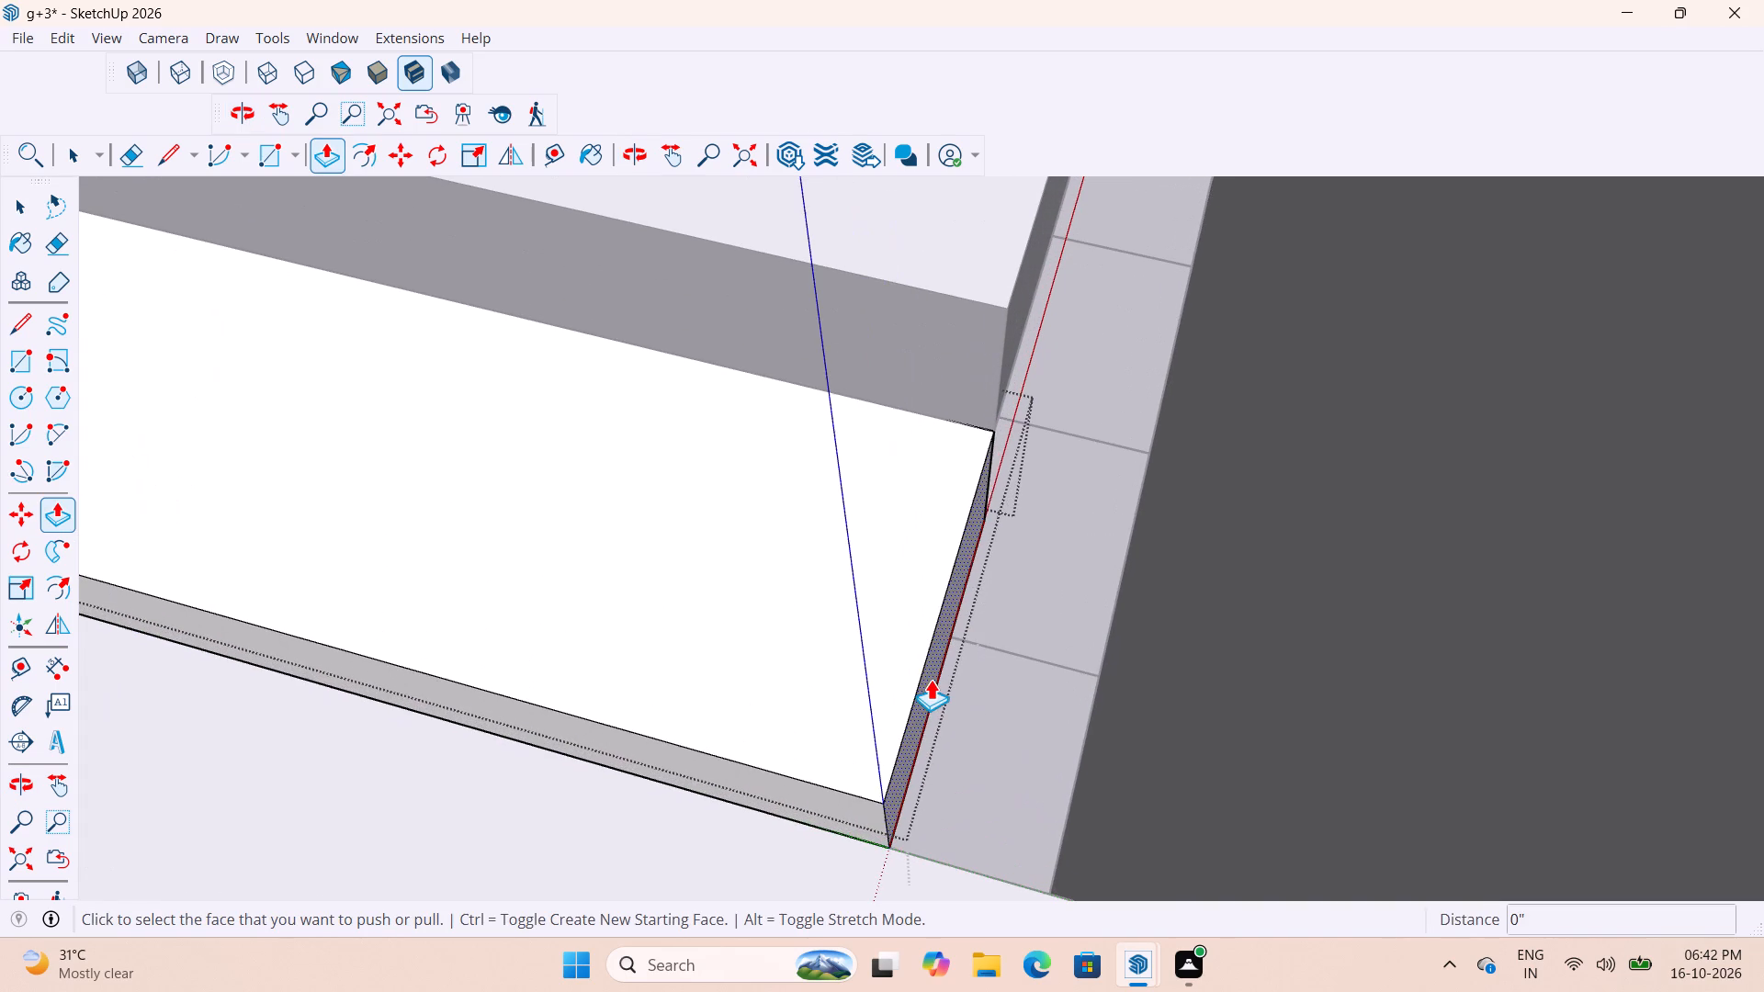
left_click(931, 679)
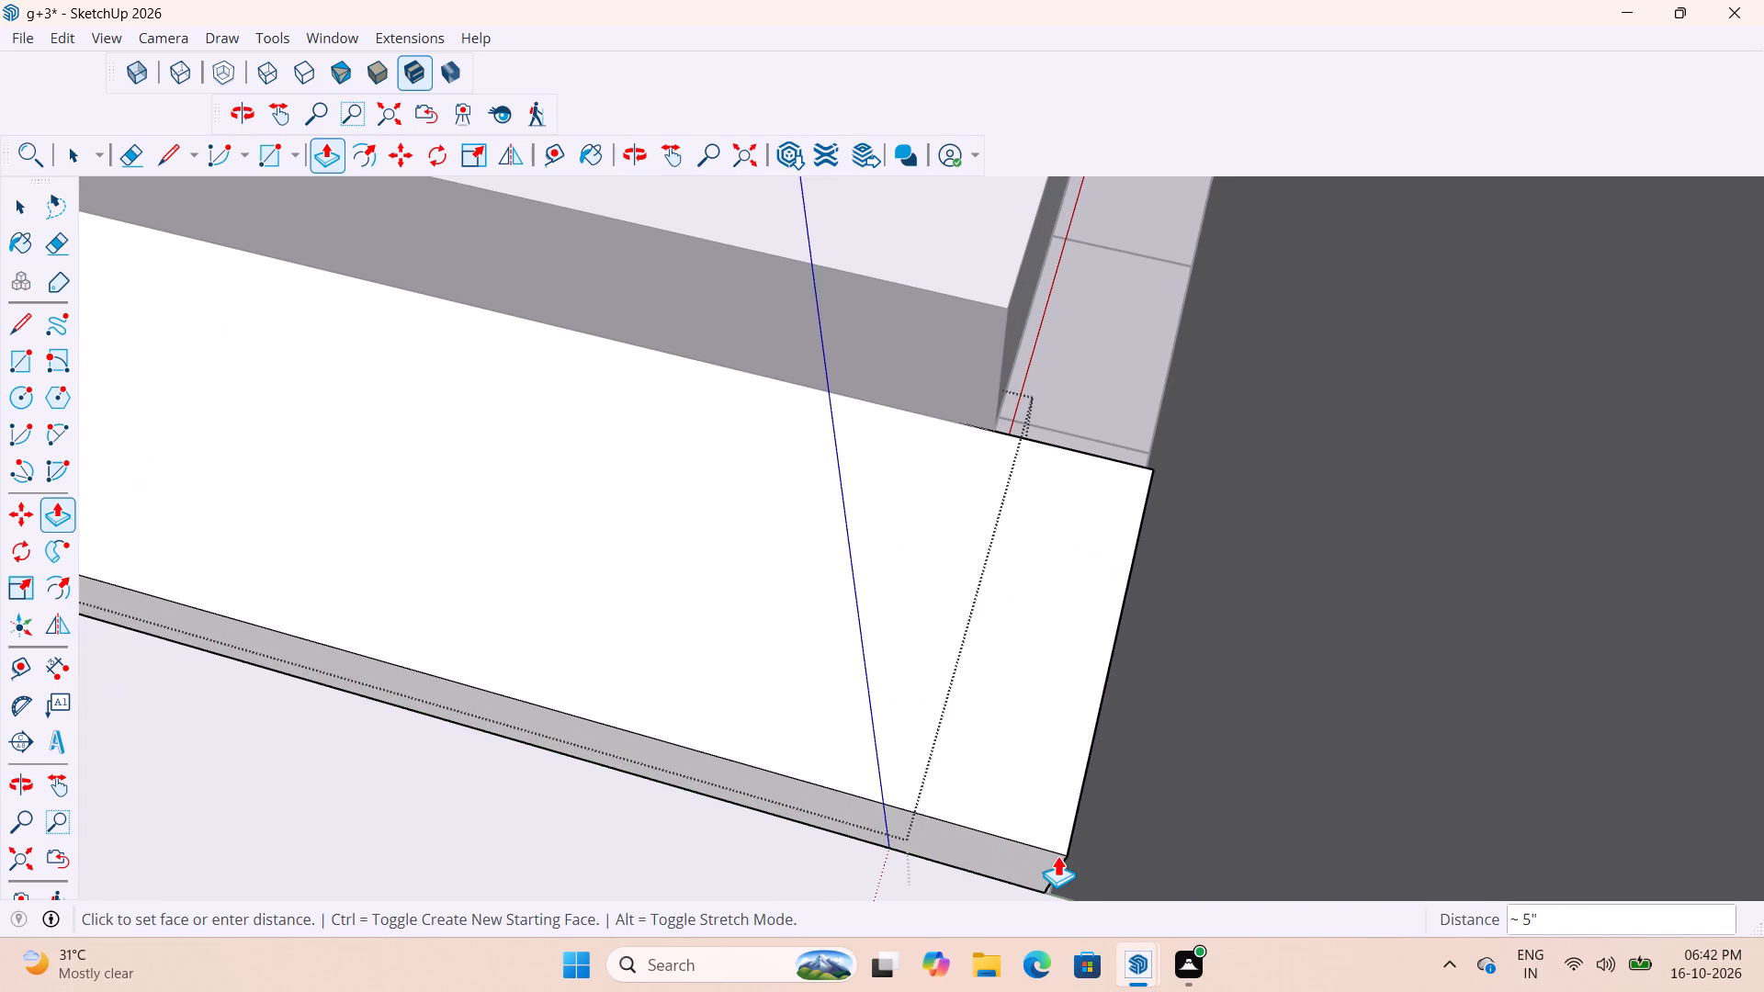
scroll(1058, 807, "down", 4)
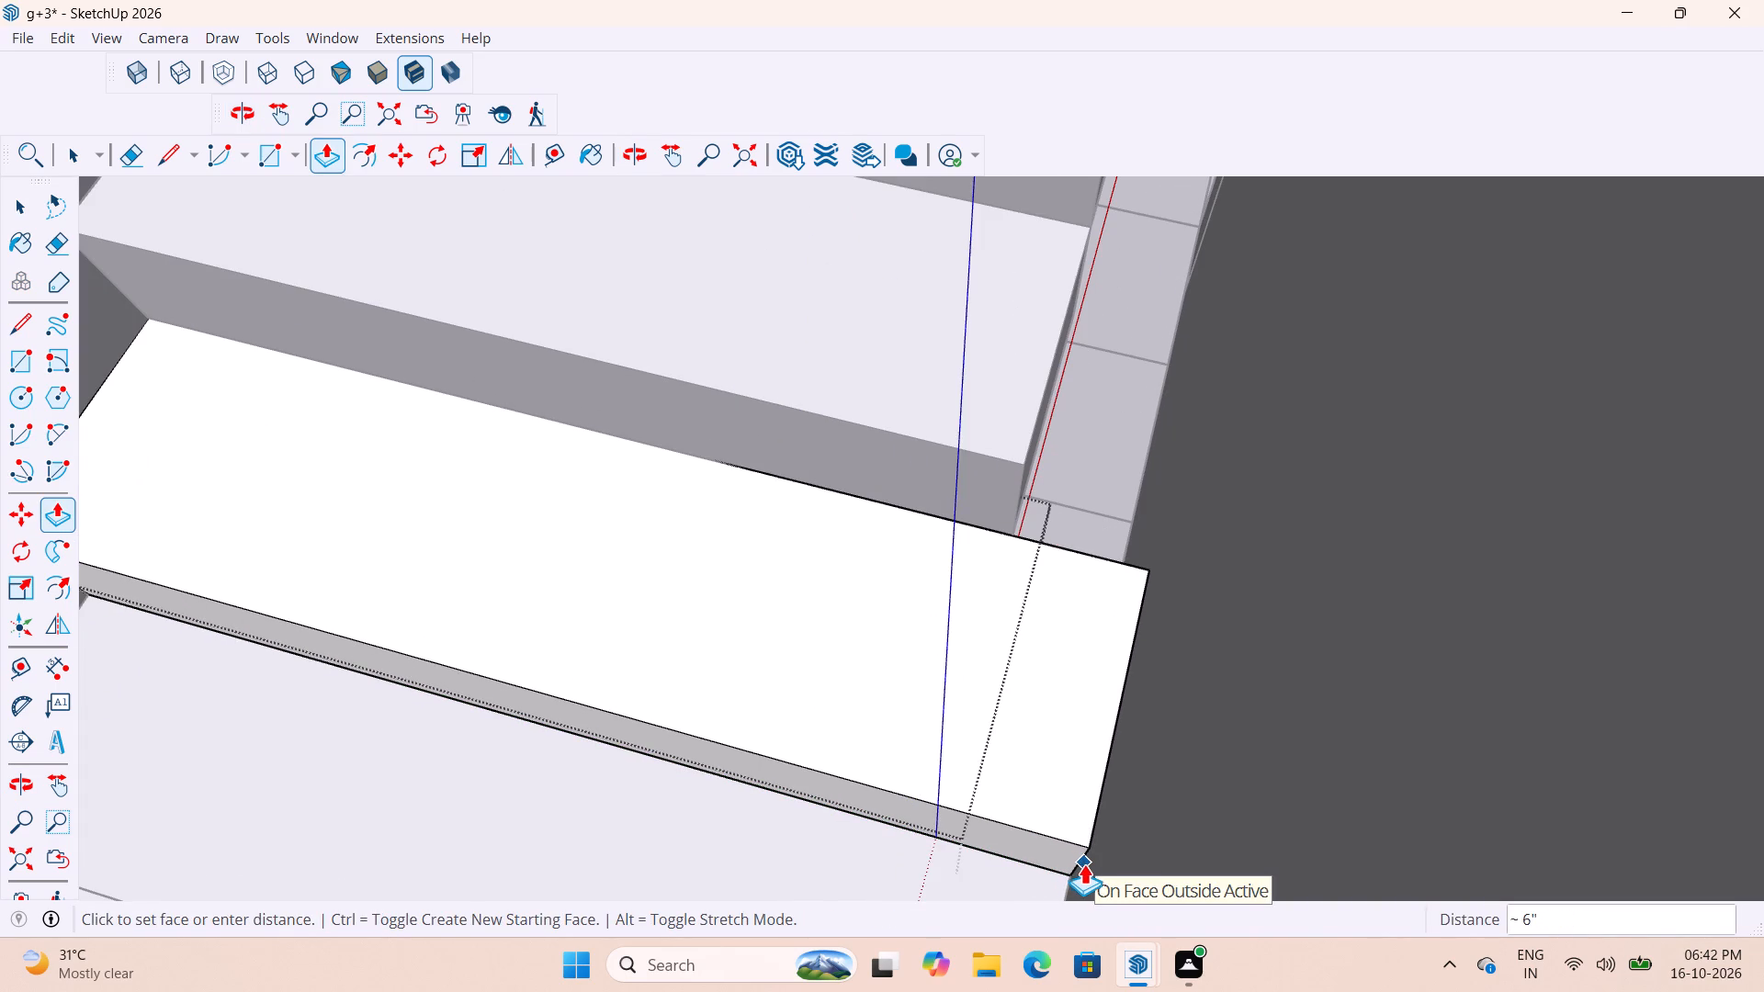
left_click(1072, 882)
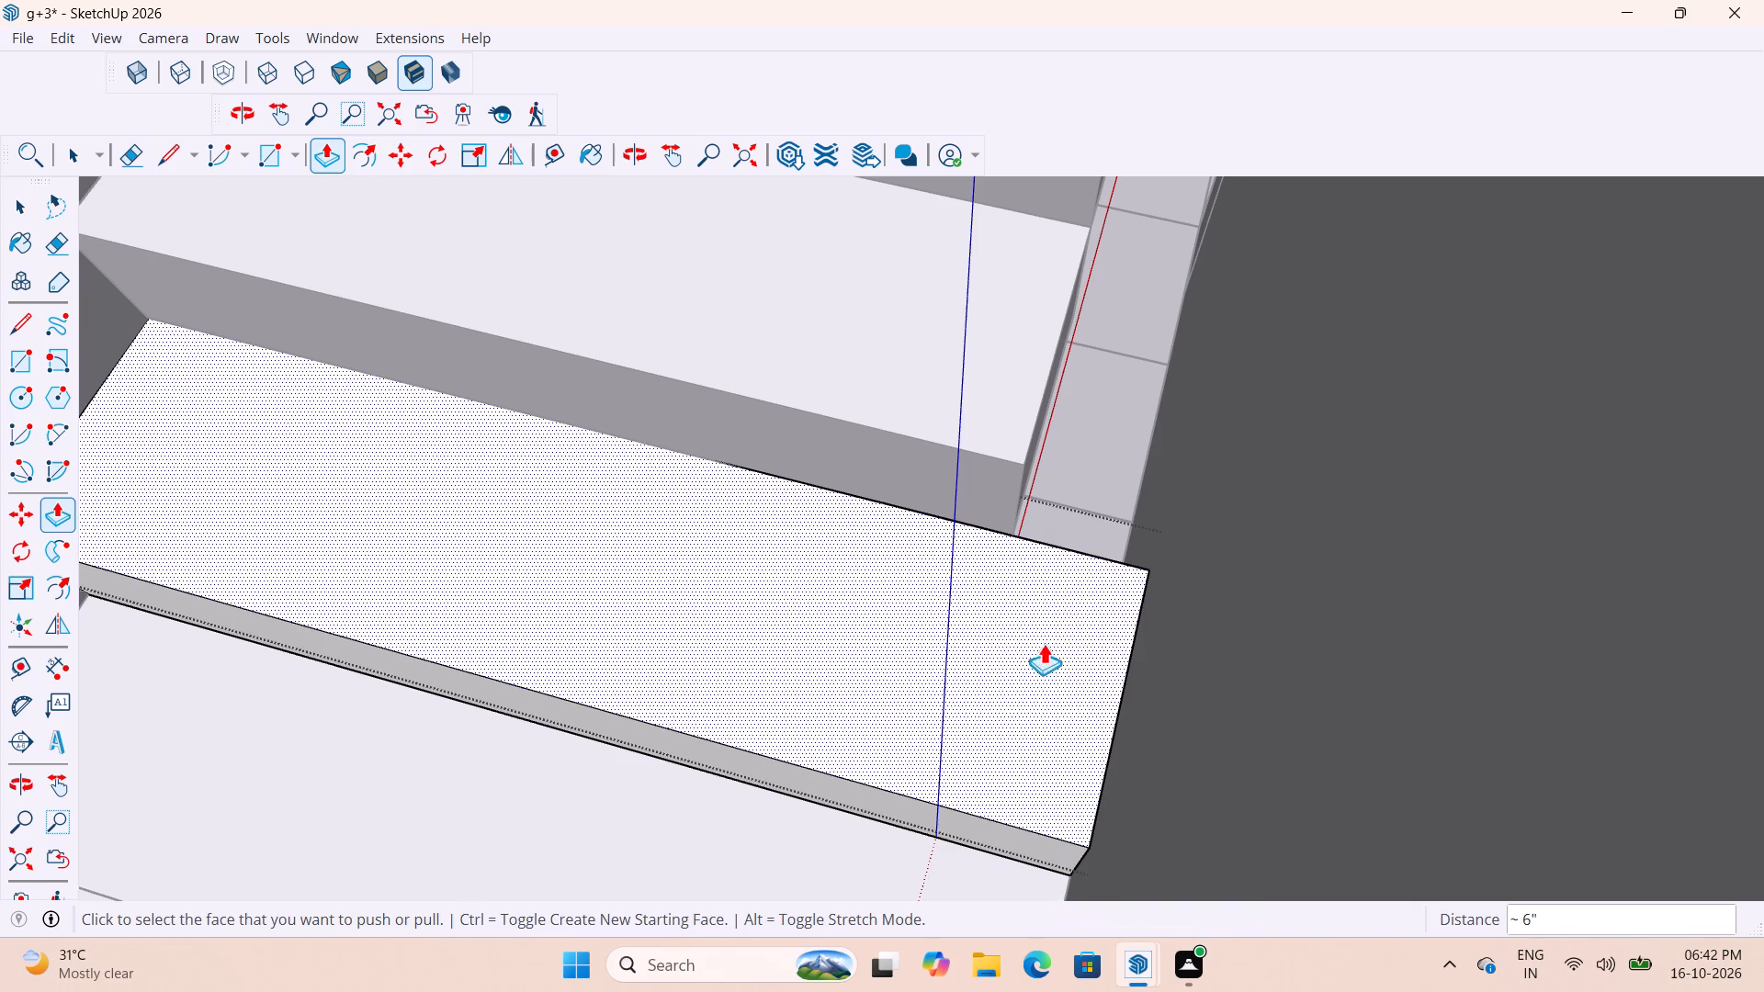
scroll(1056, 444, "up", 3)
middle_click_drag(1048, 445, 957, 434)
scroll(1054, 508, "down", 5)
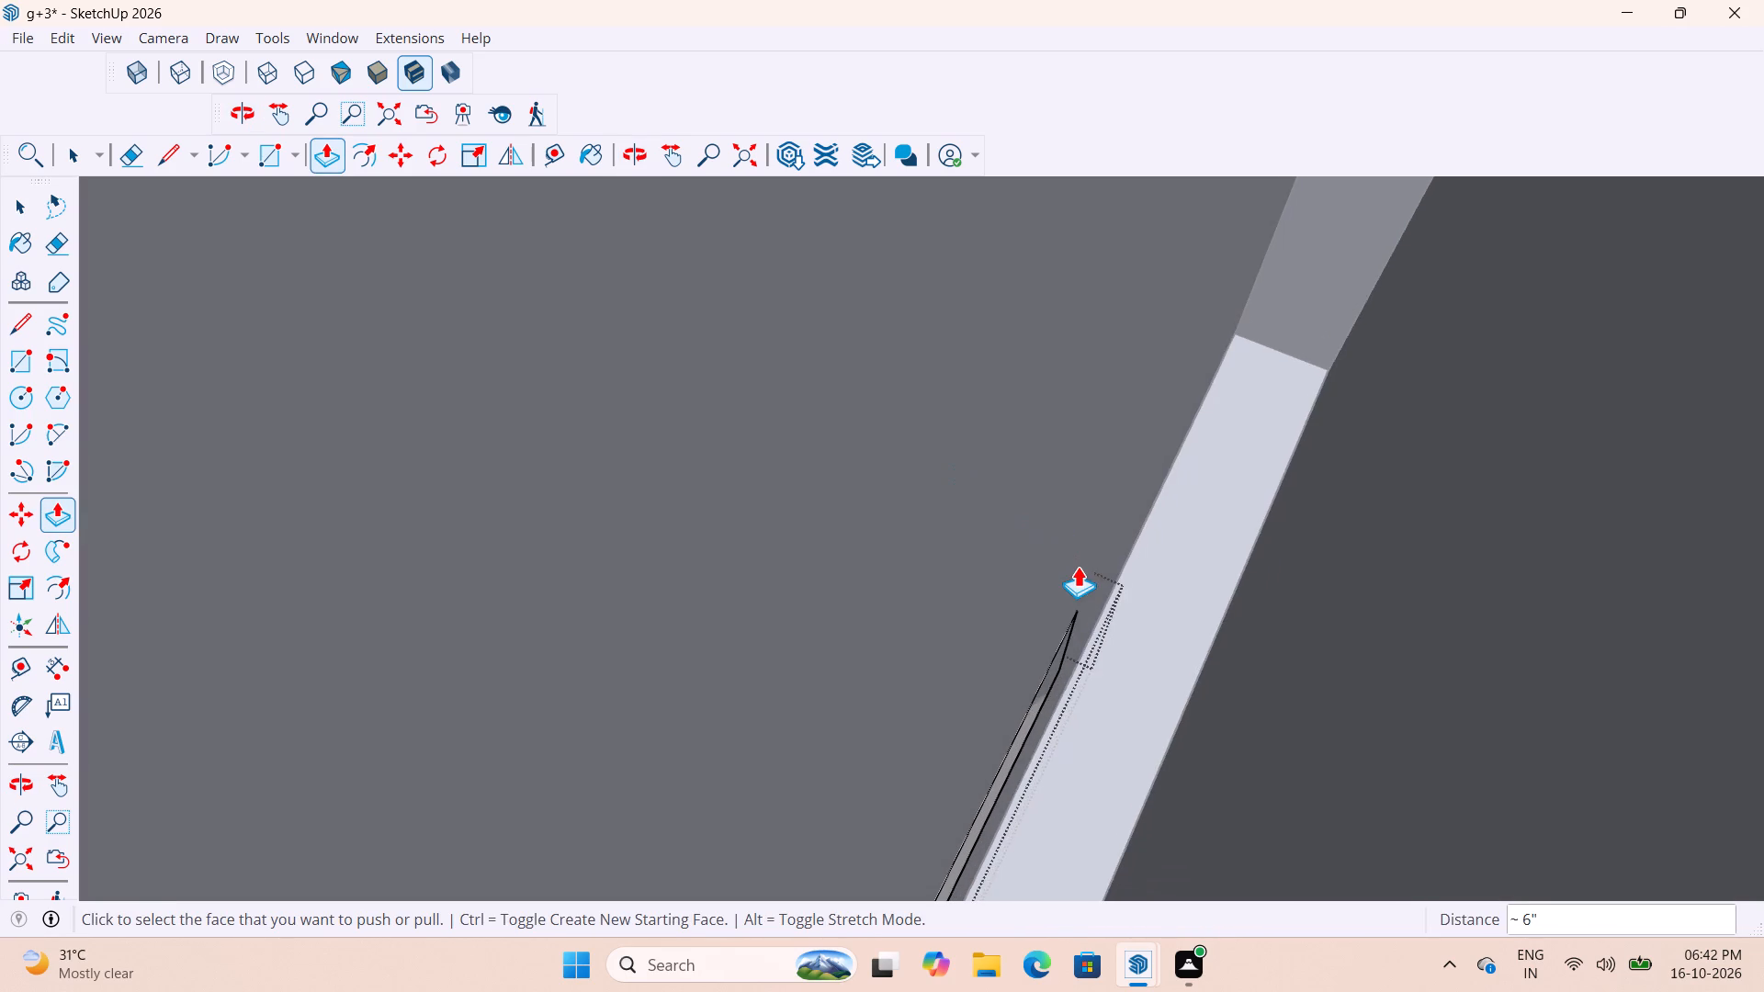
scroll(1078, 566, "down", 9)
key("space")
key("space")
left_click(741, 154)
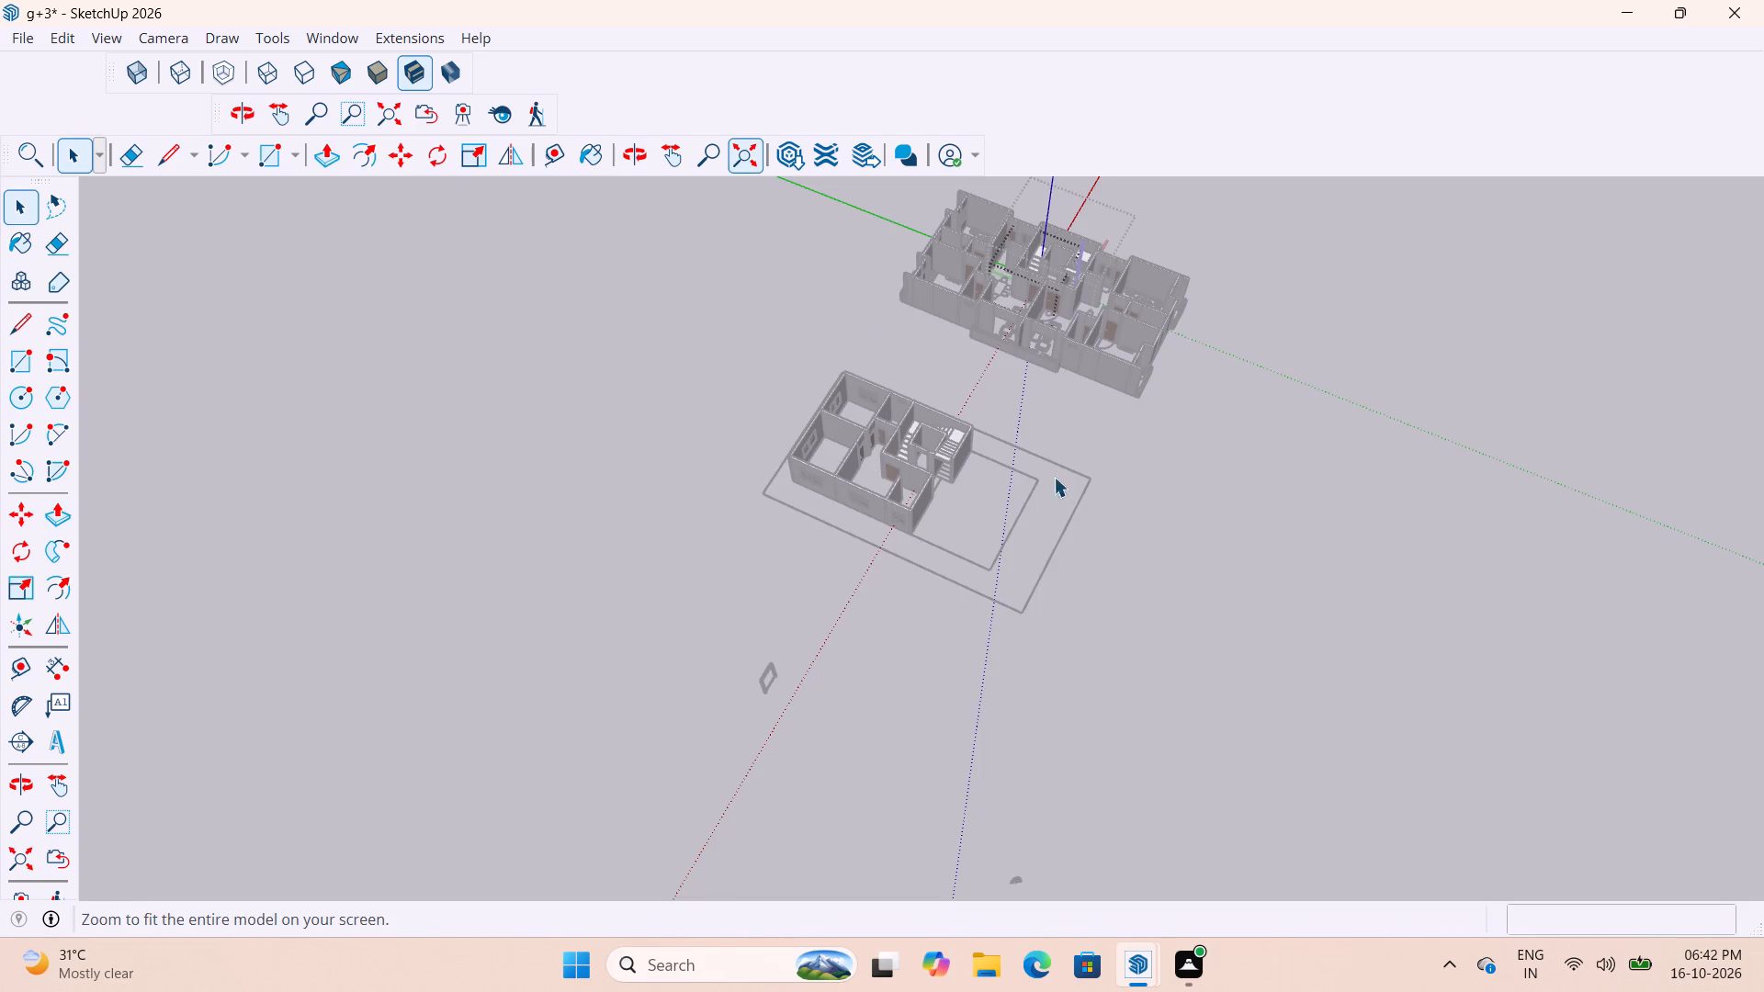
left_click_drag(1085, 460, 1082, 451)
scroll(1063, 234, "up", 7)
left_click(1322, 208)
Push/Pull the fourth tread's inner end face in the lower flight about 6" outward to the core wall.
scroll(1072, 219, "up", 9)
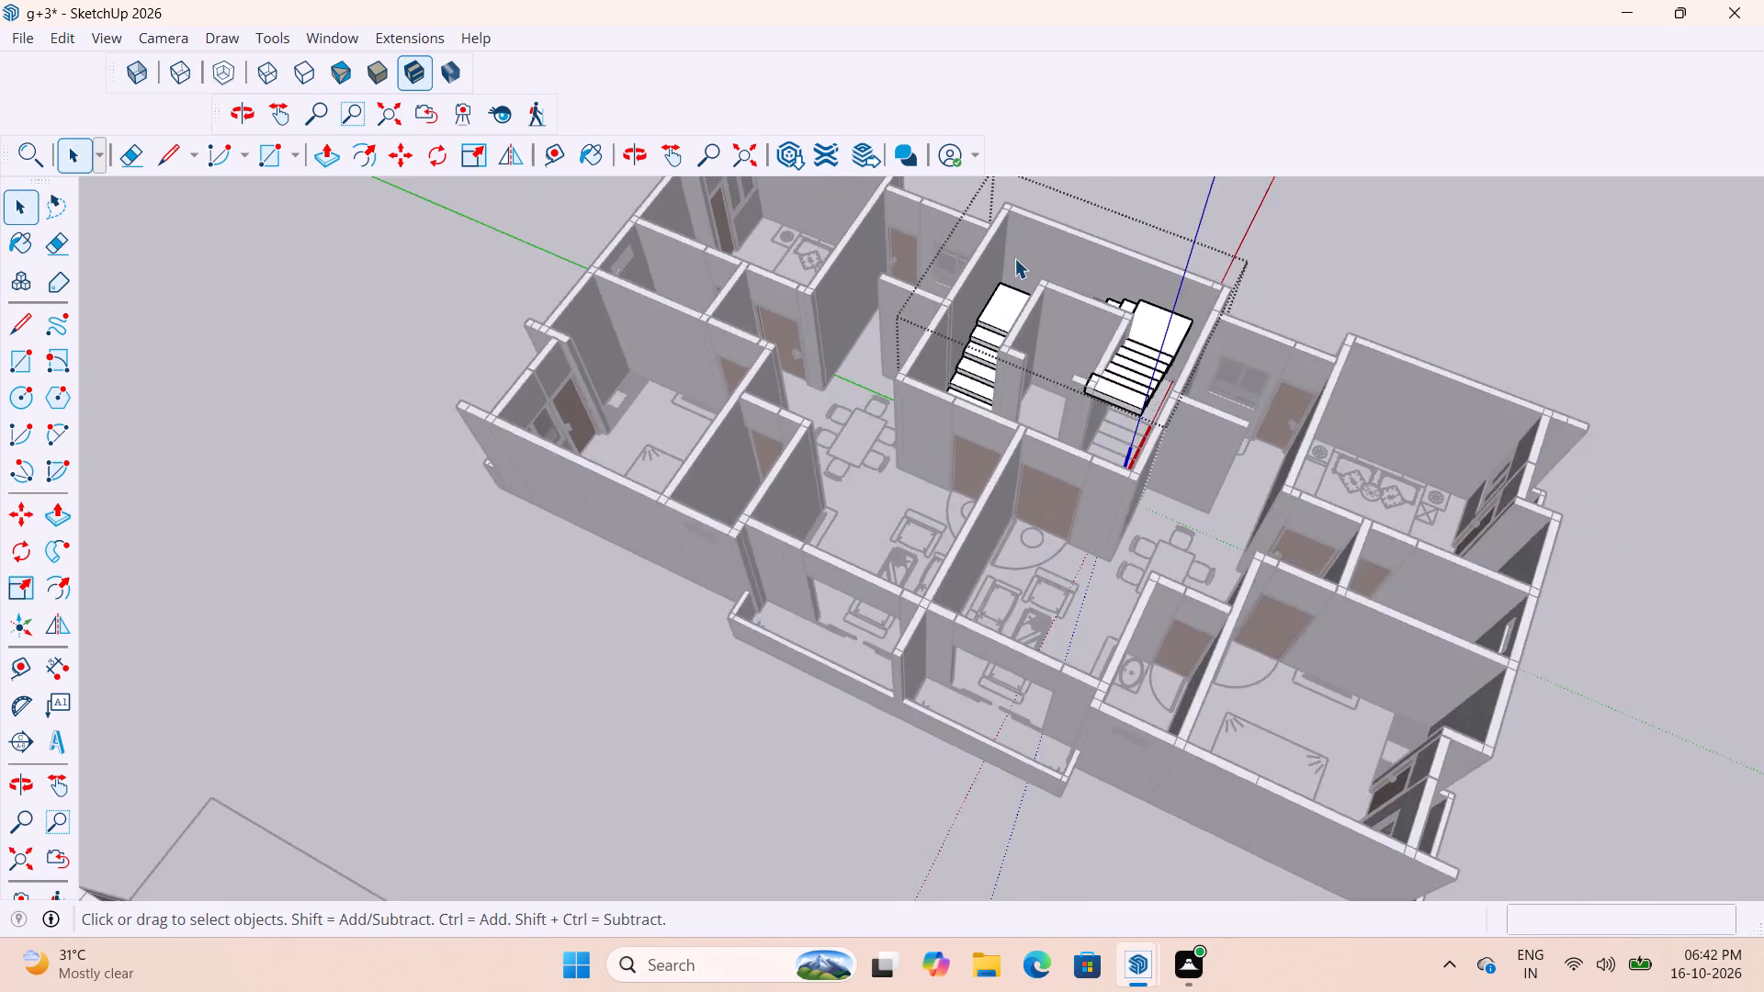
scroll(1014, 258, "up", 11)
middle_click_drag(1046, 356, 1156, 414)
scroll(1114, 453, "up", 10)
middle_click_drag(1102, 518, 1036, 502)
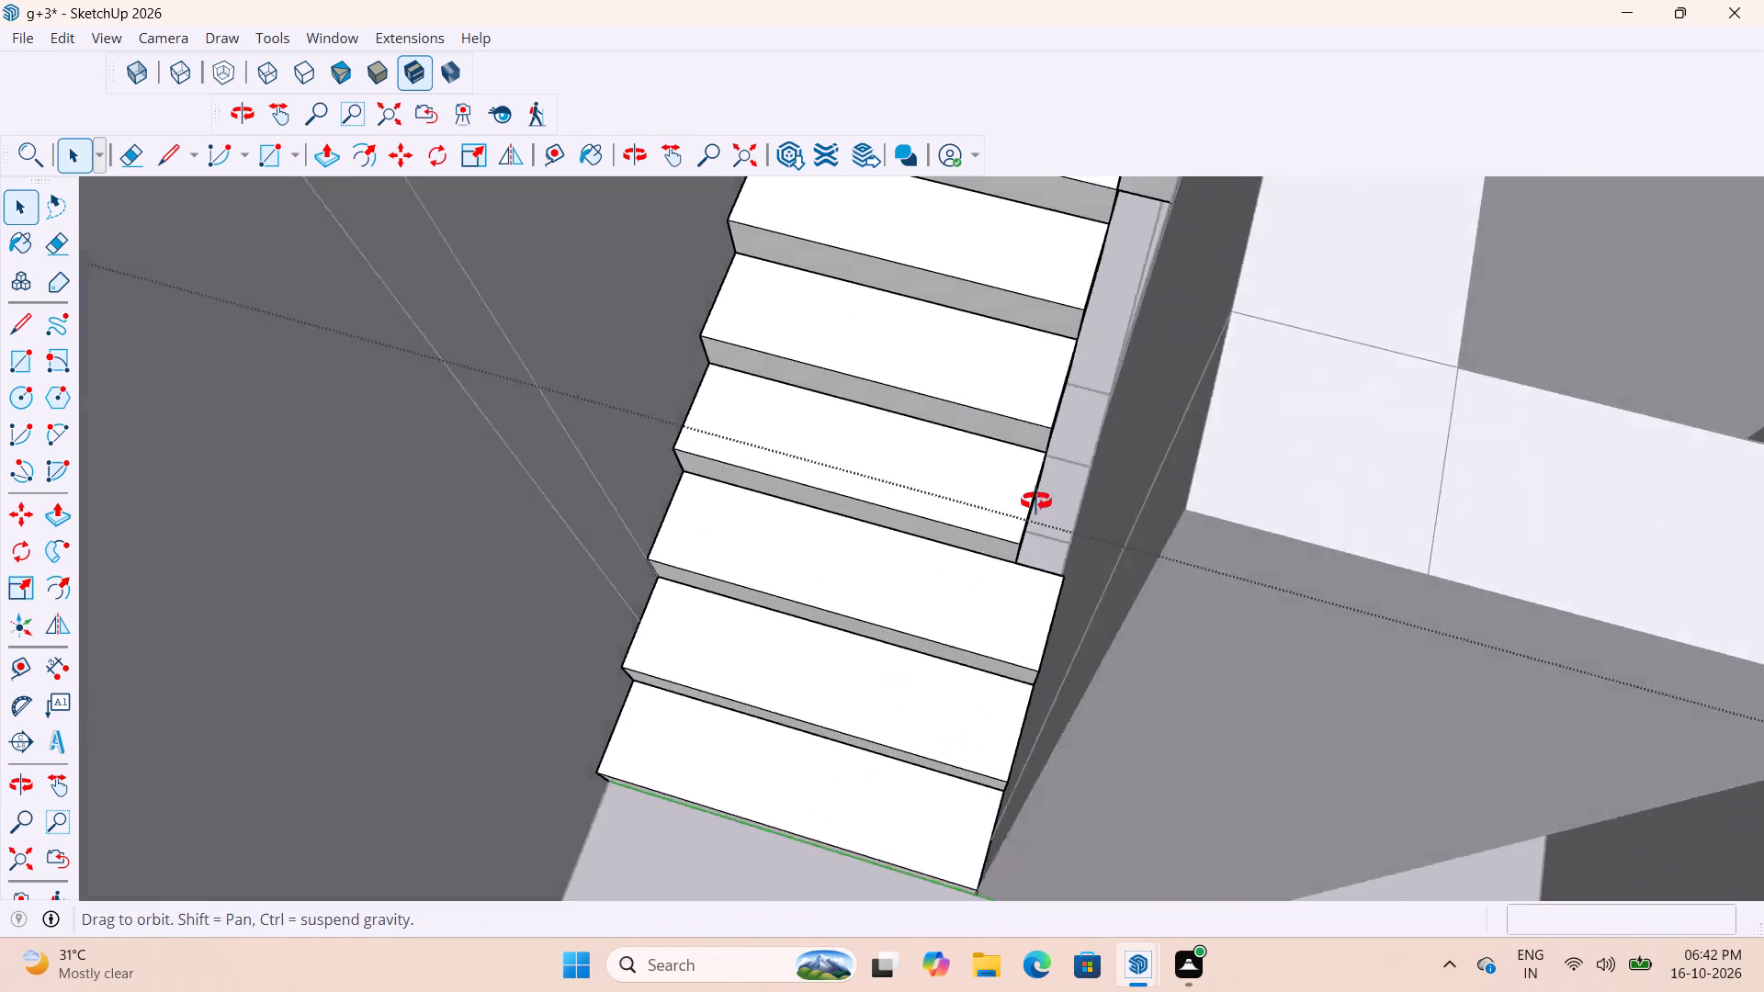
middle_click_drag(1036, 502, 986, 496)
middle_click_drag(1005, 495, 1132, 549)
scroll(849, 411, "up", 1)
scroll(875, 424, "down", 7)
scroll(811, 403, "up", 7)
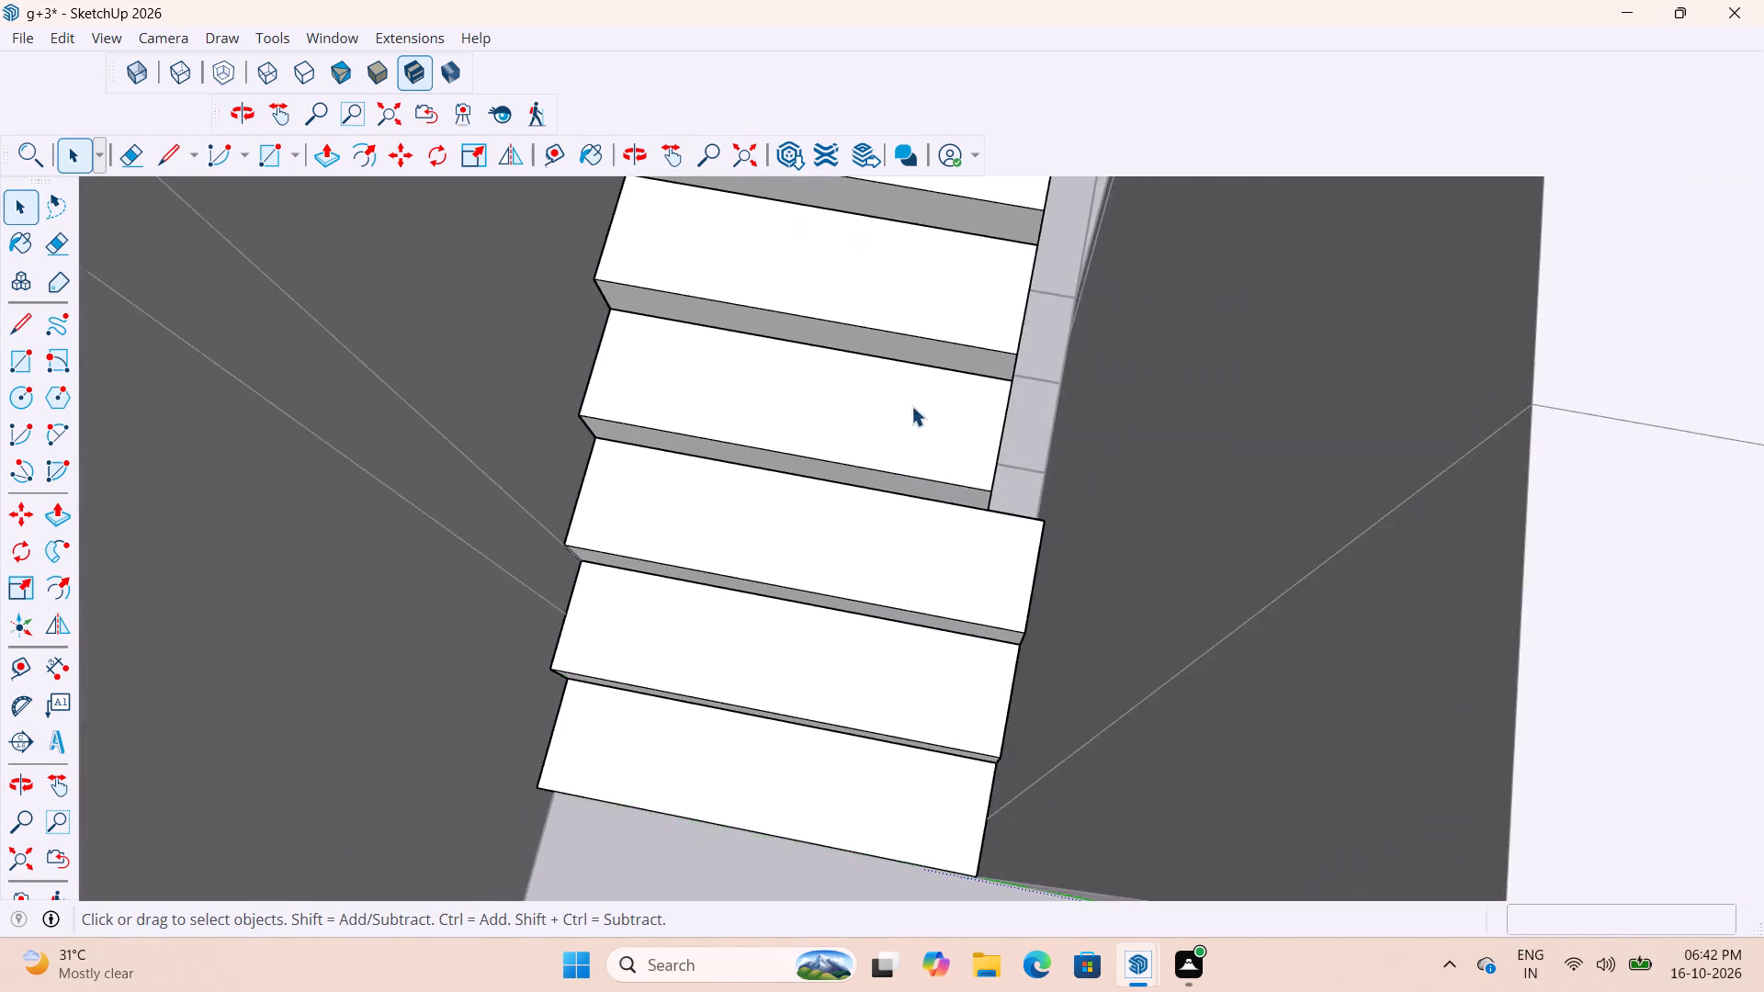
scroll(911, 406, "up", 3)
middle_click_drag(1165, 434, 1012, 410)
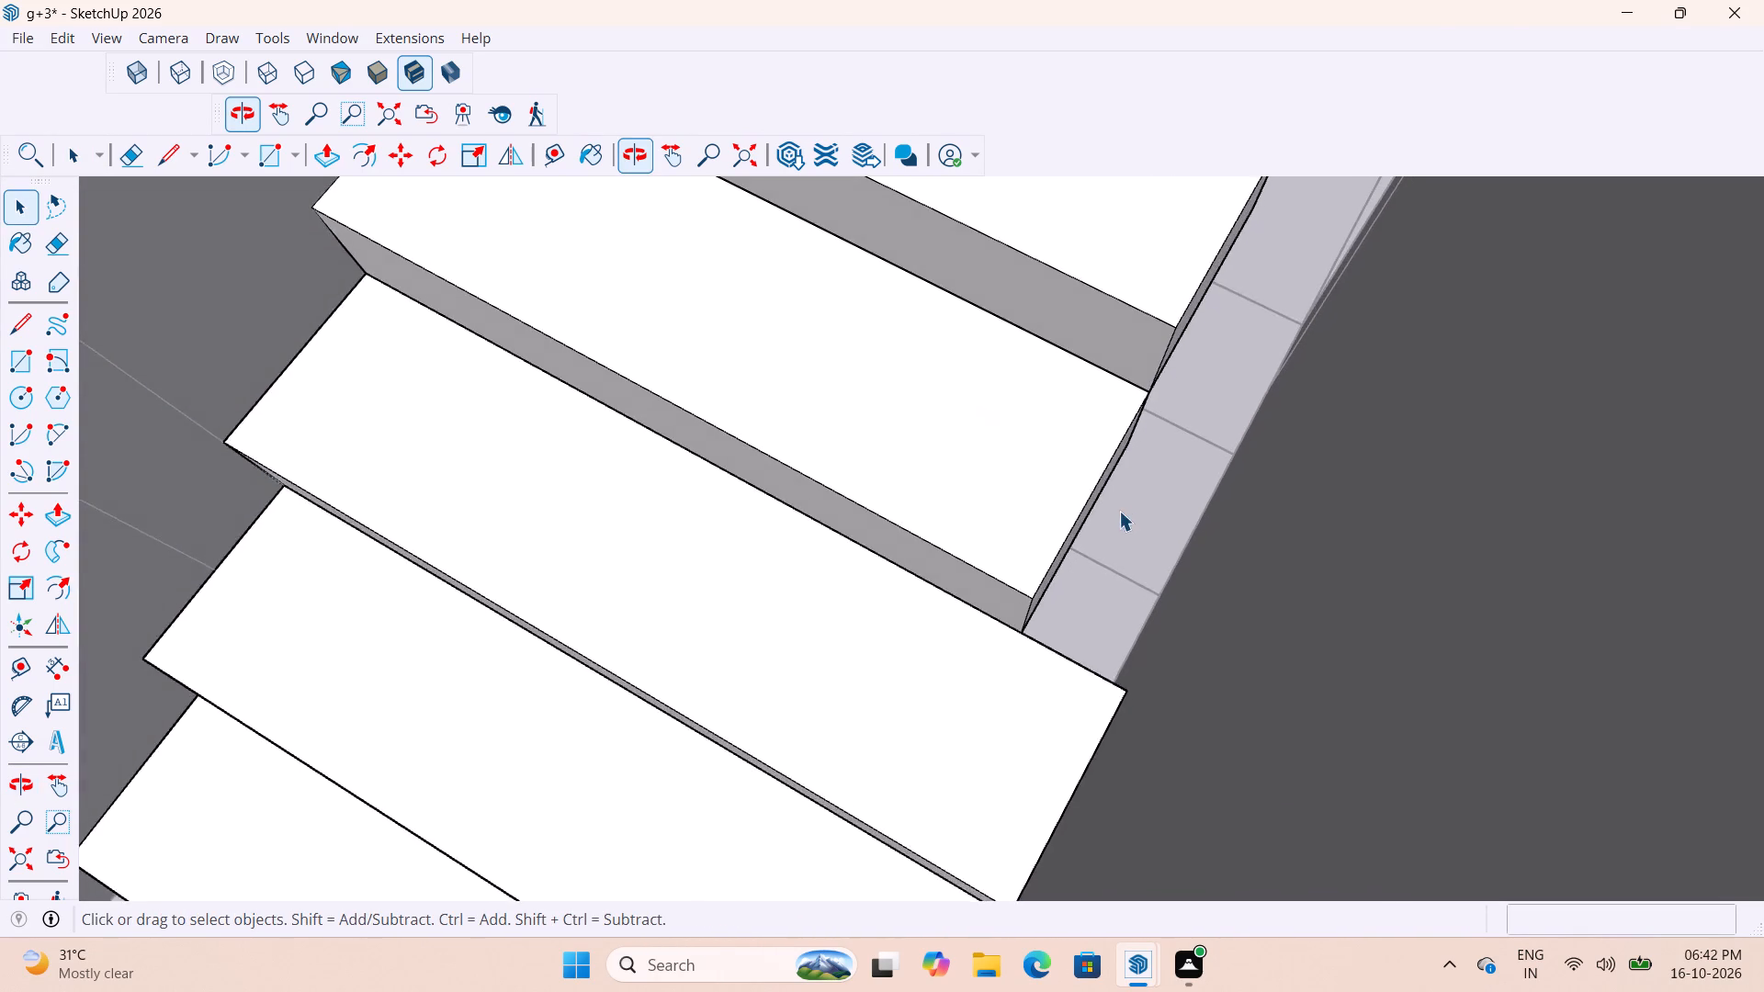
scroll(1111, 513, "up", 2)
double_click(1060, 513)
scroll(1067, 515, "up", 7)
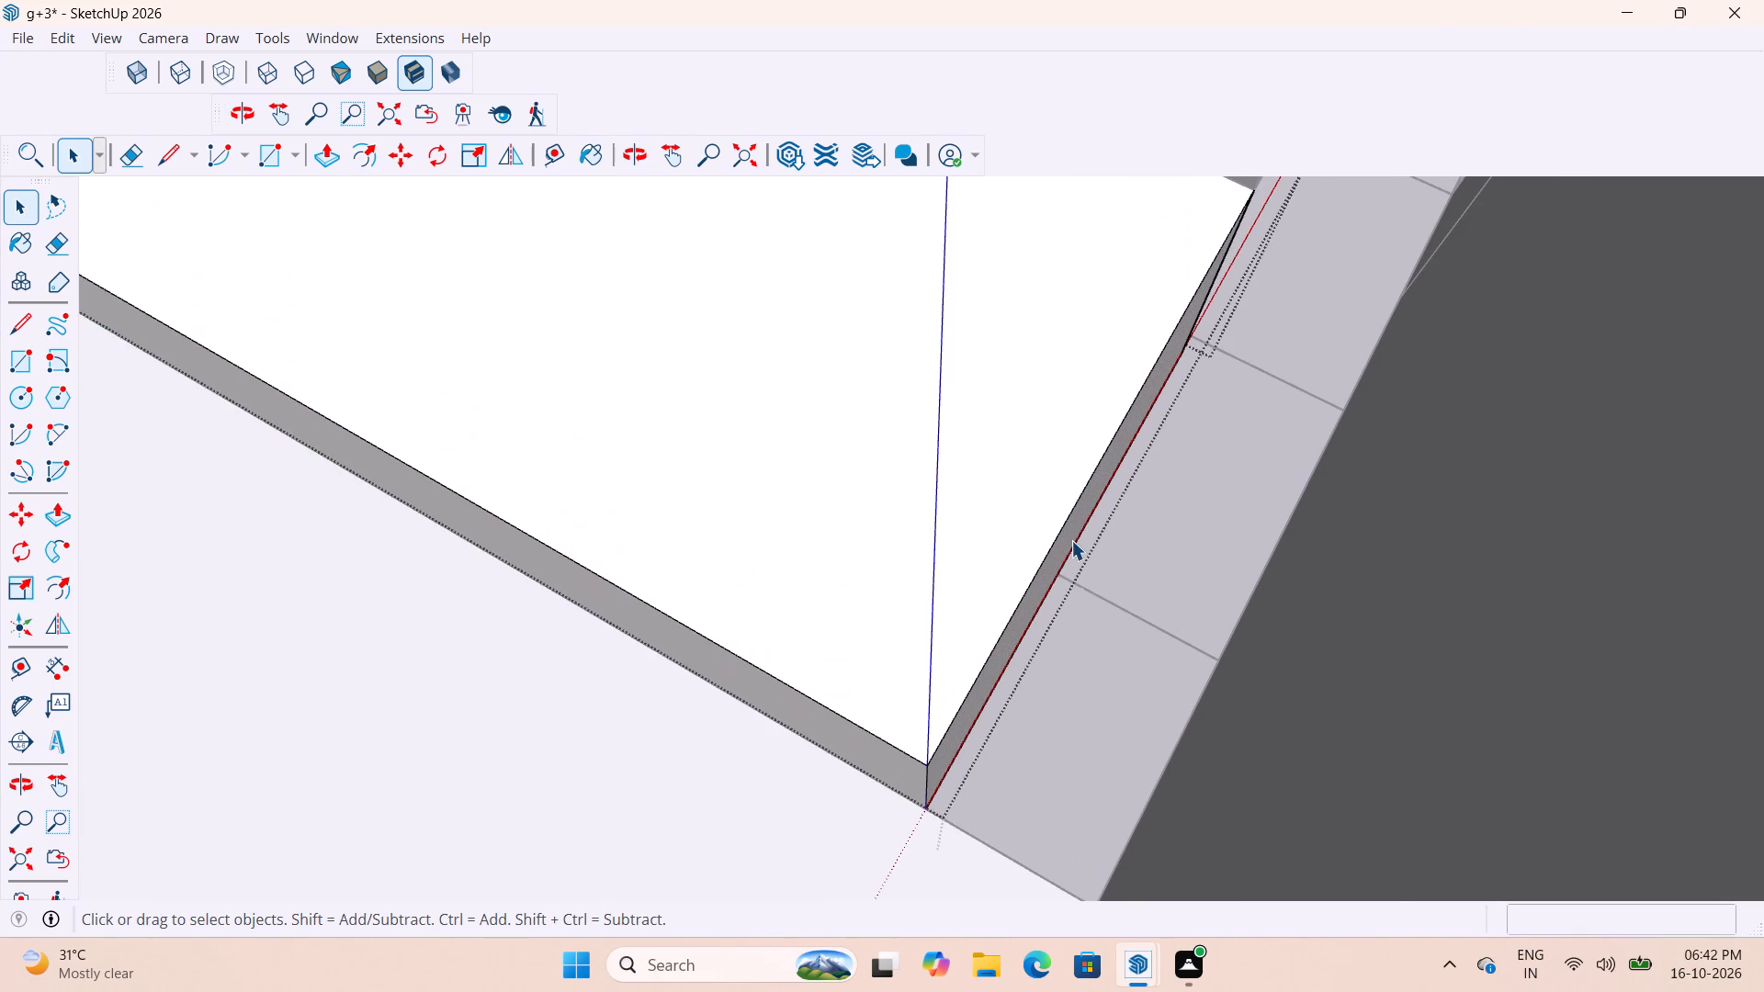
key("p")
left_click(1058, 548)
scroll(1137, 789, "down", 5)
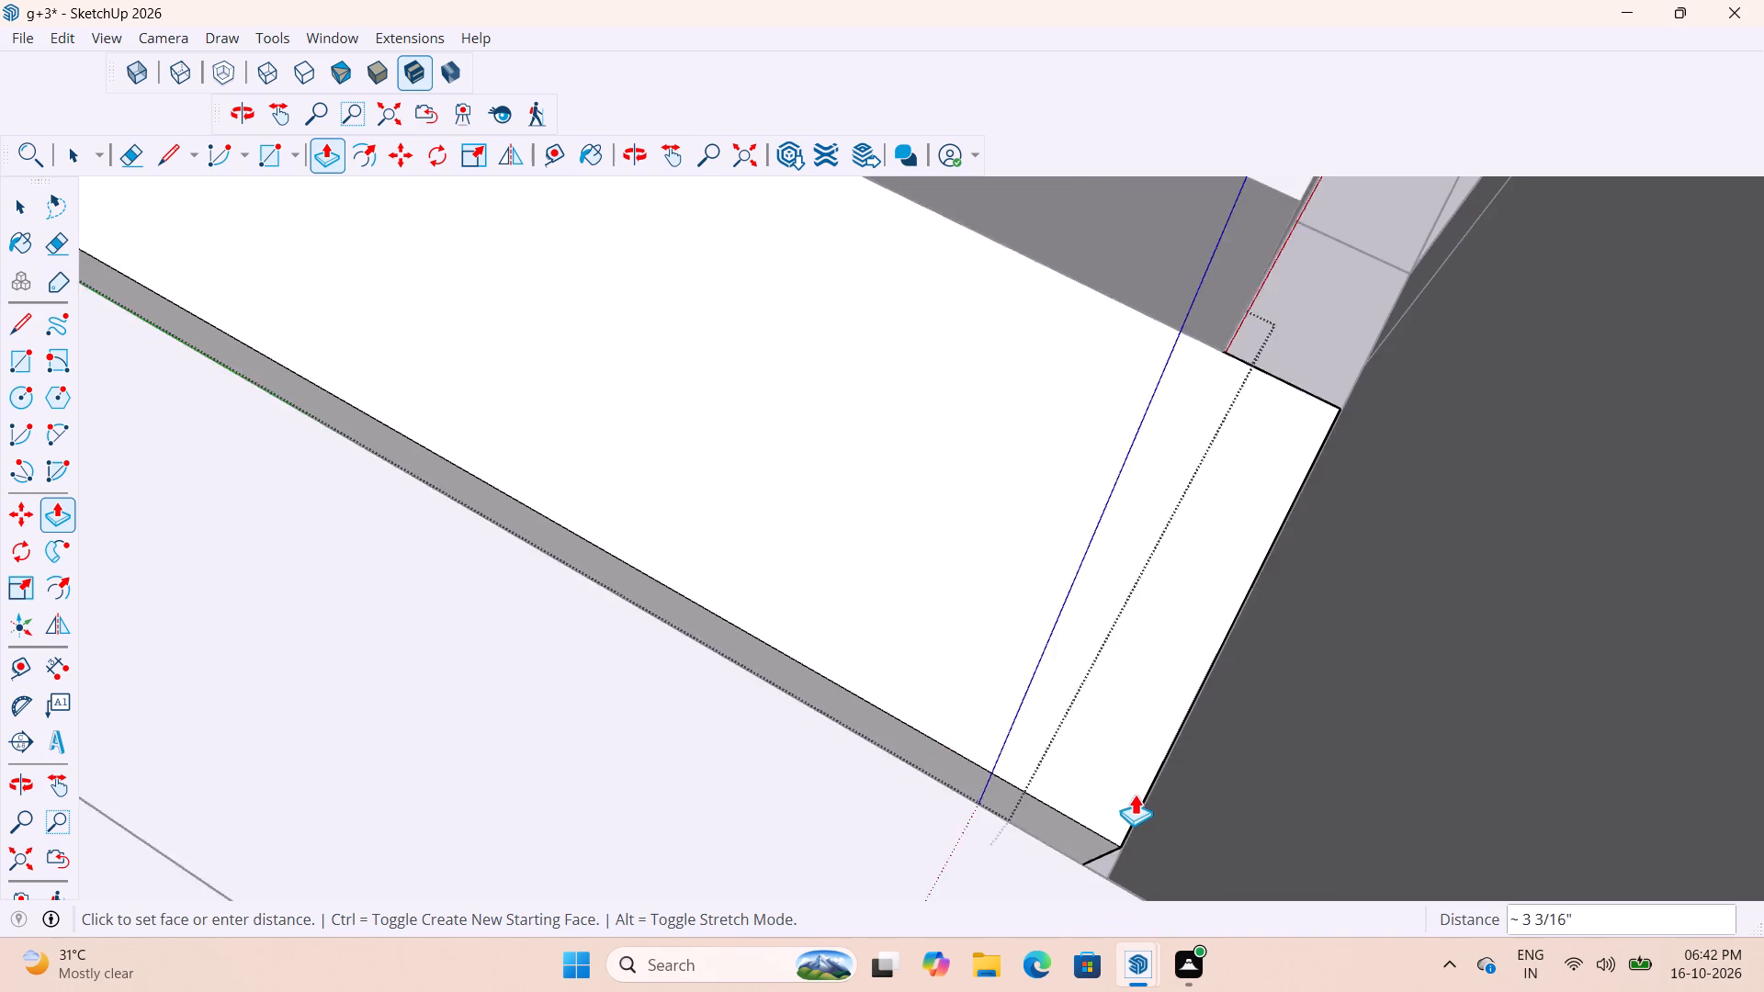
scroll(1130, 711, "down", 9)
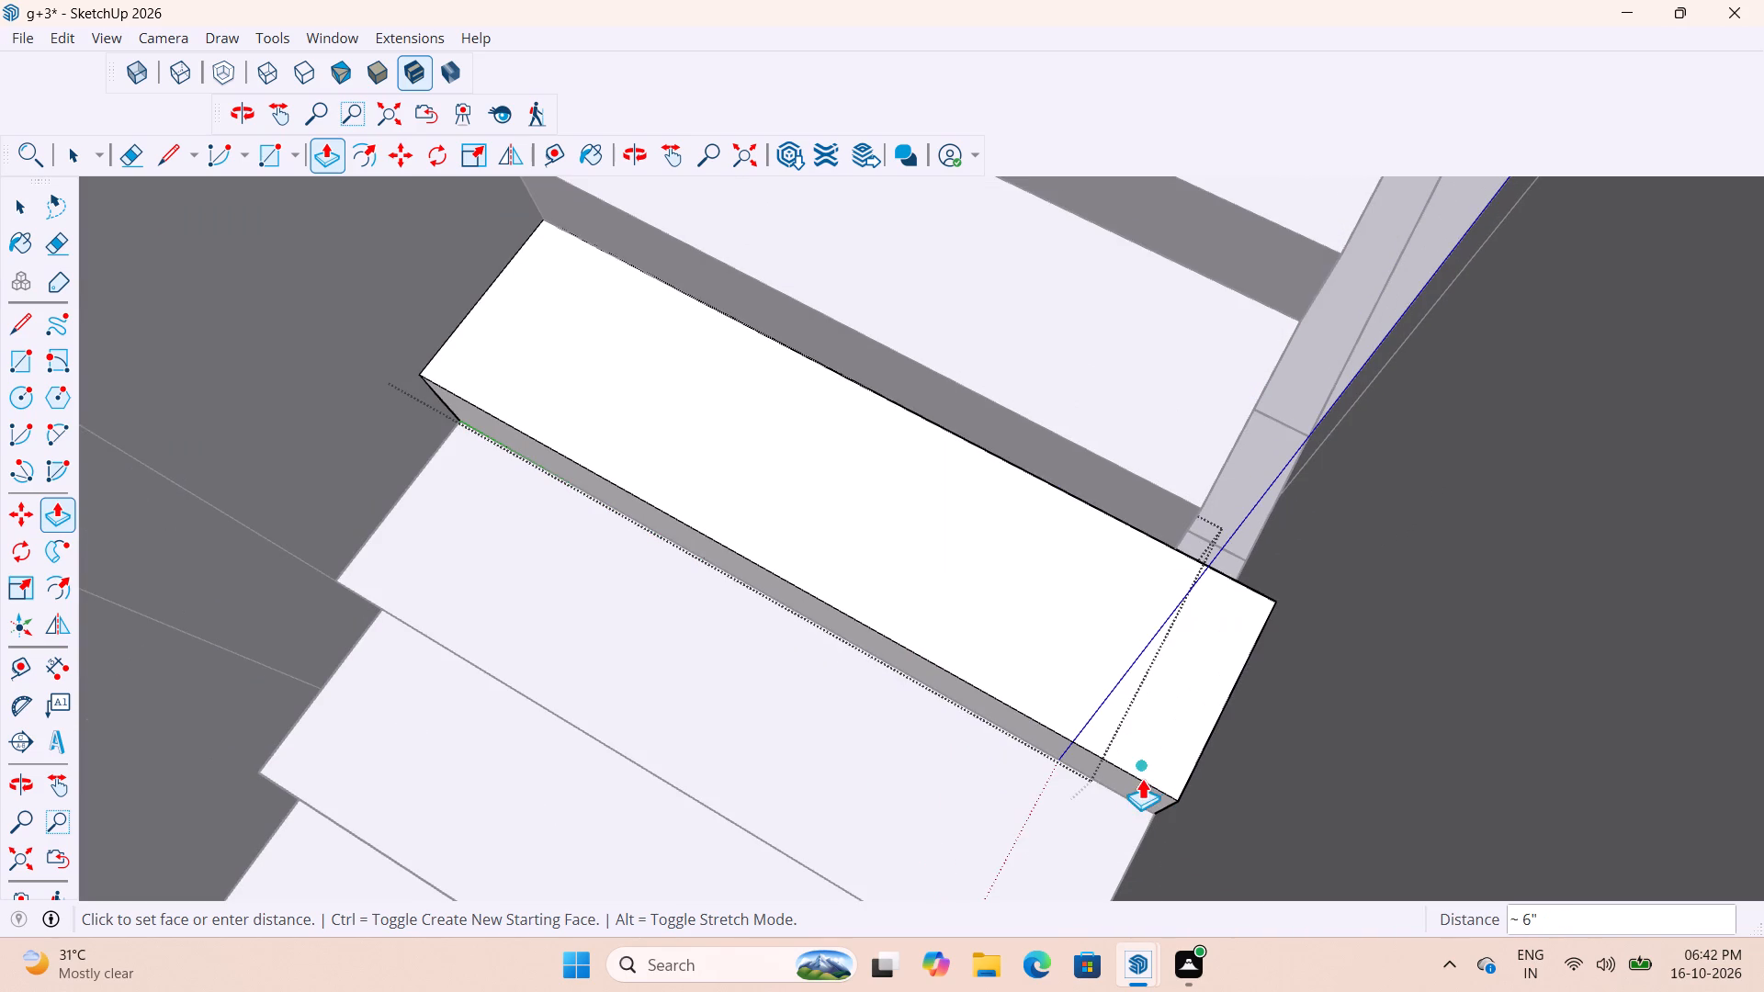
left_click(1327, 594)
scroll(1291, 513, "up", 2)
middle_click_drag(1260, 486, 1224, 466)
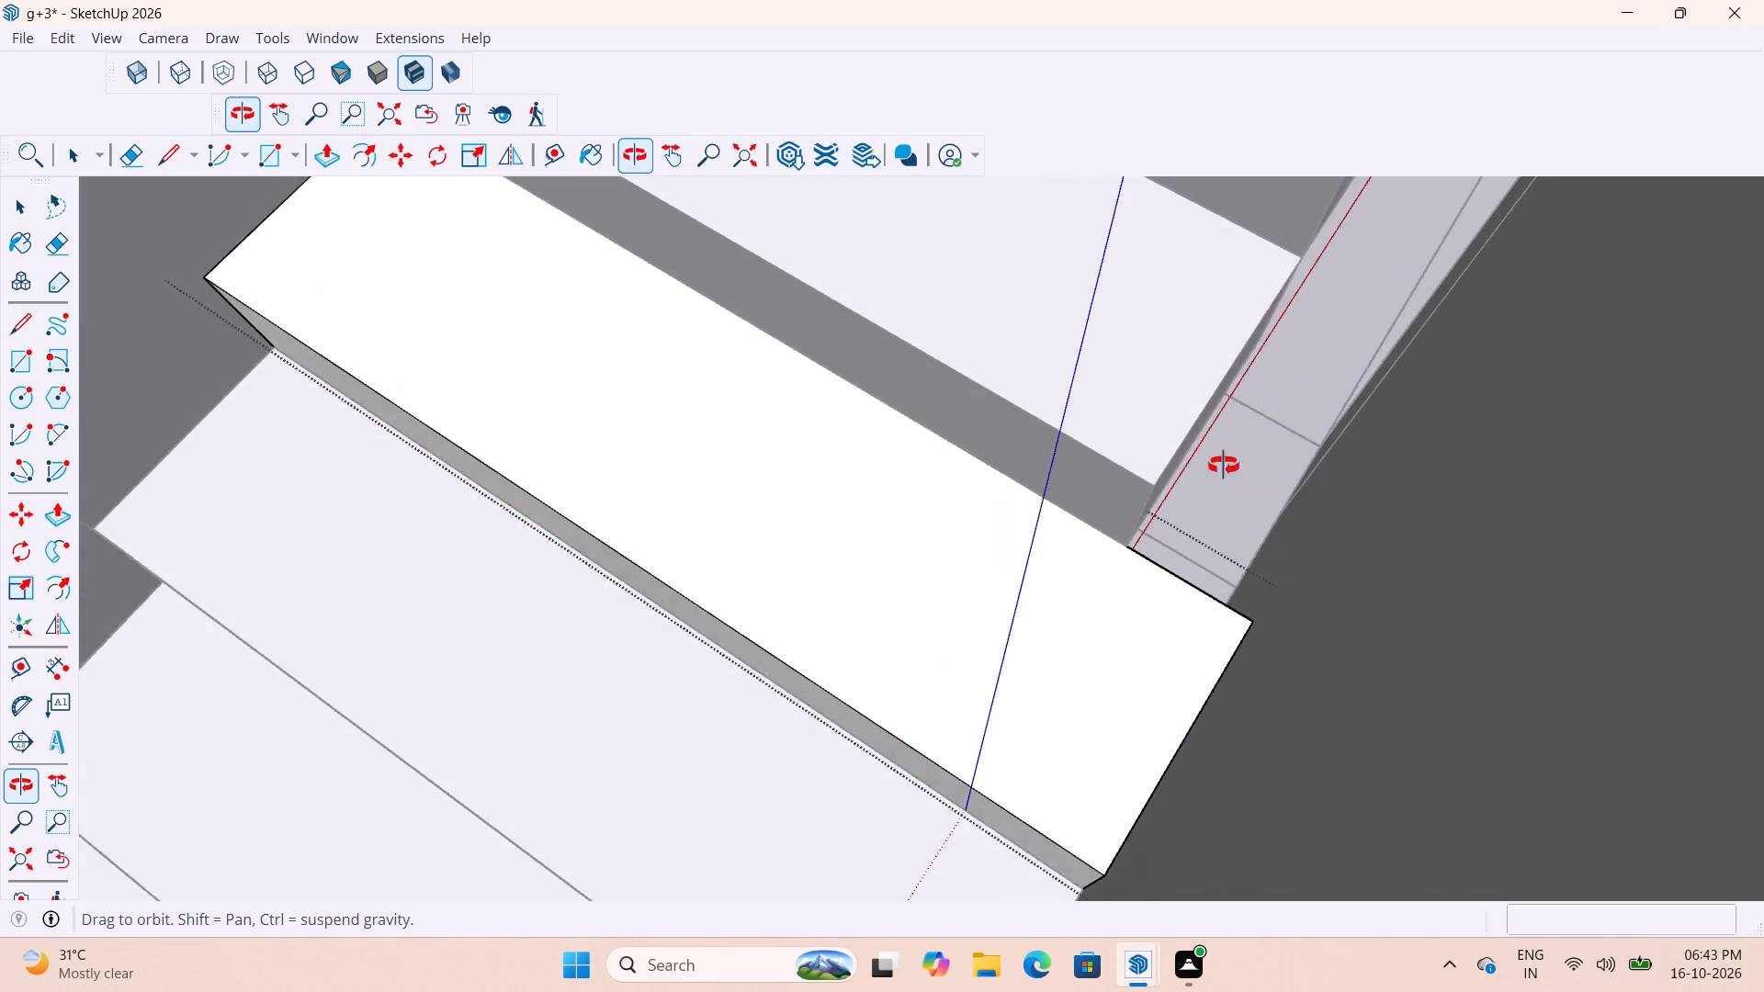
middle_click_drag(1224, 466, 1172, 447)
scroll(1179, 498, "down", 9)
key("space")
key("space")
Push/Pull the fifth tread's inner end face in the lower flight about 6" outward to the core wall.
scroll(1096, 610, "down", 13)
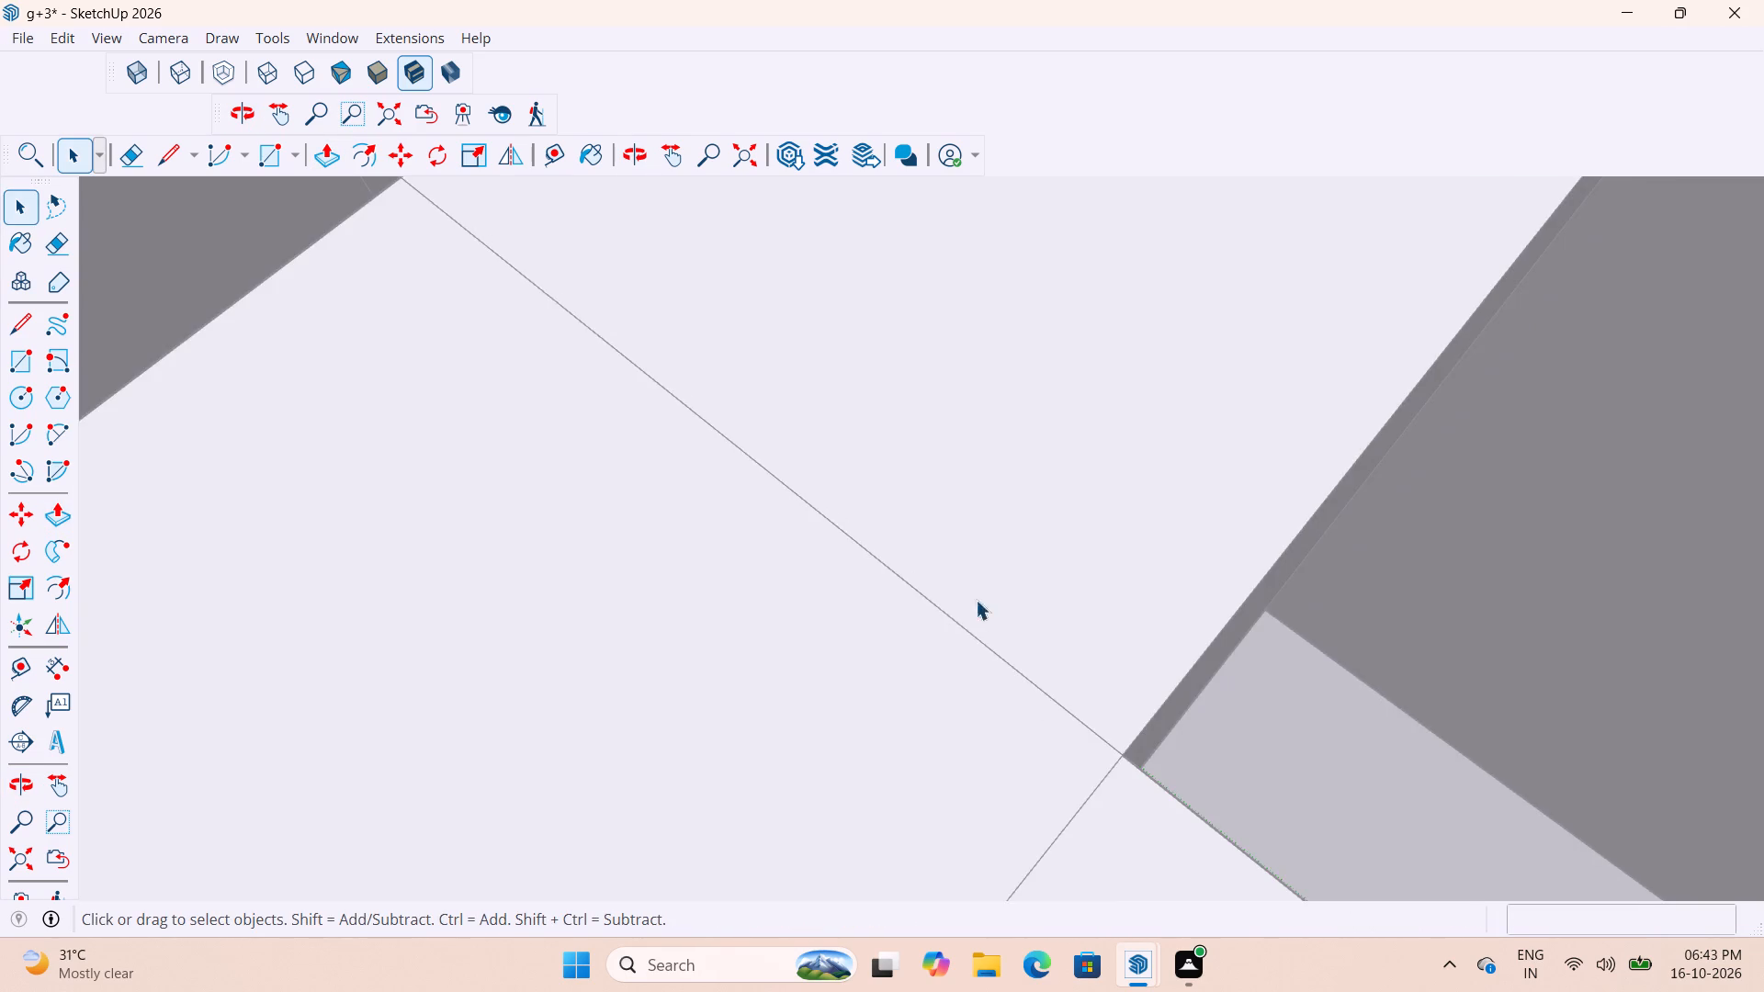
scroll(976, 600, "down", 19)
scroll(887, 471, "down", 1)
middle_click_drag(892, 478, 1226, 568)
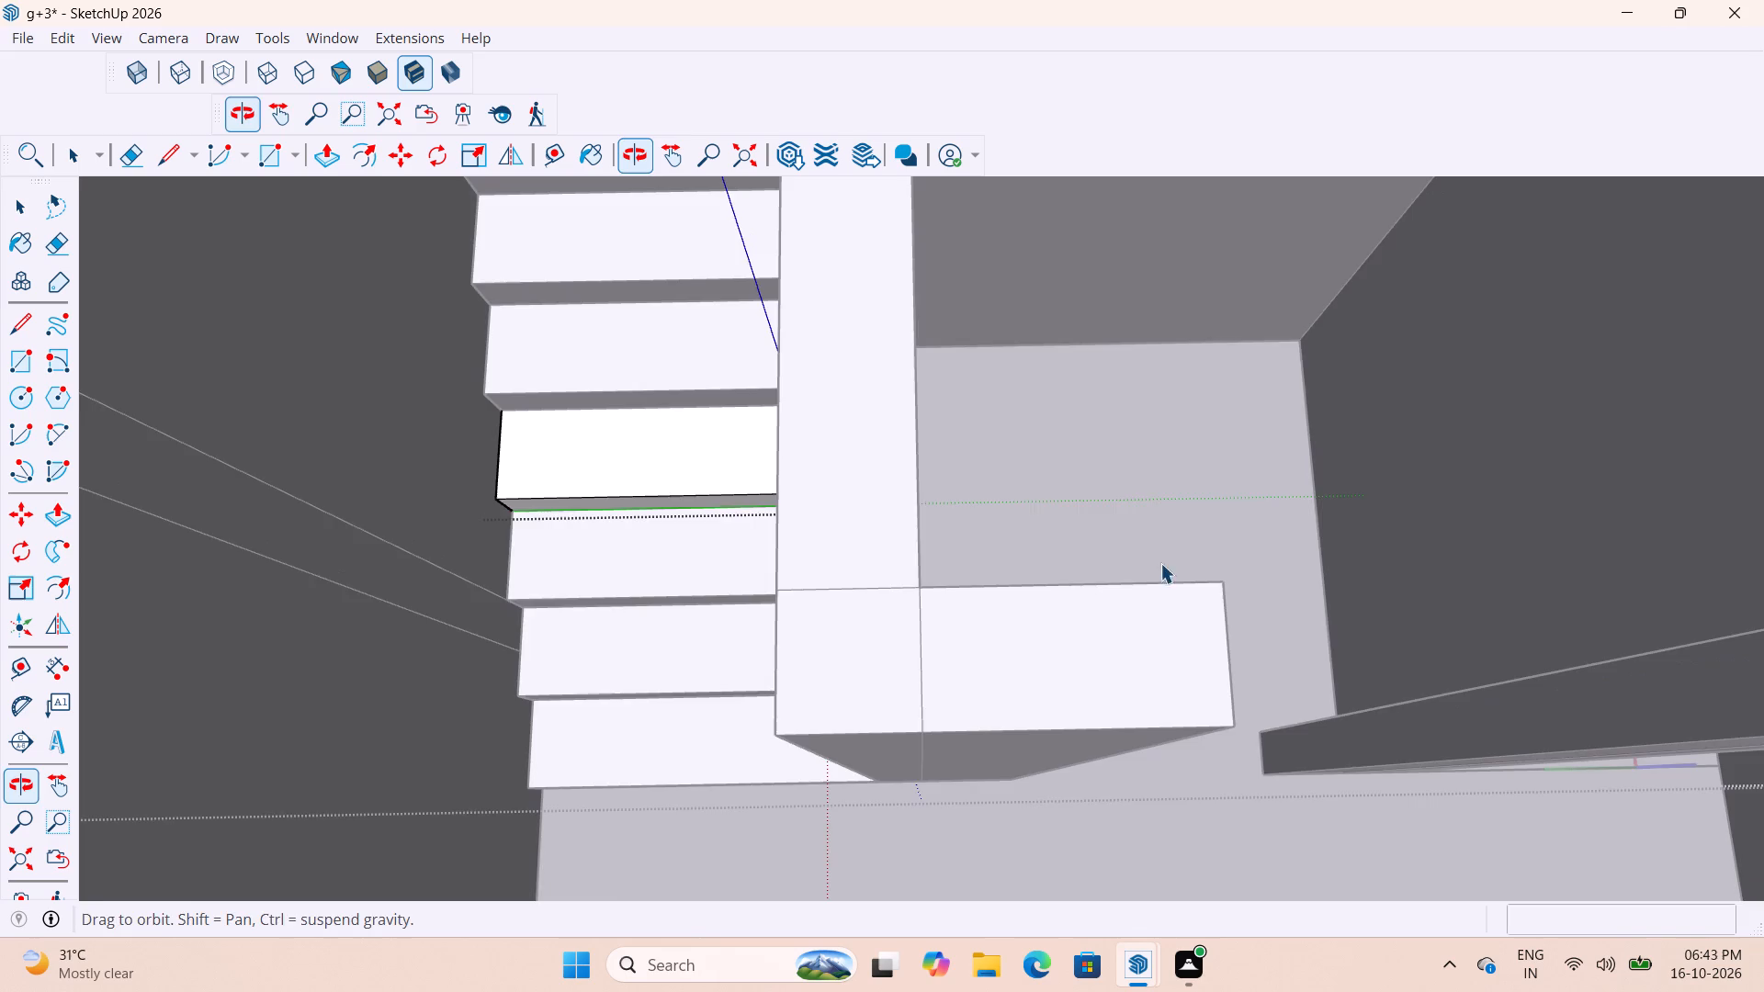
scroll(1102, 623, "down", 5)
scroll(826, 400, "up", 7)
middle_click_drag(937, 400, 887, 378)
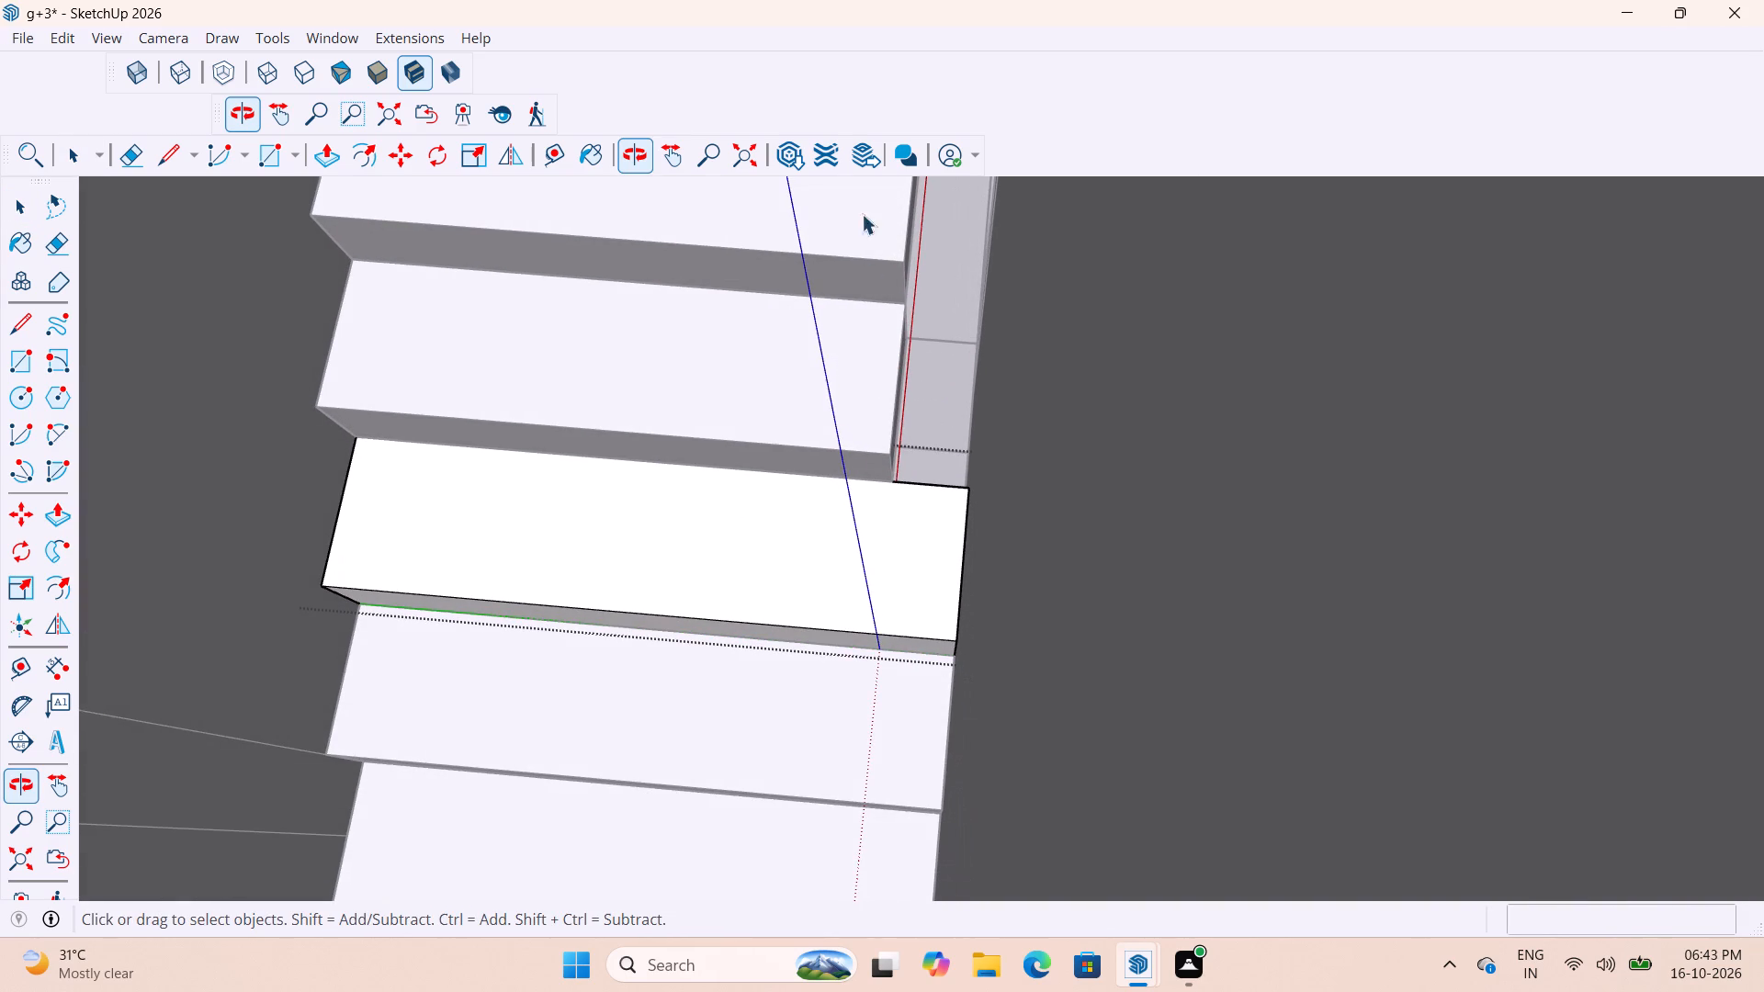
scroll(918, 383, "up", 3)
double_click(892, 396)
scroll(892, 397, "up", 2)
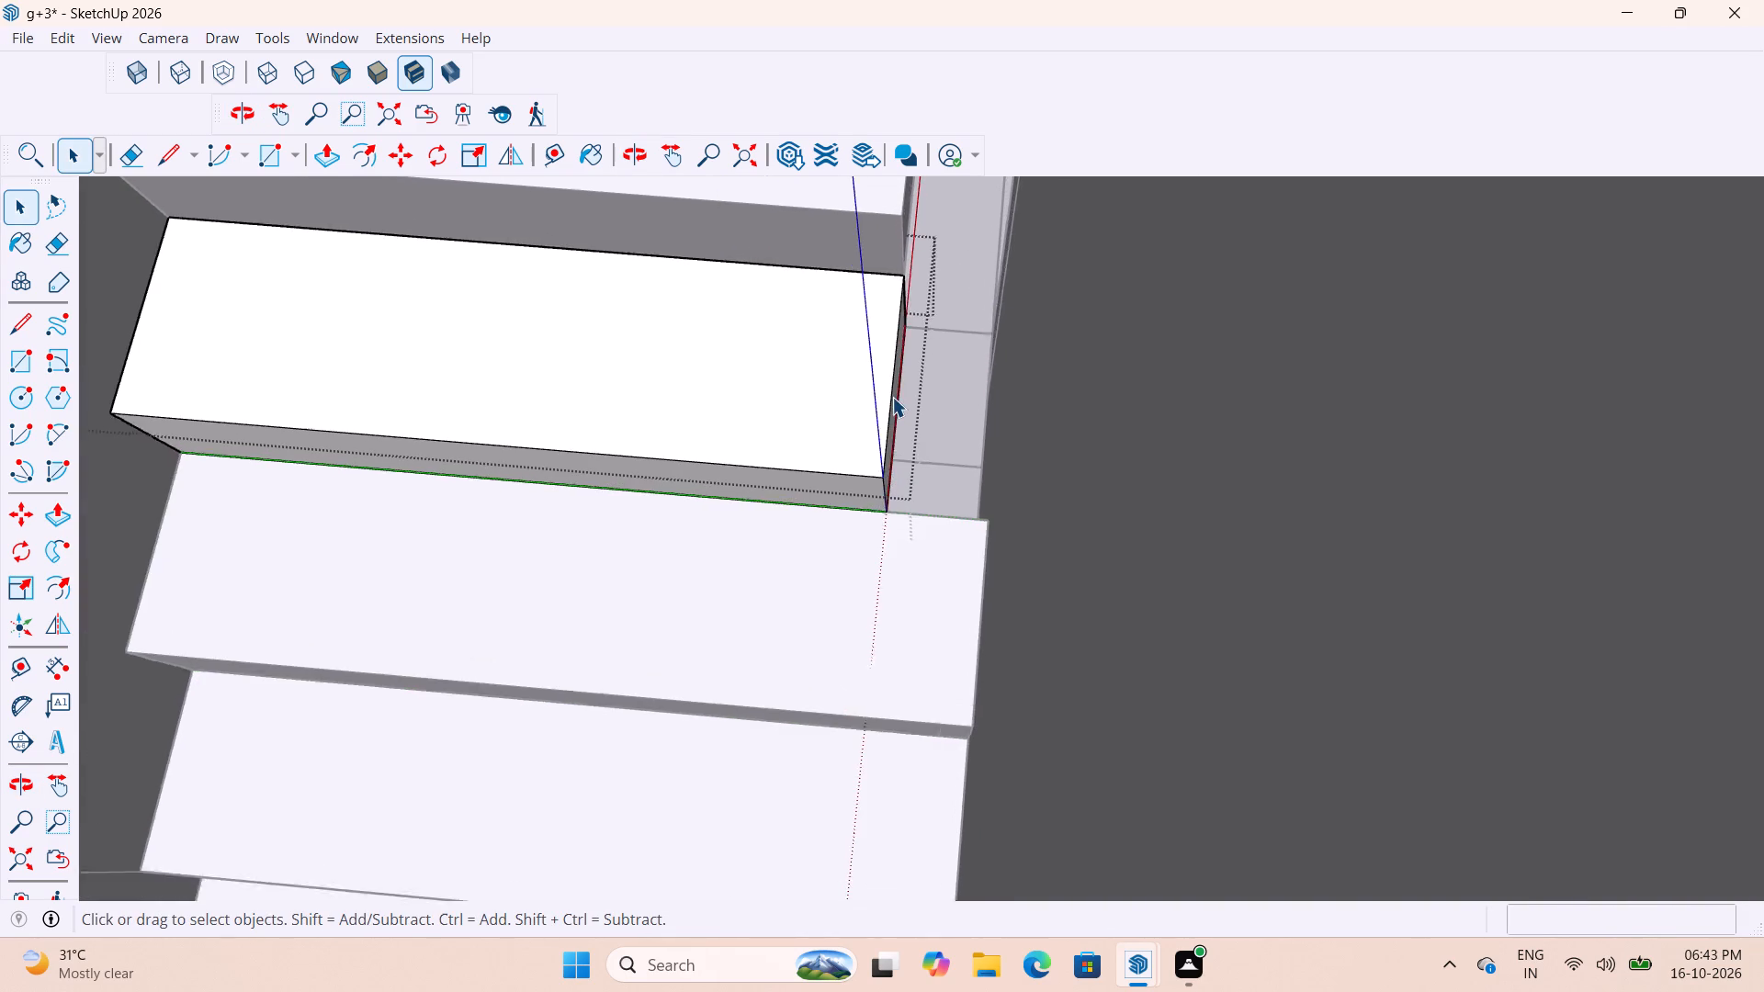
scroll(892, 397, "up", 6)
key("p")
scroll(899, 432, "up", 2)
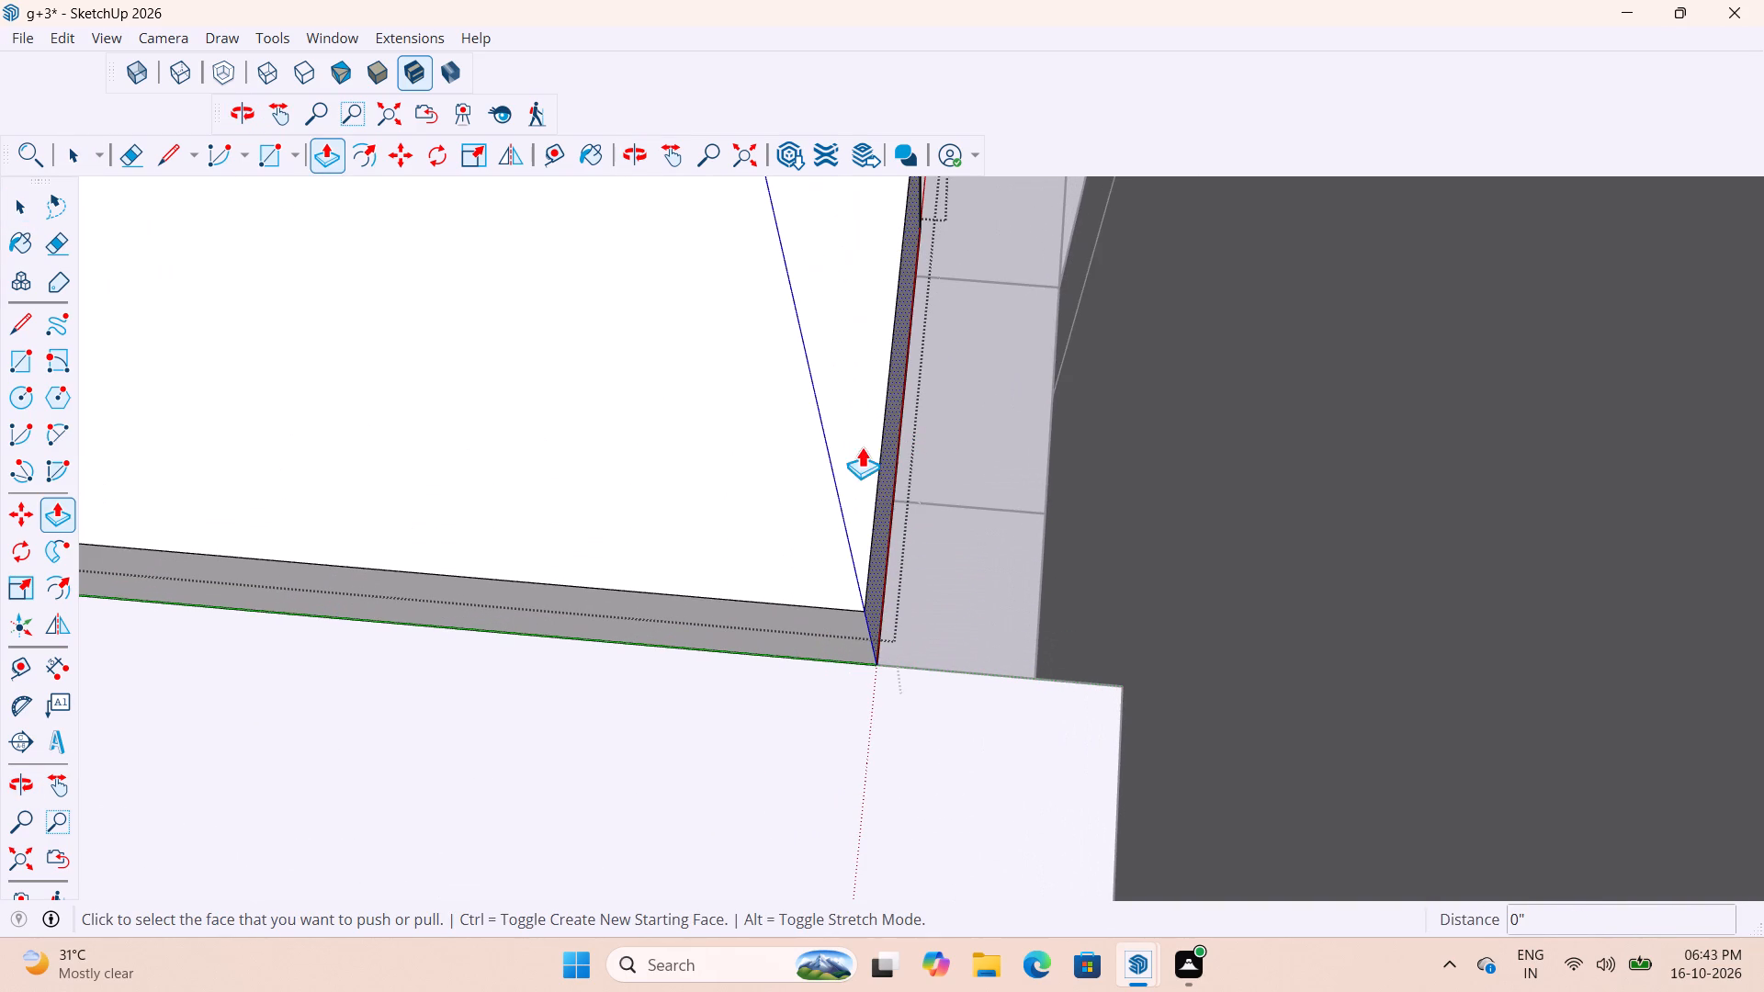
left_click(895, 477)
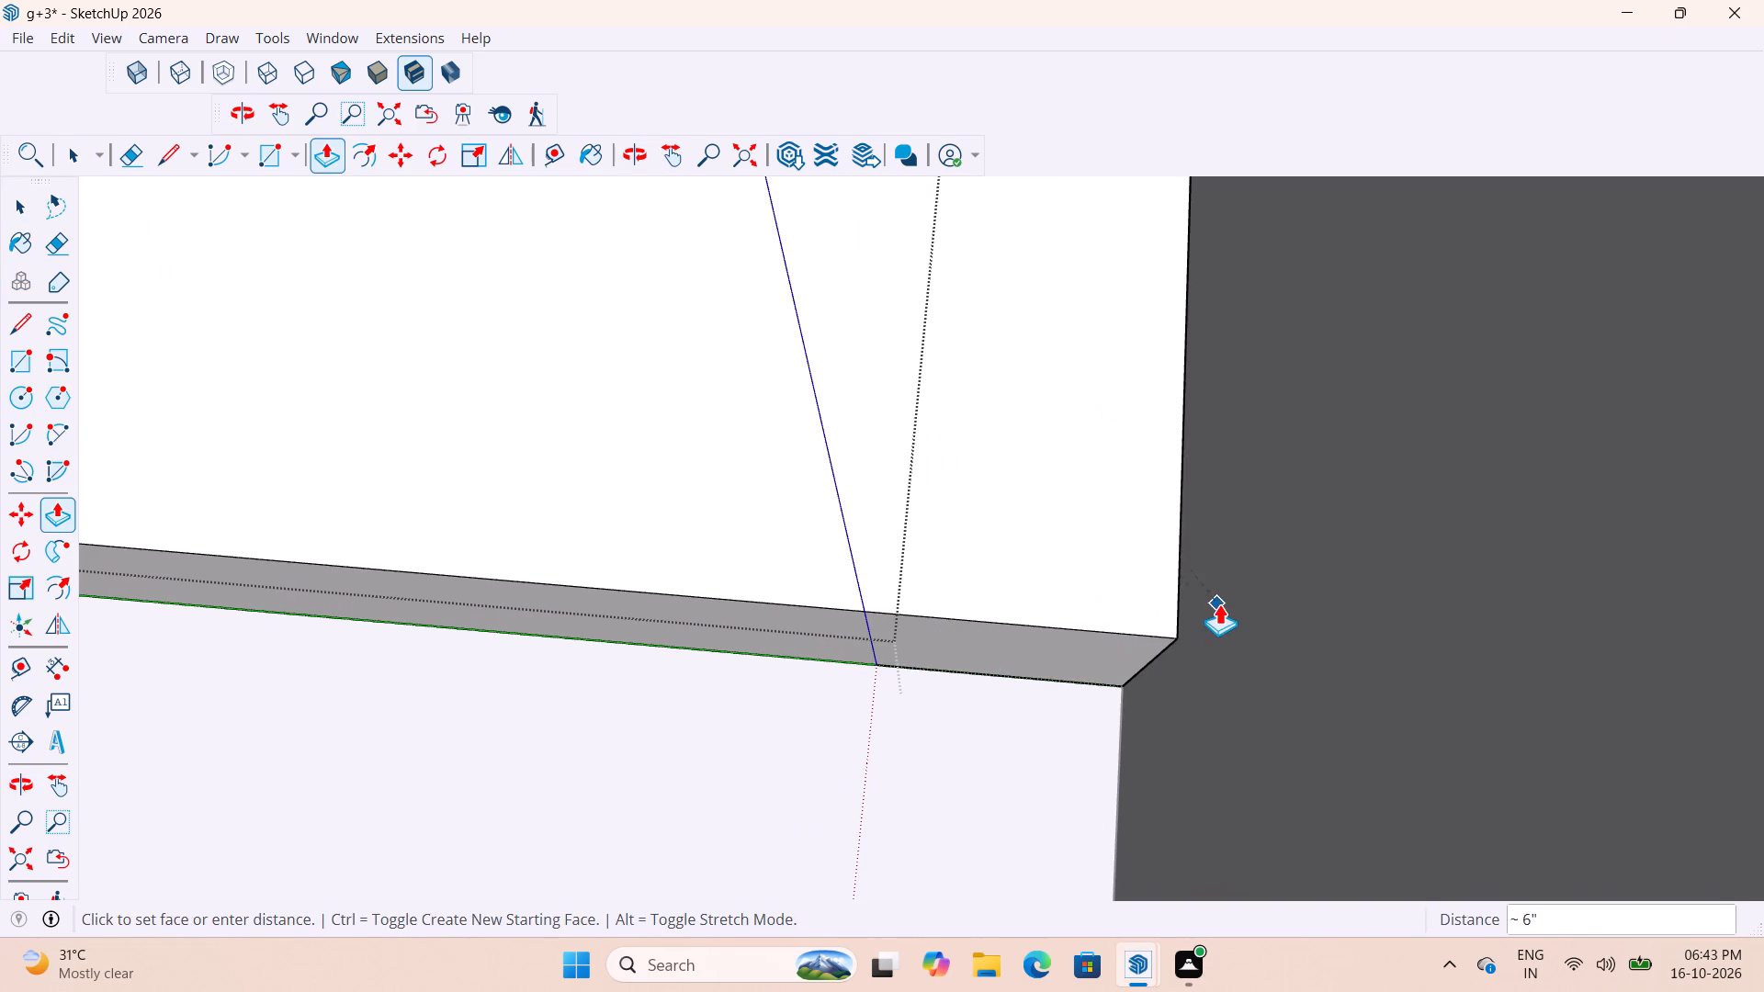
left_click(1219, 603)
Push/Pull the sixth tread's inner end face, just below the landing, about 6" outward to the core wall.
scroll(1037, 722, "down", 11)
scroll(1092, 406, "up", 4)
middle_click_drag(1084, 397, 1009, 368)
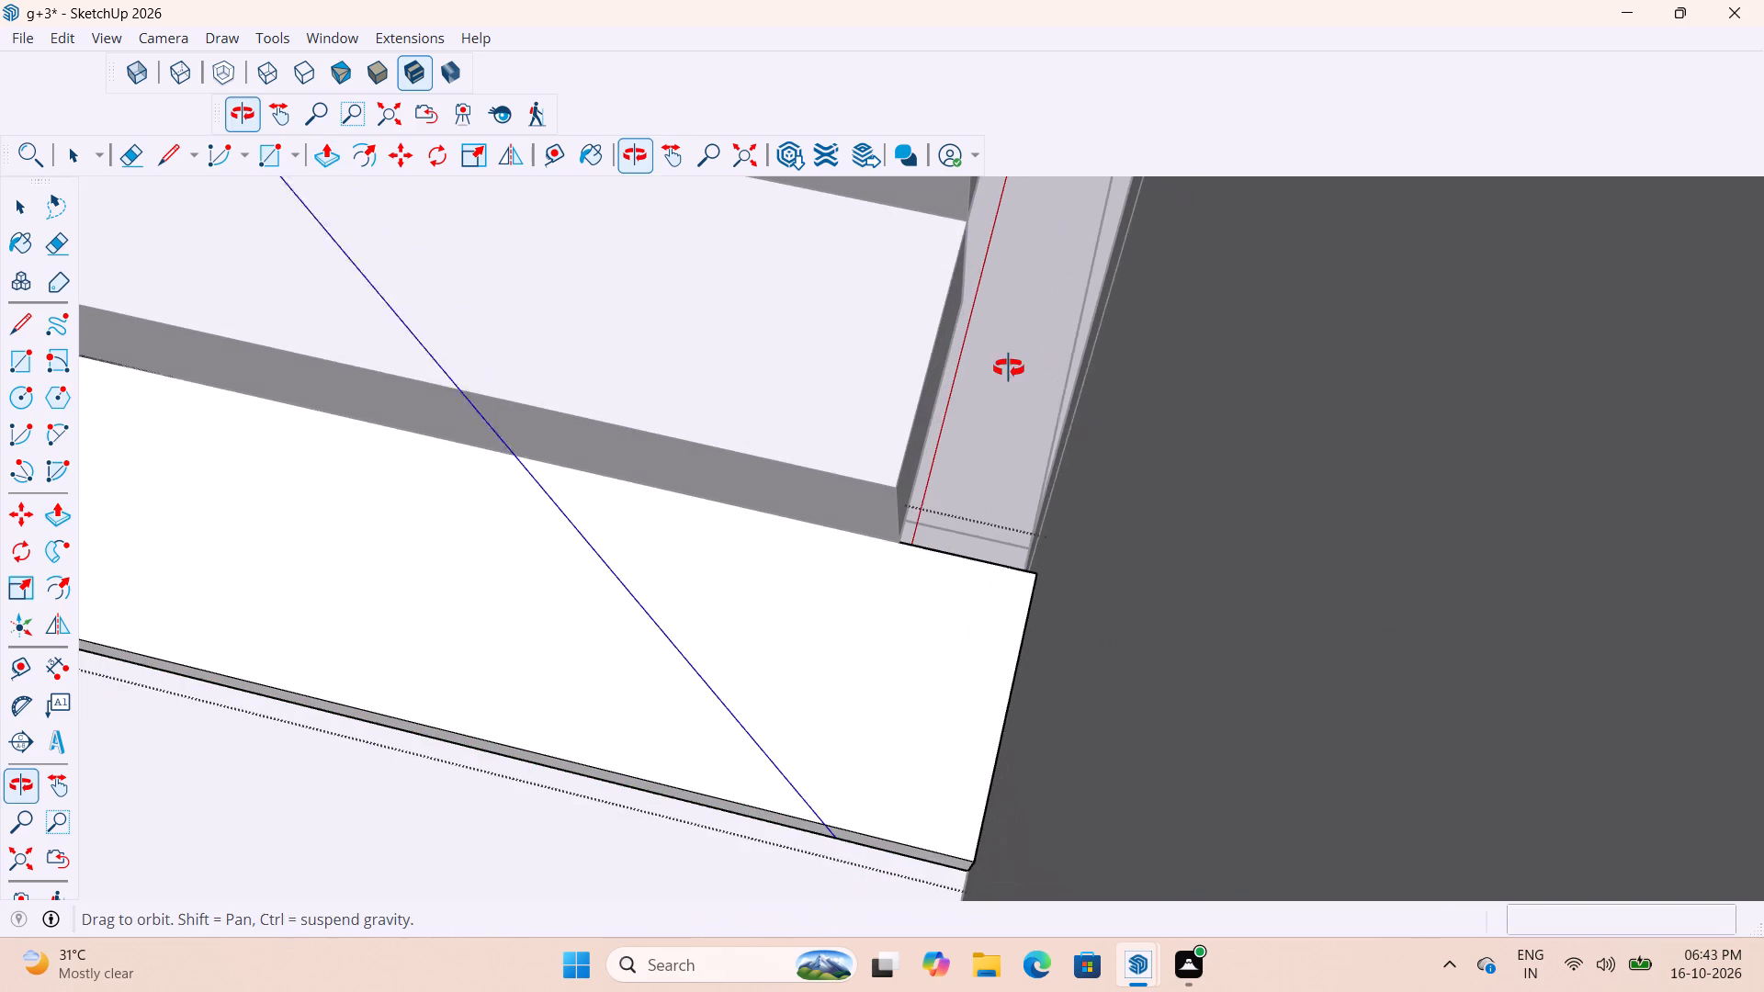
middle_click_drag(1009, 368, 1007, 368)
key("space")
double_click(926, 393)
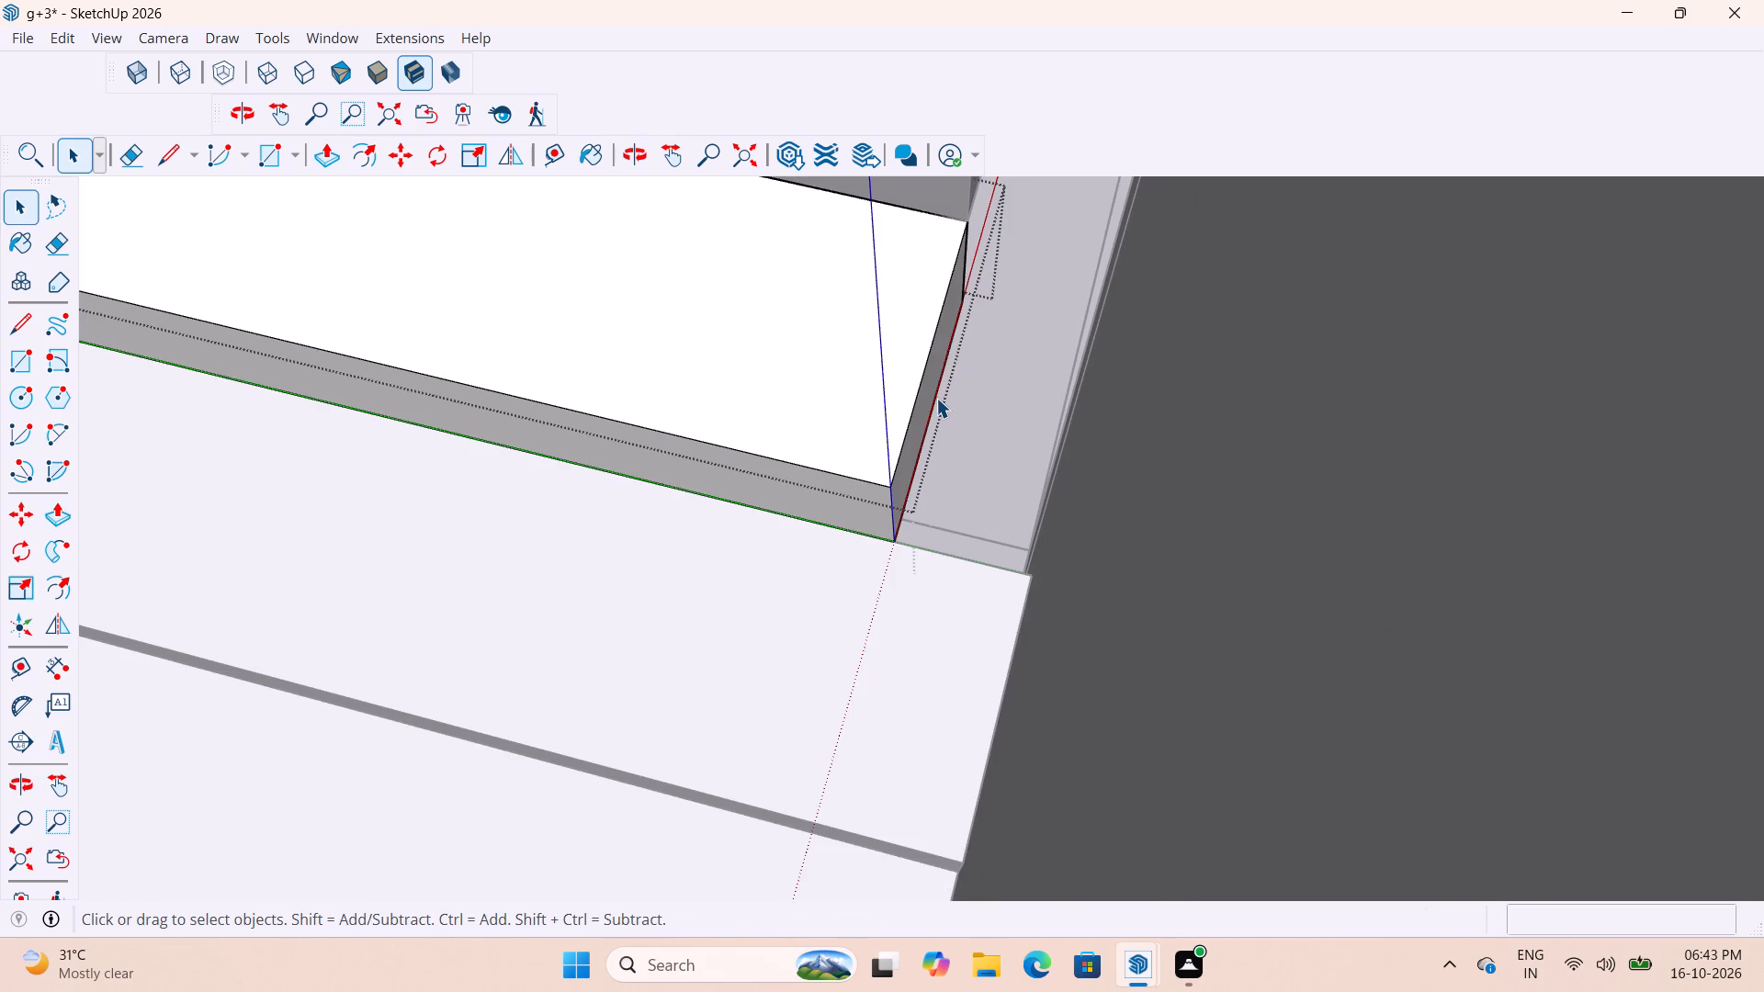
key("p")
left_click(934, 388)
left_click(1076, 445)
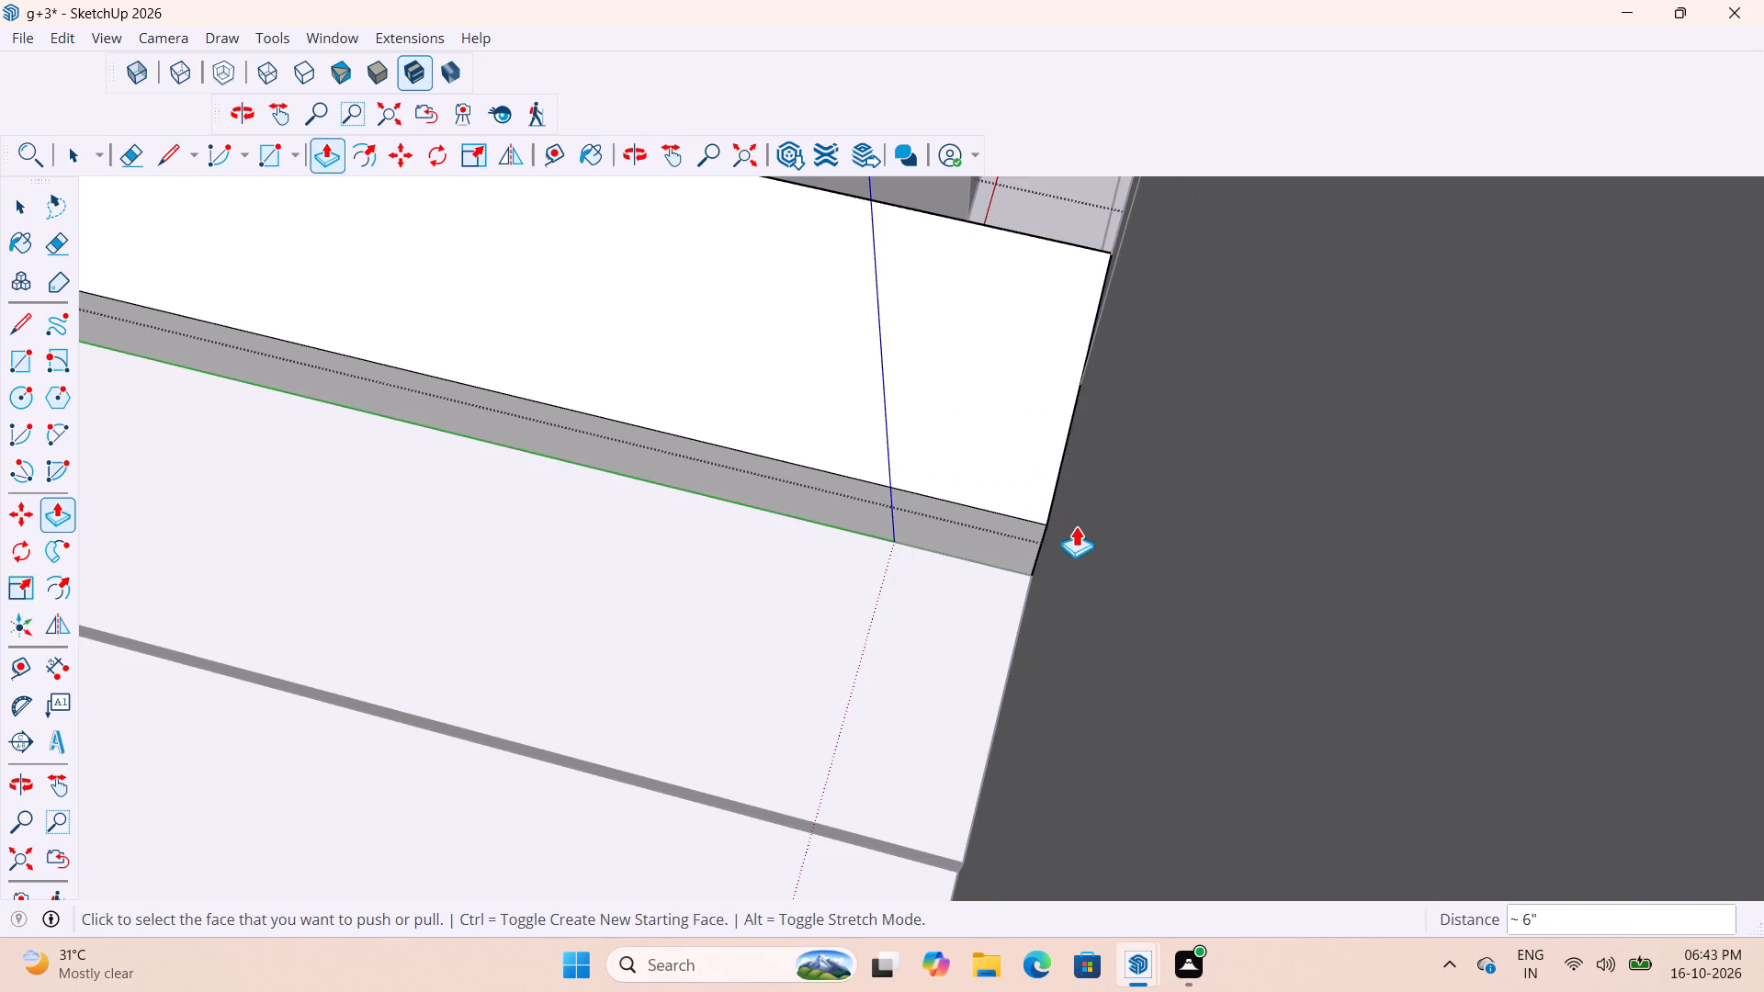
Push/Pull the exposed inner end face of the landing above the sixth tread out to the core wall, and leave the component.
scroll(1056, 569, "down", 10)
scroll(1014, 324, "up", 12)
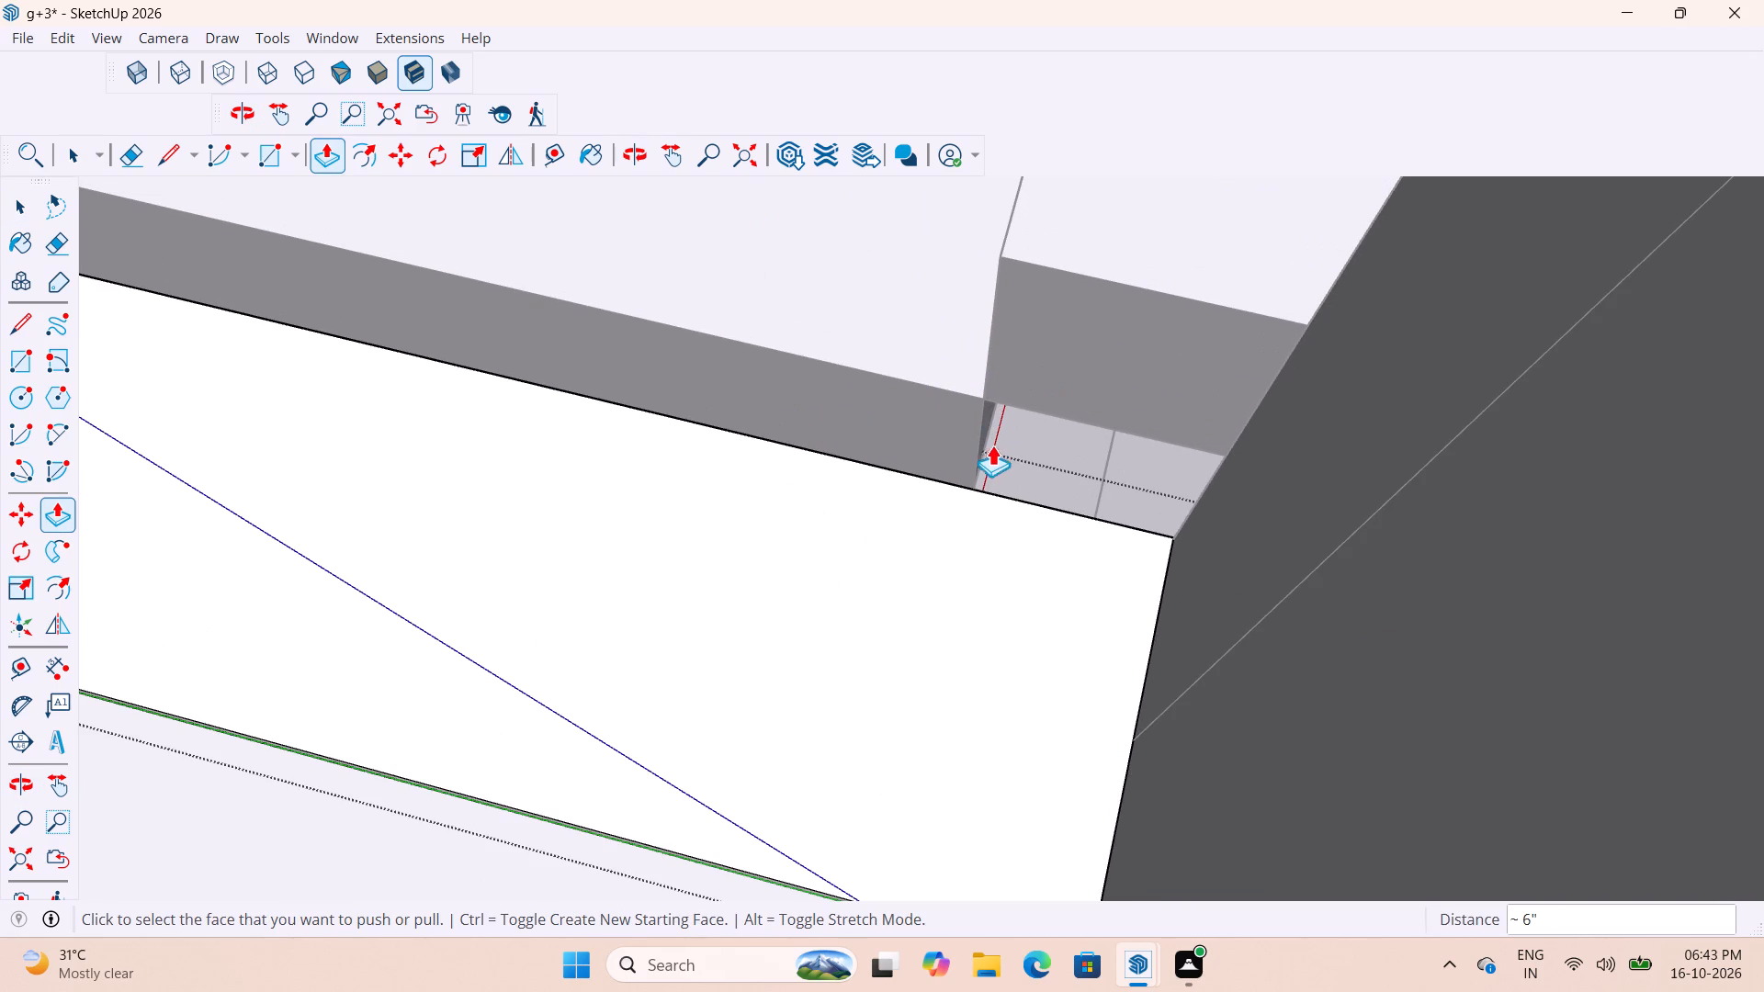
key("space")
double_click(987, 432)
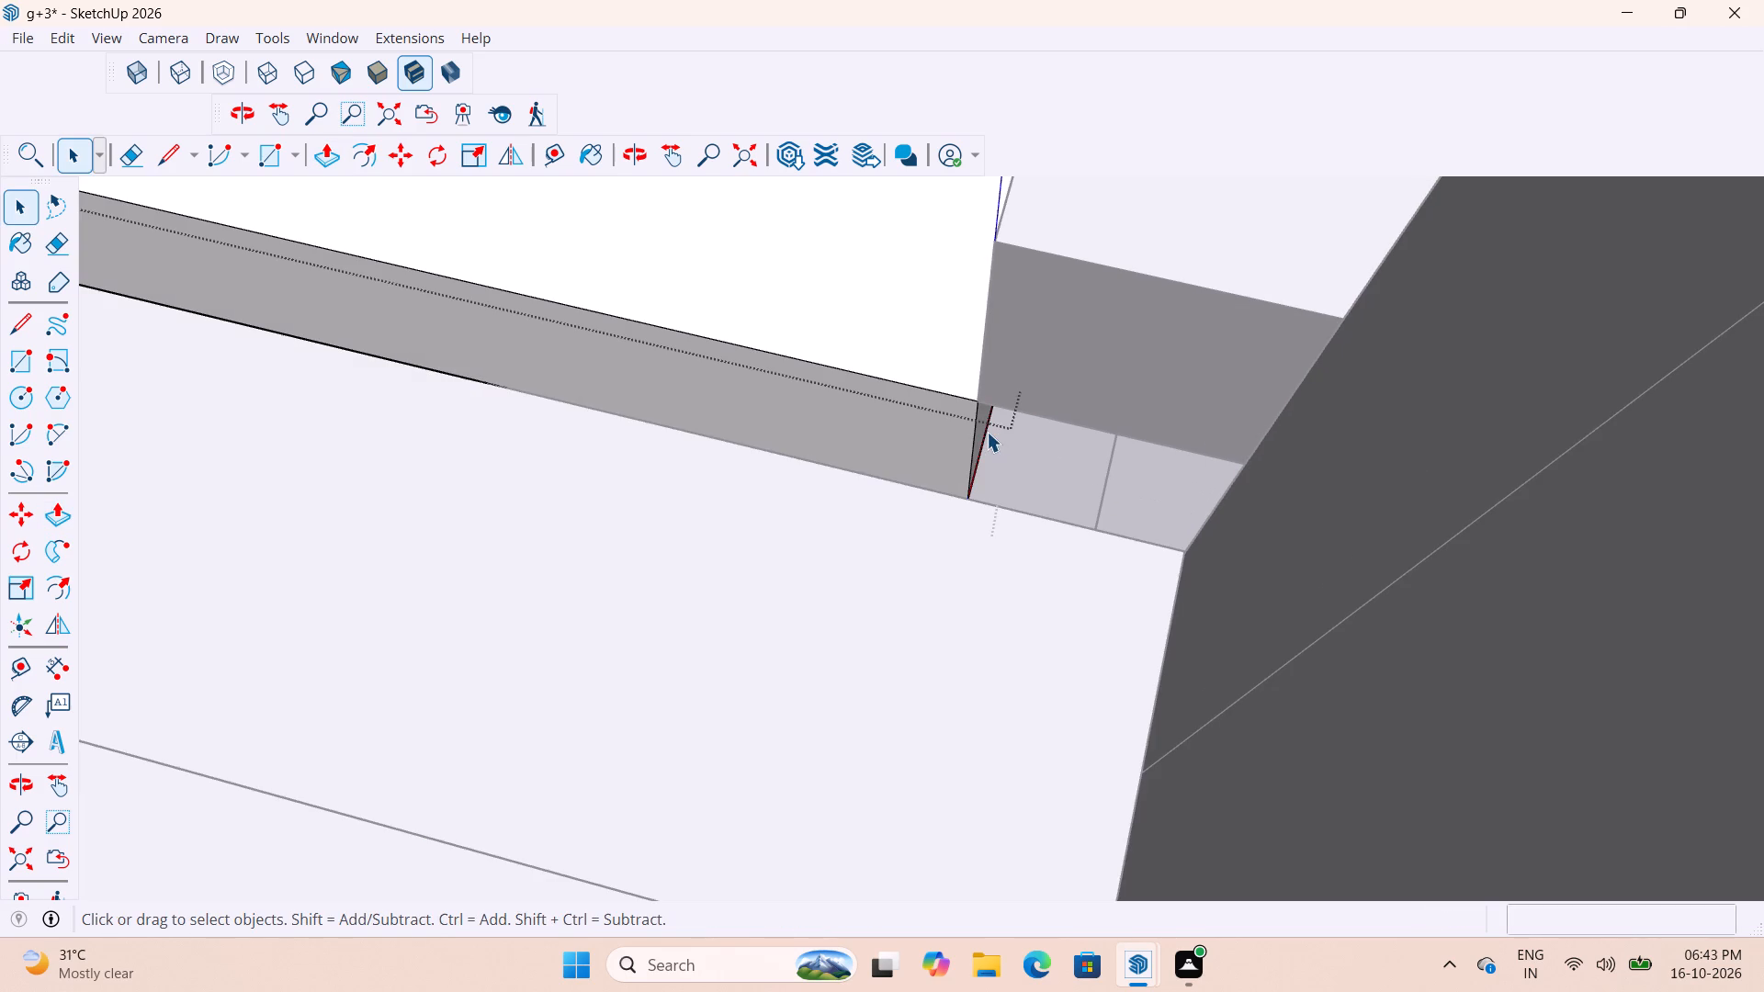
key("p")
left_click(978, 439)
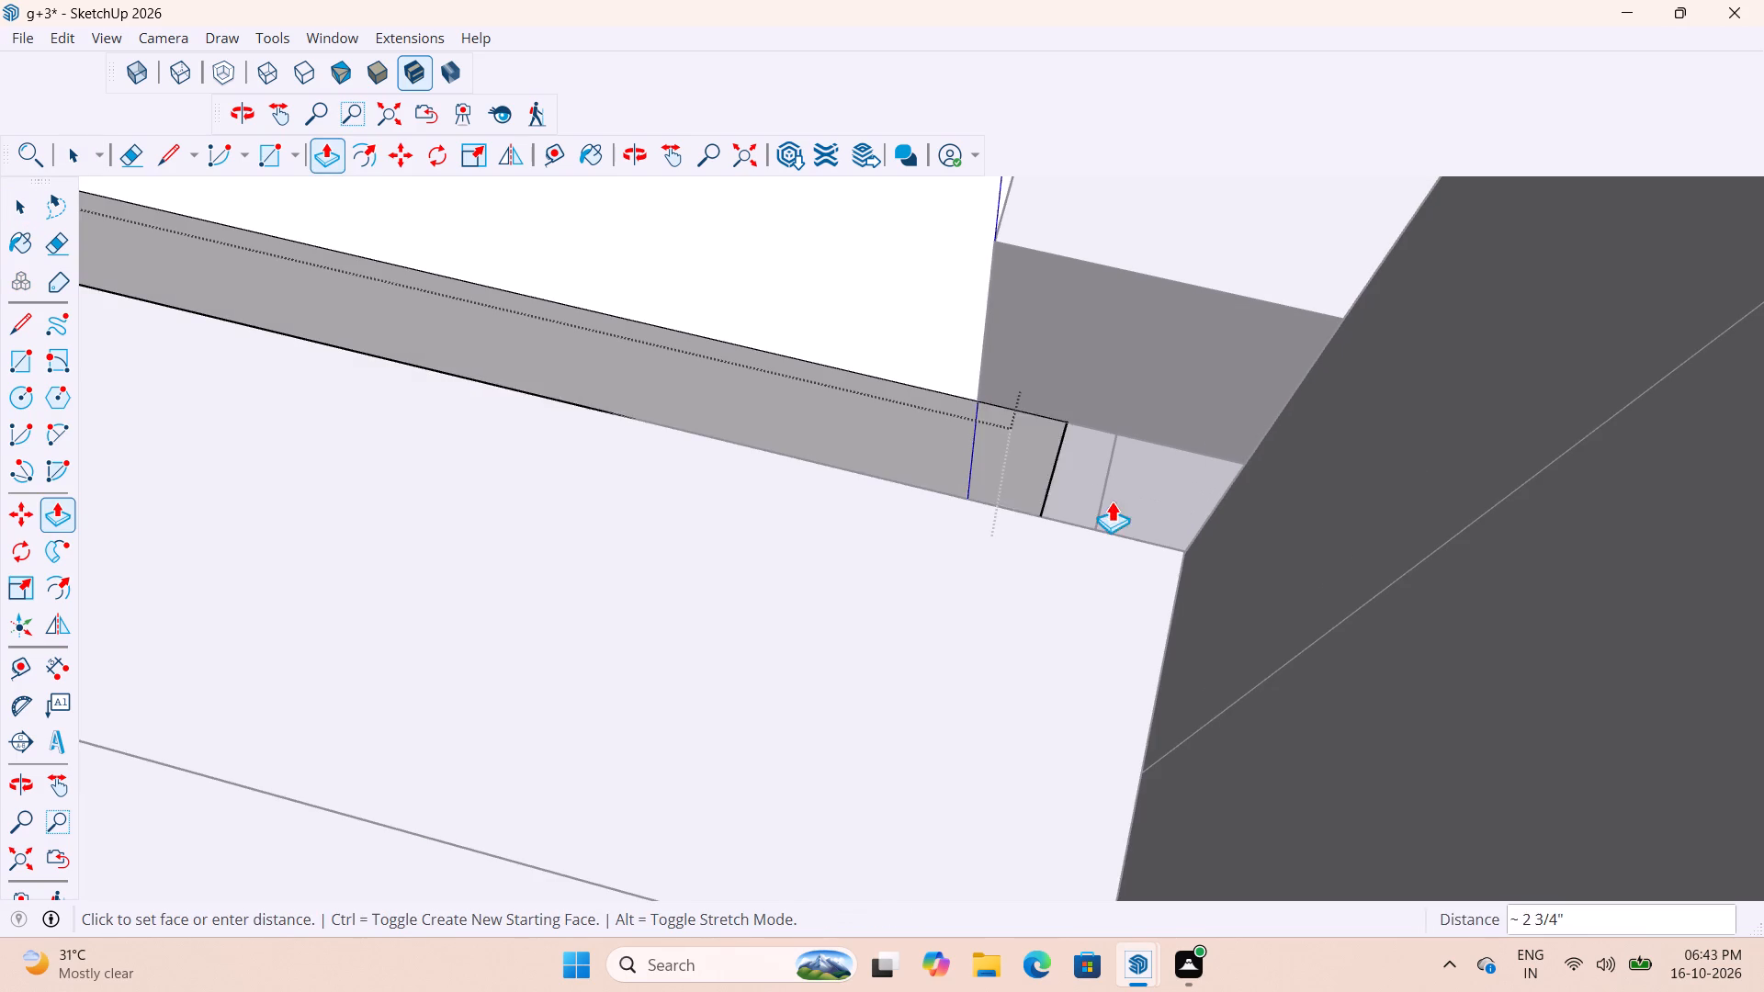
left_click(1207, 544)
scroll(1090, 620, "down", 15)
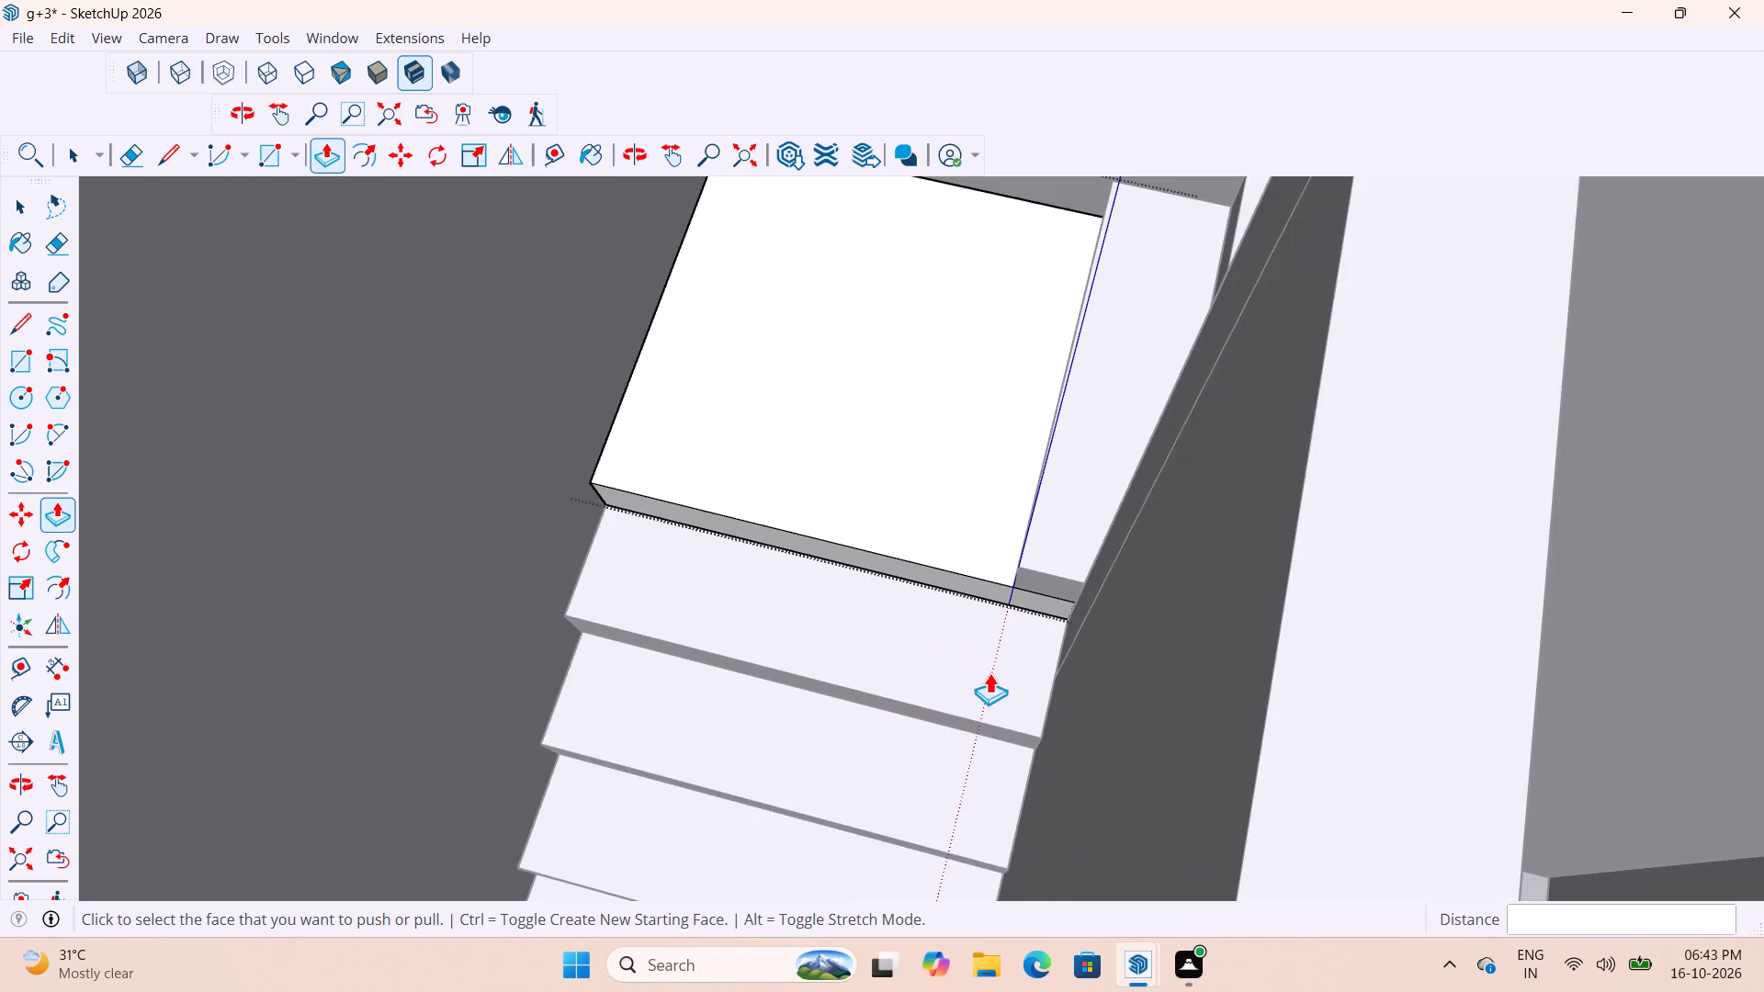
scroll(1000, 627, "up", 1)
middle_click_drag(1014, 618, 1279, 622)
scroll(1099, 684, "down", 10)
middle_click_drag(1169, 452, 1331, 449)
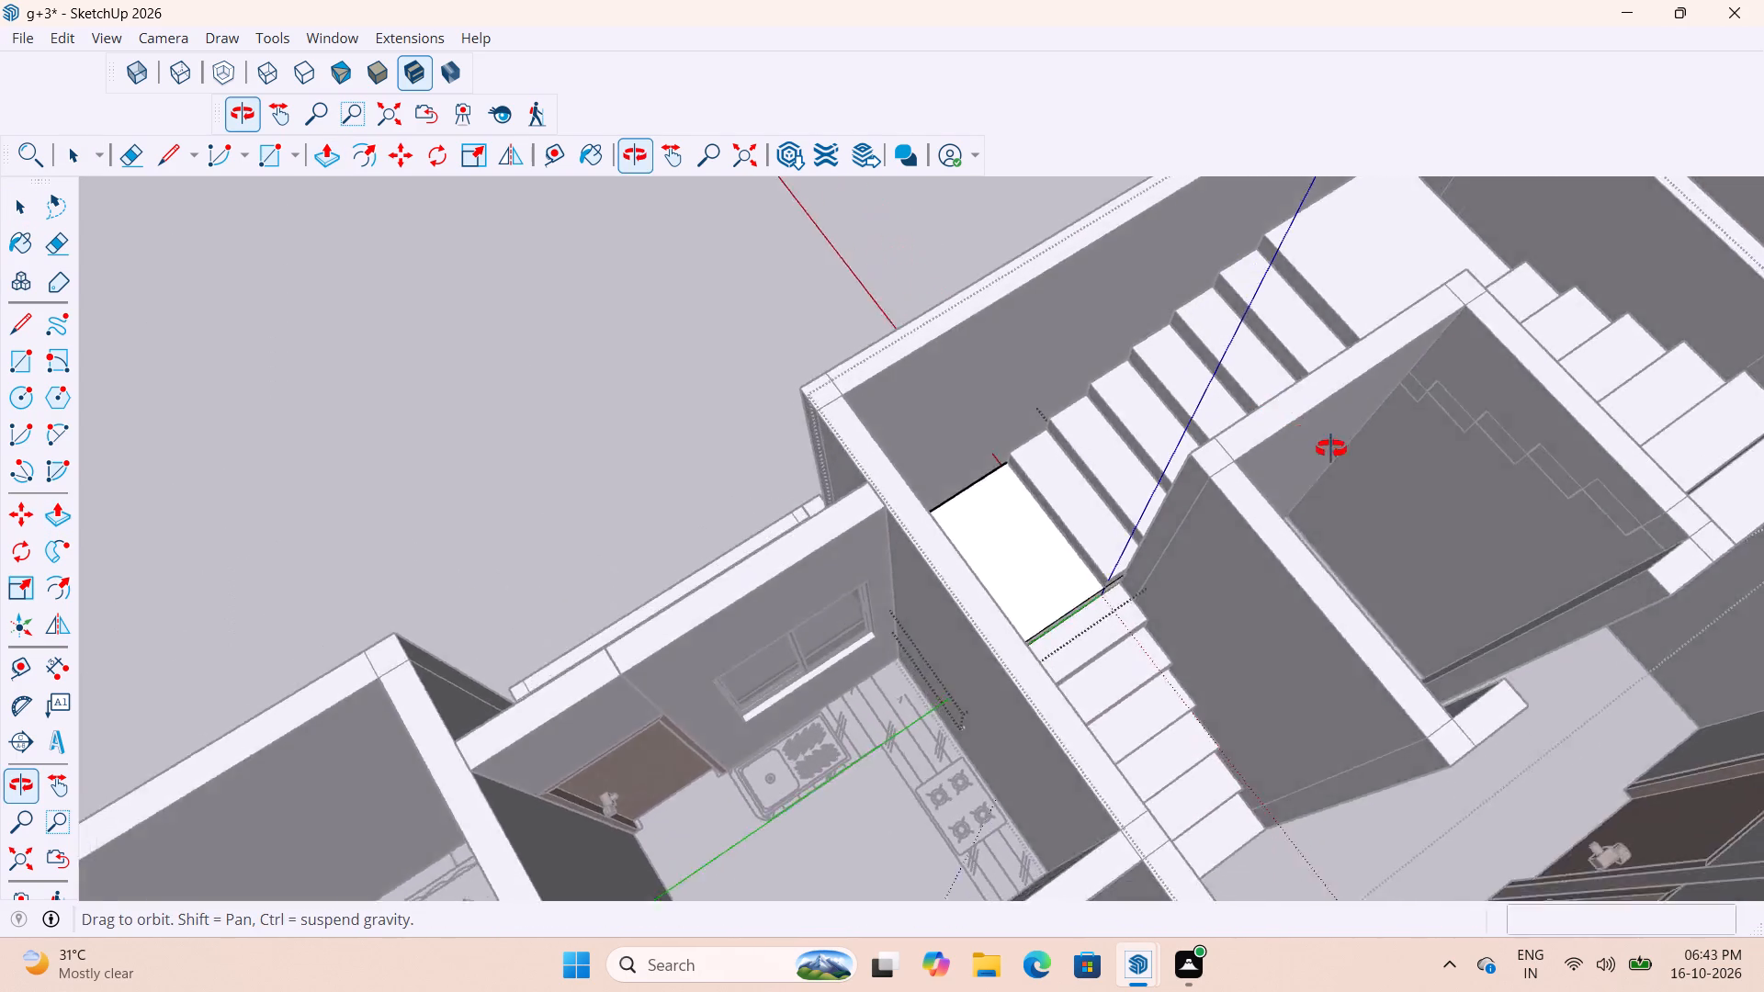
middle_click_drag(1331, 449, 1535, 400)
scroll(1119, 498, "down", 4)
key("space")
left_click(910, 325)
Push/Pull the landing's outer side face about 5 15/16" toward the stairwell's outer wall beside the next flight, and leave the component.
scroll(916, 310, "up", 5)
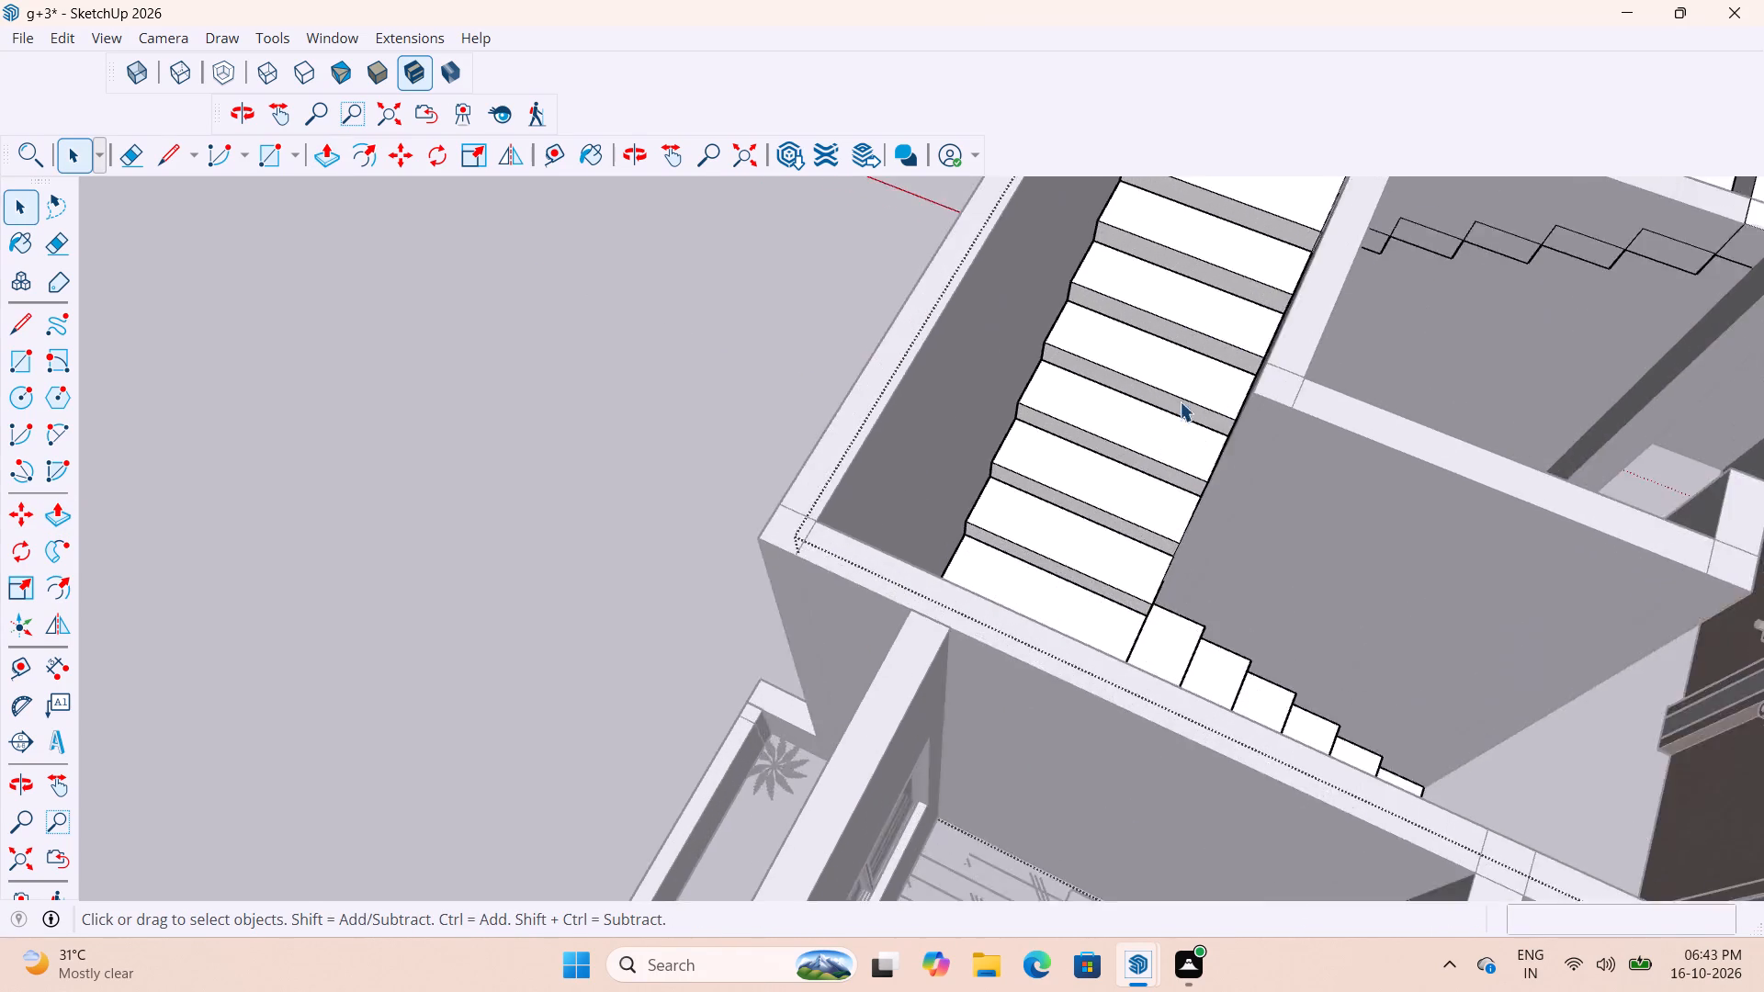
scroll(1180, 401, "up", 3)
middle_click_drag(1247, 379, 1492, 363)
scroll(1080, 426, "up", 6)
middle_click_drag(968, 527, 990, 565)
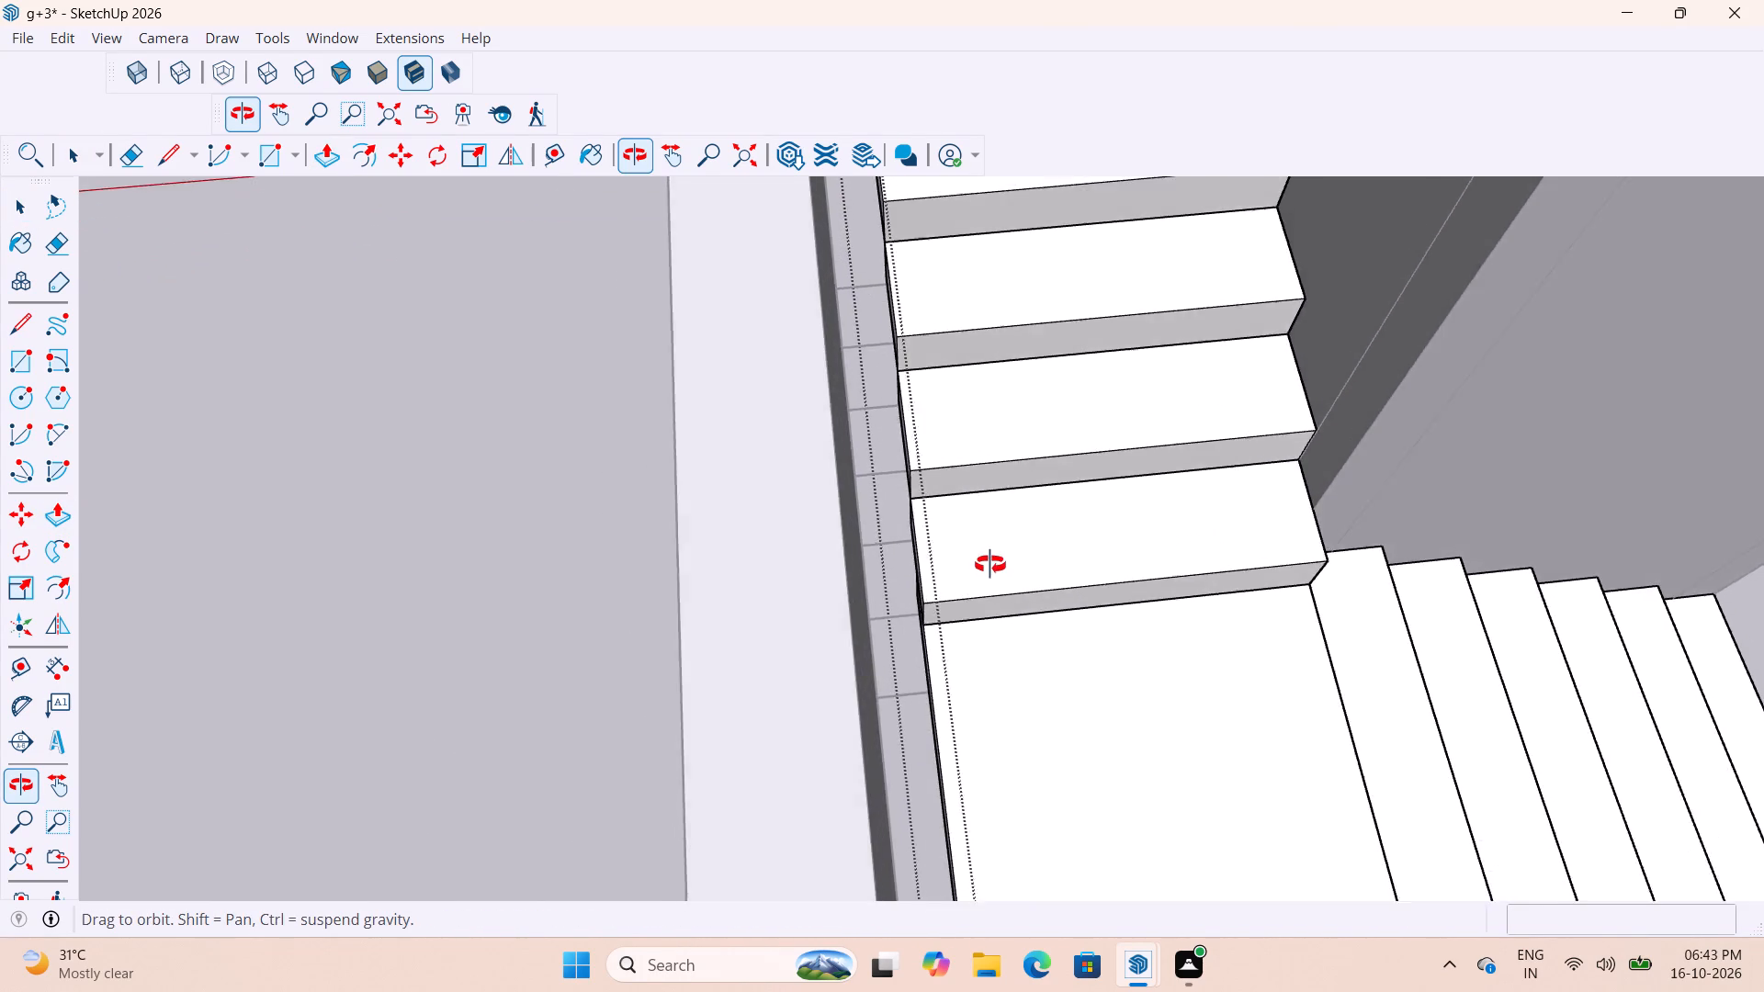
middle_click_drag(990, 565, 1030, 537)
middle_click_drag(895, 624, 823, 628)
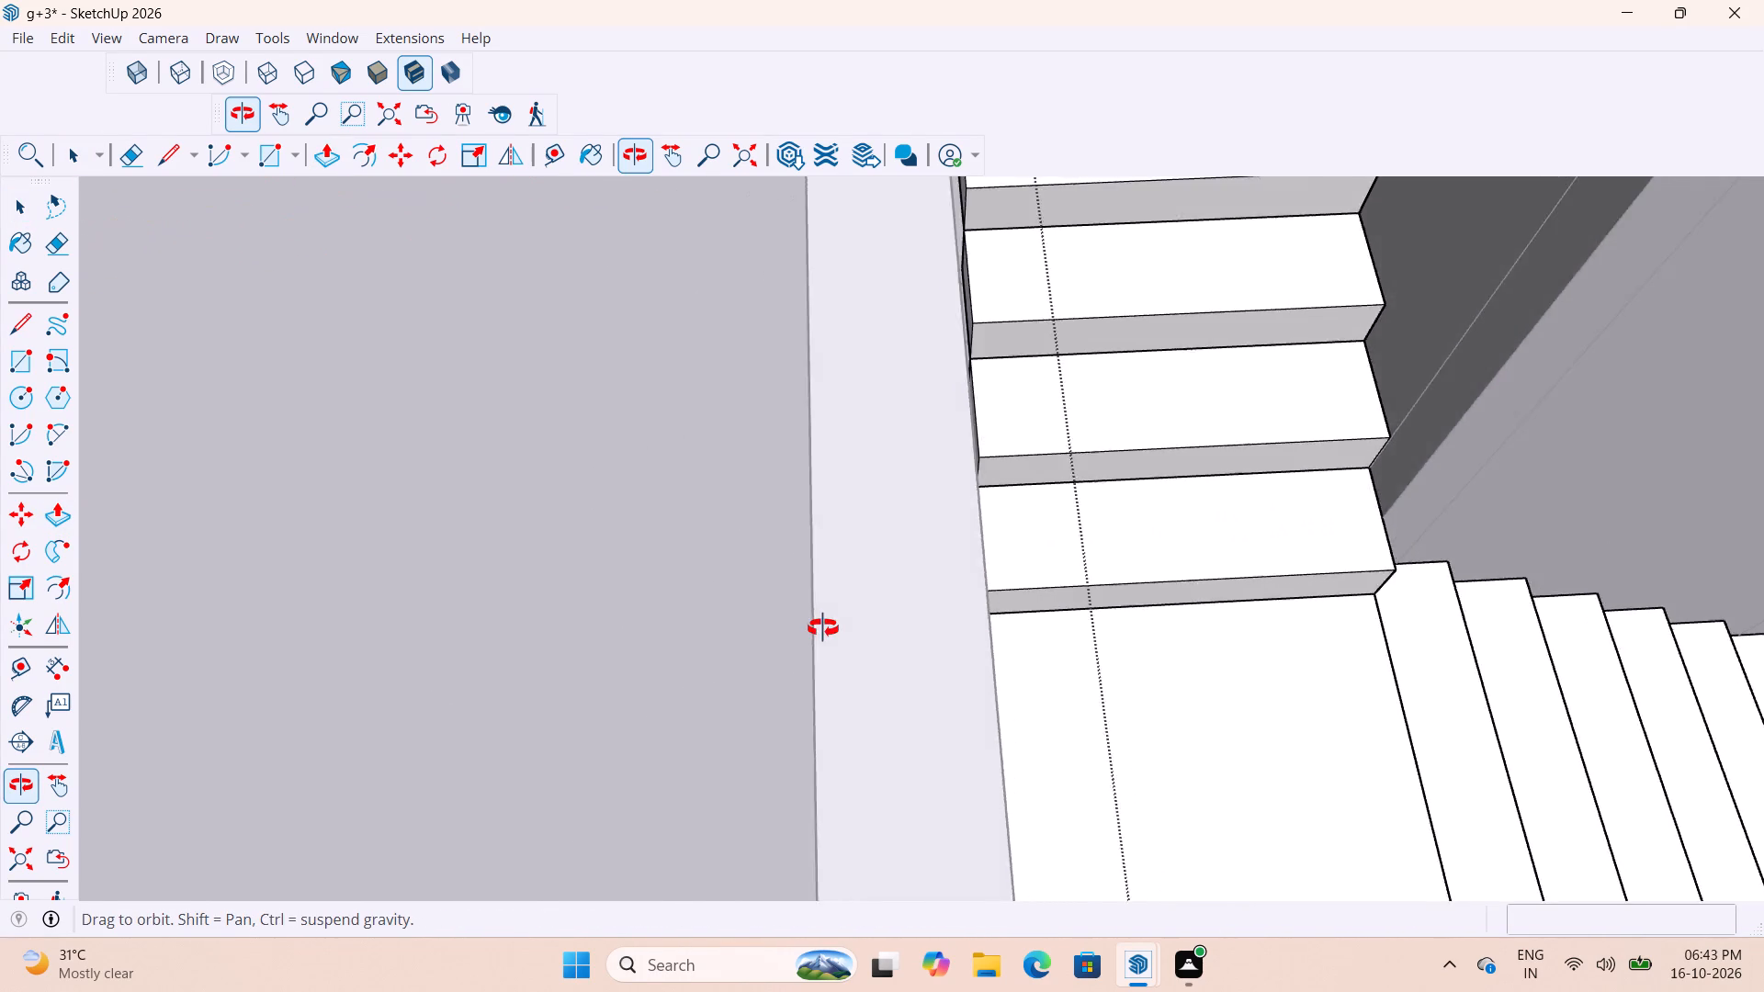
middle_click_drag(823, 628, 707, 637)
scroll(1072, 626, "up", 6)
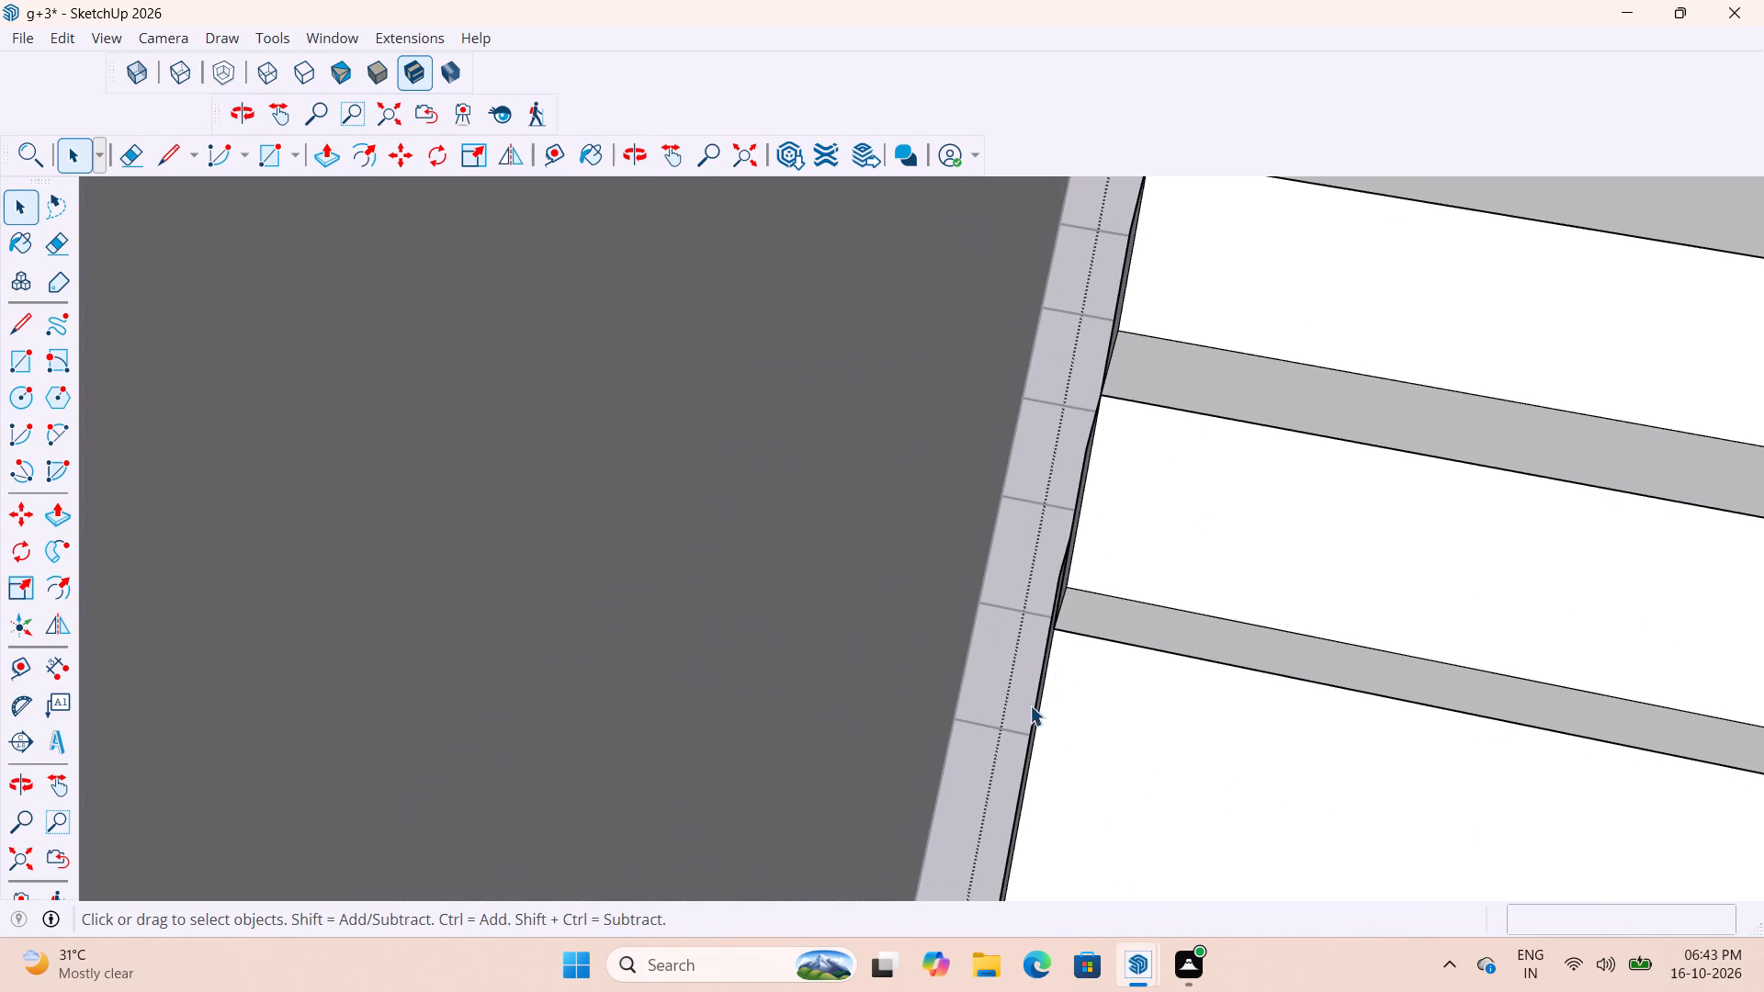
scroll(1027, 709, "up", 4)
middle_click_drag(1023, 723, 1050, 722)
double_click(1082, 721)
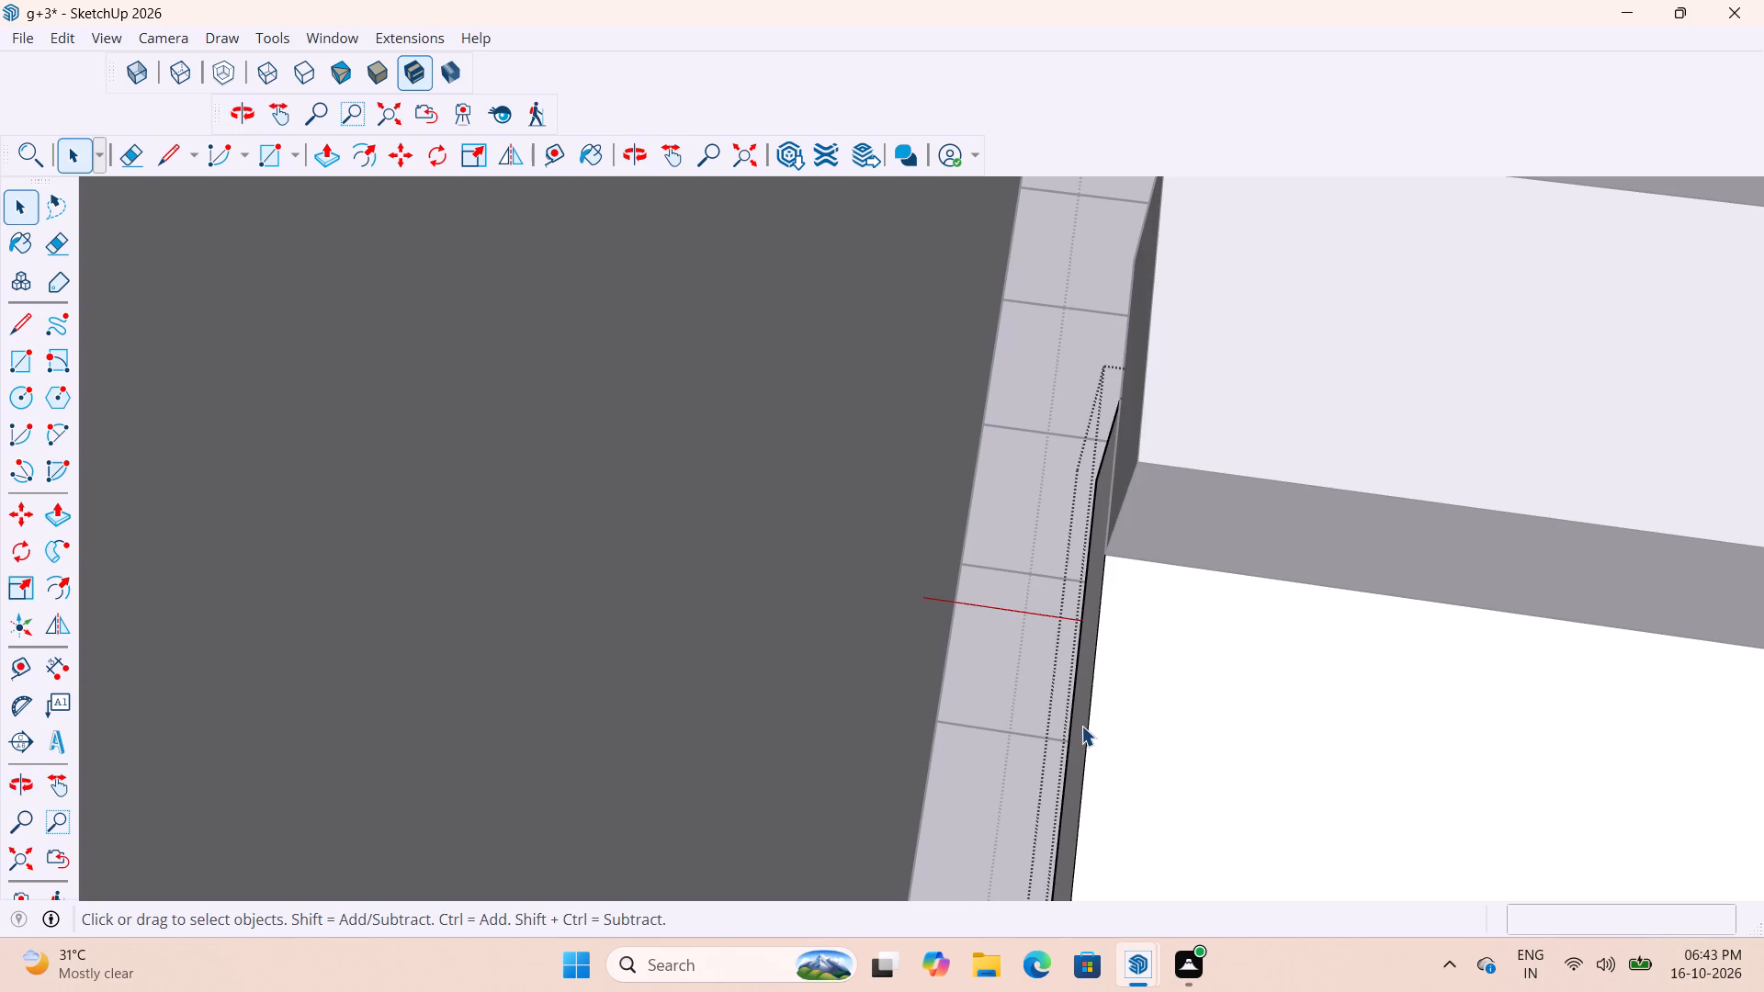
key("p")
left_click(1080, 716)
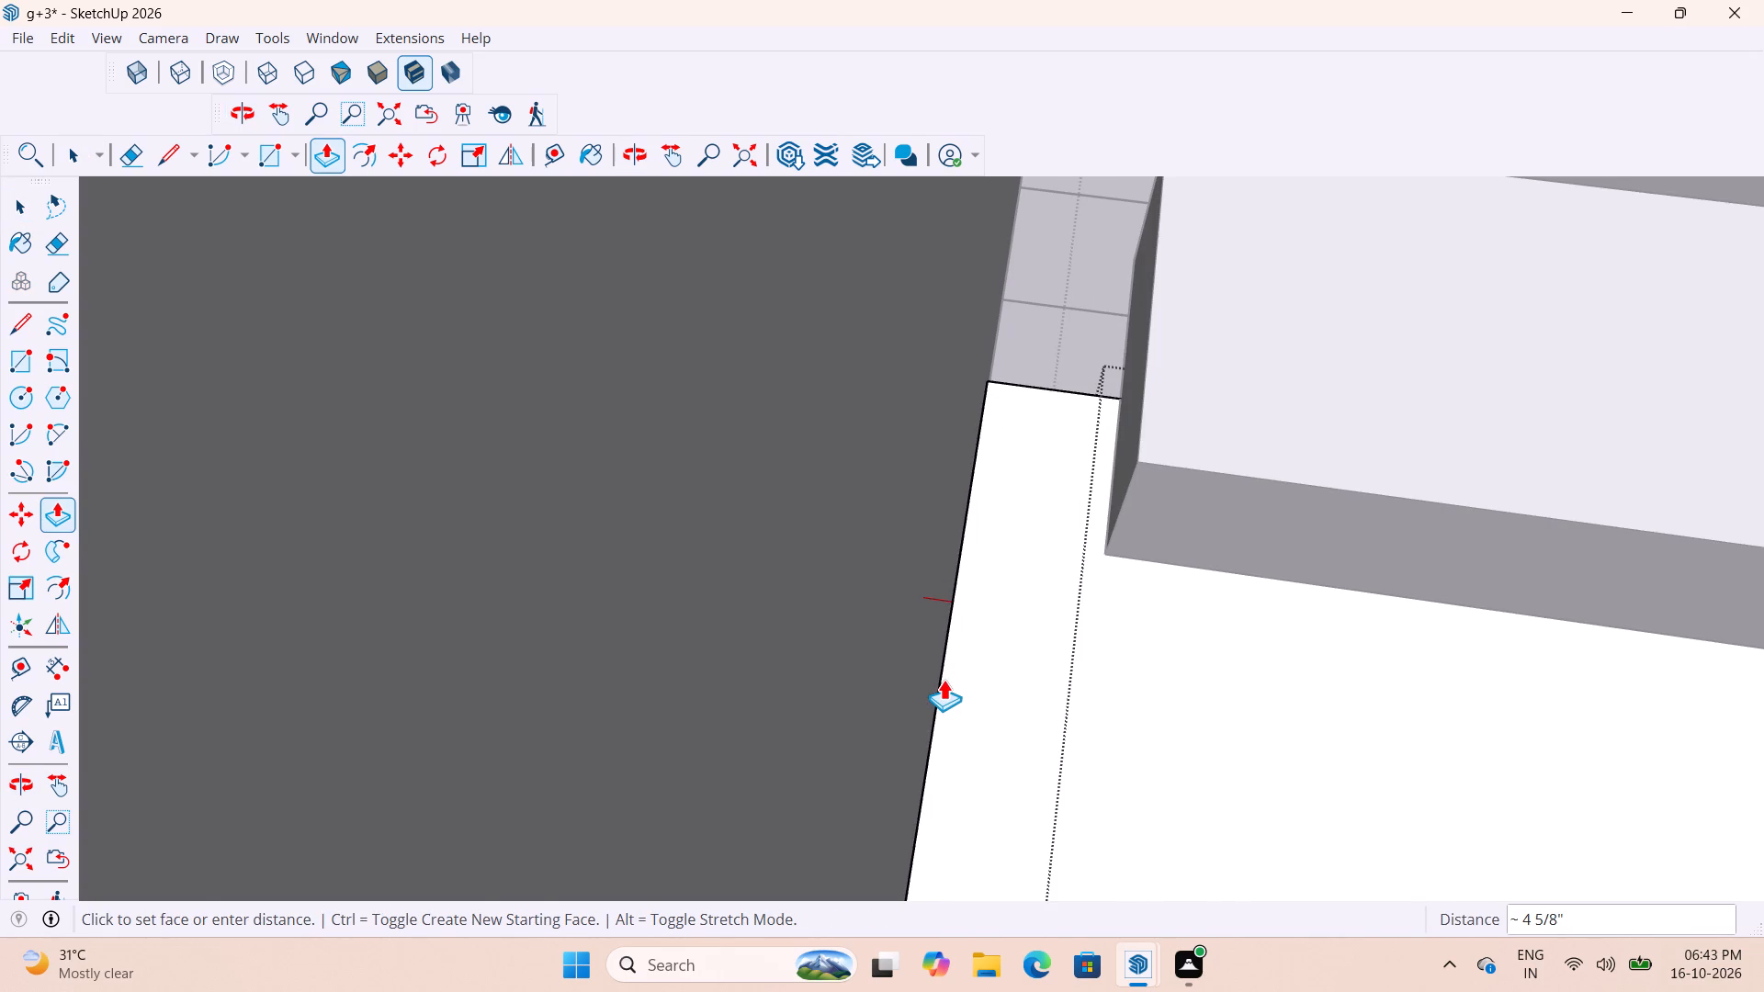
scroll(938, 691, "down", 3)
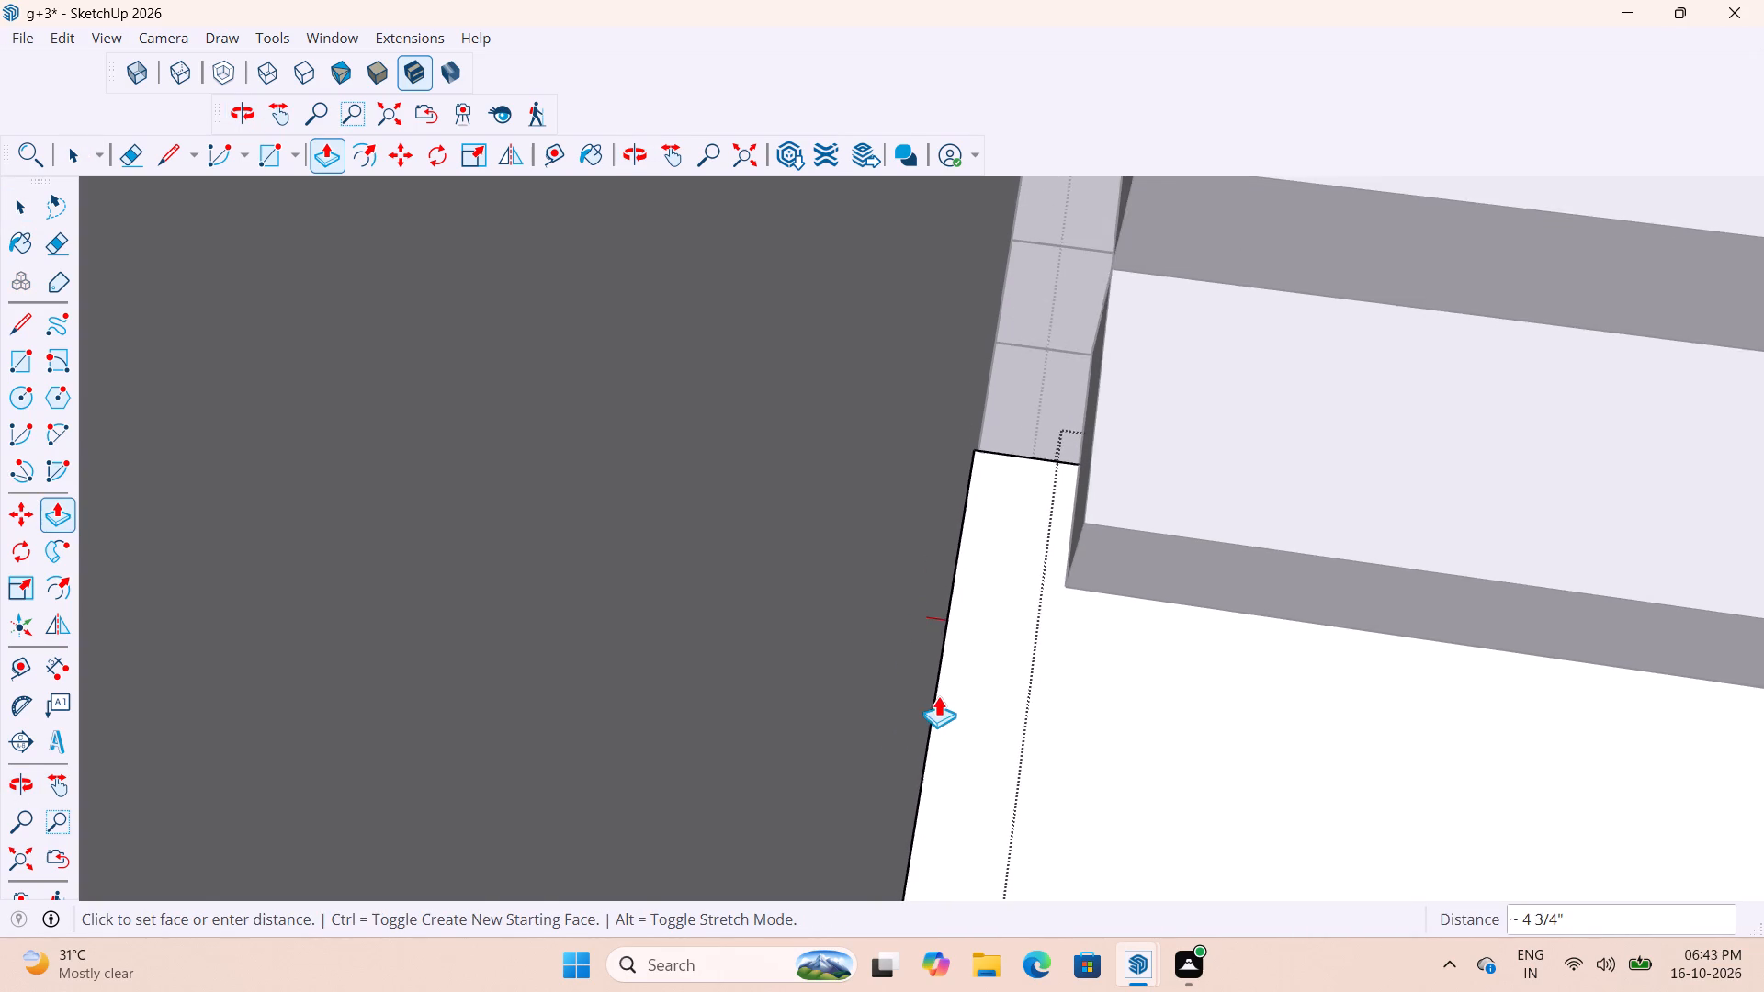
middle_click_drag(929, 691, 914, 699)
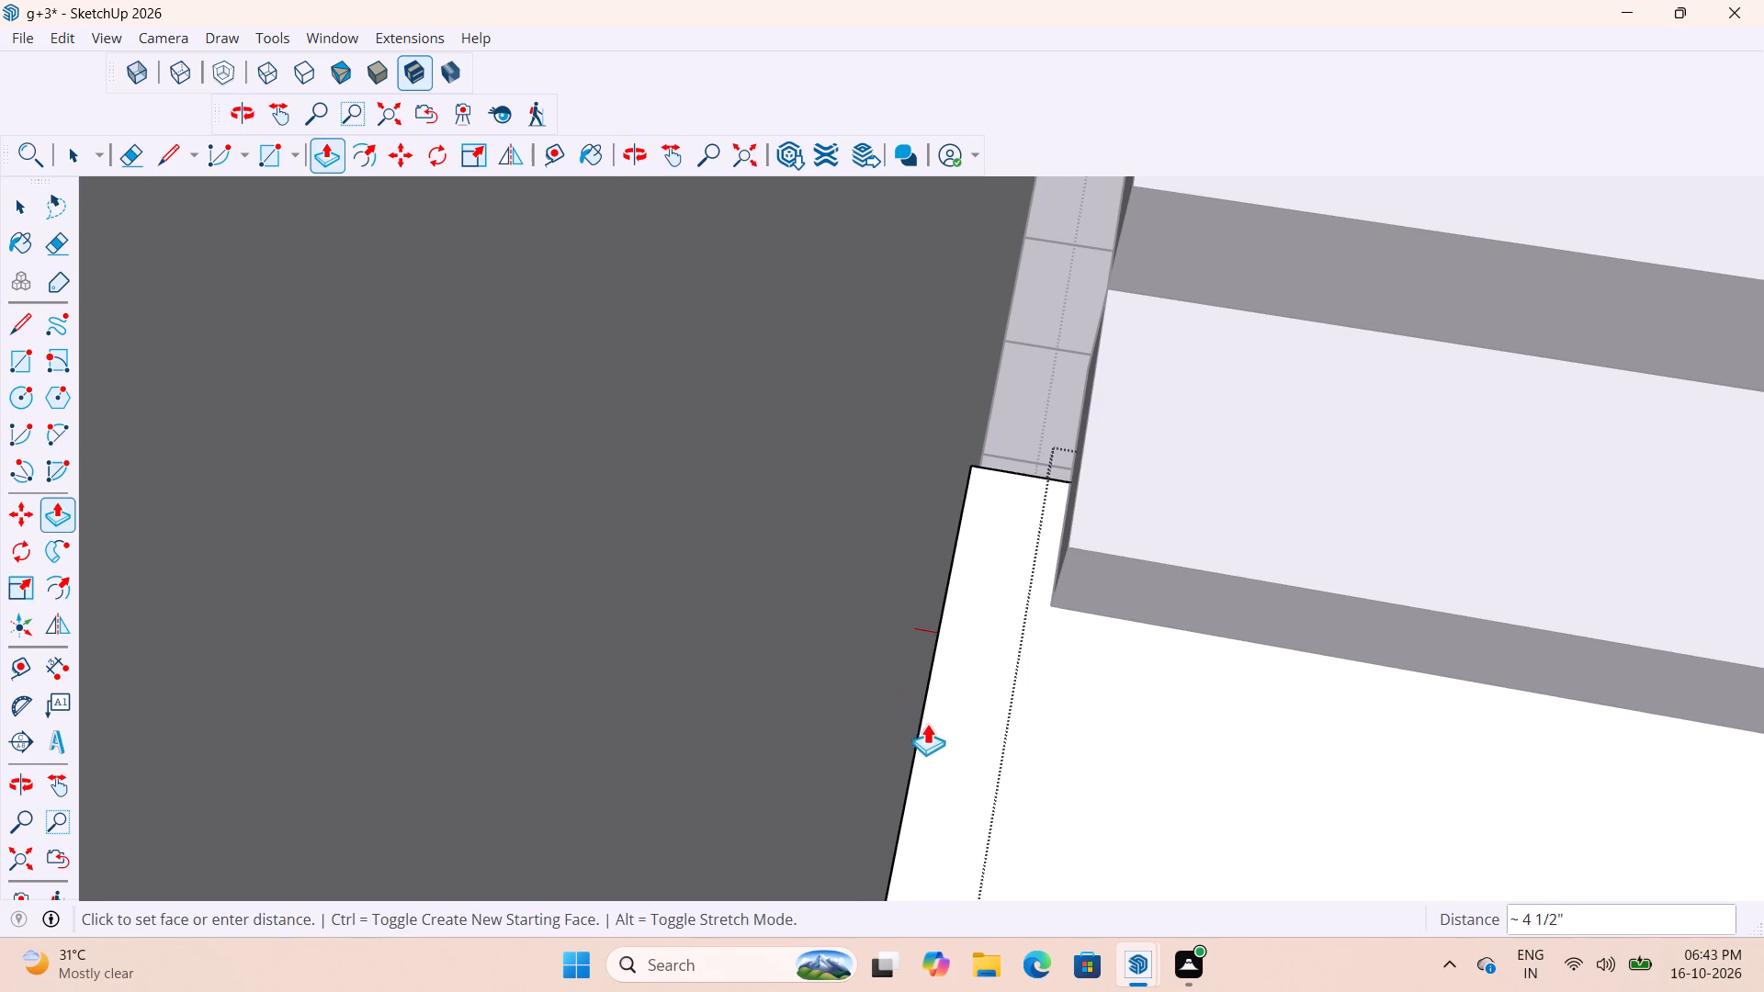
left_click(851, 673)
scroll(1060, 817, "down", 4)
middle_click_drag(1061, 609, 1121, 709)
scroll(994, 666, "down", 14)
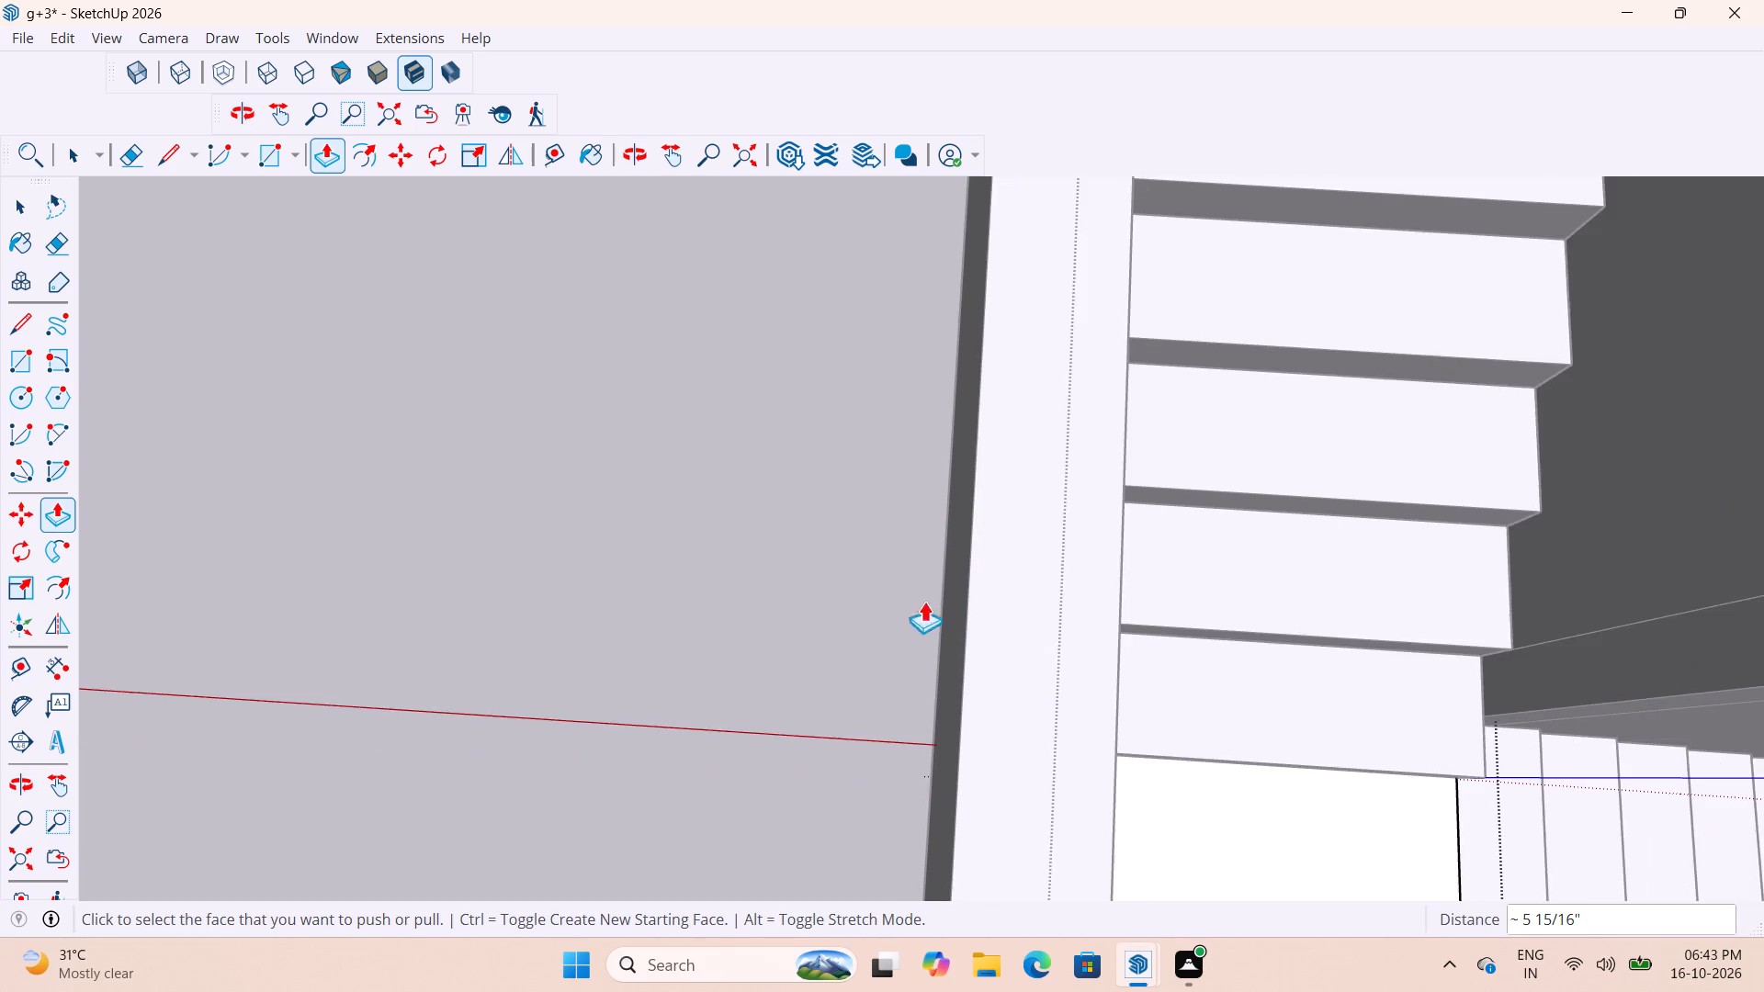
scroll(923, 603, "down", 5)
key("space")
left_click(862, 605)
Push/Pull the outer end face of the next flight's first tread above the landing about 5 15/16" to the stairwell's outer wall.
scroll(1129, 671, "up", 3)
middle_click_drag(1059, 677, 1032, 641)
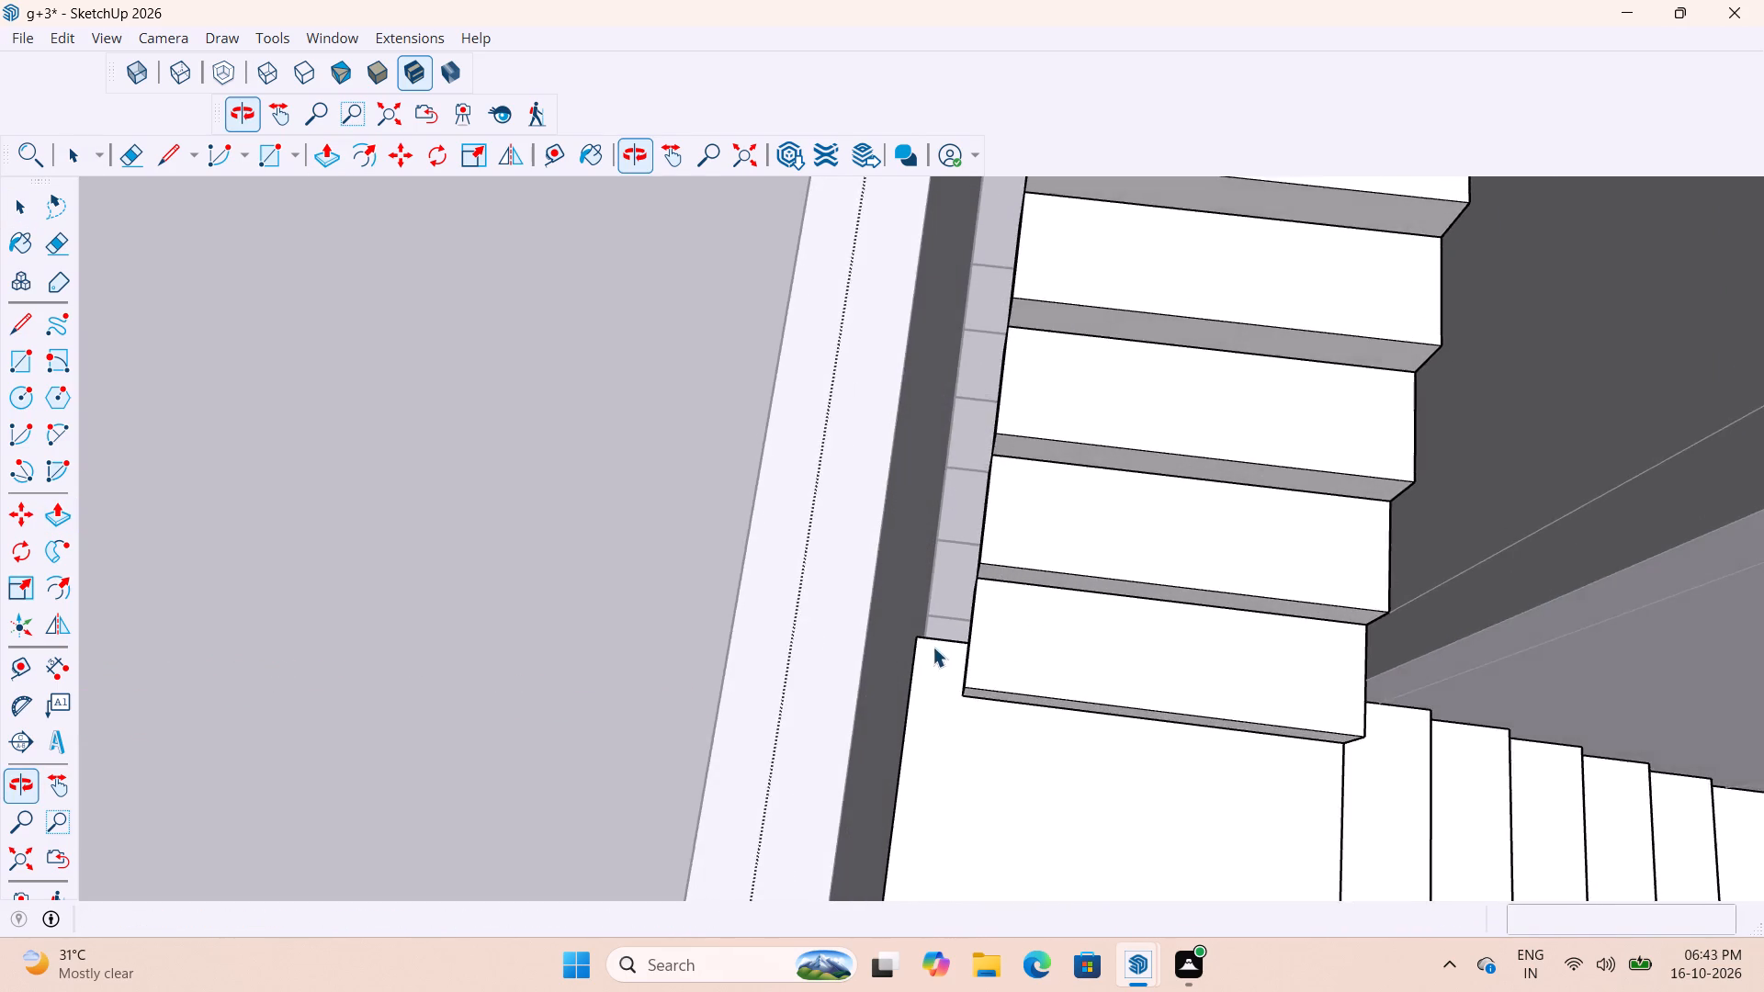
scroll(919, 645, "up", 7)
middle_click_drag(933, 637, 999, 638)
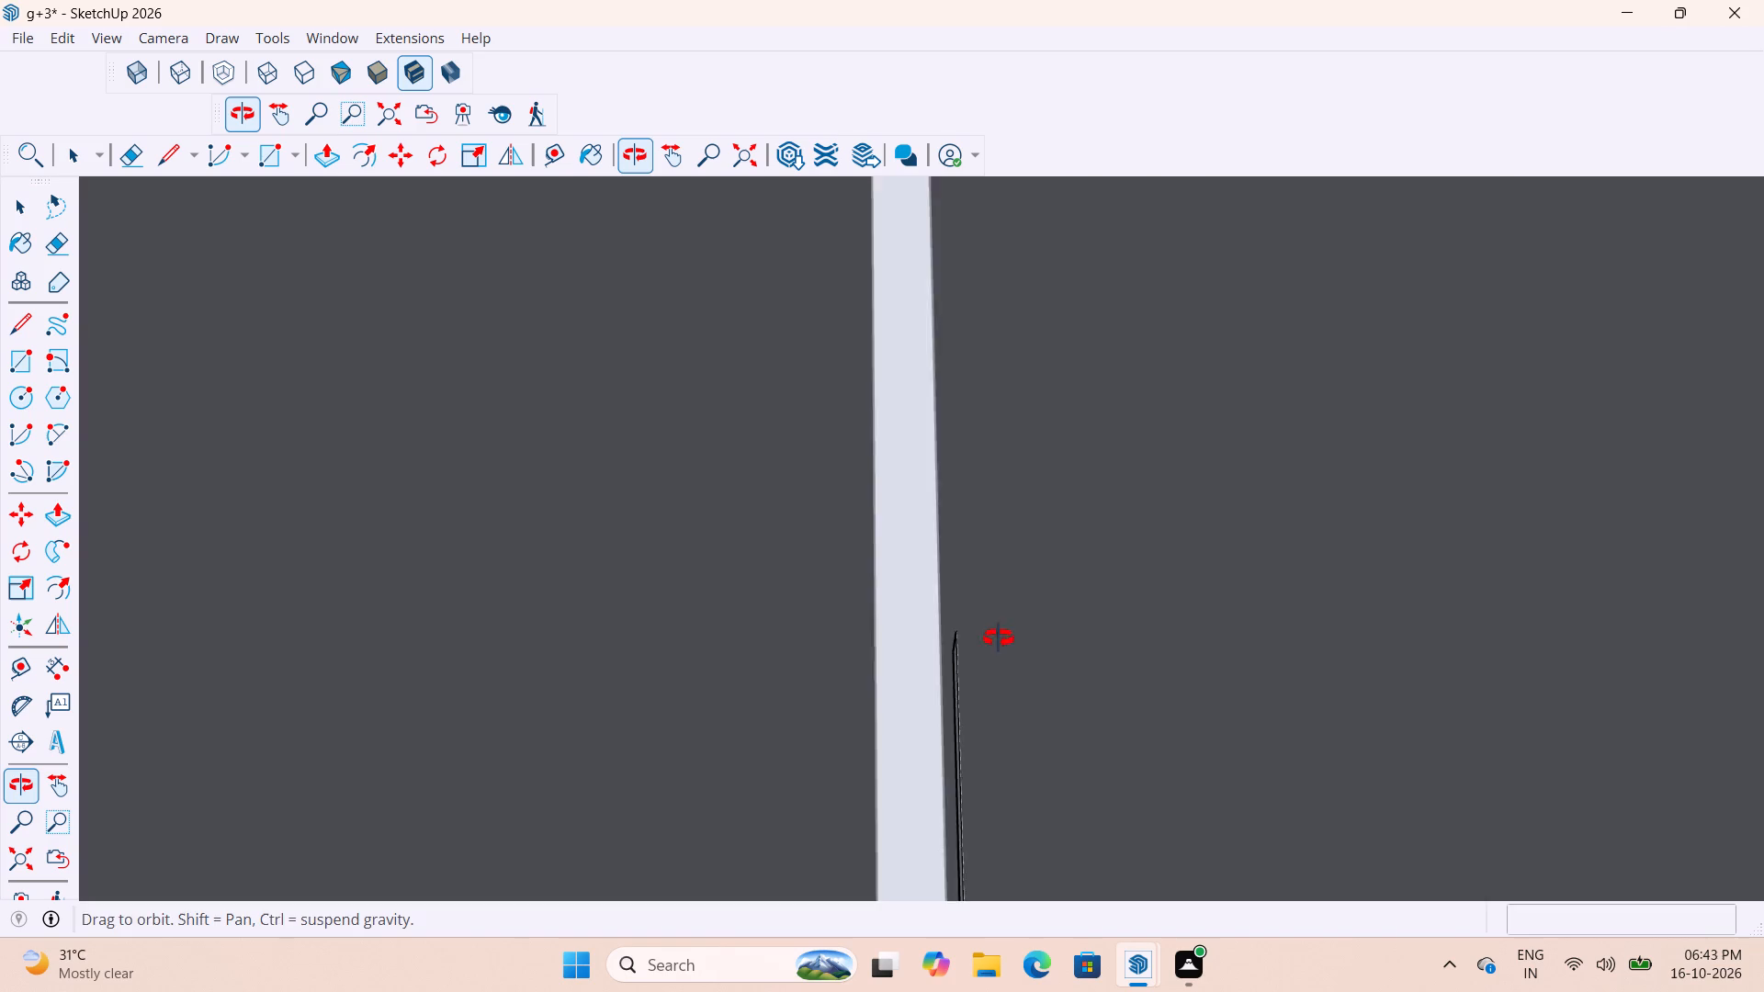
middle_click_drag(999, 638, 896, 645)
scroll(990, 614, "up", 3)
middle_click_drag(1013, 610, 1036, 610)
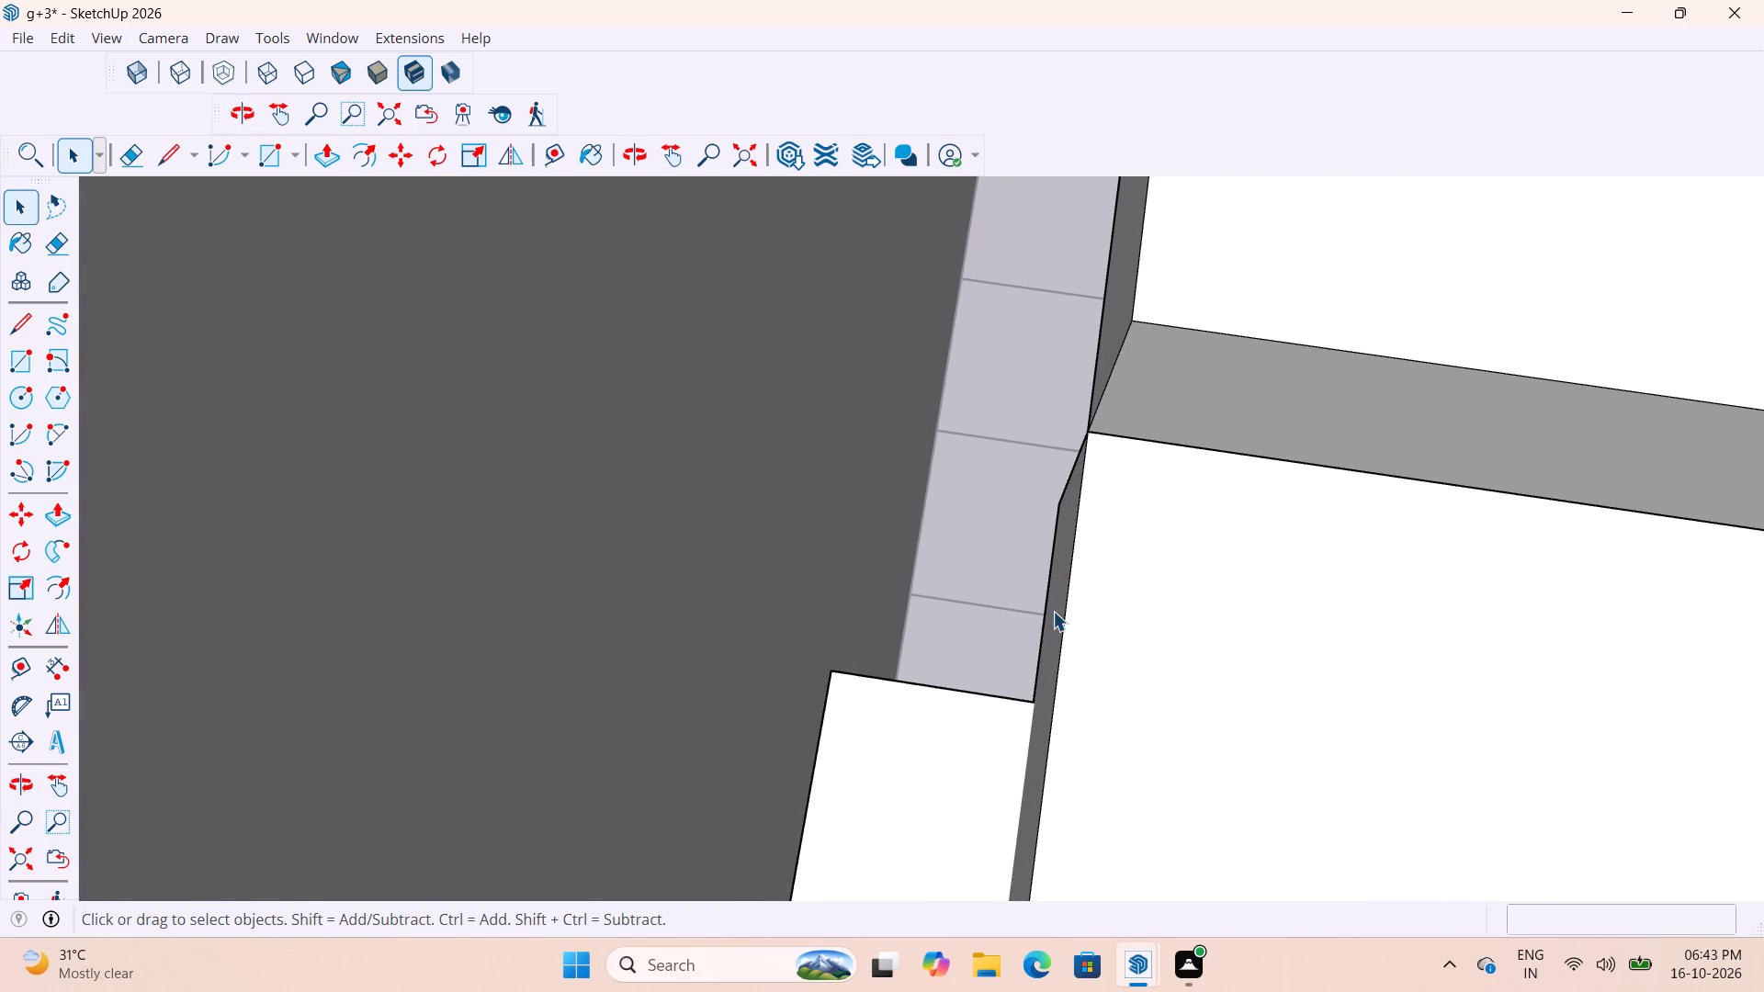
double_click(1053, 611)
key("p")
left_click(1051, 603)
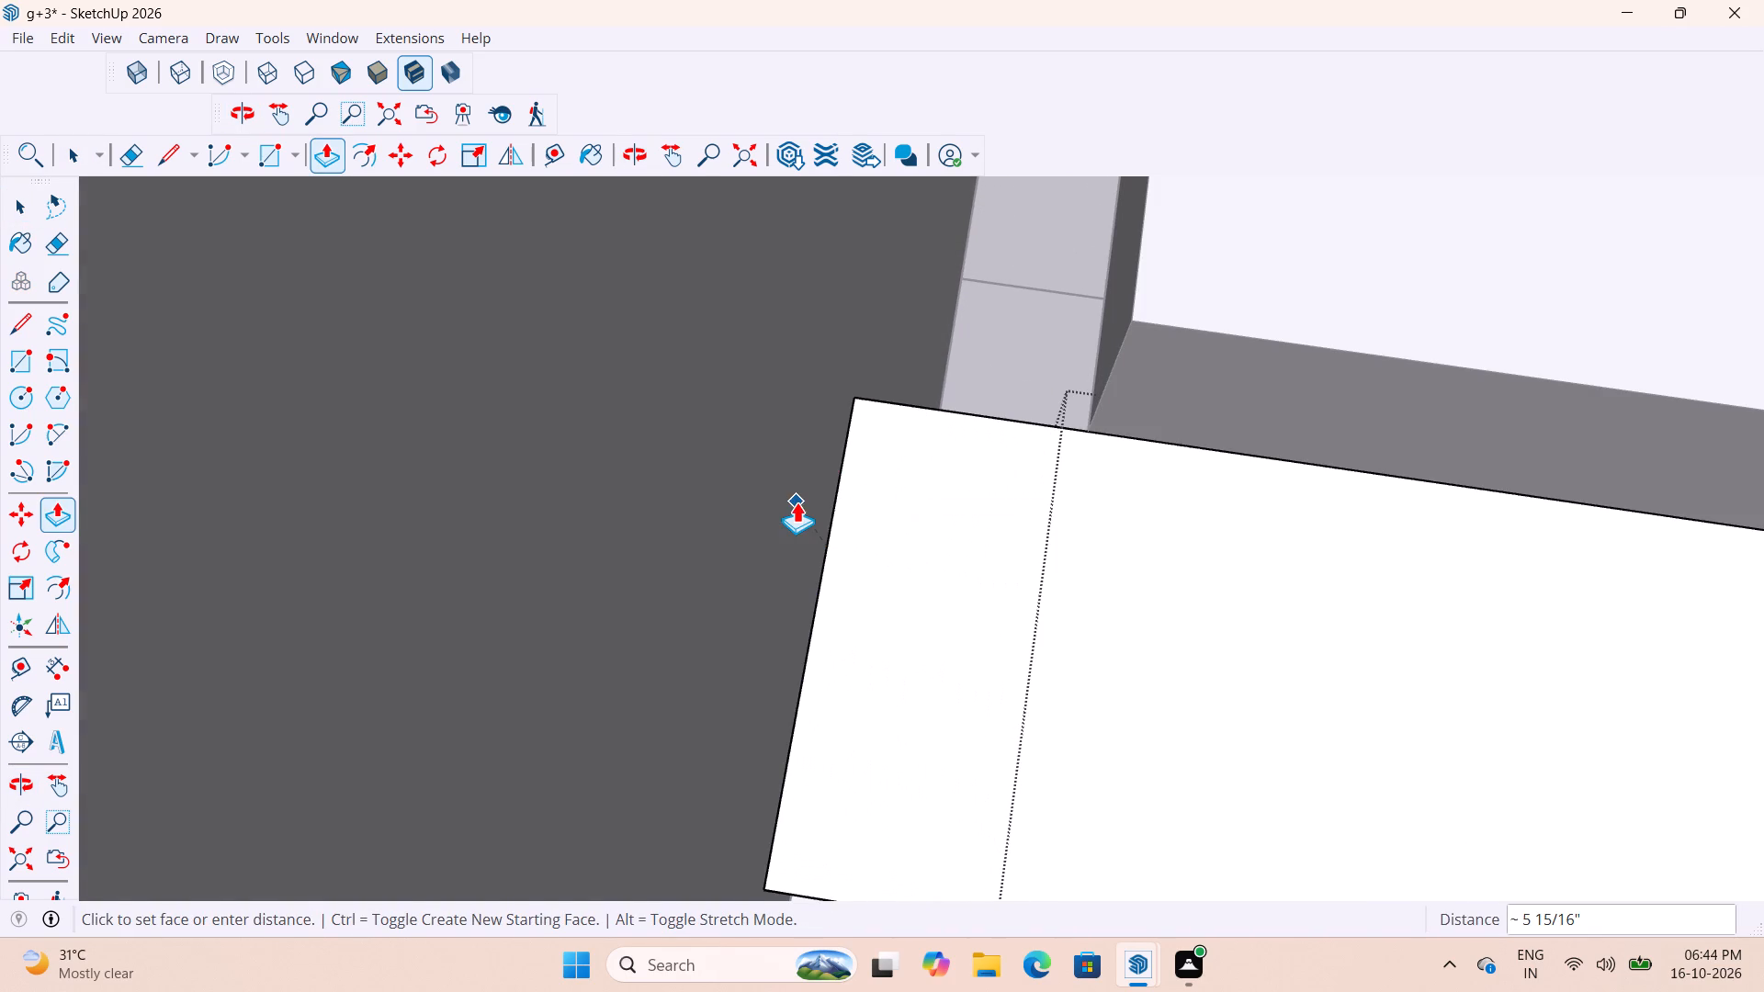
left_click(823, 510)
scroll(846, 626, "down", 3)
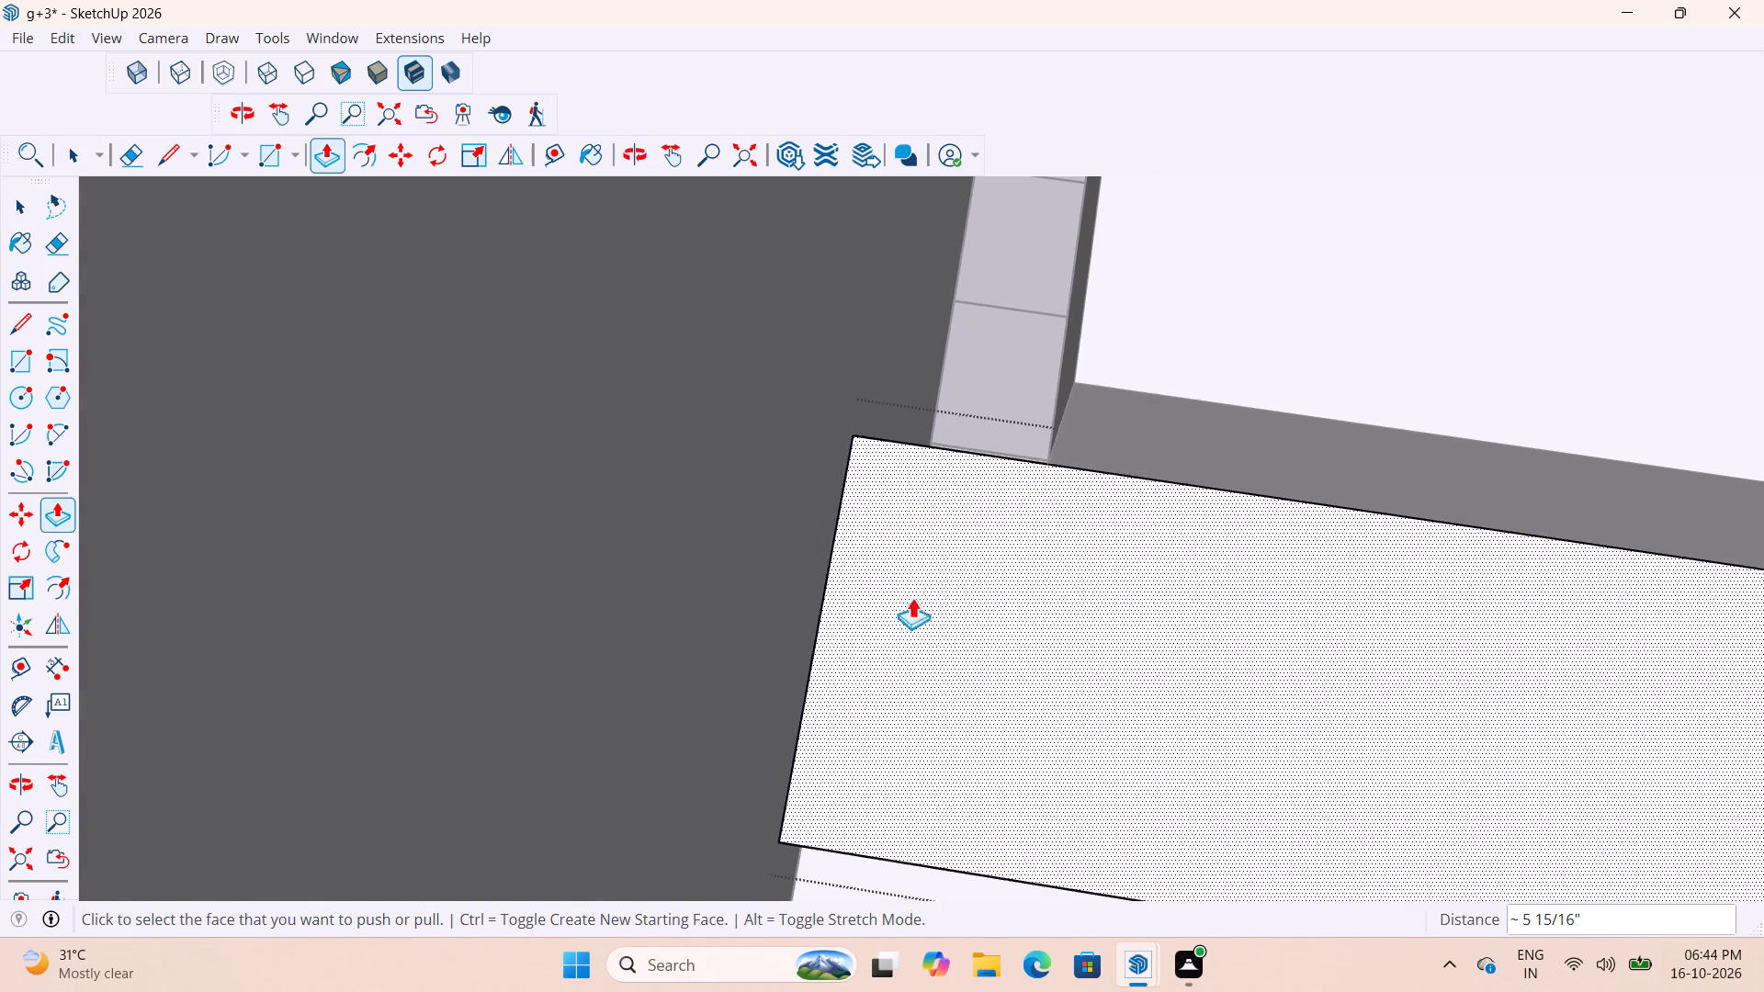
Push/Pull the second tread's outer end face in the same flight about 5 15/16" to the stairwell's outer wall.
scroll(1034, 378, "up", 2)
middle_click(1105, 381)
scroll(1056, 354, "up", 2)
middle_click_drag(1056, 354, 1153, 354)
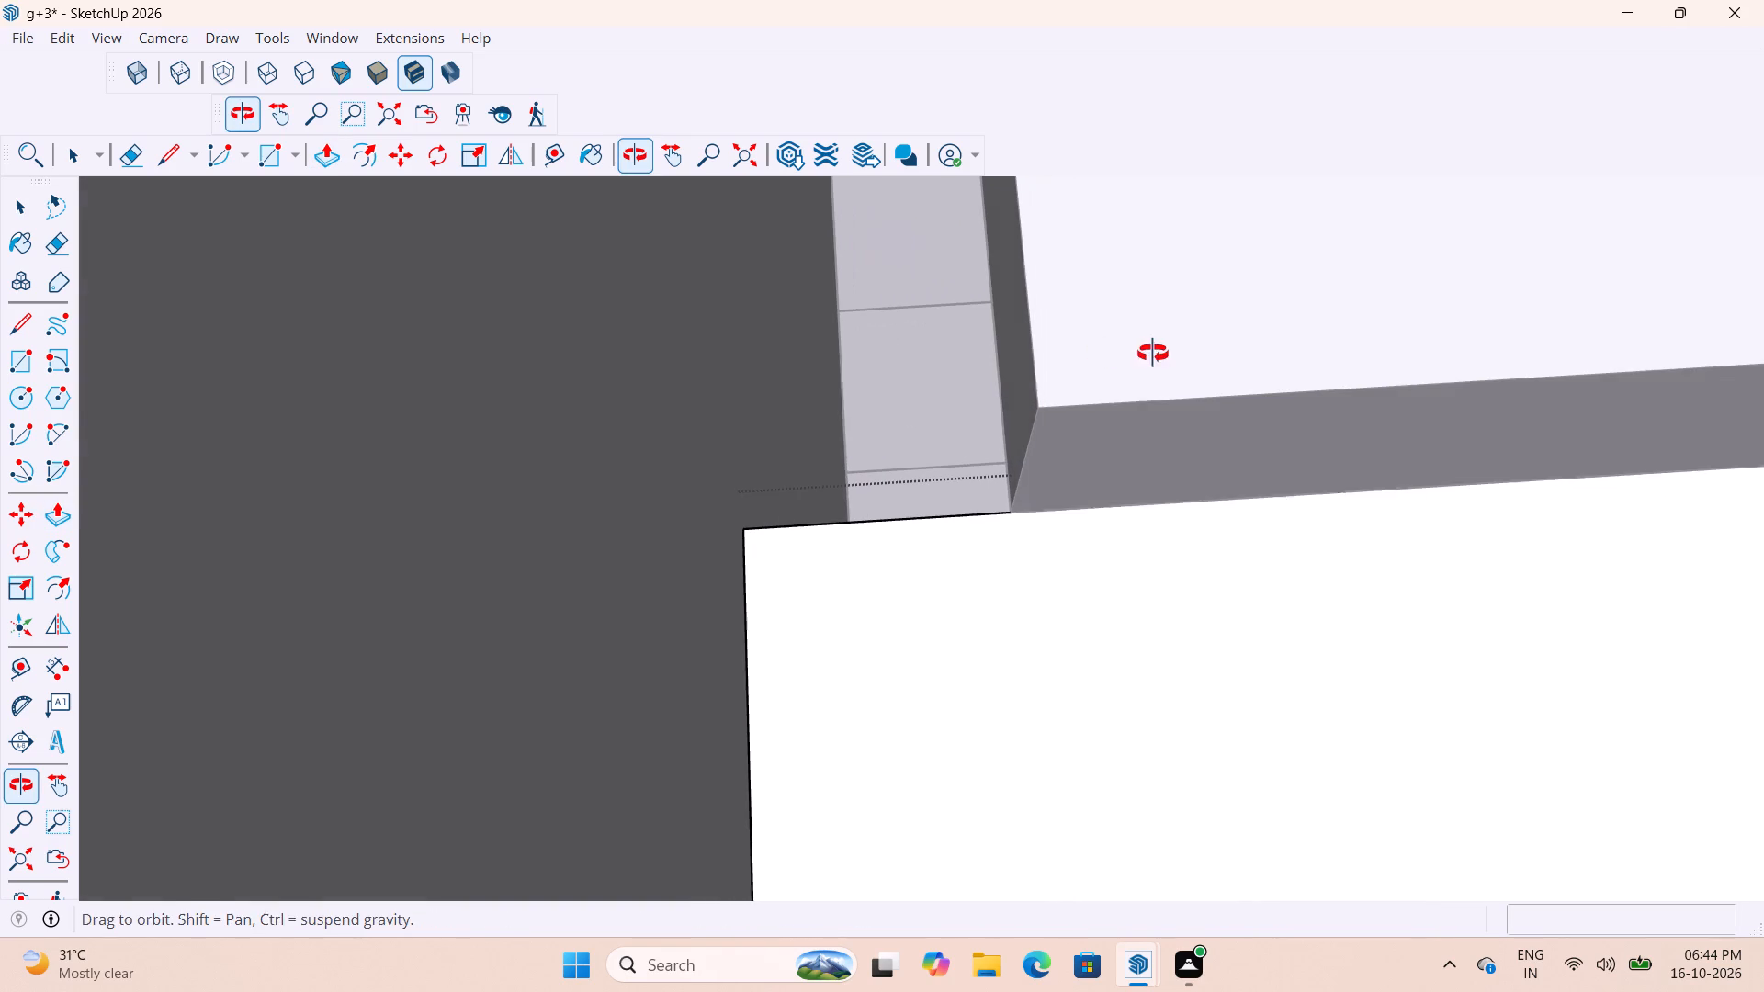
middle_click_drag(1153, 354, 1154, 354)
key("space")
double_click(1019, 359)
key("p")
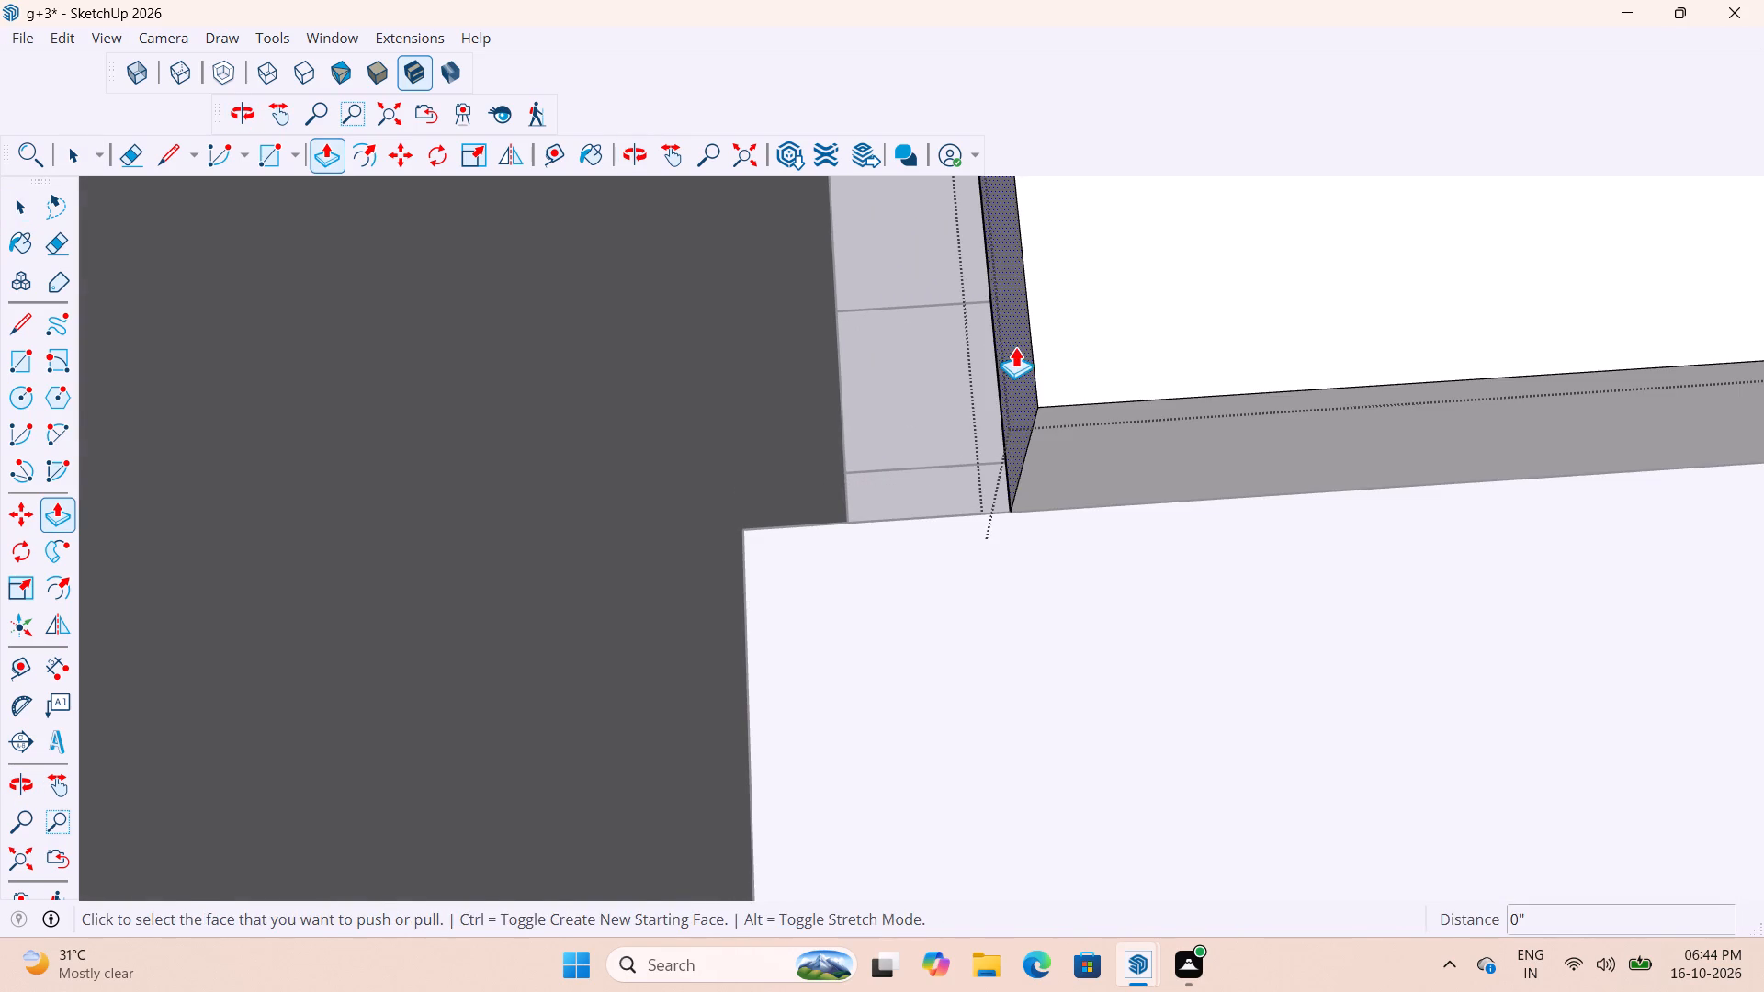
left_click(1015, 346)
left_click(801, 344)
scroll(871, 548, "down", 6)
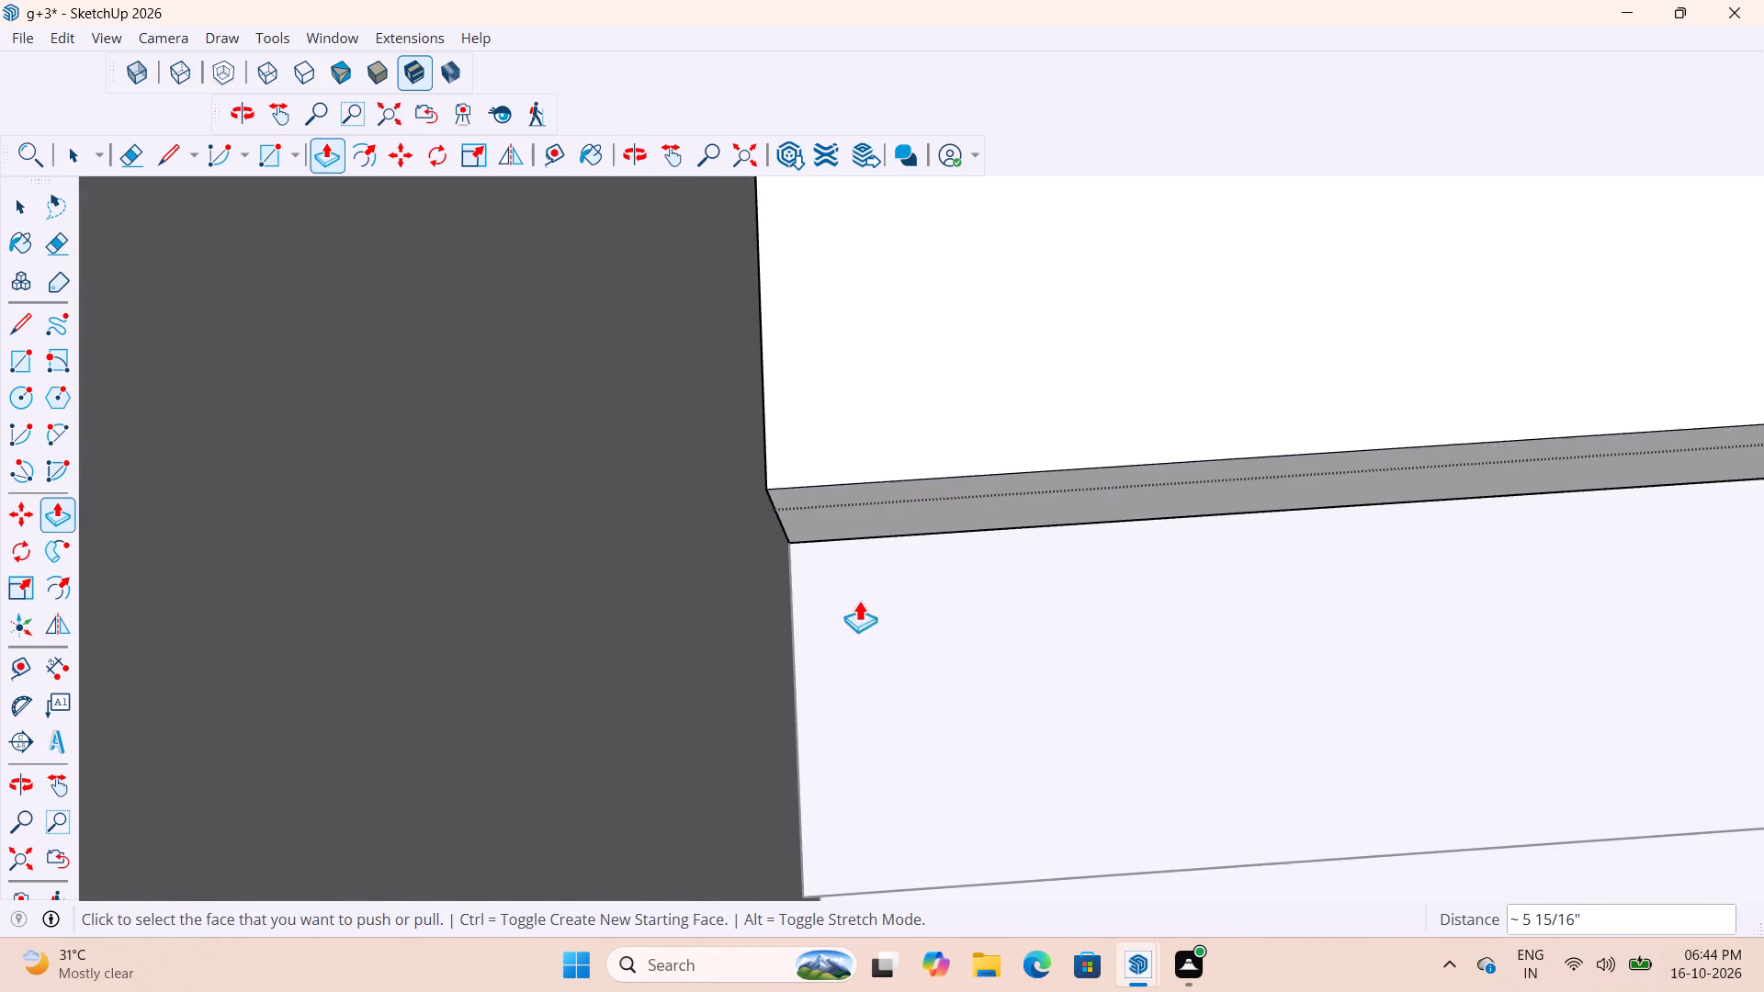
scroll(859, 600, "down", 10)
Push/Pull the third tread's outer end face about 5 15/16" to the stairwell's outer wall.
middle_click_drag(925, 419, 998, 430)
scroll(882, 431, "up", 8)
middle_click_drag(895, 414, 922, 410)
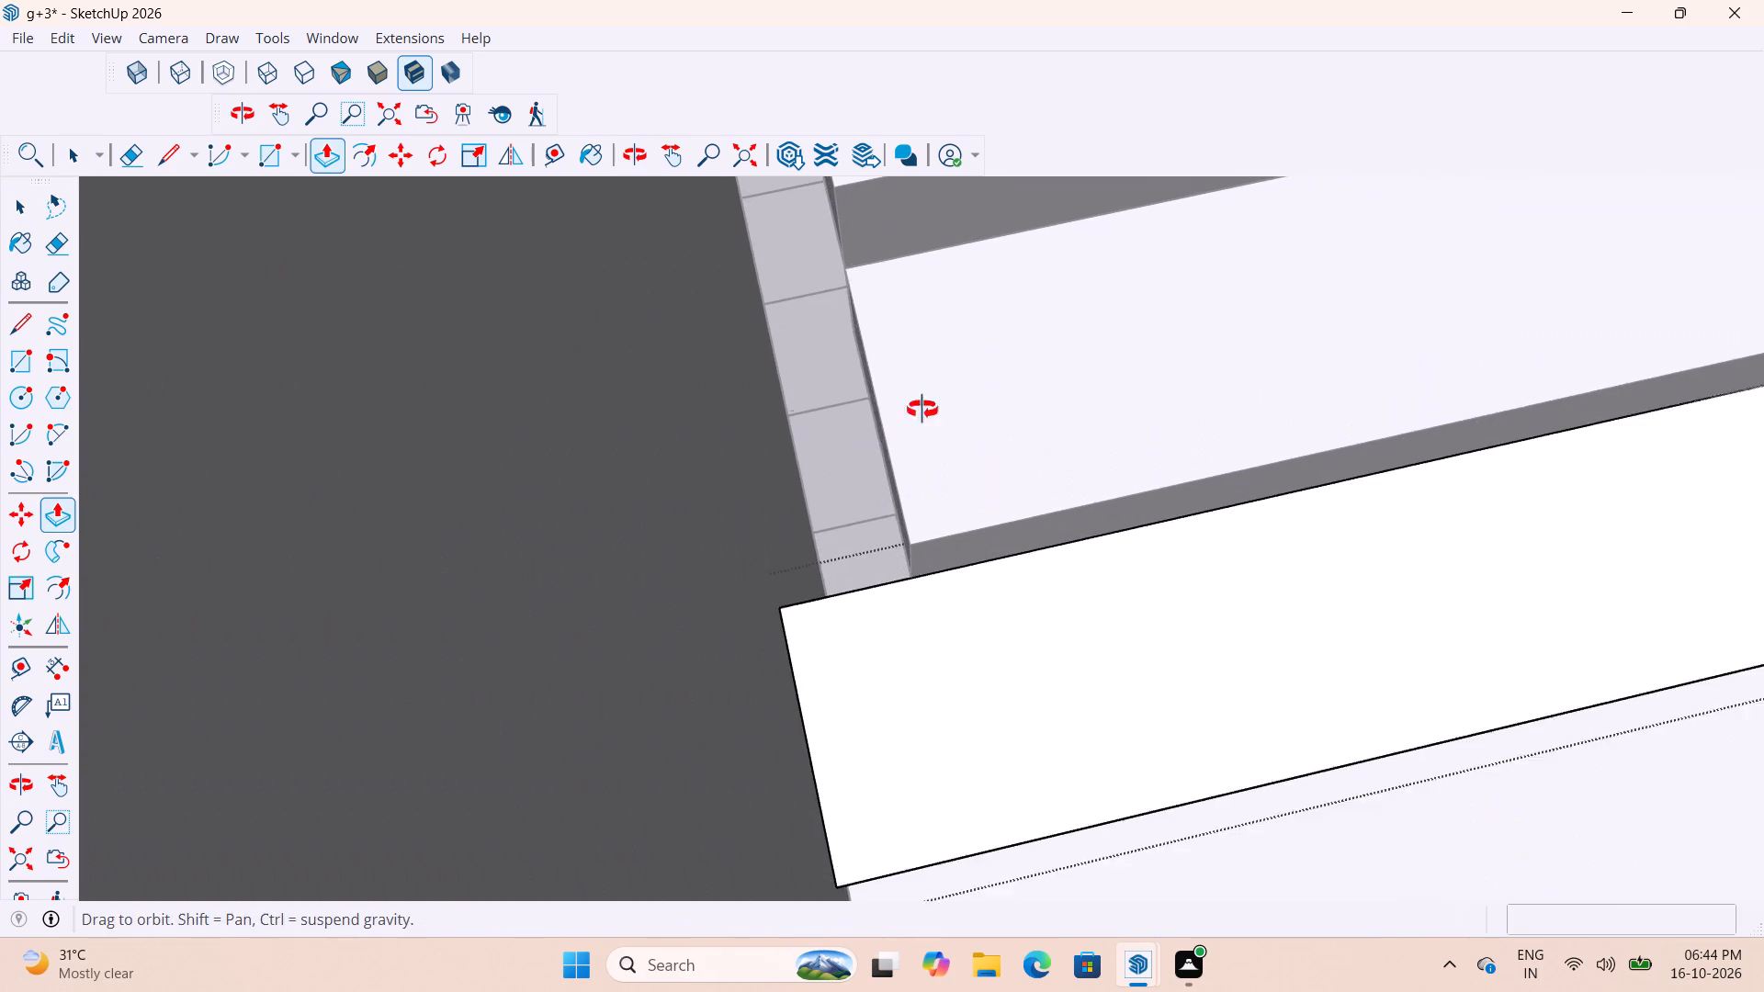
middle_click_drag(922, 410, 986, 396)
key("space")
triple_click(856, 454)
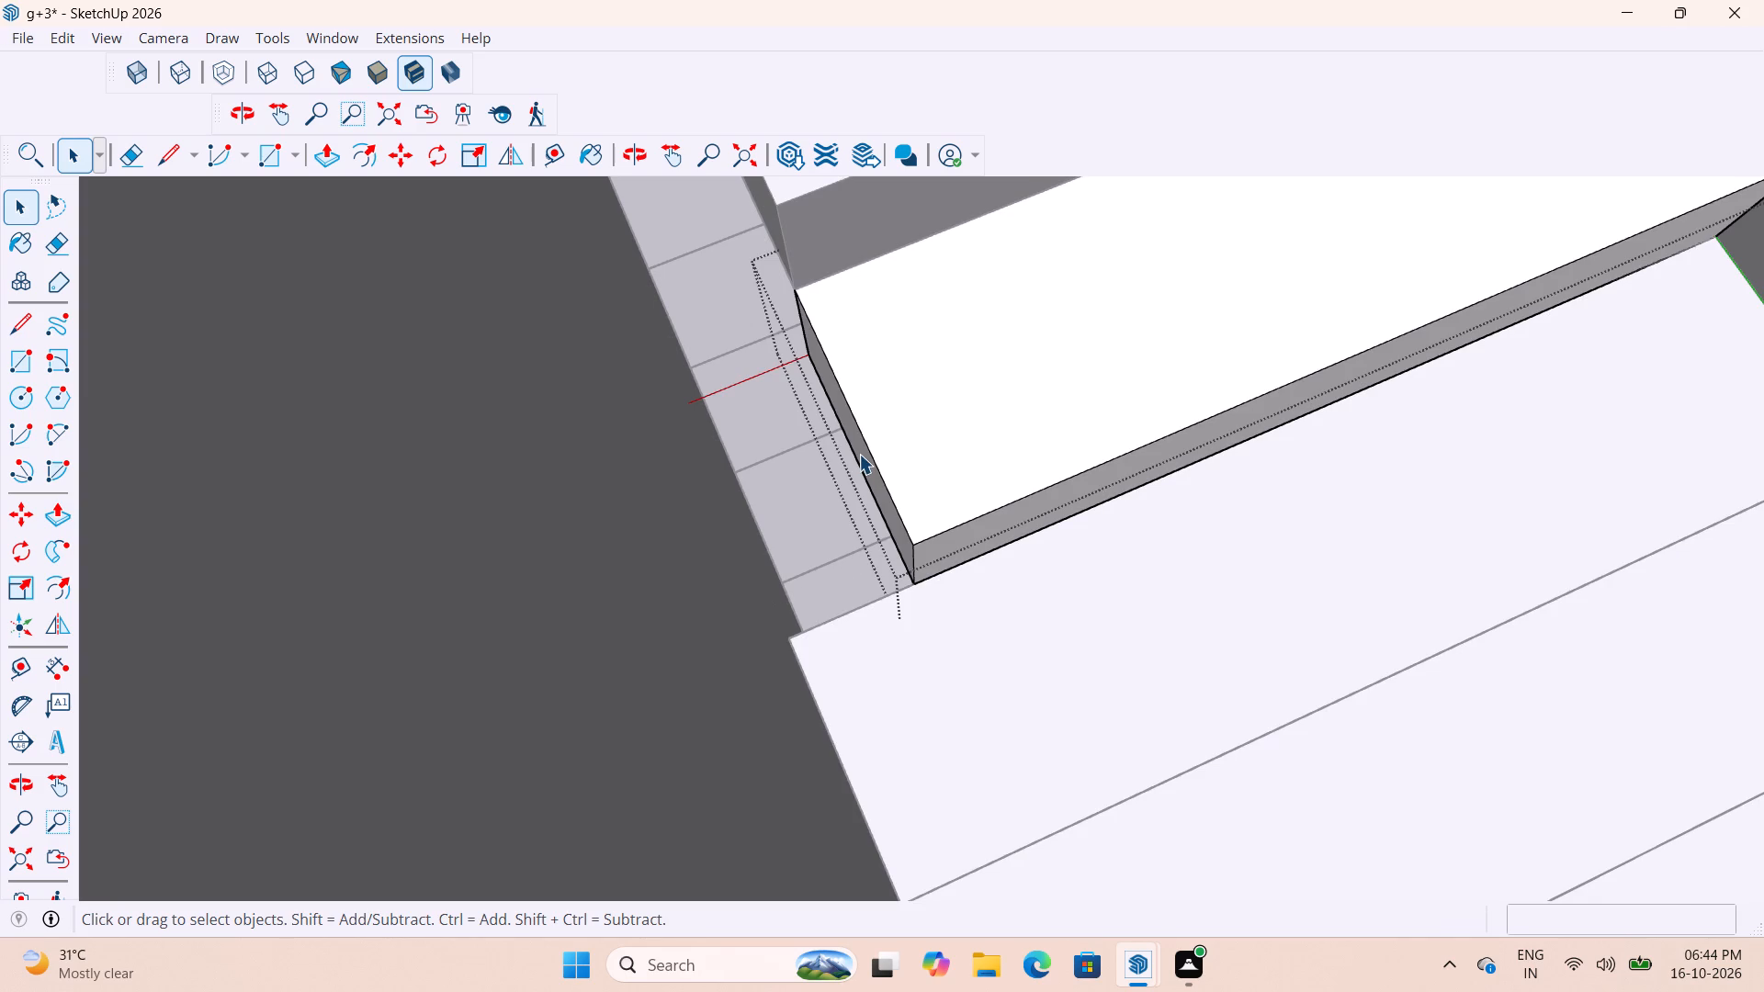
left_click(862, 454)
key("p")
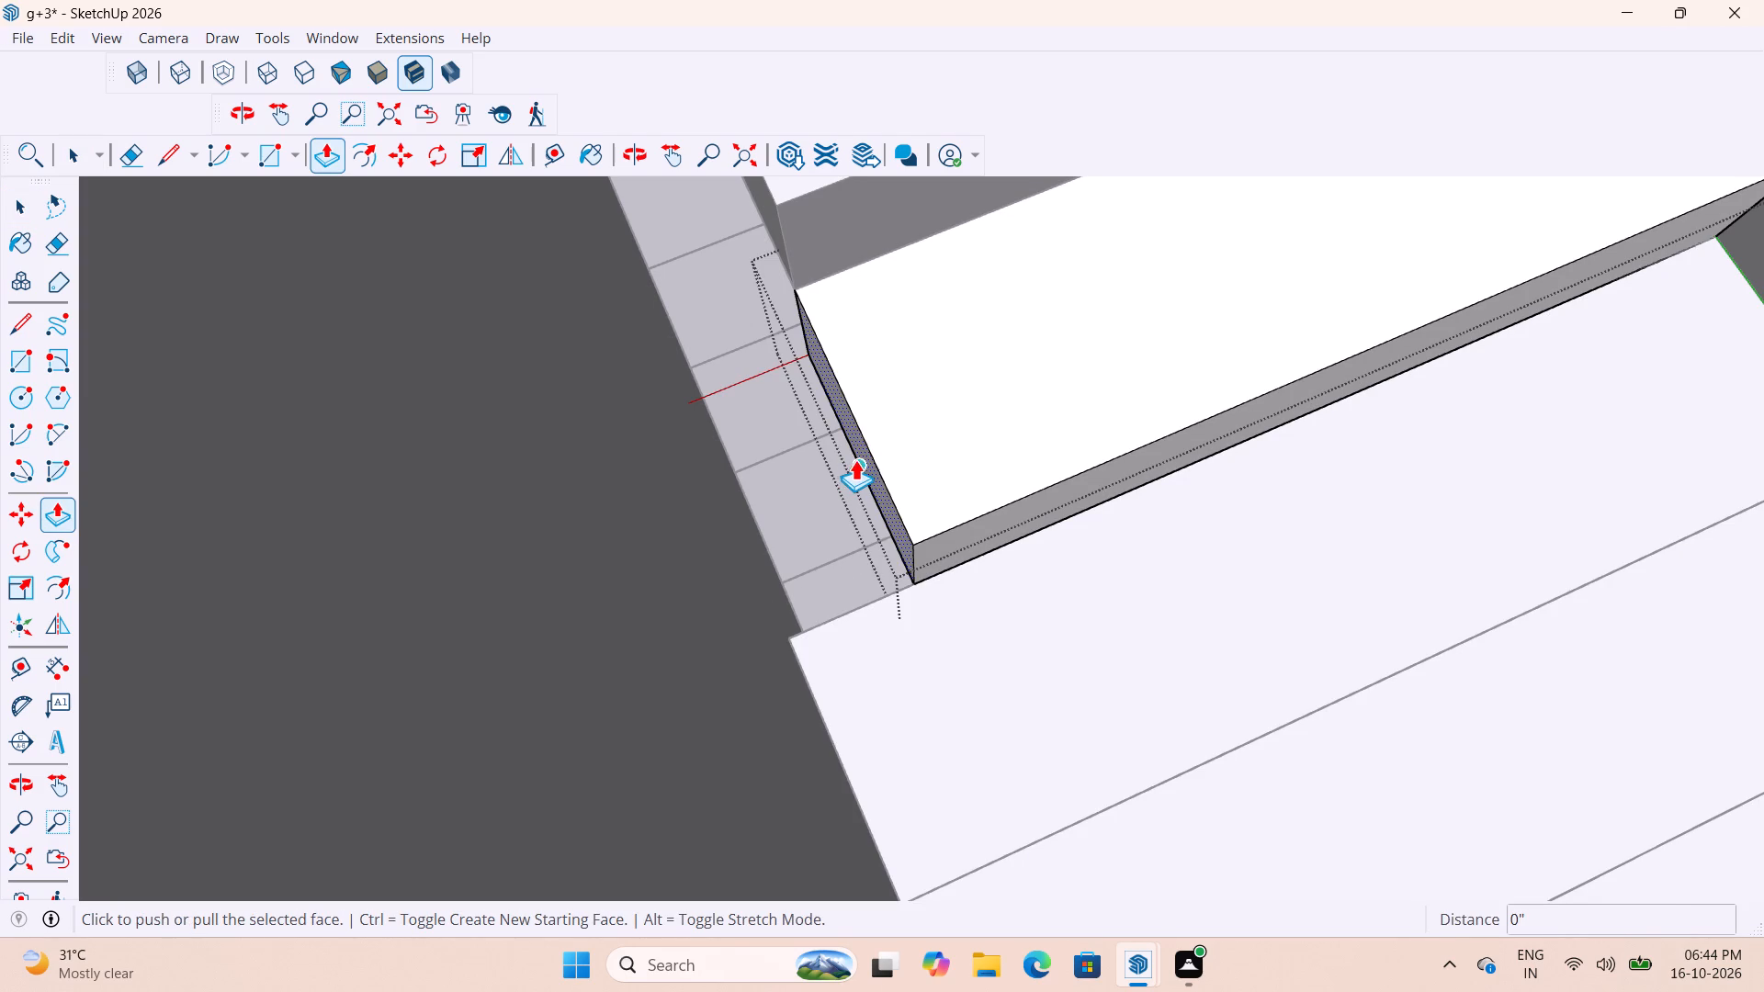
left_click(865, 461)
left_click(744, 524)
scroll(786, 632, "down", 7)
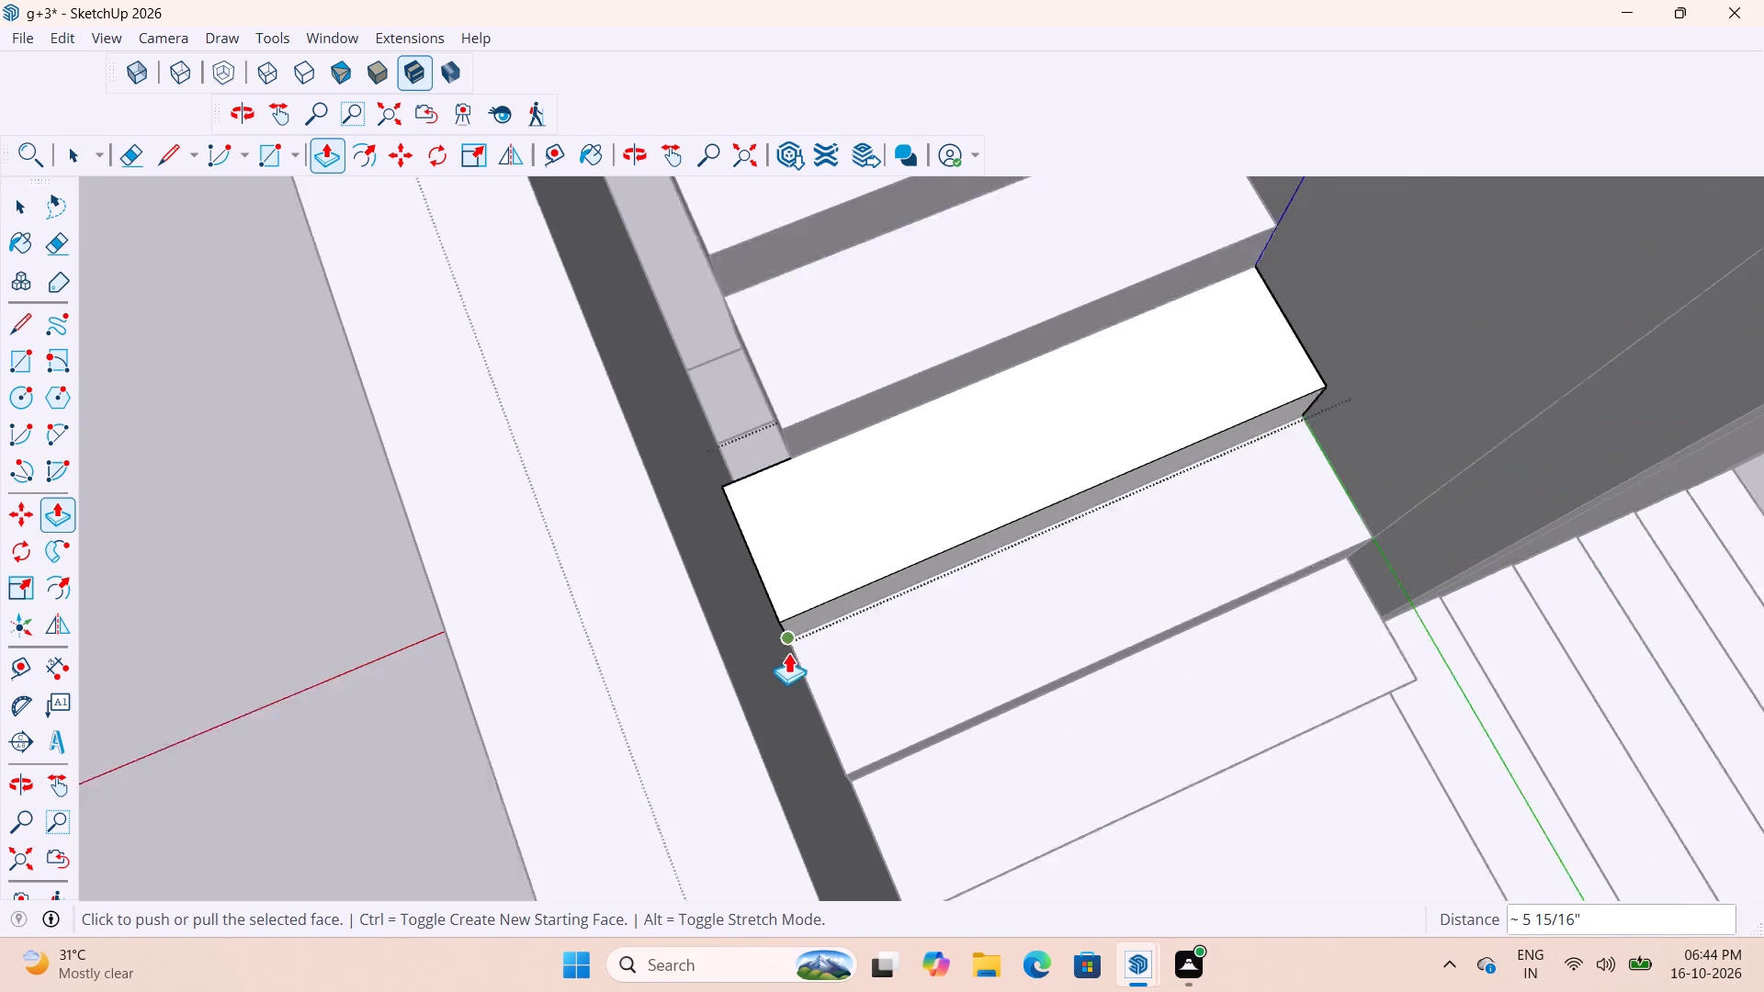
scroll(788, 652, "down", 2)
Push/Pull the fourth tread's outer end face about 5 15/16" to the stairwell's outer wall.
scroll(751, 426, "up", 6)
key("space")
scroll(757, 423, "up", 1)
middle_click_drag(769, 417, 757, 434)
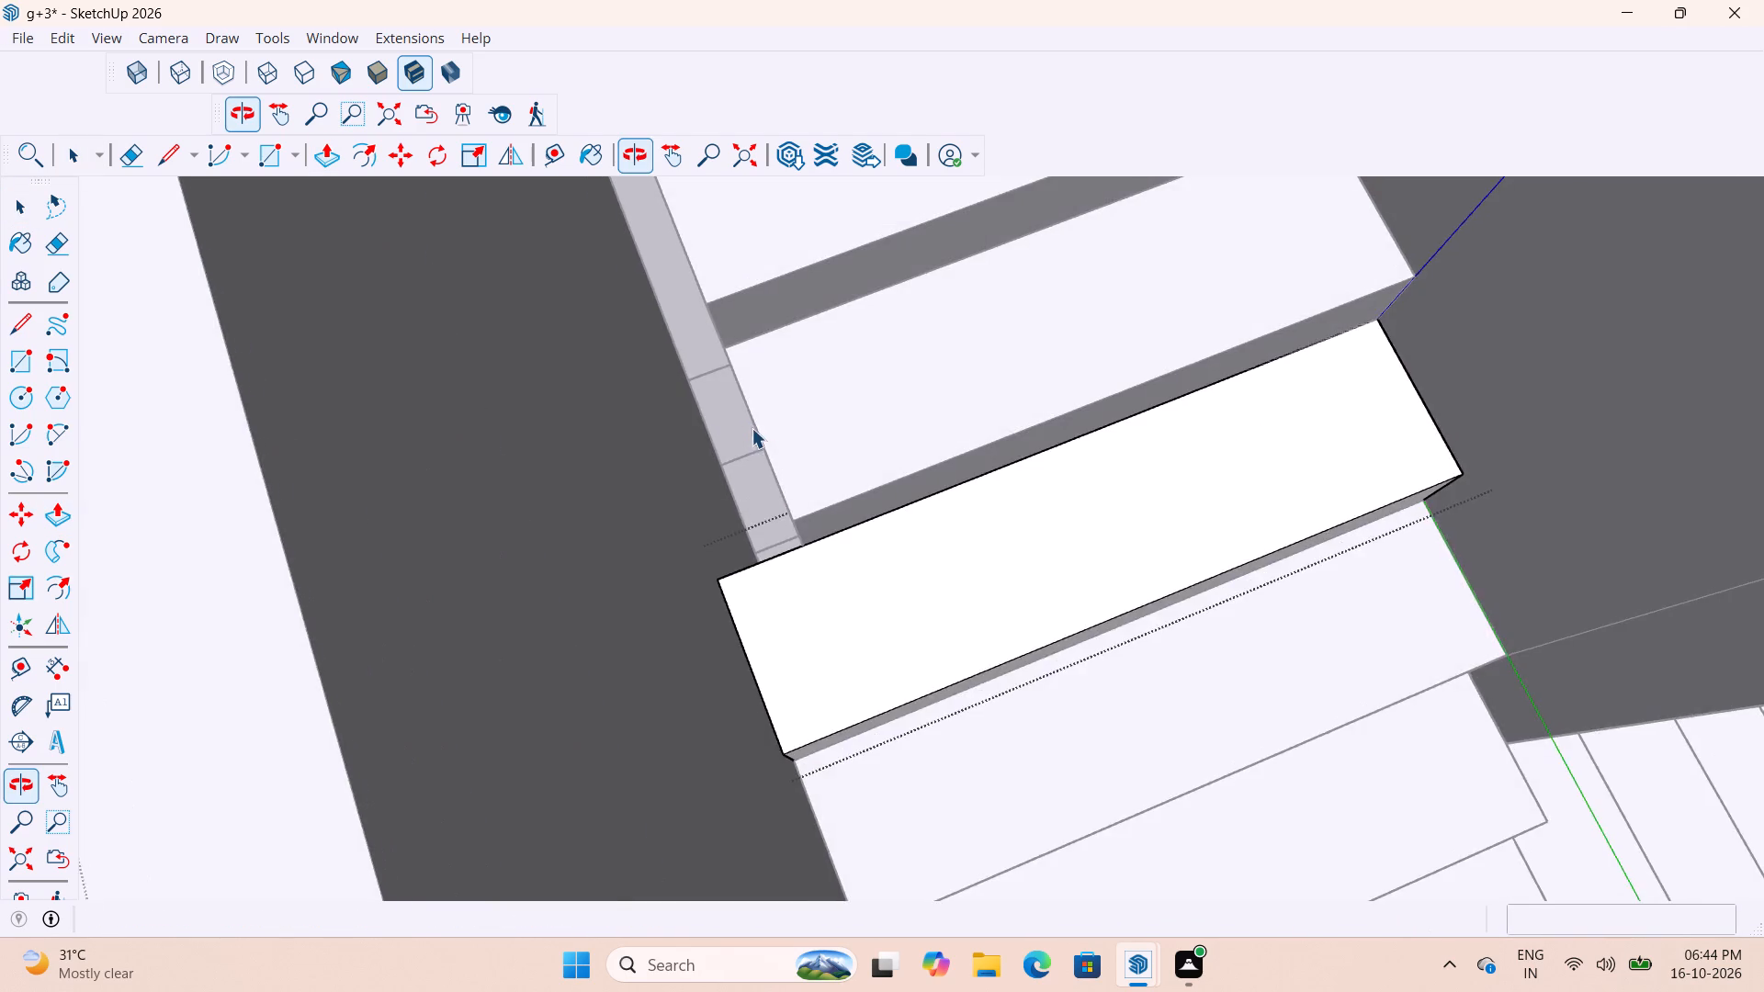
scroll(748, 426, "up", 5)
middle_click_drag(742, 426, 799, 353)
key("space")
double_click(756, 476)
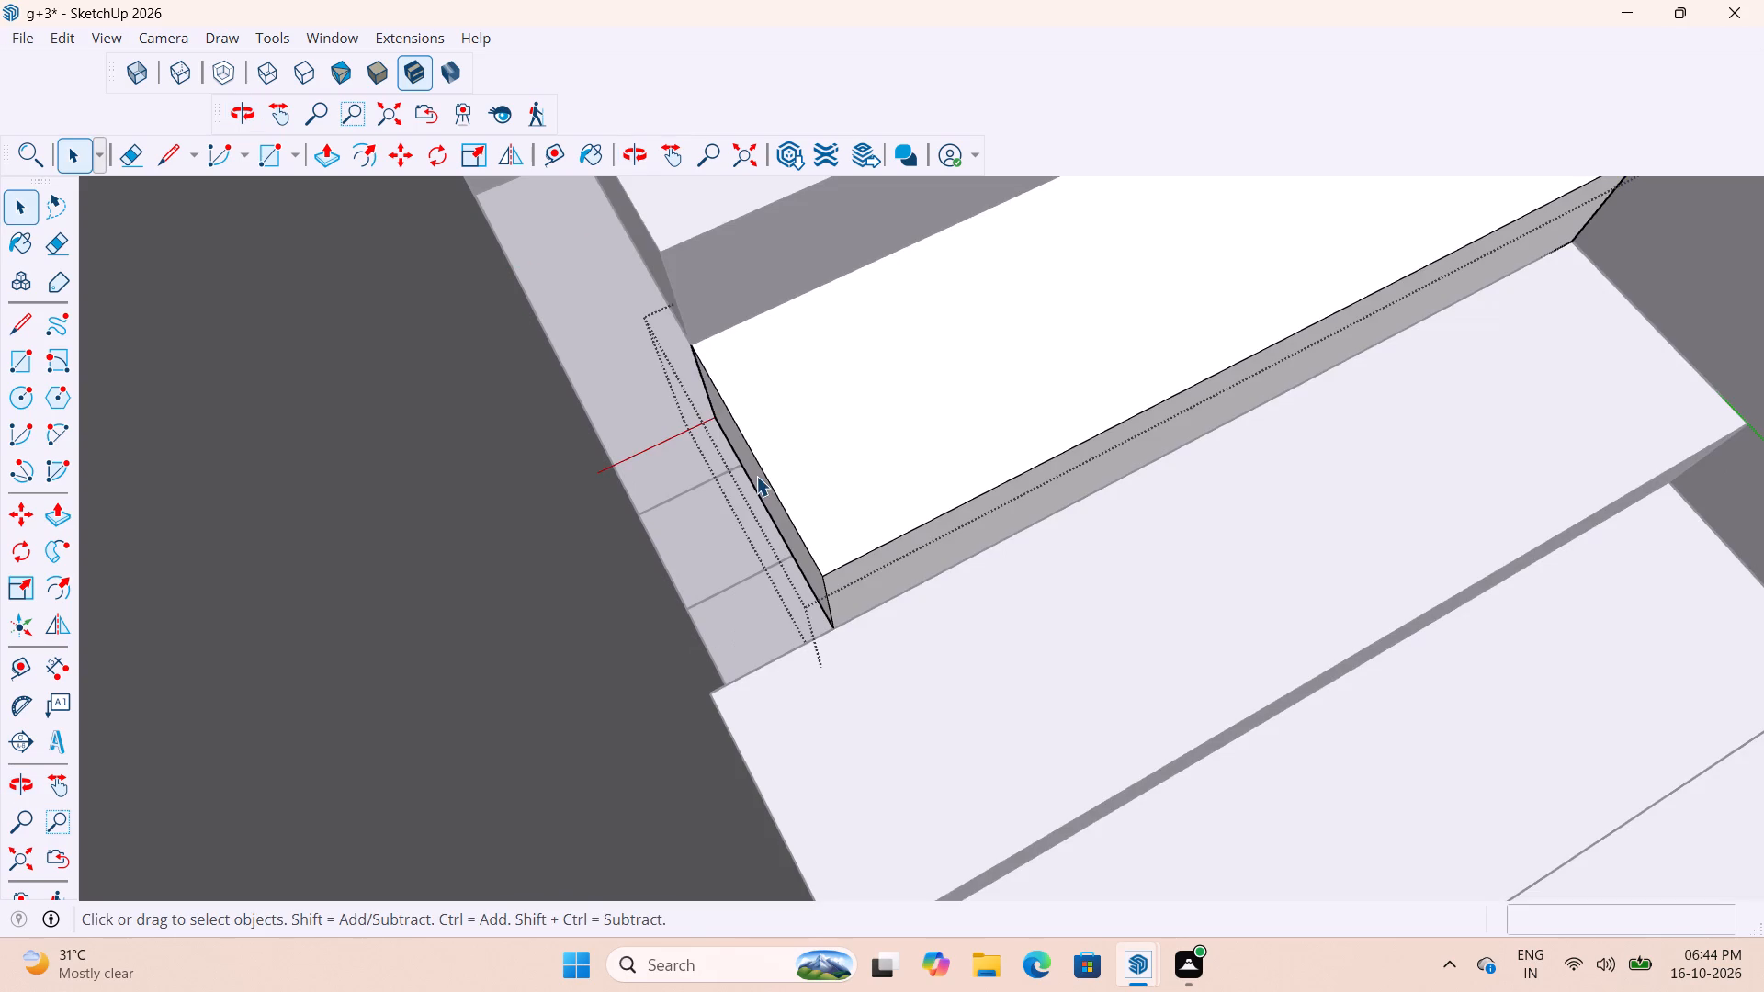
key("p")
left_click(759, 482)
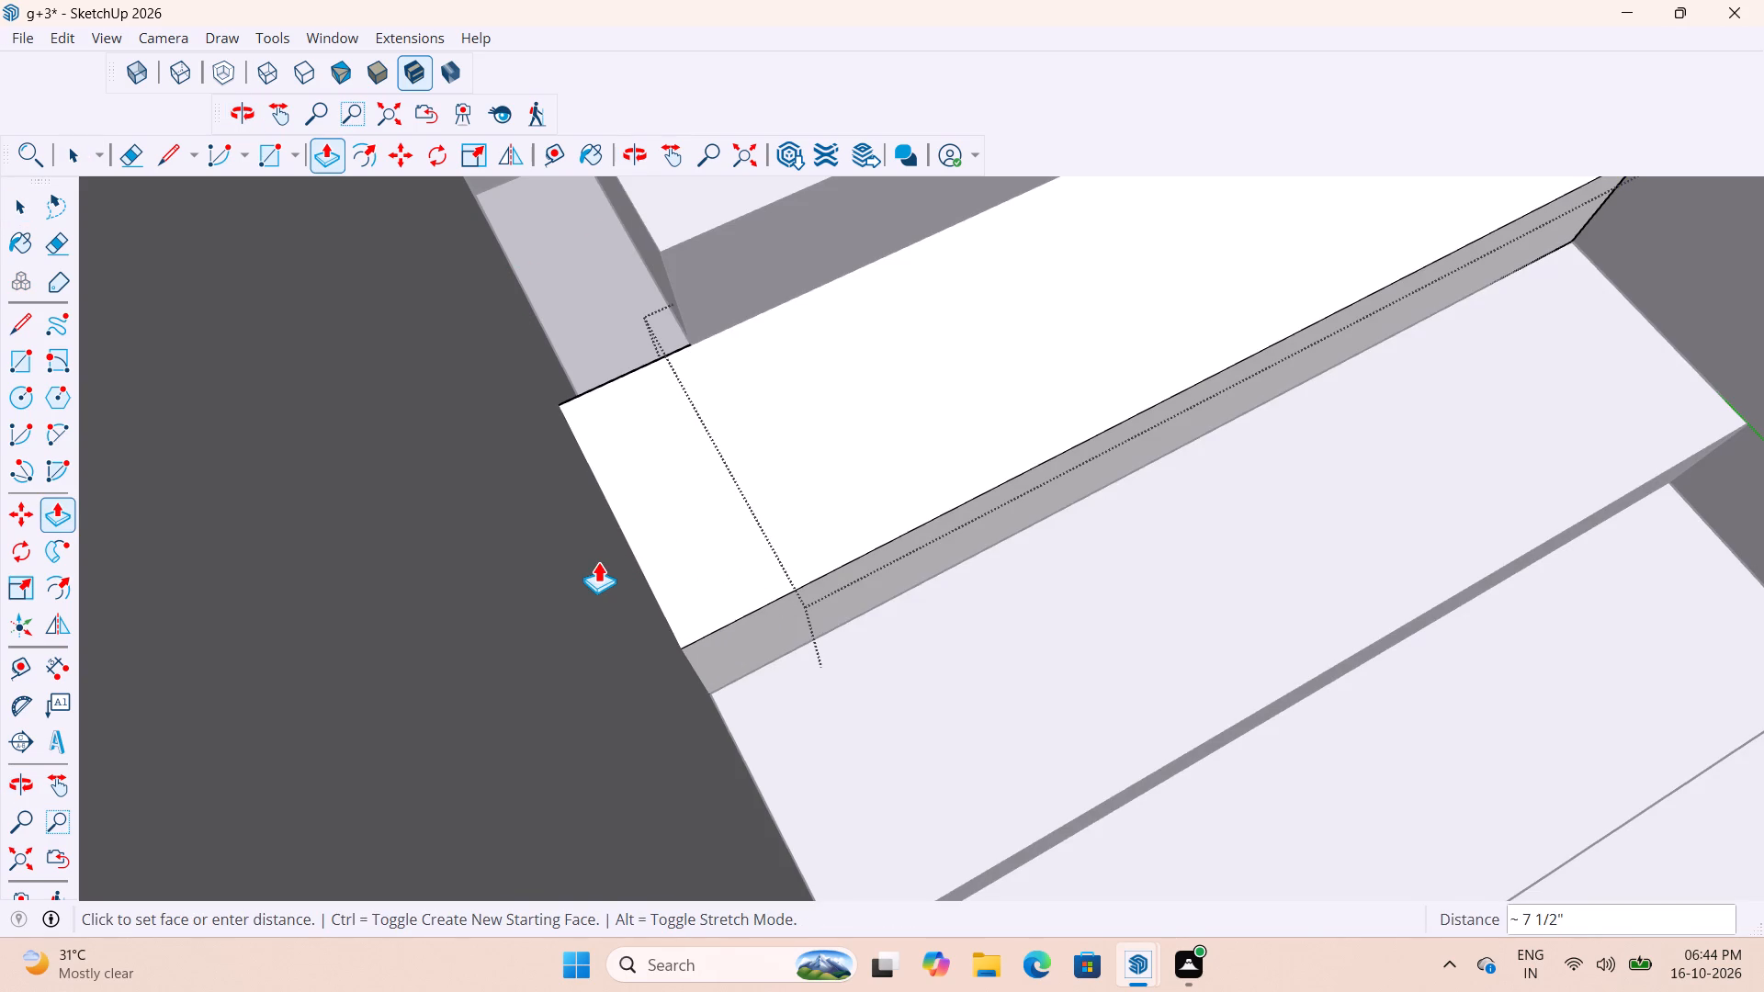
middle_click_drag(676, 572, 484, 547)
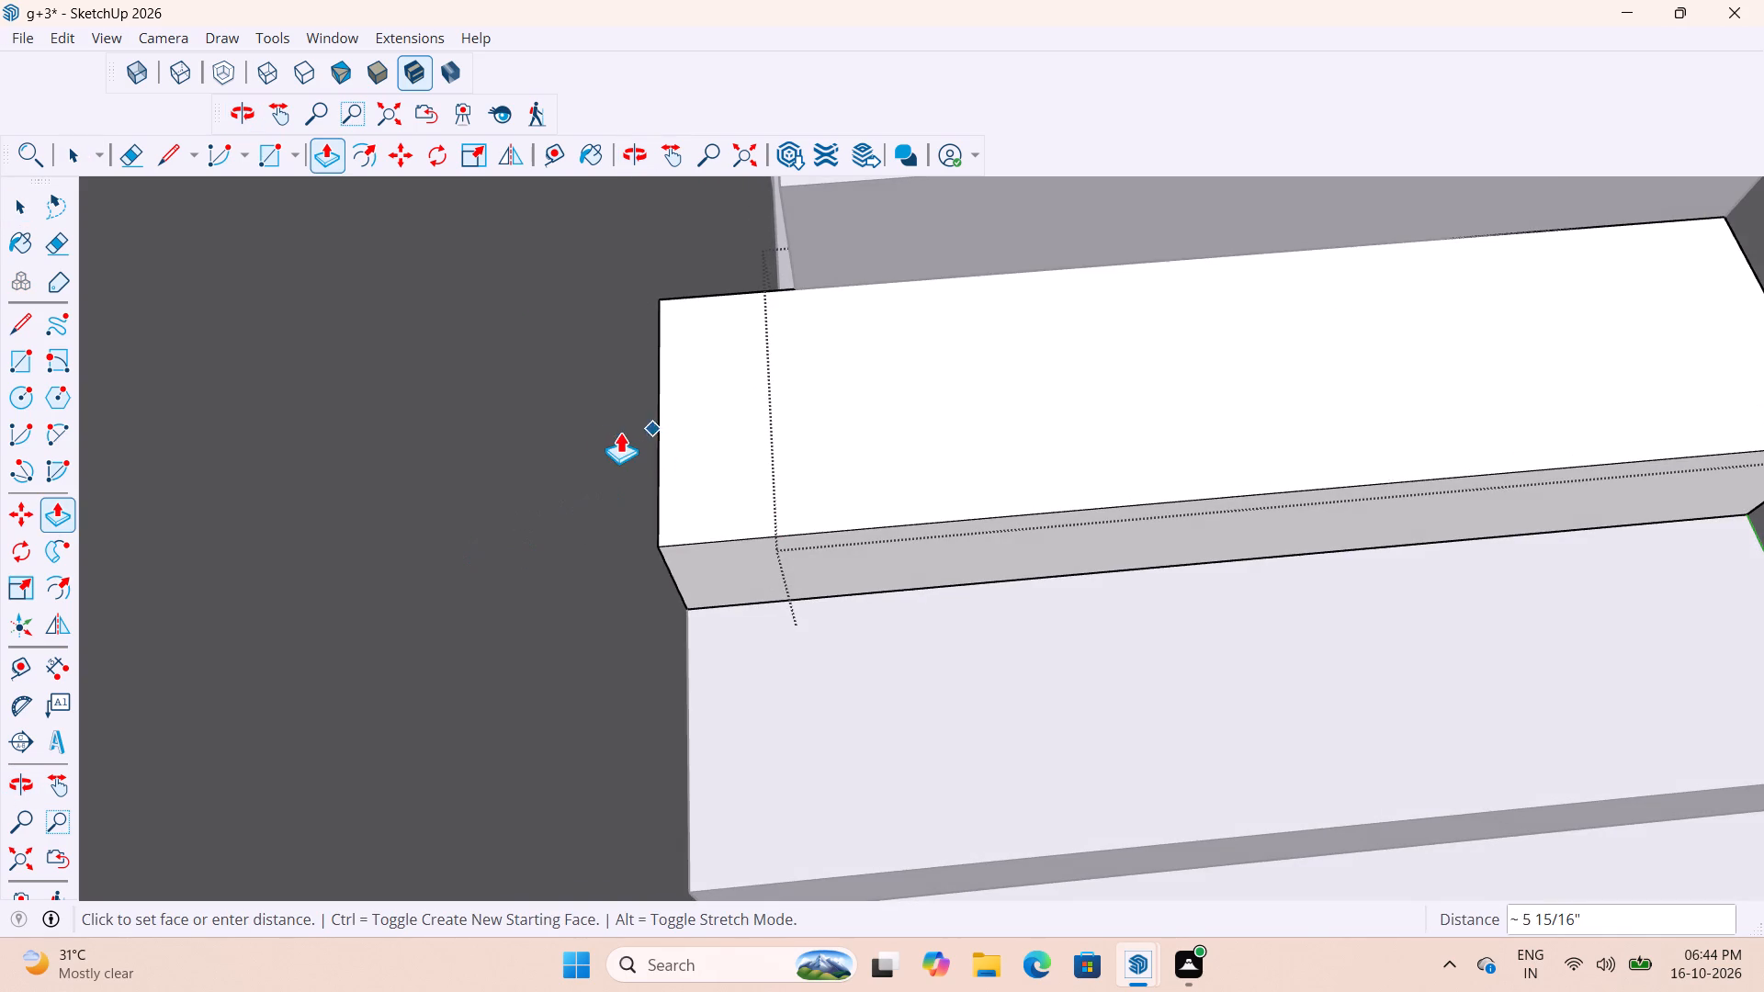
scroll(644, 457, "up", 3)
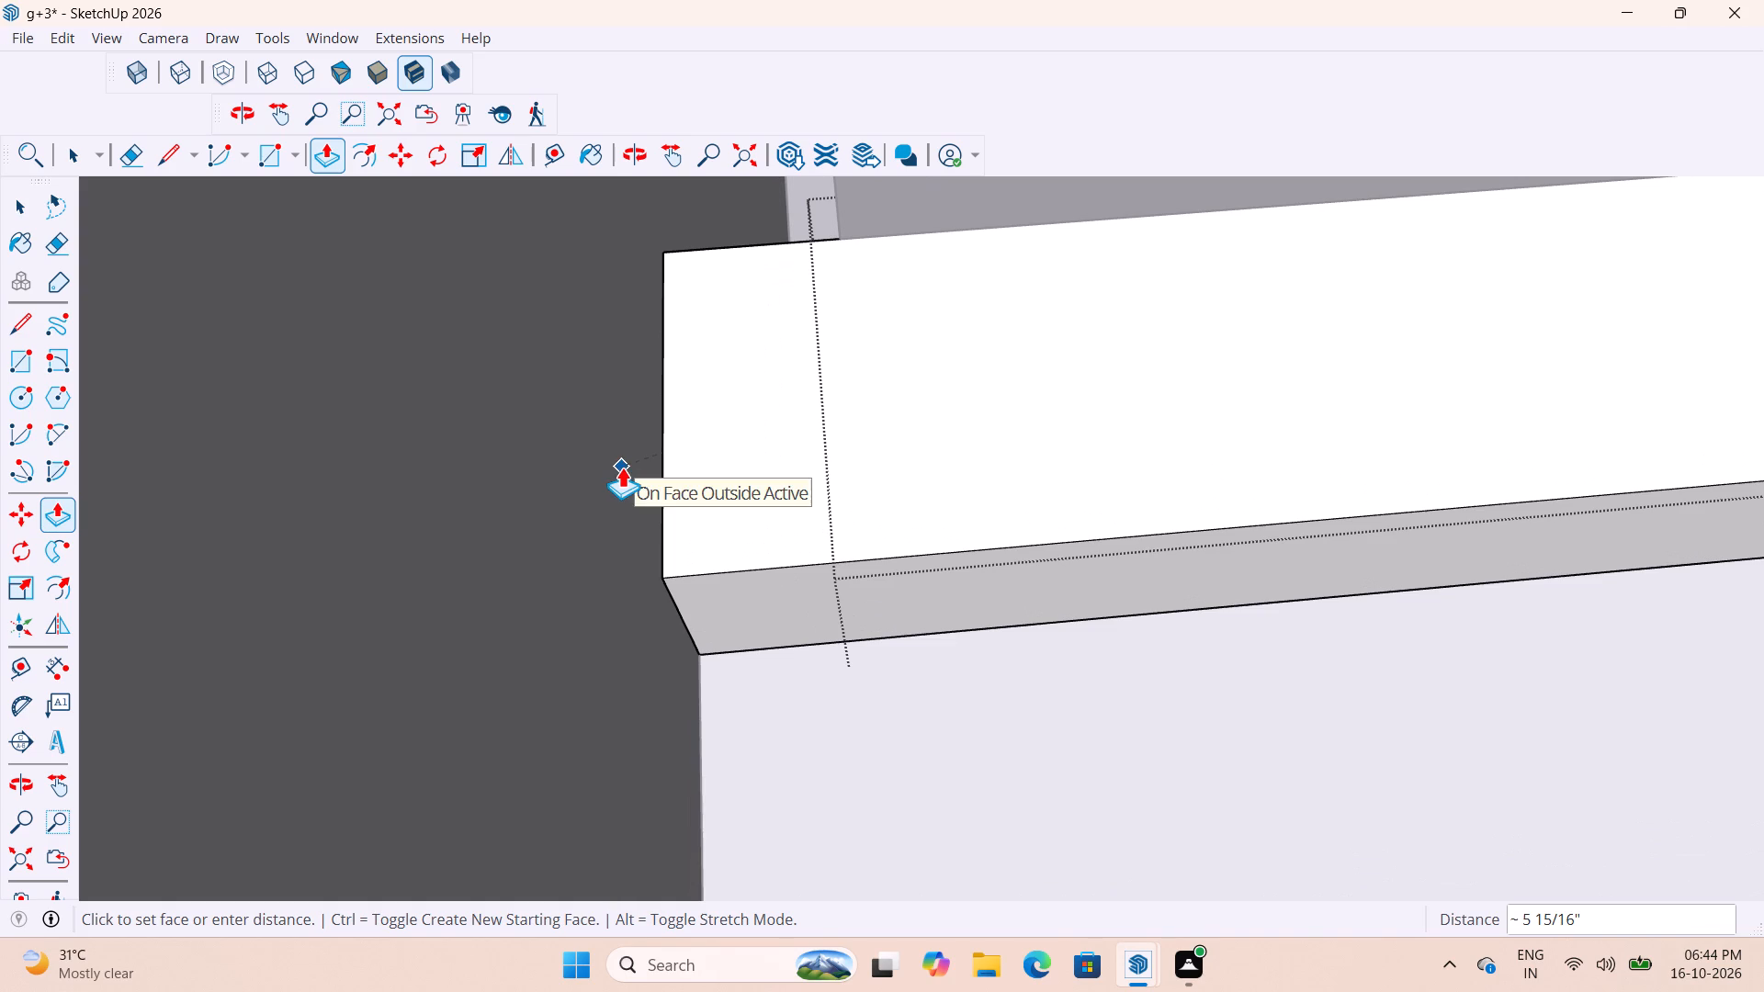
left_click(622, 467)
scroll(701, 657, "down", 9)
Push/Pull the fifth tread's outer end face about 6" to the stairwell's outer wall.
middle_click_drag(763, 429, 841, 426)
scroll(858, 418, "up", 2)
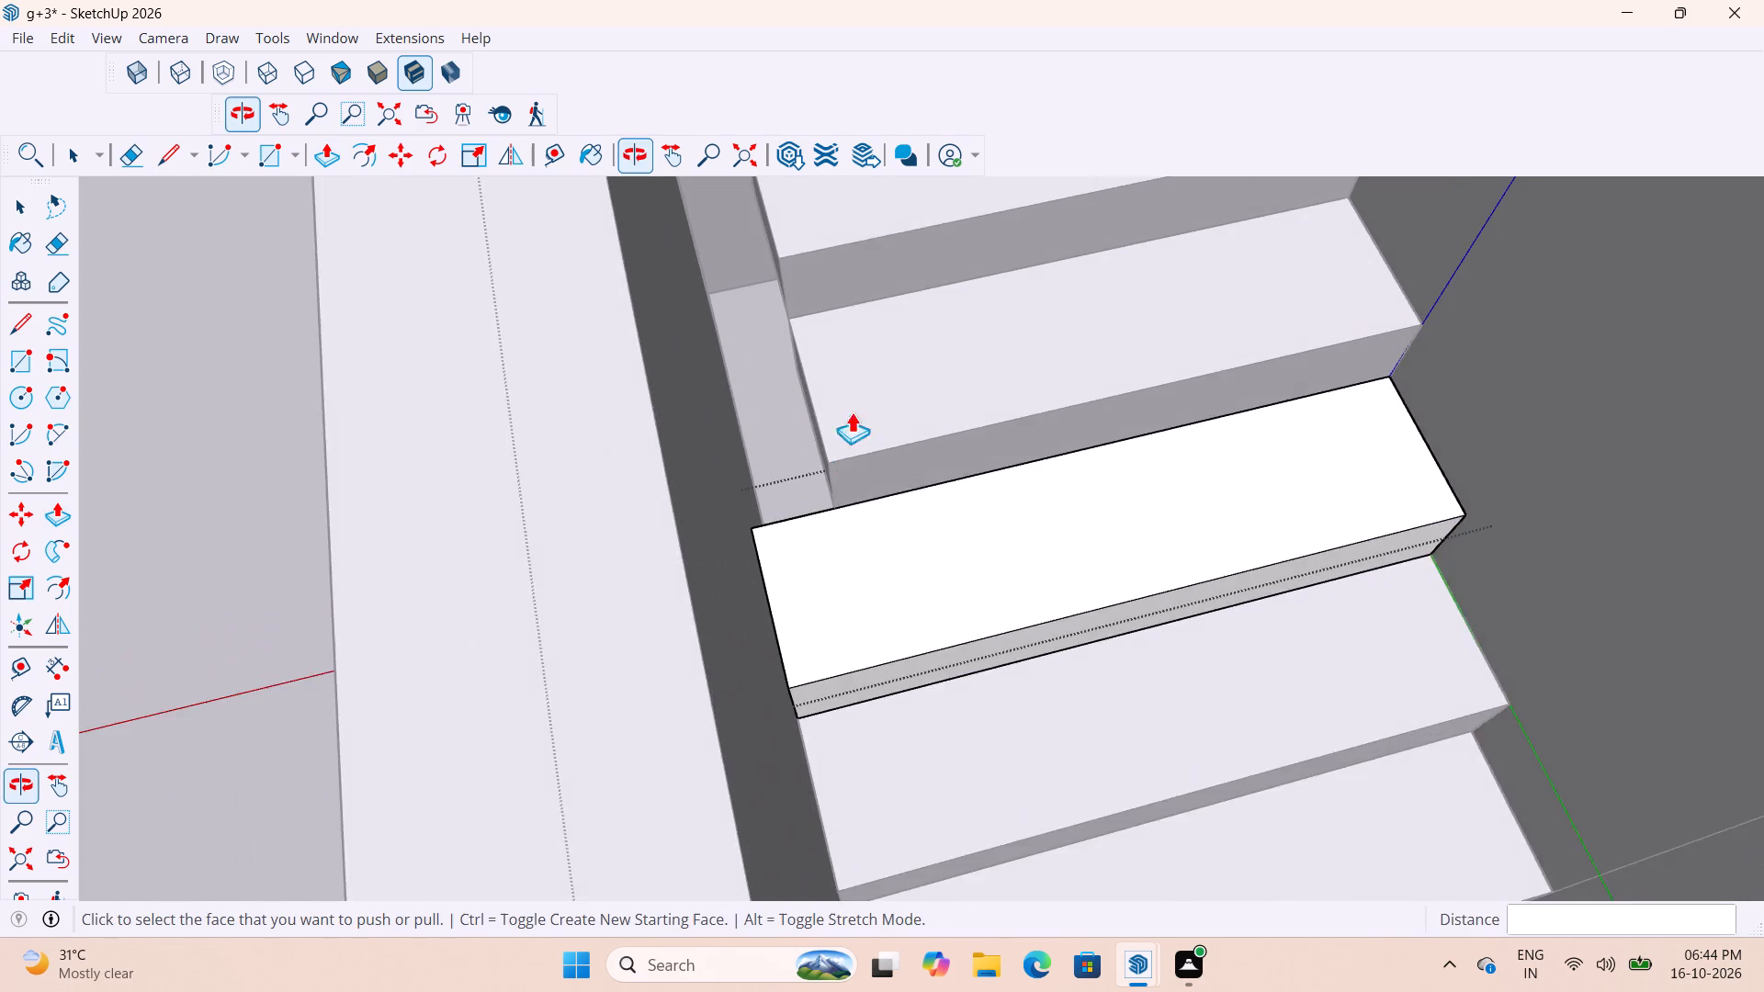
scroll(852, 411, "up", 6)
middle_click_drag(863, 401, 894, 401)
scroll(817, 456, "up", 3)
double_click(844, 453)
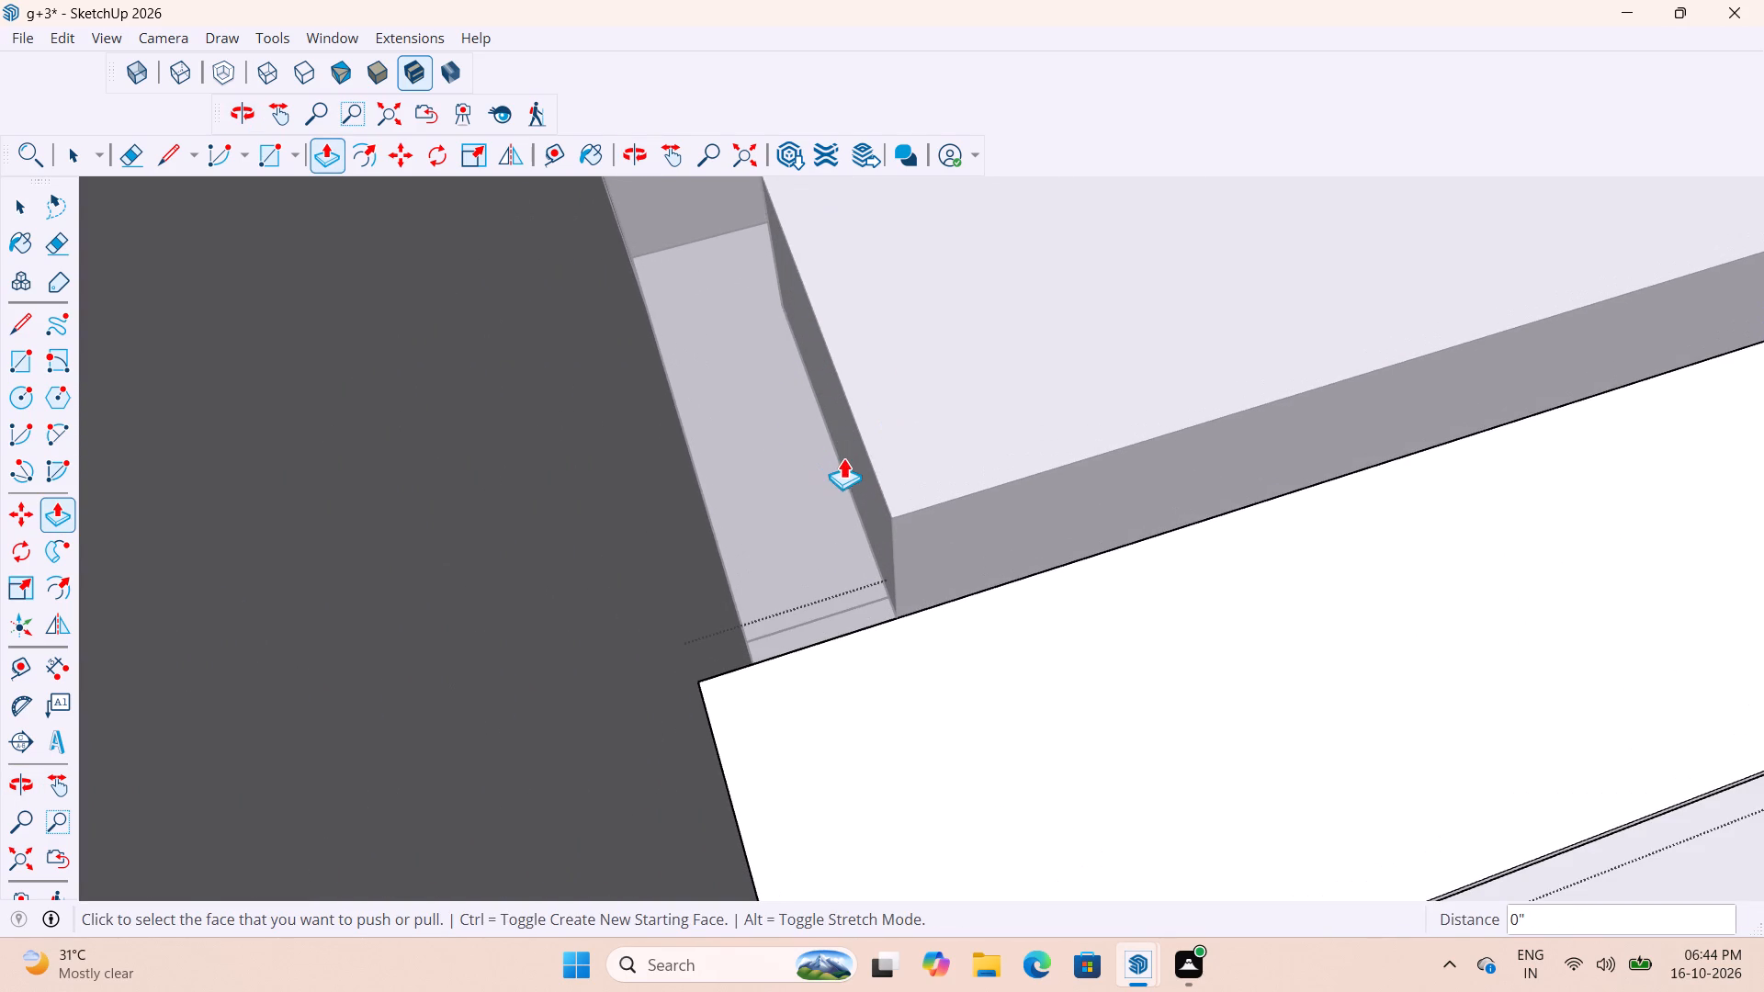
key("space")
double_click(858, 460)
key("p")
left_click(850, 460)
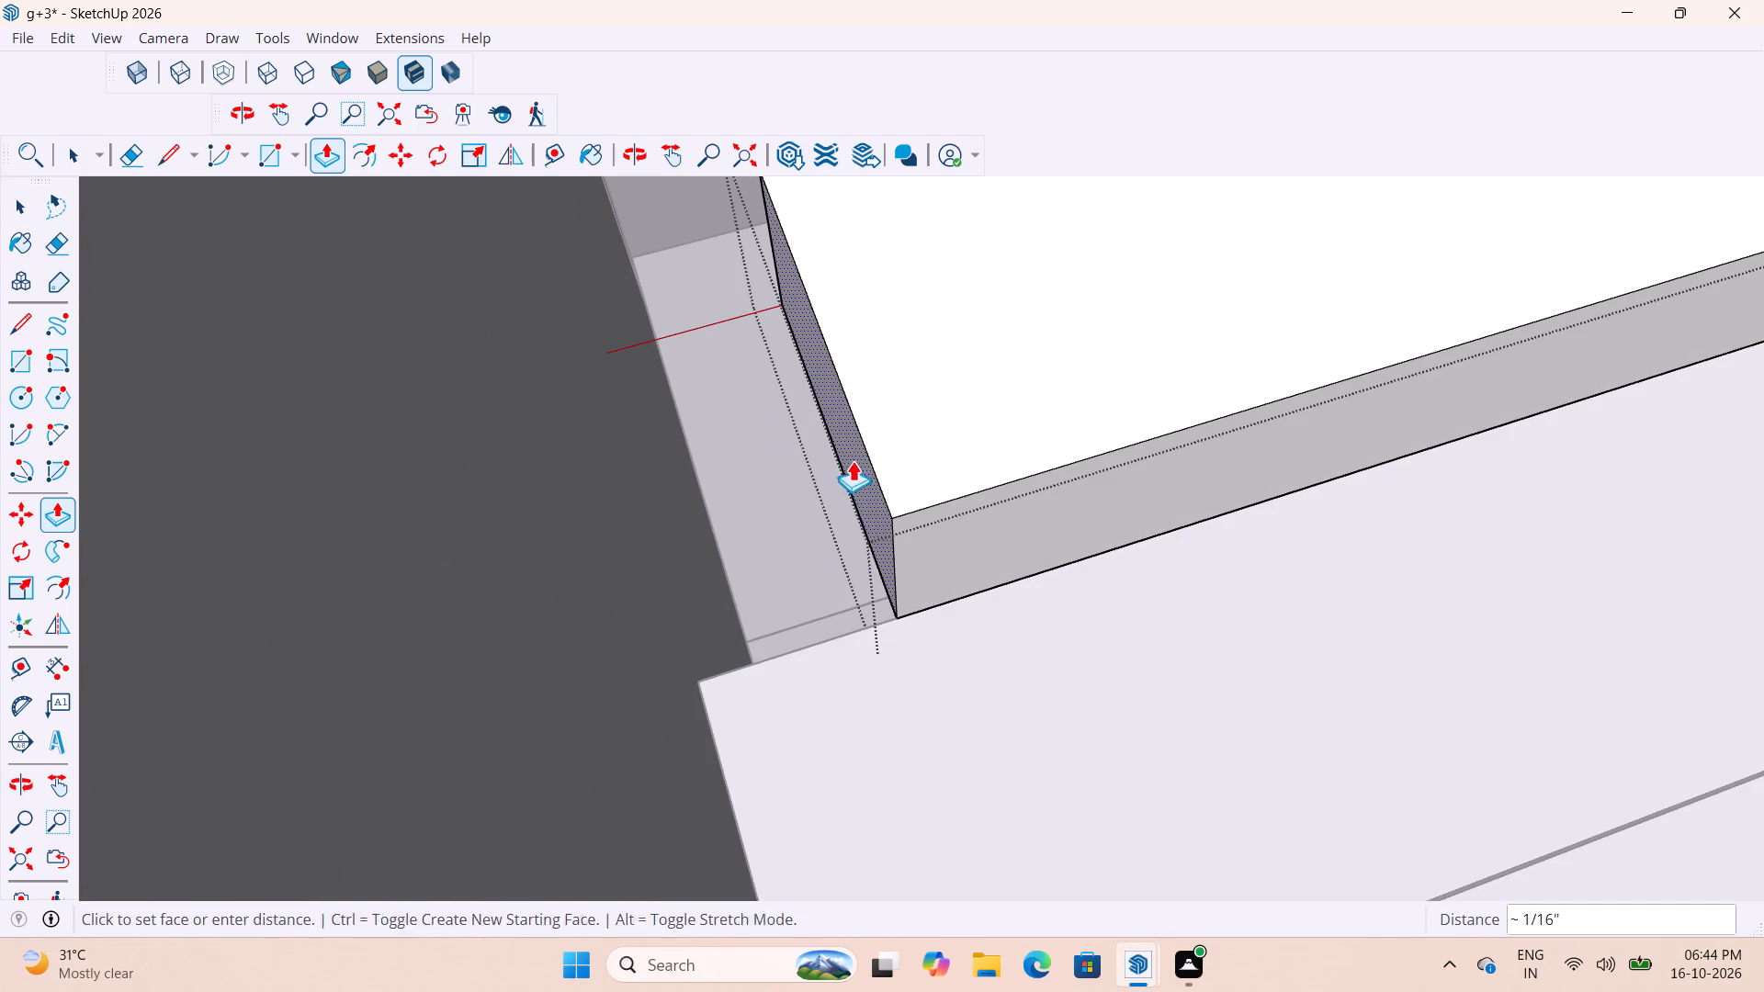
scroll(900, 513, "up", 3)
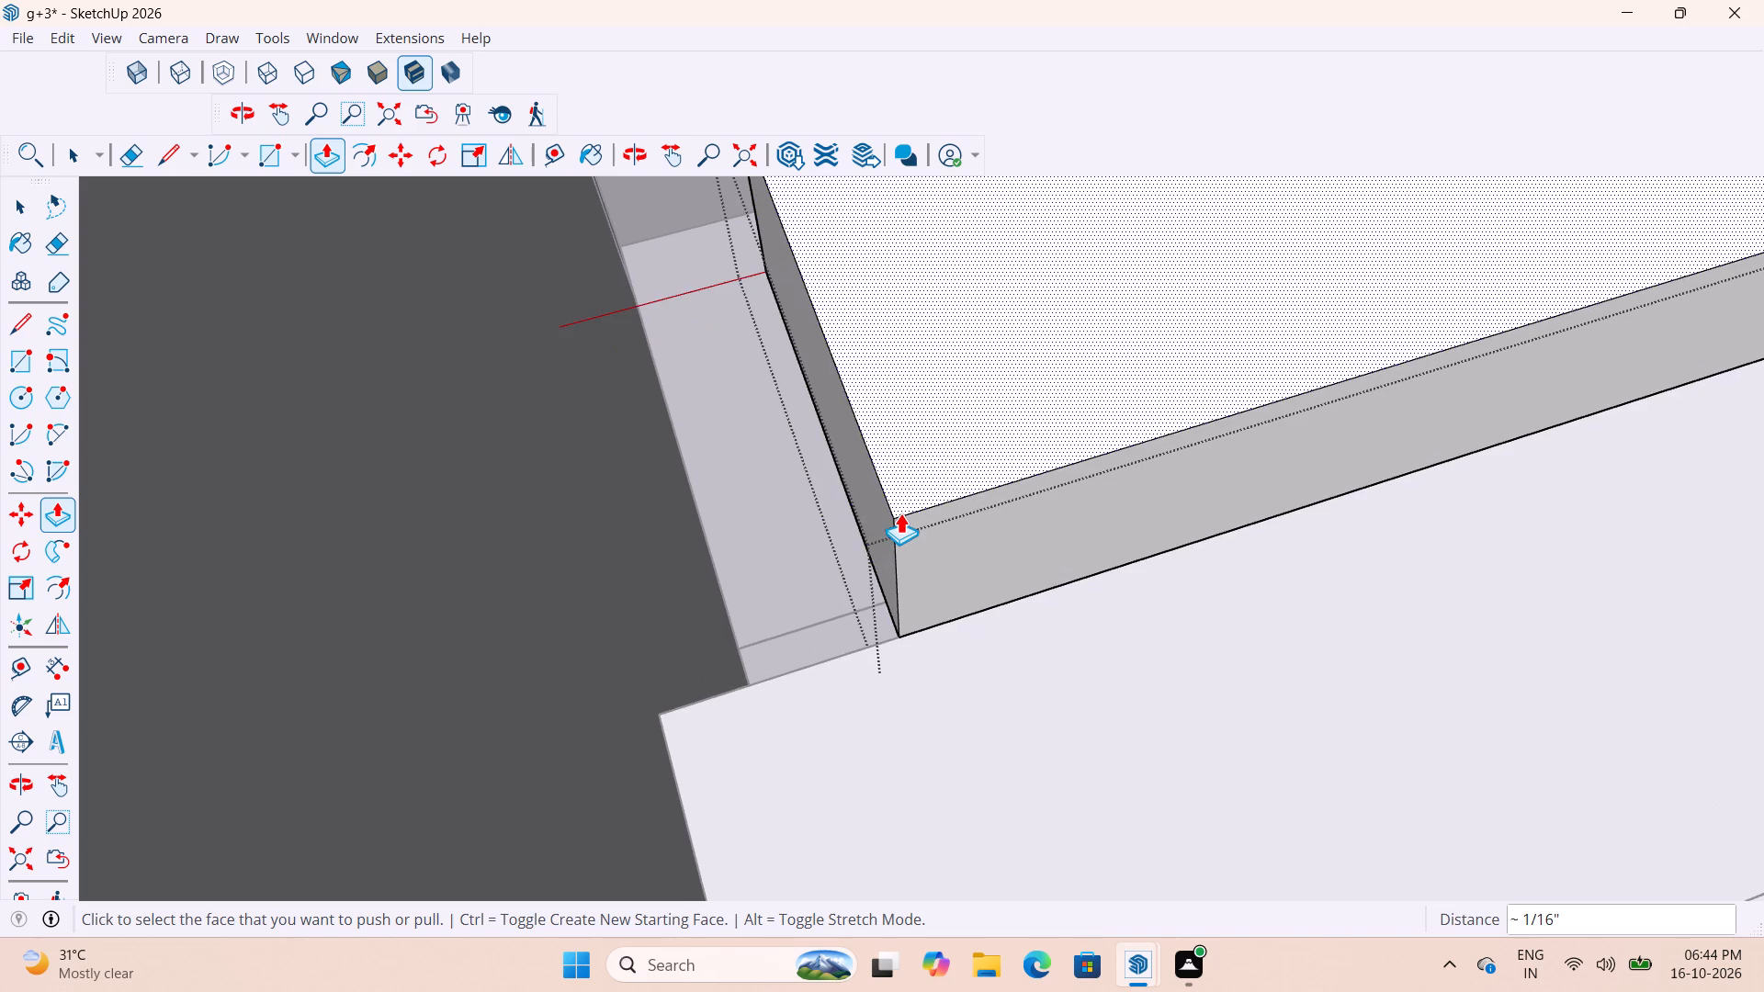
left_click(869, 528)
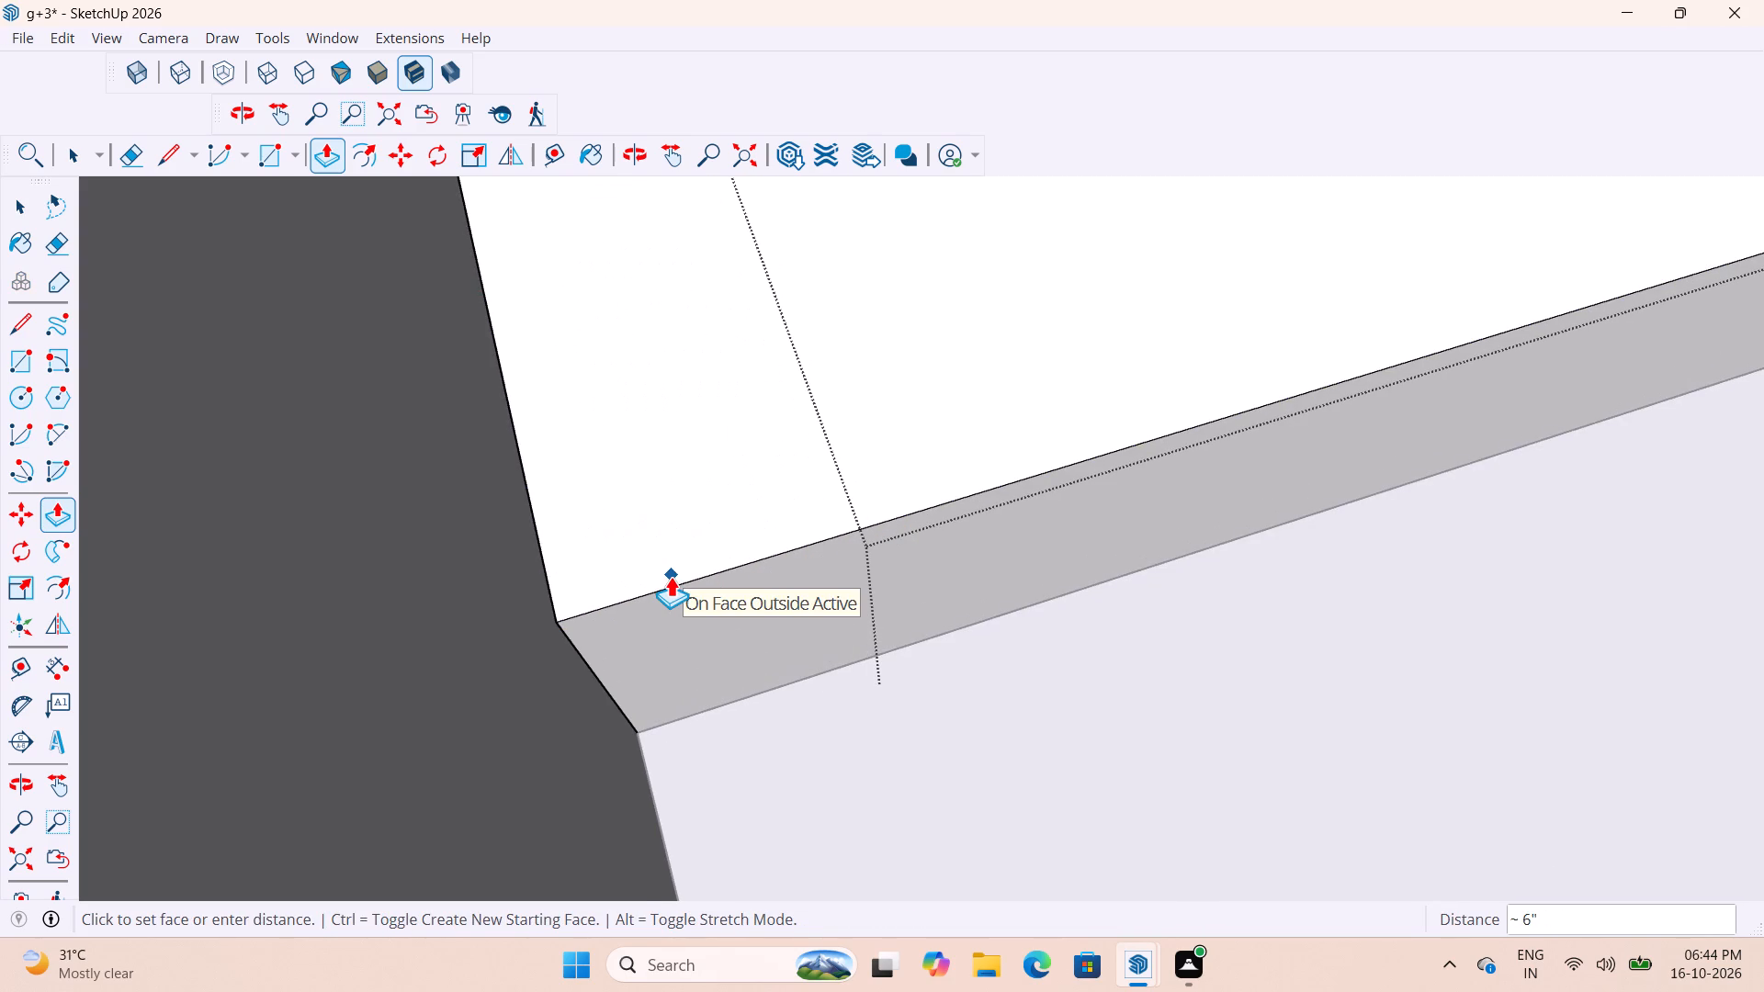
left_click(671, 576)
scroll(708, 669, "down", 11)
Push/Pull the outer end face of the sixth tread, just below the upper landing, about 5 15/16" to the stairwell's outer wall.
middle_click_drag(738, 682, 659, 597)
scroll(677, 605, "up", 1)
scroll(695, 646, "down", 9)
scroll(767, 528, "up", 8)
middle_click_drag(755, 479, 818, 478)
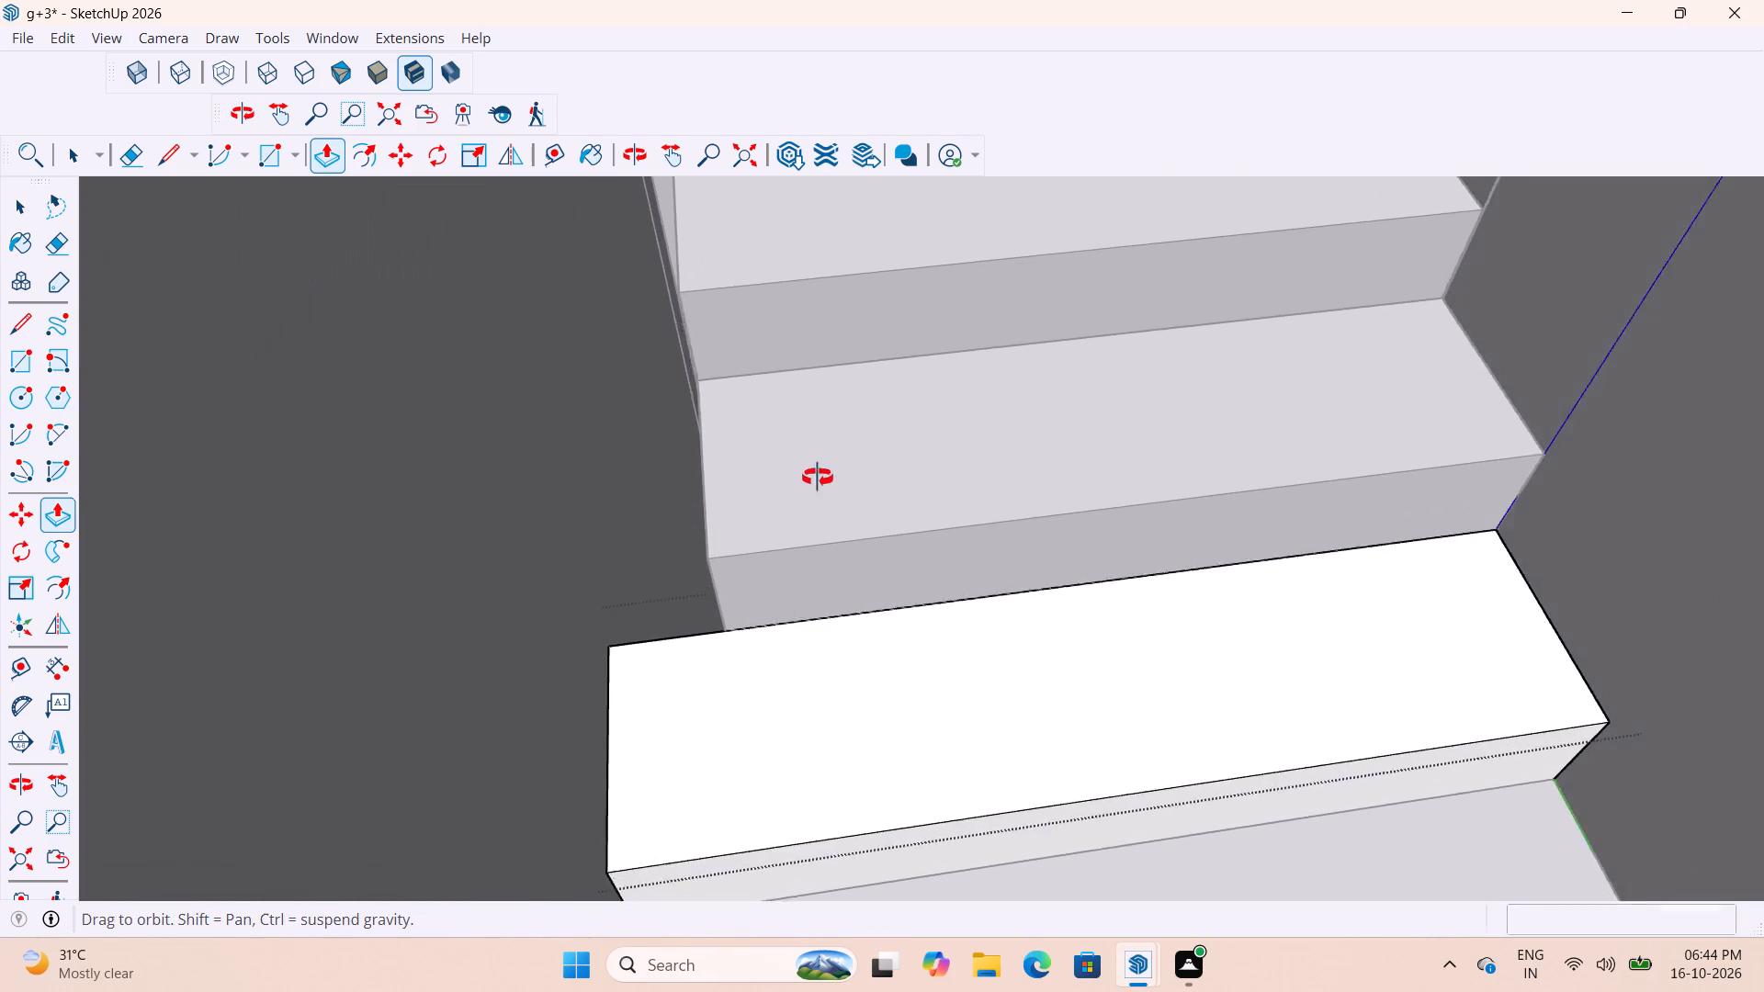
middle_click_drag(818, 478, 904, 484)
scroll(726, 569, "up", 5)
key("space")
double_click(694, 570)
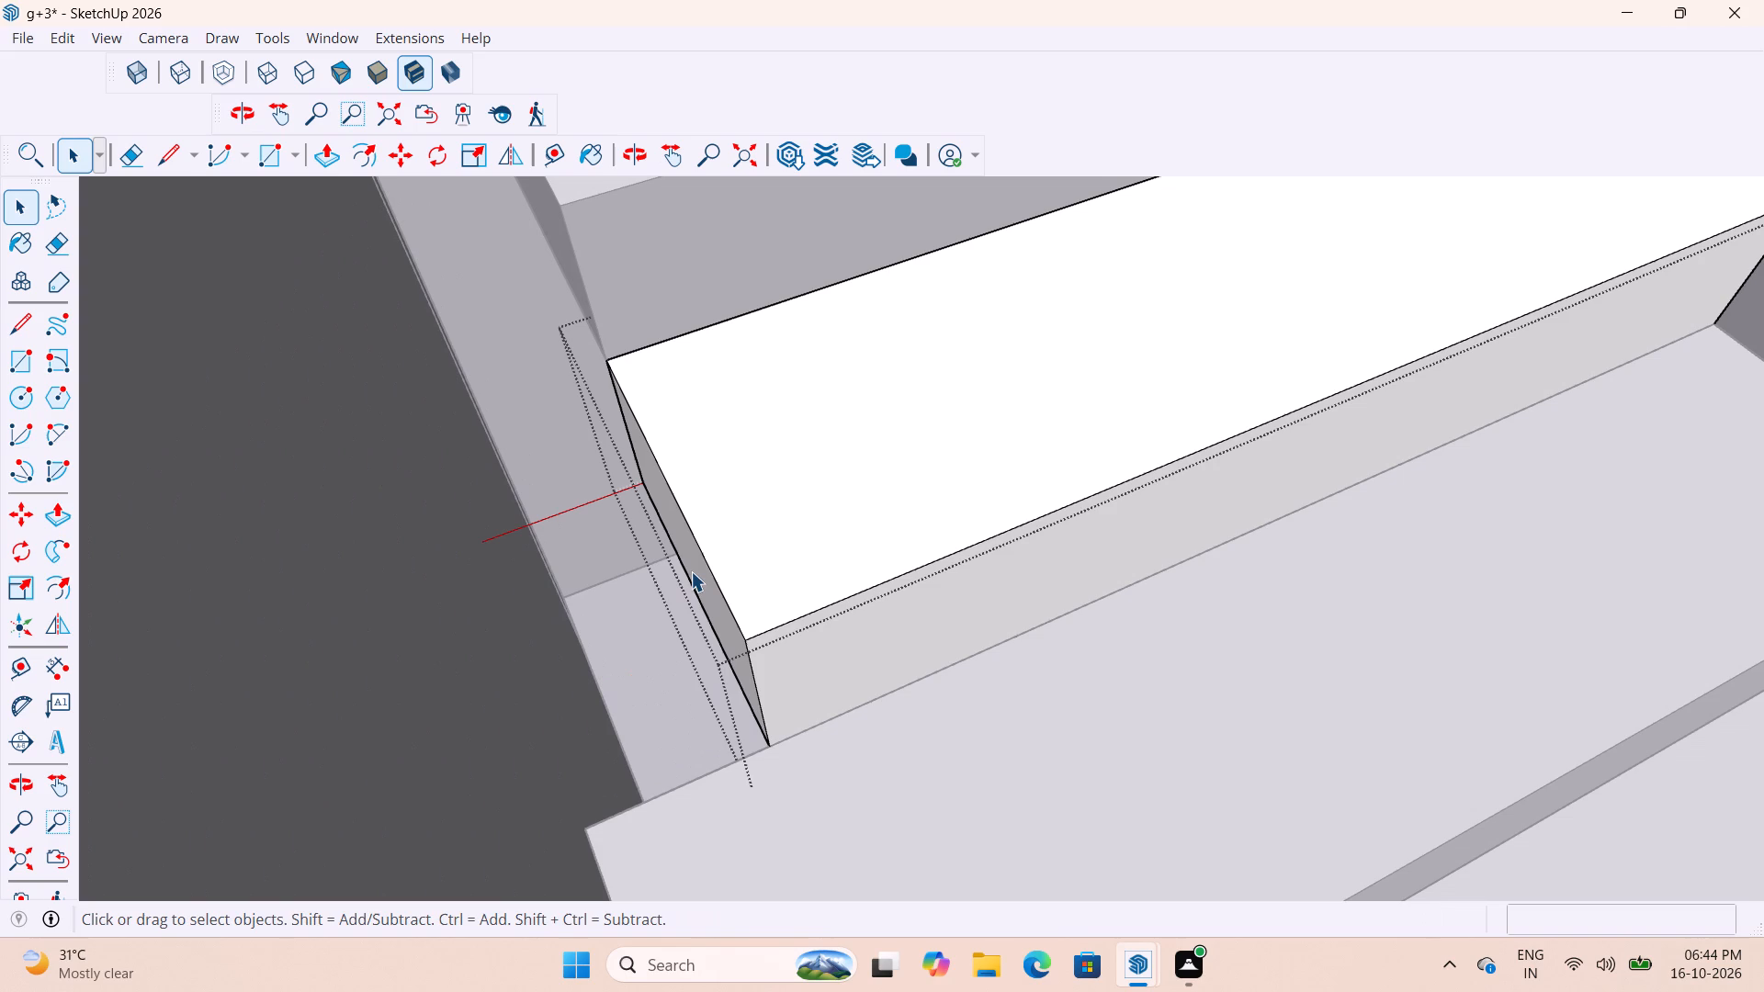
left_click(691, 571)
key("p")
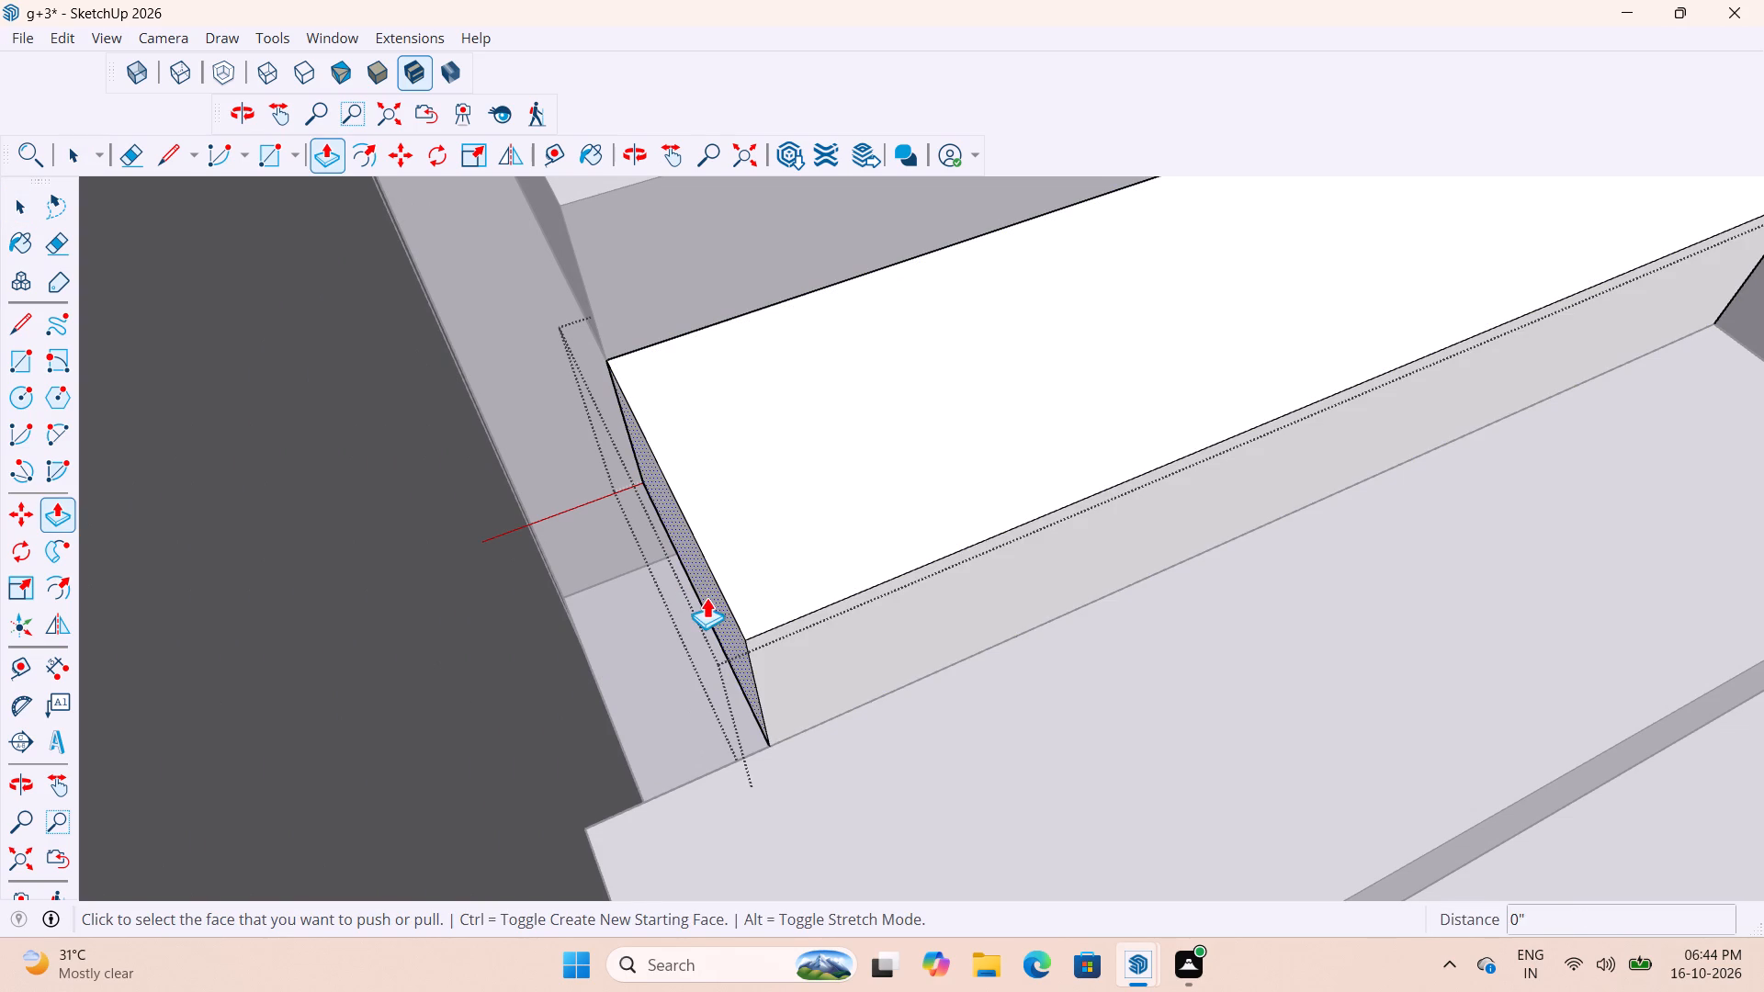
left_click(707, 597)
left_click(502, 612)
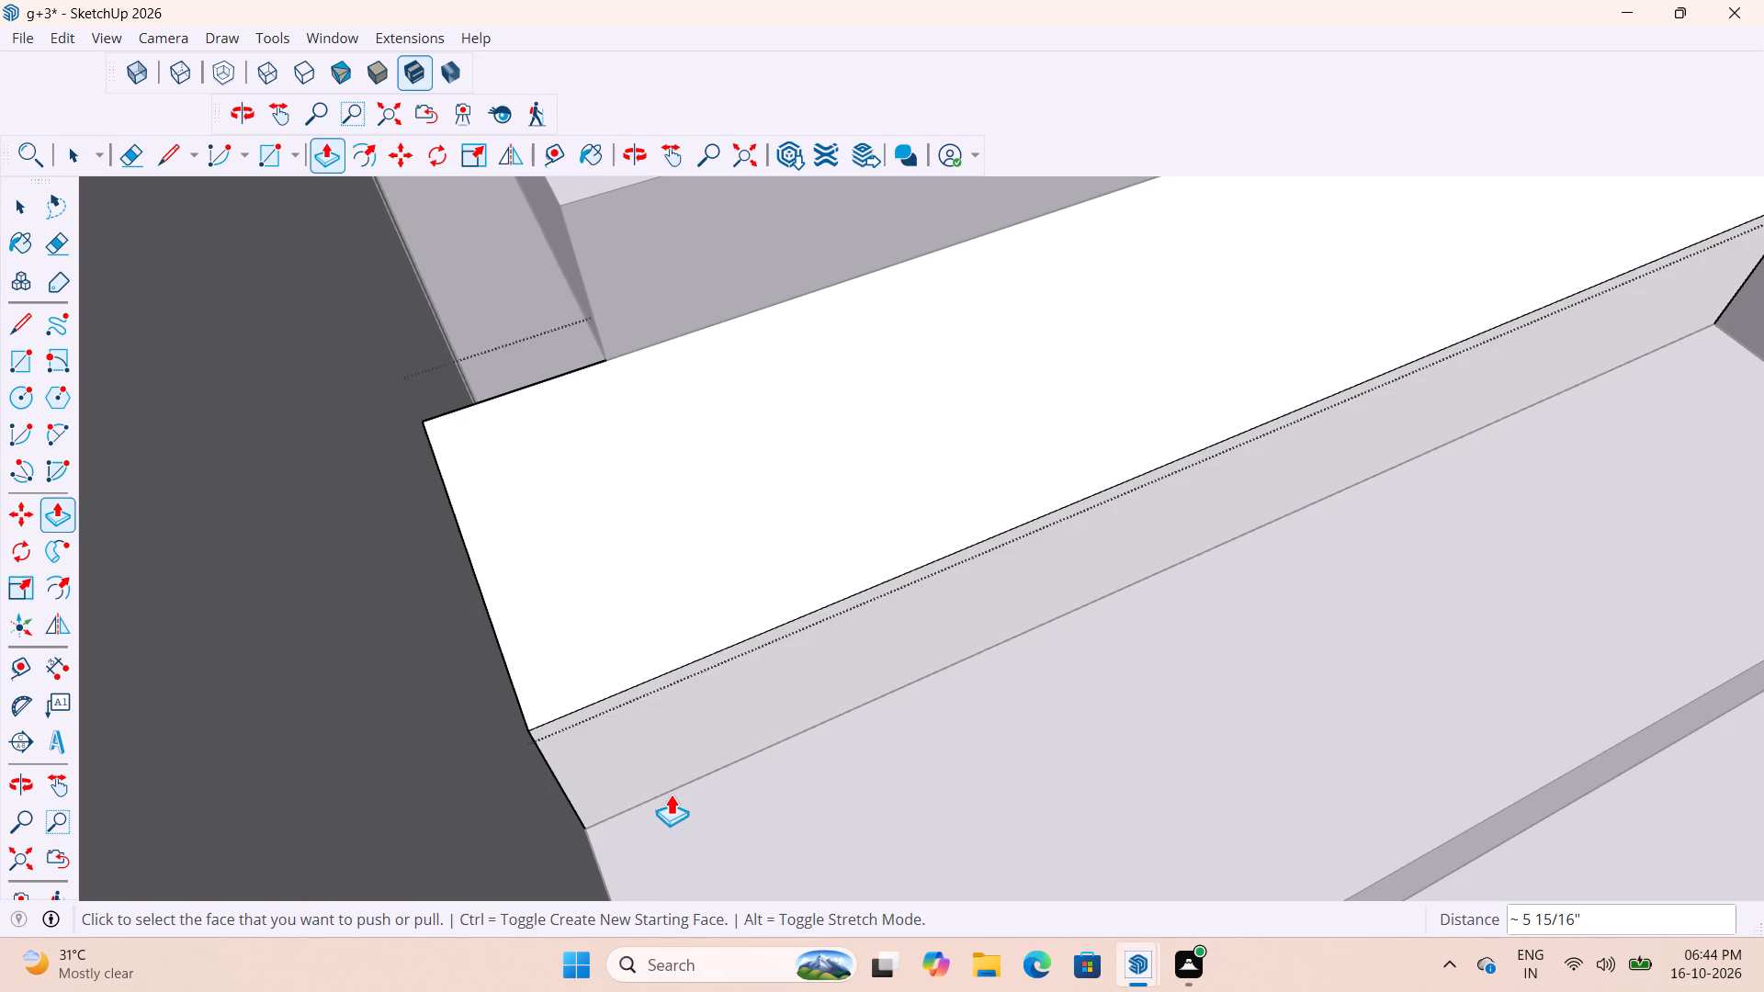
scroll(666, 797, "down", 10)
Push/Pull the outer side face of the landing above the sixth tread about 5 15/16" to the stairwell's outer wall.
middle_click_drag(631, 610, 684, 581)
middle_click_drag(919, 642, 813, 704)
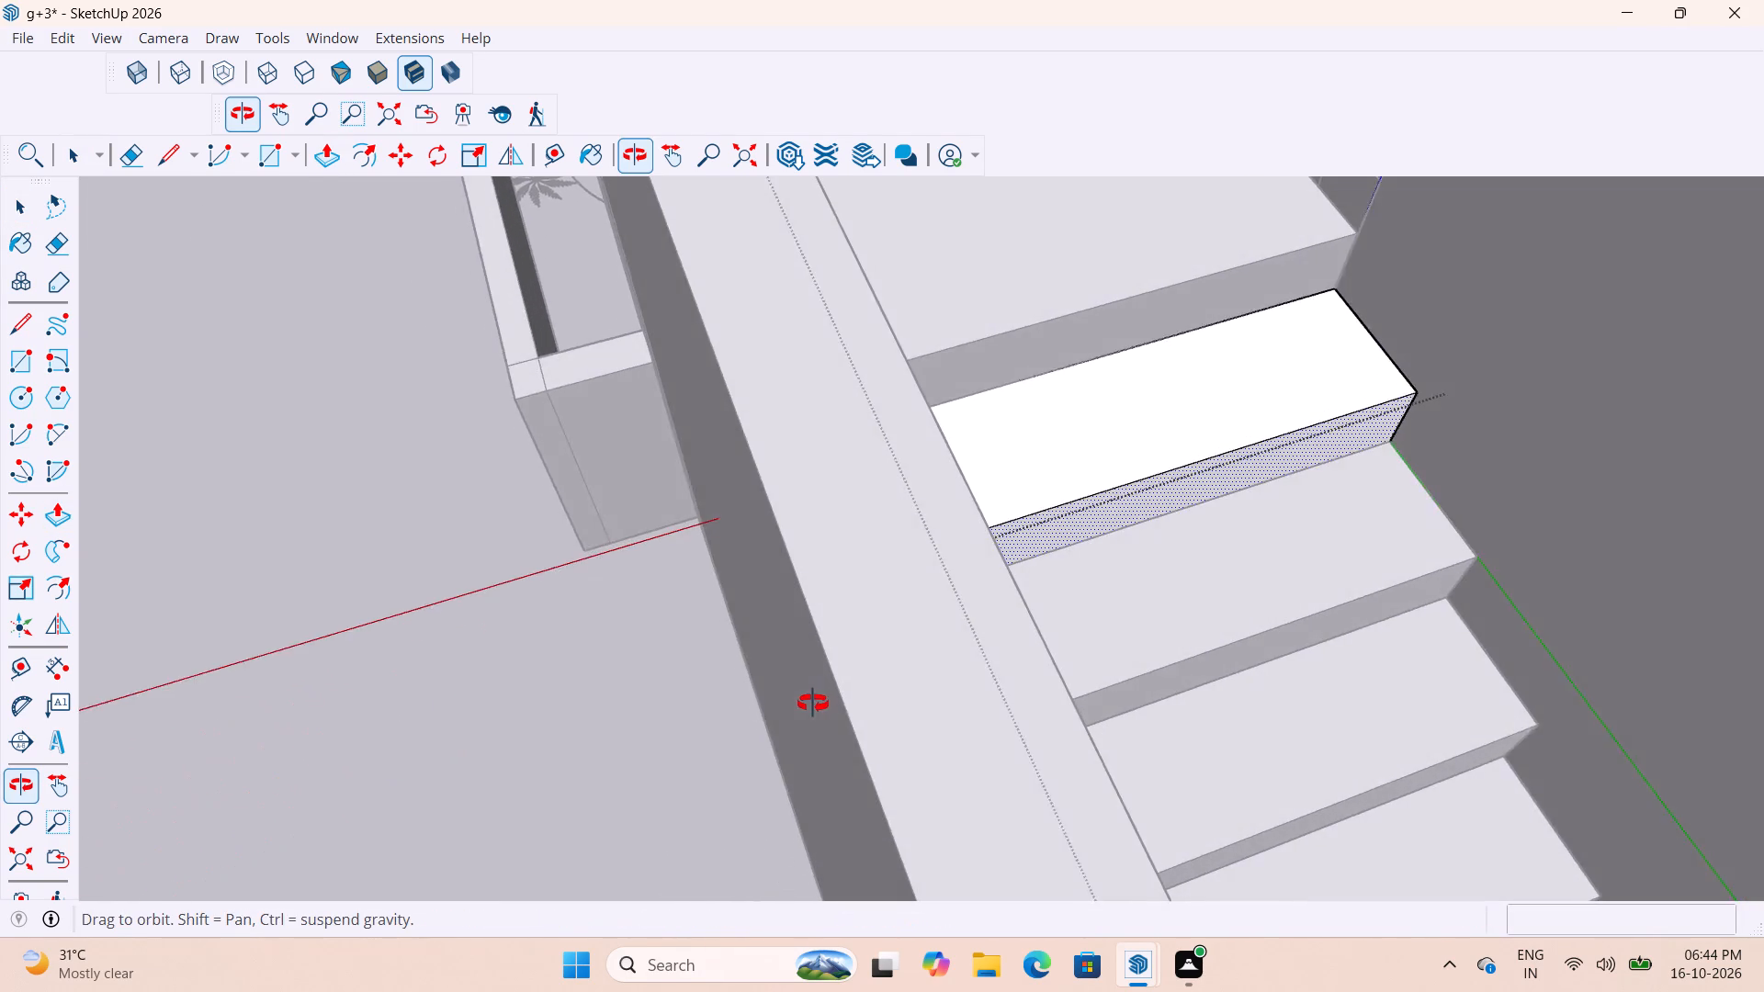
middle_click_drag(813, 704, 782, 717)
scroll(895, 704, "down", 3)
scroll(965, 736, "down", 8)
middle_click_drag(1067, 613, 982, 584)
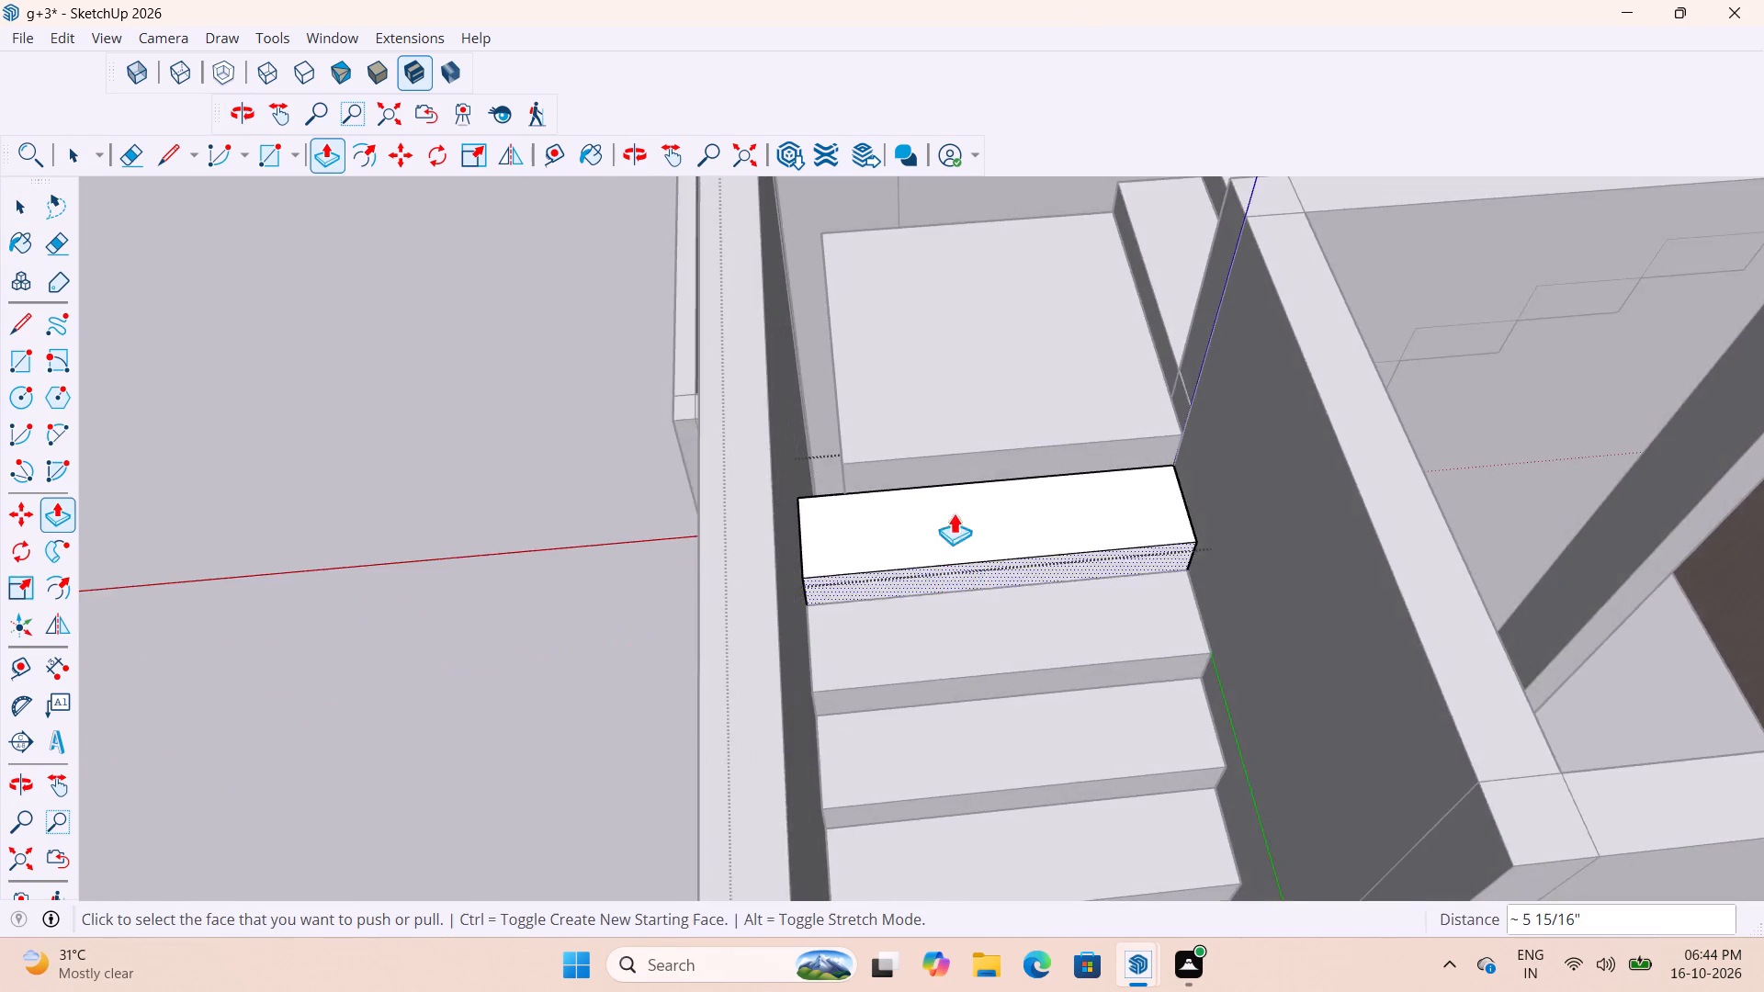
scroll(845, 356, "up", 7)
middle_click_drag(844, 403, 911, 411)
scroll(1066, 505, "up", 4)
middle_click_drag(955, 518, 985, 518)
scroll(876, 571, "up", 3)
key("space")
double_click(869, 581)
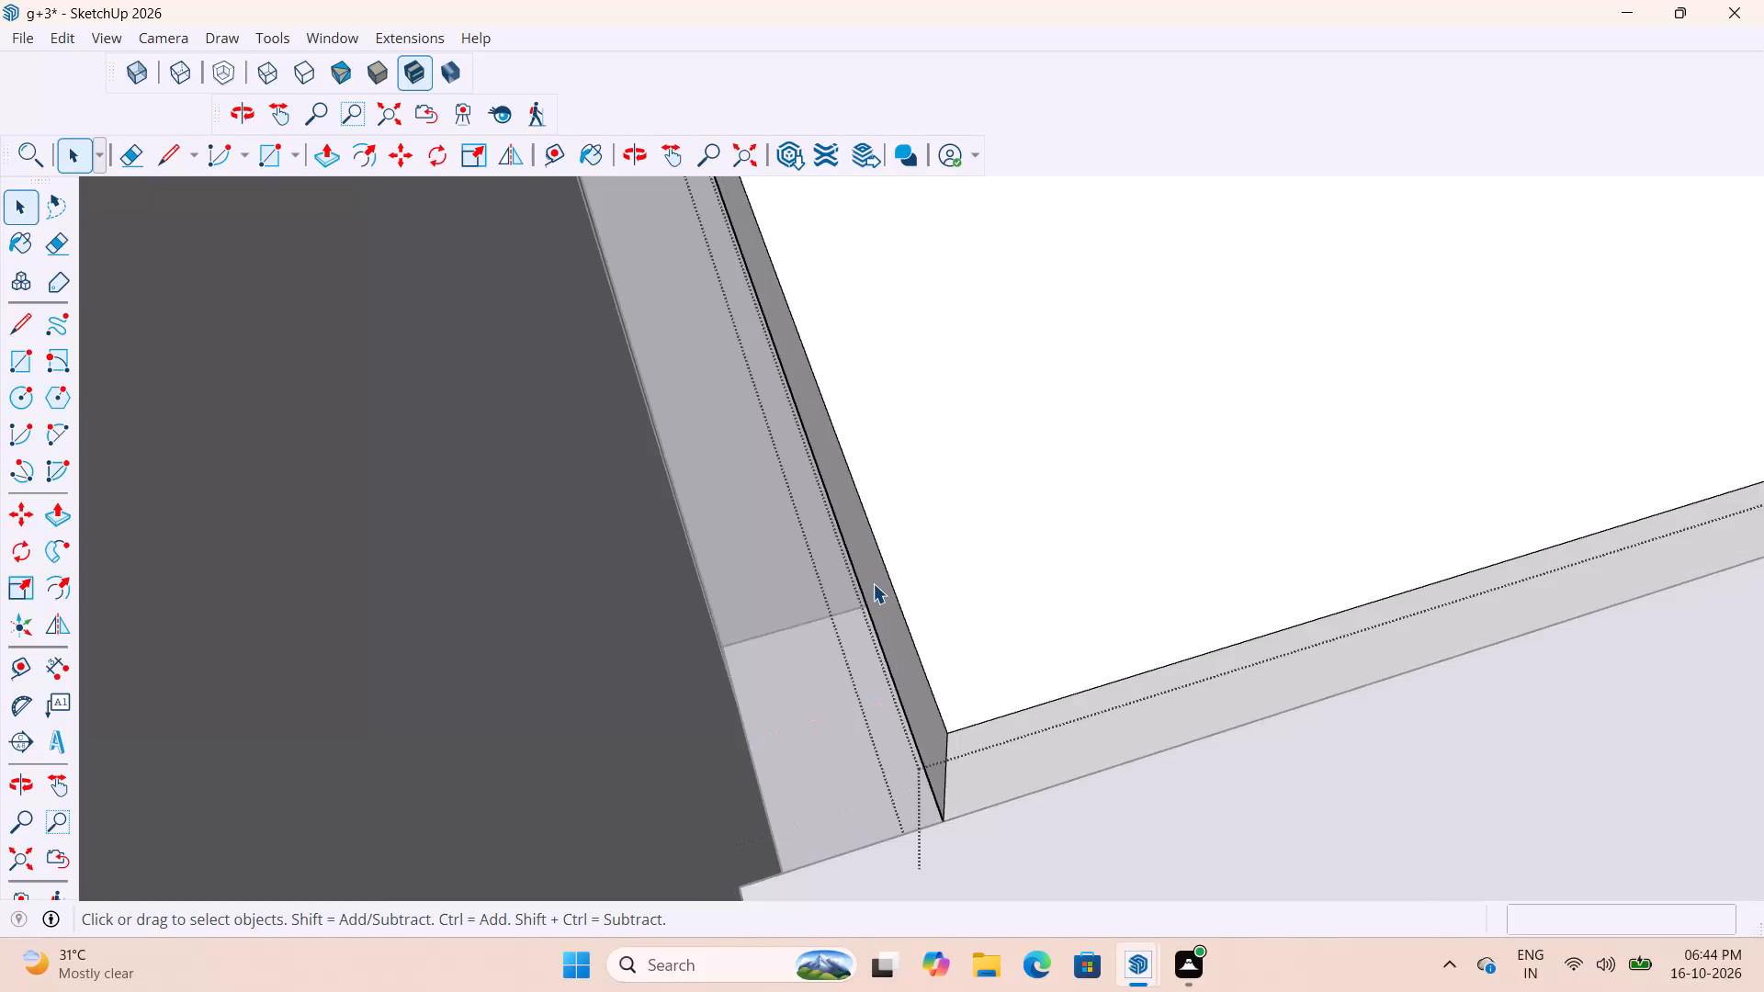
key("p")
left_click(891, 604)
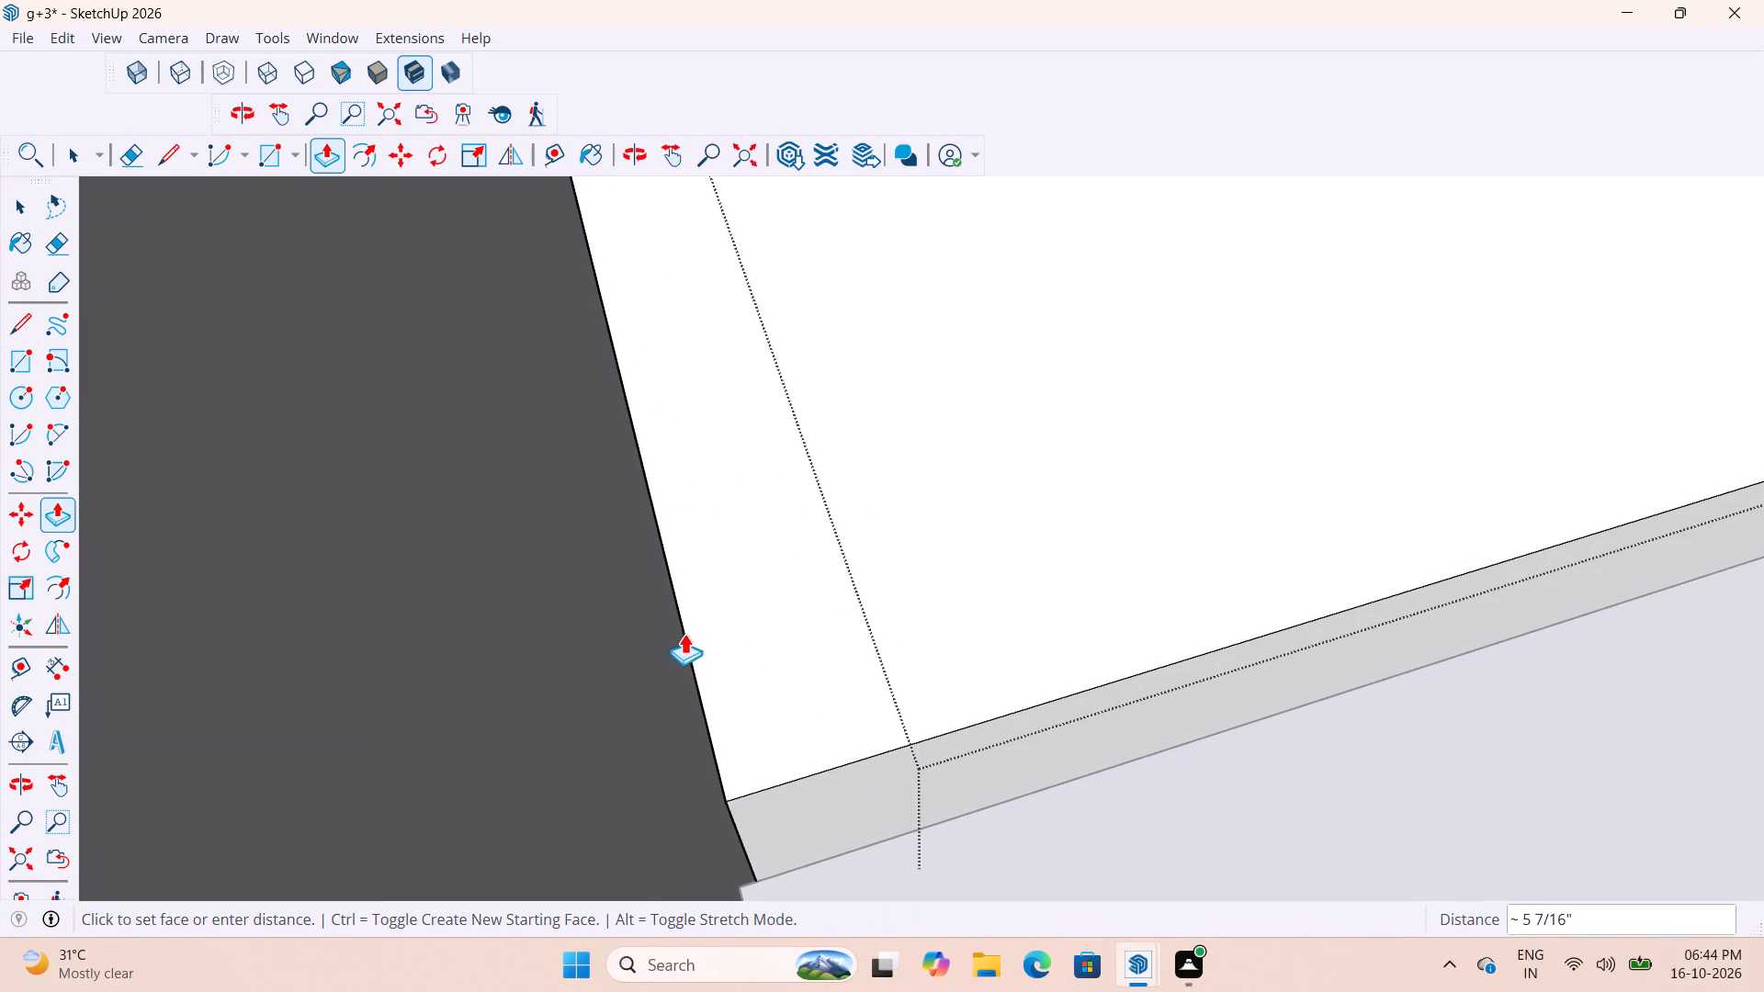
left_click(651, 640)
scroll(684, 756, "down", 15)
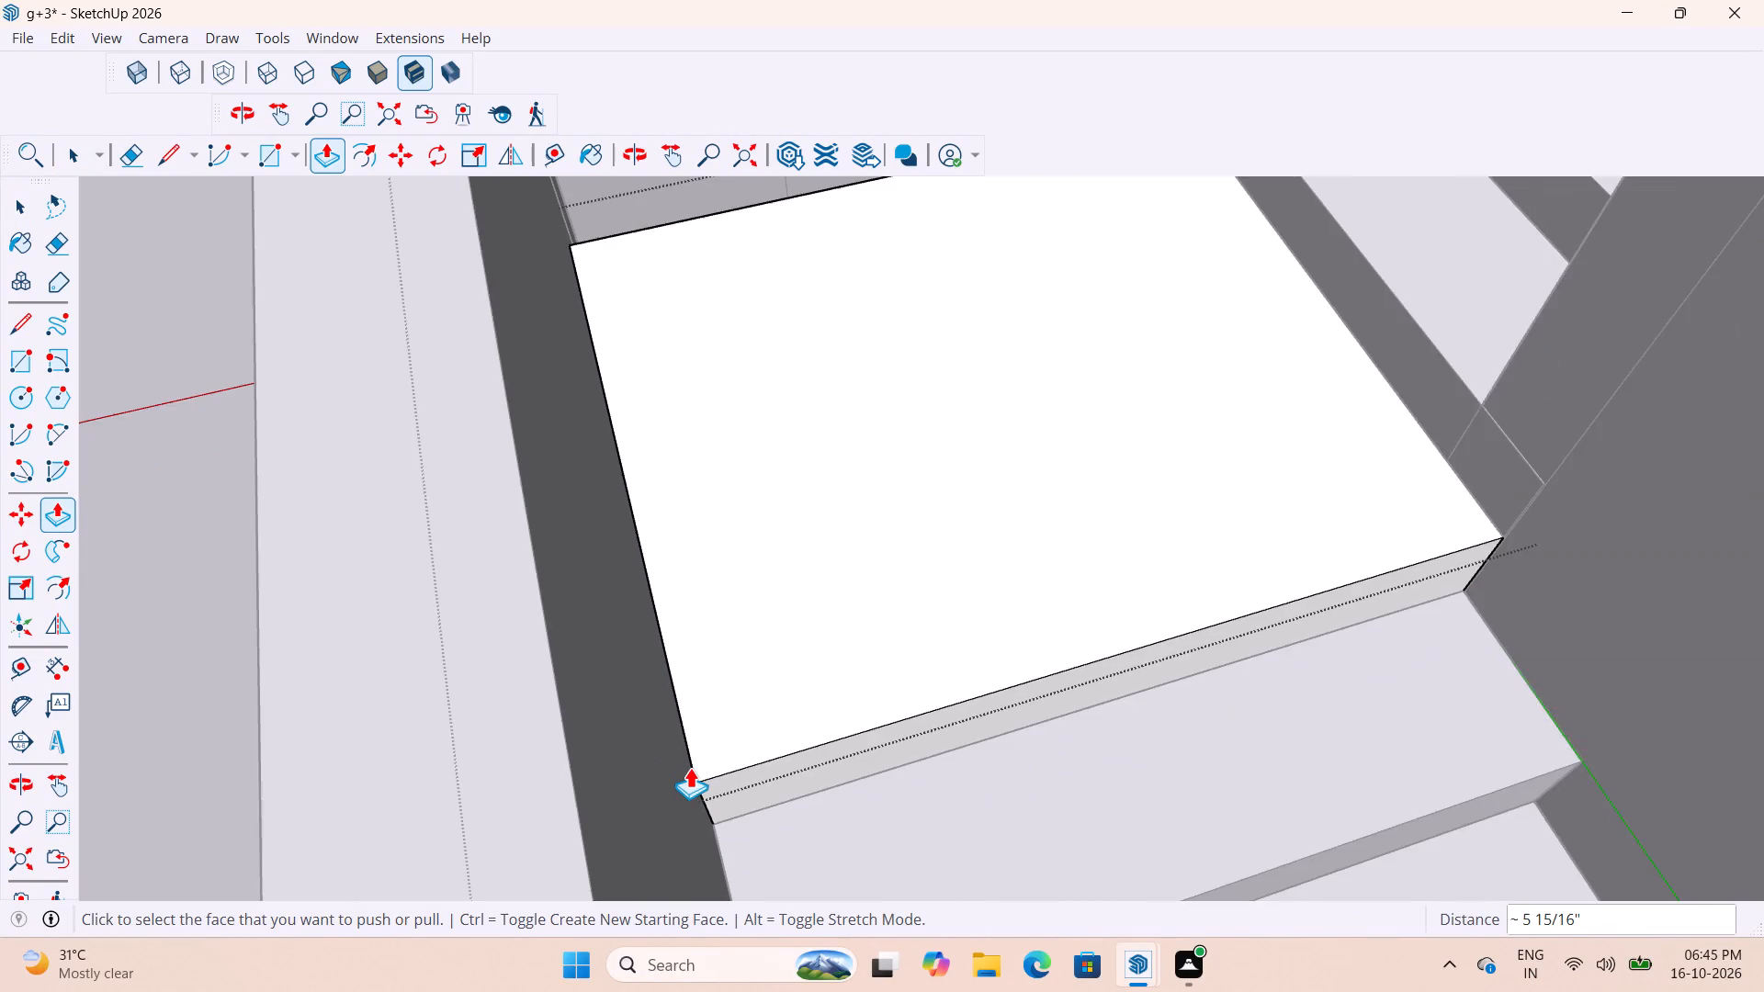
scroll(690, 767, "down", 2)
Push/Pull the landing's far side face, opposite the already widened flight, about 11 7/8" to the stairwell's adjoining wall.
middle_click_drag(688, 721, 1130, 867)
scroll(1069, 682, "up", 4)
middle_click_drag(1017, 660, 1240, 581)
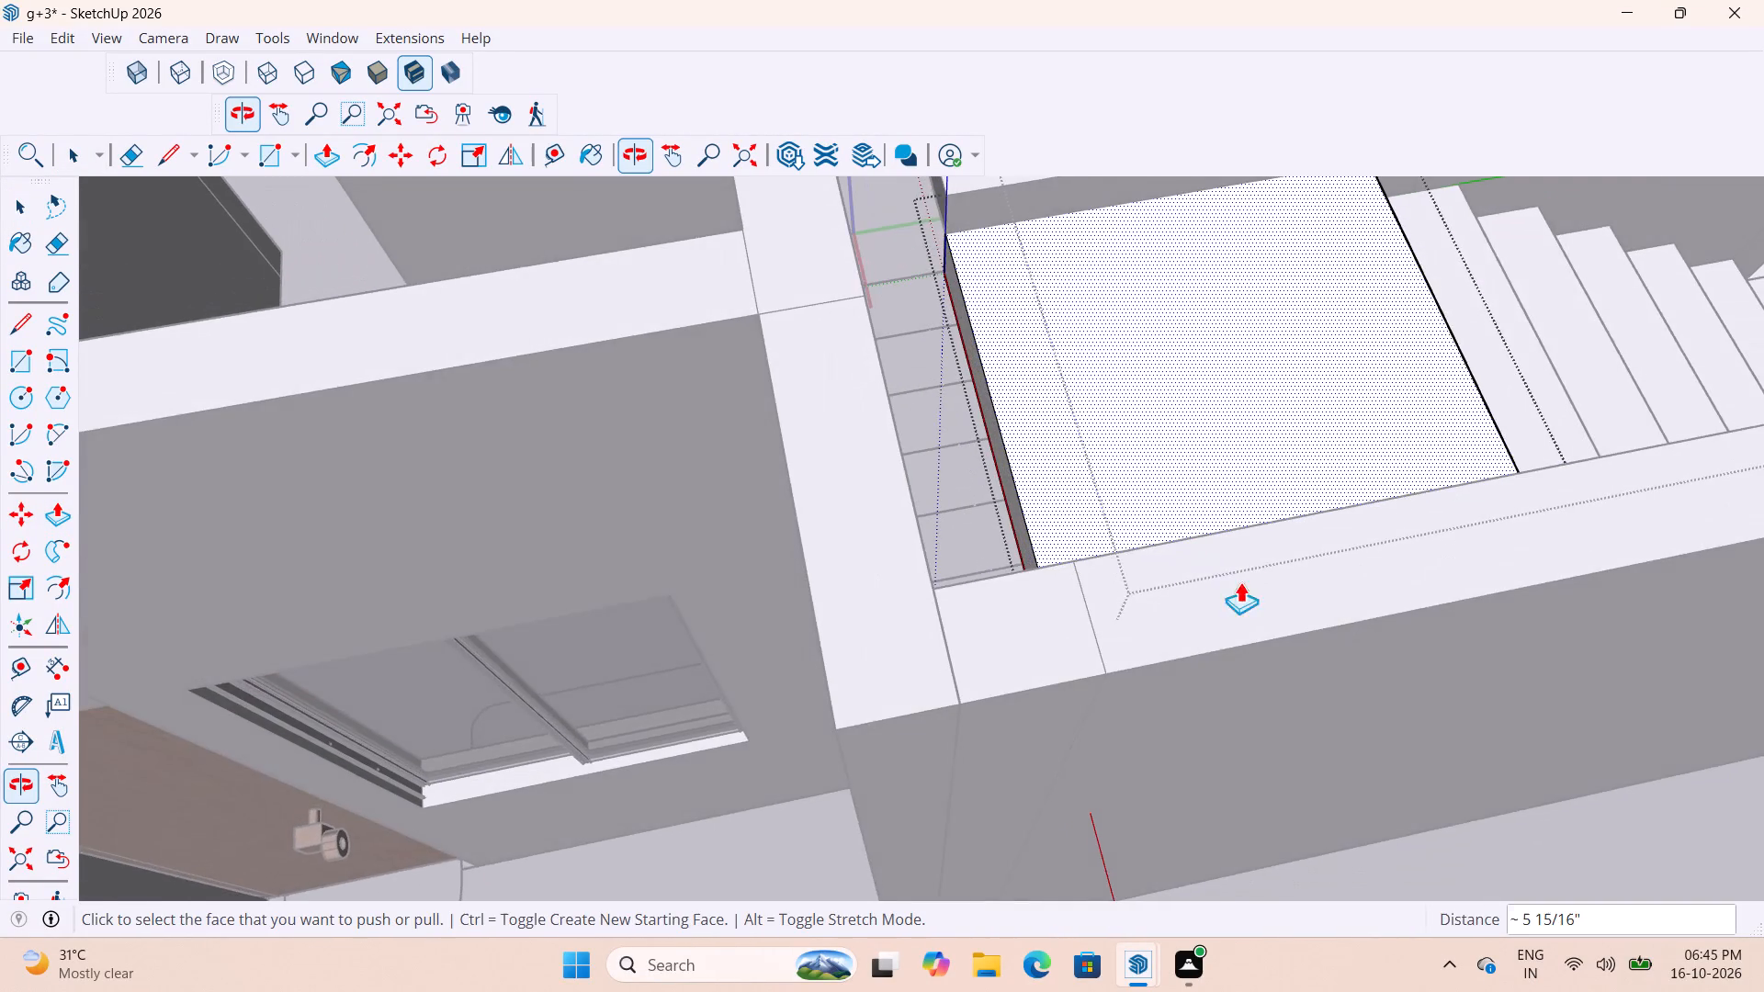
middle_click_drag(1240, 581, 1244, 594)
scroll(1071, 536, "up", 5)
middle_click_drag(1027, 539, 1077, 516)
scroll(979, 434, "up", 3)
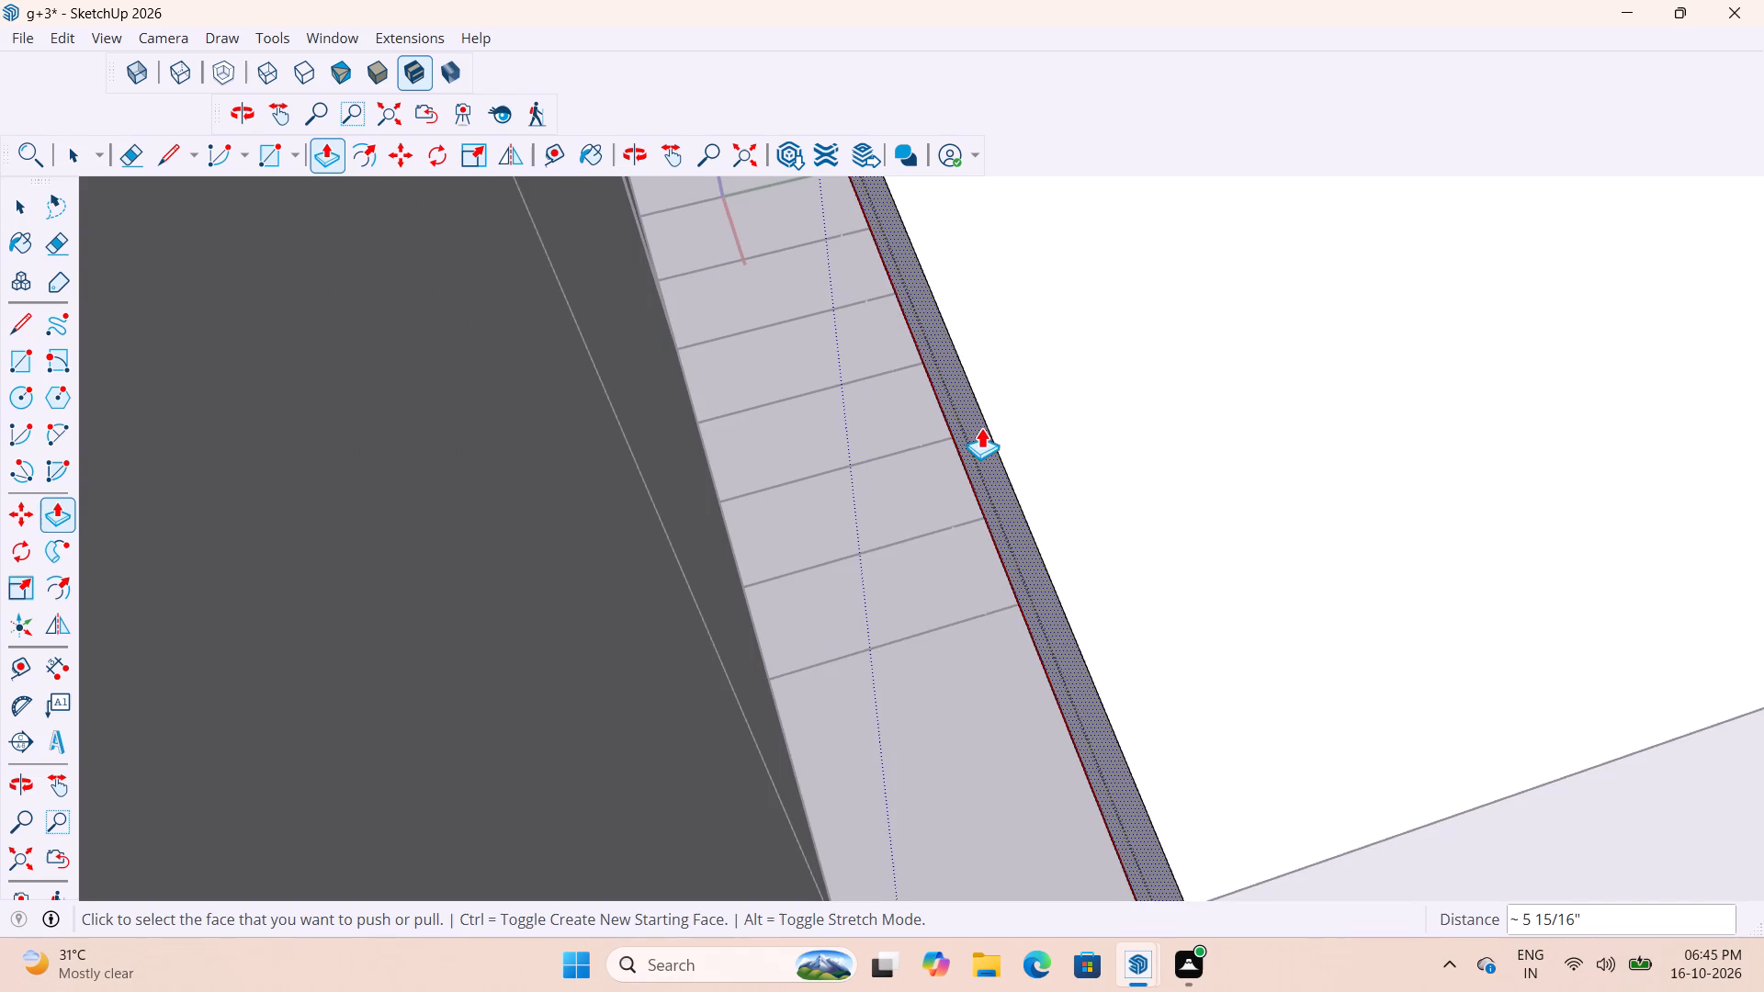
left_click(976, 432)
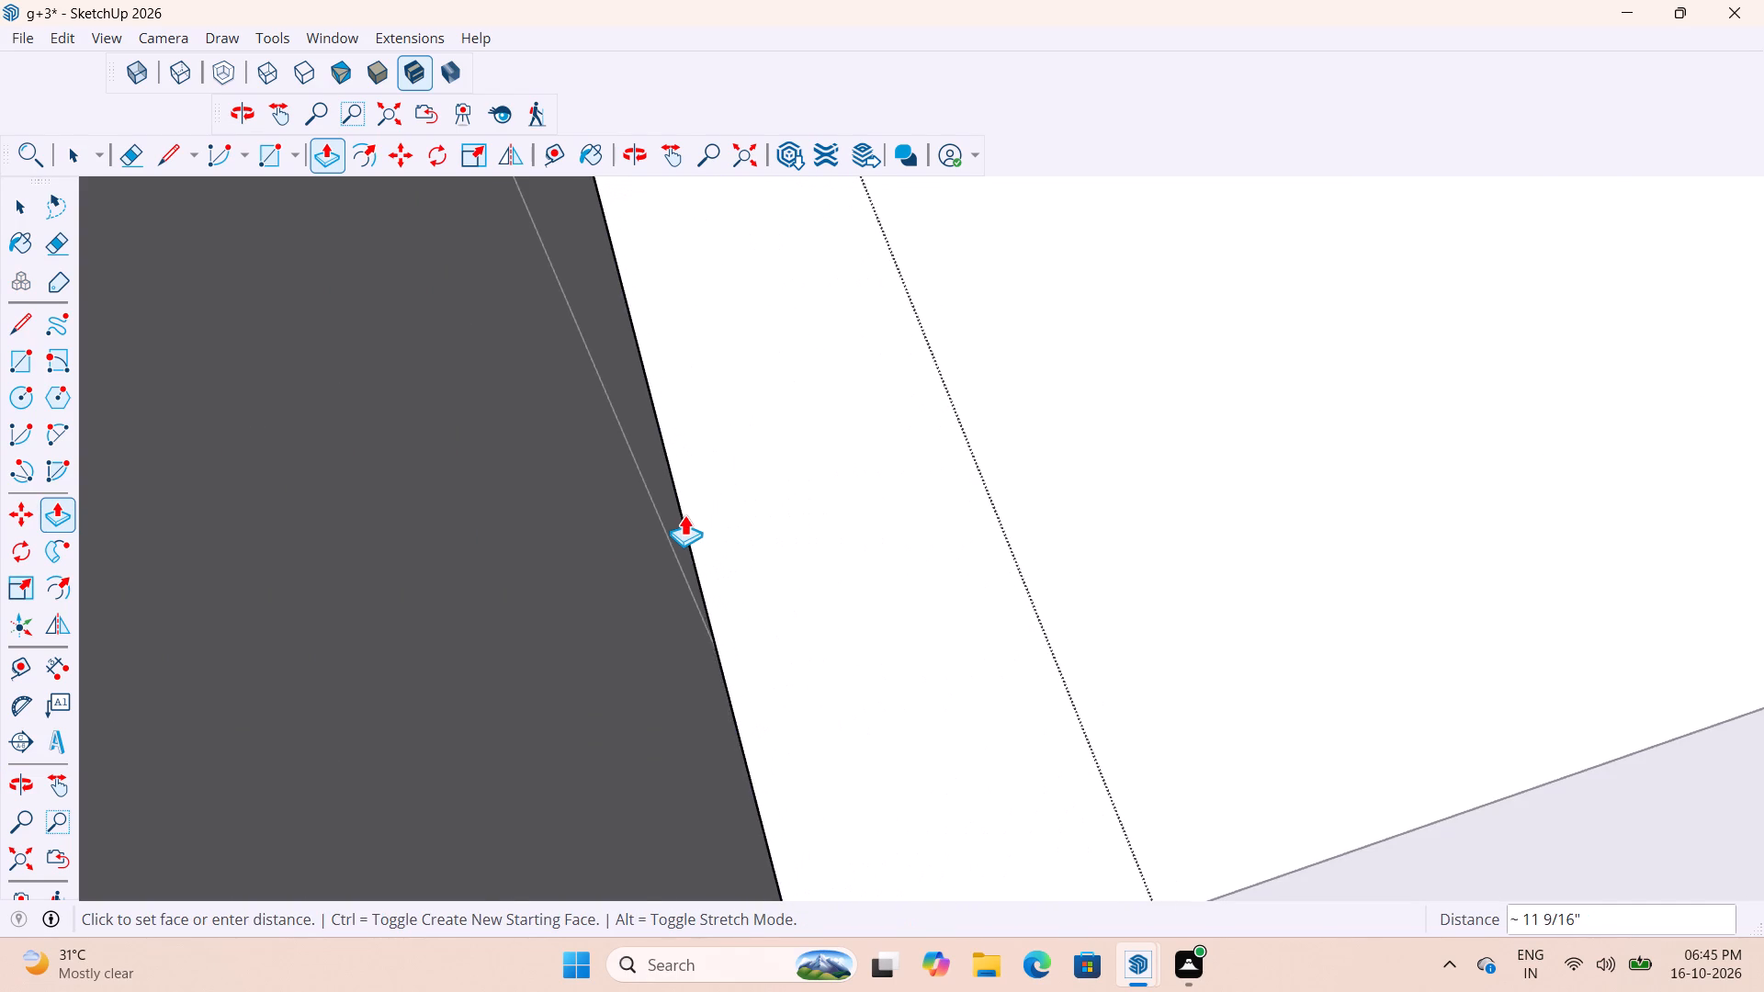
scroll(659, 542, "down", 5)
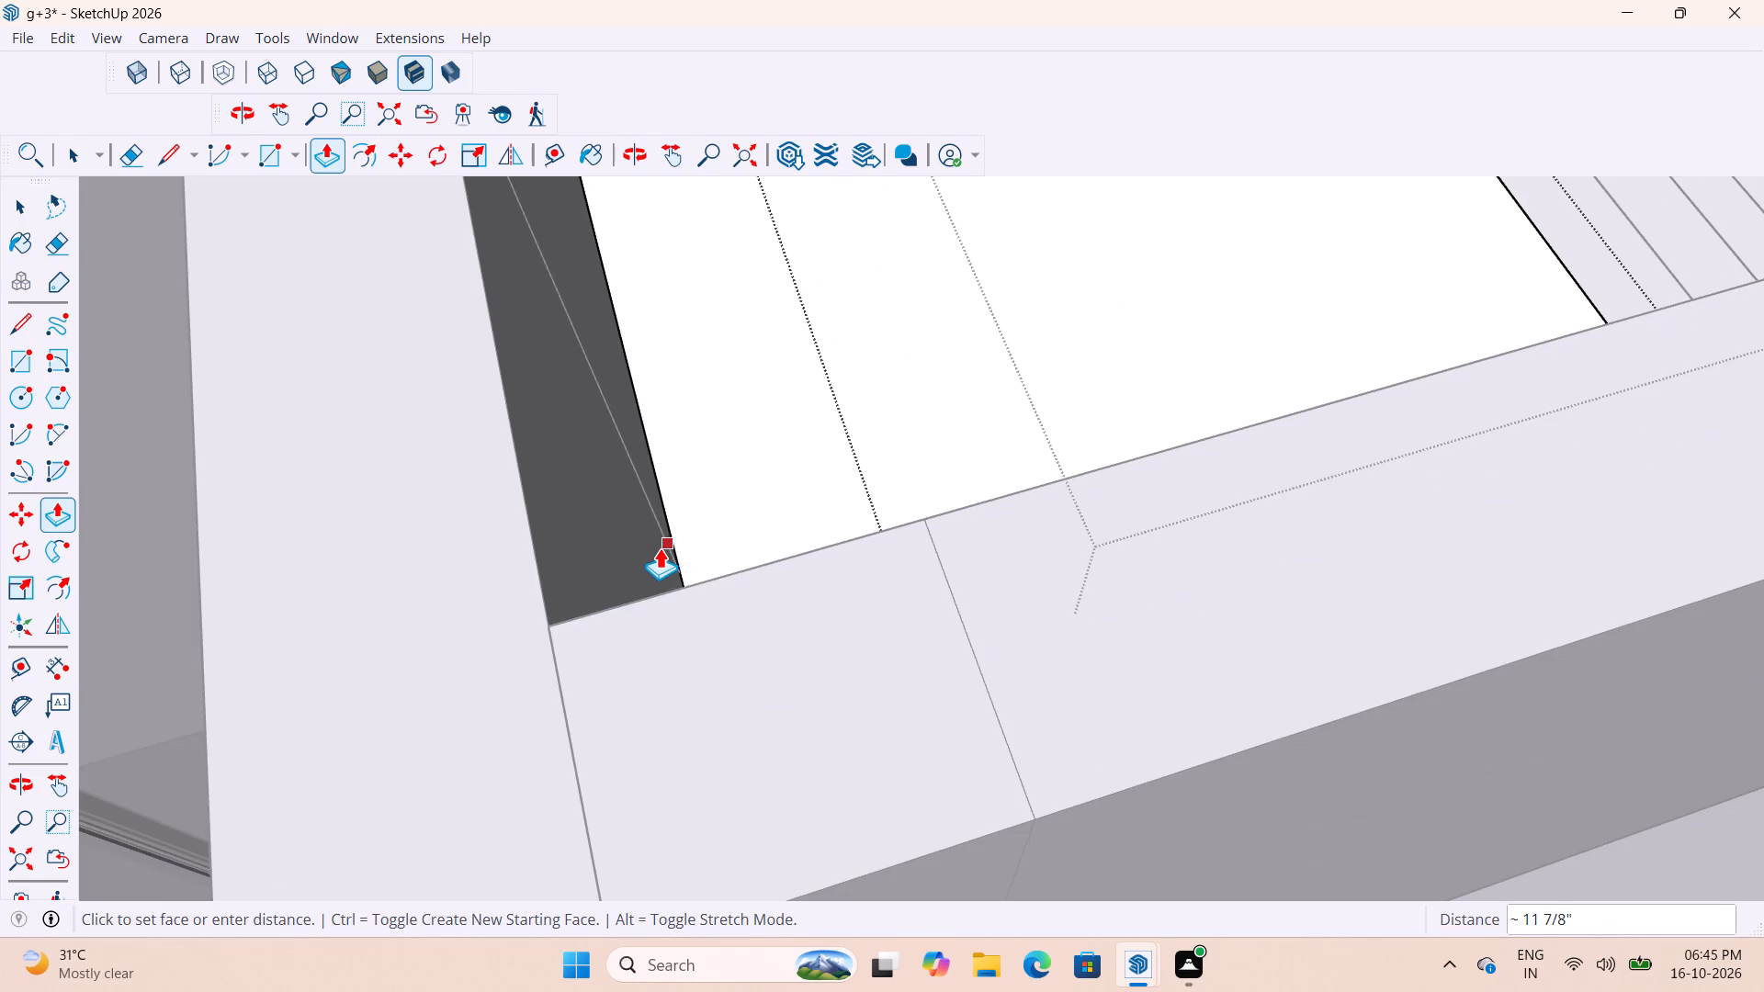
left_click(660, 547)
scroll(691, 615, "down", 9)
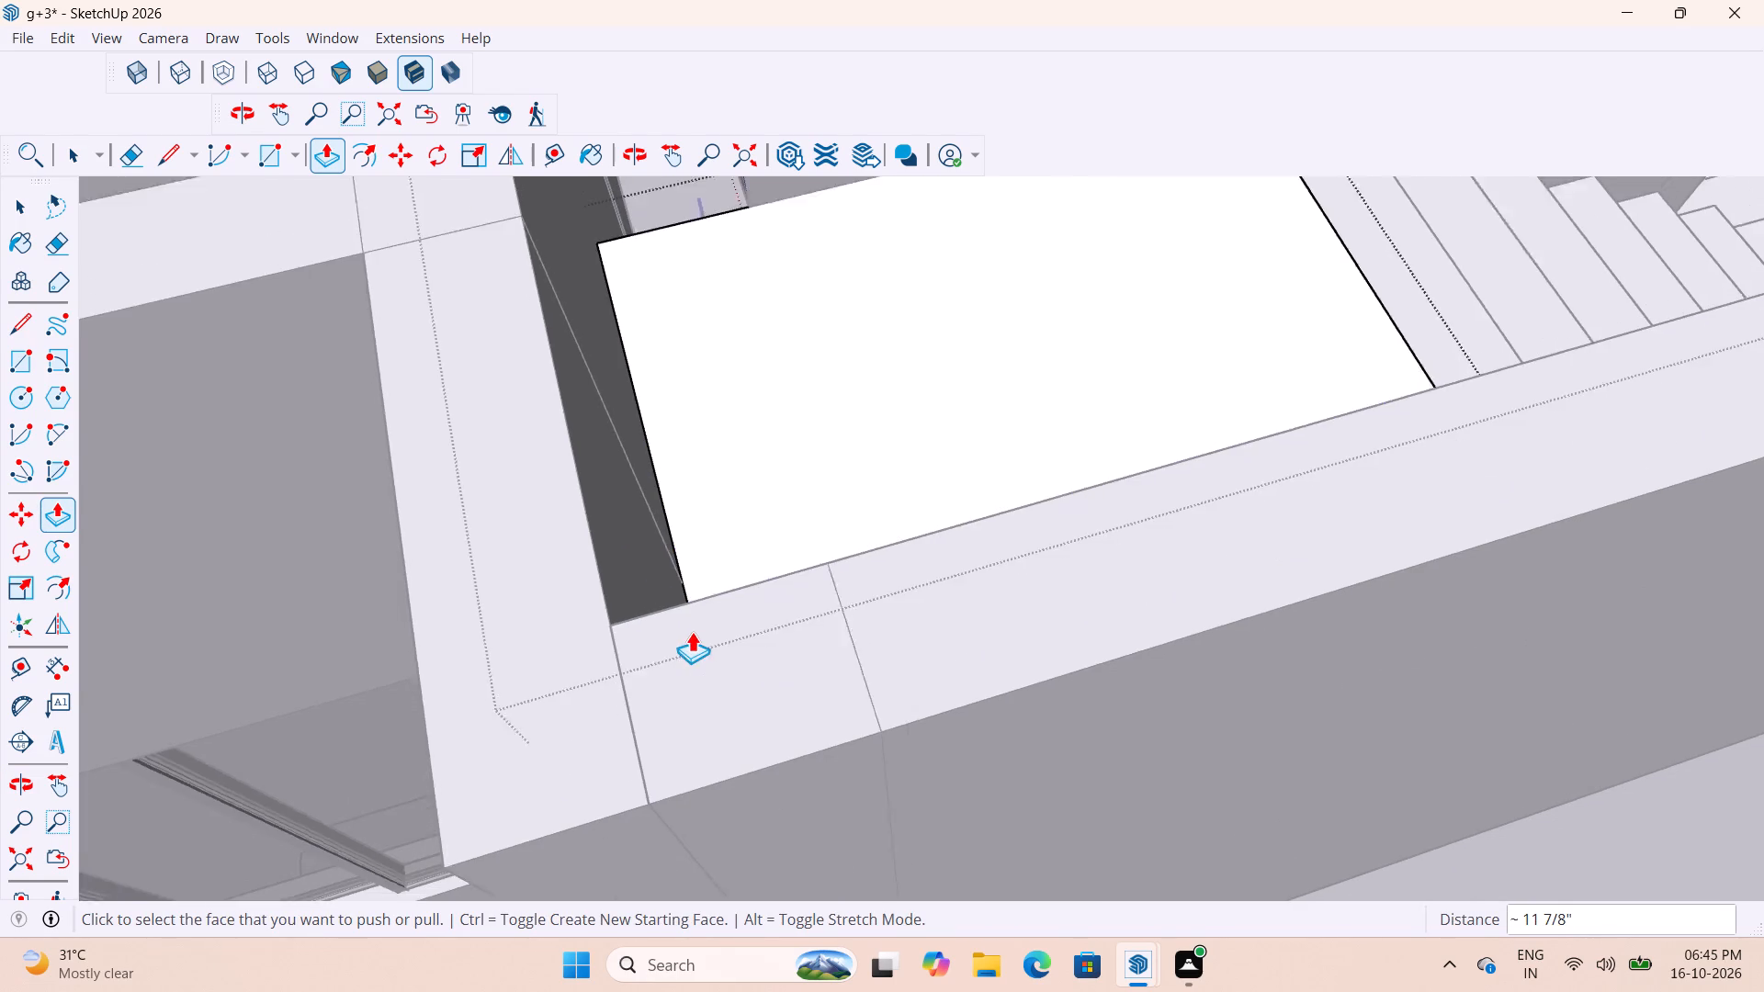
scroll(692, 631, "down", 1)
middle_click_drag(741, 329, 727, 423)
scroll(741, 418, "down", 6)
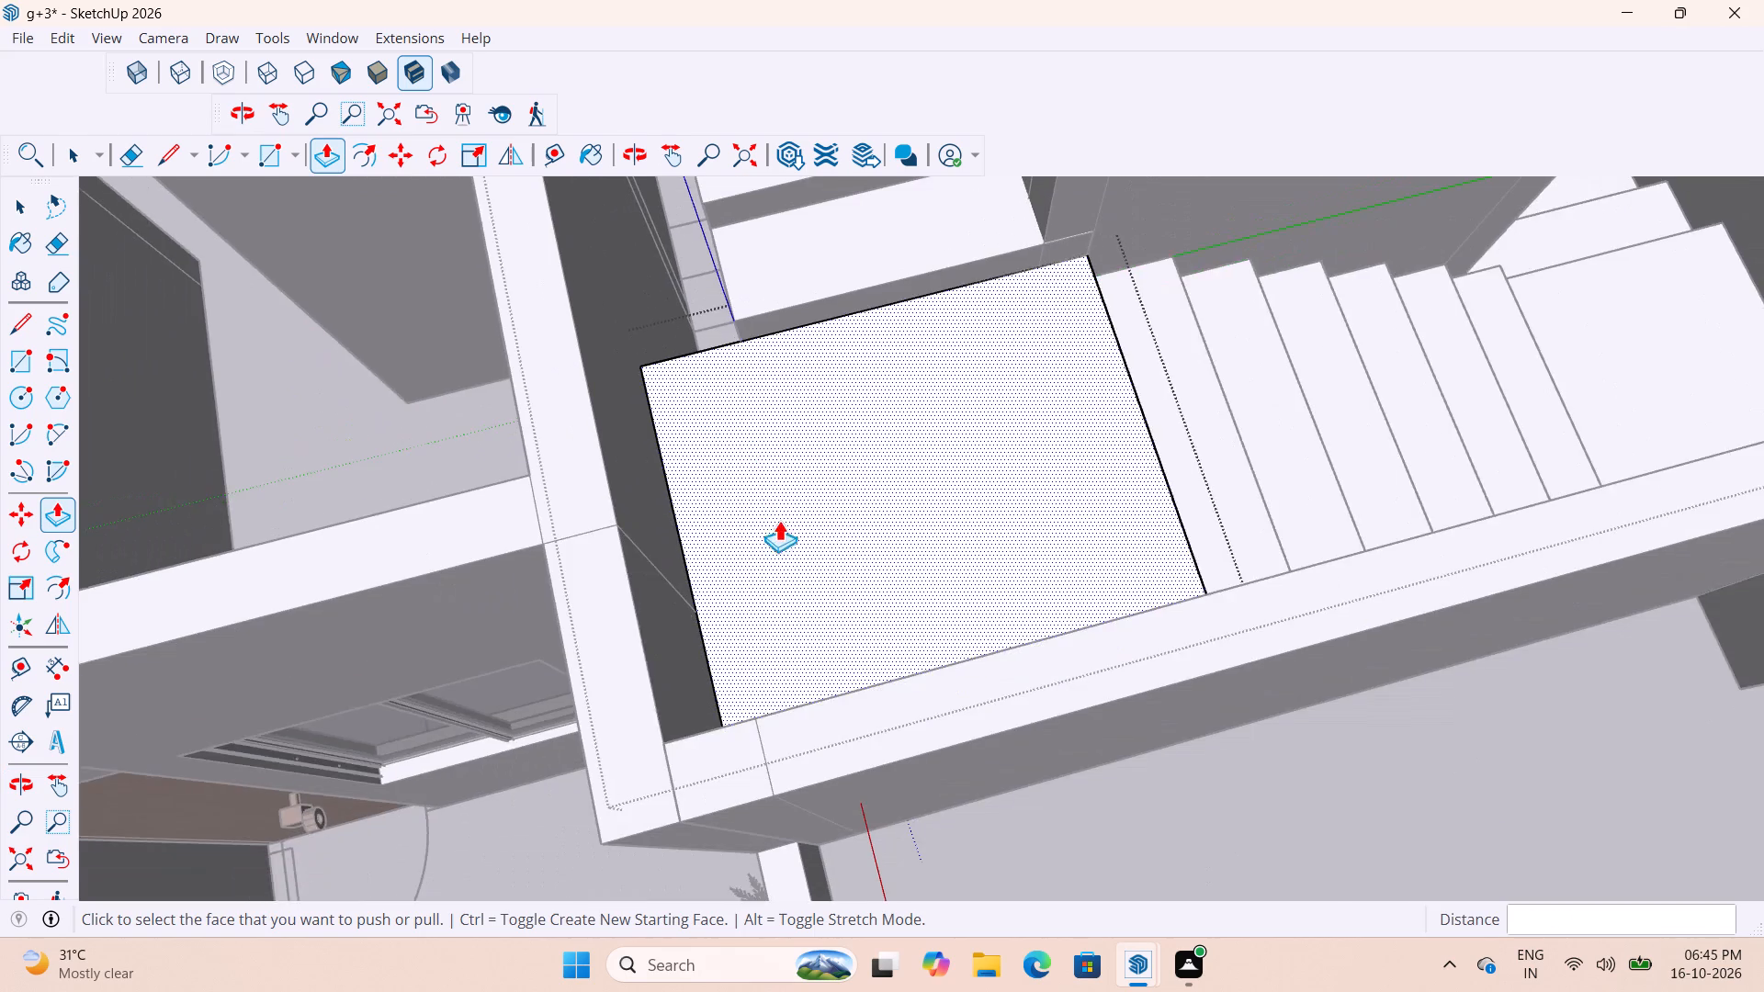
scroll(779, 520, "down", 2)
scroll(748, 311, "up", 4)
middle_click_drag(788, 304, 1032, 272)
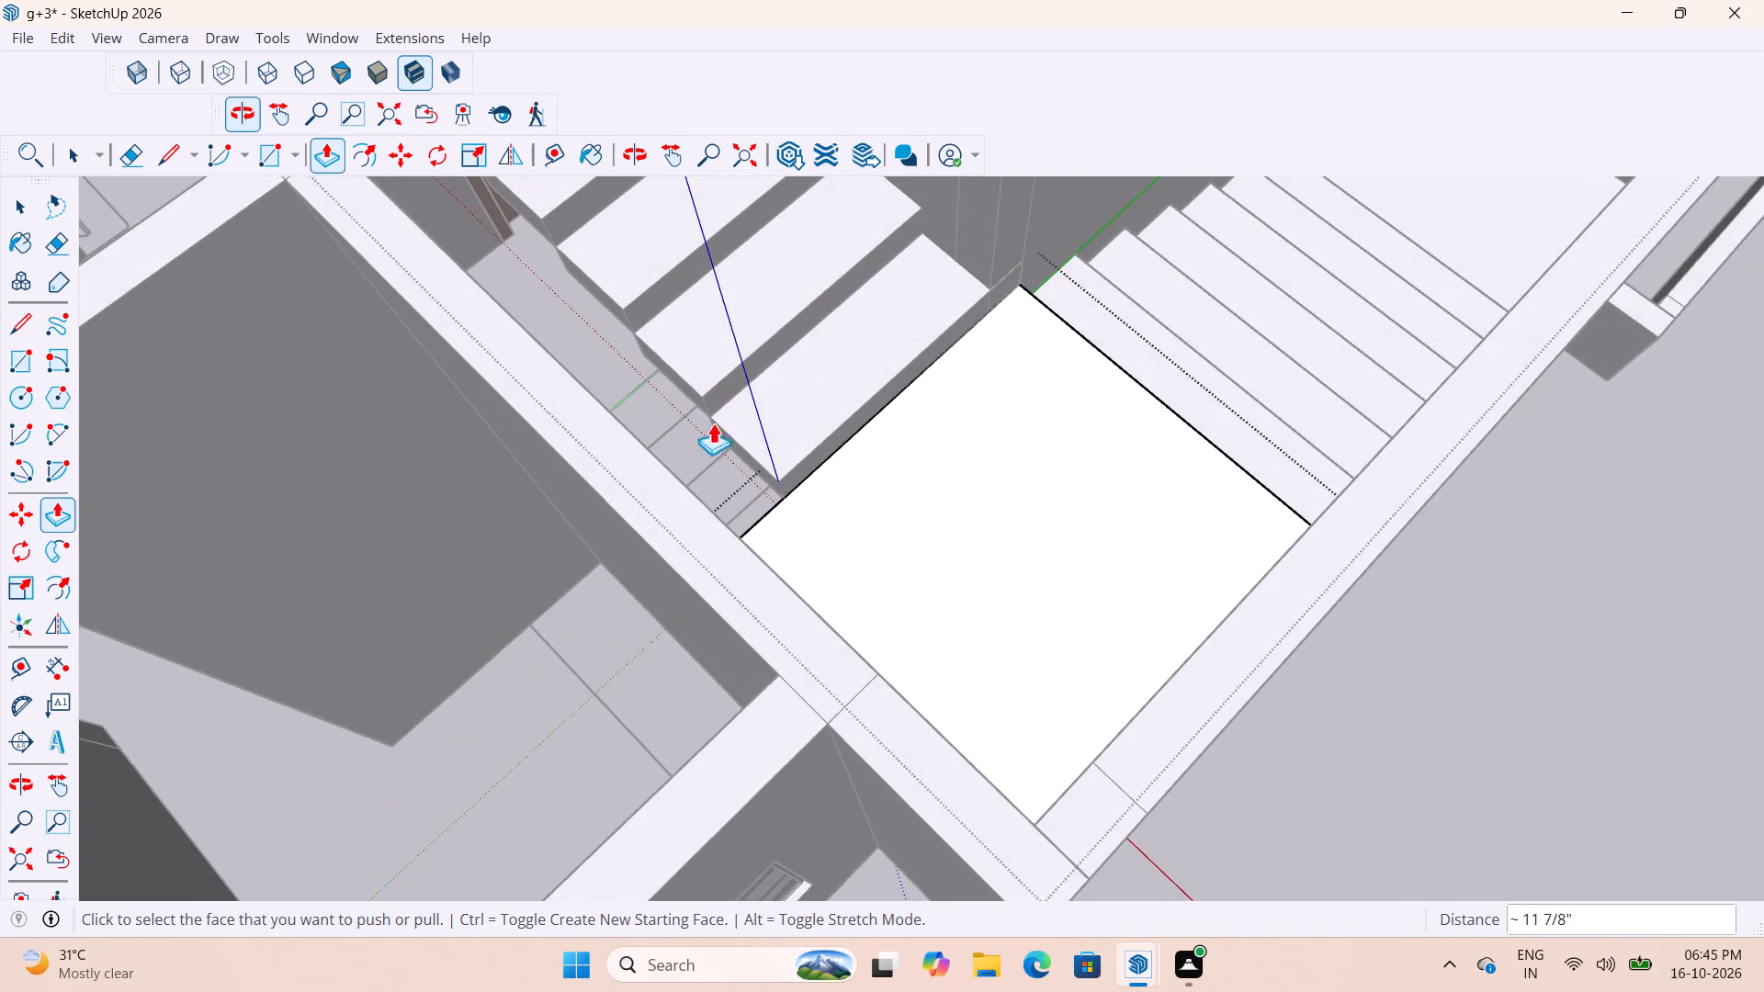
scroll(698, 428, "up", 9)
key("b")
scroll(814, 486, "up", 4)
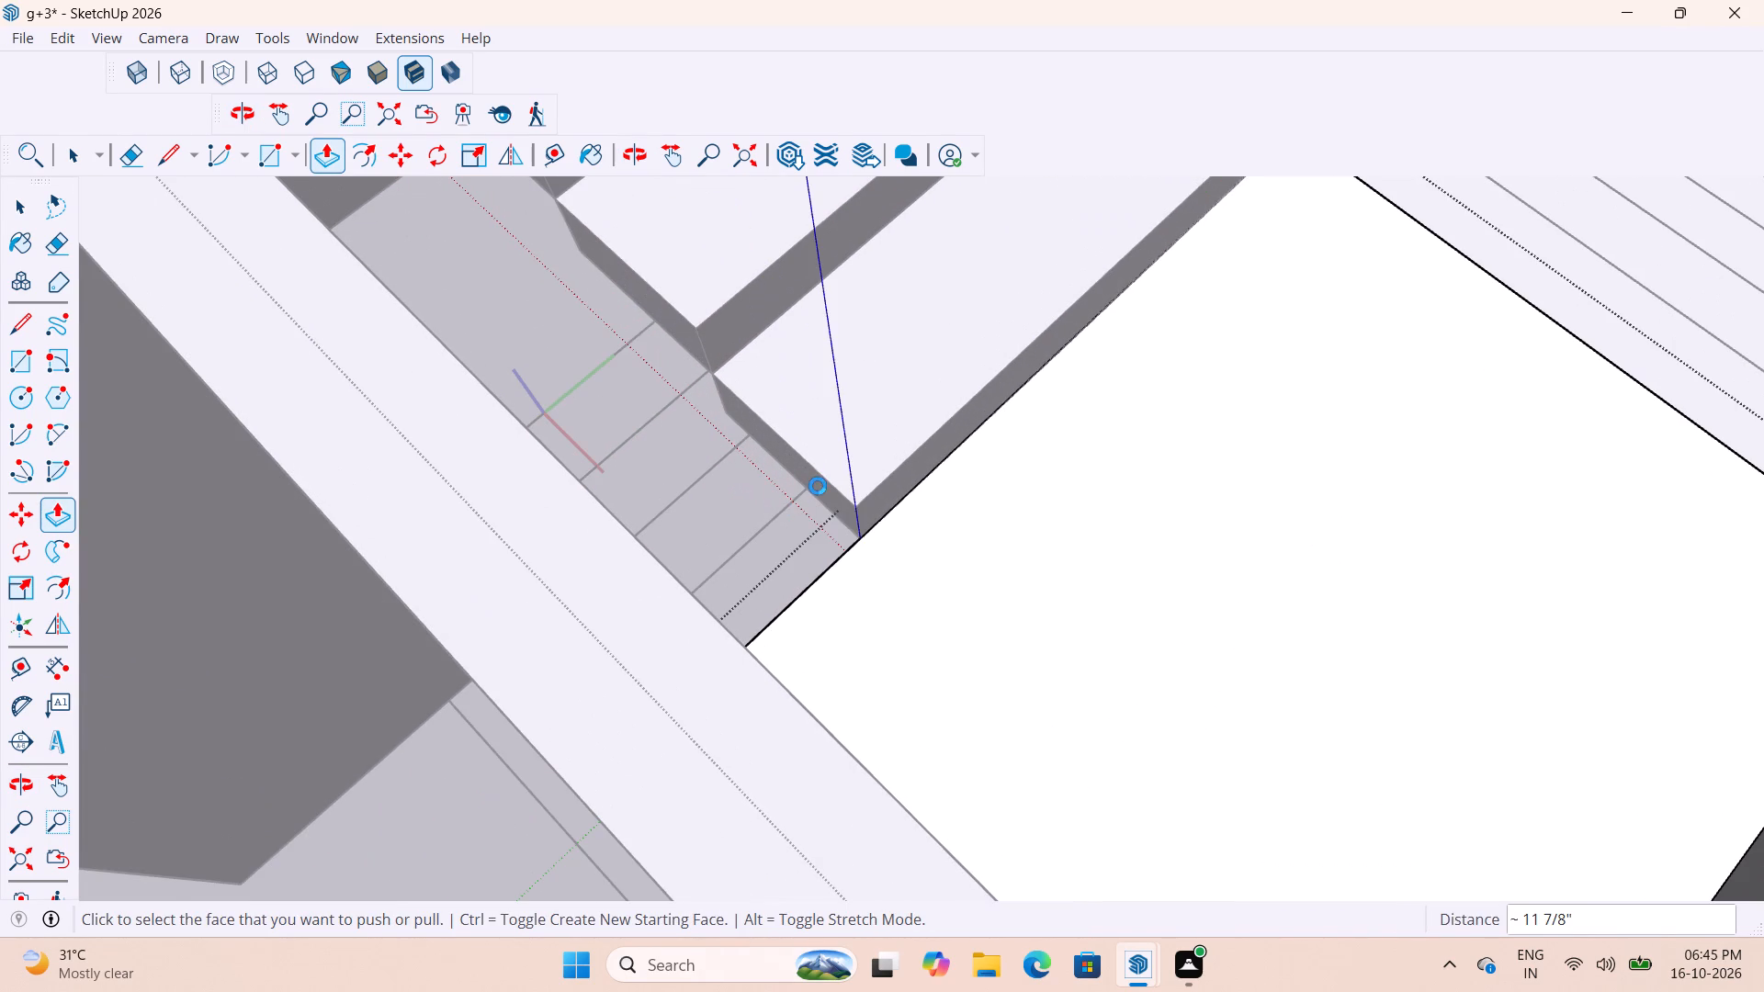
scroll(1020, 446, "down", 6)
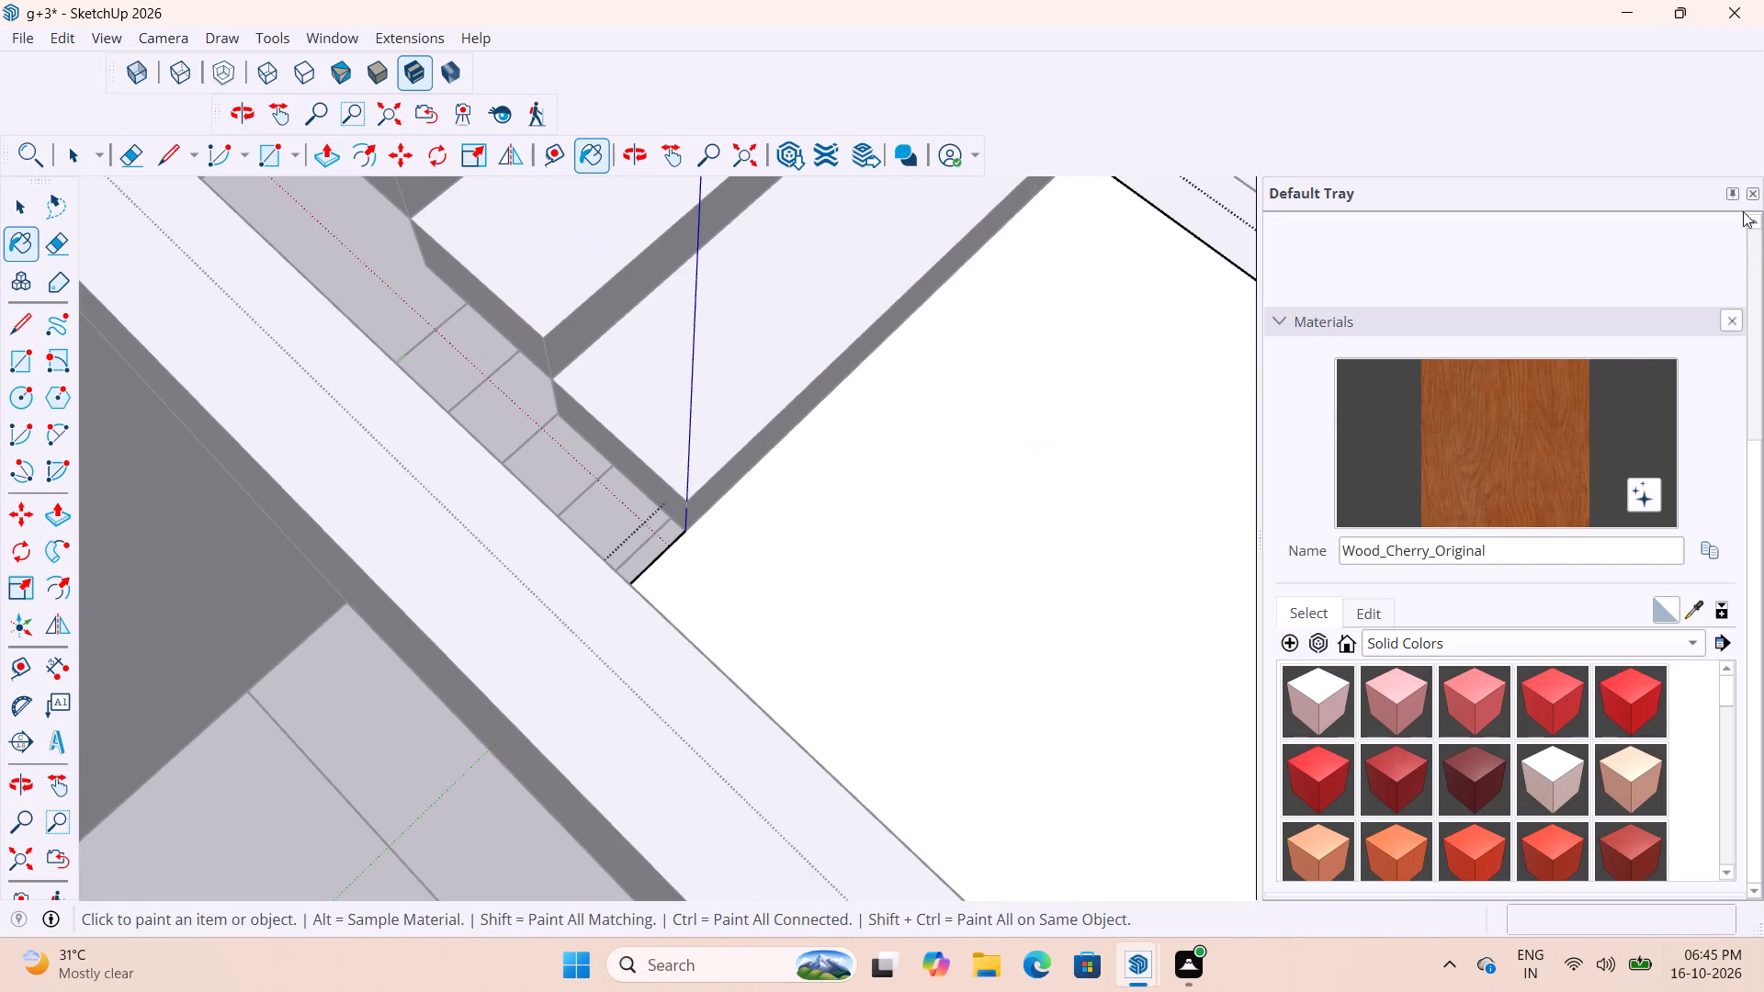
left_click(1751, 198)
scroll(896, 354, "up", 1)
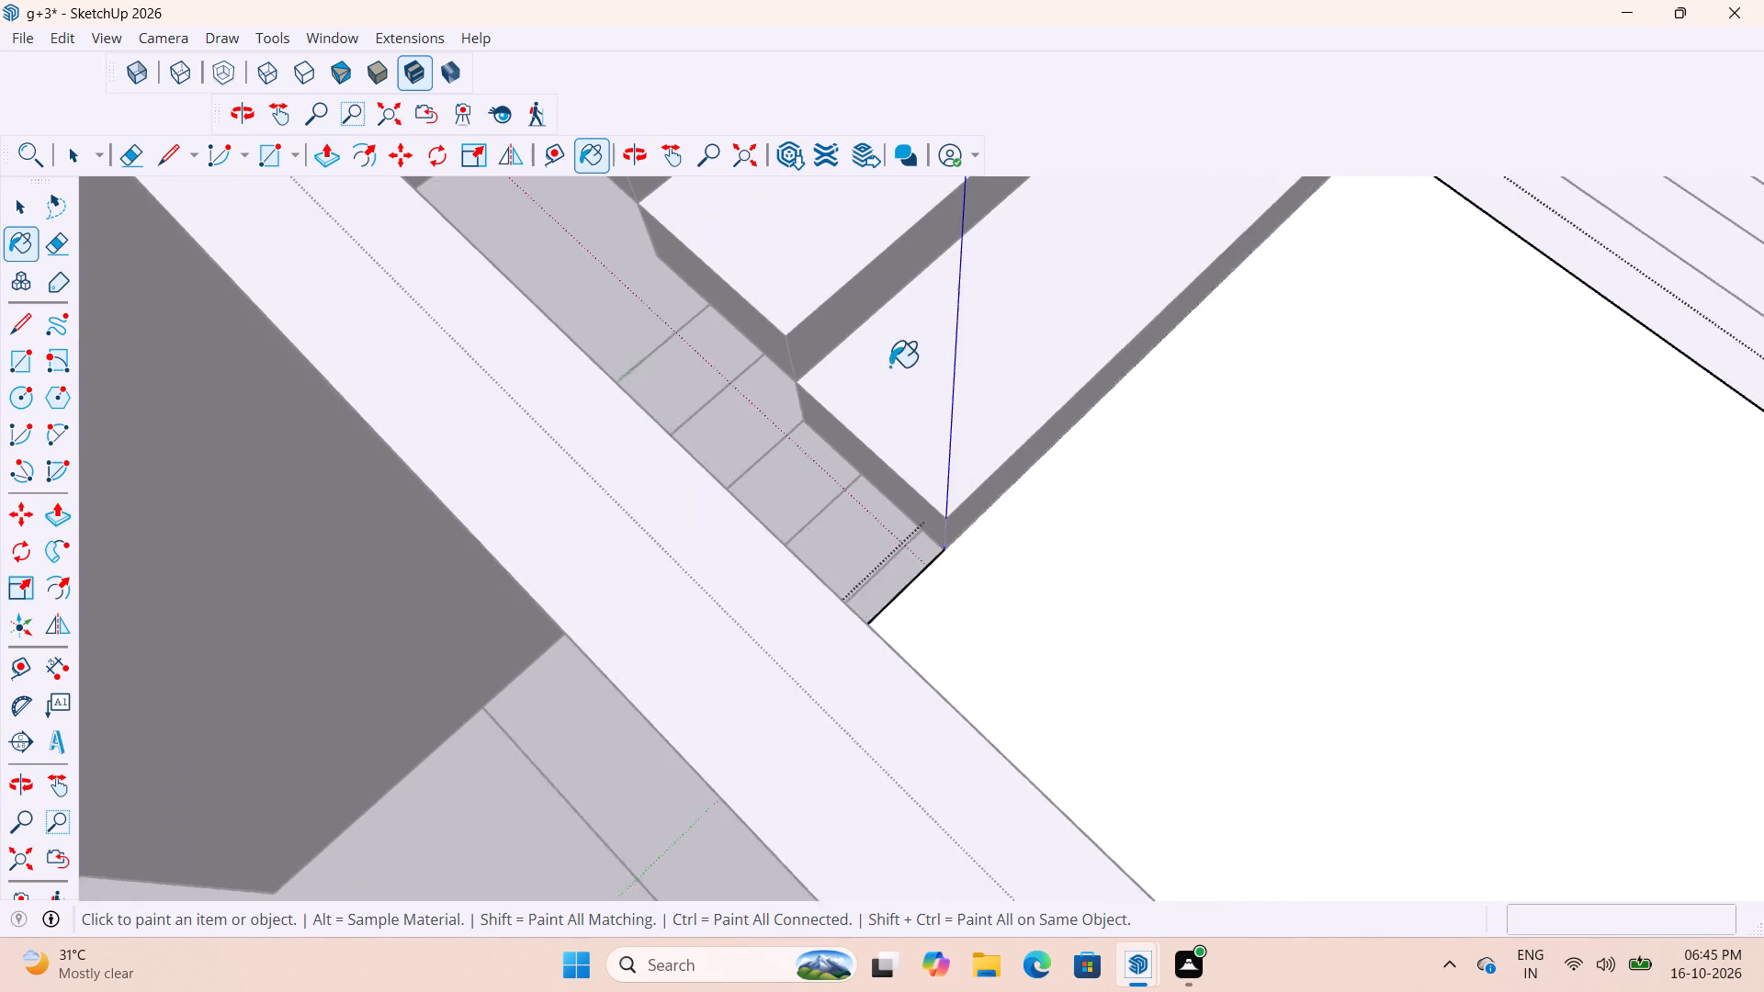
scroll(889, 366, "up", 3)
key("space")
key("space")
Push/Pull the outer end face of the first tread above the landing to the same stairwell wall.
key("p")
scroll(852, 506, "up", 3)
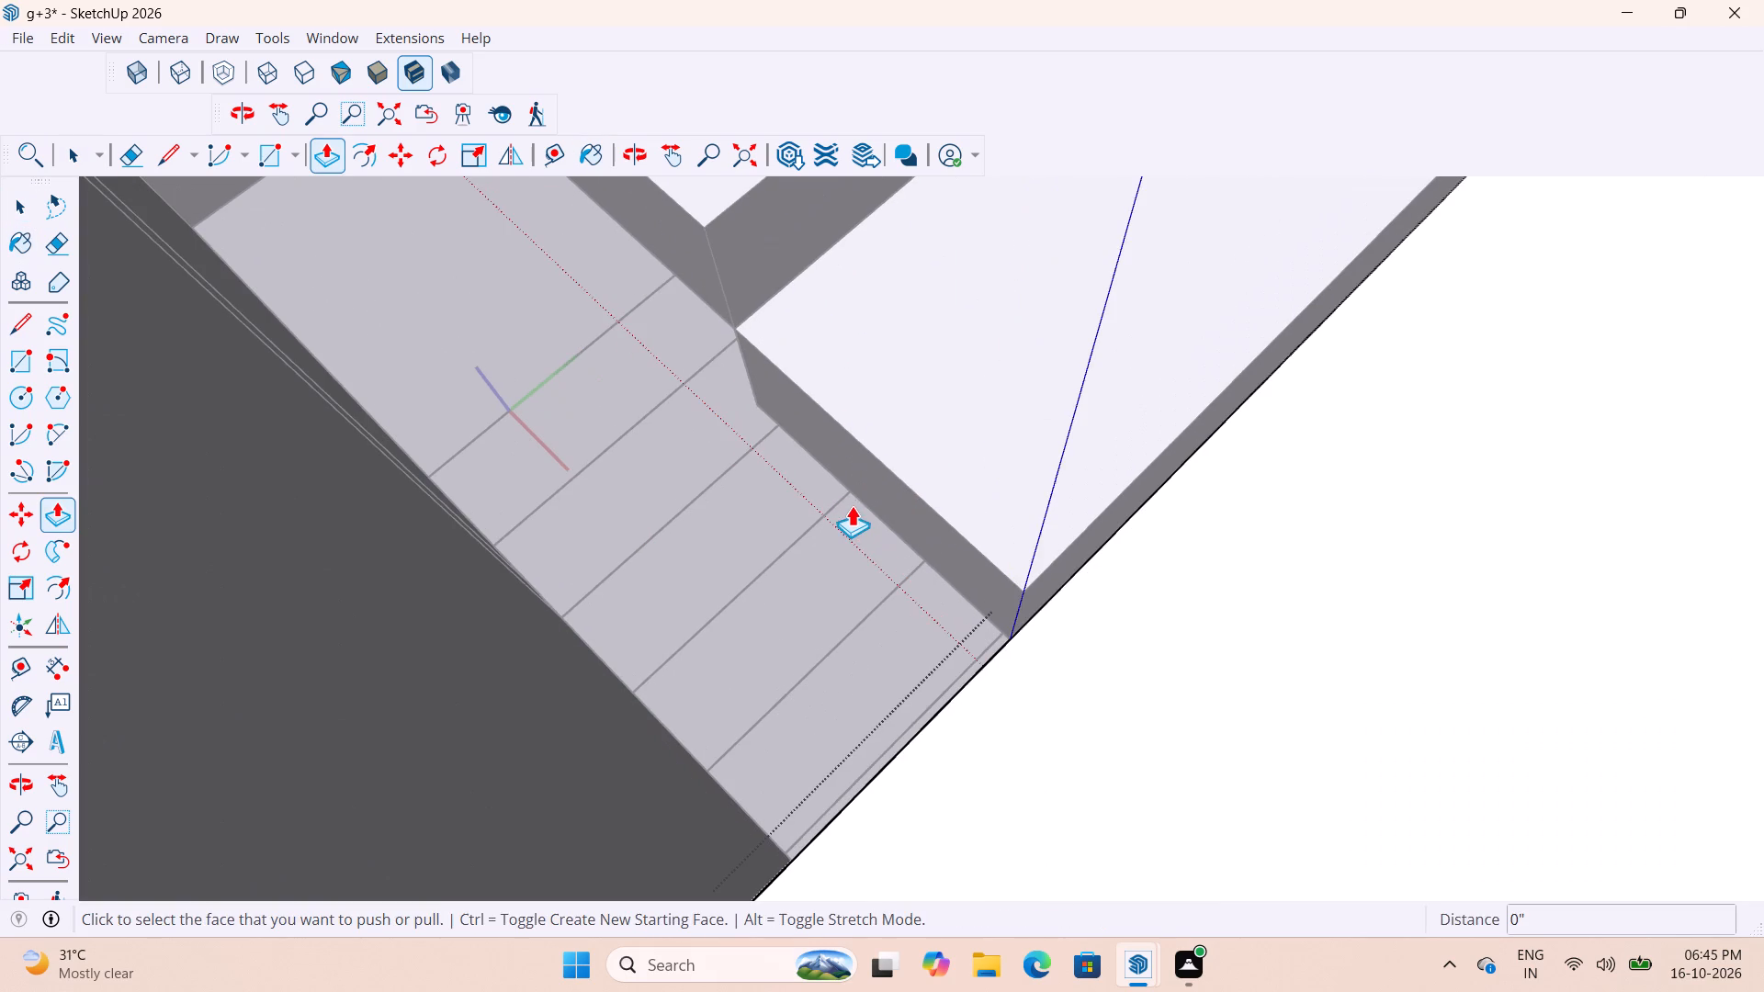
key("space")
double_click(862, 504)
key("p")
left_click(923, 516)
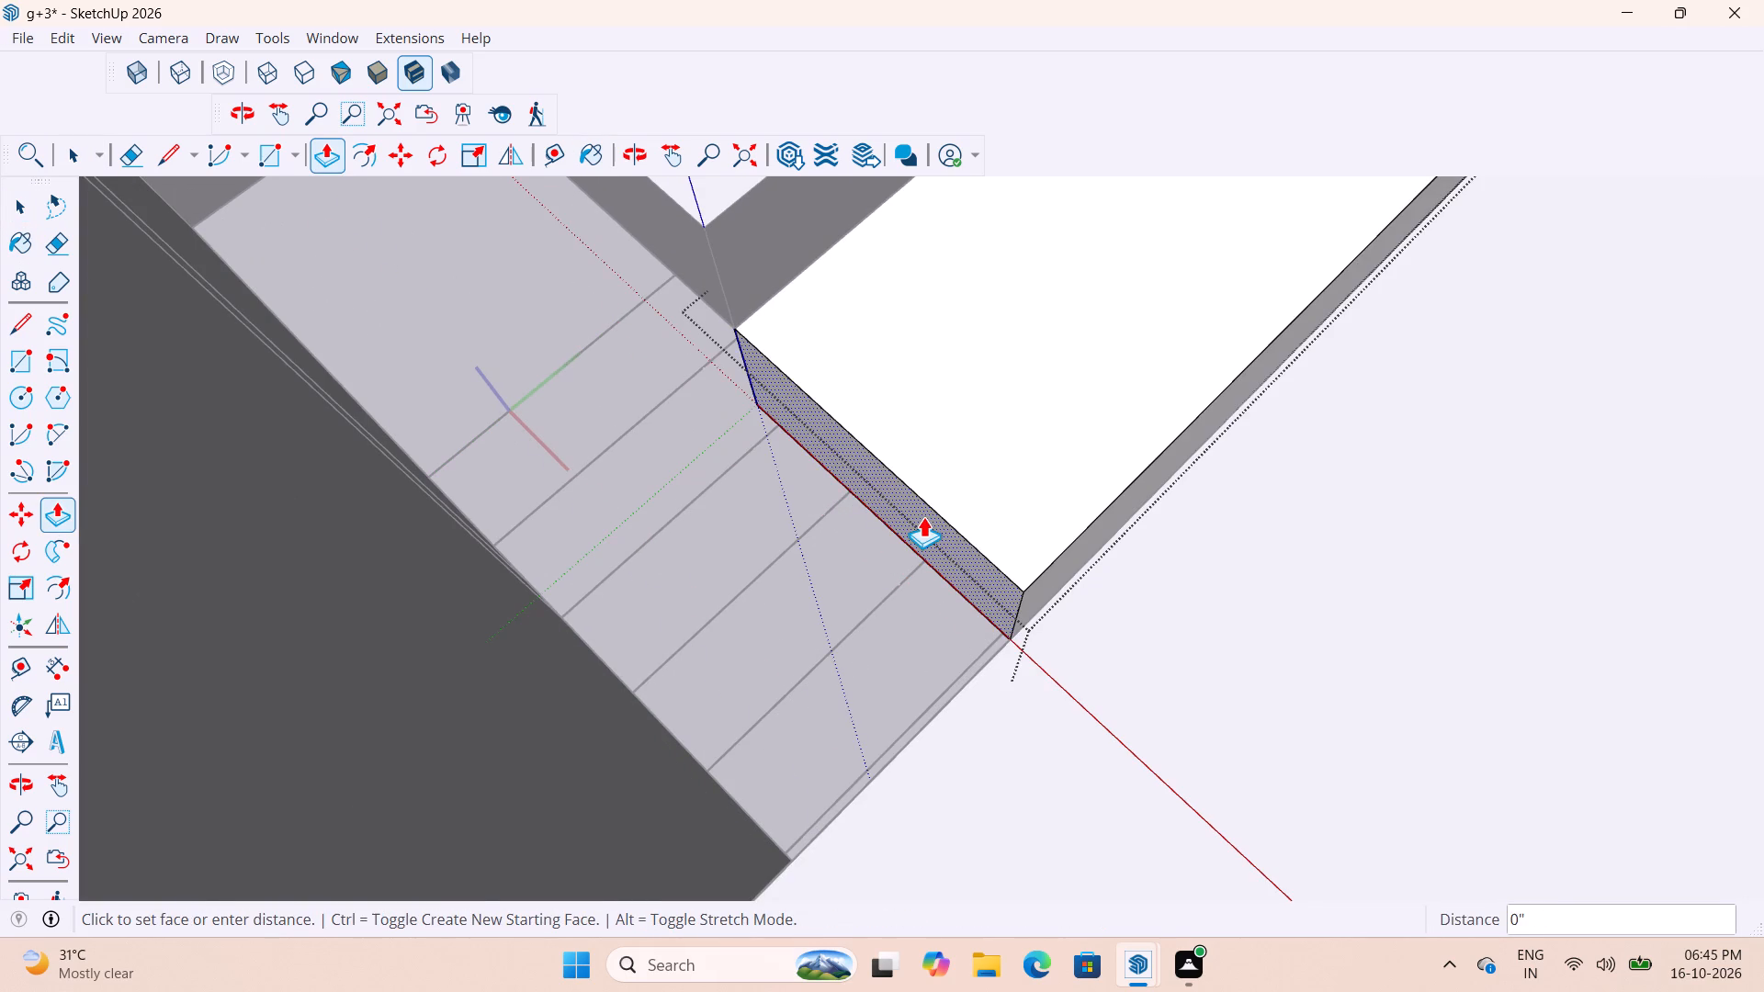
left_click(701, 803)
Push/Pull the outer end face of the second tread above the landing about 11 7/8" to the stairwell wall.
scroll(820, 817, "down", 7)
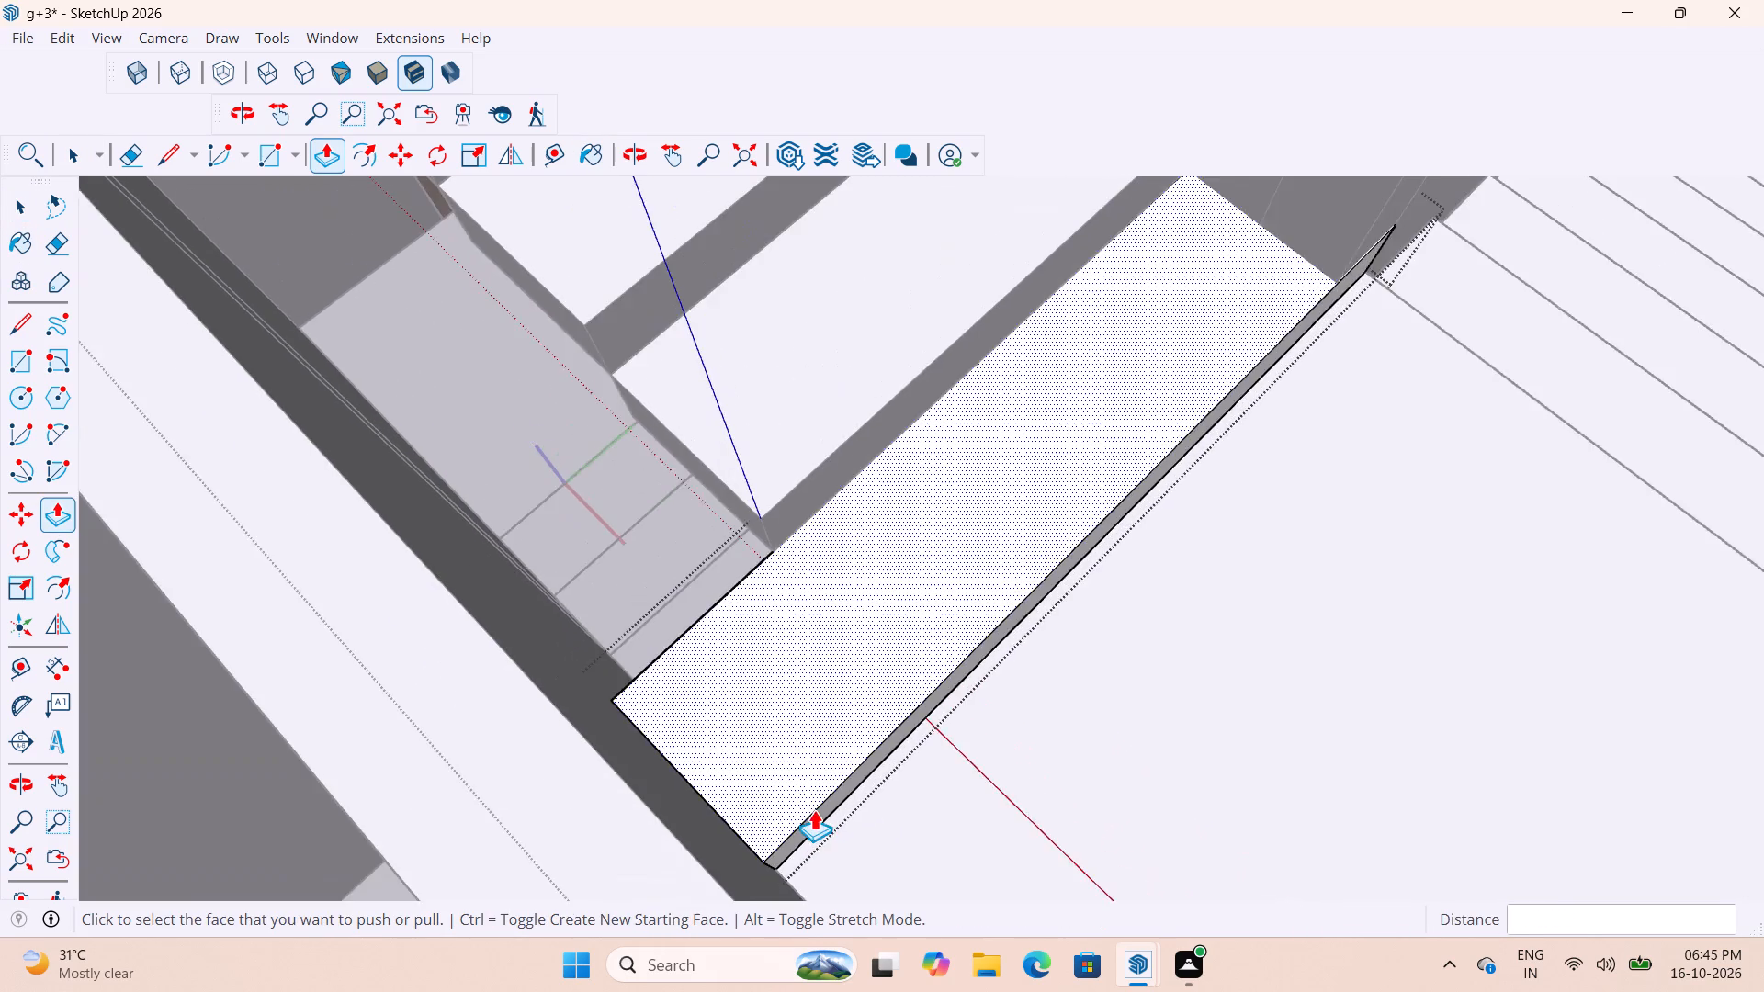
scroll(814, 809, "down", 1)
scroll(683, 470, "up", 3)
key("space")
double_click(737, 529)
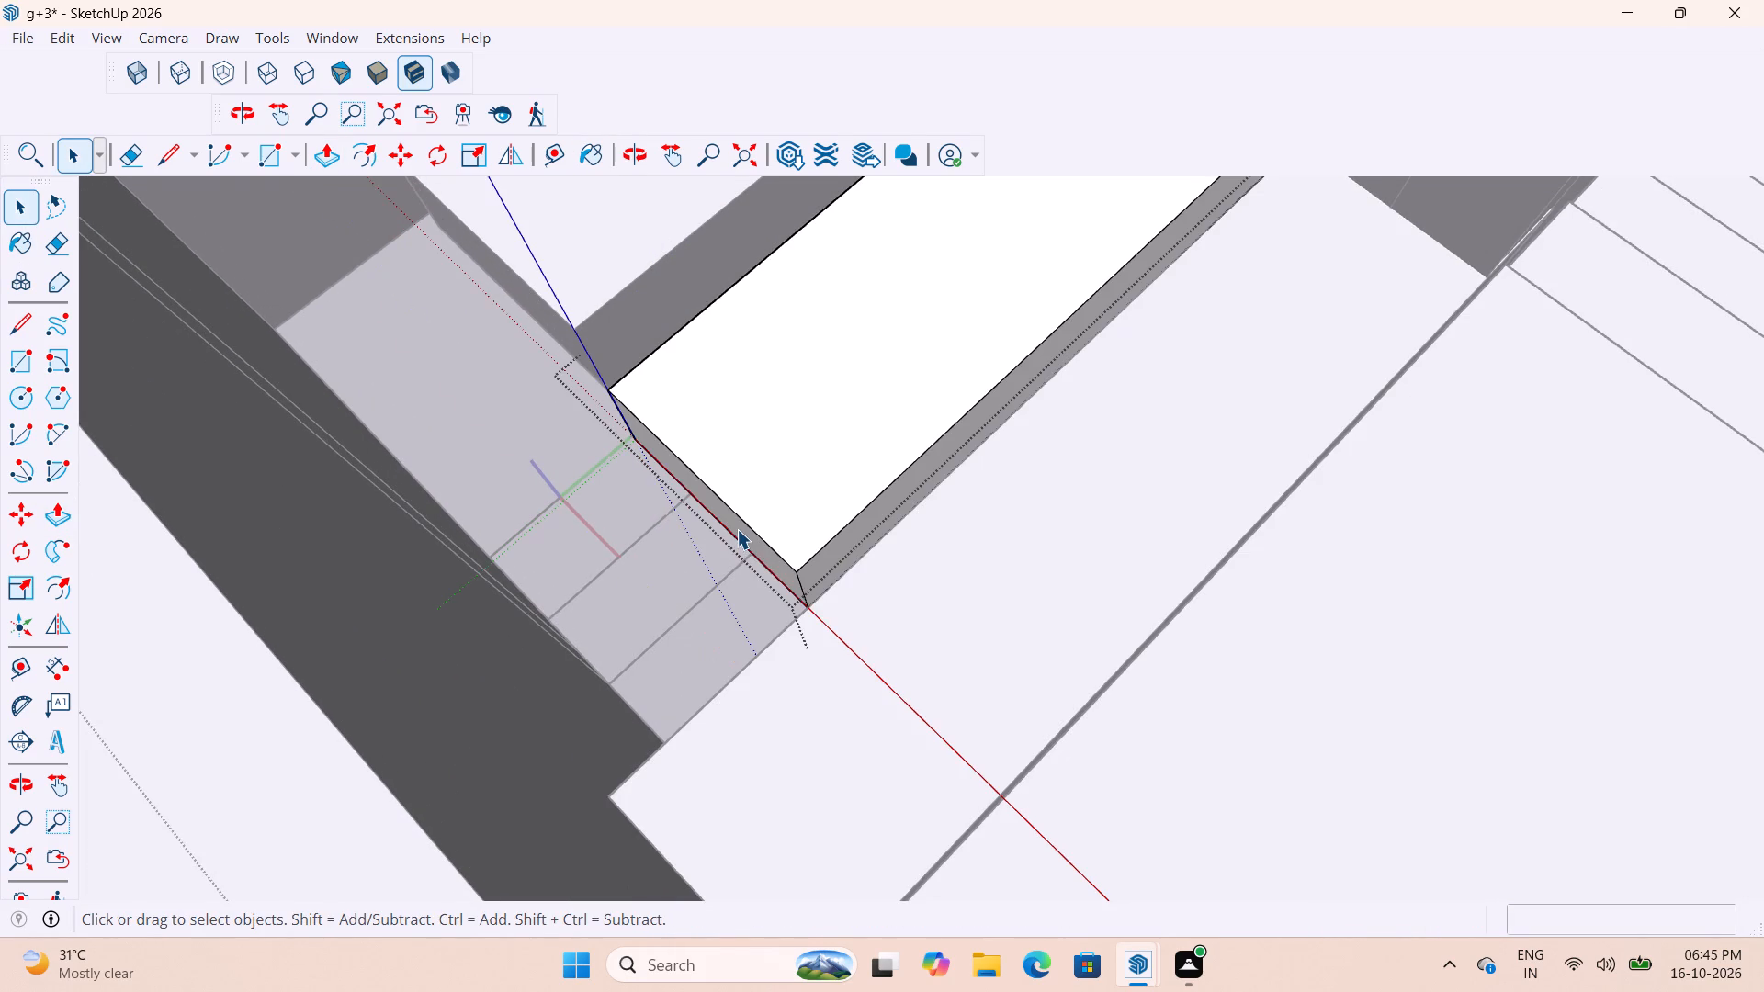
key("p")
scroll(746, 540, "up", 2)
left_click(746, 540)
left_click(487, 722)
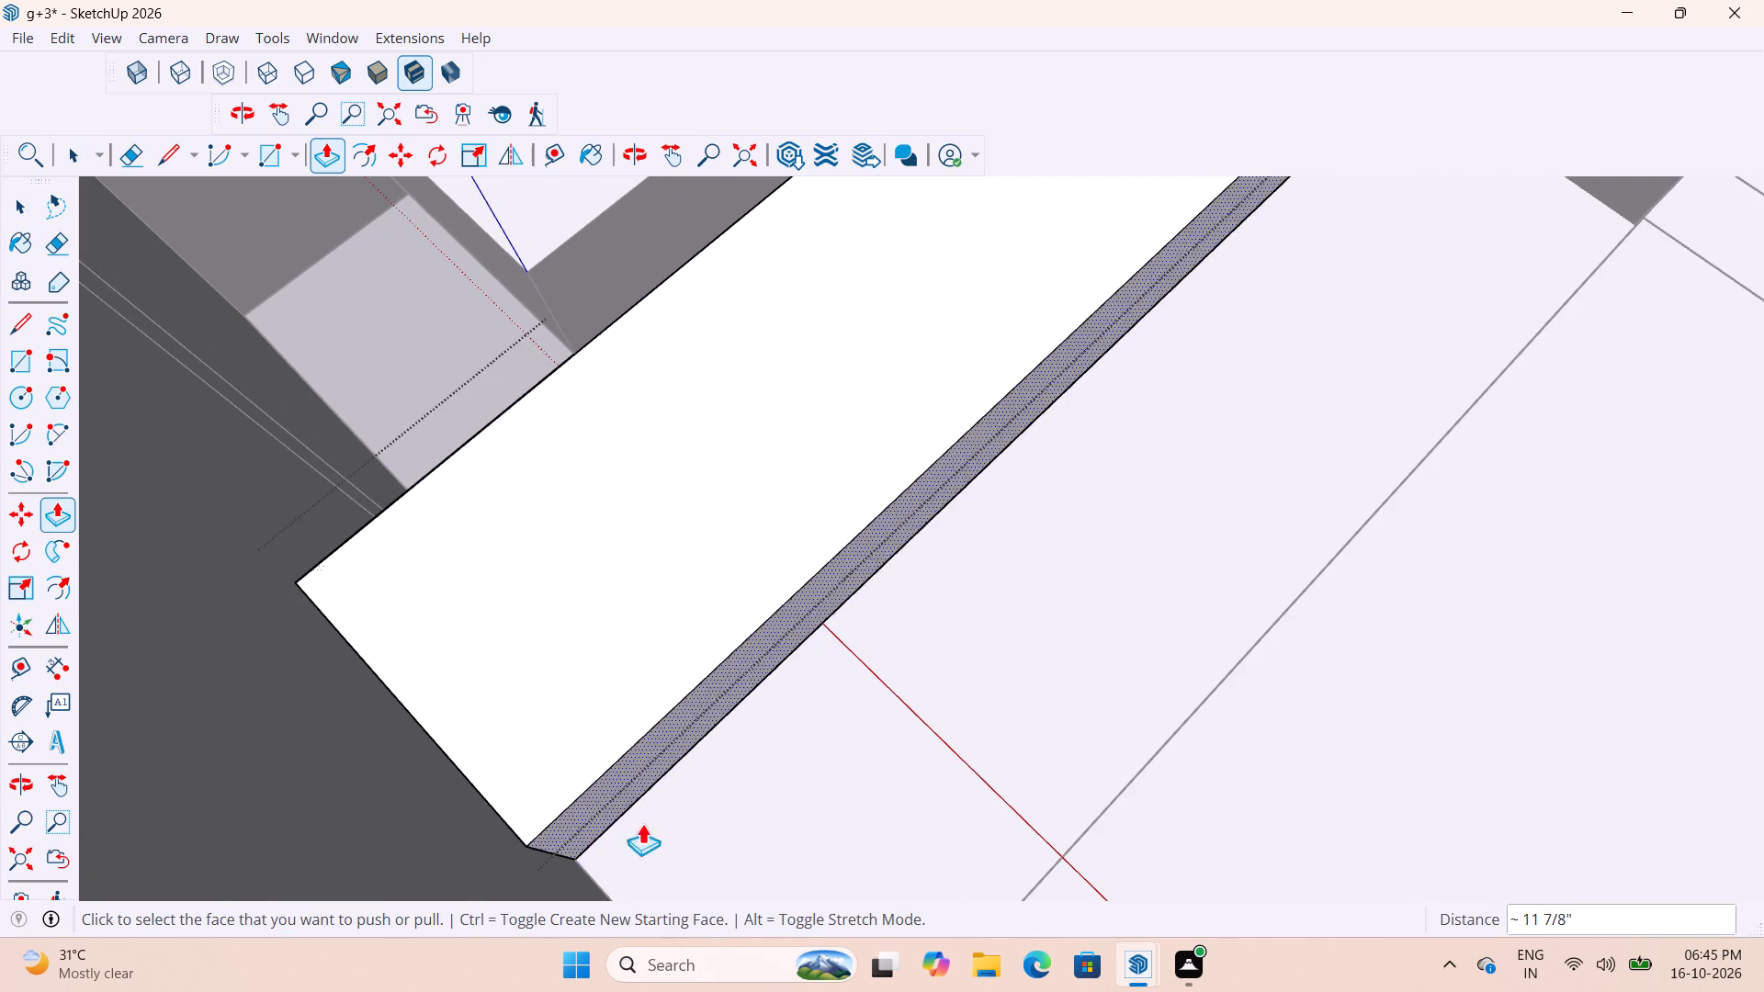
Push/Pull the outer end face of the third tread above the landing about 11 7/8" to the stairwell wall.
scroll(650, 837, "down", 4)
middle_click_drag(565, 606, 639, 521)
scroll(560, 495, "up", 3)
key("space")
double_click(559, 493)
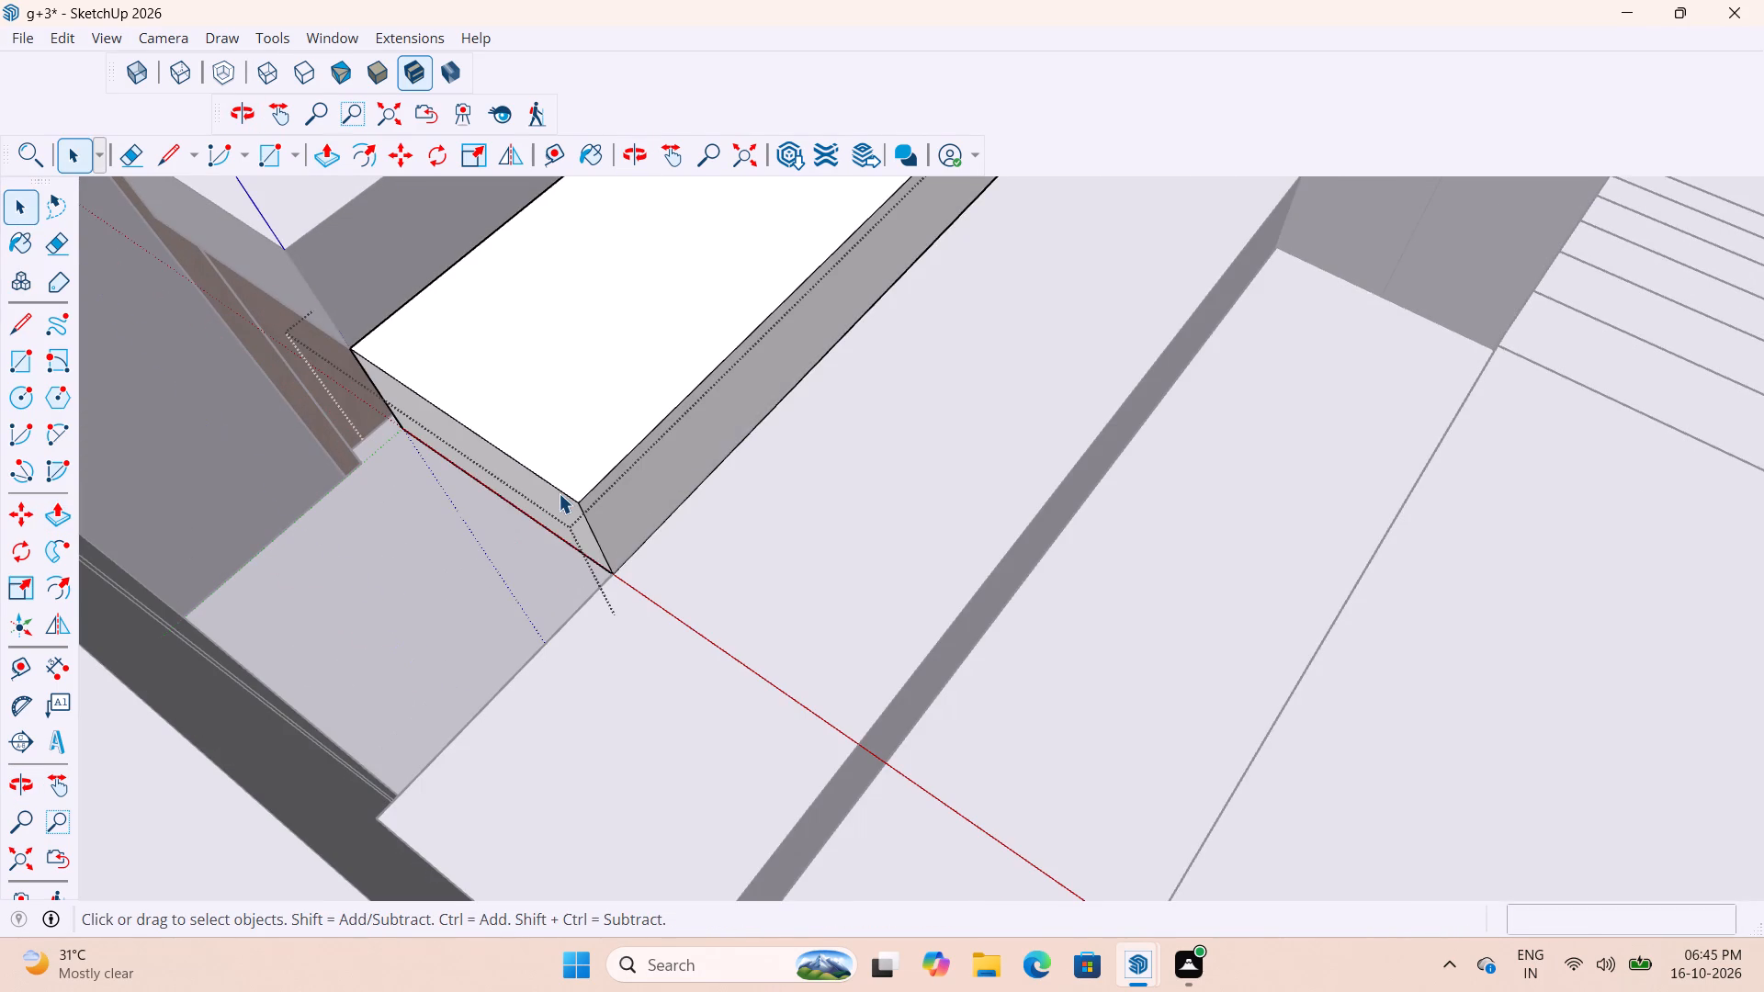
key("p")
left_click(543, 506)
scroll(477, 580, "down", 6)
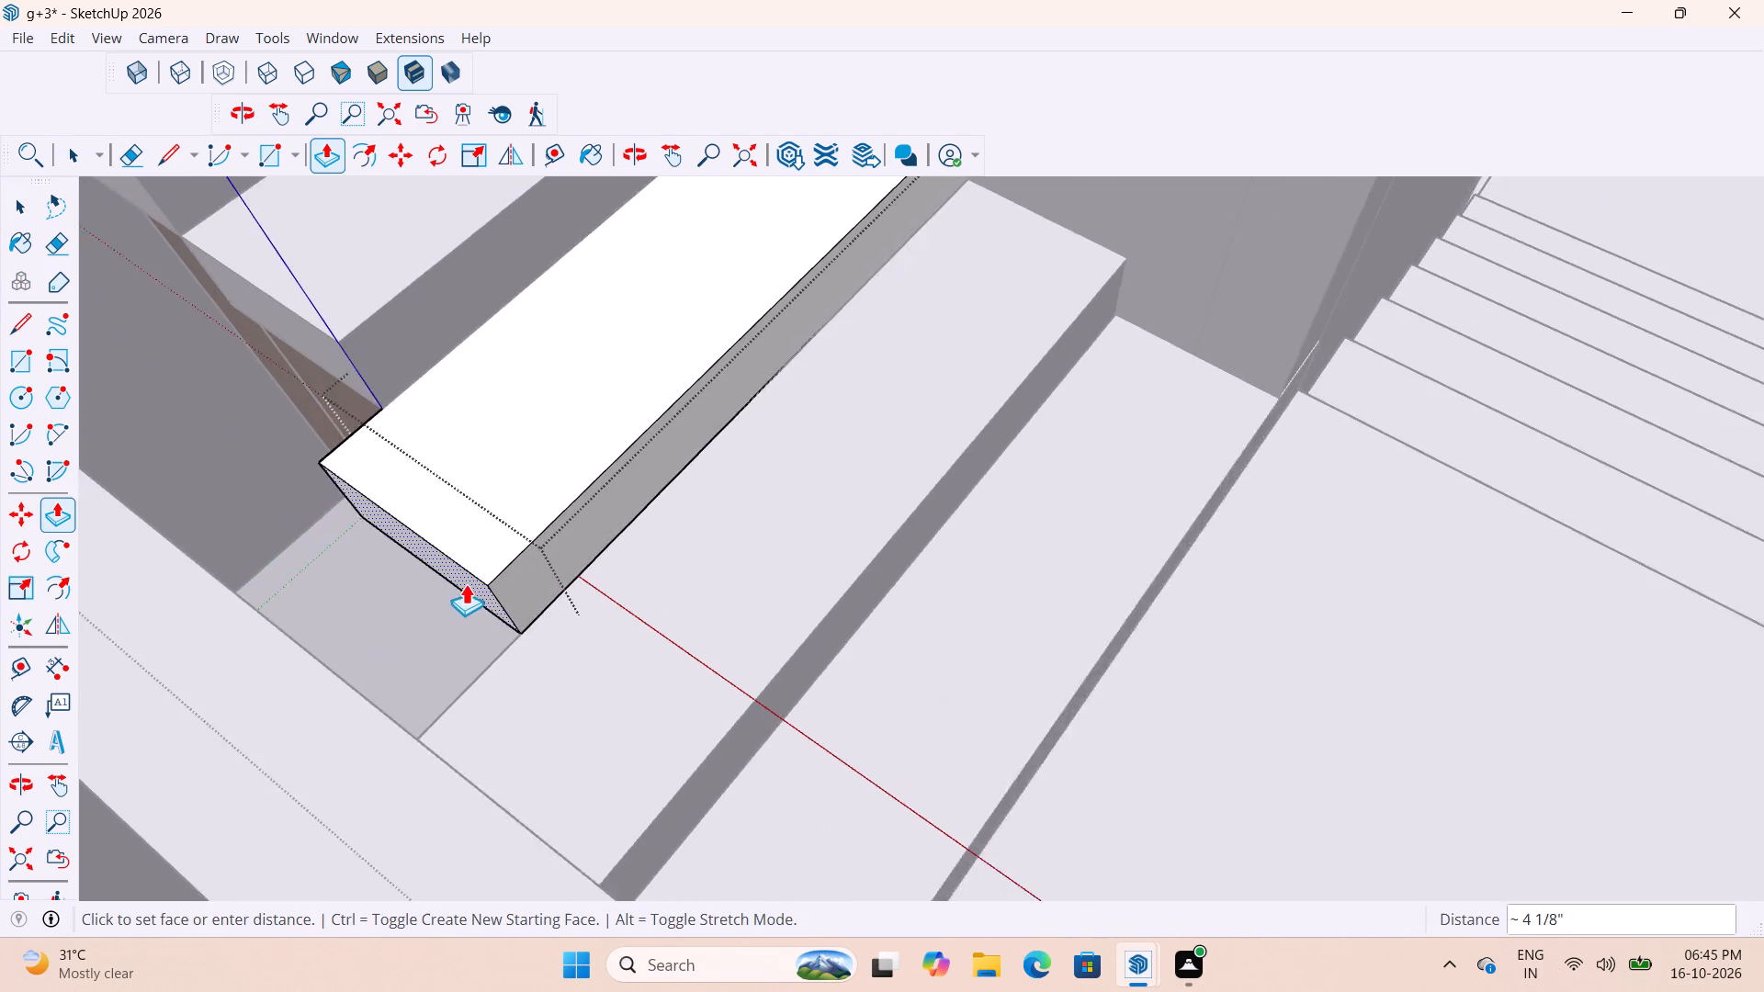
scroll(466, 583, "down", 3)
middle_click_drag(465, 603, 353, 666)
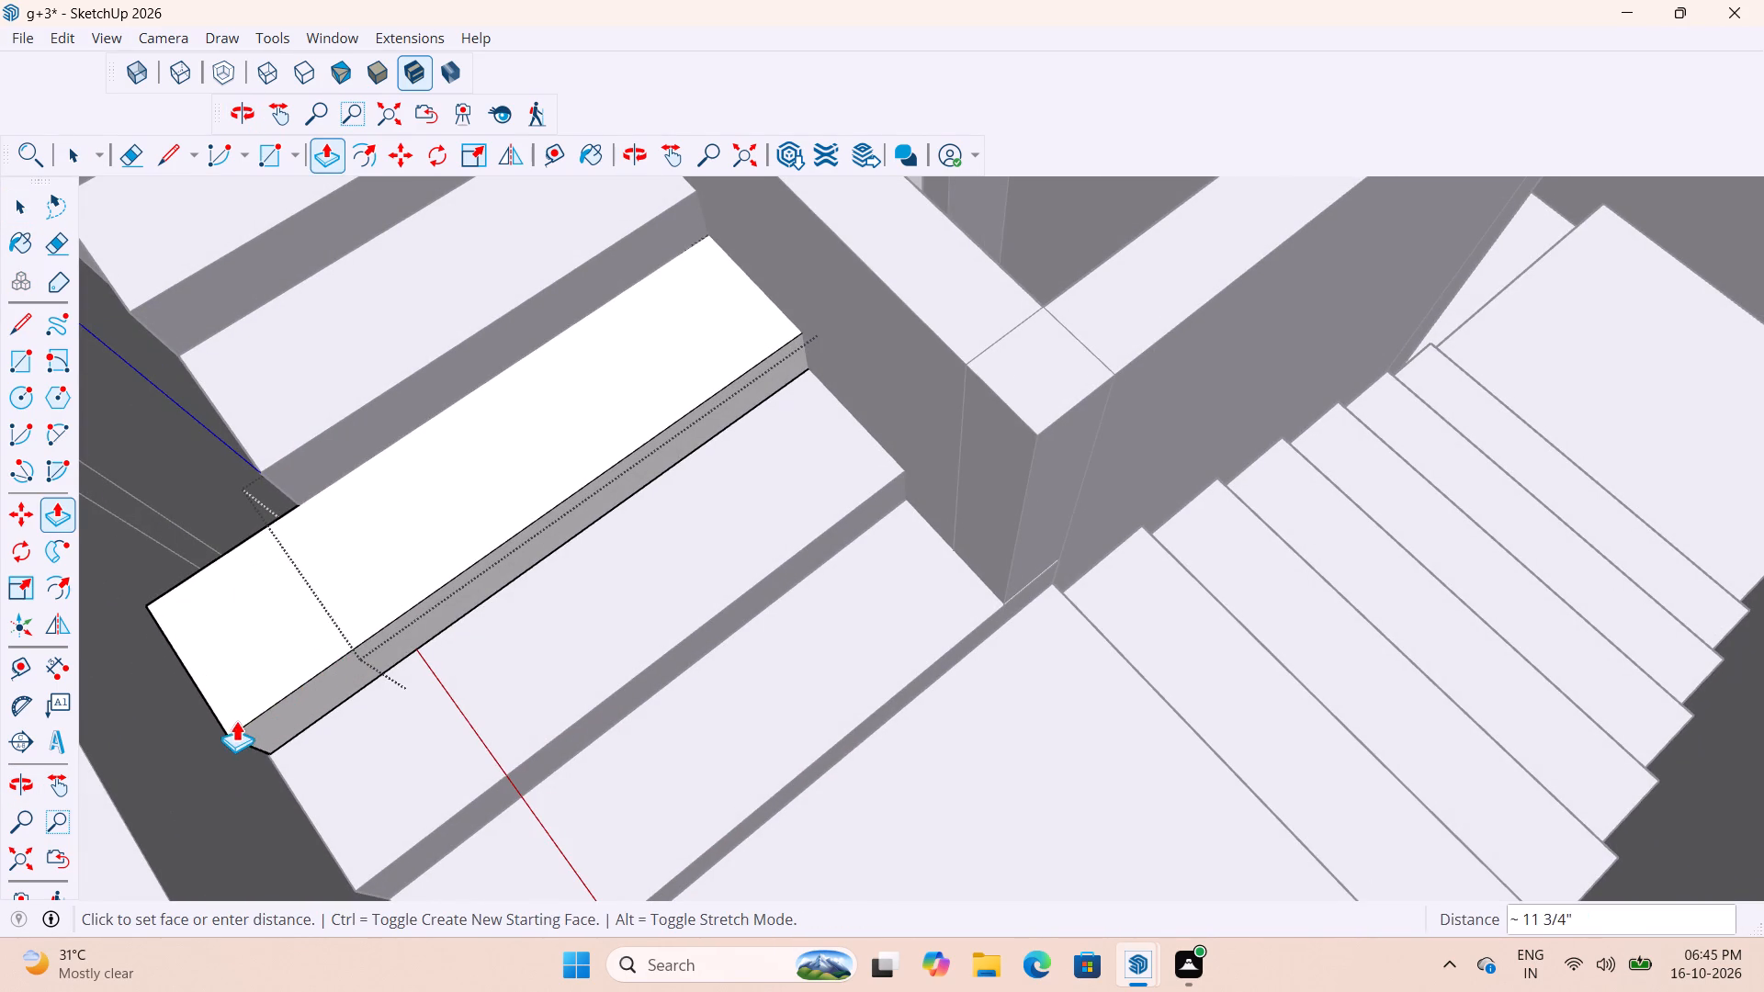
left_click(249, 761)
Push/Pull the outer end face of the fourth tread above the landing to the stairwell wall.
scroll(669, 748, "down", 10)
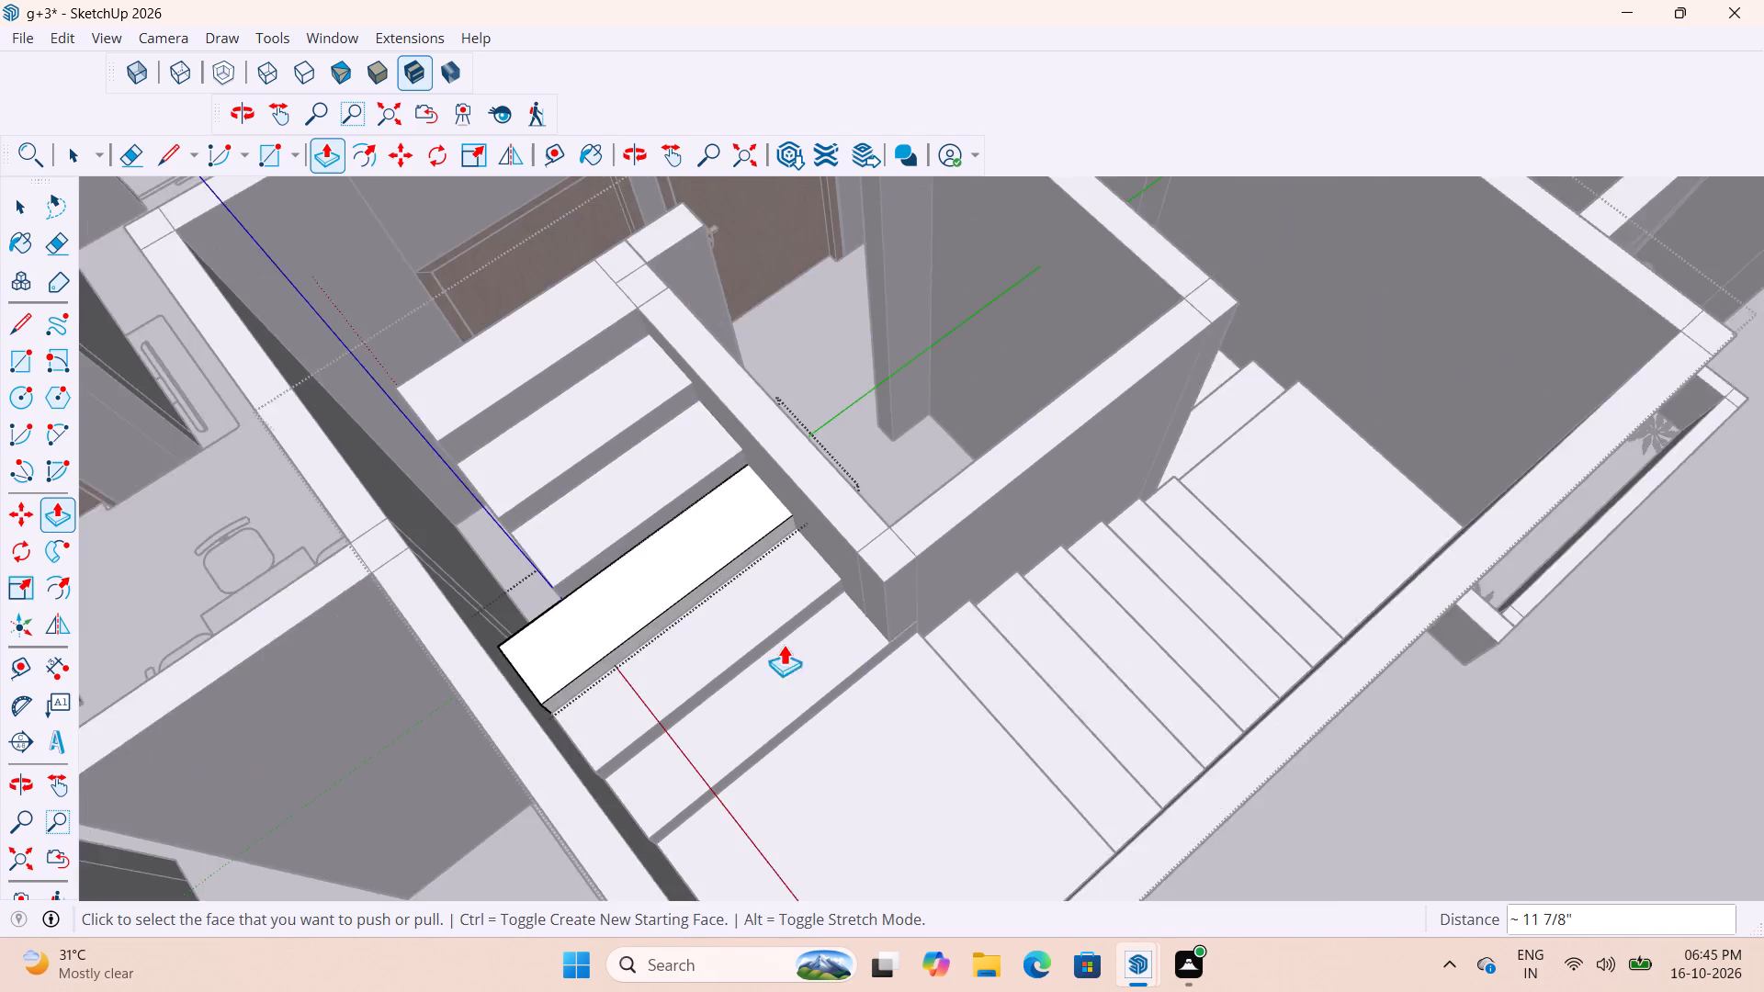
scroll(540, 598, "up", 7)
middle_click_drag(611, 565, 712, 541)
scroll(672, 627, "up", 6)
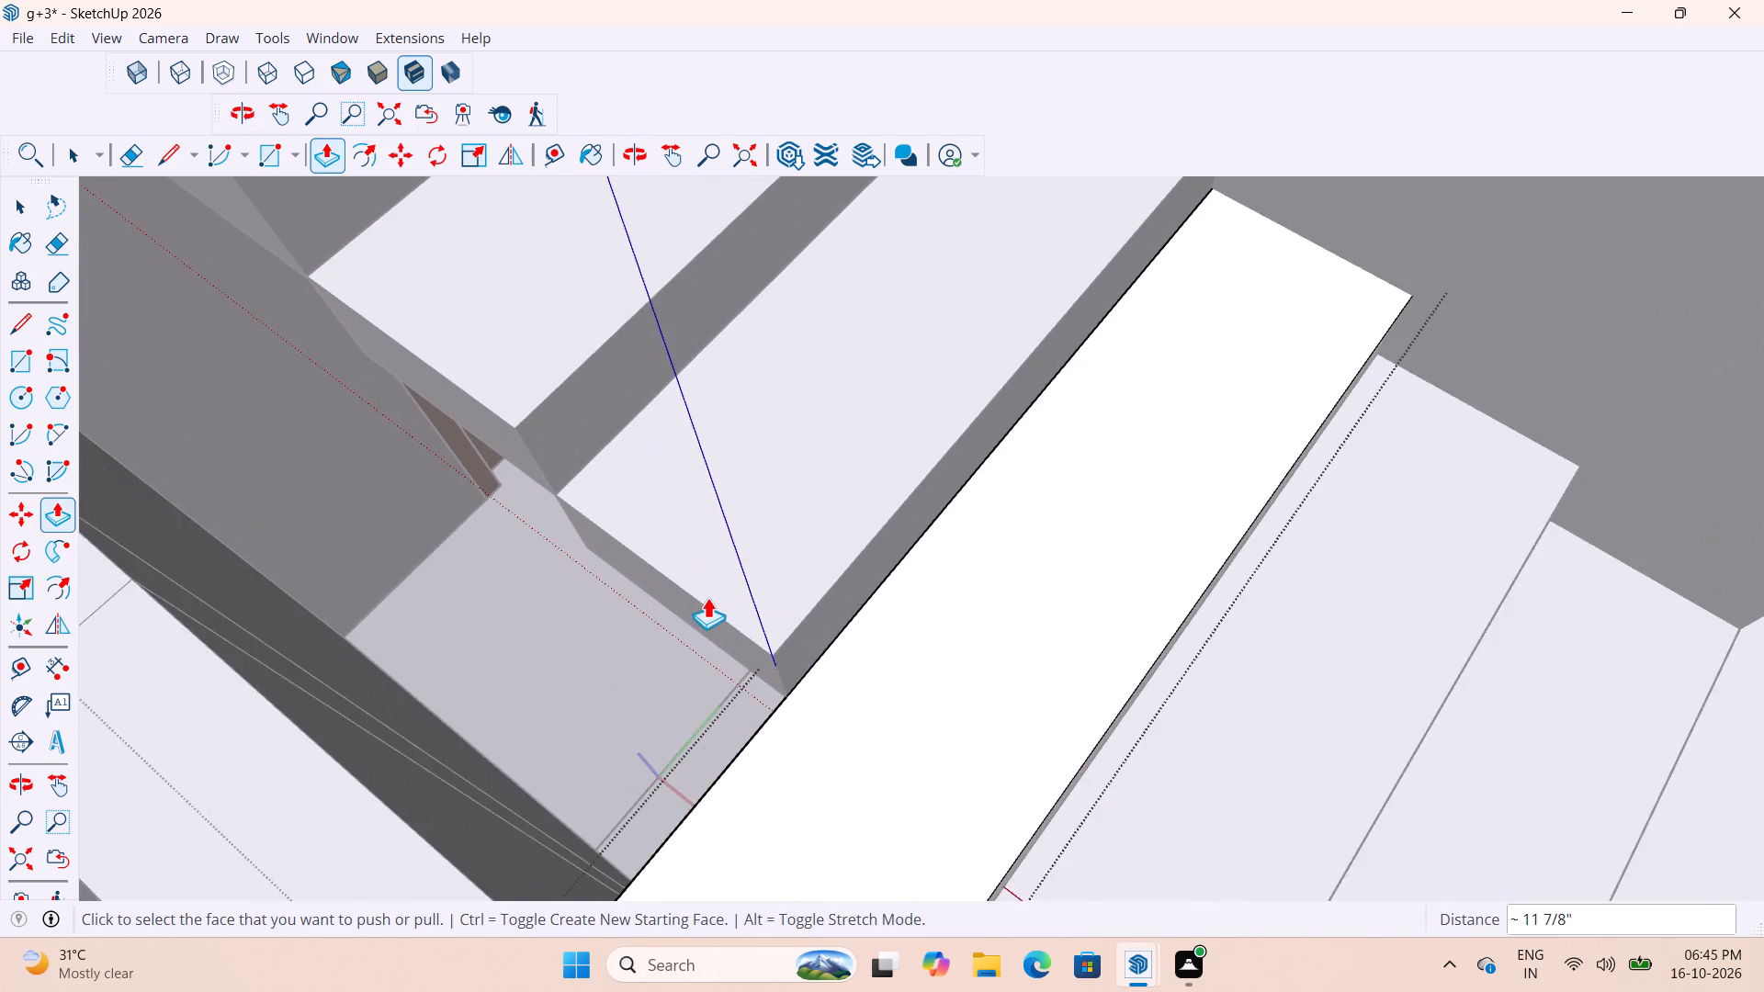
key("space")
scroll(703, 606, "up", 4)
scroll(952, 482, "down", 6)
middle_click_drag(890, 523, 912, 513)
scroll(890, 523, "up", 1)
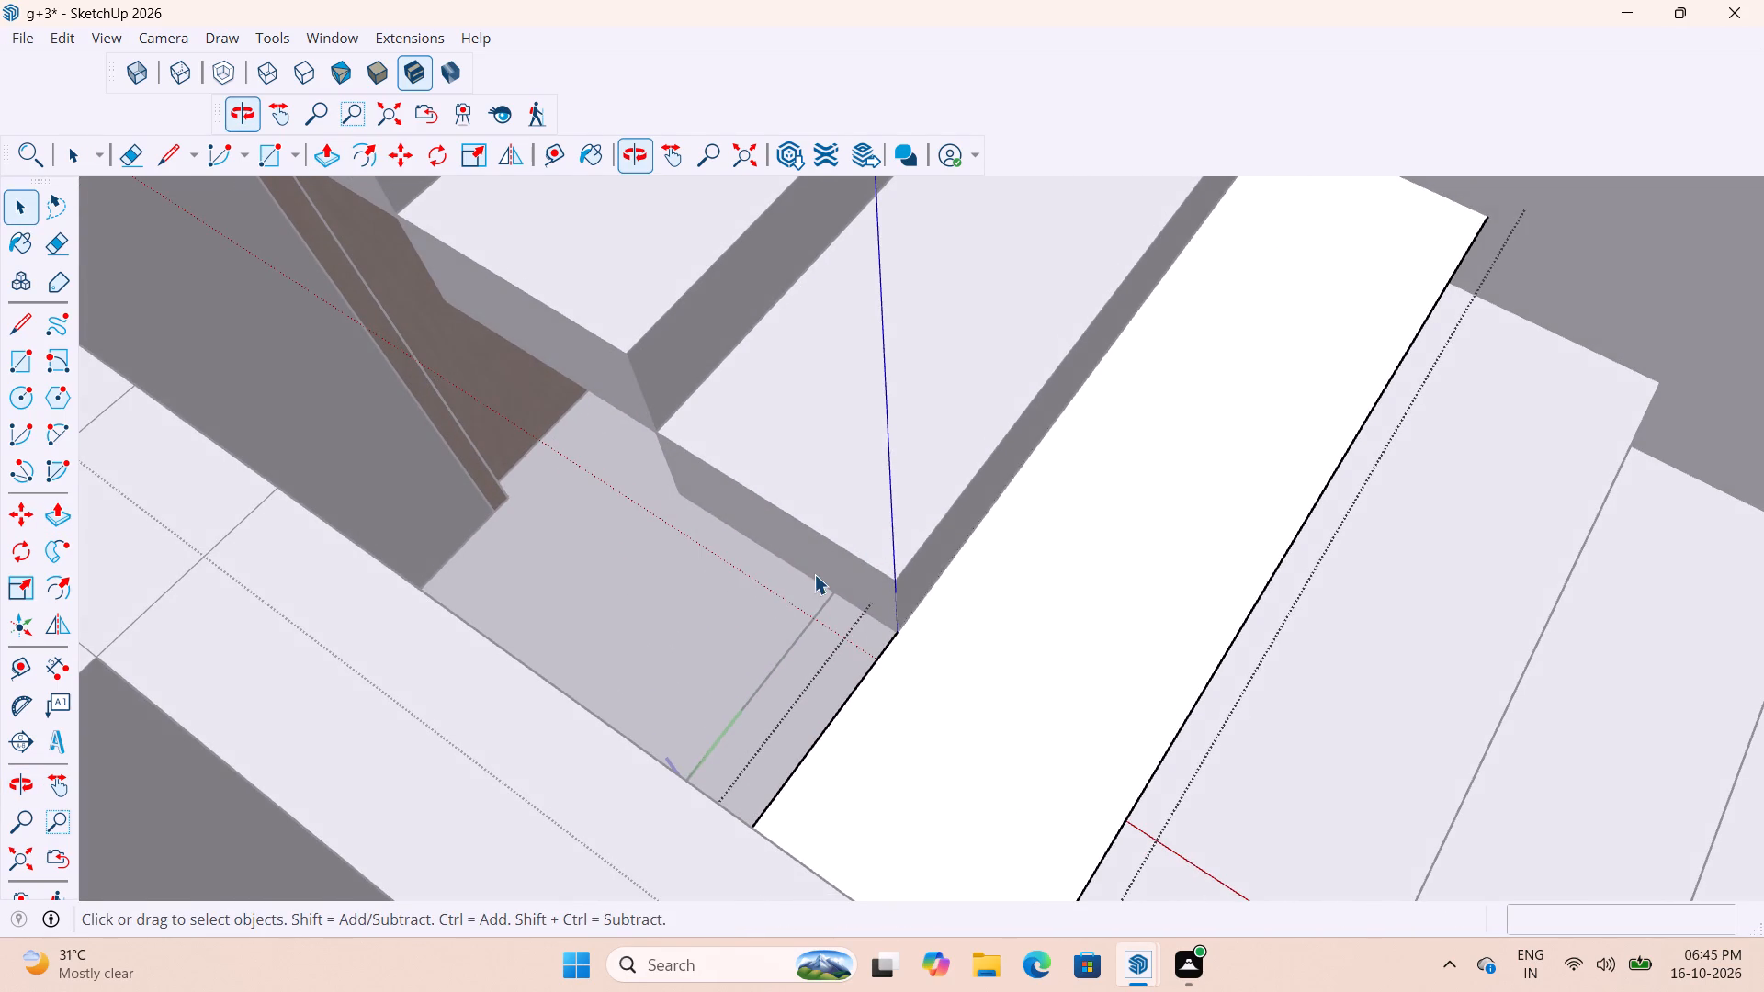
double_click(814, 573)
key("p")
left_click(850, 559)
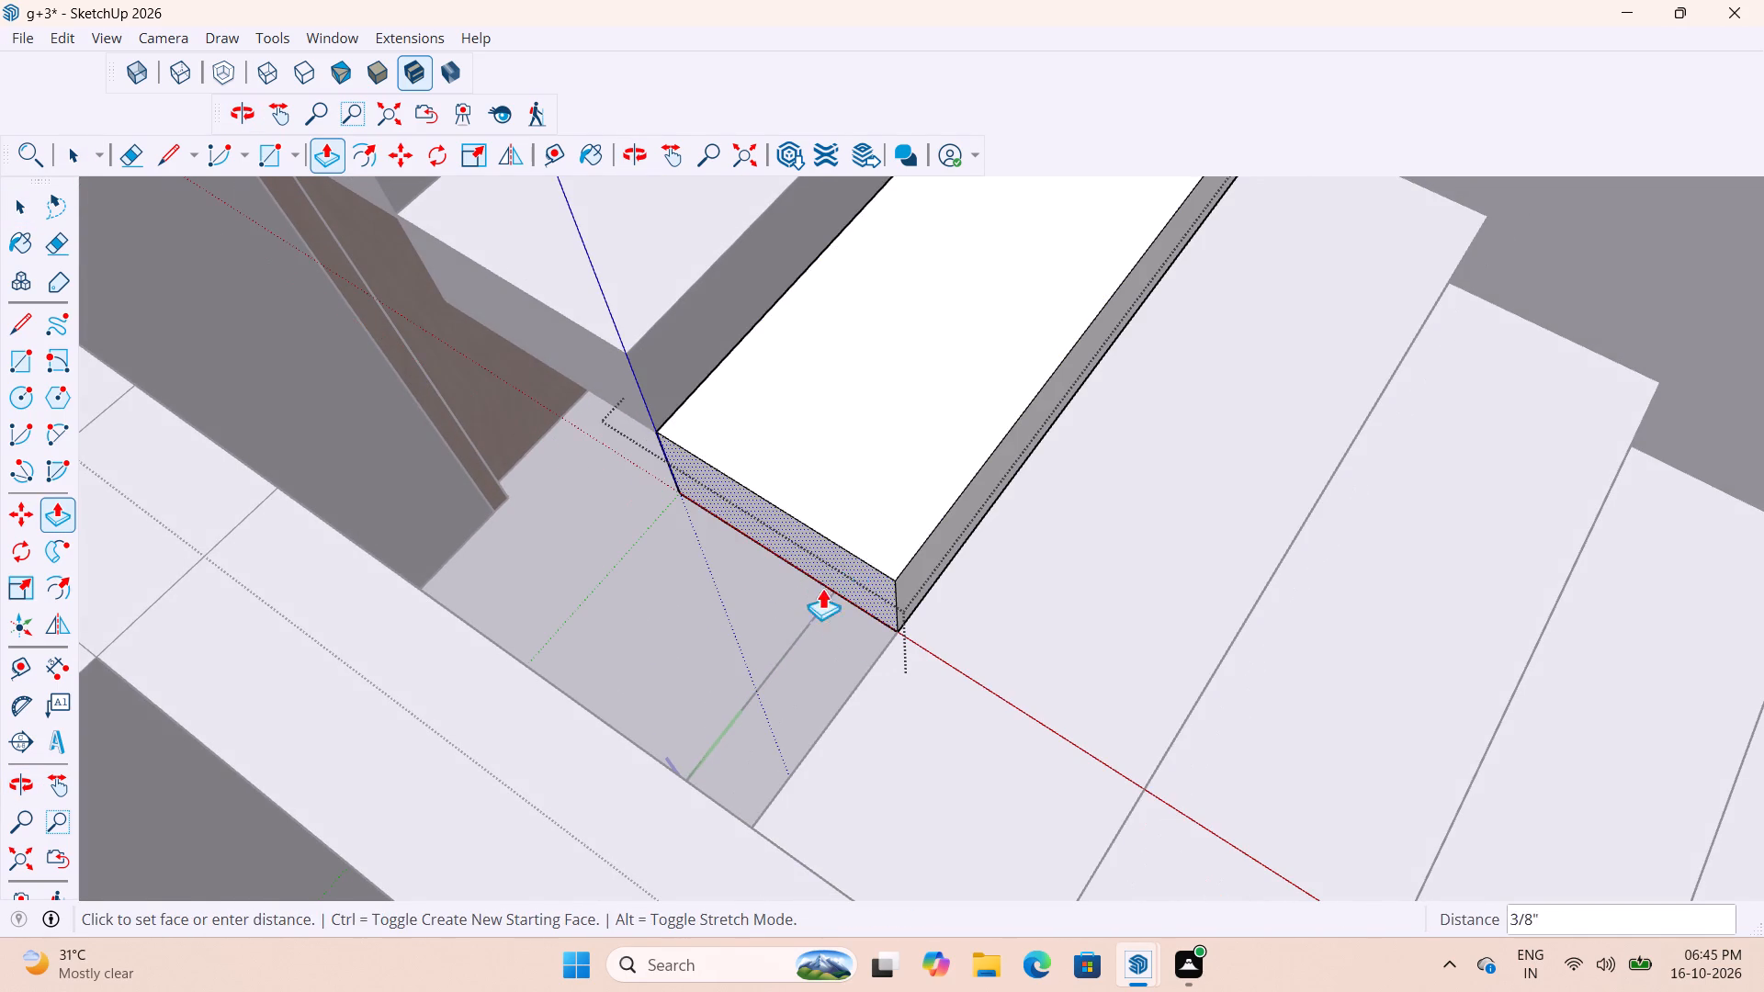
middle_click_drag(837, 586, 571, 641)
left_click(514, 634)
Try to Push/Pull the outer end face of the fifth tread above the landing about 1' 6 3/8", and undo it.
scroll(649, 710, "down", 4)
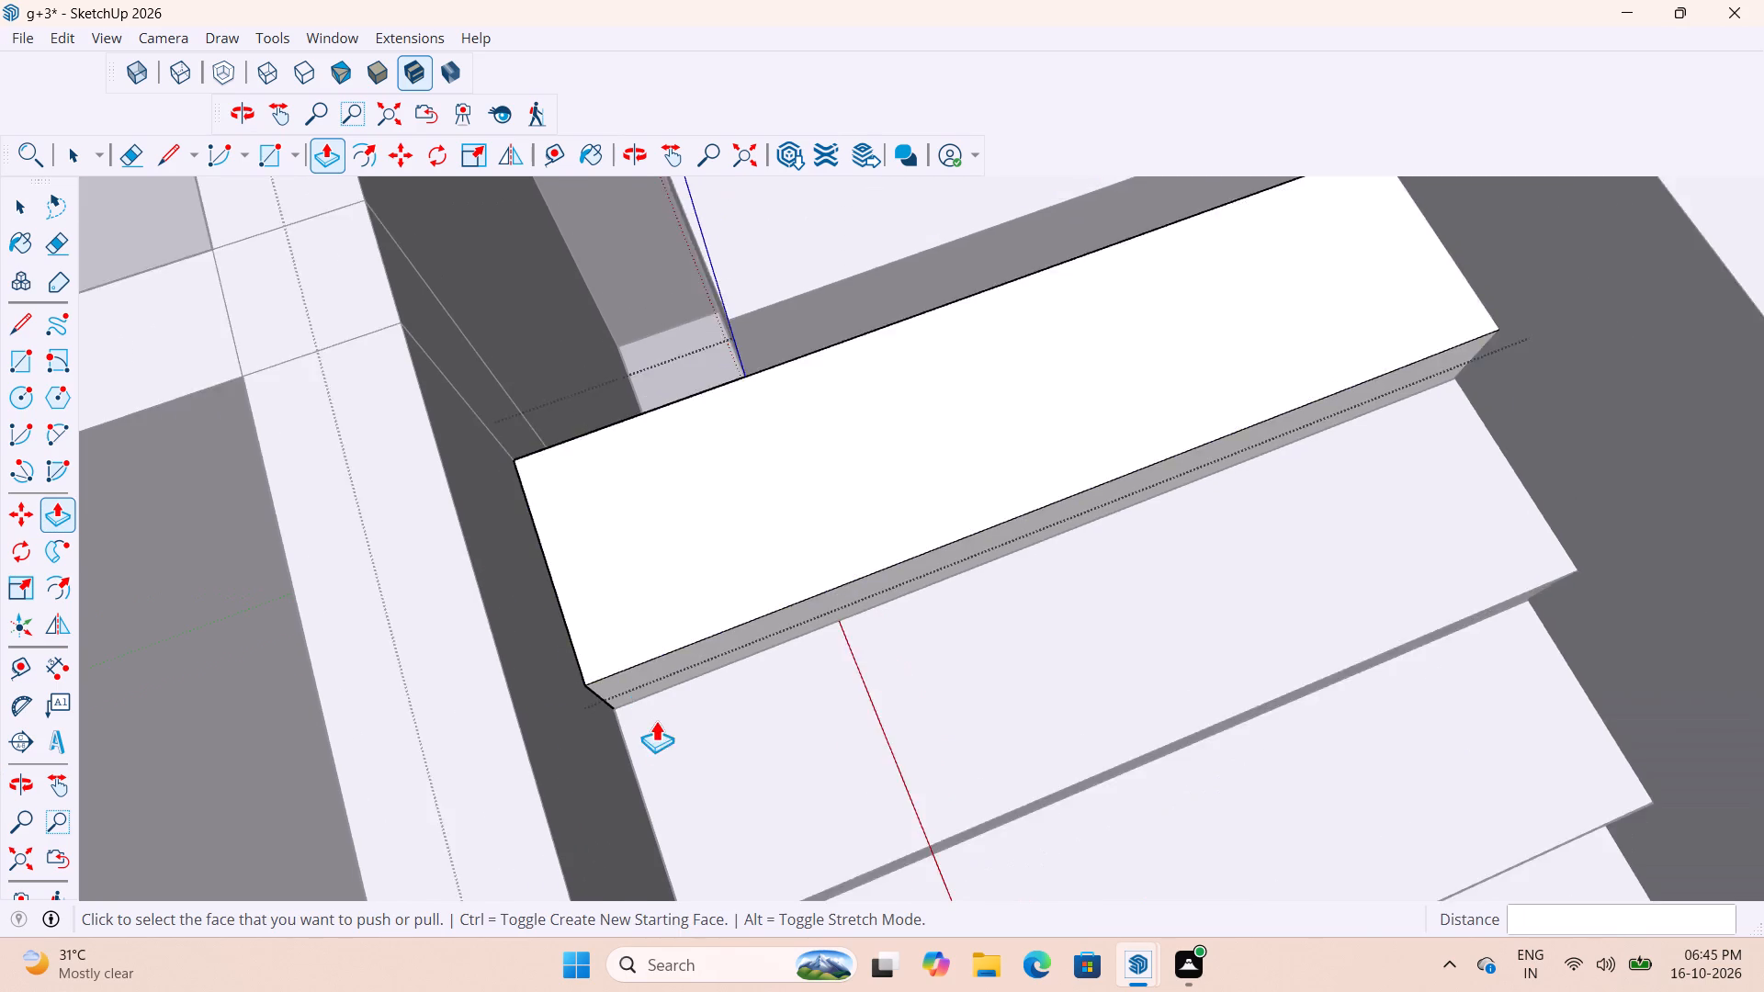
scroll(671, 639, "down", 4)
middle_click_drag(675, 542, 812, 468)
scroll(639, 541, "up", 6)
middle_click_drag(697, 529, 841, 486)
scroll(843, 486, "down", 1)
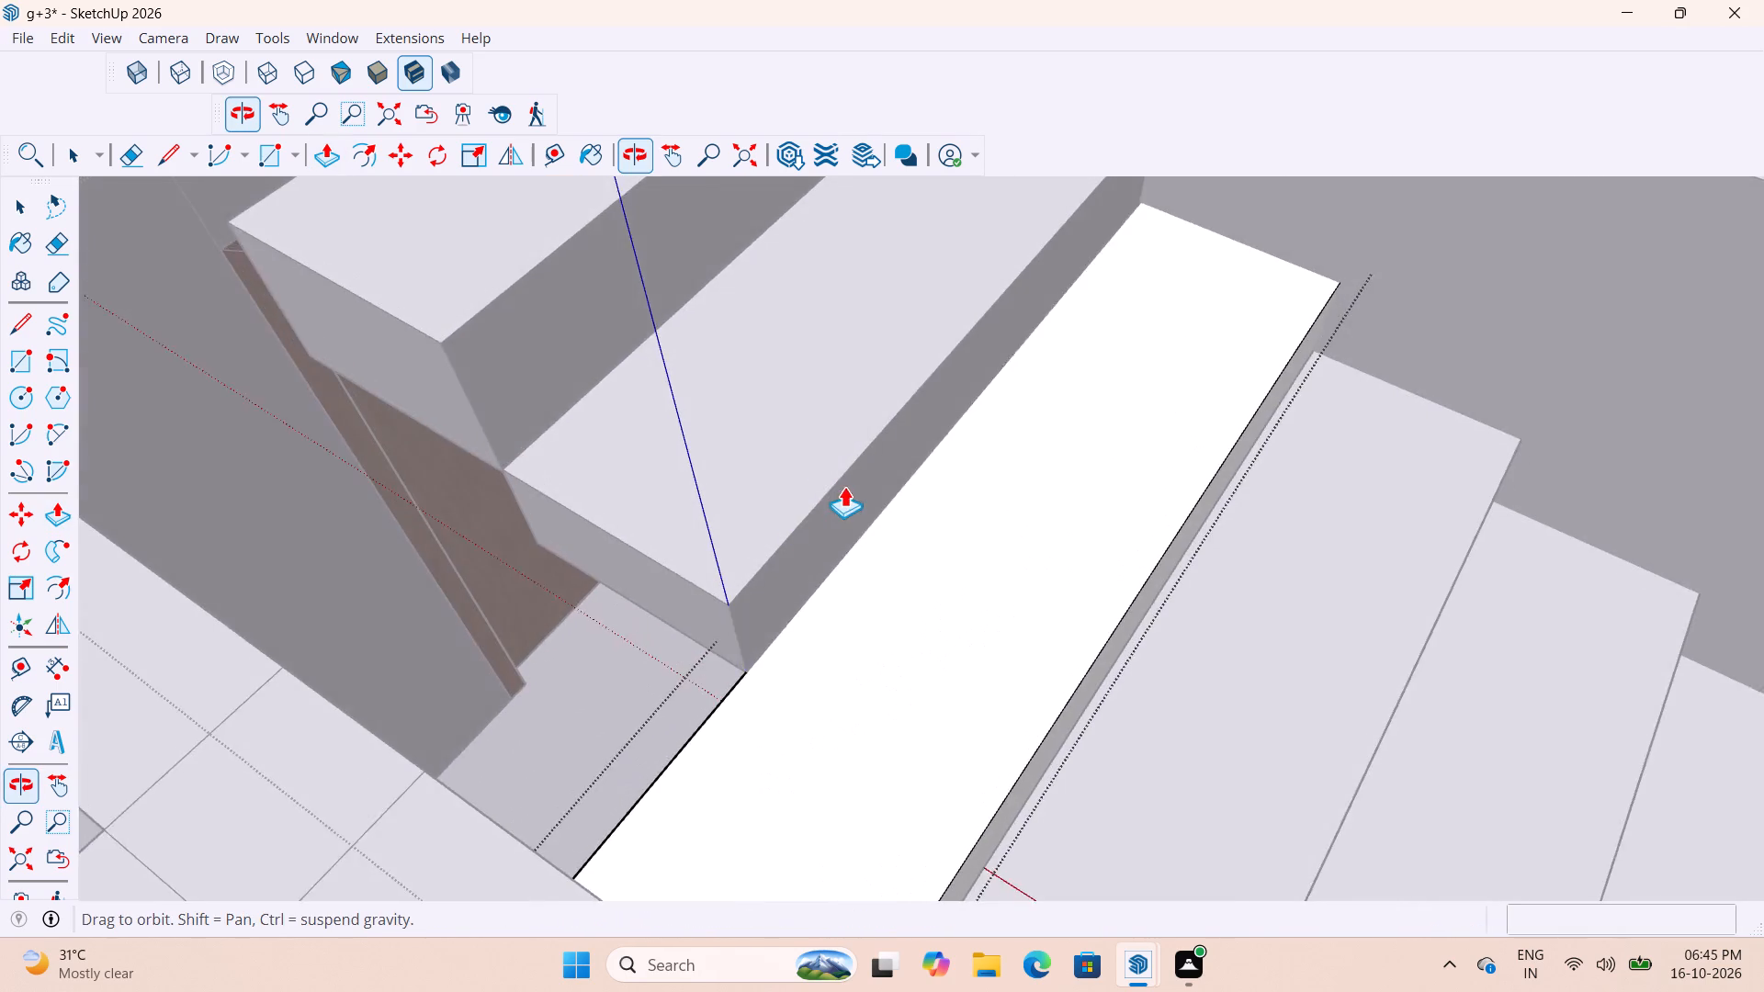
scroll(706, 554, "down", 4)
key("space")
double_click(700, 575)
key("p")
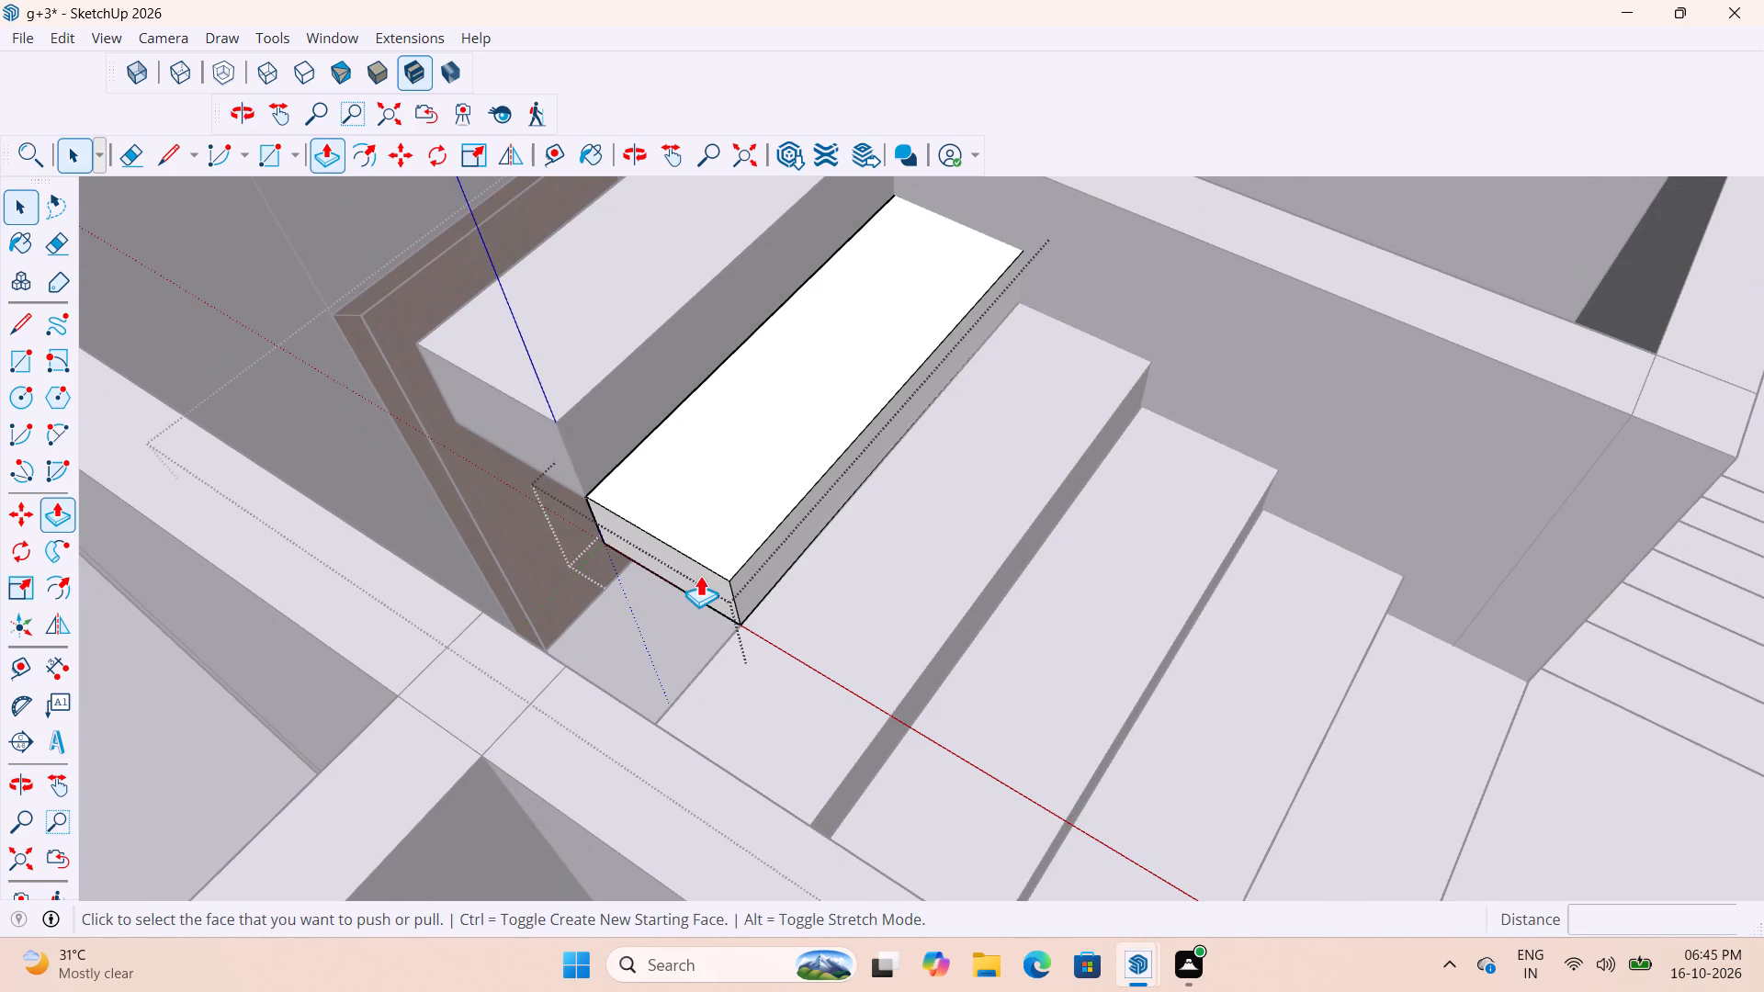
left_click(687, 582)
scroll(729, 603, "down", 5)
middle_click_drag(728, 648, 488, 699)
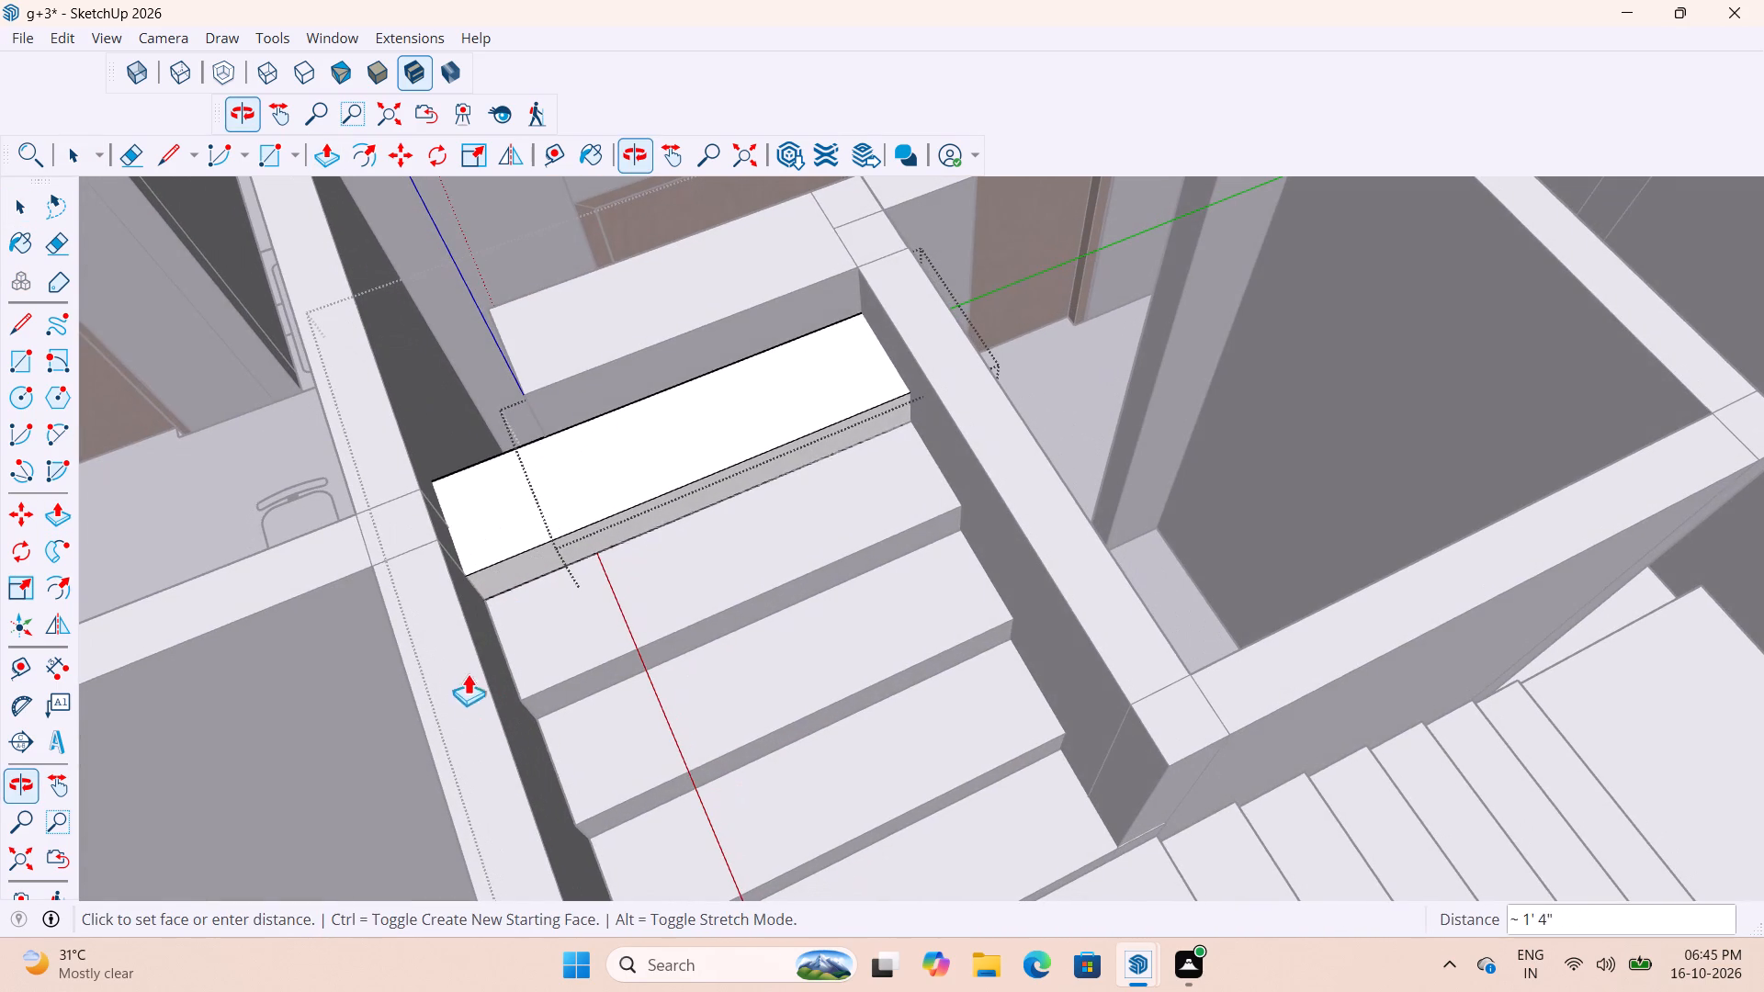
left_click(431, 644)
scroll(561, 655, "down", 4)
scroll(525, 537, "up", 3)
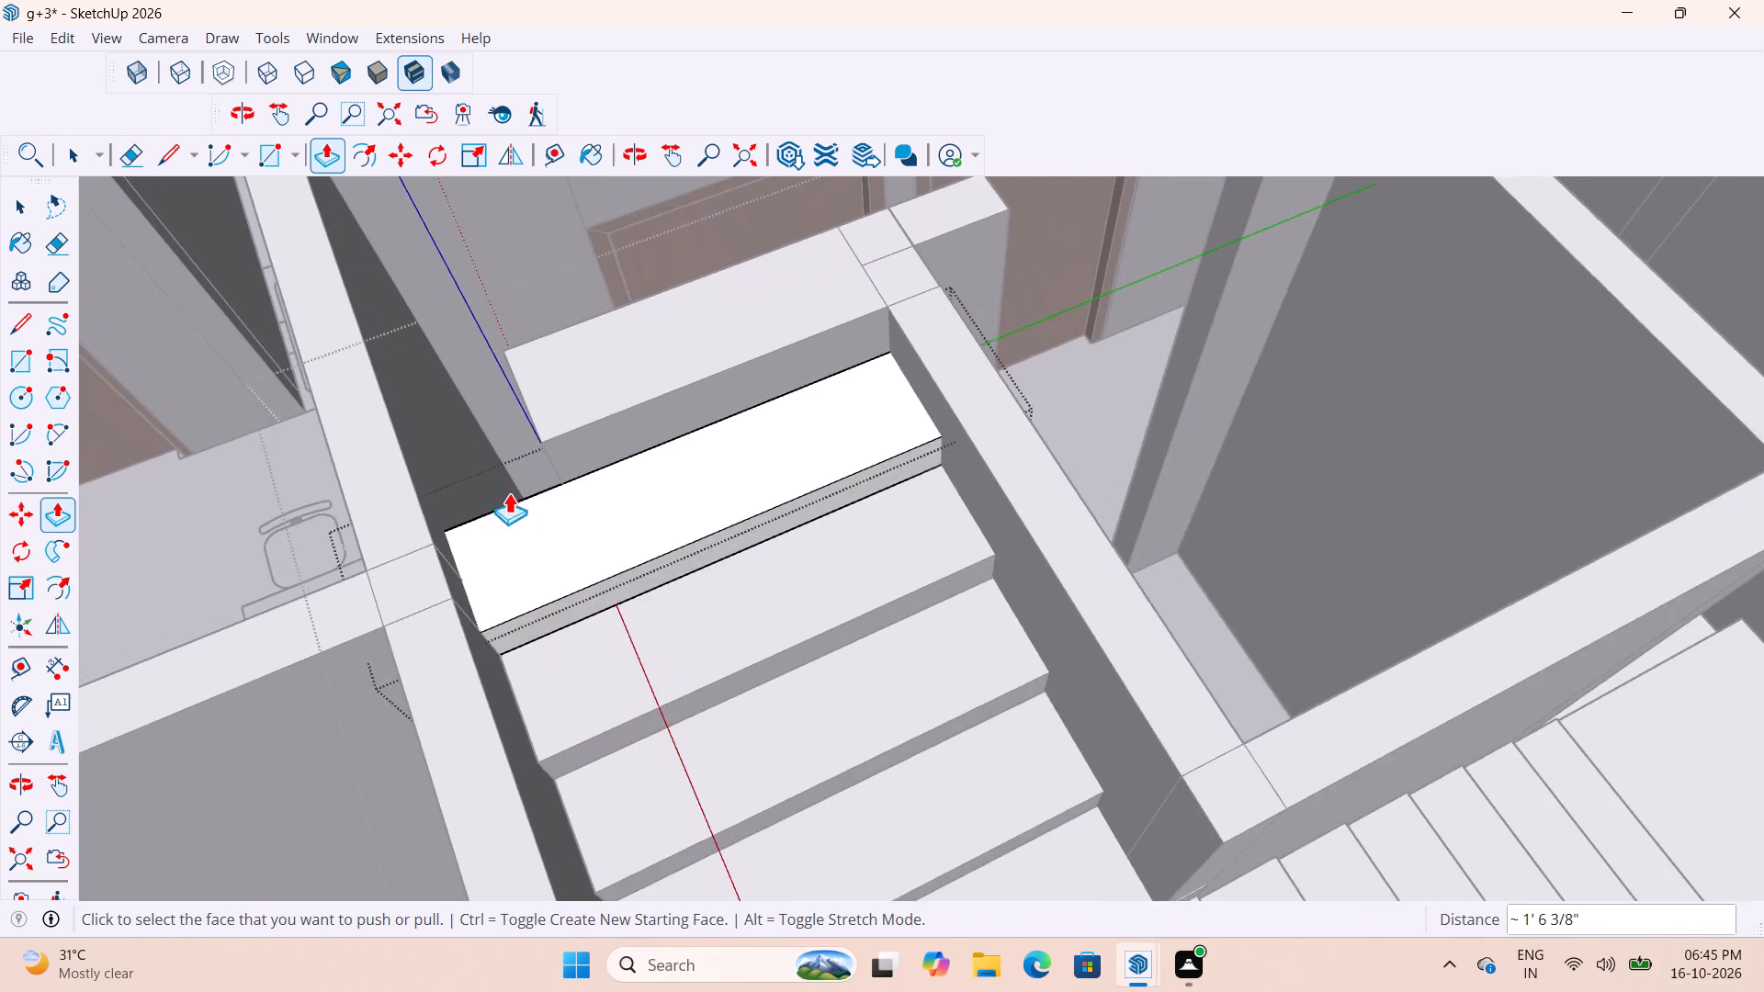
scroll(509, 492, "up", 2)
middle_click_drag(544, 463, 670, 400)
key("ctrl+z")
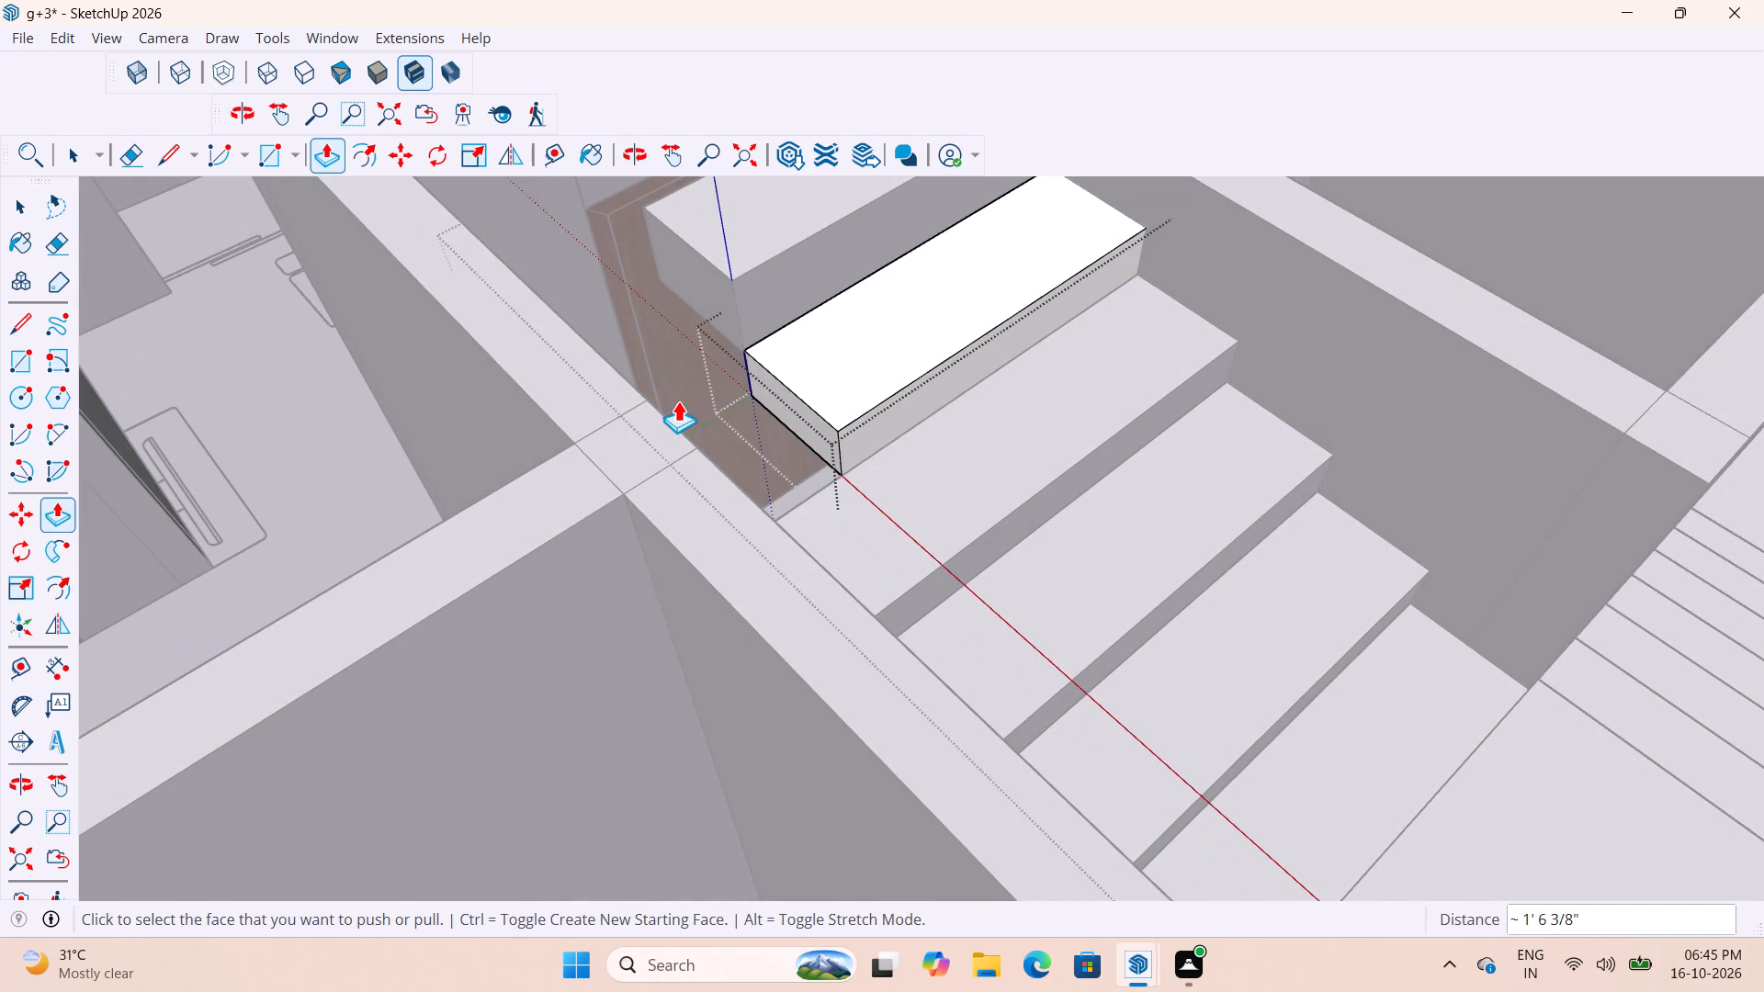
Push/Pull the fifth tread's outer end face about 11 7/8" to the stairwell wall.
scroll(819, 401, "up", 2)
left_click(801, 420)
middle_click_drag(805, 507, 560, 574)
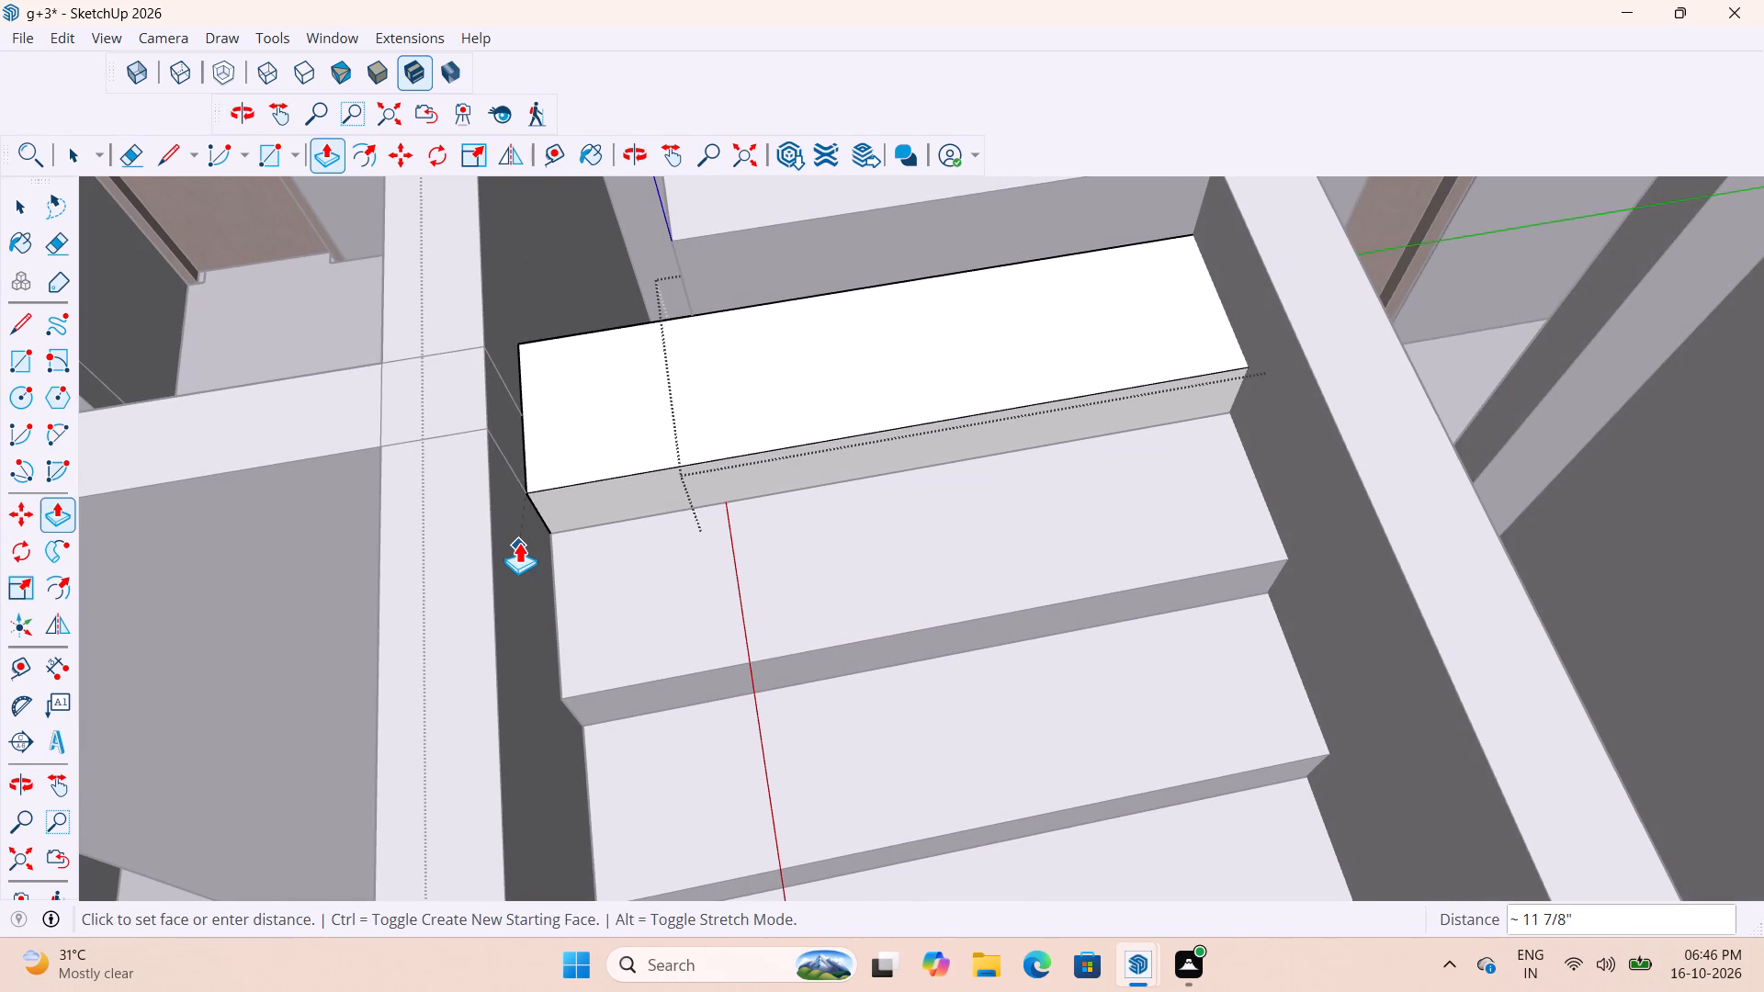
left_click(519, 542)
Push/Pull the outer end face of the sixth, topmost tread about 11 7/8" to the stairwell wall.
scroll(784, 580, "down", 7)
middle_click_drag(762, 393, 930, 366)
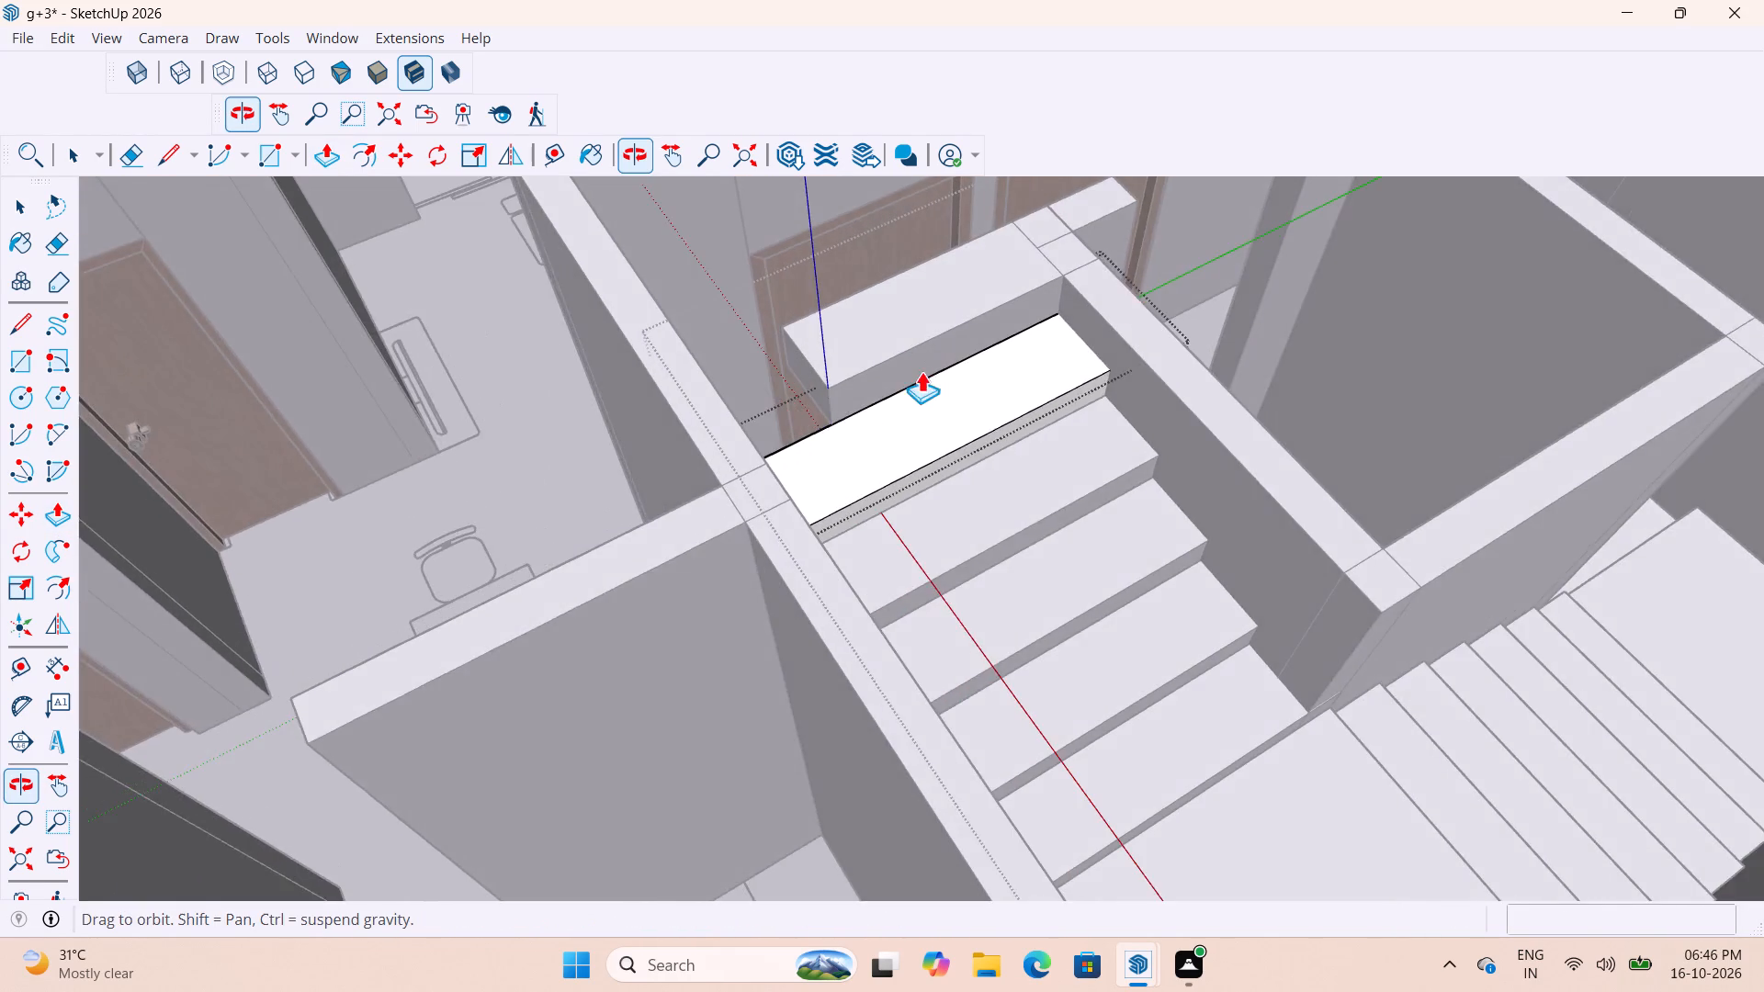
scroll(848, 400, "up", 5)
key("space")
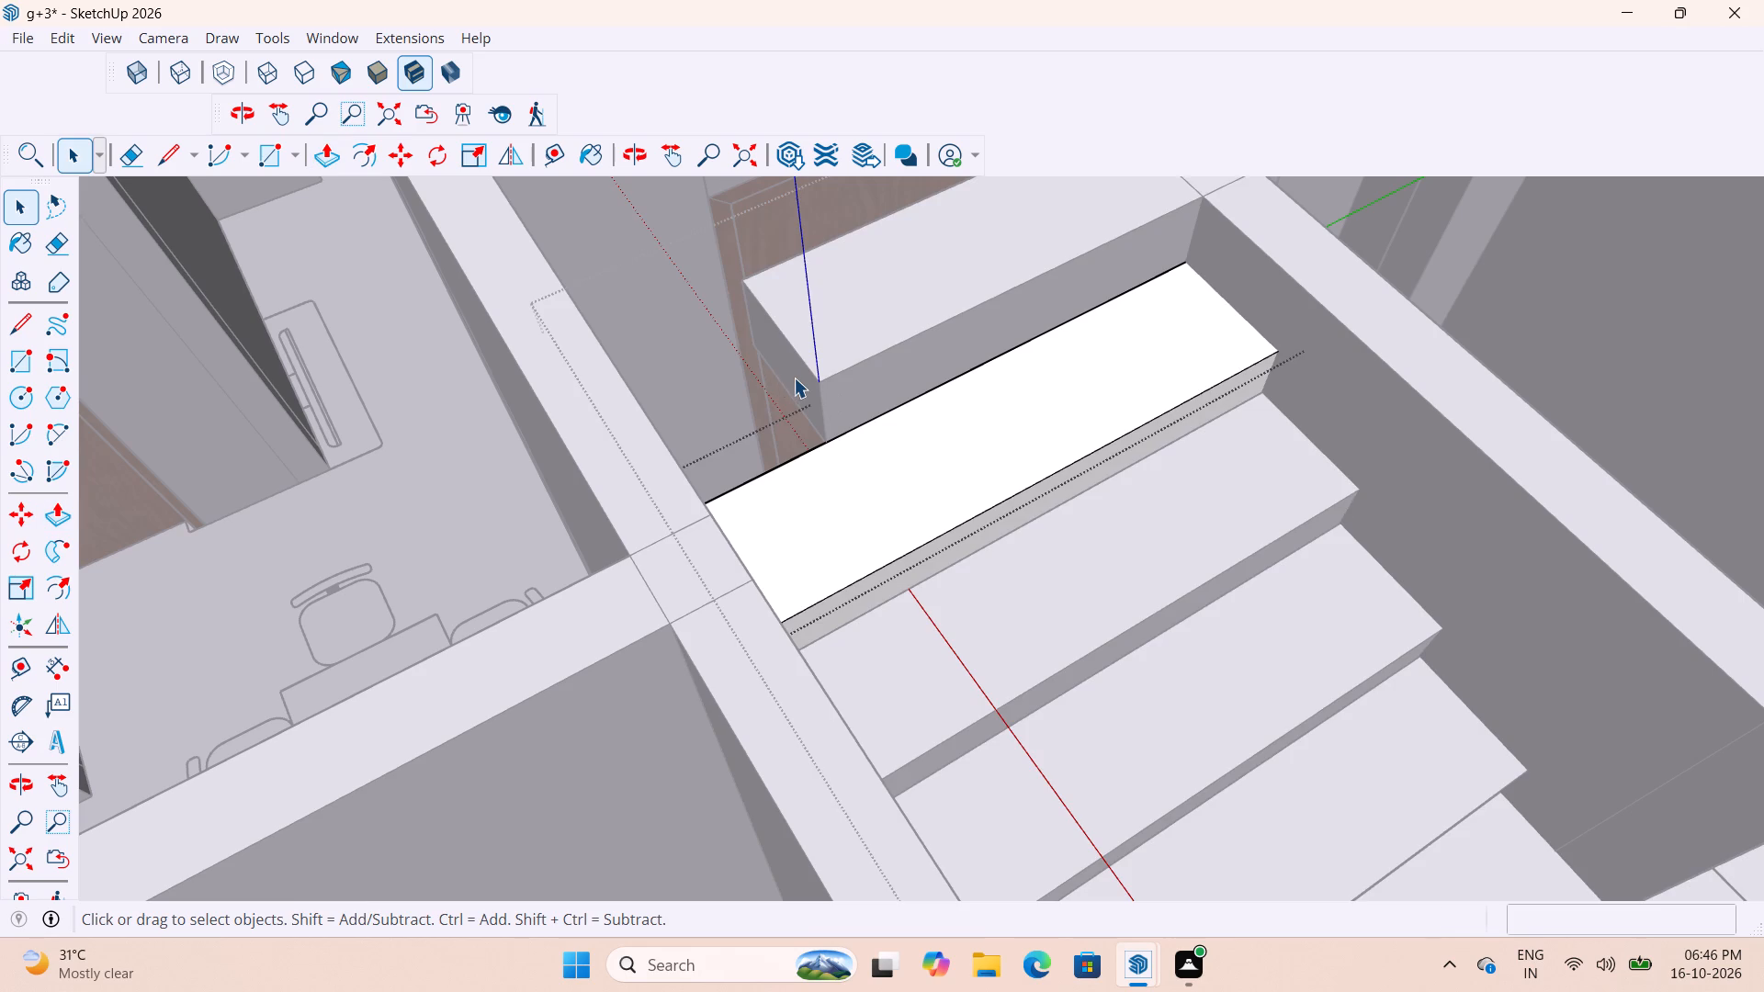
double_click(794, 378)
key("p")
left_click(781, 377)
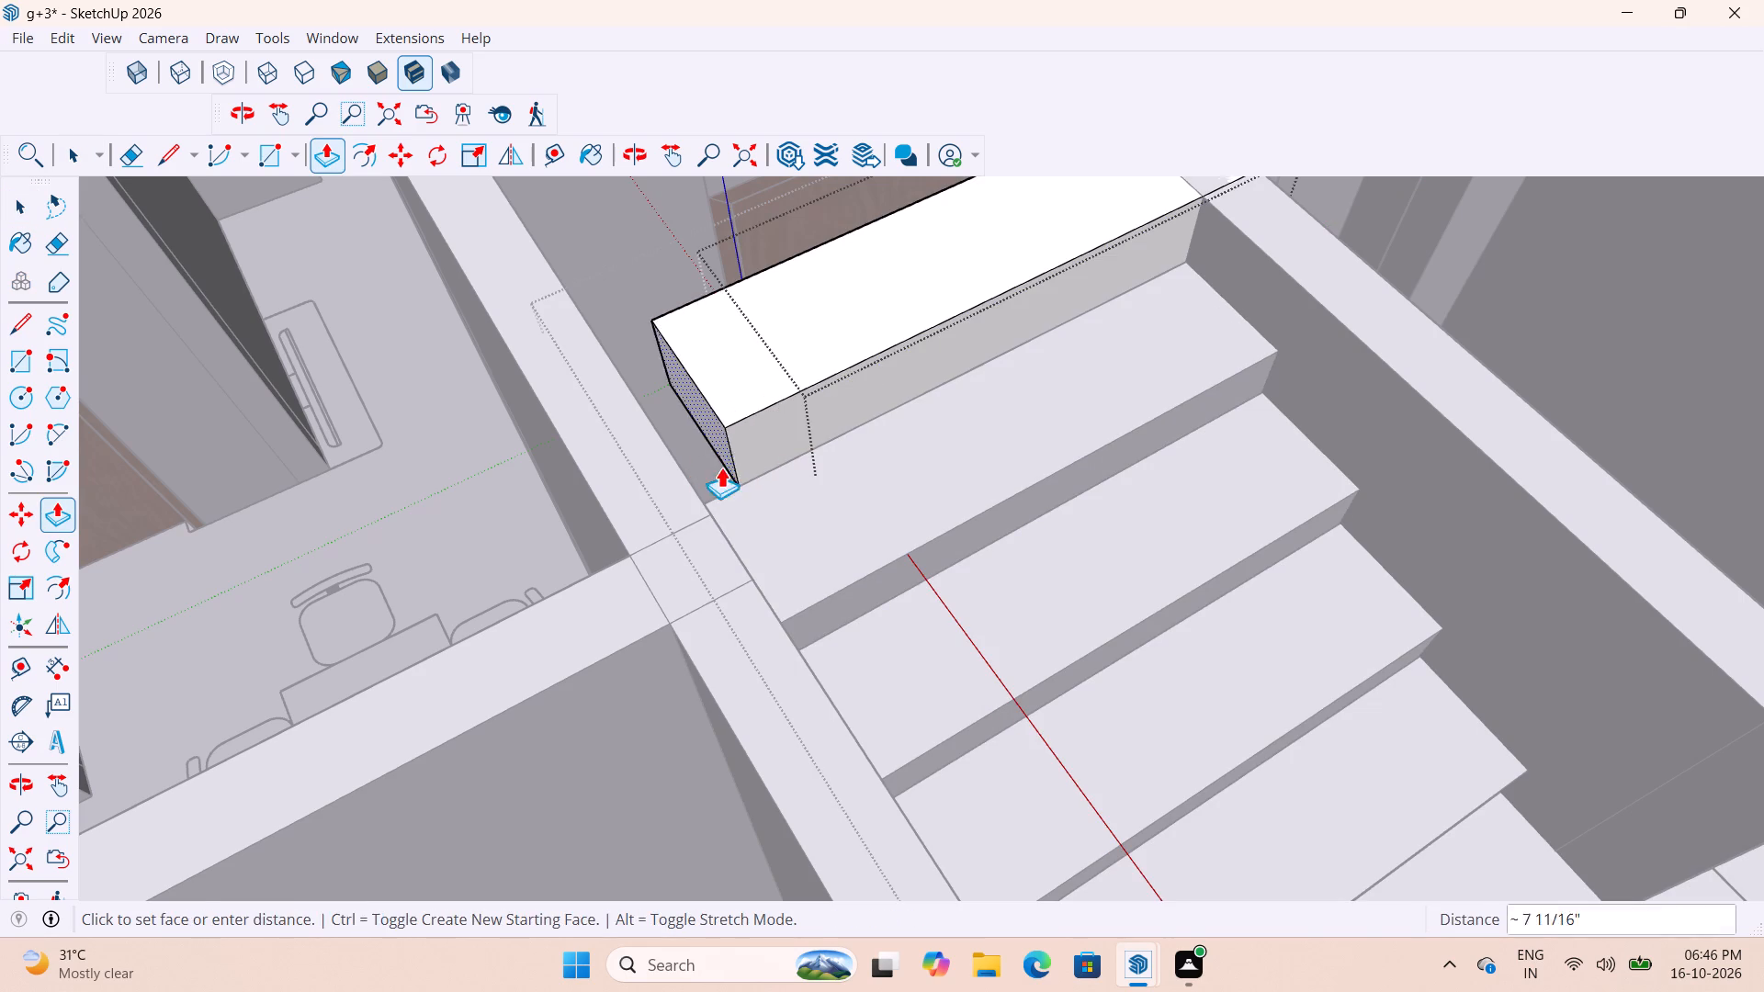
middle_click_drag(721, 467, 620, 496)
scroll(719, 467, "up", 1)
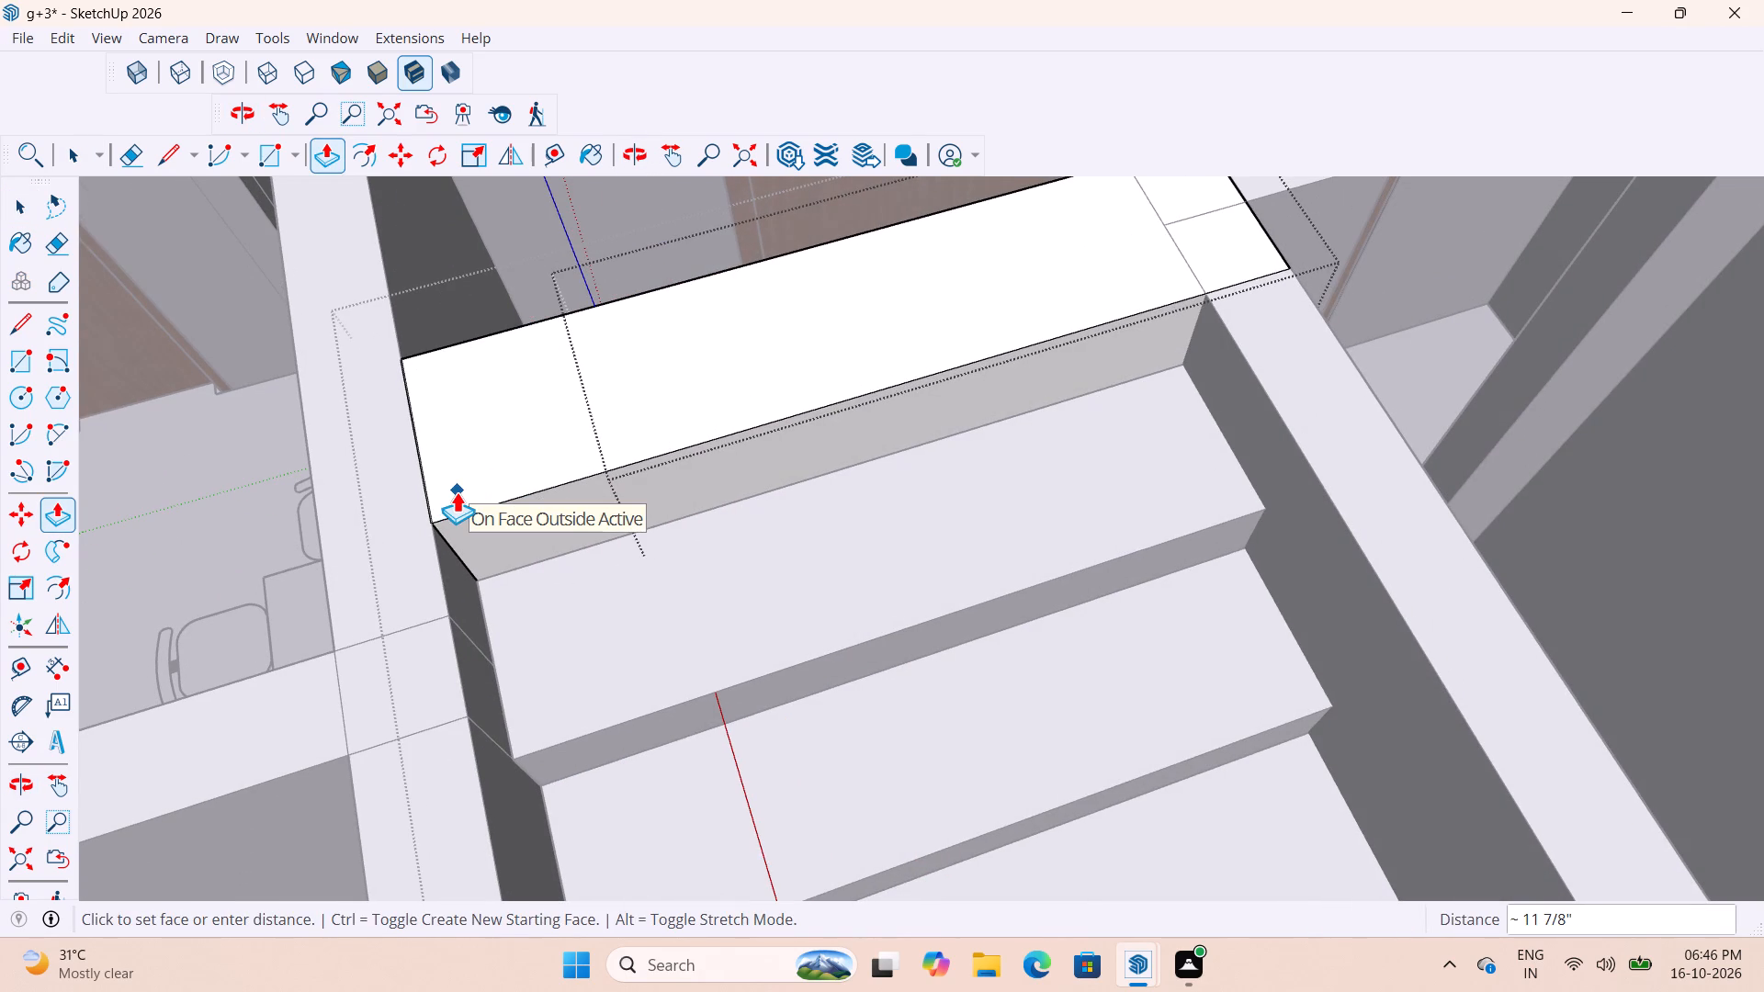
left_click(439, 524)
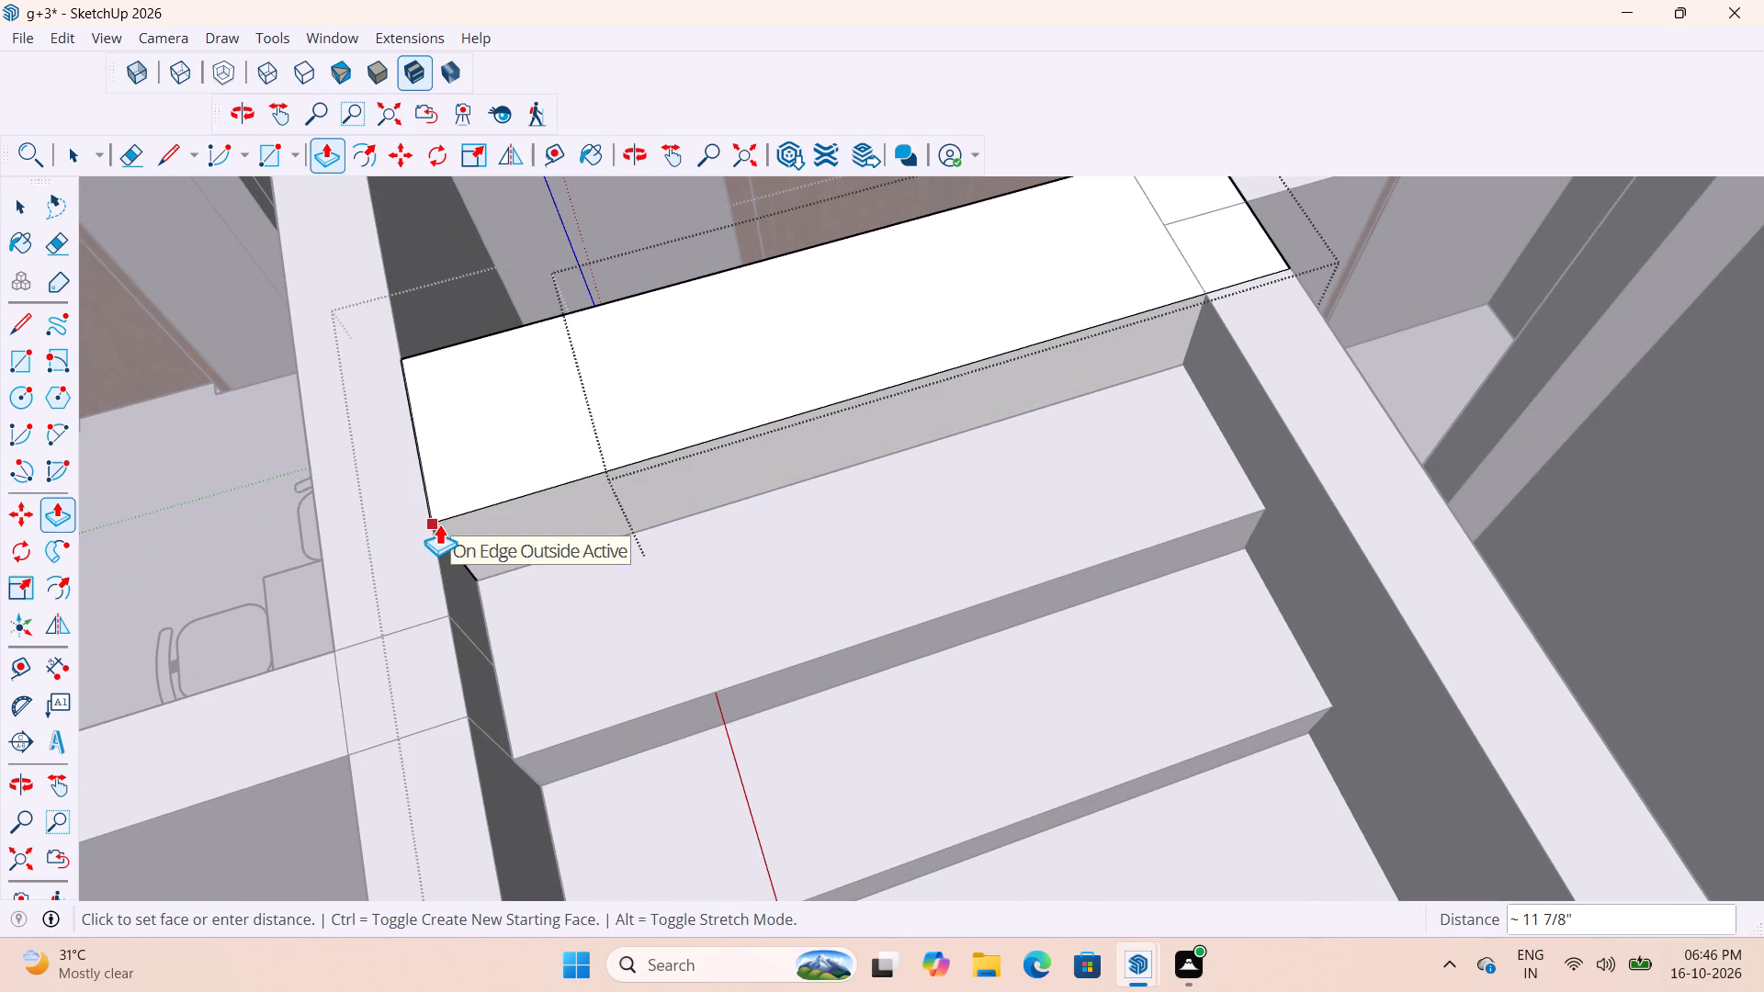
scroll(843, 431, "down", 11)
key("space")
middle_click_drag(829, 414, 1087, 370)
scroll(877, 400, "down", 1)
scroll(1077, 361, "up", 1)
scroll(1076, 361, "down", 13)
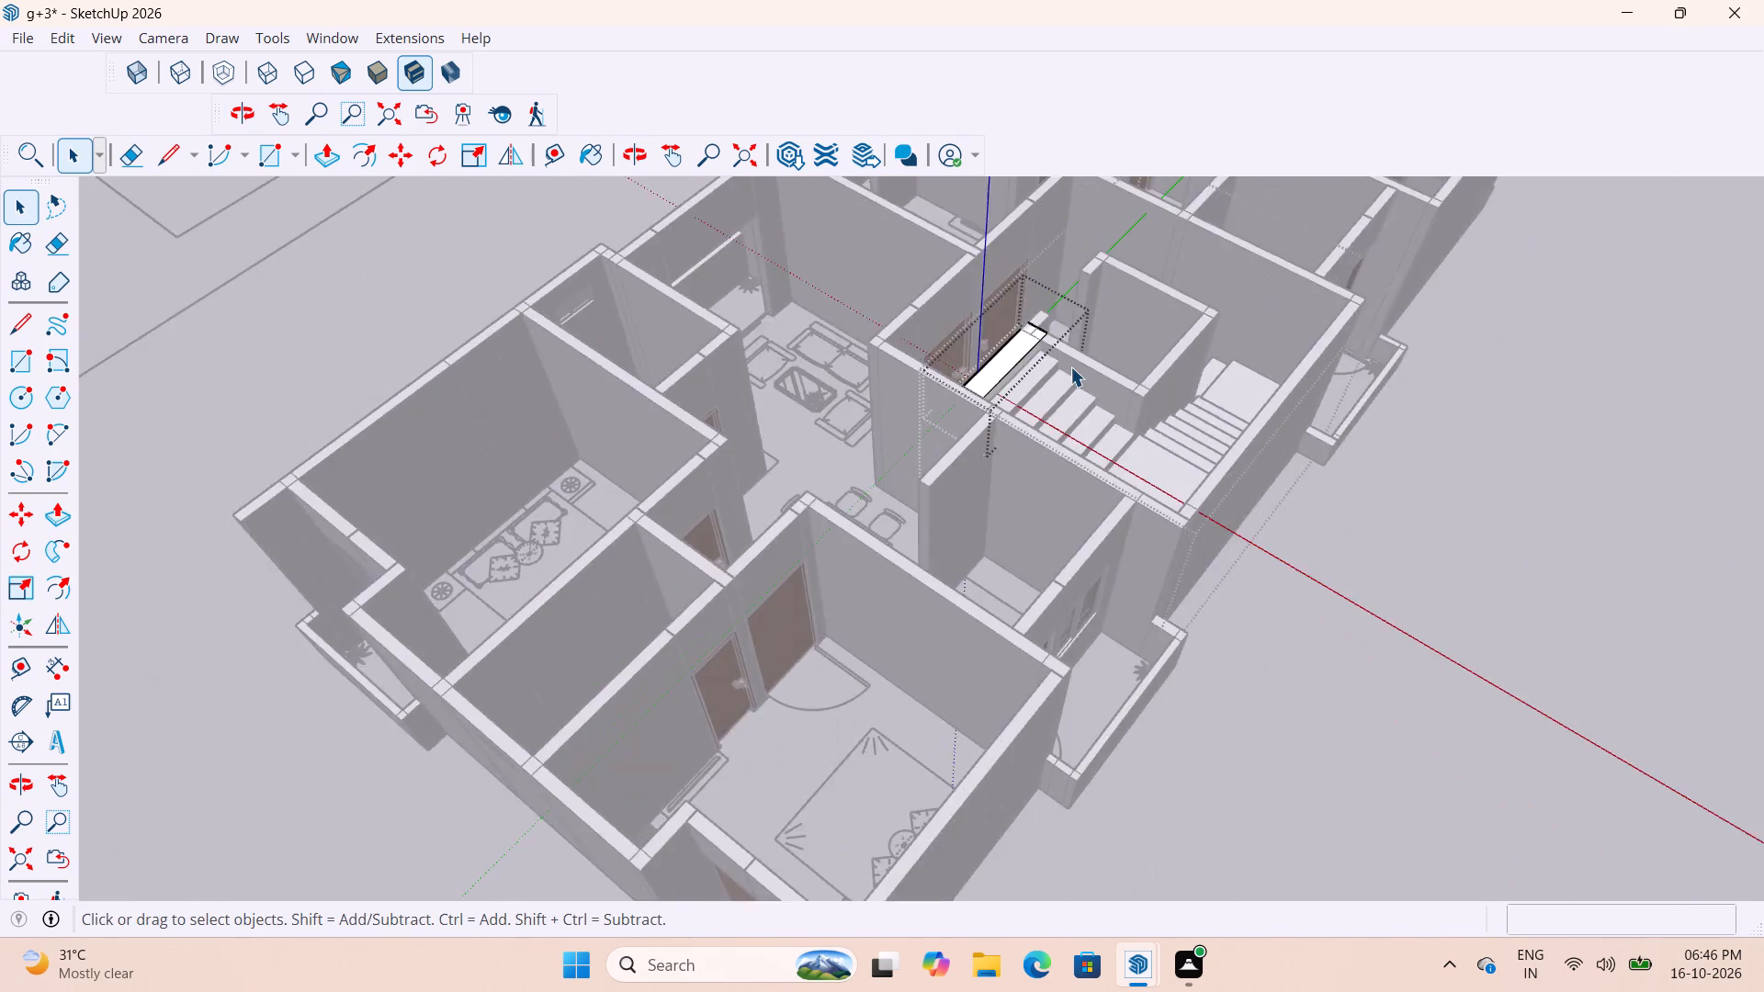
Finish editing the topmost tread and close the staircase groups.
scroll(1070, 366, "down", 6)
left_click_drag(1386, 364, 1395, 366)
left_click_drag(1509, 344, 1522, 354)
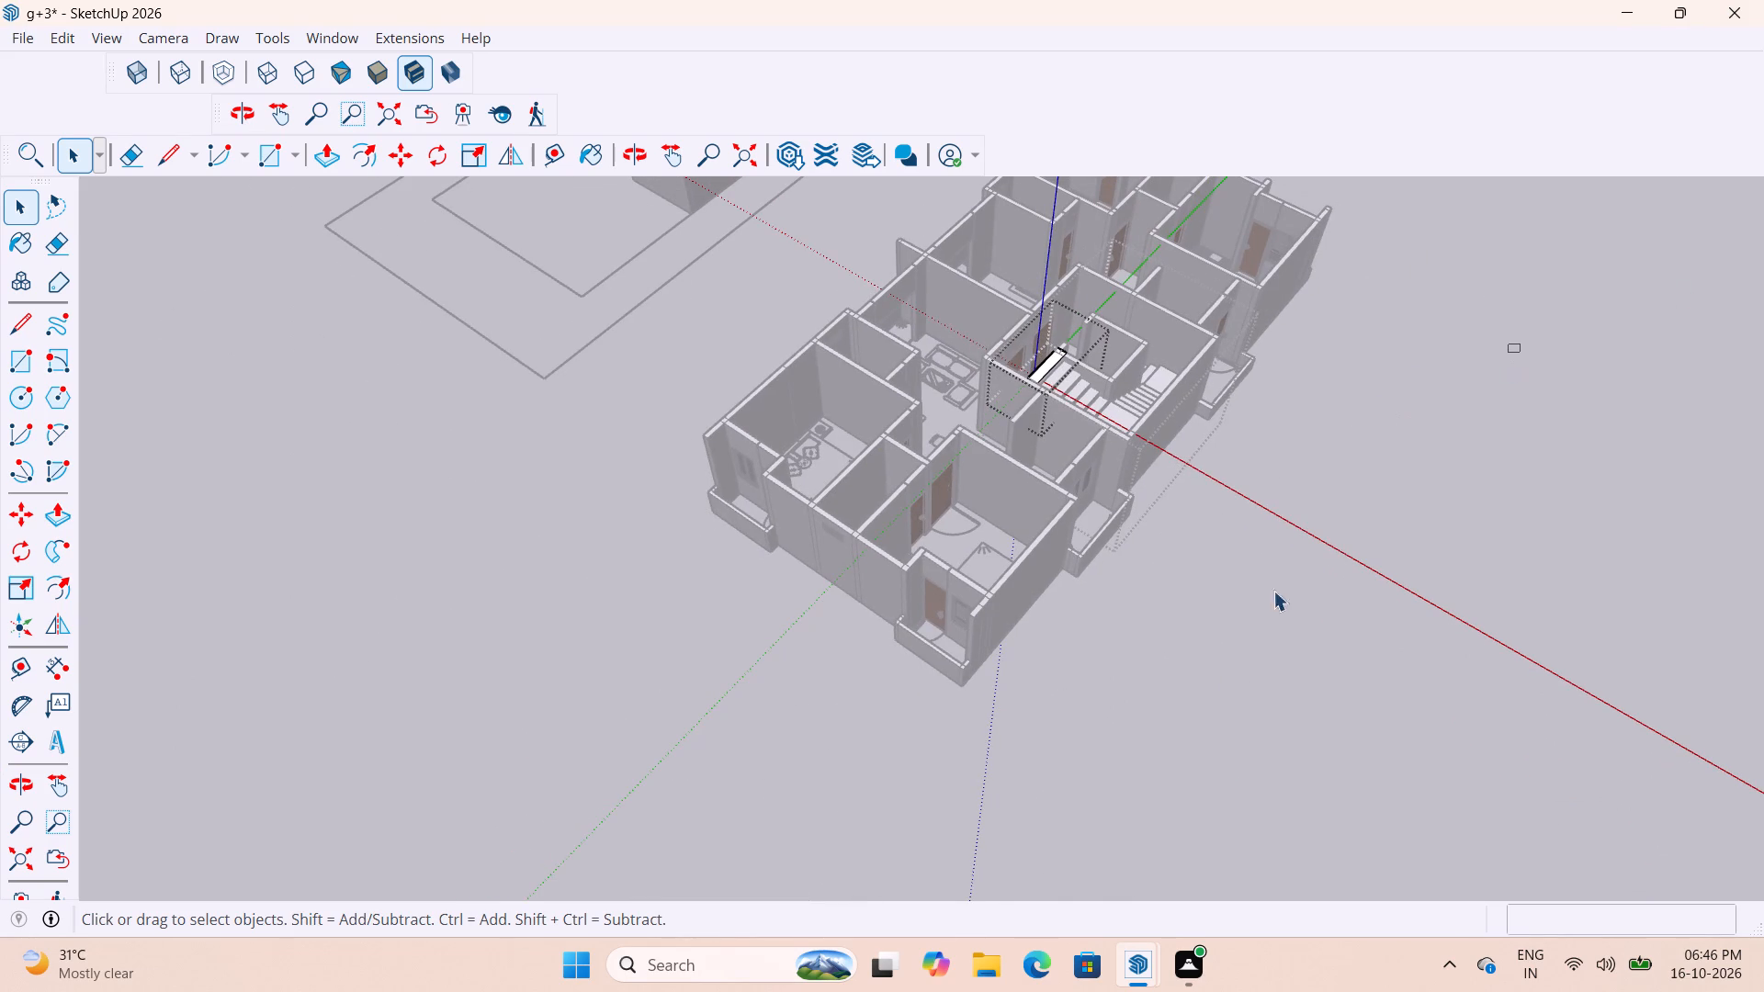
scroll(1241, 571, "down", 5)
left_click(1300, 622)
left_click(1423, 423)
left_click_drag(1432, 400, 1388, 473)
left_click(1516, 355)
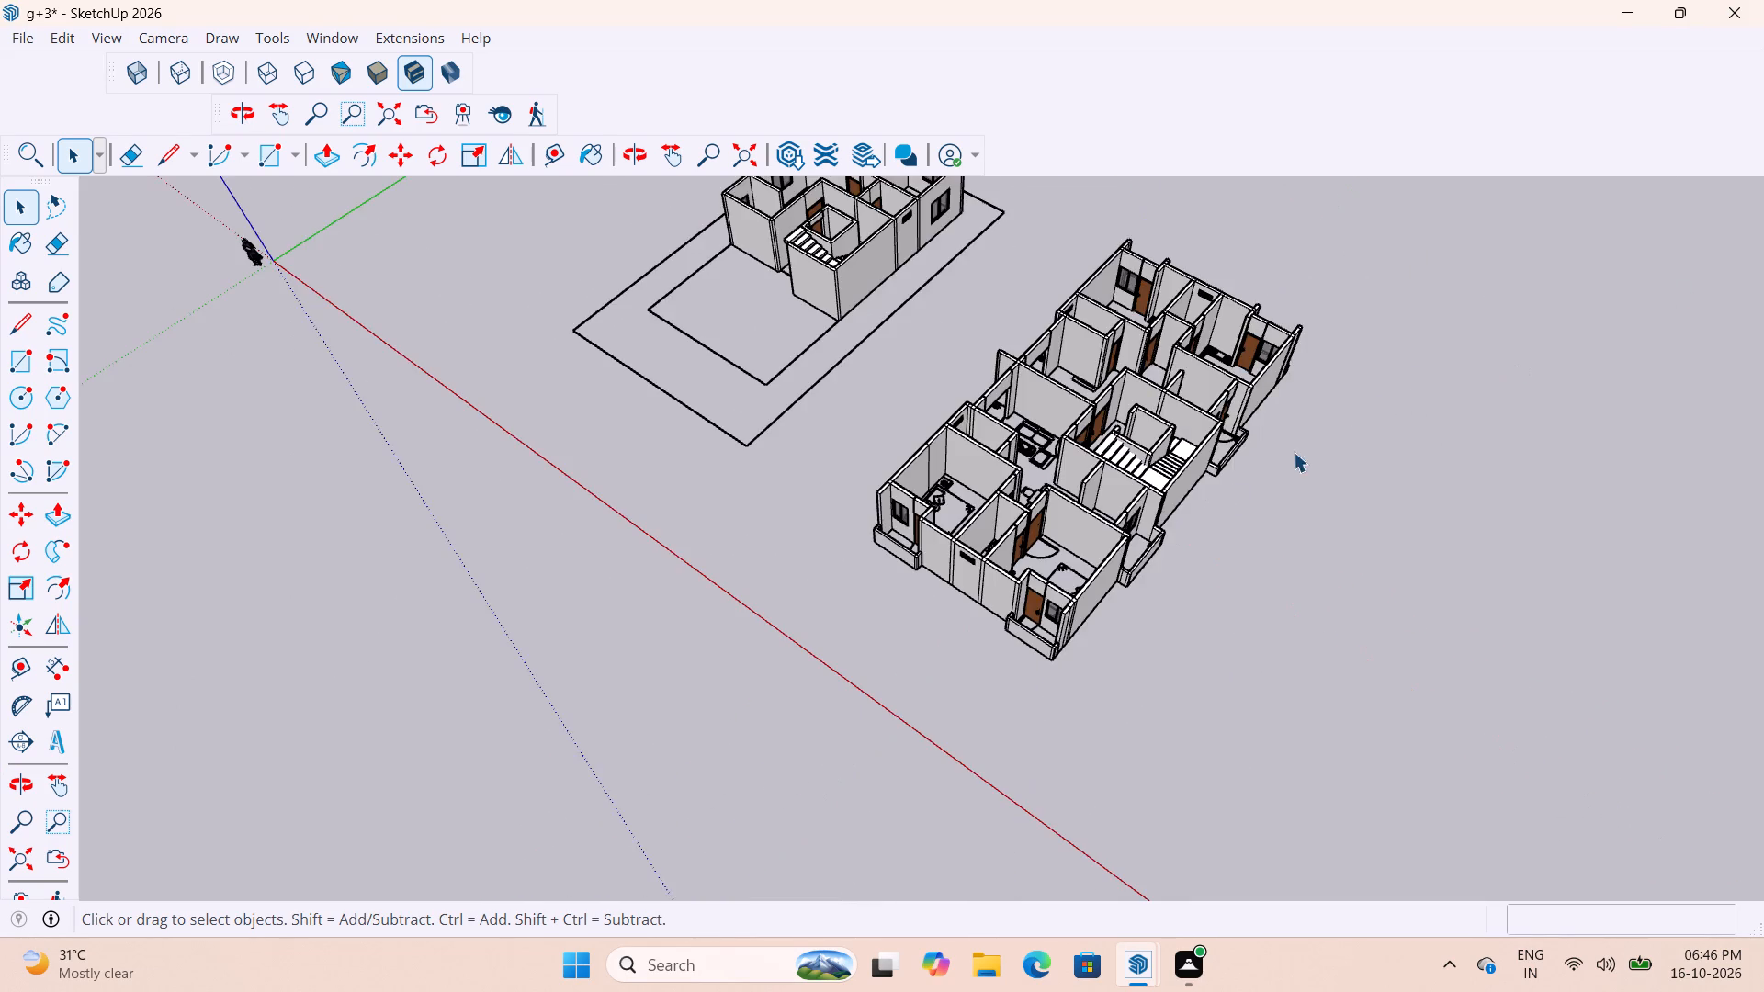
Examine the widened treads and landings against the surrounding stairwell walls of the larger block.
scroll(1097, 609, "down", 6)
middle_click_drag(1144, 551, 1316, 537)
scroll(1224, 427, "up", 13)
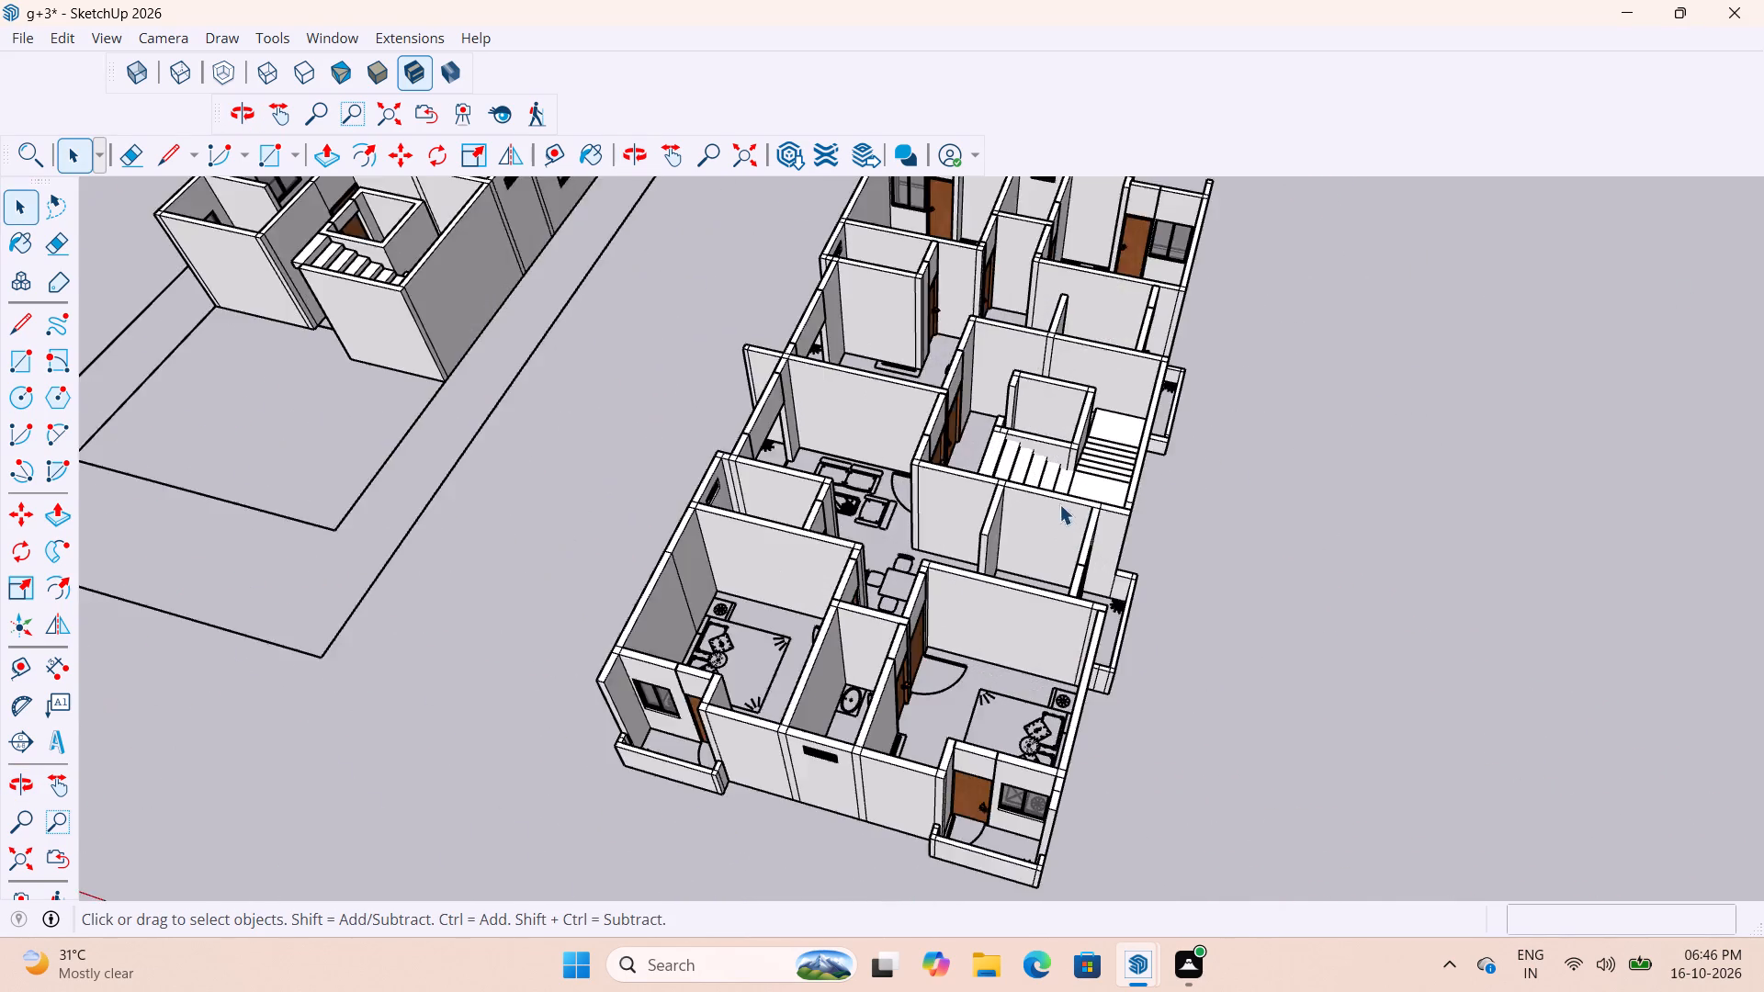
scroll(1059, 504, "up", 11)
middle_click_drag(1013, 426, 1313, 467)
scroll(1046, 393, "up", 4)
middle_click_drag(1006, 385, 1104, 397)
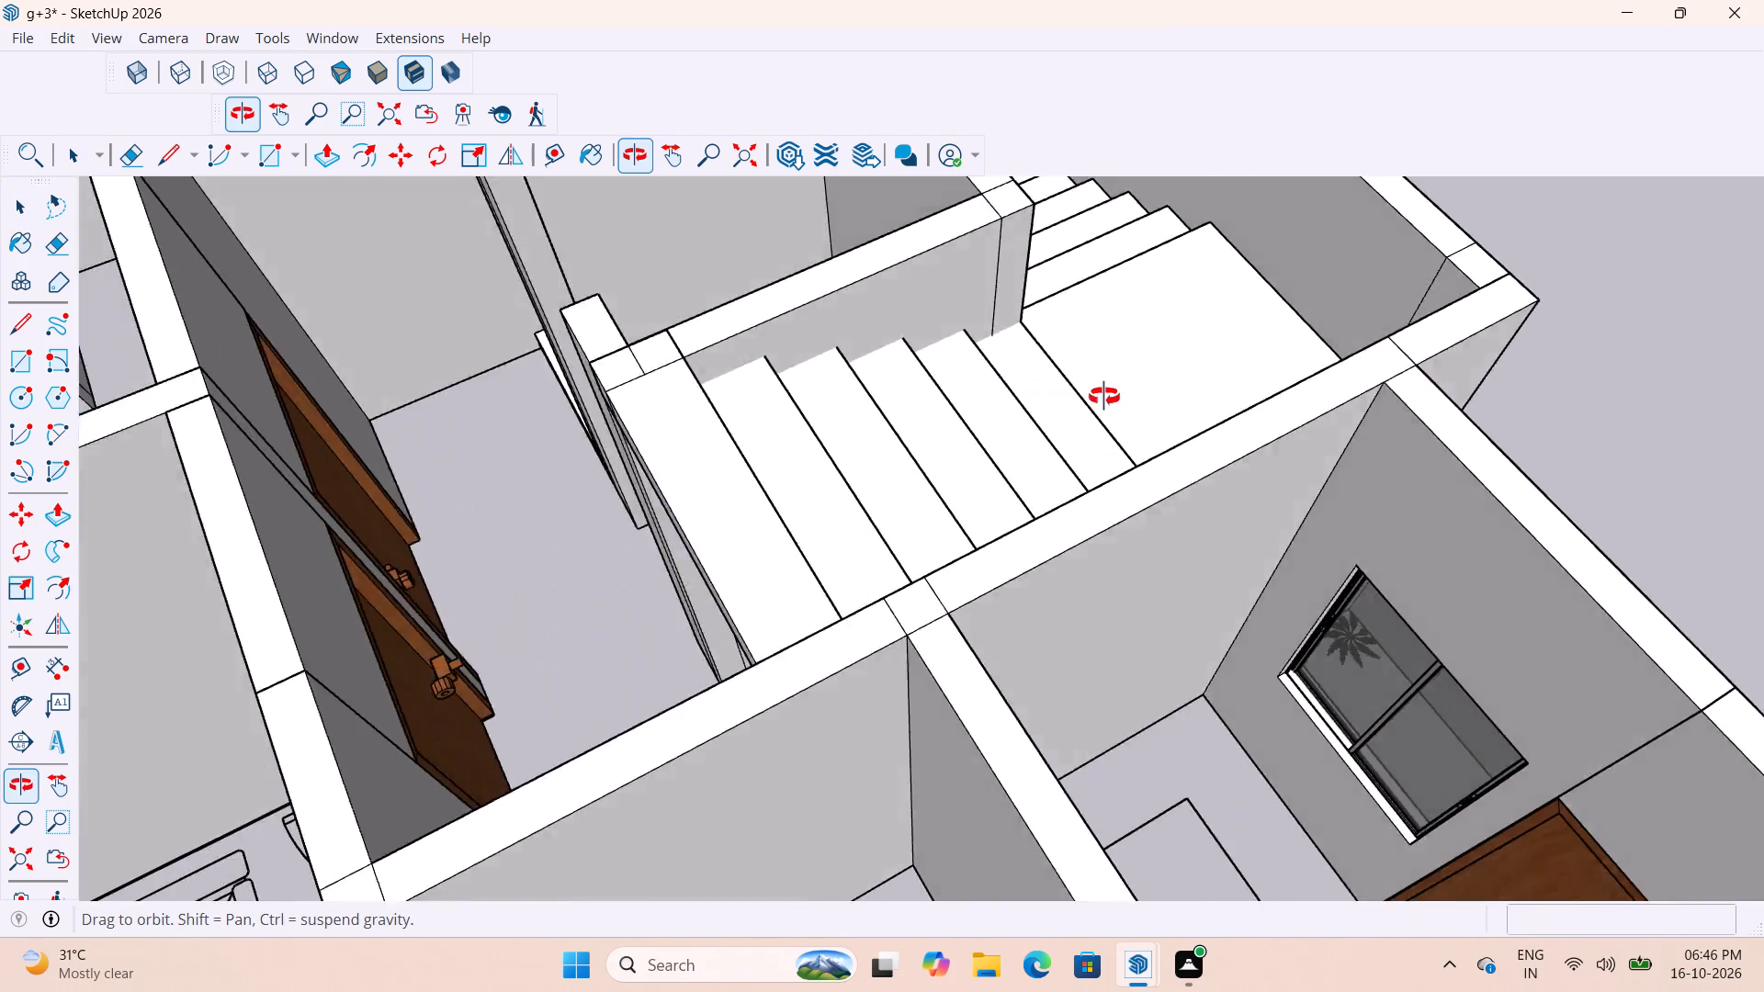
middle_click_drag(1104, 397, 1763, 264)
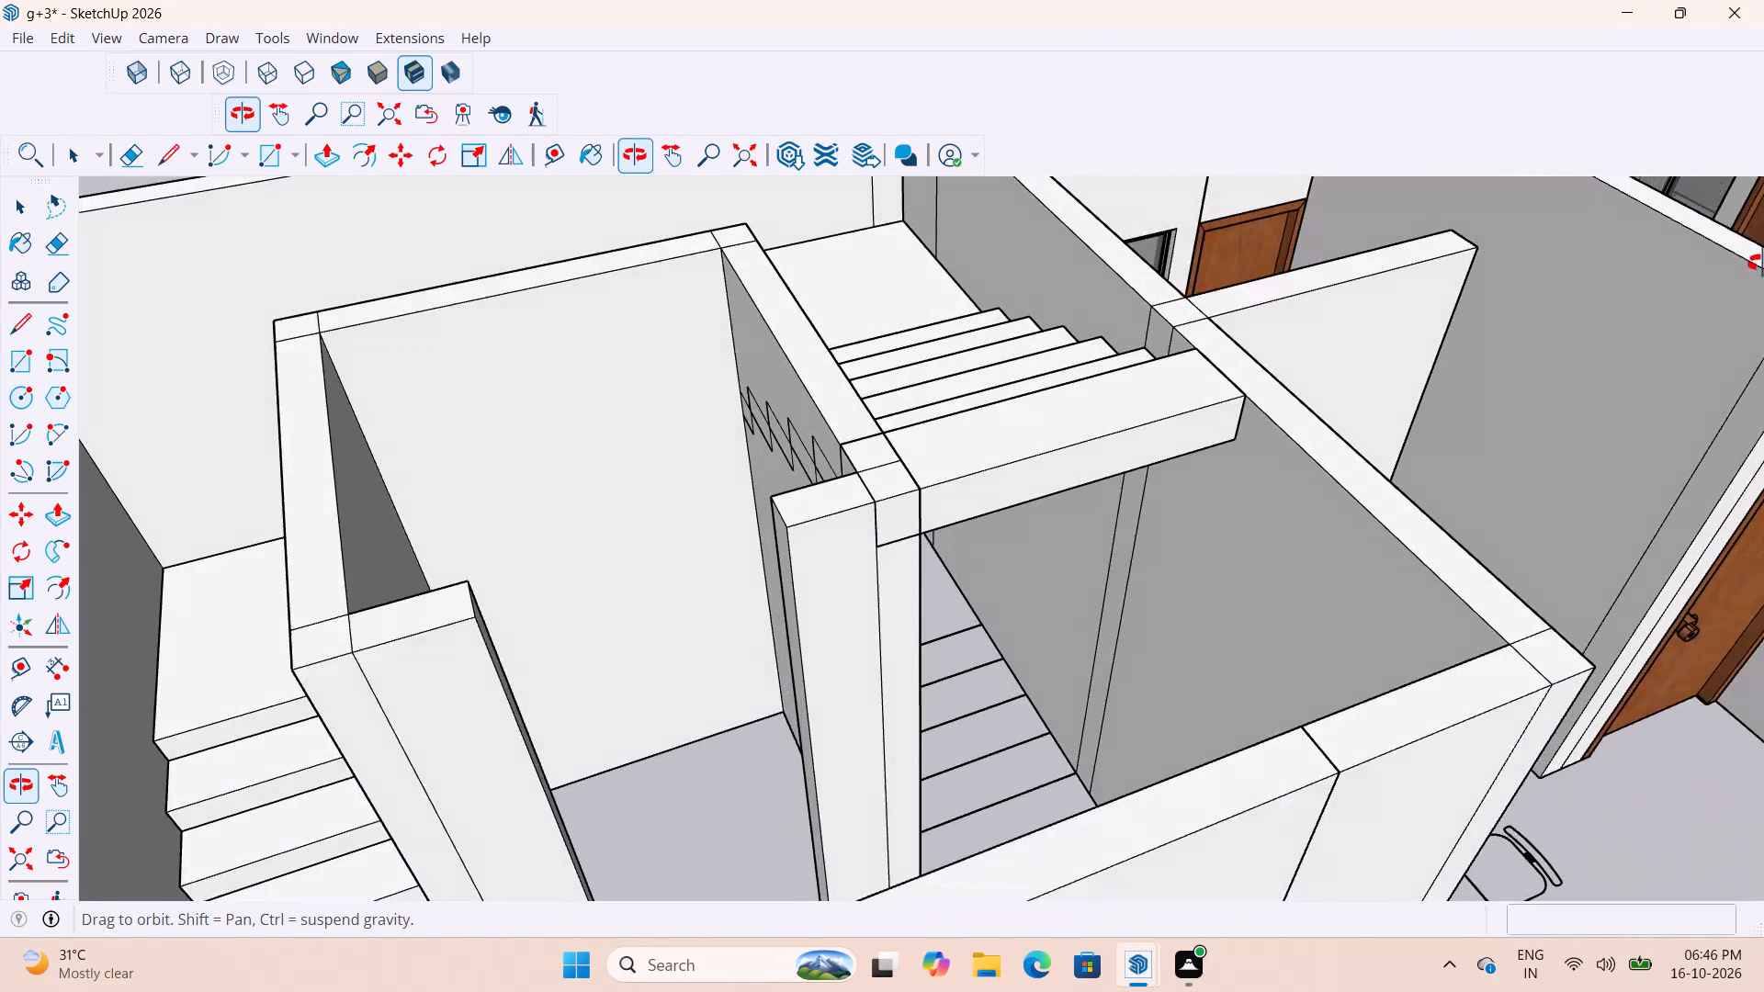
middle_click_drag(1763, 264, 1761, 268)
scroll(753, 479, "up", 8)
scroll(825, 459, "down", 12)
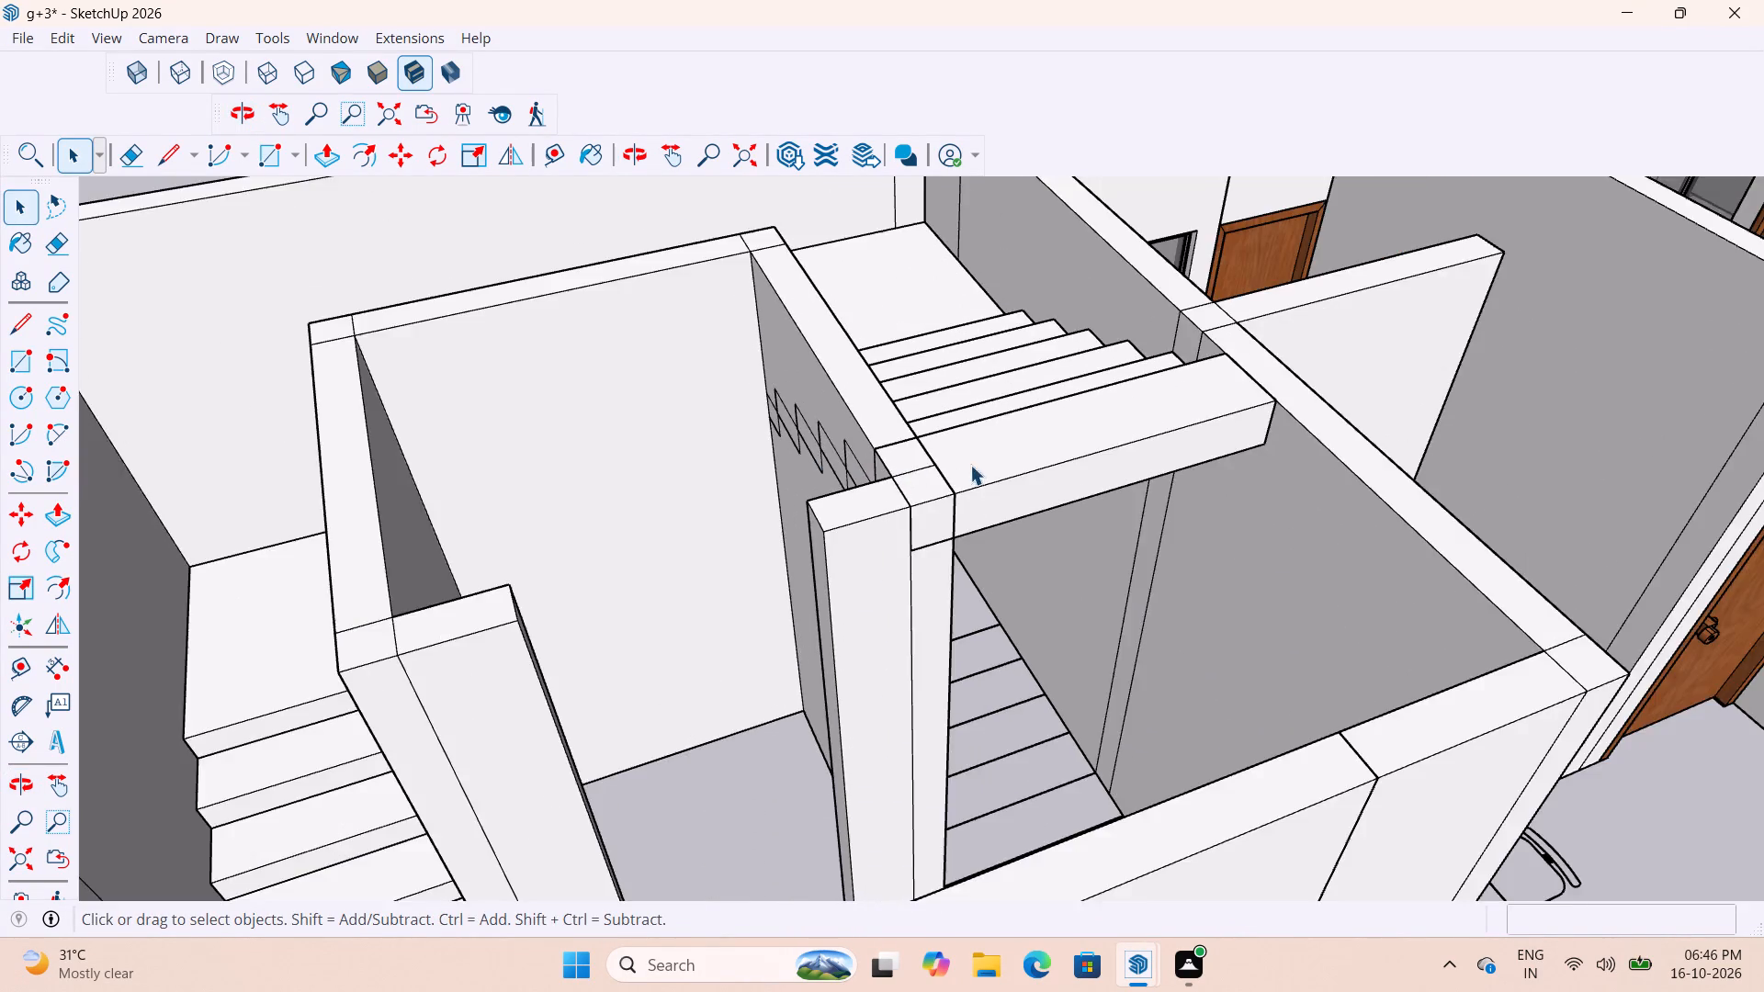
scroll(952, 464, "up", 3)
middle_click_drag(993, 467, 775, 461)
scroll(770, 468, "up", 1)
scroll(1016, 536, "down", 9)
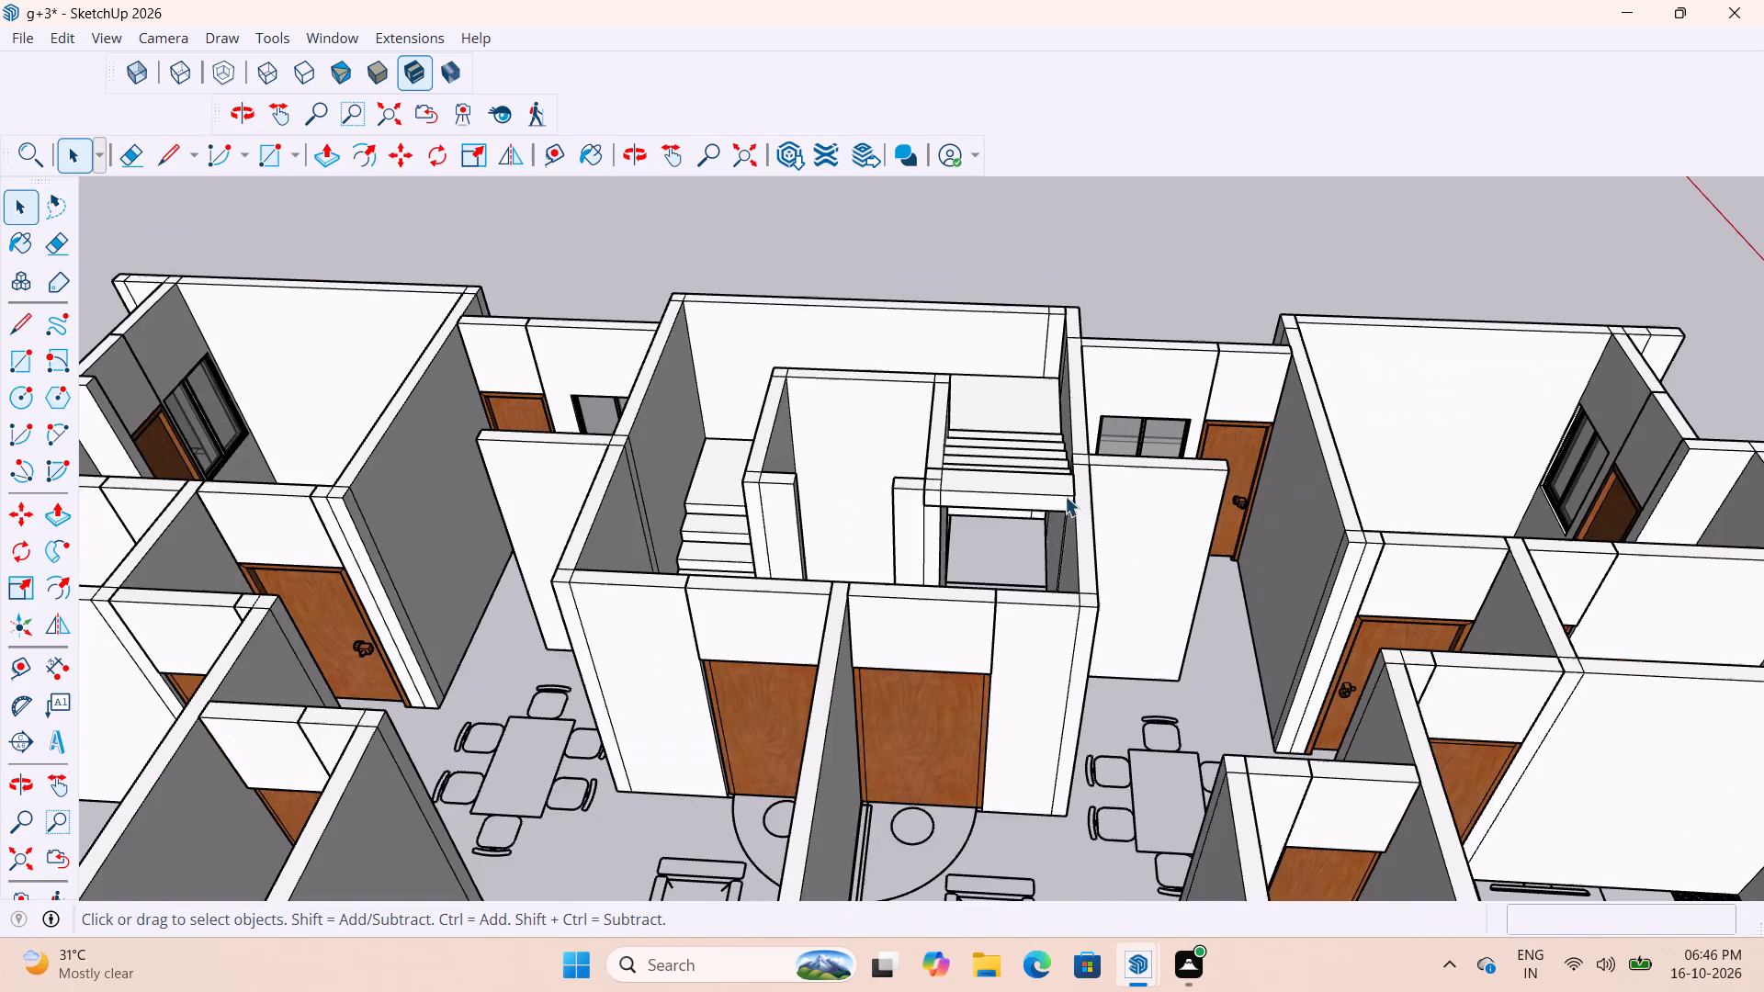
scroll(1065, 496, "down", 1)
scroll(707, 452, "up", 3)
middle_click_drag(835, 439, 922, 481)
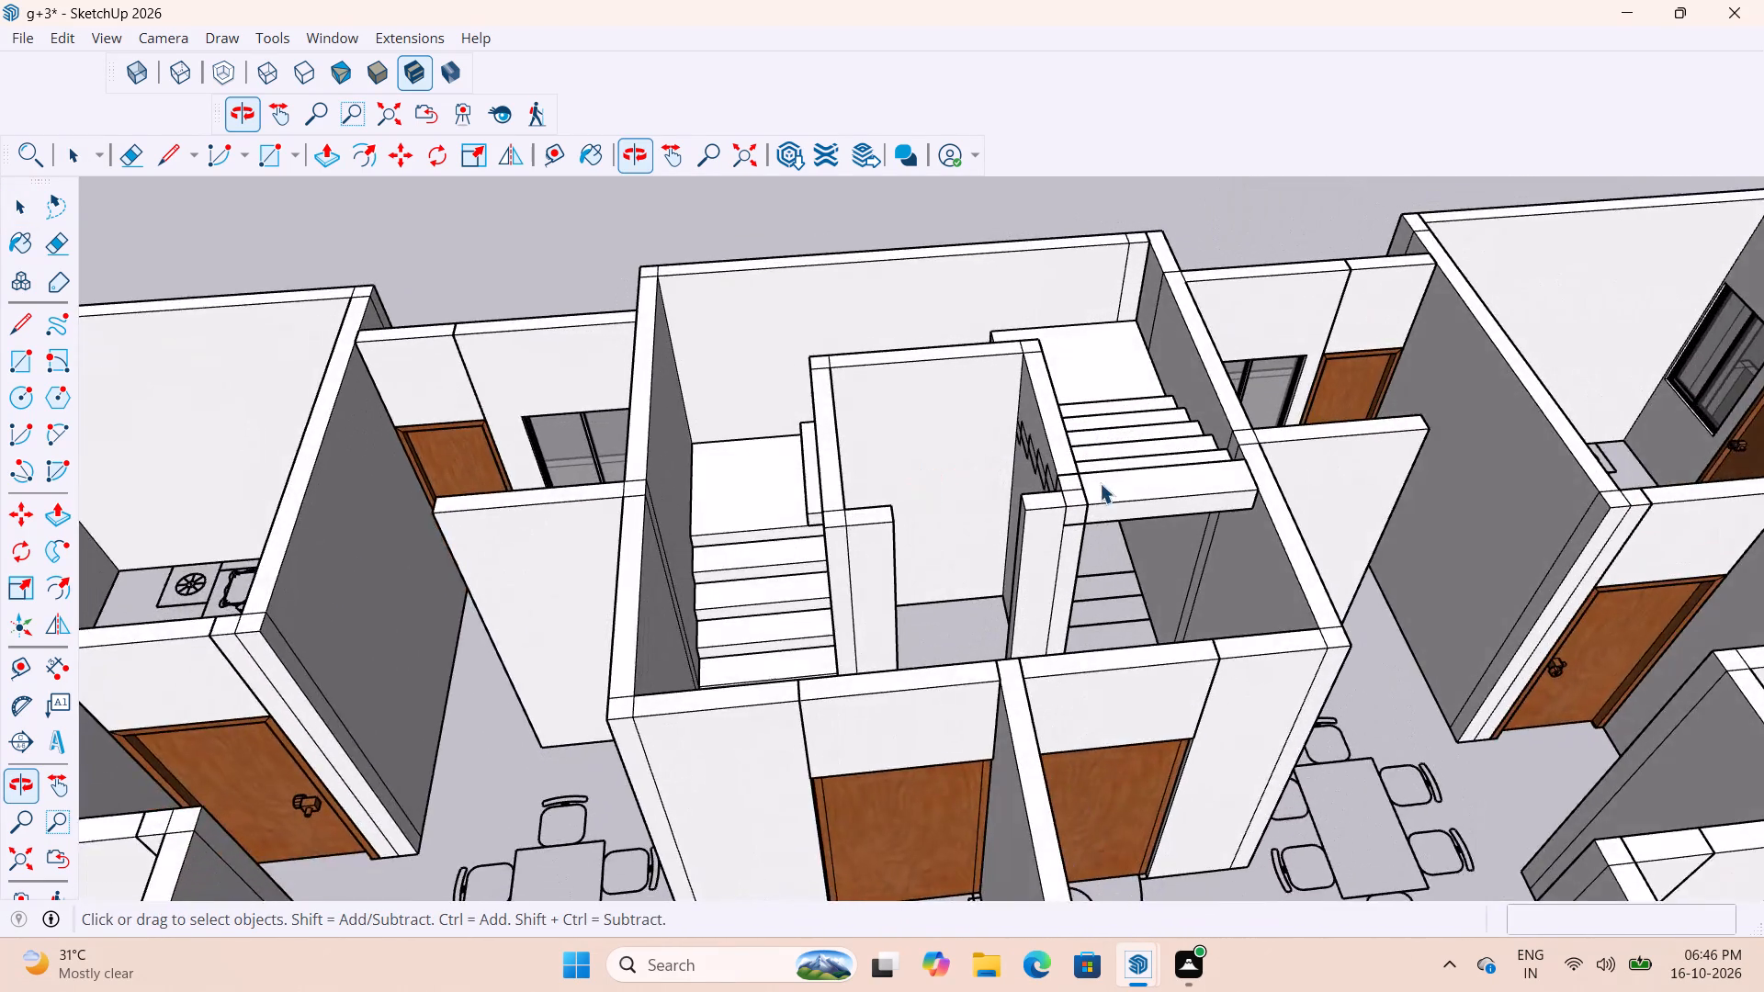
scroll(1098, 483, "up", 8)
scroll(998, 459, "up", 7)
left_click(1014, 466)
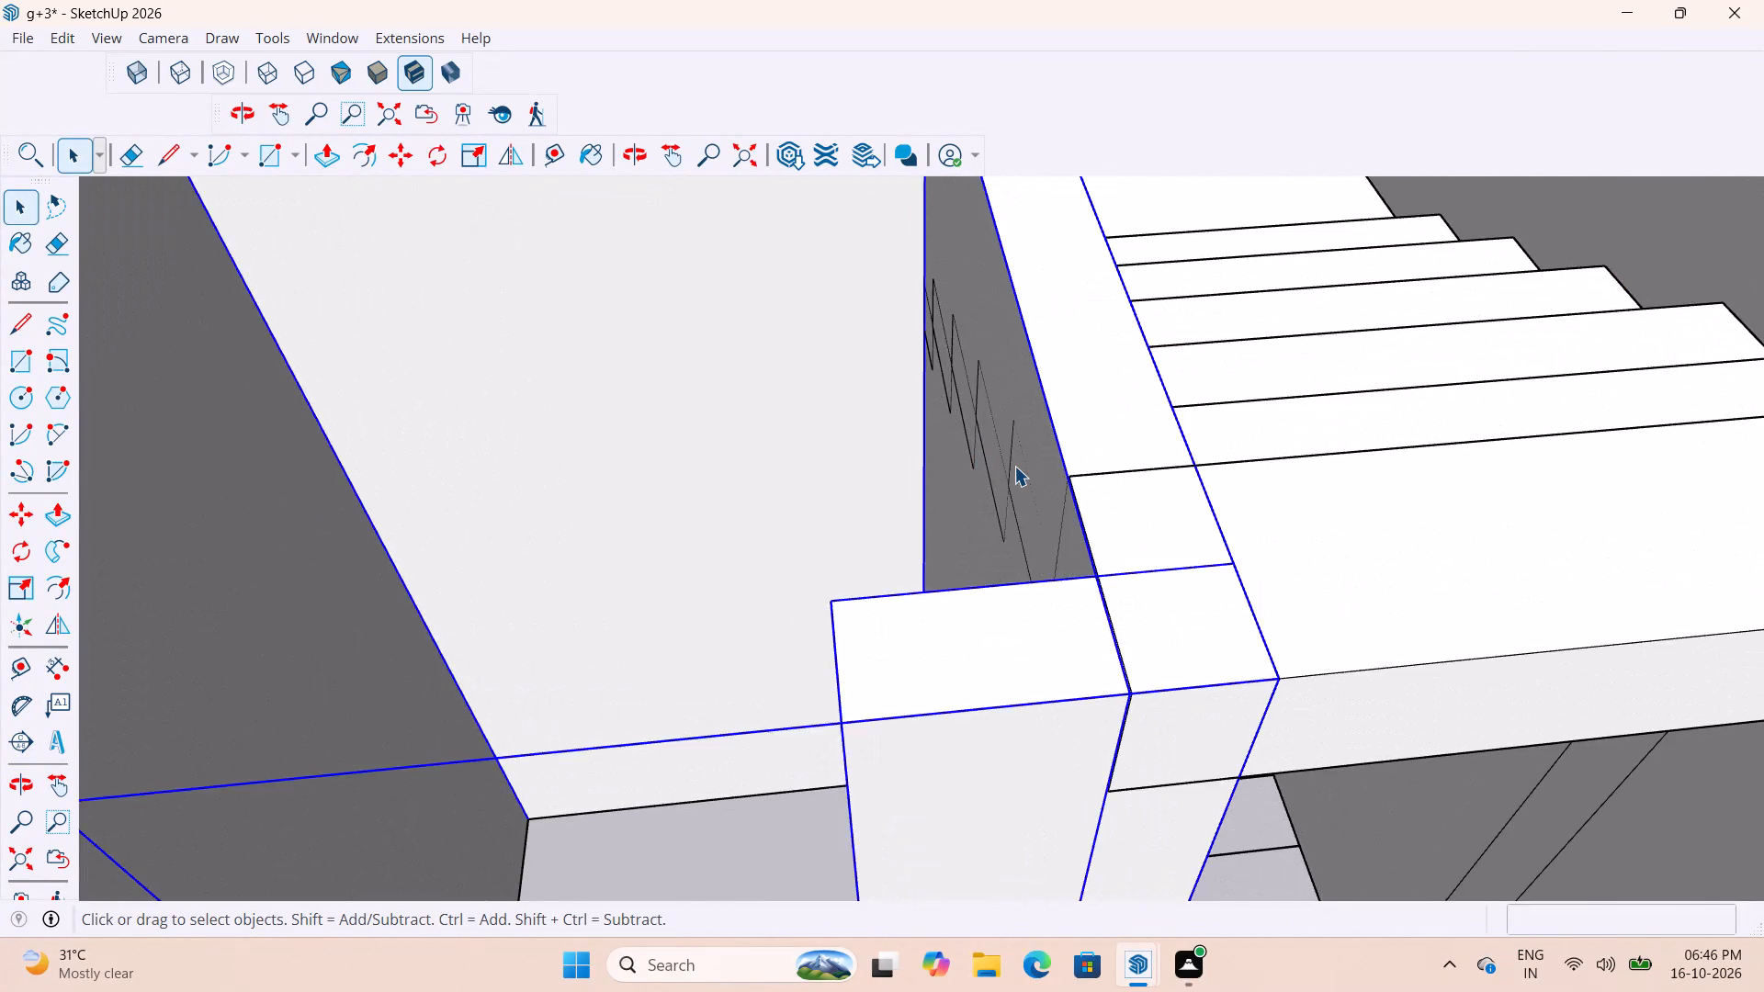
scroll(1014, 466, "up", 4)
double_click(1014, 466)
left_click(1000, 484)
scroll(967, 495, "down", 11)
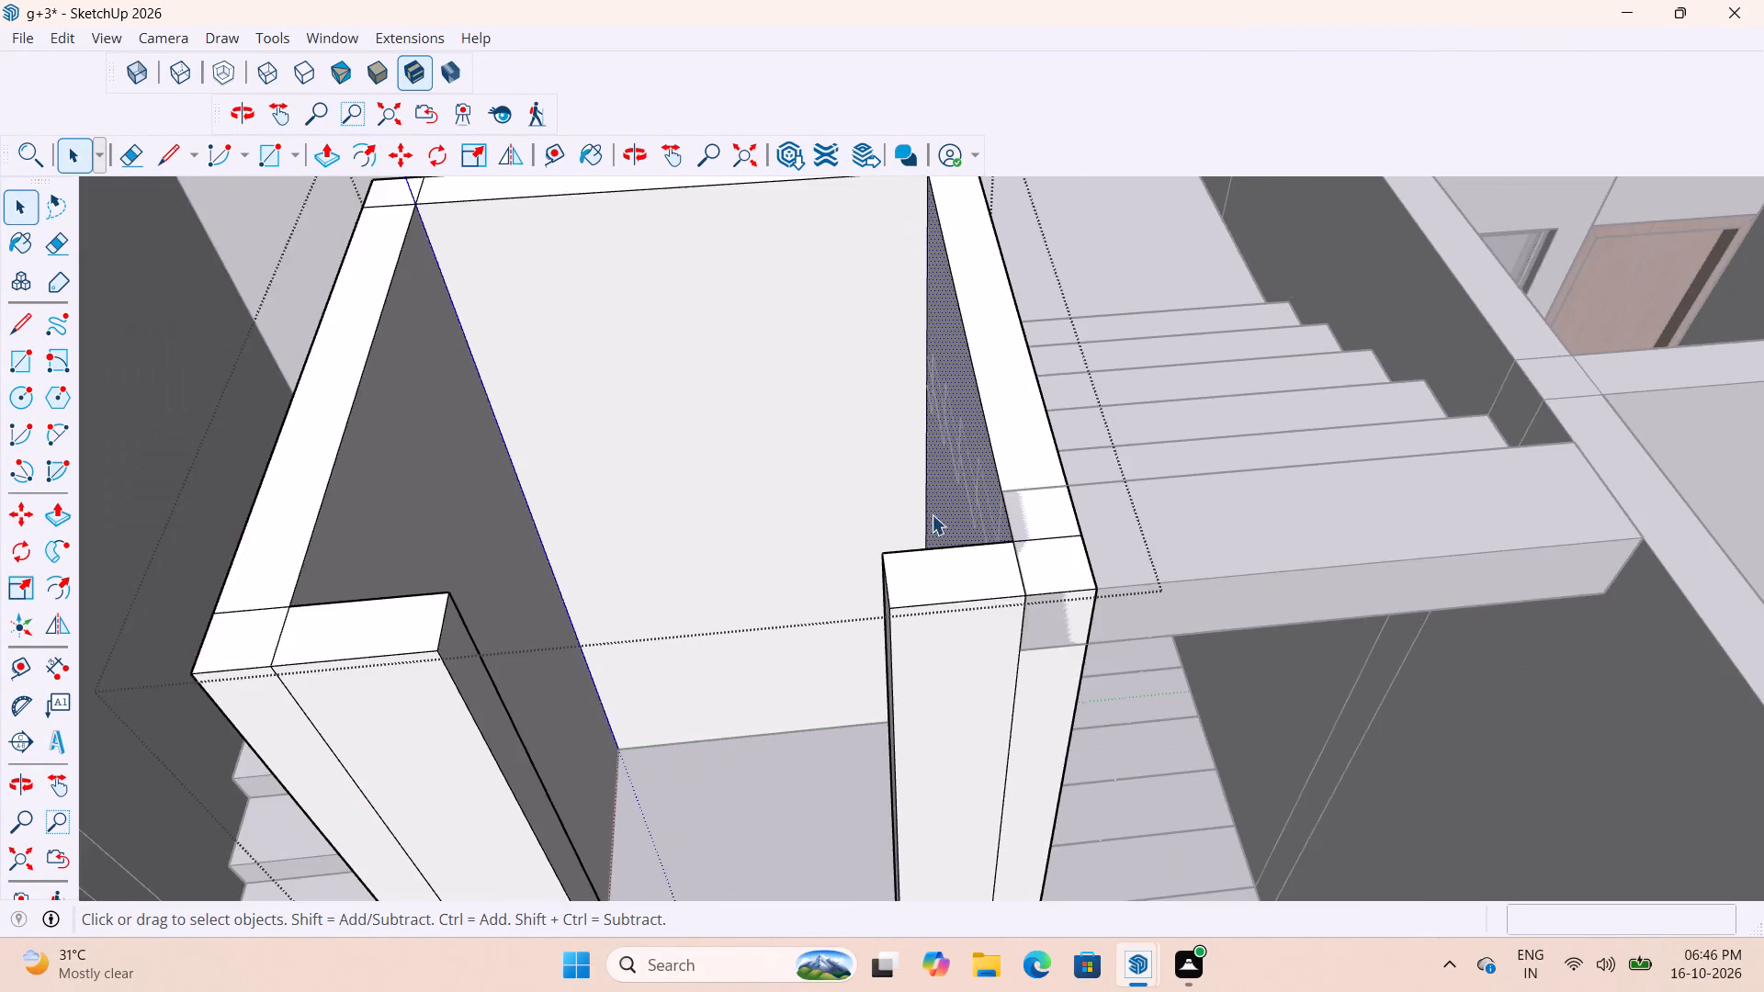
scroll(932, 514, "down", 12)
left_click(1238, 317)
Inspect both stair flights, the landings and the inner stairwell walls from several sides.
scroll(852, 495, "up", 3)
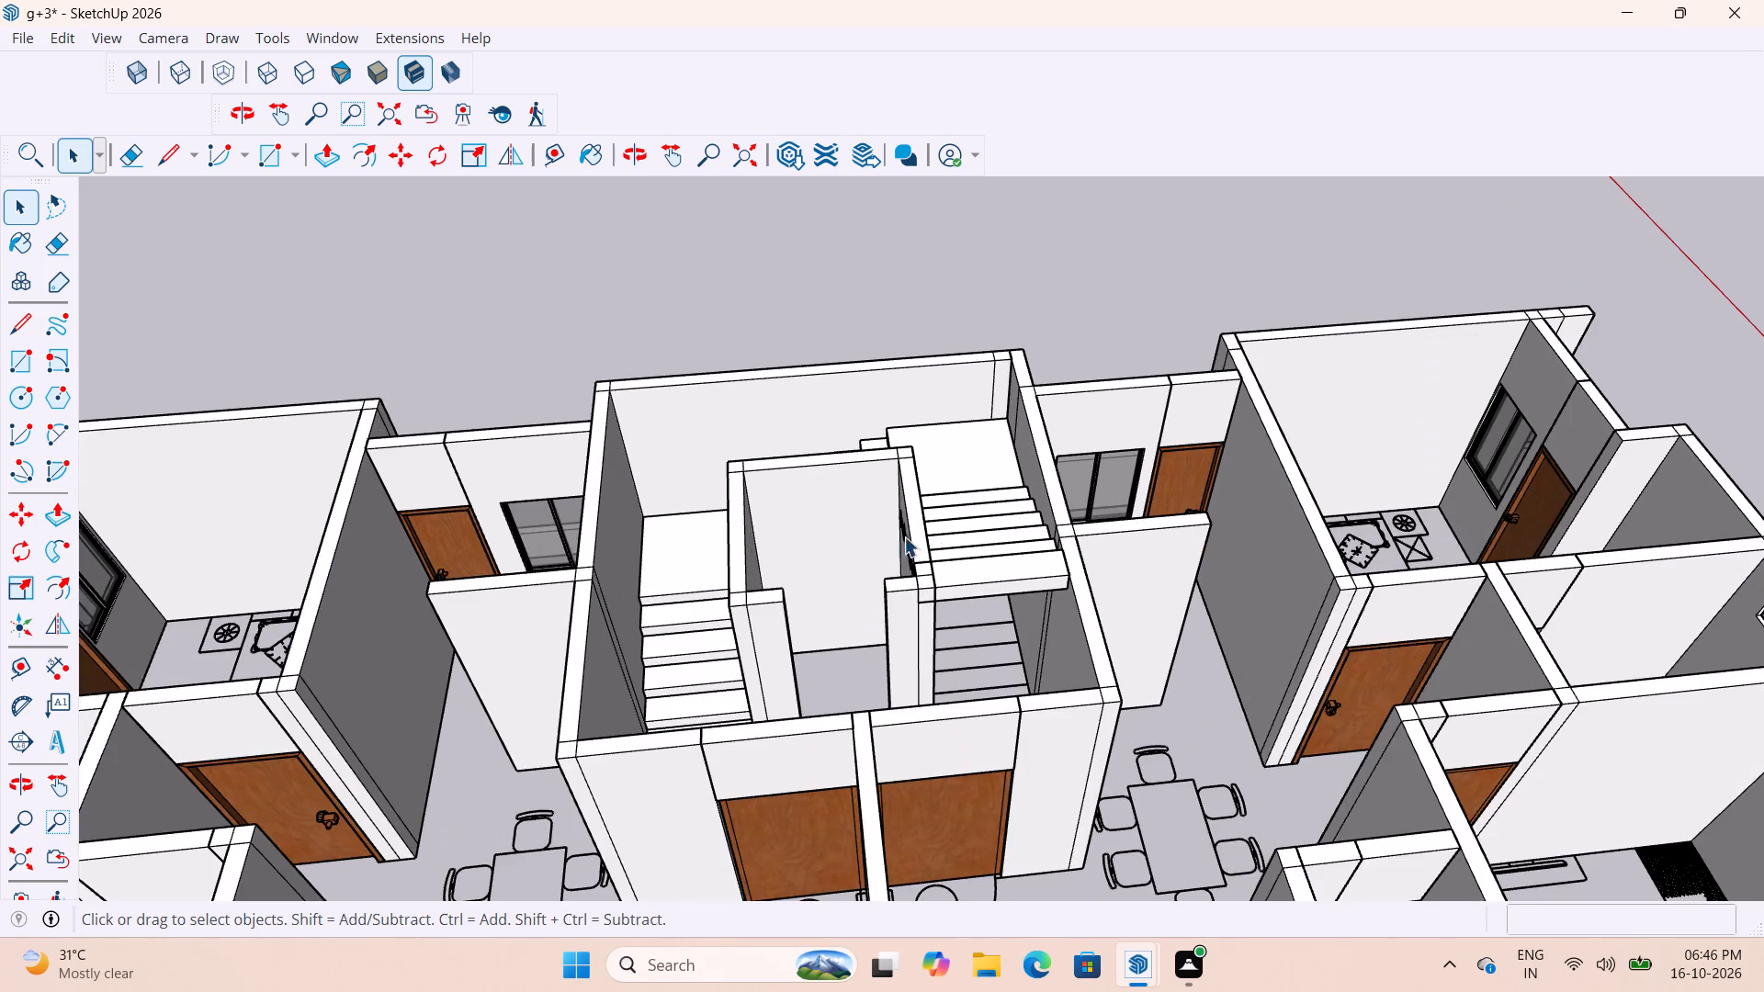
middle_click_drag(841, 547, 655, 557)
scroll(888, 885, "down", 5)
scroll(950, 682, "up", 12)
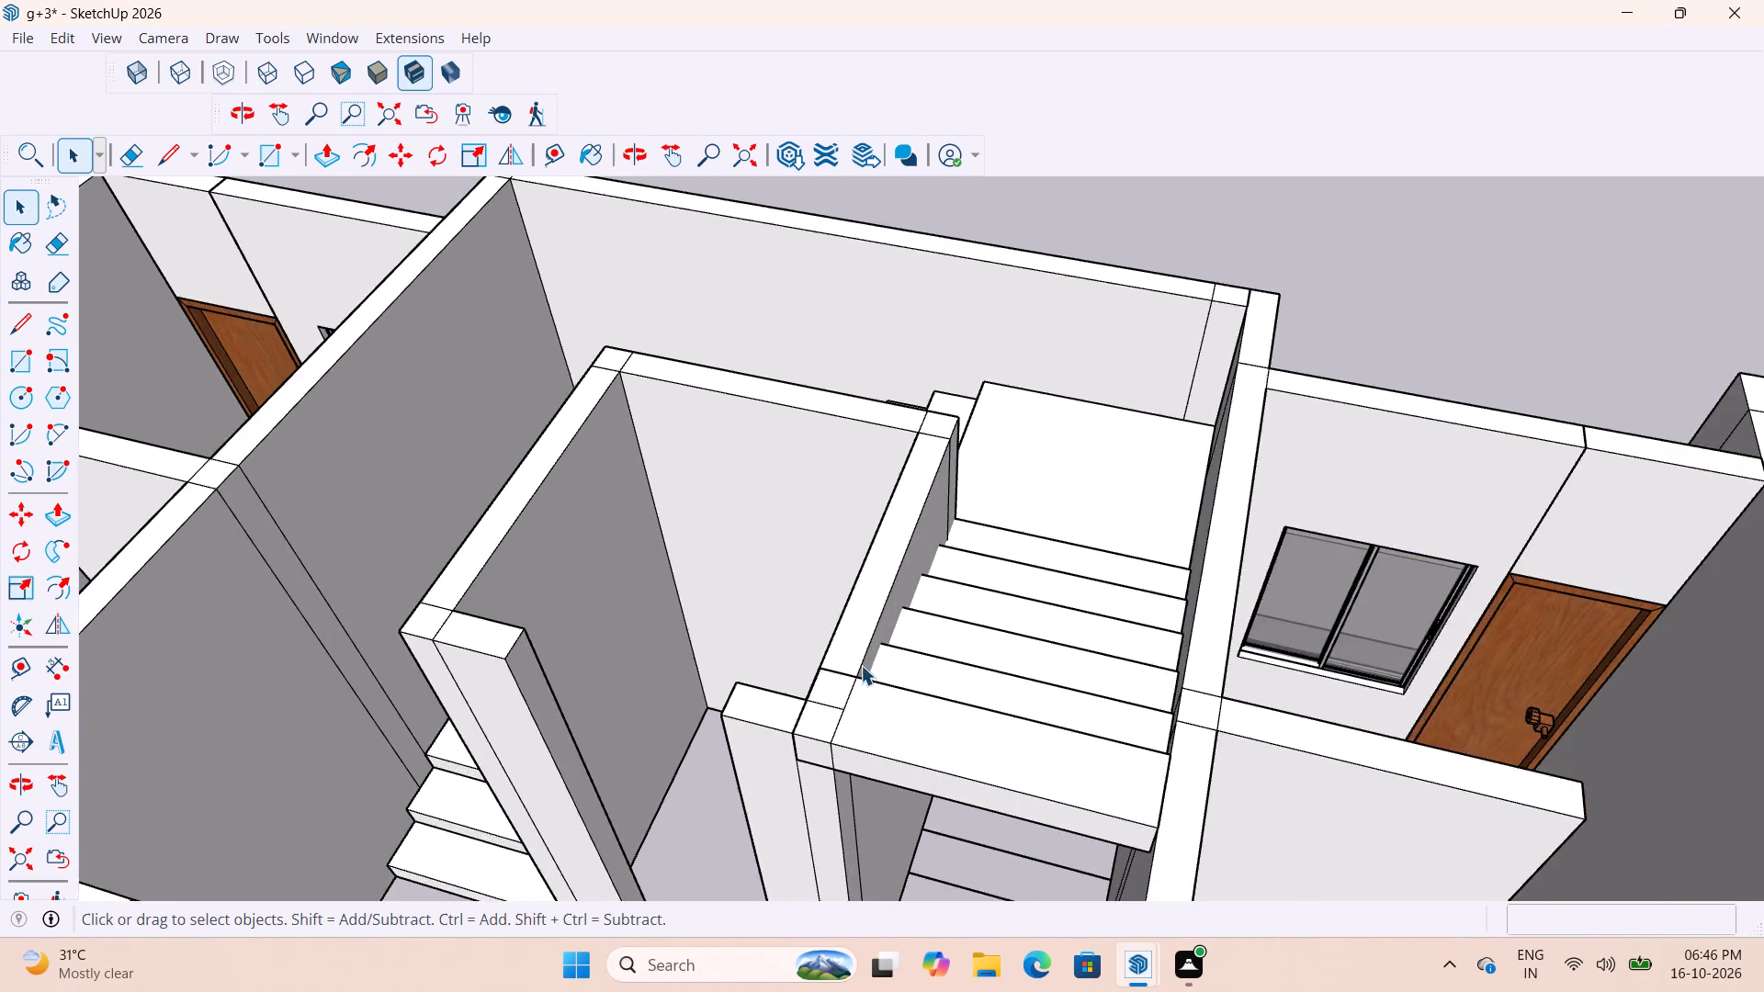
scroll(861, 665, "up", 2)
middle_click_drag(861, 667, 1004, 720)
scroll(1257, 569, "down", 15)
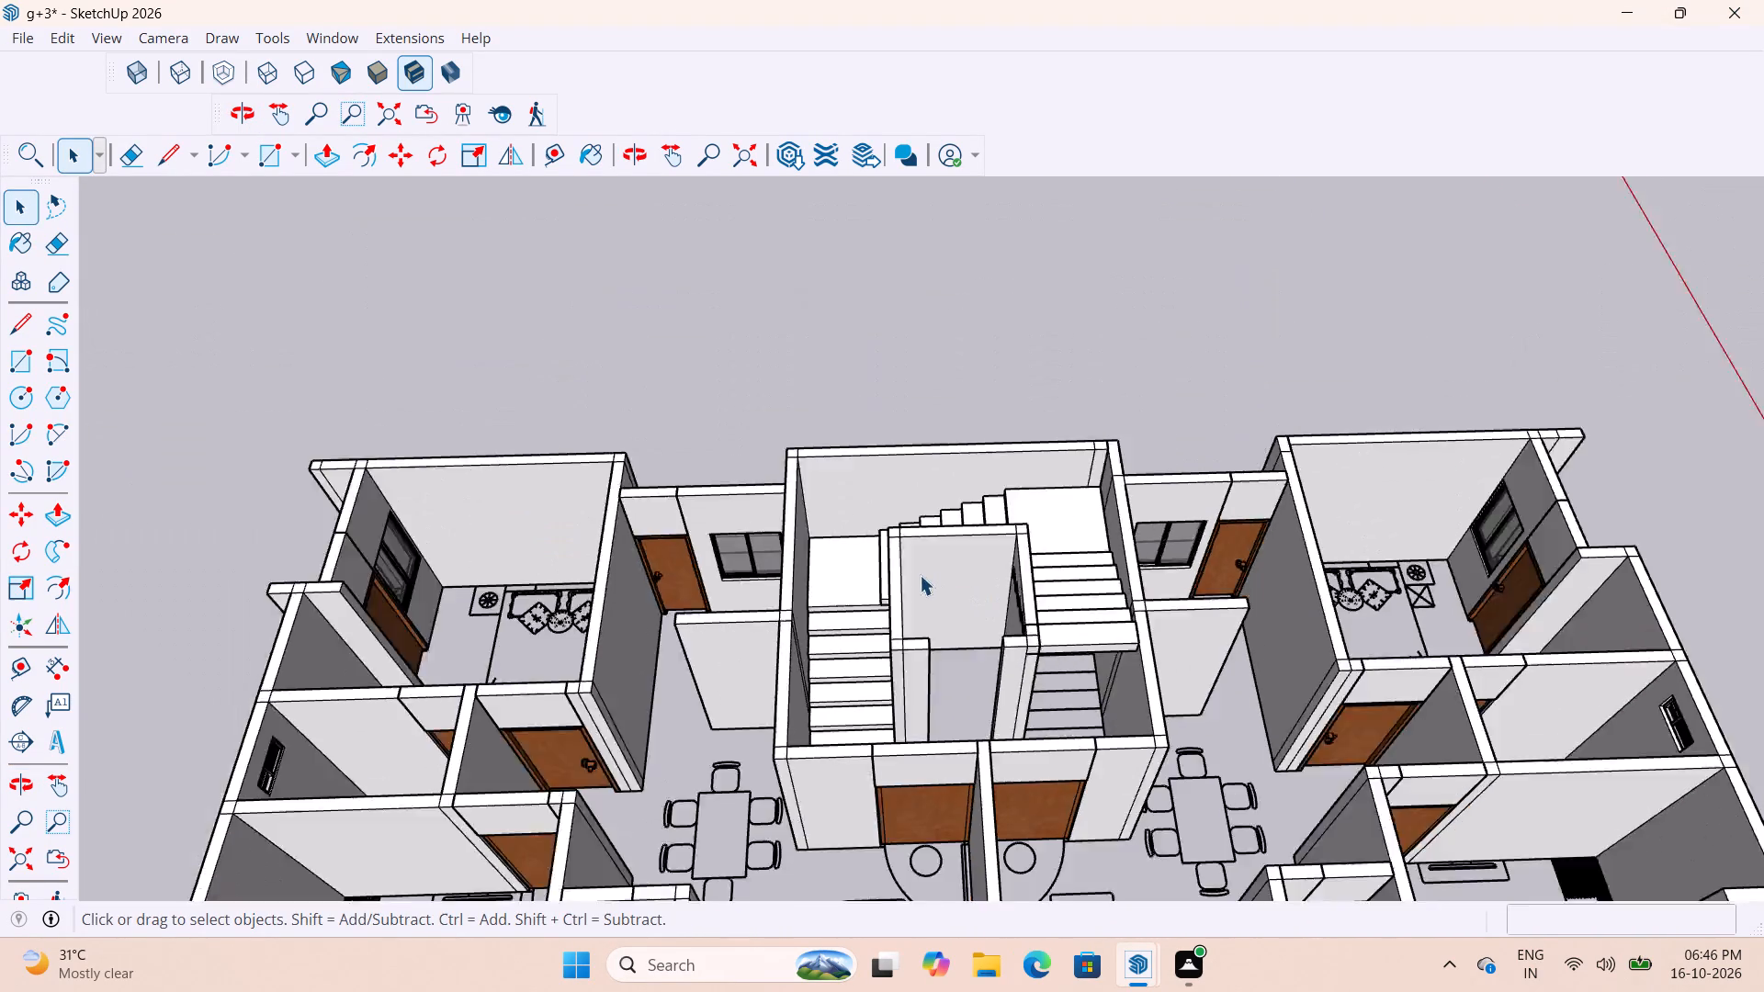
scroll(920, 575, "down", 2)
scroll(811, 626, "up", 4)
scroll(846, 499, "down", 11)
scroll(871, 583, "up", 12)
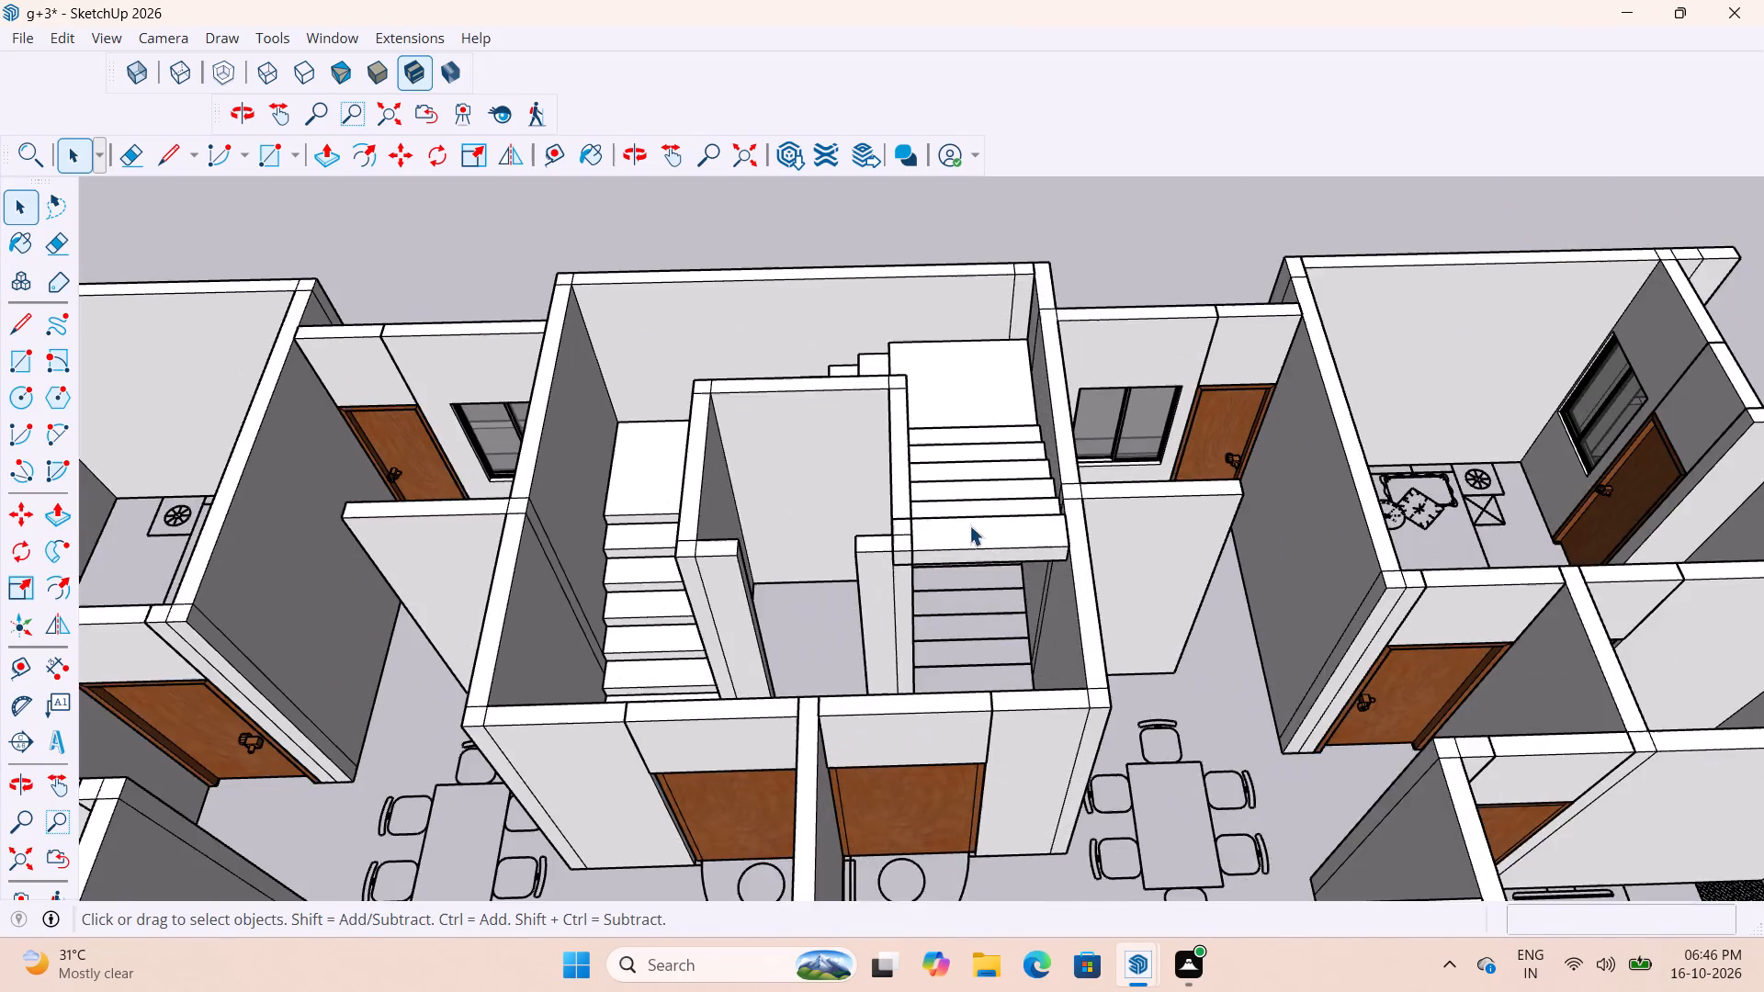
scroll(969, 525, "up", 4)
middle_click_drag(983, 518, 808, 434)
scroll(1102, 530, "up", 7)
scroll(1099, 469, "down", 6)
scroll(943, 497, "up", 1)
middle_click_drag(955, 474, 997, 374)
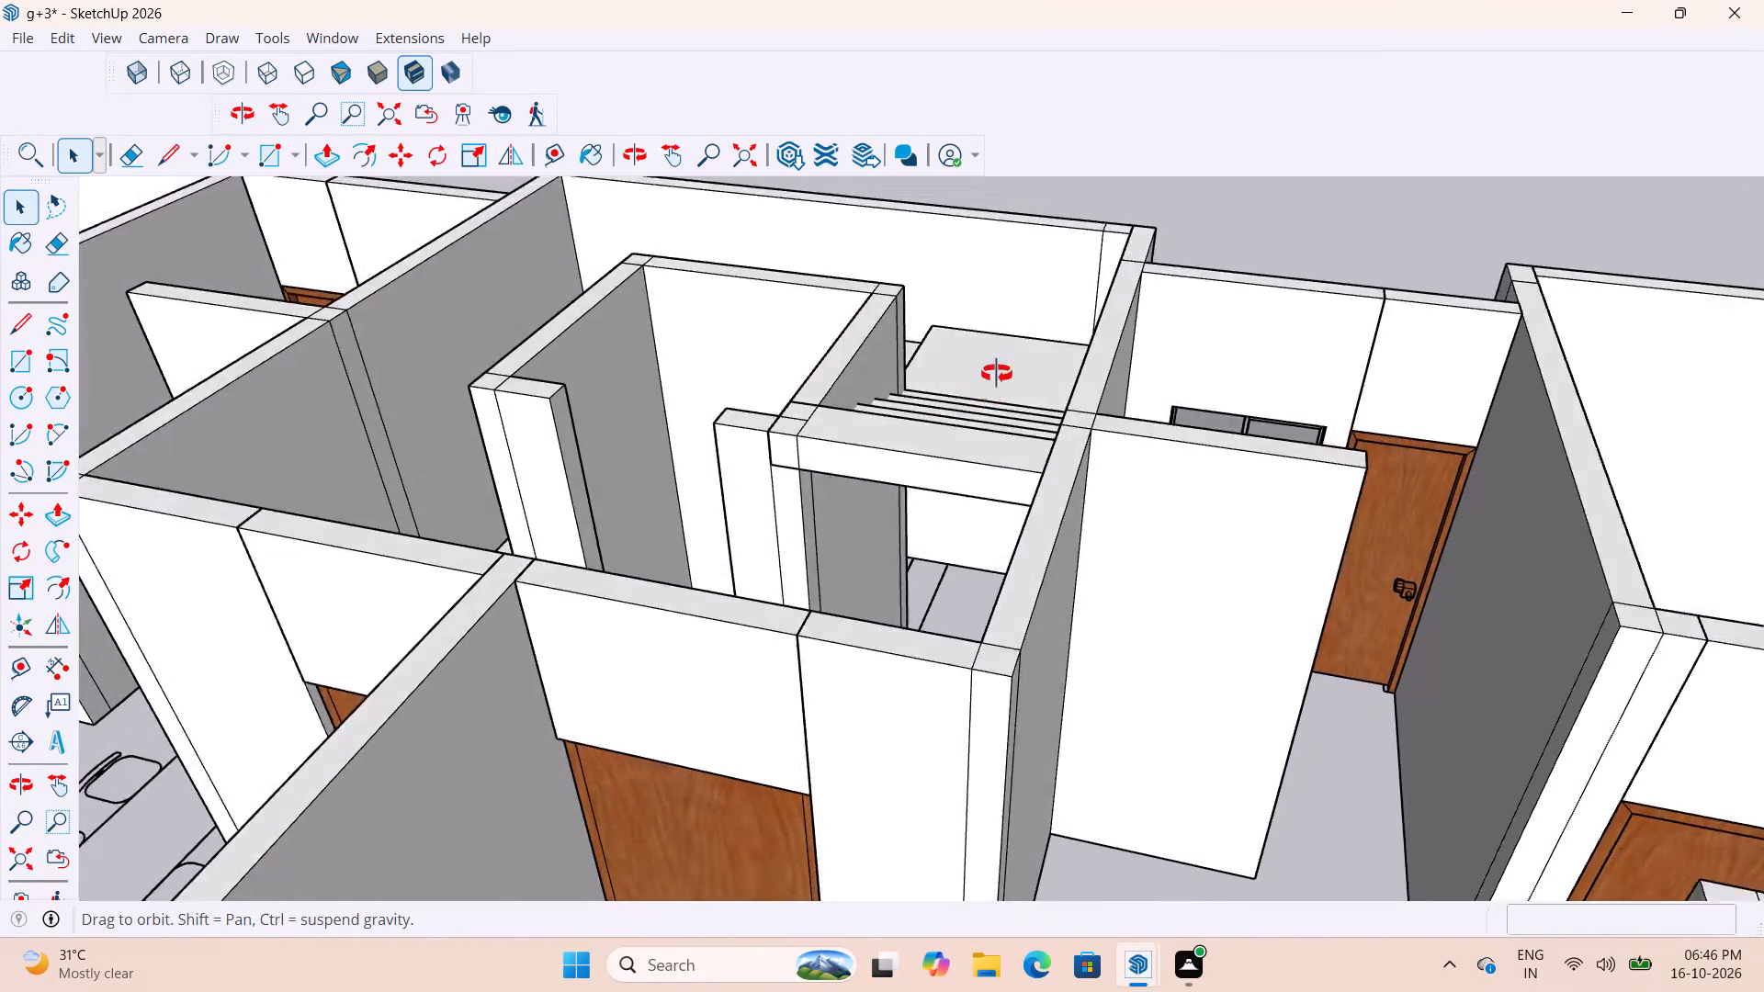
middle_click_drag(997, 374, 1007, 450)
scroll(962, 508, "down", 12)
scroll(914, 570, "up", 9)
middle_click_drag(996, 525, 907, 581)
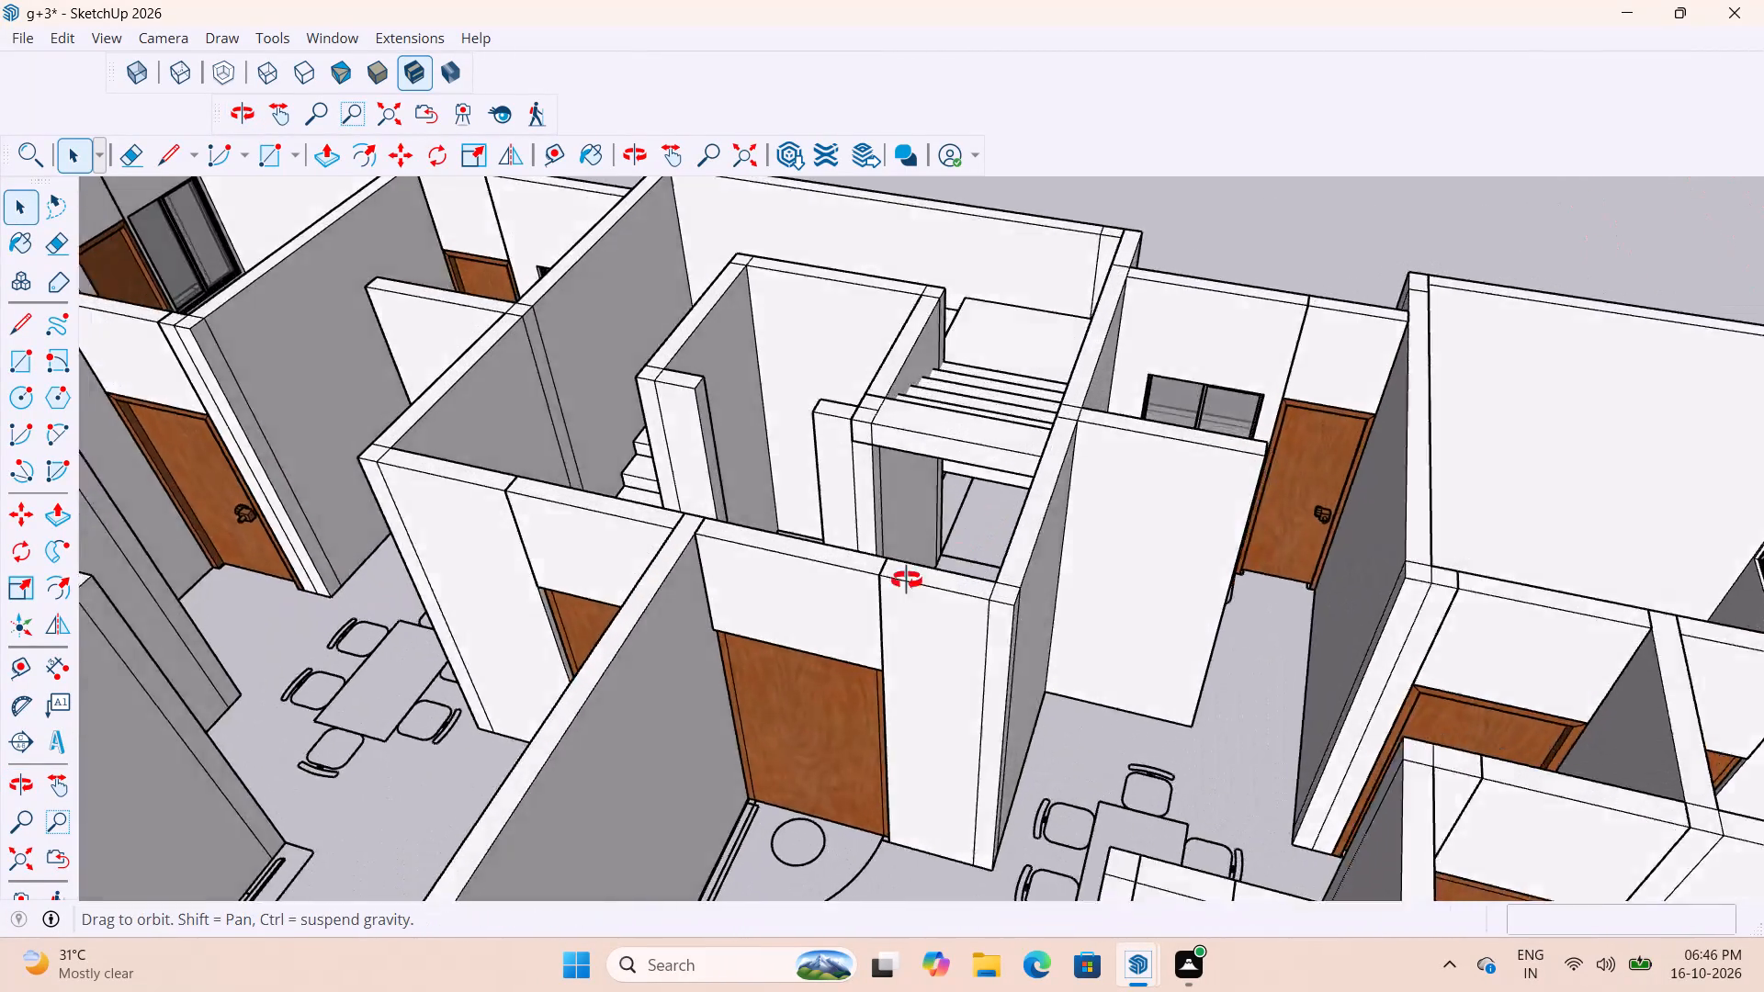
middle_click_drag(907, 581, 693, 649)
scroll(1136, 364, "down", 11)
middle_click_drag(1045, 398, 848, 401)
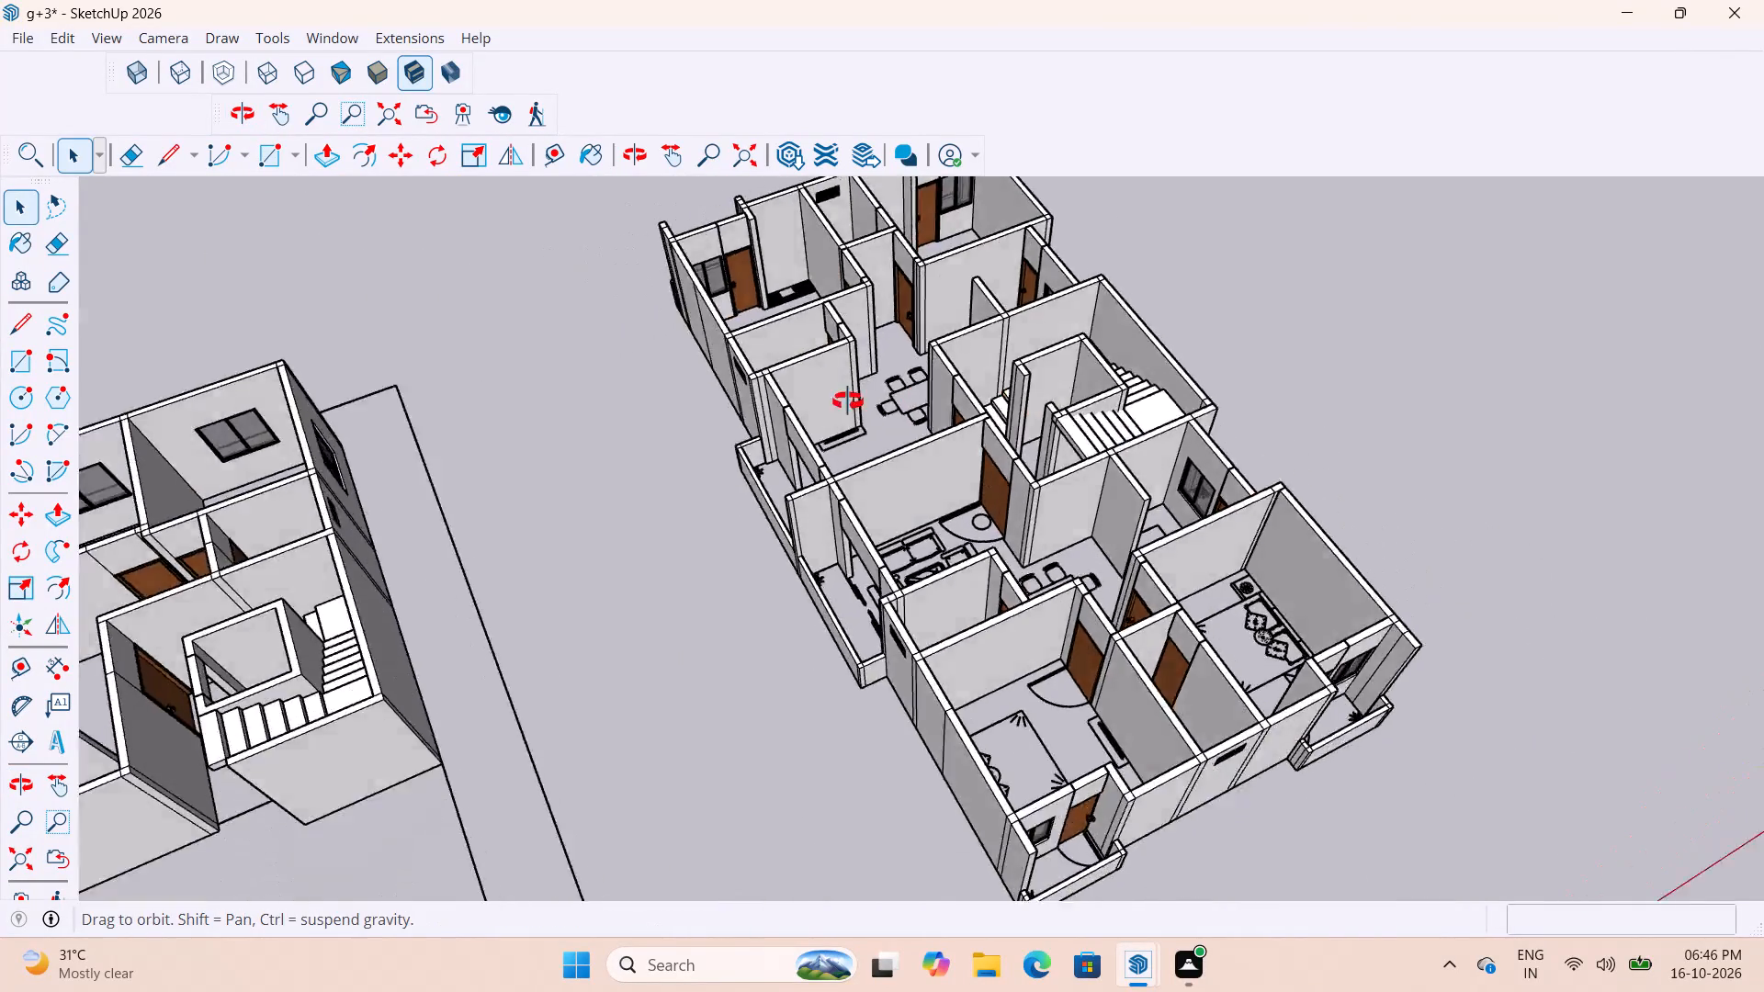
middle_click_drag(848, 401, 648, 360)
Inspect the lobby between the flat entrance doors and the foot of the staircase.
scroll(1027, 414, "down", 5)
scroll(1062, 477, "up", 20)
scroll(1062, 477, "up", 1)
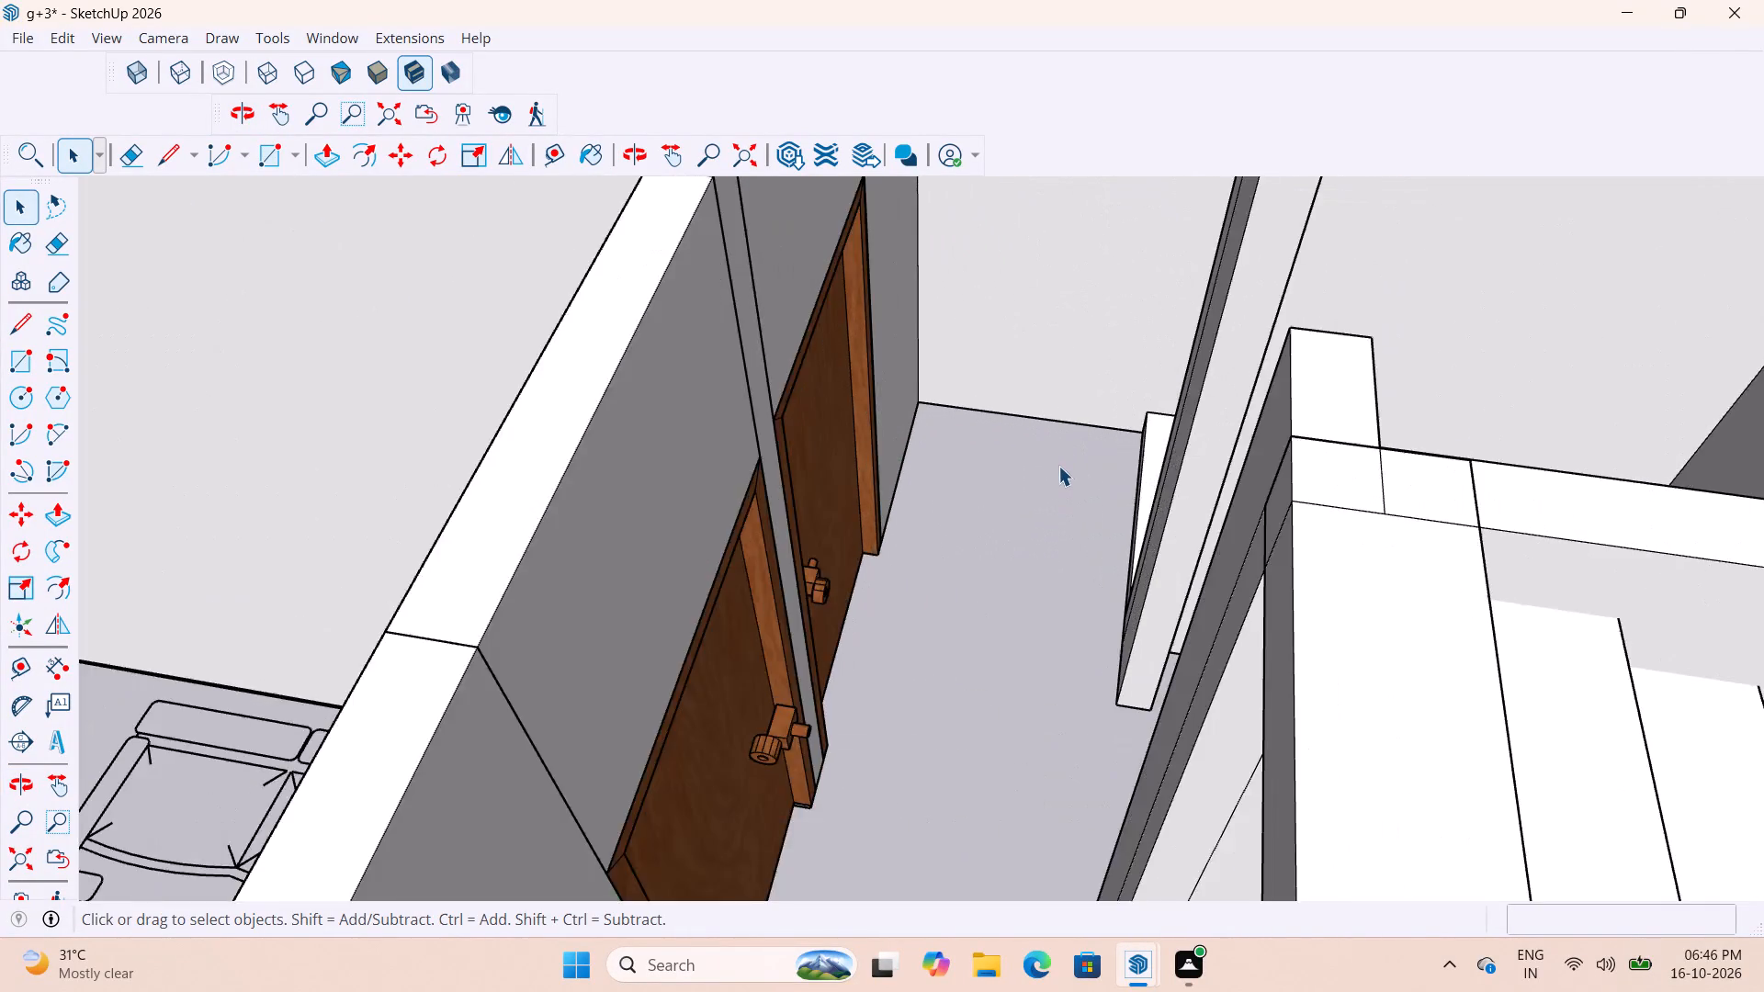
scroll(1058, 466, "up", 6)
scroll(1105, 431, "down", 17)
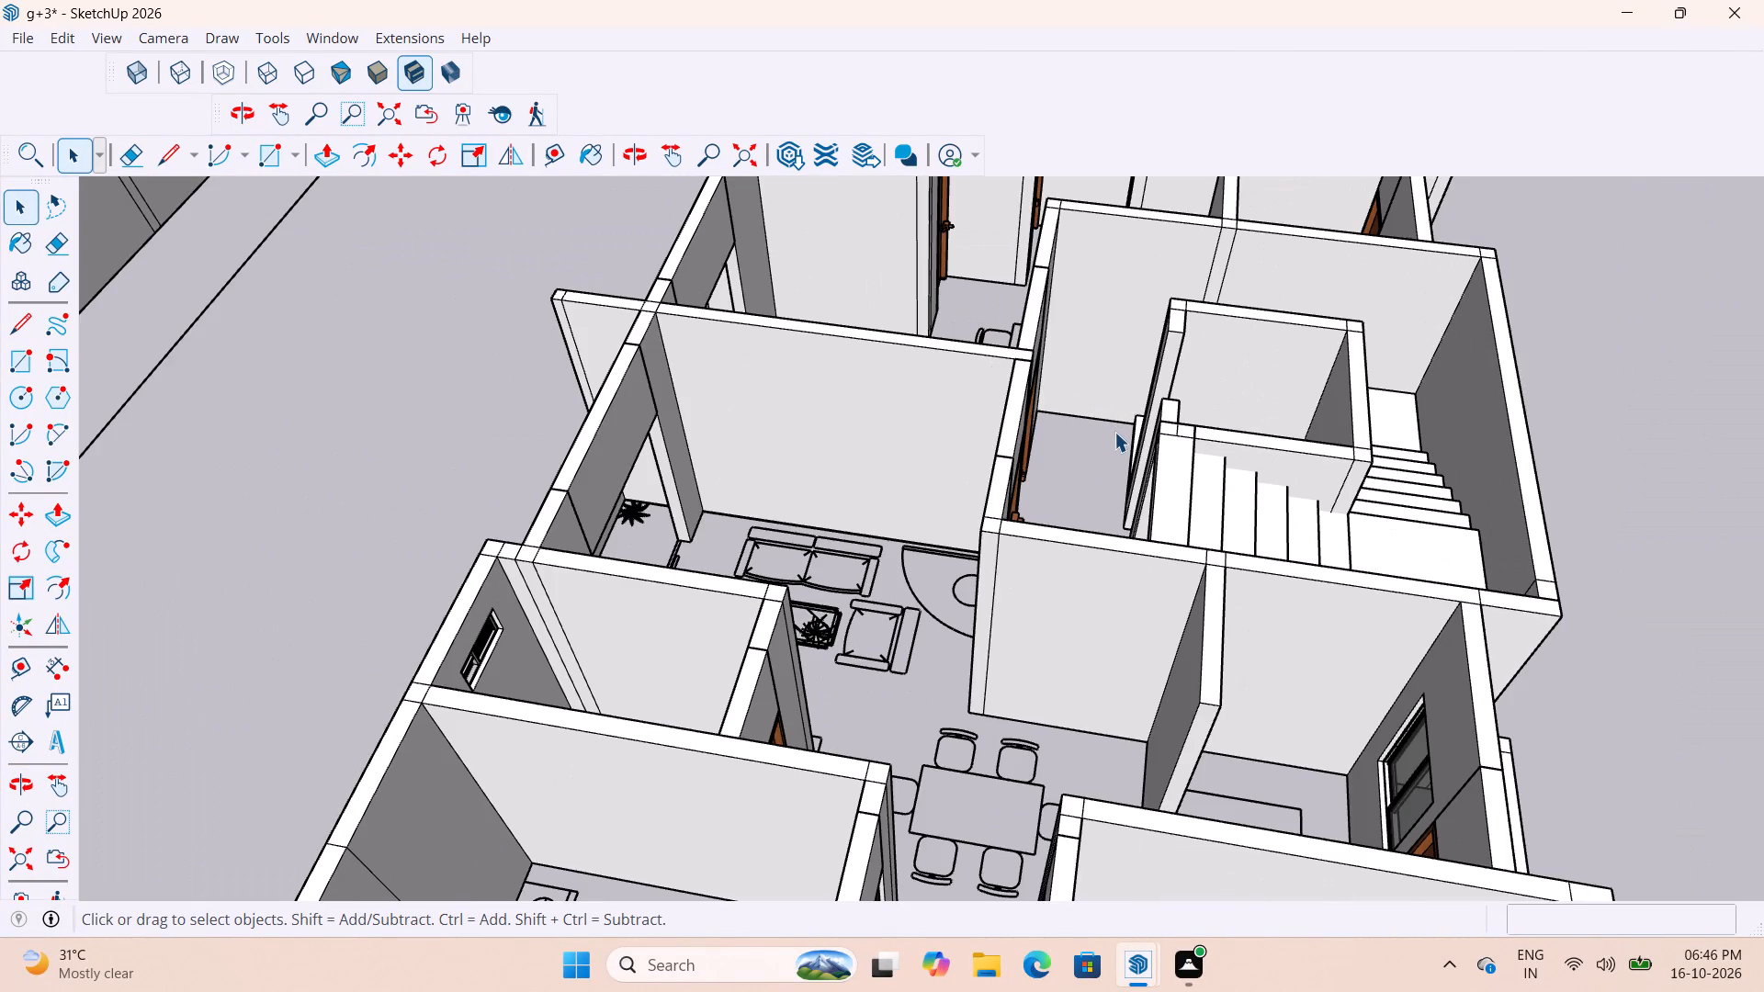
scroll(1106, 432, "down", 6)
scroll(1102, 440, "up", 8)
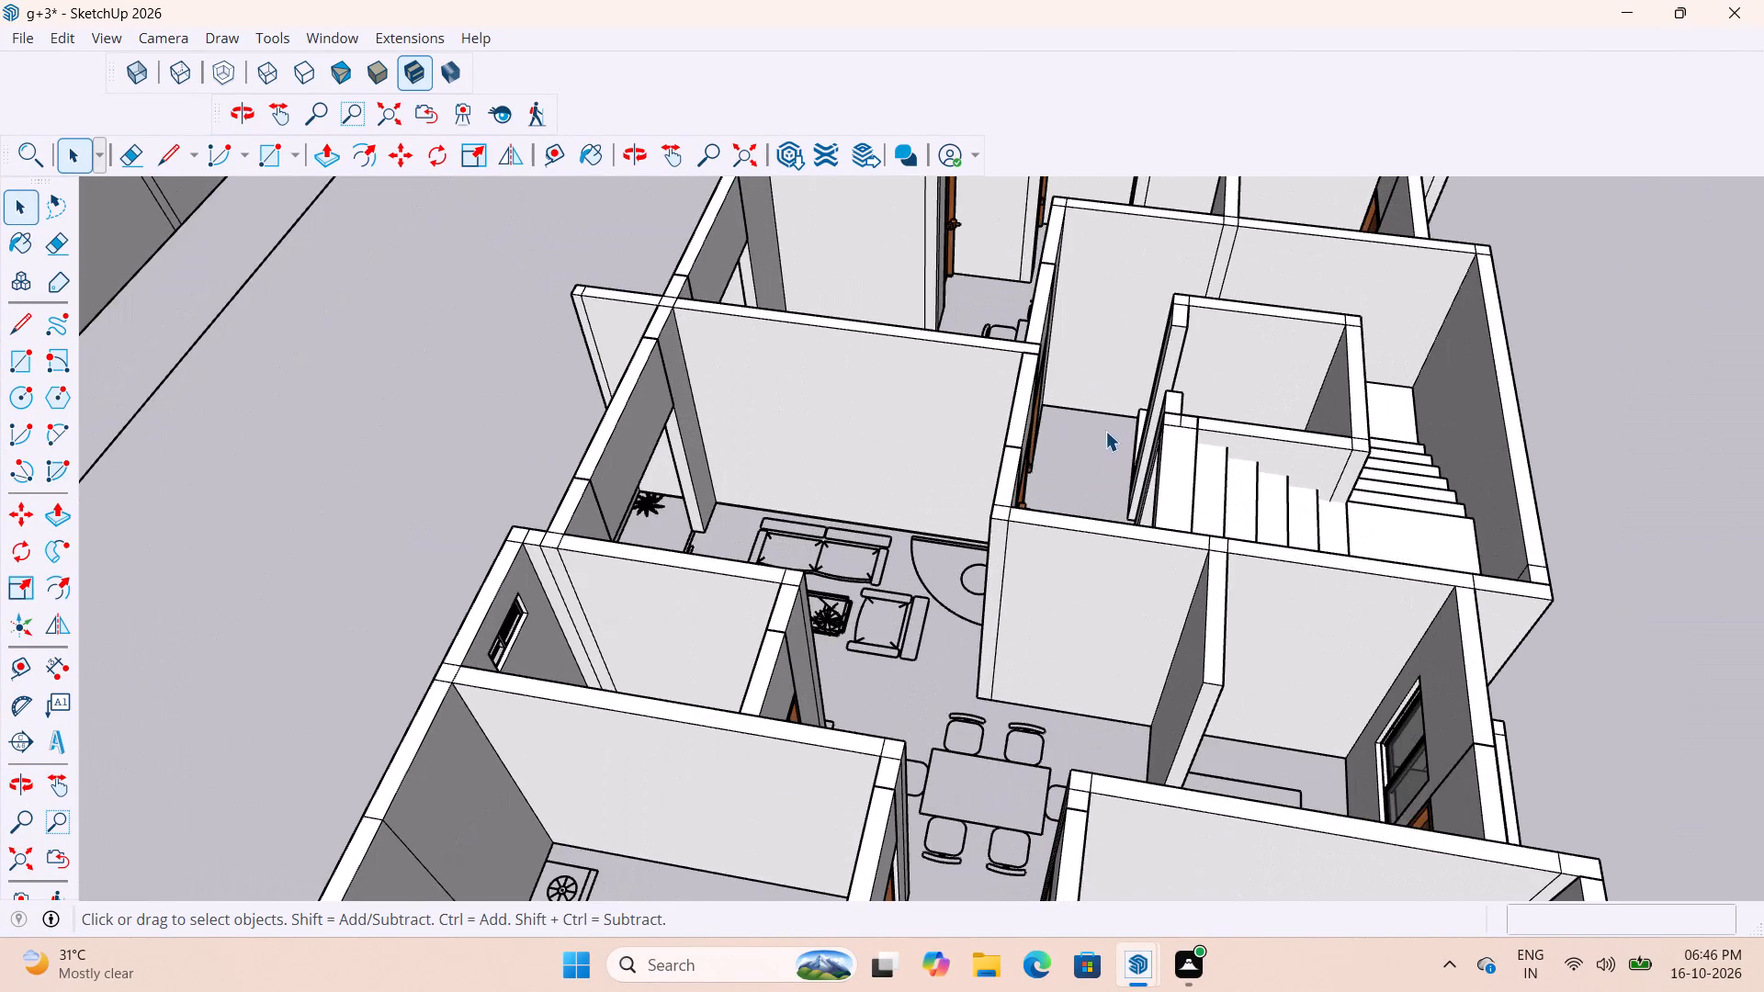
scroll(1105, 431, "down", 5)
scroll(1112, 431, "up", 8)
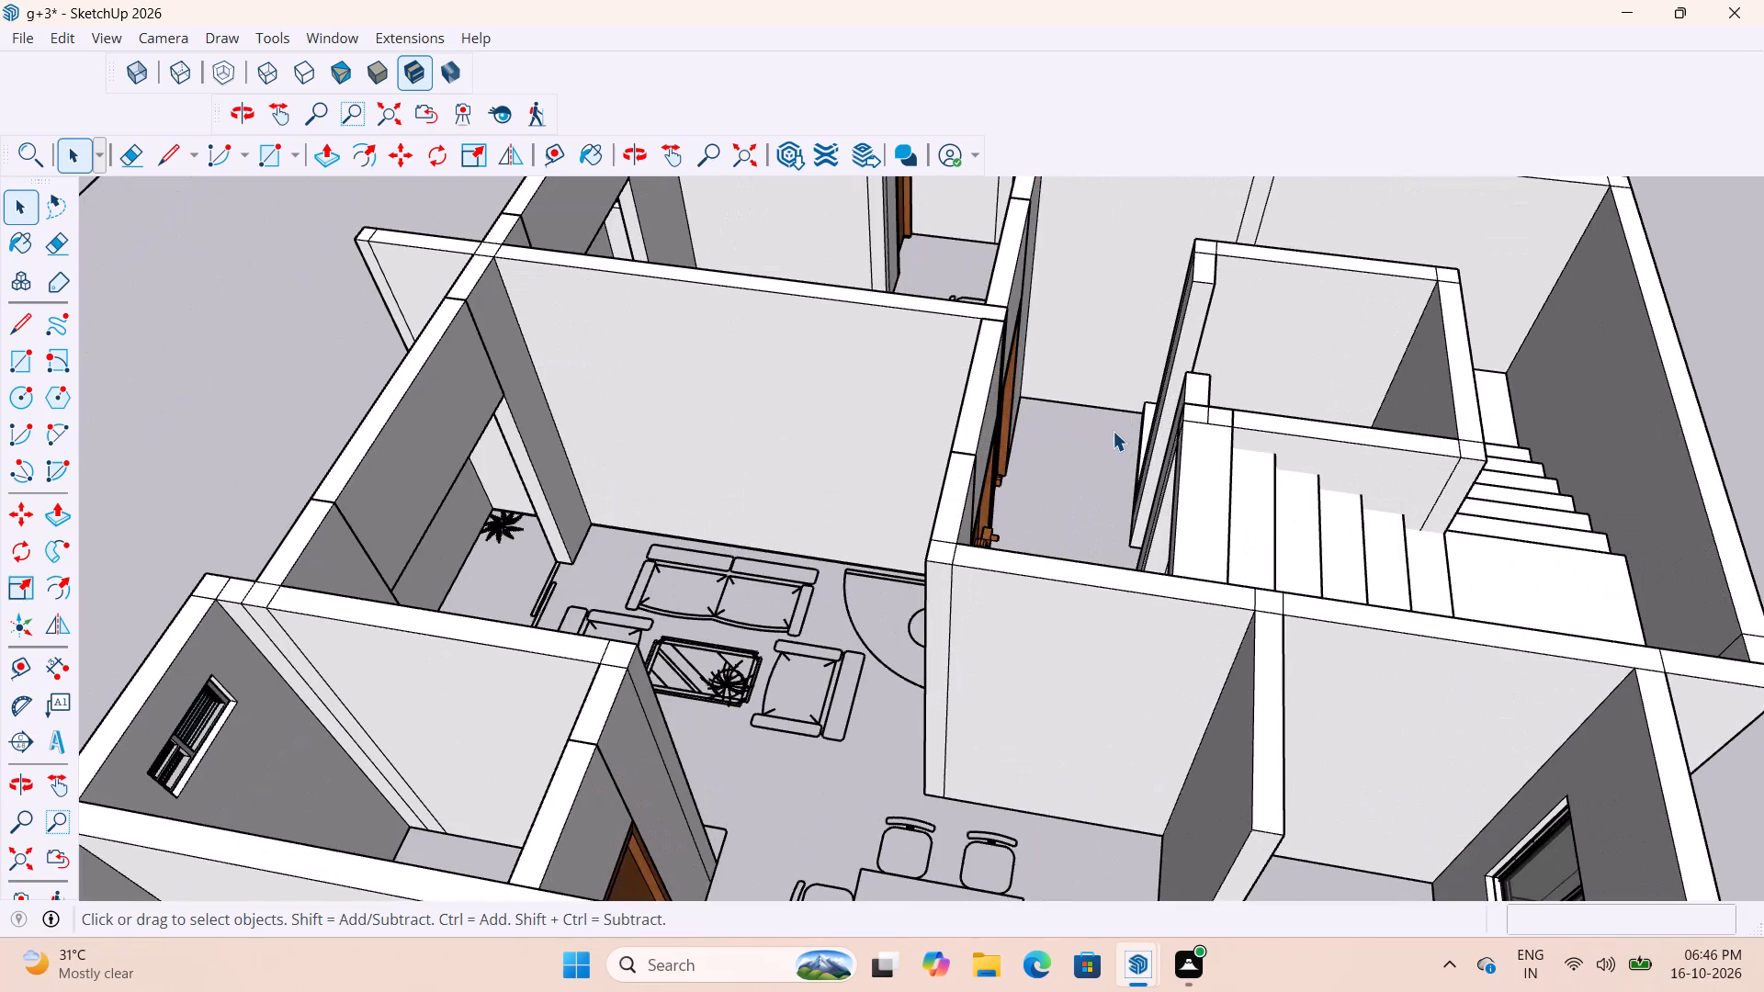
scroll(1170, 446, "down", 3)
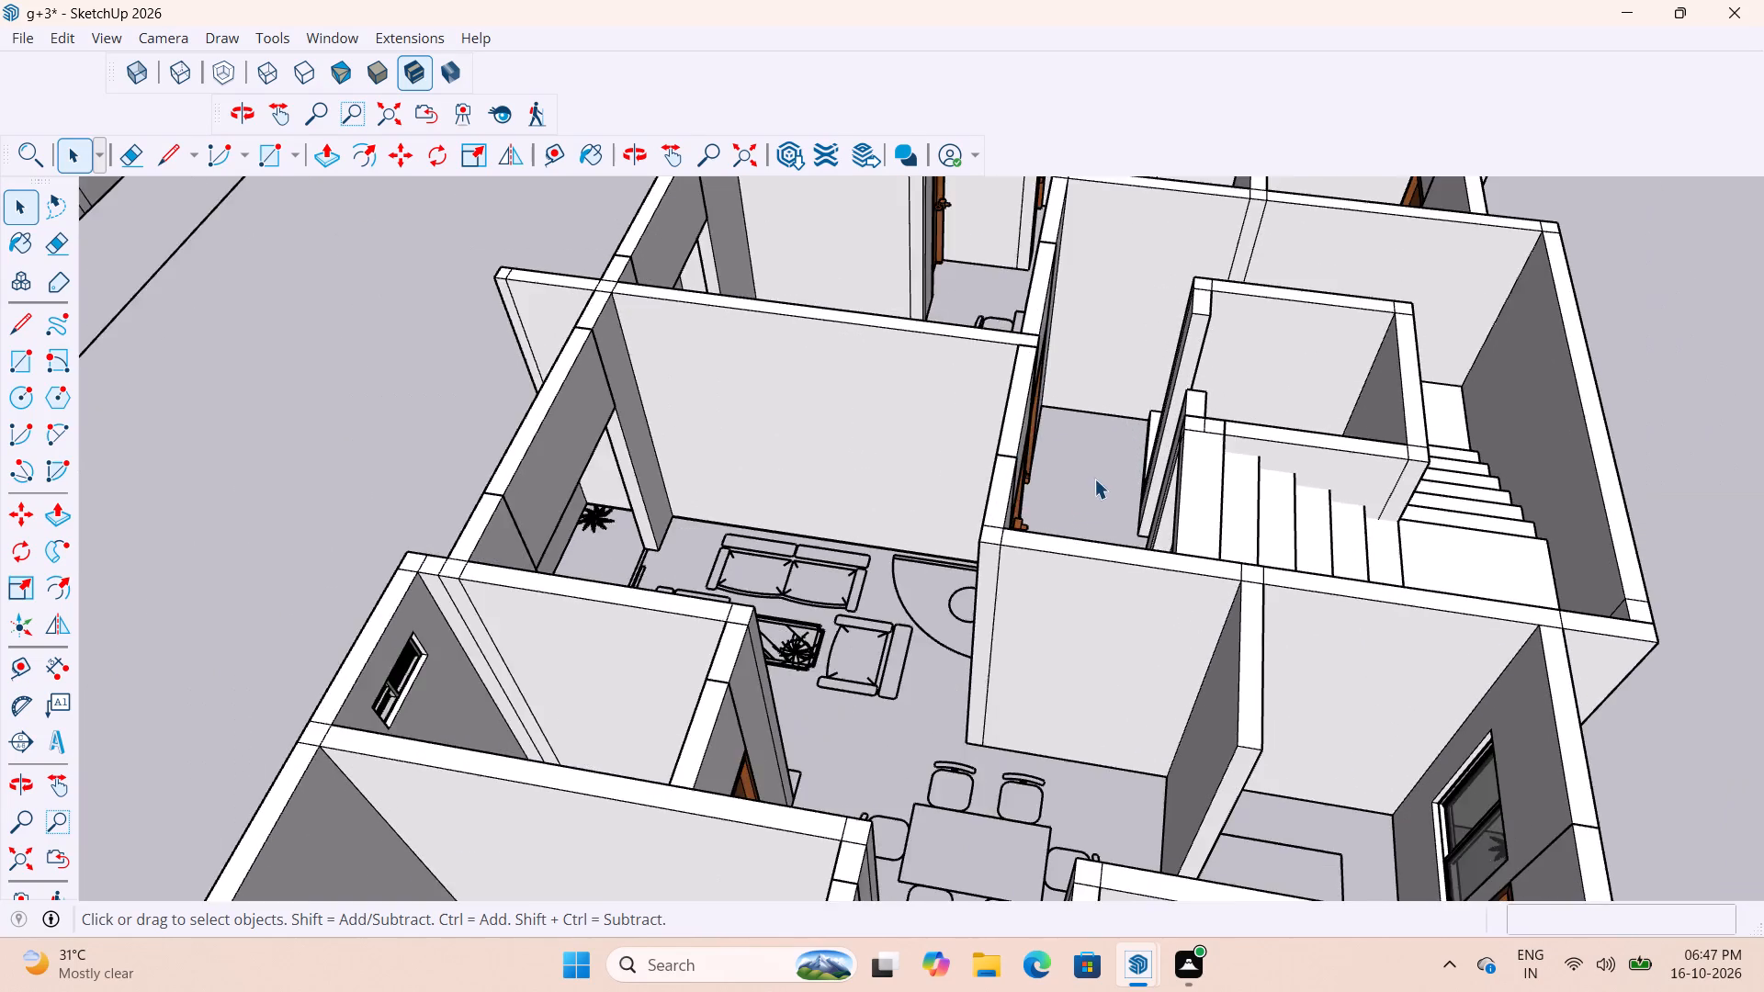
scroll(1092, 479, "down", 13)
scroll(1113, 476, "up", 7)
middle_click_drag(1066, 434, 1053, 435)
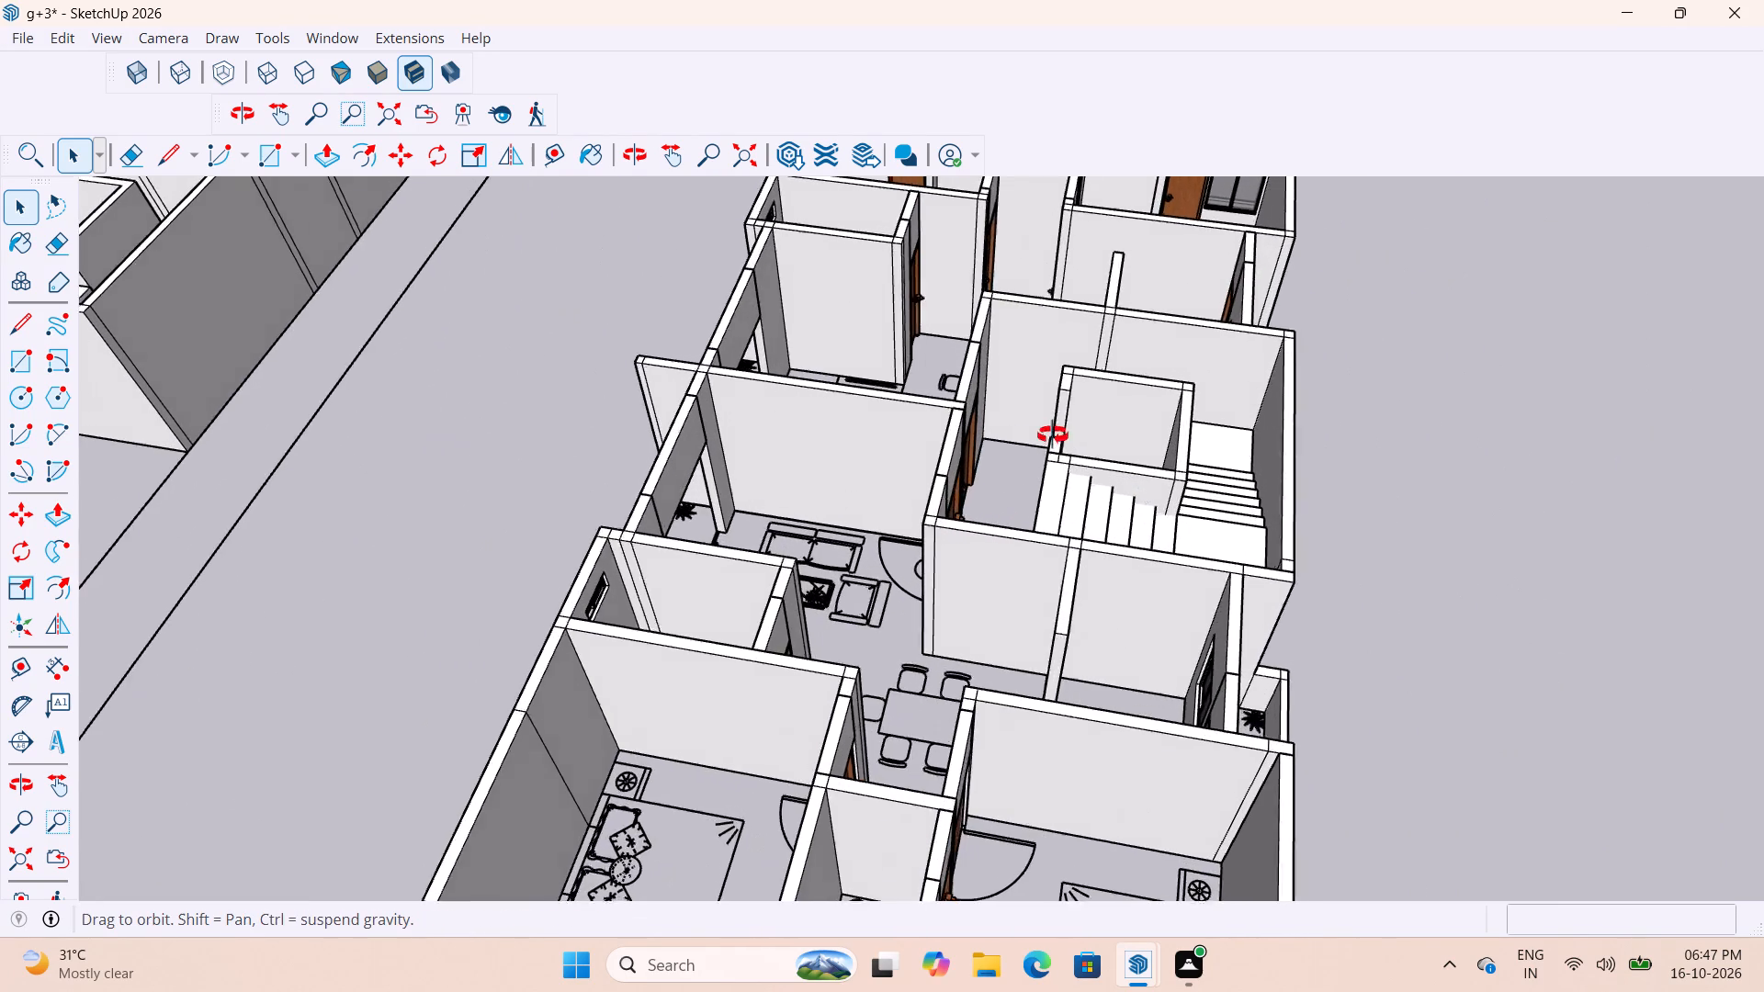
middle_click_drag(1053, 435, 1149, 464)
Compare the larger block and its staircase with the smaller block's staircase from several angles.
scroll(1149, 456, "down", 12)
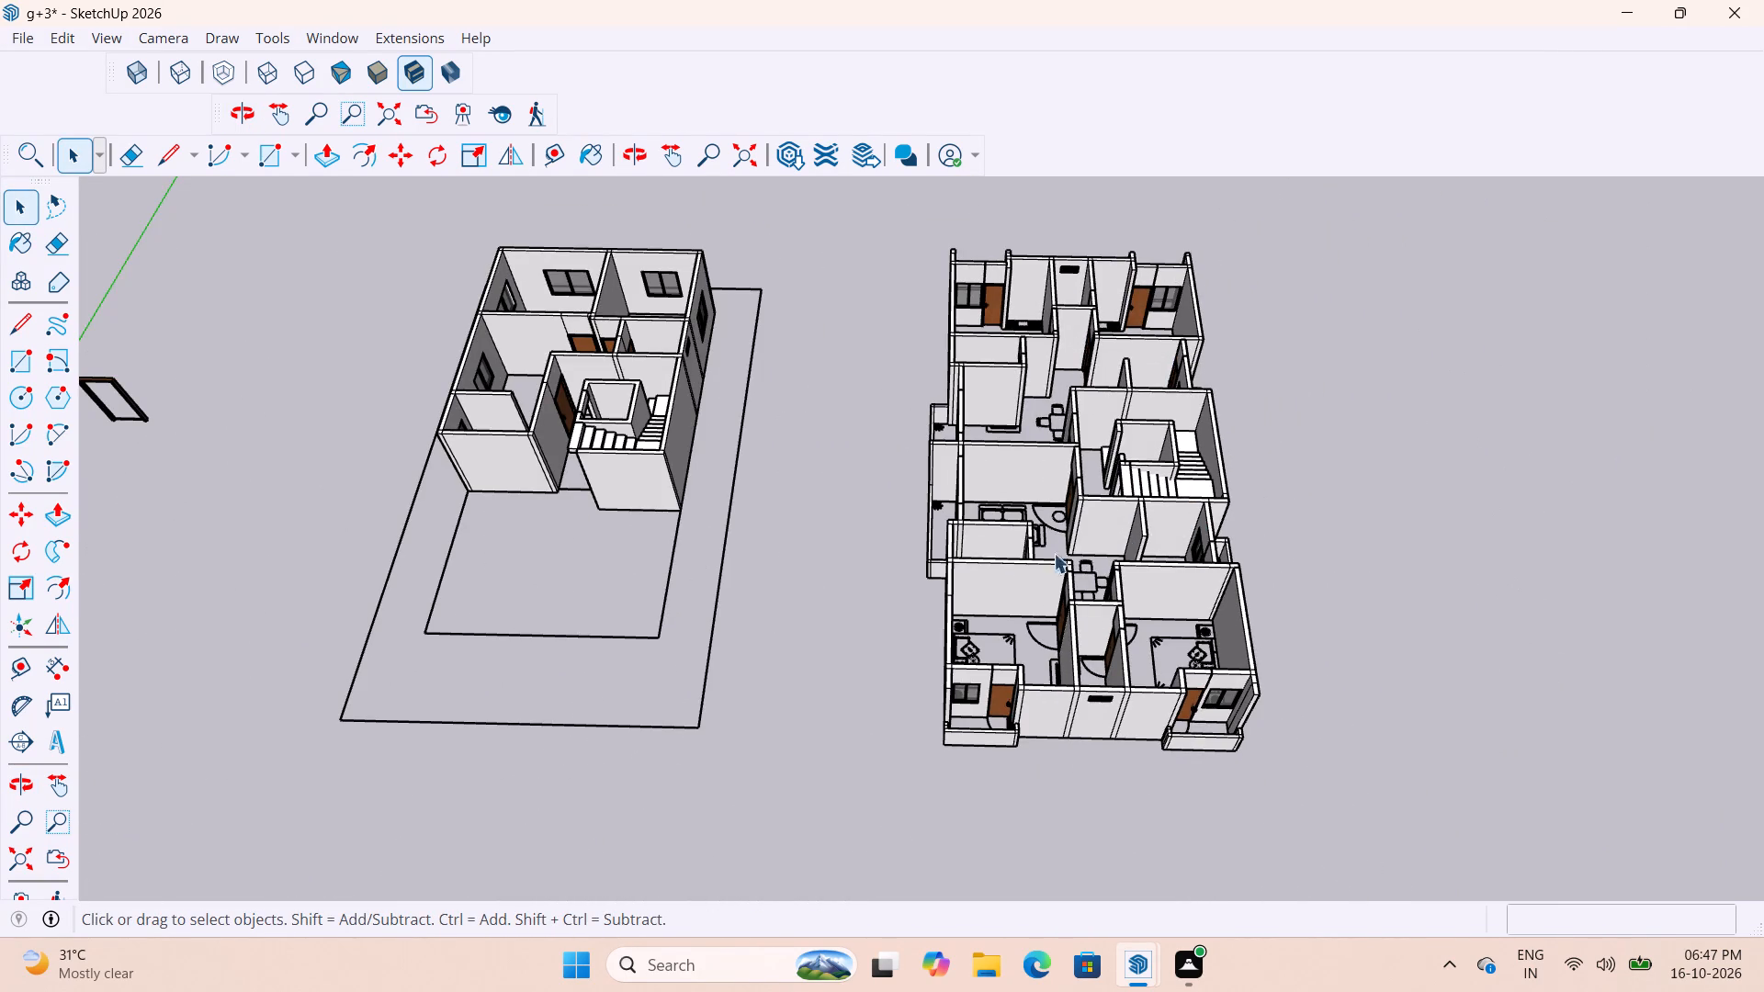
scroll(753, 487, "up", 11)
scroll(757, 375, "down", 5)
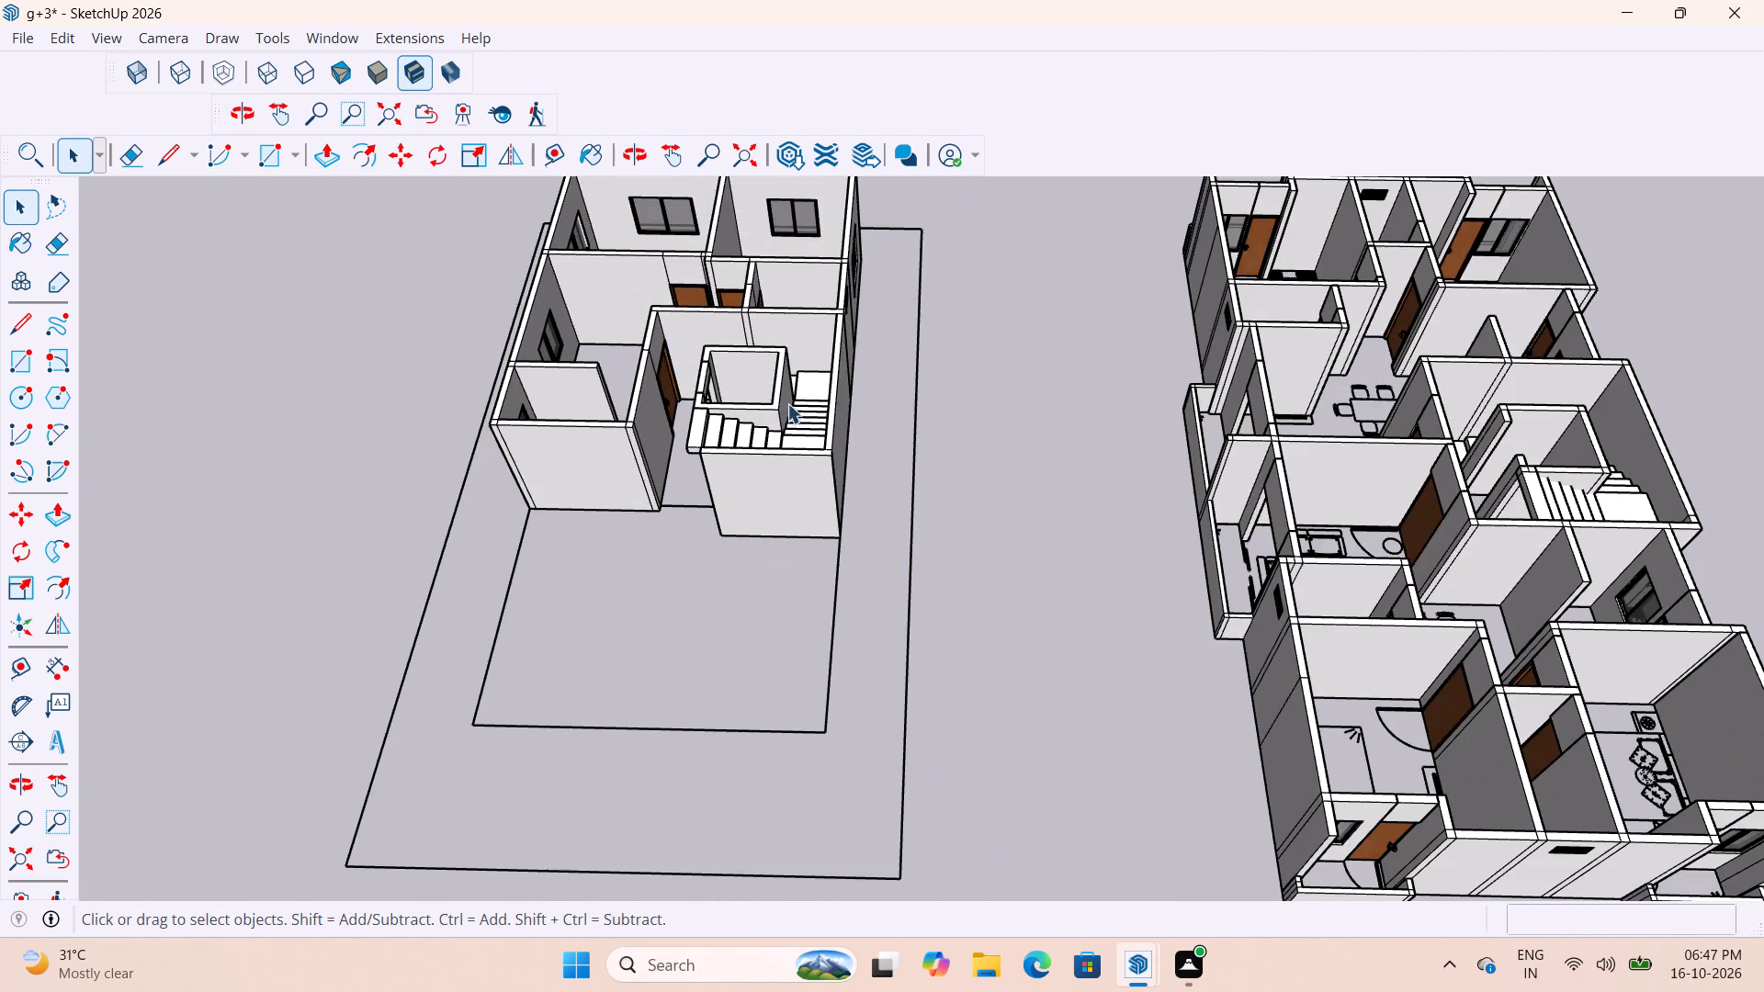
middle_click_drag(821, 401, 662, 413)
scroll(774, 378, "down", 11)
scroll(1080, 488, "up", 9)
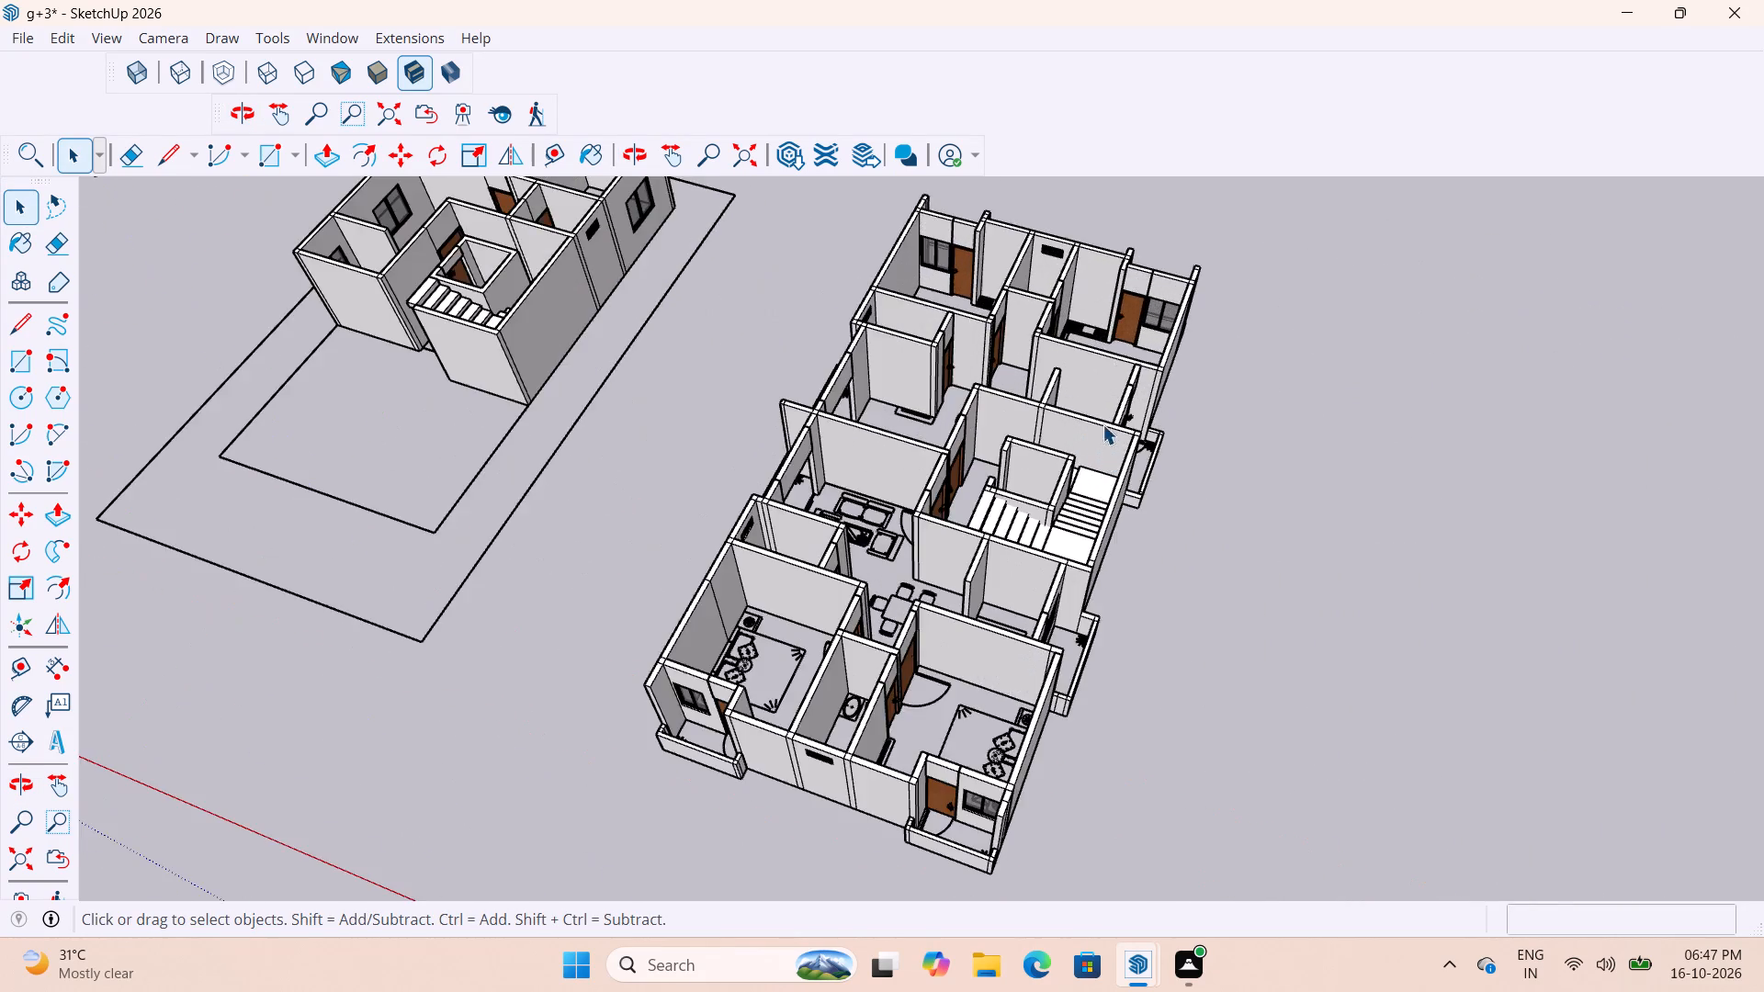
scroll(1102, 444, "down", 6)
middle_click_drag(1064, 493, 1185, 508)
scroll(1010, 460, "up", 15)
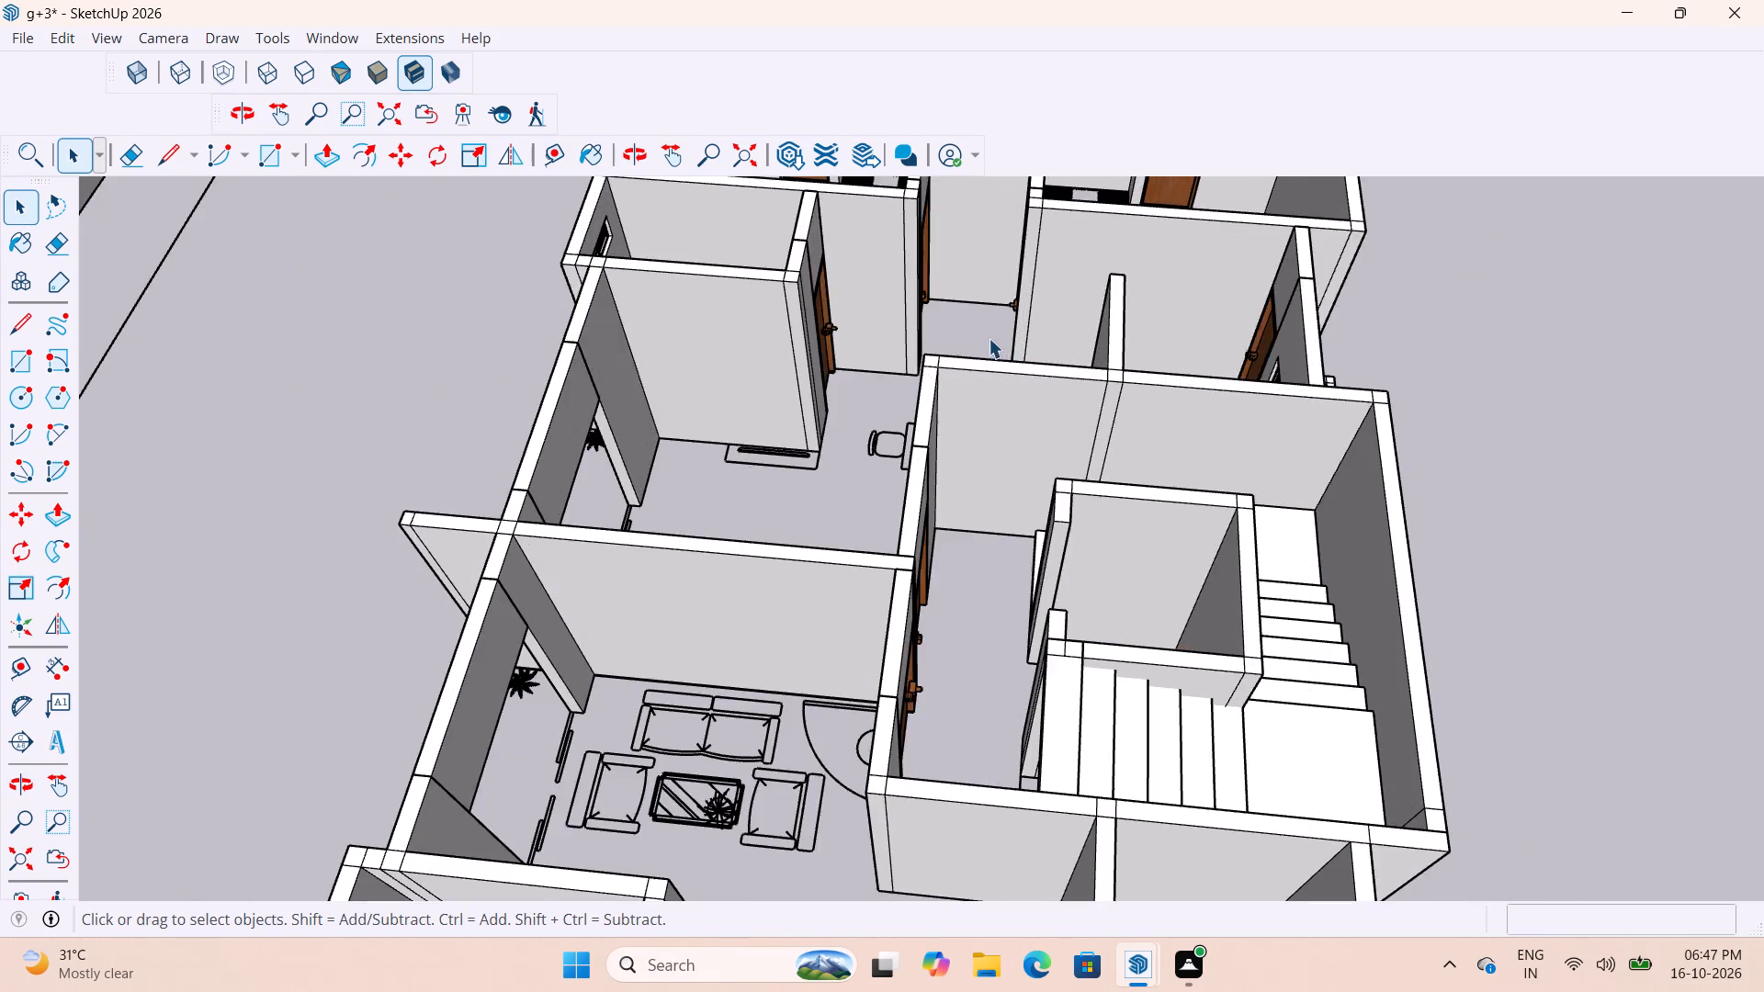
scroll(980, 354, "down", 5)
scroll(999, 452, "down", 6)
middle_click_drag(1069, 517, 1170, 487)
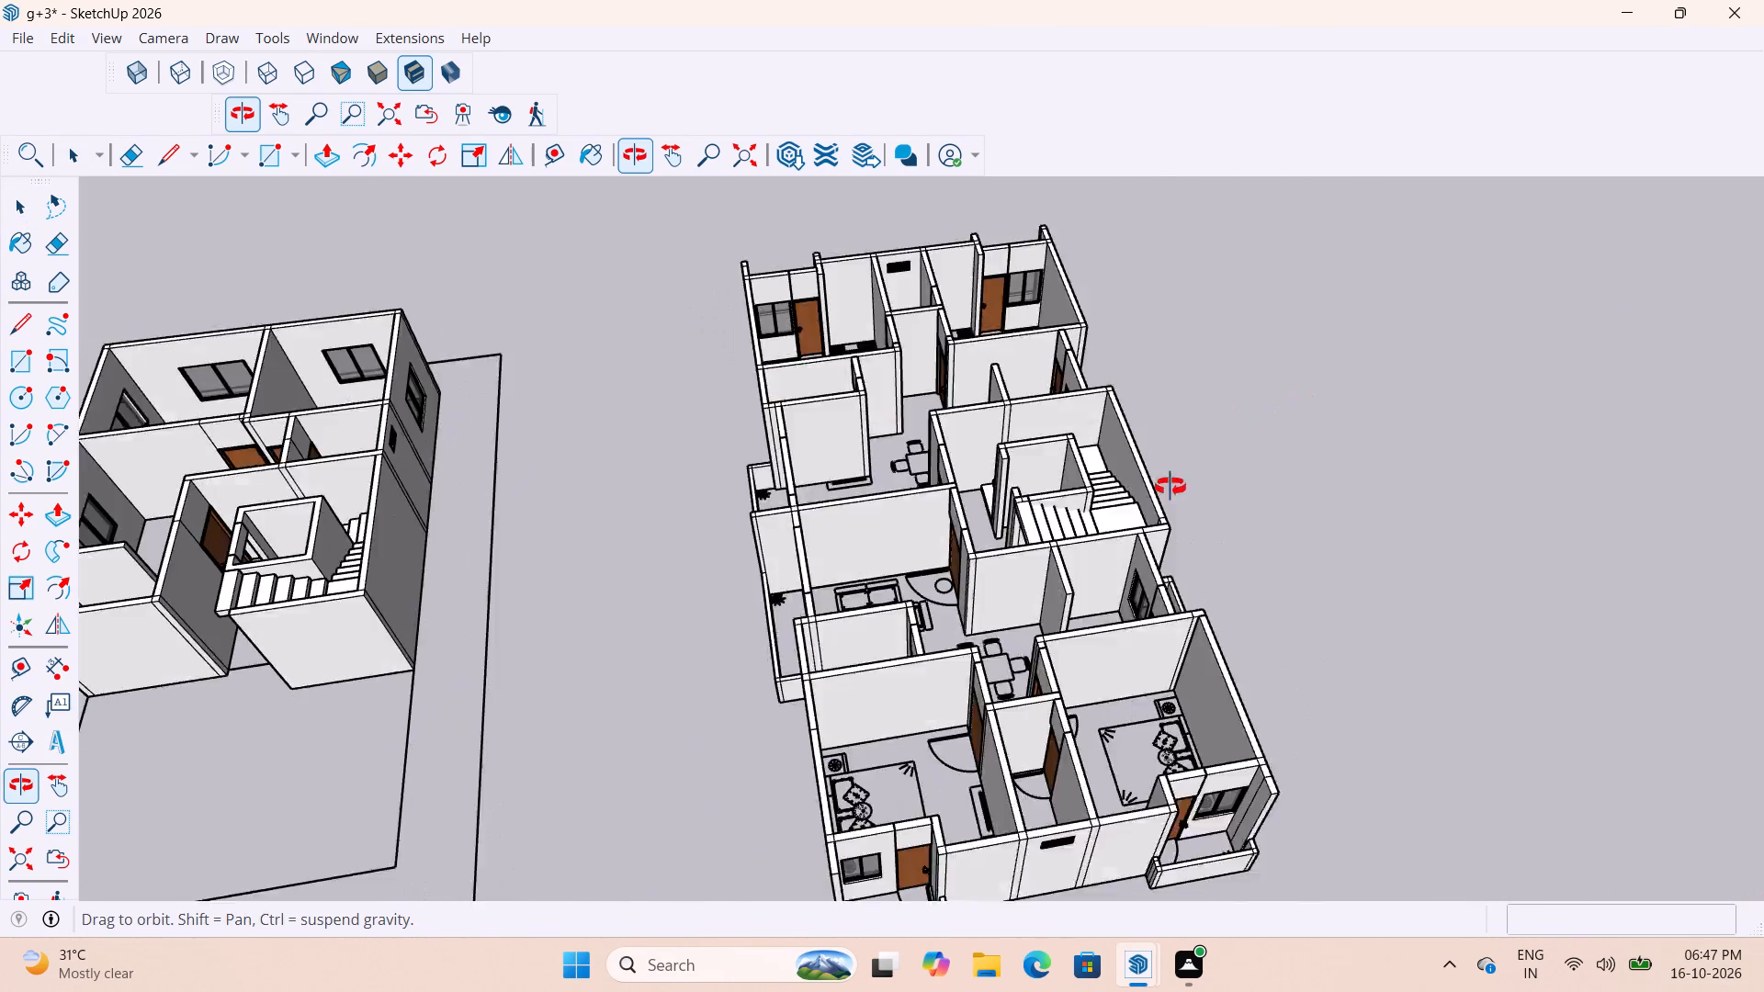
middle_click_drag(1170, 487, 1134, 489)
scroll(1099, 496, "down", 11)
scroll(1071, 537, "up", 10)
middle_click_drag(1166, 537, 1184, 612)
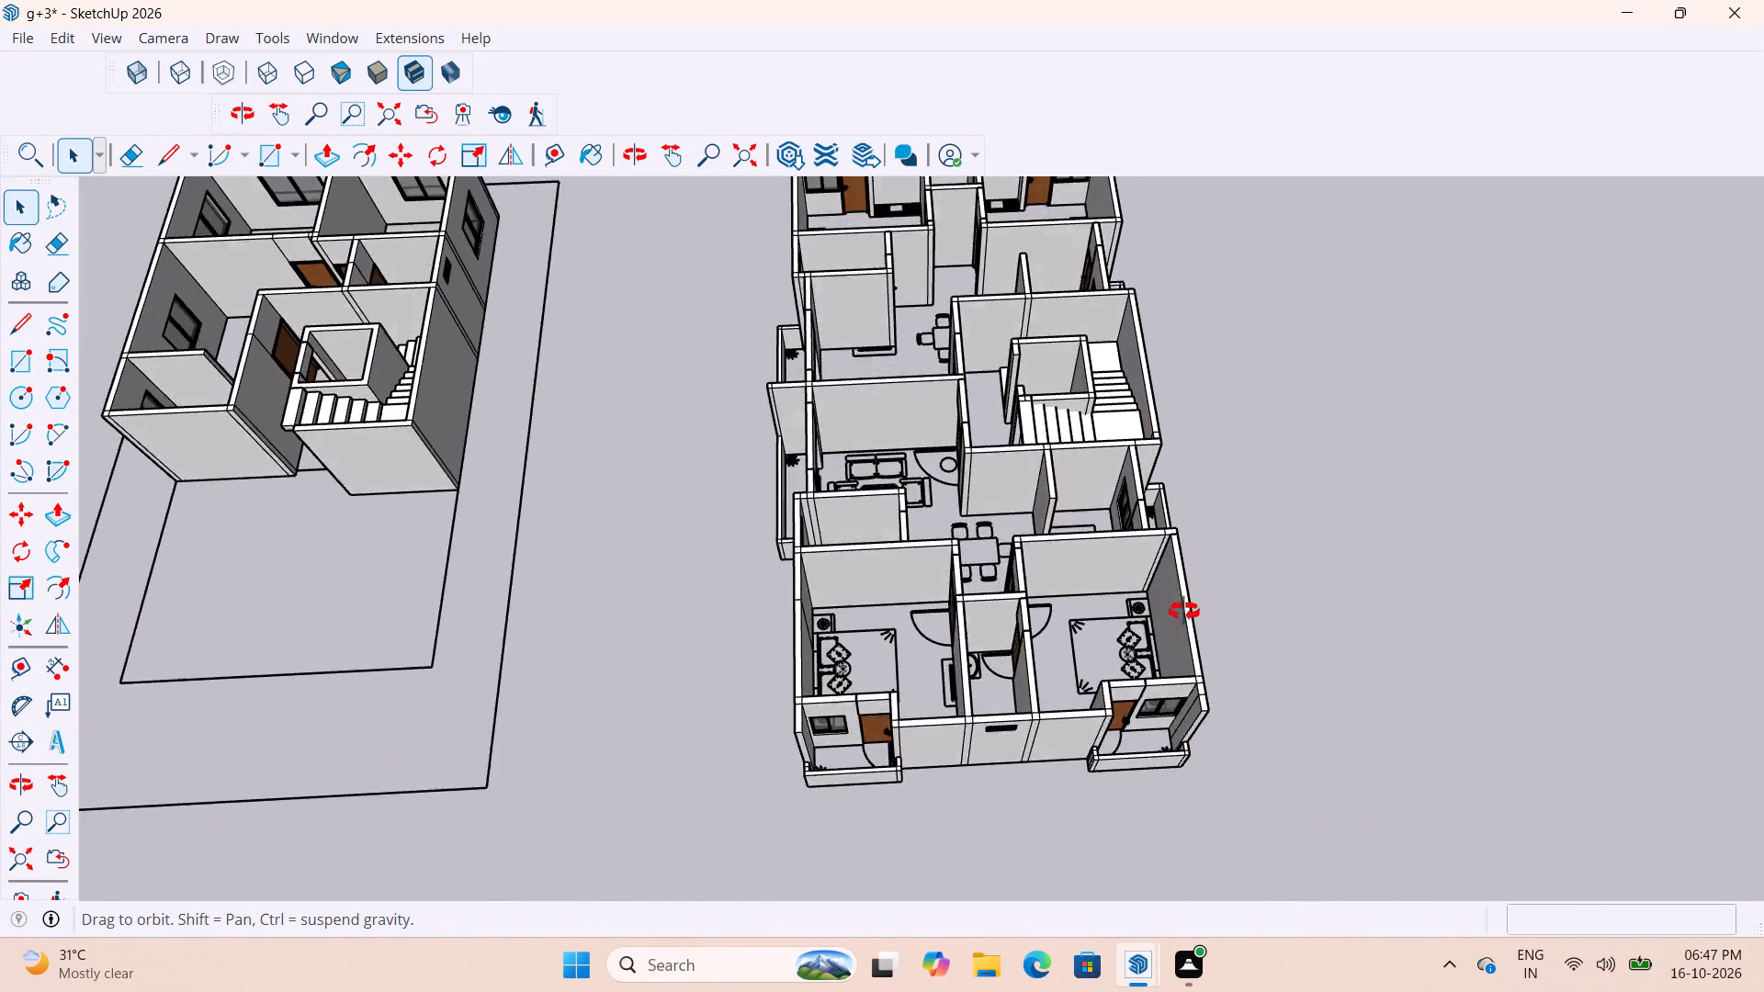
middle_click_drag(1184, 612, 1051, 581)
scroll(1111, 581, "down", 6)
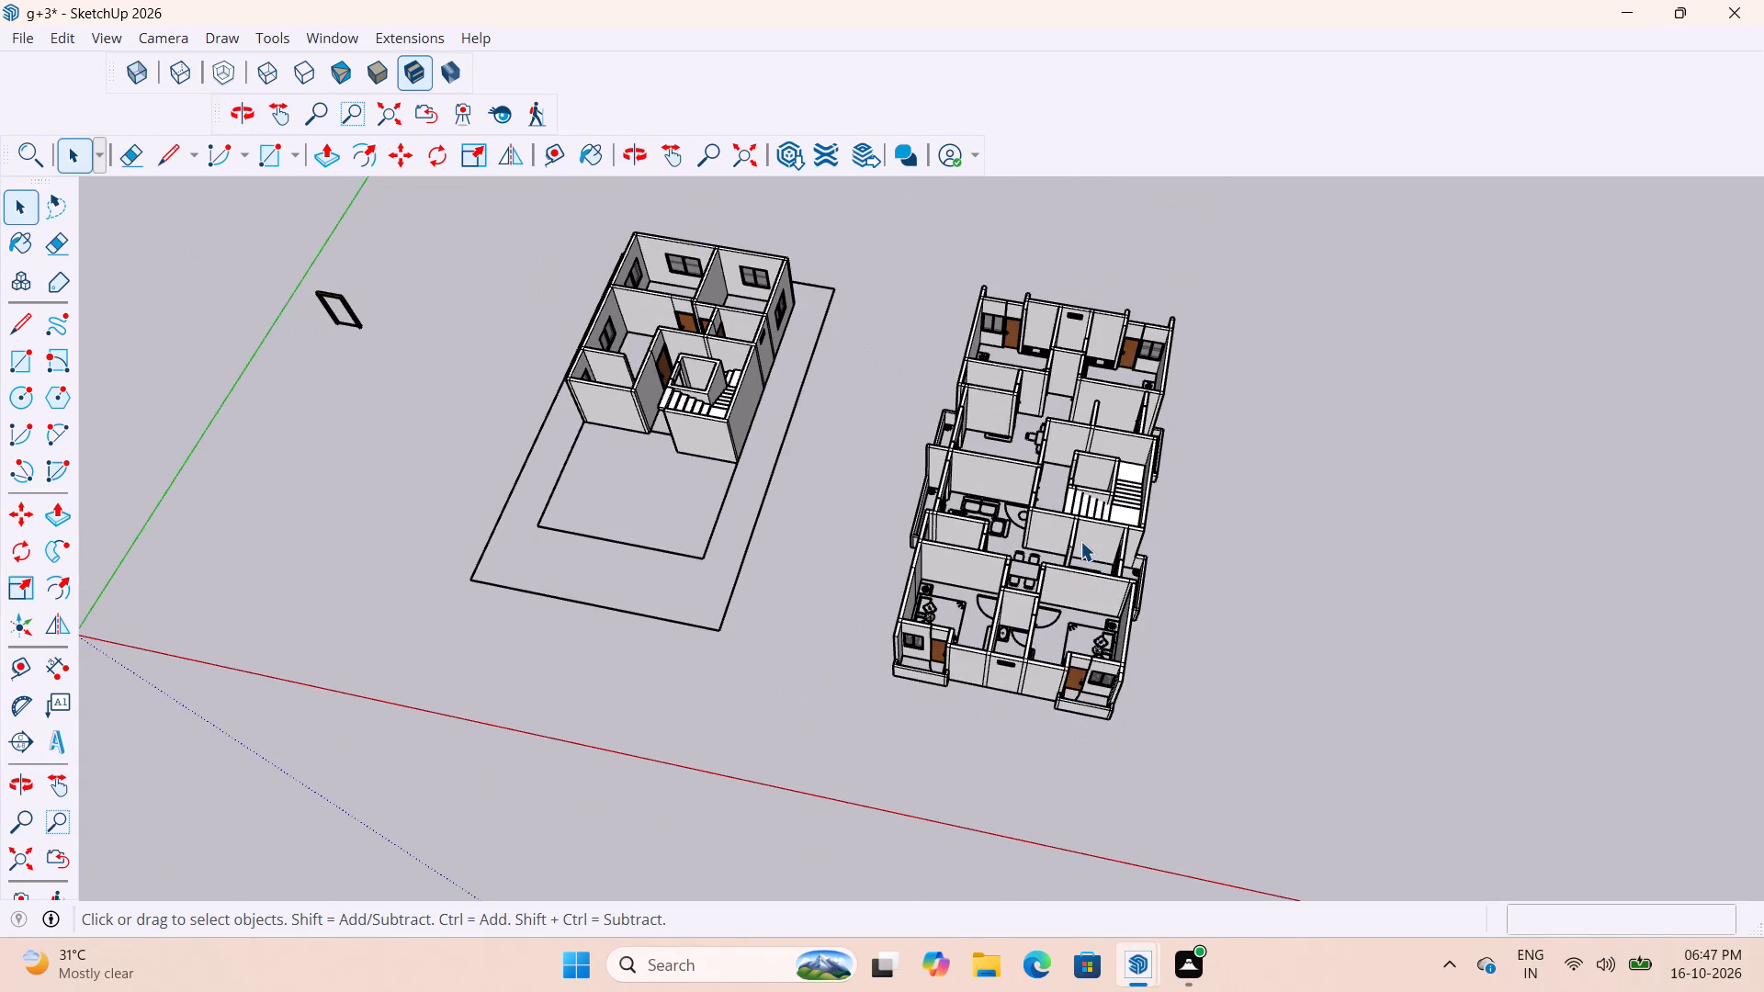
scroll(968, 628, "up", 9)
middle_click_drag(967, 620, 1296, 464)
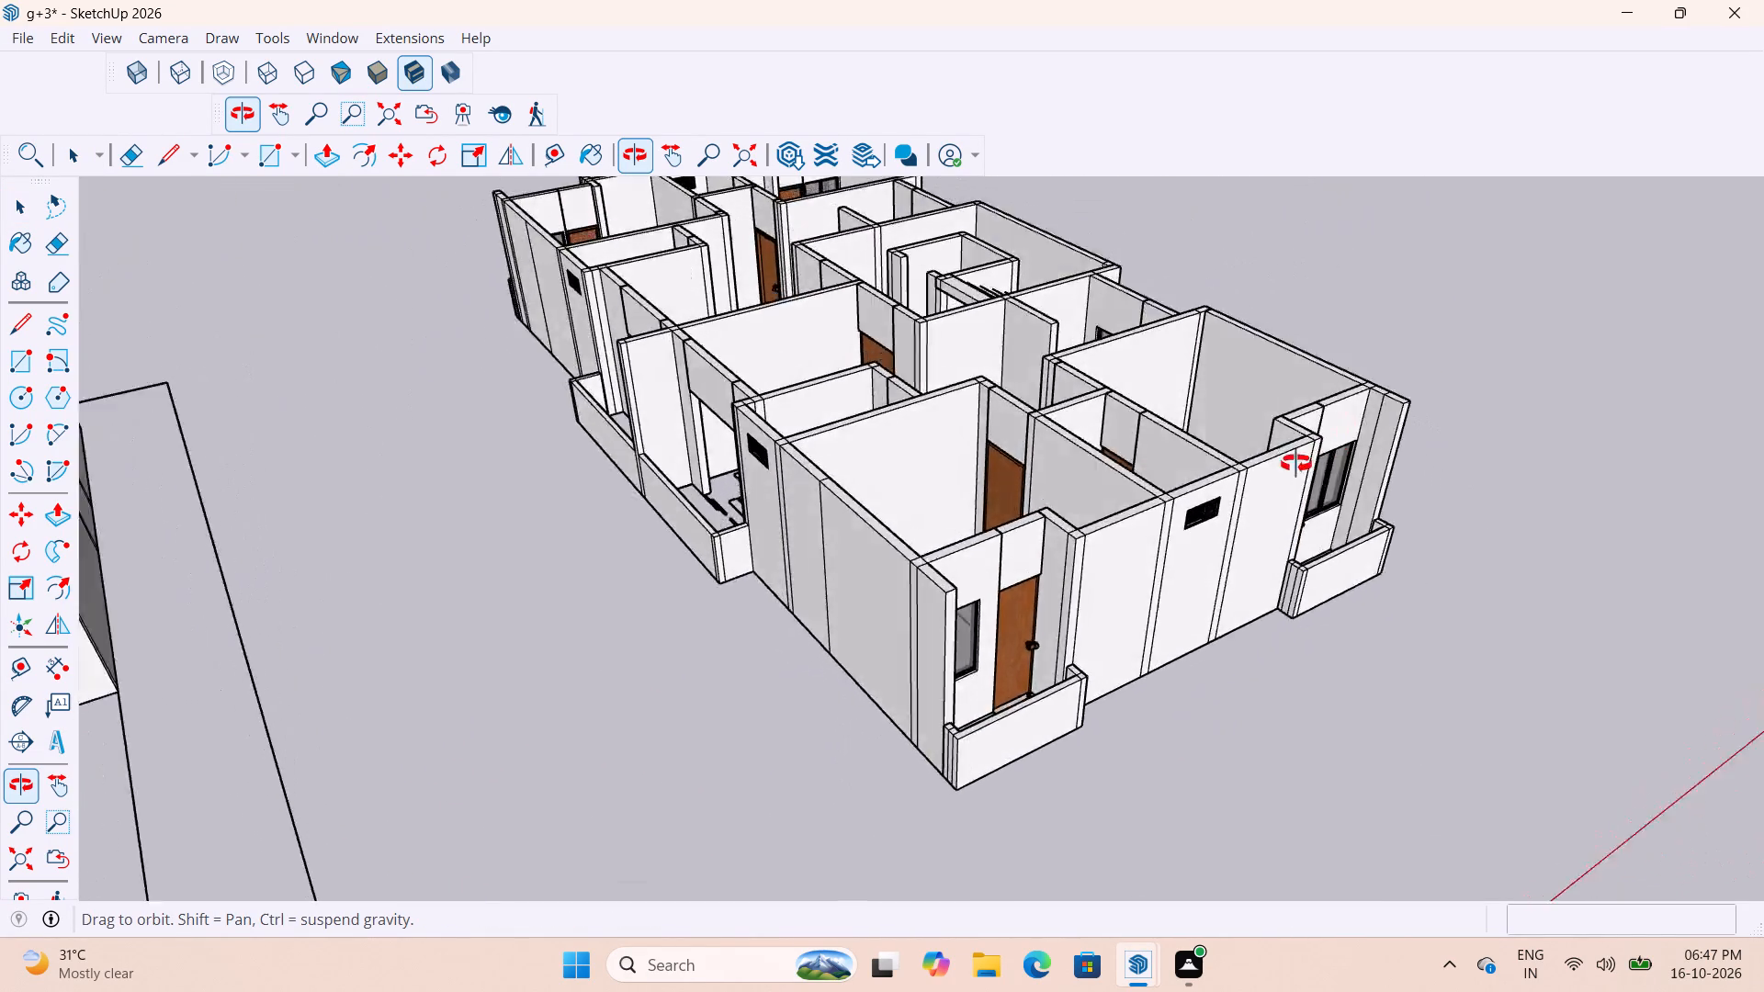
middle_click_drag(1296, 464, 822, 513)
scroll(787, 518, "down", 11)
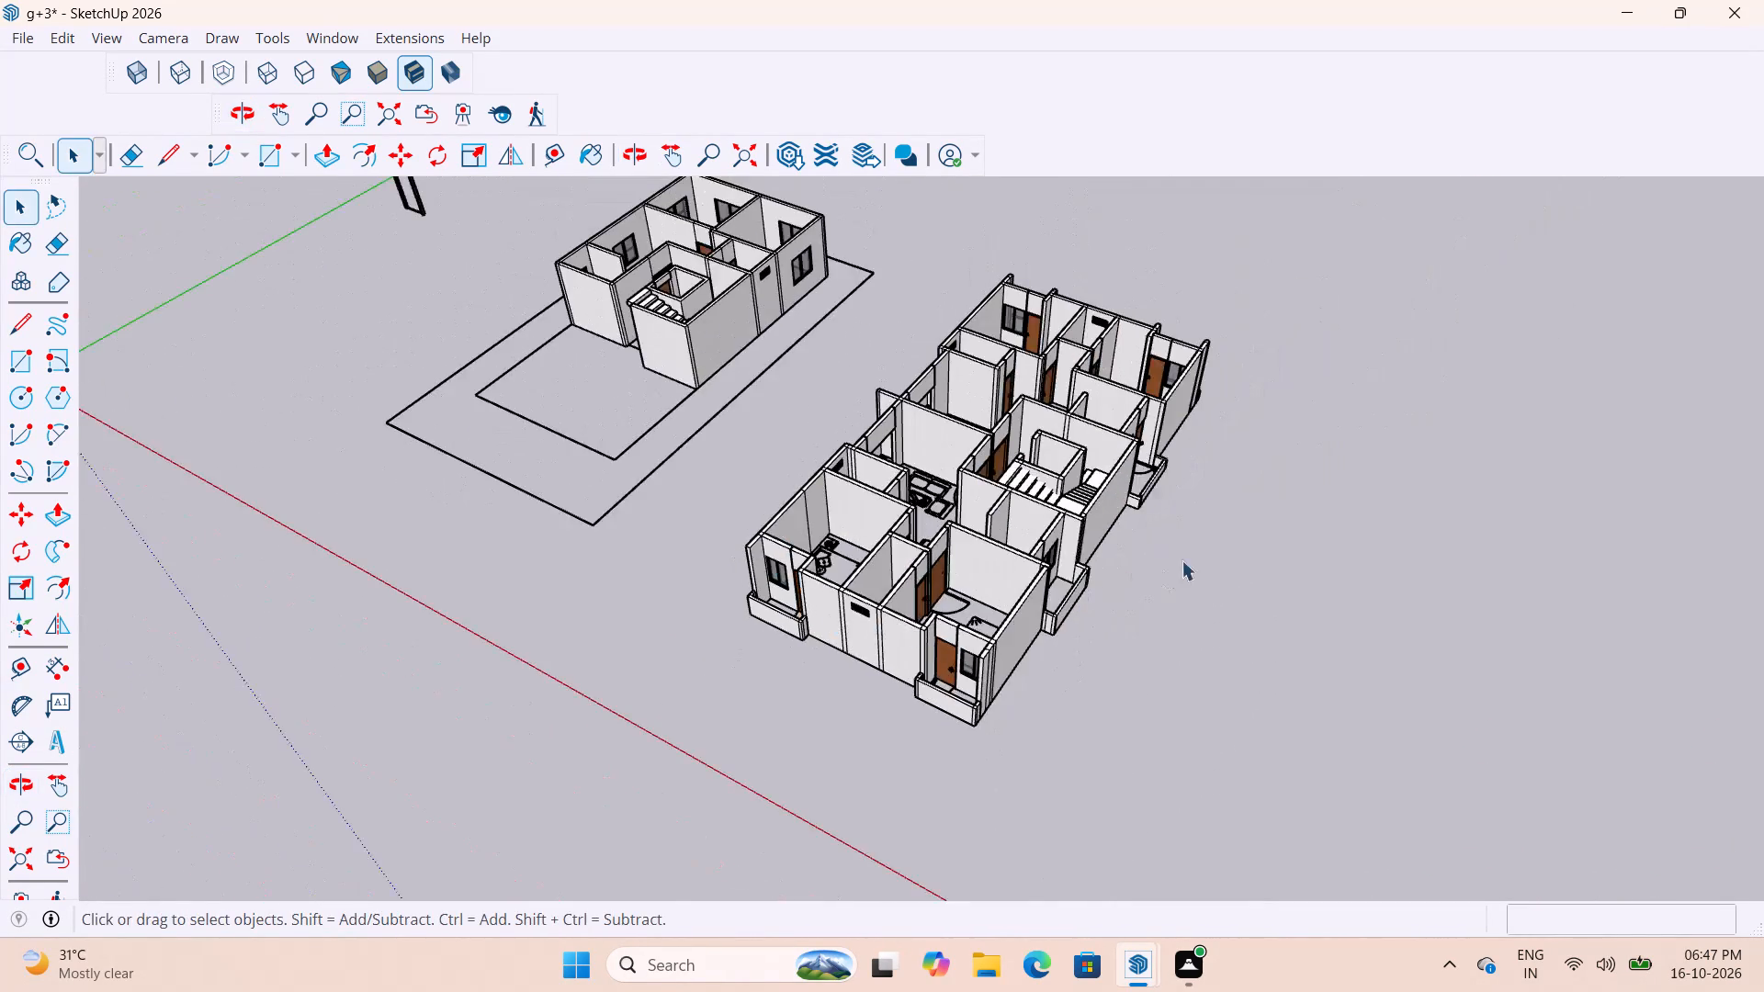
Examine the larger block's outer stairwell wall, adjoining balcony and overall layout.
scroll(1182, 560, "up", 7)
scroll(1063, 415, "up", 9)
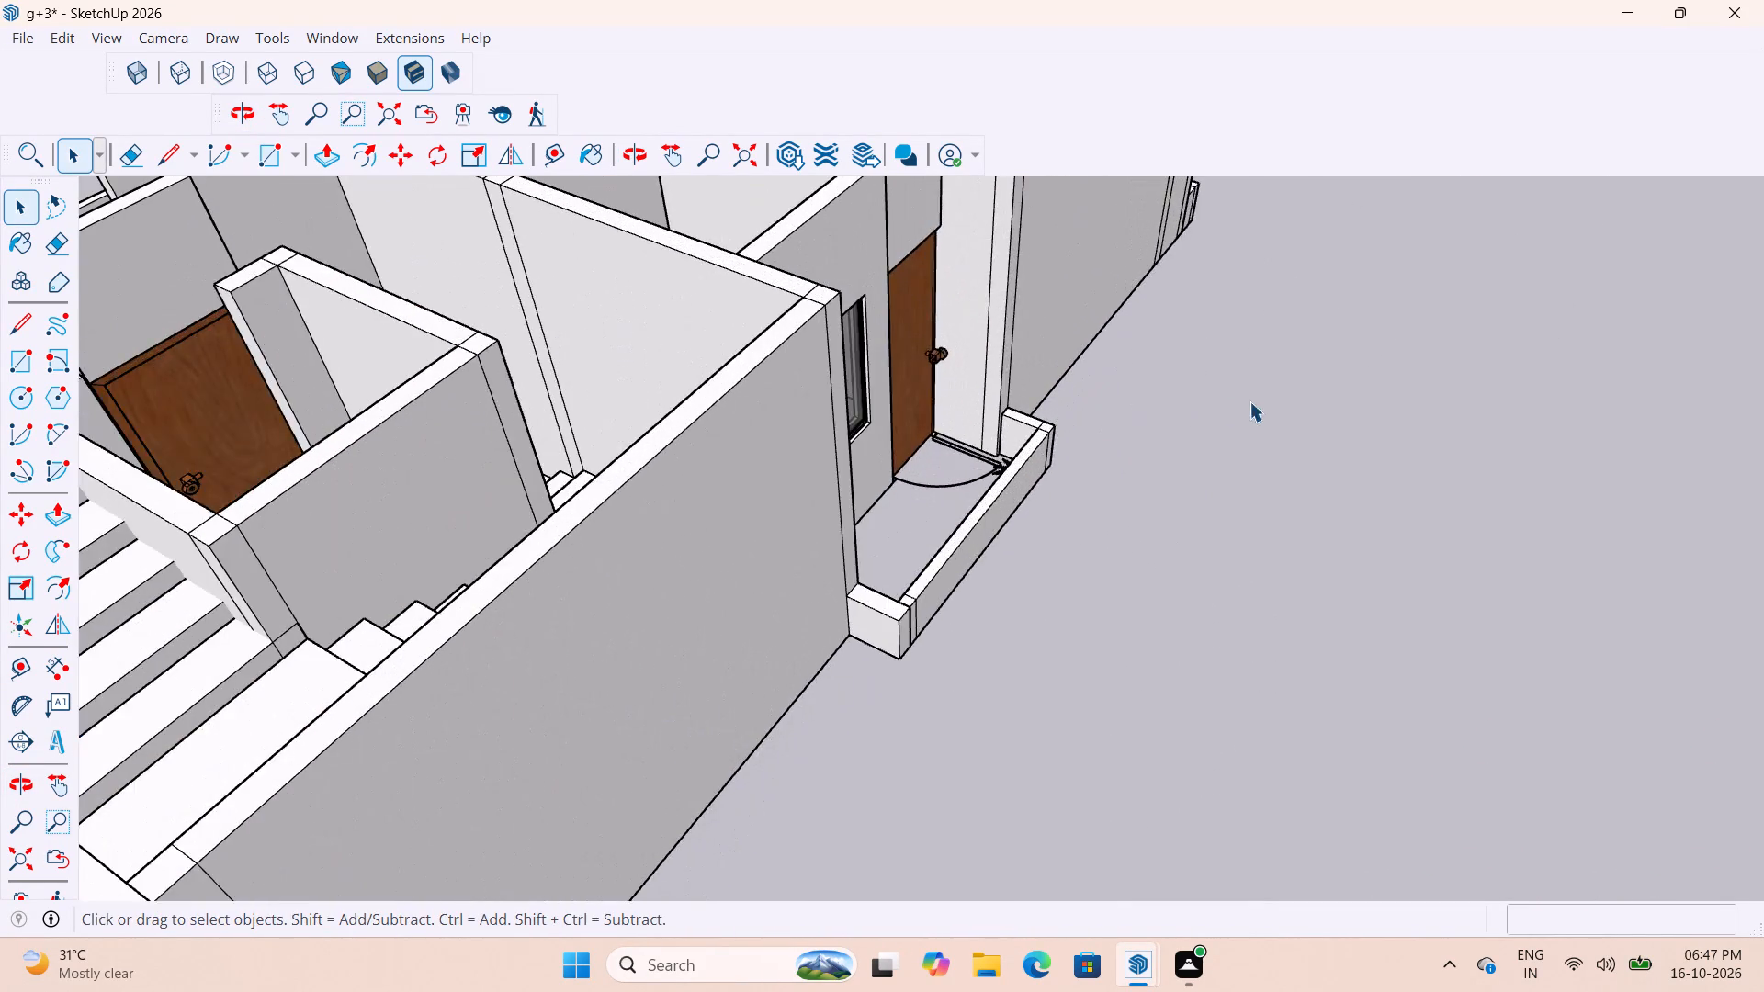
scroll(1252, 411, "down", 5)
scroll(1168, 485, "down", 5)
middle_click_drag(1176, 527, 1414, 541)
scroll(1136, 449, "up", 4)
middle_click_drag(1209, 459, 1079, 458)
scroll(1132, 473, "down", 15)
scroll(997, 400, "up", 5)
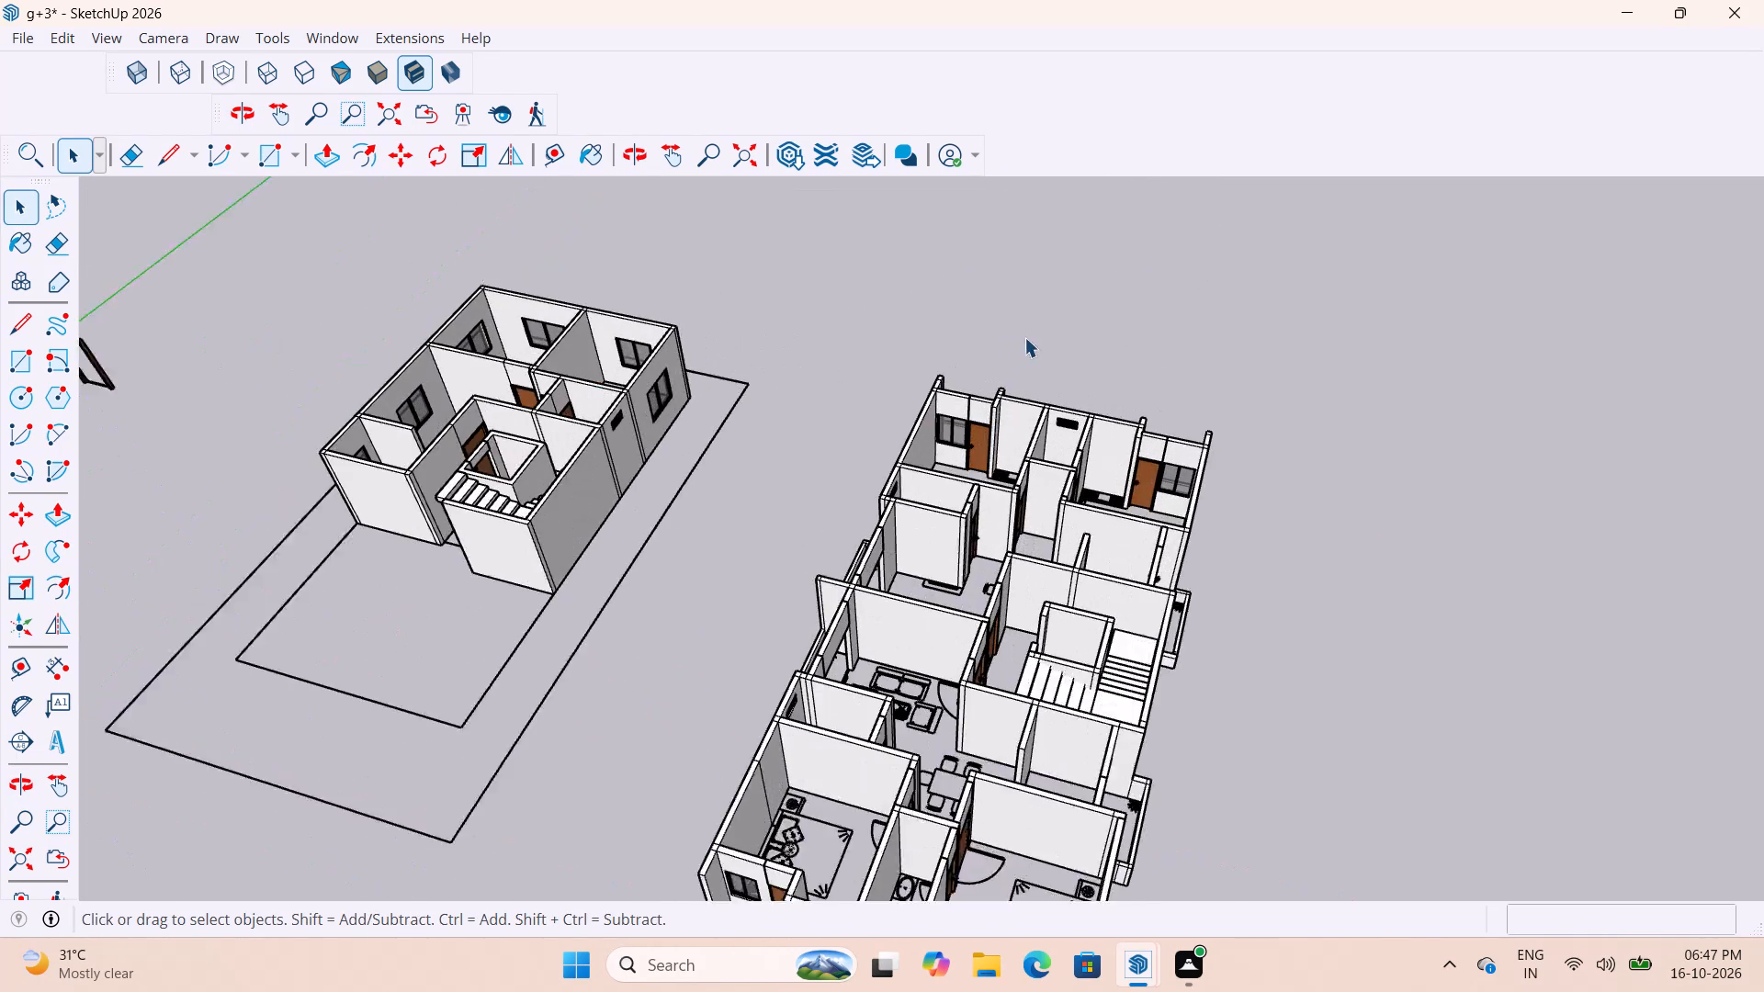
scroll(1024, 337, "up", 2)
scroll(1137, 333, "down", 5)
scroll(1139, 431, "up", 5)
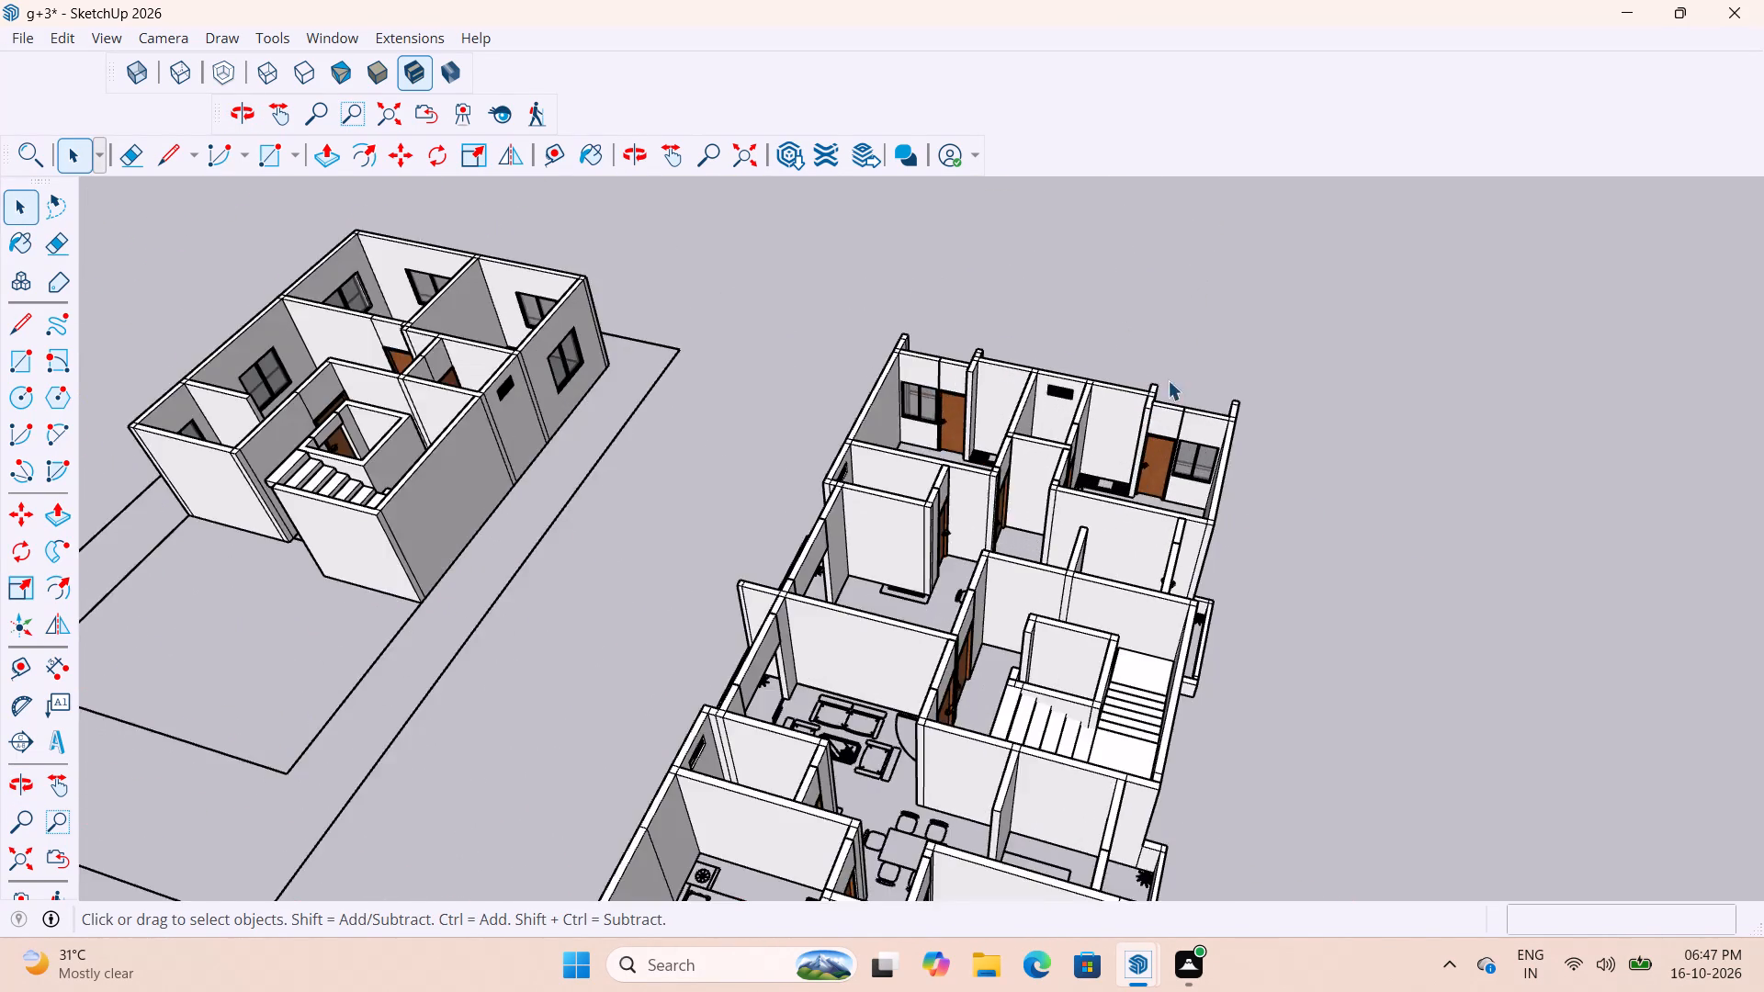
Compare the room layouts, walls and openings of the smaller and larger blocks from above and from oblique angles.
scroll(1168, 380, "down", 6)
middle_click_drag(1183, 531, 1252, 618)
scroll(1147, 529, "up", 9)
scroll(1227, 469, "down", 17)
scroll(803, 411, "up", 8)
middle_click_drag(886, 341, 945, 371)
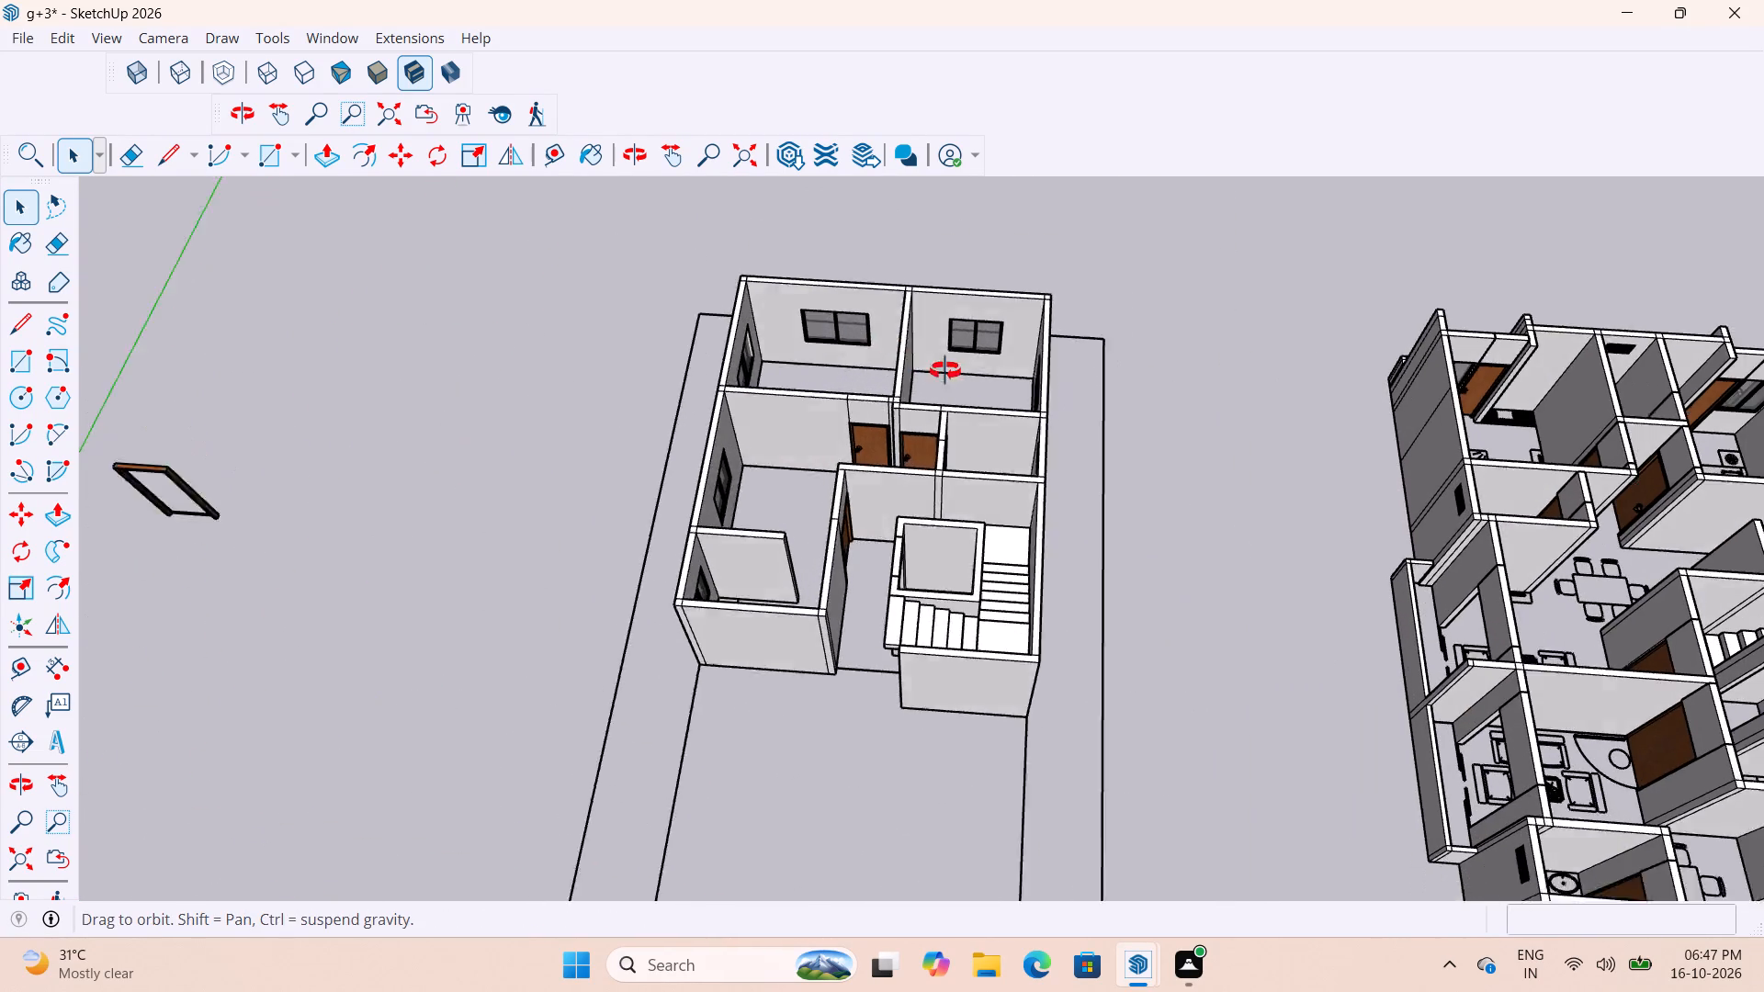
middle_click_drag(945, 371, 977, 395)
scroll(786, 340, "down", 5)
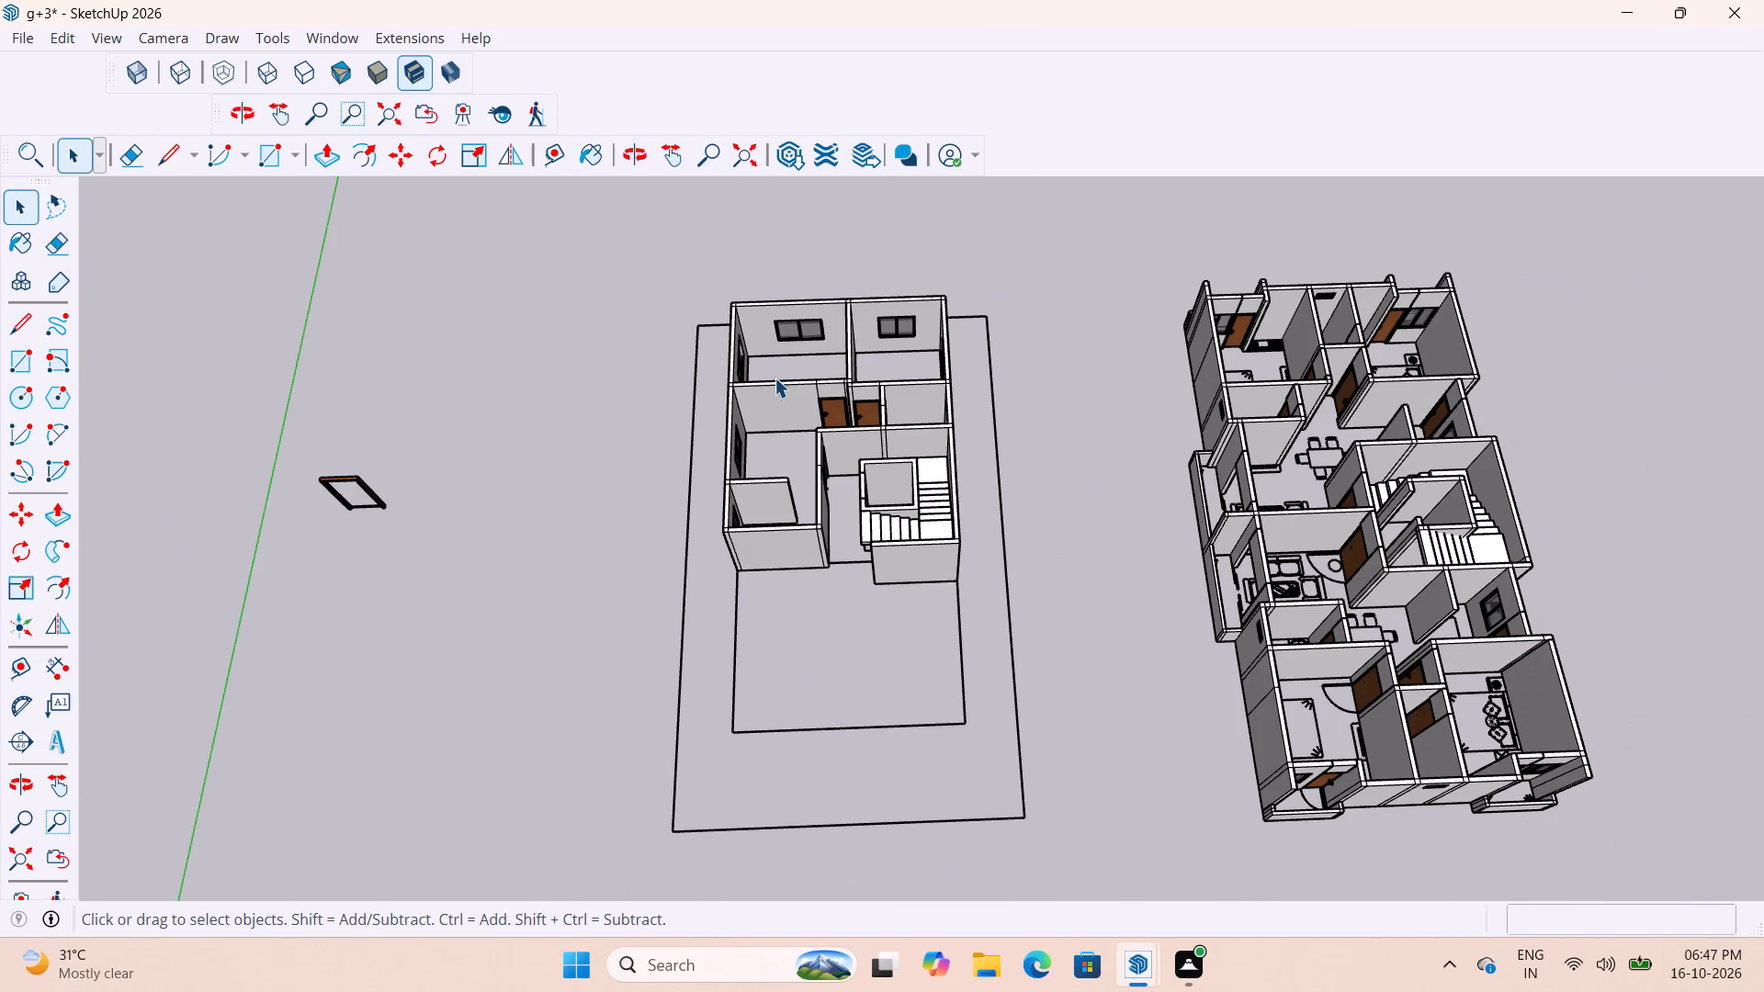
scroll(805, 400, "up", 1)
middle_click_drag(806, 400, 795, 434)
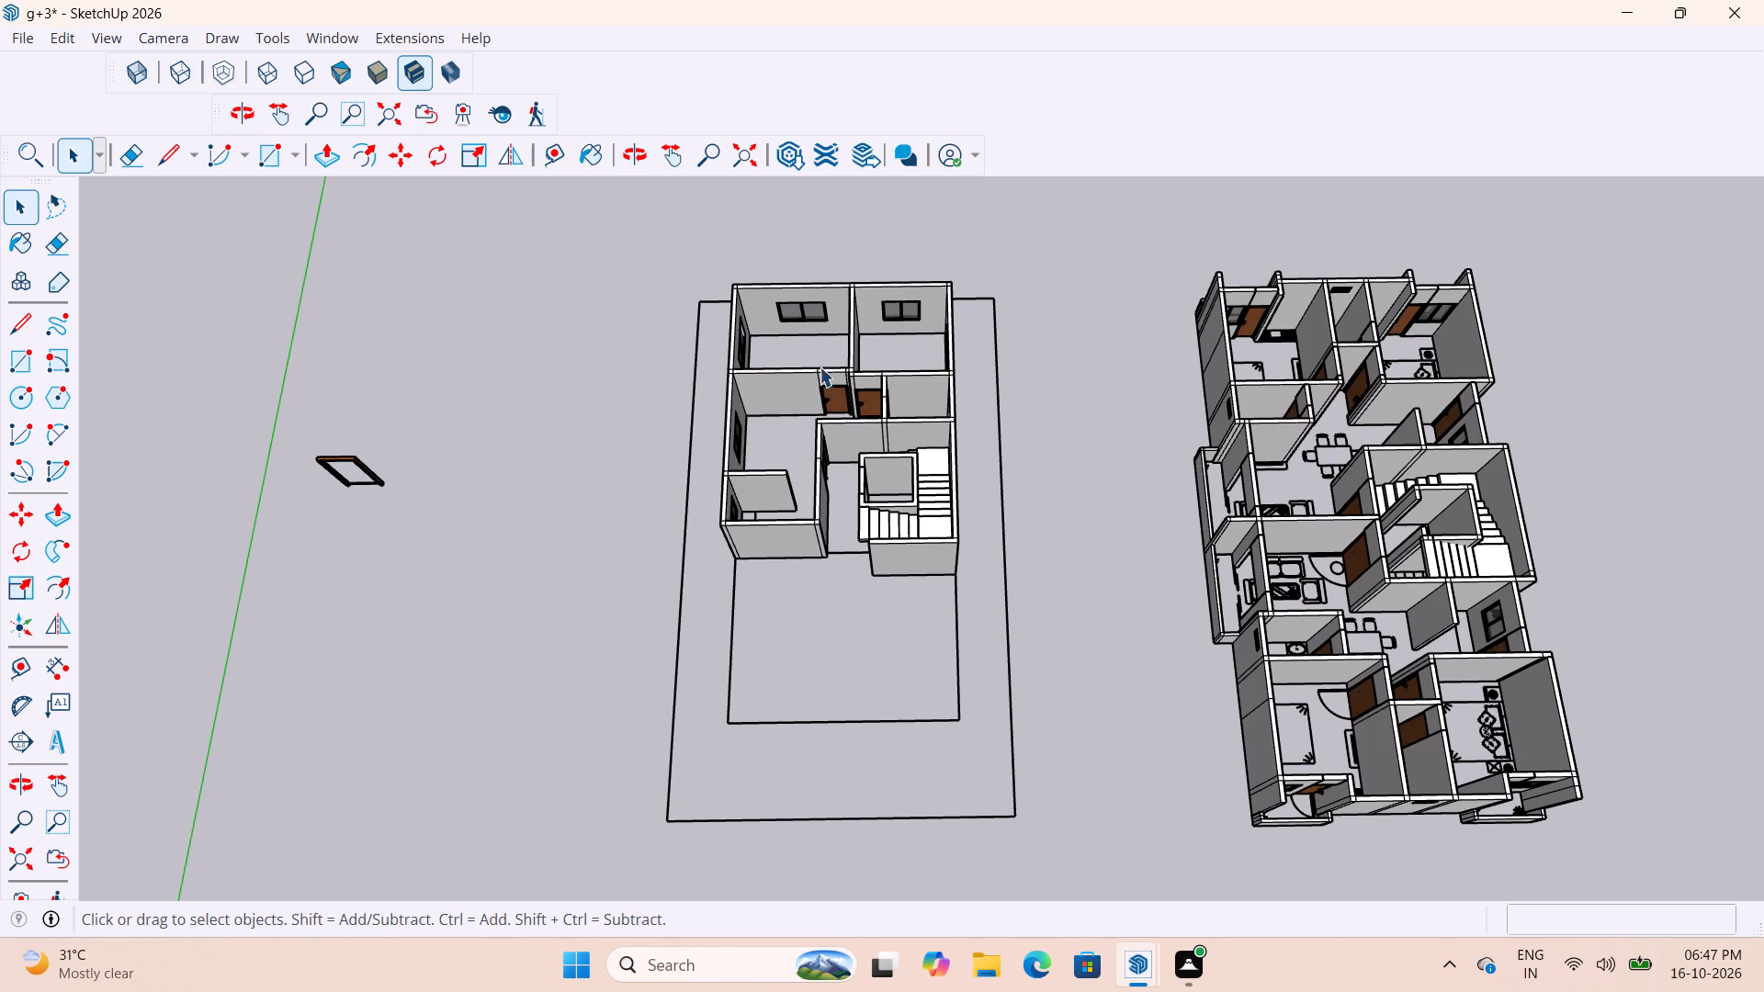
scroll(809, 370, "down", 5)
middle_click_drag(1191, 470, 1233, 272)
scroll(1025, 434, "up", 4)
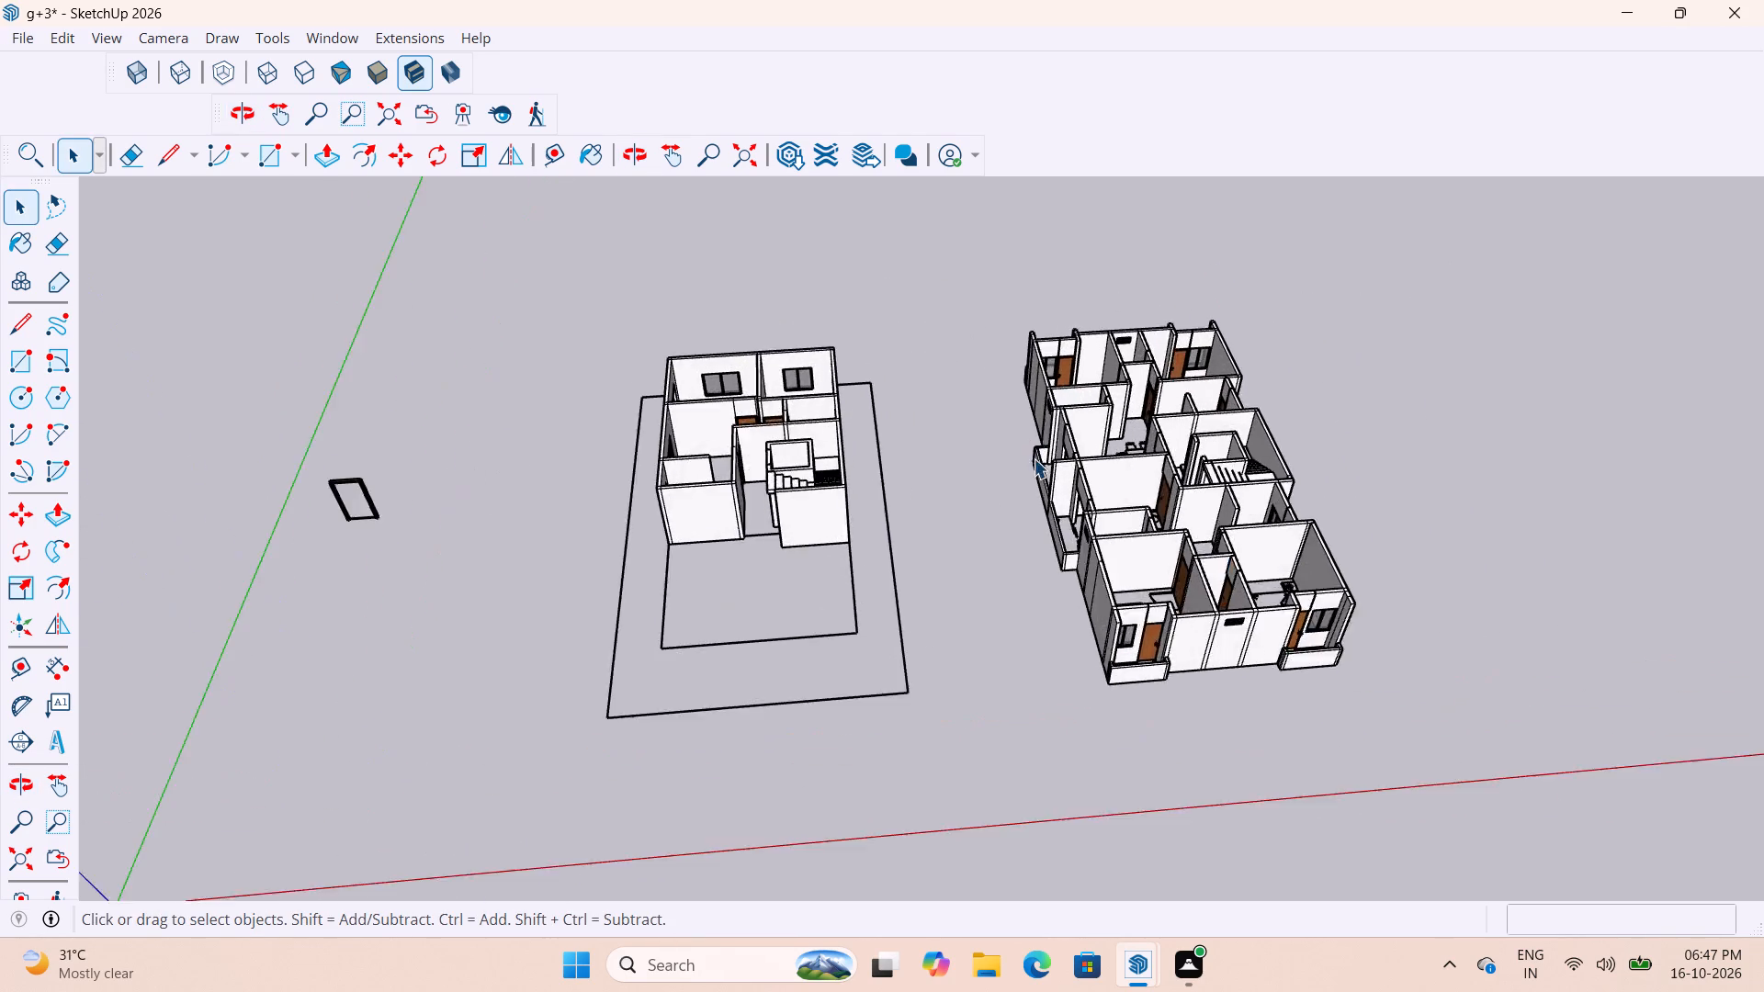
scroll(1034, 458, "up", 10)
scroll(1135, 305, "down", 1)
middle_click_drag(1135, 305, 1125, 344)
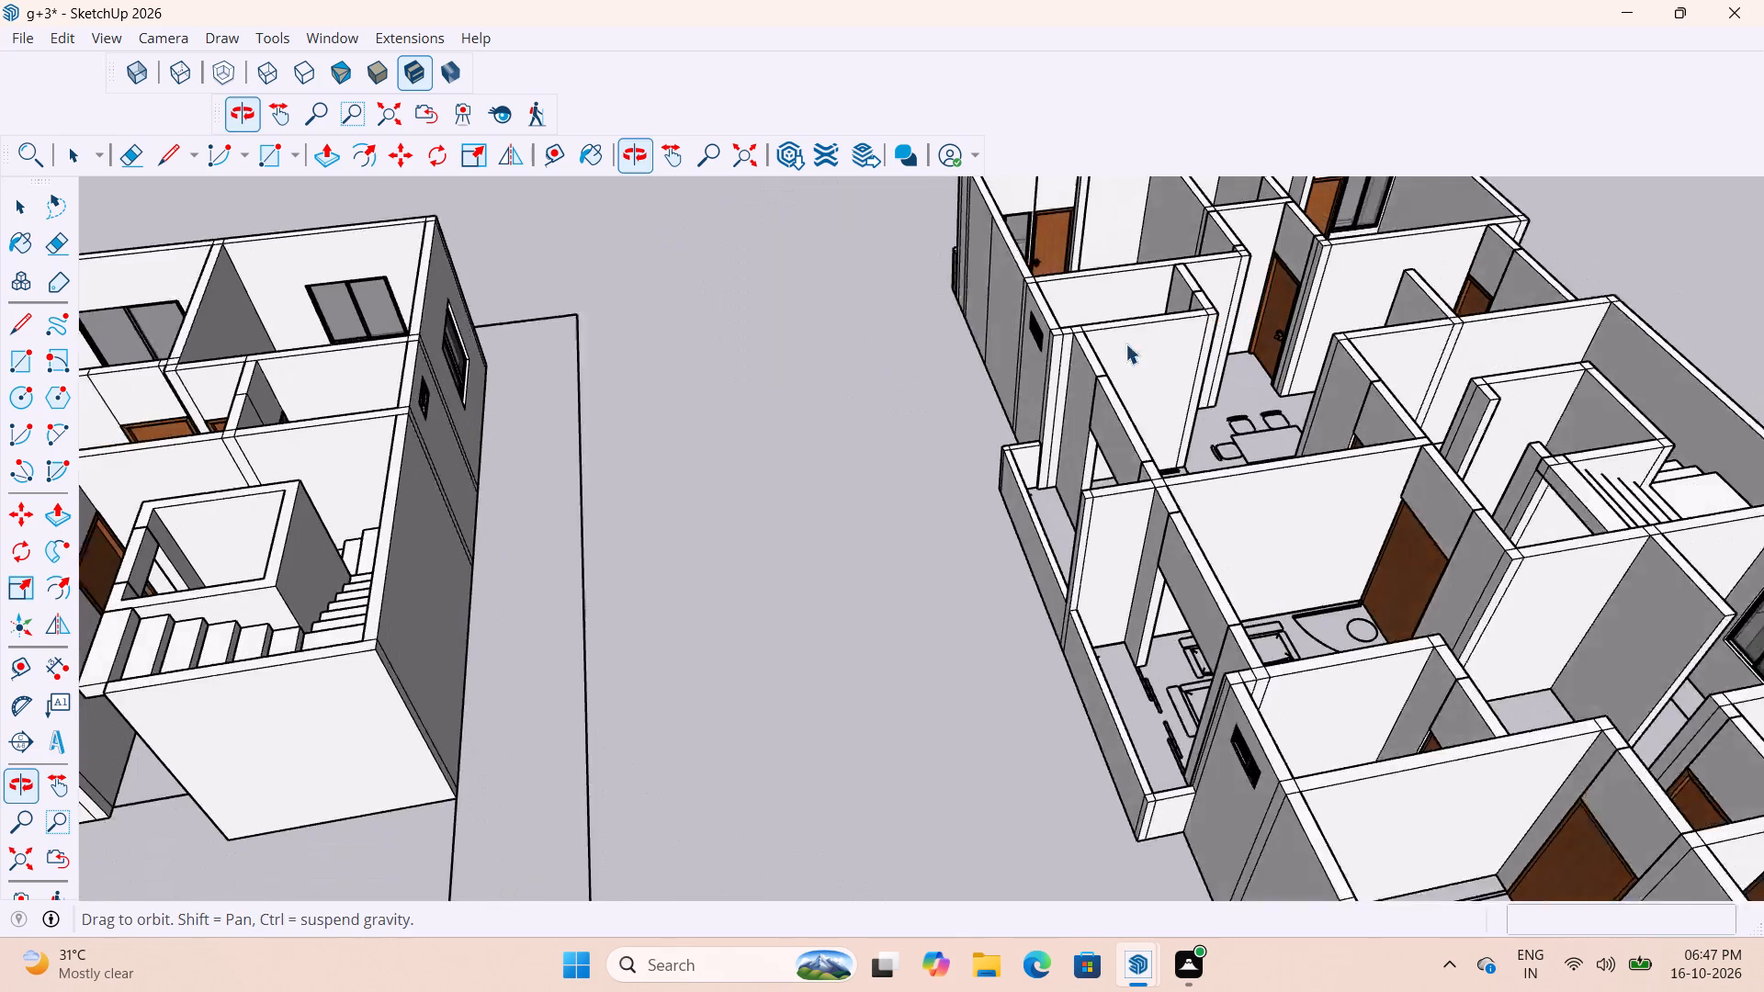
middle_click_drag(1125, 344, 1158, 334)
scroll(989, 362, "down", 11)
middle_click_drag(1283, 453, 1149, 442)
scroll(1261, 361, "up", 4)
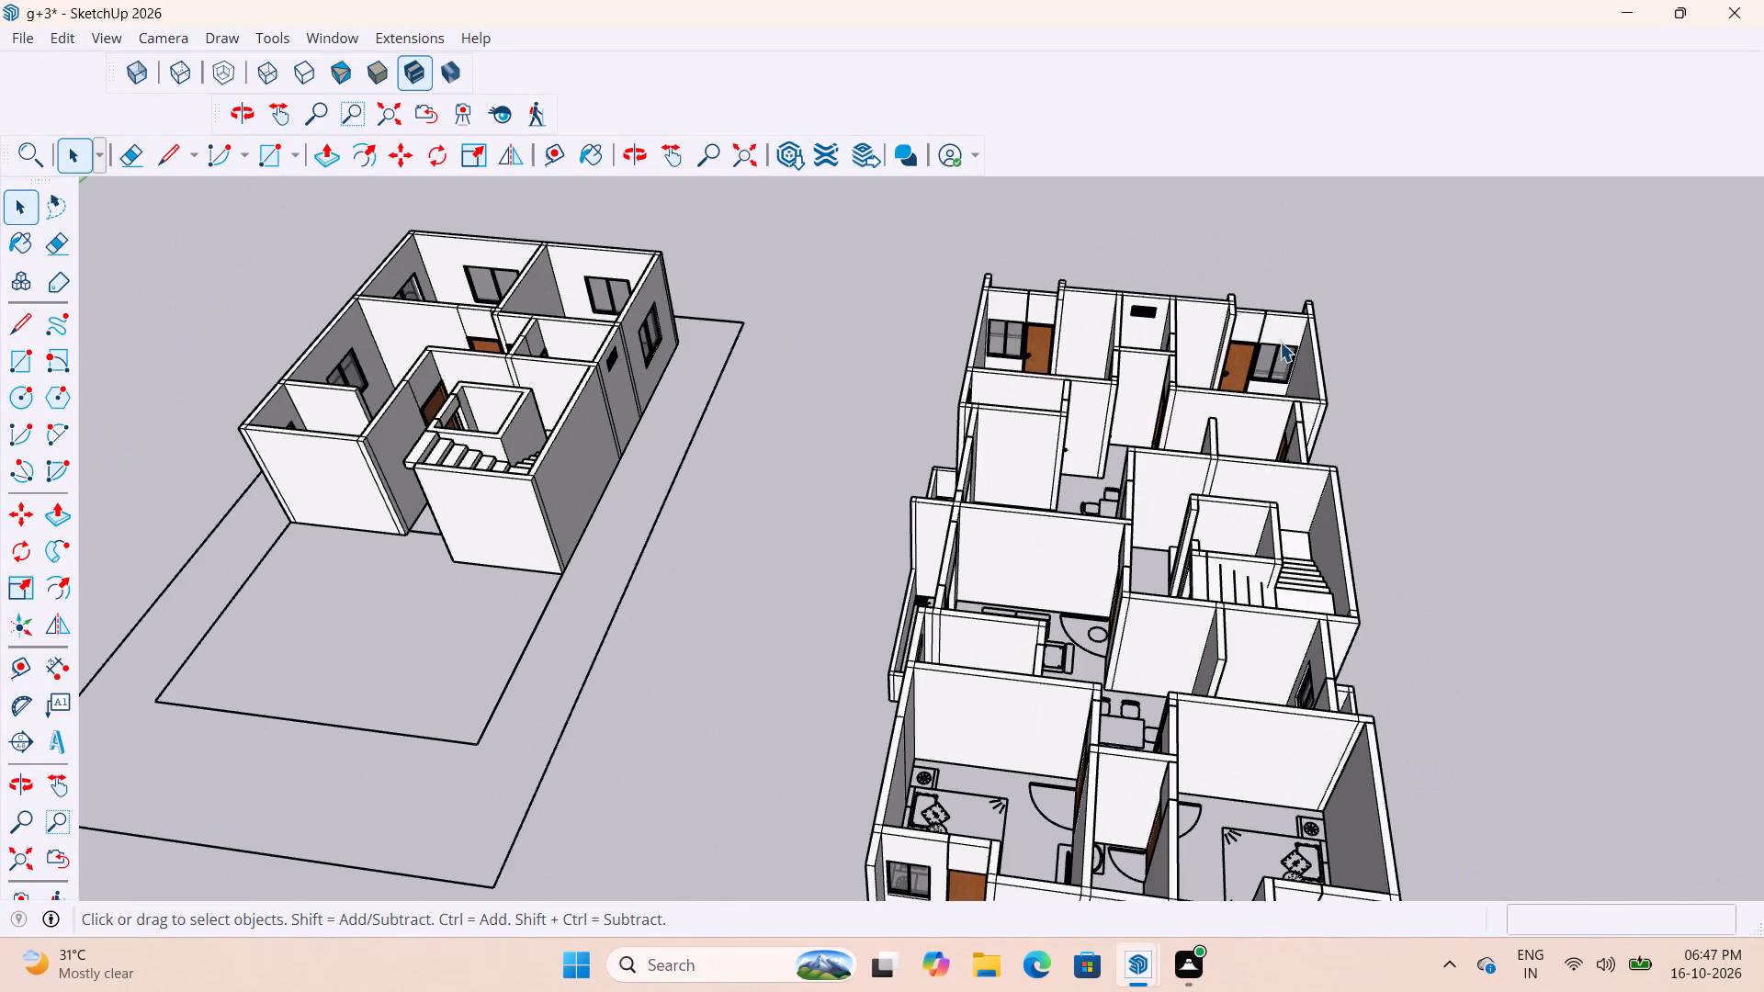
scroll(1280, 342, "up", 4)
scroll(1280, 342, "down", 5)
scroll(1168, 347, "up", 3)
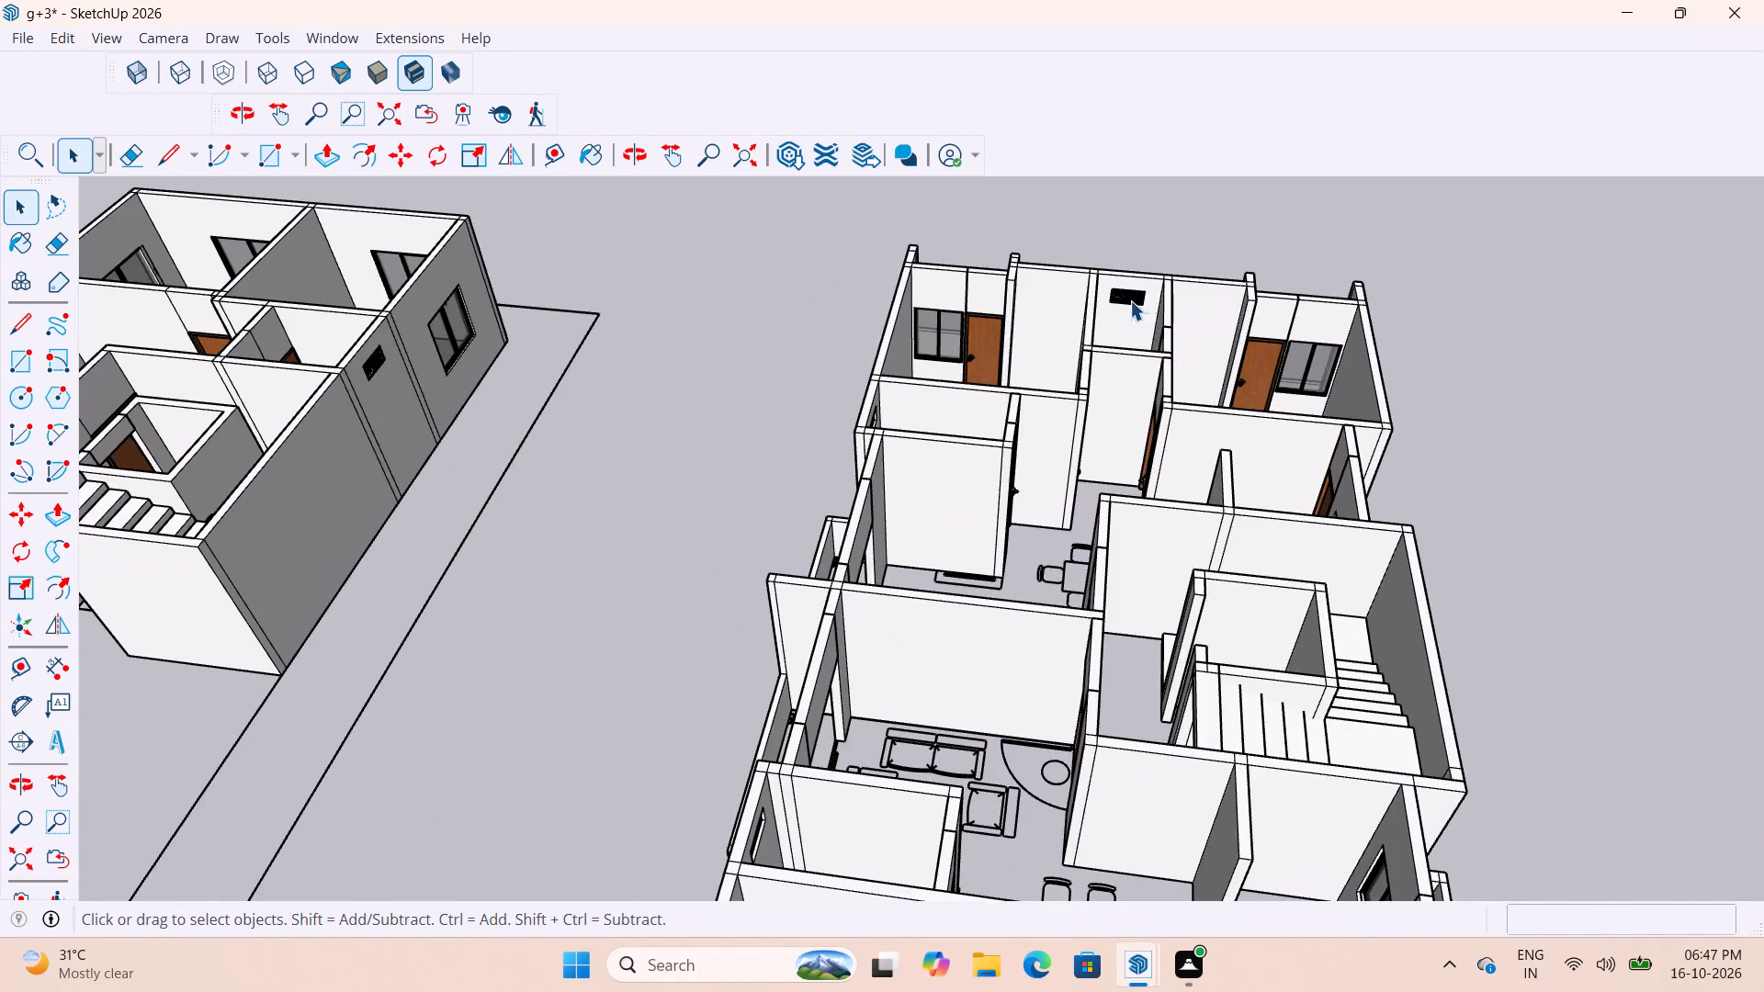
Examine the larger block's outer walls, balconies, doors and windows from all around, including its placement beside the smaller block.
middle_click_drag(1134, 300, 1532, 258)
scroll(1200, 462, "down", 5)
middle_click_drag(1360, 547, 978, 398)
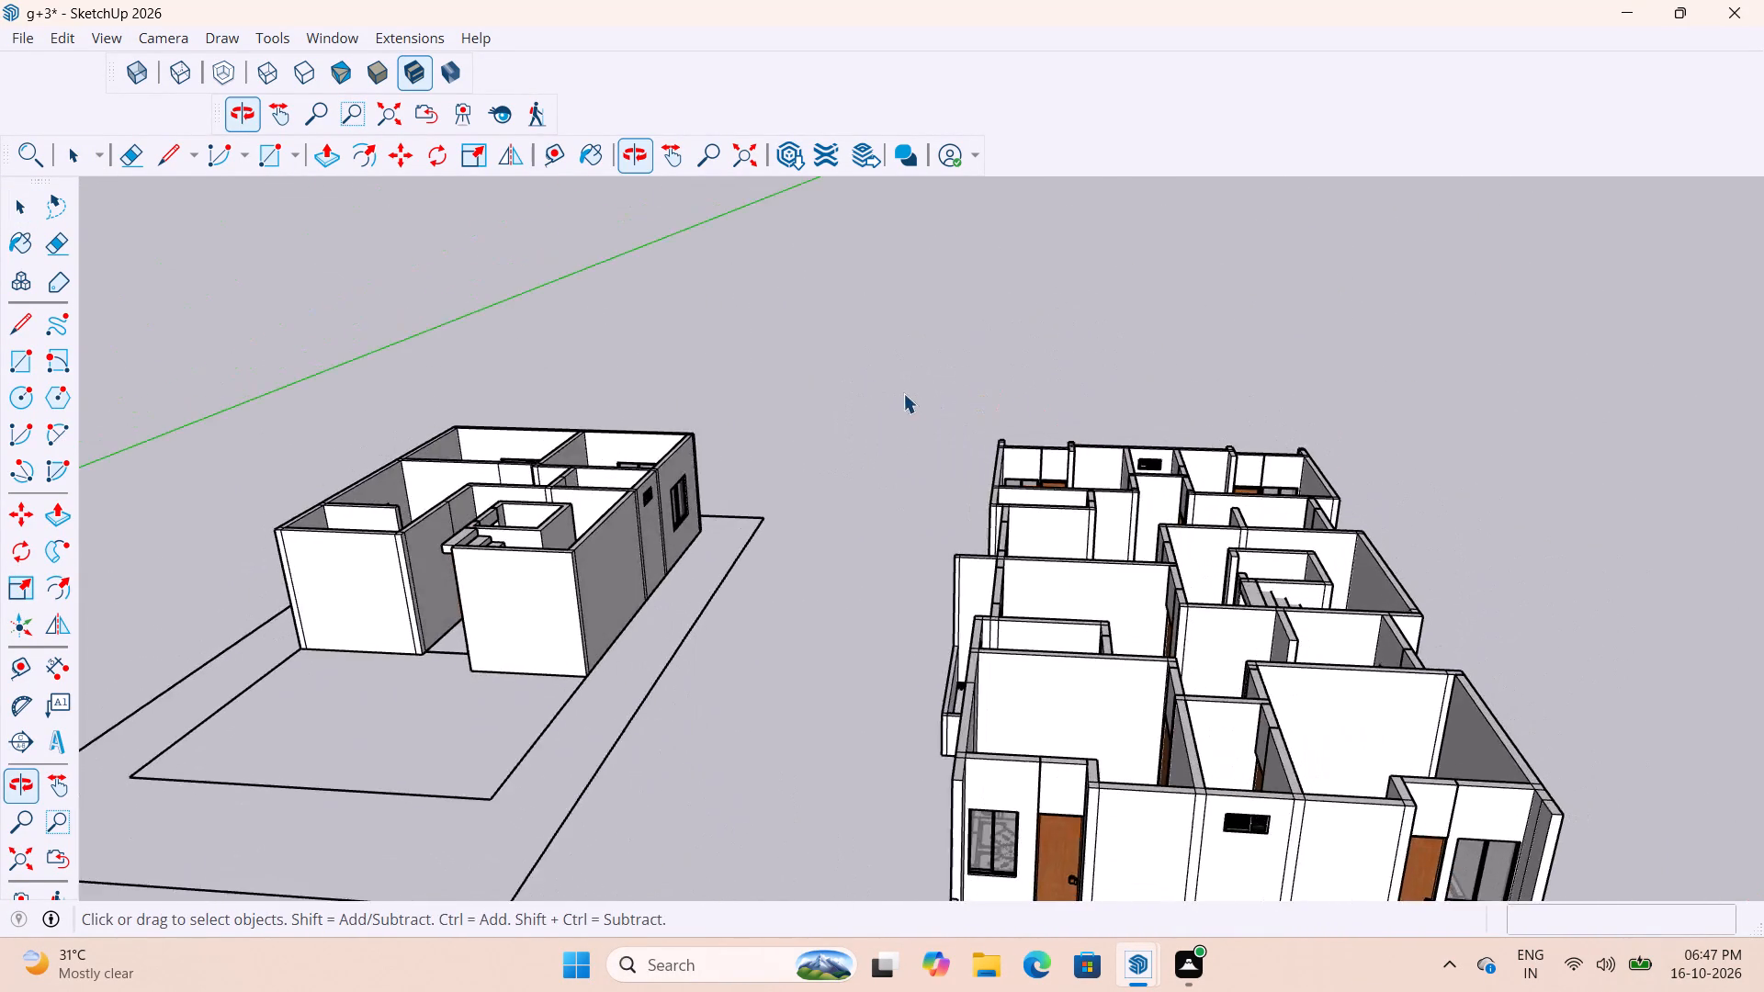
scroll(897, 393, "down", 5)
scroll(1172, 634, "up", 4)
scroll(1223, 667, "down", 3)
scroll(1241, 695, "up", 12)
middle_click_drag(1126, 629, 734, 623)
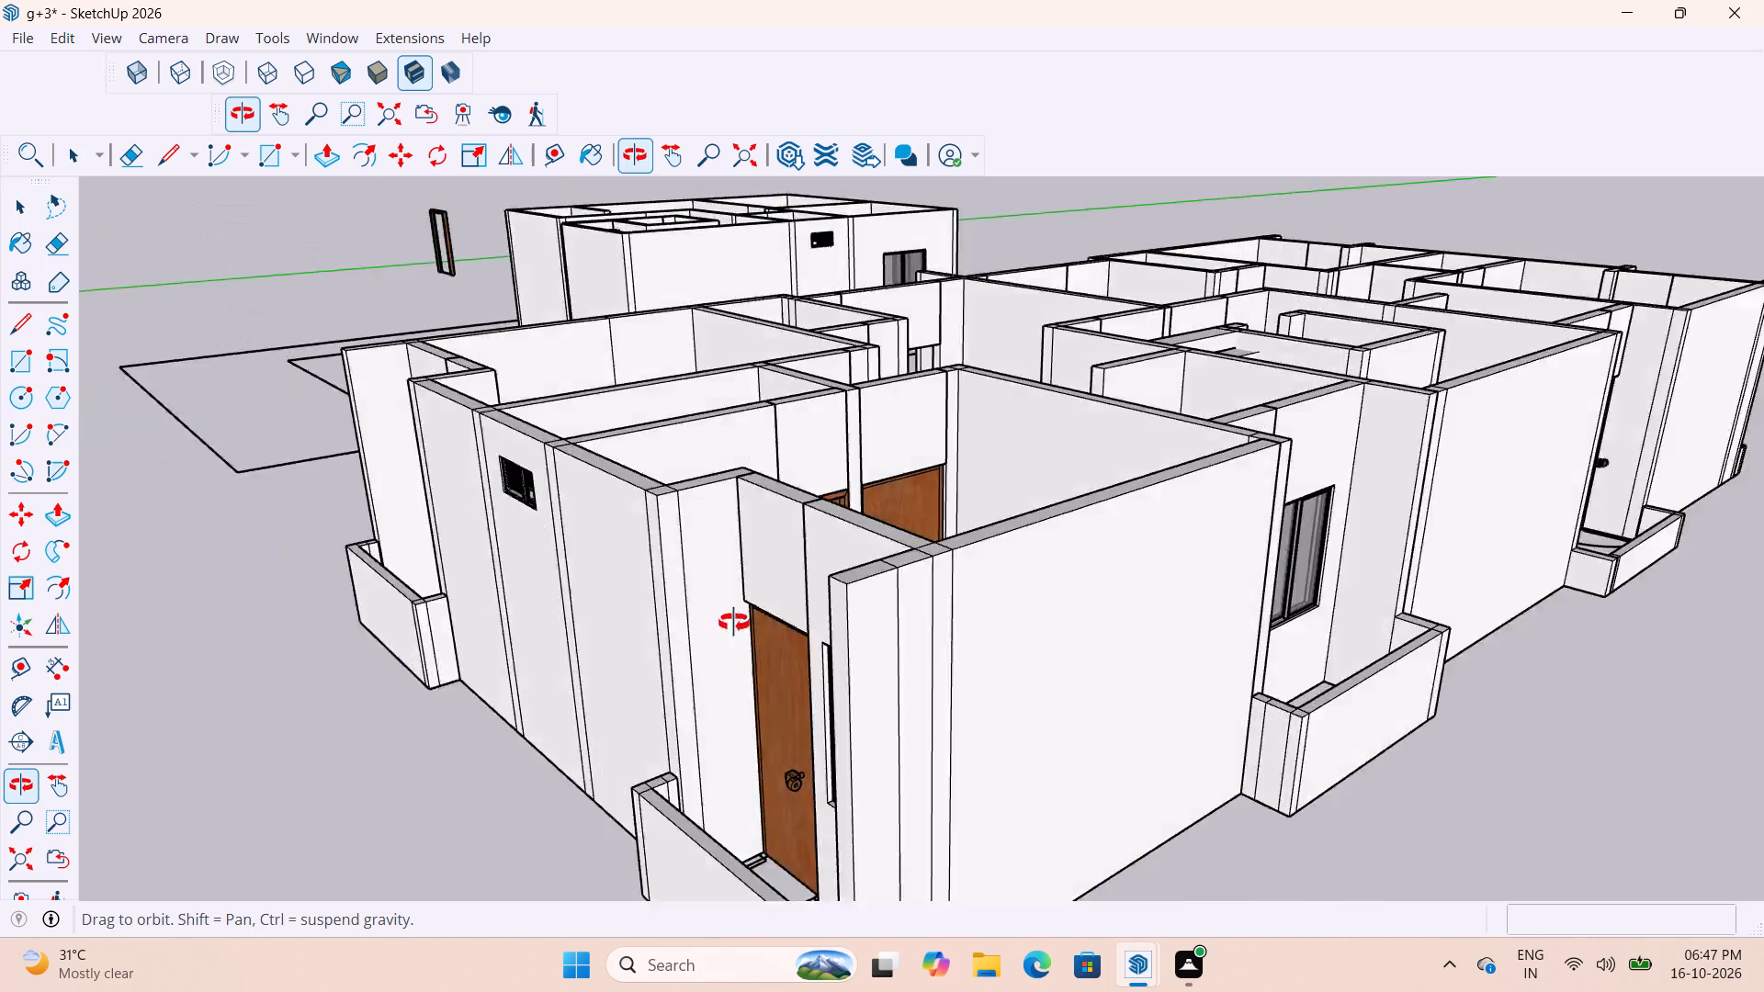
middle_click_drag(734, 623, 390, 639)
scroll(405, 624, "down", 10)
scroll(1105, 694, "up", 4)
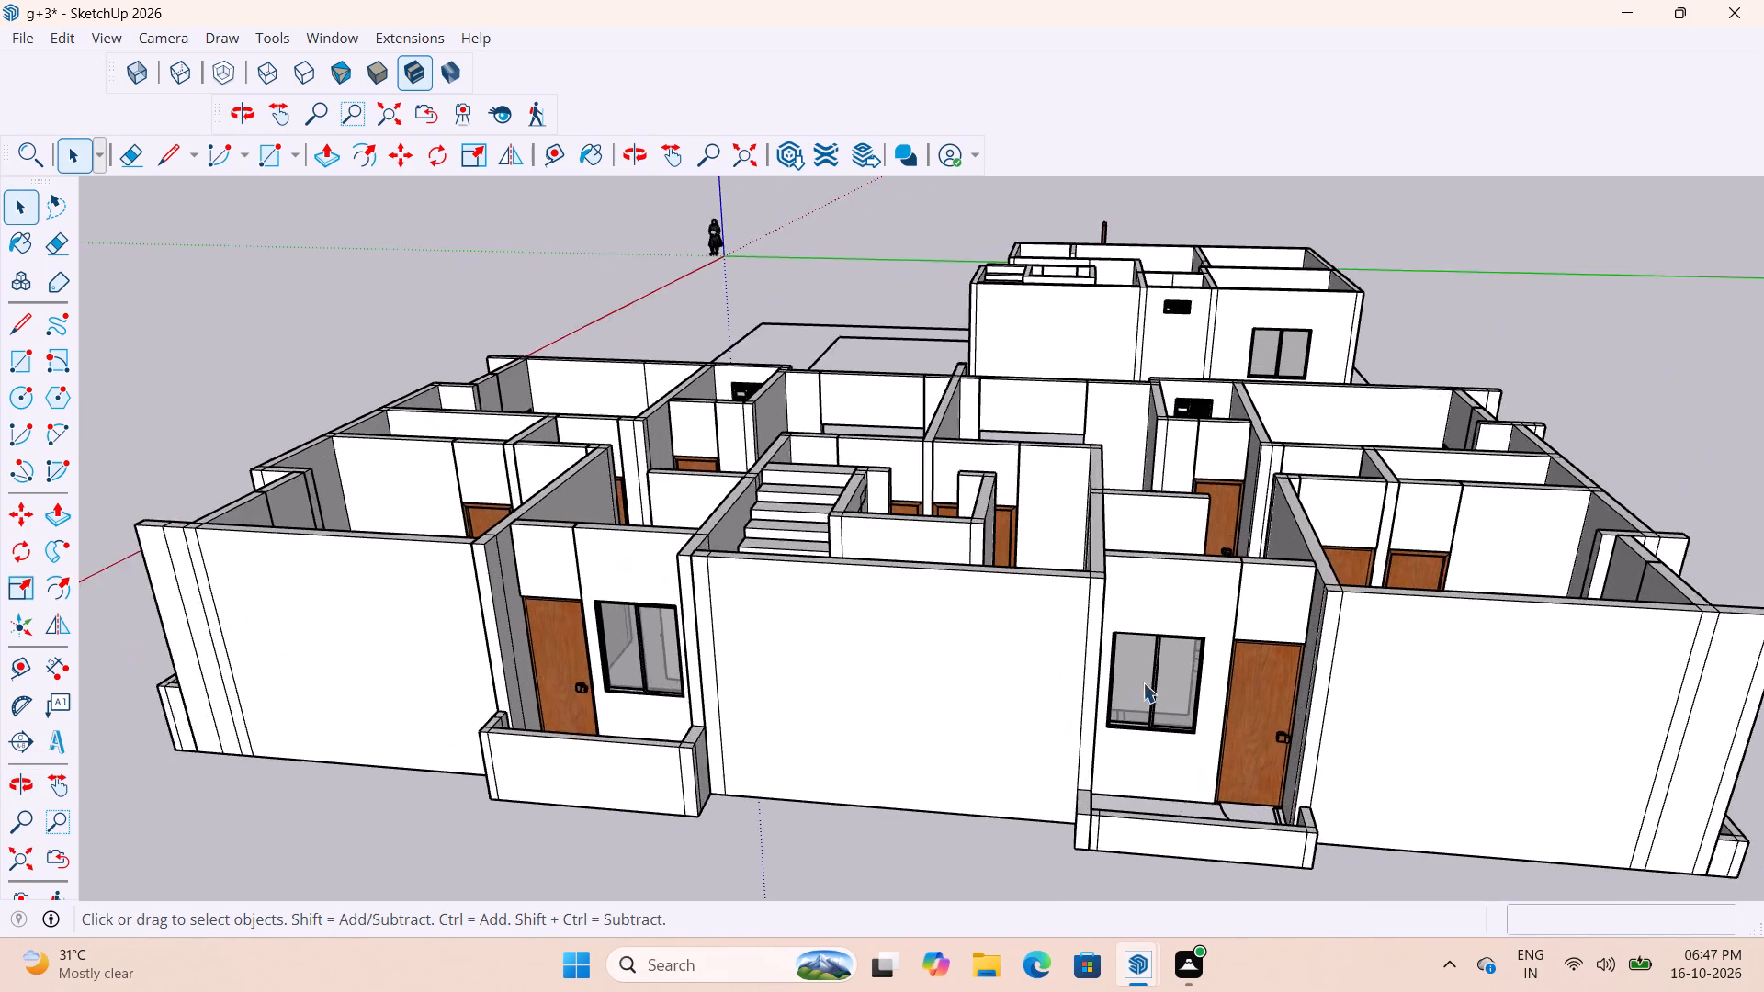
scroll(1143, 682, "up", 2)
middle_click_drag(1175, 645, 857, 652)
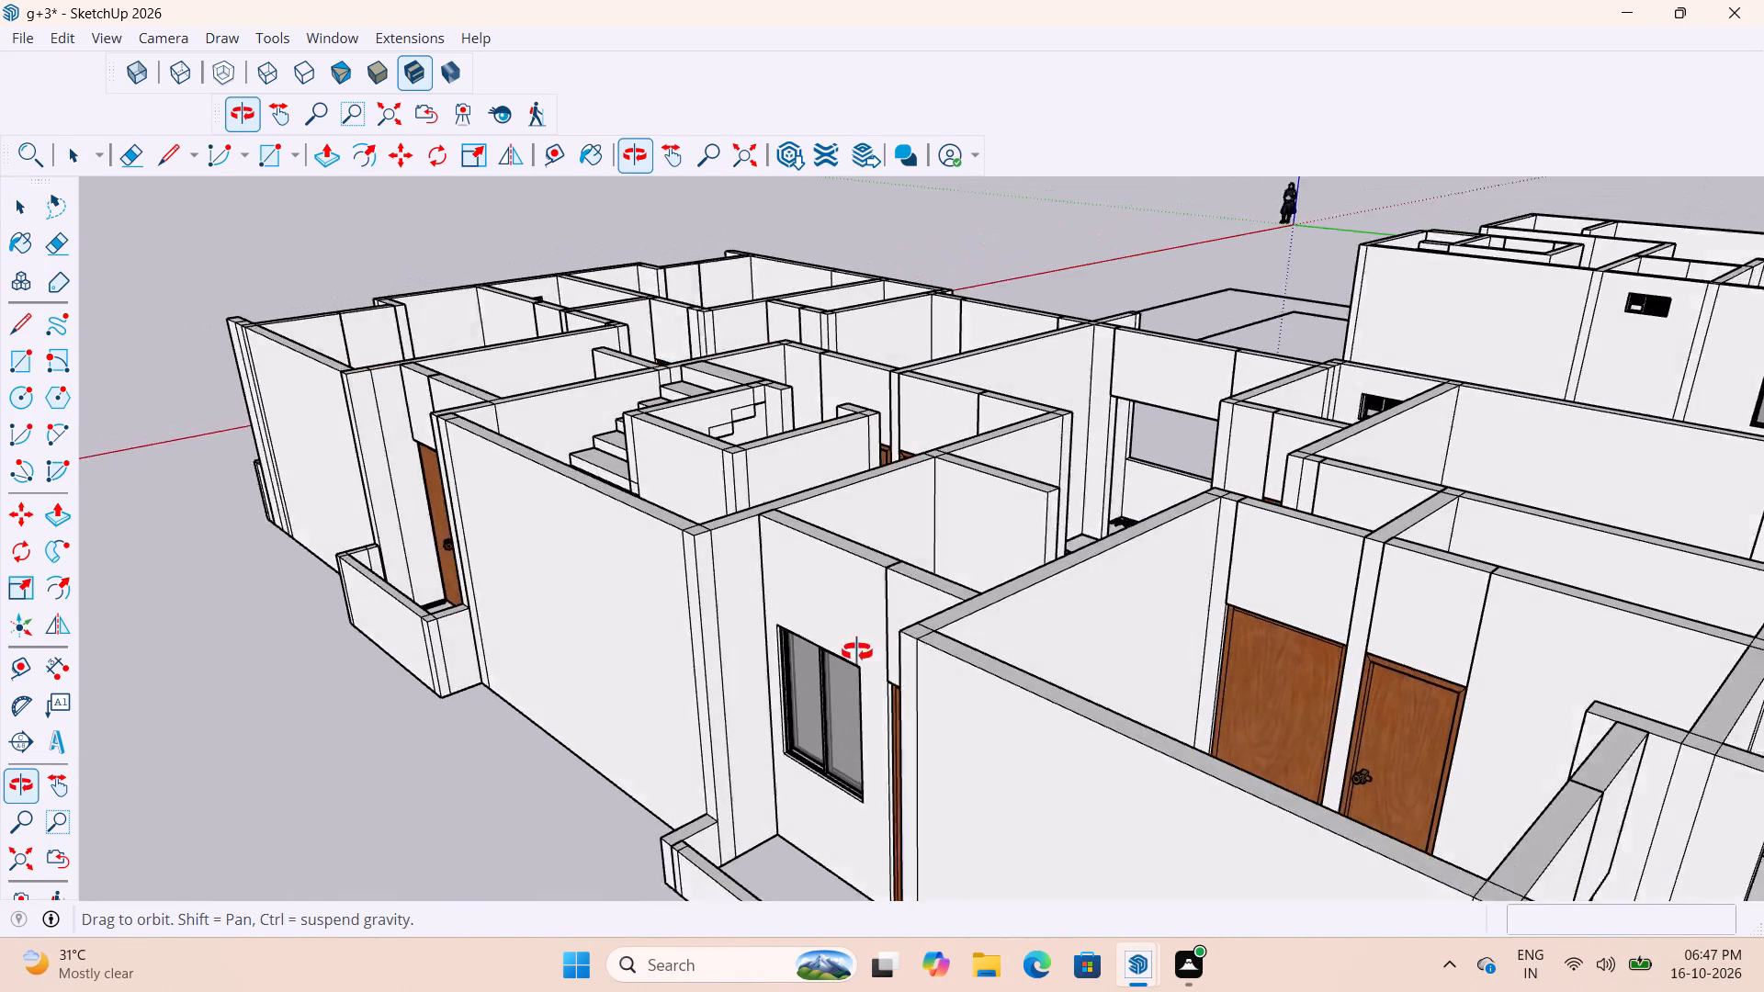
middle_click_drag(857, 652, 834, 664)
scroll(1015, 506, "down", 9)
middle_click_drag(1012, 582, 908, 676)
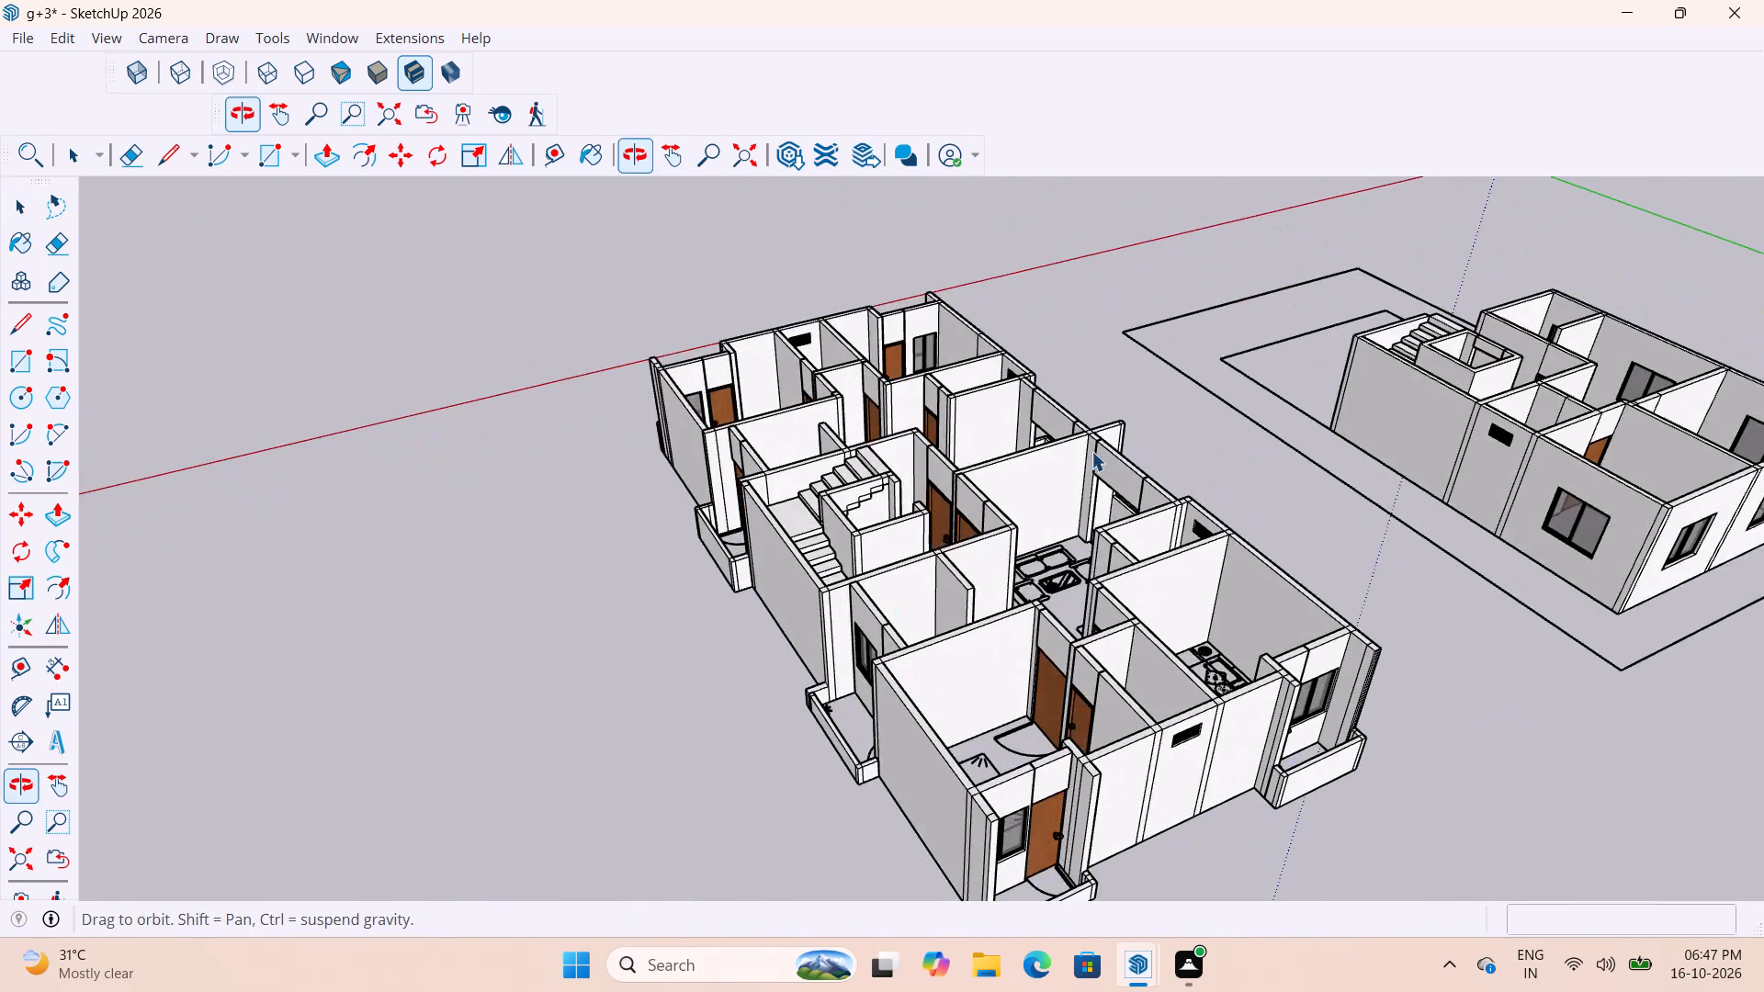
scroll(1110, 428, "down", 4)
scroll(903, 678, "up", 16)
middle_click_drag(1096, 595, 1493, 617)
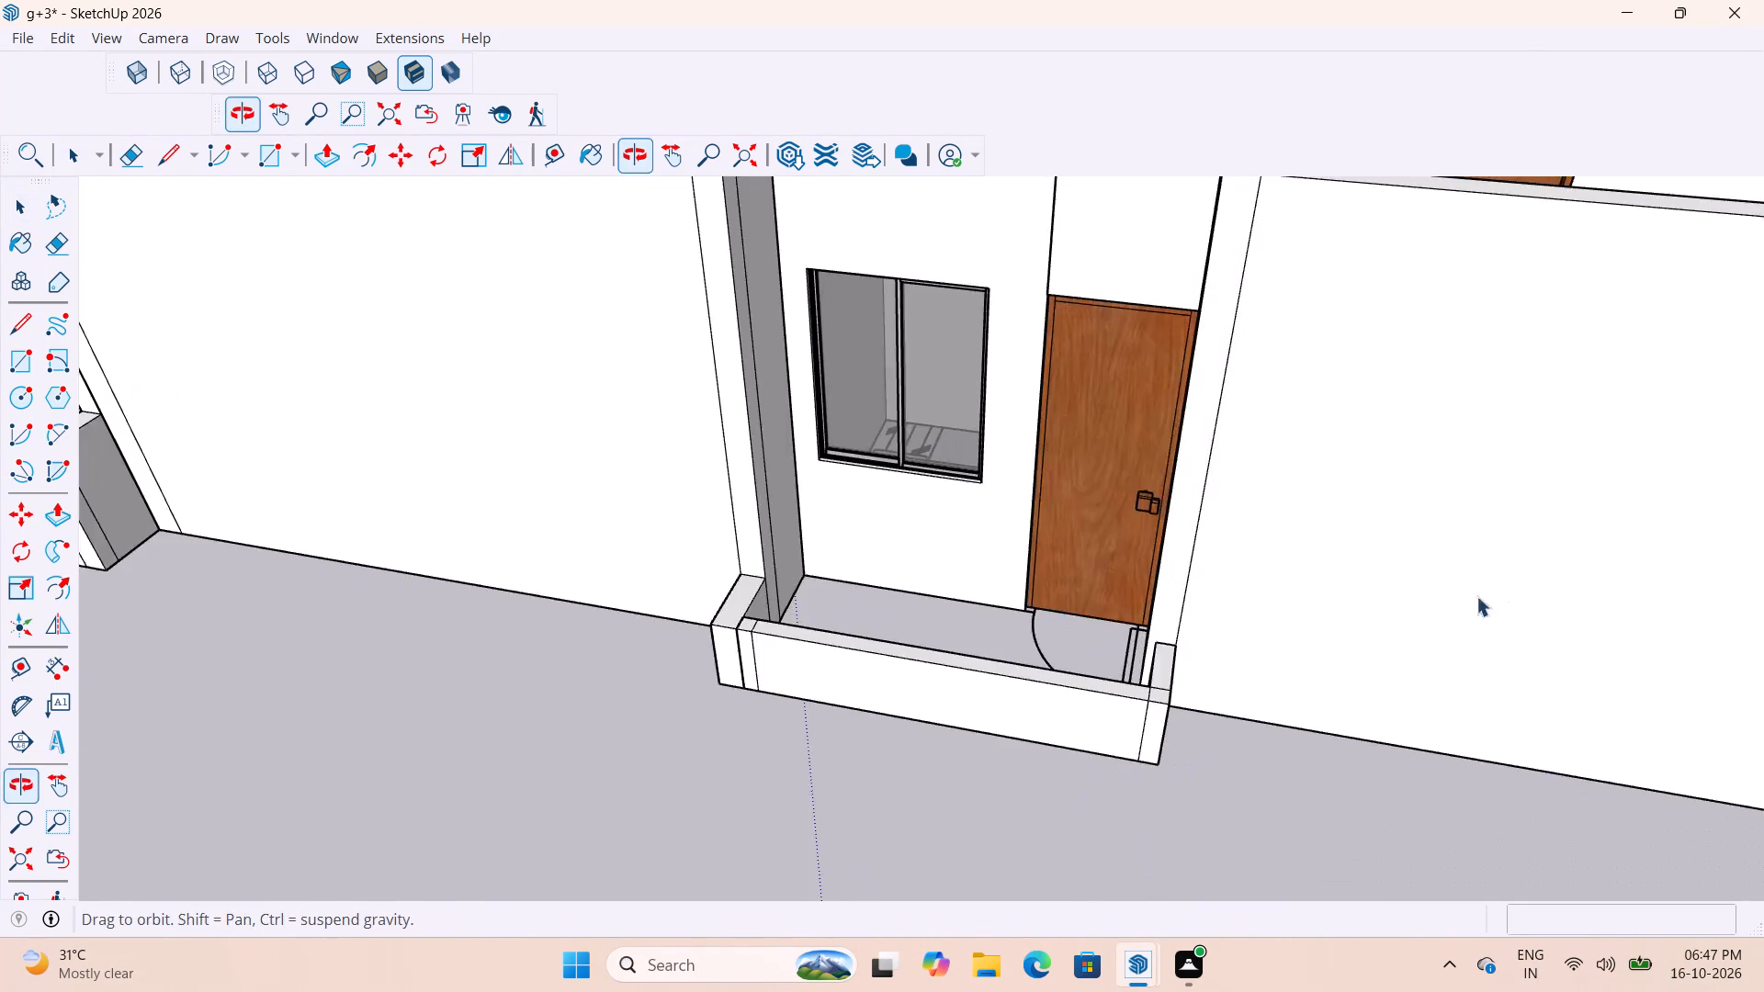
scroll(1225, 580, "up", 1)
scroll(1225, 580, "down", 17)
middle_click_drag(964, 592, 1517, 725)
scroll(1594, 681, "down", 9)
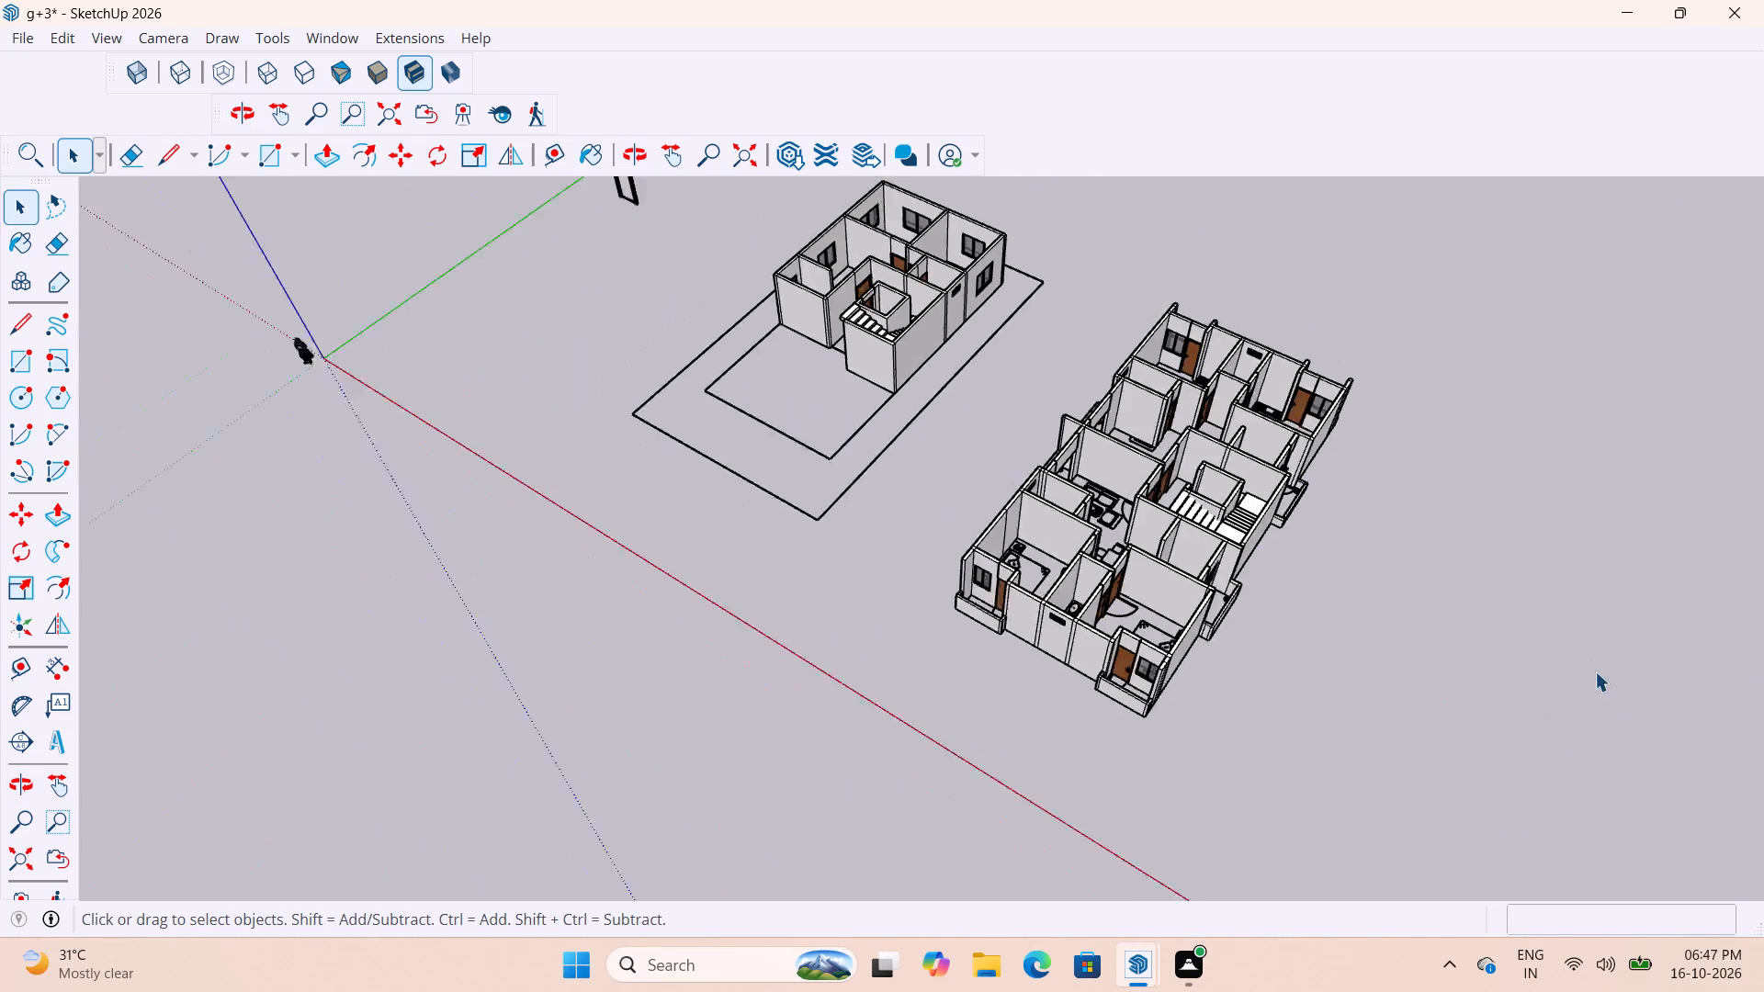
scroll(1595, 671, "down", 2)
scroll(1370, 482, "up", 13)
middle_click_drag(1268, 463, 1763, 257)
scroll(1420, 466, "down", 10)
middle_click_drag(1361, 565, 1163, 820)
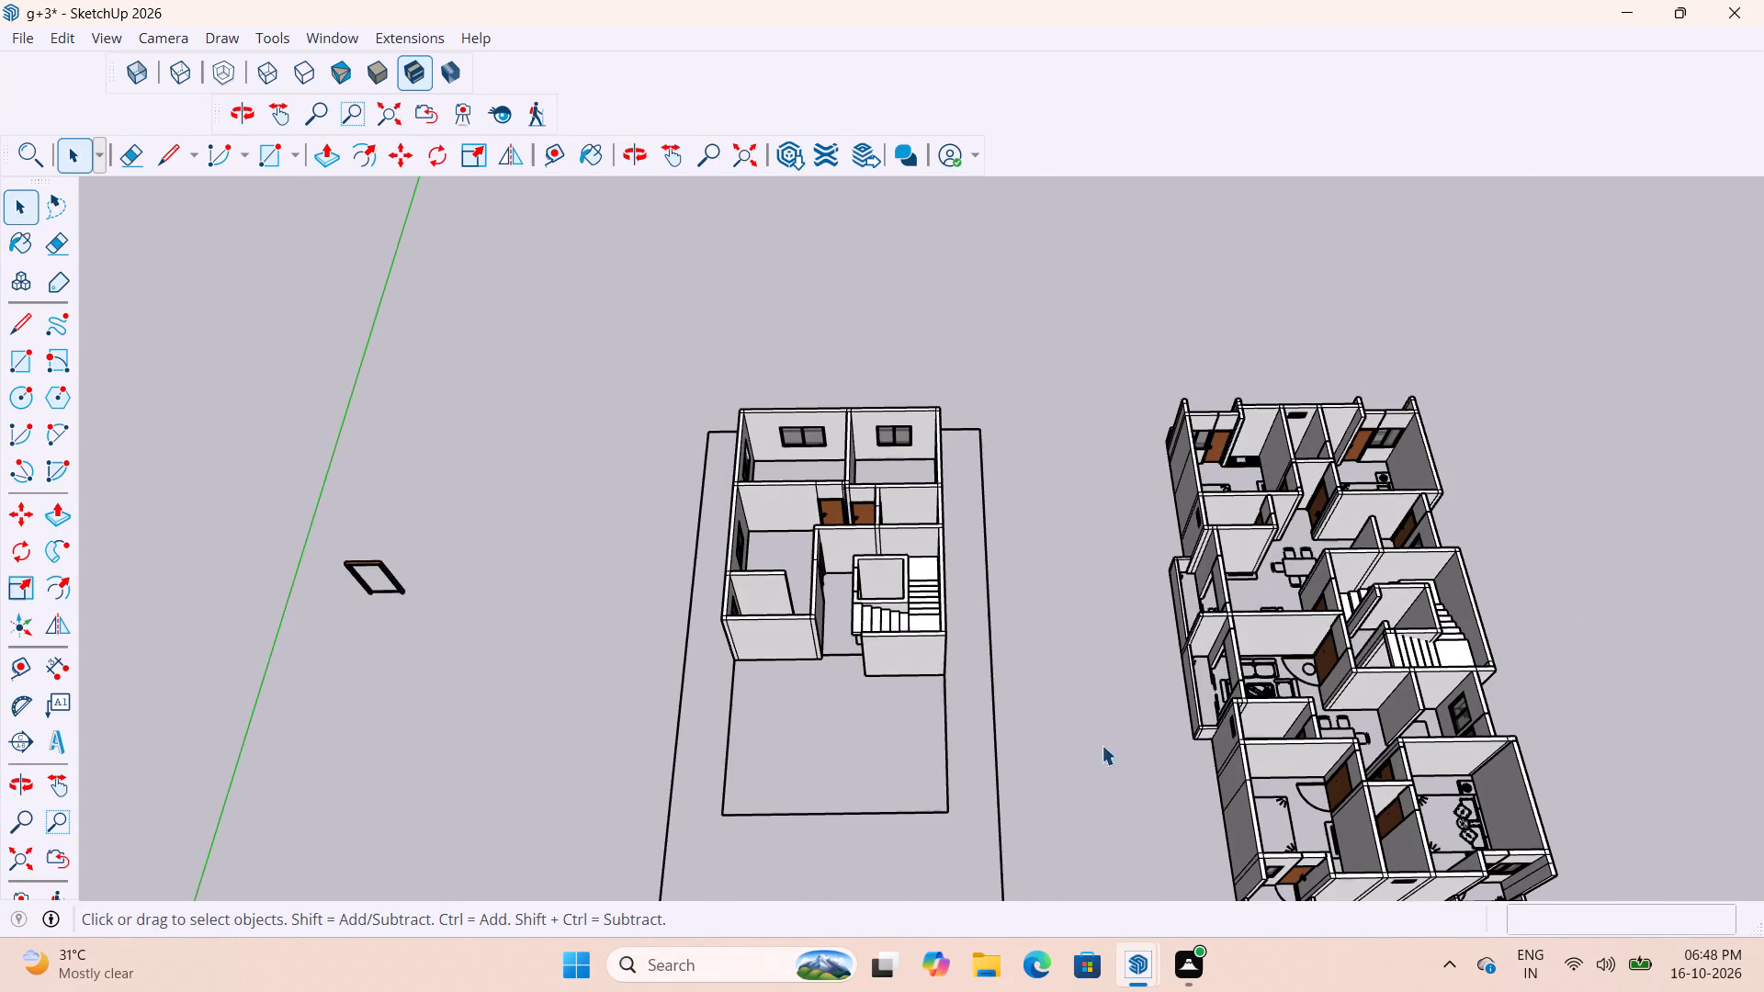
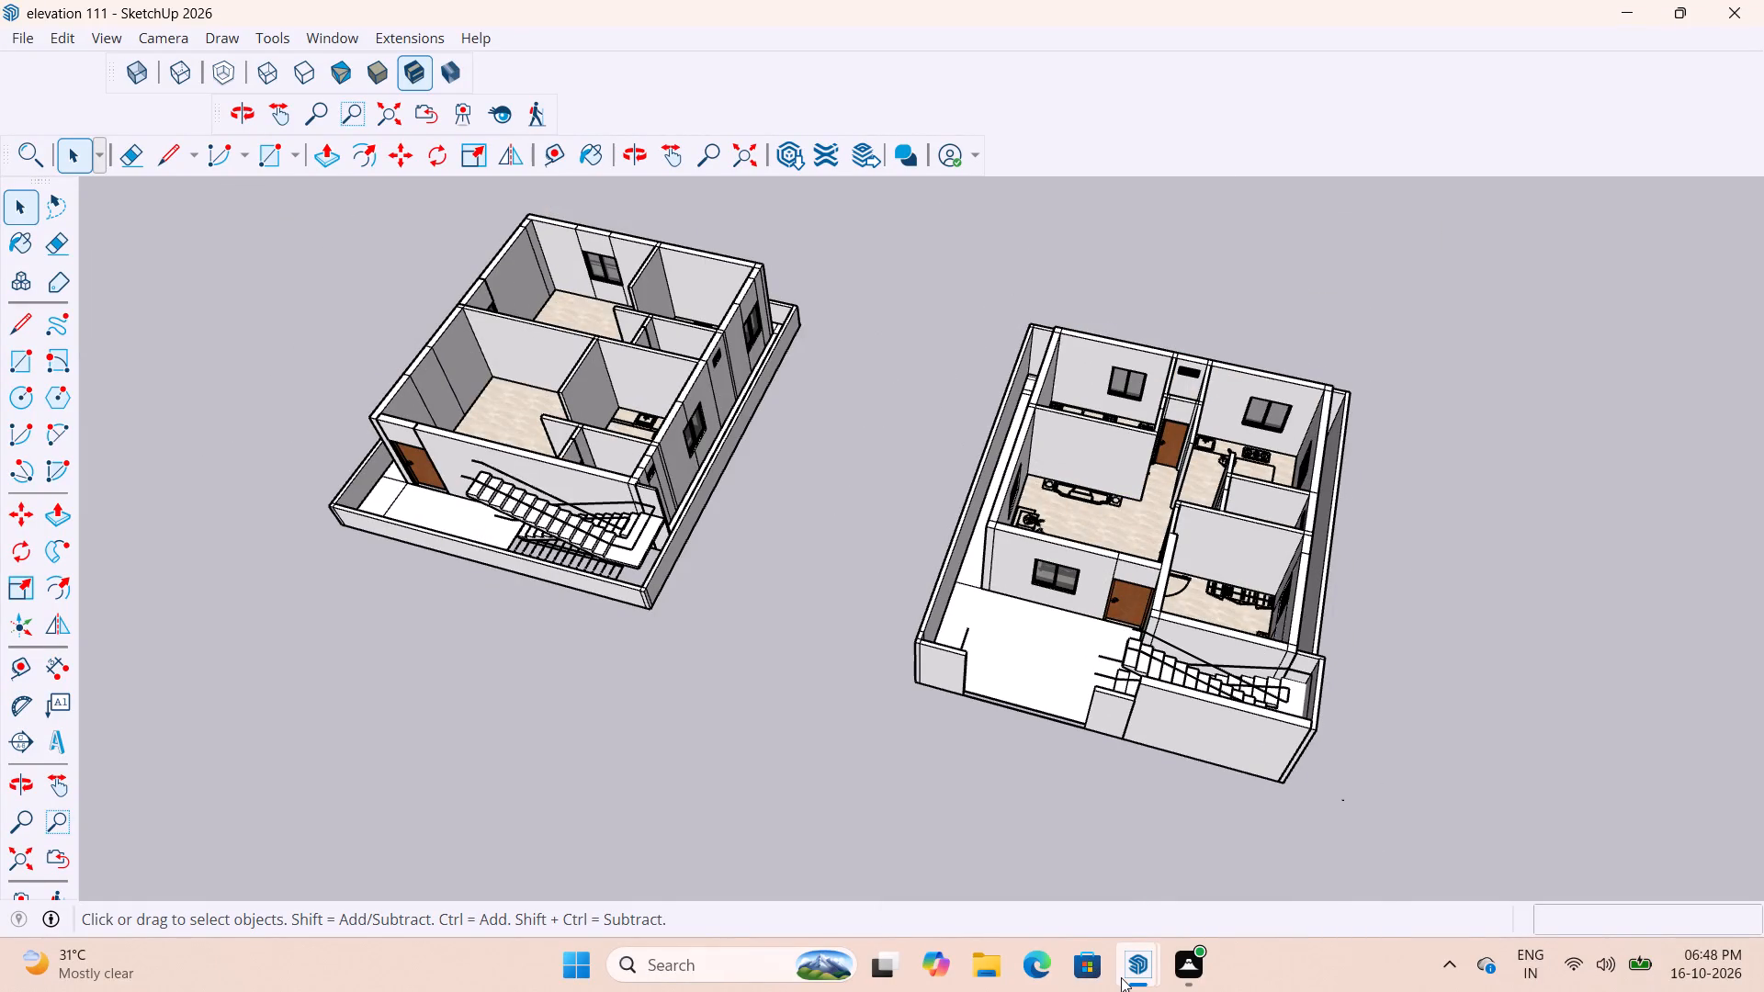
Switch to the g+3 model and examine the smaller block's rooms, staircase and open floor area from above.
left_click(1075, 880)
scroll(768, 459, "up", 10)
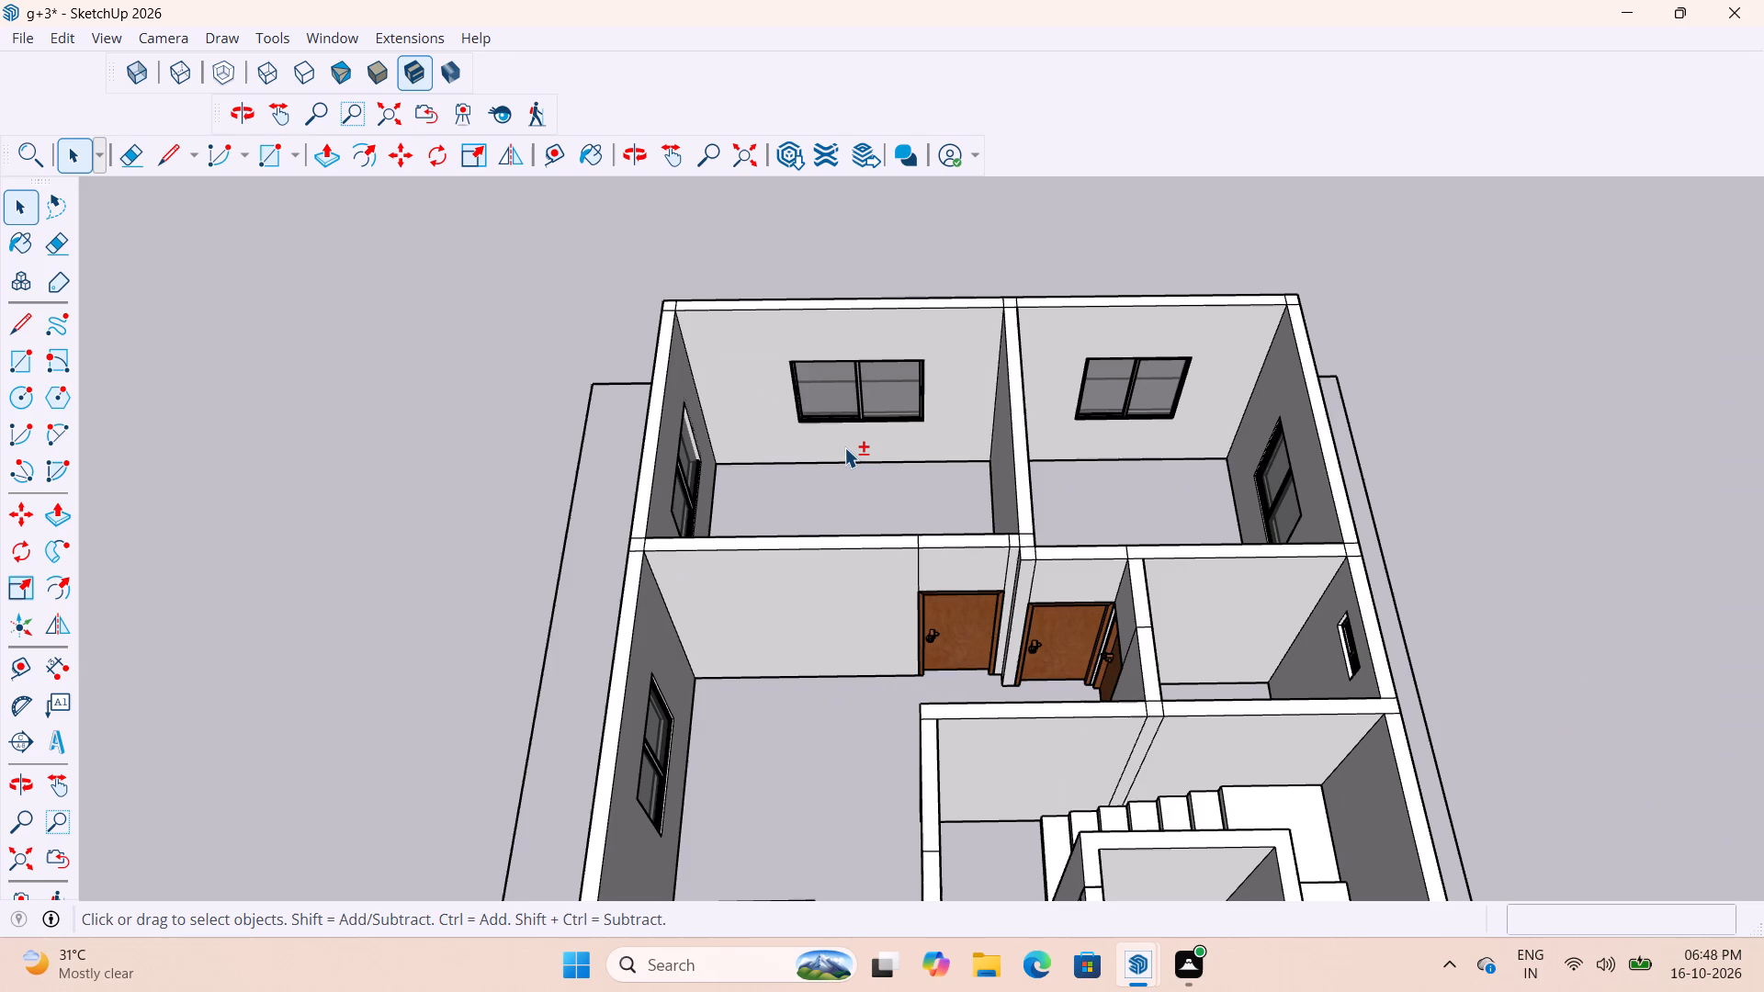
scroll(803, 487, "down", 4, "shift")
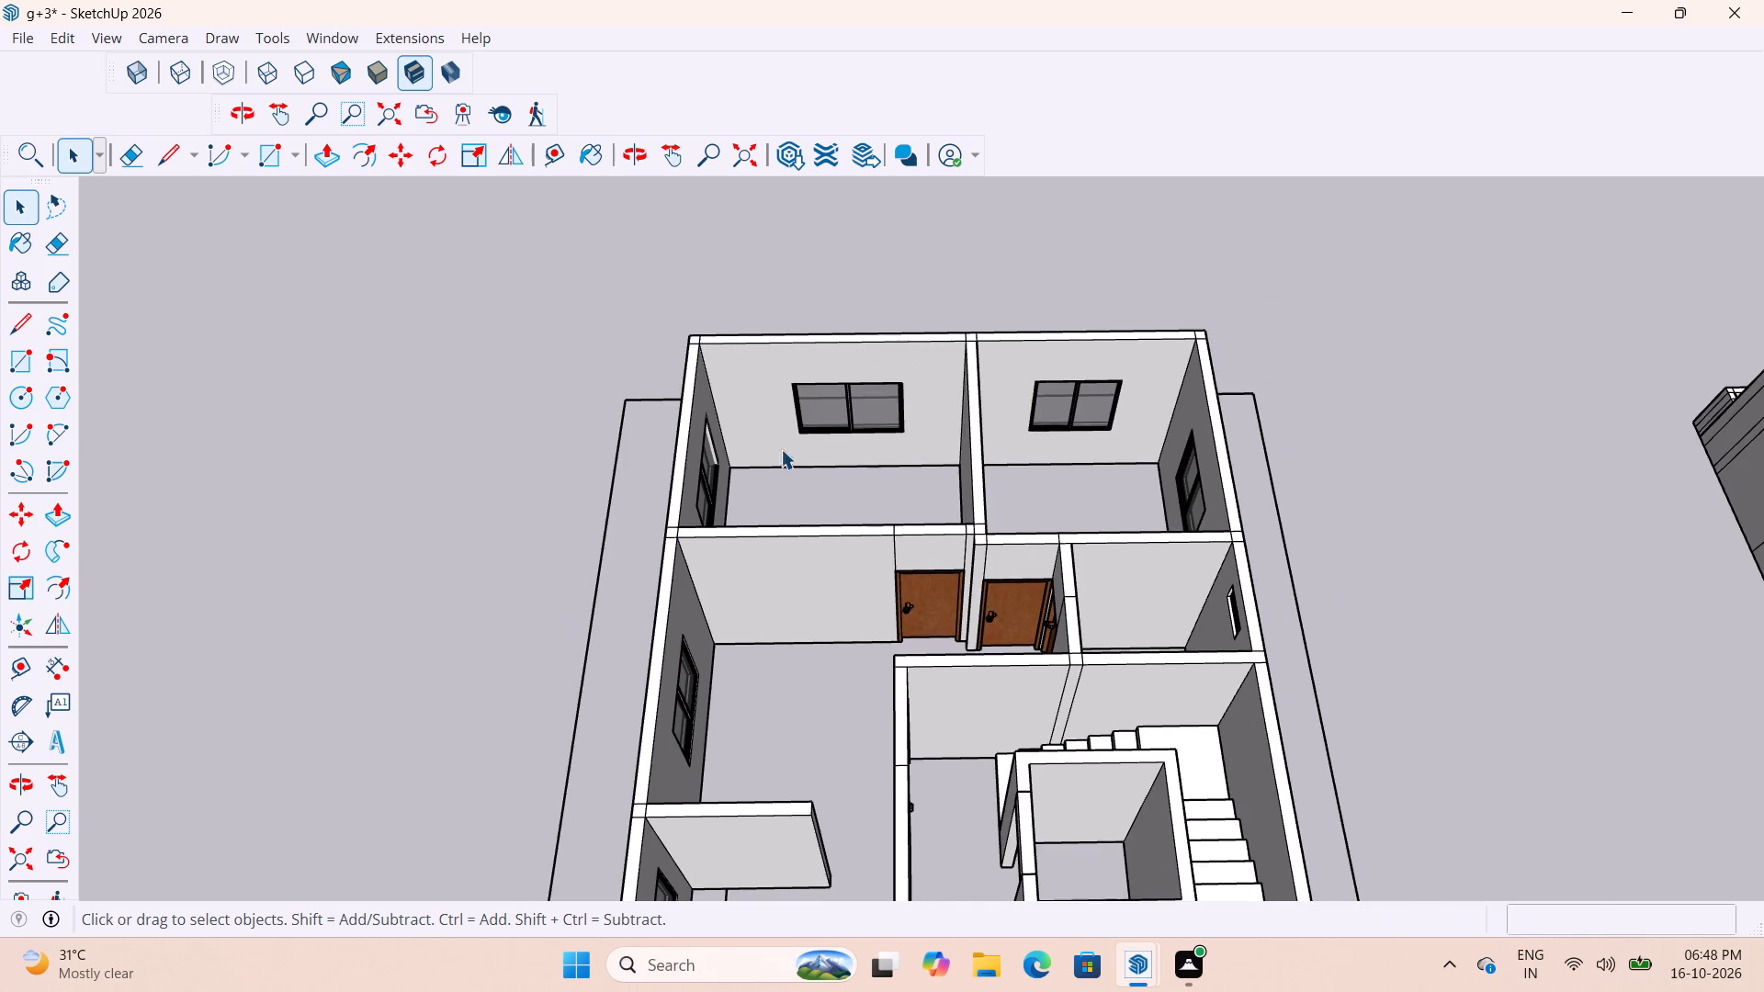
scroll(752, 378, "down", 10)
middle_click_drag(883, 455, 898, 544)
scroll(772, 386, "up", 10)
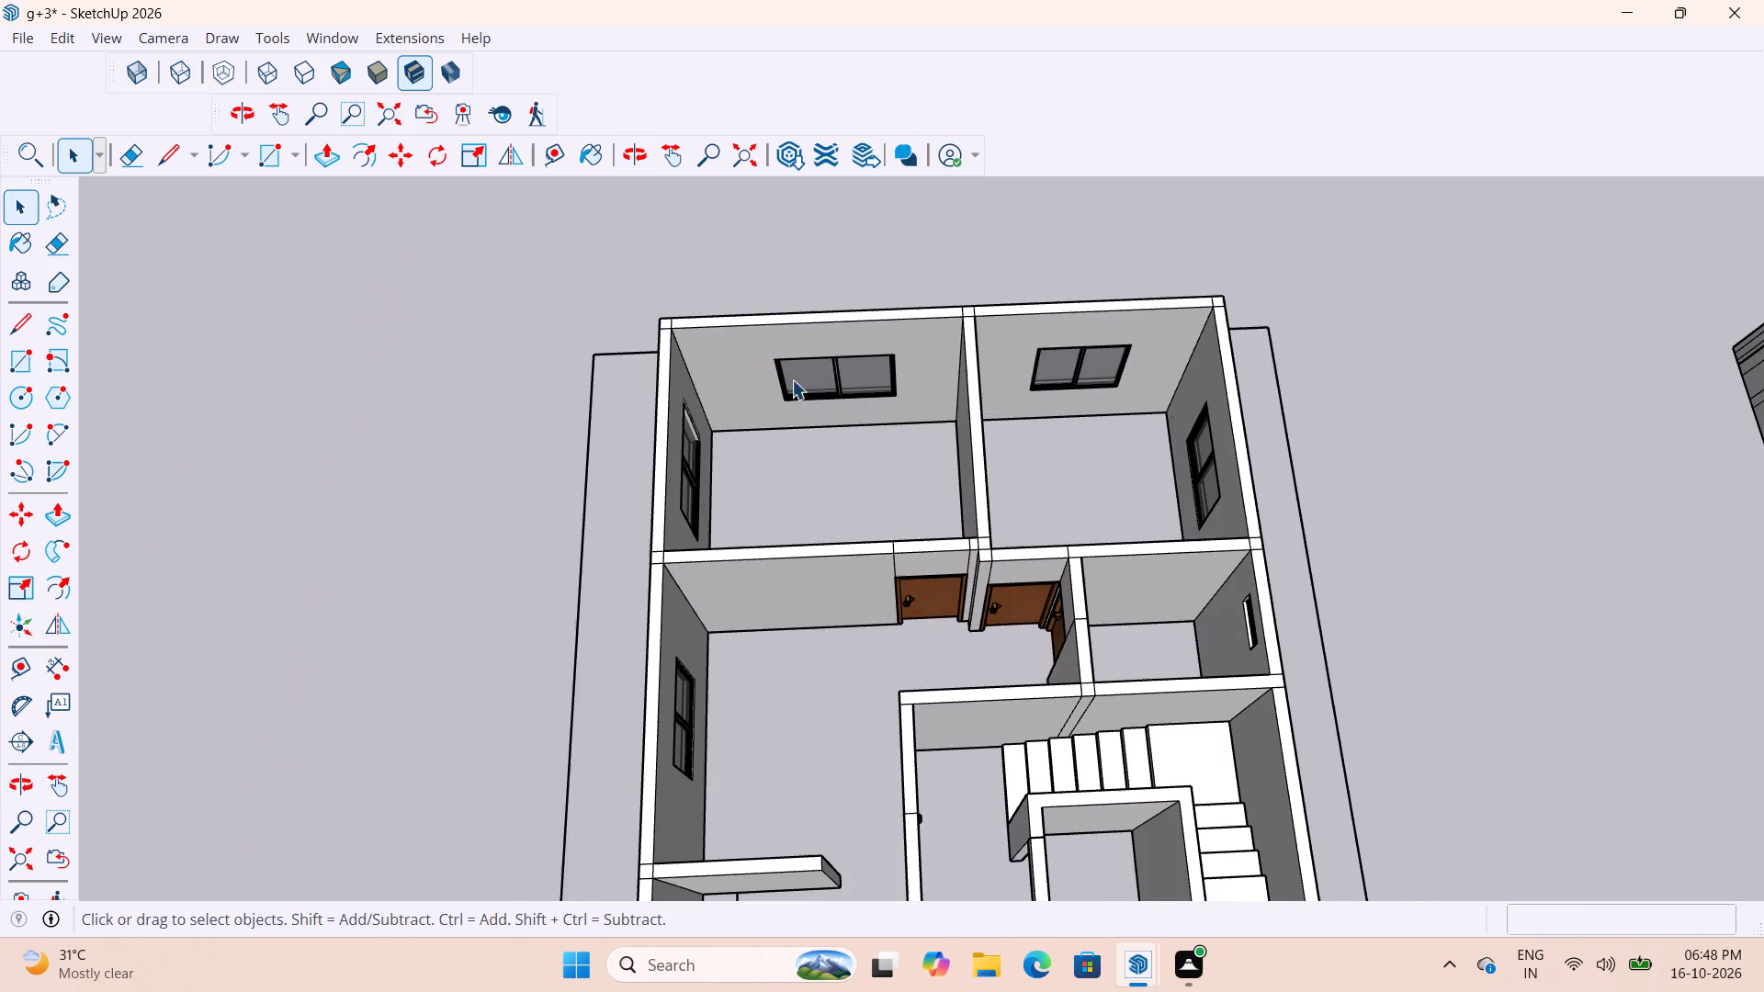
middle_click_drag(844, 407, 818, 337)
scroll(876, 345, "up", 10)
scroll(877, 333, "down", 12)
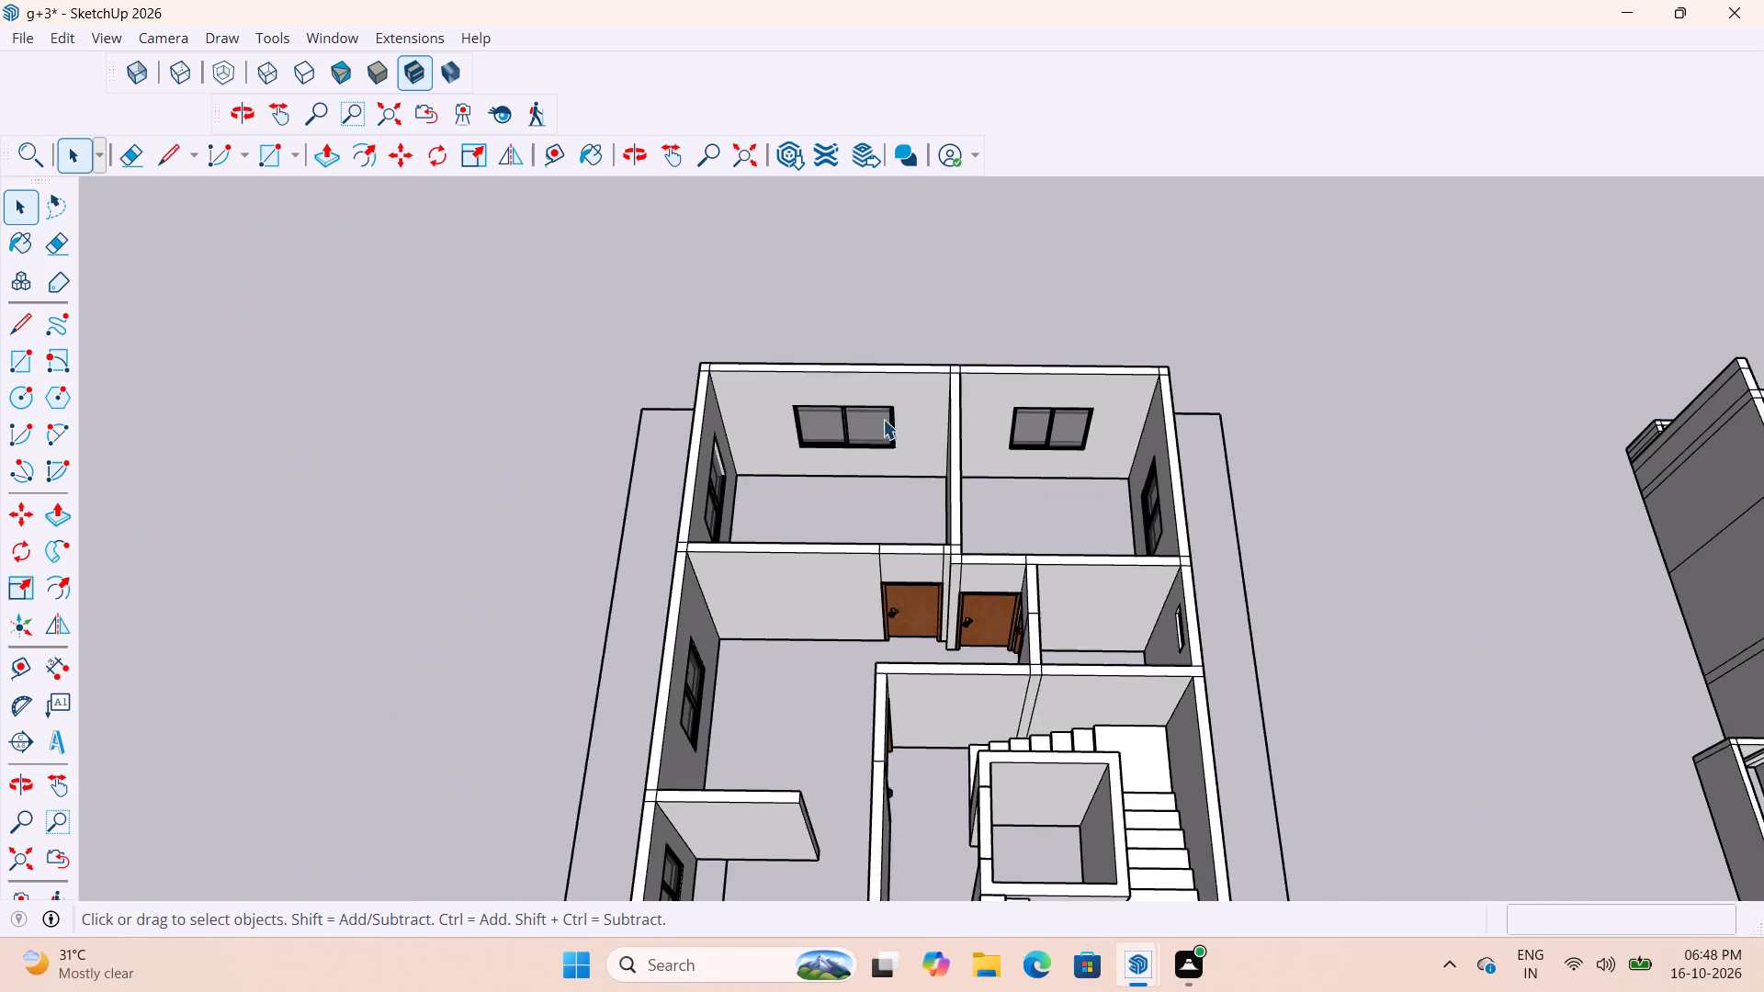
scroll(889, 403, "down", 5)
scroll(868, 365, "up", 3)
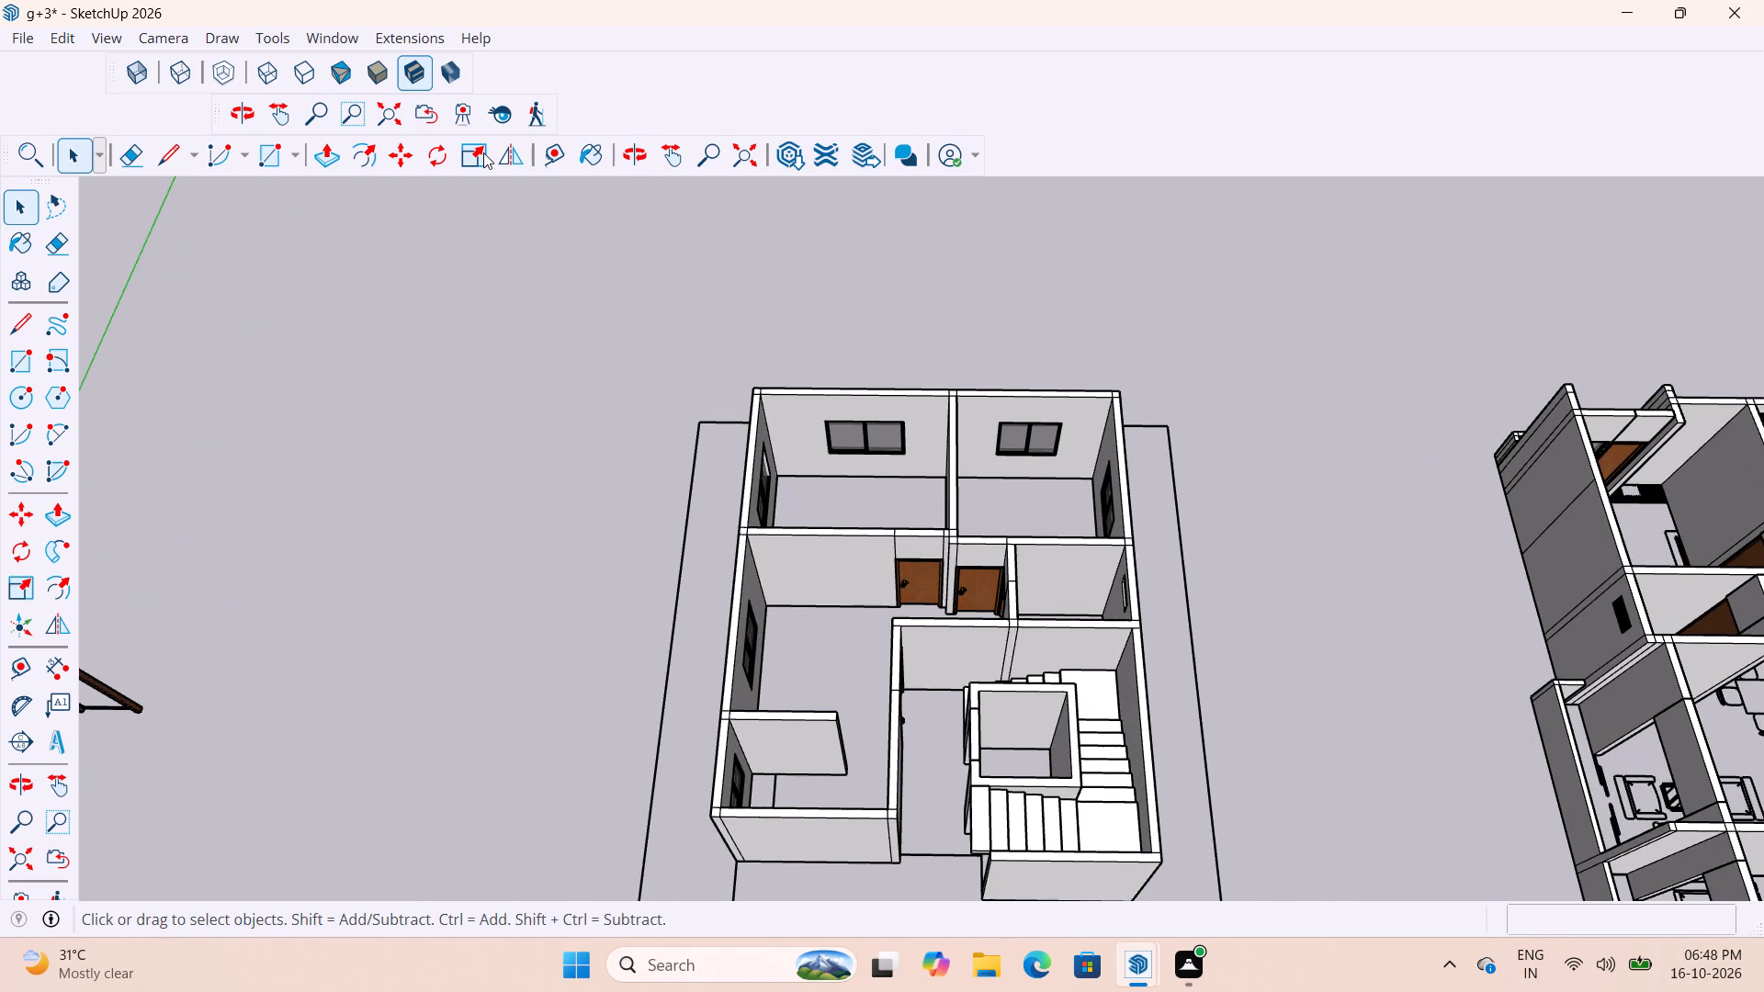
scroll(1099, 273, "down", 9)
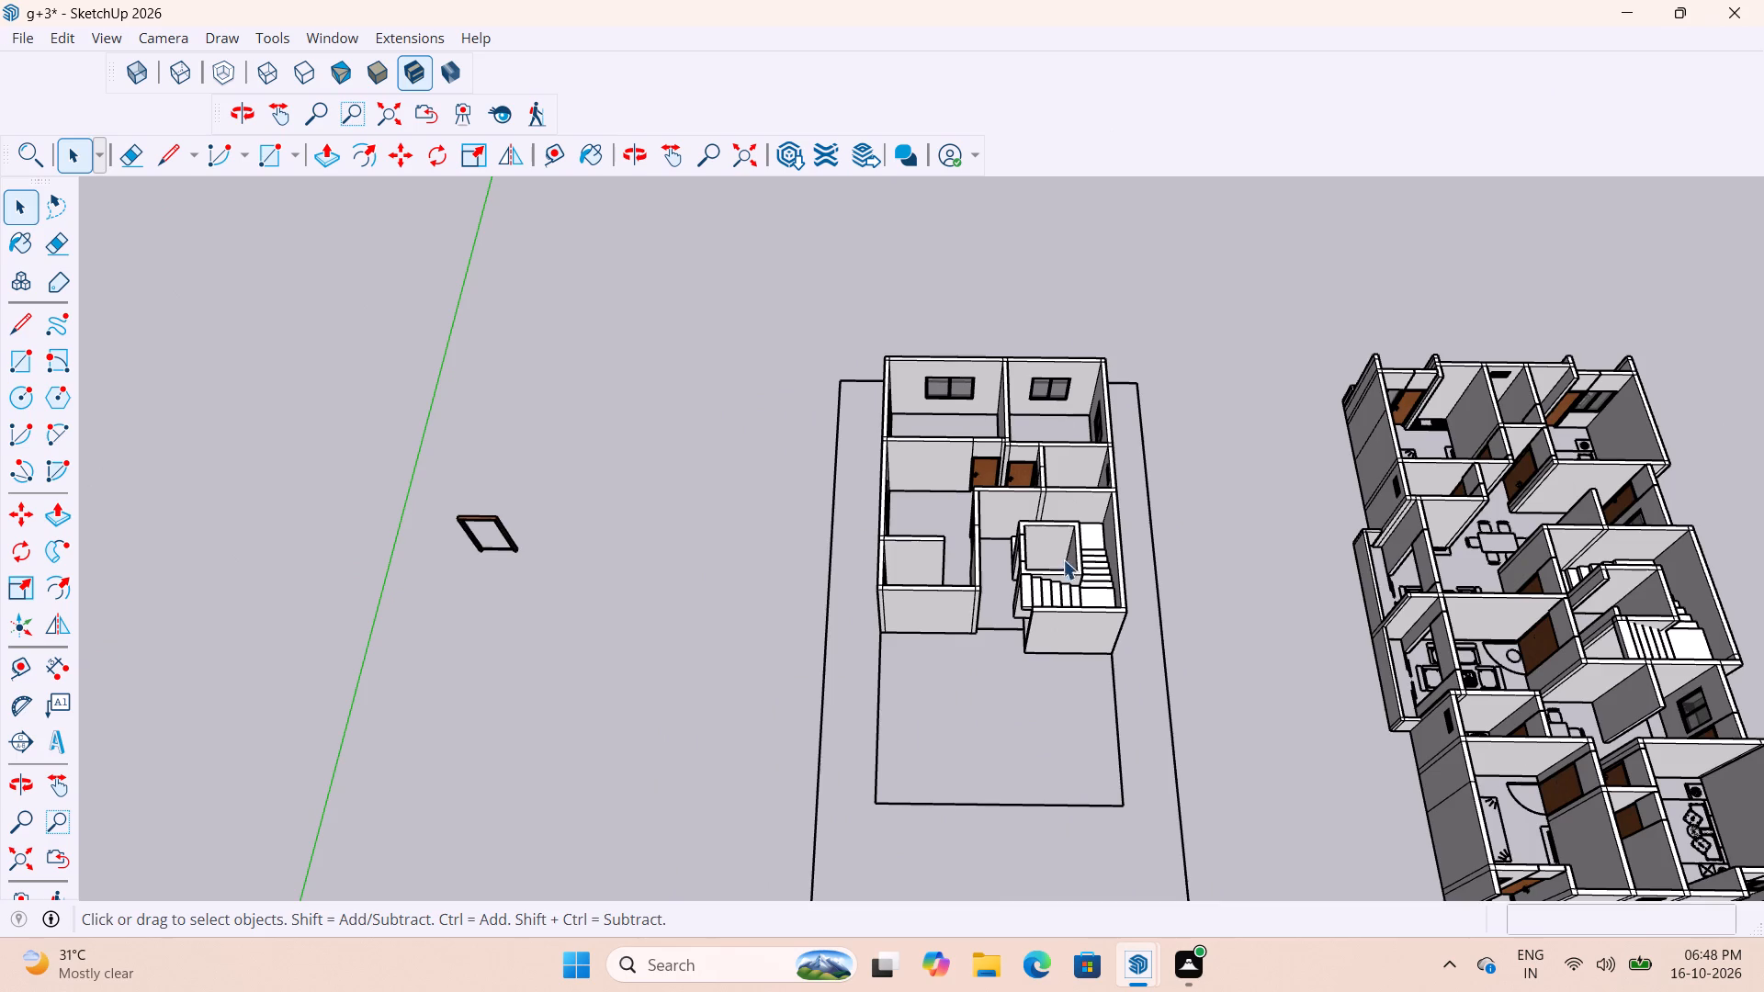
middle_click_drag(1024, 542, 994, 513)
scroll(1028, 398, "up", 10)
scroll(954, 353, "down", 7)
middle_click_drag(956, 384, 974, 434)
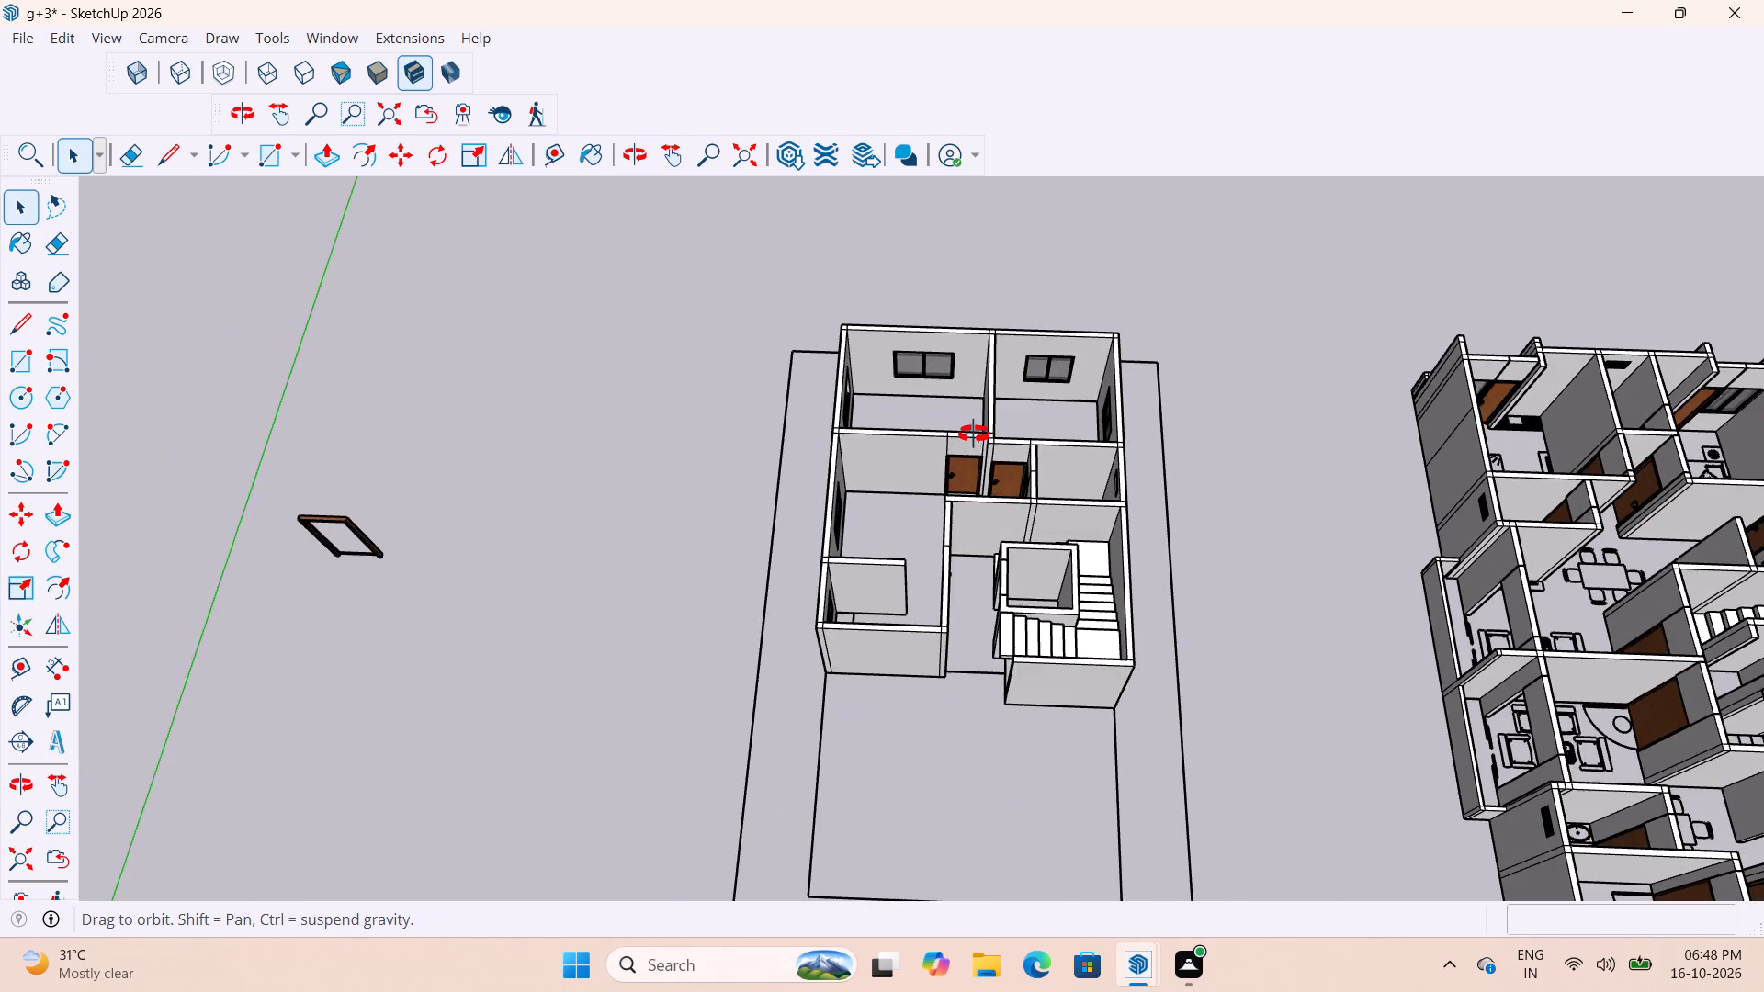
middle_click_drag(974, 434, 987, 458)
scroll(971, 426, "up", 13)
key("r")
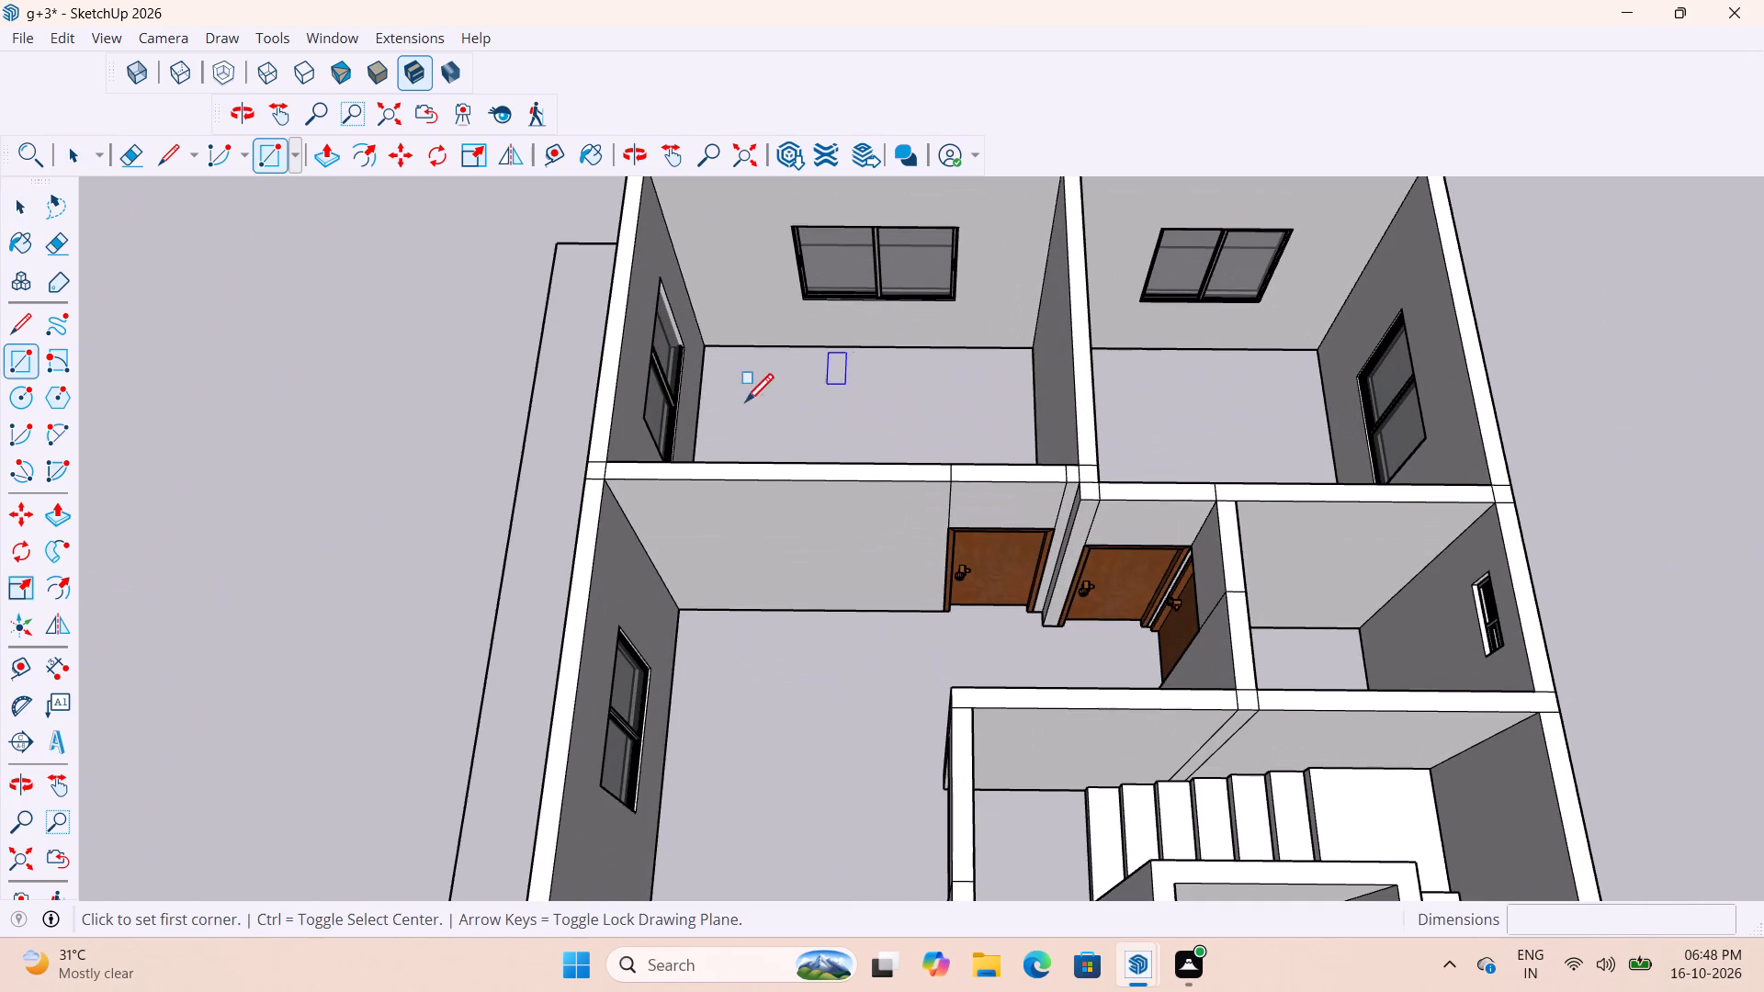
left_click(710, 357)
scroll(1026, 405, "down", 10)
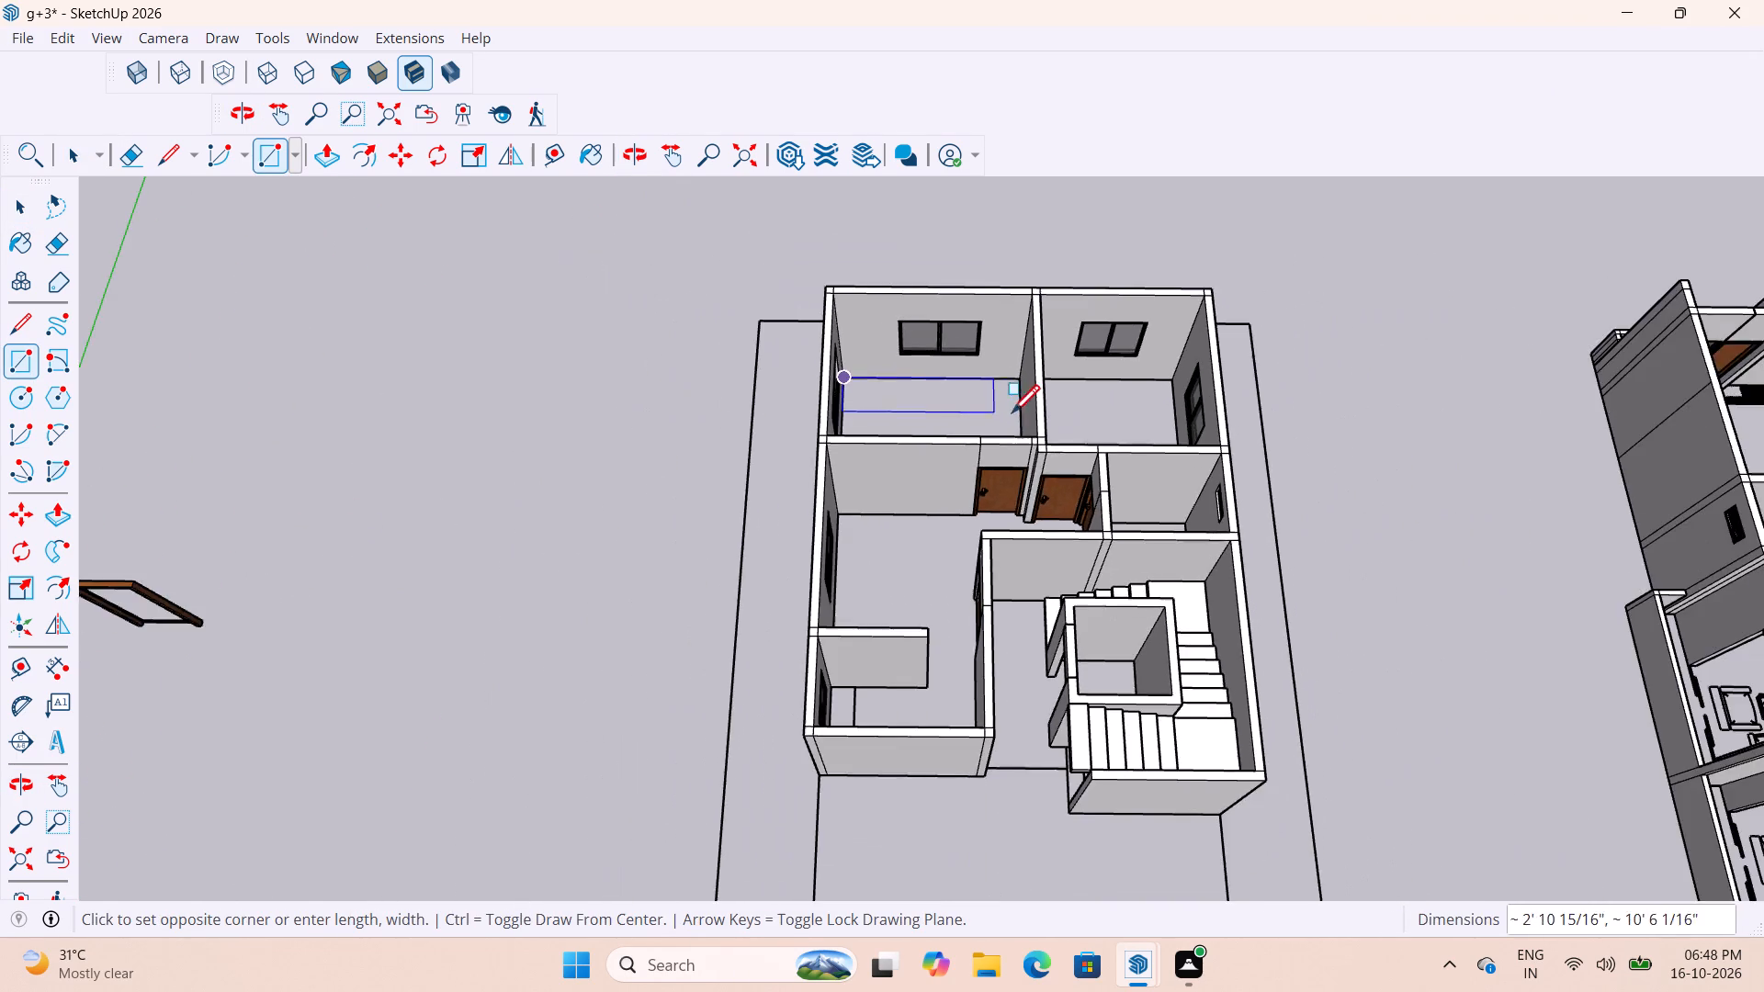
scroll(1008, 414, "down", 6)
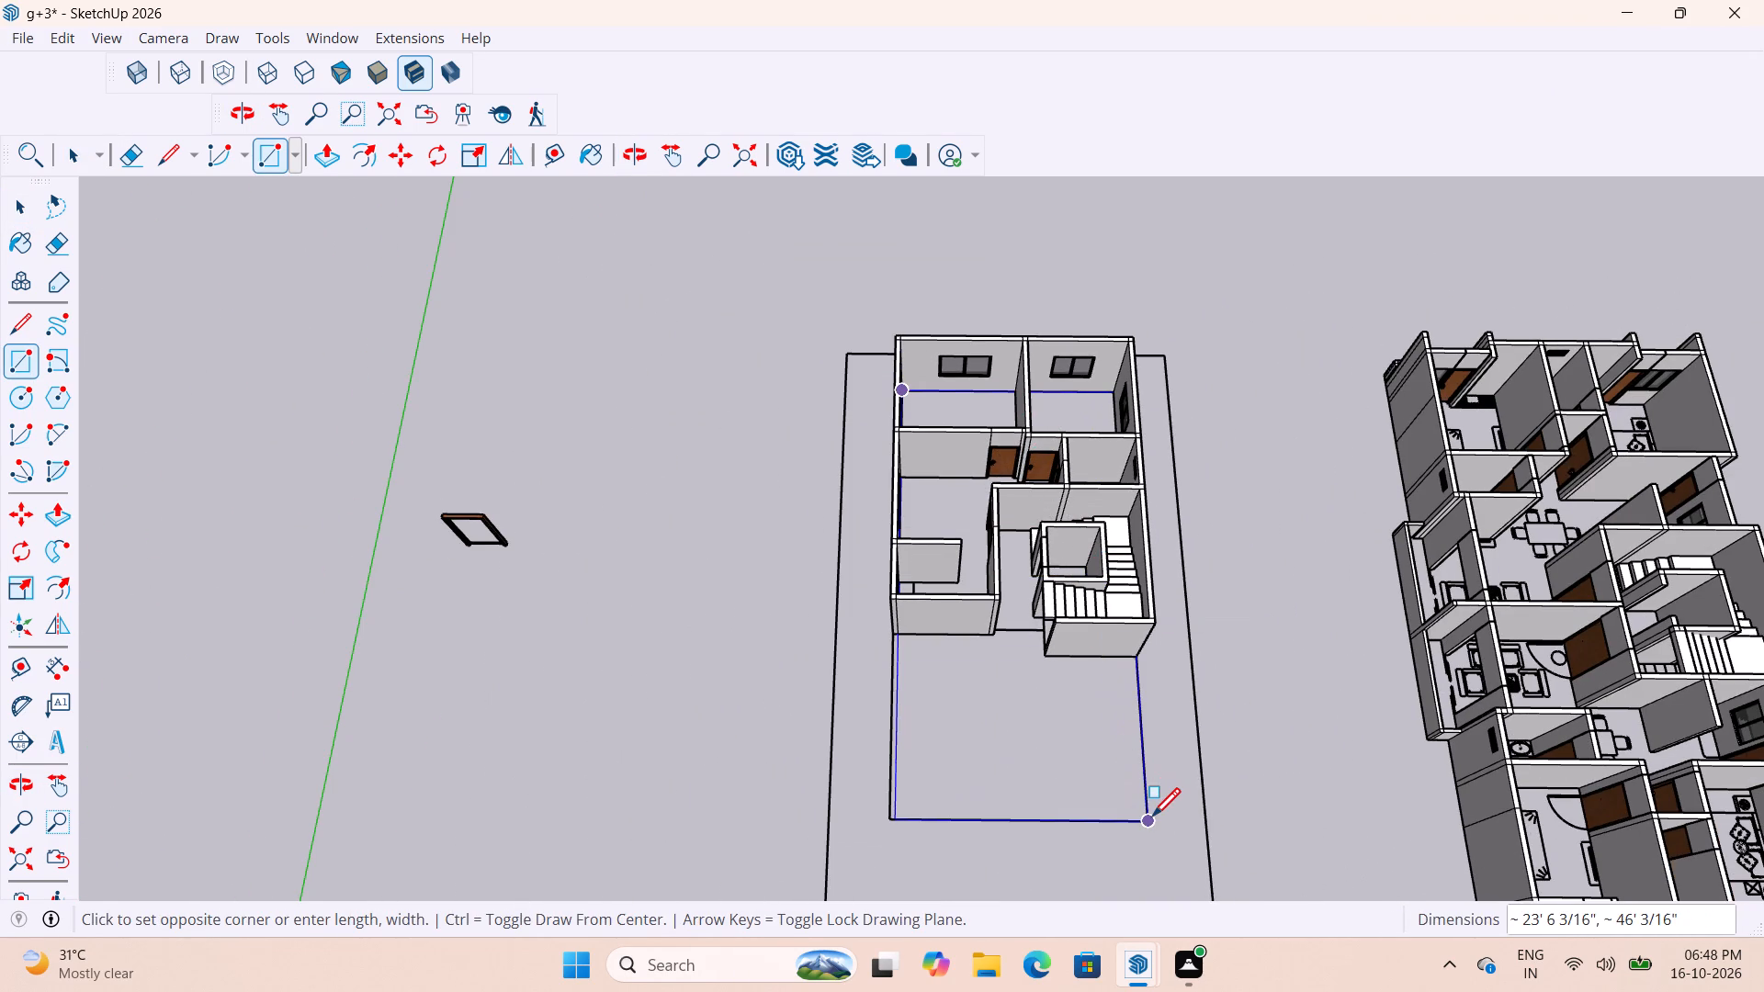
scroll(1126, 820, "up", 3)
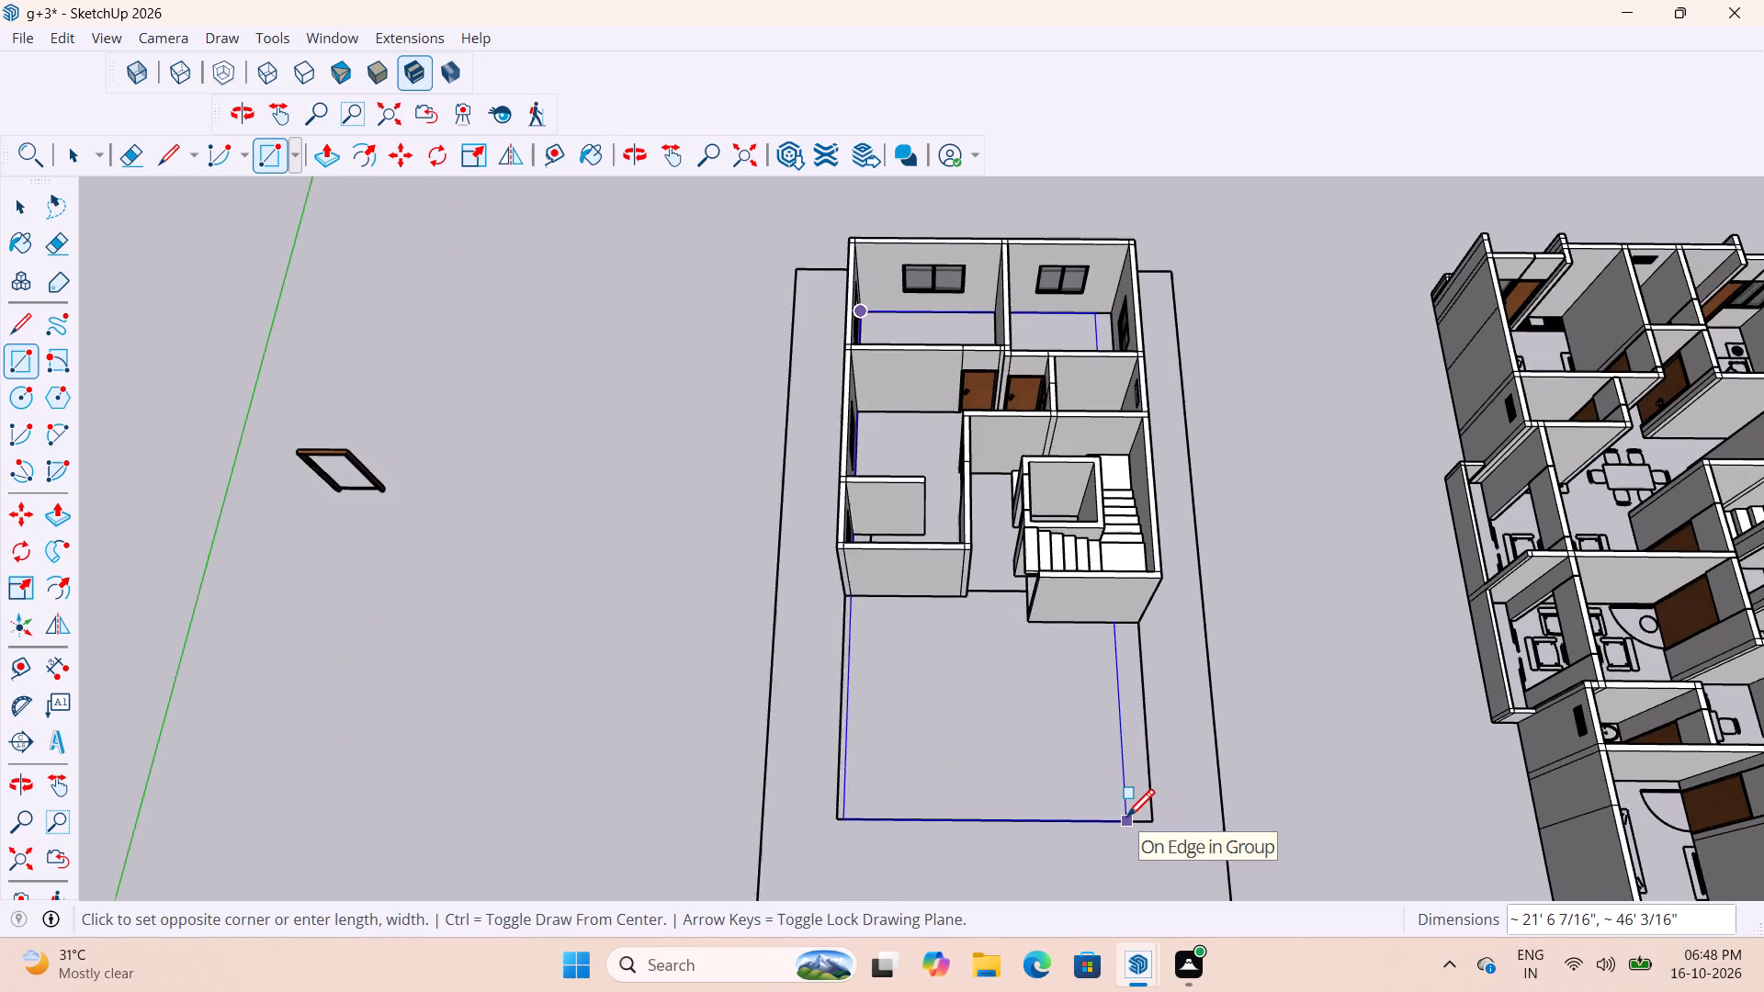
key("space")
Draw a floor rectangle about 27' 4" by 23' across the smaller block, from the rear room's inner corner to the edge under the stairs.
scroll(1125, 817, "down", 5)
scroll(922, 456, "up", 3)
middle_click_drag(922, 445, 1097, 278)
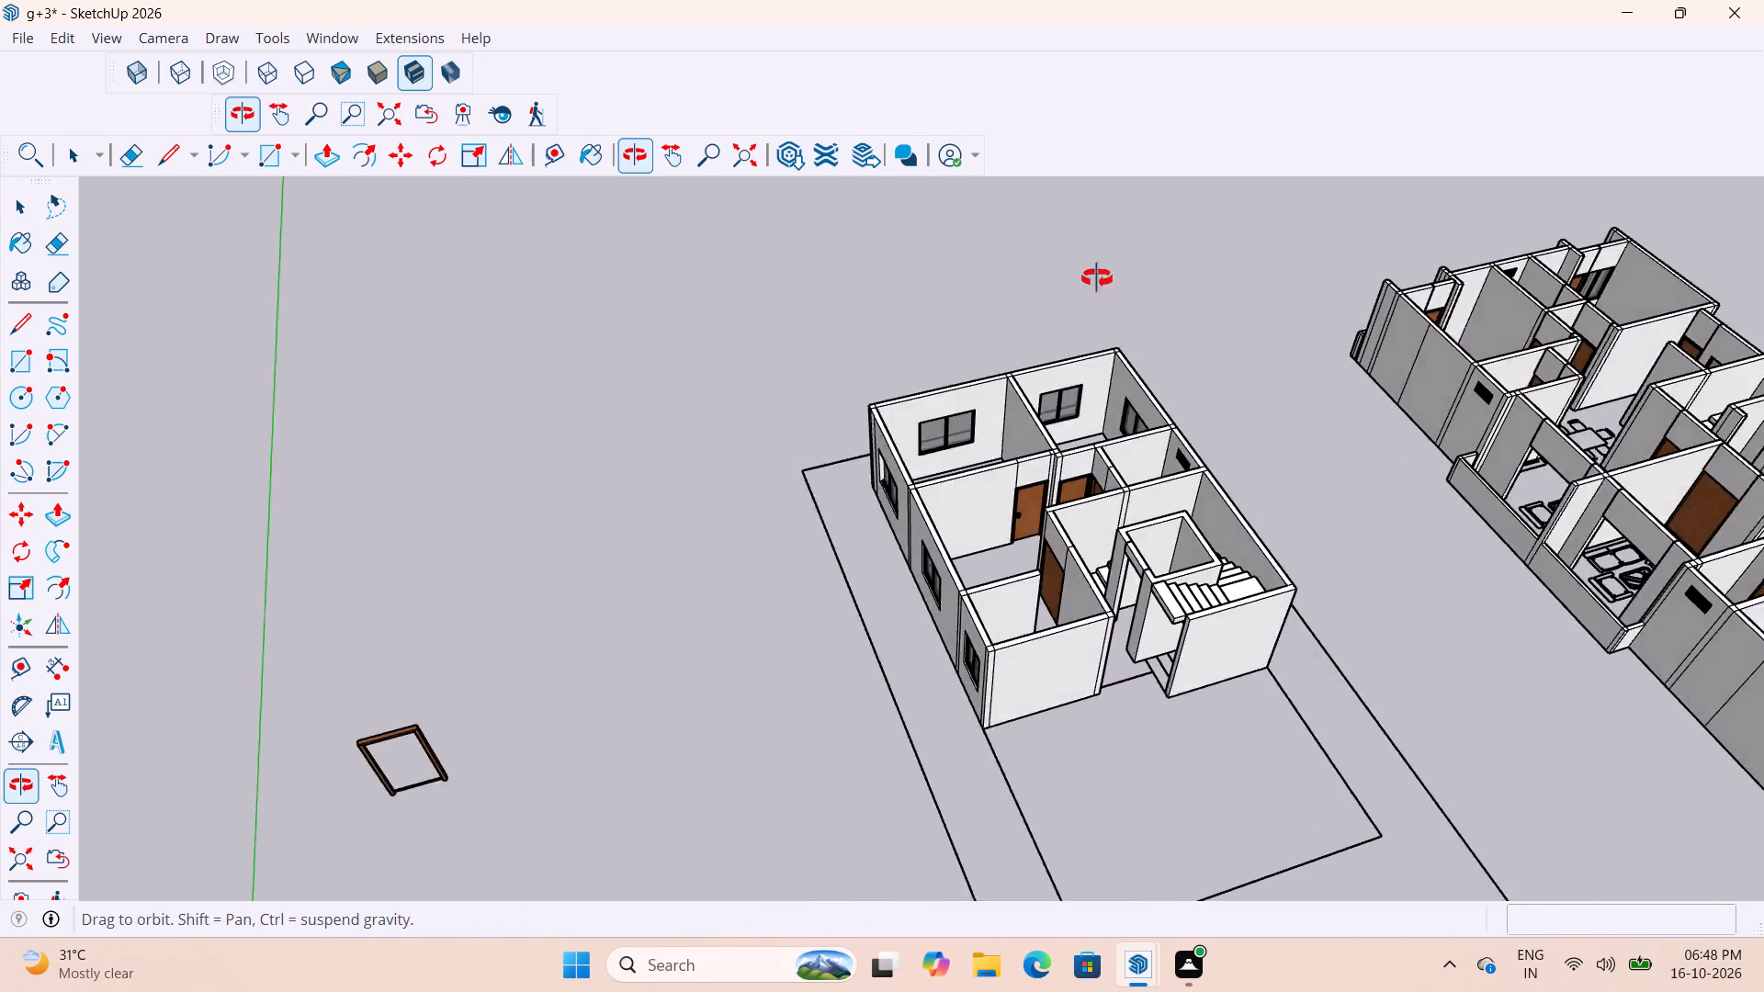
middle_click_drag(1097, 278, 876, 434)
scroll(993, 470, "up", 8)
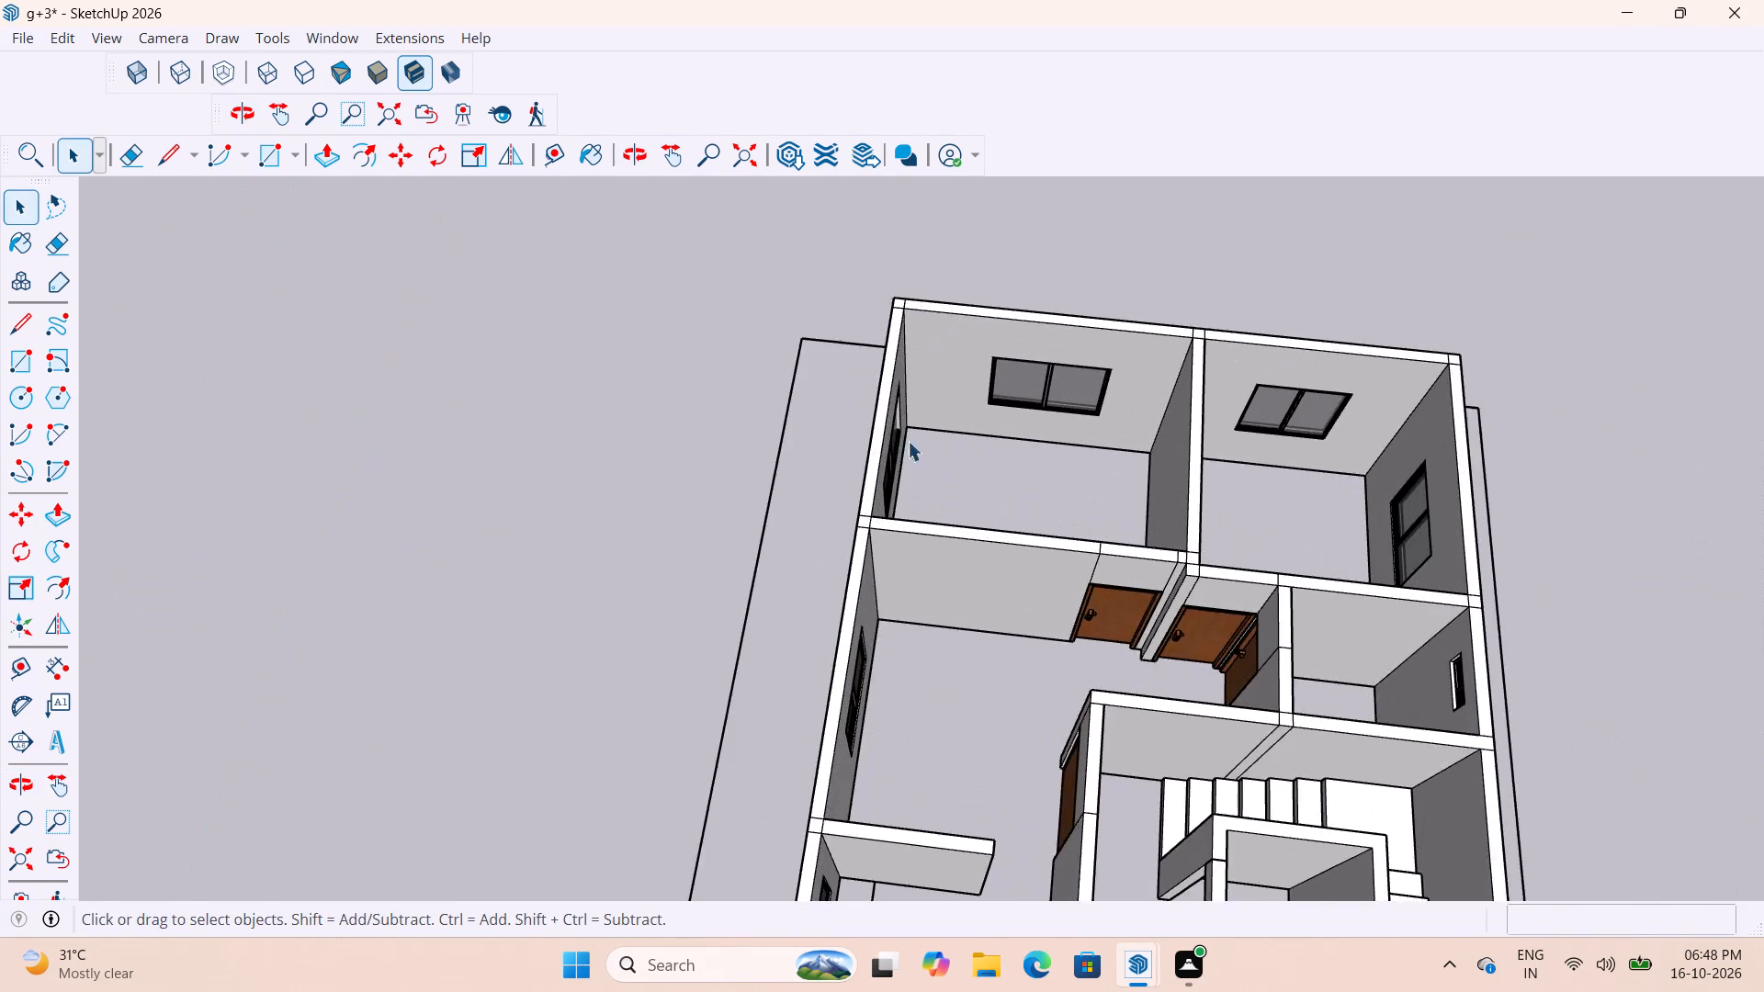
scroll(884, 450, "down", 14)
scroll(931, 450, "up", 7)
key("t")
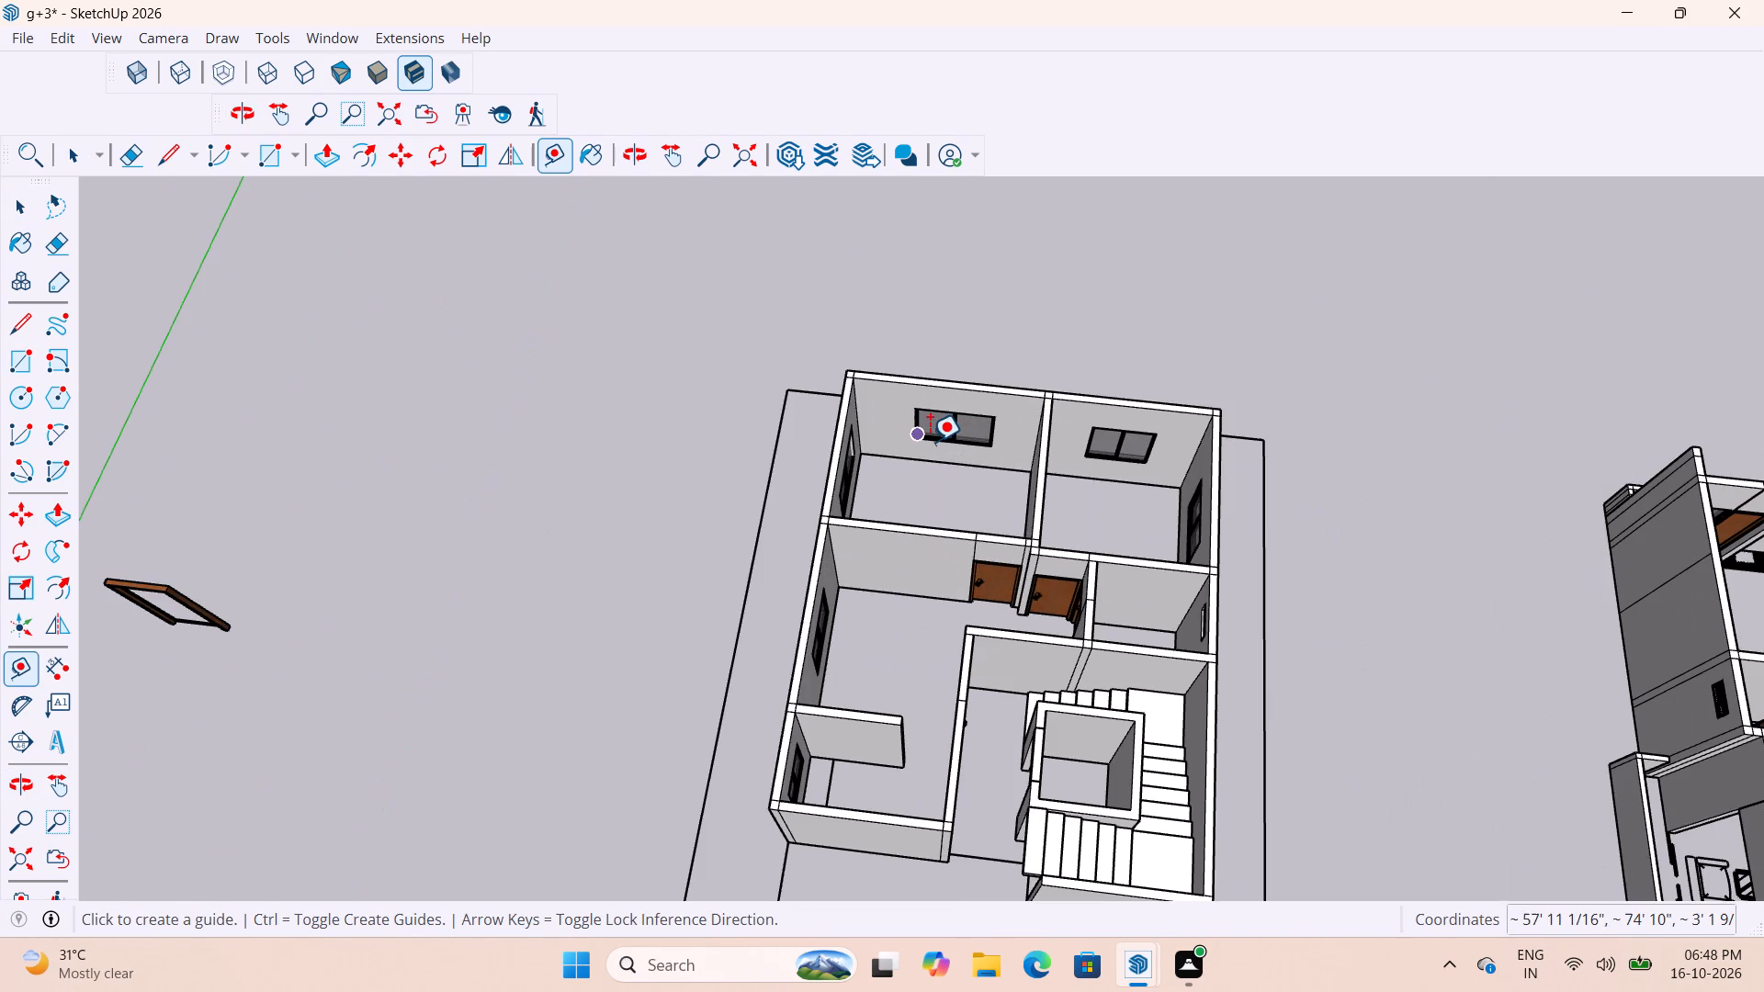
key("r")
scroll(910, 496, "up", 11)
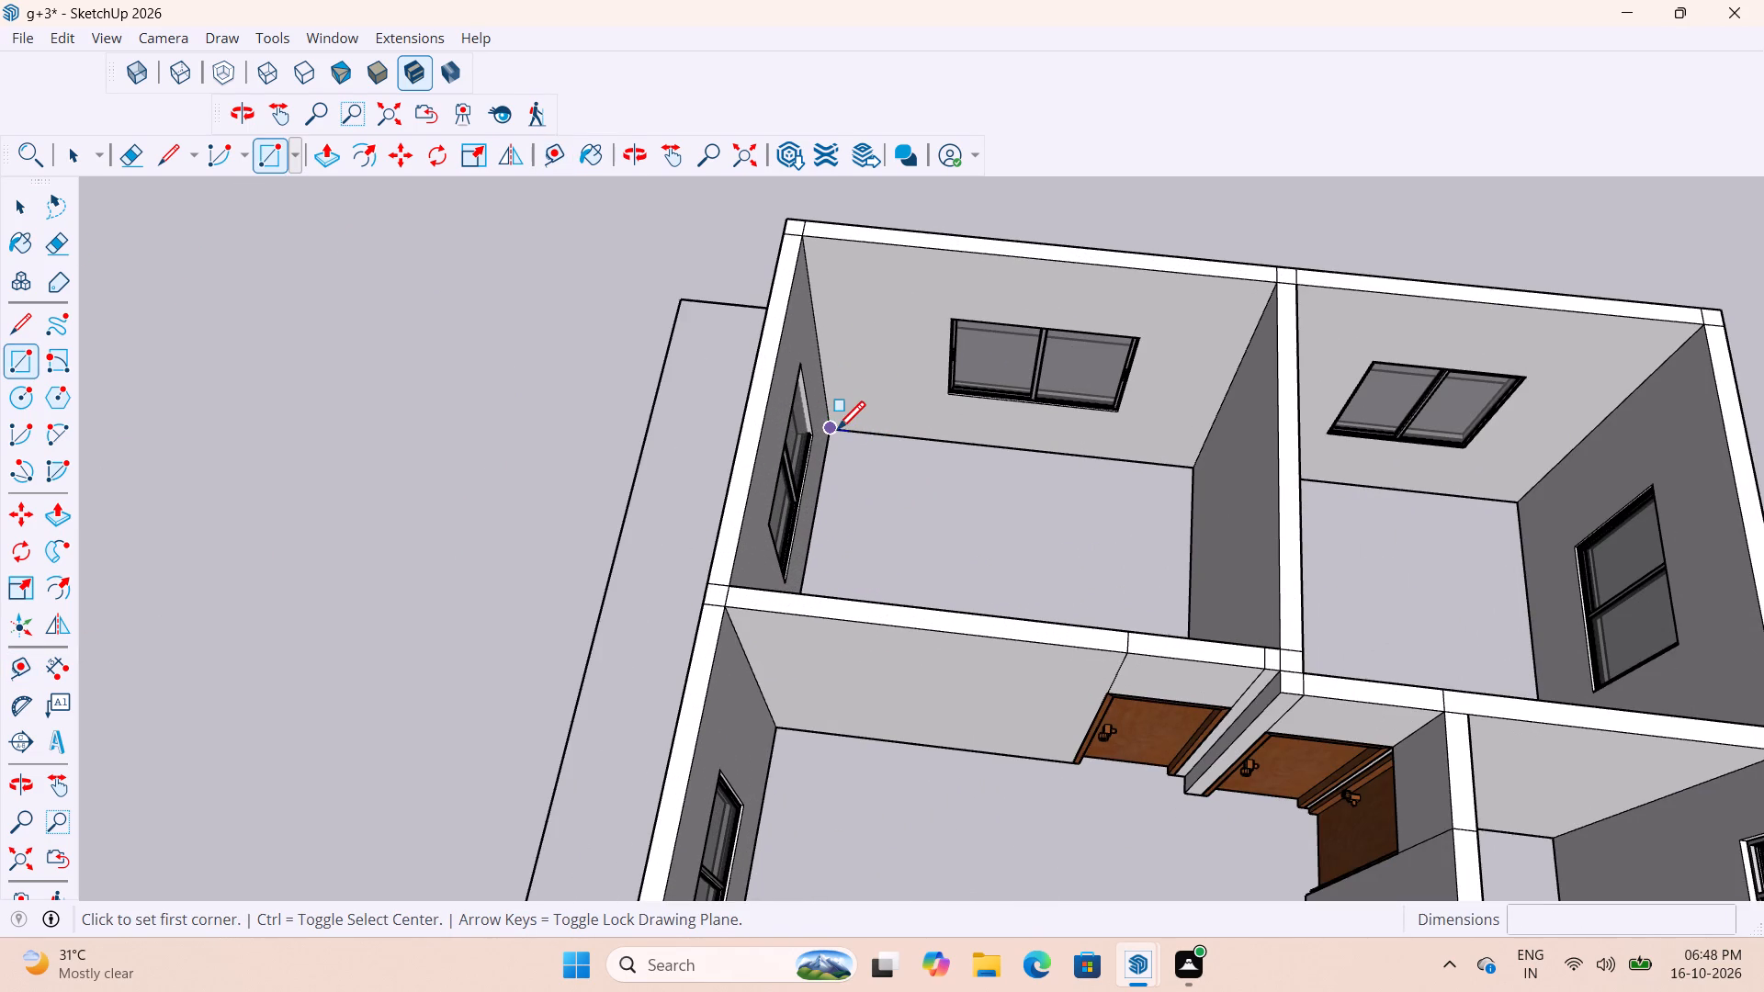
left_click(837, 435)
scroll(1189, 591, "down", 4)
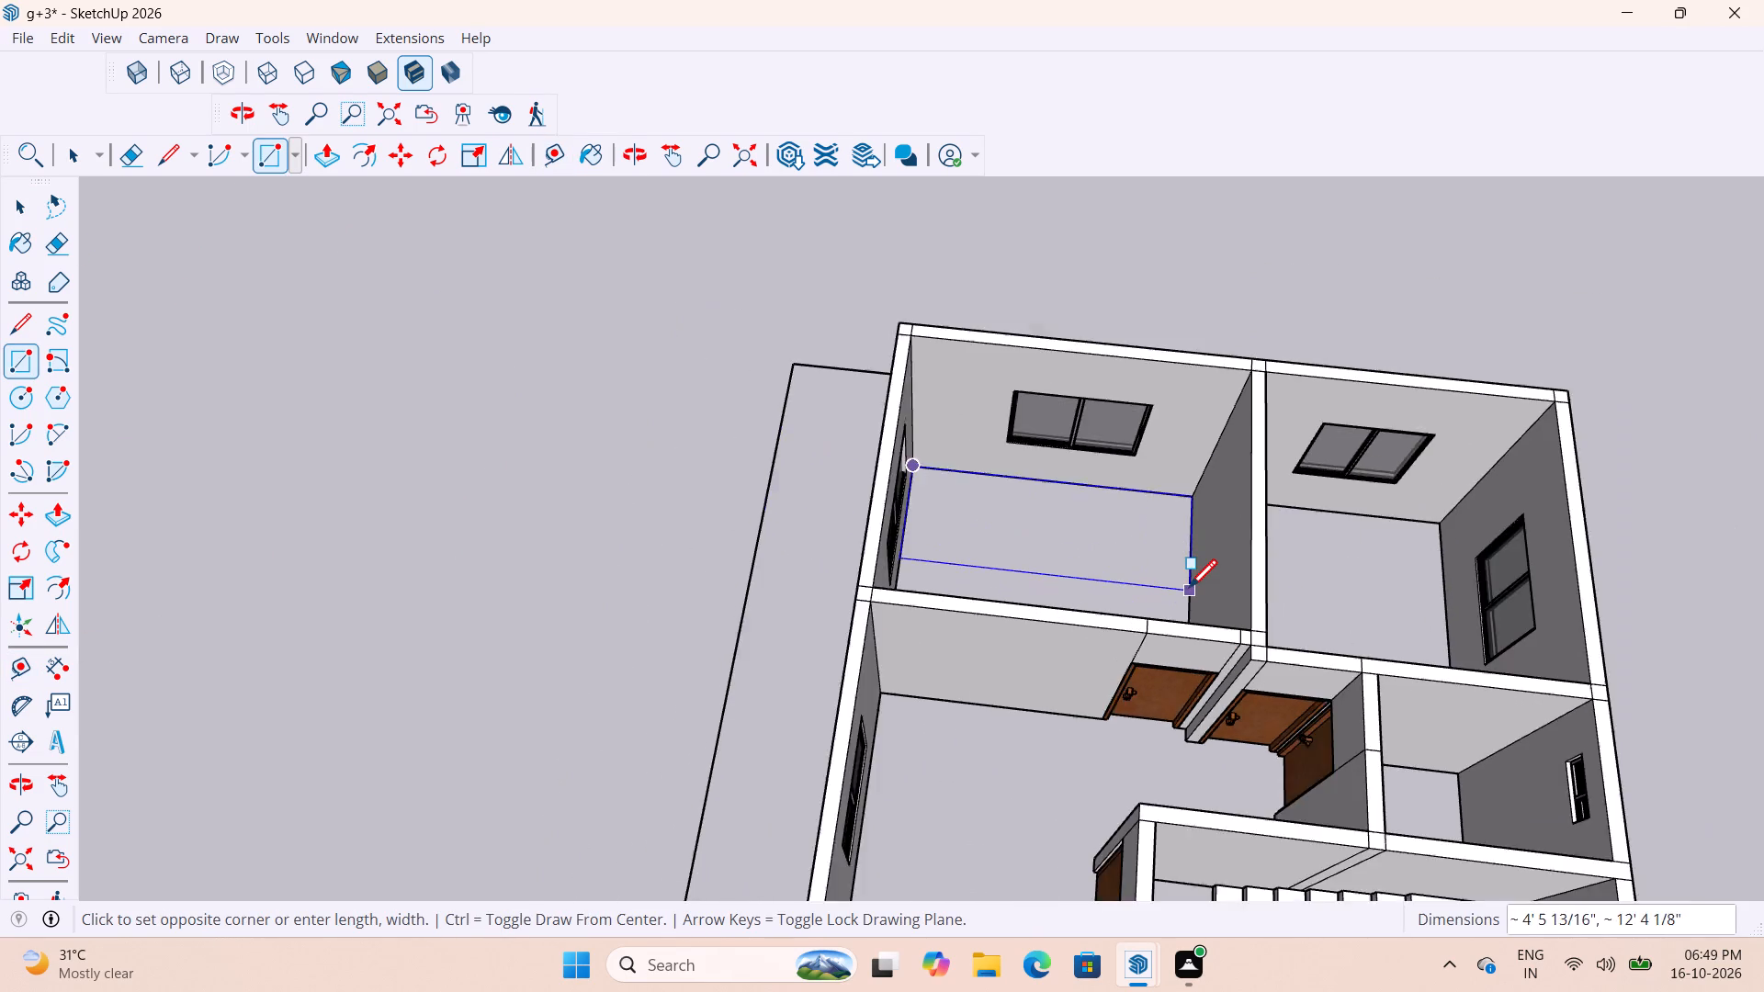
scroll(1189, 591, "down", 12)
scroll(1273, 772, "up", 3)
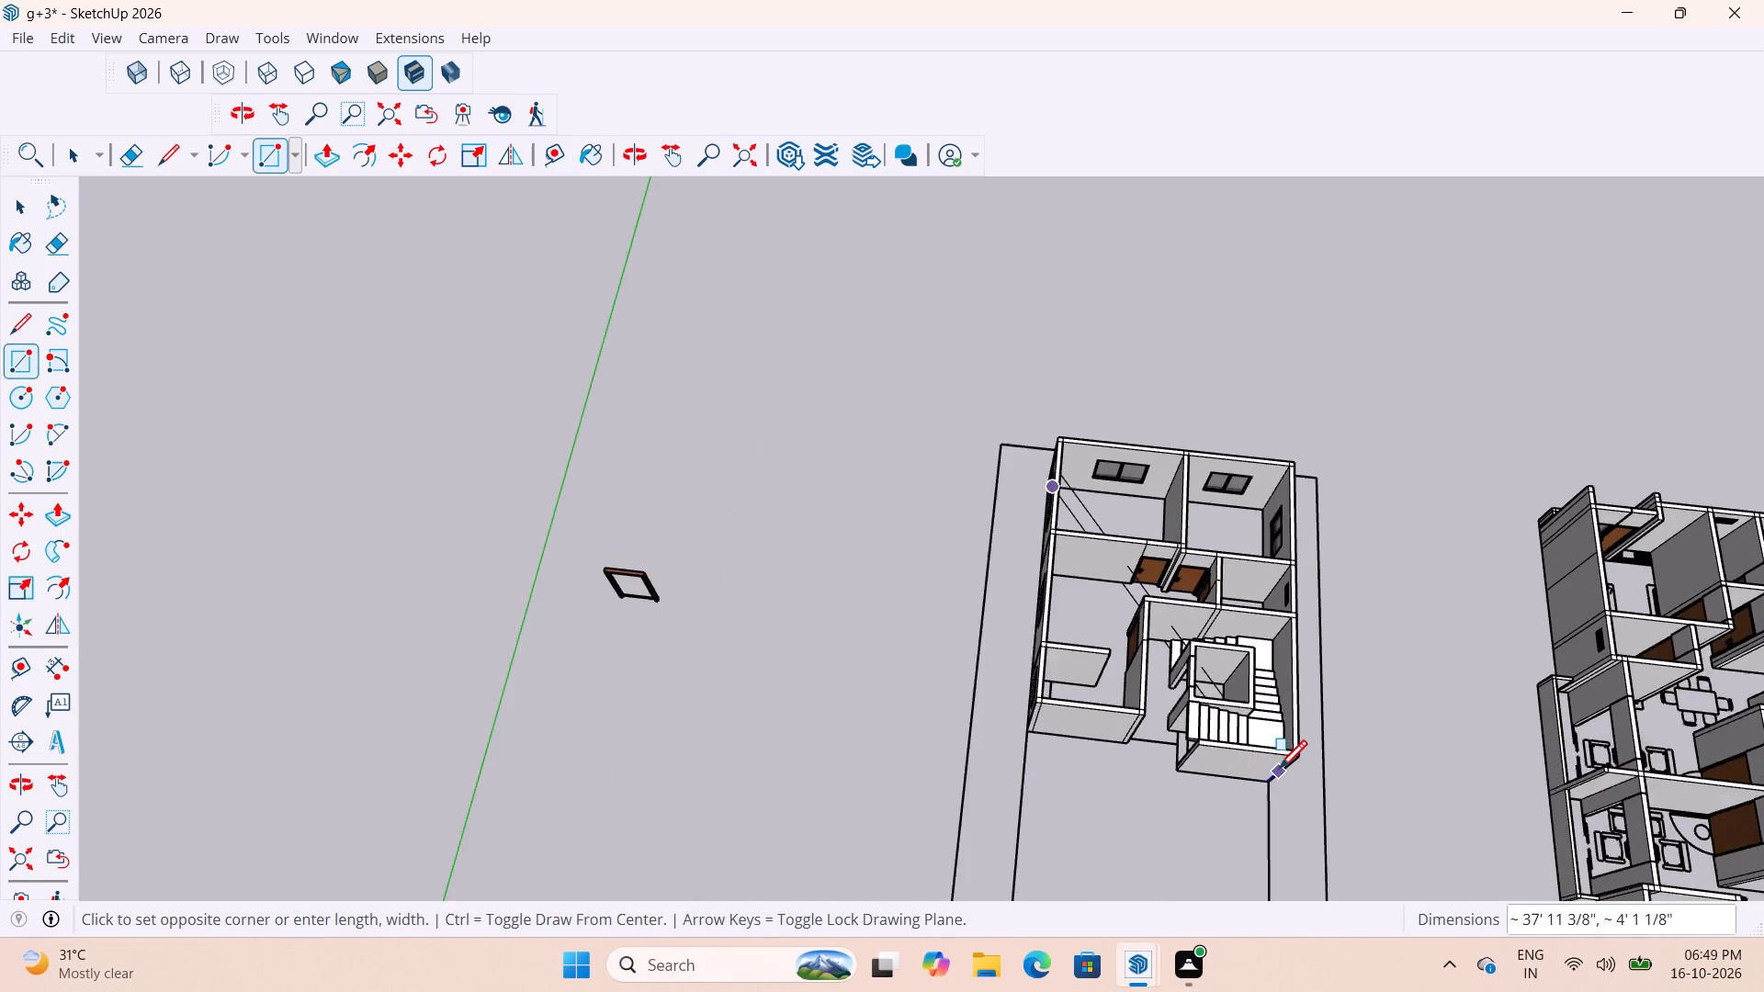
scroll(1279, 772, "up", 3)
scroll(1261, 748, "down", 16)
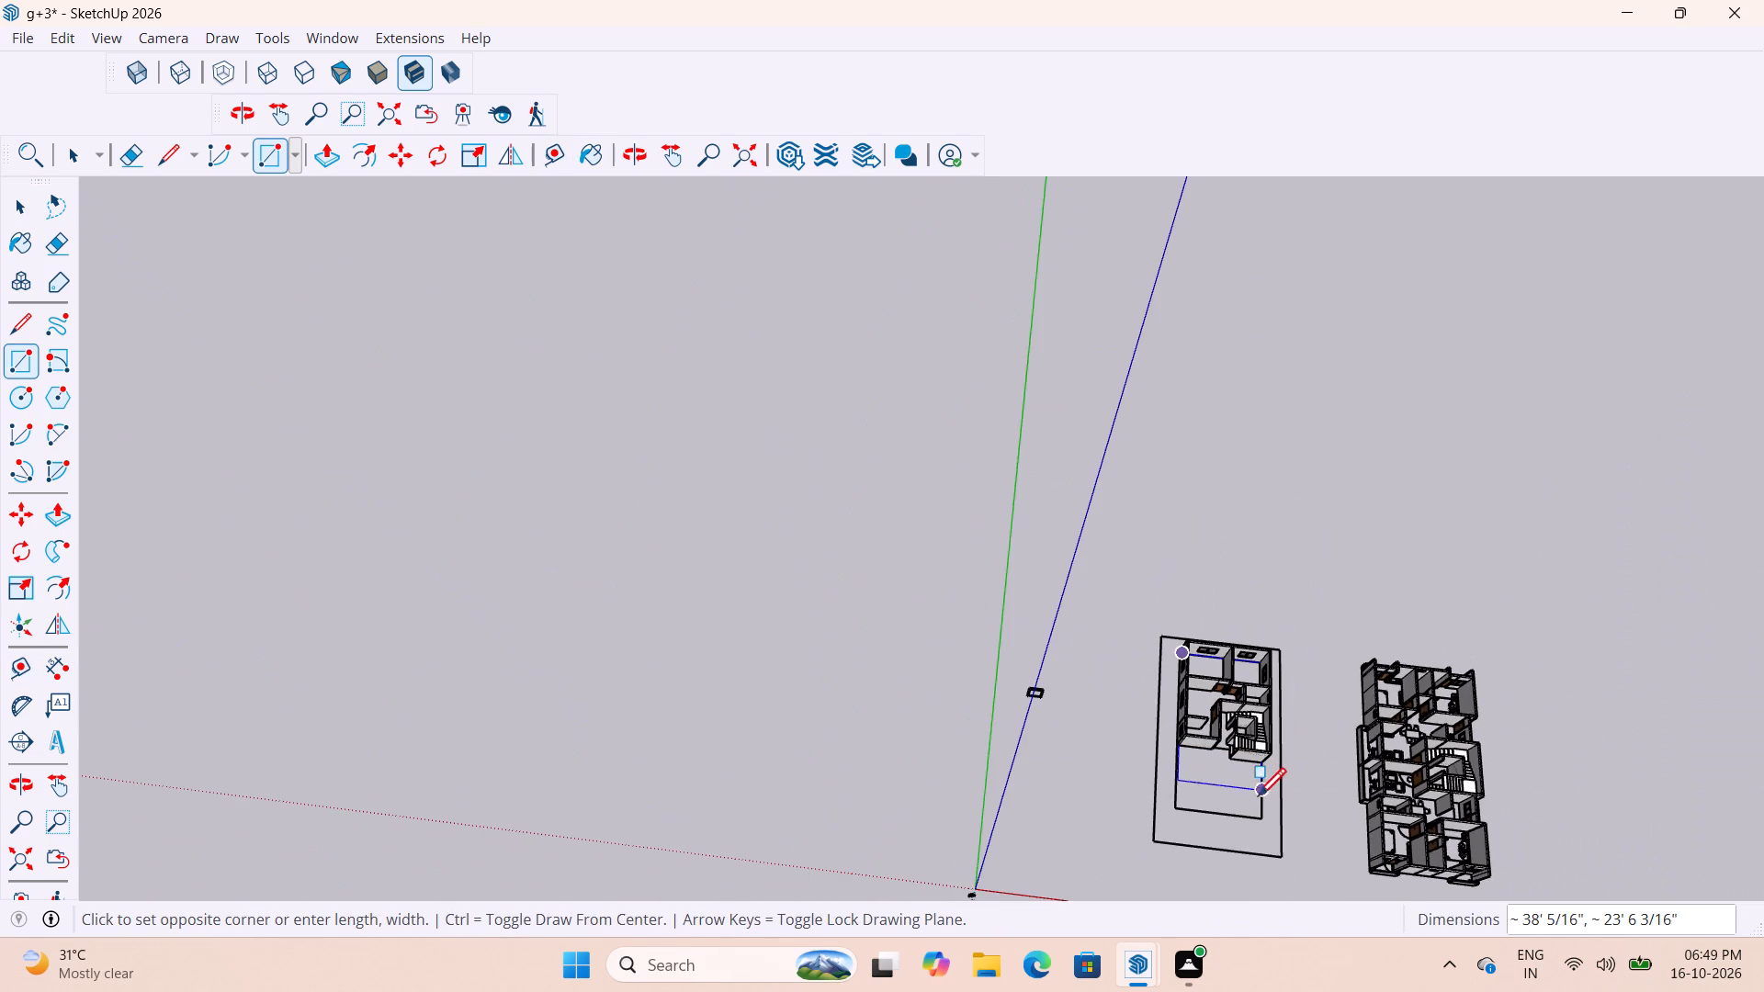
scroll(1261, 822, "up", 7)
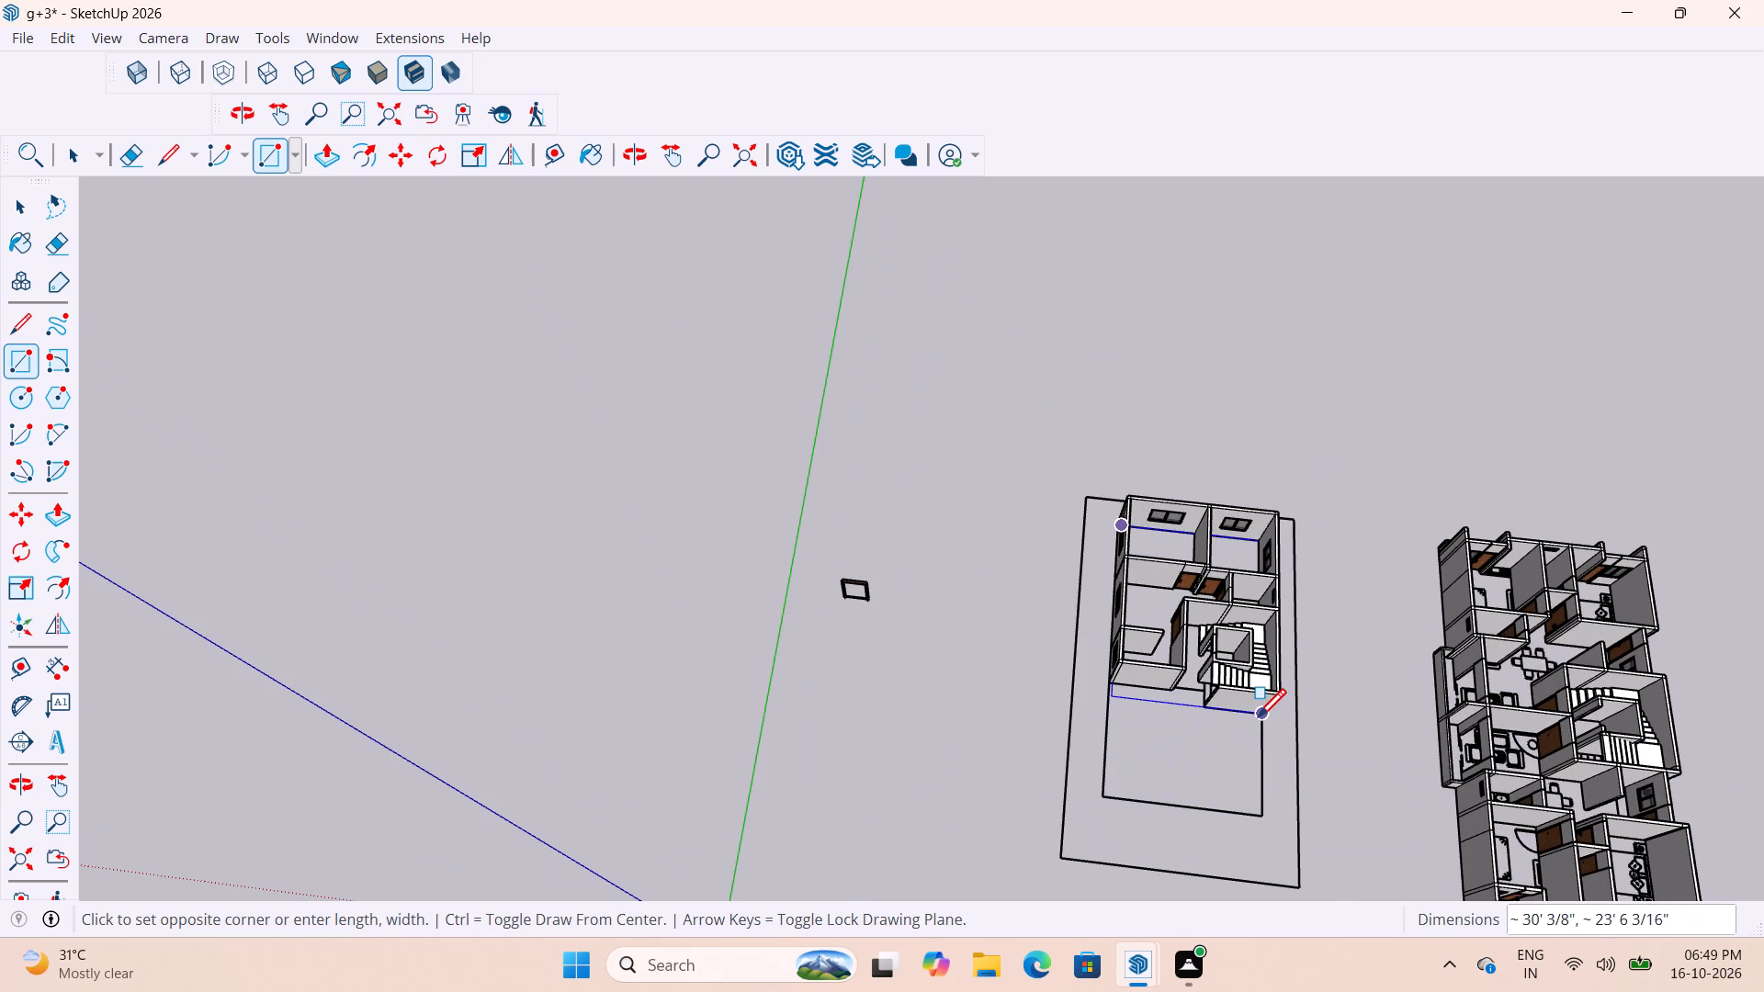
scroll(1258, 720, "up", 7)
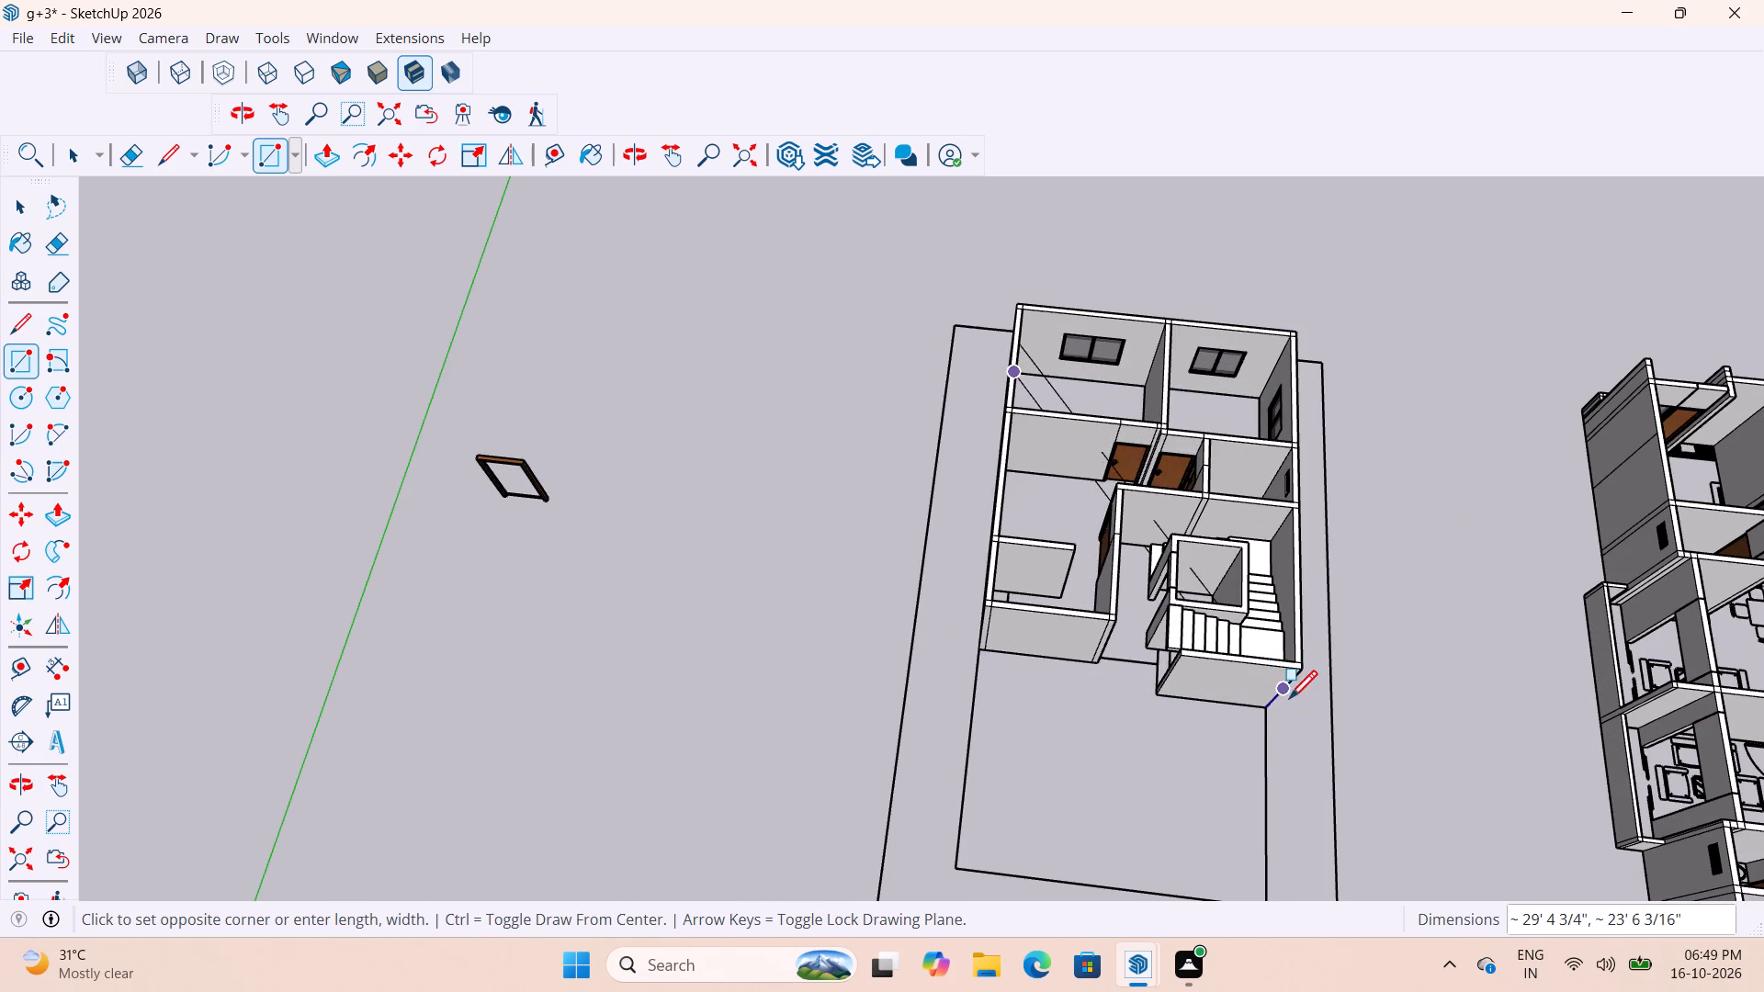
scroll(1267, 622, "up", 2)
middle_click_drag(1267, 622, 1340, 682)
scroll(1340, 682, "up", 1)
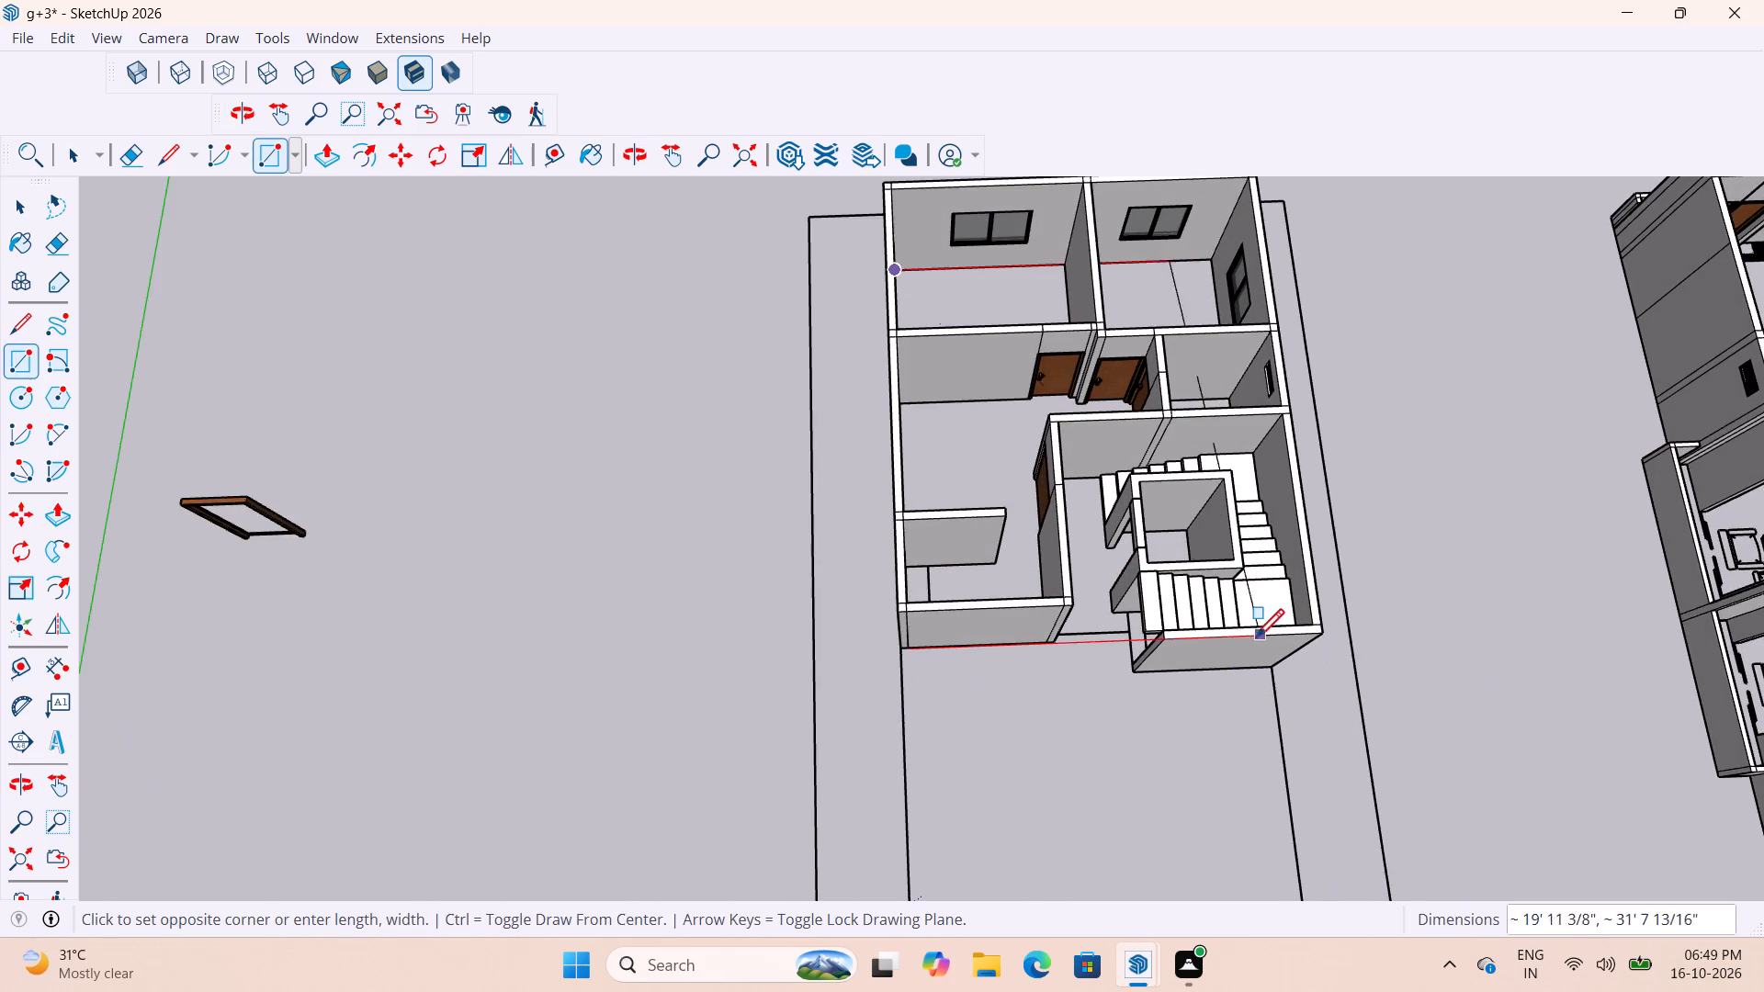
scroll(1249, 636, "up", 10)
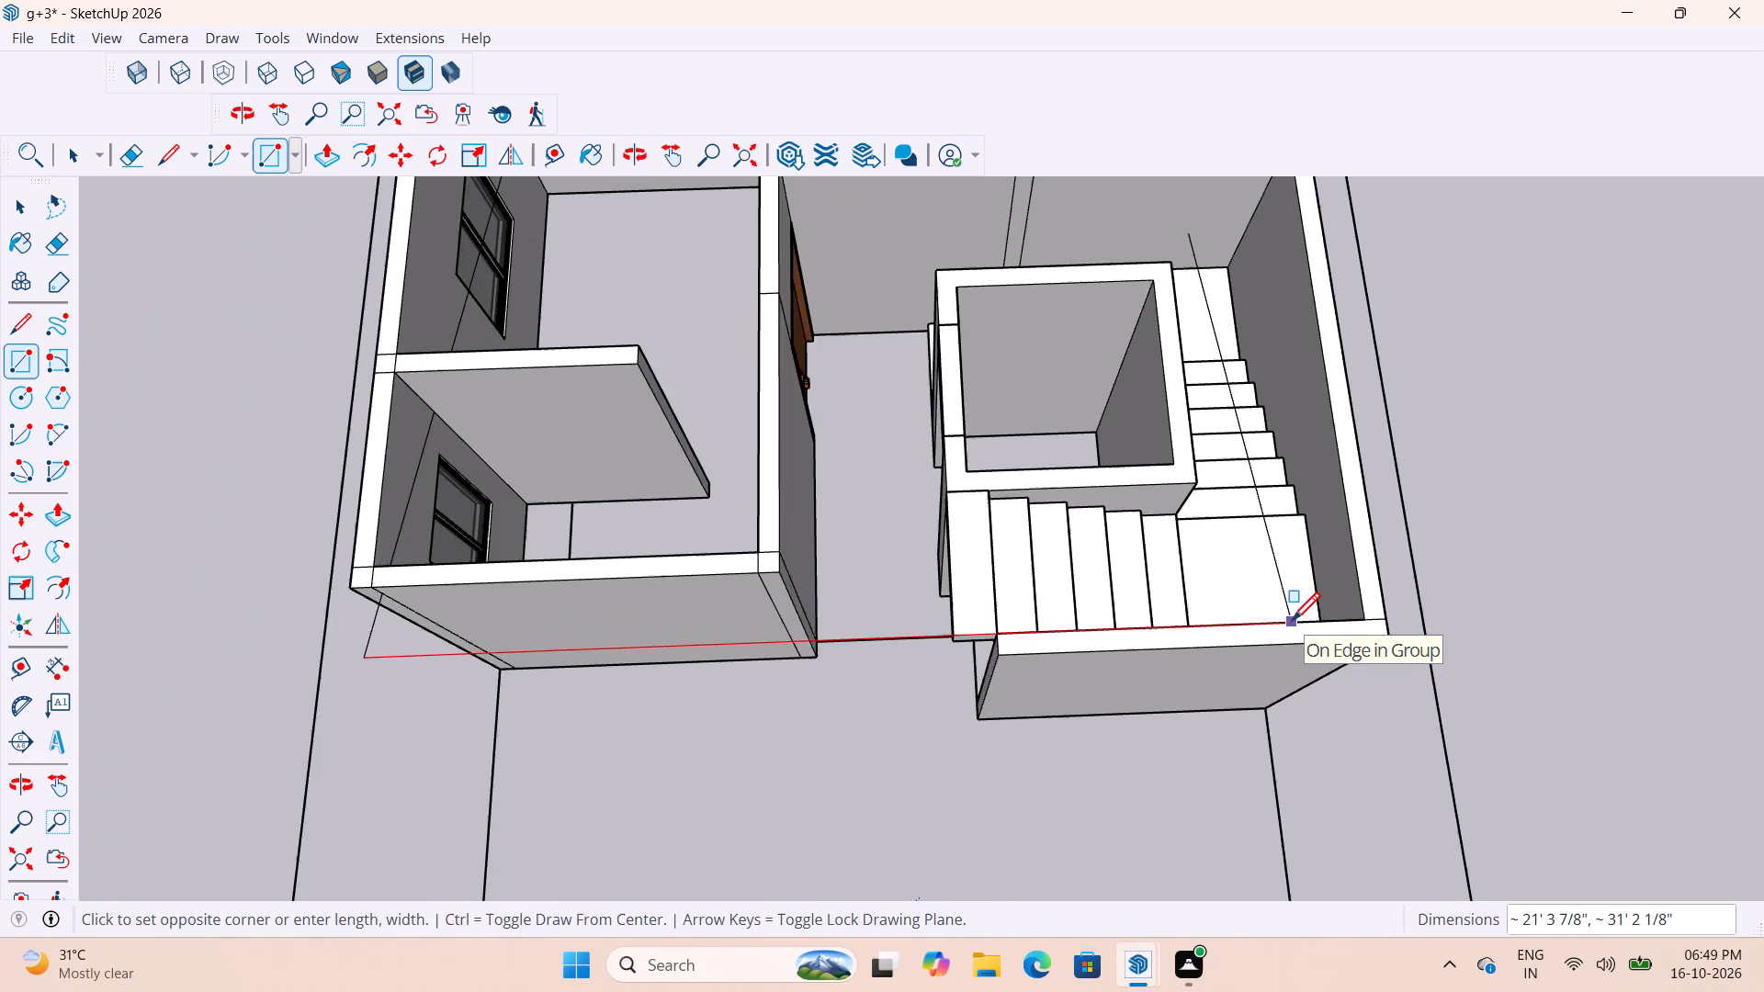
scroll(1292, 624, "up", 2)
middle_click_drag(1373, 563, 1502, 479)
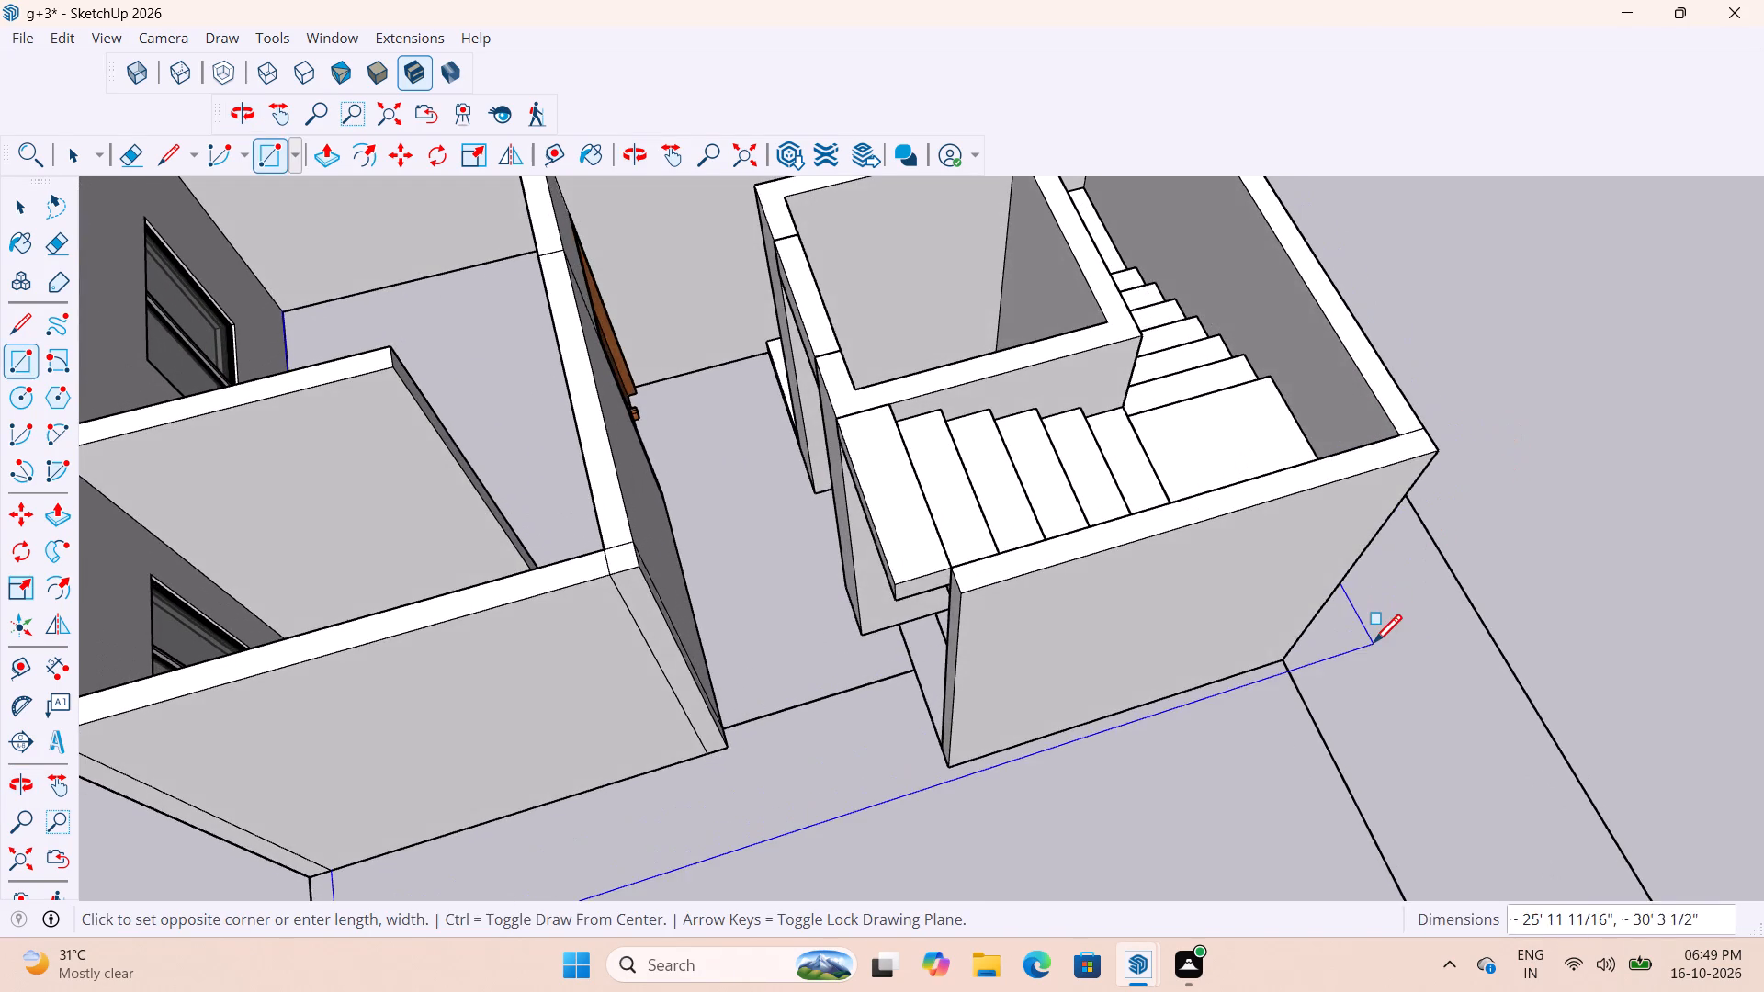
scroll(1374, 646, "up", 1)
middle_click_drag(1372, 636, 1276, 481)
scroll(919, 660, "up", 3)
middle_click_drag(1108, 587, 1130, 752)
scroll(1259, 539, "down", 7)
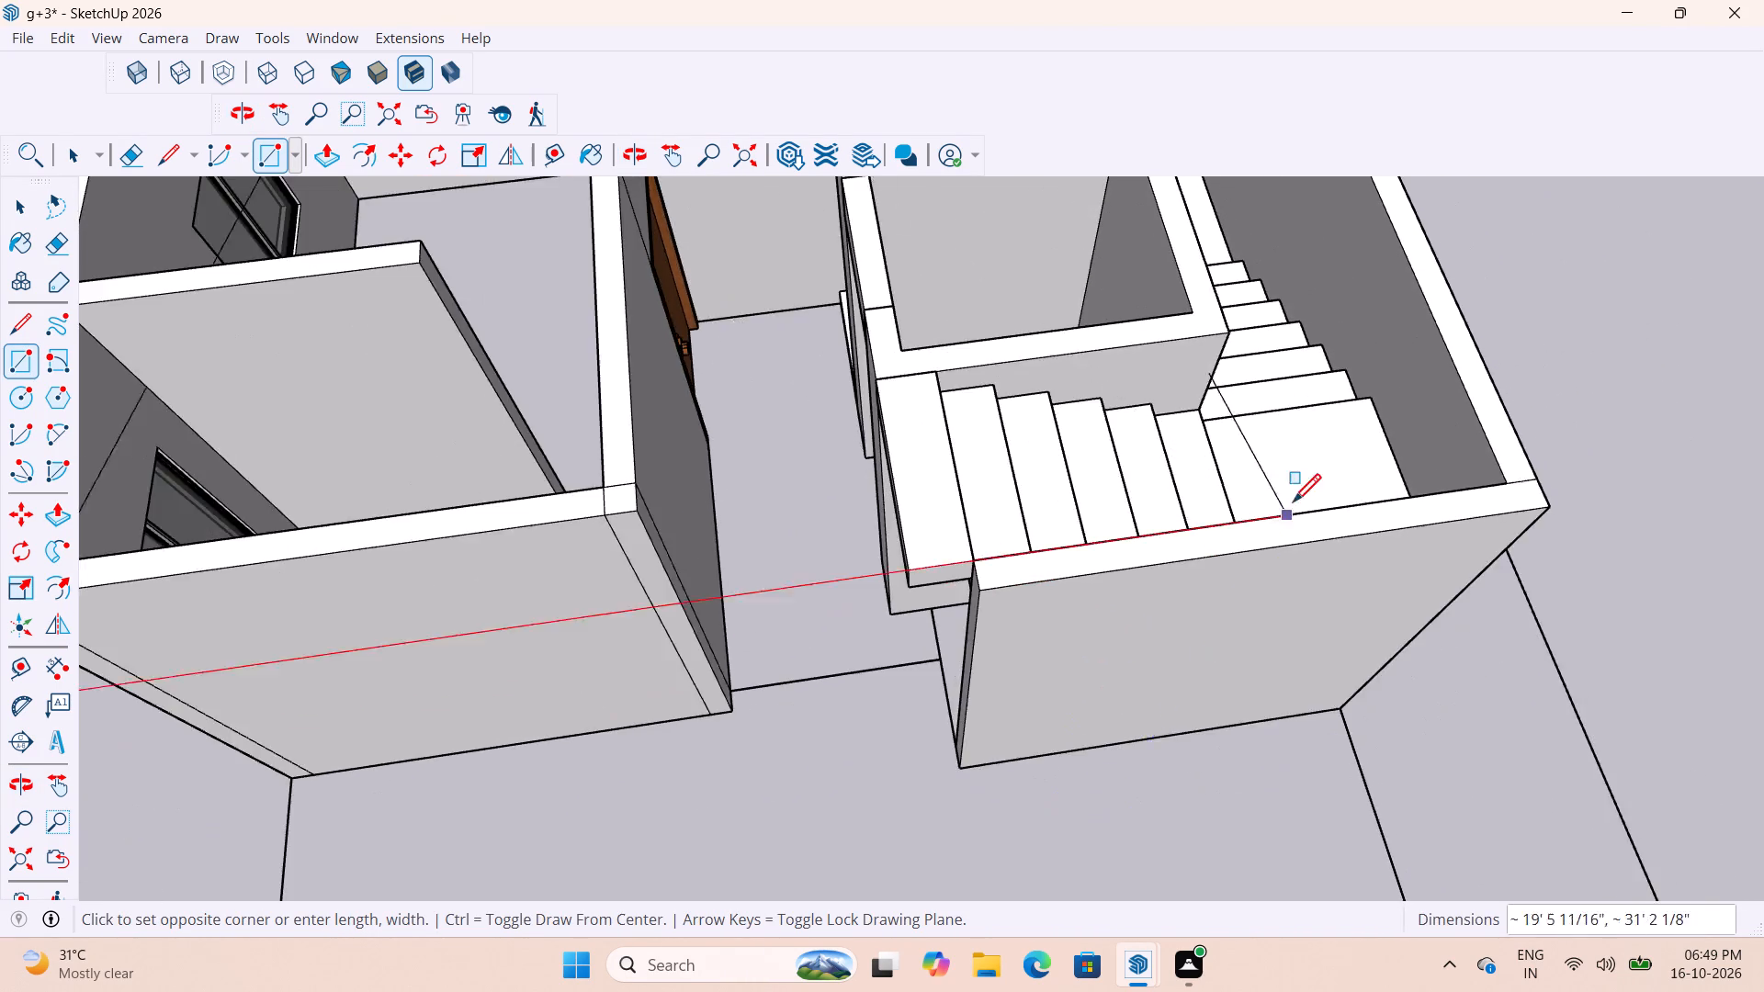
scroll(1293, 505, "down", 3)
scroll(1080, 626, "up", 3)
scroll(1006, 625, "up", 1)
middle_click_drag(1013, 606, 1362, 502)
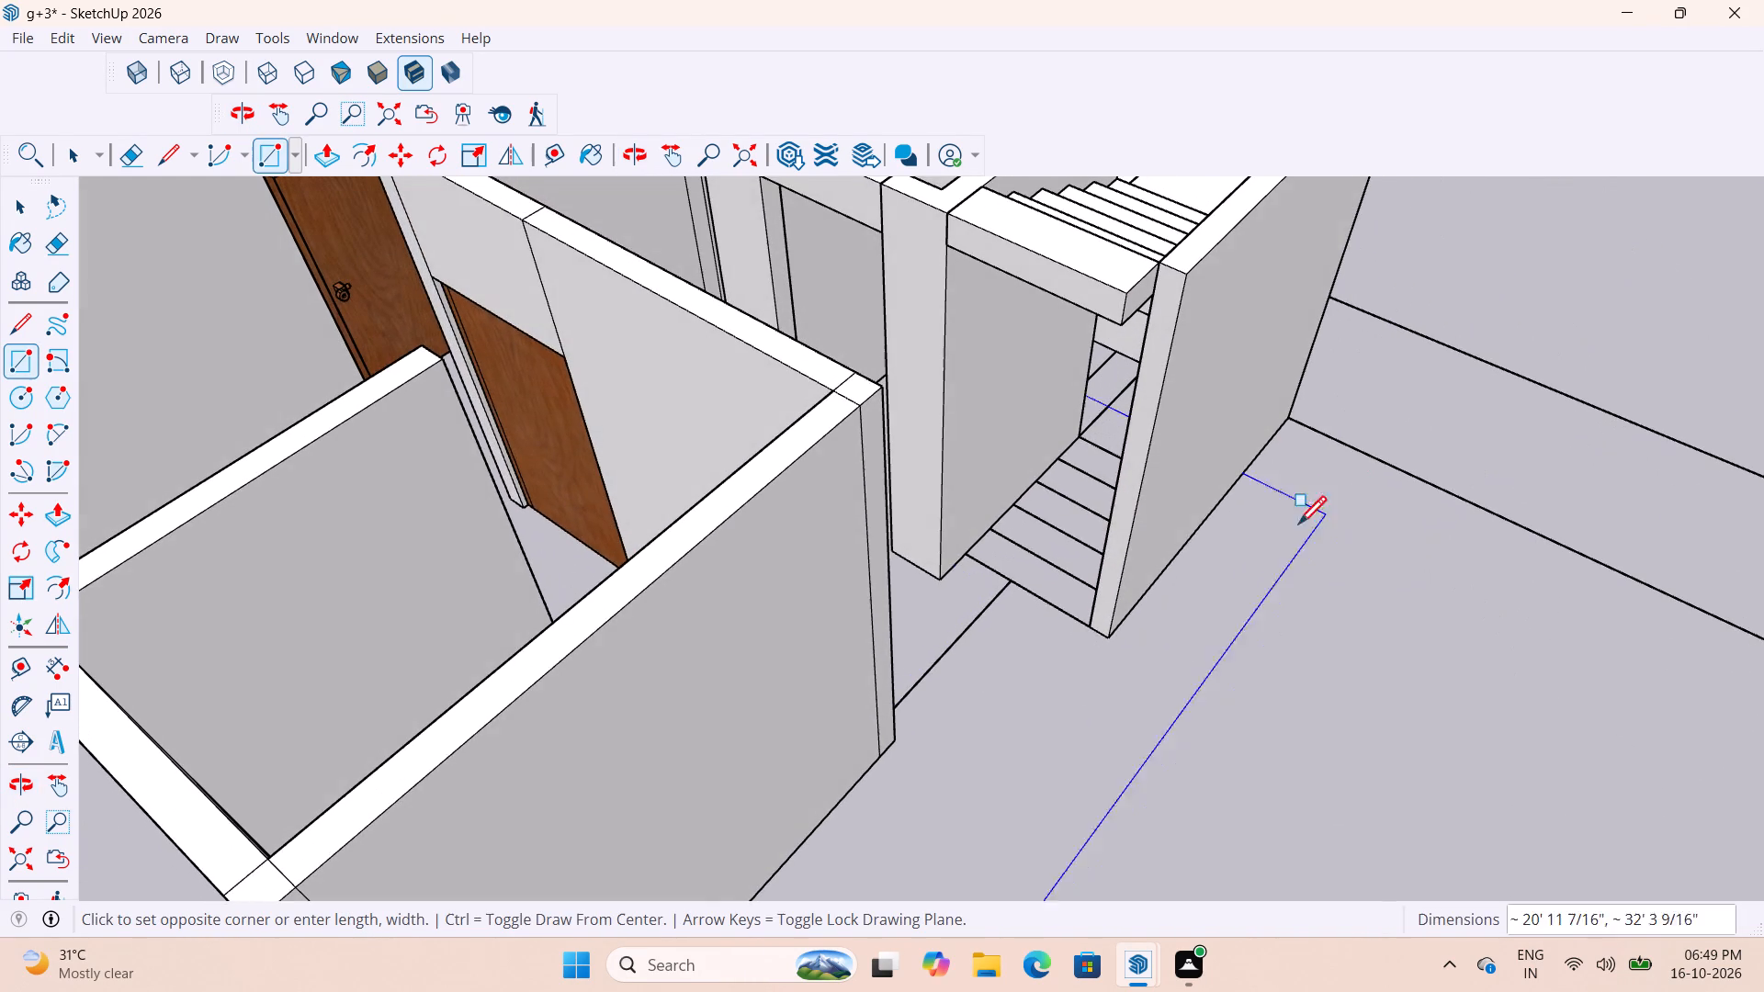
scroll(1102, 453, "up", 6)
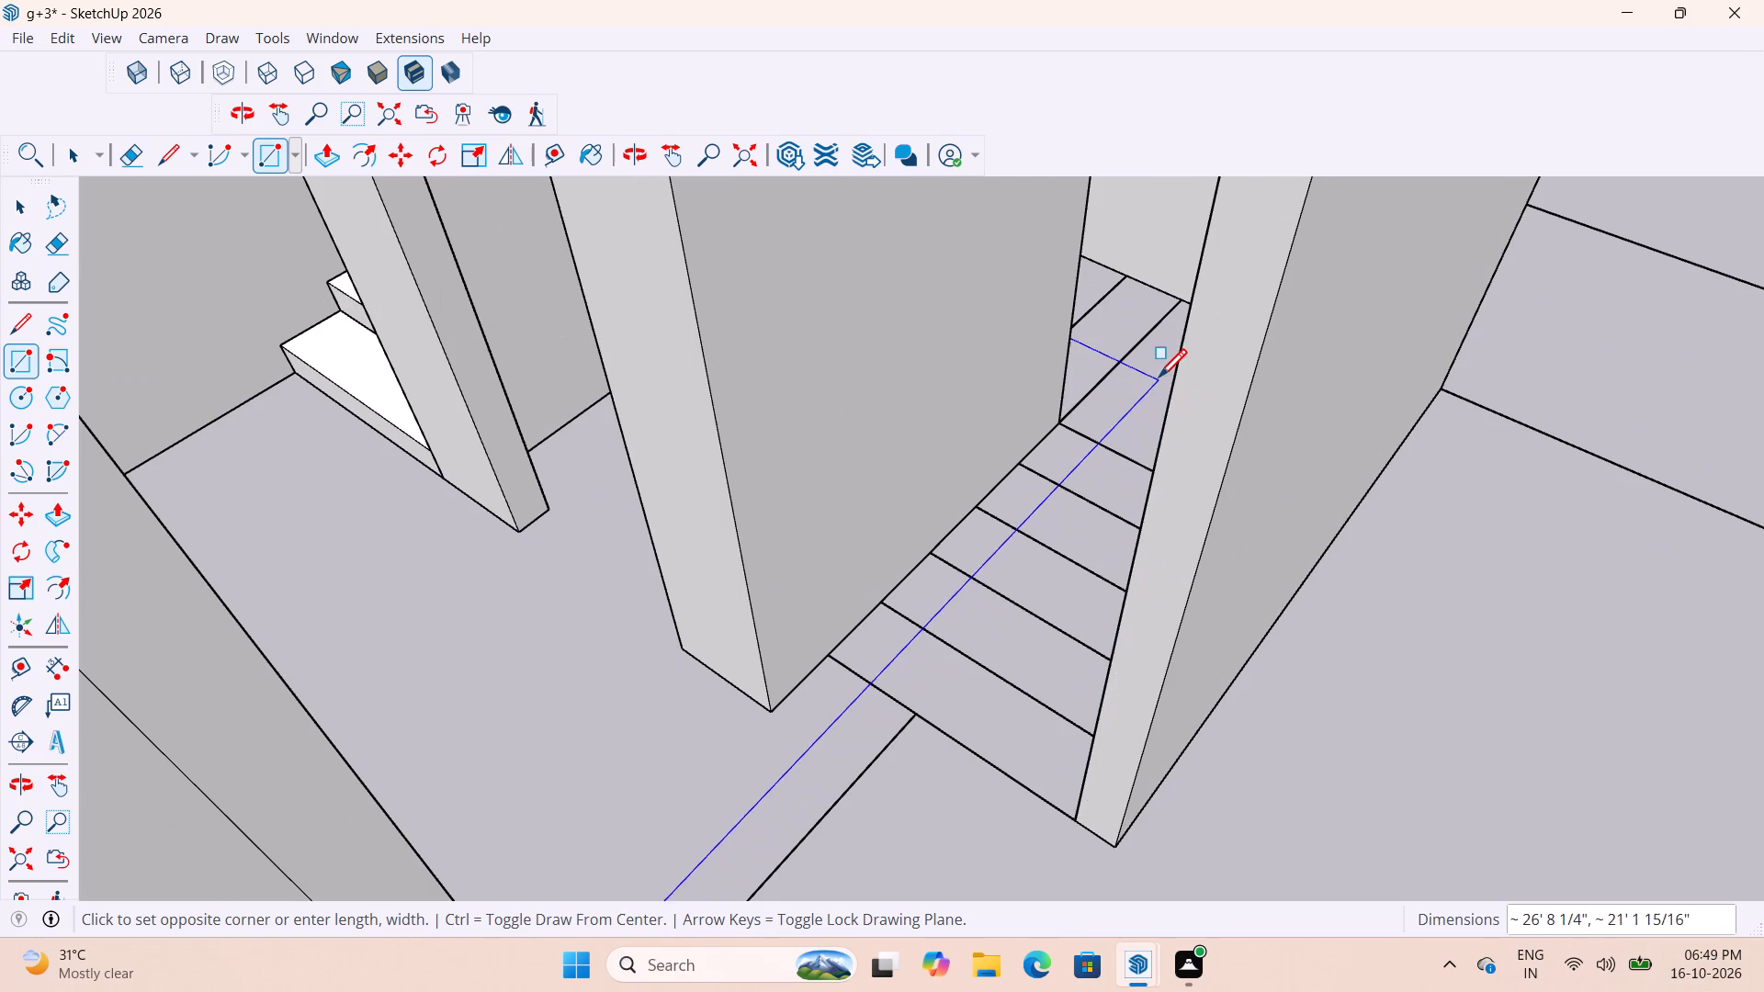
scroll(1159, 380, "up", 6)
middle_click_drag(1205, 372, 1285, 395)
scroll(1288, 364, "down", 4)
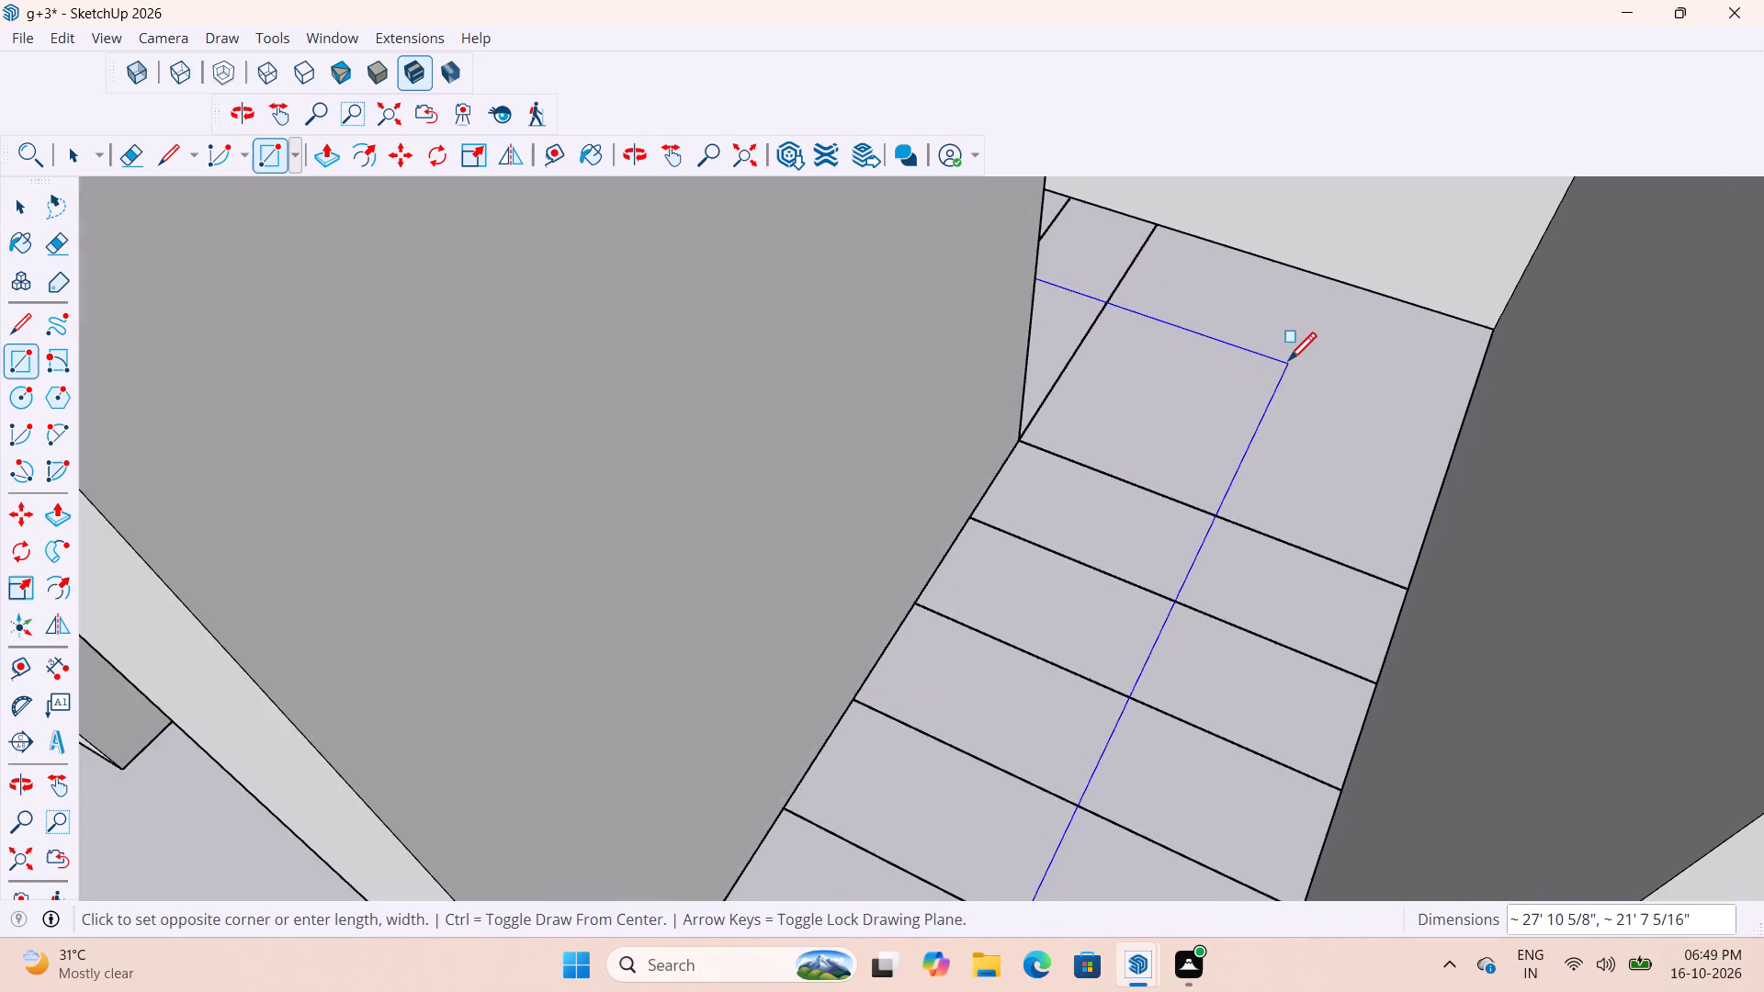
scroll(1288, 364, "down", 4)
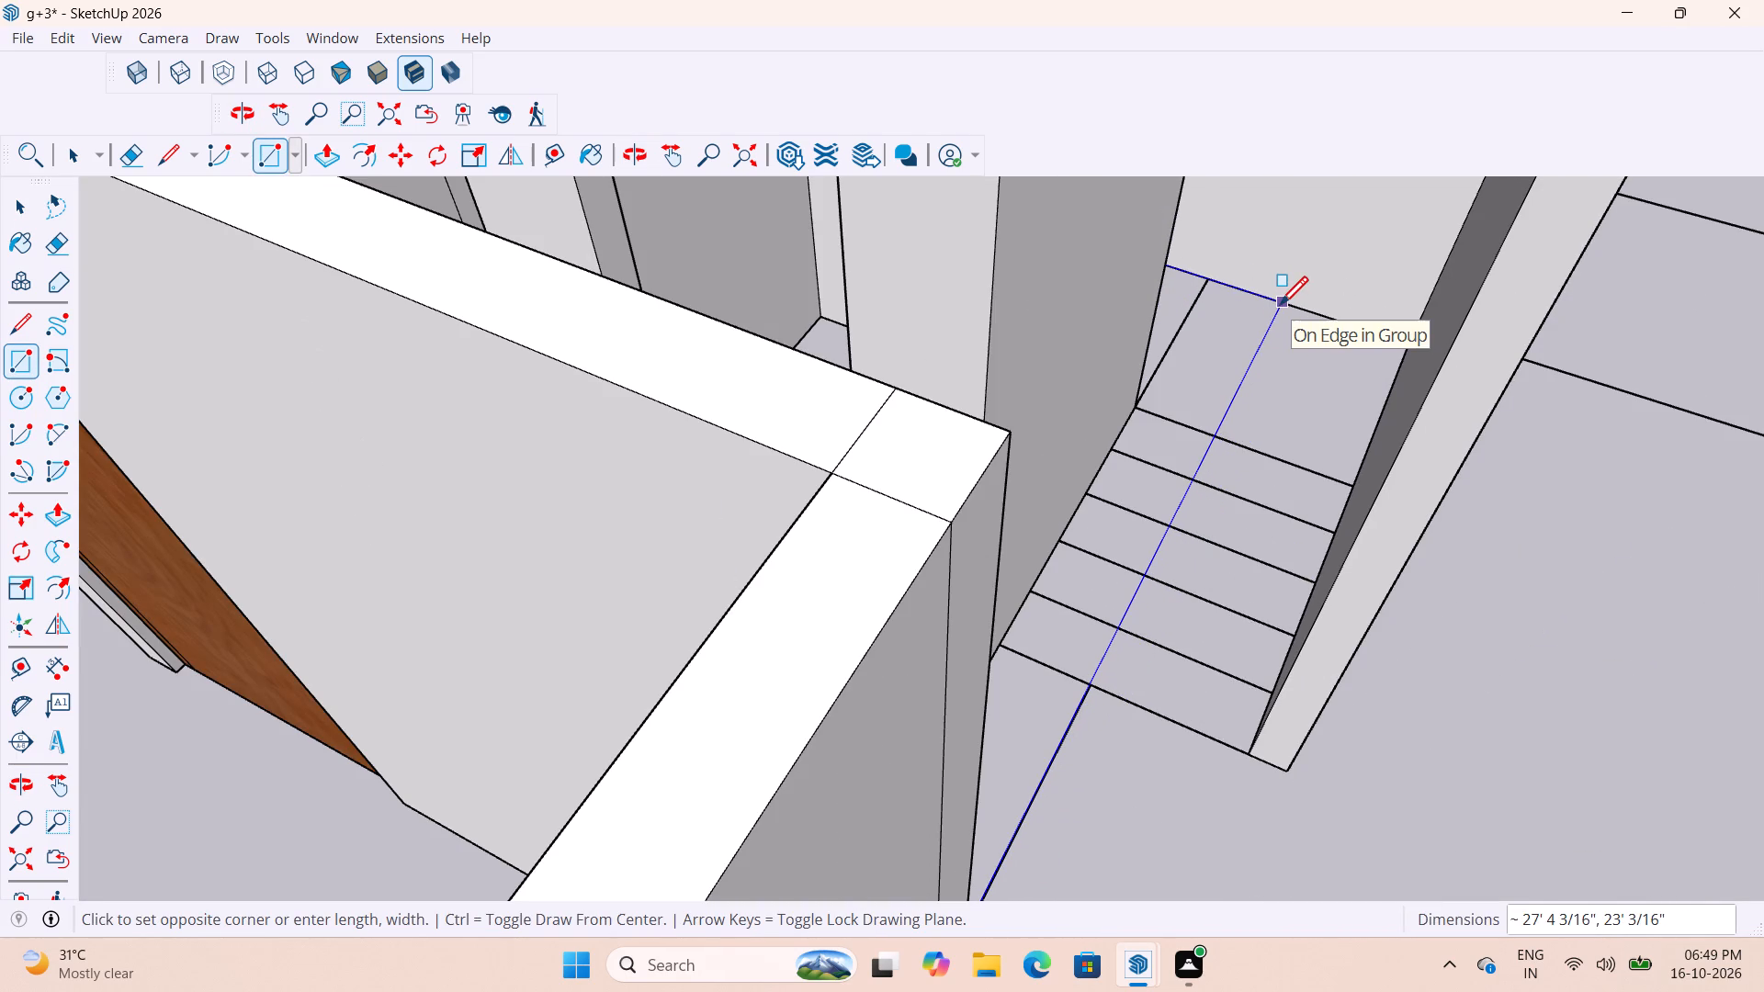
left_click(1280, 308)
scroll(1249, 483, "down", 7)
middle_click_drag(1302, 674, 1057, 781)
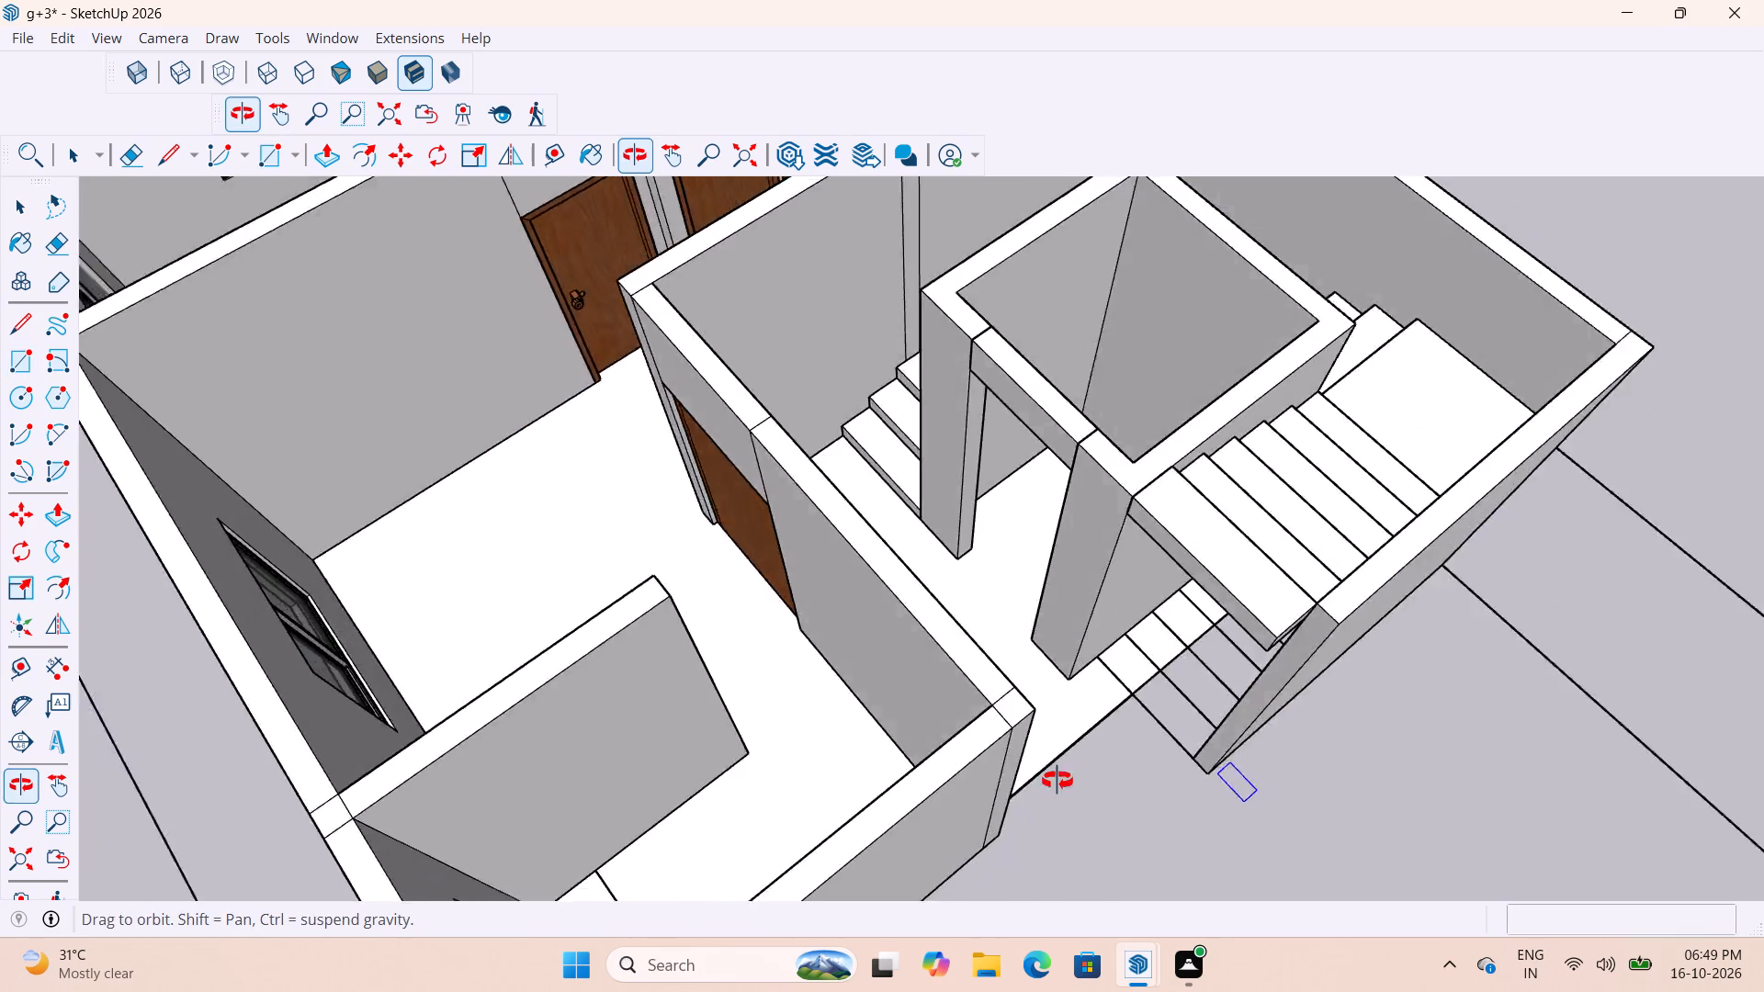
middle_click_drag(1057, 781, 924, 813)
scroll(1155, 626, "down", 16)
key("space")
scroll(1098, 720, "up", 7)
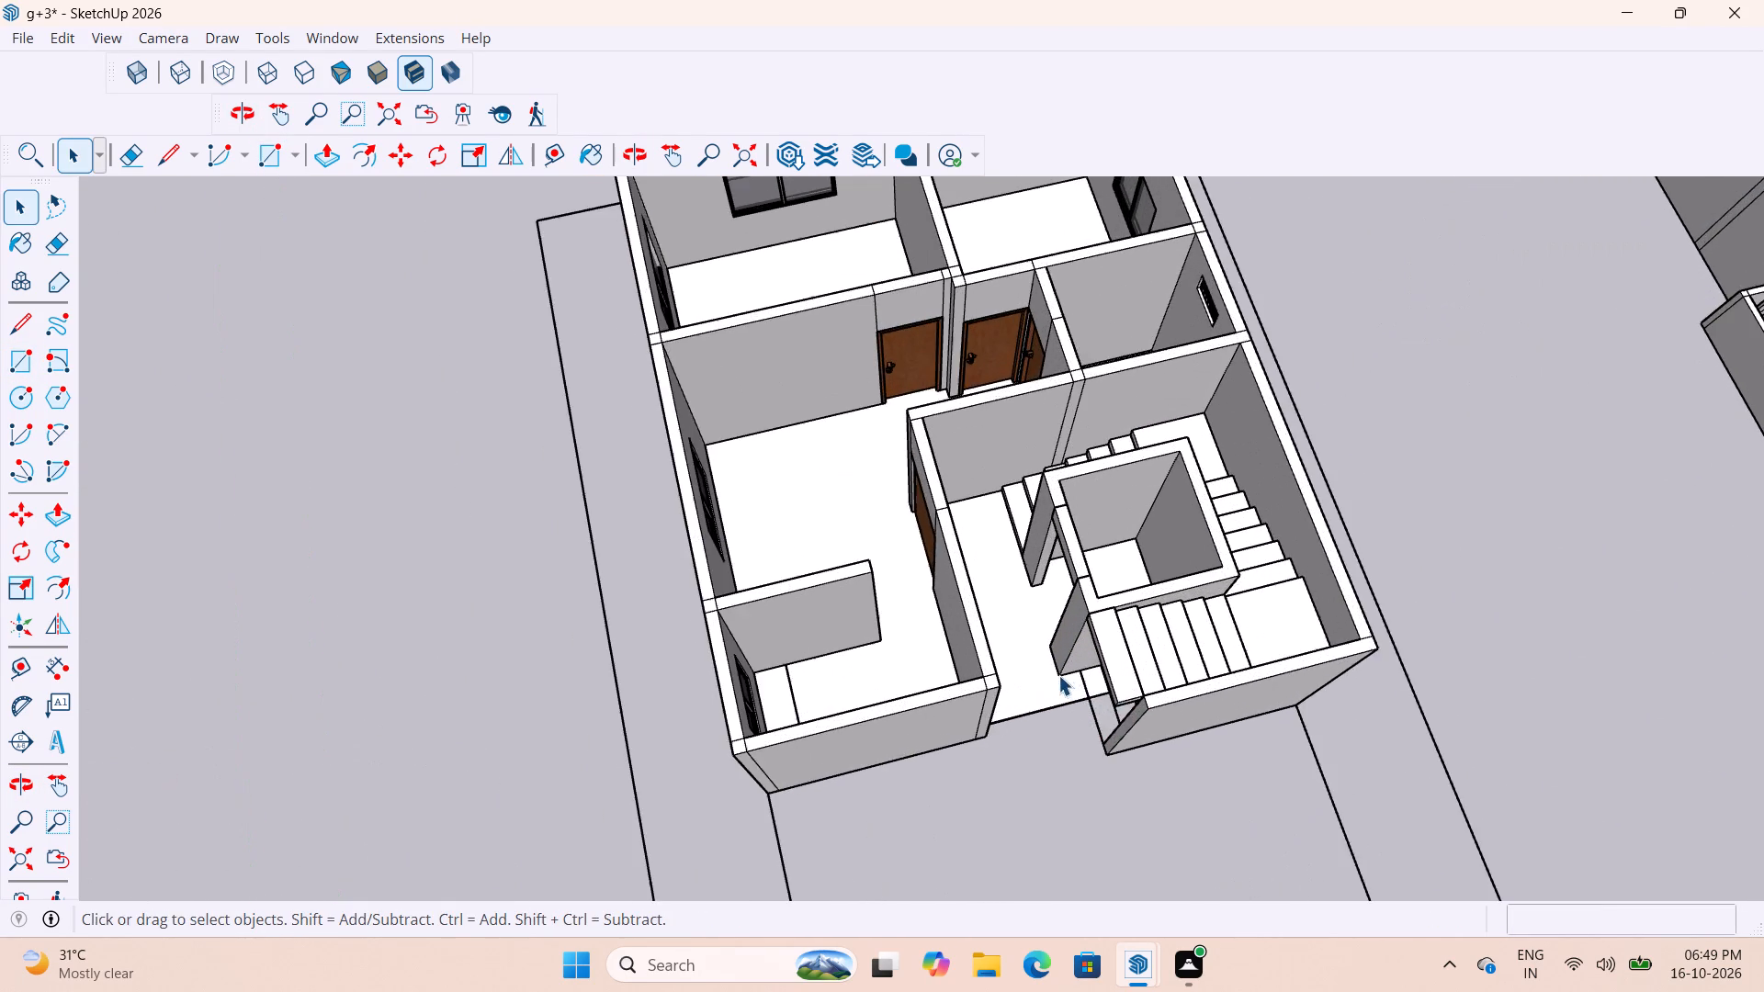
Draw a floor rectangle about 8' 6" by 2' 2" under the stairs, from the existing floor's edge to the front stair wall.
middle_click_drag(1118, 698, 931, 644)
scroll(933, 648, "up", 1)
scroll(913, 778, "up", 16)
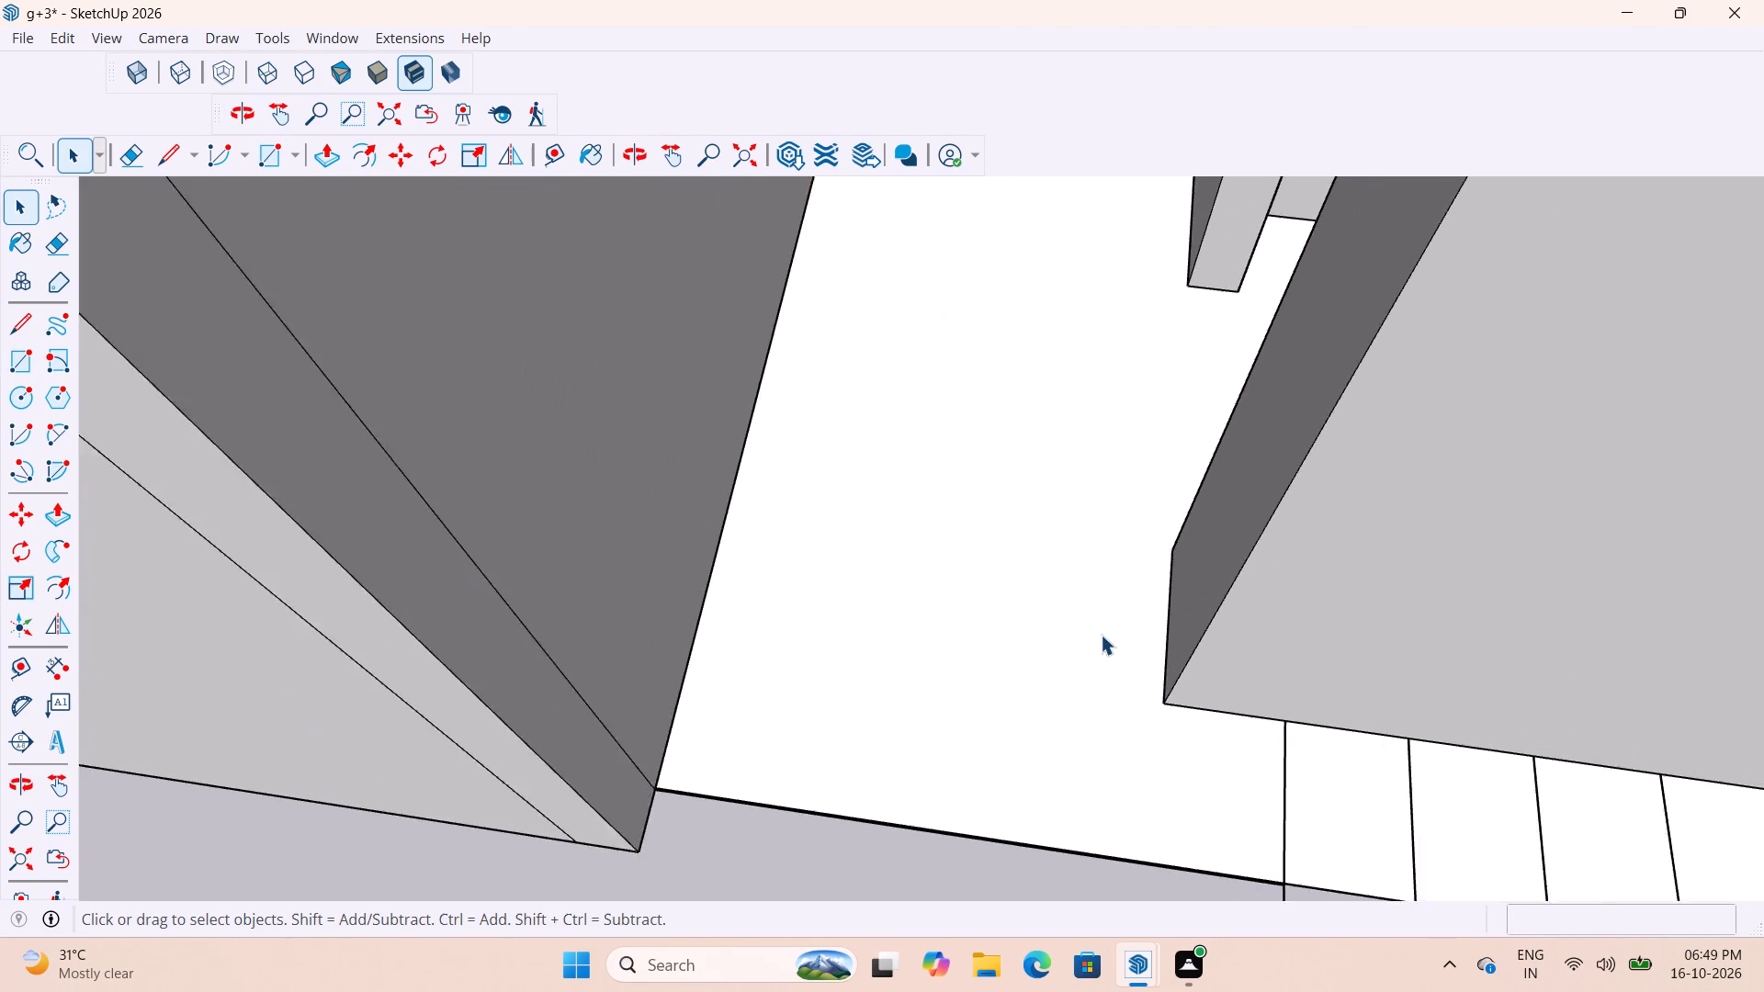
scroll(1101, 635, "down", 9)
middle_click_drag(1133, 700, 1354, 725)
scroll(1399, 645, "down", 4)
middle_click_drag(1393, 646, 1442, 622)
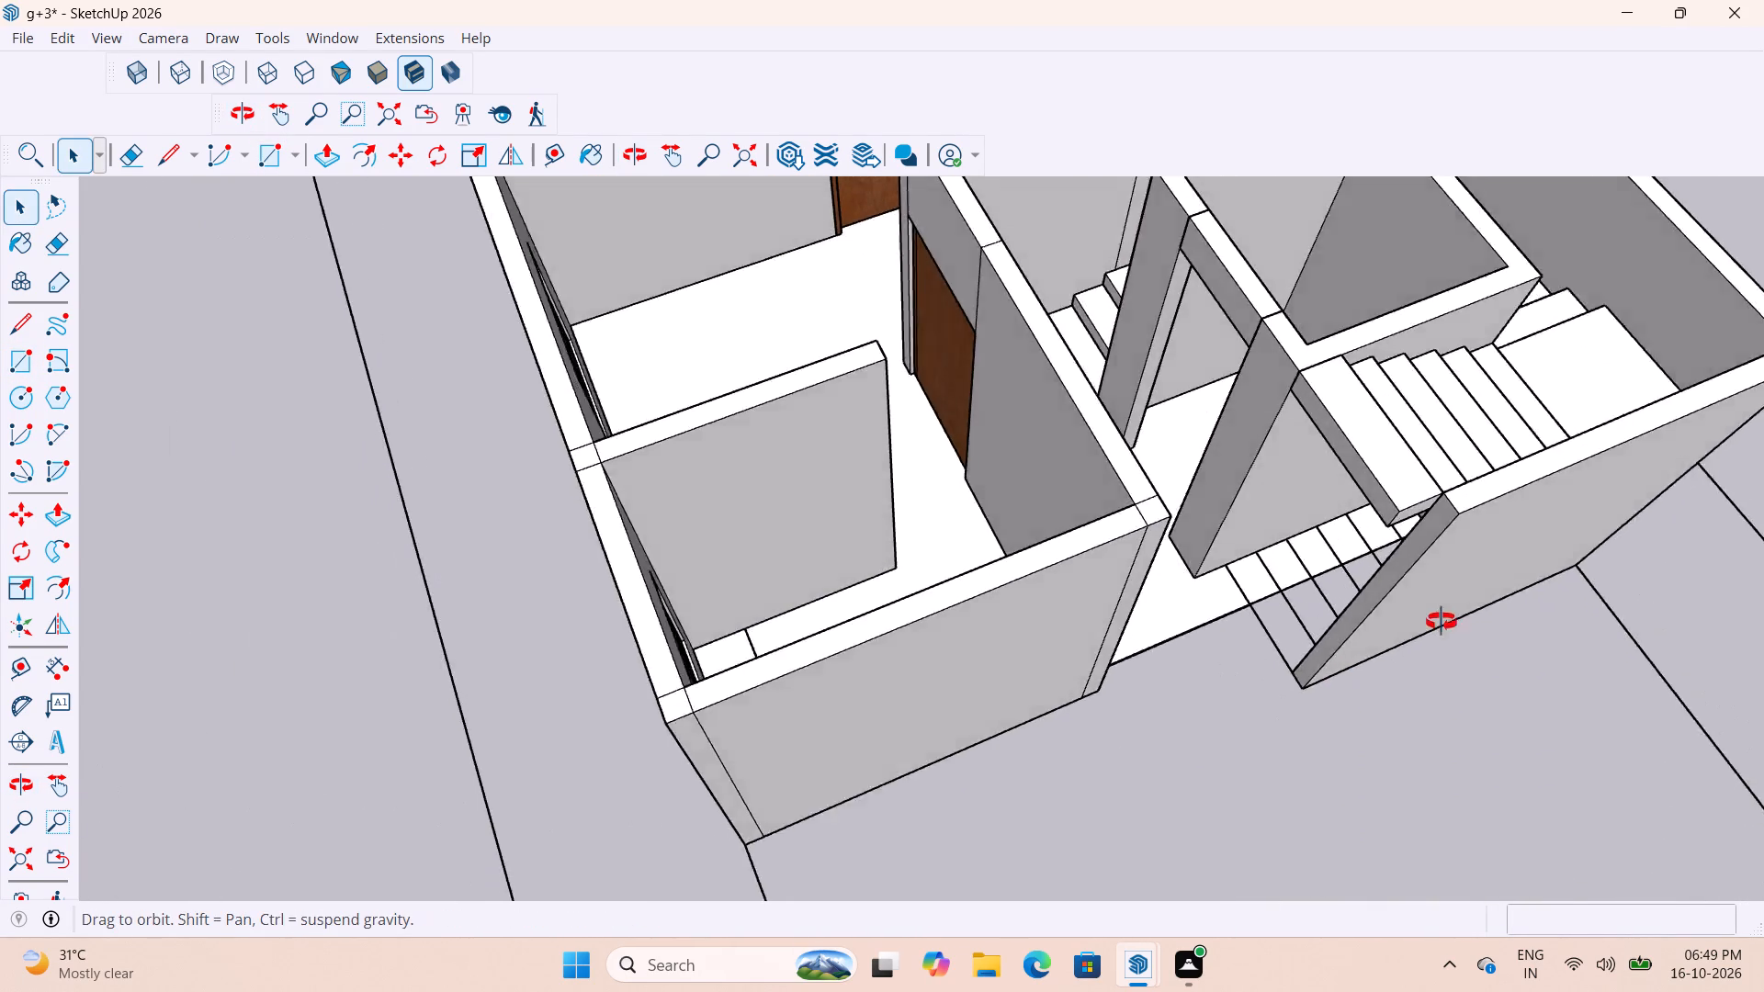
middle_click_drag(1442, 622, 1722, 560)
scroll(1409, 418, "up", 7)
scroll(1084, 412, "down", 4)
middle_click_drag(1164, 395, 1250, 374)
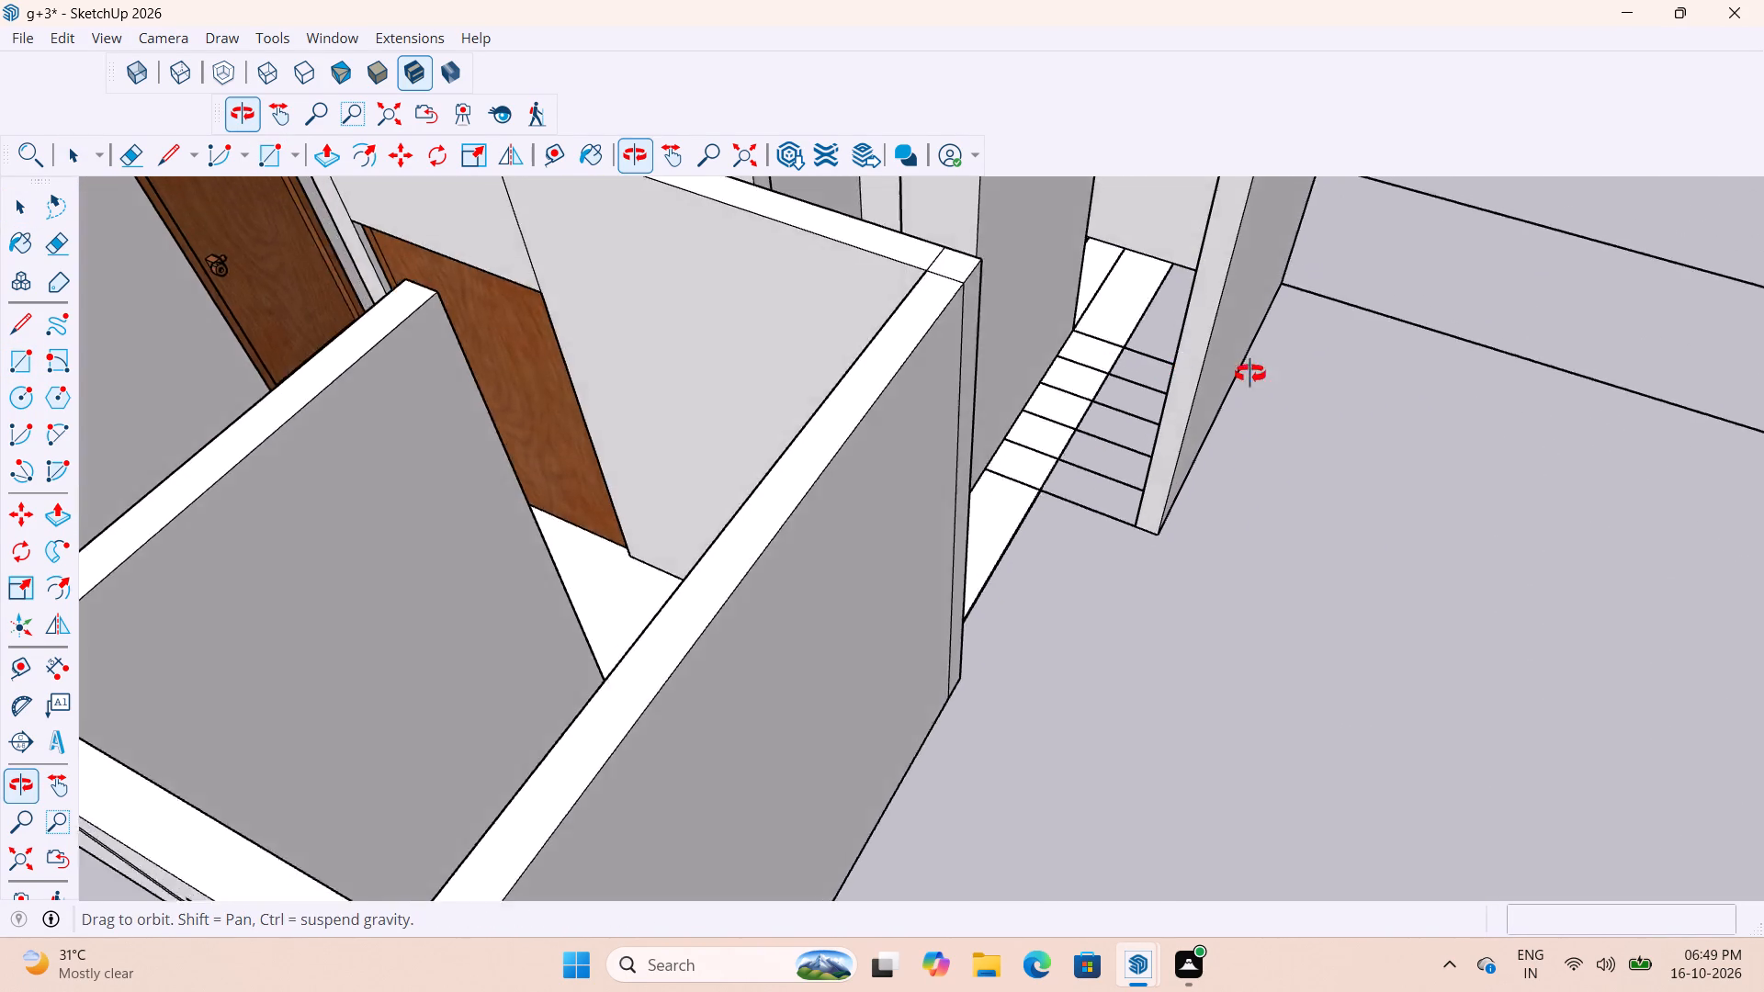
middle_click_drag(1250, 374, 1309, 385)
scroll(1114, 238, "up", 5)
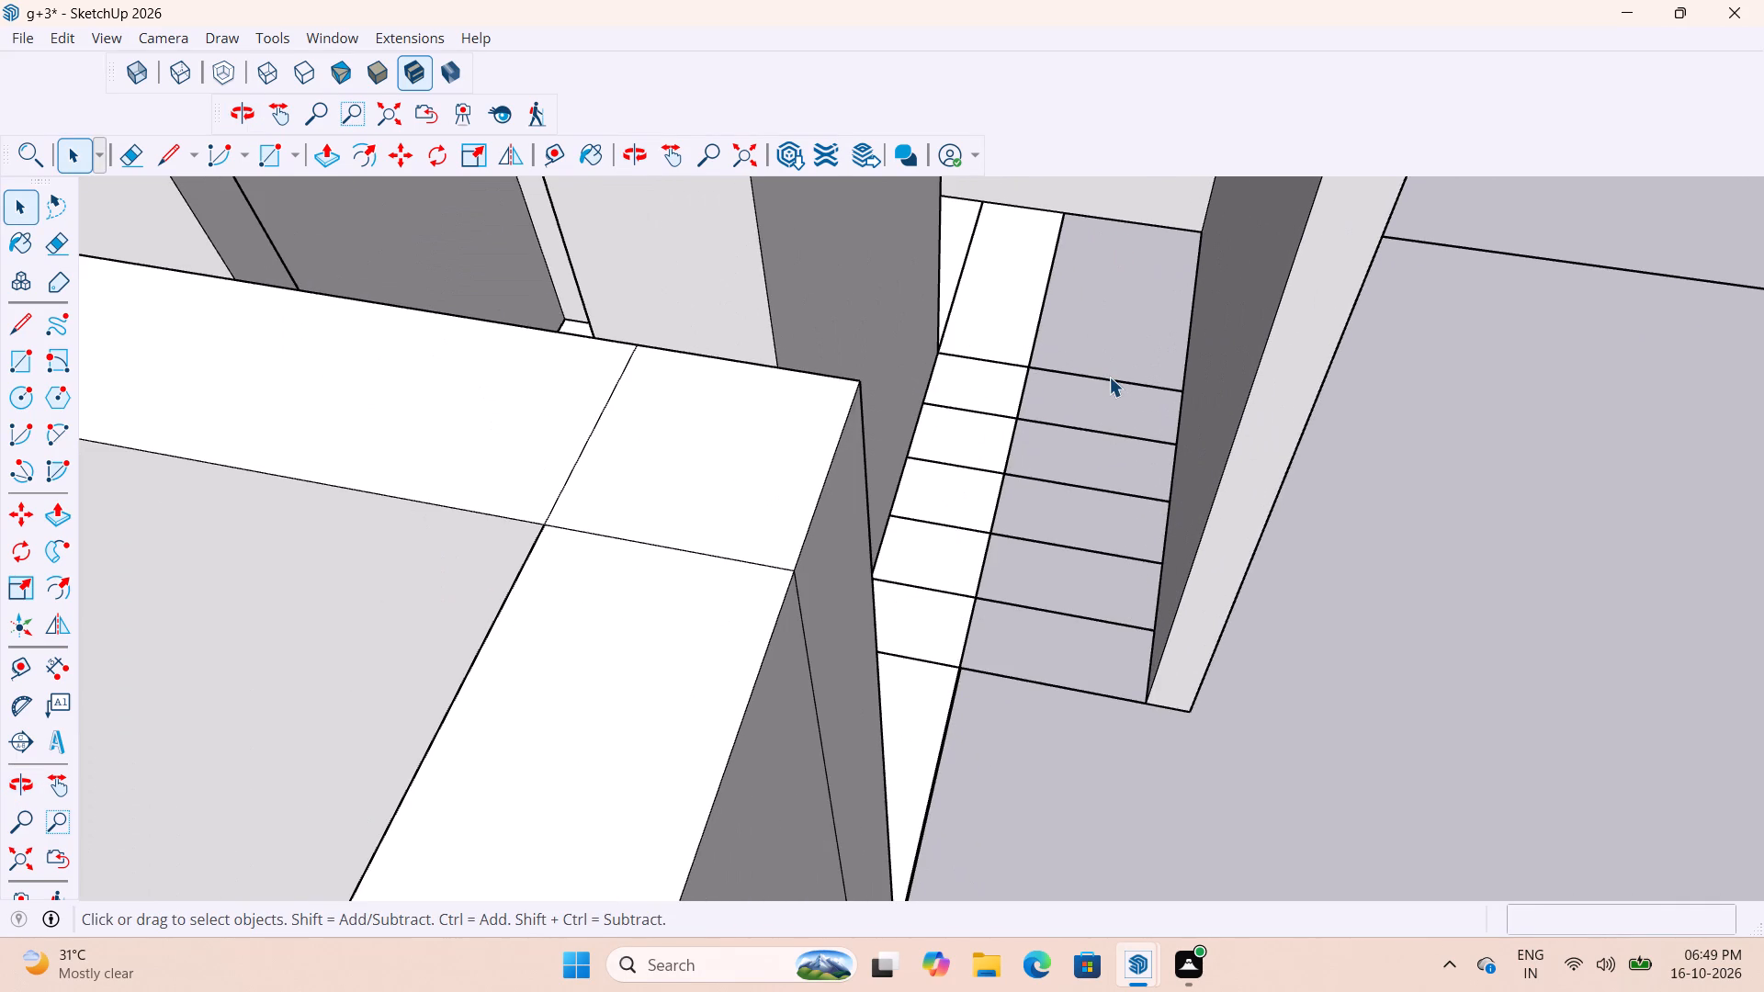
key("r")
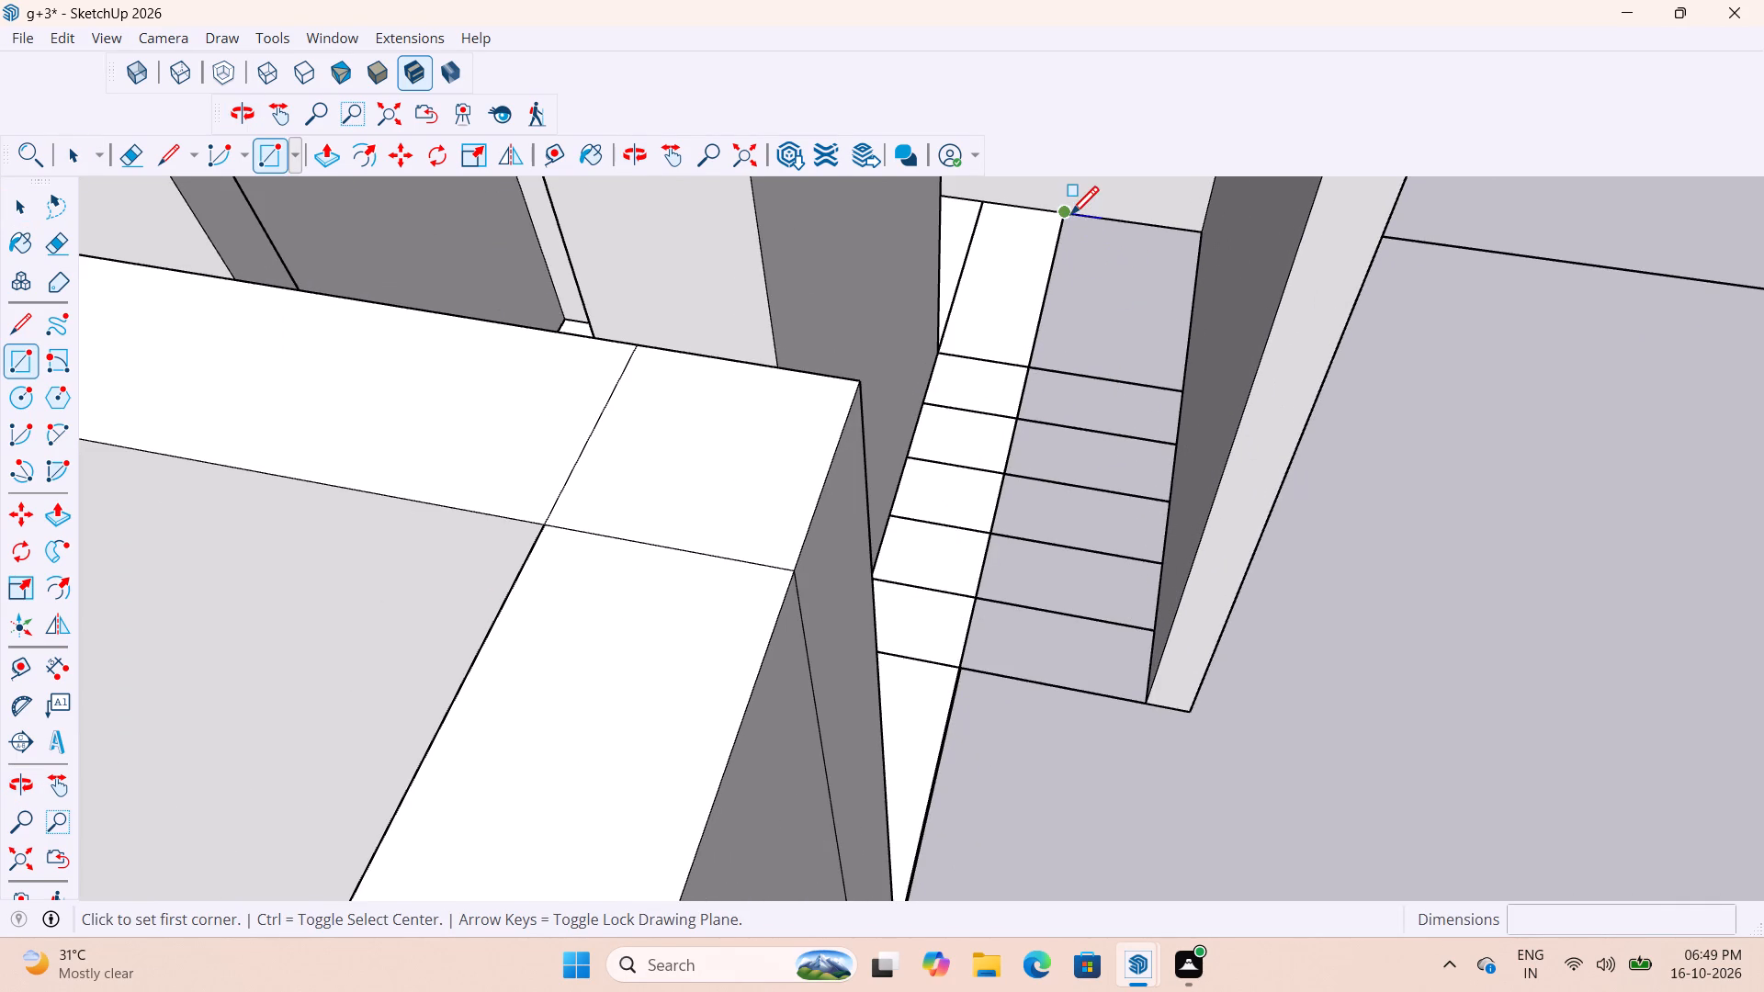
left_click(1070, 218)
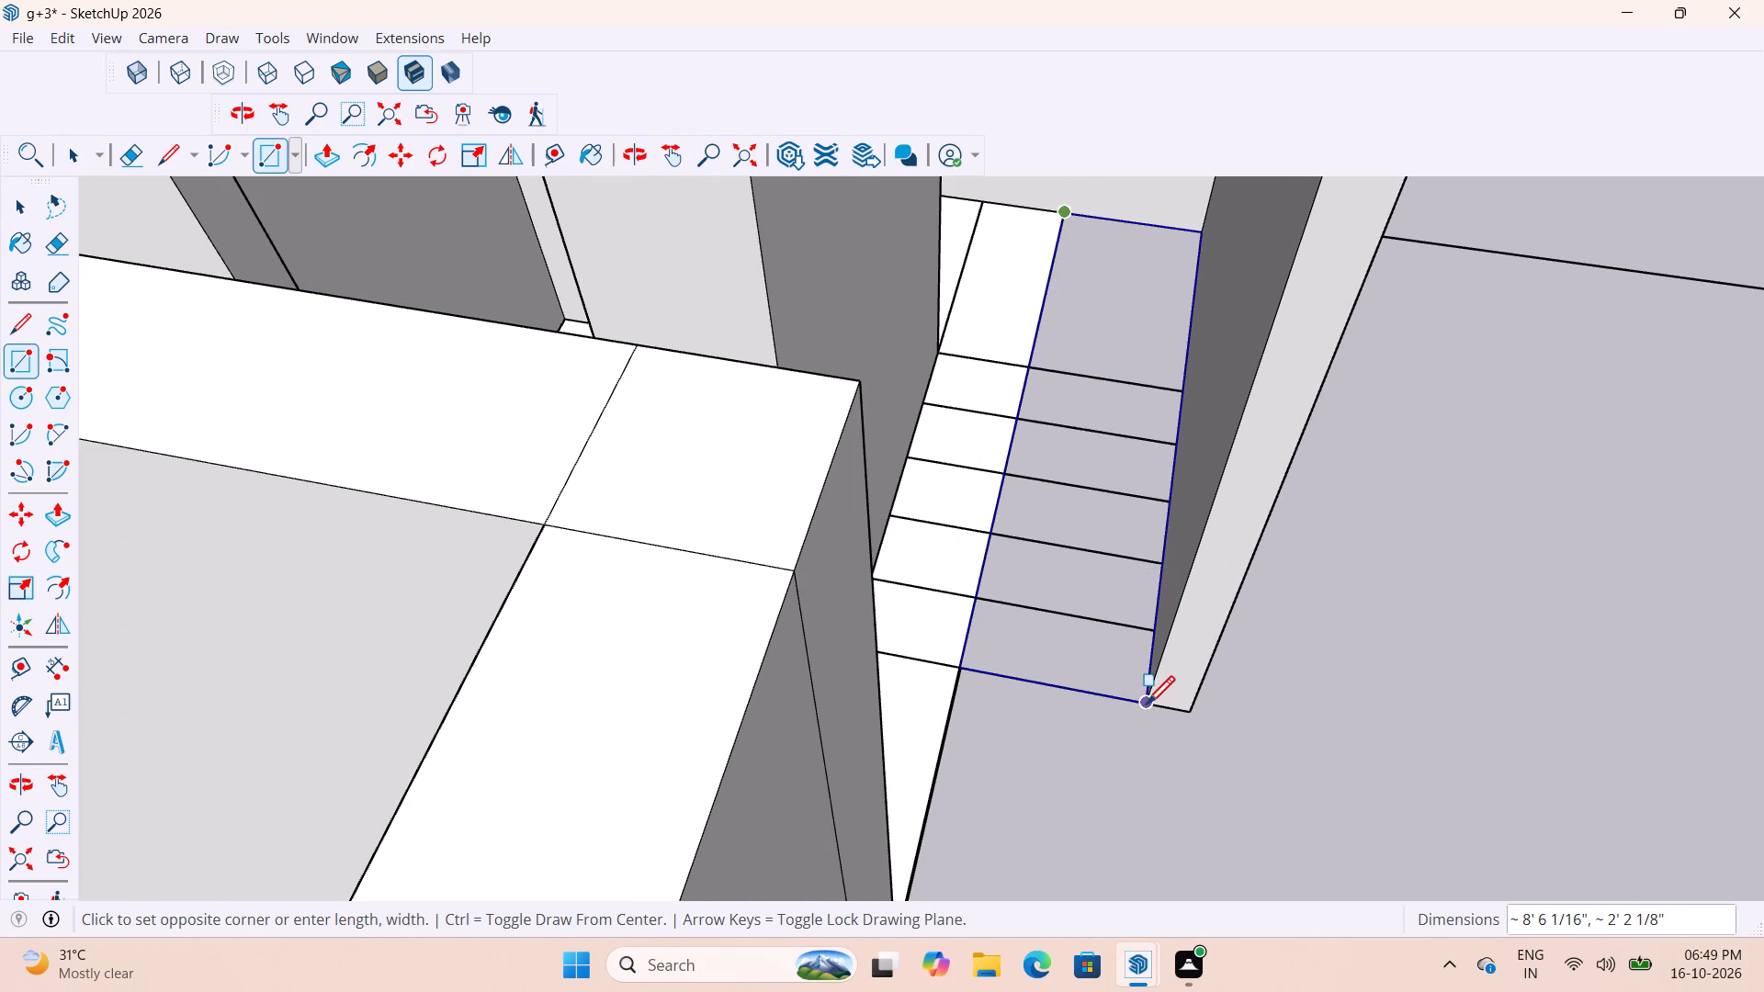
left_click(1147, 707)
key("space")
key("space")
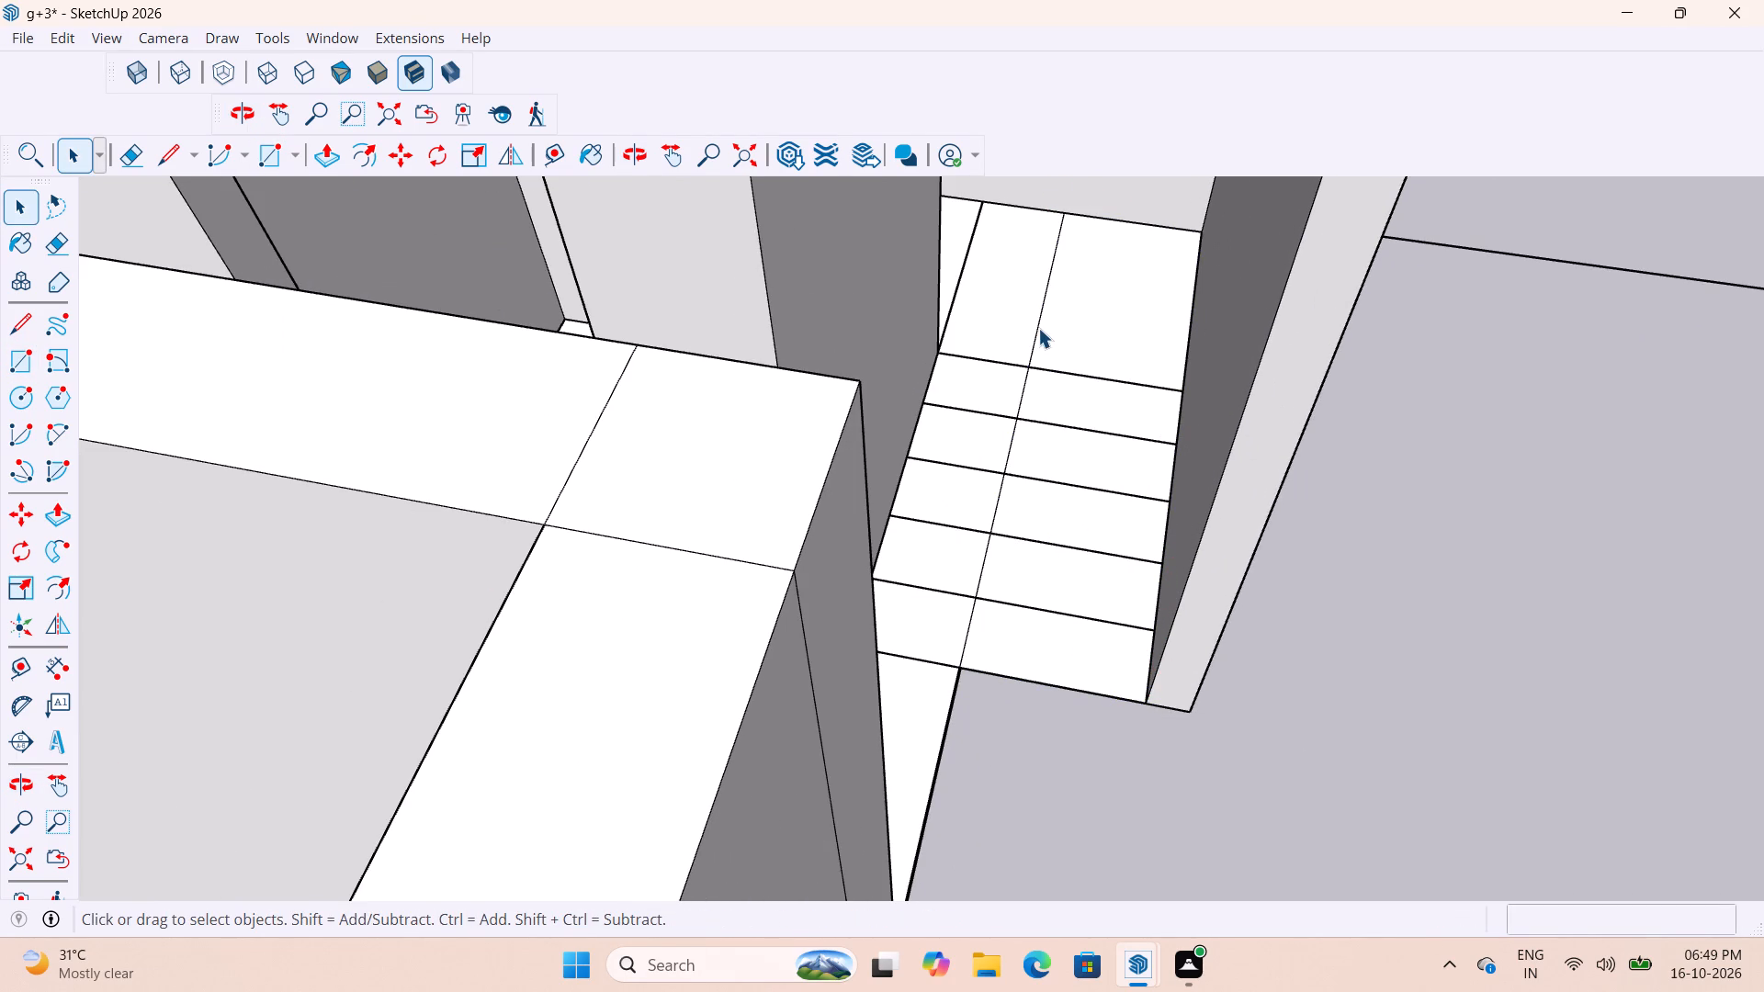
Delete the edge dividing the under-stair rectangle from the main floor.
left_click(1039, 323)
key("Delete")
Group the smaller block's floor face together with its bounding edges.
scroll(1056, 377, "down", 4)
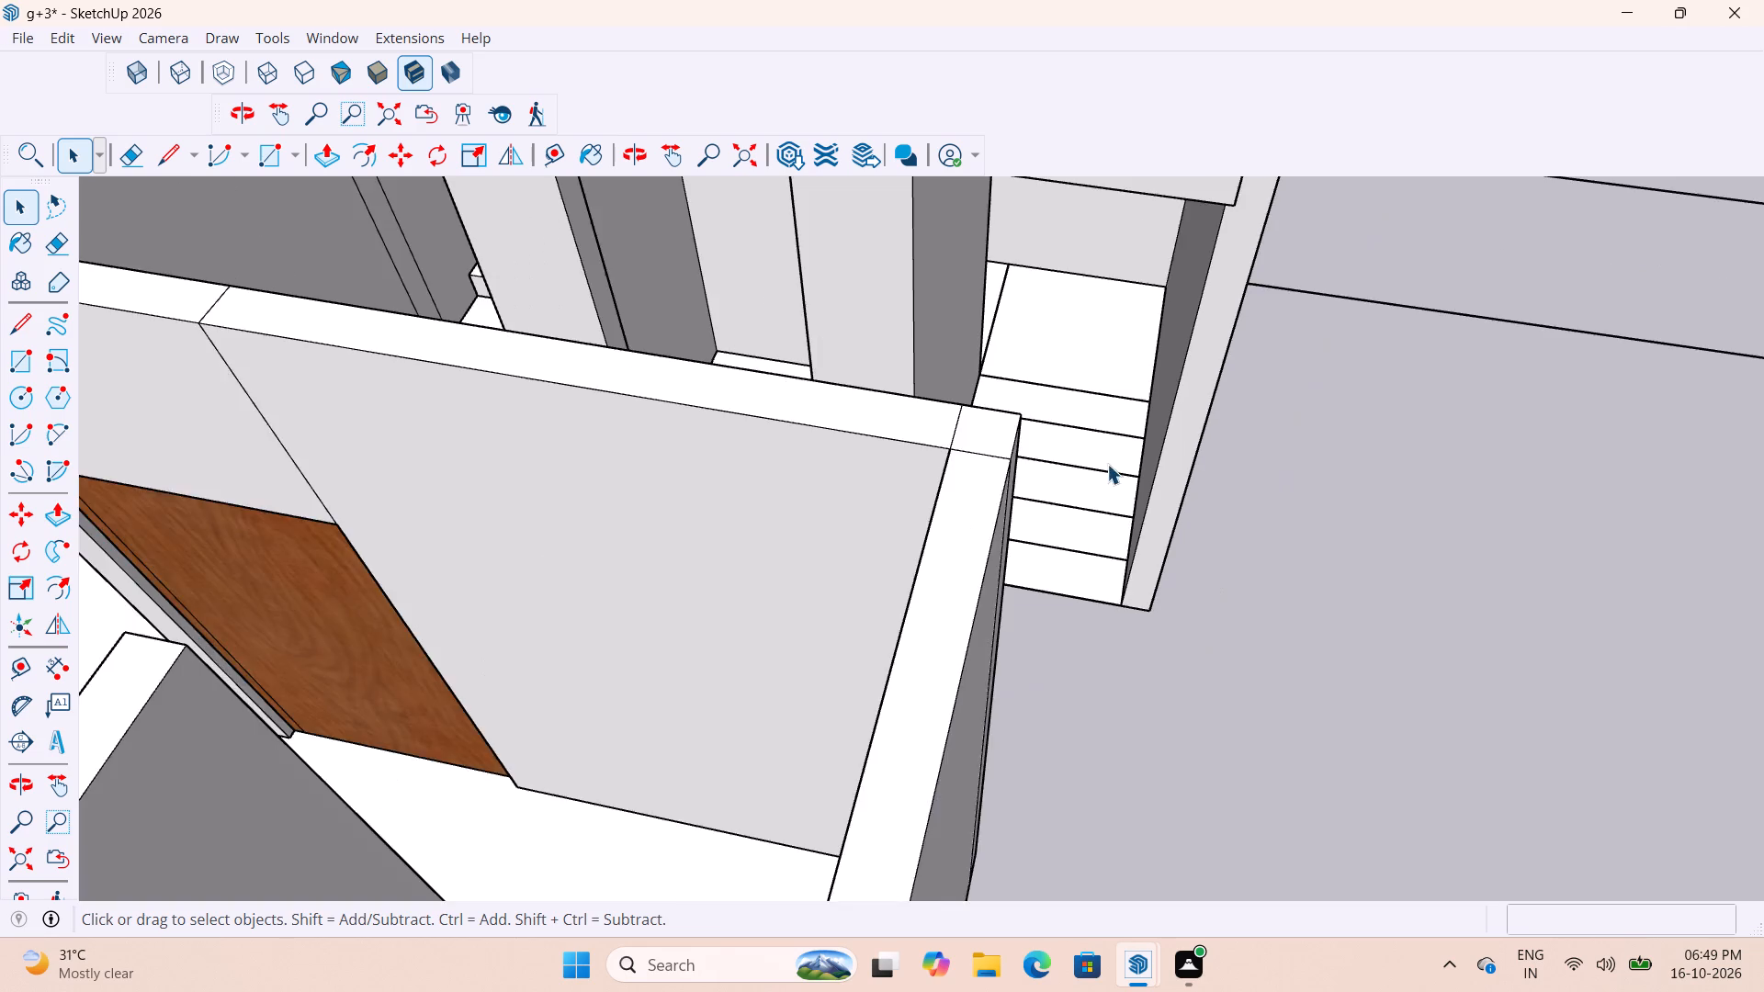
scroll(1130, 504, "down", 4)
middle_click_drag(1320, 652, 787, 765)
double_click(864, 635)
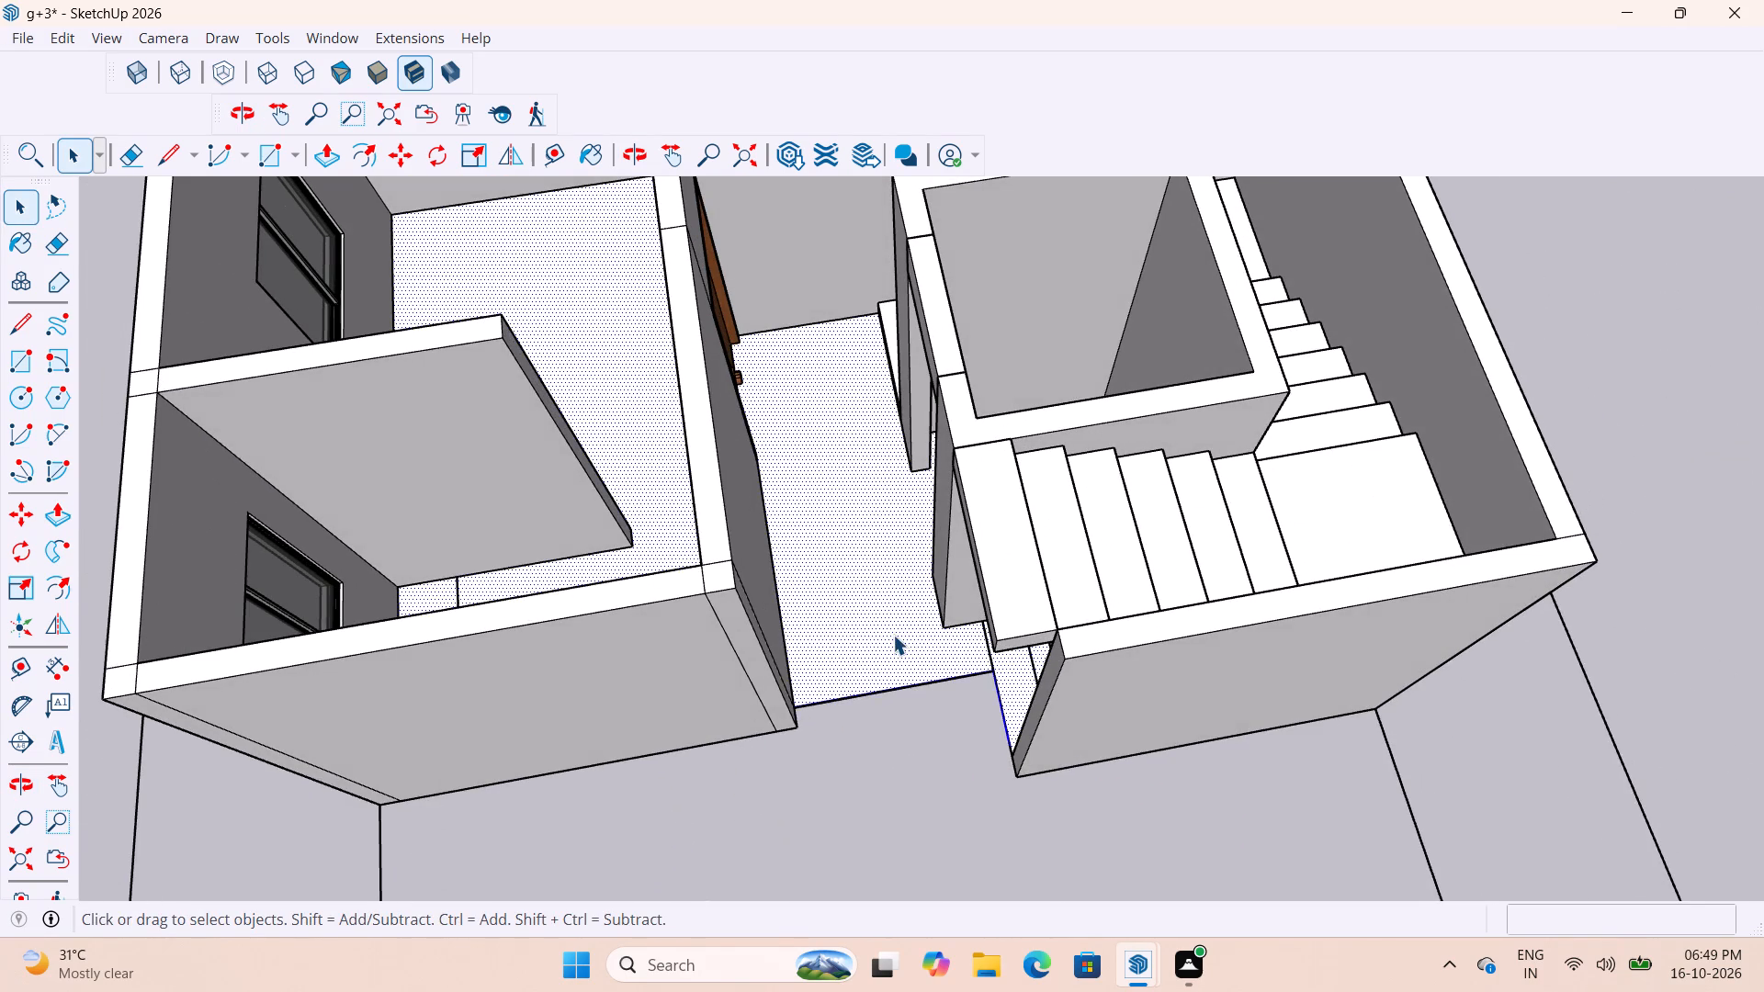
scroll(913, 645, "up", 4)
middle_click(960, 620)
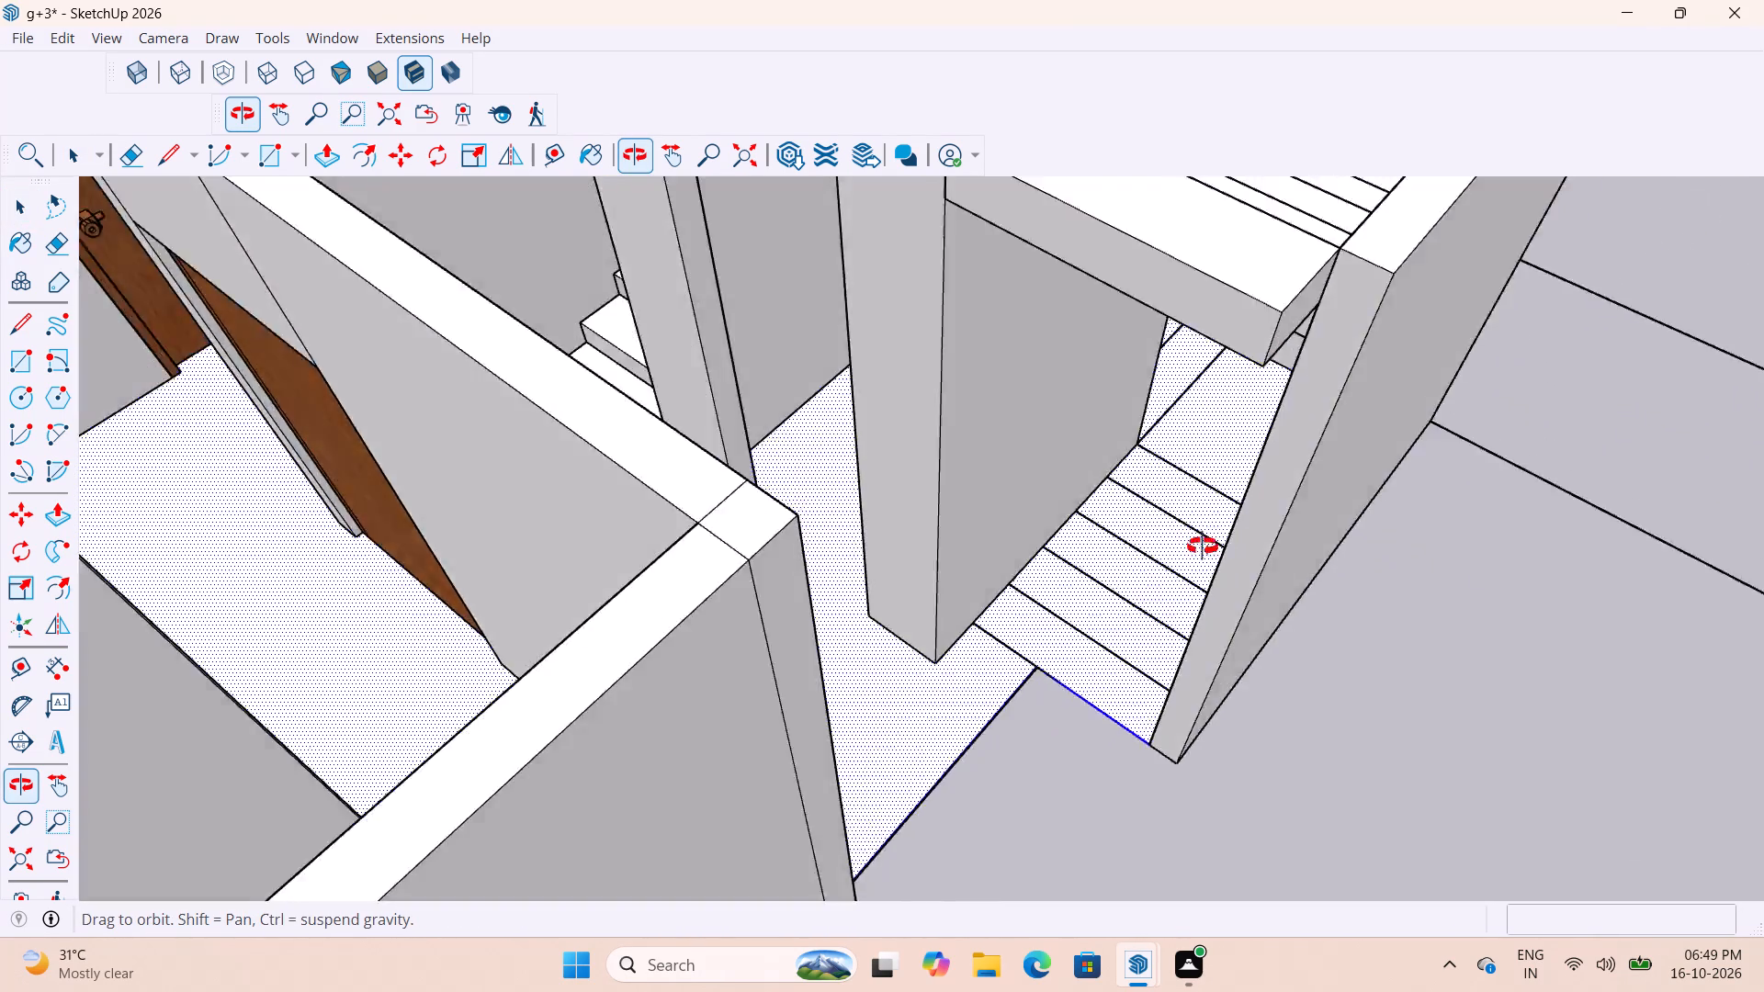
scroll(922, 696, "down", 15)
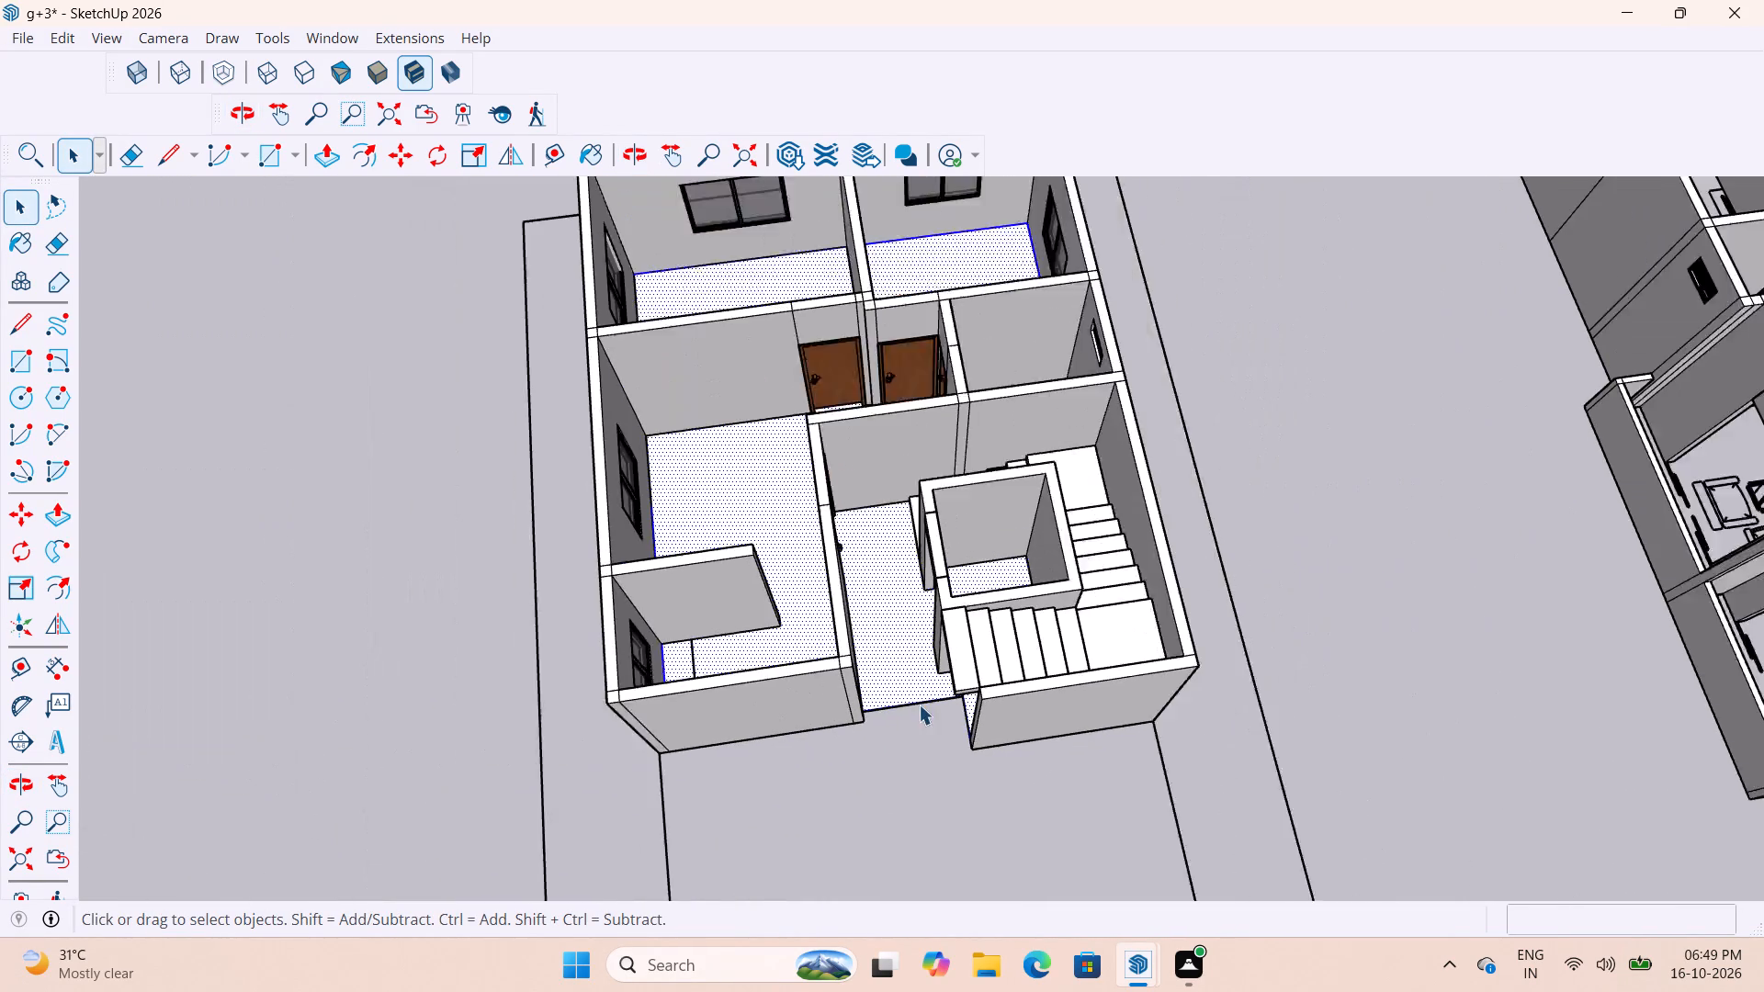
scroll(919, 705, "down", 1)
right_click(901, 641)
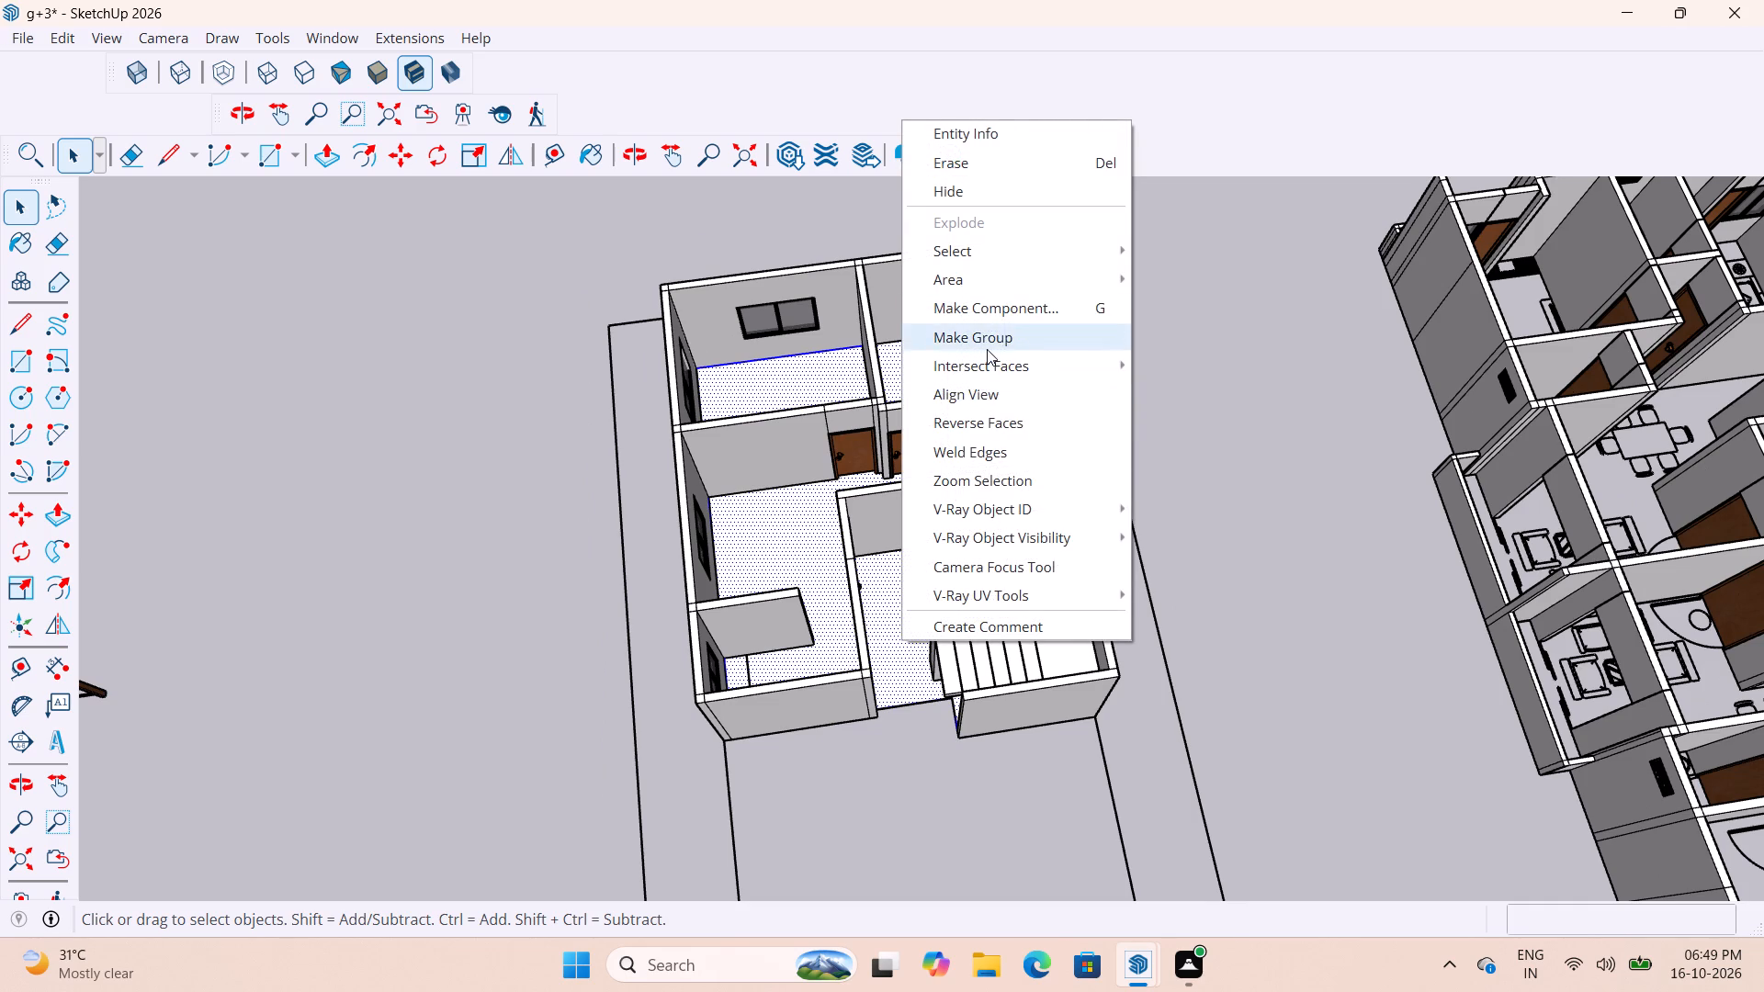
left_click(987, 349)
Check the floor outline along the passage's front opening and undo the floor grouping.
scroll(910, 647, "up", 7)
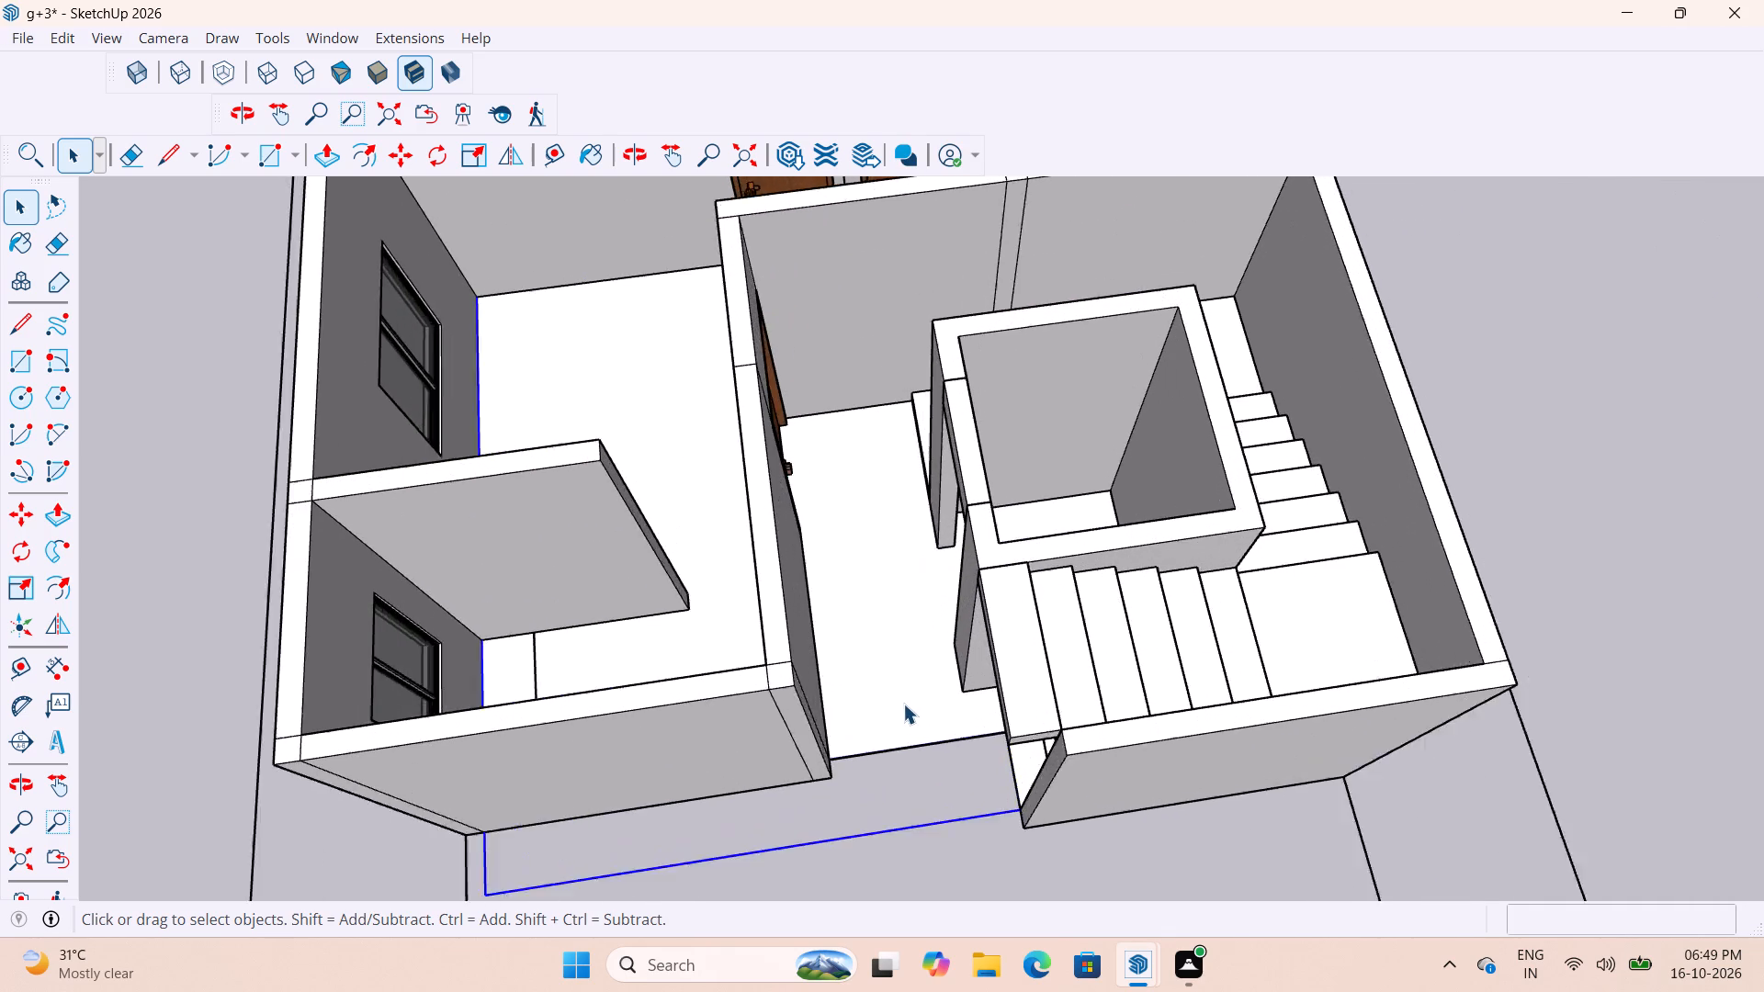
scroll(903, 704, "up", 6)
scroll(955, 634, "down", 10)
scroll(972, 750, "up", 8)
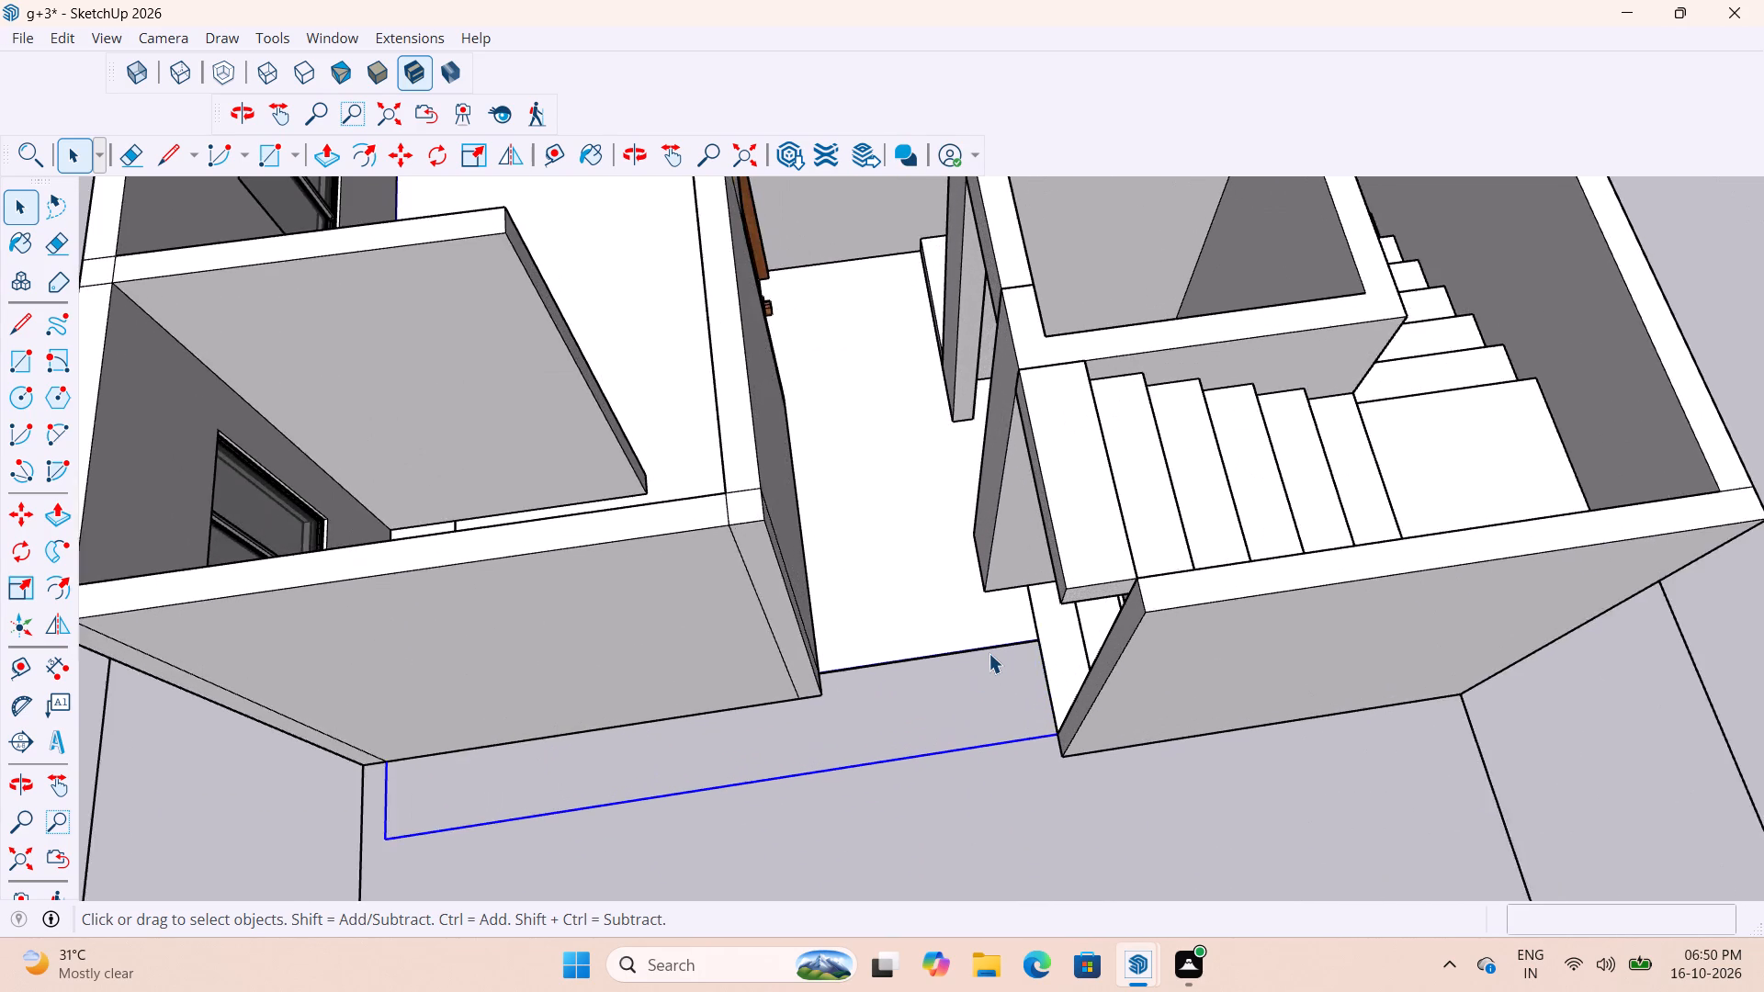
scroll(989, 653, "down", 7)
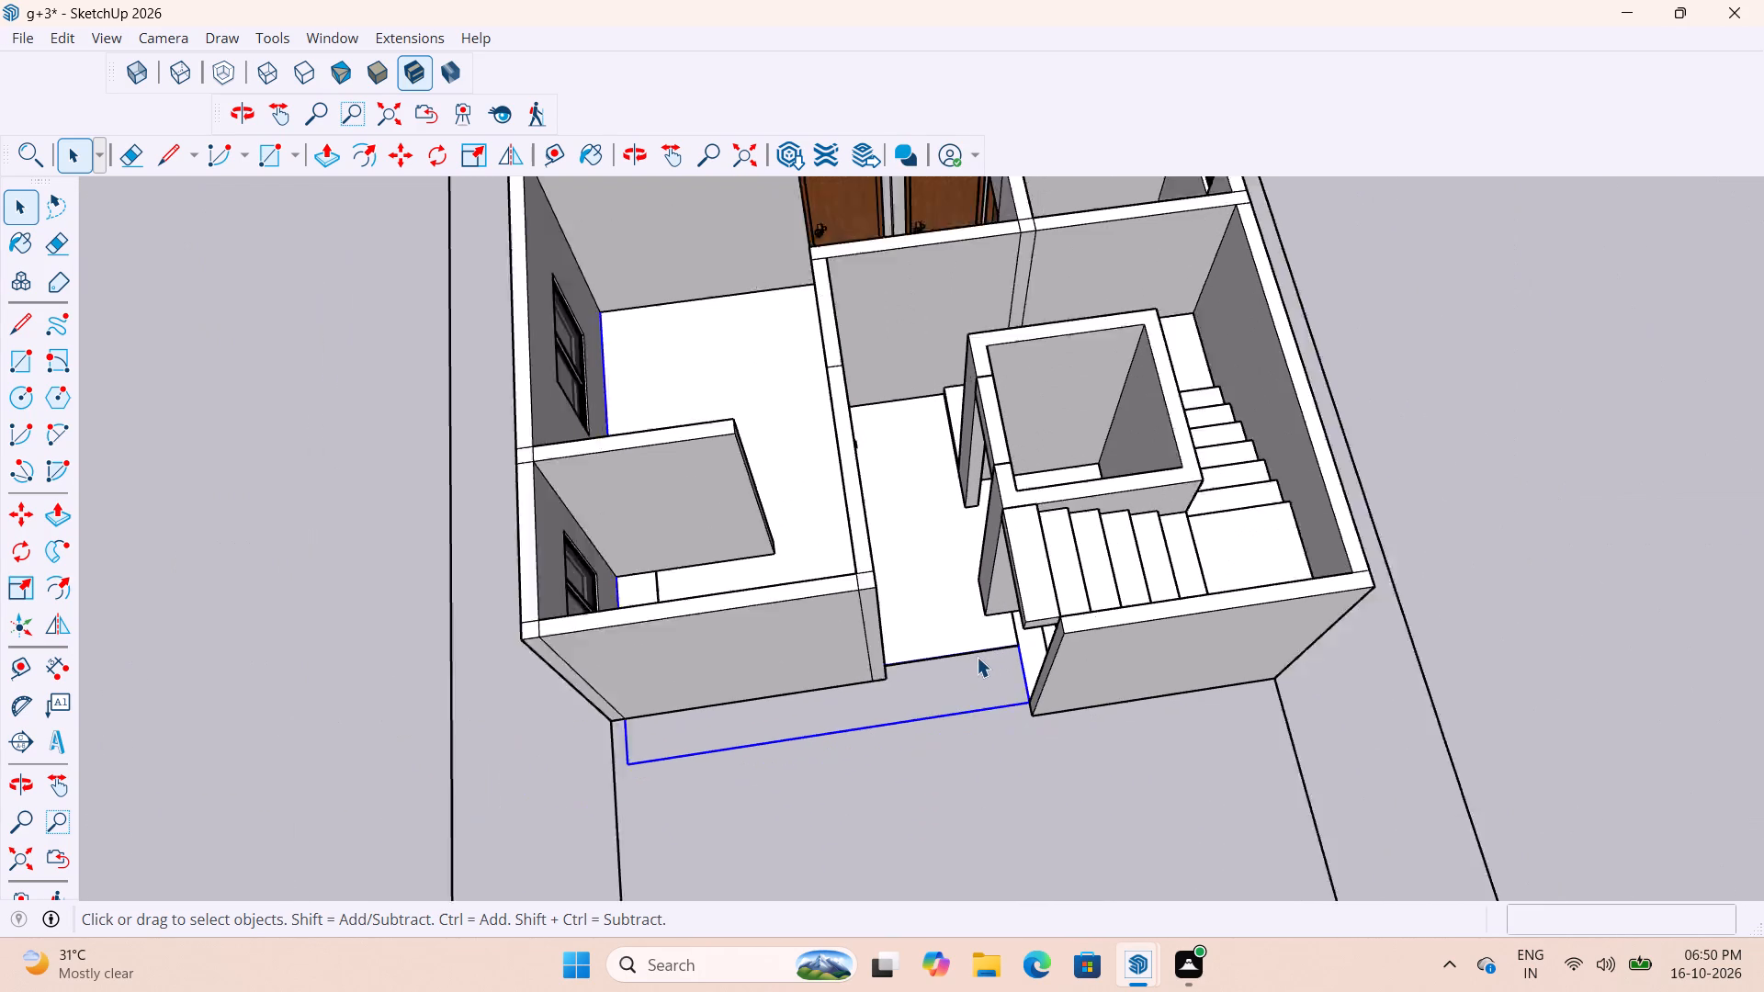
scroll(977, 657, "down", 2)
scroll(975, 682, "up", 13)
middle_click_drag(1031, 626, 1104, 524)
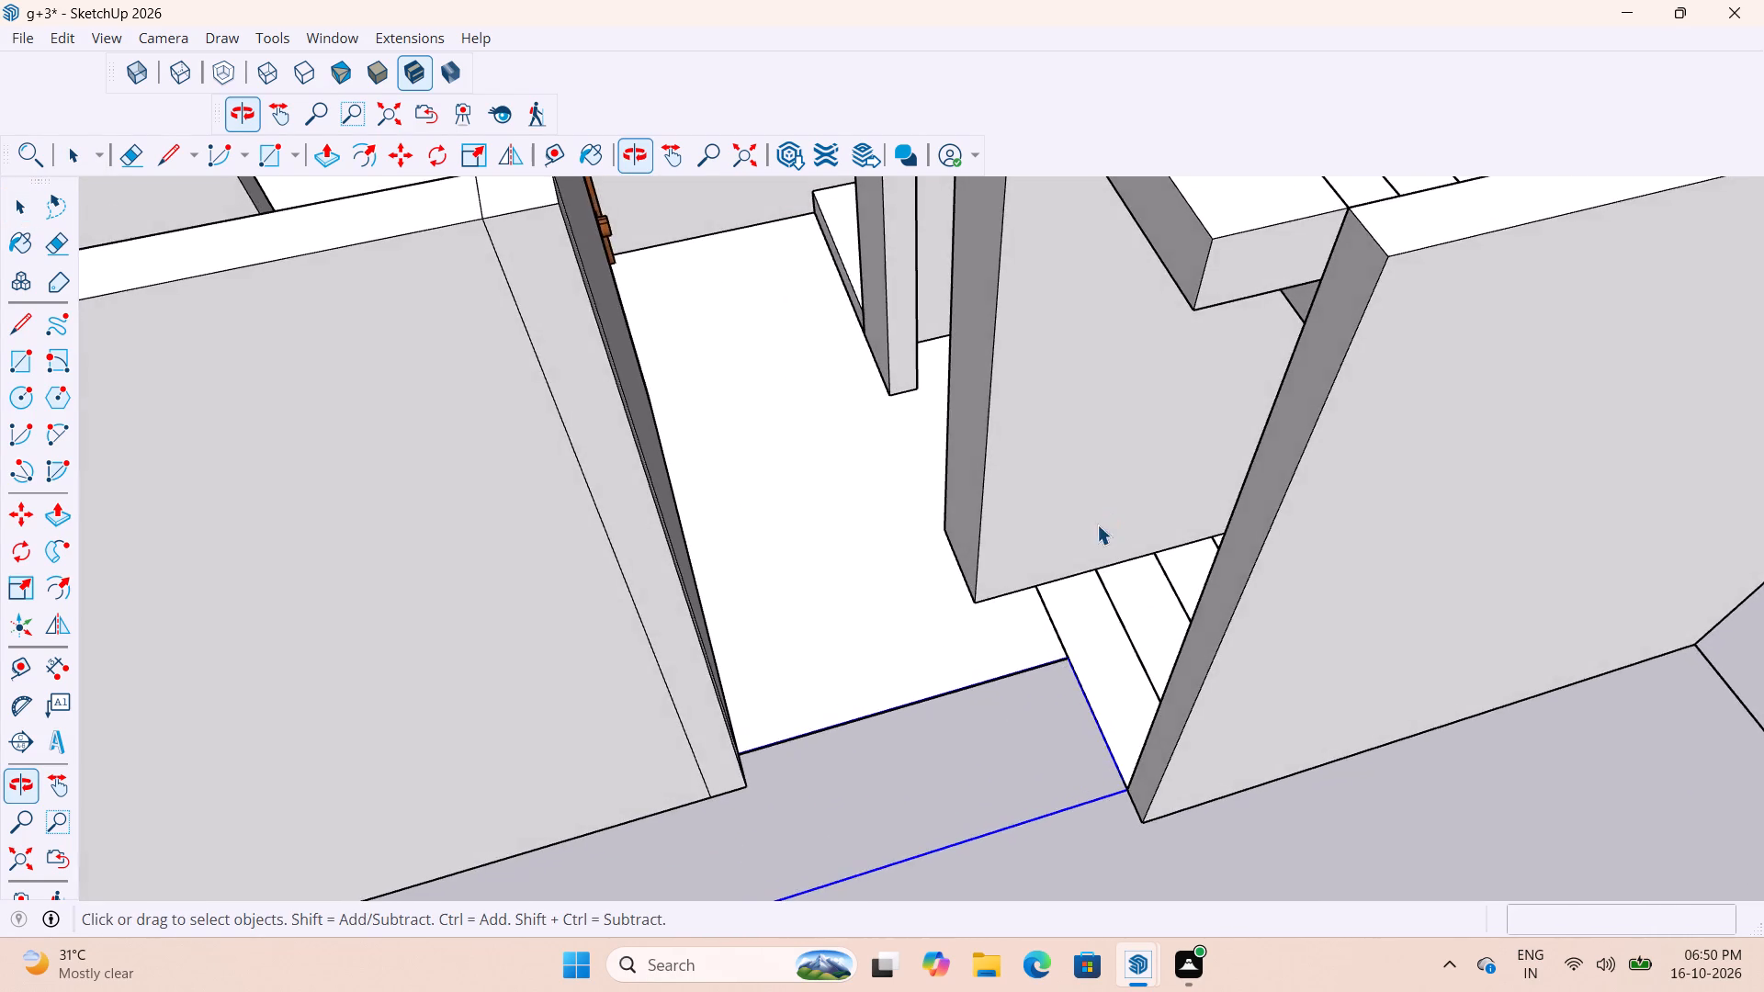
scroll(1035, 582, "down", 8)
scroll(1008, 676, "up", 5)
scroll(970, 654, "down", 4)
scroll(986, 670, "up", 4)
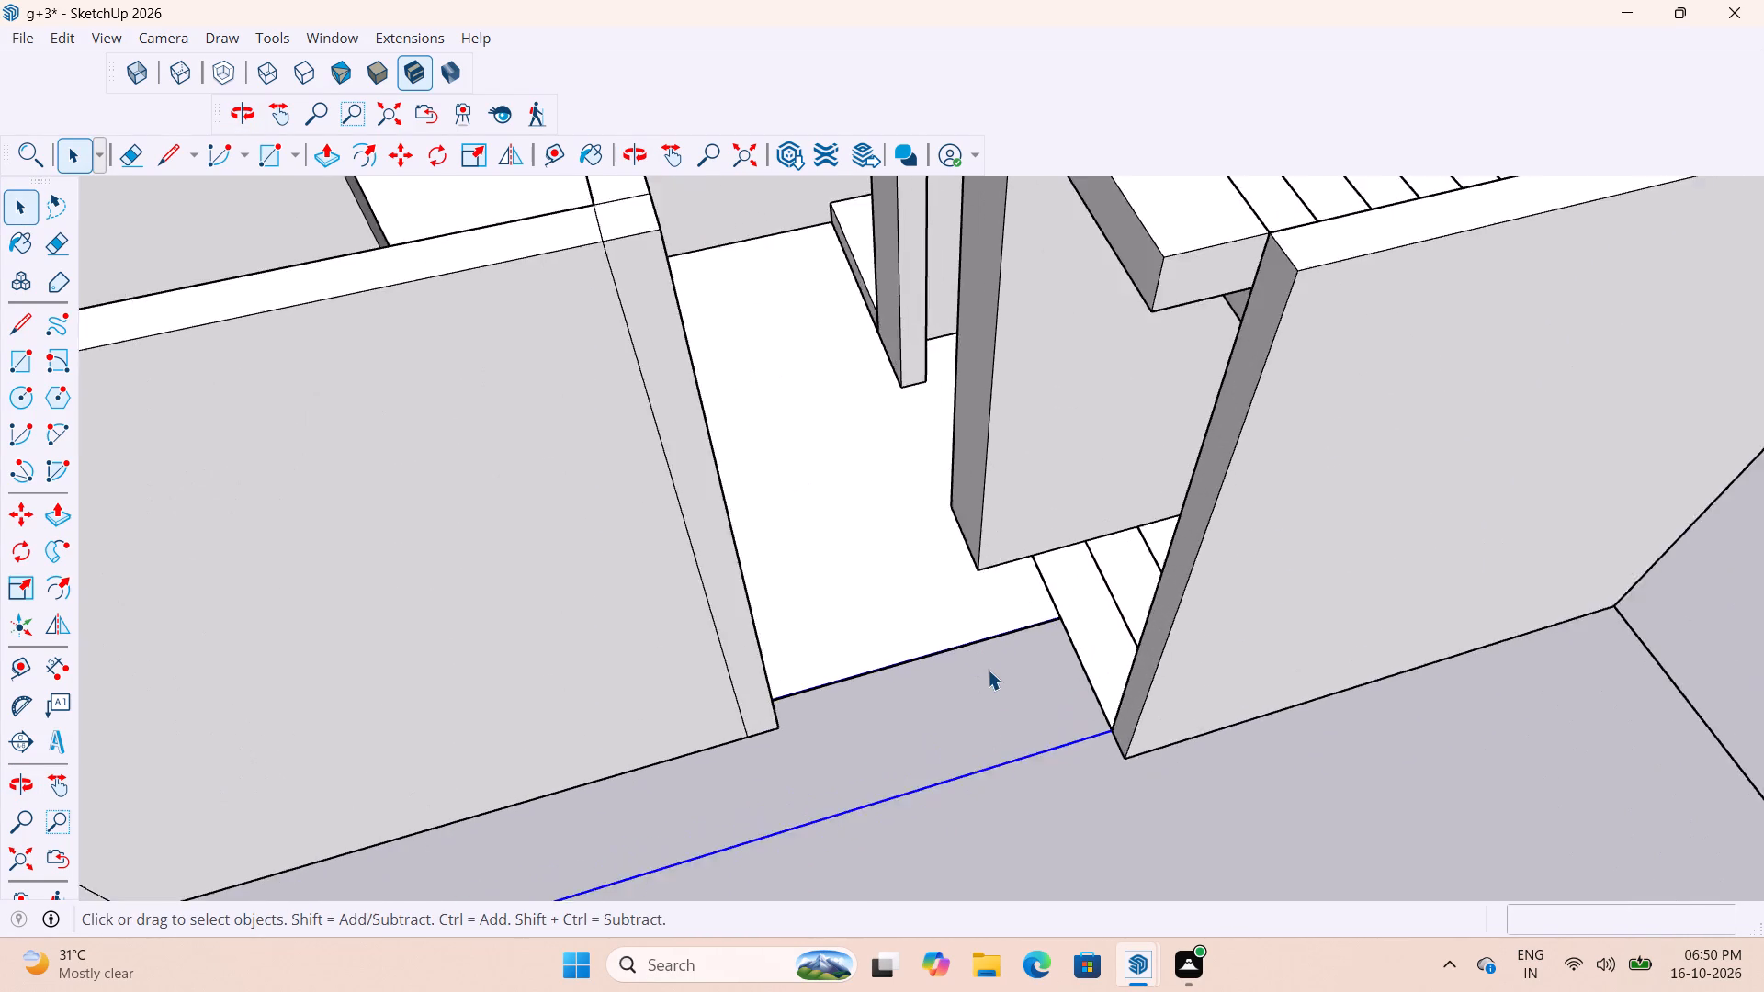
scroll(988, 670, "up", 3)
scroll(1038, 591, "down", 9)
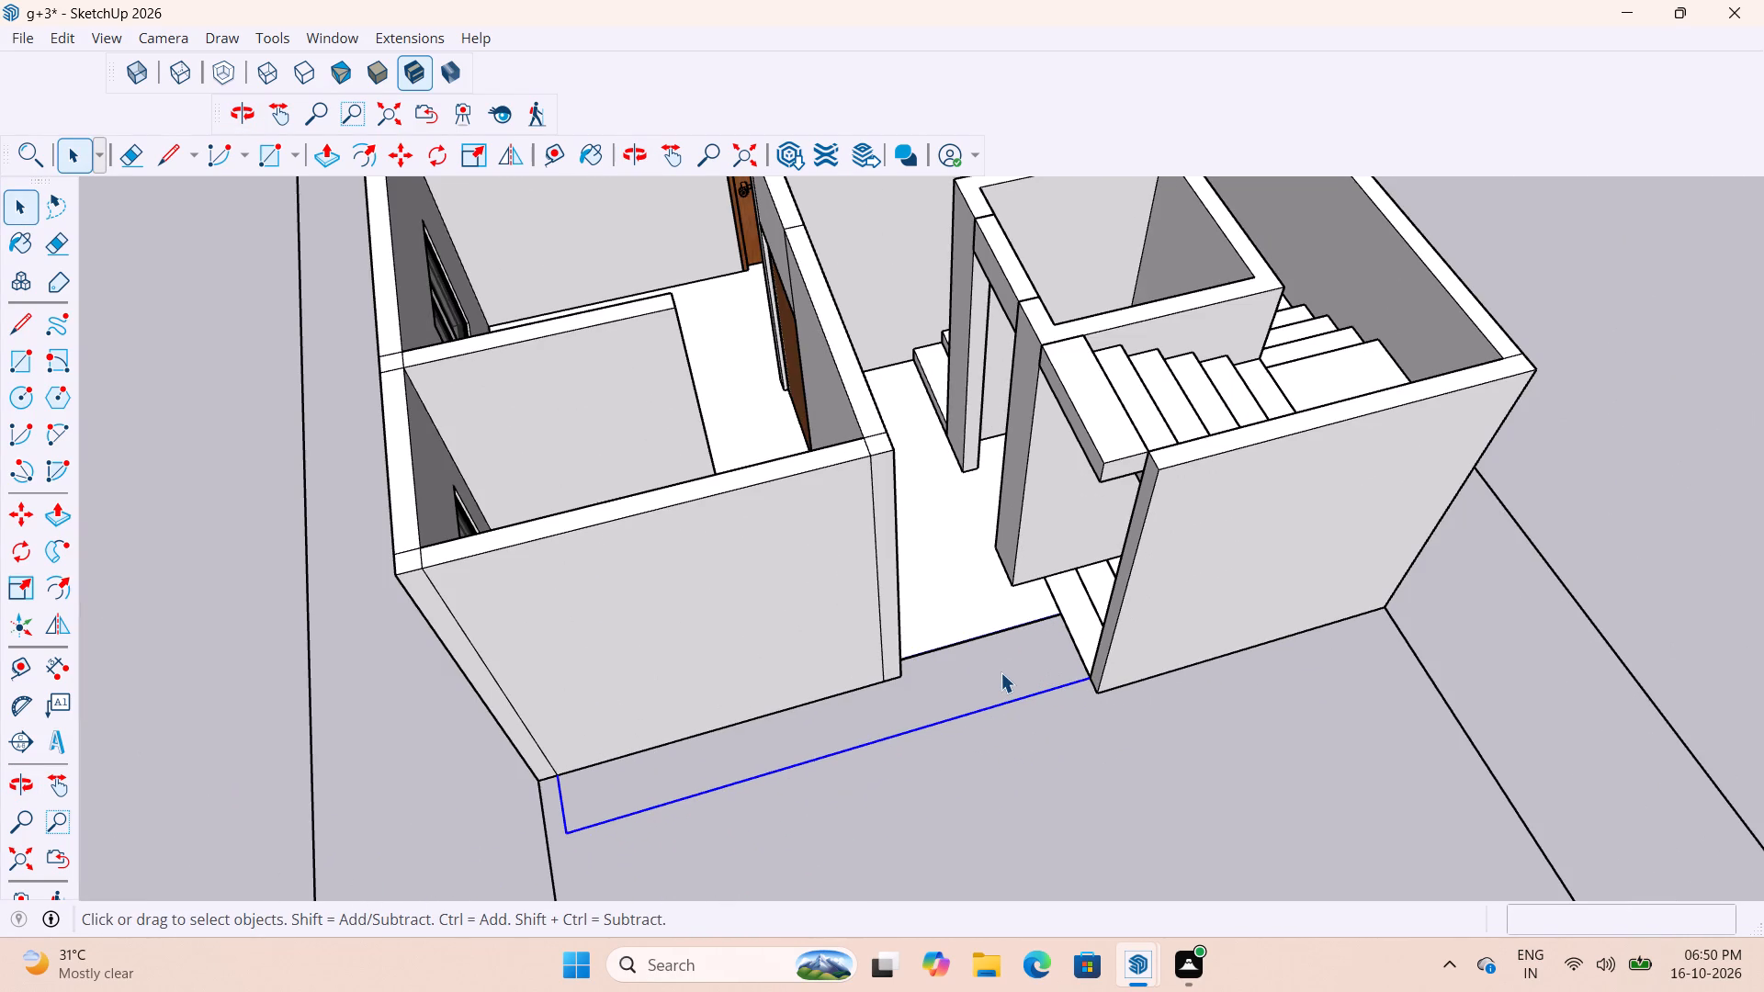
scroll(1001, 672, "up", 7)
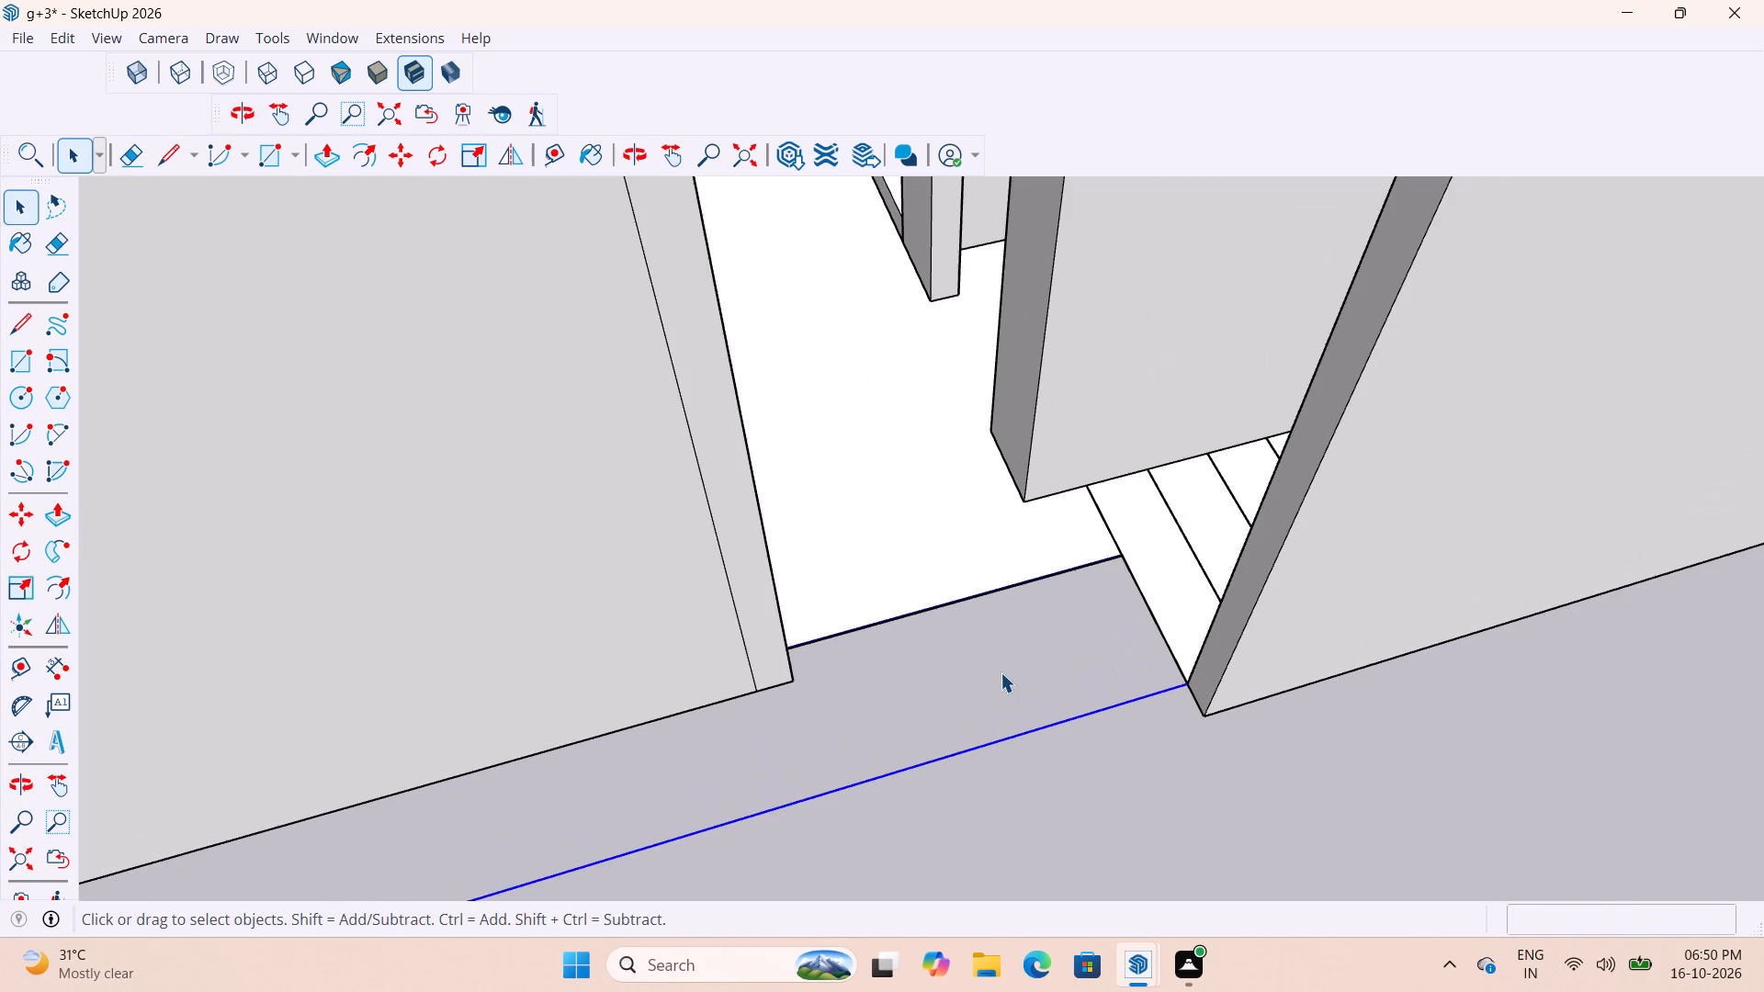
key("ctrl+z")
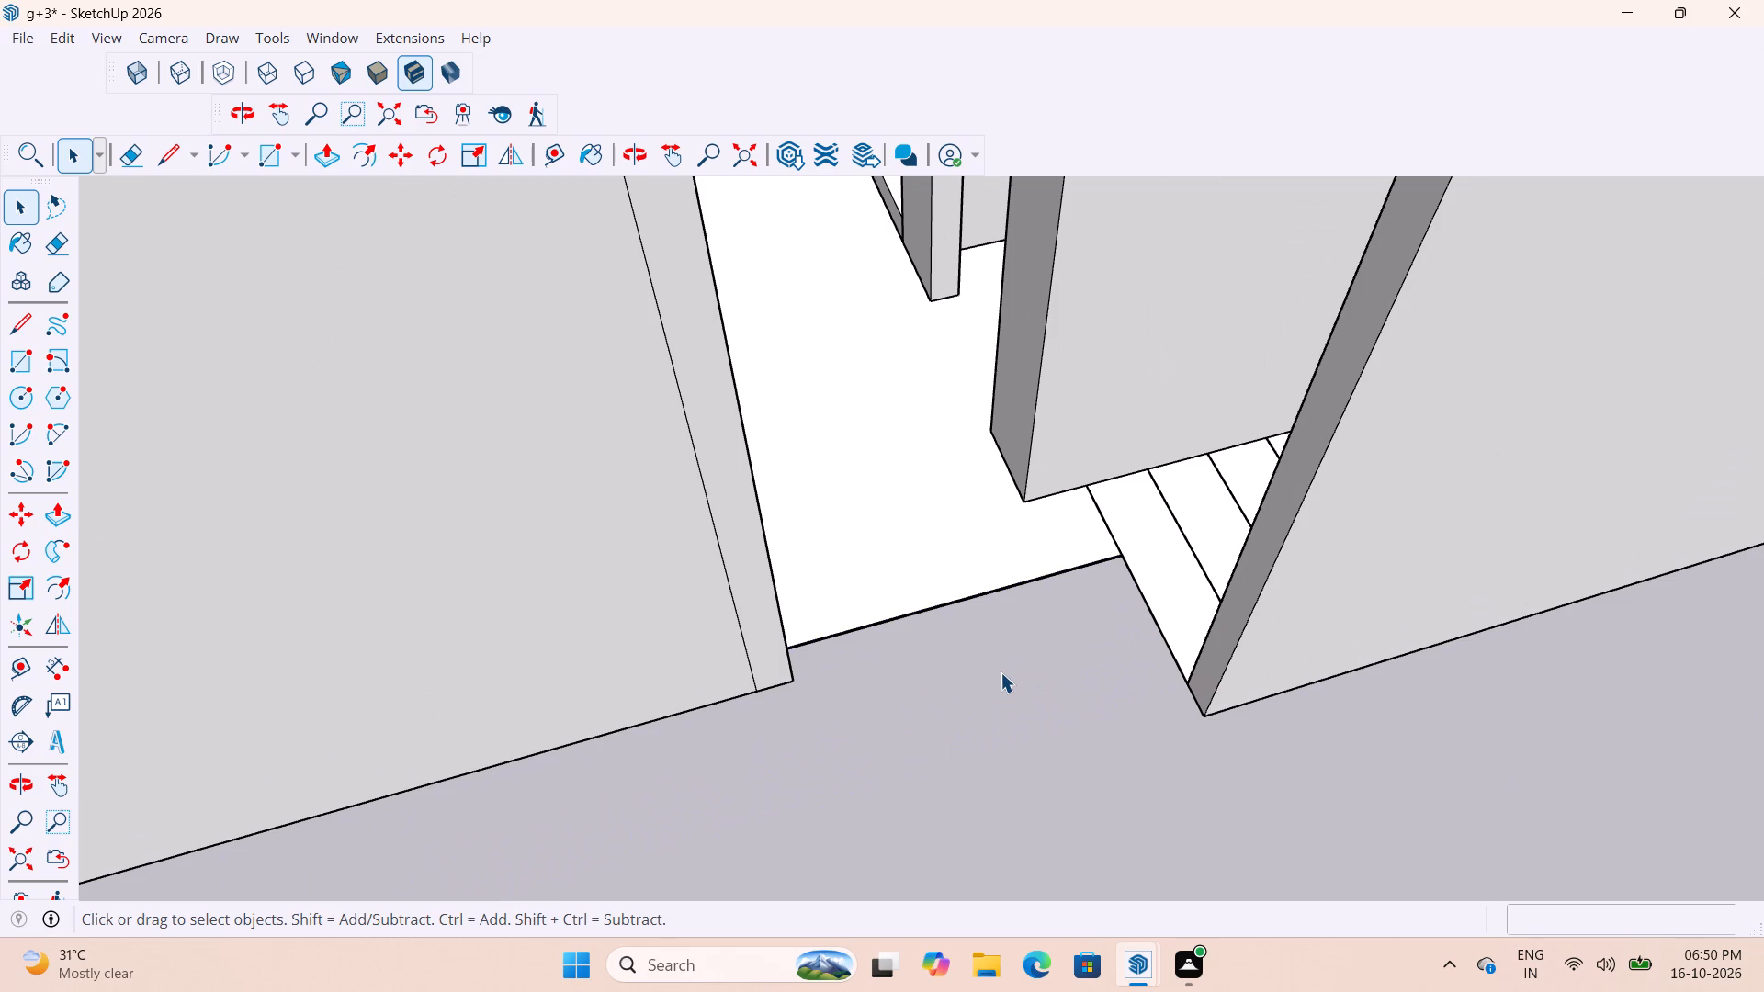
Draw a floor rectangle about 4' 10" by 2' 2" across the passage's front opening, from the stair wall to the front room's wall.
scroll(1079, 634, "down", 4)
middle_click_drag(1119, 682, 1035, 716)
left_click(978, 589)
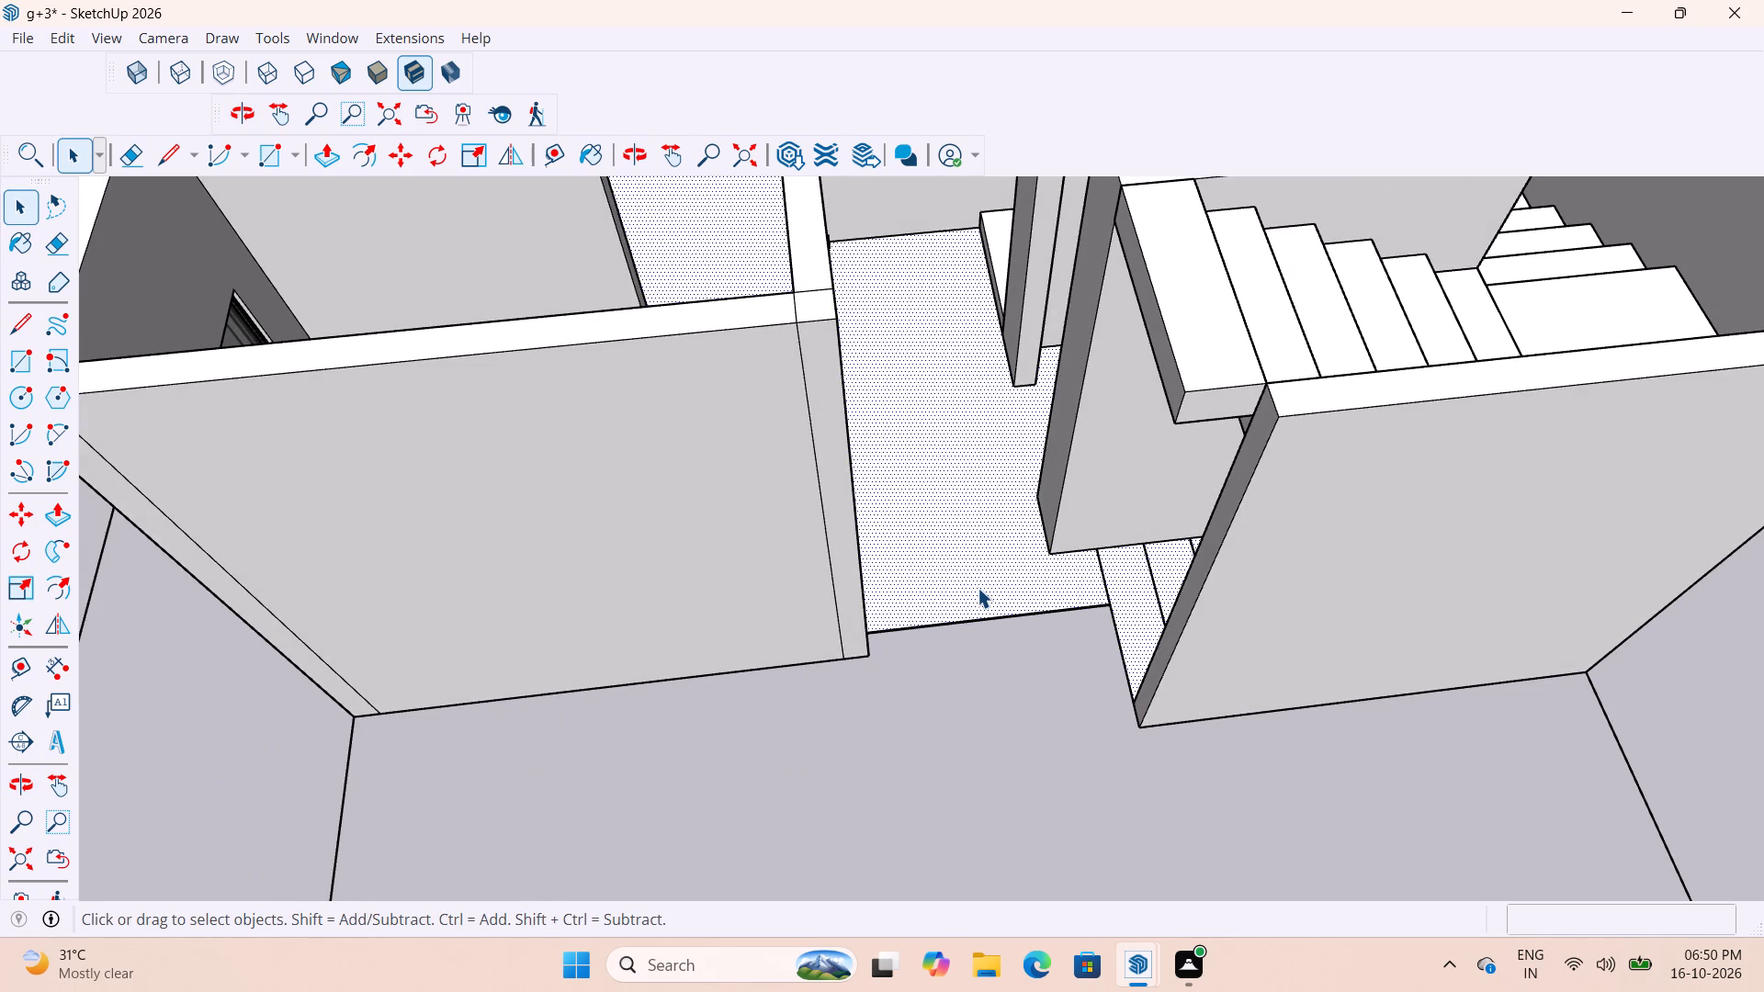
scroll(1041, 620, "down", 8)
scroll(1080, 658, "up", 7)
middle_click_drag(1079, 655, 1170, 688)
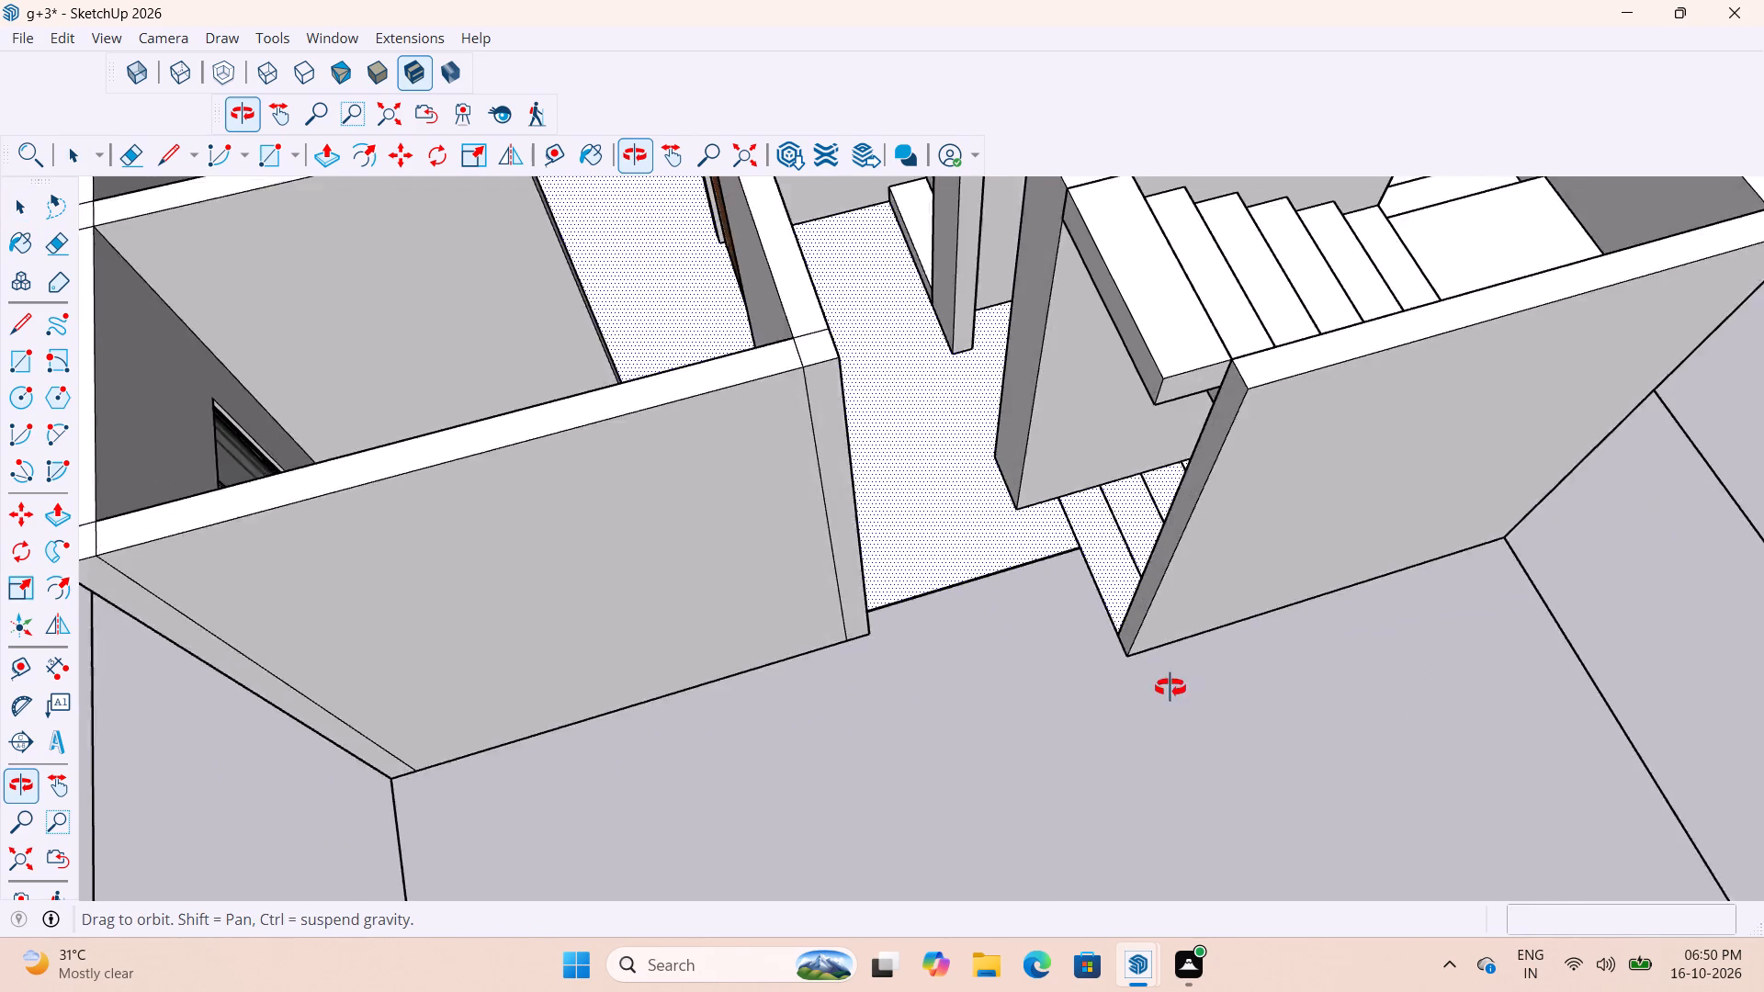
middle_click_drag(1170, 688, 1315, 739)
scroll(1218, 705, "down", 1)
scroll(1071, 692, "up", 4)
middle_click_drag(1095, 687, 854, 651)
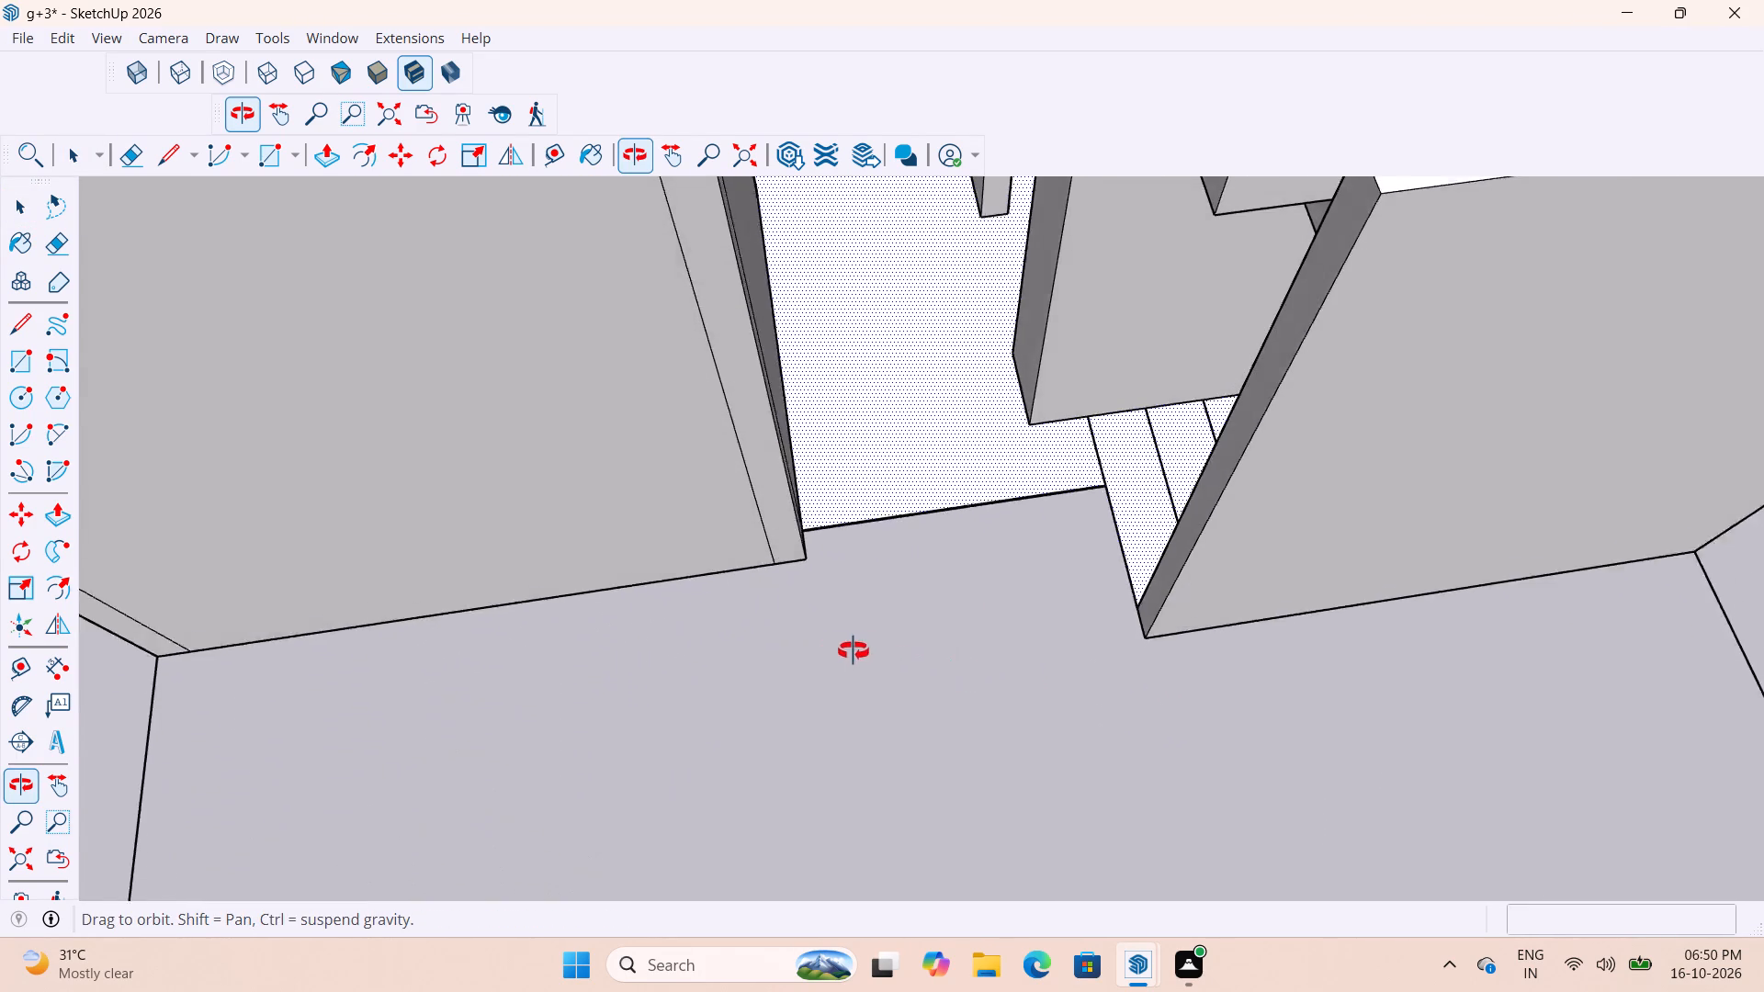
middle_click_drag(854, 651, 802, 649)
key("r")
scroll(917, 654, "up", 2)
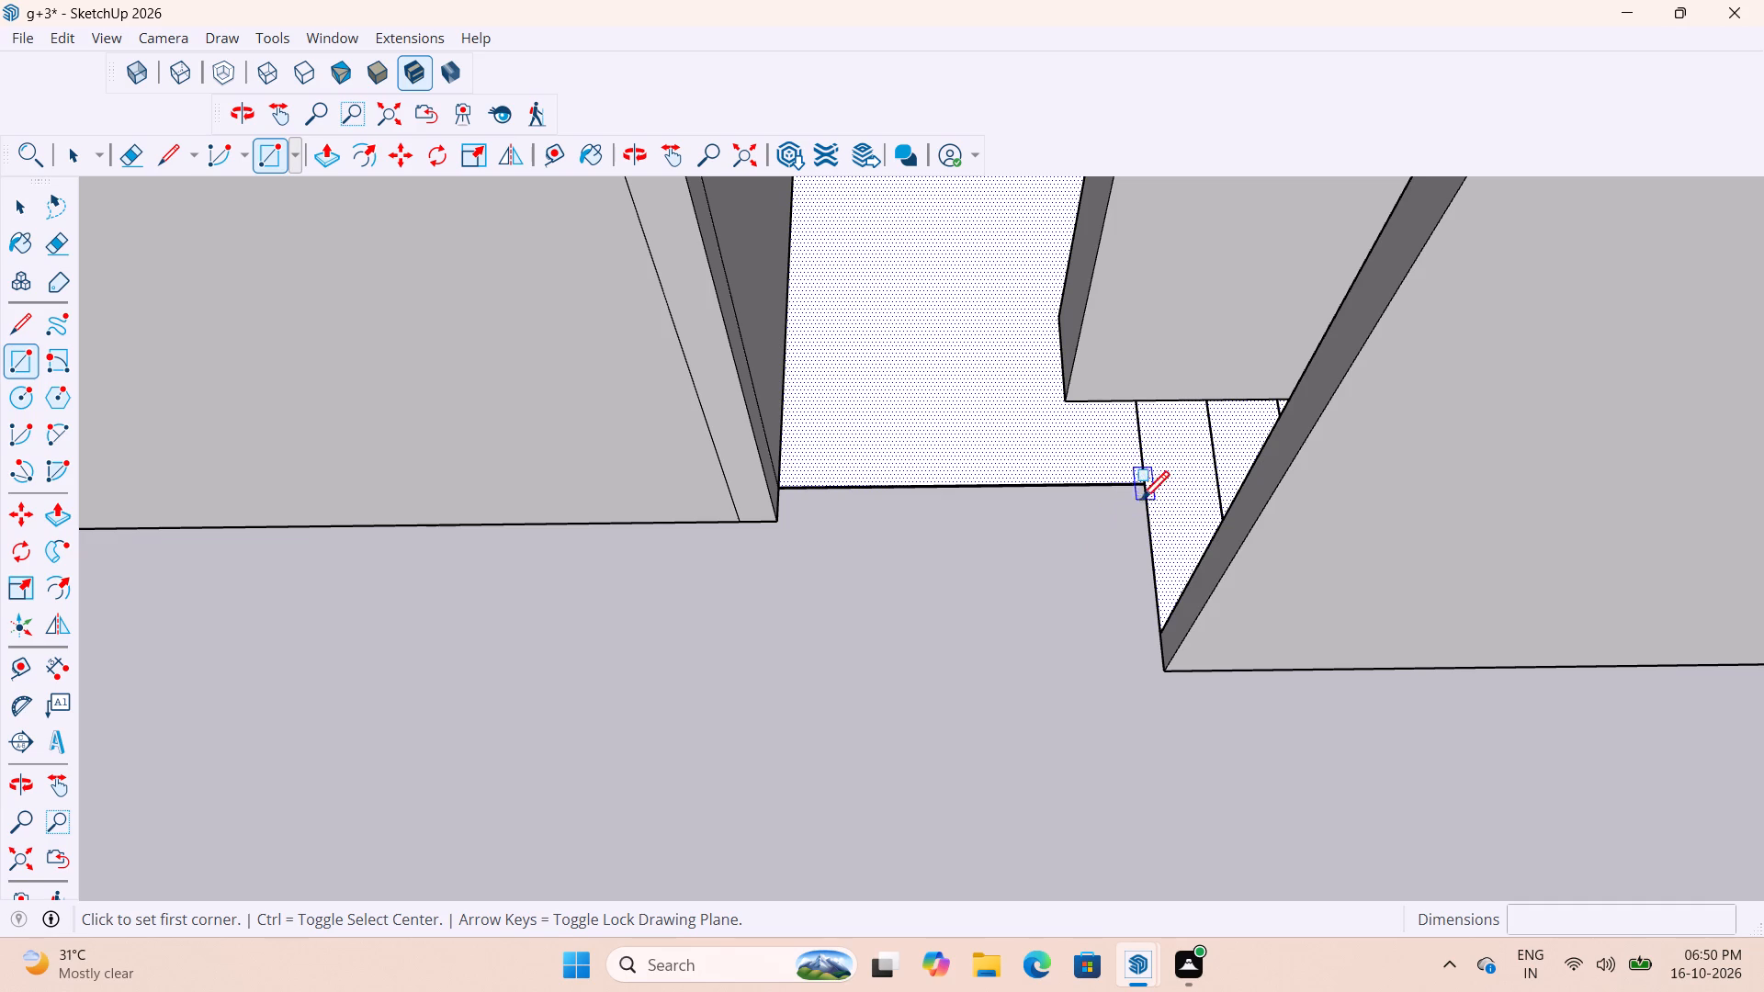
left_click(1158, 636)
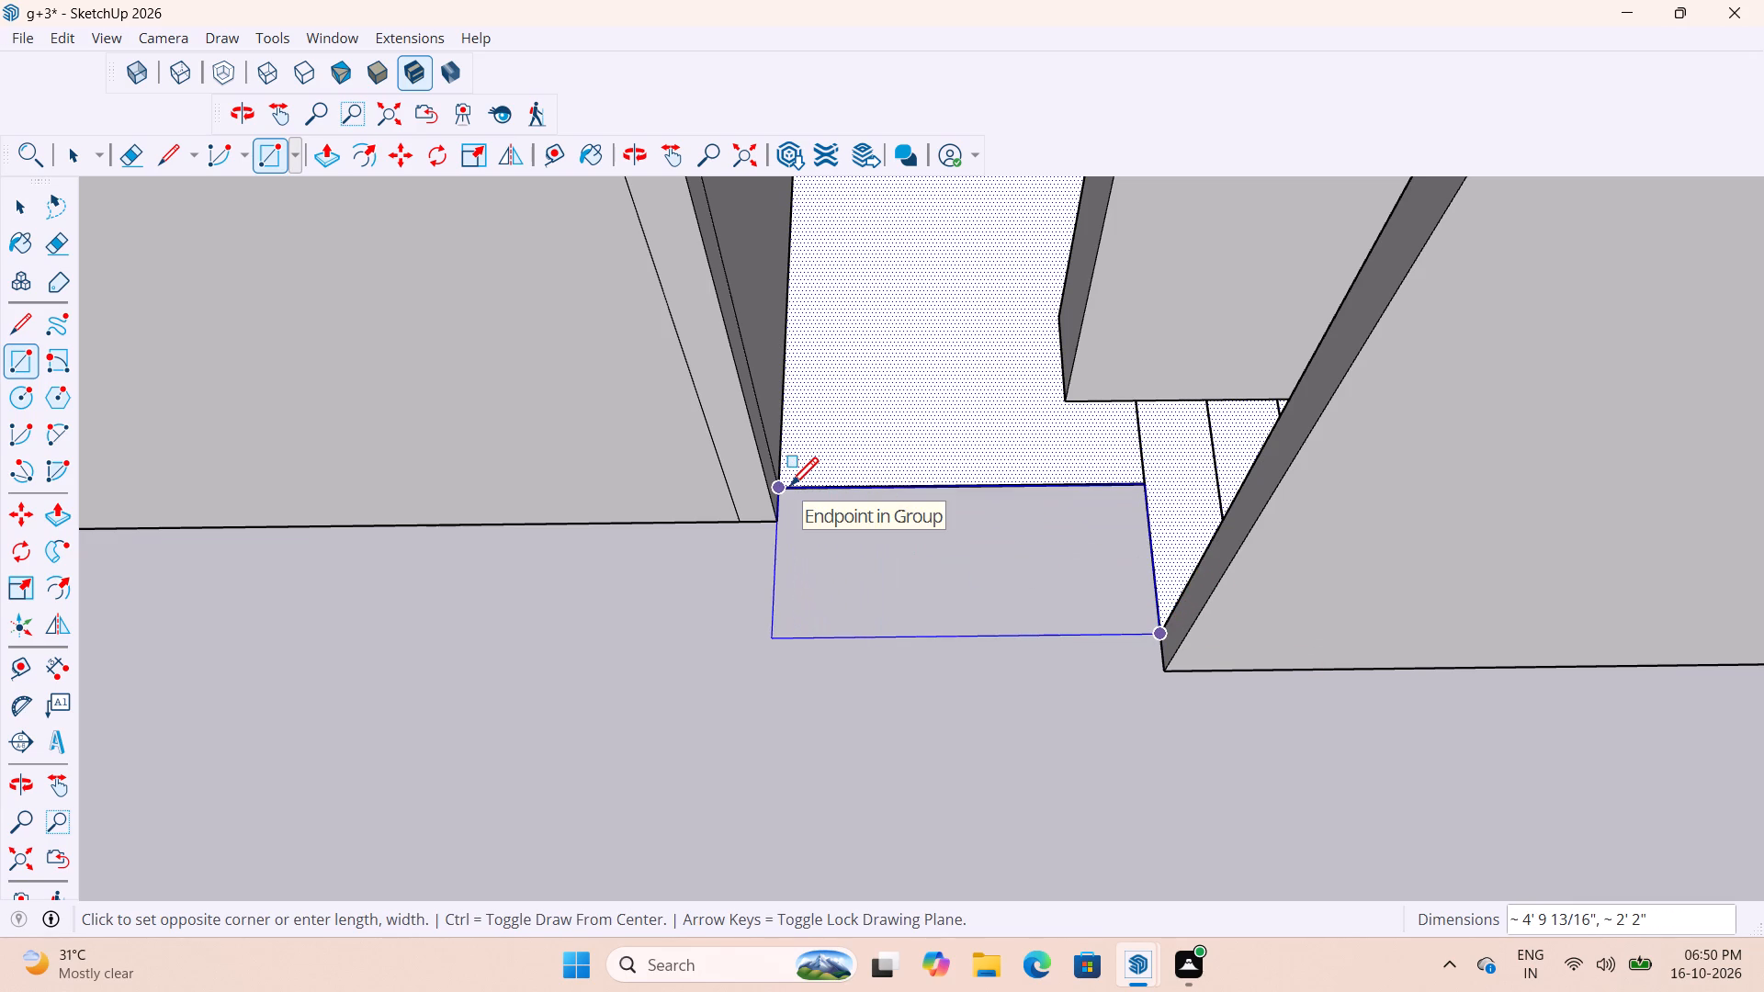
scroll(775, 493, "up", 3)
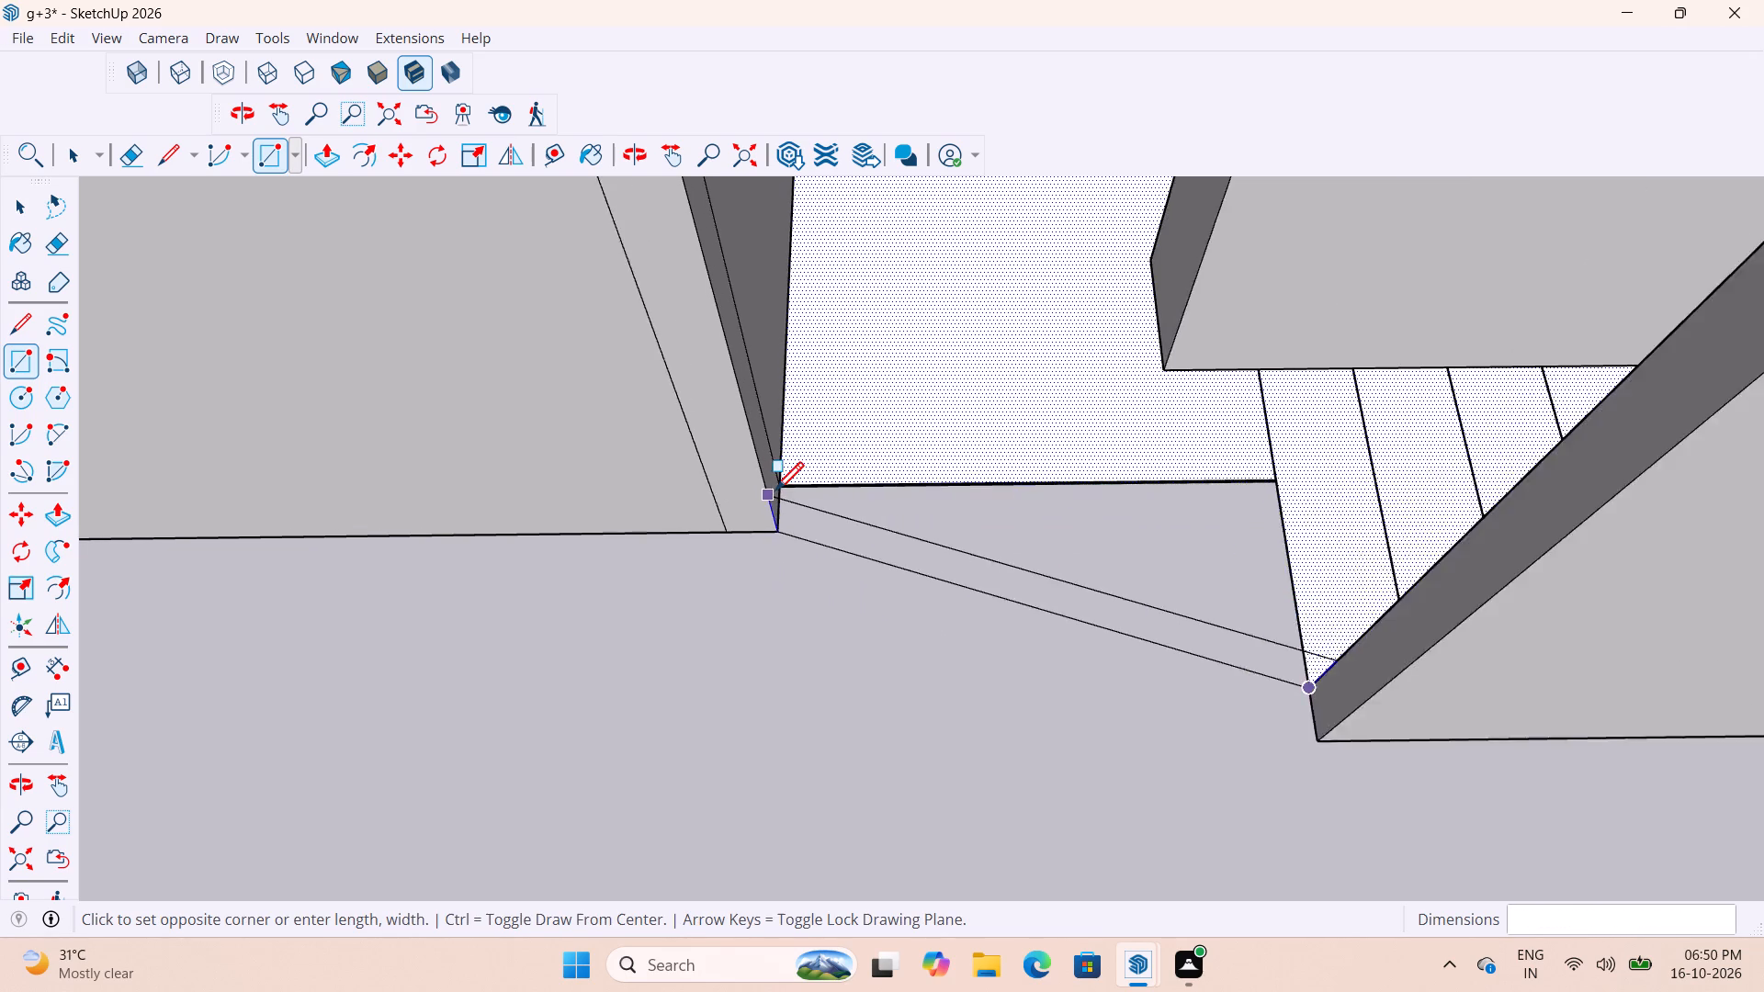
scroll(775, 493, "up", 4)
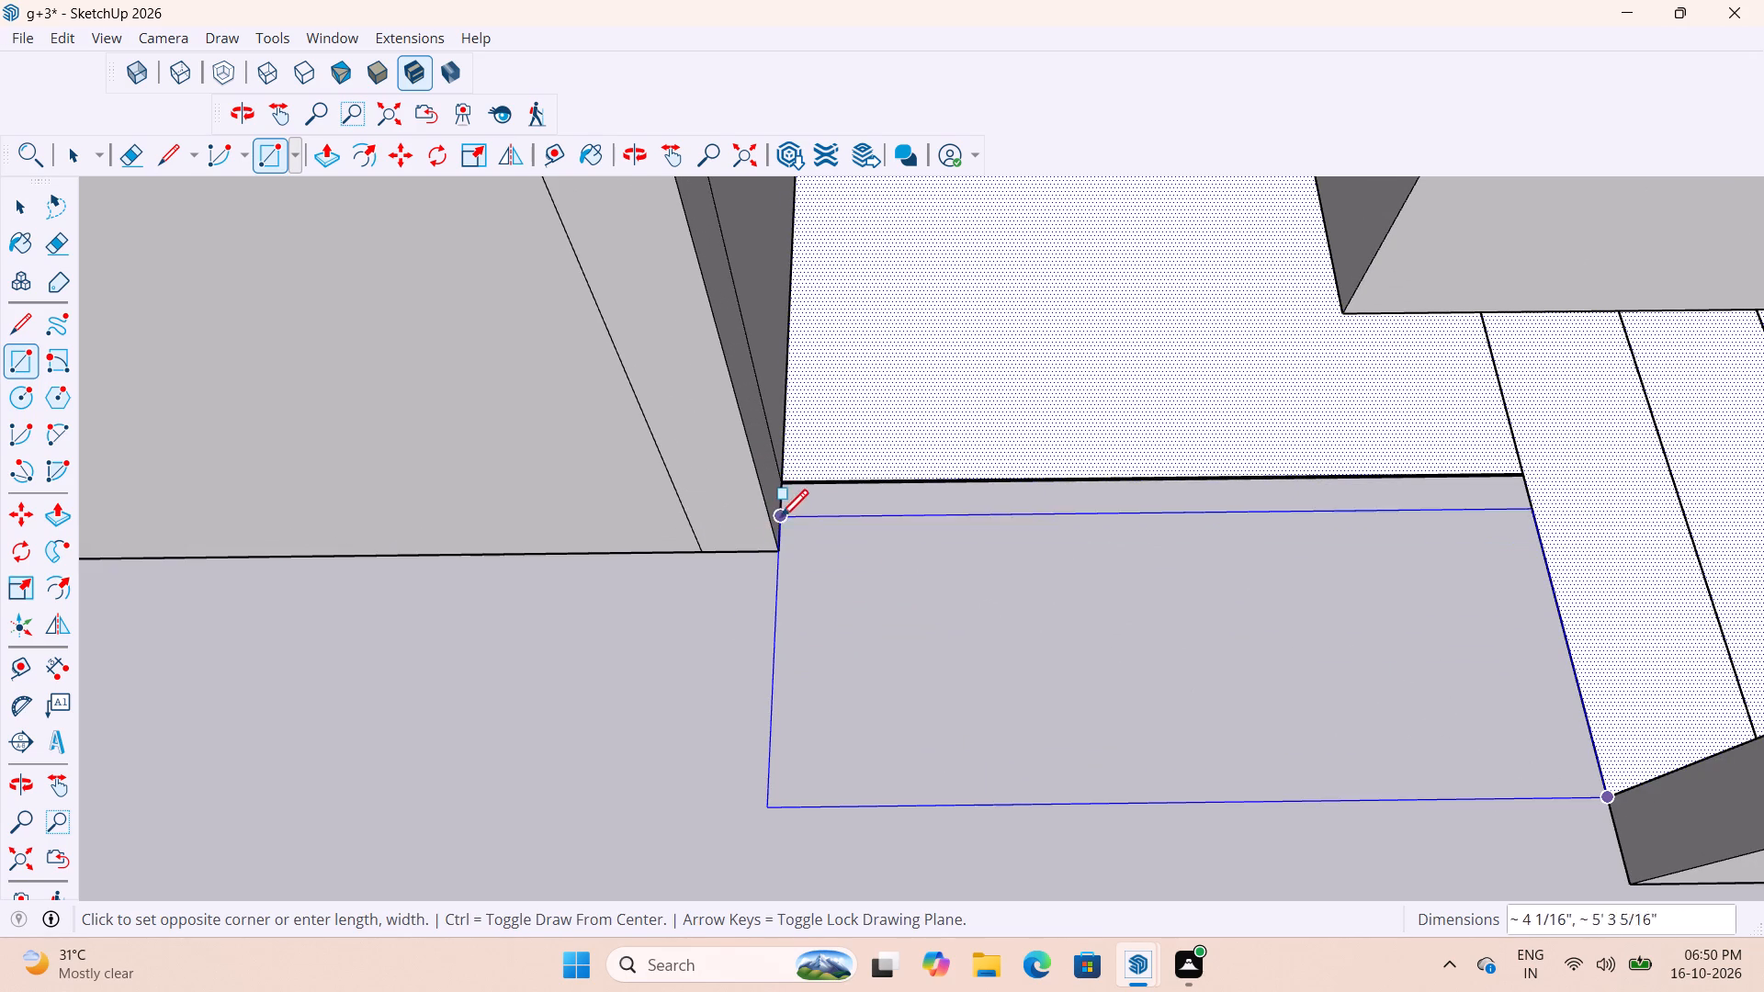
left_click(785, 490)
scroll(820, 515, "down", 9)
key("space")
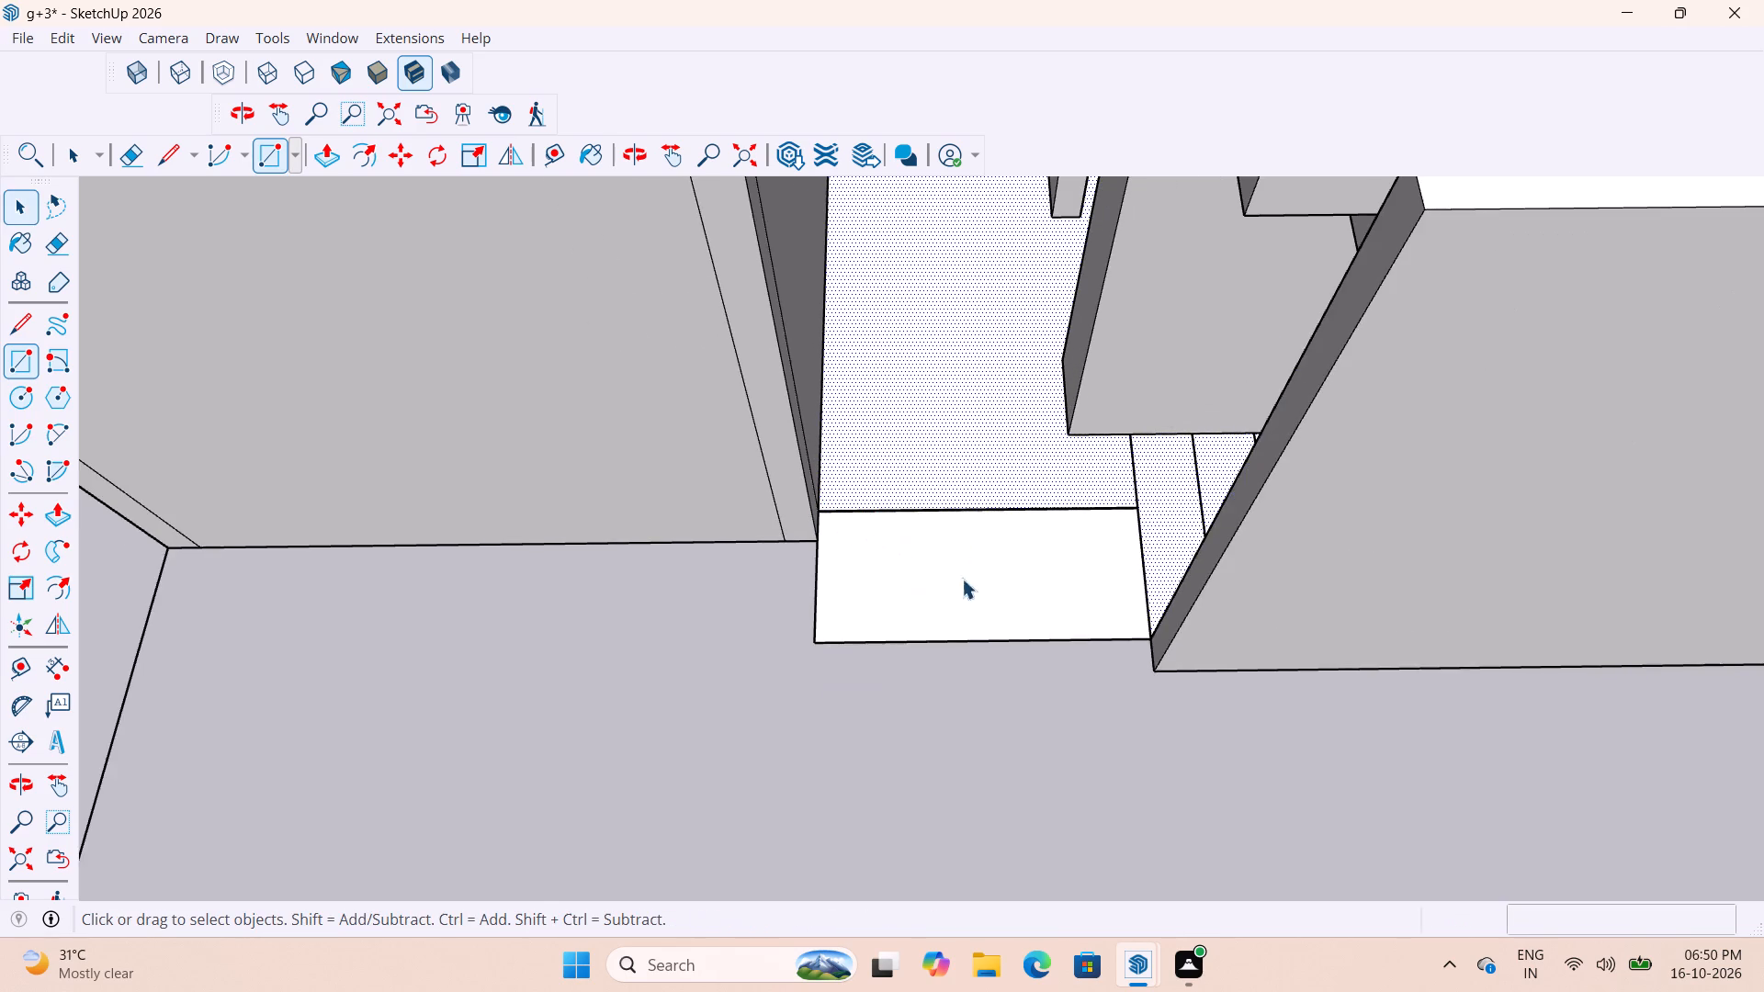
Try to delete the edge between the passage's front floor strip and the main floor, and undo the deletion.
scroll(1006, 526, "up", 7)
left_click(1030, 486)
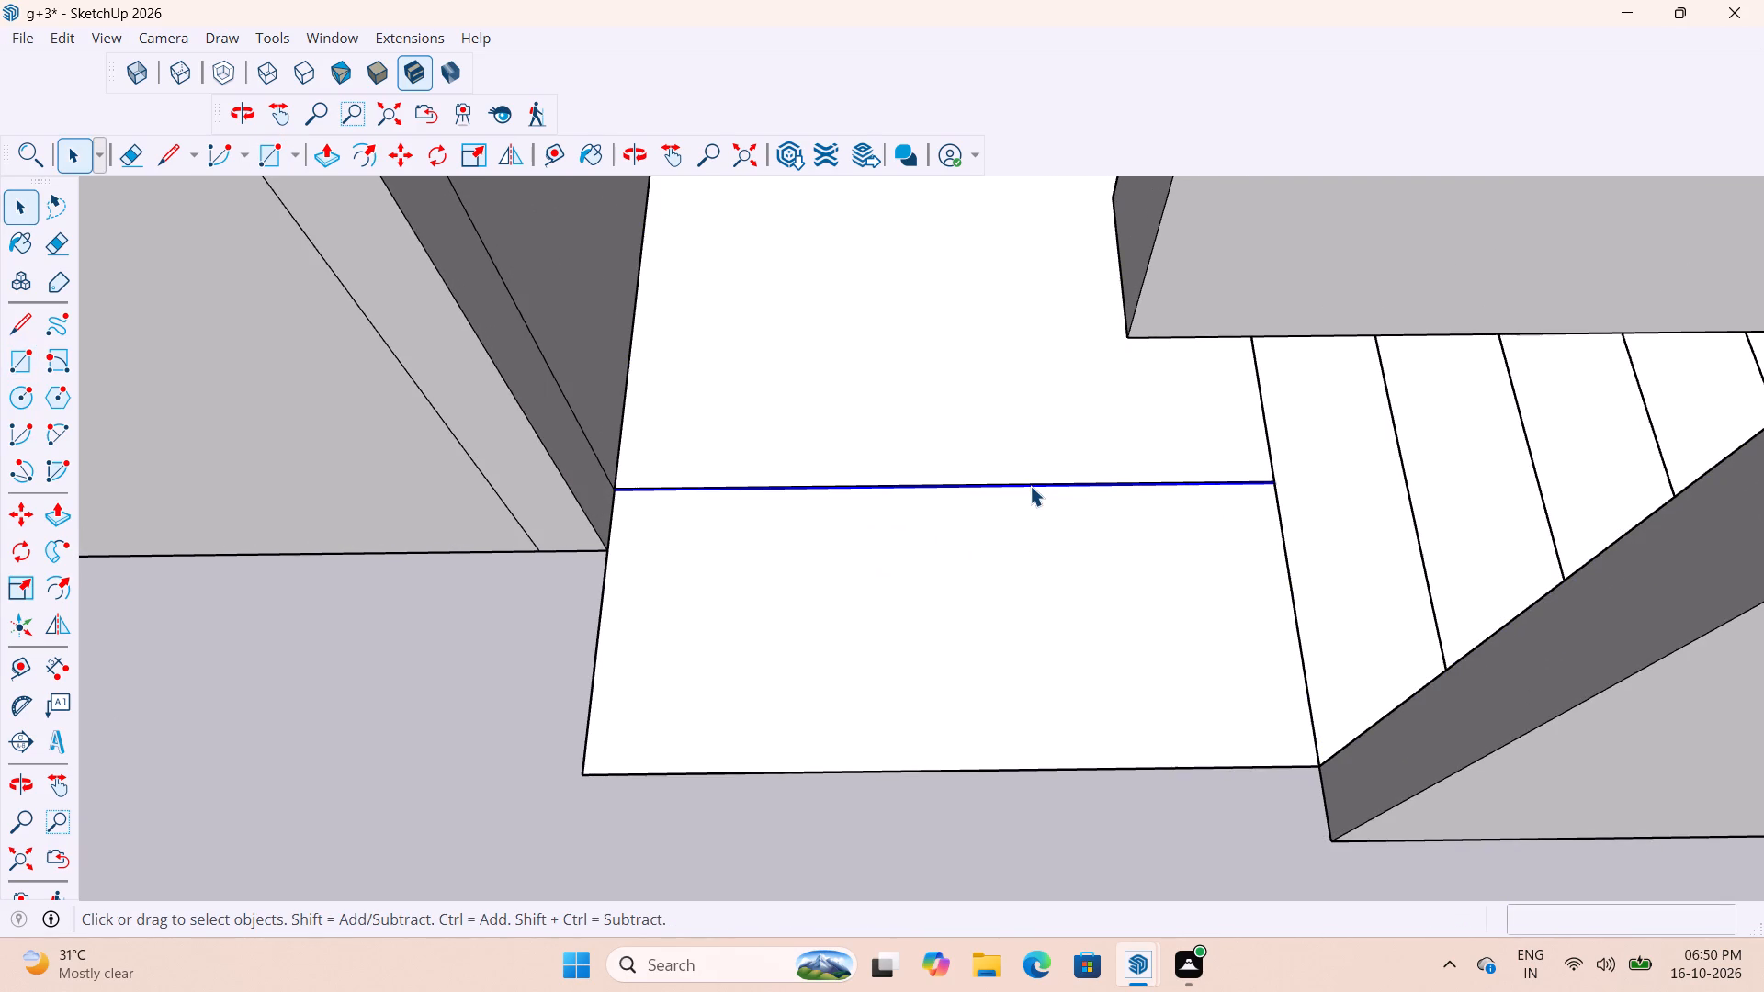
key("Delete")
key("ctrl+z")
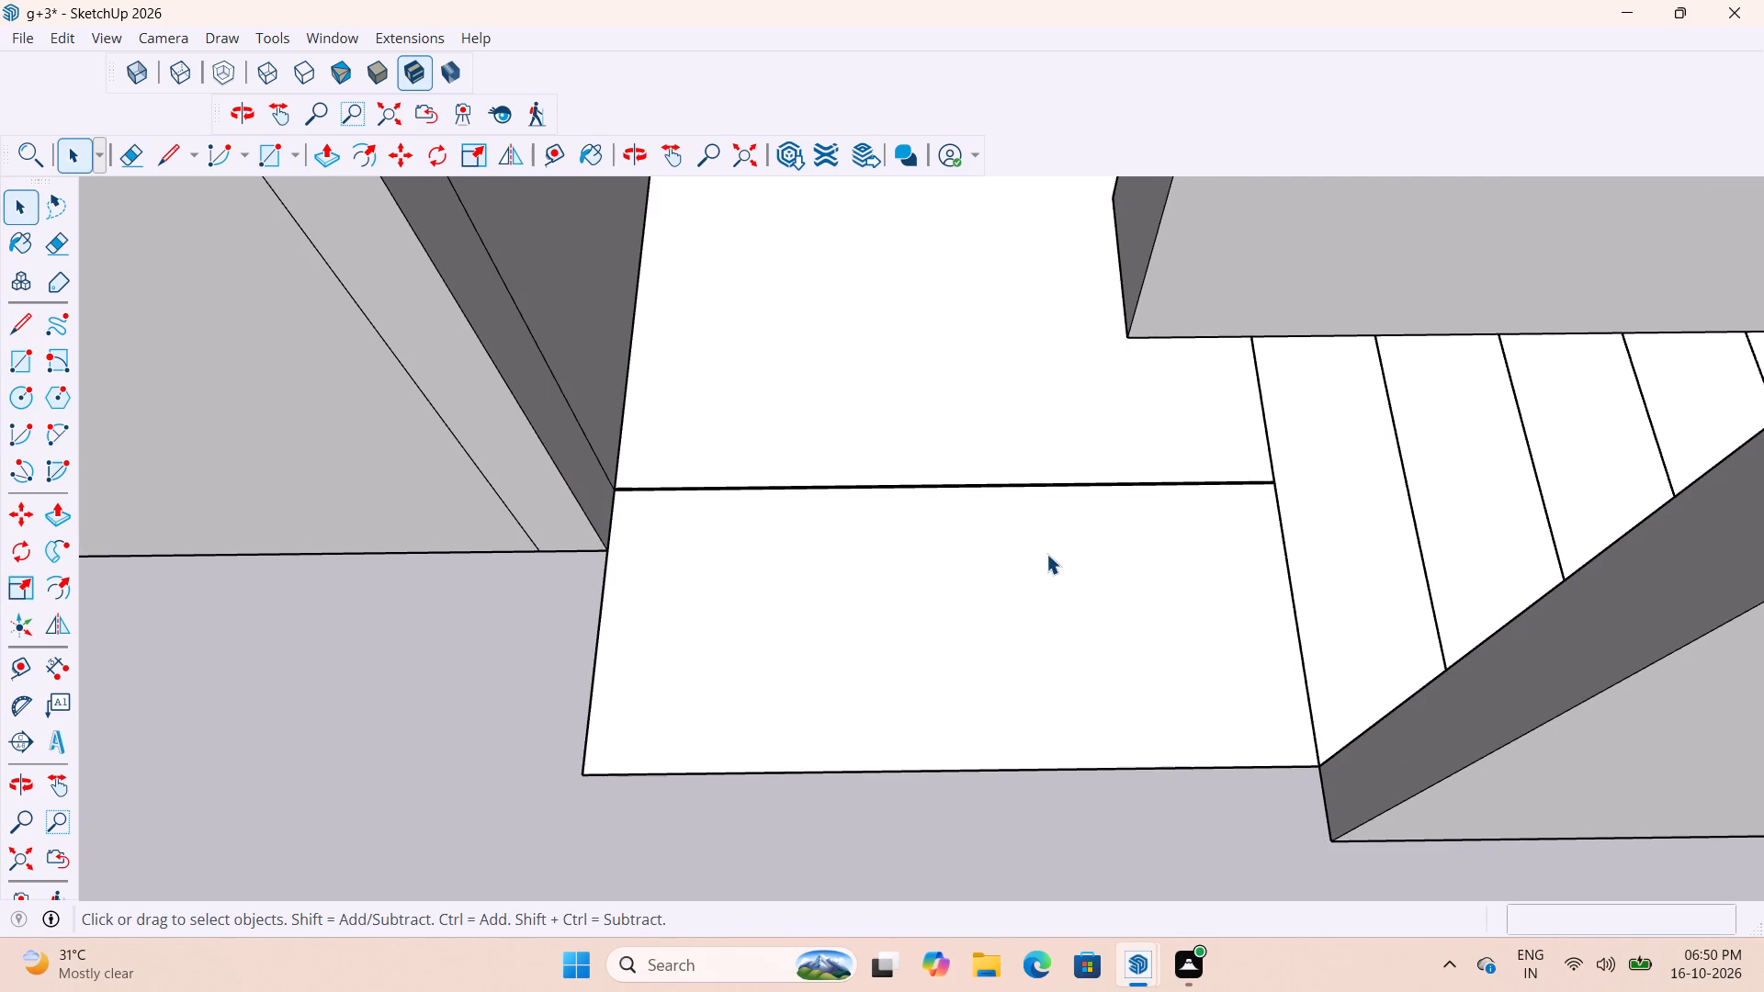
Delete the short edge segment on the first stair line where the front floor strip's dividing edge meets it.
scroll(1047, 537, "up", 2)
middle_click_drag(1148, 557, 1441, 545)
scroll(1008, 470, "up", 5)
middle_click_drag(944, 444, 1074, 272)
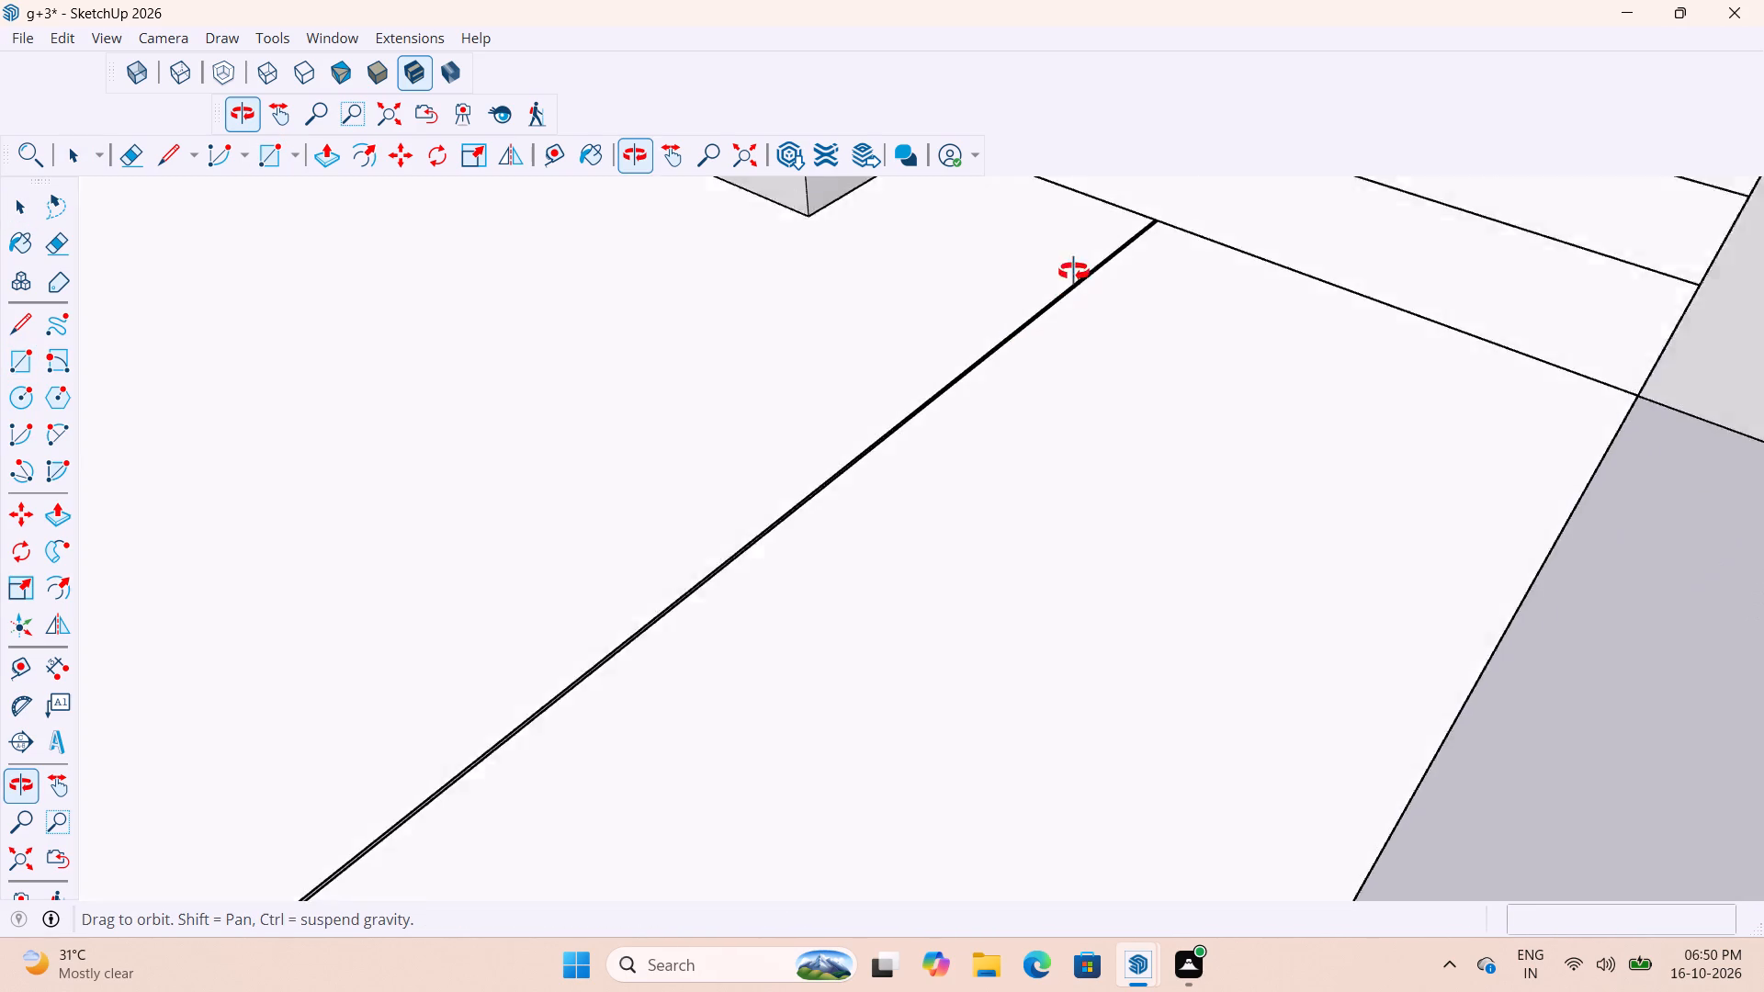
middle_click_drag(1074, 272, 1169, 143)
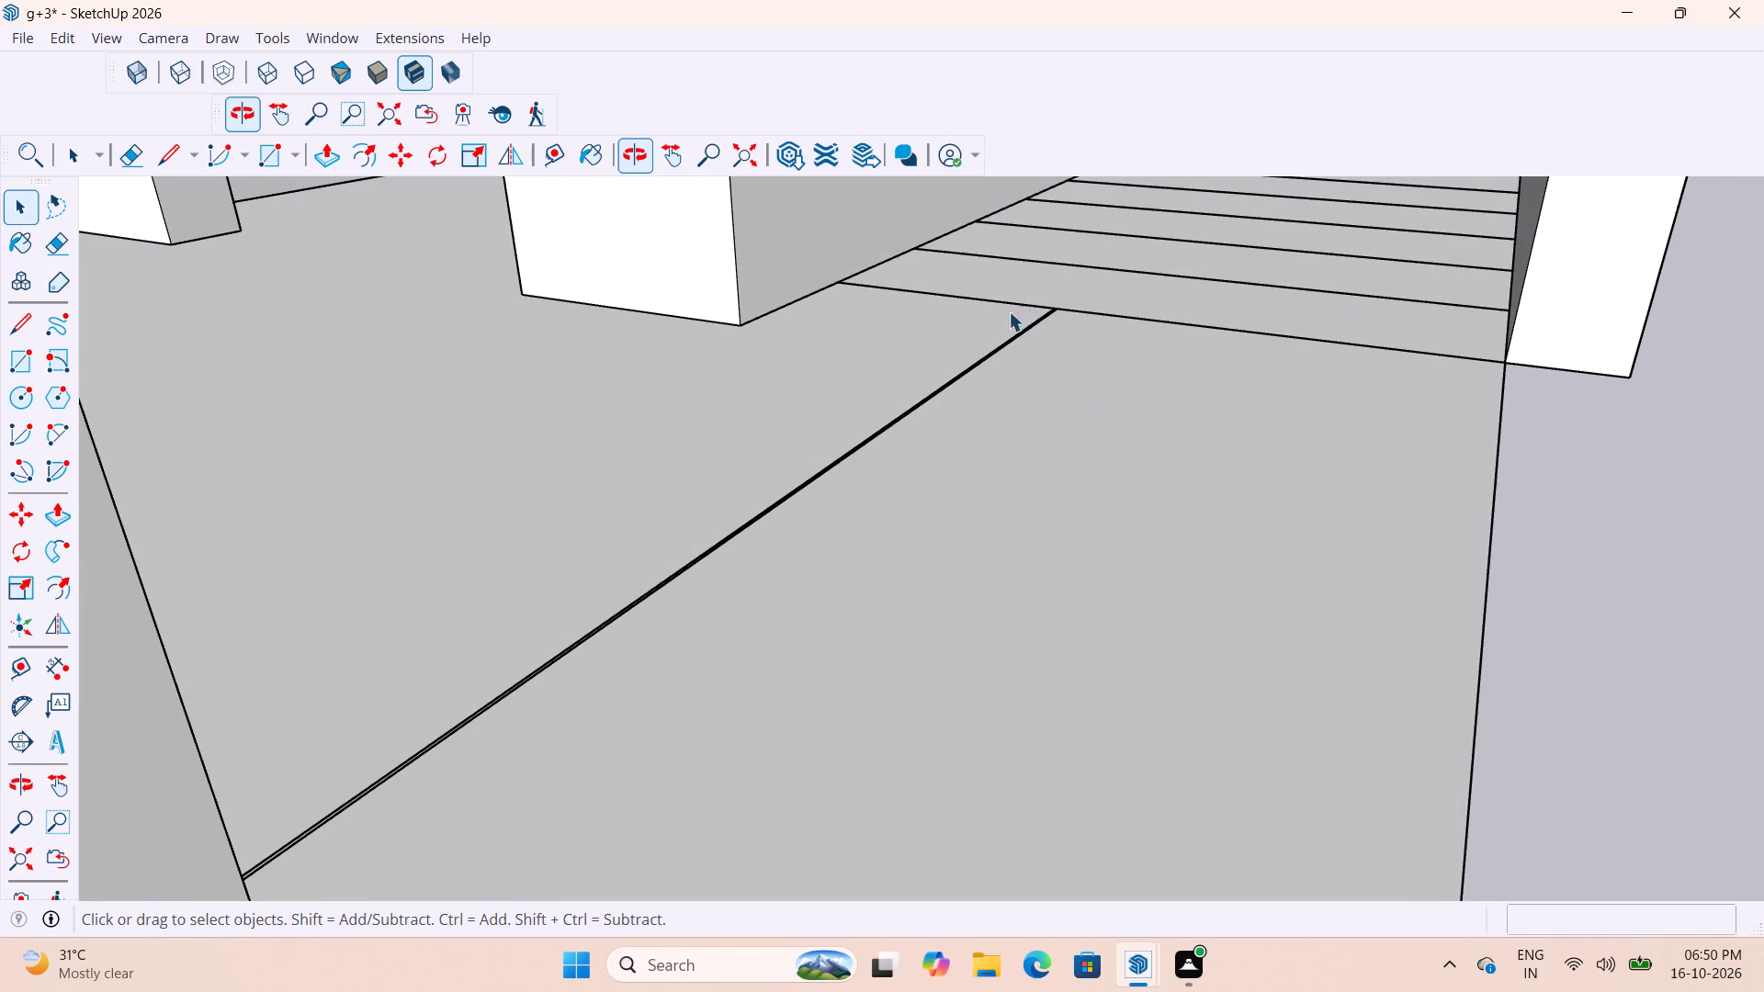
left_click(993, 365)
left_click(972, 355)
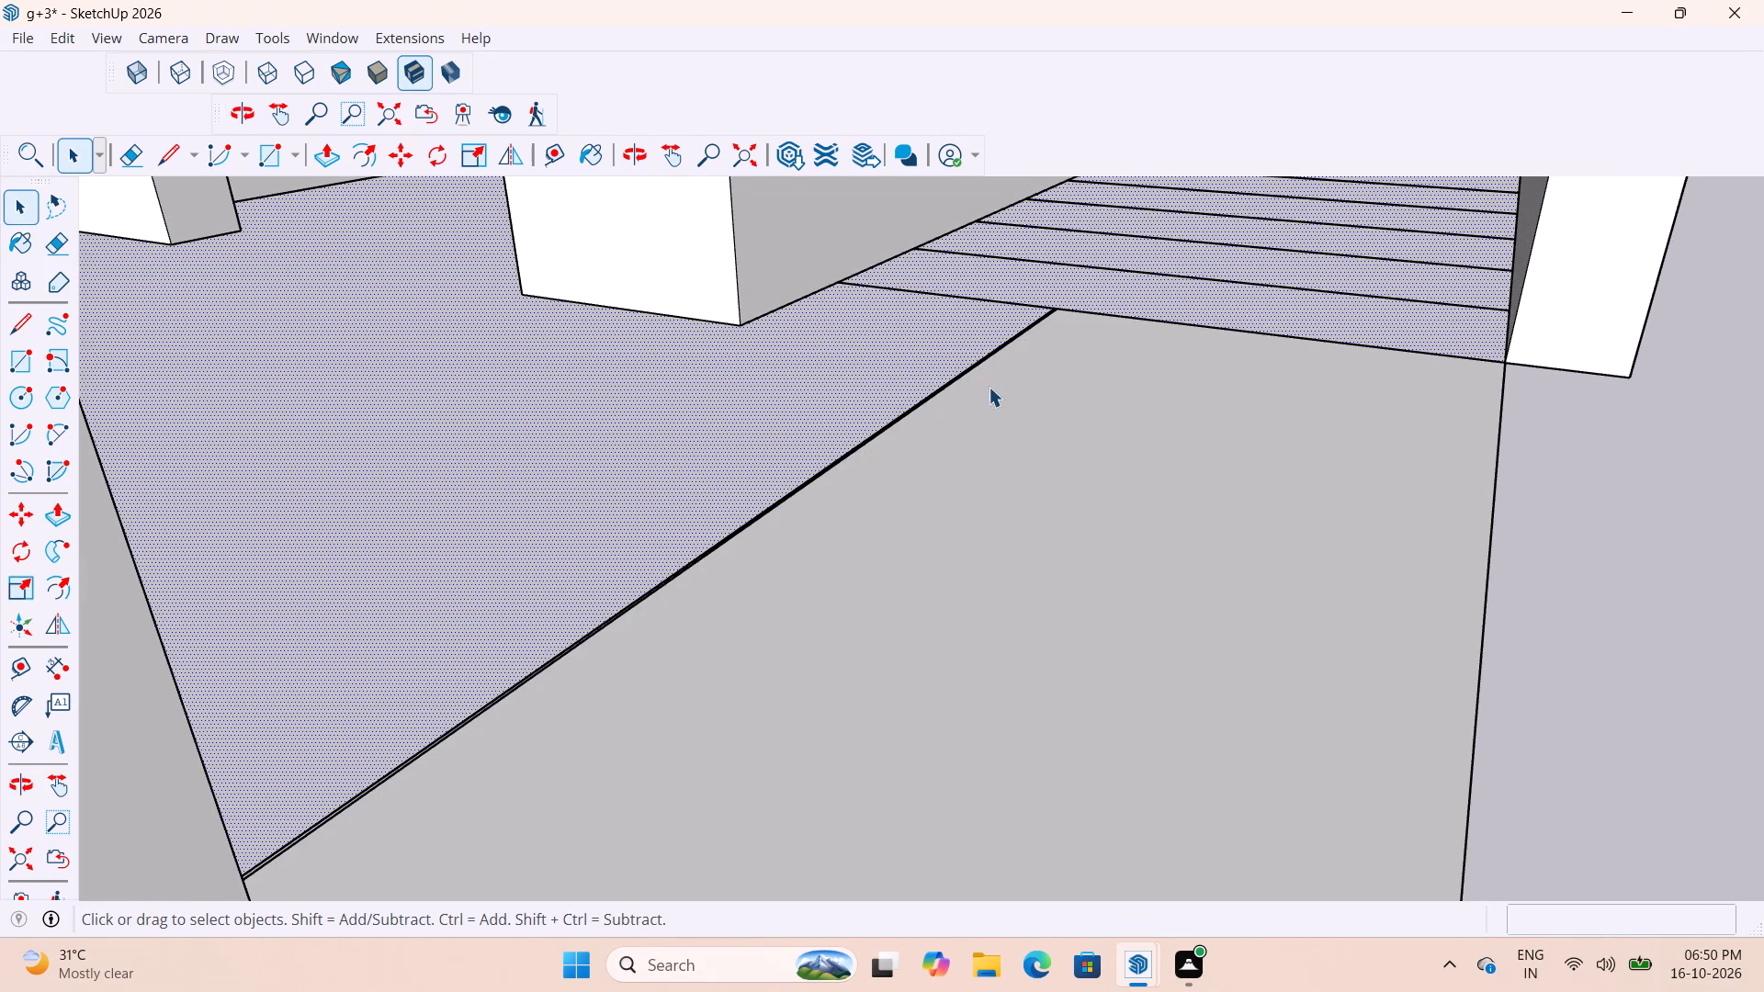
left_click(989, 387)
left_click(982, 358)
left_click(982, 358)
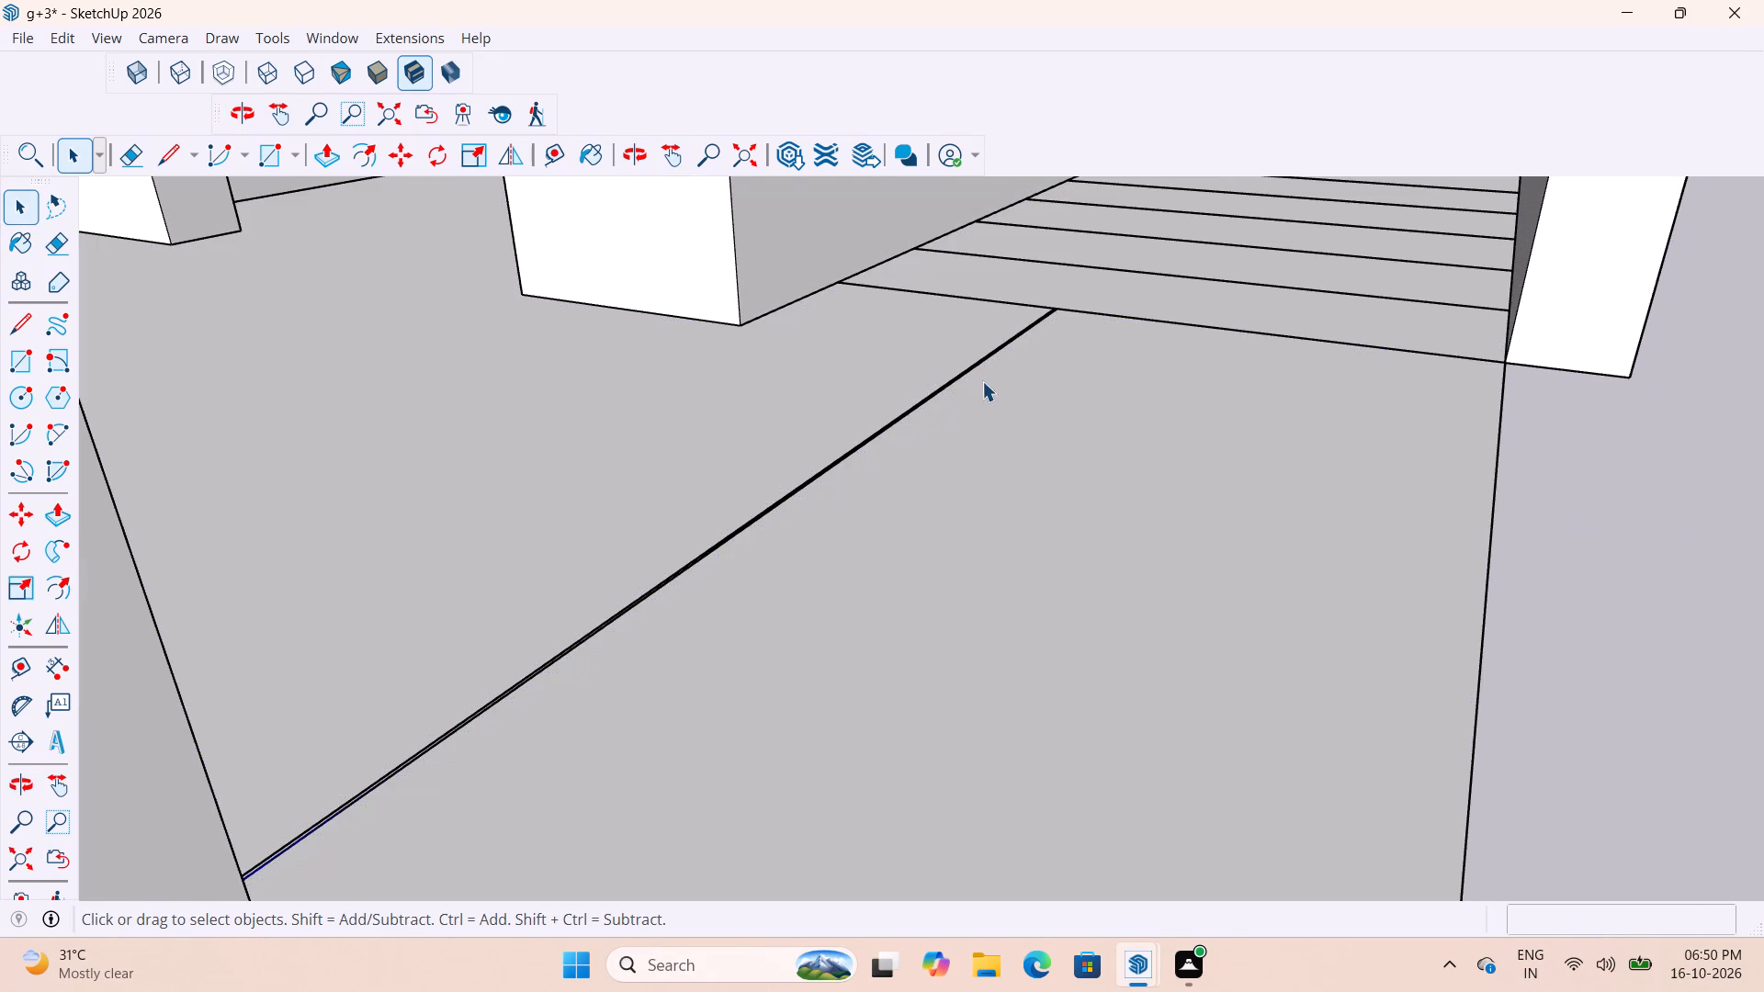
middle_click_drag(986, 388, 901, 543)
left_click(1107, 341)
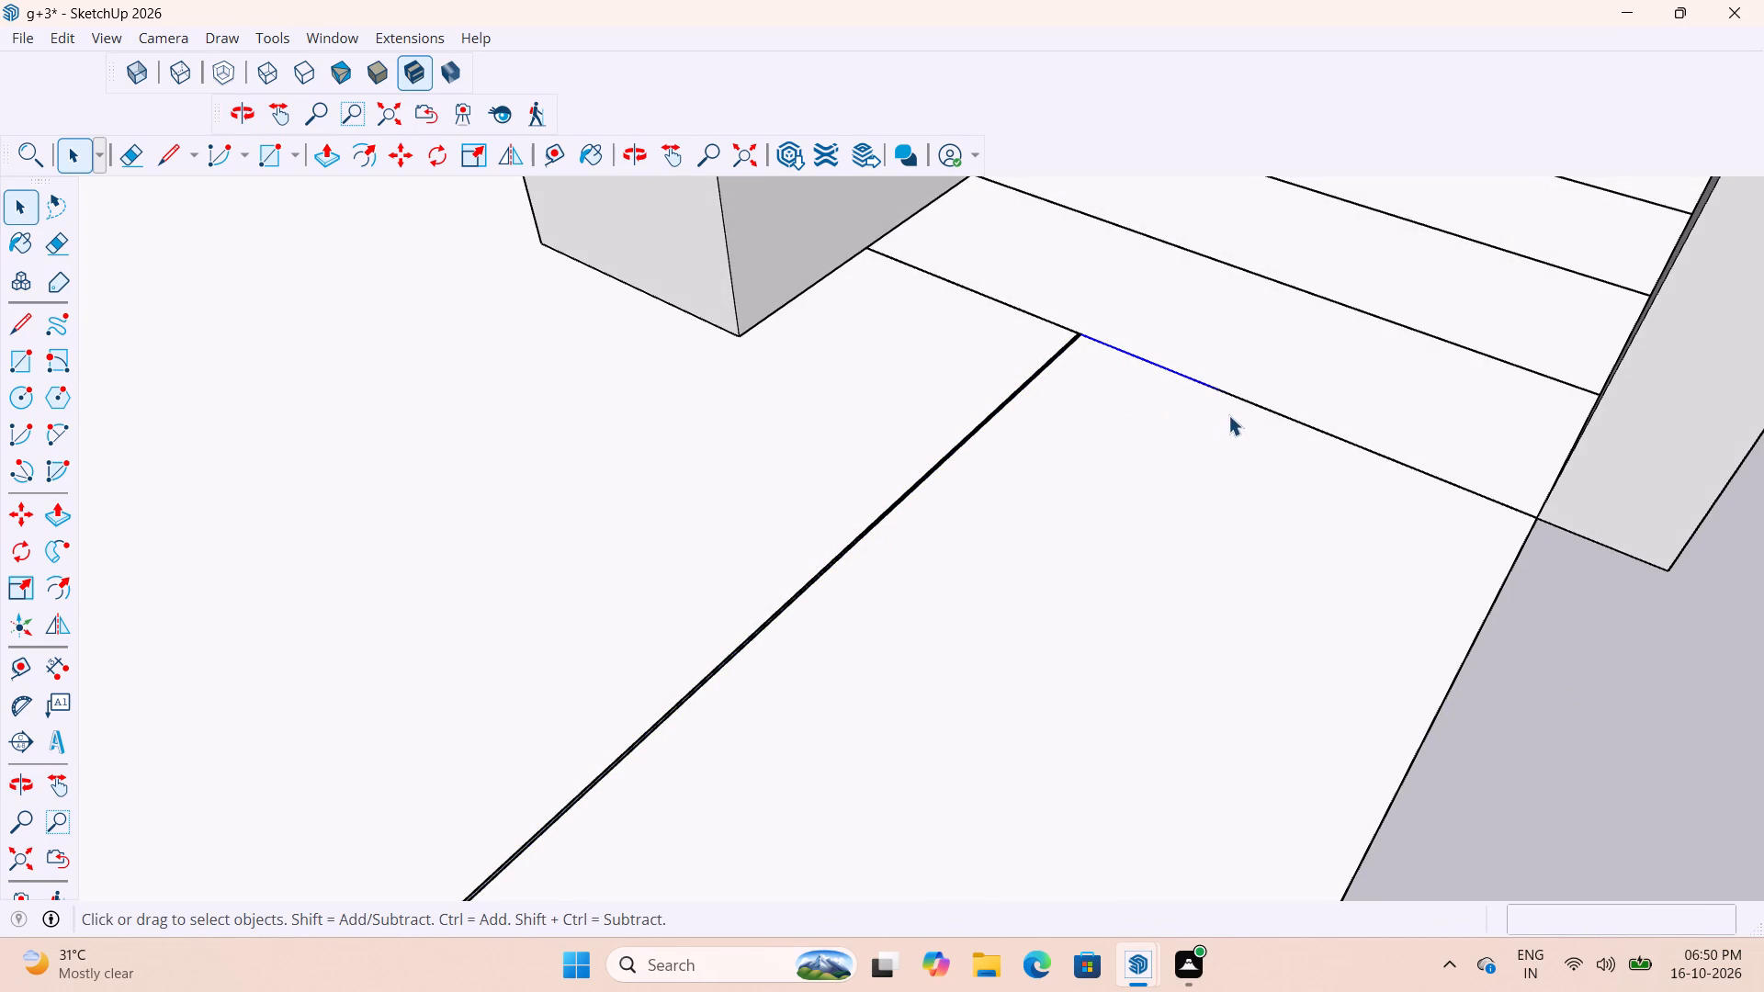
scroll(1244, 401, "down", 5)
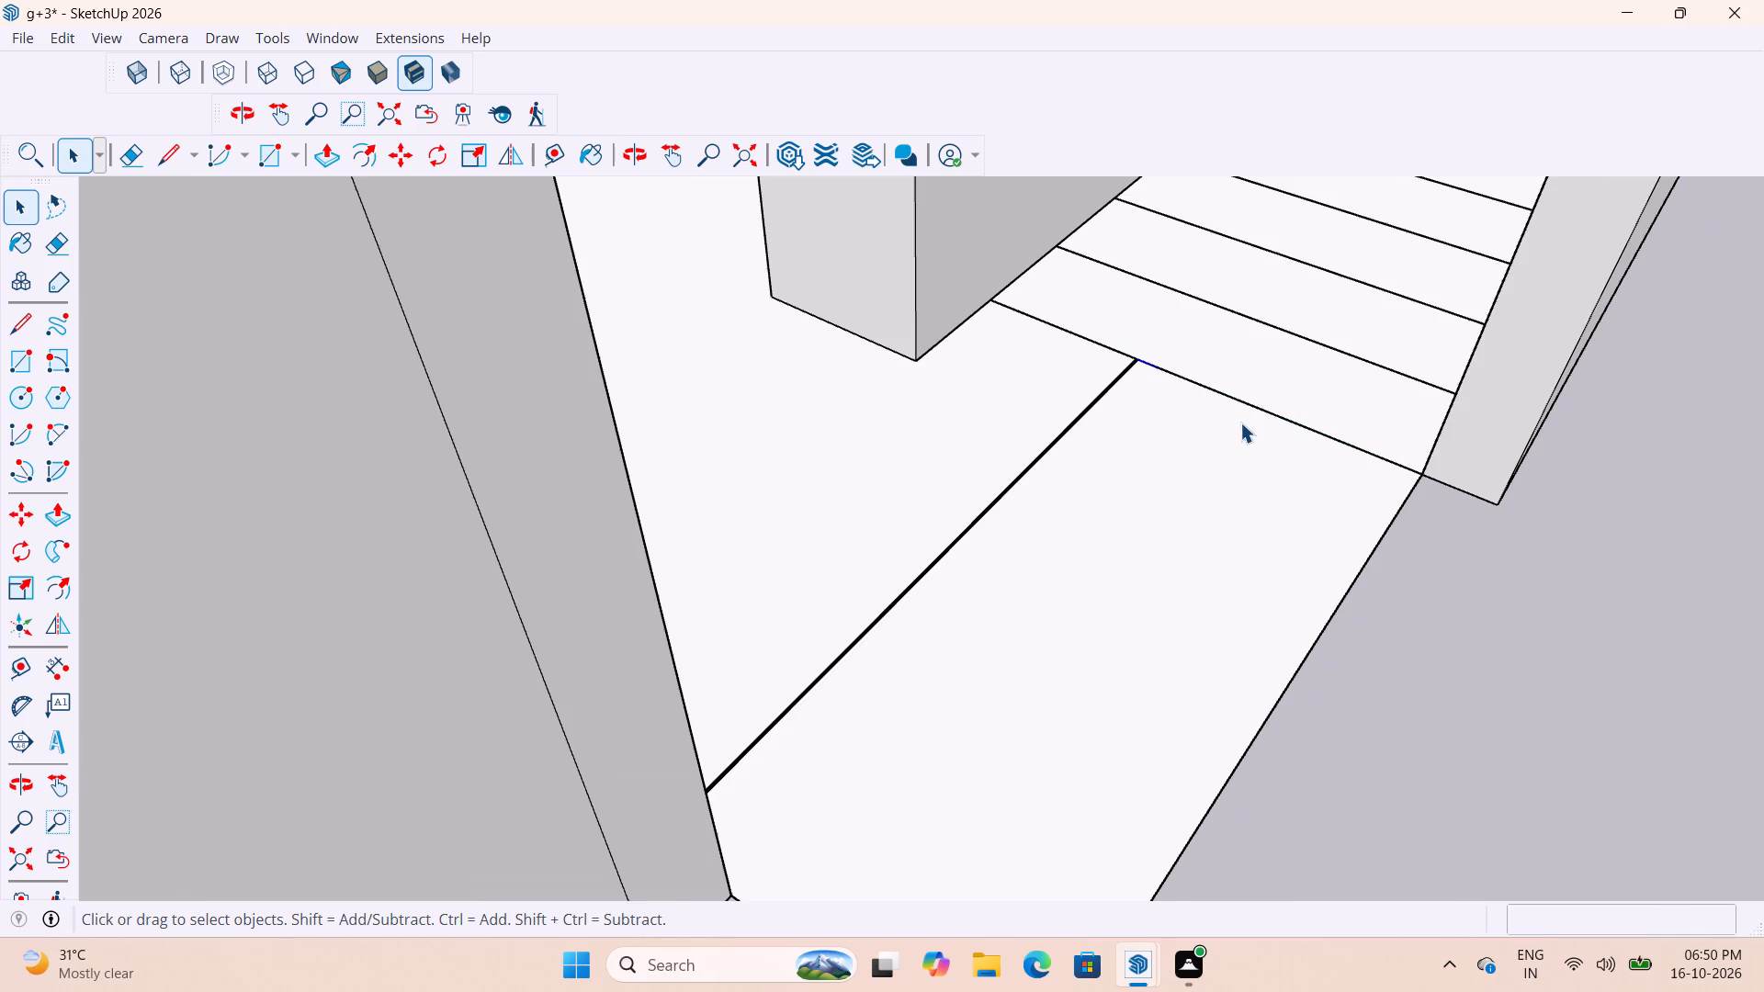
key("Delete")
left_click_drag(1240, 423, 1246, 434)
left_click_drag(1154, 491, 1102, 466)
Select the passage floor and check how far its surface runs through the front strip, rooms and stairwell.
left_click(991, 450)
scroll(1092, 611, "down", 8)
middle_click_drag(1268, 689, 1086, 750)
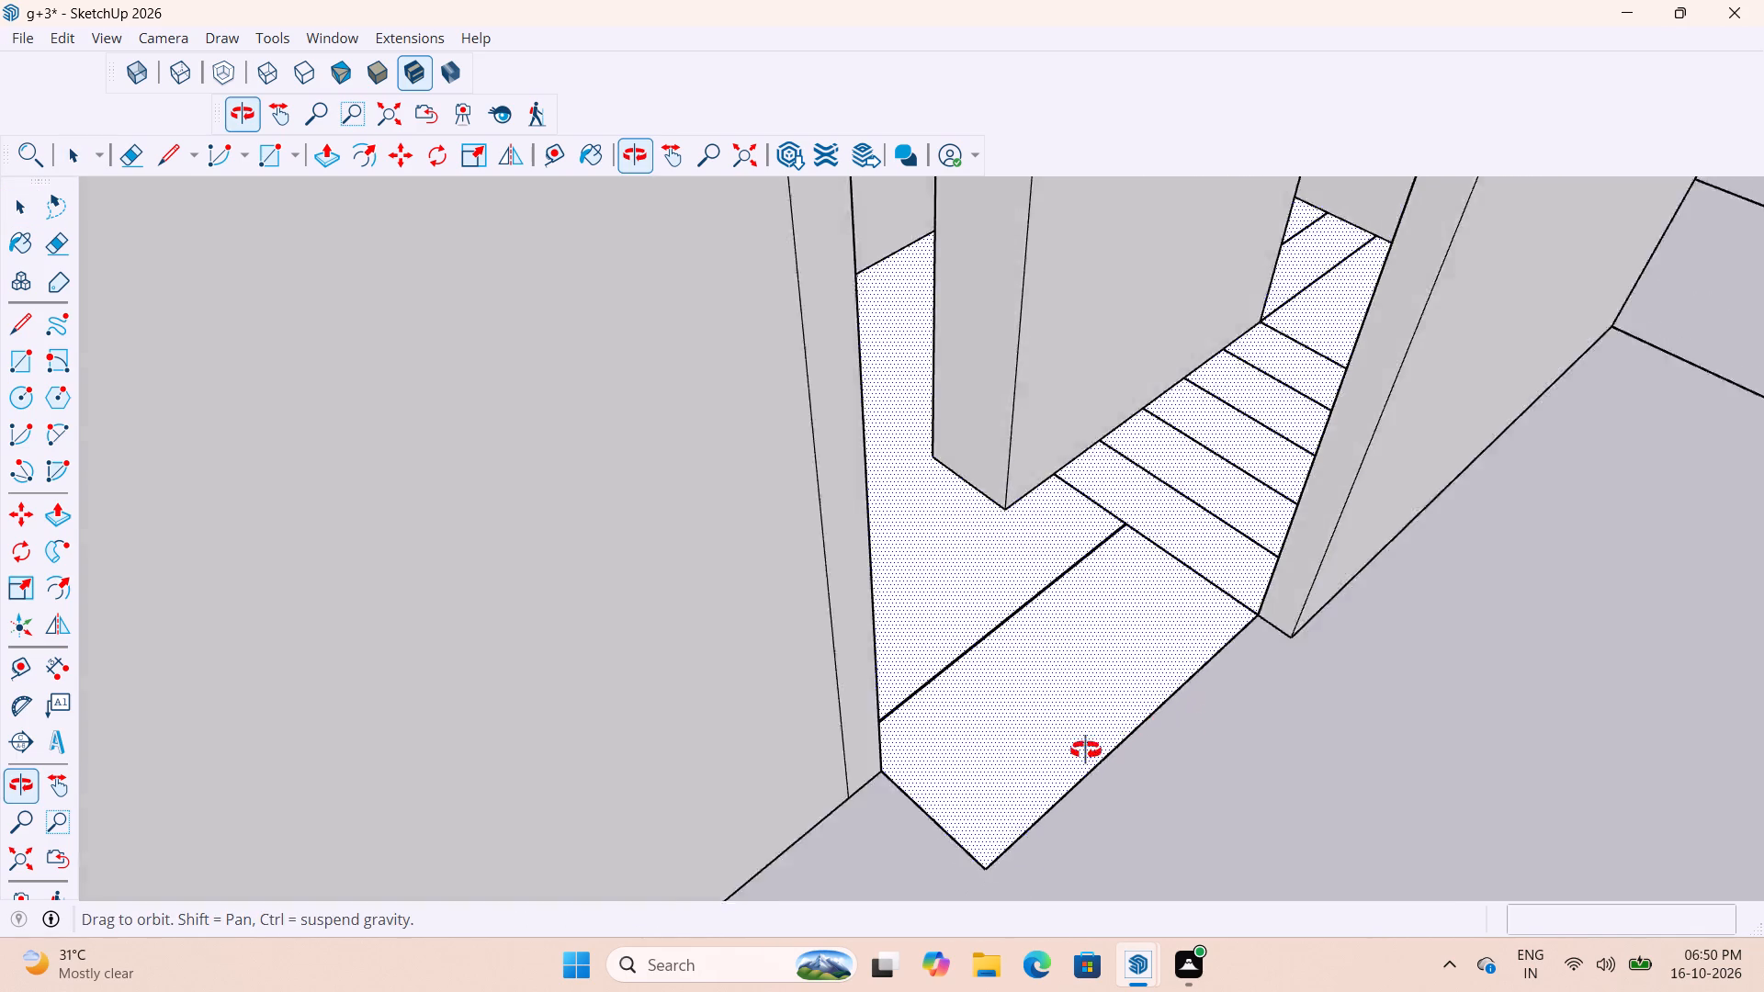
middle_click_drag(1086, 750, 1016, 768)
scroll(999, 761, "down", 11)
scroll(1080, 825, "down", 4)
middle_click_drag(1131, 636, 1012, 683)
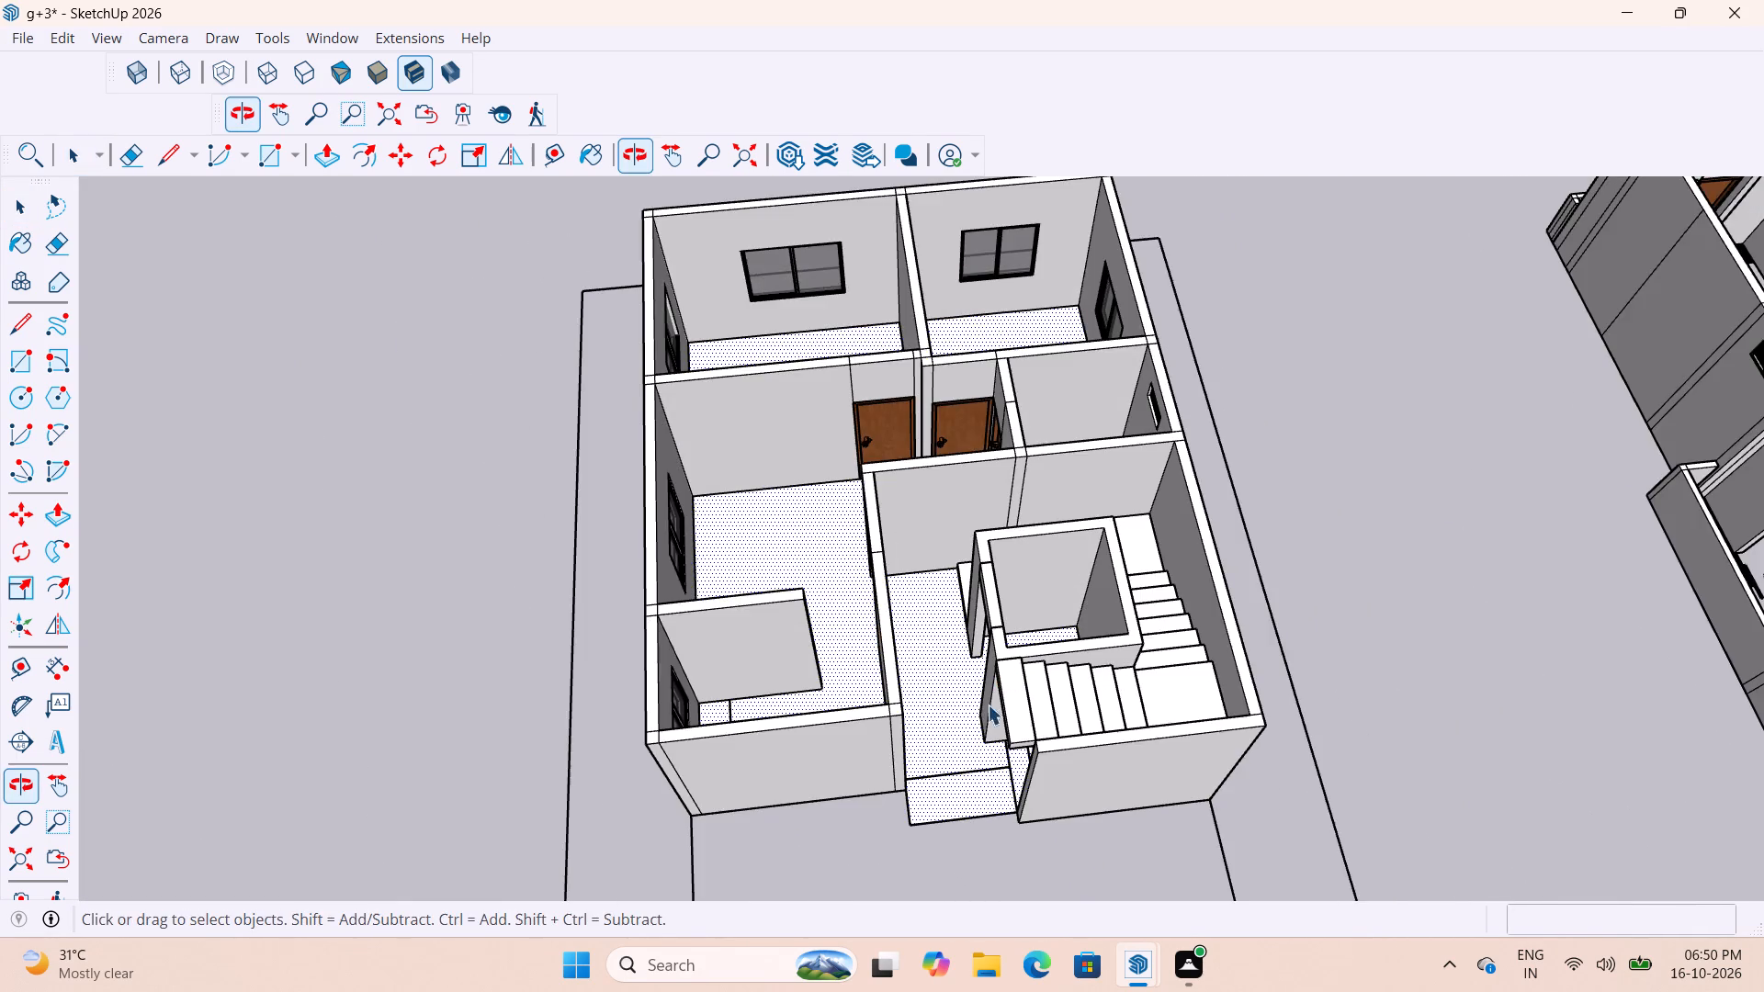
scroll(977, 718, "up", 4)
middle_click_drag(982, 737, 945, 687)
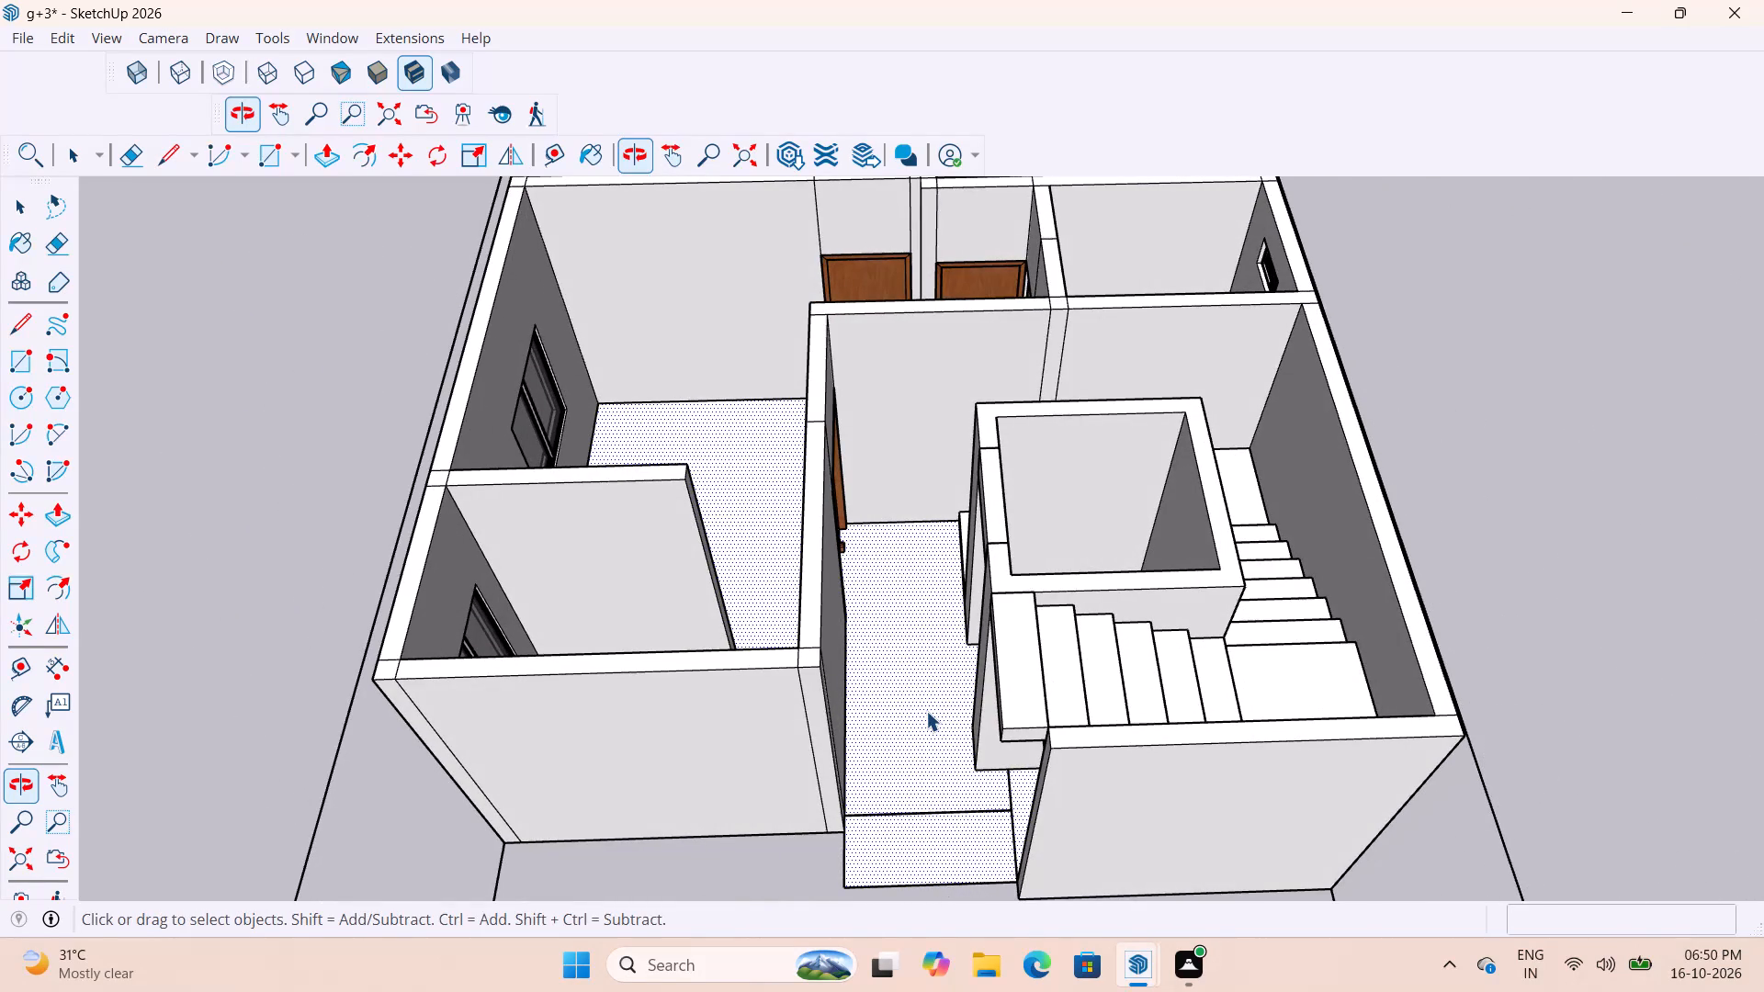
scroll(926, 711, "down", 10)
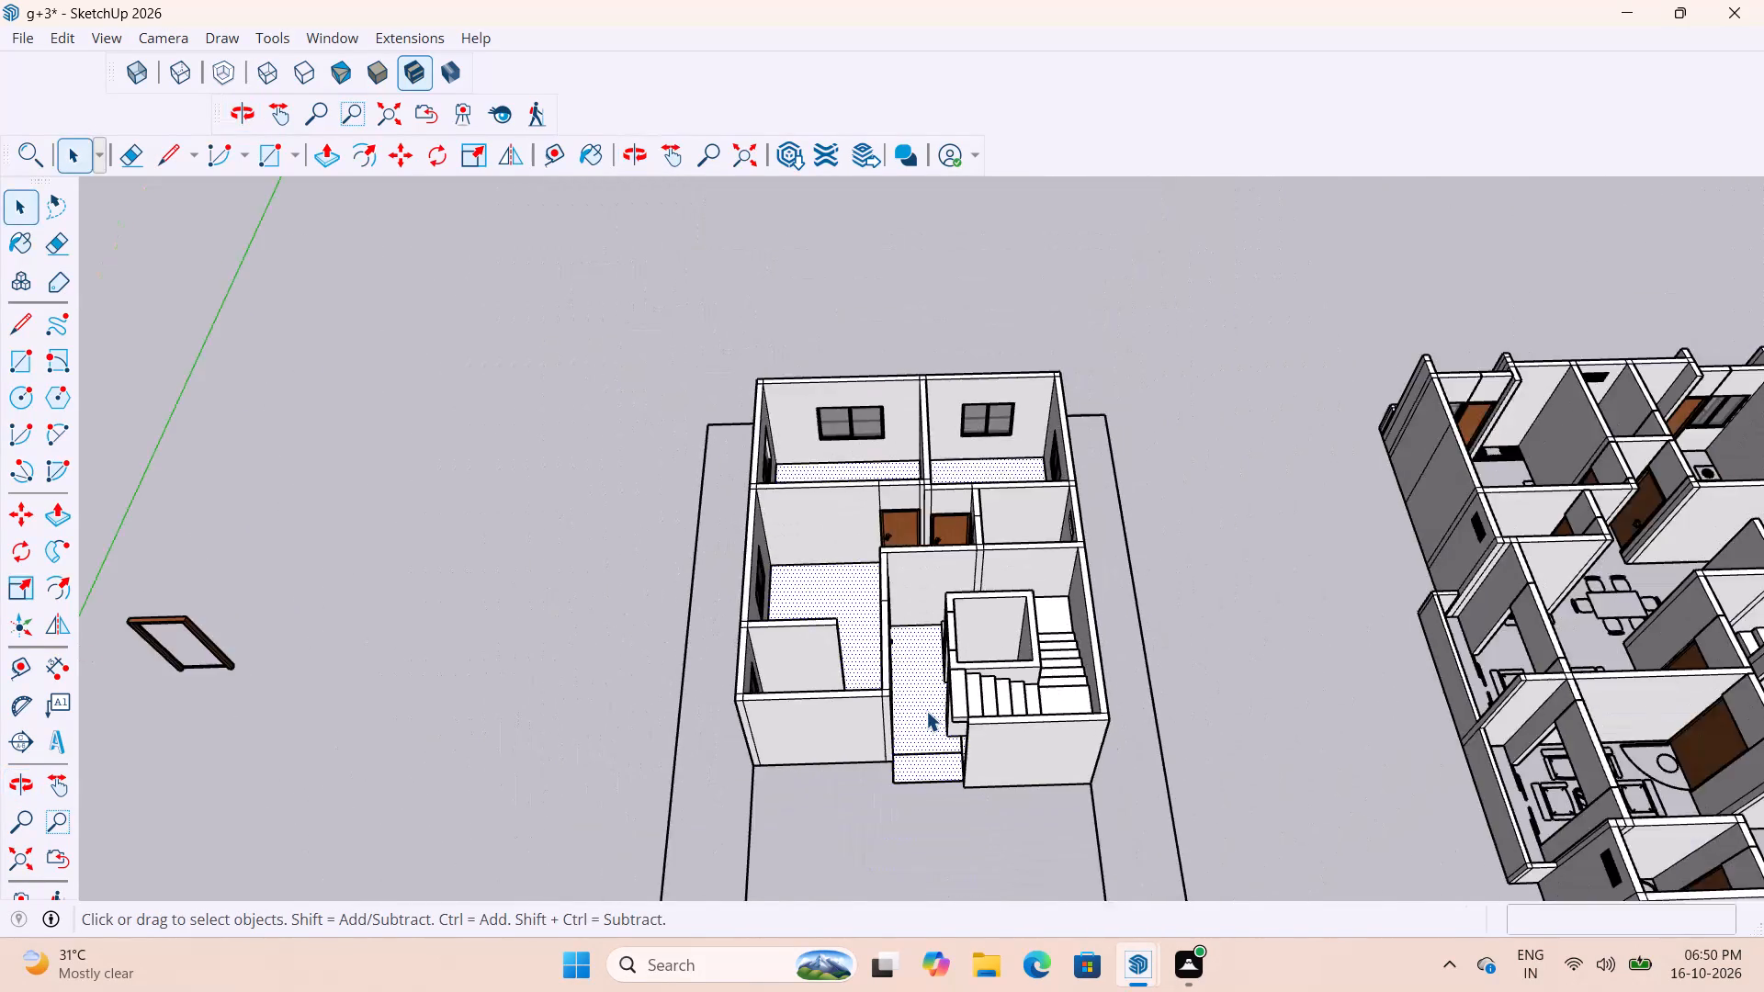
scroll(926, 711, "down", 3)
scroll(933, 765, "up", 8)
scroll(987, 680, "down", 5)
scroll(936, 767, "up", 7)
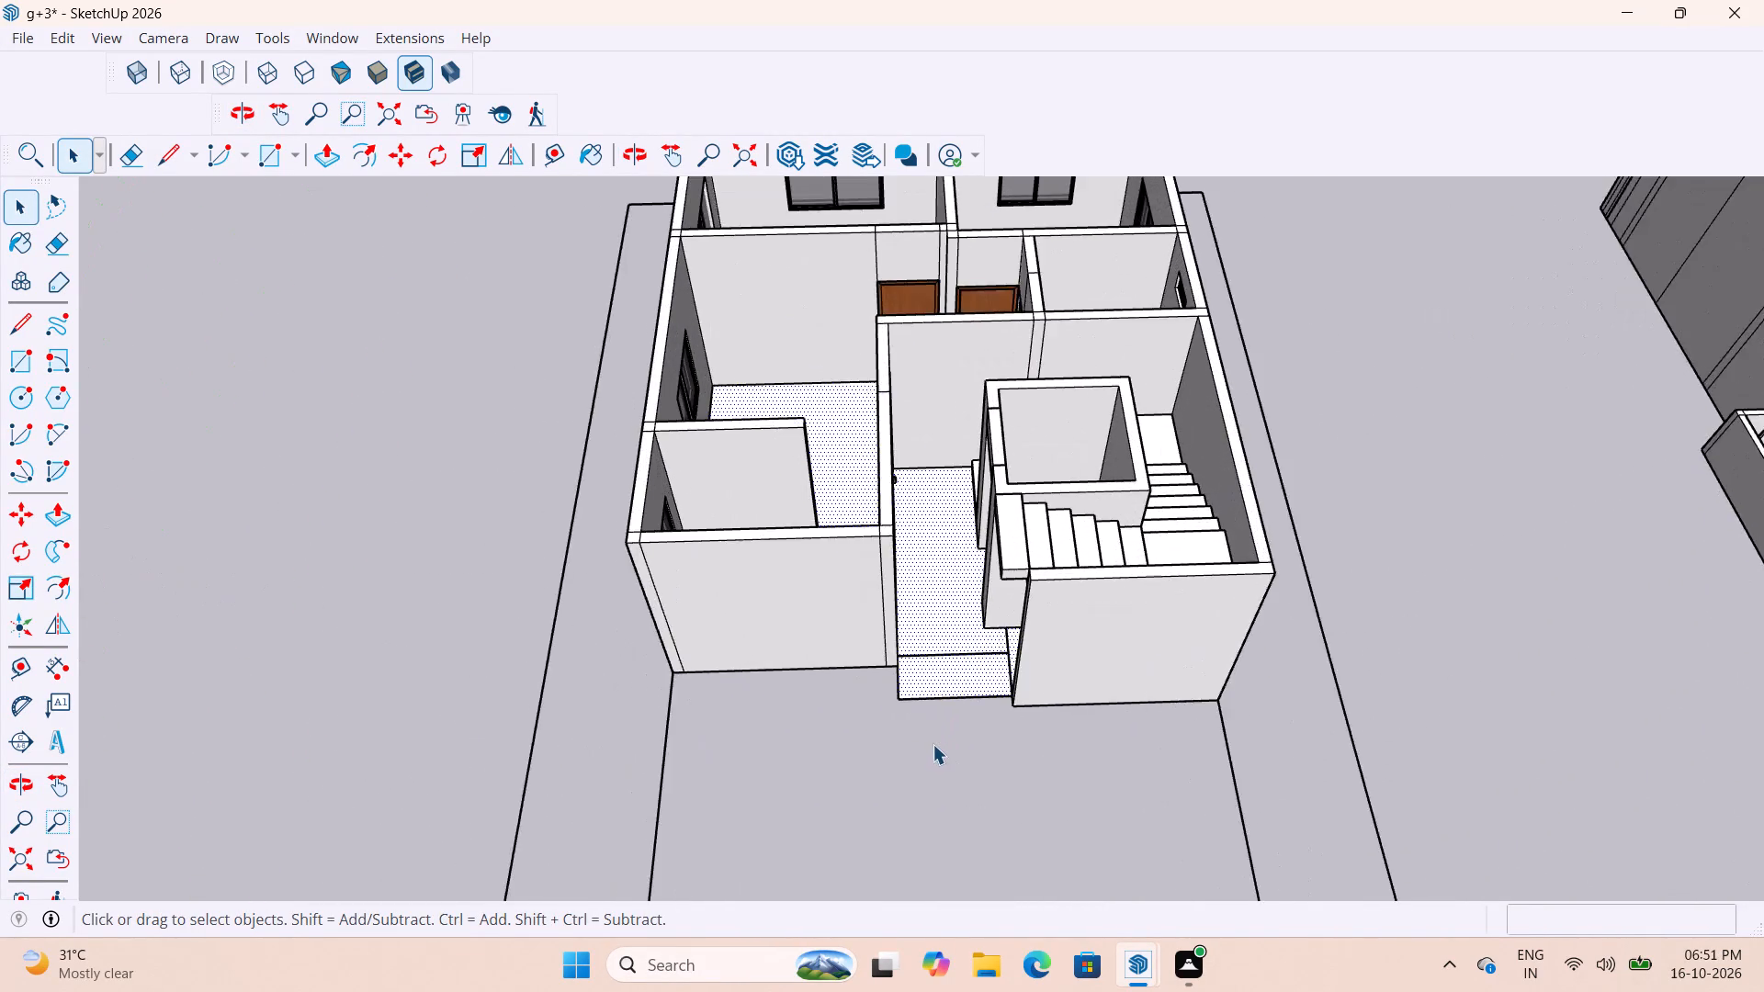
scroll(933, 744, "up", 8)
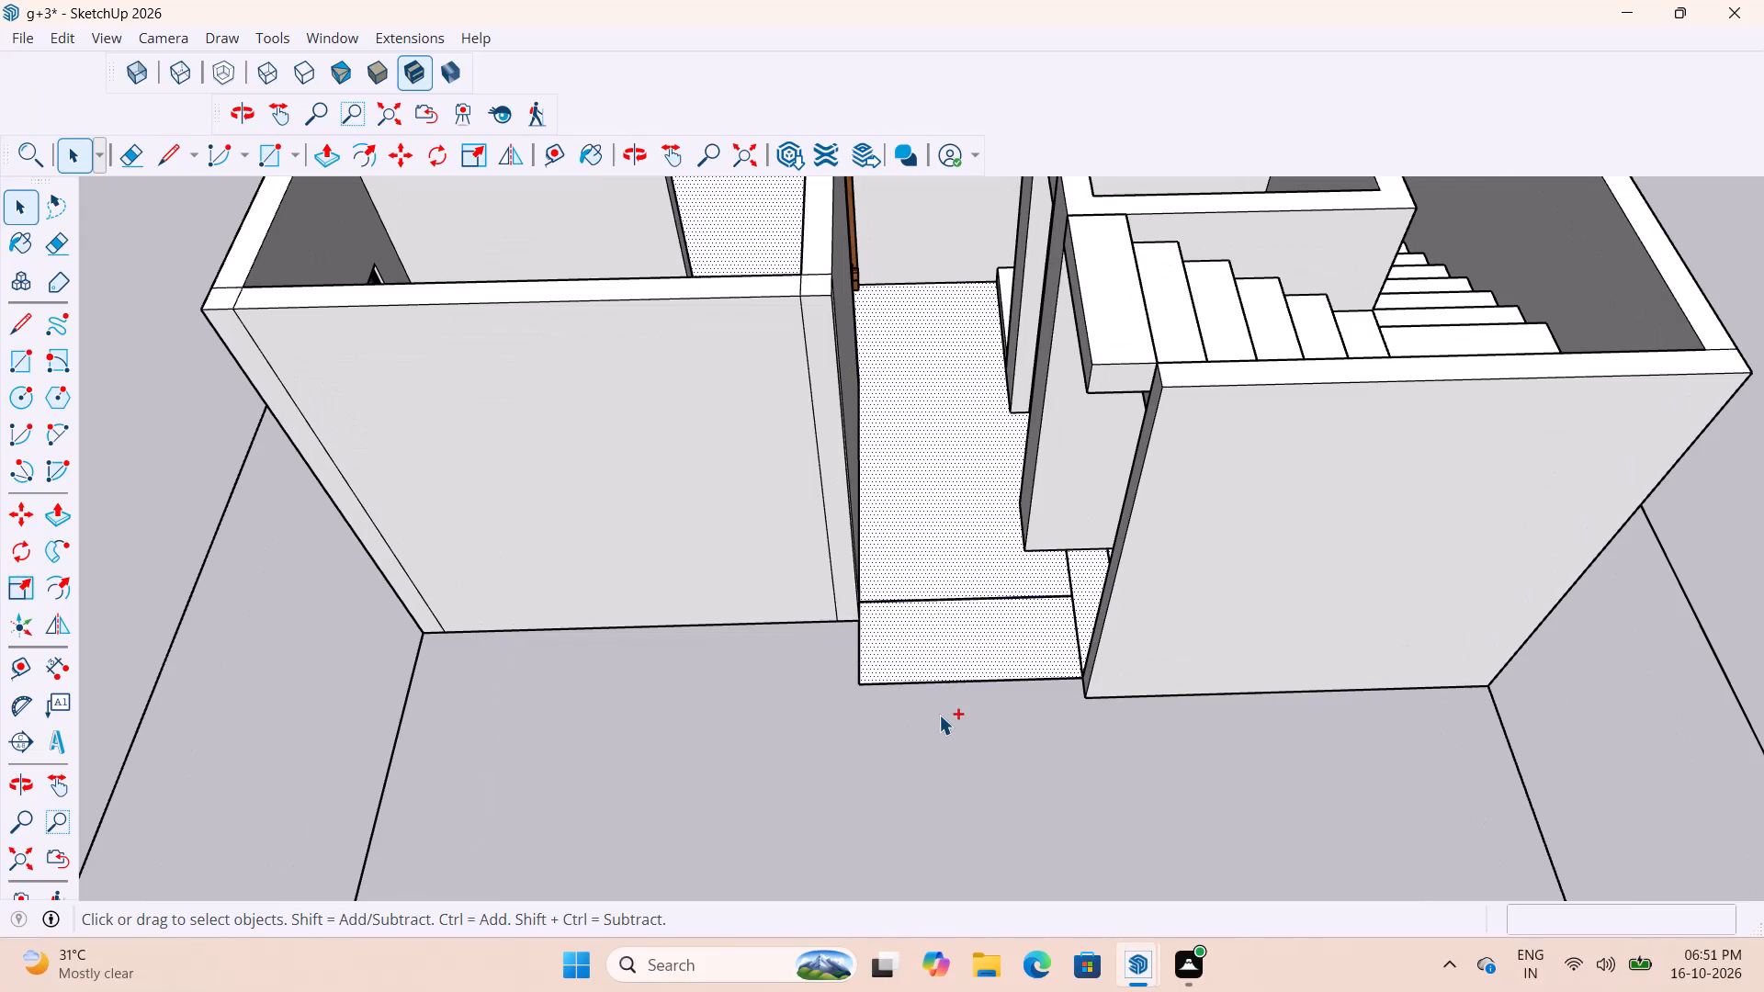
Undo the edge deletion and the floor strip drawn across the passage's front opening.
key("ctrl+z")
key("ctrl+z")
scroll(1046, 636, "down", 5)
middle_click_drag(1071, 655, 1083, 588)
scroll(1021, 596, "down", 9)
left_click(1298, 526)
Examine the main floor face and its boundary at the passage's front opening and beside the first stair line.
scroll(1013, 620, "up", 5)
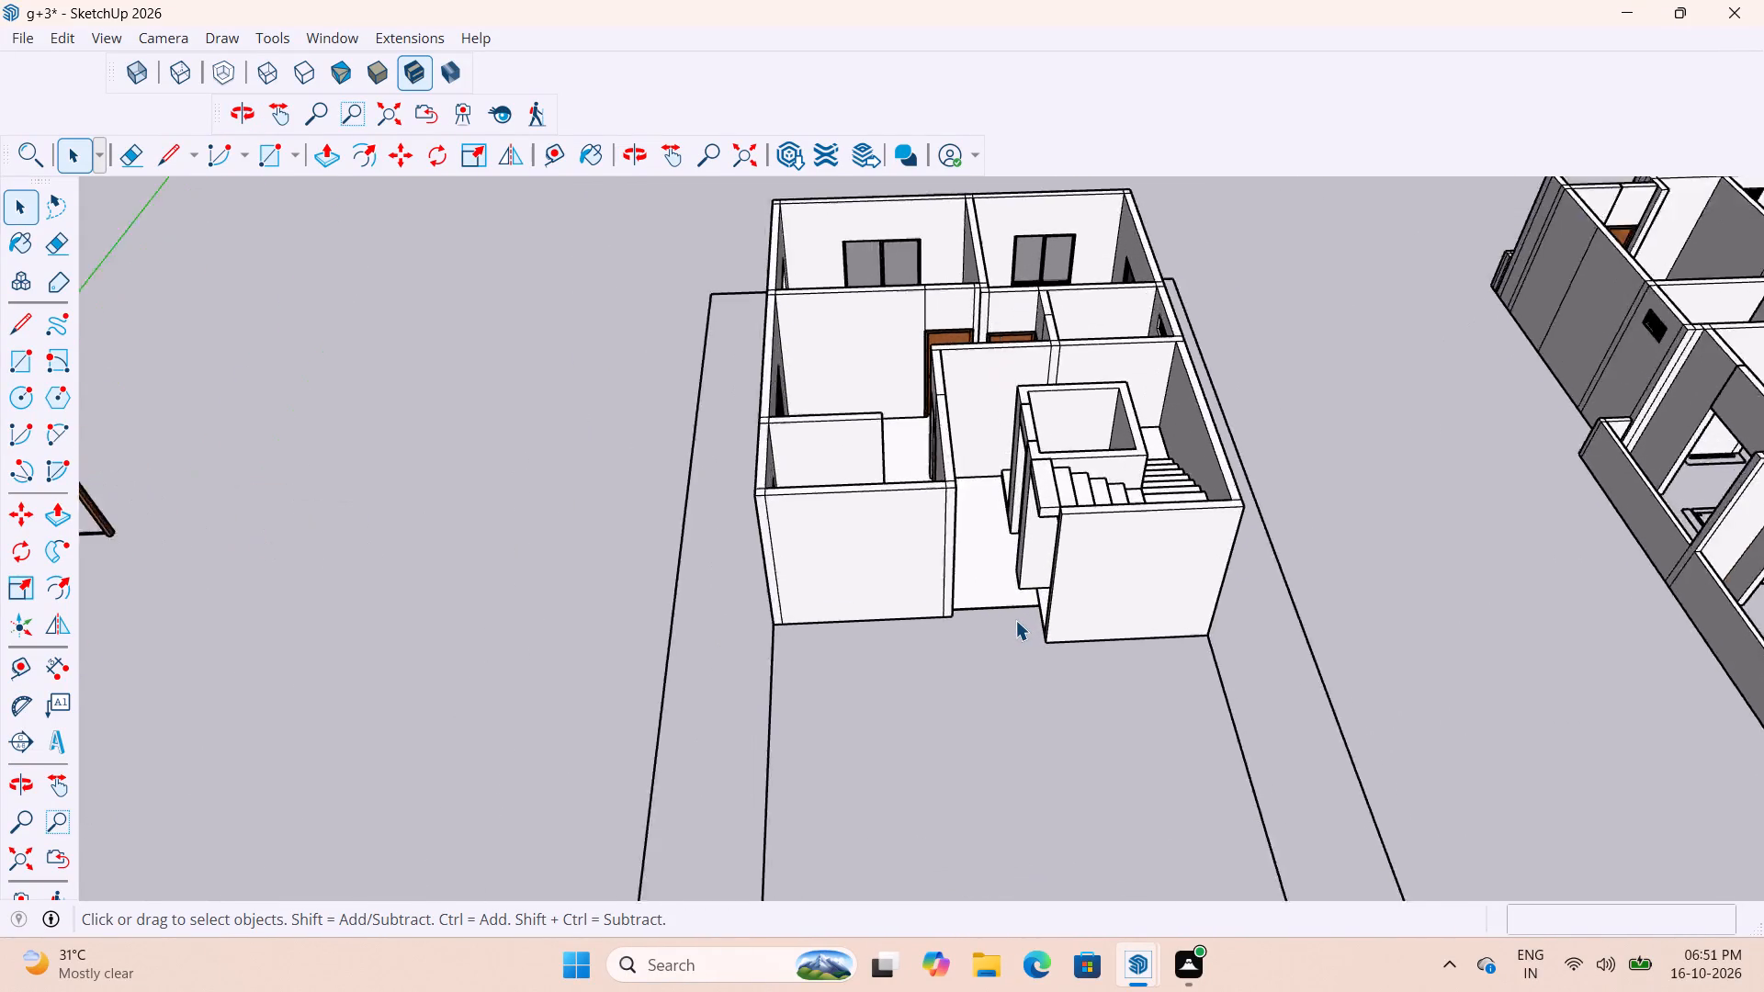
scroll(1015, 620, "up", 15)
scroll(1045, 615, "up", 7)
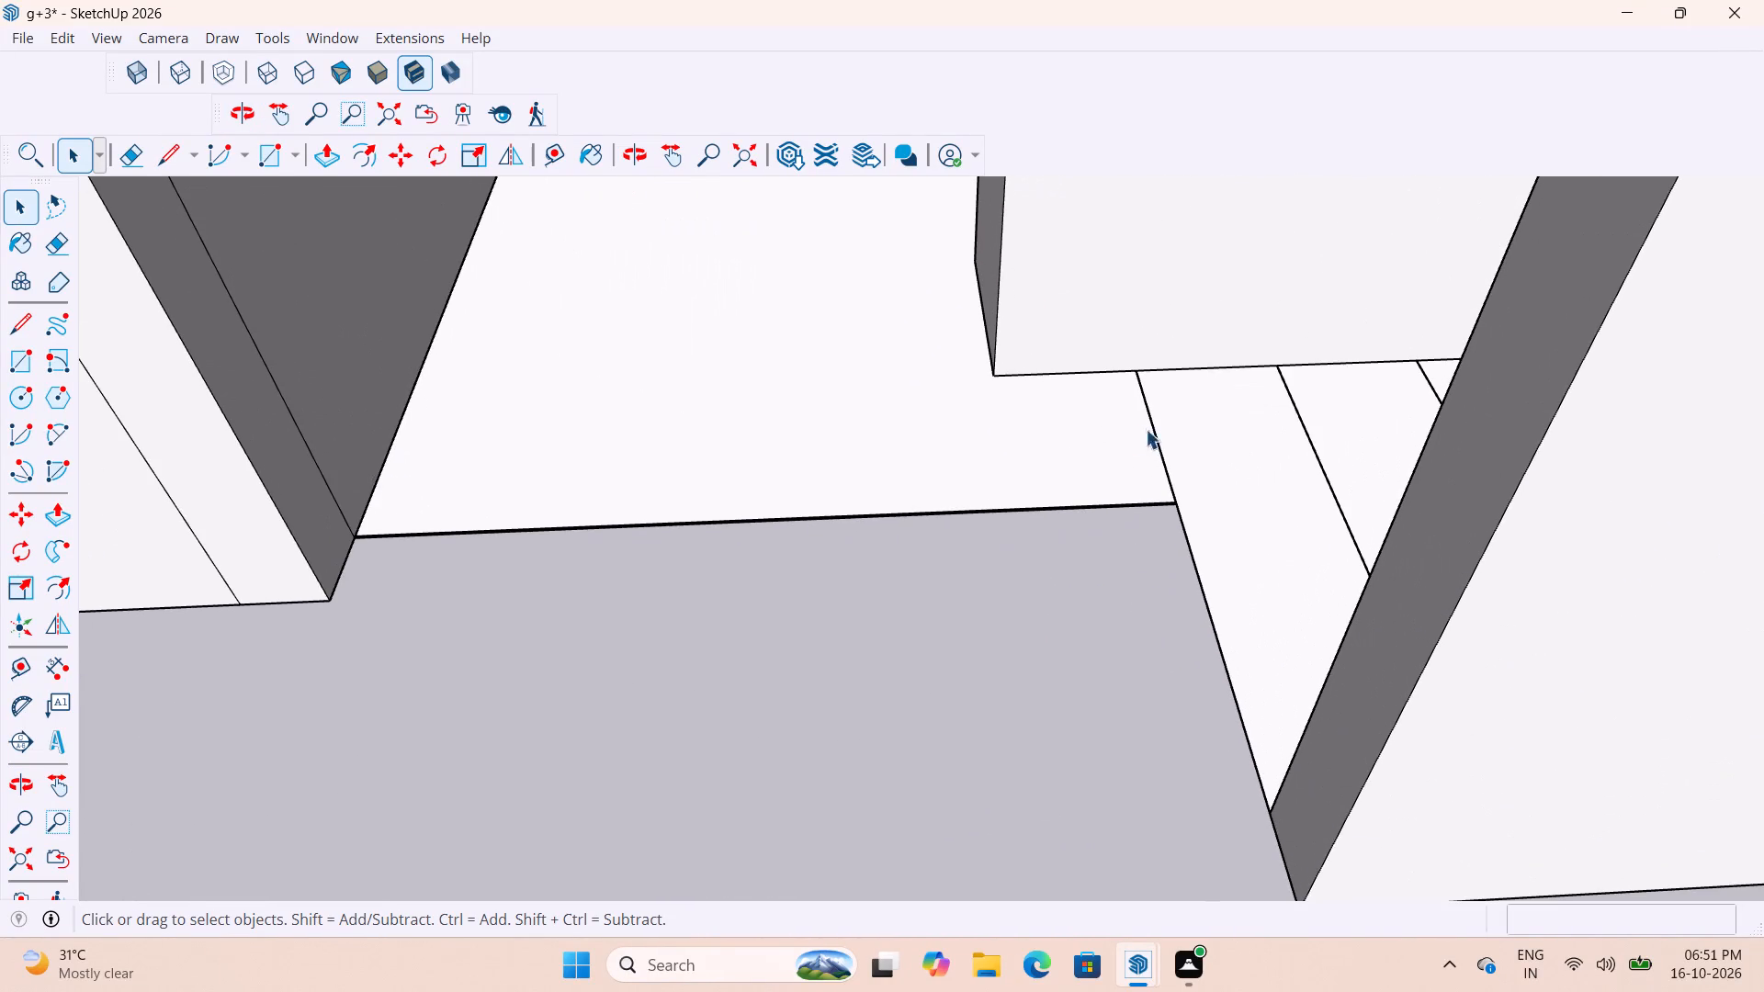
scroll(1091, 625, "down", 5)
scroll(1150, 565, "up", 7)
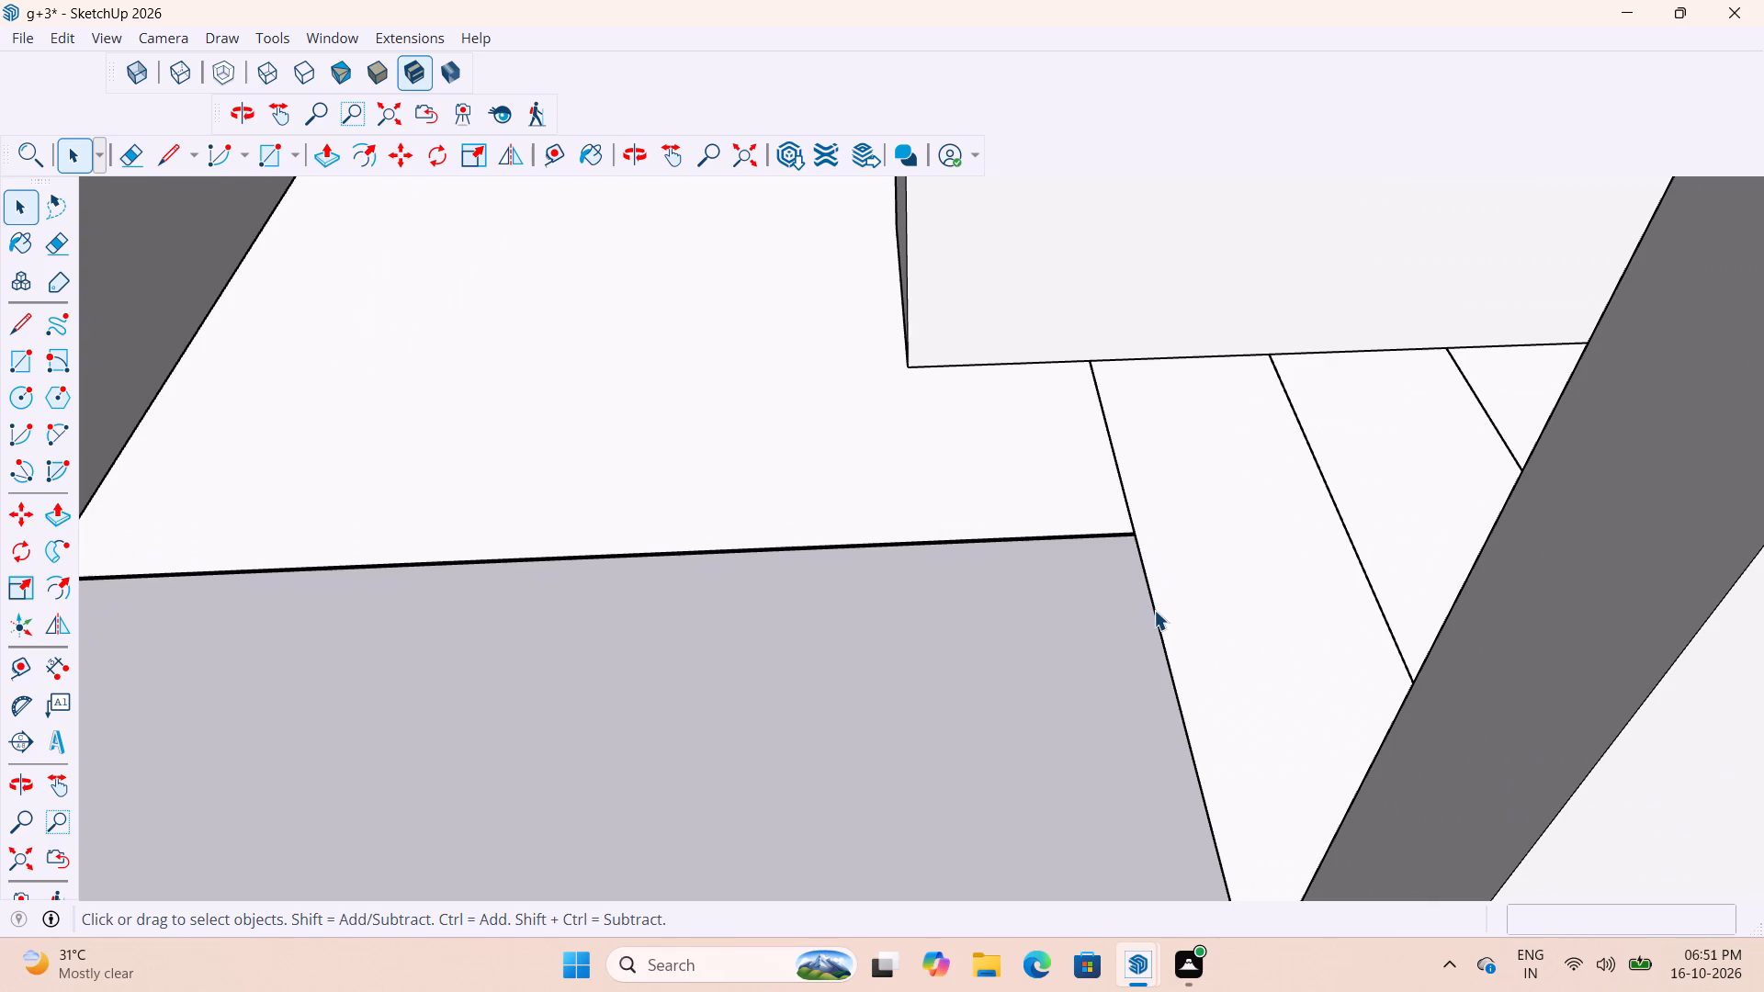
left_click(1154, 610)
scroll(1128, 628, "down", 11)
middle_click_drag(1096, 671, 1086, 693)
left_click(955, 524)
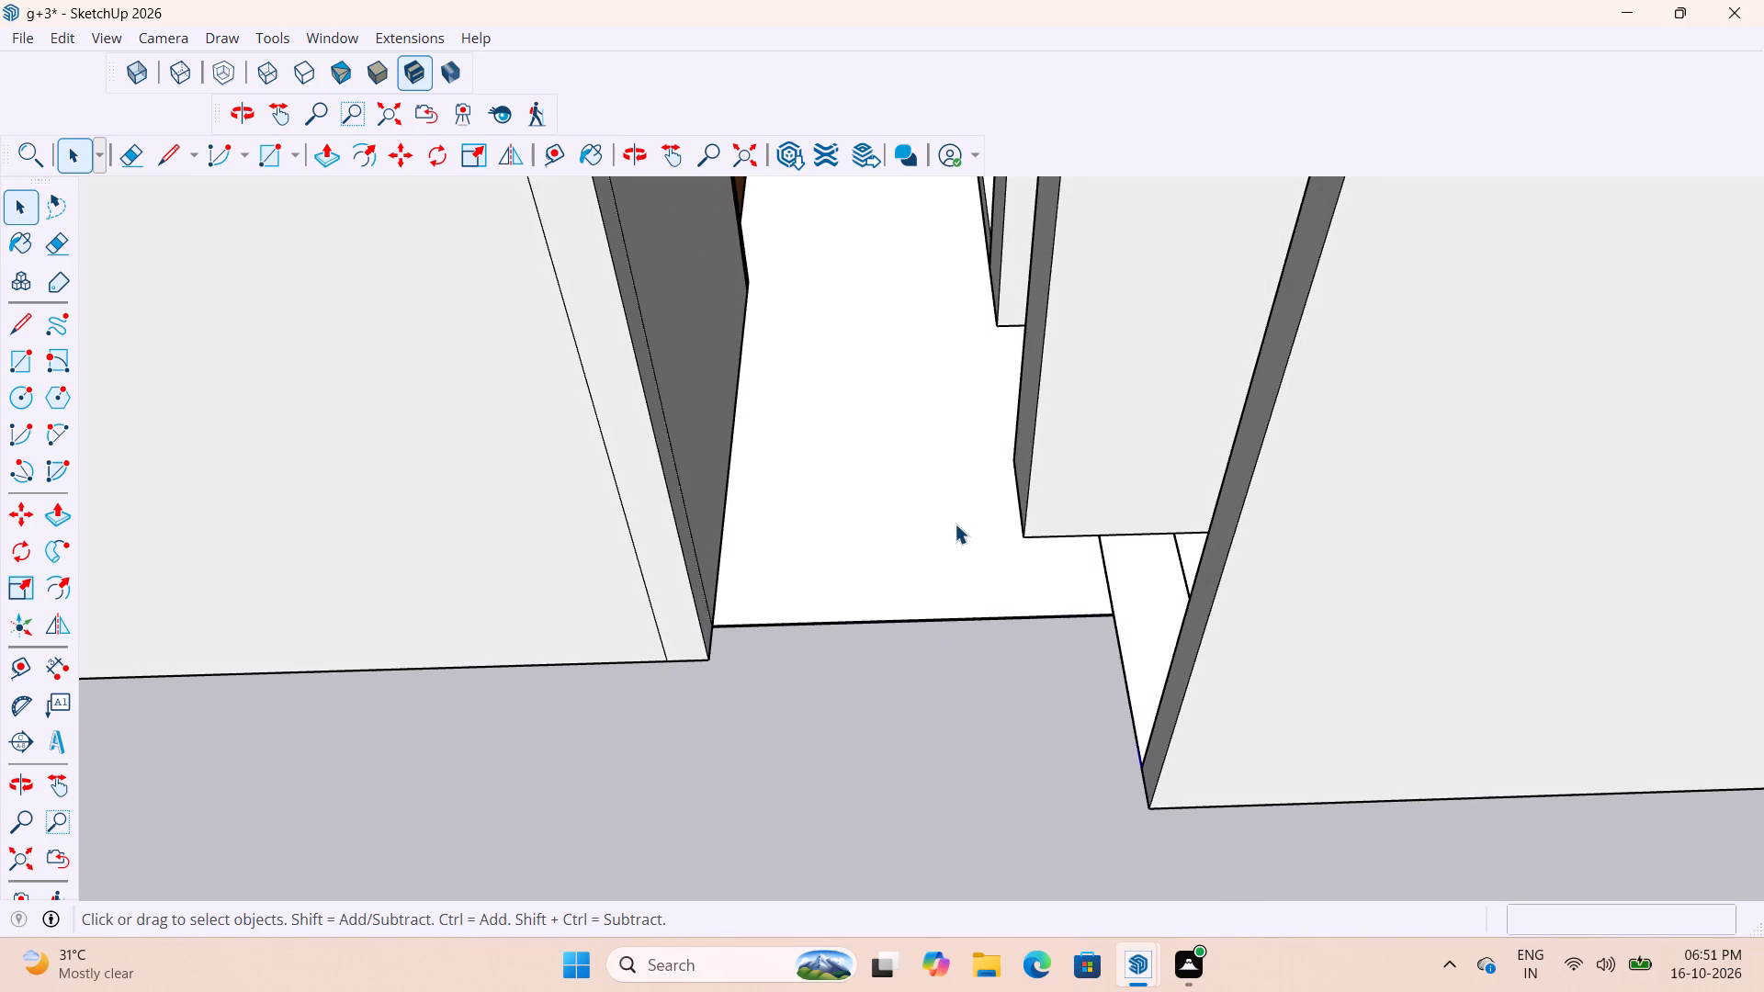
scroll(1027, 571, "down", 10)
middle_click_drag(1099, 705, 1073, 782)
scroll(959, 783, "down", 9)
scroll(986, 657, "down", 3)
scroll(1004, 715, "up", 12)
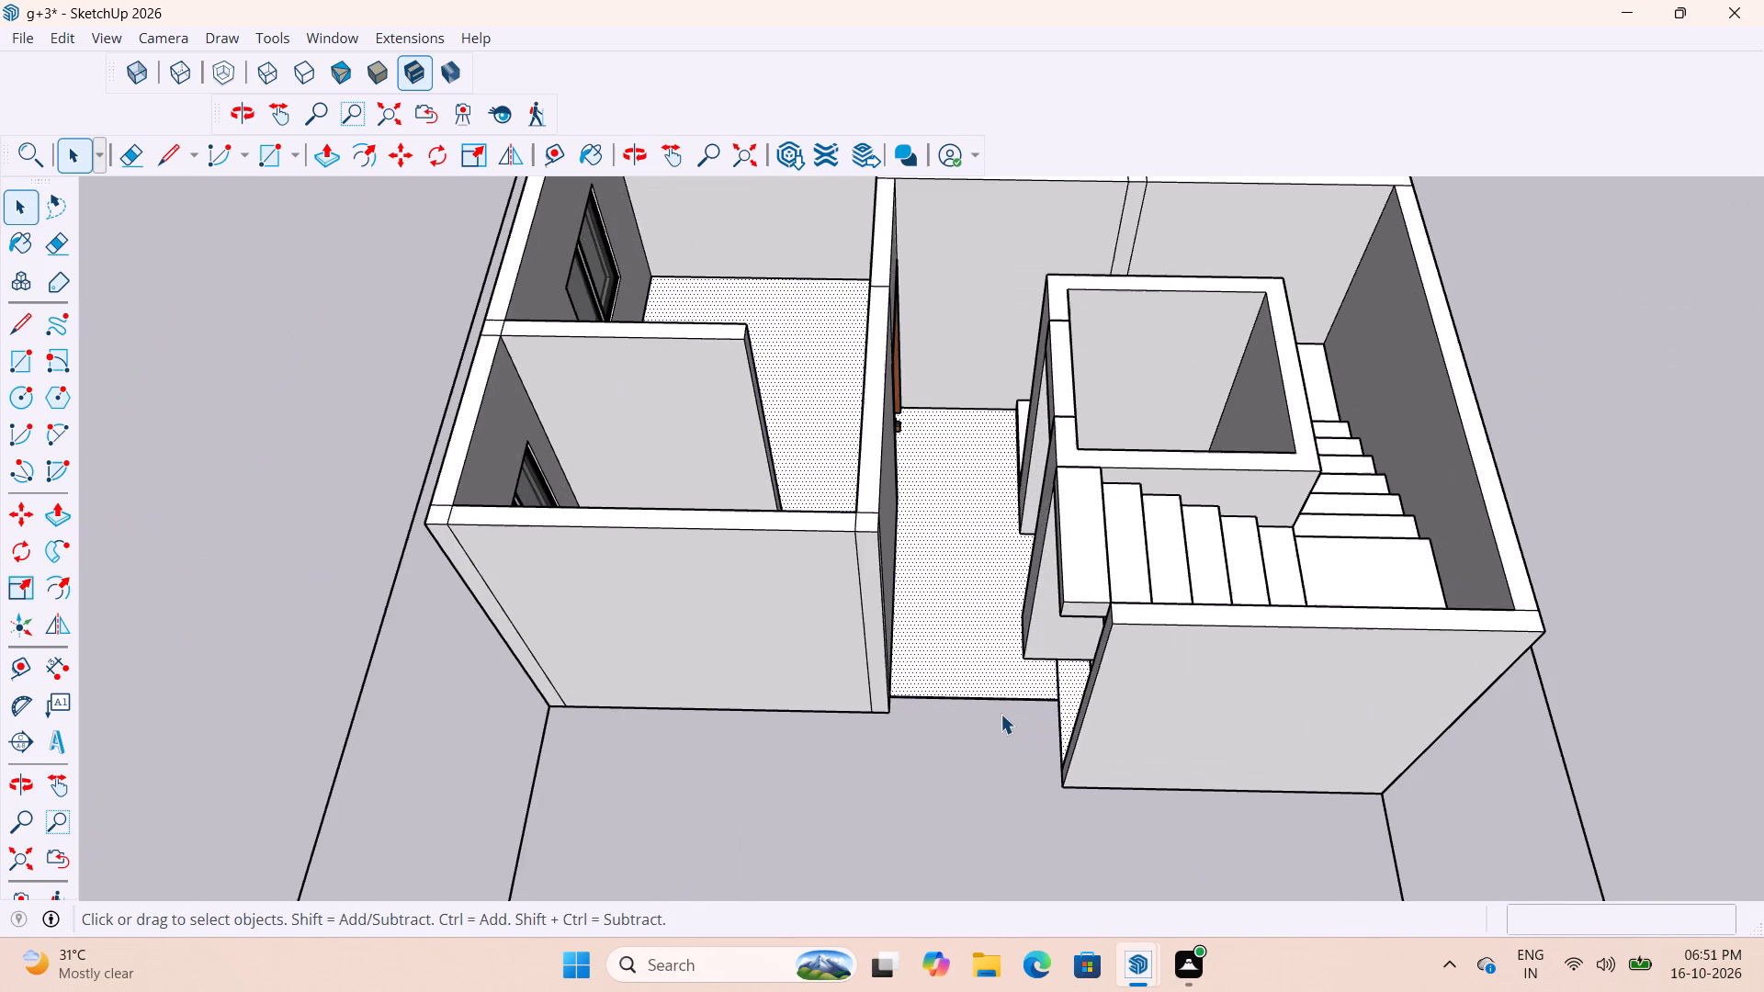
scroll(1001, 714, "up", 4)
scroll(975, 694, "down", 5)
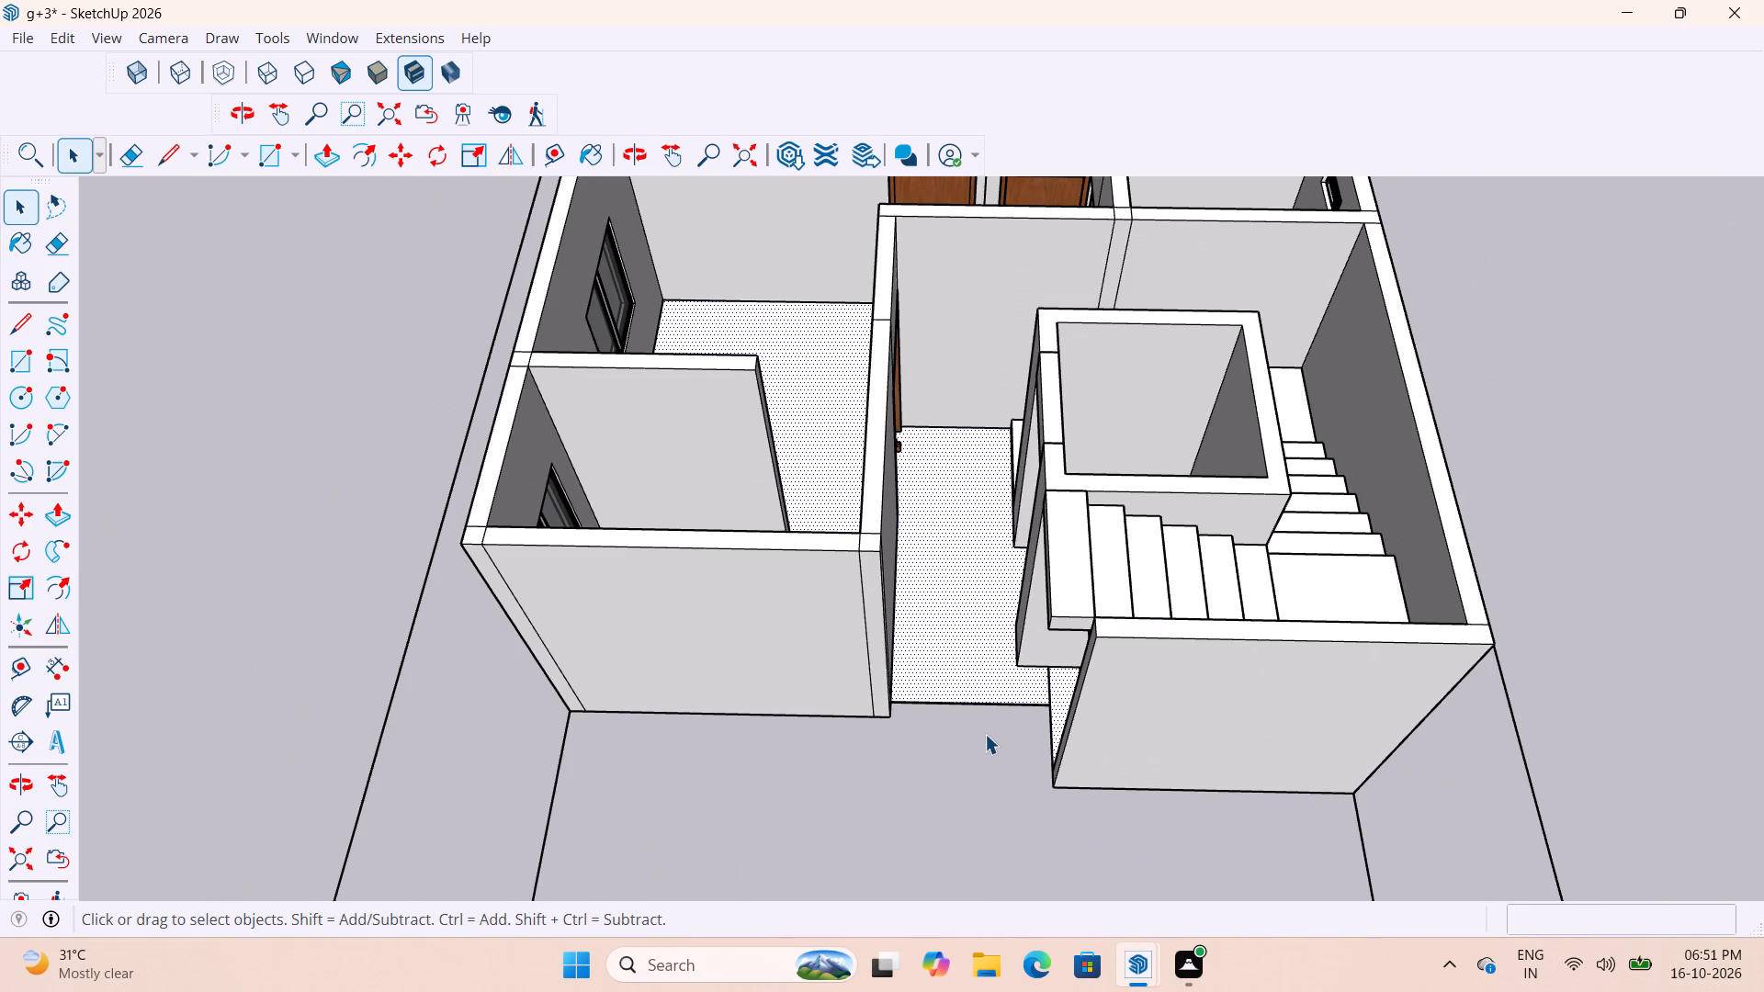
scroll(985, 734, "up", 4)
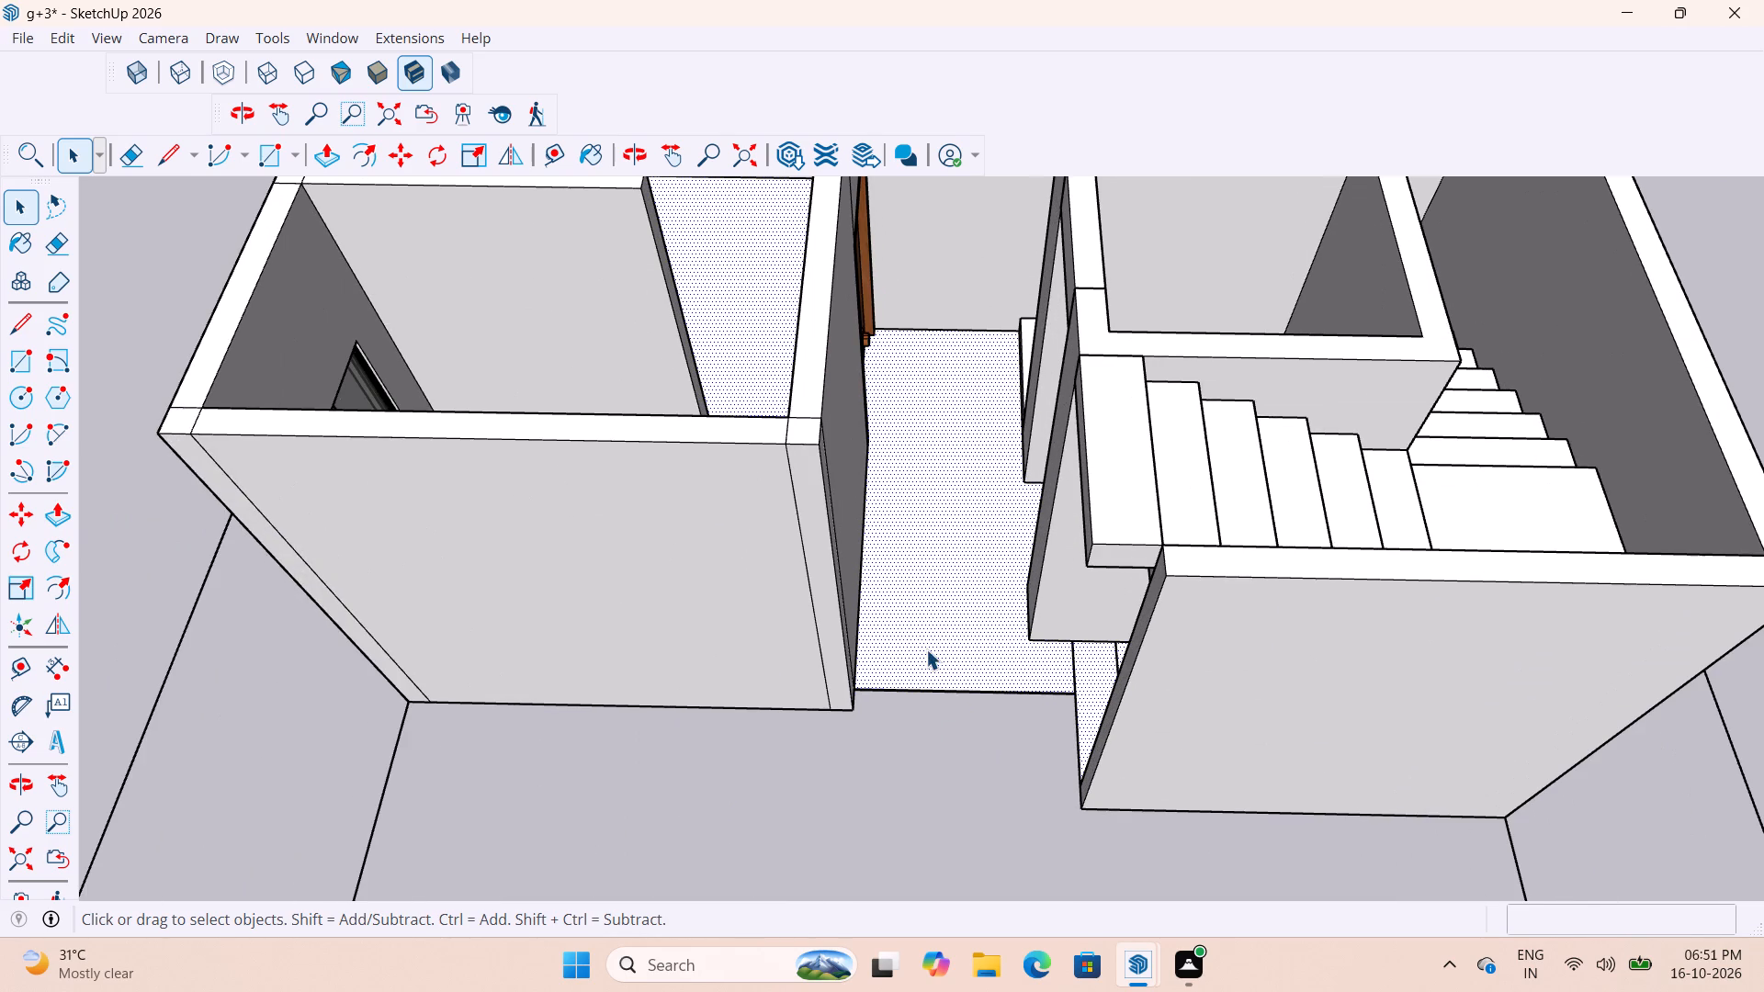
Group the smaller block's floor face together with its bounding edges.
scroll(925, 649, "down", 10)
double_click(956, 653)
right_click(956, 653)
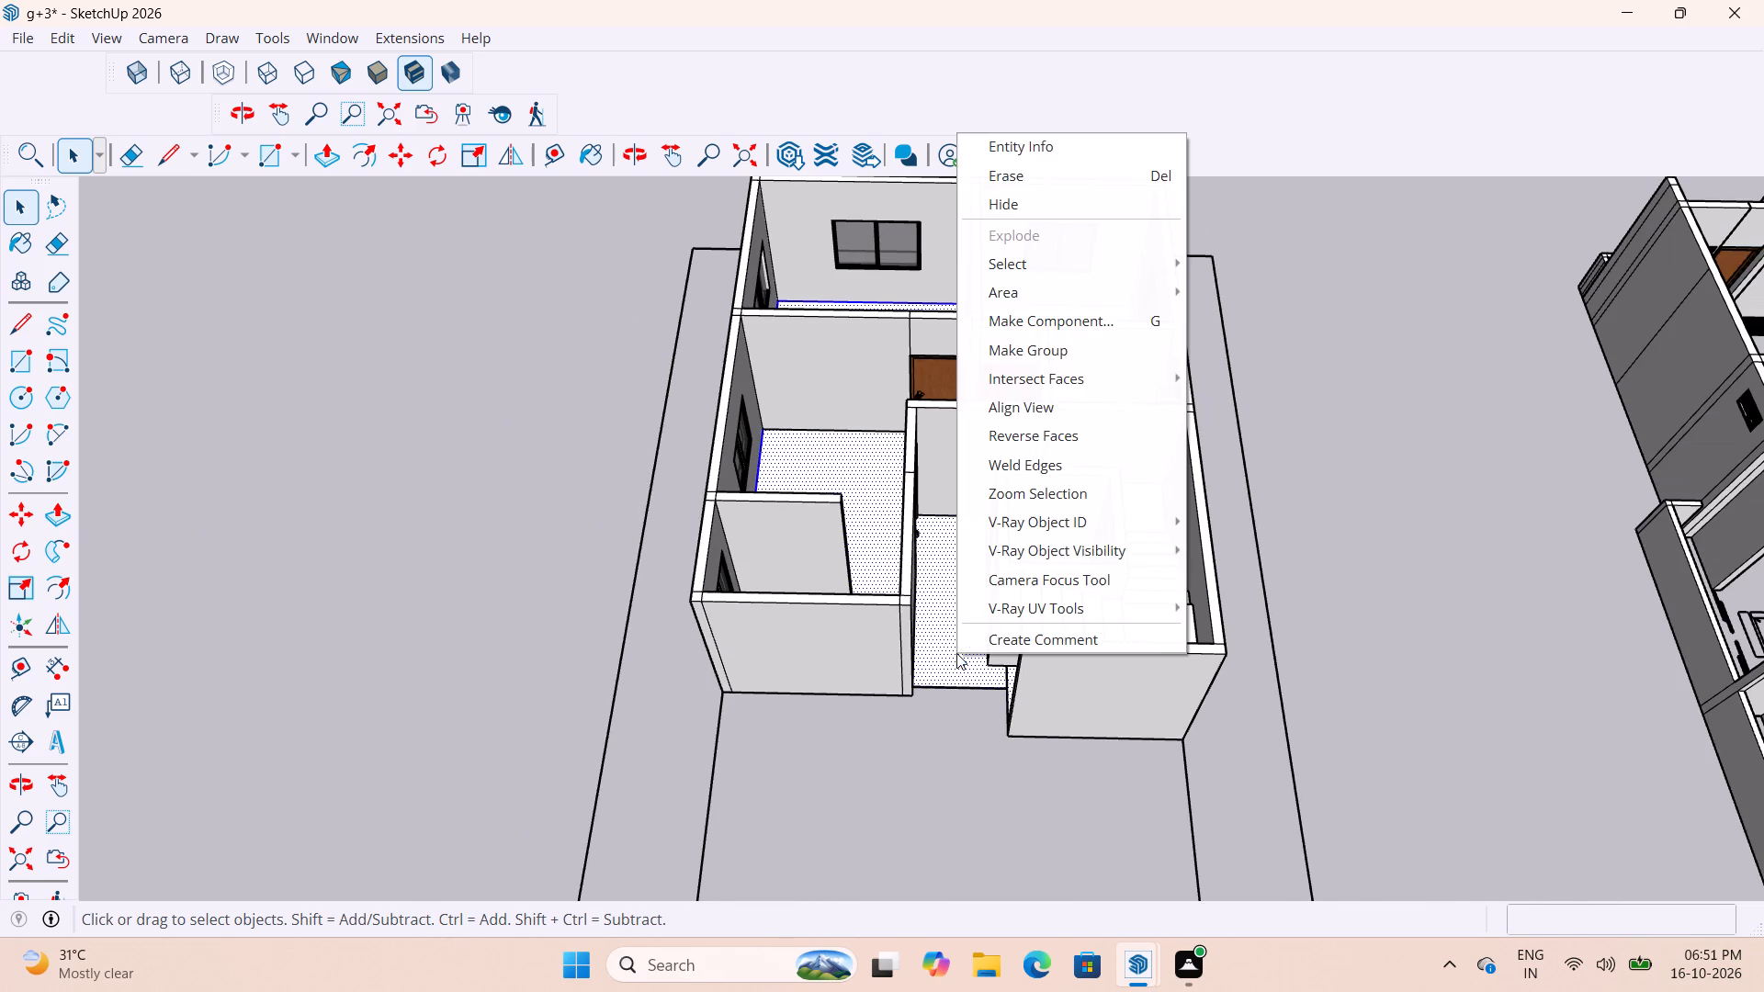
left_click(1052, 355)
Open the smaller block's floor group, push/pull its floor face by 1", and leave the group.
scroll(979, 601, "up", 5)
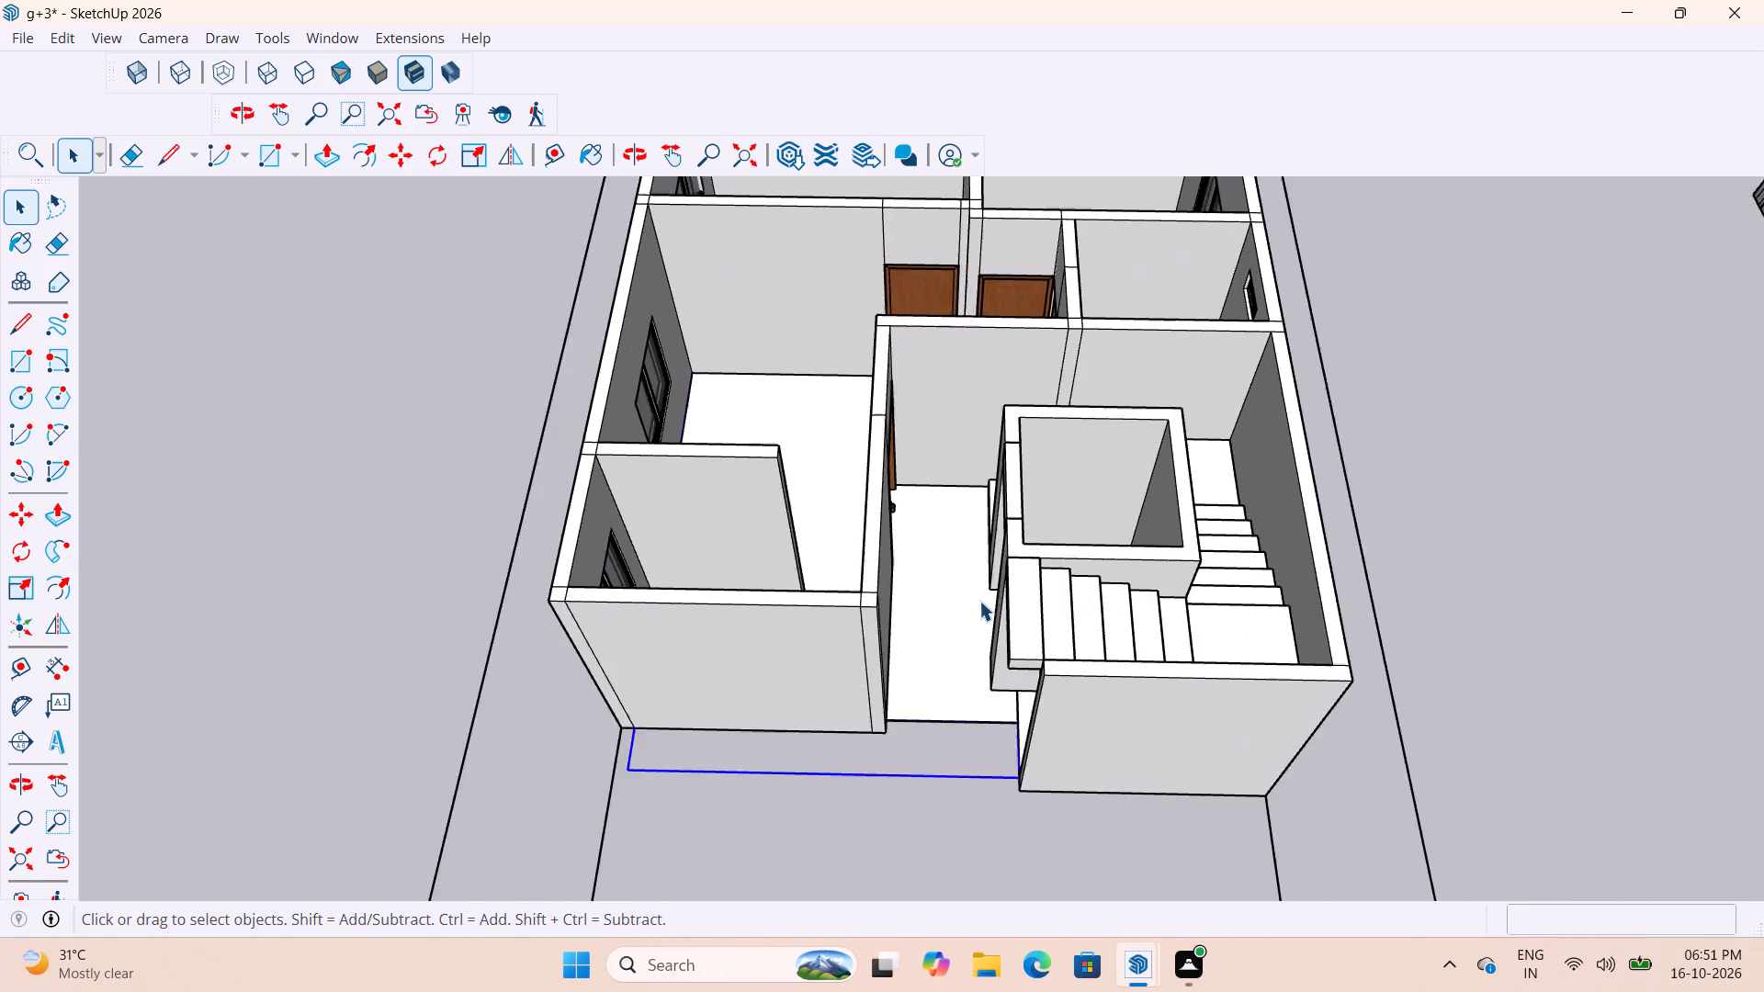
scroll(979, 601, "up", 1)
left_click(935, 677)
scroll(934, 692, "up", 1)
left_click(934, 692)
scroll(1009, 750, "down", 4)
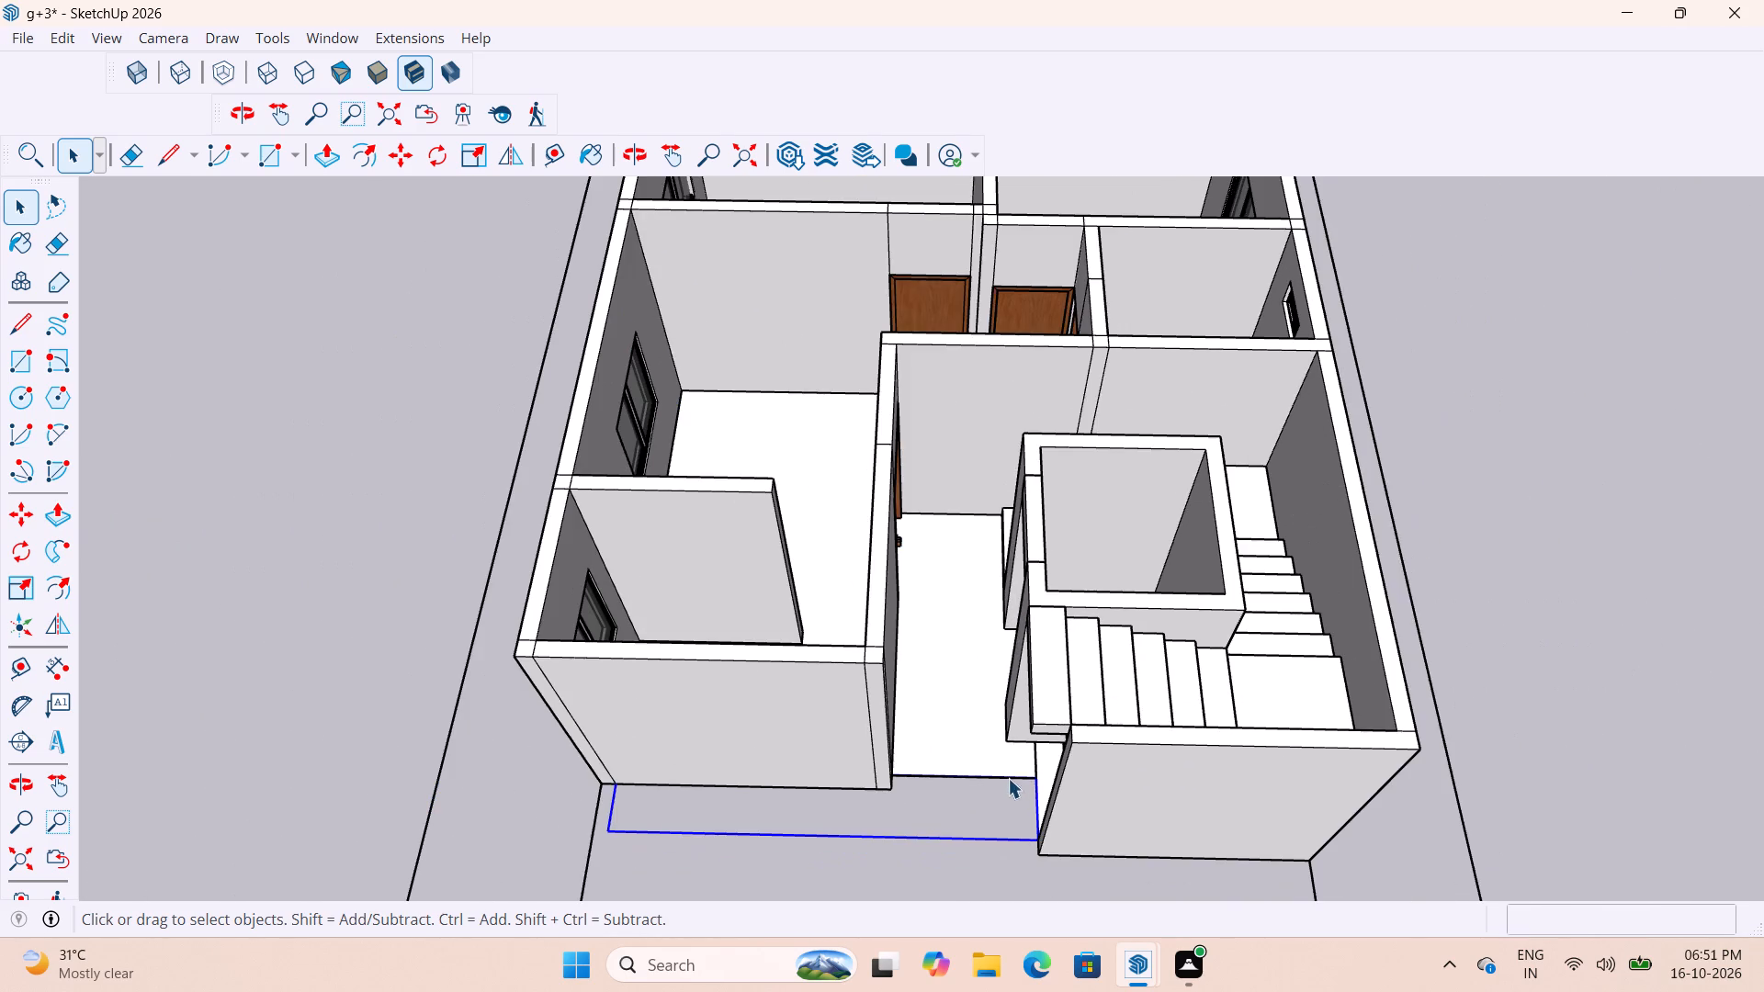
middle_click_drag(1080, 750, 1097, 688)
double_click(951, 731)
scroll(952, 731, "up", 3)
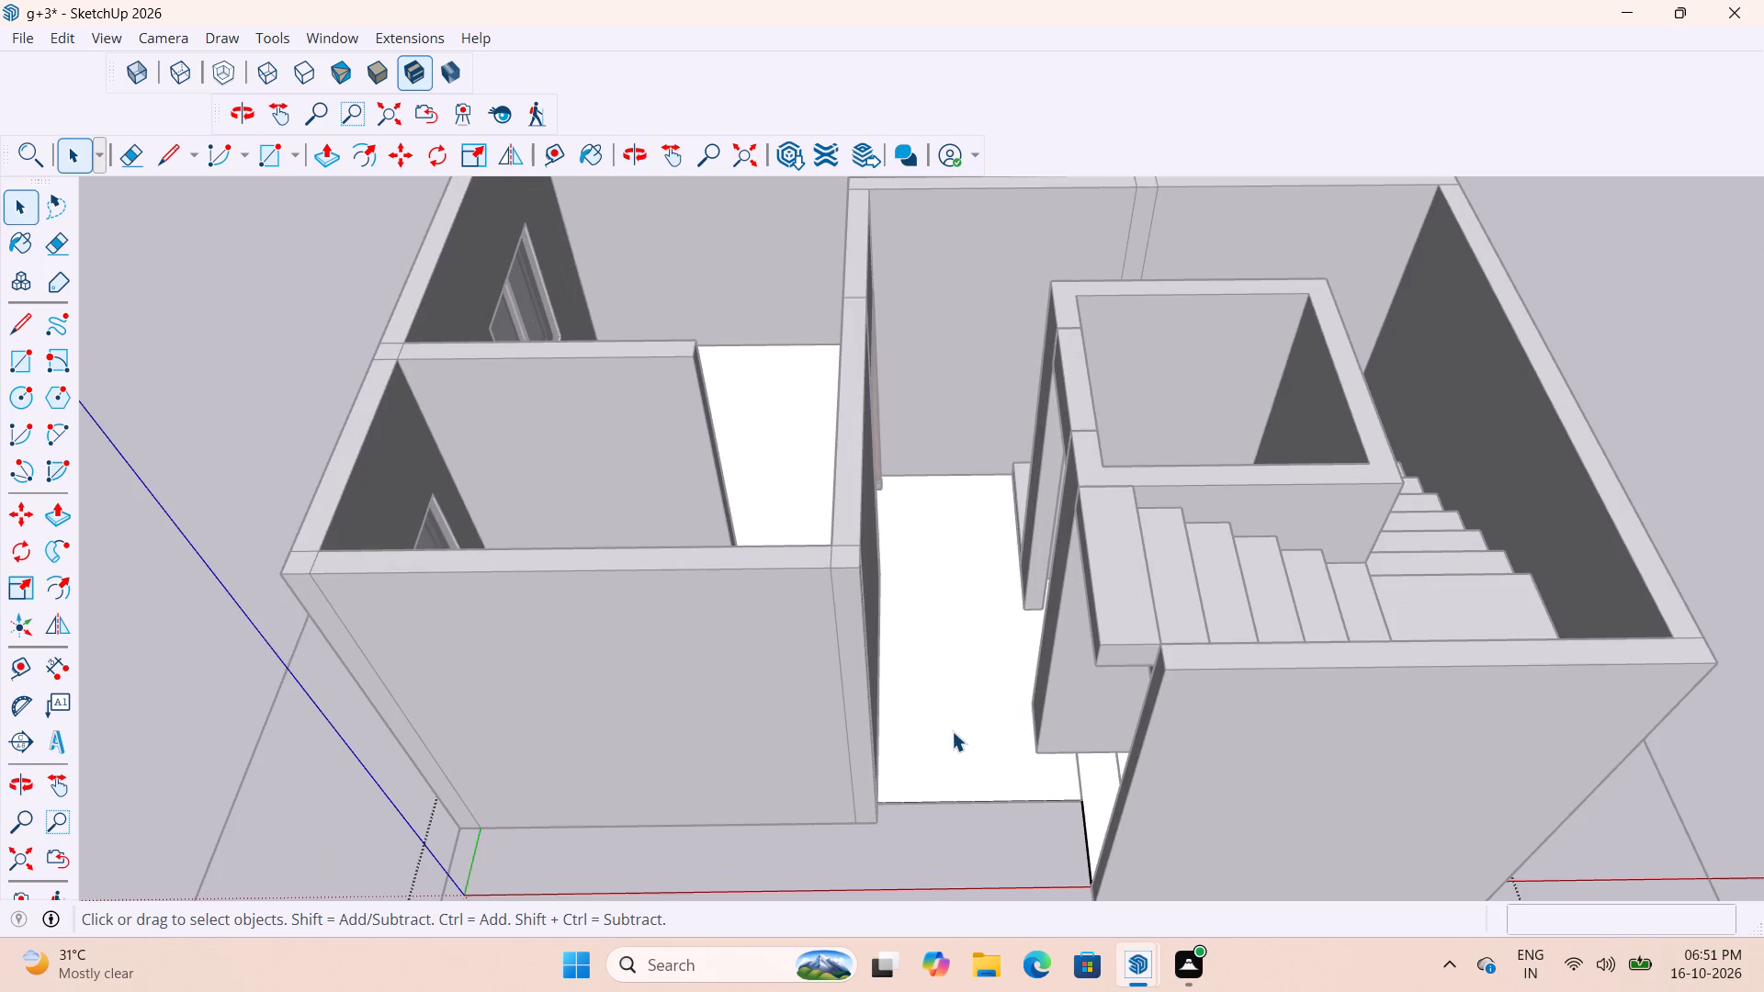
left_click(953, 736)
key("p")
left_click(965, 750)
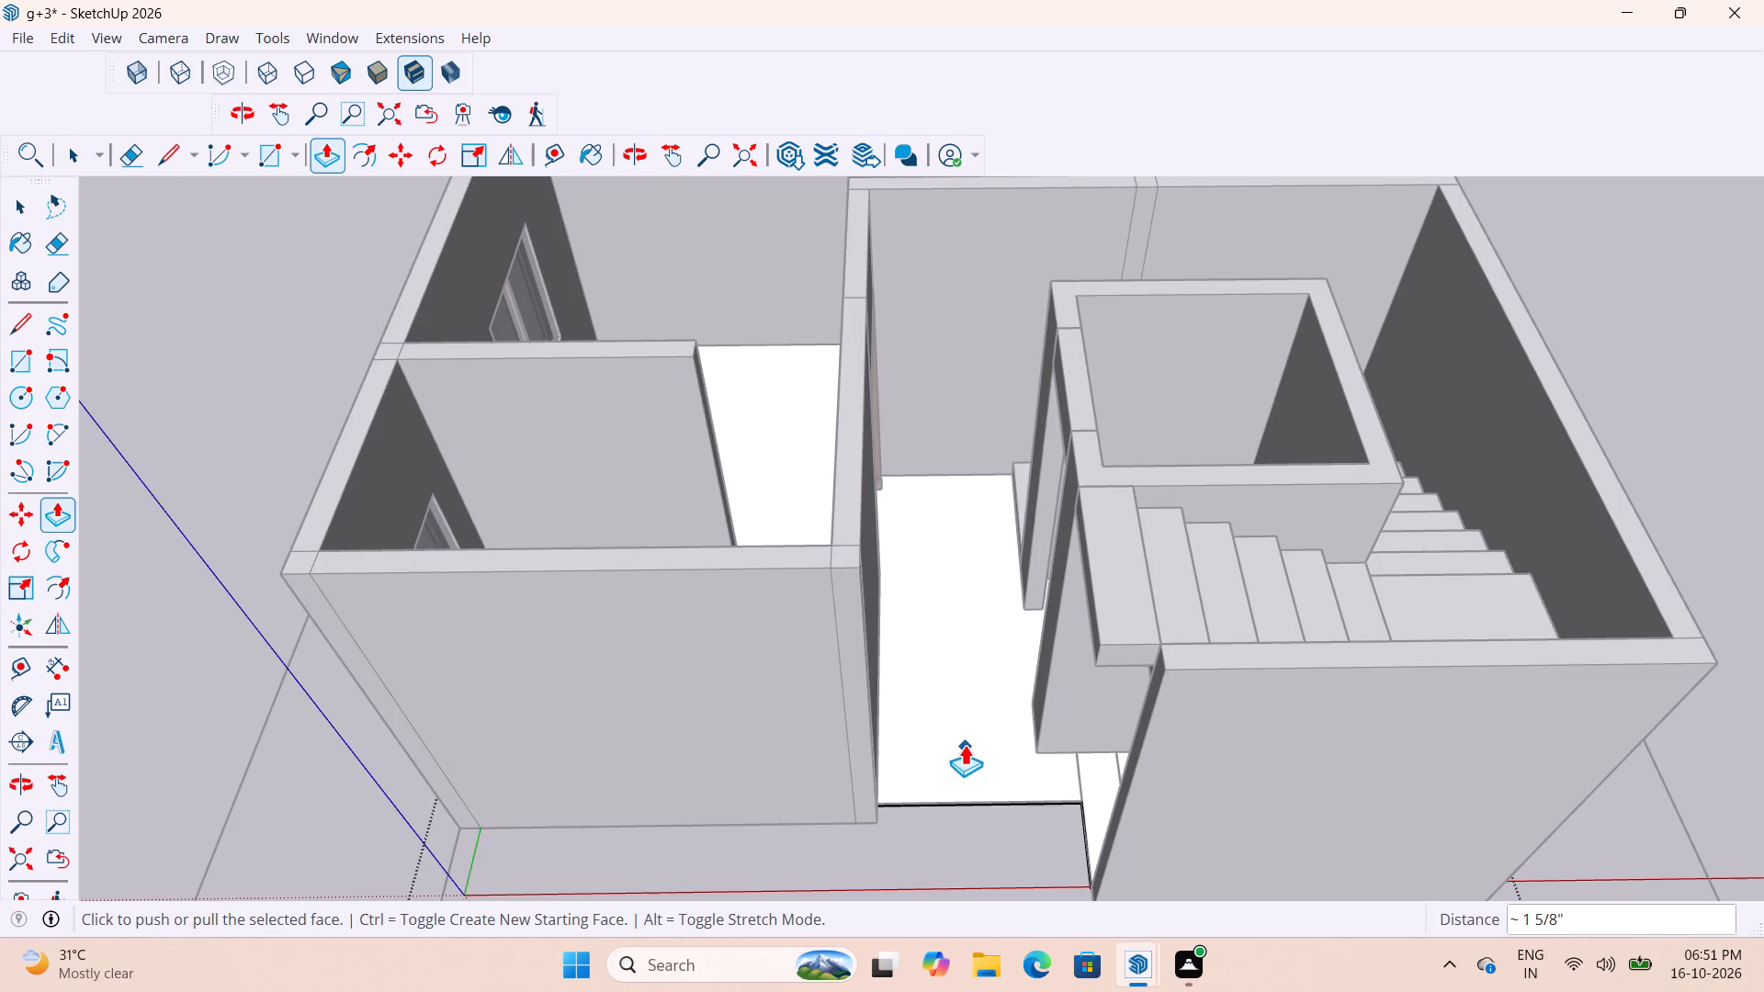
scroll(978, 715, "down", 4)
left_click(974, 738)
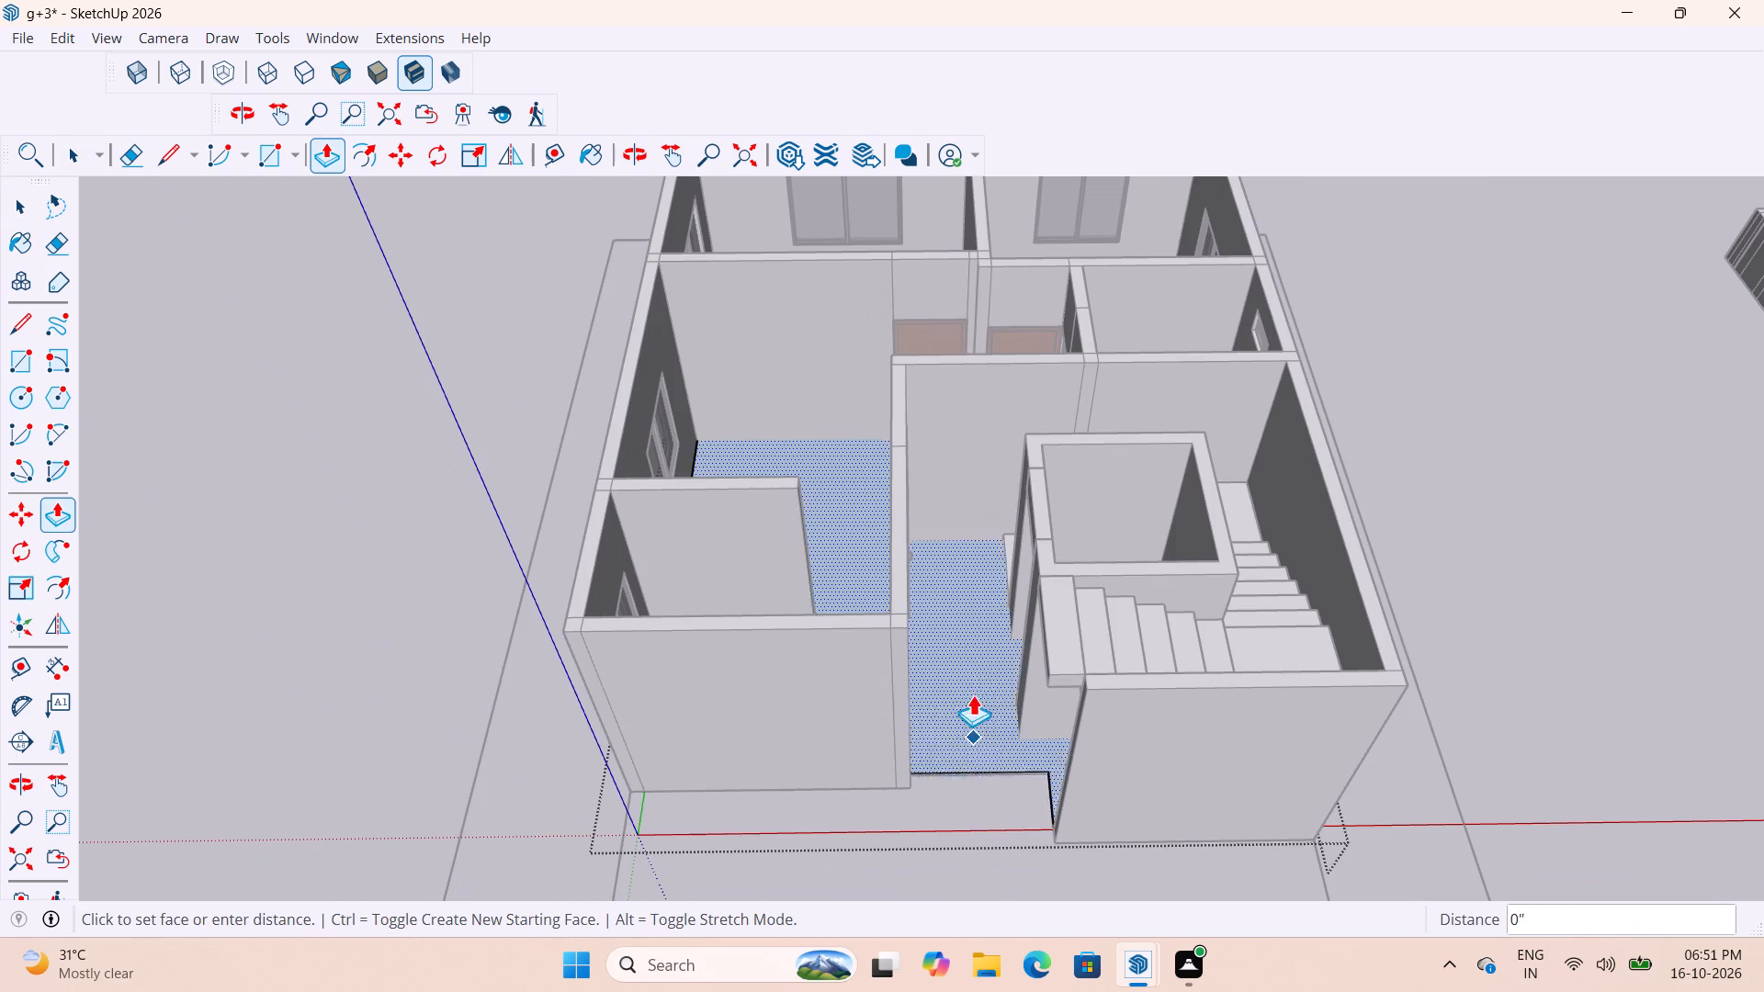
scroll(967, 727, "up", 3)
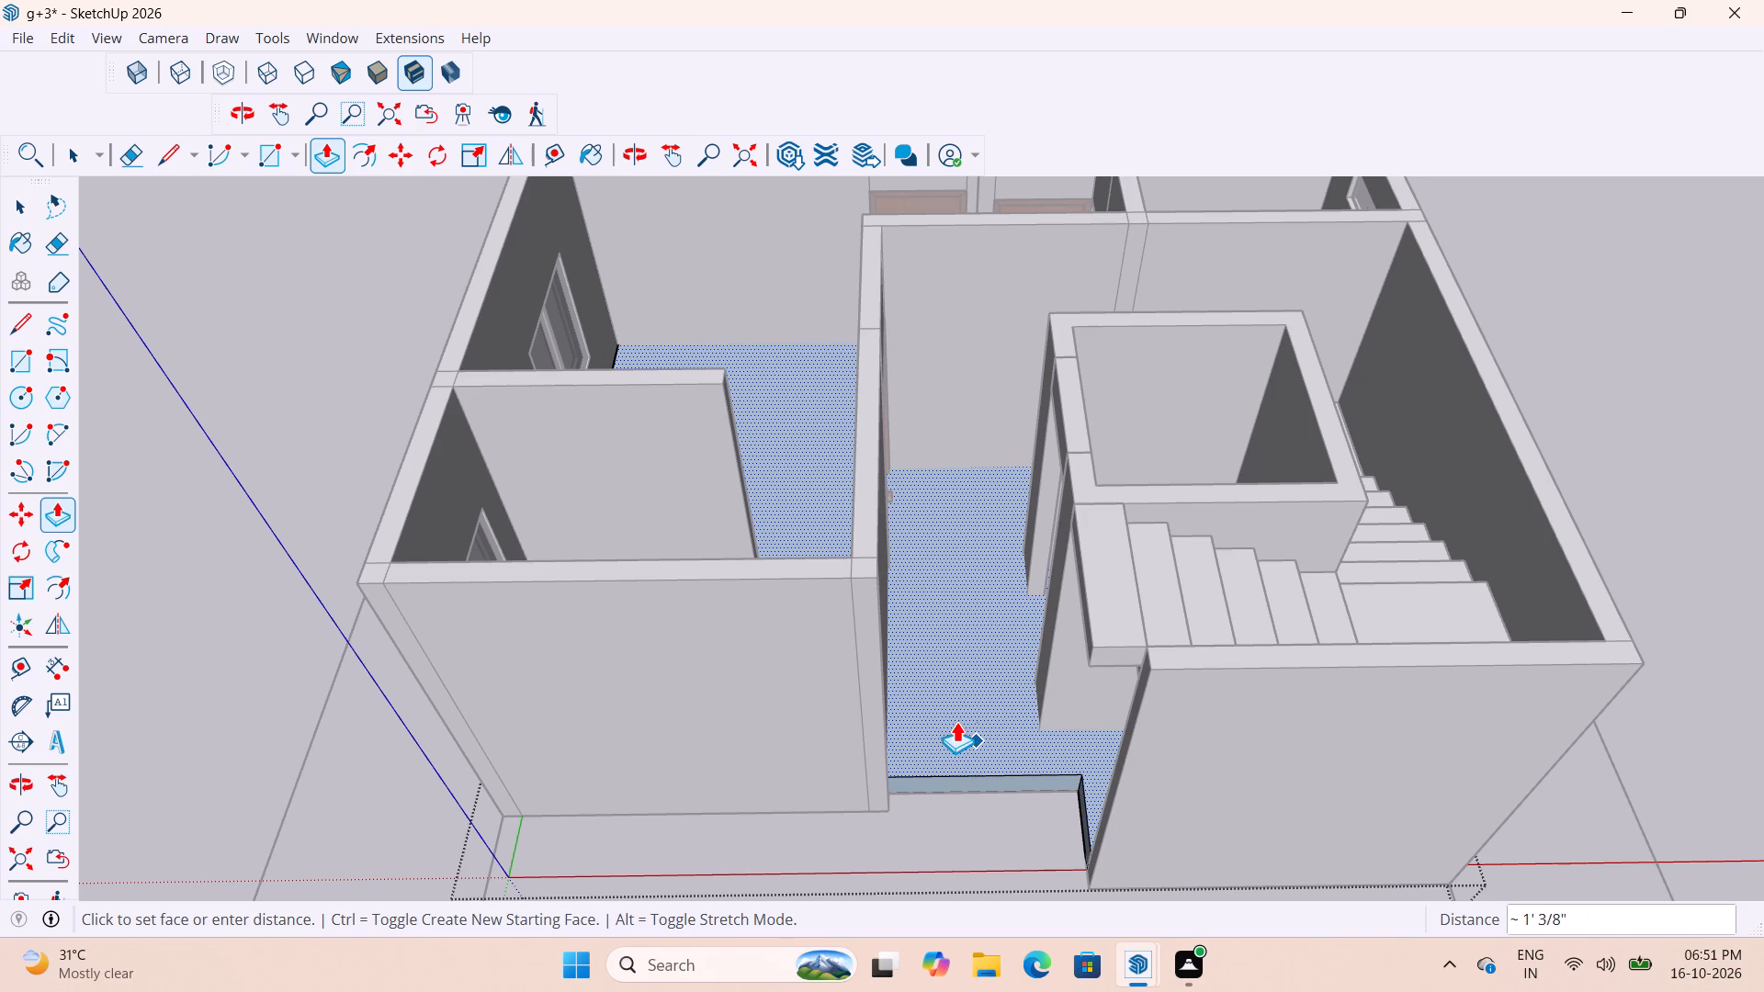
type("1\"")
key("Return")
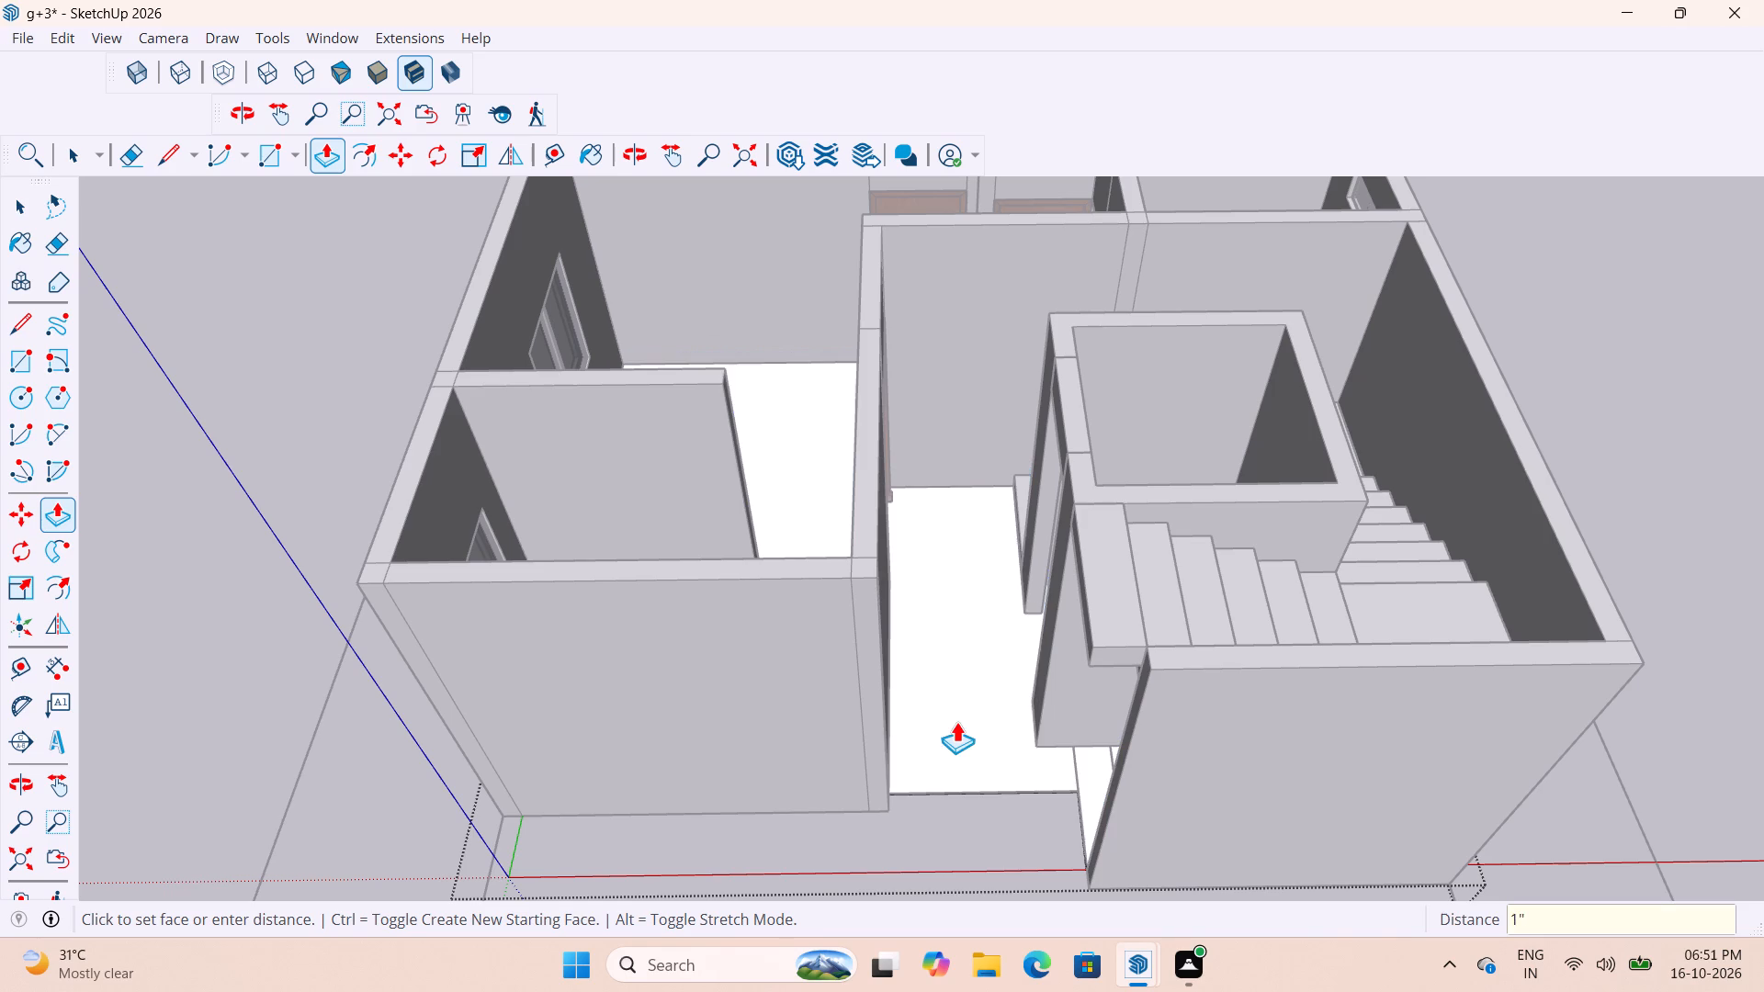
key("space")
scroll(948, 733, "down", 9)
left_click_drag(1311, 563, 1346, 582)
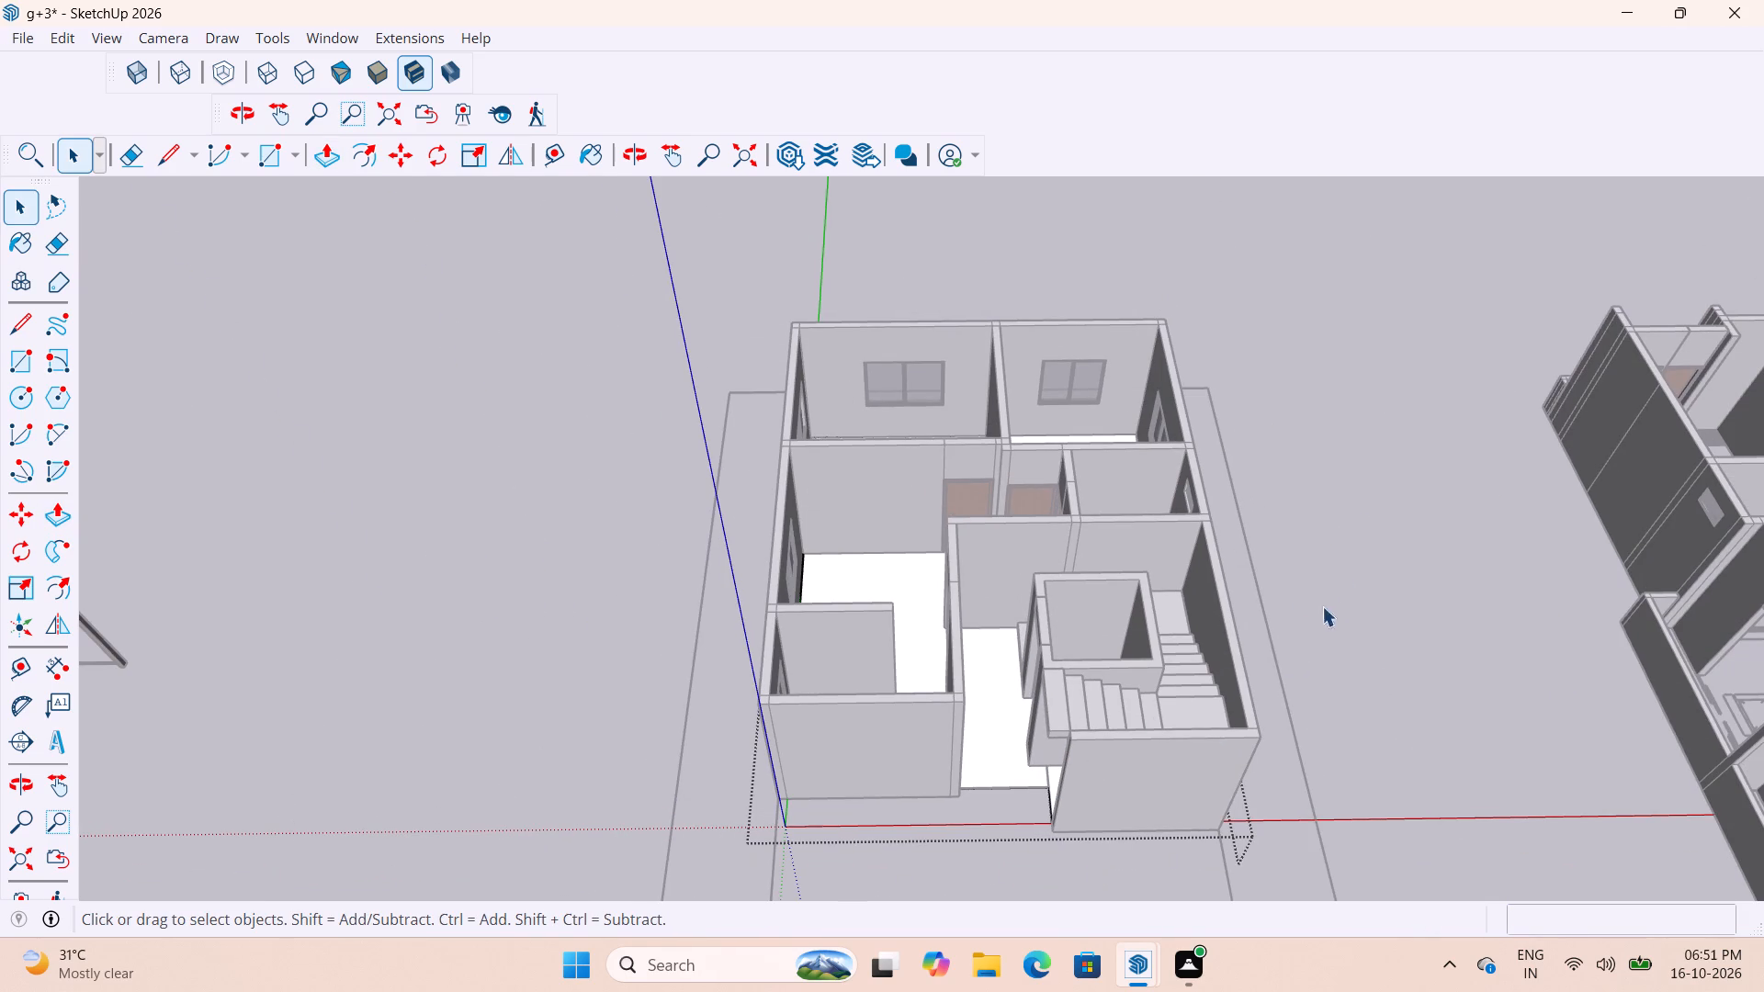
left_click(1357, 488)
Inspect the thickened floor's edge at the passage's front opening and beside the stair wall from low and overhead angles.
scroll(1022, 800, "up", 14)
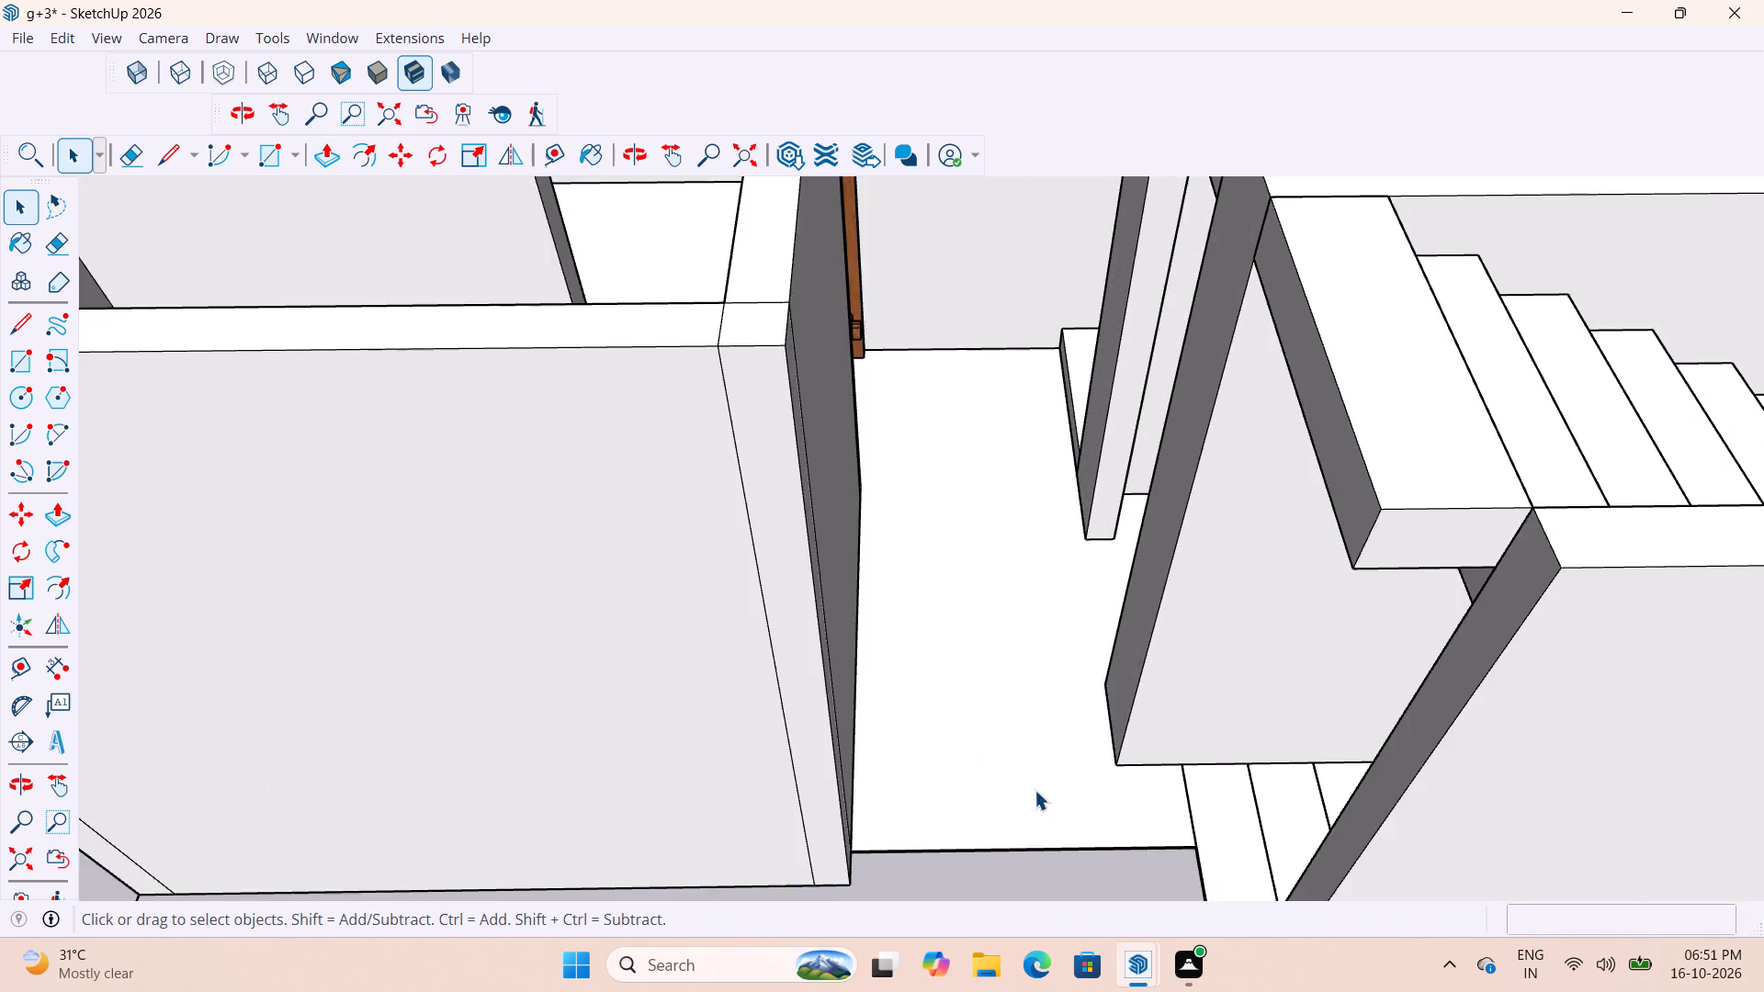
middle_click_drag(1072, 774, 1098, 406)
scroll(1408, 765, "up", 3)
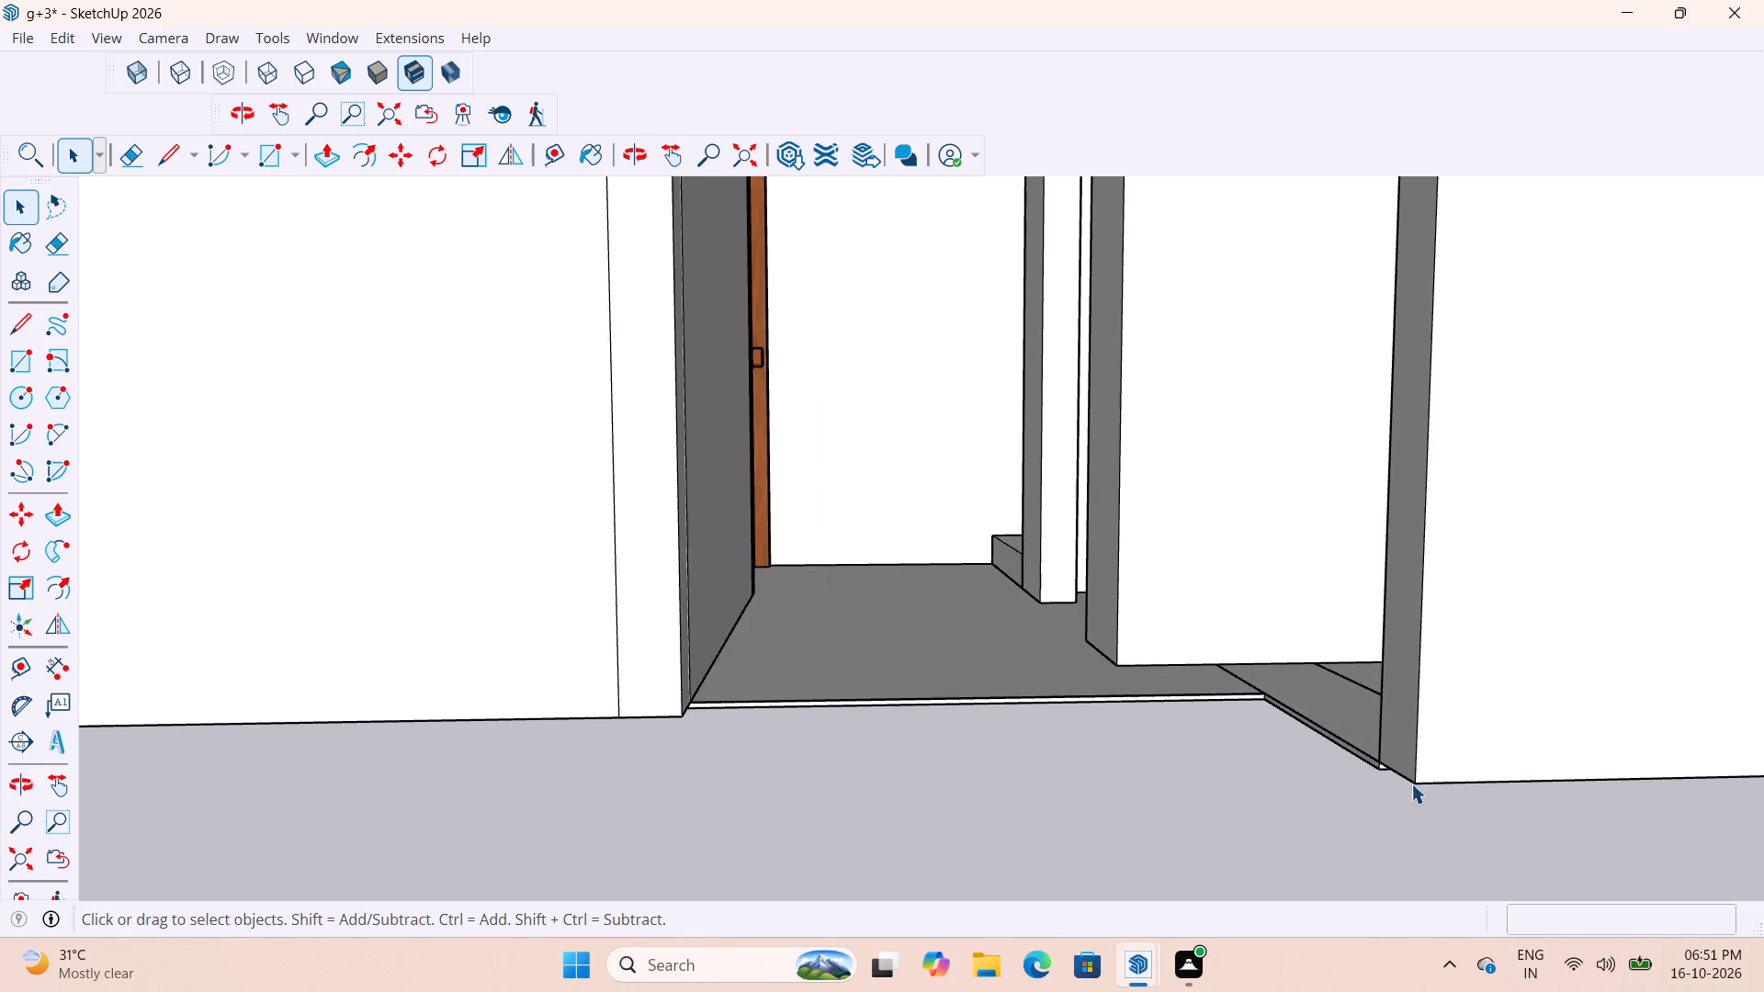
scroll(1411, 783, "up", 5)
middle_click_drag(1379, 786, 1468, 770)
scroll(1351, 719, "down", 3)
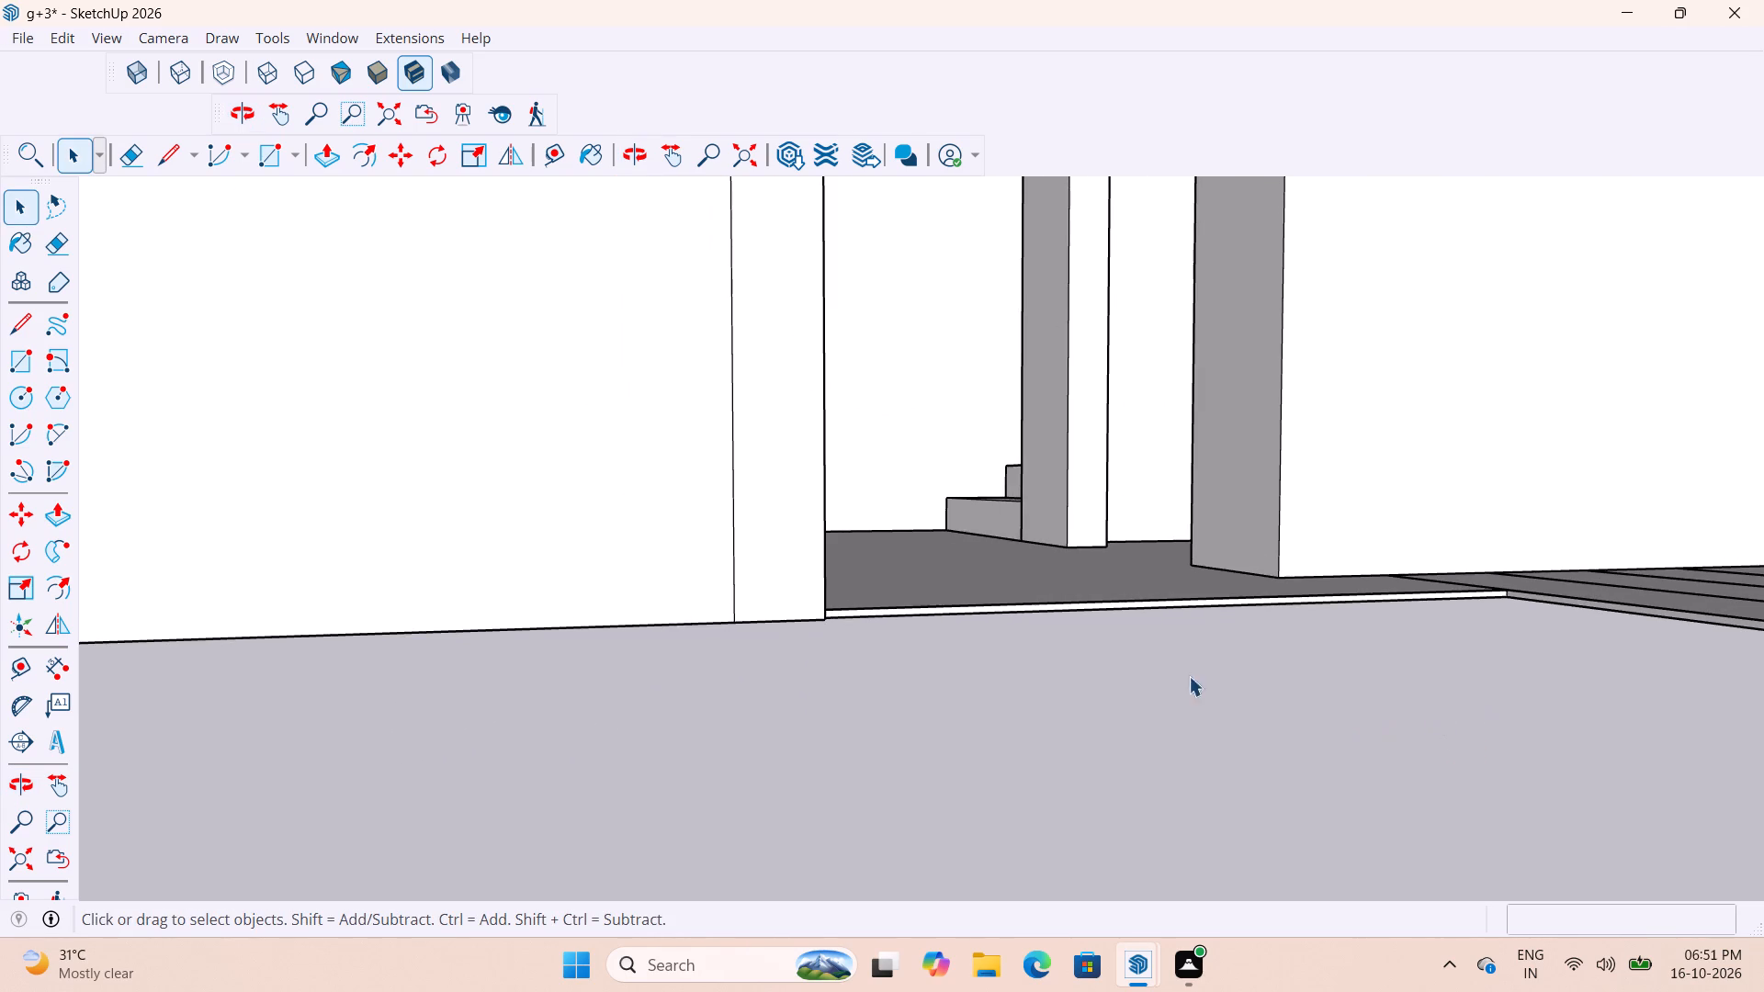
scroll(958, 719, "down", 9)
middle_click_drag(1195, 711, 1188, 772)
scroll(1117, 693, "down", 6)
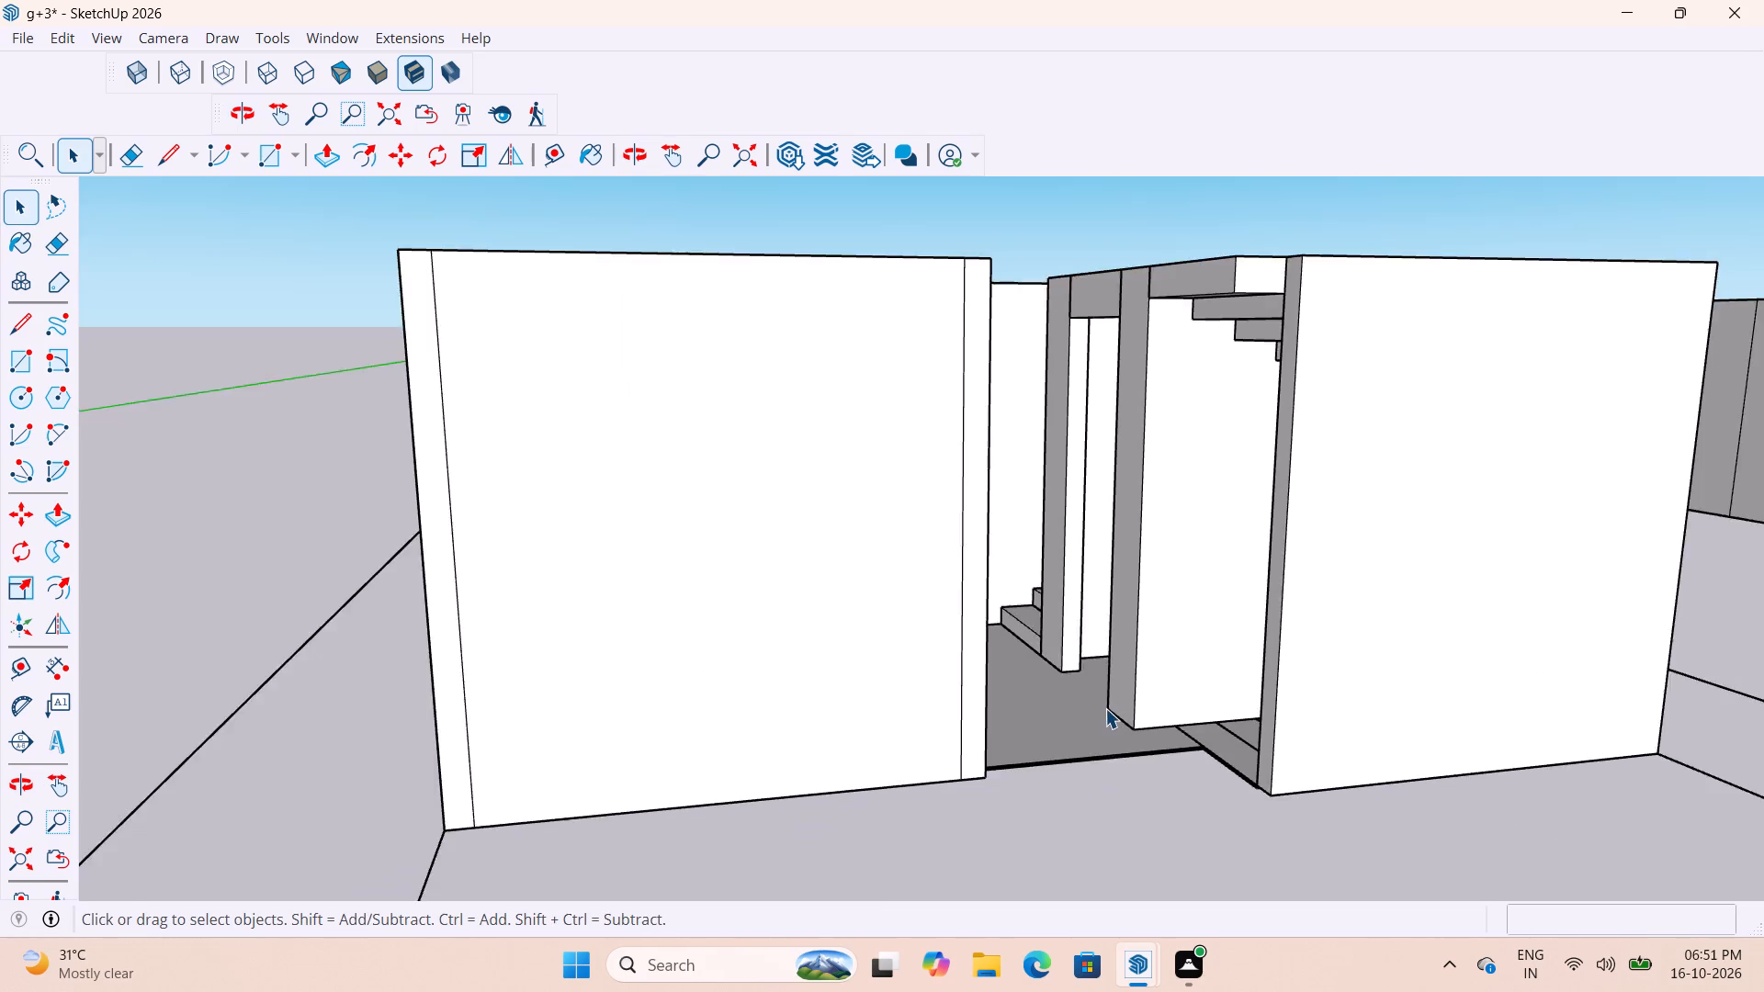
scroll(1105, 708, "down", 4)
middle_click_drag(1178, 845, 1054, 888)
scroll(925, 763, "down", 17)
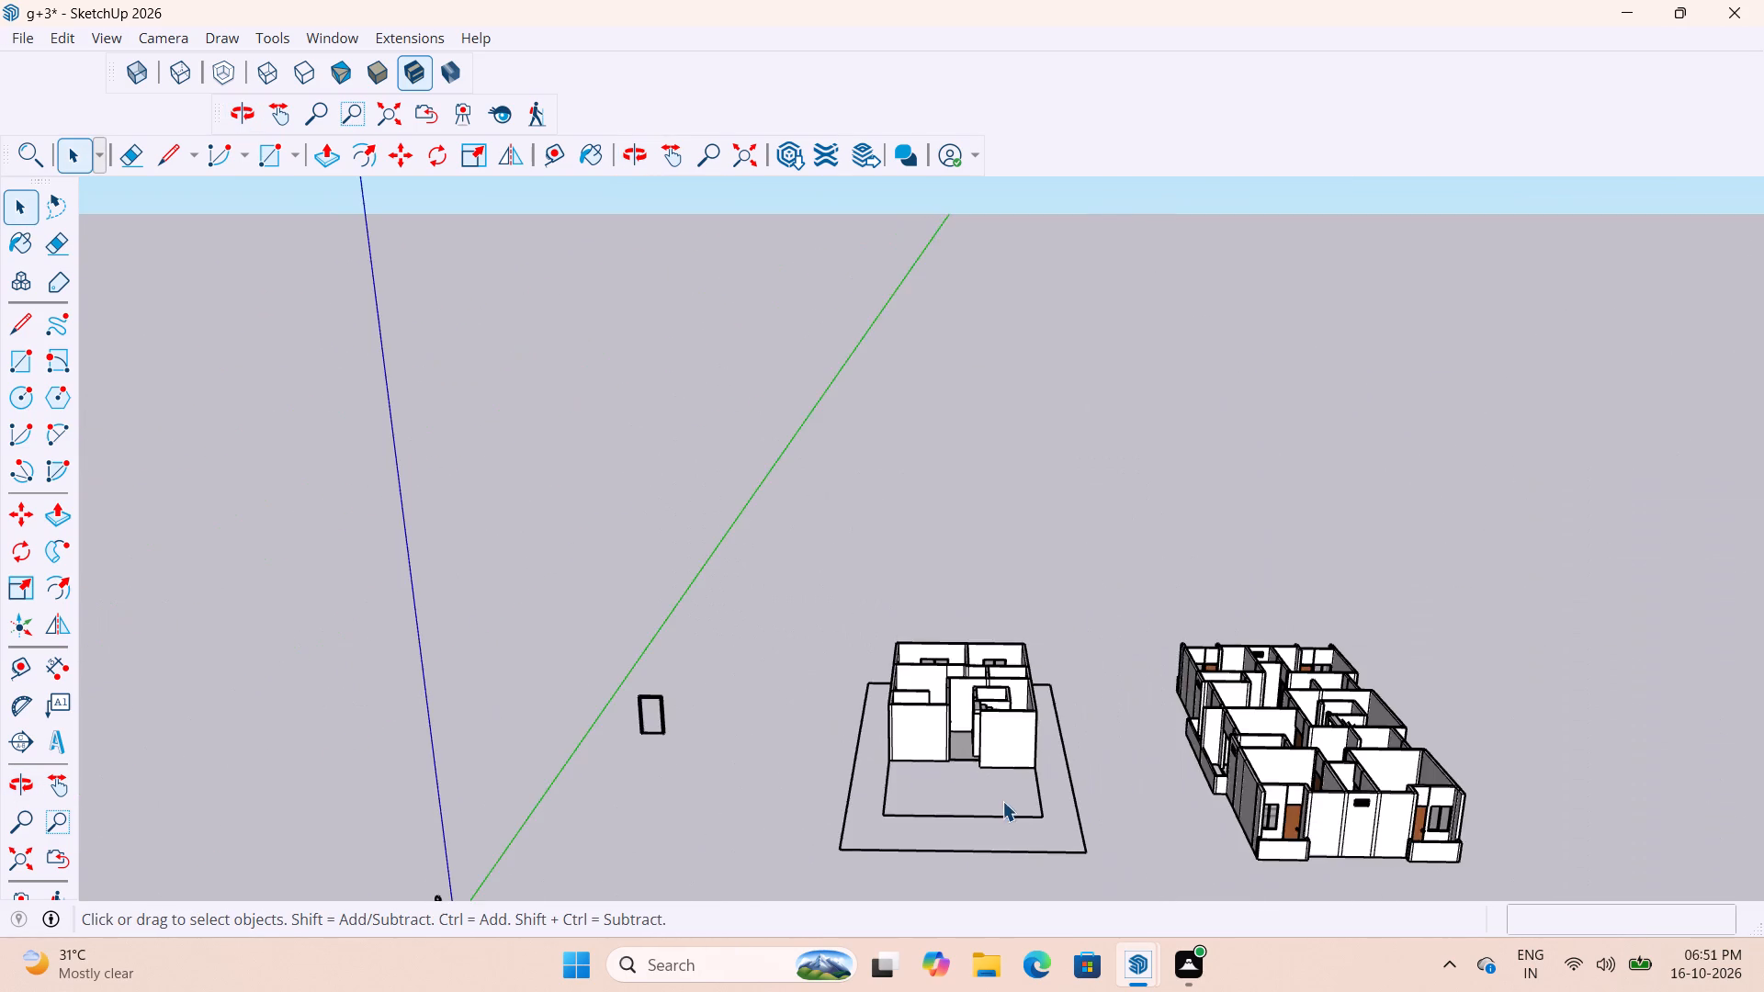
middle_click_drag(1012, 826, 993, 974)
scroll(1014, 918, "down", 1)
scroll(974, 958, "up", 20)
scroll(974, 958, "up", 2)
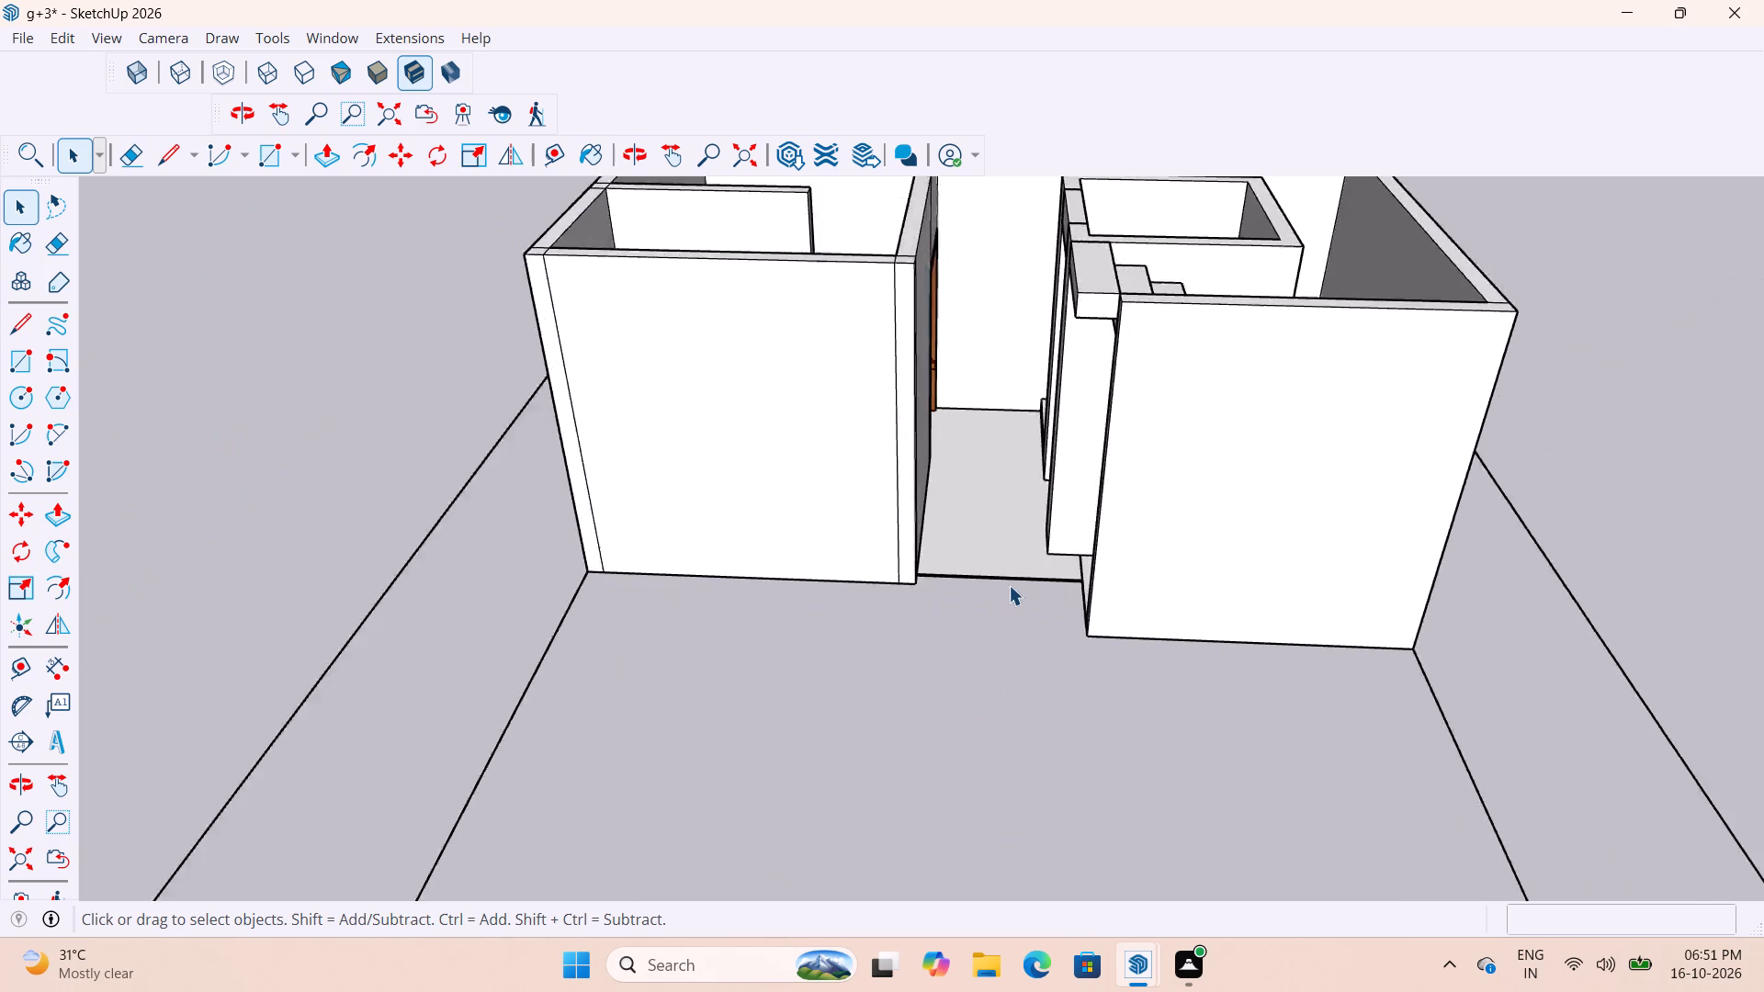
Inside the smaller block's floor group, push/pull the floor's side edge beside the stairs about 11 15/16" to the inner stair wall's corner.
scroll(1009, 585, "up", 11)
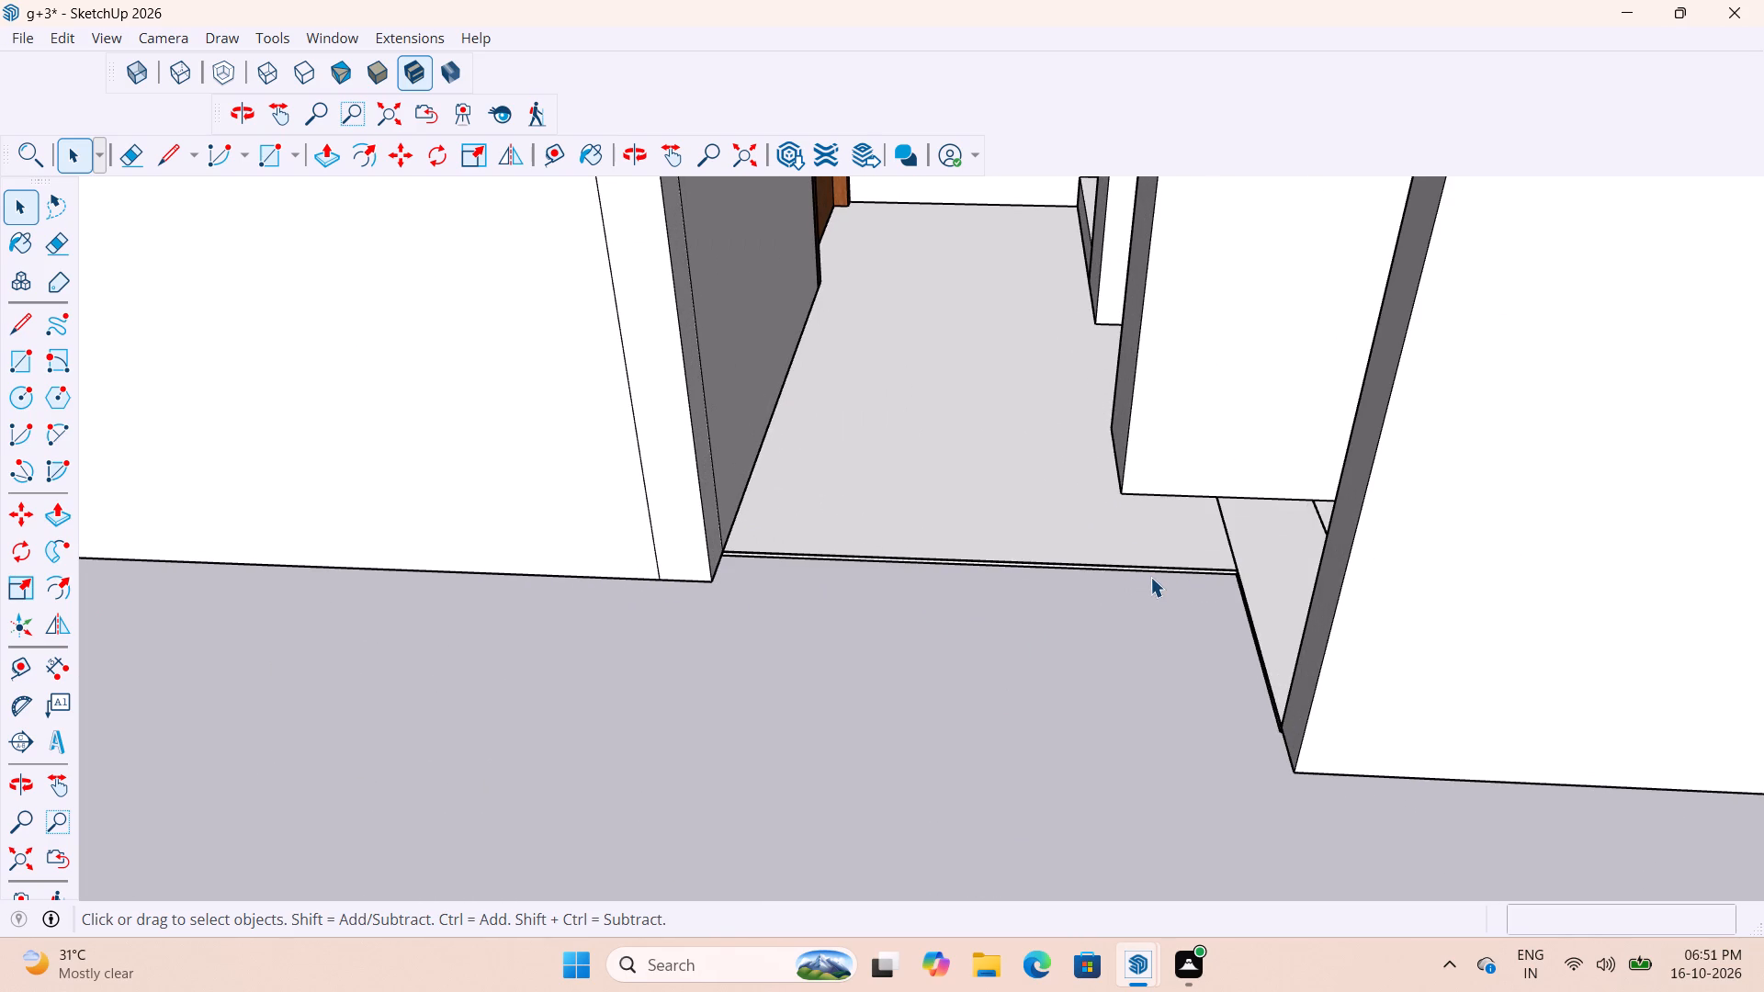
scroll(1150, 577, "down", 9)
scroll(1195, 603, "up", 11)
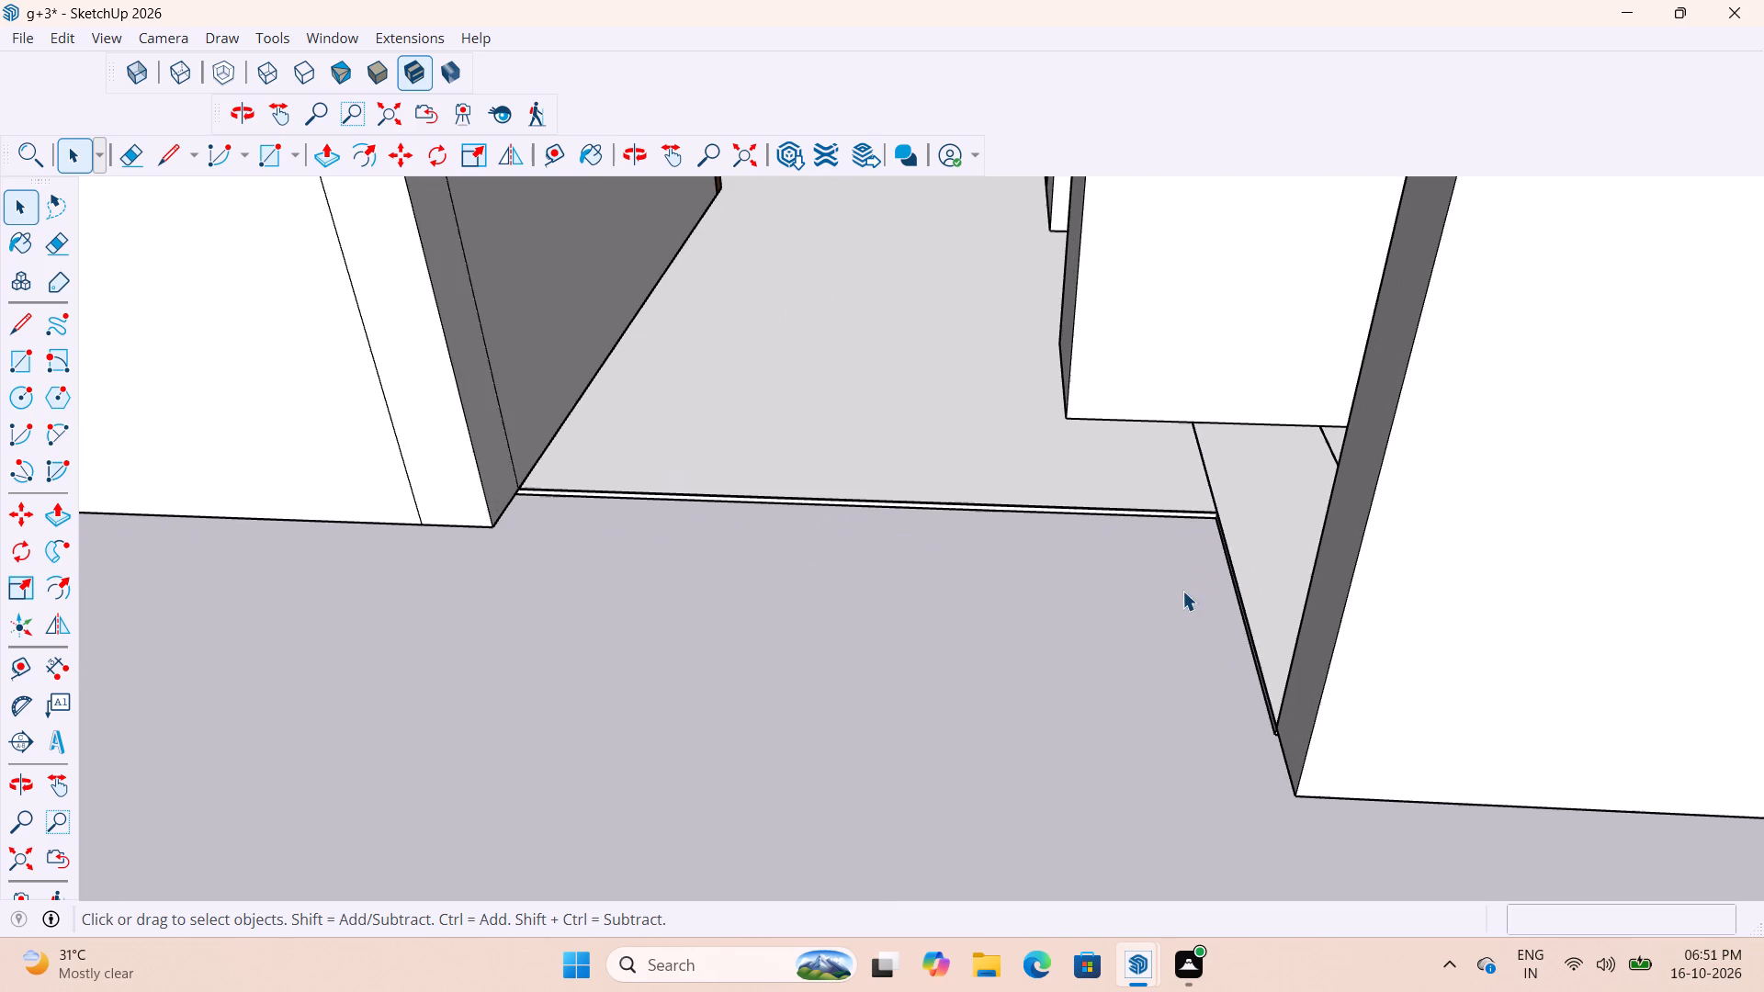
scroll(1218, 605, "up", 5)
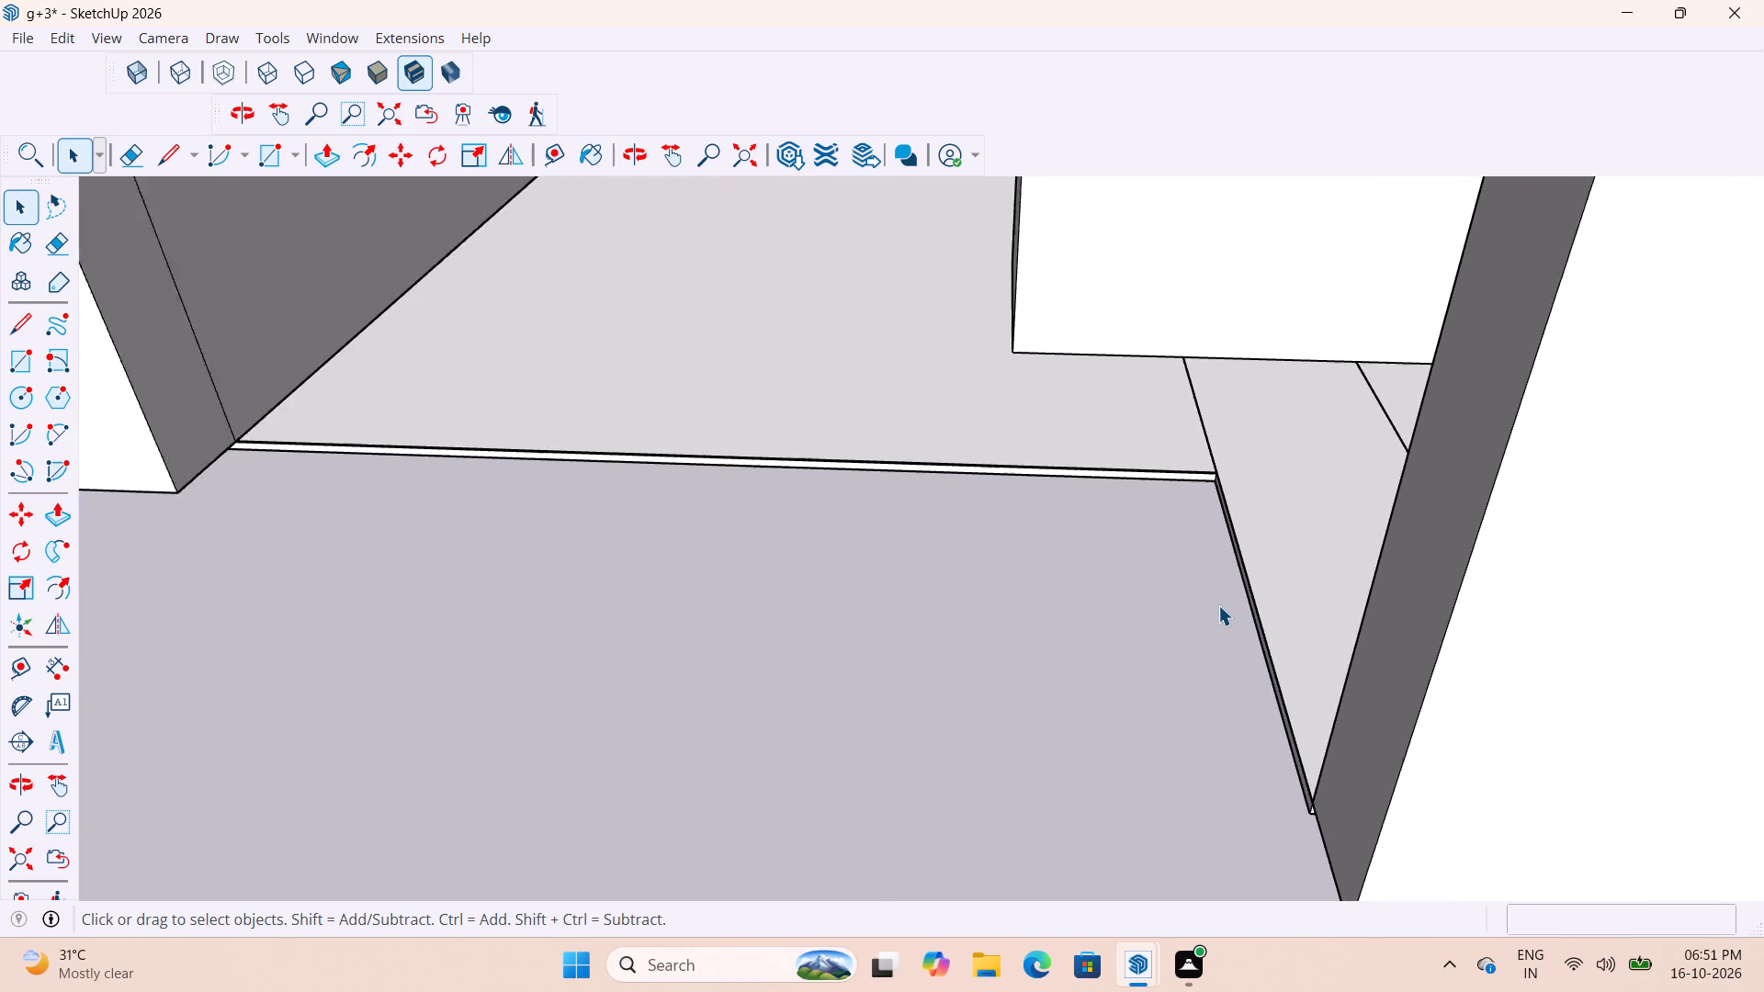
scroll(1218, 605, "up", 2)
middle_click_drag(1263, 618, 1317, 527)
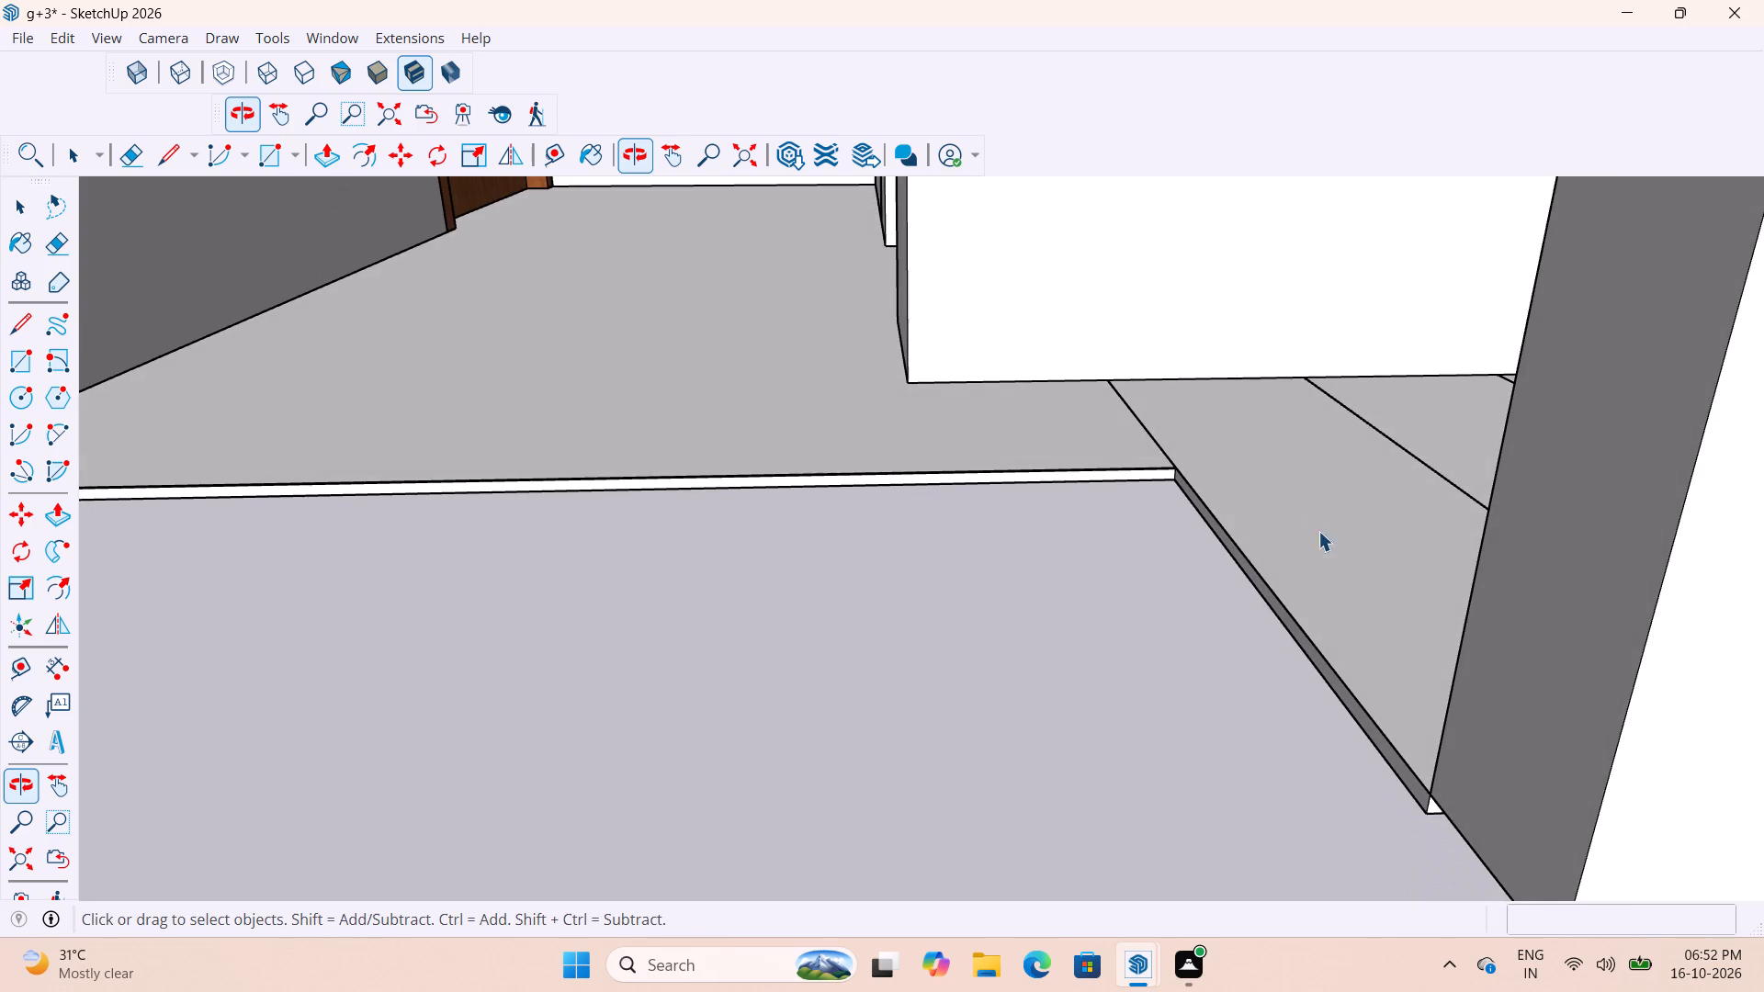
scroll(1299, 650, "up", 3)
double_click(1317, 659)
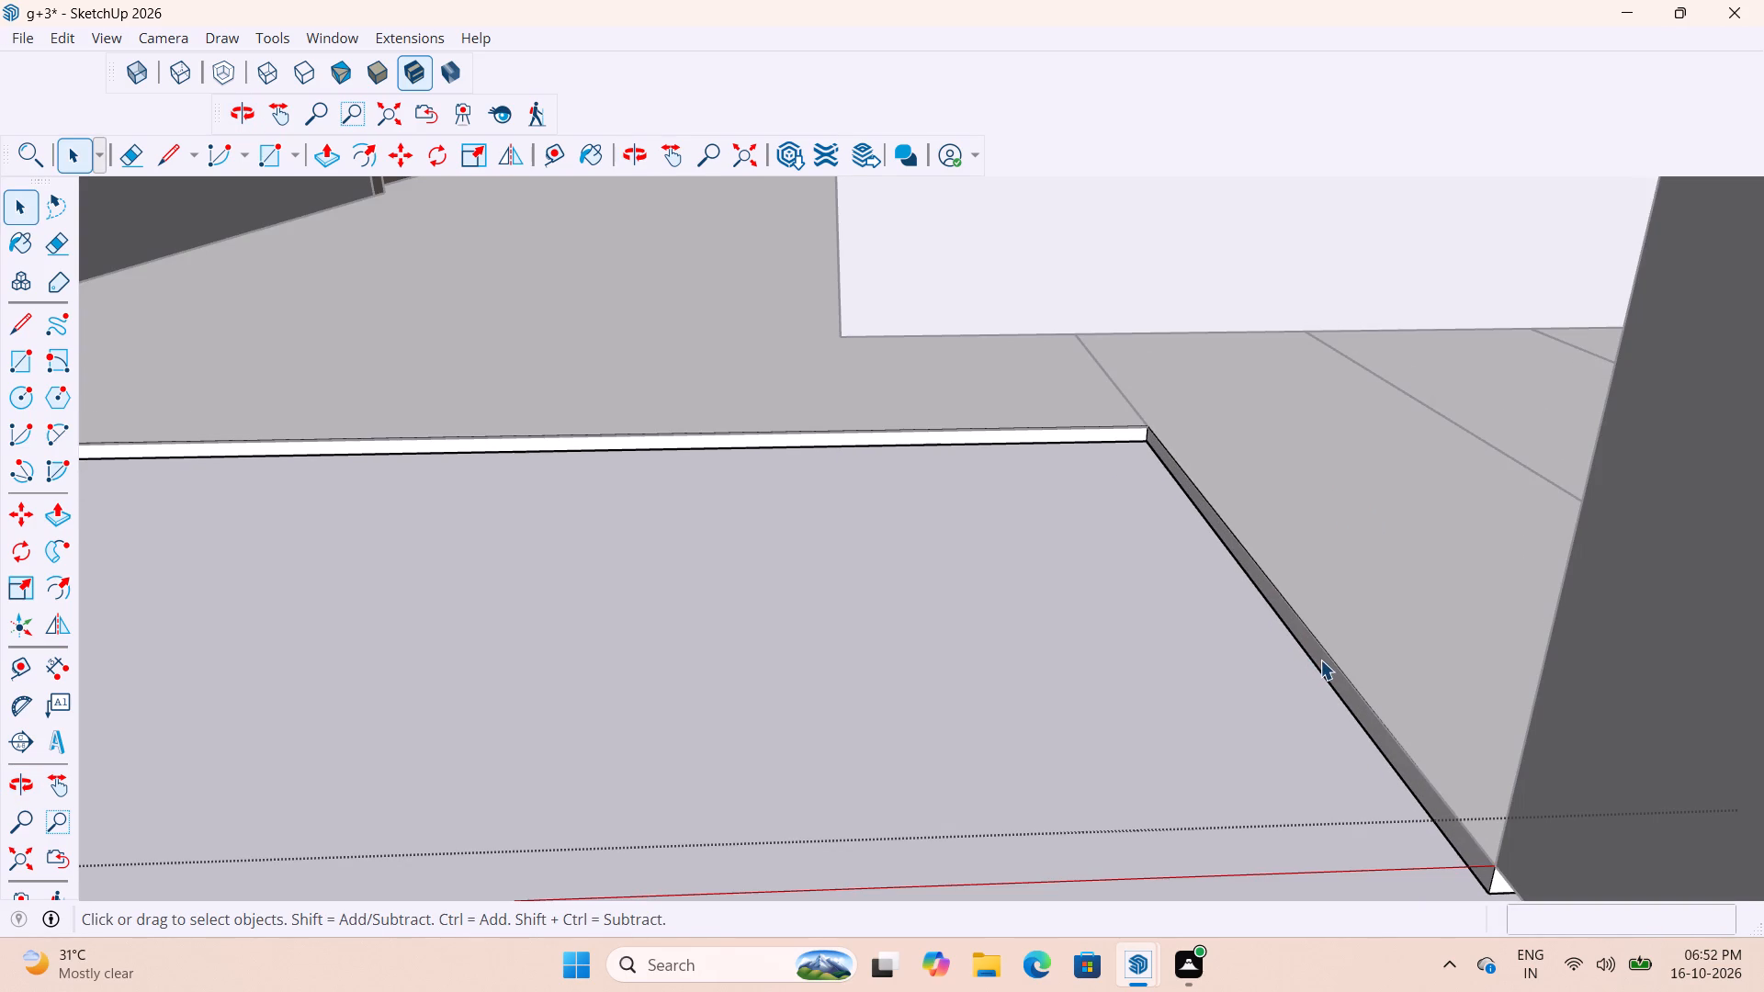
key("p")
left_click(1336, 686)
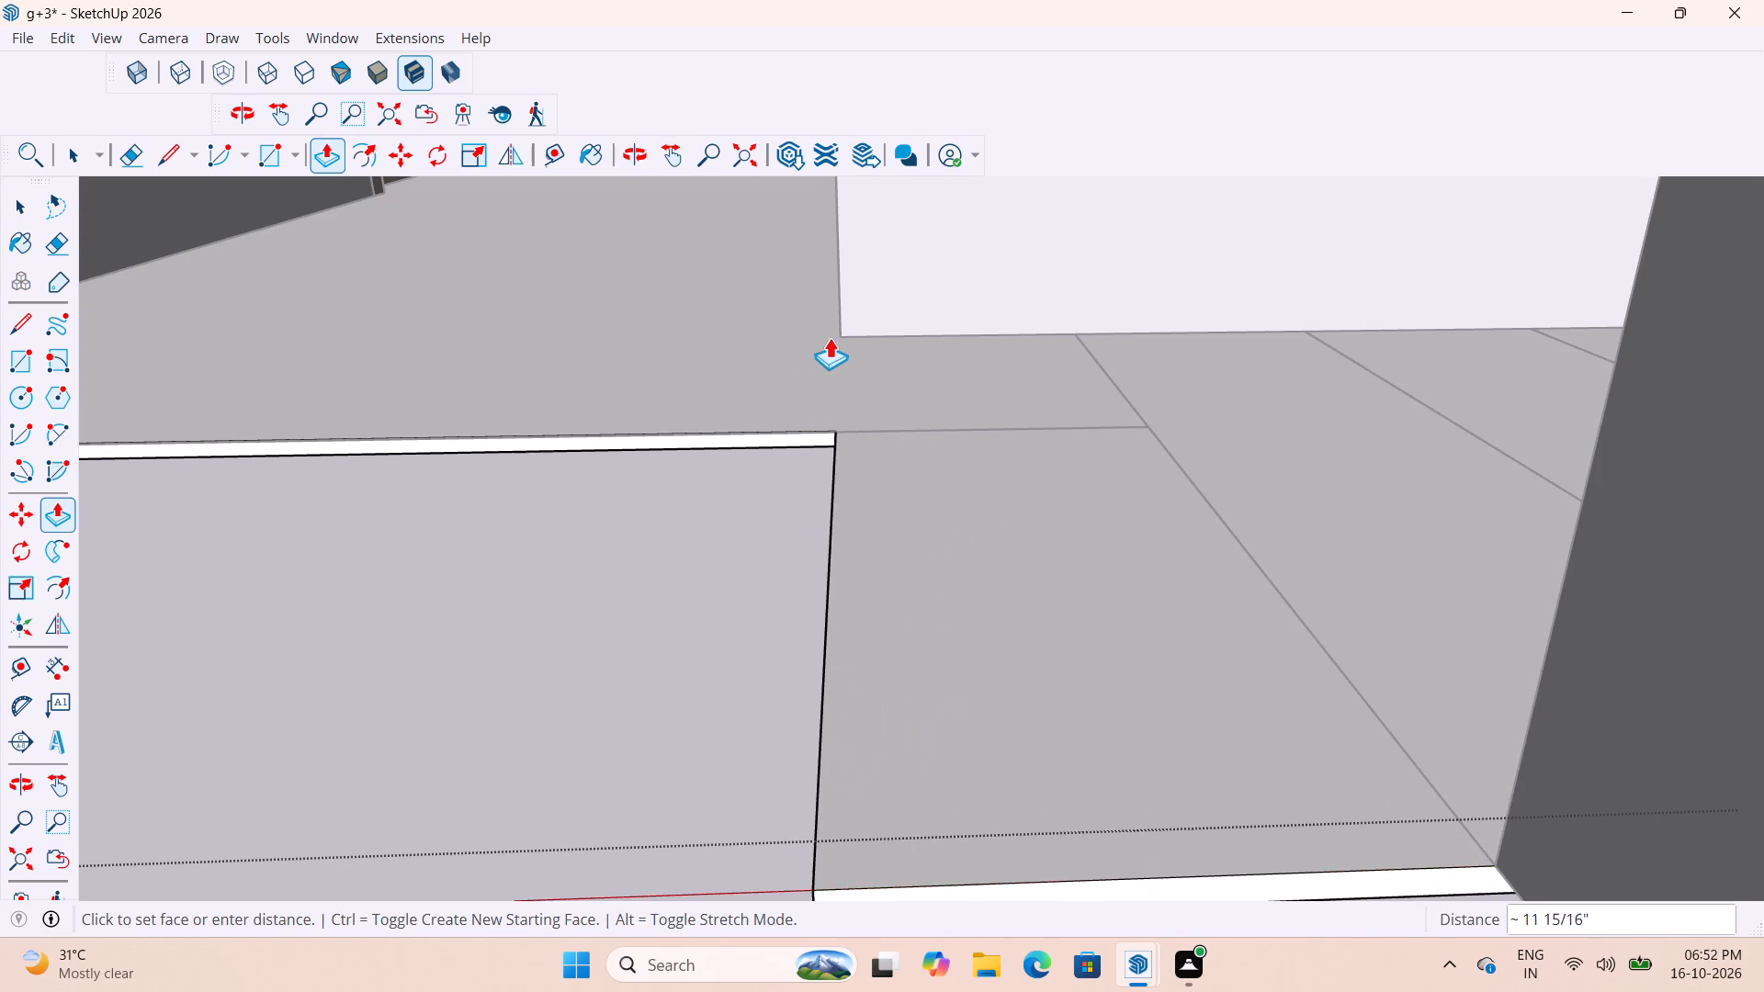
left_click(834, 337)
scroll(942, 342, "down", 17)
key("space")
key("space")
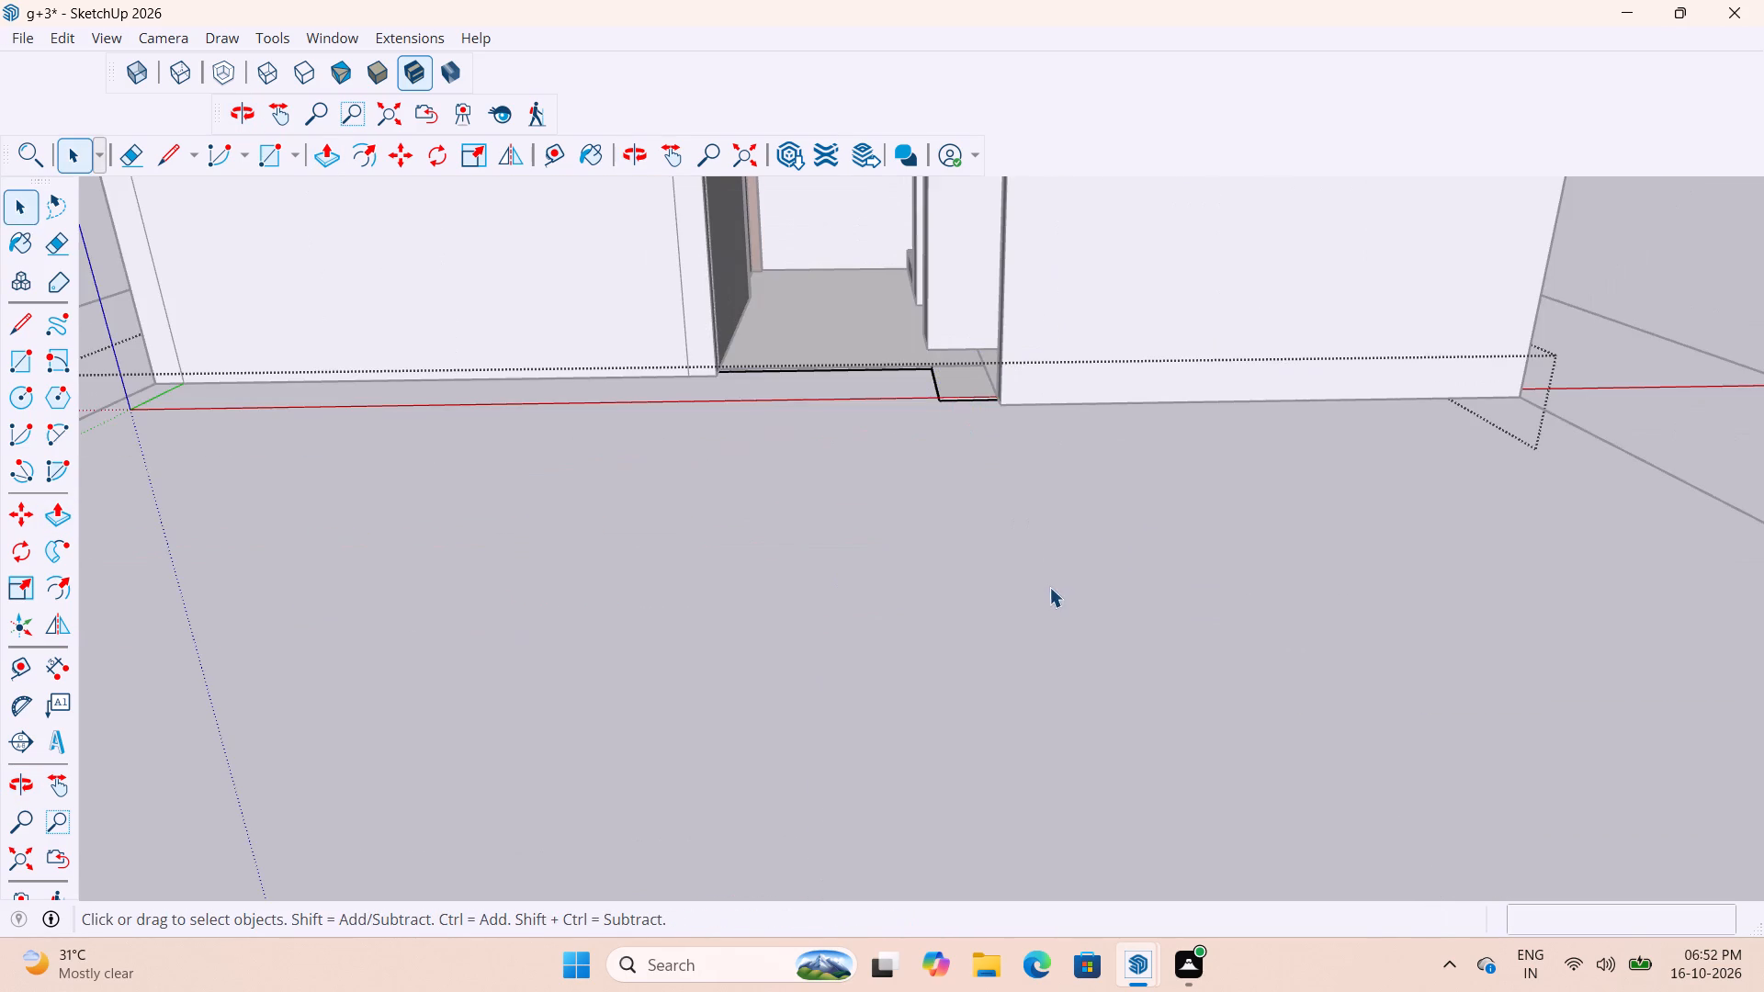
left_click(1049, 587)
middle_click_drag(1054, 488, 1035, 653)
scroll(1000, 591, "down", 13)
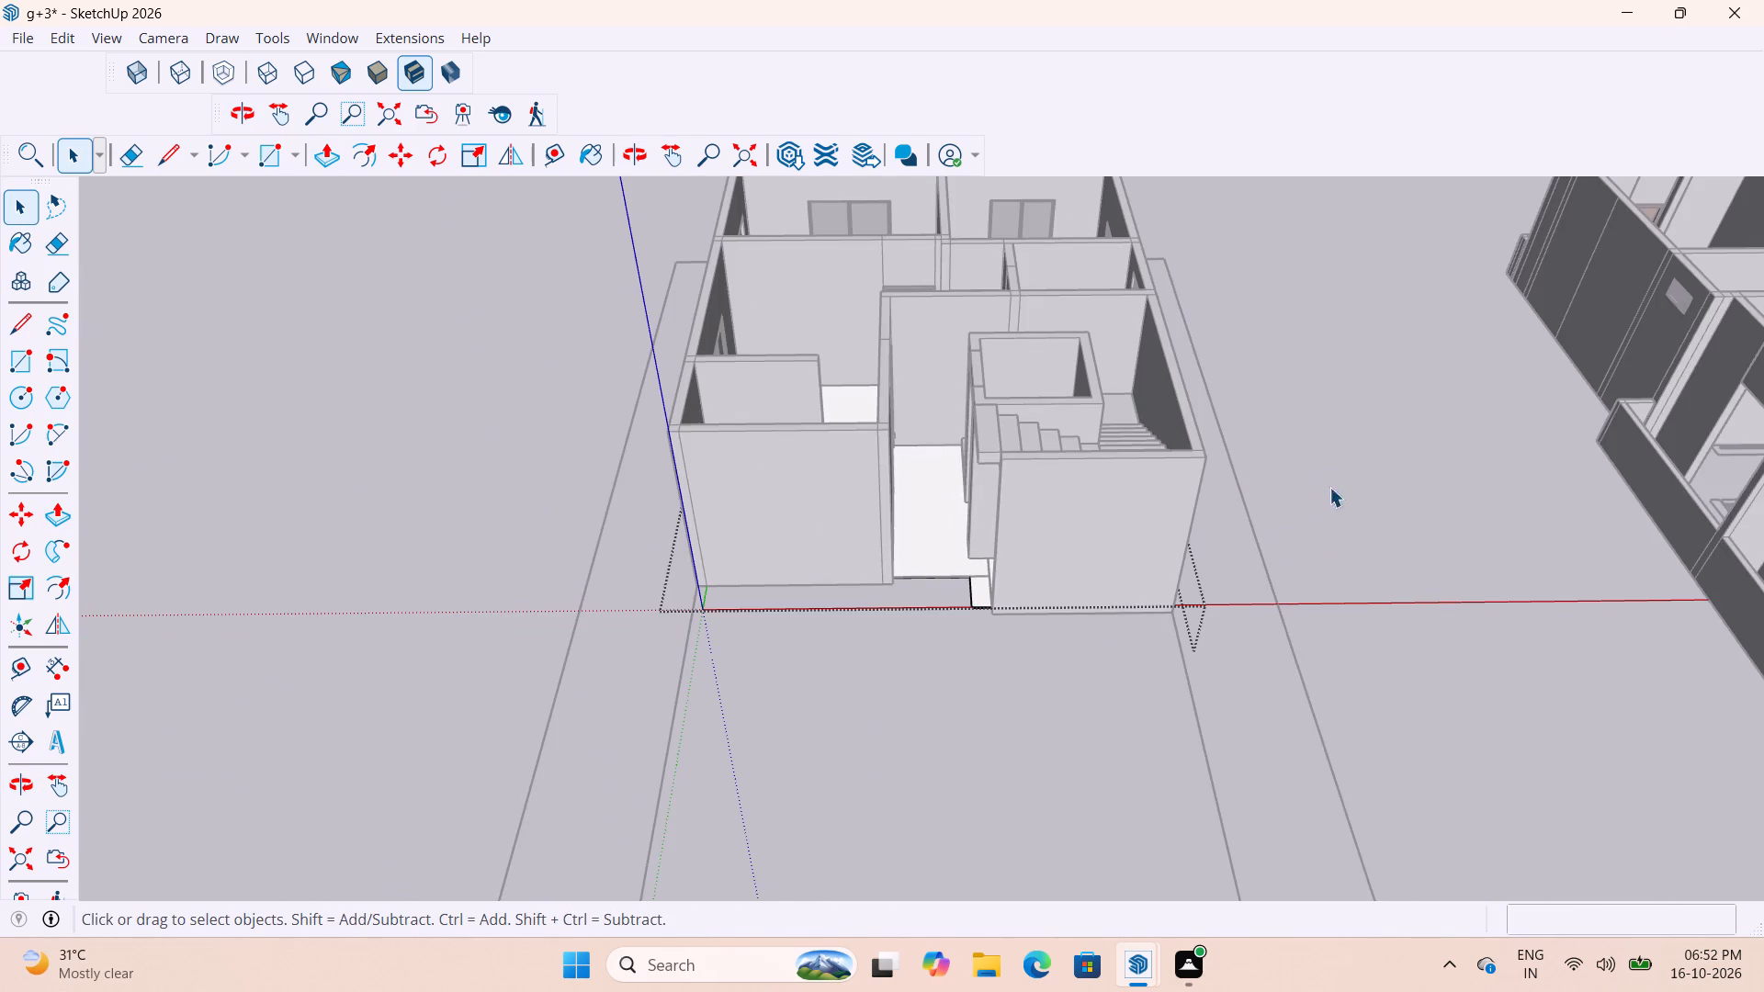
left_click(1342, 461)
Examine the smaller block's front and the reshaped floor edge between the passage opening and the first stair line.
scroll(1214, 482, "down", 6)
middle_click_drag(1011, 693, 955, 750)
scroll(1136, 716, "up", 3)
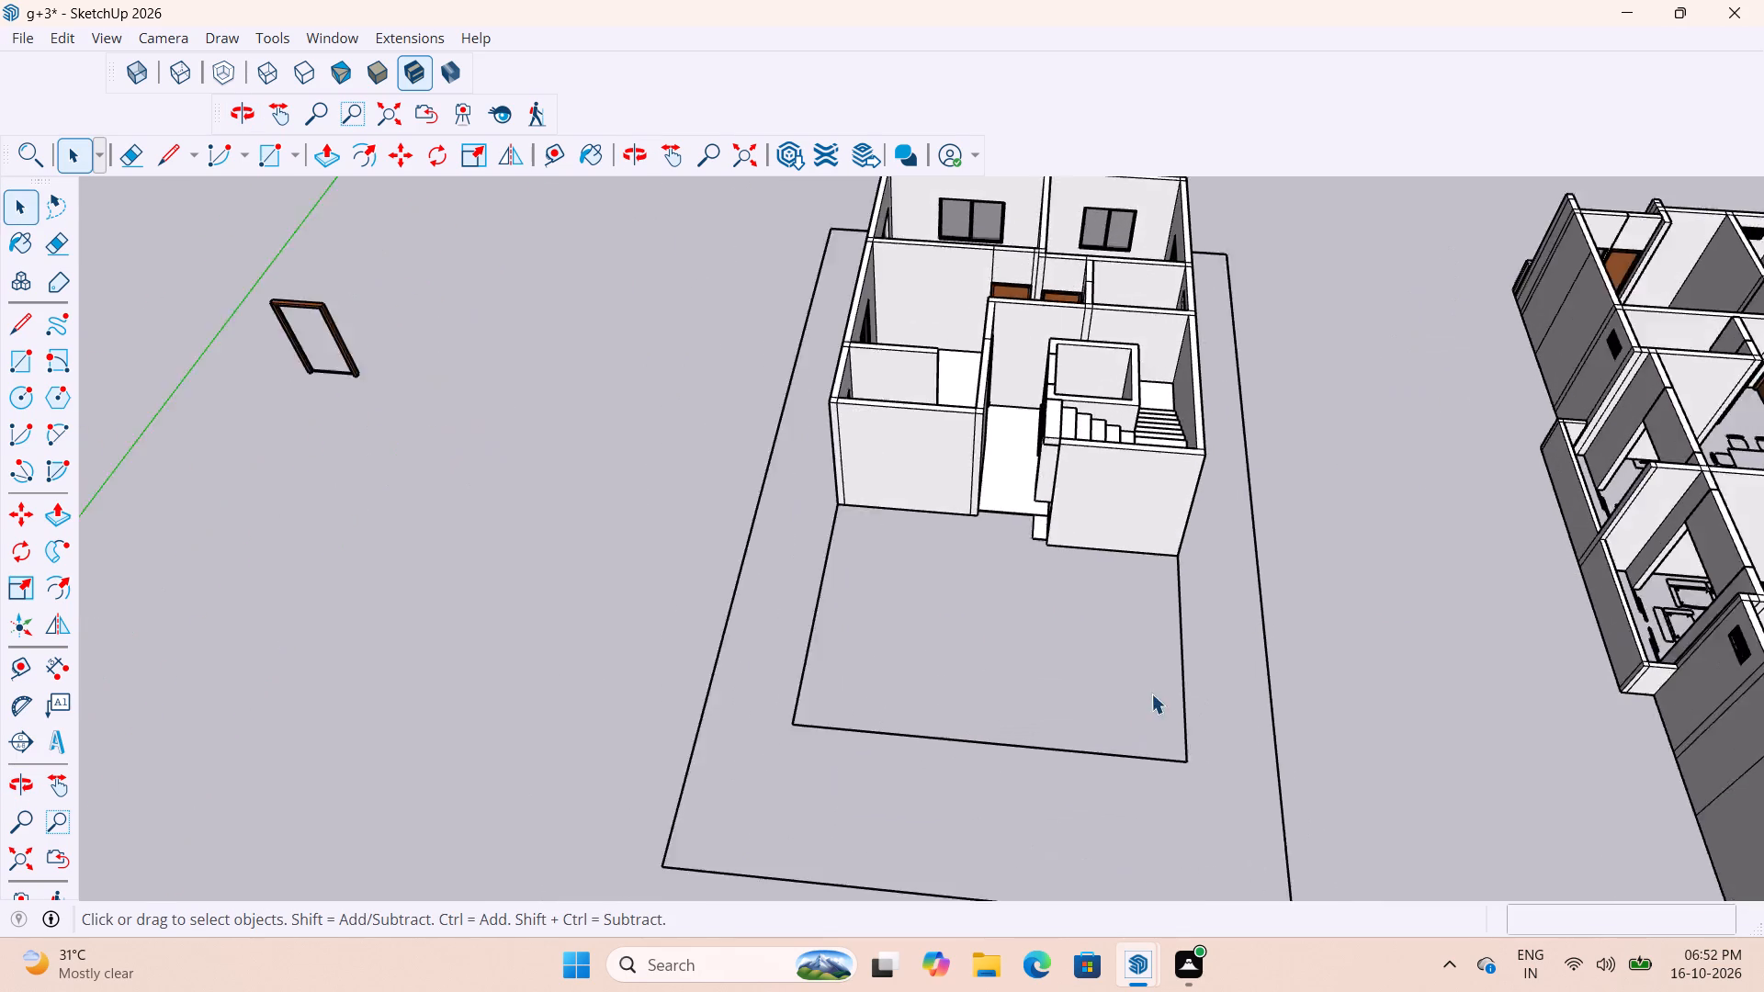
scroll(1151, 693, "up", 3)
scroll(1156, 530, "down", 10)
scroll(955, 495, "up", 3)
scroll(1043, 636, "down", 7)
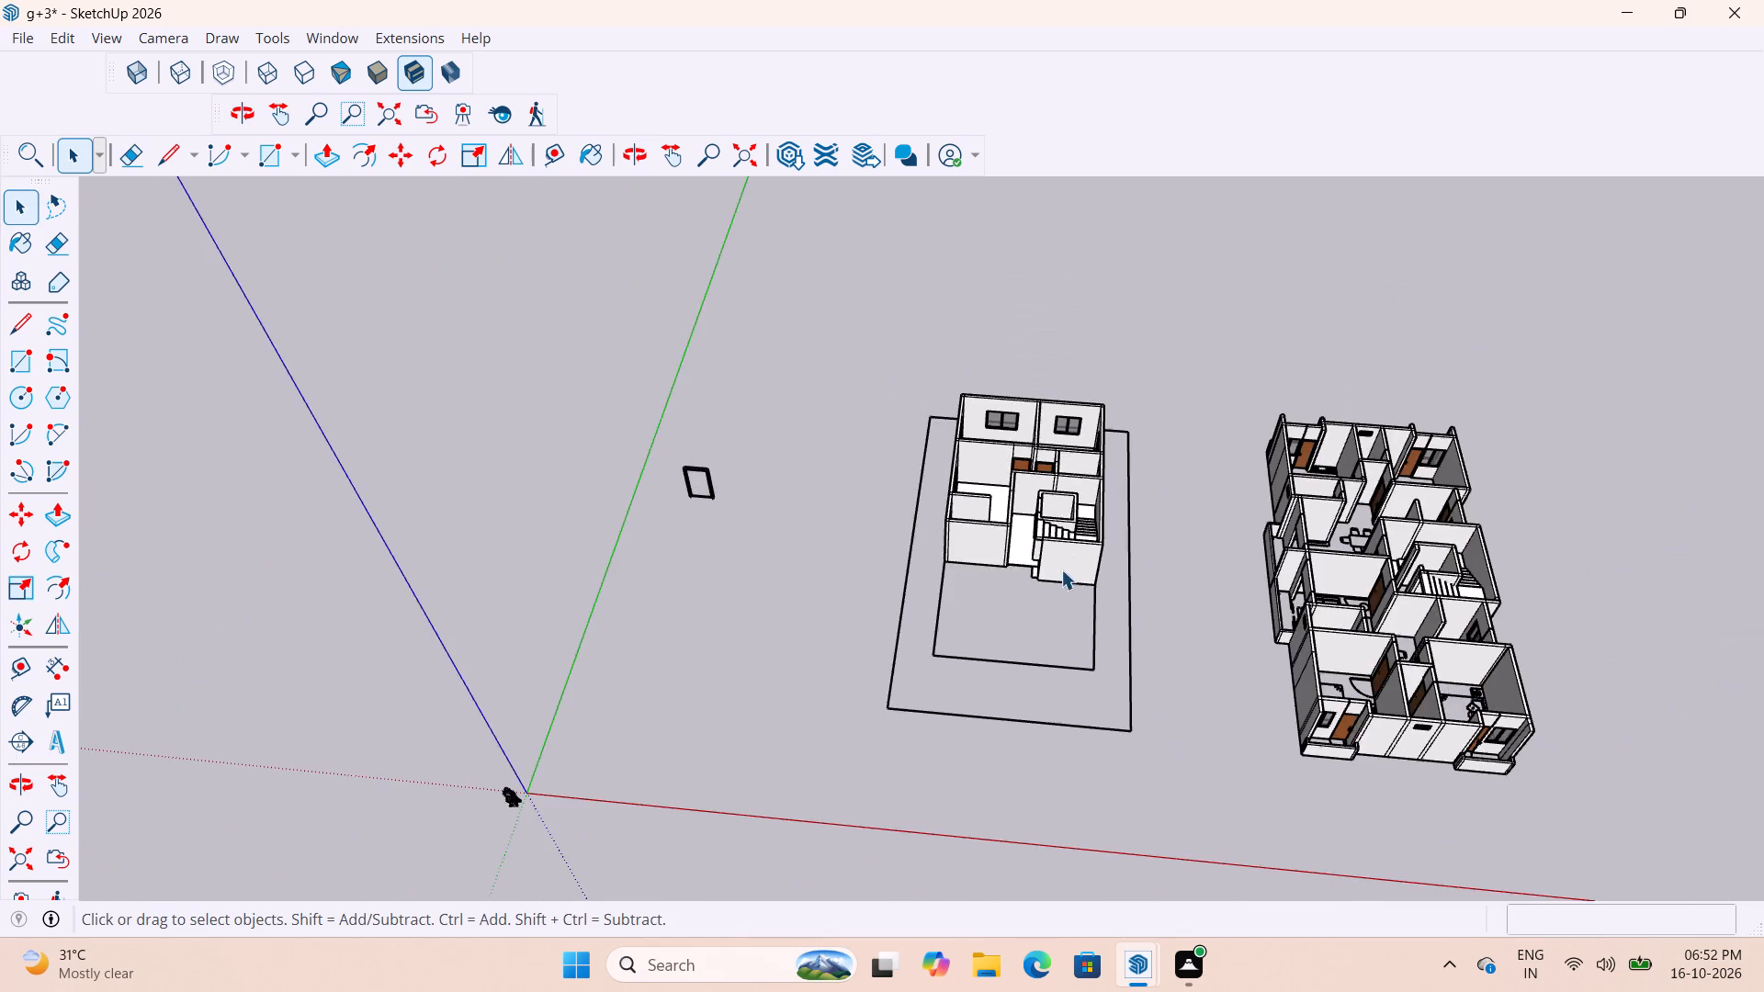
scroll(1060, 550, "up", 13)
middle_click_drag(1114, 469, 1442, 353)
scroll(634, 659, "up", 3)
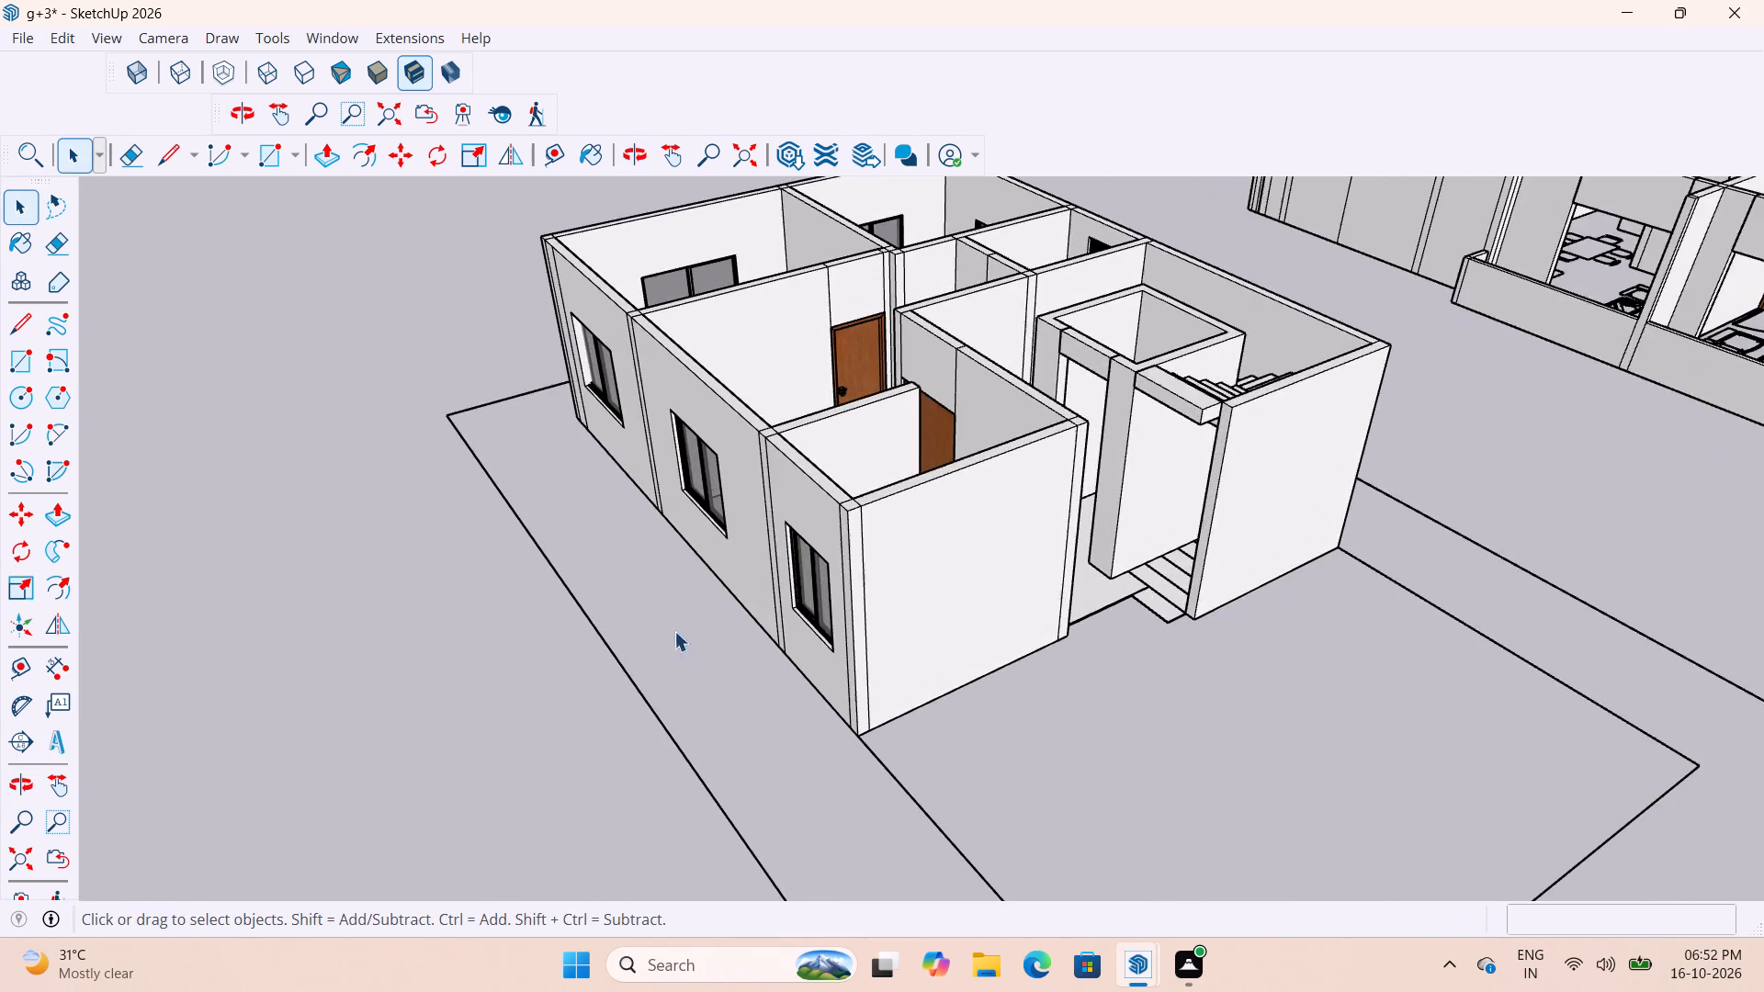
scroll(1148, 606, "up", 19)
middle_click_drag(1228, 558, 1226, 479)
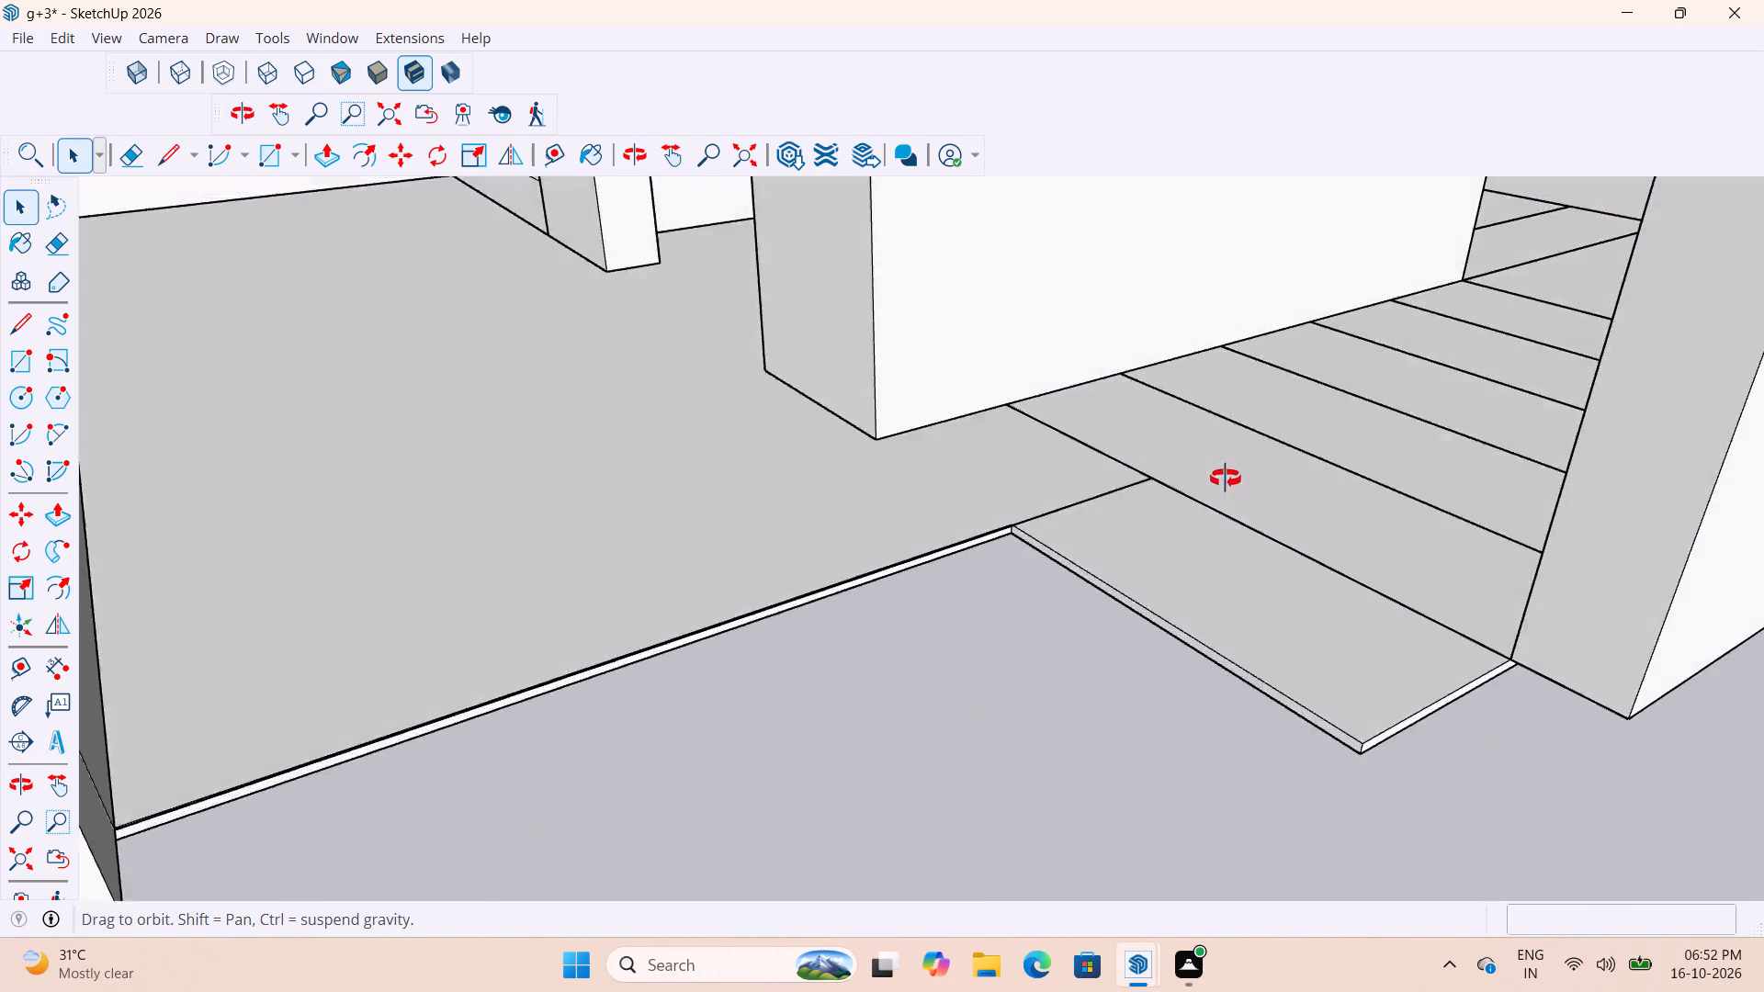
middle_click_drag(1226, 479, 1175, 533)
Open and leave the floor group to check its extent at the passage opening and under the stair lines.
left_click(1114, 506)
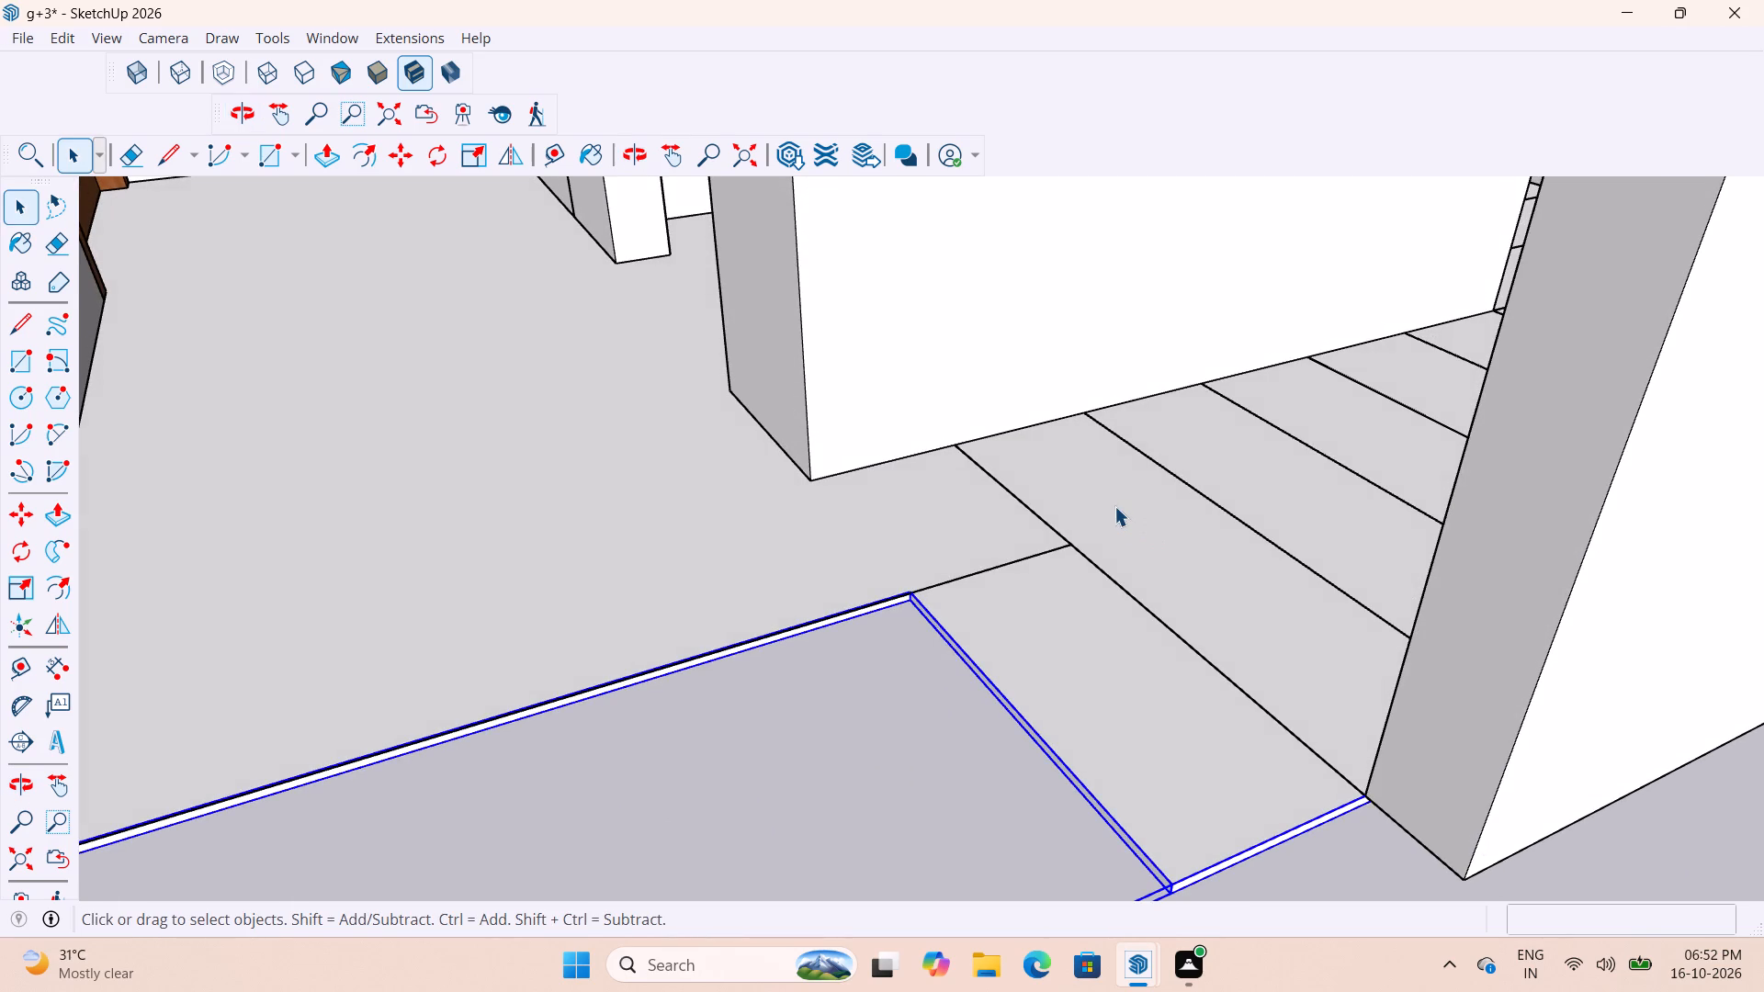
left_click(1081, 552)
double_click(1059, 614)
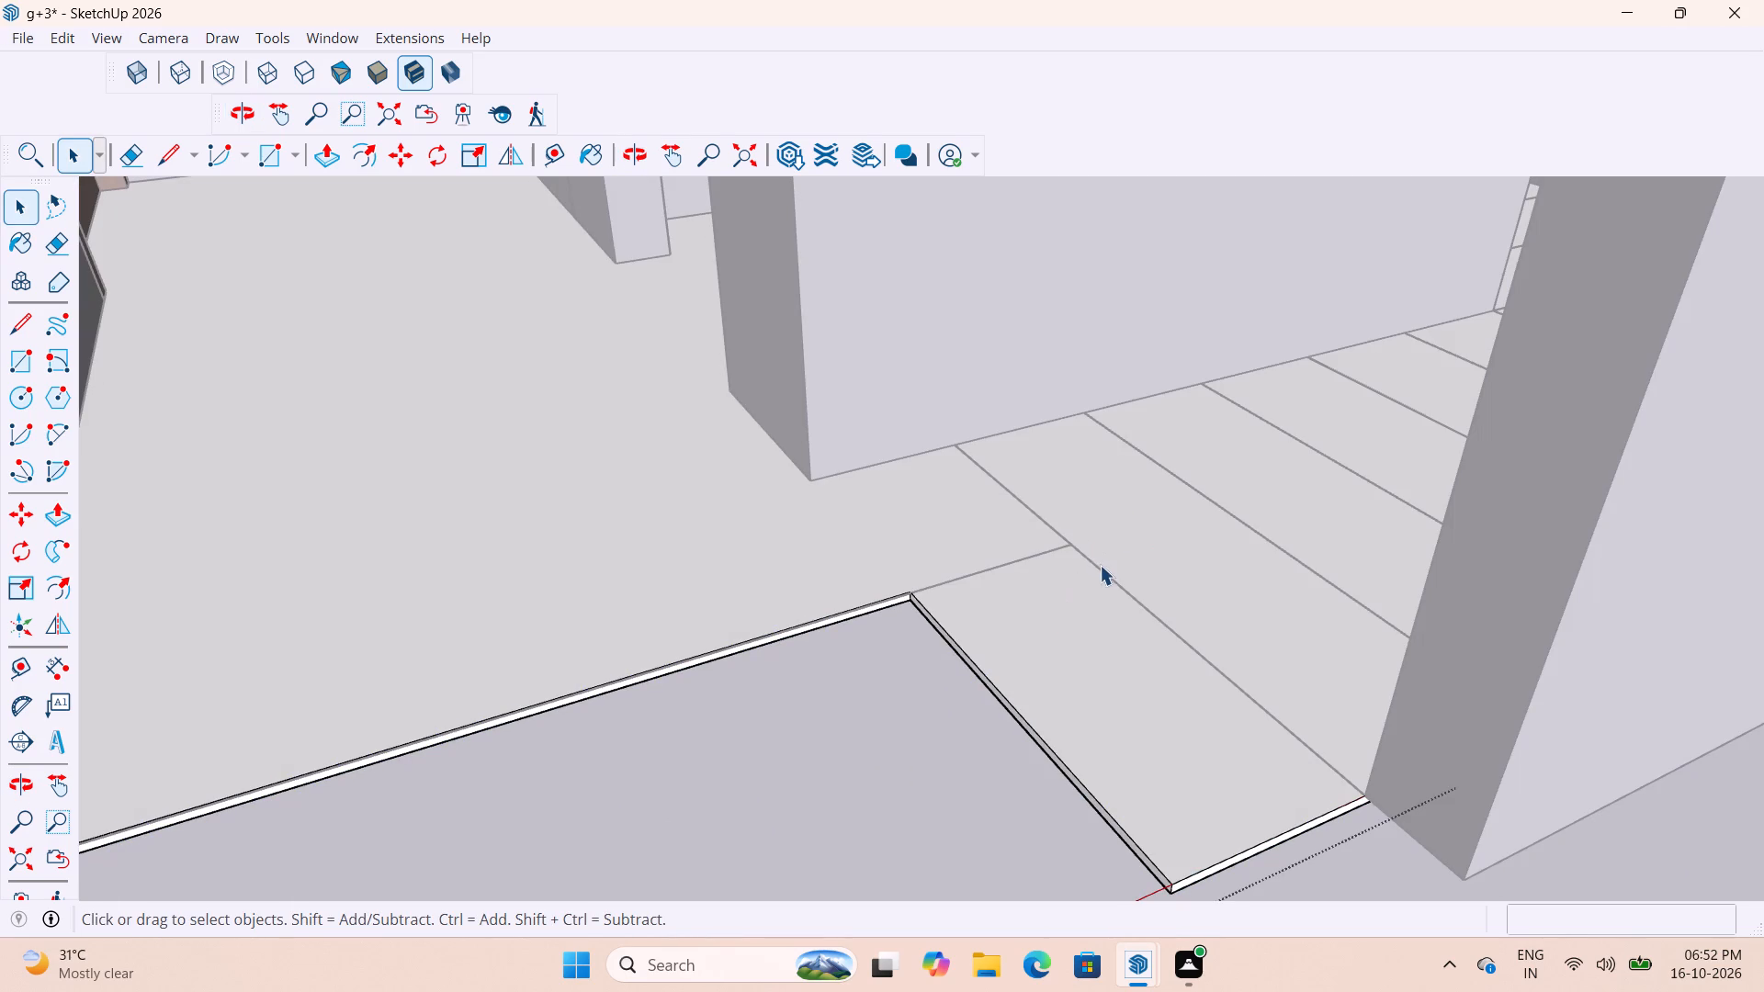
left_click(1100, 565)
scroll(1101, 581, "down", 14)
left_click(1094, 766)
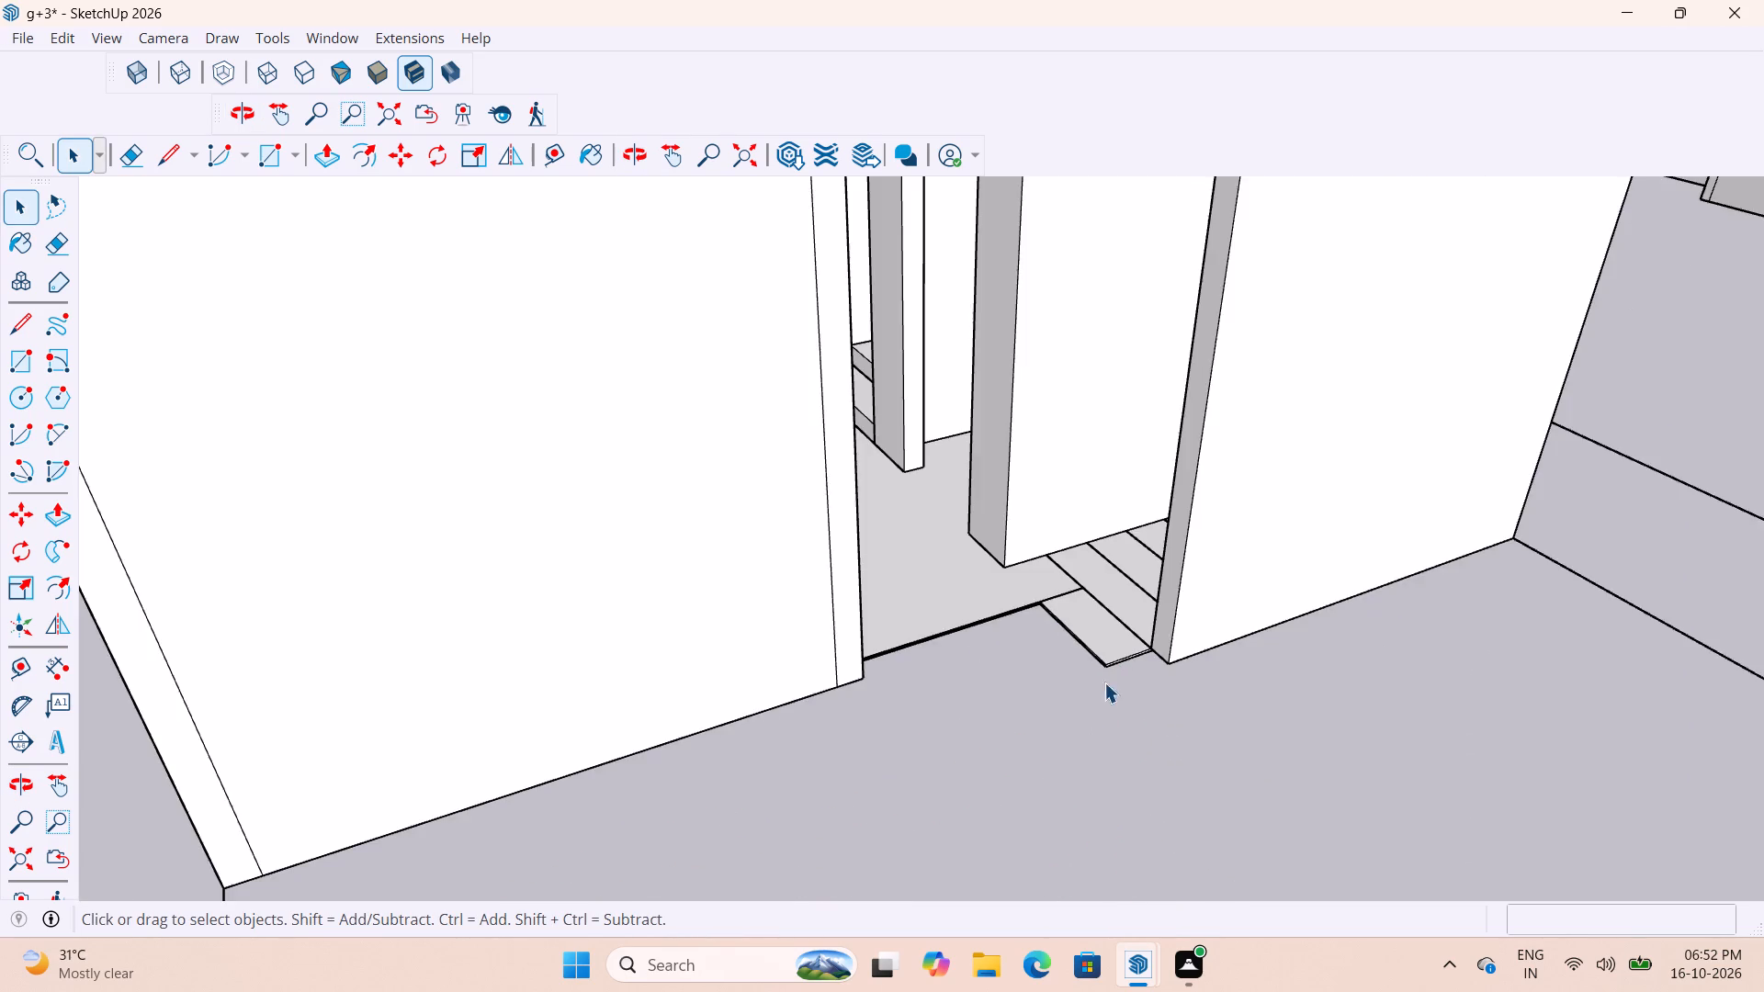
scroll(1105, 669, "up", 7)
middle_click_drag(1142, 482, 1231, 598)
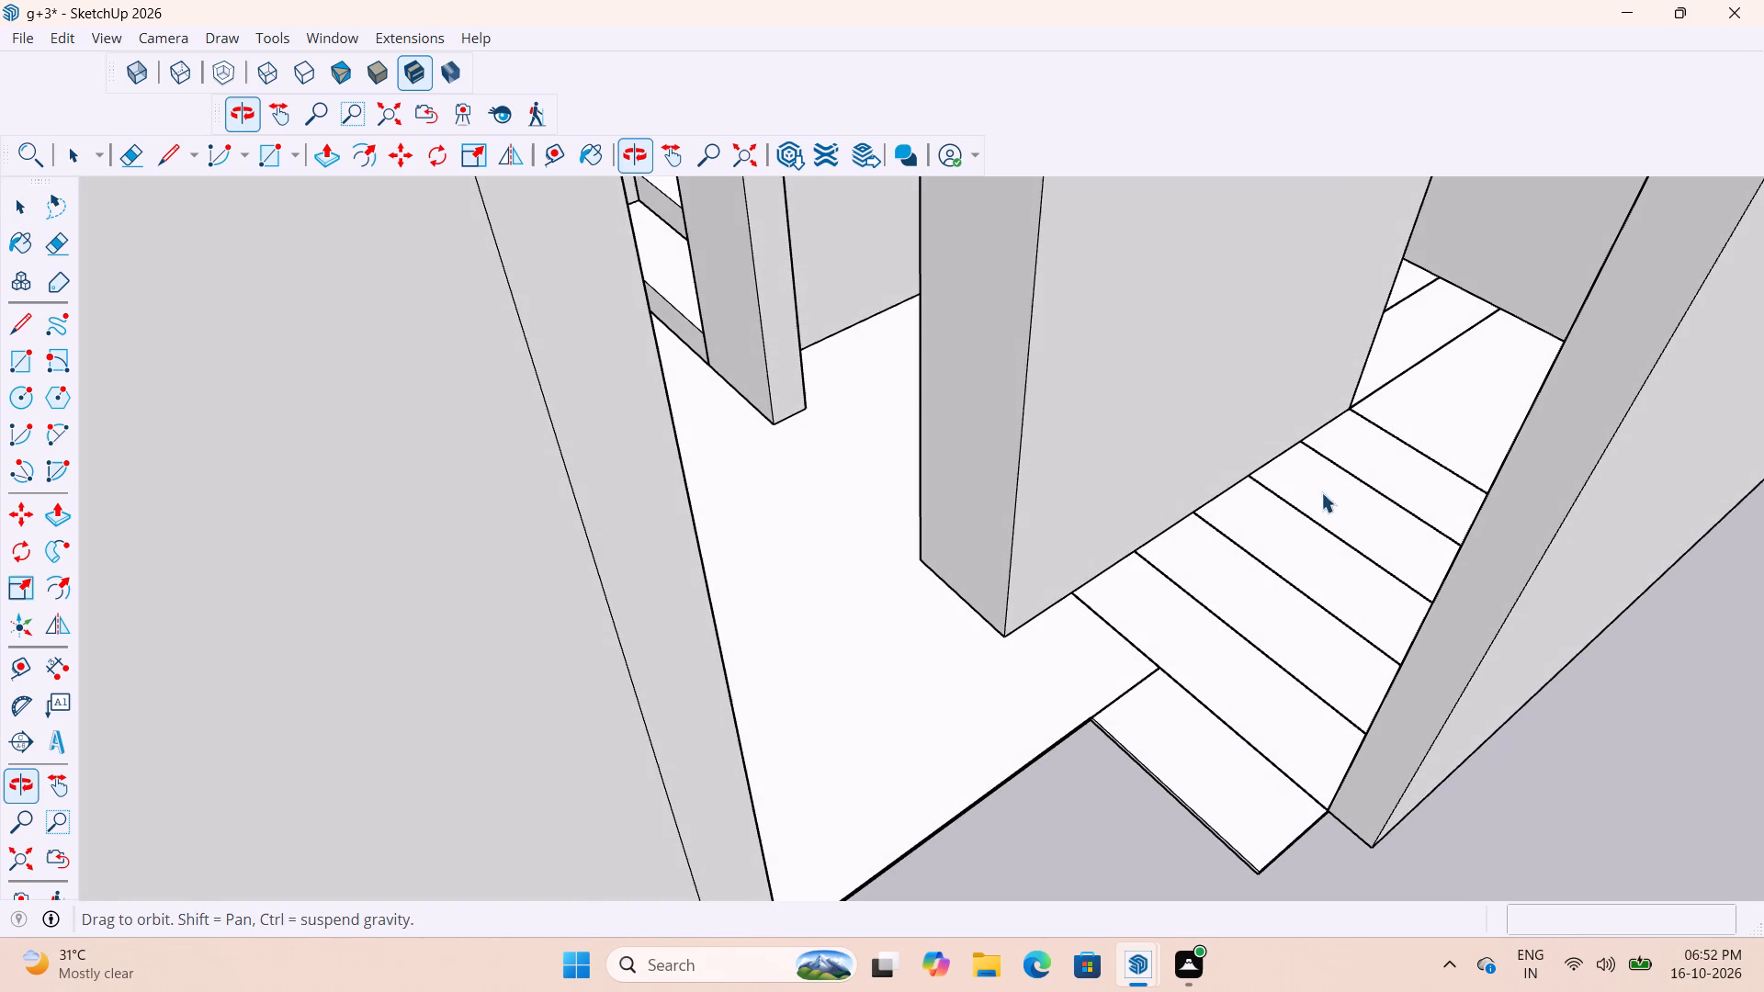
left_click_drag(1421, 429, 1368, 551)
double_click(1287, 567)
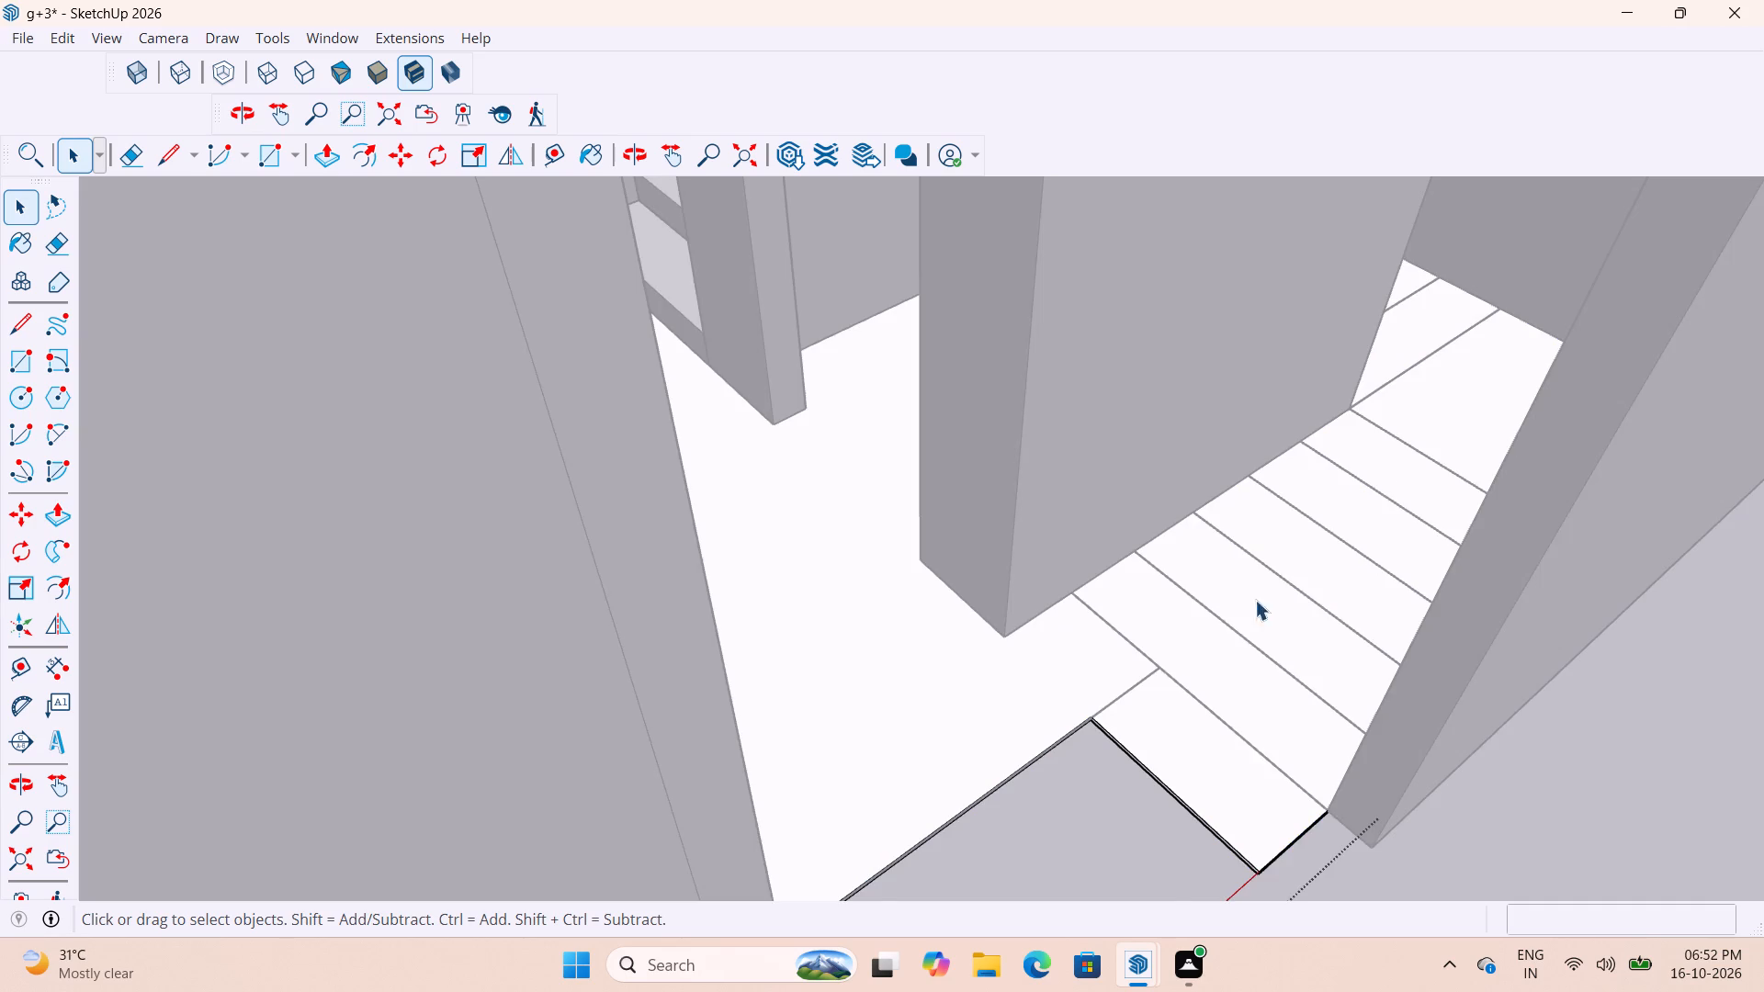
scroll(1224, 647, "down", 14)
left_click_drag(1293, 817, 1295, 804)
scroll(1227, 700, "up", 4)
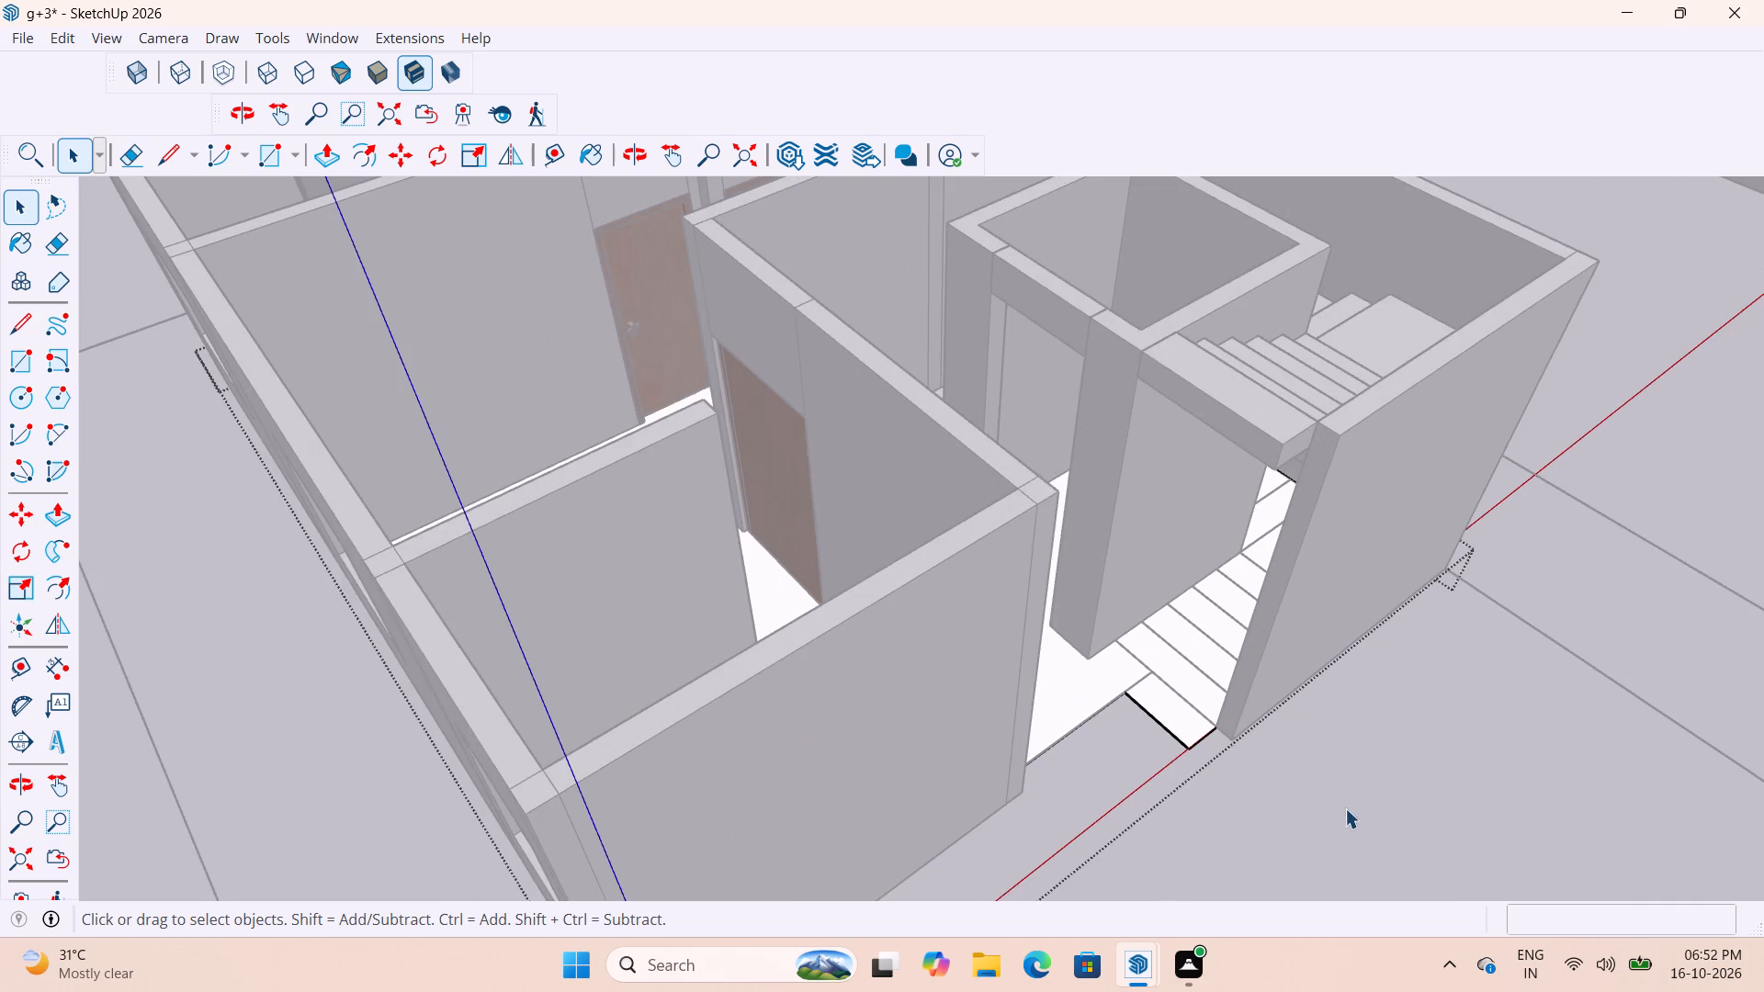
left_click(1345, 808)
Inspect the floor slab's underside and edge against the stair wall's base from below and at ground level.
scroll(1244, 766, "up", 8)
middle_click_drag(1169, 682, 1088, 254)
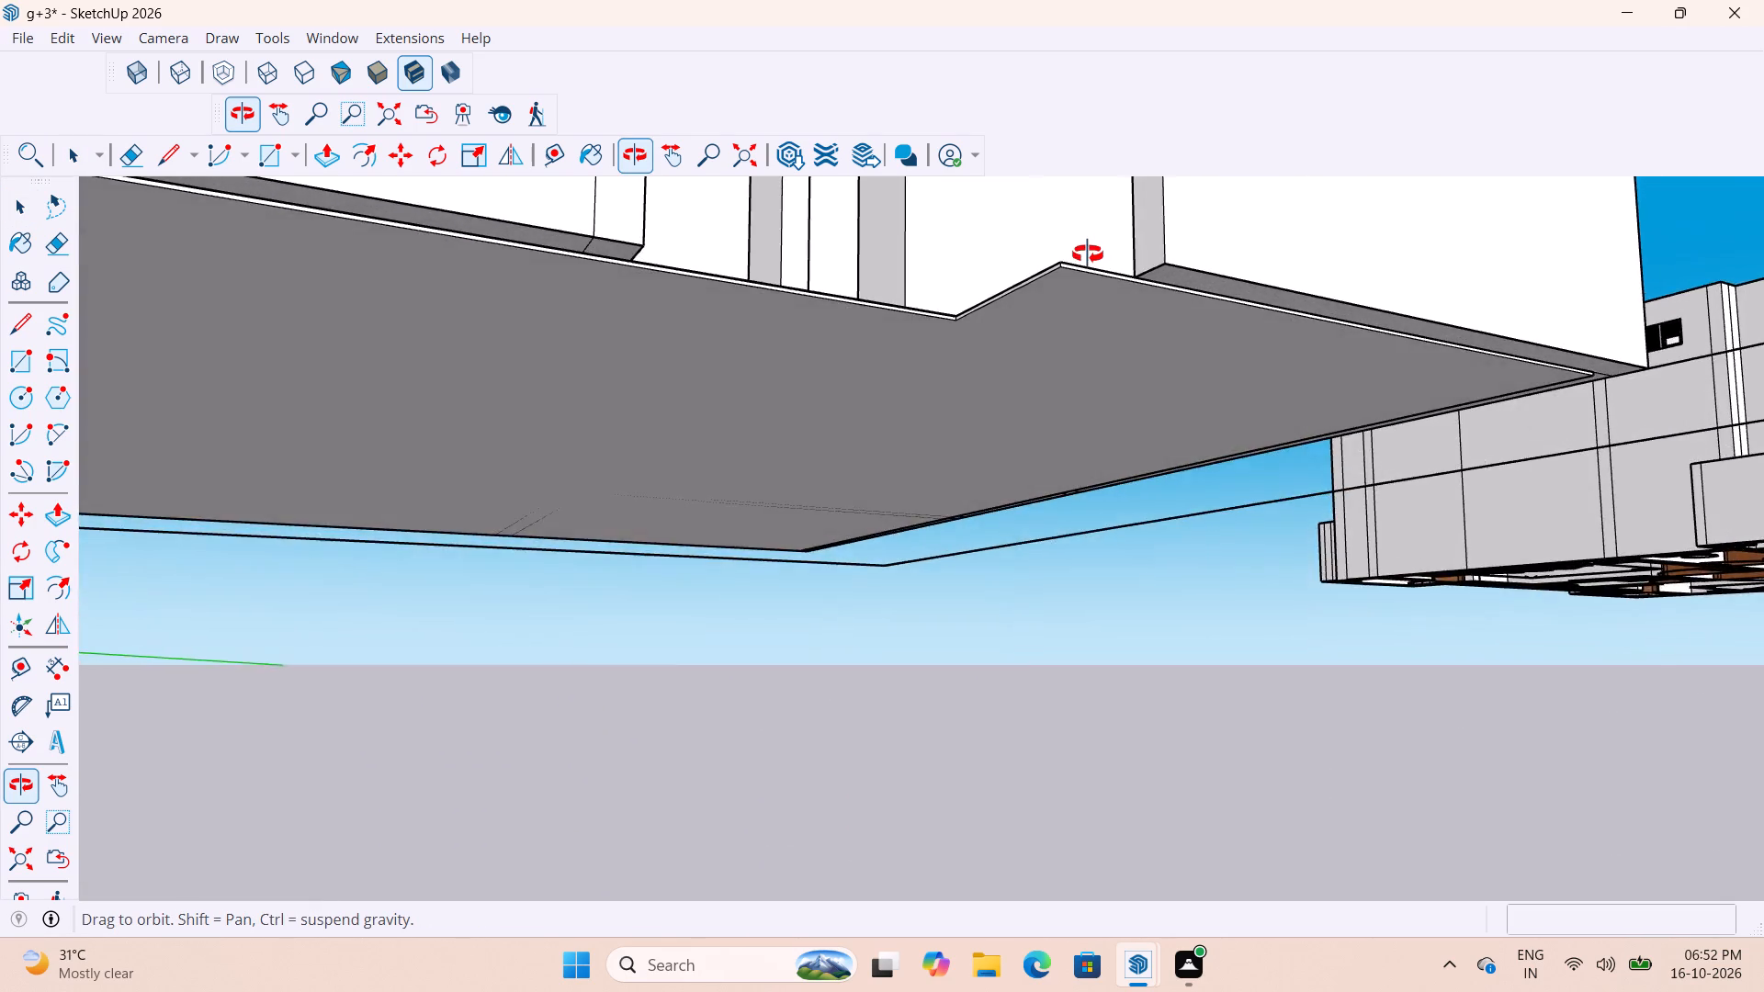
middle_click_drag(1088, 254, 1081, 326)
scroll(1087, 344, "up", 15)
scroll(1227, 349, "down", 4)
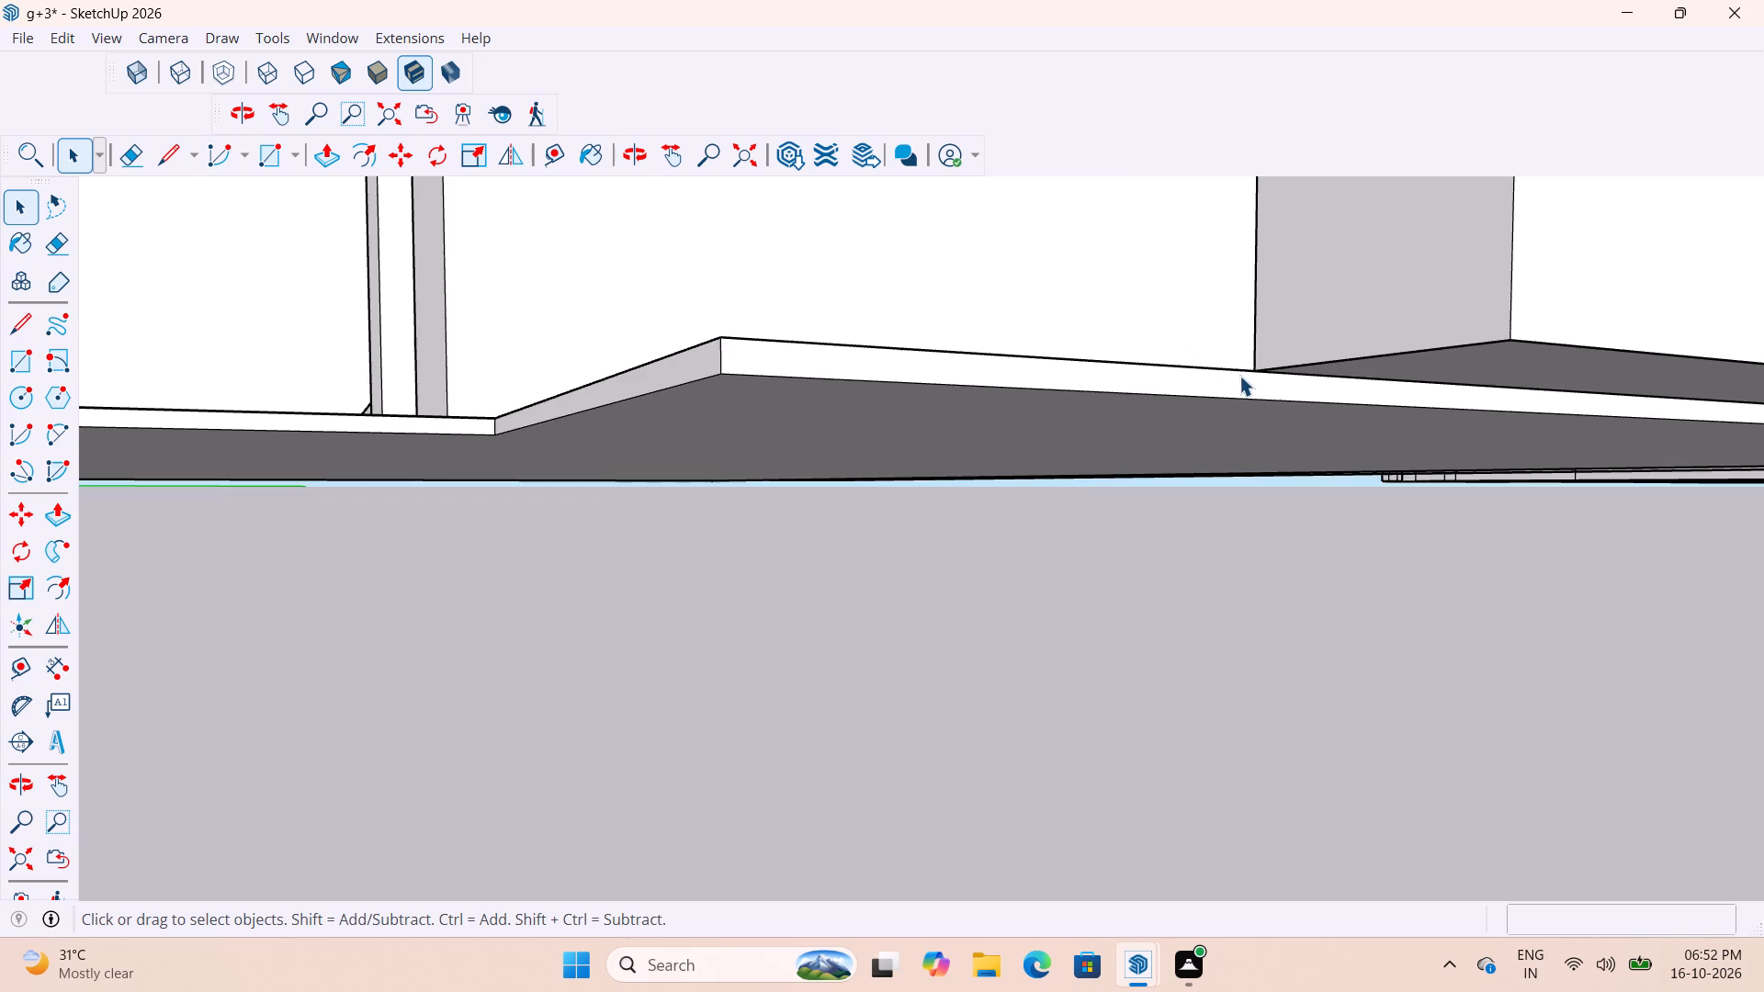
middle_click_drag(1239, 362, 1251, 376)
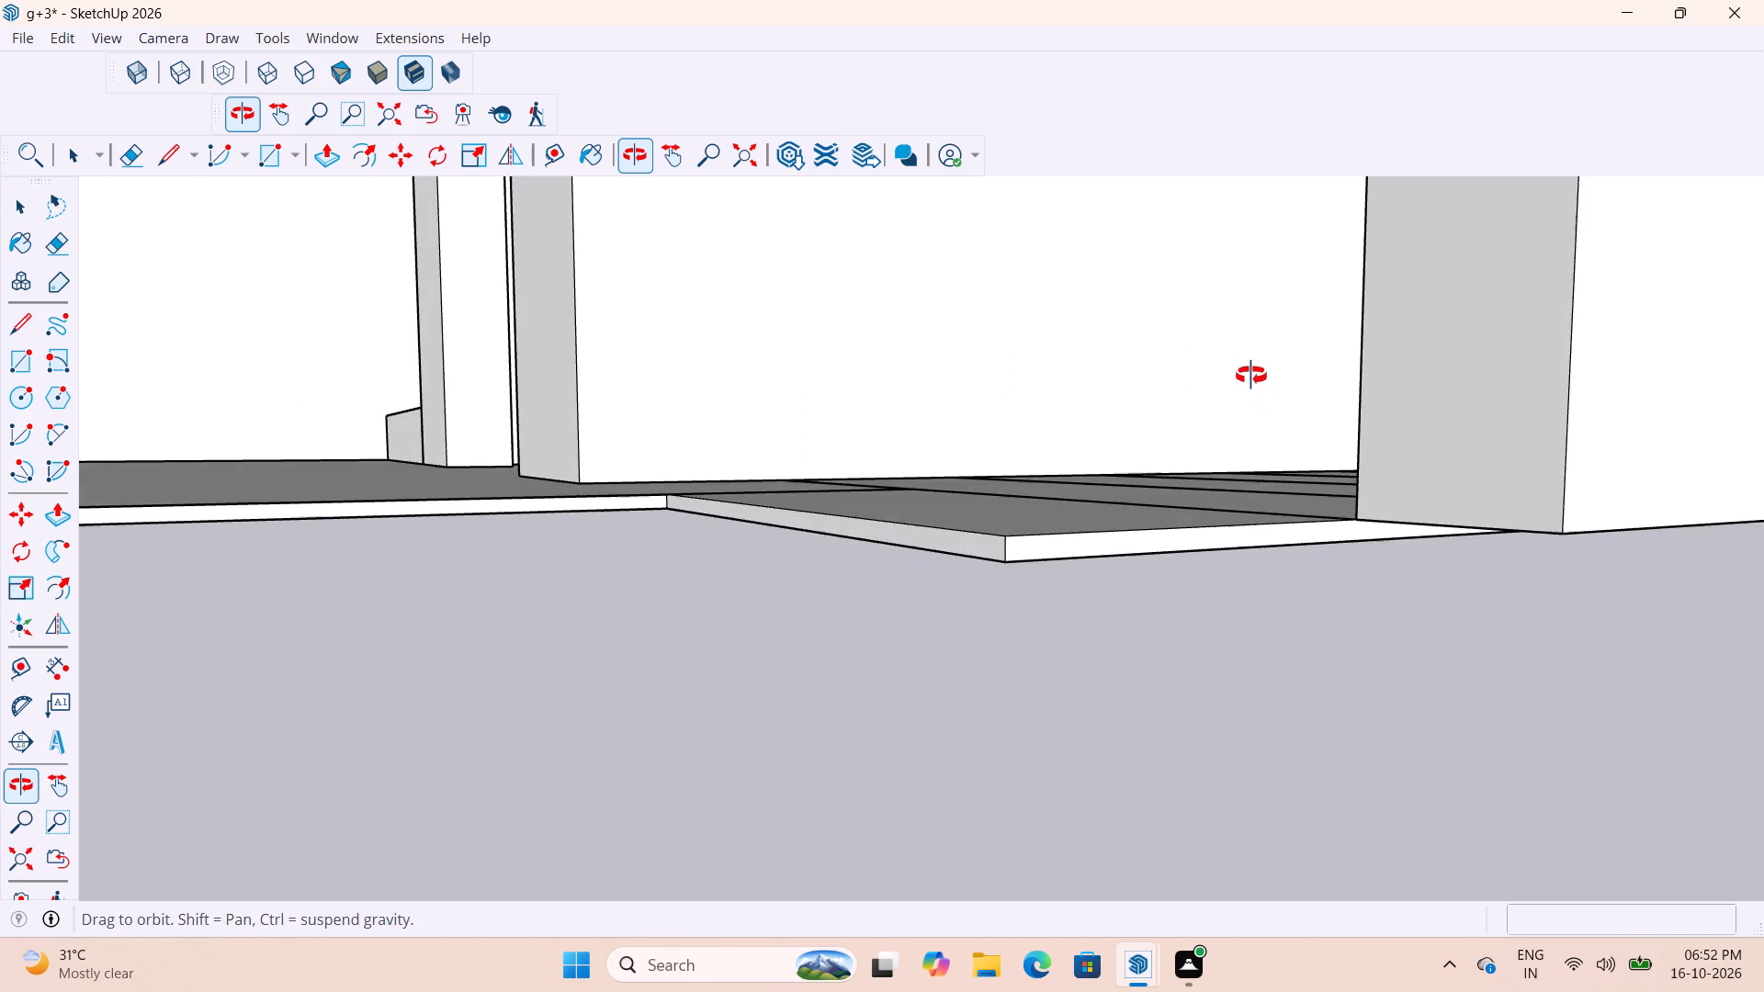
middle_click_drag(1251, 376, 1250, 362)
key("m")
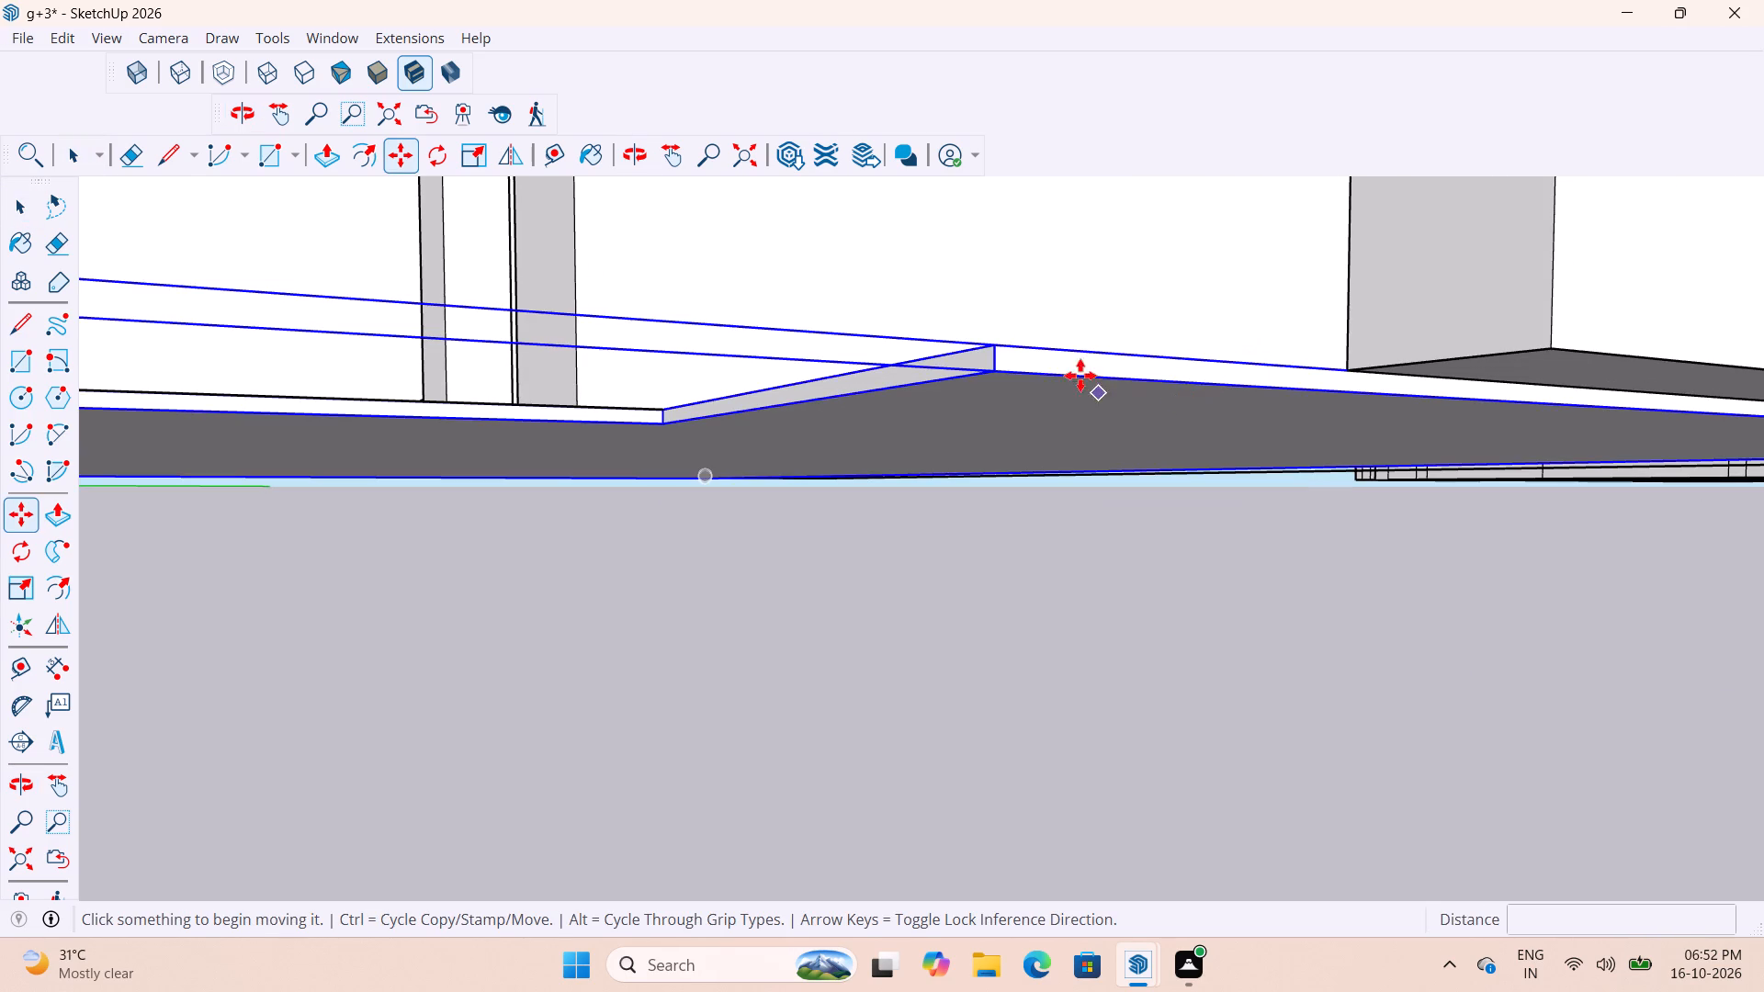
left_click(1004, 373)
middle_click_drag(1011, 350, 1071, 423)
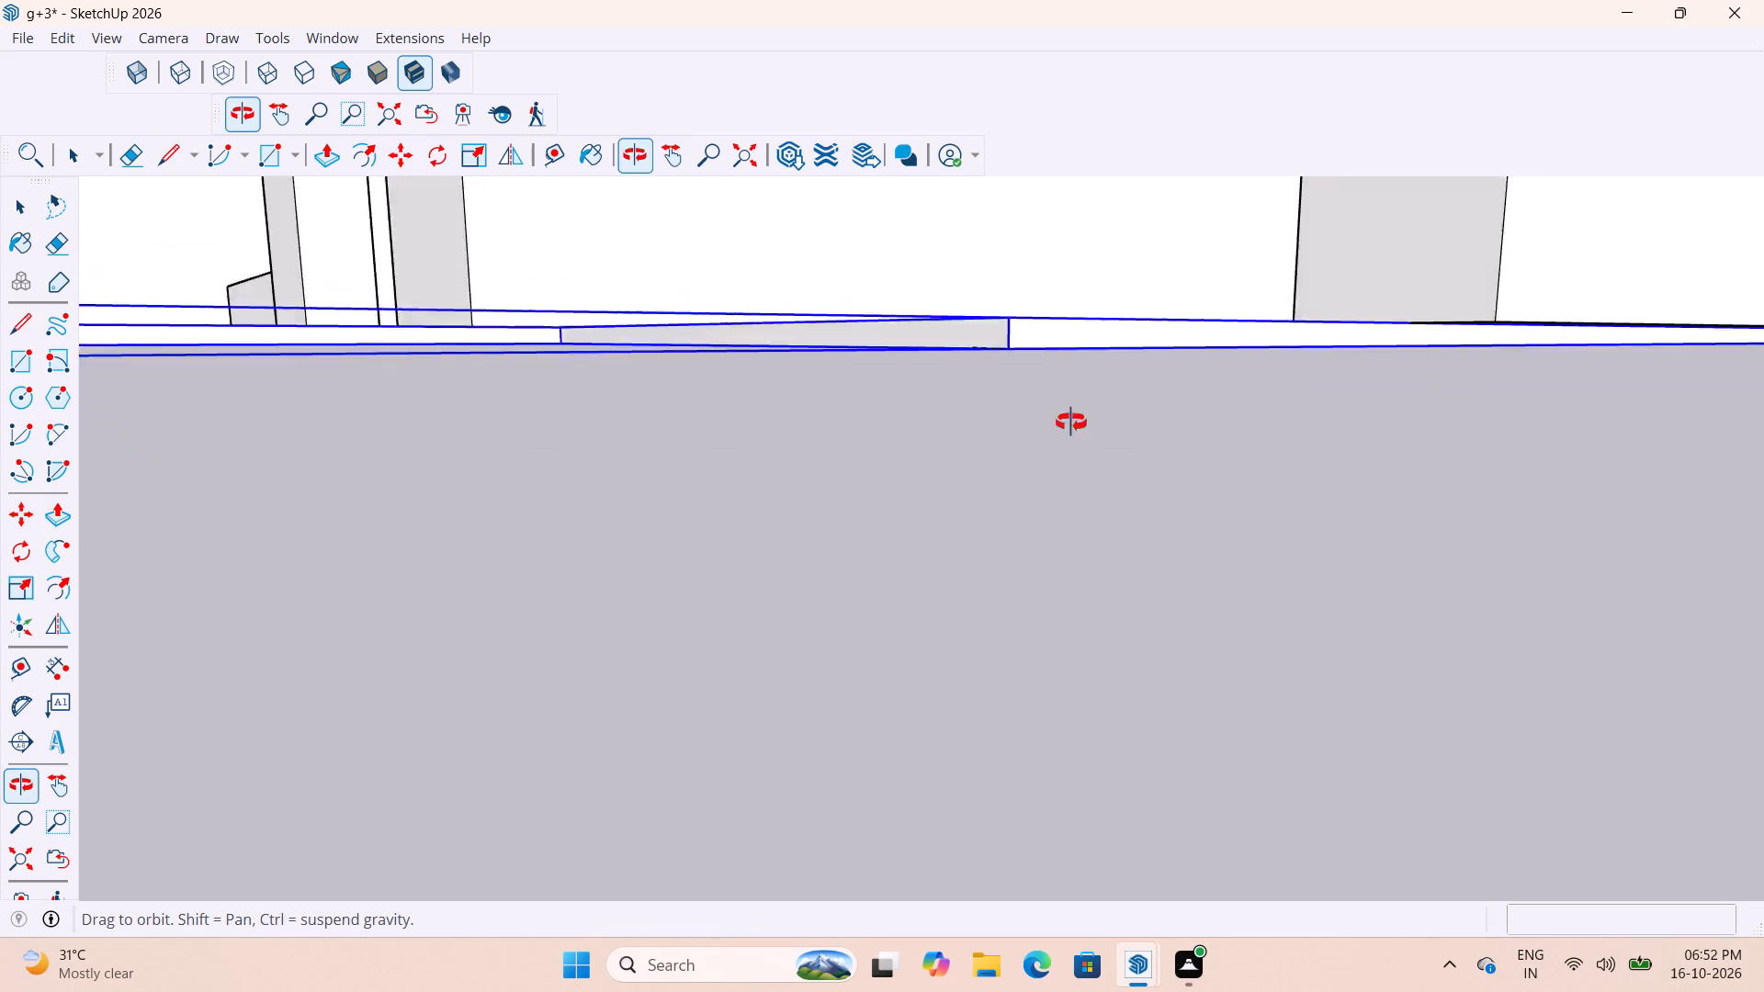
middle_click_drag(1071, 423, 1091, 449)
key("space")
Move the floor group up about 5/8" so its bottom edge meets the base corner of the outer stair wall.
scroll(1228, 250, "up", 6)
scroll(1243, 317, "down", 4)
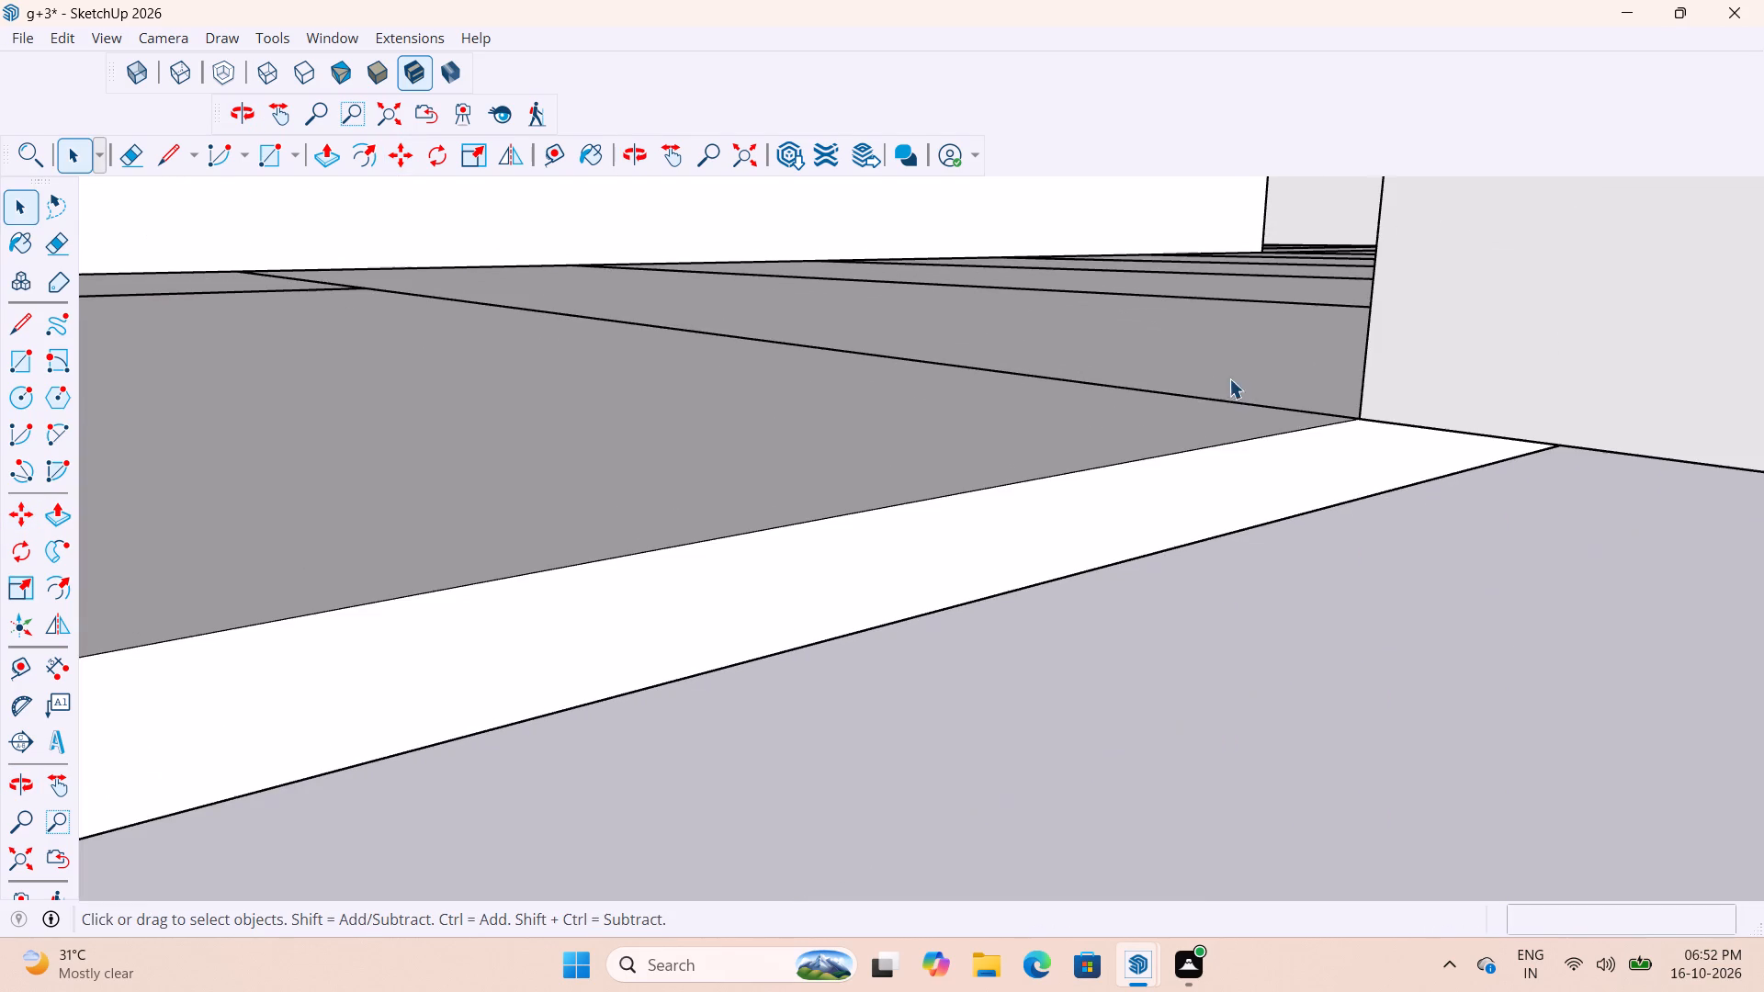
left_click(1345, 483)
key("m")
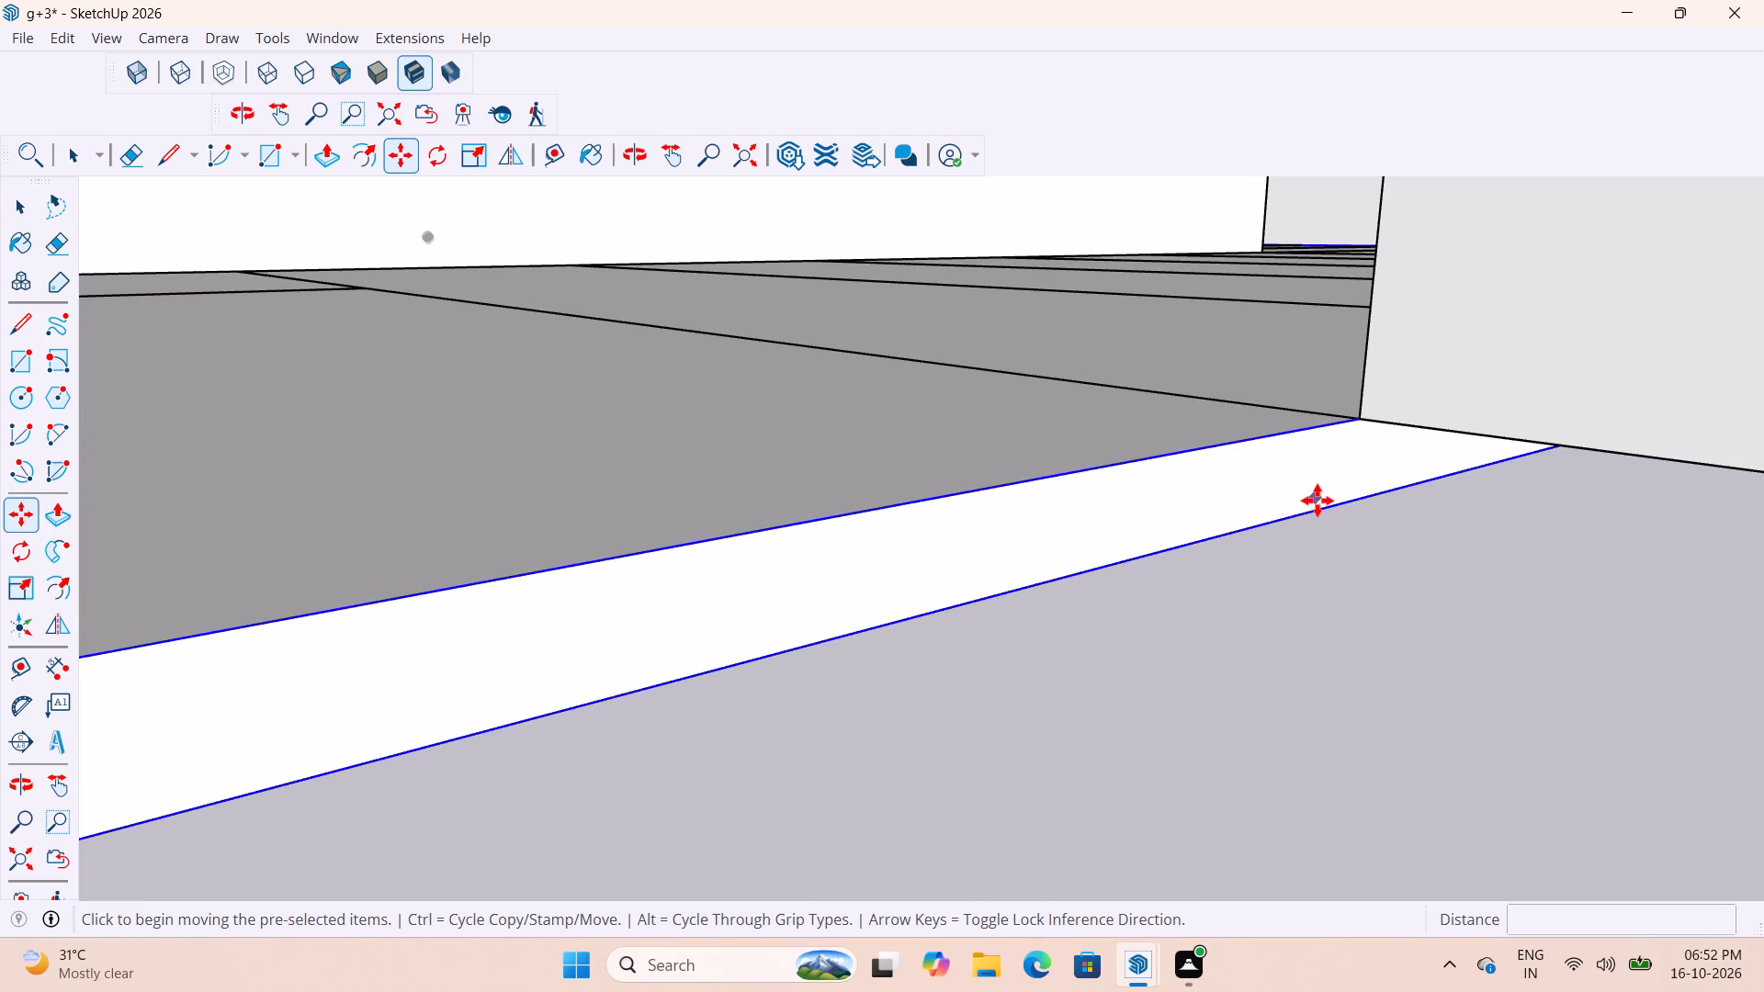
left_click(1362, 501)
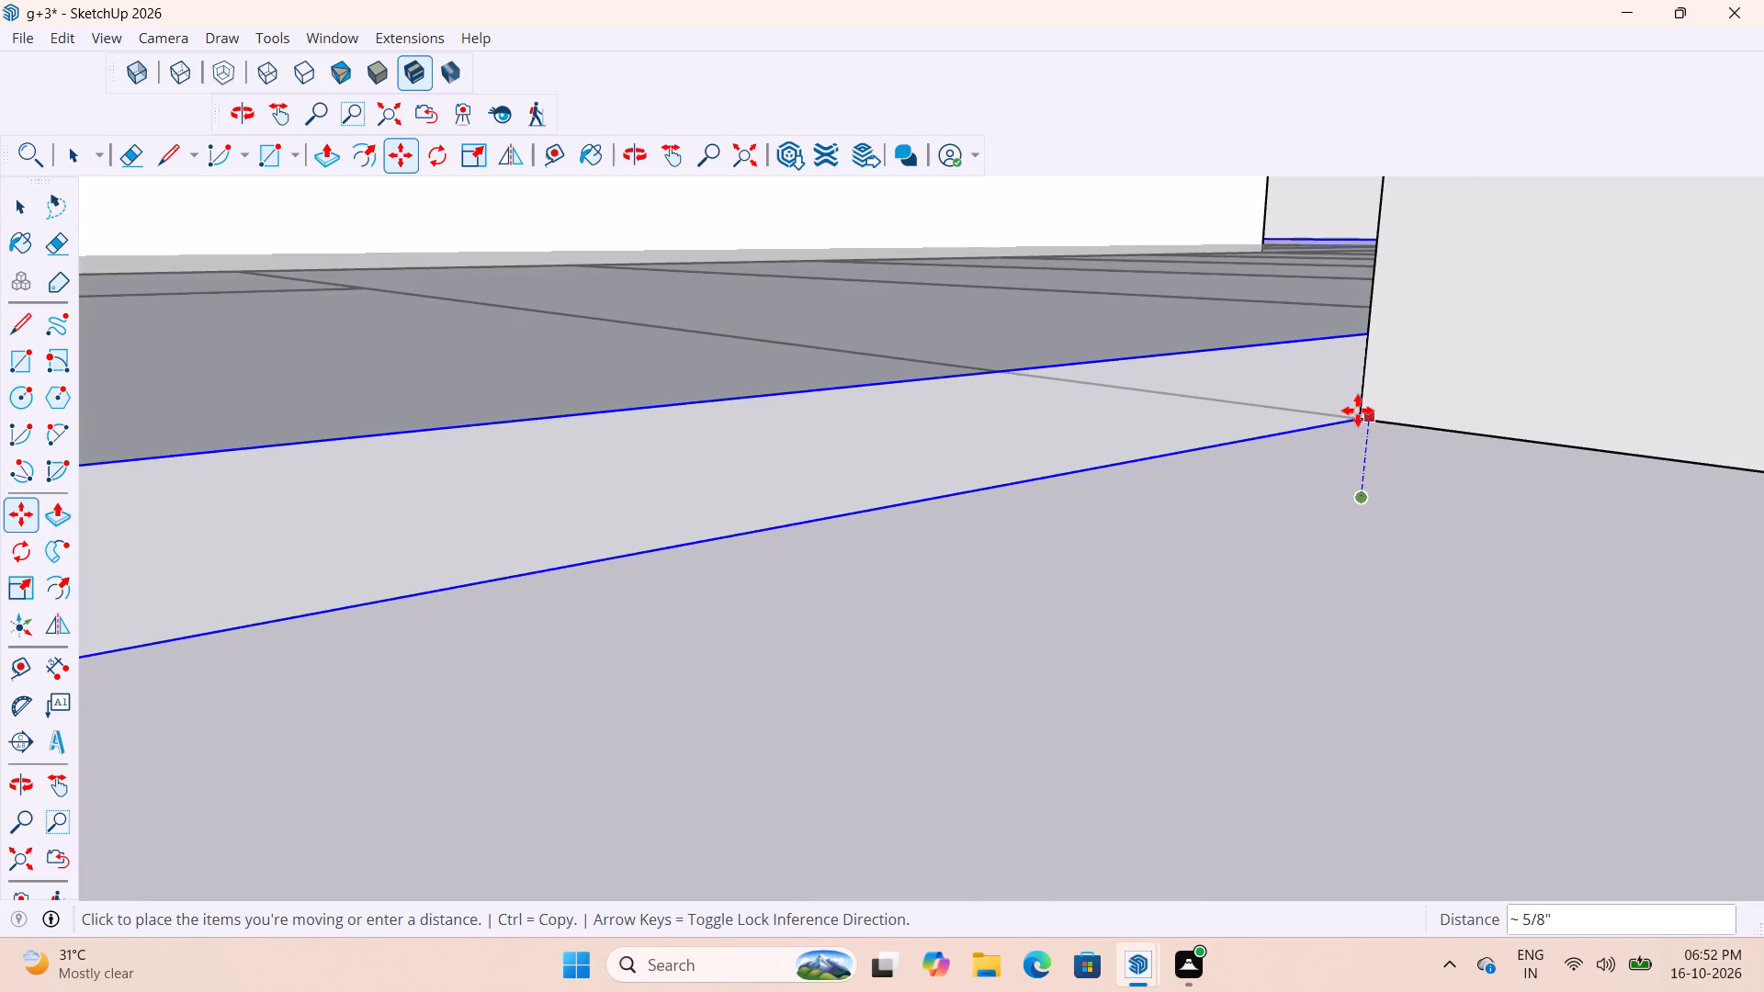
left_click(1358, 411)
scroll(1341, 532, "down", 10)
middle_click_drag(1332, 556, 1332, 558)
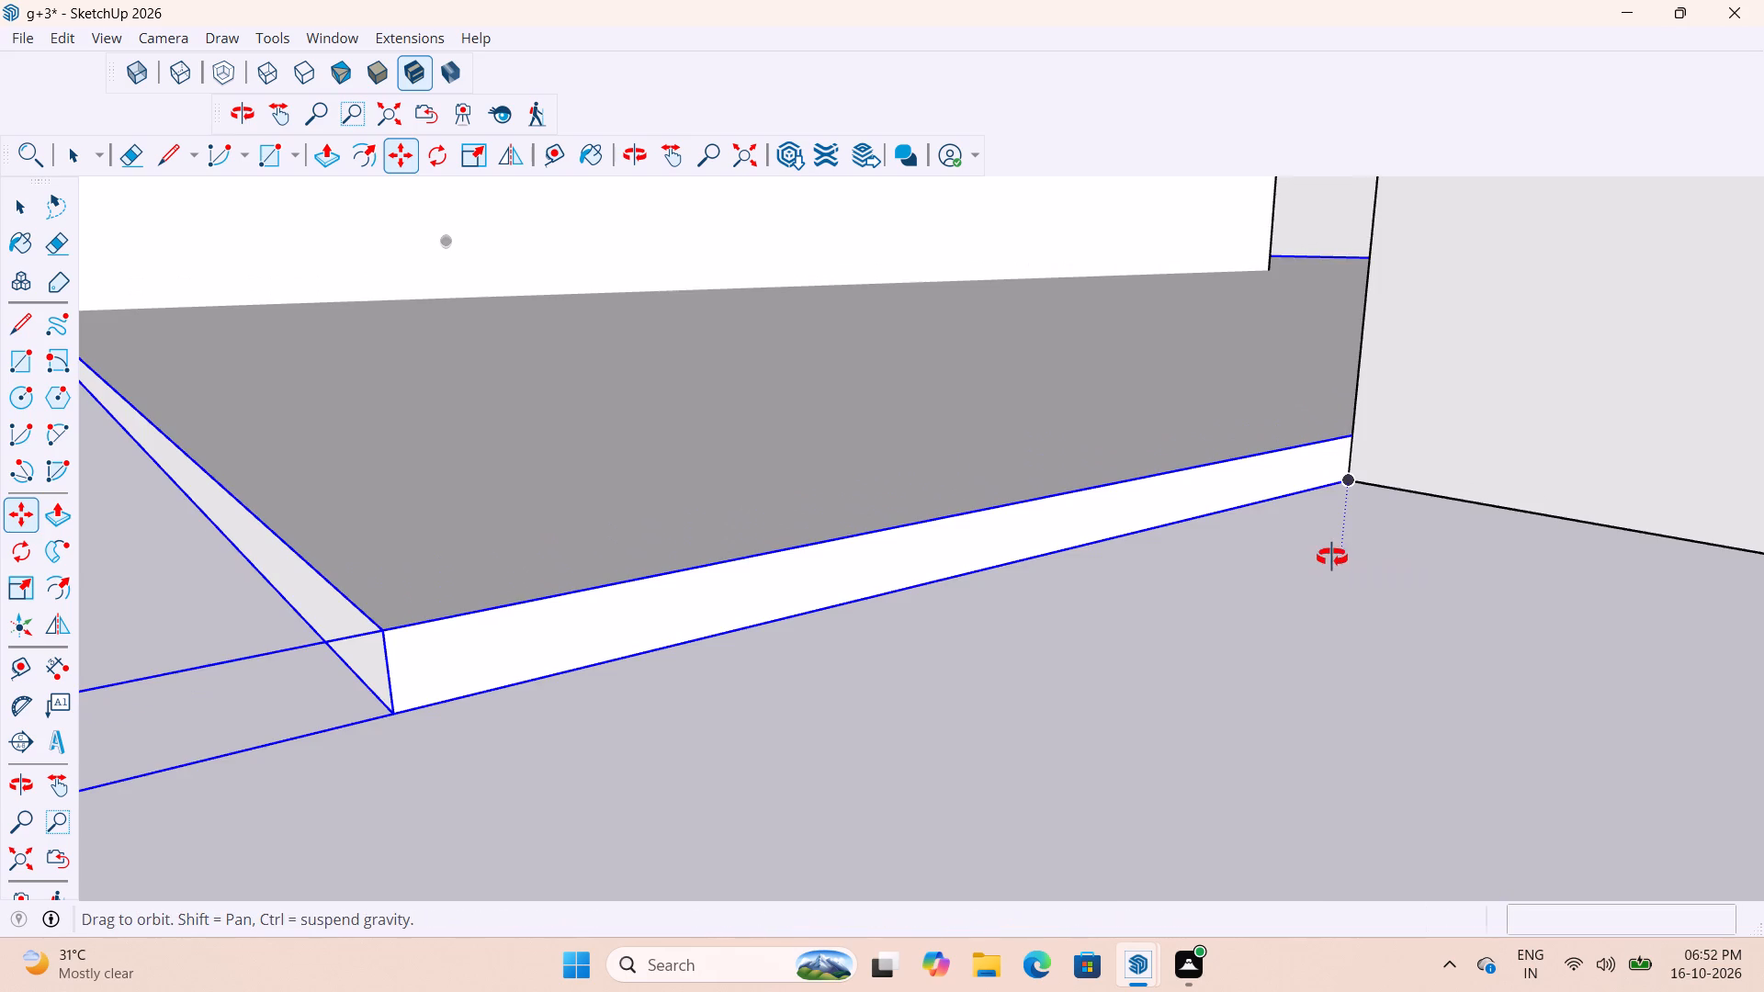
middle_click_drag(1332, 558, 1309, 584)
scroll(1199, 606, "down", 20)
scroll(1199, 606, "down", 2)
key("space")
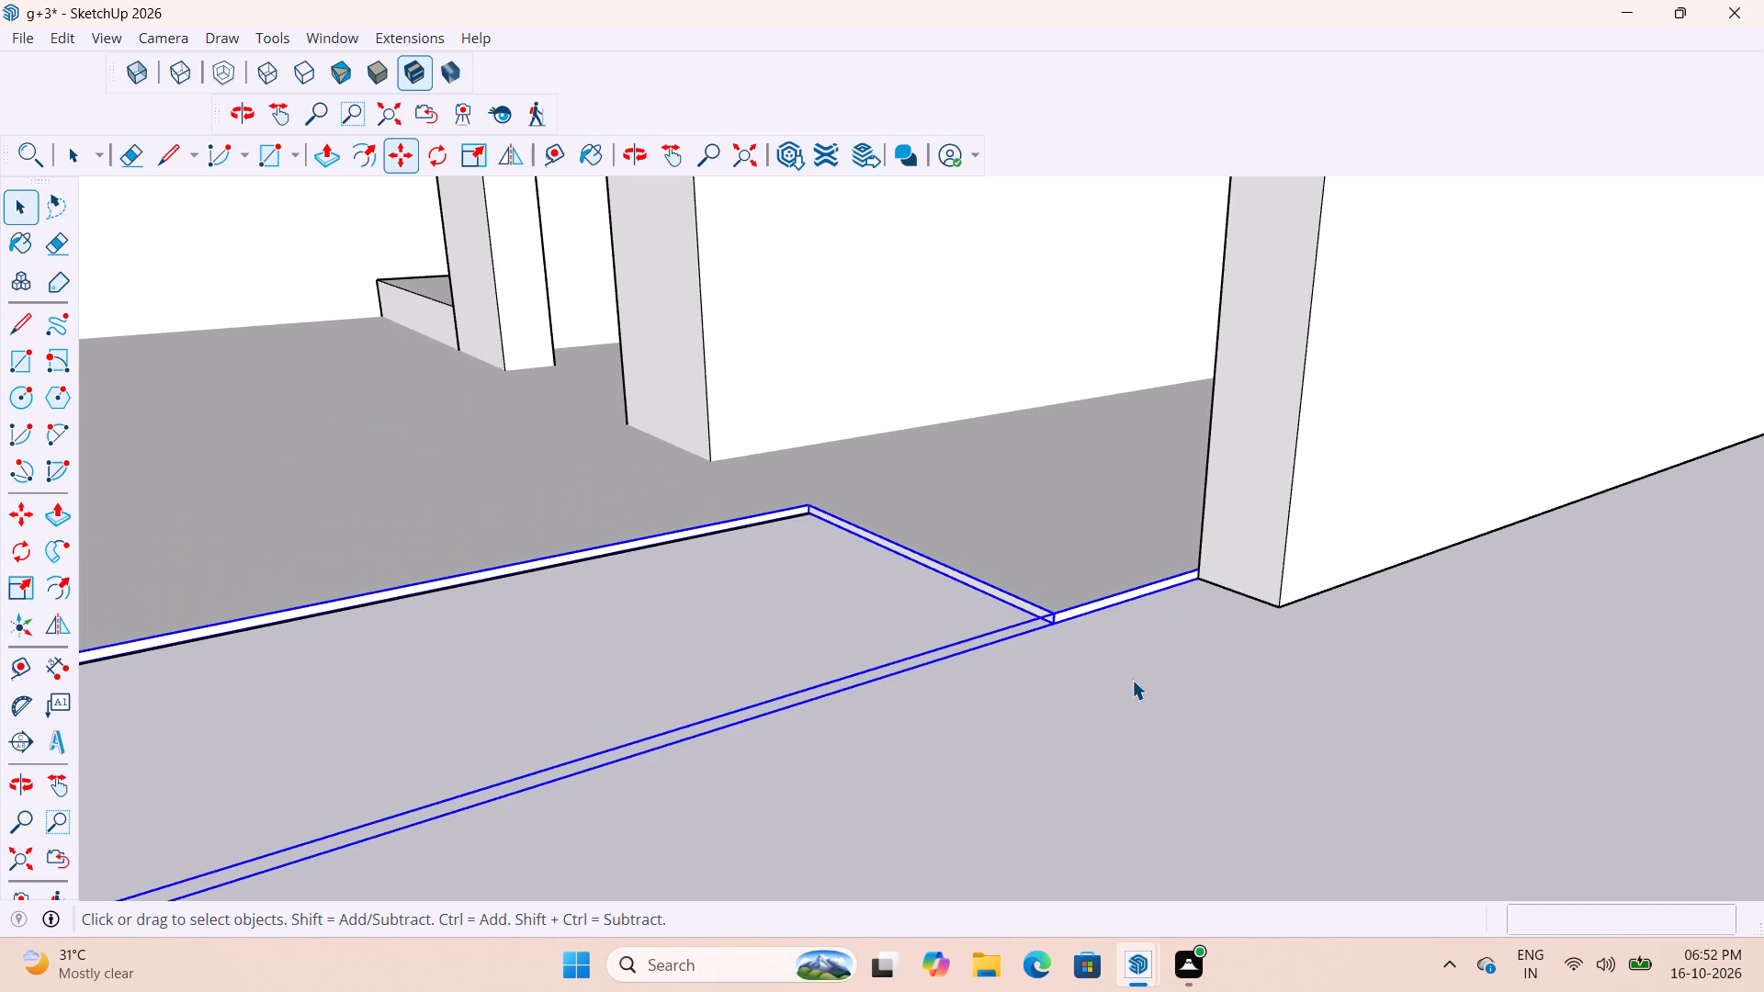
left_click(1134, 688)
Inspect the repositioned floor at the passage's front opening and across the smaller block from low and overhead angles.
middle_click_drag(1228, 683, 1080, 694)
scroll(1101, 637, "down", 4)
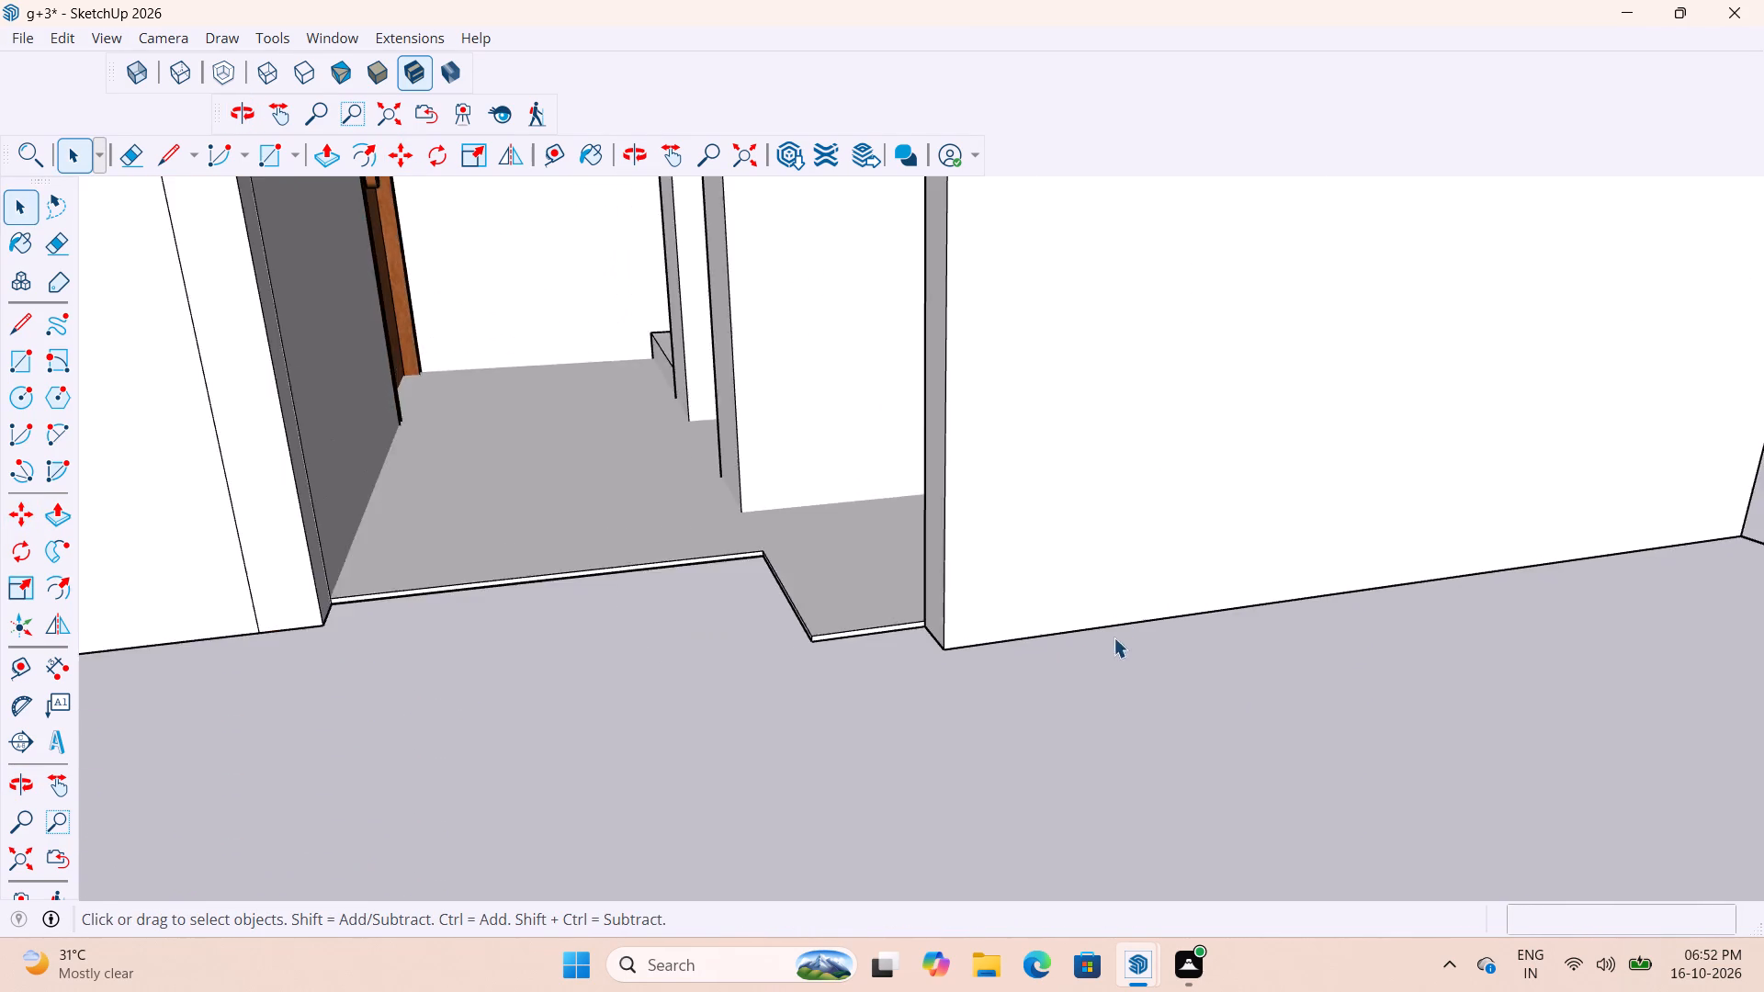
scroll(1114, 637, "down", 19)
middle_click_drag(1111, 682, 974, 809)
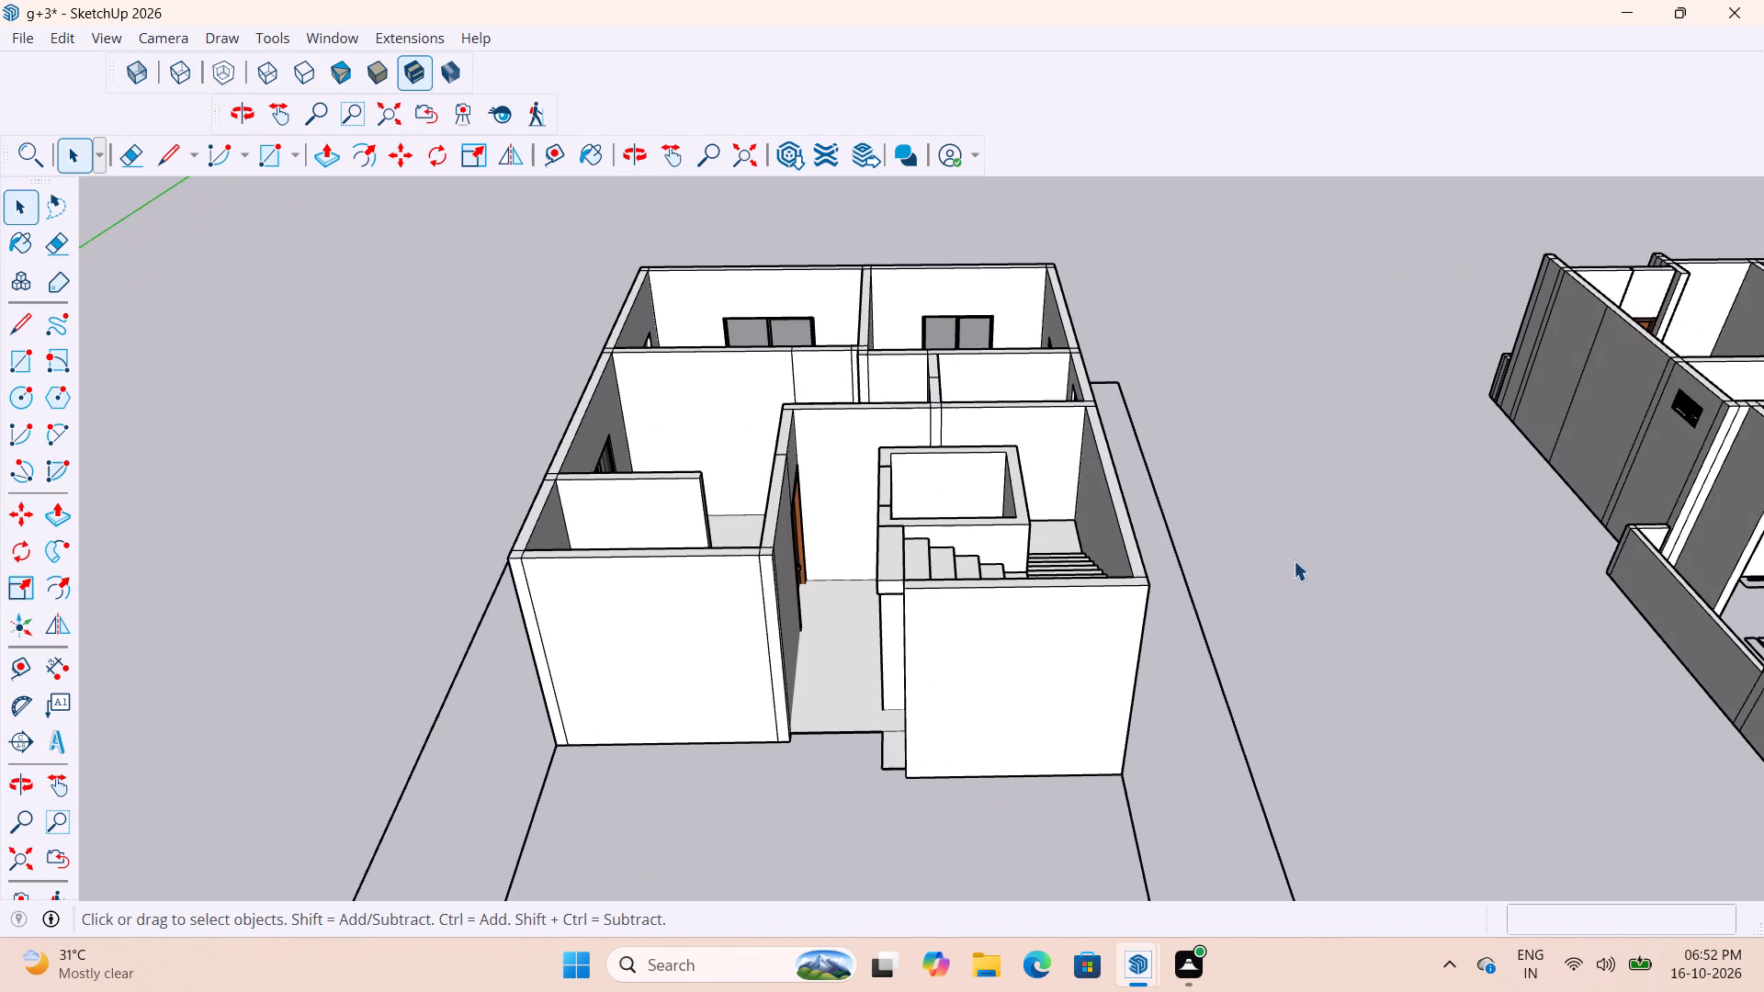
left_click(1294, 560)
scroll(910, 614, "up", 13)
middle_click_drag(831, 556, 965, 547)
scroll(944, 682, "up", 3)
scroll(862, 655, "down", 18)
middle_click_drag(1066, 707, 1013, 771)
left_click(1251, 459)
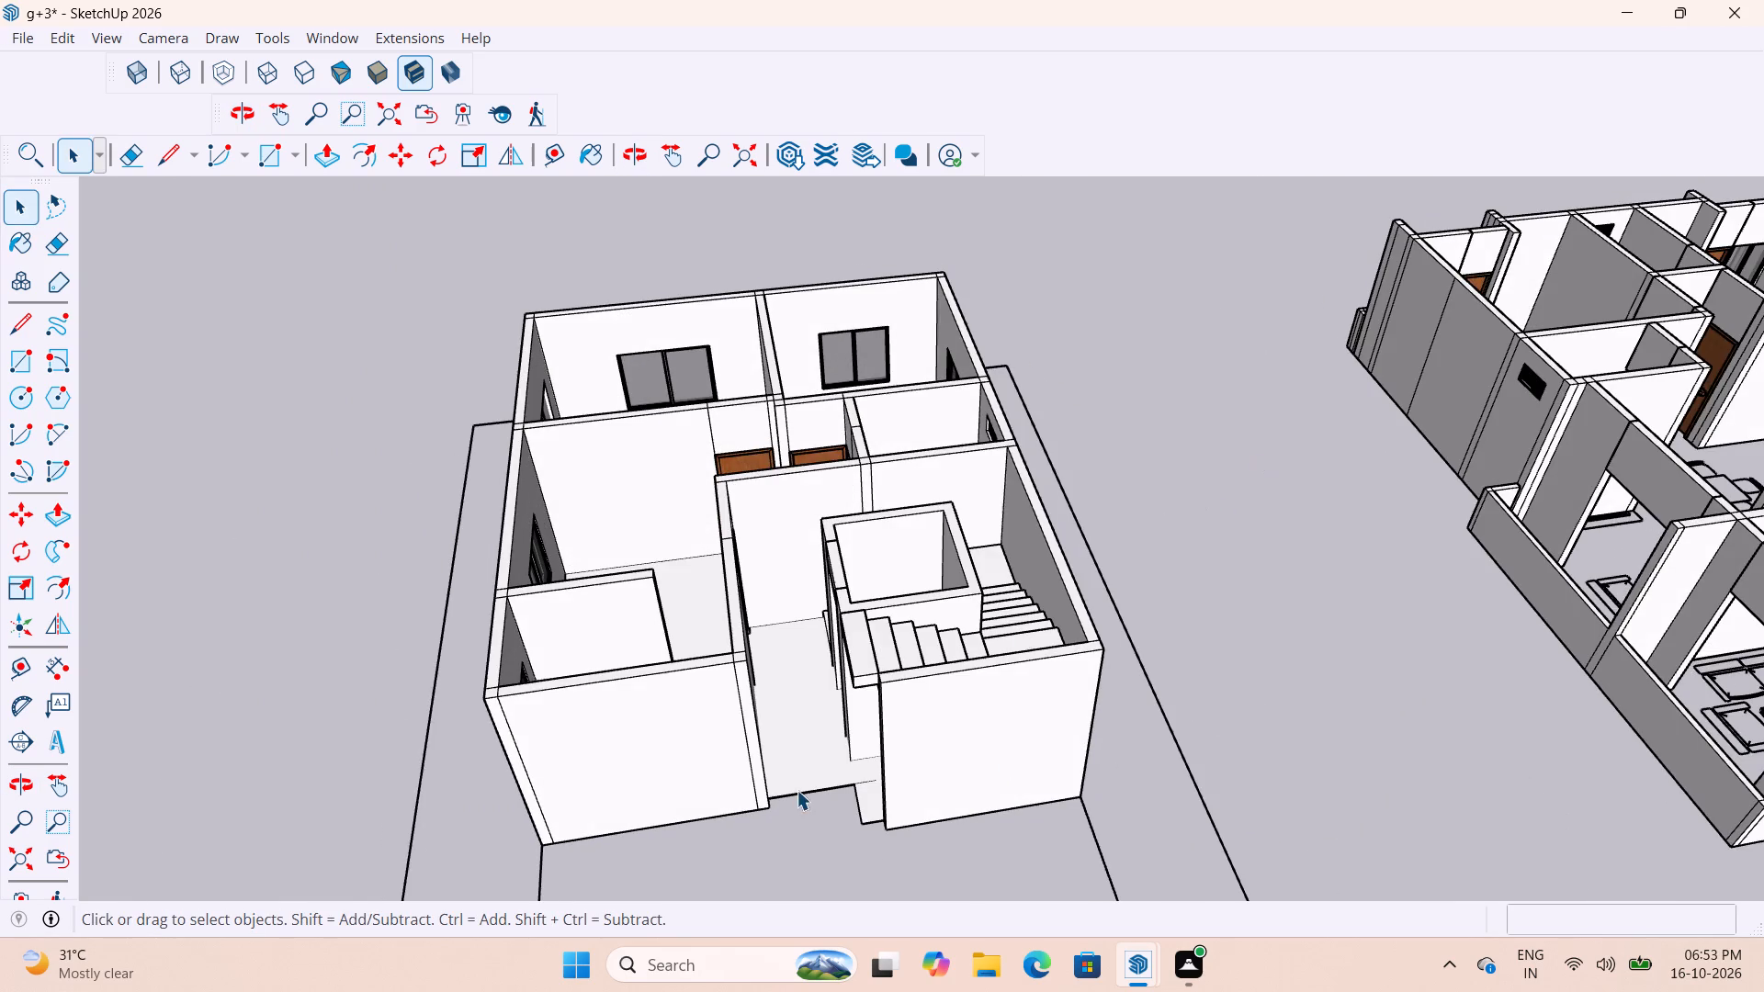
Check the floor's top face inside its group, leave the group, and view the floor through the rooms, passage and stairwell.
scroll(789, 790, "up", 3)
left_click(797, 760)
double_click(837, 685)
left_click(825, 693)
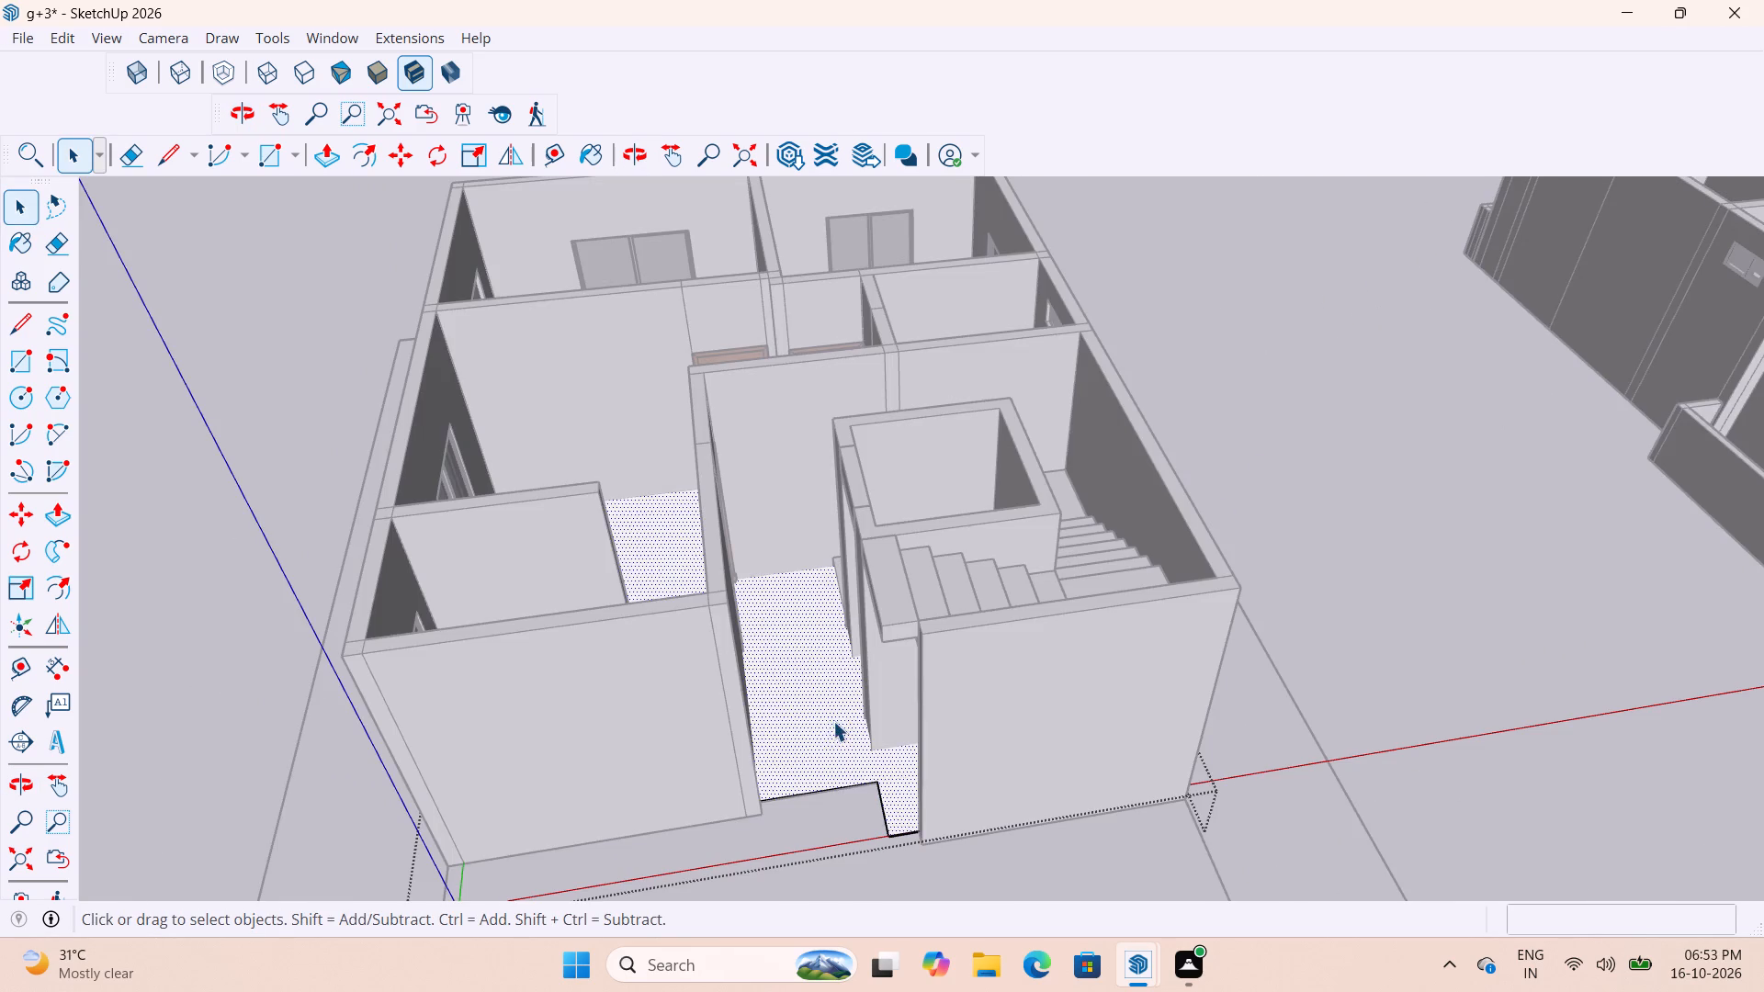
scroll(1081, 706, "down", 1)
left_click(1397, 472)
middle_click_drag(1166, 590, 1068, 690)
scroll(1069, 691, "down", 1)
scroll(843, 296, "down", 6)
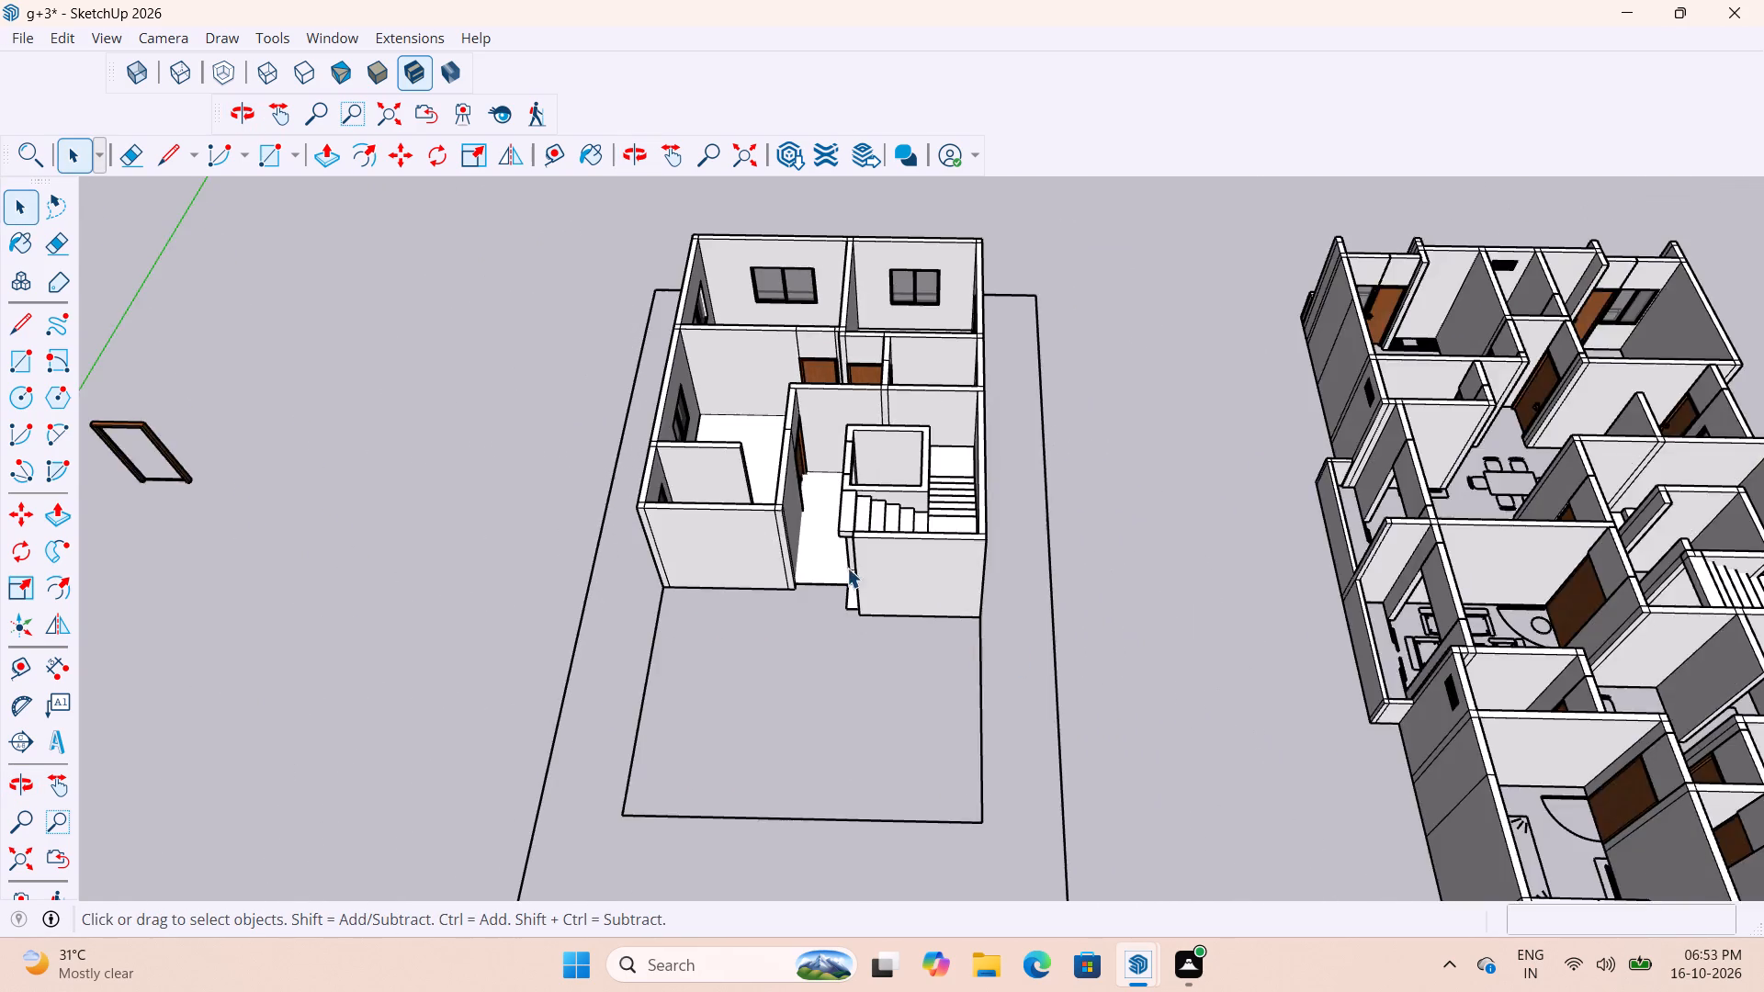
scroll(728, 430, "up", 13)
scroll(954, 412, "down", 6)
middle_click_drag(1120, 608, 1409, 543)
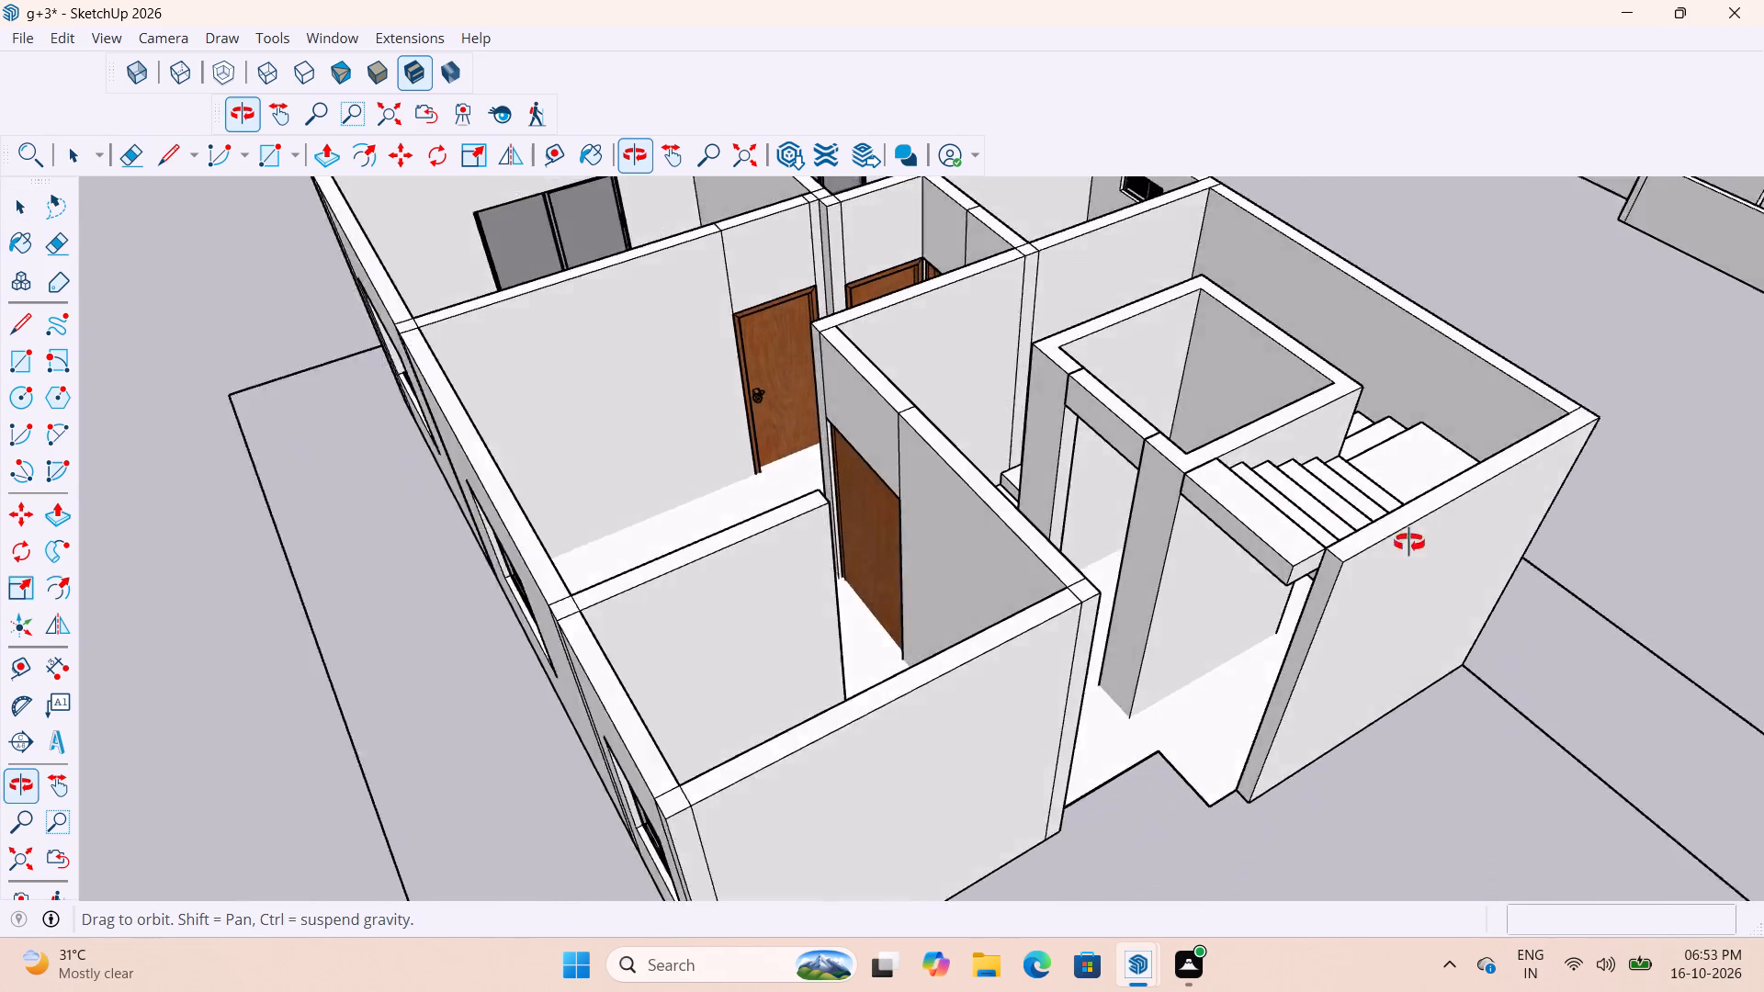
middle_click_drag(1409, 543, 1158, 624)
scroll(1189, 543, "down", 4)
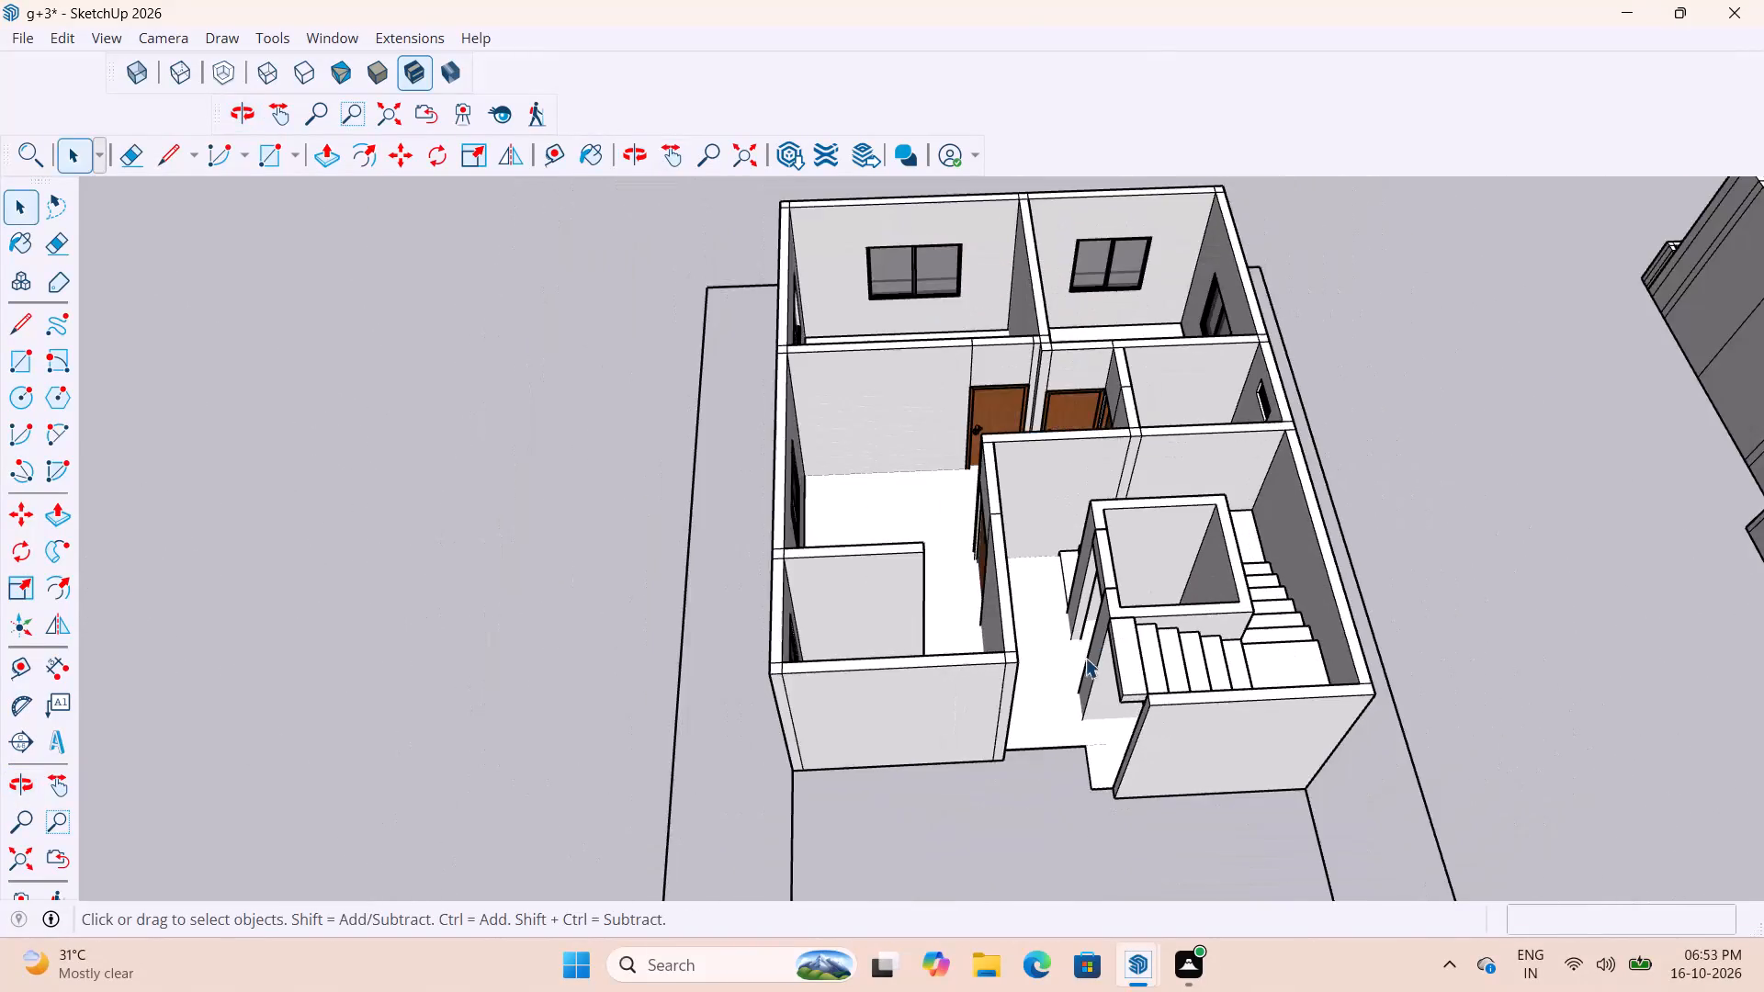
Inspect the smaller block and its floor from below and from overhead, together with the surrounding plot outlines.
scroll(1085, 658, "down", 8)
left_click(1356, 561)
scroll(1075, 468, "down", 6)
middle_click_drag(1085, 658, 971, 13)
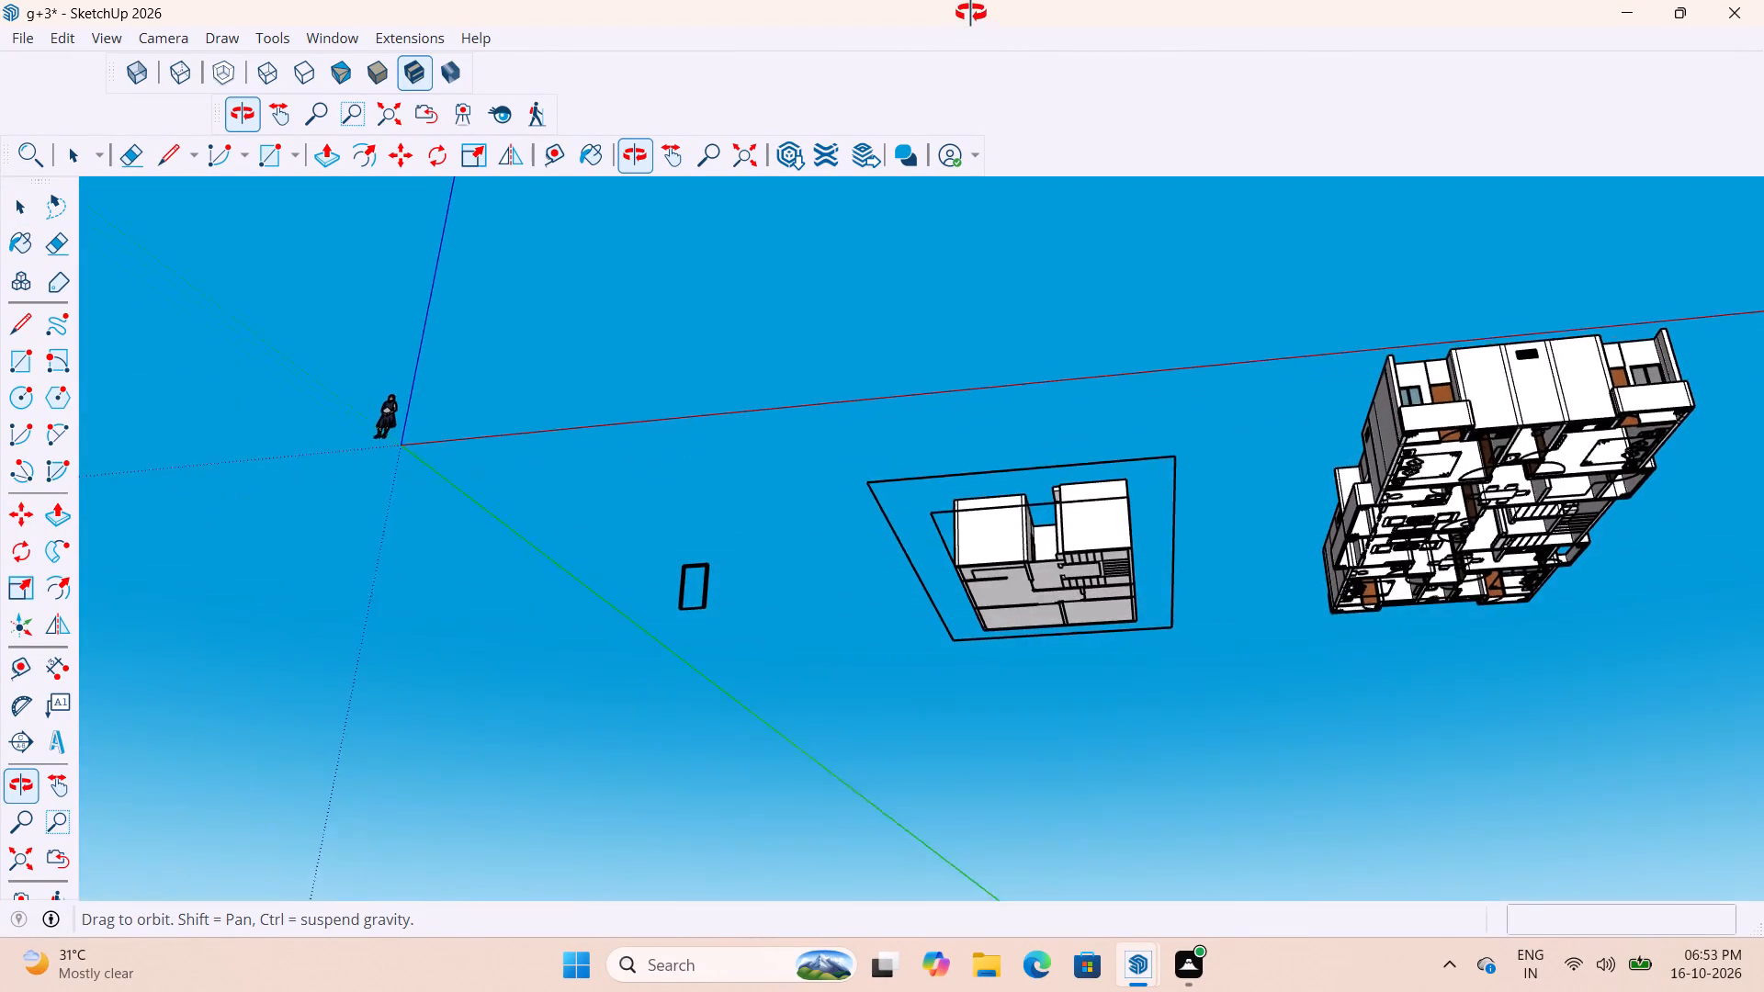
middle_click_drag(971, 13, 1081, 637)
scroll(1099, 677, "up", 9)
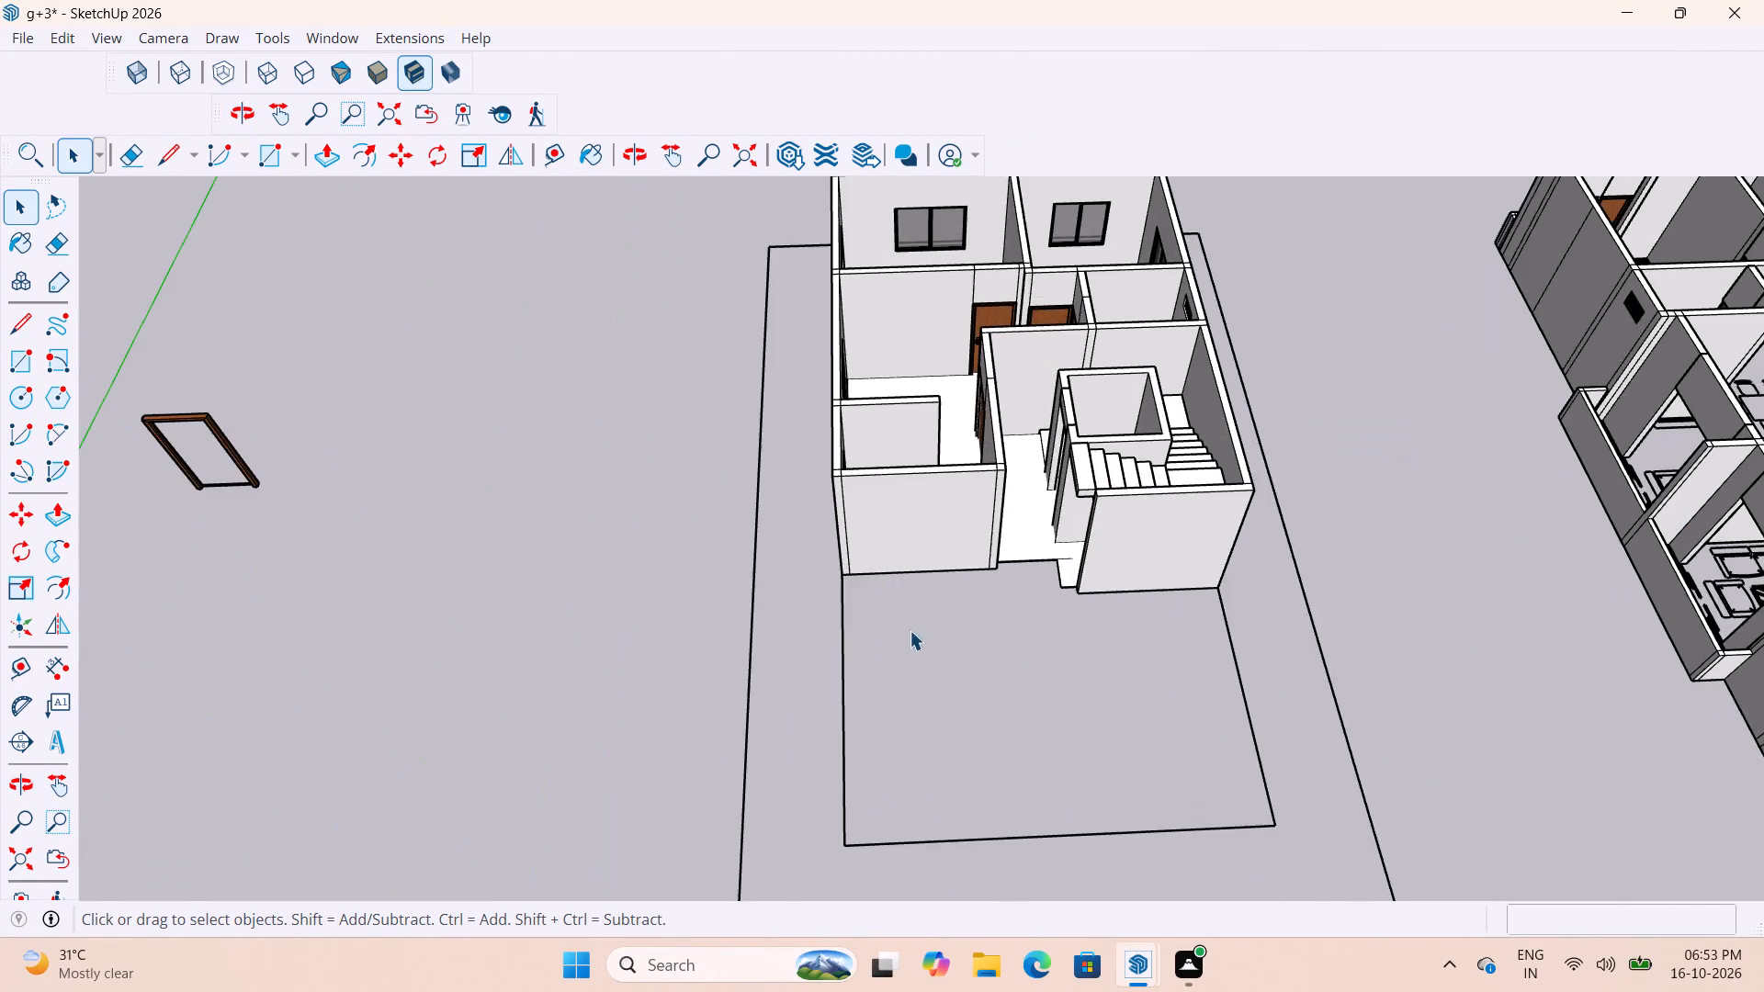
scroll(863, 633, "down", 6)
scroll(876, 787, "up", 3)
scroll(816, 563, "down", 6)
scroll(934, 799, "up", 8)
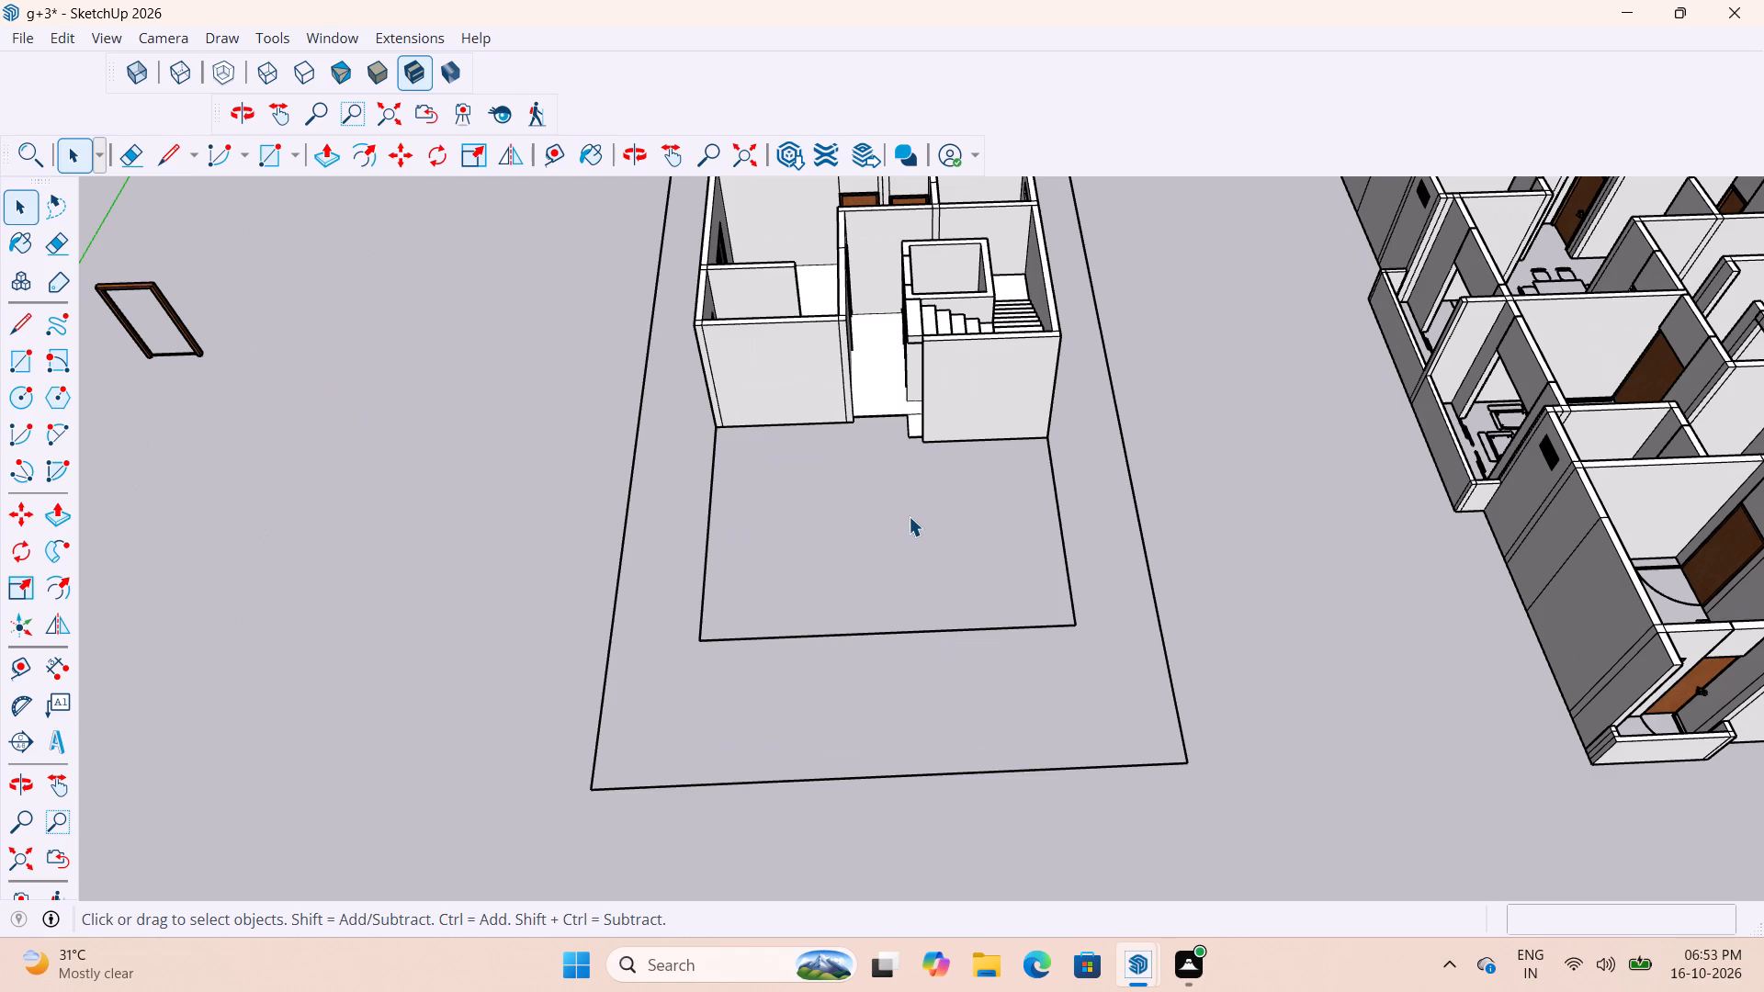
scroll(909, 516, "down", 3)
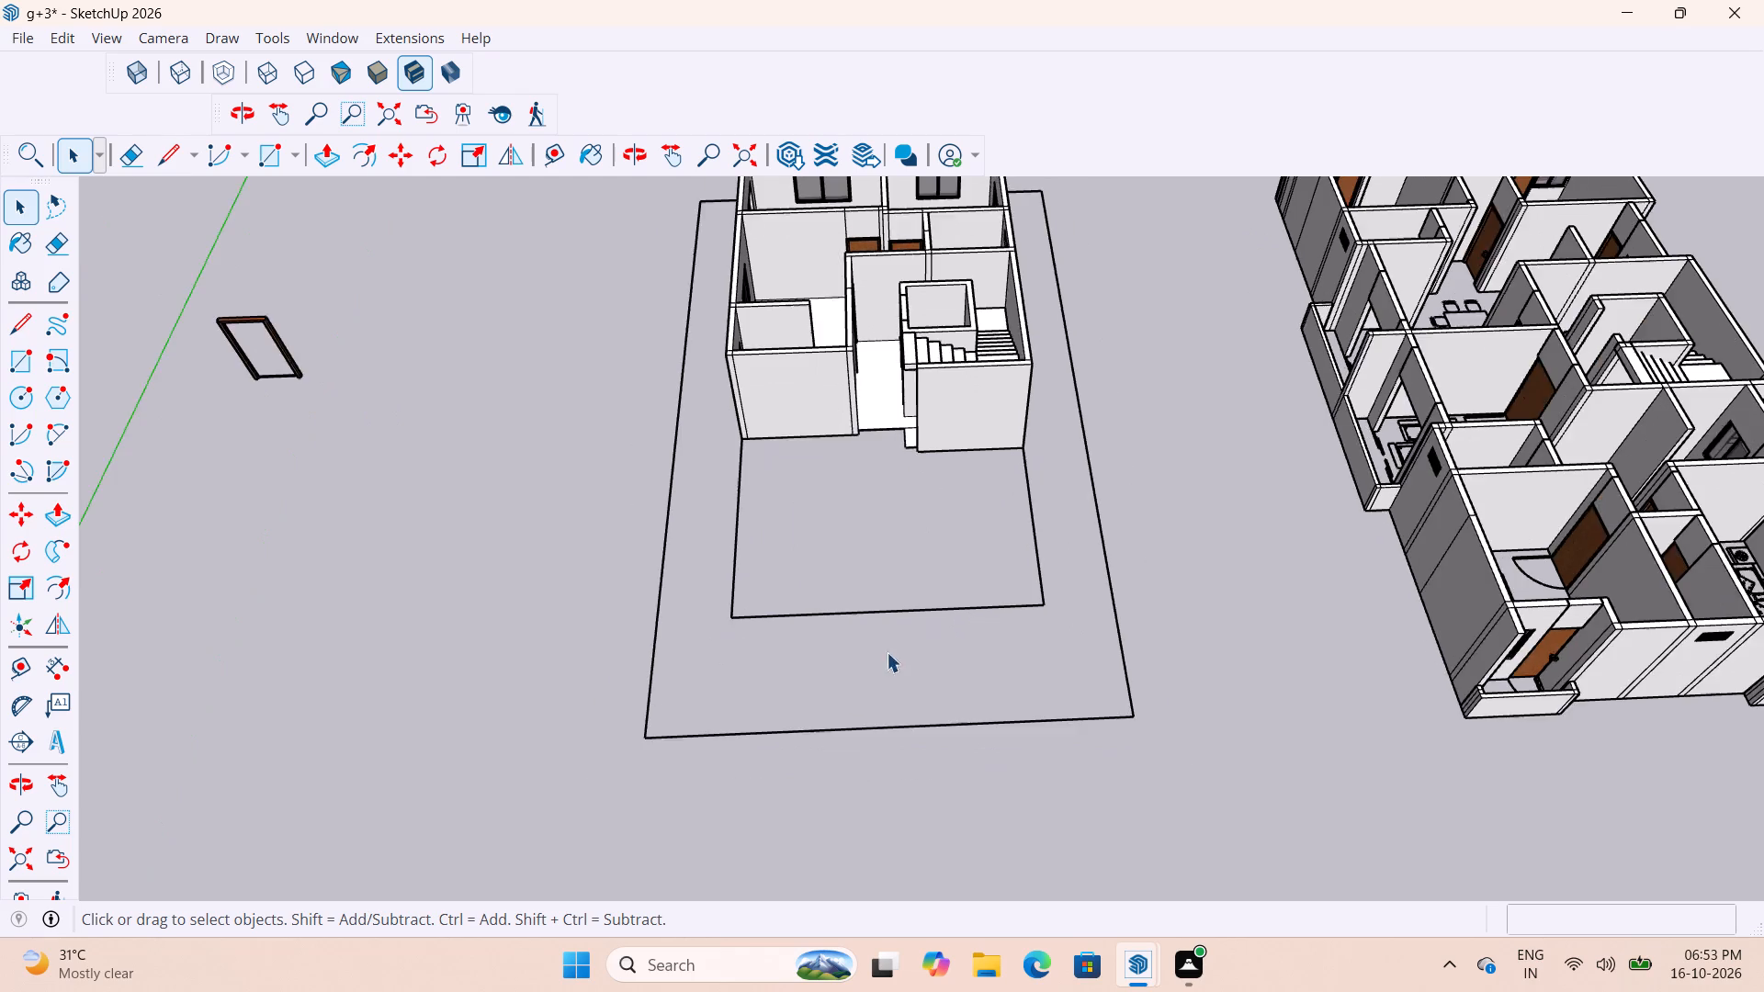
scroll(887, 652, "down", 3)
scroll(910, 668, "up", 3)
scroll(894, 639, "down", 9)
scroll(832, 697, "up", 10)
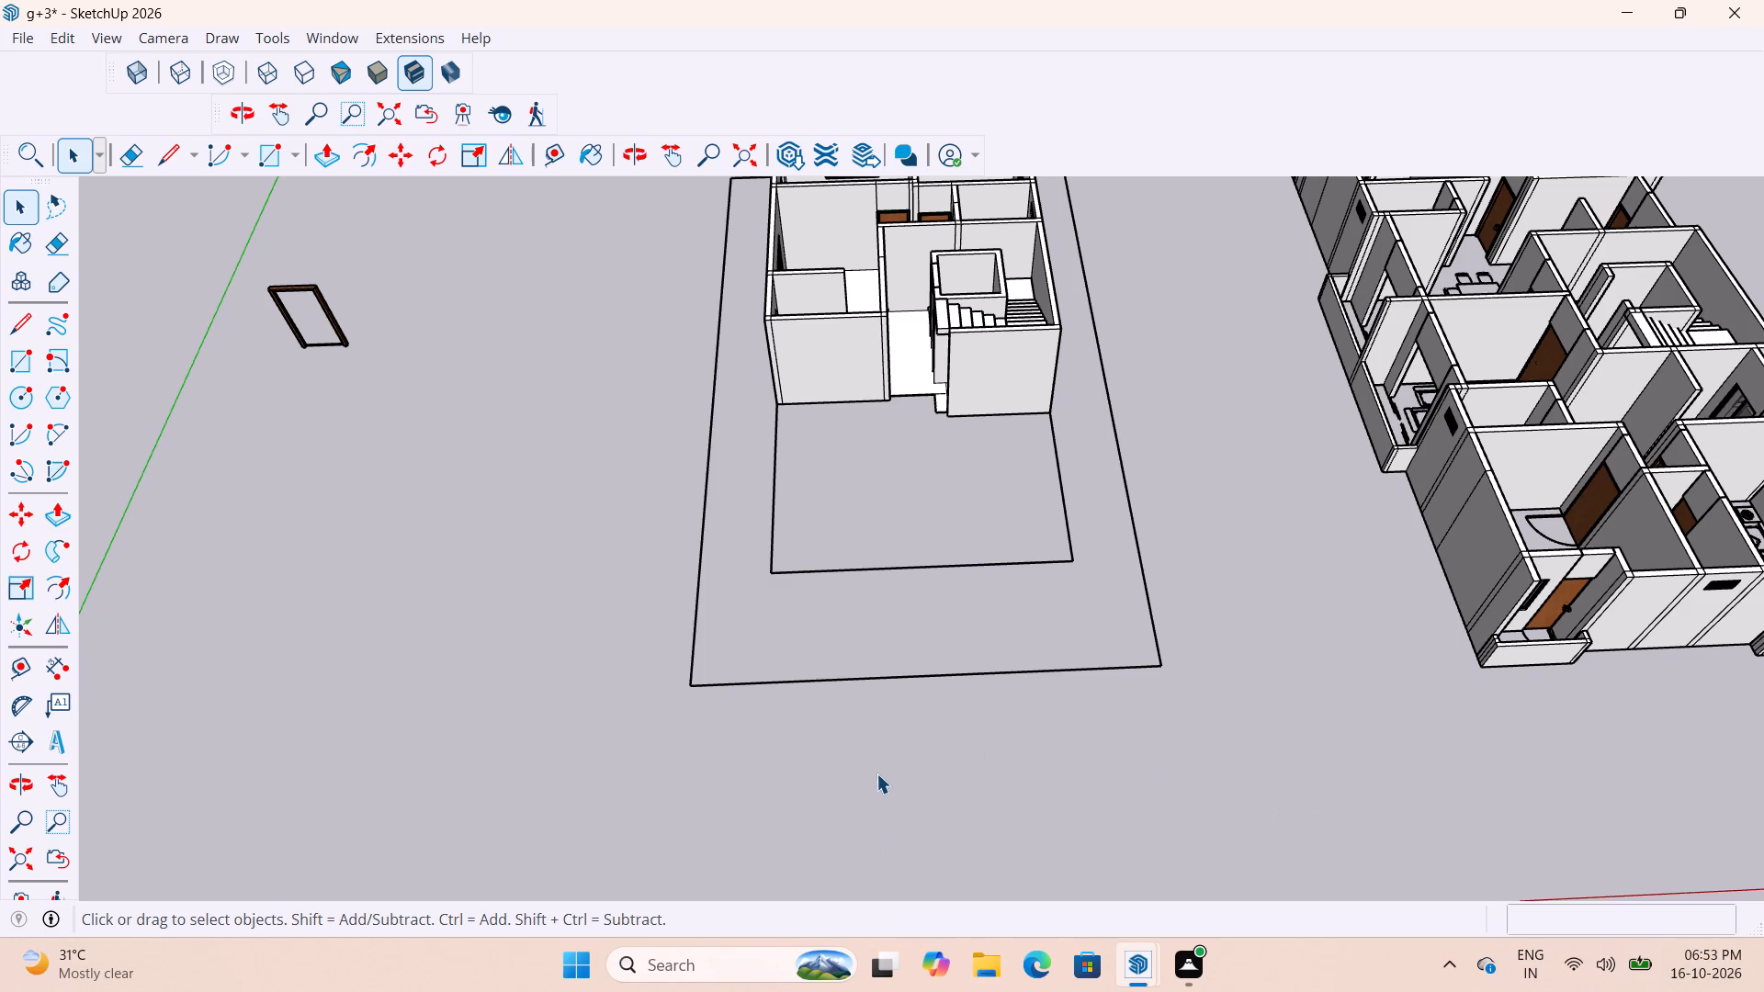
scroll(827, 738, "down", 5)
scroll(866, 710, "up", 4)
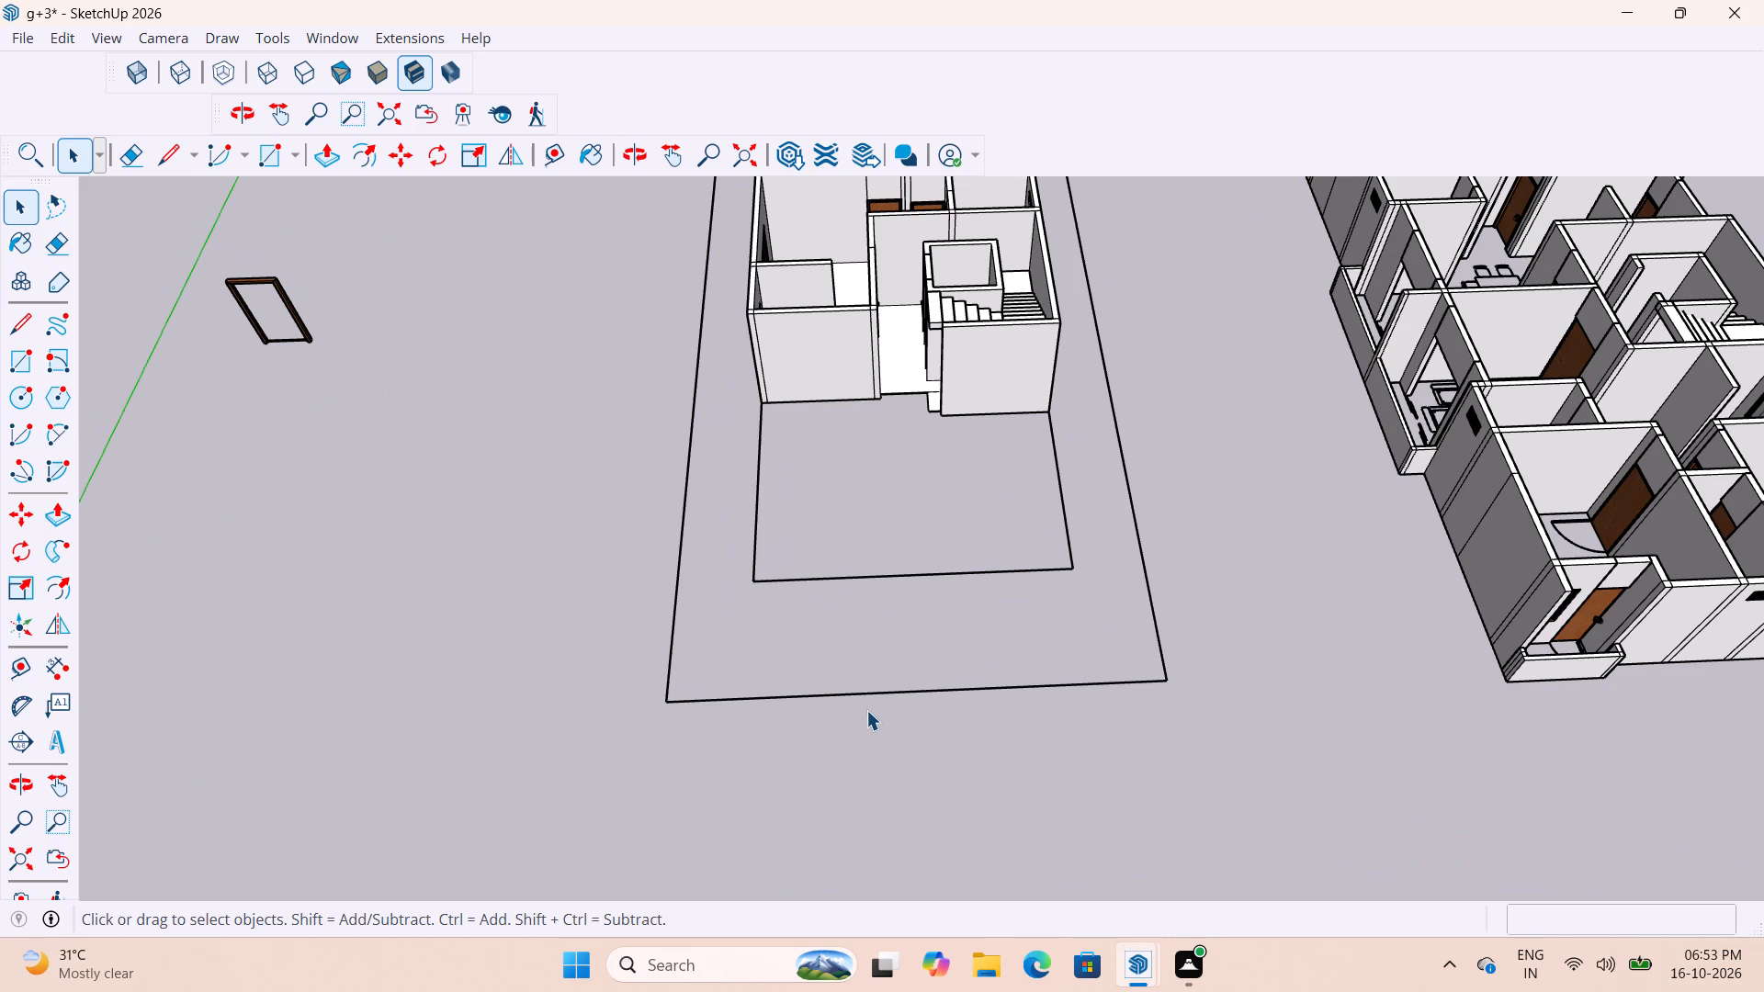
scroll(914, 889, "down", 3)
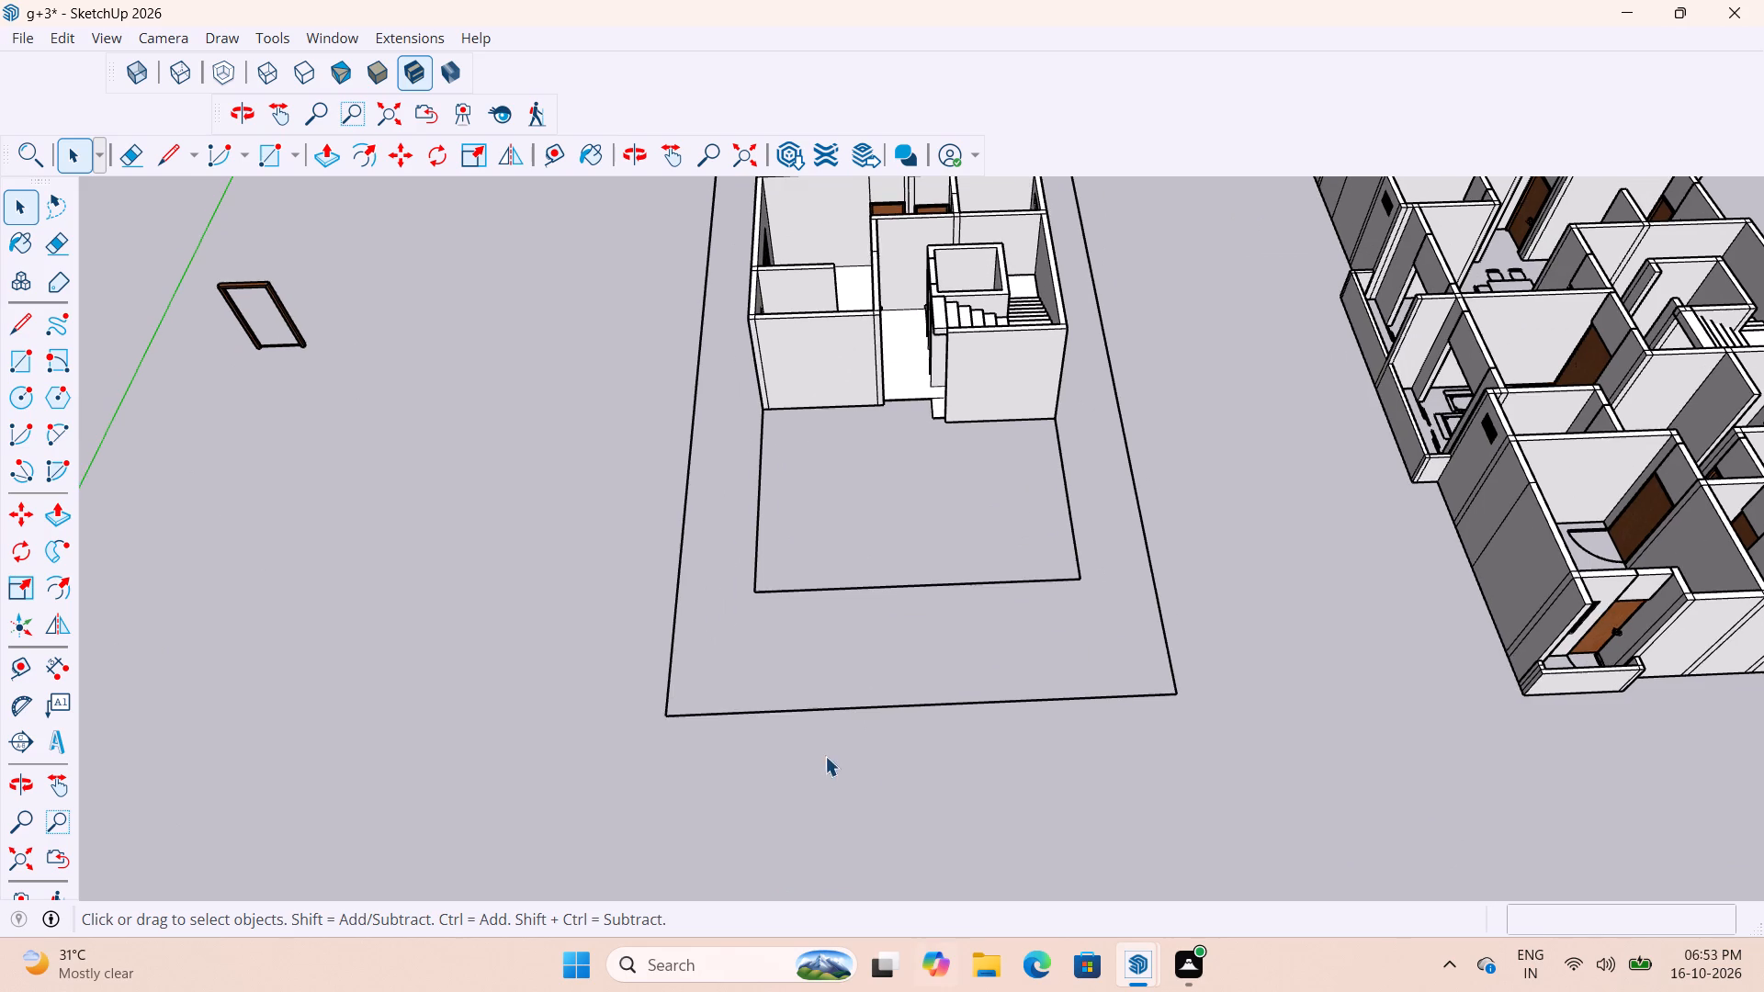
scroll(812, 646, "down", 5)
Examine the floor edge at the passage's front opening, the staircase and the rooms of the smaller block from several angles.
scroll(903, 479, "up", 20)
scroll(903, 479, "up", 2)
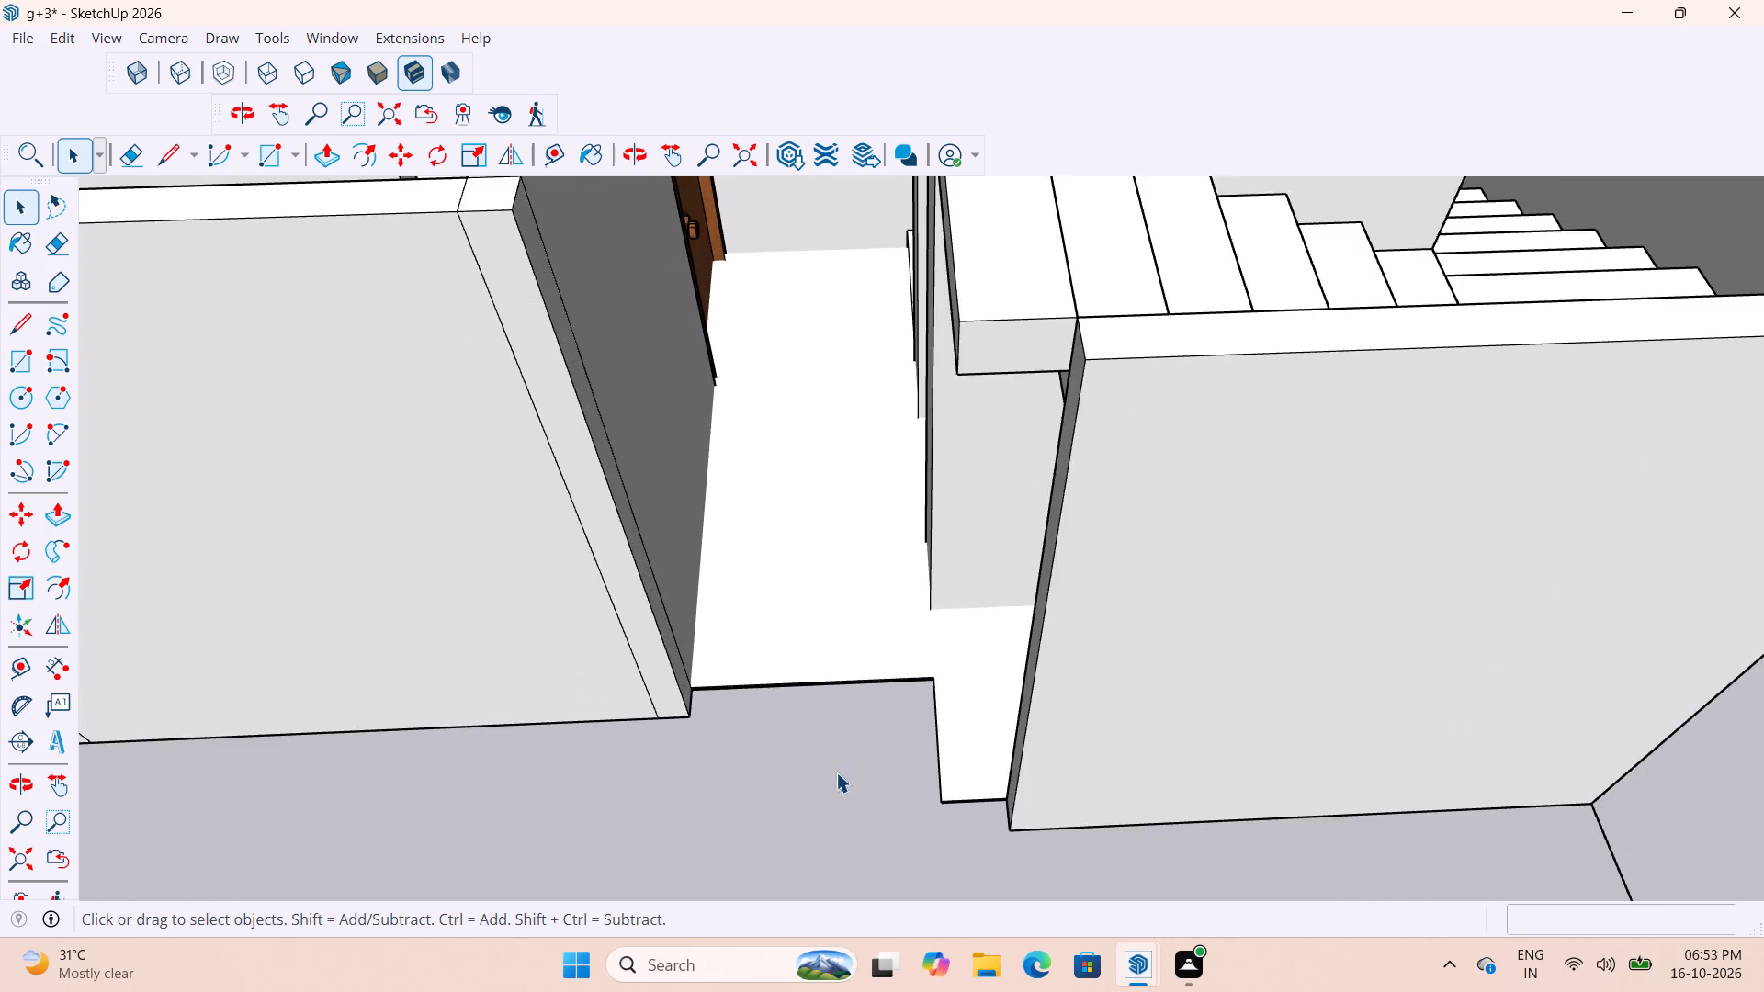
scroll(837, 823, "down", 5)
middle_click_drag(931, 757, 557, 734)
scroll(939, 762, "down", 6)
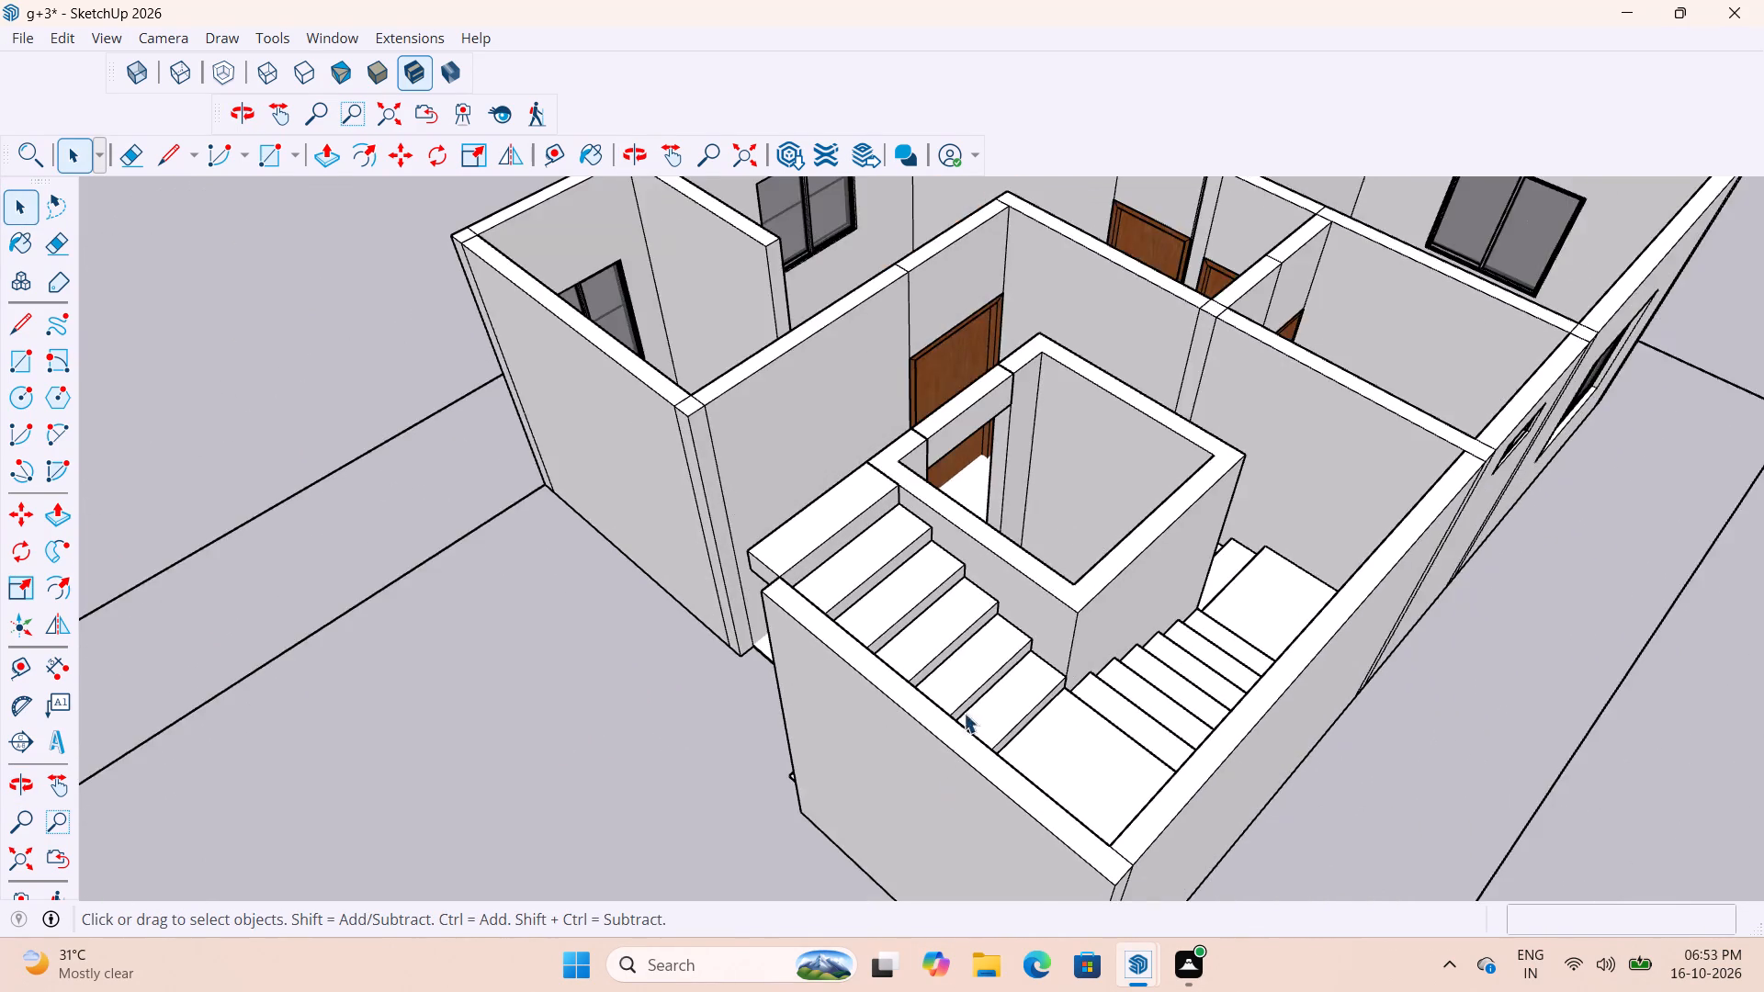
scroll(964, 713, "down", 4)
middle_click_drag(1001, 702, 1309, 675)
scroll(1056, 603, "down", 5)
middle_click_drag(1092, 638, 1281, 617)
scroll(1083, 514, "up", 7)
scroll(1107, 618, "down", 8)
scroll(1088, 769, "up", 5)
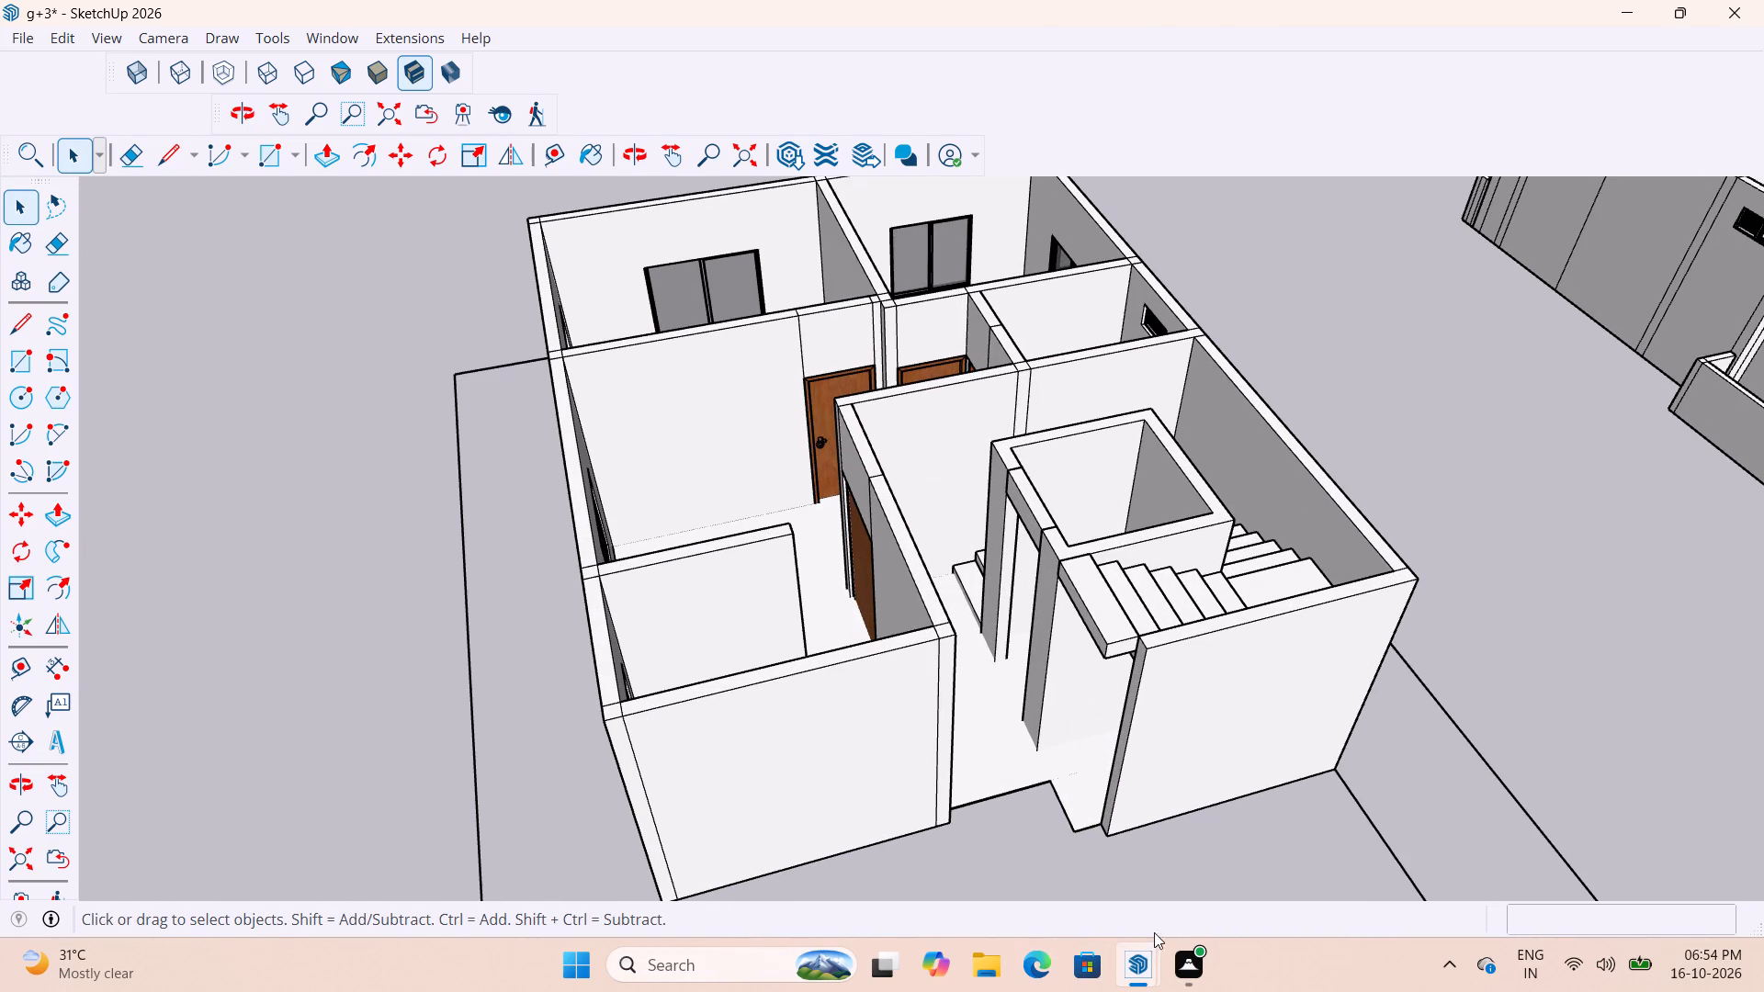
Switch to Microsoft Edge and search the web for 3d warehouse.
left_click(1036, 975)
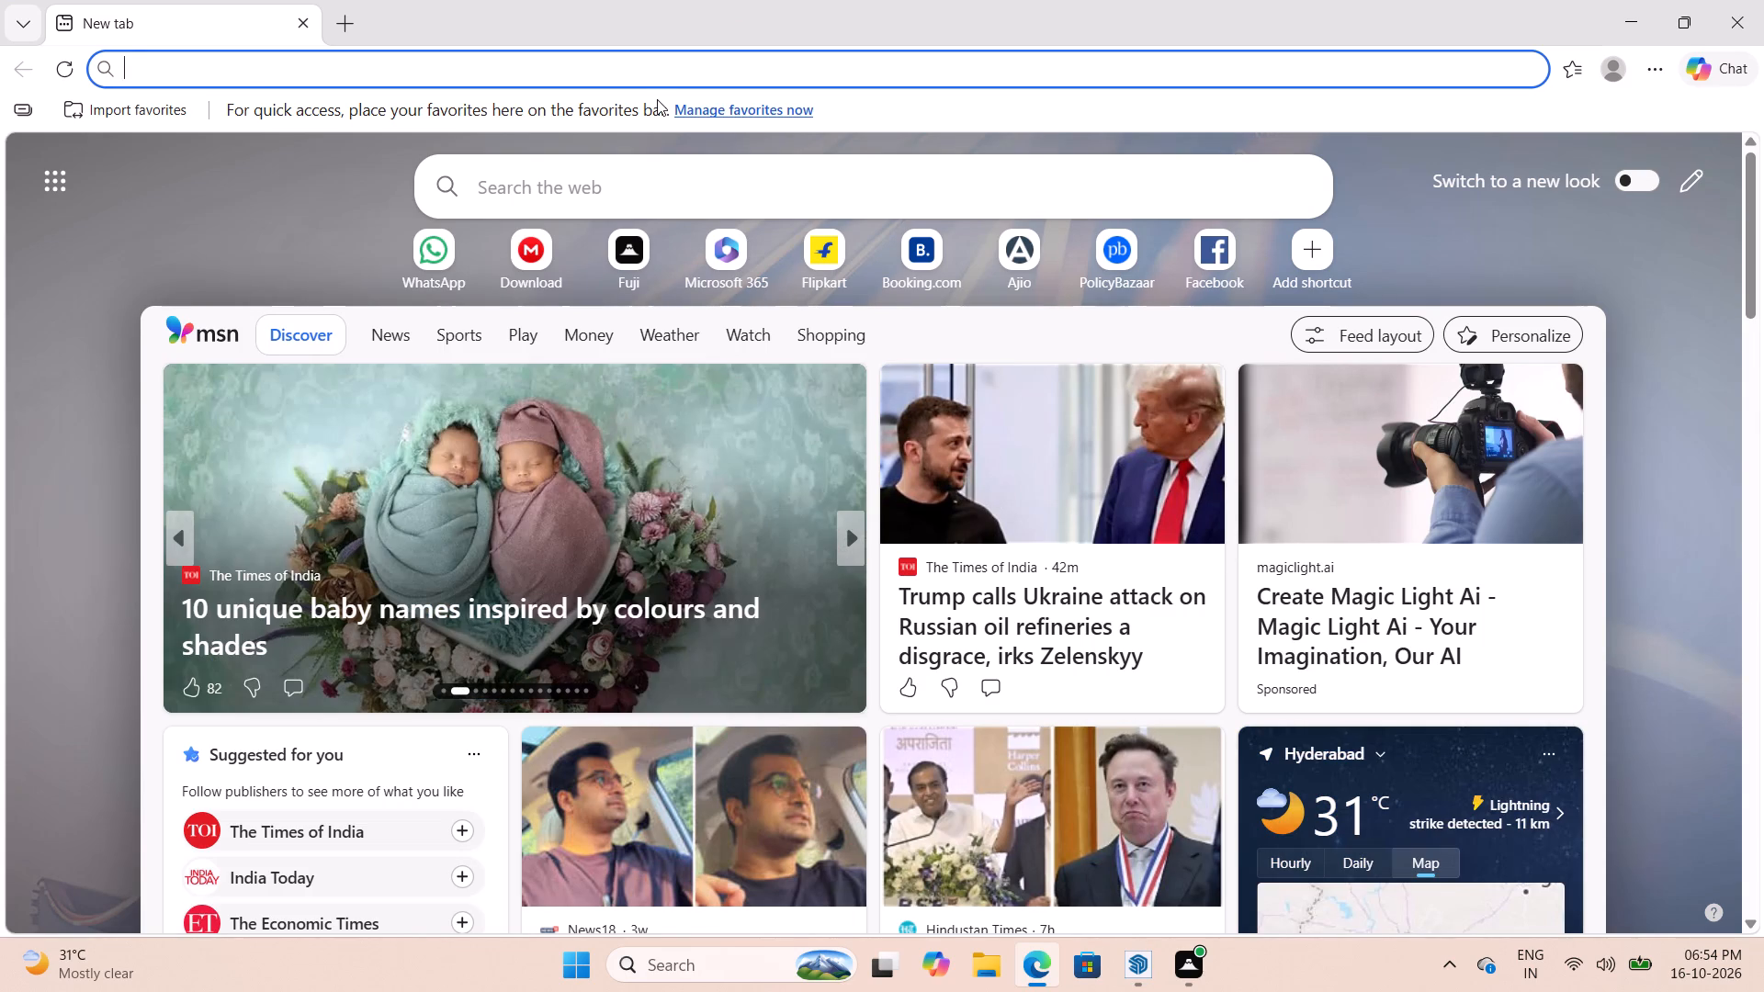
type("3d")
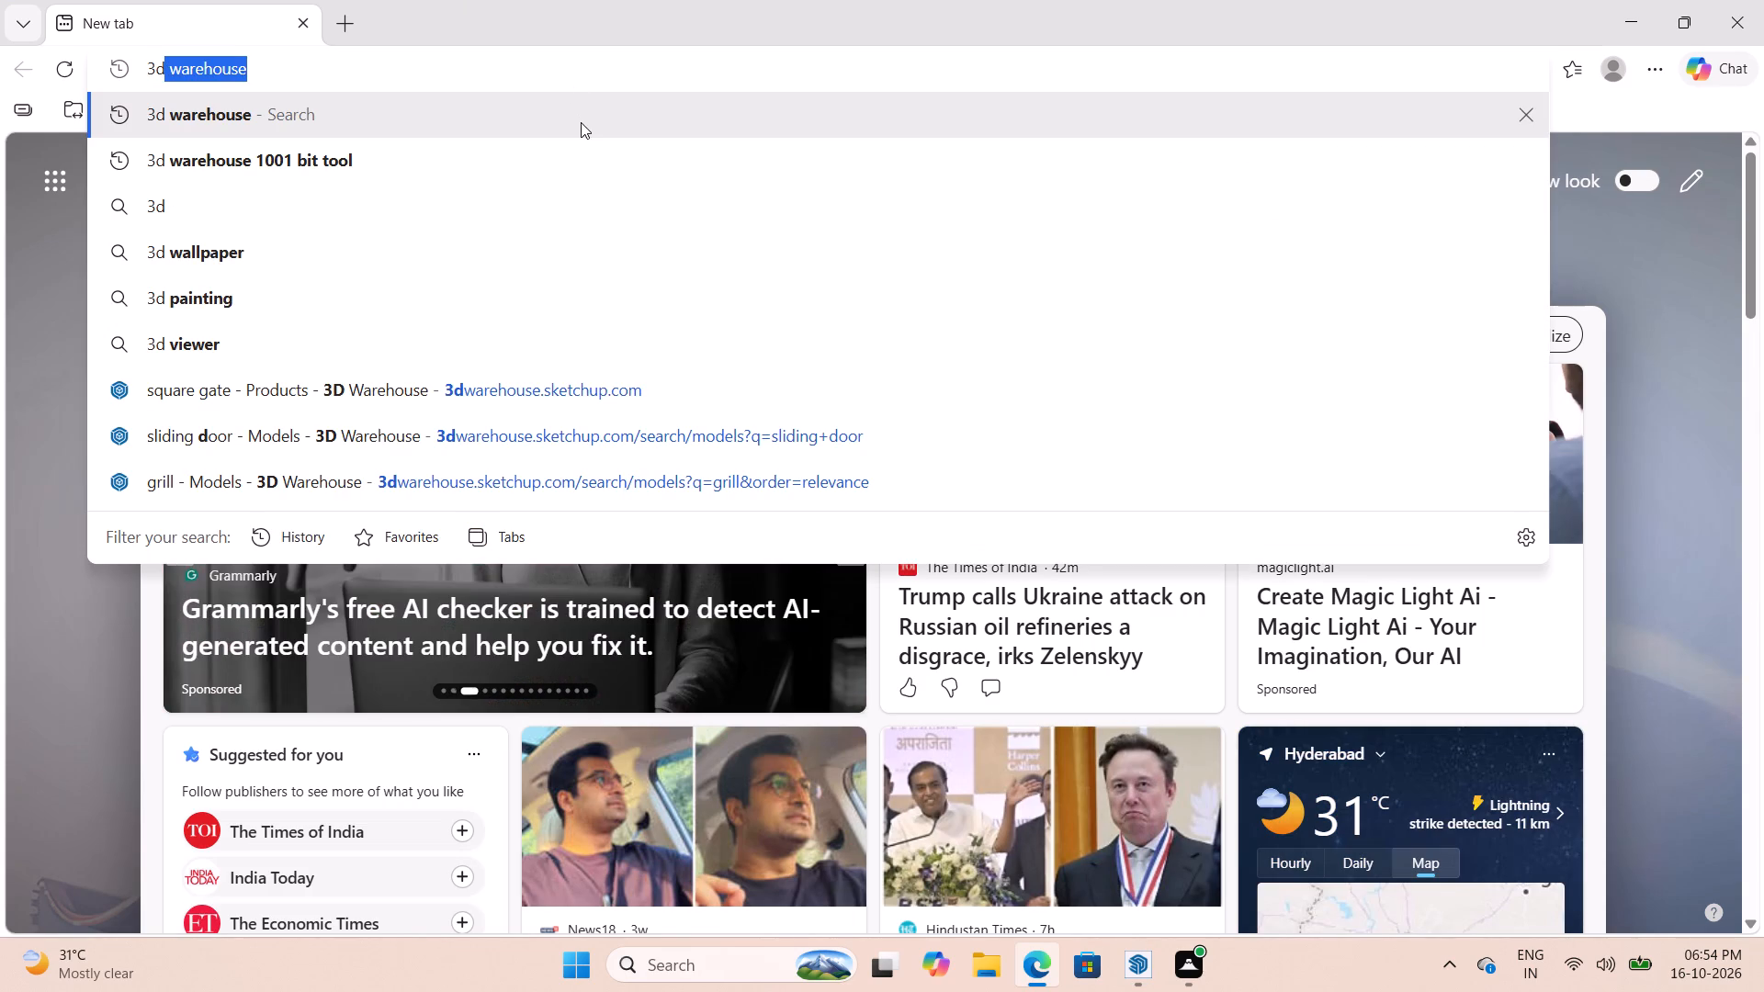
left_click(581, 122)
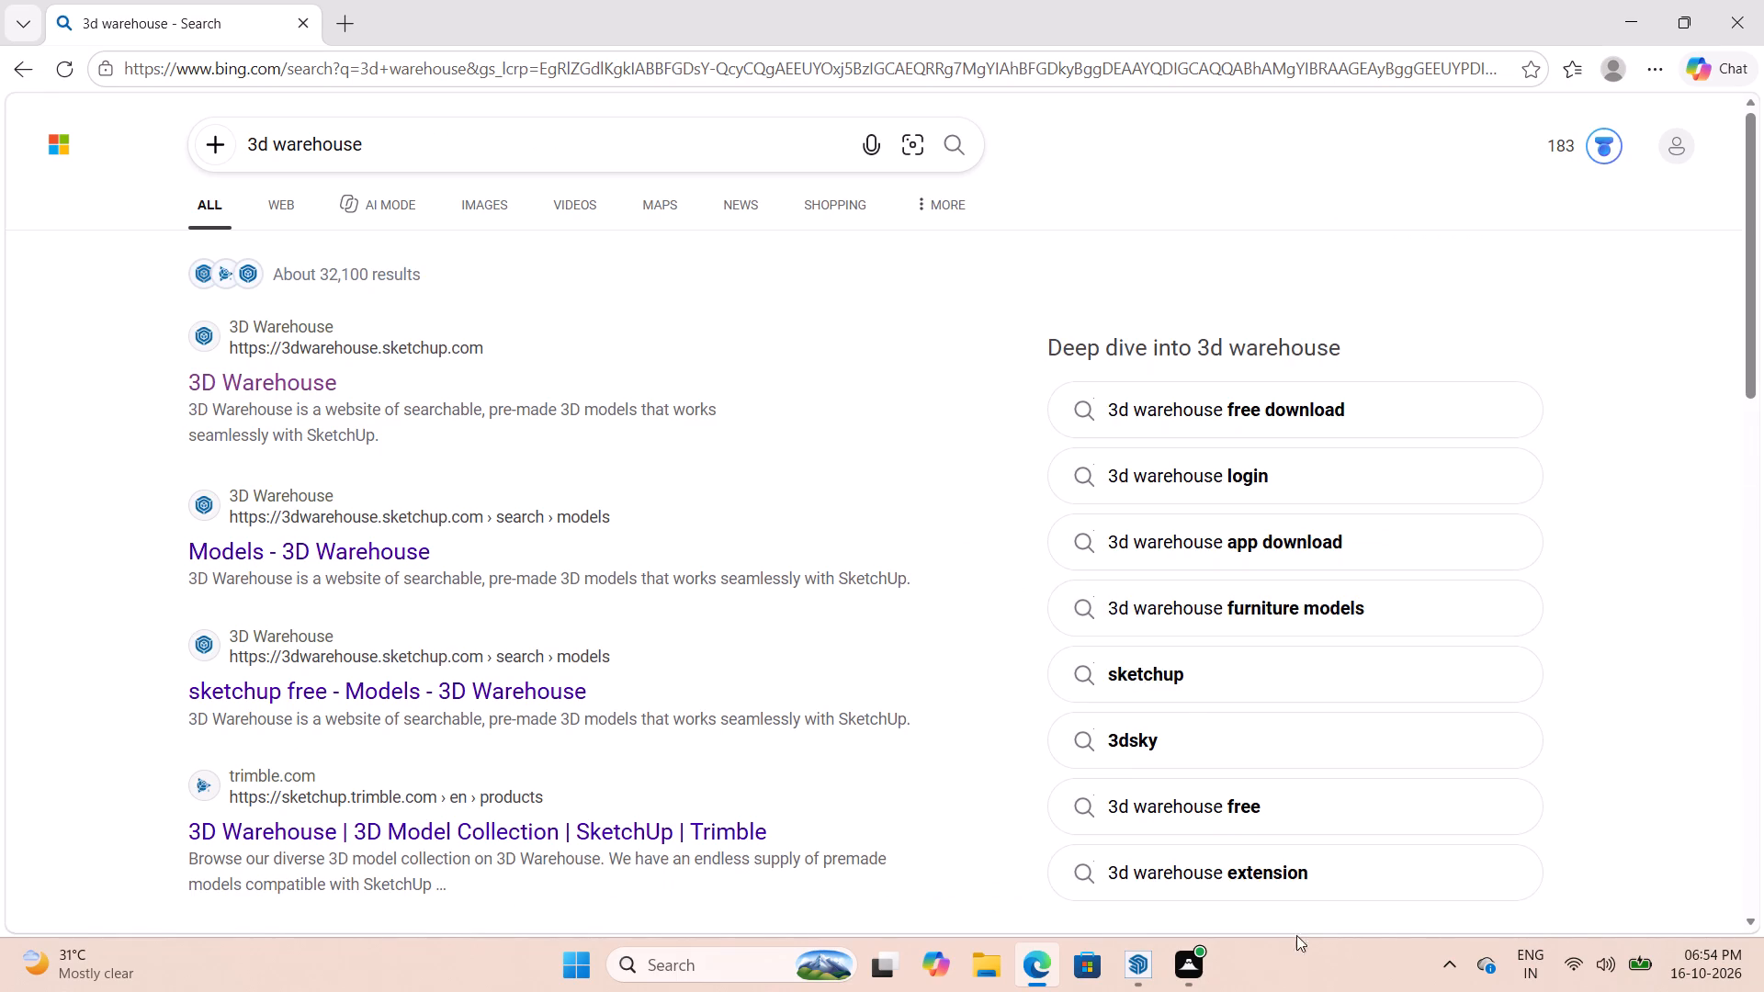
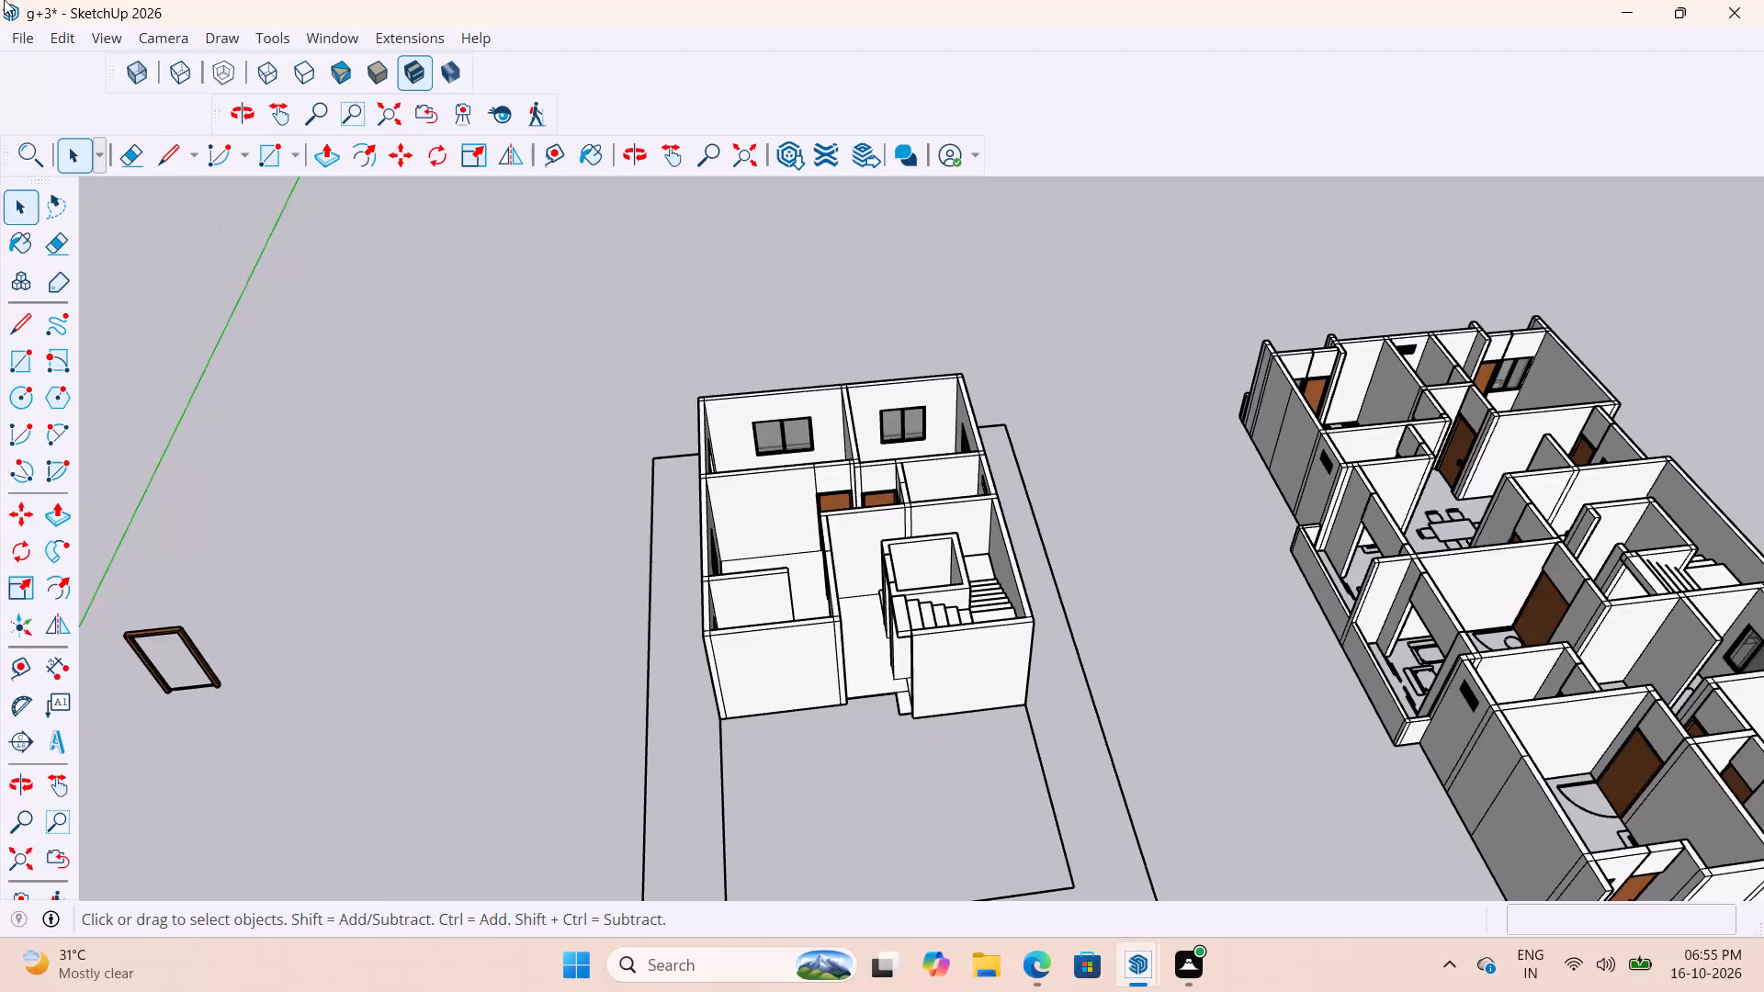
Import the lift+door SketchUp file from Downloads and place it on open ground beside the smaller house.
left_click(15, 49)
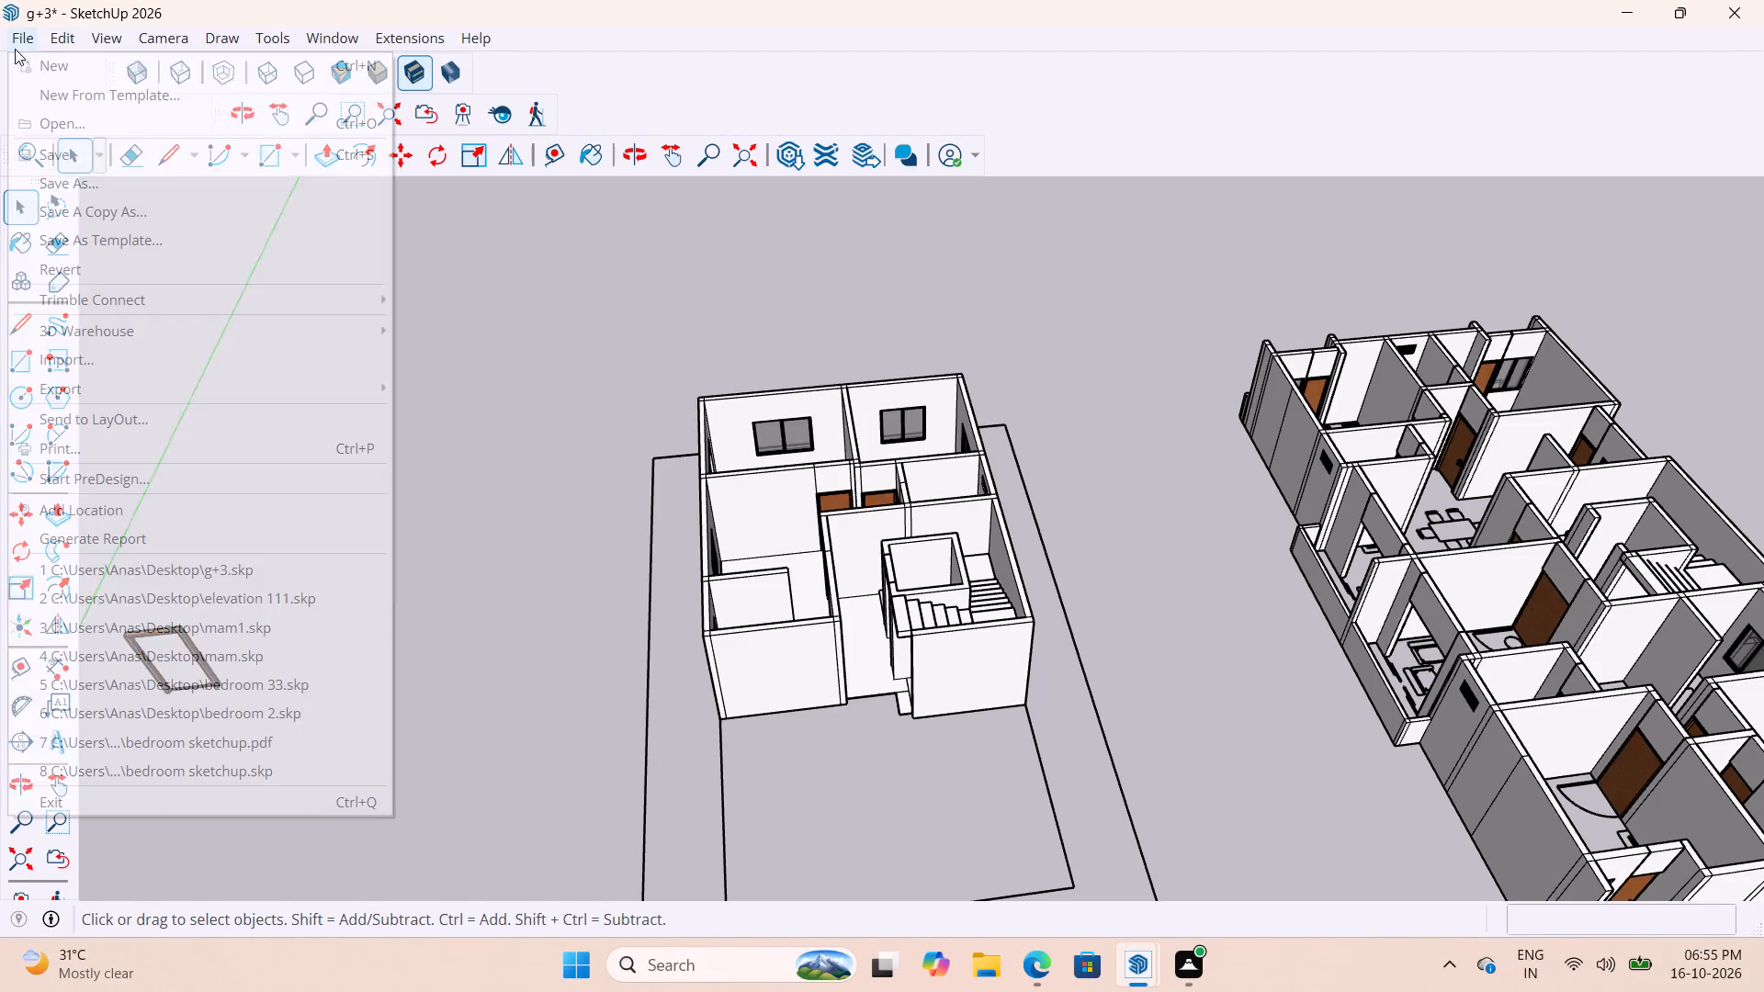
left_click(96, 366)
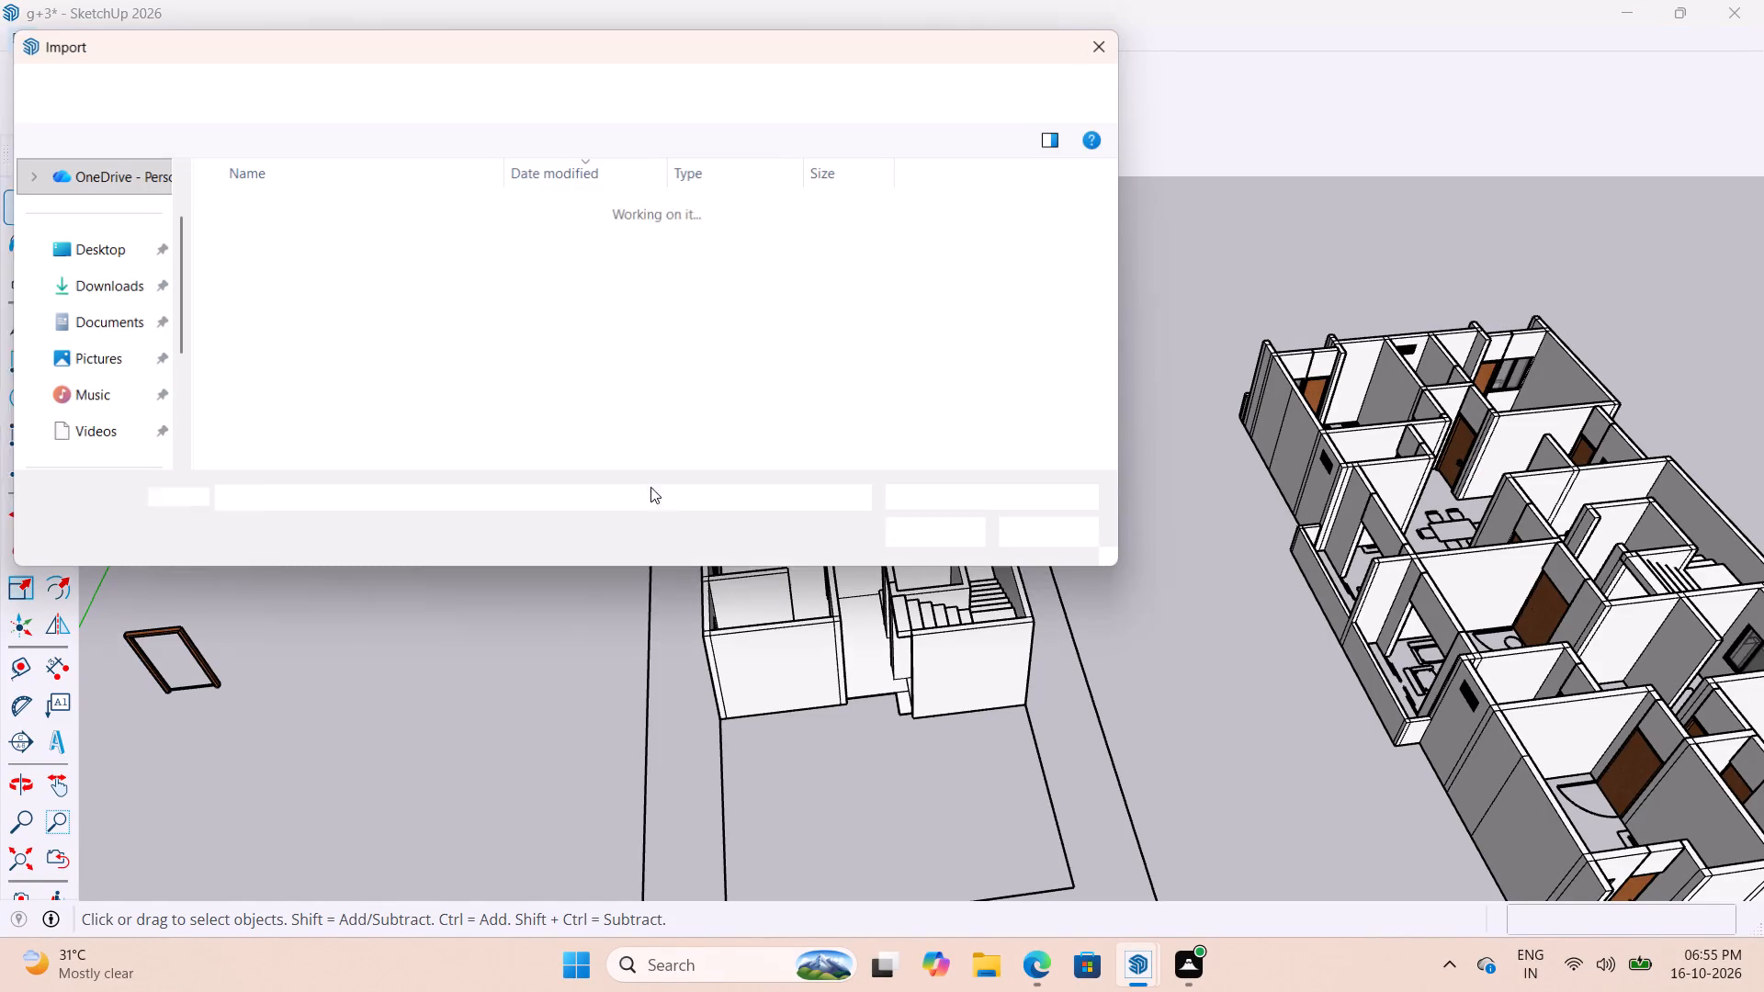
left_click(288, 240)
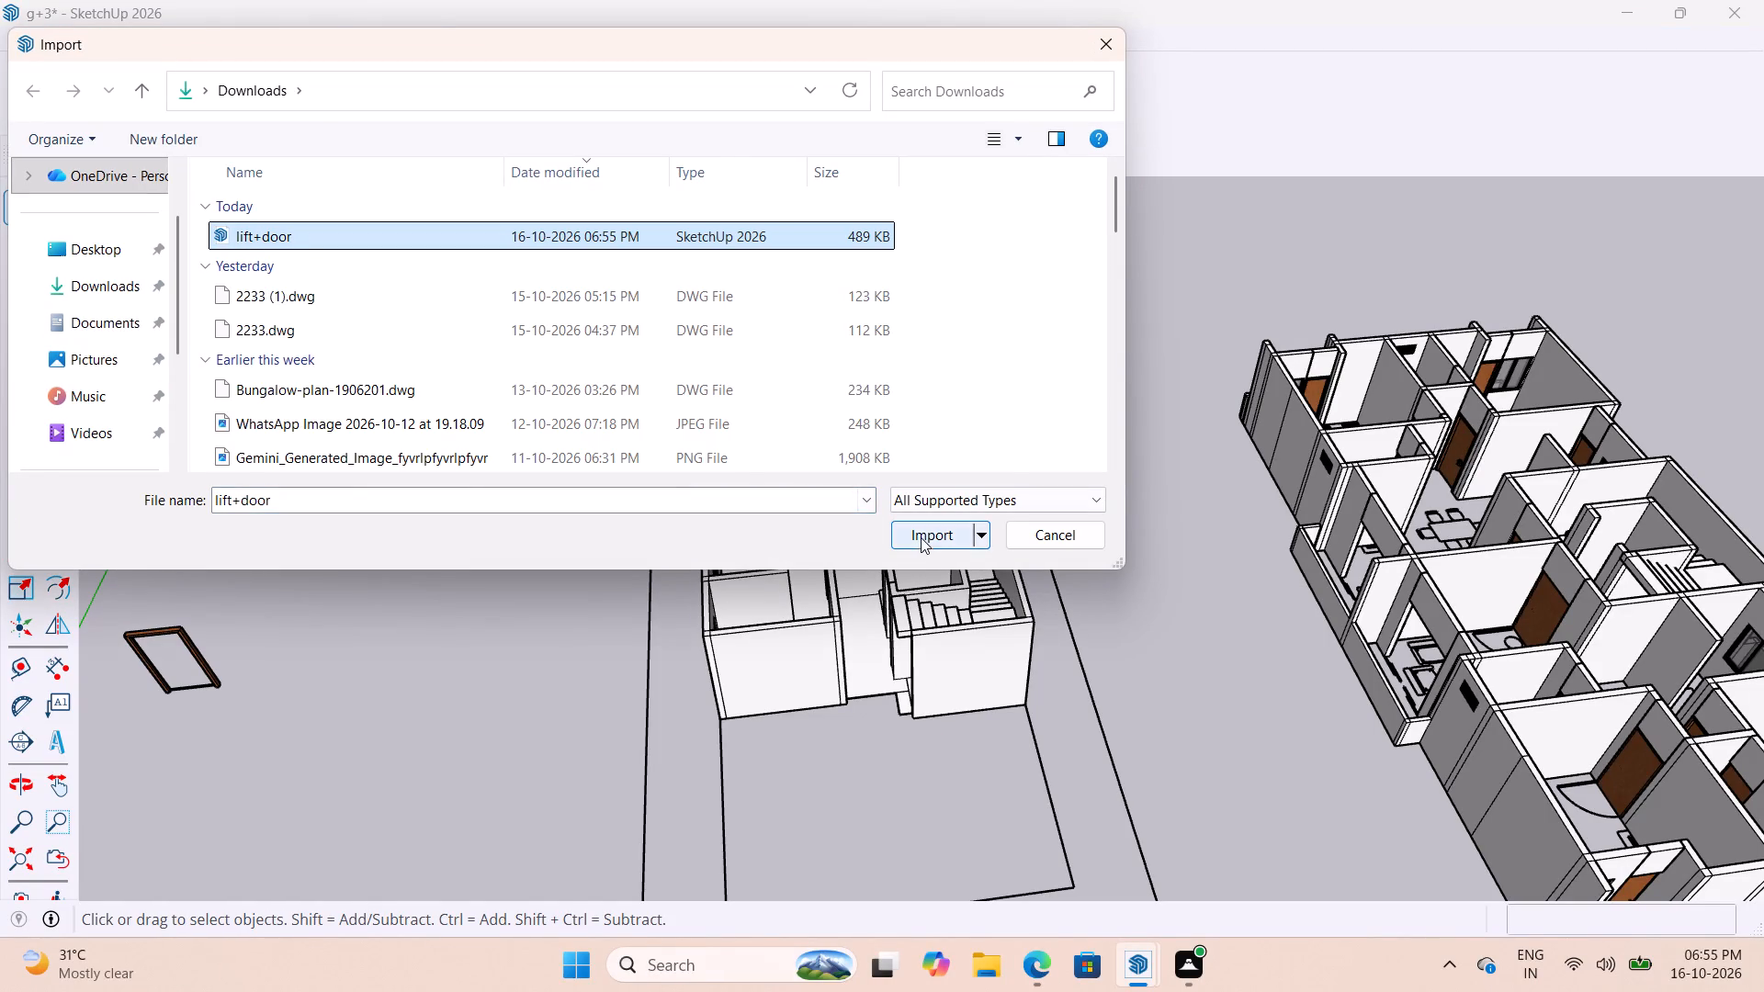
left_click(922, 536)
scroll(1105, 462, "down", 7)
scroll(724, 738, "up", 5)
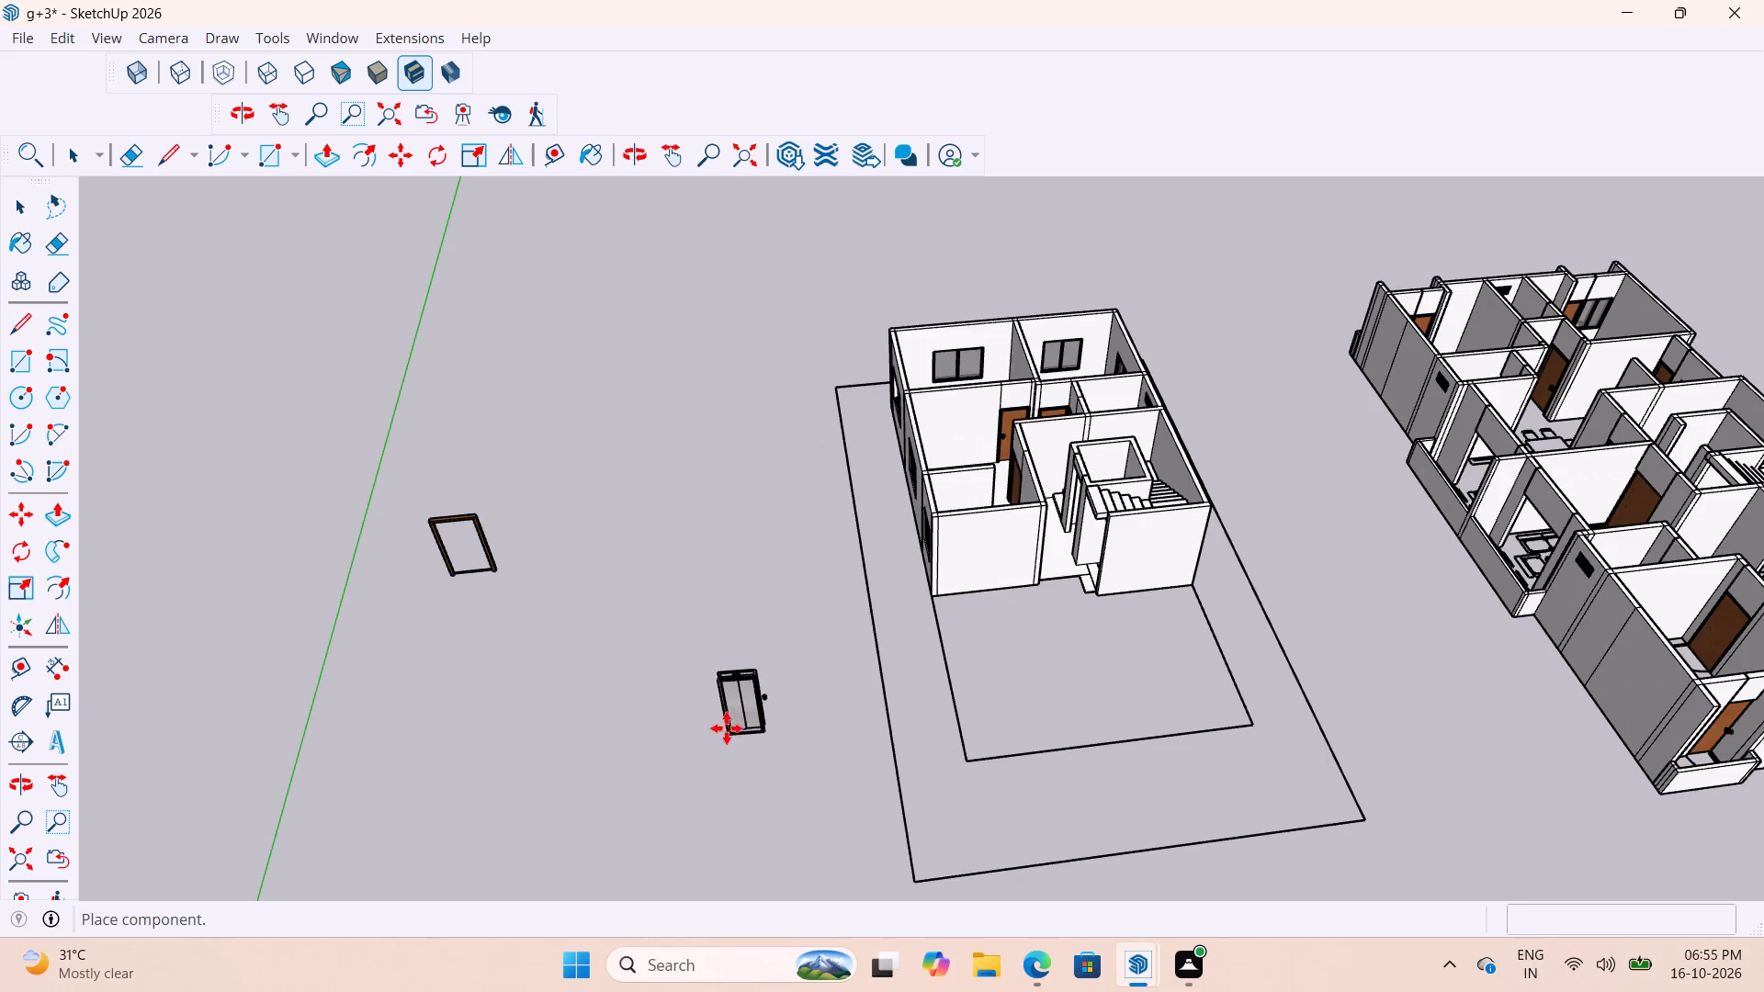
scroll(727, 728, "up", 9)
left_click(714, 629)
scroll(786, 433, "up", 2)
key("space")
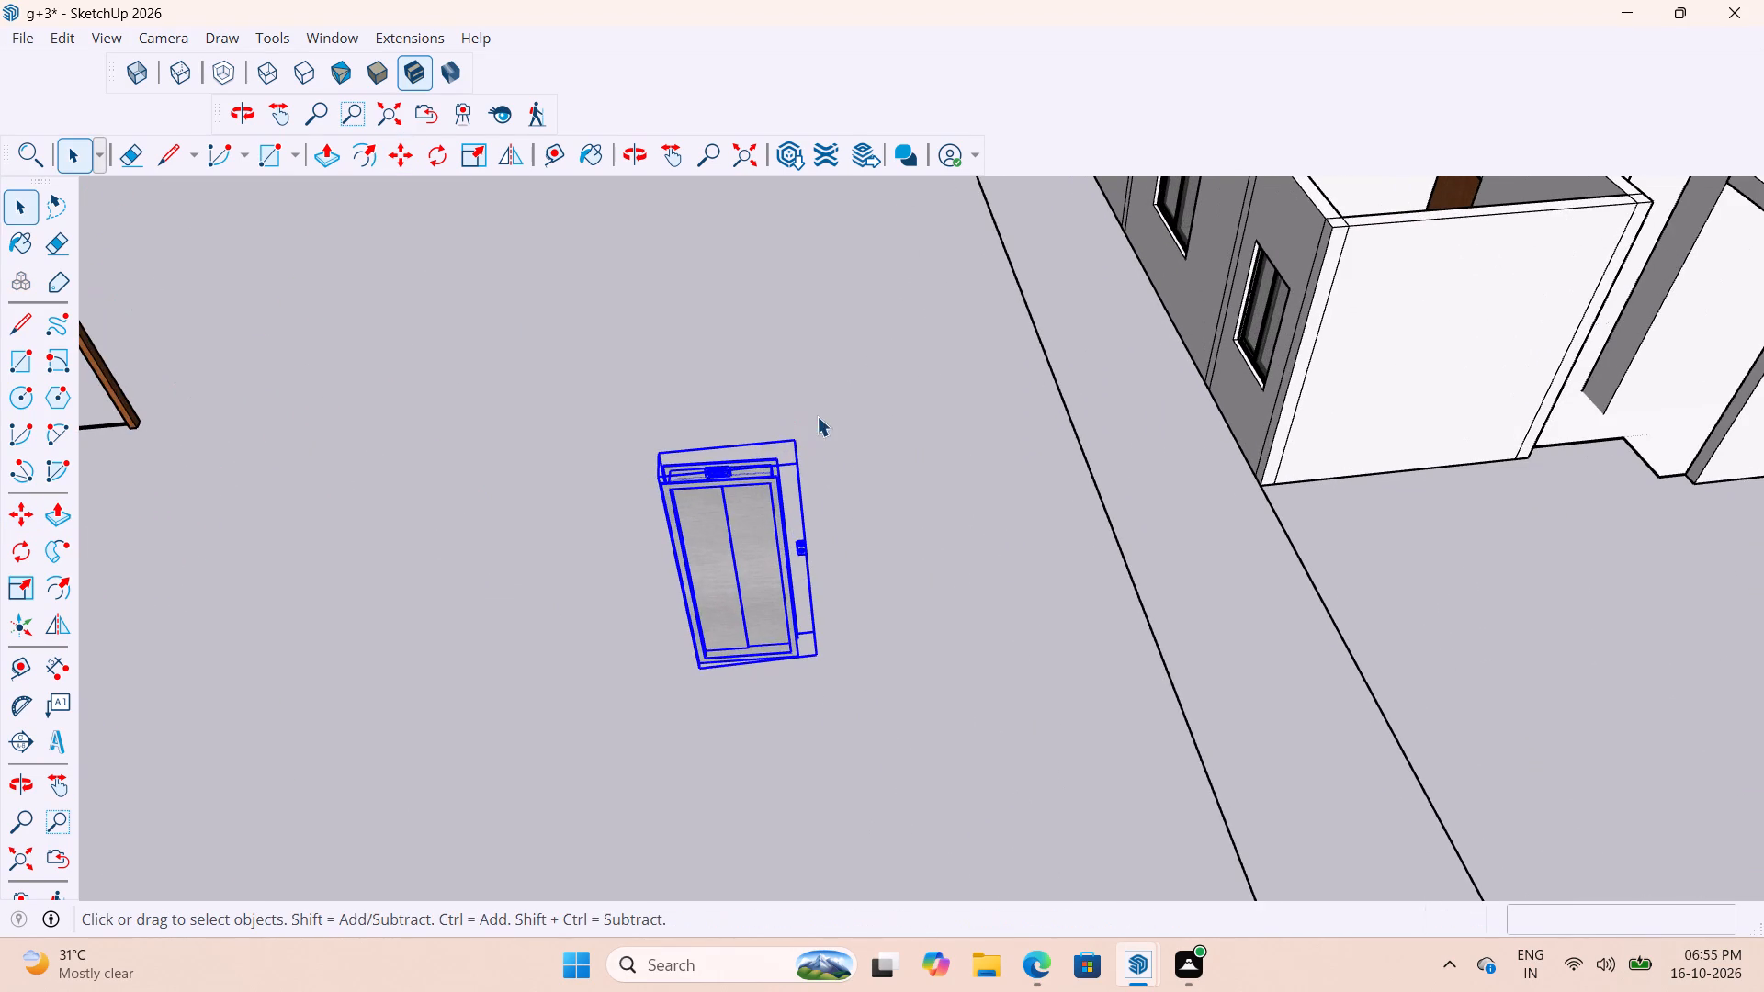
left_click(830, 411)
Examine the imported lift door's front, side and call-button panel.
scroll(746, 552, "up", 4)
middle_click_drag(752, 464, 1074, 427)
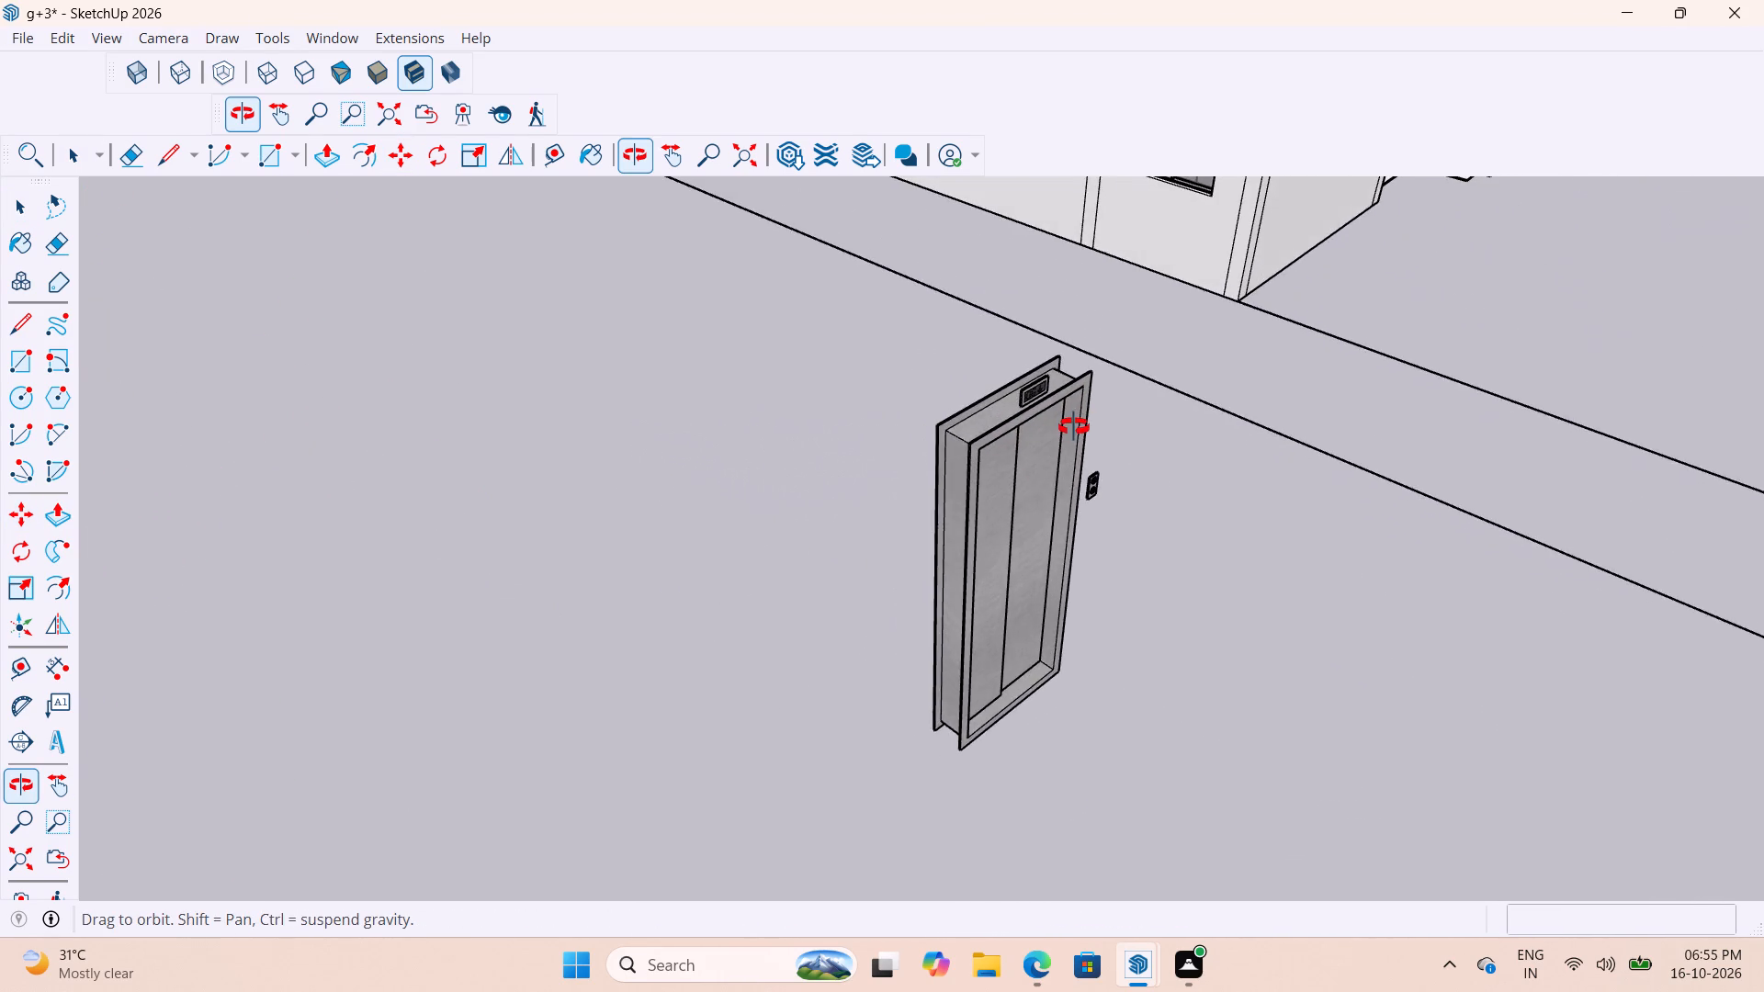
middle_click_drag(1074, 427, 730, 462)
scroll(881, 576, "down", 8)
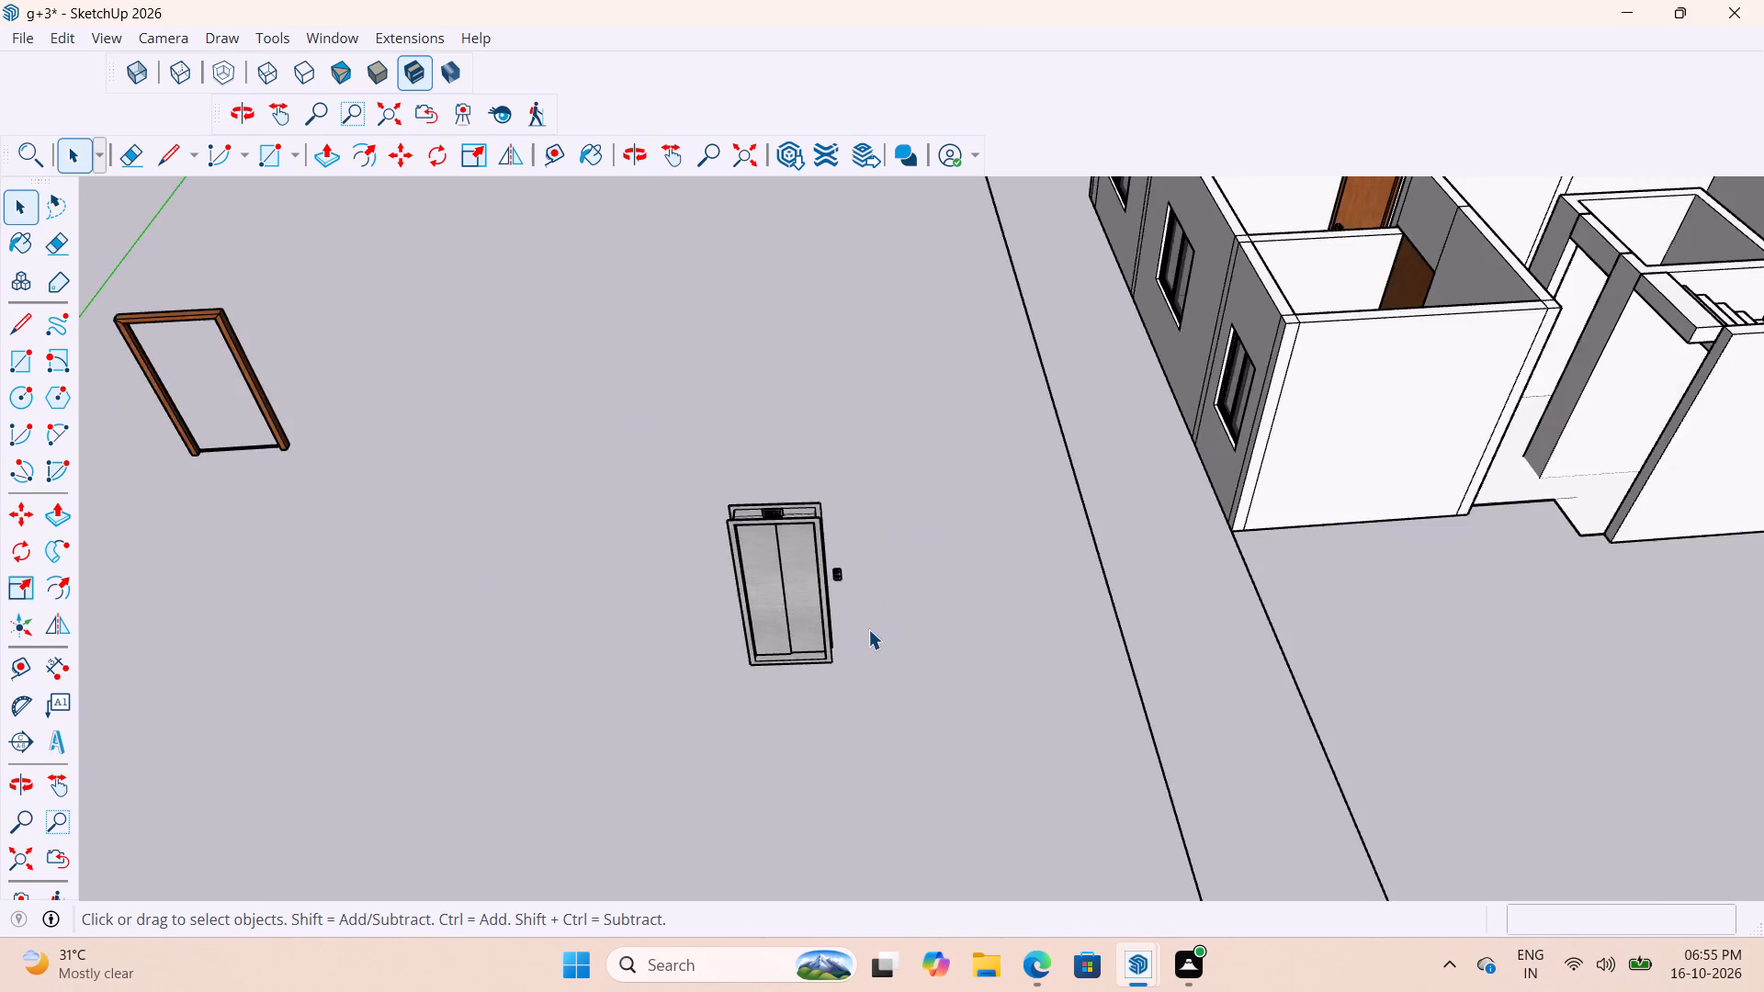
scroll(868, 629, "down", 4)
scroll(721, 675, "up", 14)
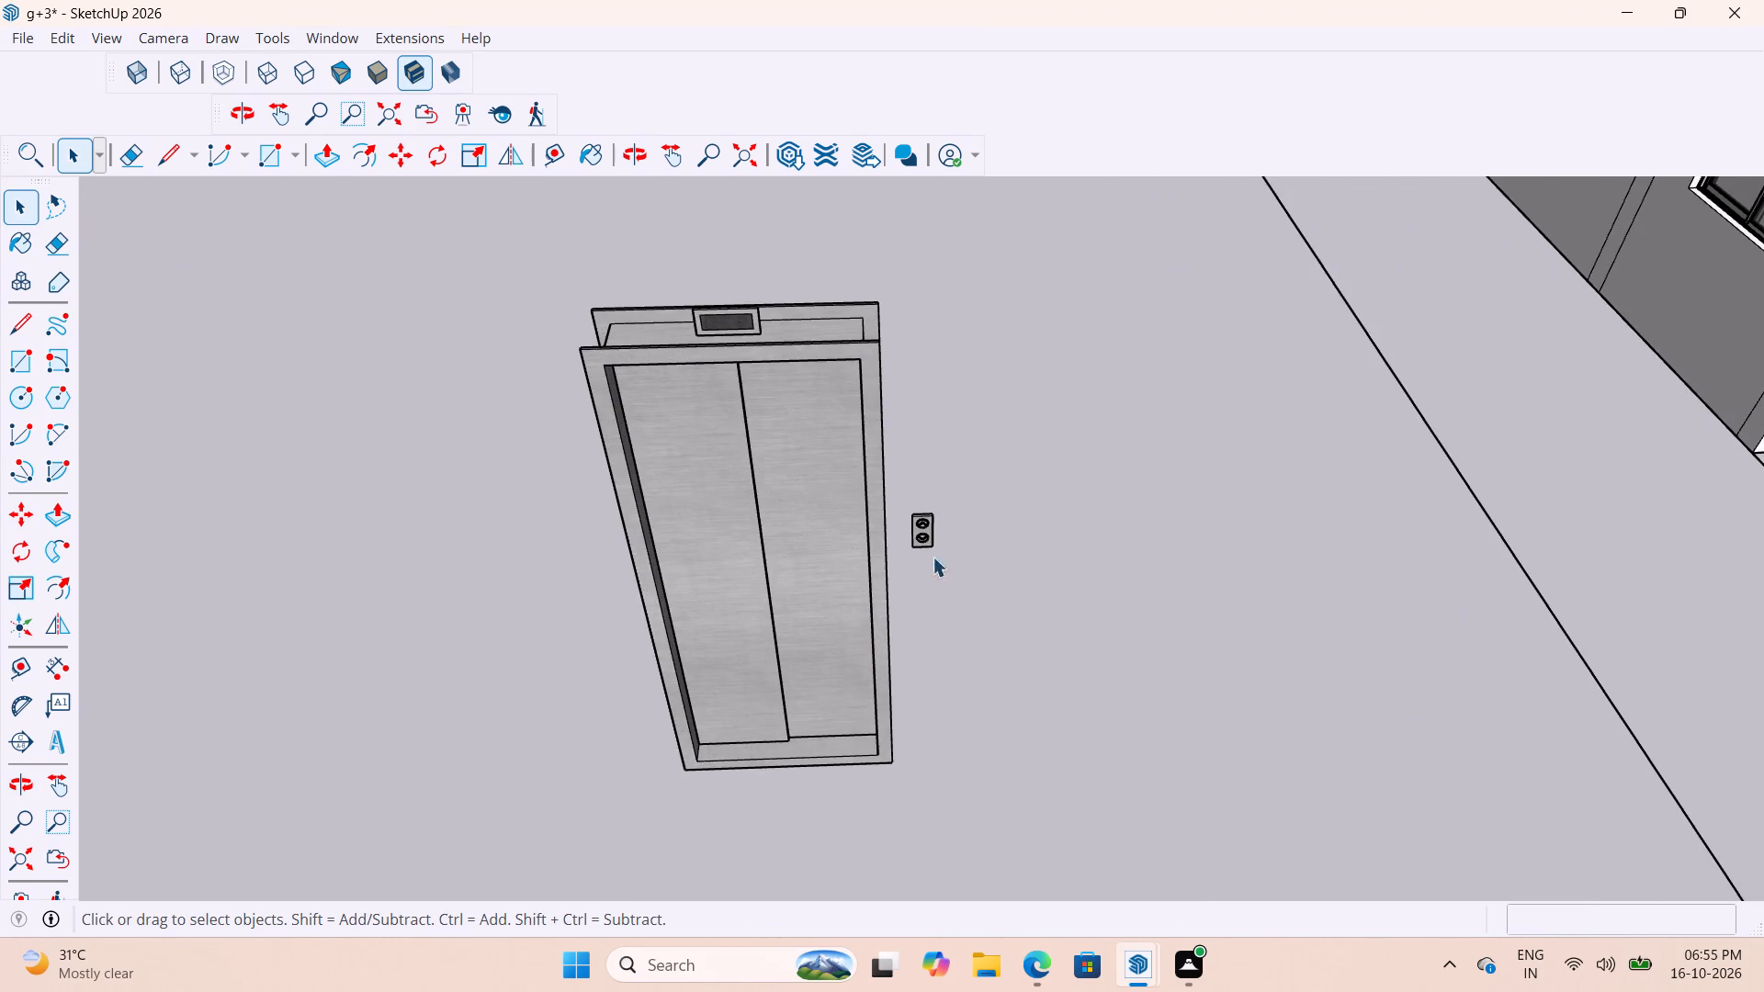
middle_click_drag(954, 585, 955, 613)
scroll(942, 598, "down", 10)
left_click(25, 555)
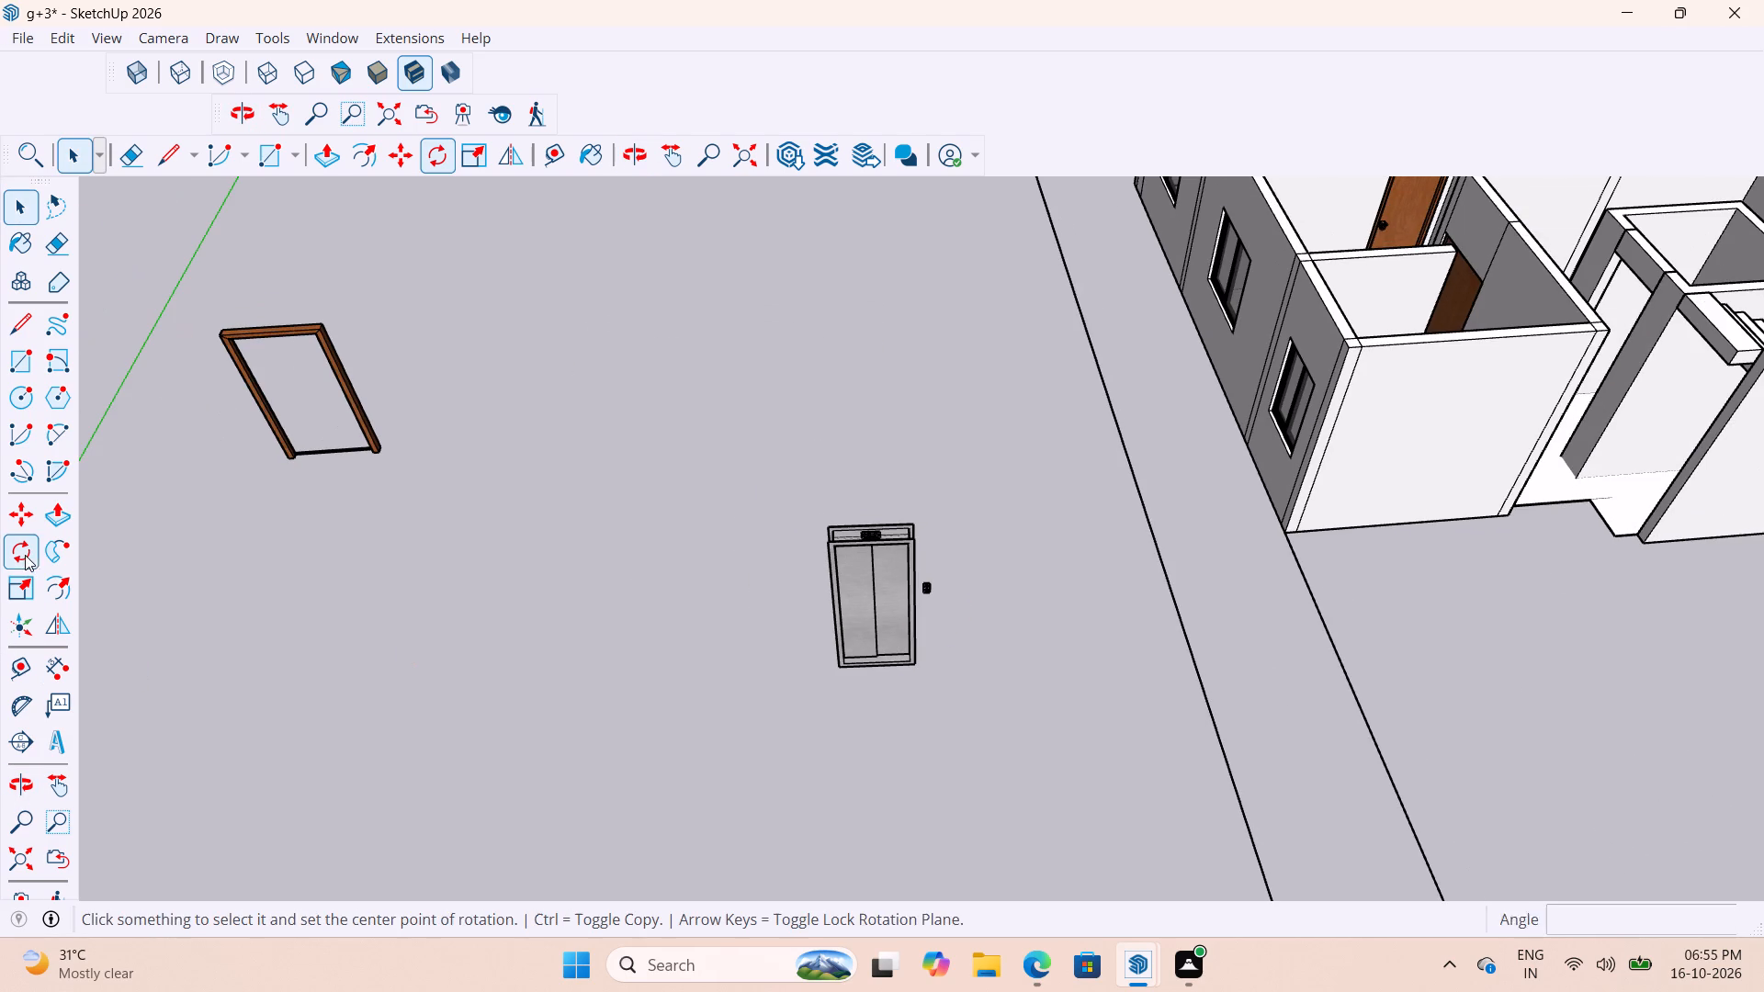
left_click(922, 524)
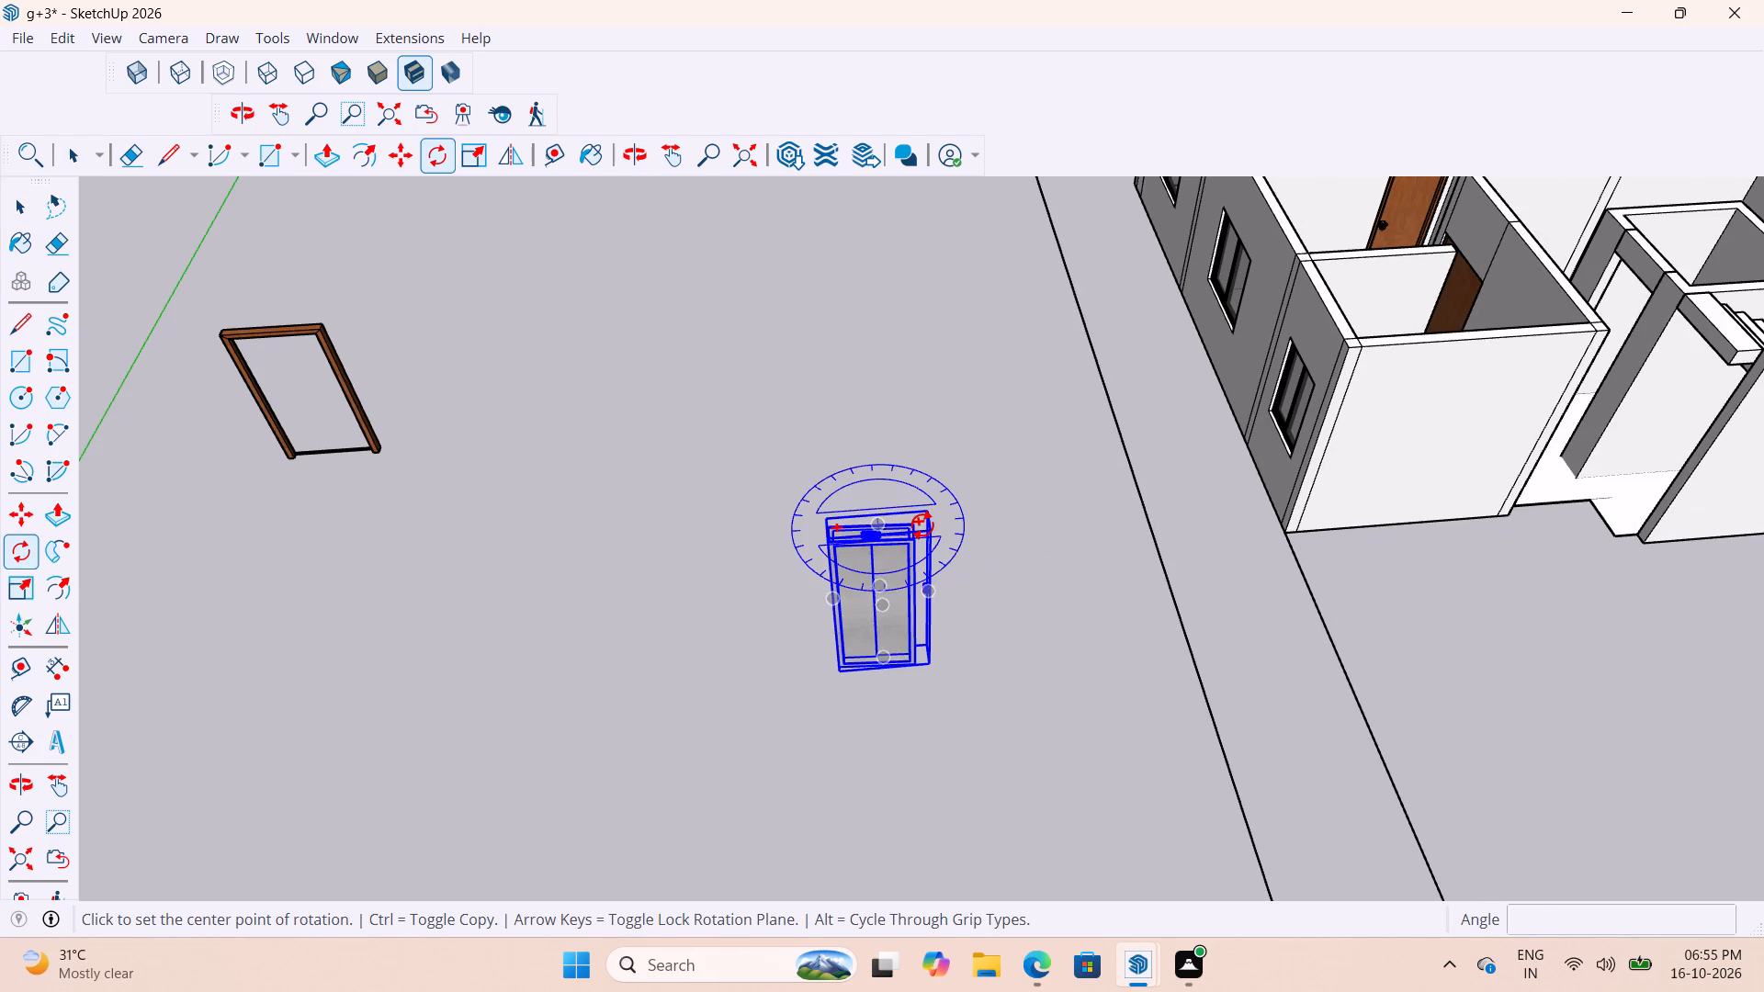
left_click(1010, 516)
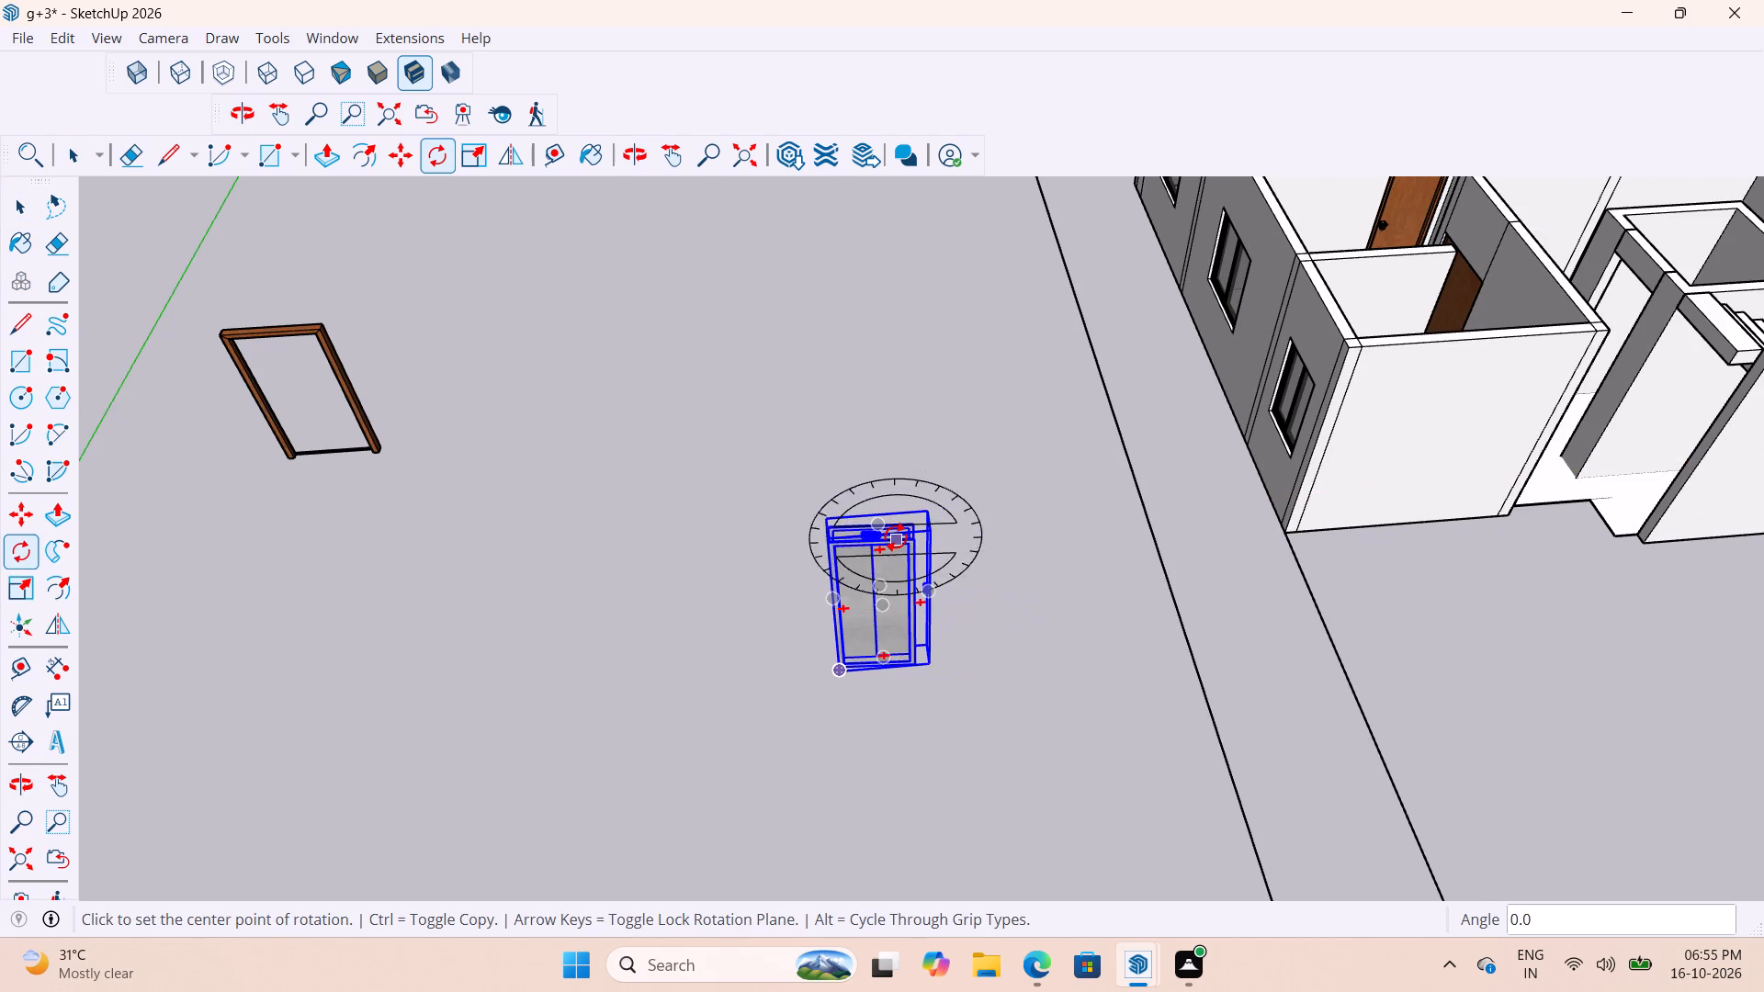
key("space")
Rotate the lift door 90 degrees in plan about its top corner.
left_click(20, 565)
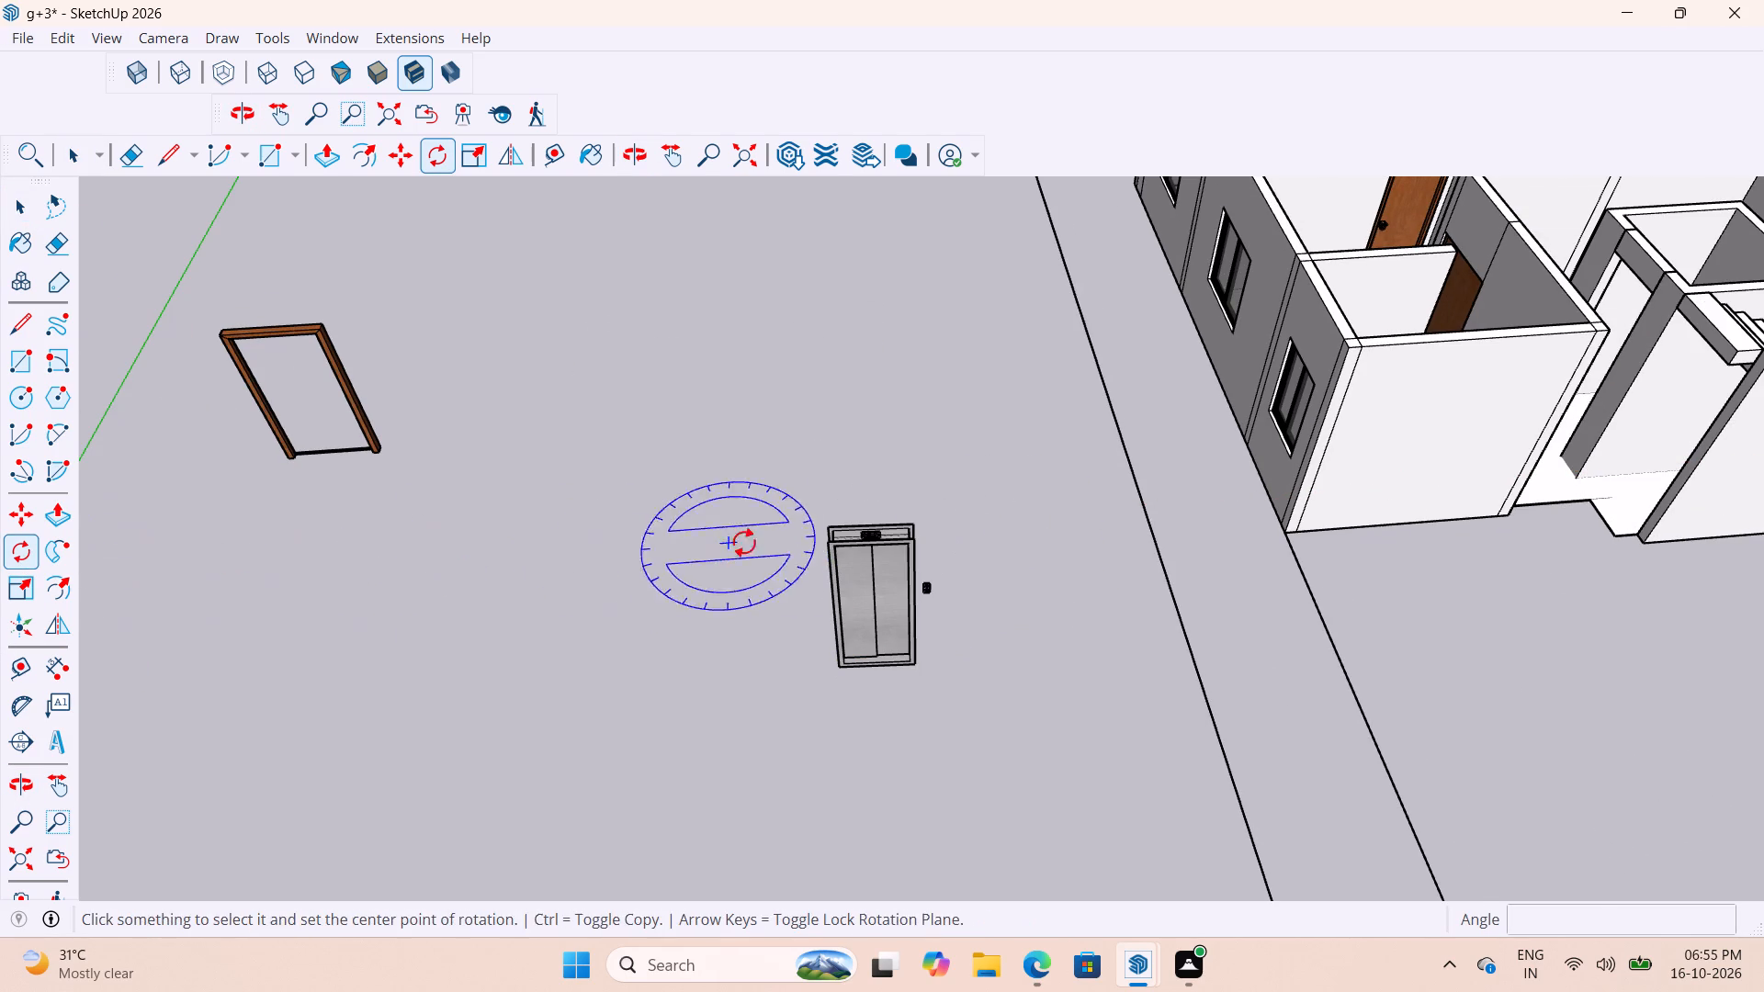
scroll(842, 543, "up", 5)
left_click(918, 525)
left_click(1082, 502)
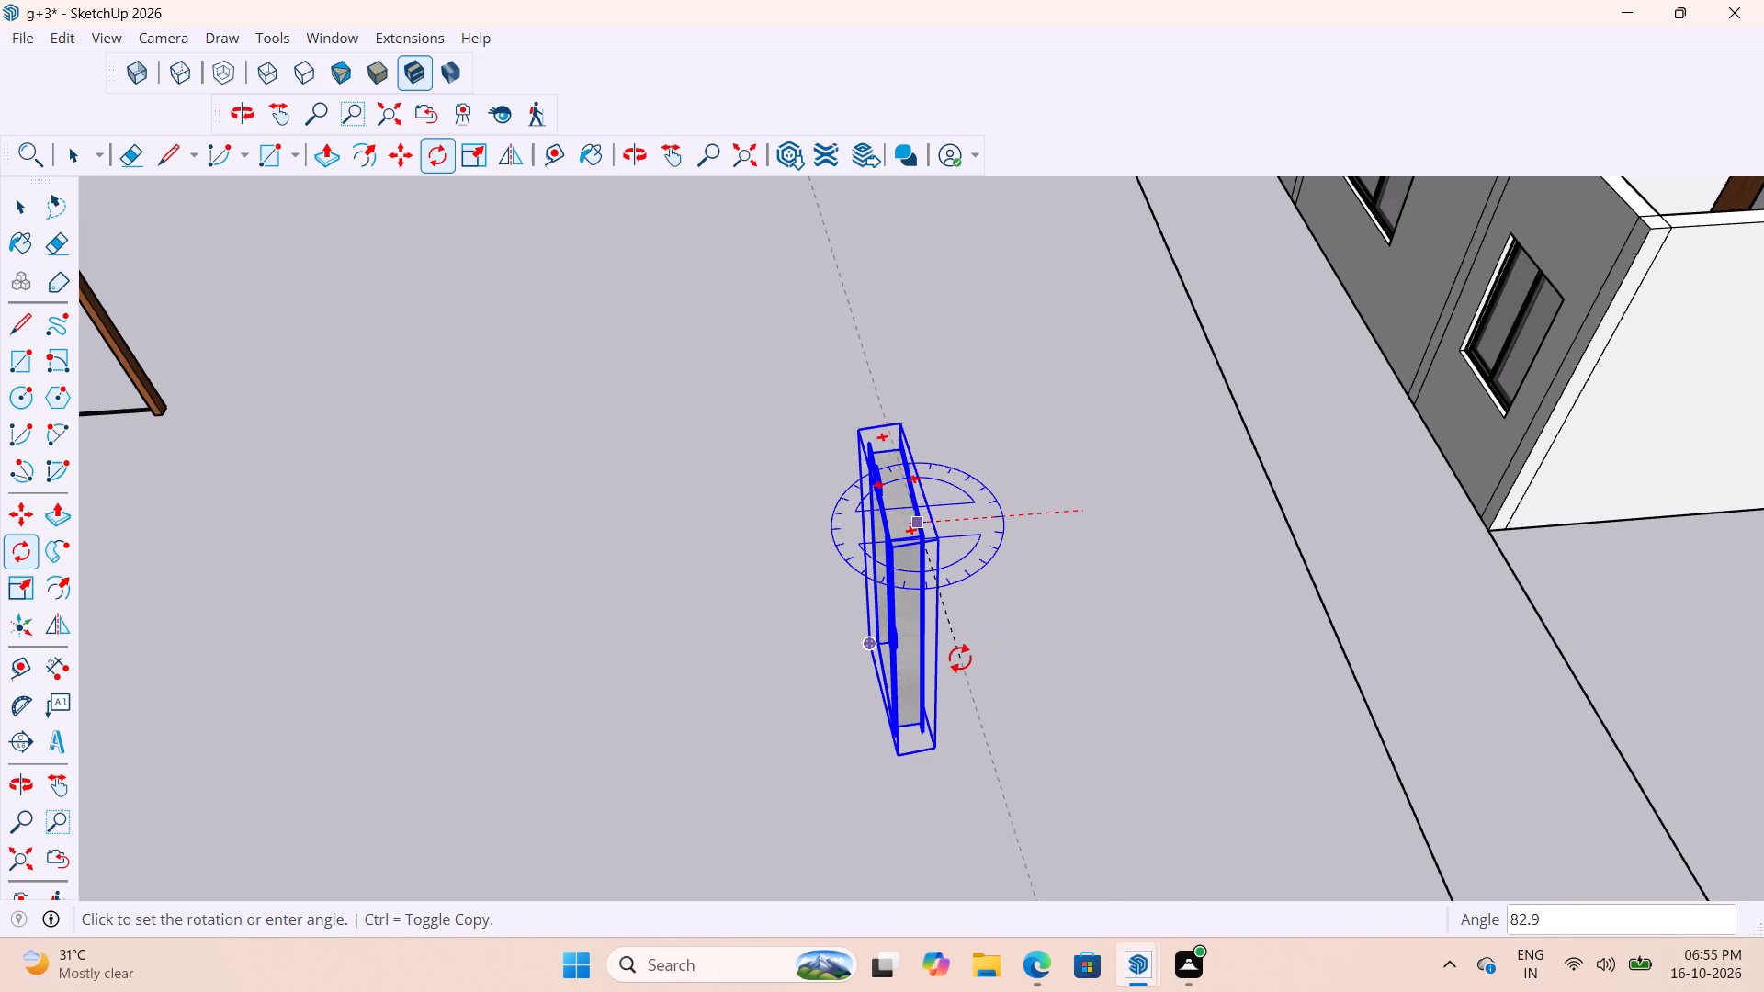
type("90")
key("Return")
key("space")
Examine the rotated lift door's frame, floor display and call-button panel from several angles.
scroll(982, 622, "down", 5)
middle_click_drag(1023, 638, 1153, 615)
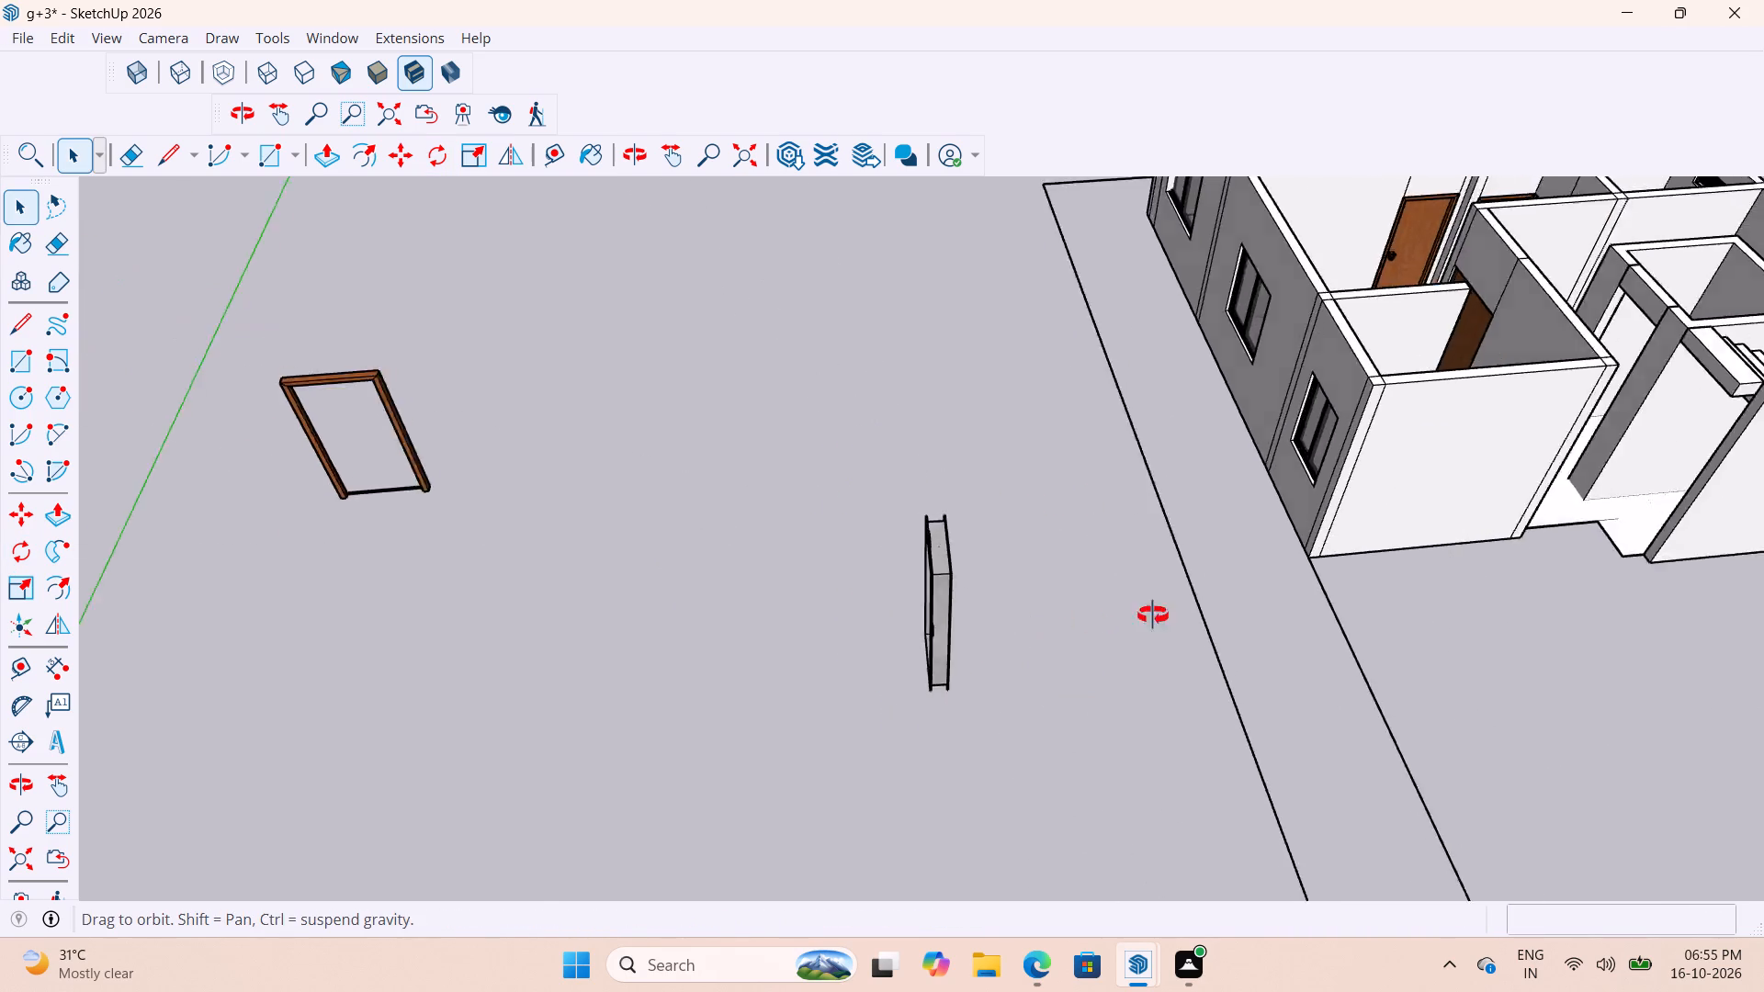
middle_click_drag(1153, 615, 1353, 606)
scroll(1089, 480, "up", 11)
middle_click_drag(1104, 501, 1148, 428)
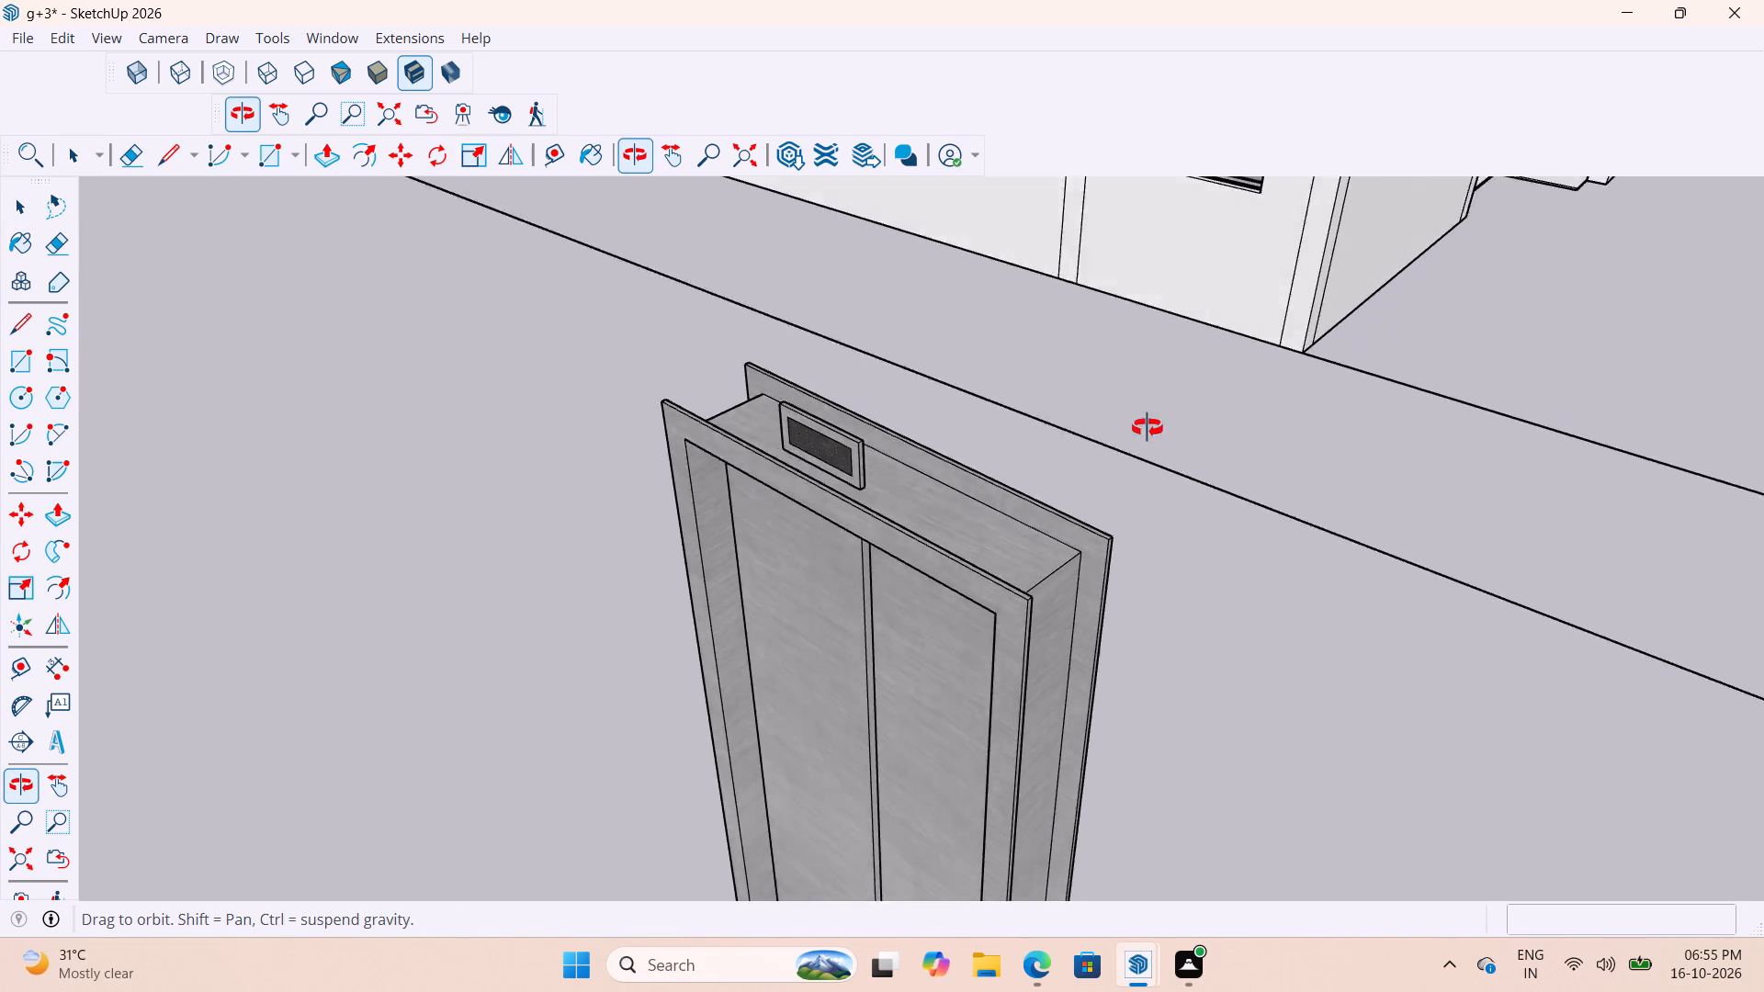
middle_click_drag(1148, 428, 1196, 343)
scroll(1224, 296, "up", 1)
scroll(968, 401, "down", 4)
scroll(916, 477, "down", 5)
middle_click_drag(975, 558, 1064, 570)
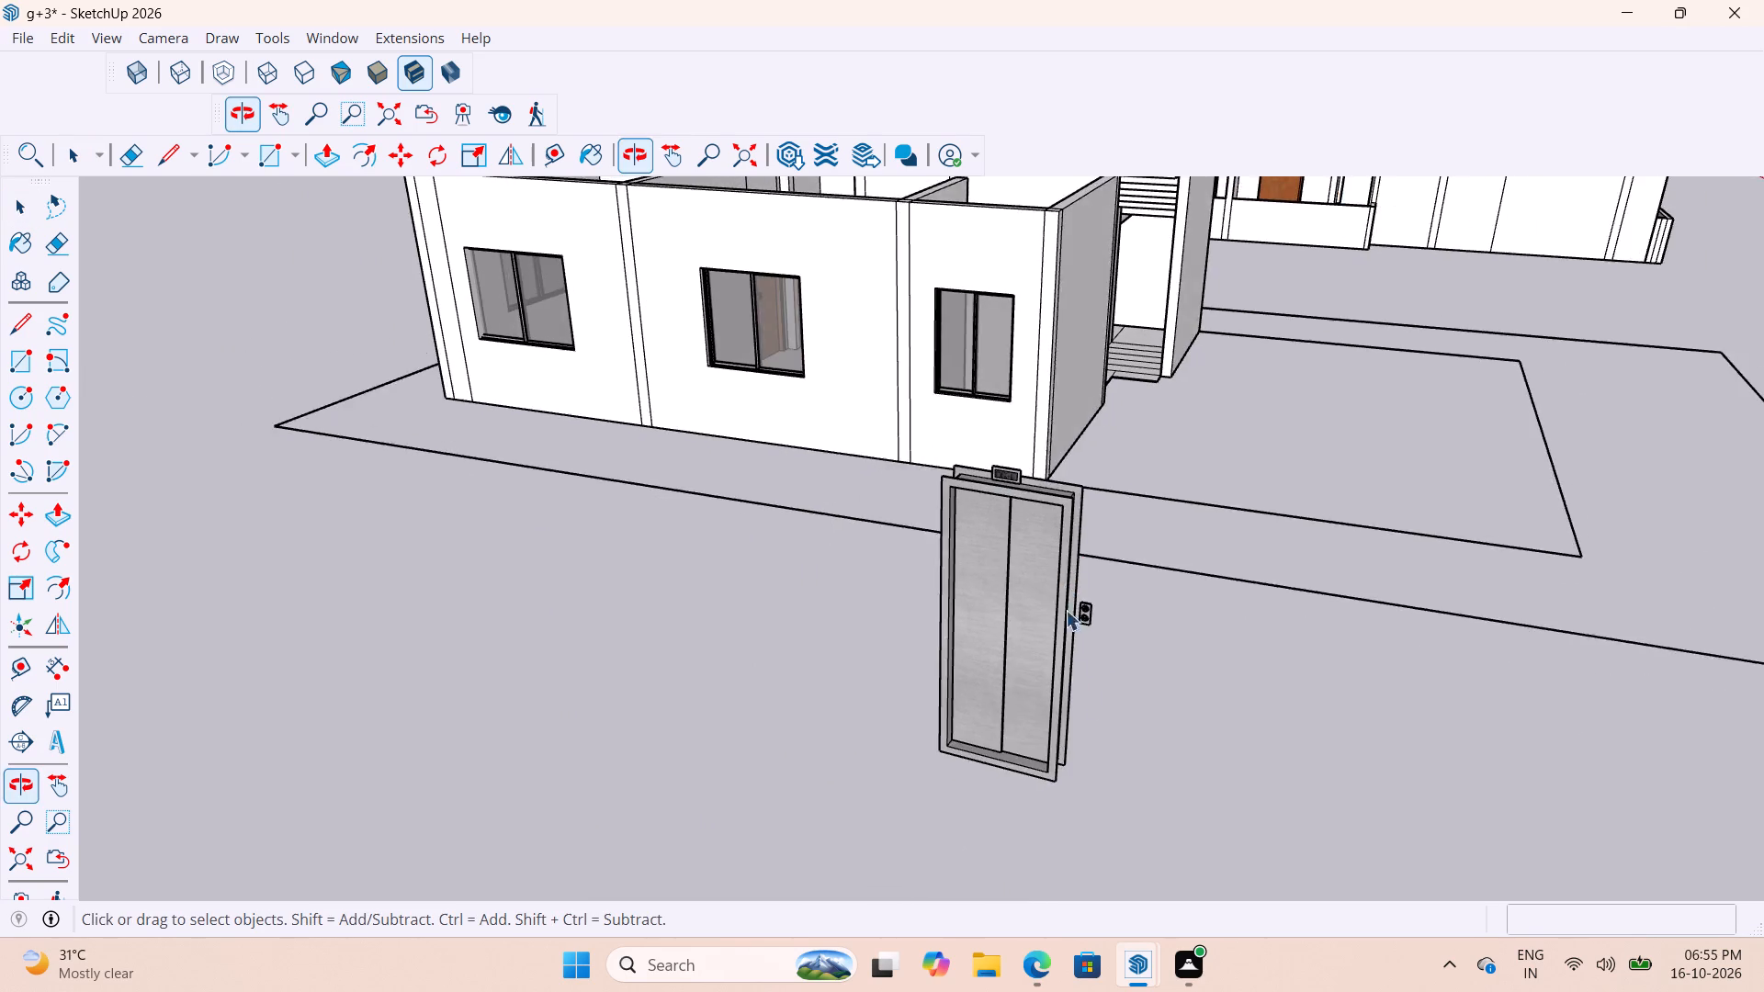
scroll(1087, 695, "up", 6)
scroll(1069, 559, "up", 5)
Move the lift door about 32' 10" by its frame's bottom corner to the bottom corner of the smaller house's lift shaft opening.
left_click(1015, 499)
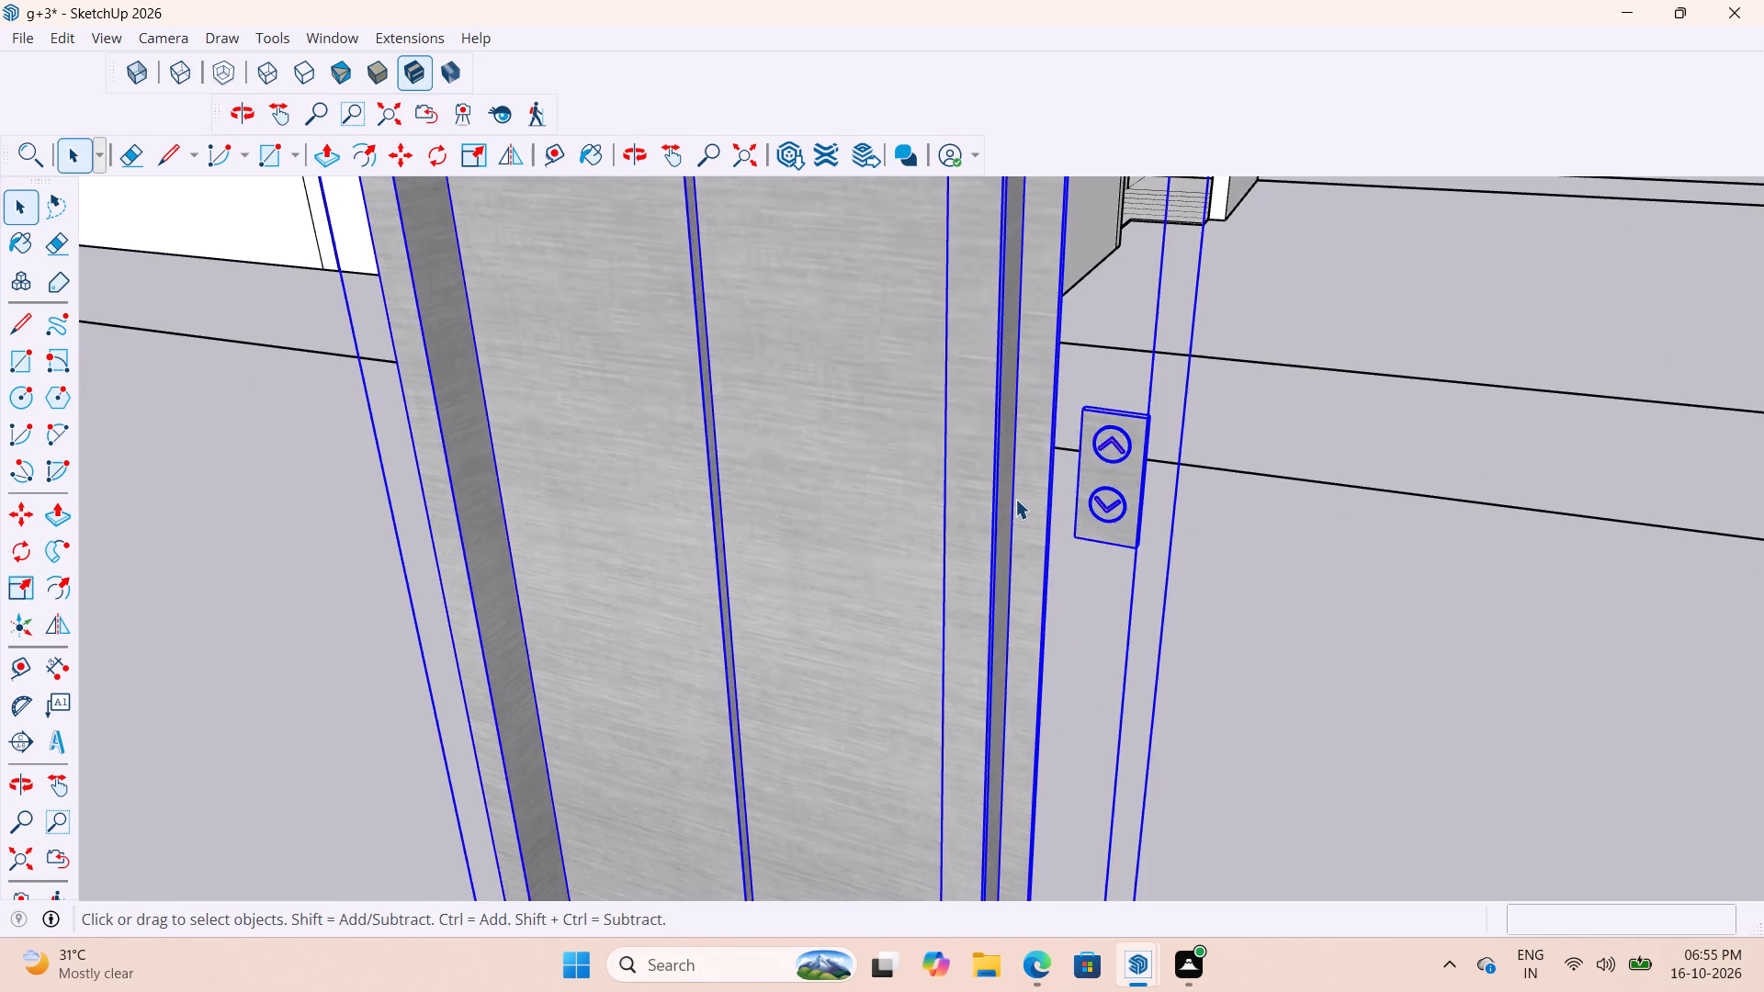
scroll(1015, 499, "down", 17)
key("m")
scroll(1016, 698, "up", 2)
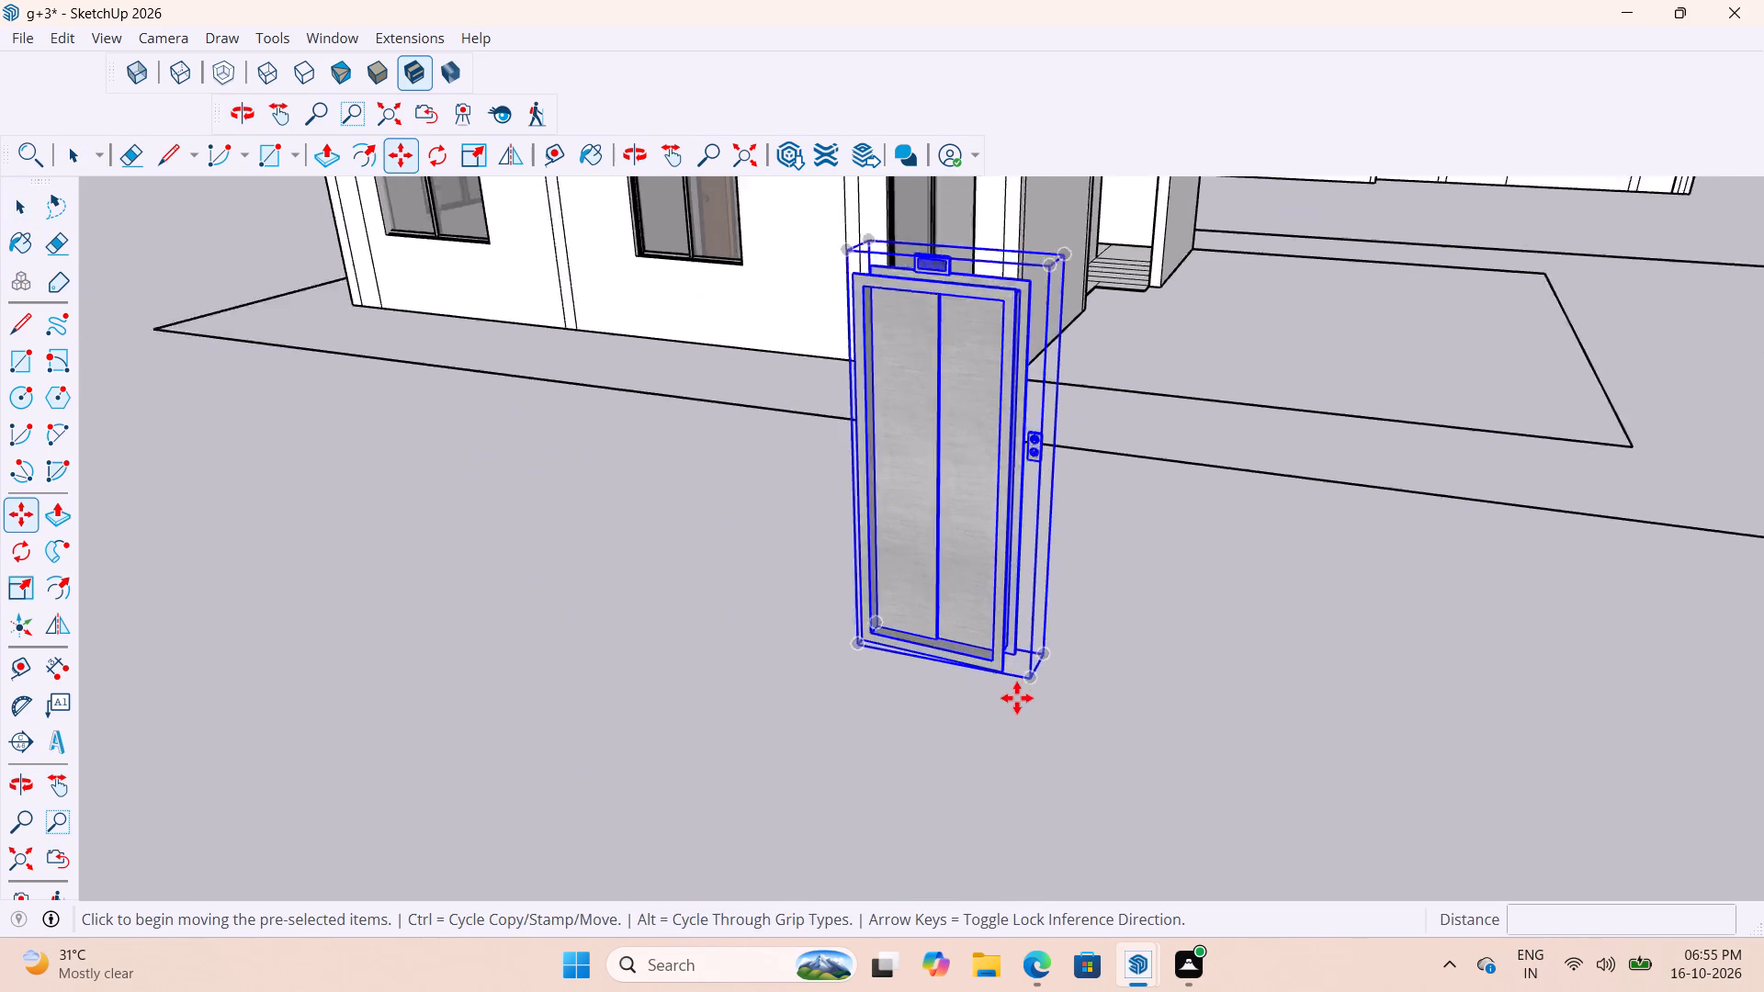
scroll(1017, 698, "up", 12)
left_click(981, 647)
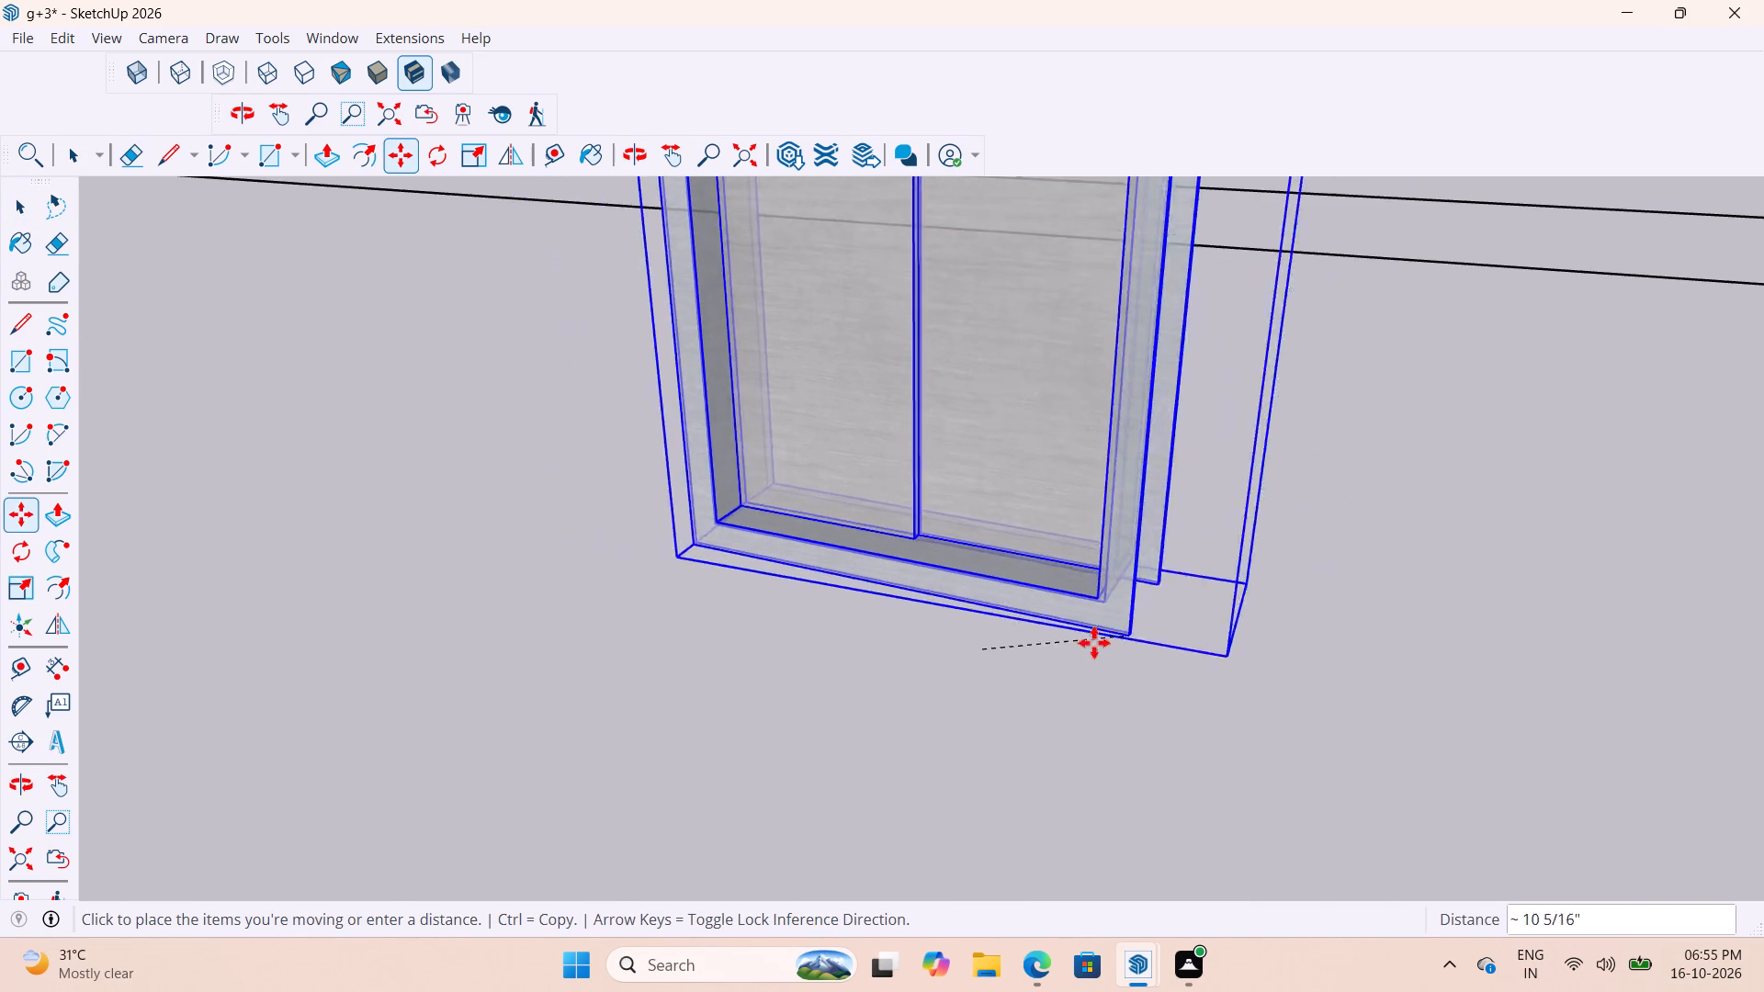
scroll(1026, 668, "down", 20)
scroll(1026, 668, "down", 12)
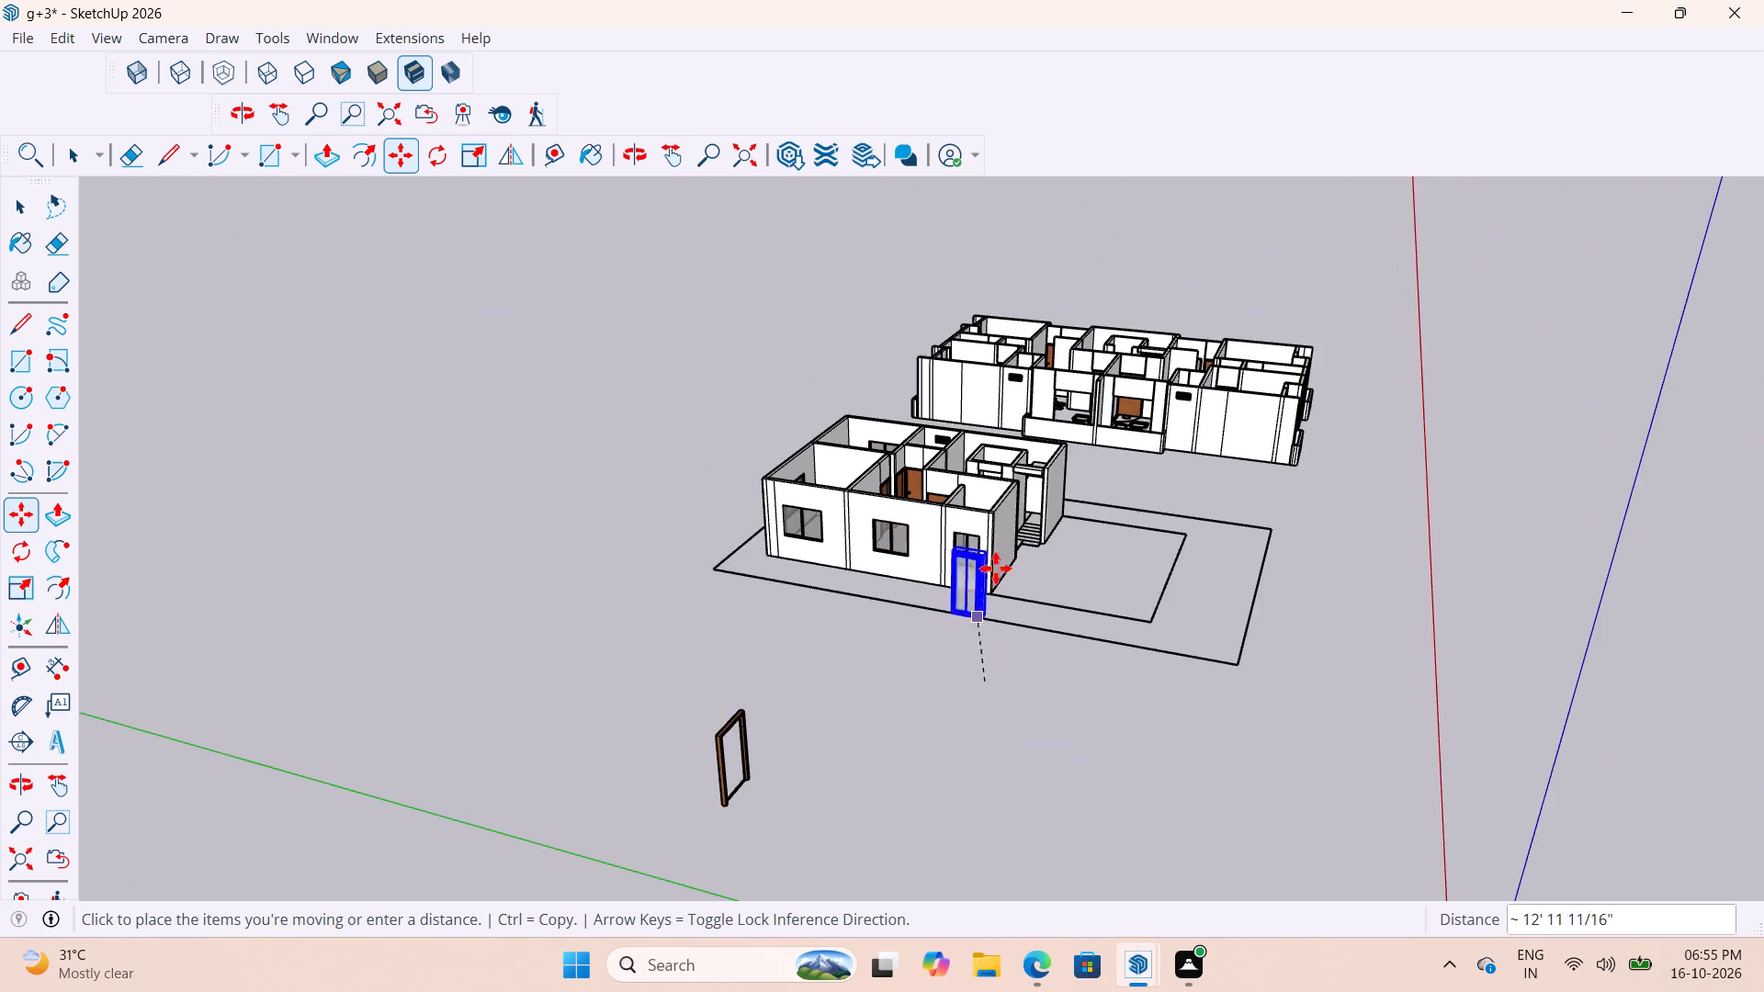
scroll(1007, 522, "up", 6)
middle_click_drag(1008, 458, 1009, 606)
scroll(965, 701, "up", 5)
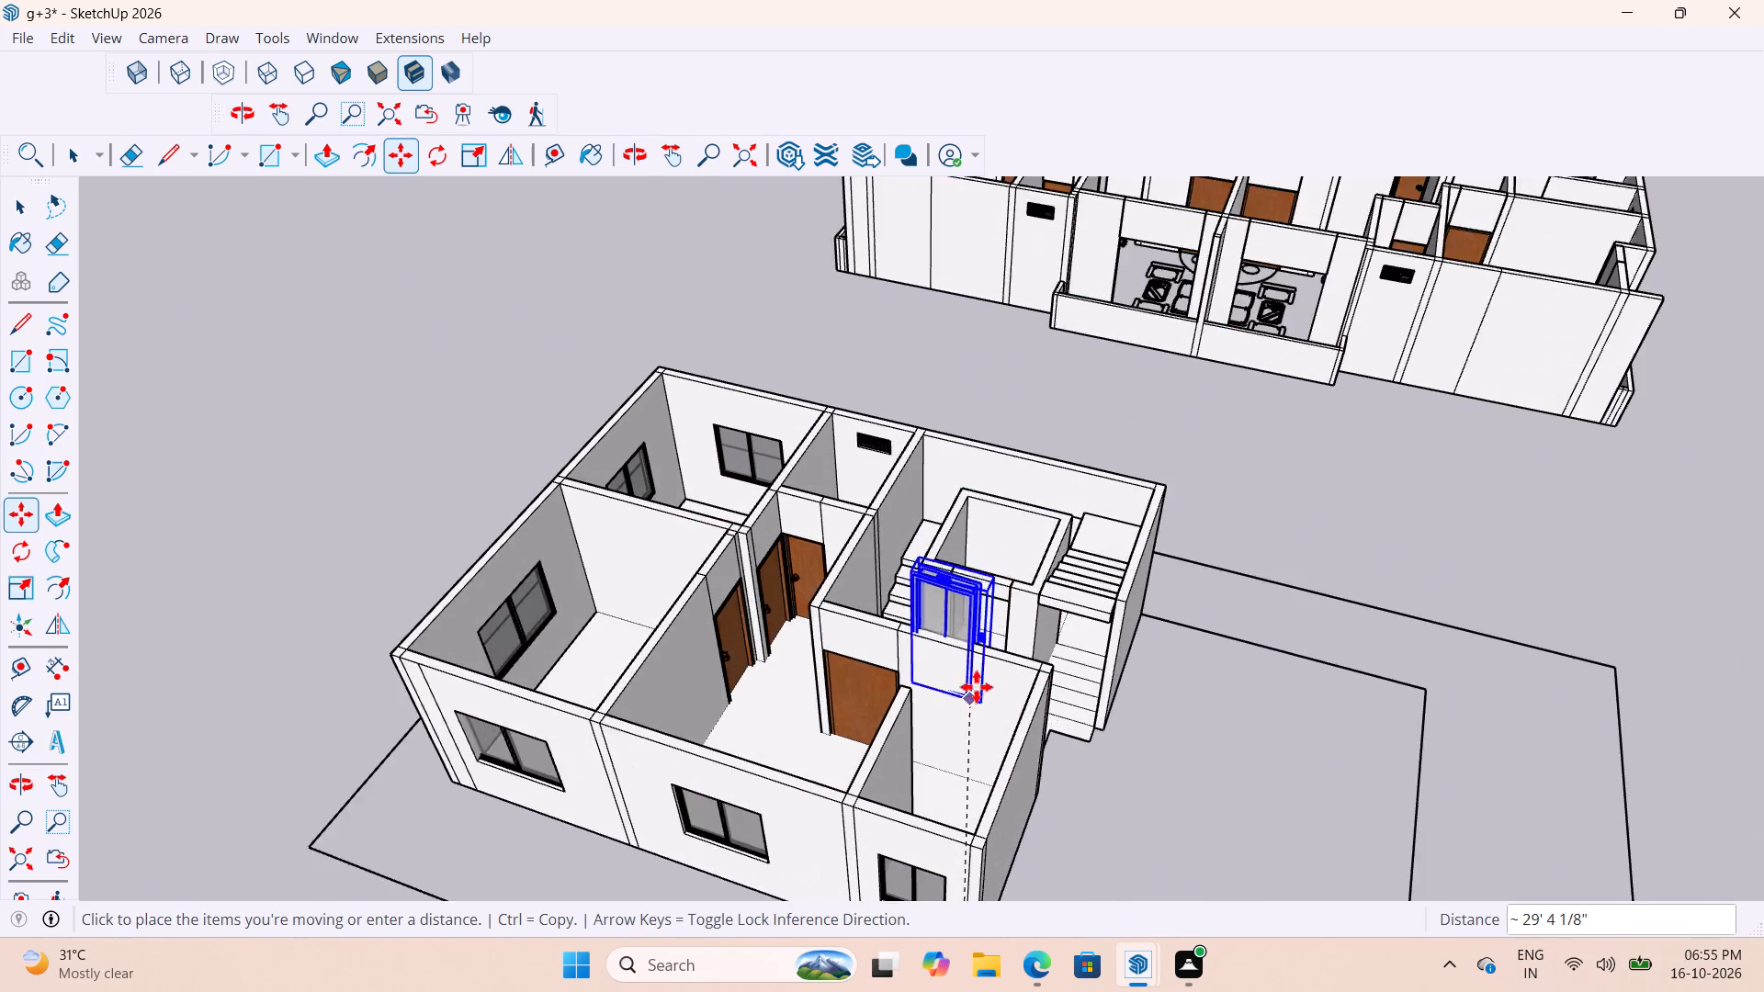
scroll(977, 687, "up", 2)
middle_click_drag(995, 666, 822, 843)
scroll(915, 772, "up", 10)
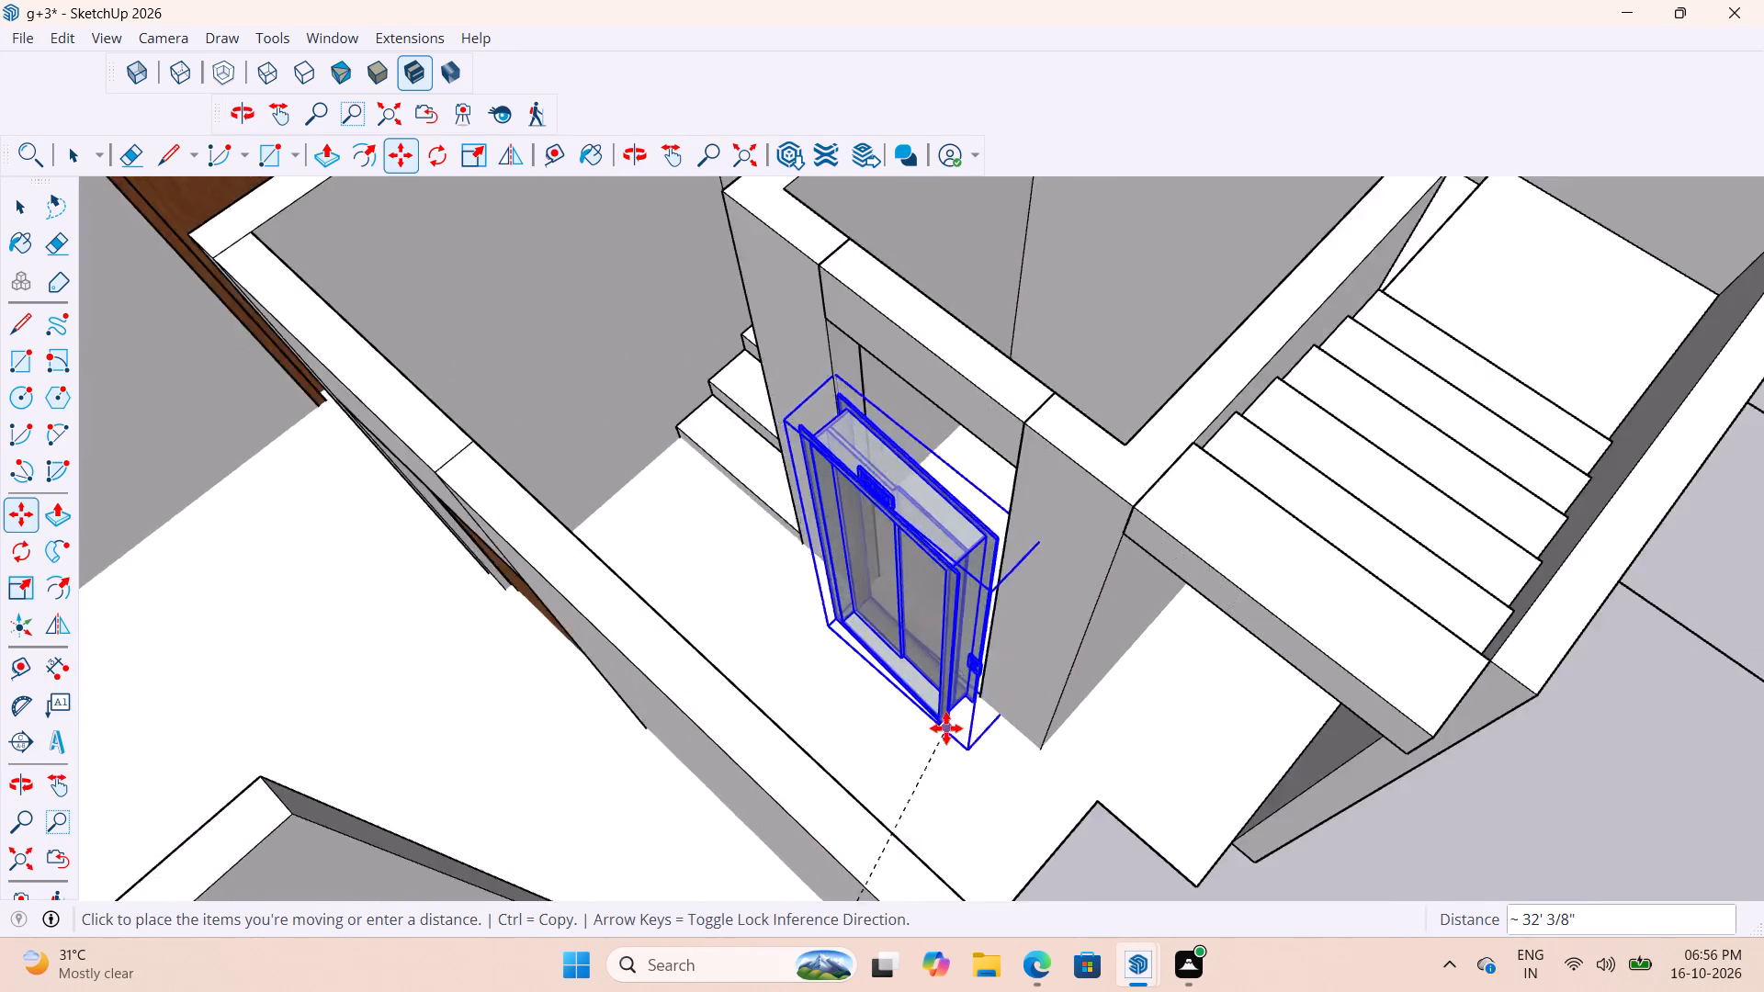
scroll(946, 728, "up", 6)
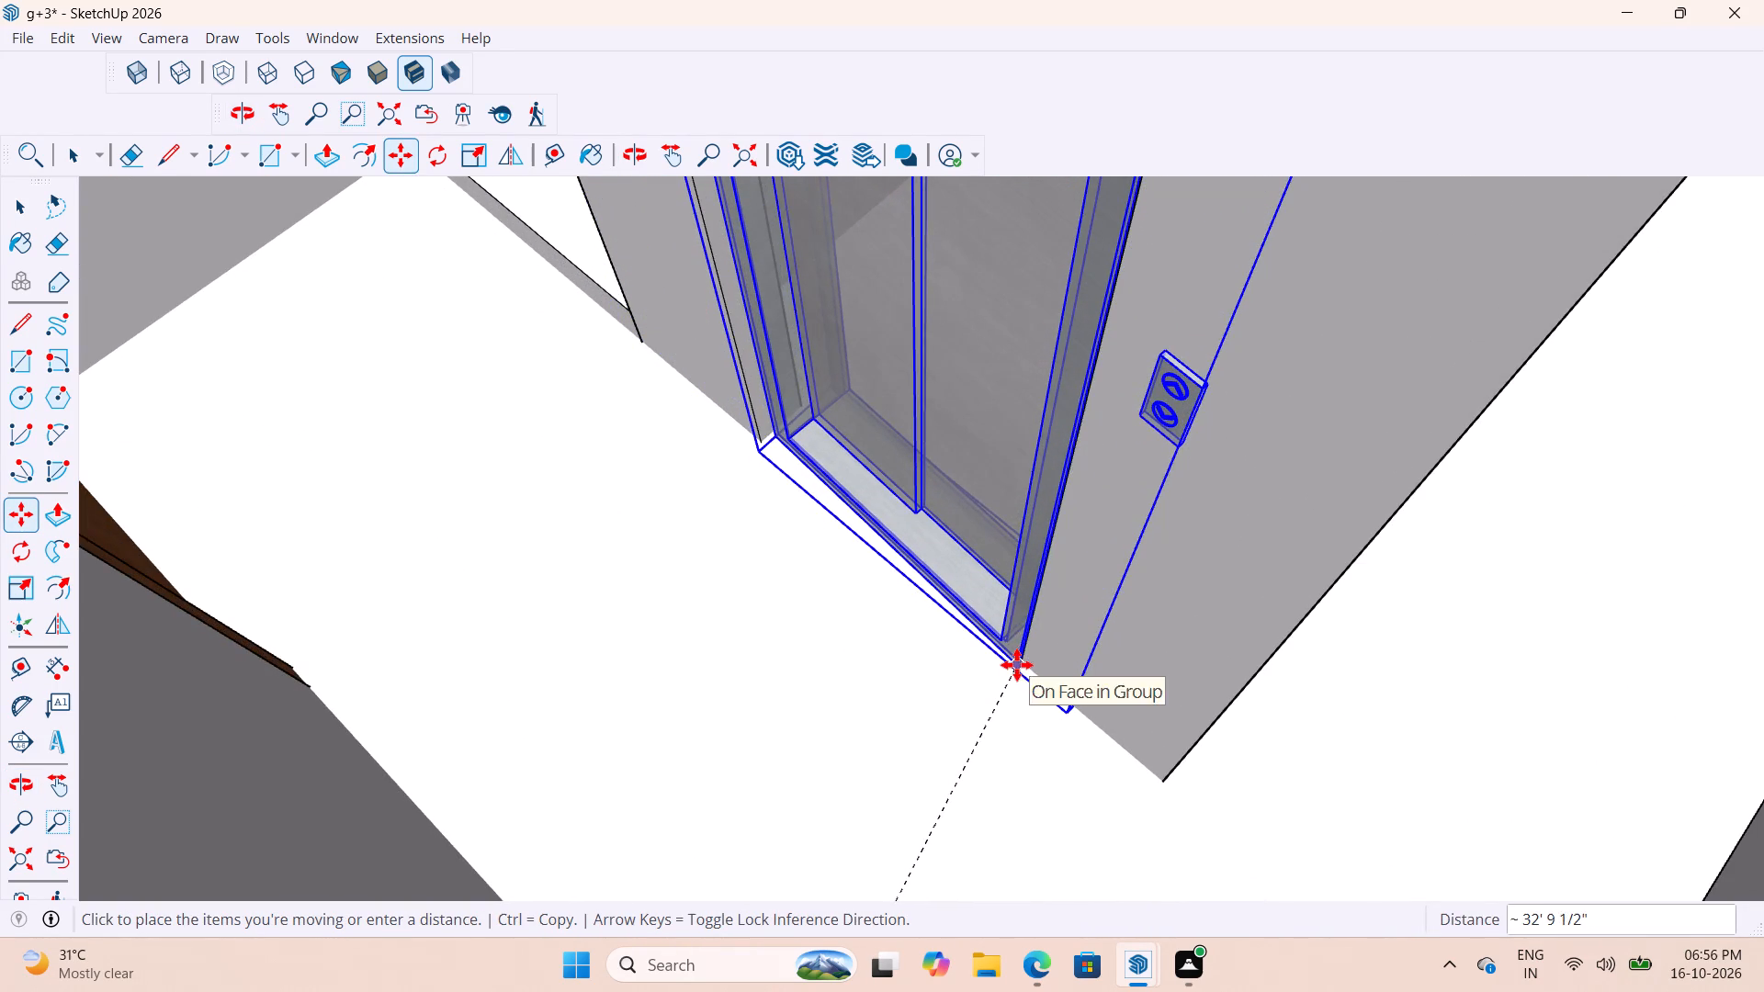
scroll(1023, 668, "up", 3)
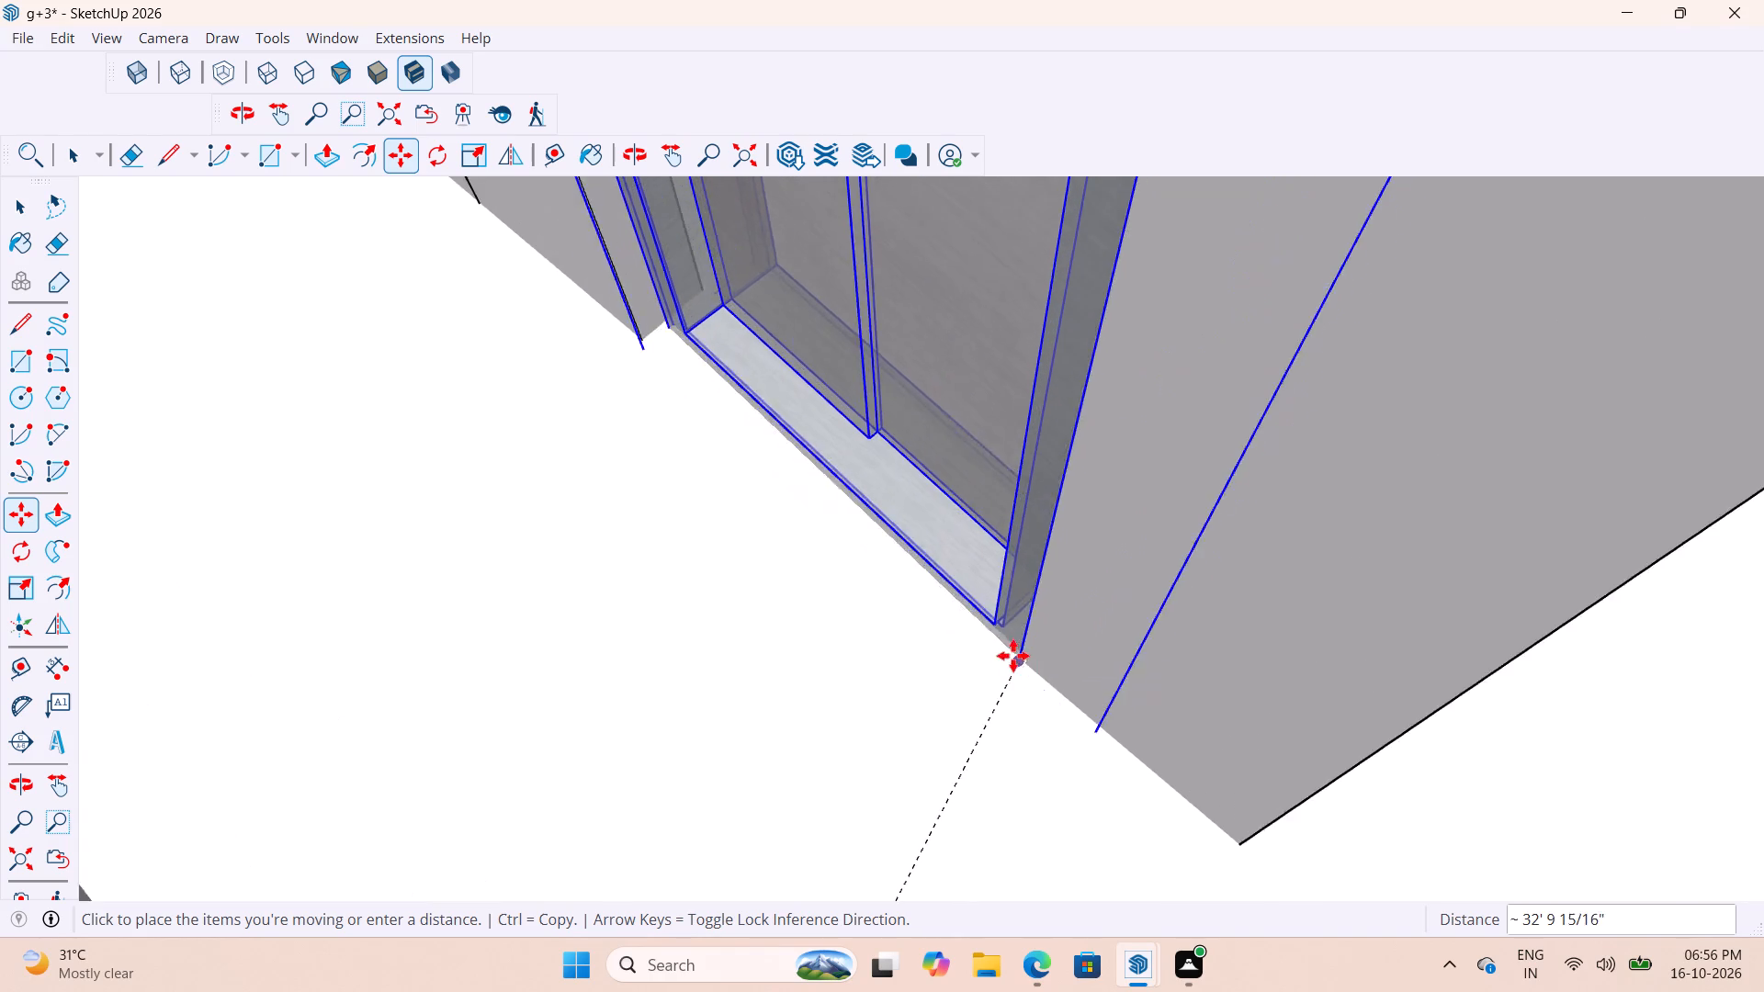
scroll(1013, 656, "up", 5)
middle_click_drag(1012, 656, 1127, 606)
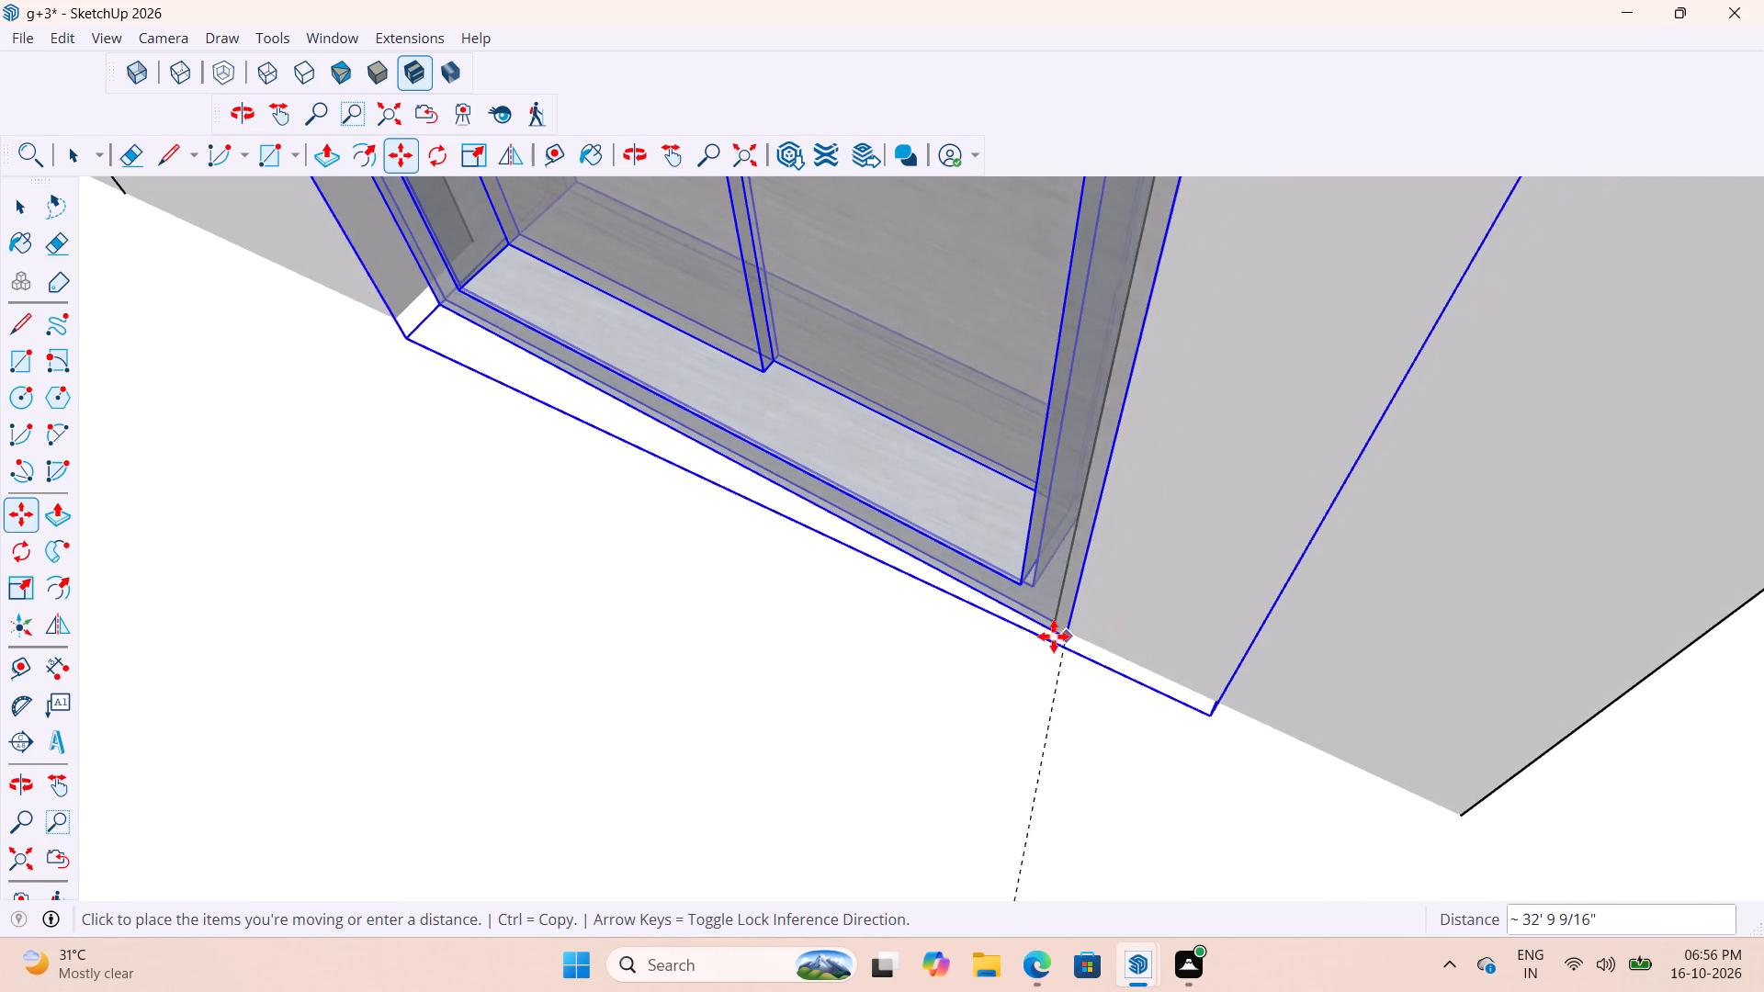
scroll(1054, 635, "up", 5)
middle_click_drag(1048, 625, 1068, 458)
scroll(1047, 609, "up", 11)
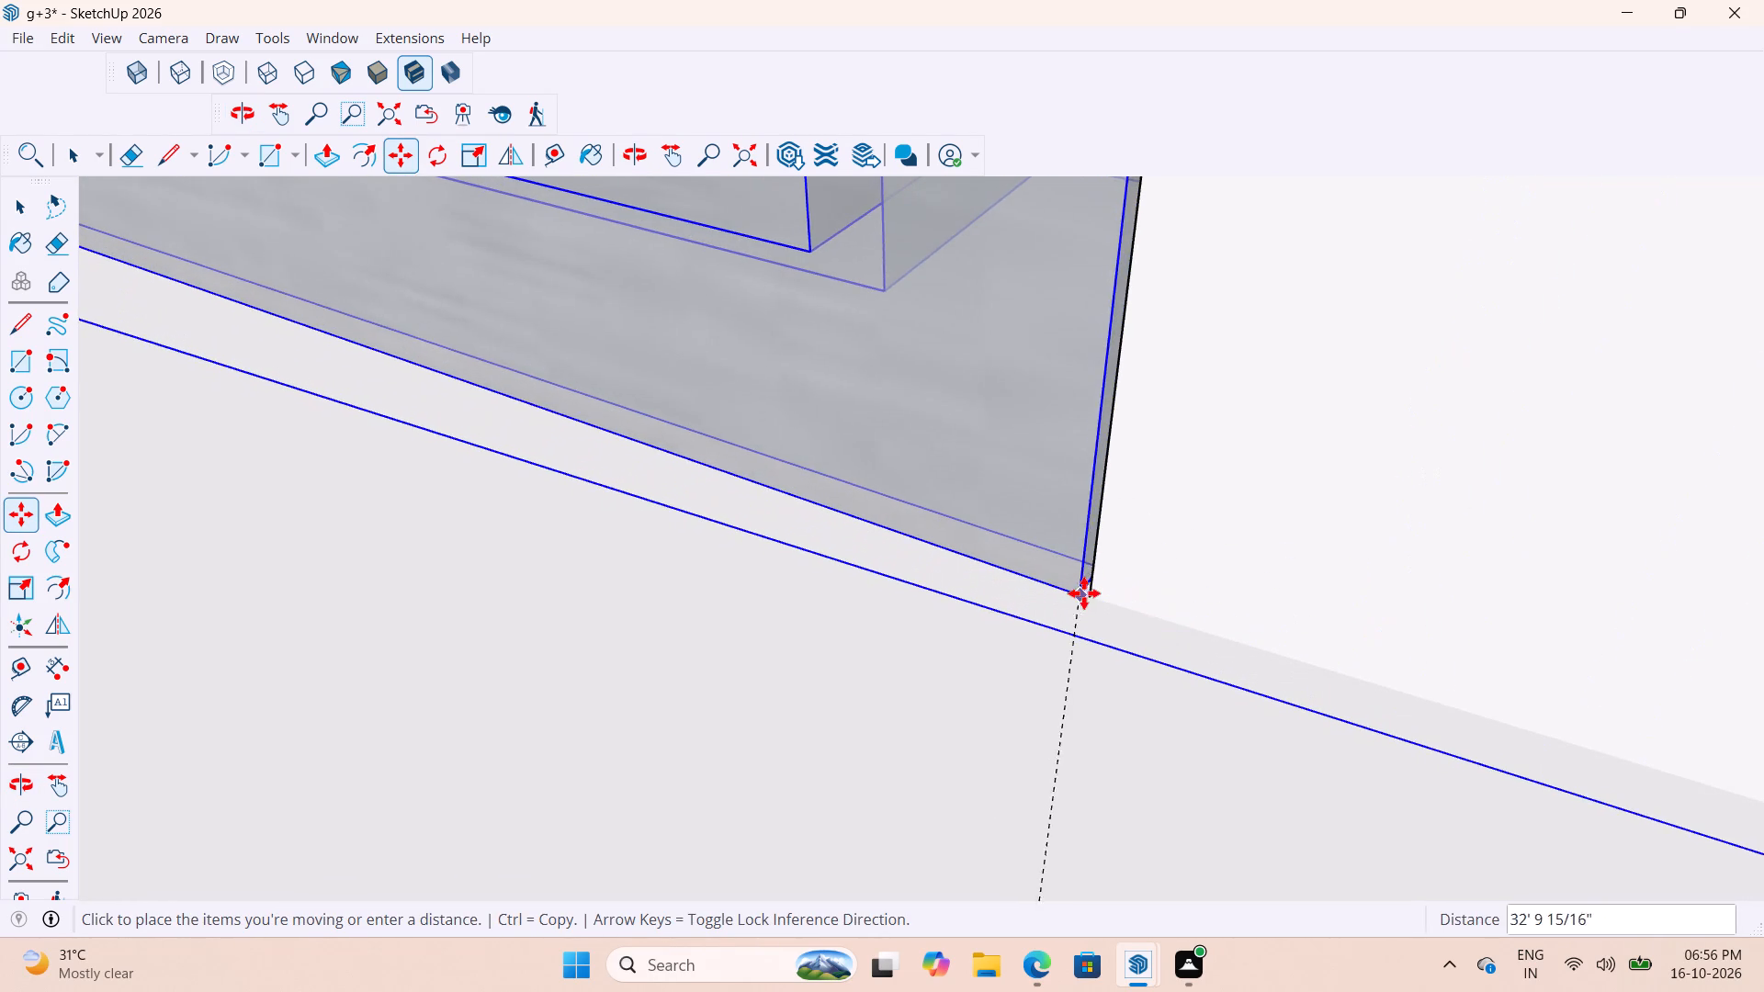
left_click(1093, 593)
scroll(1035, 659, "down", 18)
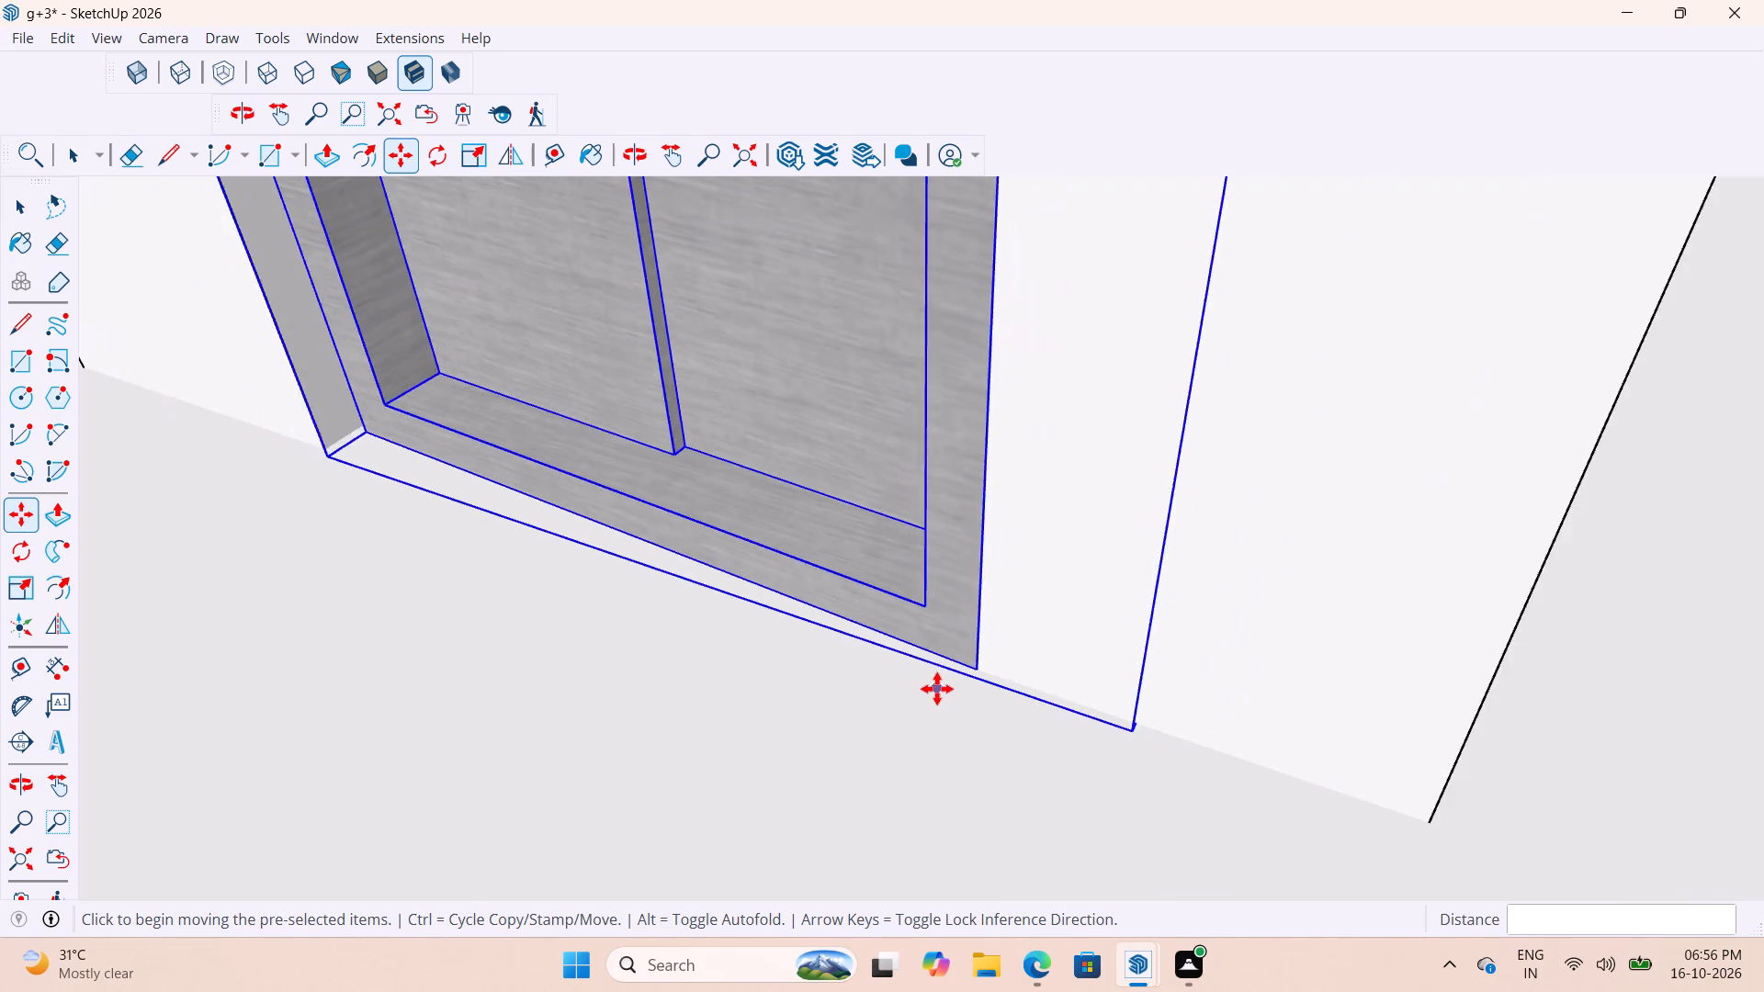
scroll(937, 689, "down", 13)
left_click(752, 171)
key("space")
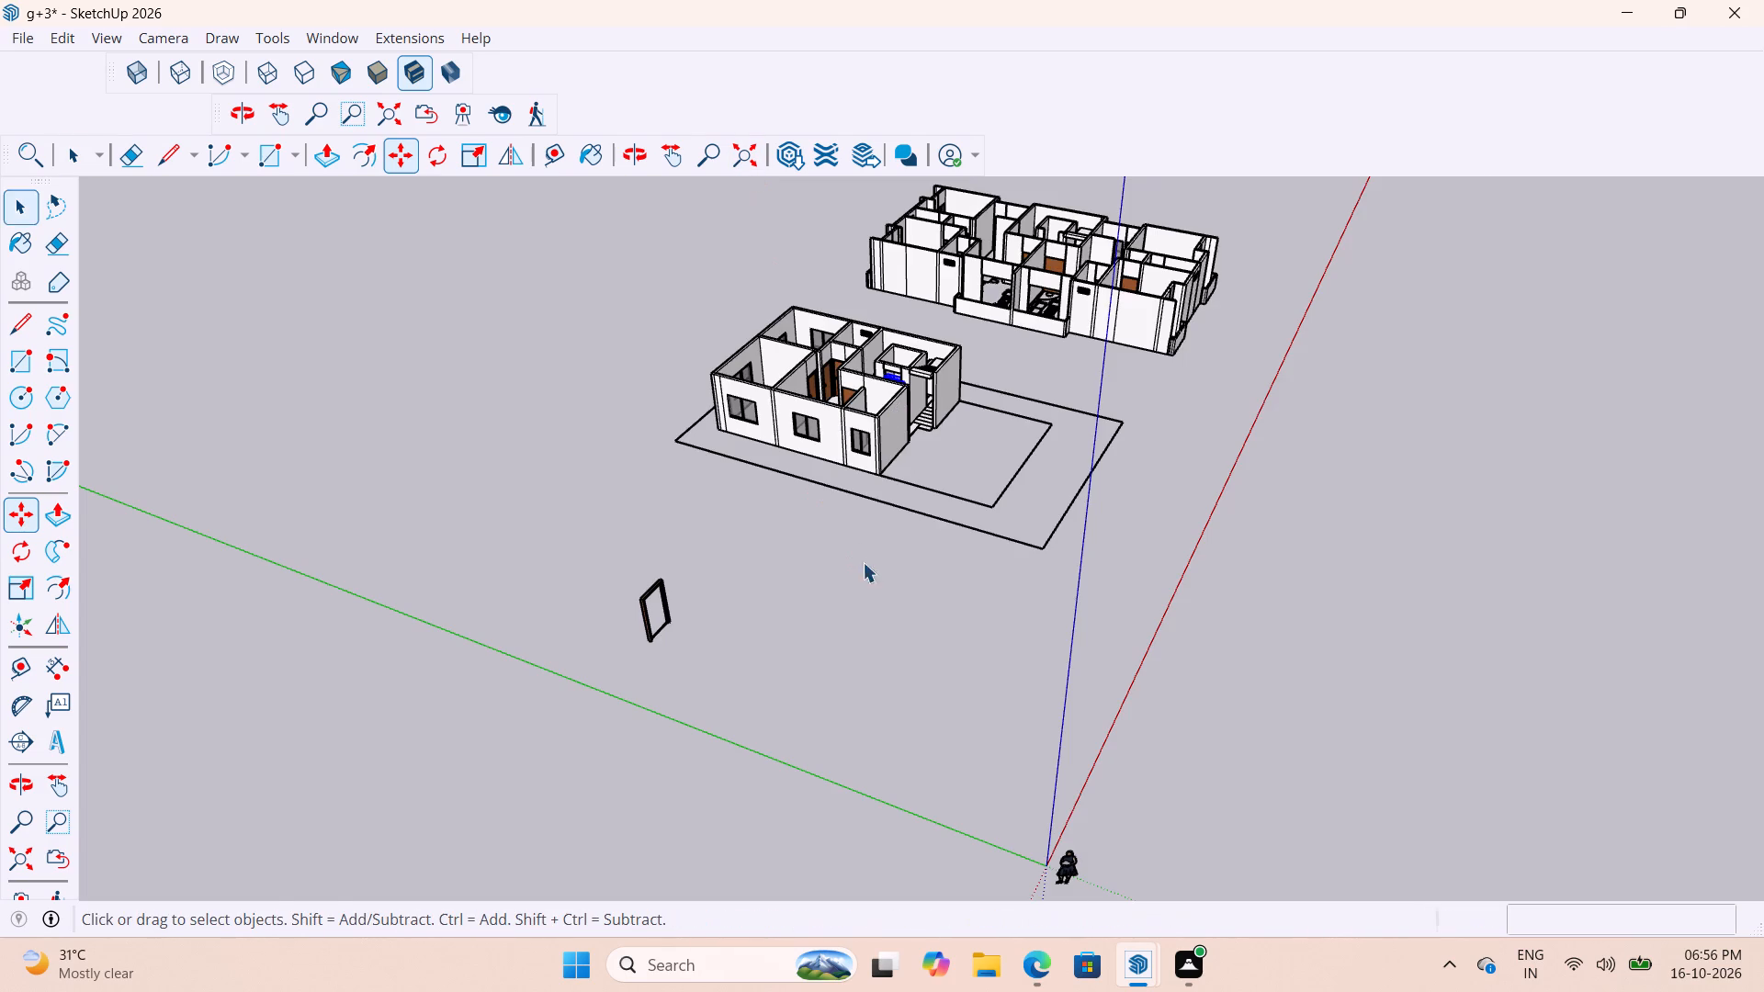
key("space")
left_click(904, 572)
Examine how the lift door fits the shaft opening's width and height beside the stairs.
scroll(911, 321, "up", 15)
middle_click_drag(885, 454, 973, 510)
scroll(848, 538, "up", 8)
middle_click_drag(910, 567, 1029, 653)
scroll(1015, 682, "up", 6)
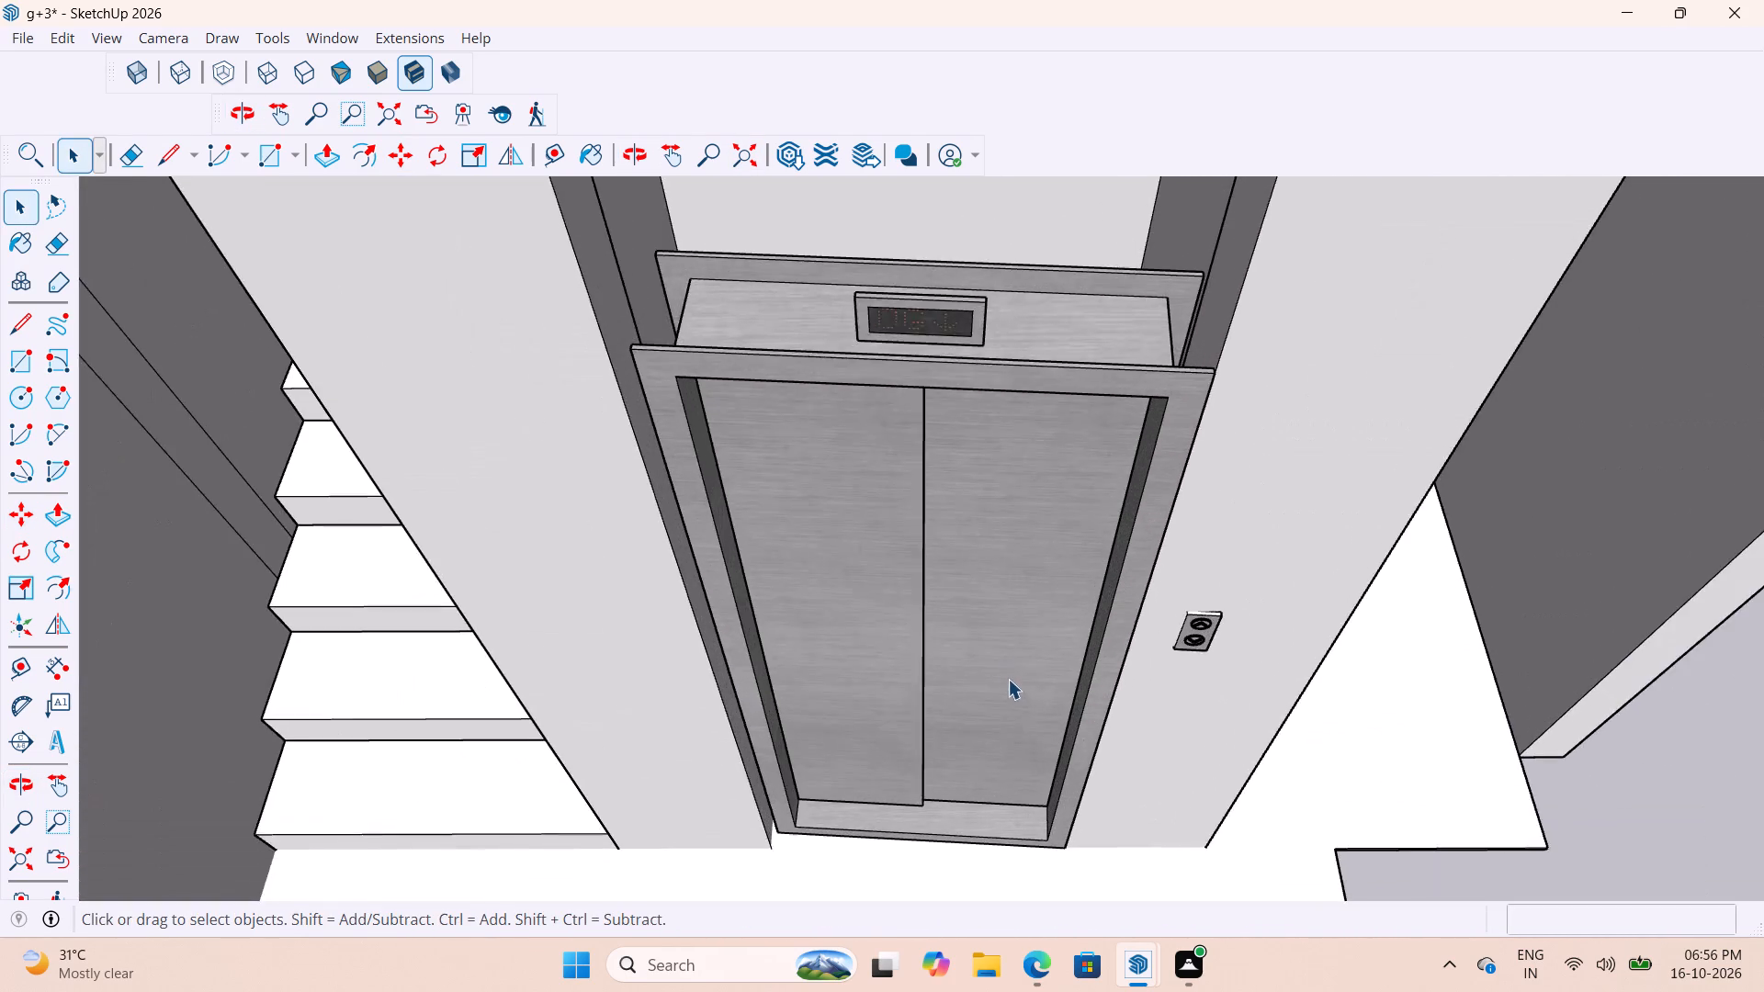
scroll(973, 610, "down", 5)
middle_click_drag(985, 692, 1010, 704)
scroll(998, 764, "up", 4)
scroll(893, 682, "down", 5)
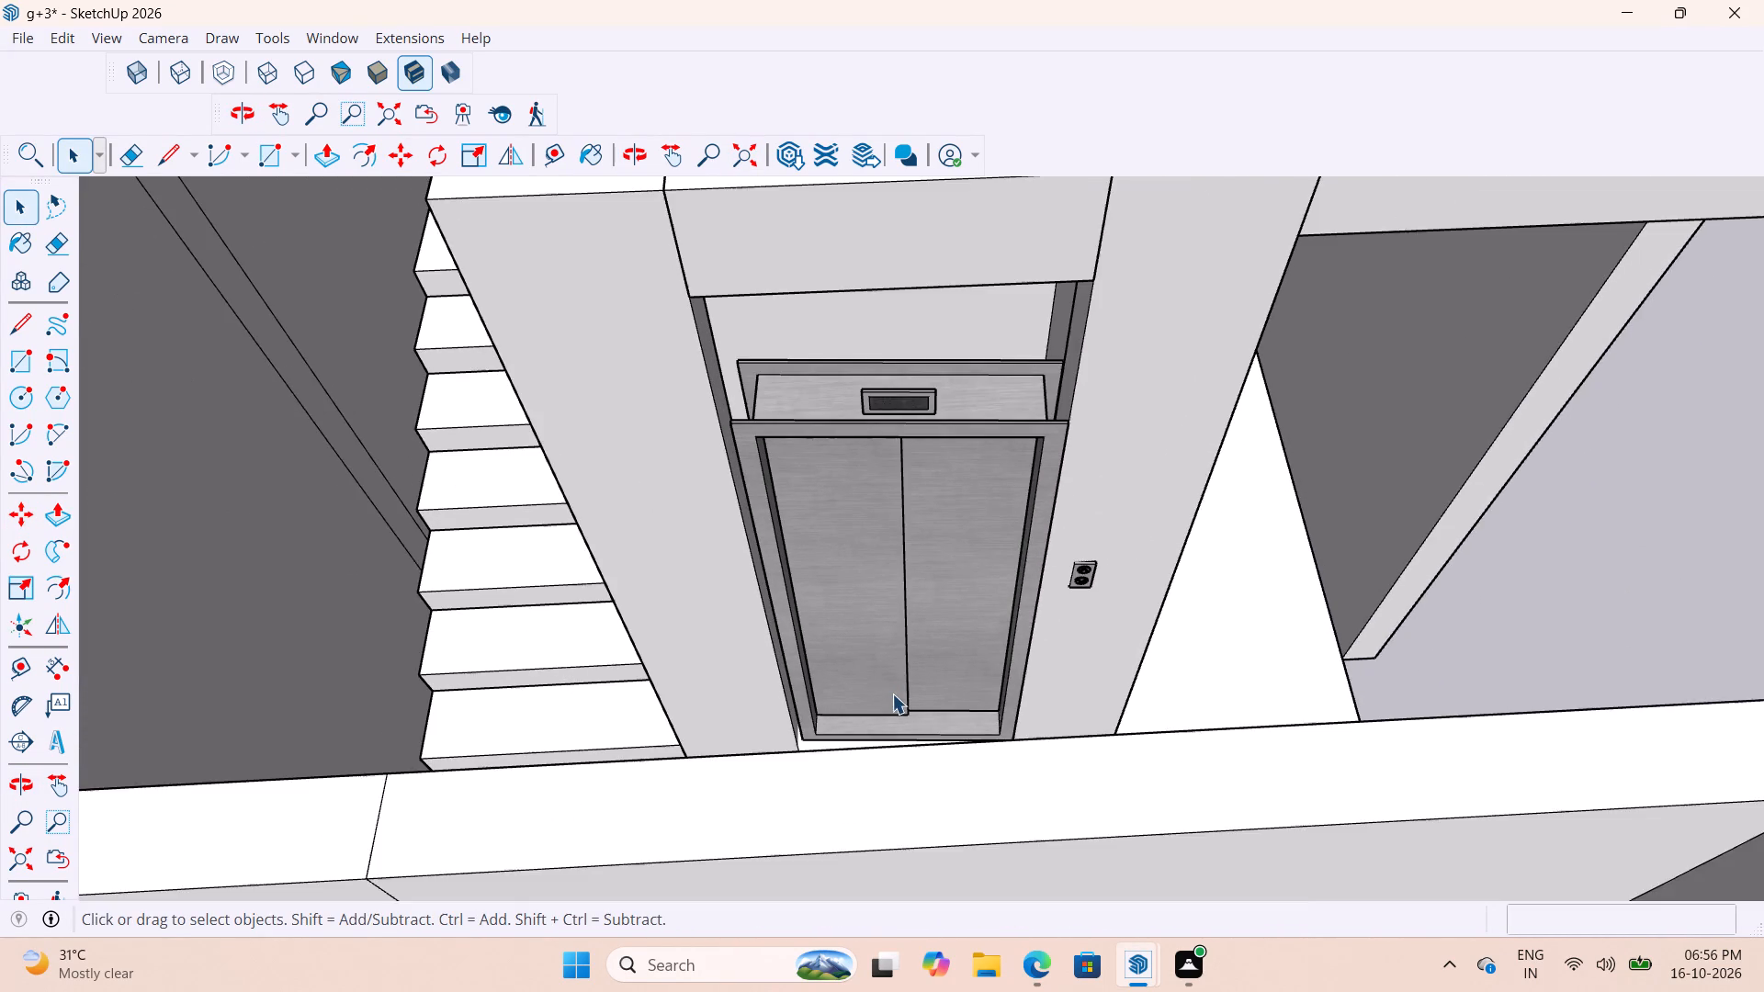
scroll(892, 693, "up", 2)
middle_click_drag(916, 721, 951, 762)
scroll(950, 761, "up", 2)
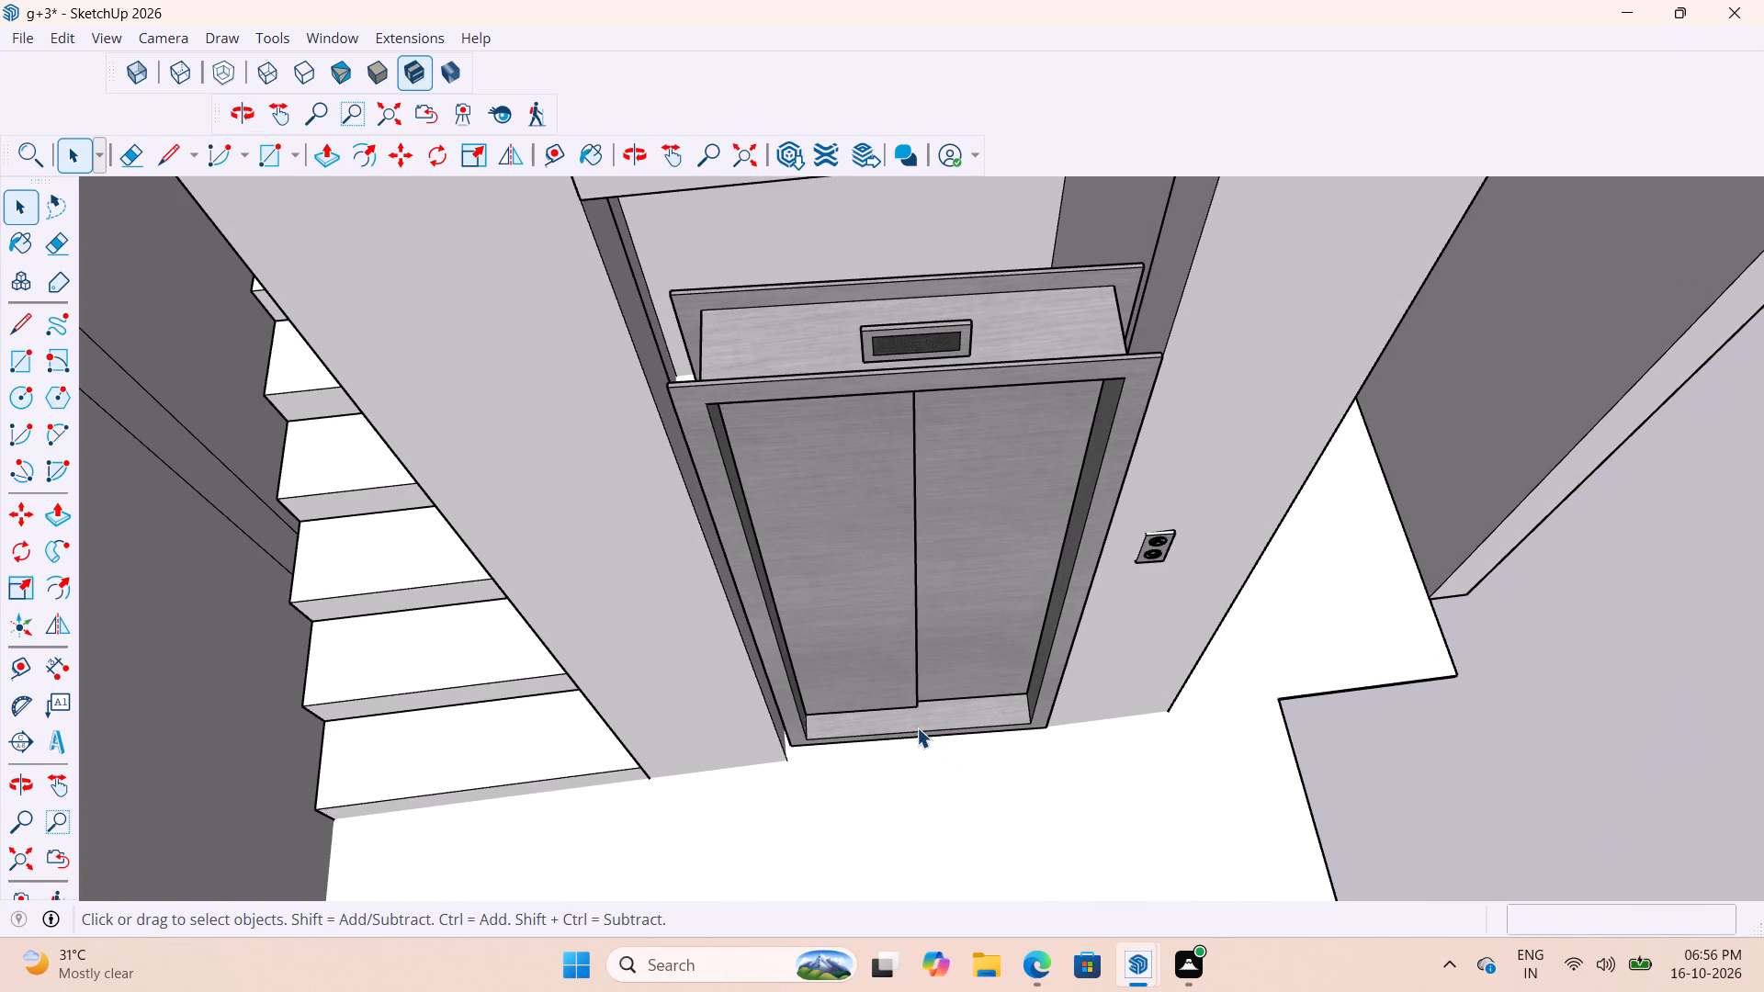
Move the lift door out of the shaft opening onto open ground beyond the smaller house's plot outline.
left_click(918, 721)
scroll(918, 721, "down", 8)
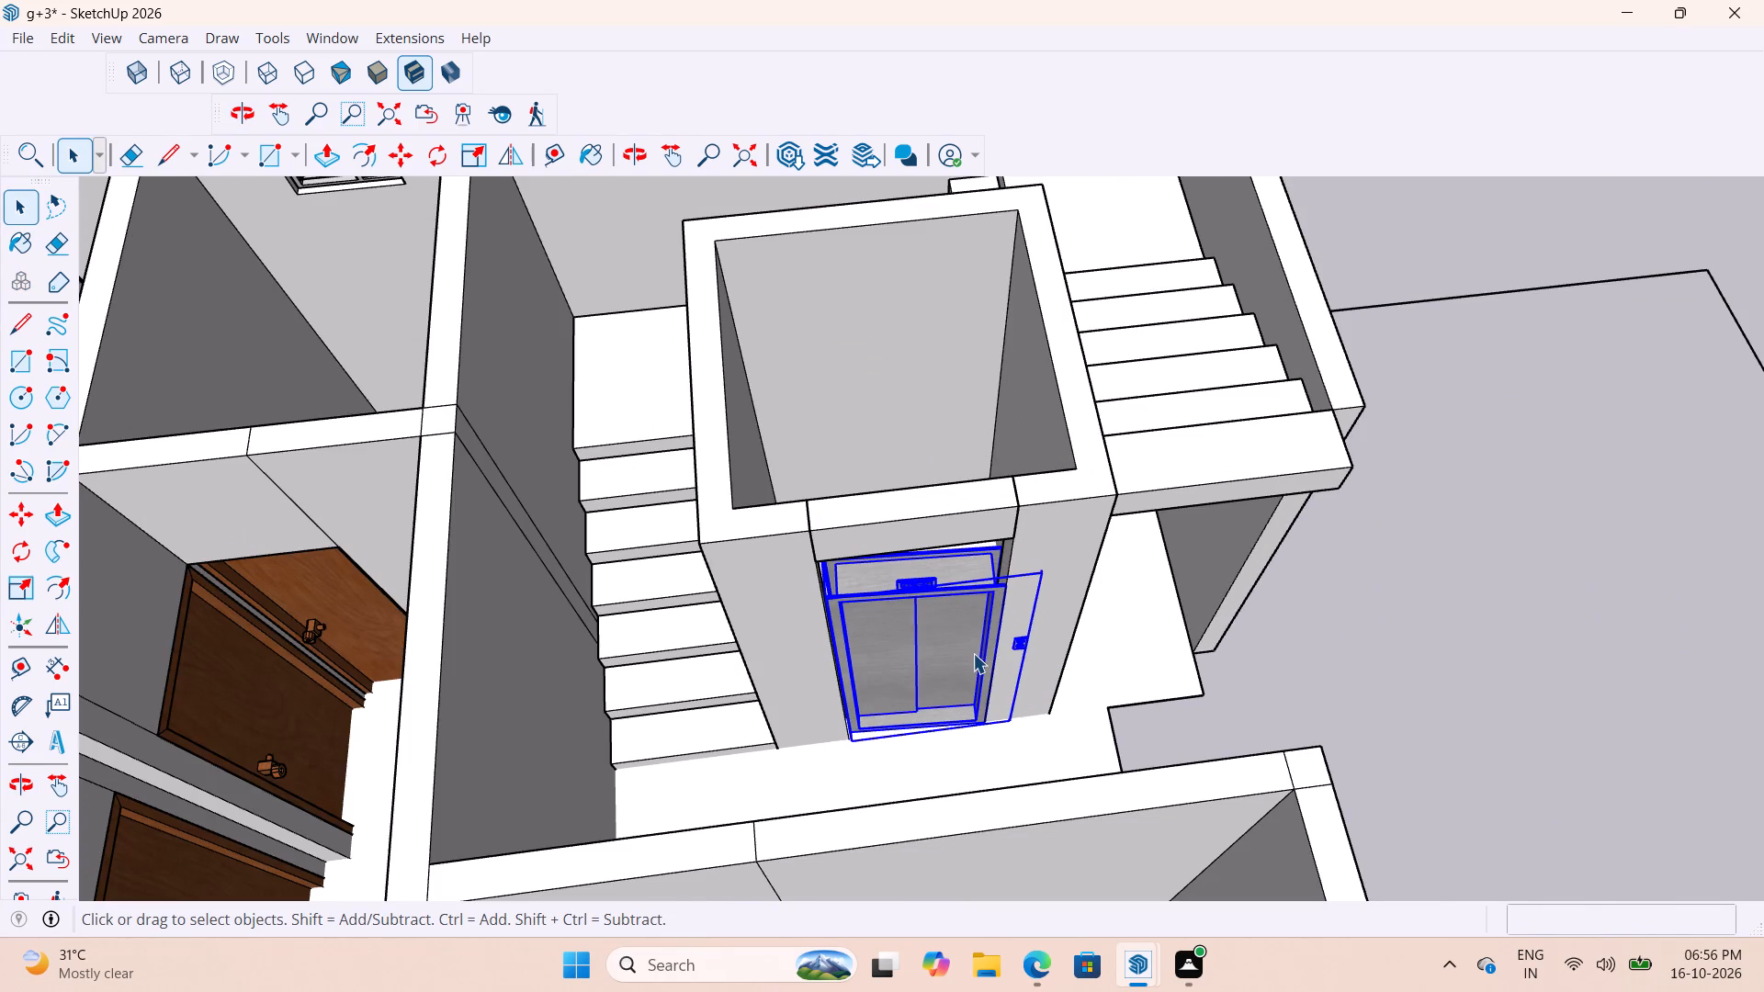
key("m")
scroll(1001, 727, "up", 2)
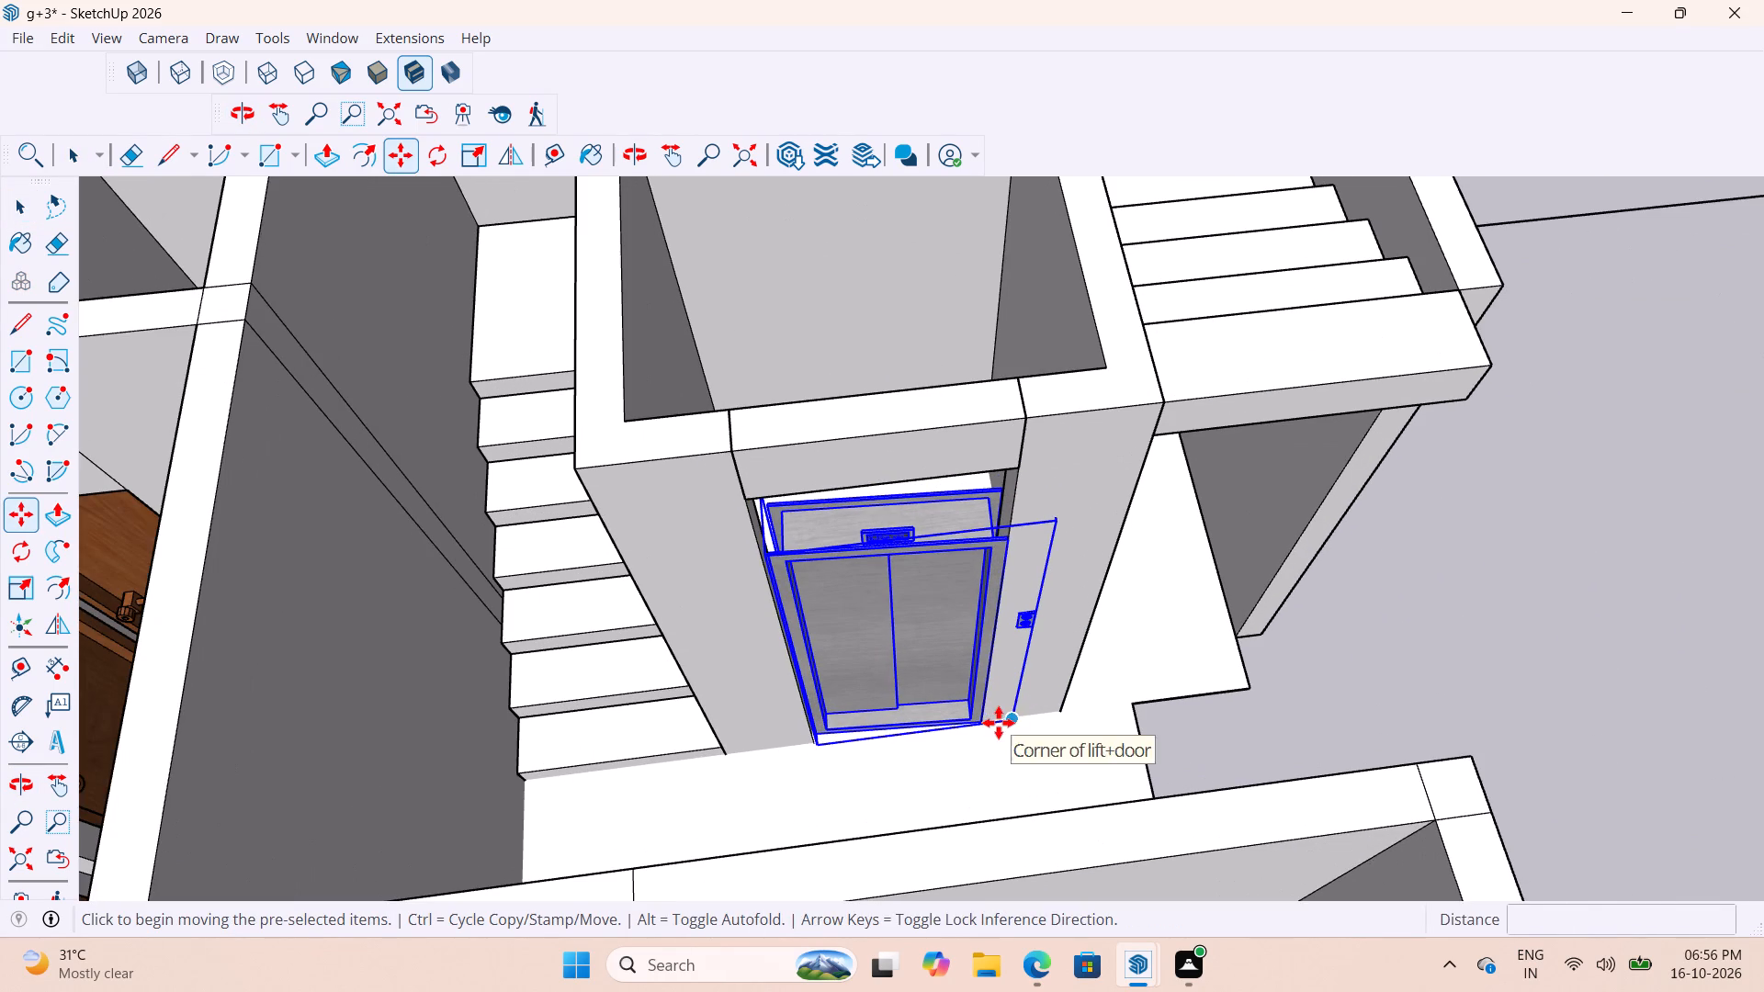
left_click(1017, 716)
scroll(888, 687, "down", 15)
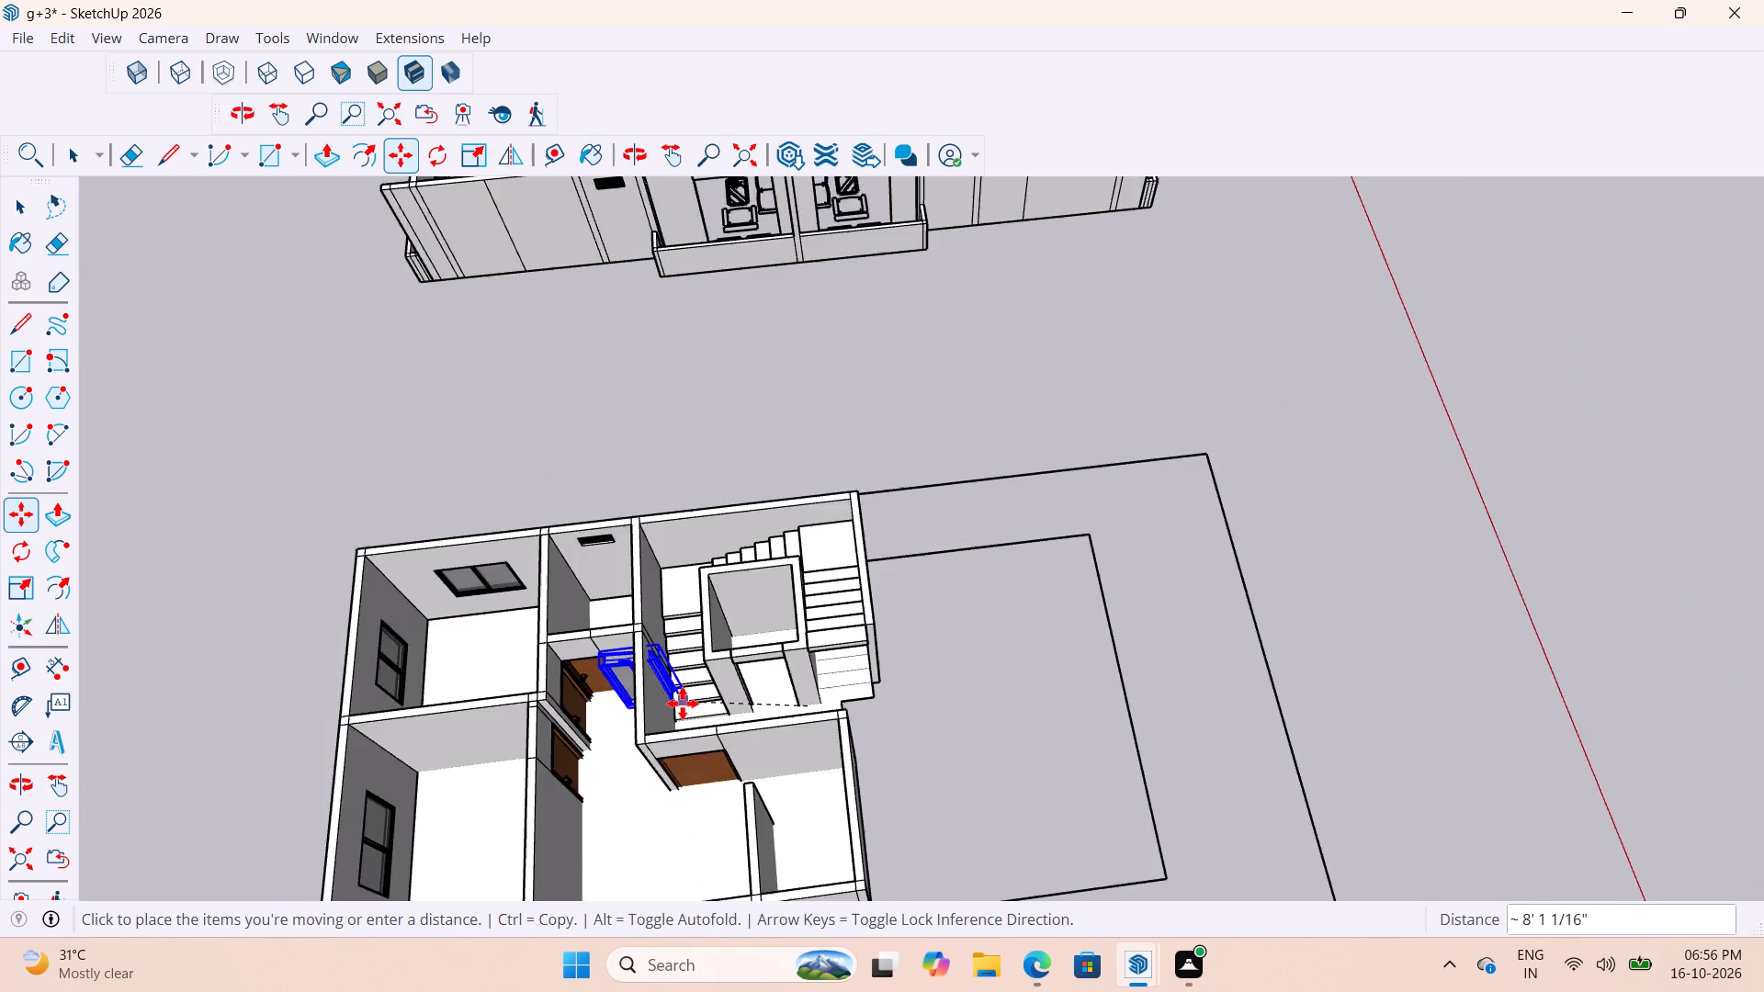
scroll(683, 704, "down", 4)
left_click(1165, 687)
scroll(1182, 716, "up", 4)
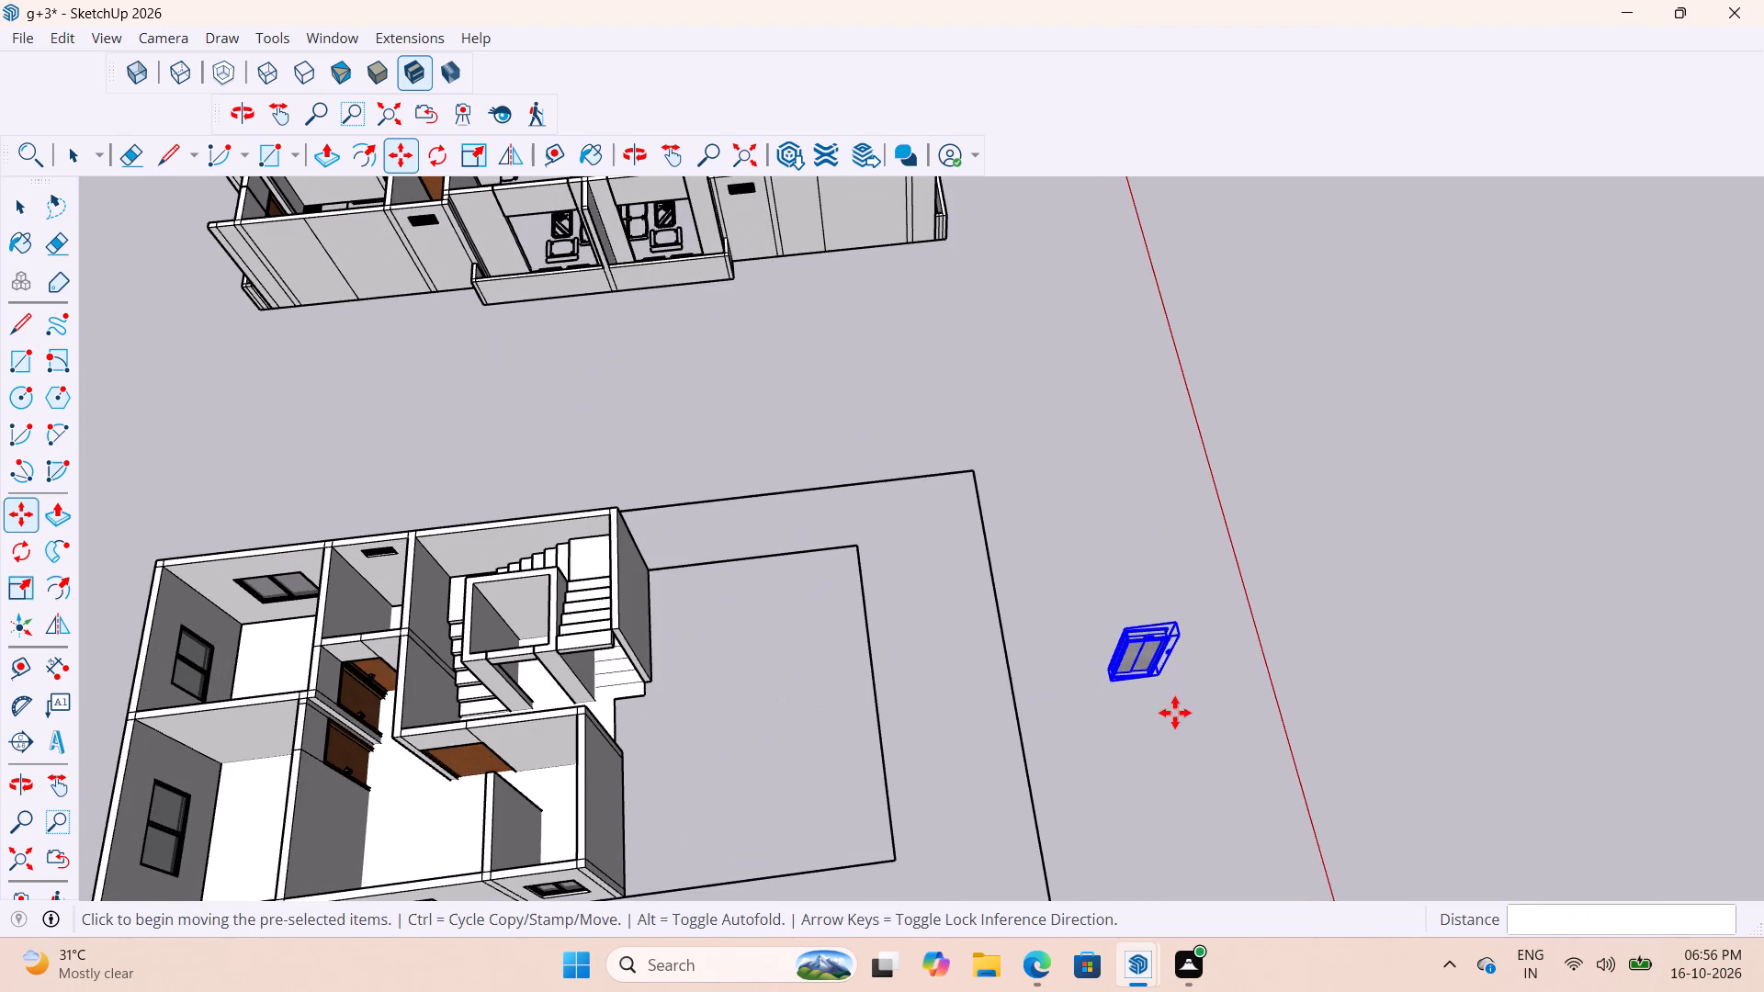
Deselect the lift door and draw a reference line about 5' 4" long, parallel to the green axis, in front of it.
key("space")
left_click(1173, 714)
scroll(1172, 722, "up", 3)
middle_click_drag(1163, 718, 1125, 715)
key("l")
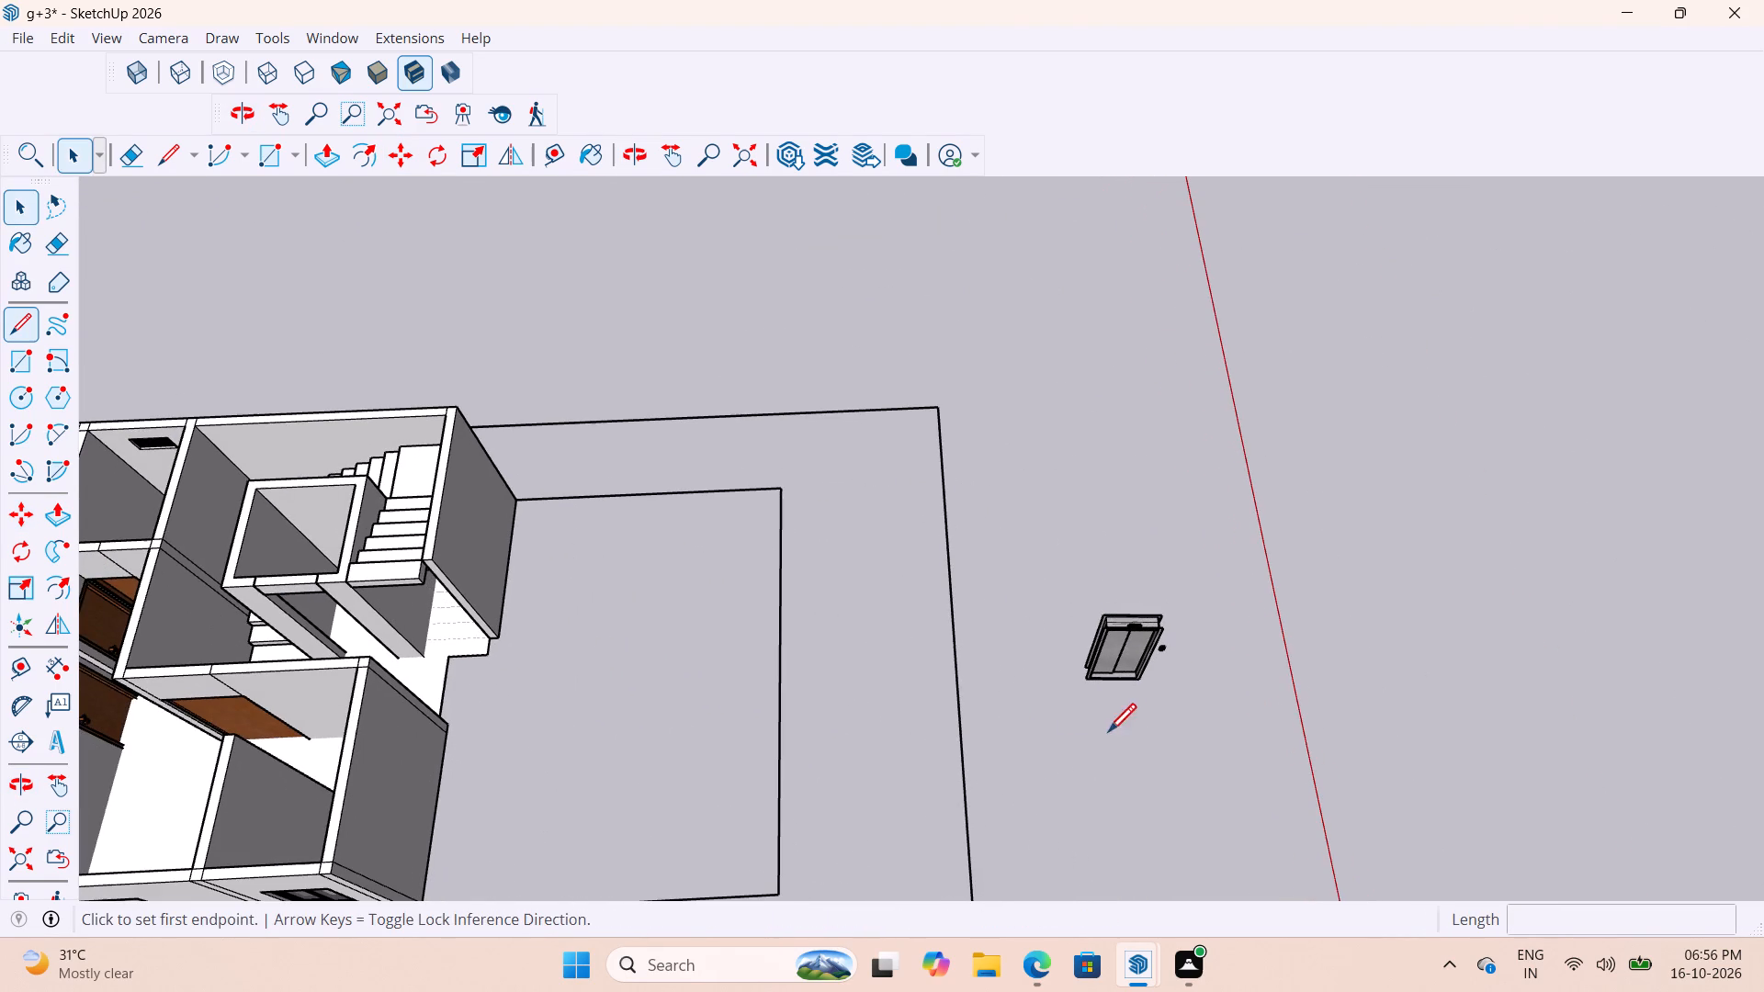
scroll(1128, 732, "up", 6)
left_click(1157, 684)
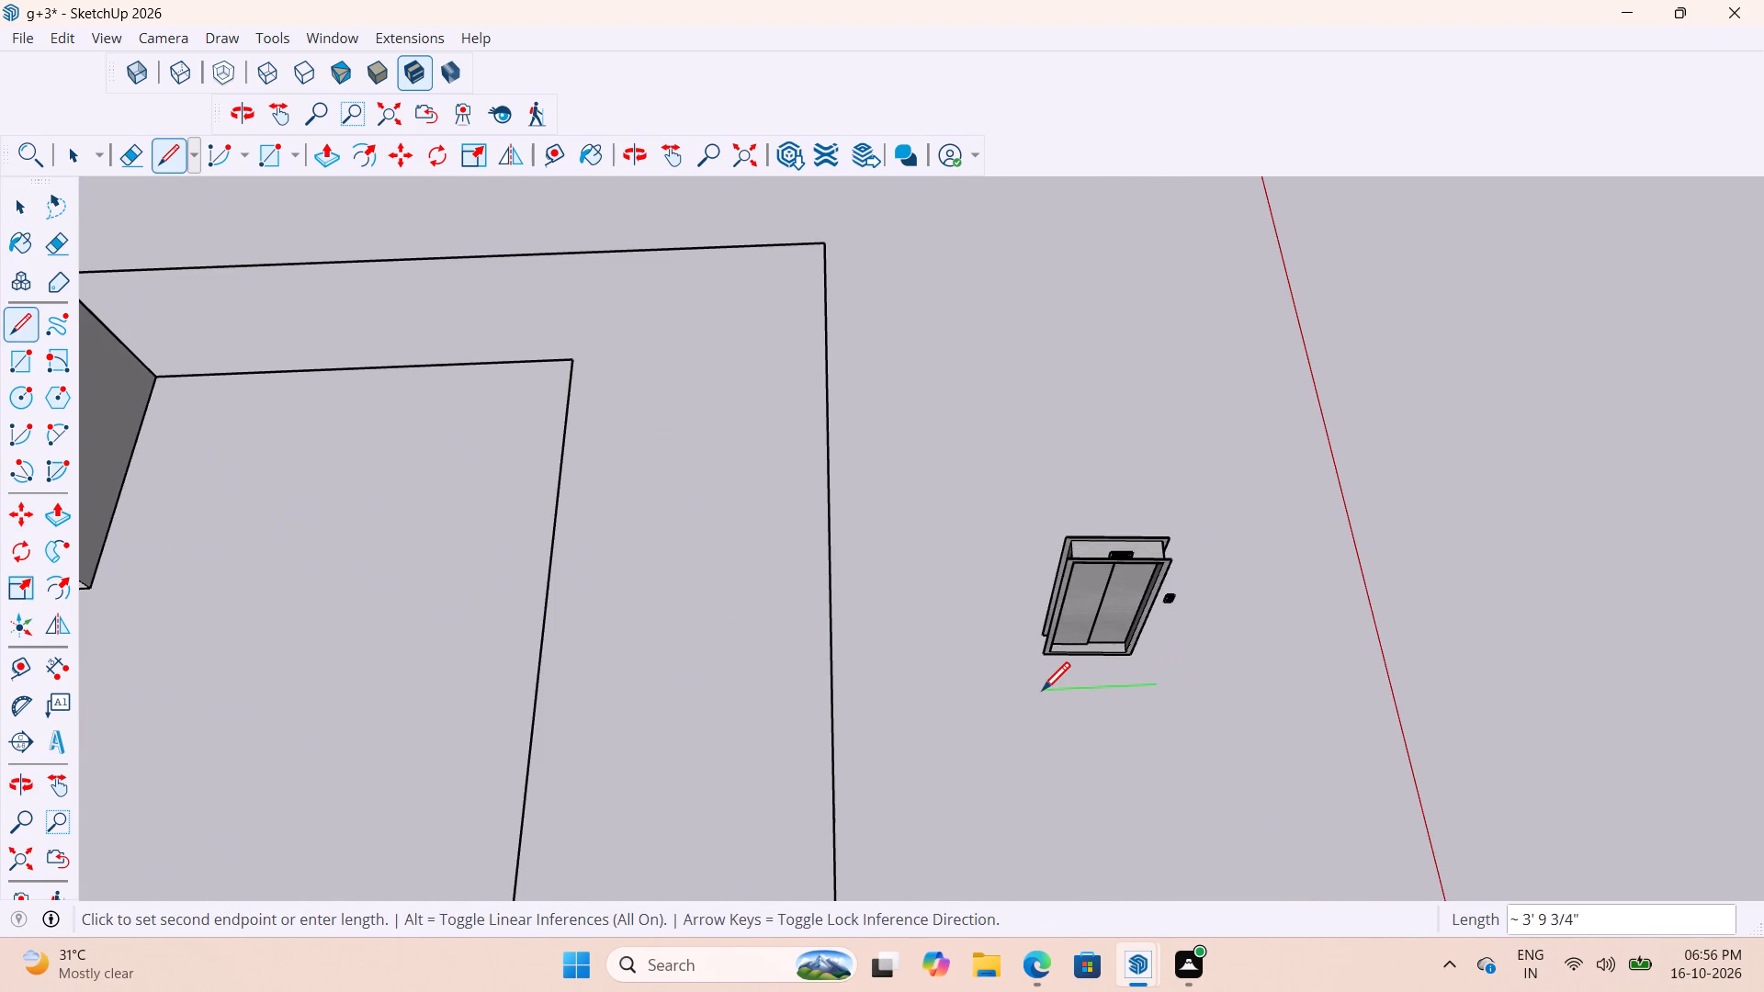
key("Right")
key("Left")
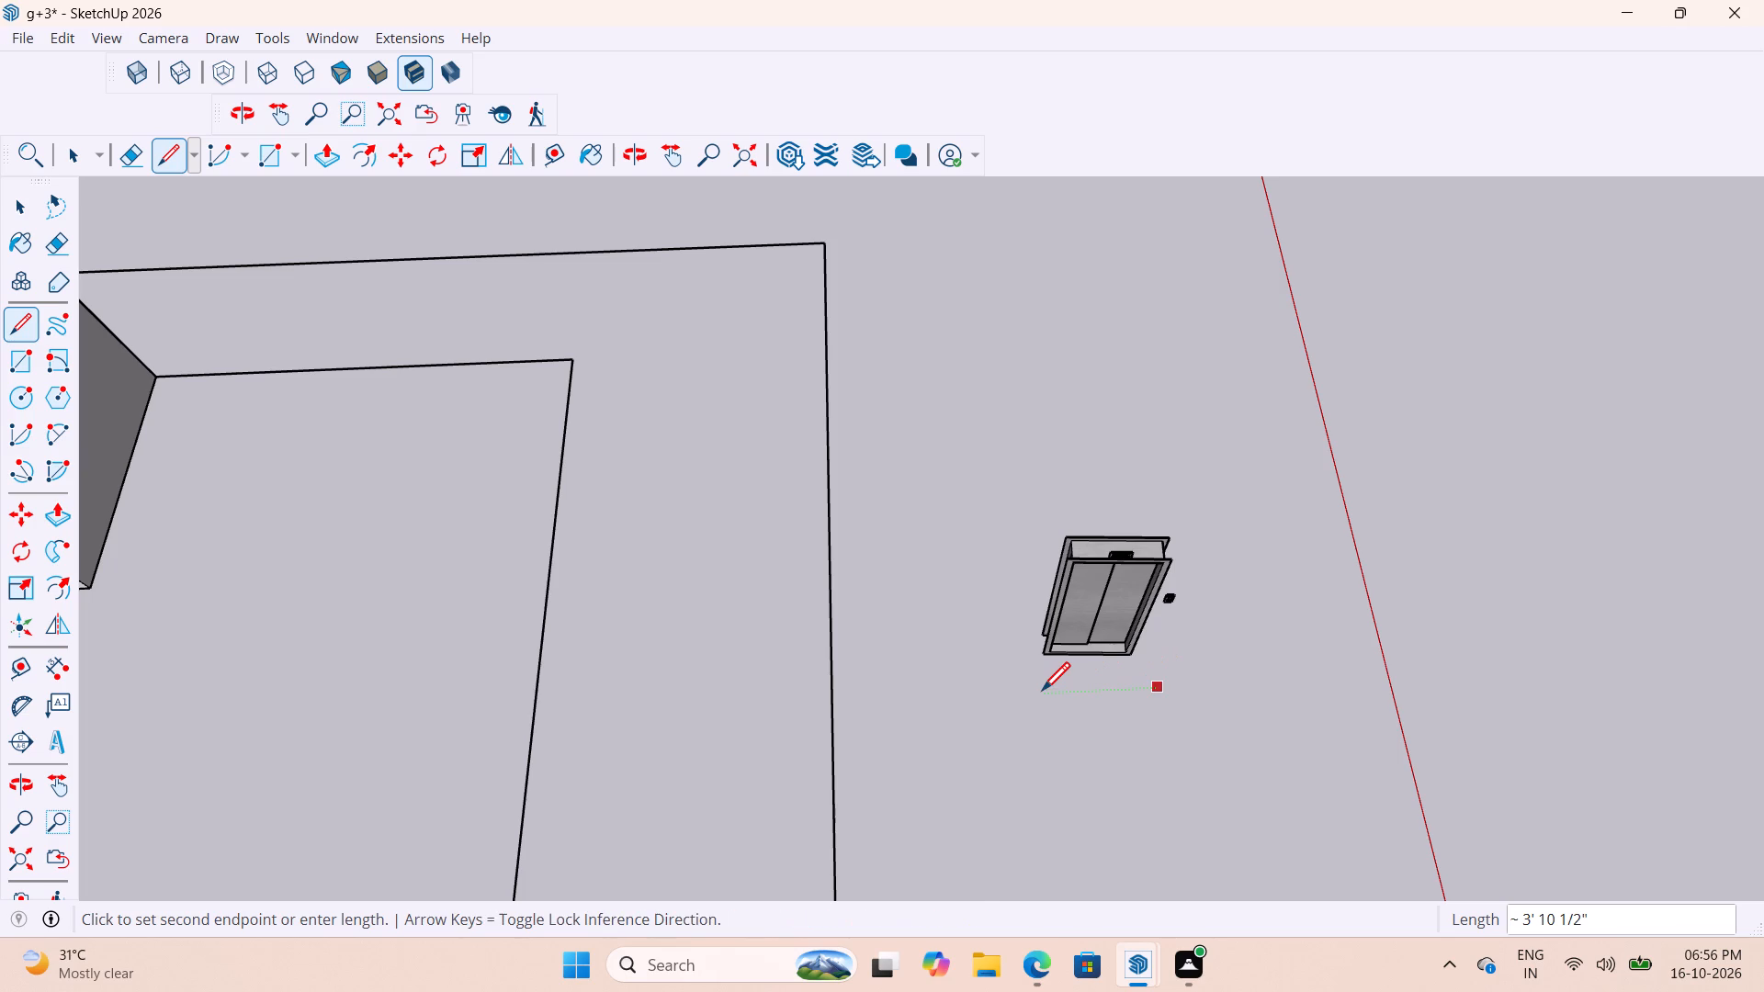
left_click(998, 697)
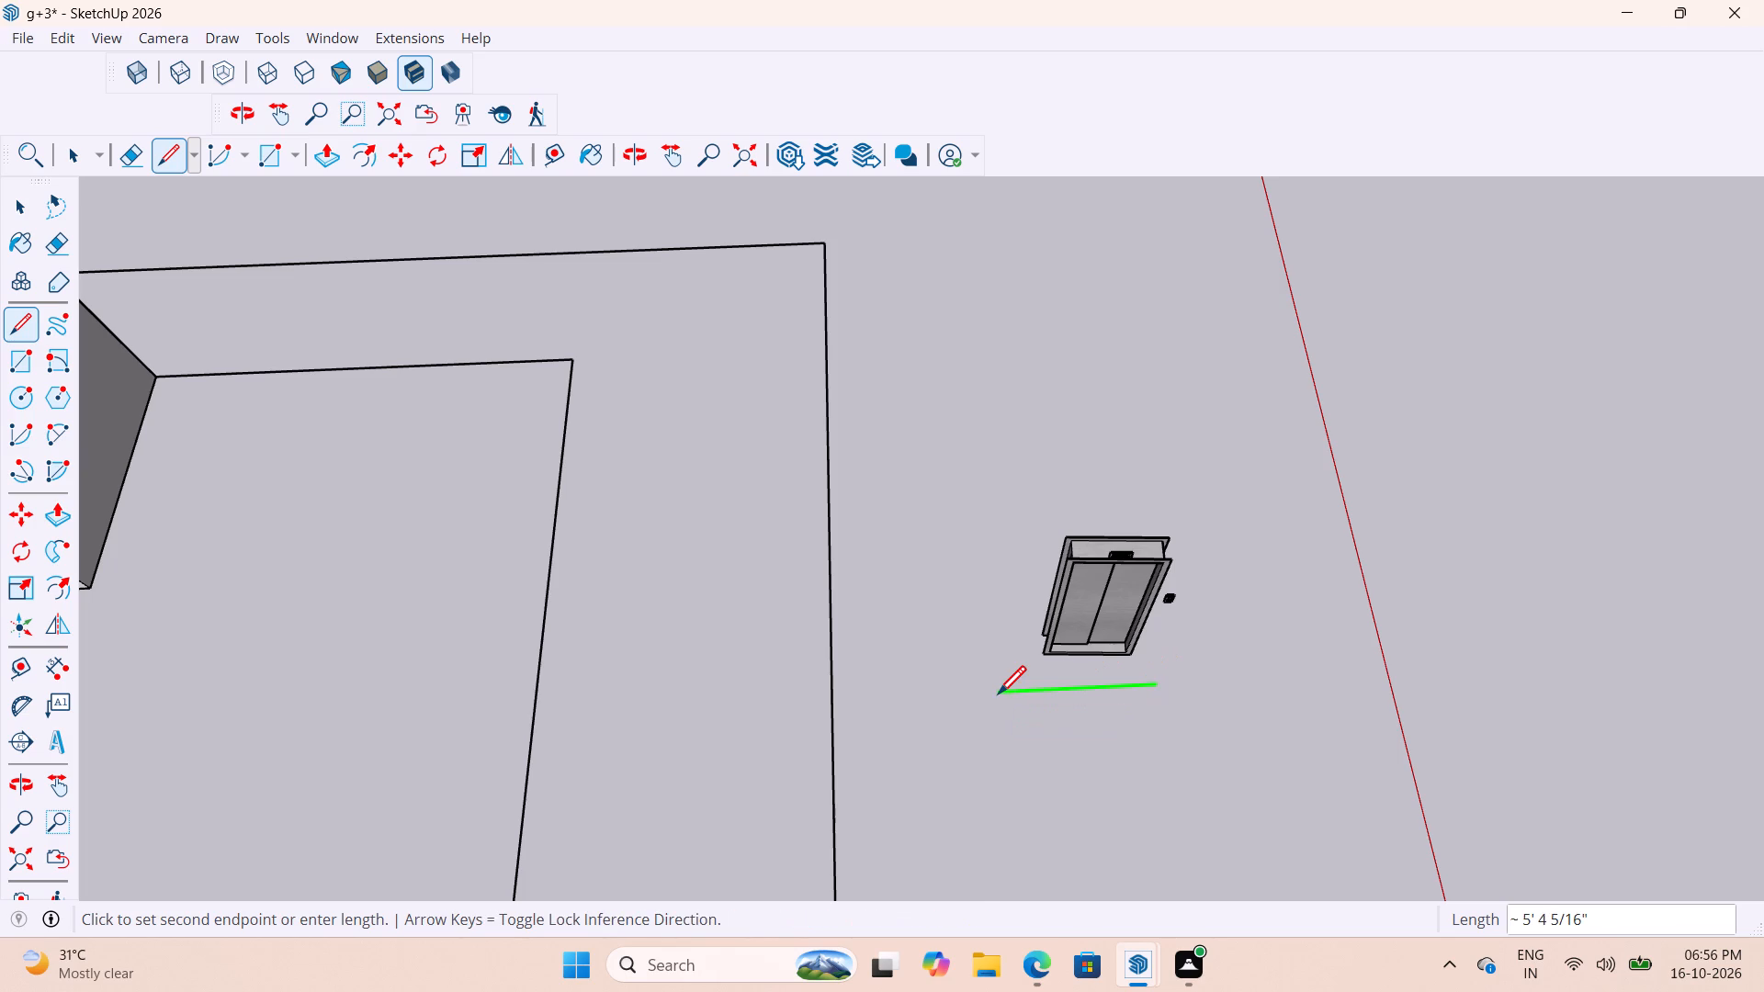
scroll(1125, 711, "up", 4)
key("space")
left_click(1125, 705)
Move the lift door about 1' 4" by its frame's front bottom corner onto the near endpoint of the reference line.
scroll(1134, 652, "up", 2)
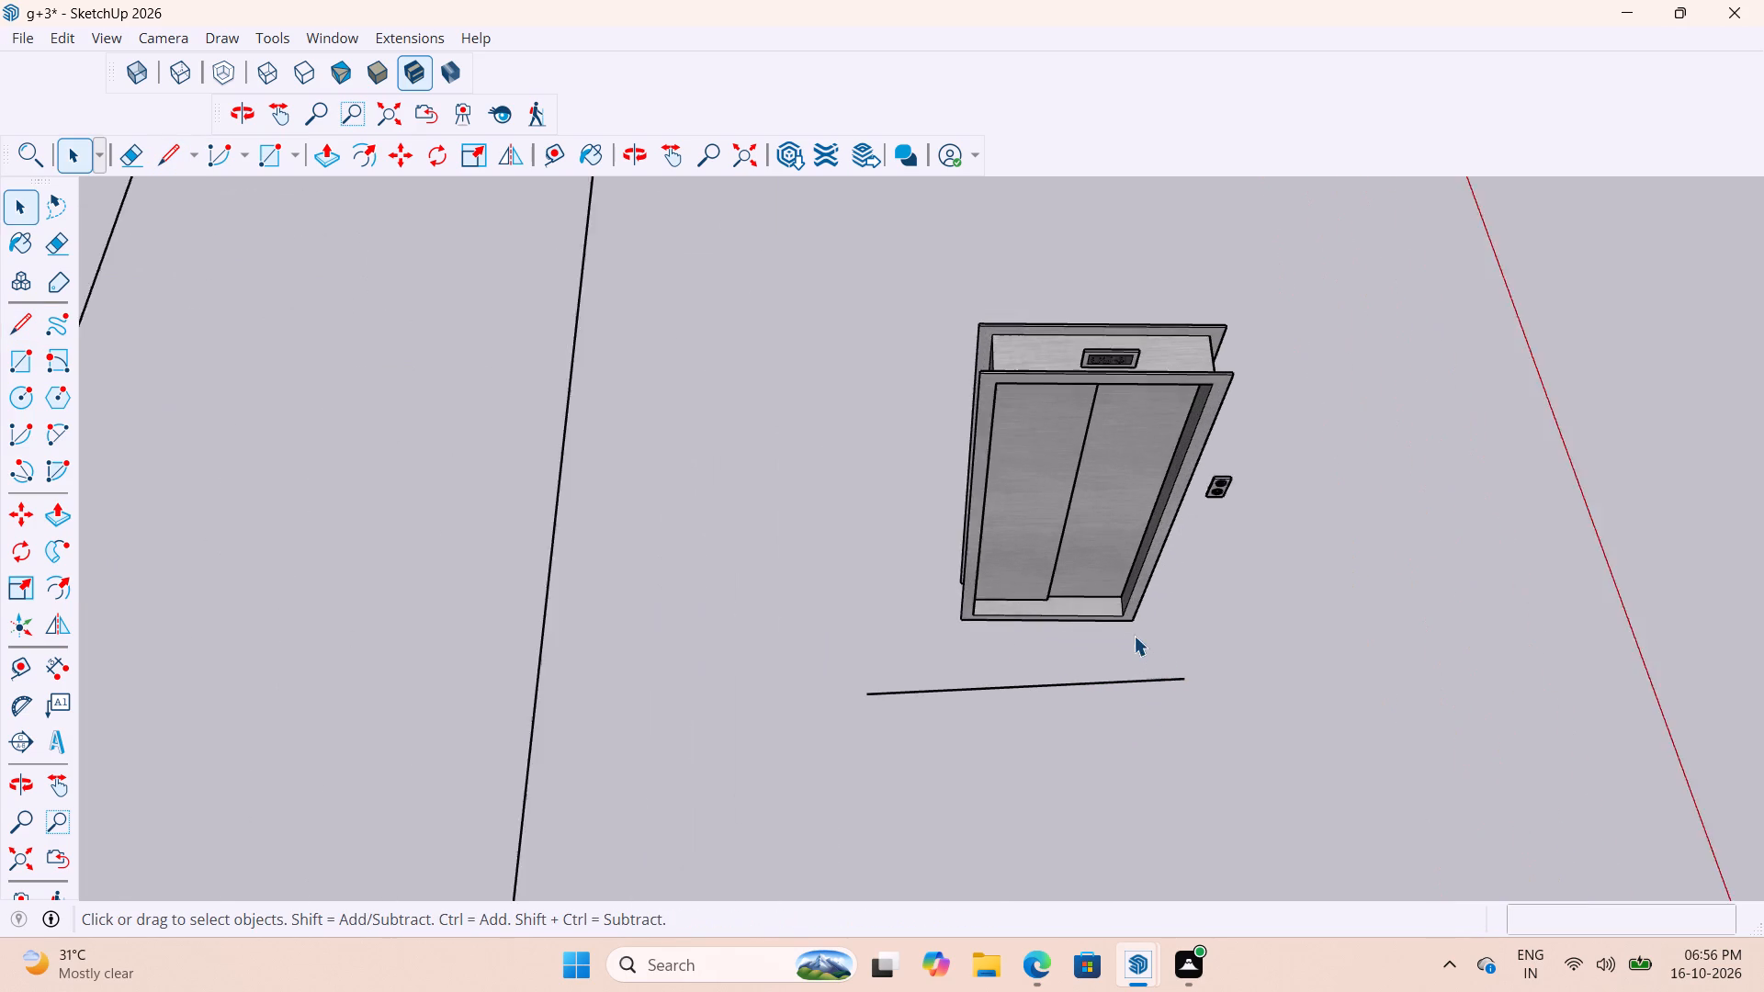
scroll(1134, 636, "up", 5)
left_click(1133, 598)
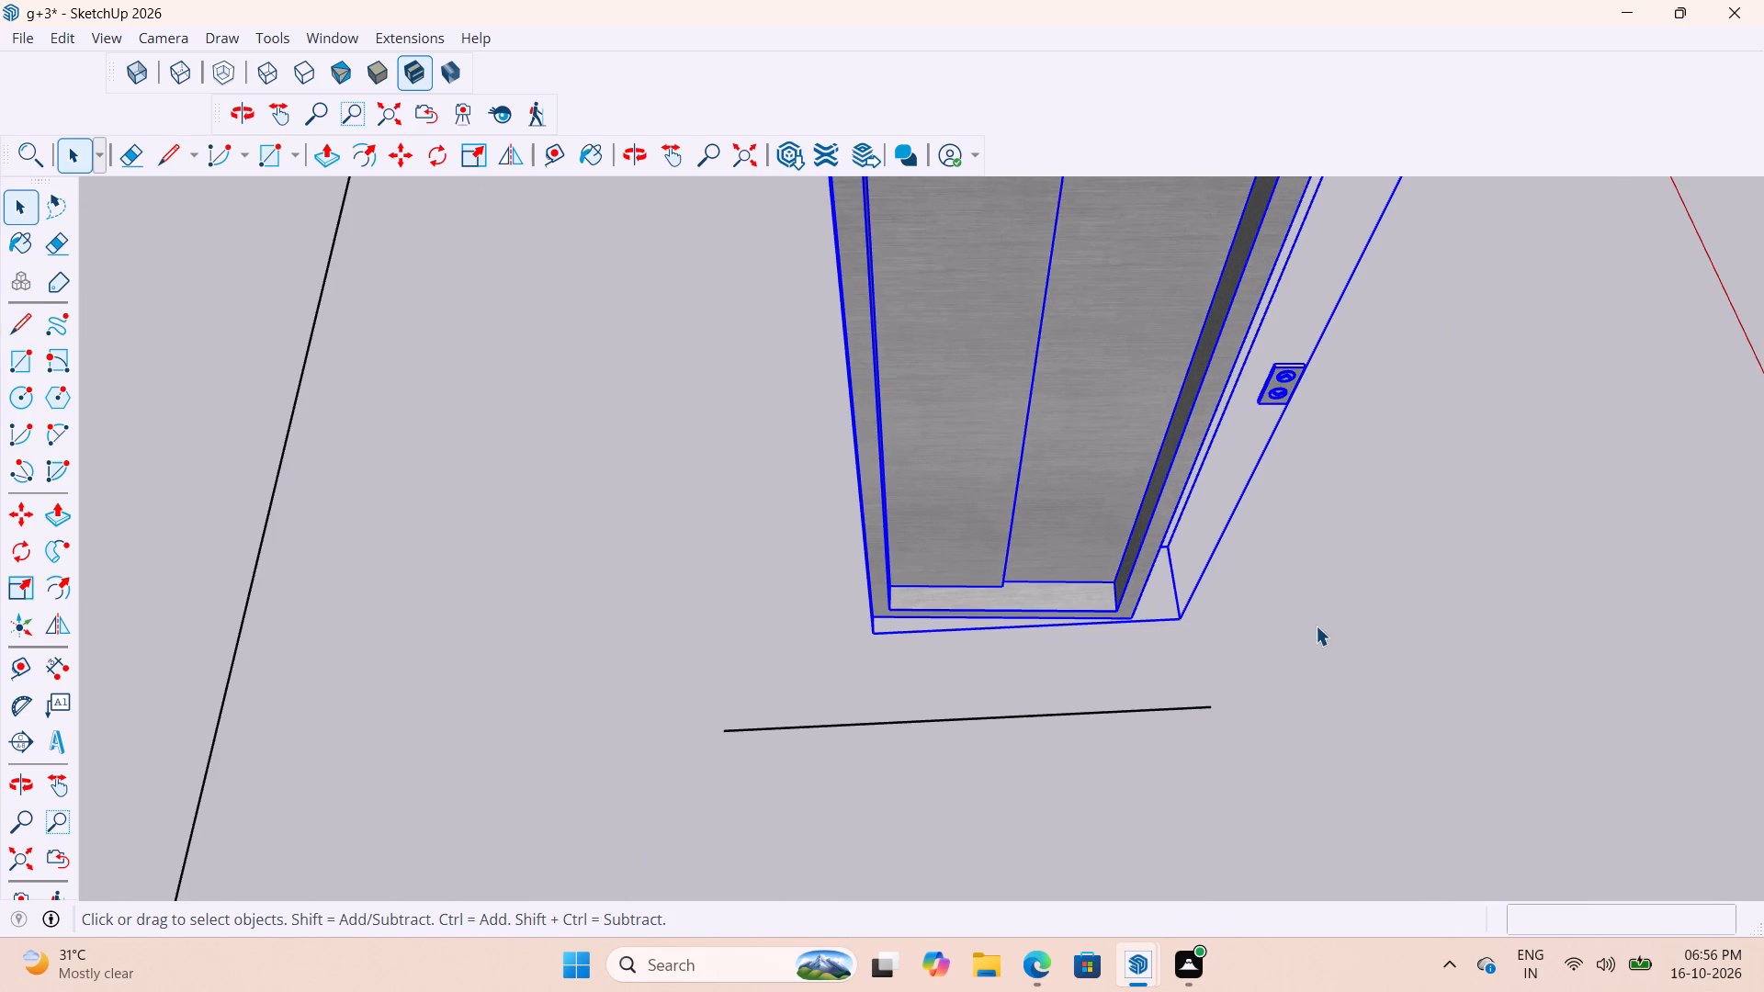
key("m")
scroll(1301, 626, "up", 3)
scroll(1107, 624, "up", 4)
middle_click_drag(1108, 585, 1040, 485)
scroll(1051, 641, "up", 3)
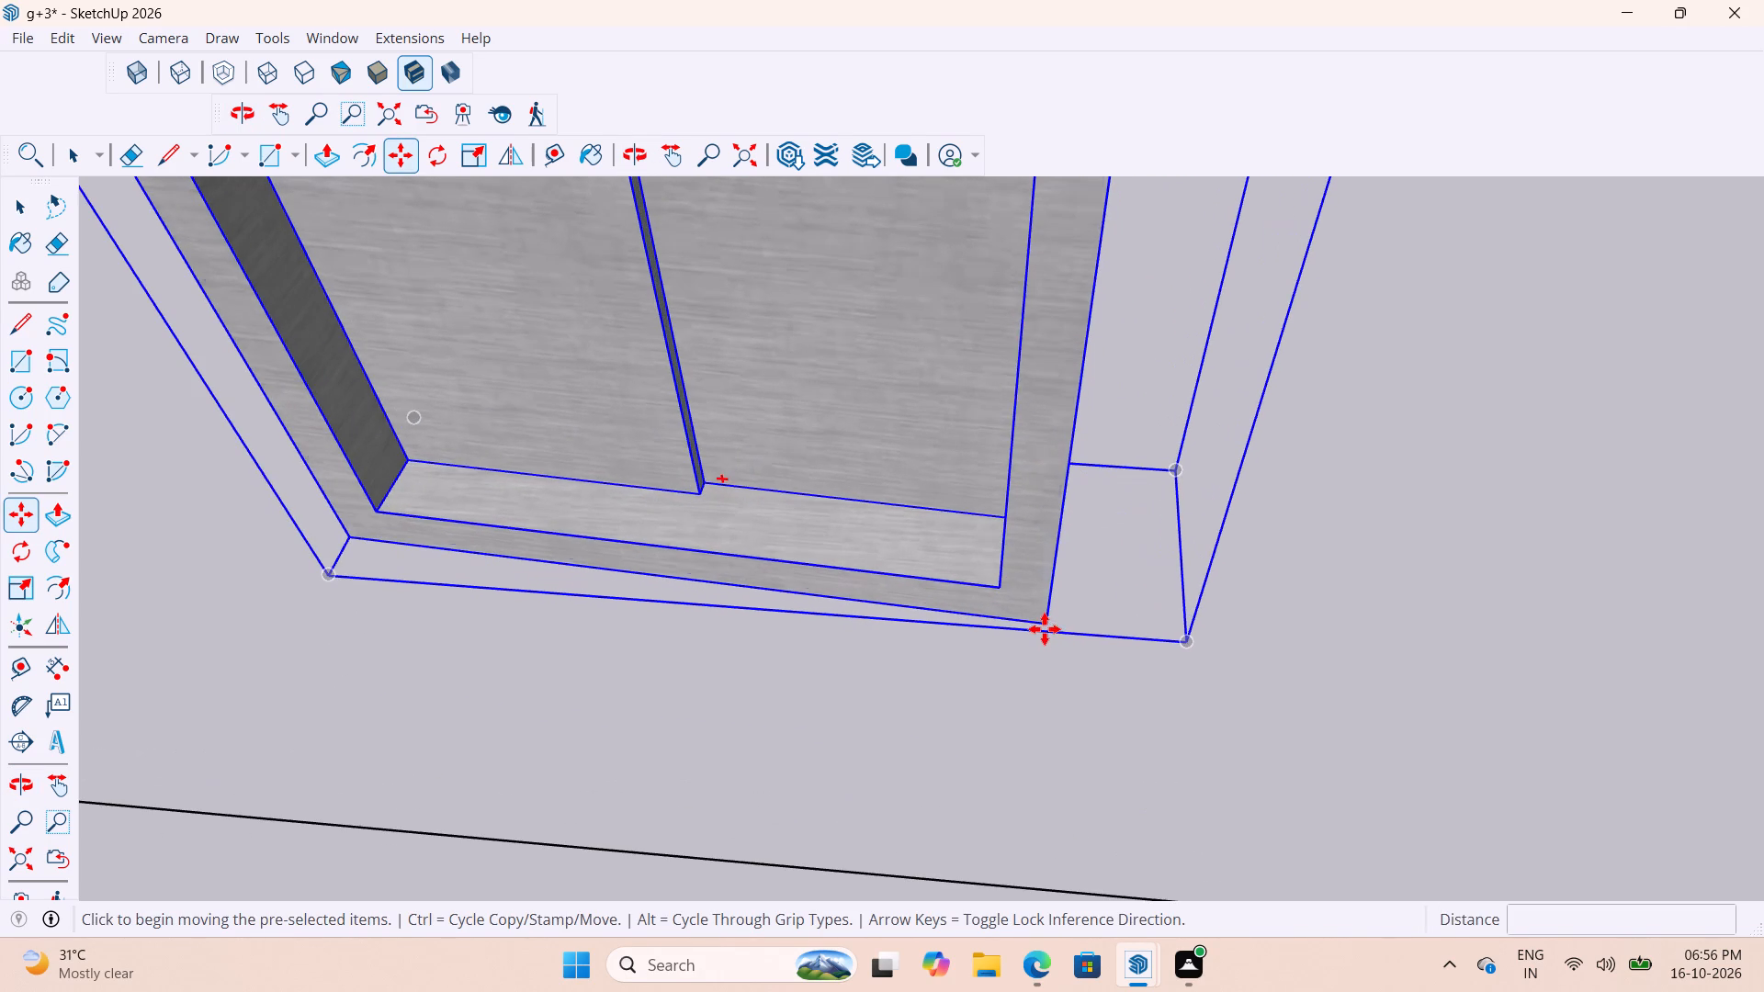
left_click(1045, 629)
scroll(1081, 659, "down", 8)
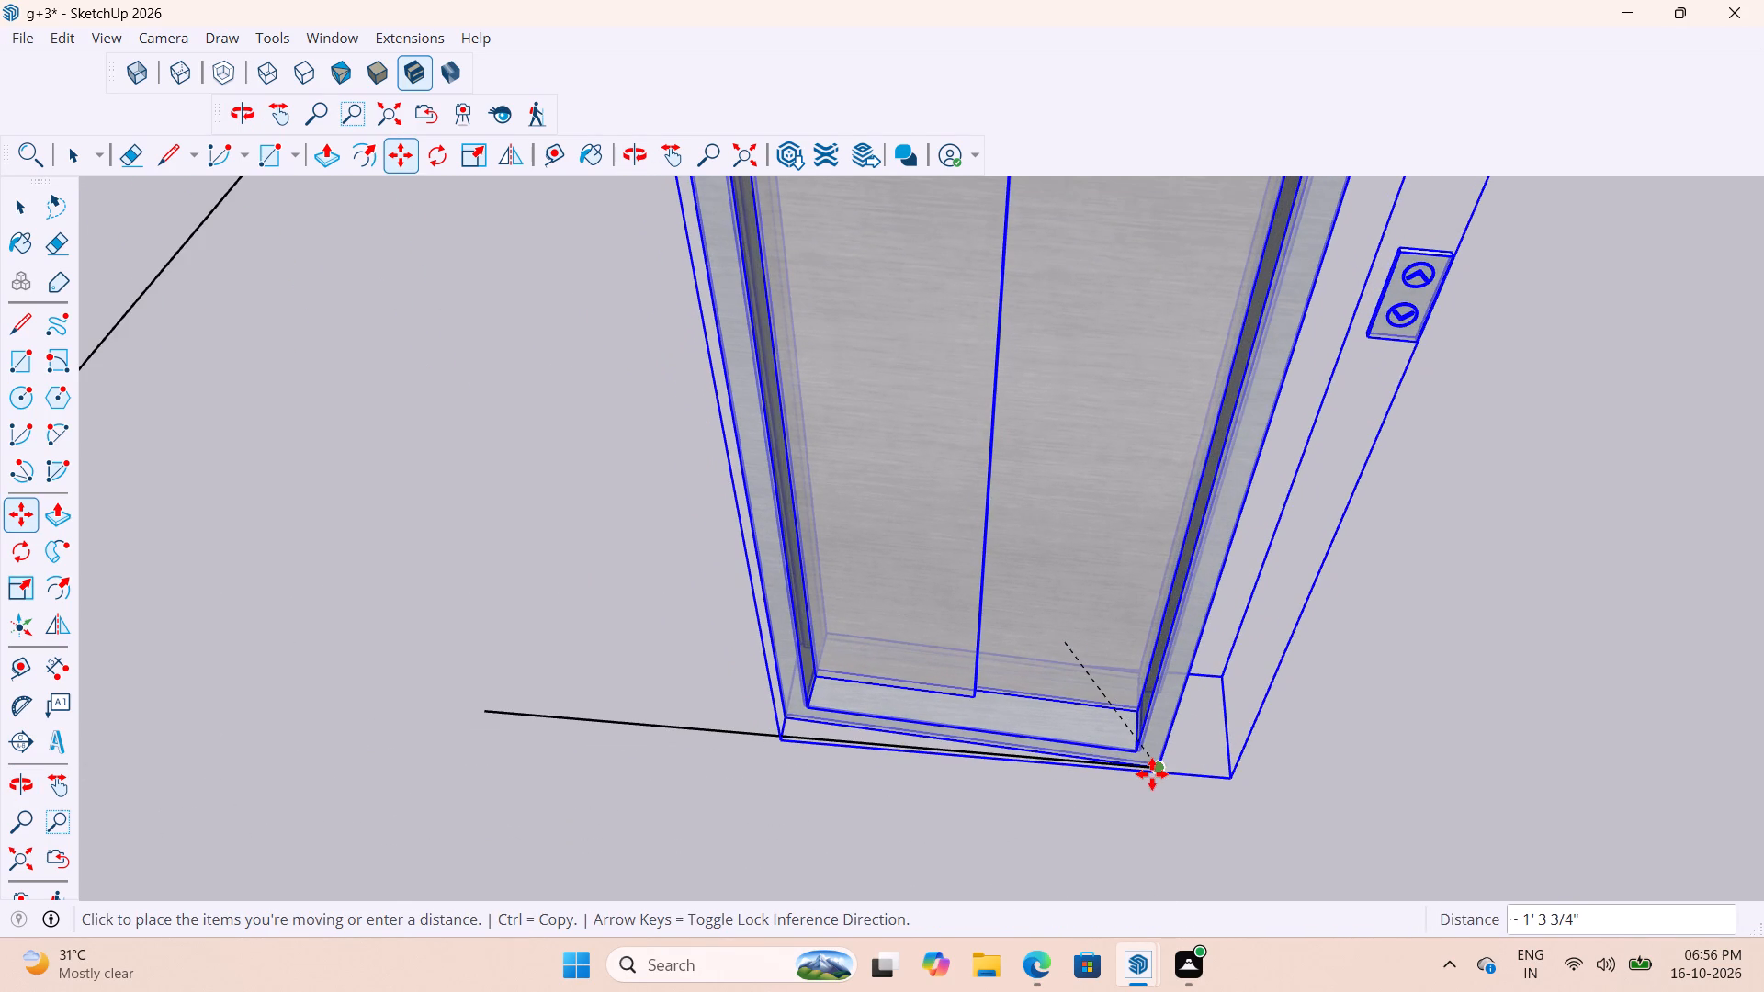
left_click(1152, 774)
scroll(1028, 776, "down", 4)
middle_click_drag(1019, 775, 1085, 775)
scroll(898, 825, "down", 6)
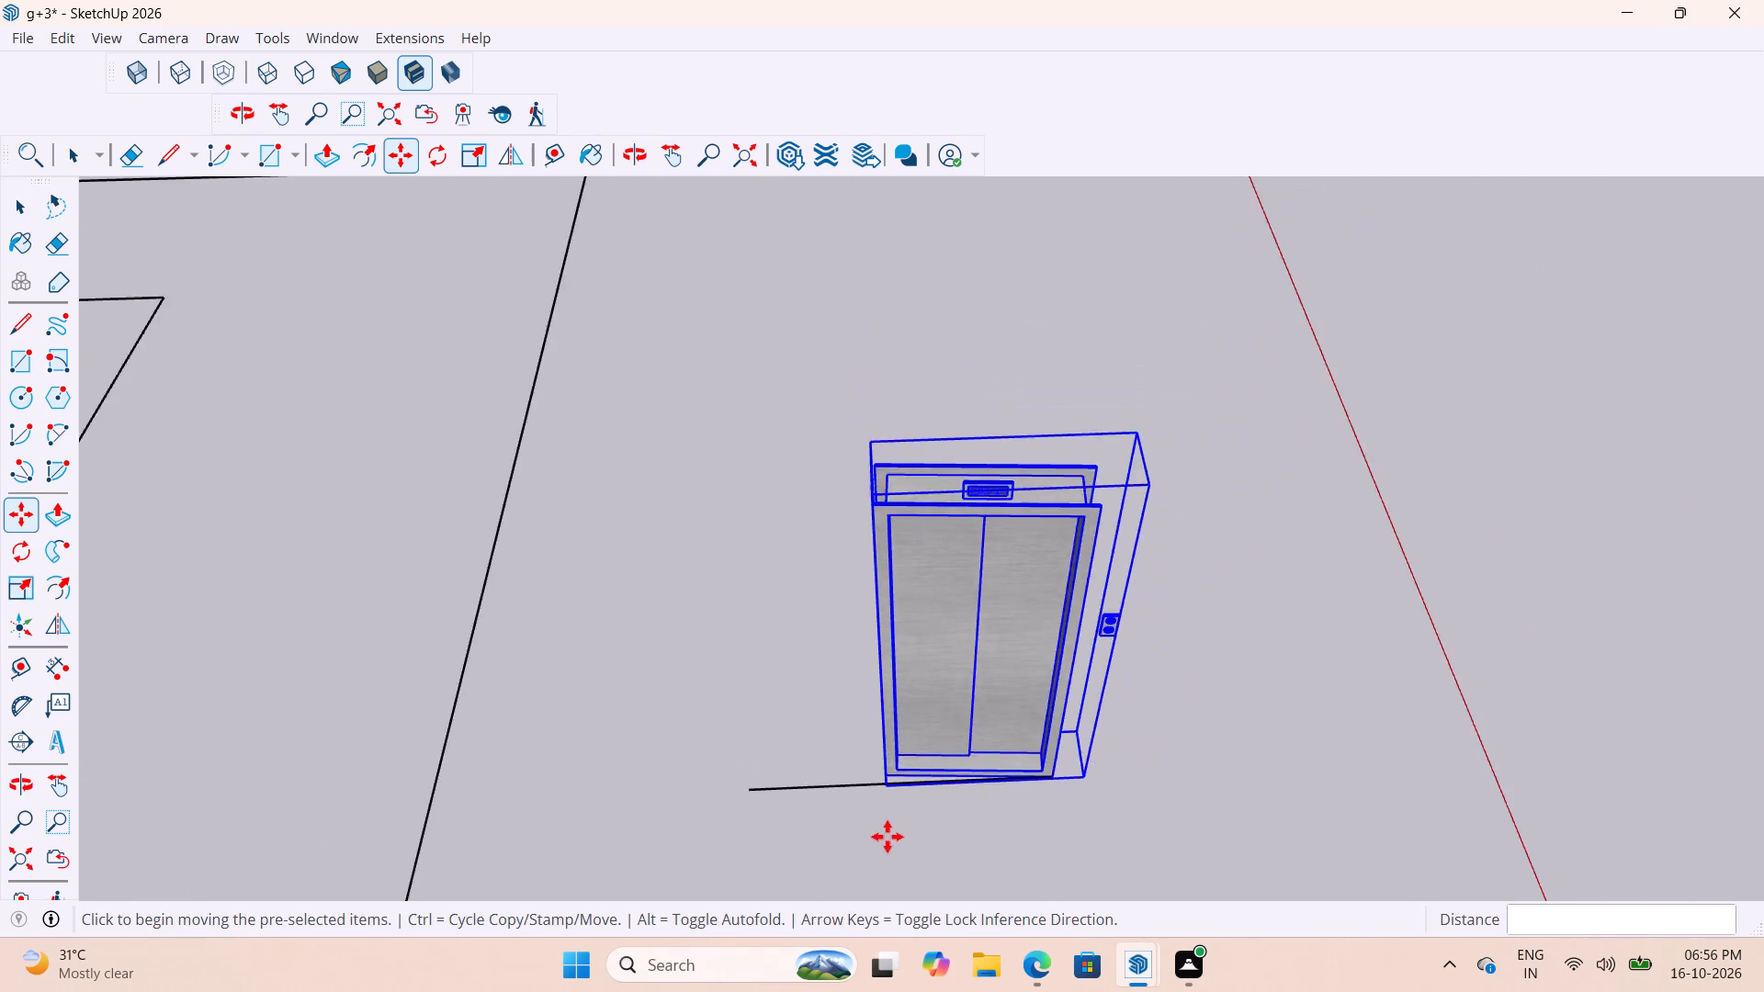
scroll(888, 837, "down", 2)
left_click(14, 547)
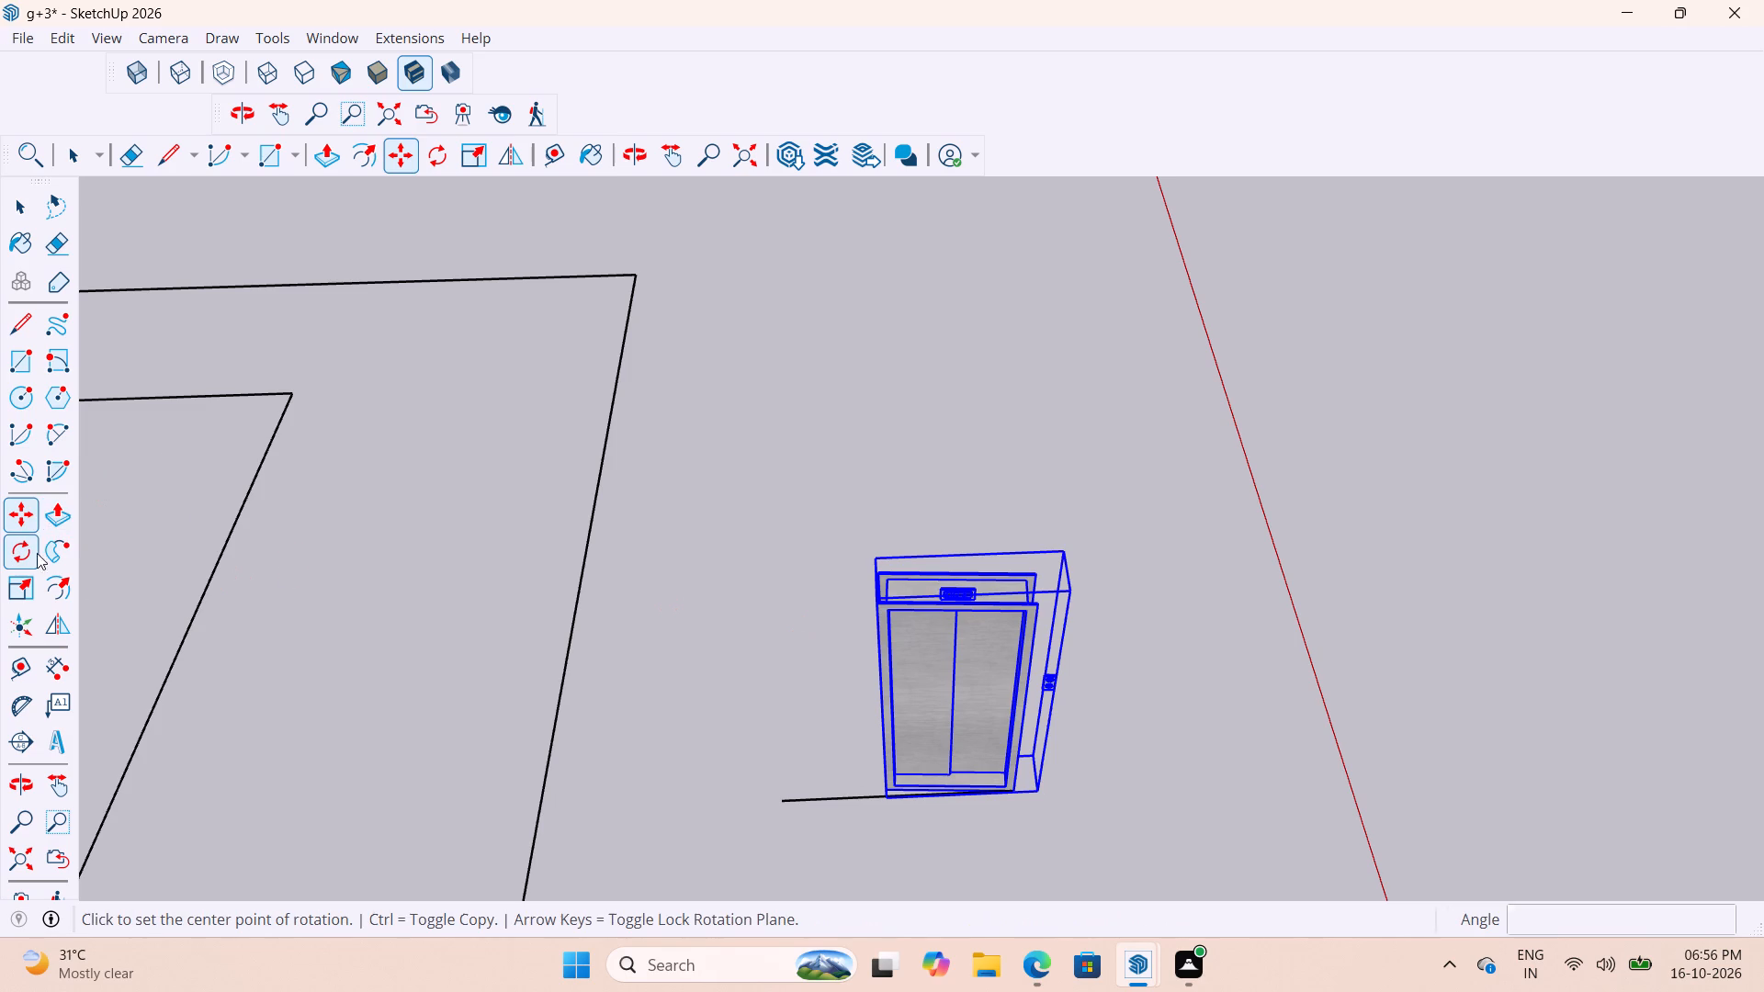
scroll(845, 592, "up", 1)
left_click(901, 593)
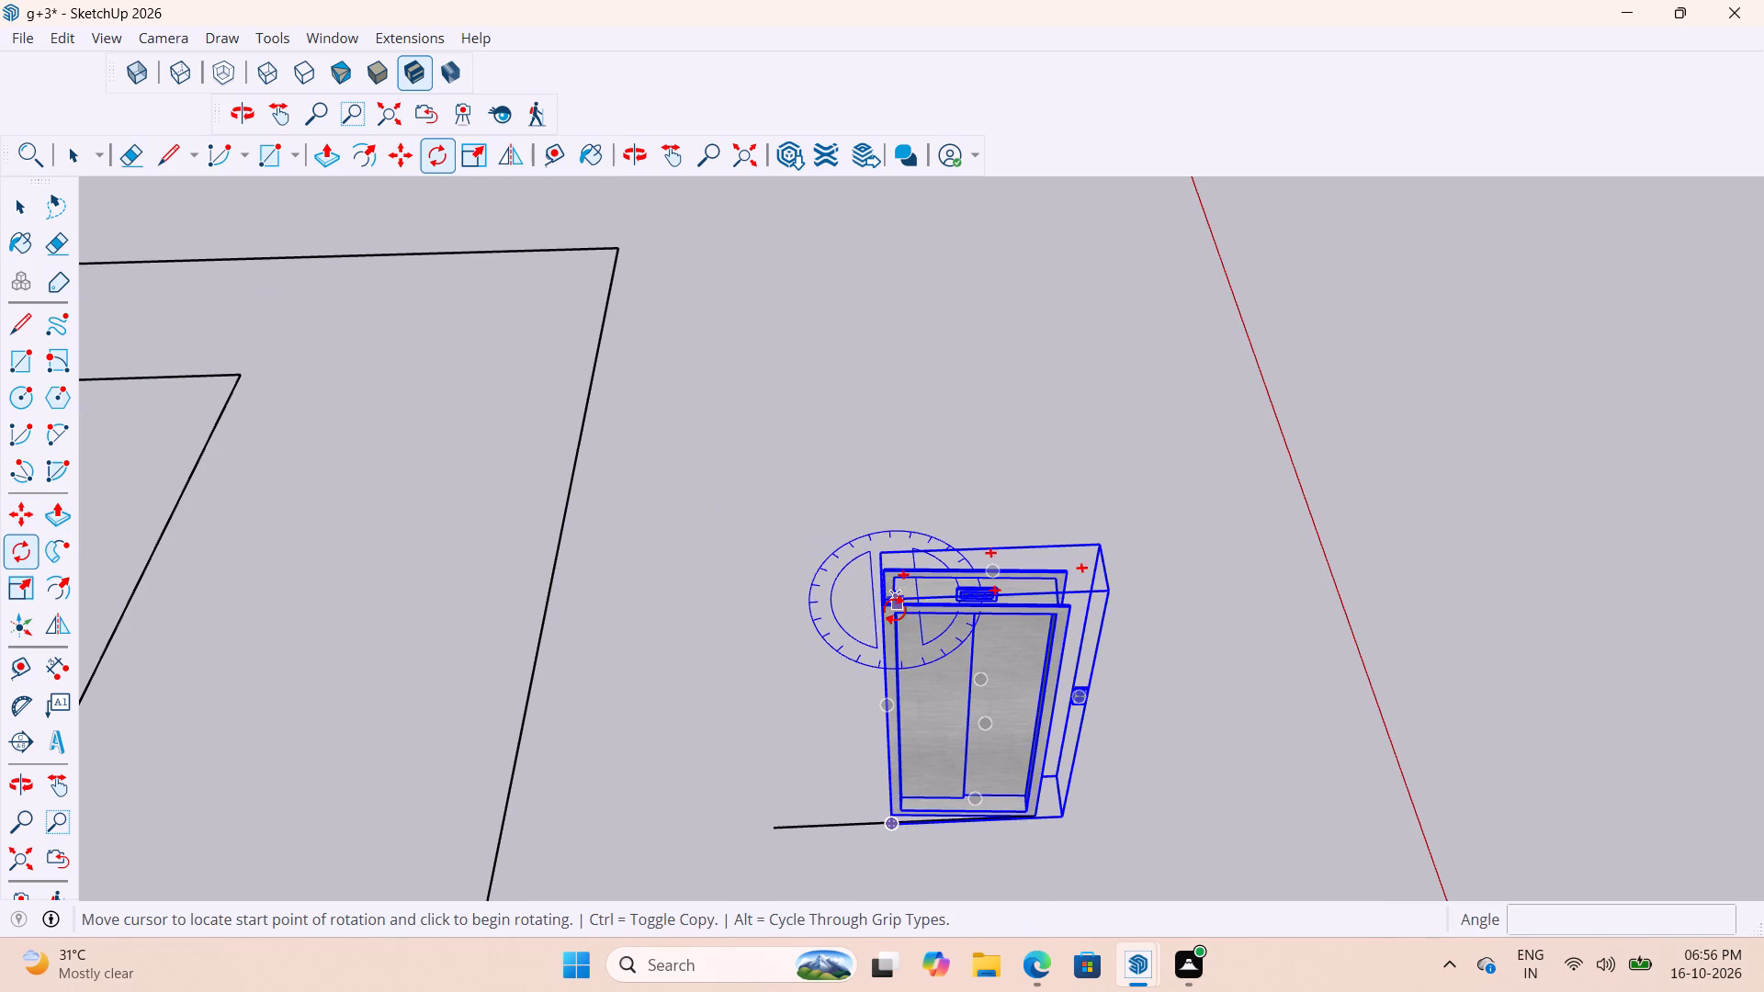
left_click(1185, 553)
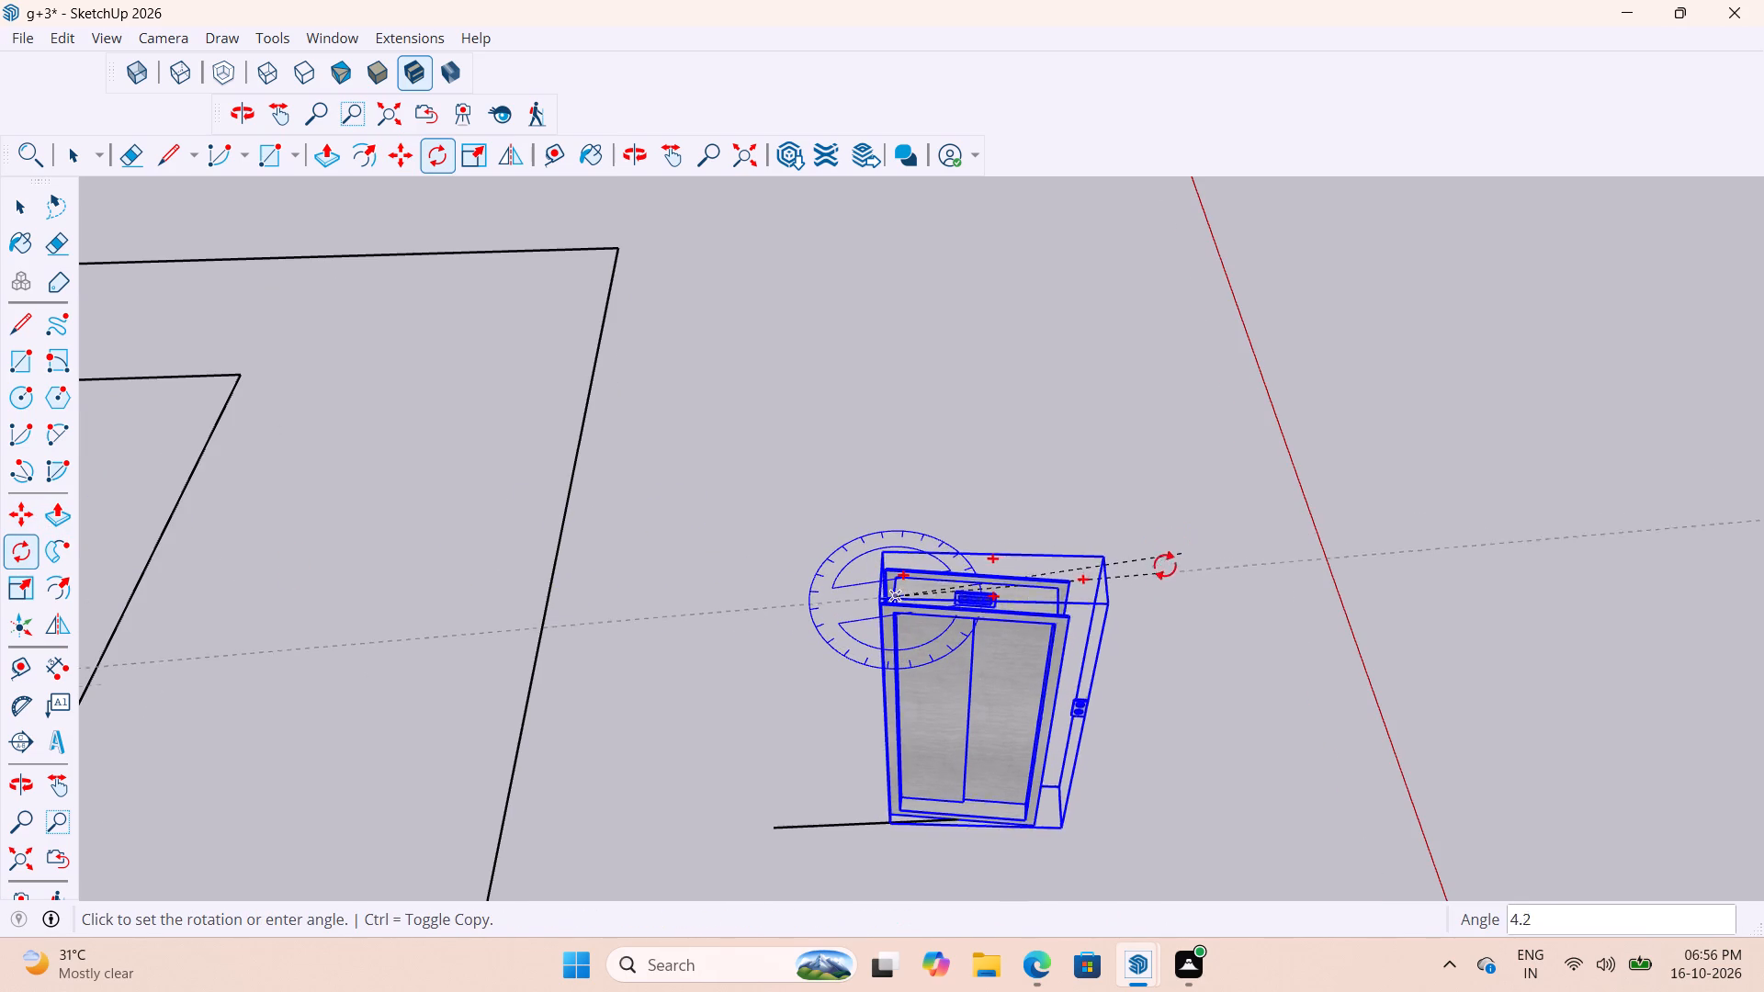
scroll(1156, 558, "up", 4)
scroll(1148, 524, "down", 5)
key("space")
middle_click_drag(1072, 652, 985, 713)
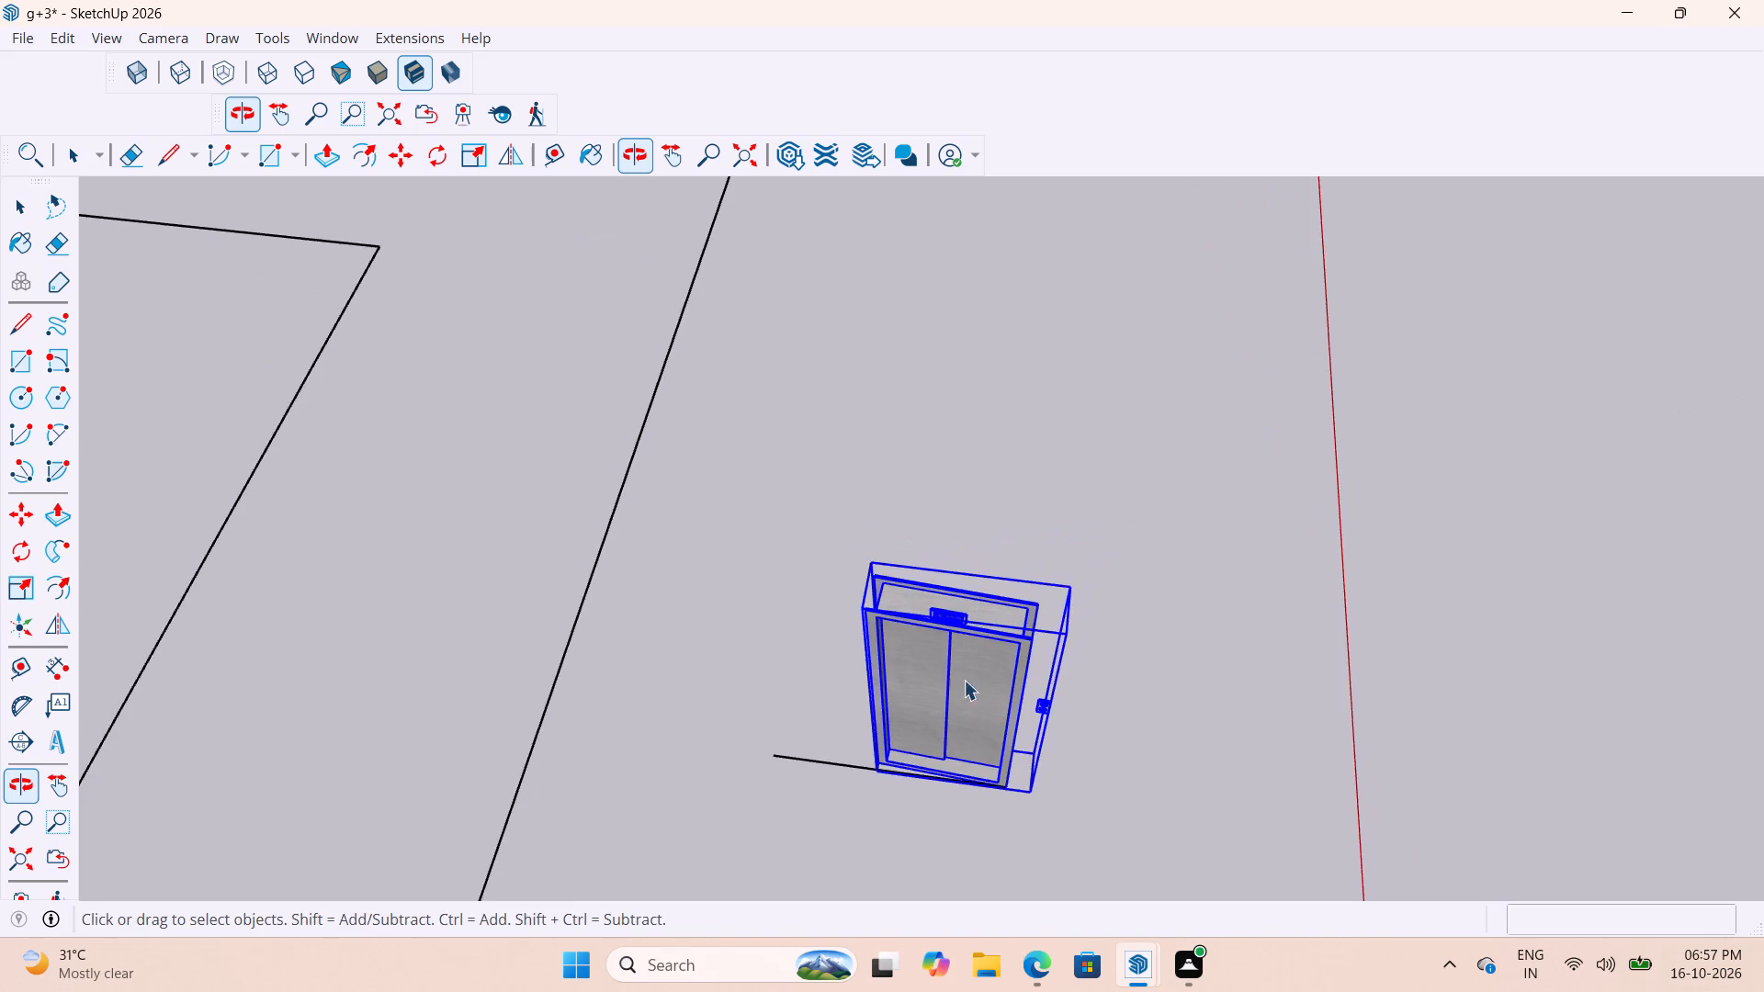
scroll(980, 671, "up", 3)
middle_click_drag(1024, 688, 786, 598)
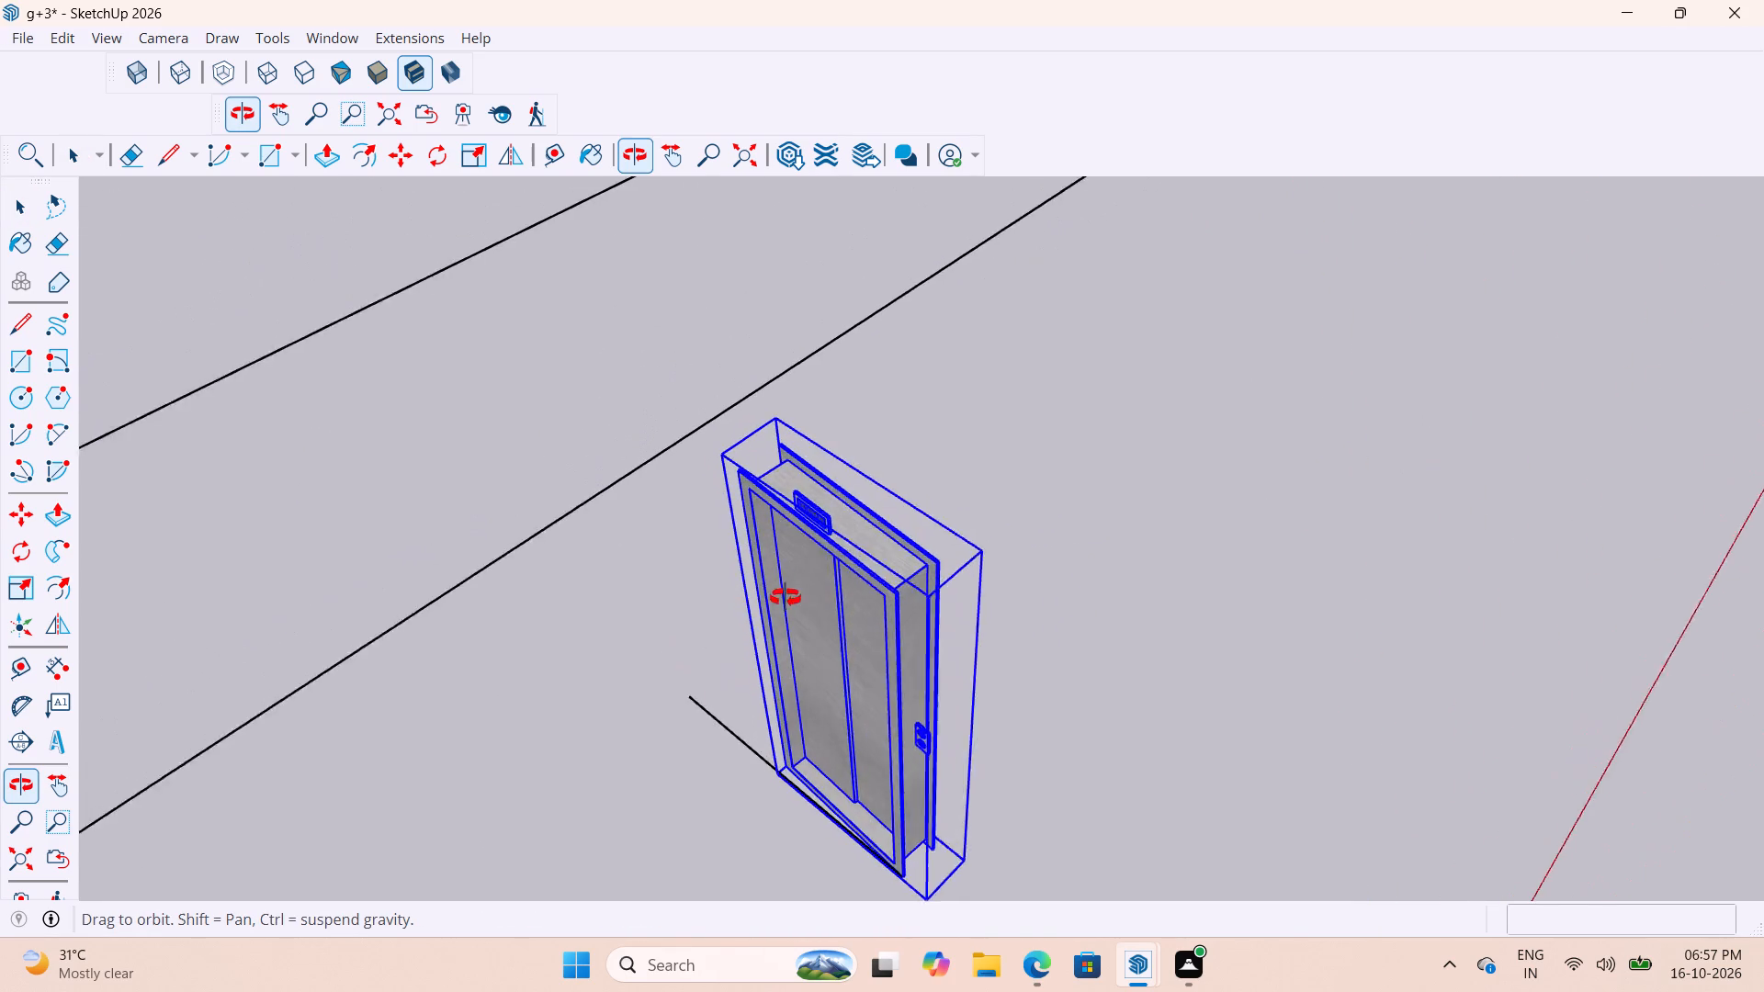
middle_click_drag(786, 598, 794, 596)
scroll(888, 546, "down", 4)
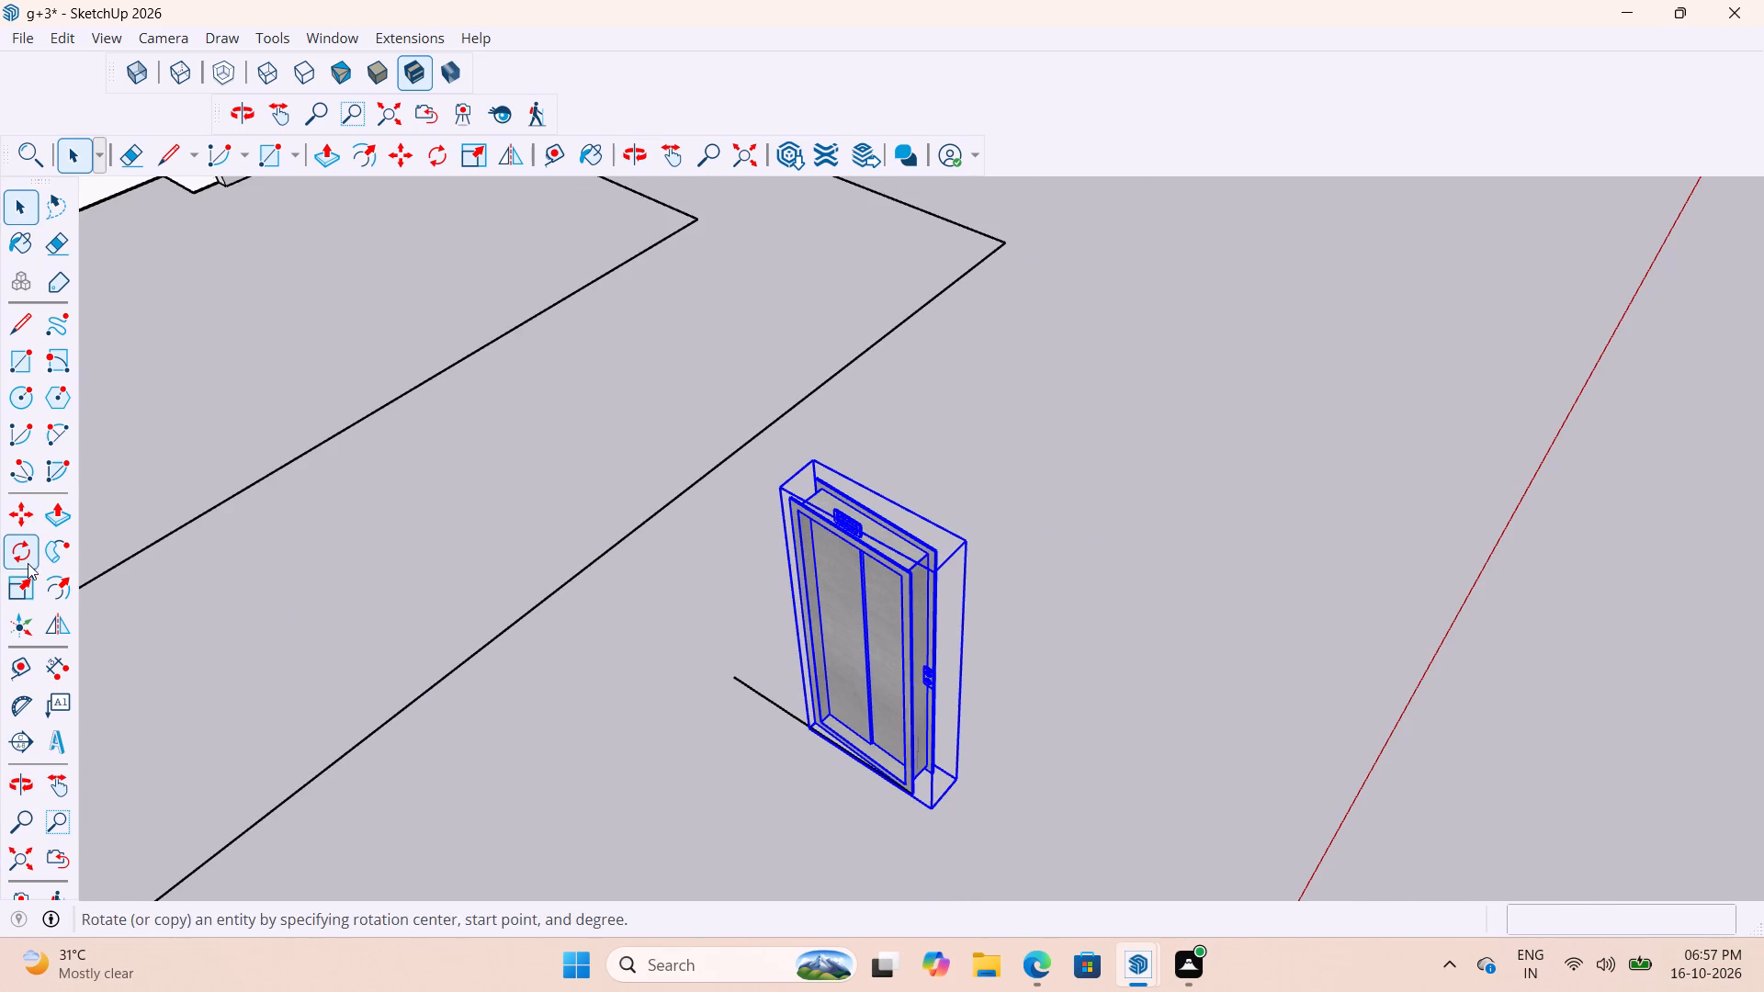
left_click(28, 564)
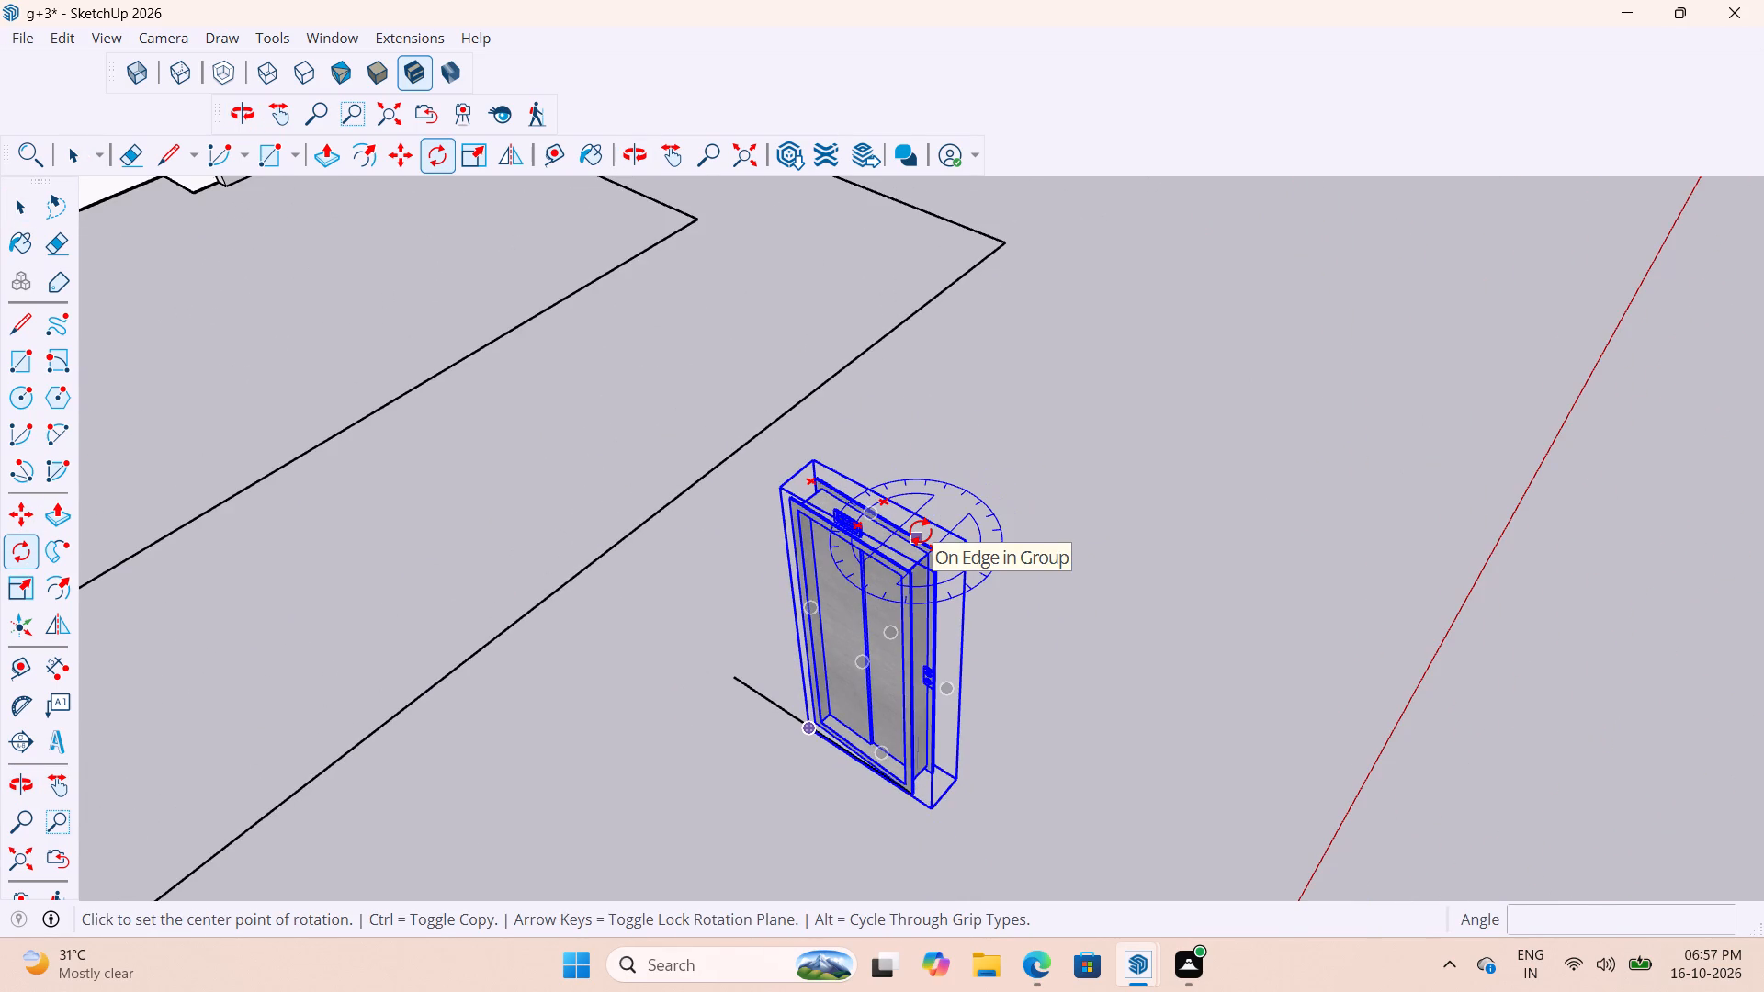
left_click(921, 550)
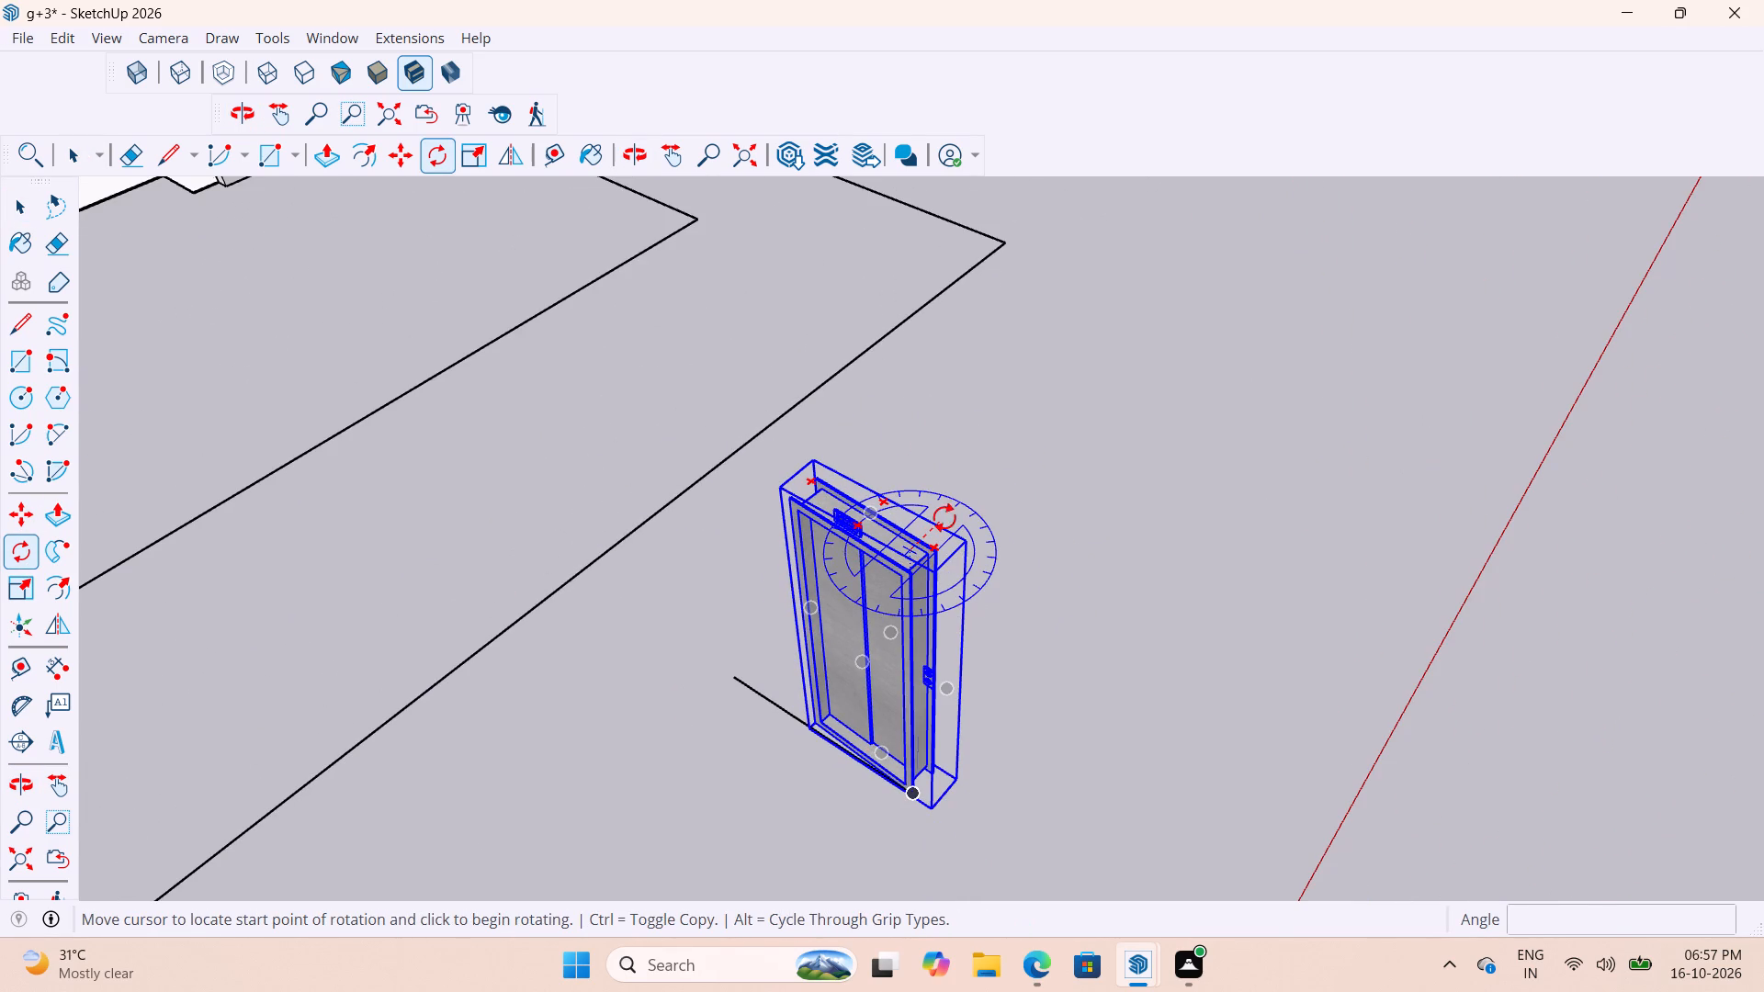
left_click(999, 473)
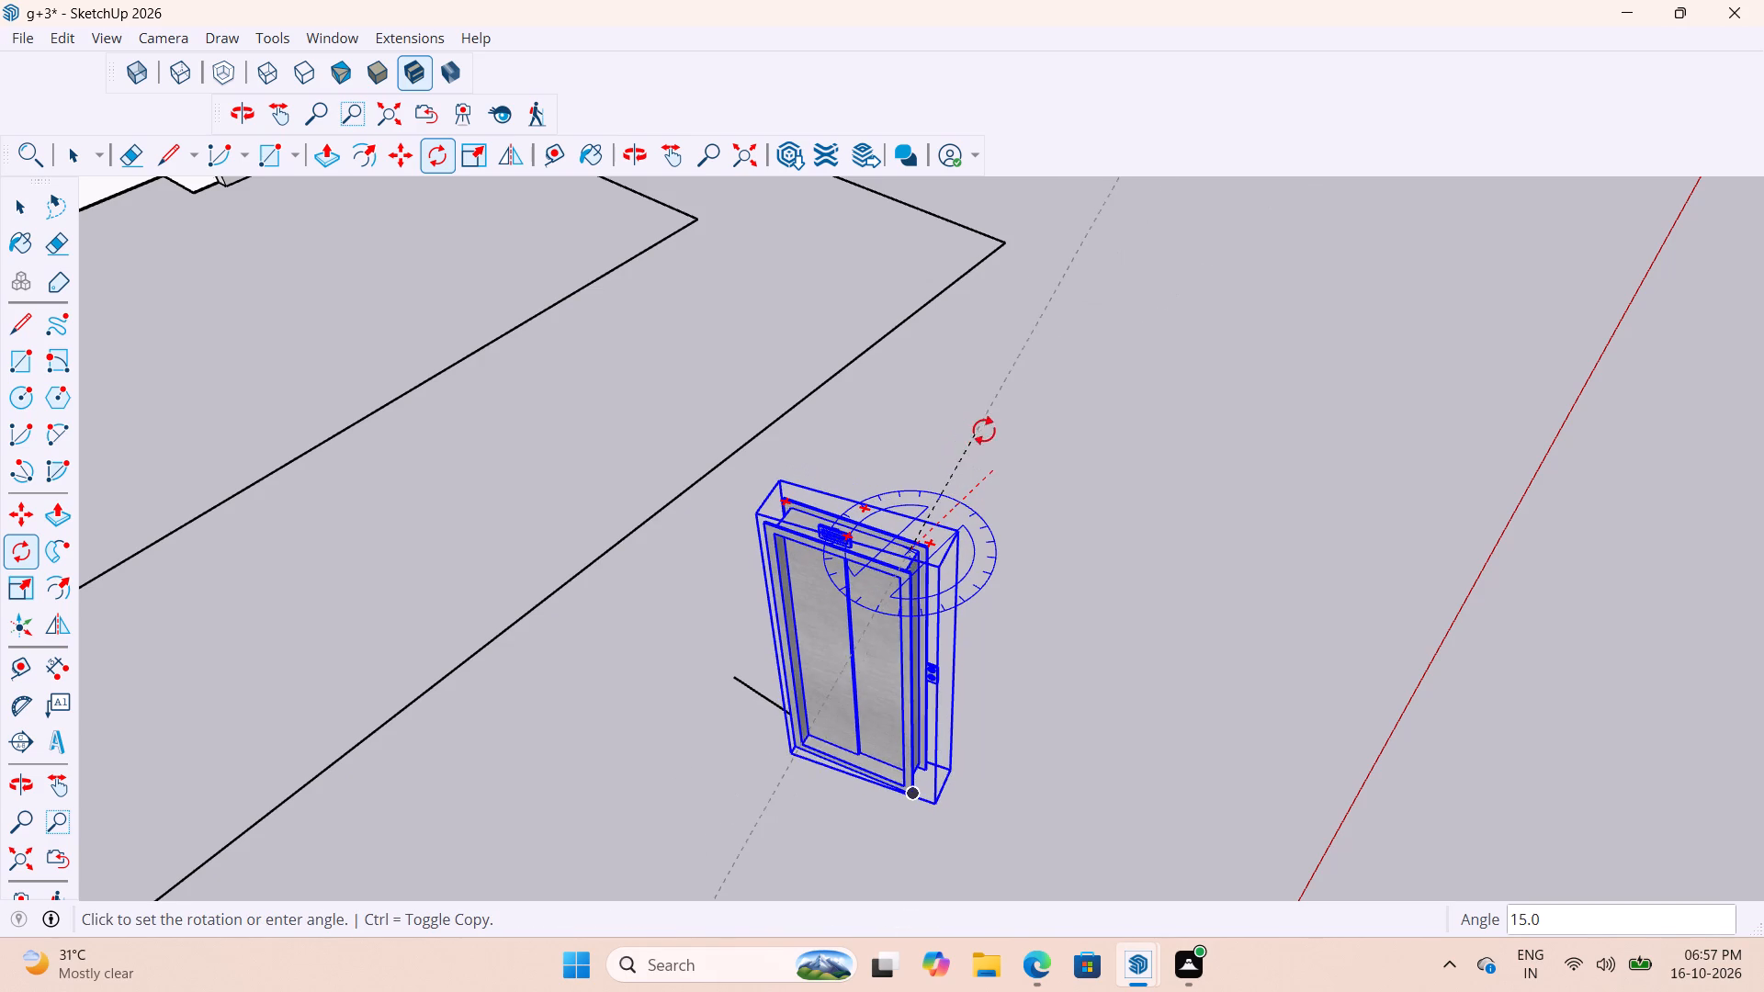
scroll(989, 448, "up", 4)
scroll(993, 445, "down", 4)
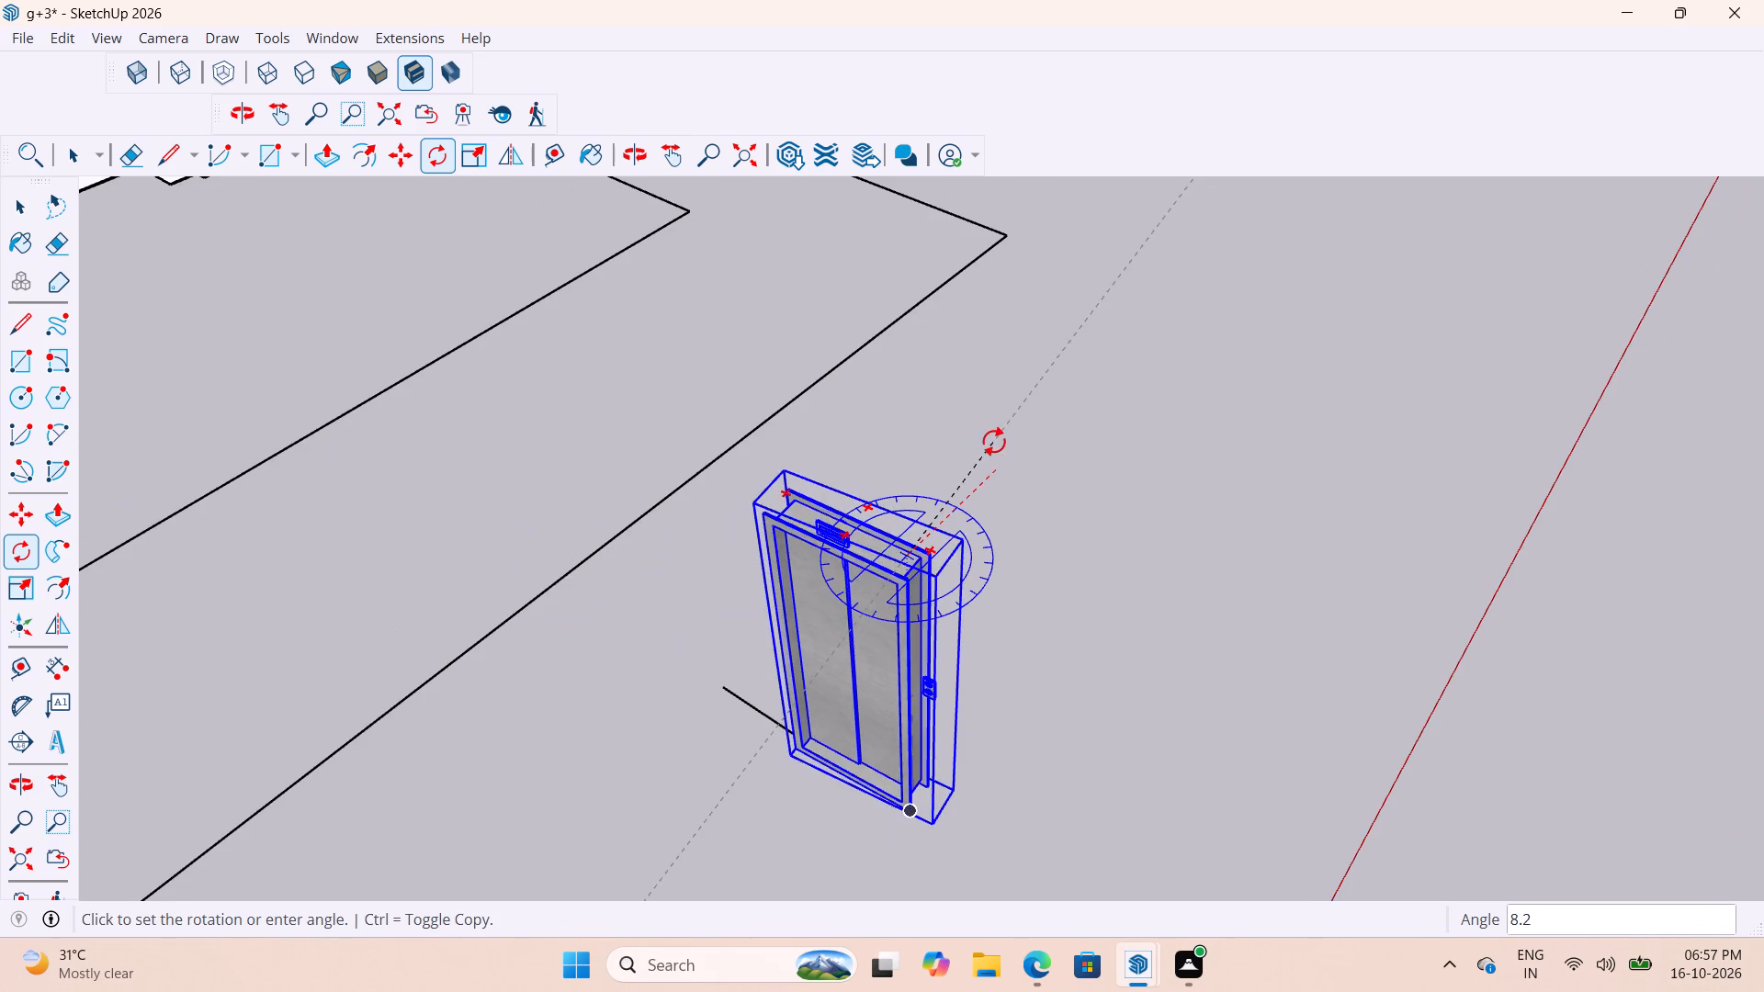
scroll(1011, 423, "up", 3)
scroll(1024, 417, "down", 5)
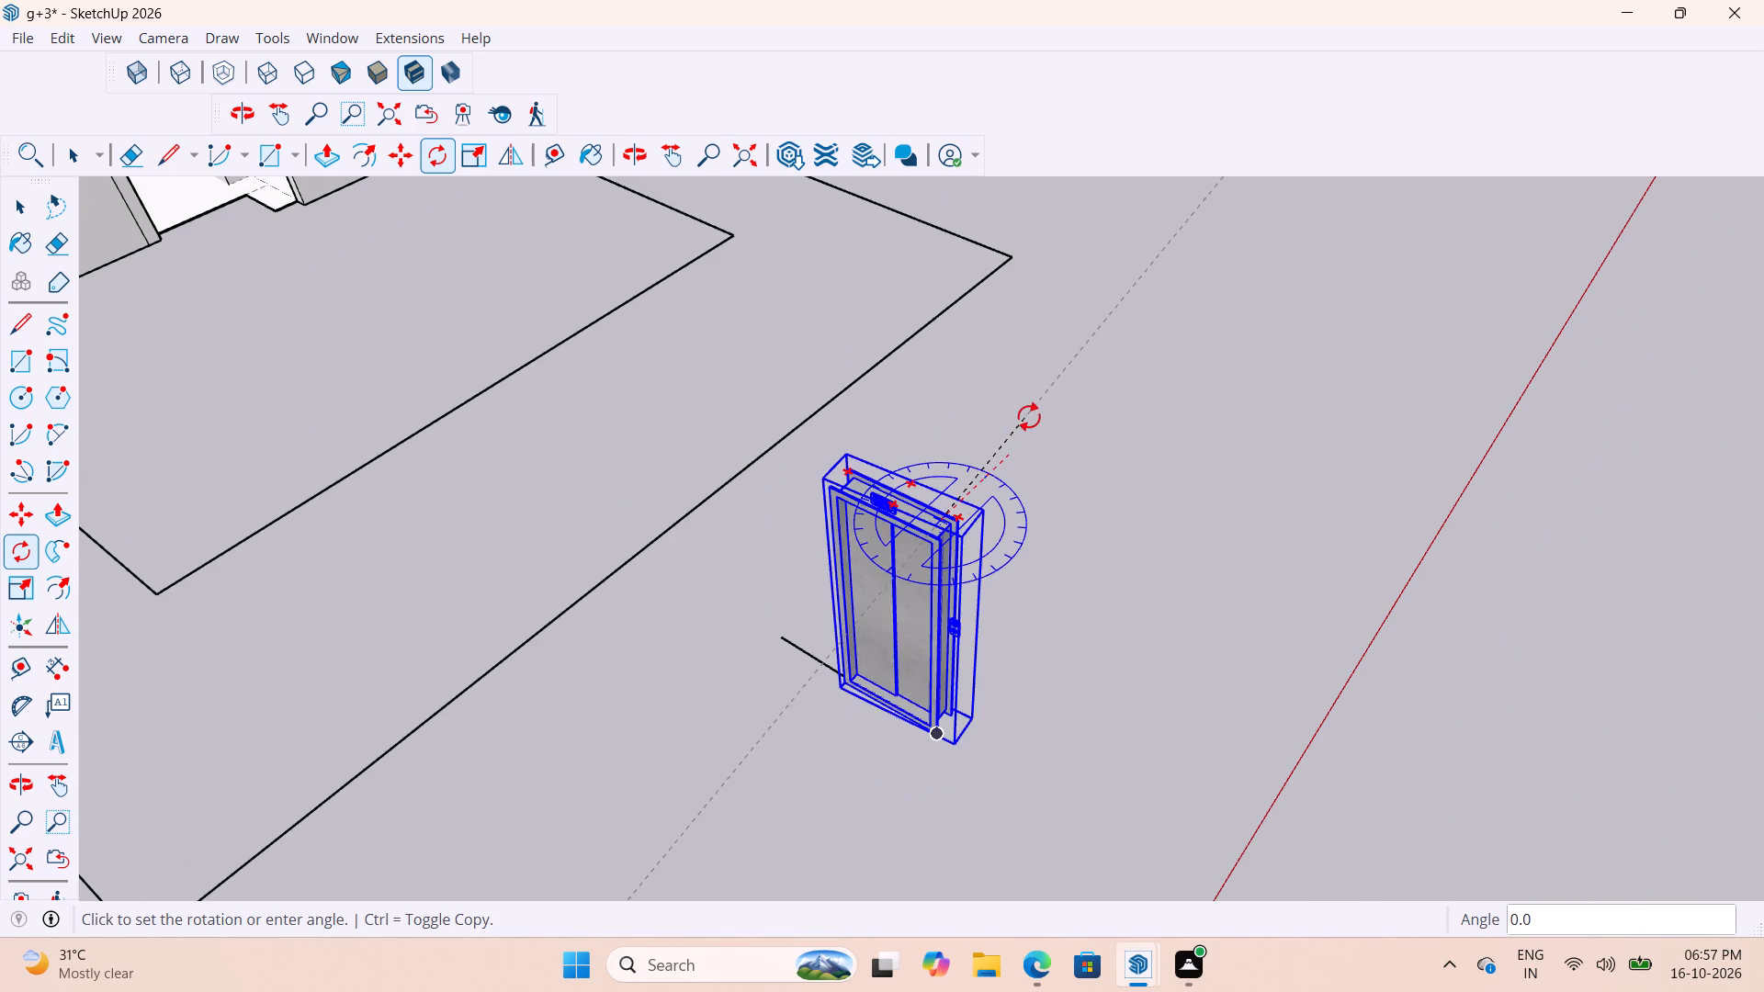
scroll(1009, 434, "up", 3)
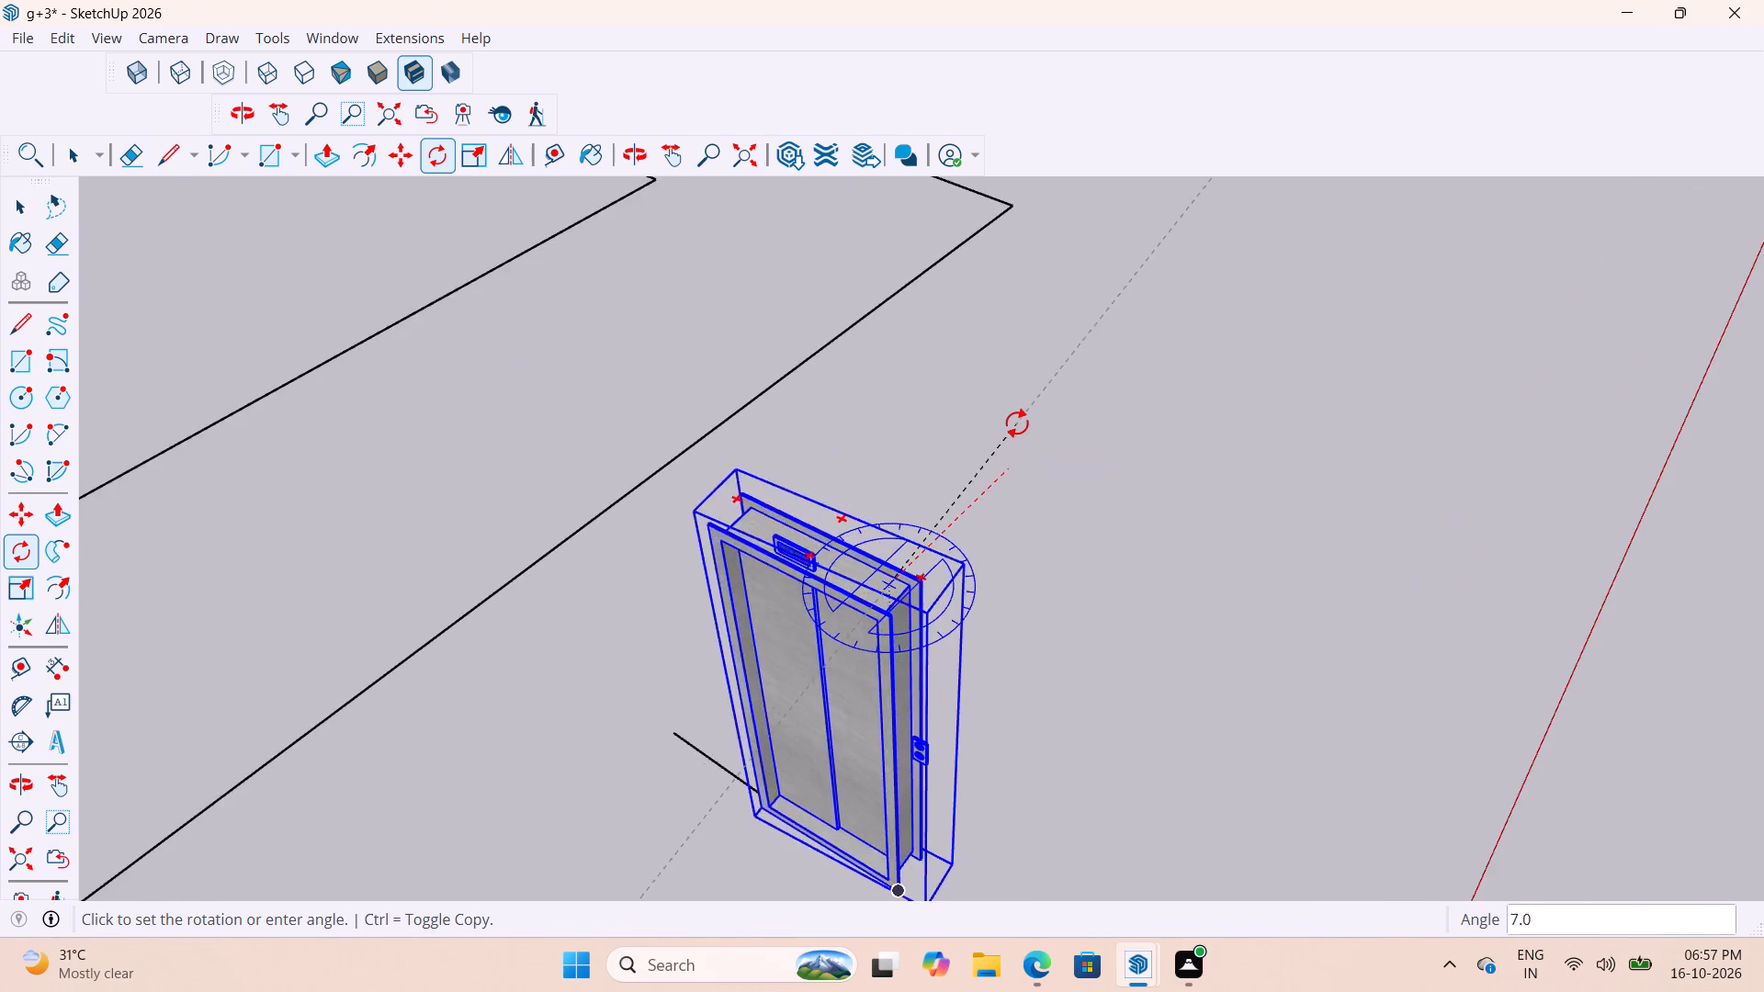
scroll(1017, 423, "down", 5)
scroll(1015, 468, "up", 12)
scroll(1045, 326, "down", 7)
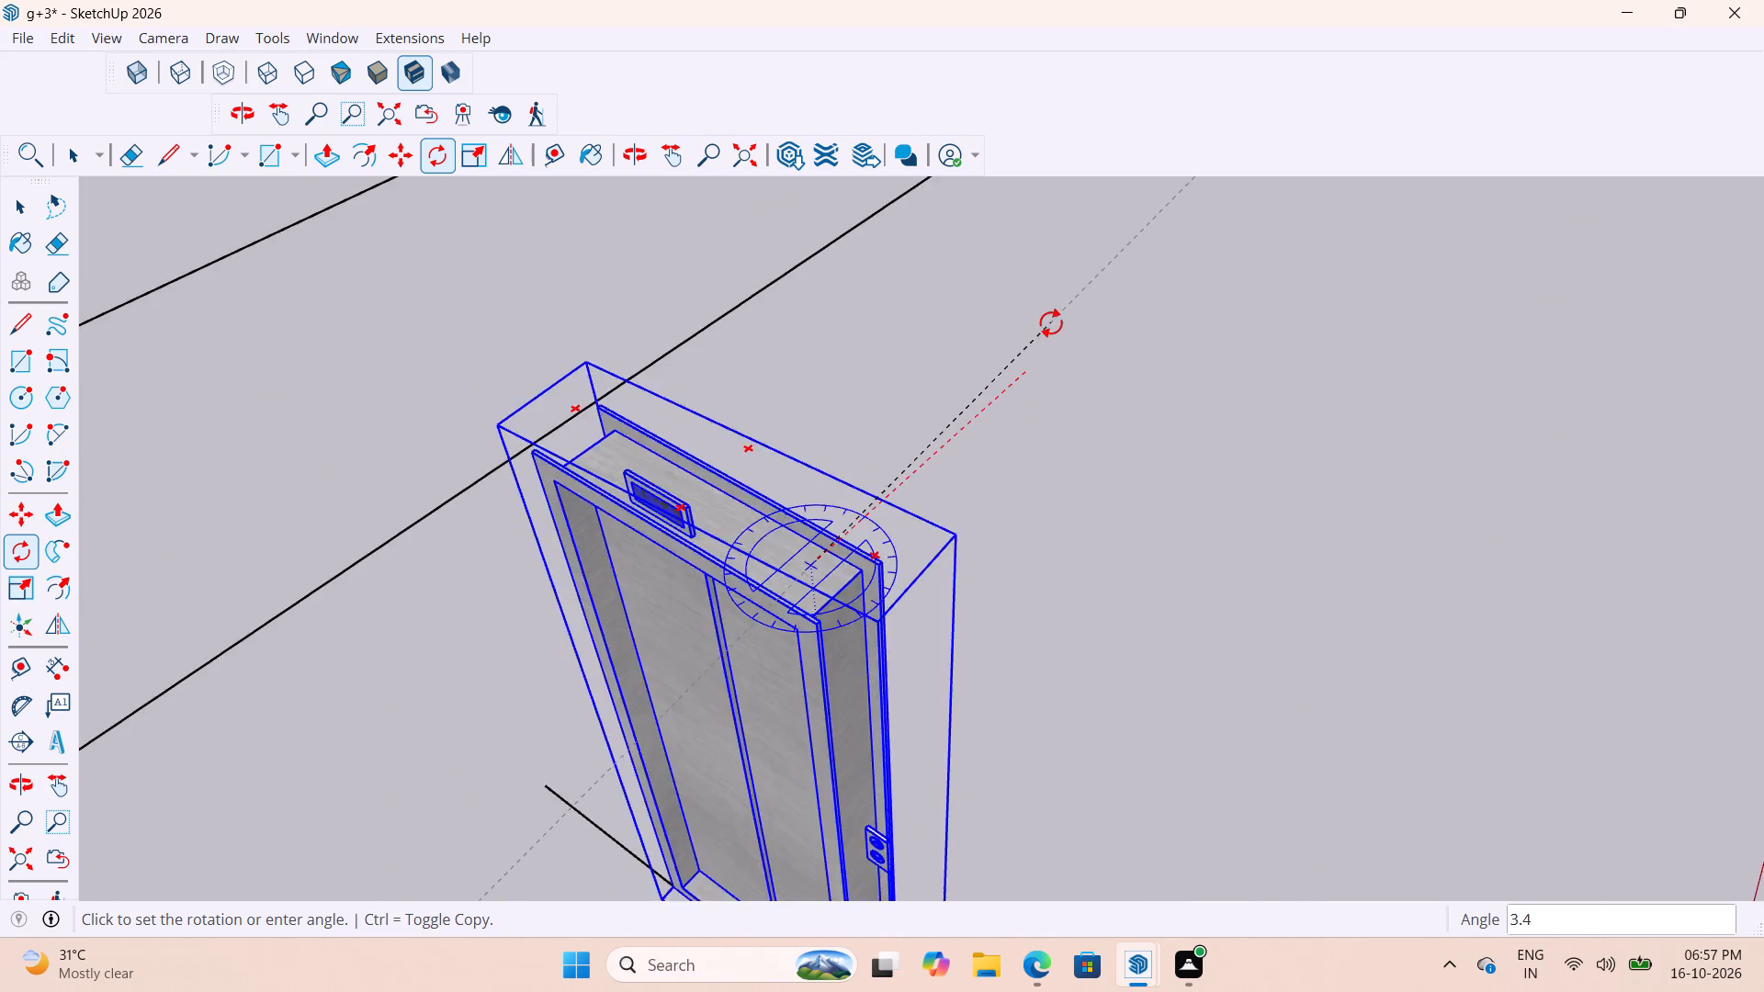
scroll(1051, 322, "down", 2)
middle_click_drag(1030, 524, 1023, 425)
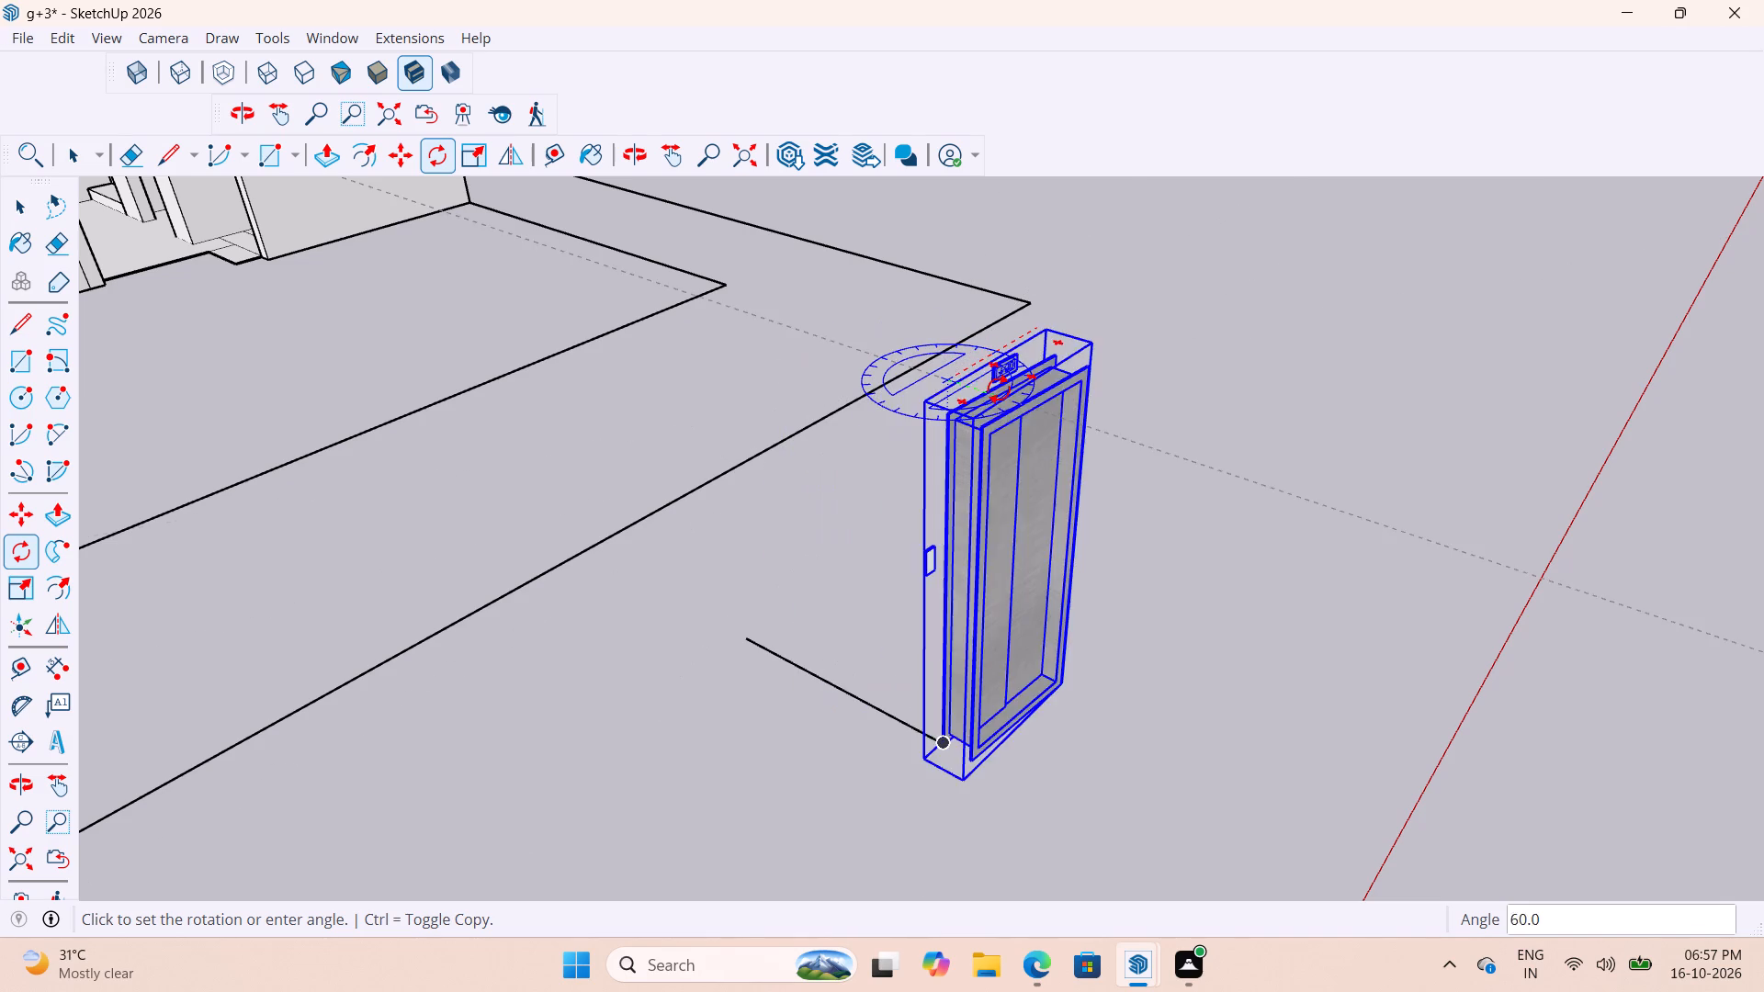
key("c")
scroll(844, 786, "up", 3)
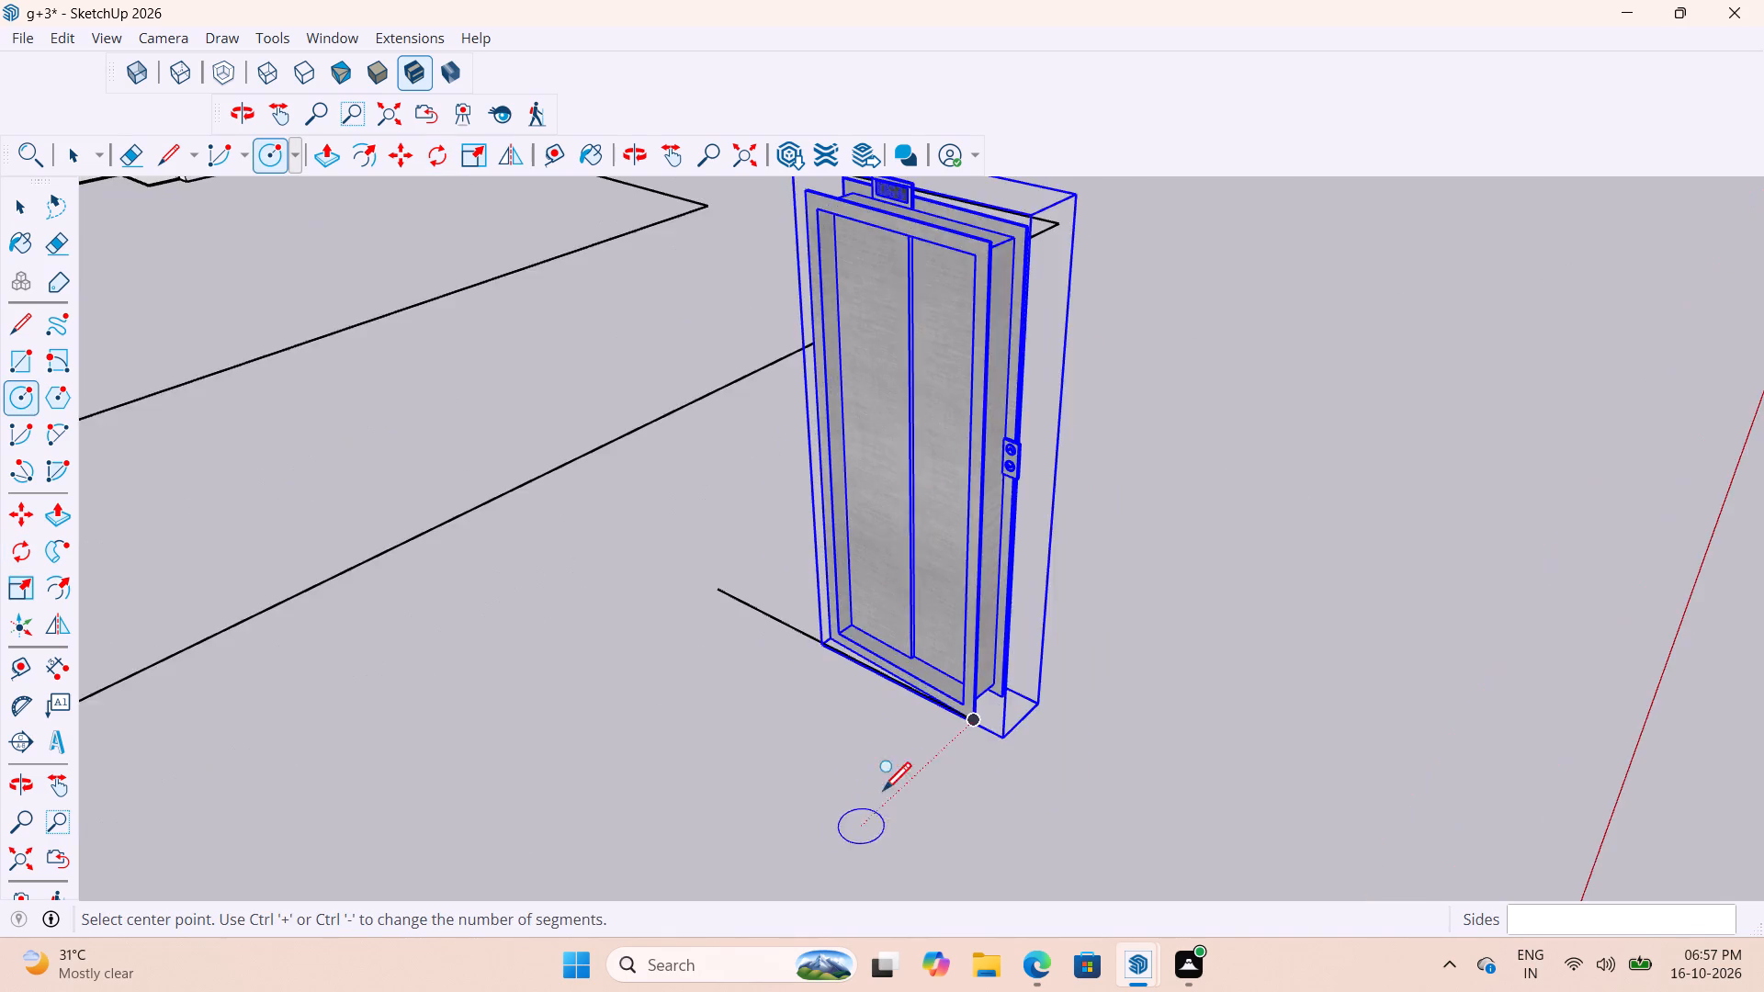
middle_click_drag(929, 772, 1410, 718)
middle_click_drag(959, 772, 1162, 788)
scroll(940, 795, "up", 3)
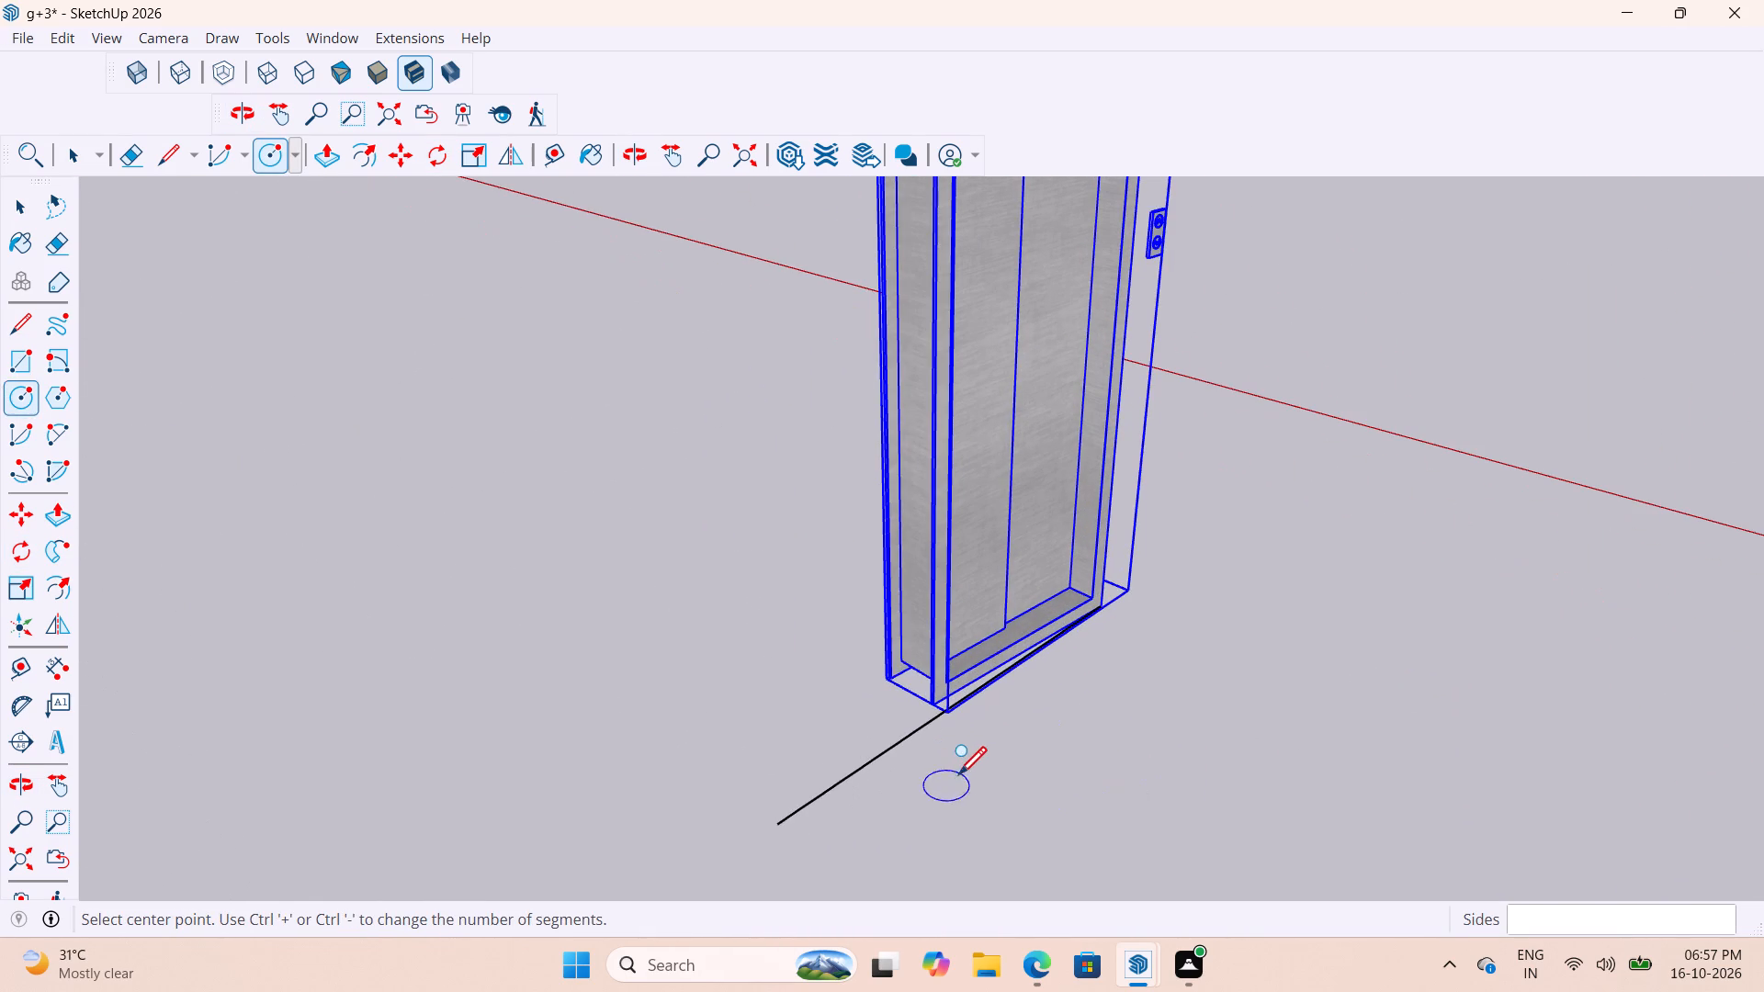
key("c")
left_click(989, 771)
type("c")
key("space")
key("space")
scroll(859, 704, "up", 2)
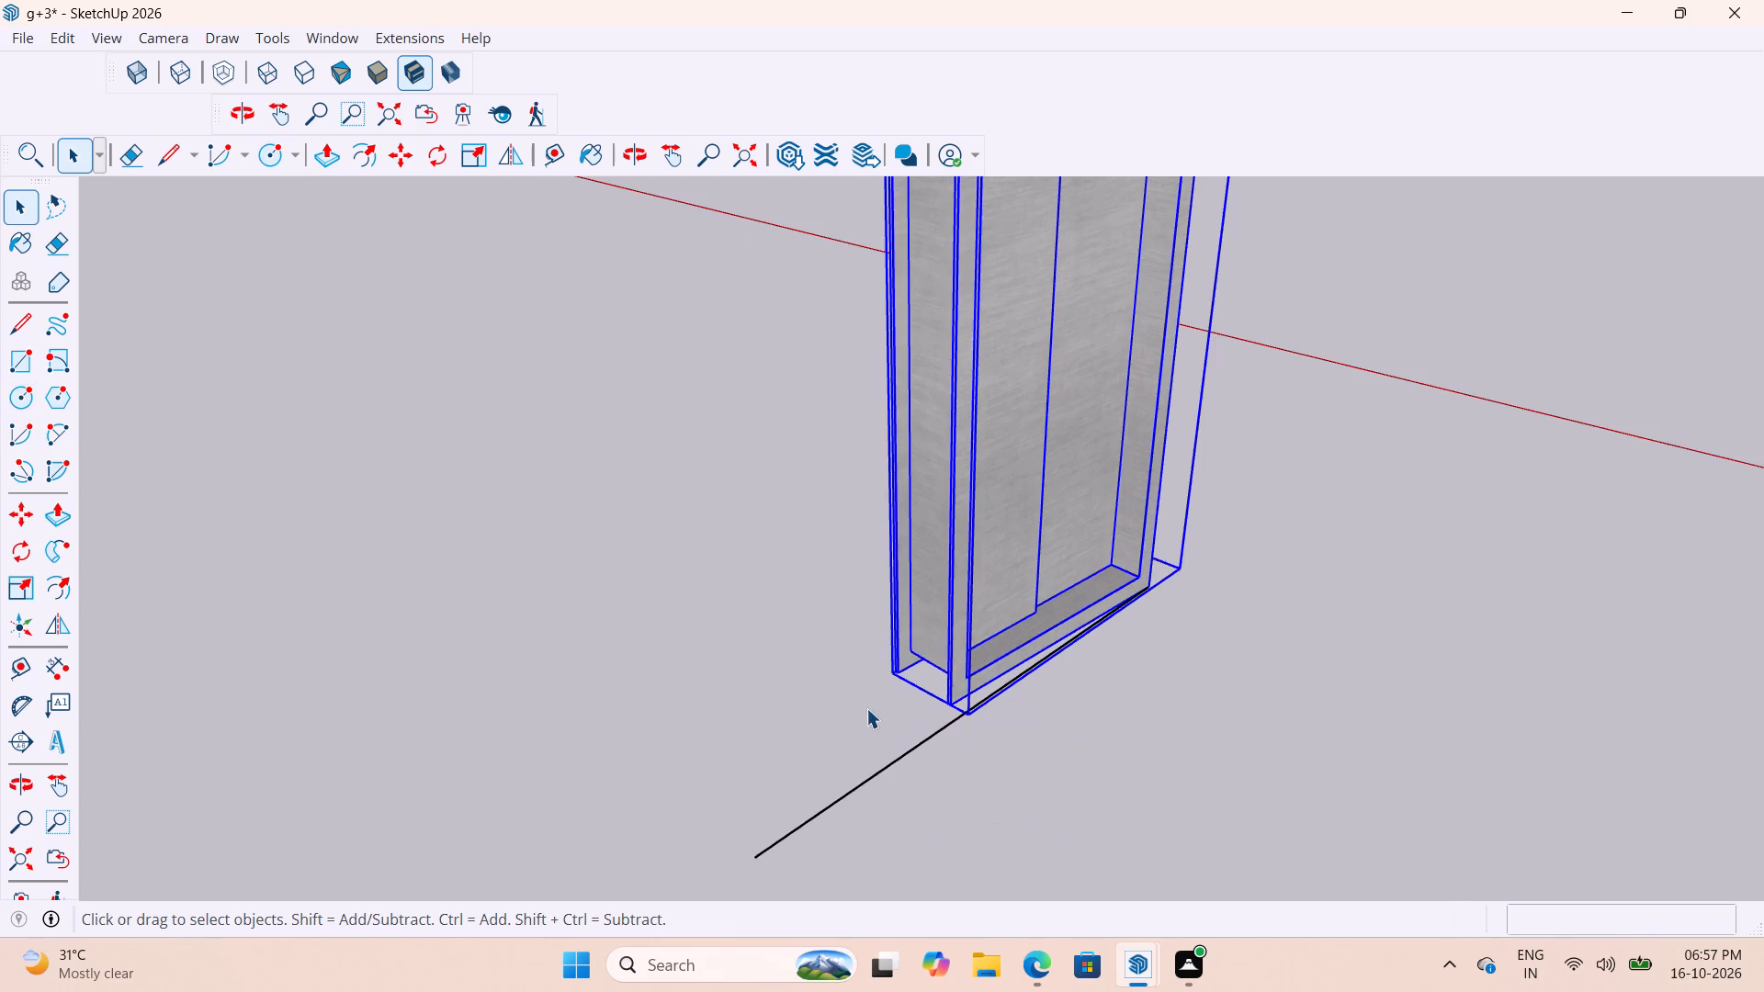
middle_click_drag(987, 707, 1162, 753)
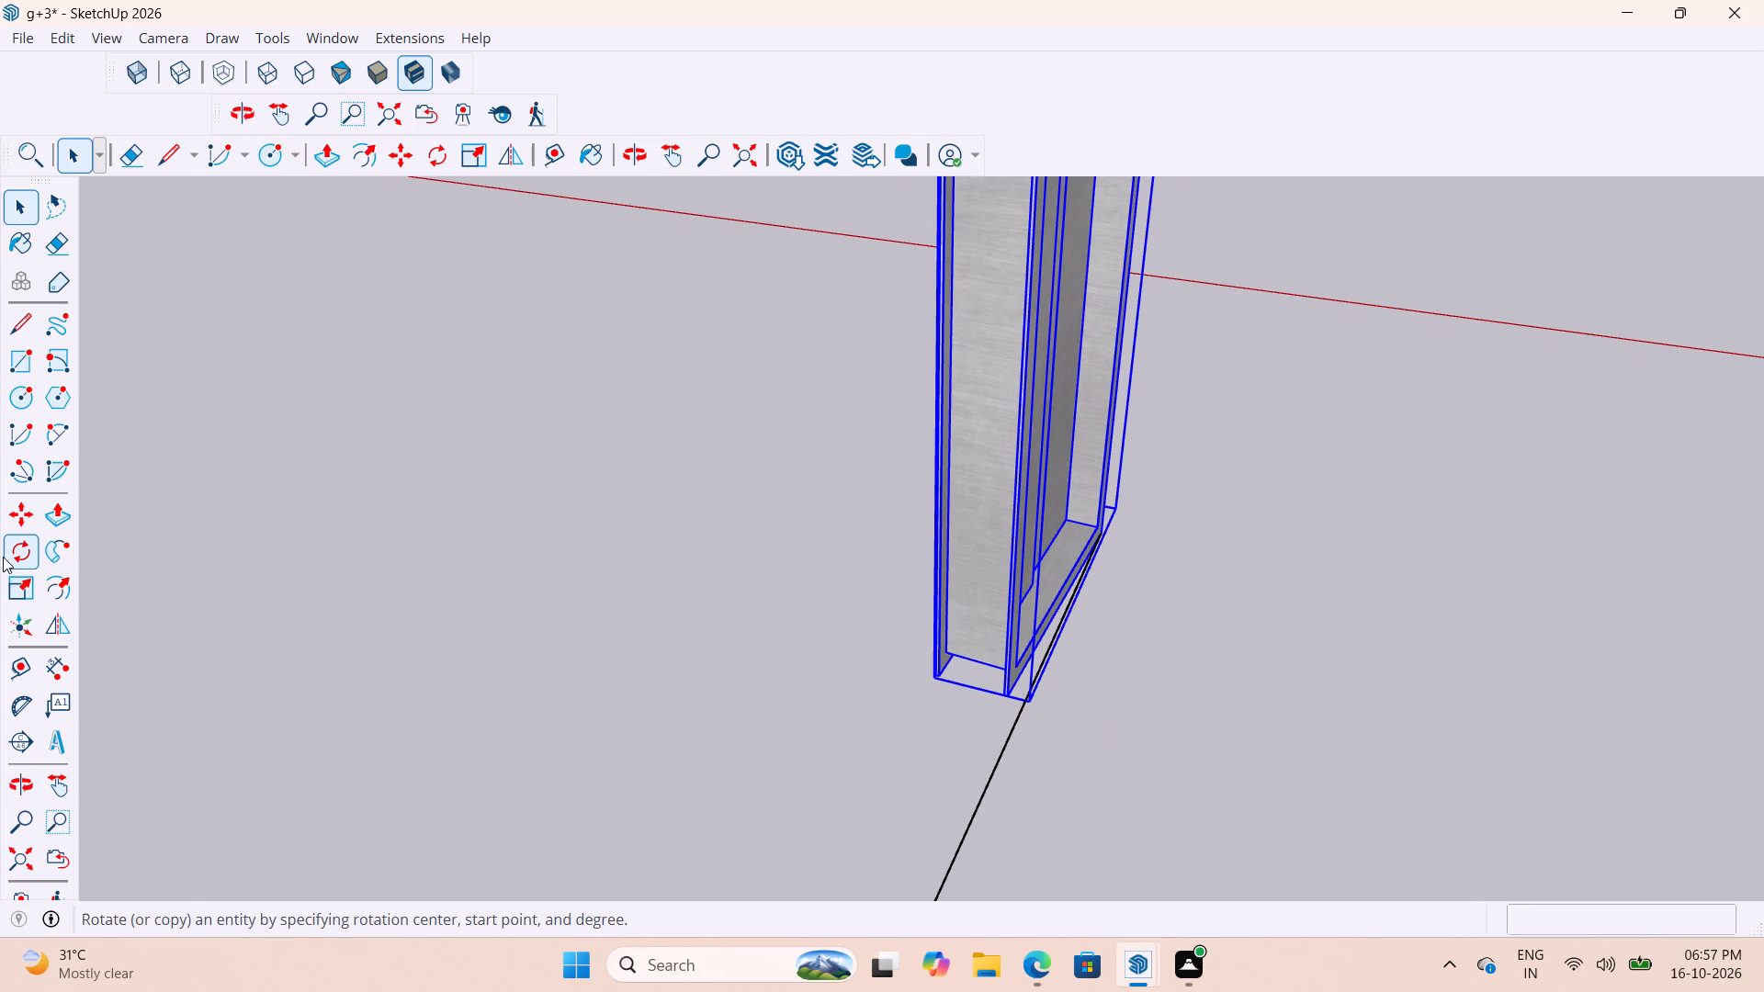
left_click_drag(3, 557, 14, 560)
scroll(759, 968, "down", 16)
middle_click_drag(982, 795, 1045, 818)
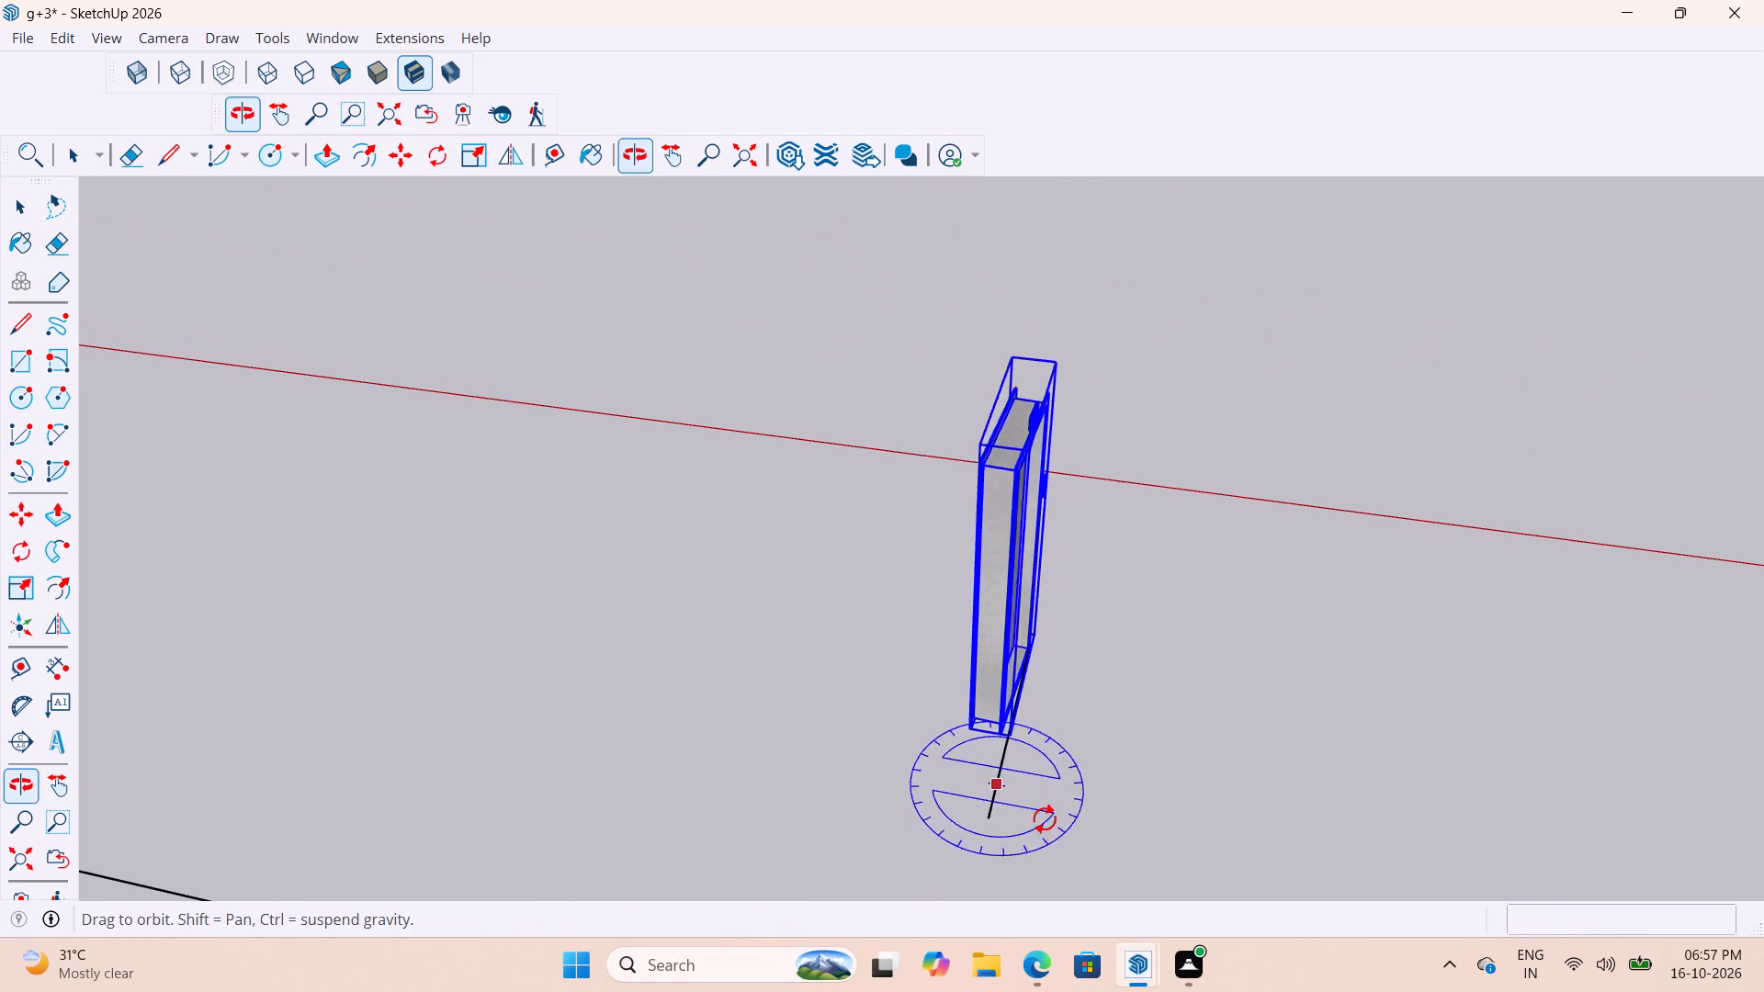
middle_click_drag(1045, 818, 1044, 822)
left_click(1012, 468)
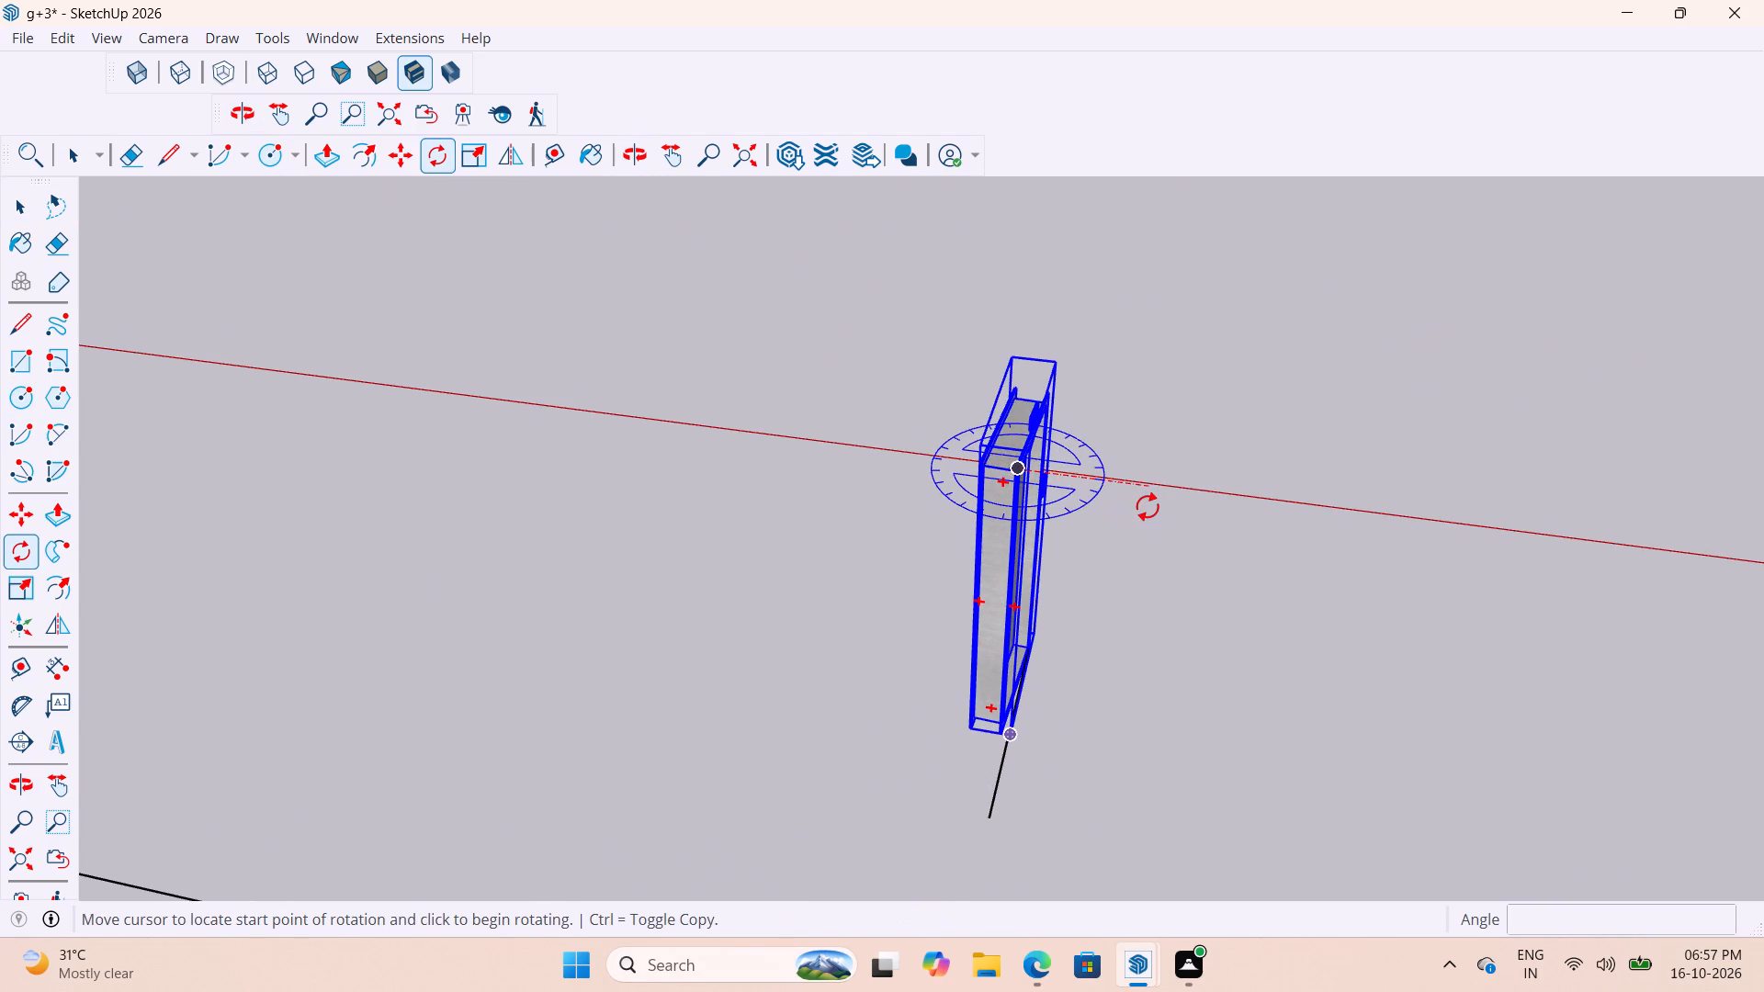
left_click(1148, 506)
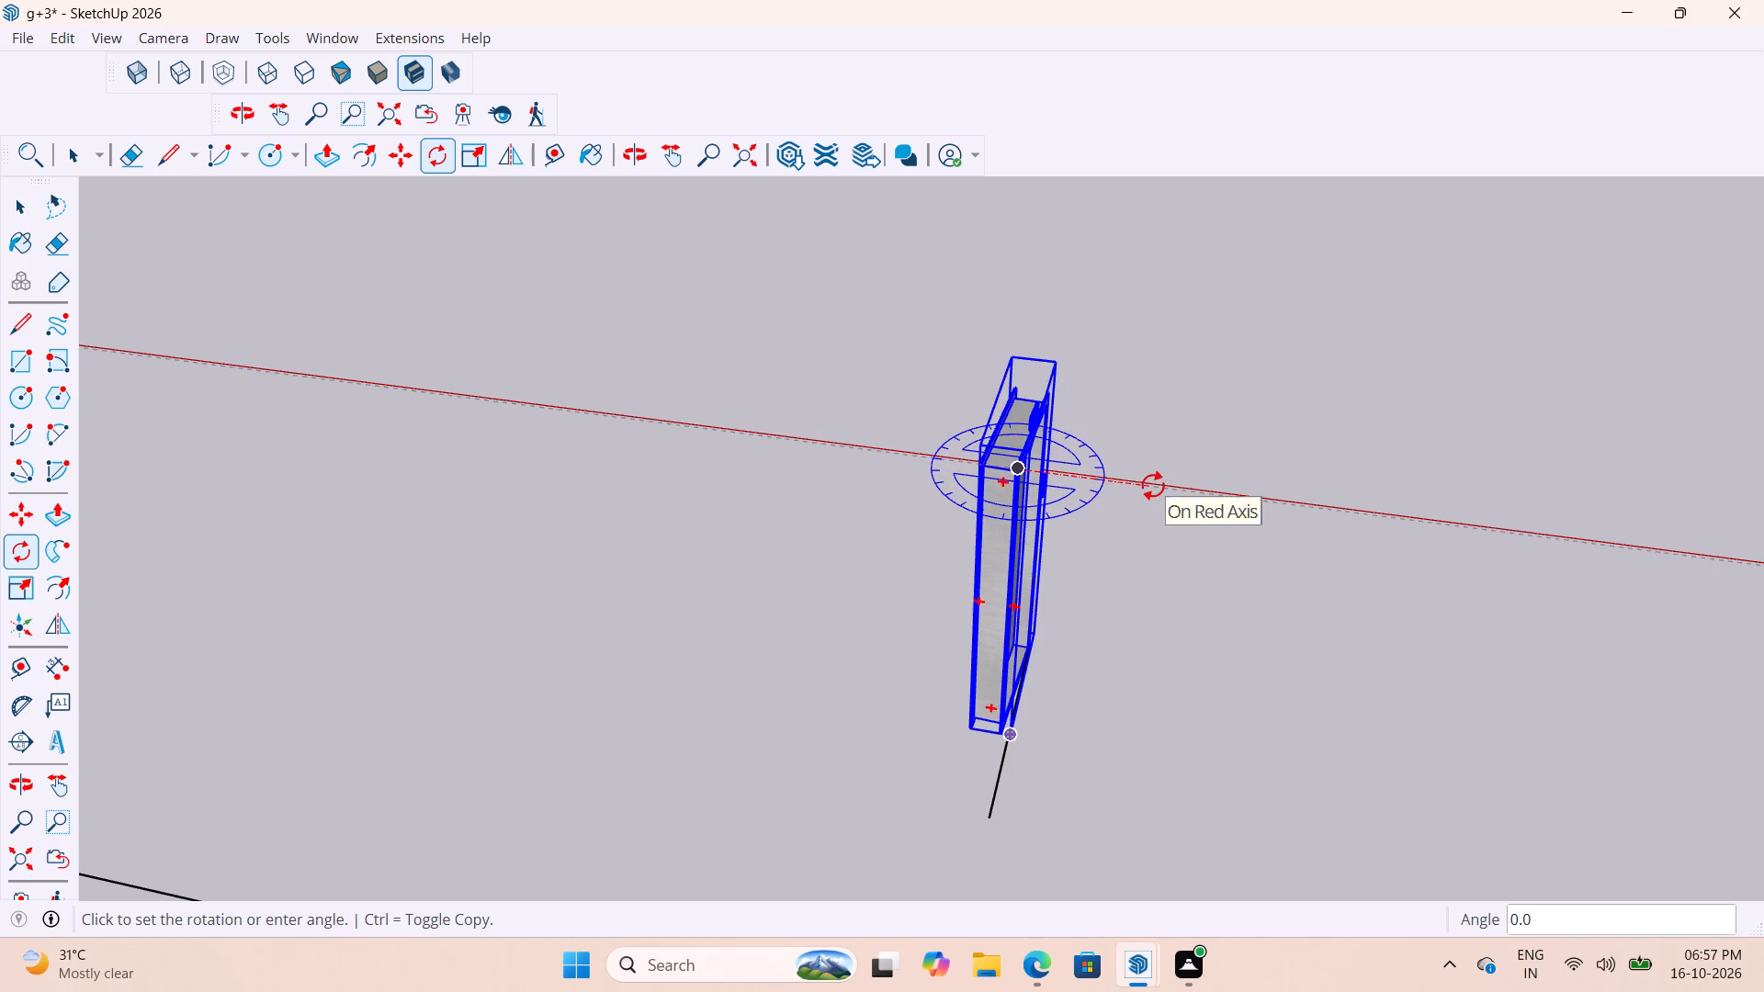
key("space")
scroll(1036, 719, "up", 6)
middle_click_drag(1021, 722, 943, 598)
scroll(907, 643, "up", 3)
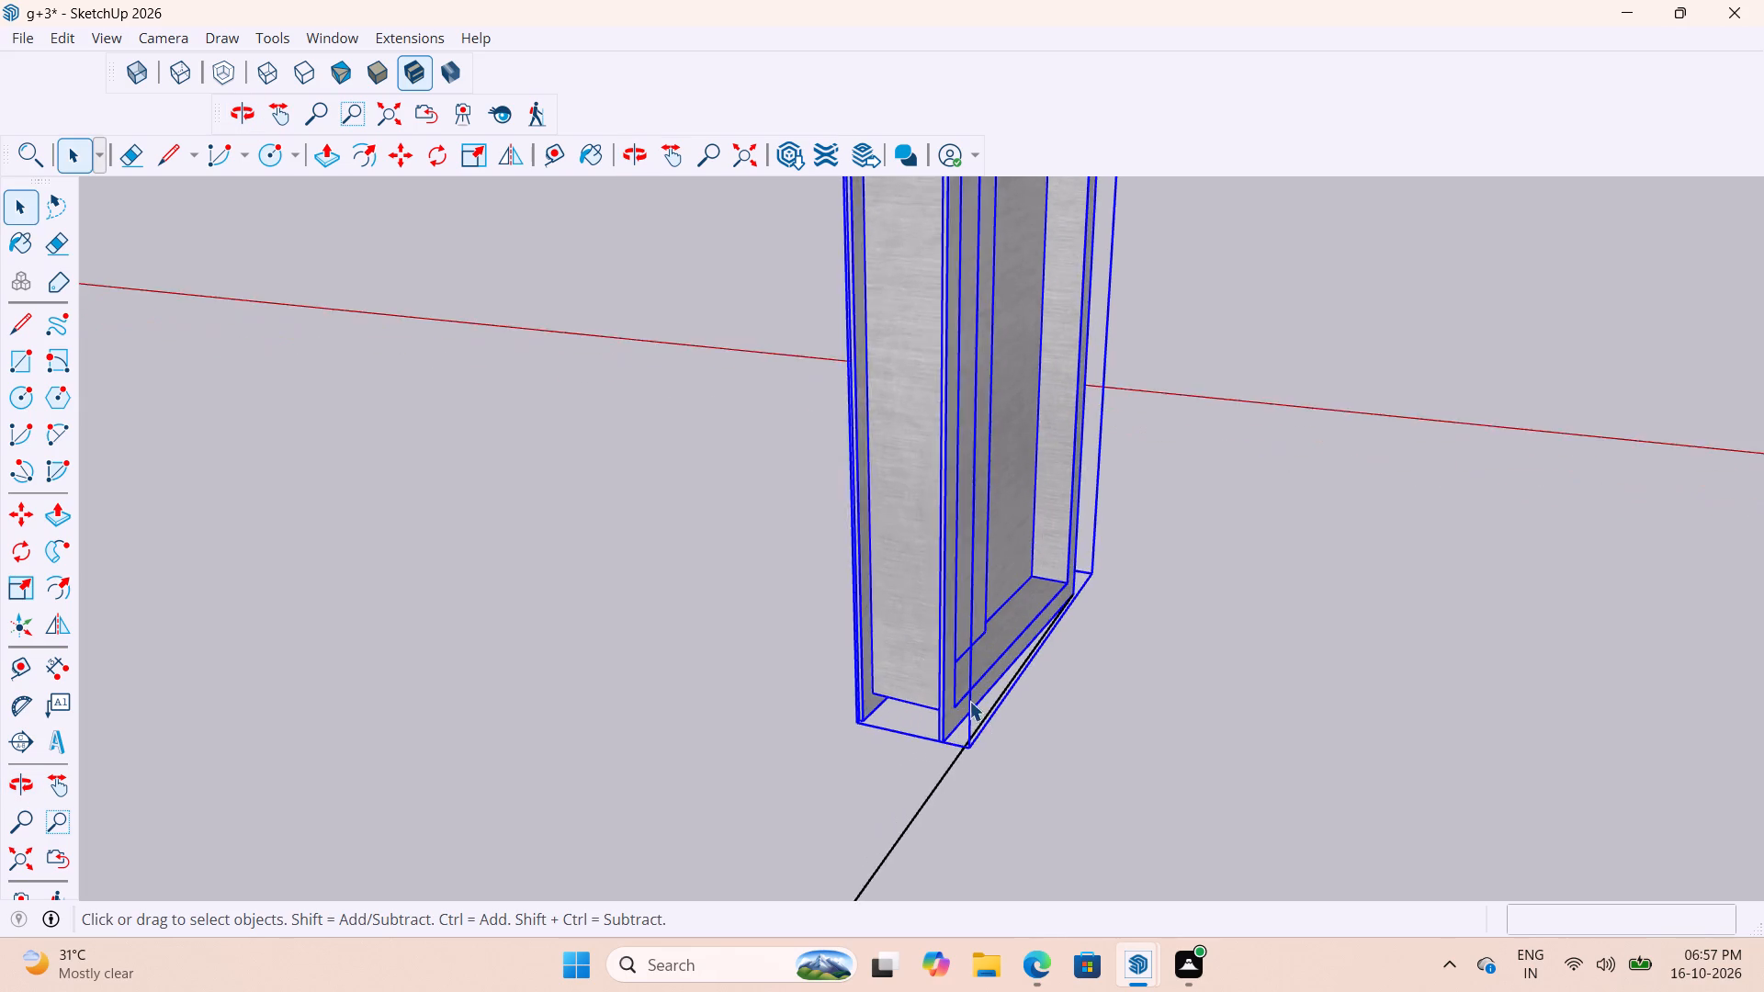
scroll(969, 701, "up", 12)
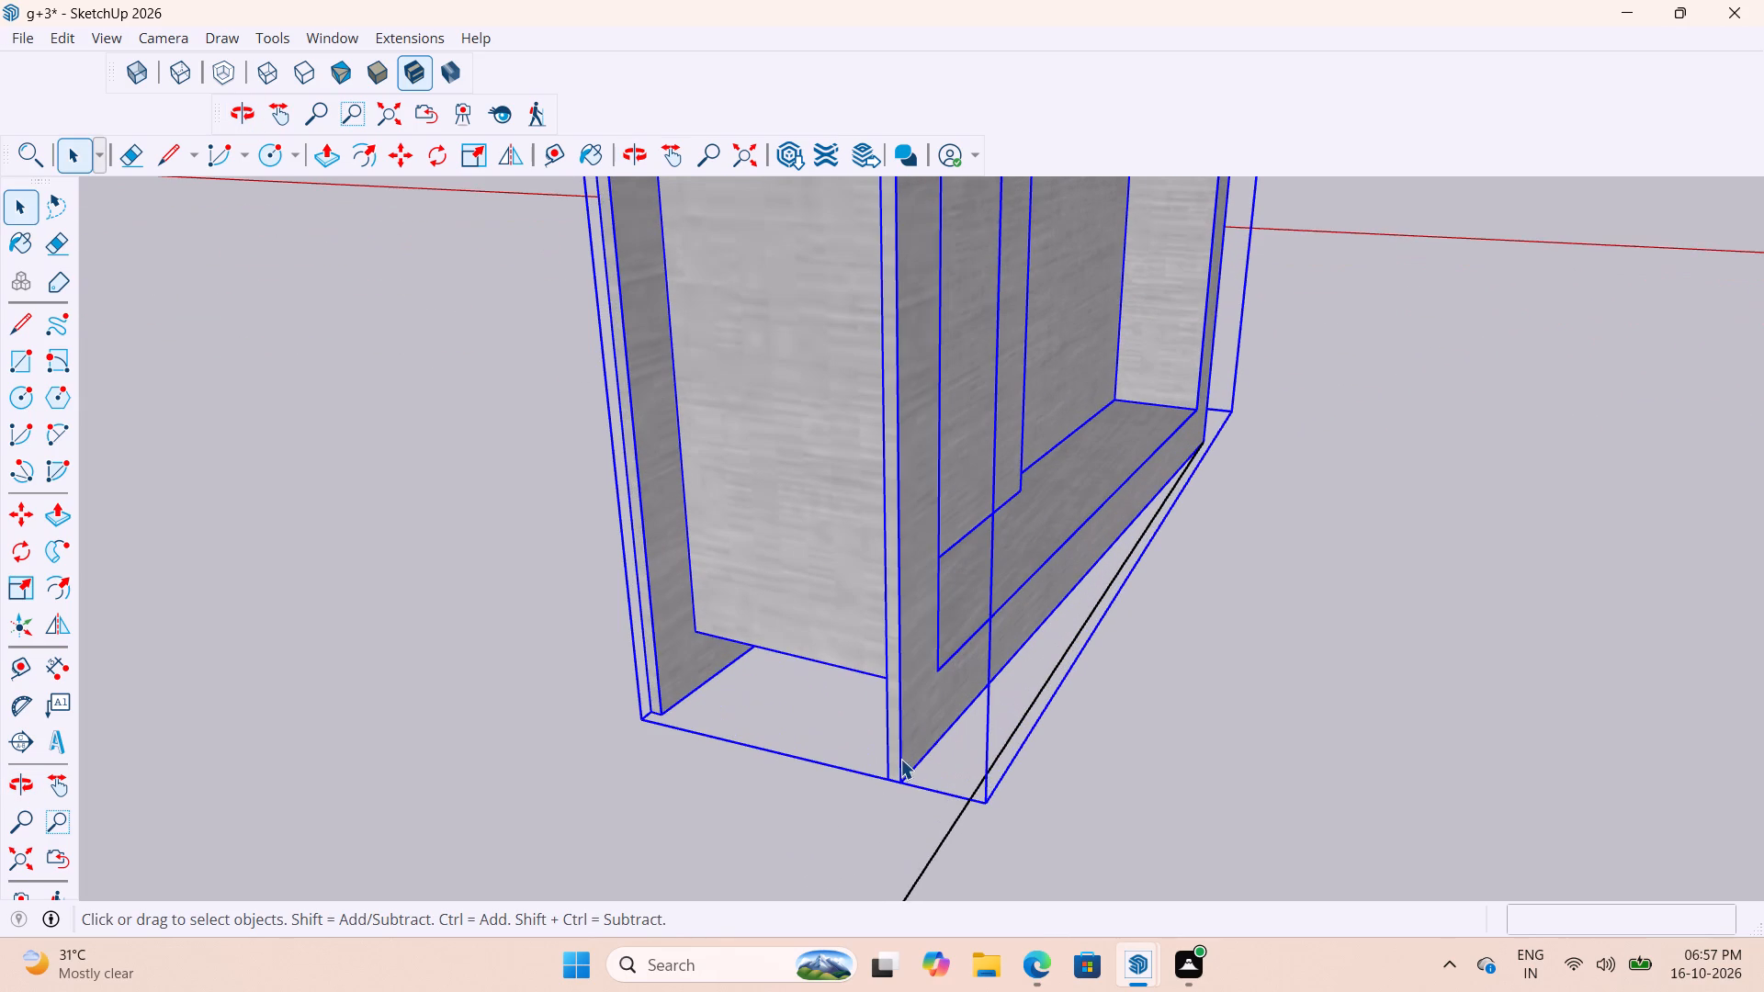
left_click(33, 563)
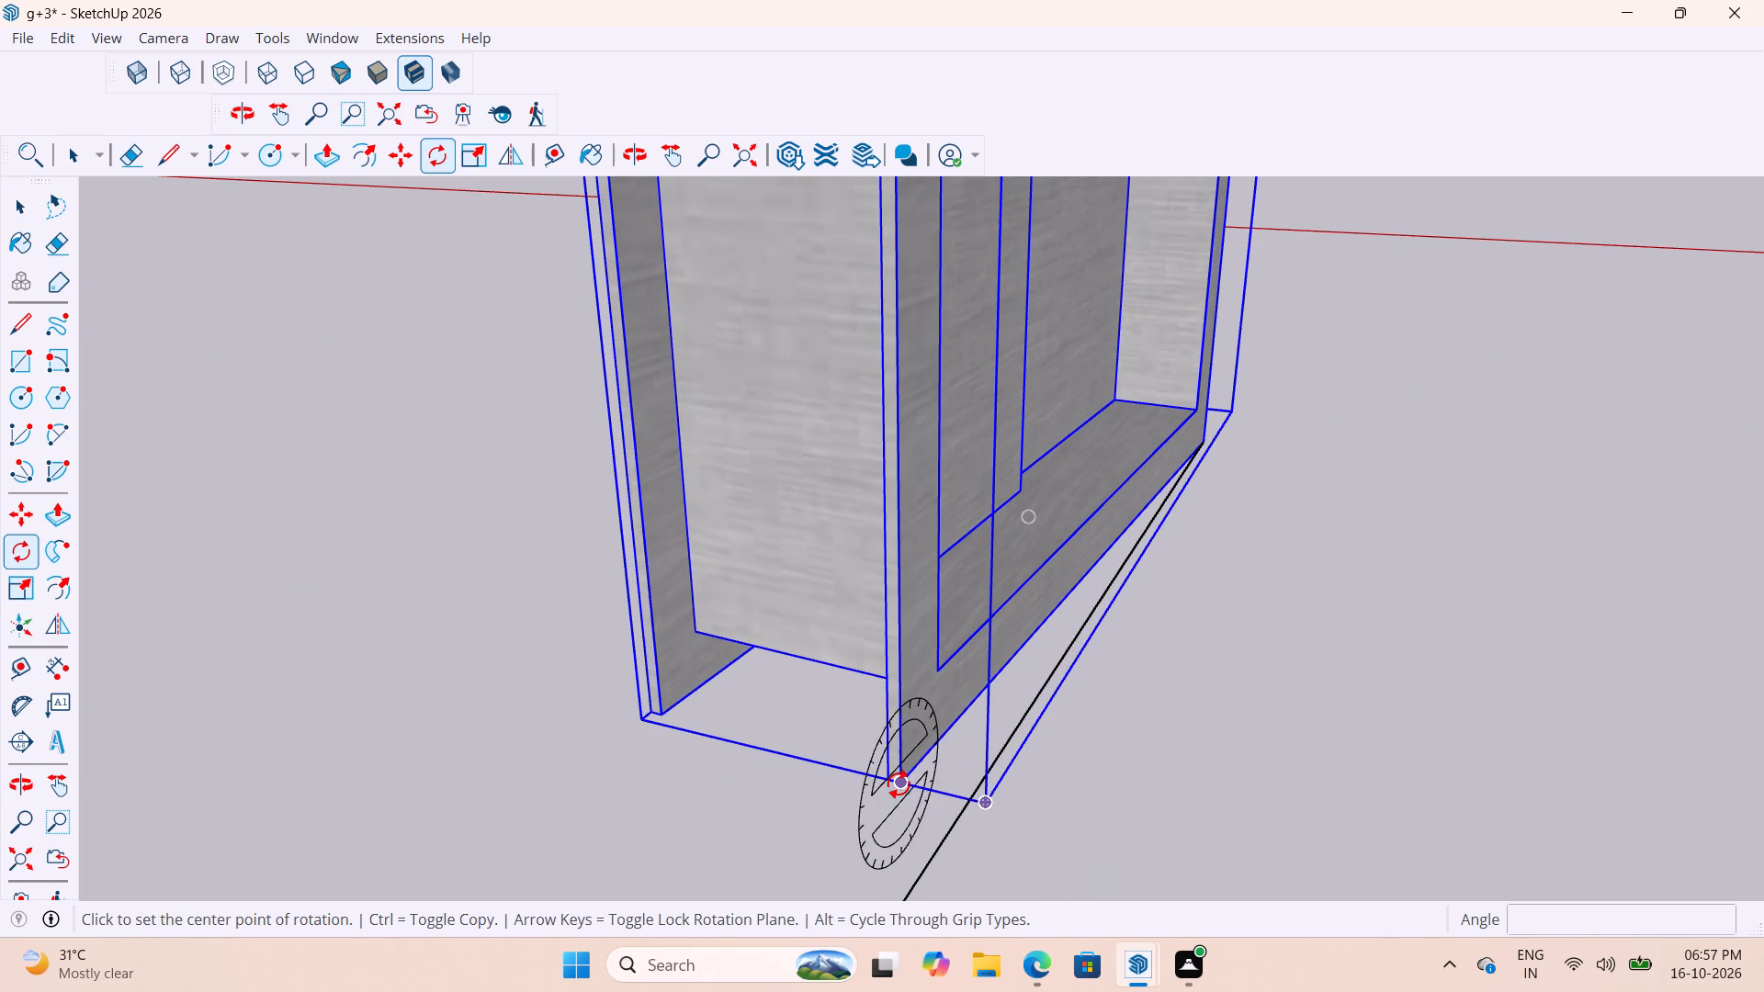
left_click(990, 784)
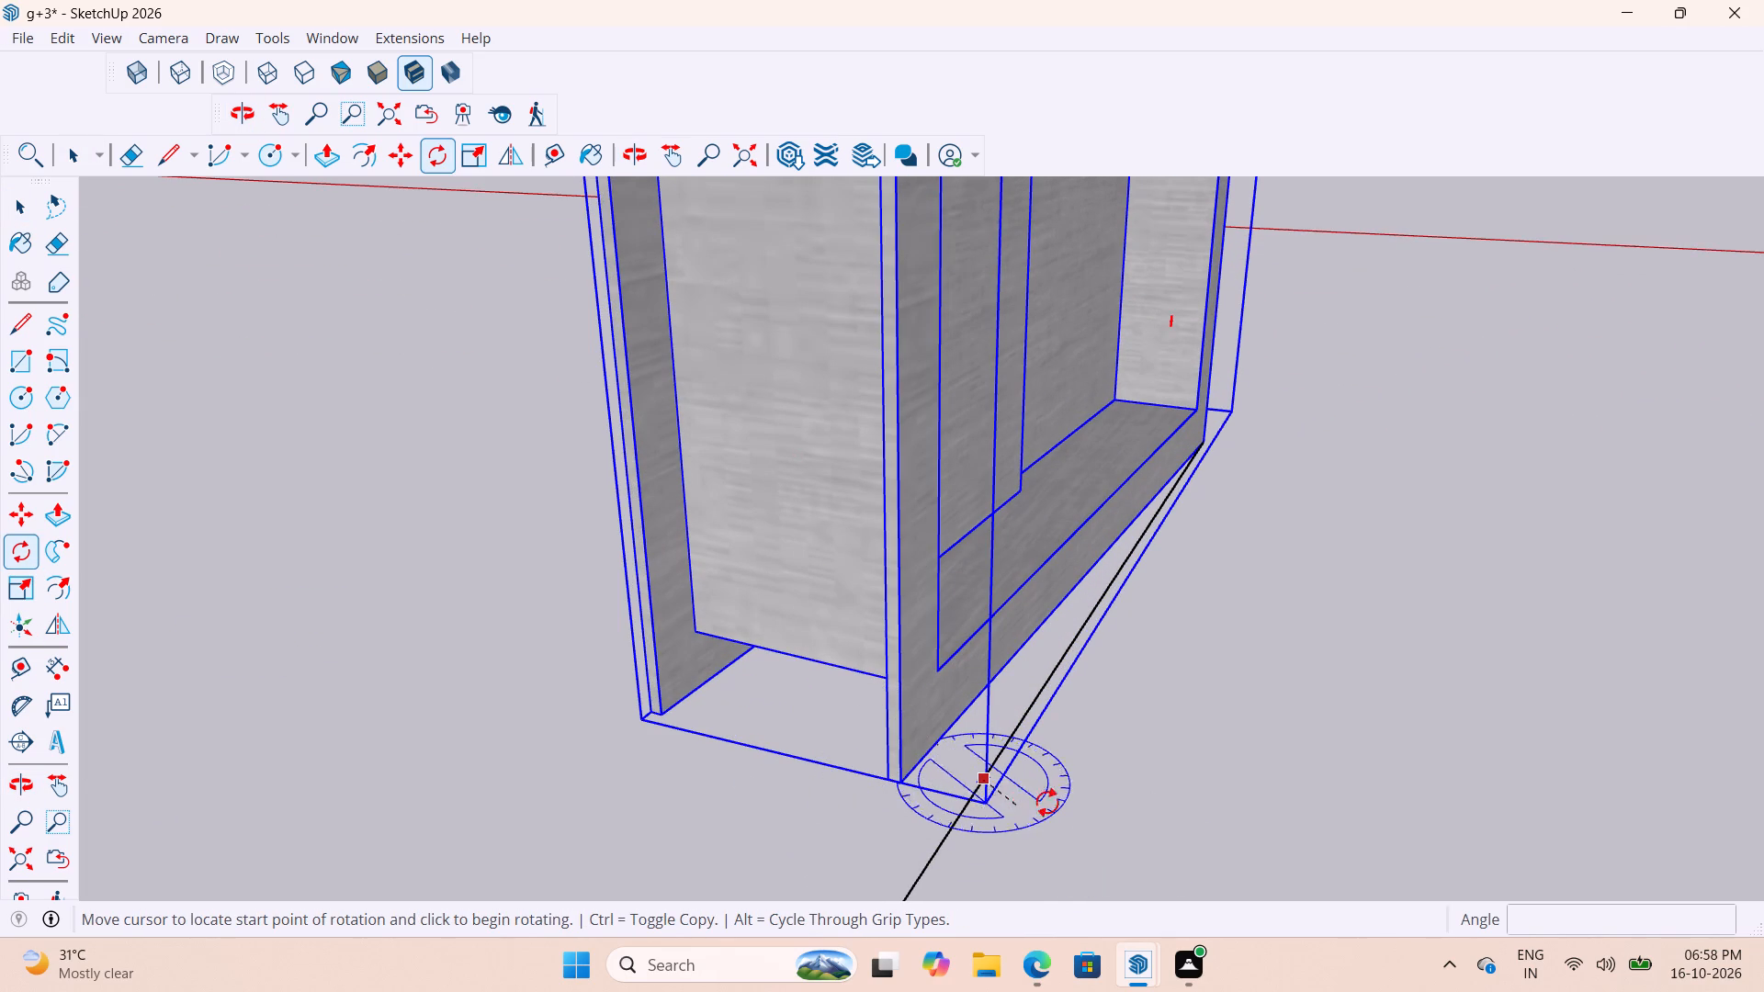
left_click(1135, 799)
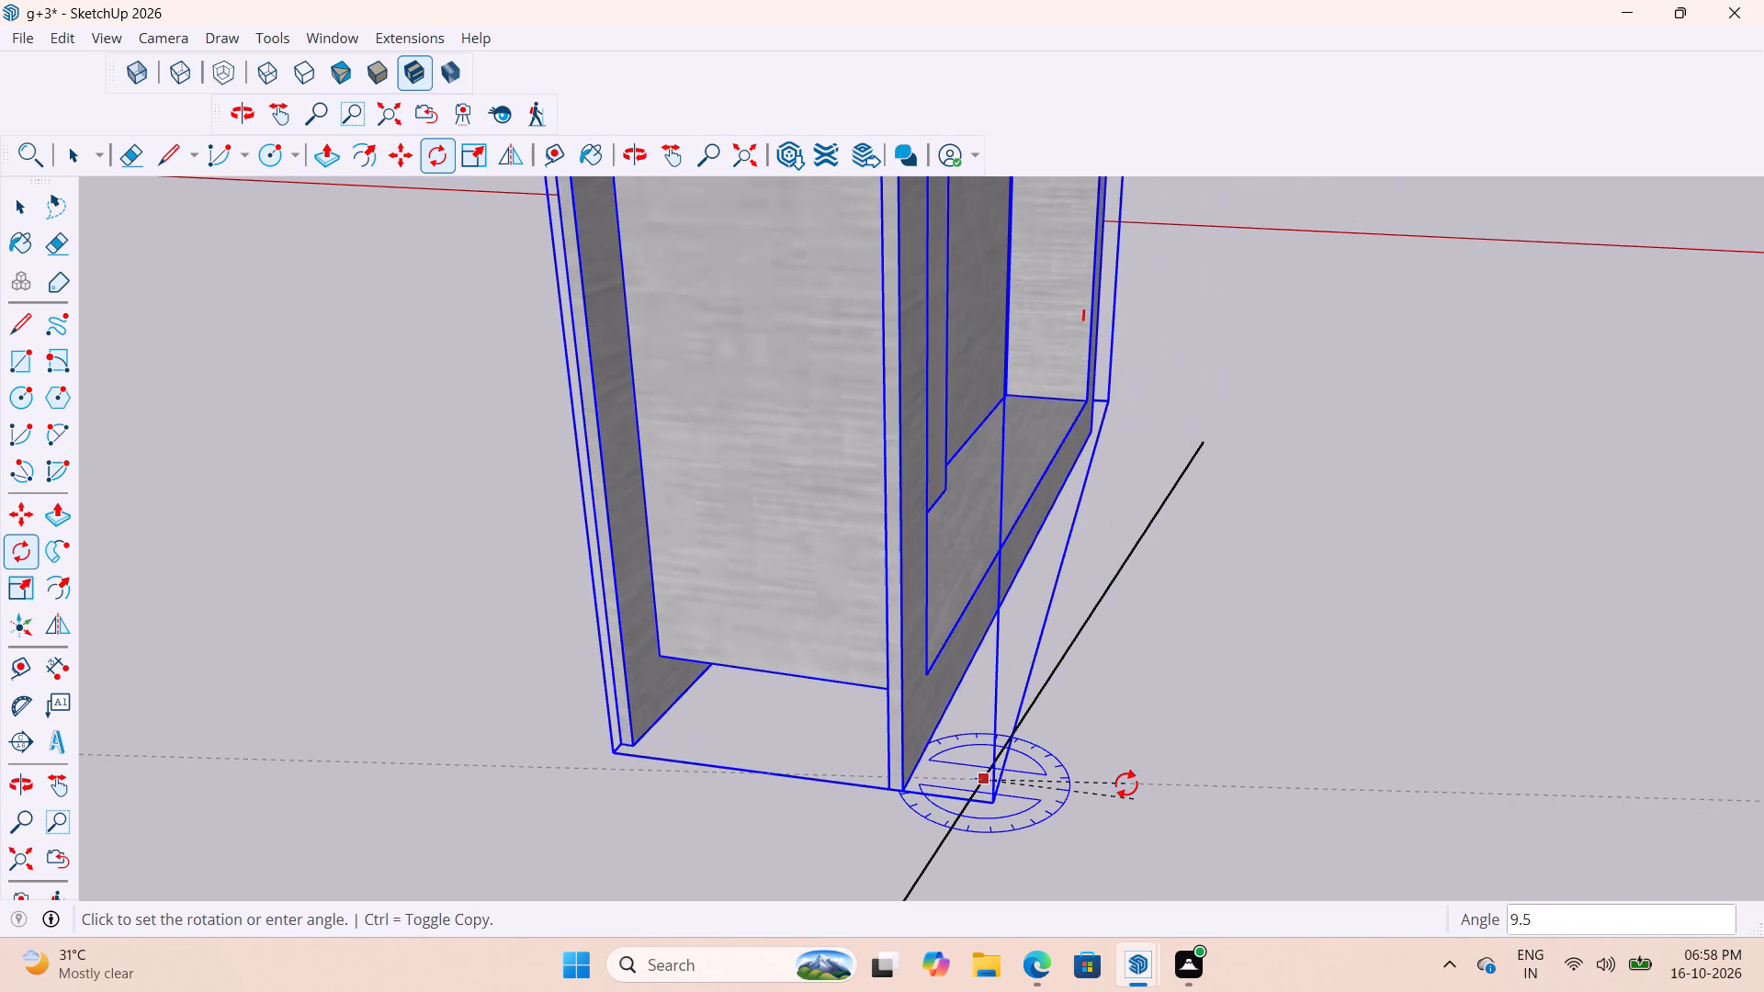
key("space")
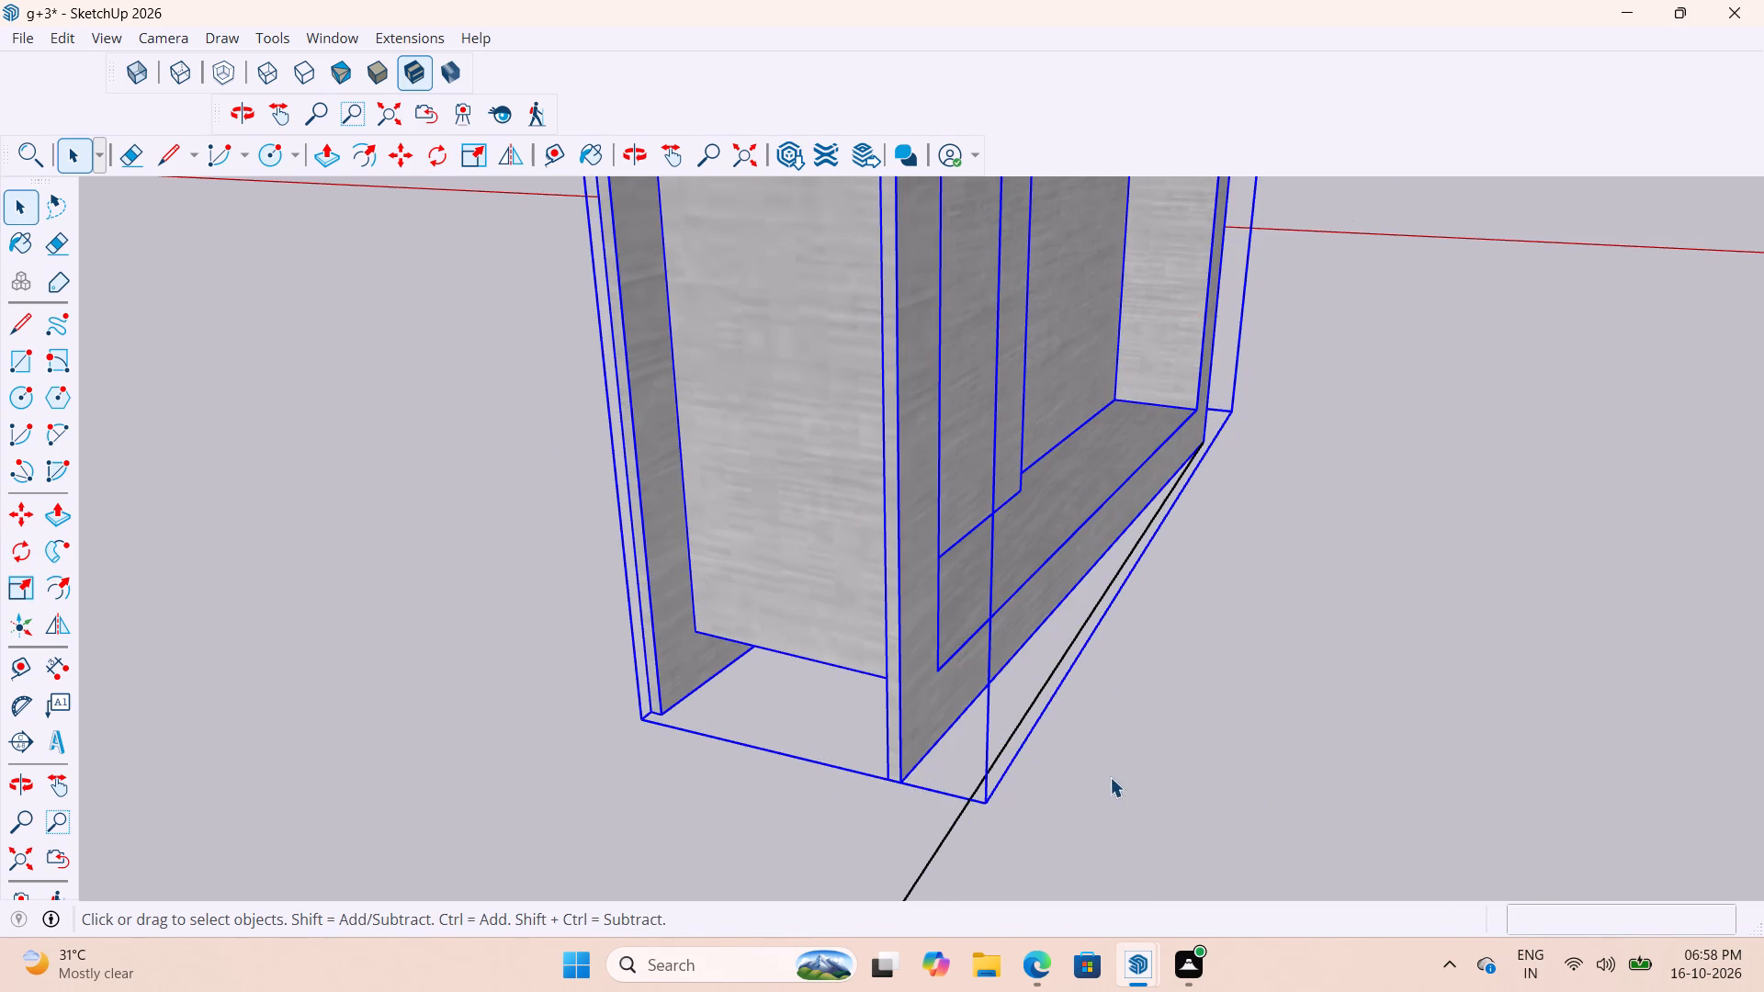
Delete the reference line running past the lift door's bottom edge.
scroll(1066, 798, "down", 4)
scroll(1060, 801, "up", 2)
left_click(967, 821)
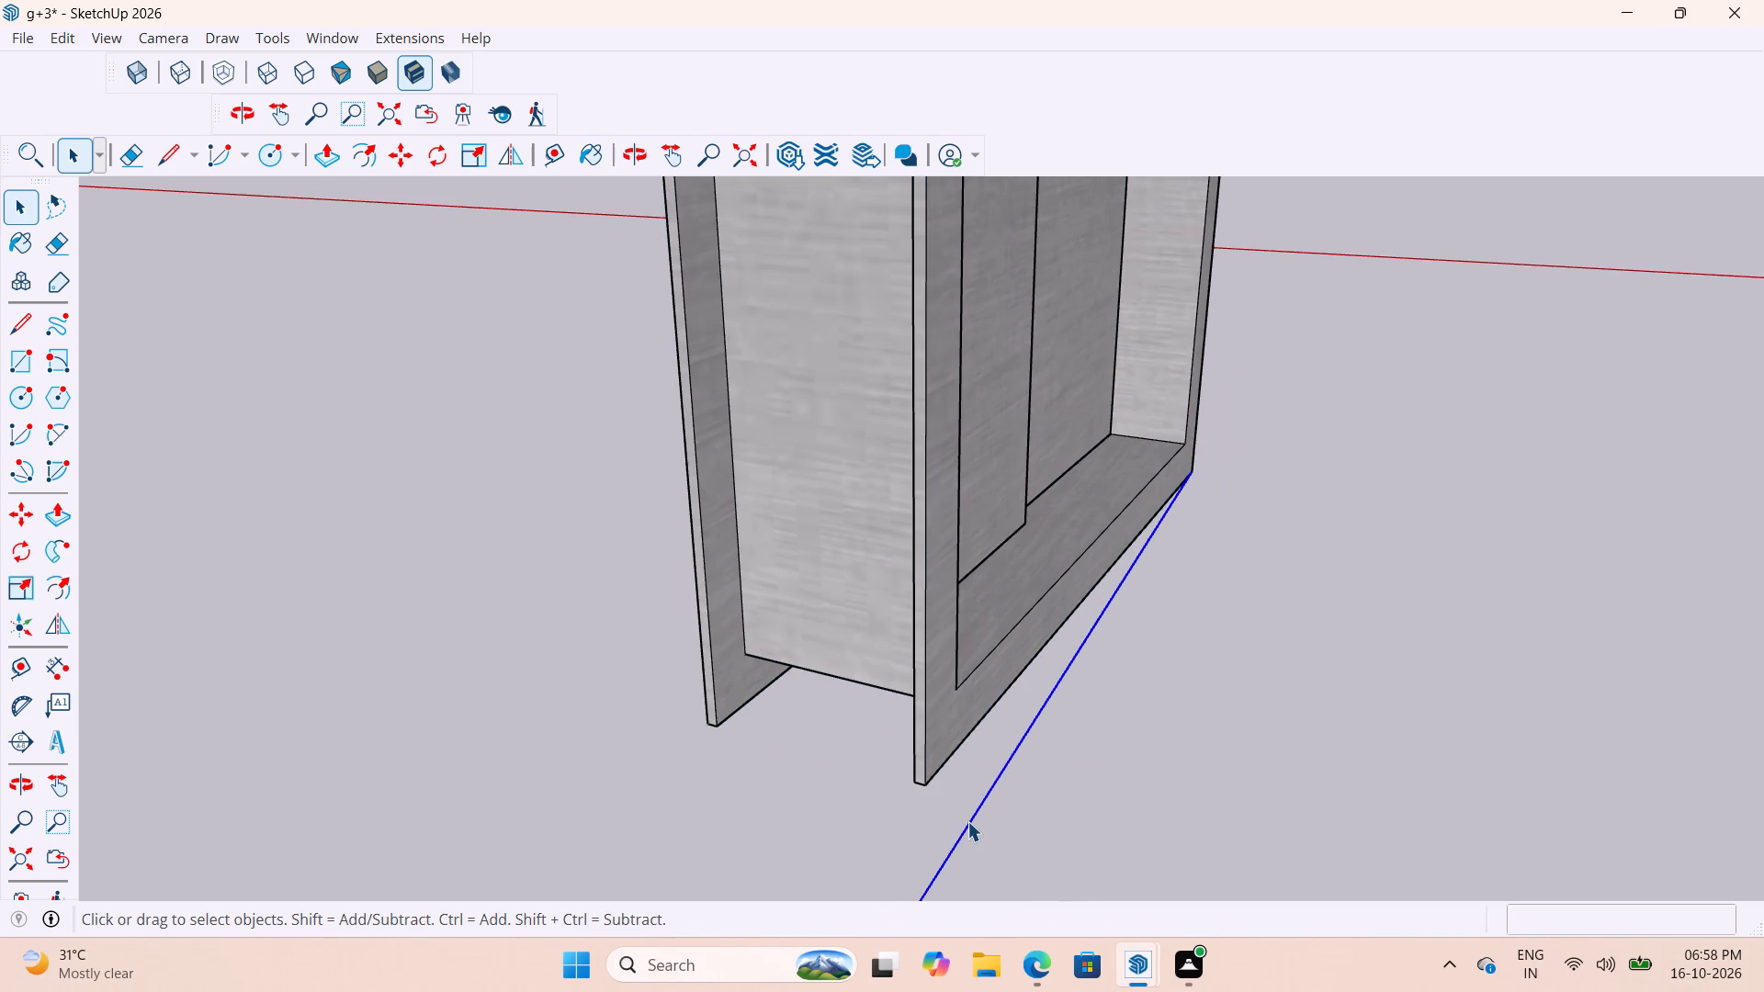
key("Delete")
Draw a reference line about 5' 8" long, parallel to the green axis, from the lift door frame's front bottom corner.
scroll(715, 823, "down", 8)
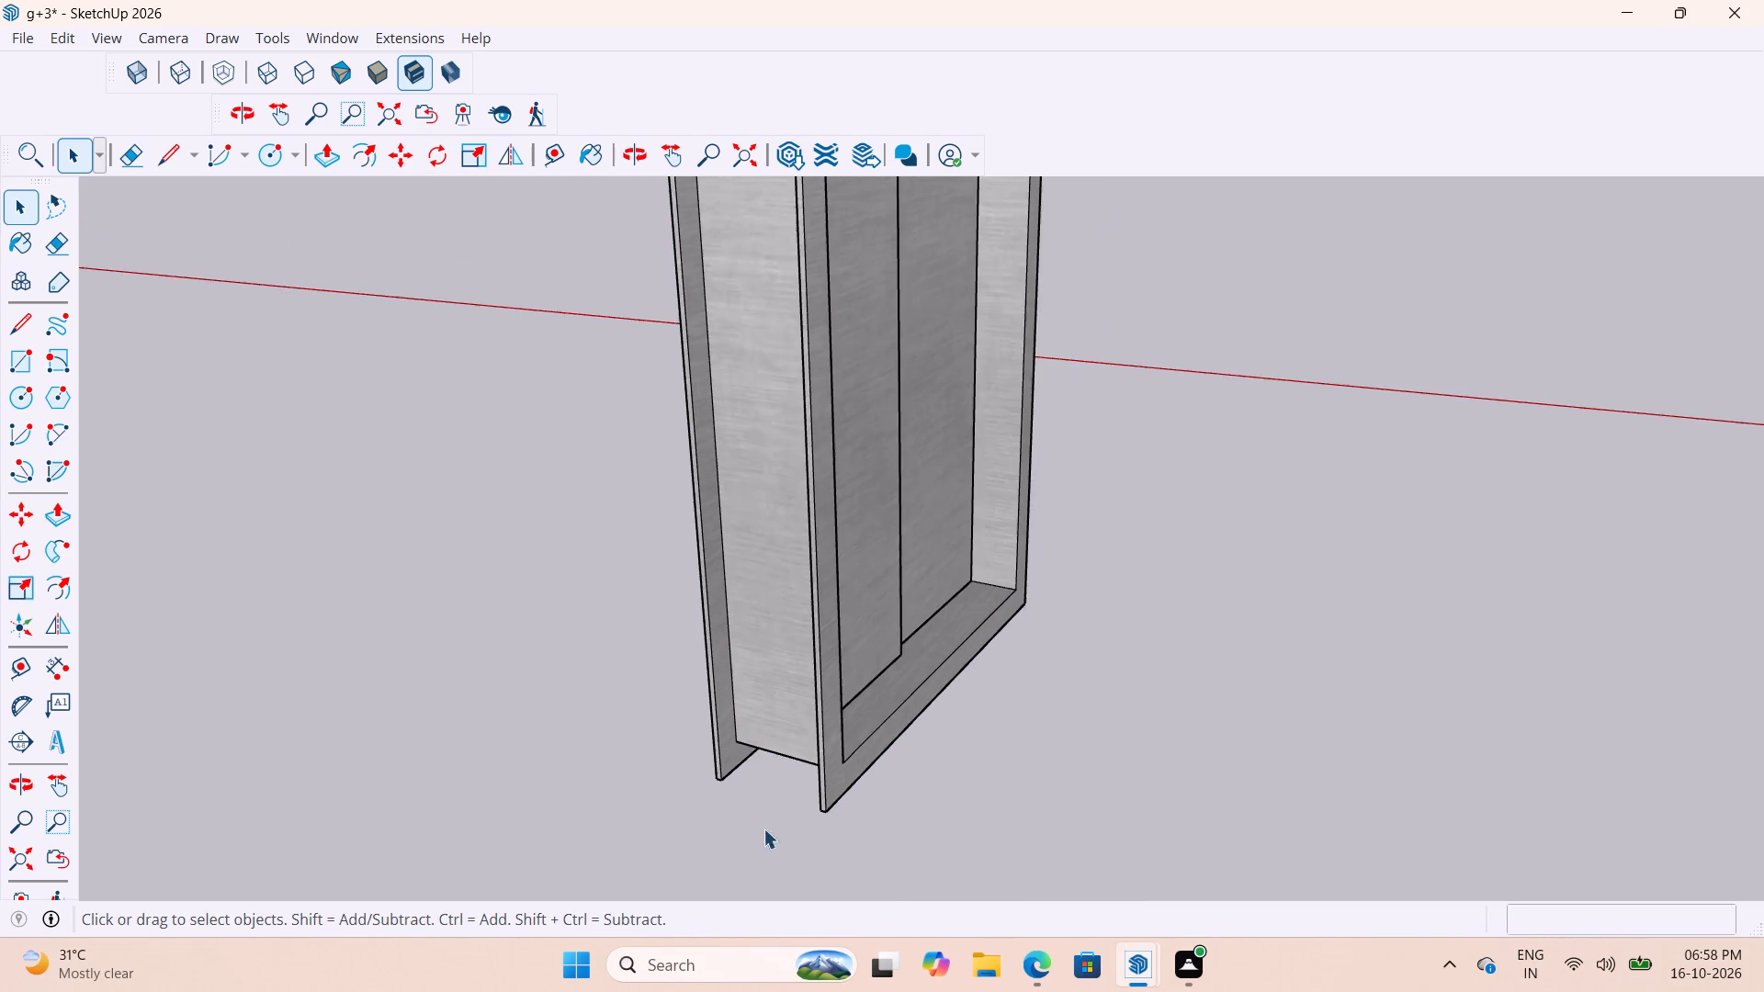
scroll(786, 804, "down", 5)
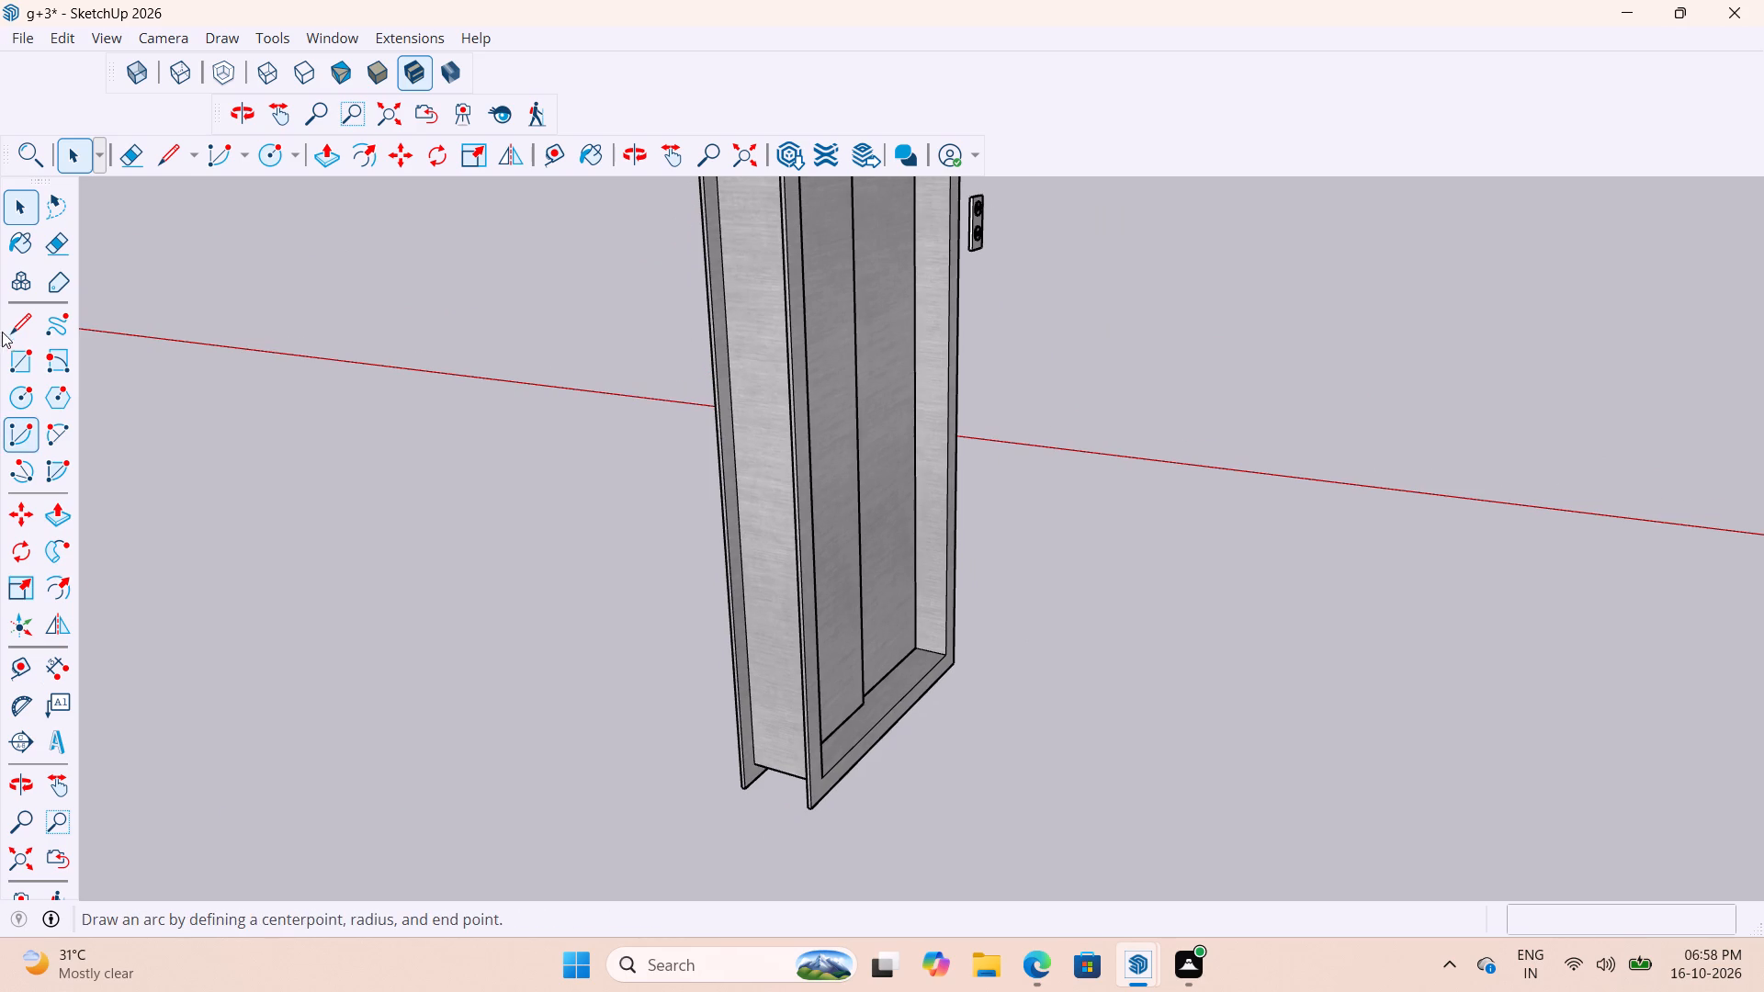
key("l")
scroll(869, 816, "up", 3)
middle_click_drag(895, 789, 842, 679)
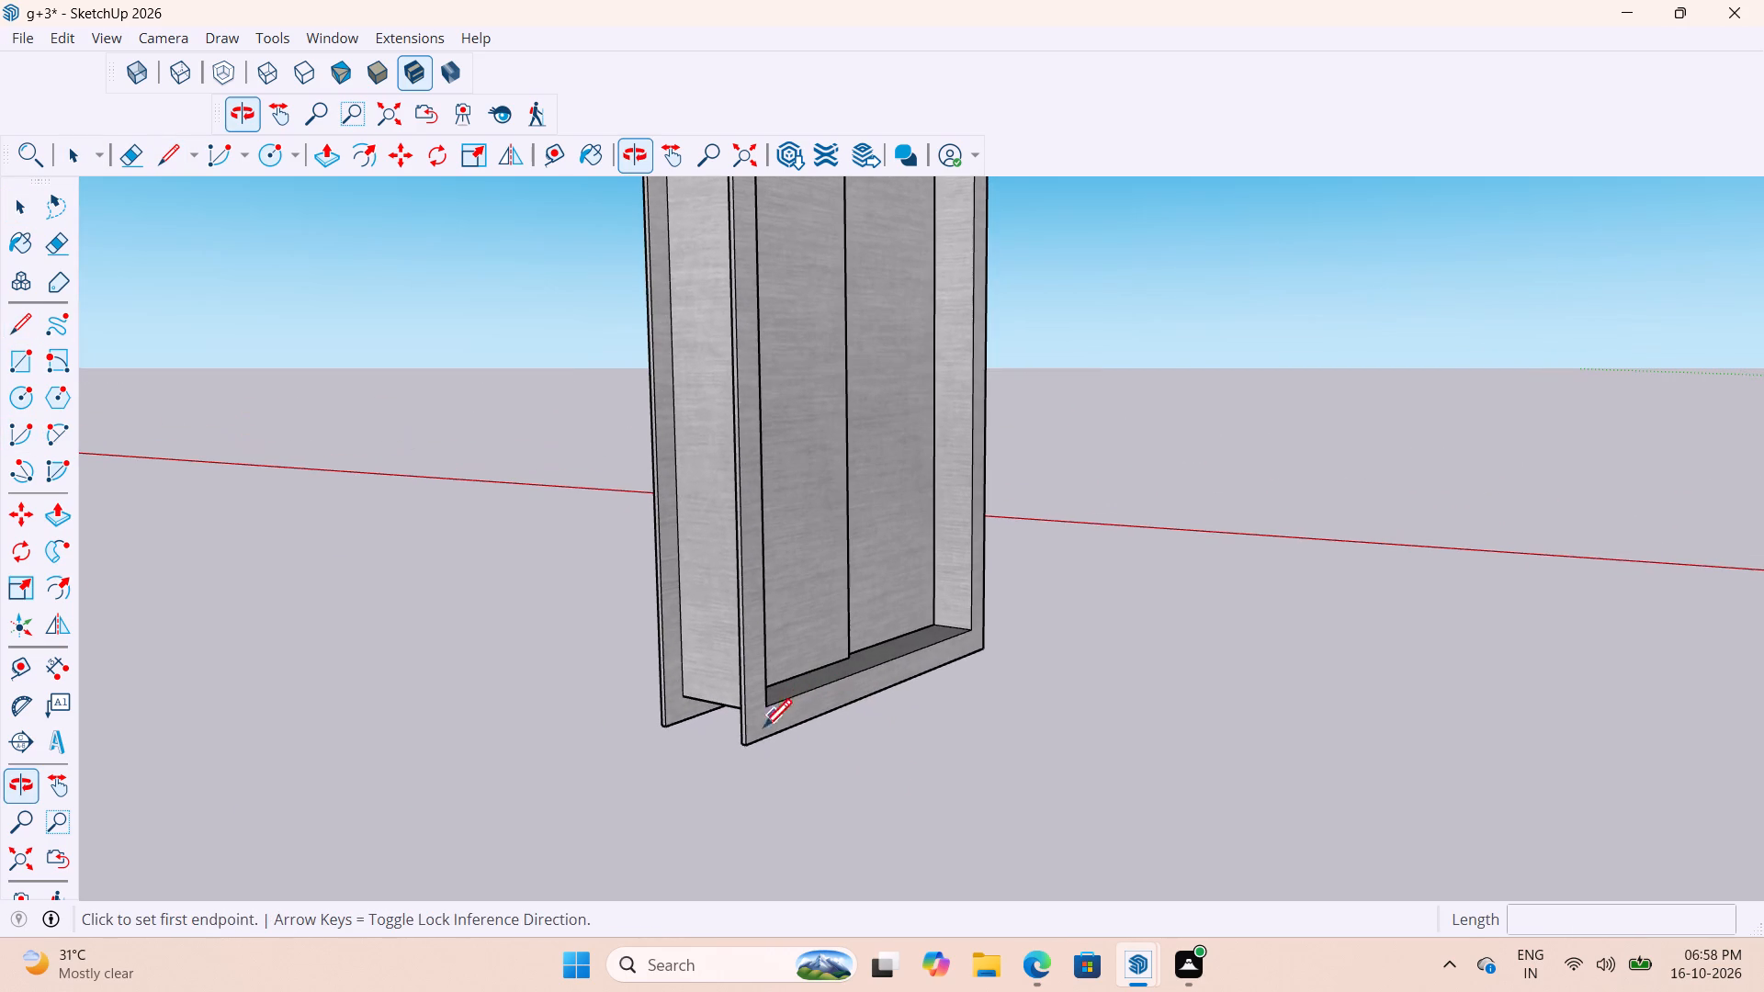
left_click(747, 749)
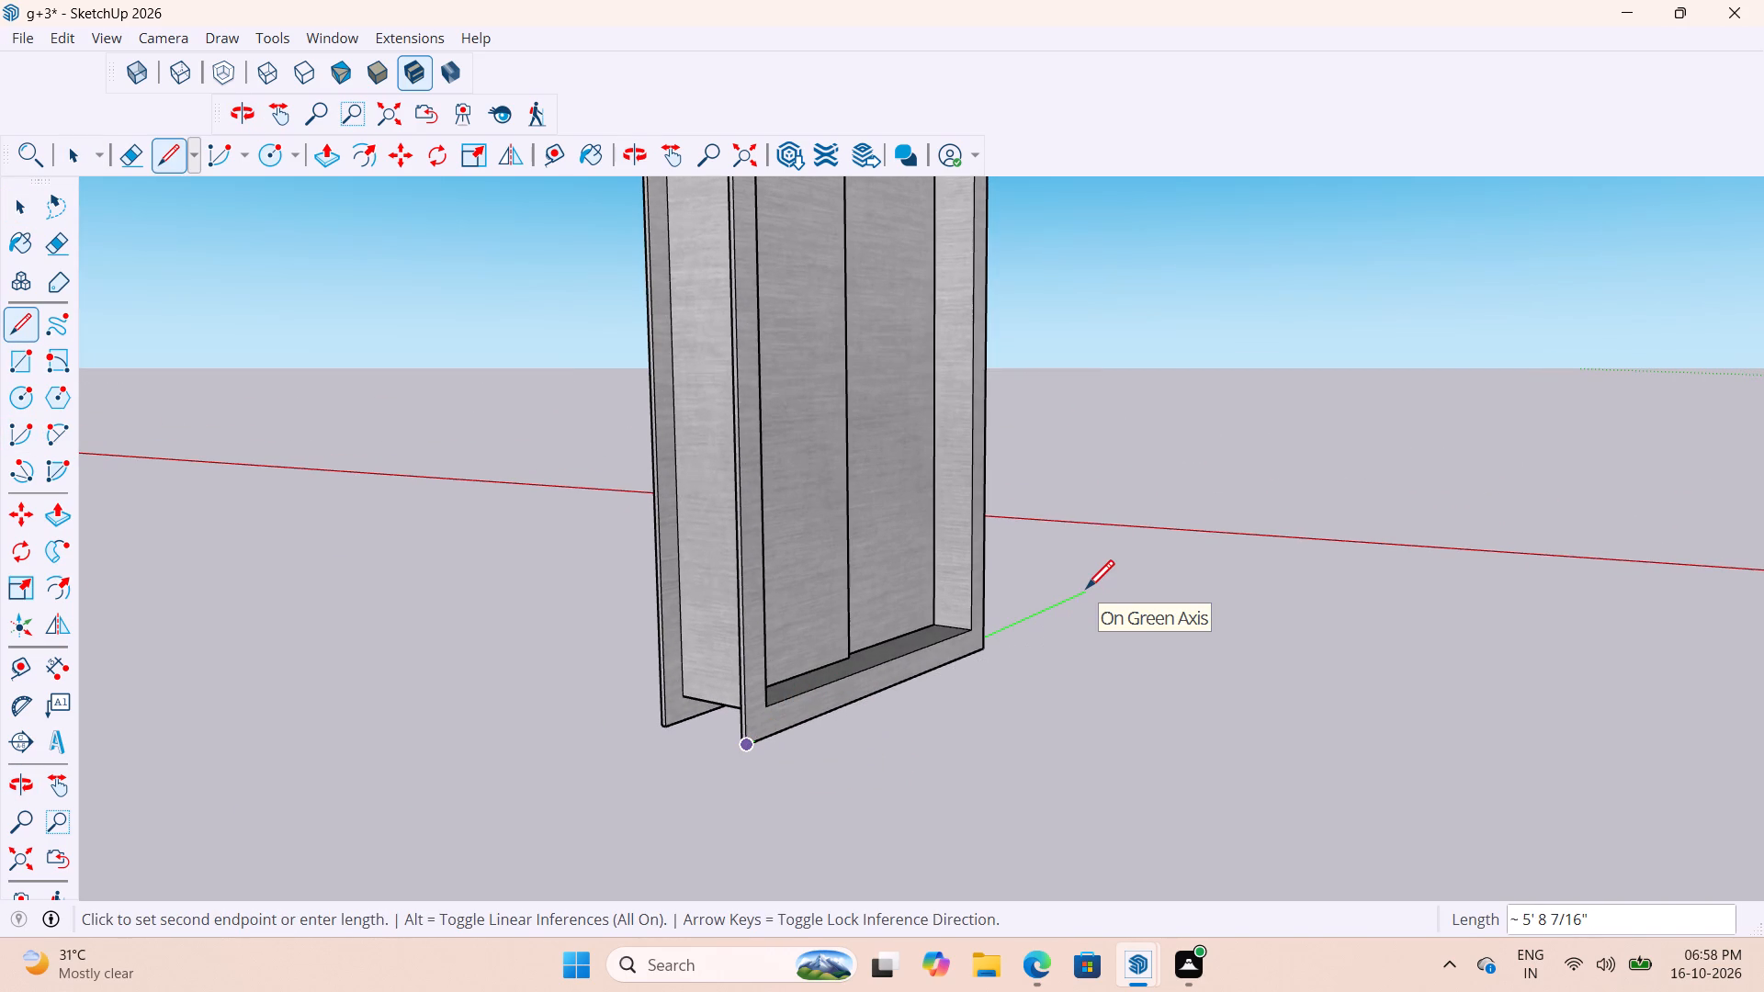
left_click(1086, 592)
key("space")
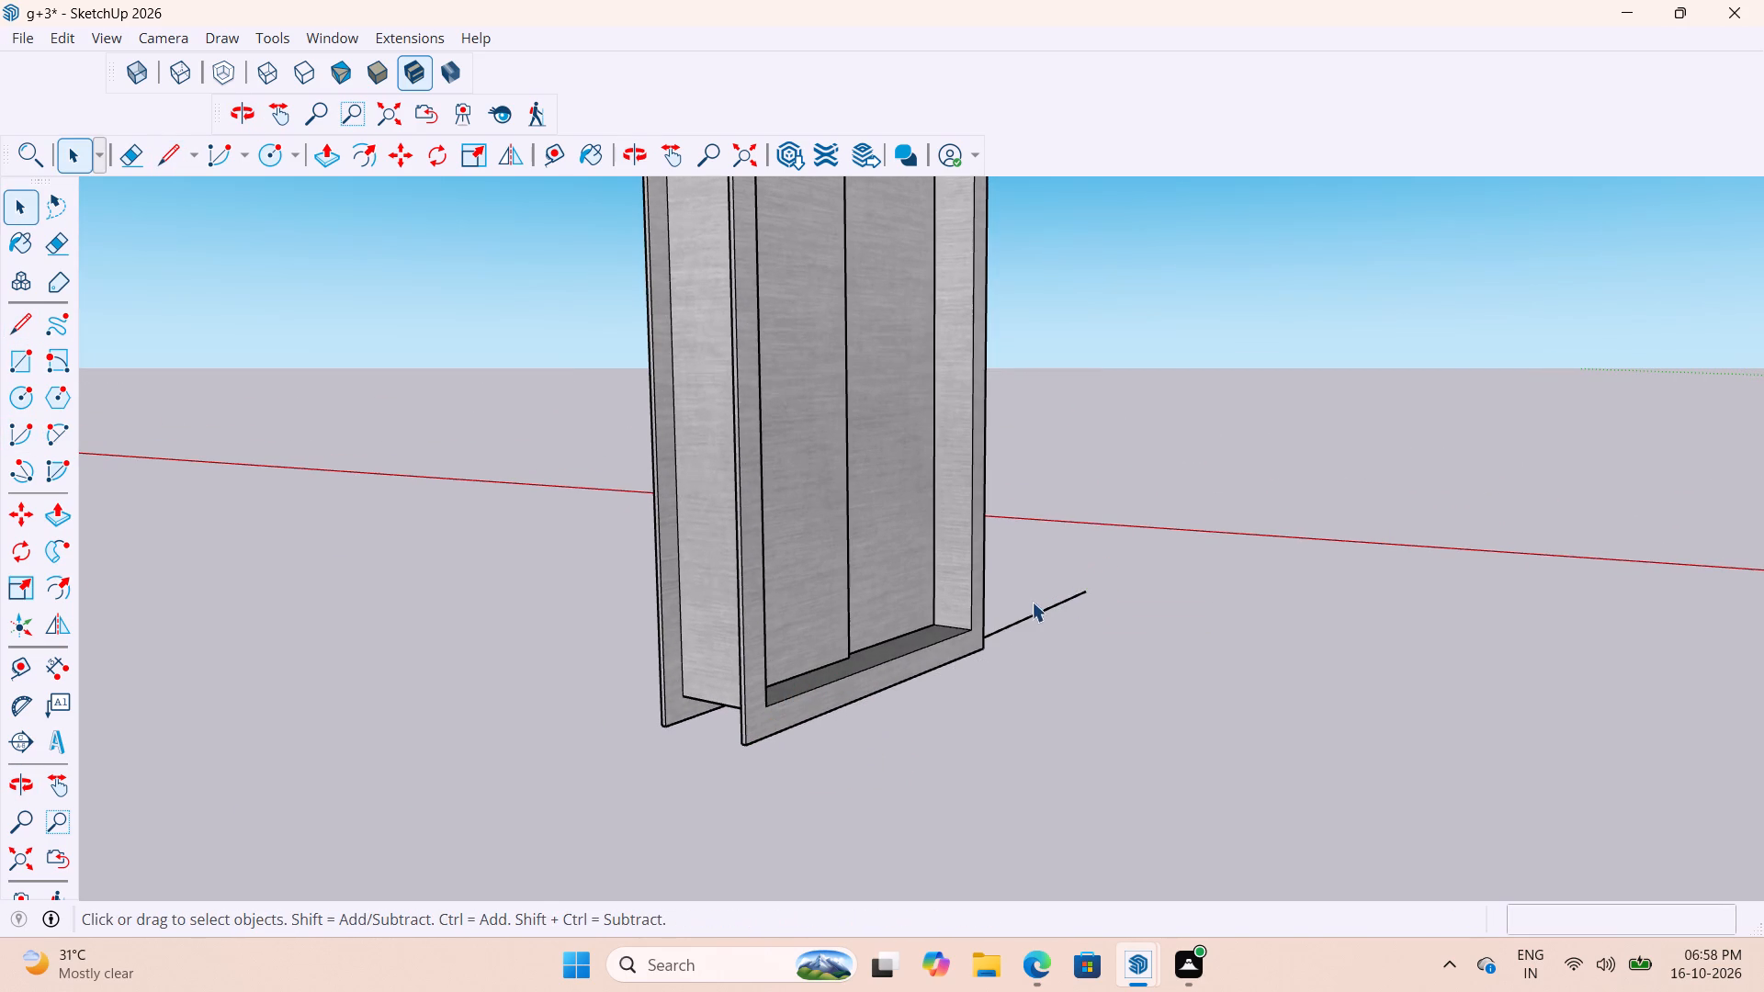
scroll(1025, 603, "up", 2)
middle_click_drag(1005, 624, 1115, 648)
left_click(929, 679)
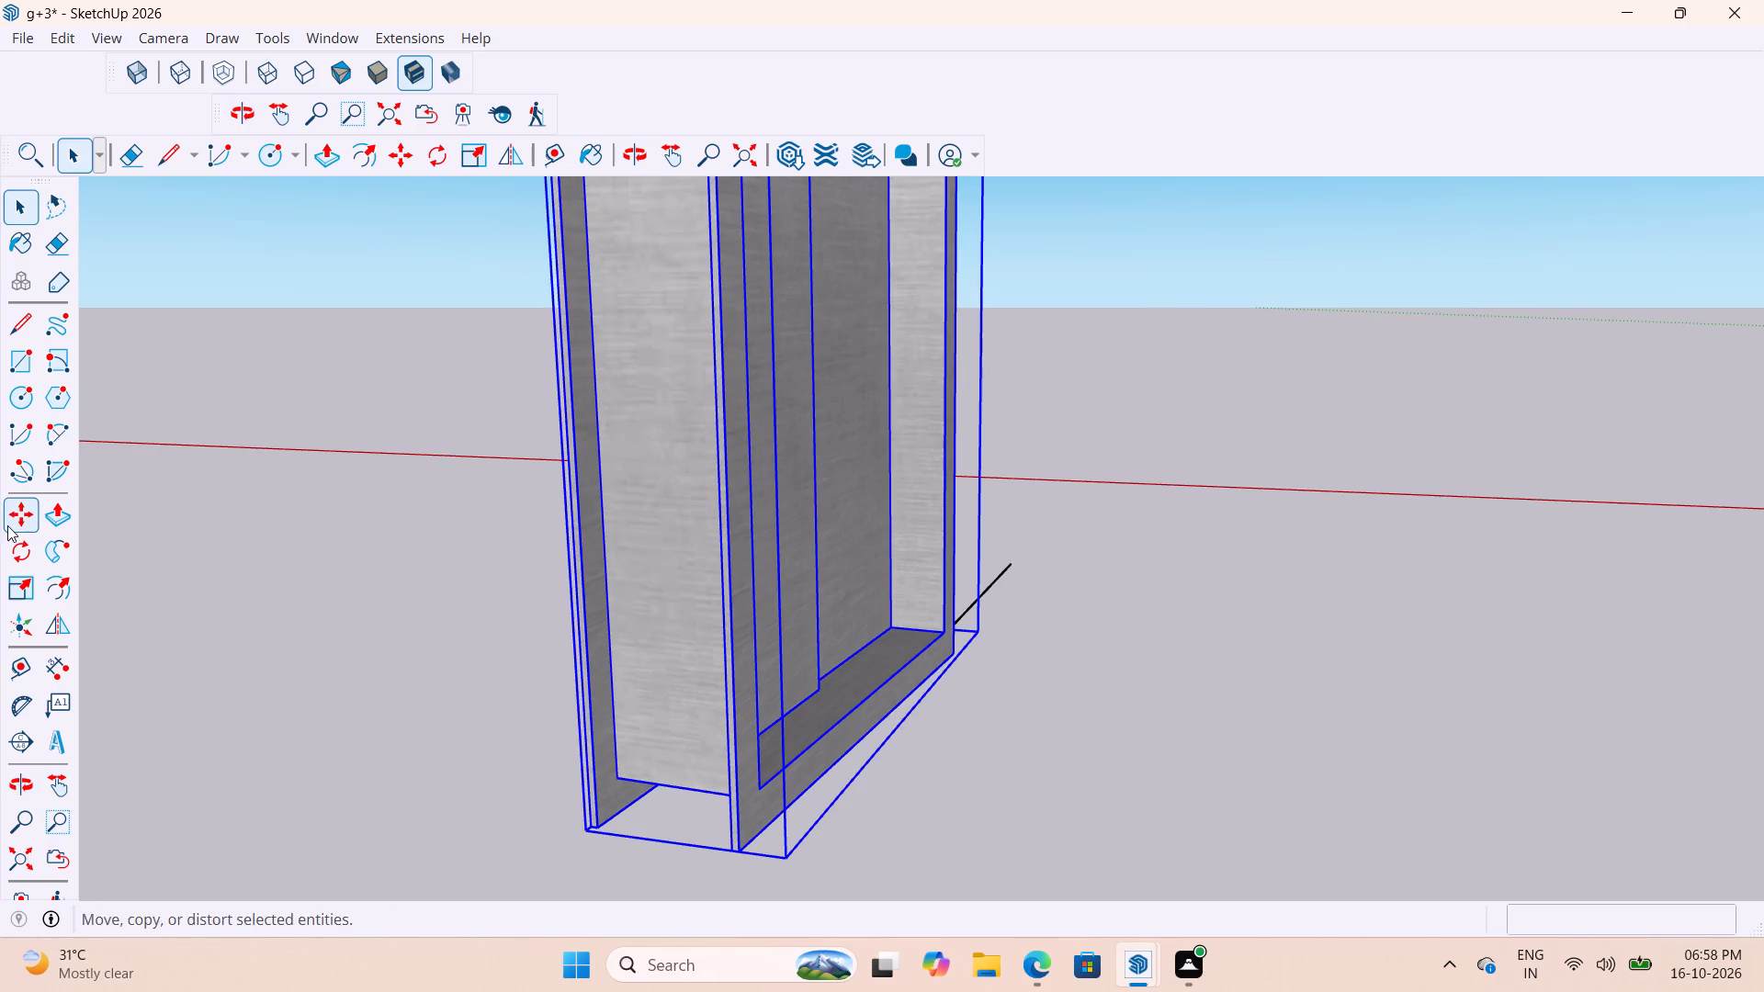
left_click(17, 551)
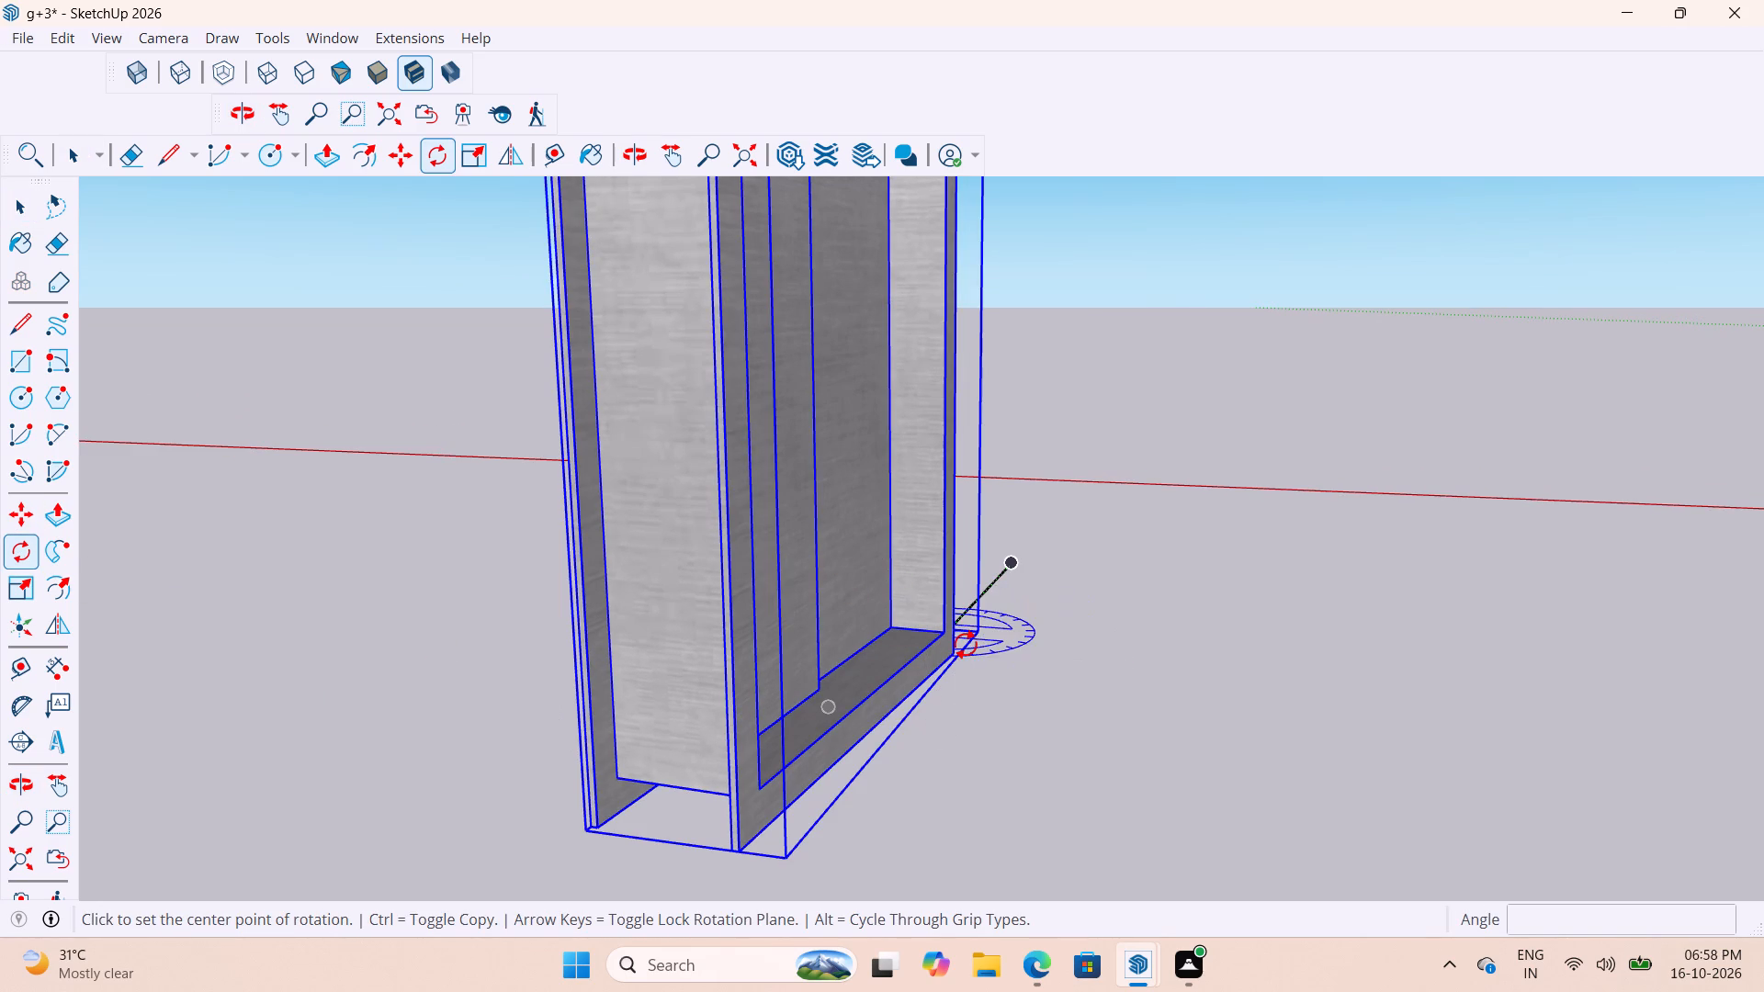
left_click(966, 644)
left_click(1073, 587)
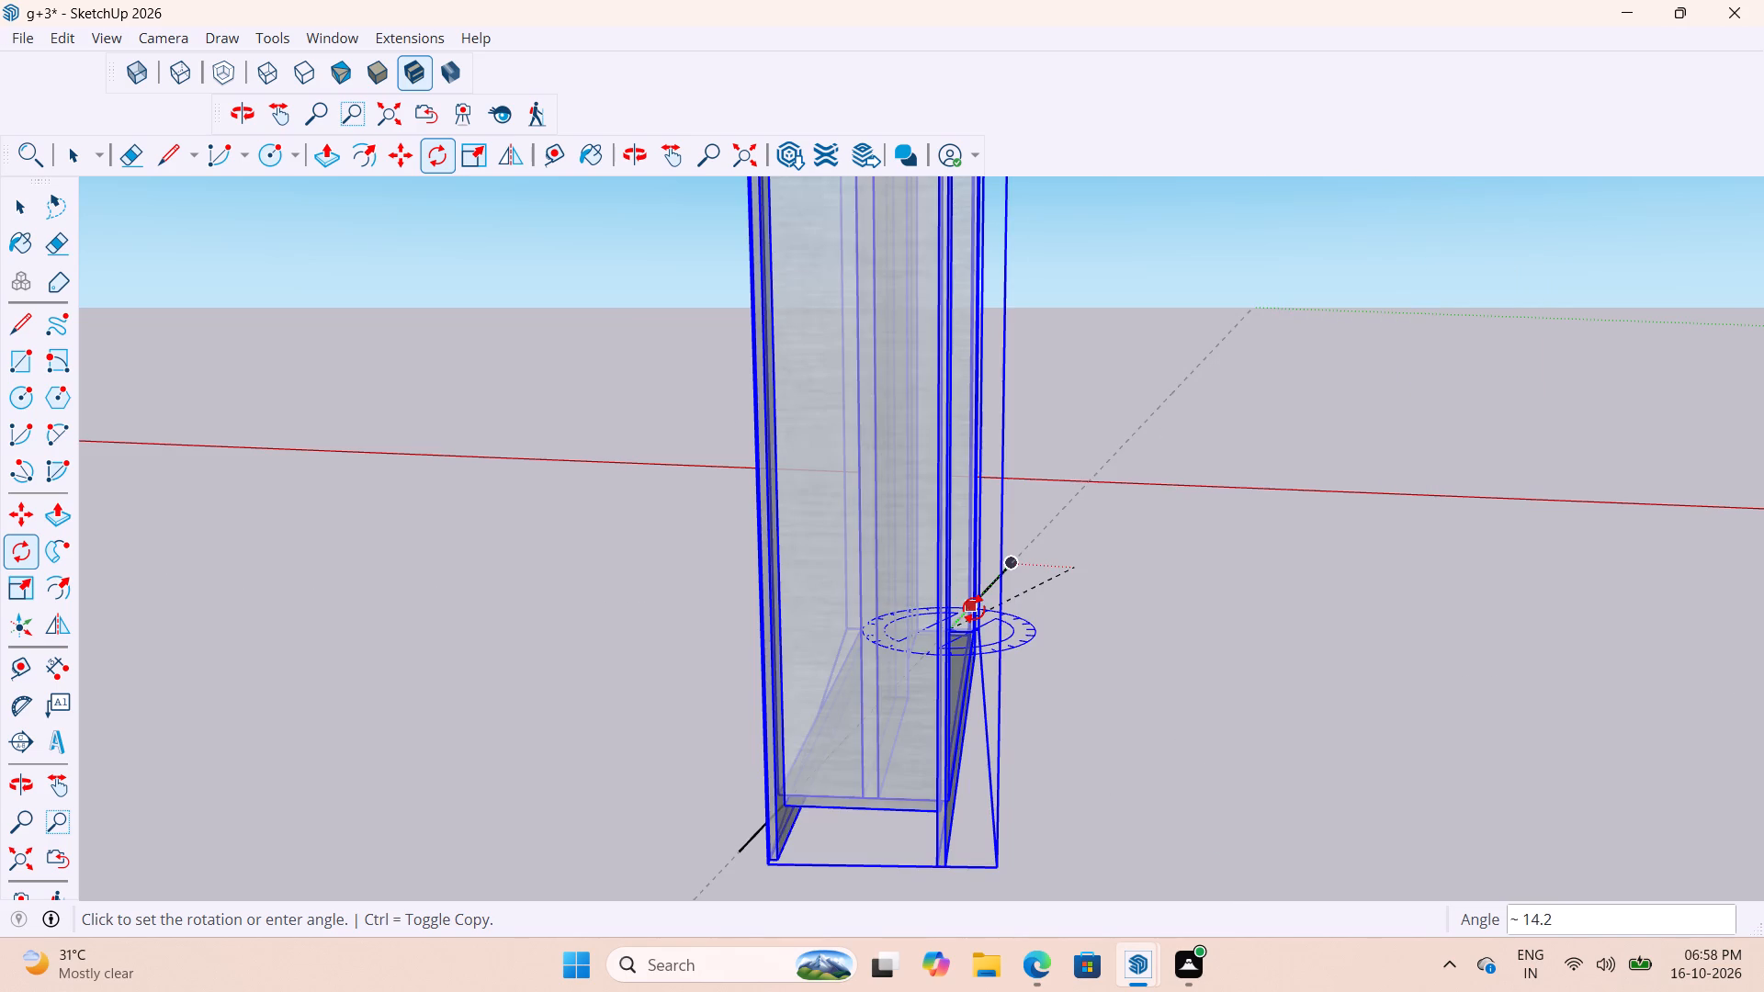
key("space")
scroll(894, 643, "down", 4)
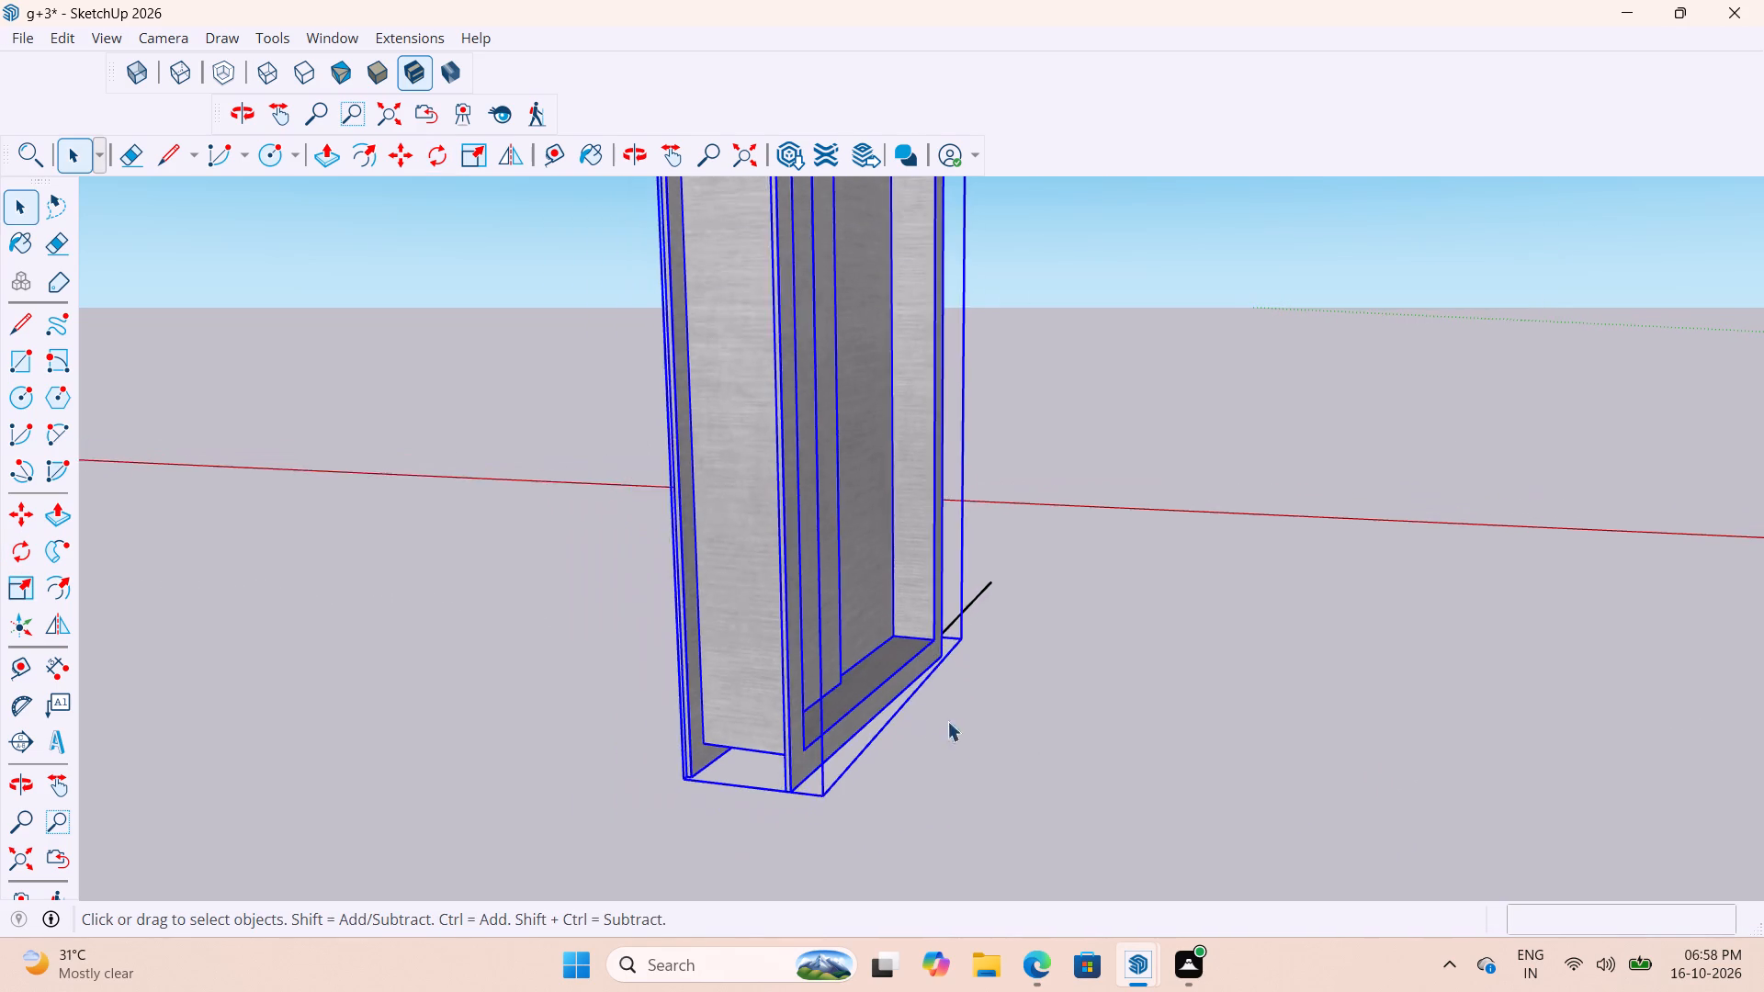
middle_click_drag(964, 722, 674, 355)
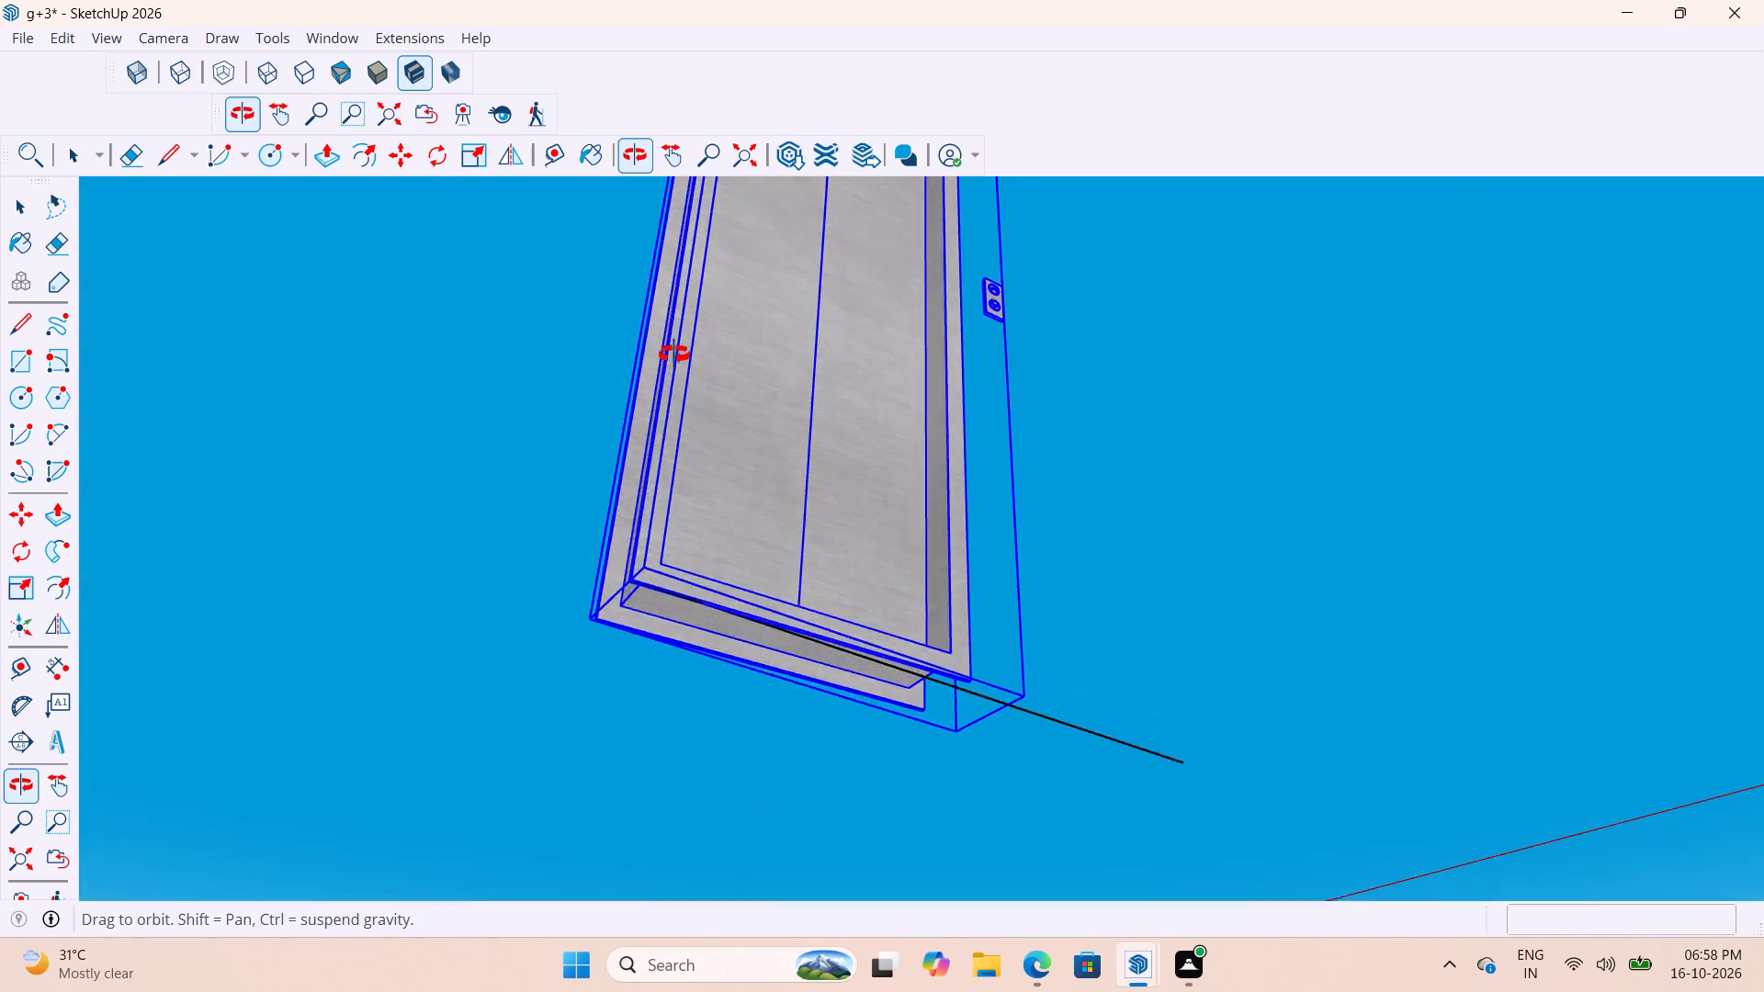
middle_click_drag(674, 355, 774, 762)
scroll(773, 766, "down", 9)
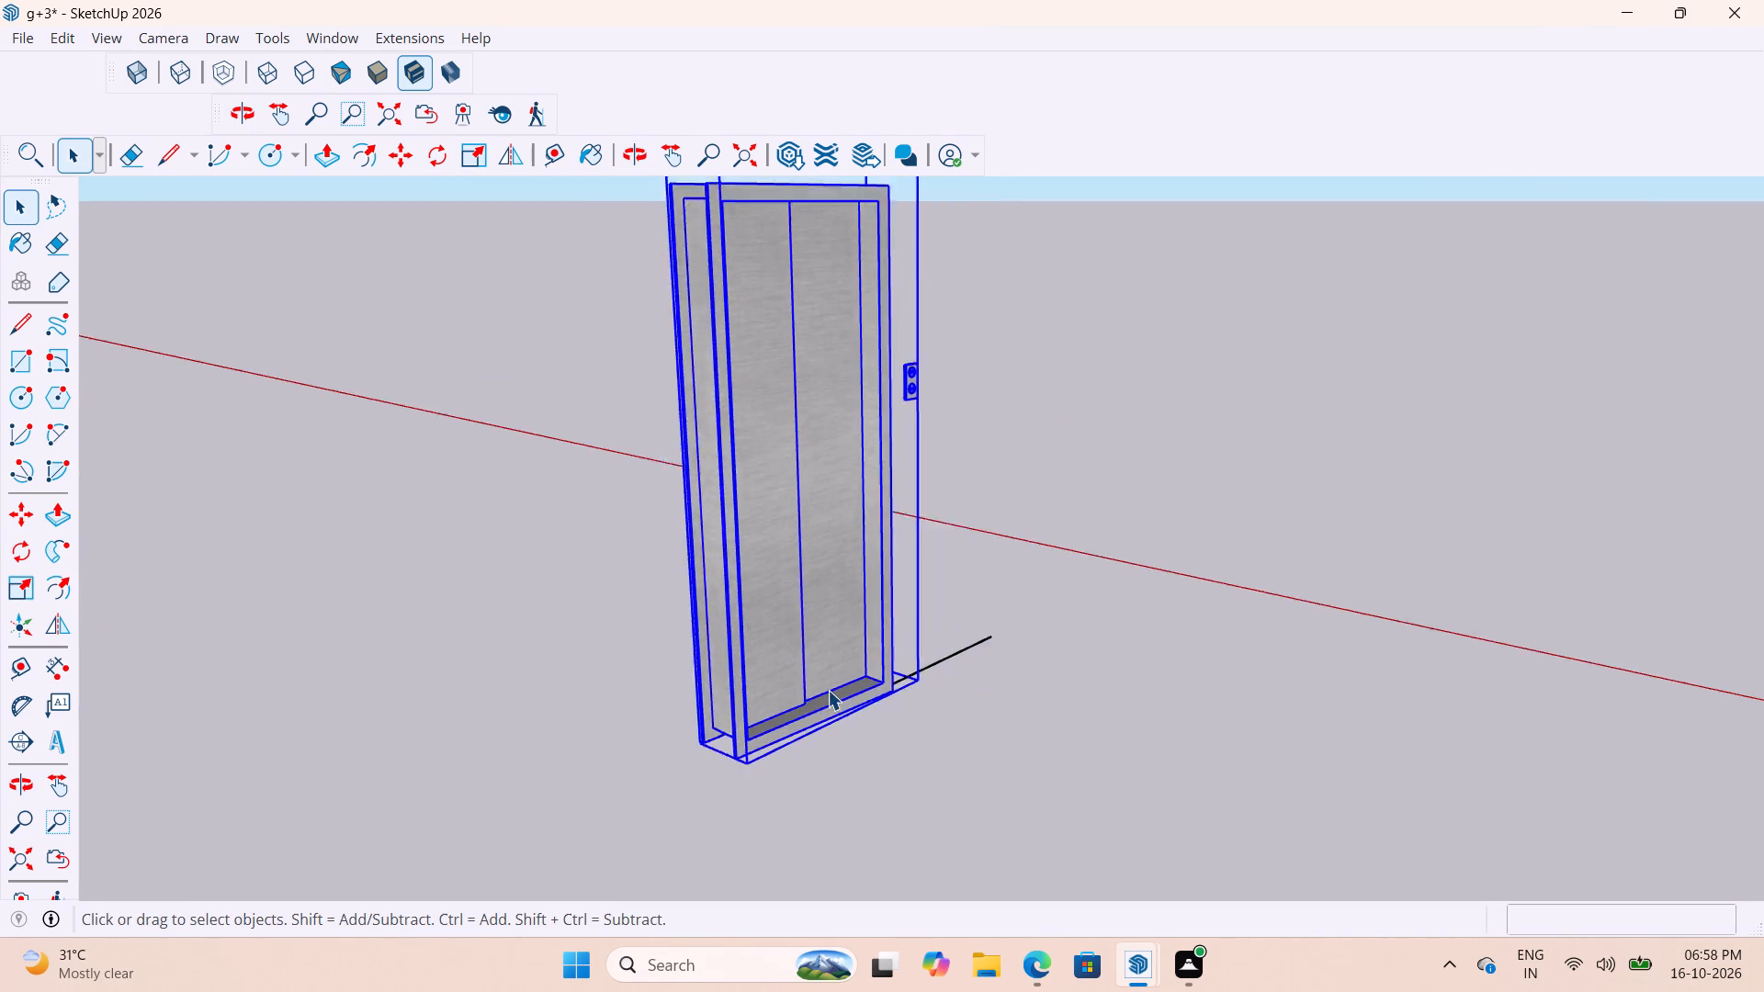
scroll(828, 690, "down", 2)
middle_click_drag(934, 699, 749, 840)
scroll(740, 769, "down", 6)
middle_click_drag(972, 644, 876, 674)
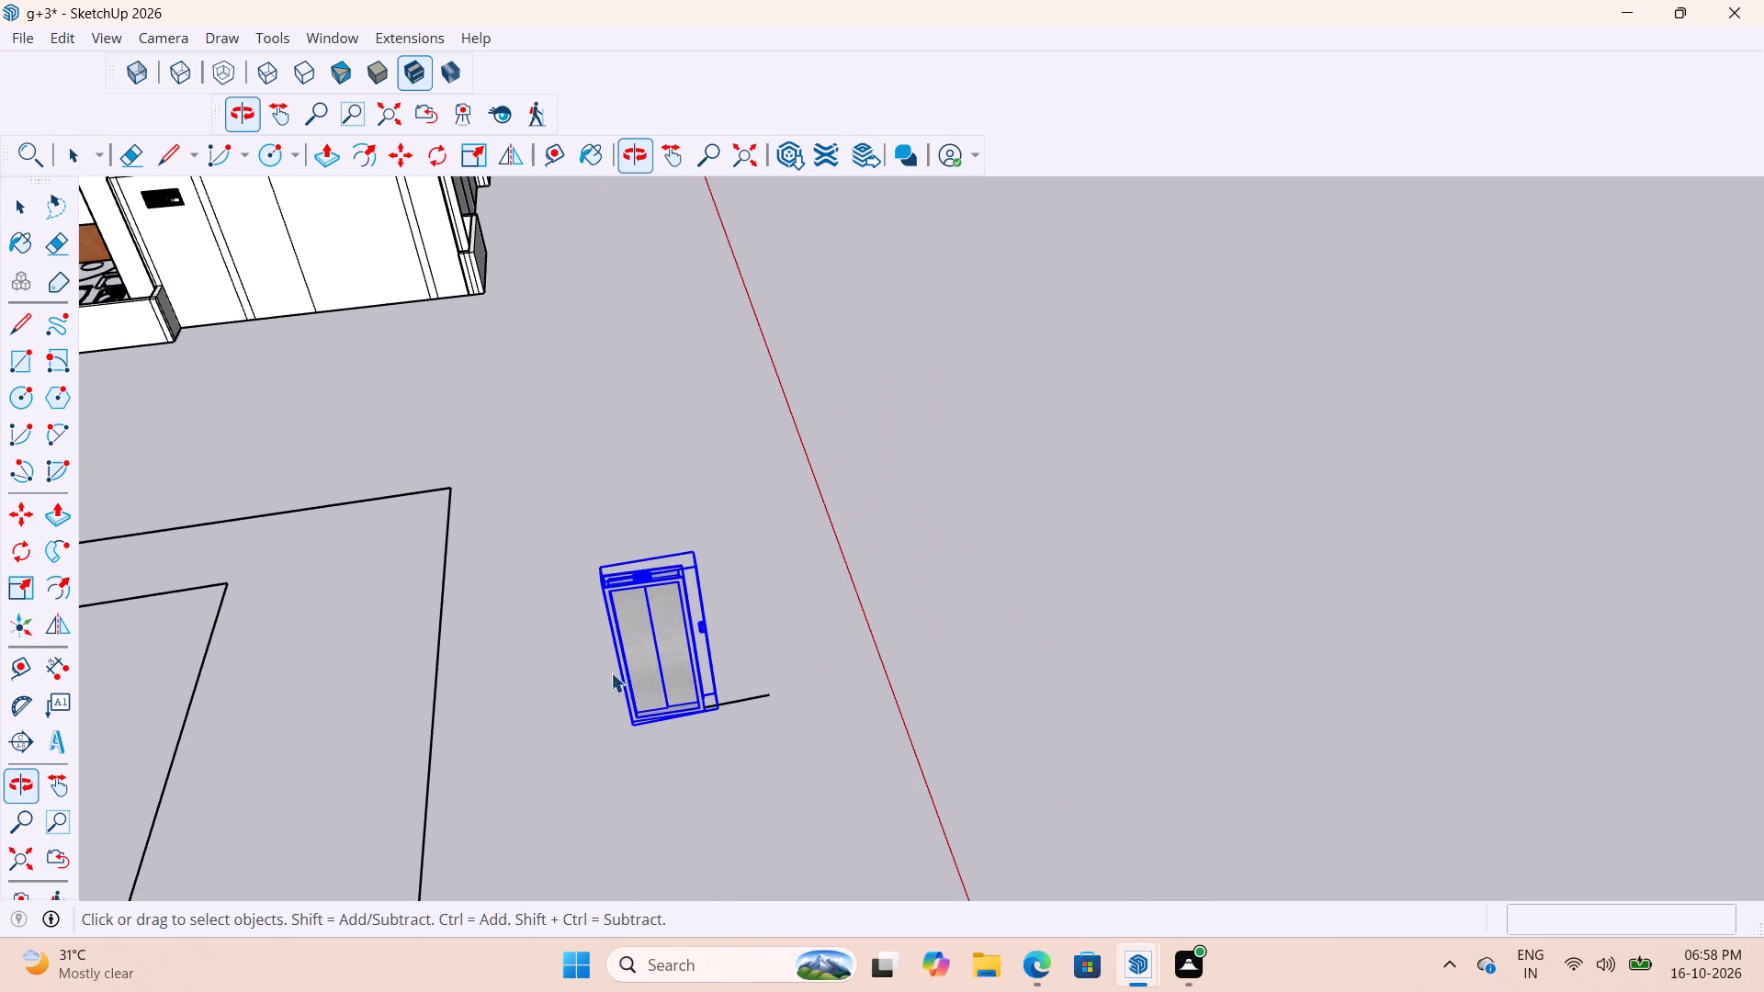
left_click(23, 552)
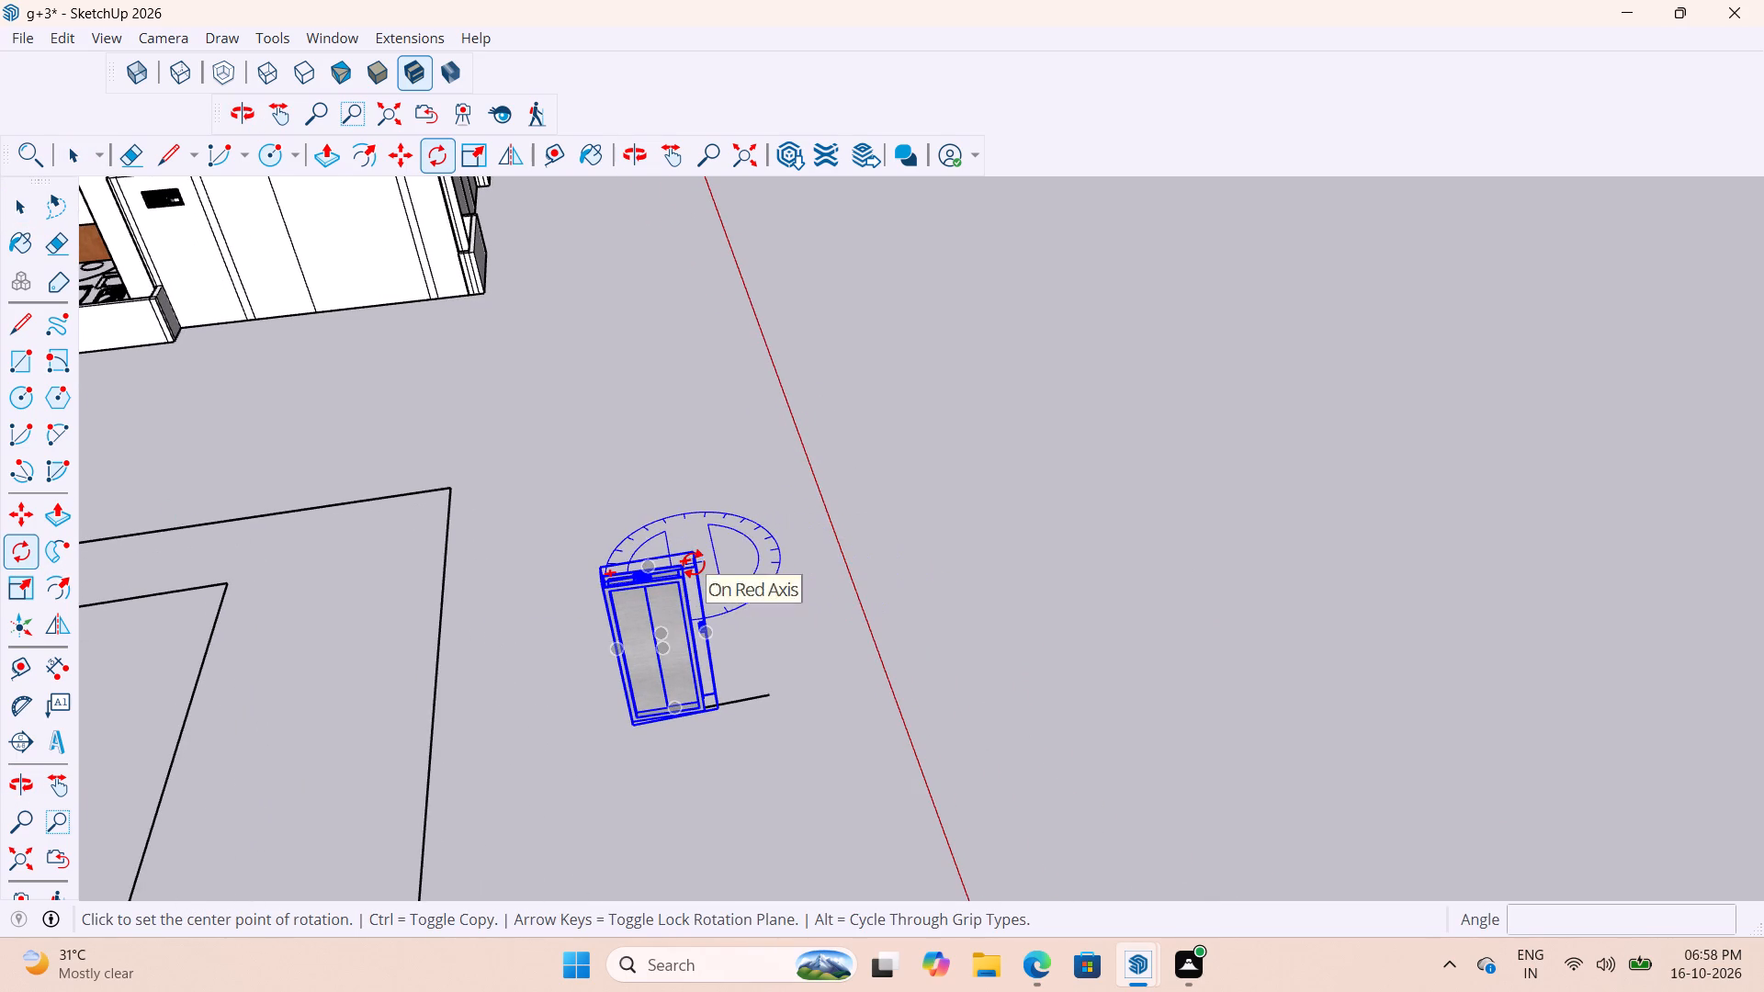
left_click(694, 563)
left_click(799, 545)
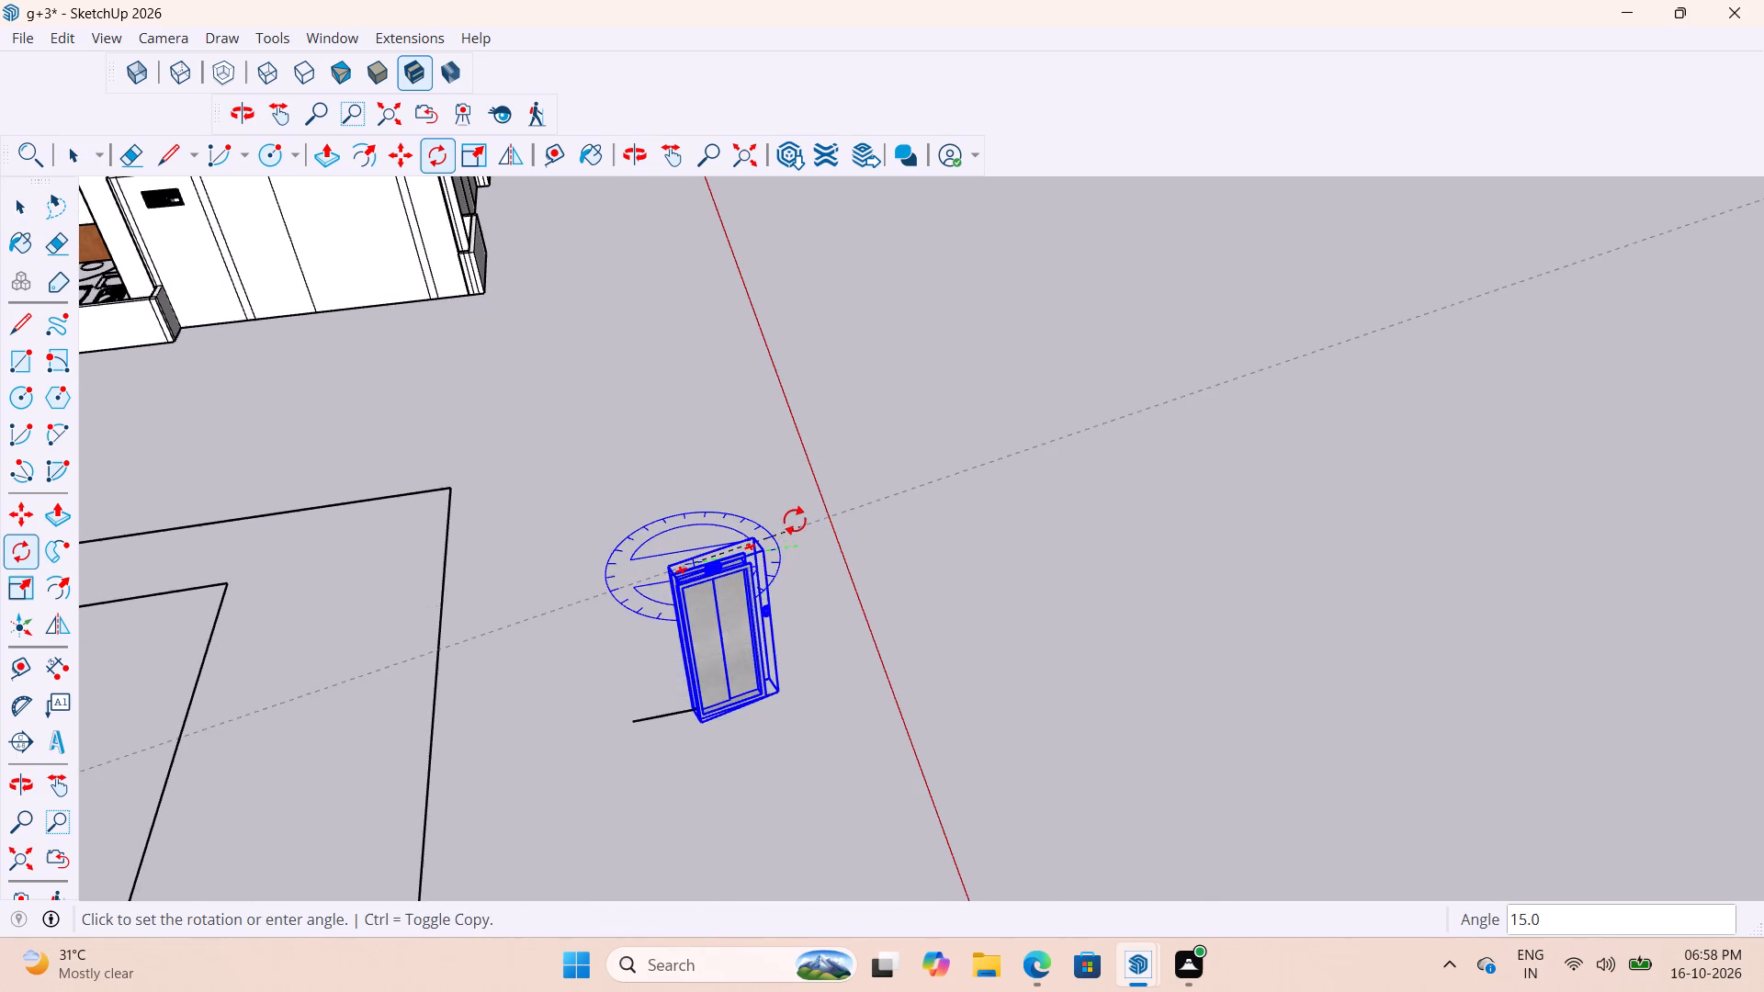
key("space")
Rotate the lift door about 5.2° in the horizontal plane around a point on its top to align with the reference line, and deselect it.
middle_click_drag(798, 633, 768, 760)
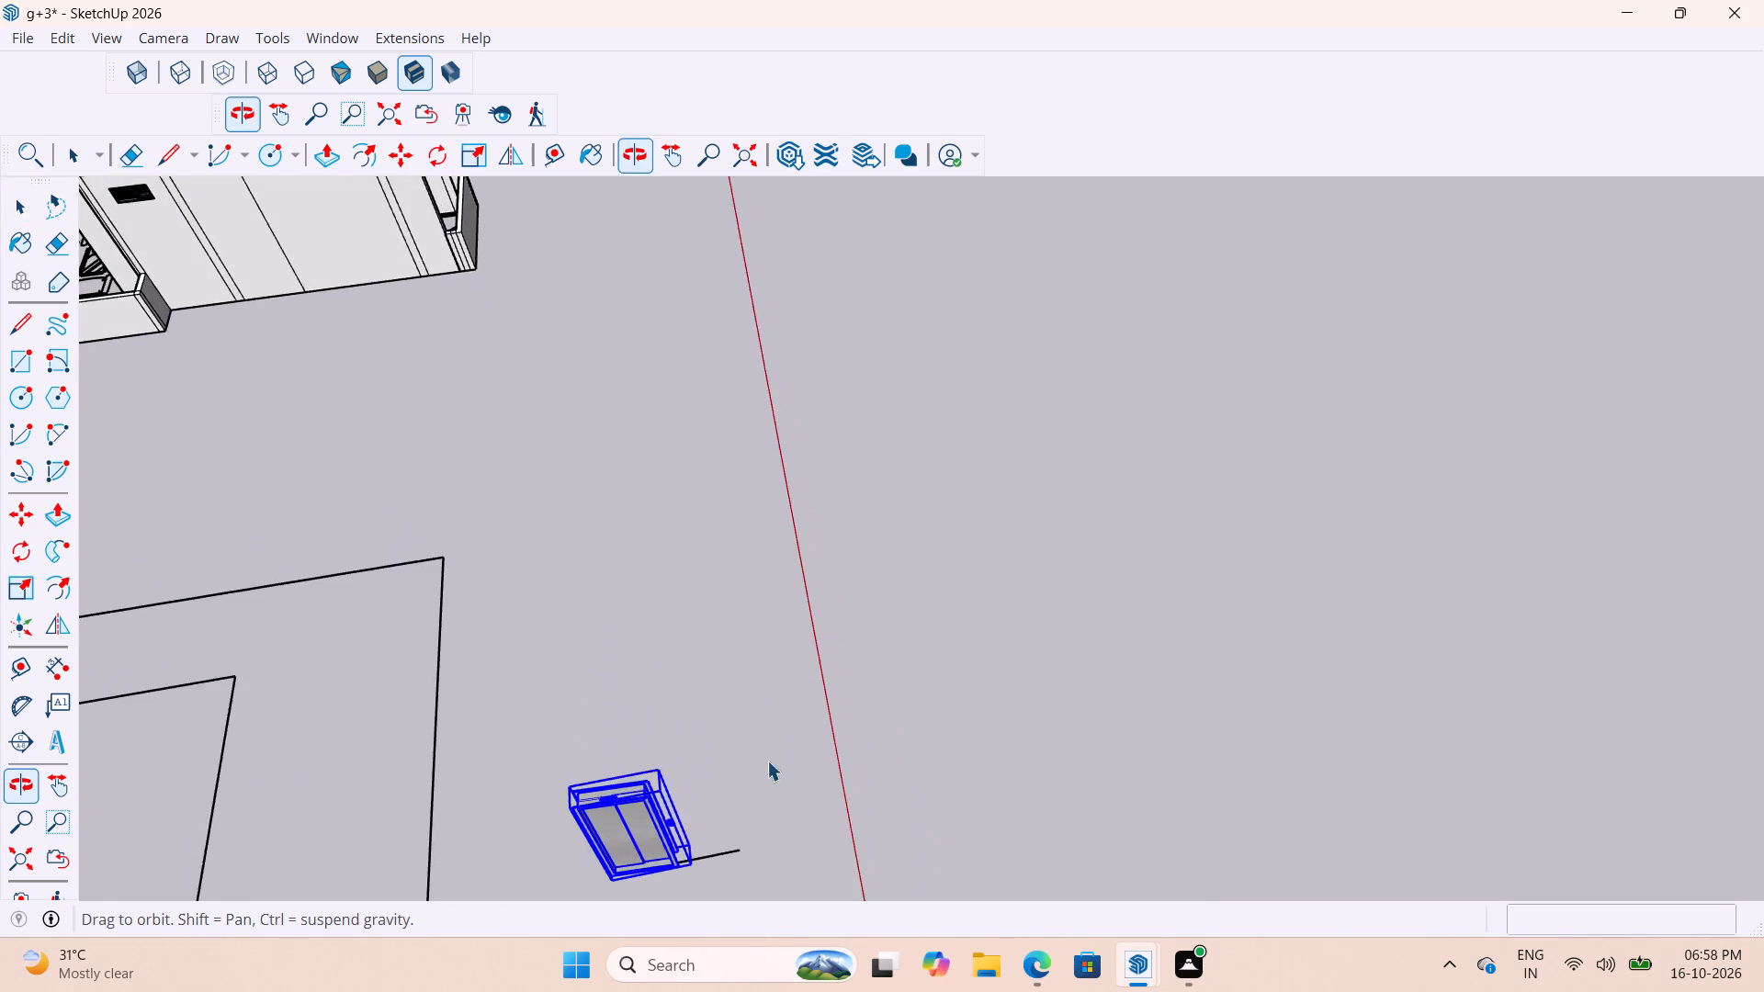
scroll(901, 550, "down", 9)
middle_click_drag(891, 680, 861, 741)
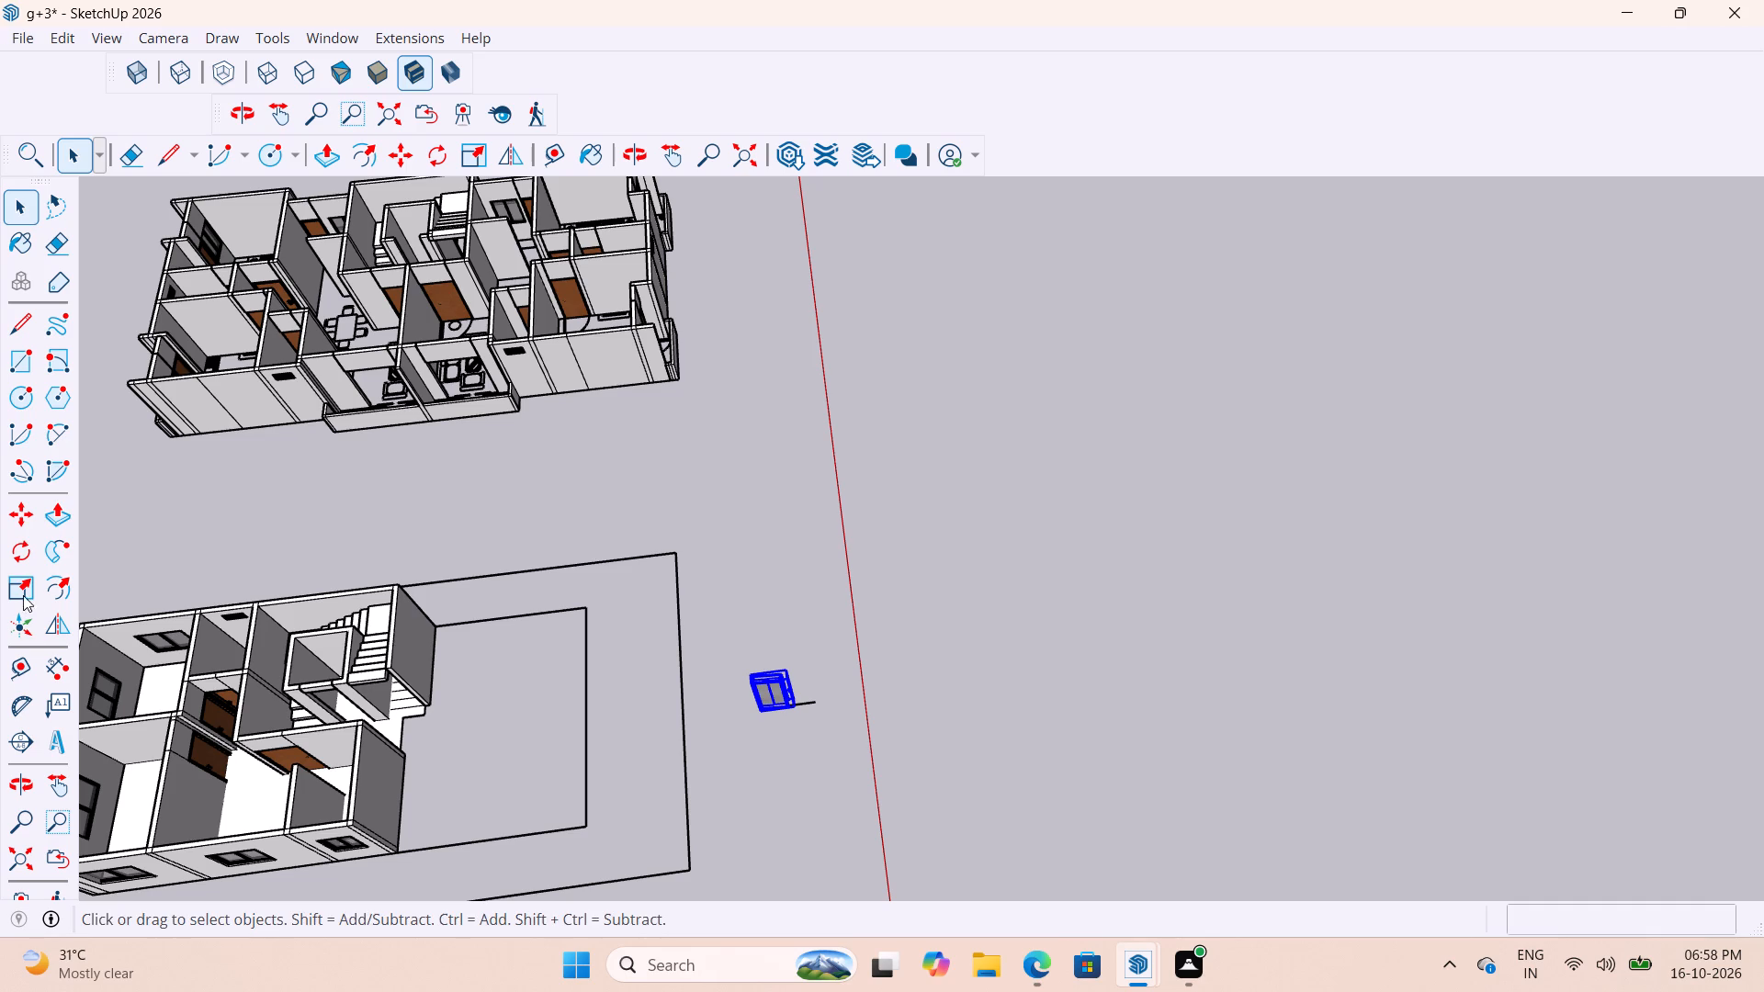
left_click(20, 535)
scroll(752, 699, "up", 13)
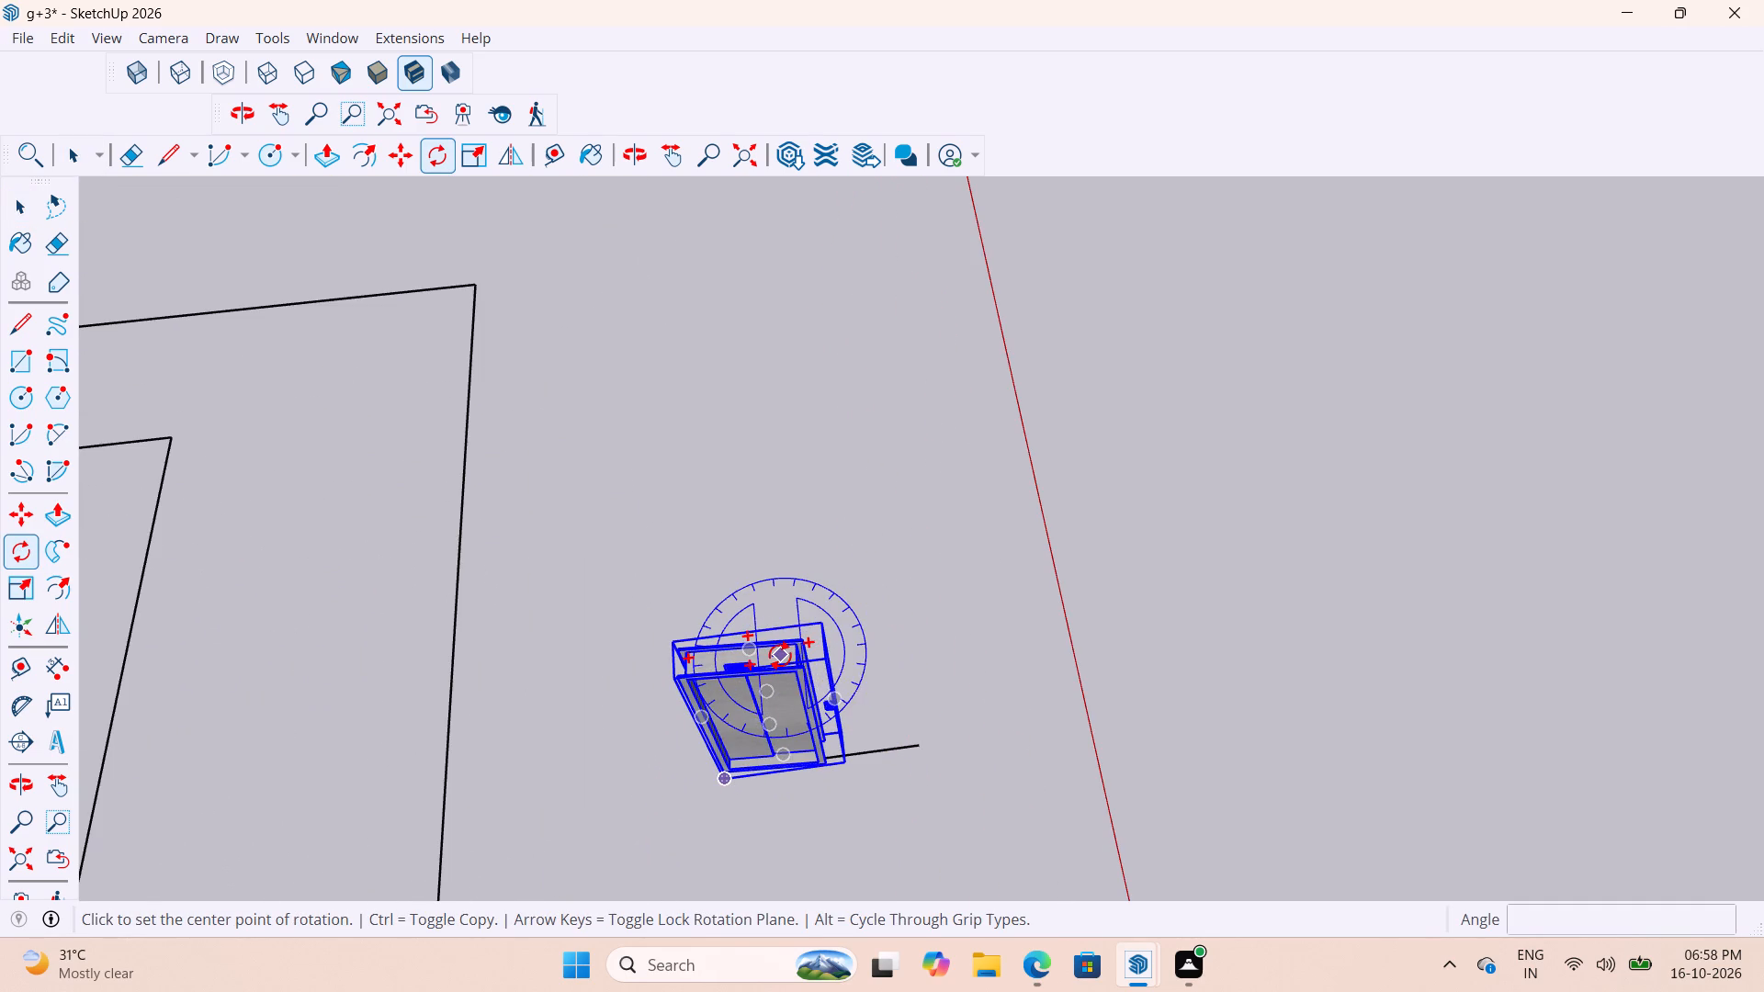
left_click(780, 655)
left_click(930, 630)
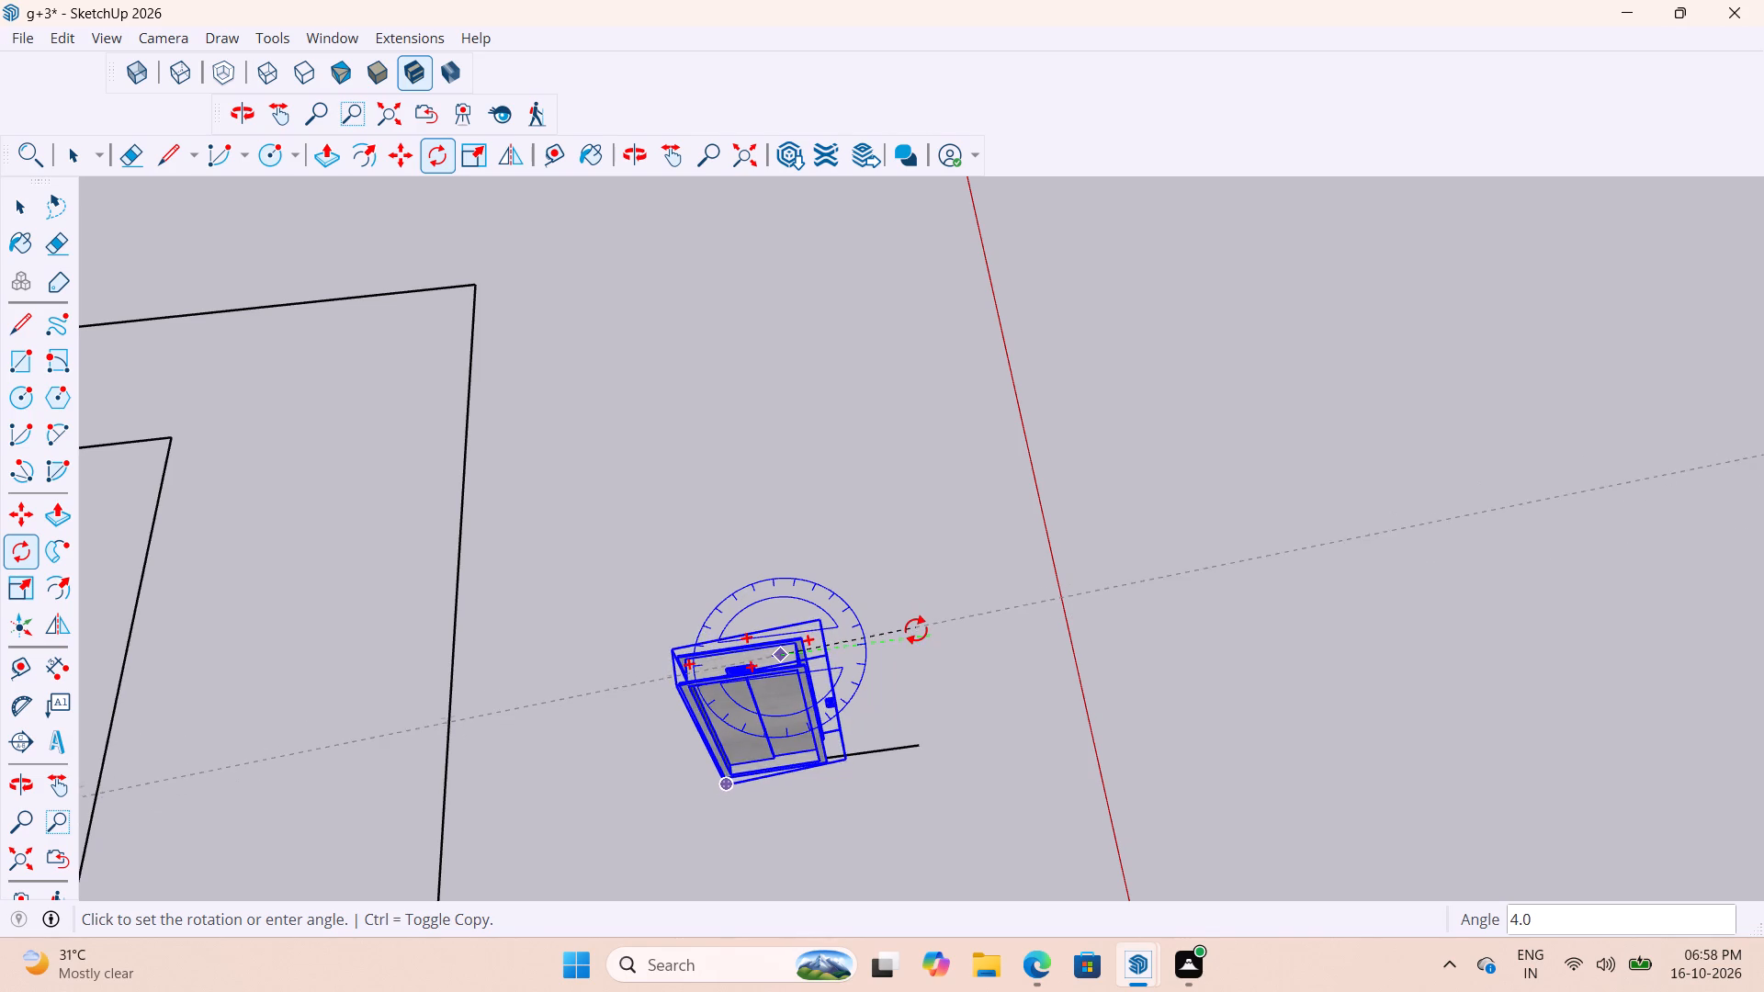
left_click(917, 626)
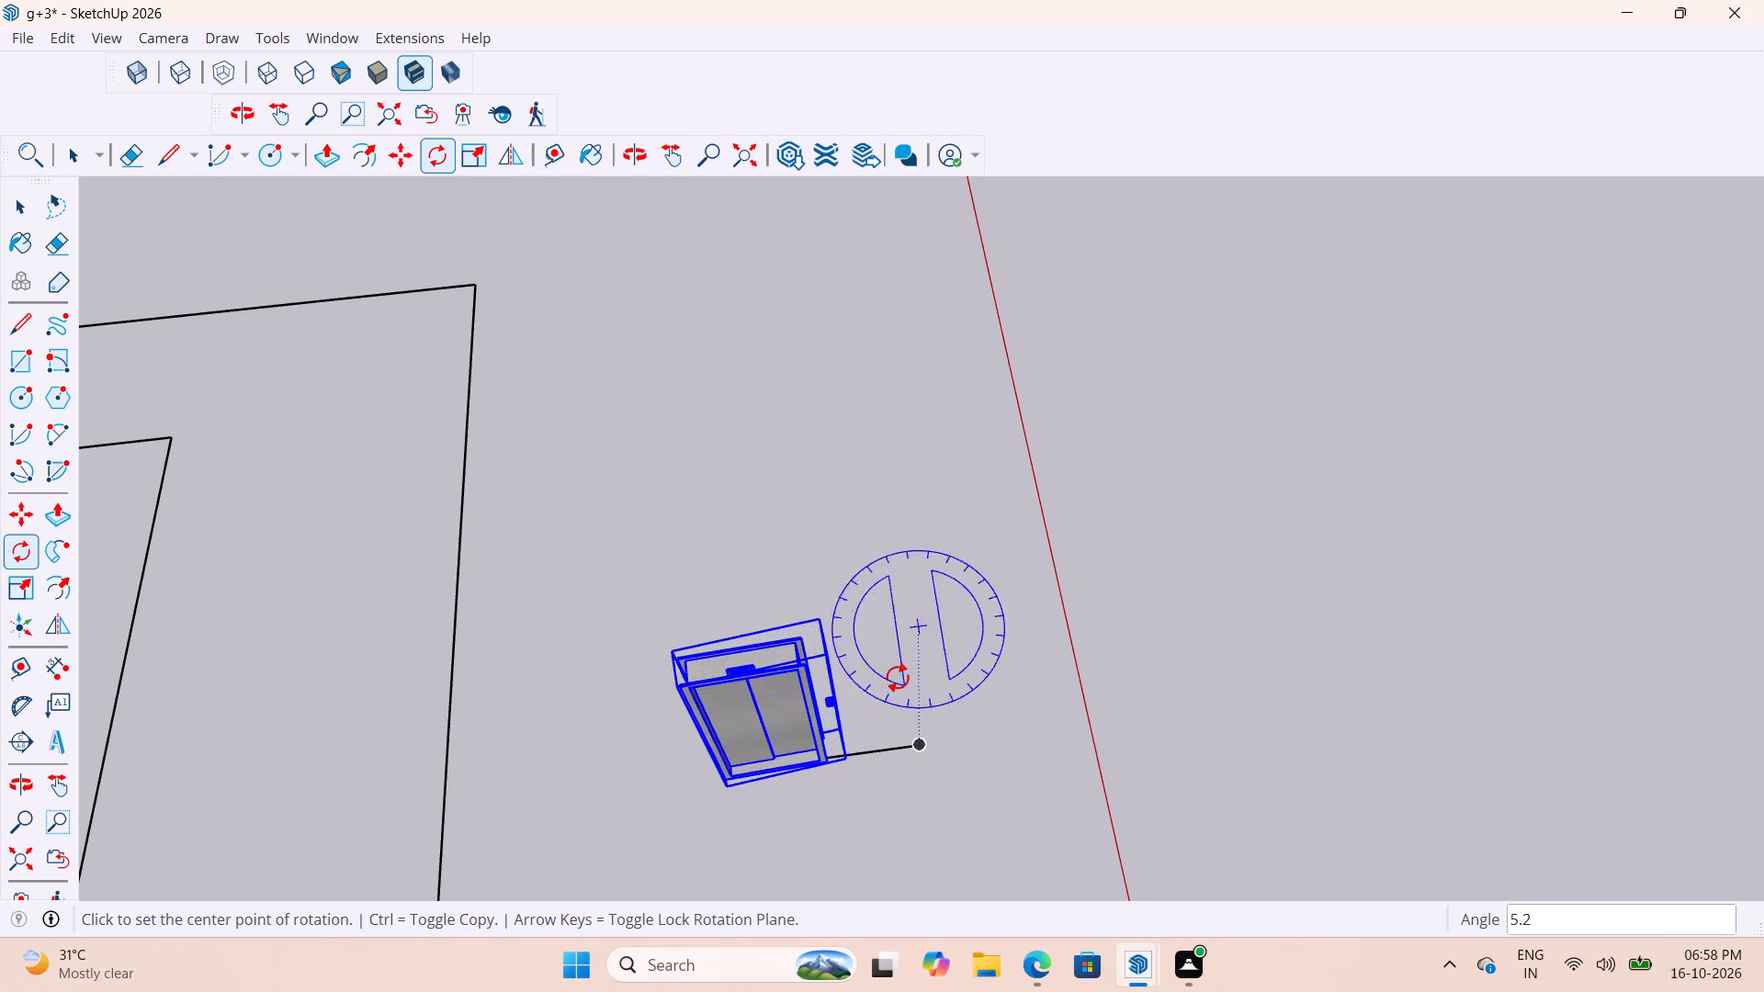
scroll(887, 765, "up", 3)
key("space")
scroll(998, 637, "down", 4)
middle_click_drag(1015, 747, 949, 623)
left_click(862, 768)
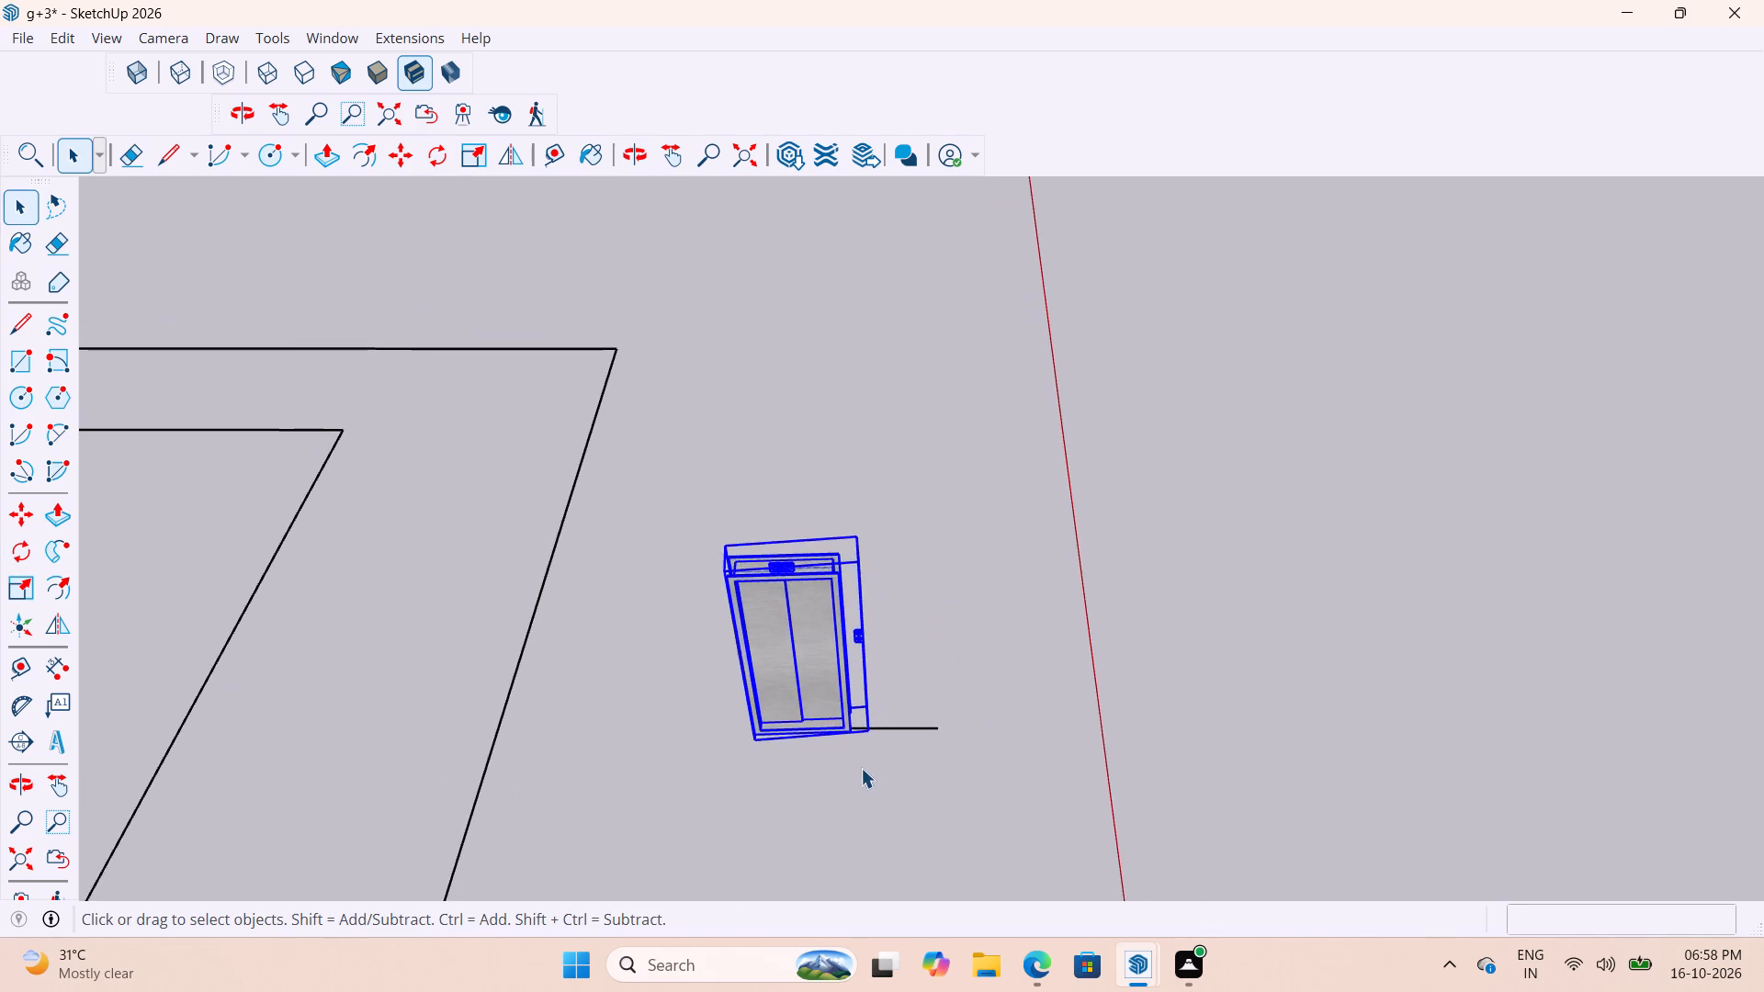
Examine the rotated lift door's base against the reference line from the front and both sides.
scroll(763, 708, "up", 6)
middle_click_drag(770, 675, 854, 574)
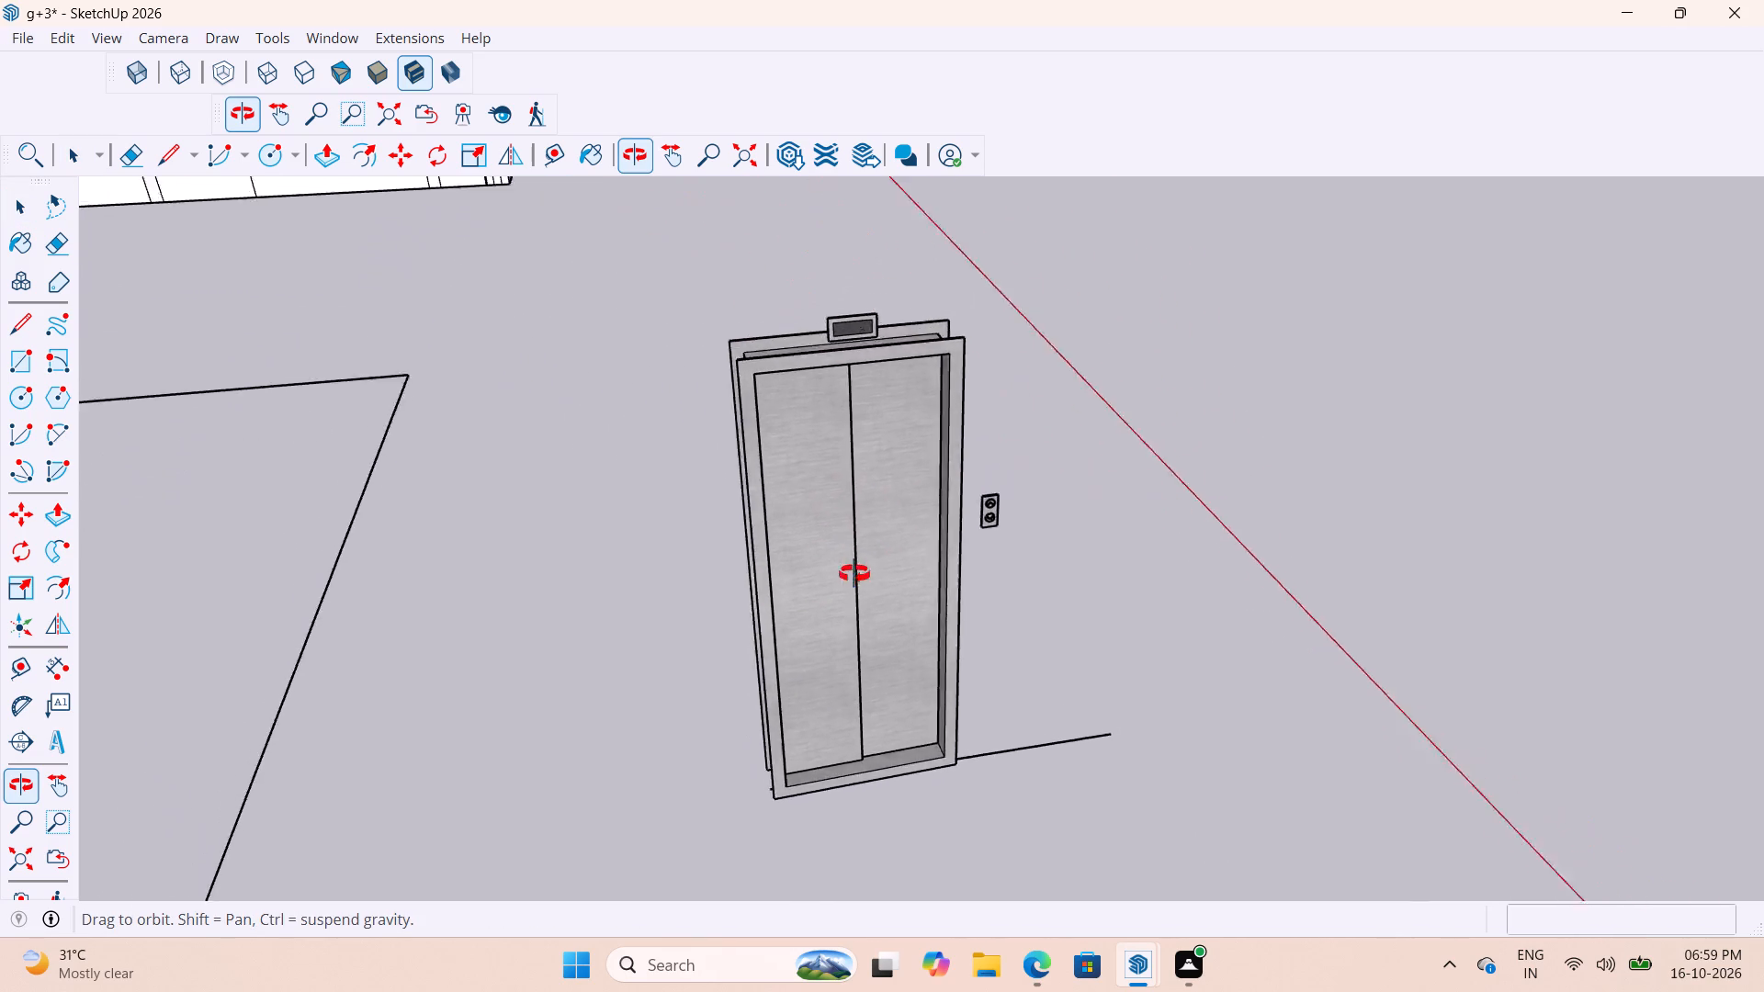
middle_click_drag(854, 574, 741, 594)
scroll(737, 740, "up", 3)
middle_click_drag(787, 636, 1298, 450)
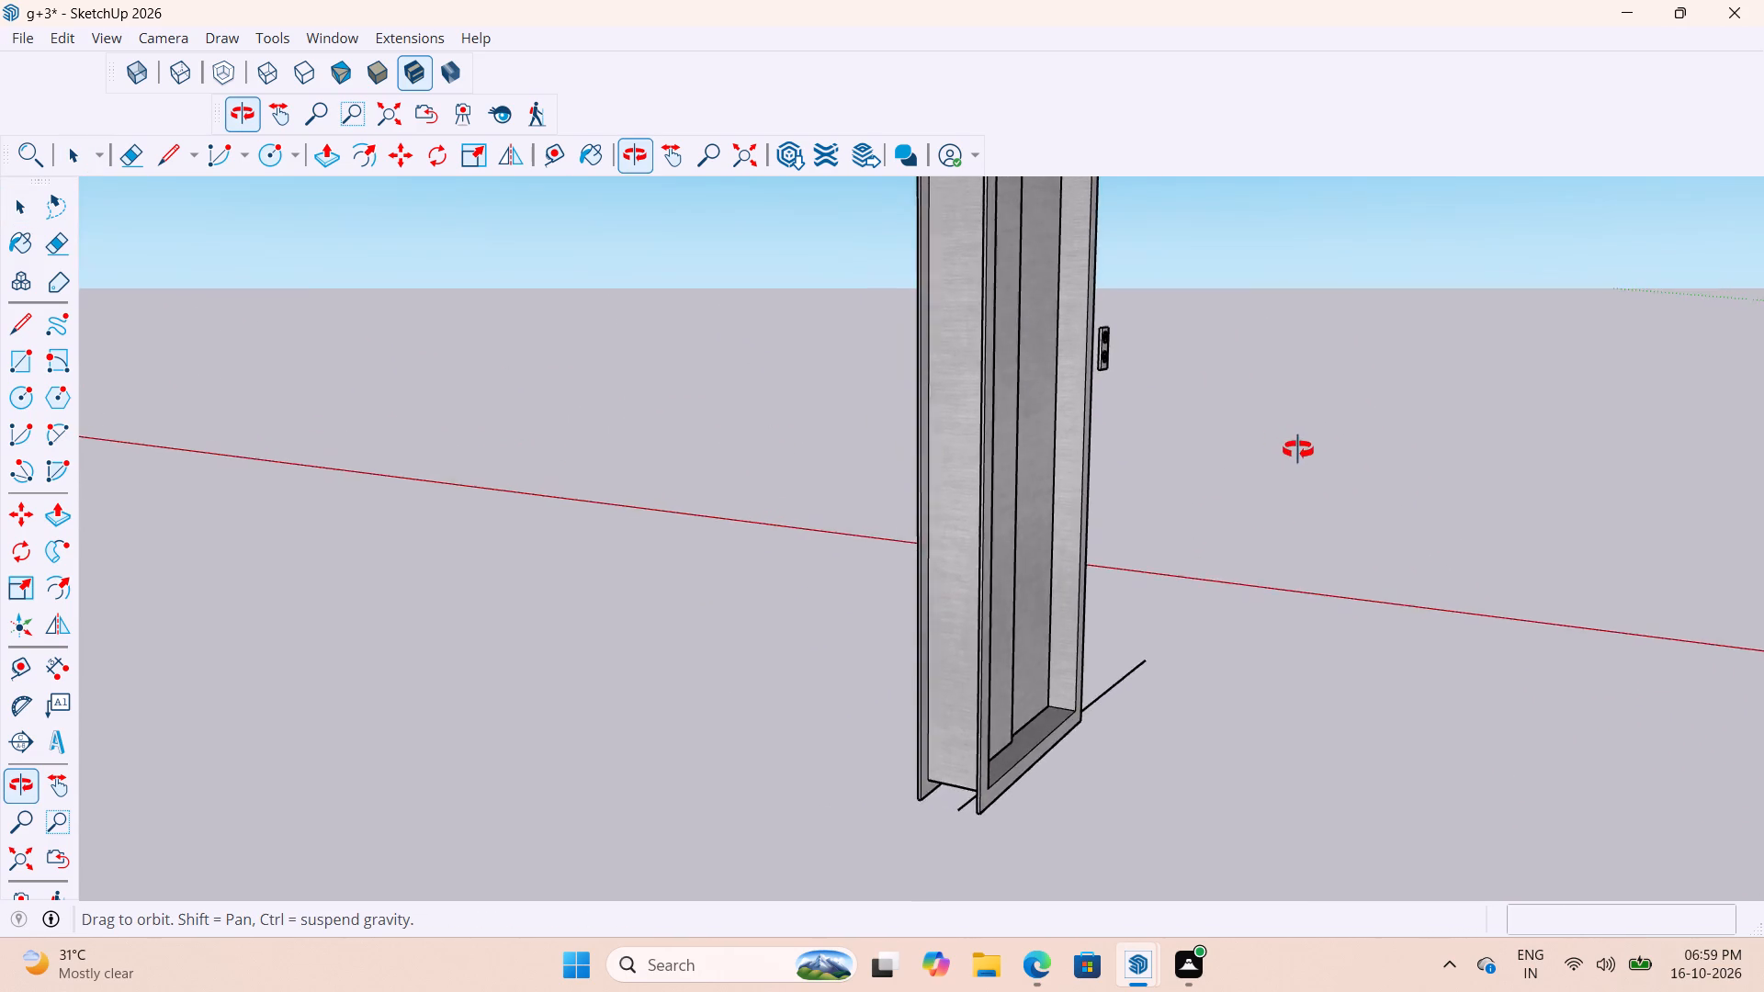
middle_click_drag(1298, 450, 707, 648)
scroll(703, 651, "down", 1)
middle_click_drag(1049, 693, 751, 662)
scroll(1211, 604, "down", 4)
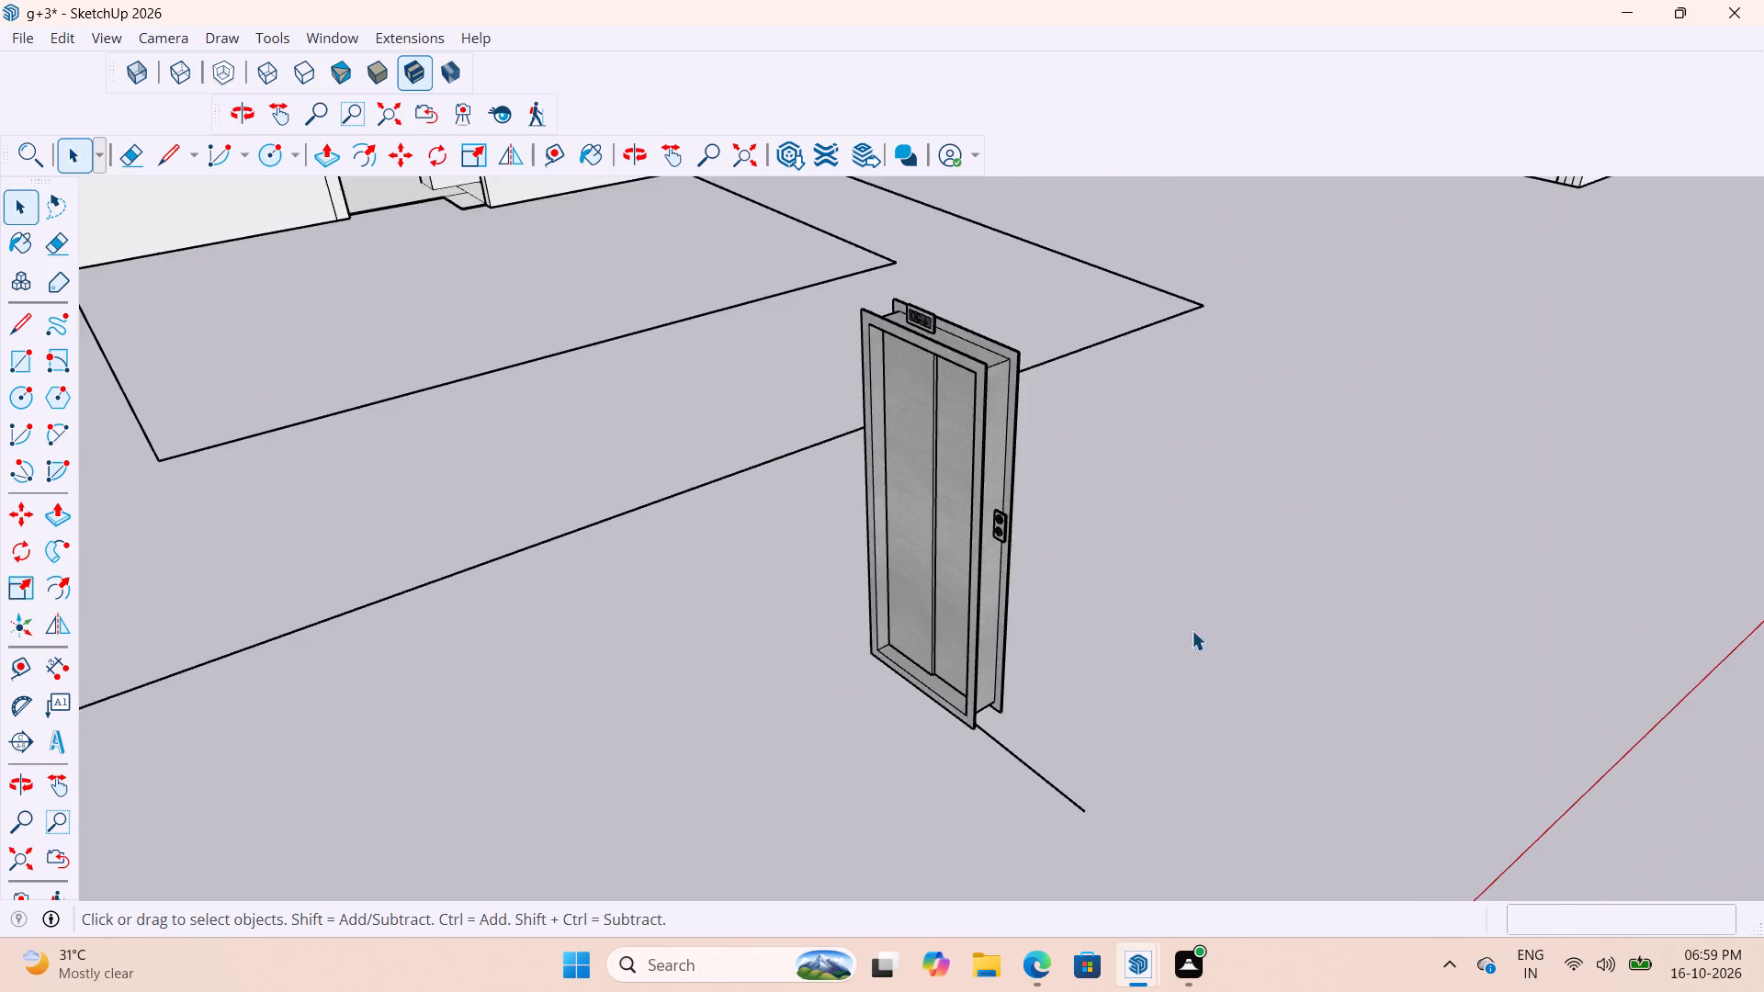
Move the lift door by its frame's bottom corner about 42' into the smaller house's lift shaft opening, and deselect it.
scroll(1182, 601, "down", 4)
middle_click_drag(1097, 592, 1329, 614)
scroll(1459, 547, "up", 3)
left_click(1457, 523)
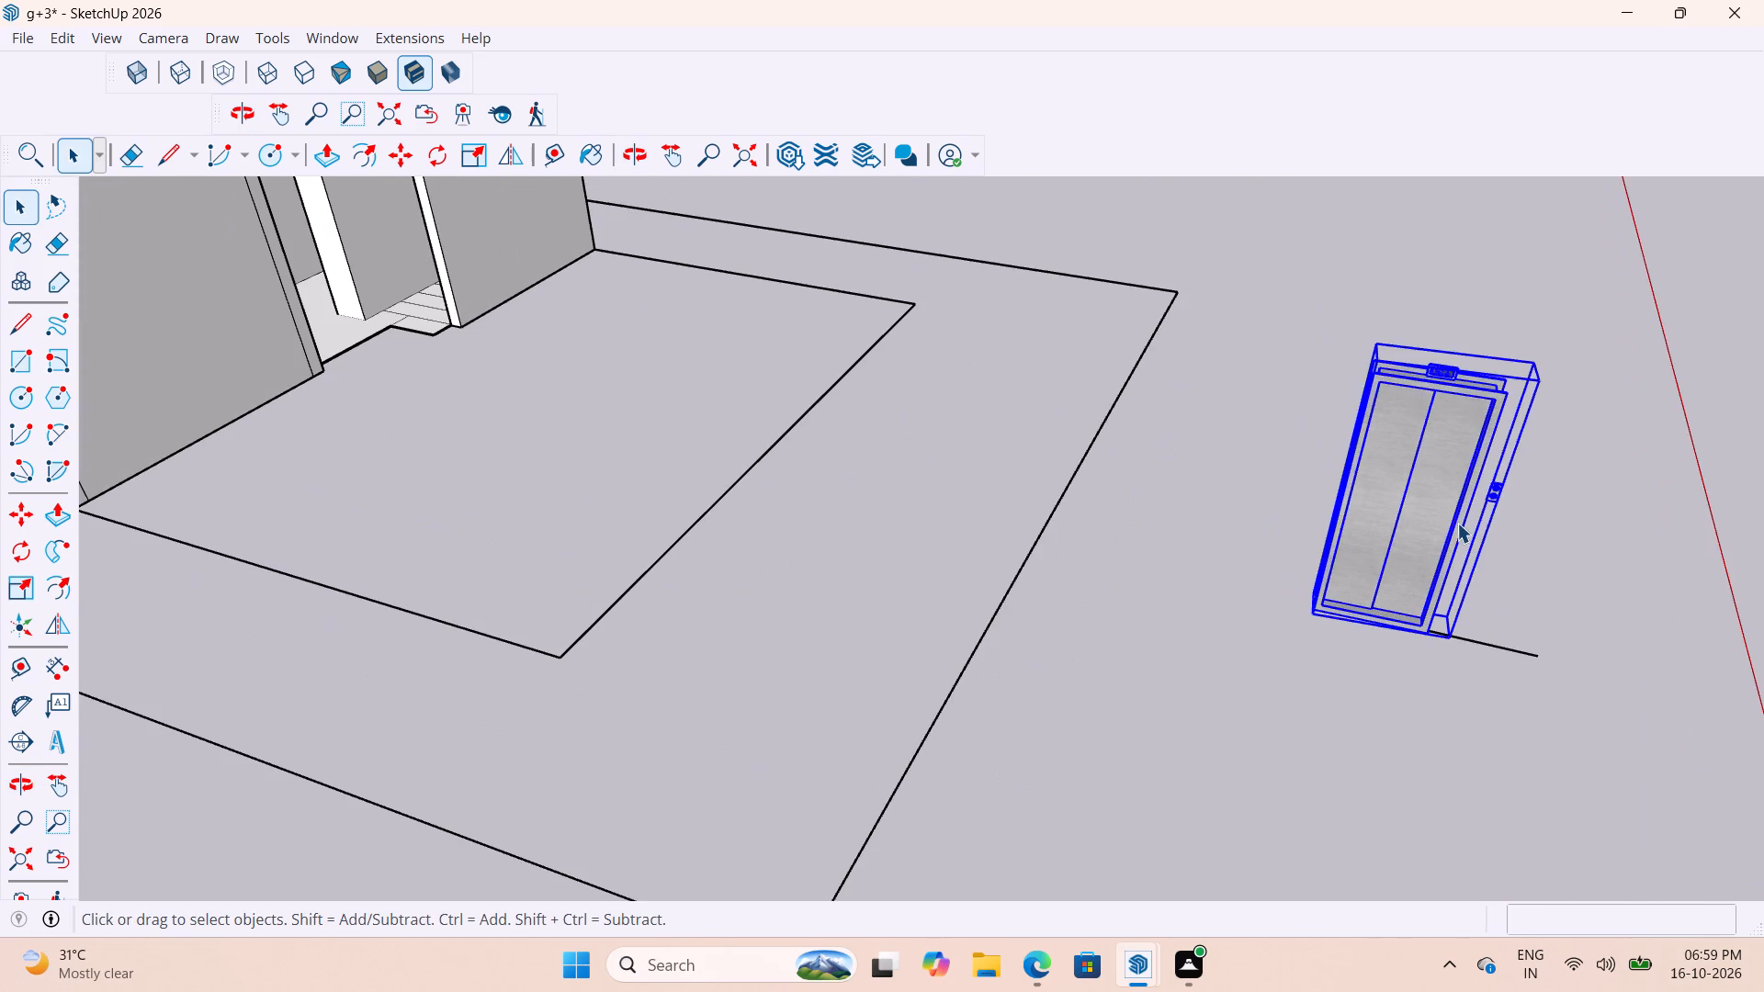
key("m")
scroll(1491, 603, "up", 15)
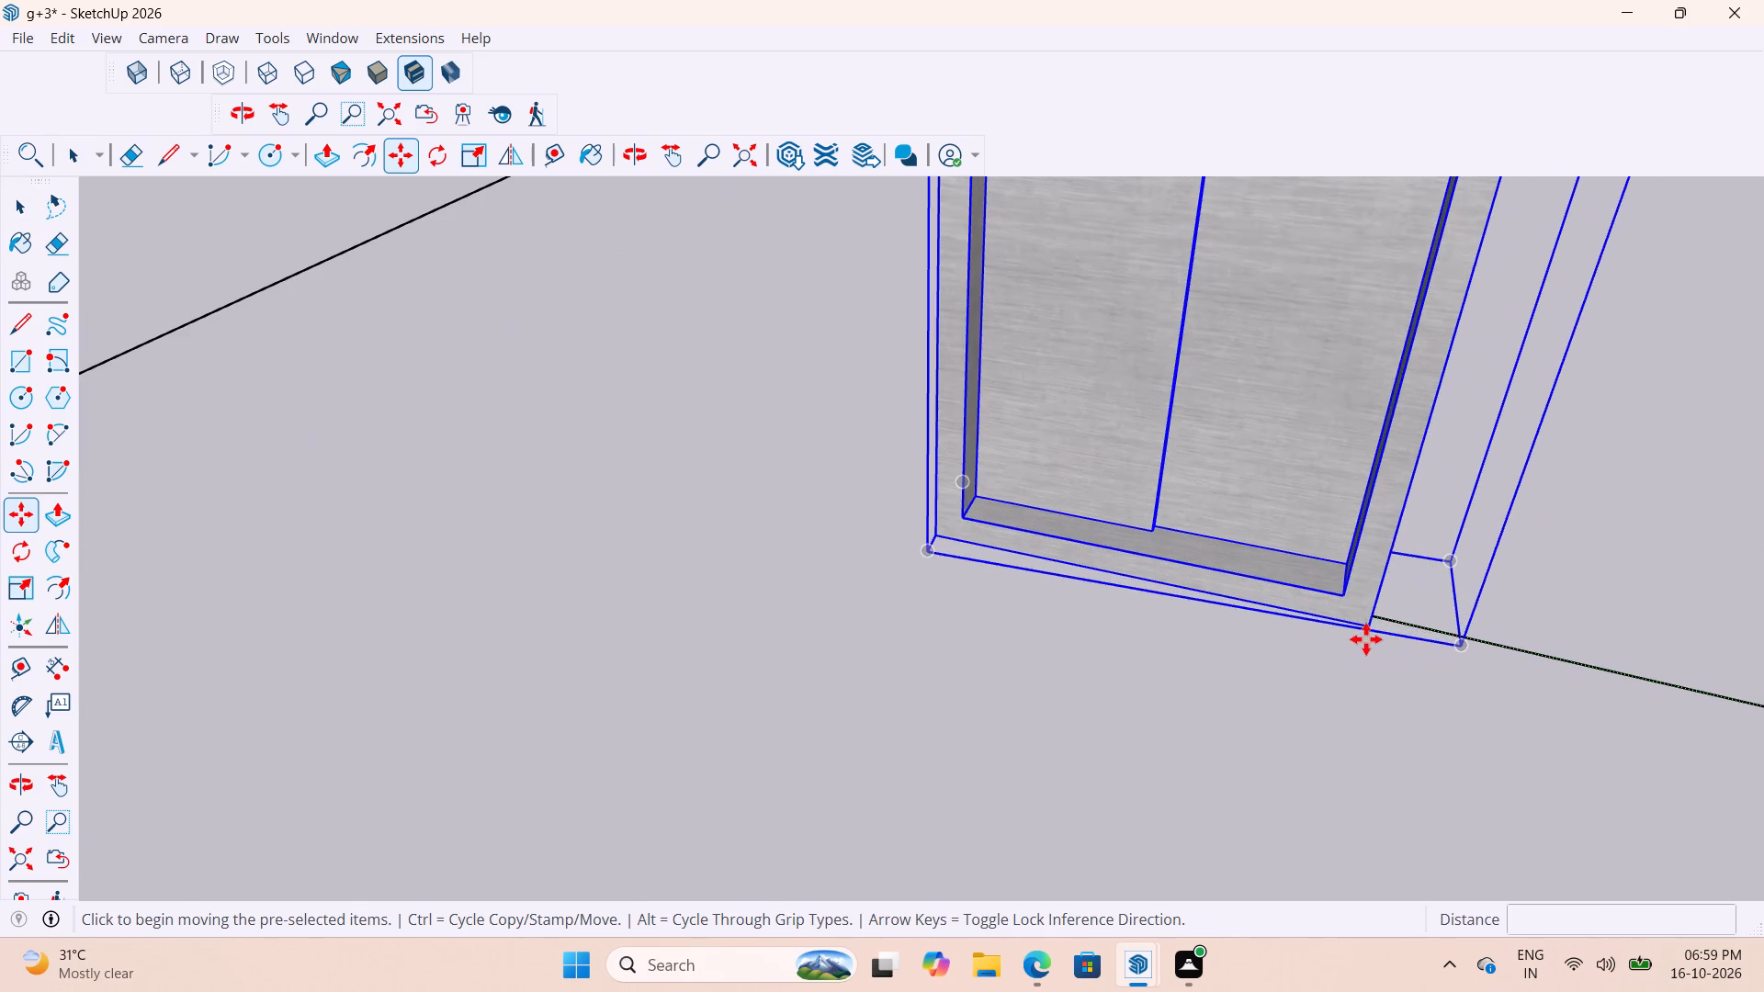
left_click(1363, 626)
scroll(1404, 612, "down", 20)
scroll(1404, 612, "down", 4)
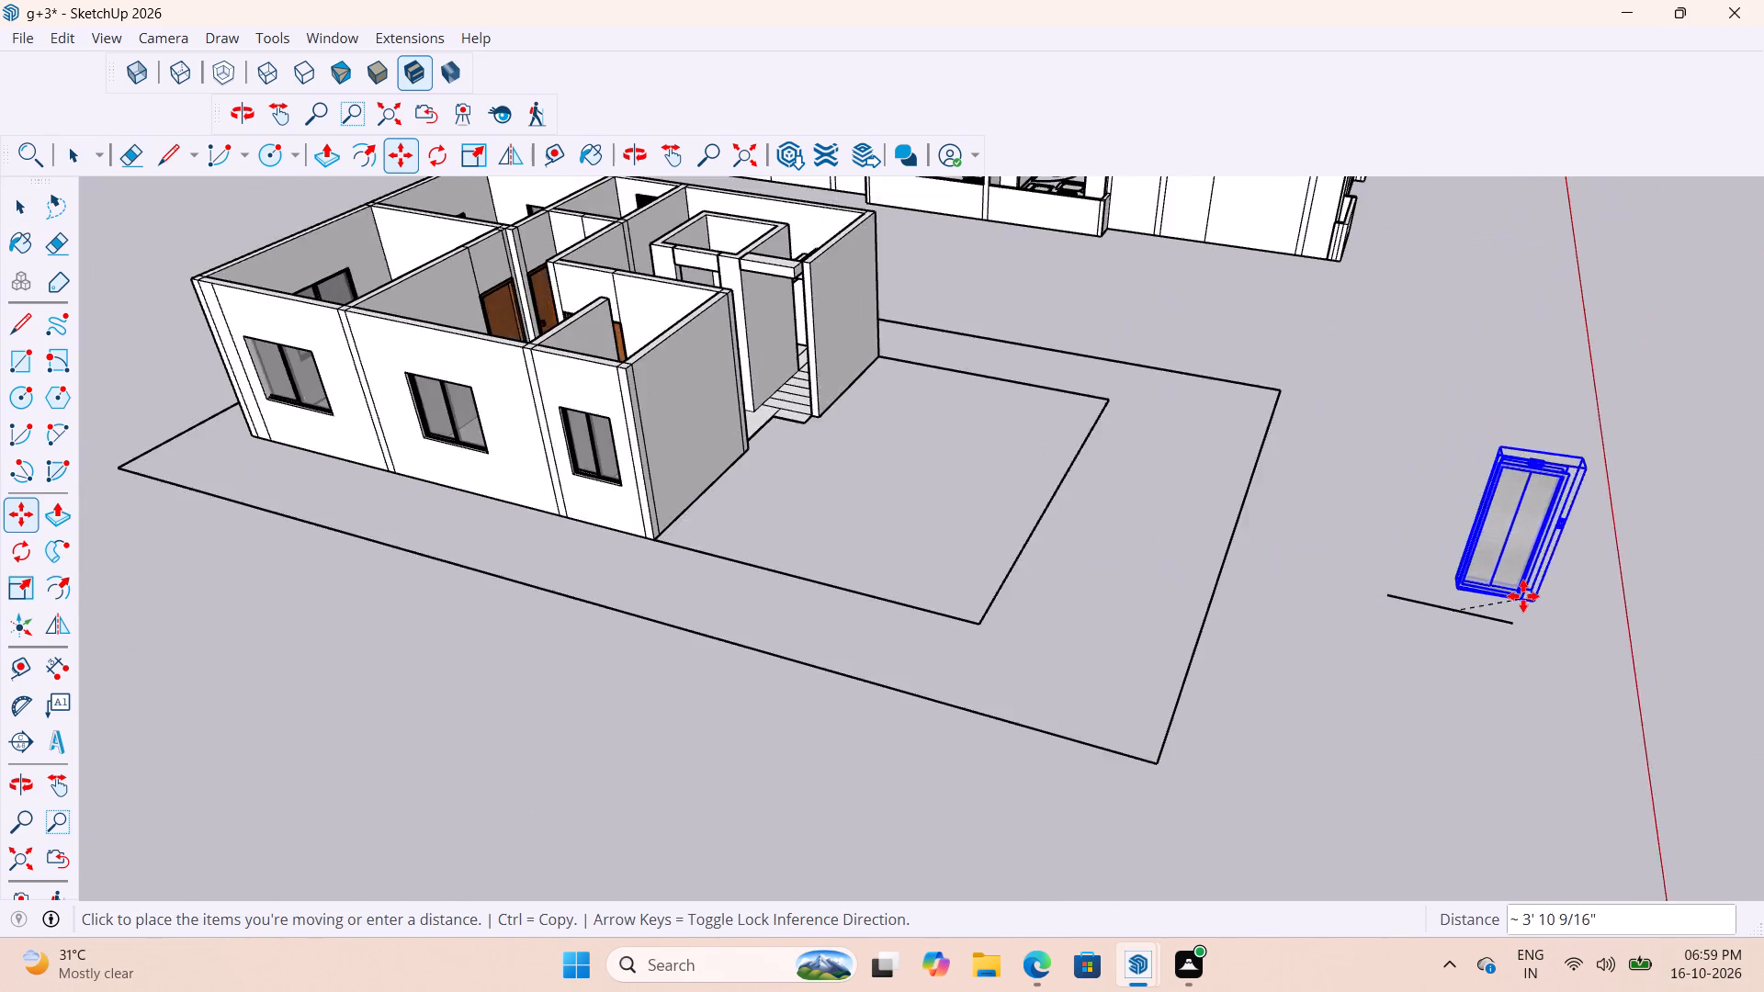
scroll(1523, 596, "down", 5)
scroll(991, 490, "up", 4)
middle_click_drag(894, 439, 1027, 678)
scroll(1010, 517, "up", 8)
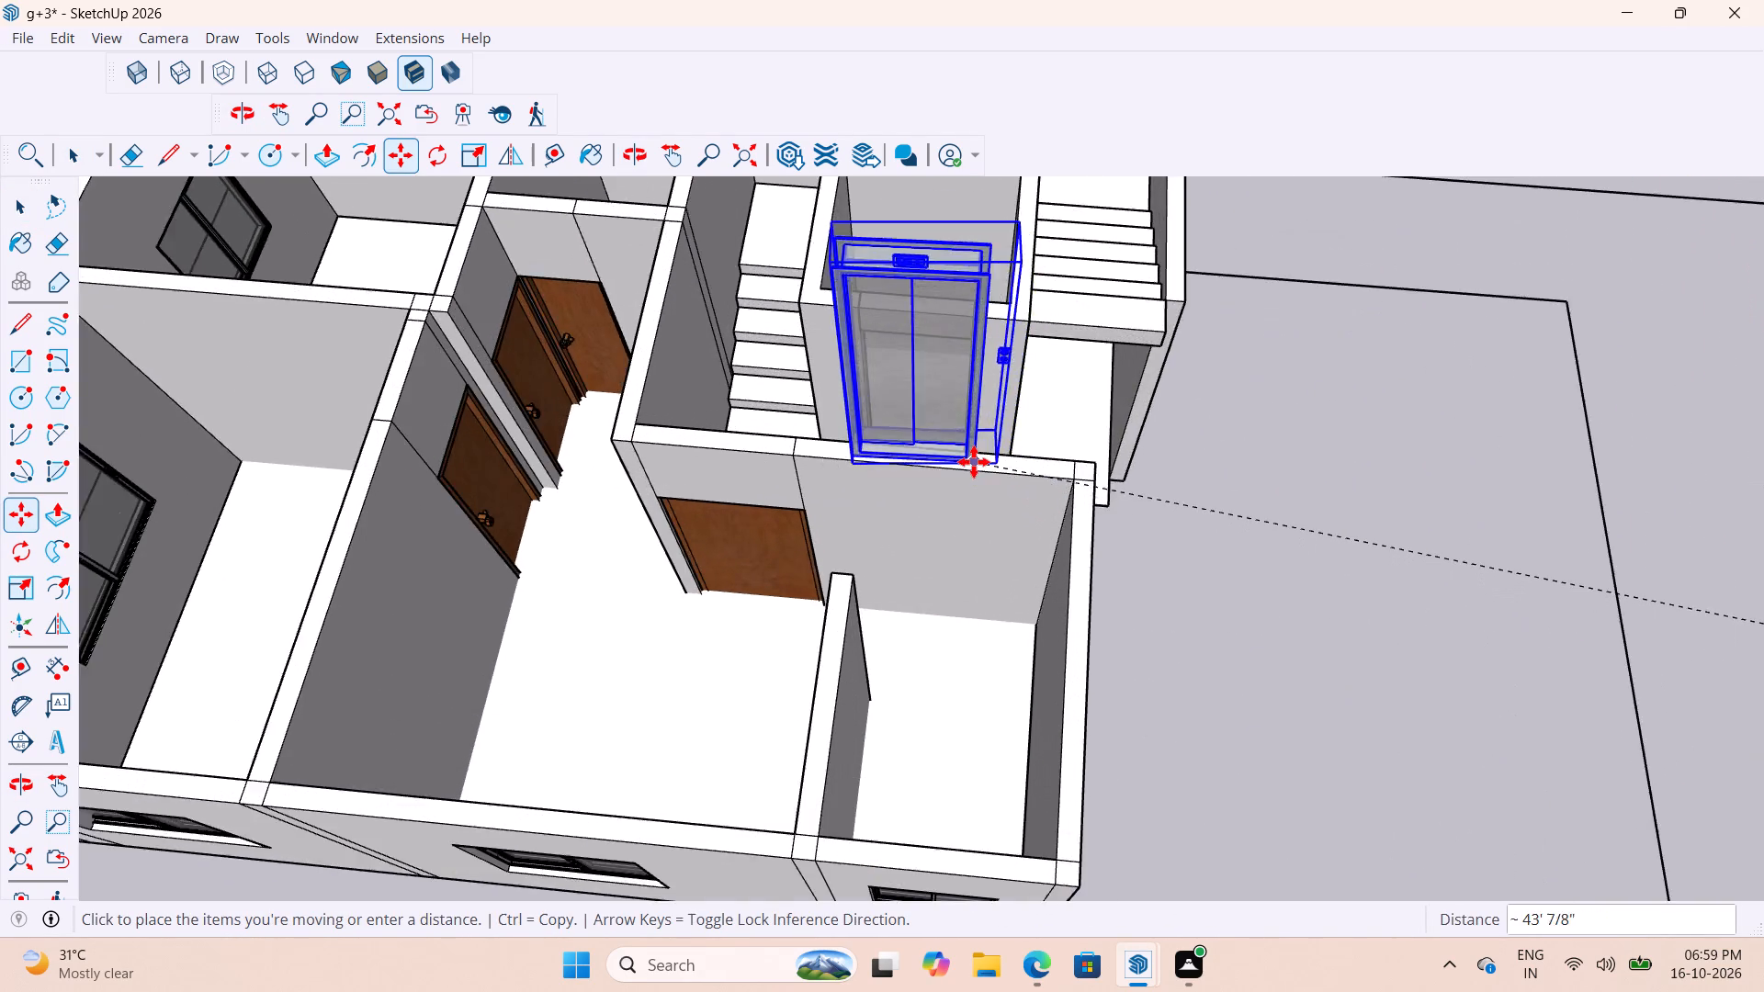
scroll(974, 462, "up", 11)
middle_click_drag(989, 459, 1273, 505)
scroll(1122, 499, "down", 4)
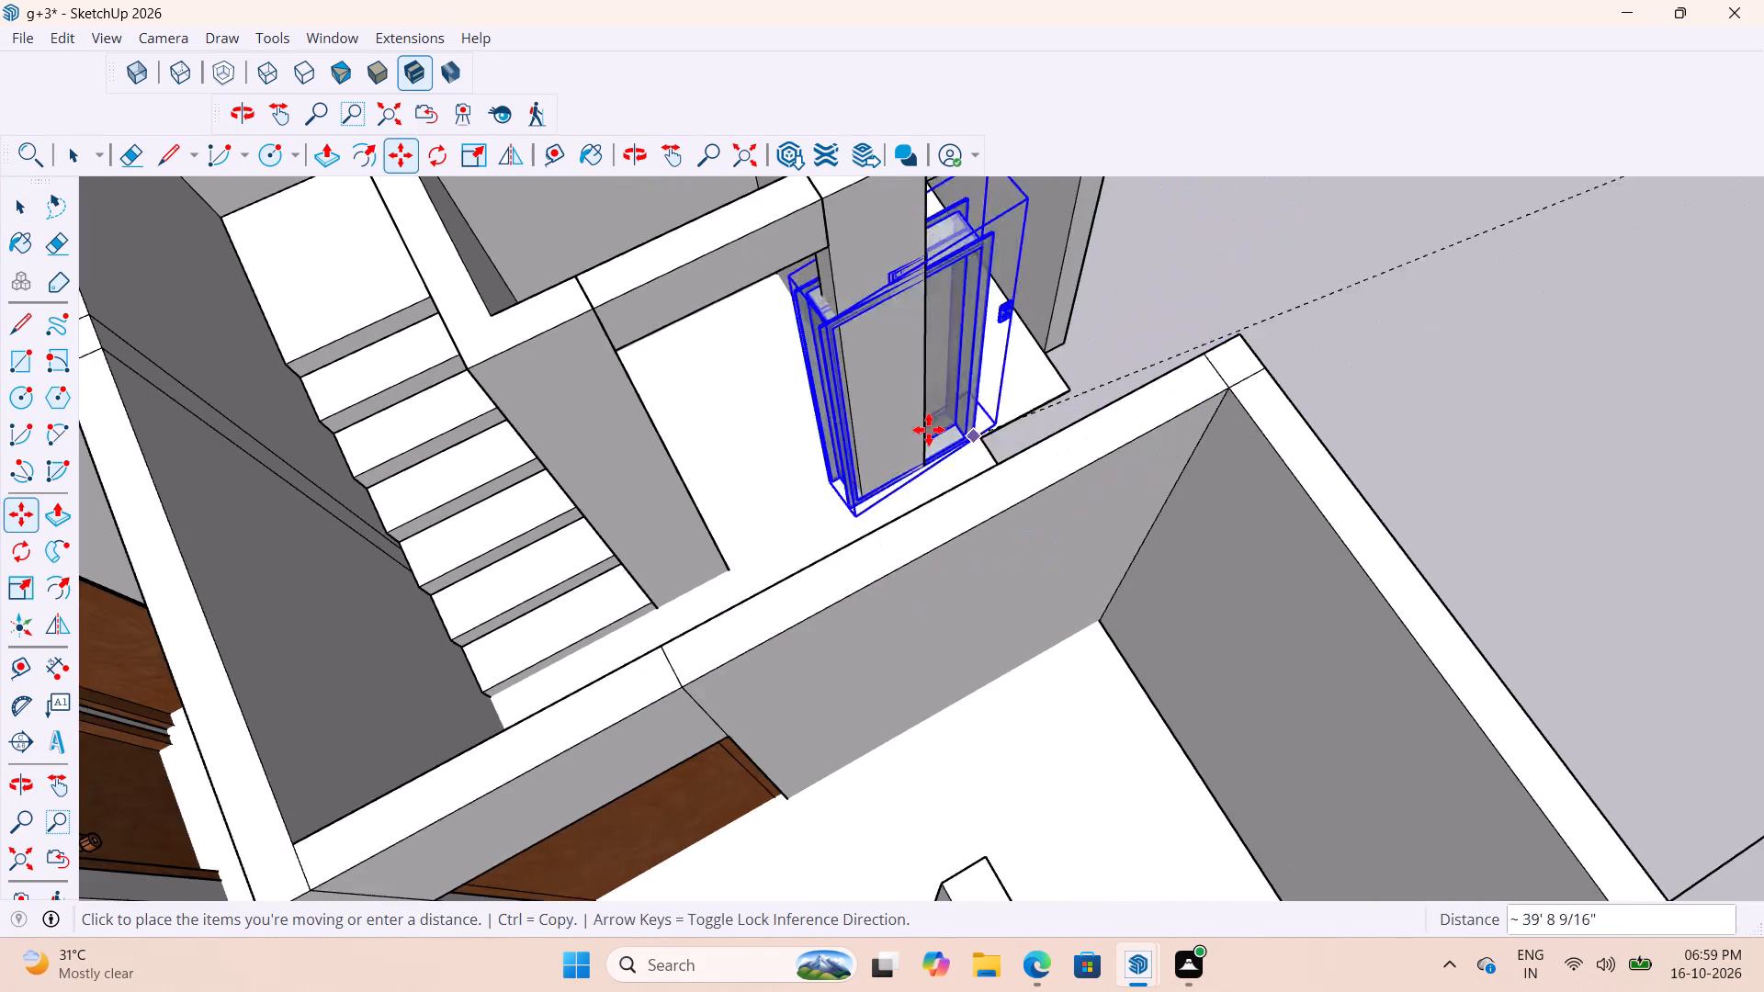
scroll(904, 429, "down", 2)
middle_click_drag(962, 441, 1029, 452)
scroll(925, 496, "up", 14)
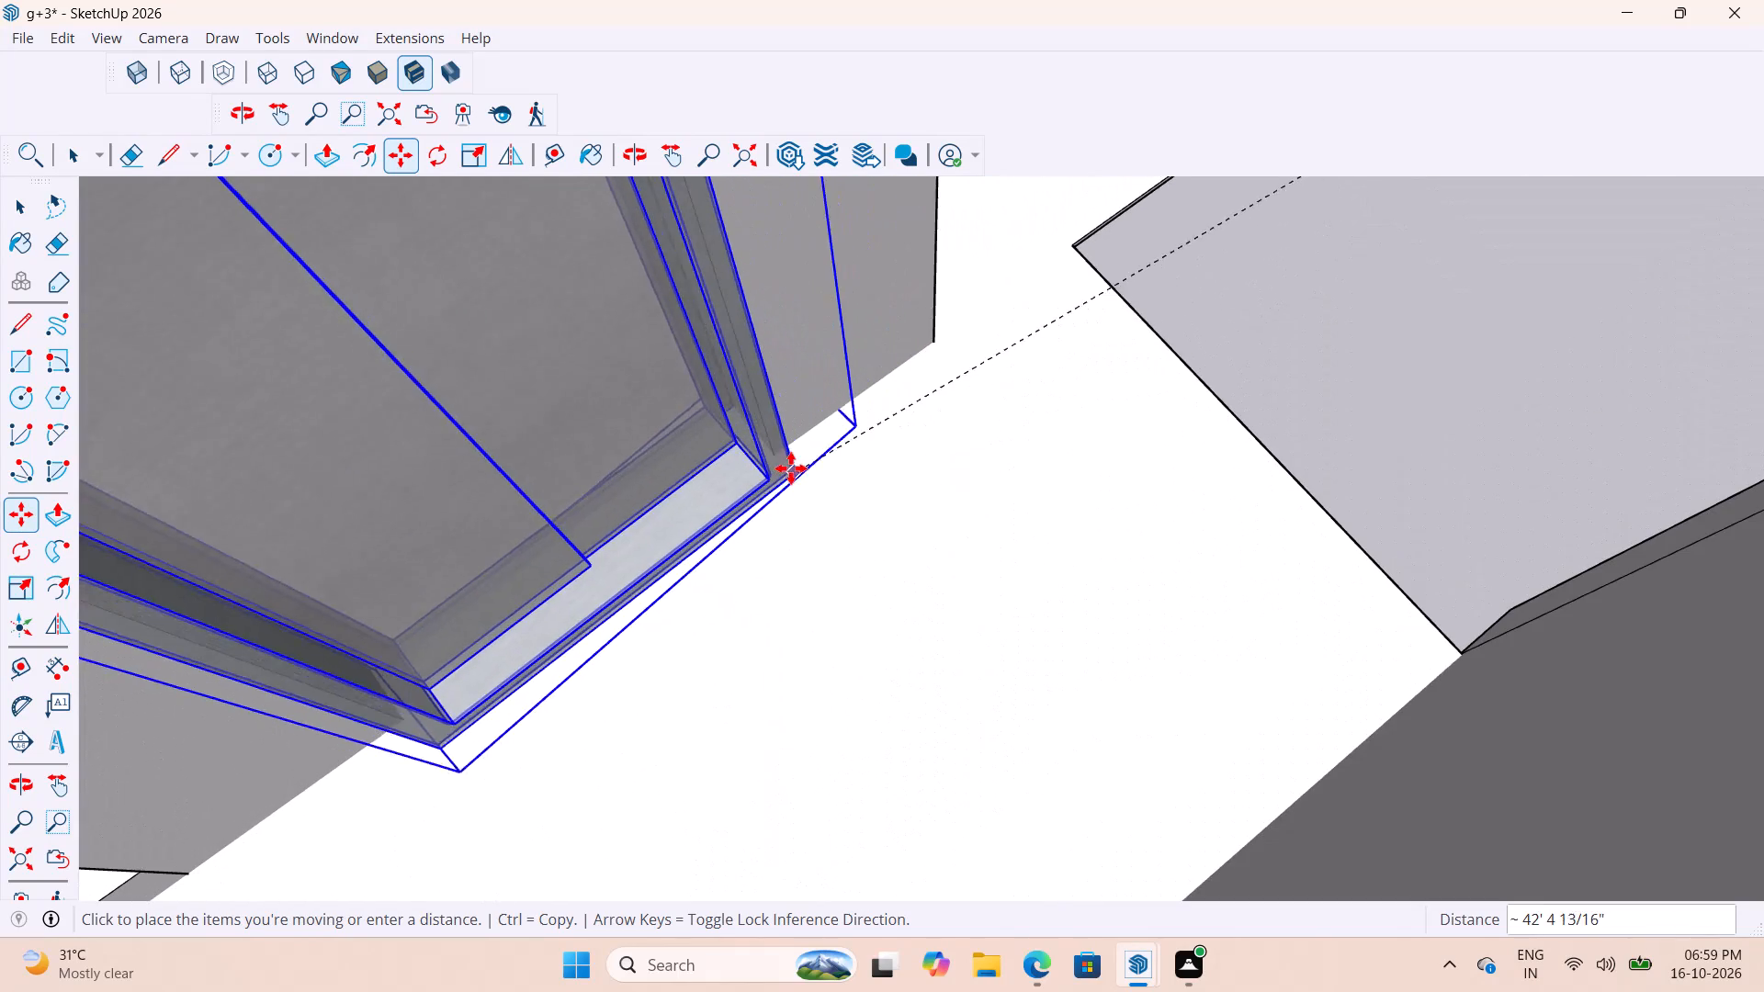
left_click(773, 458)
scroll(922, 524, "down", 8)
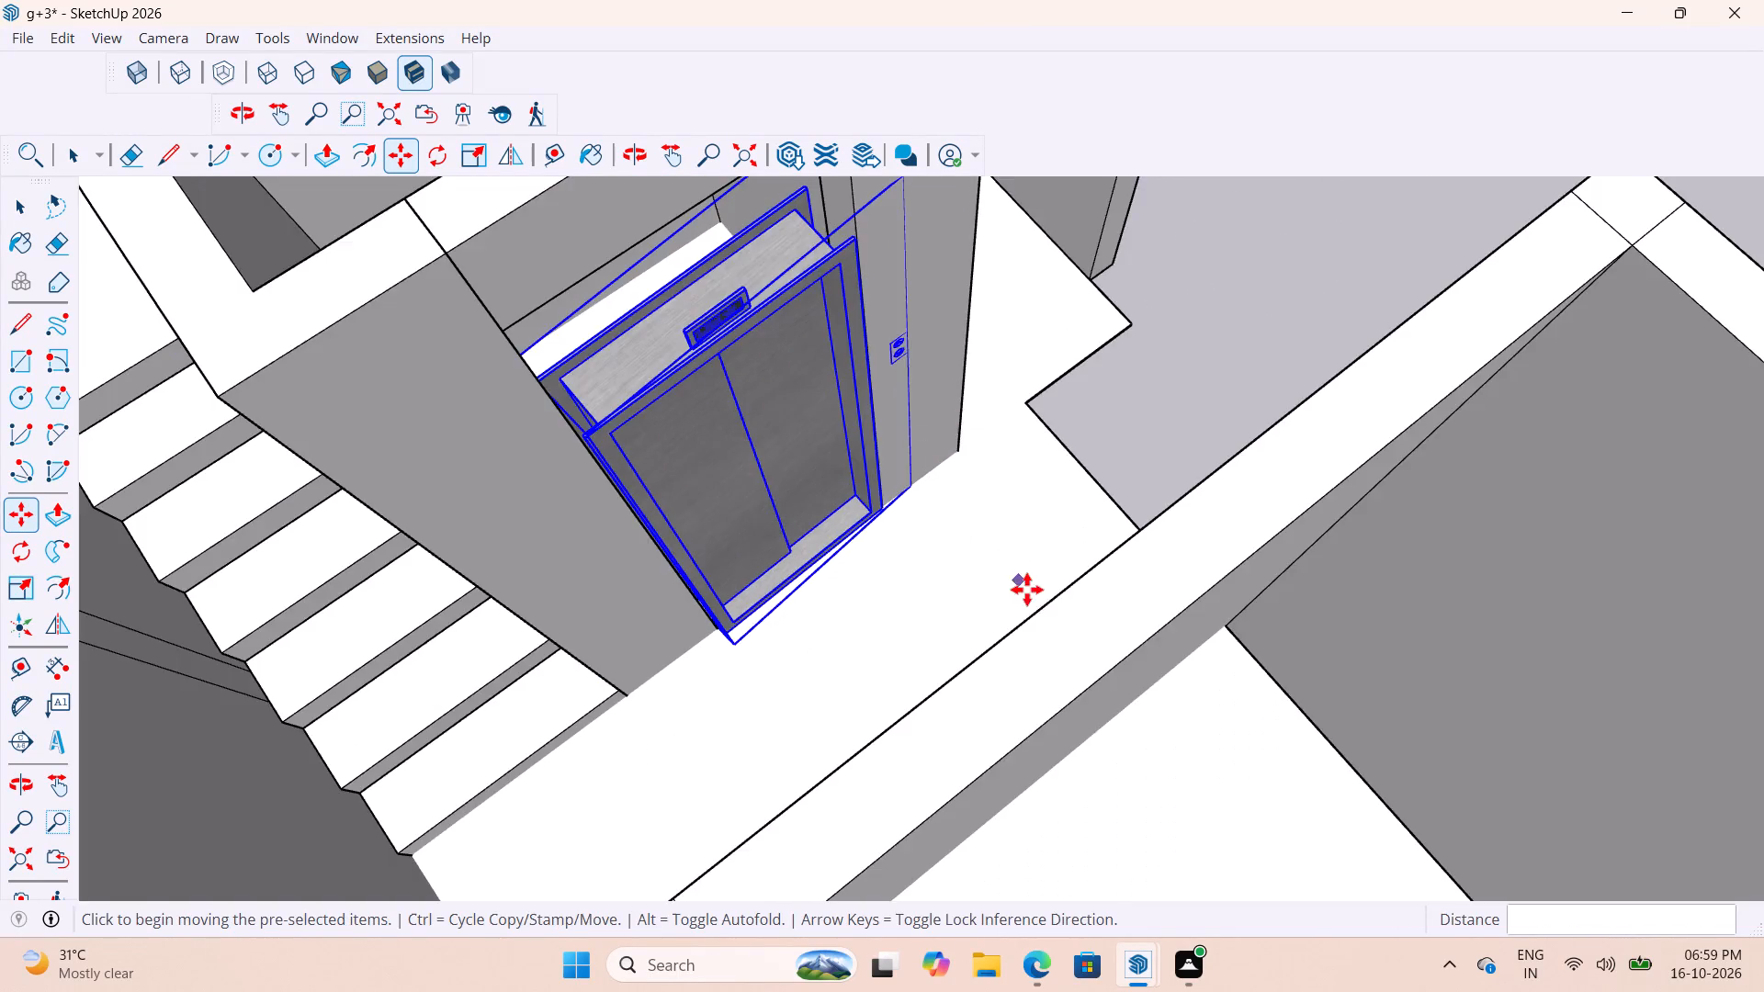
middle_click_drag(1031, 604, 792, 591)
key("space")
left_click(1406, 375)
Examine how the lift door's frame fits the shaft opening at the floor, both jambs and the lintel.
scroll(835, 517, "up", 4)
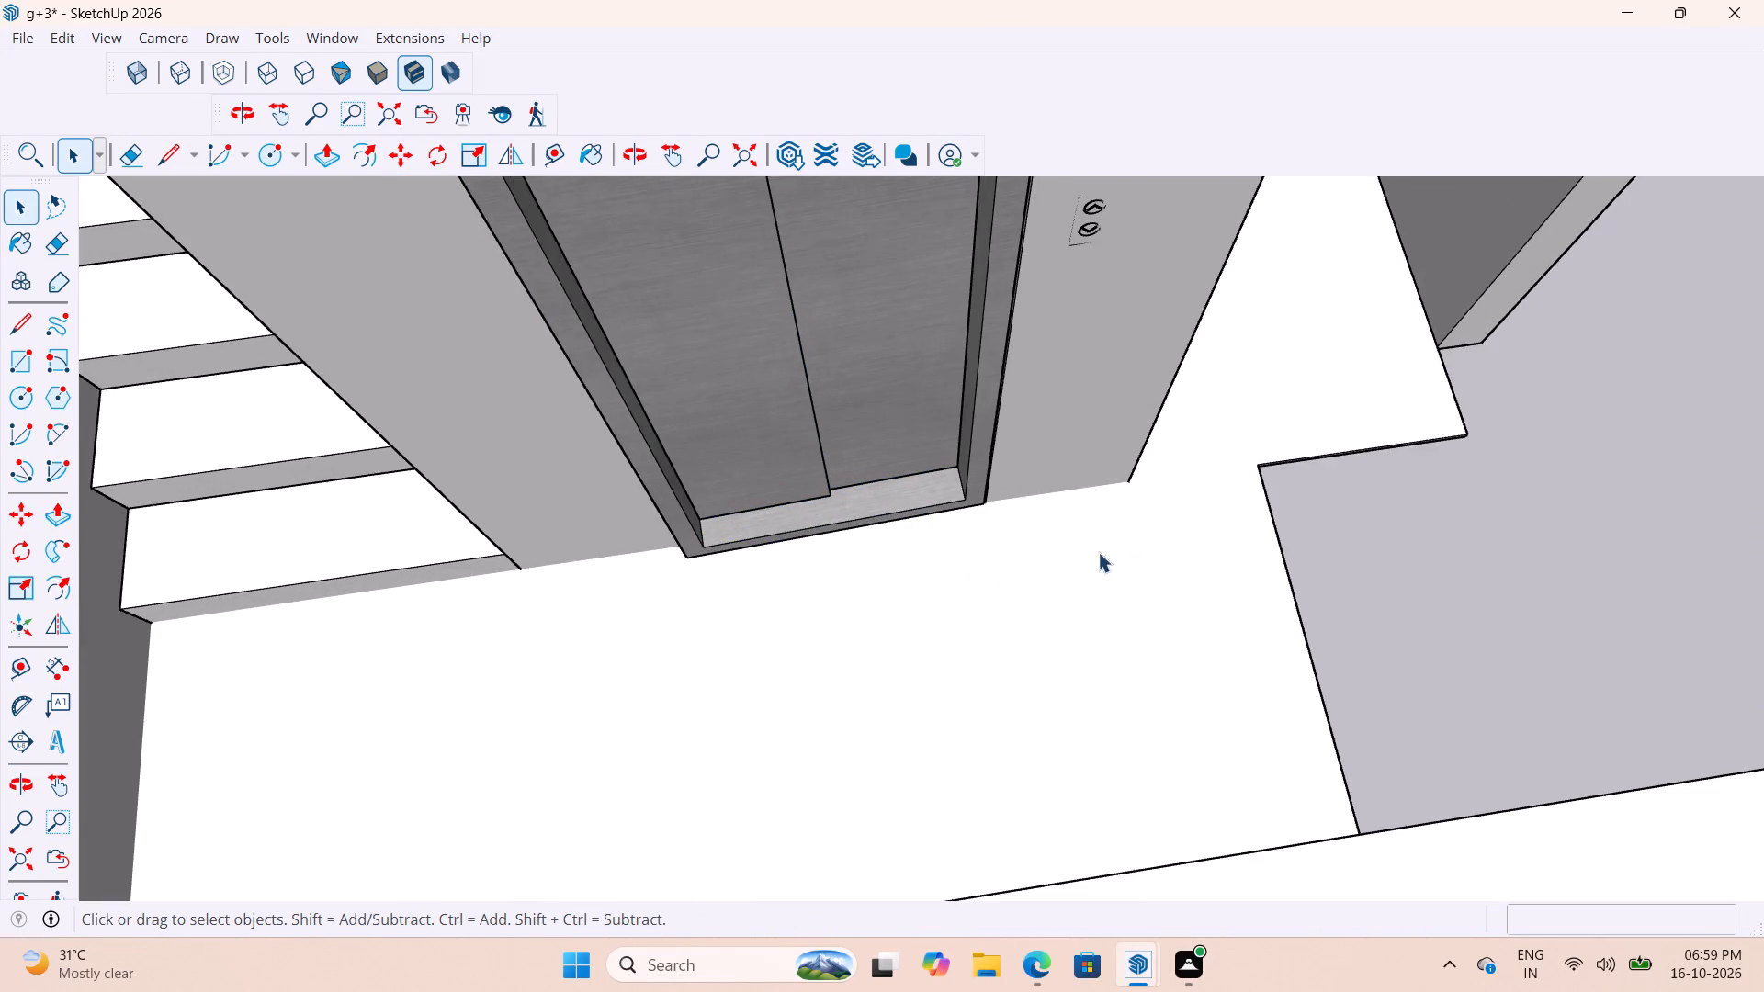
scroll(1107, 578, "down", 4)
middle_click_drag(881, 582, 711, 562)
scroll(1067, 381, "up", 3)
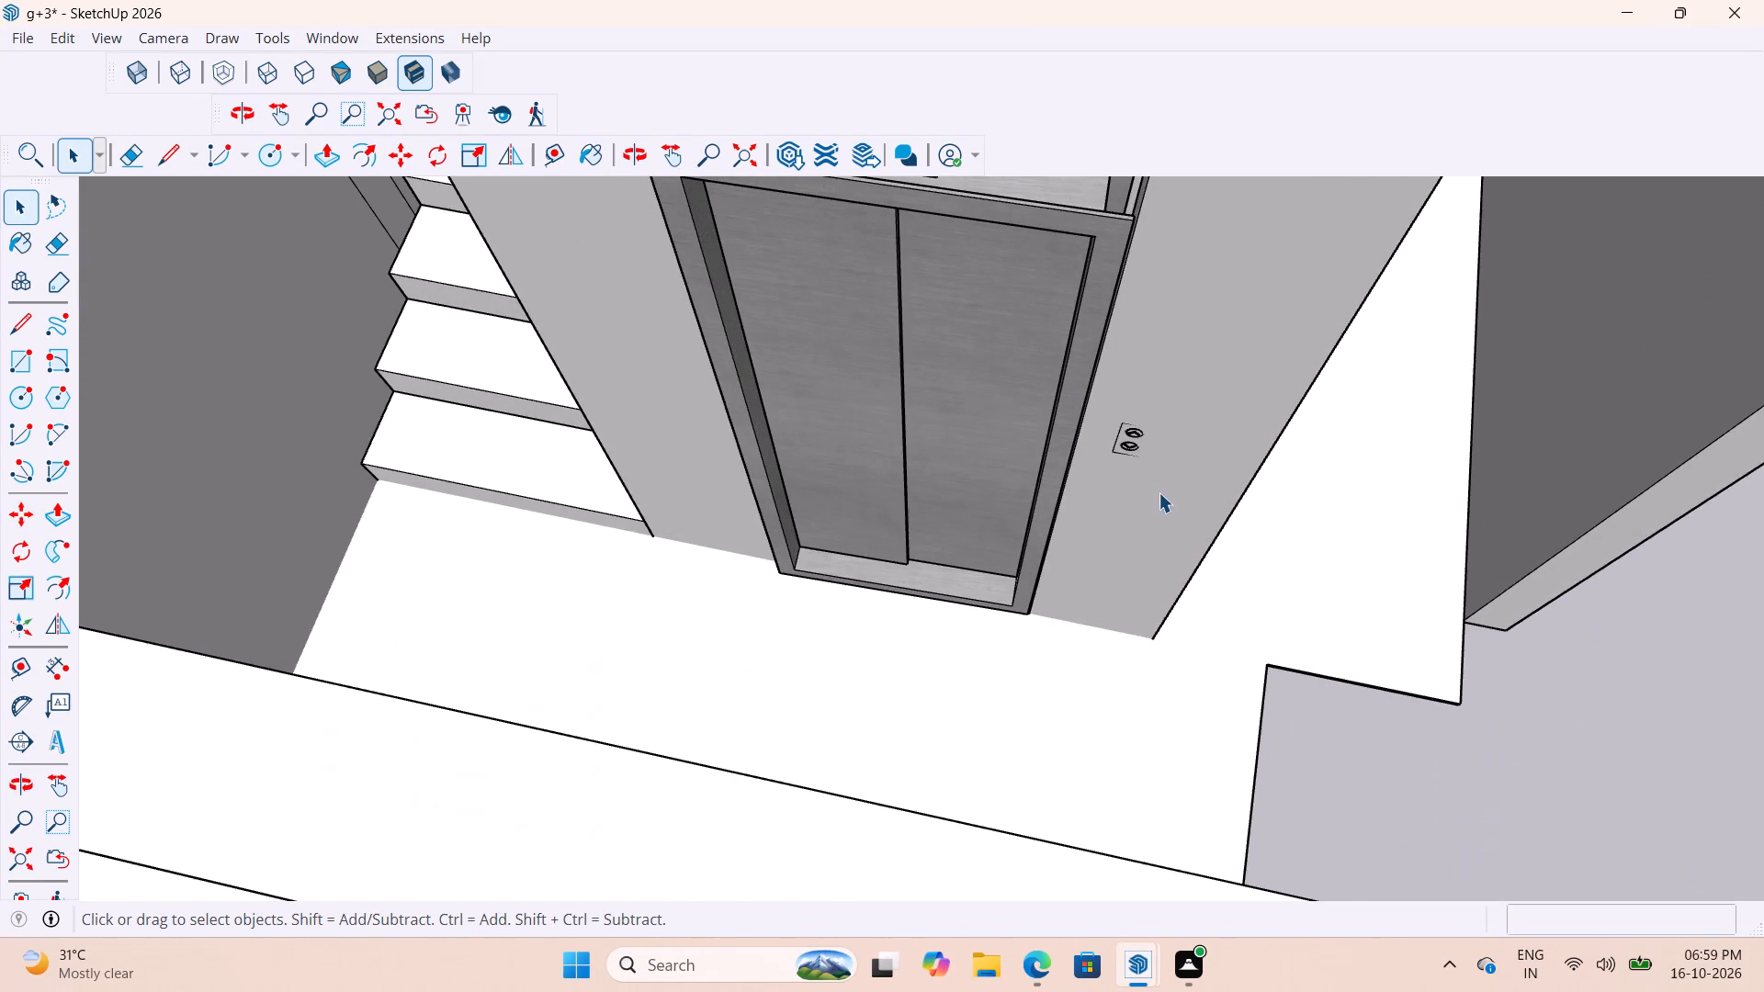
scroll(965, 505, "up", 3)
middle_click_drag(881, 577, 1153, 513)
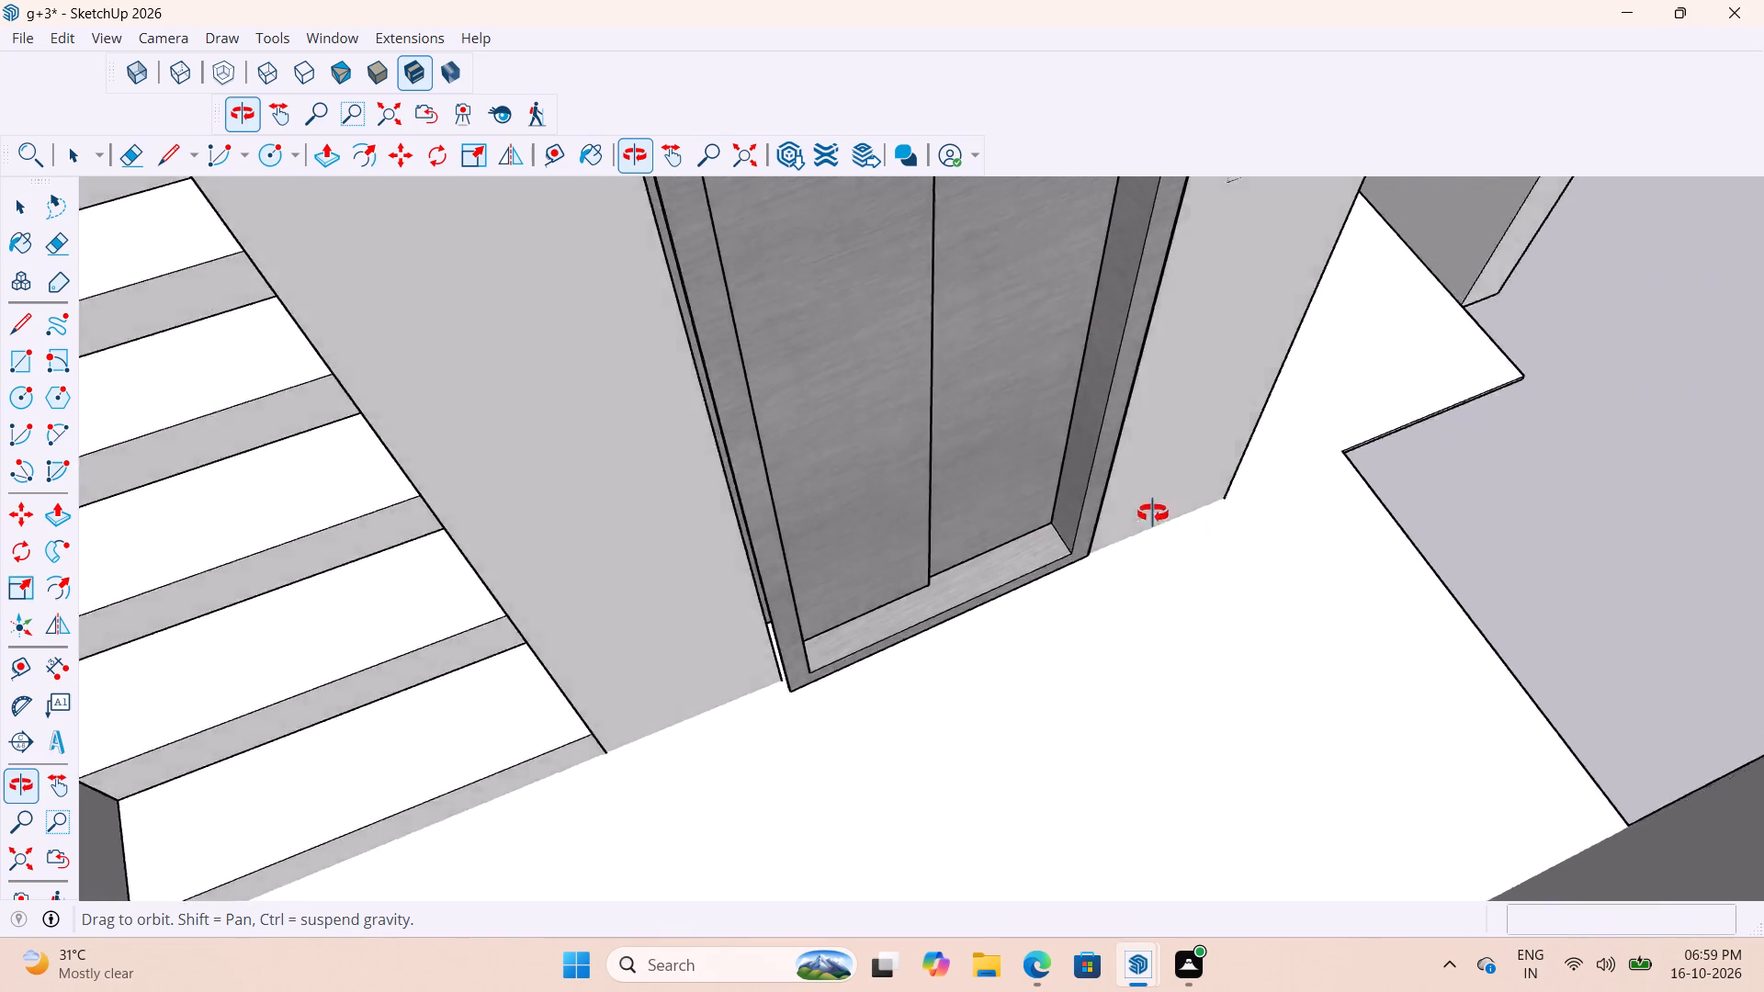
middle_click_drag(1153, 513, 1290, 527)
scroll(775, 679, "up", 2)
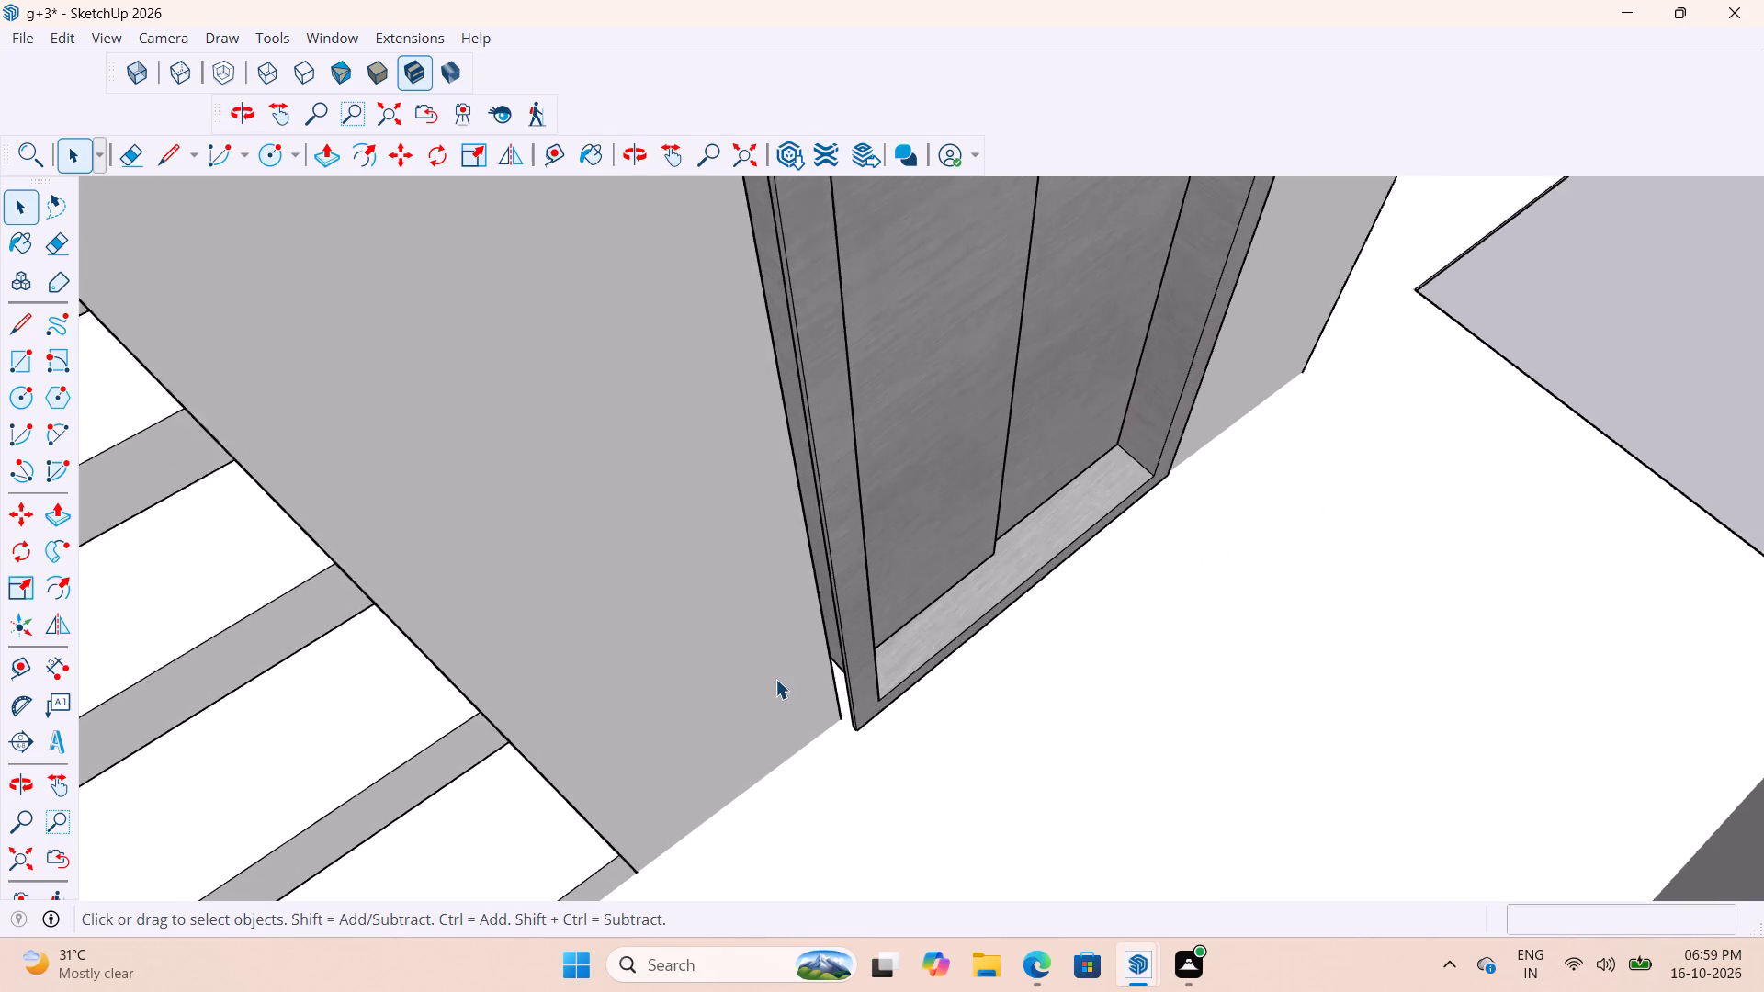
scroll(775, 679, "up", 4)
middle_click_drag(944, 696, 690, 699)
scroll(860, 742, "down", 7)
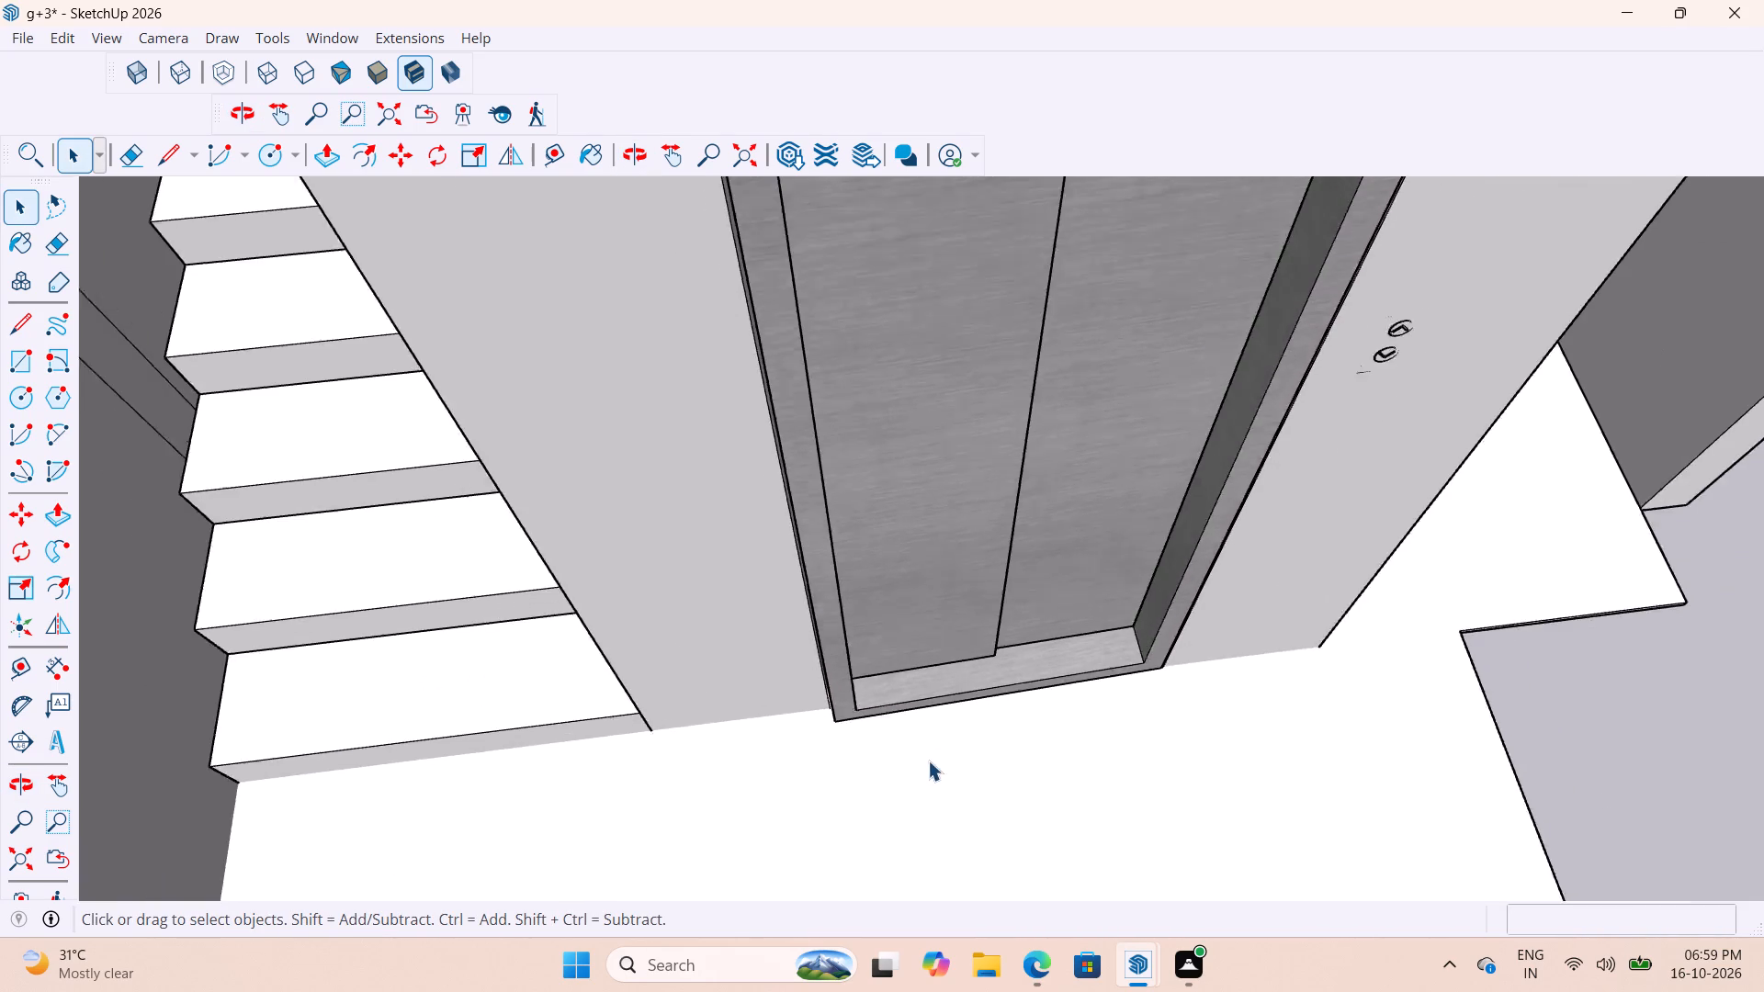
scroll(928, 761, "down", 8)
middle_click_drag(1182, 722, 767, 621)
scroll(880, 681, "up", 3)
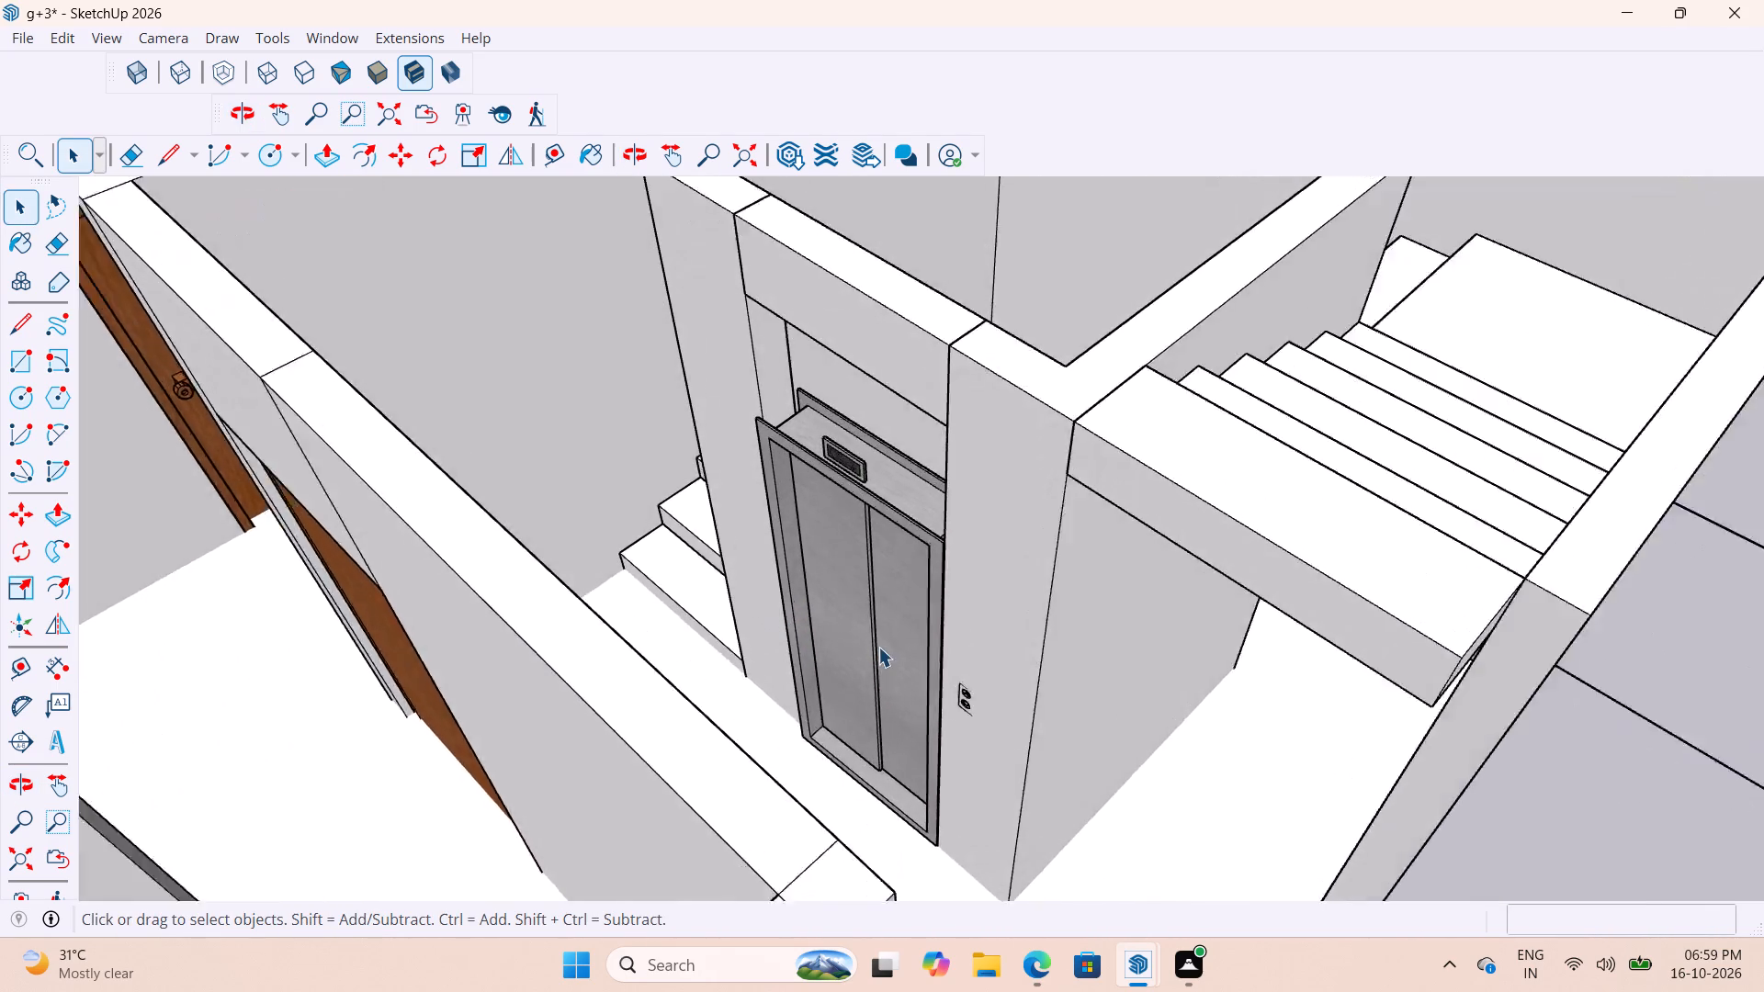
scroll(878, 647, "up", 5)
middle_click_drag(884, 587, 1295, 675)
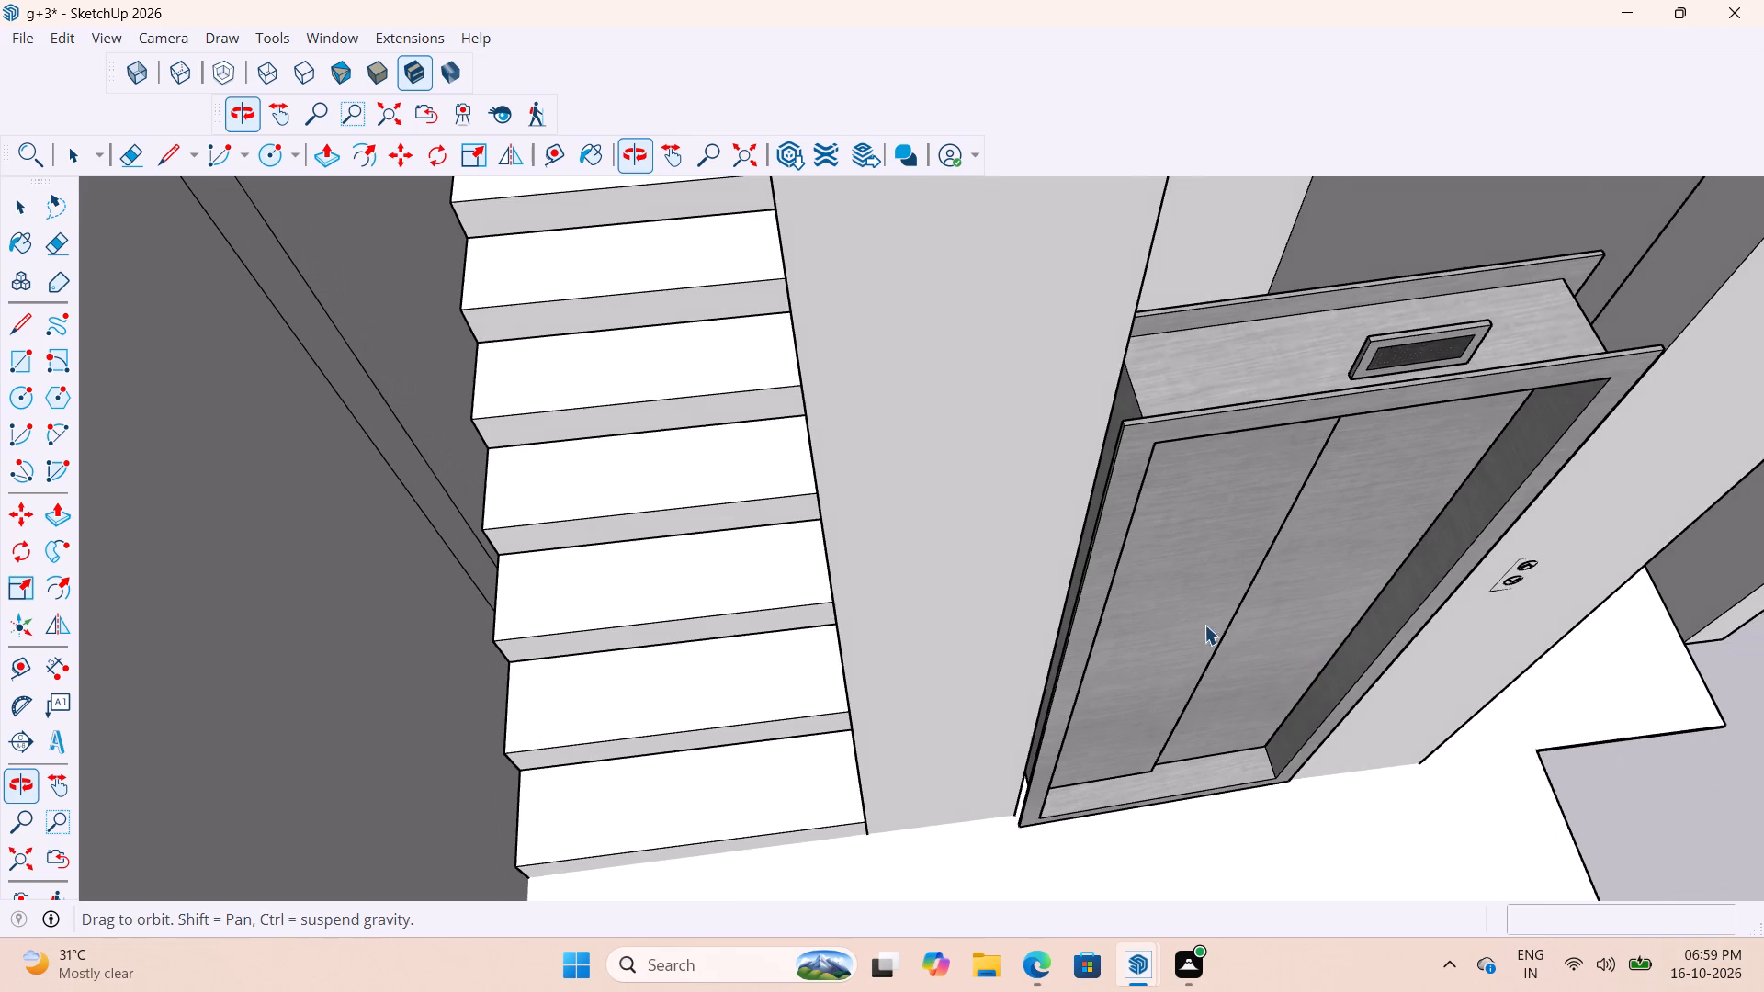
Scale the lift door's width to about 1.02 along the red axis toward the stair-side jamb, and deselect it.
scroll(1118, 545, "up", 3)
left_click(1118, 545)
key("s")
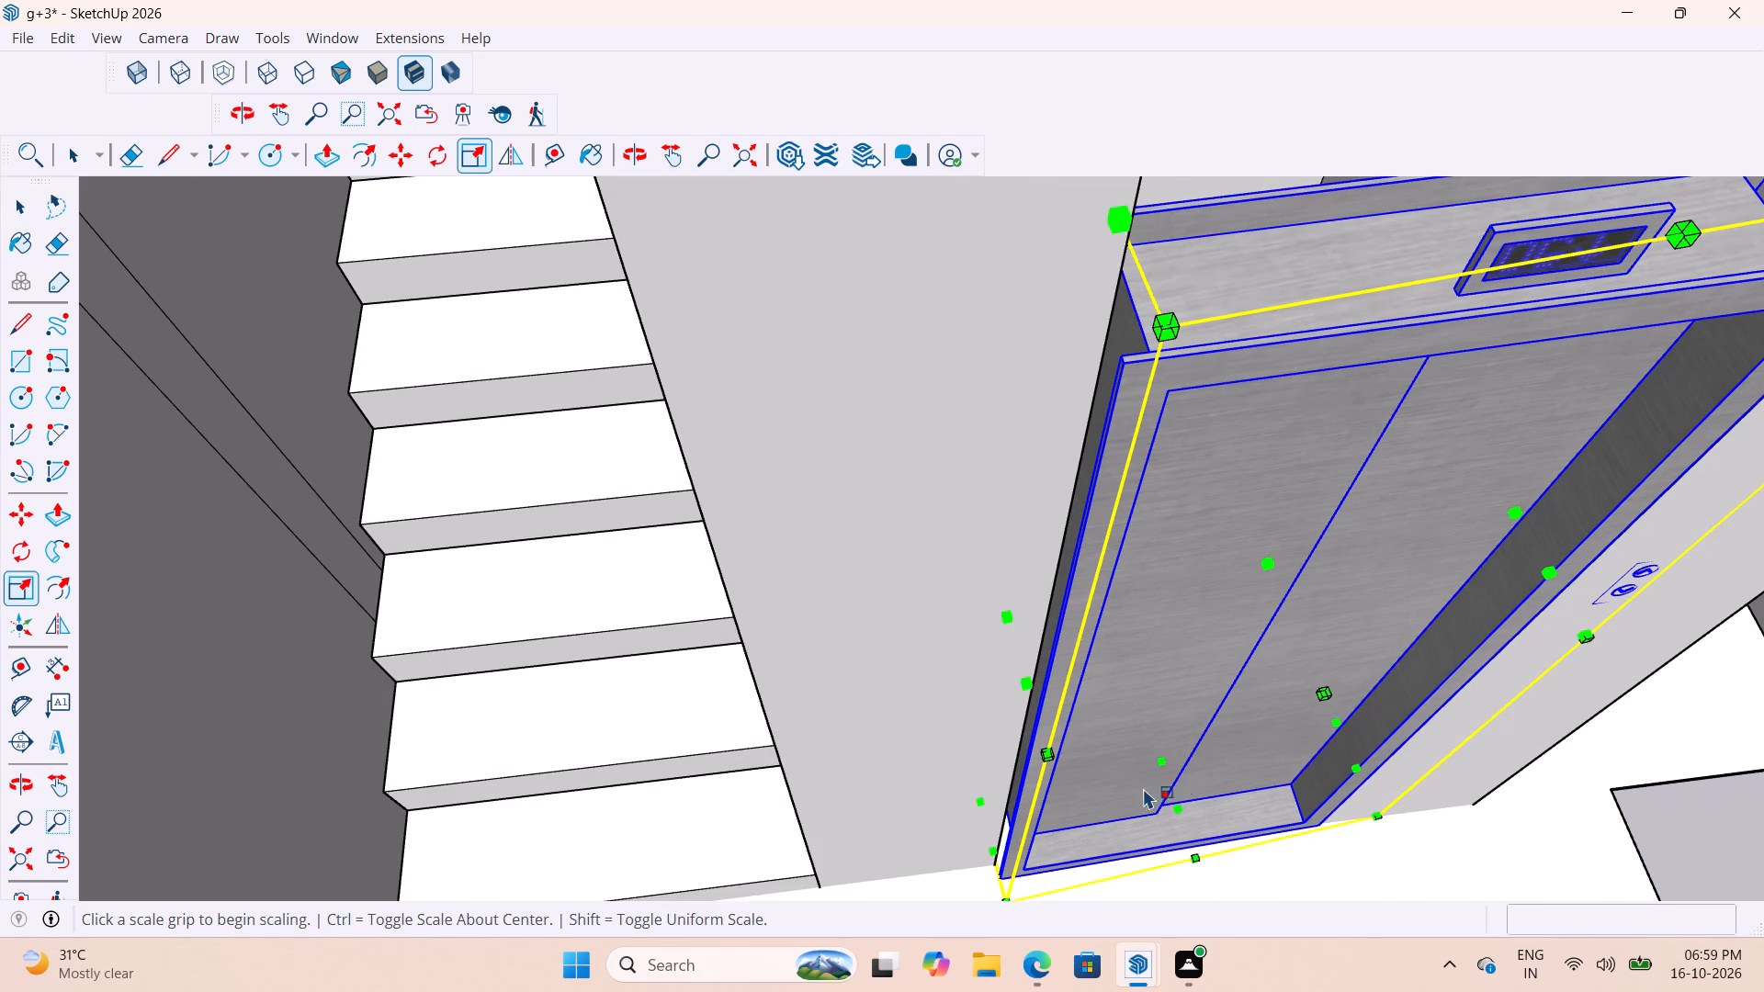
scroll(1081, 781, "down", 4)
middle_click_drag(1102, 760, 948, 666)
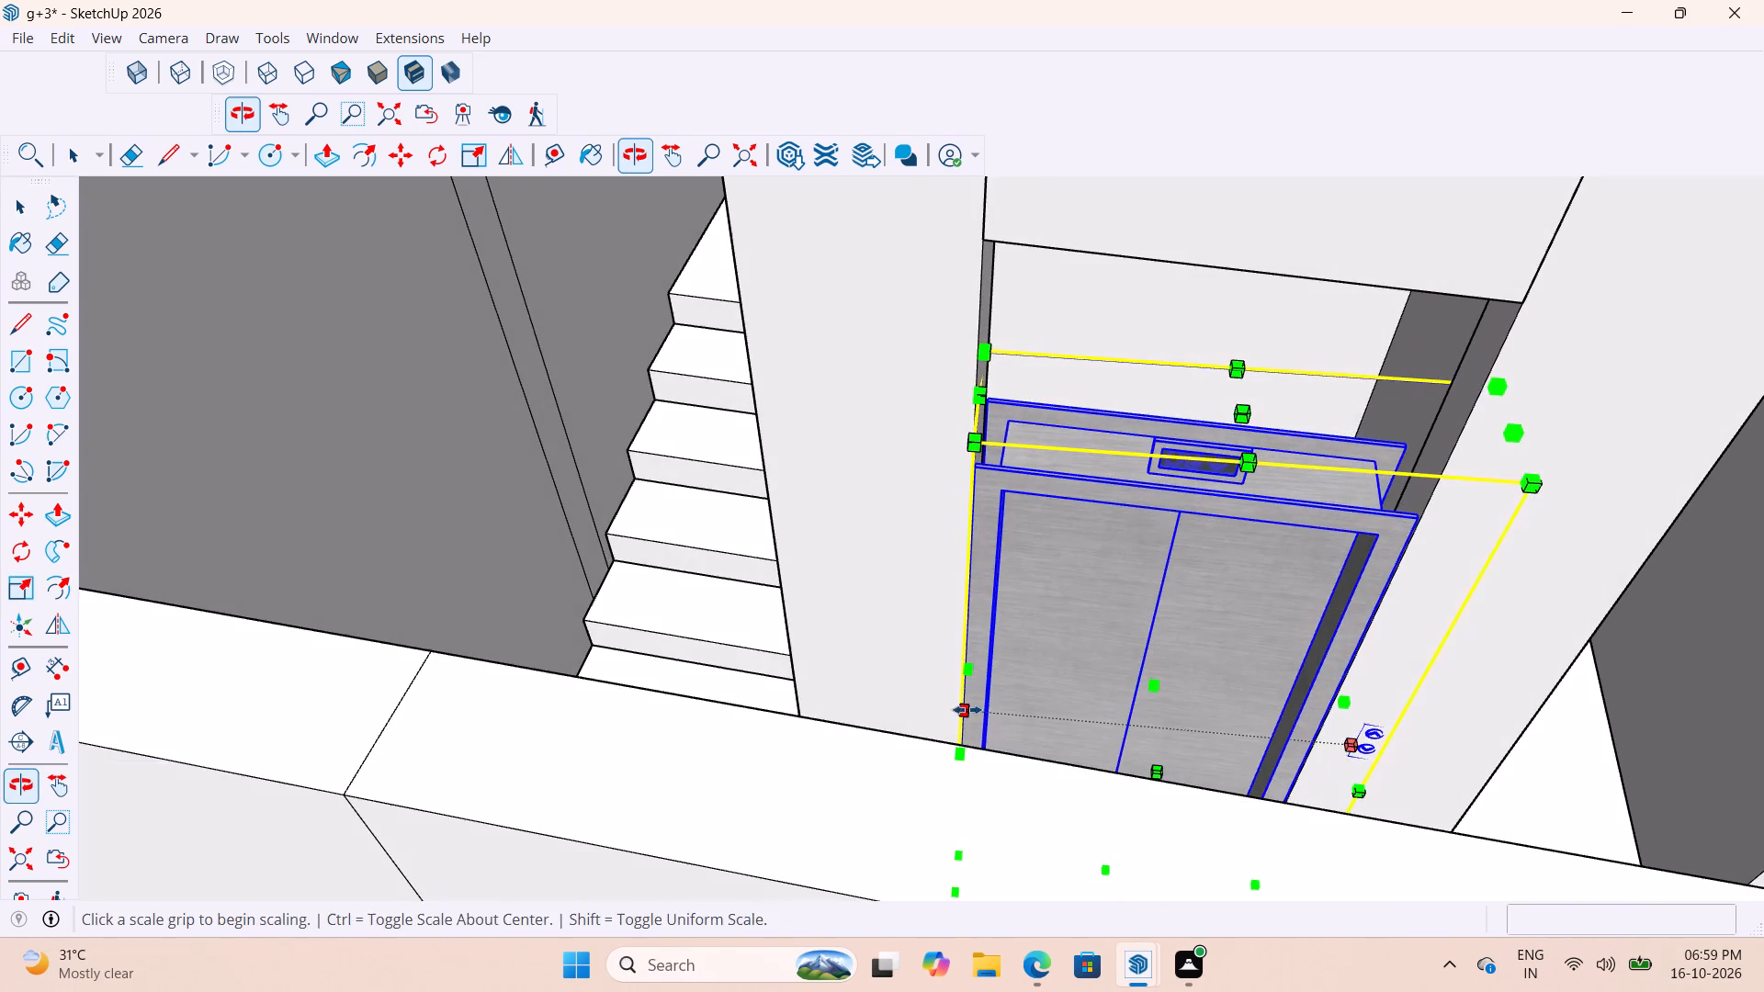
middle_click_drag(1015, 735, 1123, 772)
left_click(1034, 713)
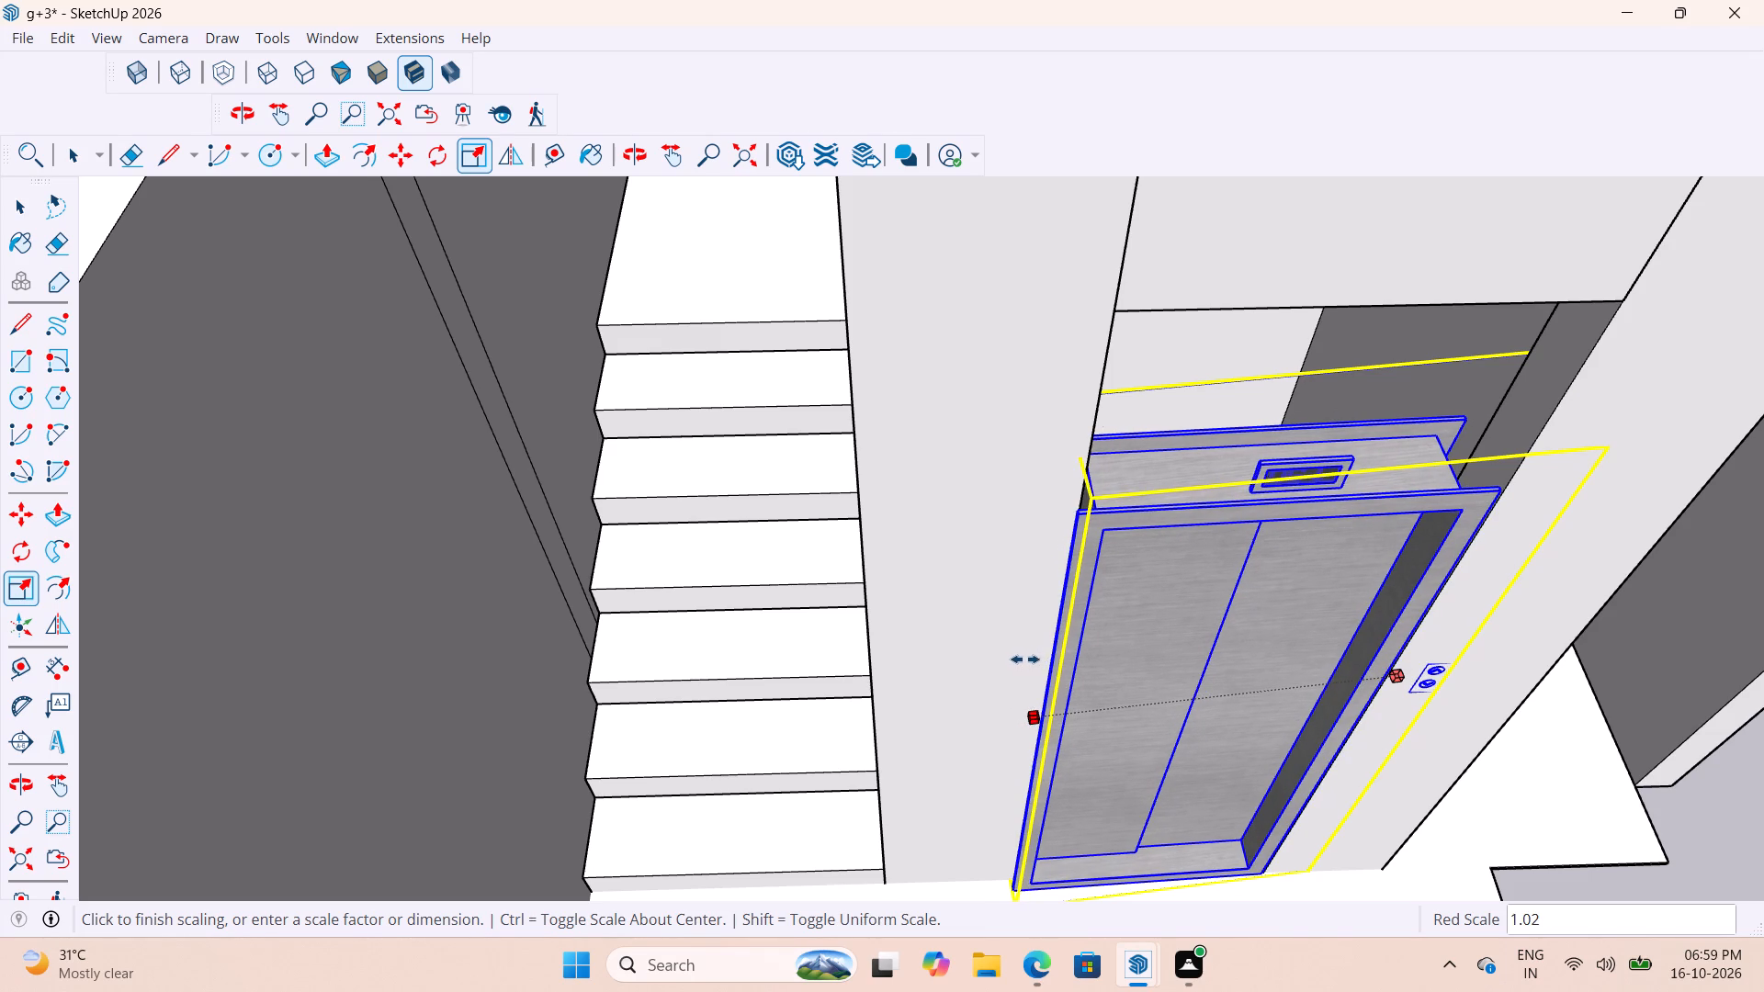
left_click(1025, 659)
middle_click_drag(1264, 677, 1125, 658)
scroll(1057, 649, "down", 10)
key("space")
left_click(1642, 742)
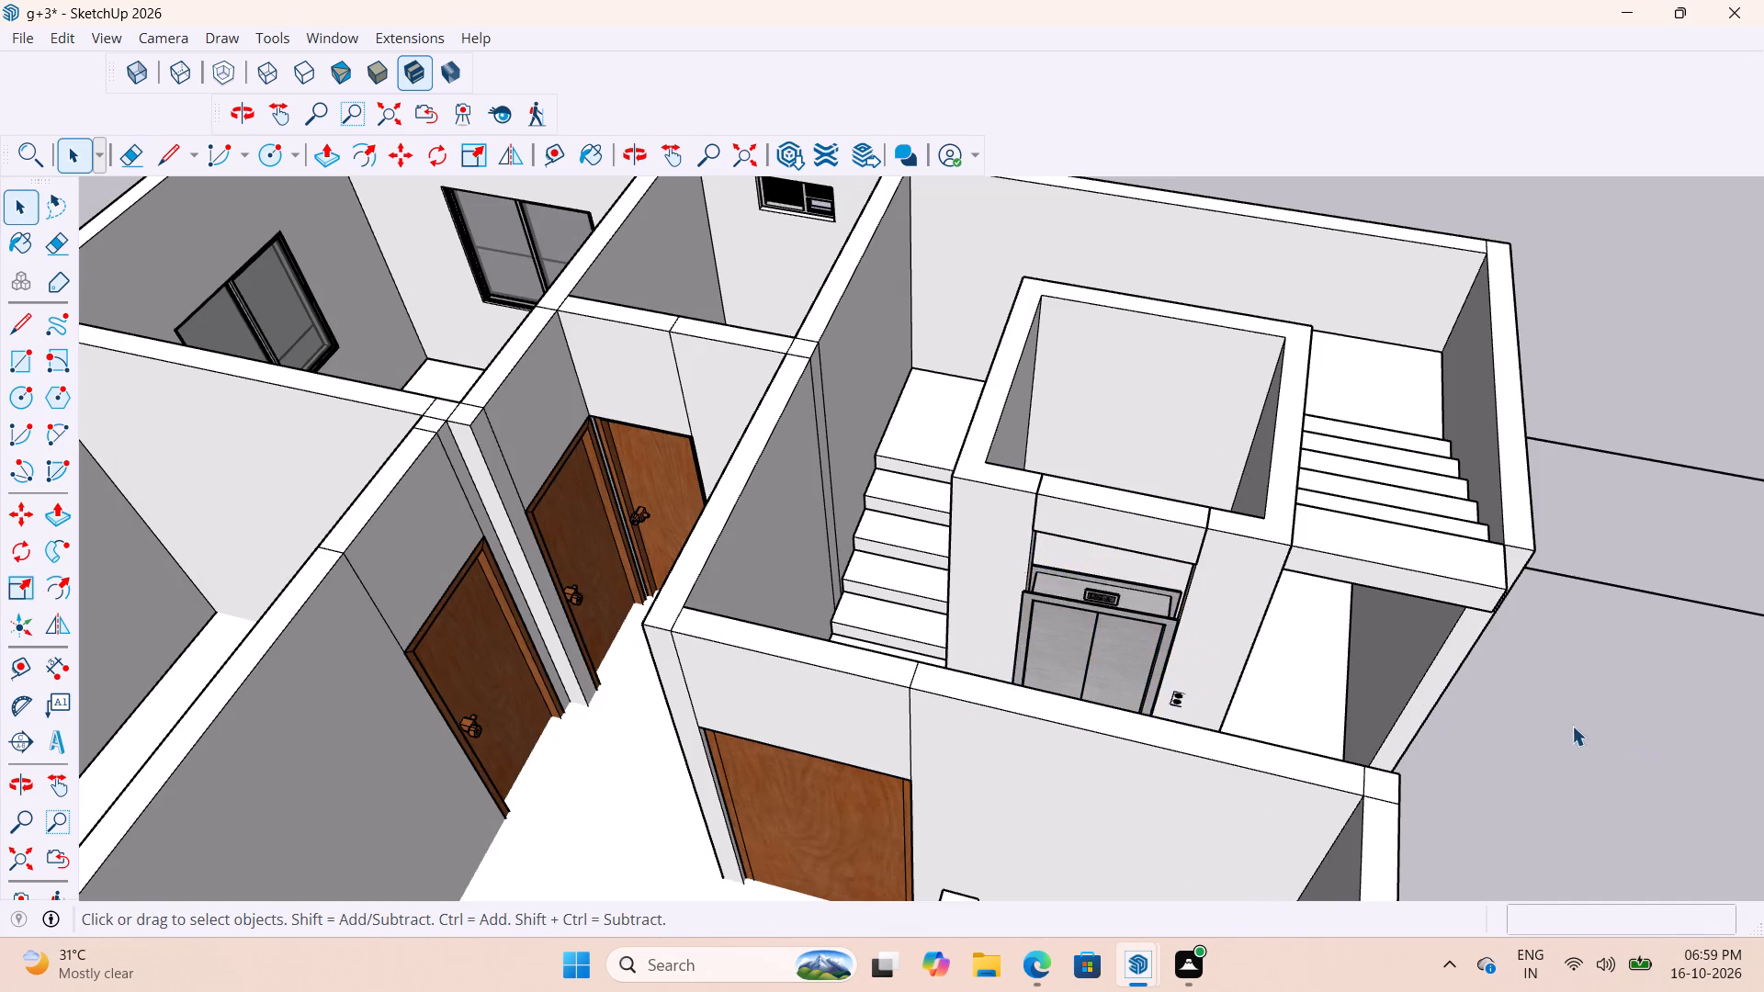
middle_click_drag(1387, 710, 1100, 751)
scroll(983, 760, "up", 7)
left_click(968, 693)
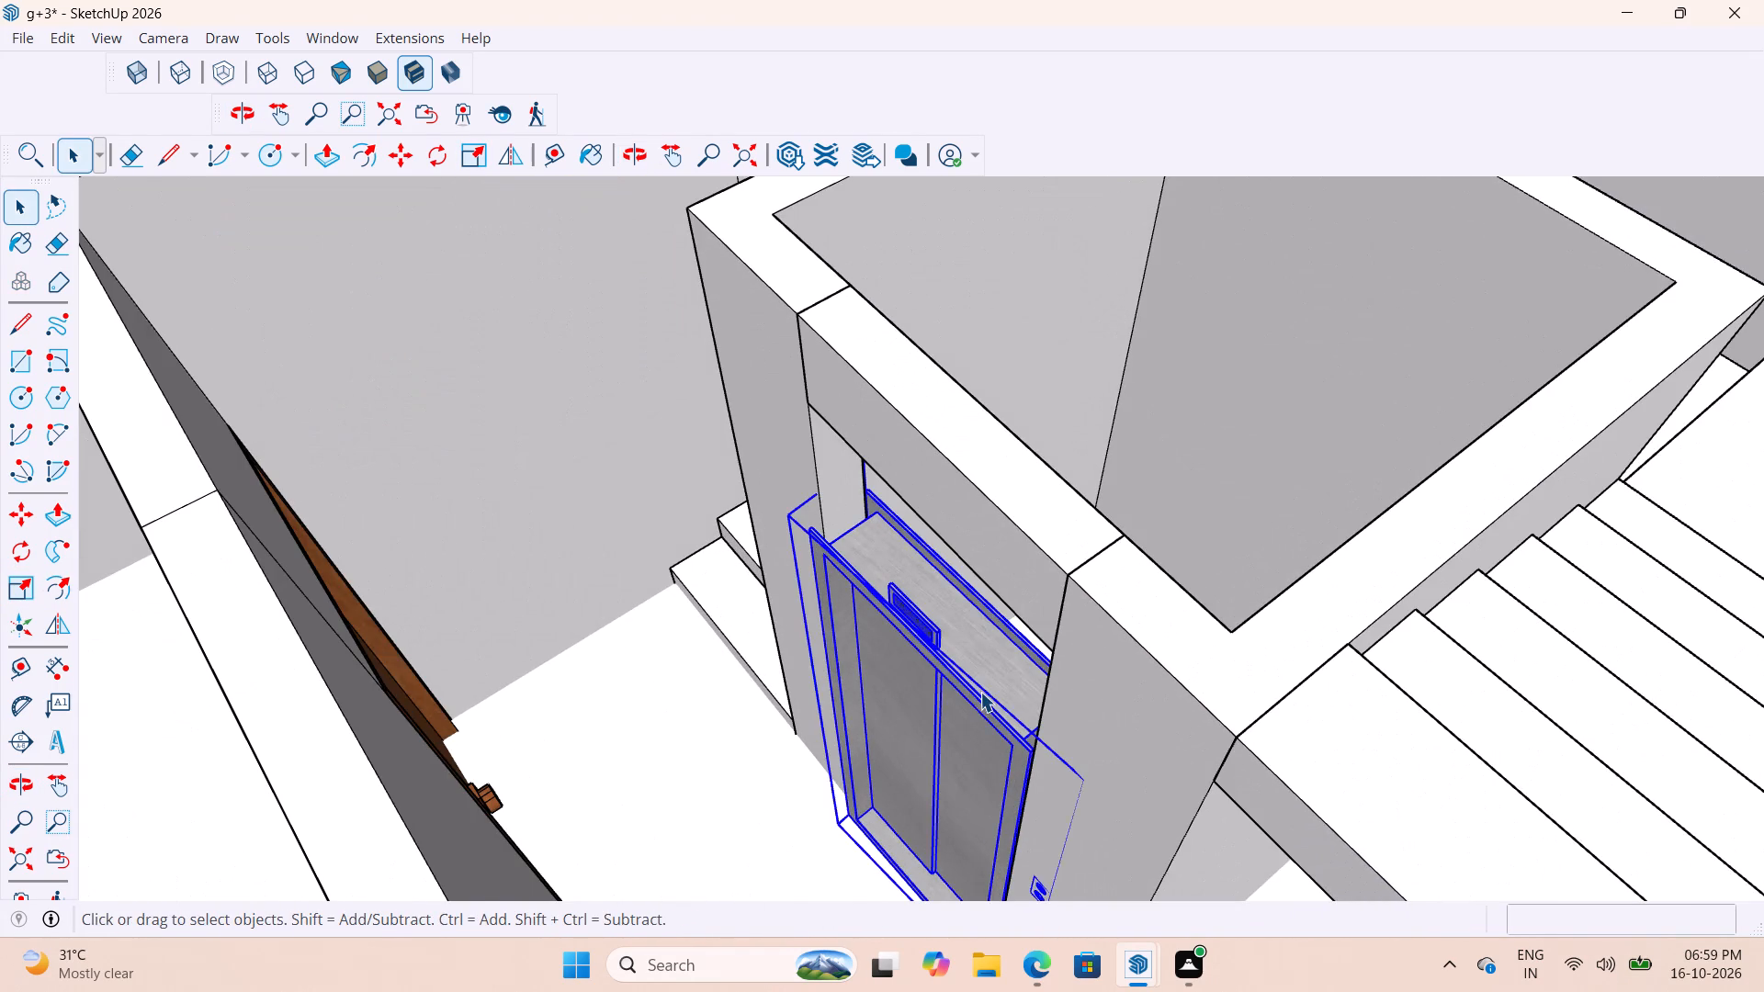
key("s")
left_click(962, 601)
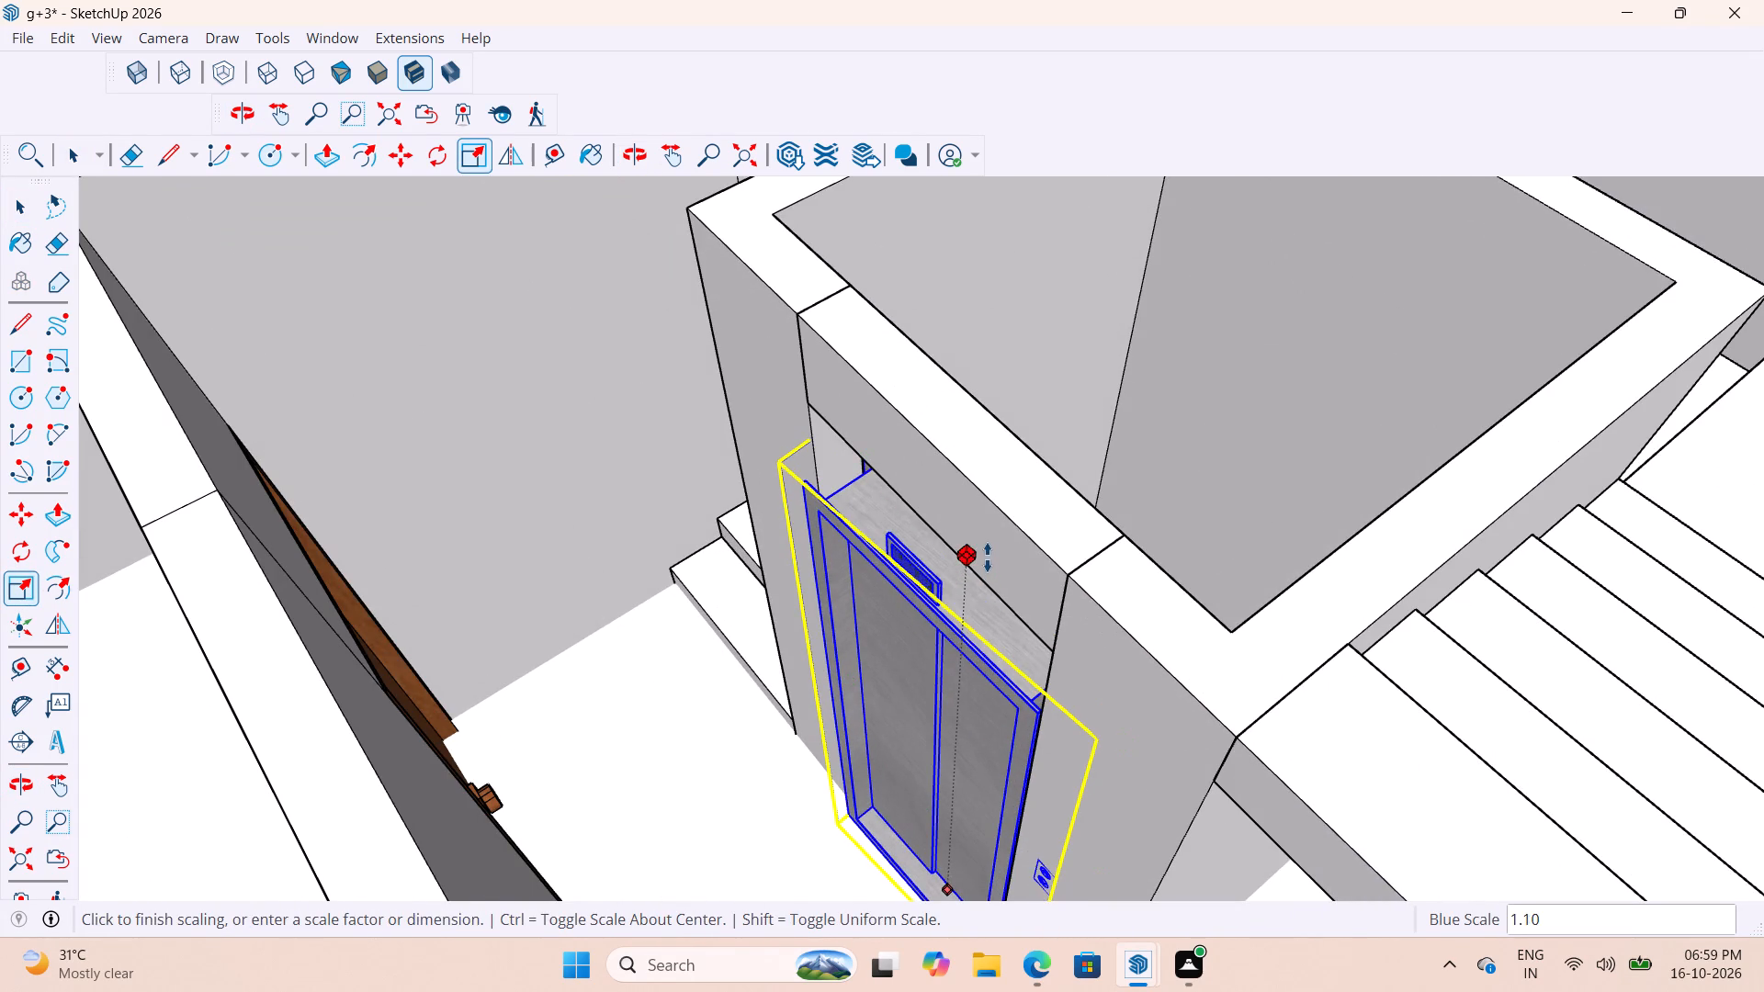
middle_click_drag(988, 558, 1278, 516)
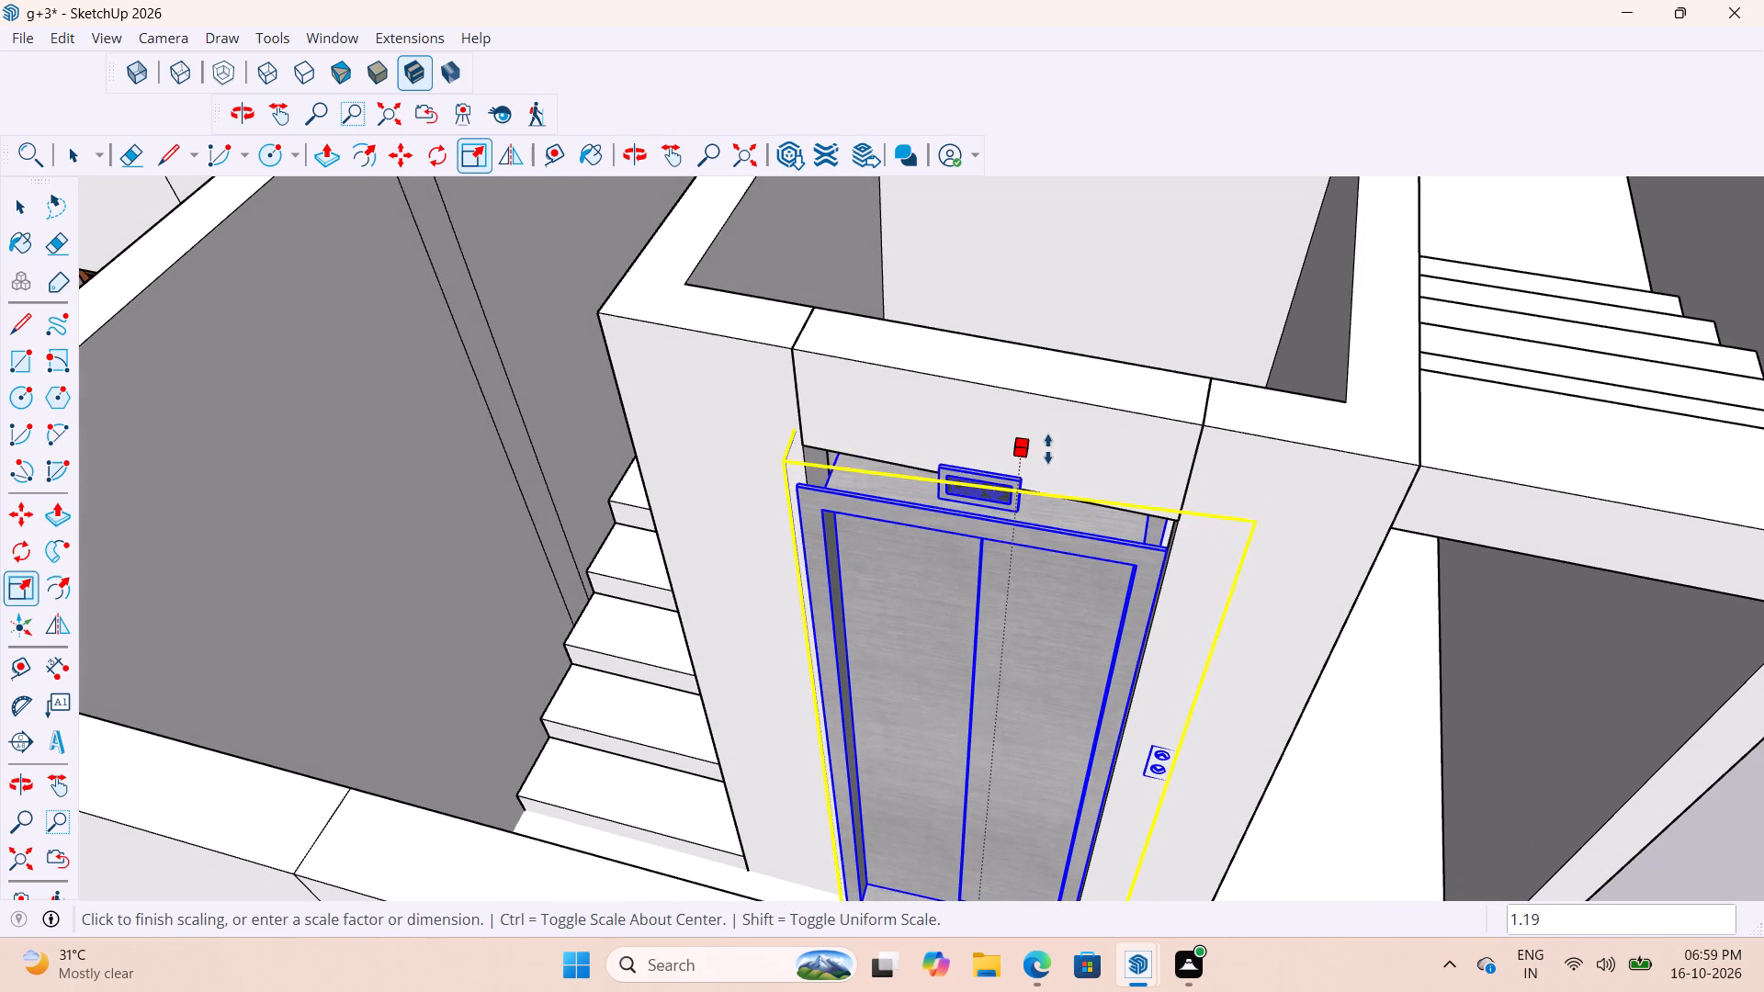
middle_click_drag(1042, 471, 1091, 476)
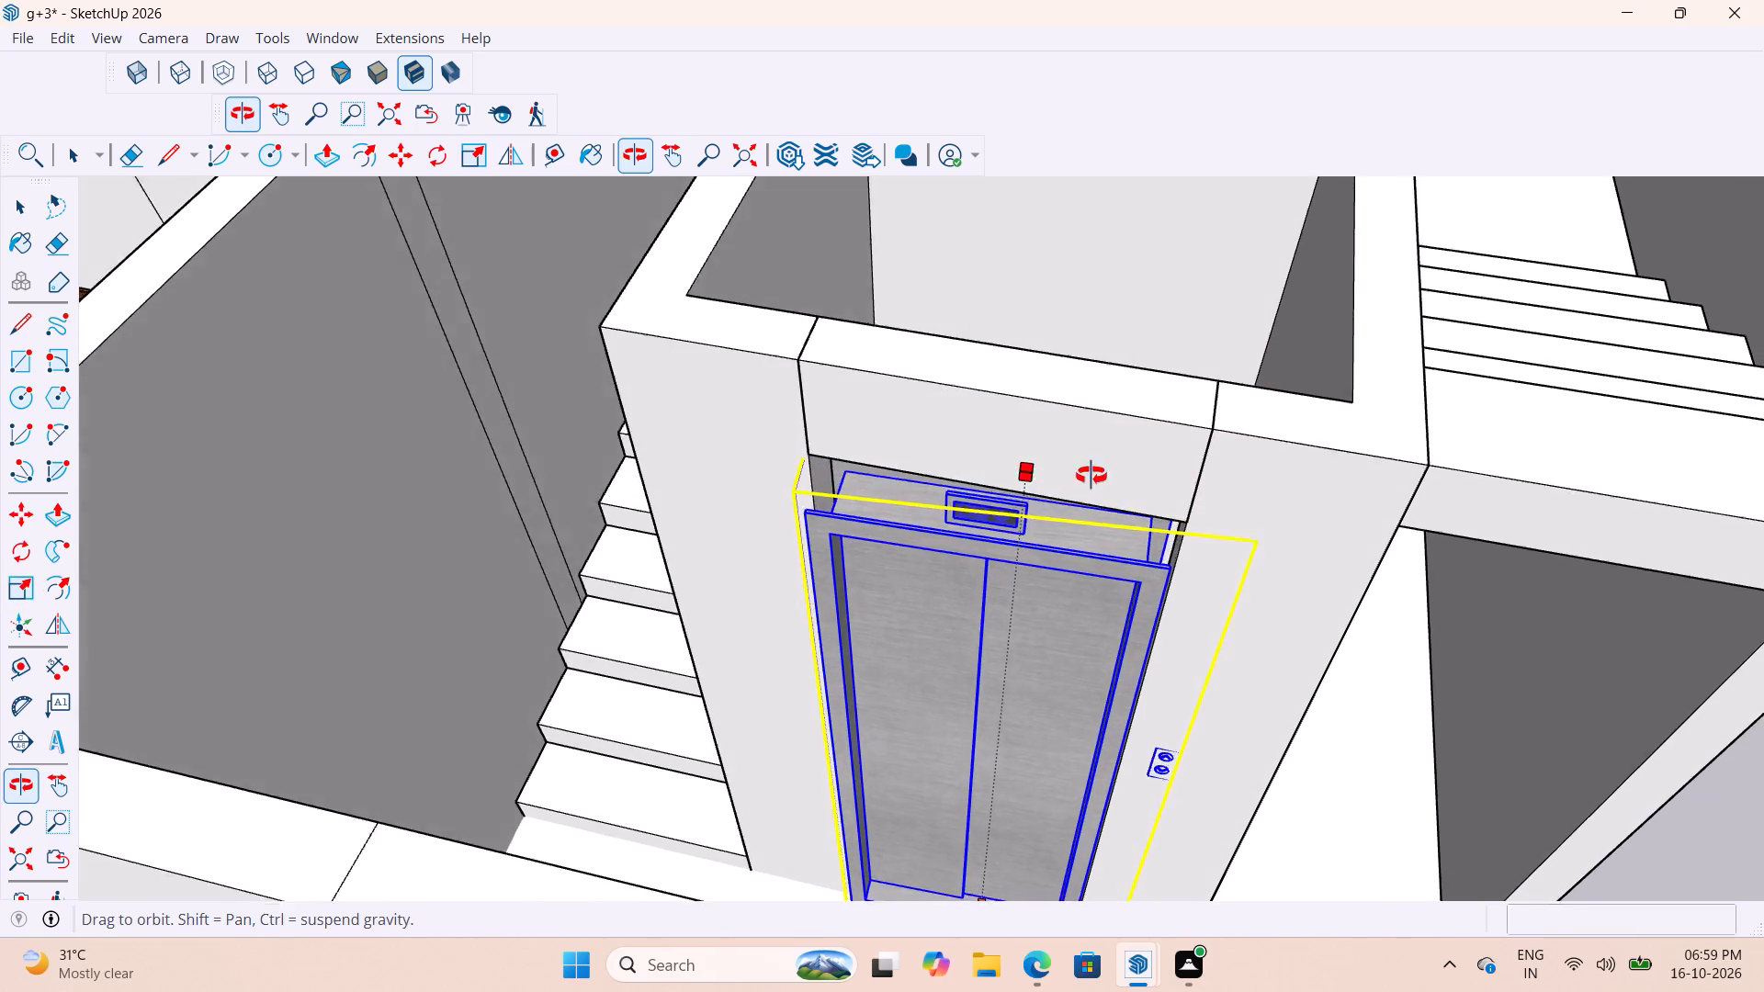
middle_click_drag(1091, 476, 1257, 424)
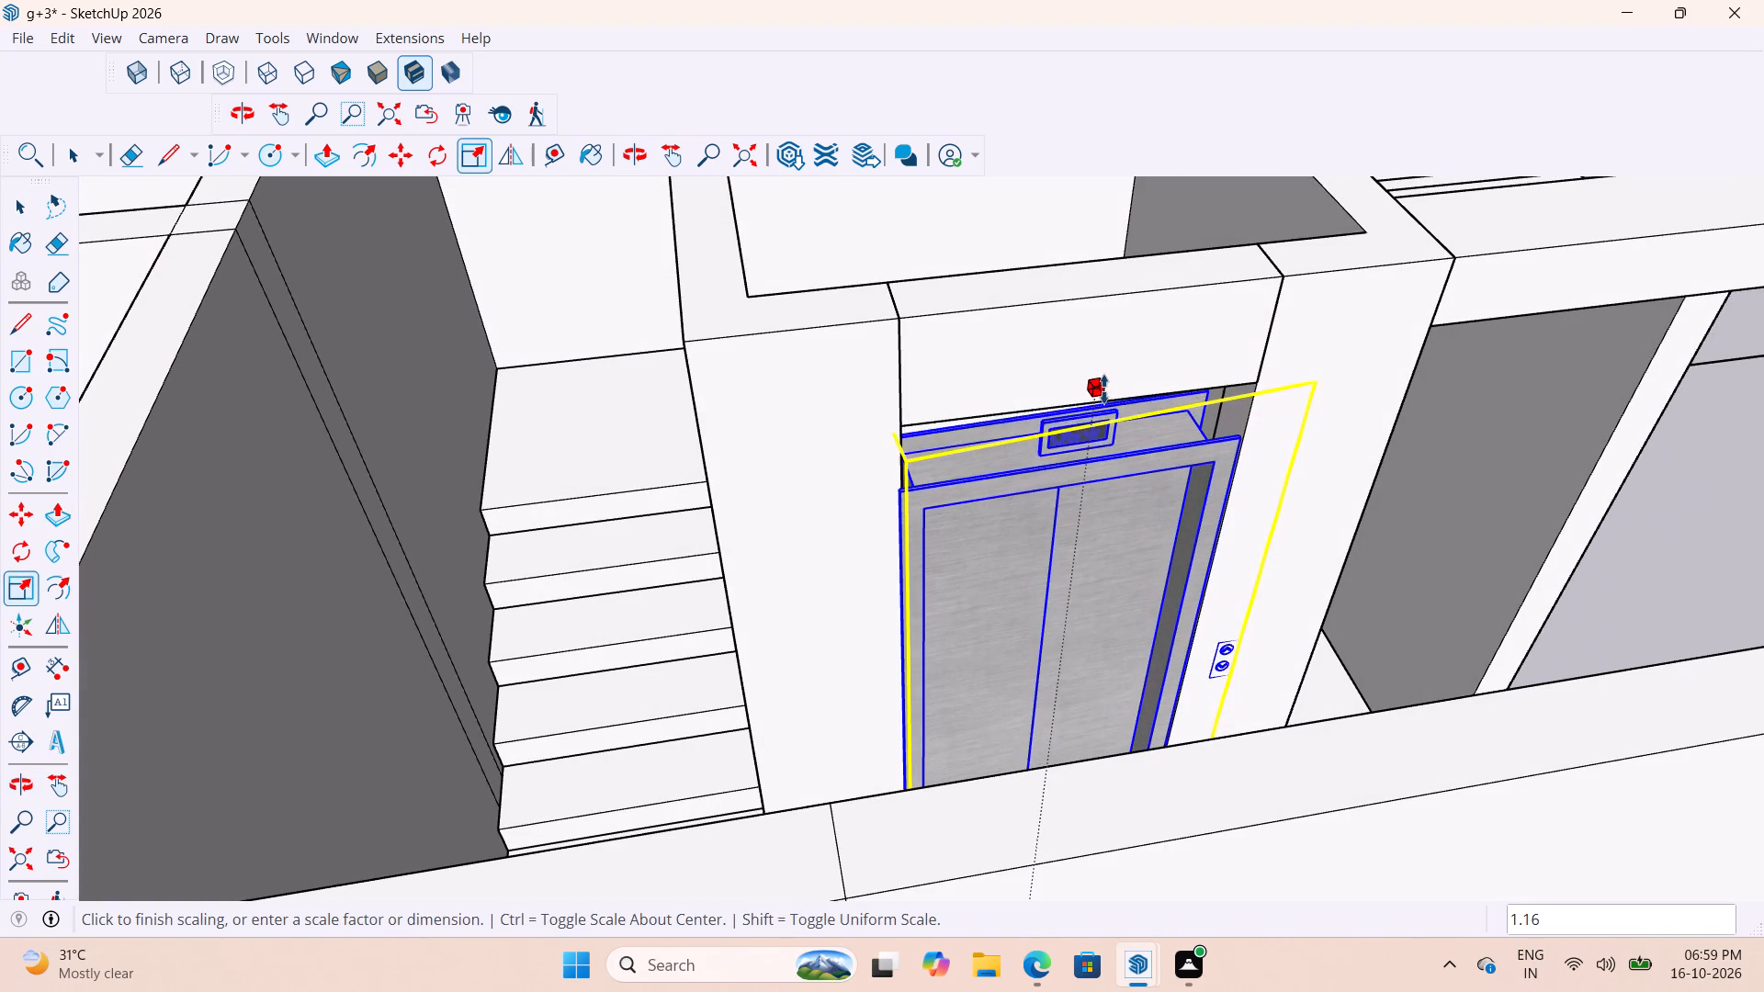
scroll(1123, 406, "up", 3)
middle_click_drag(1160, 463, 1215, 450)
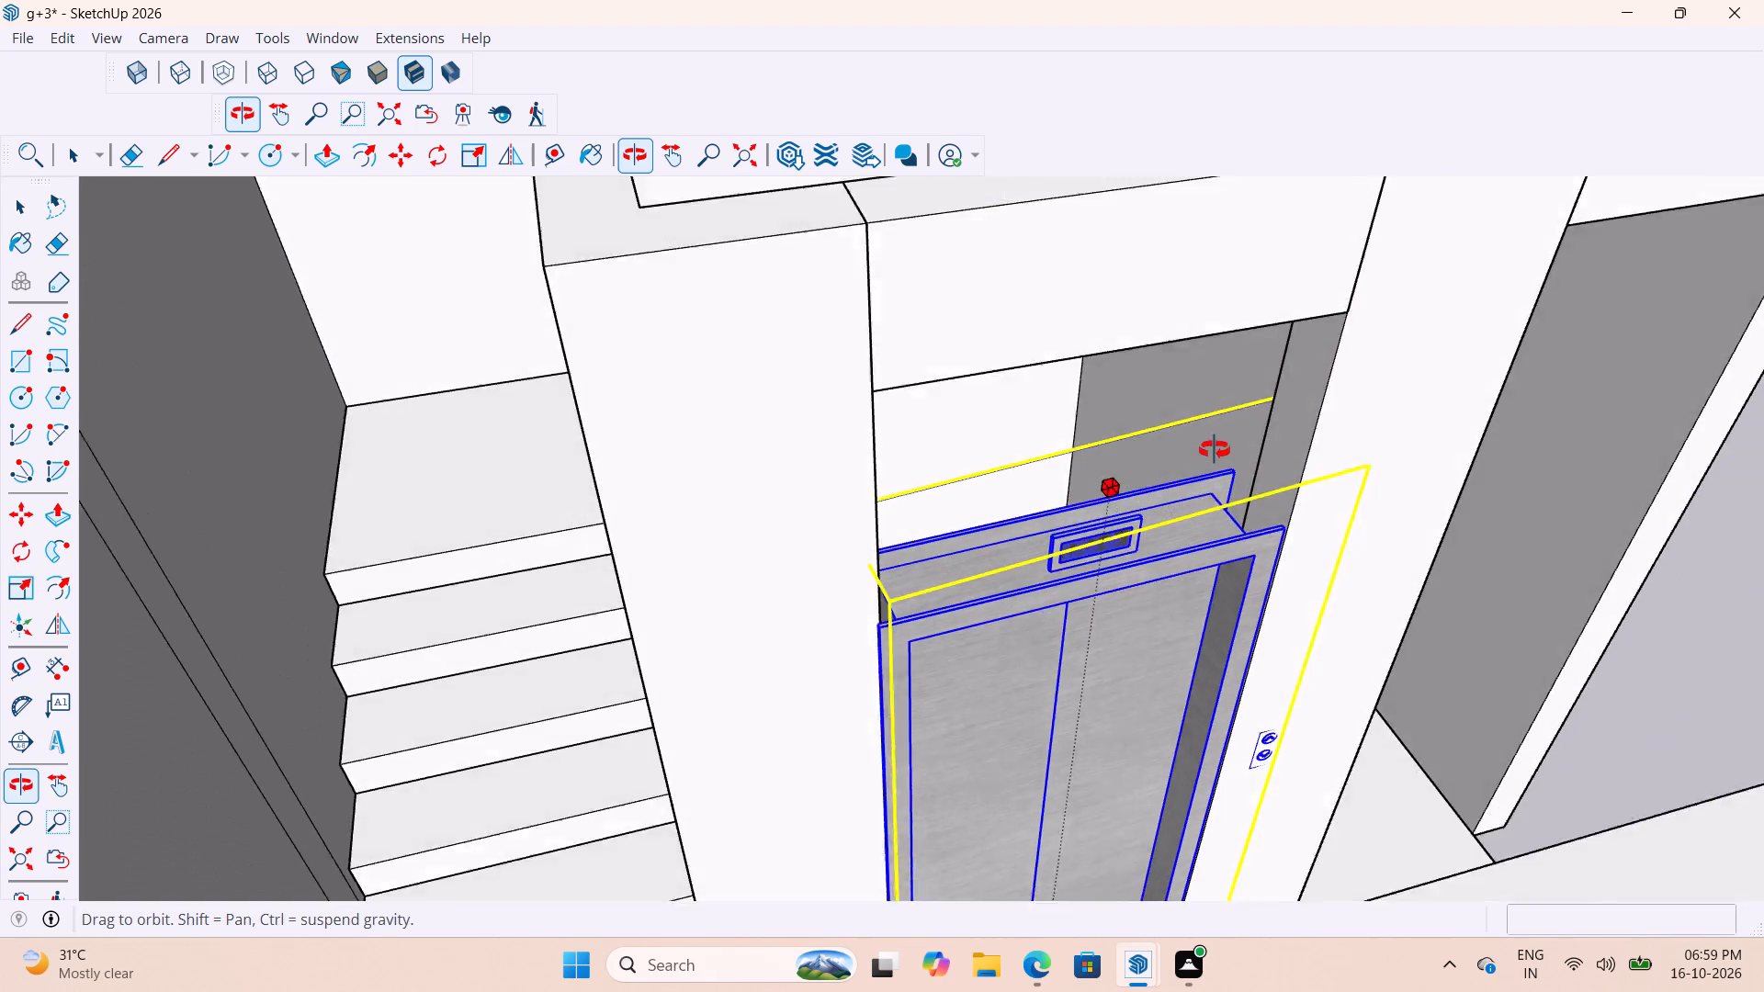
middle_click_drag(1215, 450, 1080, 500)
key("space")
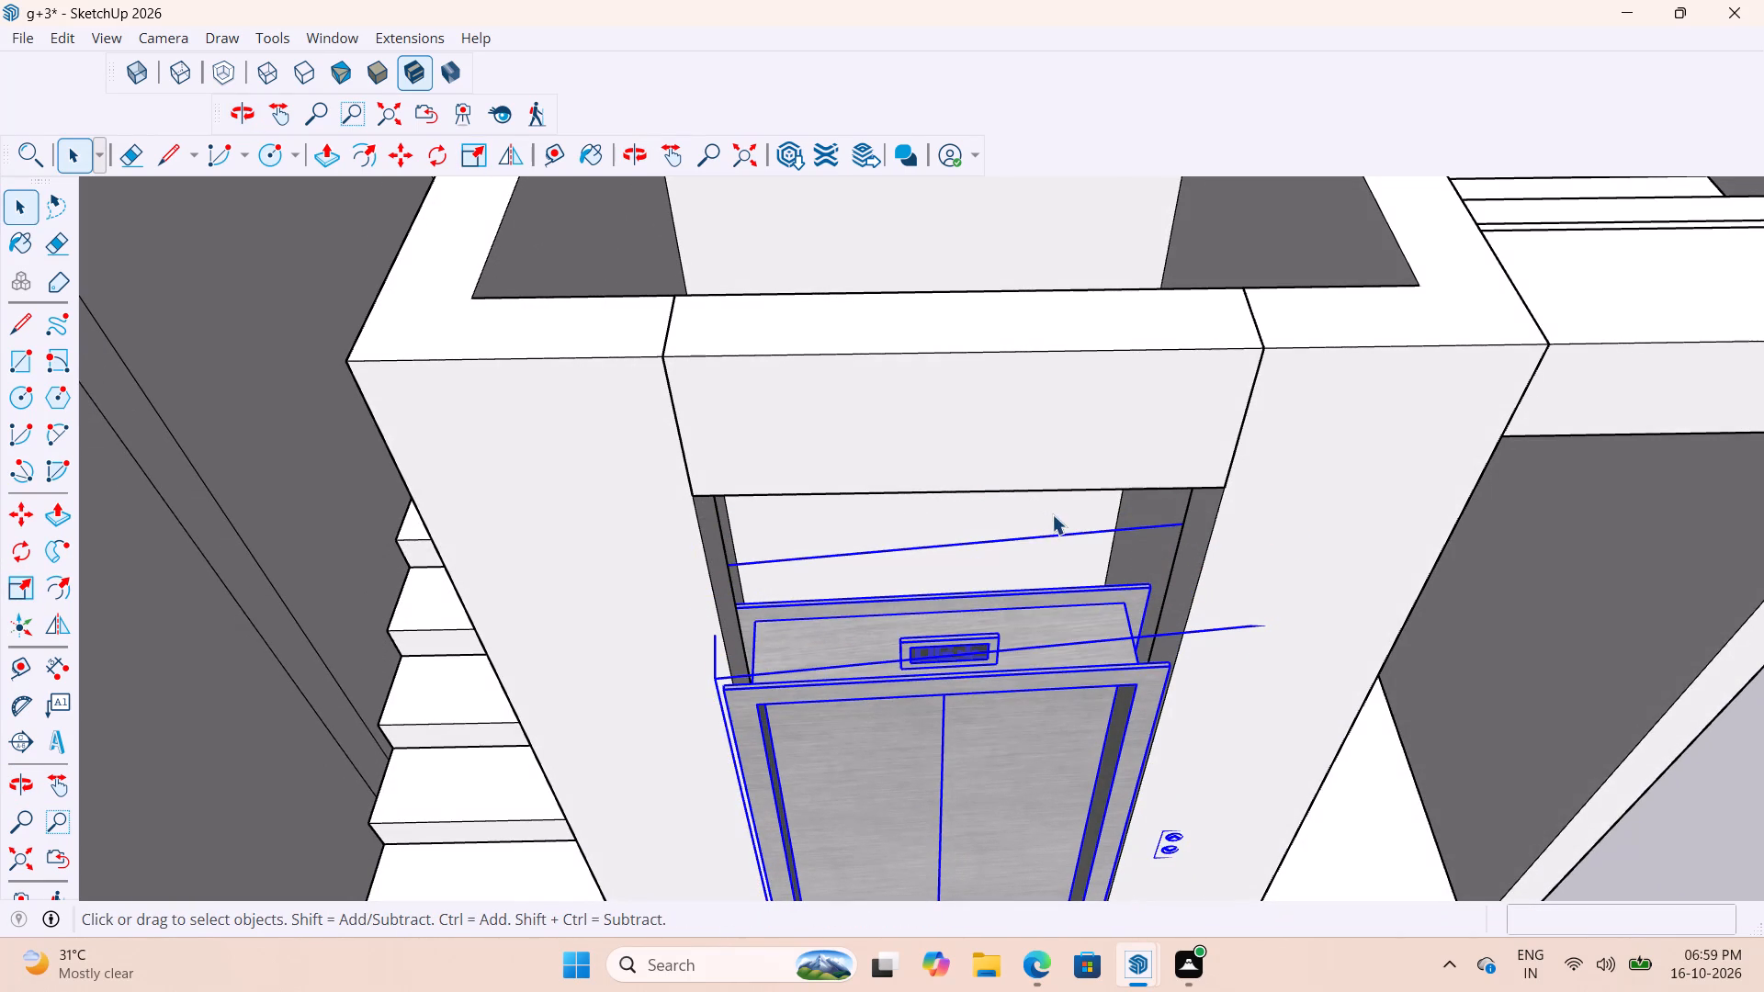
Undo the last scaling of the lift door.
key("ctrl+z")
Move the lift door out of the shaft opening onto the open ground between the plot outline and the red axis, and deselect it.
scroll(982, 558, "down", 10)
middle_click_drag(1238, 569, 1236, 634)
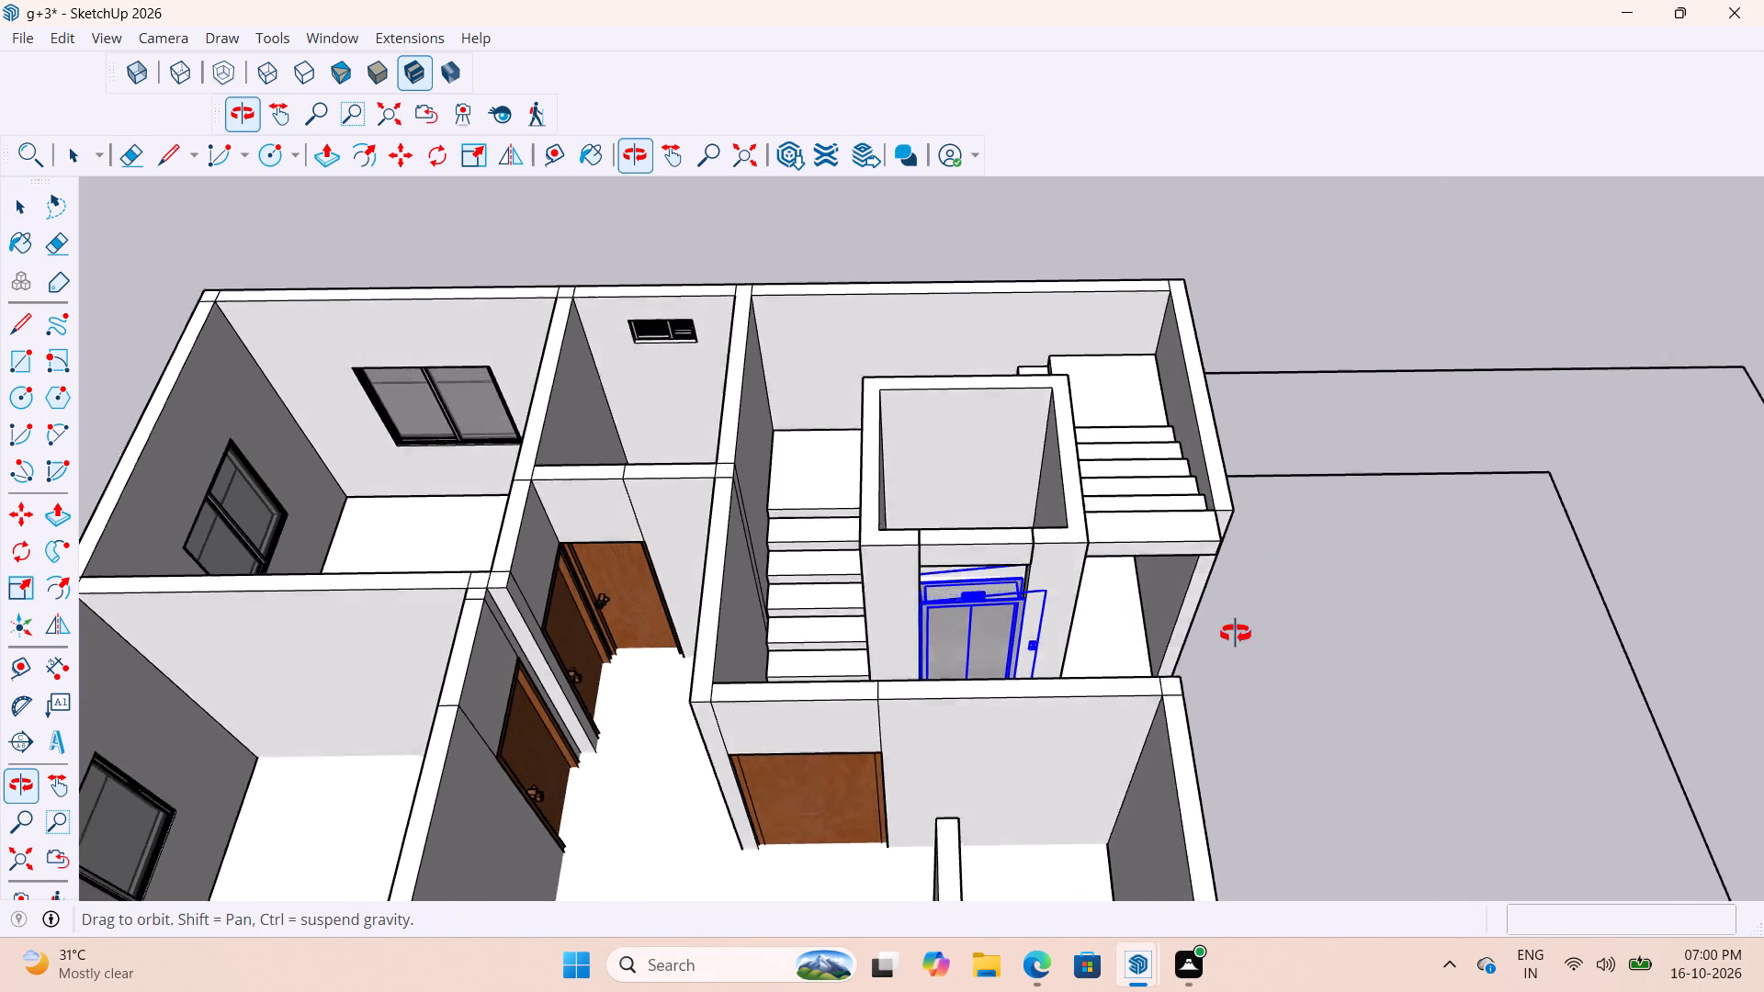
middle_click_drag(1236, 634, 1249, 756)
scroll(1249, 756, "down", 1)
scroll(956, 675, "up", 8)
key("m")
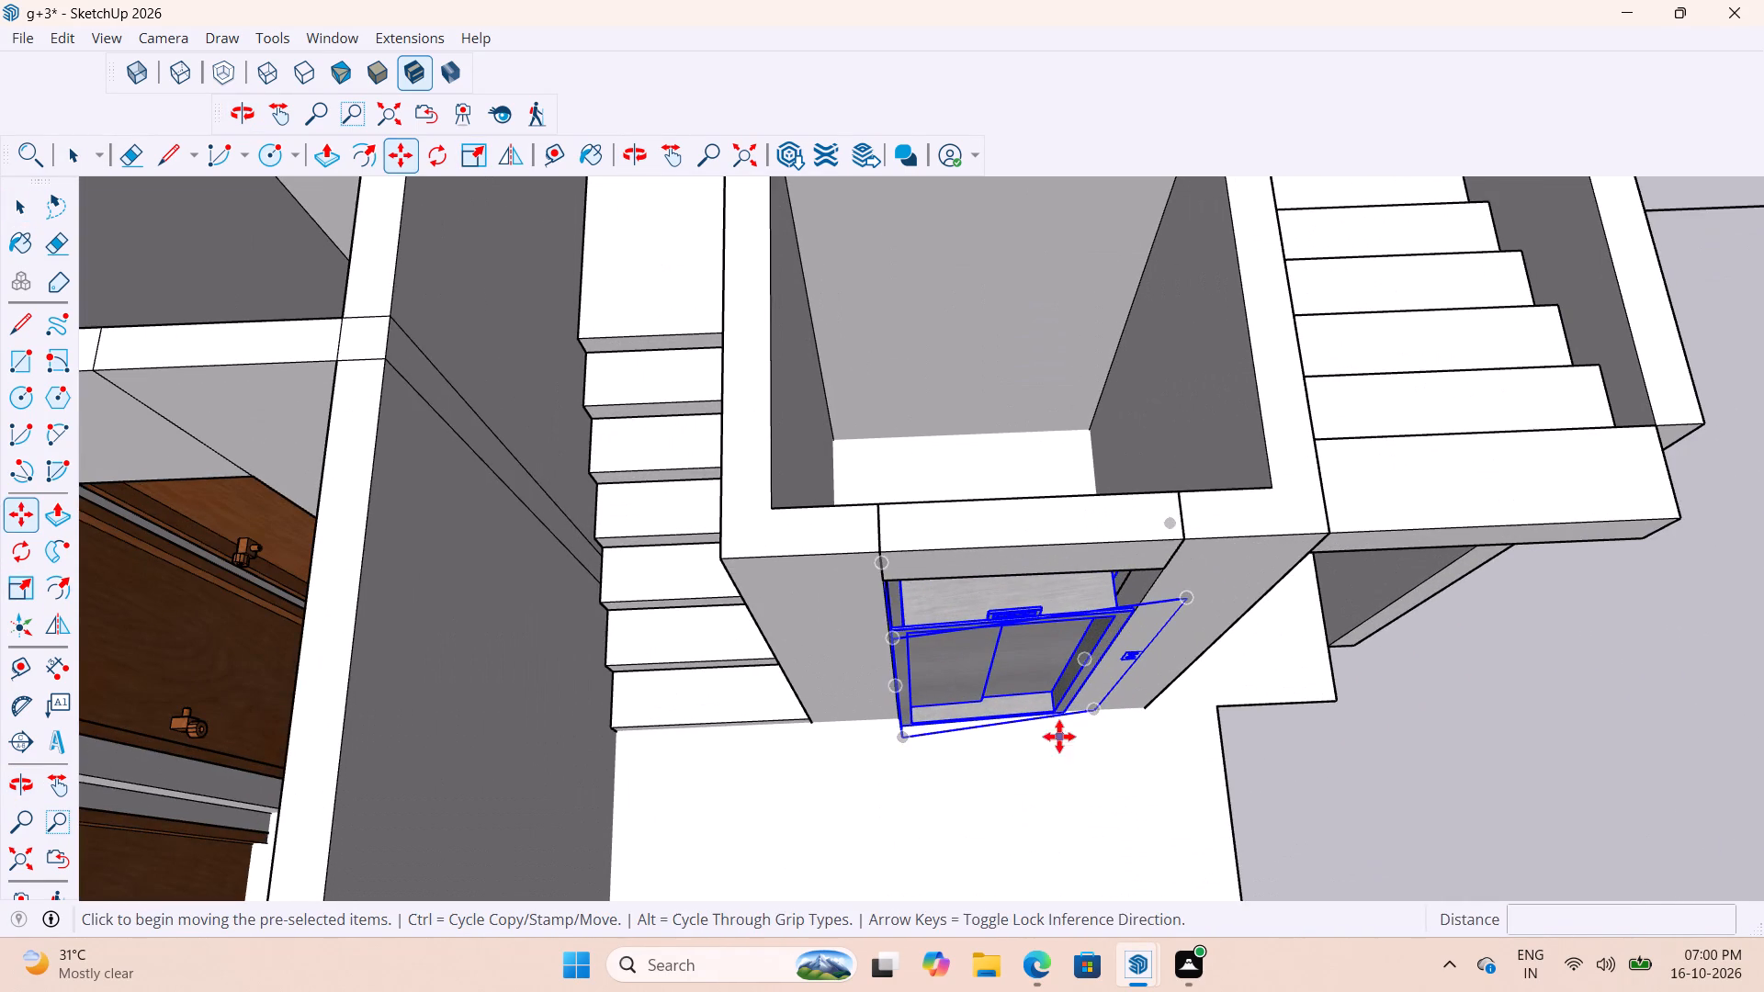
scroll(1080, 727, "up", 2)
left_click_drag(1100, 705, 1109, 705)
scroll(1182, 601, "down", 17)
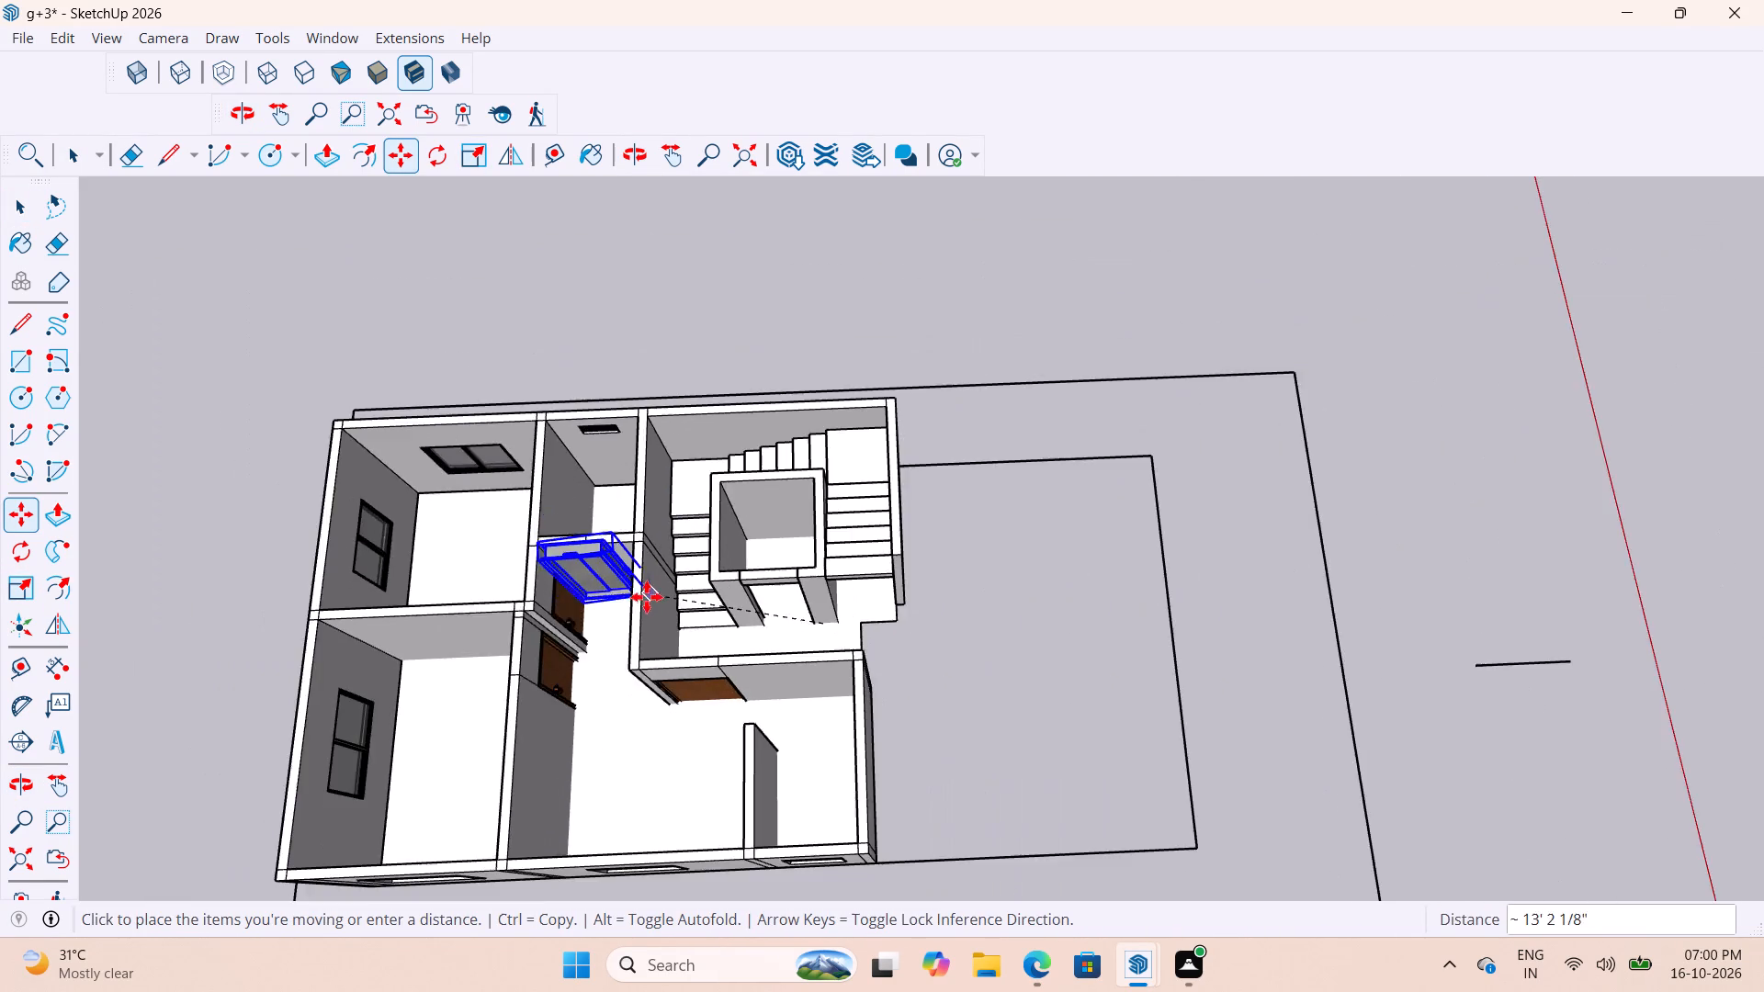
scroll(647, 597, "down", 6)
left_click(1152, 529)
key("space")
scroll(1146, 560, "up", 3)
left_click(1140, 590)
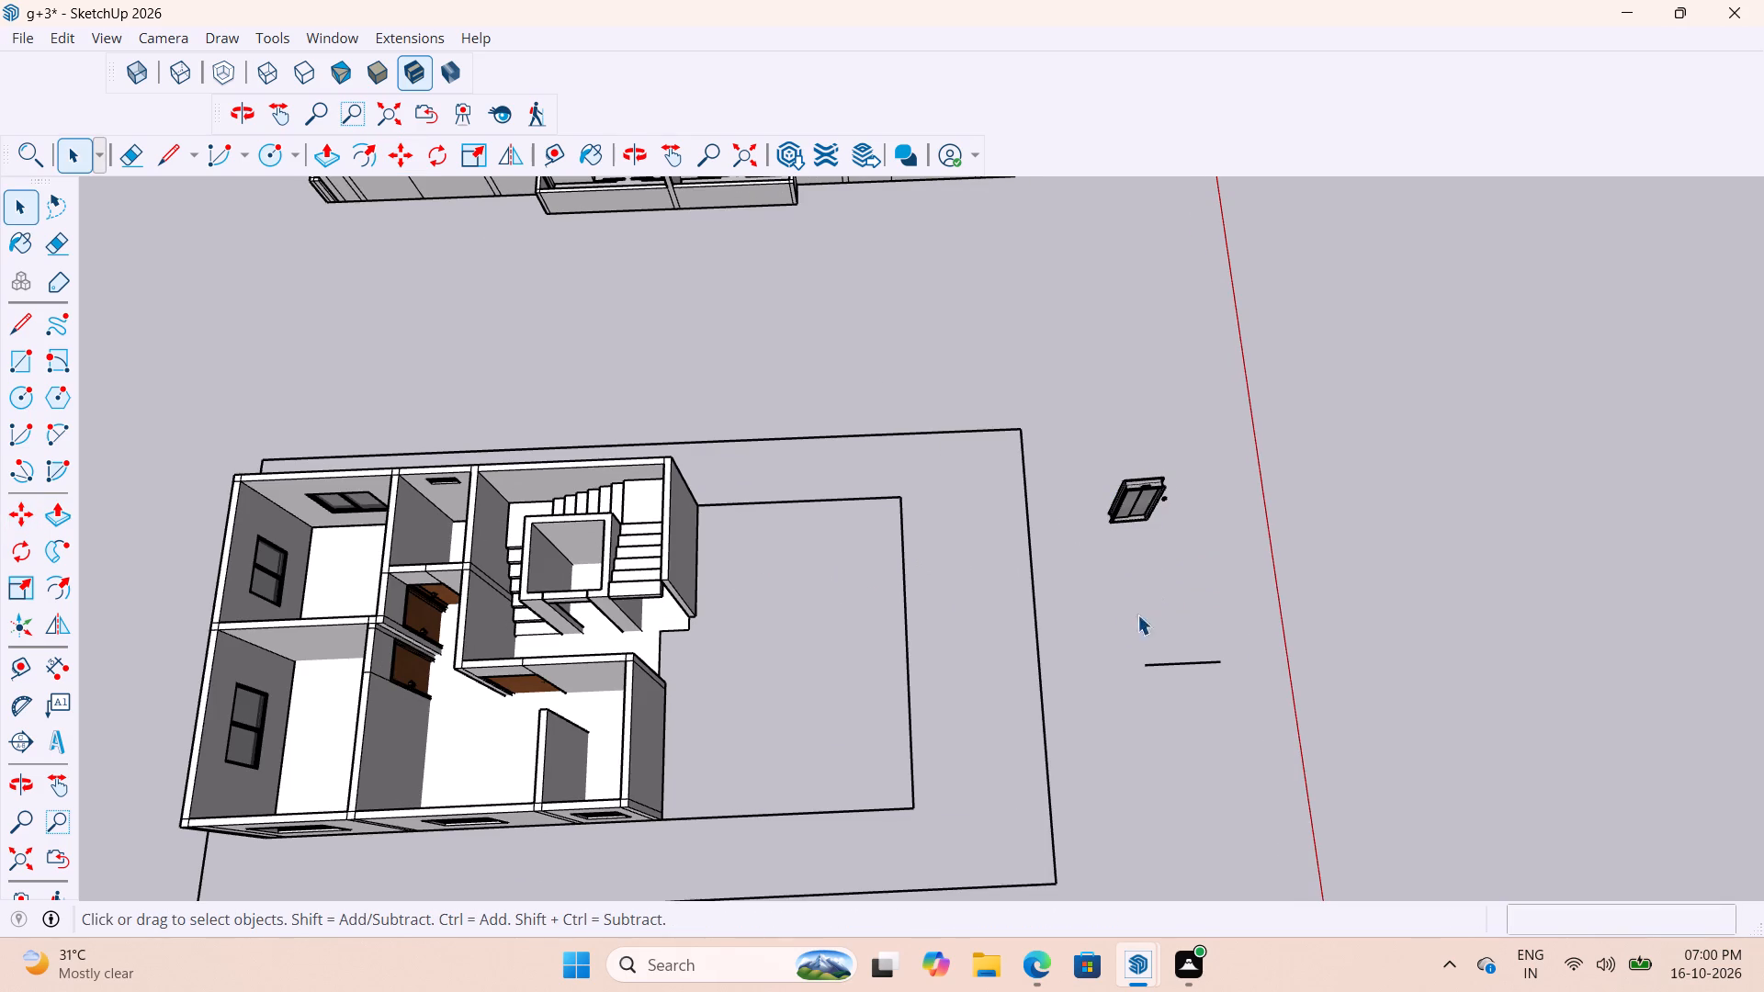
Draw a rectangle about 2' 3 7/16" by 3' 11 1/4" on the ground in front of the lift door.
key("r")
scroll(933, 579, "up", 8)
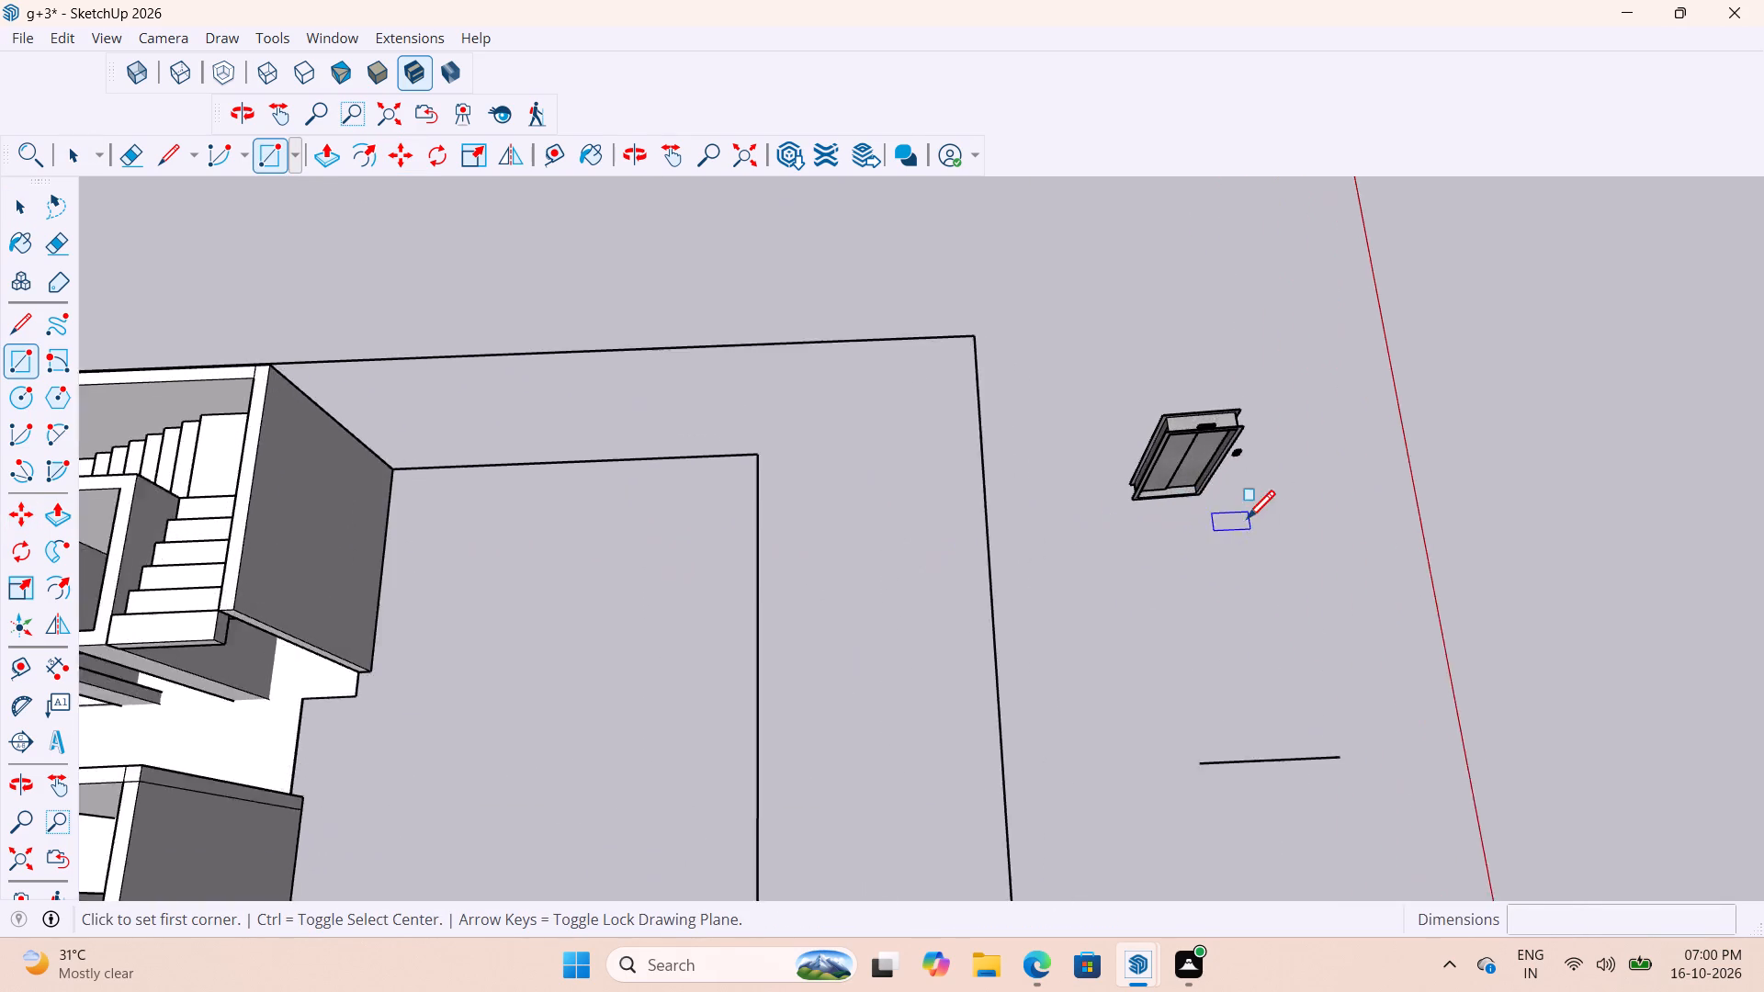
scroll(1247, 522, "up", 2)
middle_click_drag(1216, 525, 1107, 468)
scroll(1141, 558, "up", 7)
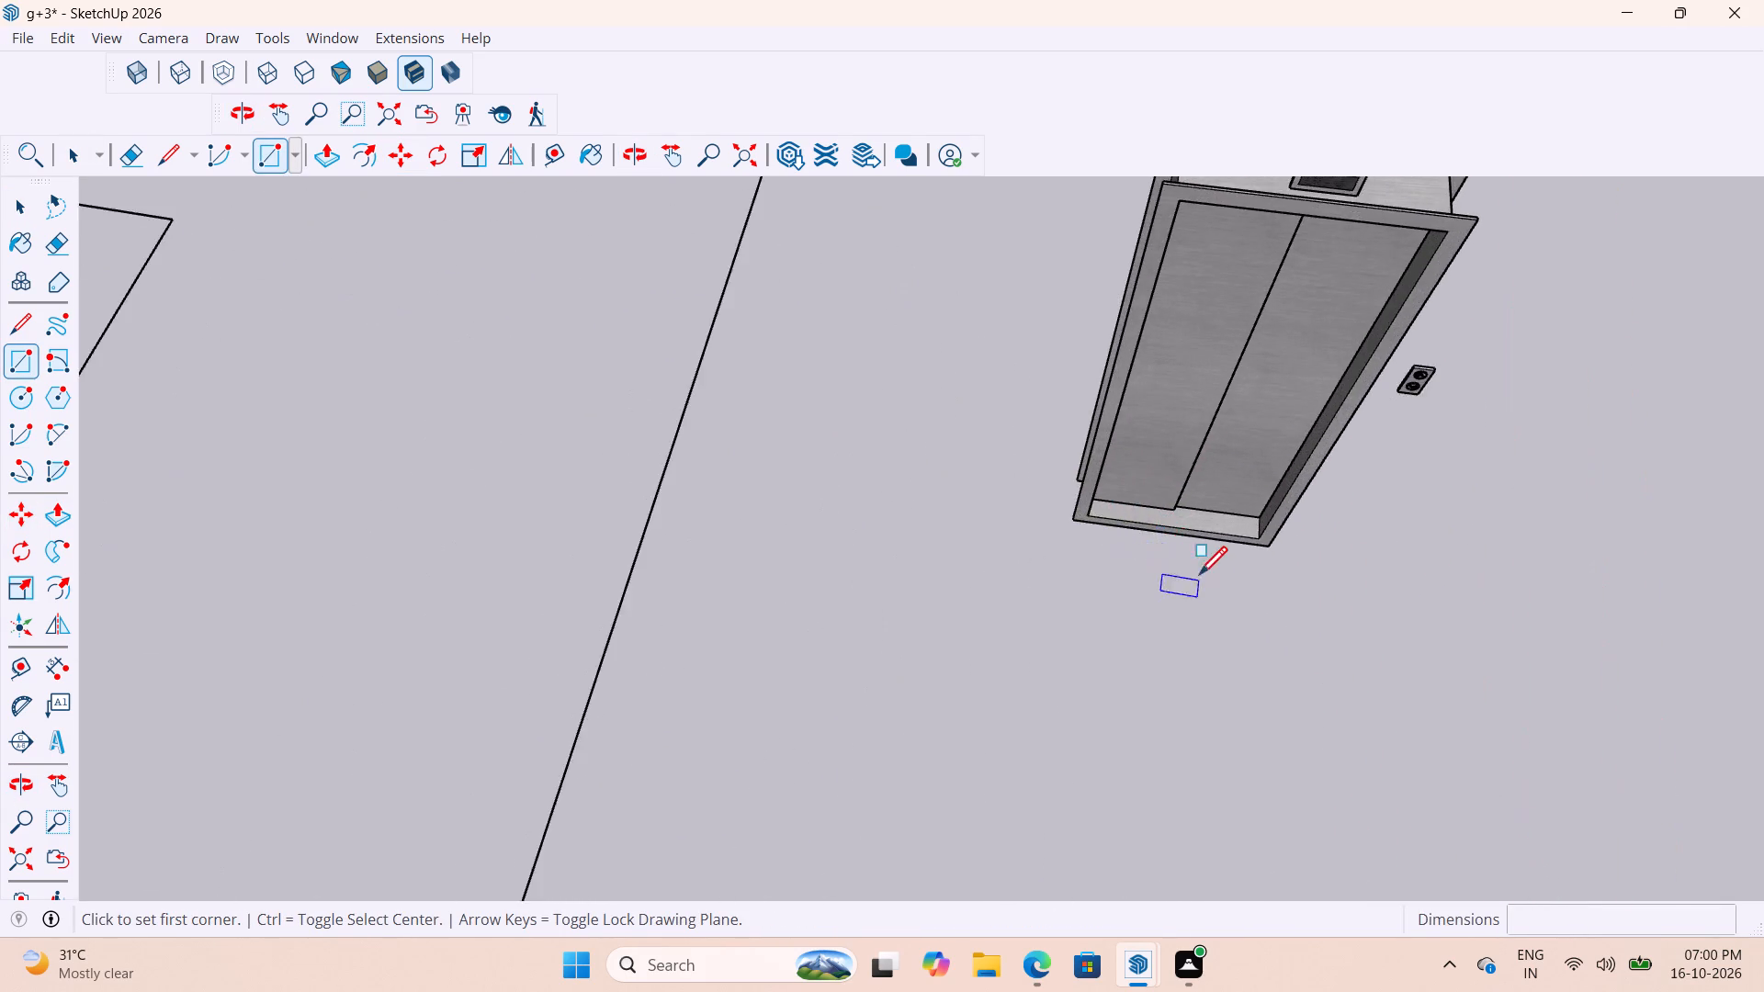
scroll(1199, 578, "up", 2)
middle_click_drag(1204, 568, 1145, 191)
middle_click_drag(1246, 684, 1152, 648)
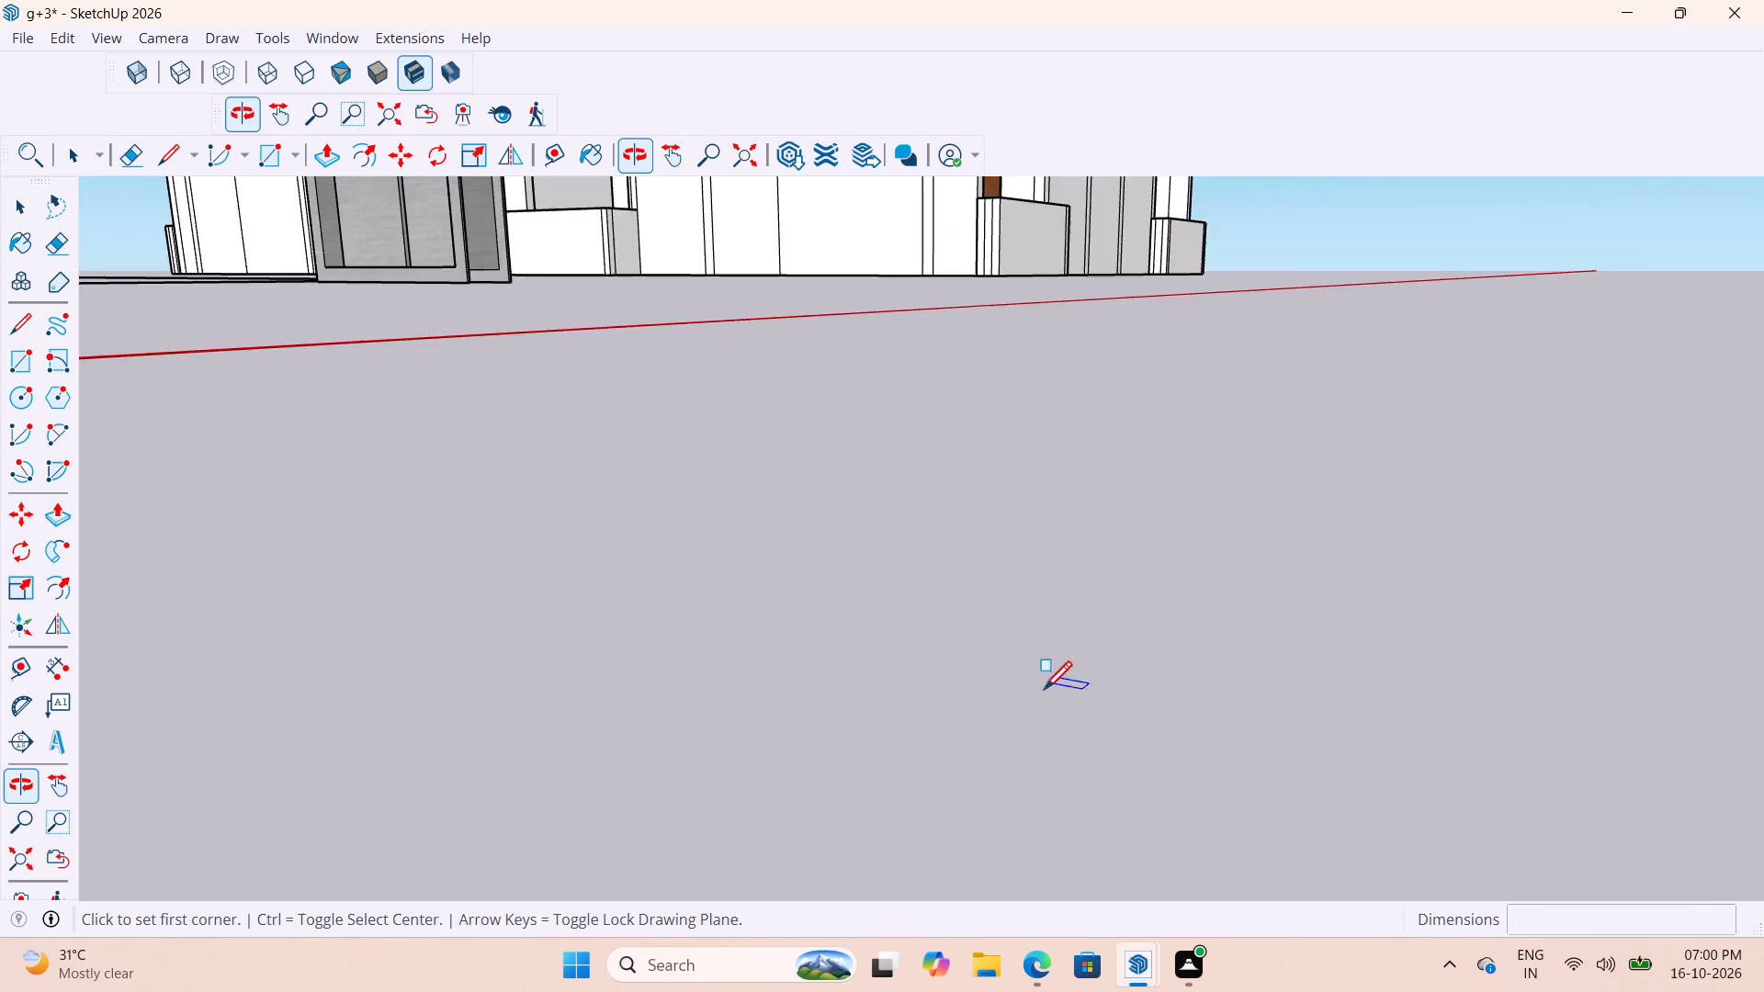
scroll(1001, 693, "down", 20)
scroll(1001, 693, "down", 4)
scroll(749, 590, "up", 9)
middle_click_drag(744, 577, 1020, 673)
scroll(782, 594, "down", 11)
scroll(1208, 727, "up", 10)
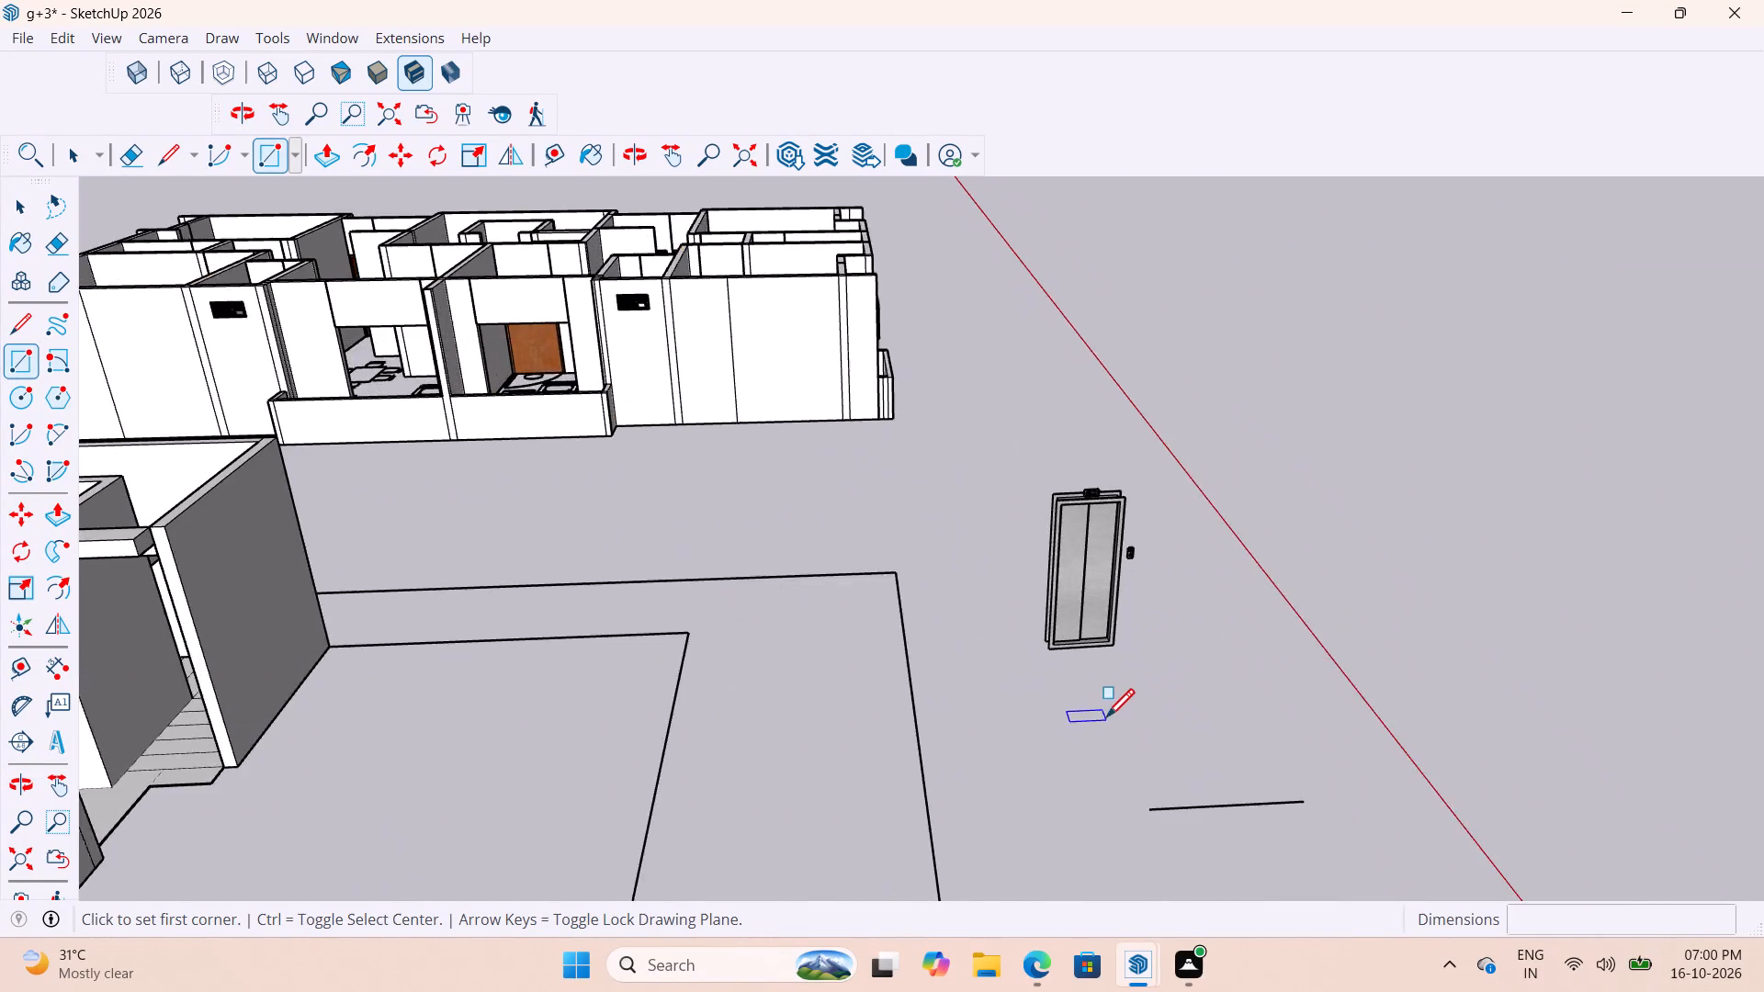
scroll(1106, 720, "up", 2)
left_click(1038, 677)
left_click(1216, 720)
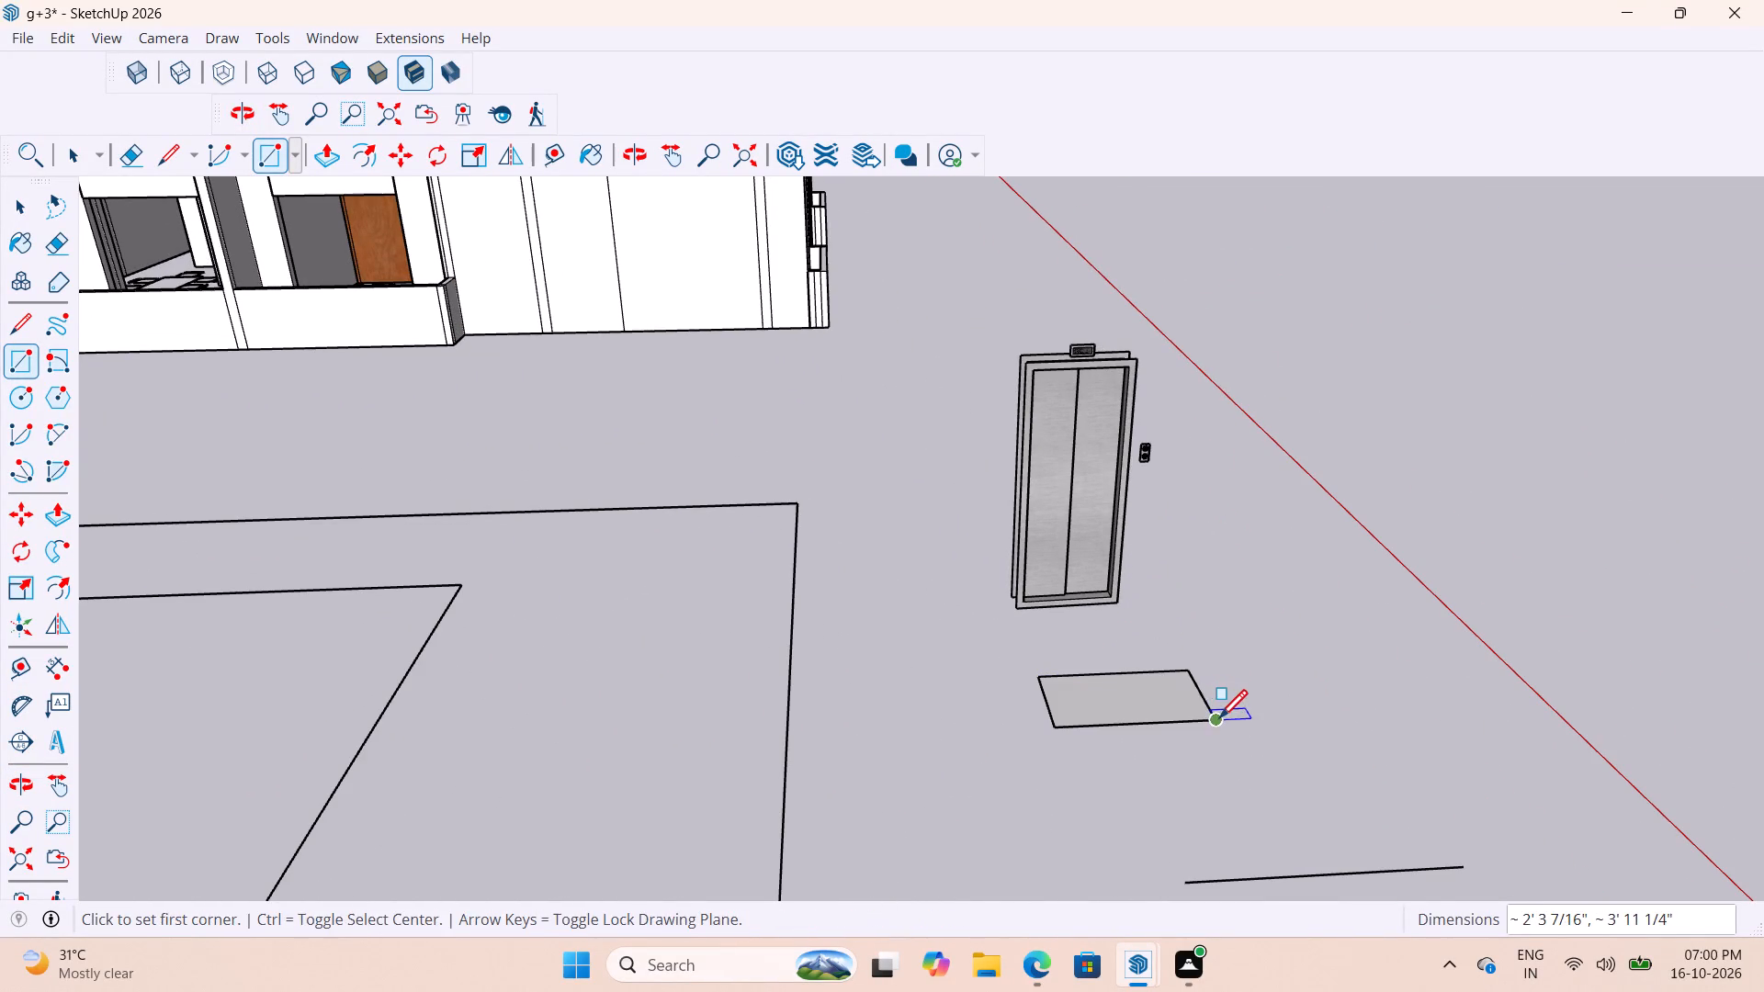
key("space")
key("space")
Move the lift door about 5' 6" forward so it stands on the ground rectangle.
left_click(1080, 581)
key("m")
scroll(1100, 658, "up", 5)
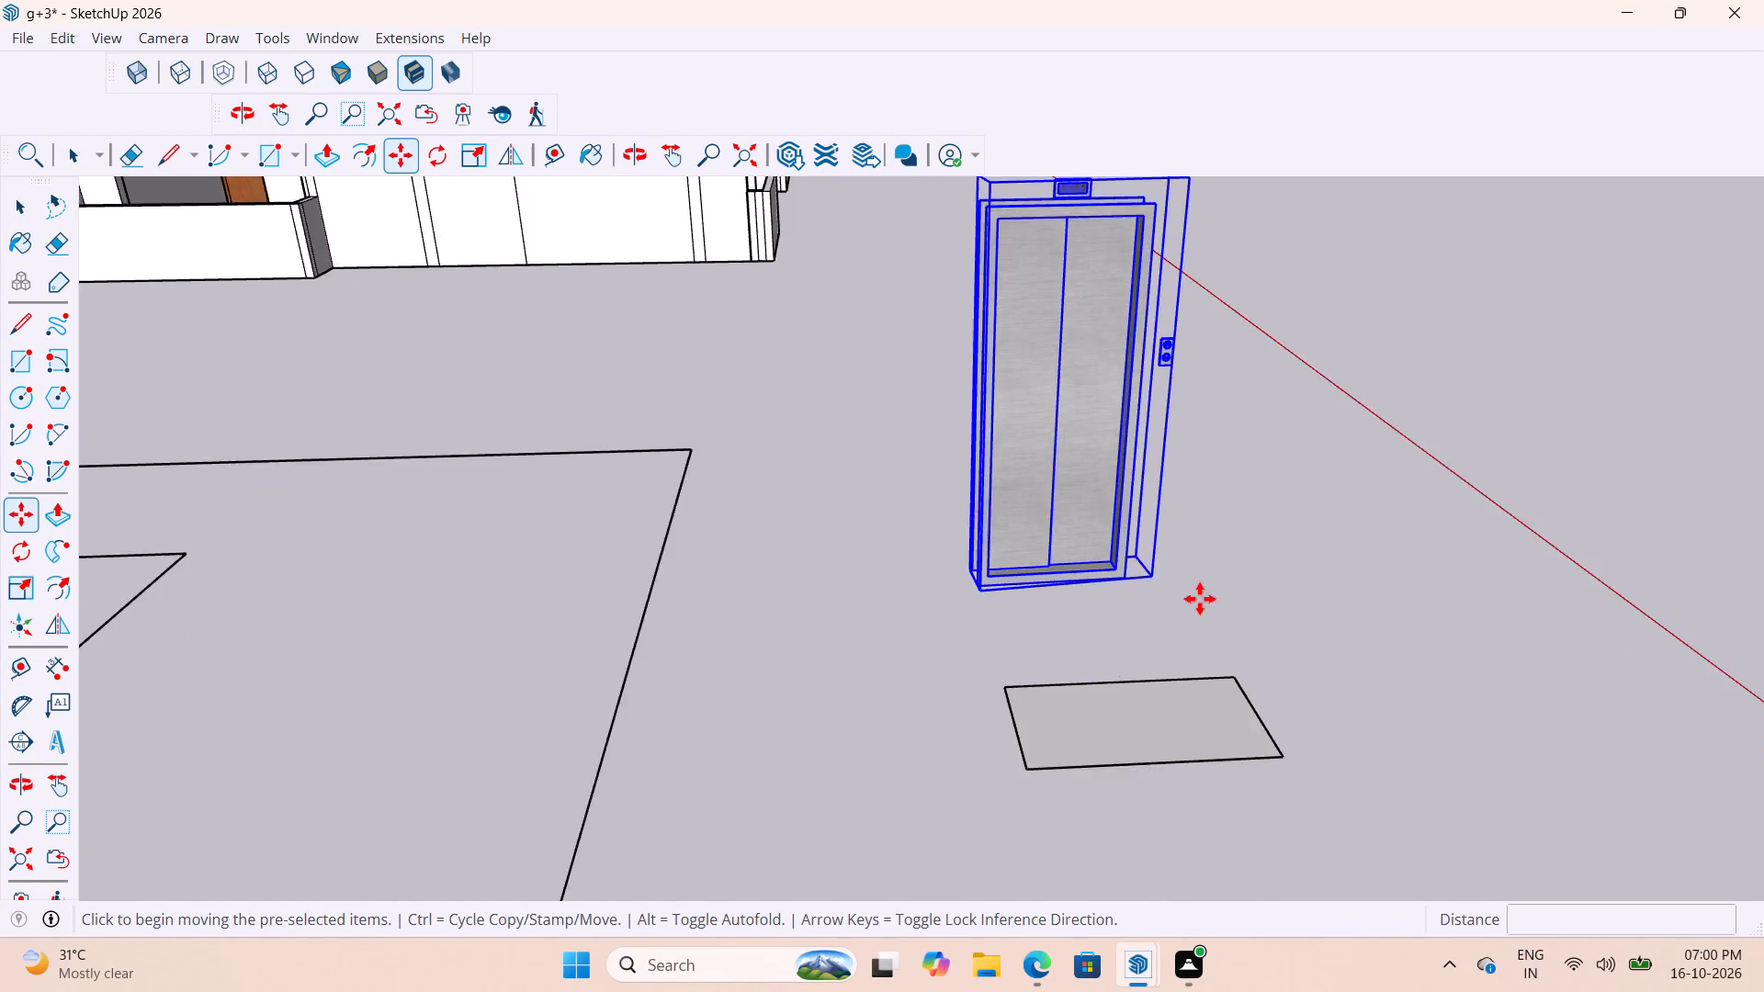
scroll(1200, 599, "up", 2)
left_click(1101, 565)
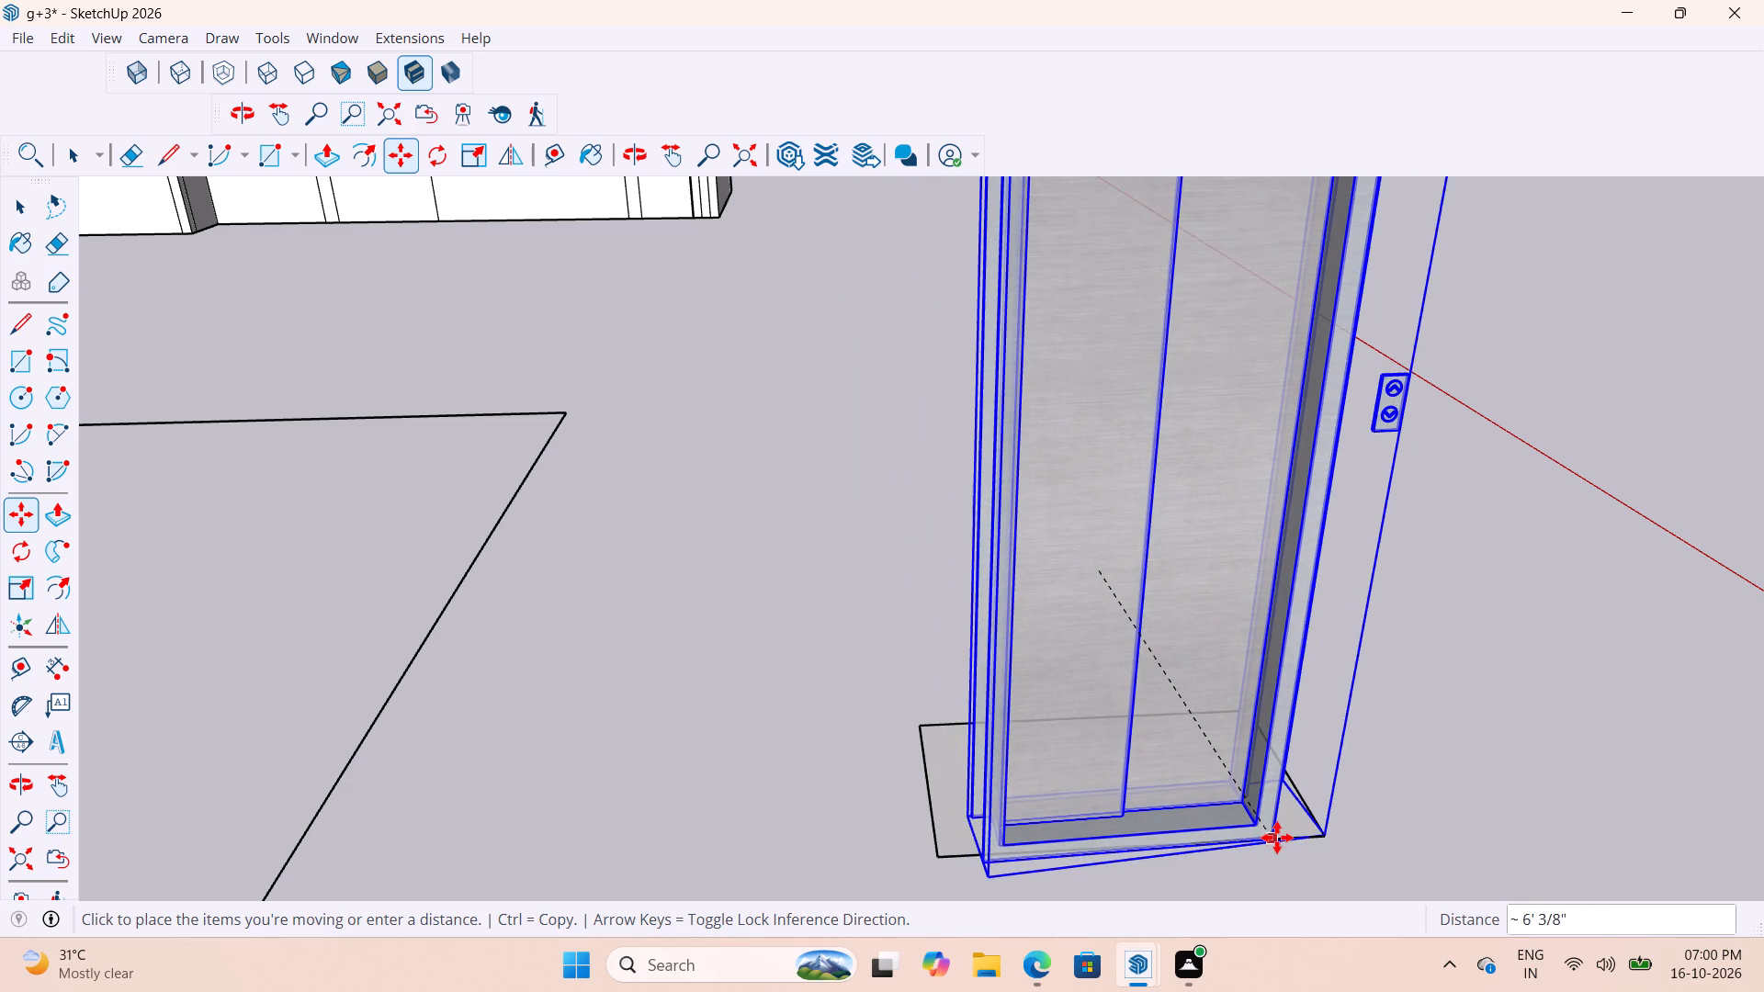
left_click(1253, 806)
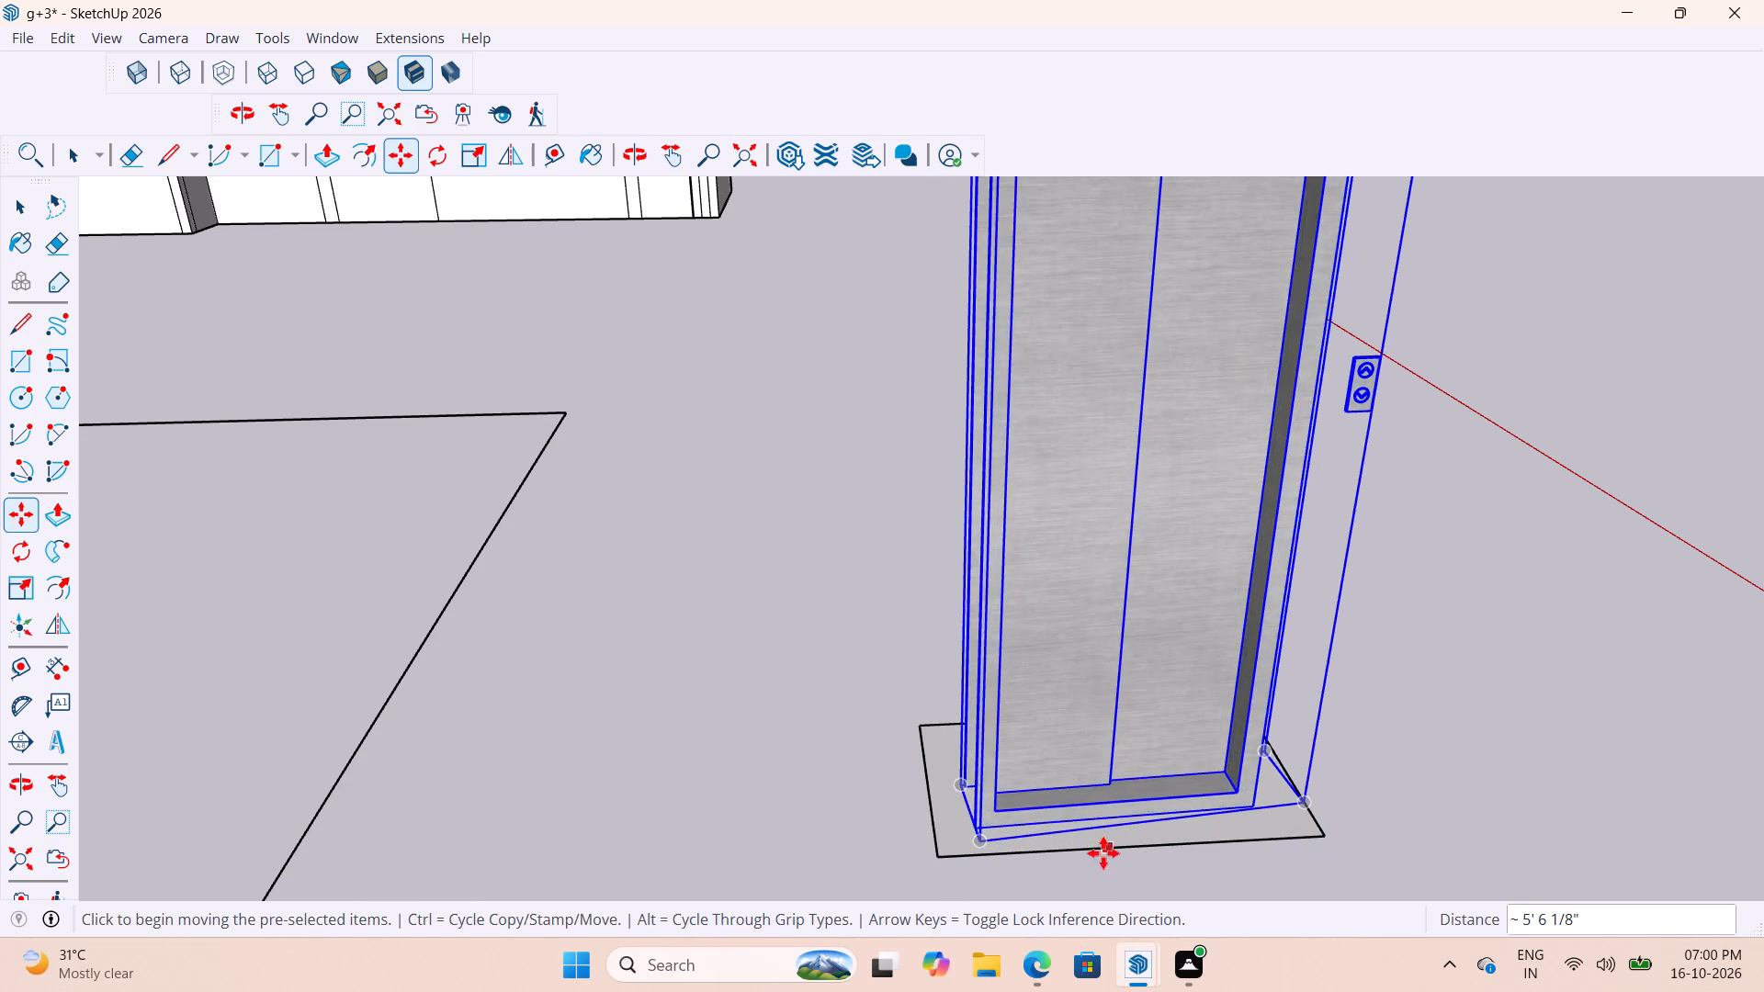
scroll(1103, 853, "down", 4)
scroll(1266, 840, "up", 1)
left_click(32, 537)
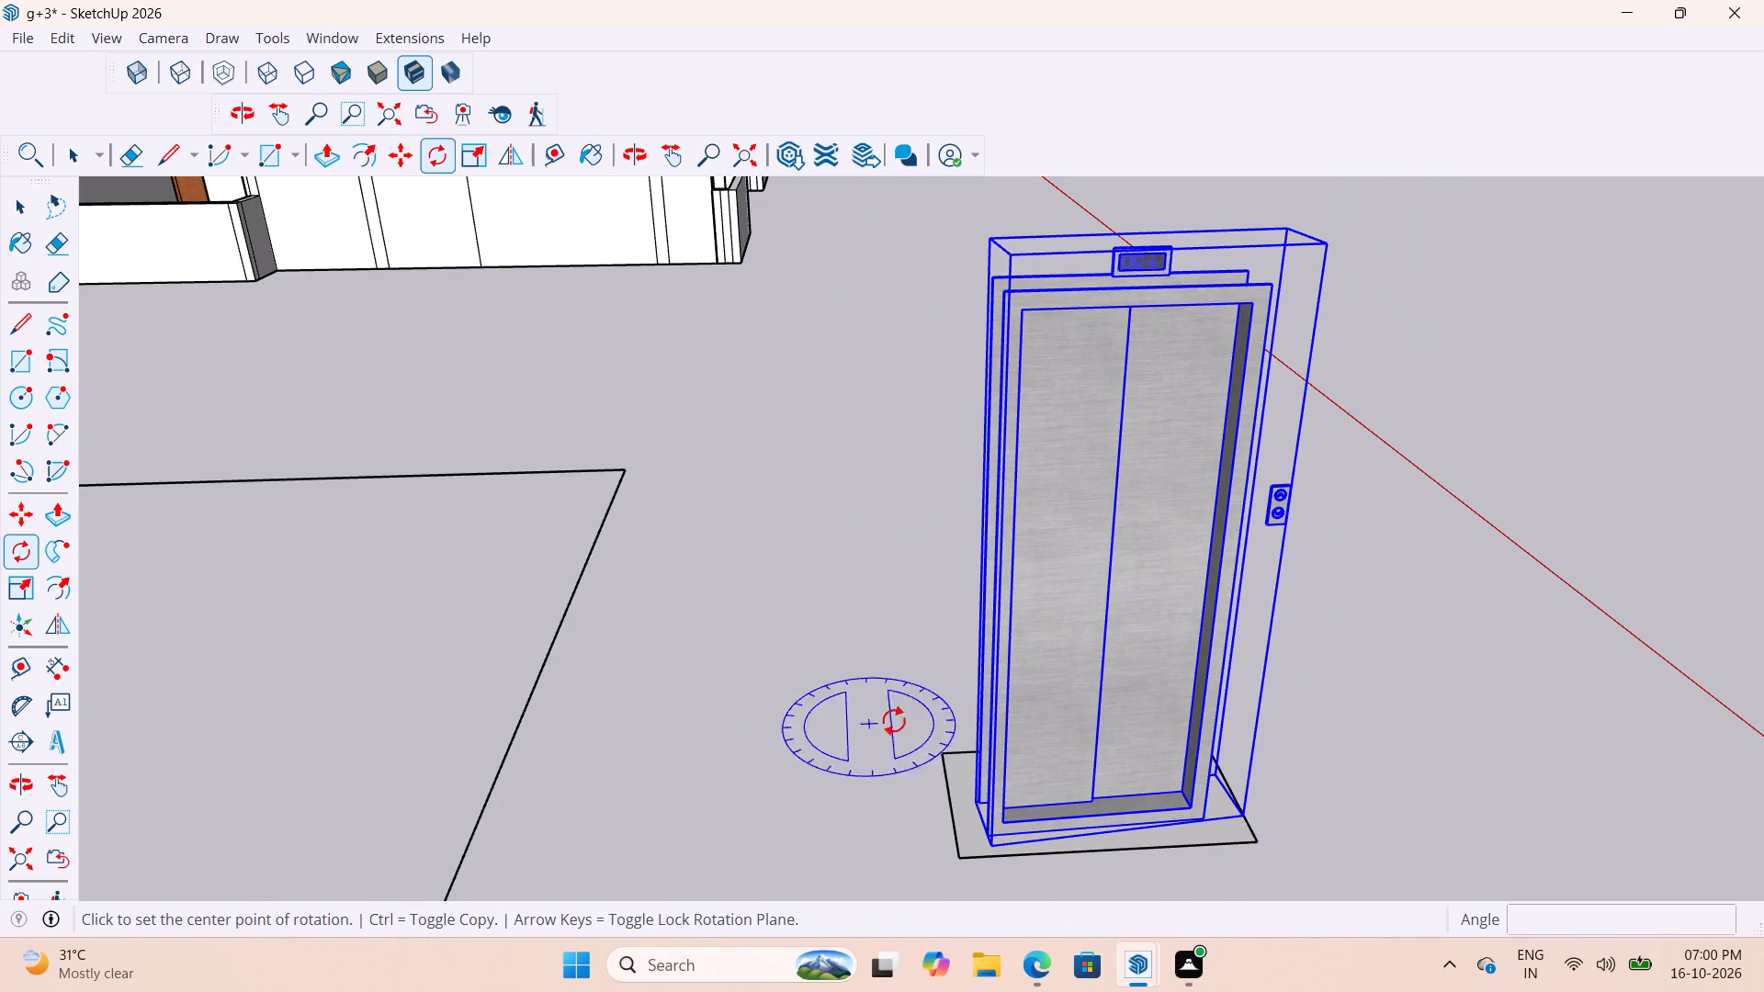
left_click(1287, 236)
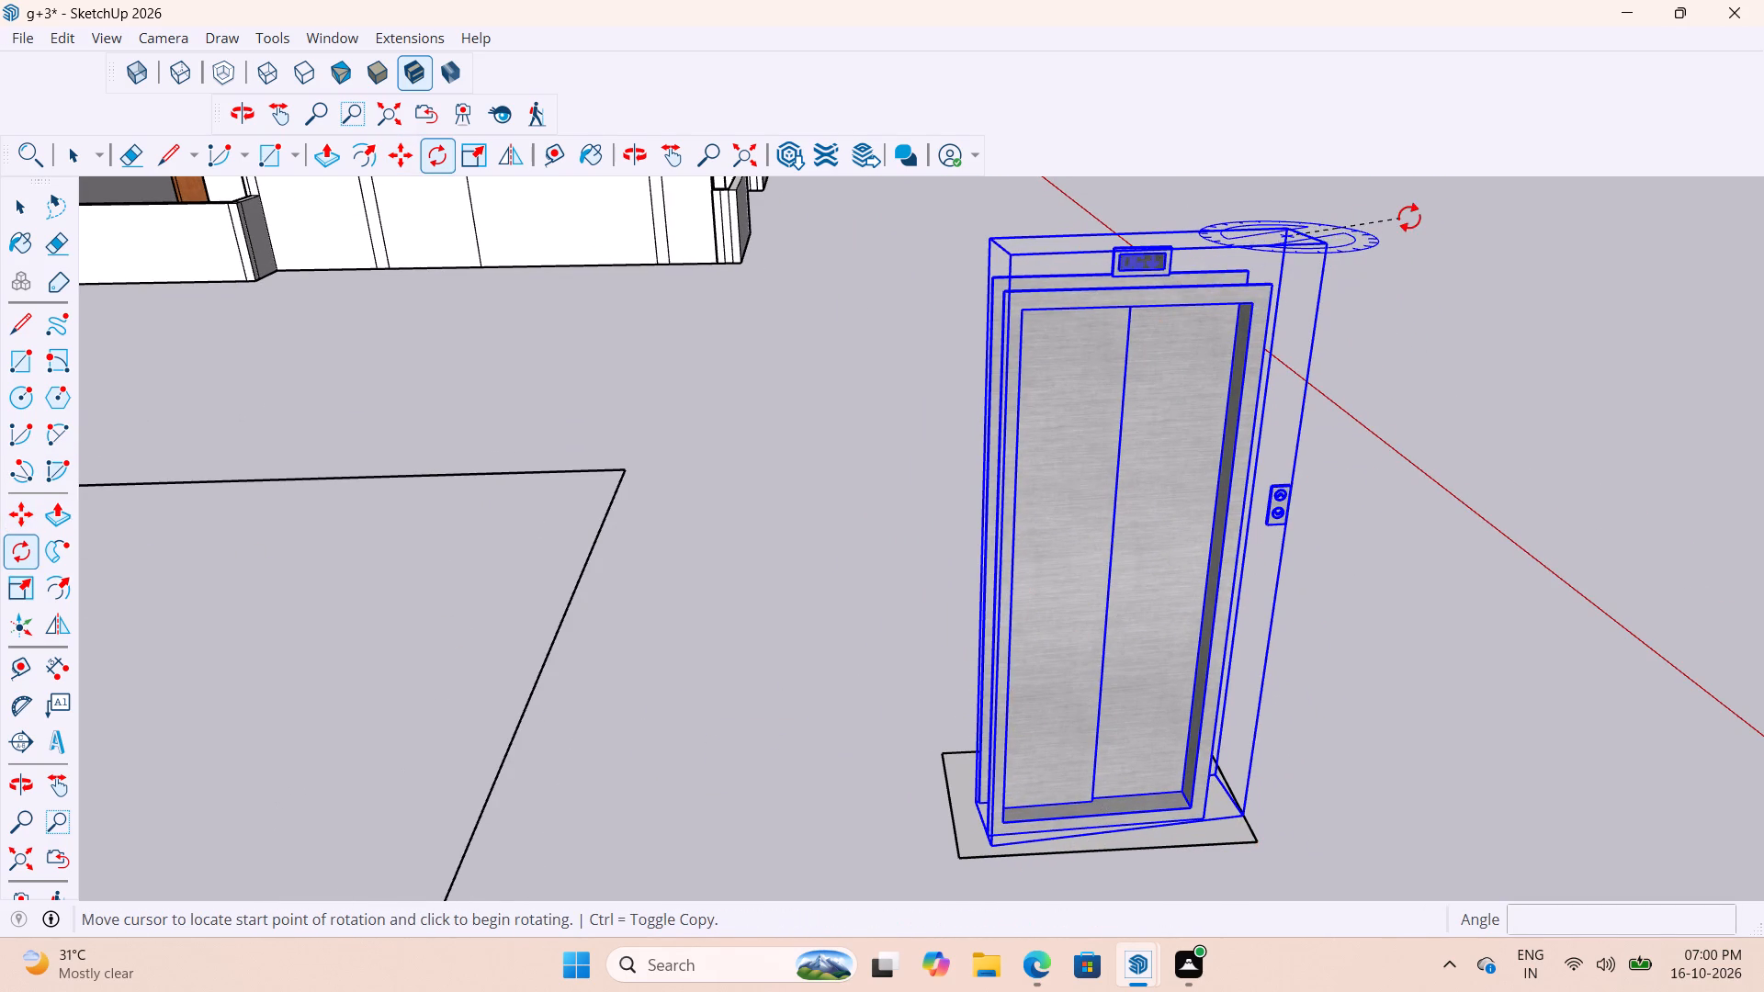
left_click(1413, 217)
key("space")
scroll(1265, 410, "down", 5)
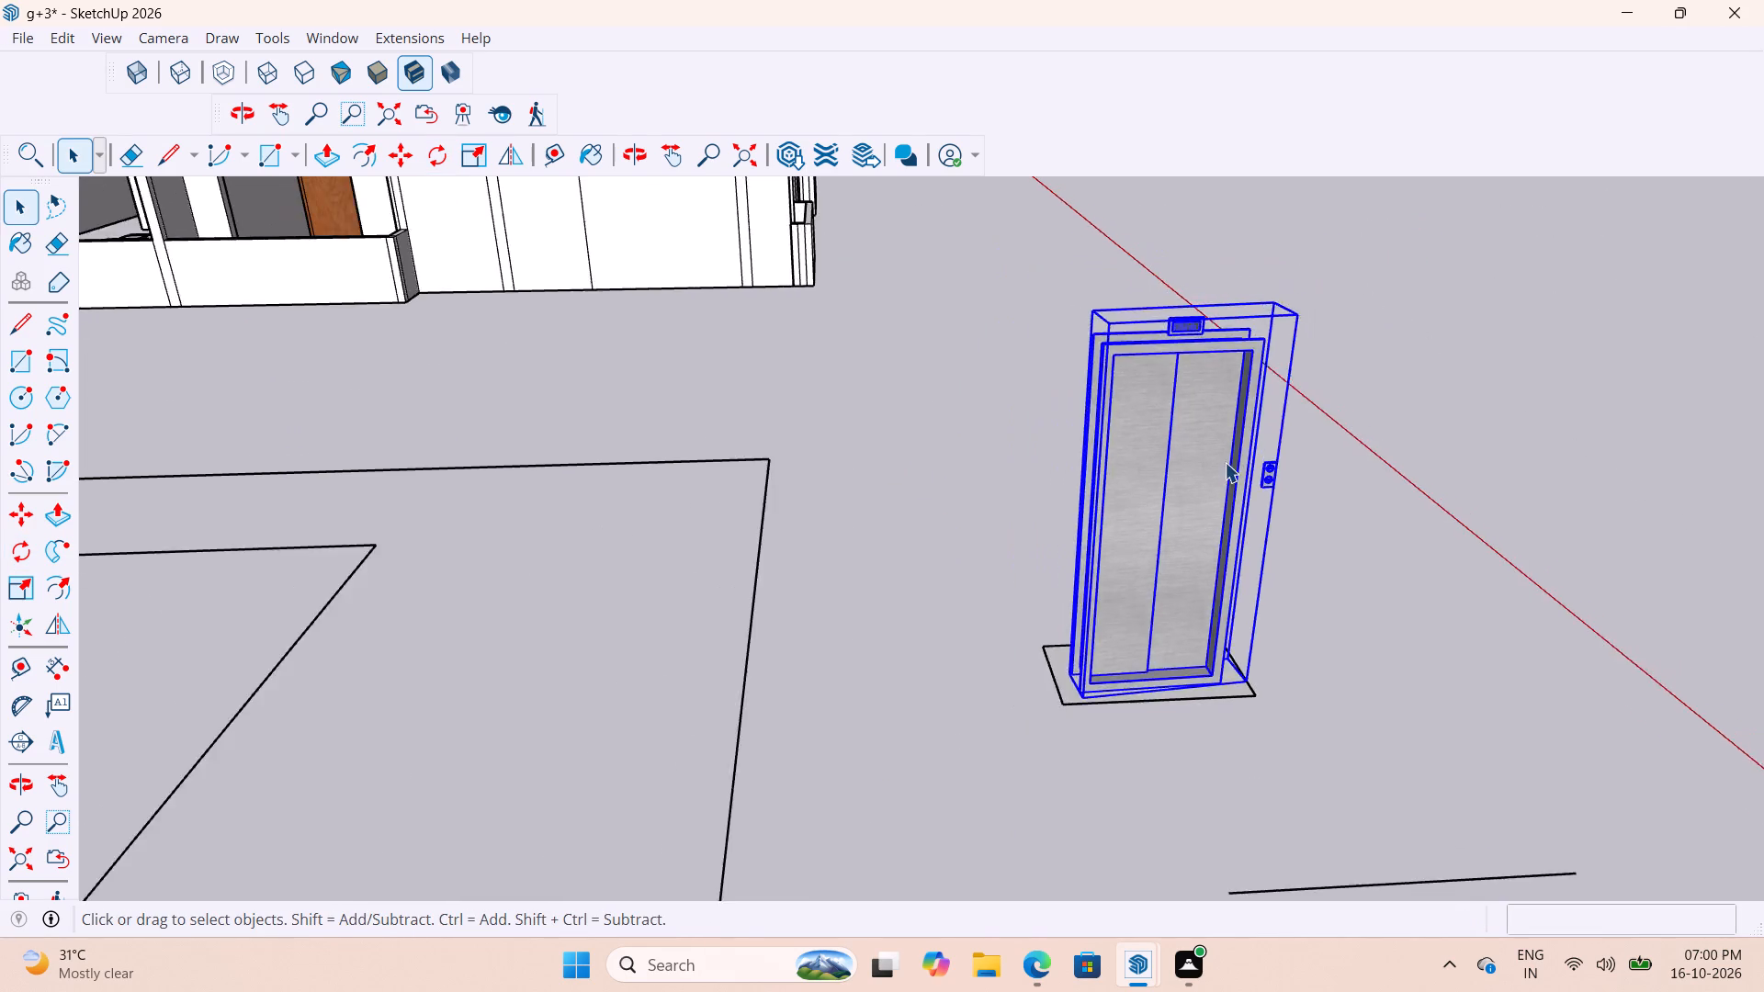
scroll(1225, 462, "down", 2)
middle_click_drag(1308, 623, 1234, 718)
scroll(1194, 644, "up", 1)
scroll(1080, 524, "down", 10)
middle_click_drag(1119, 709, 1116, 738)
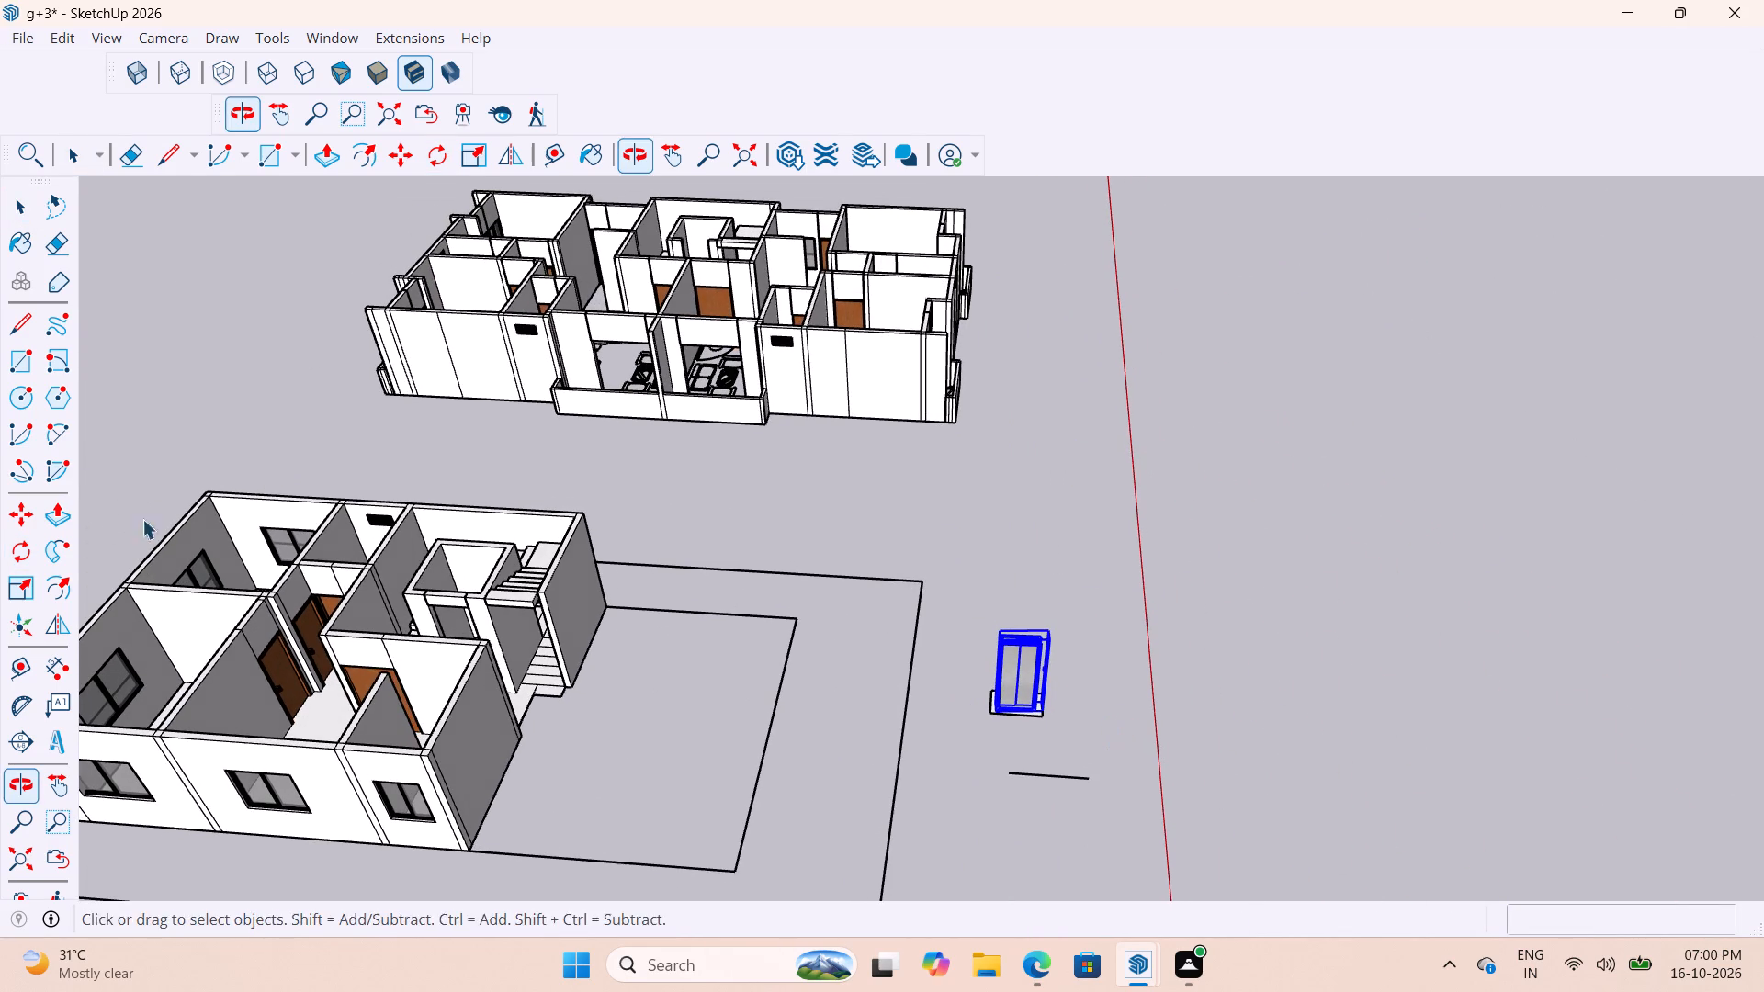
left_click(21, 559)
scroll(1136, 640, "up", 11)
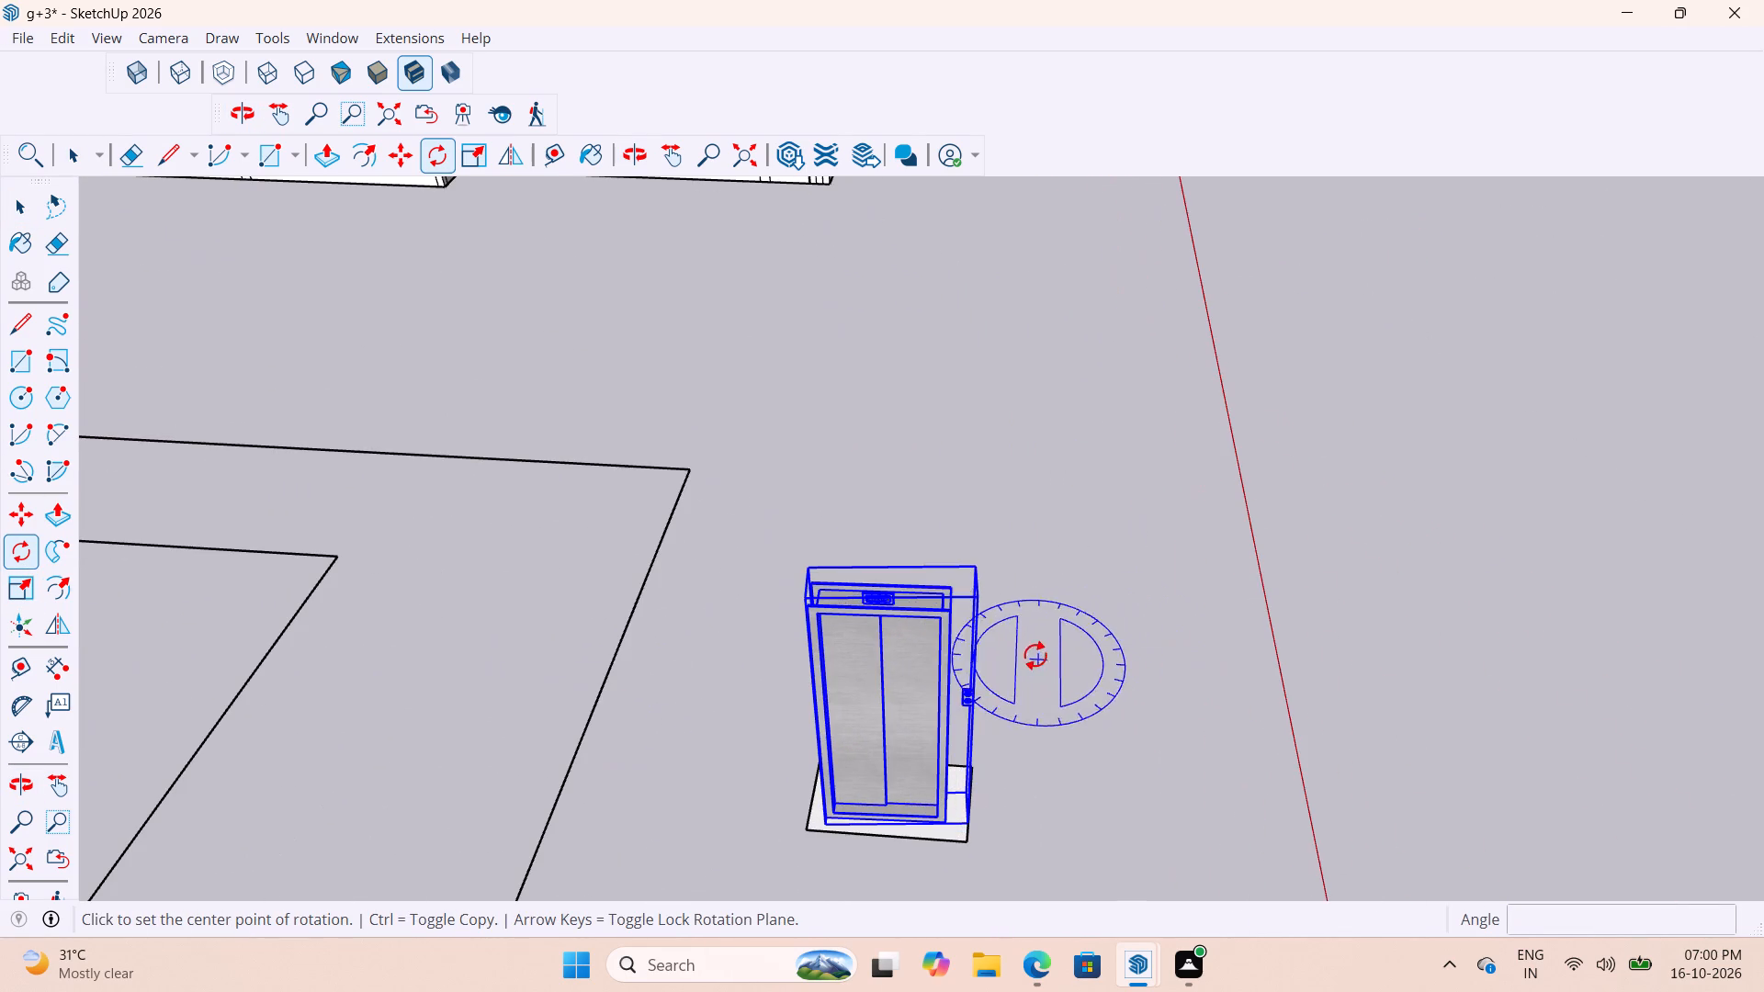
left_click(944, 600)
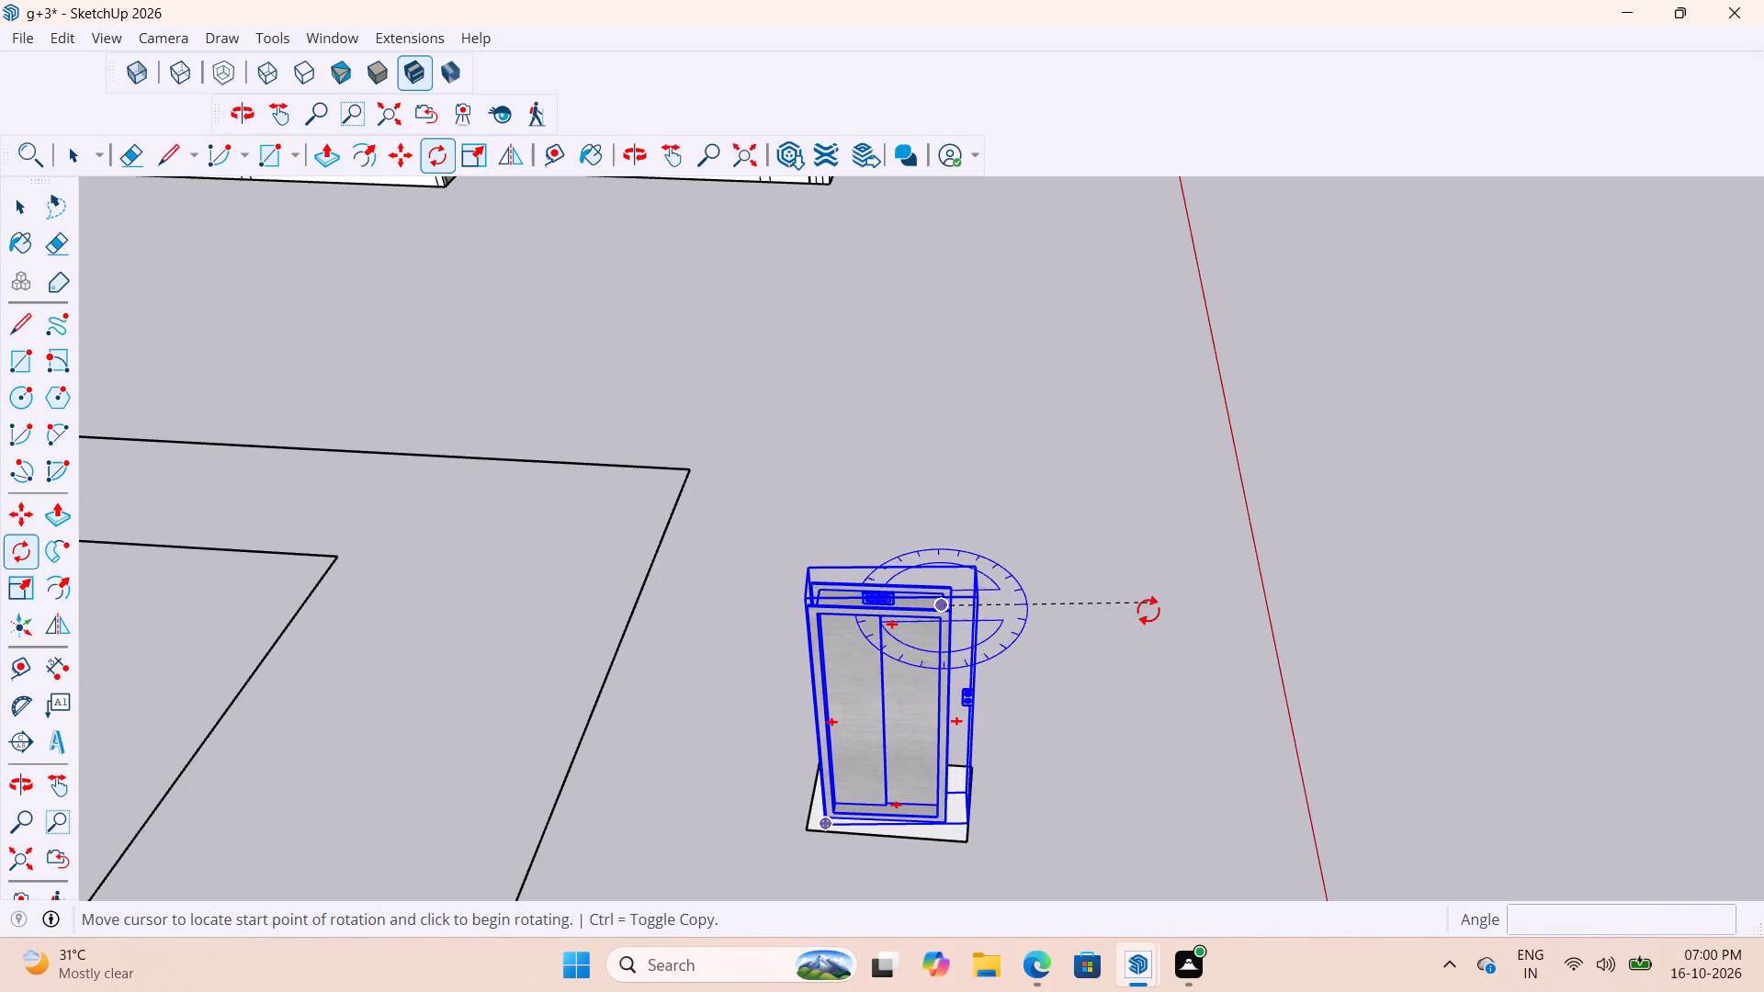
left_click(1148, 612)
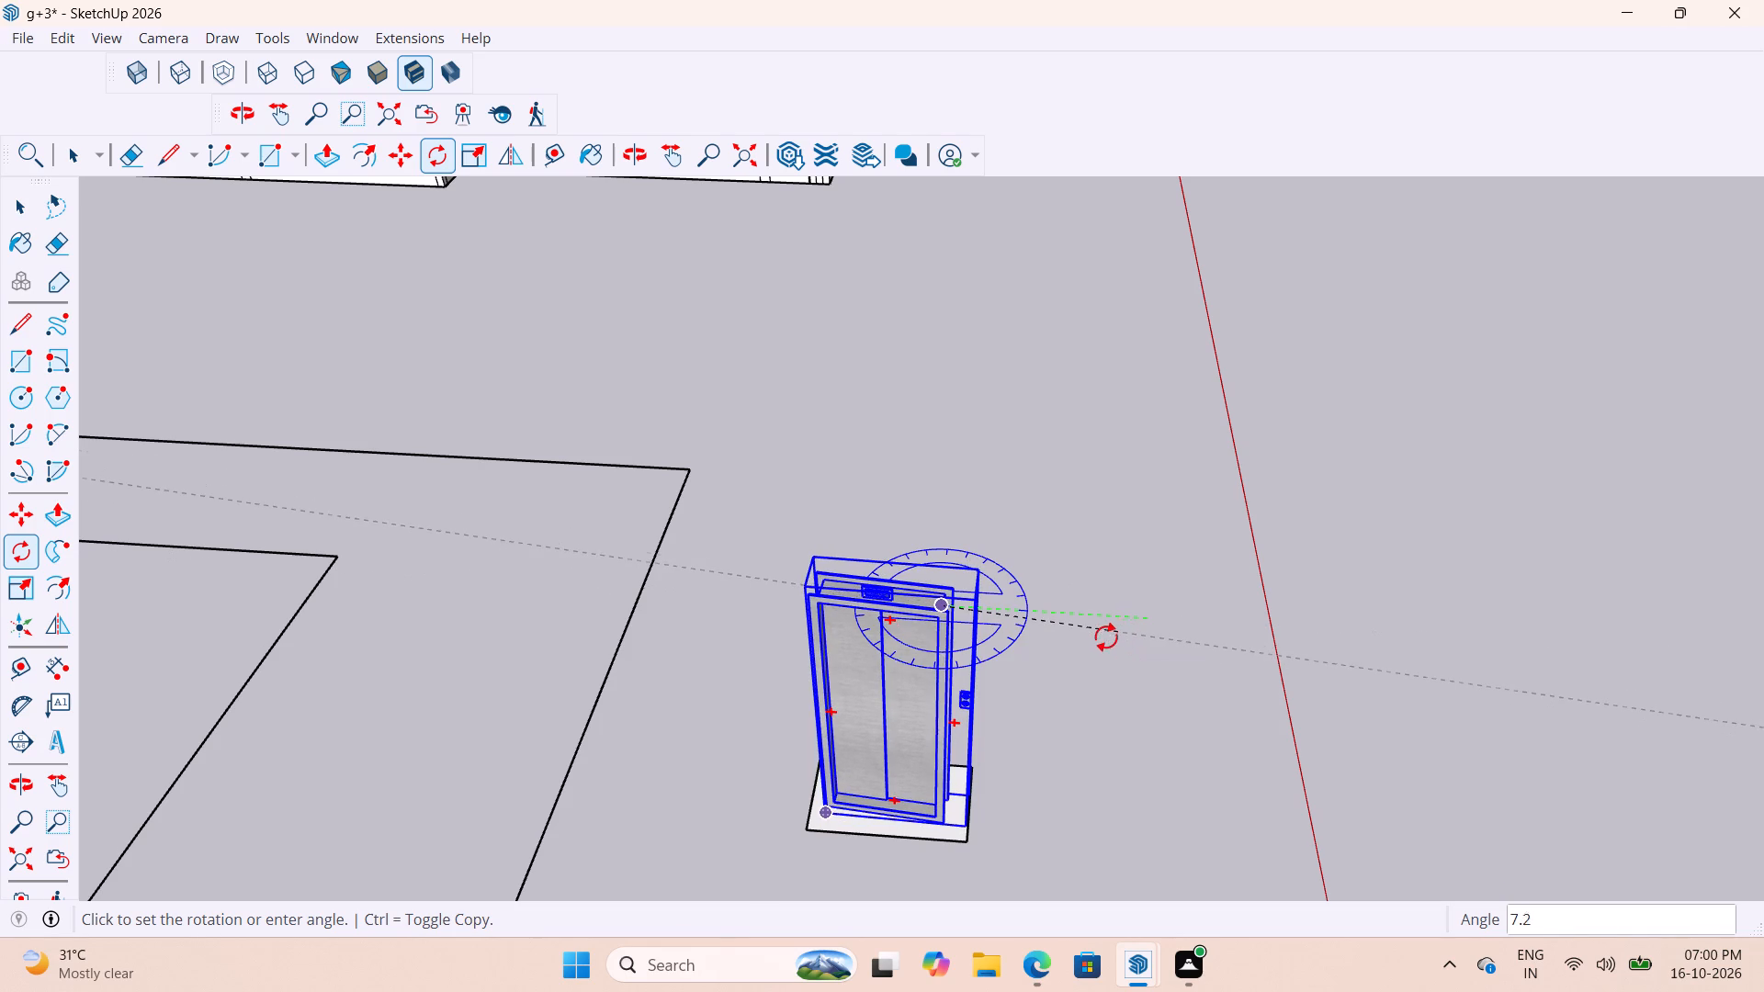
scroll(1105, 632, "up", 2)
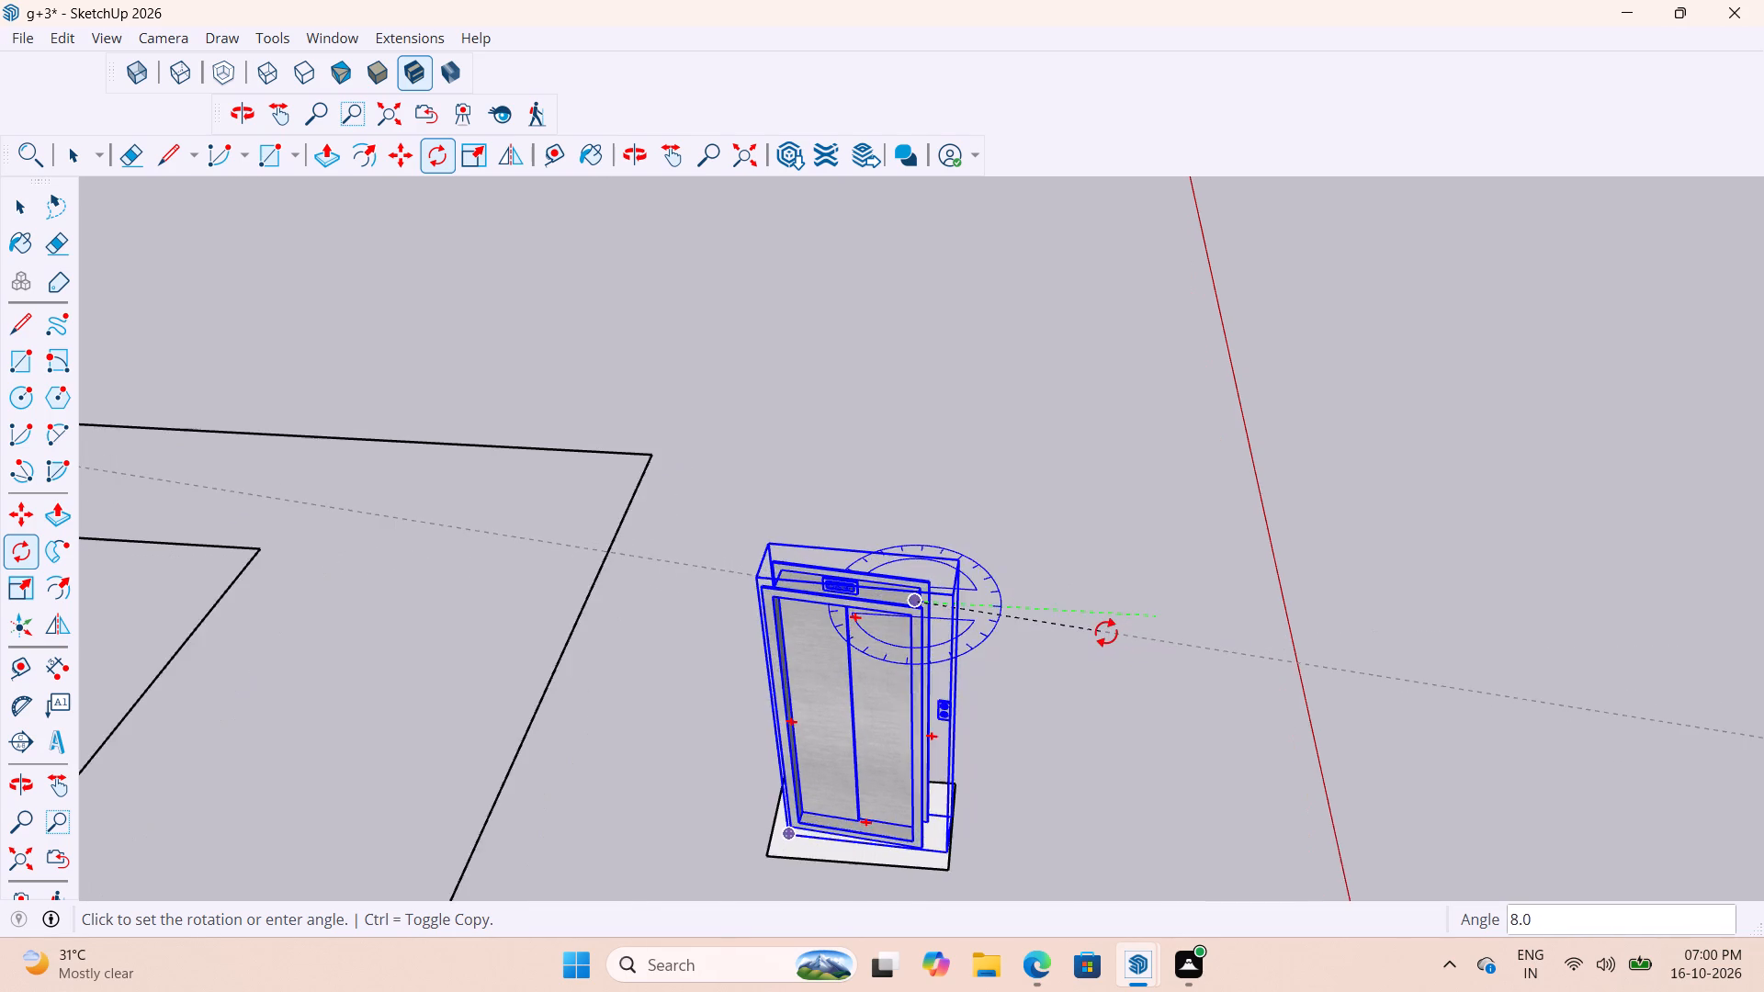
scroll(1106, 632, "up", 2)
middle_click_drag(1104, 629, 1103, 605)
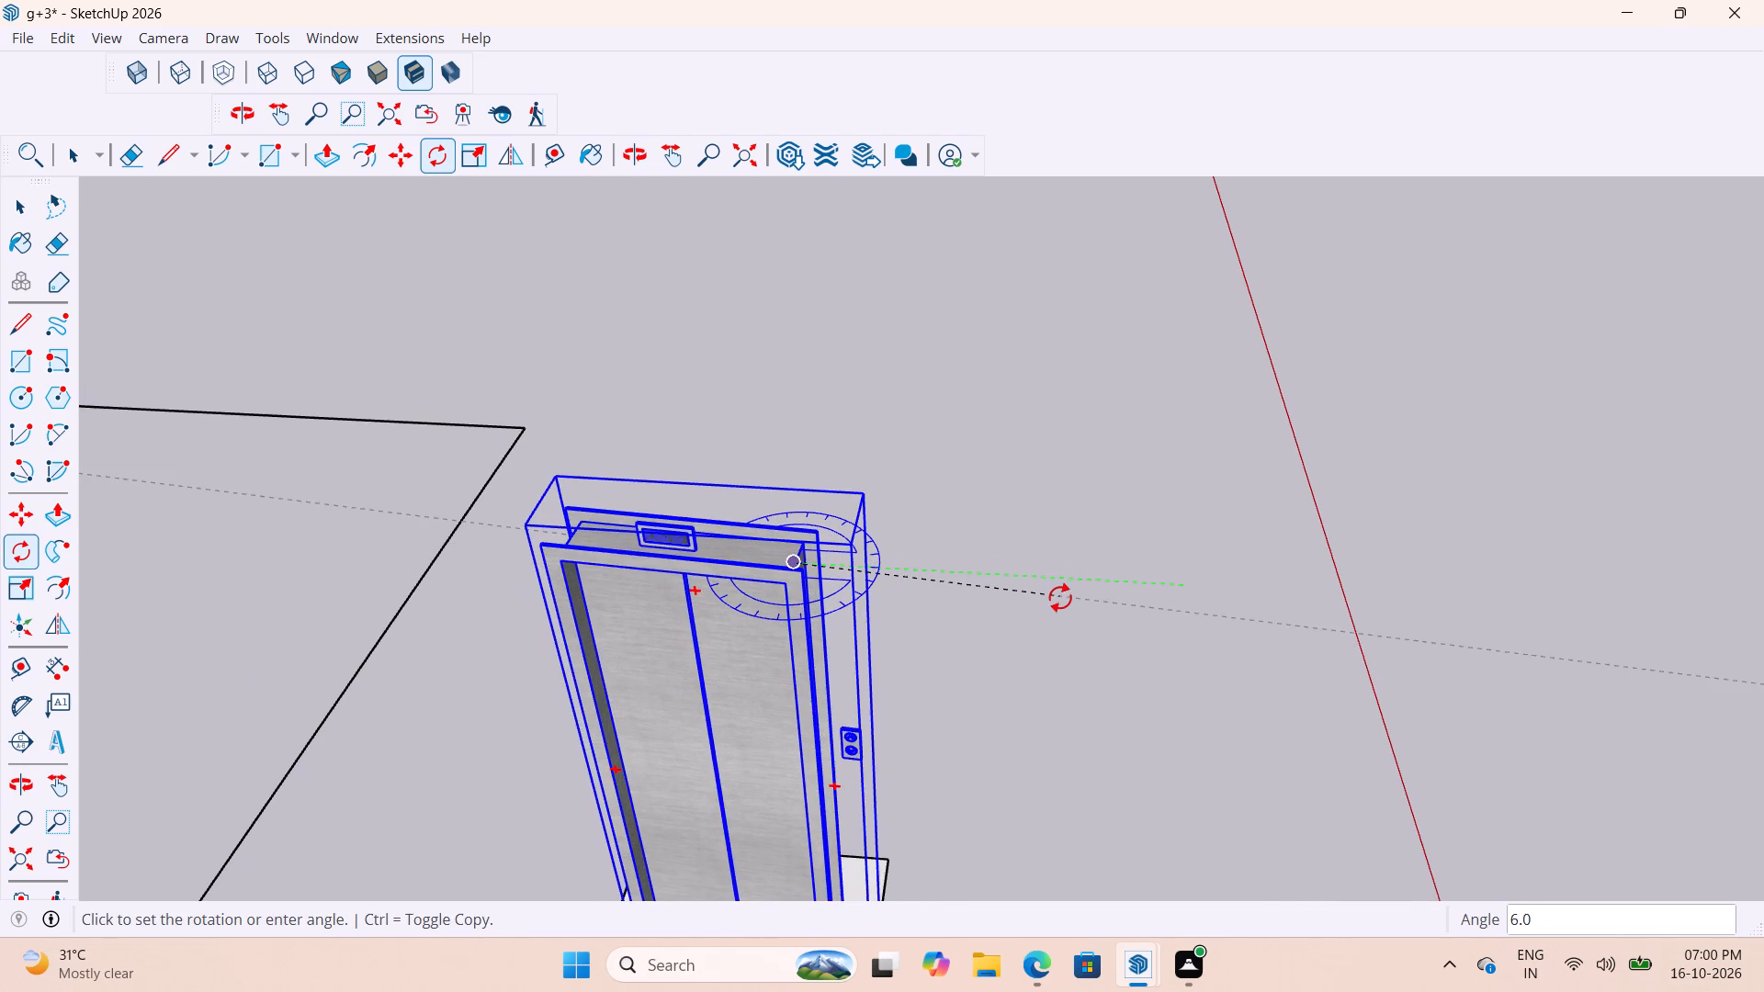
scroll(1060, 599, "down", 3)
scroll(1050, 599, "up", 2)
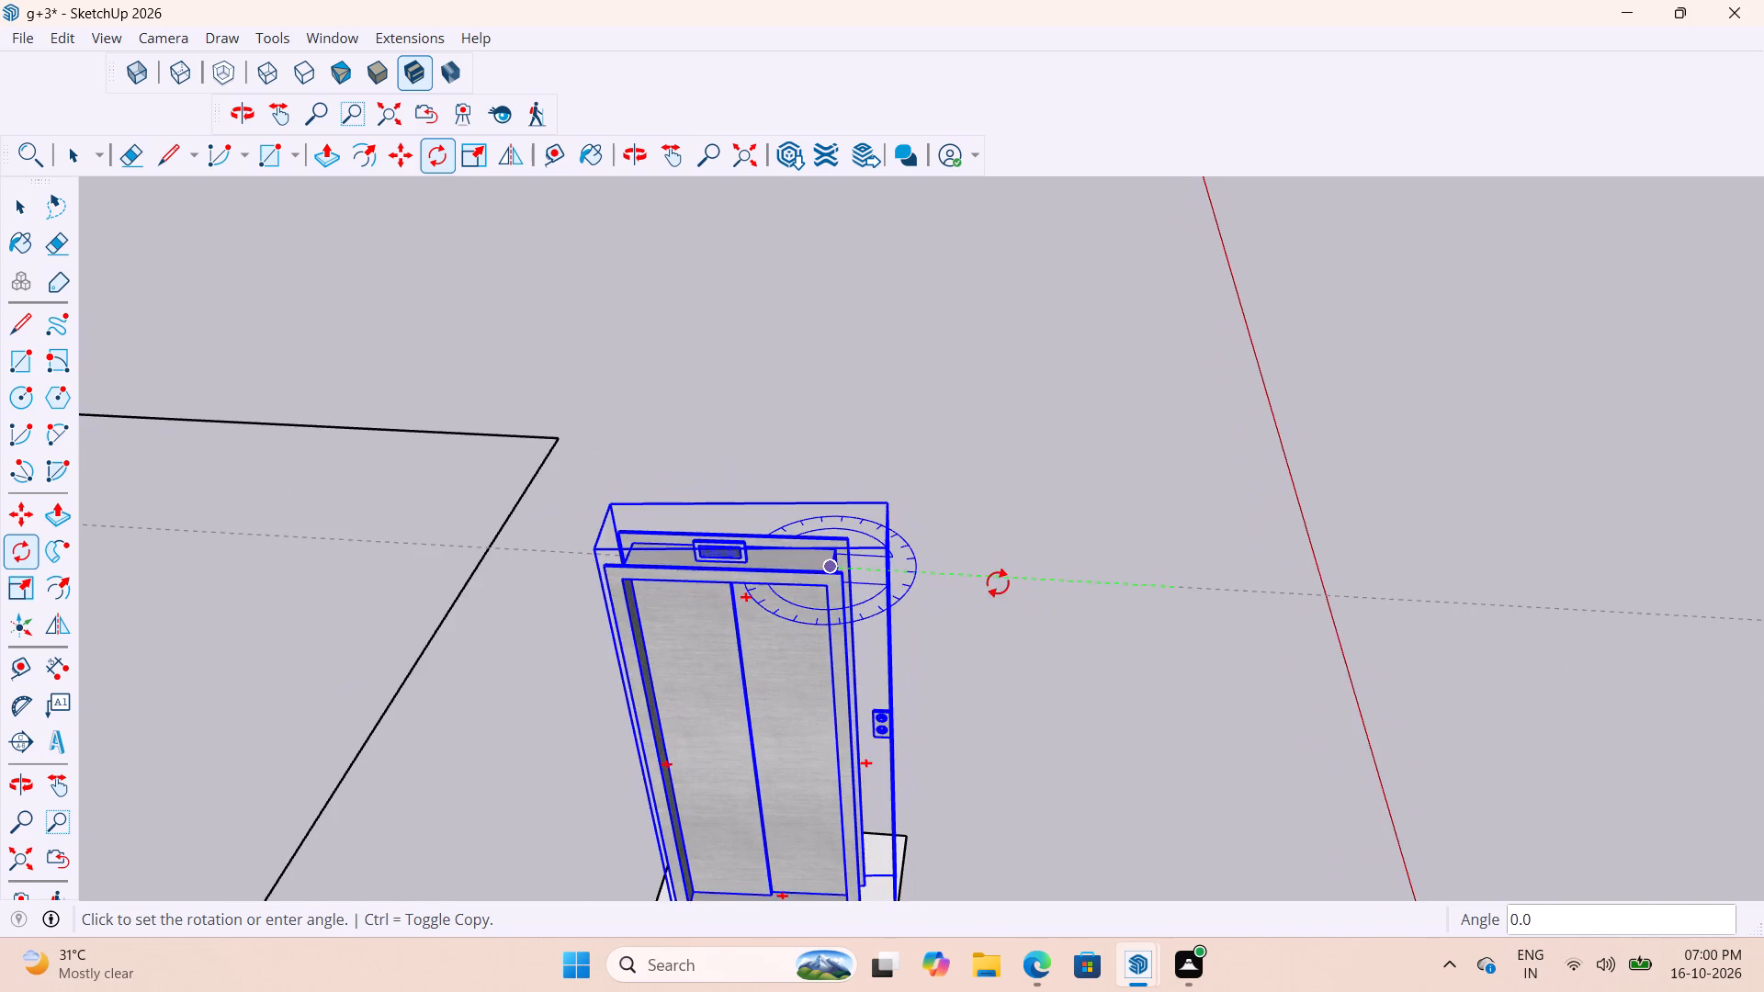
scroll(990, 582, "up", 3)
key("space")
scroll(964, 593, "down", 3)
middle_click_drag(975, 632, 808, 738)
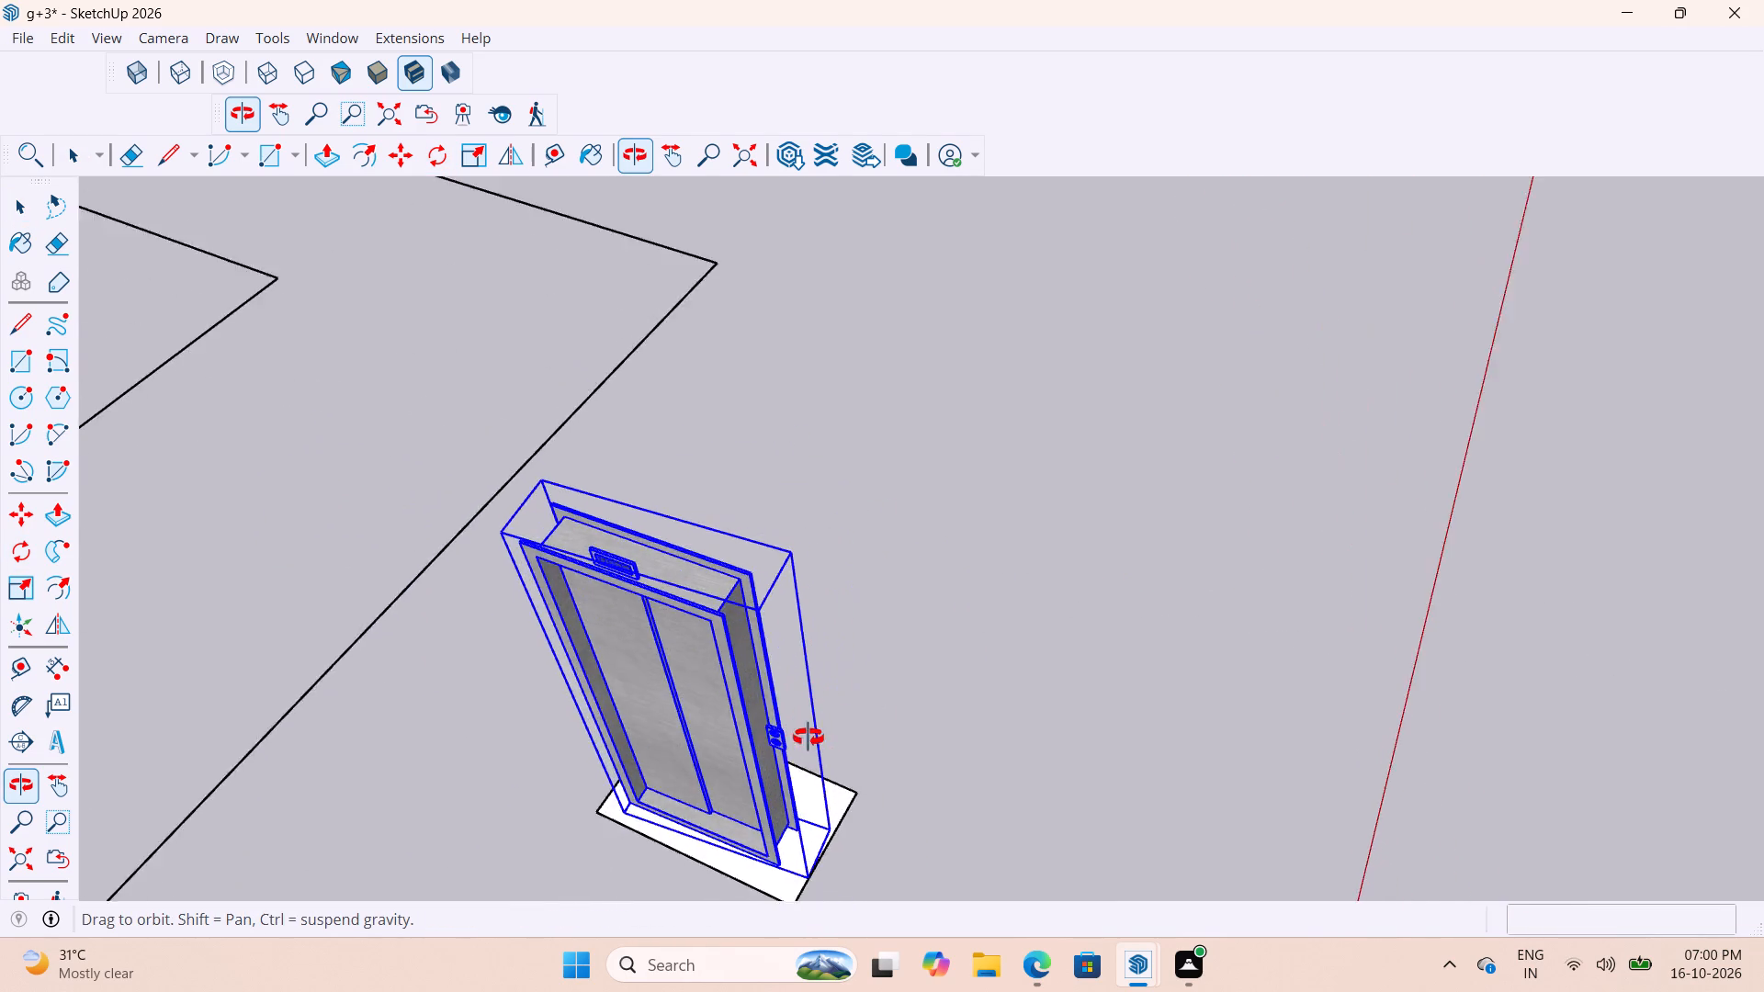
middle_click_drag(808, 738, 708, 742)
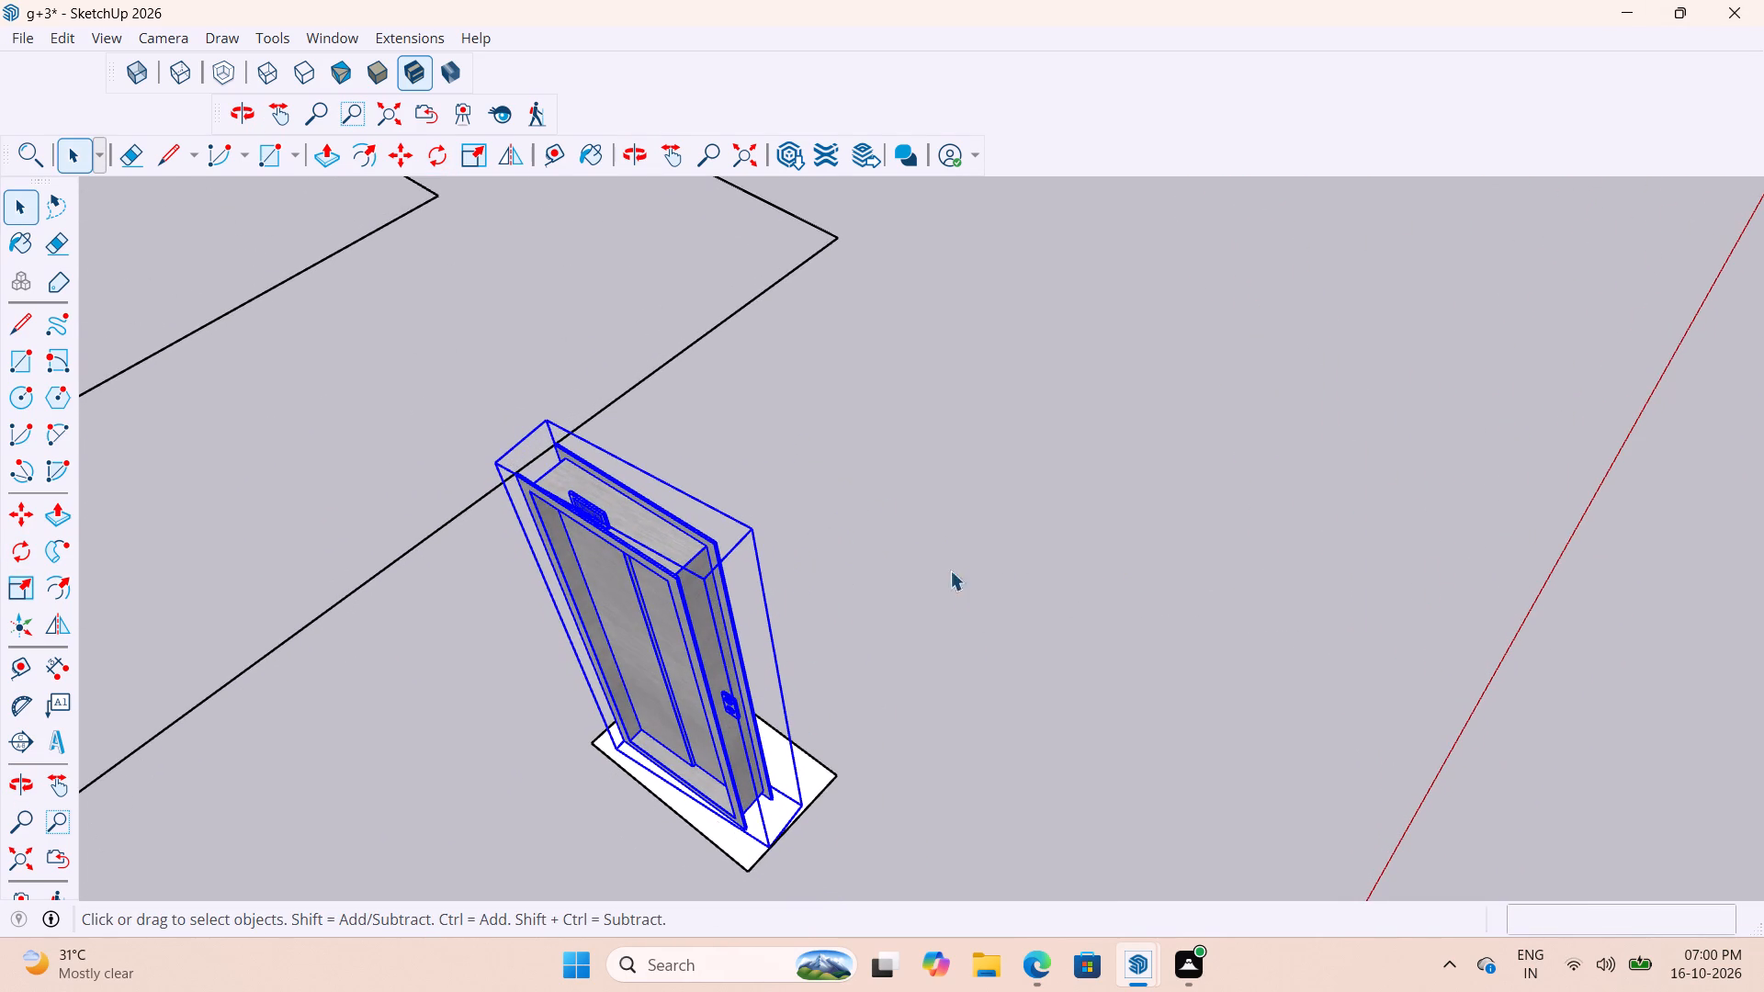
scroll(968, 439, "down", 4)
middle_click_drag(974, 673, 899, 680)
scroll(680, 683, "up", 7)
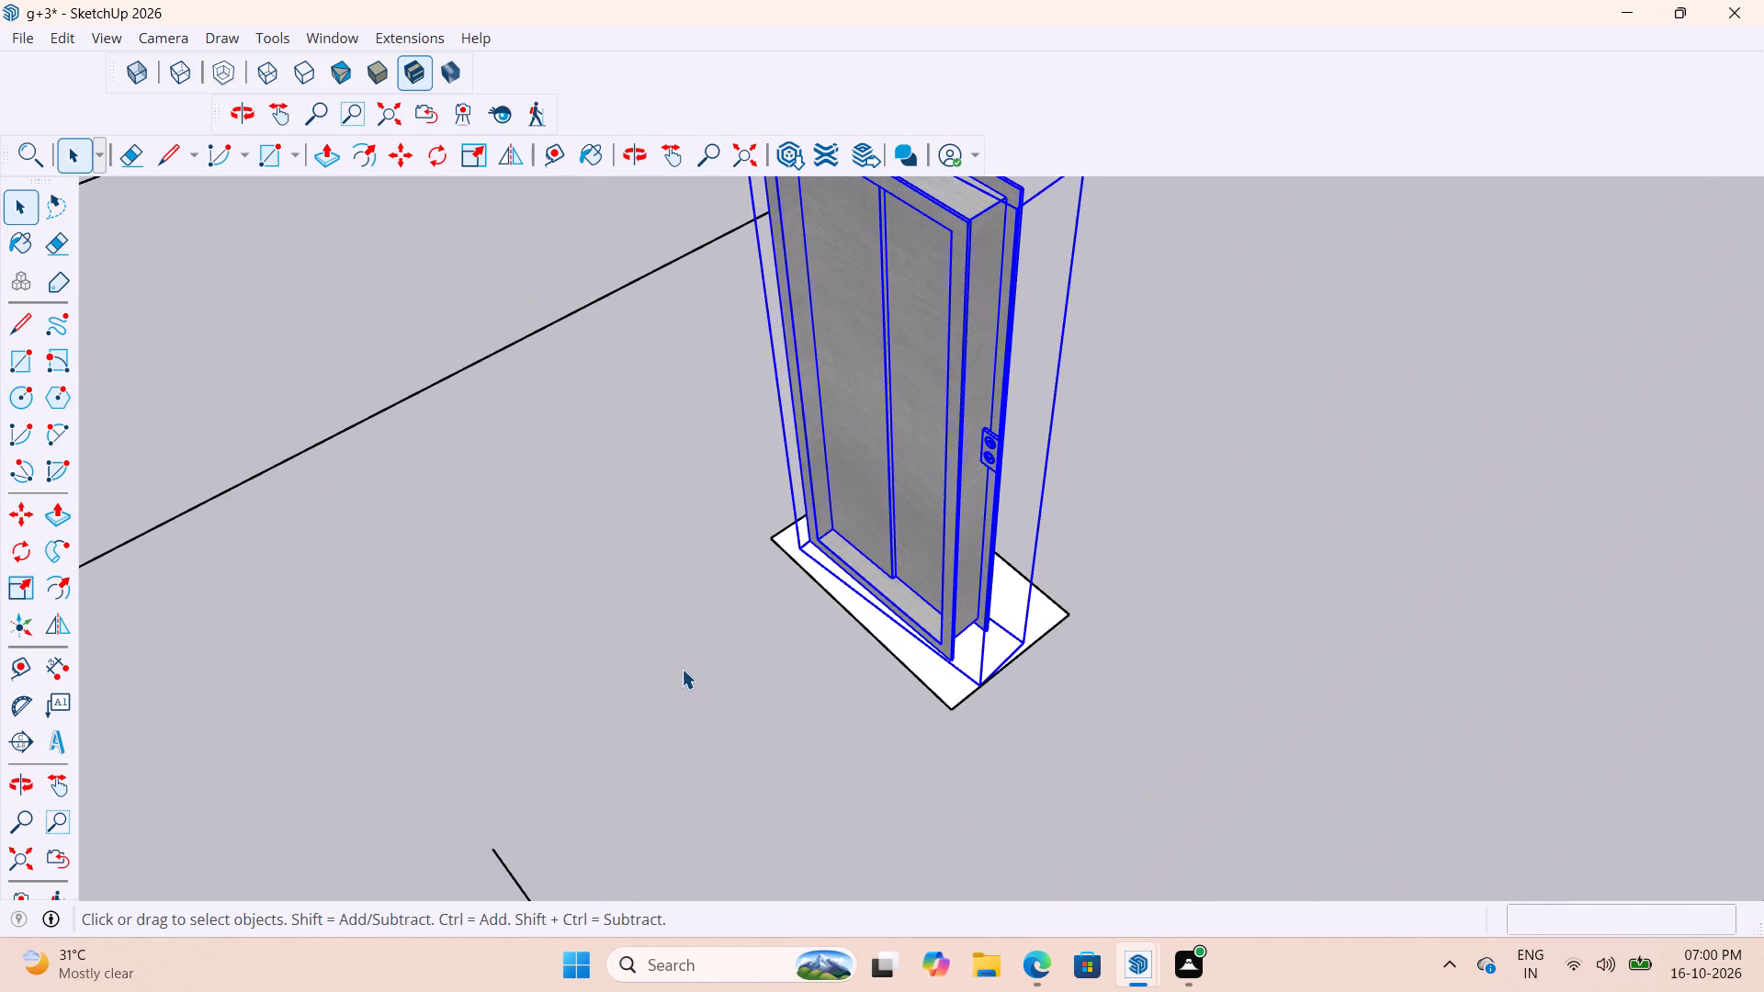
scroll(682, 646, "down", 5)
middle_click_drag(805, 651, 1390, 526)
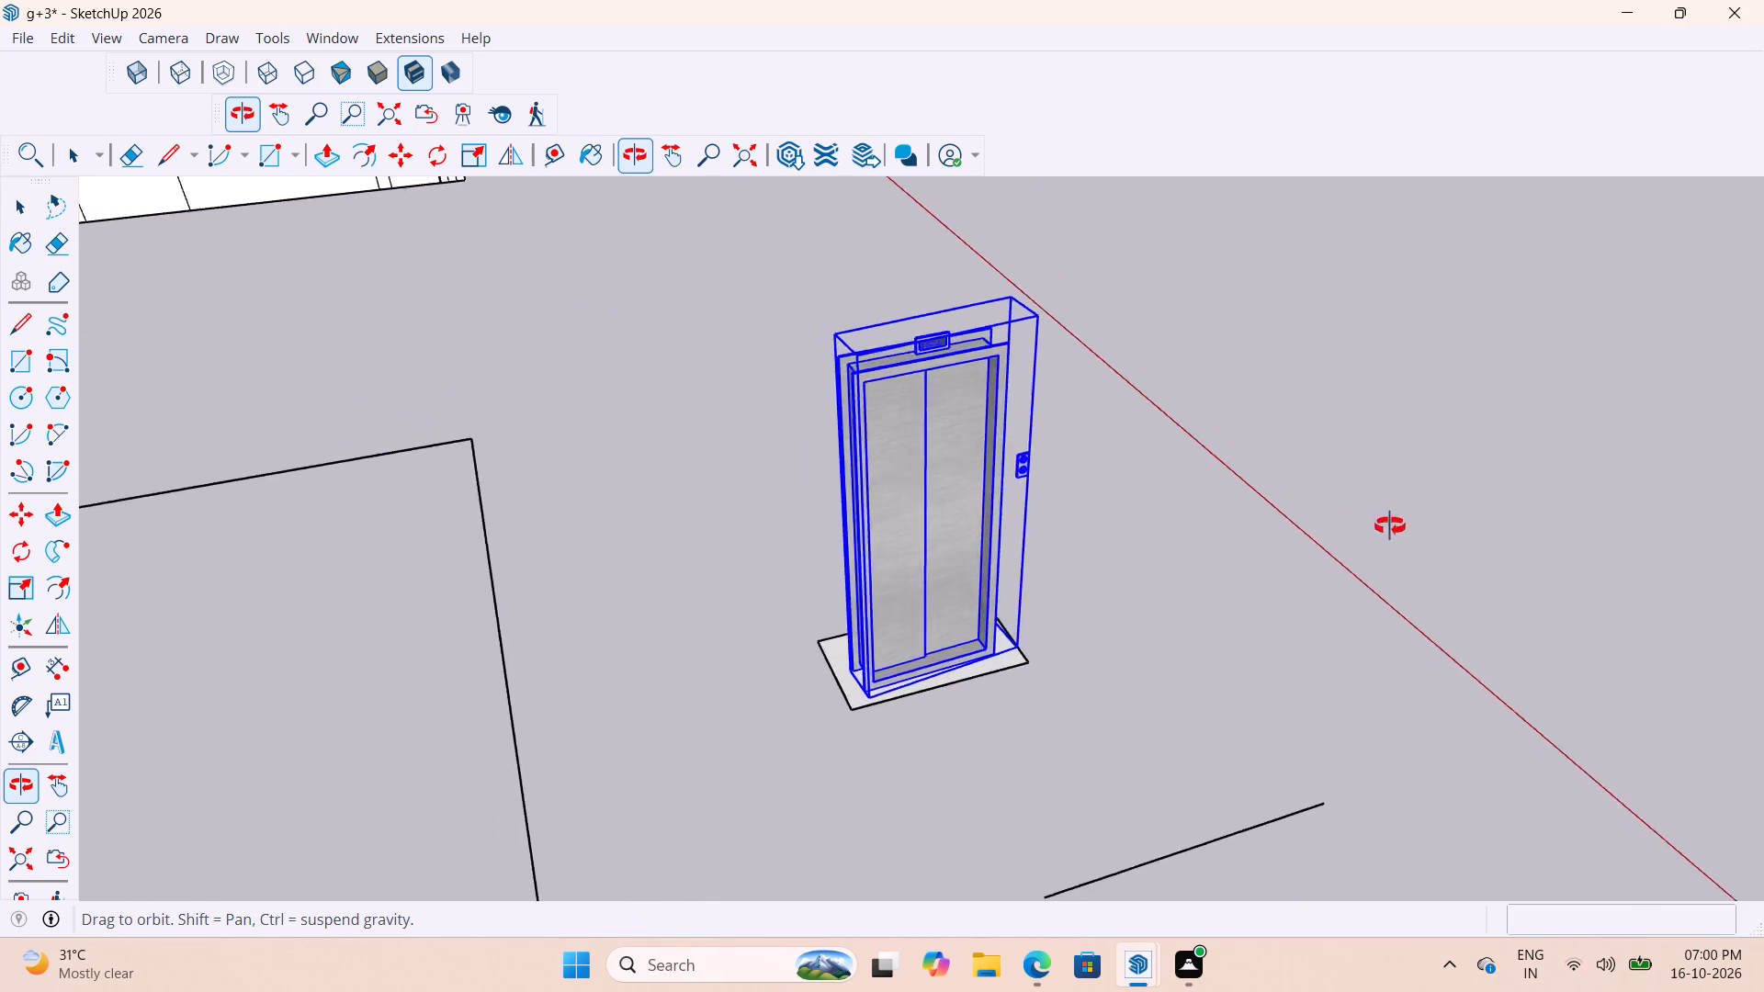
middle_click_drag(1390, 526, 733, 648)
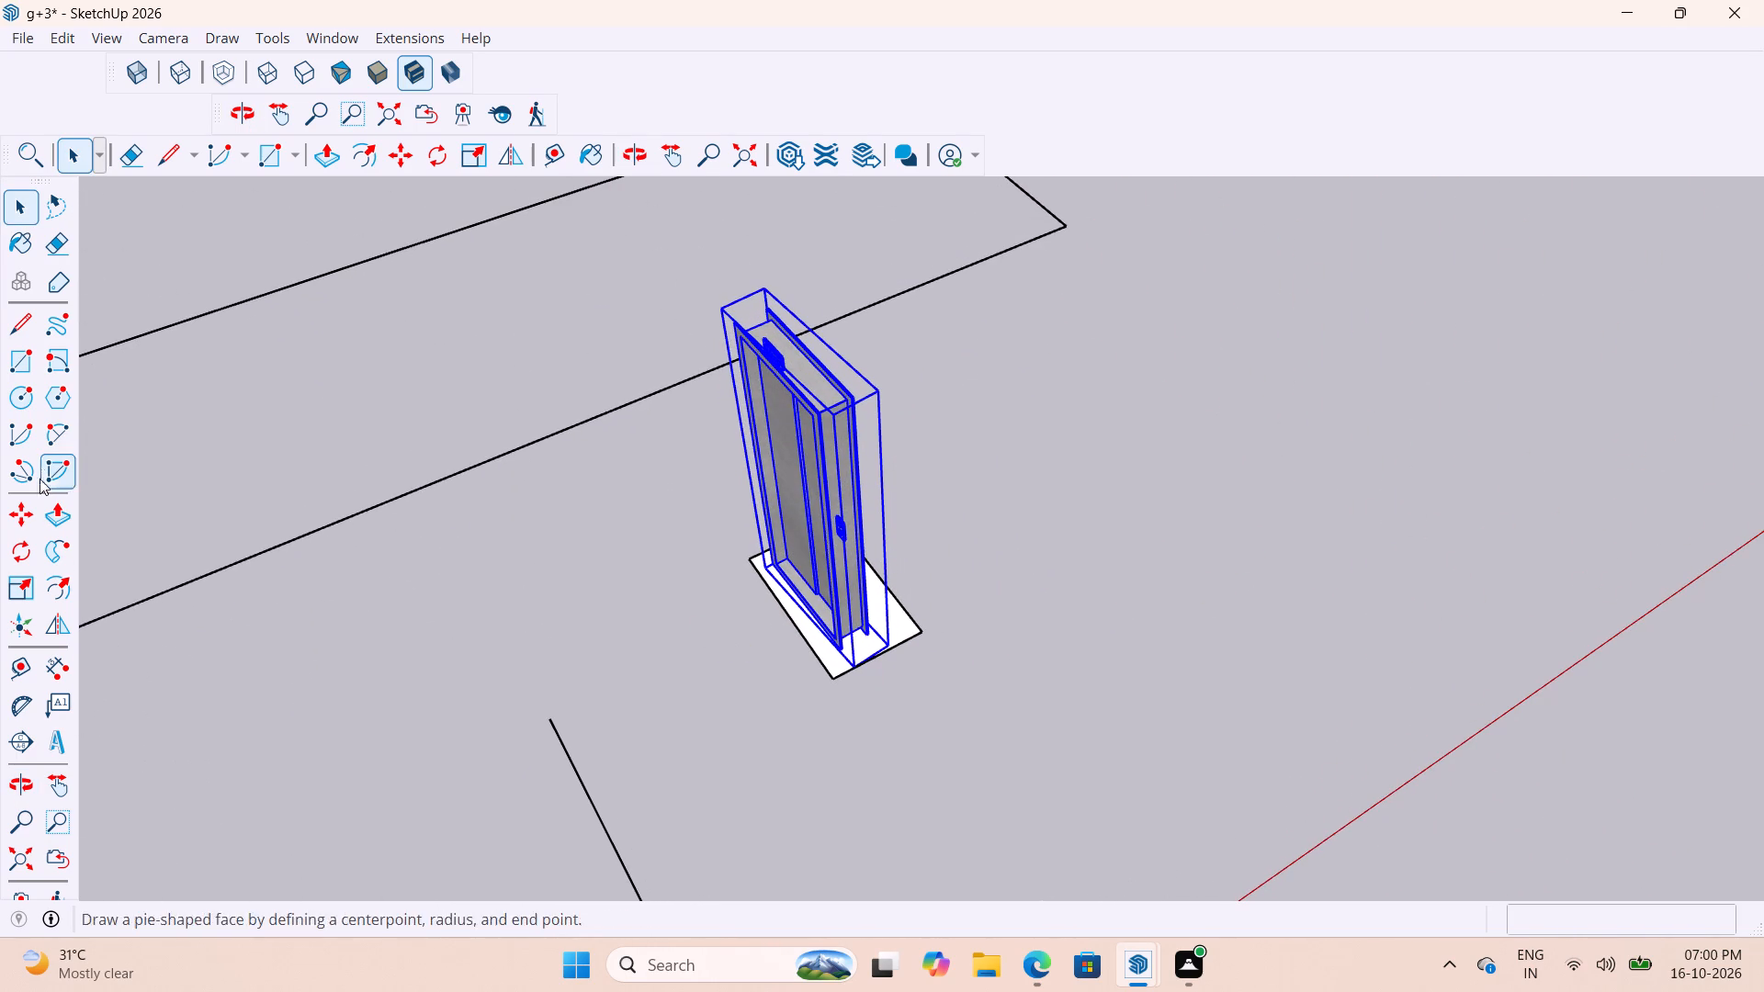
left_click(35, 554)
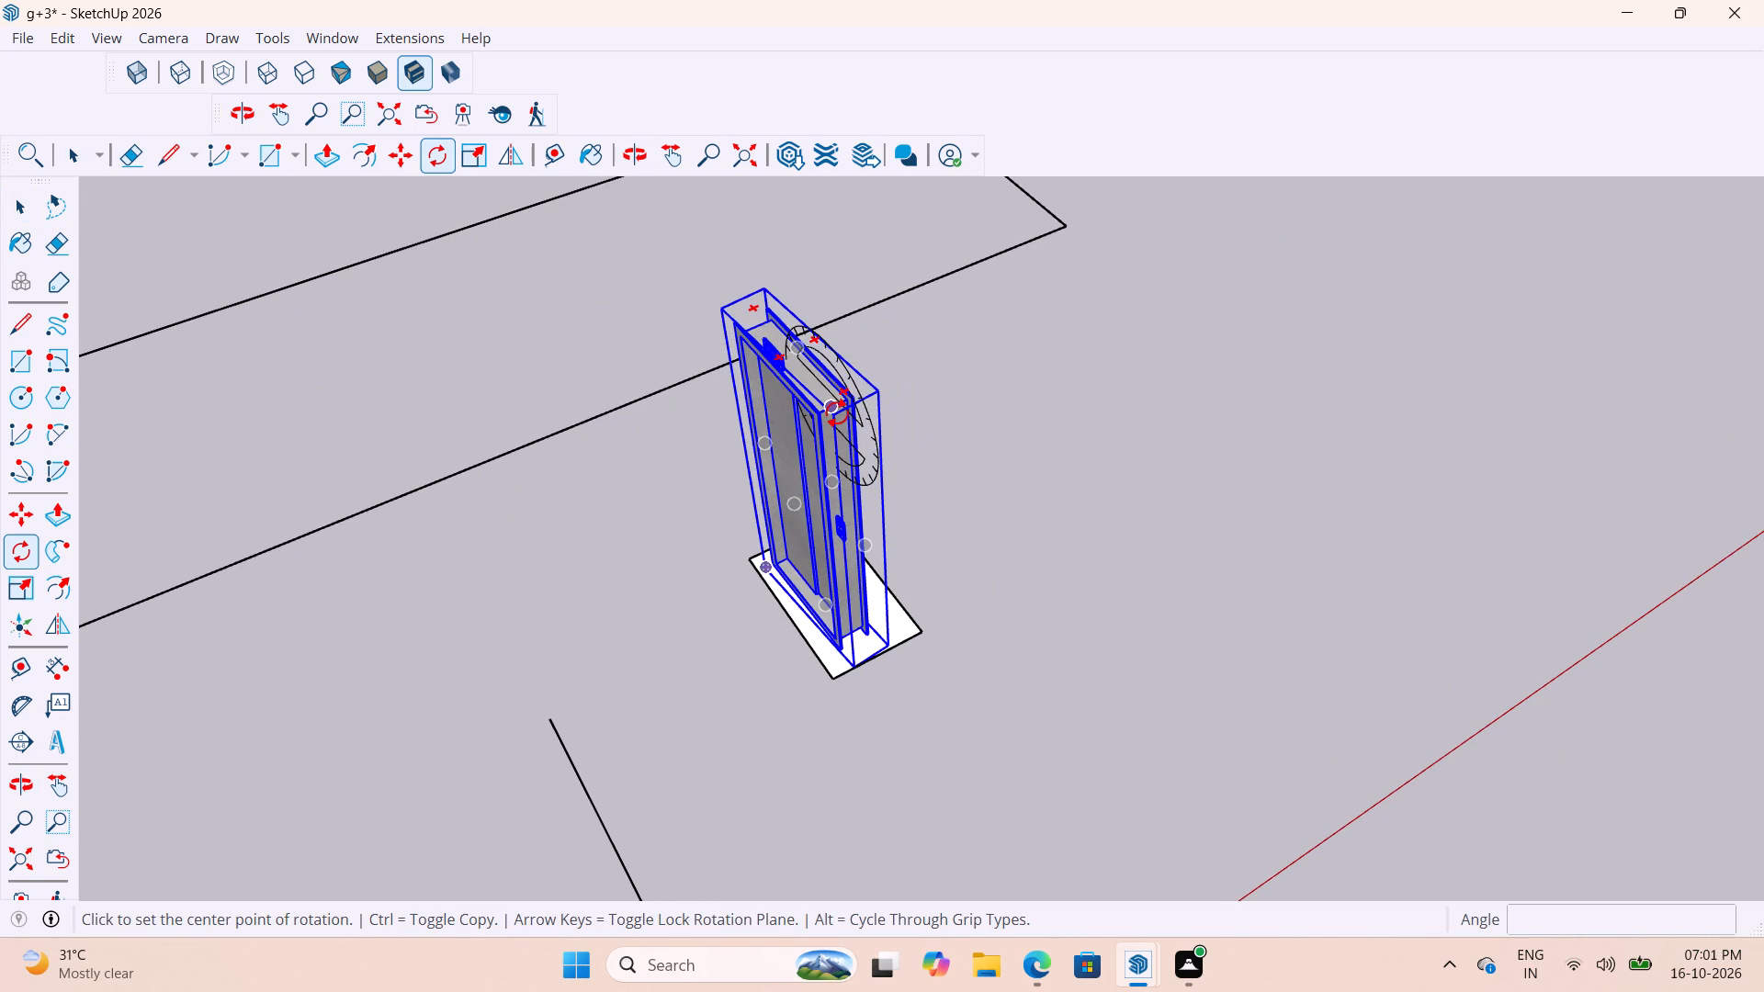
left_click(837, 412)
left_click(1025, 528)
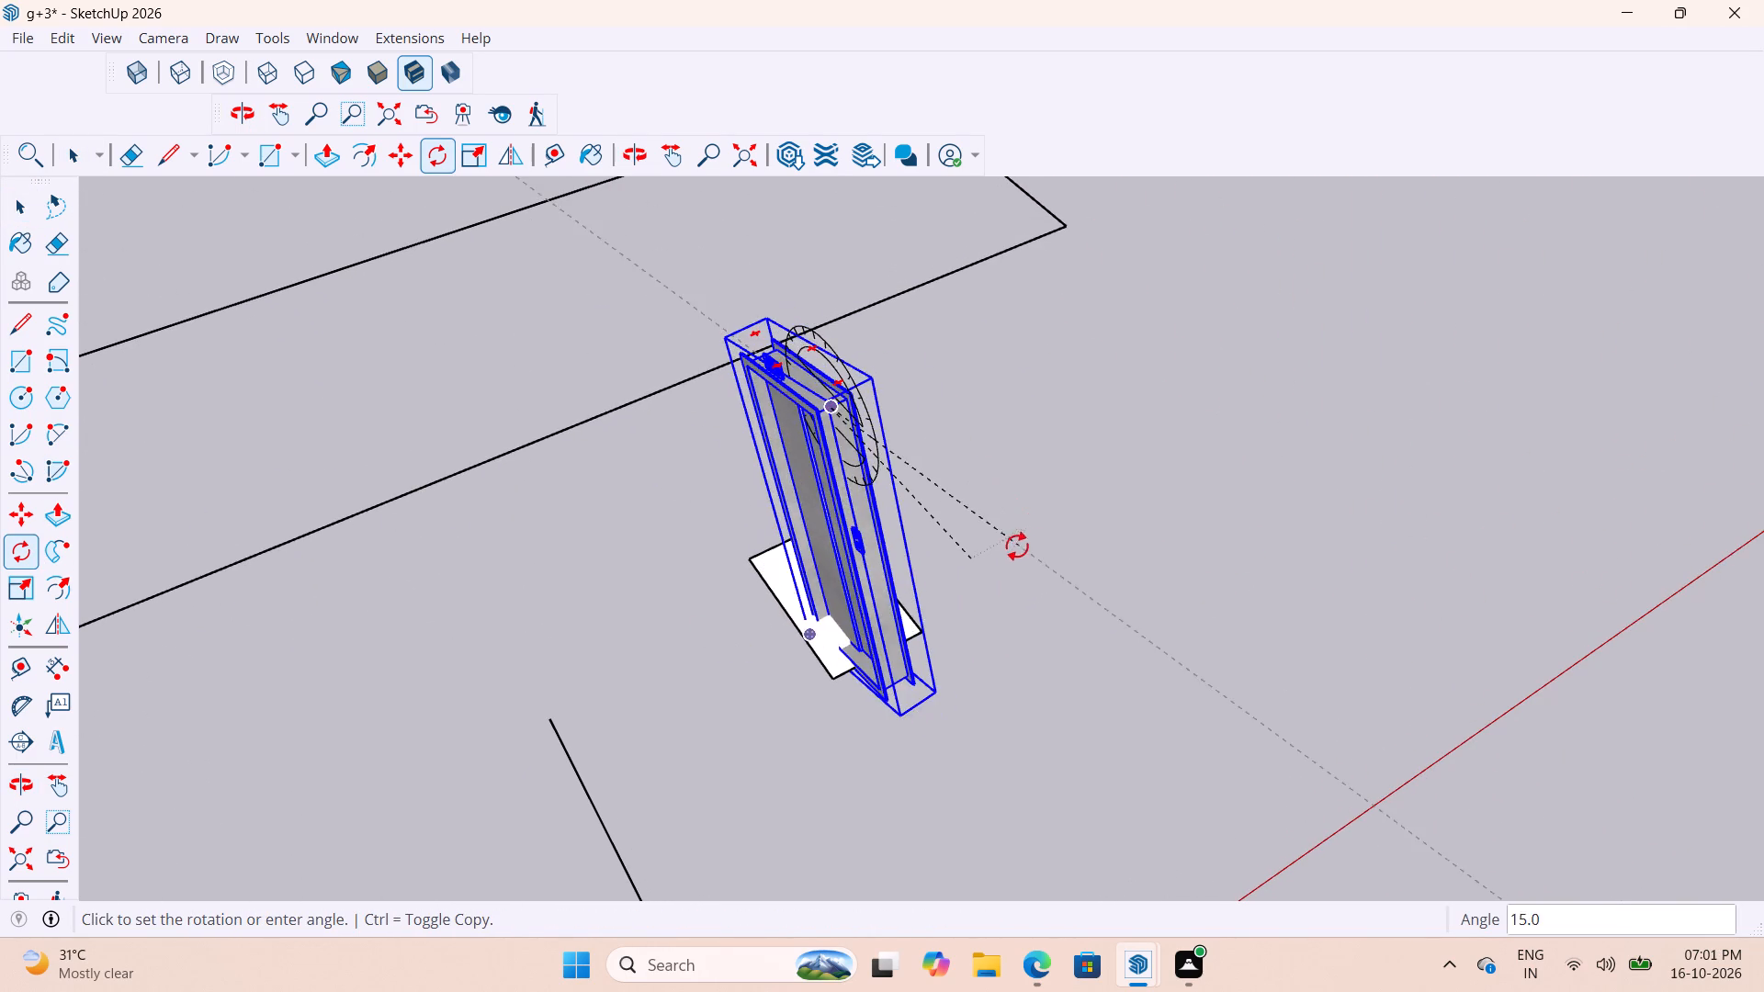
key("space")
Rotate the lift door about 6.3° in the horizontal plane around the midpoint of its top edge, and deselect it.
left_click(8, 556)
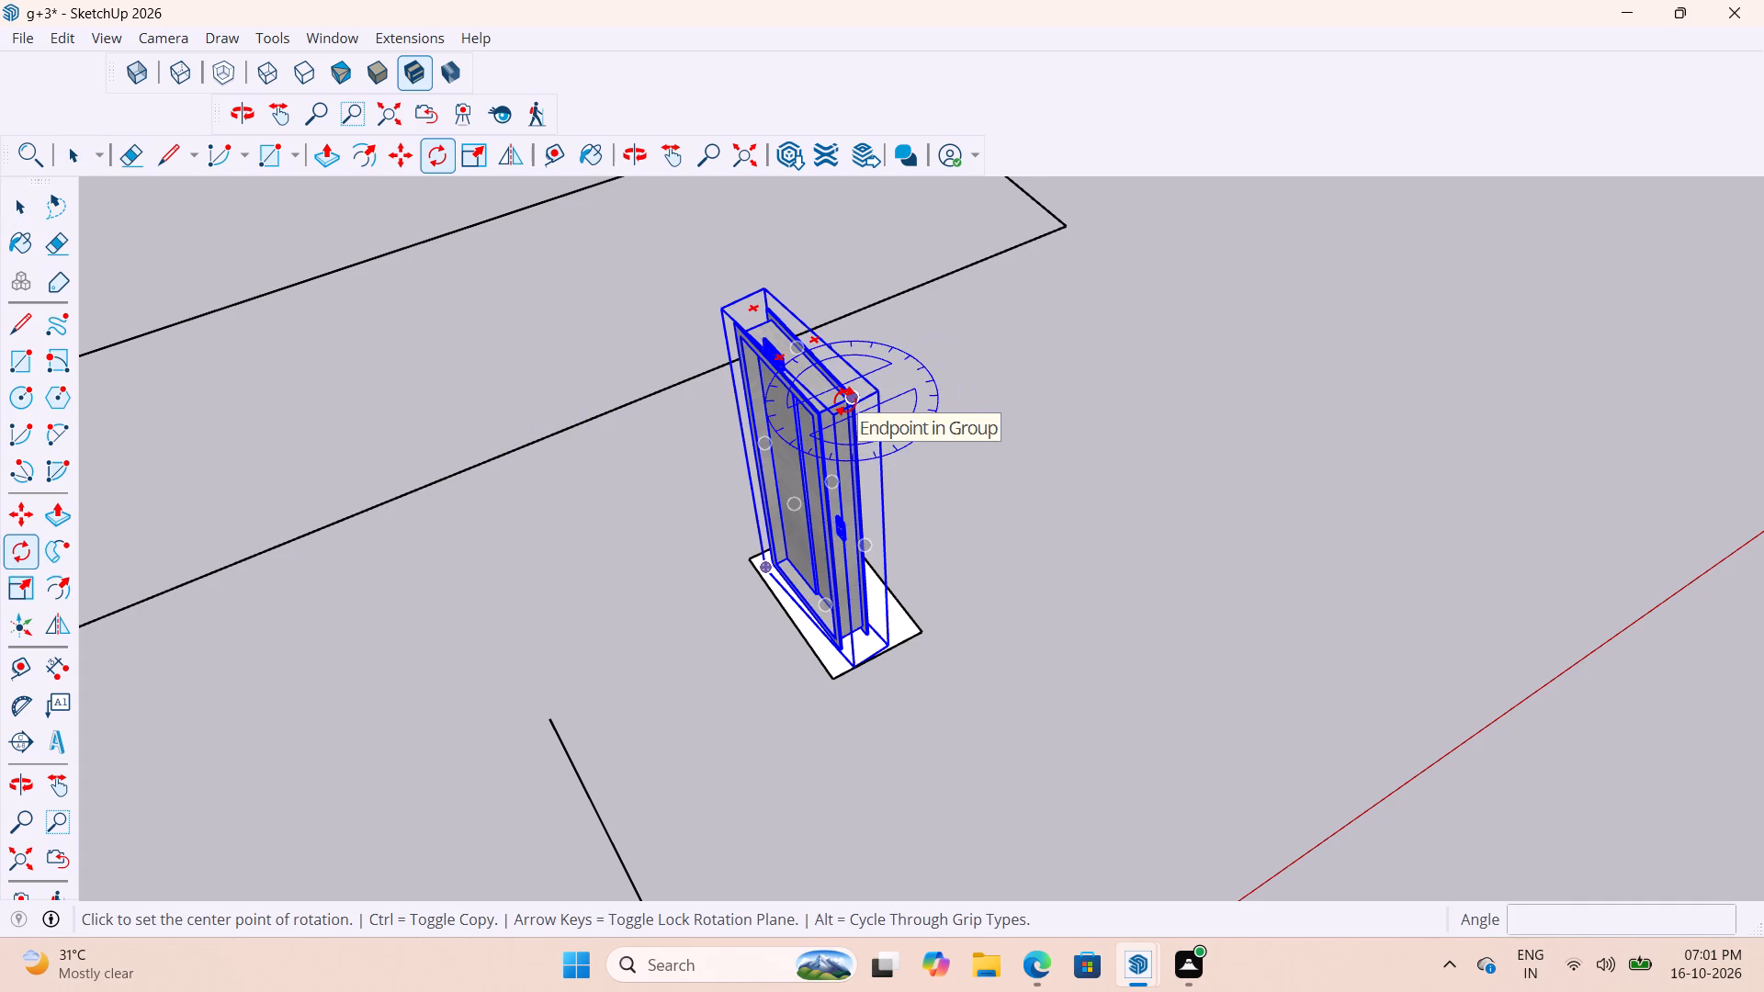
left_click(807, 354)
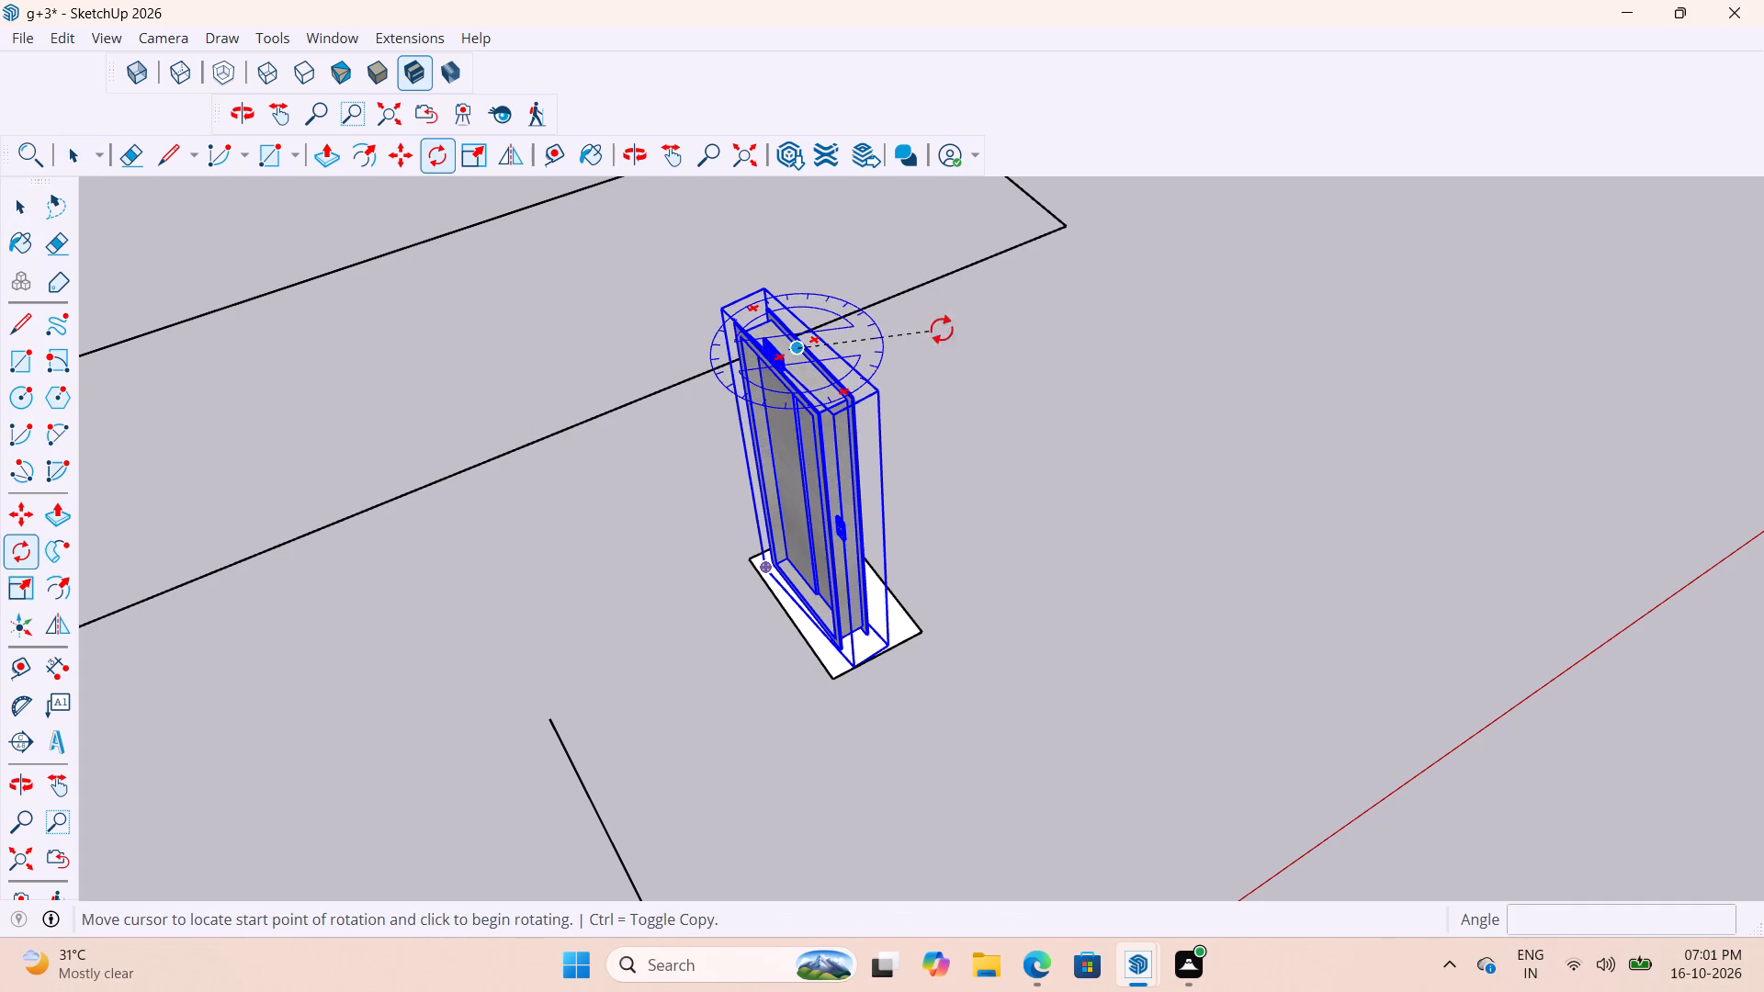
left_click(982, 307)
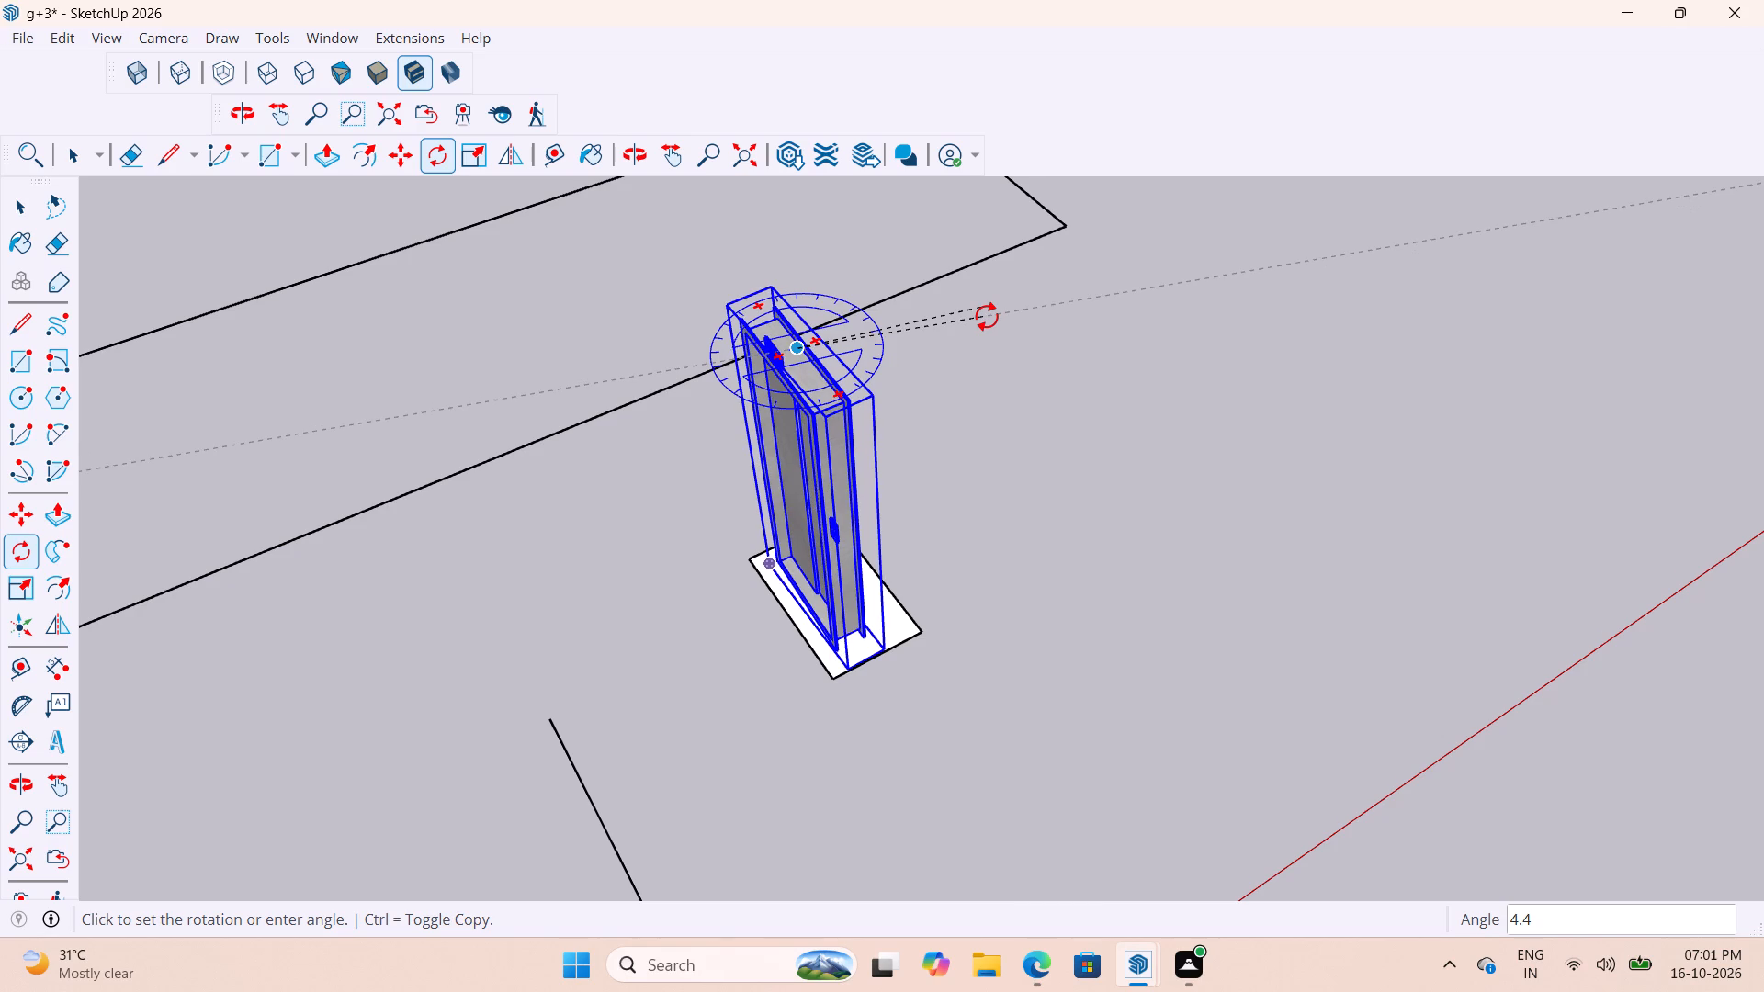
scroll(986, 314, "up", 2)
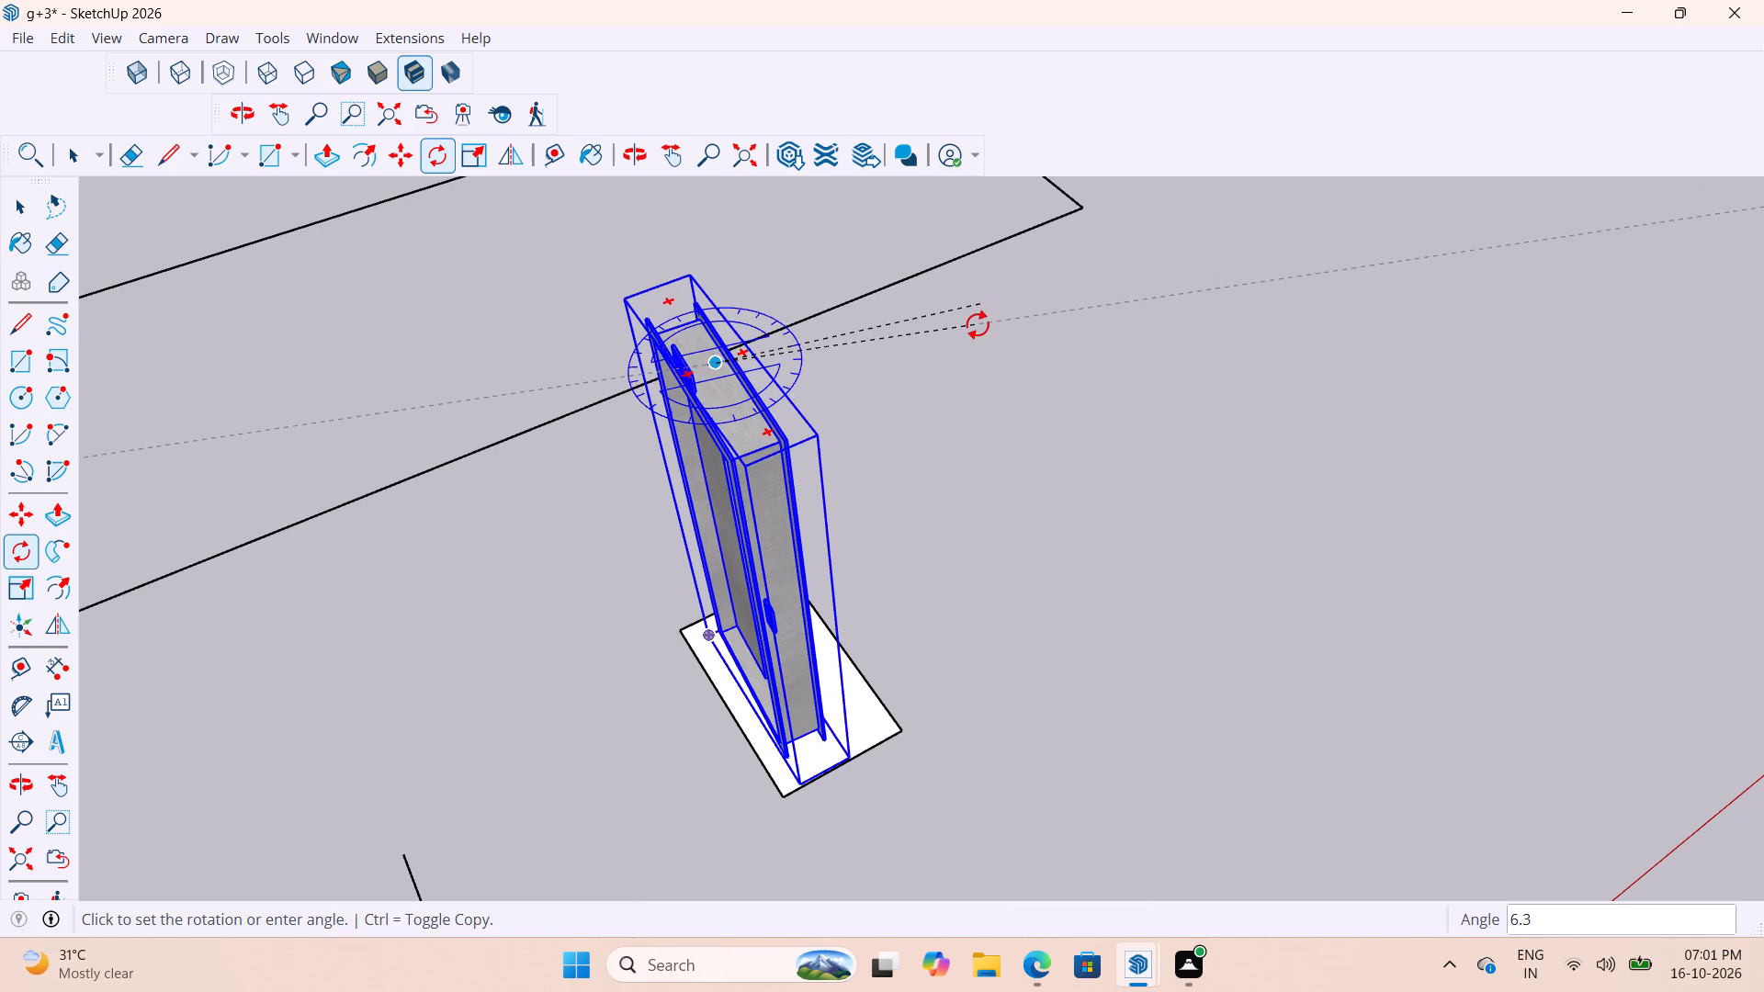
left_click(978, 324)
key("space")
left_click(1064, 400)
Examine from several sides how the rotated lift door aligns with the ground rectangle beneath it.
middle_click_drag(1001, 482, 1001, 481)
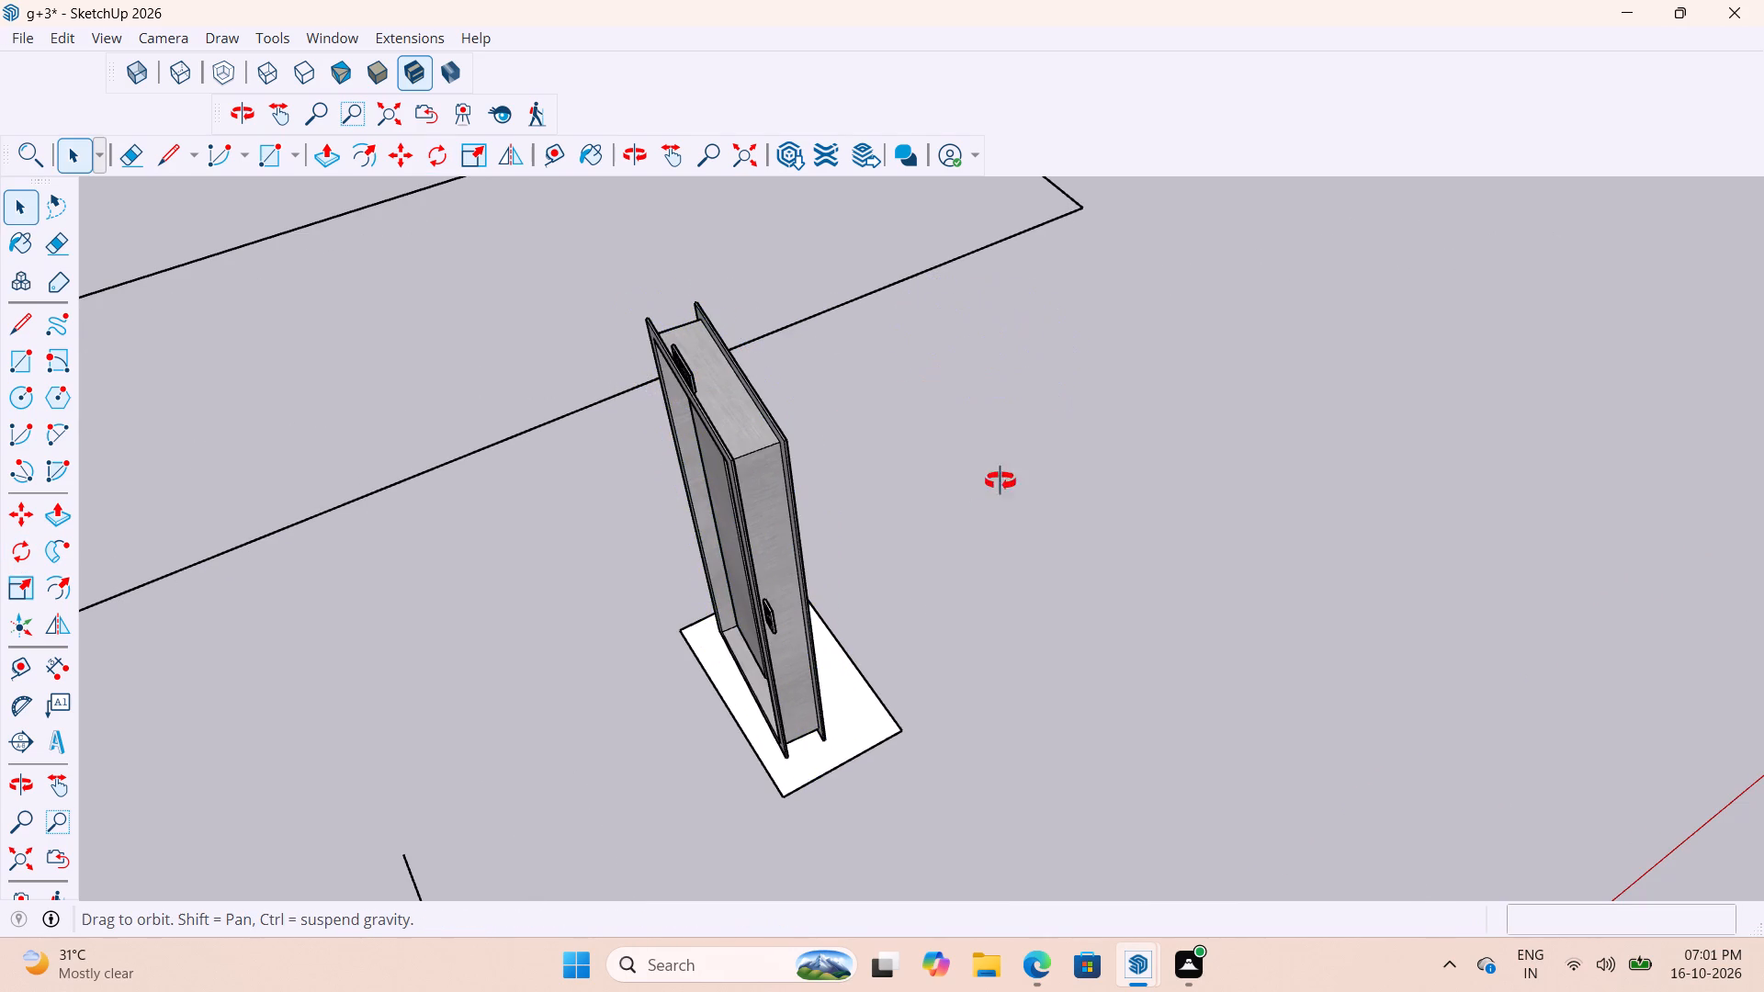
middle_click_drag(1001, 481, 1527, 310)
scroll(986, 744, "up", 5)
middle_click_drag(1074, 715, 1199, 710)
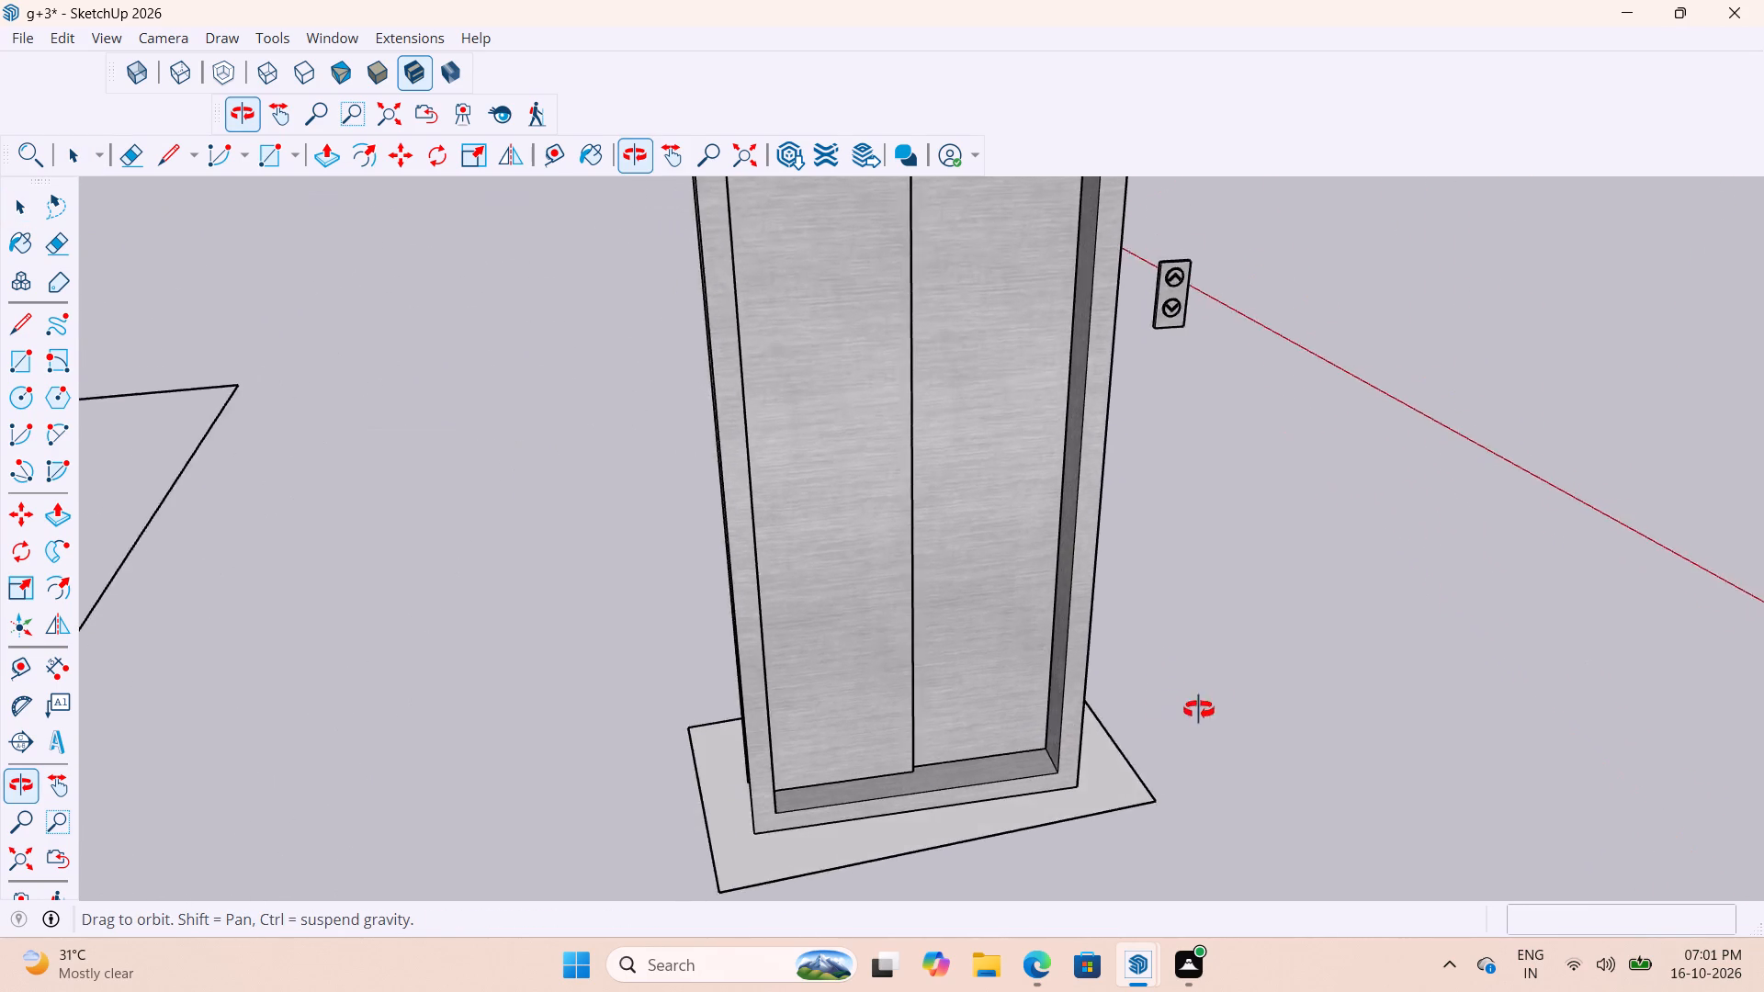
middle_click_drag(1199, 710, 642, 829)
scroll(855, 745, "down", 4)
middle_click_drag(865, 759, 1283, 685)
scroll(967, 682, "down", 4)
middle_click_drag(955, 819, 1012, 874)
scroll(1061, 778, "up", 1)
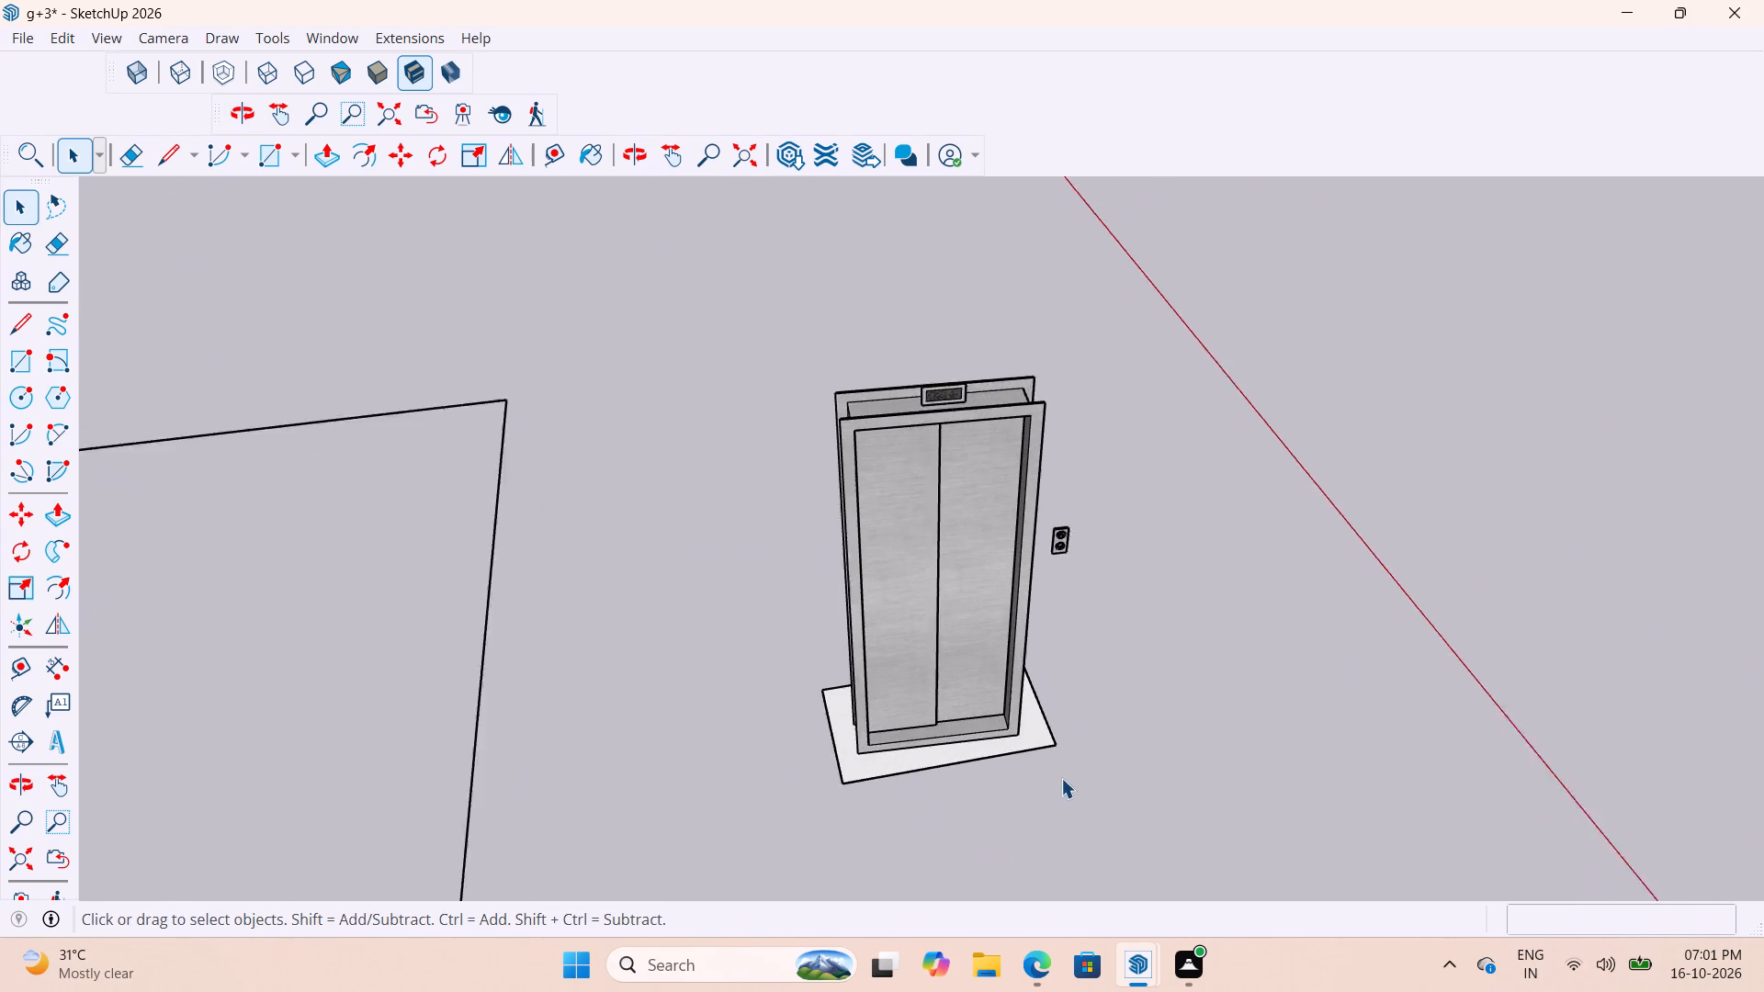
Offset the ground rectangle's outline a few inches inward to make a smaller rectangle around the lift door's base.
scroll(1061, 778, "up", 2)
key("l")
scroll(929, 764, "up", 3)
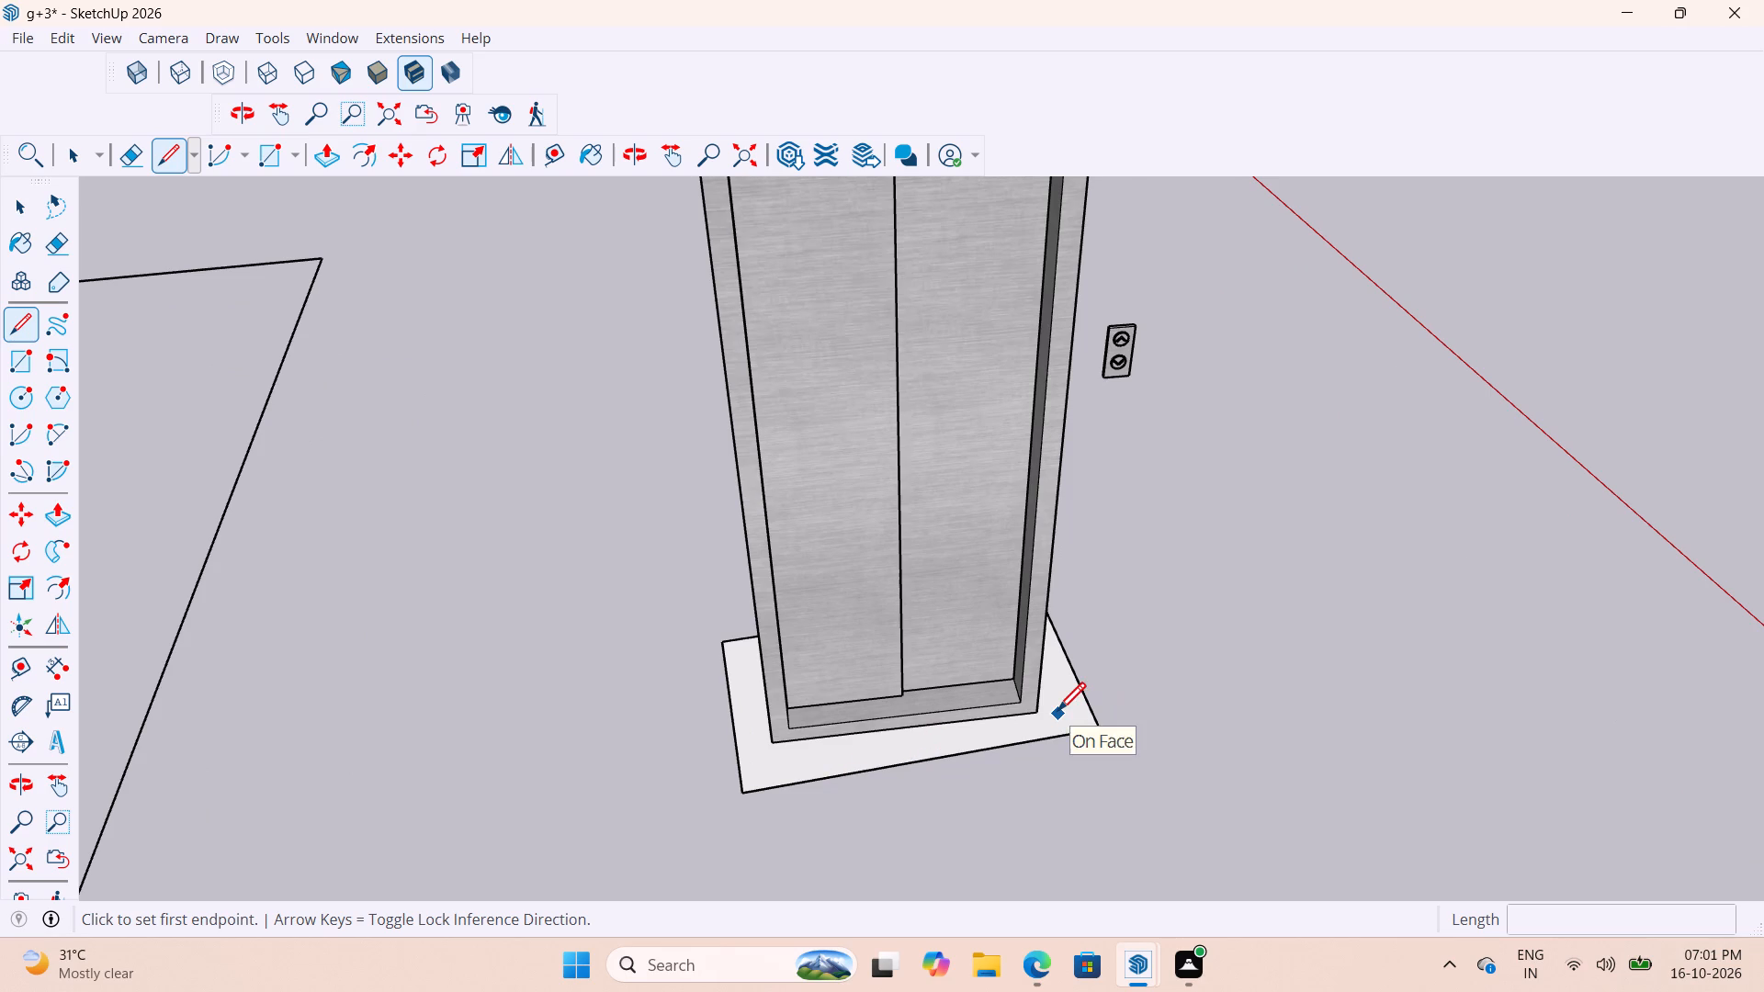
key("f")
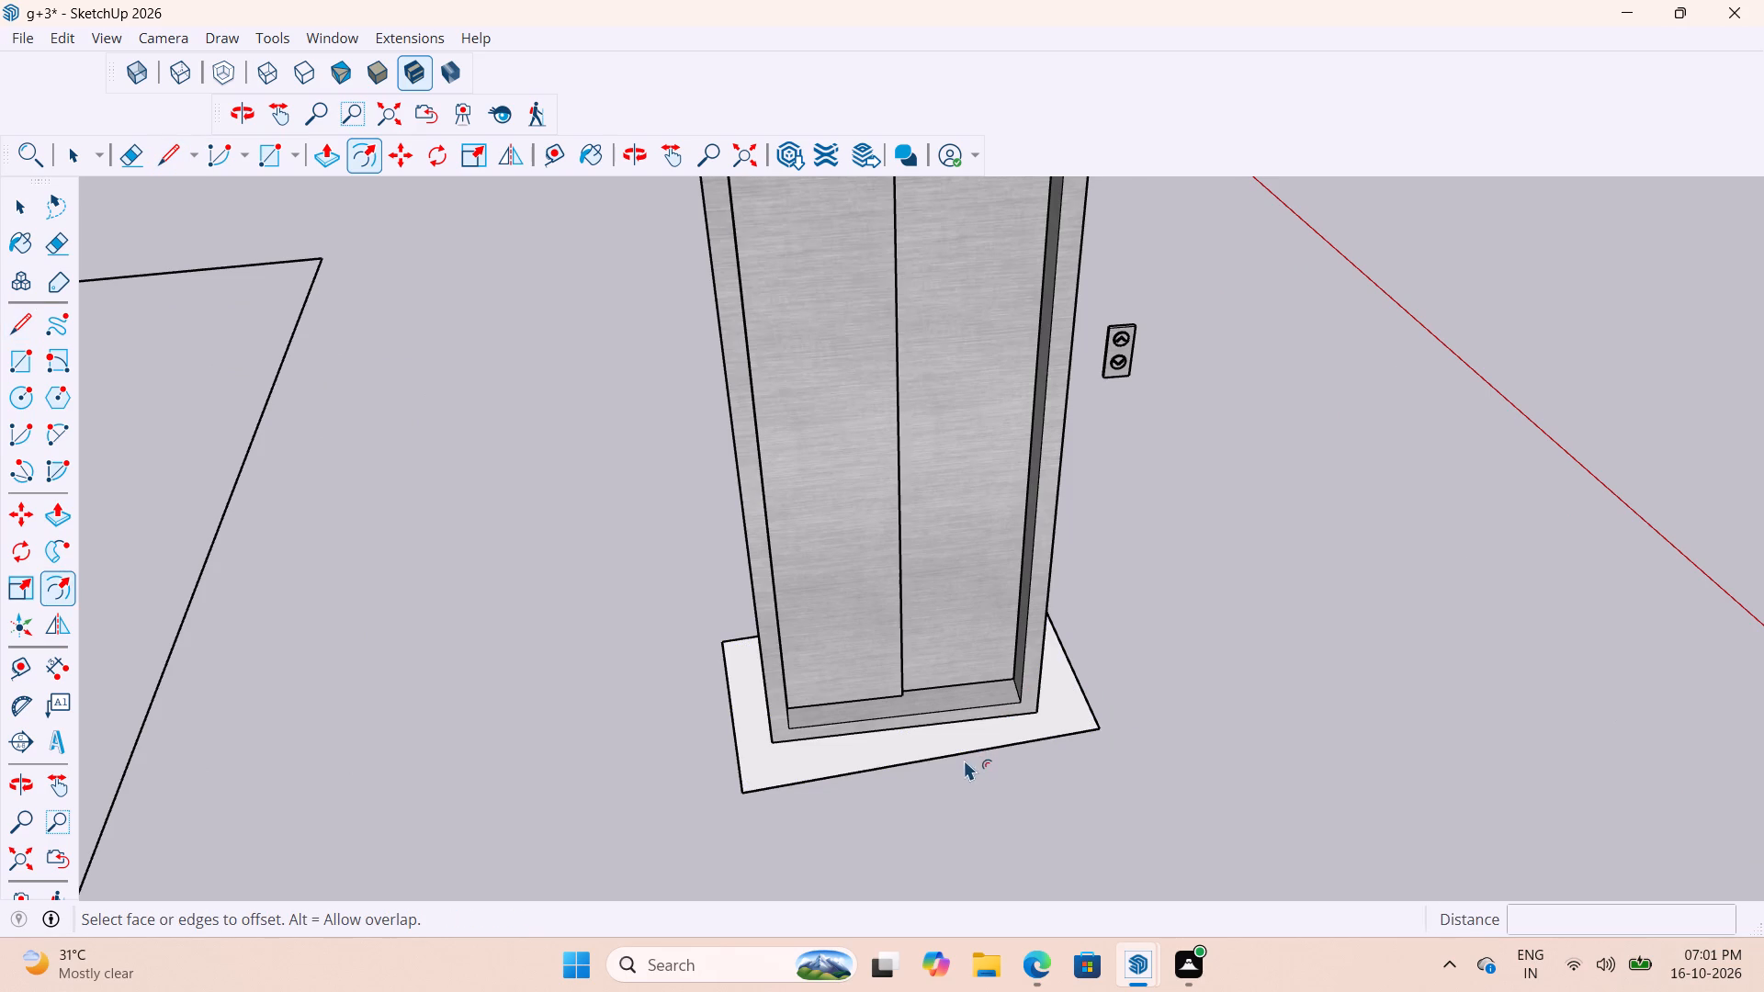
left_click(960, 749)
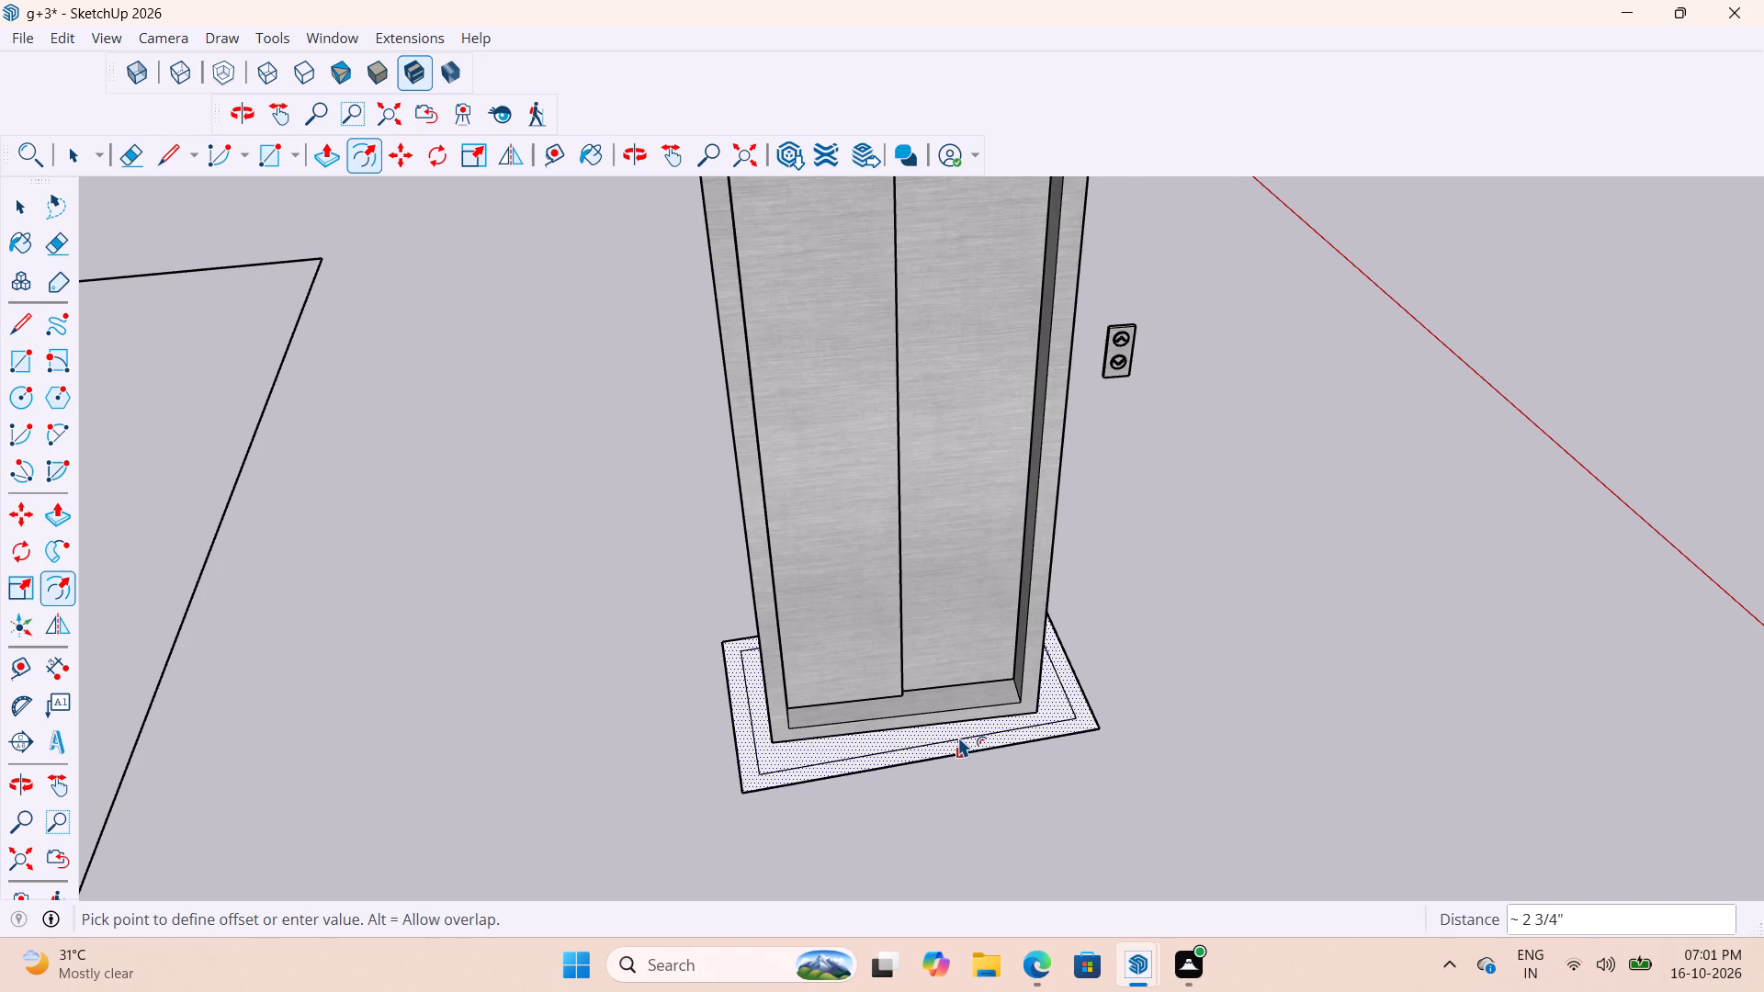
left_click(958, 737)
key("space")
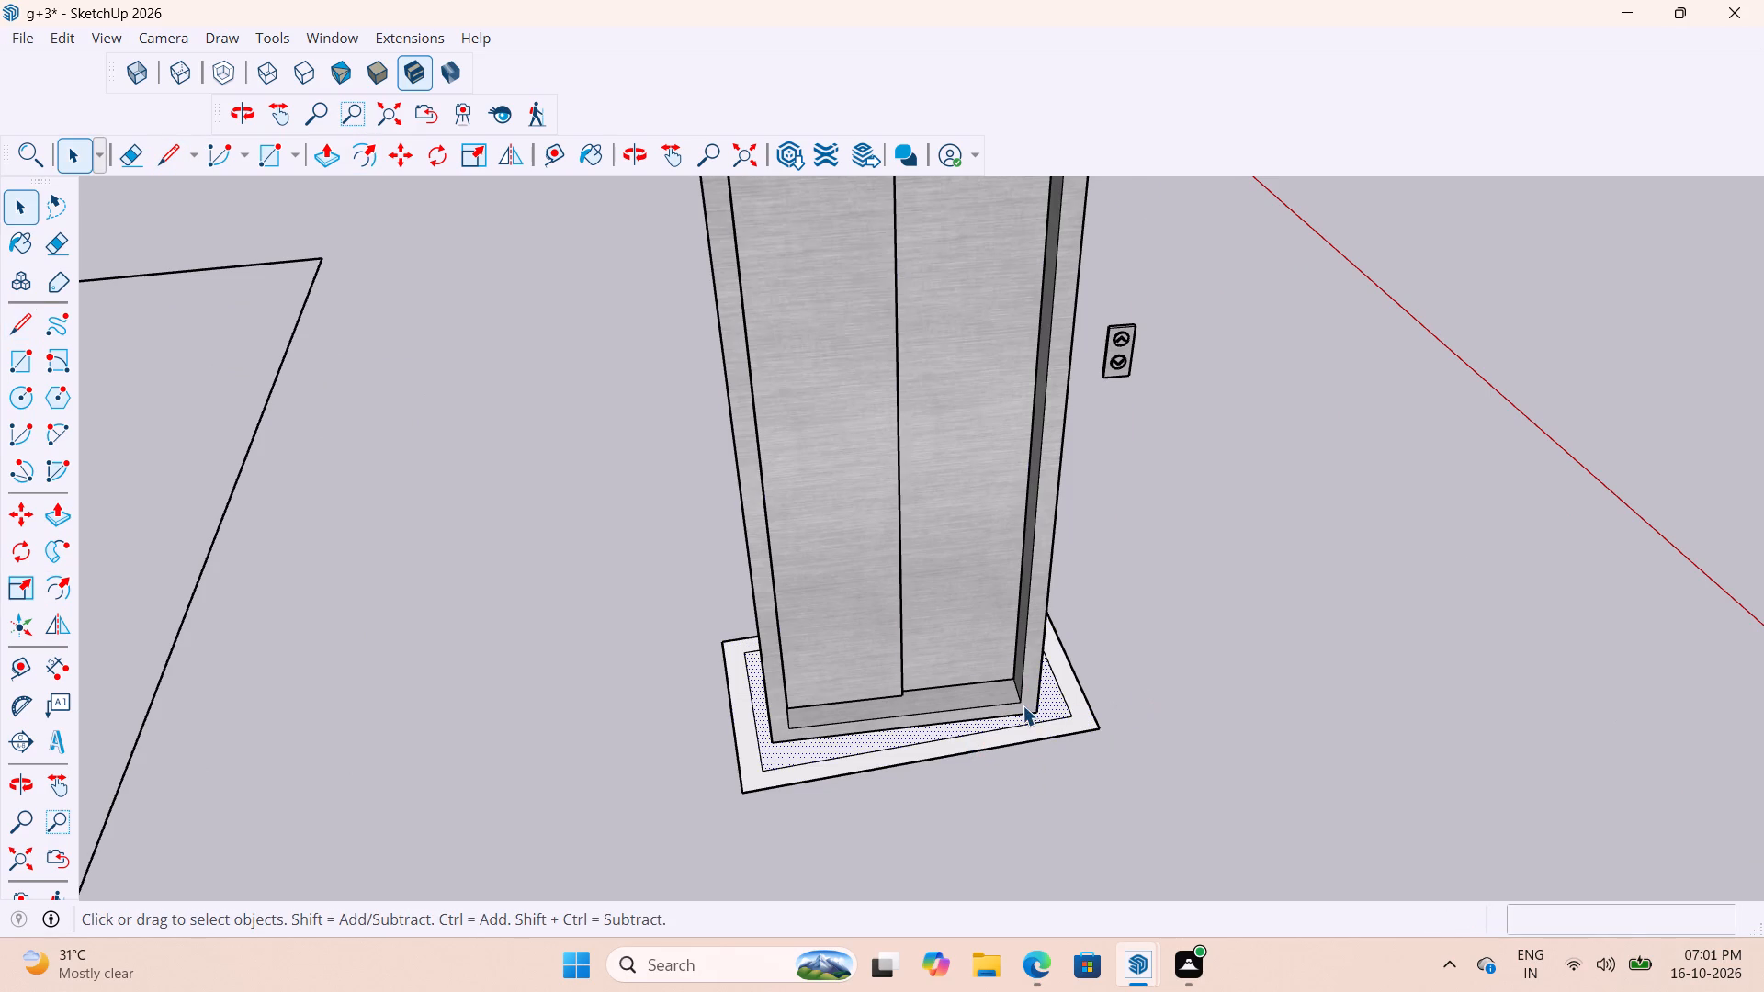
Move the lift door so the bottom front corner of its frame meets the inner rectangle's nearest corner, and deselect it.
left_click(1023, 705)
scroll(1041, 714, "up", 5)
key("m")
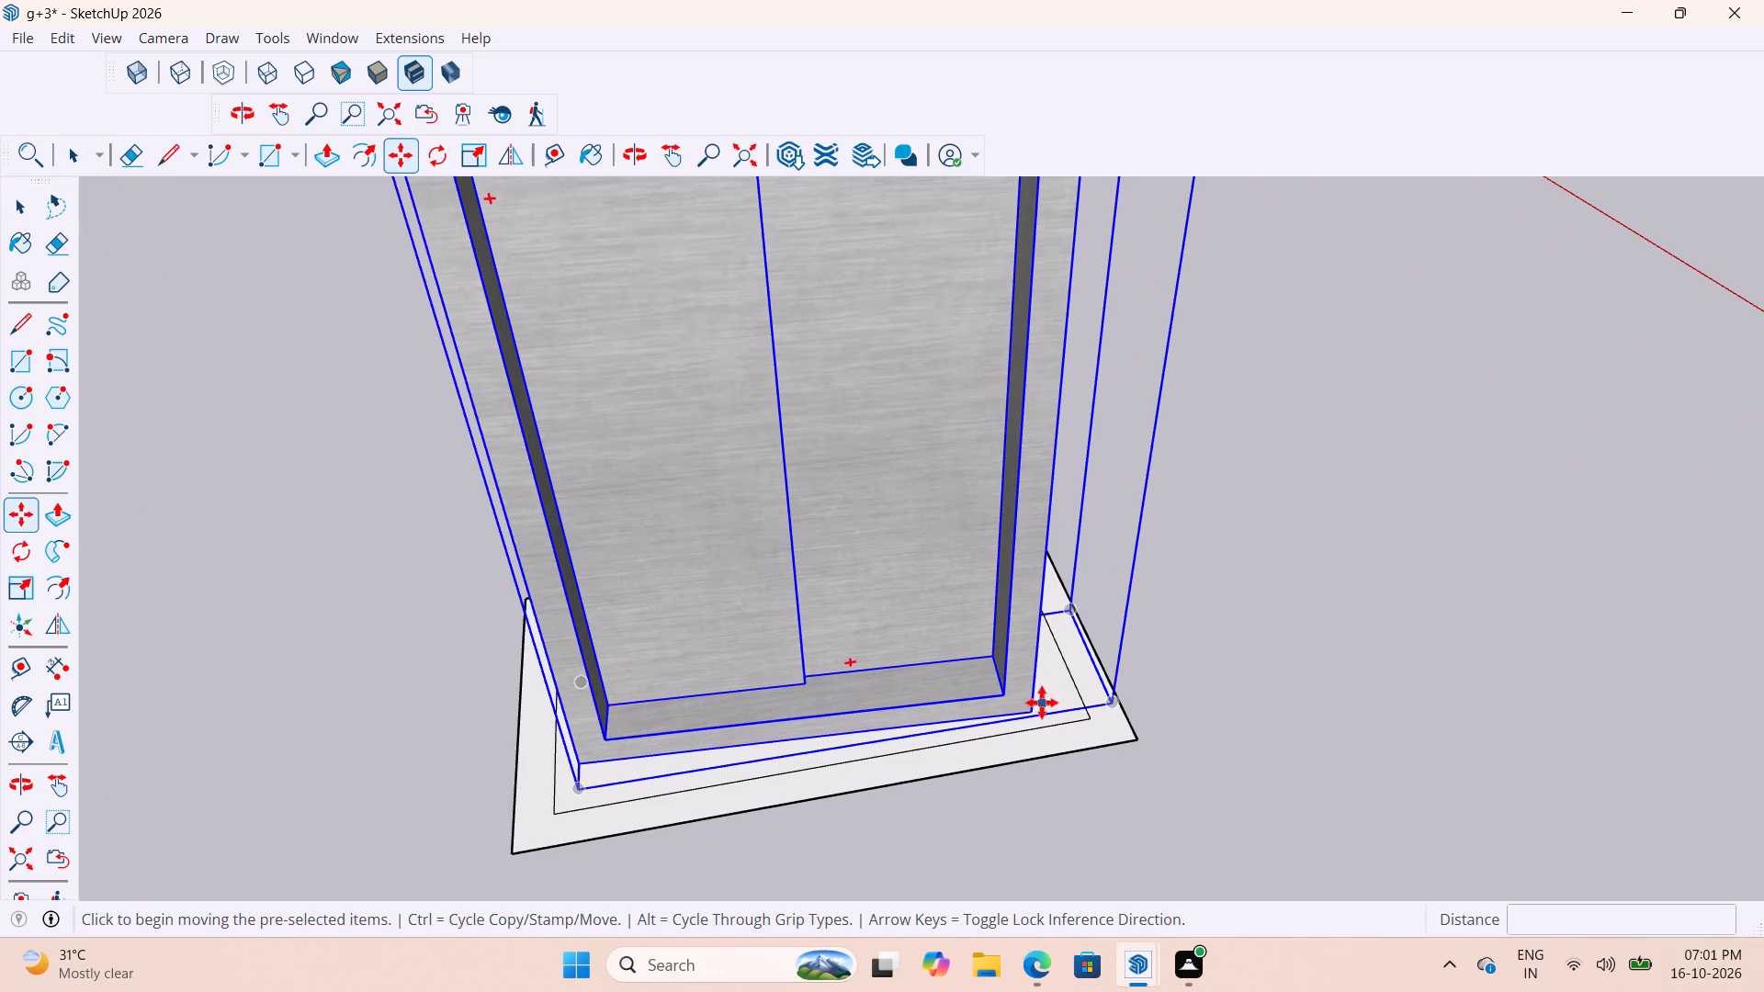
left_click(1034, 713)
left_click(1088, 723)
scroll(857, 741, "down", 4)
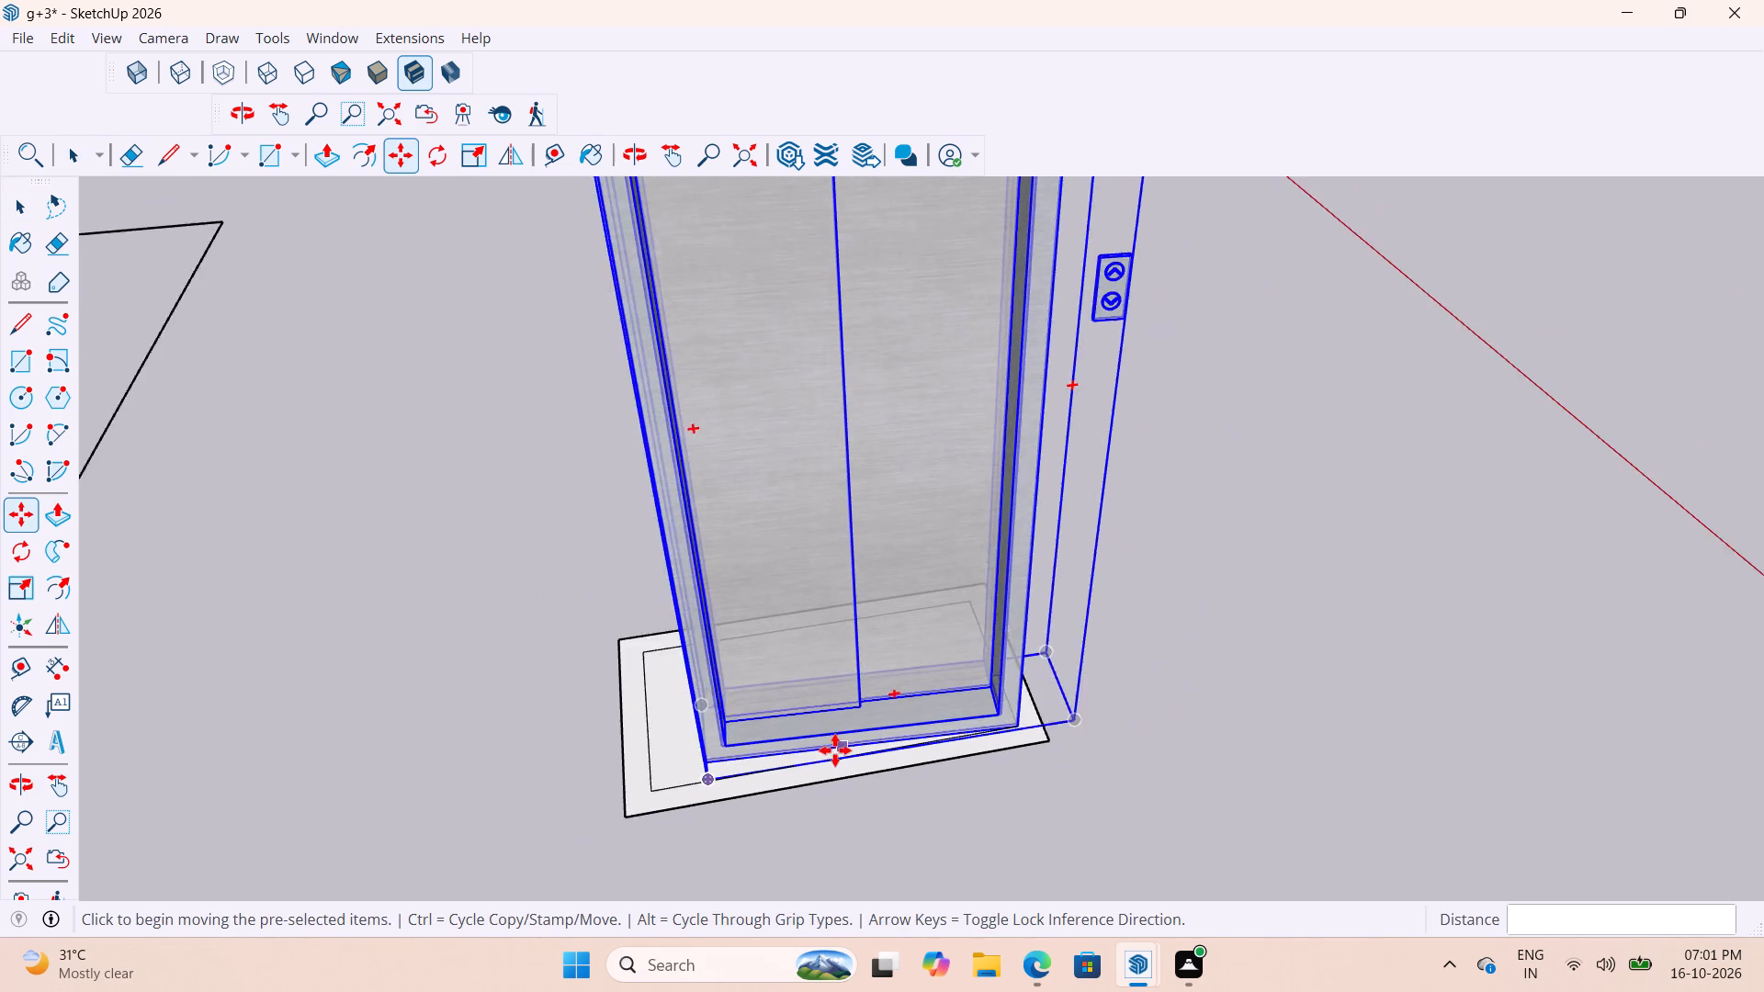
scroll(826, 750, "down", 5)
key("space")
left_click(1106, 800)
Rotate the lift door about 6.6° in the horizontal plane around a point on its top edge.
middle_click_drag(1078, 750, 947, 825)
scroll(951, 825, "down", 1)
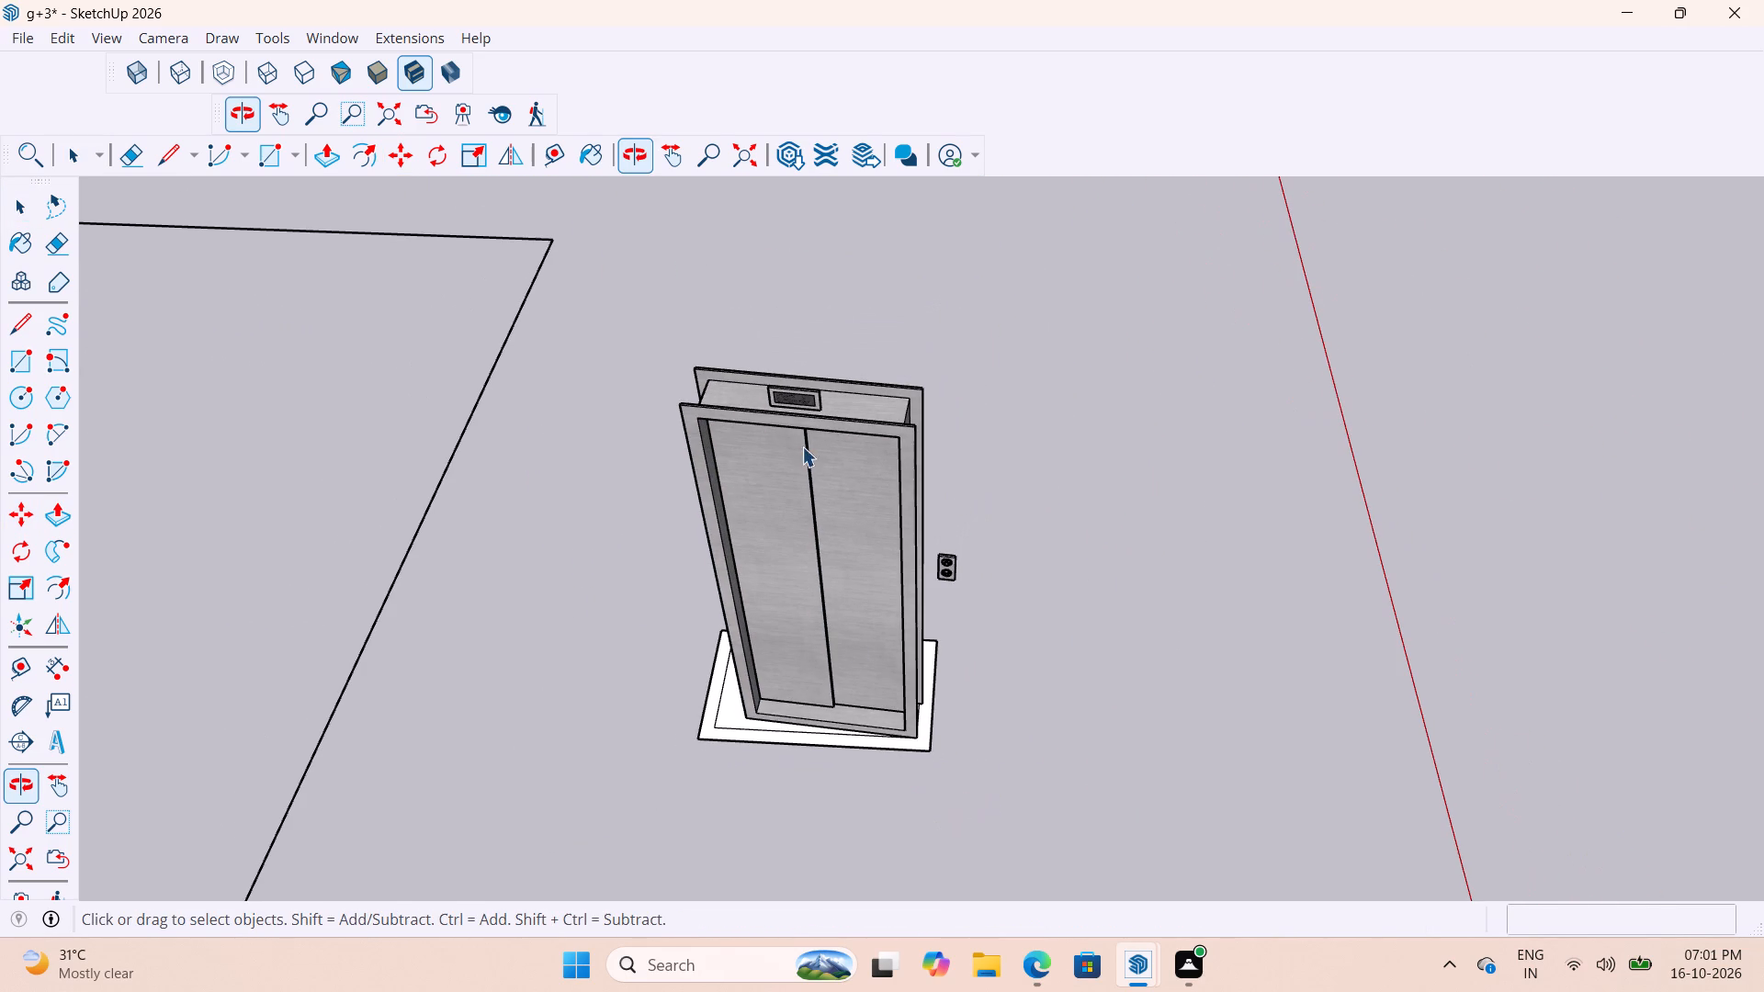
left_click(21, 553)
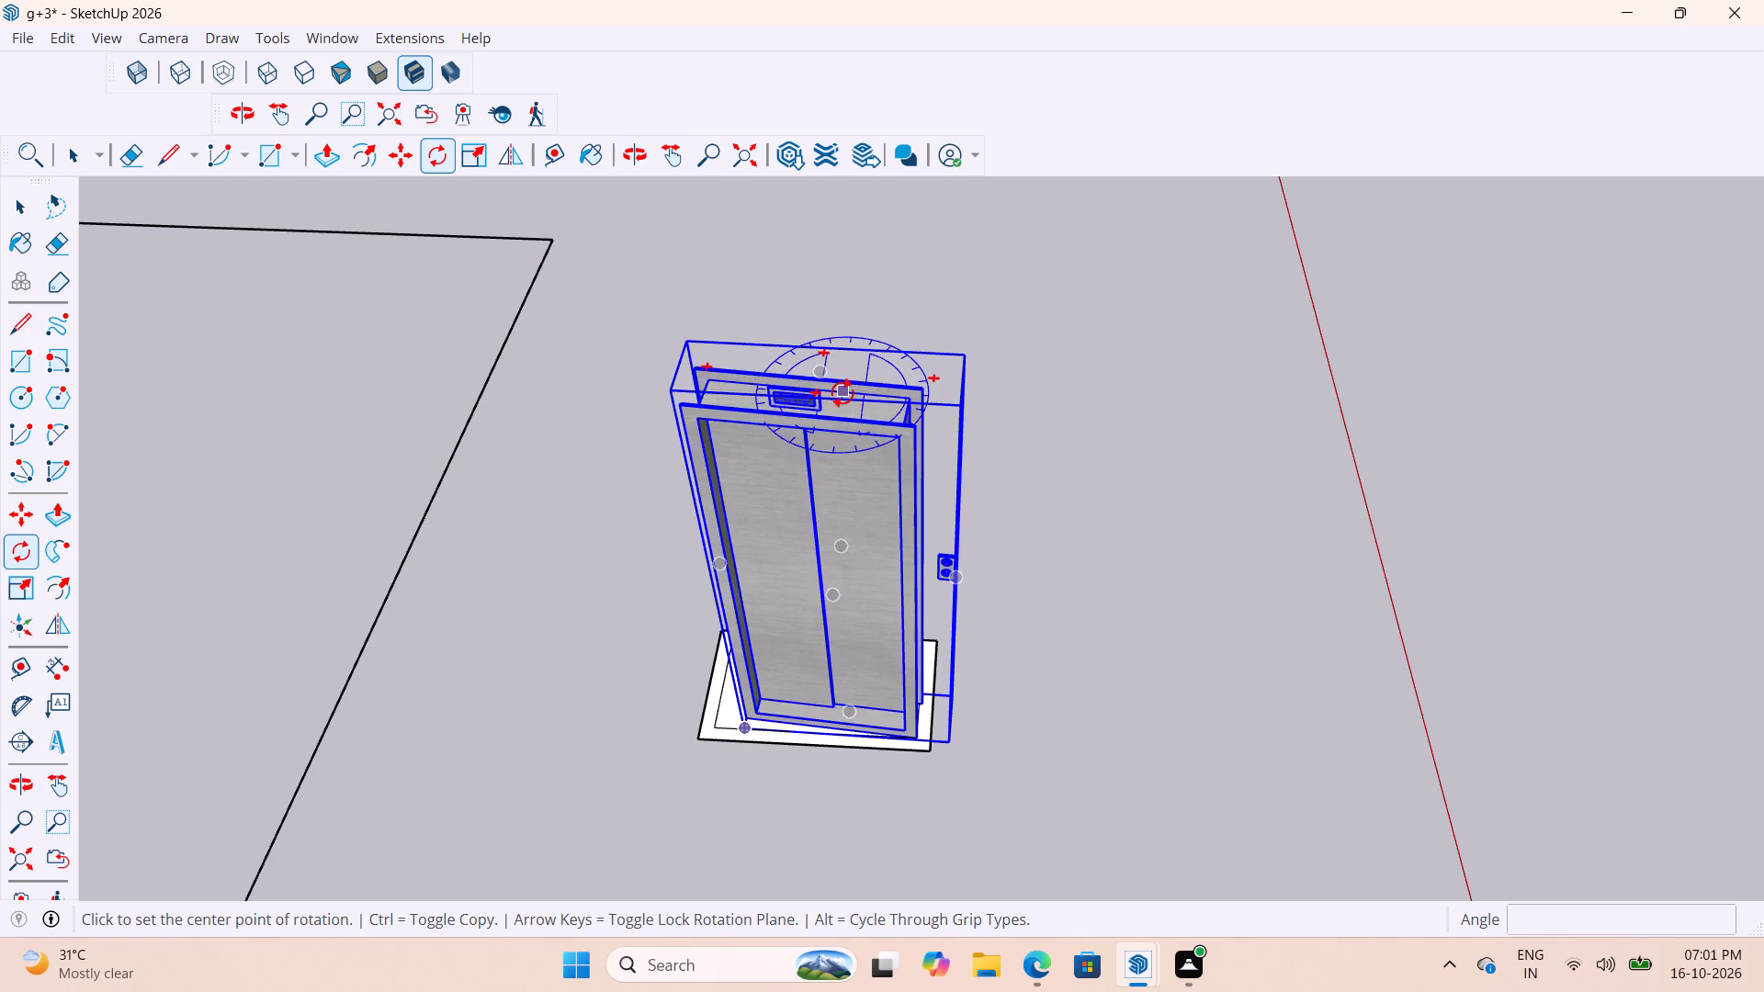
scroll(842, 392, "up", 1)
left_click(842, 392)
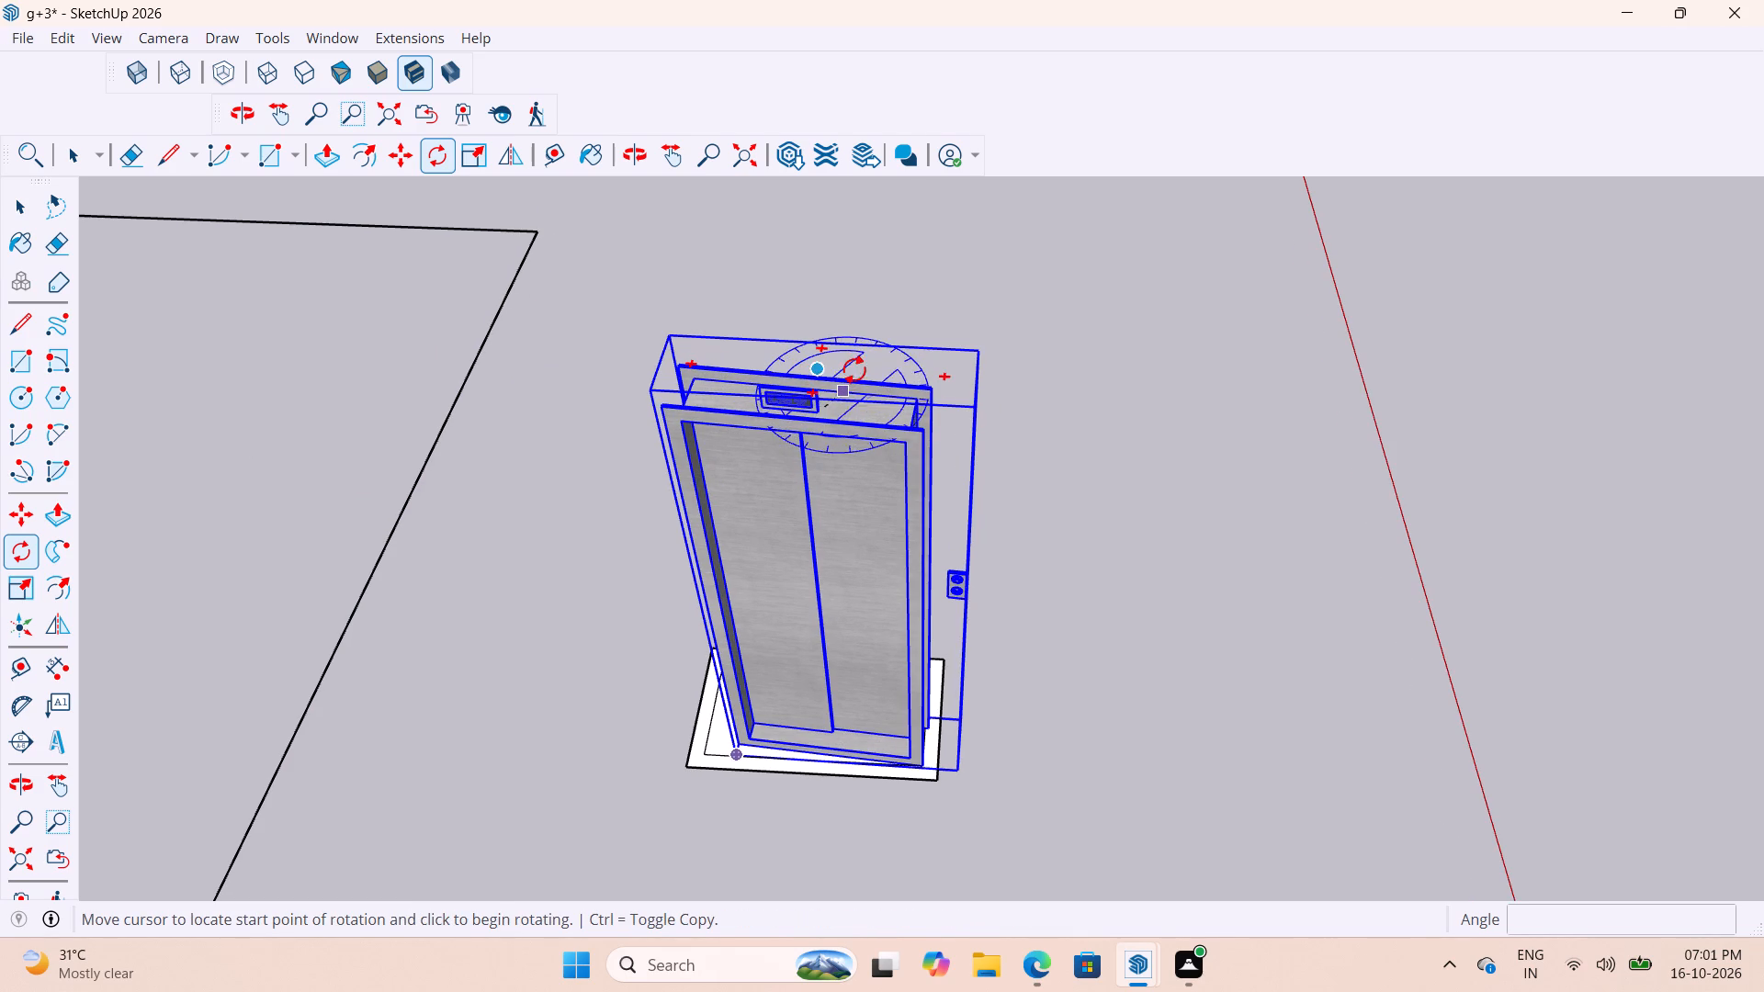
left_click(1064, 411)
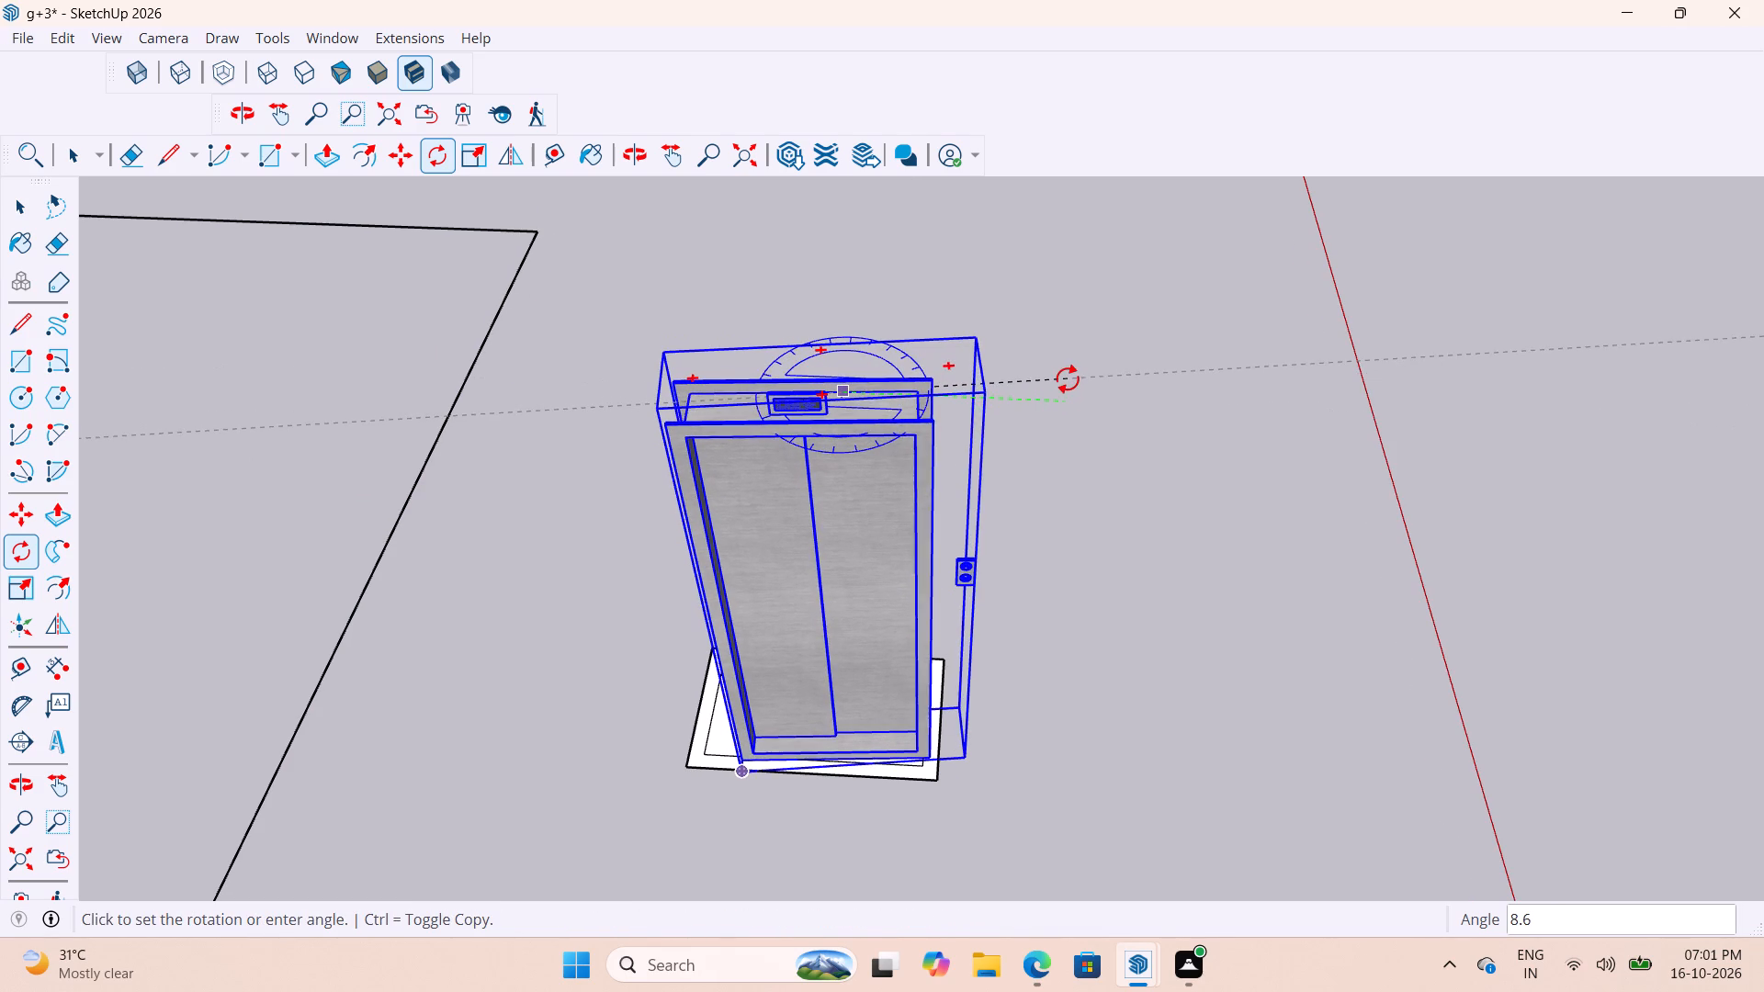
scroll(1063, 388, "up", 2)
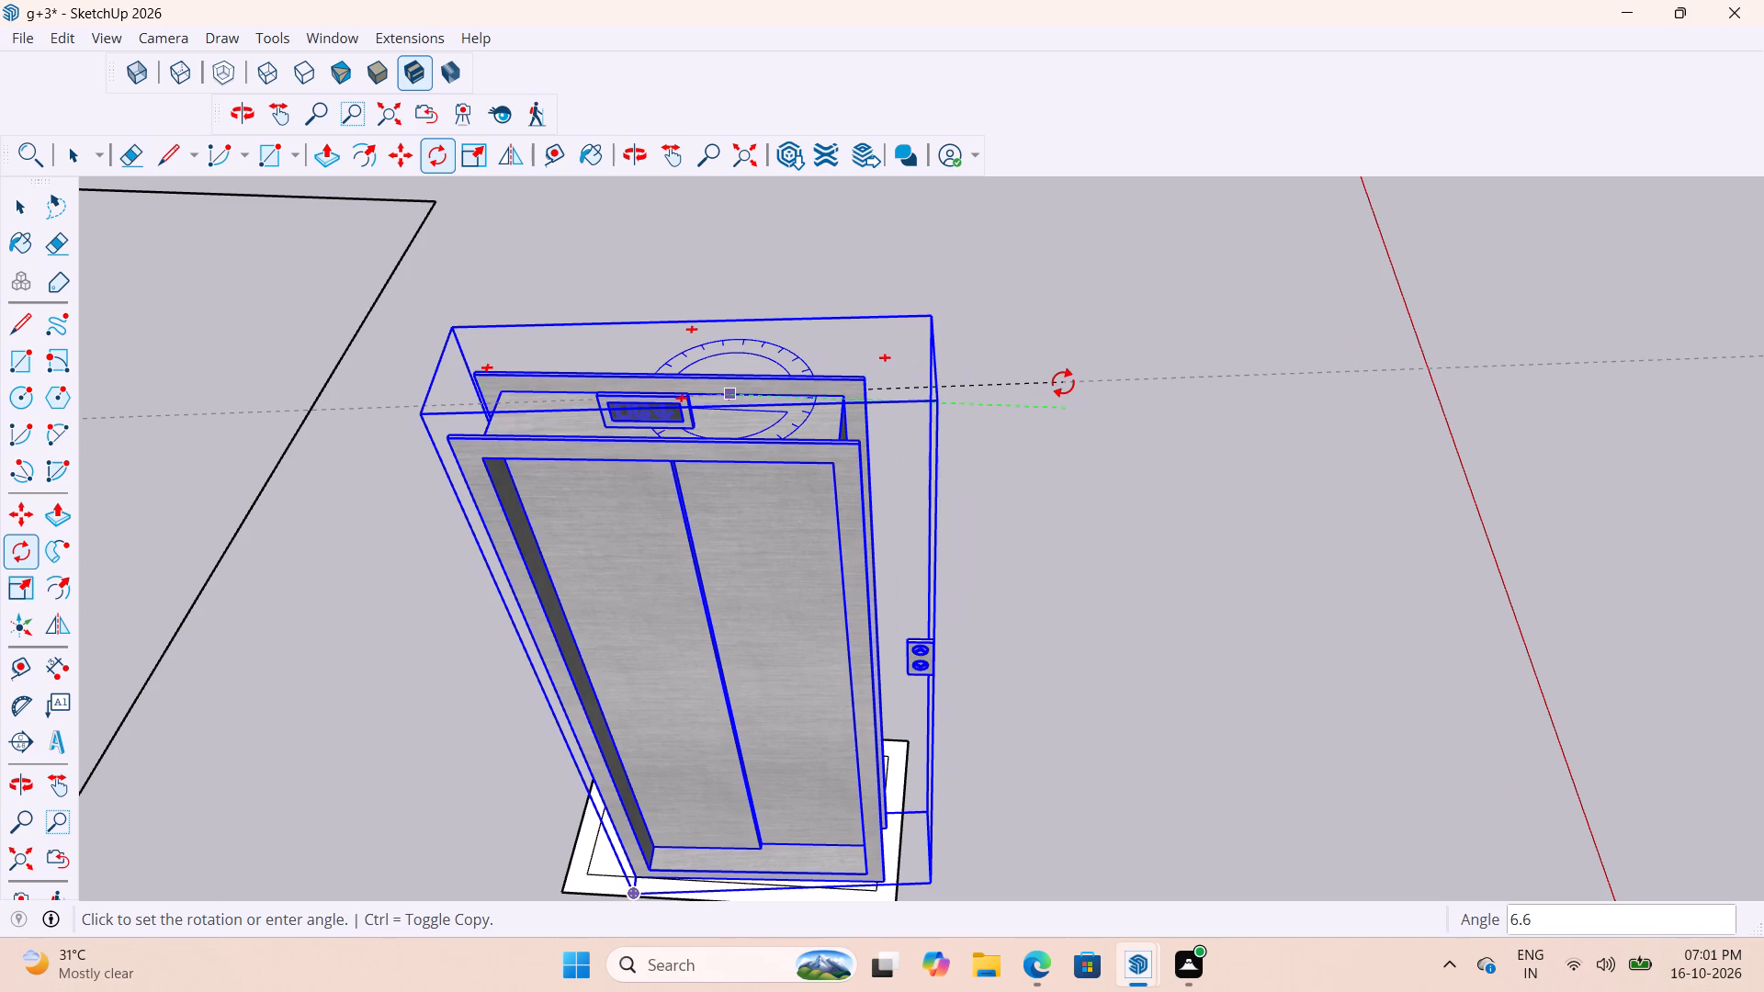
left_click(1063, 382)
scroll(1059, 501, "down", 5)
scroll(963, 680, "up", 6)
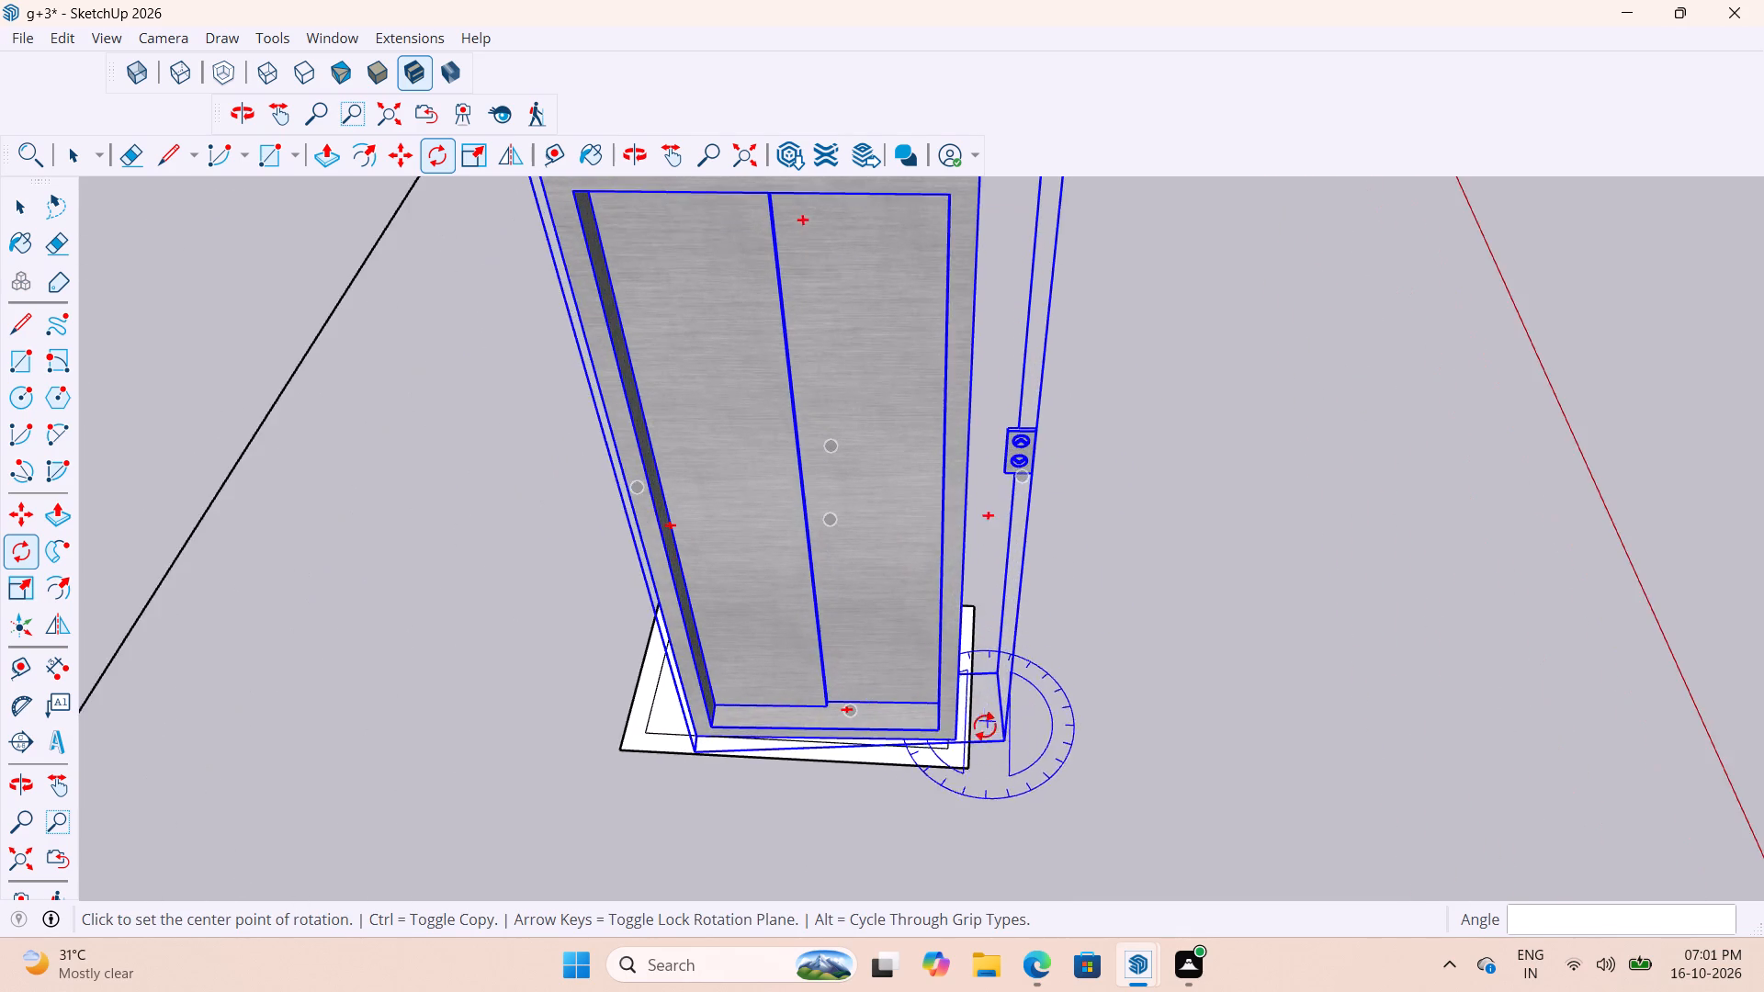
scroll(981, 731, "up", 6)
key("space")
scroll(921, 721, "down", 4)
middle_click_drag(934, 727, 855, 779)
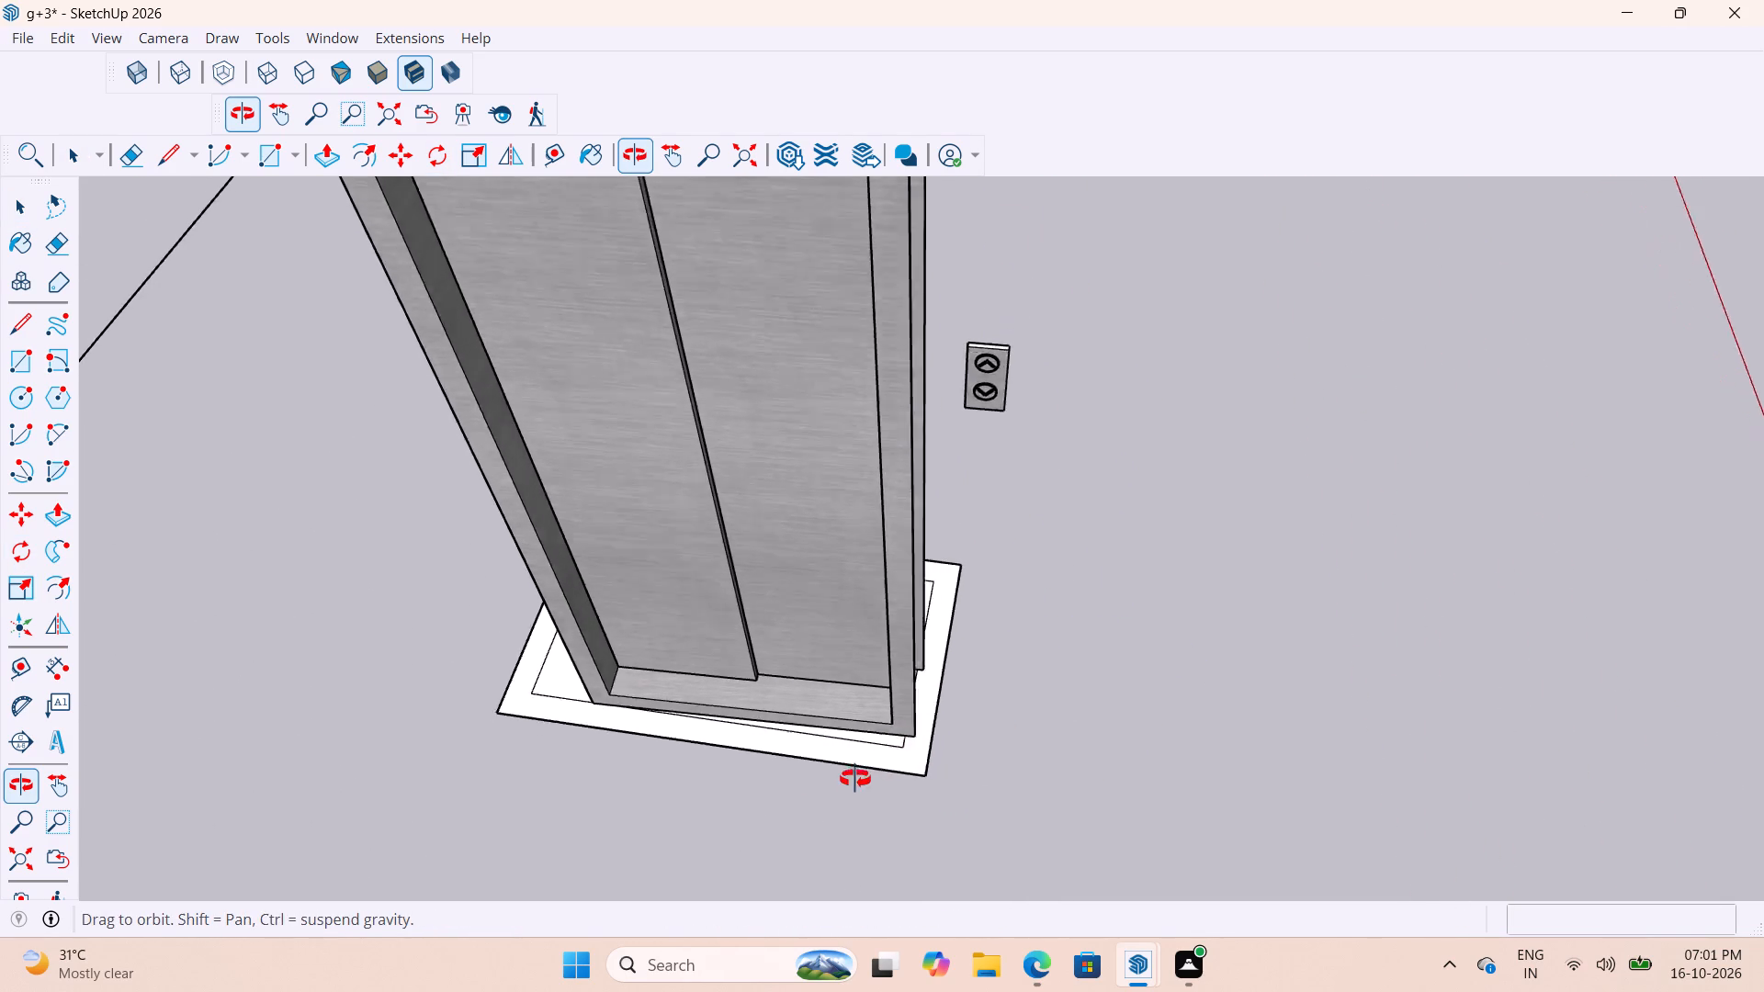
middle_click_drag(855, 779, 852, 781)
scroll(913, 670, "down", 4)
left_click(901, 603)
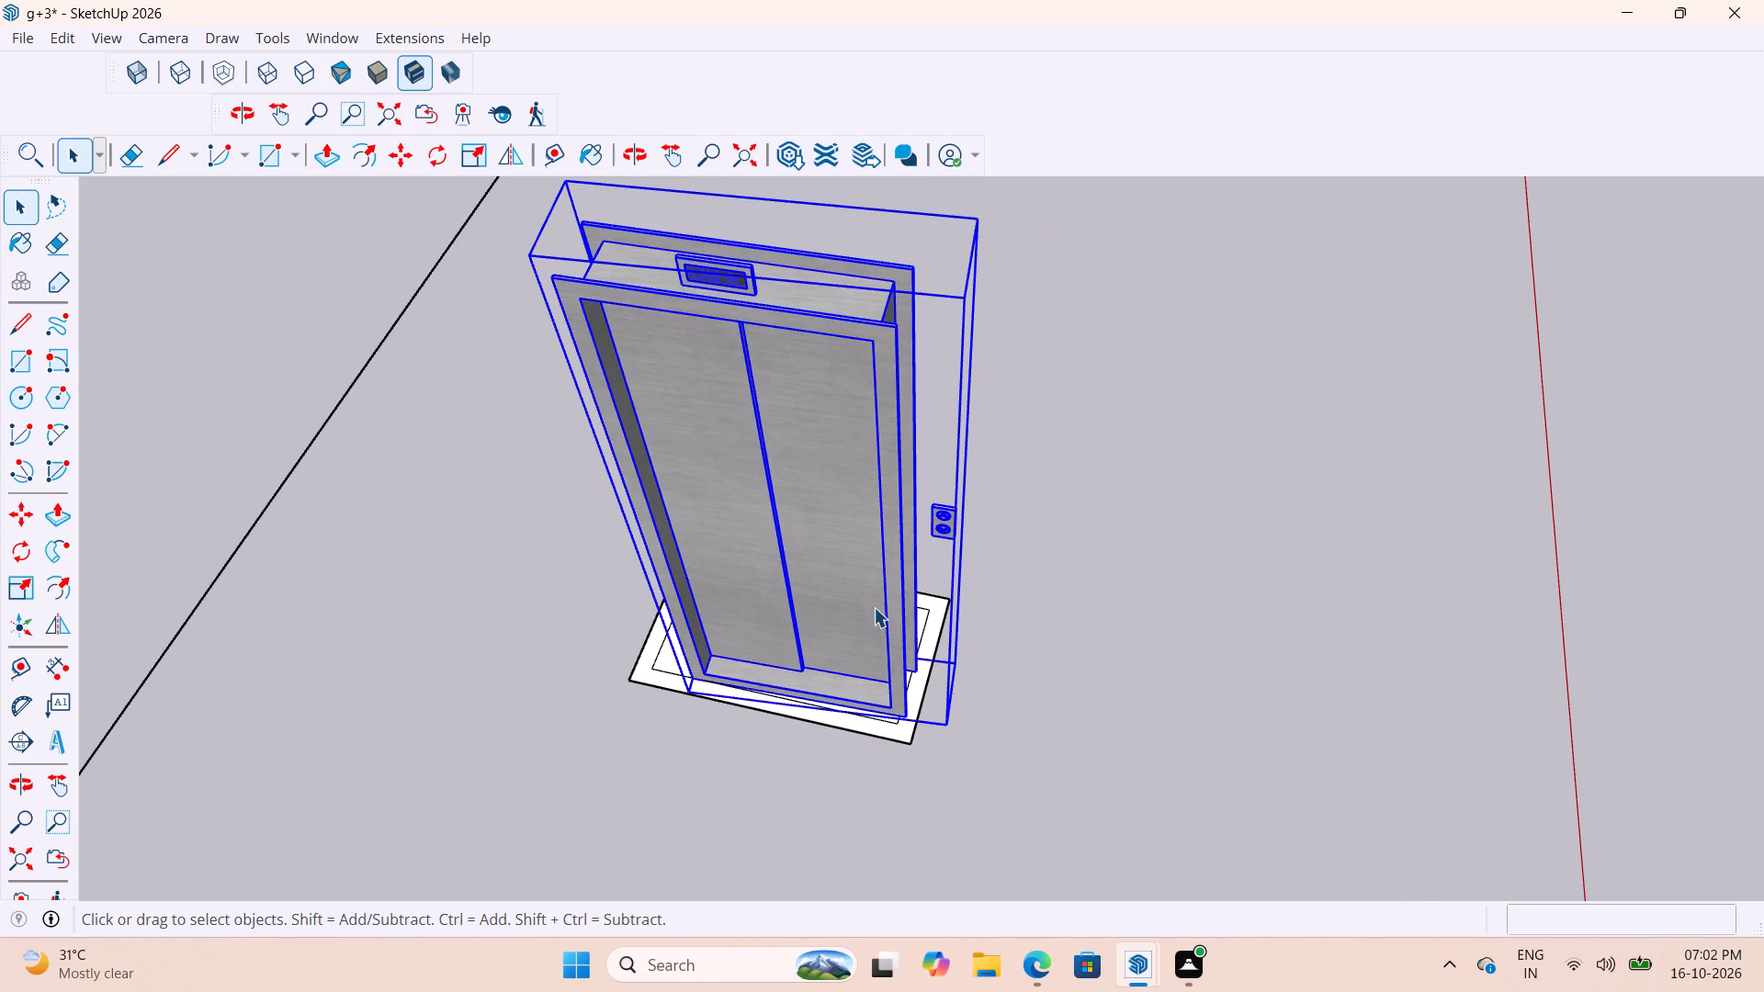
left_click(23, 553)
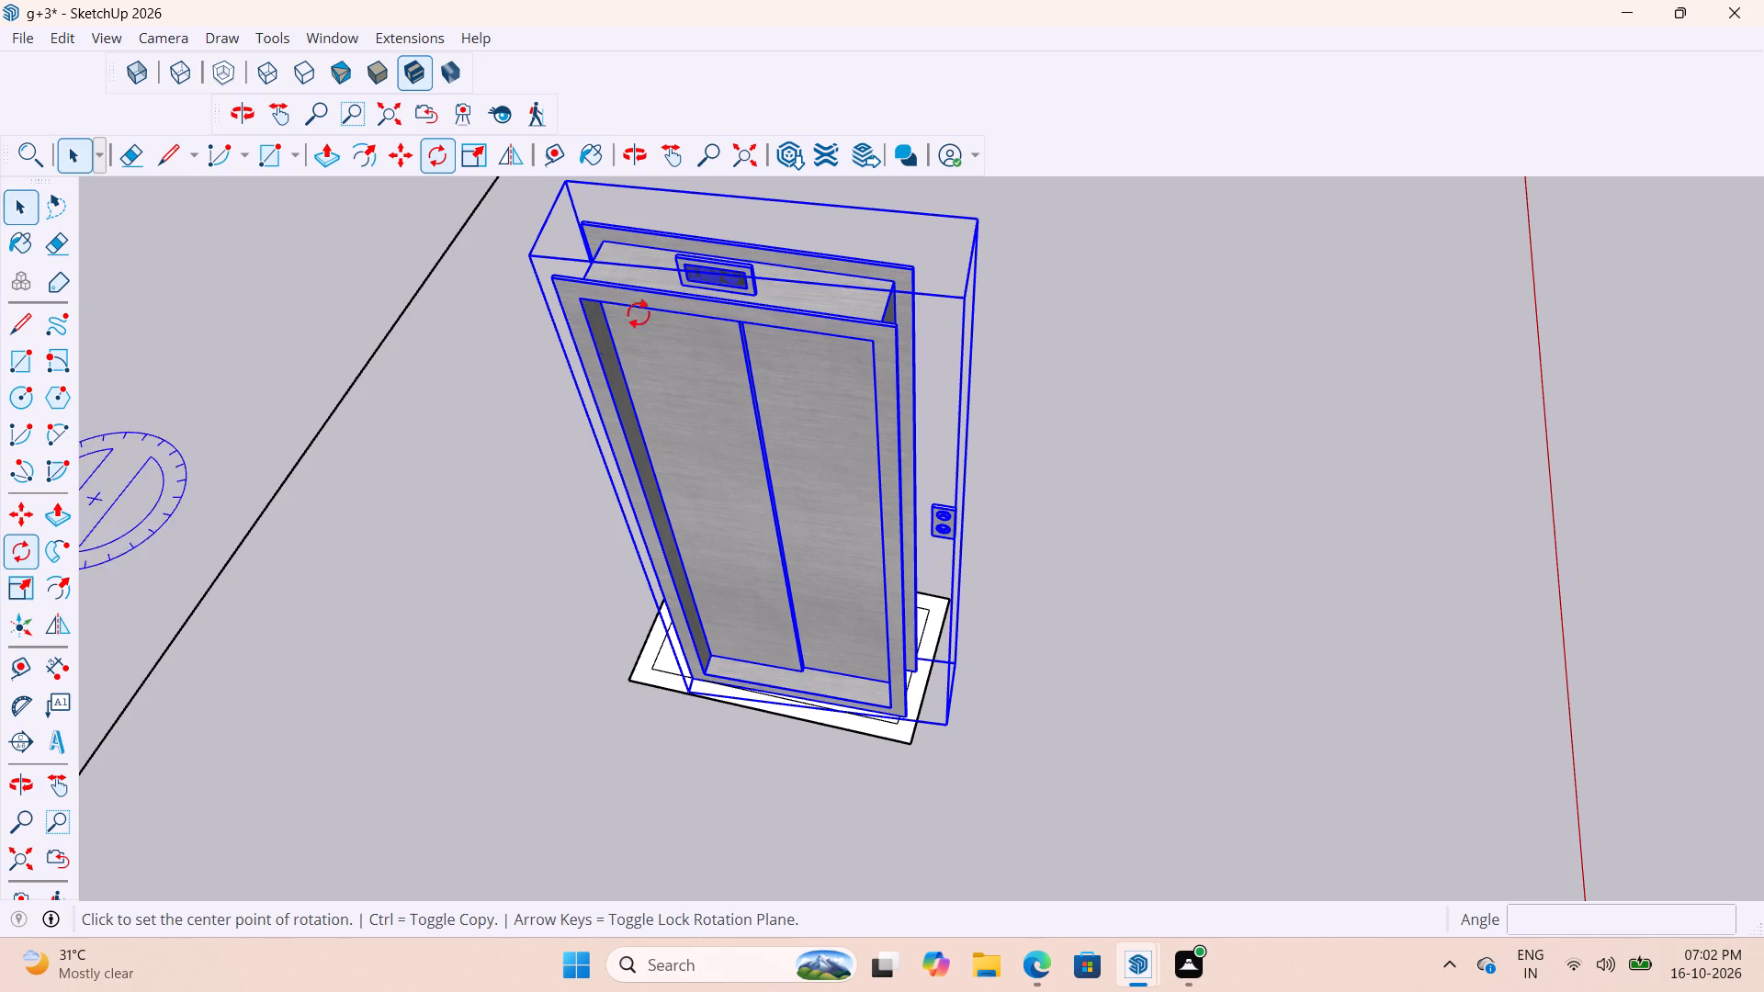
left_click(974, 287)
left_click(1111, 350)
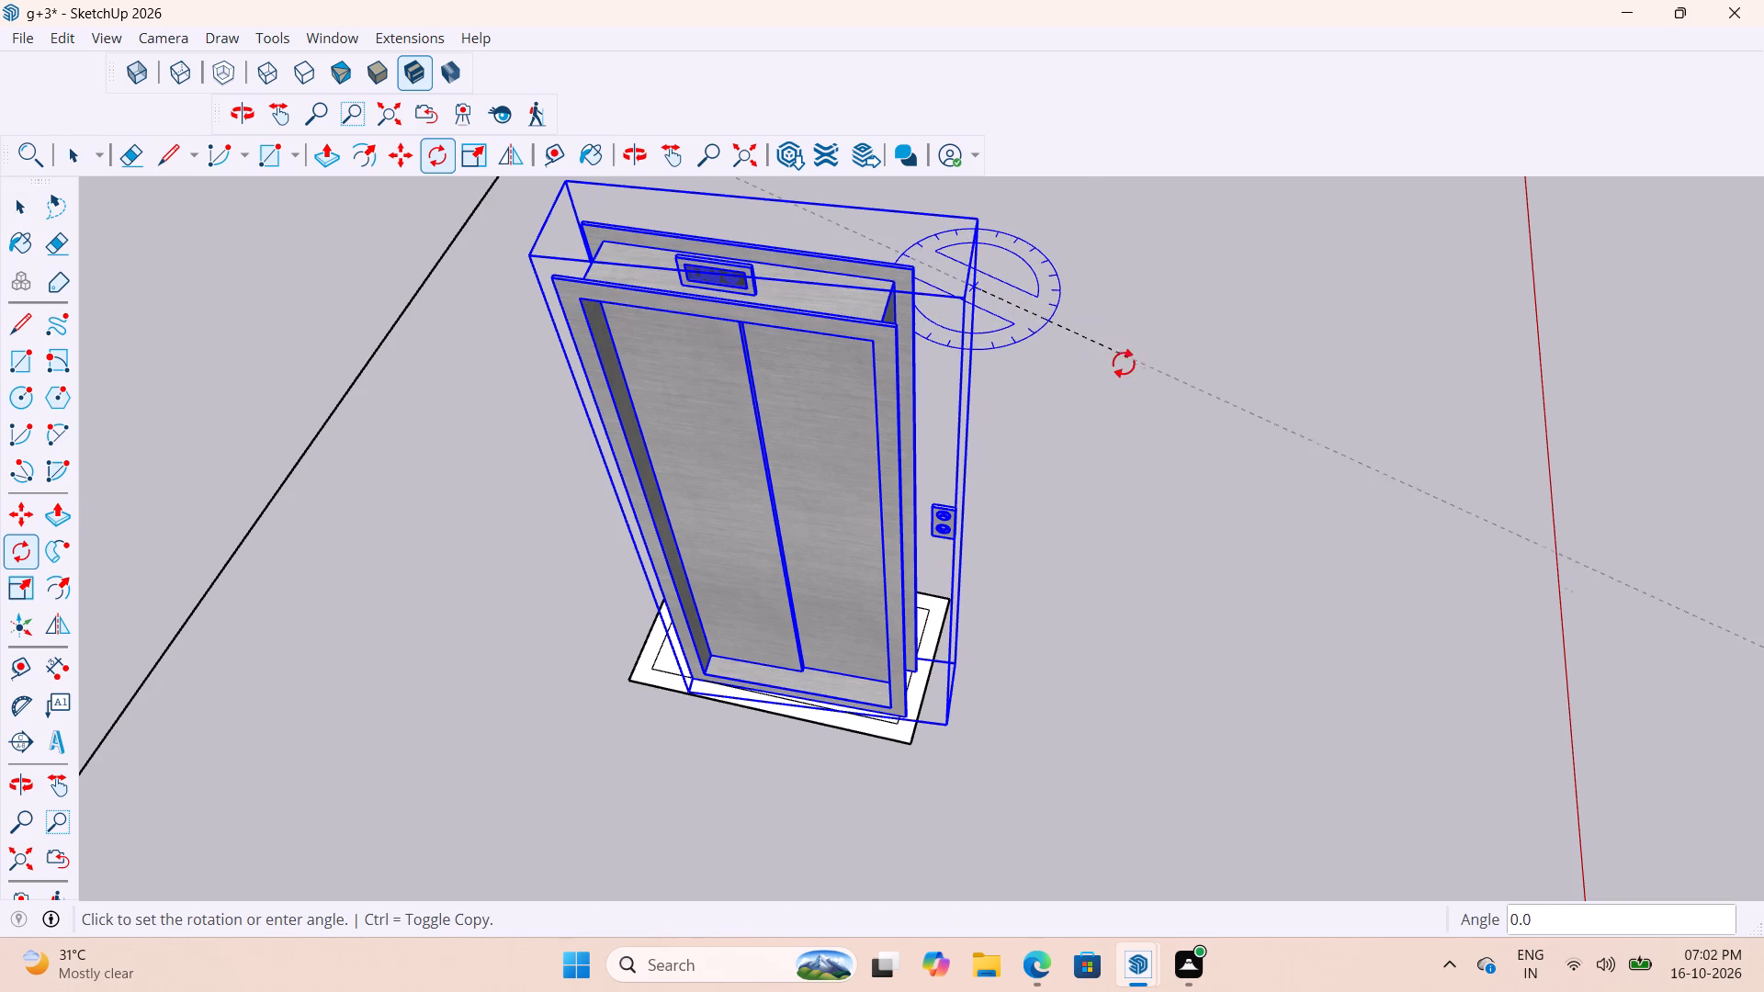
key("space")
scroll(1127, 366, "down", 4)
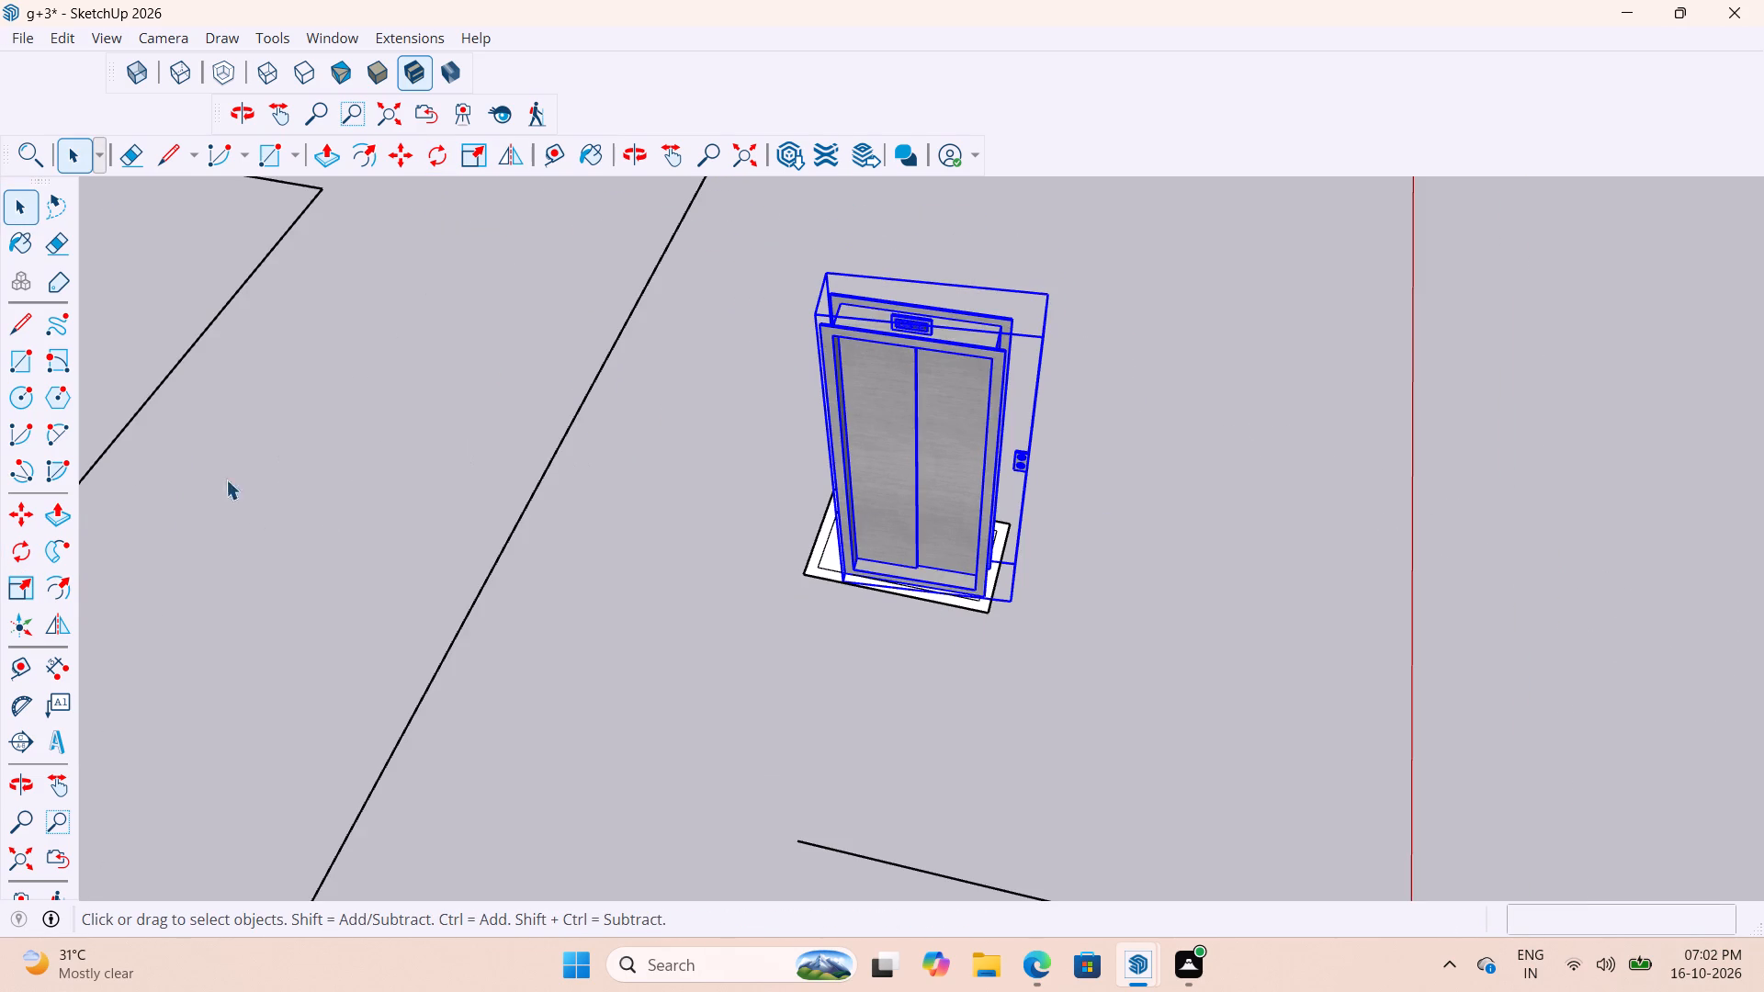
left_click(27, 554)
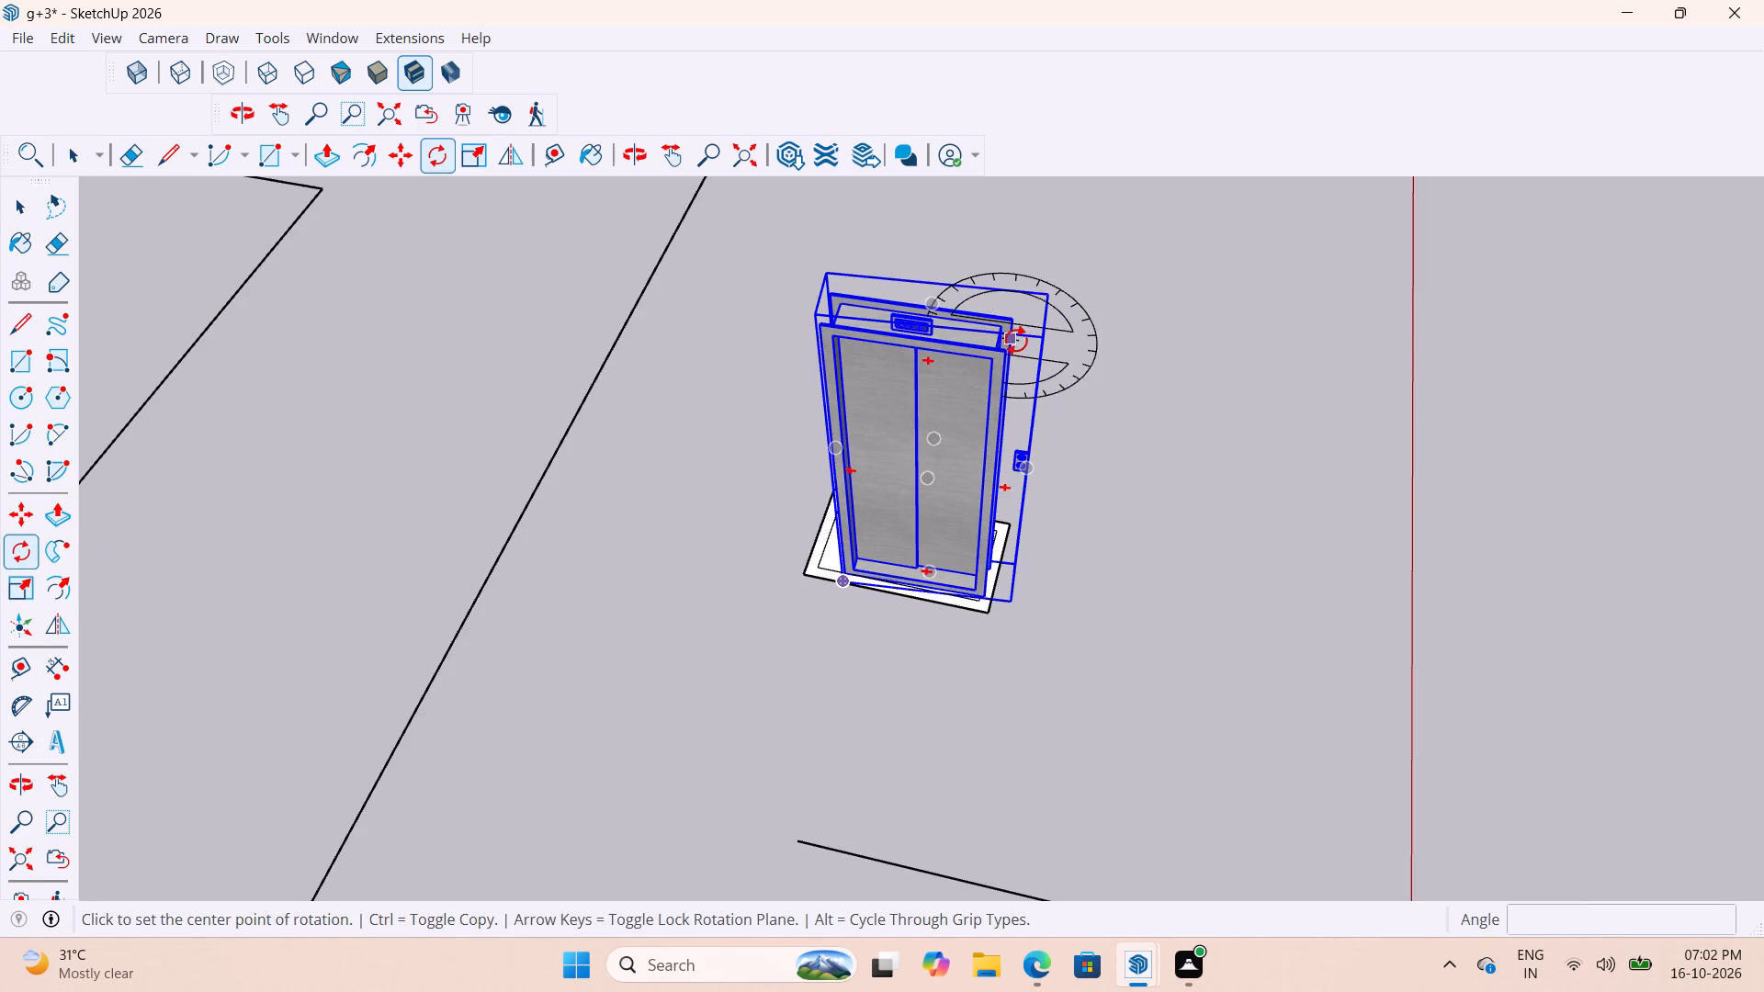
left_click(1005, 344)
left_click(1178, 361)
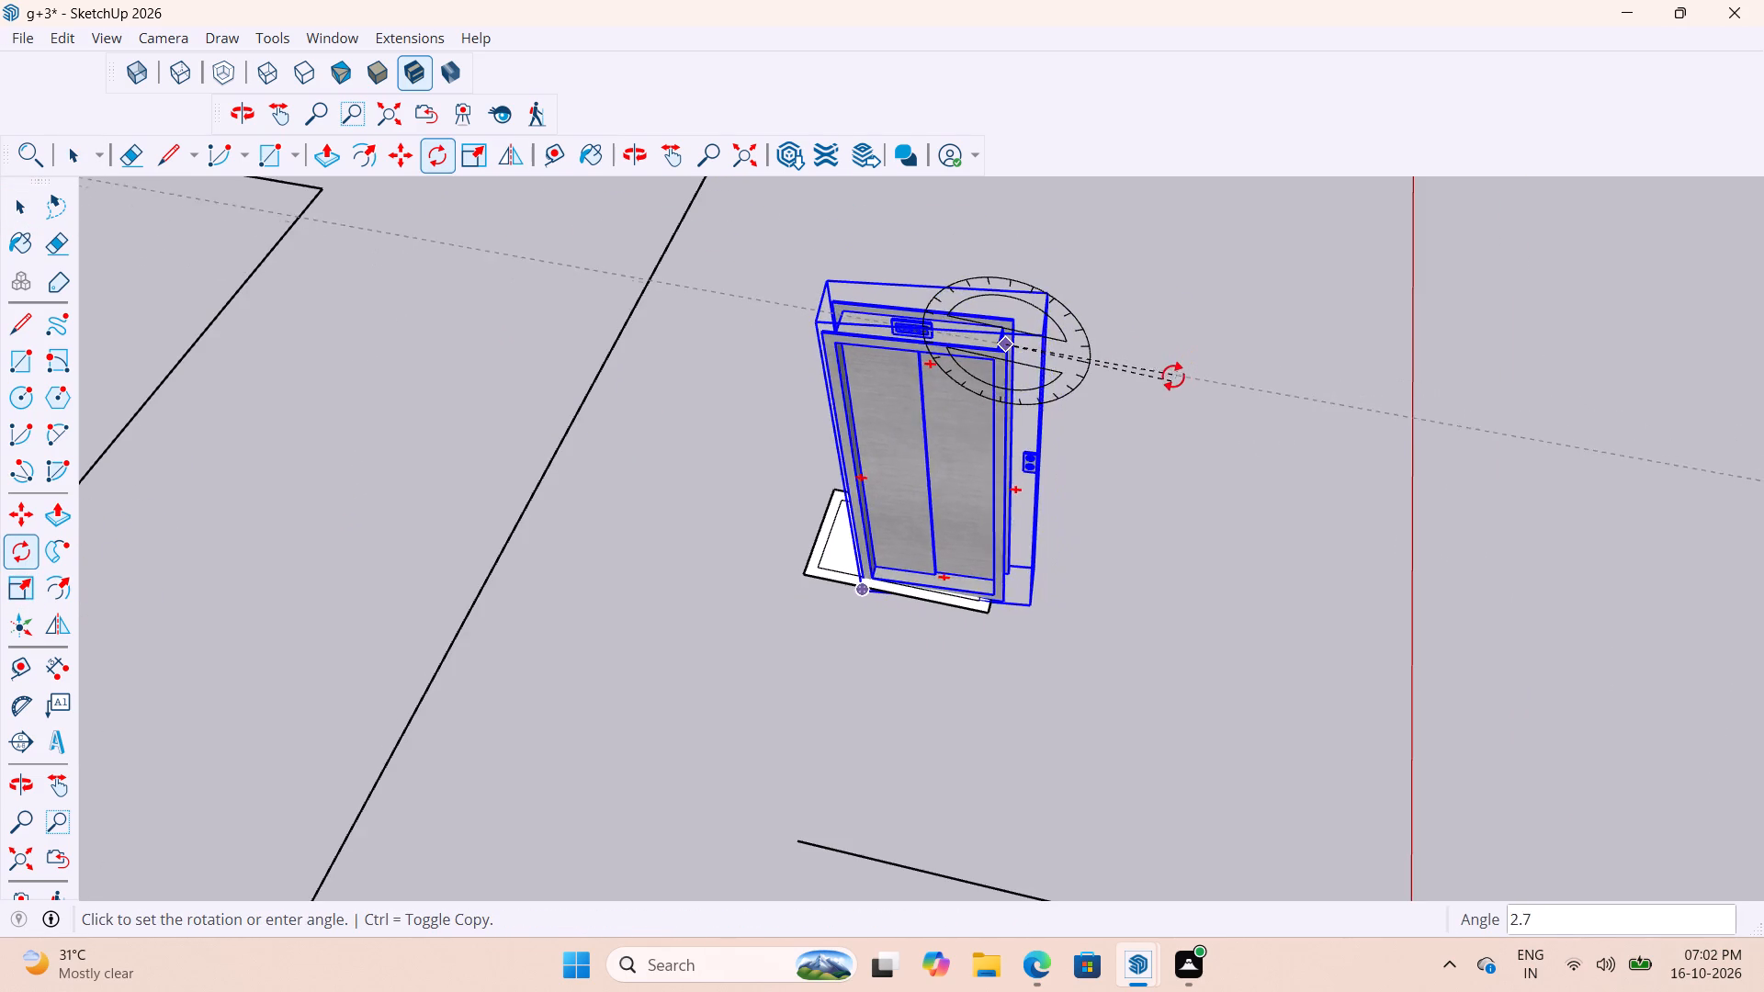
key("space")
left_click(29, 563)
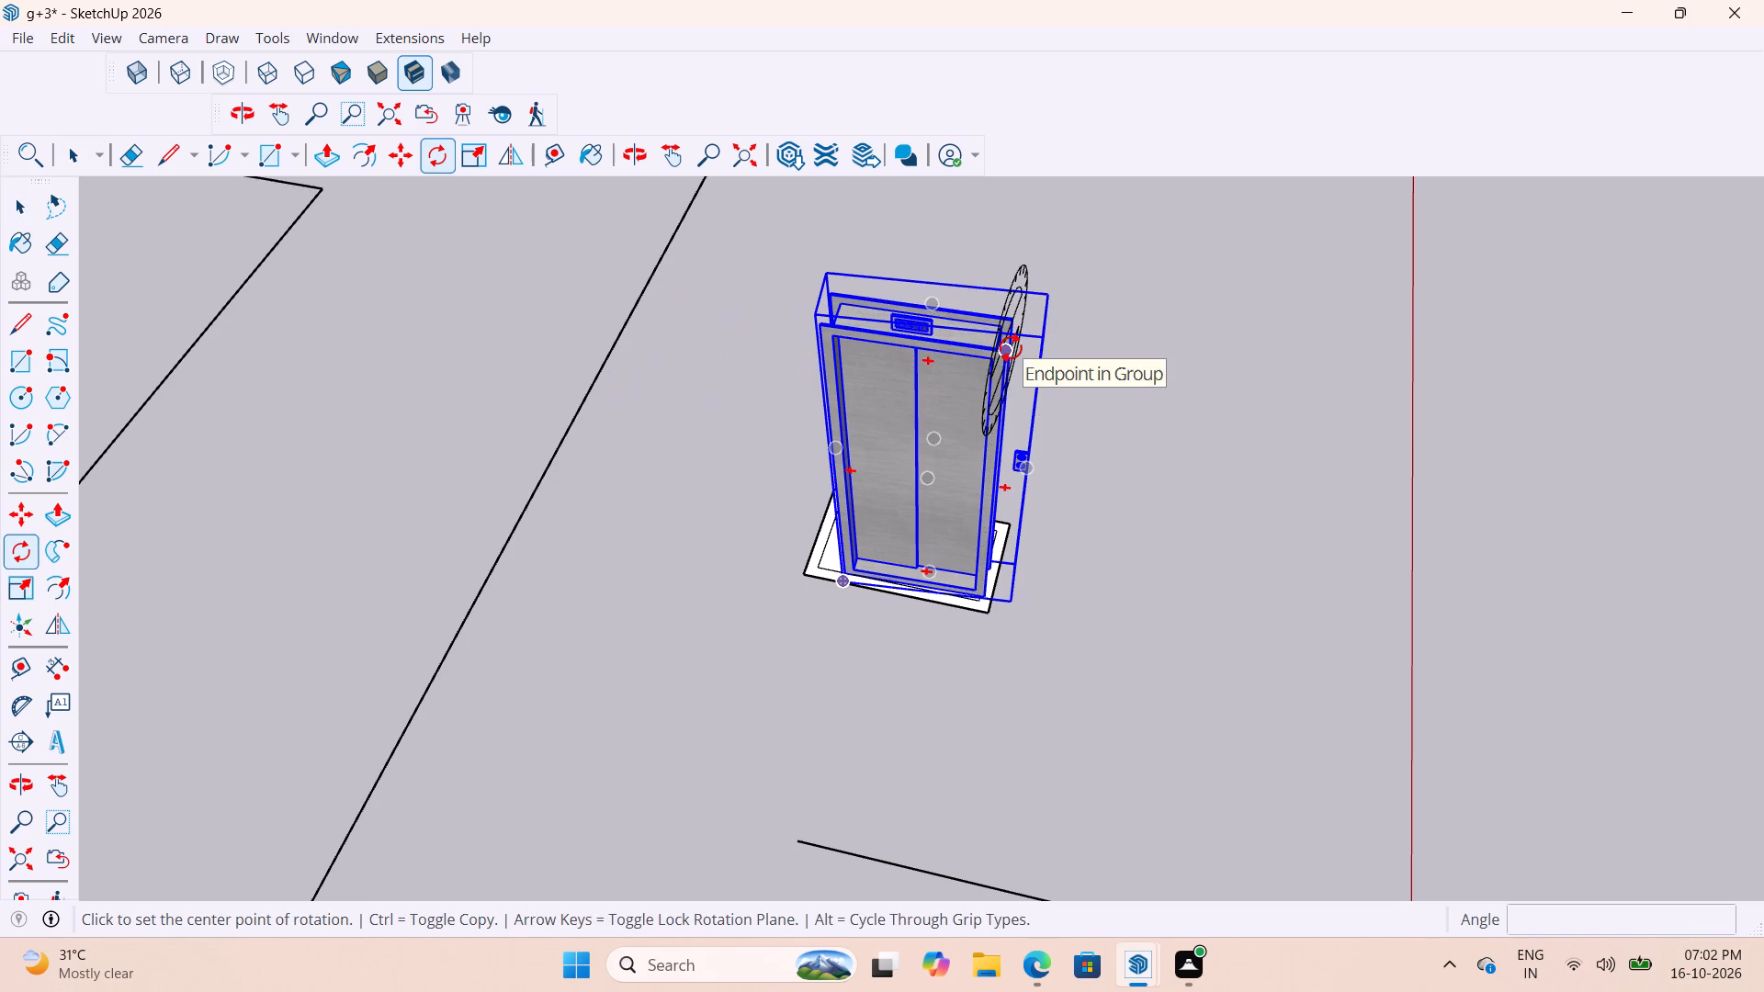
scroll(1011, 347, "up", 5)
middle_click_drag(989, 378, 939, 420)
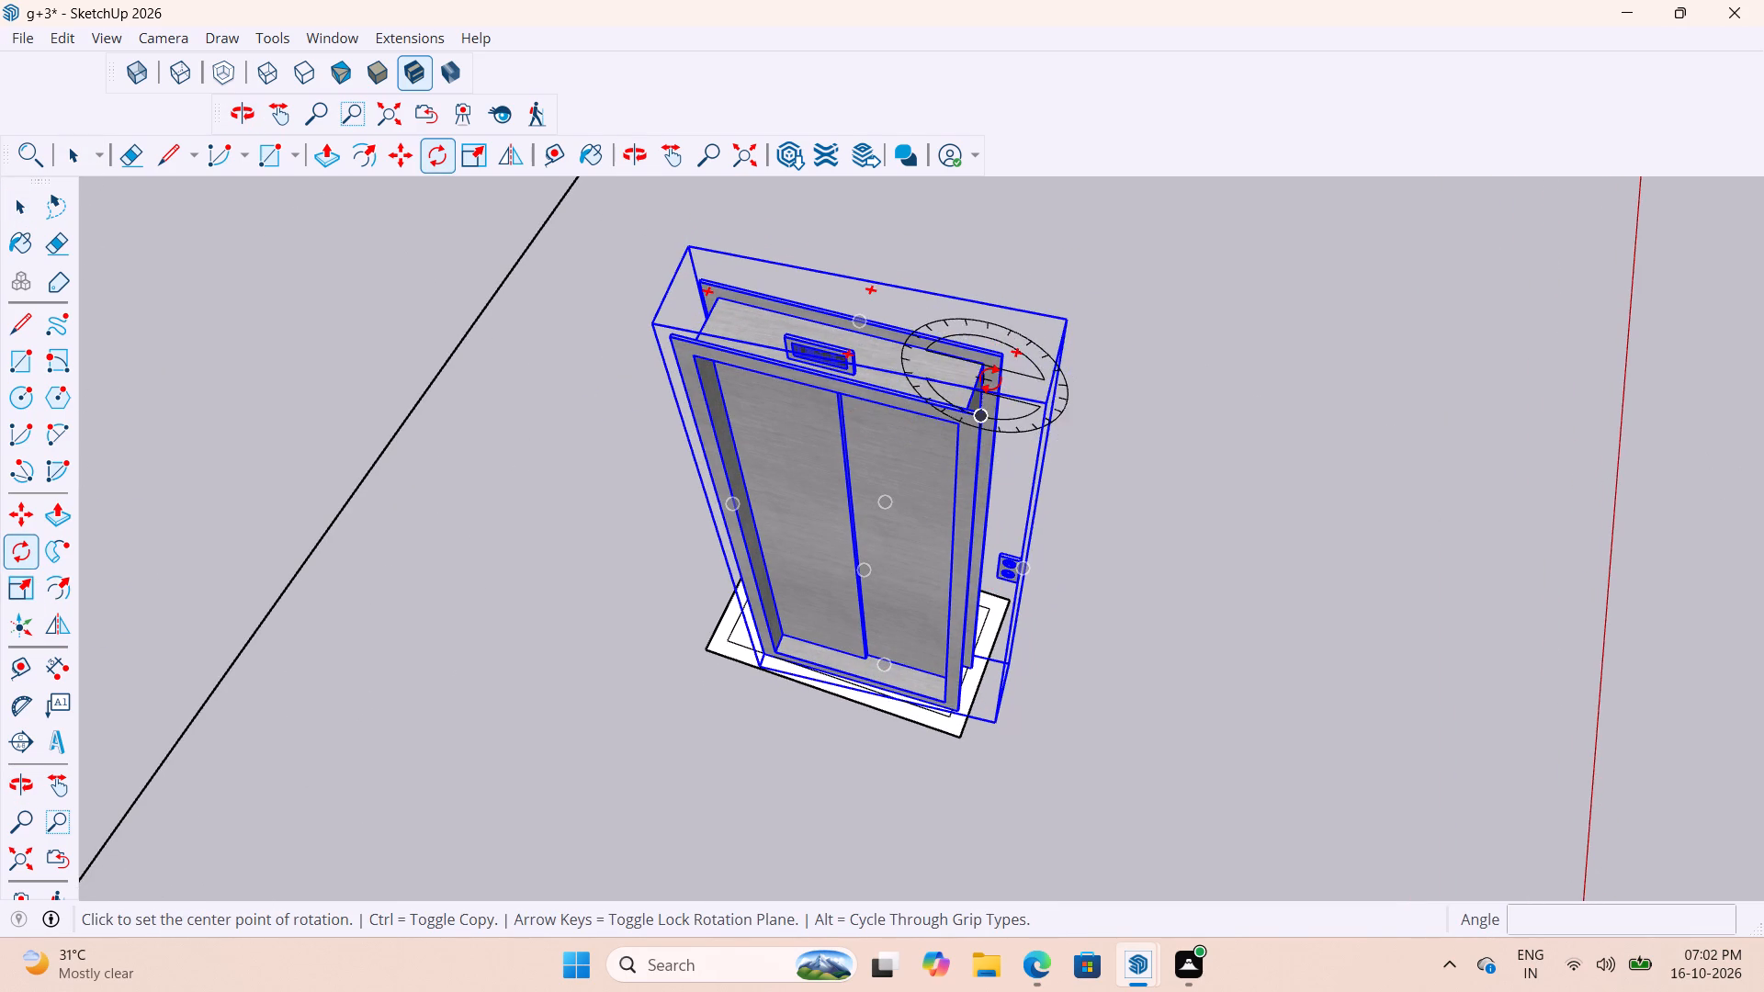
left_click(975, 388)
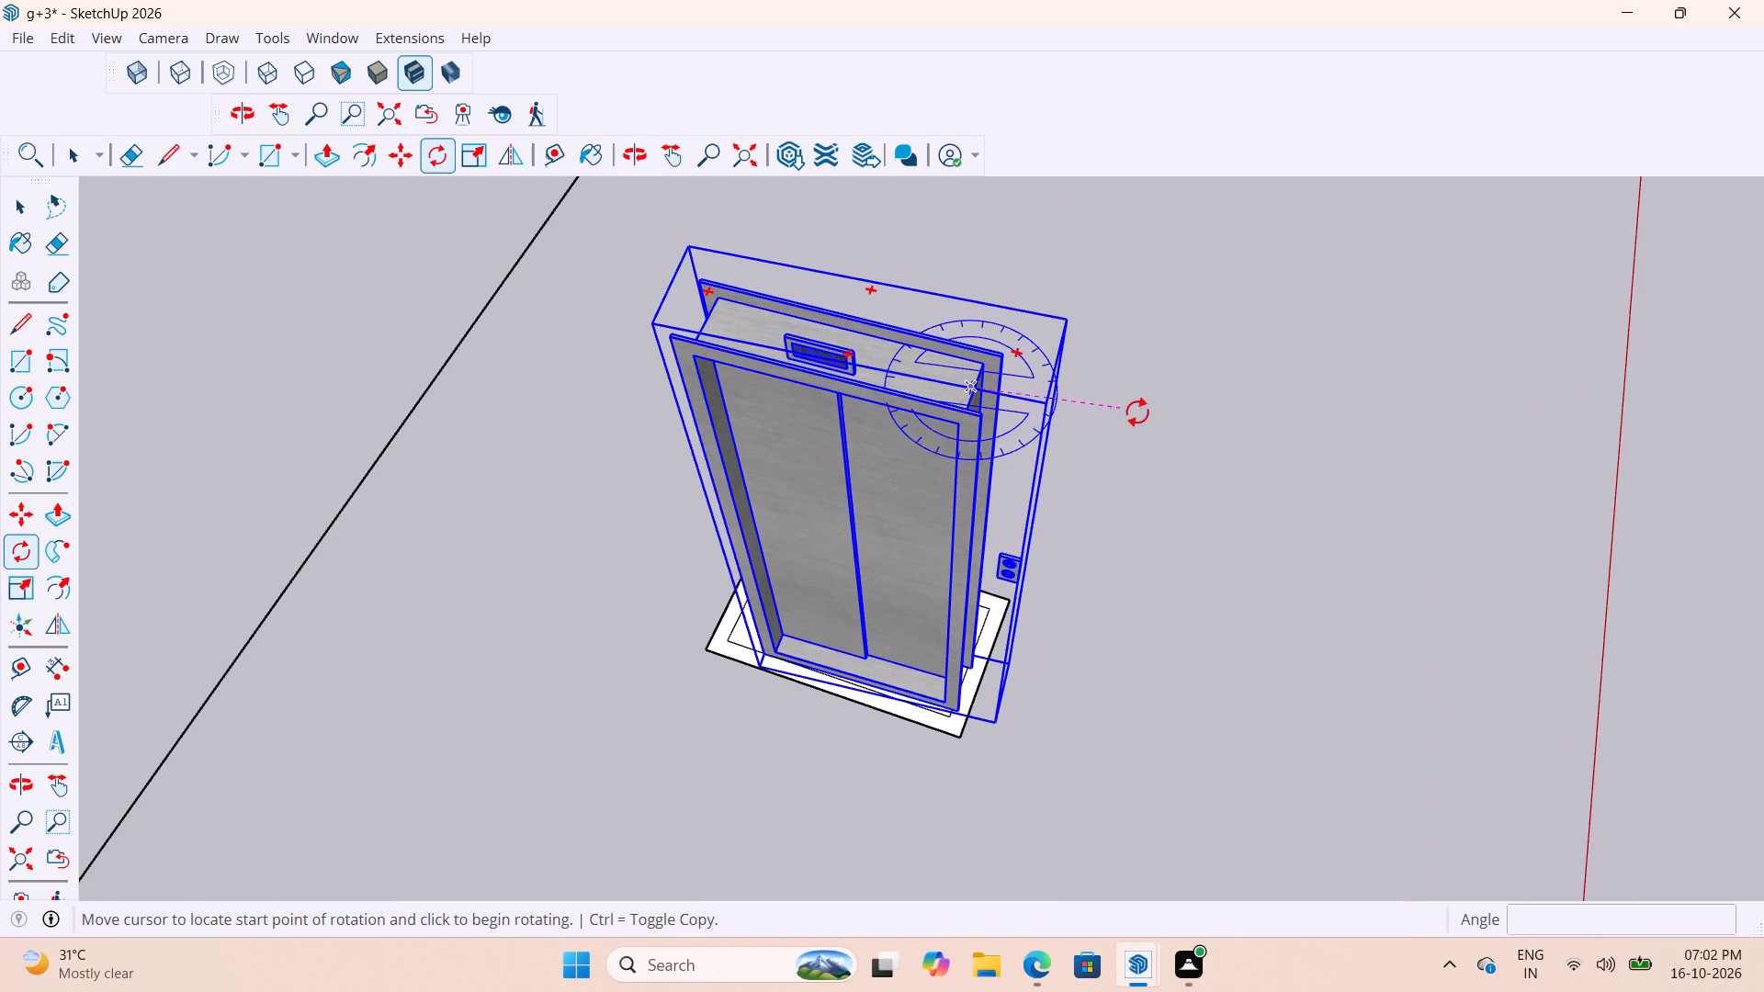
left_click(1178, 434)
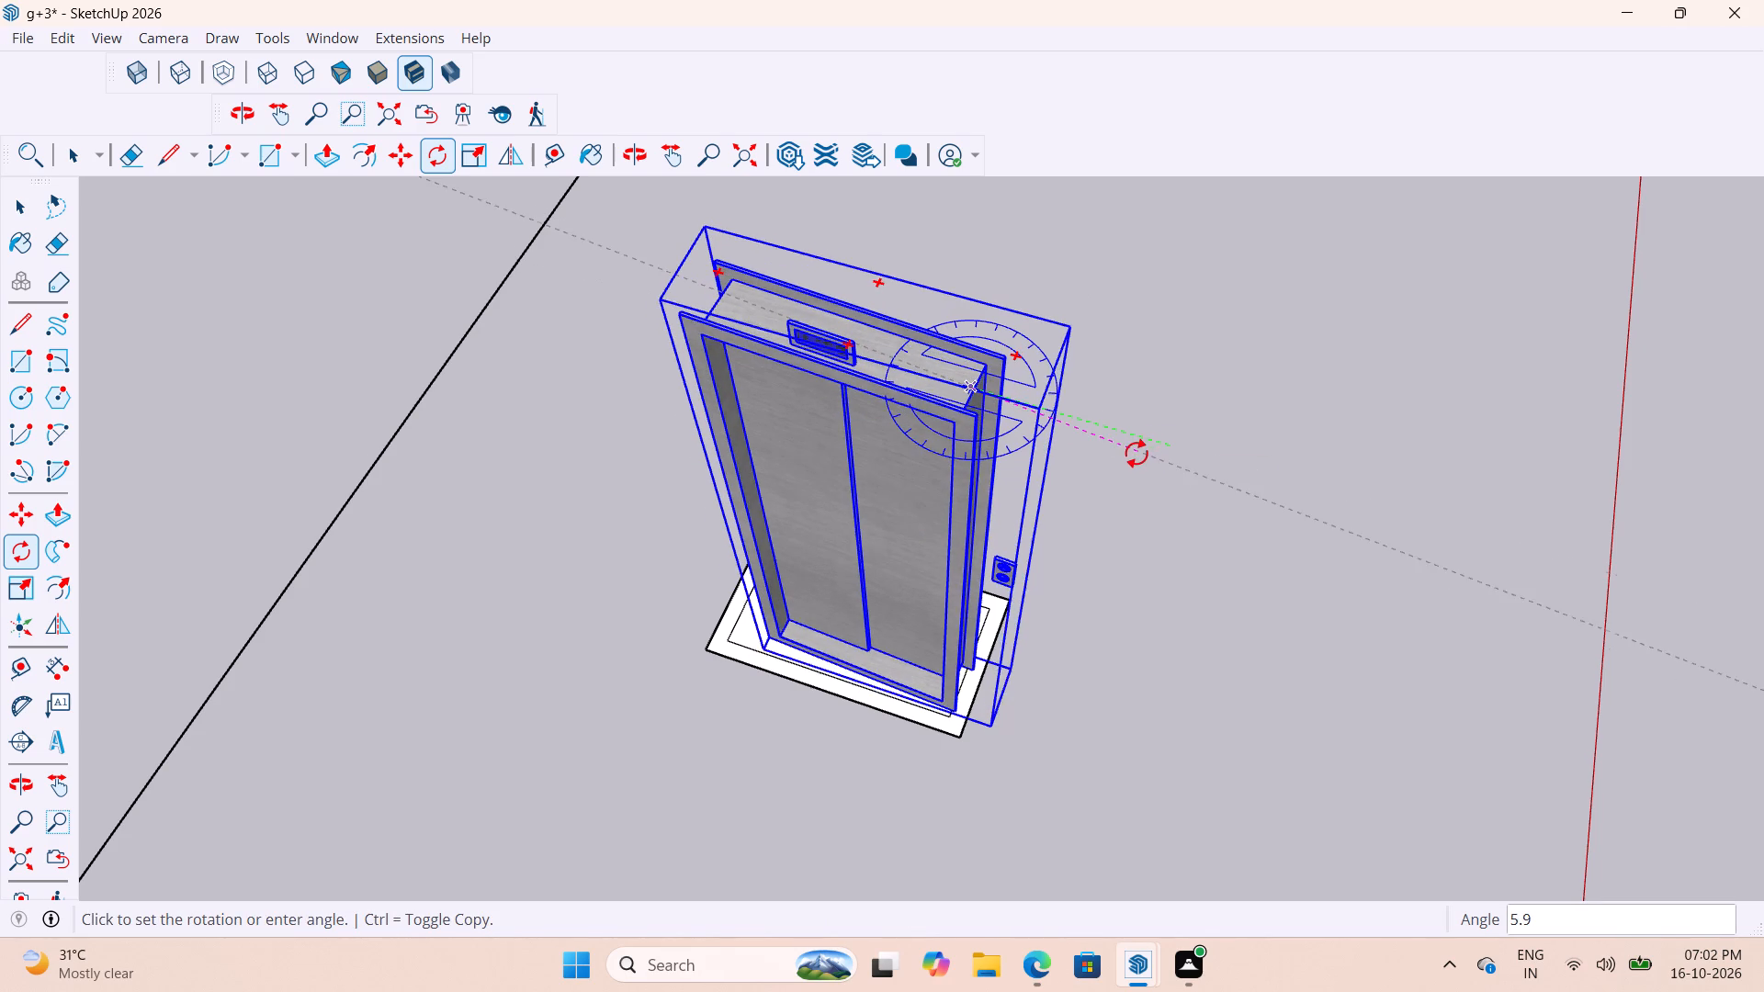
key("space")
Examine from several sides how the base of the lift door frame lines up with the inner ground rectangle.
scroll(1003, 653, "up", 7)
middle_click_drag(964, 730, 1009, 602)
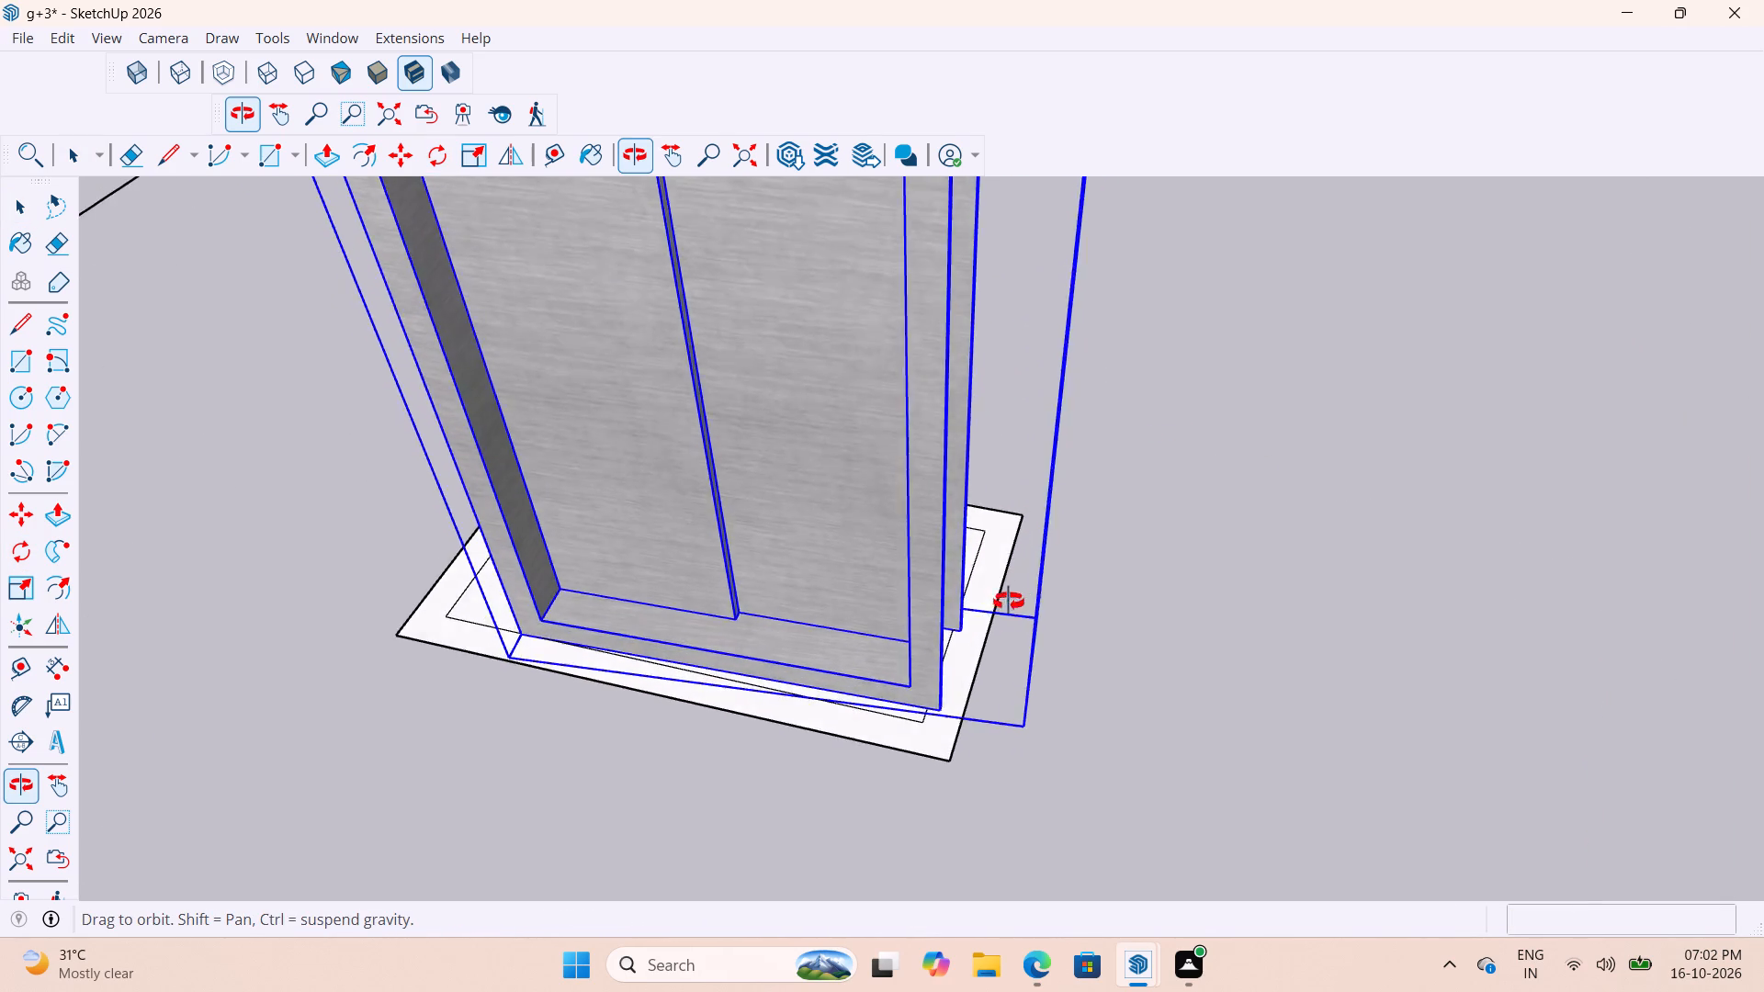
middle_click_drag(1009, 602, 1013, 601)
scroll(940, 708, "up", 6)
left_click(940, 692)
scroll(925, 702, "up", 4)
scroll(958, 599, "down", 12)
middle_click_drag(987, 624, 910, 639)
scroll(1329, 530, "down", 11)
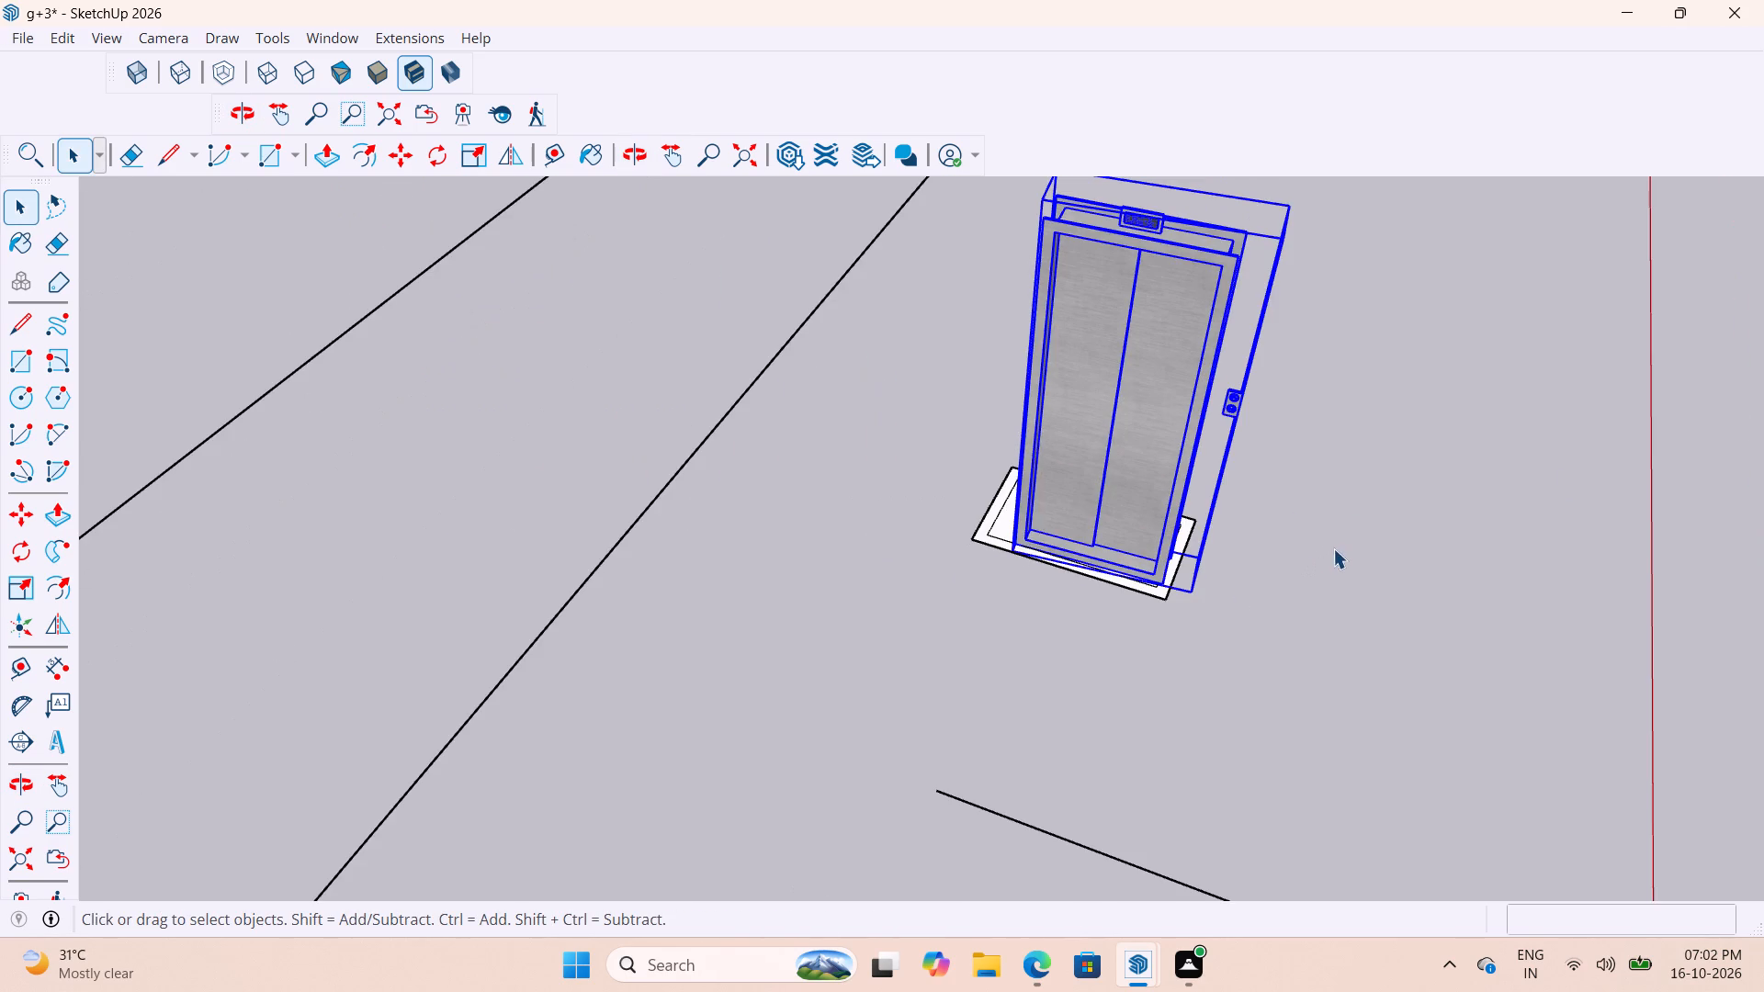
left_click(1324, 548)
scroll(1133, 593, "up", 9)
middle_click_drag(1239, 563, 959, 498)
scroll(1041, 583, "up", 3)
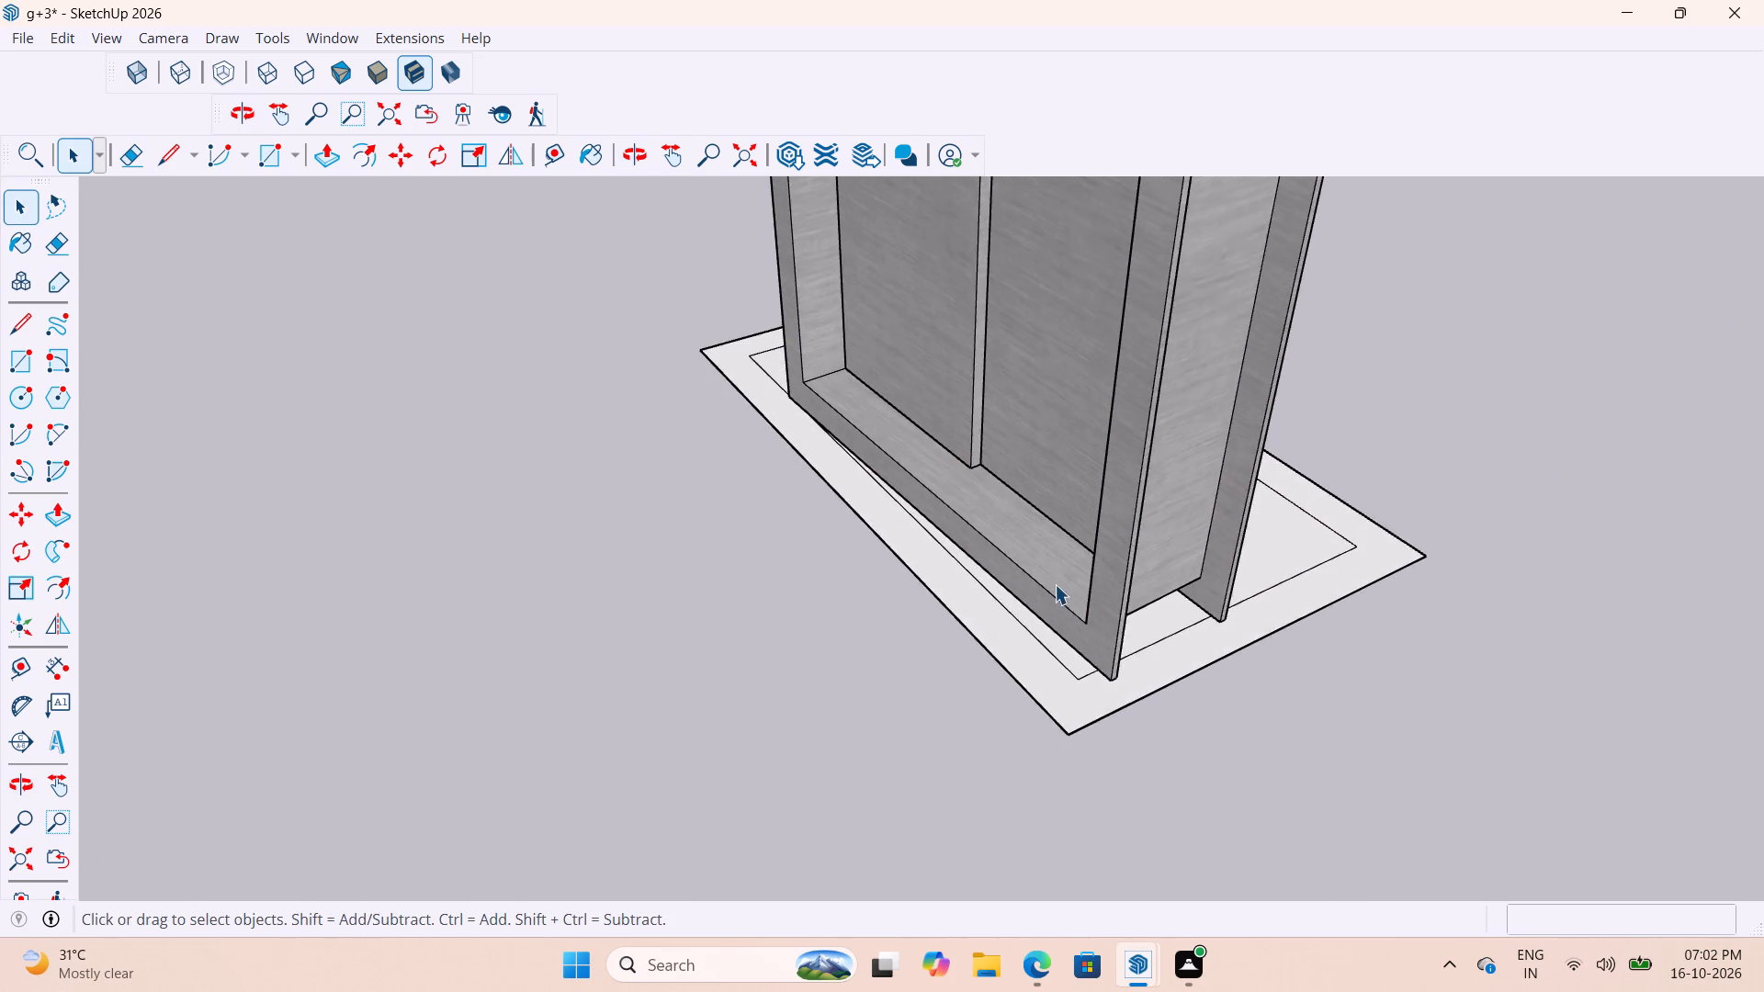
scroll(1055, 584, "up", 5)
scroll(1114, 524, "down", 6)
scroll(1150, 604, "up", 3)
scroll(1094, 554, "down", 6)
Explode the lift door down to its loose faces and edges, and deselect it.
left_click(1094, 554)
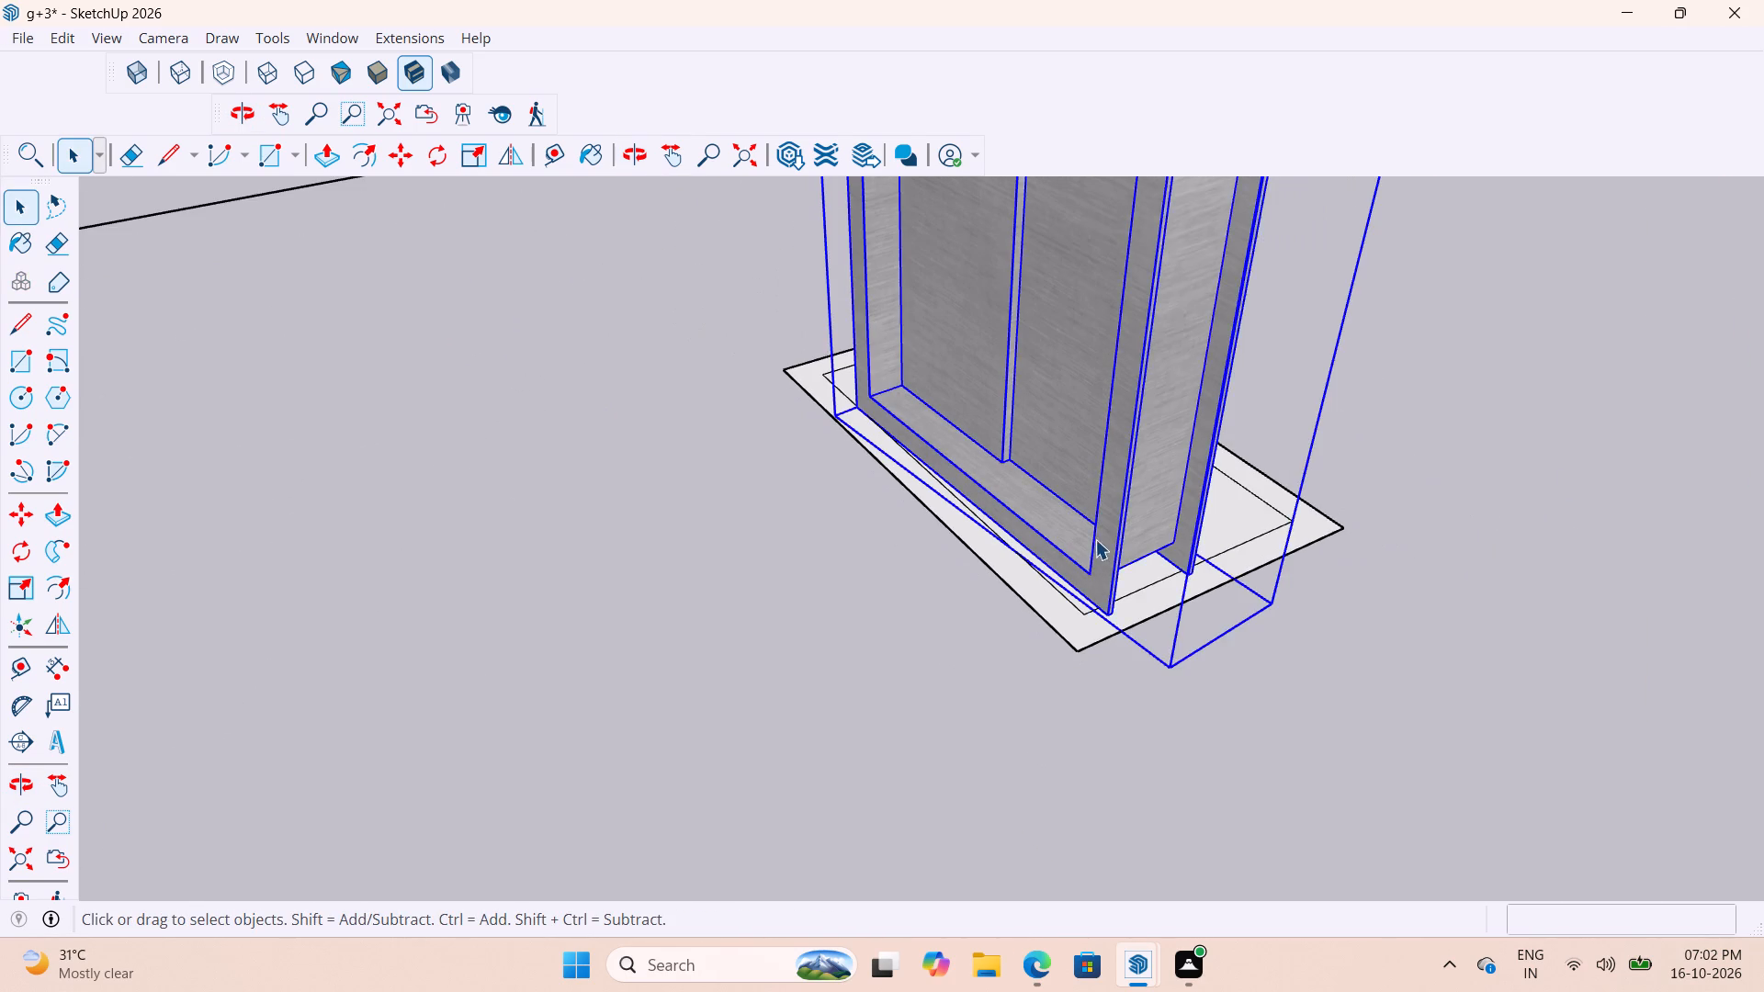
right_click(1095, 539)
left_click(1178, 191)
left_click(1398, 659)
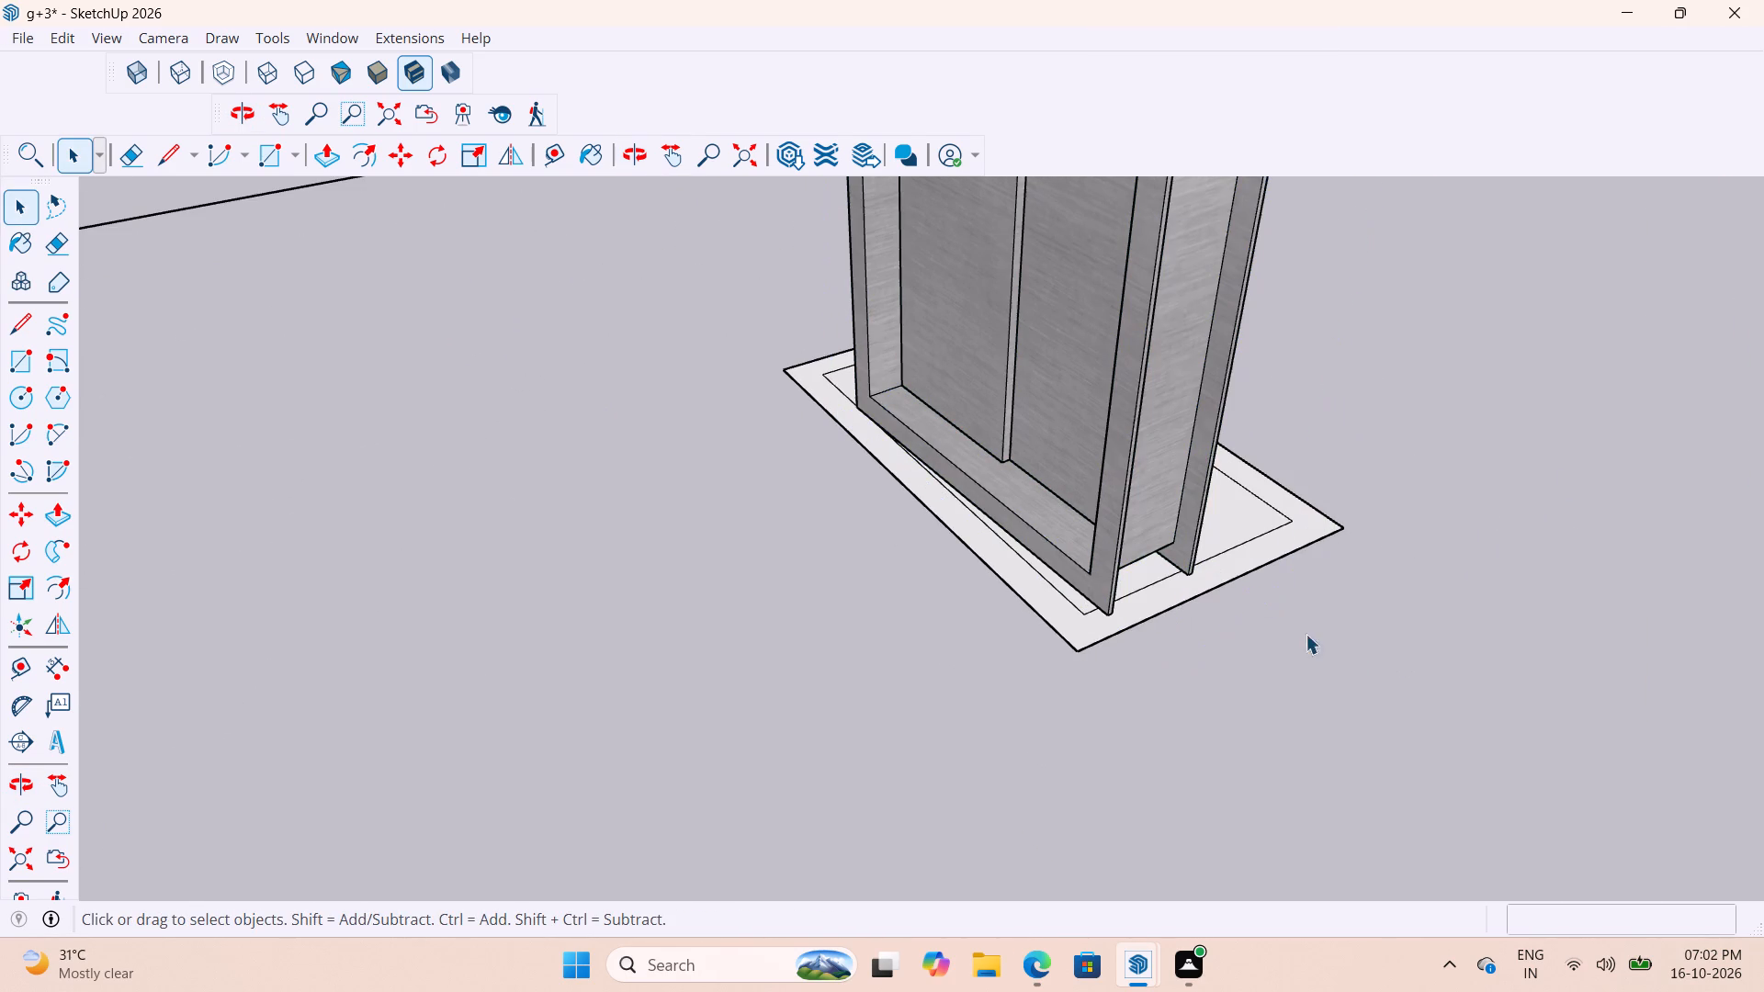
left_click(1119, 552)
scroll(1112, 581, "up", 3)
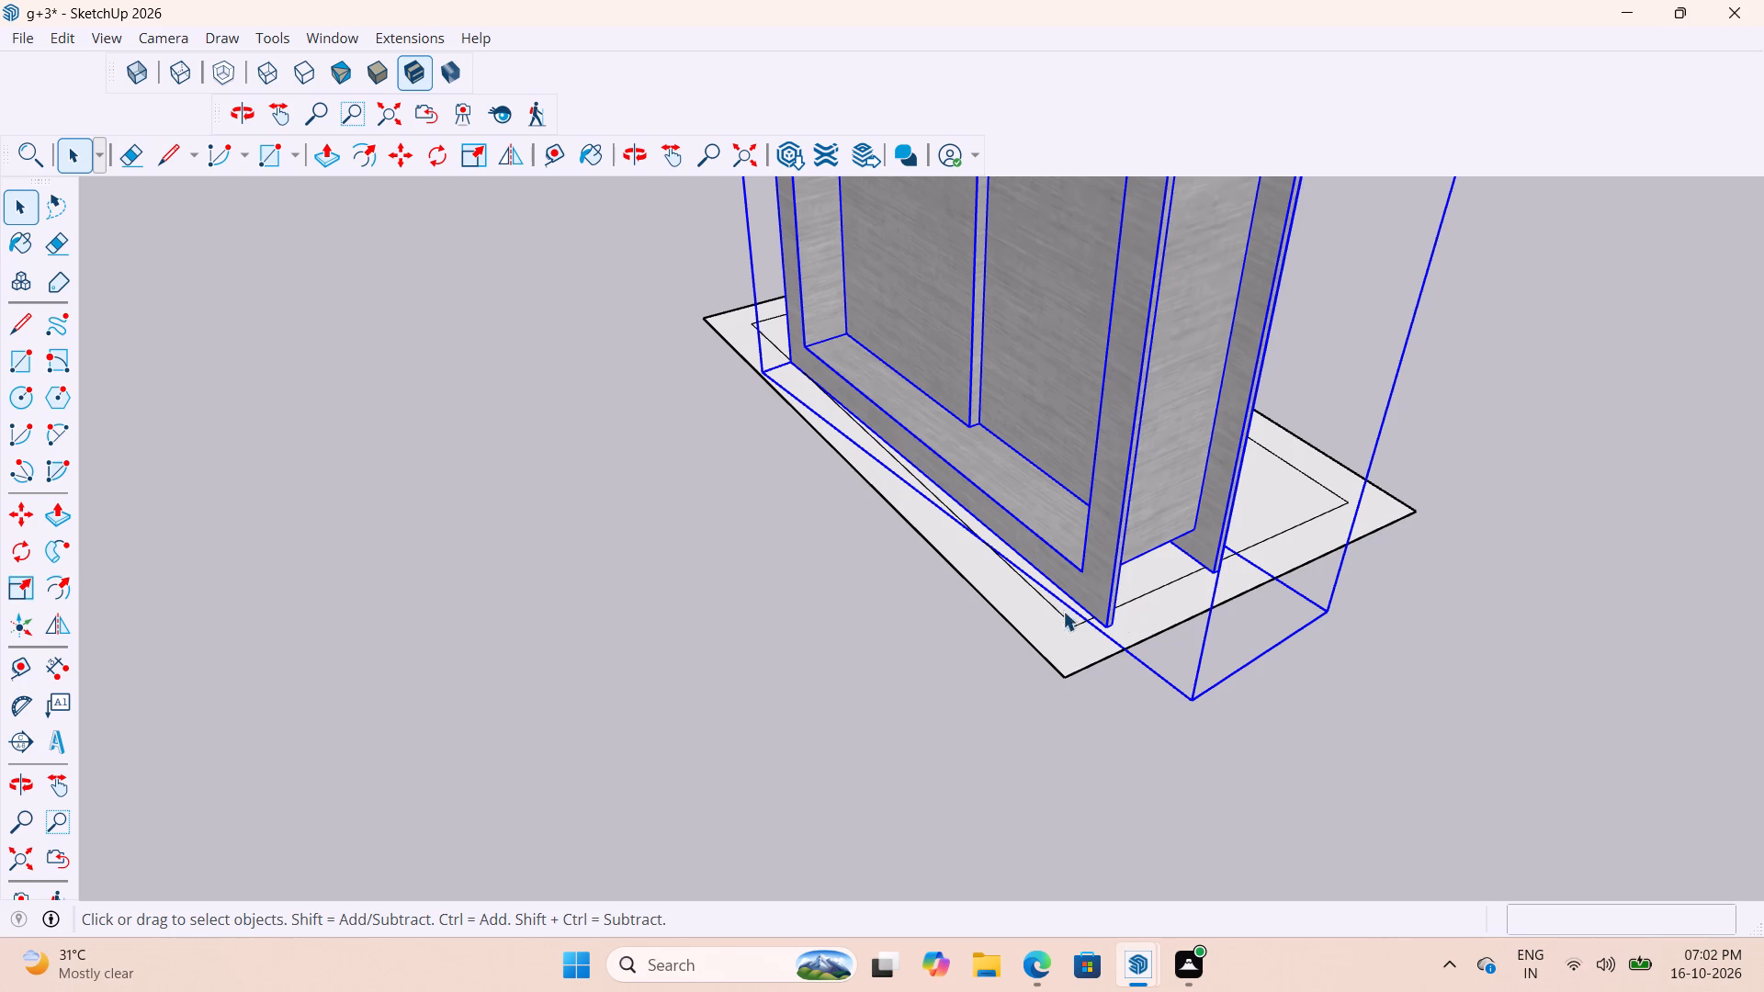
scroll(1083, 520, "down", 17)
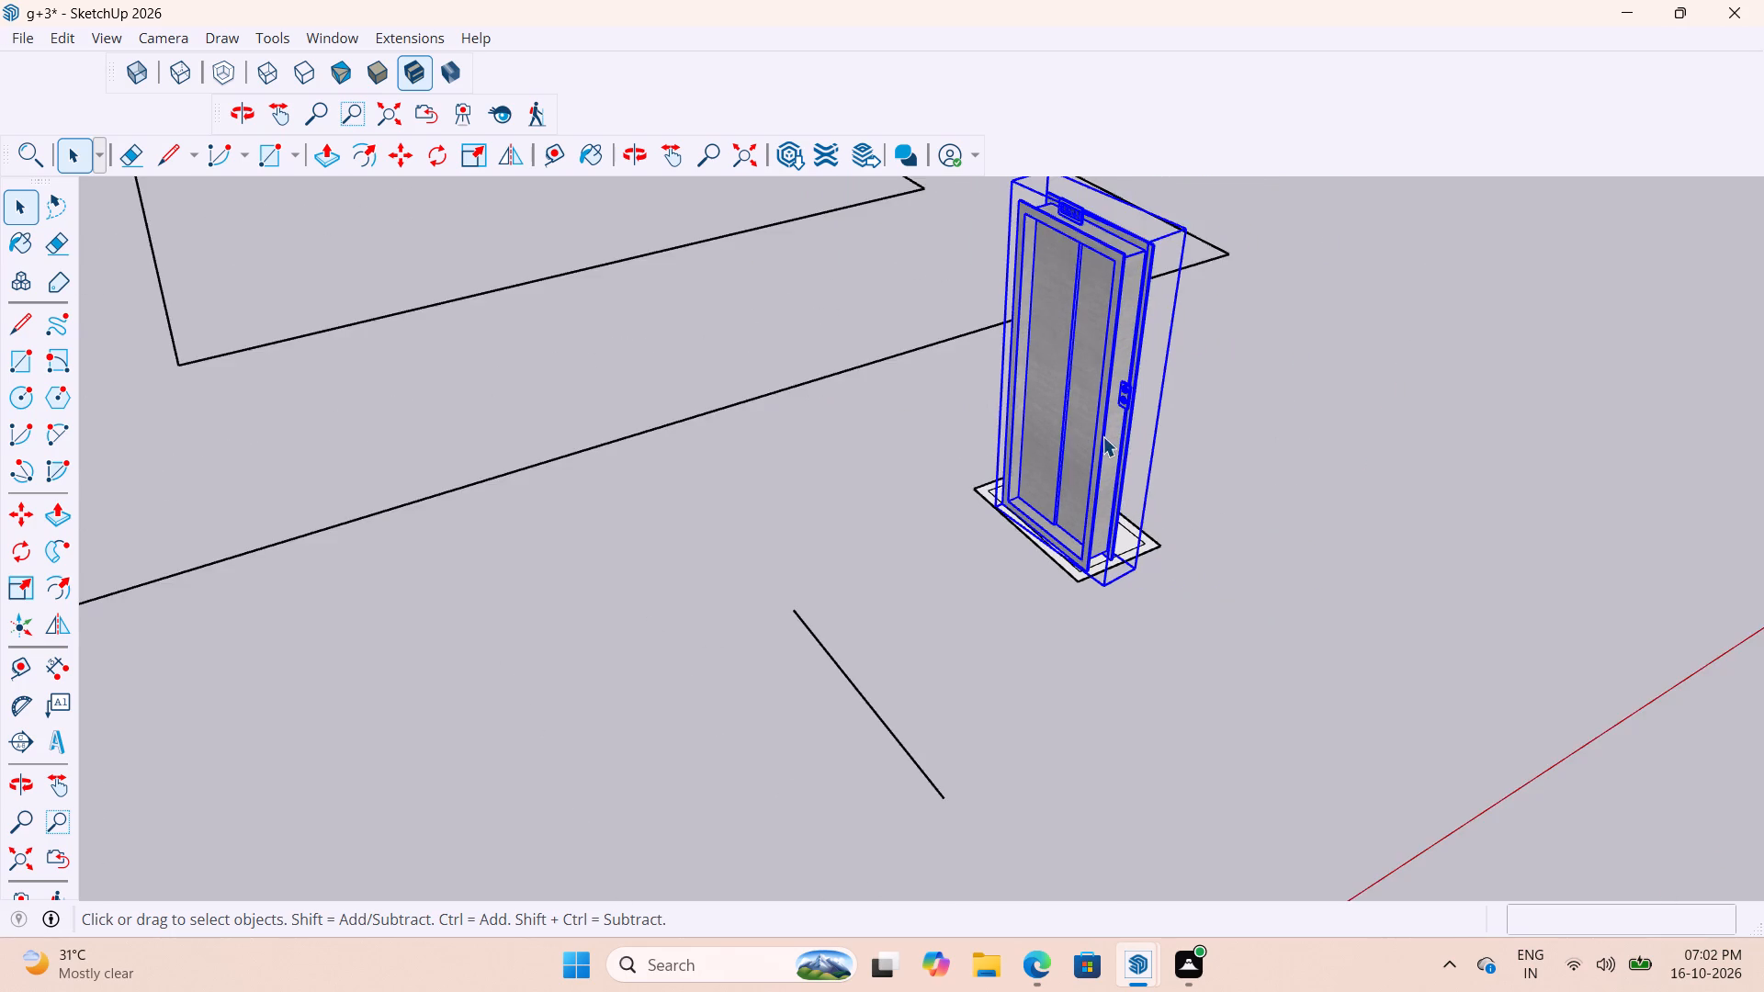
right_click(1102, 436)
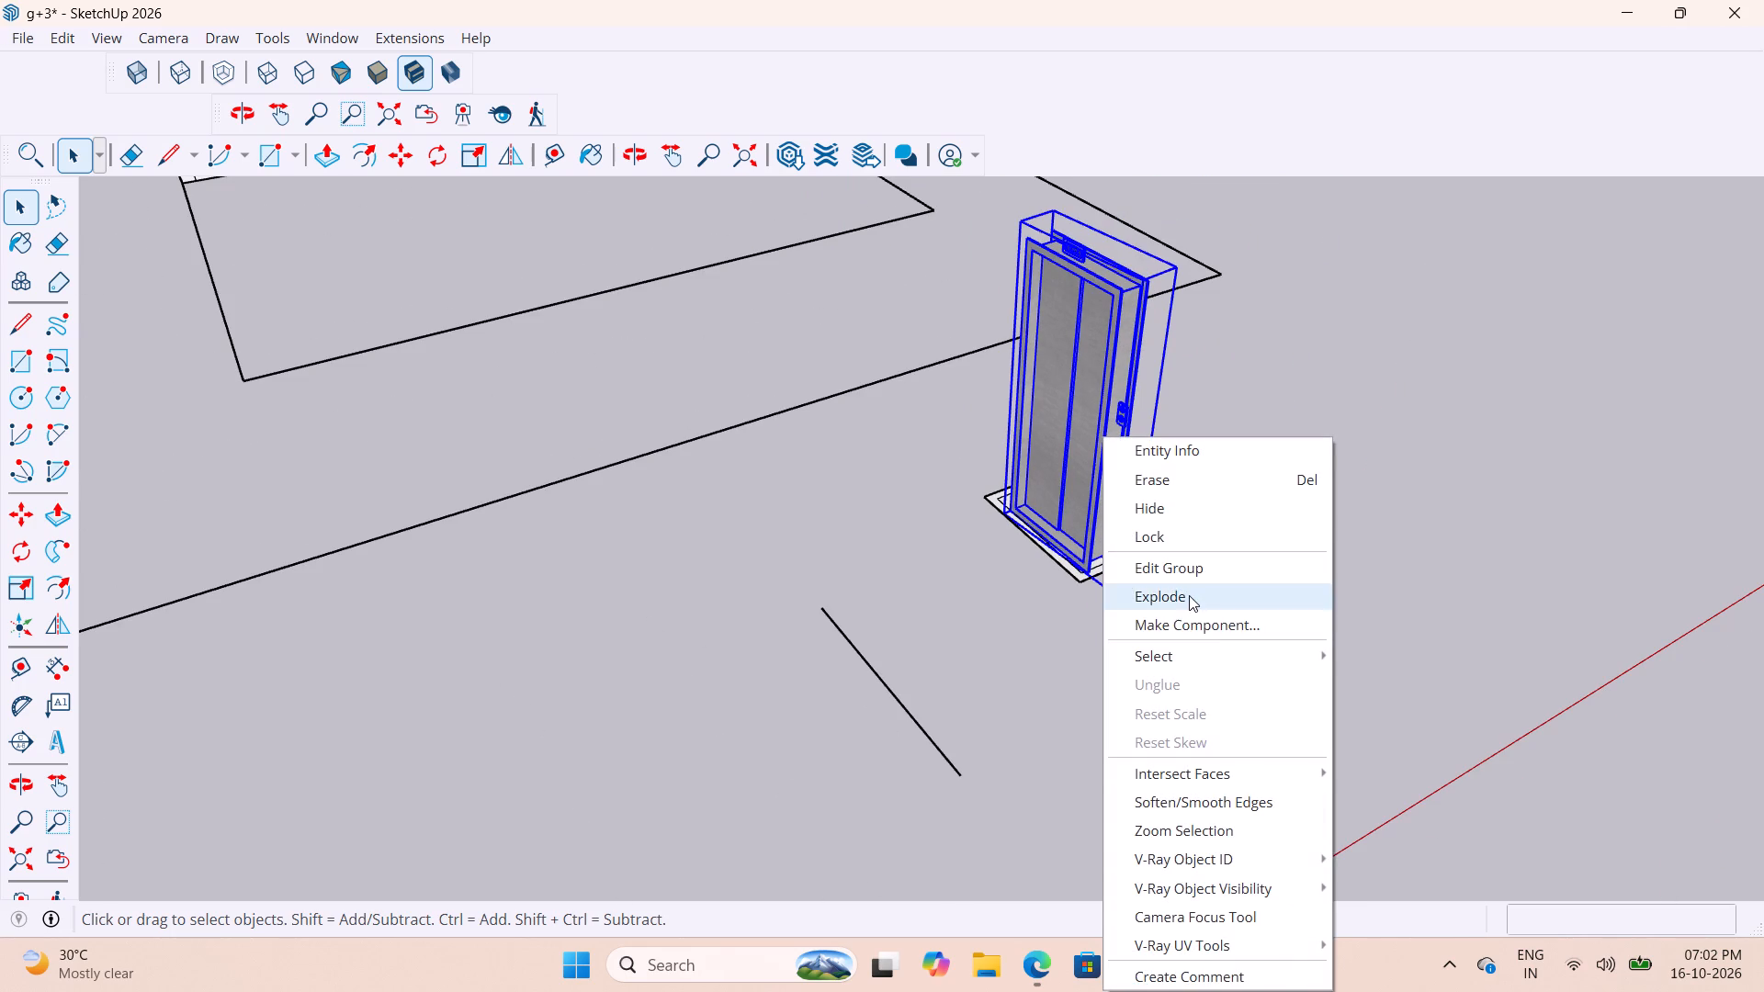
left_click(1189, 595)
left_click(1283, 505)
Push/Pull the front face of the lift door frame outward about 1 11/16" past the inner rectangle's front edge.
scroll(1086, 550, "up", 6)
left_click(1088, 536)
scroll(1100, 561, "up", 7)
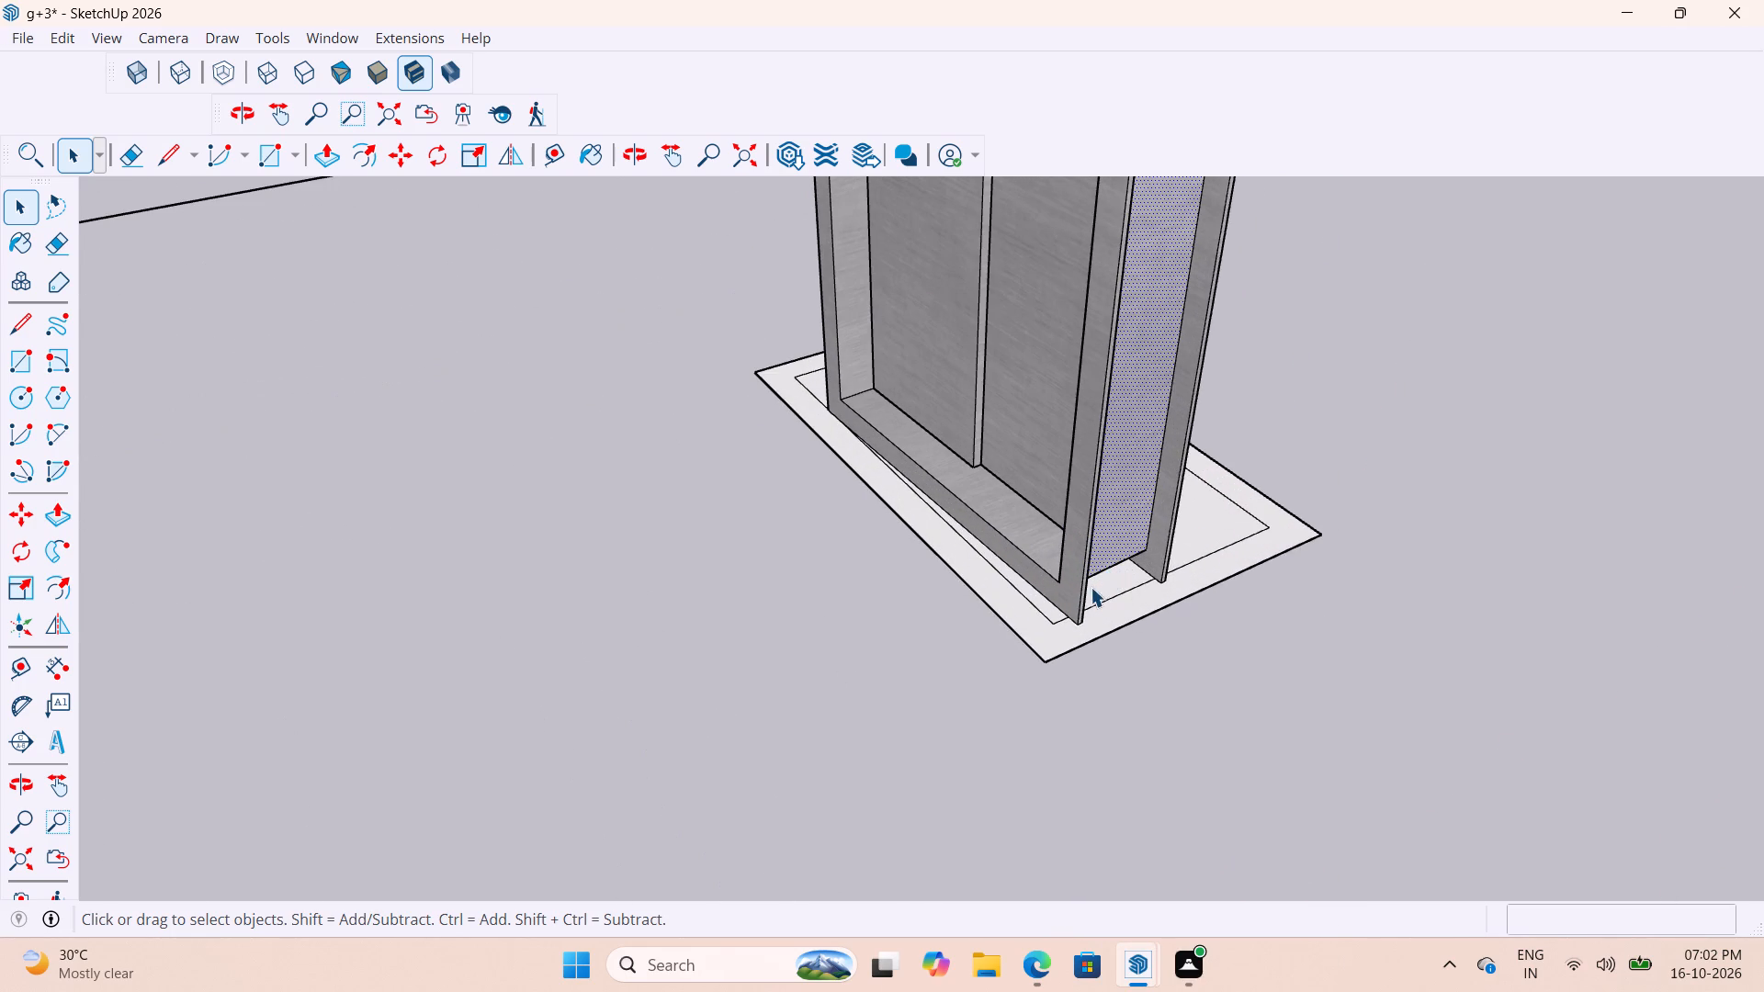
middle_click_drag(1087, 599, 1483, 656)
scroll(1163, 631, "down", 4)
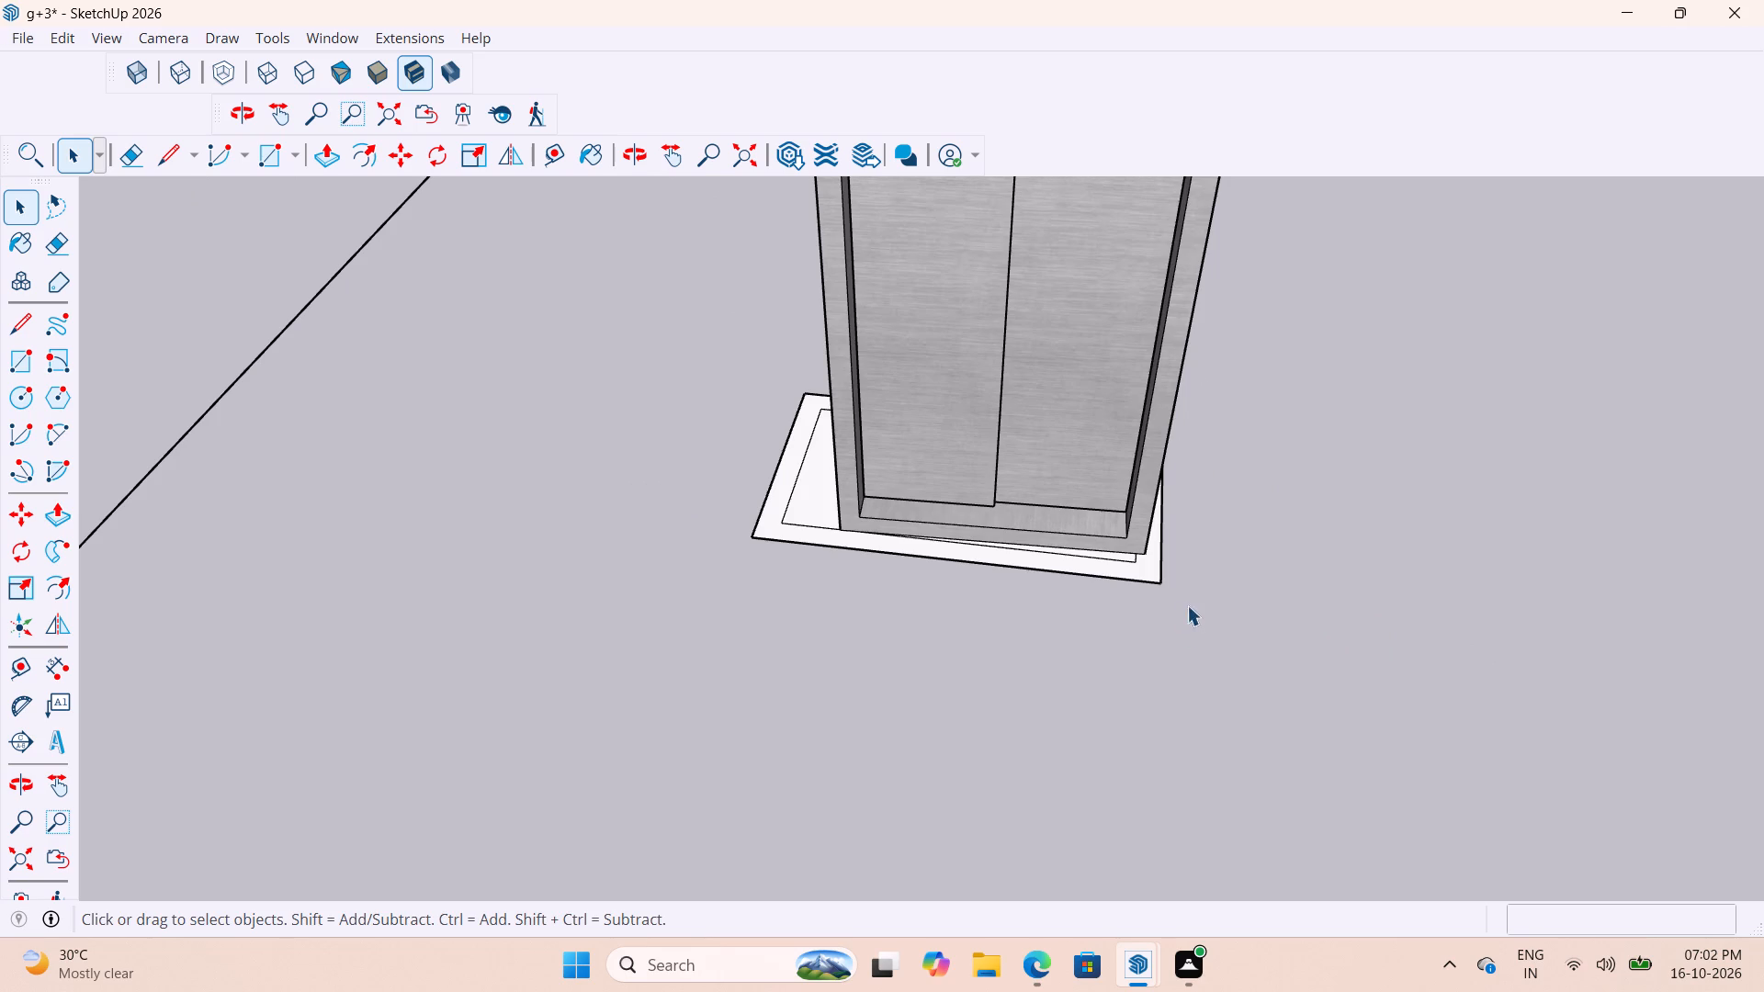
middle_click_drag(1114, 612, 941, 659)
scroll(1102, 584, "up", 9)
left_click(1118, 614)
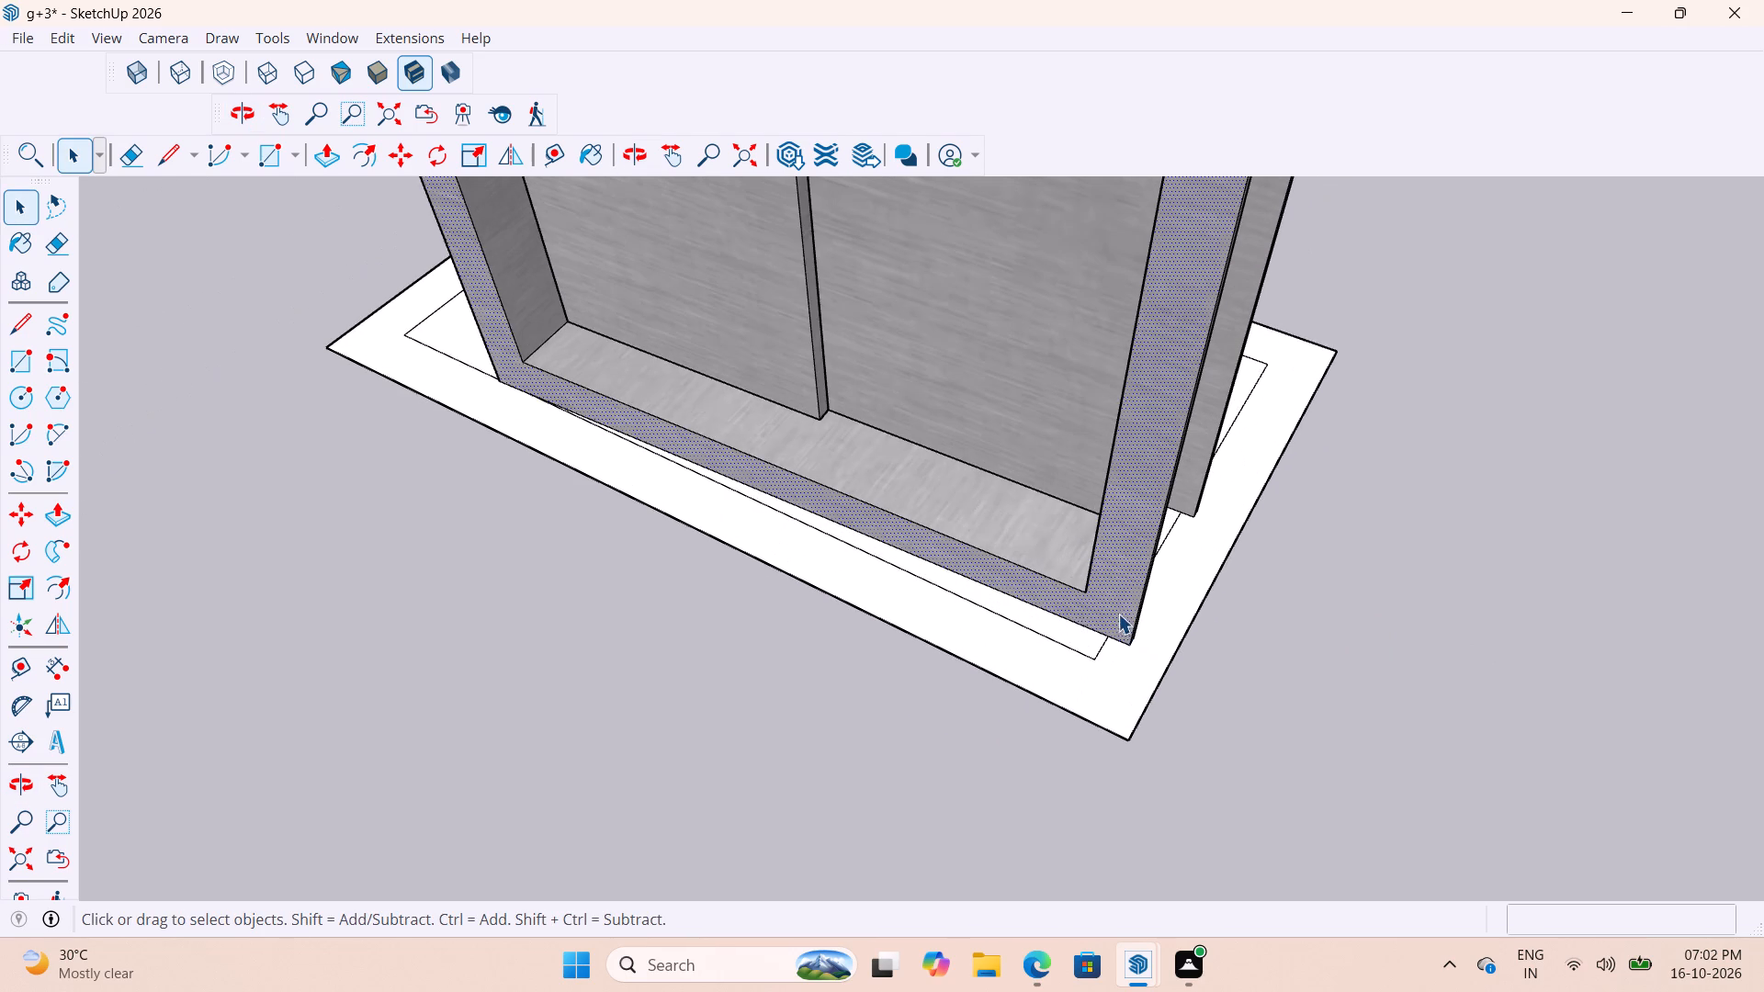
scroll(1076, 617, "up", 3)
key("p")
left_click(1135, 623)
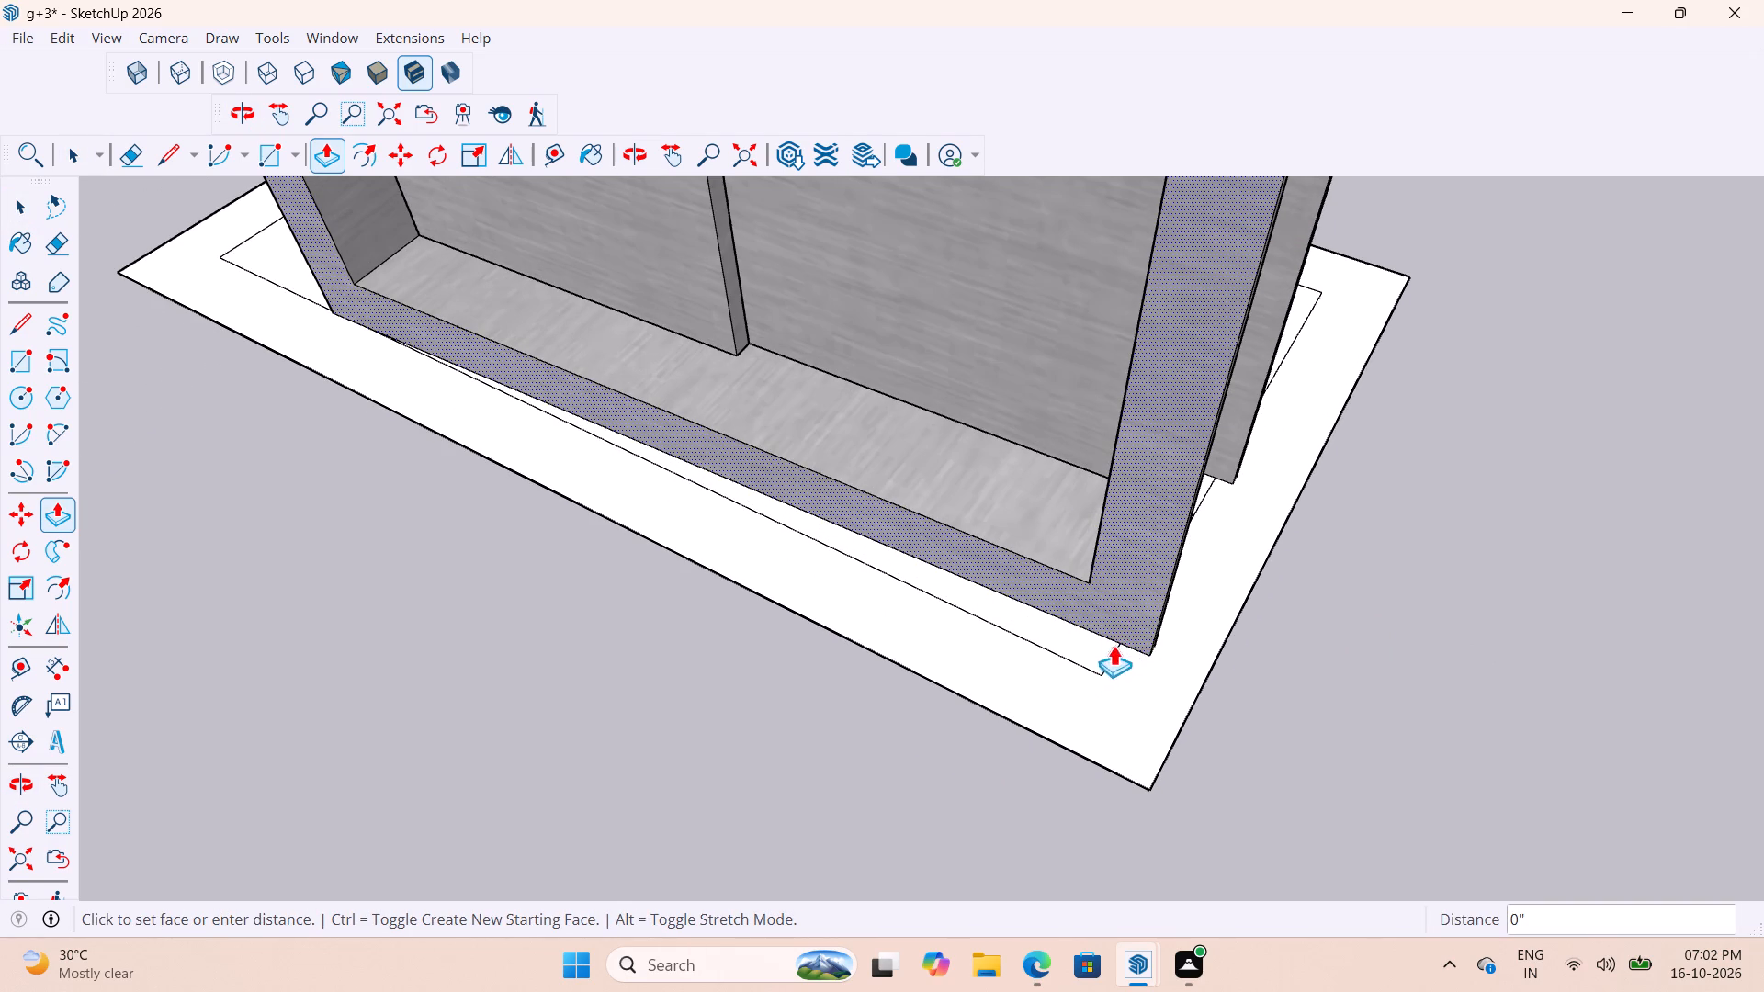
left_click(1155, 569)
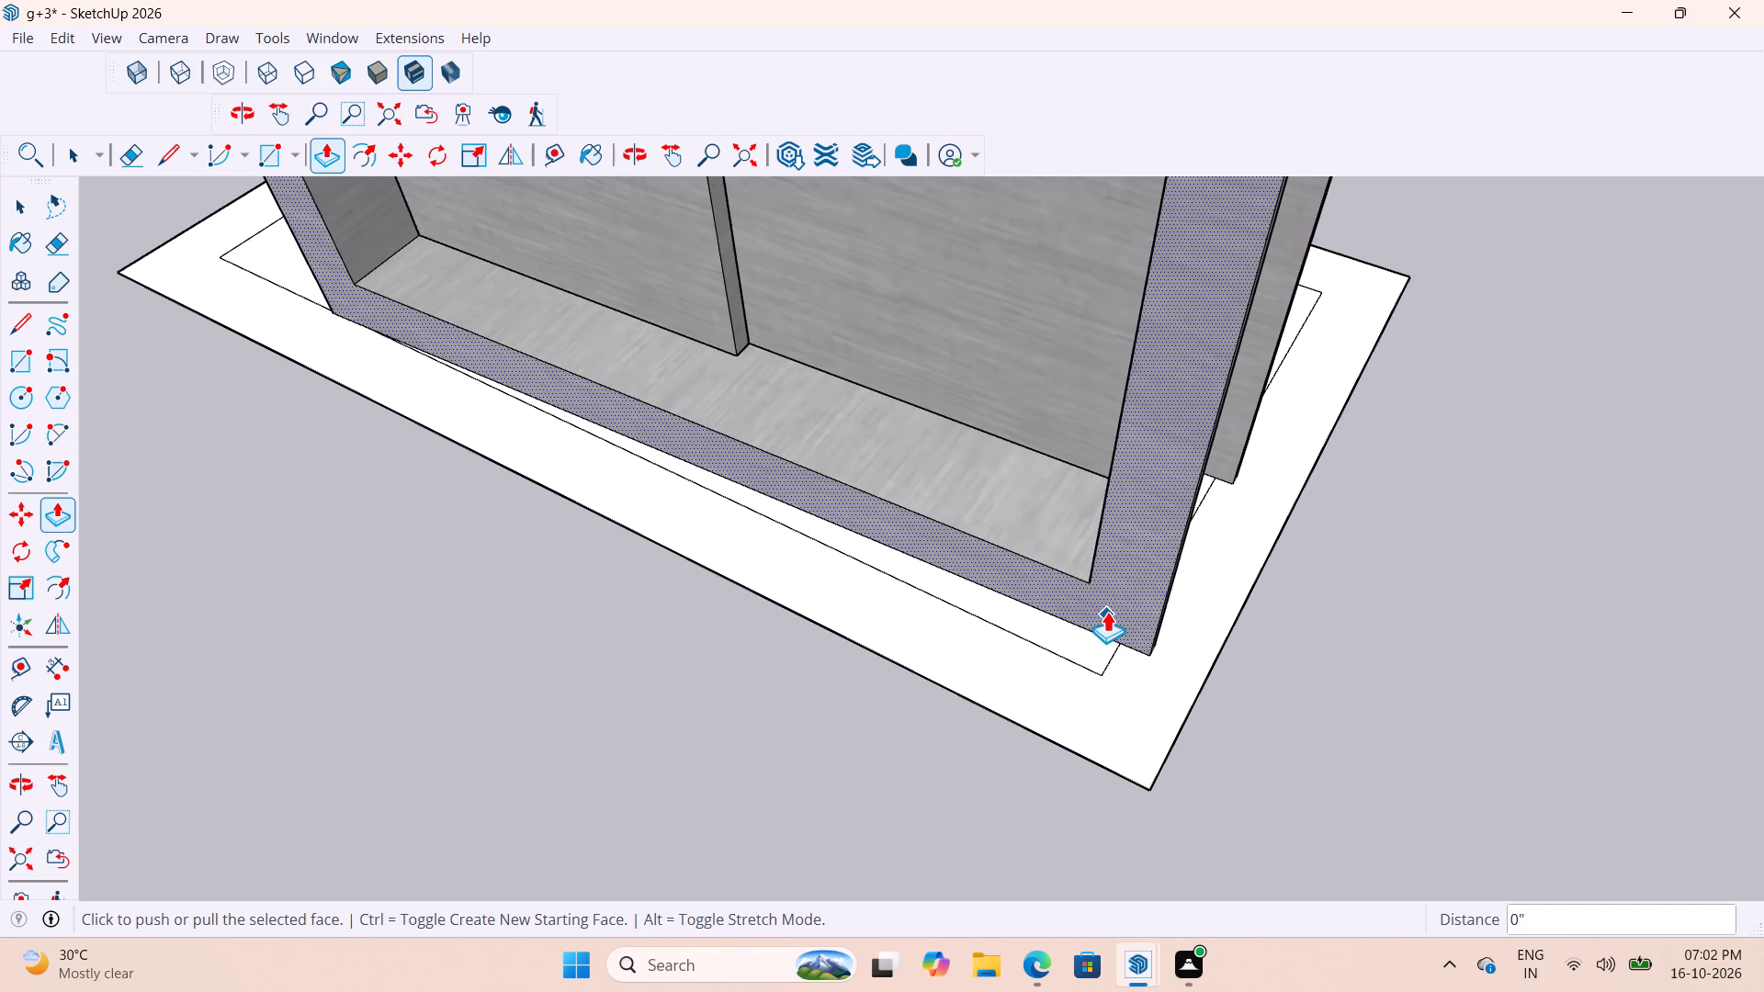
scroll(1099, 611, "down", 5)
left_click(1111, 593)
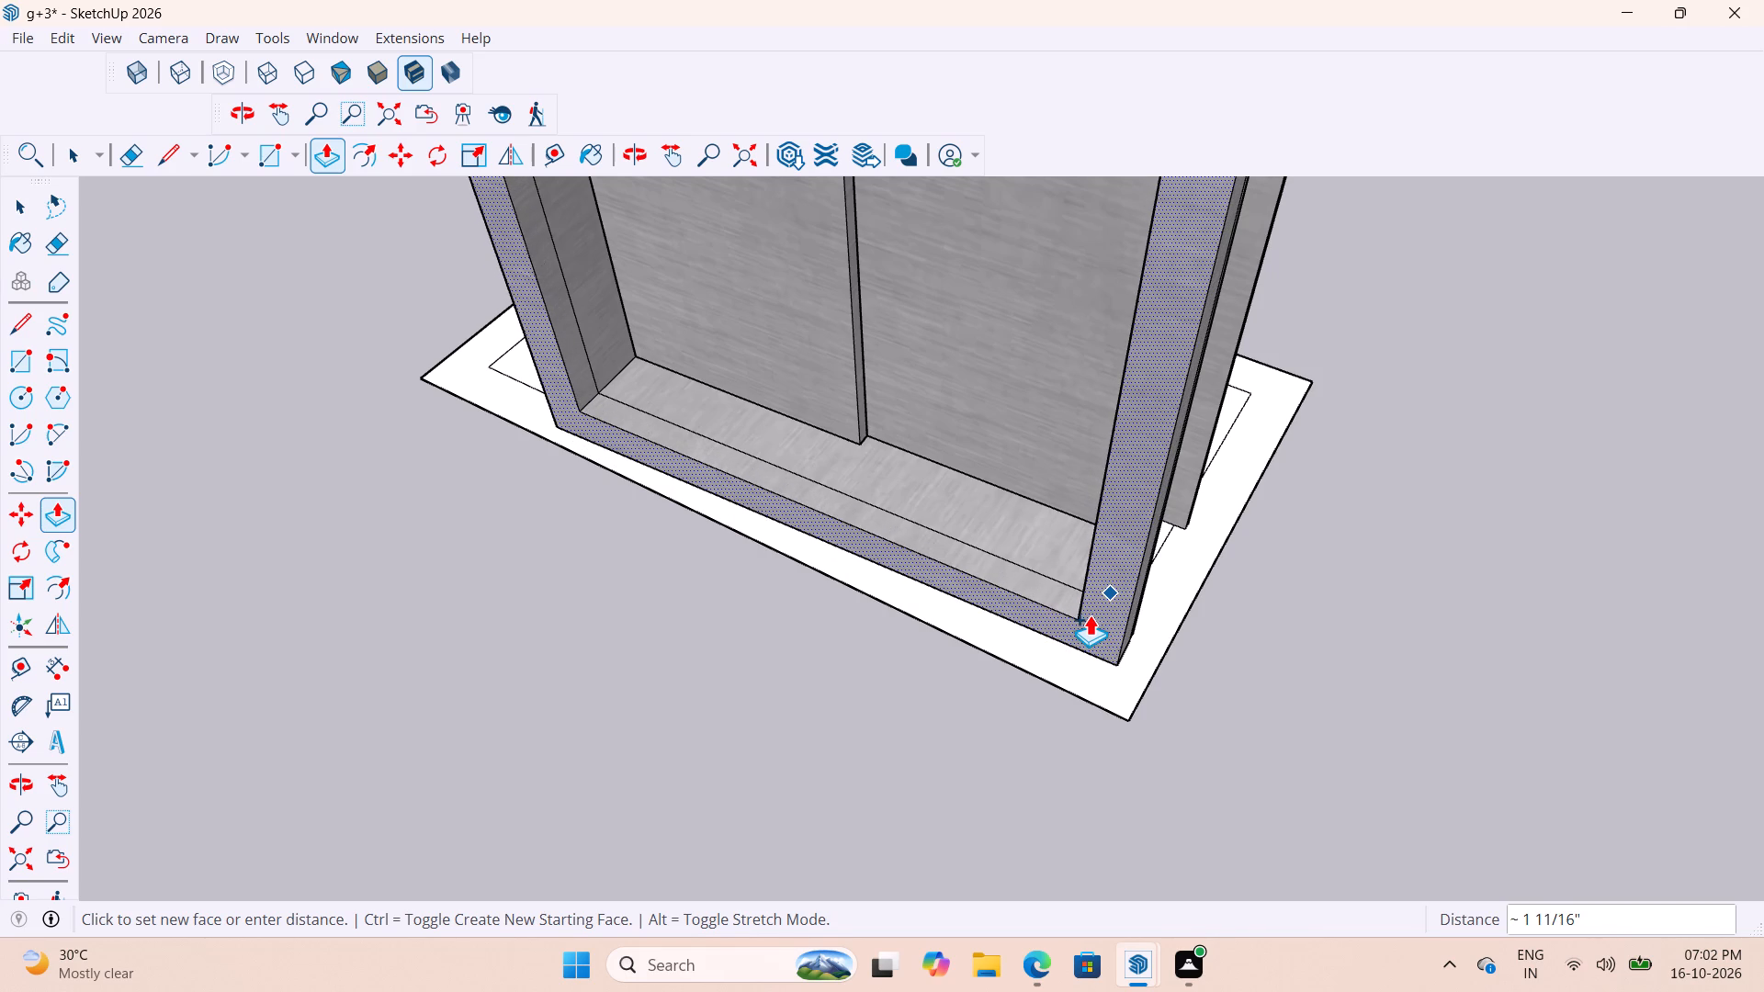
left_click(1090, 614)
middle_click_drag(1208, 605, 857, 563)
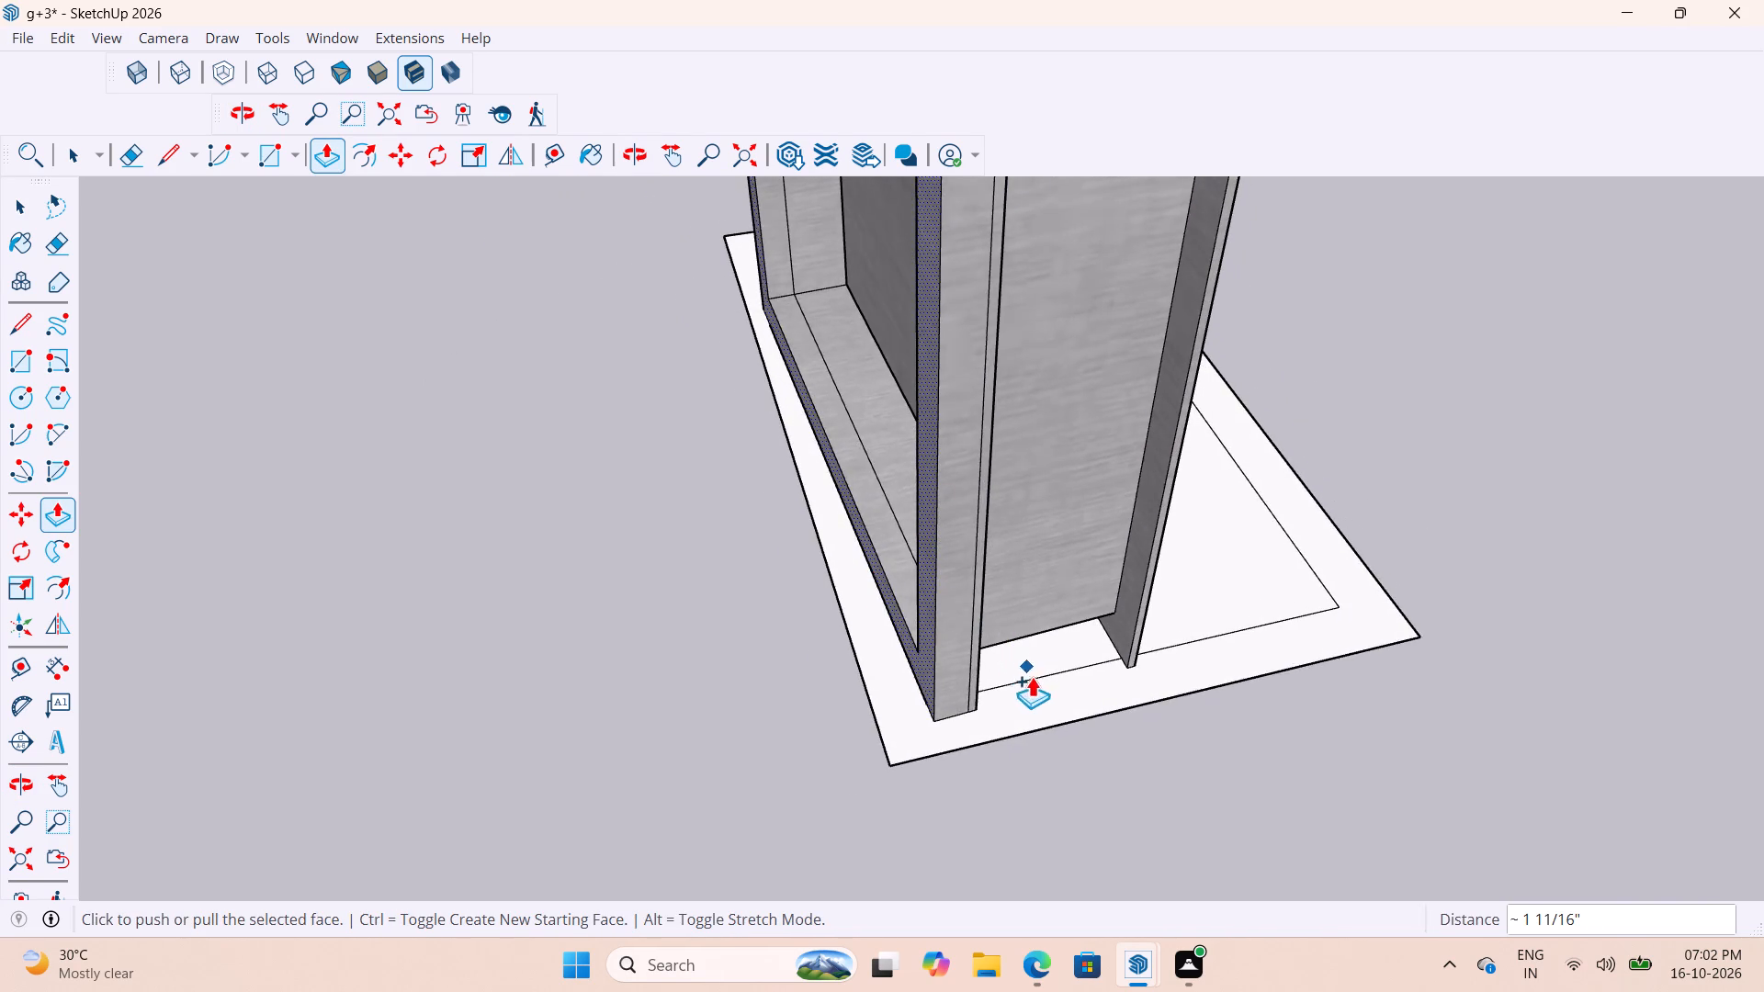
scroll(1035, 676, "up", 6)
scroll(1002, 607, "down", 10)
key("space")
Examine the extended front frame of the lift door from several sides against the ground rectangle.
scroll(969, 698, "down", 6)
middle_click_drag(1038, 744, 1453, 855)
scroll(1217, 890, "down", 10)
middle_click_drag(1123, 729, 1437, 560)
scroll(1178, 673, "up", 2)
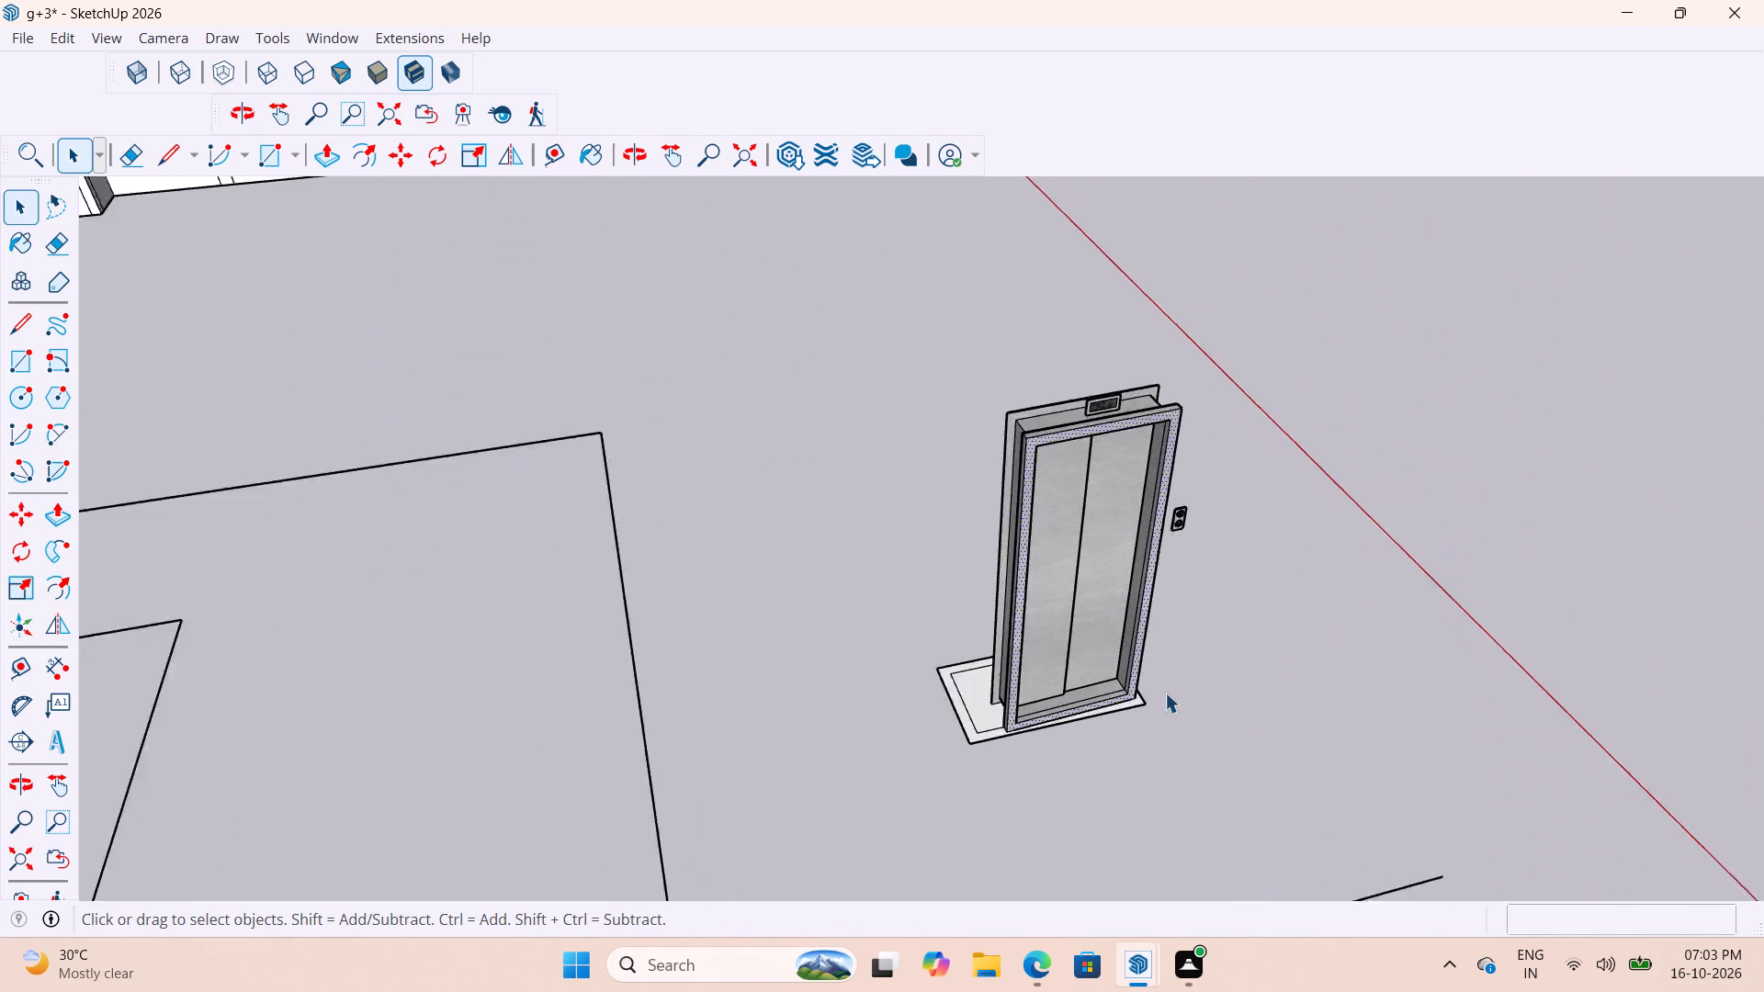
scroll(1165, 693, "up", 7)
middle_click_drag(1129, 716, 728, 710)
scroll(718, 706, "up", 5)
middle_click_drag(971, 705, 1245, 729)
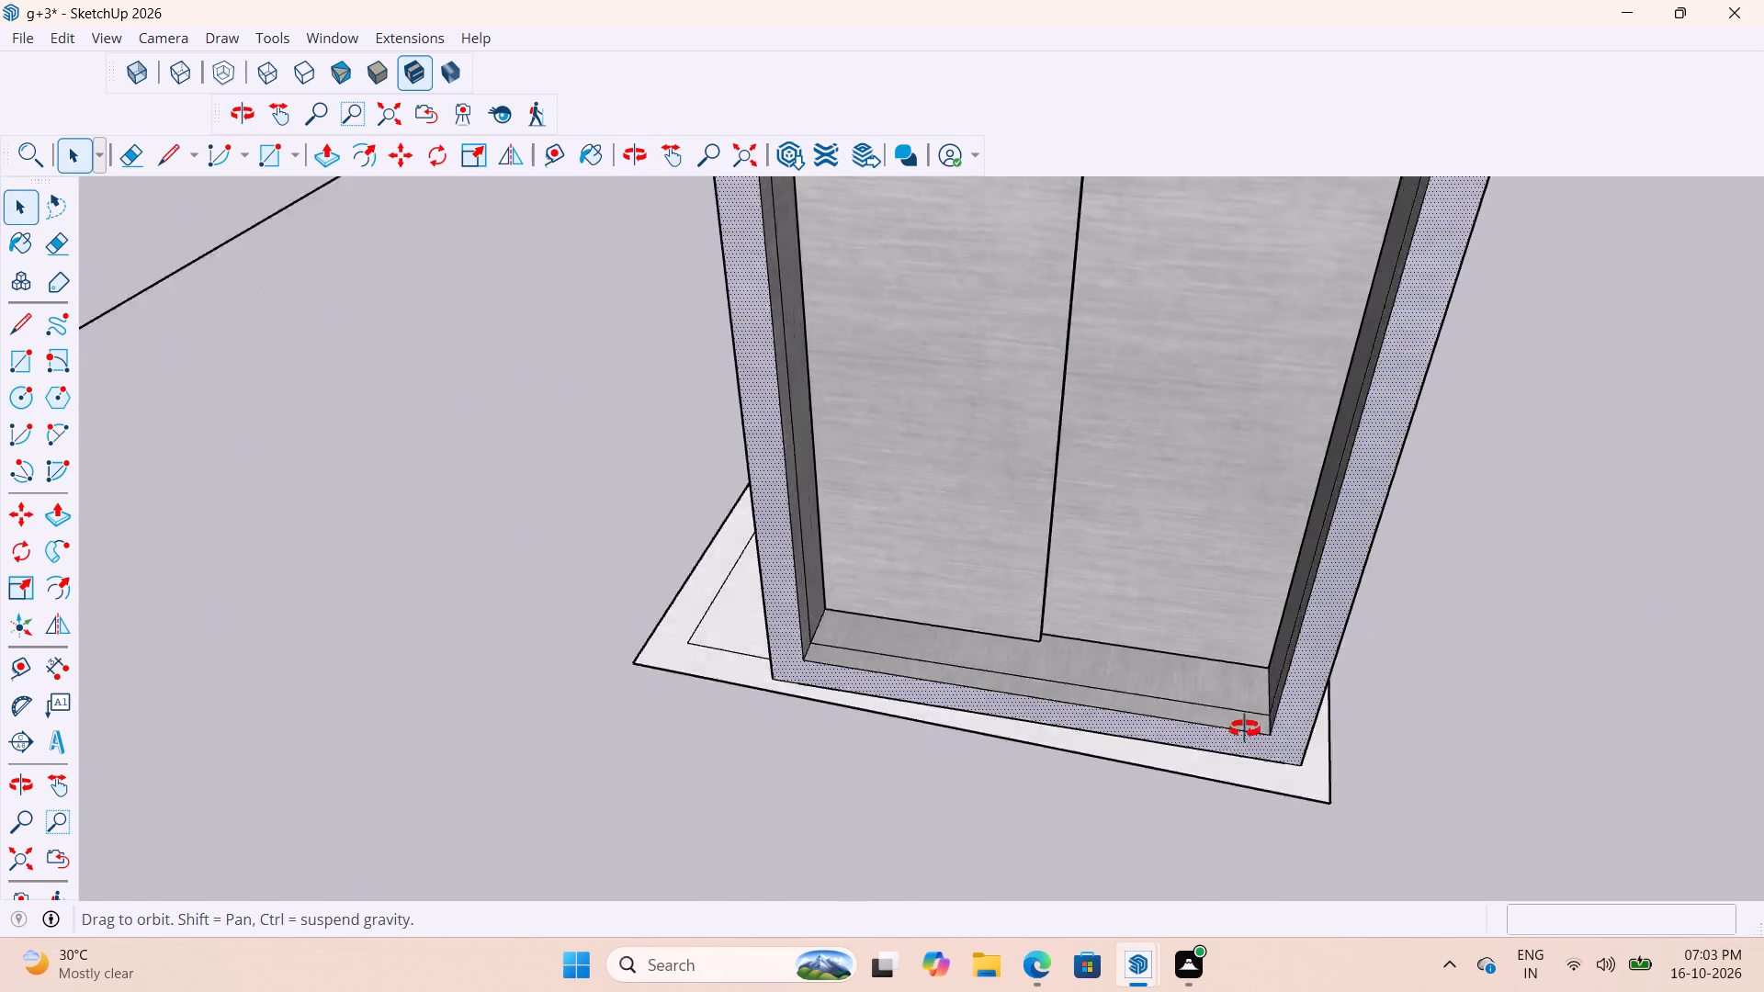
middle_click_drag(1245, 729, 1724, 631)
scroll(1153, 678, "up", 3)
middle_click_drag(1242, 665, 695, 633)
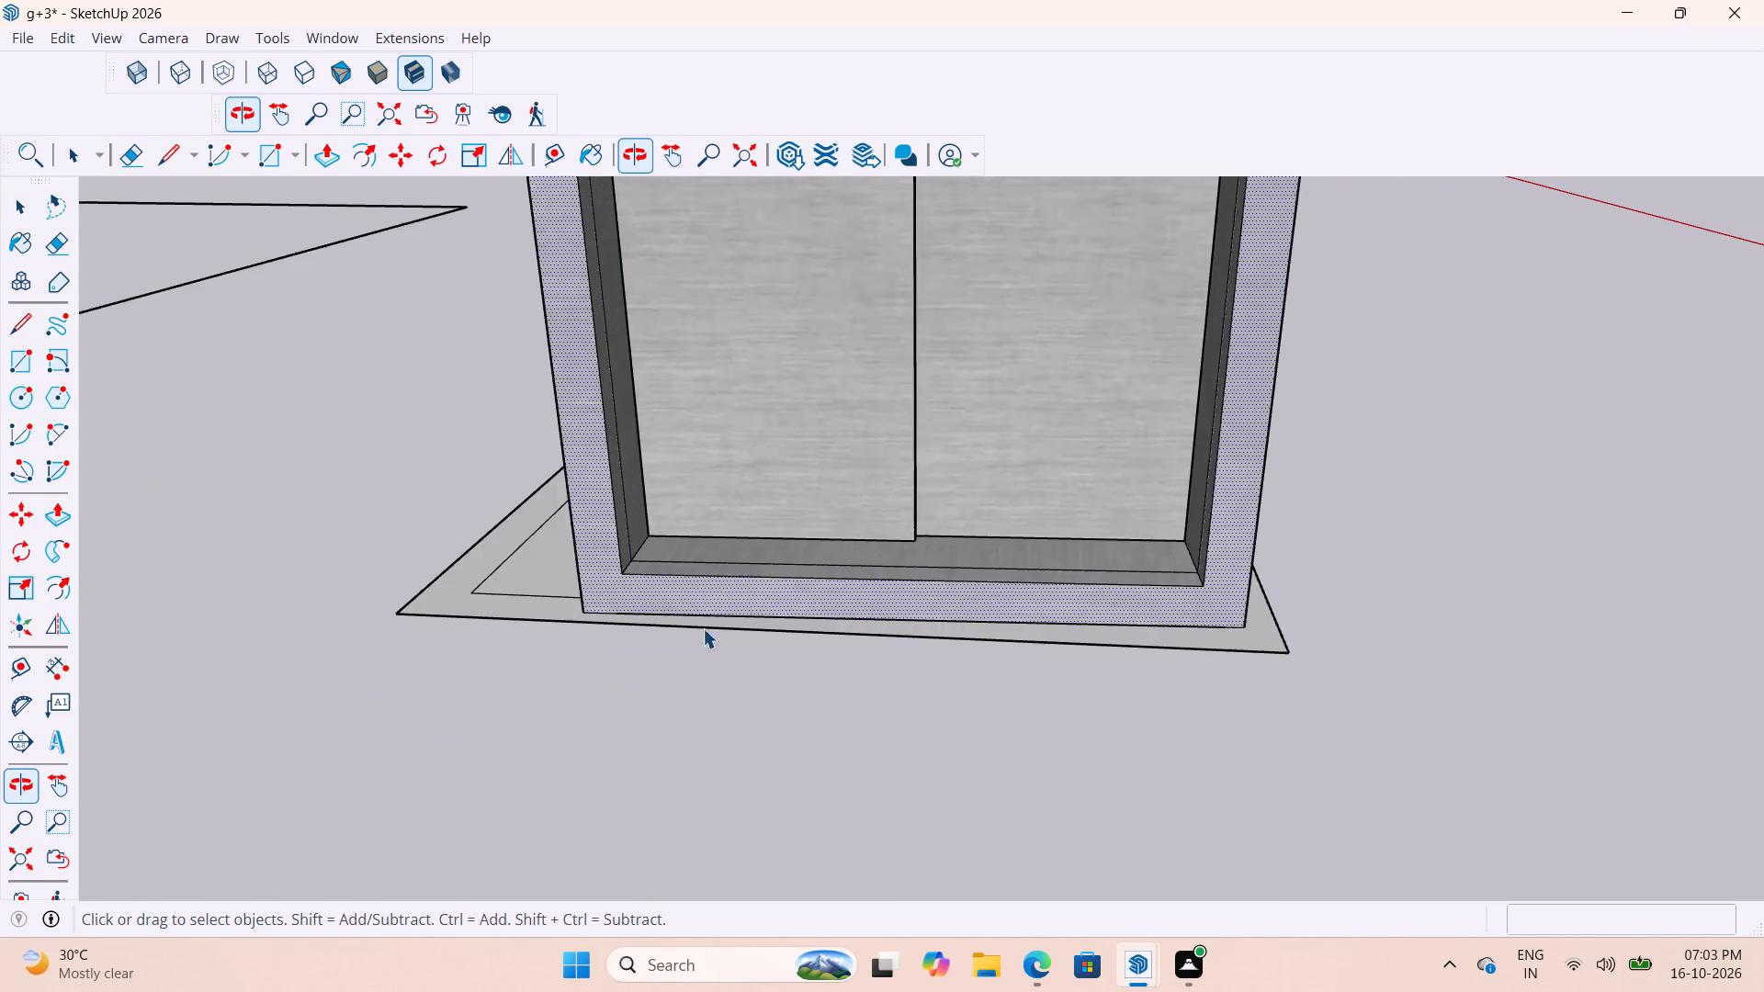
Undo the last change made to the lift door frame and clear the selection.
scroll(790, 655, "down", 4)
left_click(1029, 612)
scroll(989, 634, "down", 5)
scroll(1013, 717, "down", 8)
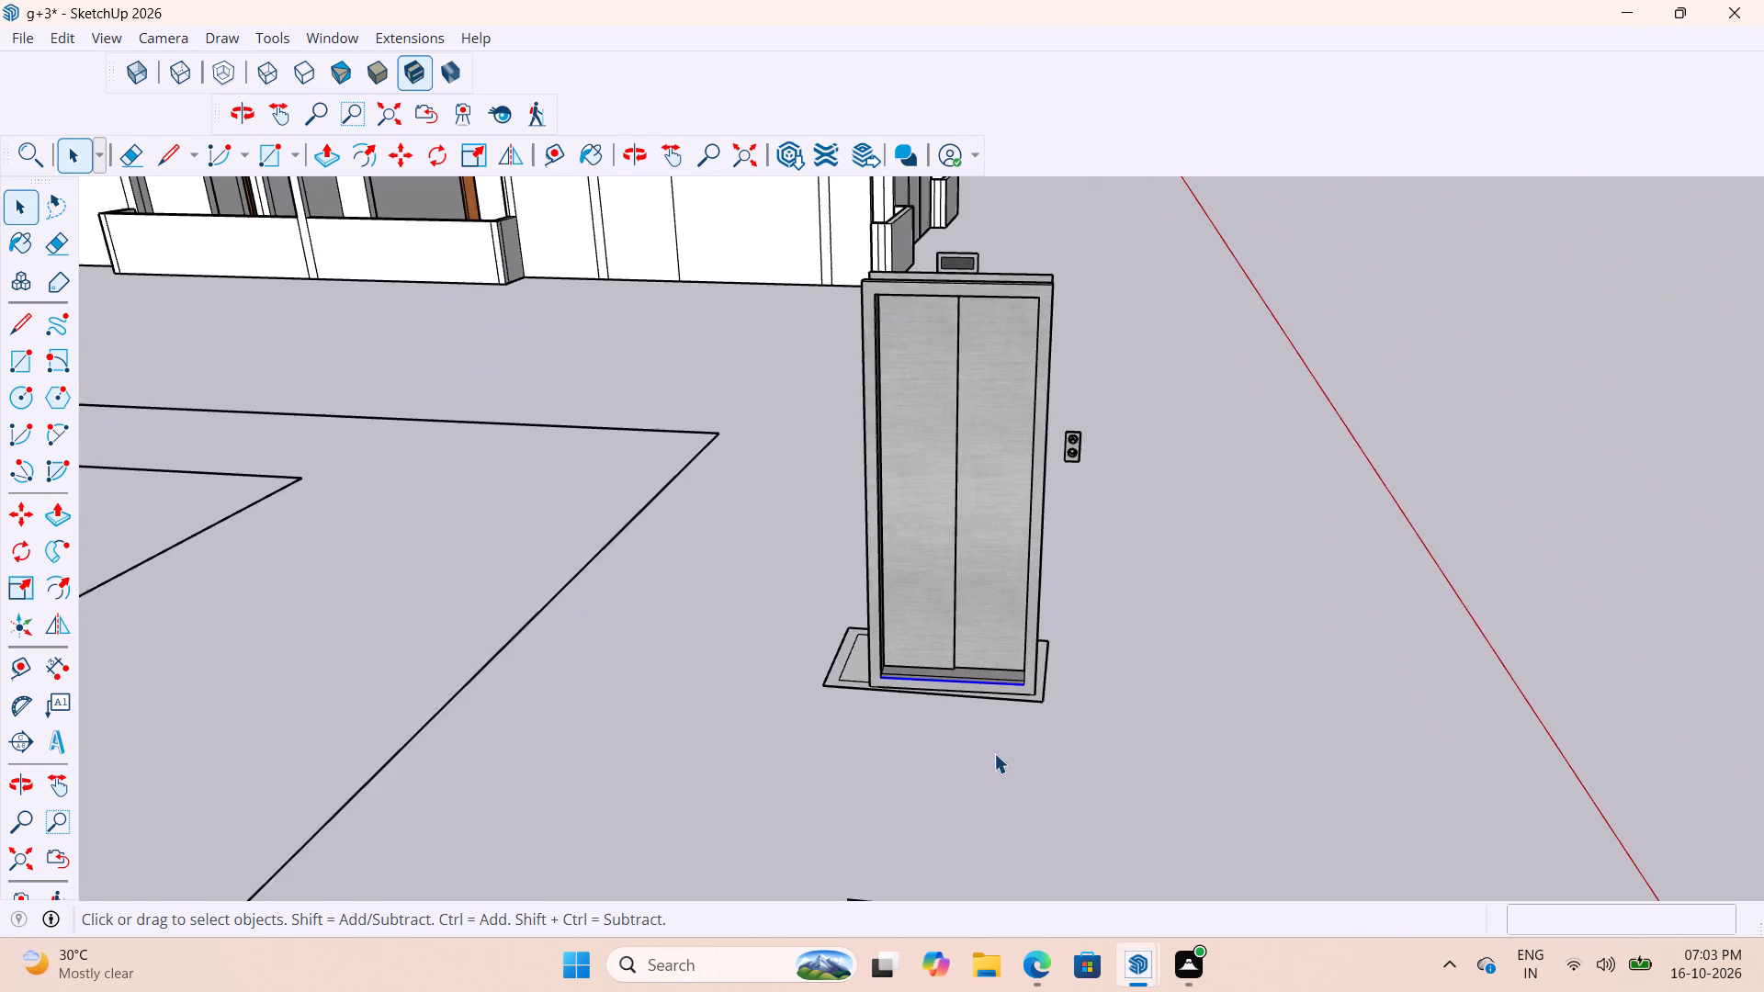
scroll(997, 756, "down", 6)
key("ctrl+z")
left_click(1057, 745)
Delete the old lift door together with its ground reference rectangles and the loose line lying nearby.
scroll(1032, 691, "up", 4)
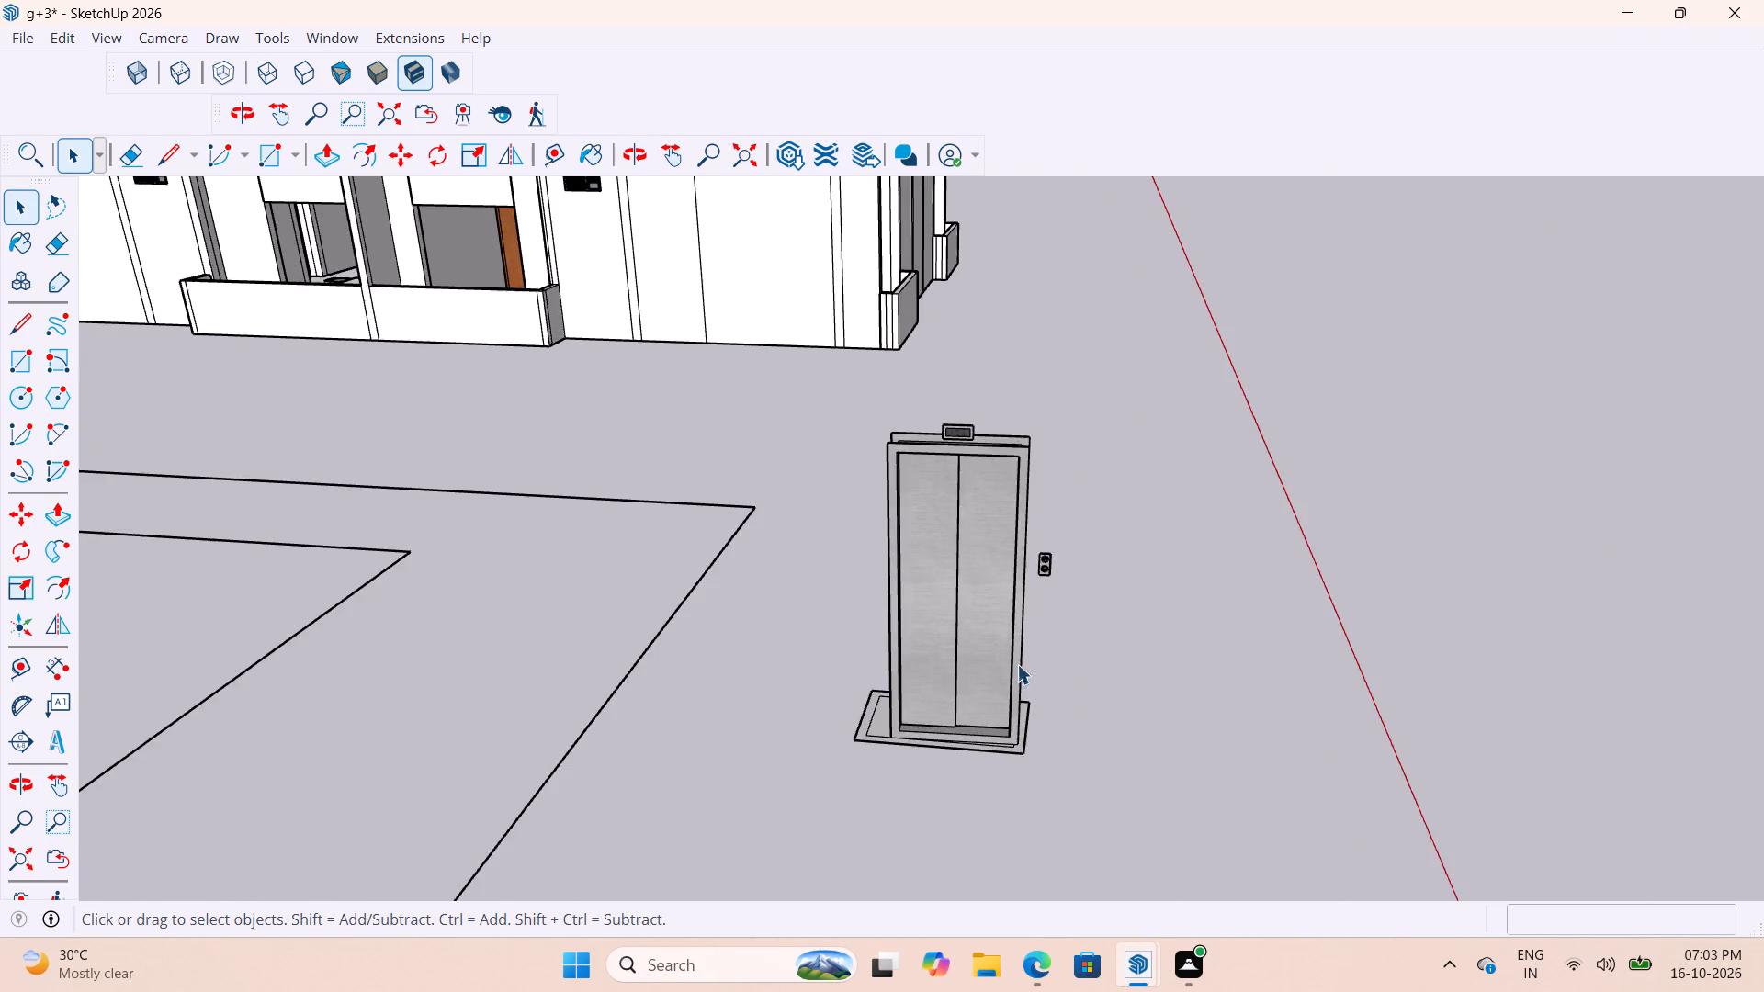
scroll(1017, 664, "up", 3)
middle_click_drag(1031, 589, 1157, 714)
scroll(1001, 637, "down", 11)
scroll(989, 637, "up", 8)
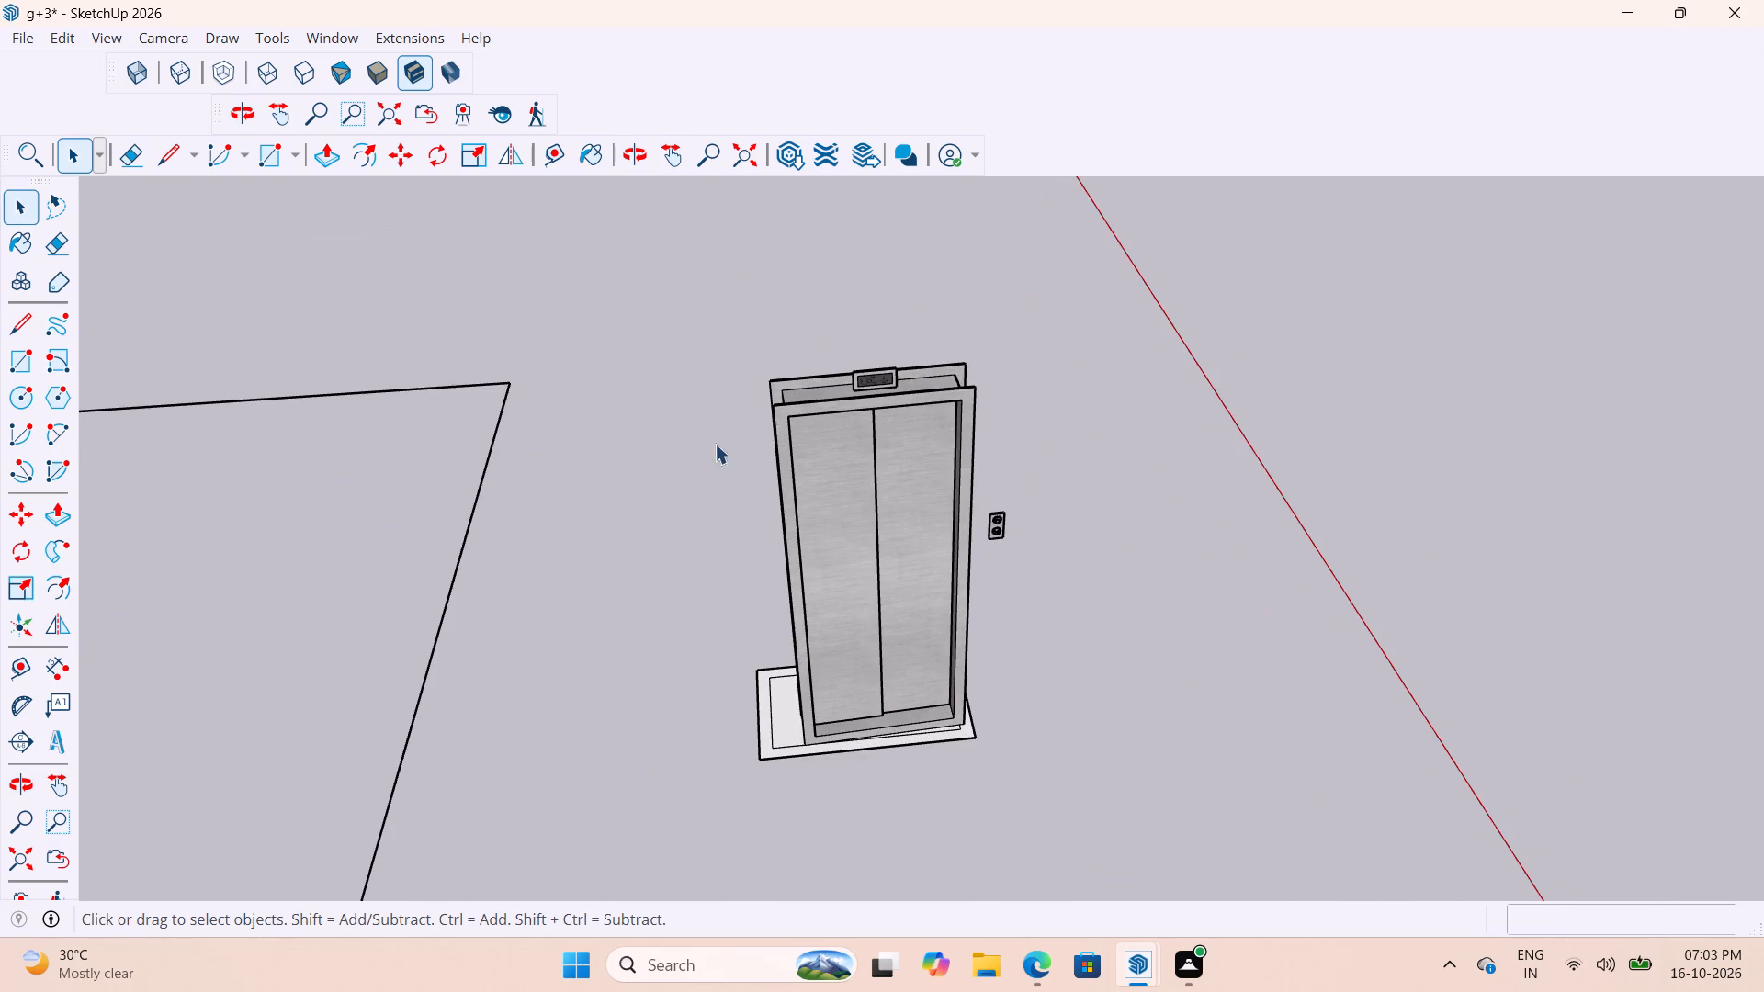
scroll(706, 389, "down", 5)
left_click_drag(703, 377, 976, 818)
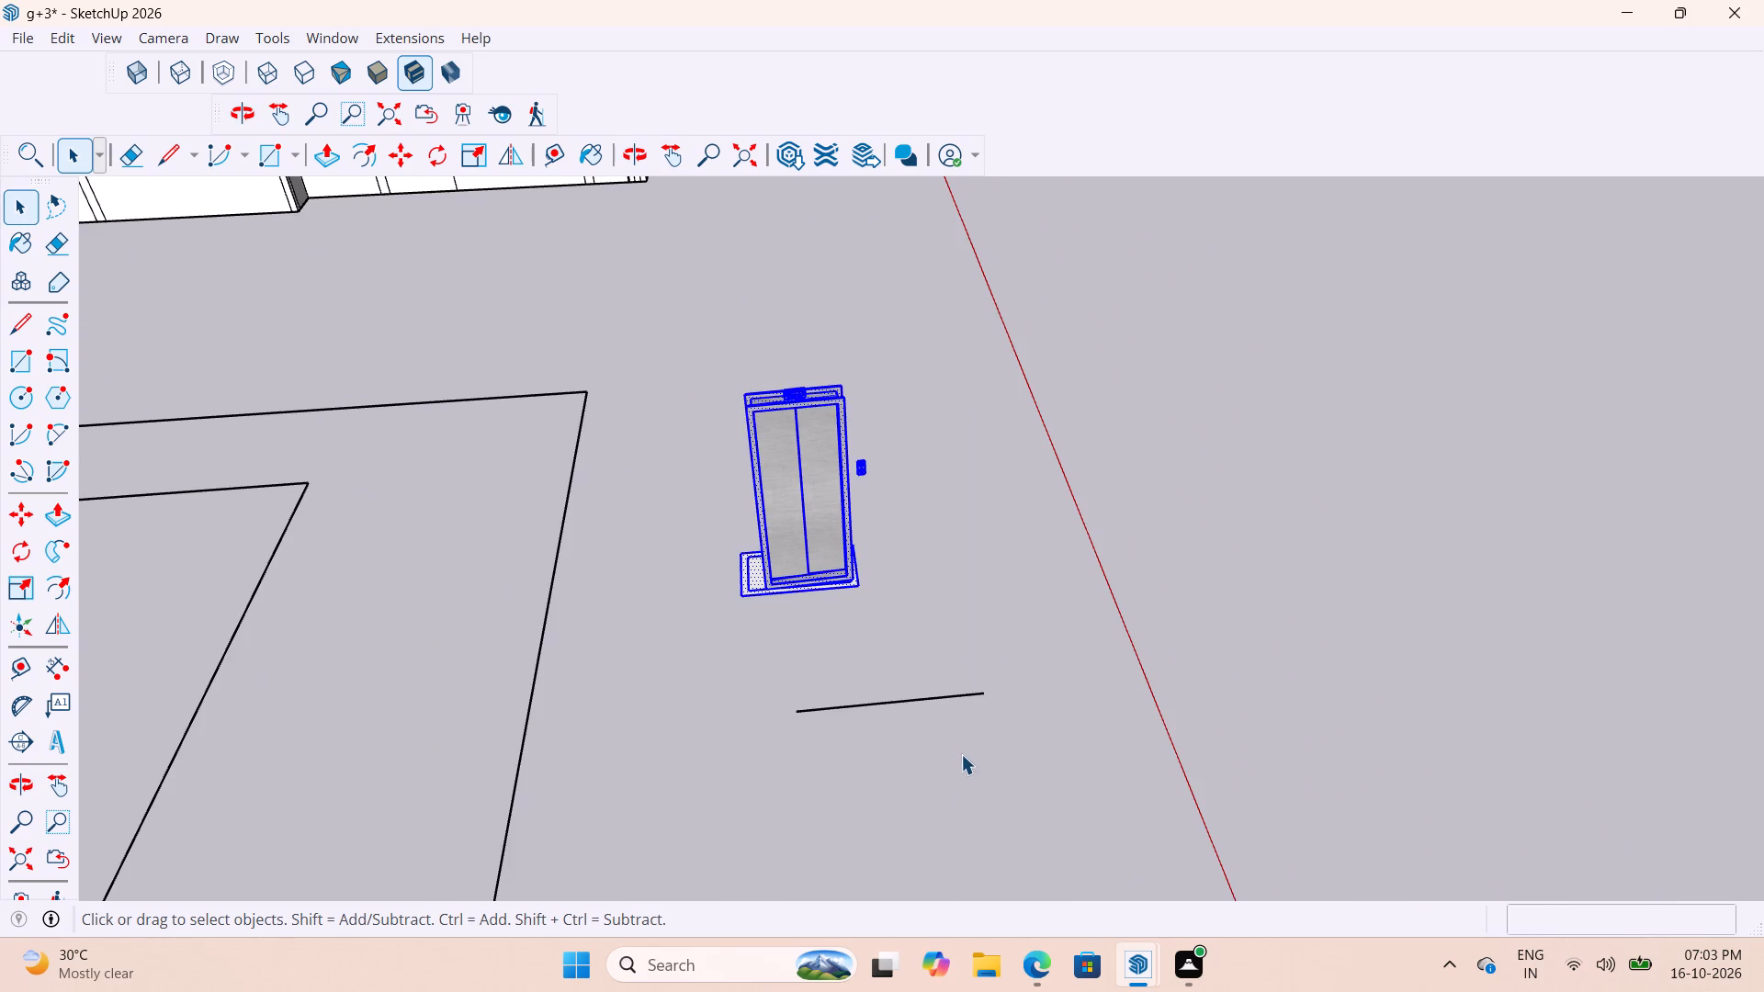
key("Delete")
left_click_drag(1047, 738, 796, 614)
key("Delete")
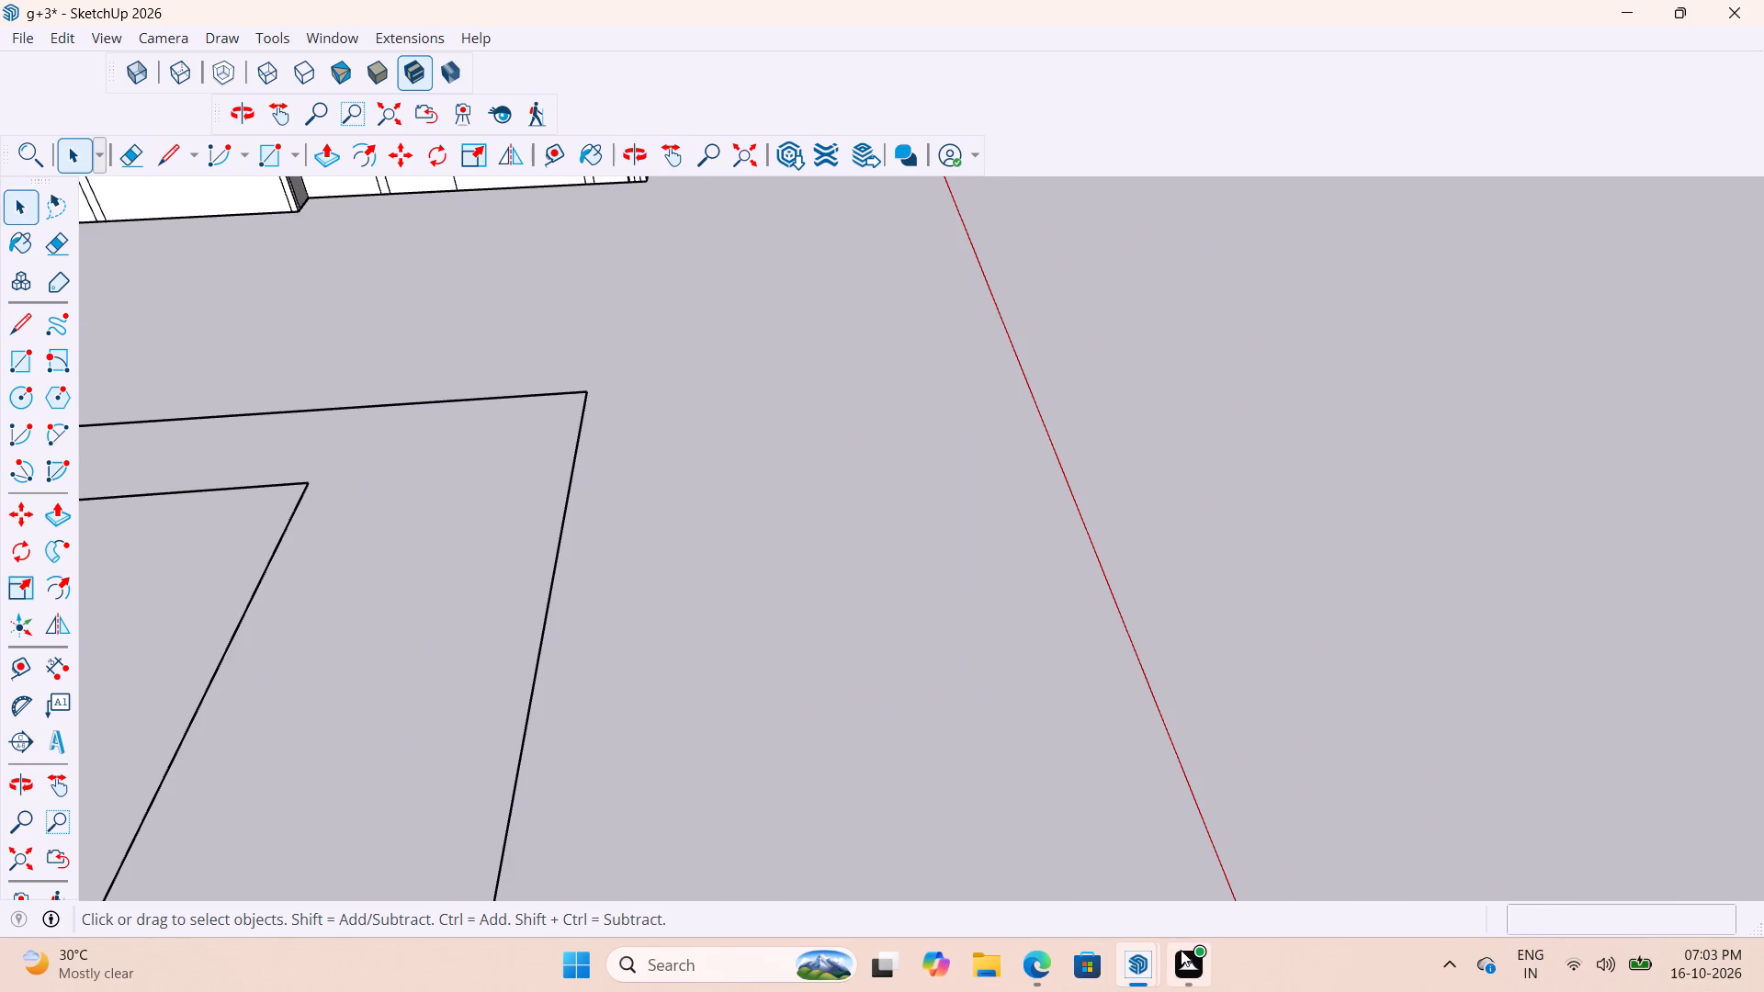
In the browser's 3D Warehouse lift door results, download Building - Lift Double Door & Button as a SketchUp file, then return to g+3.
left_click(1051, 978)
scroll(733, 586, "down", 4)
scroll(943, 566, "down", 2)
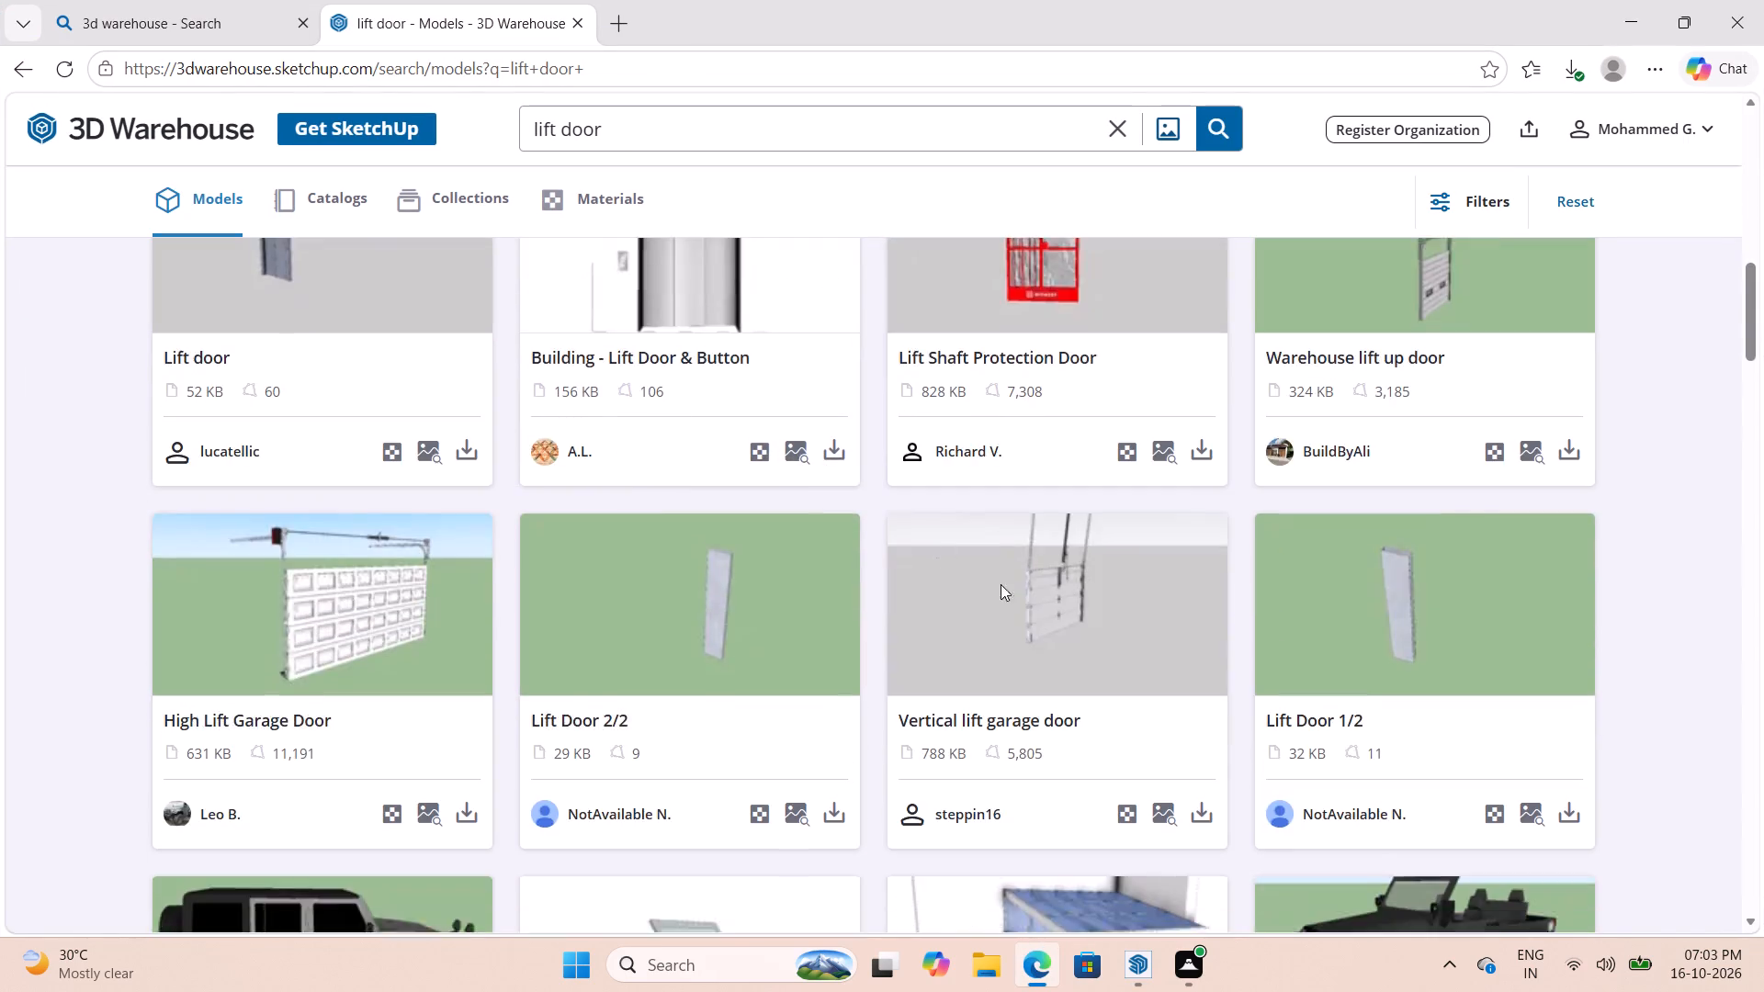
scroll(1001, 584, "down", 19)
scroll(1095, 550, "down", 6)
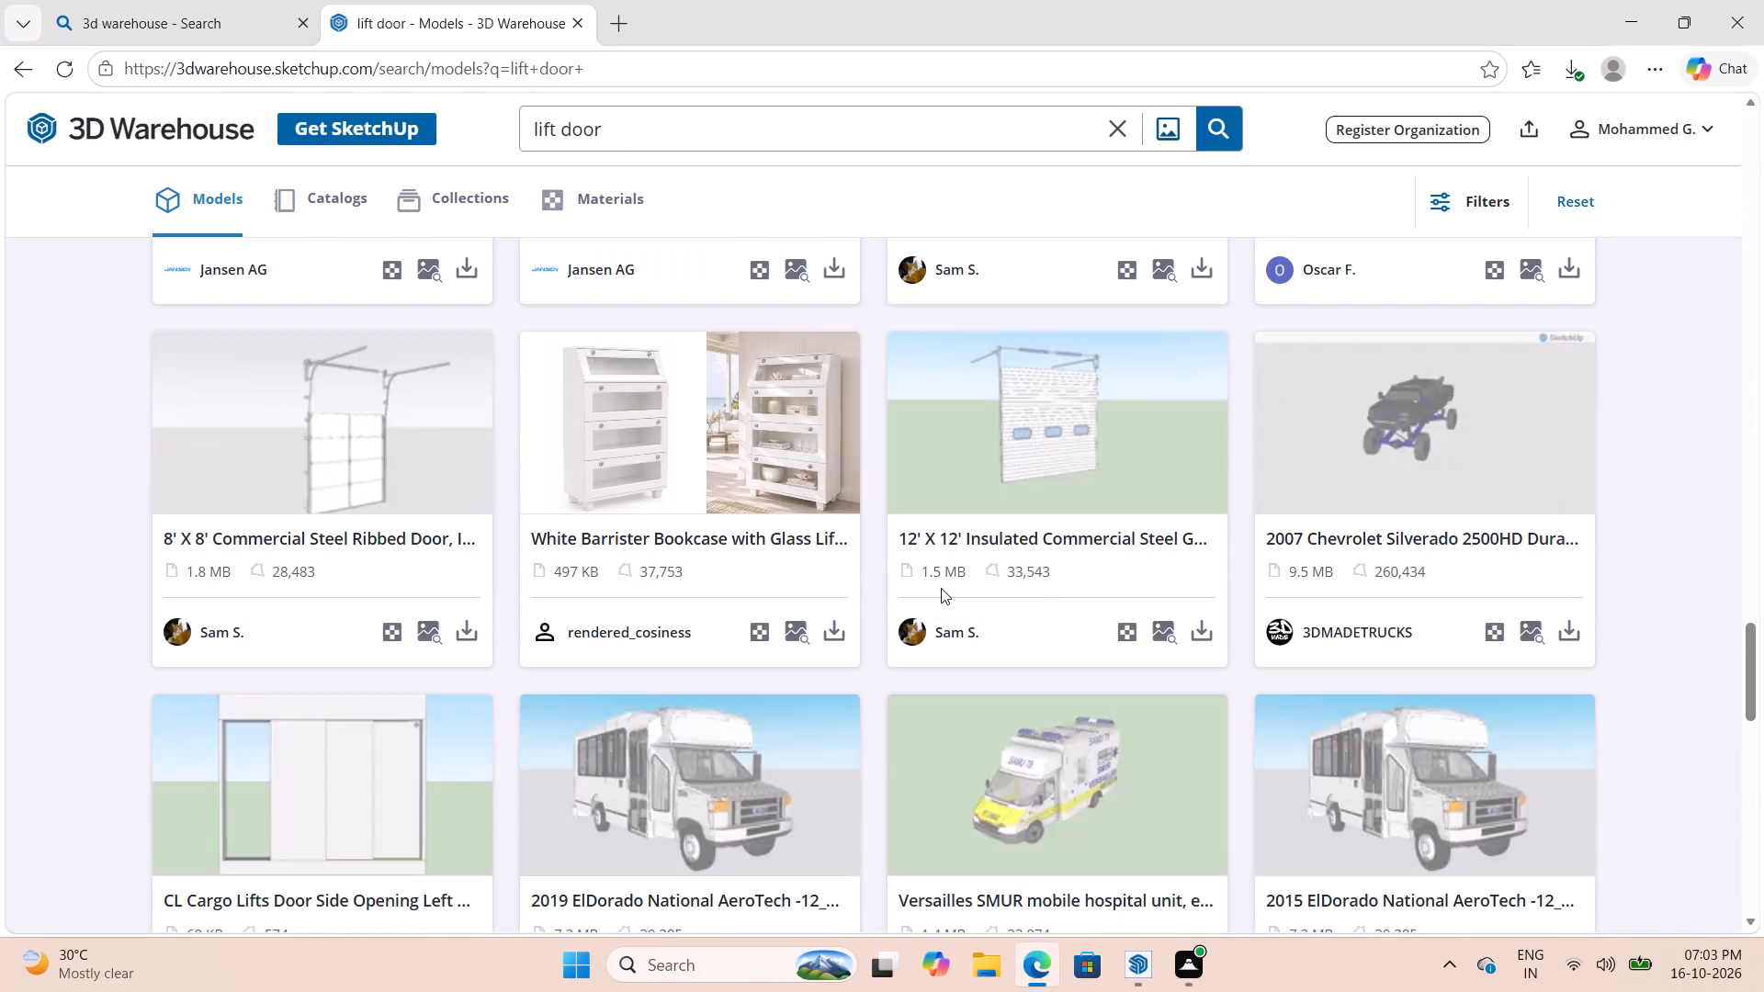
scroll(941, 588, "down", 6)
scroll(941, 588, "up", 20)
scroll(941, 588, "up", 9)
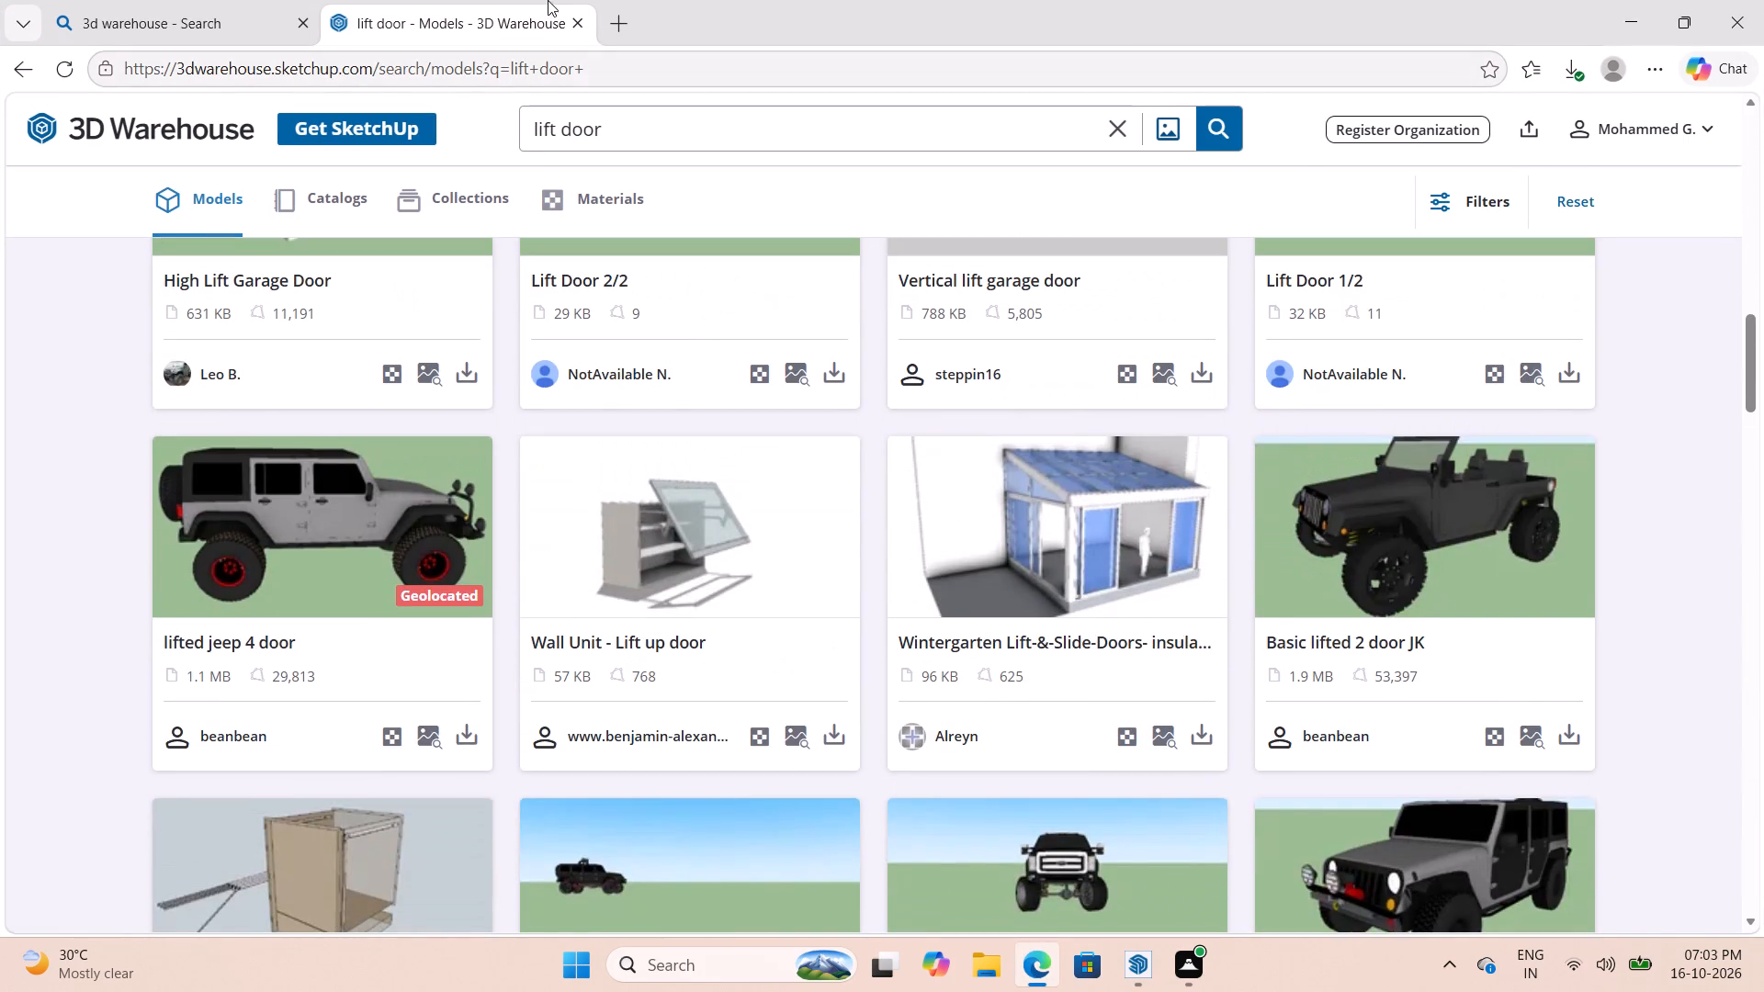
scroll(548, 0, "up", 20)
scroll(548, 0, "up", 4)
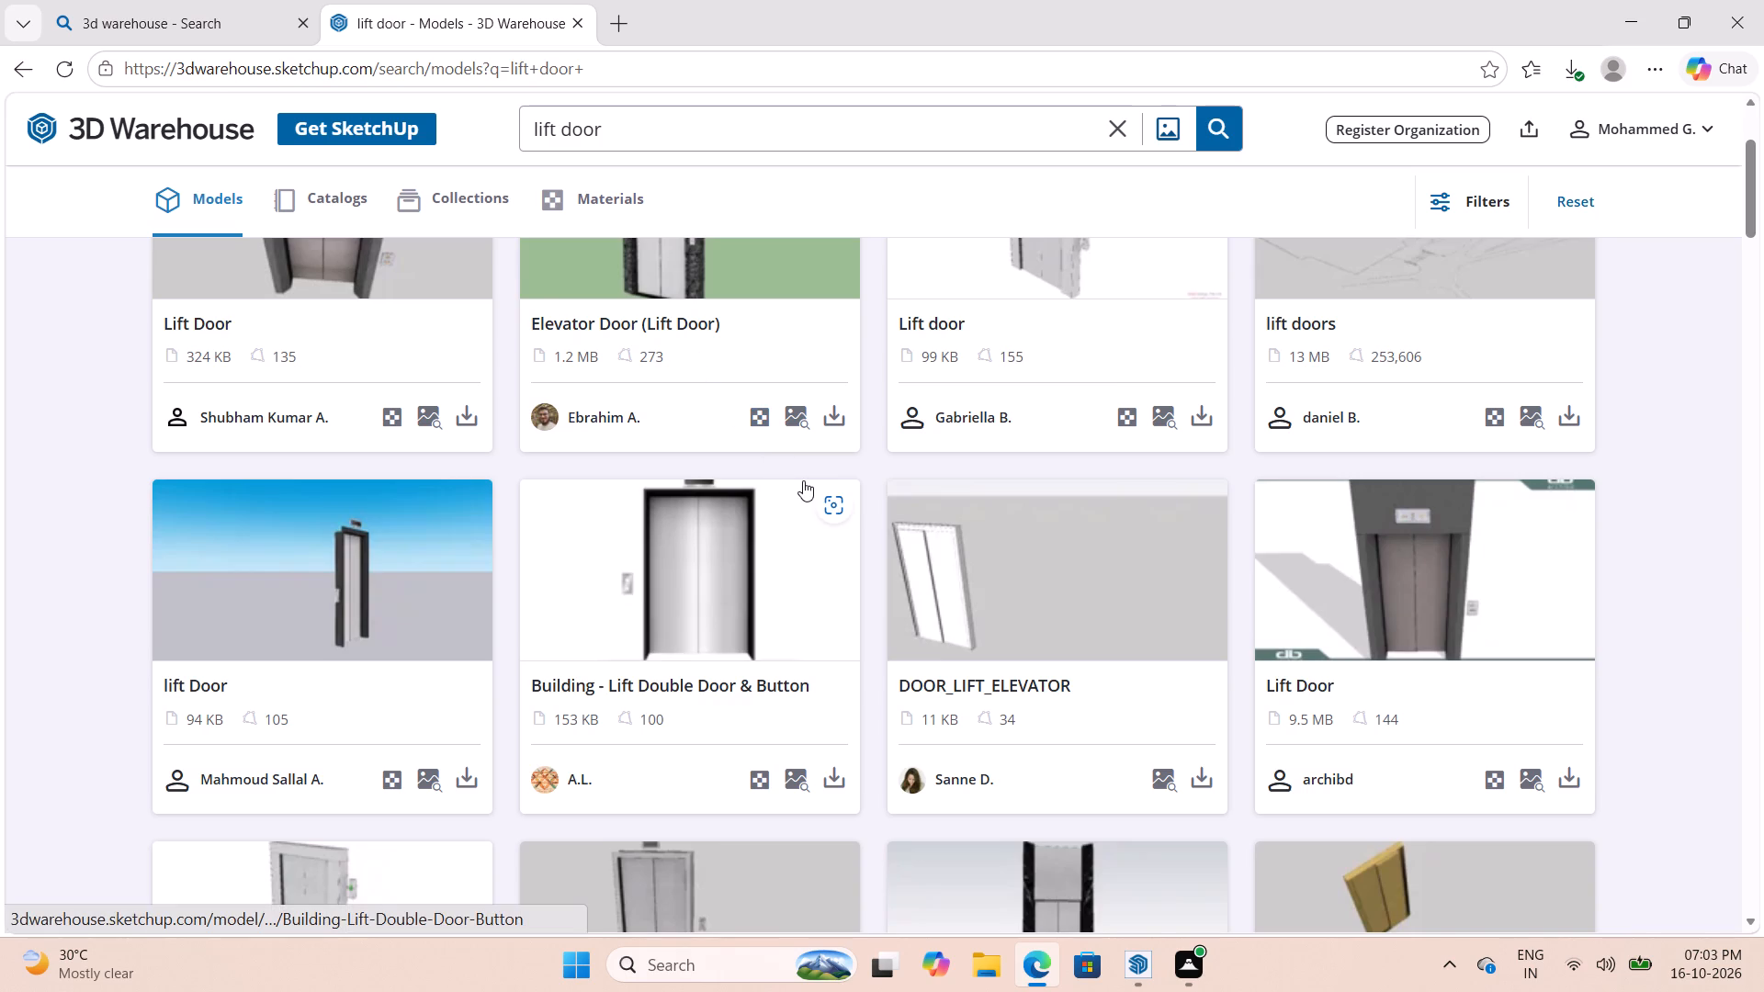
scroll(803, 480, "up", 3)
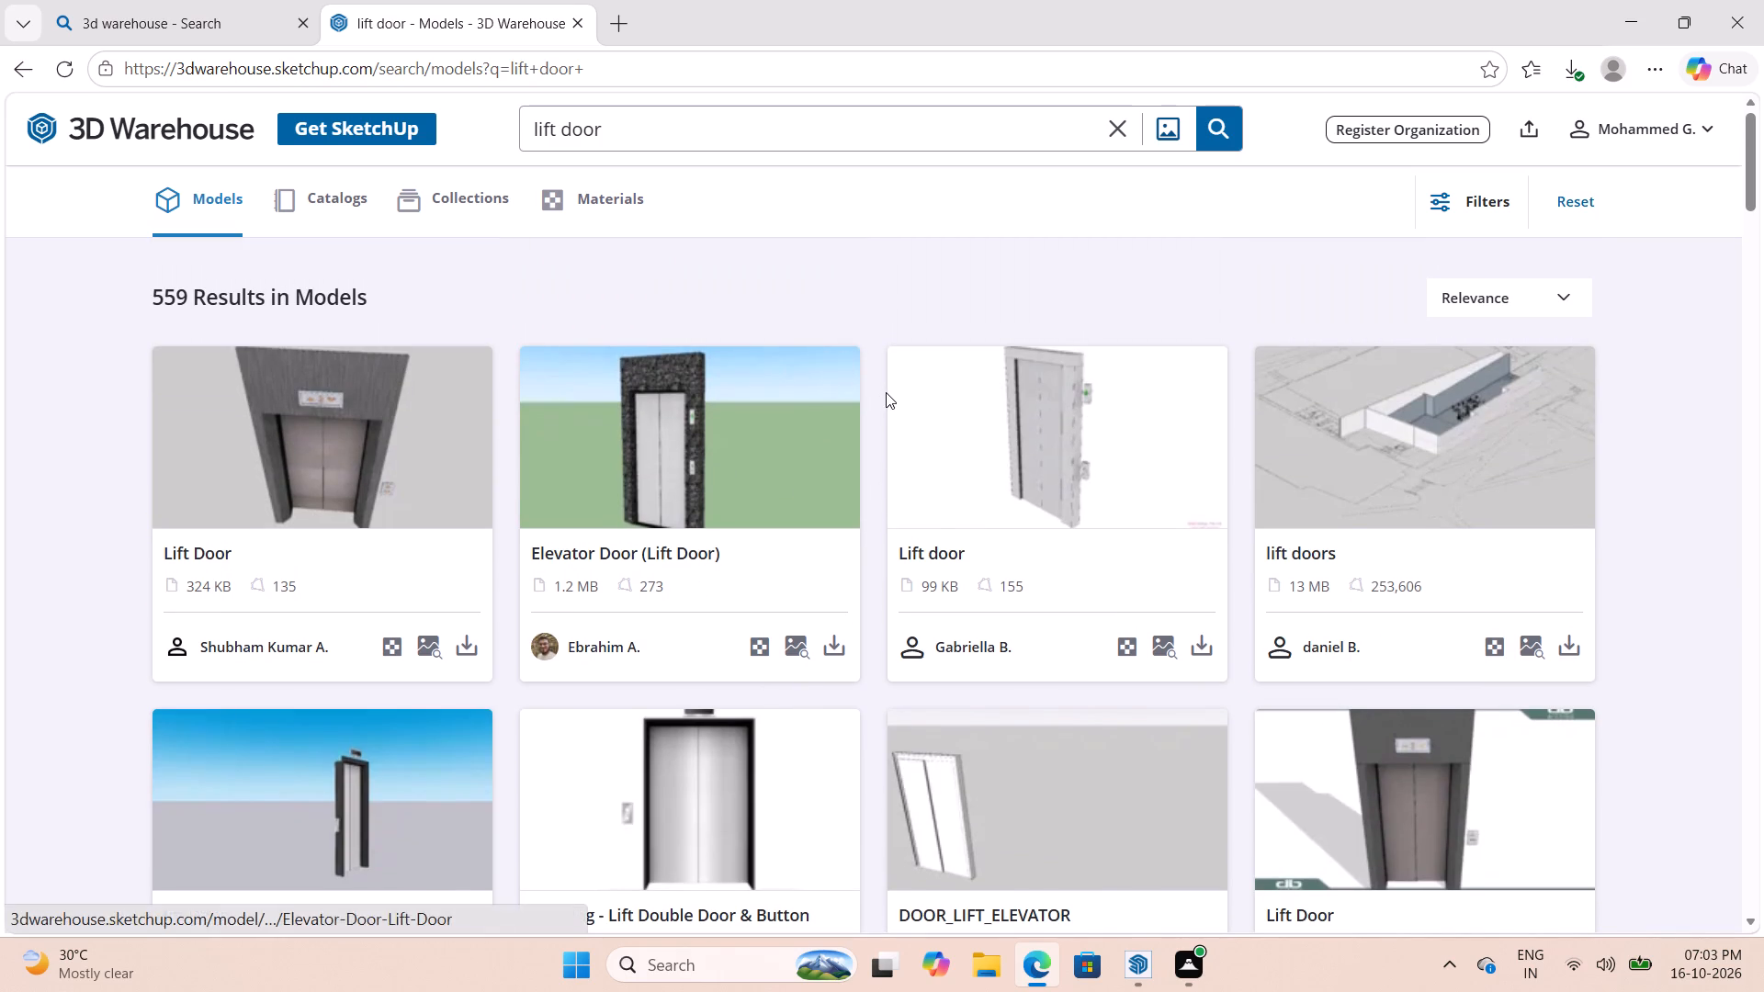
scroll(886, 392, "down", 5)
scroll(850, 457, "up", 3)
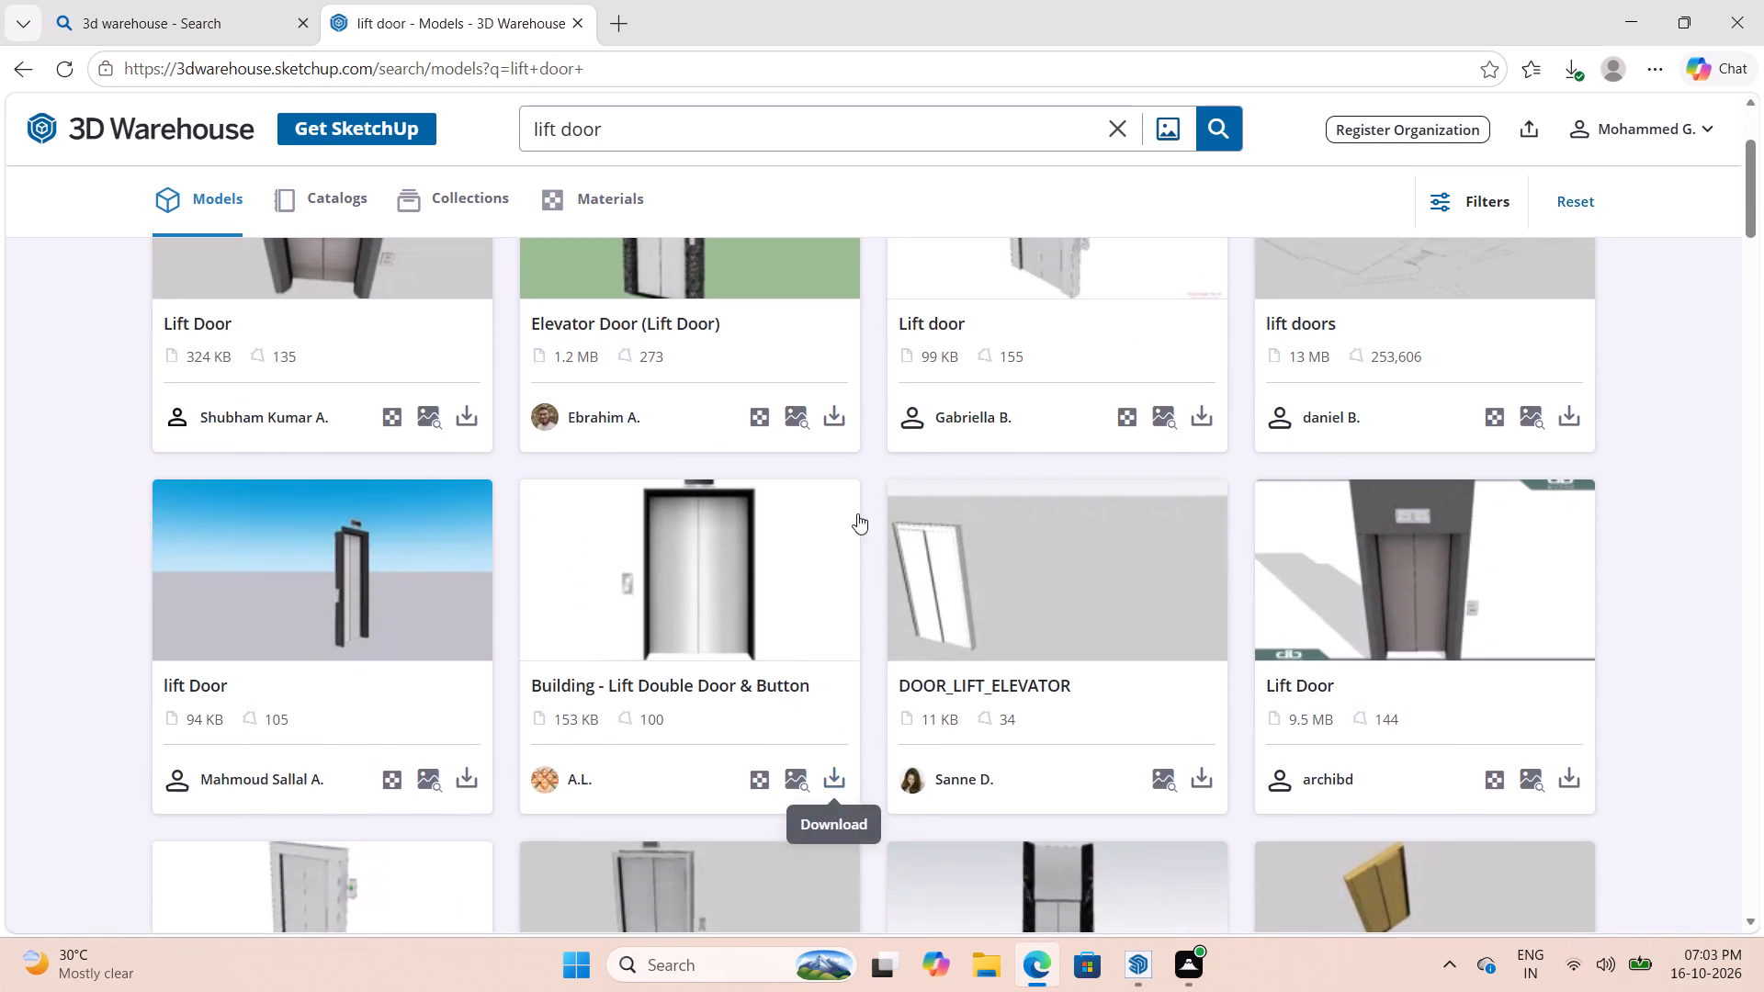
left_click(822, 785)
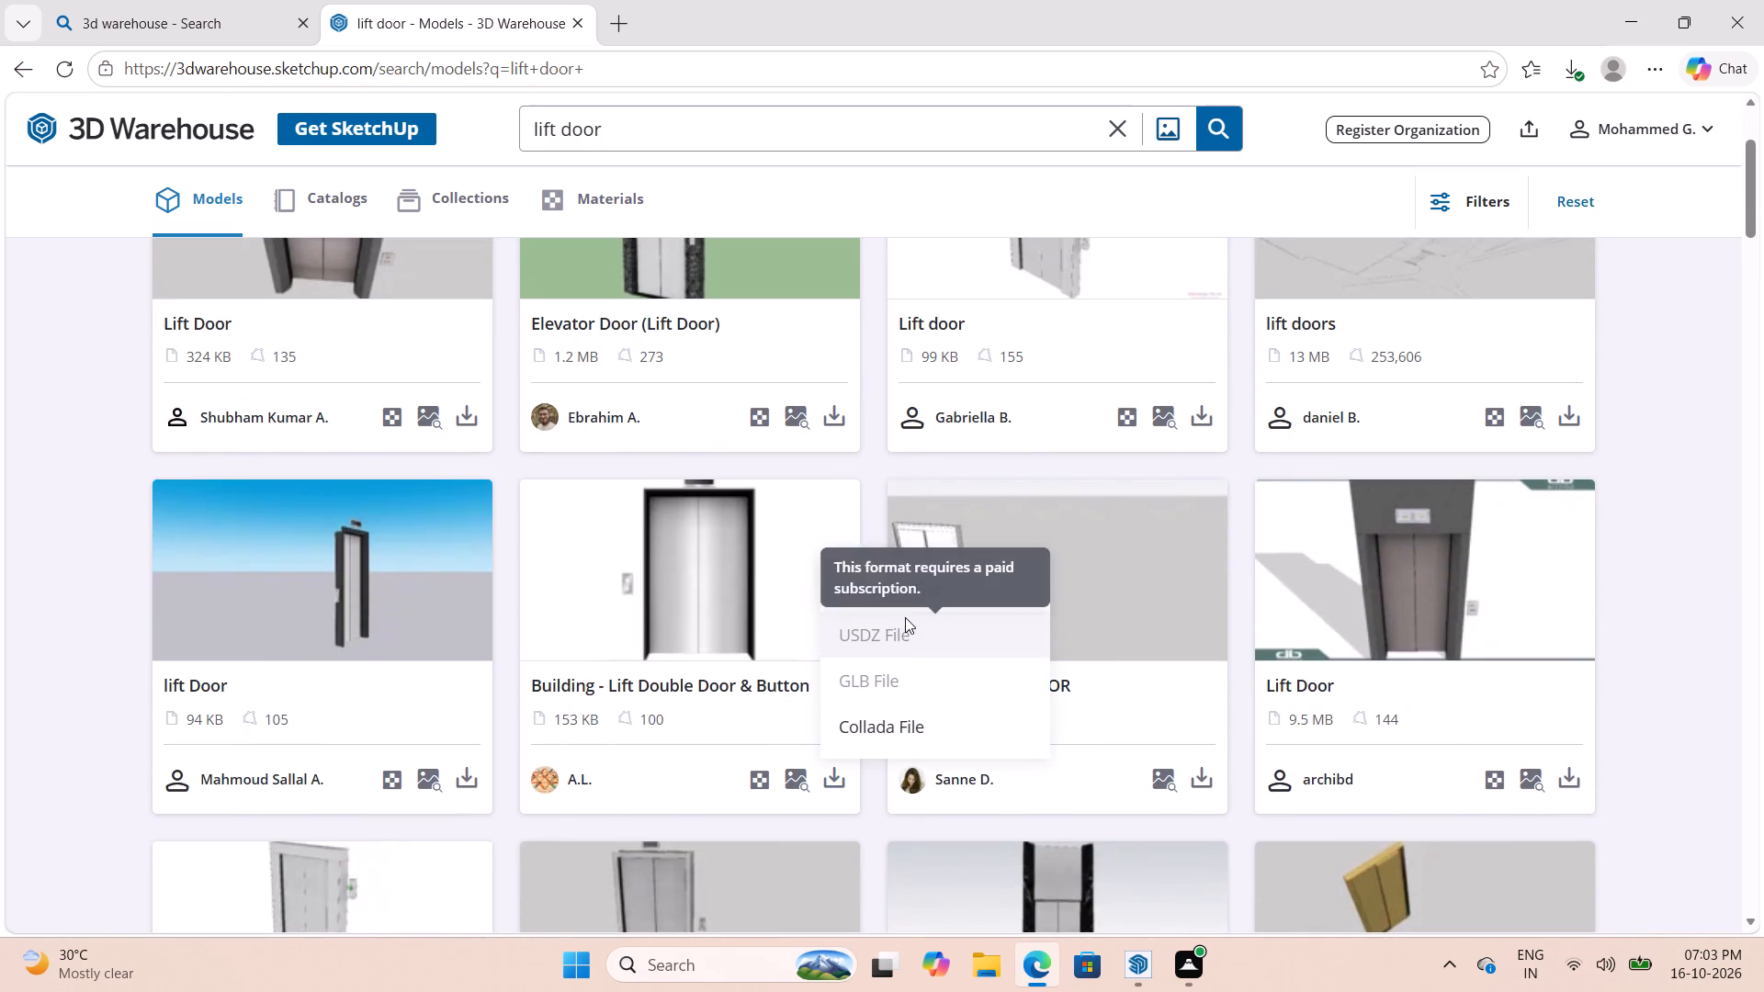
left_click(906, 606)
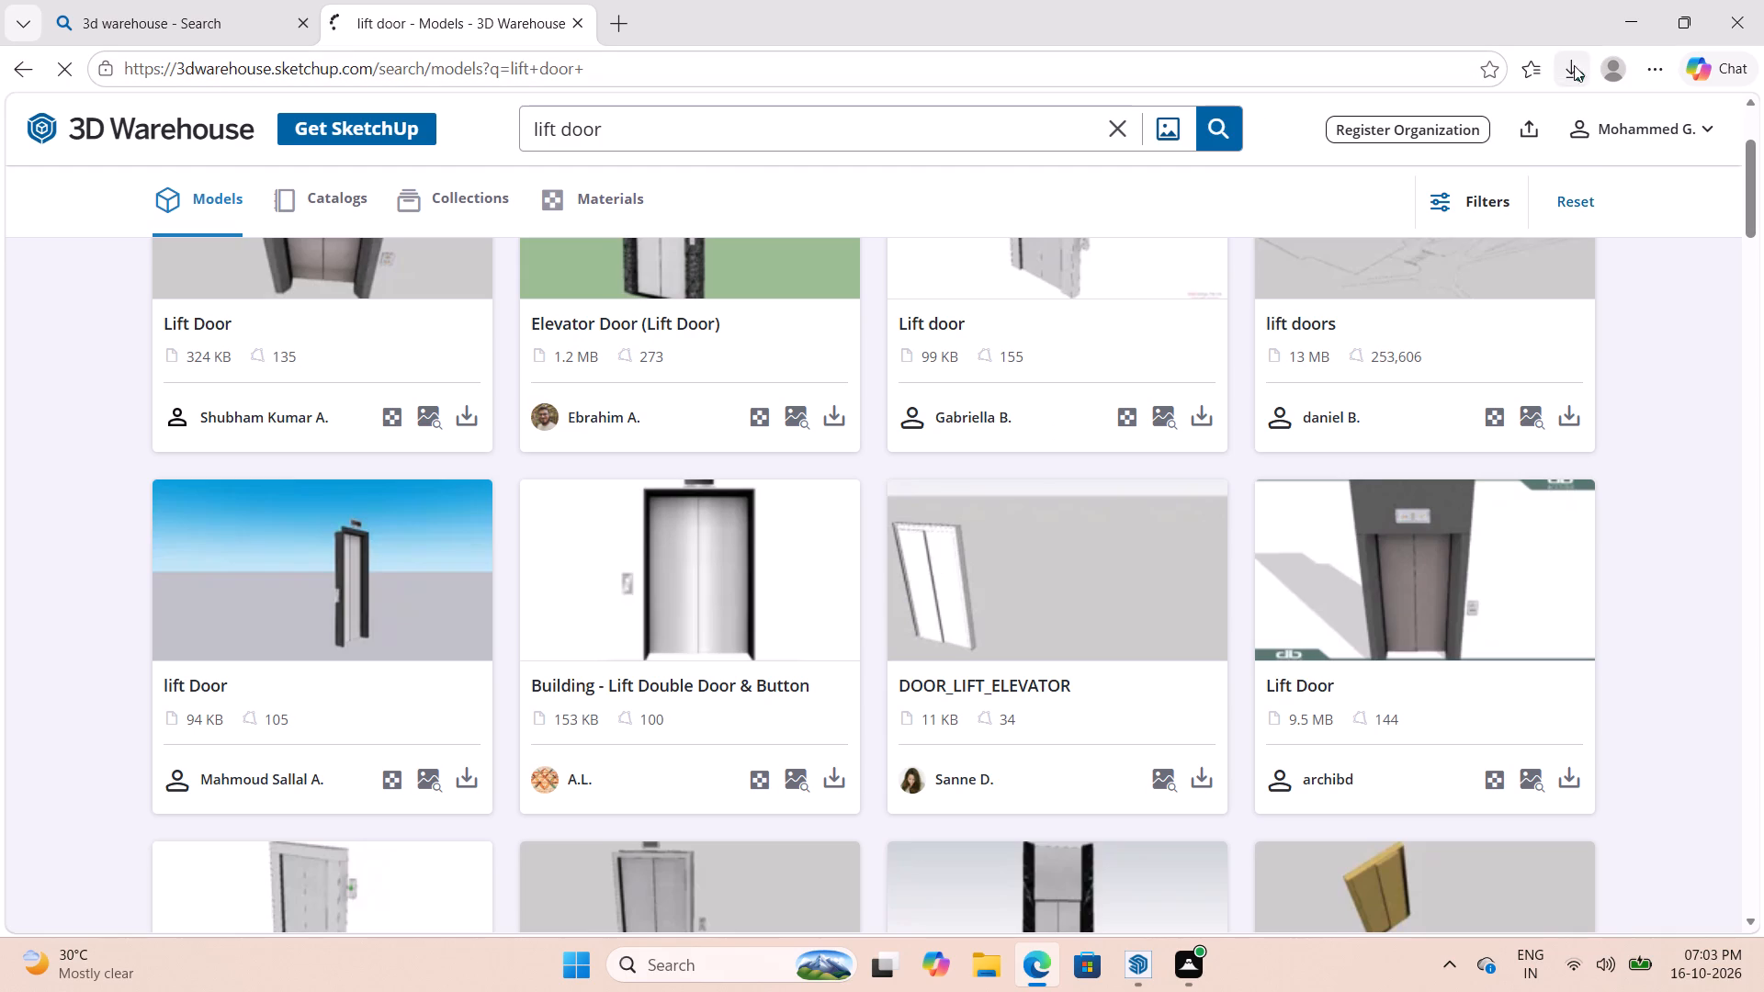
left_click(1640, 0)
Delete the small leftover rectangle on the ground between the green axis and the smaller house.
scroll(843, 398, "down", 10)
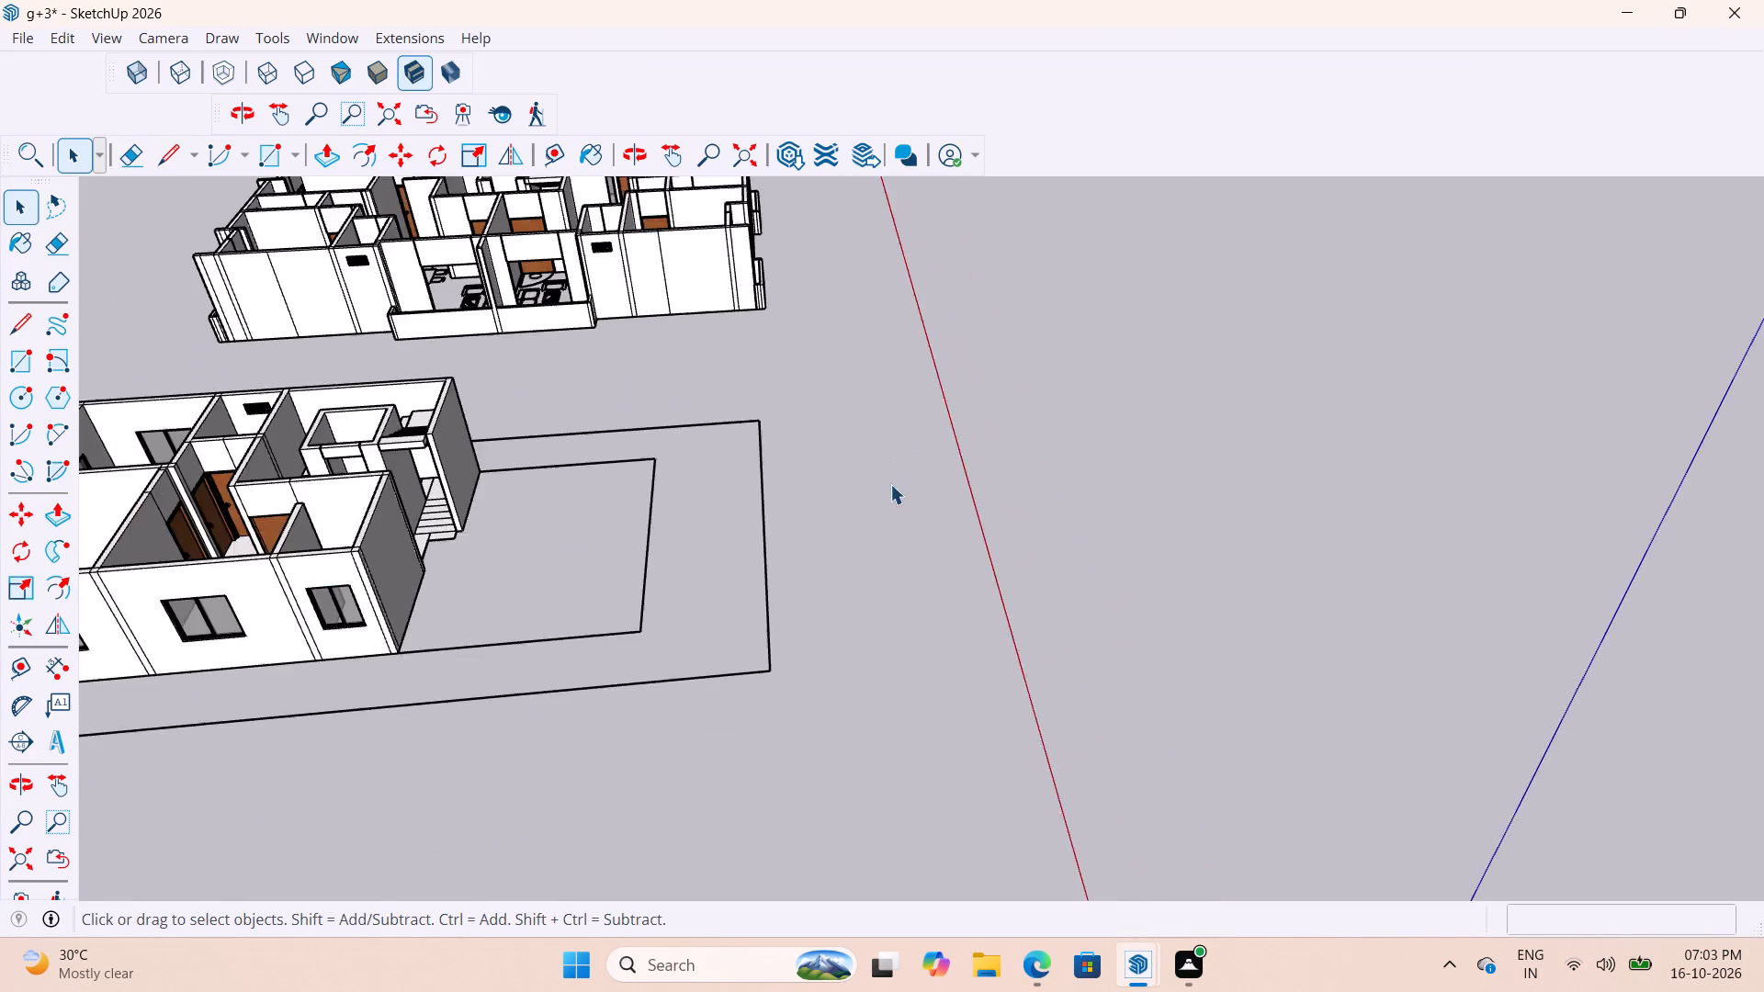
scroll(890, 484, "down", 5)
middle_click_drag(1005, 629, 543, 665)
scroll(899, 742, "down", 8)
middle_click_drag(1019, 680, 765, 681)
scroll(575, 451, "up", 7)
left_click_drag(532, 447, 658, 542)
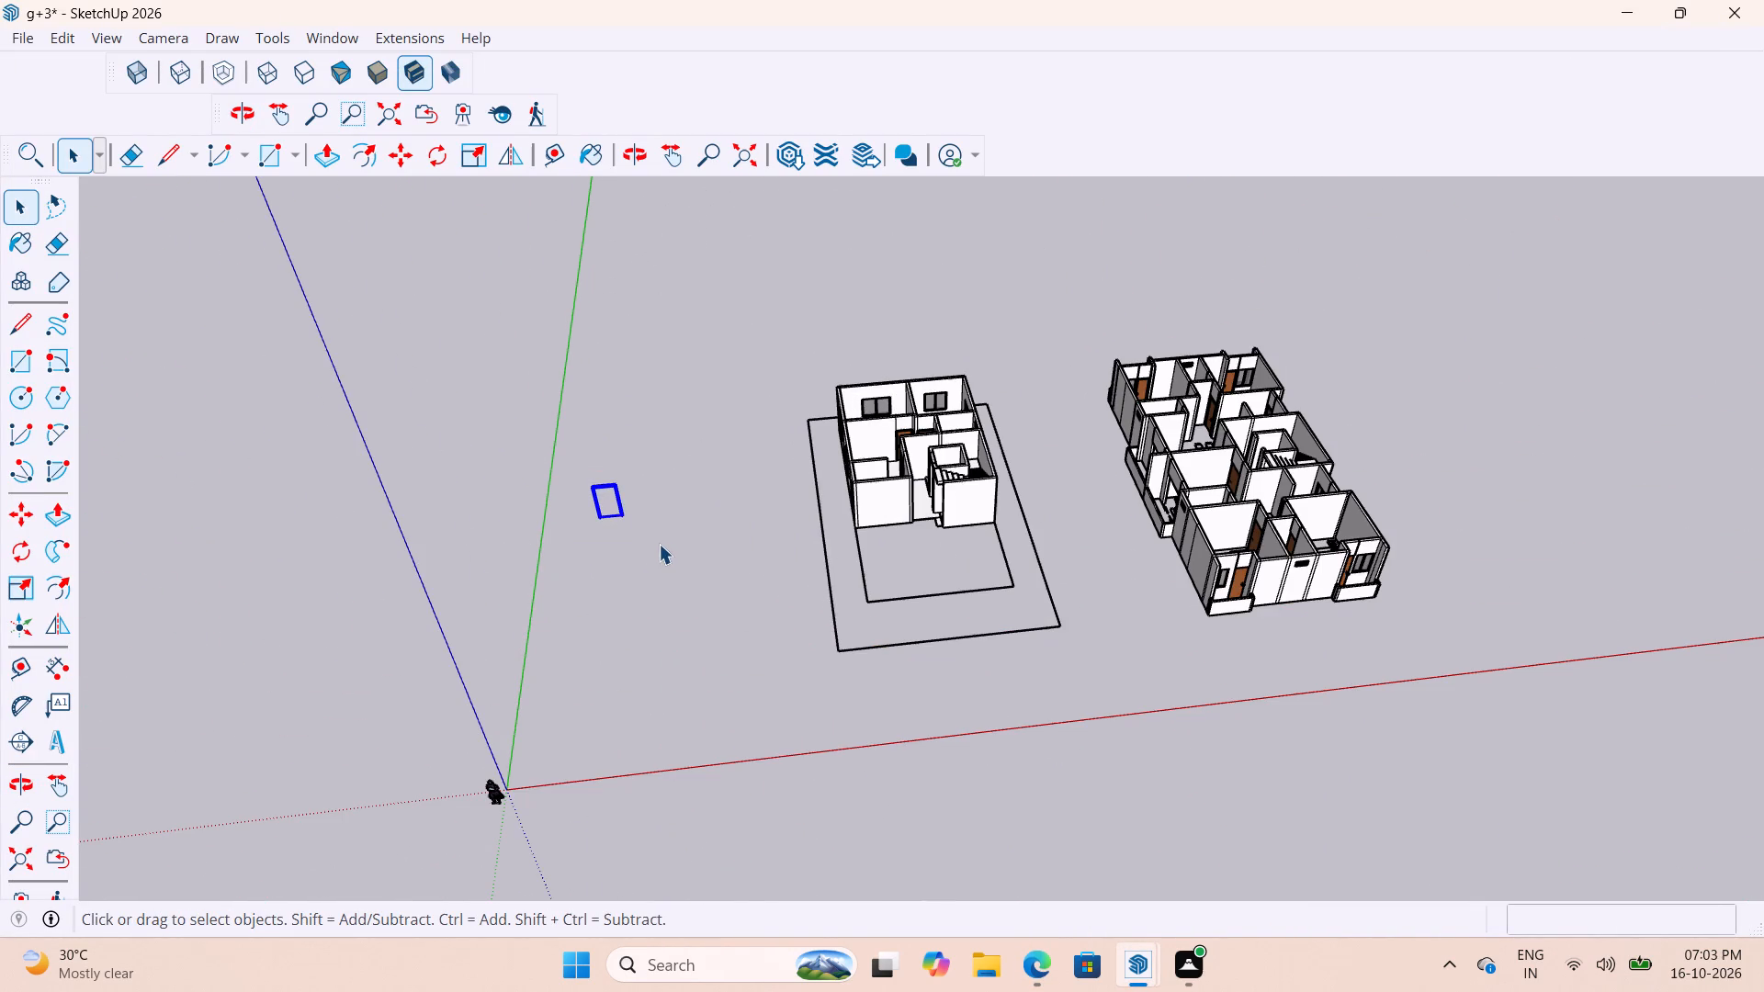
key("Delete")
Import the downloaded Building - Lift Double Door & Button model and place it on open ground beyond the larger house.
scroll(652, 569, "down", 10)
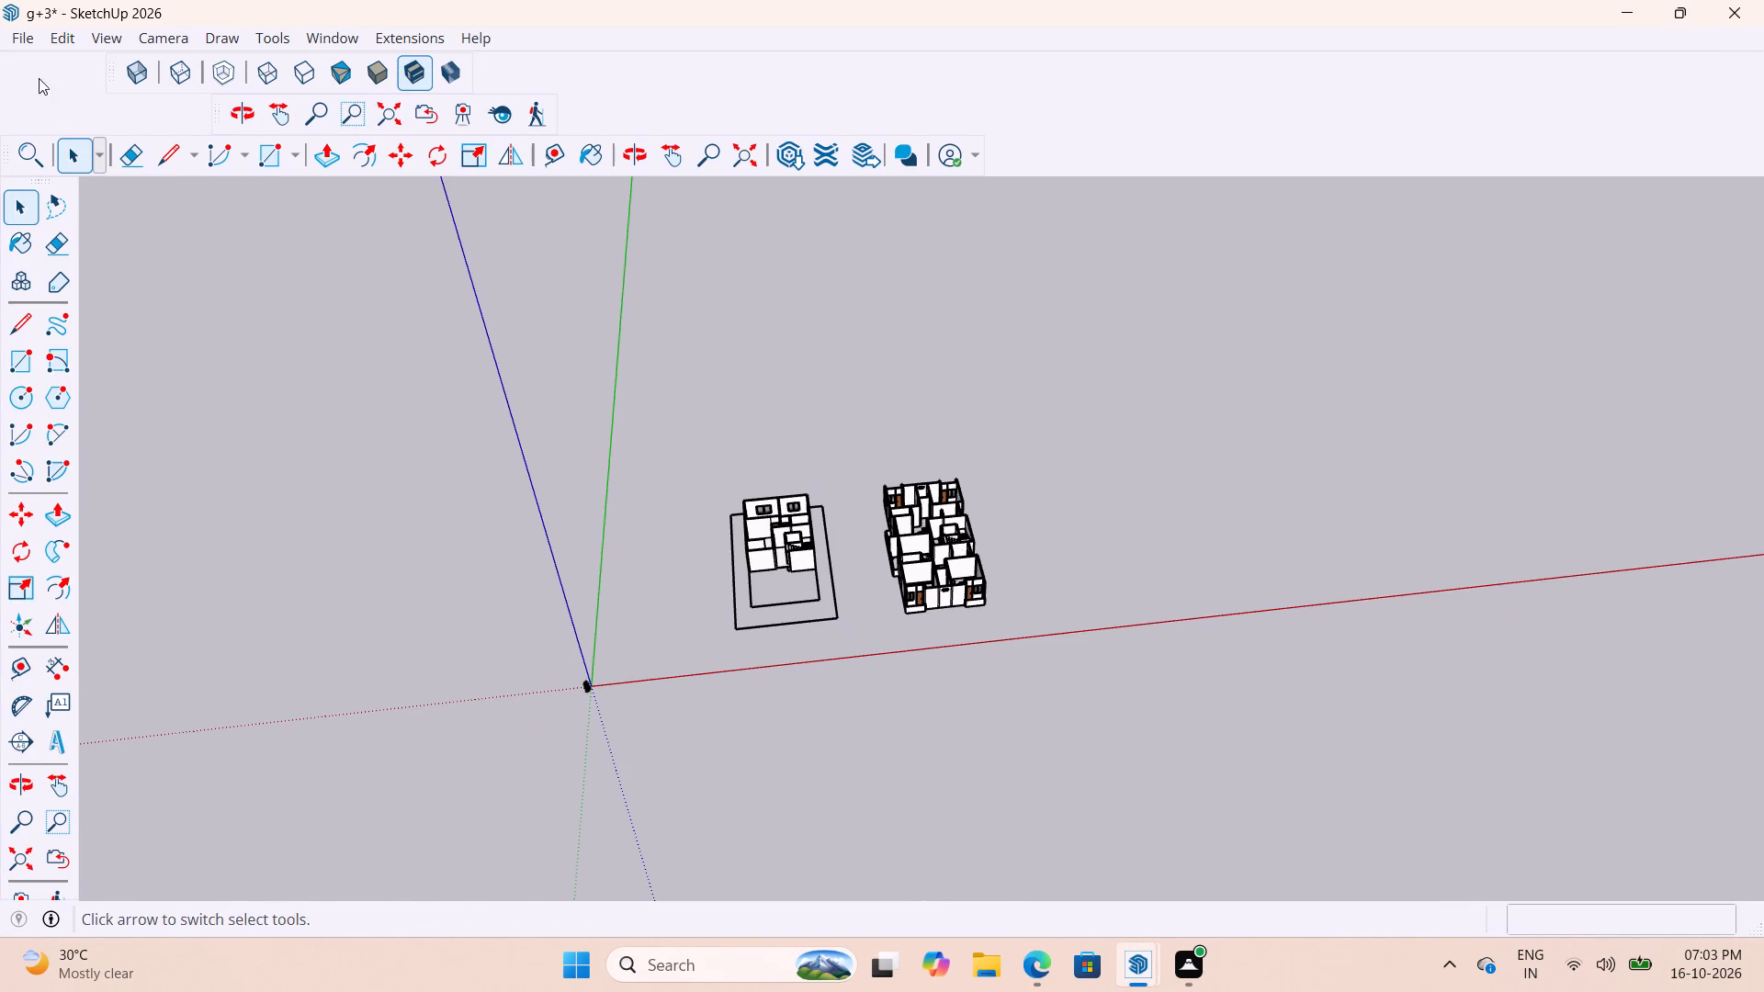
left_click(16, 23)
left_click(24, 41)
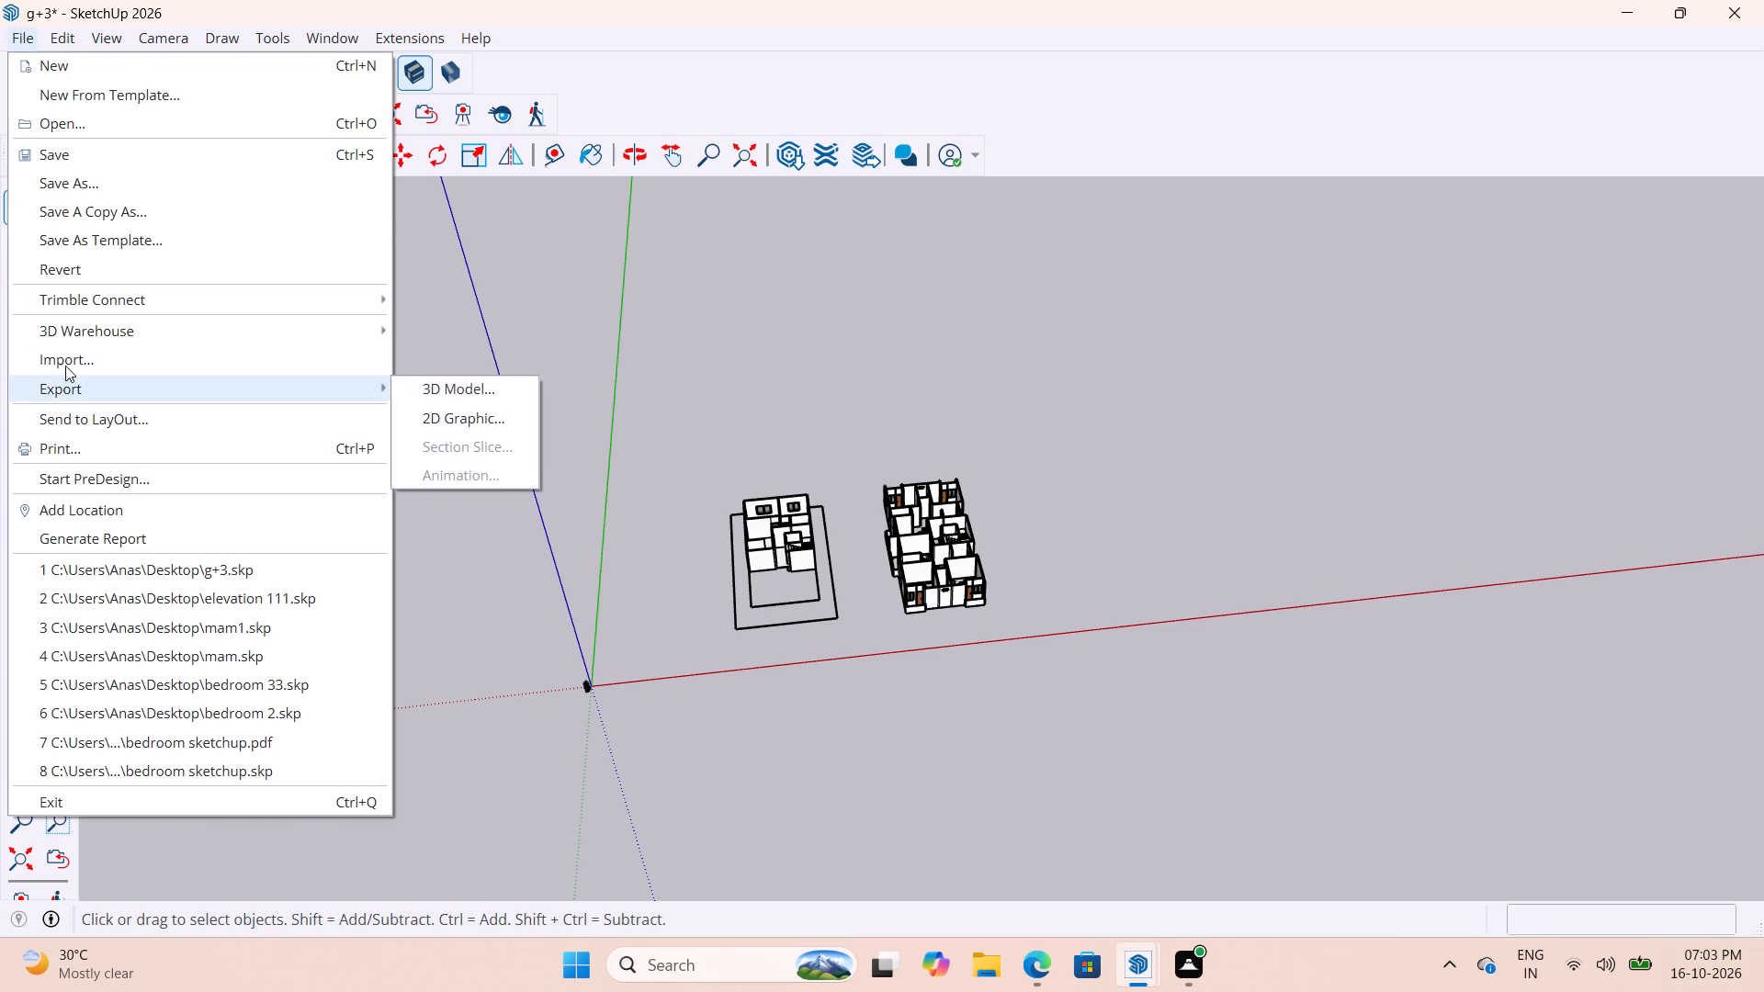
left_click(67, 360)
left_click(385, 243)
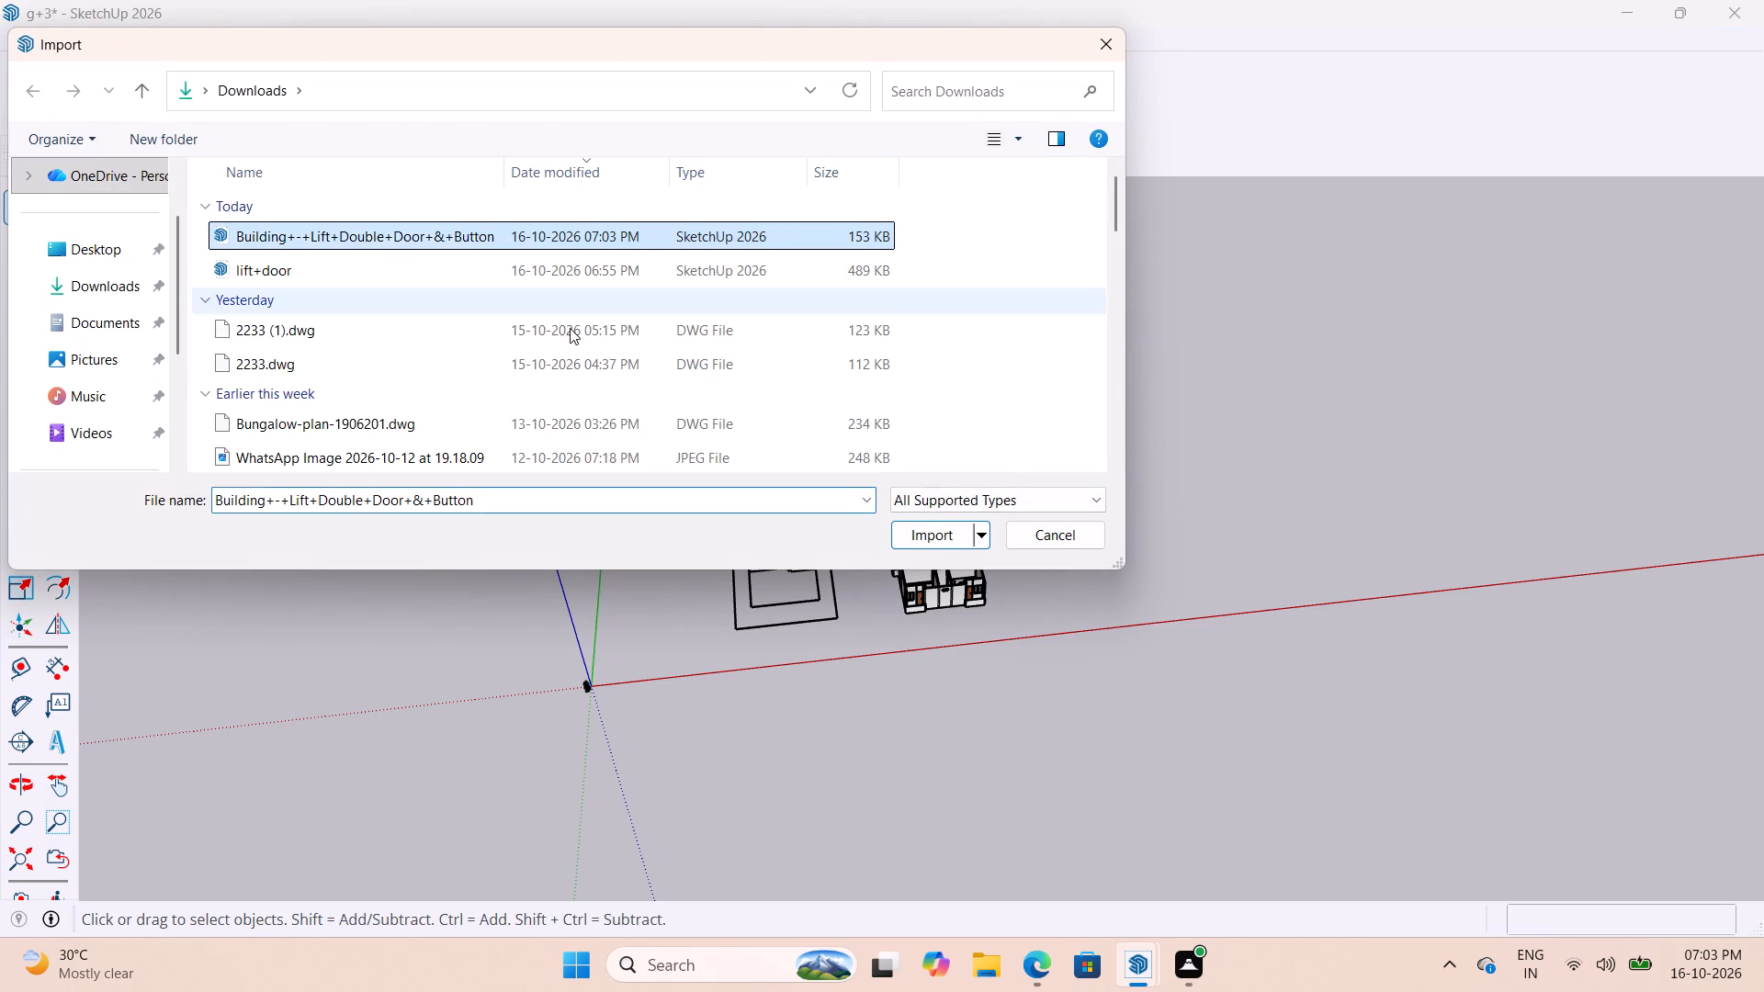
left_click(935, 533)
scroll(1143, 514, "up", 11)
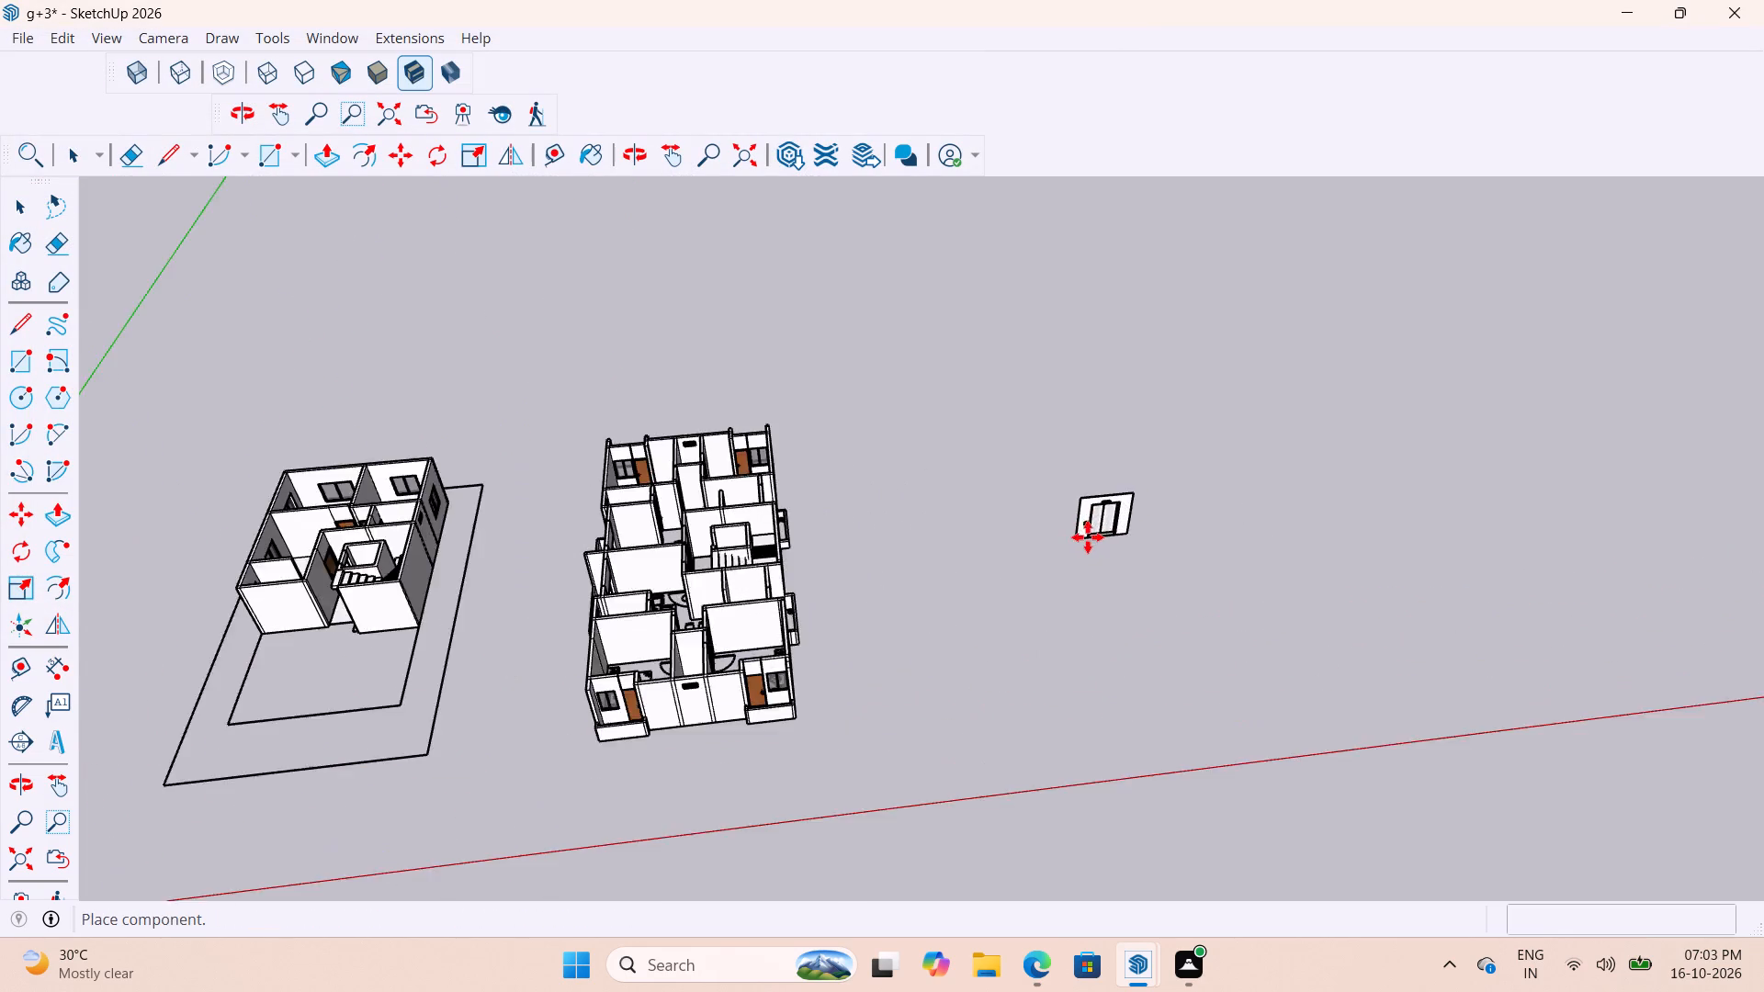
scroll(1088, 537, "up", 14)
left_click(1042, 544)
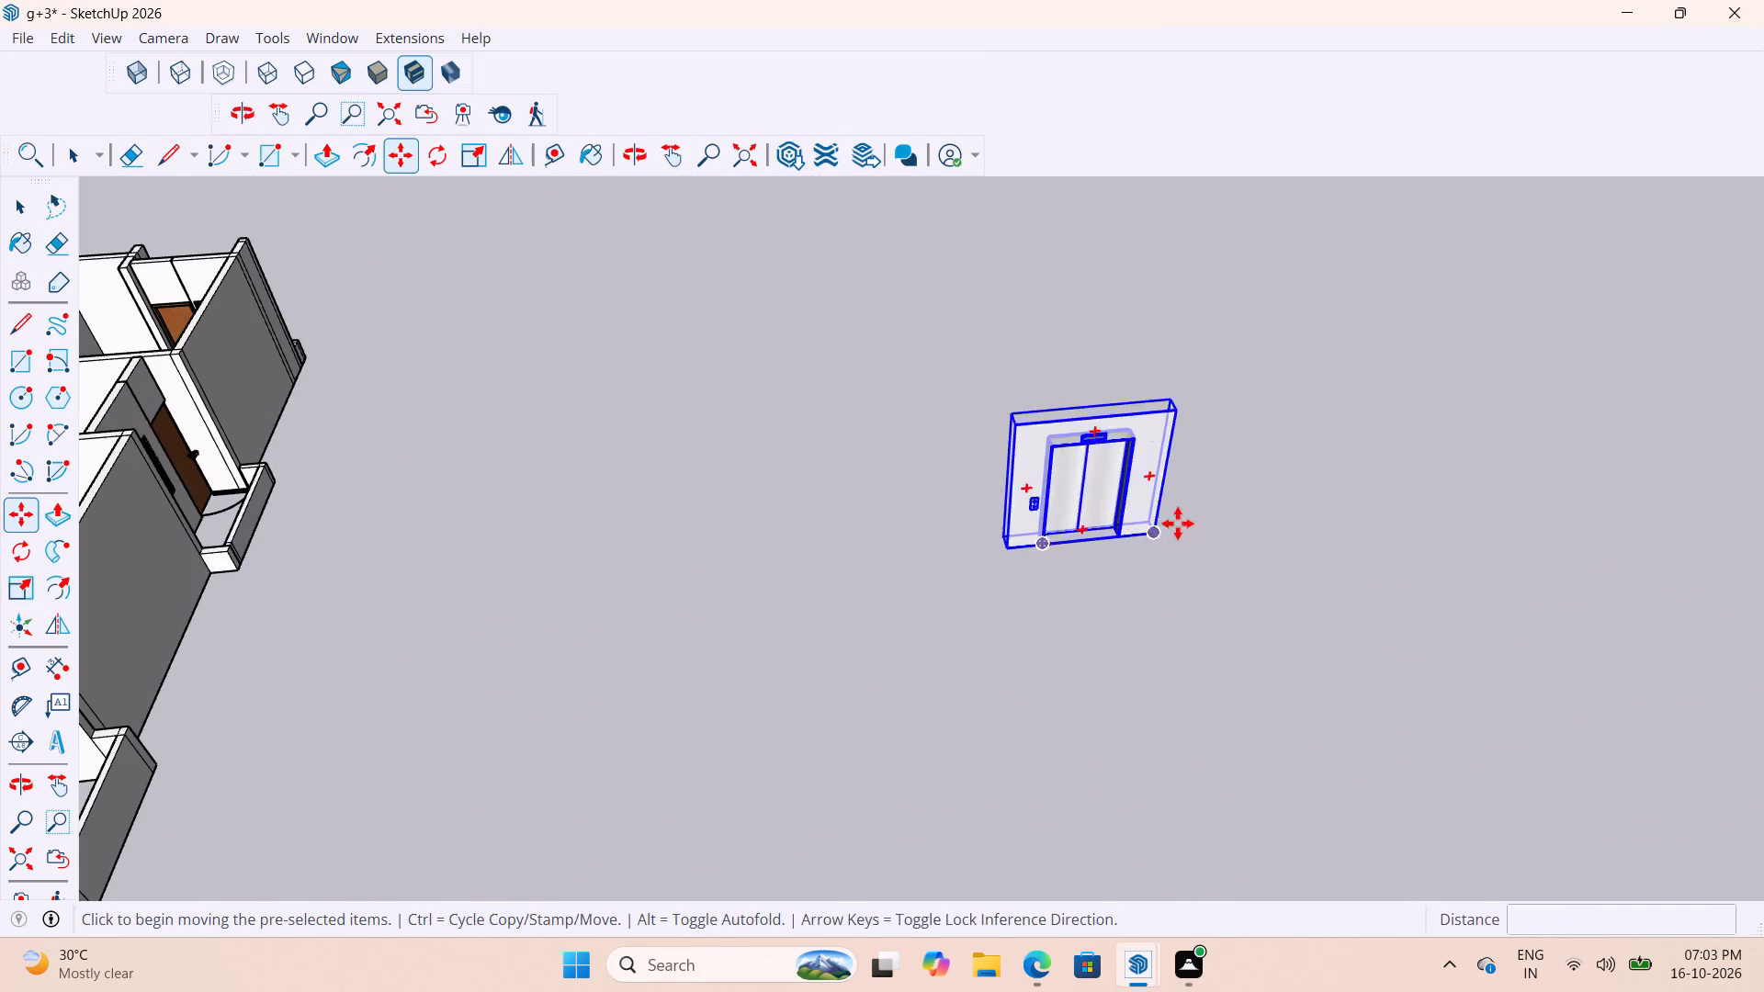
scroll(1170, 512, "up", 6)
key("space")
left_click_drag(1077, 637, 1077, 619)
Examine the imported lift door wall from several sides and compare its orientation with the houses.
scroll(1088, 511, "up", 3)
scroll(1170, 471, "down", 3)
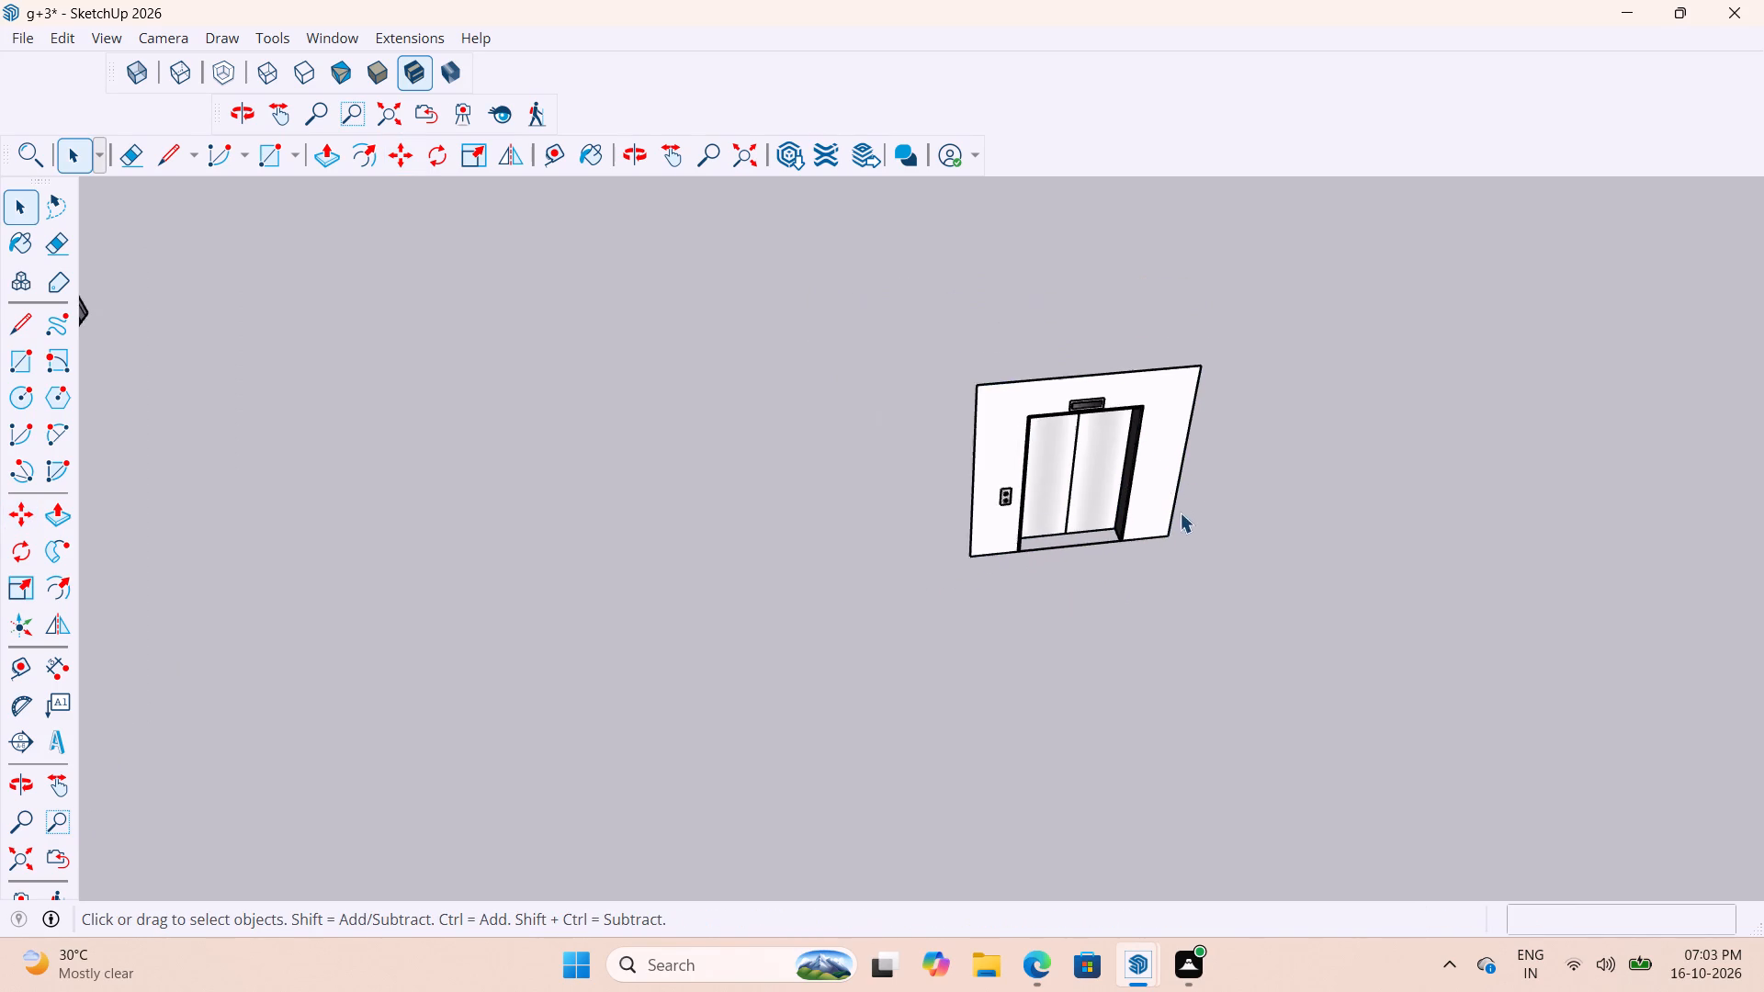
scroll(1180, 513, "down", 13)
middle_click_drag(726, 493, 1111, 349)
scroll(1090, 337, "down", 5)
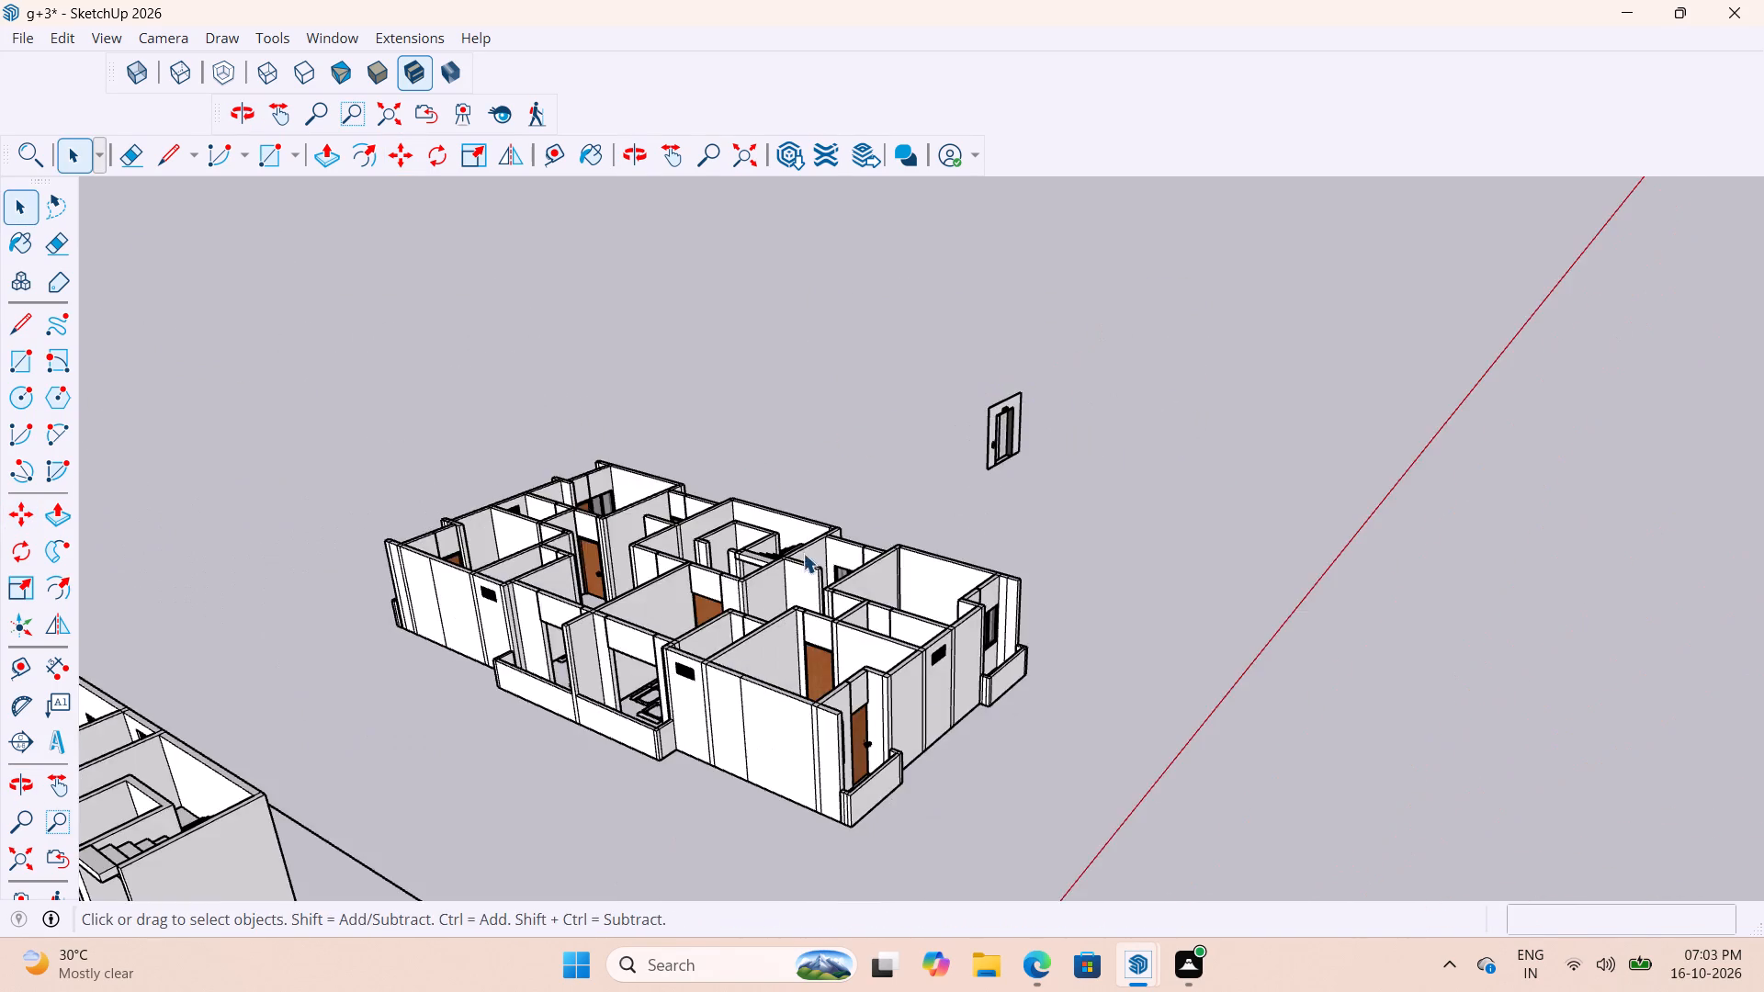
middle_click_drag(844, 592, 689, 720)
scroll(1420, 340, "up", 7)
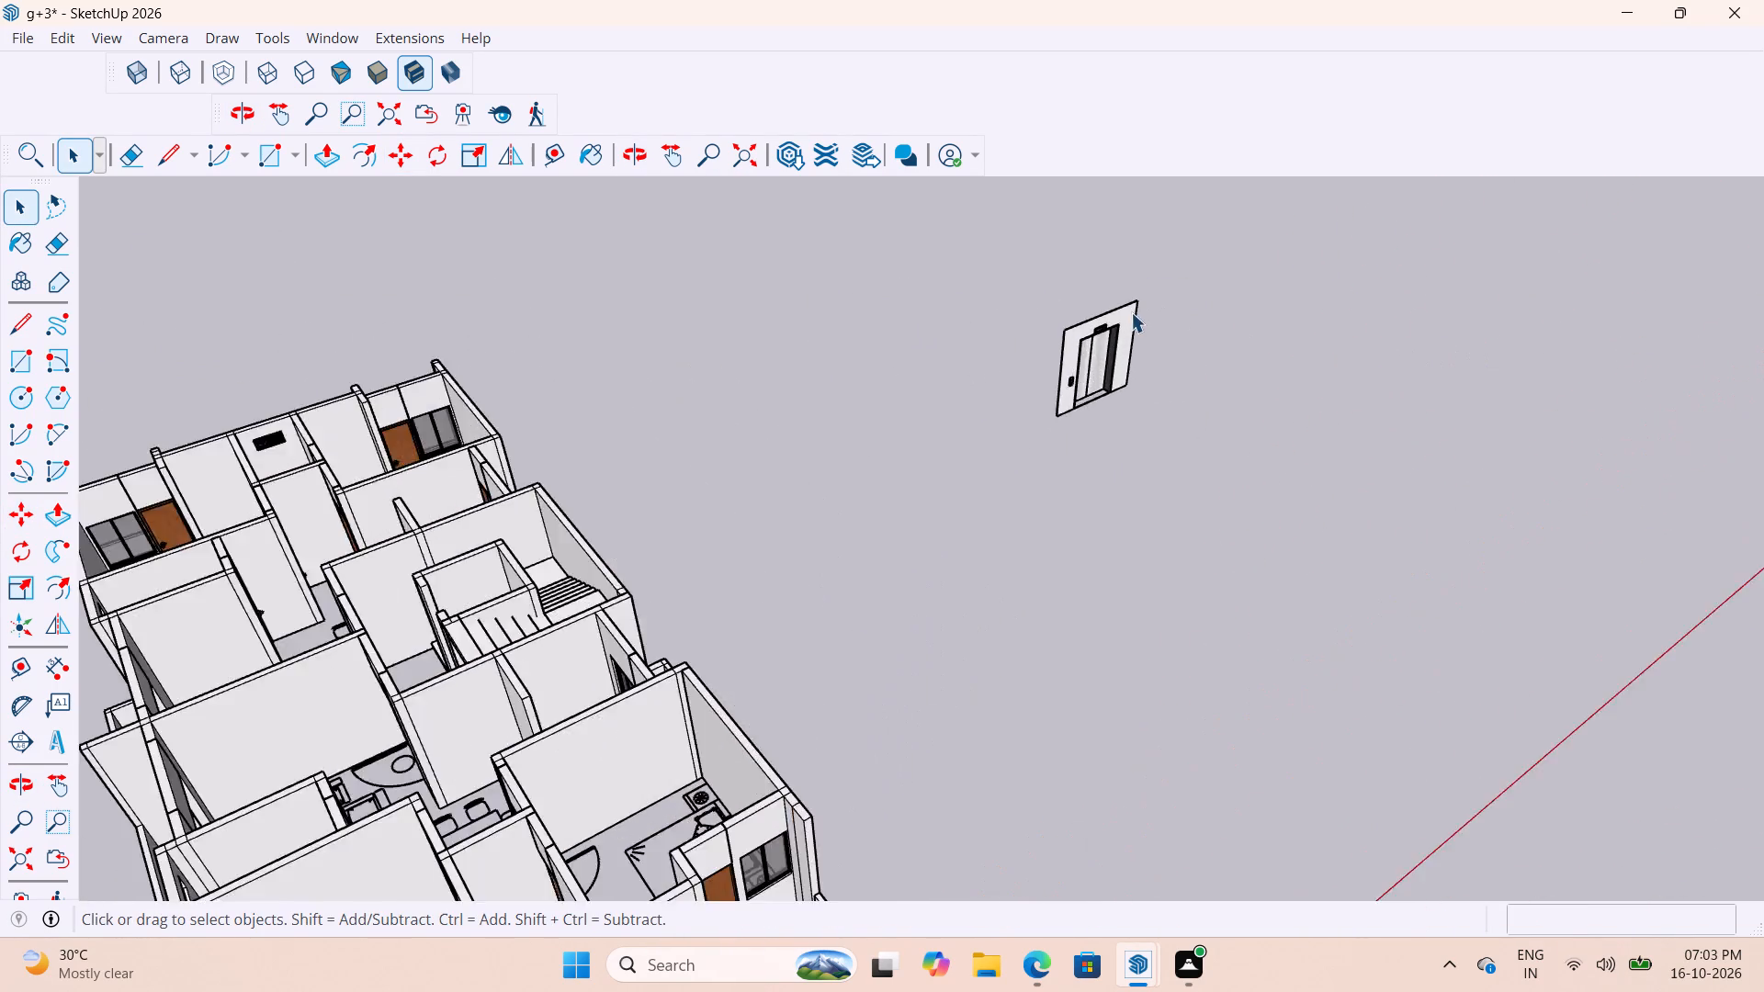
scroll(1131, 312, "up", 12)
middle_click_drag(1178, 354, 846, 333)
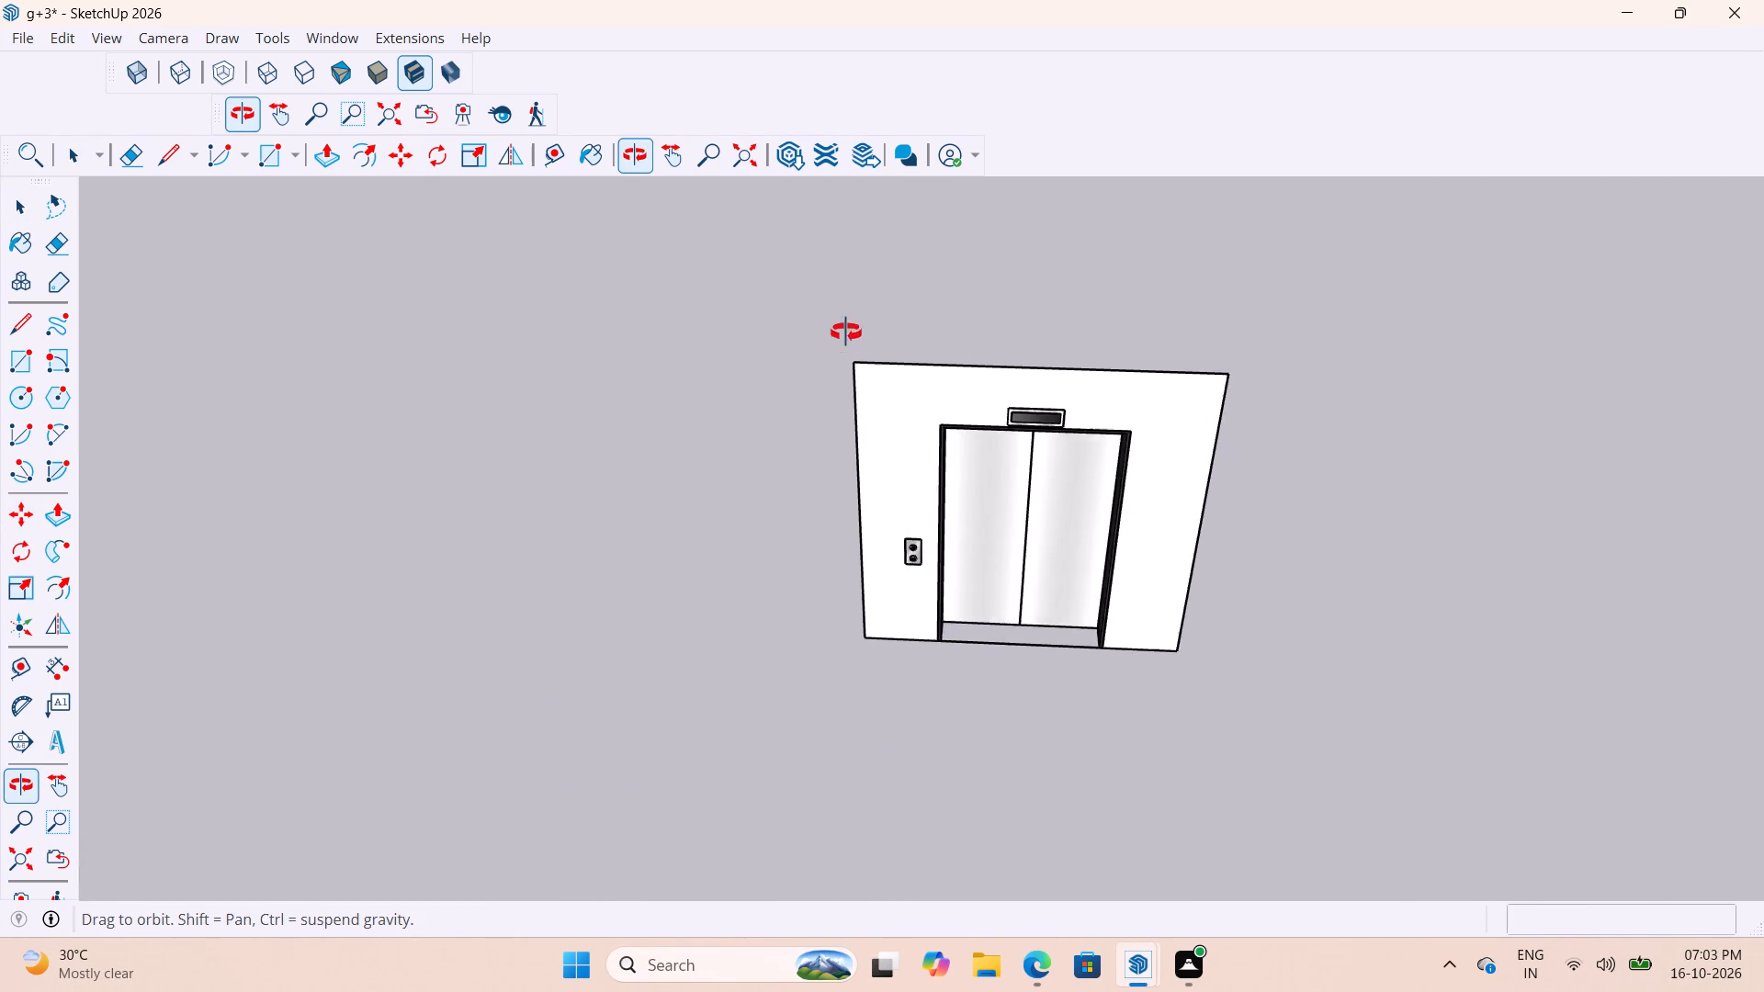
middle_click_drag(846, 333, 845, 331)
scroll(845, 331, "up", 1)
scroll(1088, 422, "up", 11)
scroll(1058, 396, "down", 10)
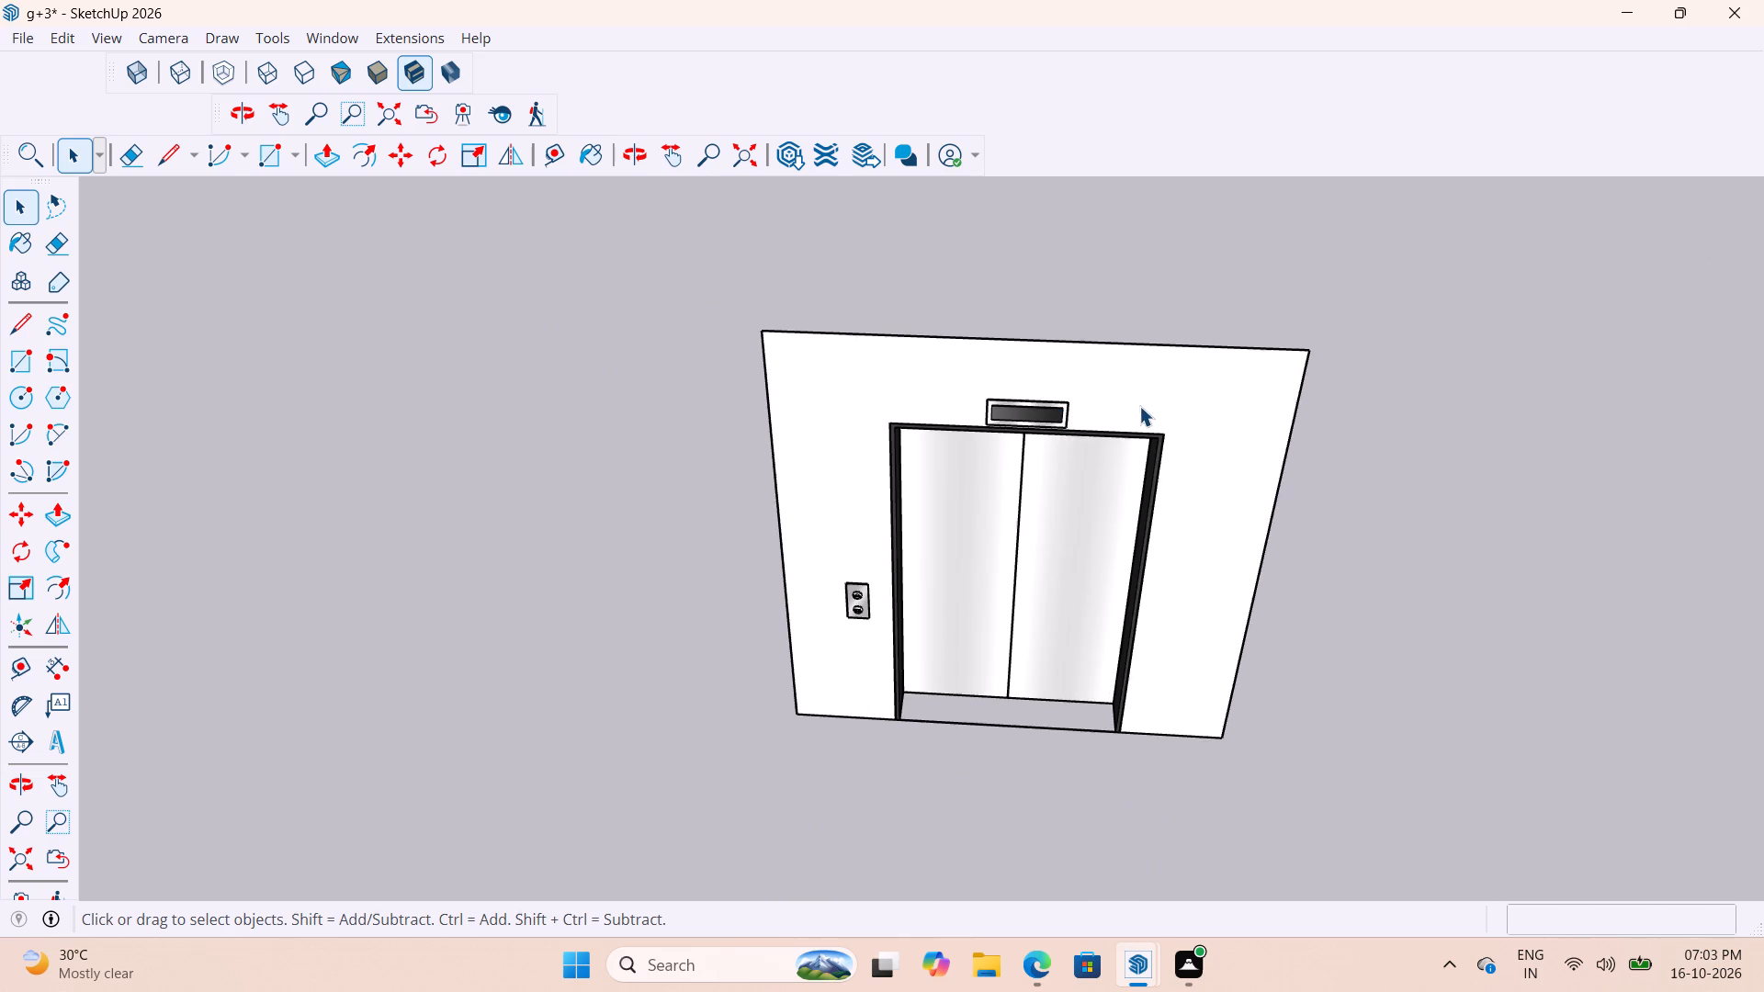
Rotate the imported lift door wall 90 degrees horizontally about its upper front corner, and deselect it.
left_click(1140, 404)
scroll(1112, 434, "down", 5)
middle_click_drag(1117, 500, 731, 559)
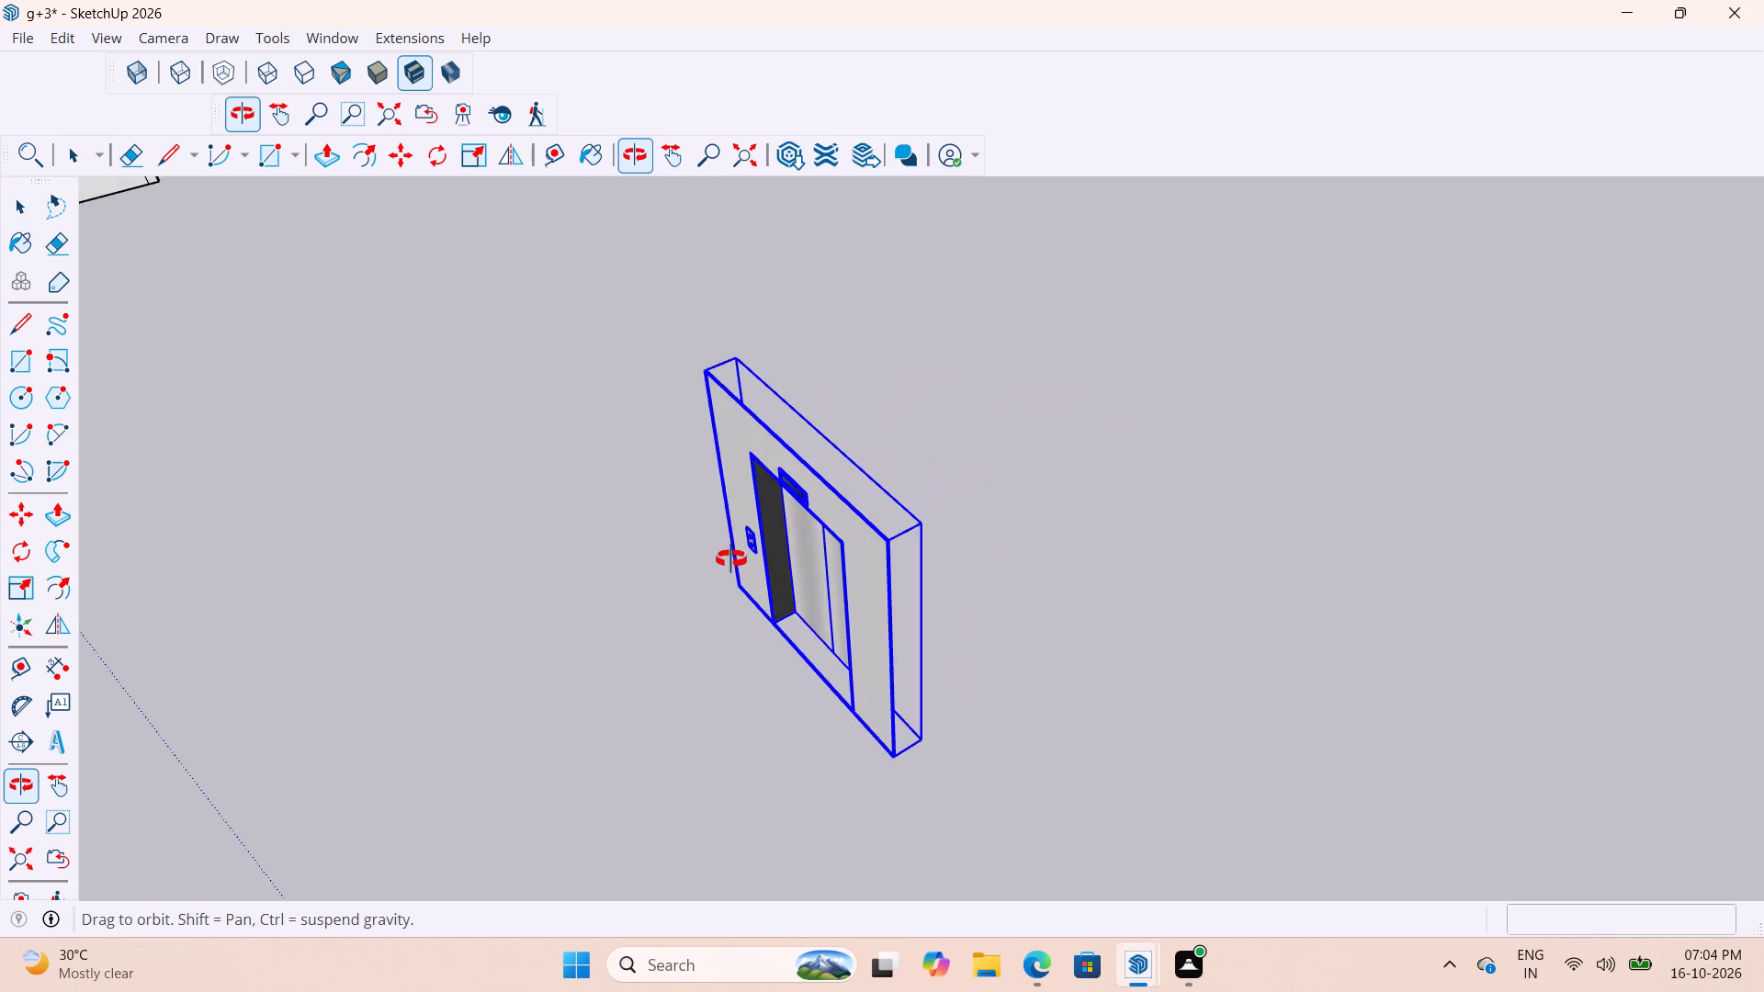
middle_click_drag(731, 559, 865, 549)
scroll(1172, 444, "down", 11)
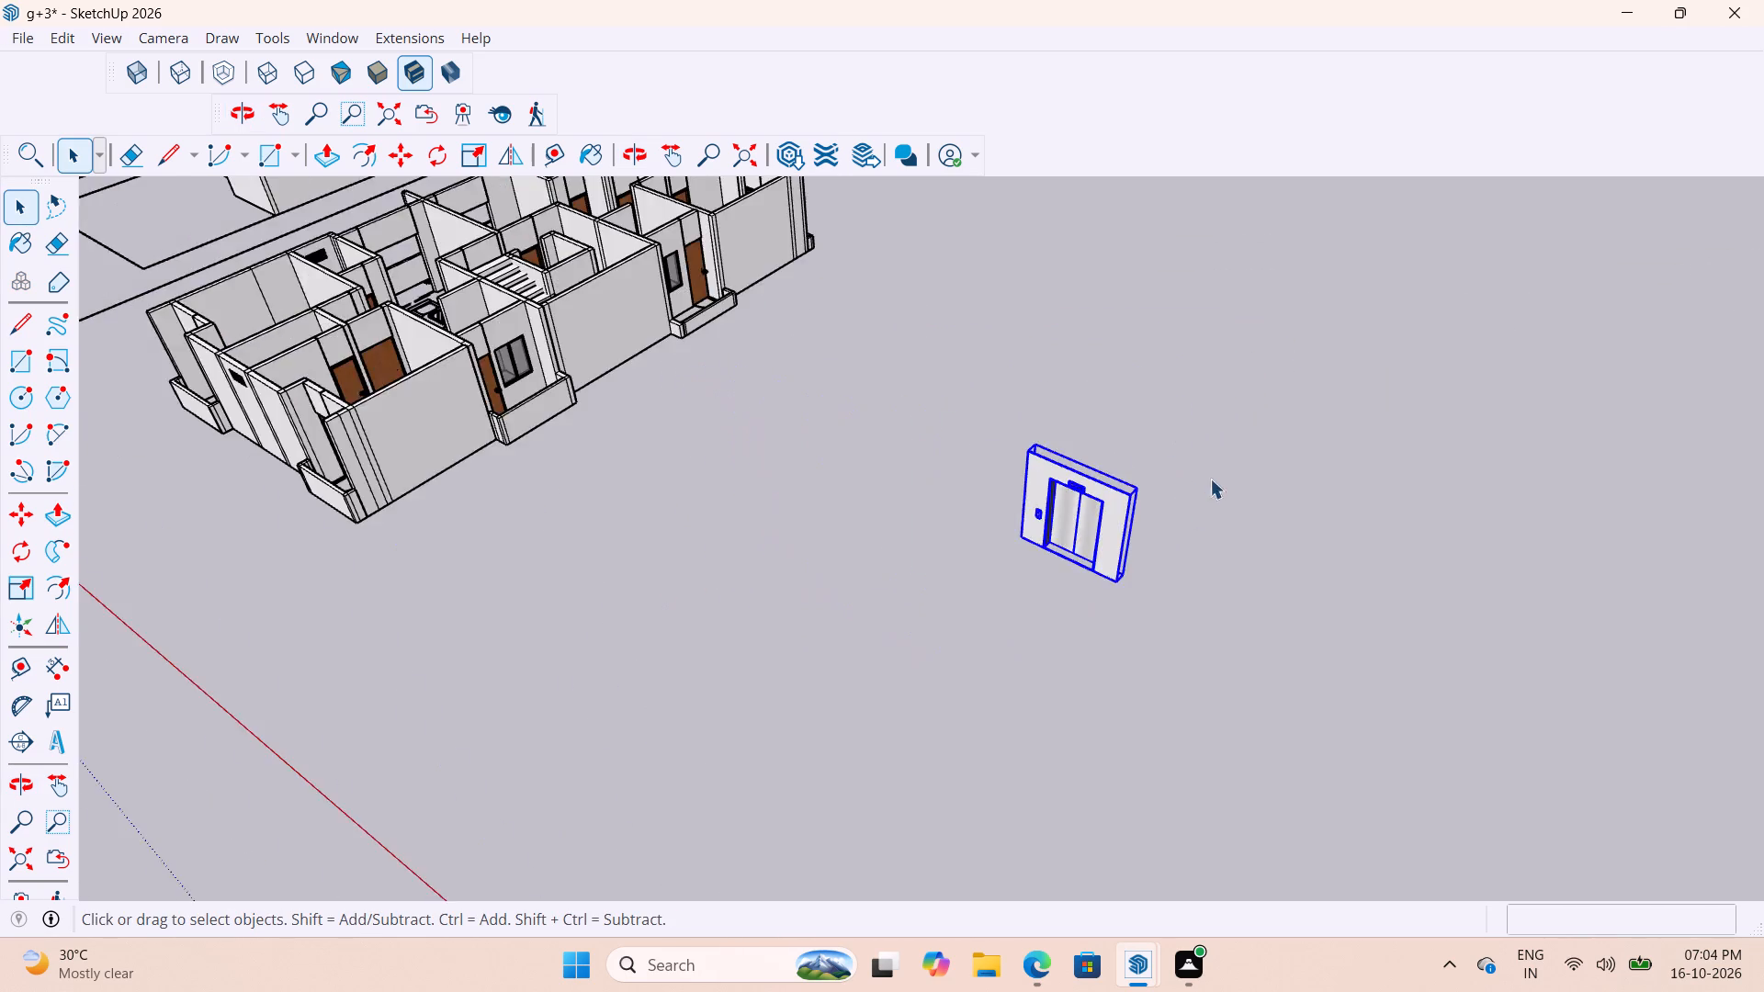
scroll(1210, 479, "down", 4)
left_click(25, 562)
scroll(1189, 515, "up", 2)
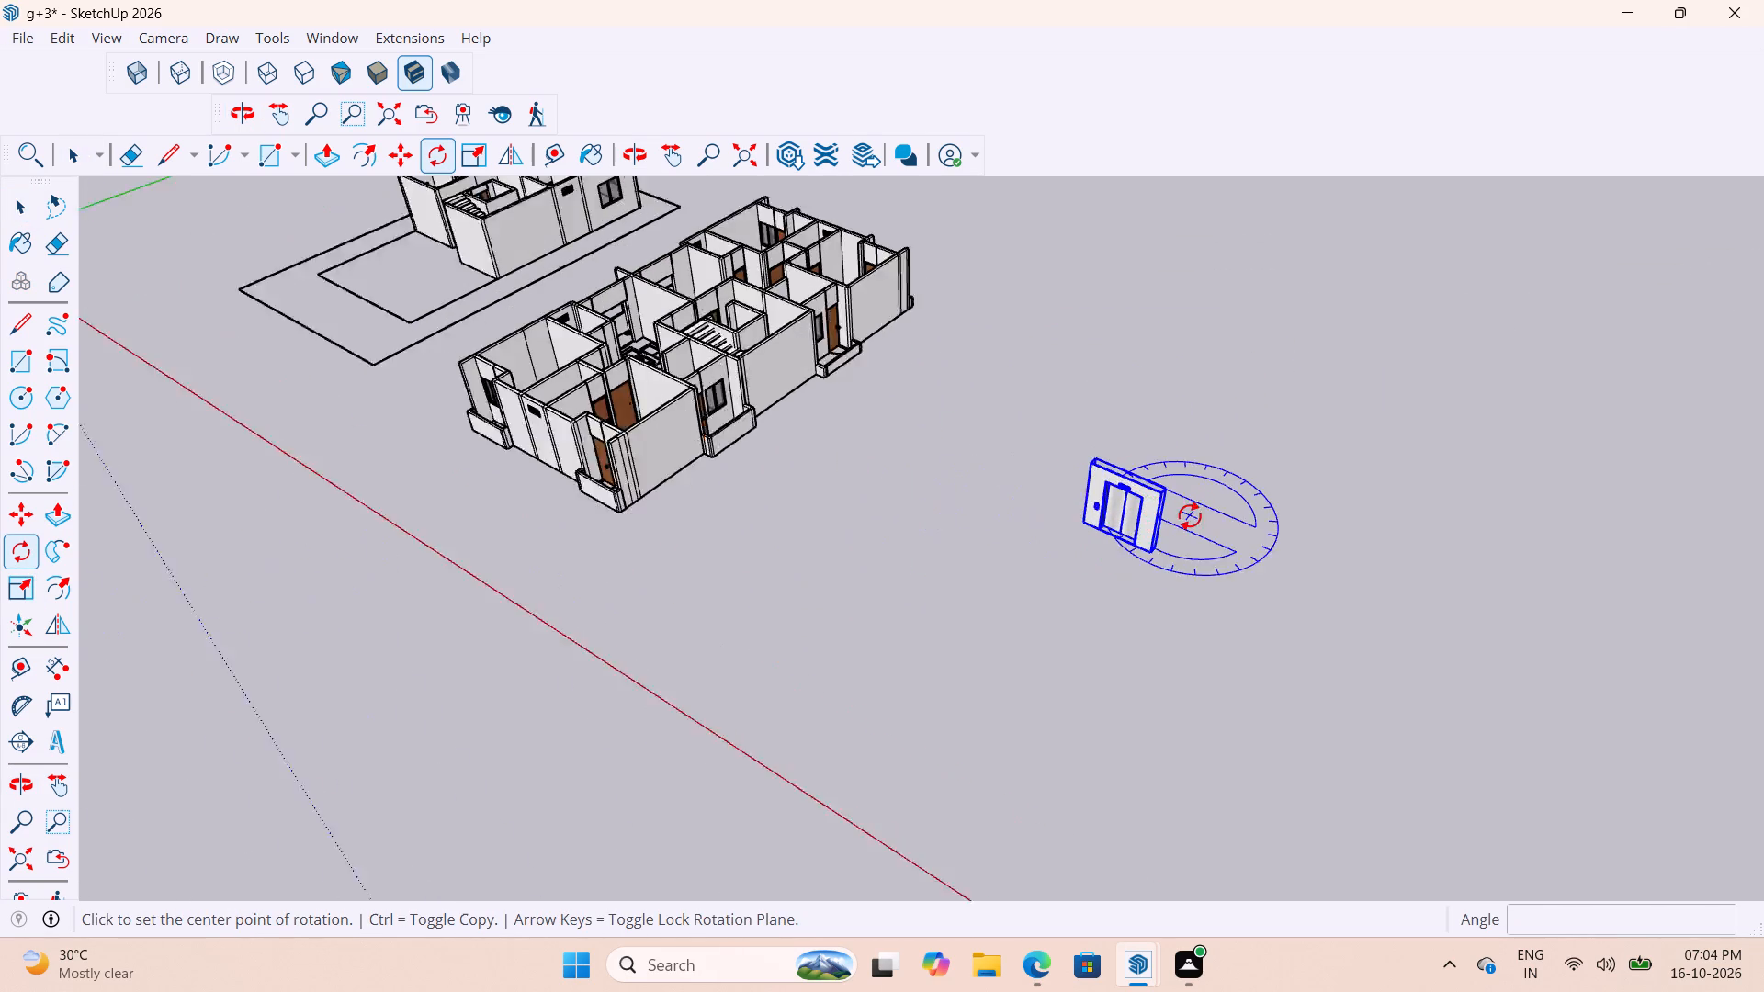
scroll(1190, 515, "up", 4)
left_click(1143, 475)
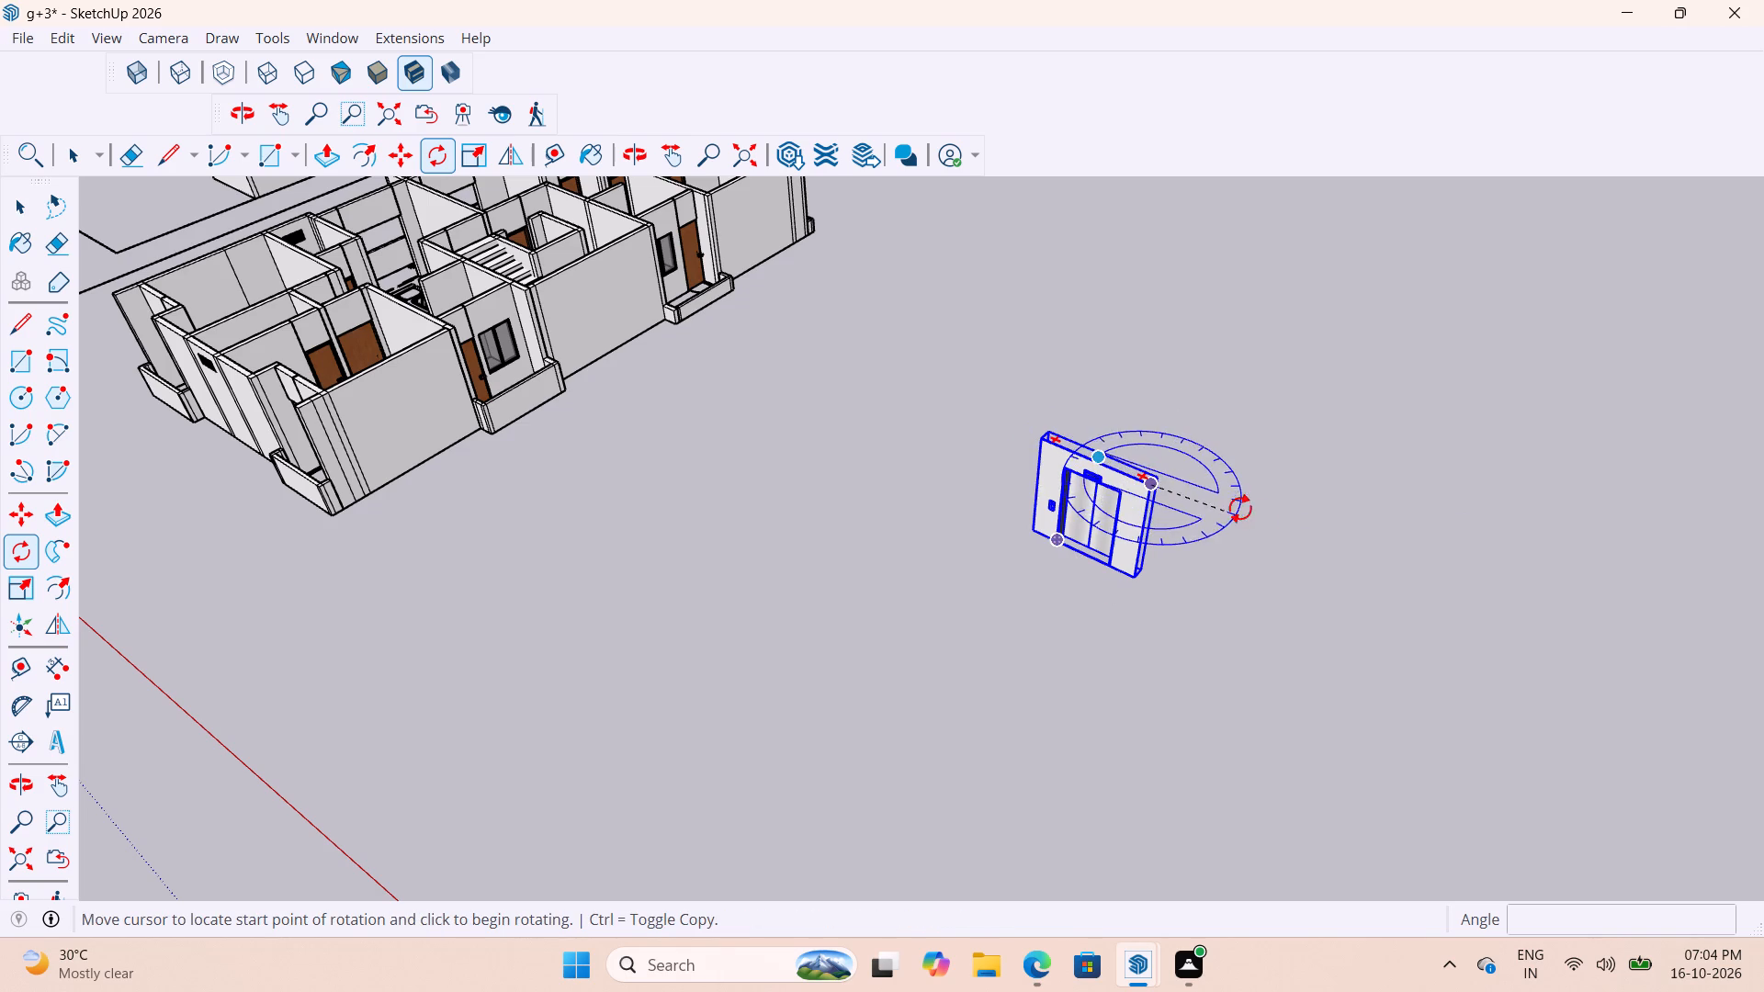
left_click(1266, 520)
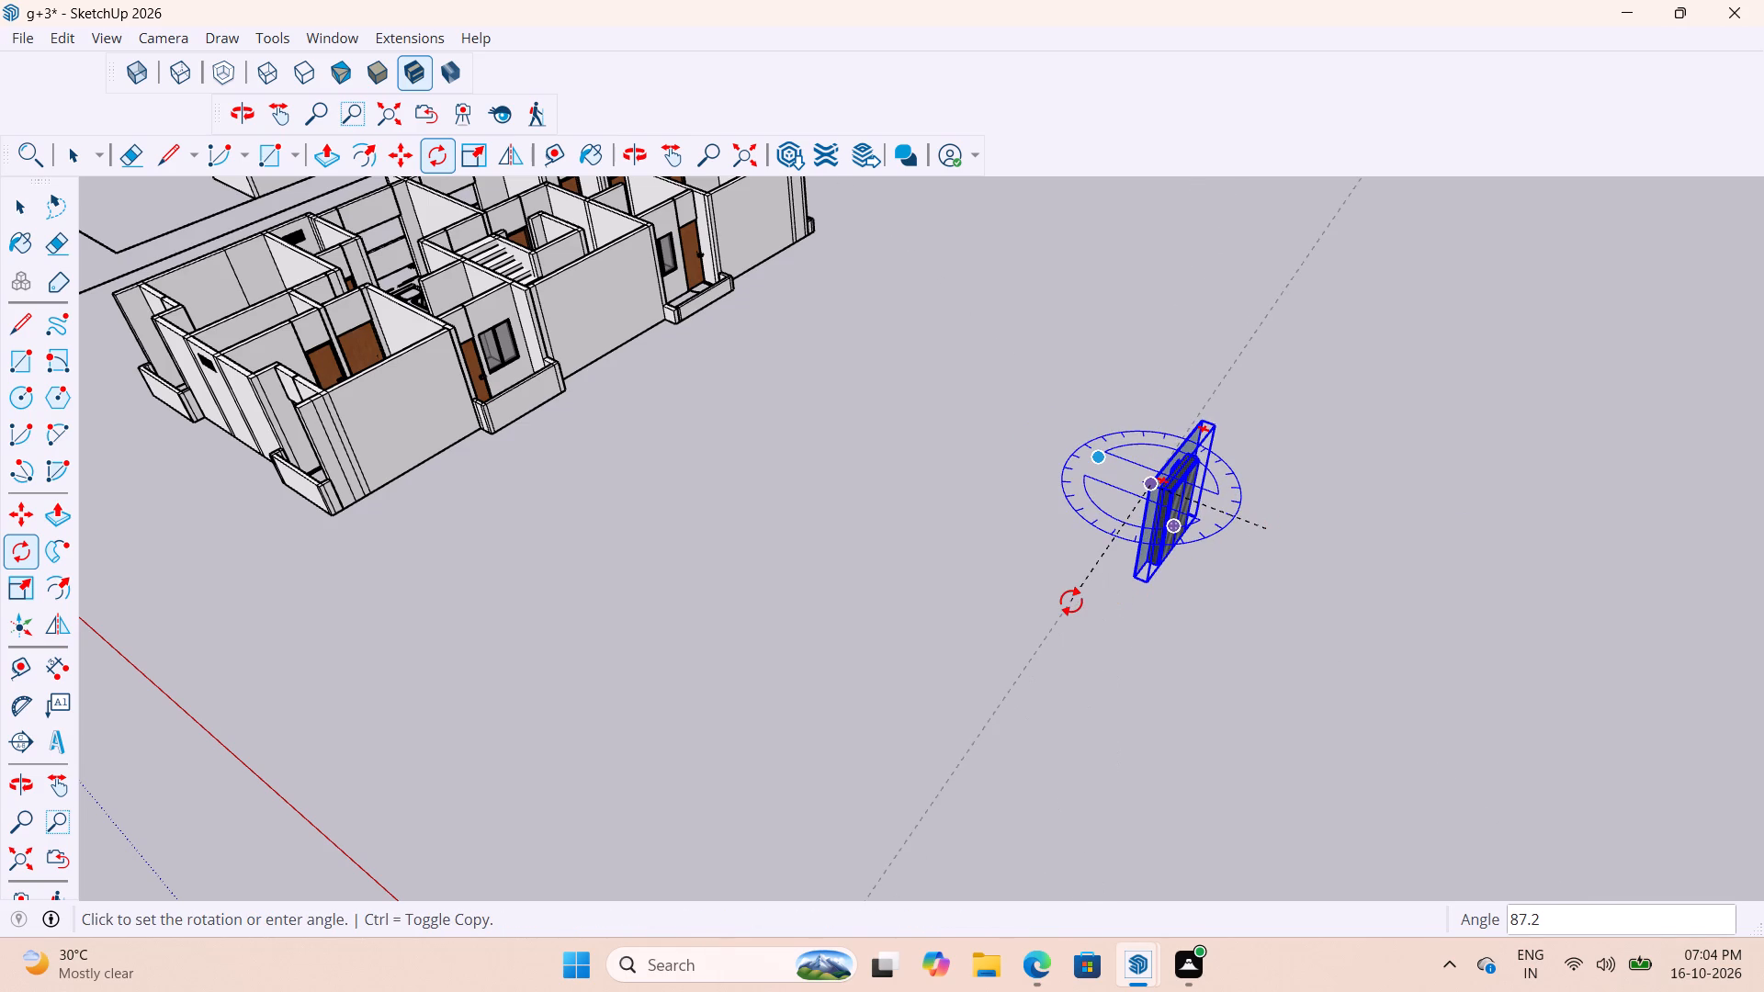
type("90")
key("Return")
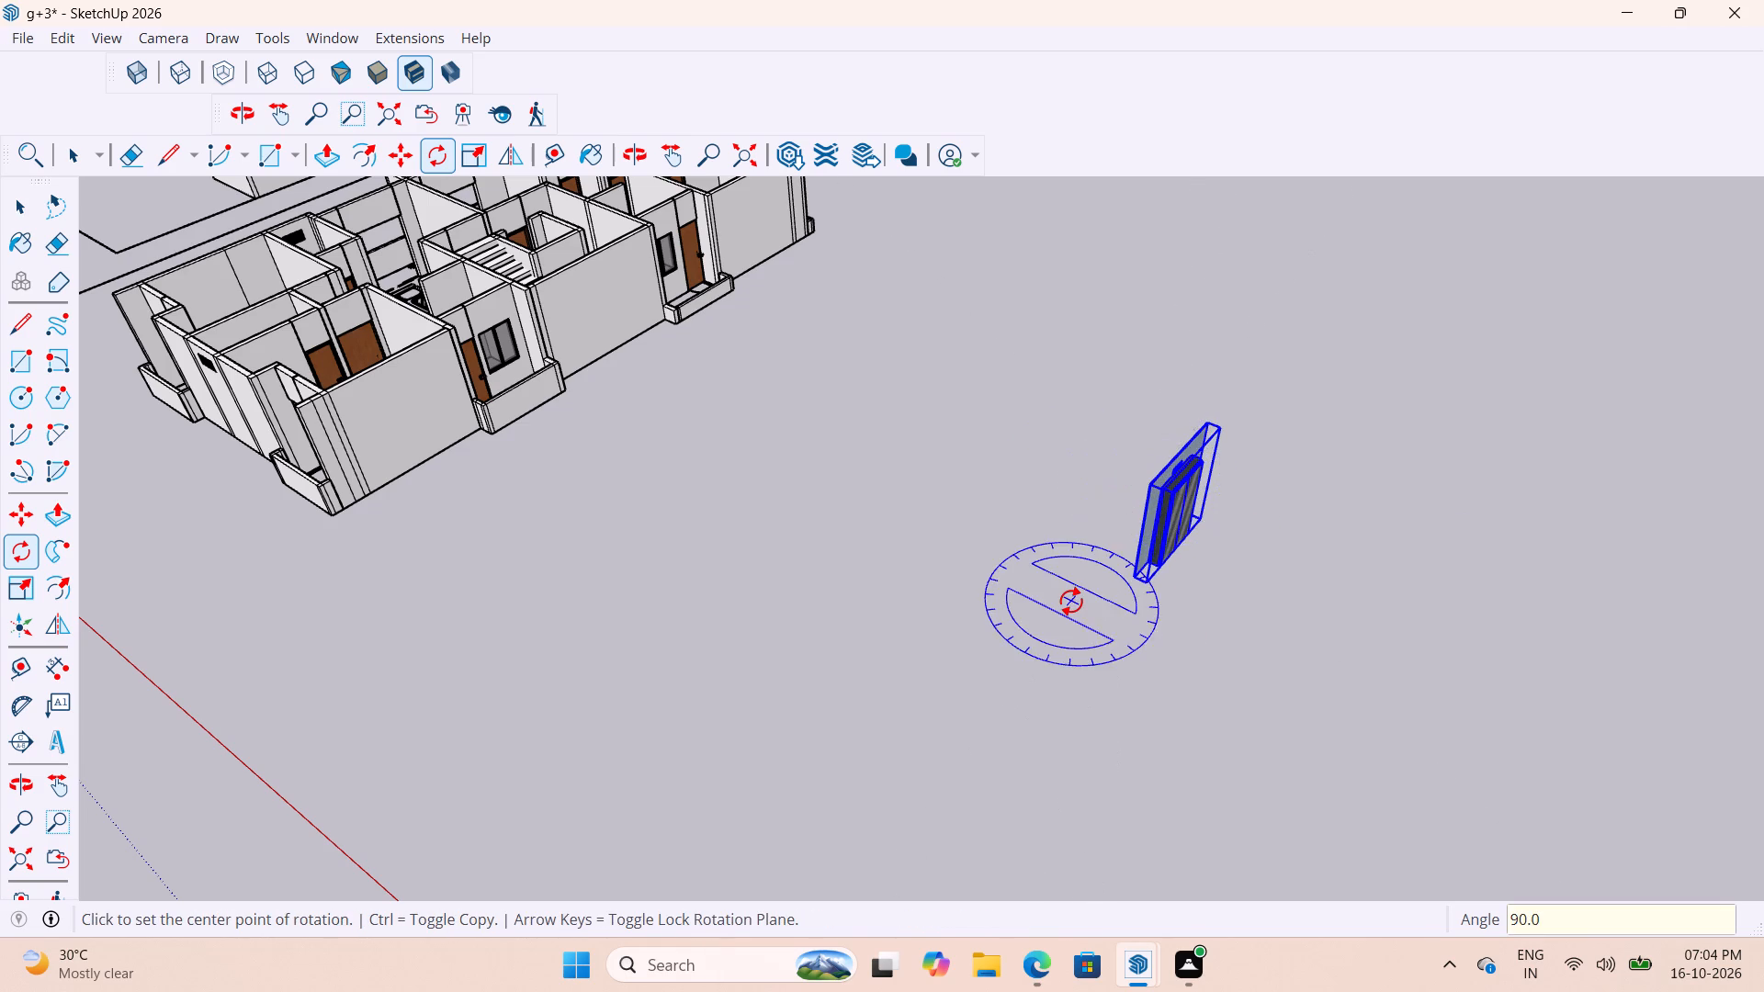
scroll(1093, 634, "down", 10)
middle_click_drag(1102, 671, 1499, 722)
key("space")
left_click(1238, 484)
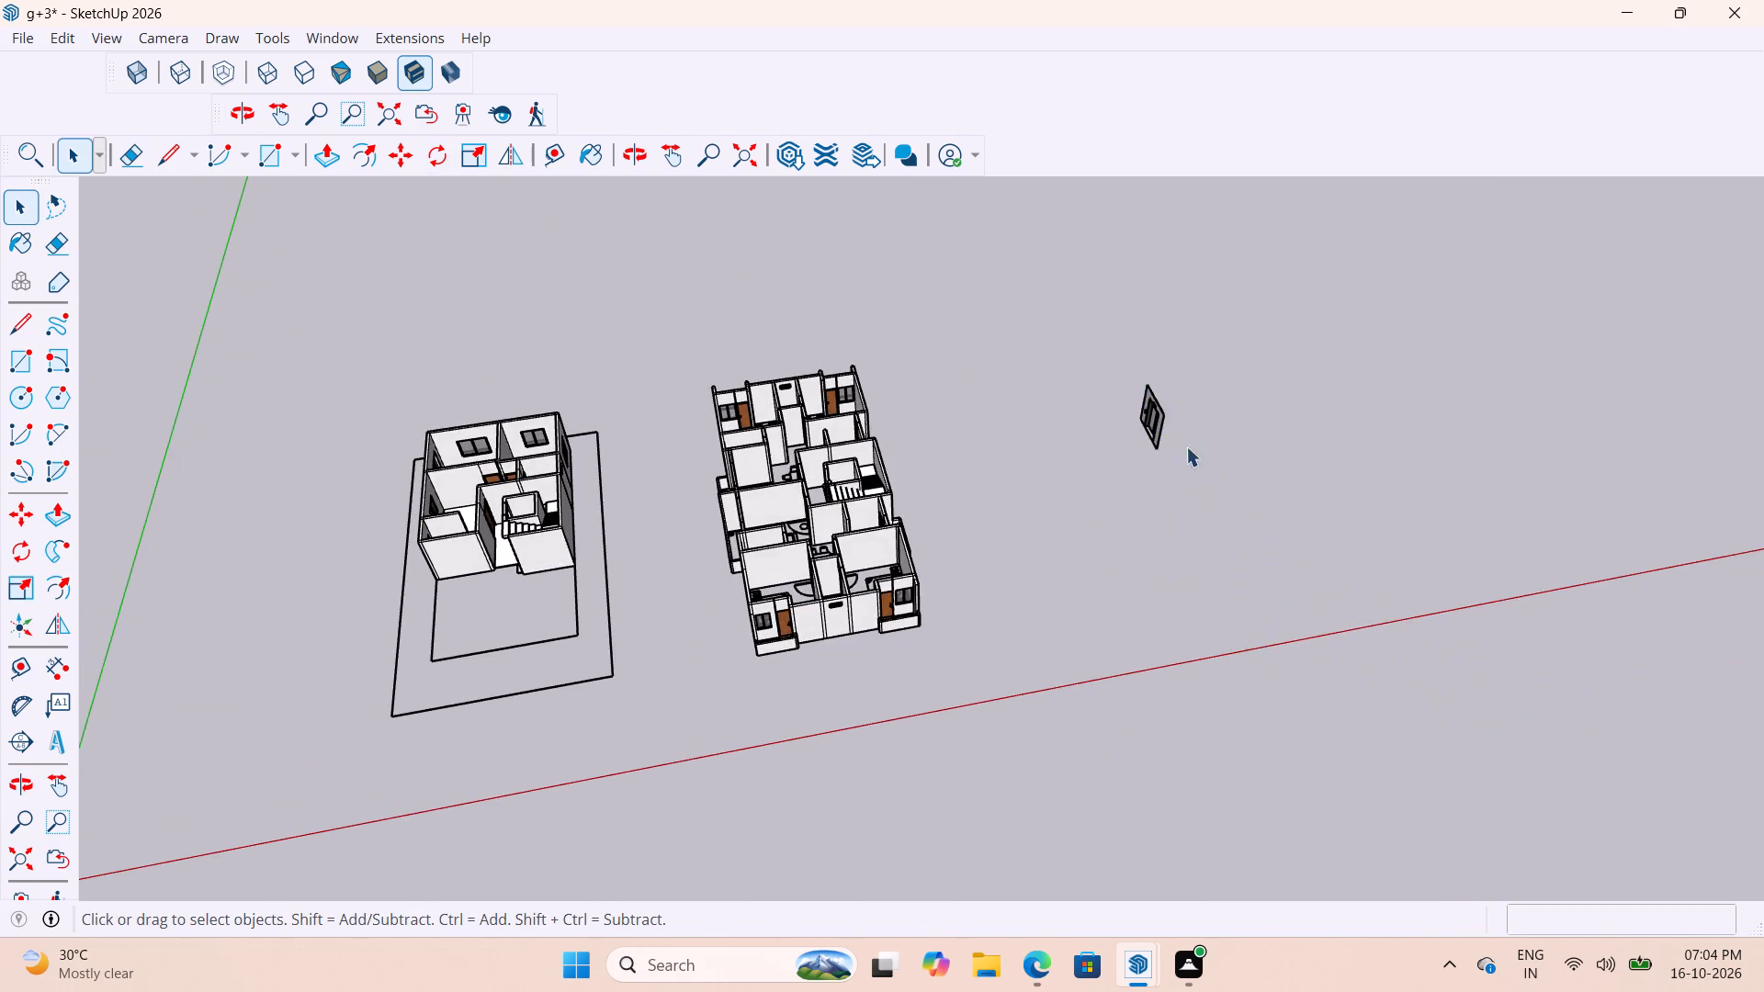
Move the lift door wall by its lower front corner to the open ground between the two houses, and deselect it.
scroll(1140, 392, "up", 9)
middle_click_drag(1199, 484, 1503, 432)
scroll(988, 376, "up", 15)
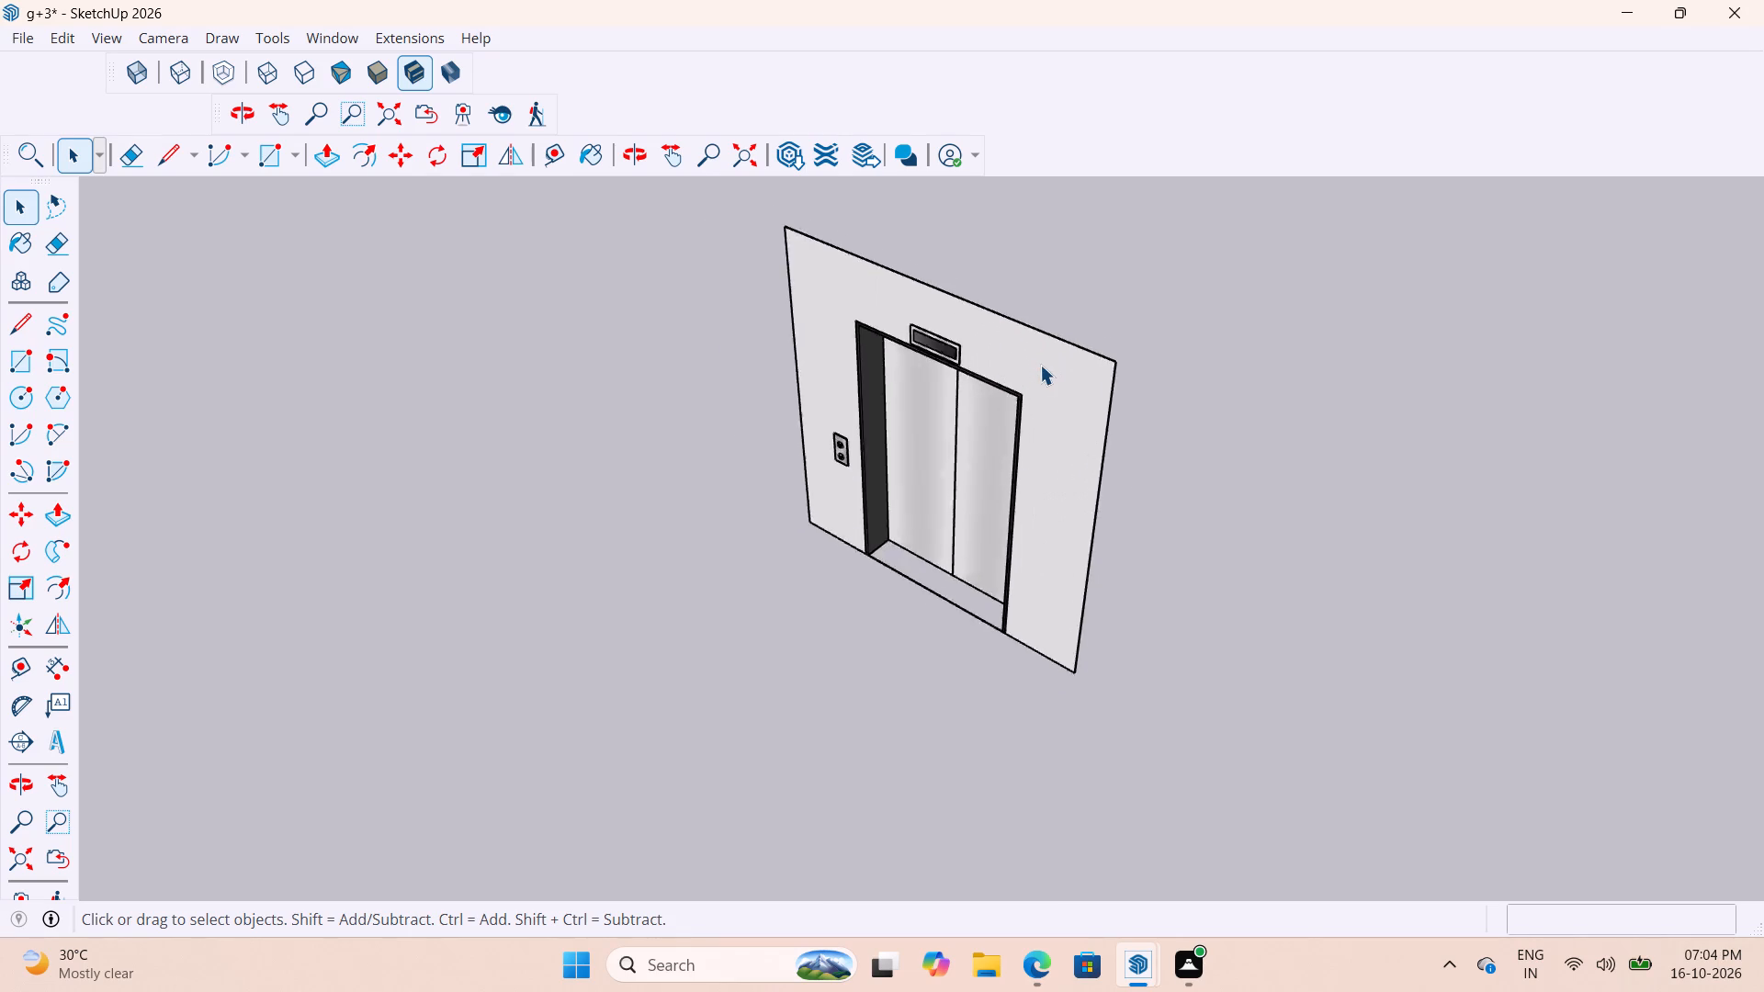
scroll(1040, 365, "up", 3)
left_click(1043, 370)
key("m")
scroll(1043, 748, "up", 2)
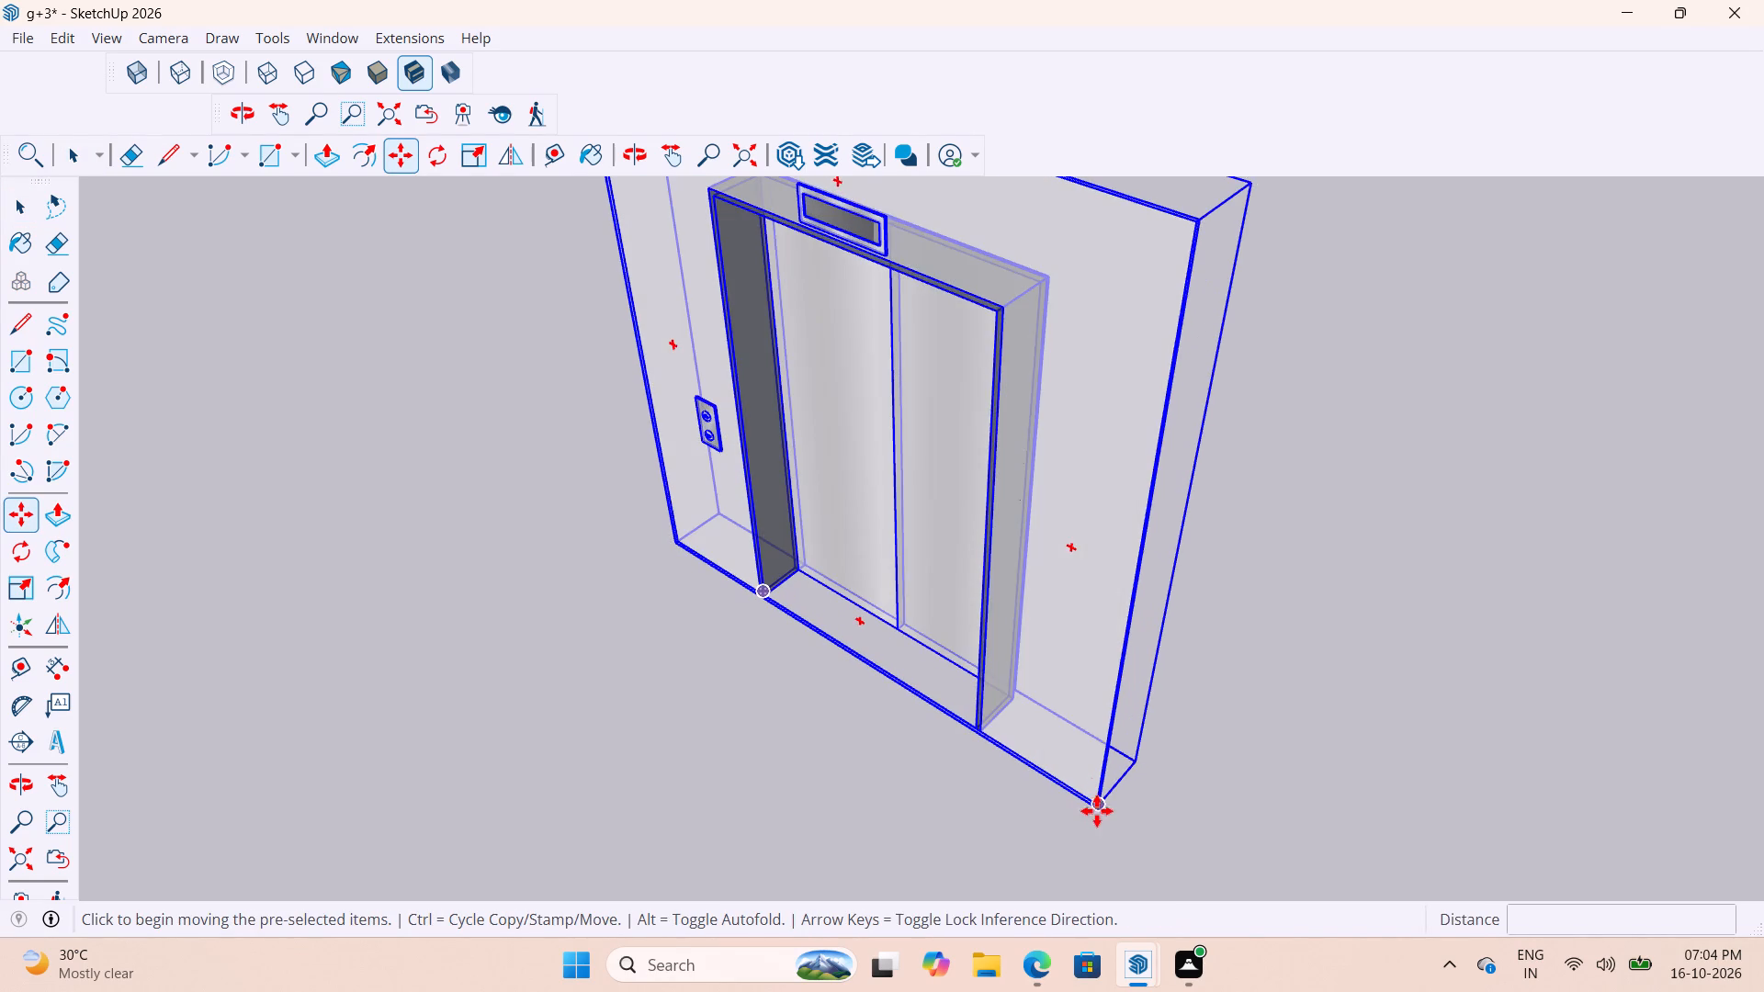
left_click(1097, 817)
scroll(1159, 695, "down", 20)
scroll(1159, 695, "down", 6)
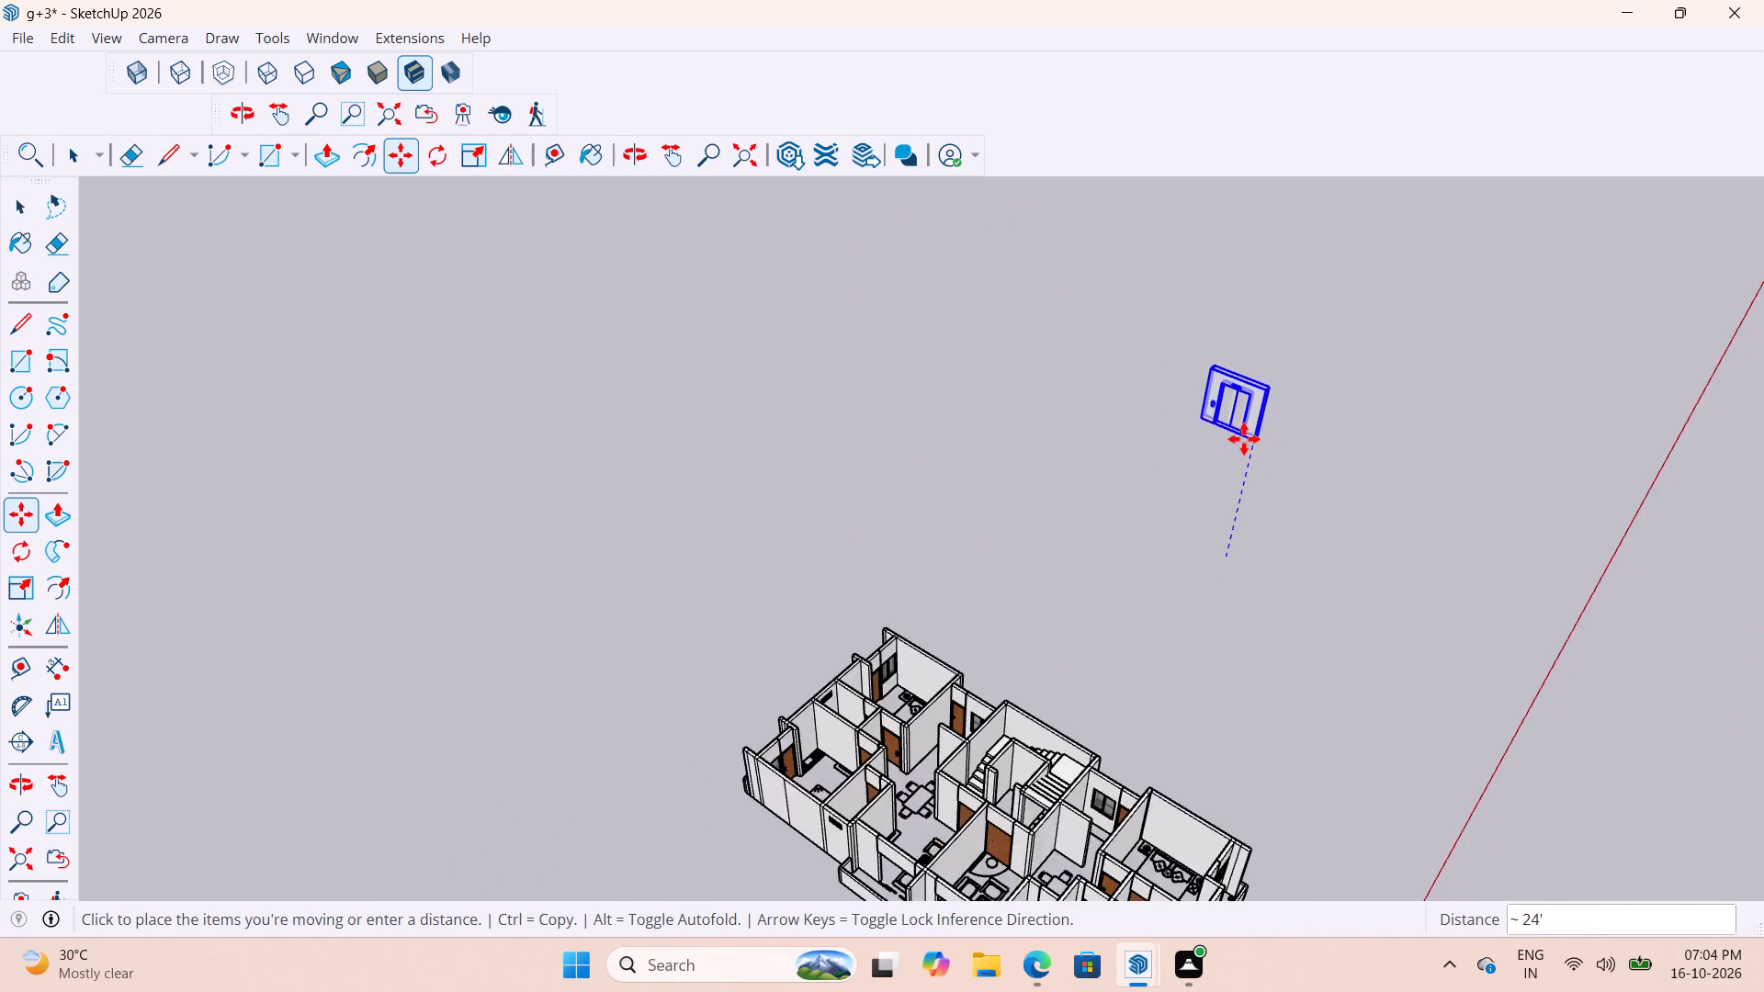
scroll(1244, 439, "down", 5)
scroll(1216, 603, "up", 8)
scroll(1262, 435, "down", 11)
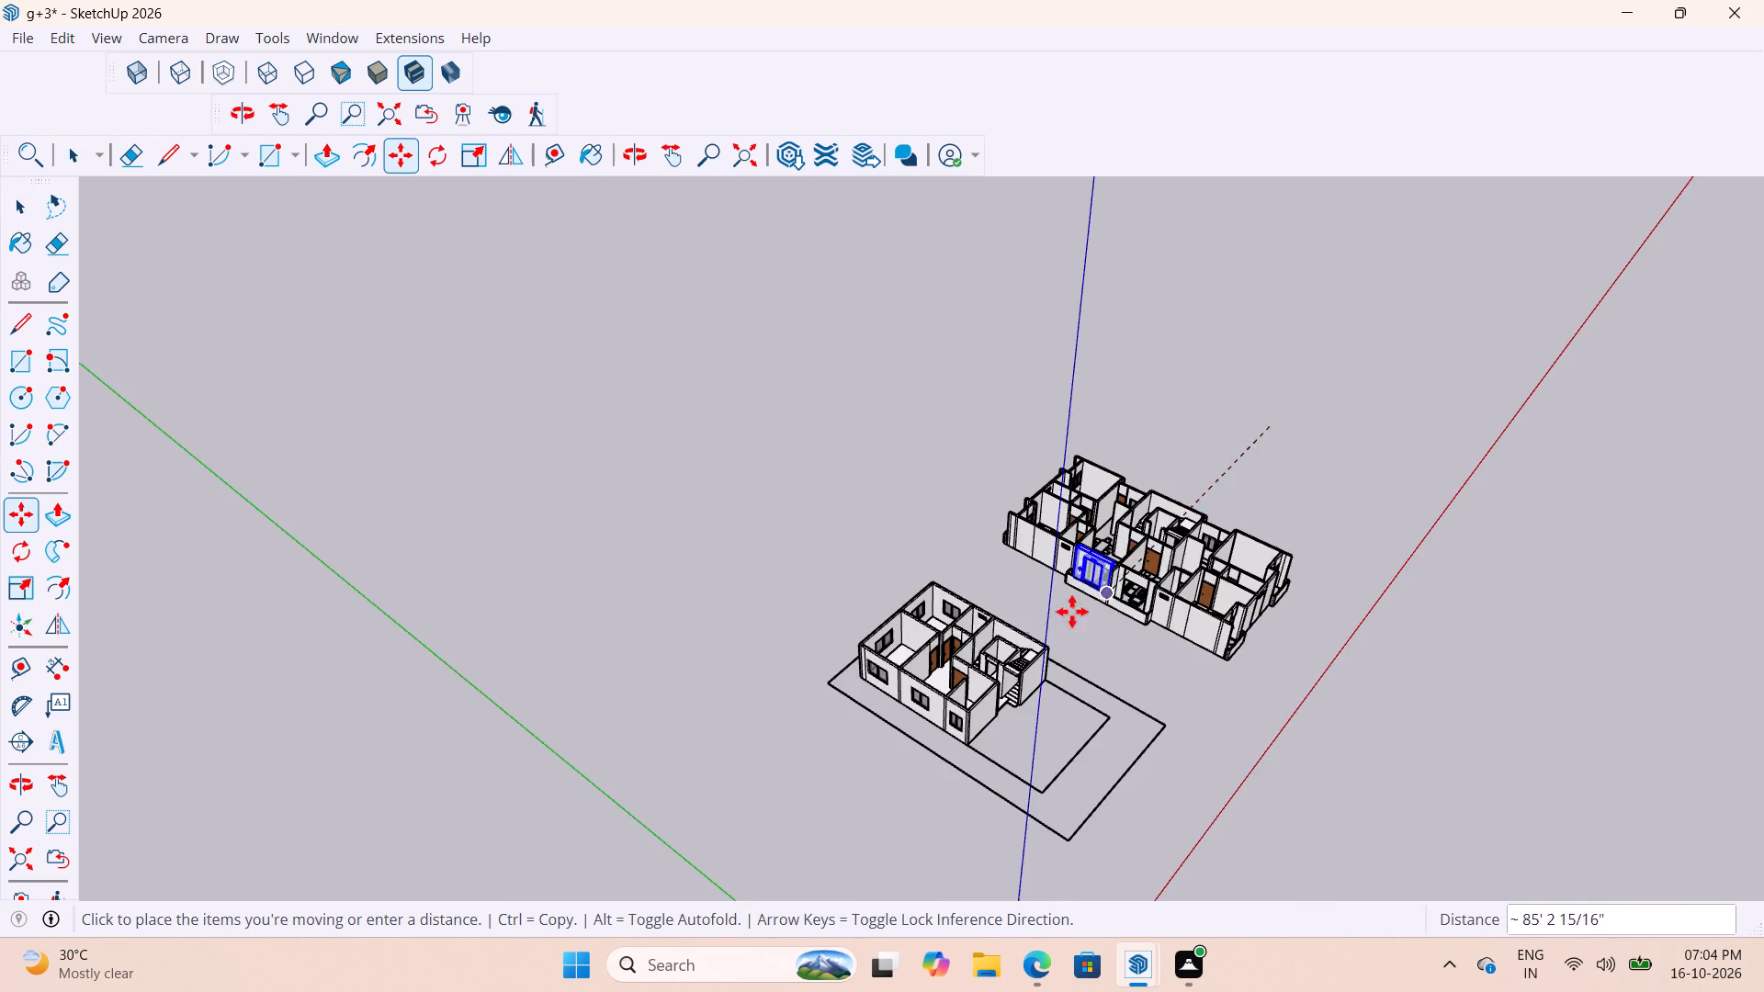
scroll(1003, 676, "up", 17)
scroll(1178, 461, "down", 5)
middle_click_drag(1038, 624, 1169, 719)
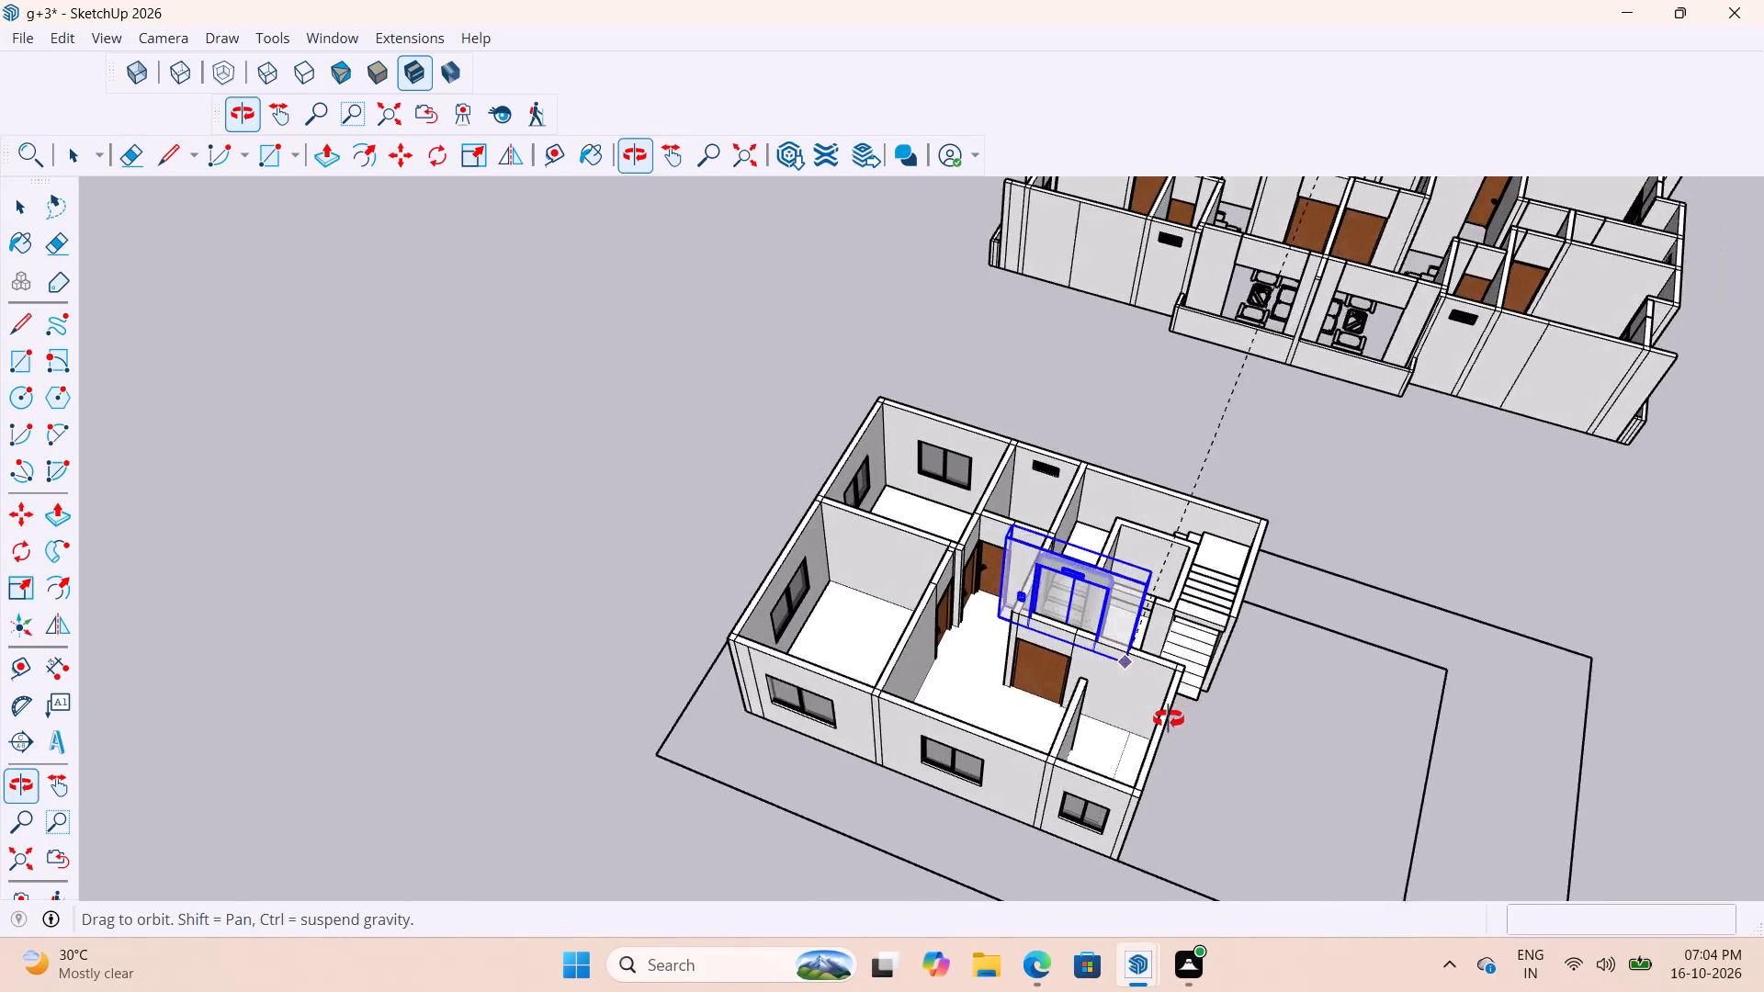
middle_click_drag(1169, 719, 1170, 719)
scroll(1182, 628, "up", 13)
scroll(1187, 599, "down", 19)
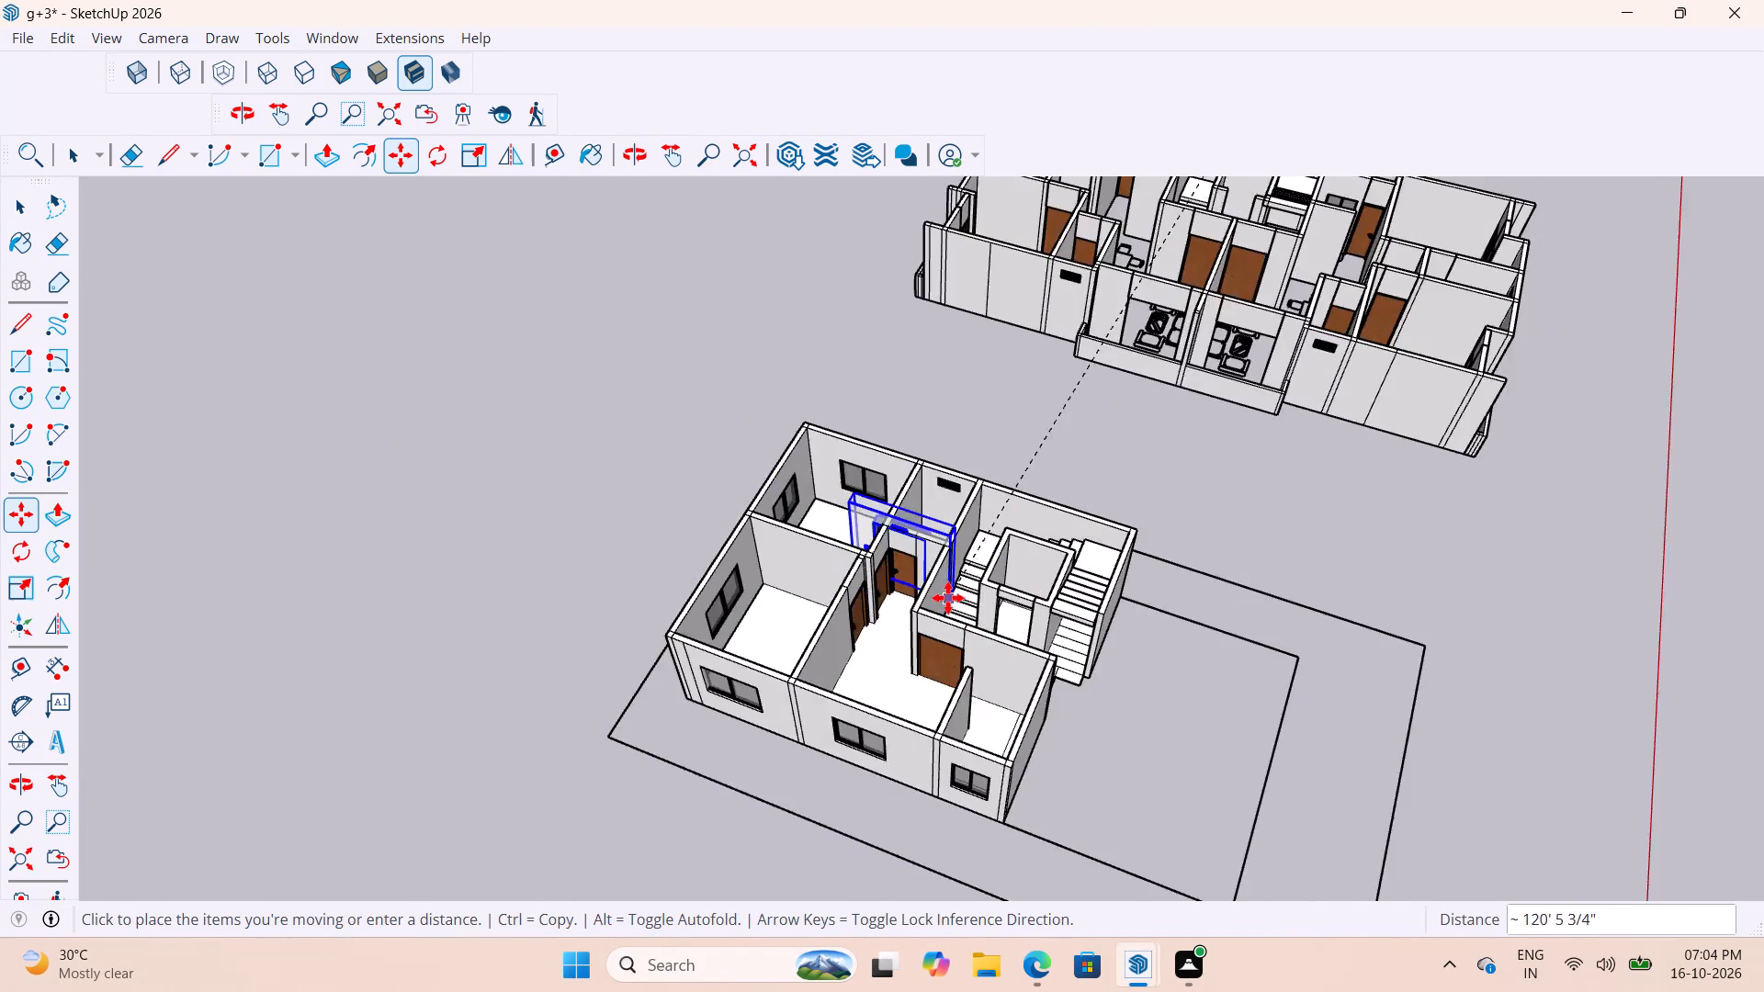
scroll(948, 598, "down", 4)
left_click(1184, 559)
scroll(1184, 553, "up", 8)
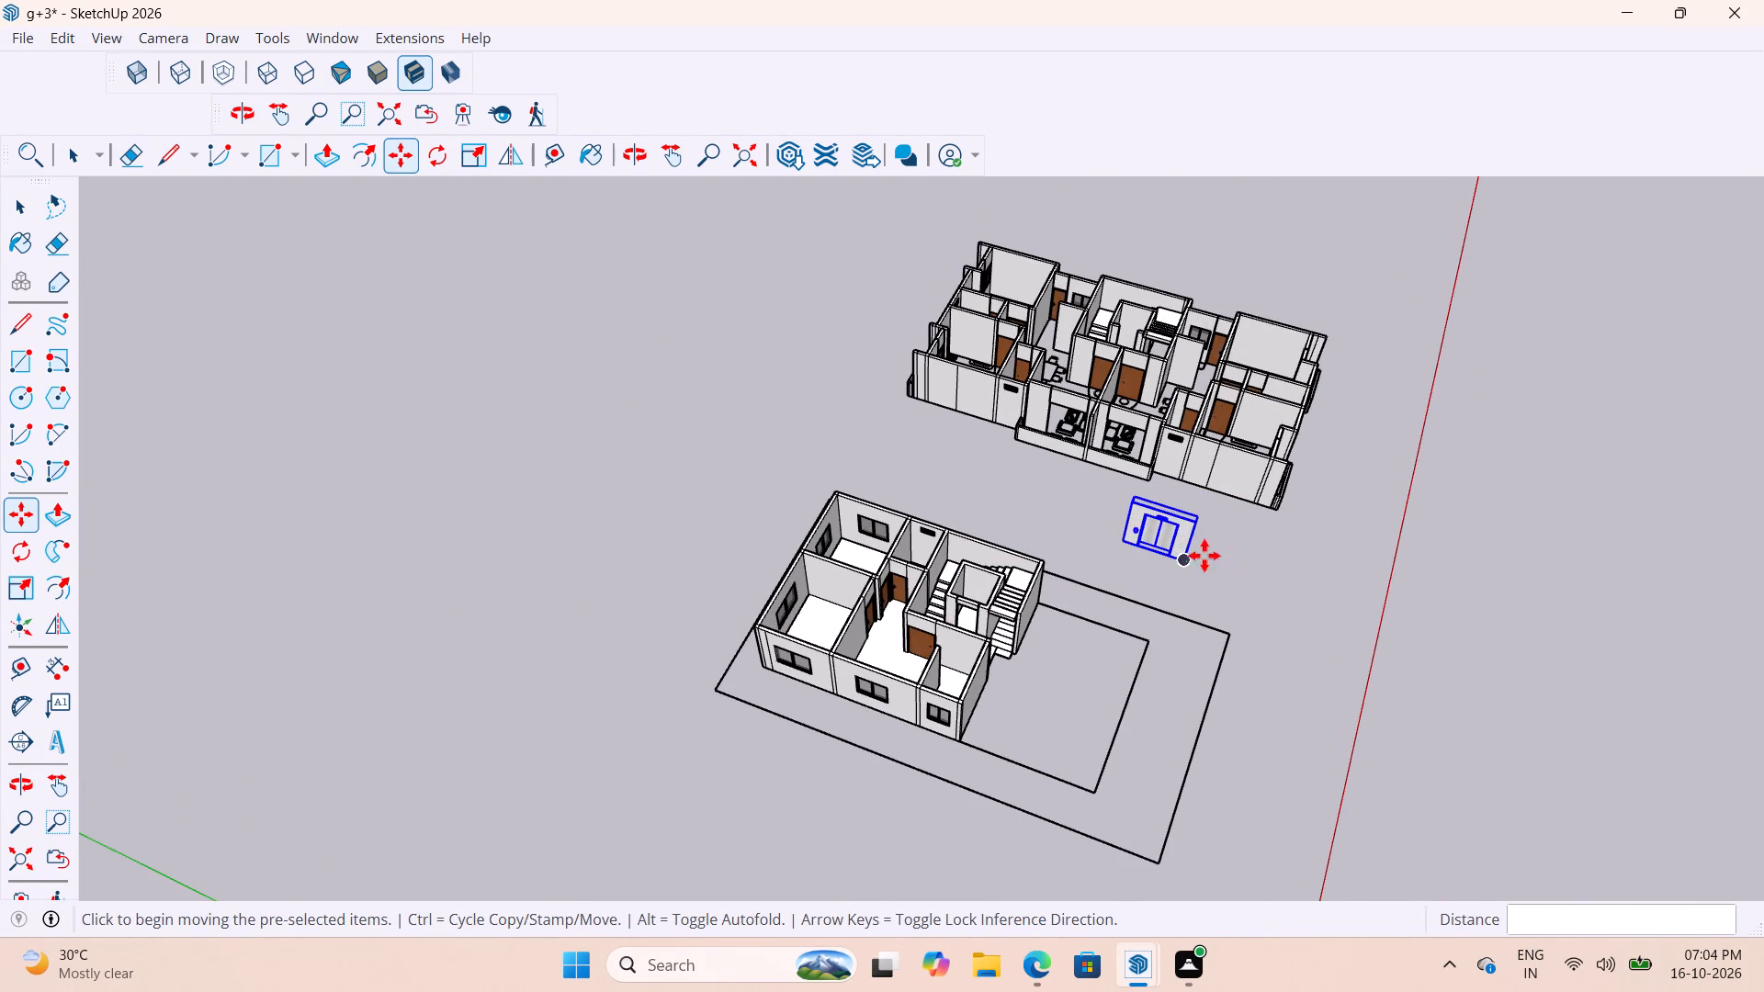
key("space")
left_click(1227, 547)
Scale the lift door wall's width along the red axis to a factor of about 0.78, and deselect it.
scroll(1176, 544, "up", 17)
left_click(1180, 524)
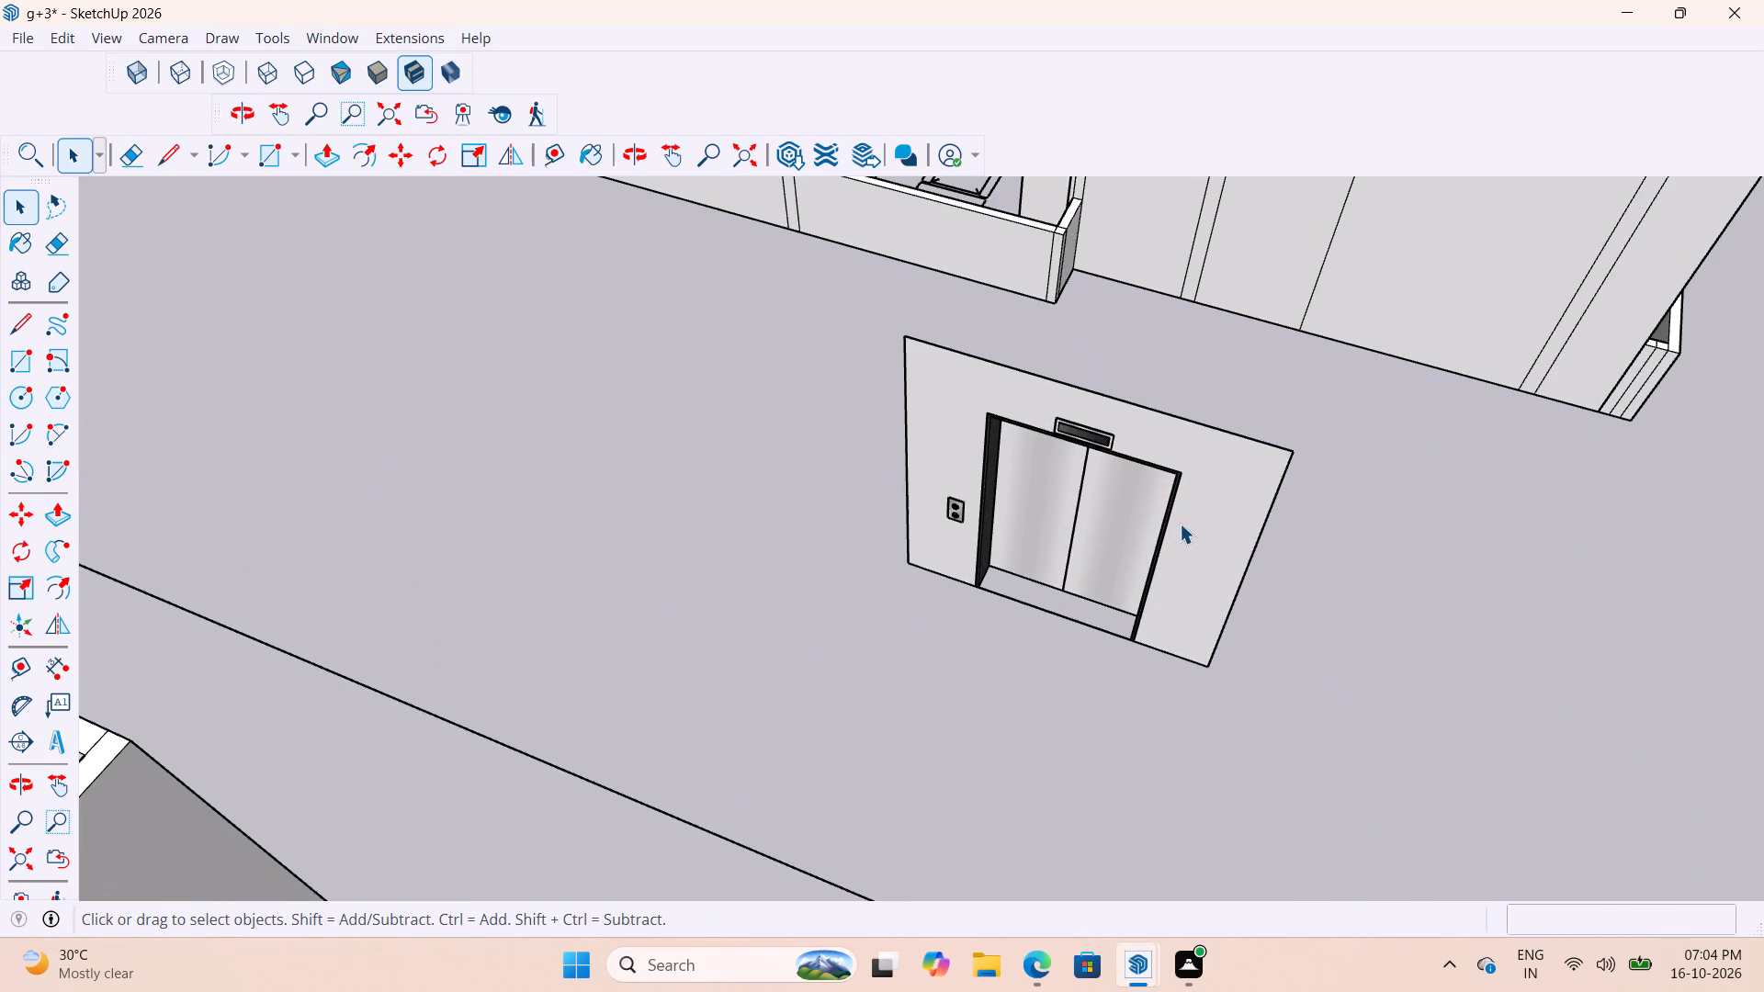
scroll(1182, 522, "up", 7)
scroll(1183, 519, "down", 14)
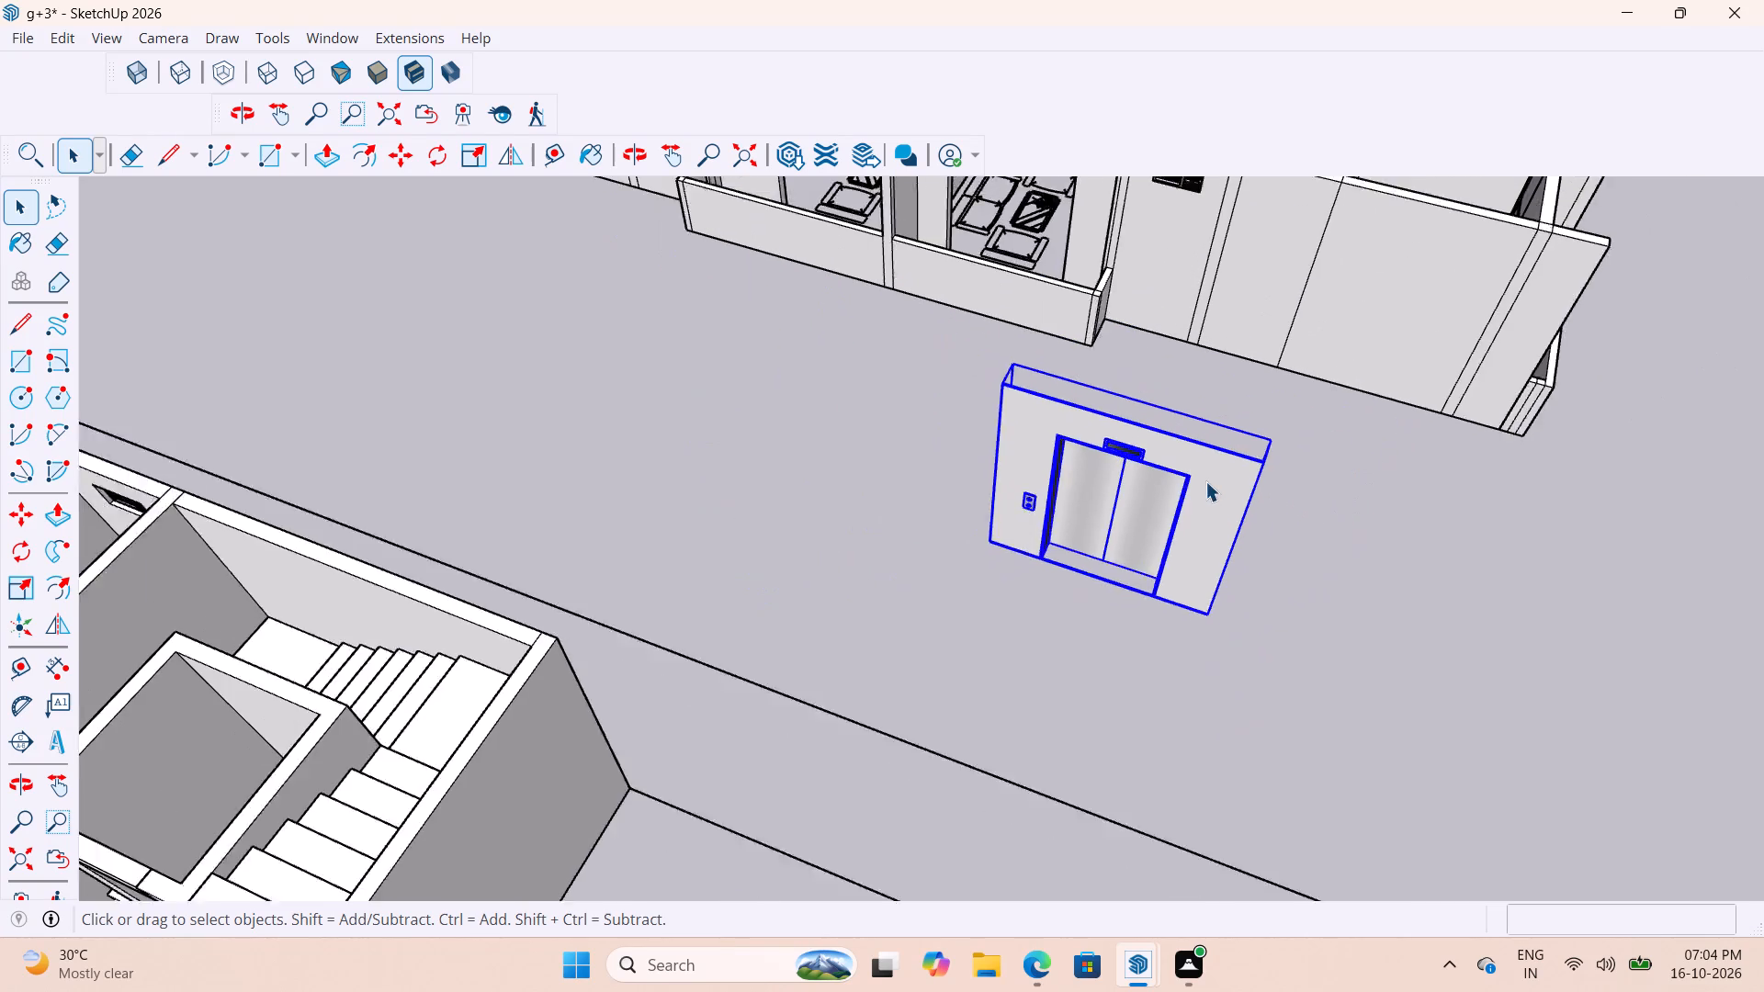
scroll(1205, 481, "down", 2)
scroll(1195, 485, "up", 4)
scroll(1195, 485, "down", 2)
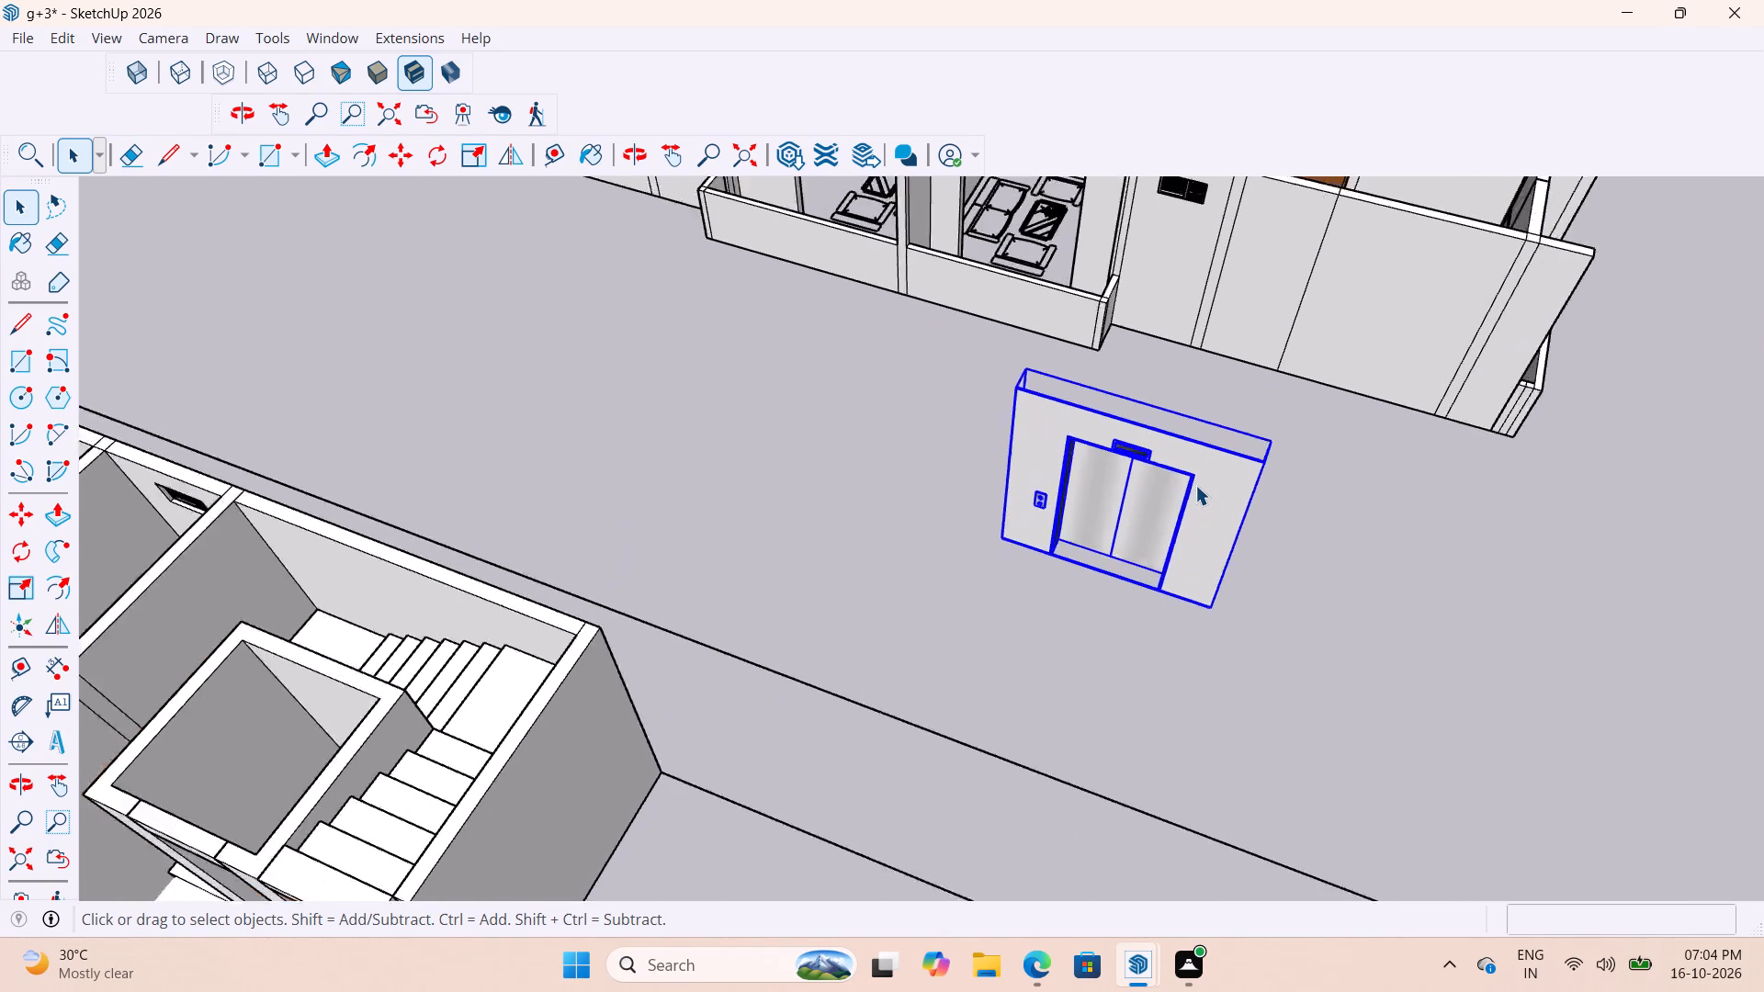
scroll(1195, 485, "down", 2)
scroll(1199, 491, "up", 7)
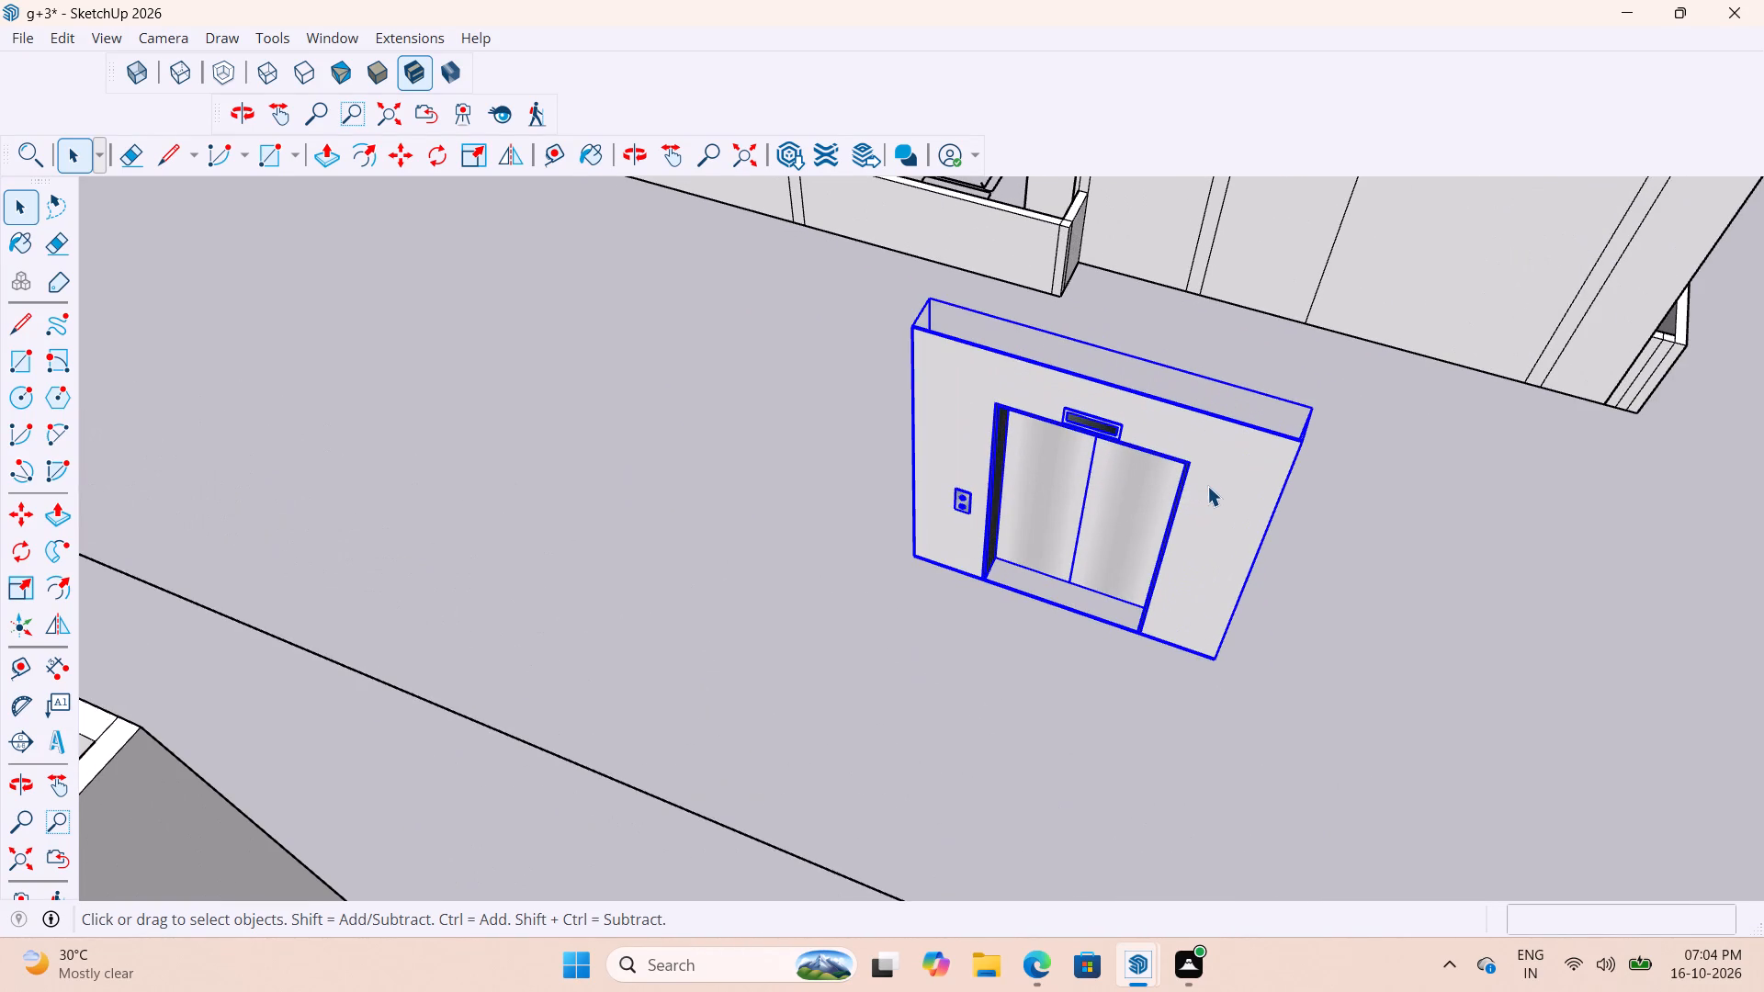
scroll(1207, 468, "up", 15)
scroll(1092, 511, "down", 5)
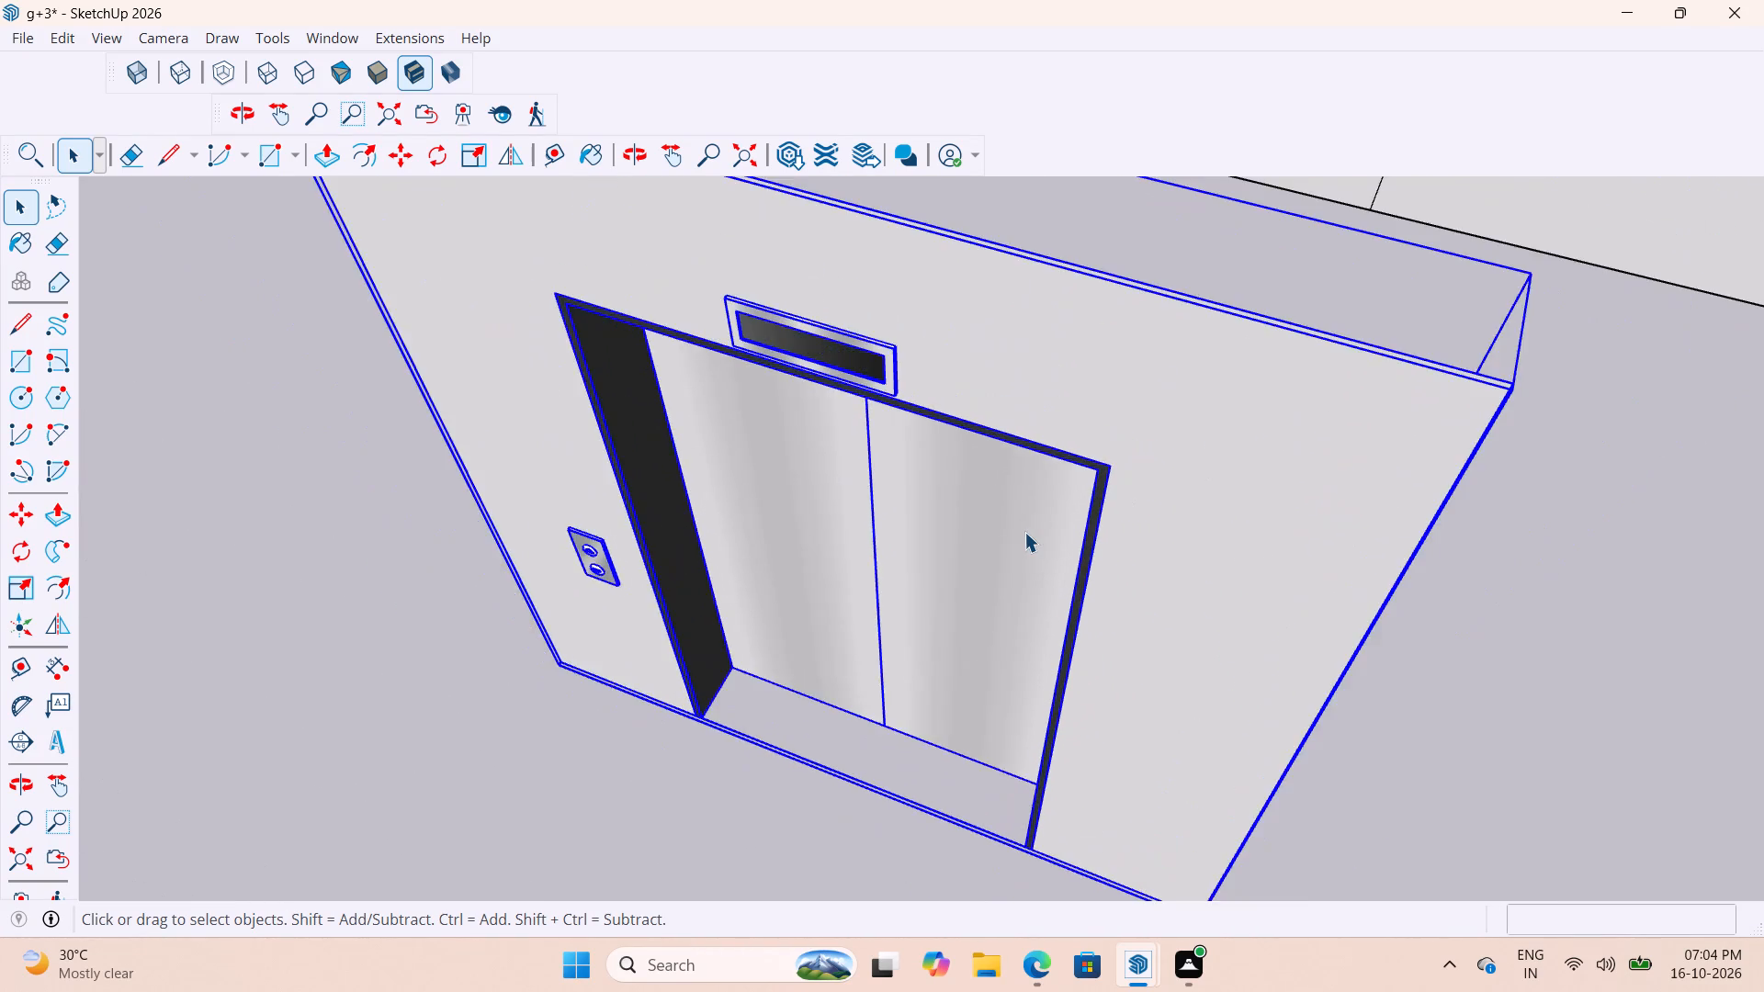
scroll(1024, 532, "down", 12)
scroll(1073, 643, "up", 8)
key("m")
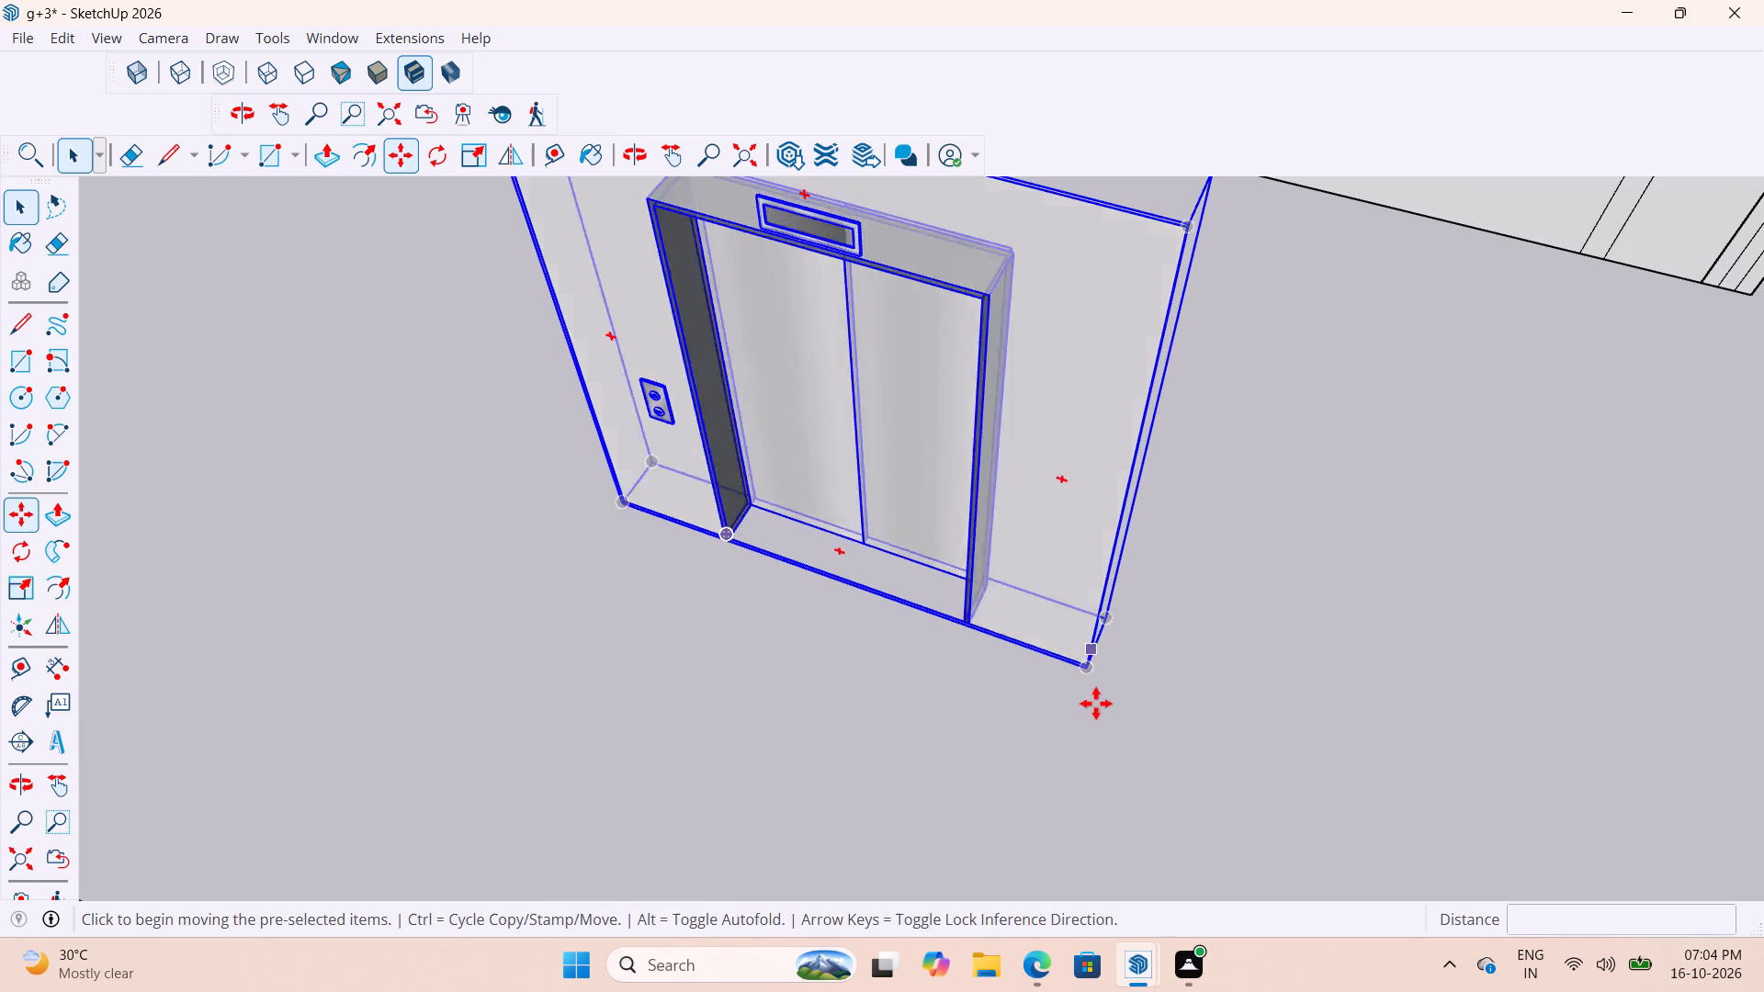
key("s")
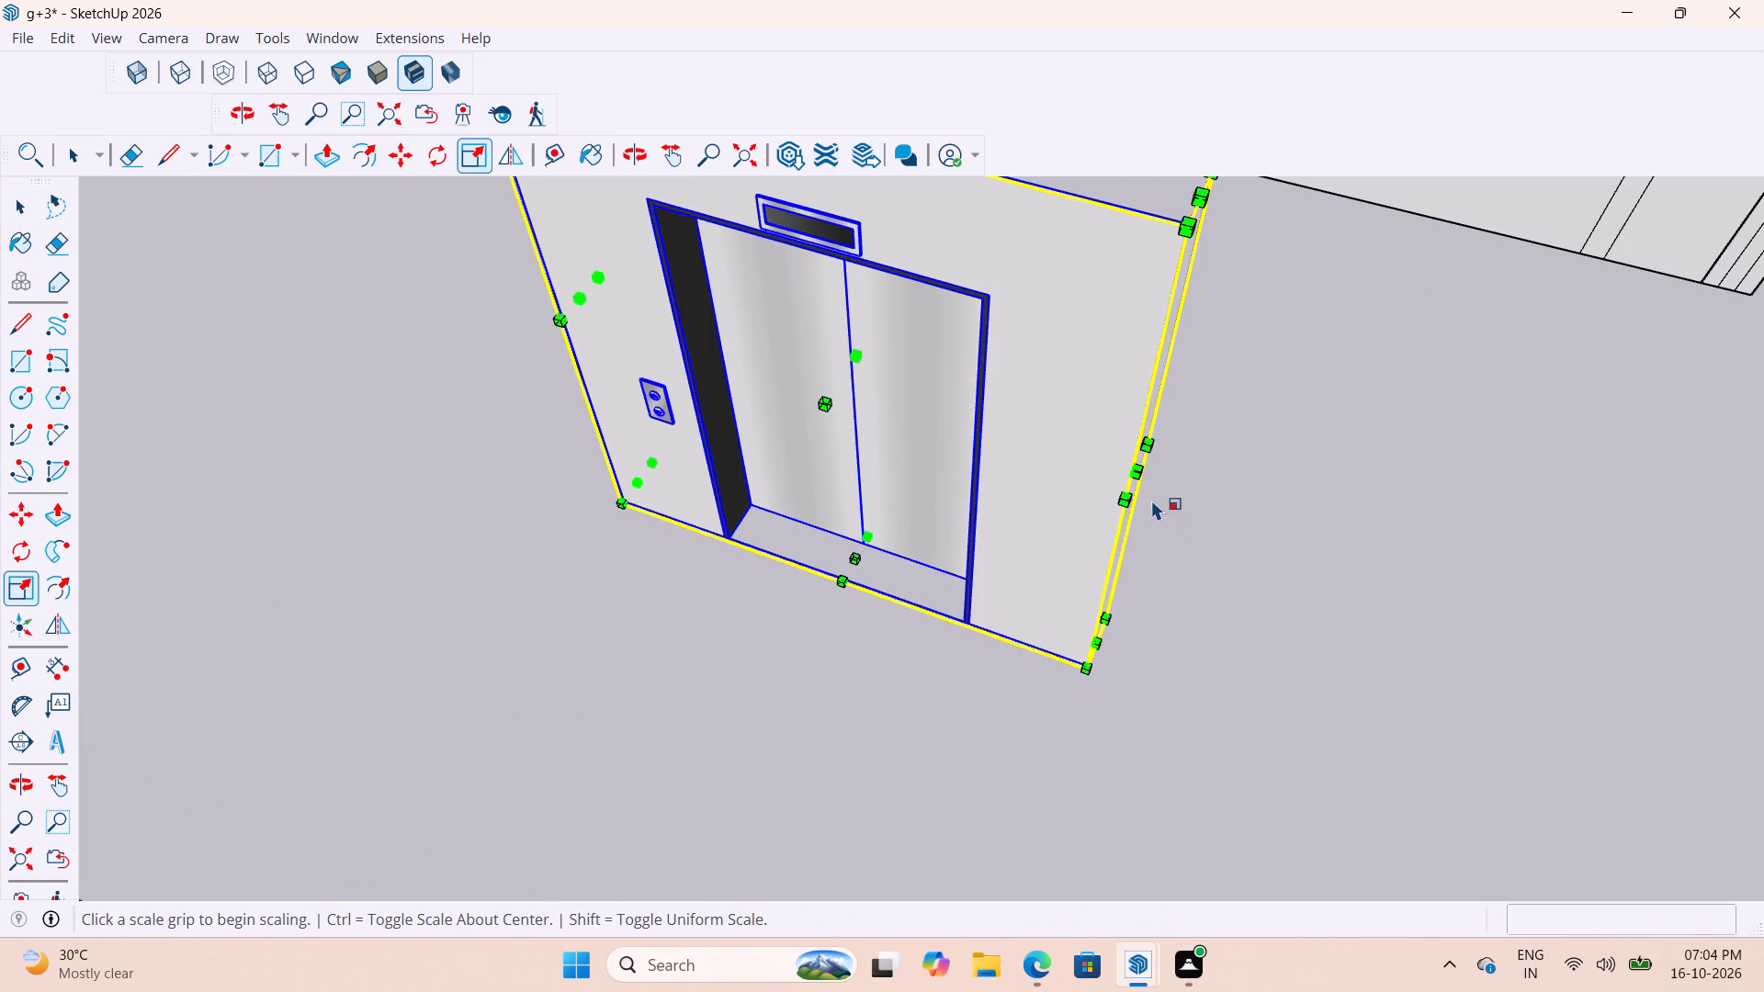
left_click(1136, 474)
left_click(1001, 431)
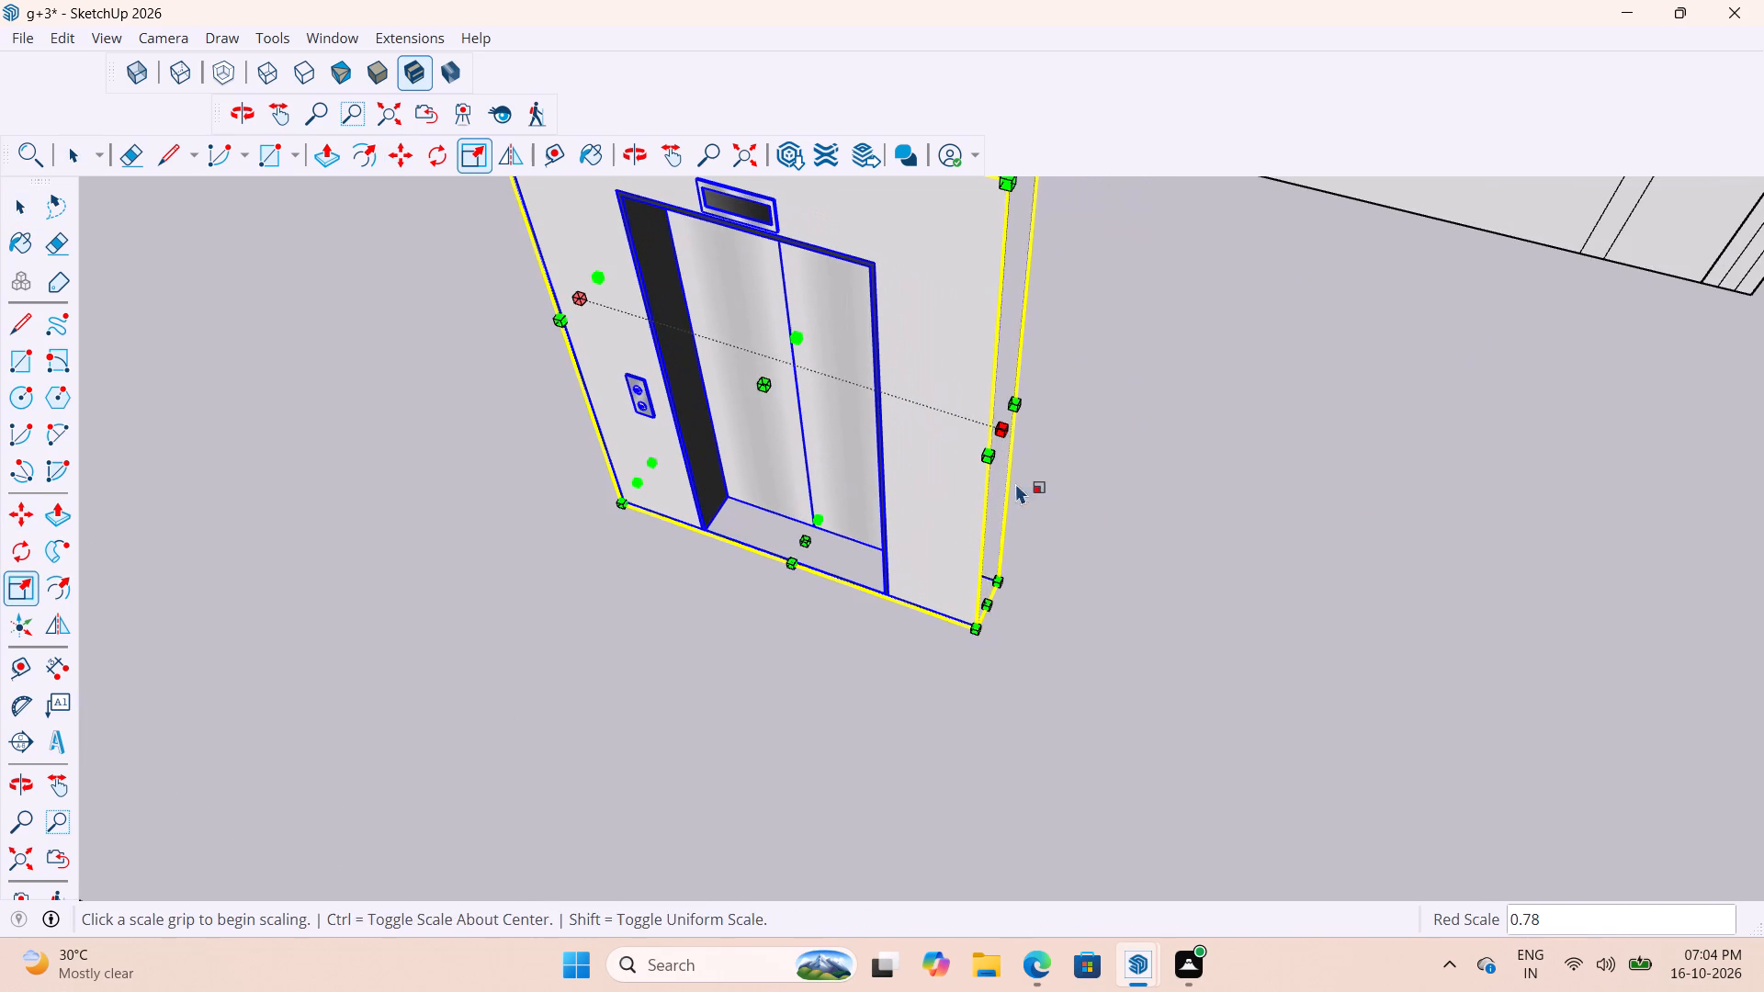
key("space")
left_click(987, 680)
Move the lift door wall by its lower front corner into the smaller house, just in front of the lift shaft opening beside the stairs.
scroll(998, 723, "down", 4)
scroll(971, 524, "up", 3)
left_click(973, 515)
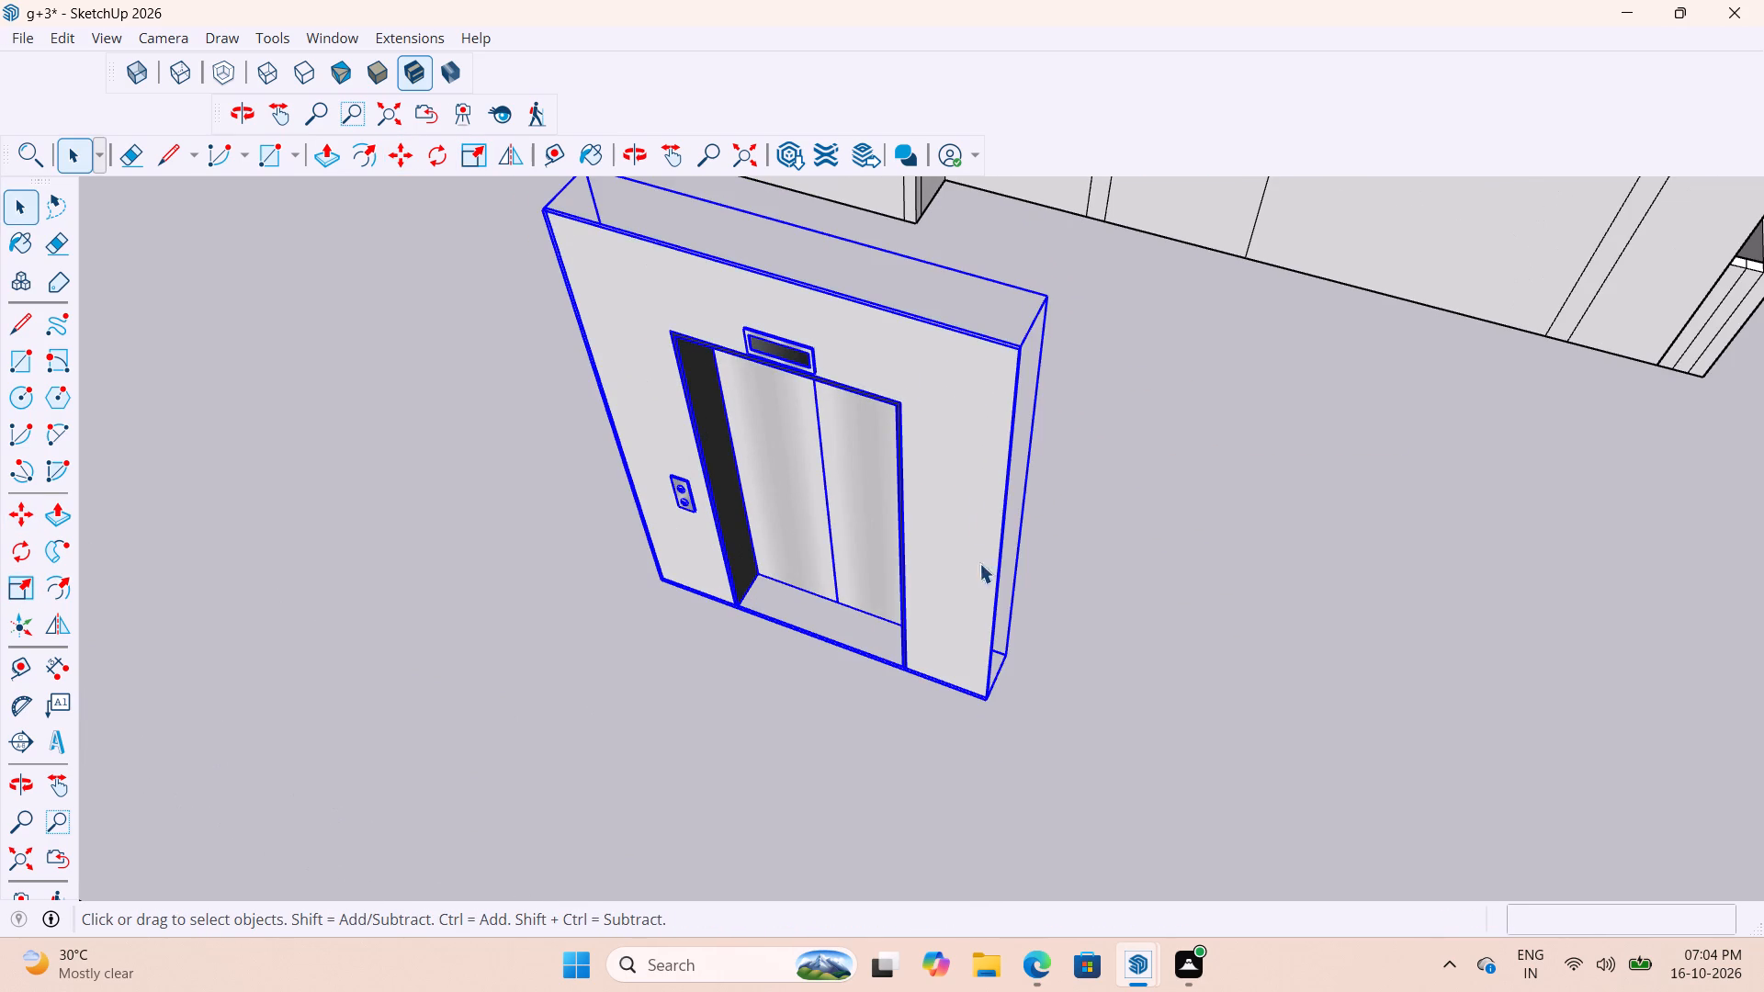
key("m")
scroll(974, 723, "up", 7)
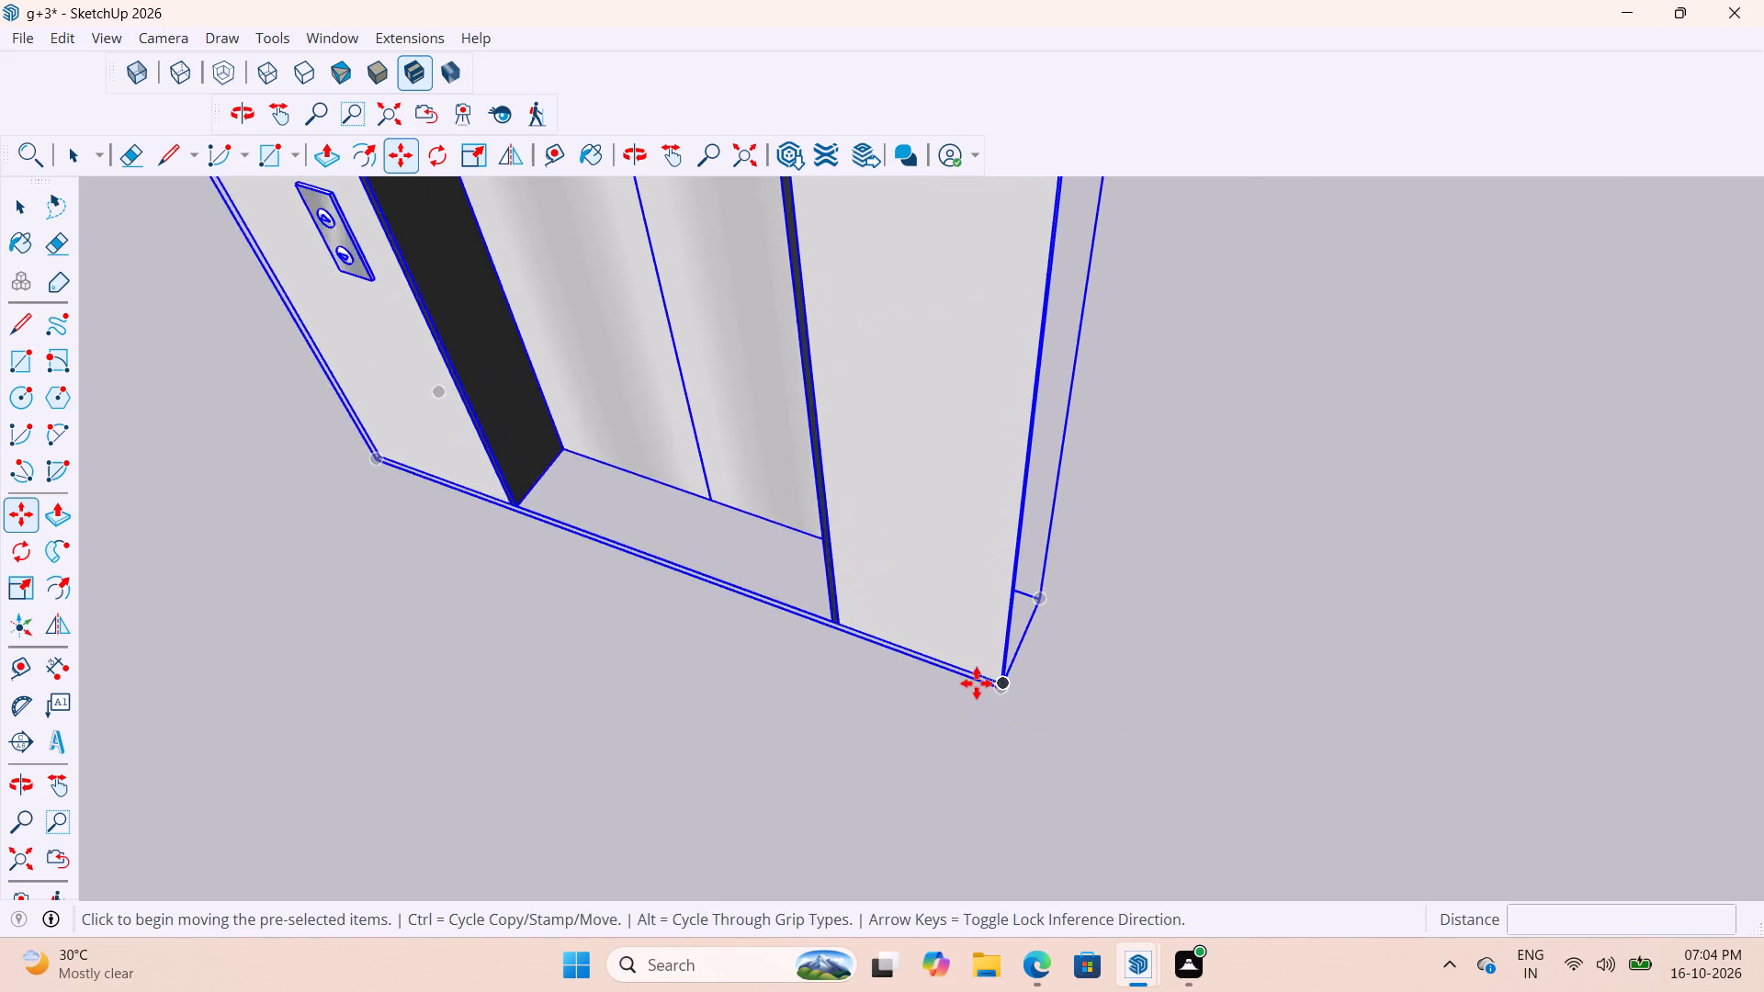
scroll(977, 683, "up", 11)
middle_click_drag(1015, 700, 835, 597)
scroll(892, 653, "up", 8)
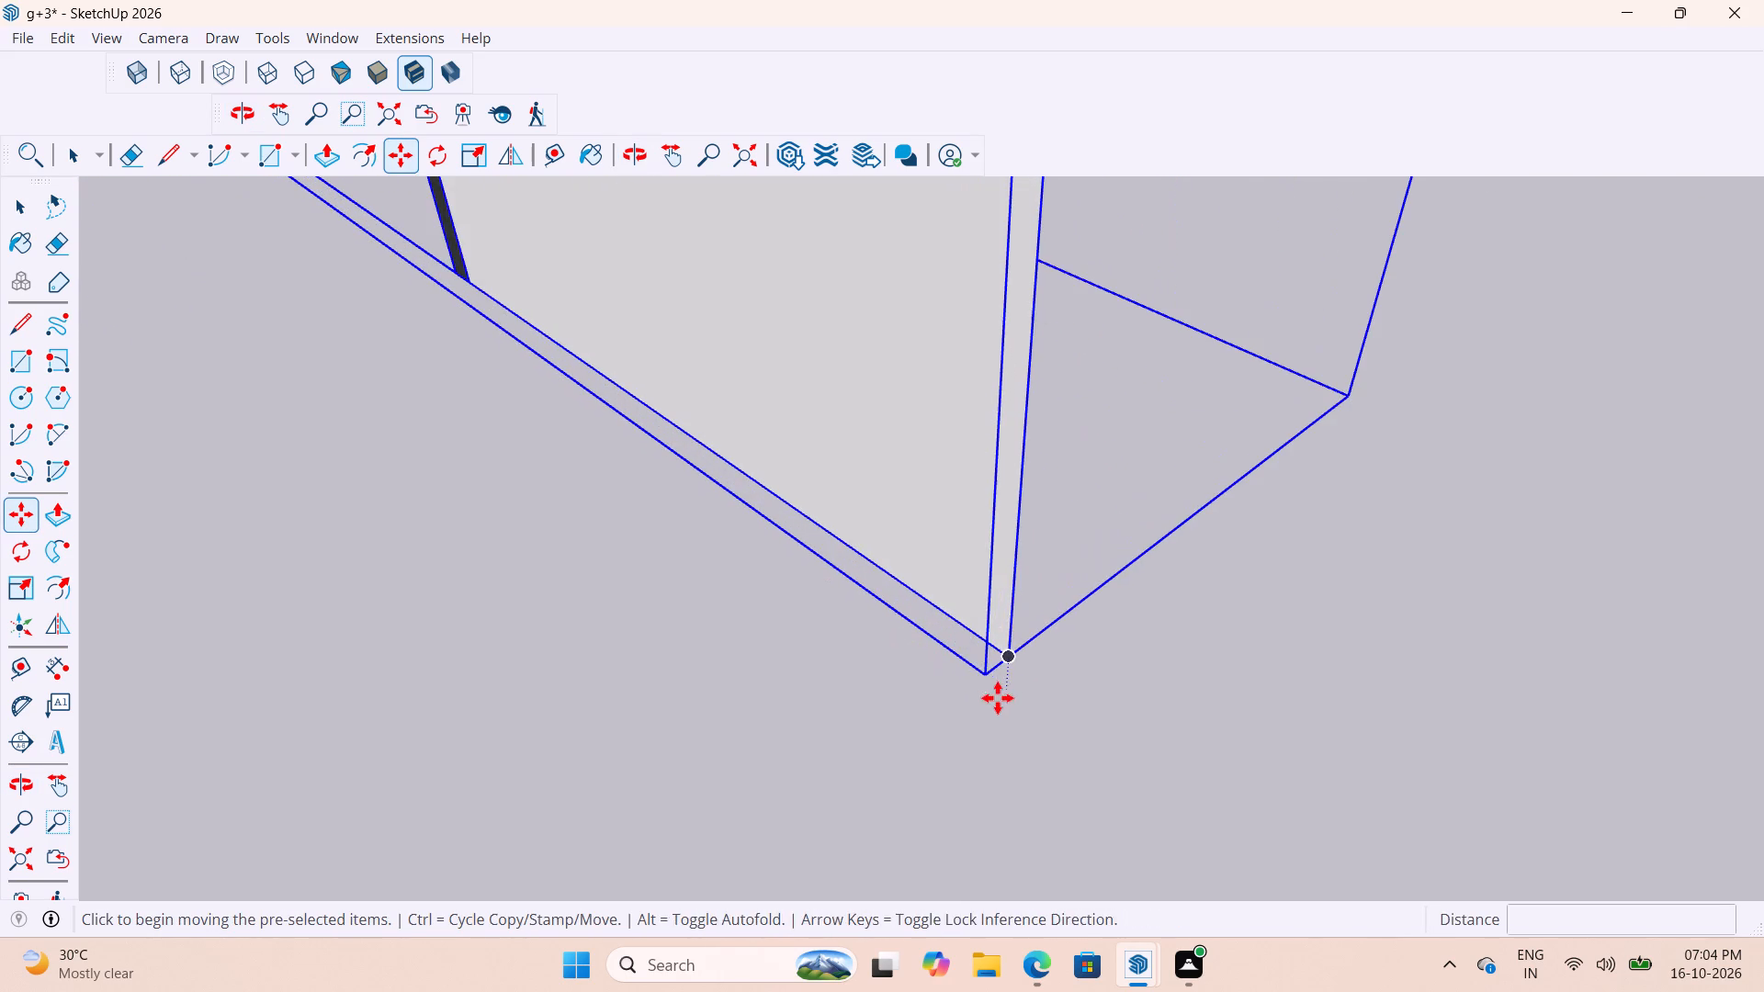
key("space")
left_click(985, 697)
scroll(989, 670, "up", 9)
left_click(1016, 646)
scroll(1023, 664, "up", 2)
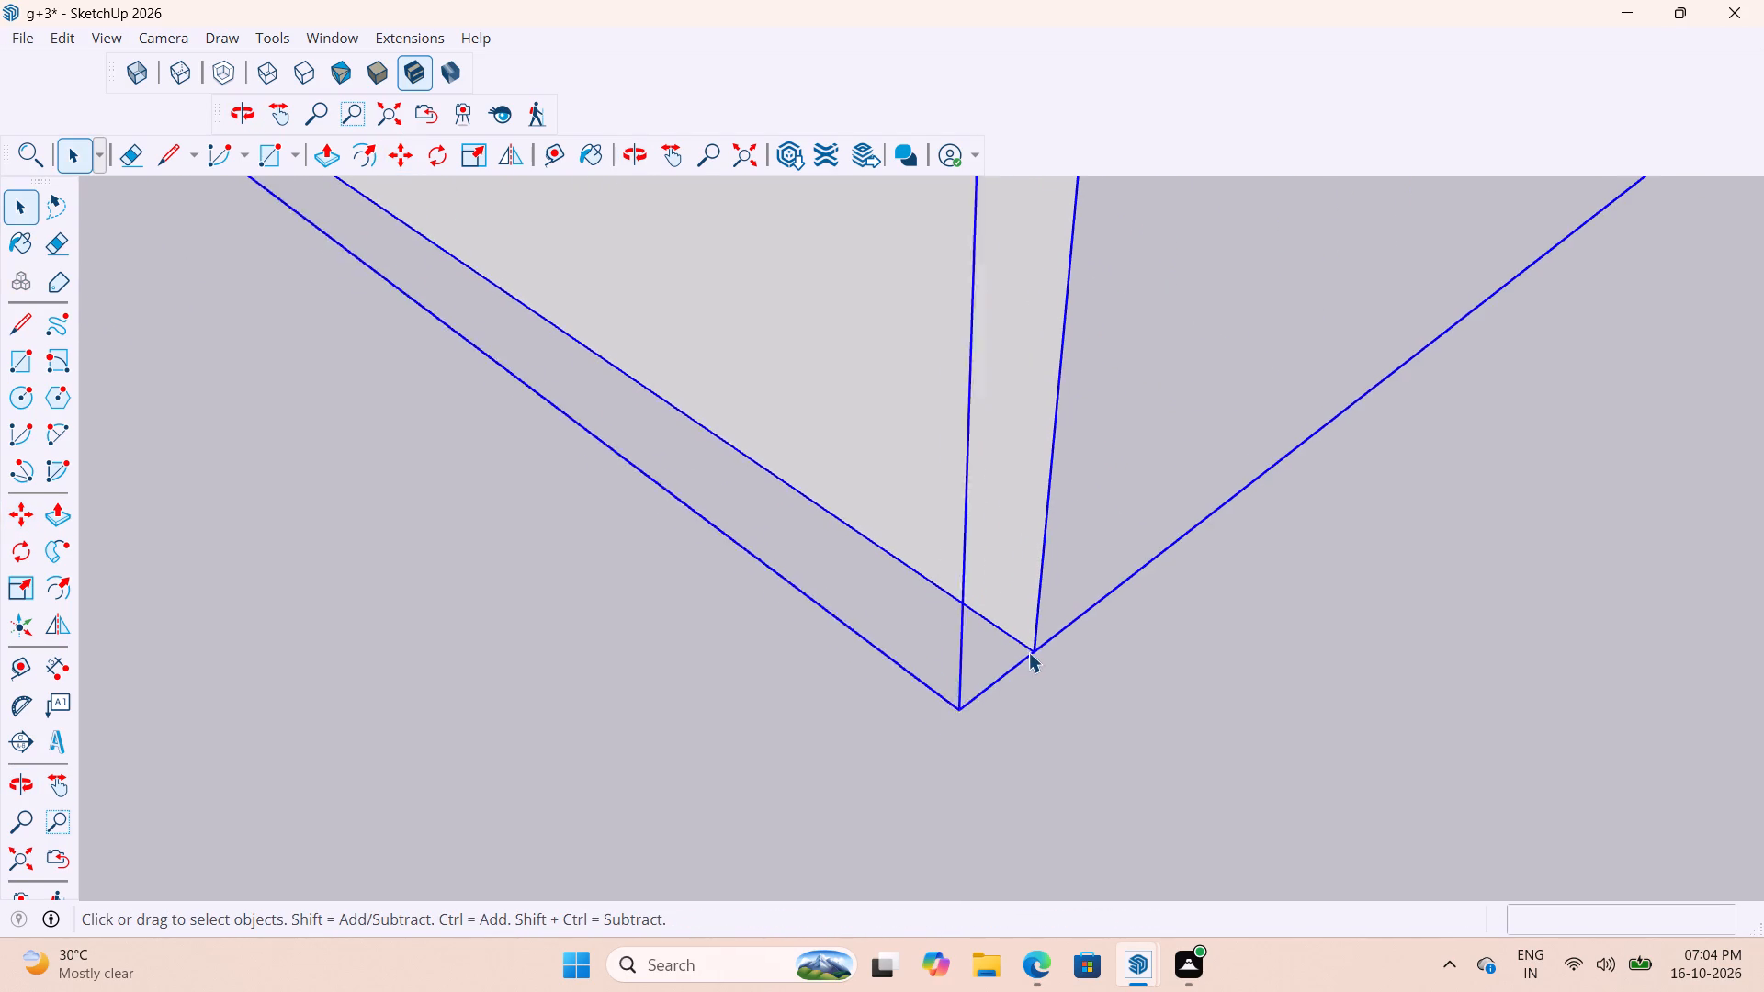
scroll(1028, 652, "up", 4)
key("m")
left_click(1034, 649)
scroll(1186, 642, "down", 10)
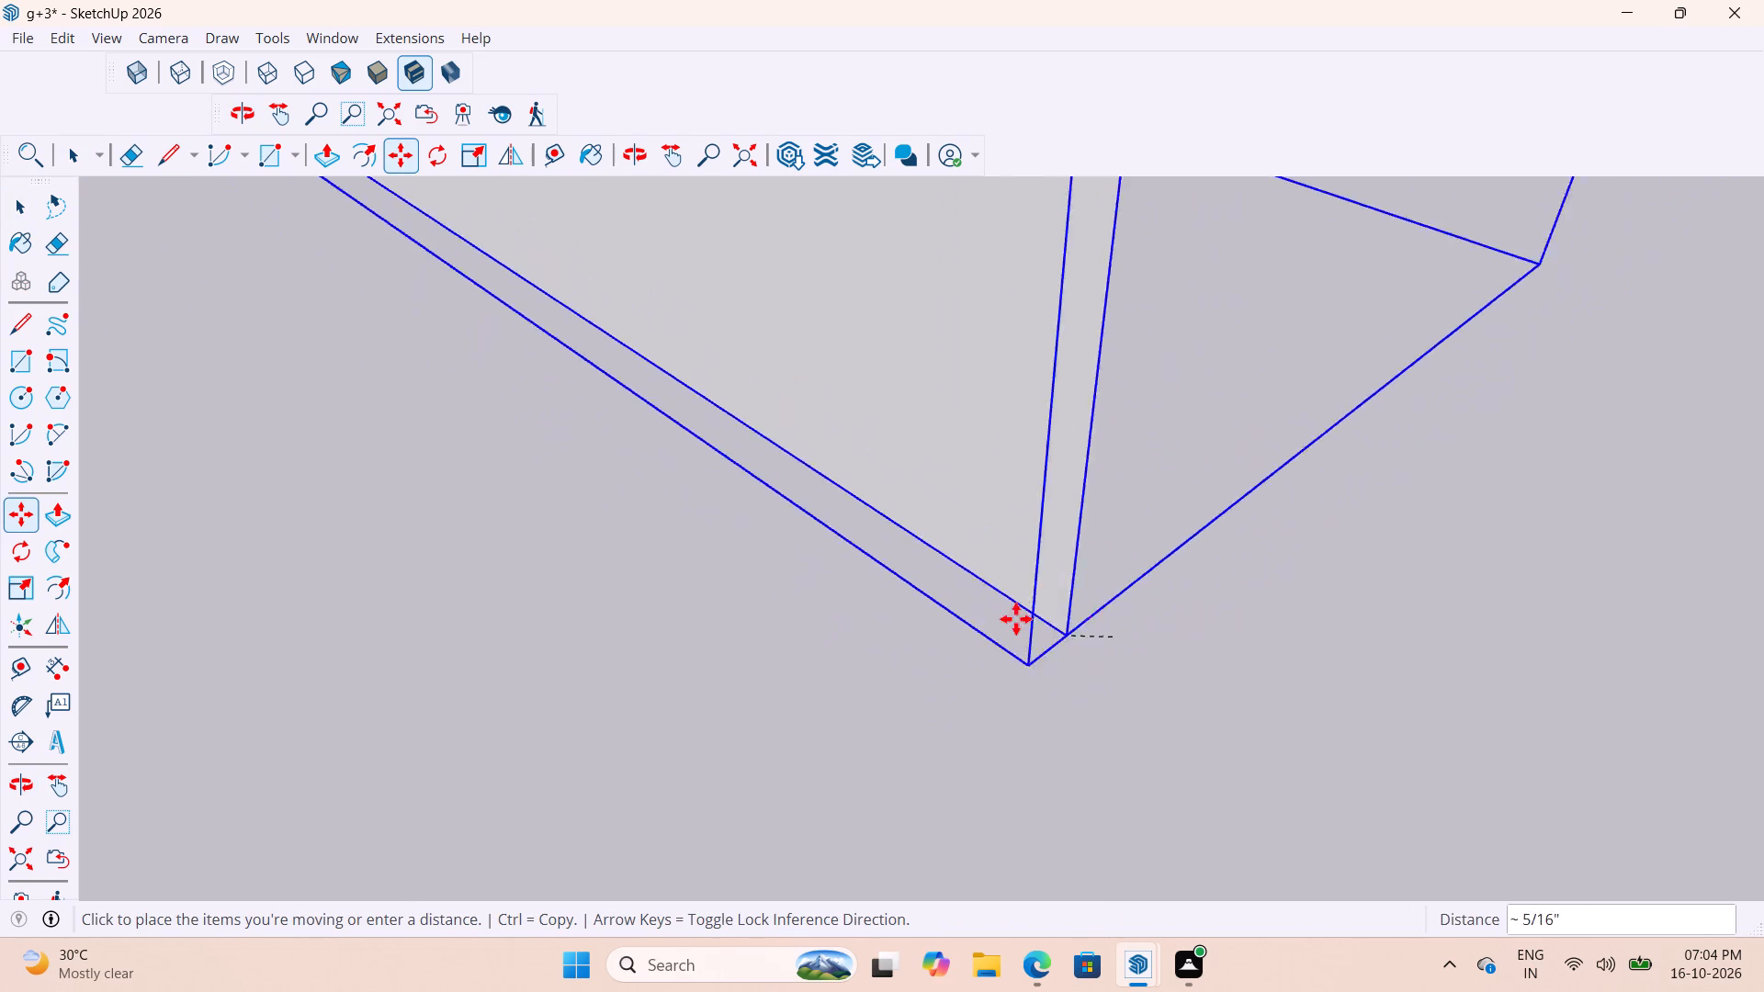
scroll(1016, 619, "down", 20)
scroll(1016, 619, "down", 20)
scroll(1016, 619, "down", 3)
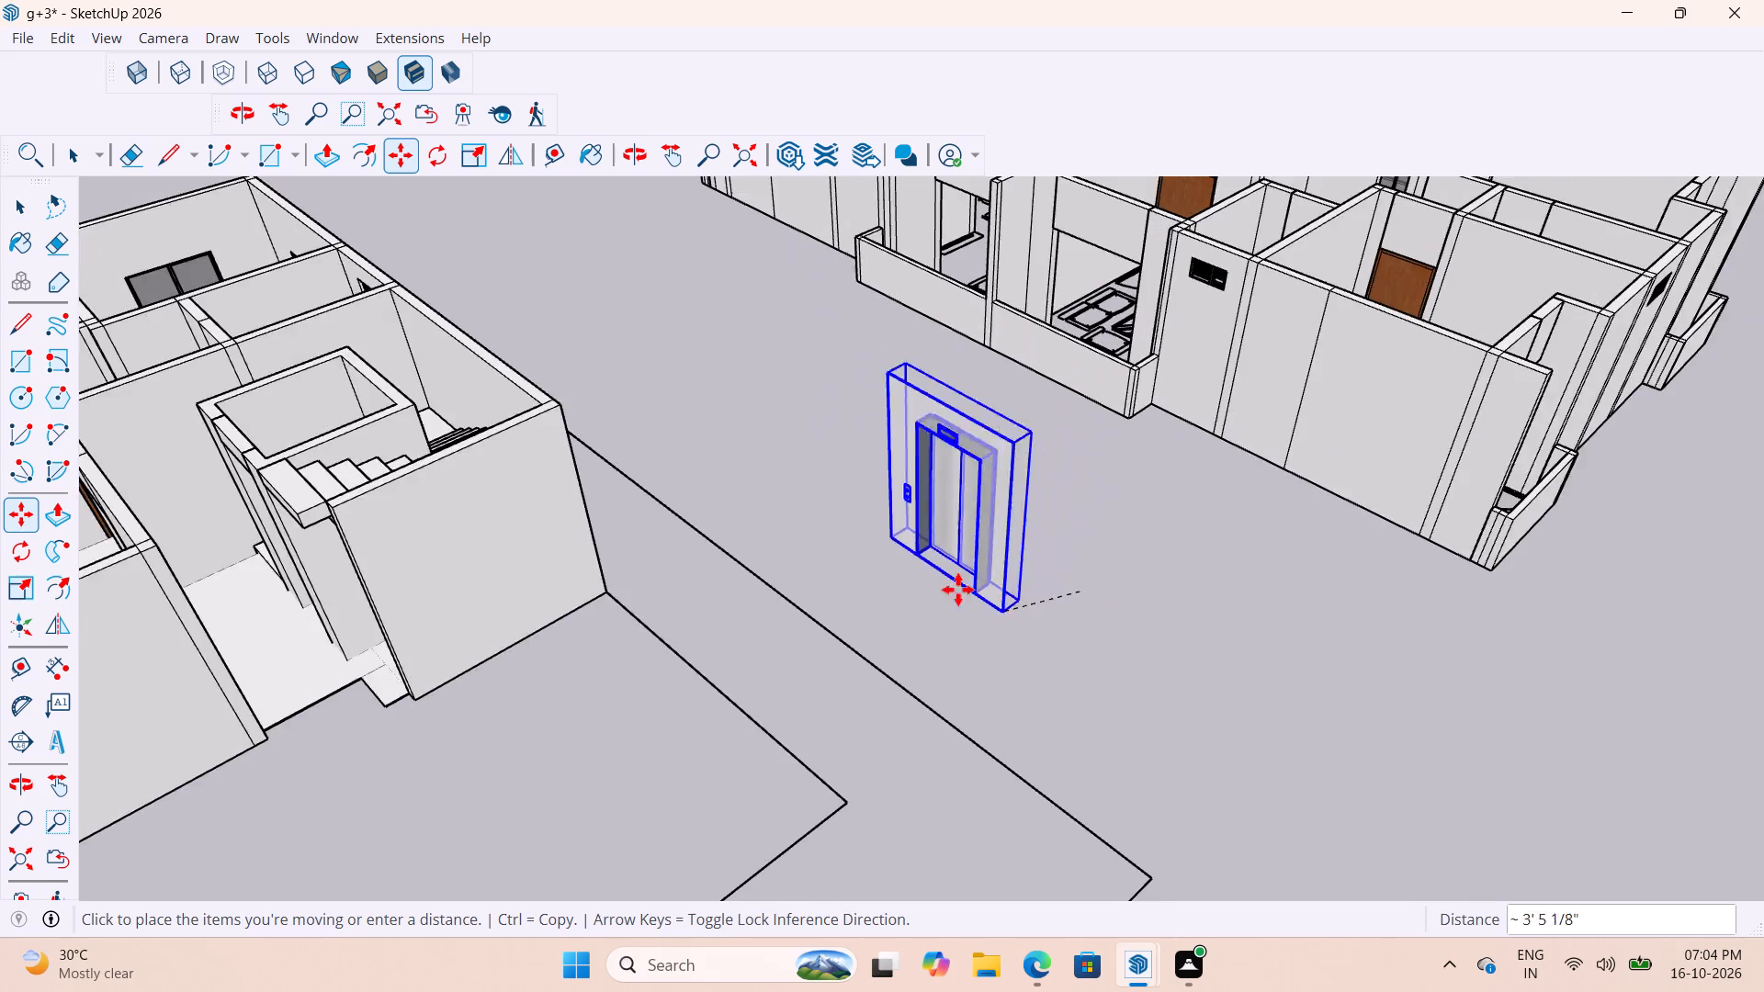
scroll(958, 590, "down", 7)
scroll(502, 563, "up", 14)
middle_click_drag(613, 532, 774, 536)
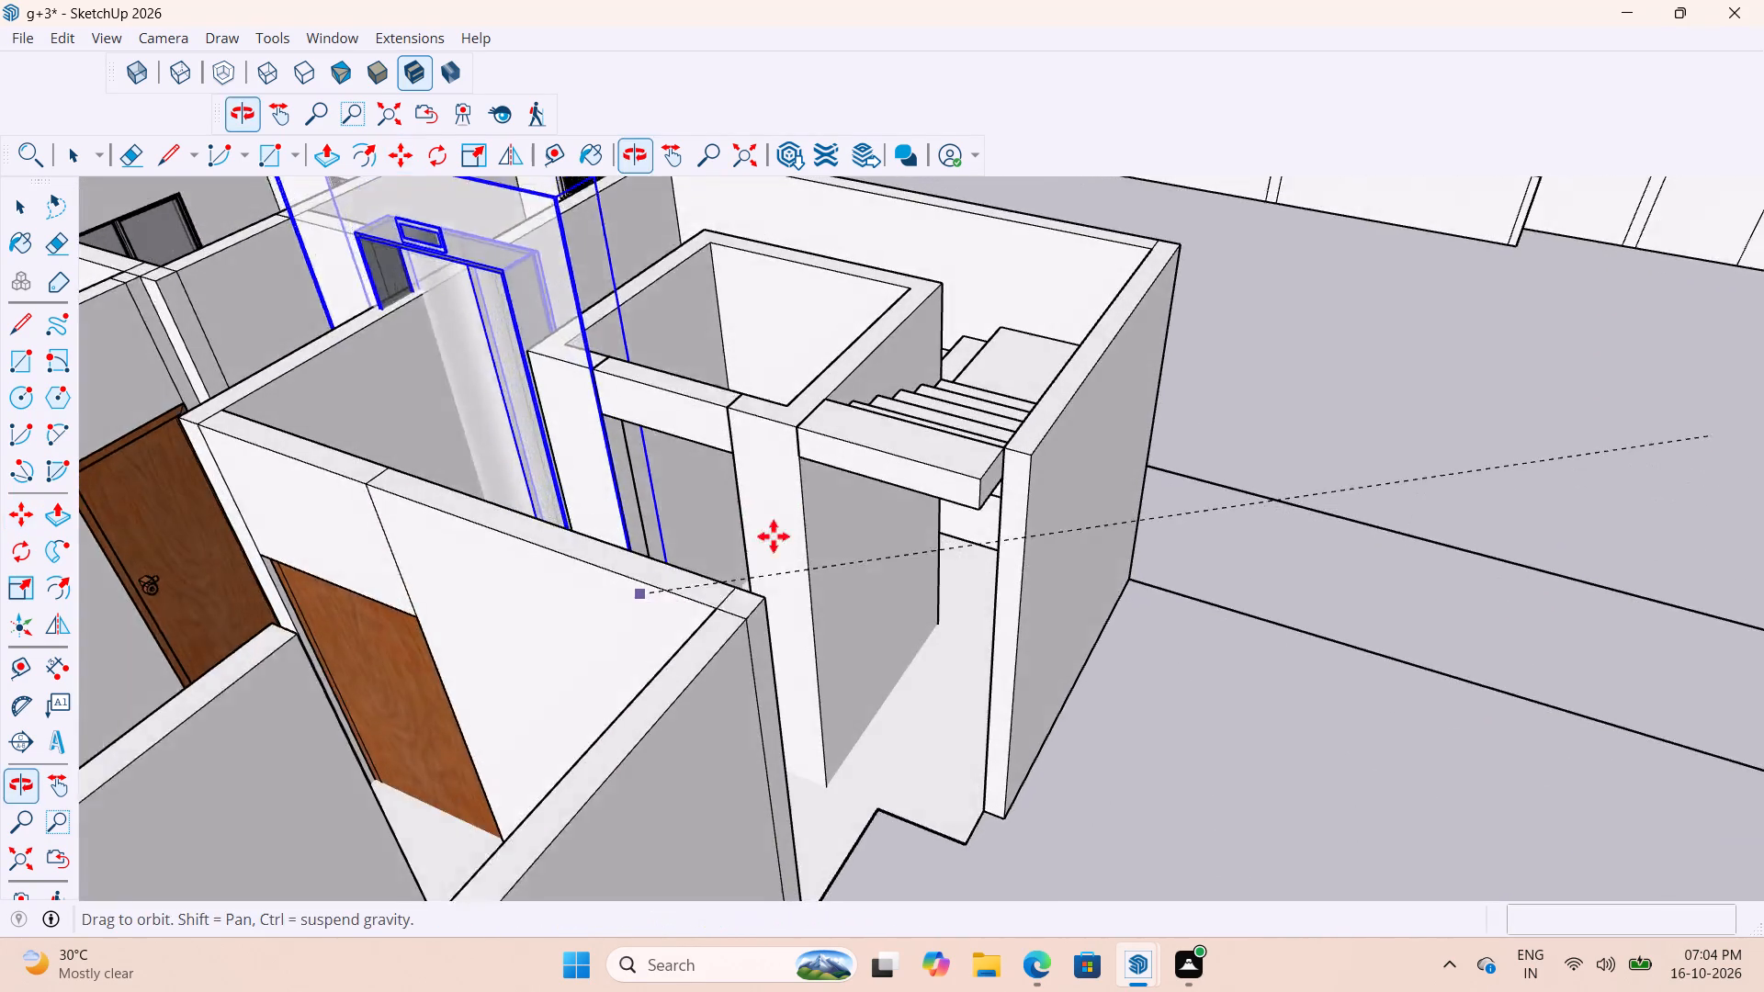
middle_click_drag(774, 536, 772, 529)
scroll(780, 646, "up", 4)
middle_click_drag(829, 701, 763, 751)
scroll(729, 768, "up", 8)
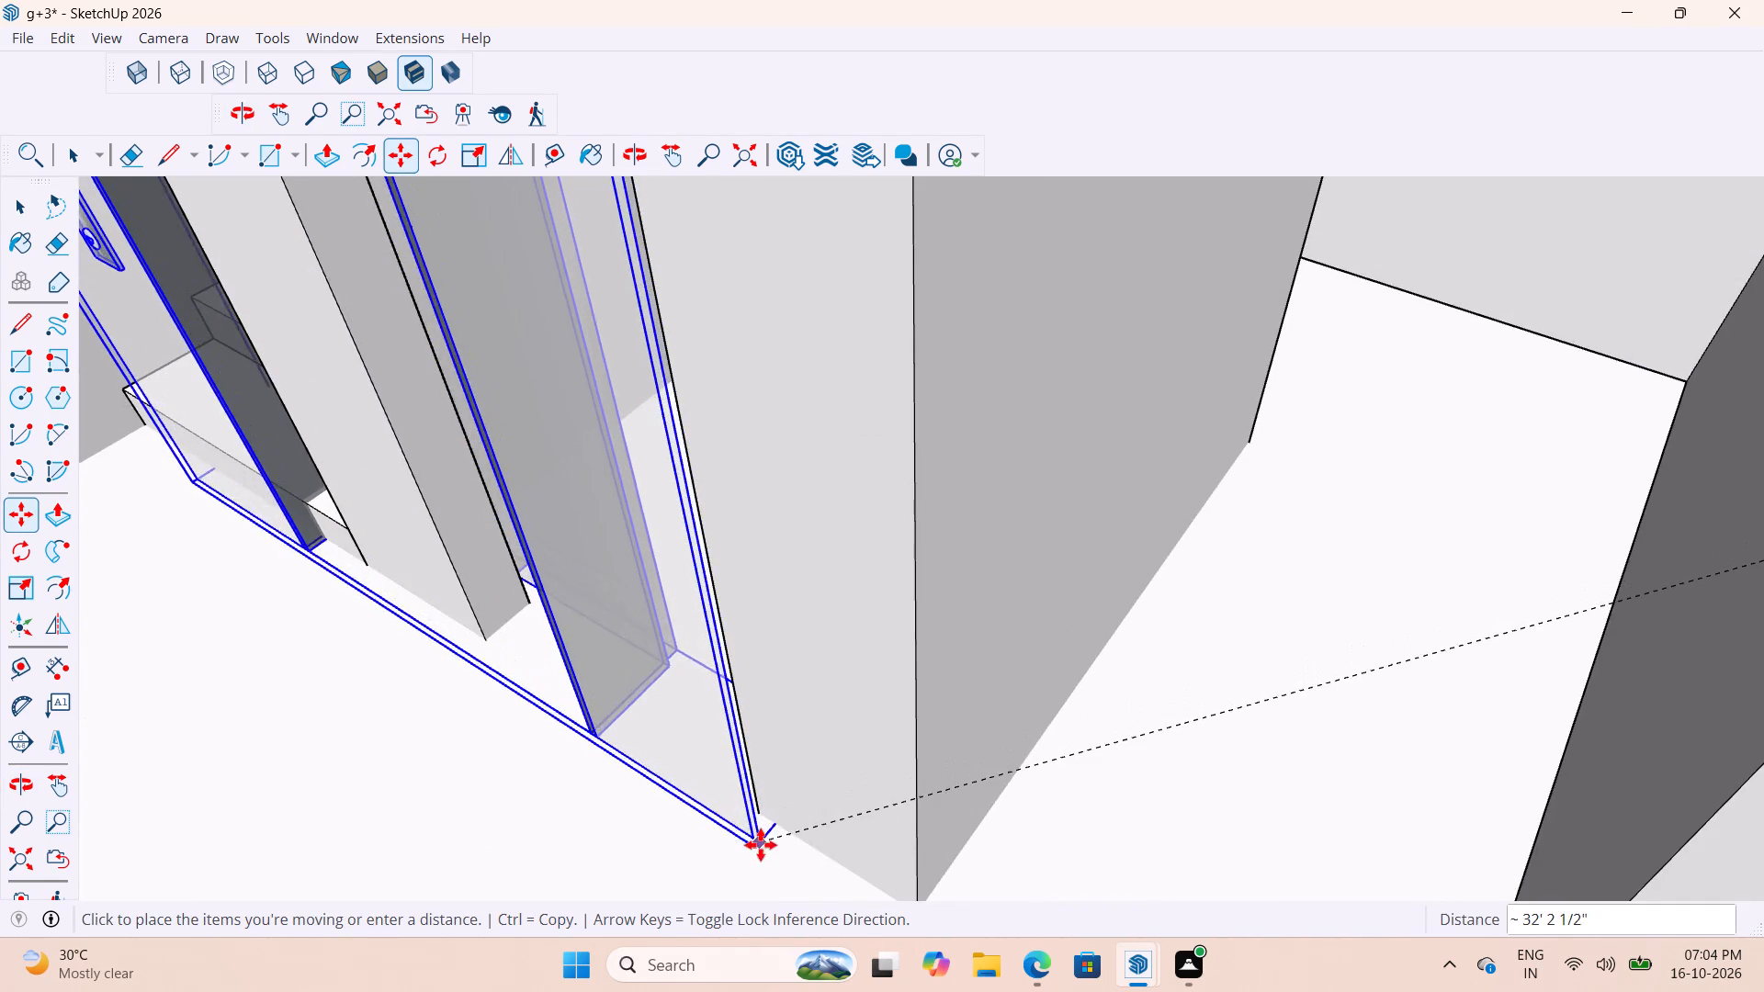
scroll(773, 871, "down", 10)
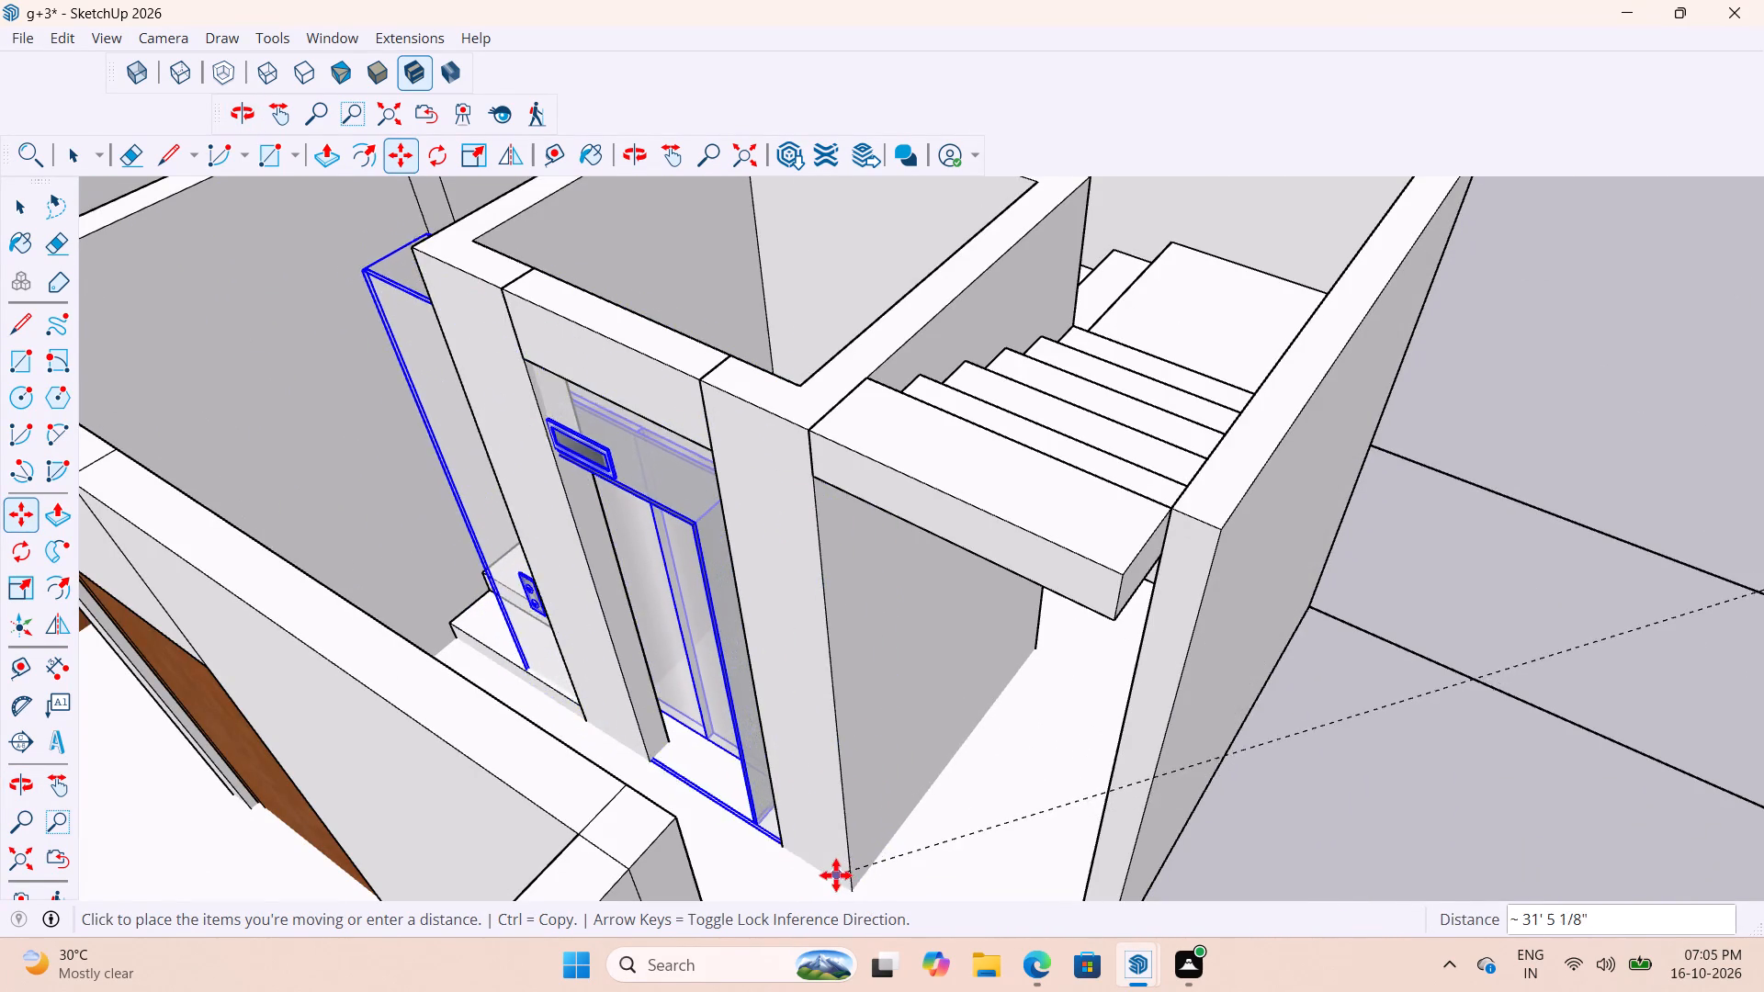
scroll(834, 875, "up", 3)
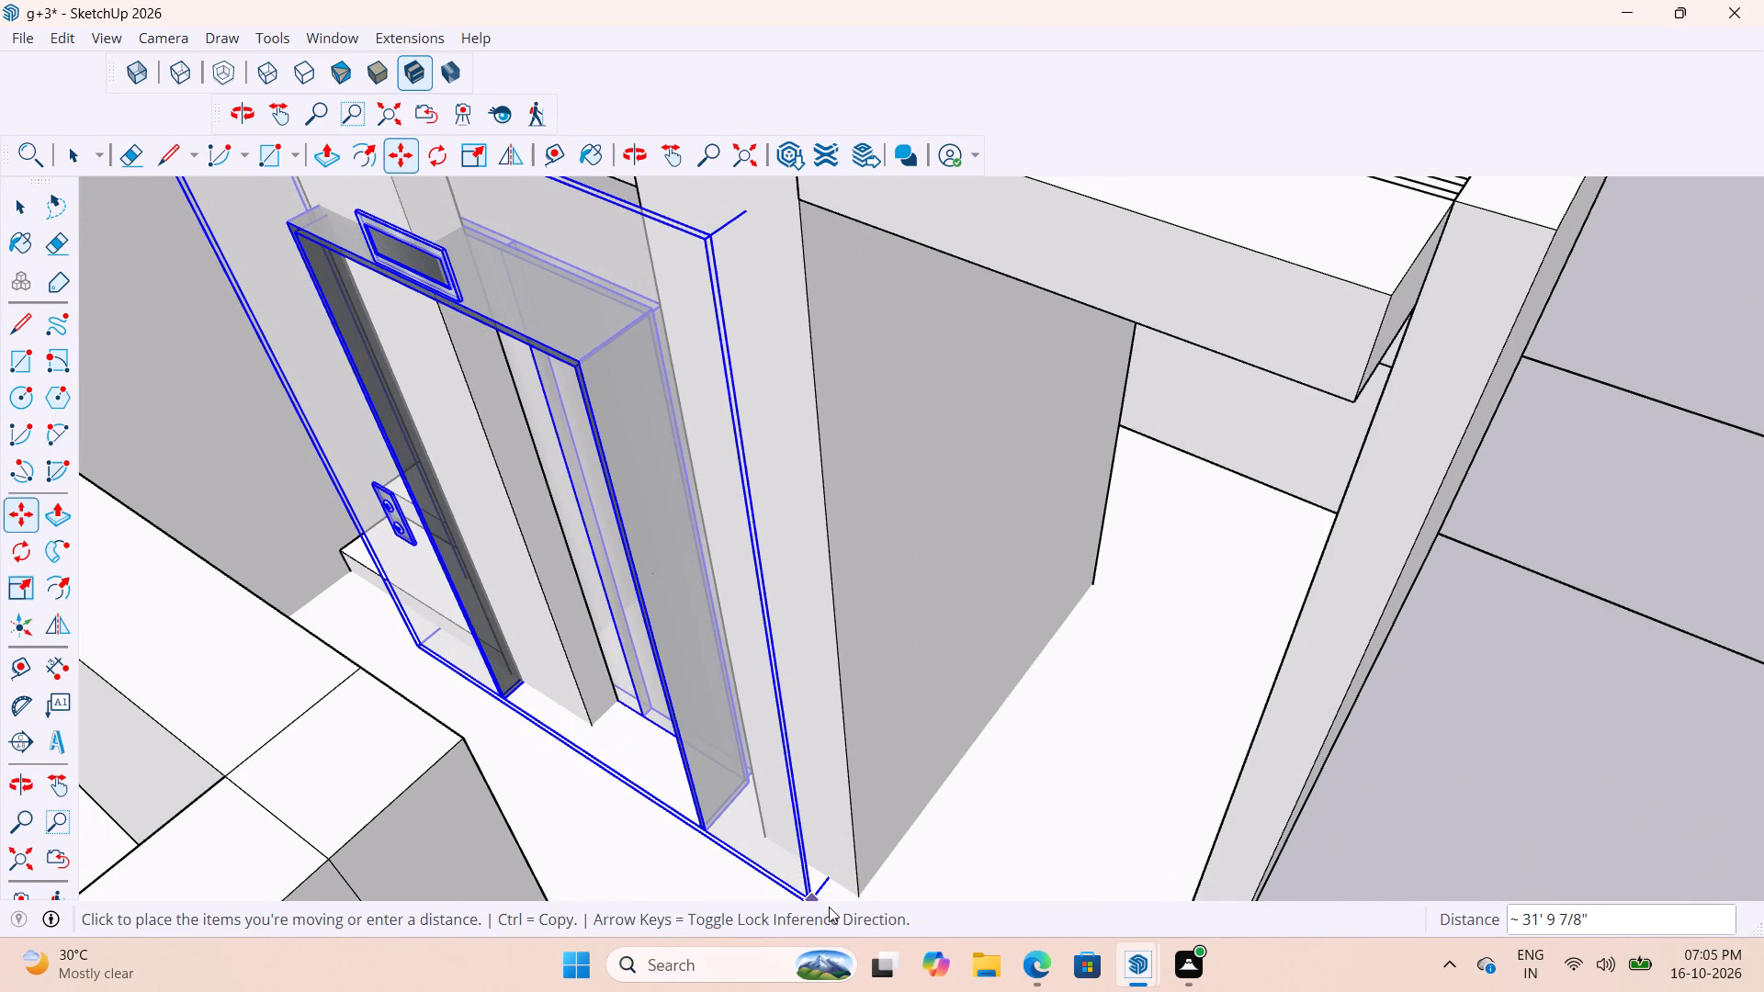
scroll(856, 851, "down", 4)
scroll(874, 767, "down", 6)
middle_click_drag(887, 795, 820, 843)
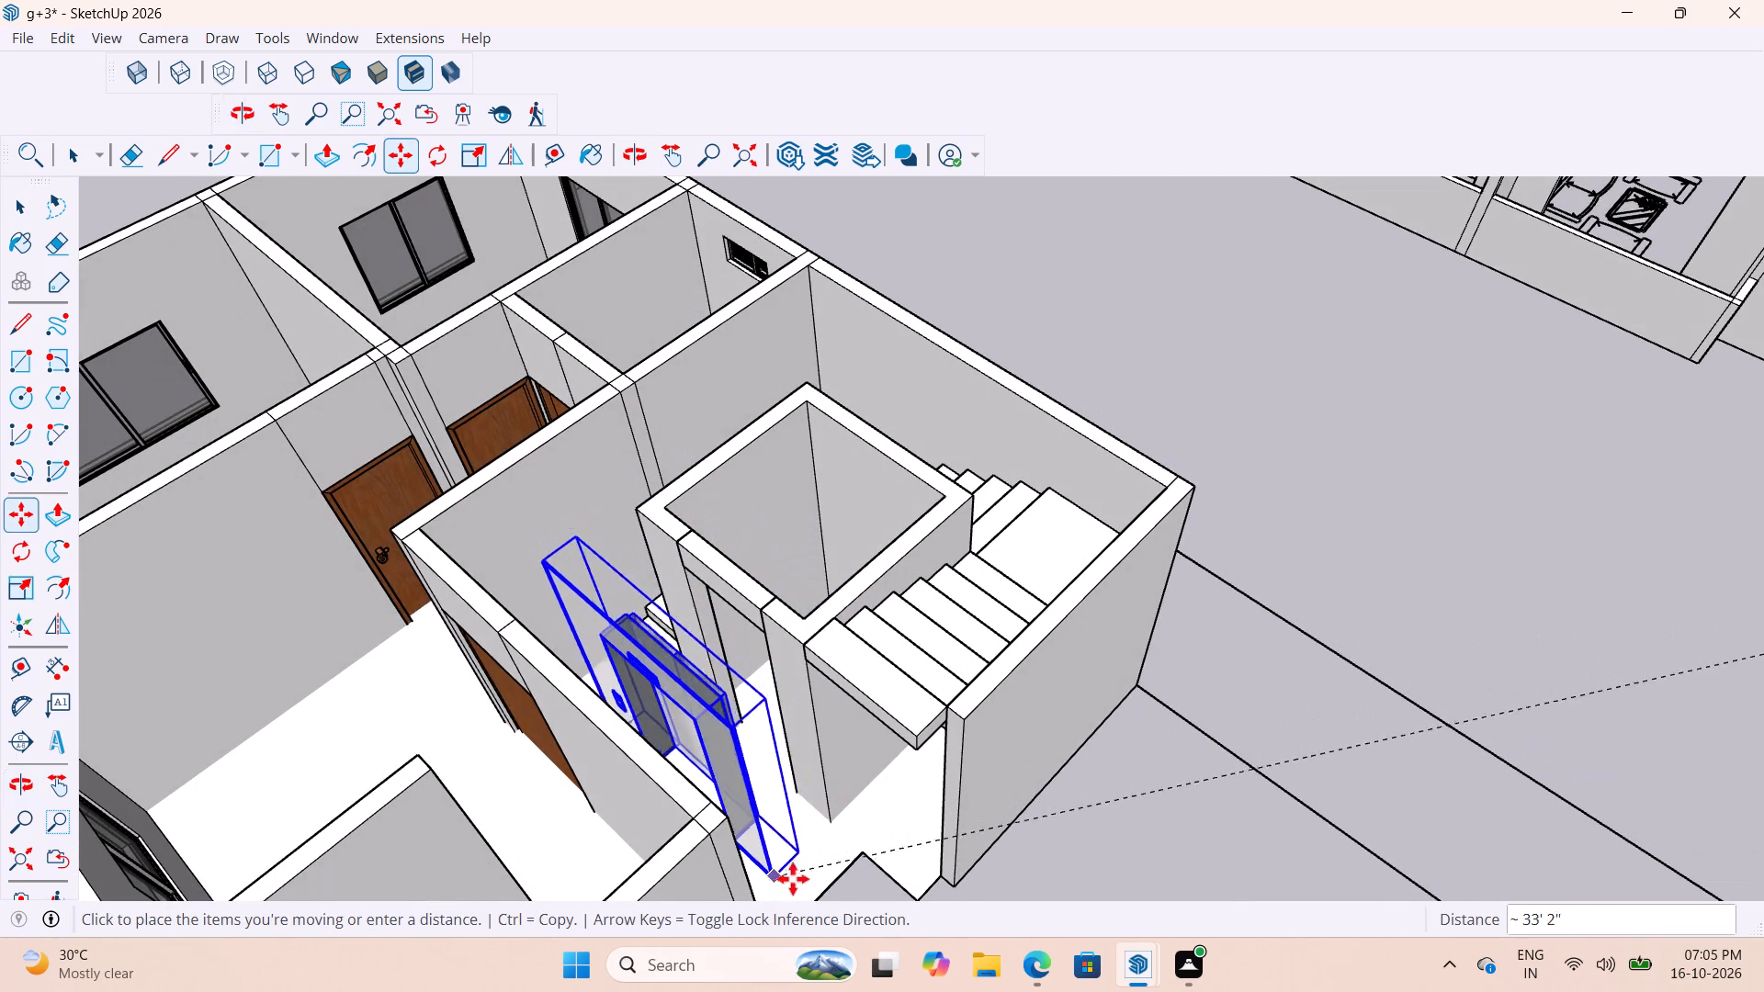
left_click(793, 877)
scroll(925, 764, "down", 4)
middle_click_drag(1002, 792, 1251, 740)
key("space")
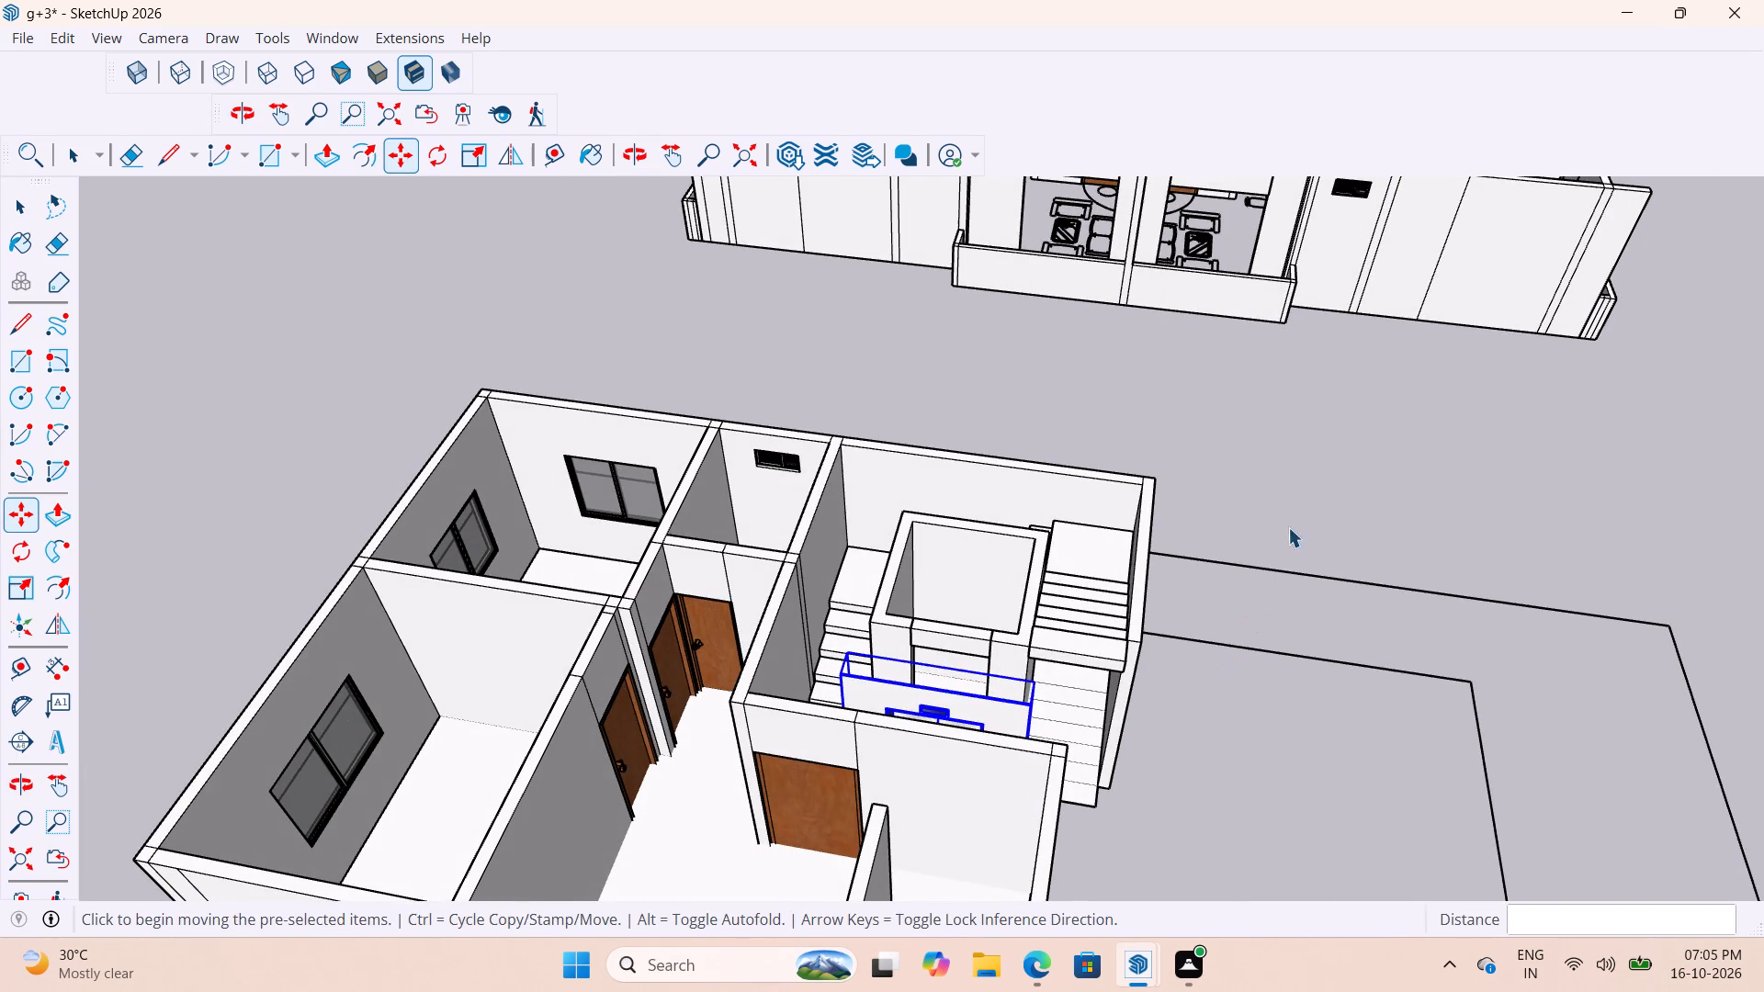
left_click_drag(1288, 505, 1297, 502)
Examine how the lift door wall sits against the lift shaft opening and the staircase.
scroll(1070, 682, "up", 3)
middle_click_drag(1112, 728, 938, 775)
scroll(1302, 568, "down", 5)
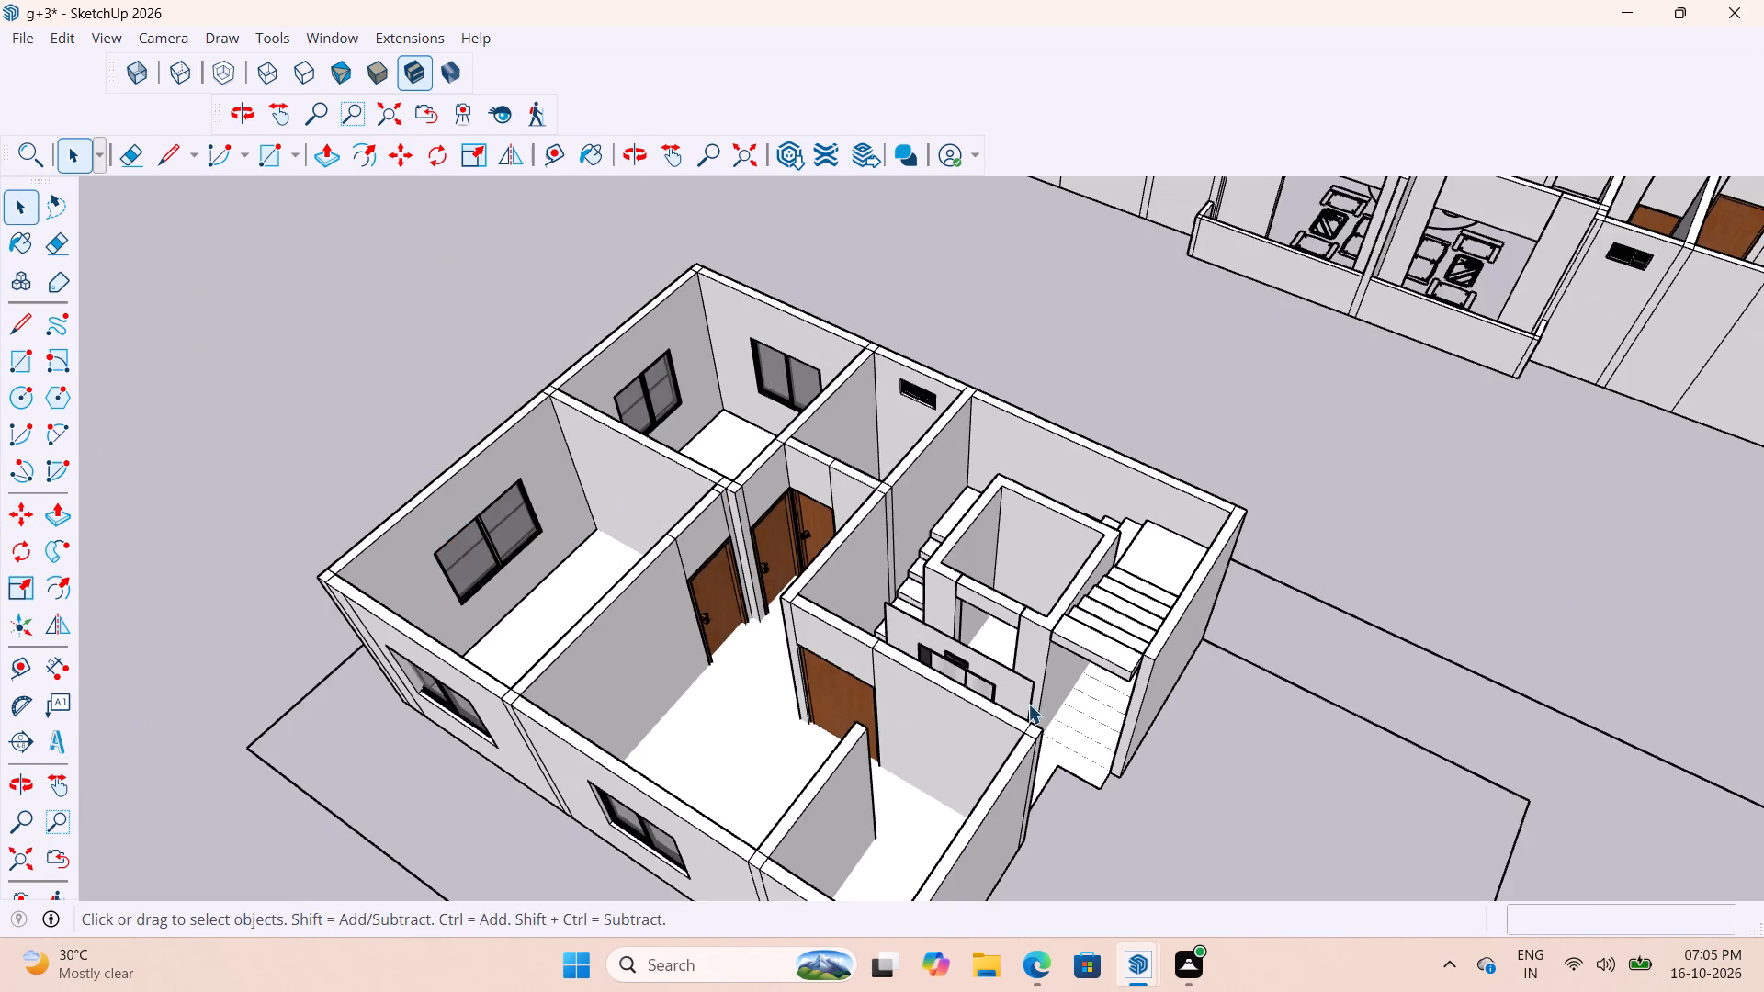
middle_click_drag(1032, 716, 1303, 813)
scroll(1103, 663, "up", 16)
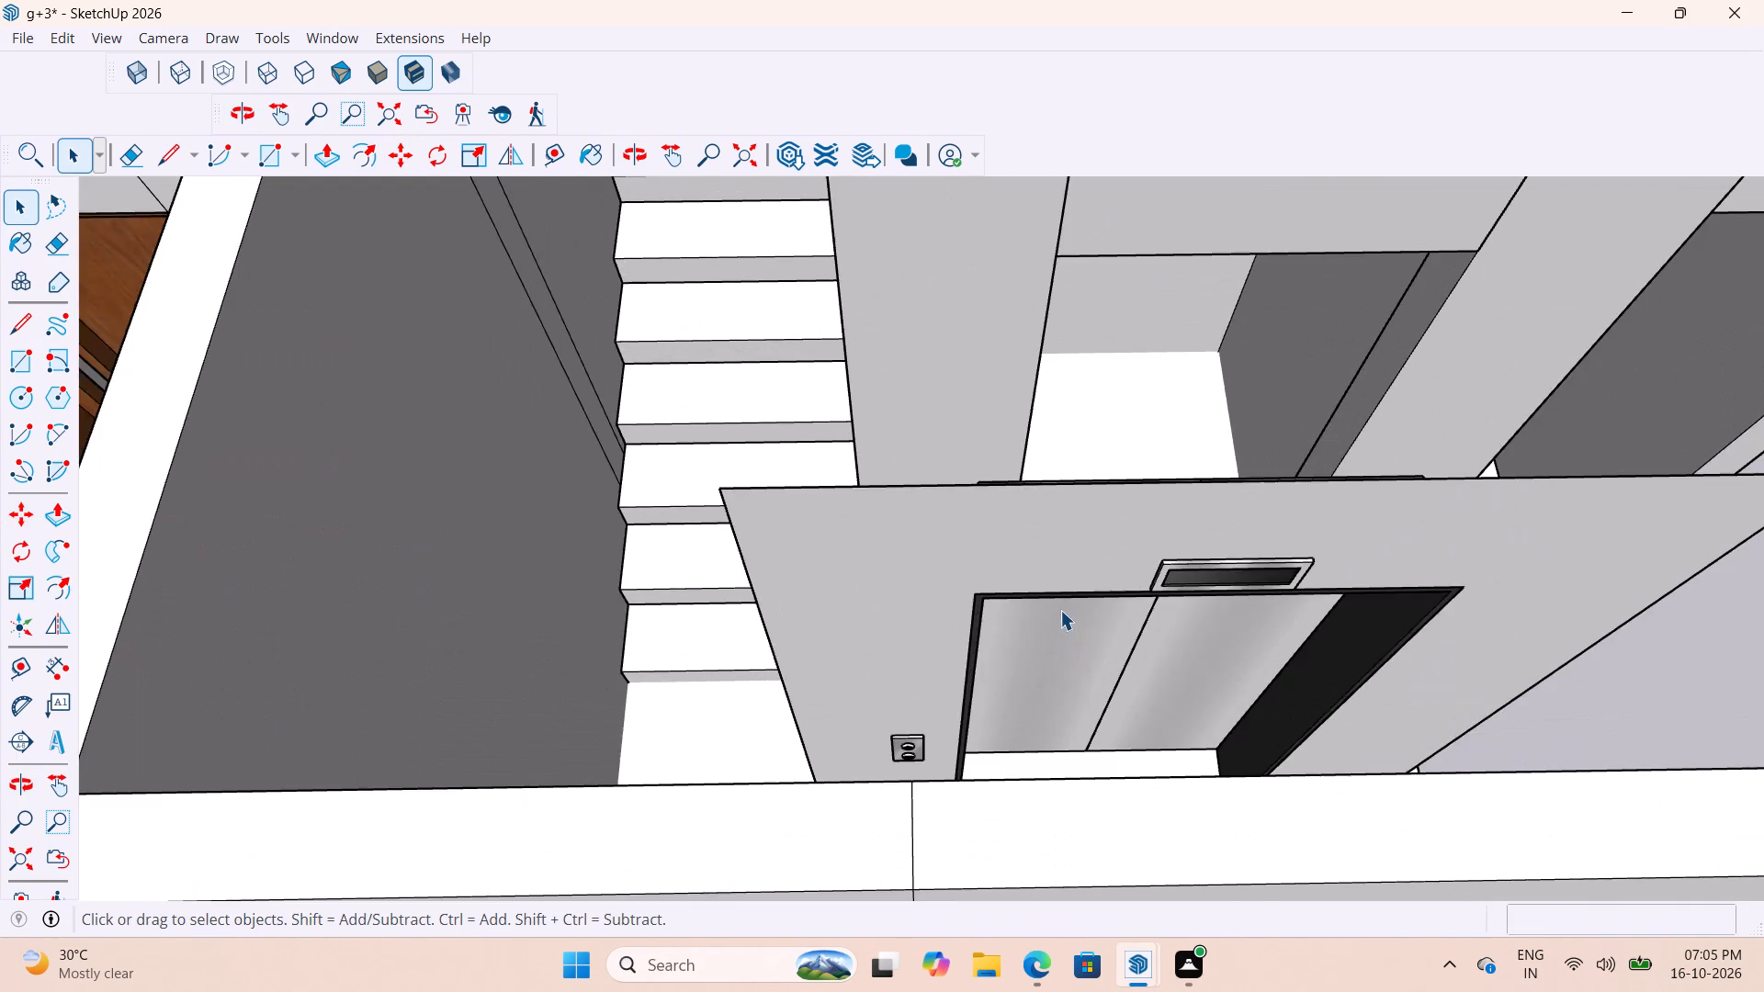
scroll(1060, 610, "up", 3)
scroll(1091, 556, "down", 5)
scroll(1092, 561, "up", 4)
middle_click_drag(1148, 558, 1170, 552)
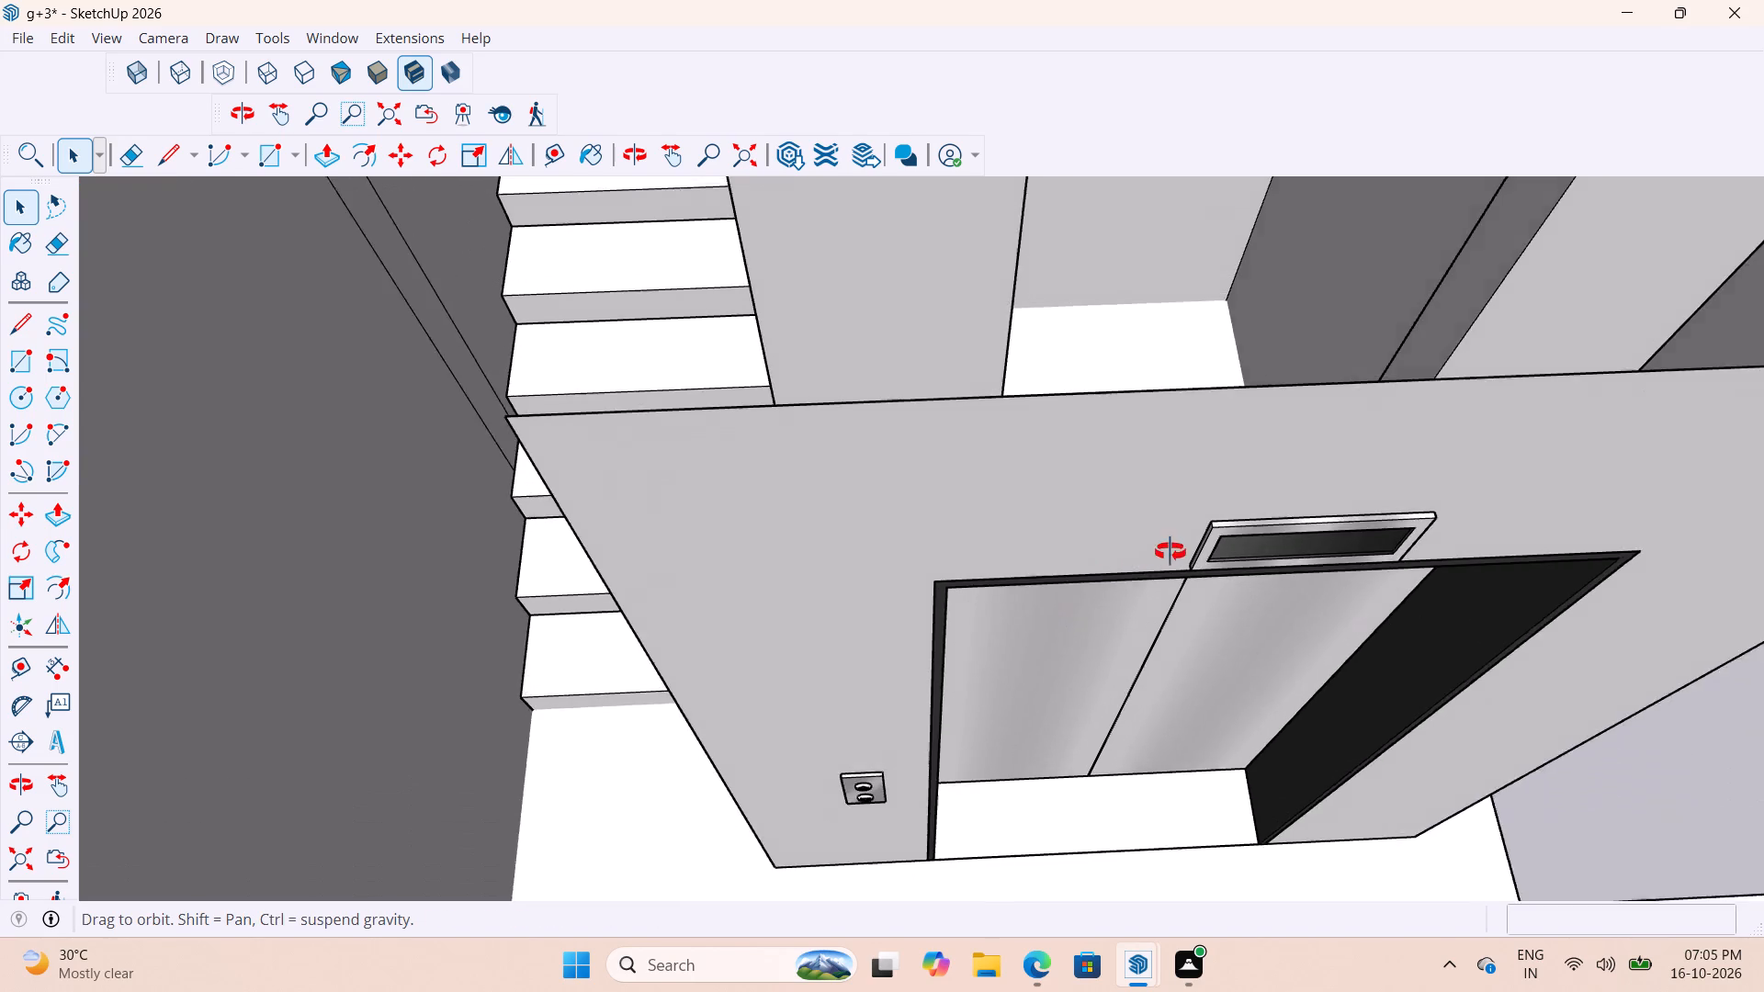
middle_click_drag(1170, 552, 1525, 533)
middle_click_drag(1087, 577, 1372, 440)
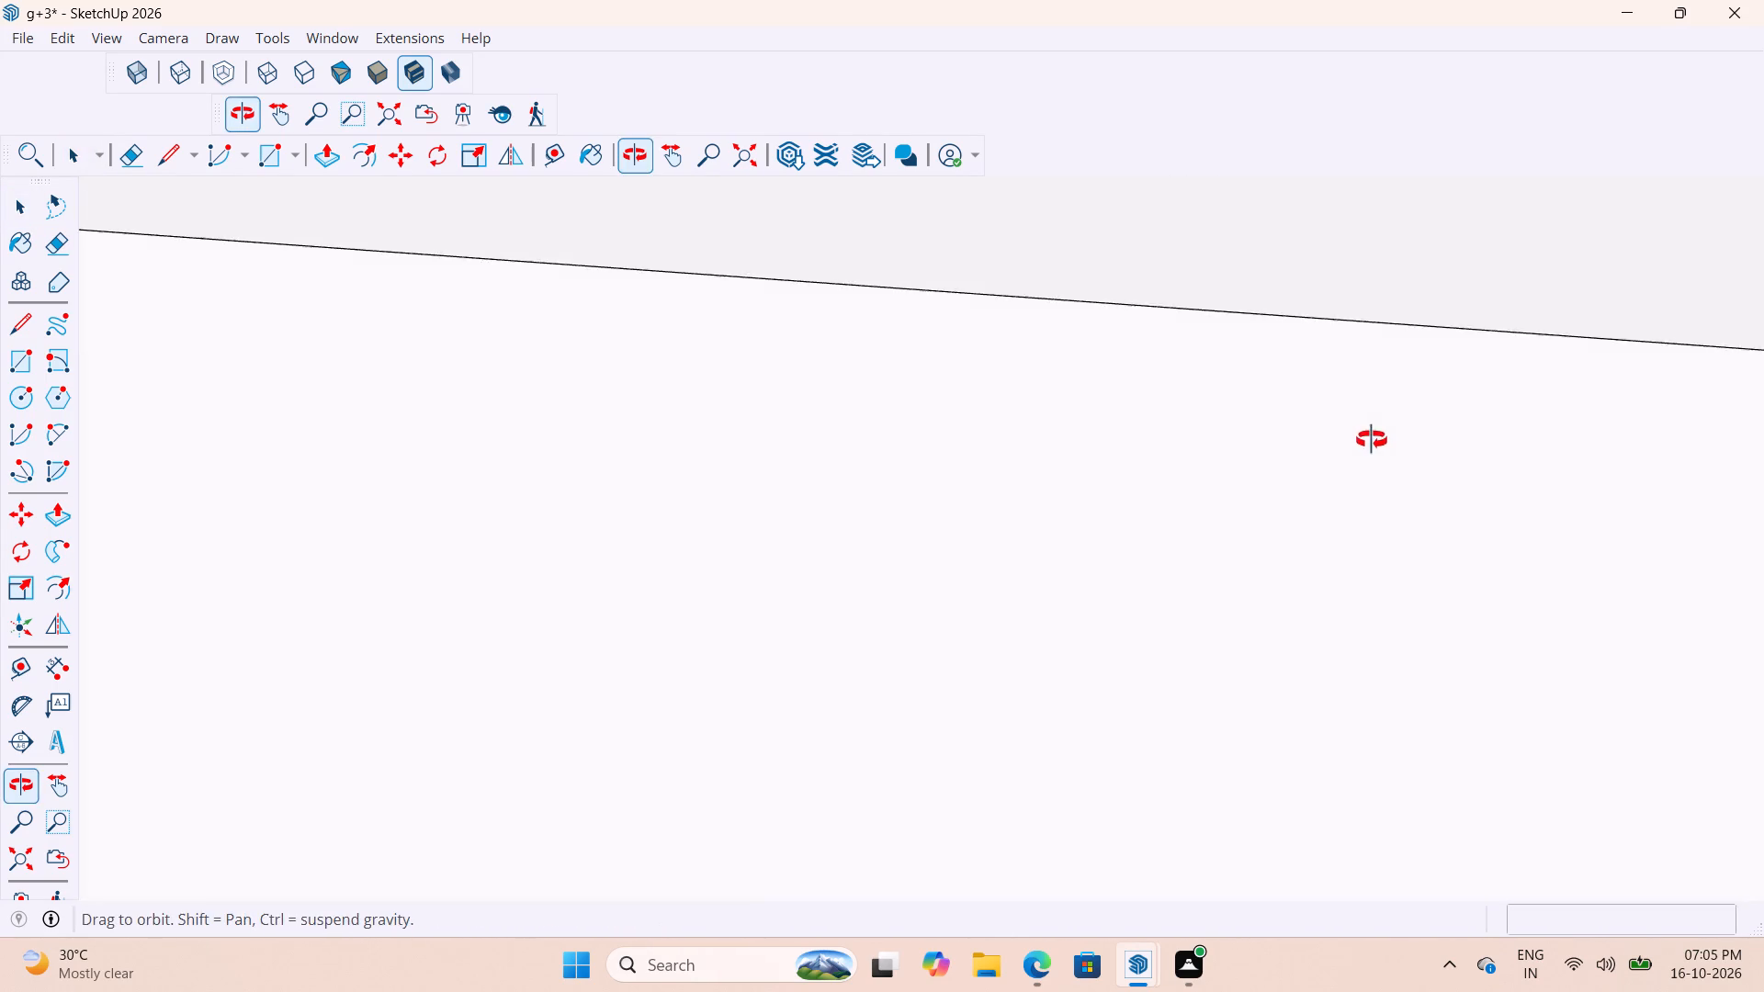
middle_click_drag(1372, 440, 1023, 558)
scroll(1091, 400, "down", 6)
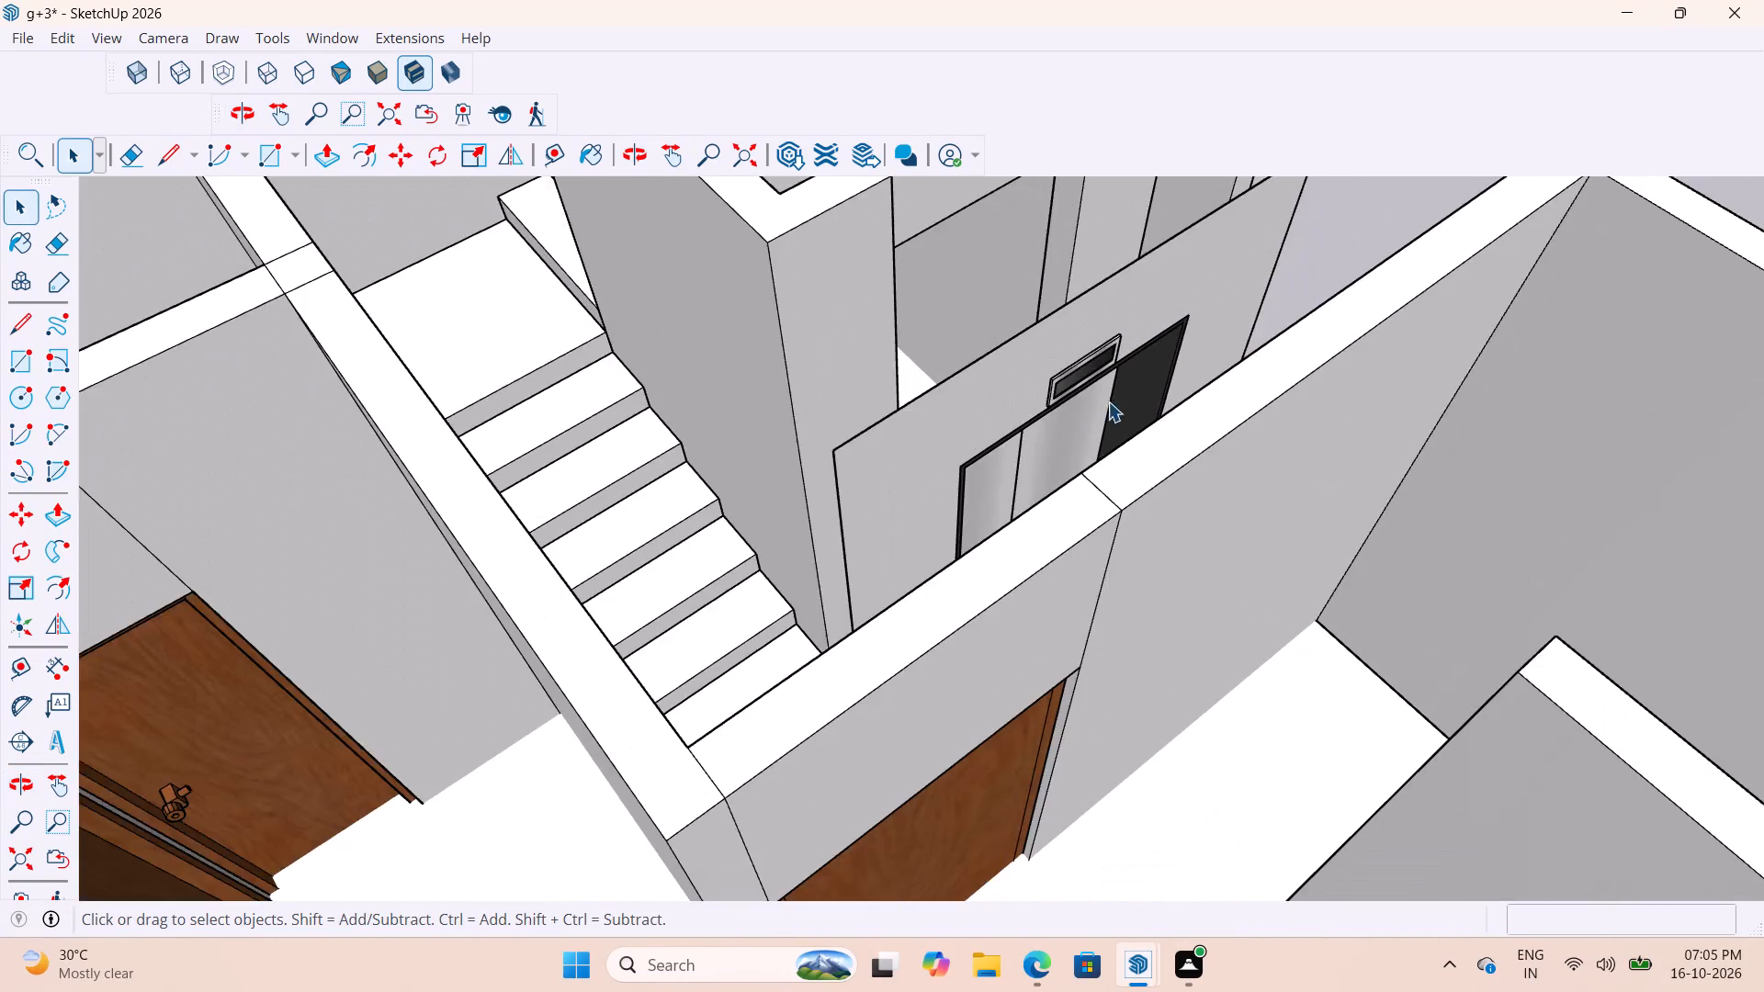
scroll(1108, 401, "down", 4)
middle_click_drag(1096, 410, 913, 502)
Narrow the lift door wall along the red axis from its end beside the staircase.
left_click(968, 532)
scroll(994, 517, "down", 4)
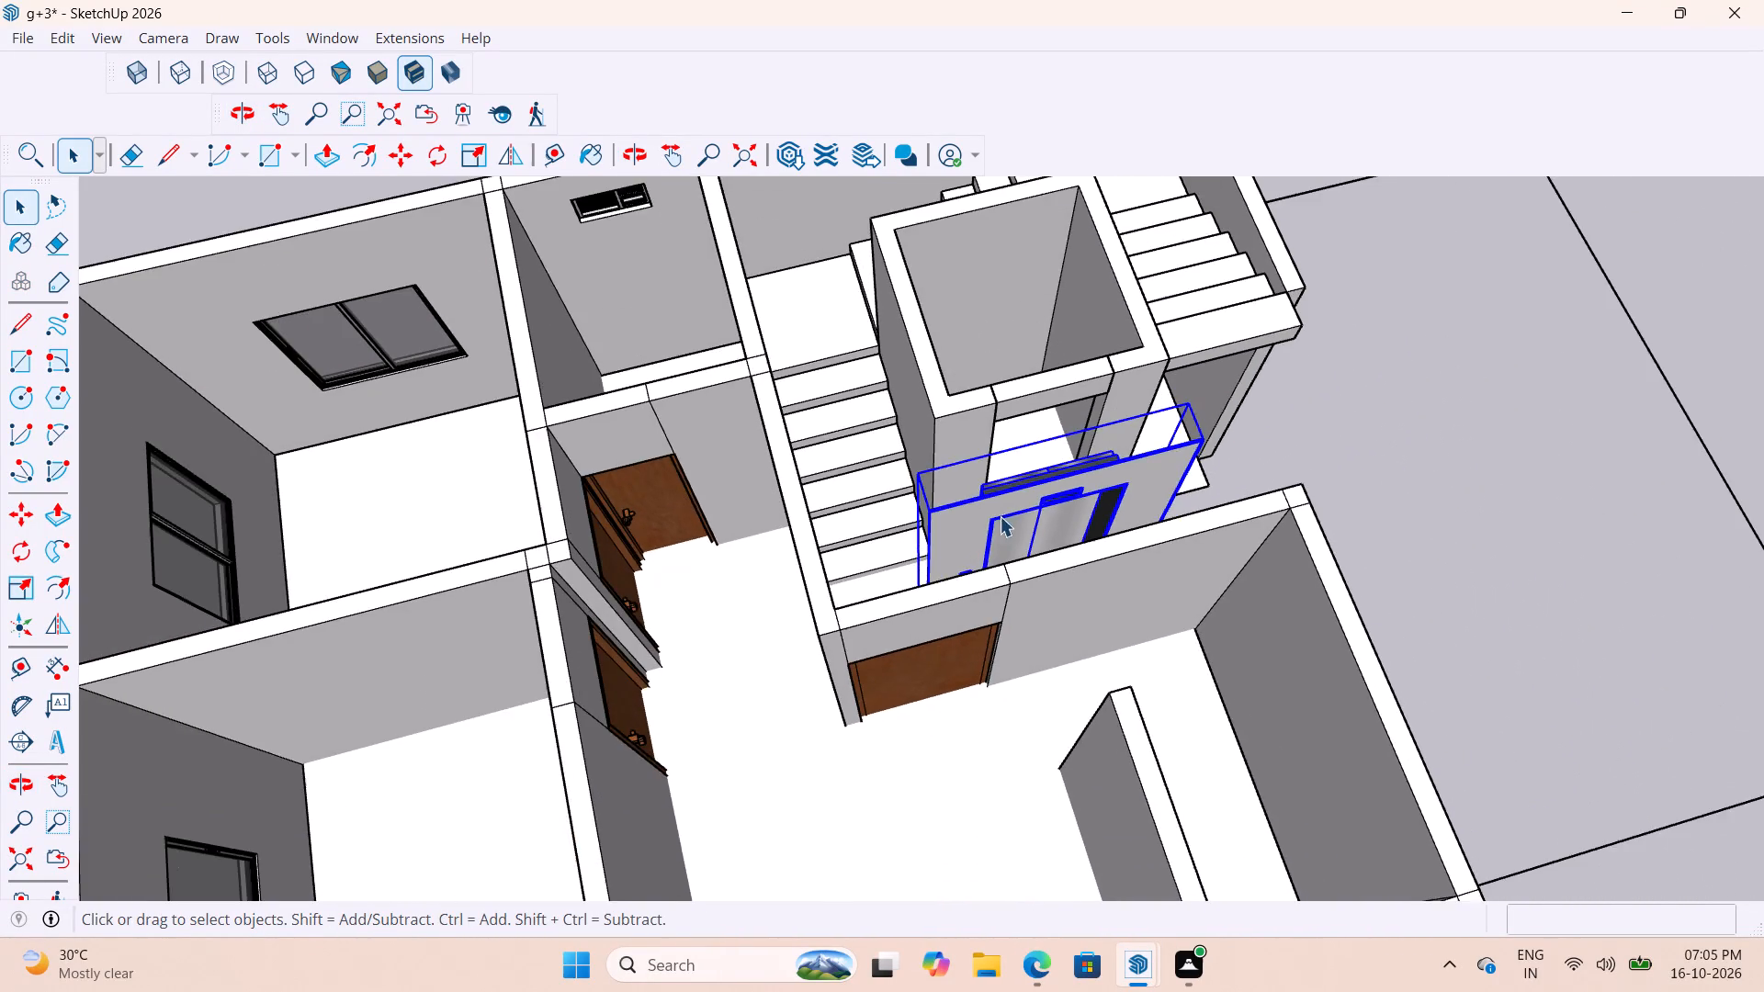
middle_click_drag(1049, 506, 989, 555)
key("s")
scroll(955, 594, "up", 8)
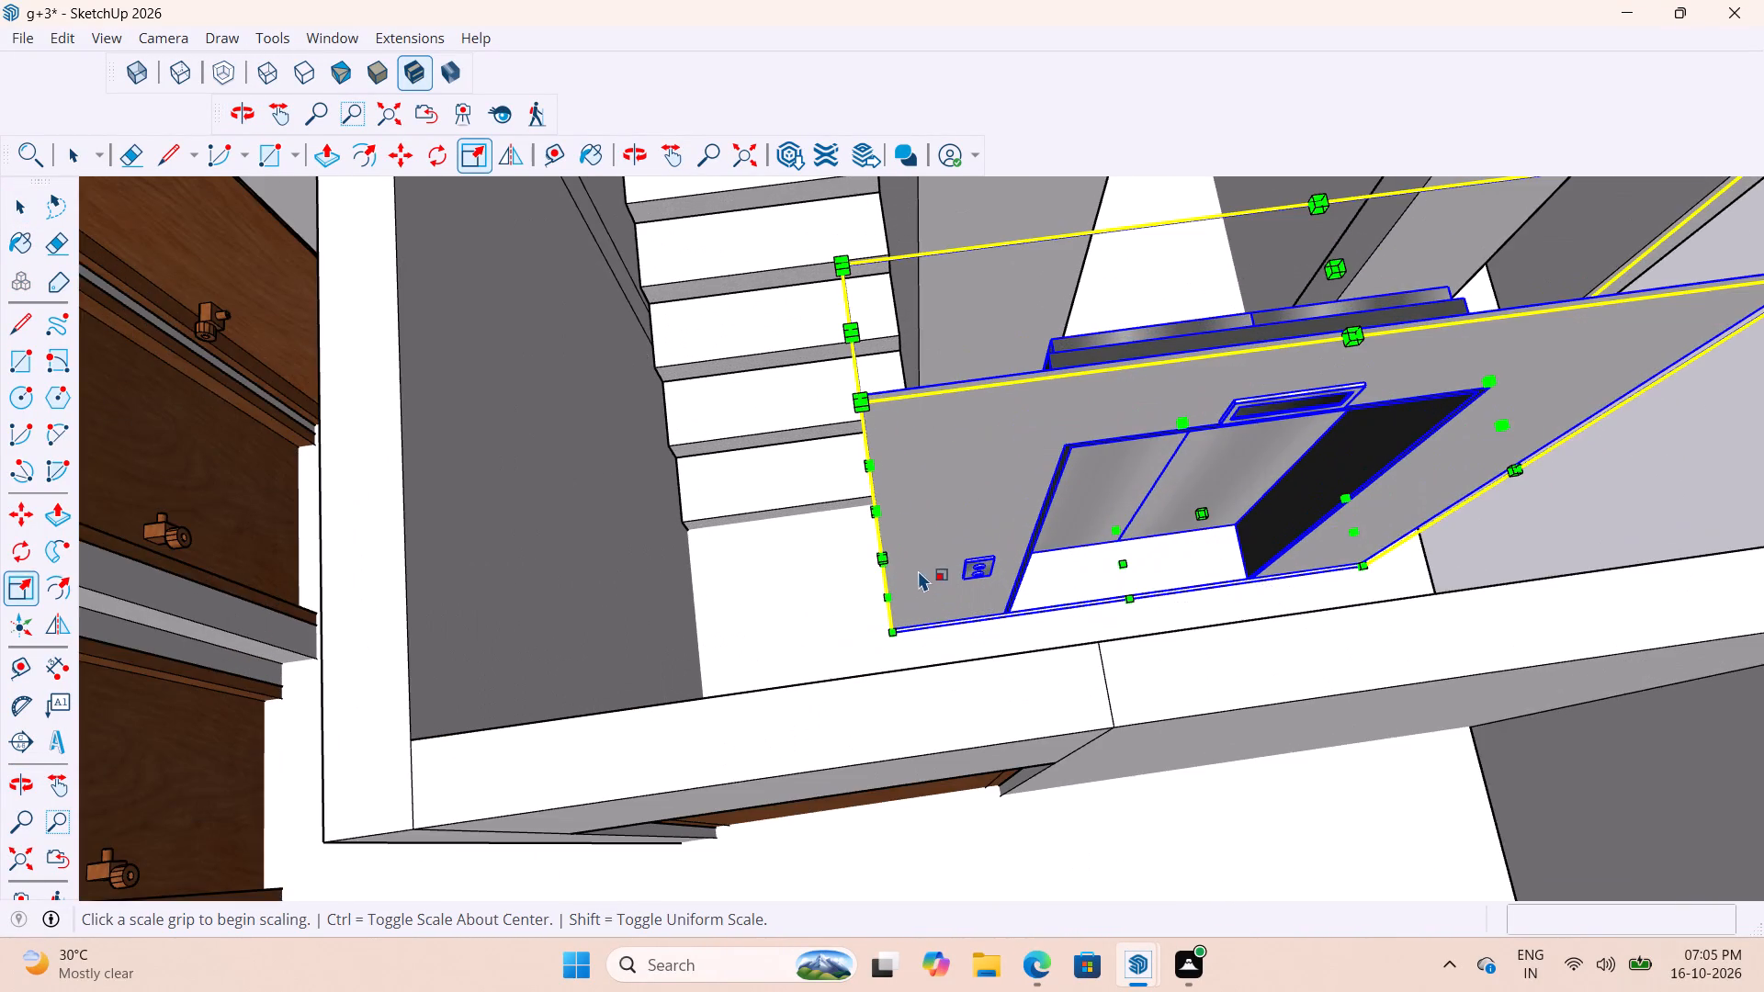
middle_click_drag(964, 503, 1079, 453)
scroll(975, 489, "up", 1)
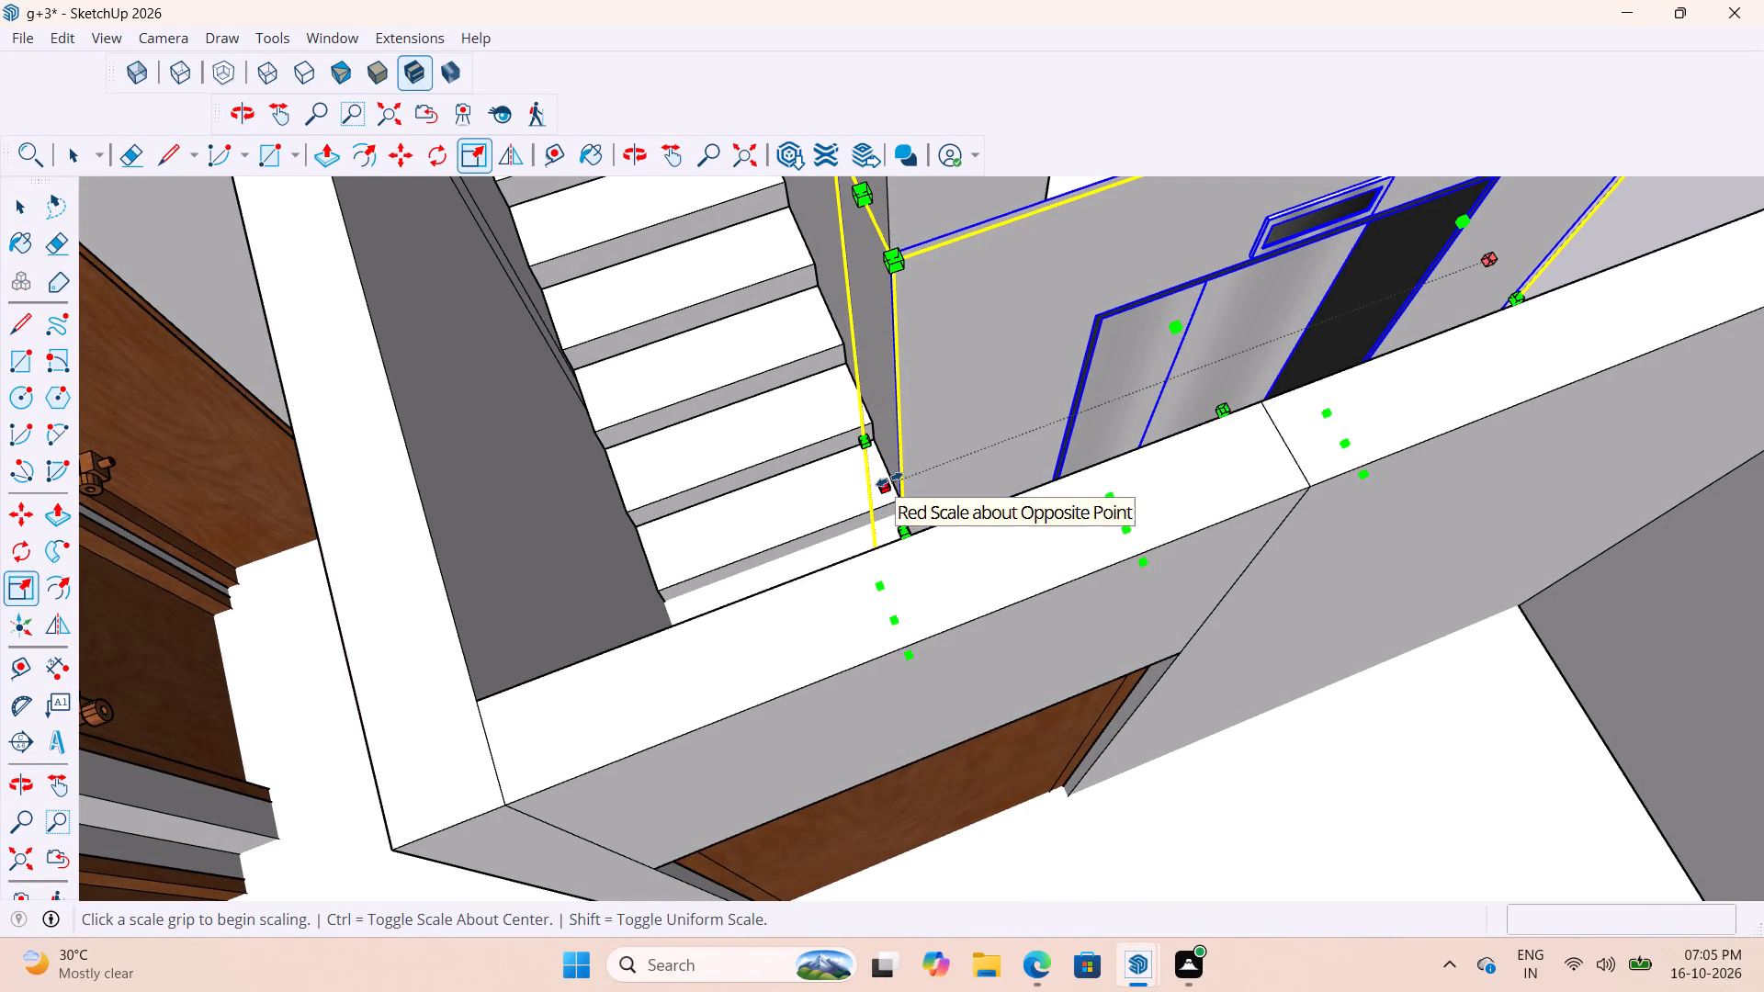
left_click(889, 479)
left_click(999, 405)
Narrow the lift door wall along the red axis from its end away from the staircase.
scroll(873, 455, "down", 9)
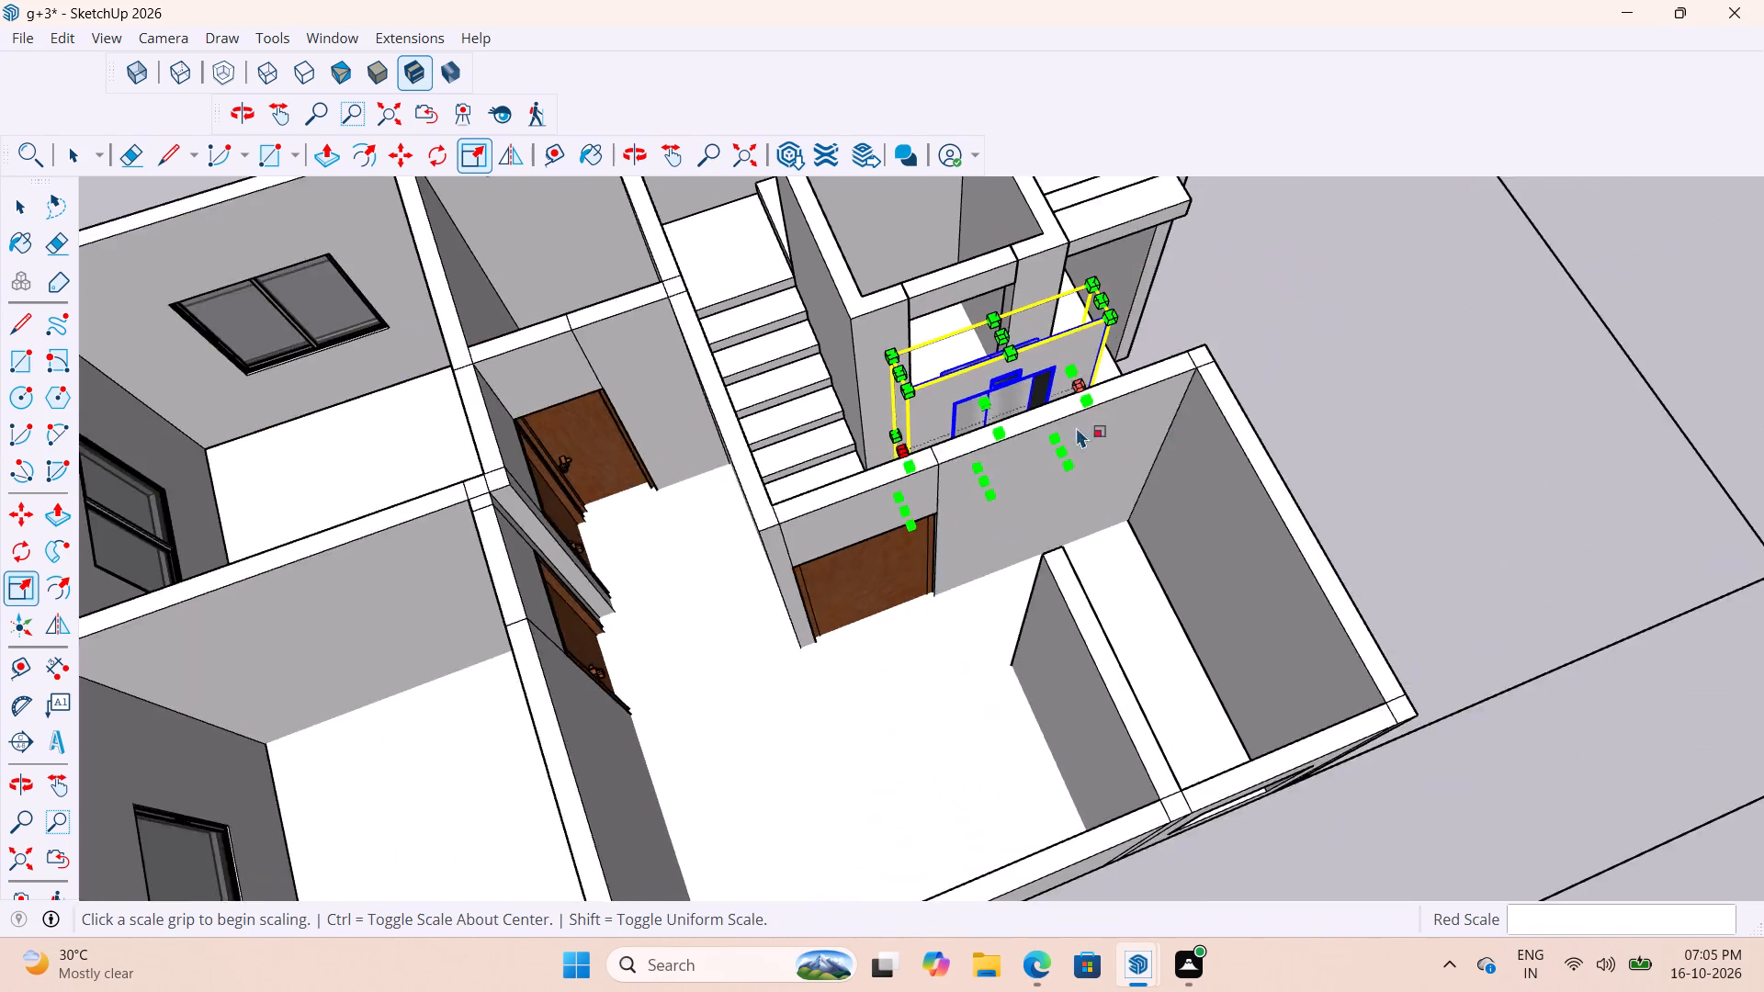
scroll(1155, 428, "down", 1)
middle_click_drag(1124, 437, 771, 505)
scroll(1196, 502, "up", 7)
middle_click_drag(1181, 521, 1109, 477)
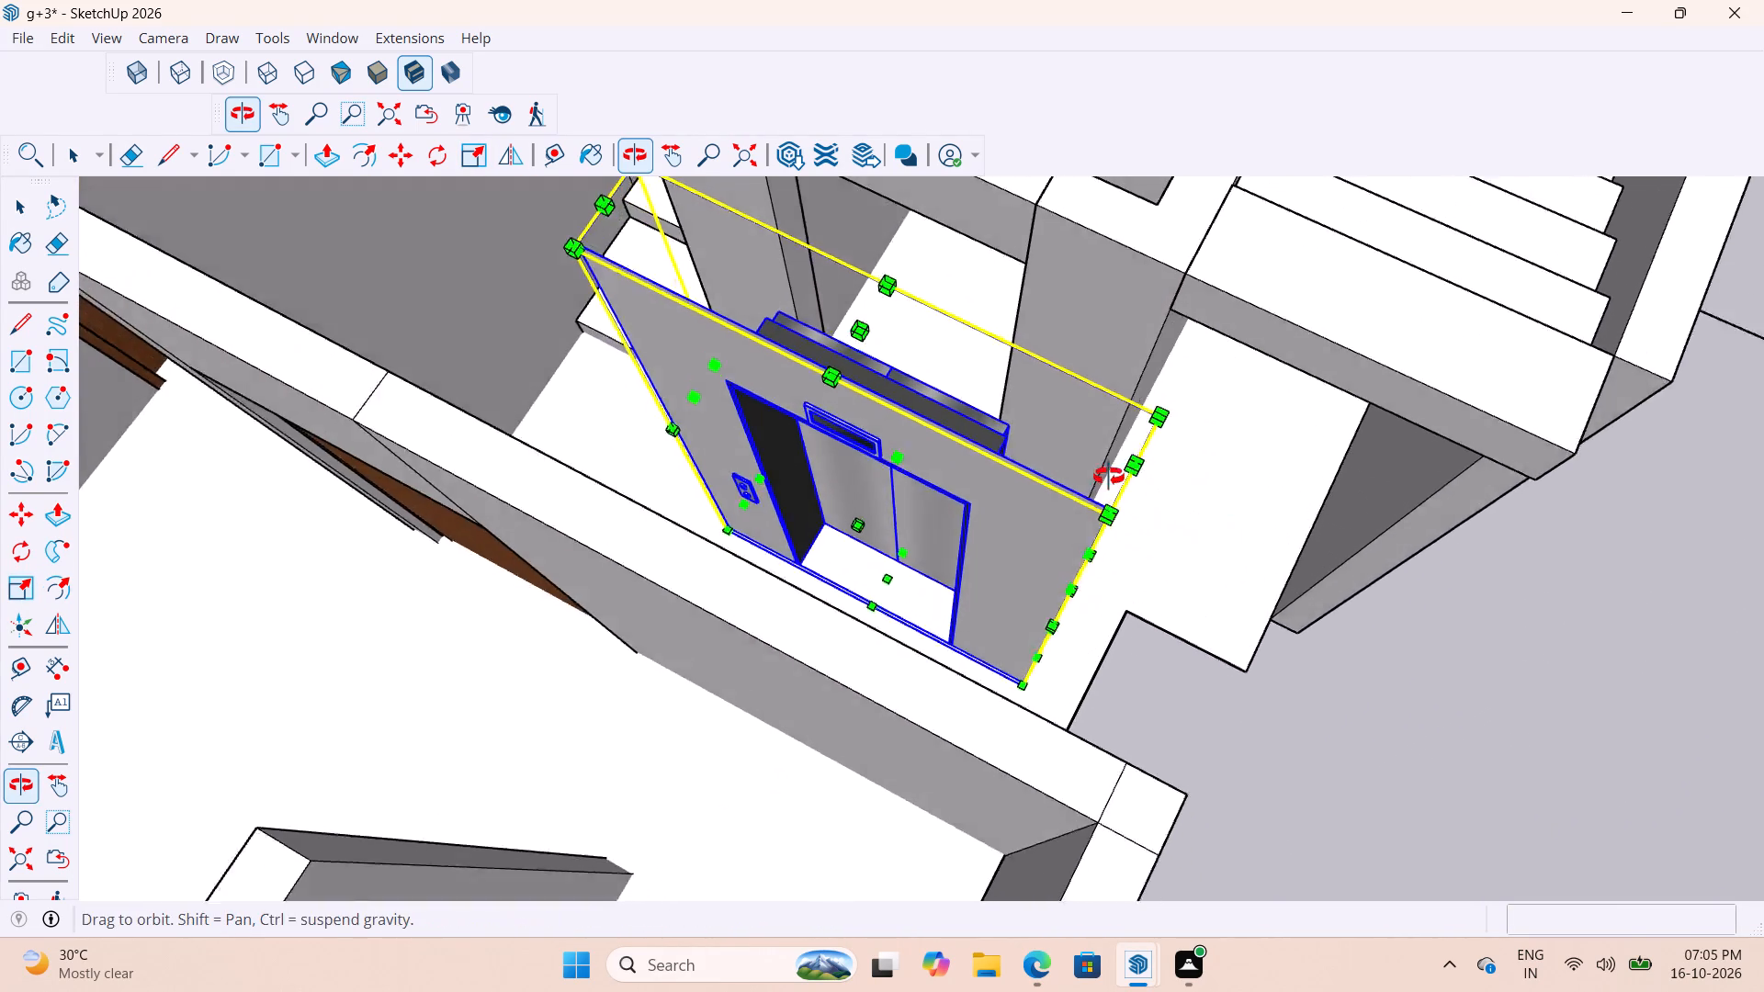
middle_click_drag(1109, 477, 1055, 460)
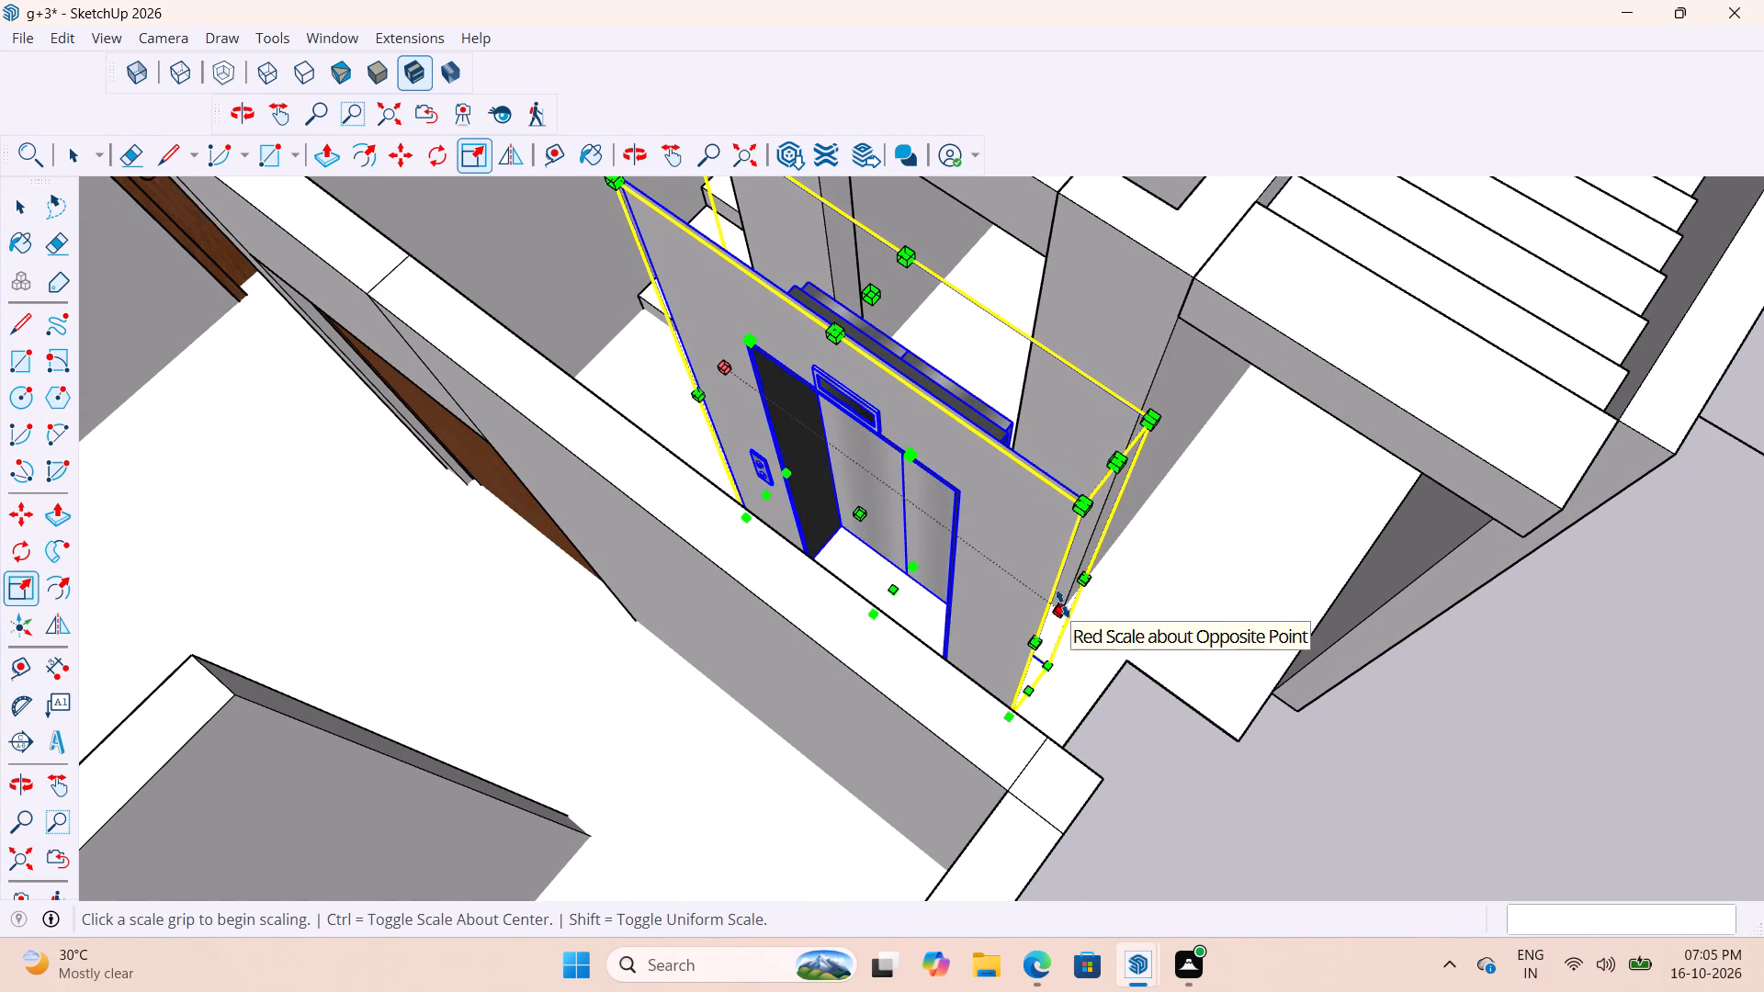
left_click(1065, 604)
left_click(1035, 536)
scroll(1035, 600, "up", 4)
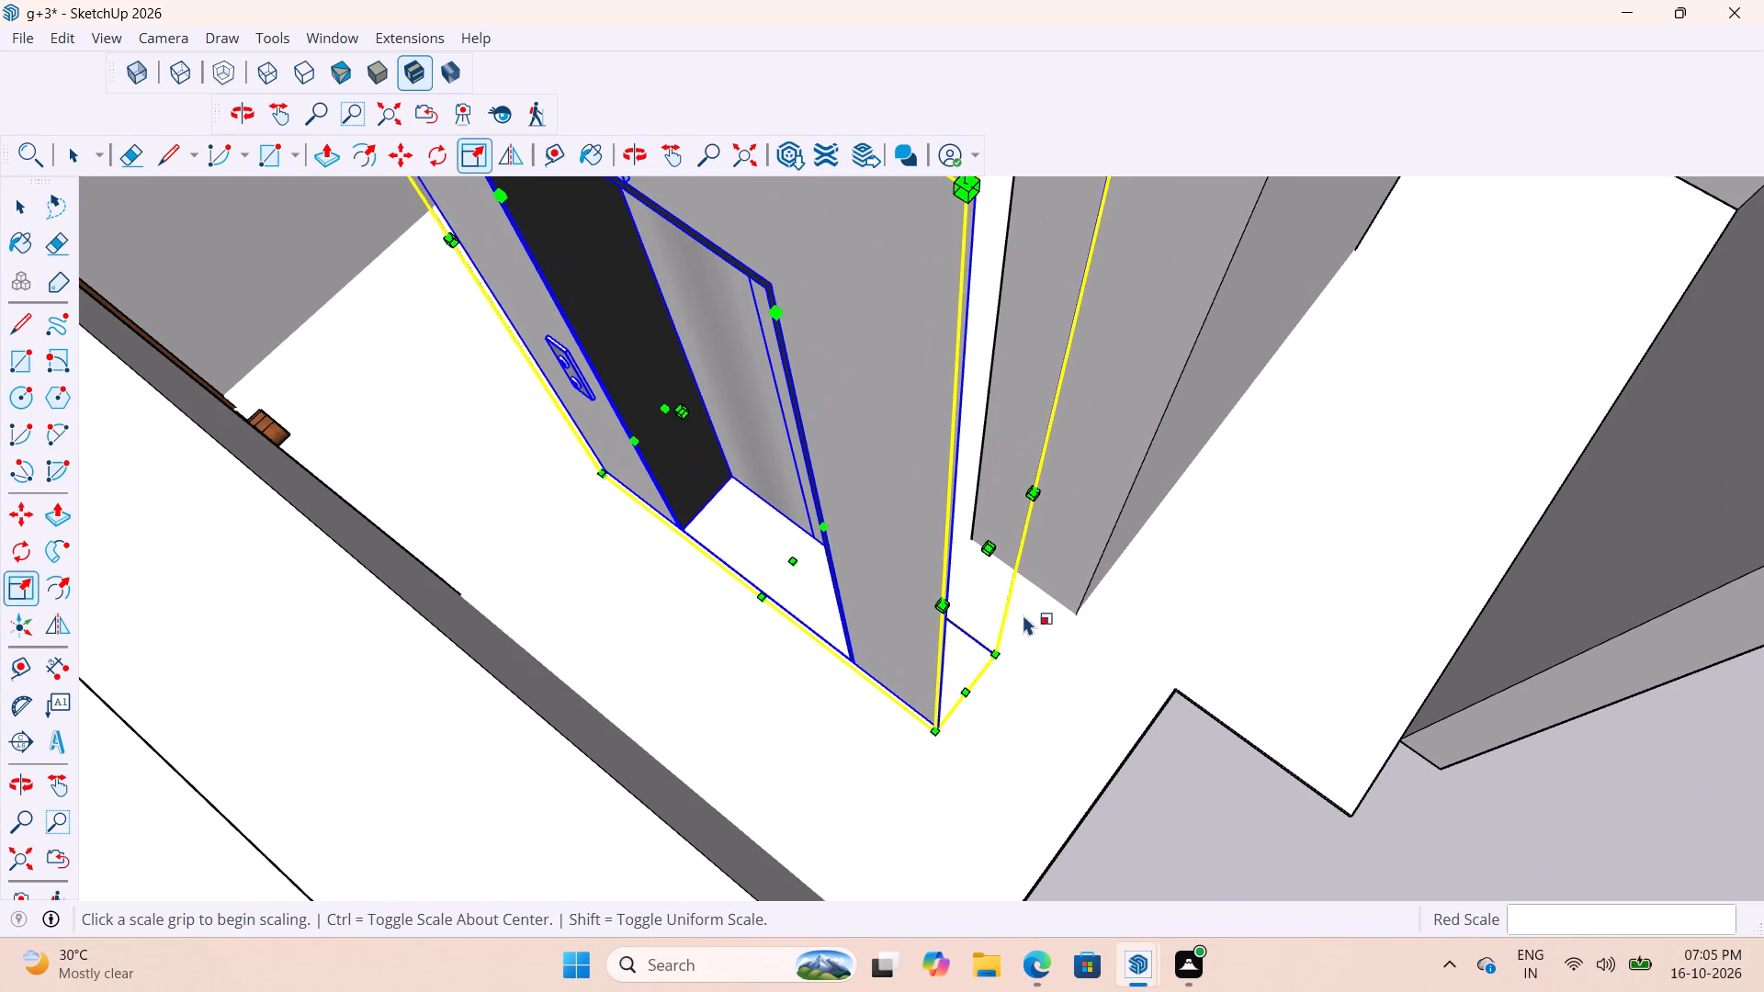
key("space")
left_click(988, 712)
Move the lift door wall by its door frame's lower corner about 1' 11" back against the lift shaft opening.
scroll(974, 664, "up", 6)
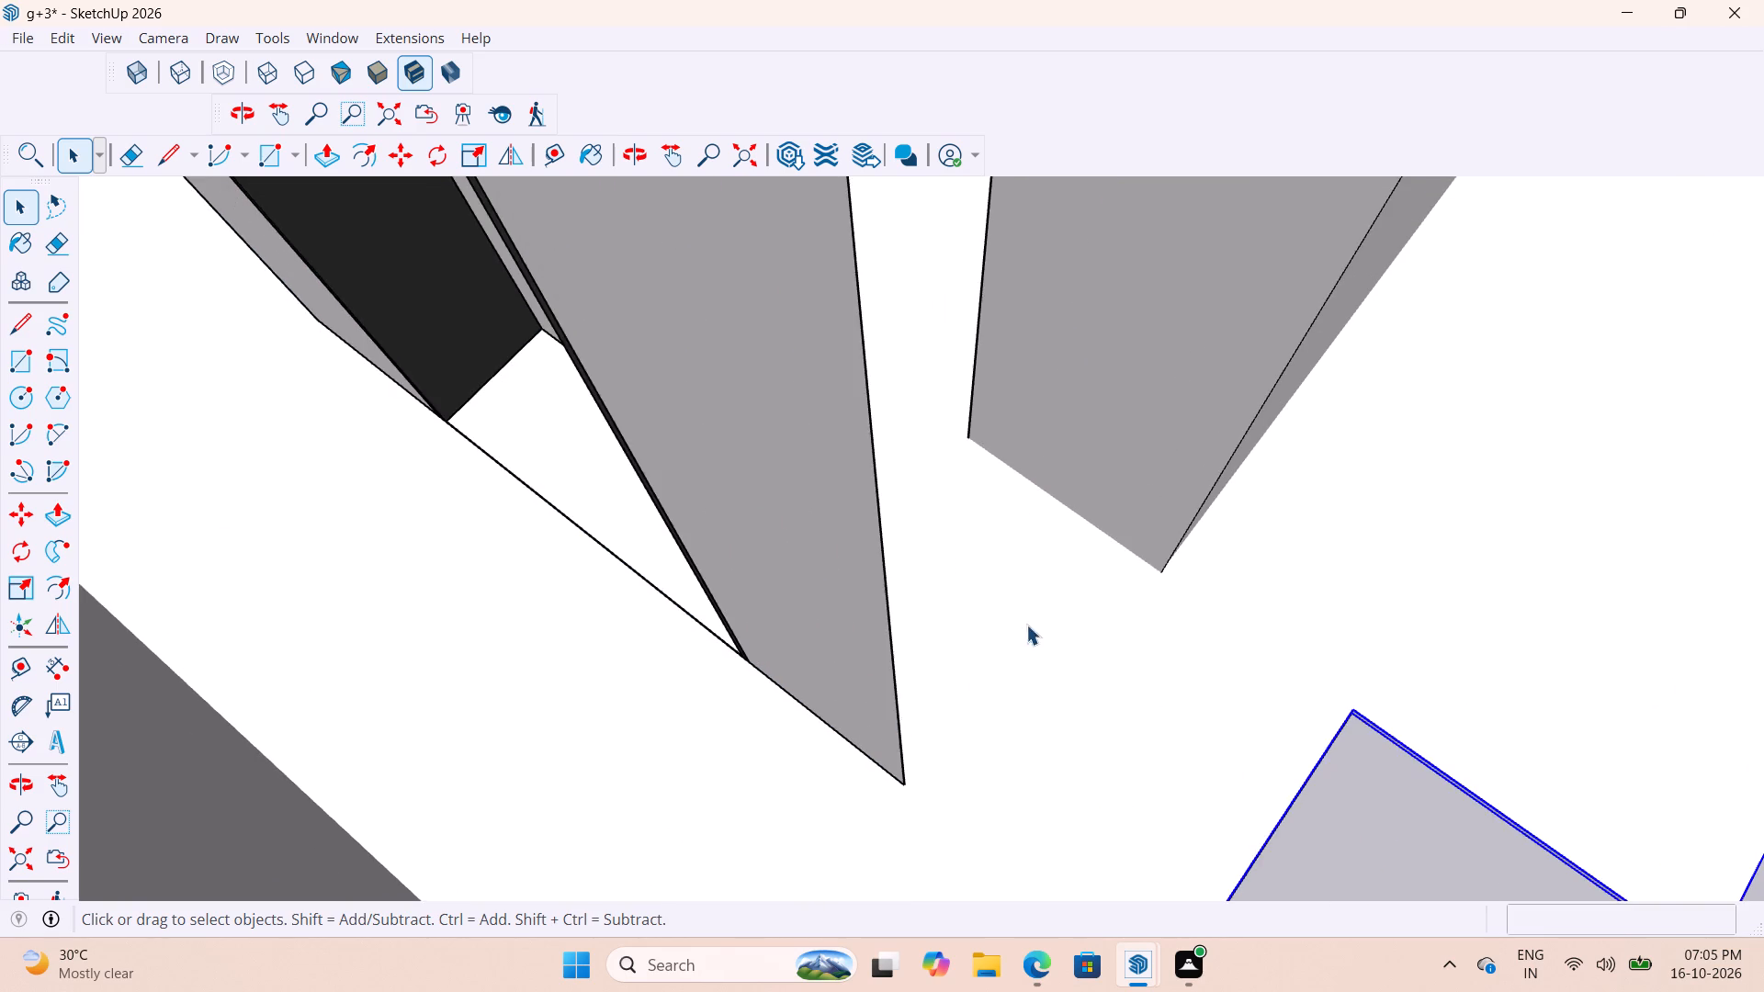
scroll(1037, 621, "down", 5)
middle_click_drag(1072, 641, 1167, 648)
scroll(890, 667, "up", 3)
left_click(891, 647)
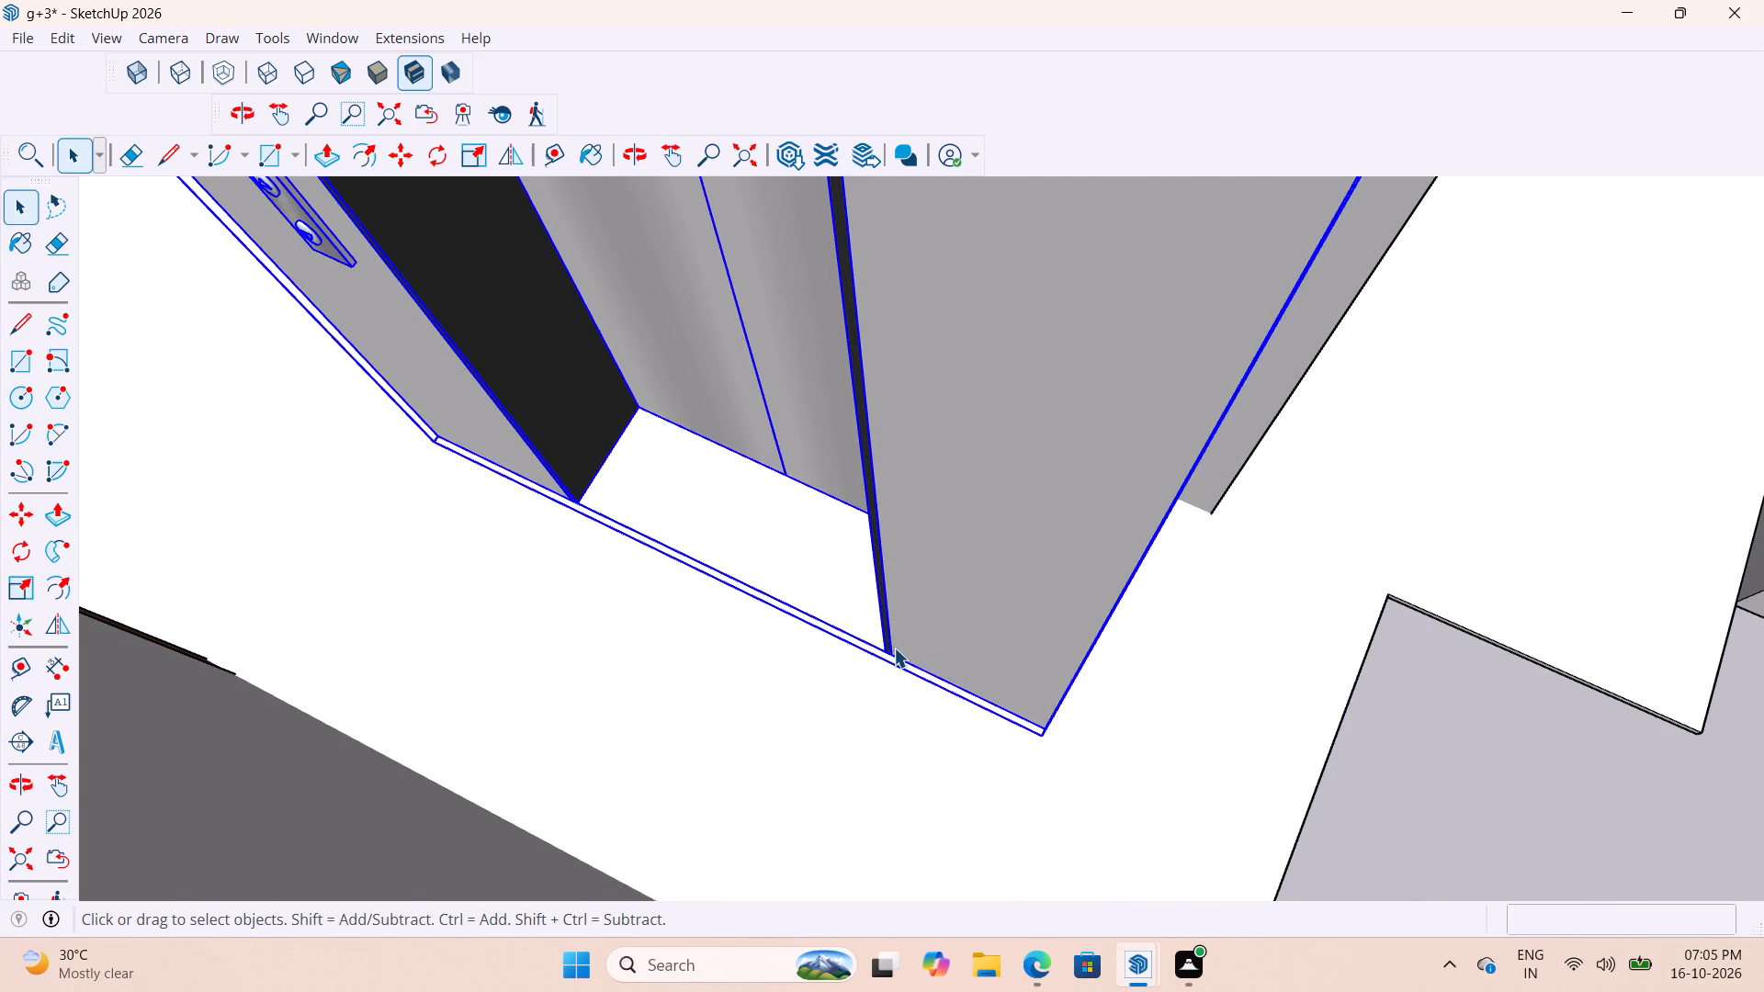
key("m")
scroll(870, 679, "up", 10)
left_click(897, 626)
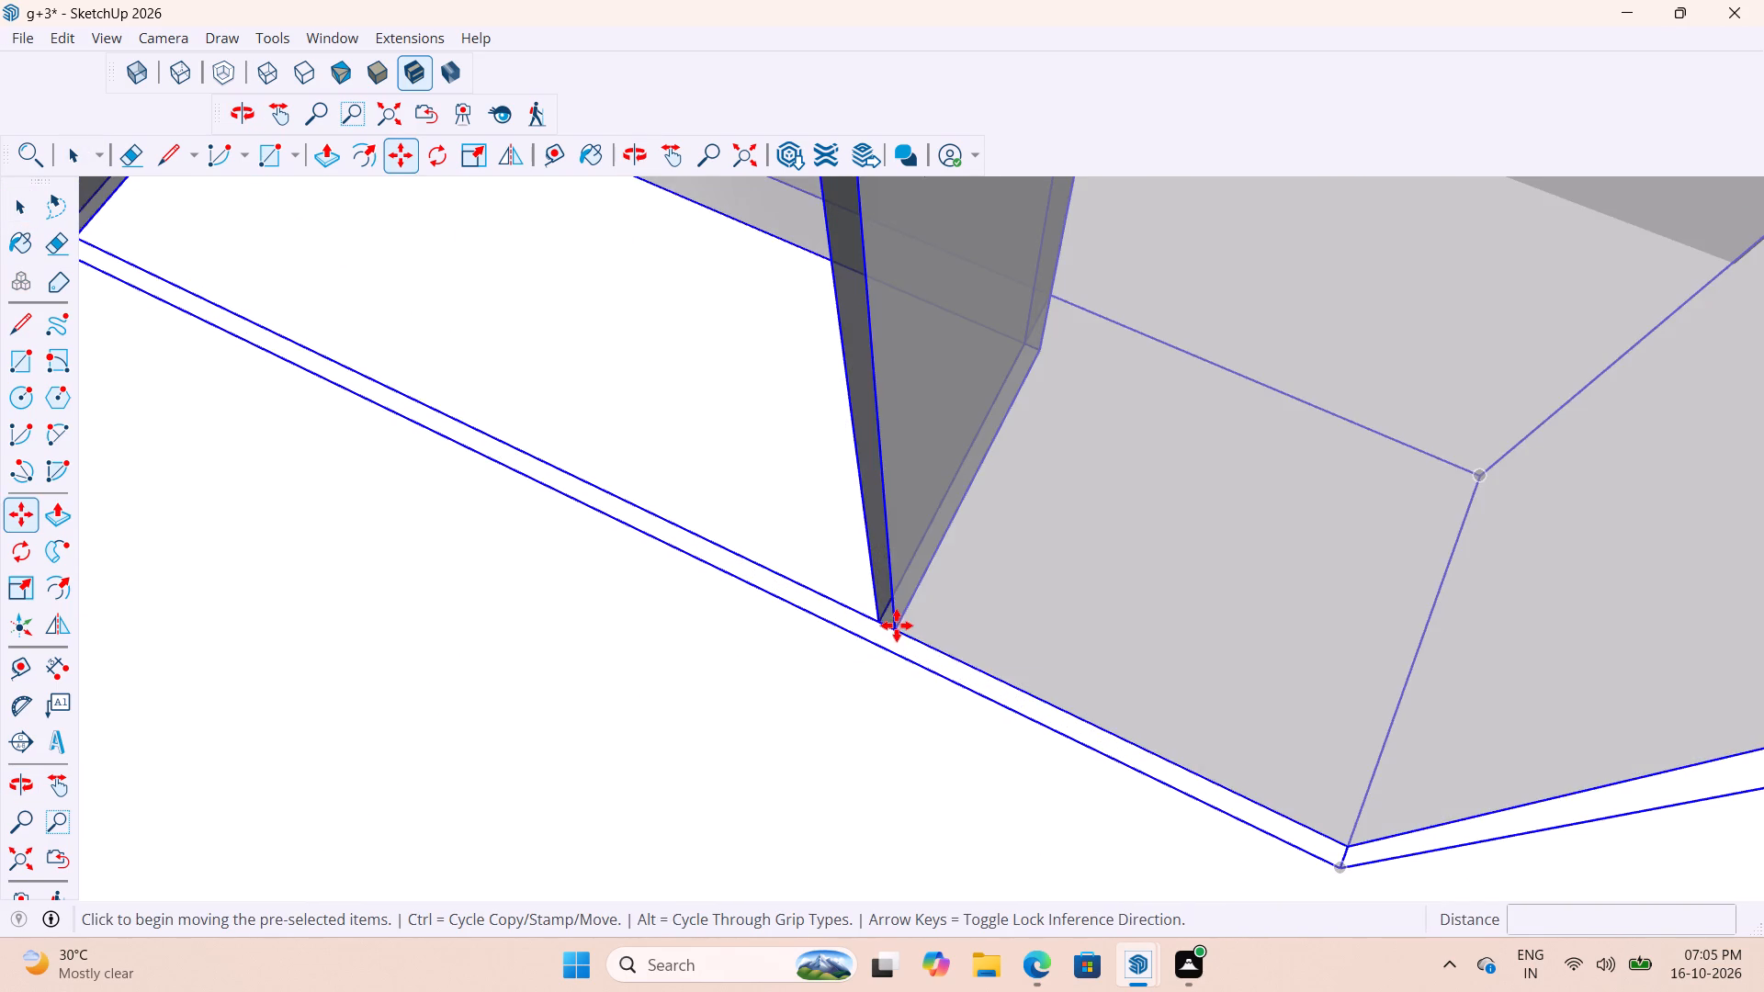
scroll(872, 488, "down", 10)
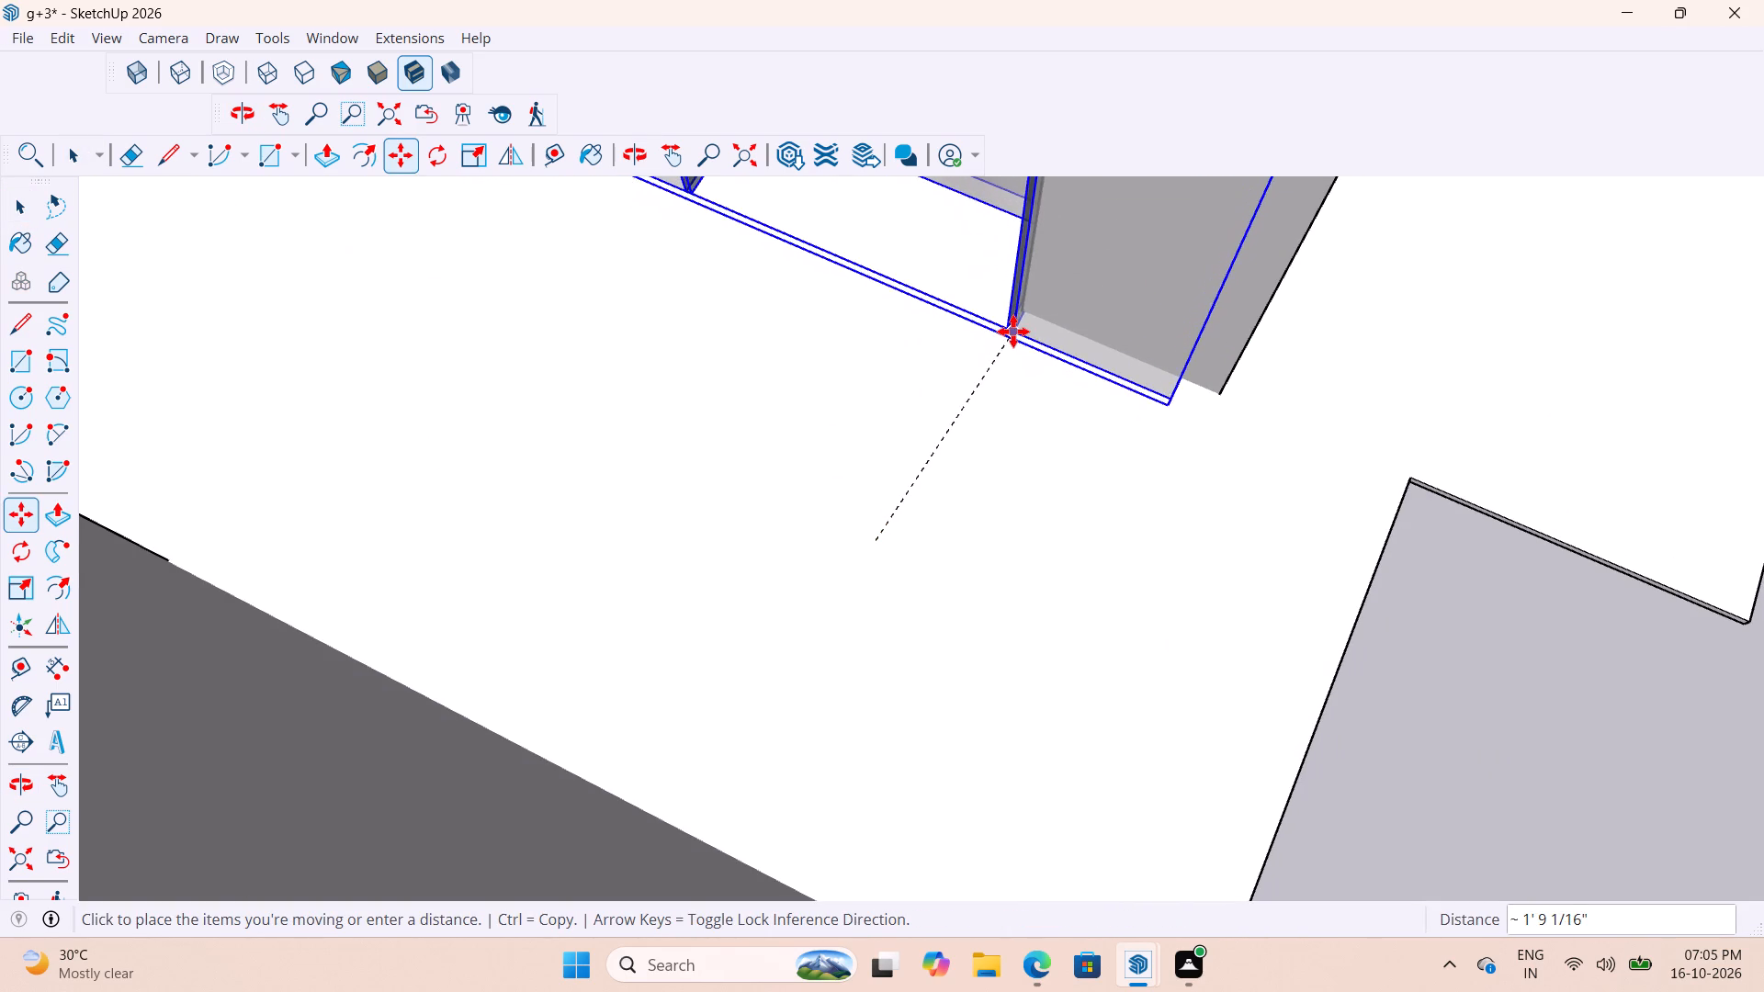
scroll(1000, 421, "down", 14)
scroll(851, 186, "down", 13)
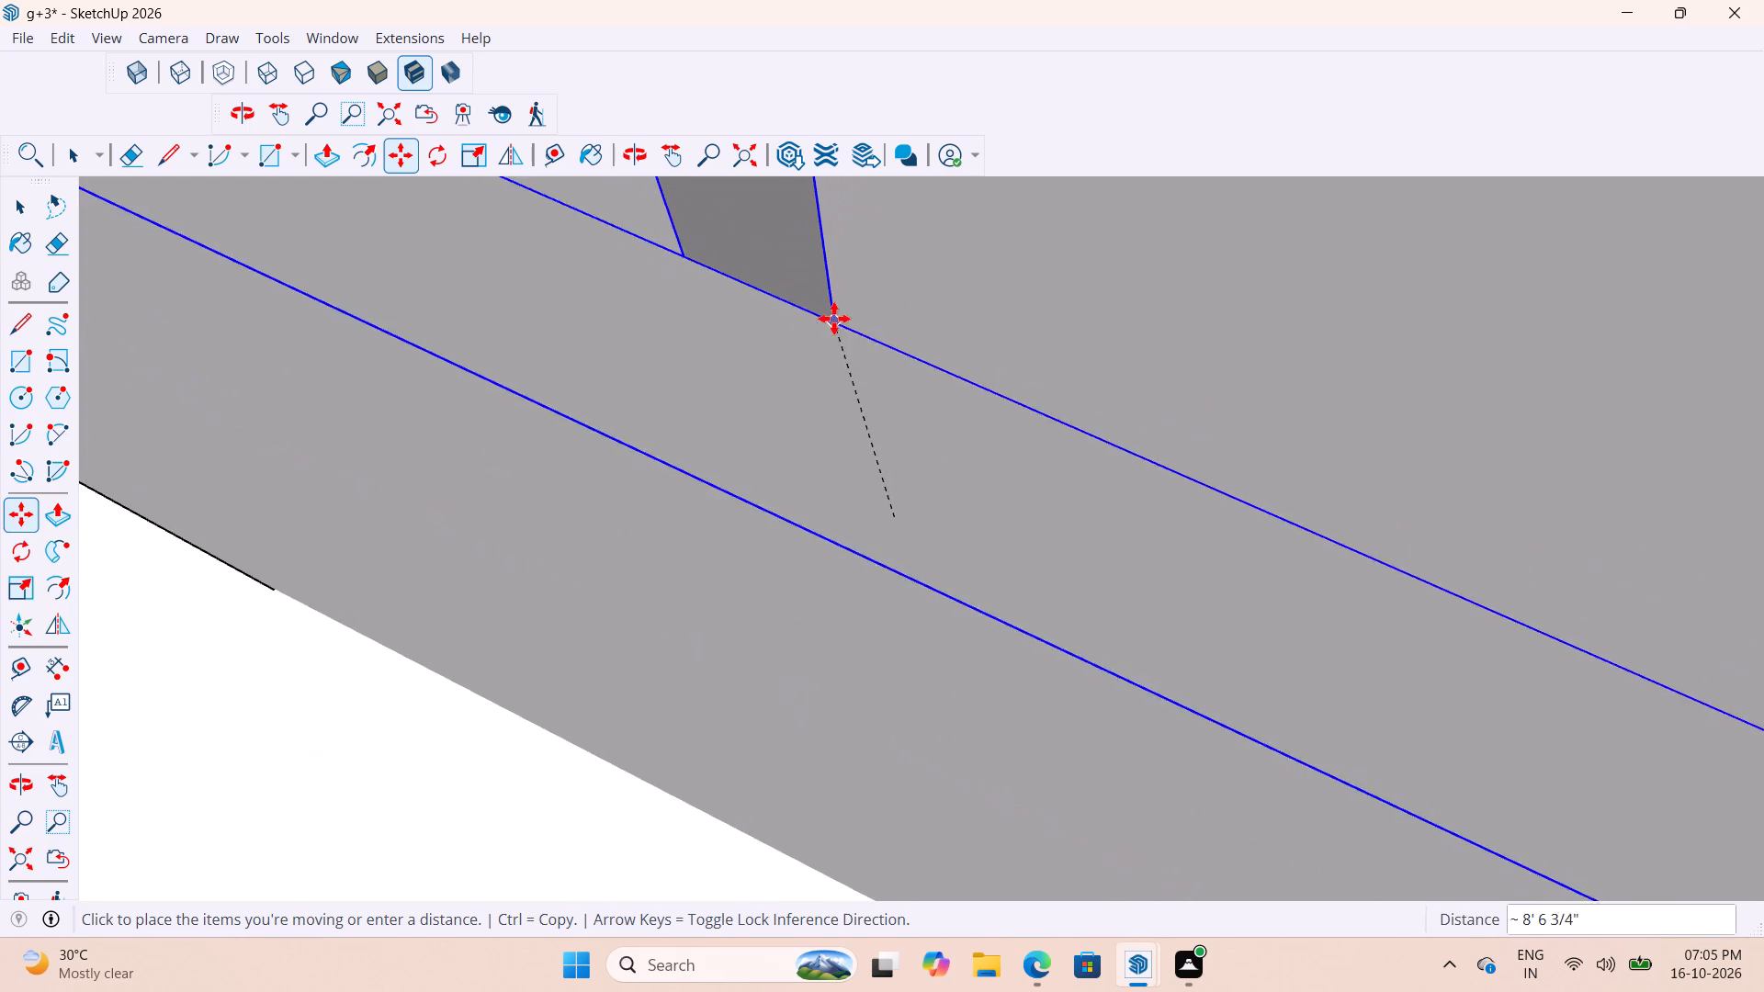
scroll(834, 319, "down", 10)
left_click(741, 152)
scroll(853, 454, "up", 2)
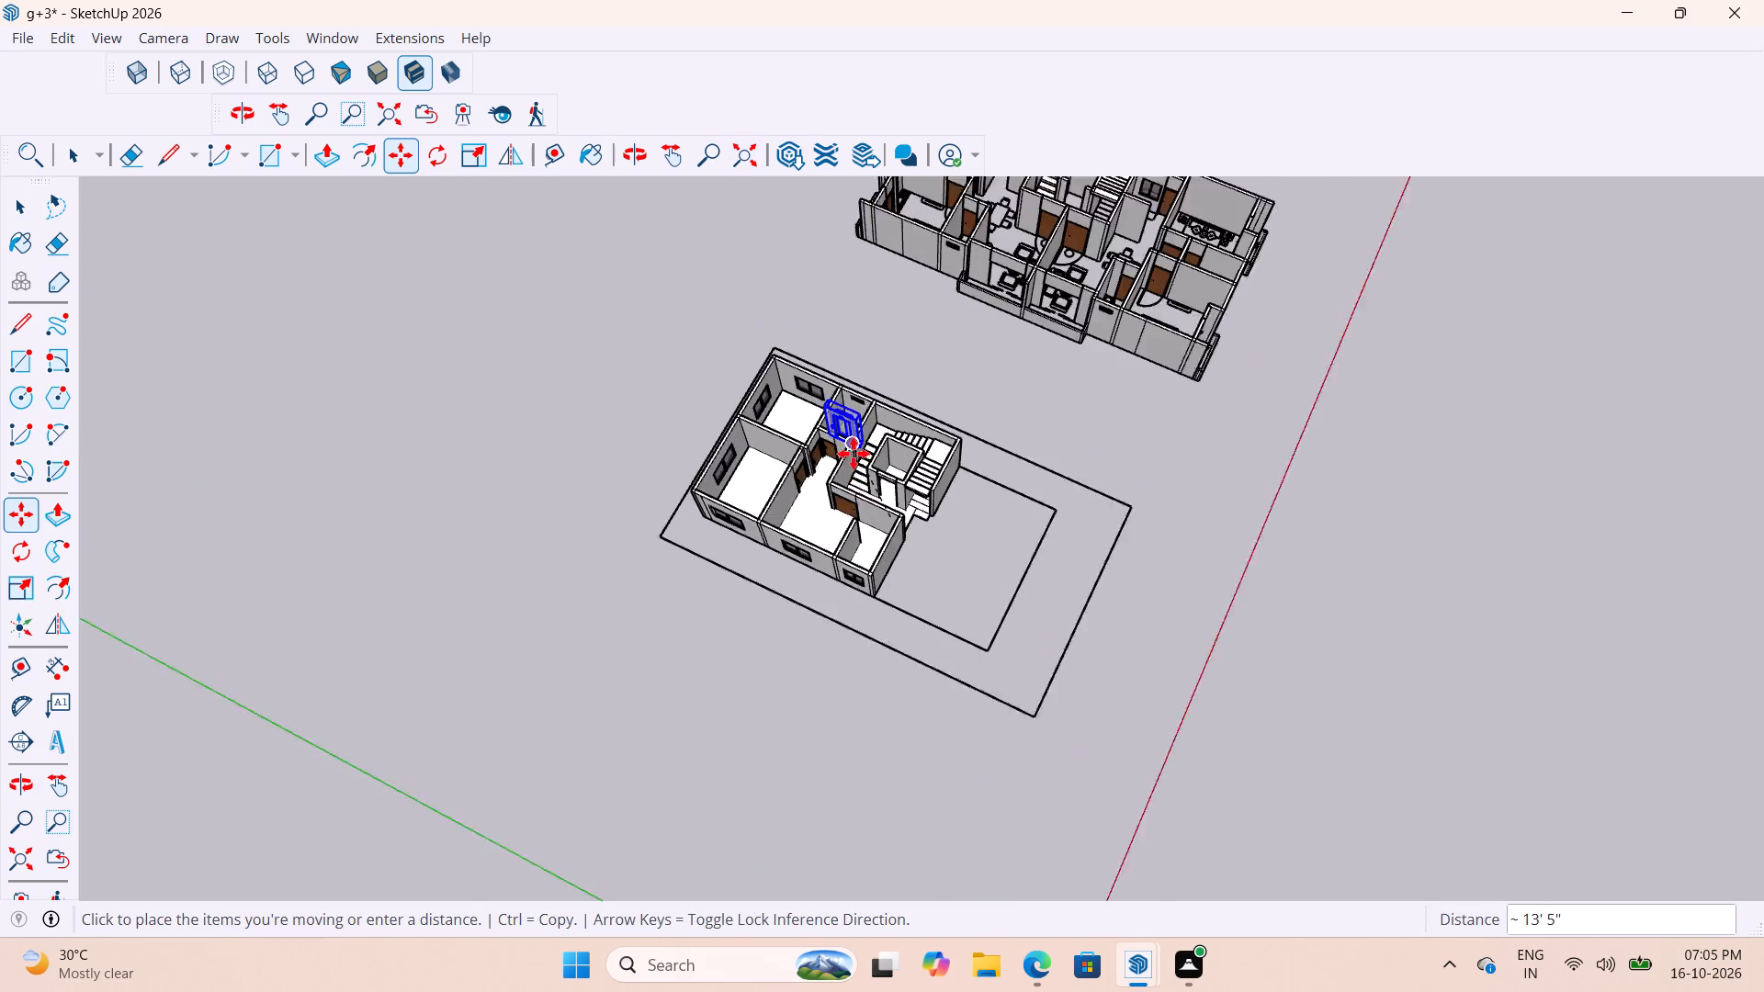
scroll(854, 454, "up", 20)
scroll(854, 454, "up", 7)
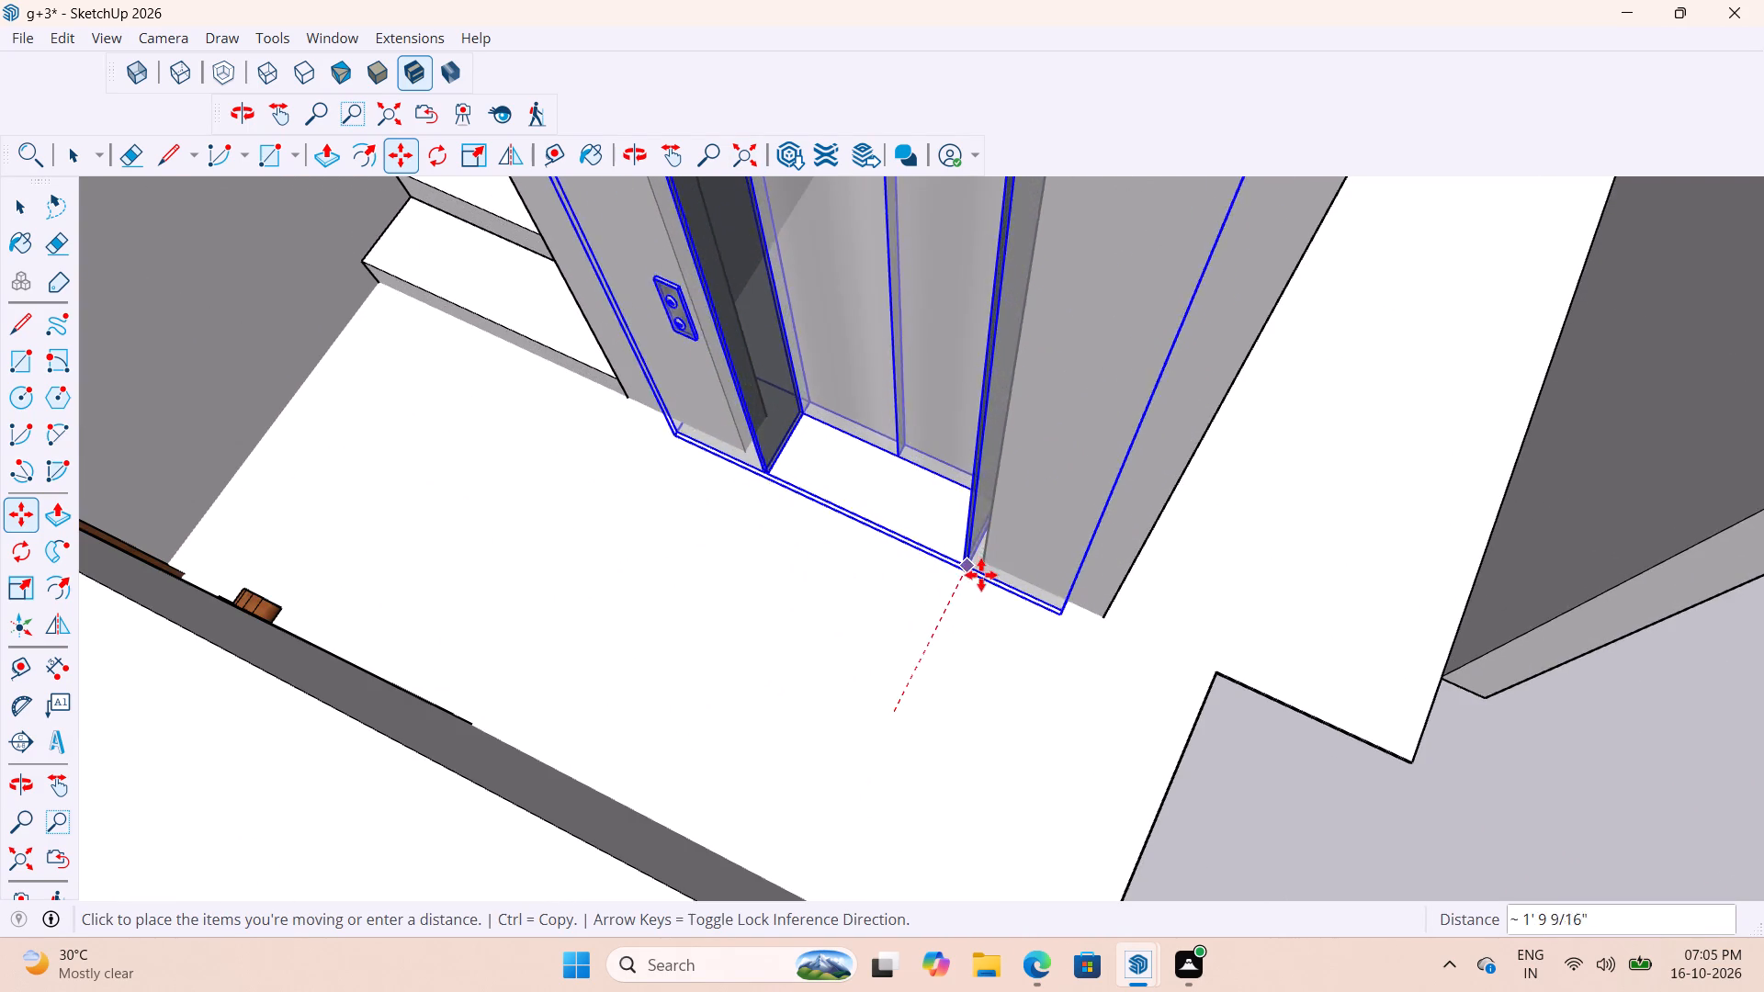
scroll(987, 563, "up", 9)
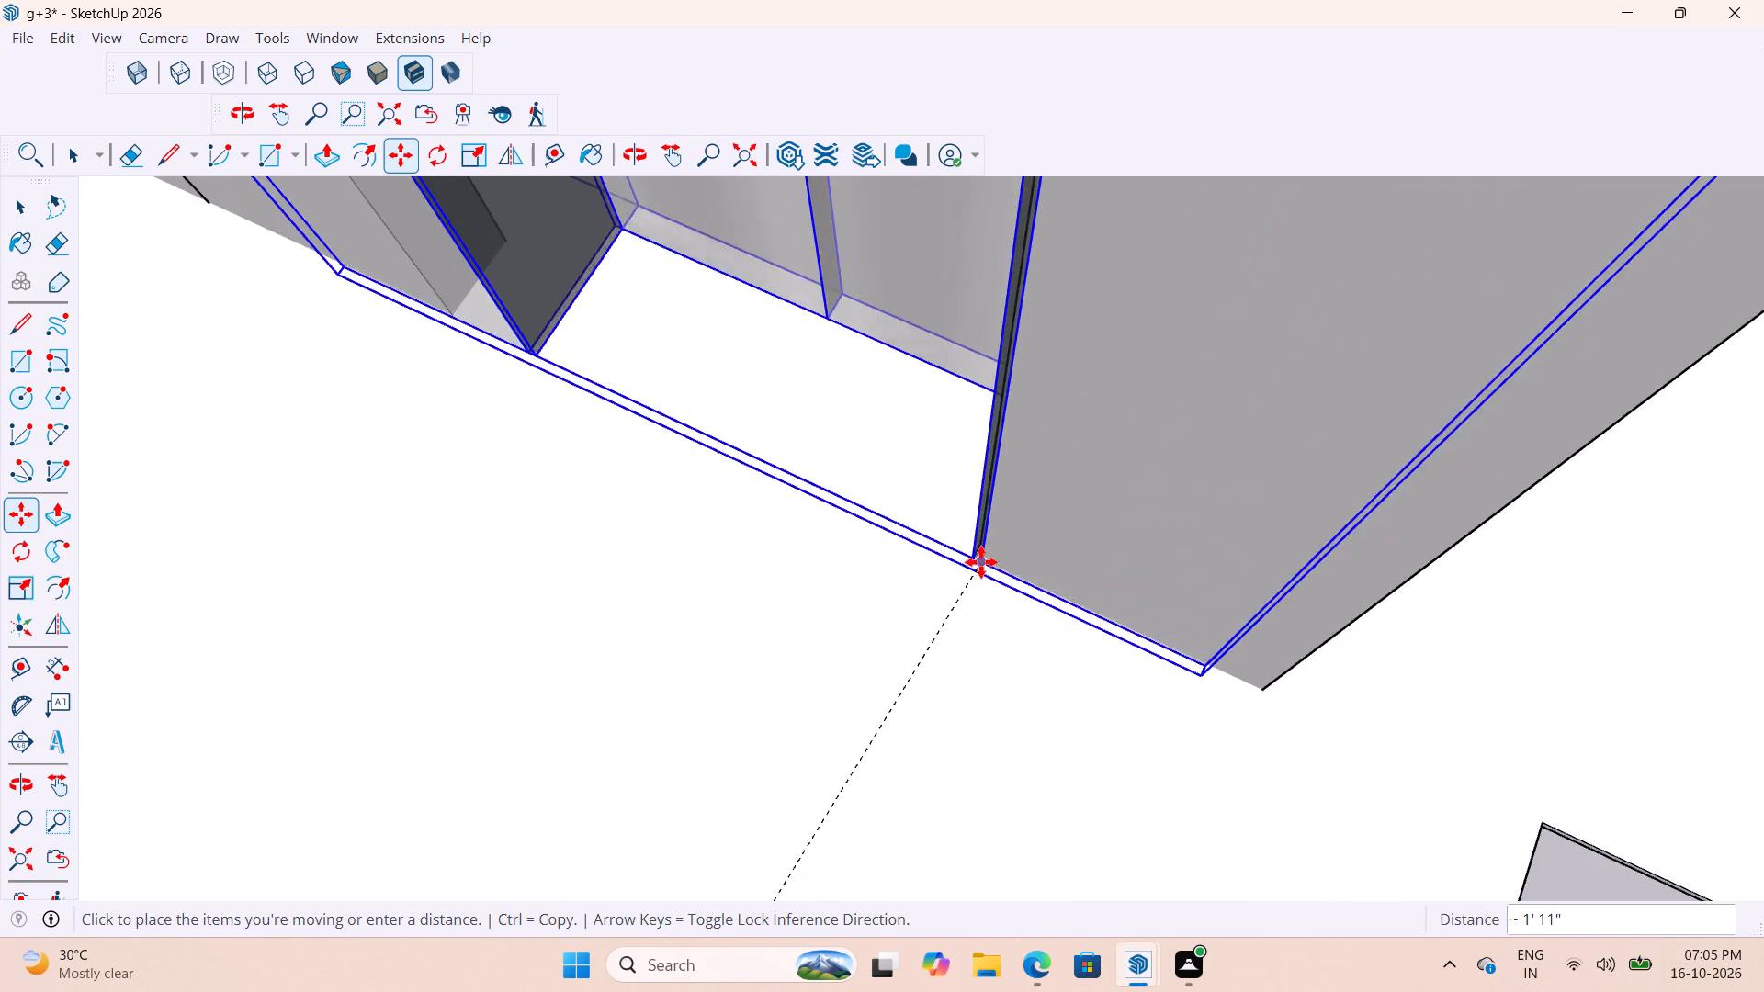
scroll(981, 562, "up", 7)
middle_click_drag(996, 548, 1207, 528)
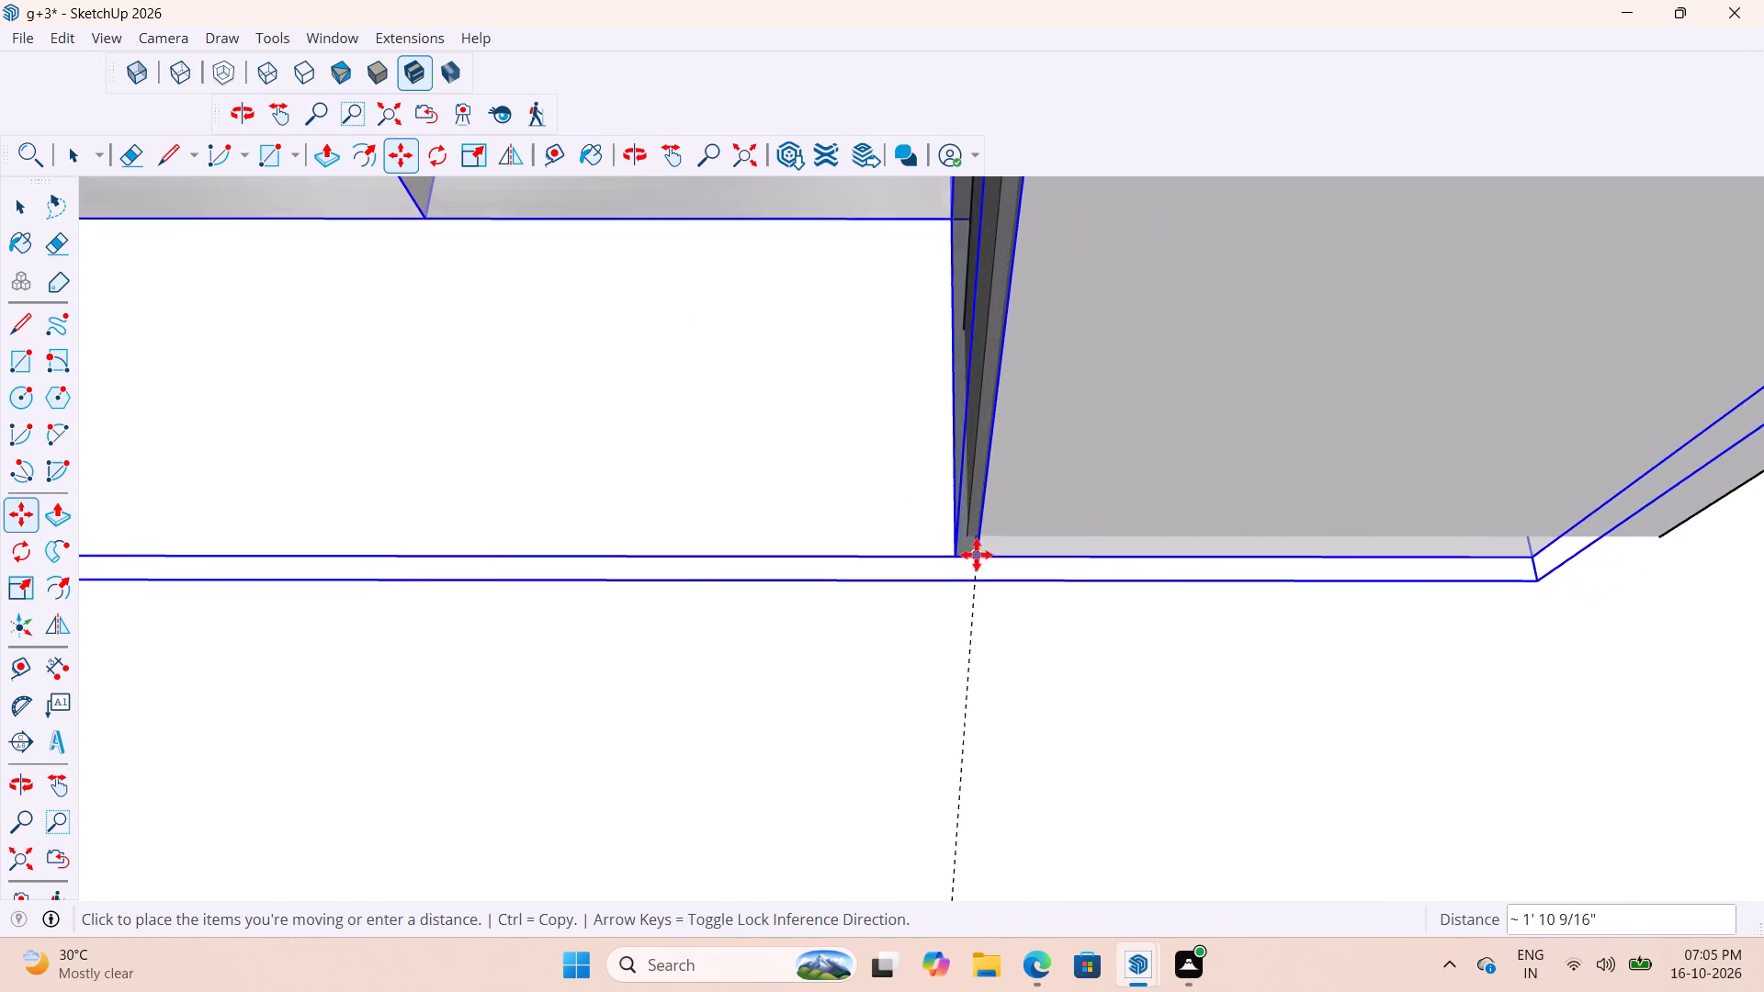
left_click(968, 542)
scroll(916, 560, "down", 8)
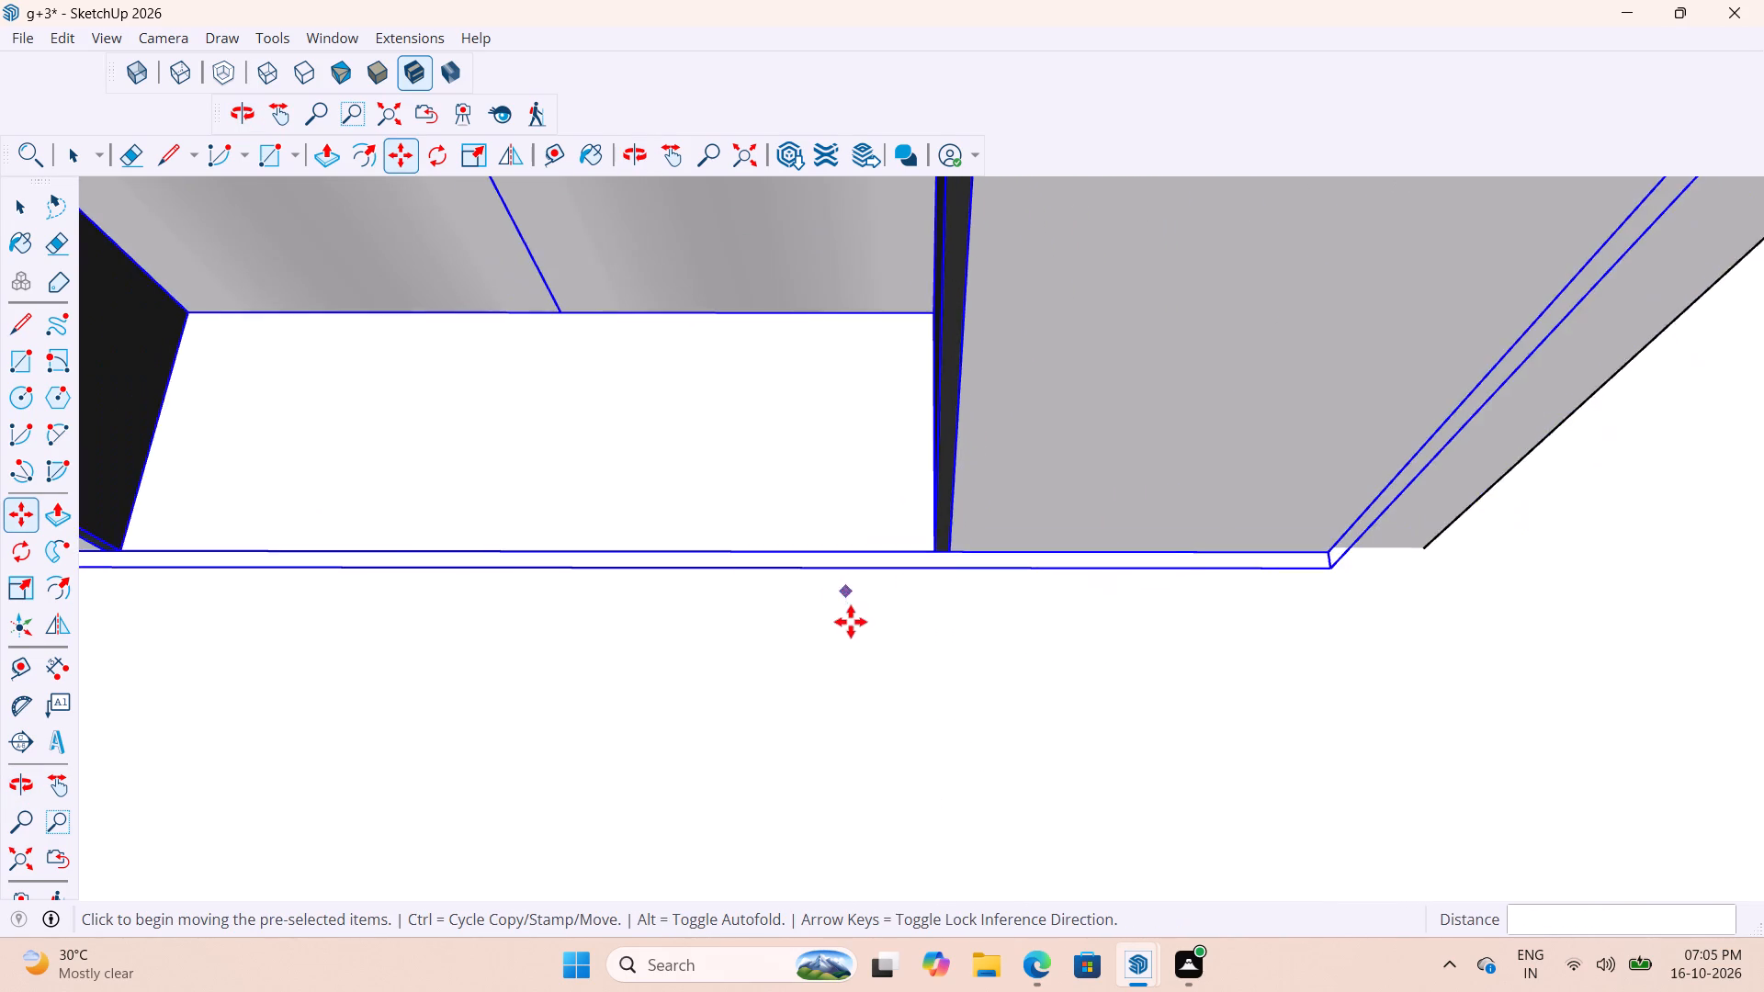
scroll(851, 622, "down", 7)
key("space")
scroll(956, 682, "down", 13)
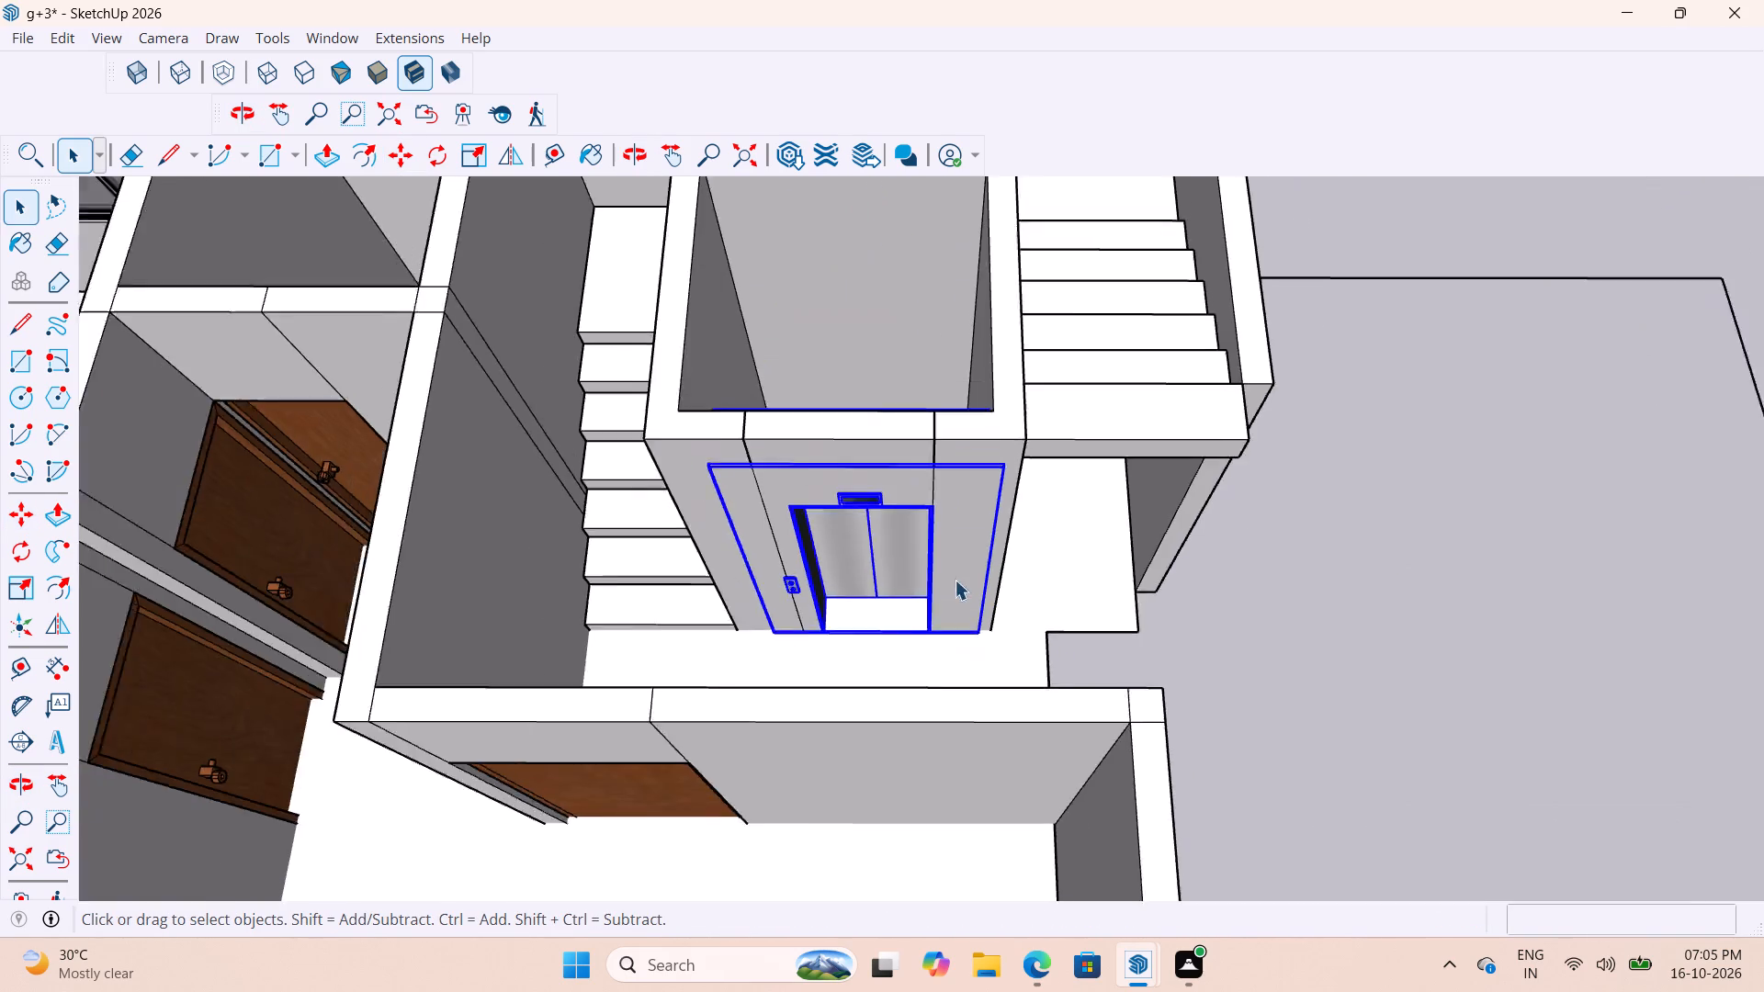
scroll(955, 580, "down", 3)
left_click_drag(1244, 614, 1253, 617)
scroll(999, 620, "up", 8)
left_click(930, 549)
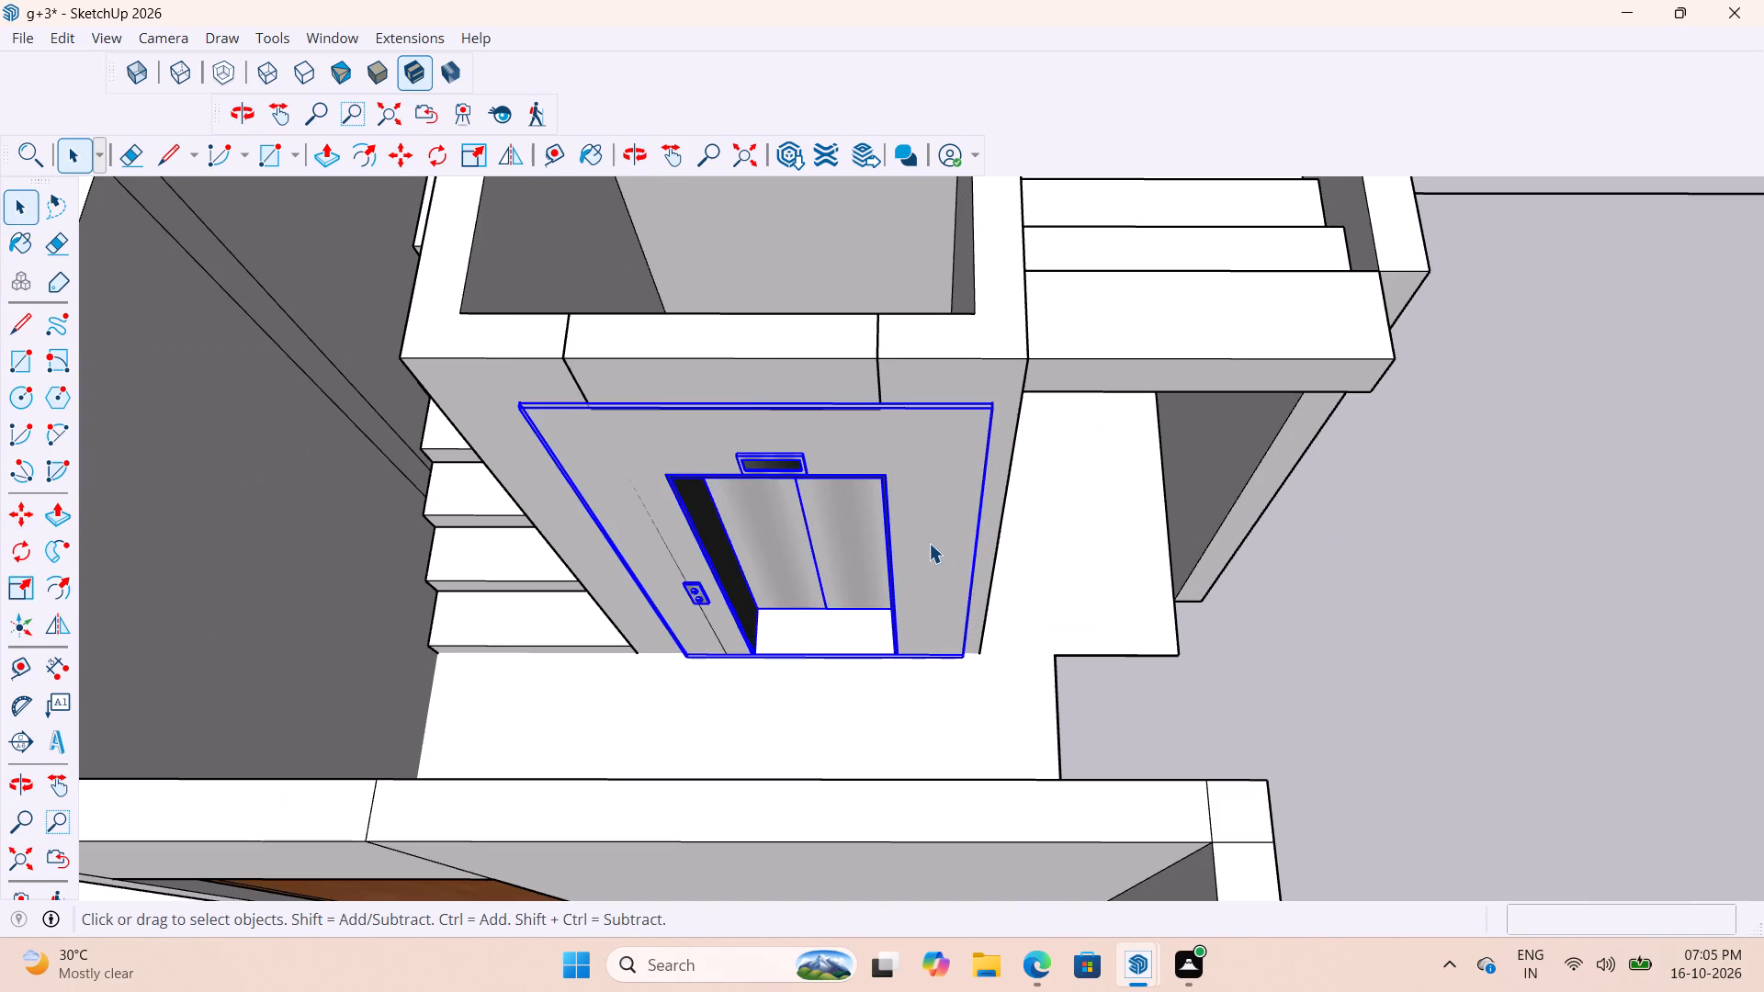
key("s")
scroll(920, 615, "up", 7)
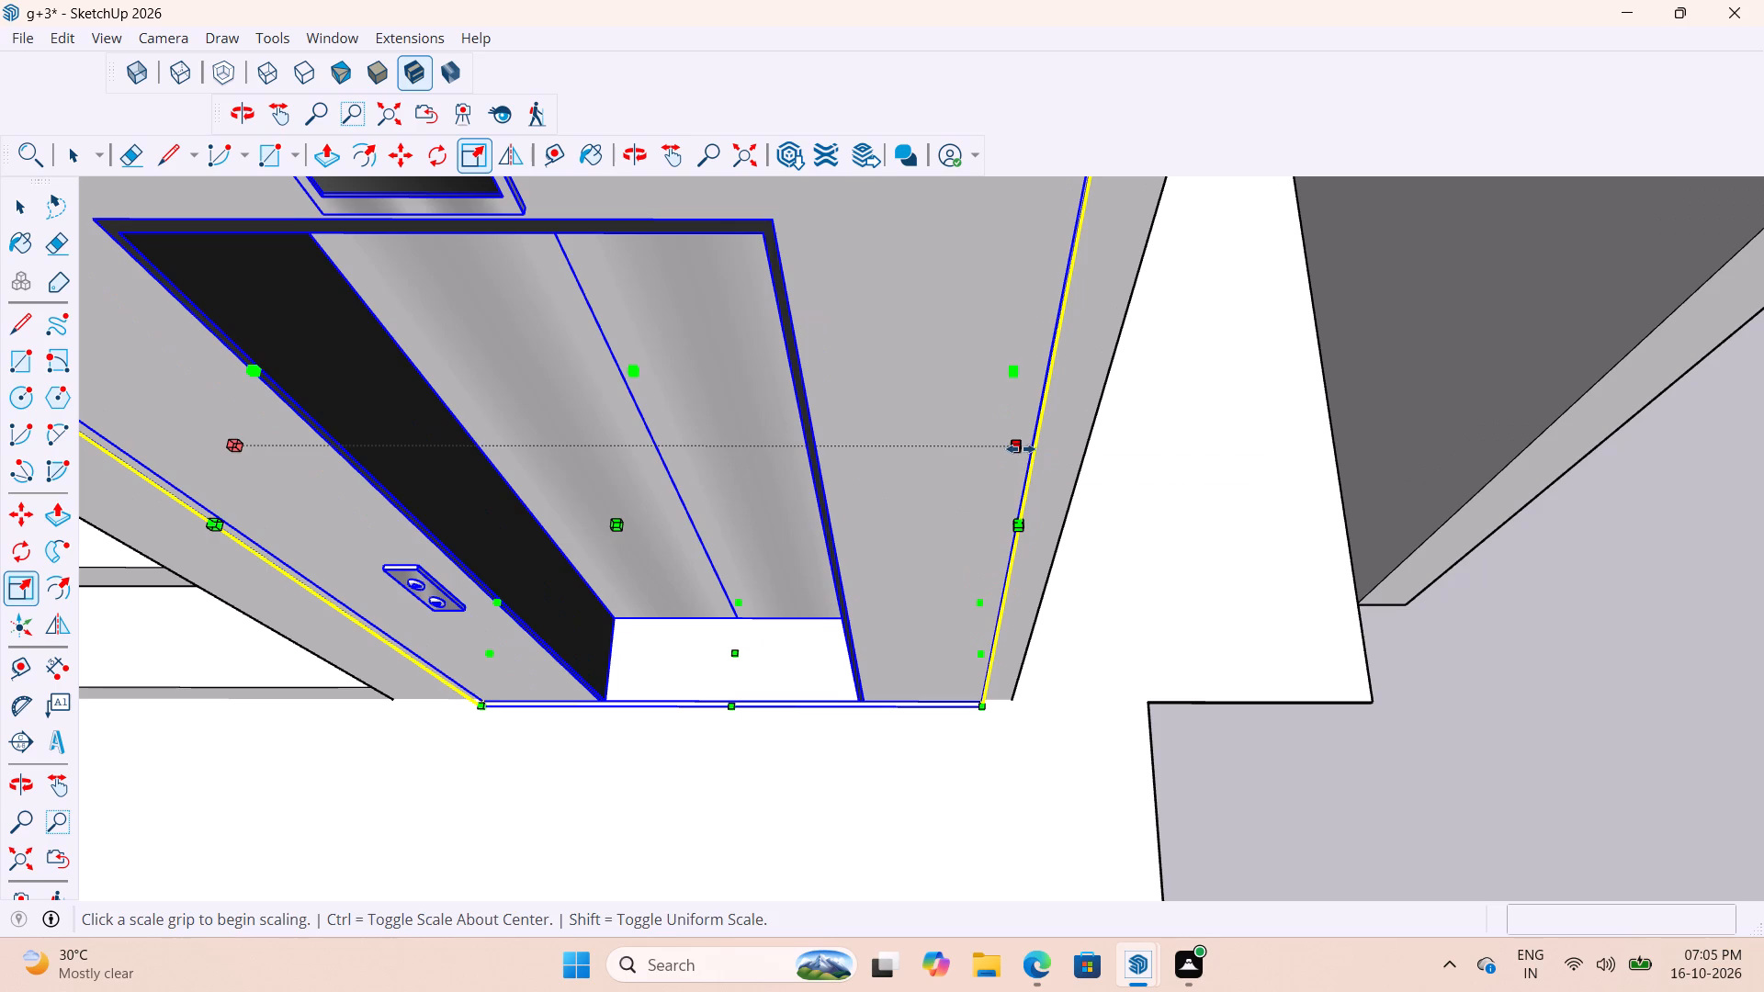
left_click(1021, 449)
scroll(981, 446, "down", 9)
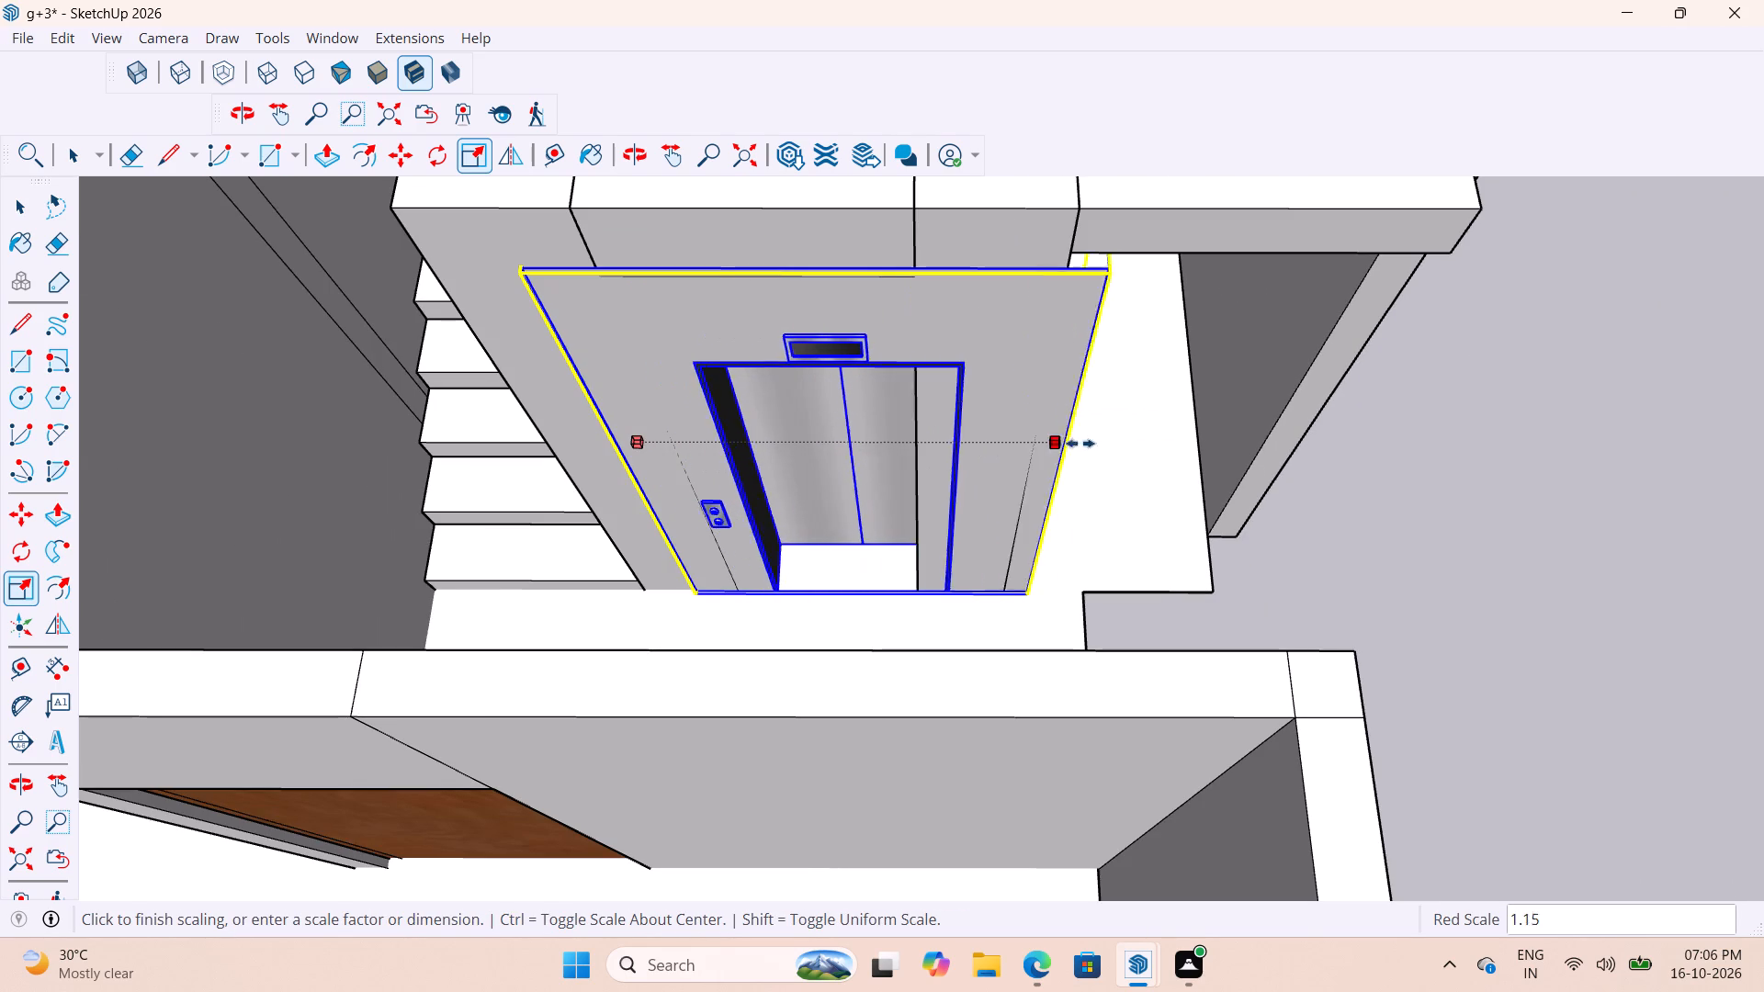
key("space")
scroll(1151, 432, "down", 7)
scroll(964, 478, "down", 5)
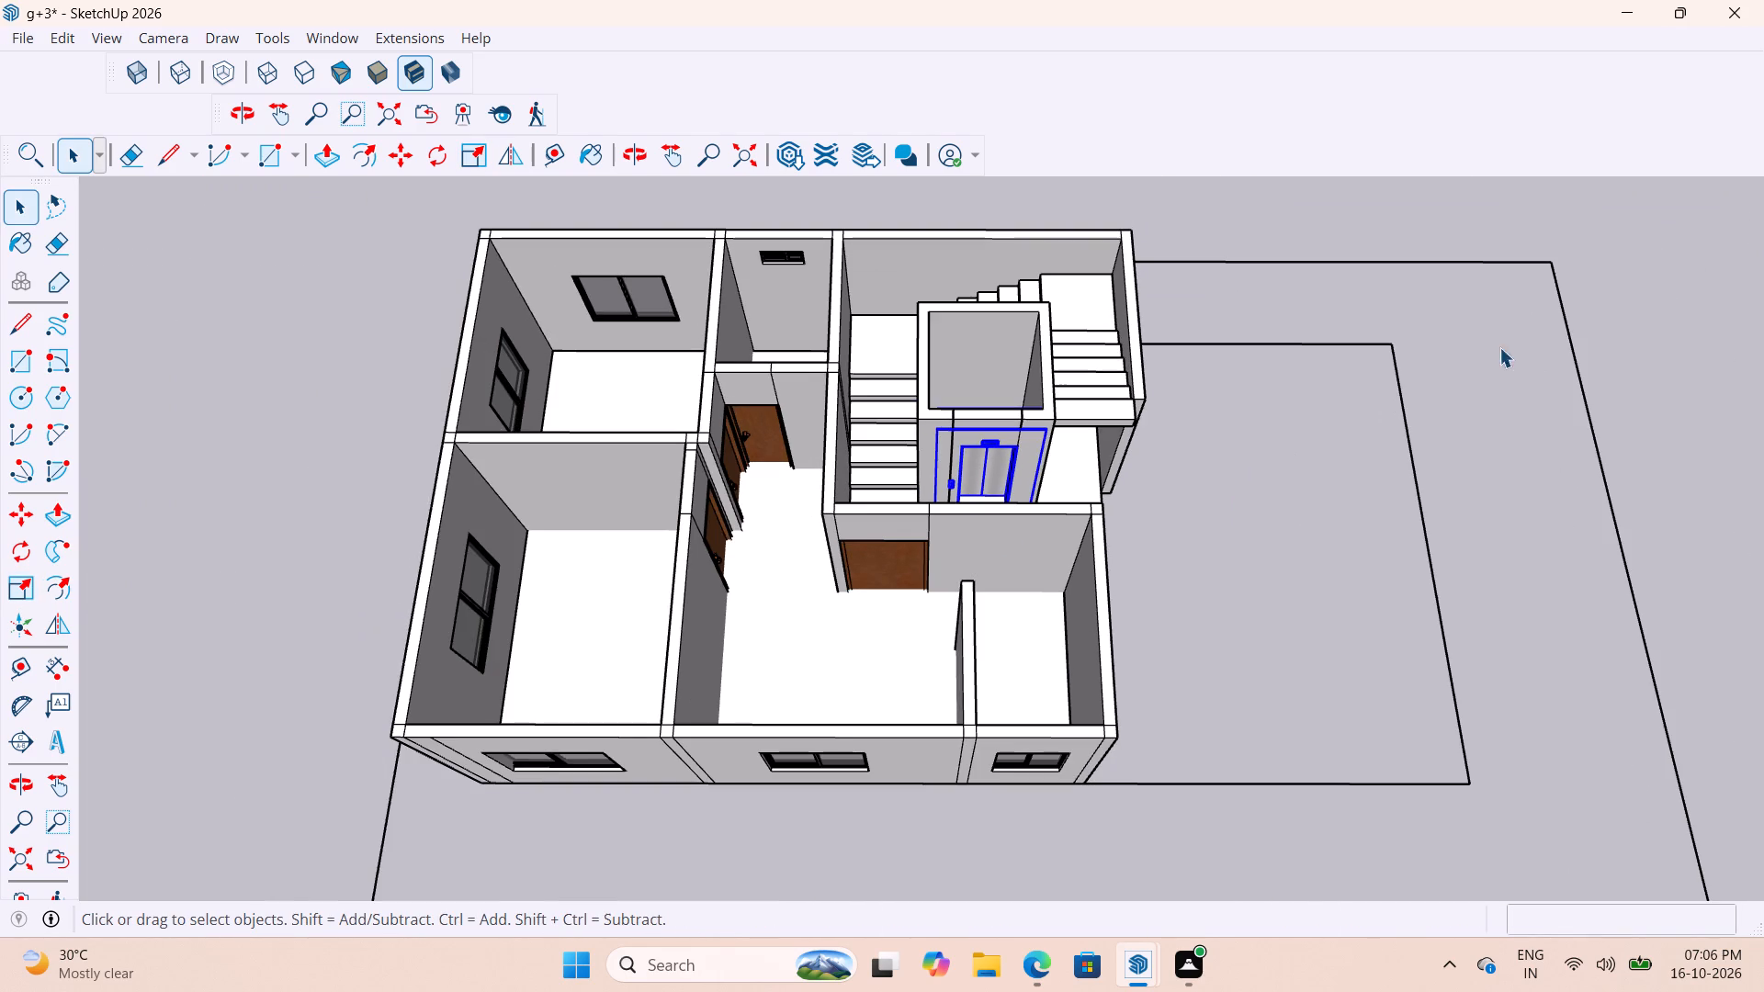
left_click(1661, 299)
Examine how the lift door wall's edges sit against the front of the lift shaft.
scroll(1120, 513, "up", 12)
middle_click_drag(836, 450, 811, 391)
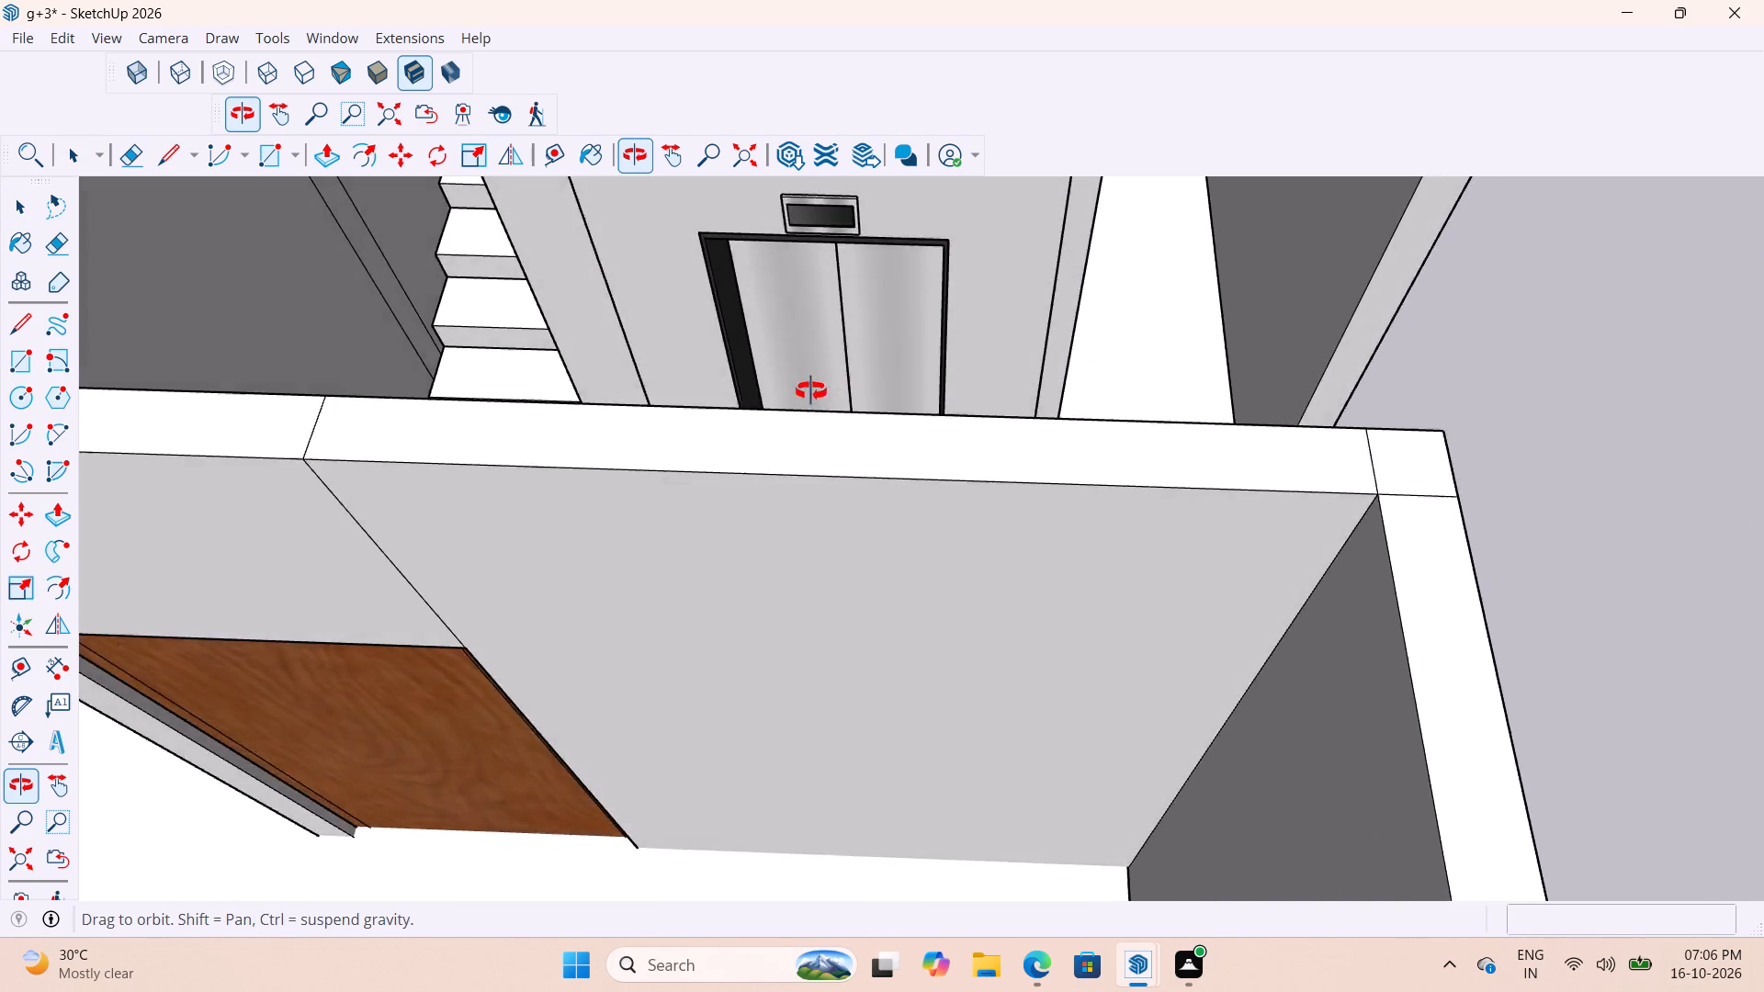
middle_click_drag(811, 391, 751, 470)
scroll(1066, 403, "down", 5)
scroll(1049, 379, "up", 3)
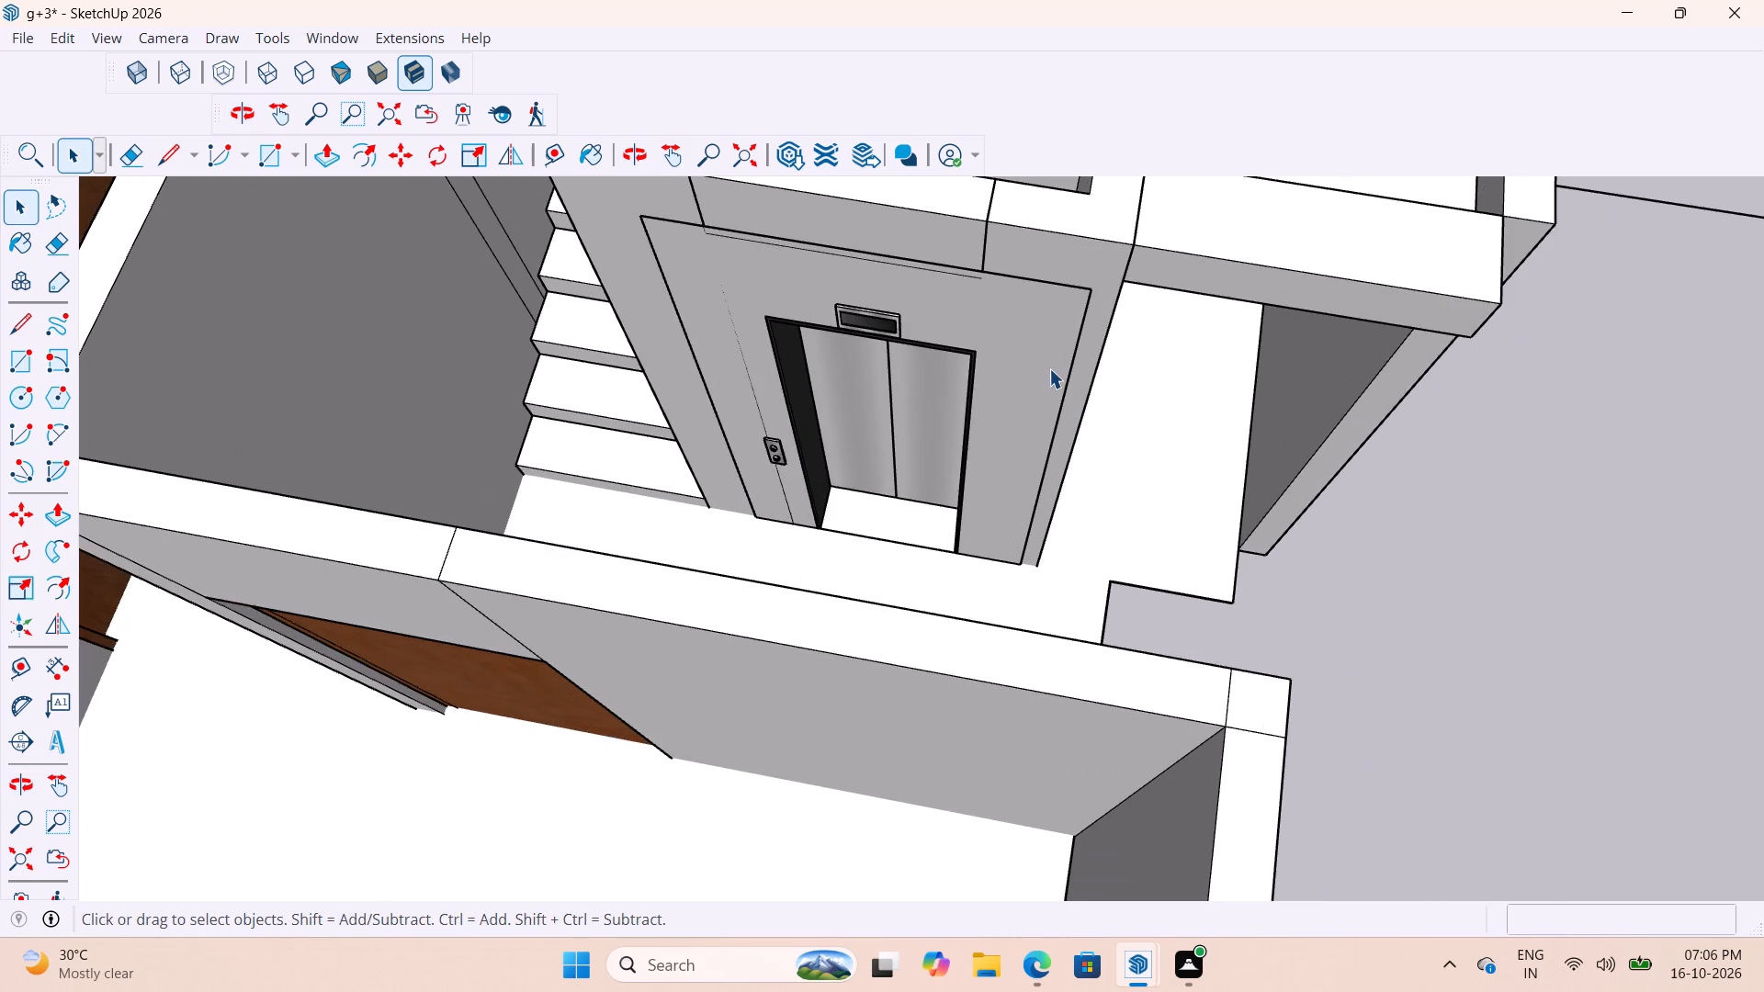
middle_click_drag(1049, 368, 1163, 386)
scroll(746, 454, "up", 7)
Scale the lift door wall's depth along the green axis to about 0.53, from its rear side inside the lift shaft.
left_click(736, 450)
scroll(1168, 478, "down", 4)
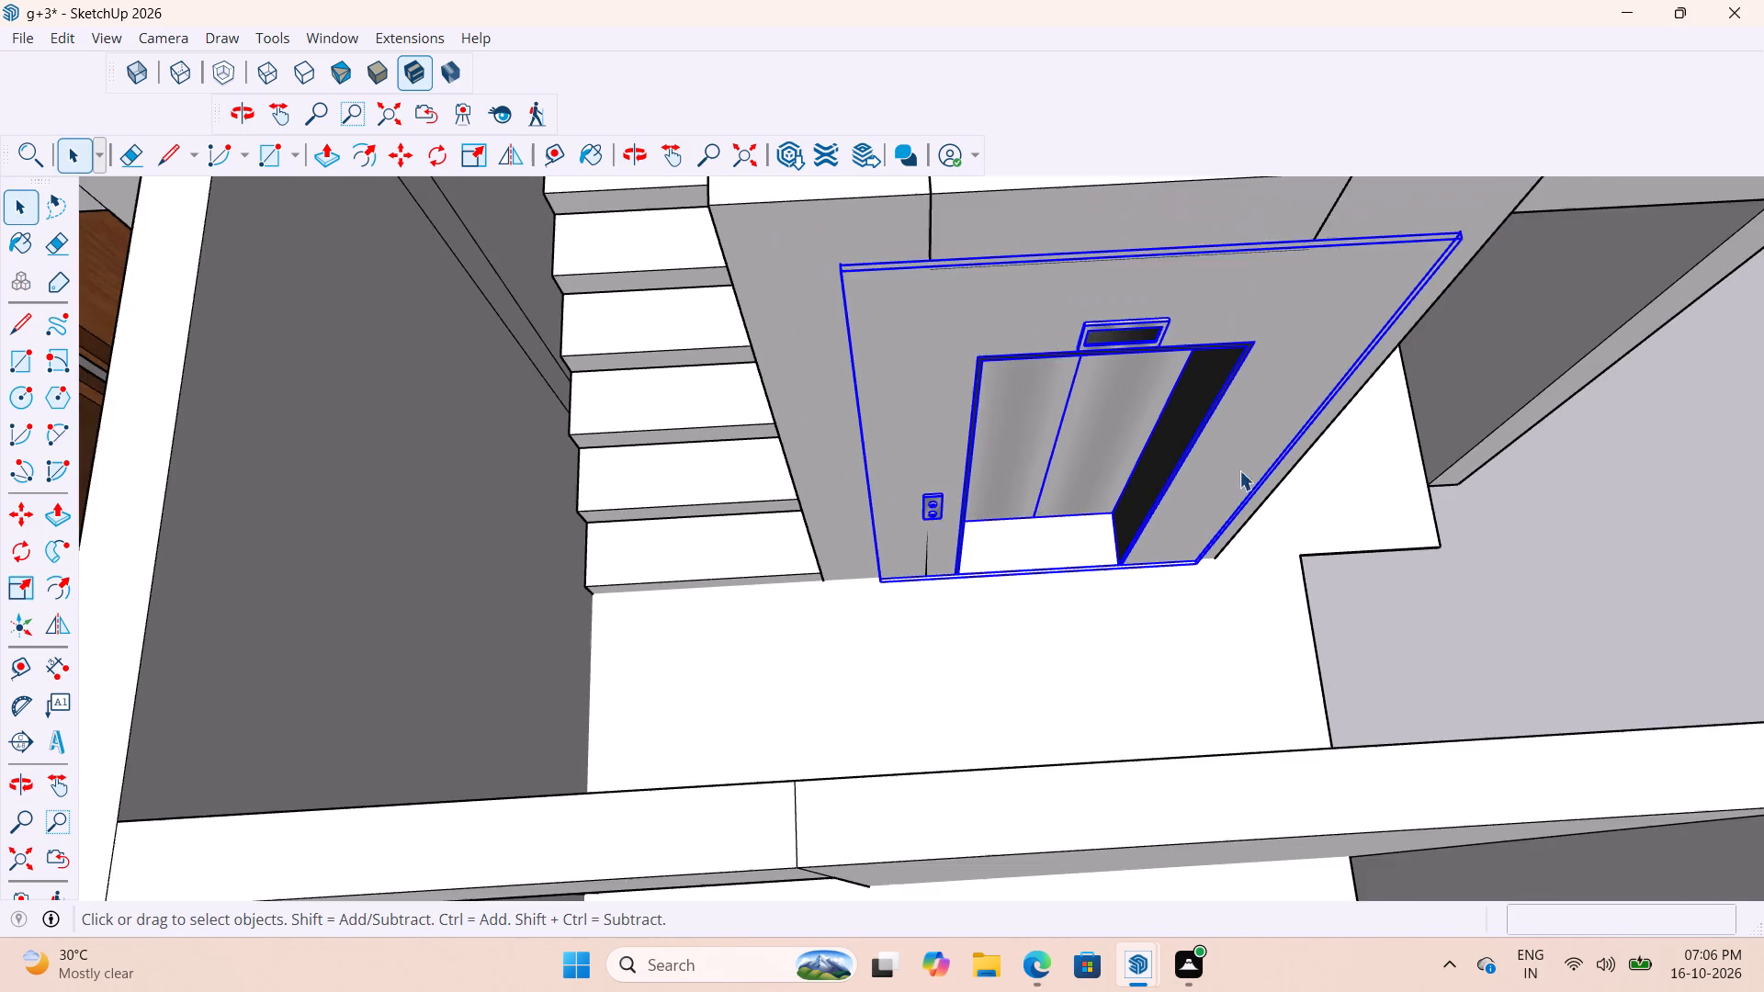
scroll(1239, 470, "down", 1)
scroll(812, 196, "up", 12)
scroll(955, 344, "up", 2)
scroll(933, 355, "down", 9)
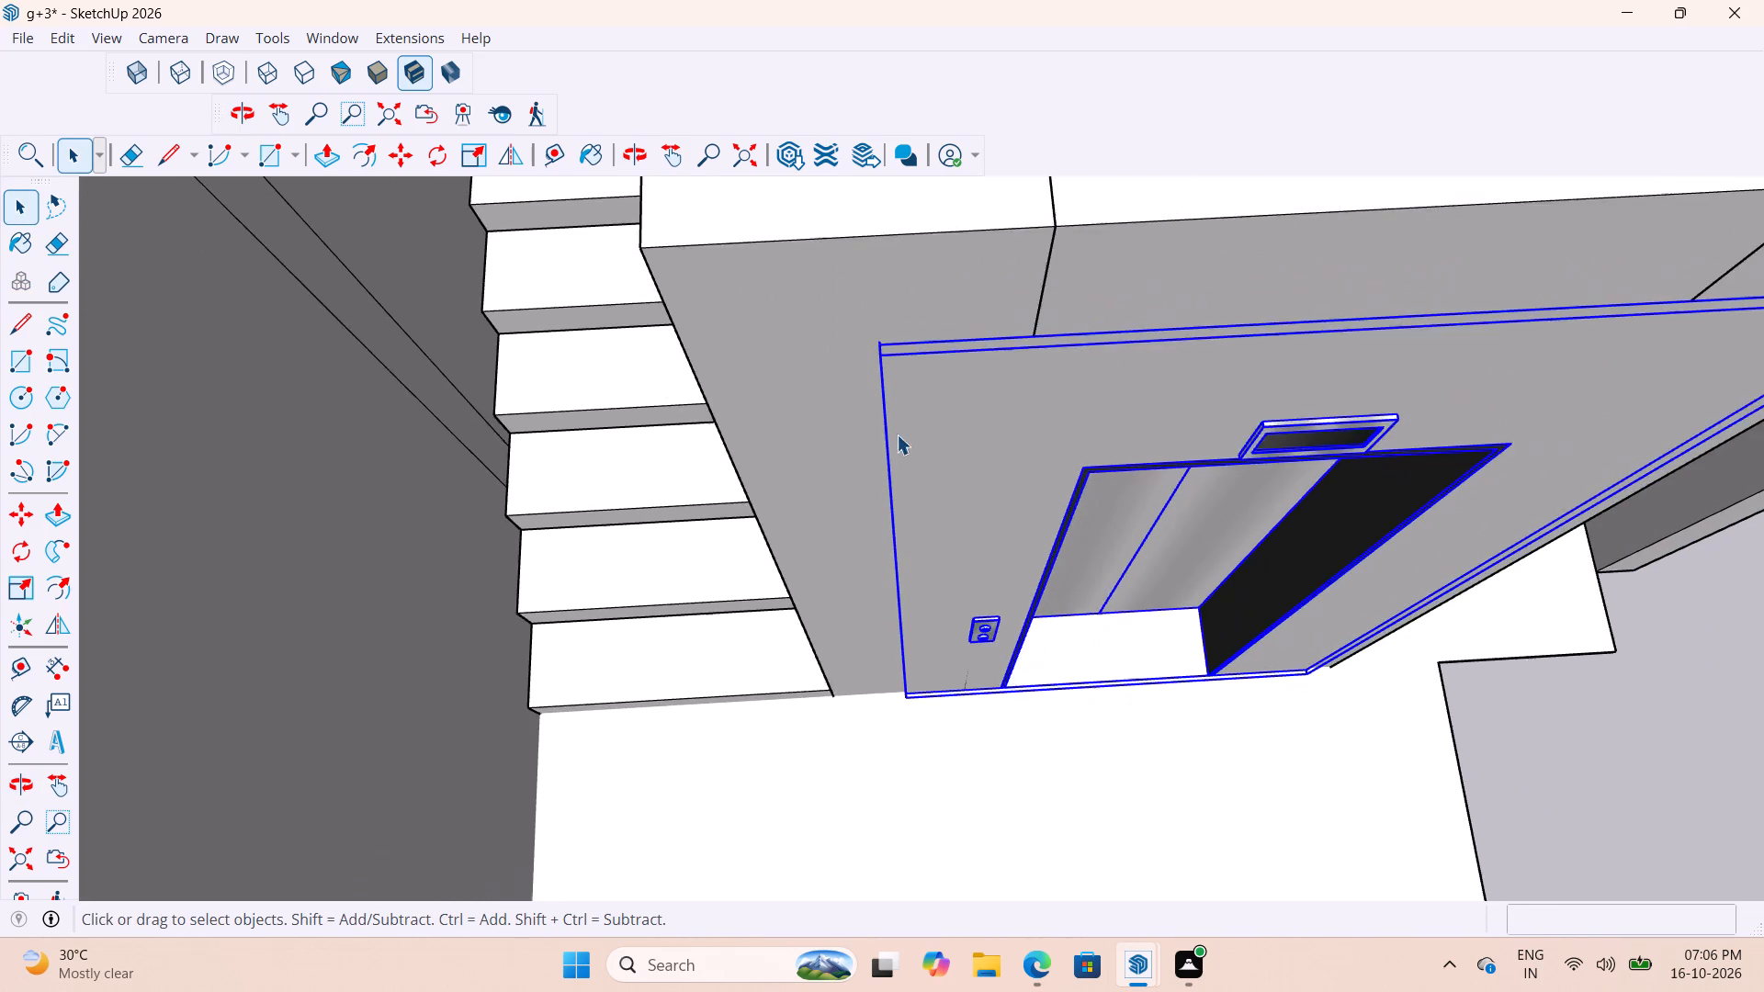
scroll(897, 434, "down", 1)
middle_click_drag(1201, 479, 377, 479)
scroll(830, 488, "down", 3)
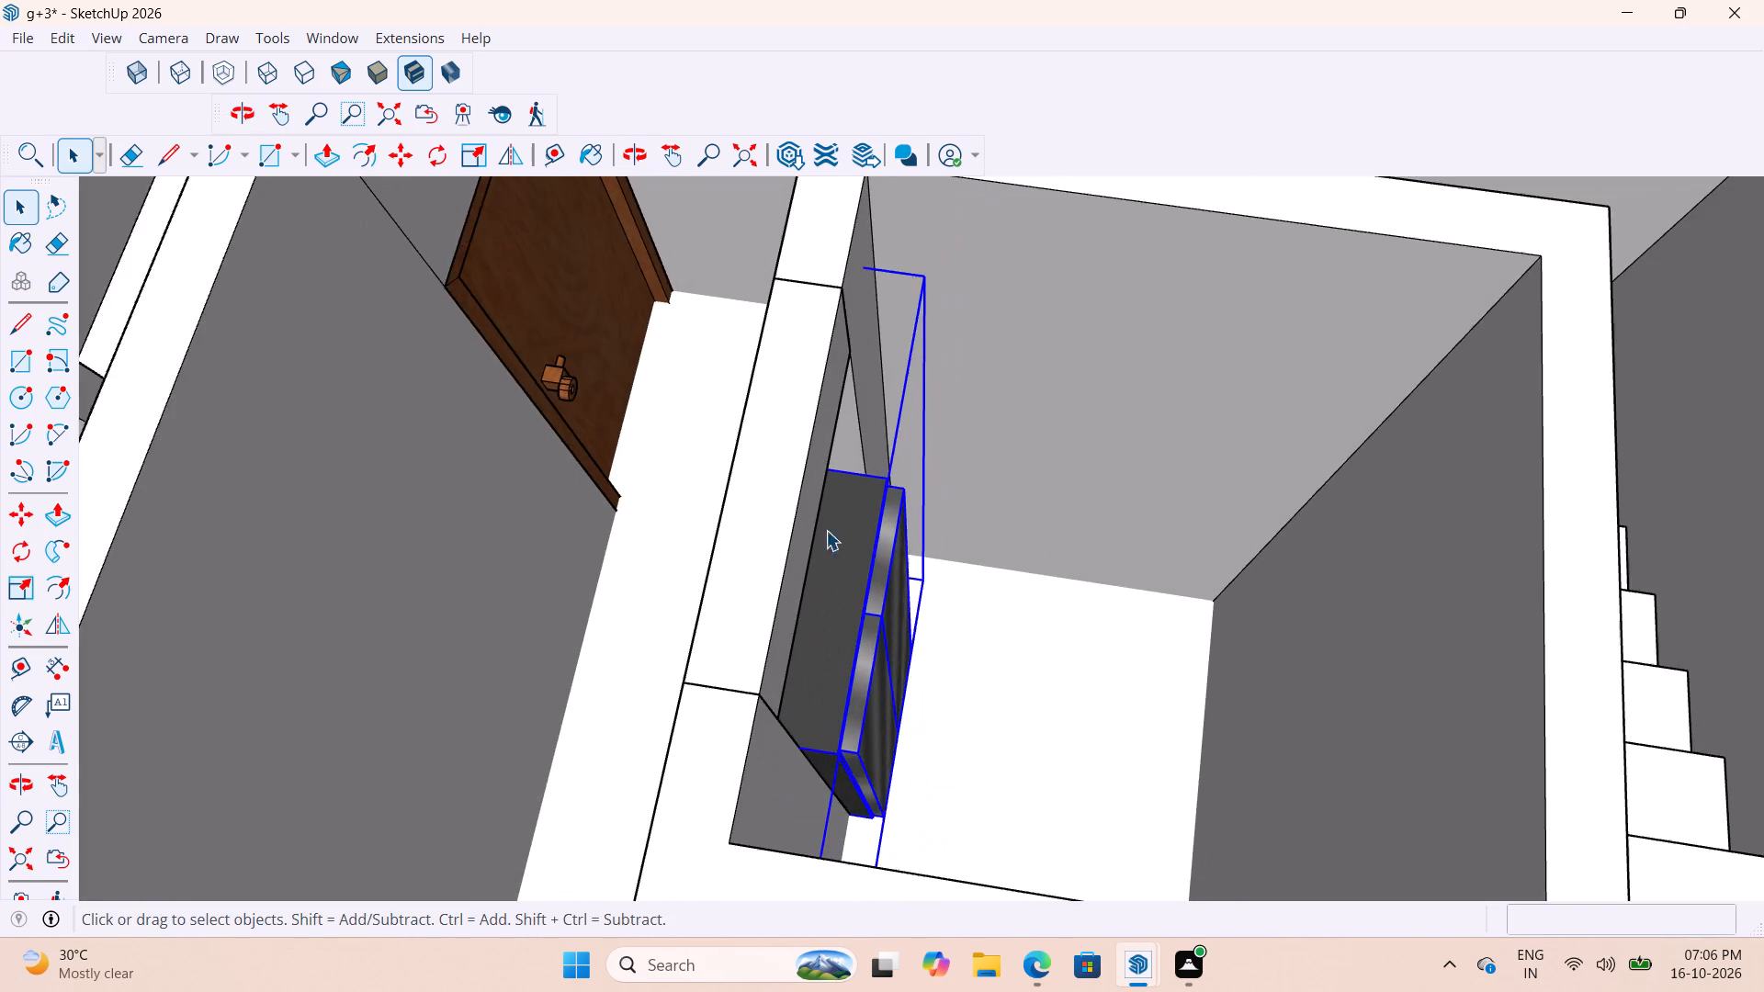
scroll(826, 530, "down", 2)
middle_click_drag(1013, 631, 611, 557)
scroll(650, 558, "up", 2)
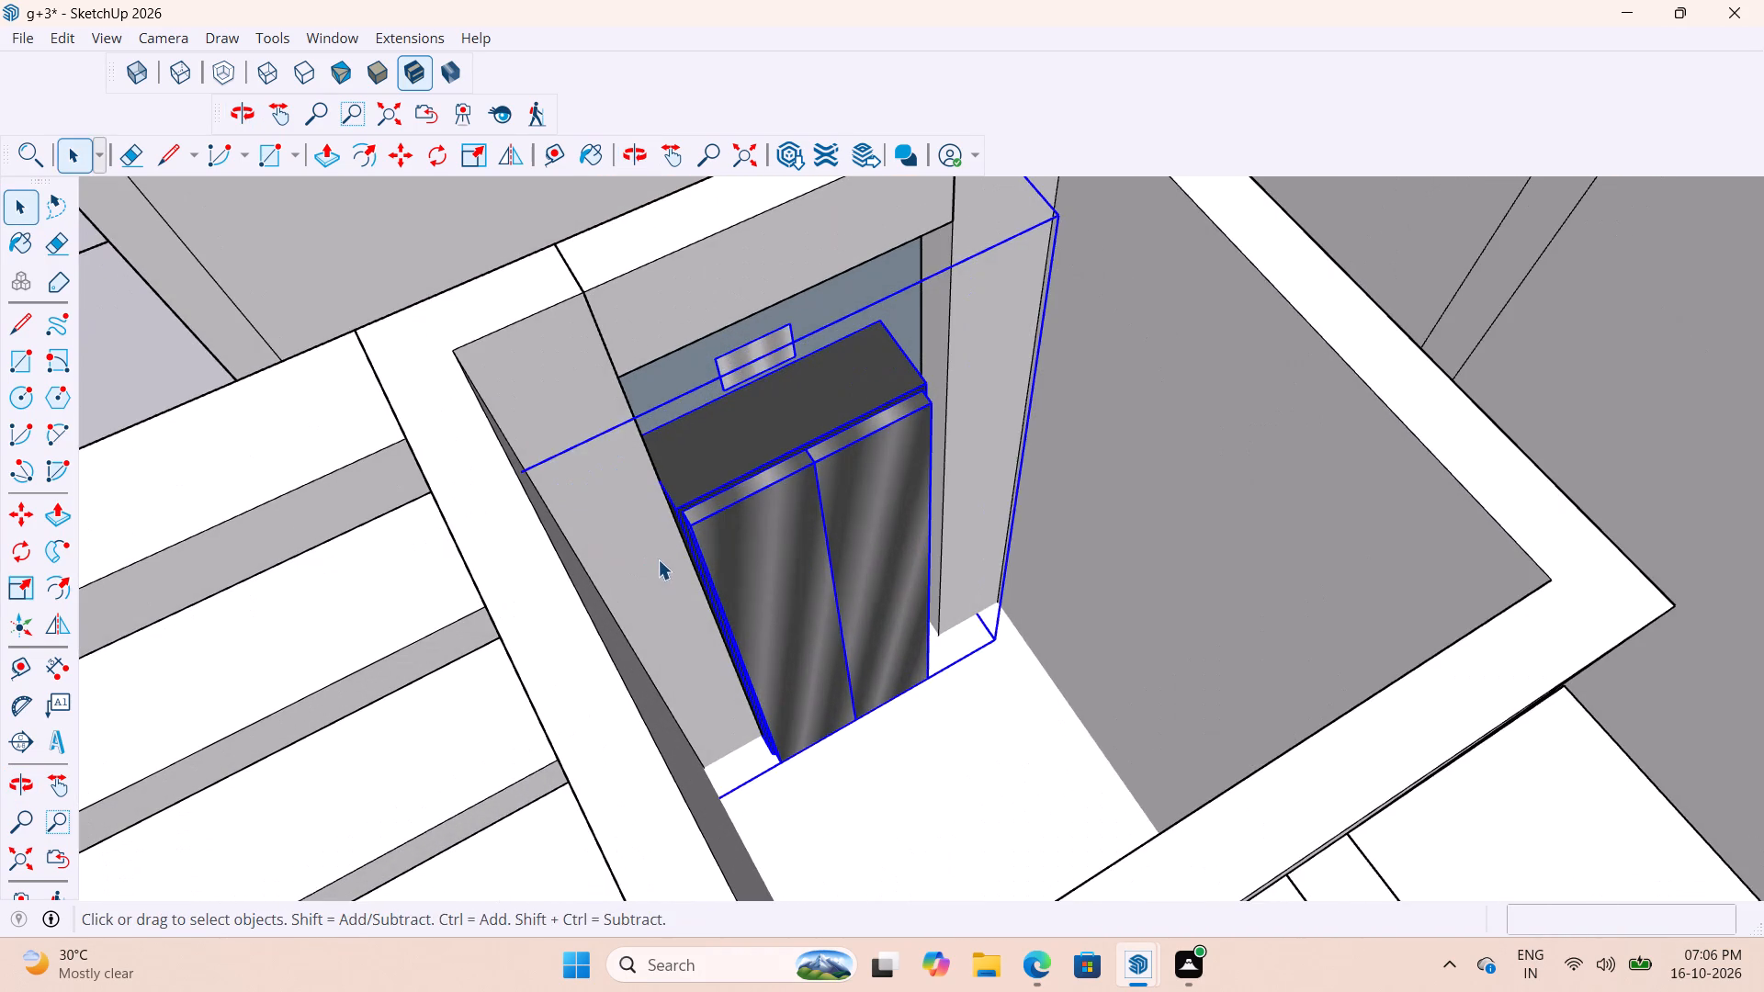
key("s")
left_click(839, 591)
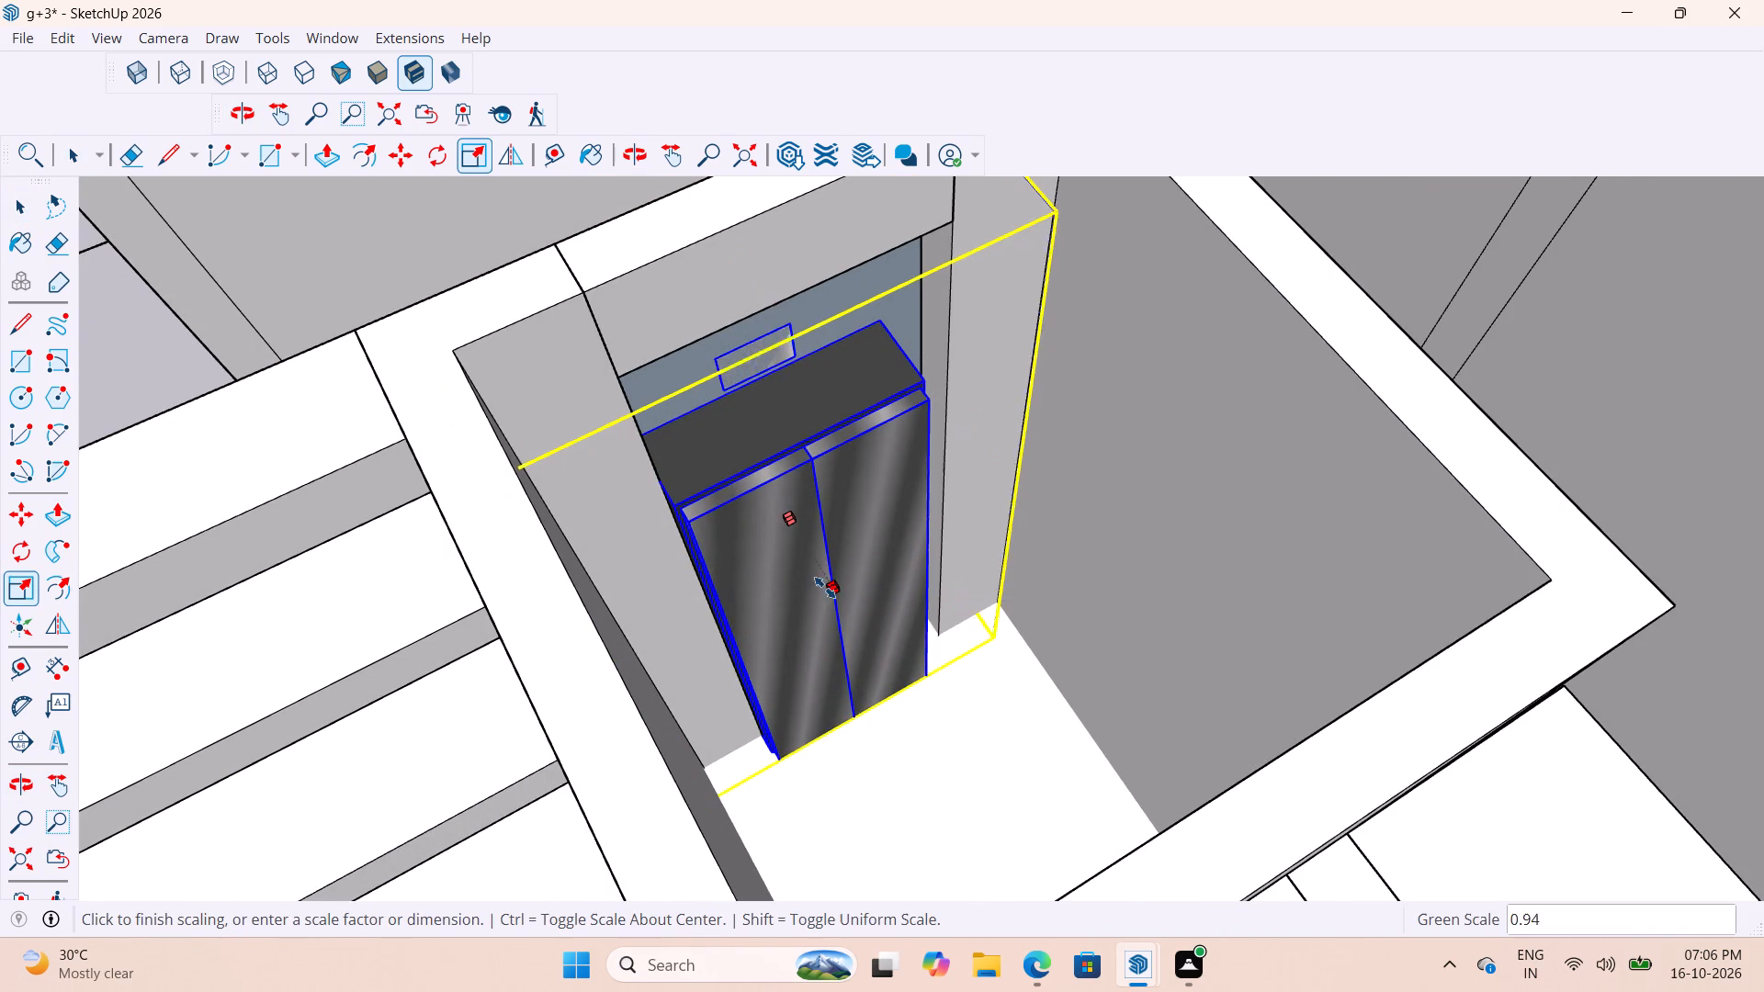
left_click(709, 603)
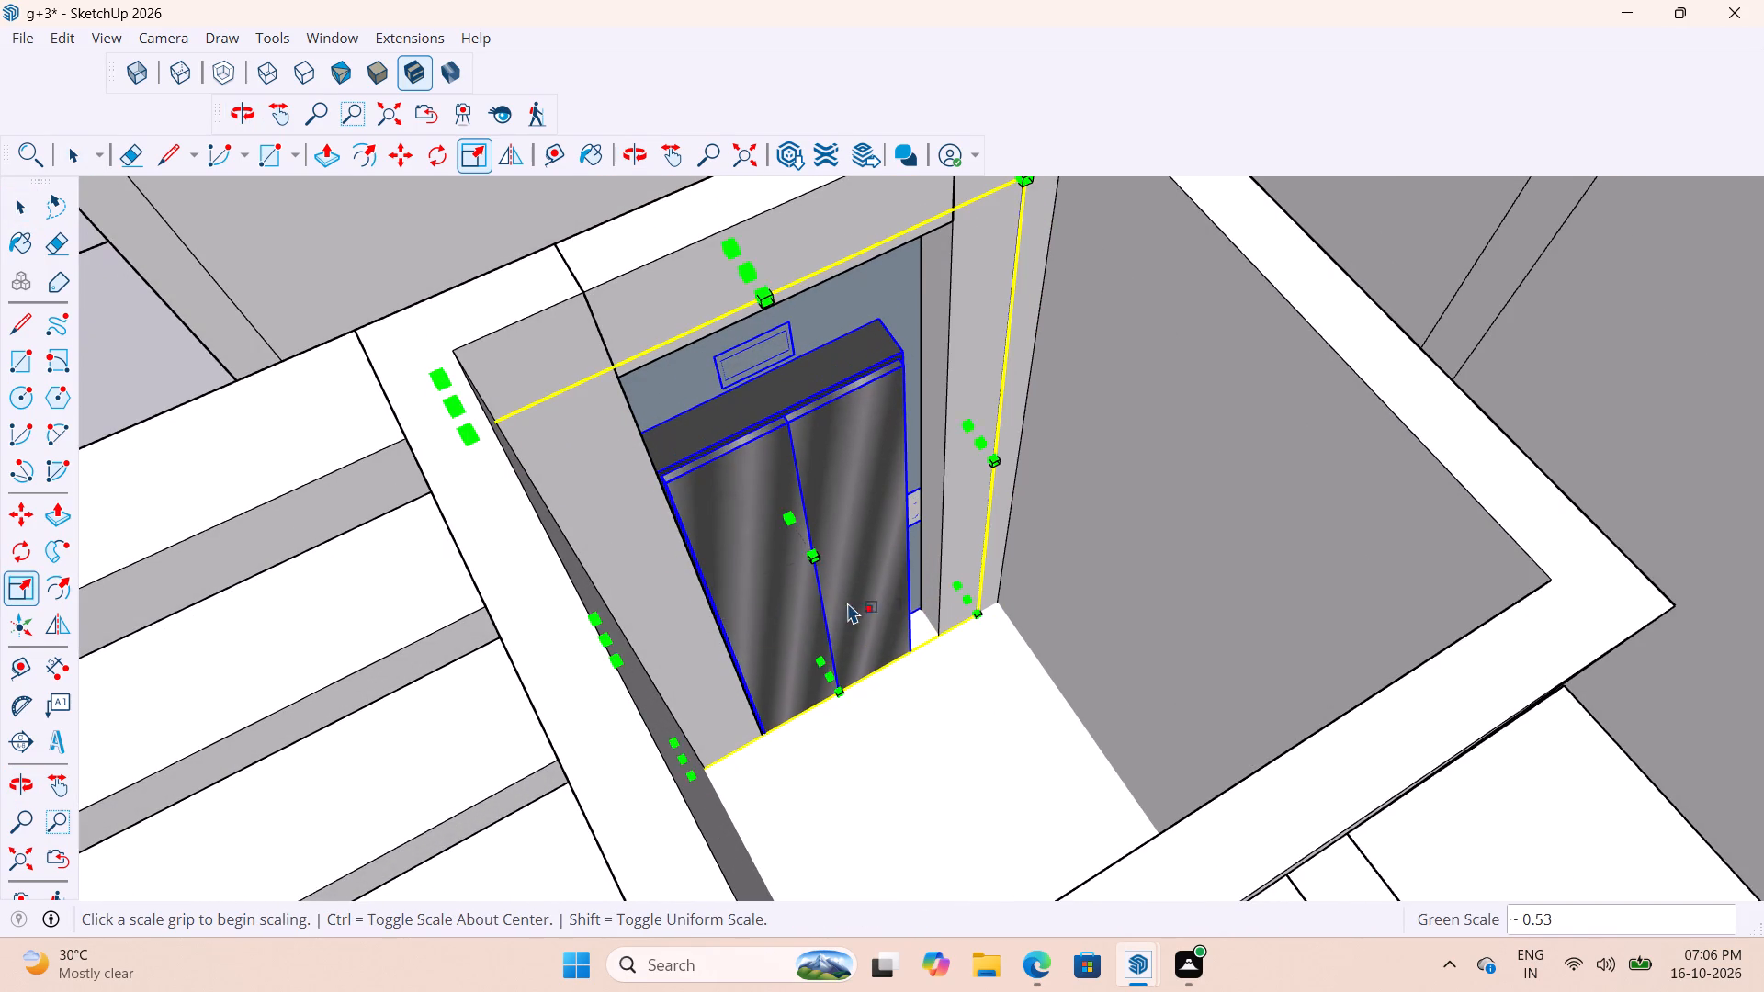
scroll(907, 620, "down", 3)
middle_click_drag(937, 551, 571, 558)
scroll(928, 522, "up", 4)
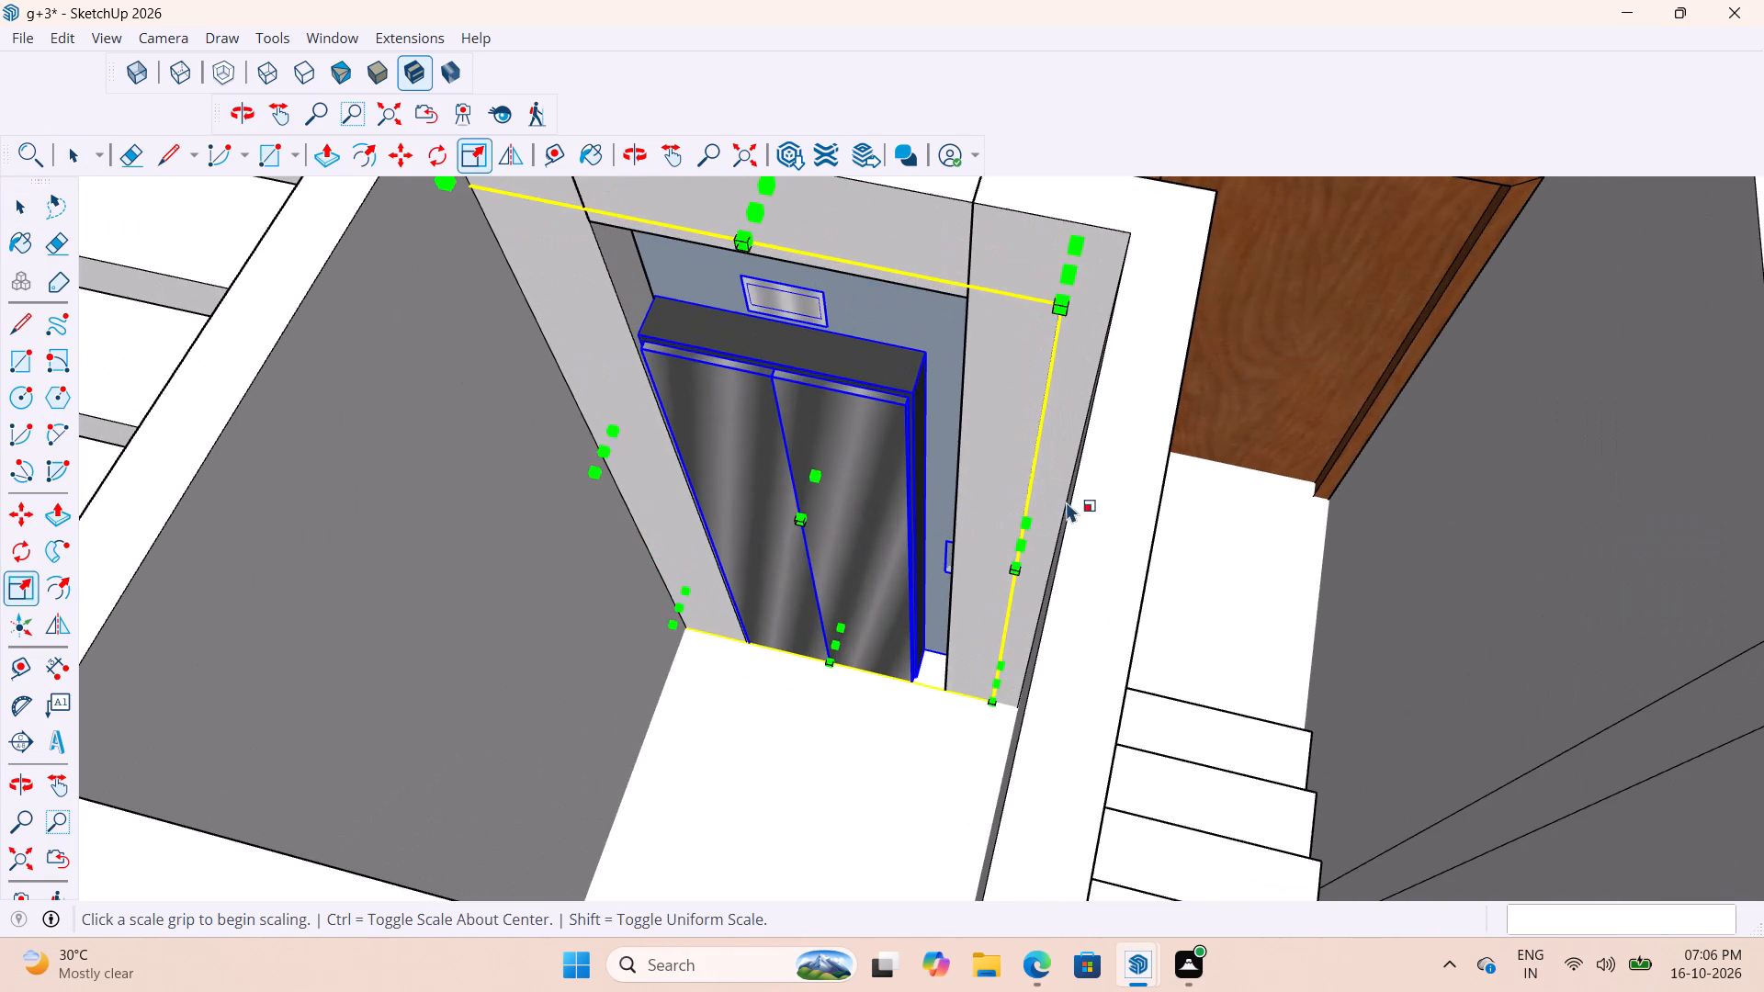
key("space")
Examine the lift door wall's fit from inside the shaft and from the landing in front.
left_click(997, 484)
left_click(910, 490)
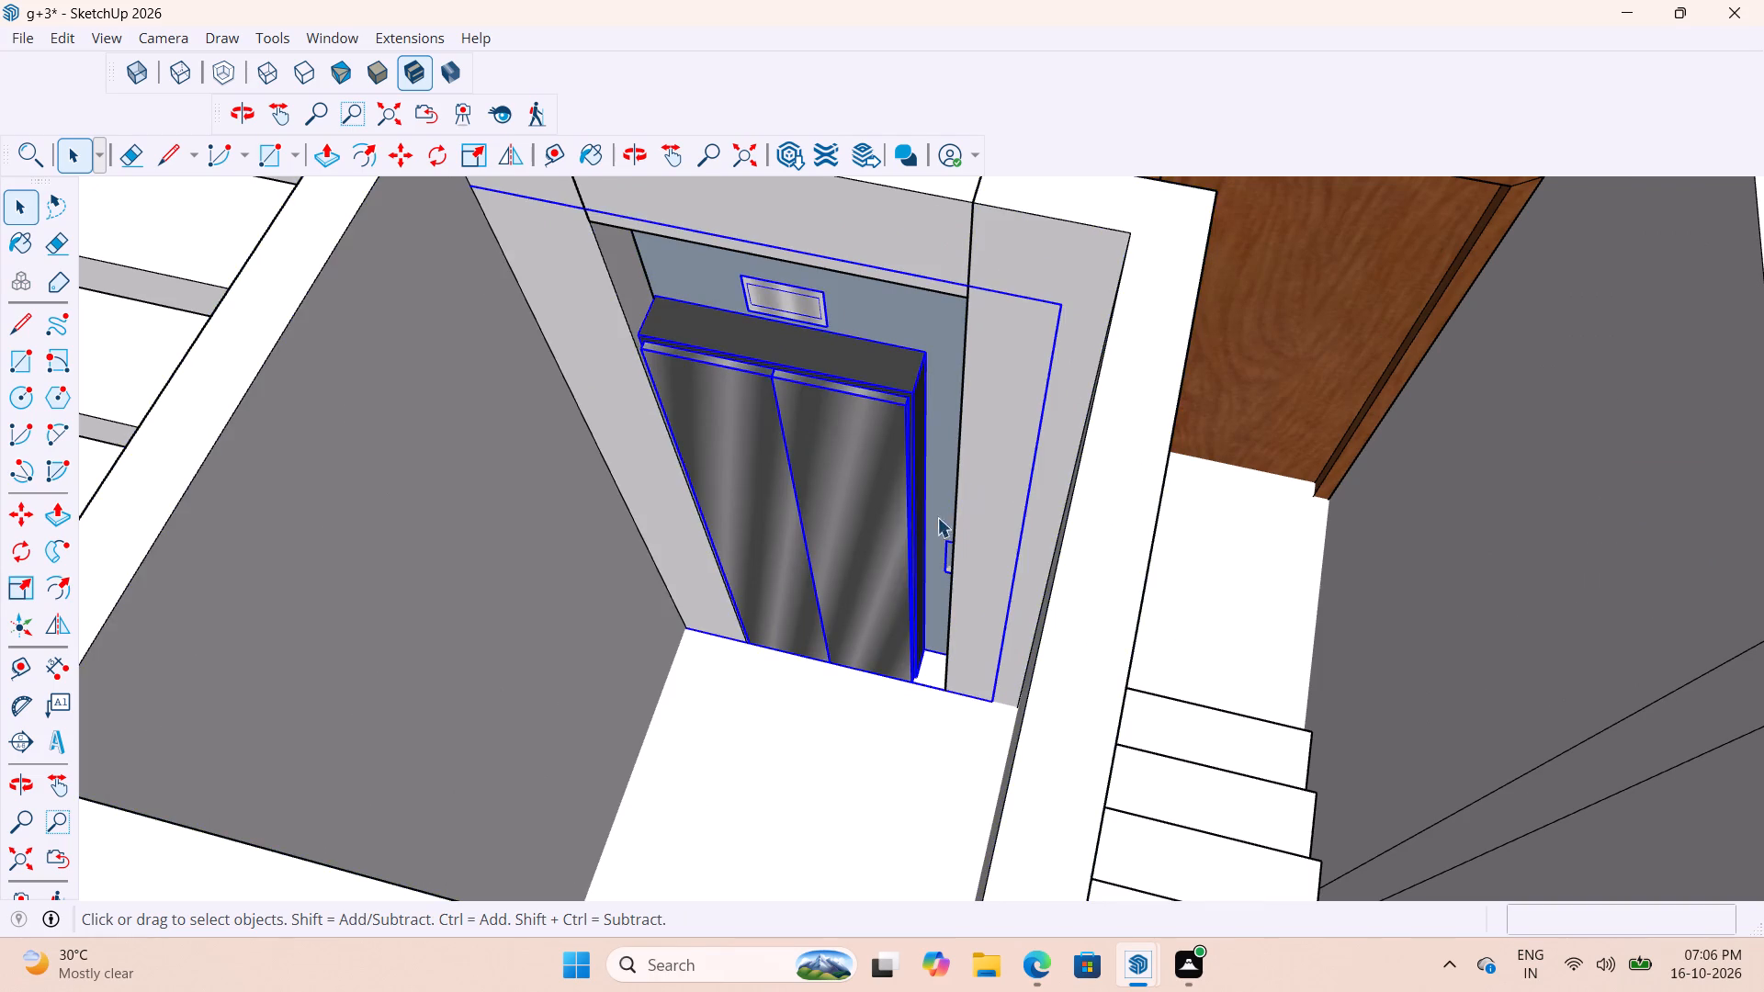
scroll(965, 551, "down", 4)
key("s")
scroll(955, 542, "up", 3)
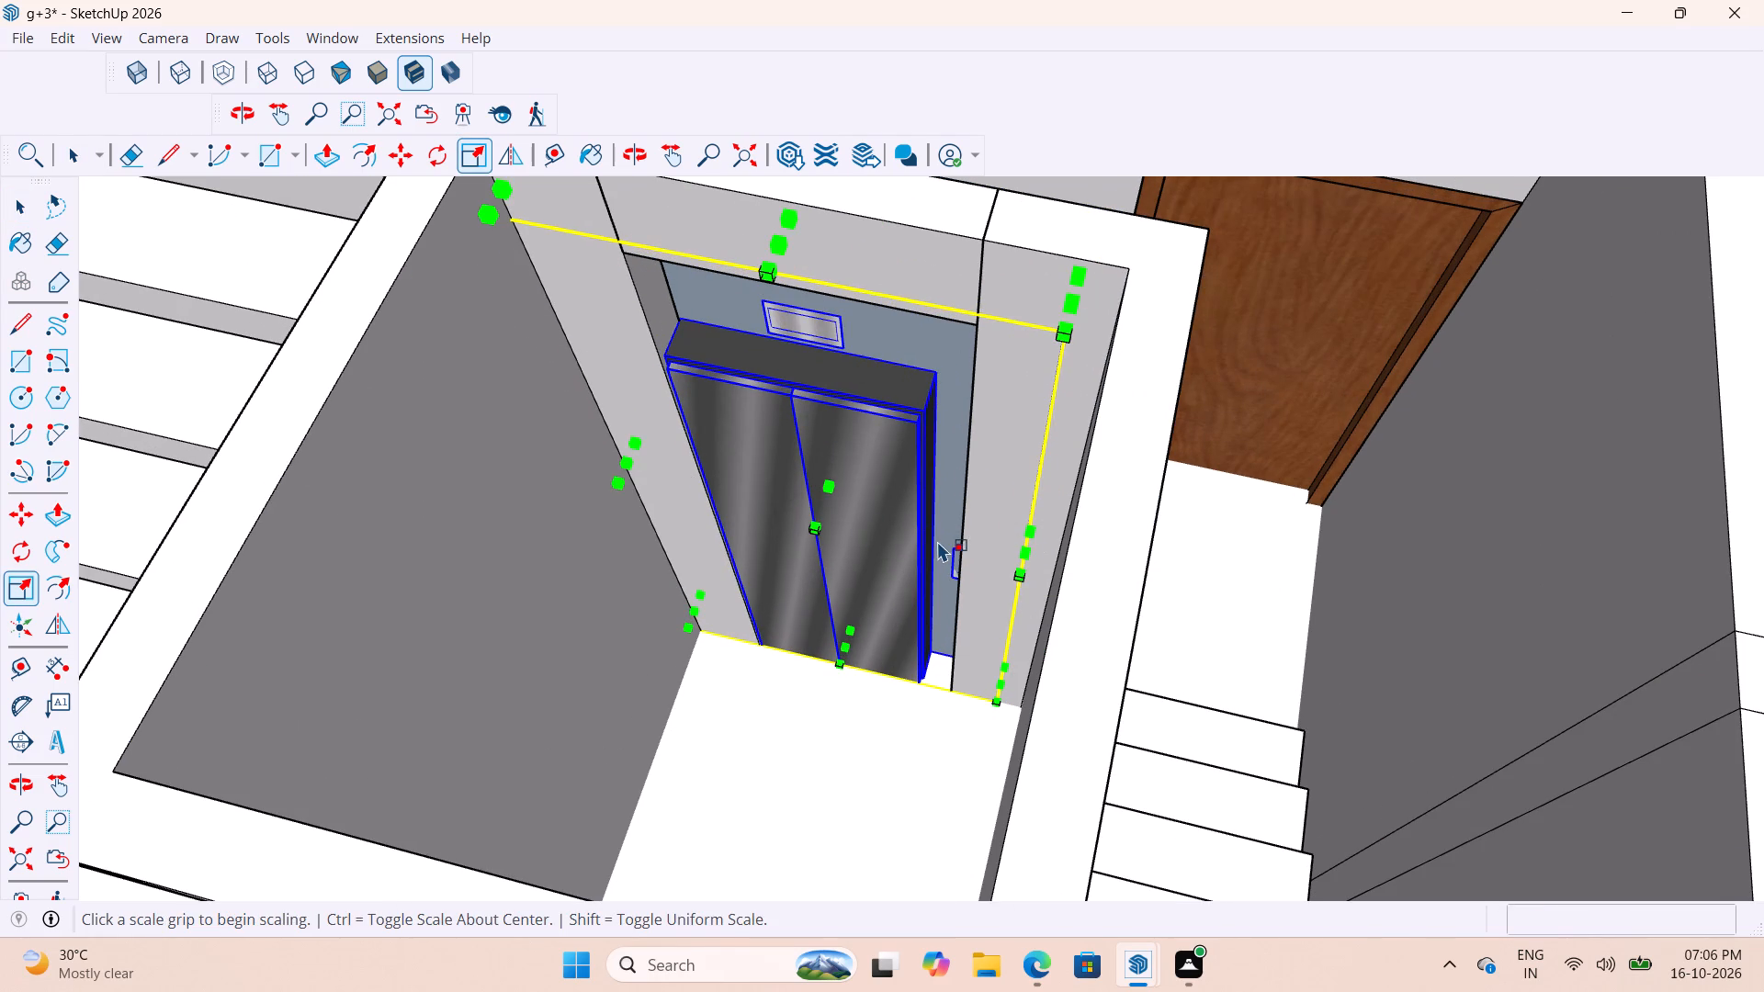
scroll(818, 544, "down", 5)
middle_click_drag(837, 562, 1653, 476)
scroll(1121, 547, "down", 1)
middle_click_drag(1152, 552, 1747, 451)
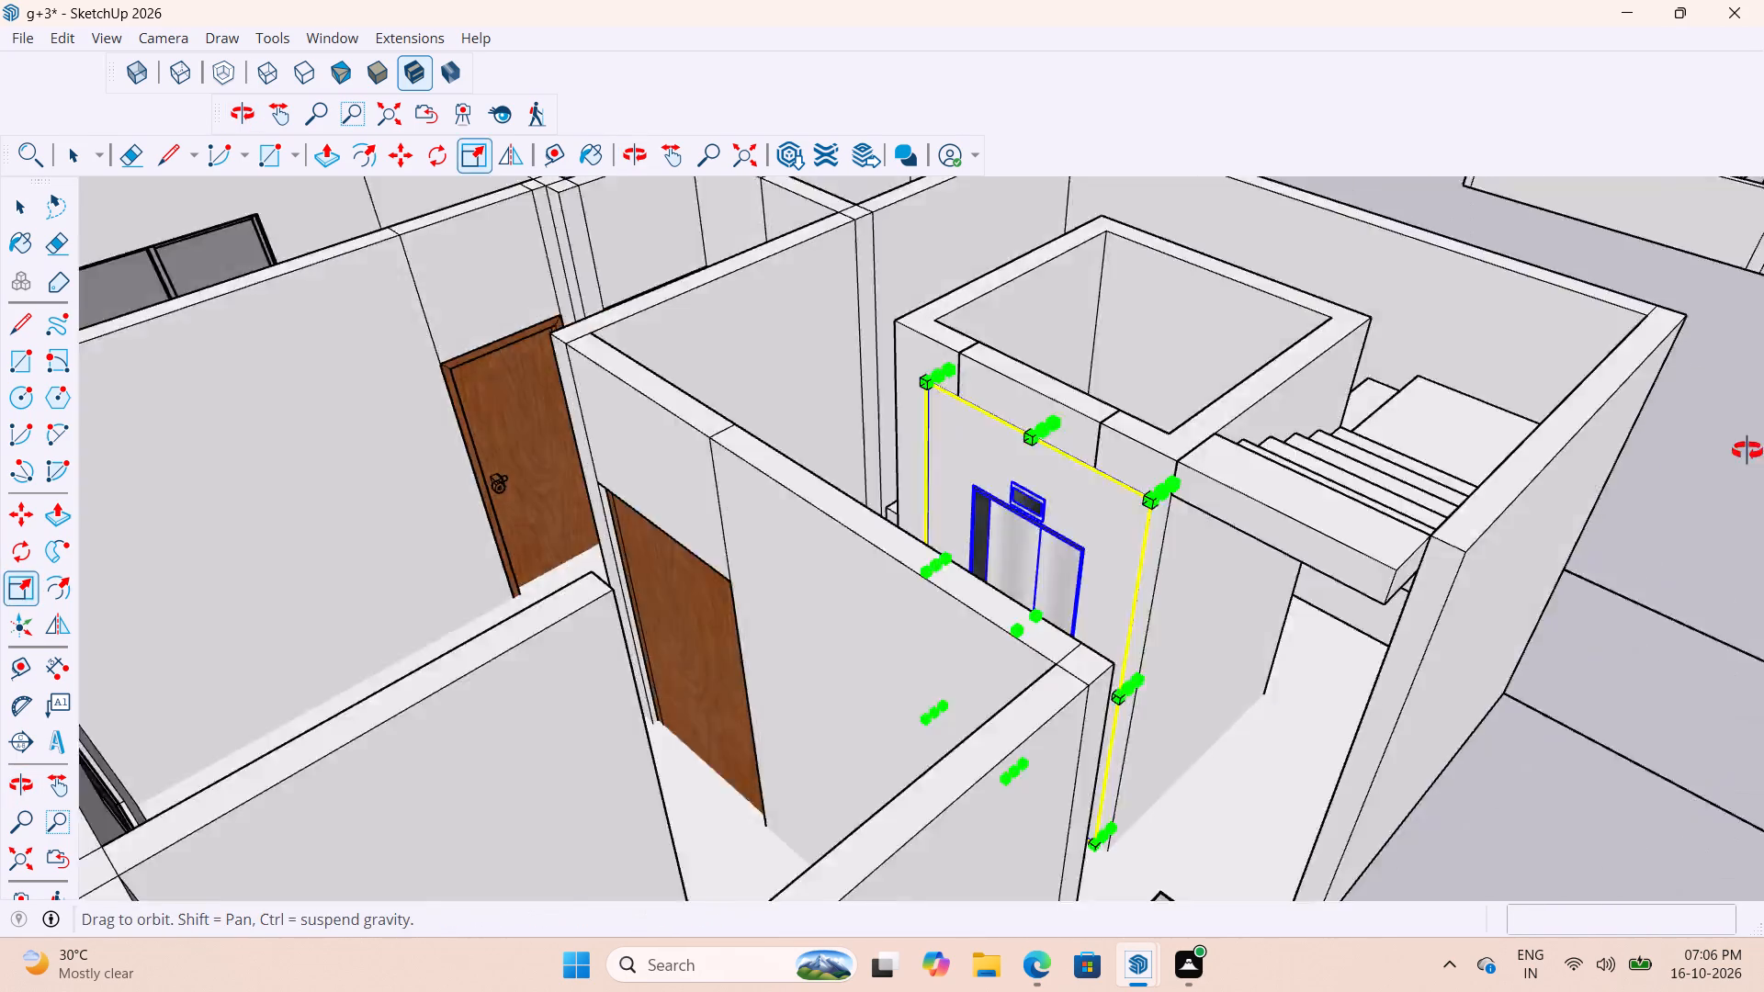
middle_click_drag(1747, 451, 1763, 441)
scroll(1236, 446, "up", 3)
middle_click_drag(1202, 457, 1258, 520)
scroll(840, 458, "down", 10)
key("space")
left_click(1272, 625)
Explode the double lift door component in the lift shaft opening into its separate parts.
scroll(878, 532, "up", 7)
left_click(1030, 483)
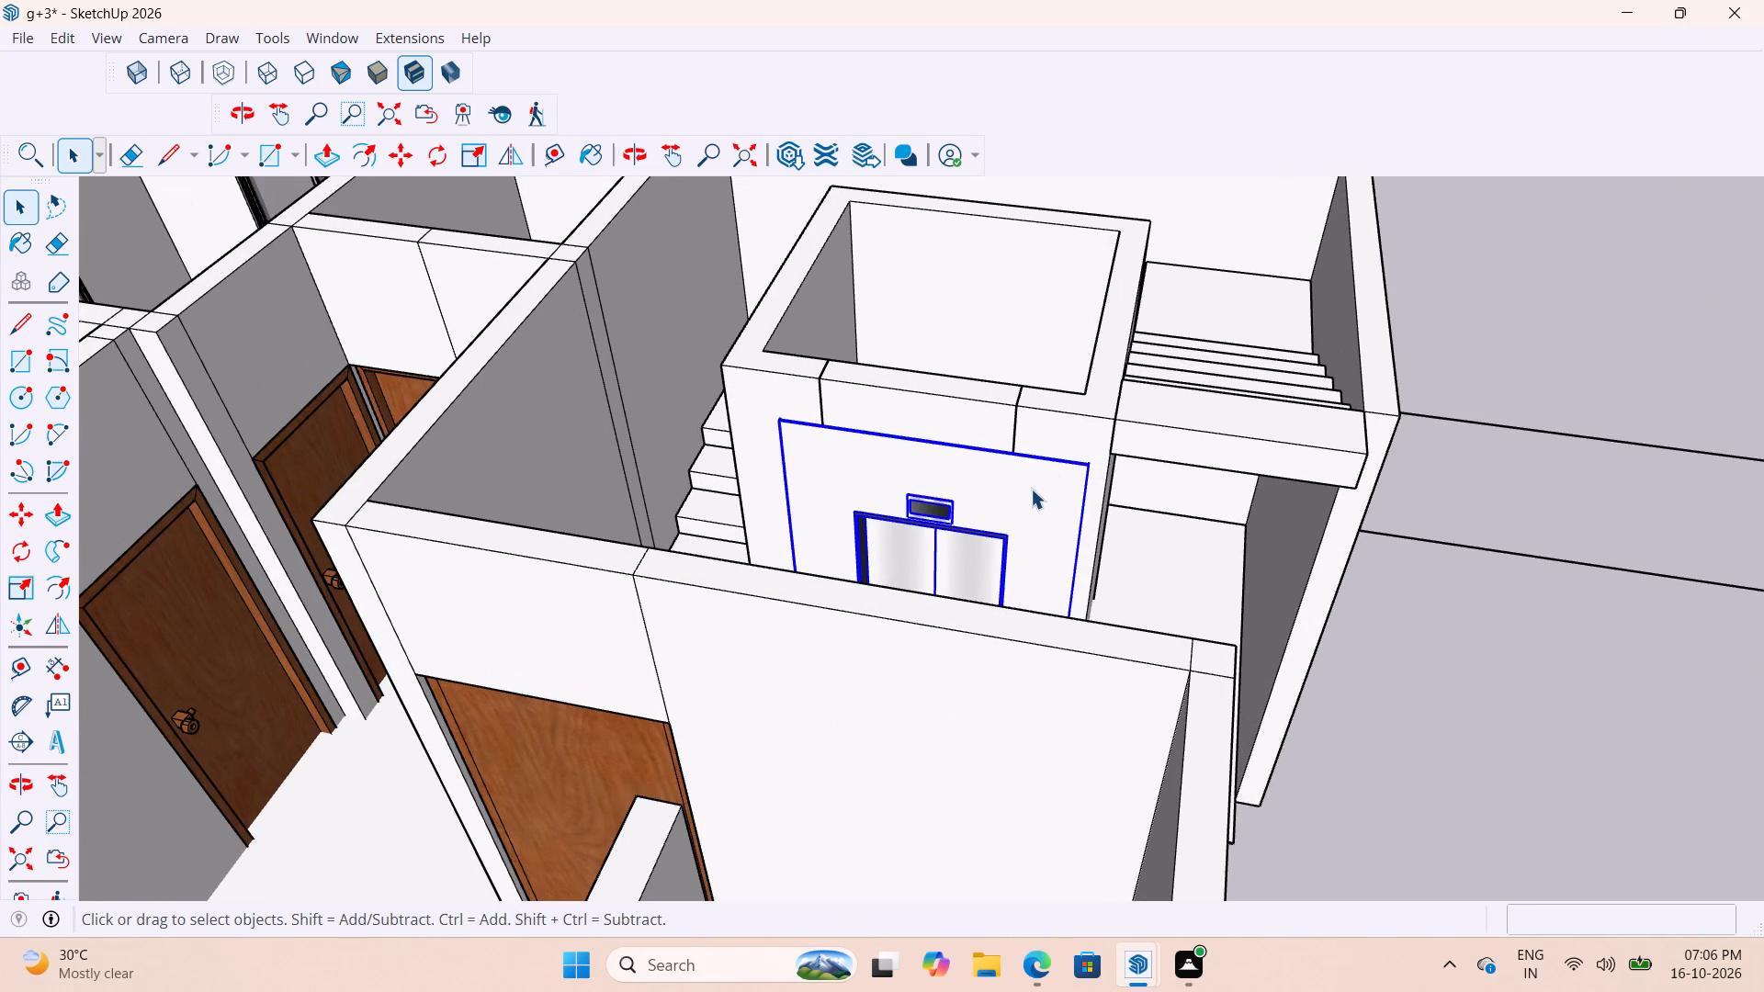
right_click(1035, 489)
left_click(1136, 192)
Move the lift door parts together about 36' out of the shaft onto the open ground beside the smaller house.
scroll(998, 449, "up", 3)
key("m")
left_click(1117, 472)
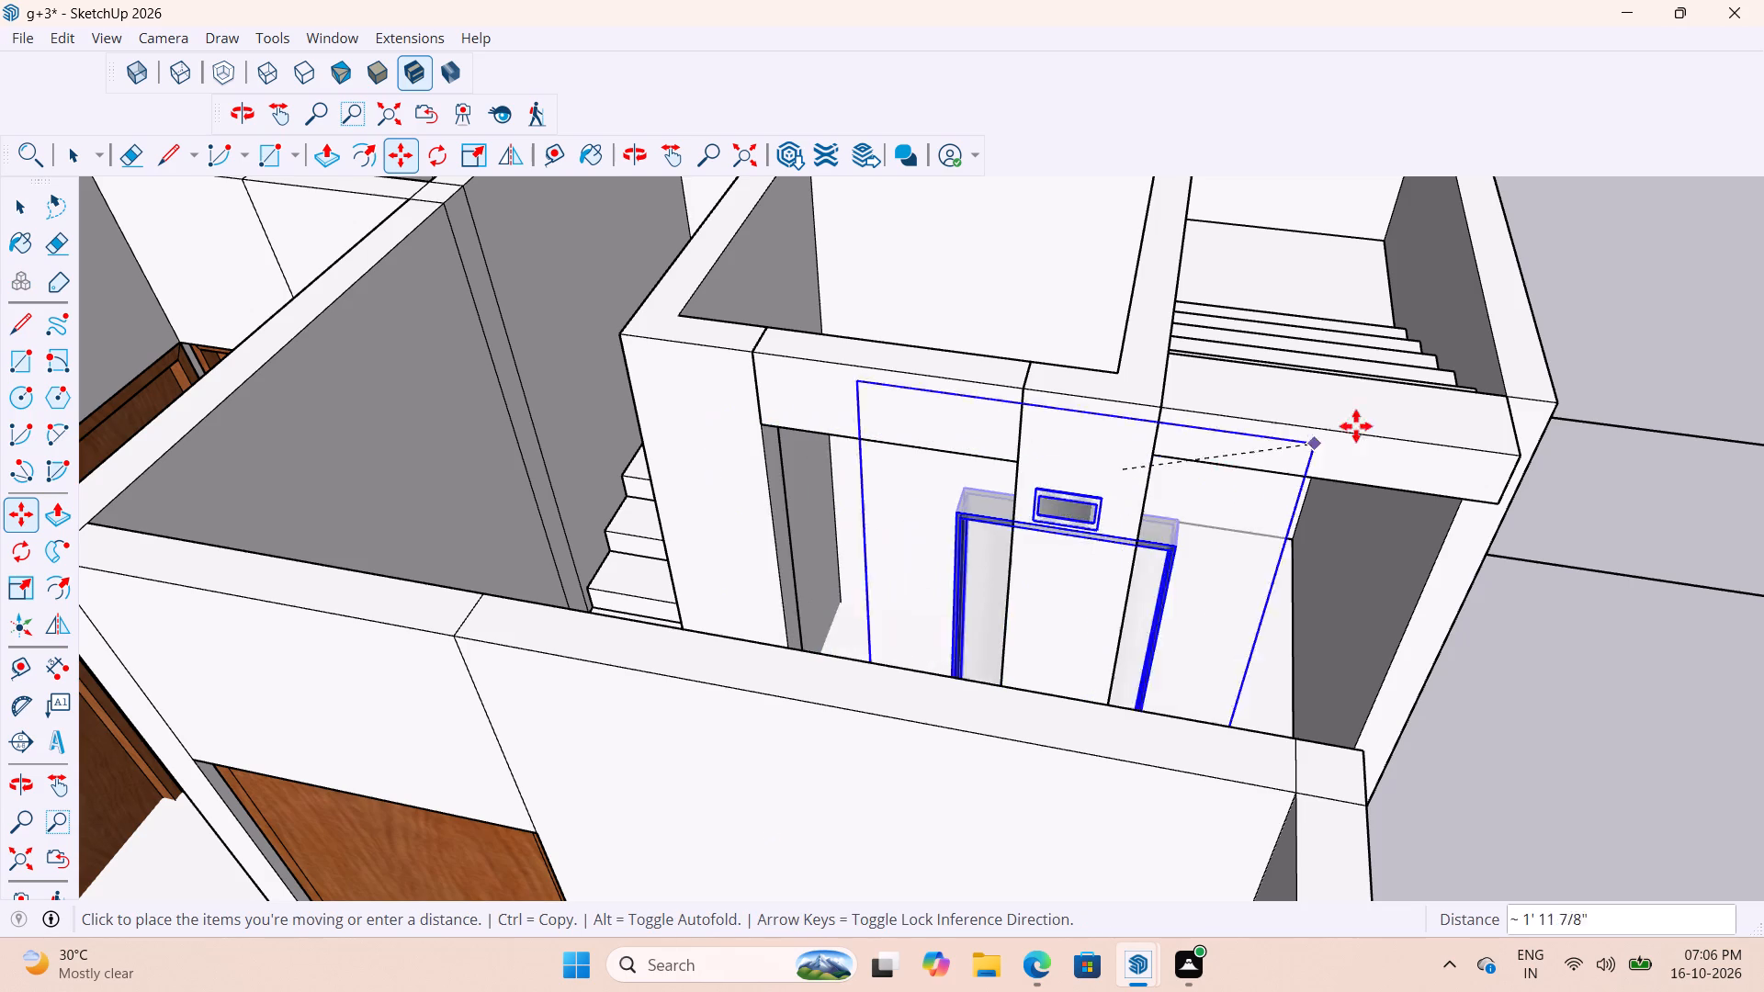
scroll(1198, 387, "down", 20)
scroll(1198, 387, "down", 2)
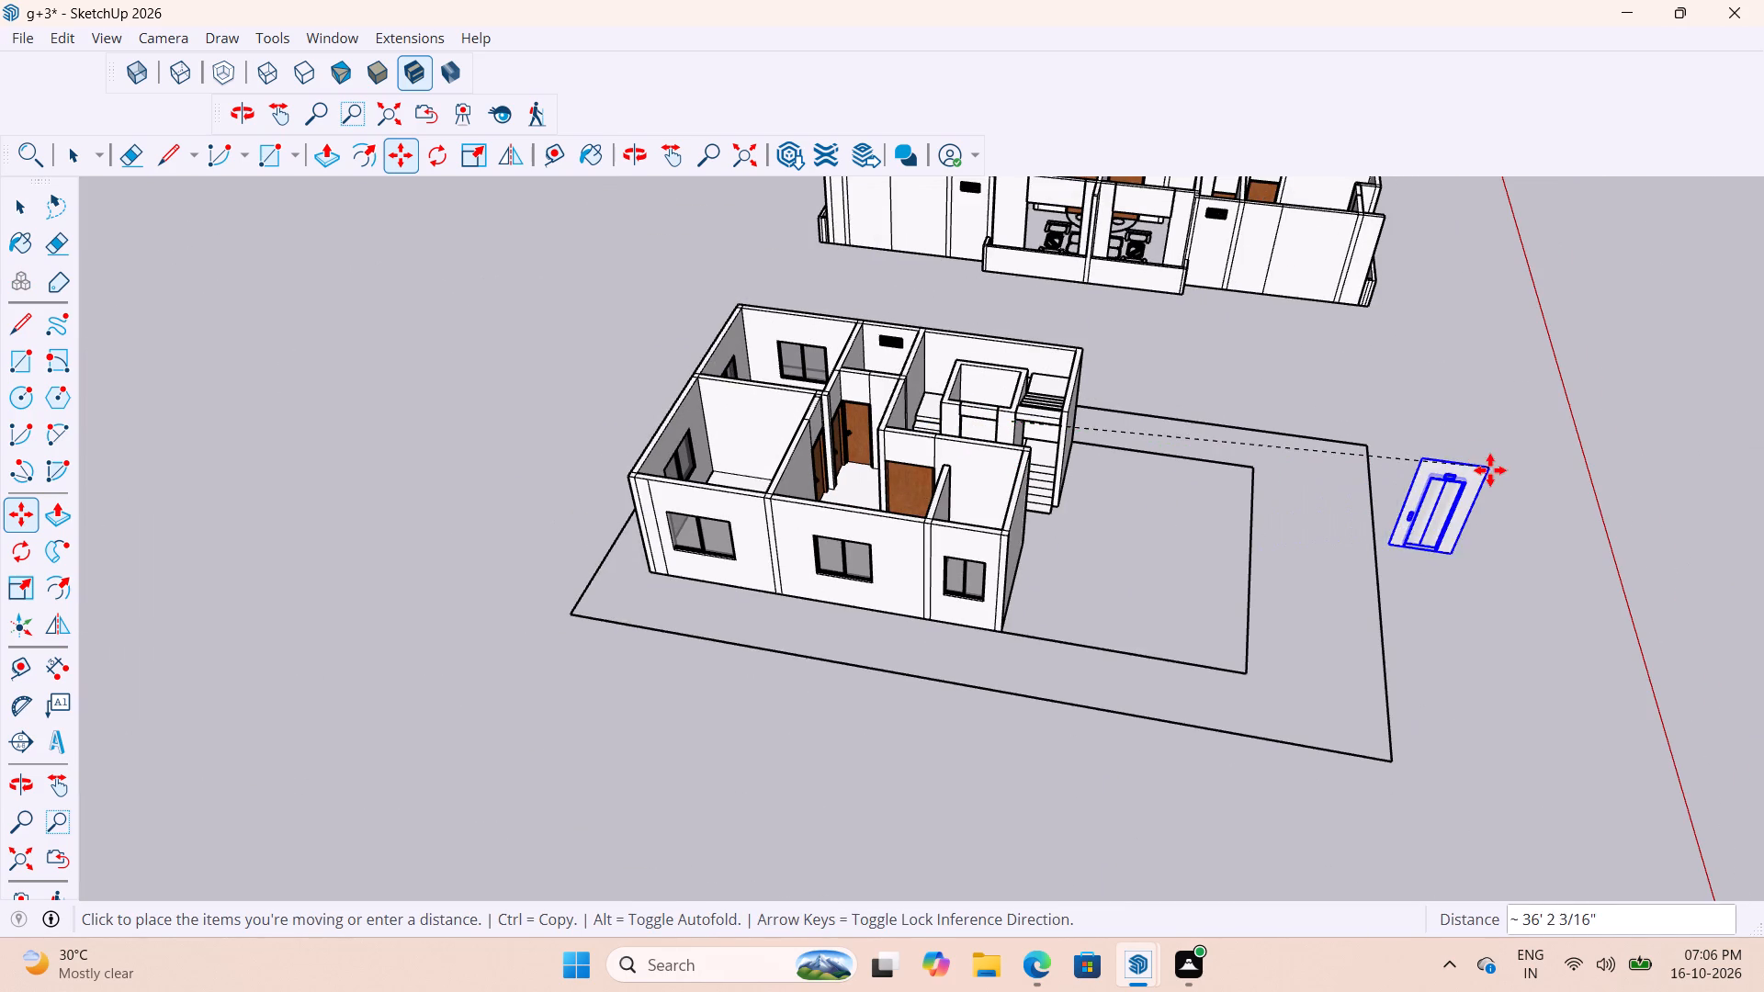
left_click(1491, 467)
key("space")
left_click(1510, 644)
Open the wall part surrounding the lift door for editing and delete its front face.
scroll(1478, 522, "up", 19)
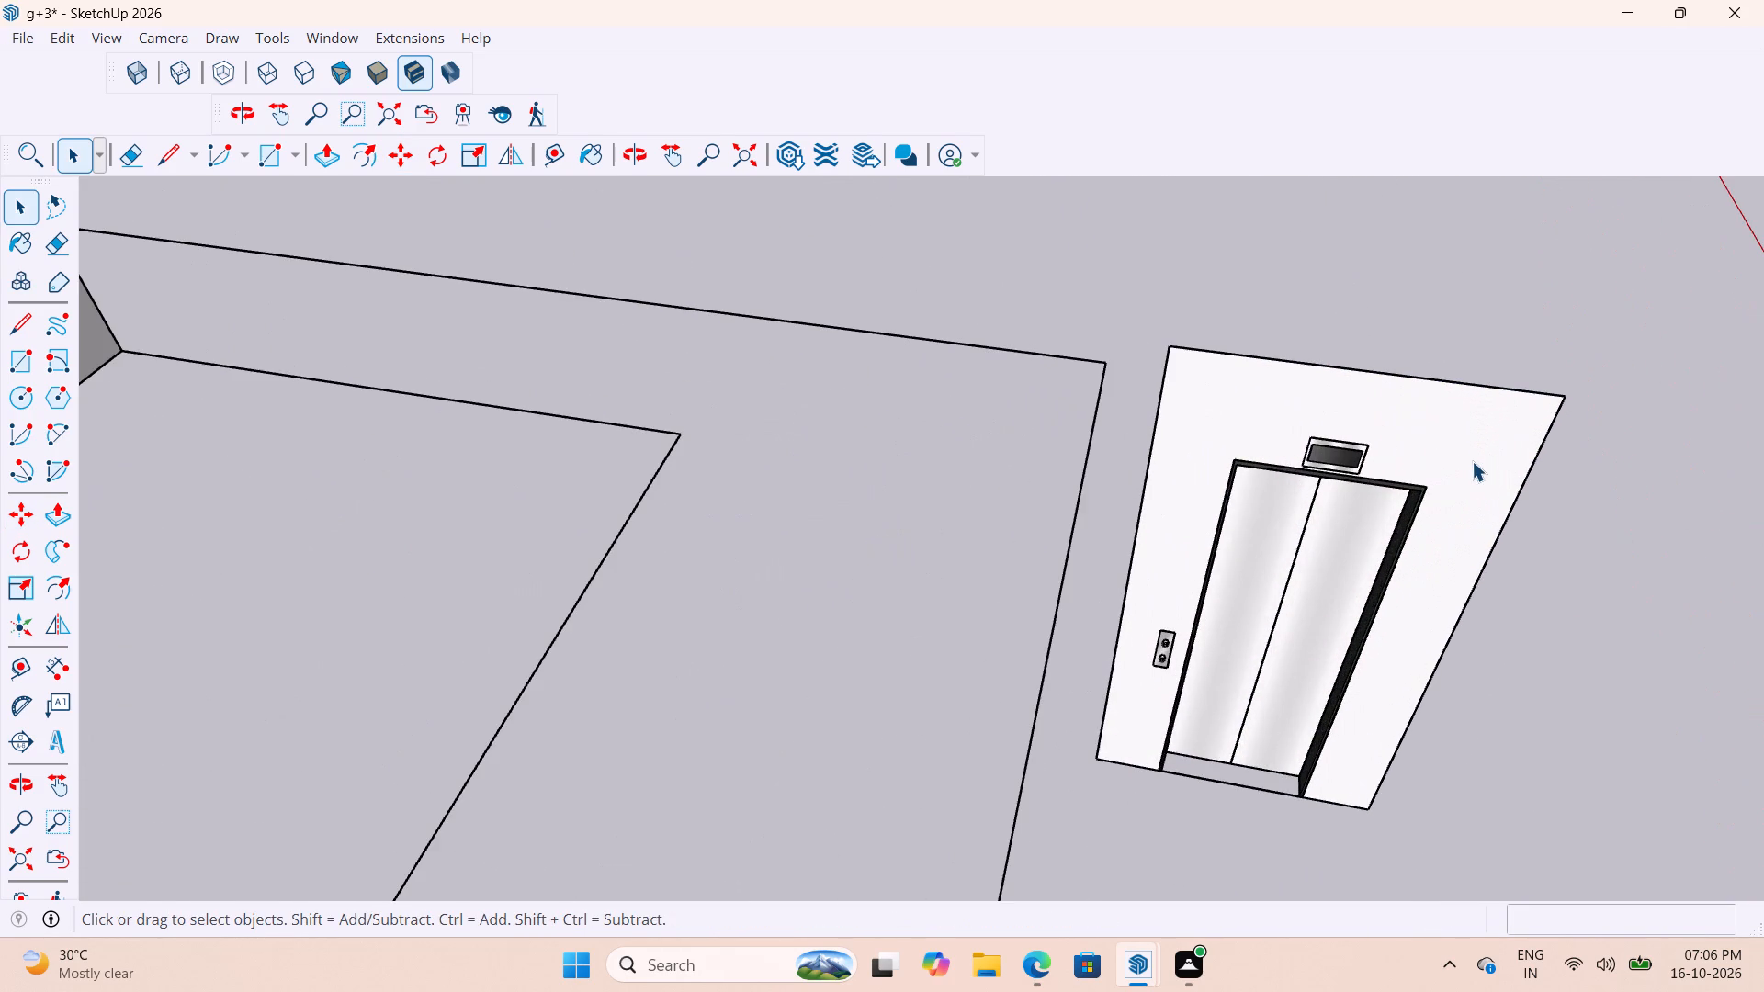
left_click(1473, 461)
scroll(1475, 461, "up", 6)
left_click(1440, 457)
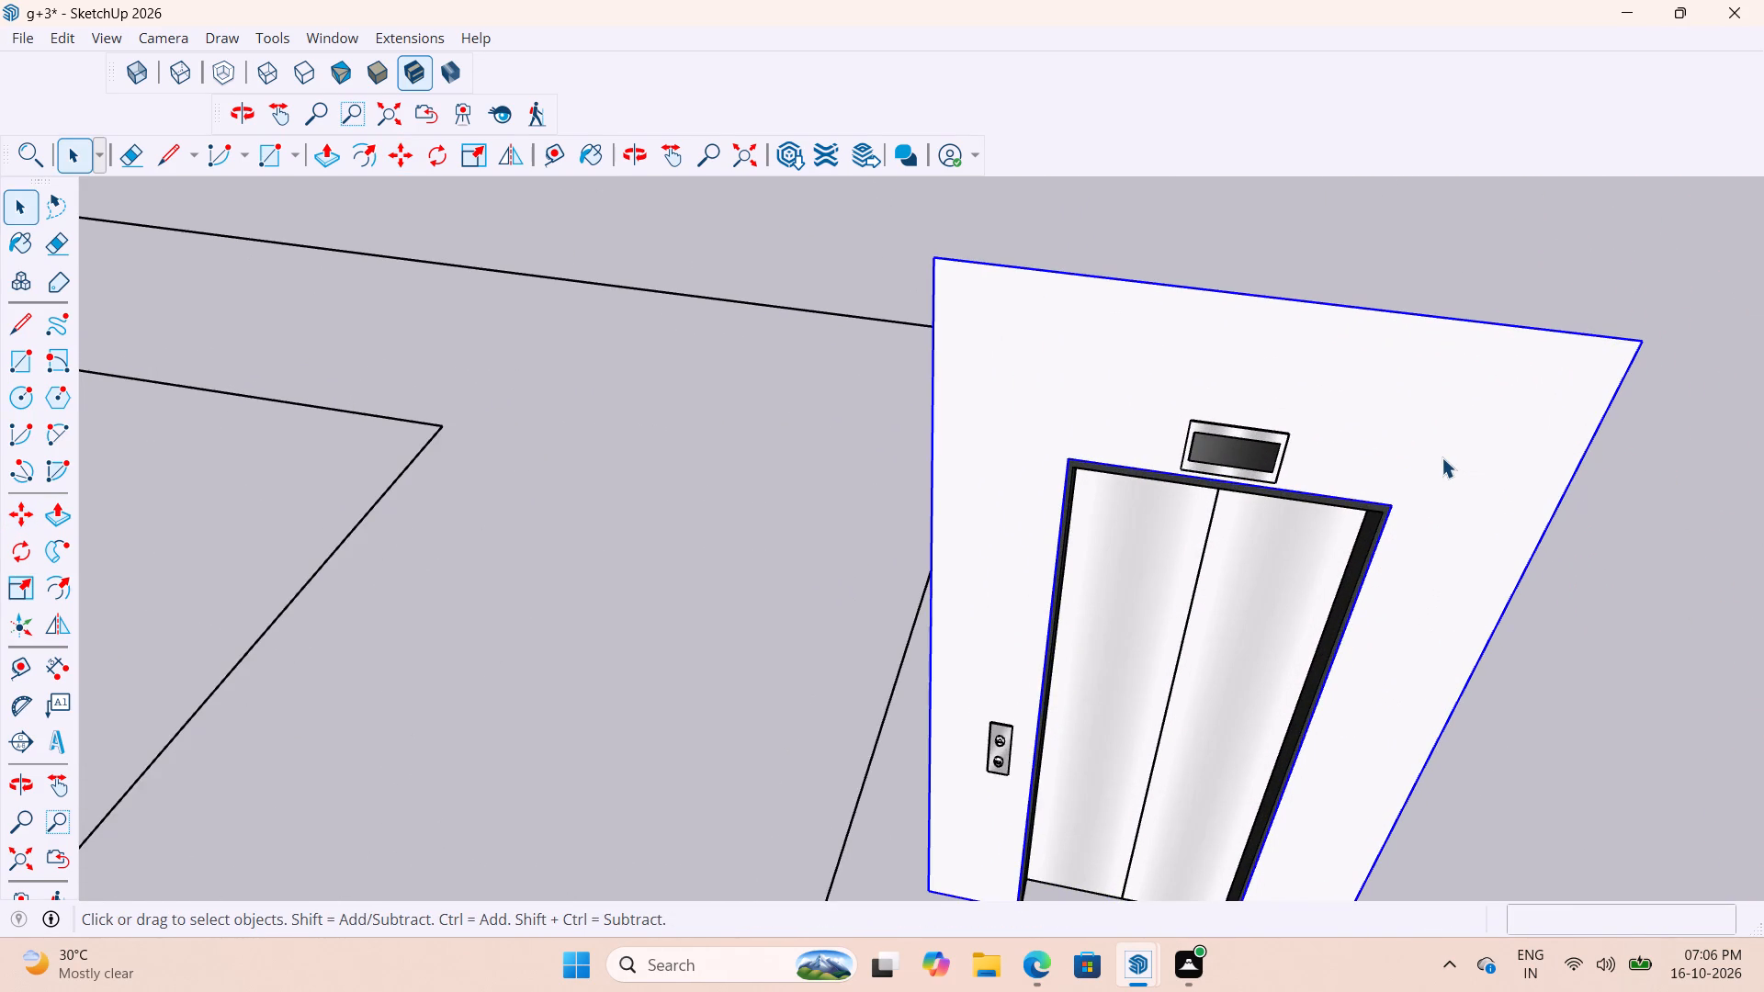
scroll(1273, 483, "down", 4)
double_click(1371, 473)
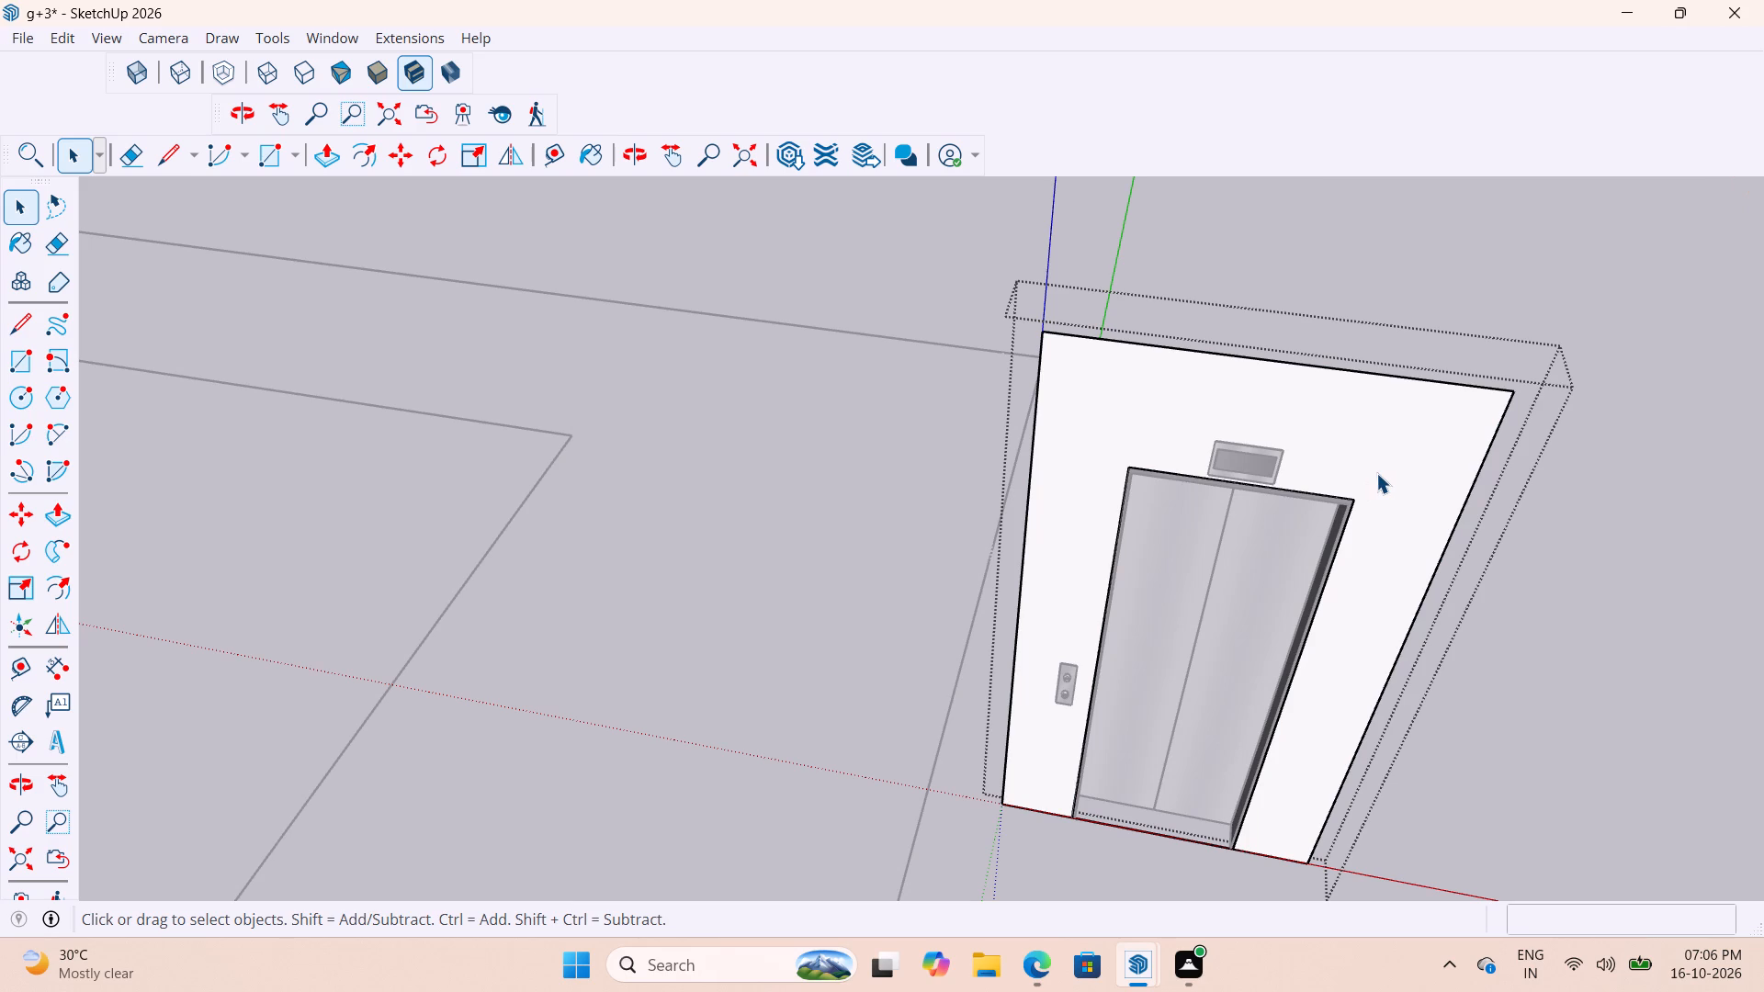
left_click(1376, 473)
key("Delete")
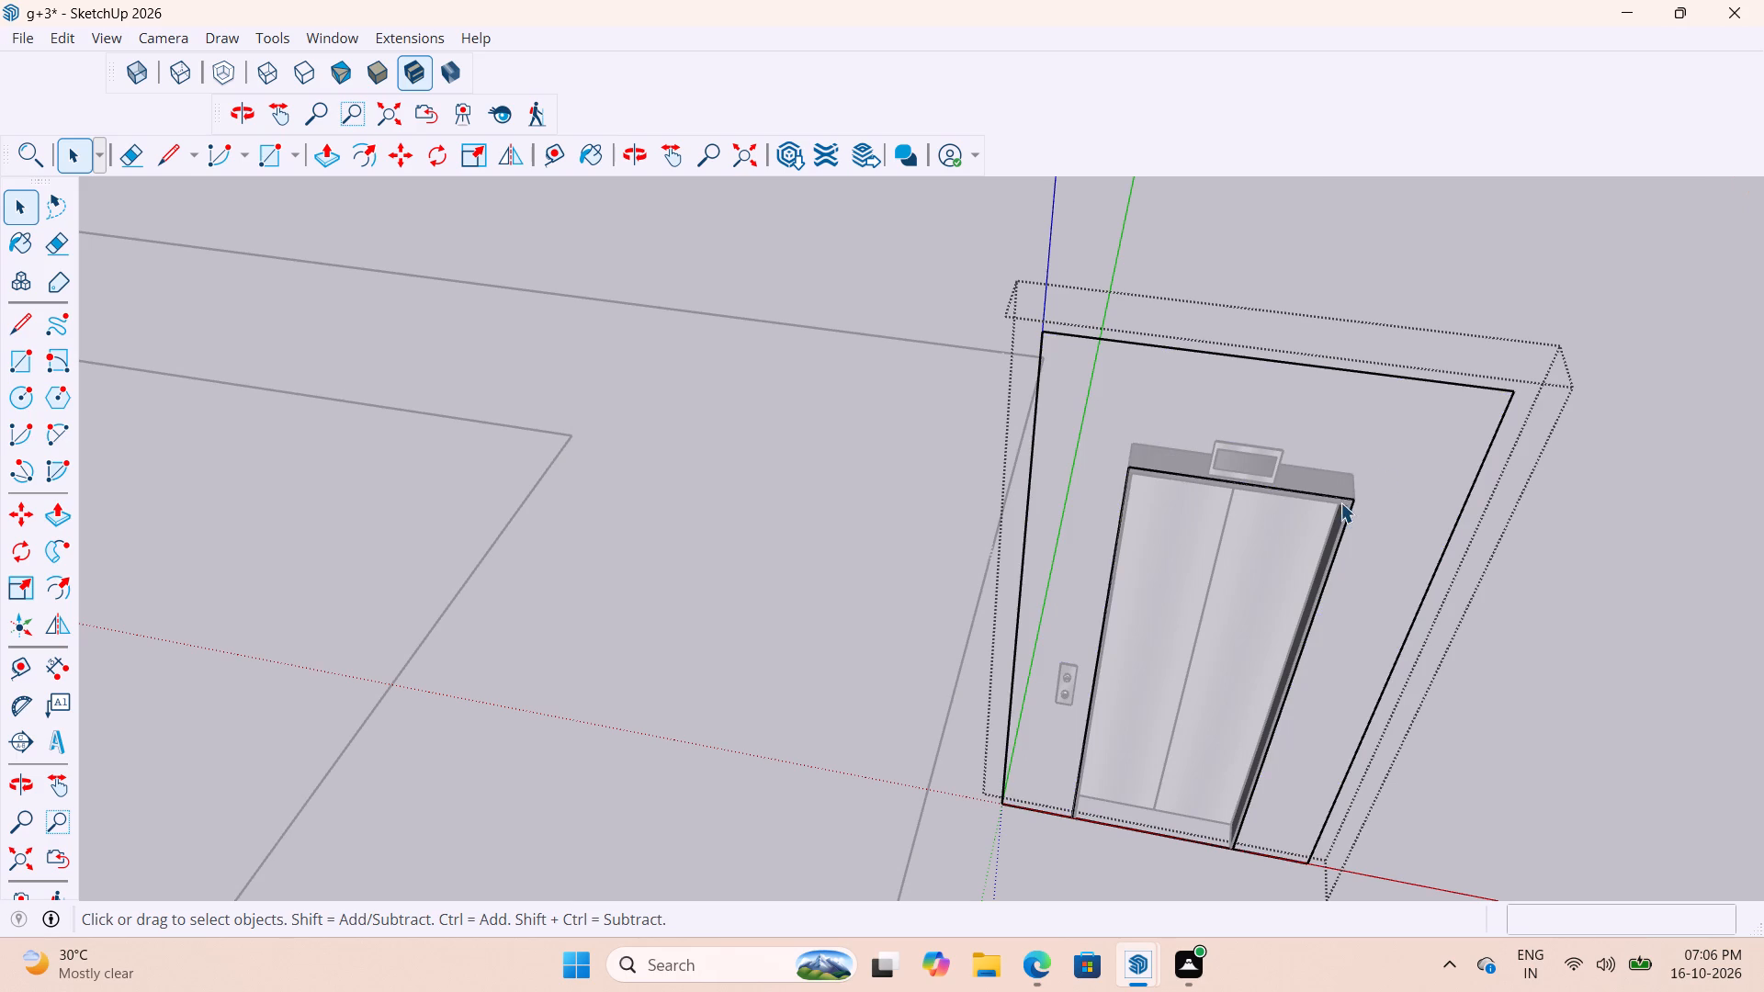
left_click(1567, 272)
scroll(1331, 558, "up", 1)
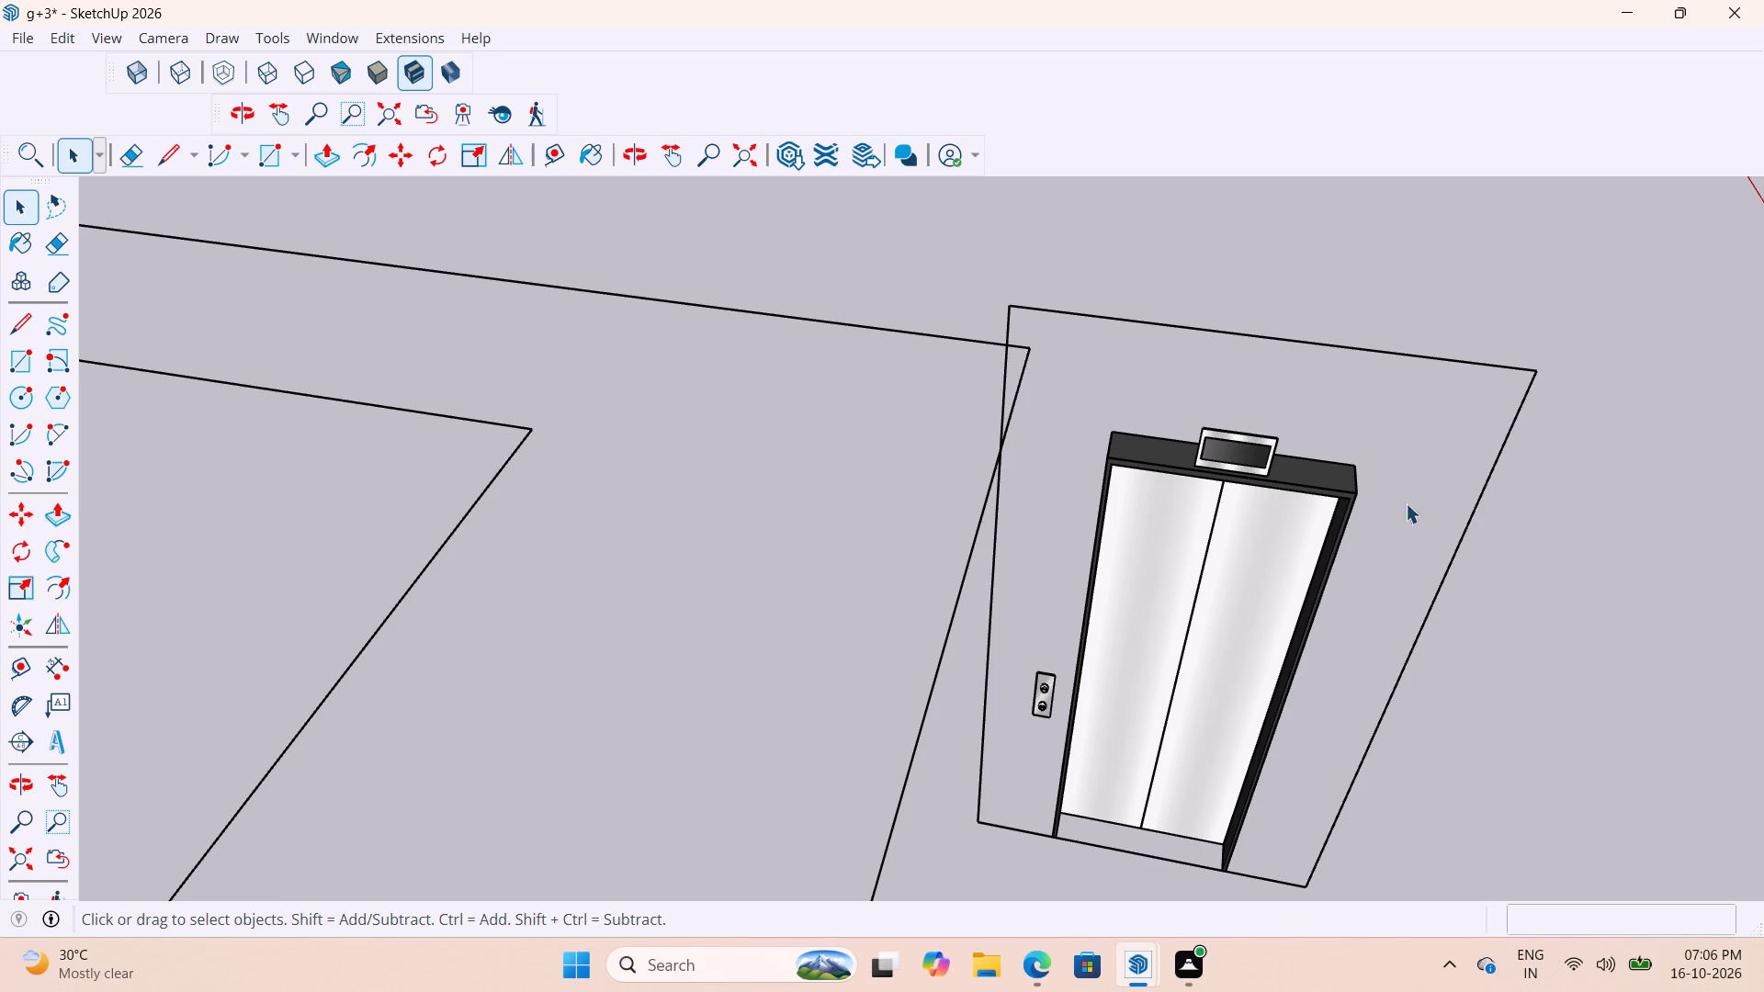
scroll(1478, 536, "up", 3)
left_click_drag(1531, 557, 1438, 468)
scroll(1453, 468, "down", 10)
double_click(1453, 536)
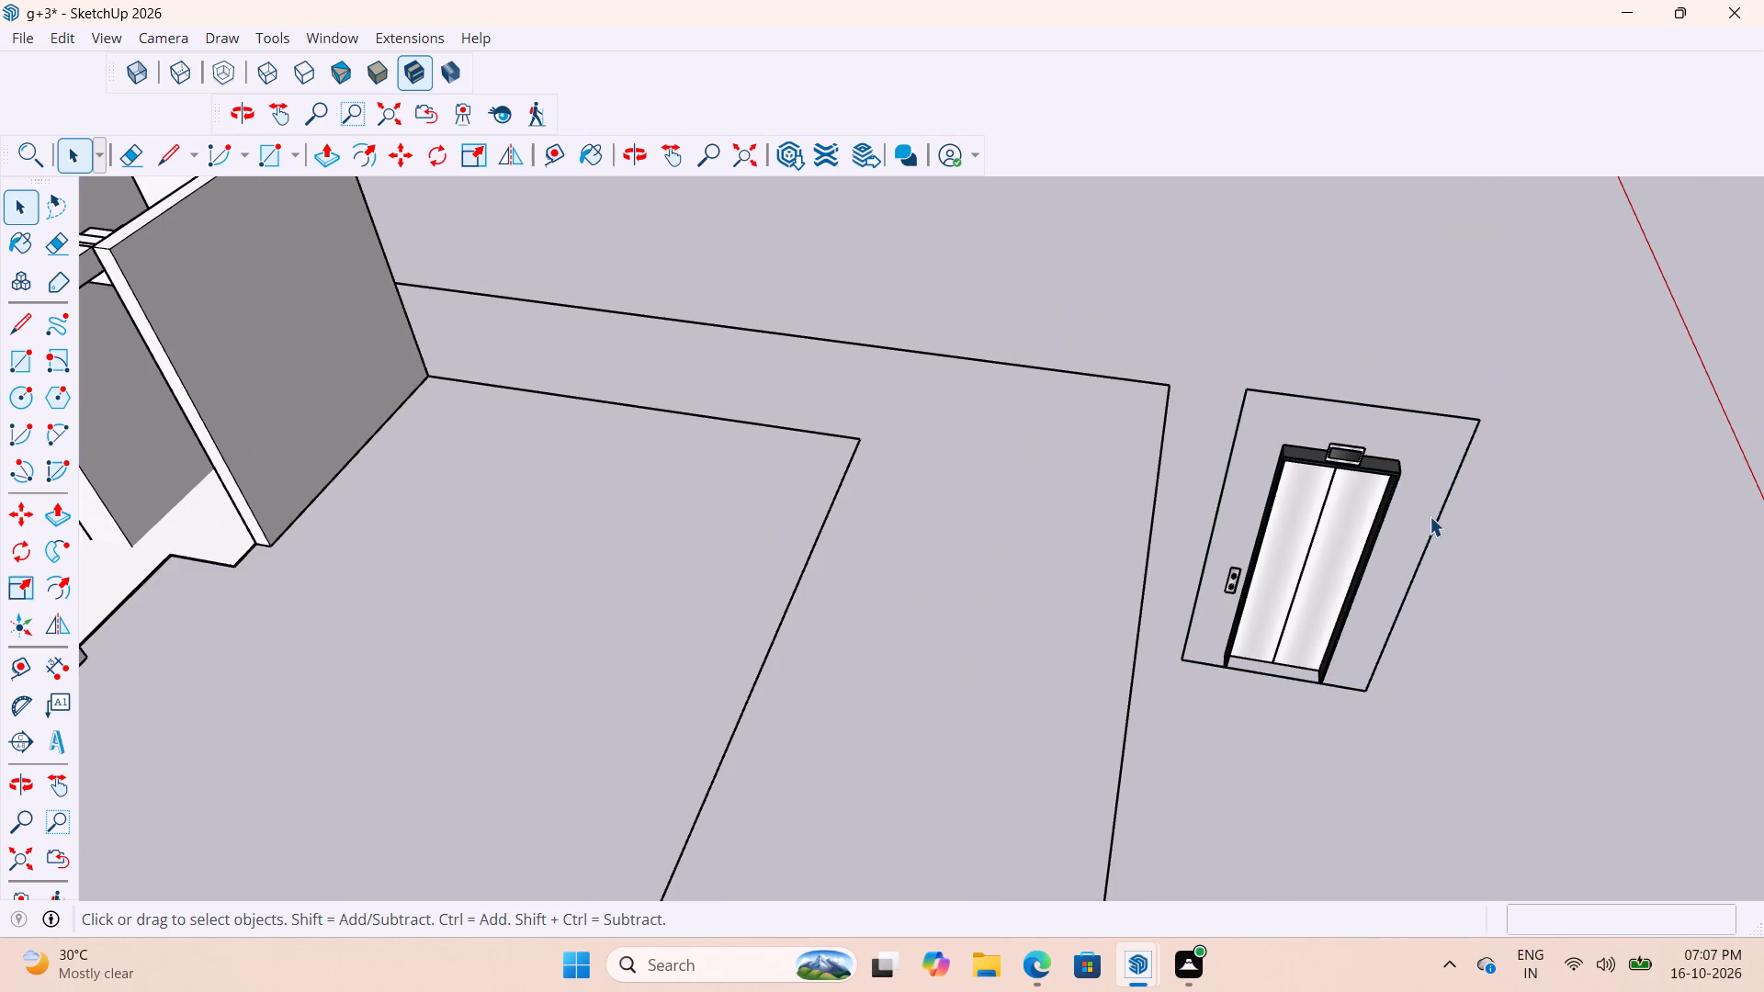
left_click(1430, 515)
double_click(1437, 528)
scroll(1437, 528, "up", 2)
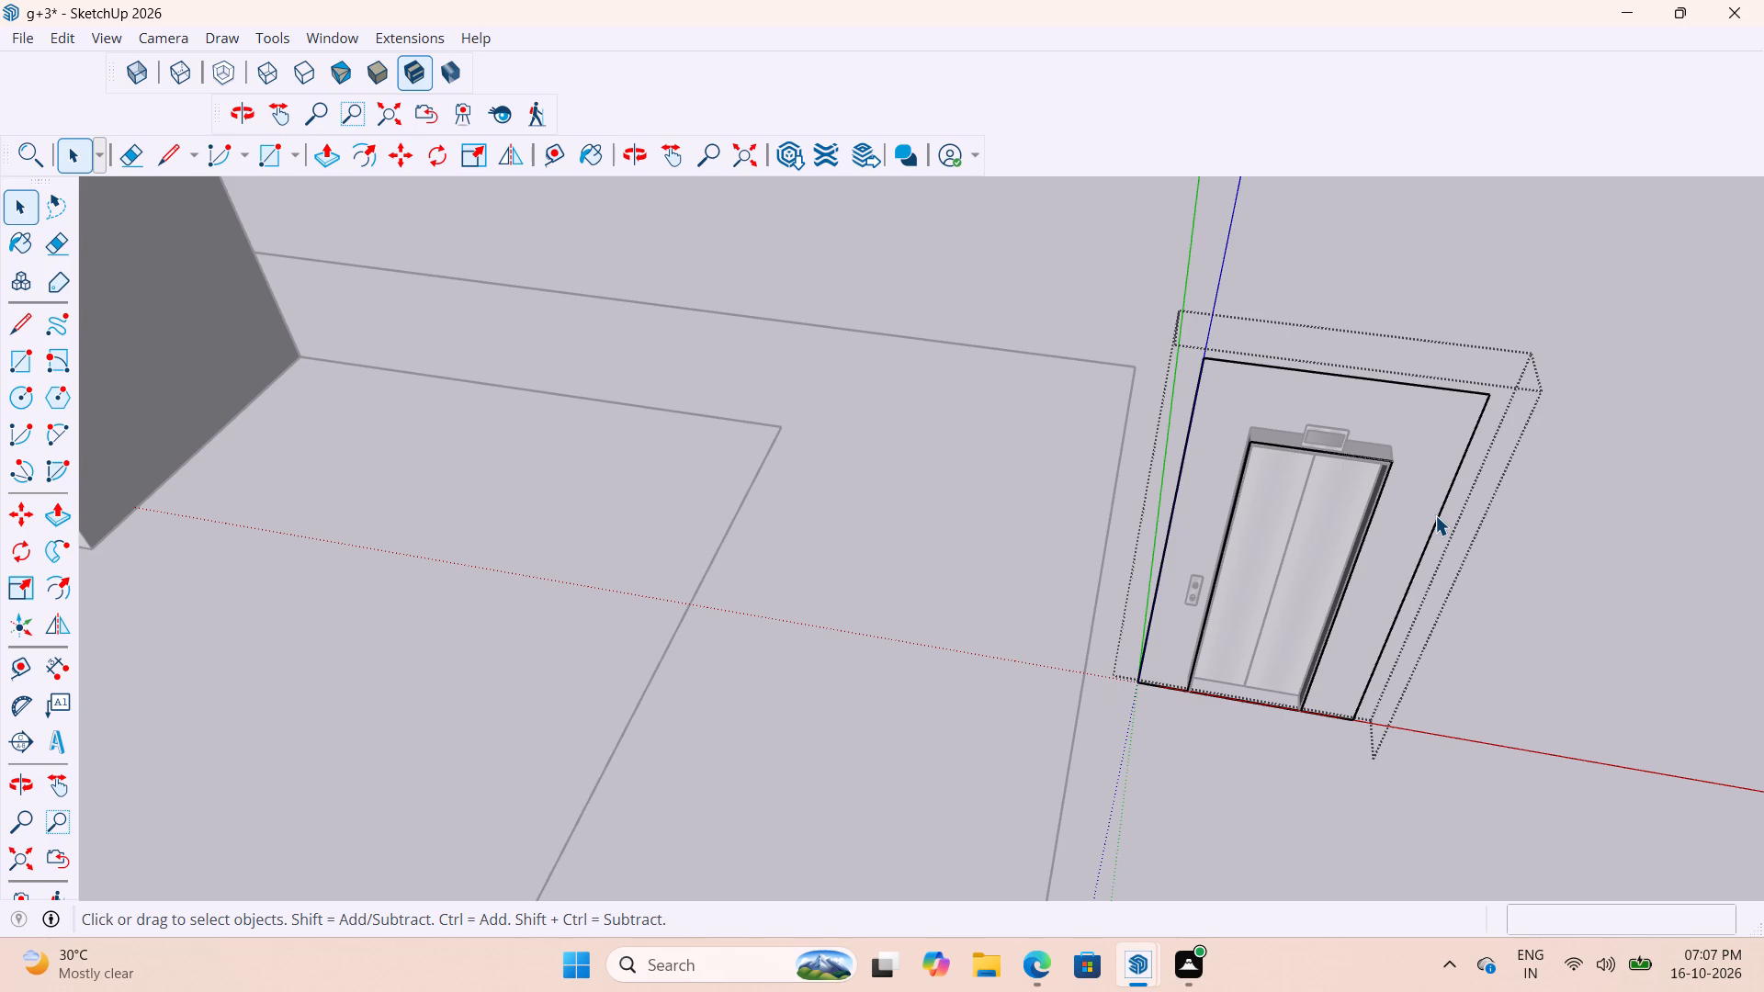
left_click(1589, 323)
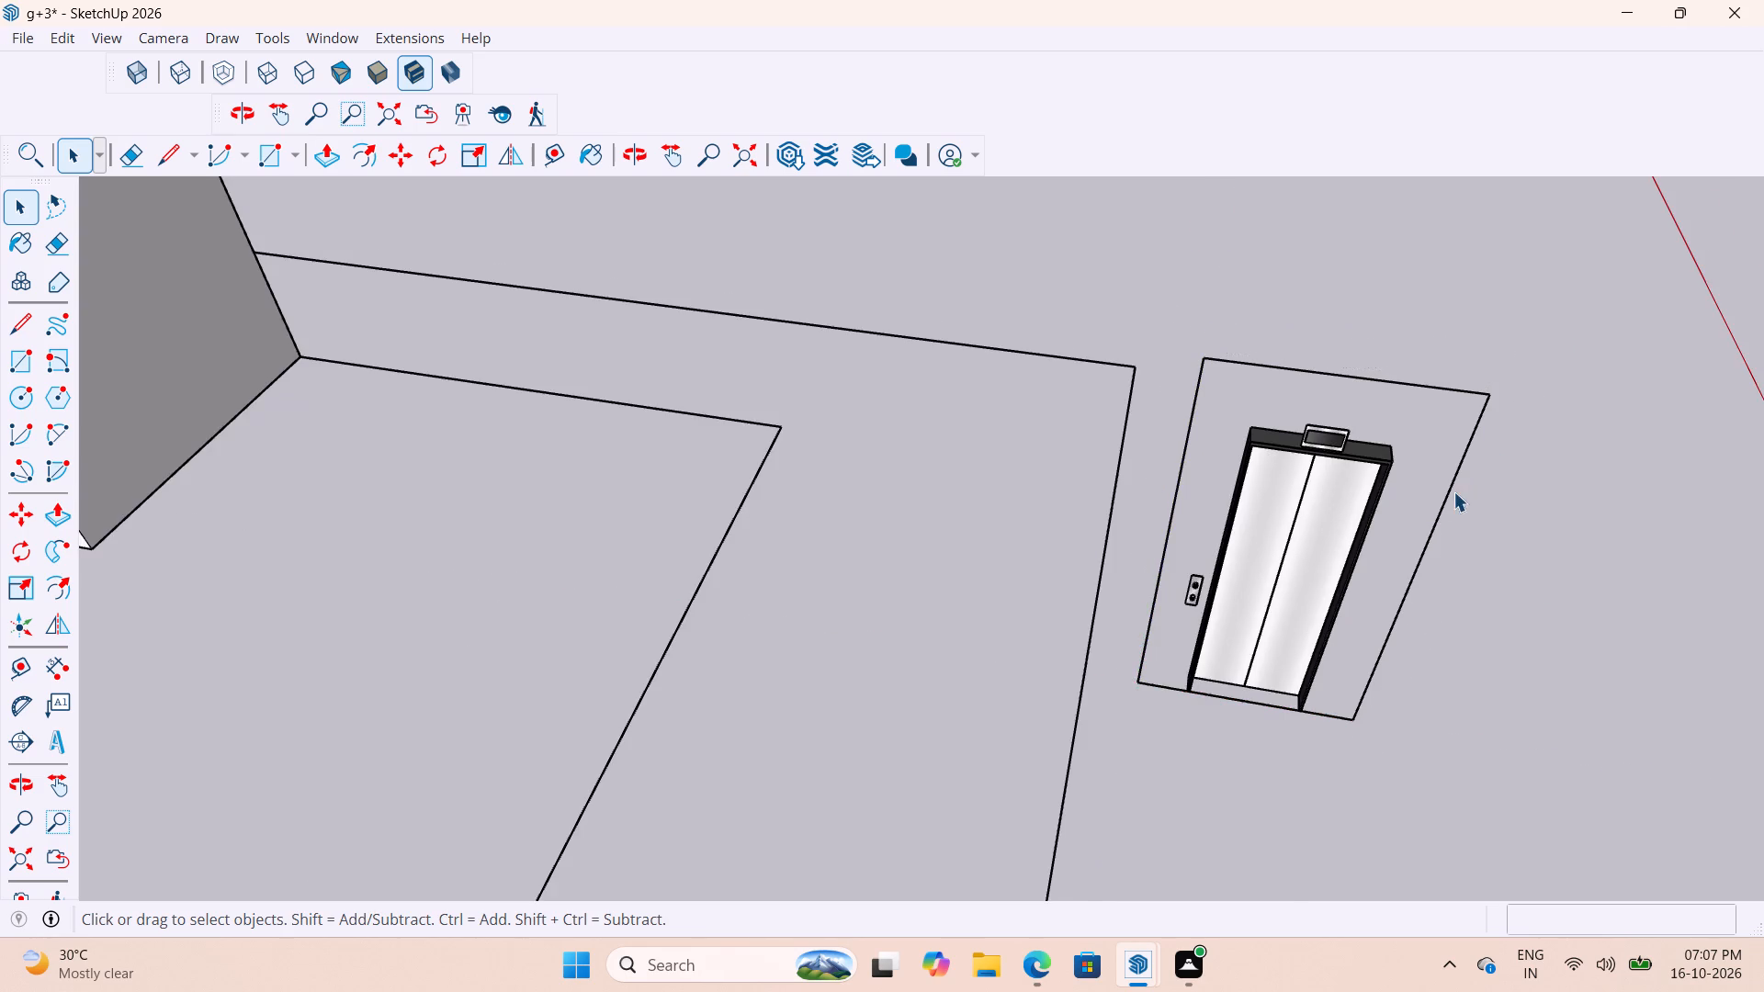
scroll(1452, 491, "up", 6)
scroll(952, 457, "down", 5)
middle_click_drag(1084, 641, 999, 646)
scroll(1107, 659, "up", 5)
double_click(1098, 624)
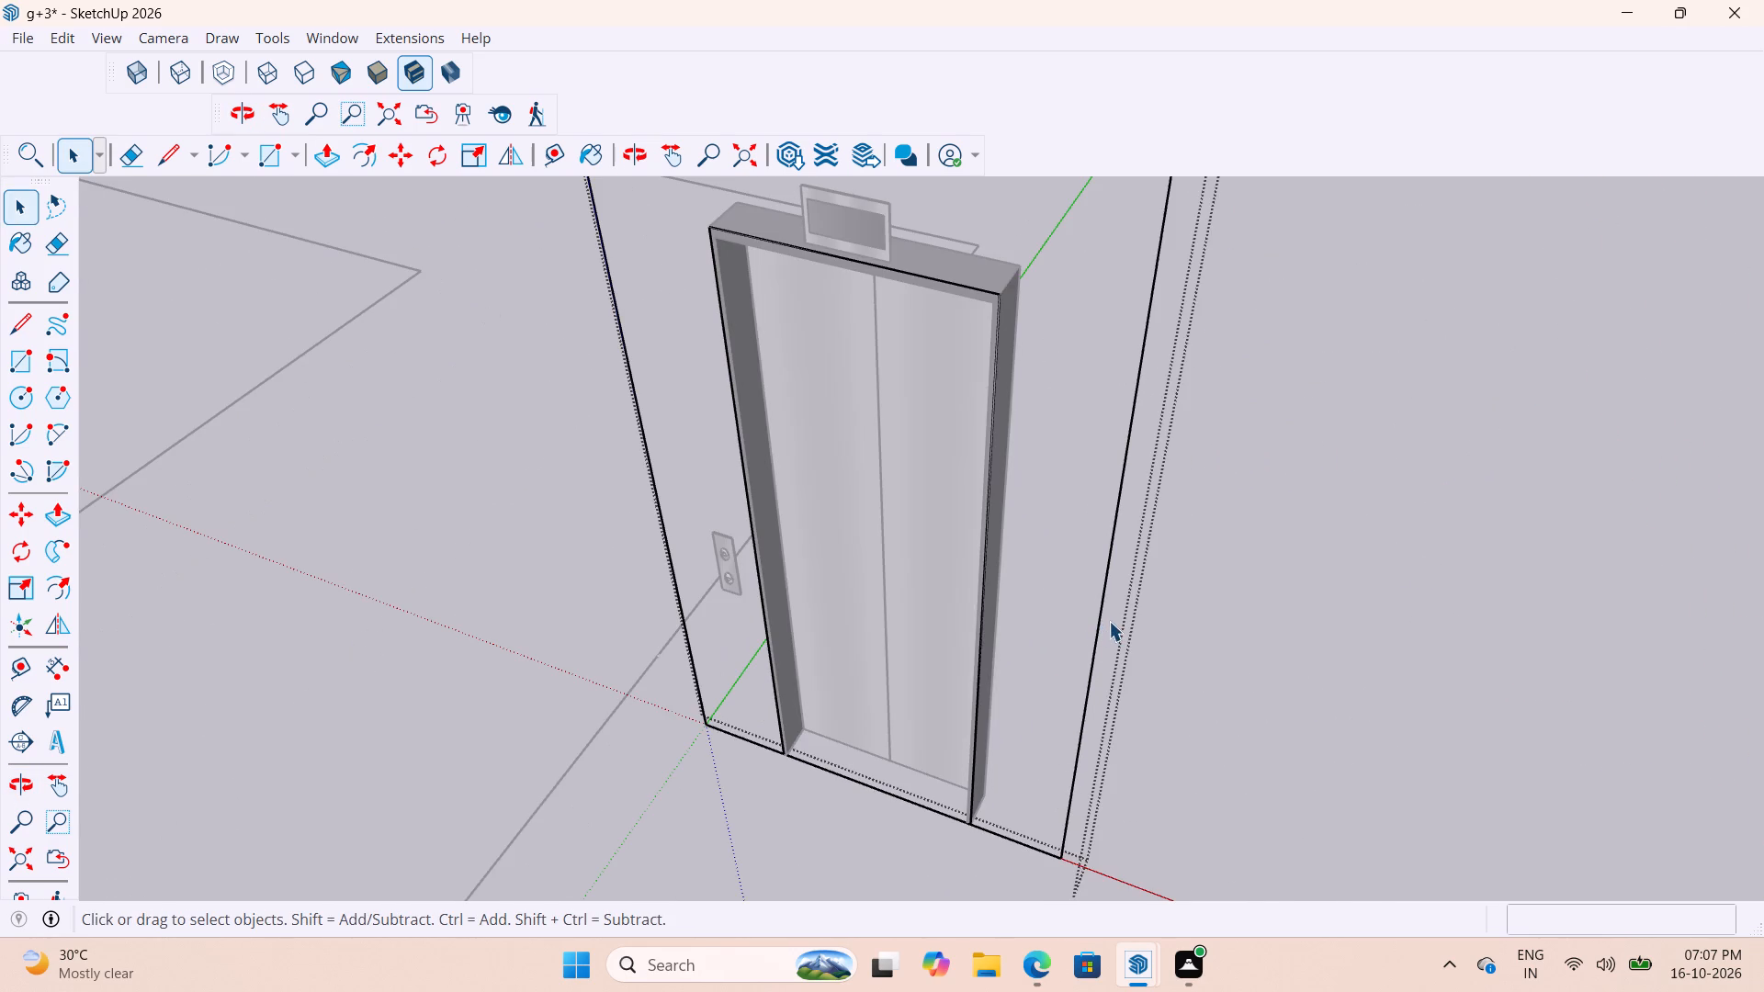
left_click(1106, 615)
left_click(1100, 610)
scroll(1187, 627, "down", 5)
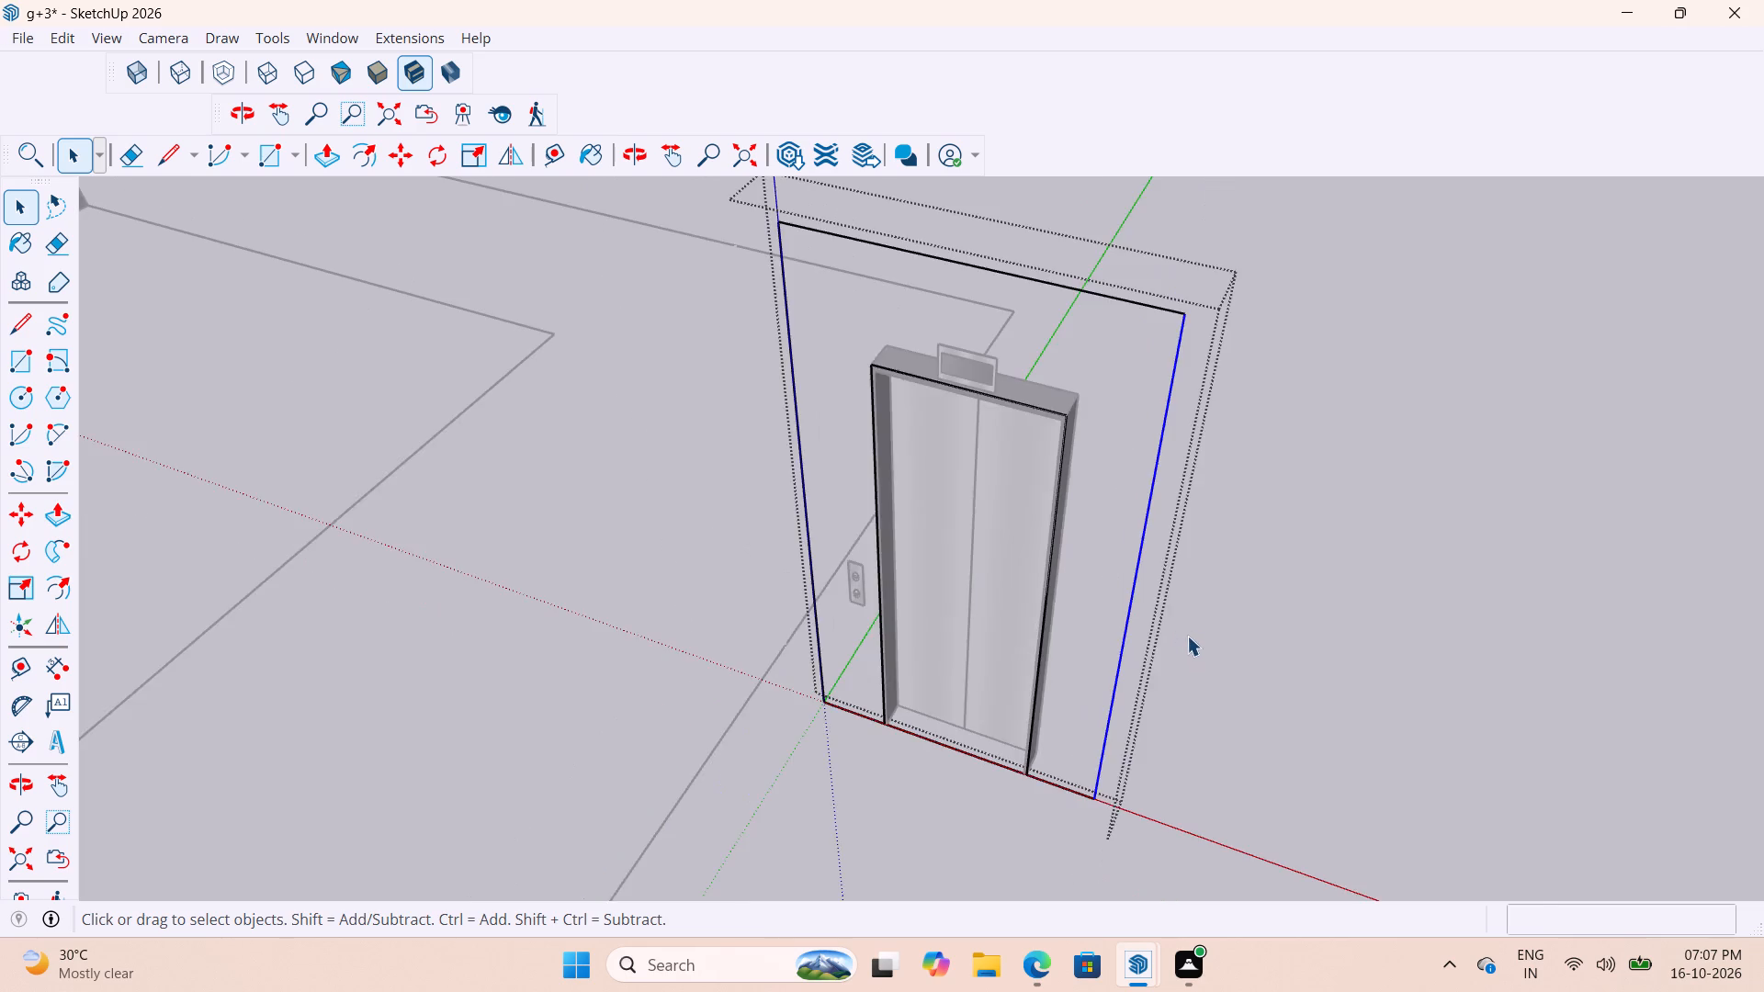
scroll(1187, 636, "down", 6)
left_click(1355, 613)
Delete the two side edges and the top edge of the former wall outline around the lift door.
scroll(1104, 576, "down", 5)
middle_click_drag(1232, 577, 808, 626)
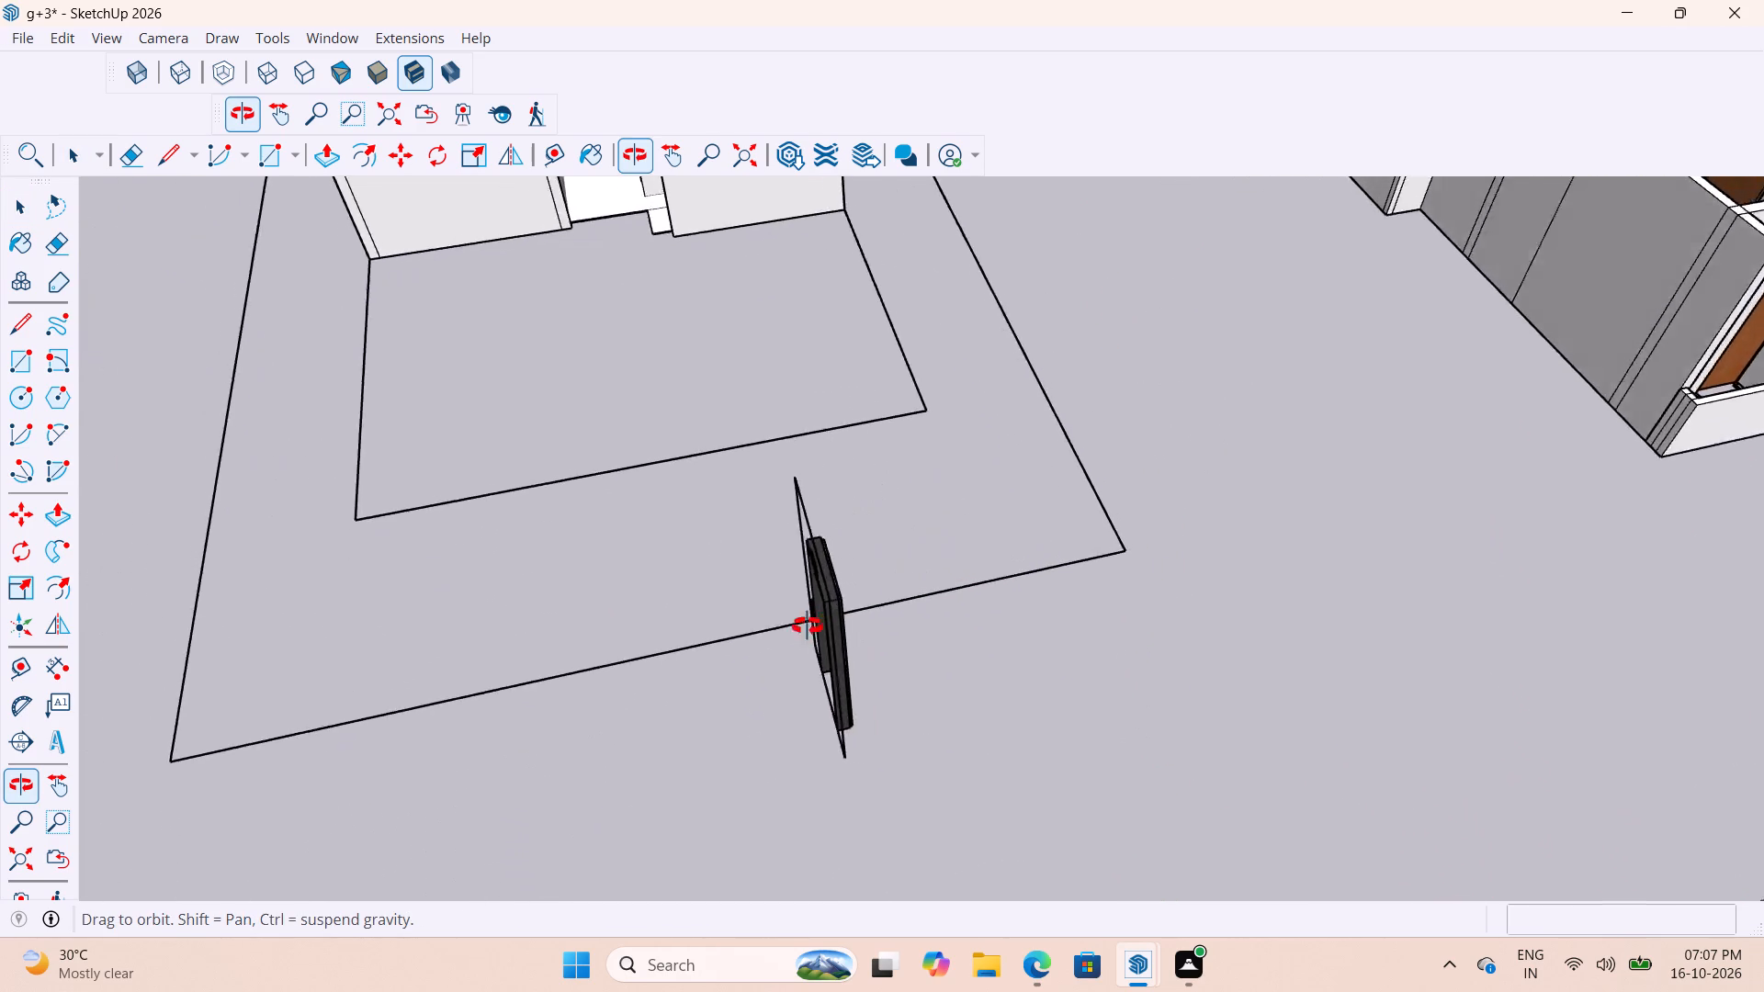
middle_click_drag(808, 626, 769, 631)
scroll(779, 591, "up", 7)
middle_click_drag(808, 582, 1087, 477)
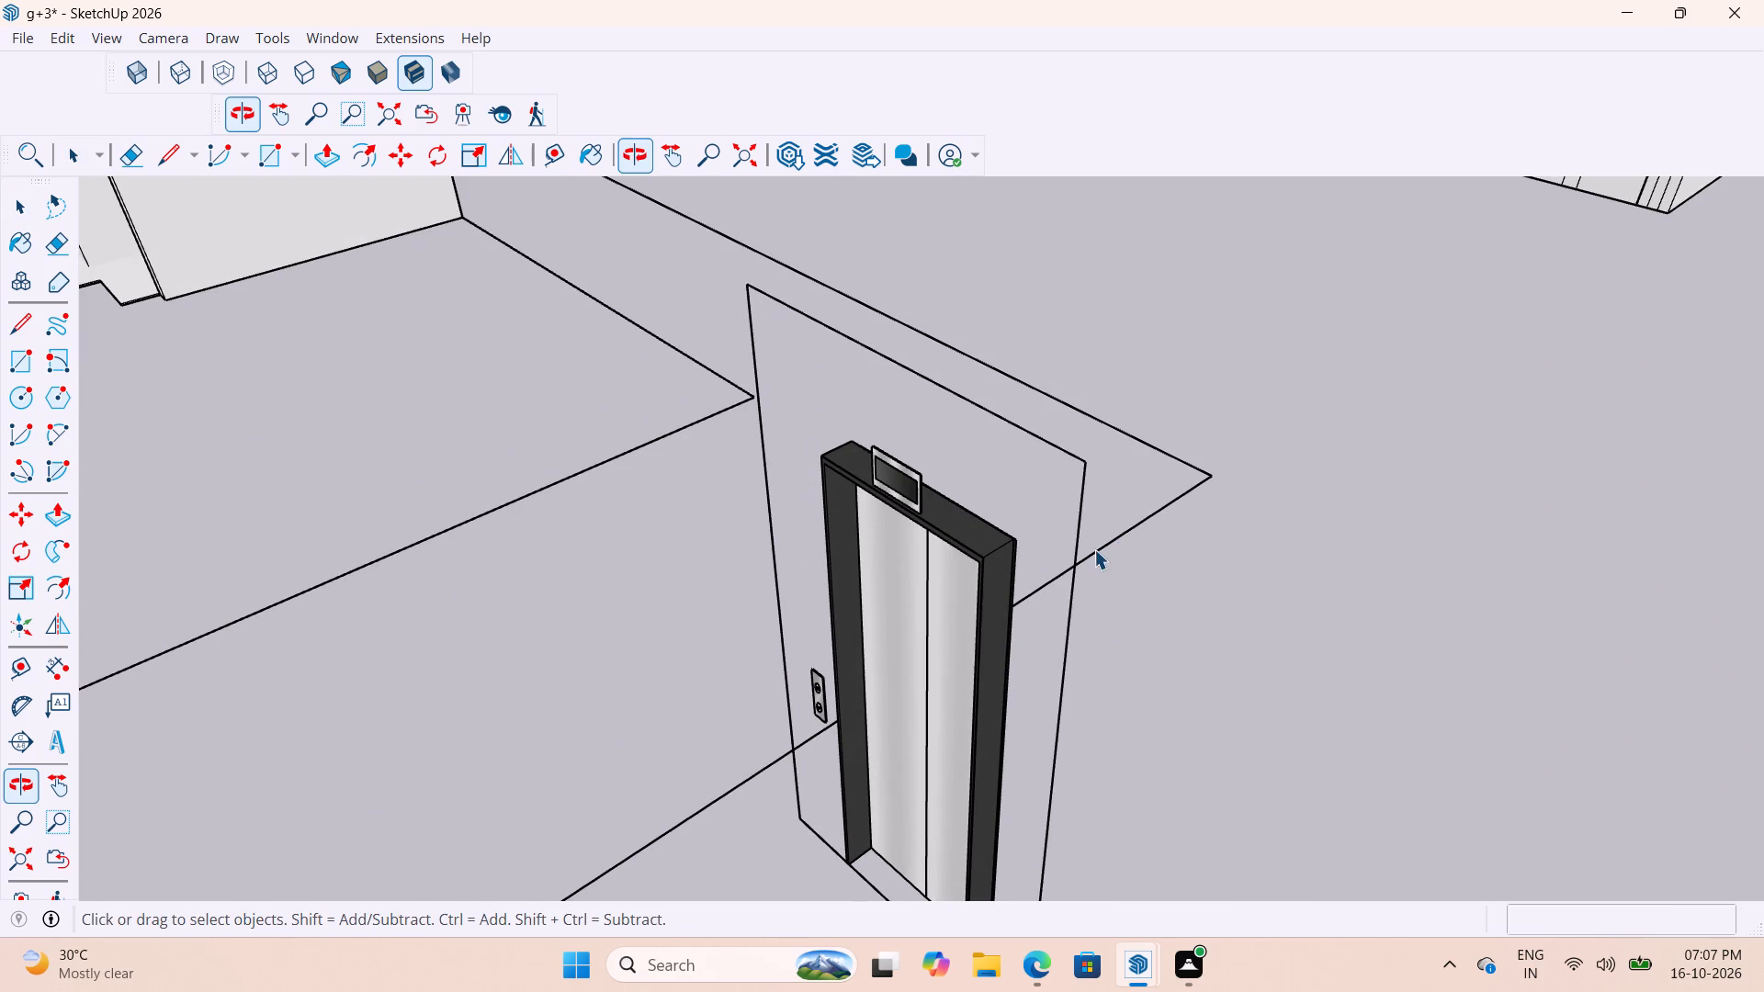
left_click(1071, 586)
scroll(1159, 508, "down", 5)
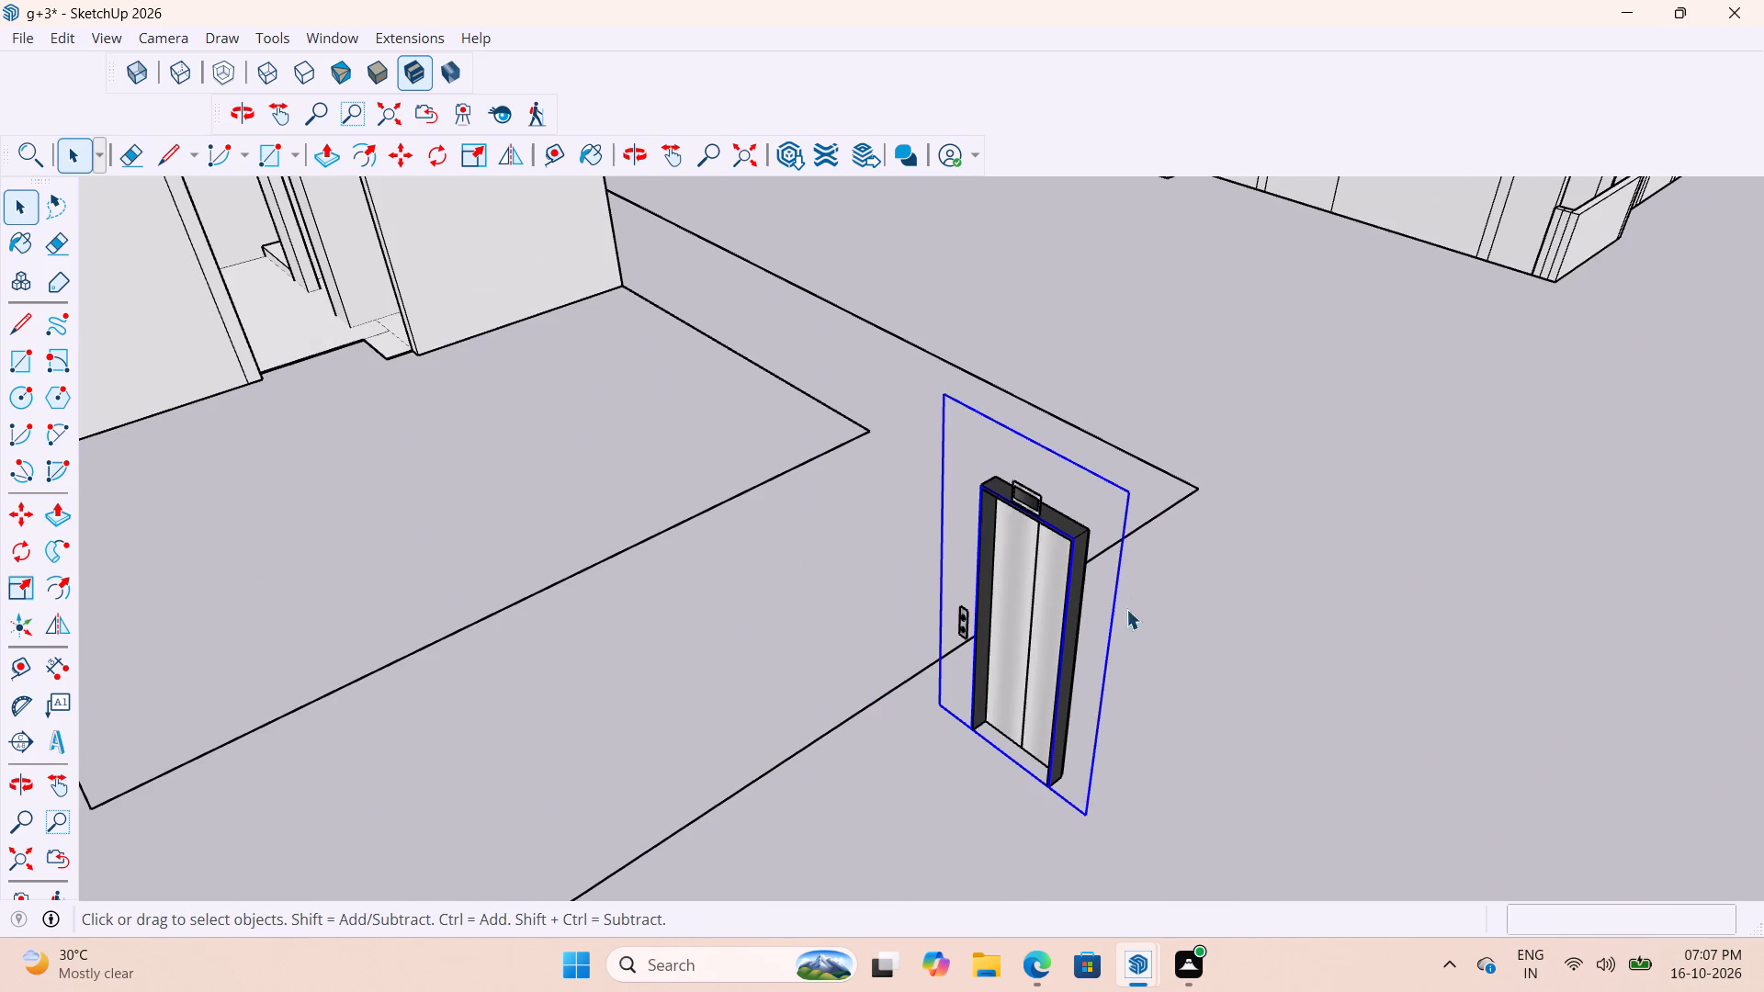
double_click(1102, 703)
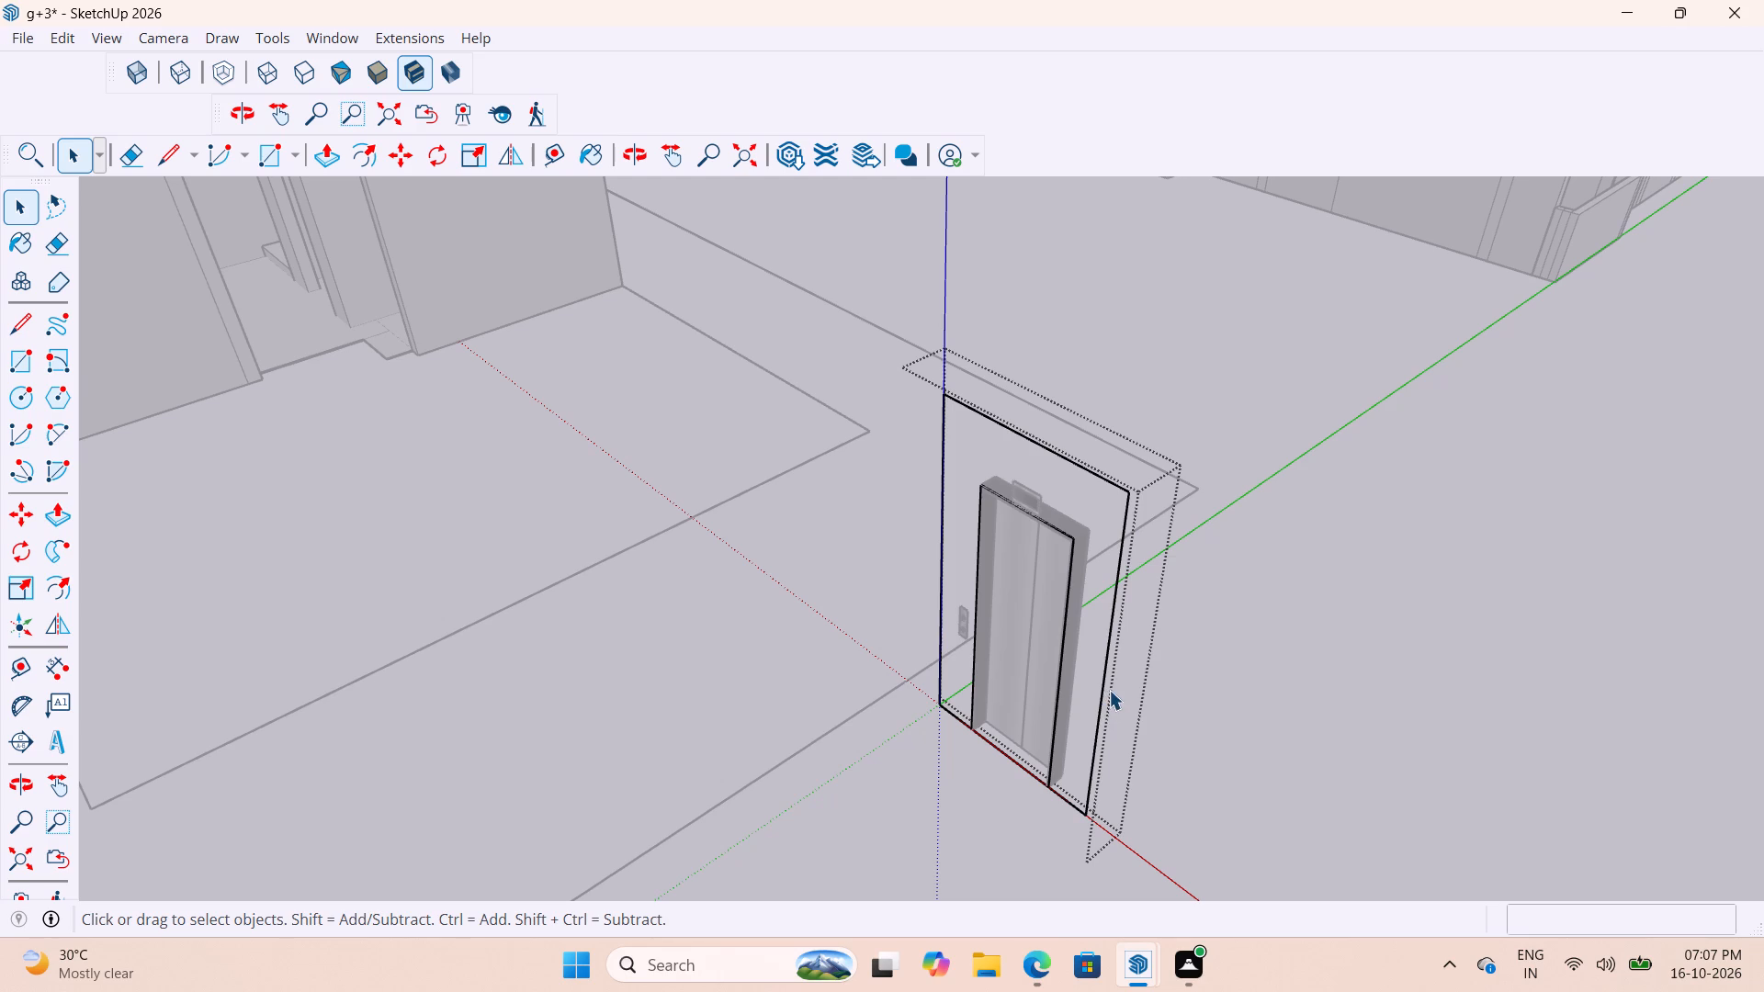
left_click(1104, 681)
key("Delete")
scroll(1187, 457, "down", 3)
middle_click_drag(1278, 474, 1446, 557)
scroll(1257, 519, "up", 5)
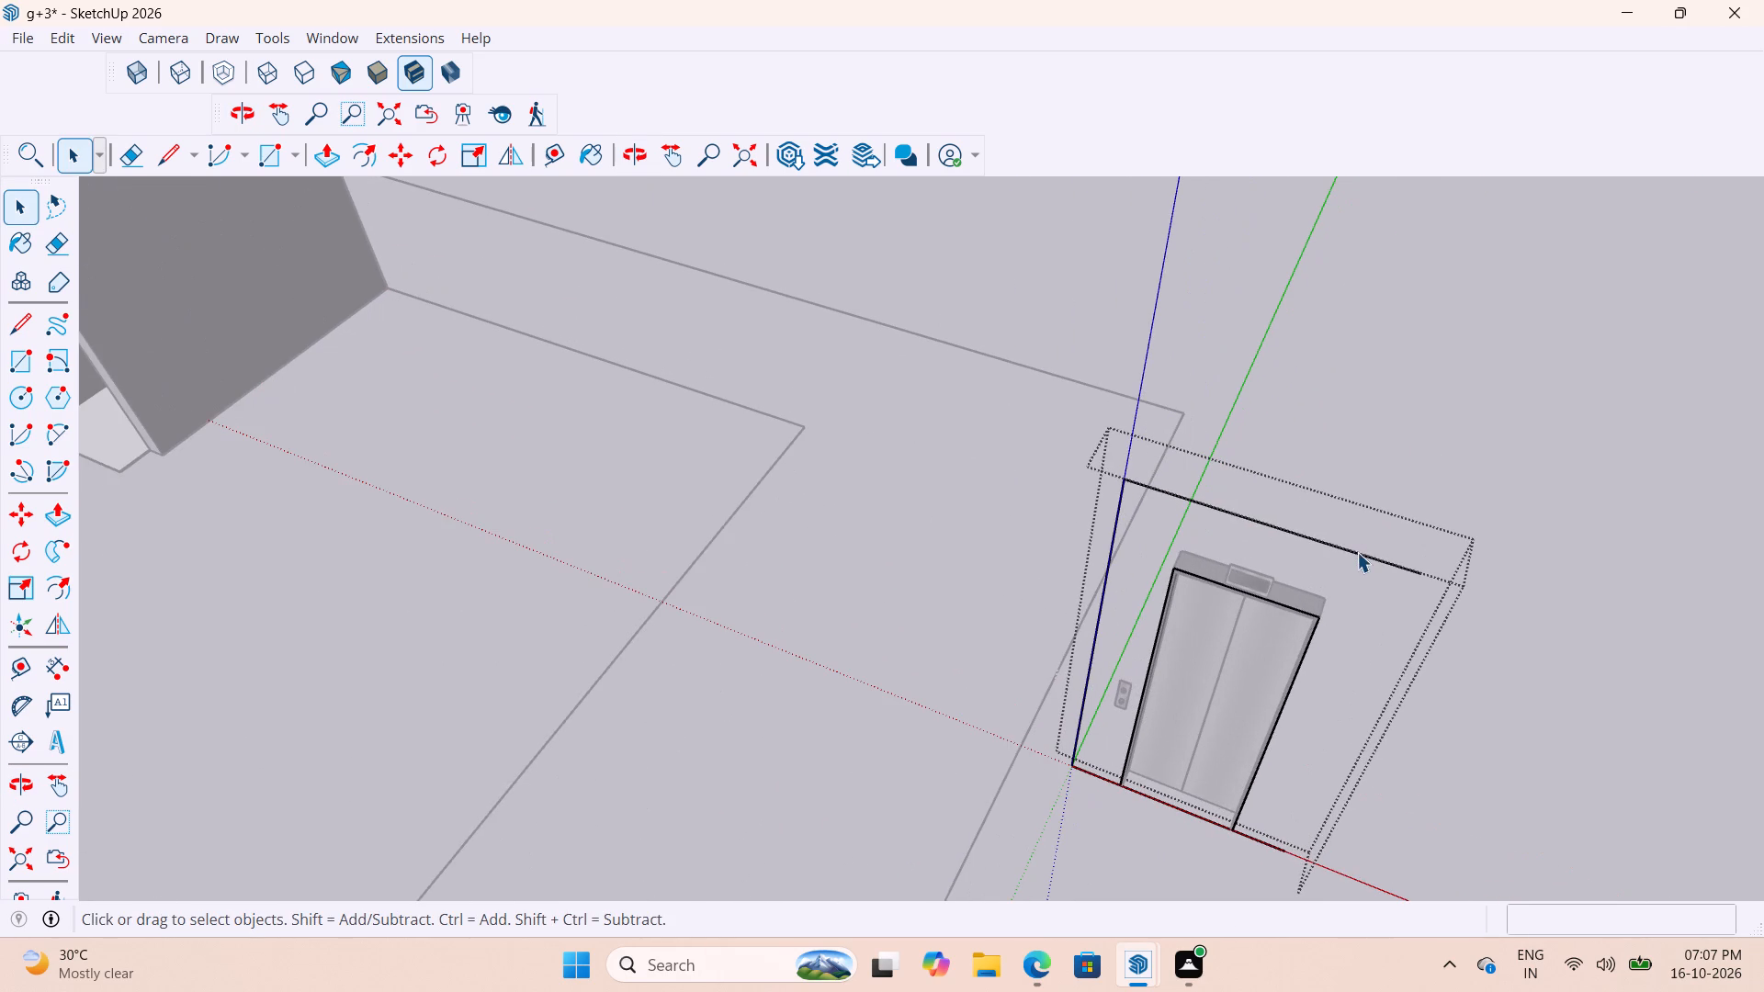
left_click(1357, 552)
key("Delete")
left_click(1105, 581)
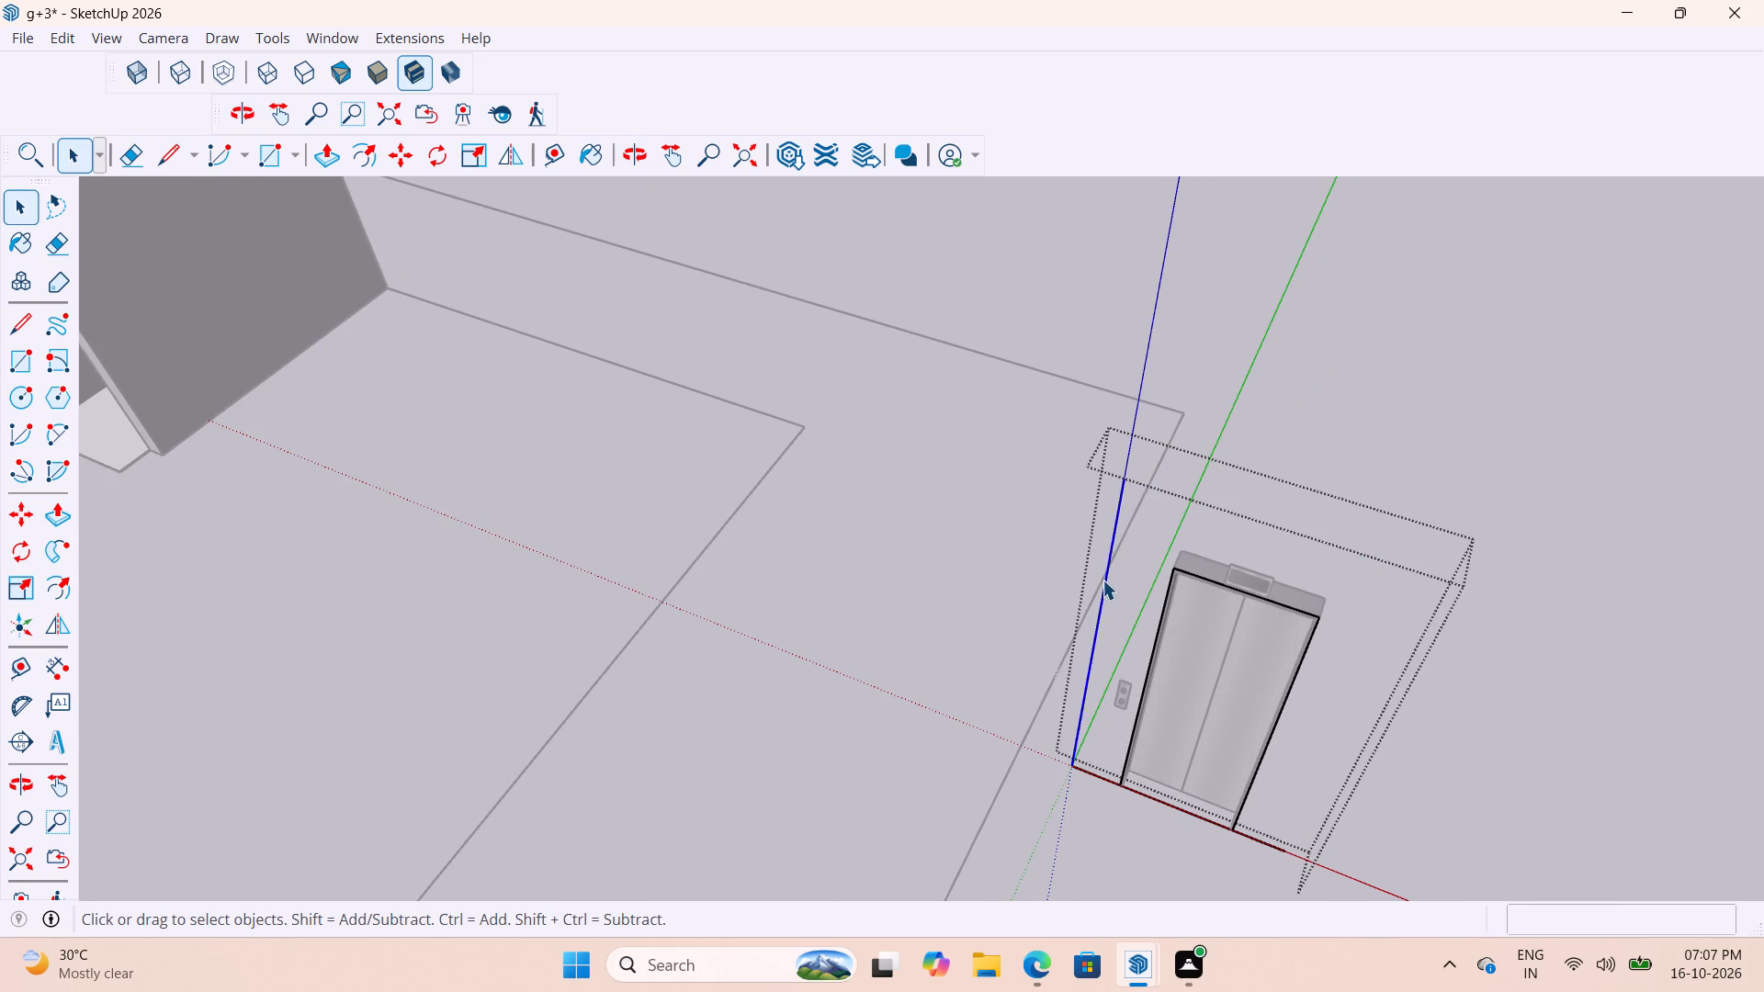
key("Delete")
left_click(1498, 524)
Delete the two leftover bottom edges extending from either side of the lift door frame.
scroll(1080, 953, "up", 4)
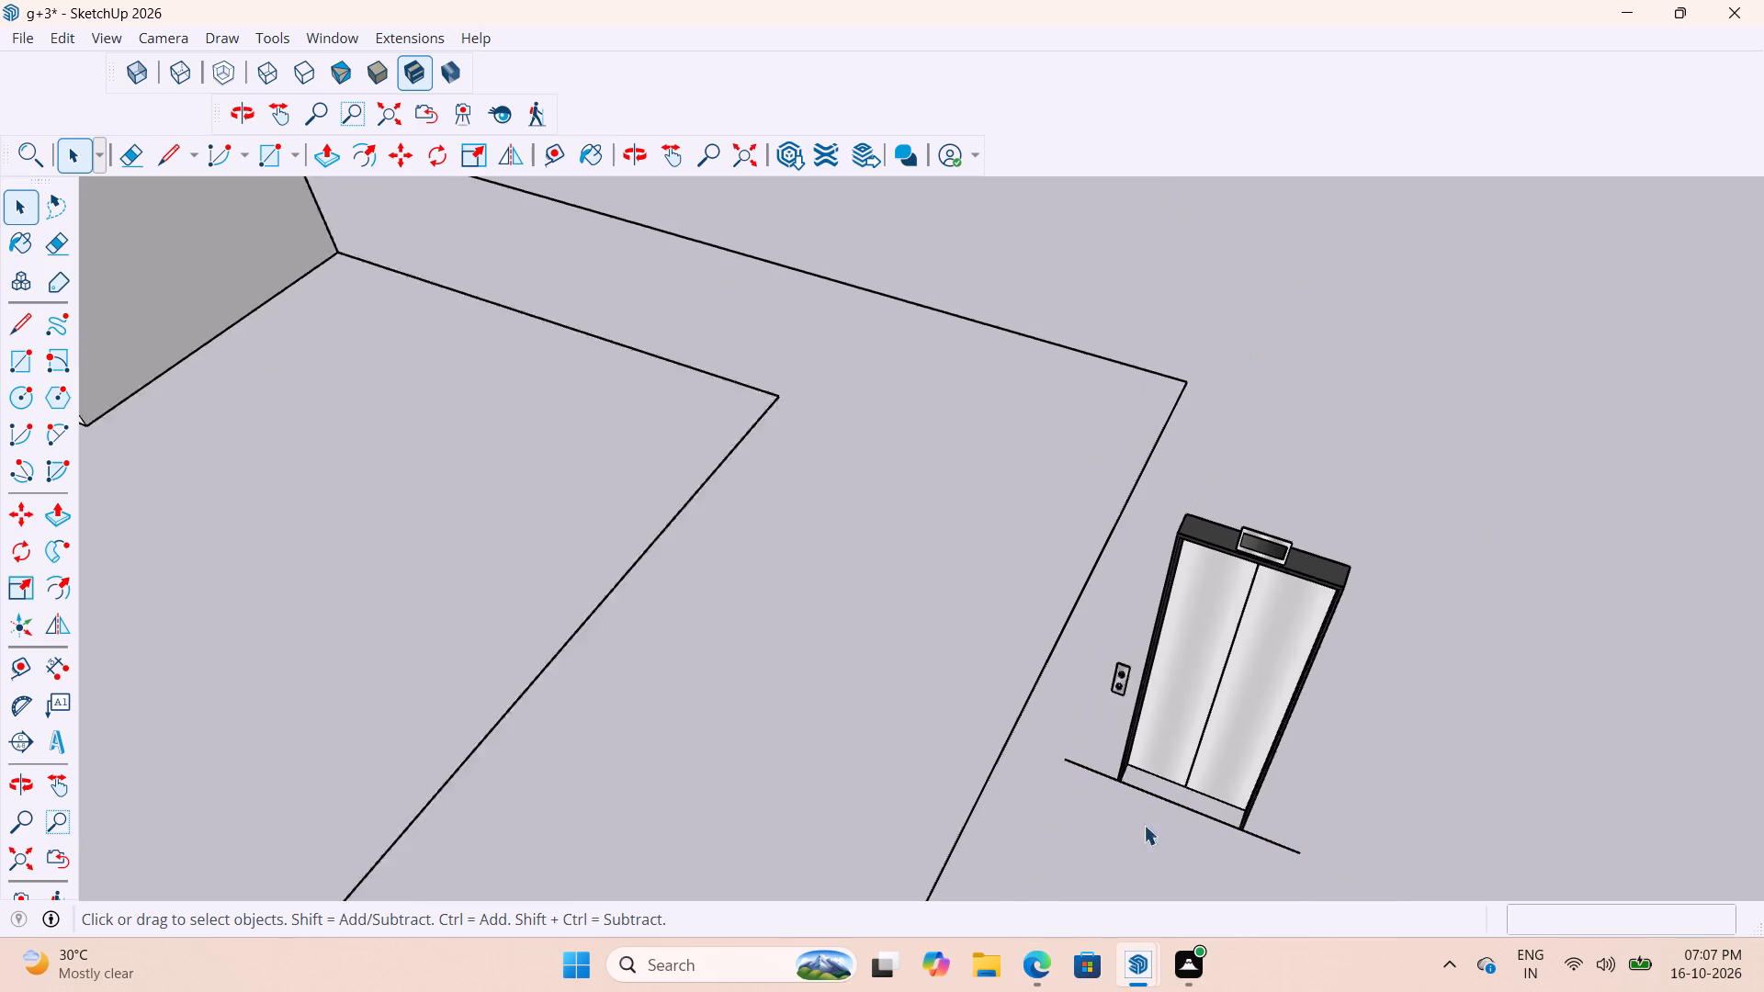
scroll(1144, 825, "up", 8)
left_click(1073, 784)
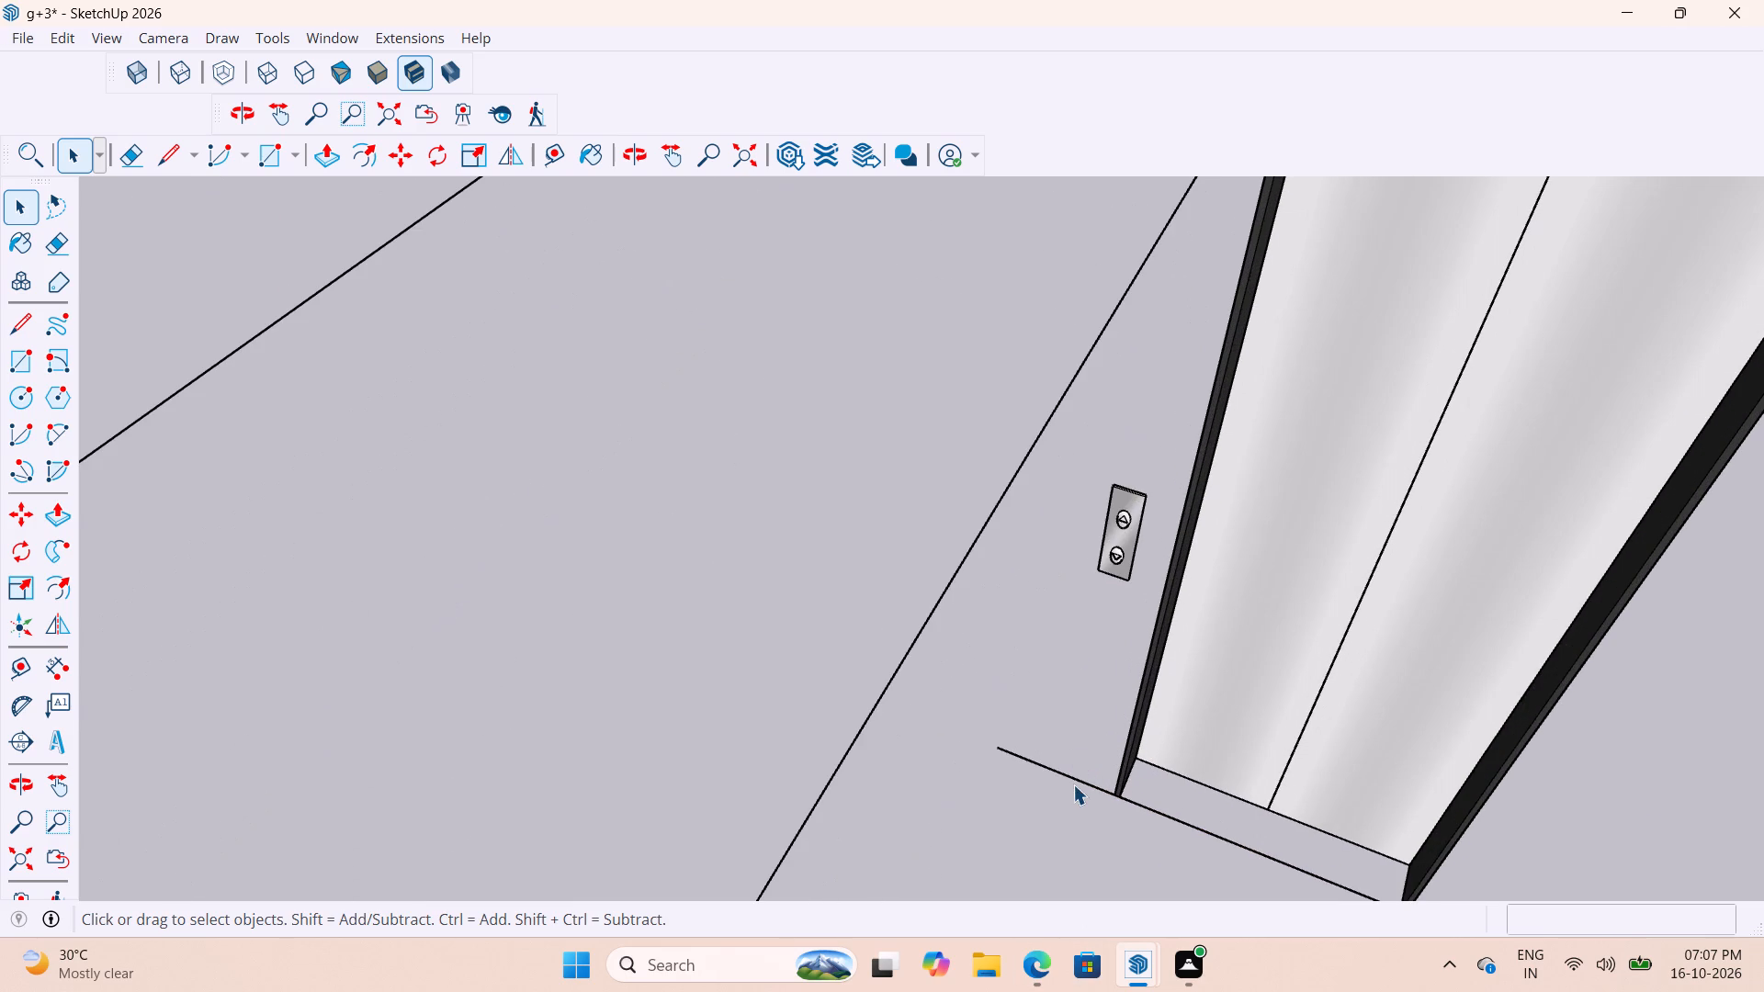
double_click(1078, 778)
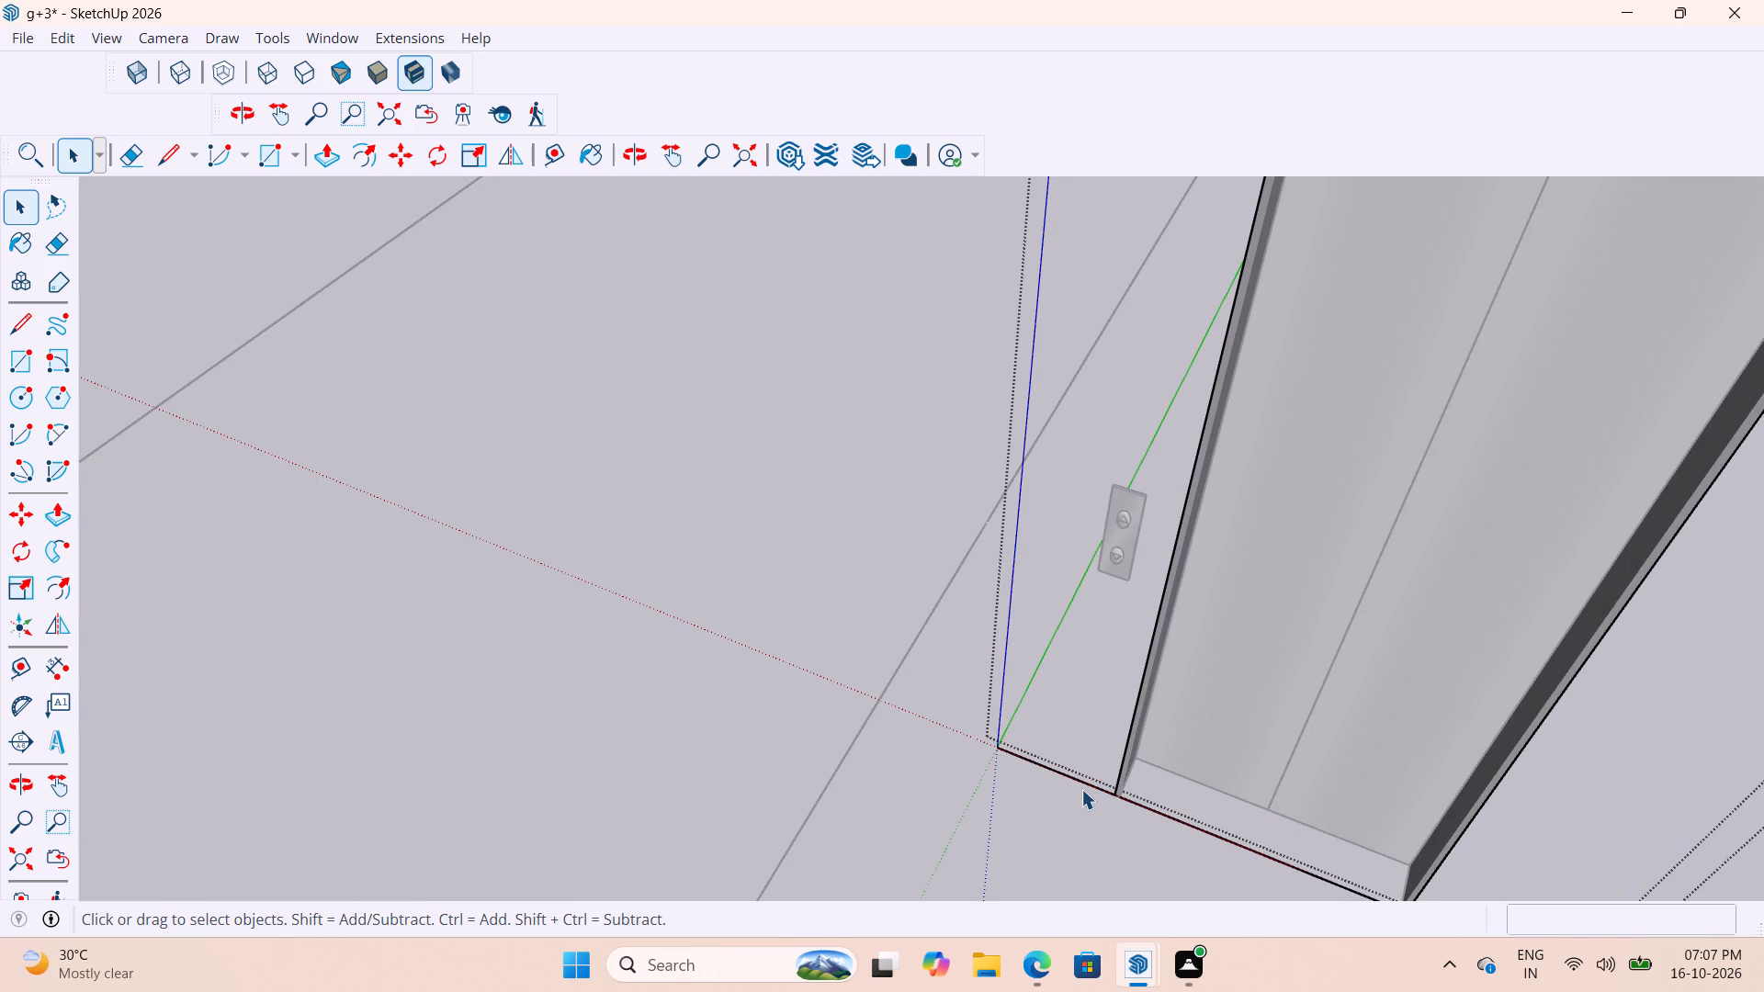
left_click(1090, 784)
key("Delete")
scroll(1083, 758, "down", 9)
left_click(1294, 862)
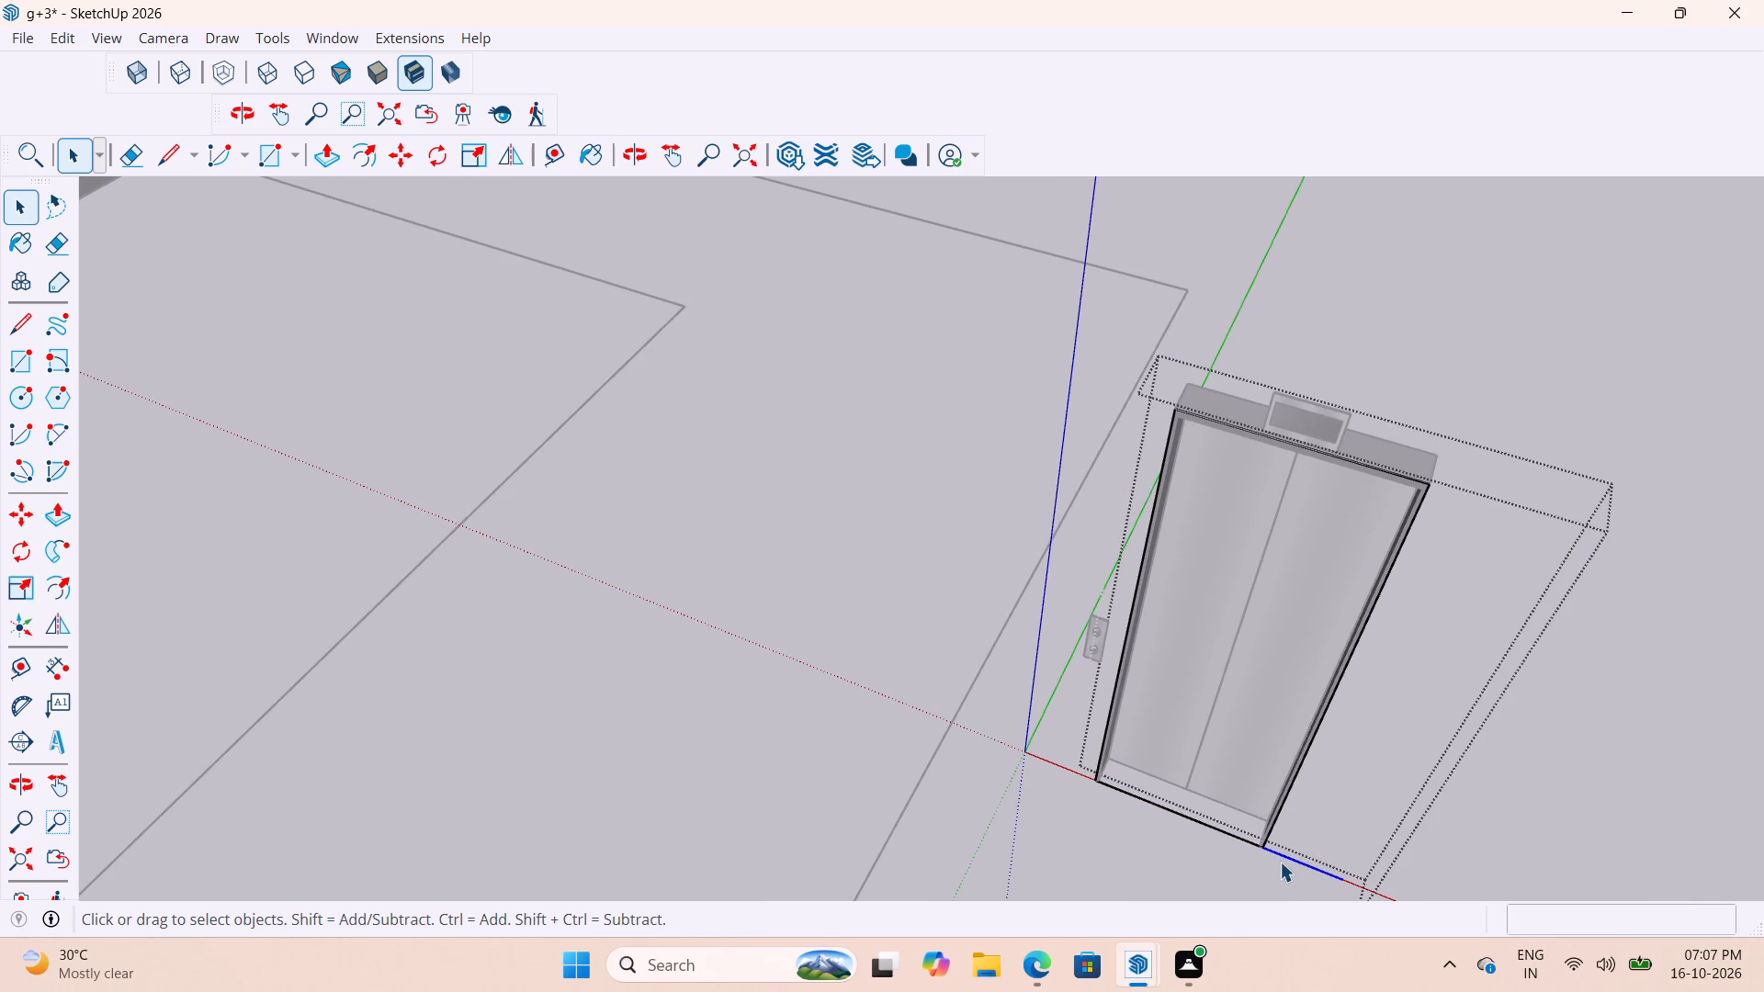
key("Delete")
left_click(1549, 401)
Examine the stripped lift door, its call button plate and the display above the frame from several angles.
scroll(1480, 410, "down", 8)
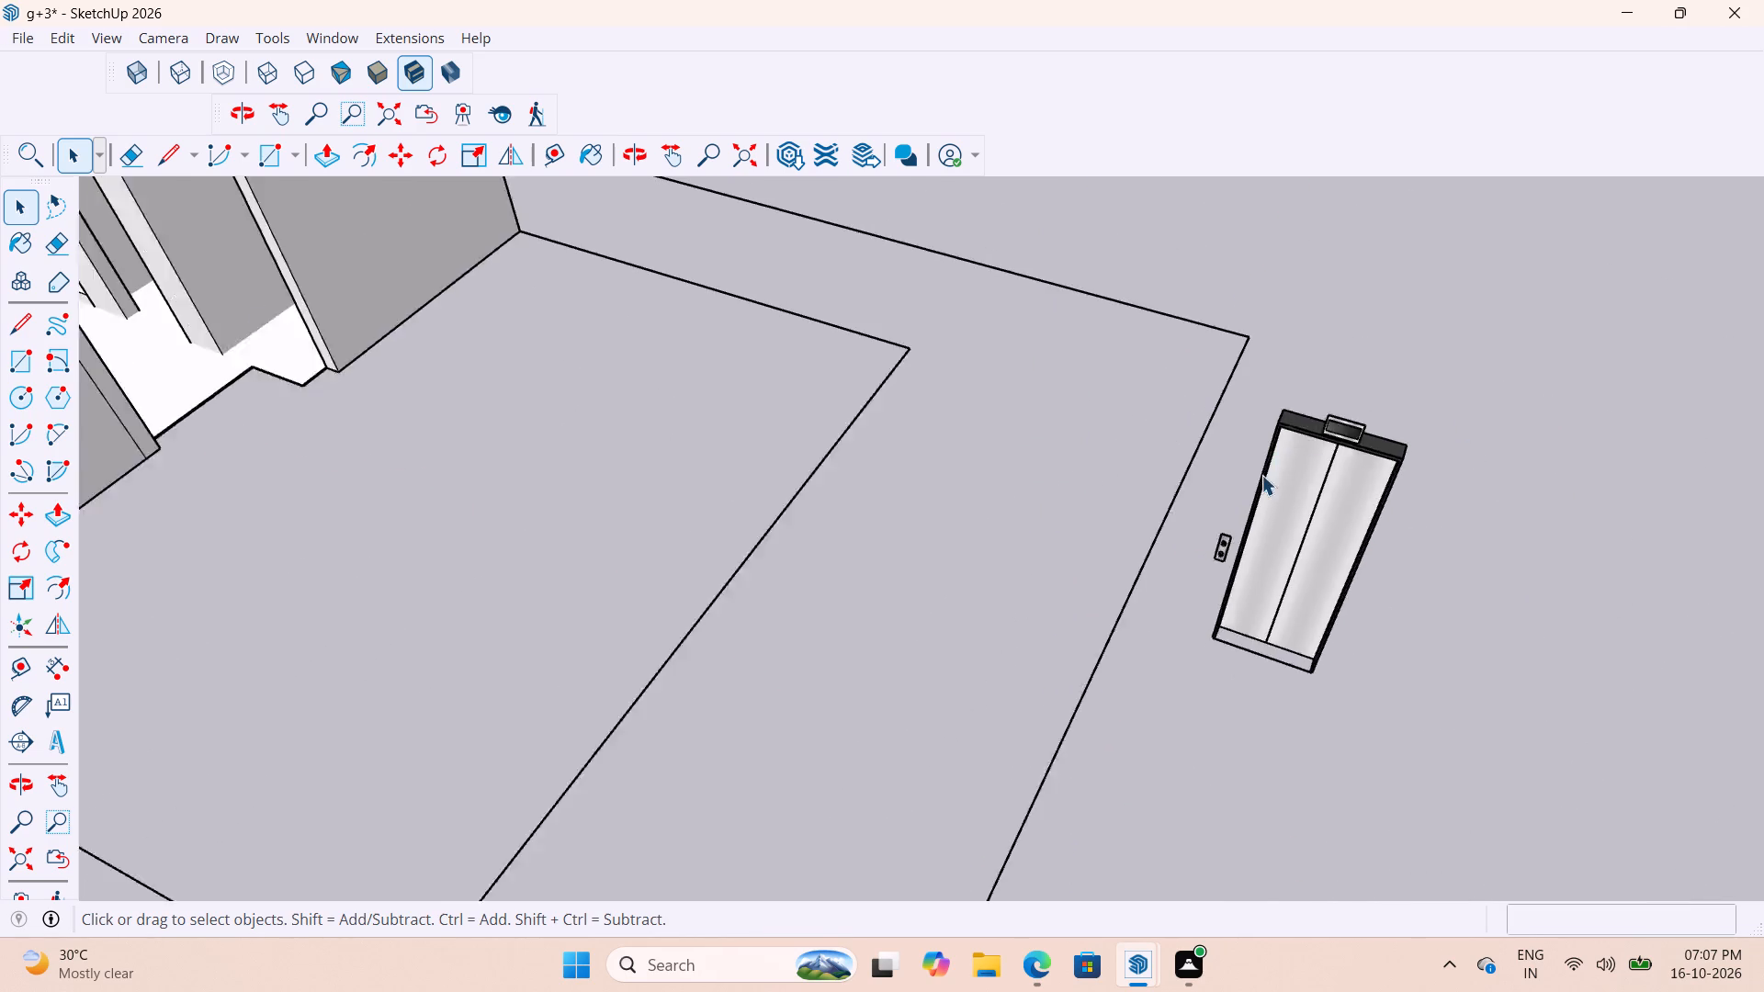
scroll(1261, 475, "down", 8)
middle_click_drag(1243, 516, 1312, 533)
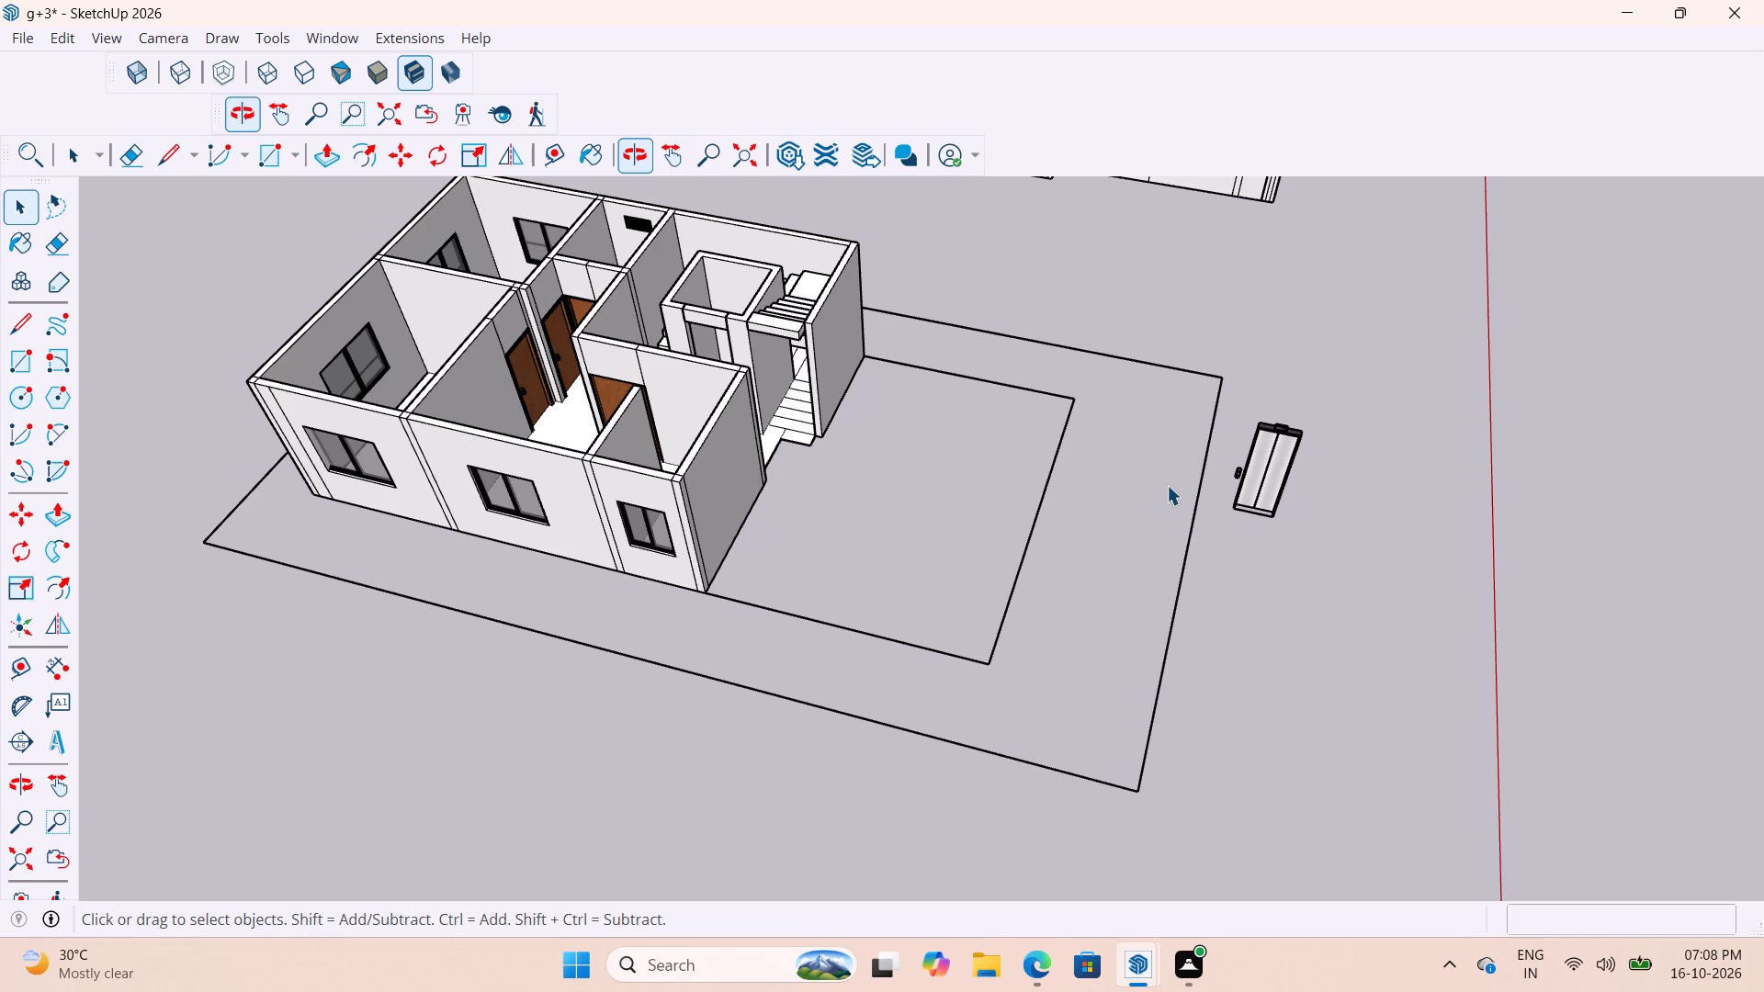
scroll(1336, 383, "up", 15)
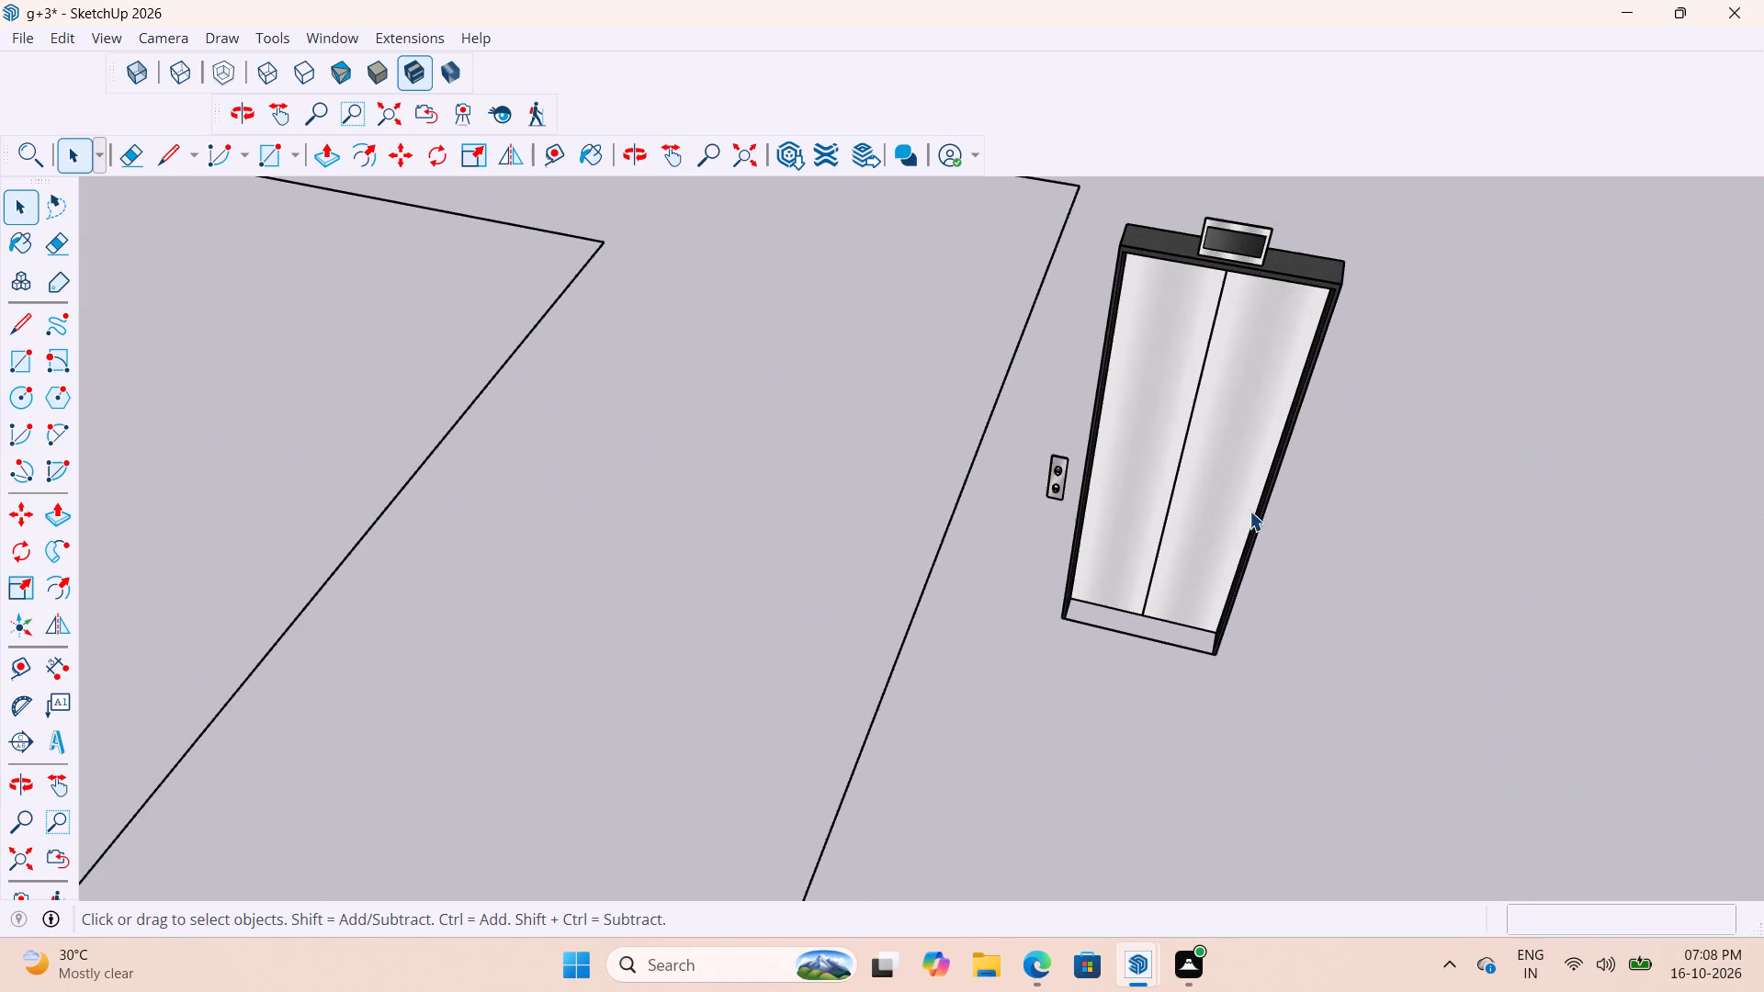
scroll(1249, 511, "up", 1)
scroll(1133, 680, "up", 4)
middle_click_drag(1129, 595, 1117, 439)
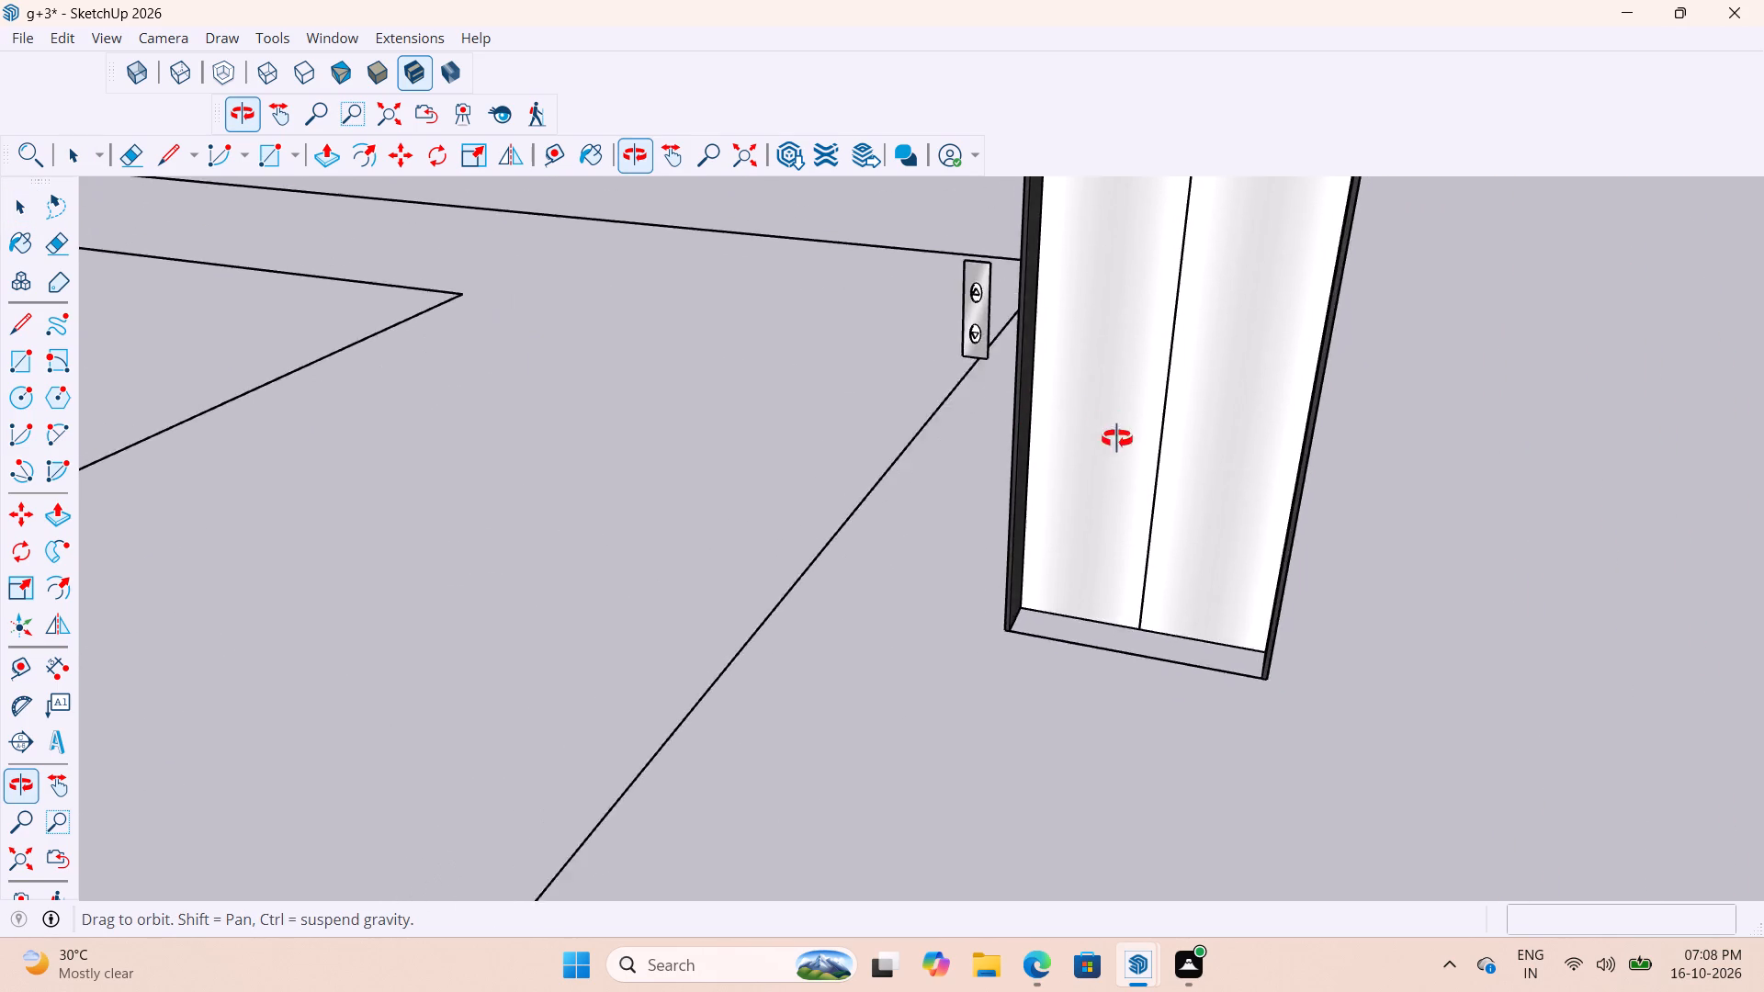
middle_click_drag(1117, 439, 1120, 443)
scroll(1122, 445, "up", 1)
scroll(1120, 460, "down", 14)
left_click(1155, 510)
scroll(1135, 507, "up", 4)
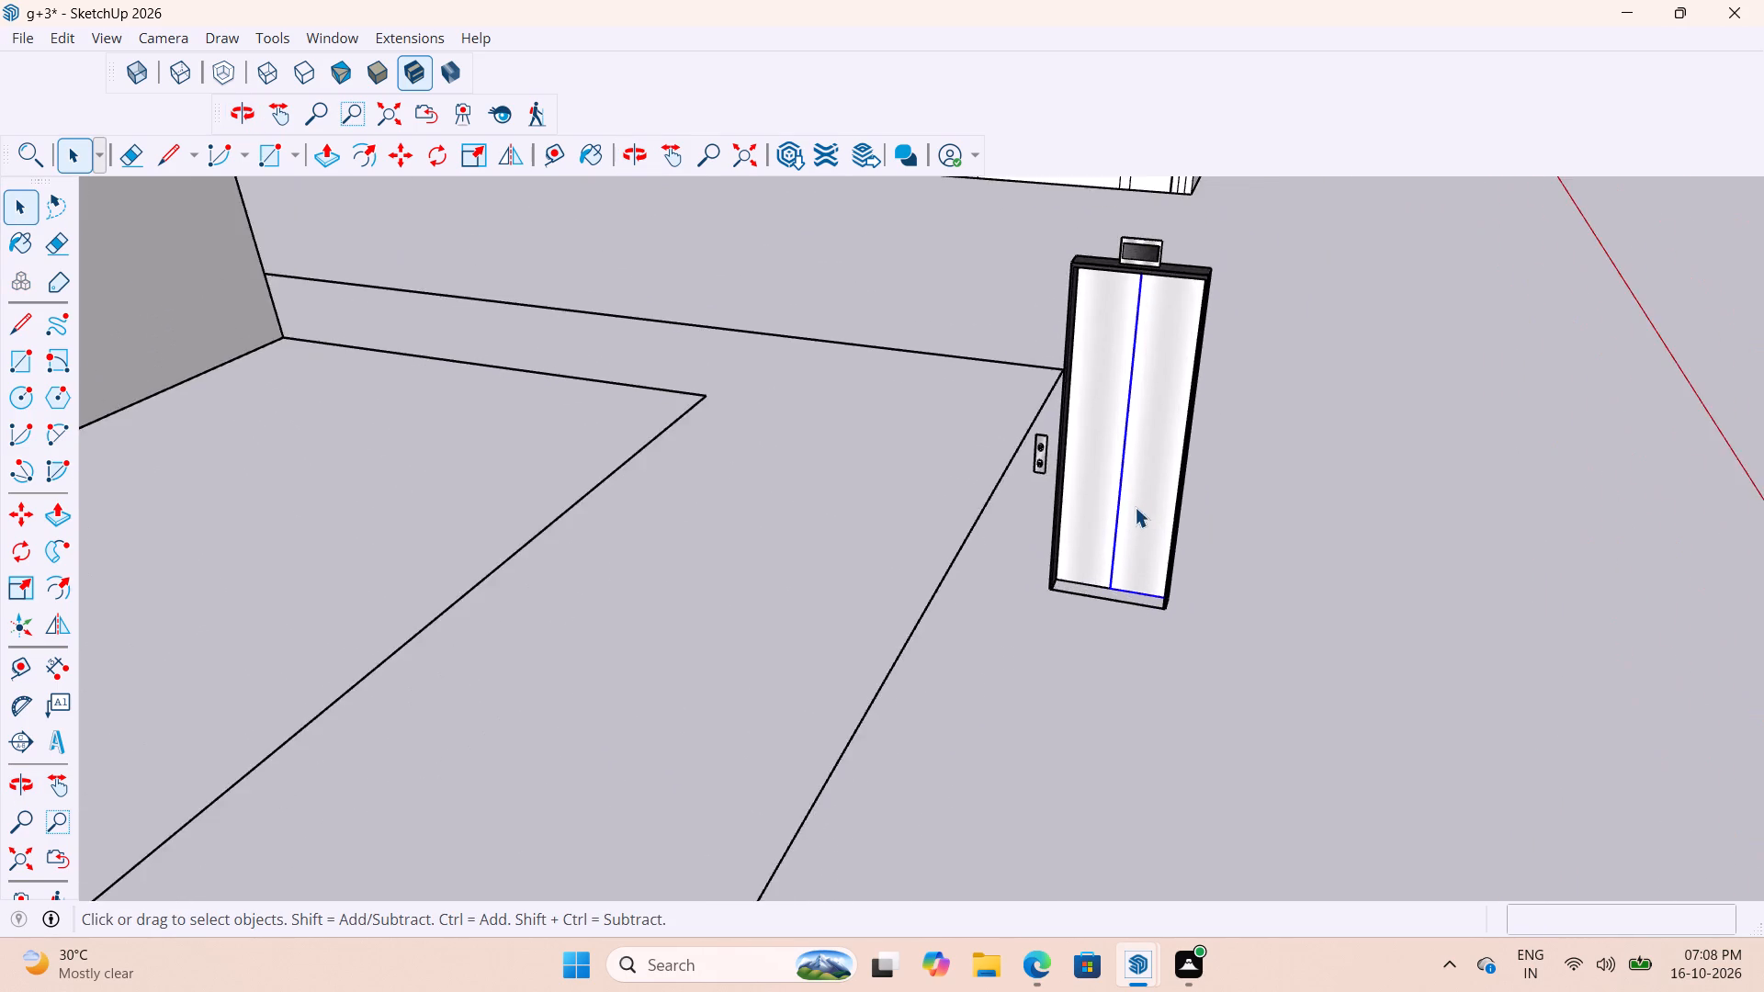
scroll(1161, 563, "down", 4)
middle_click_drag(1207, 627, 1272, 696)
scroll(1201, 578, "up", 14)
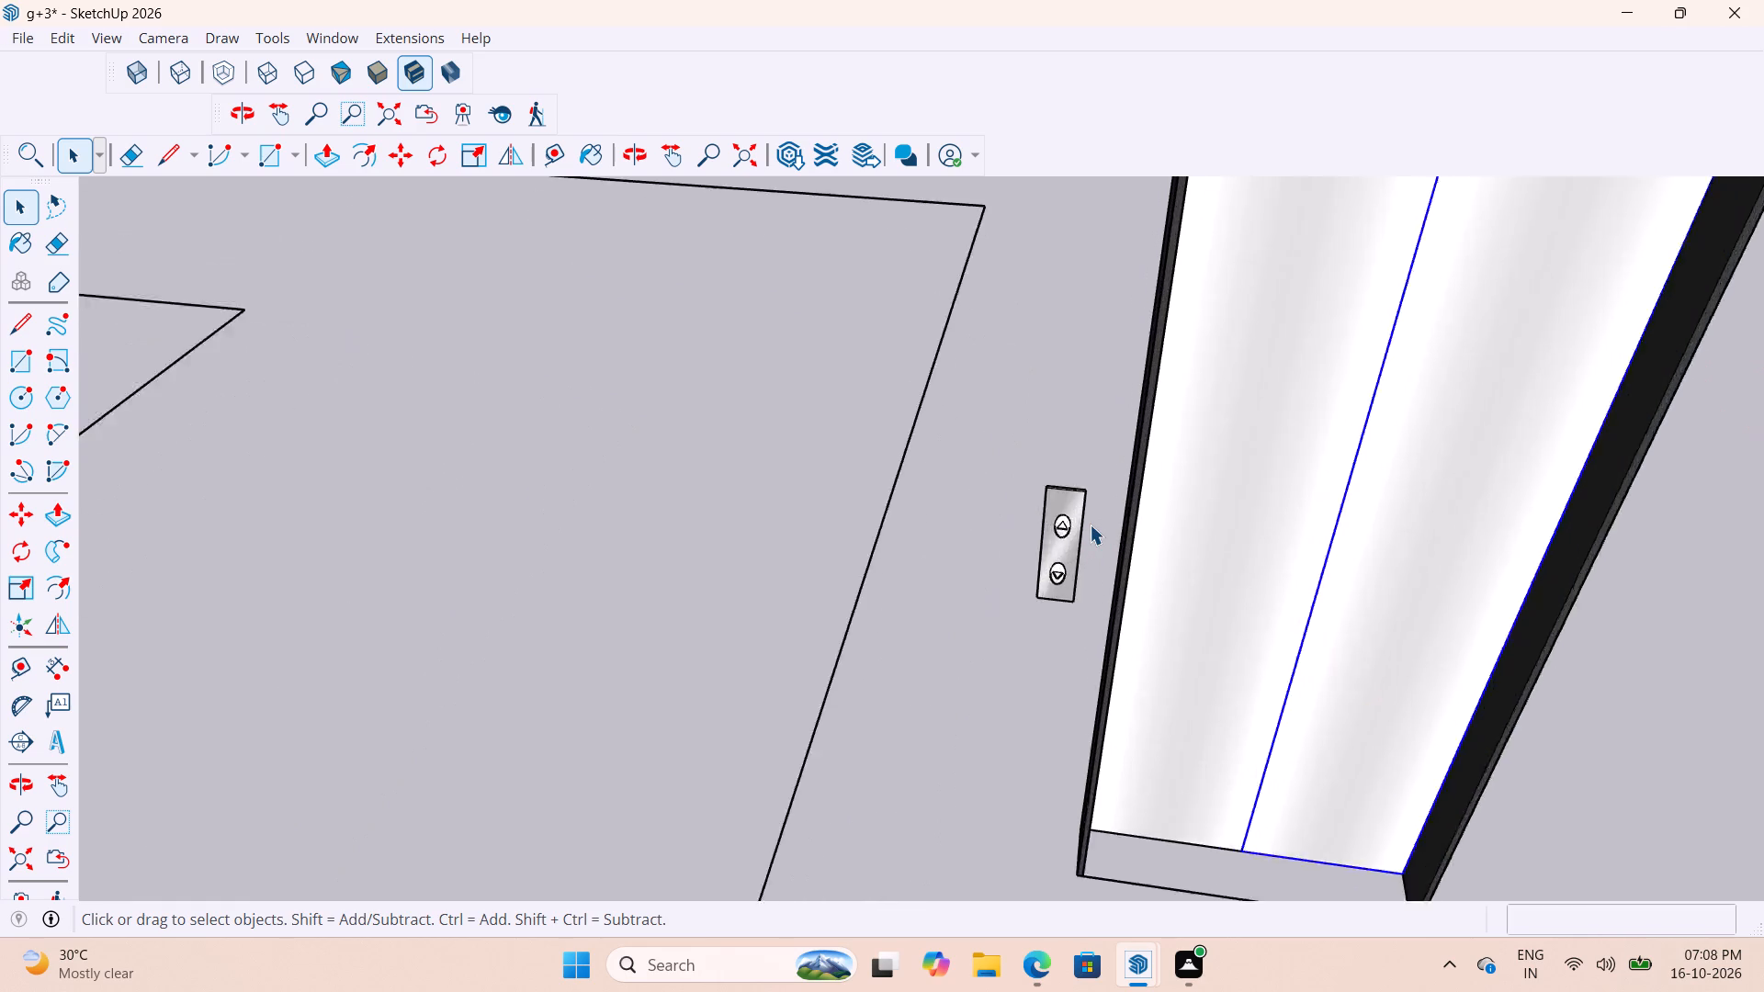
scroll(1090, 524, "up", 2)
scroll(1038, 494, "down", 18)
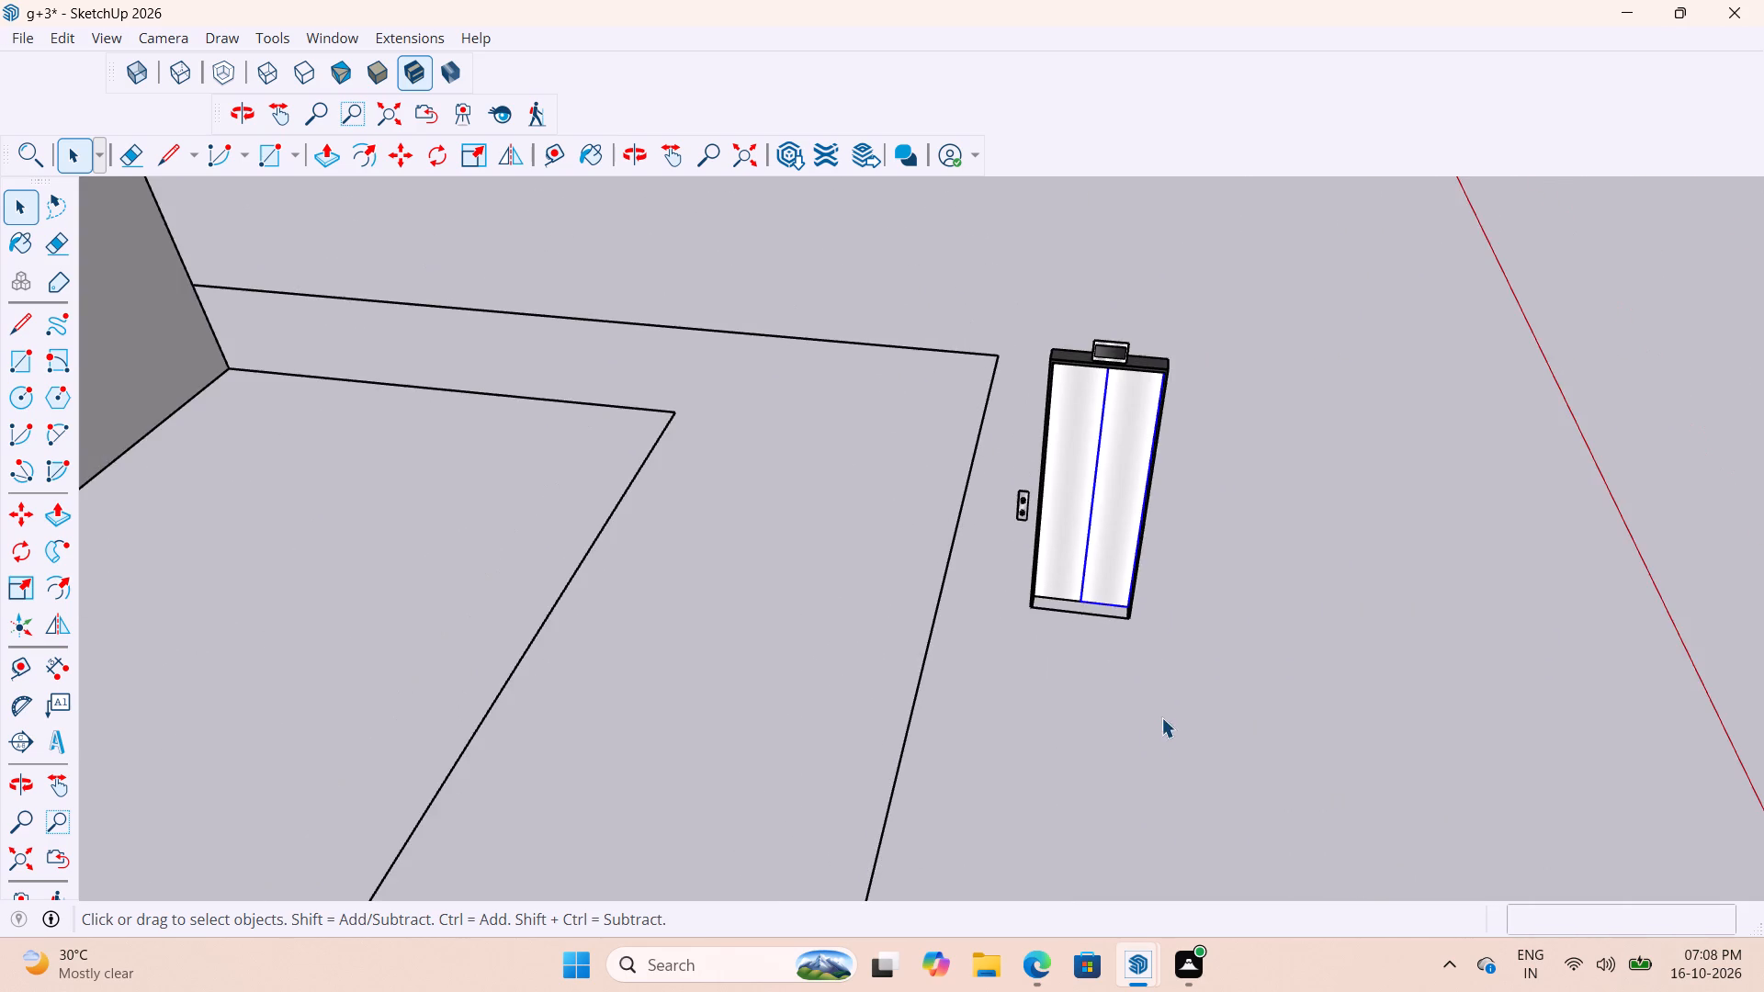
left_click(1161, 717)
scroll(1186, 371, "up", 3)
scroll(1083, 316, "down", 4)
middle_click_drag(1114, 366, 1165, 447)
scroll(1140, 352, "up", 7)
scroll(1086, 326, "down", 5)
scroll(1036, 437, "up", 4)
scroll(1385, 379, "down", 4)
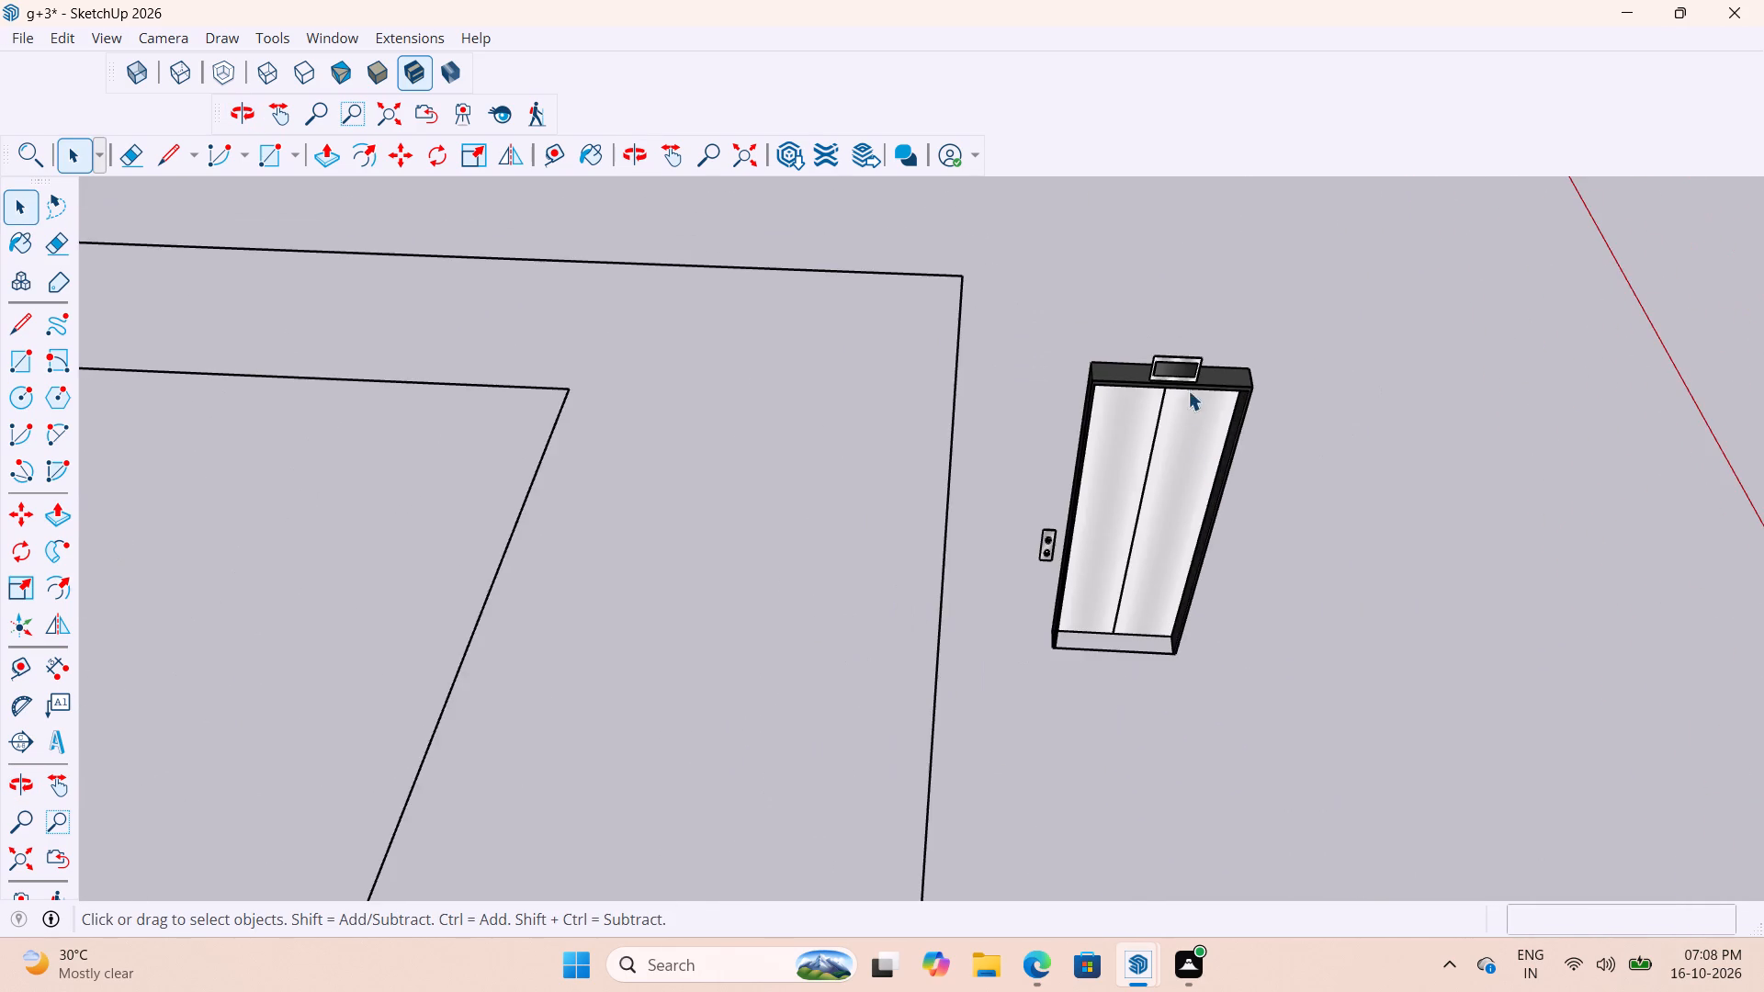
Move the floor display above the lift door about 1' 6" sideways, clear of the frame.
scroll(1185, 380, "up", 8)
left_click(1192, 362)
scroll(1222, 363, "up", 5)
middle_click_drag(1168, 354, 1070, 296)
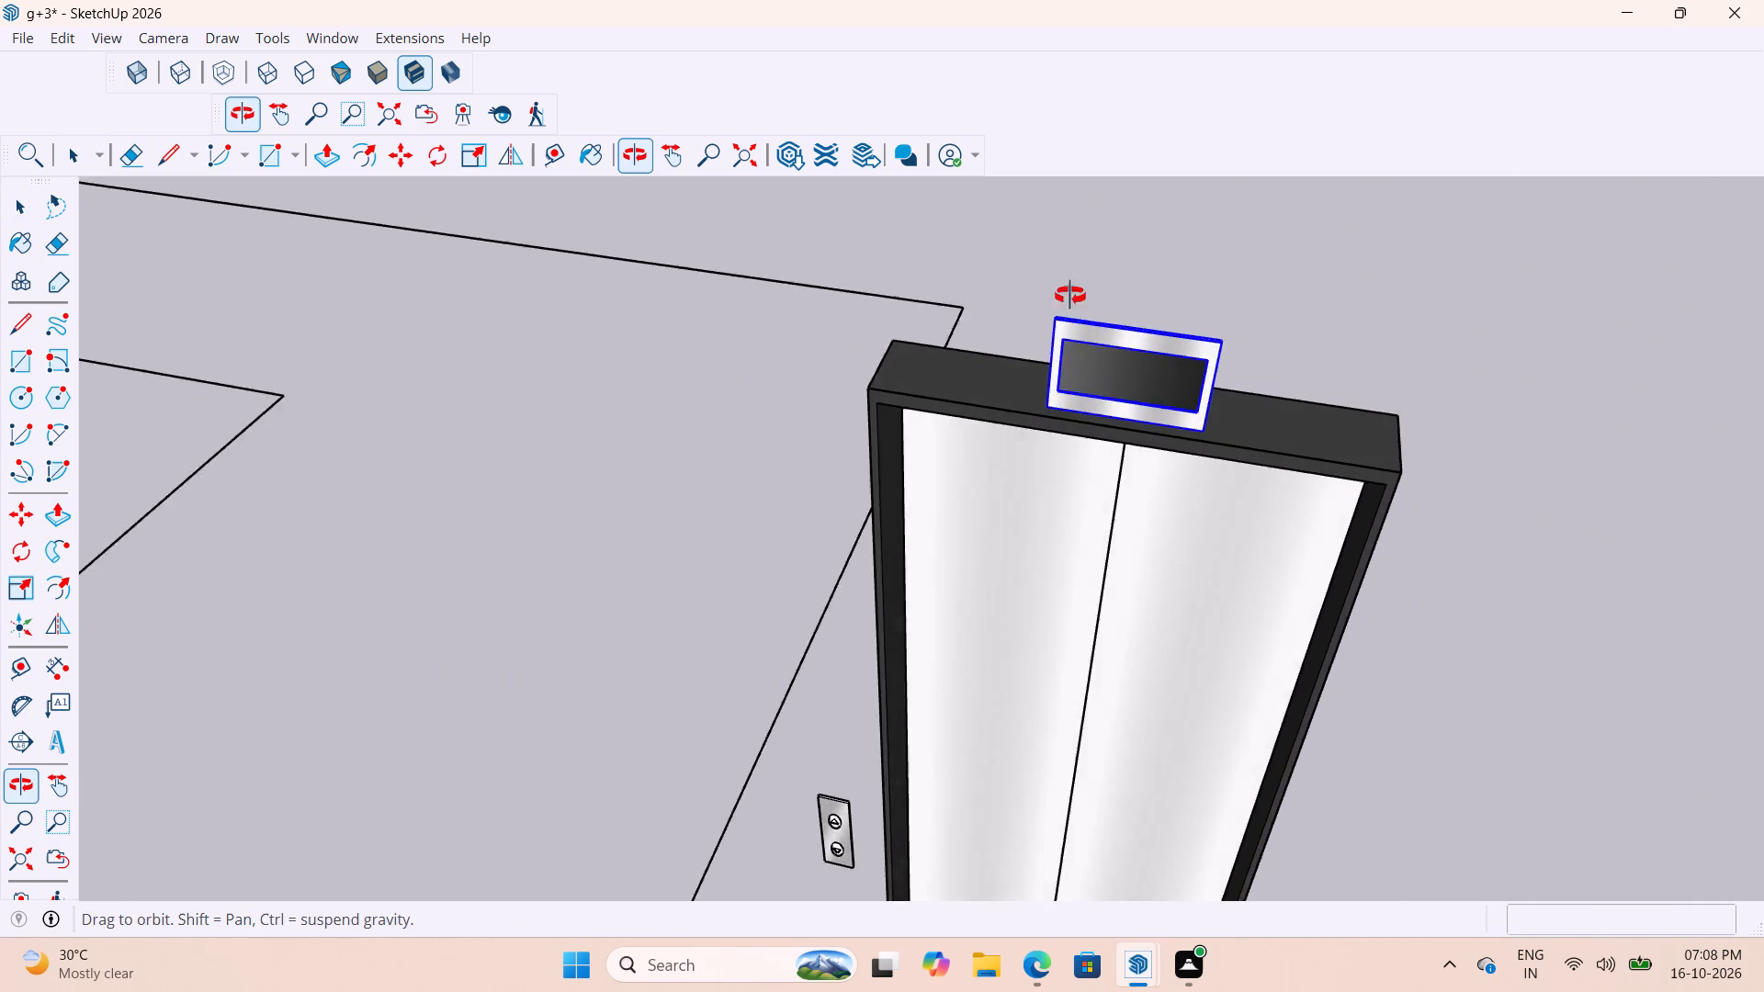
middle_click_drag(1070, 296, 1035, 205)
scroll(1174, 327, "up", 4)
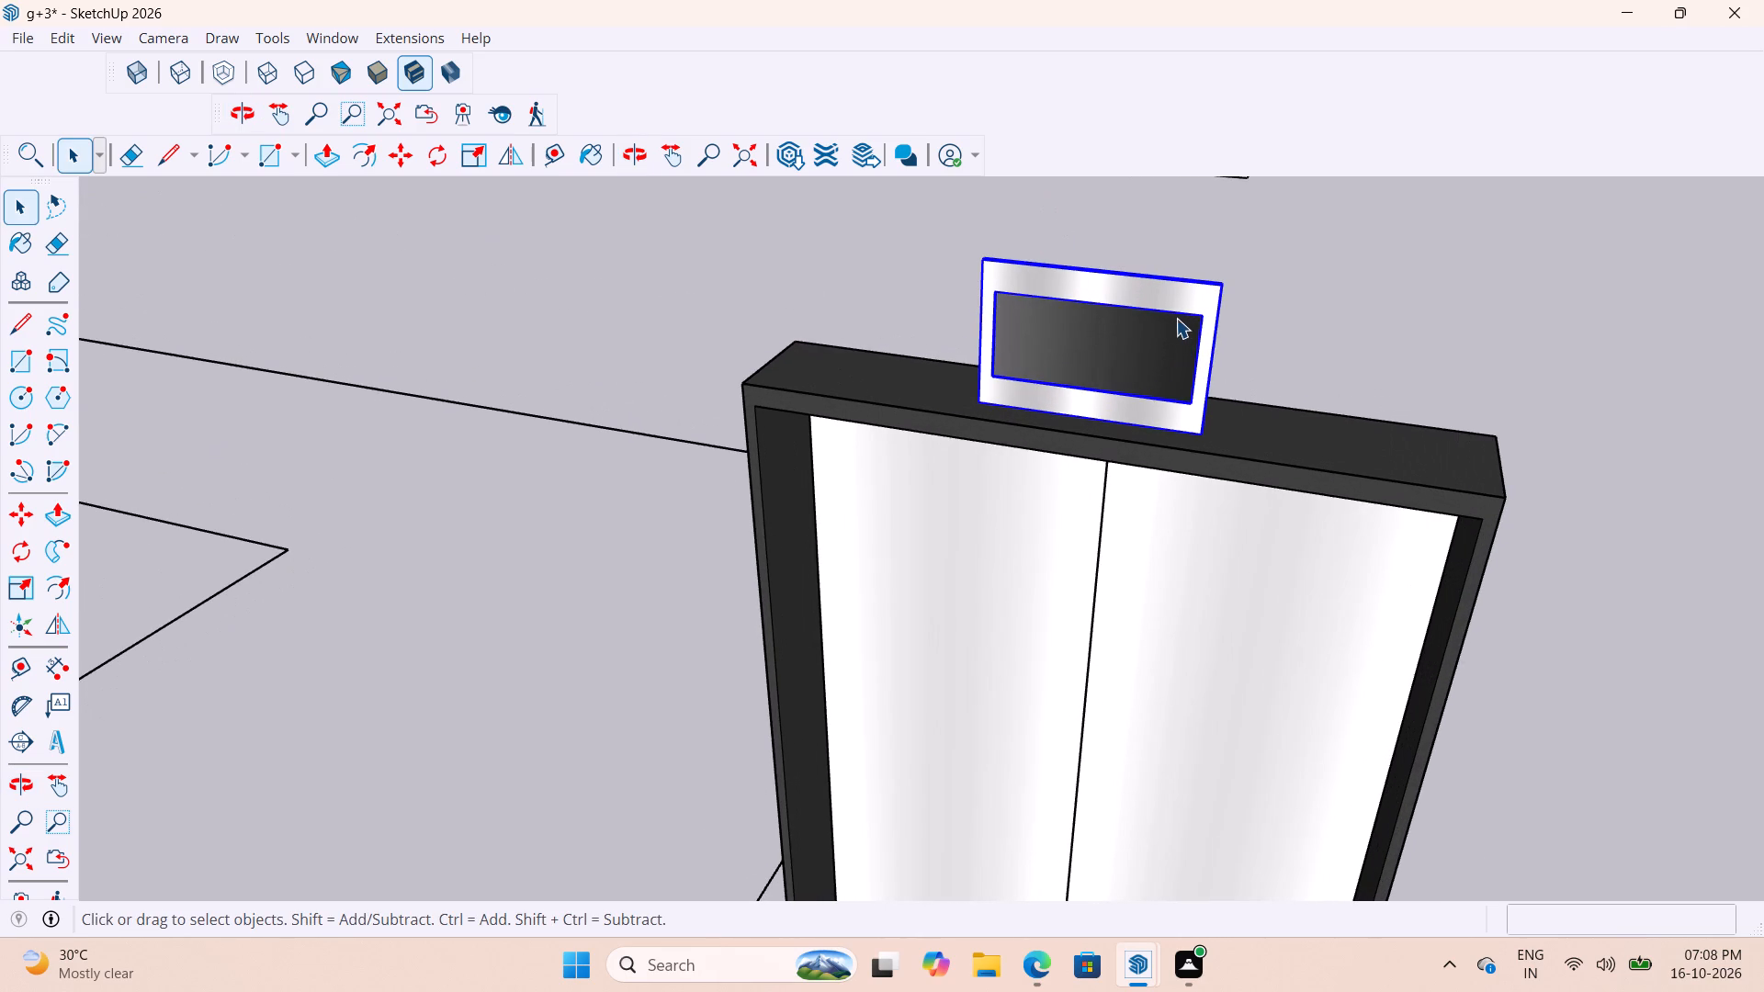
key("m")
left_click(1205, 429)
left_click(1640, 411)
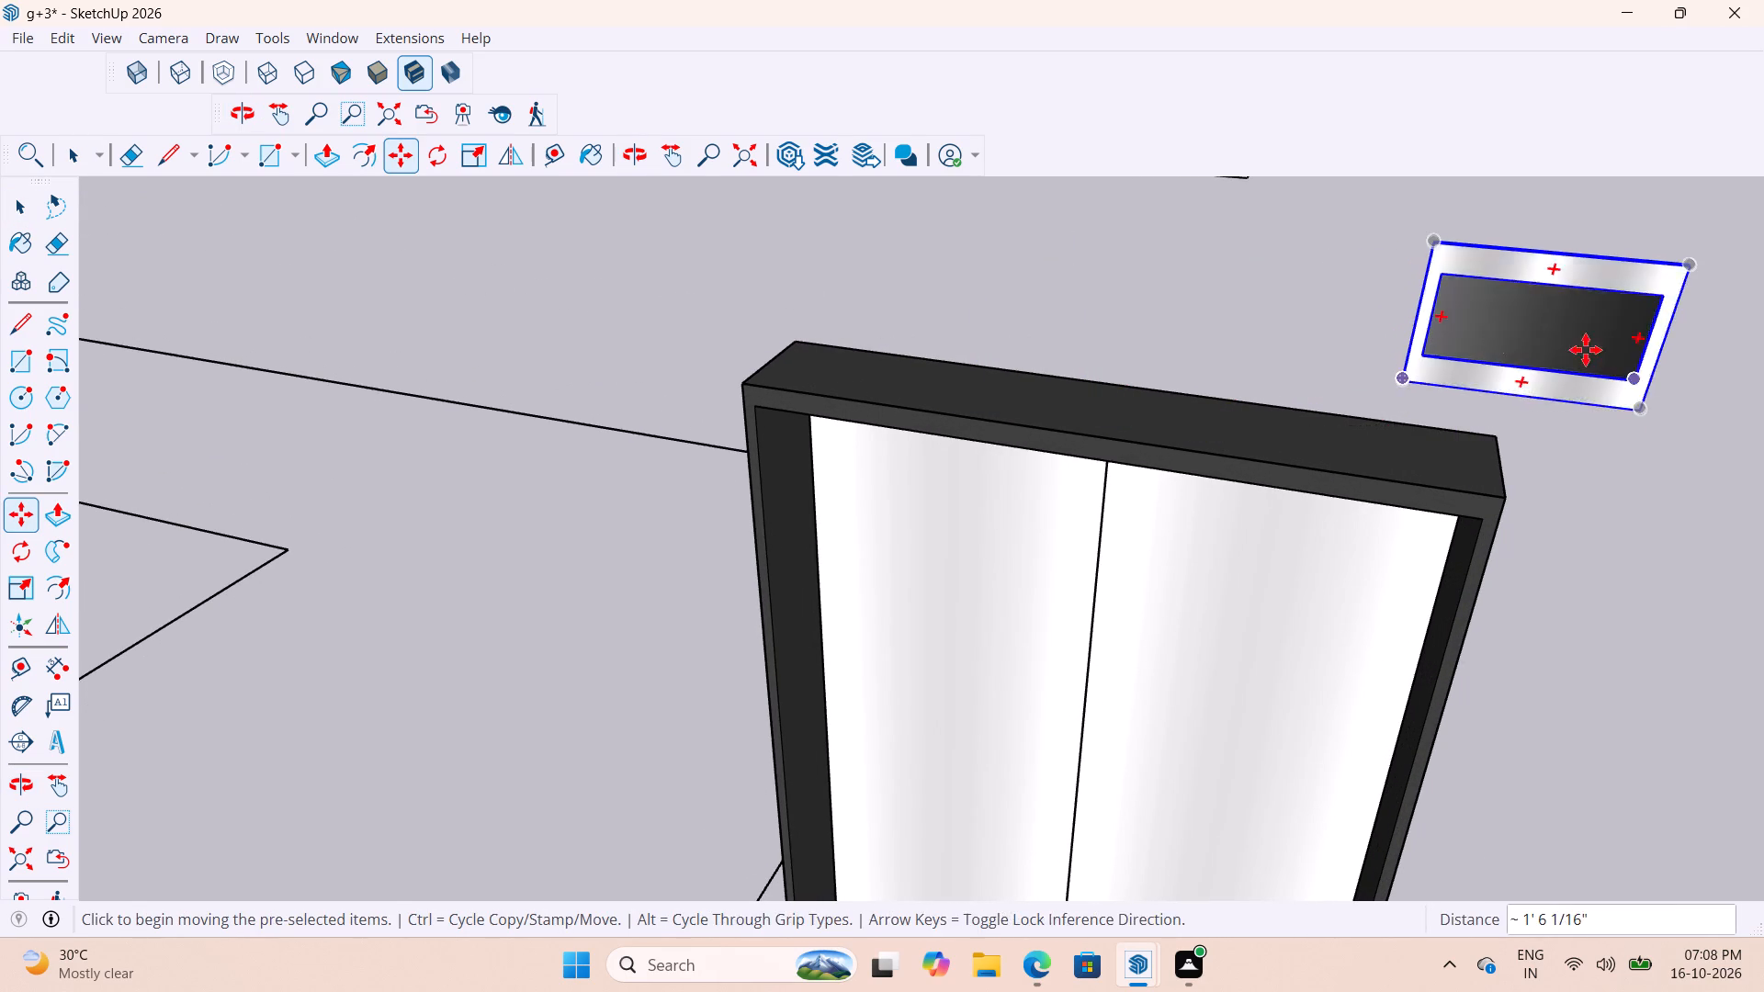
scroll(1499, 344, "down", 4)
scroll(1283, 417, "down", 5)
key("space")
scroll(1253, 391, "down", 4)
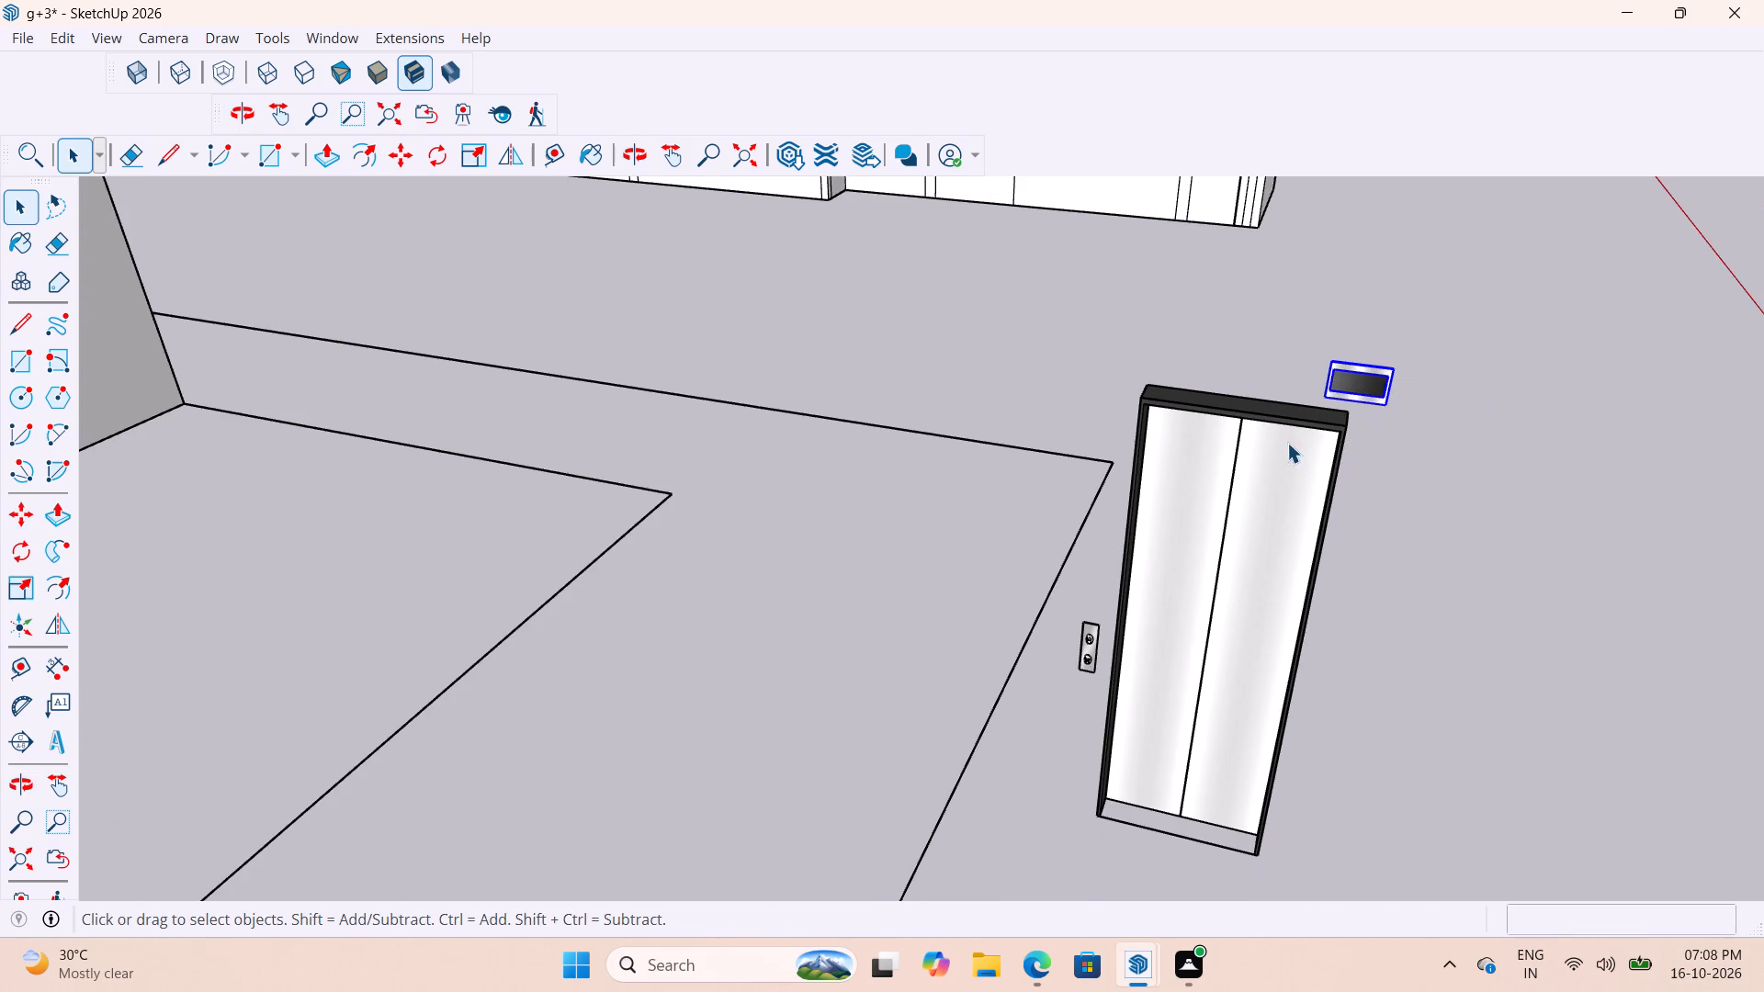
Move the call button plate from beside the lift door to the empty ground beyond the display.
scroll(1240, 434, "down", 2)
left_click(1110, 614)
scroll(1110, 622, "up", 4)
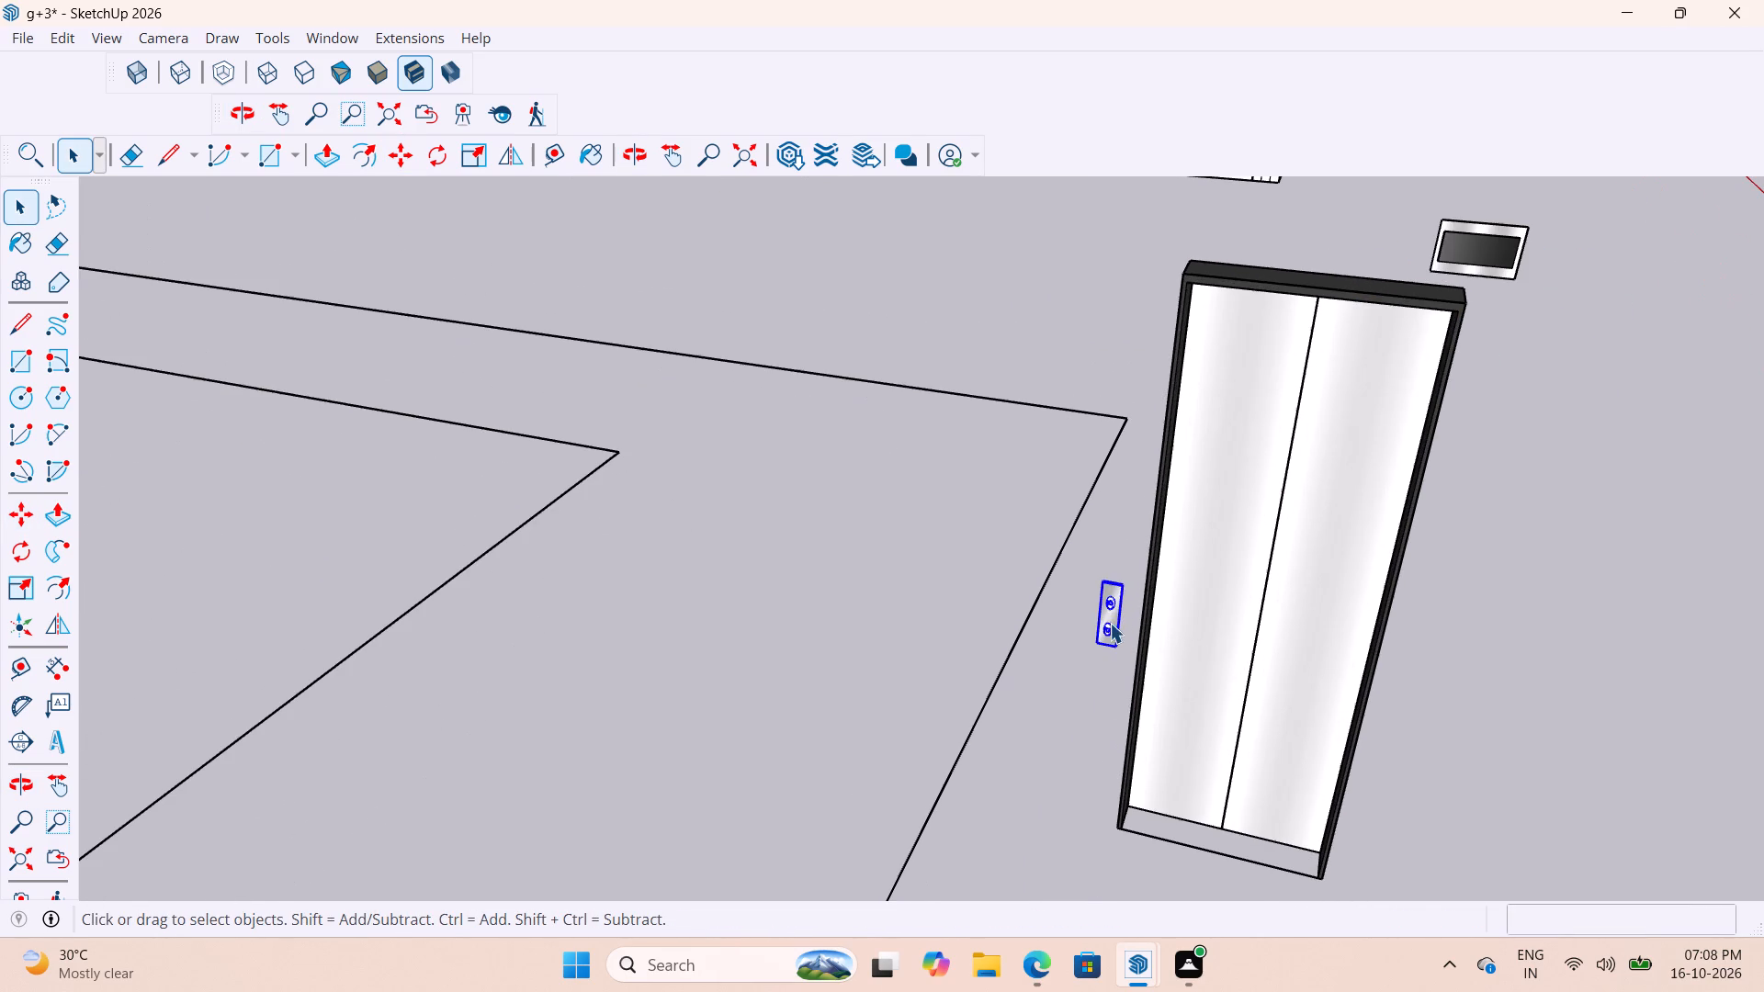
key("m")
left_click(1116, 652)
scroll(1283, 592, "down", 10)
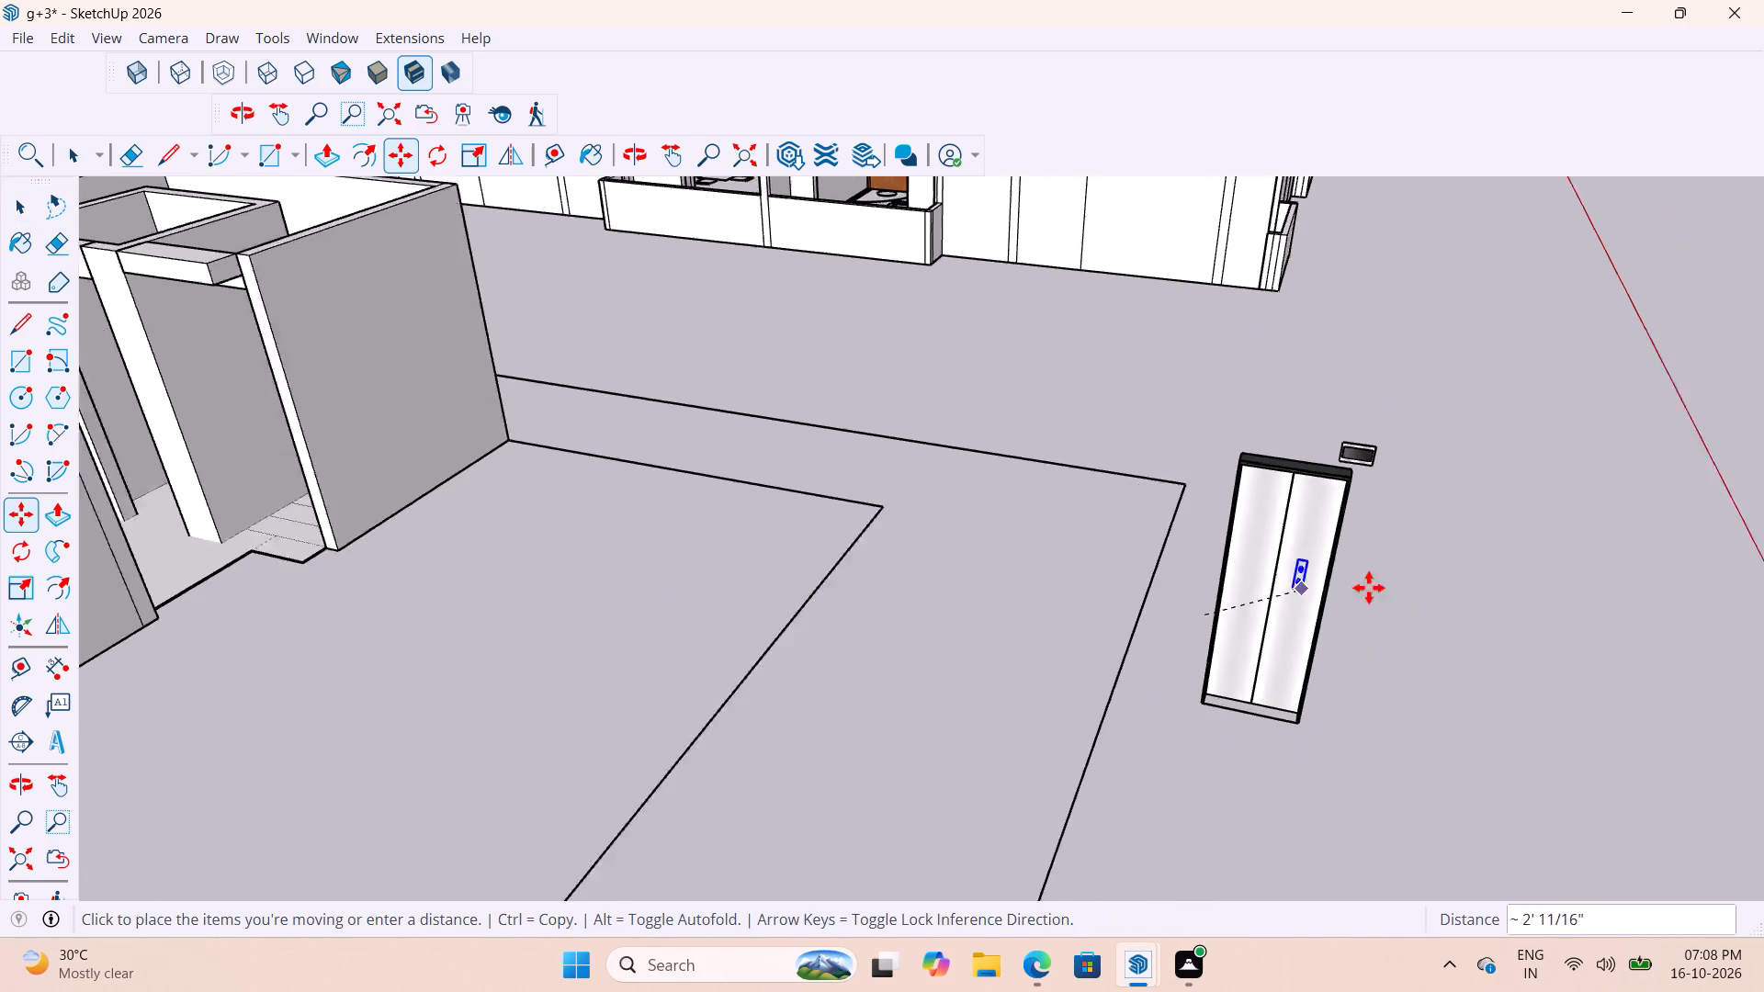
left_click(1448, 481)
key("space")
left_click(1432, 593)
Examine the lift door's panels and frame as separate pieces from several angles.
scroll(1329, 614, "up", 4)
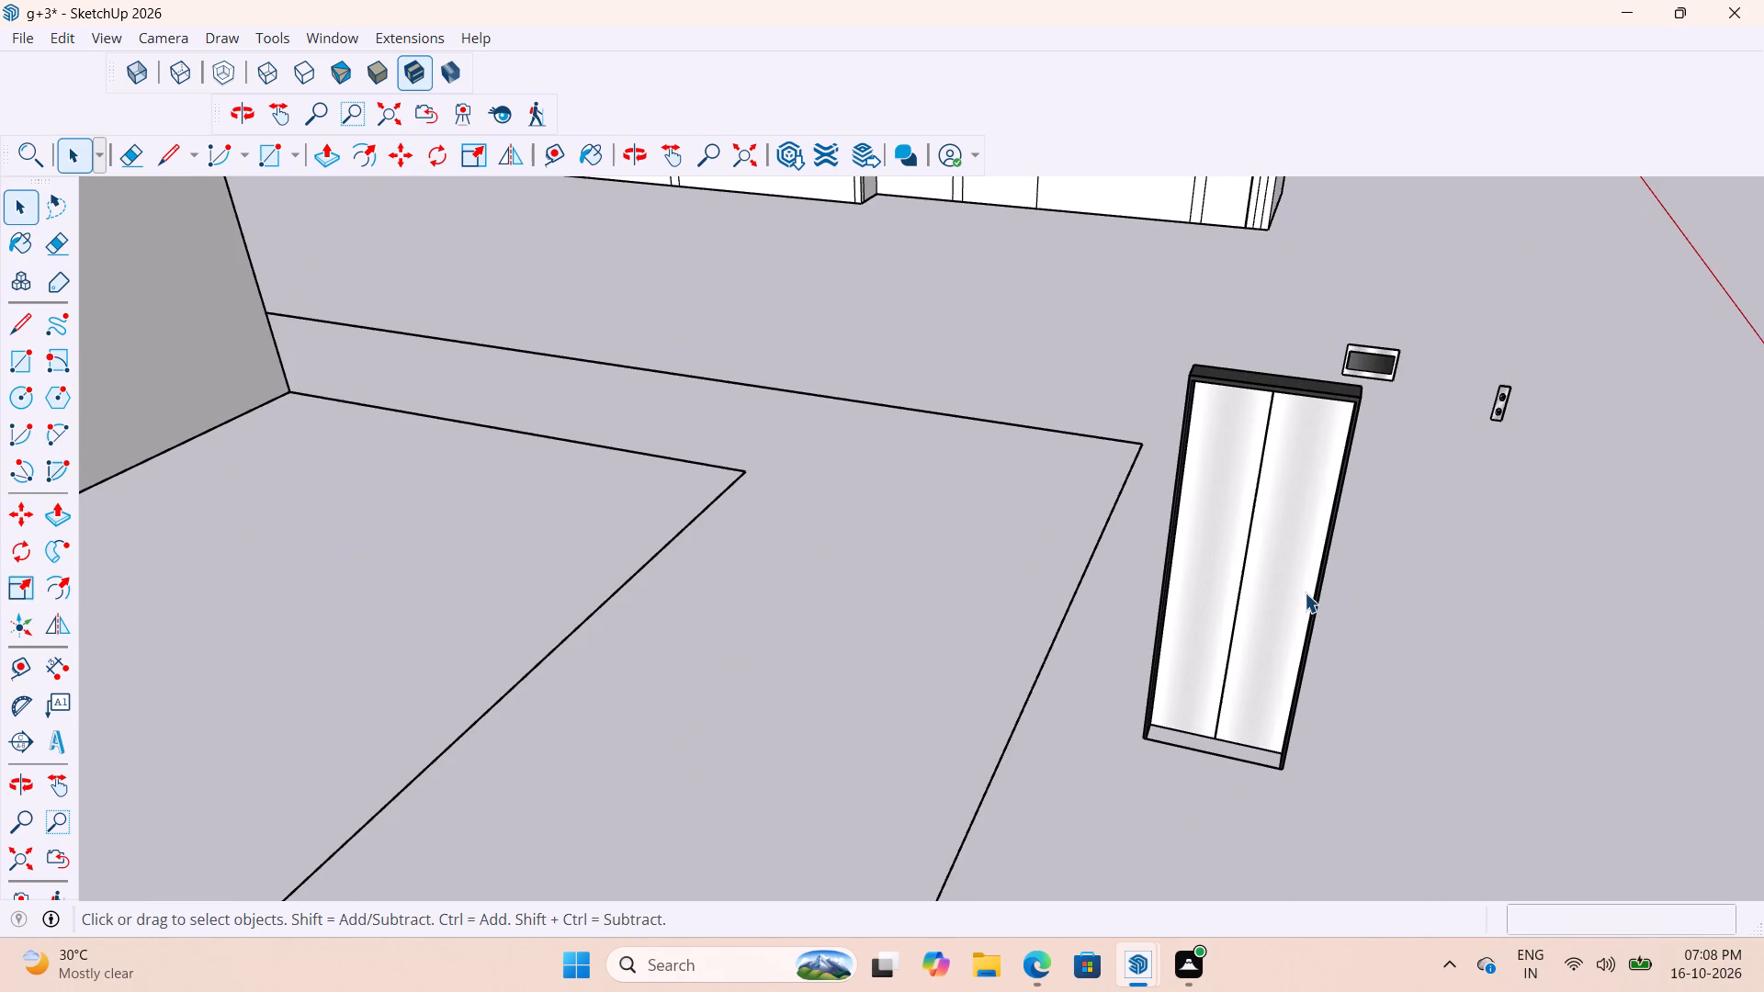
left_click(1305, 592)
scroll(1171, 649, "down", 5)
scroll(1293, 646, "down", 1)
middle_click_drag(1292, 645, 1355, 729)
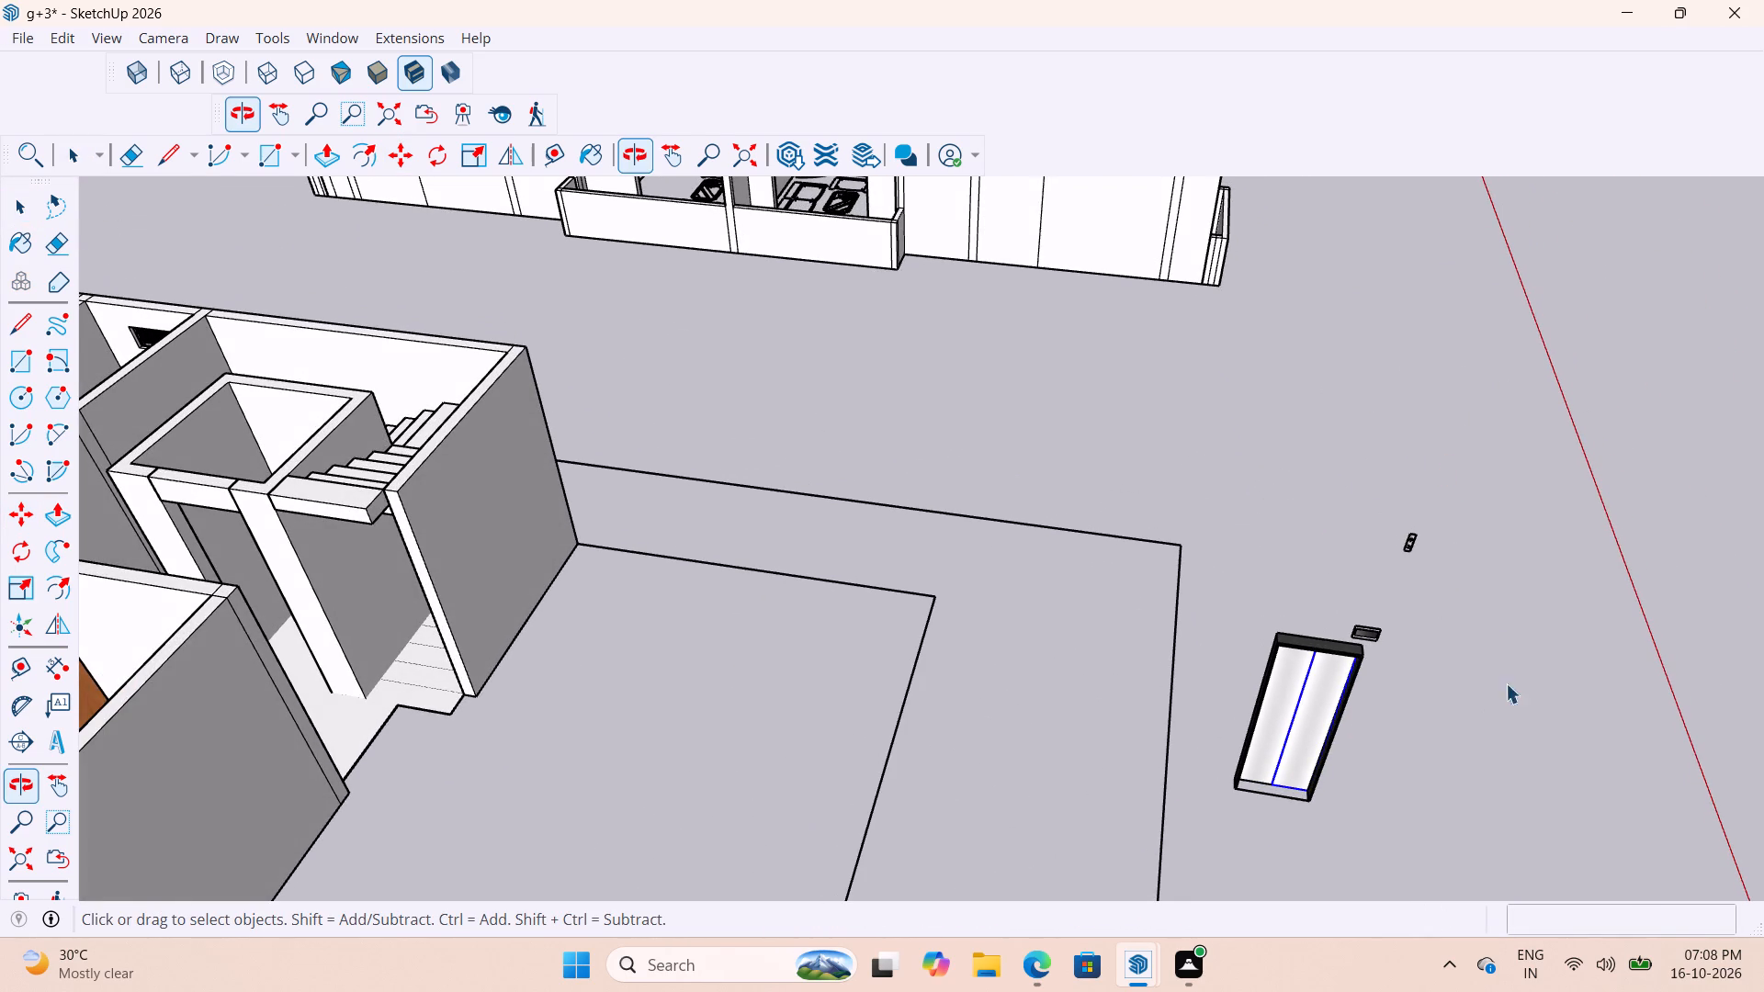
left_click_drag(1502, 644, 1480, 634)
scroll(1311, 453, "down", 5)
scroll(1389, 686, "up", 12)
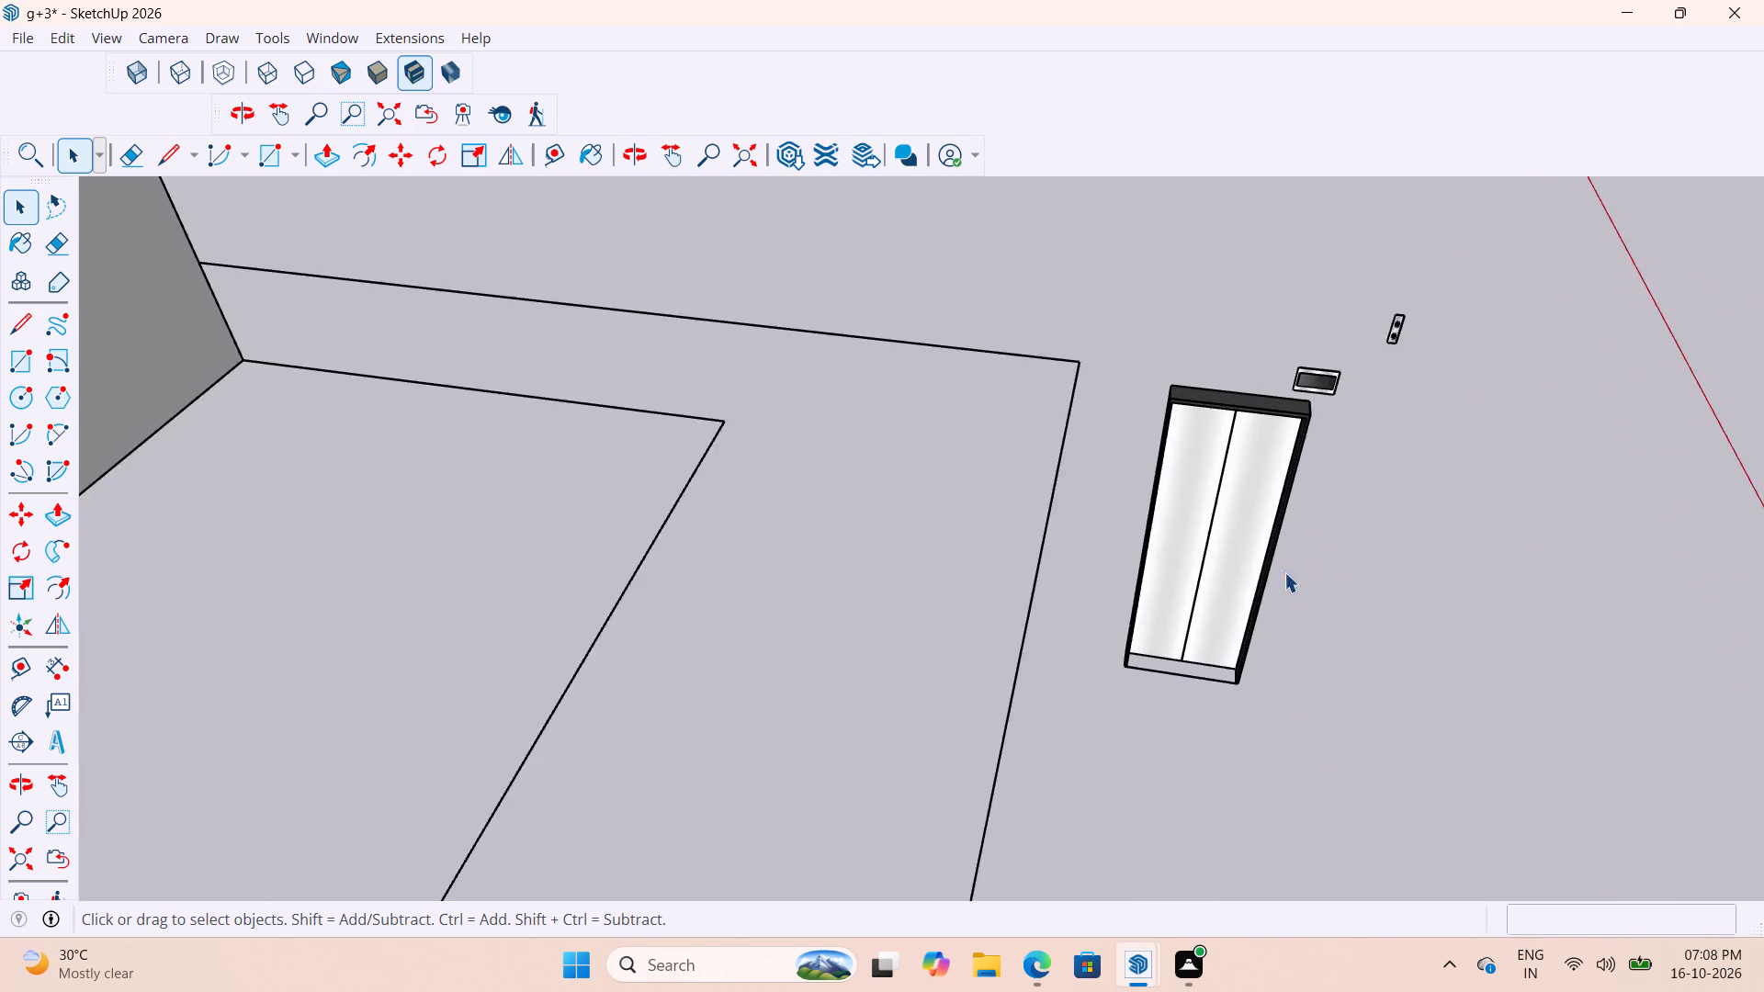
scroll(1284, 572, "up", 2)
scroll(1168, 498, "down", 5)
middle_click_drag(1166, 501, 1270, 664)
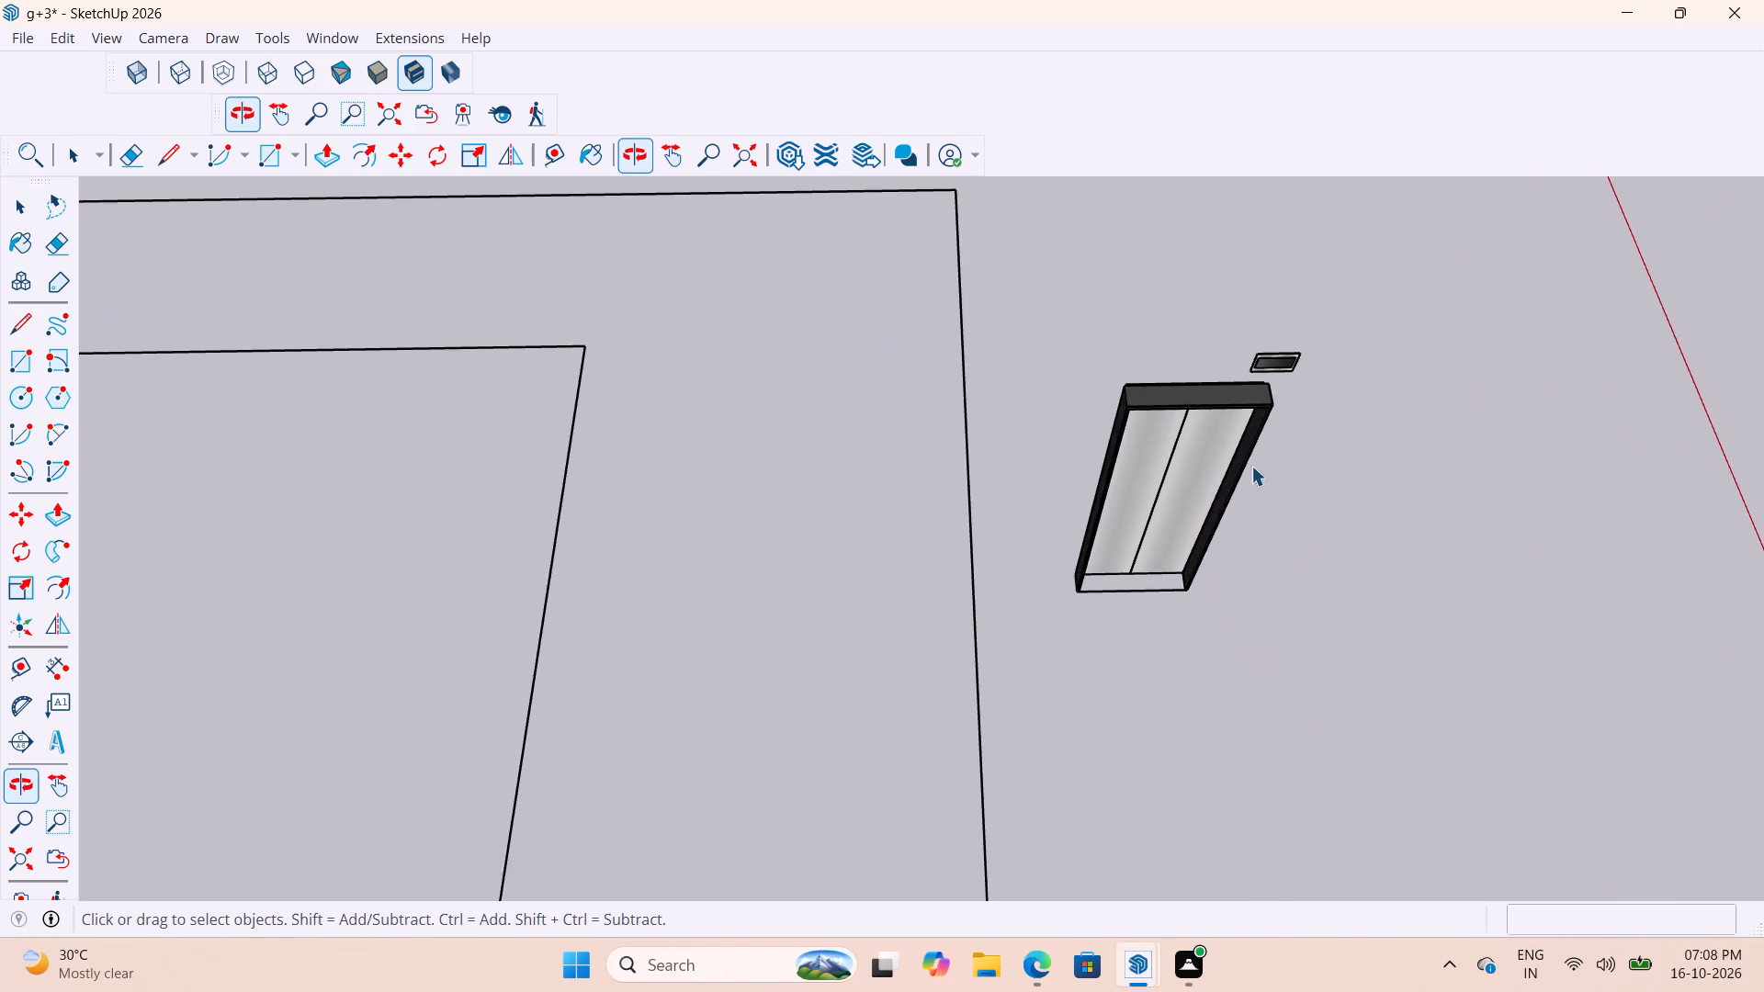
scroll(1308, 442, "up", 6)
middle_click_drag(1315, 421, 1214, 381)
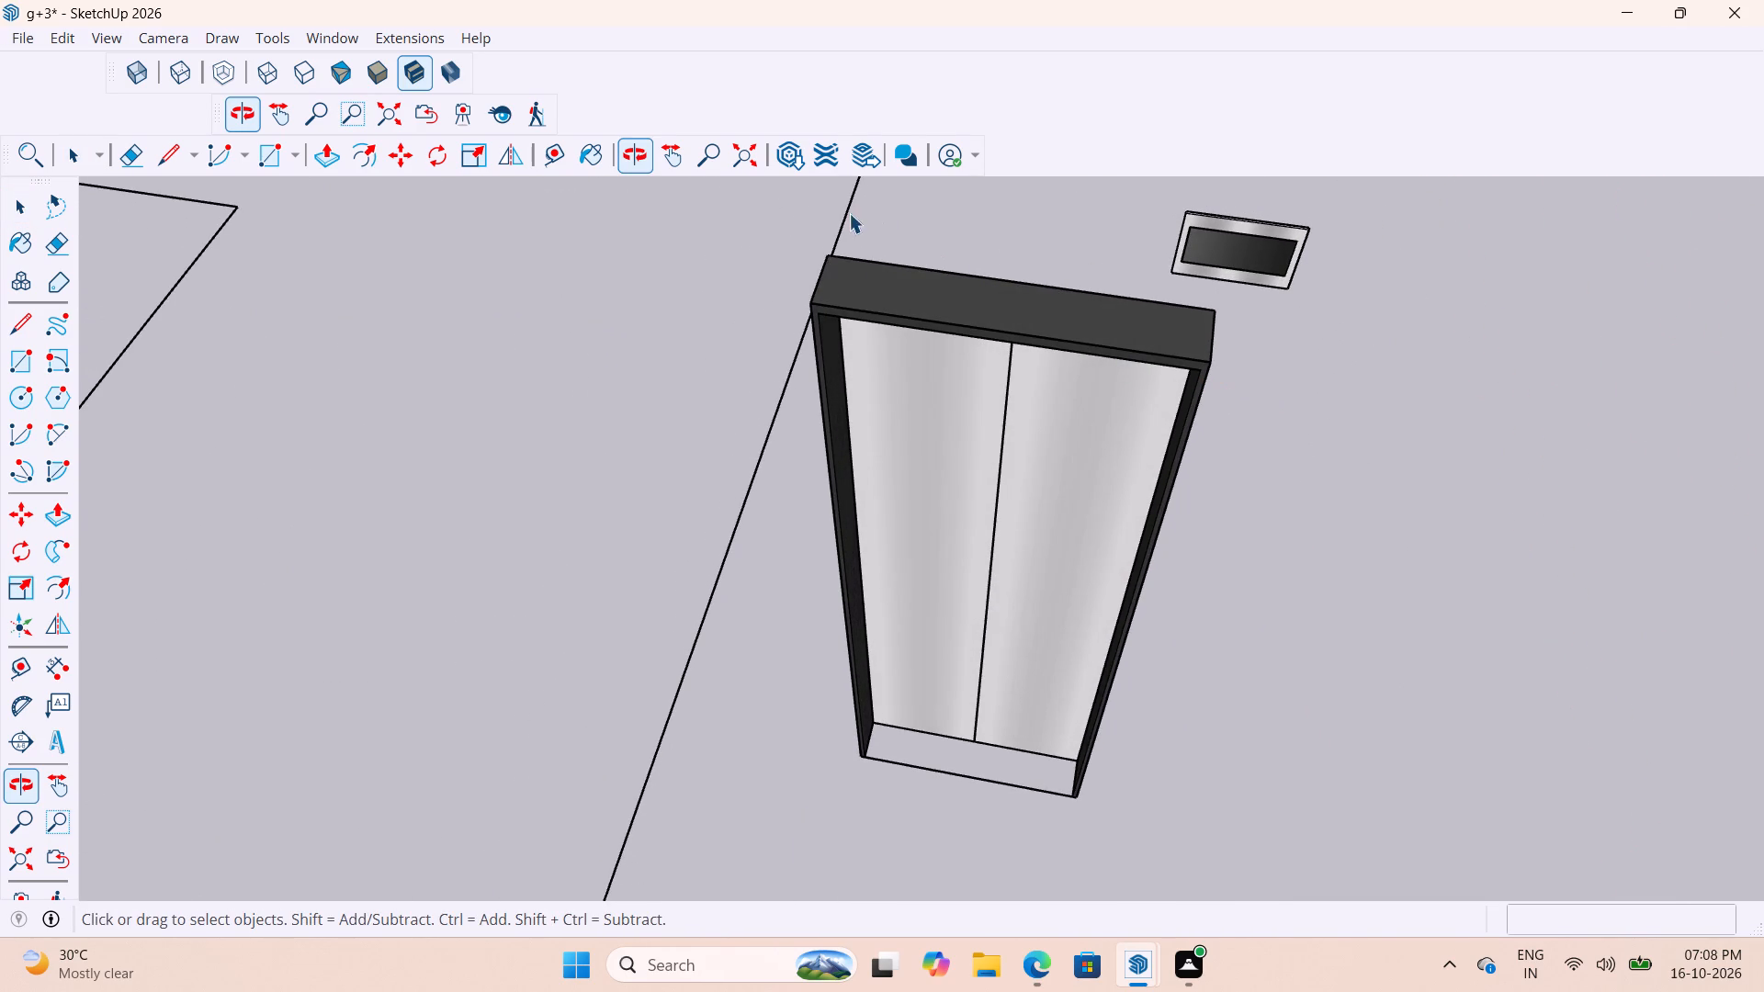
scroll(909, 356, "down", 7)
left_click(1029, 496)
left_click(1021, 494)
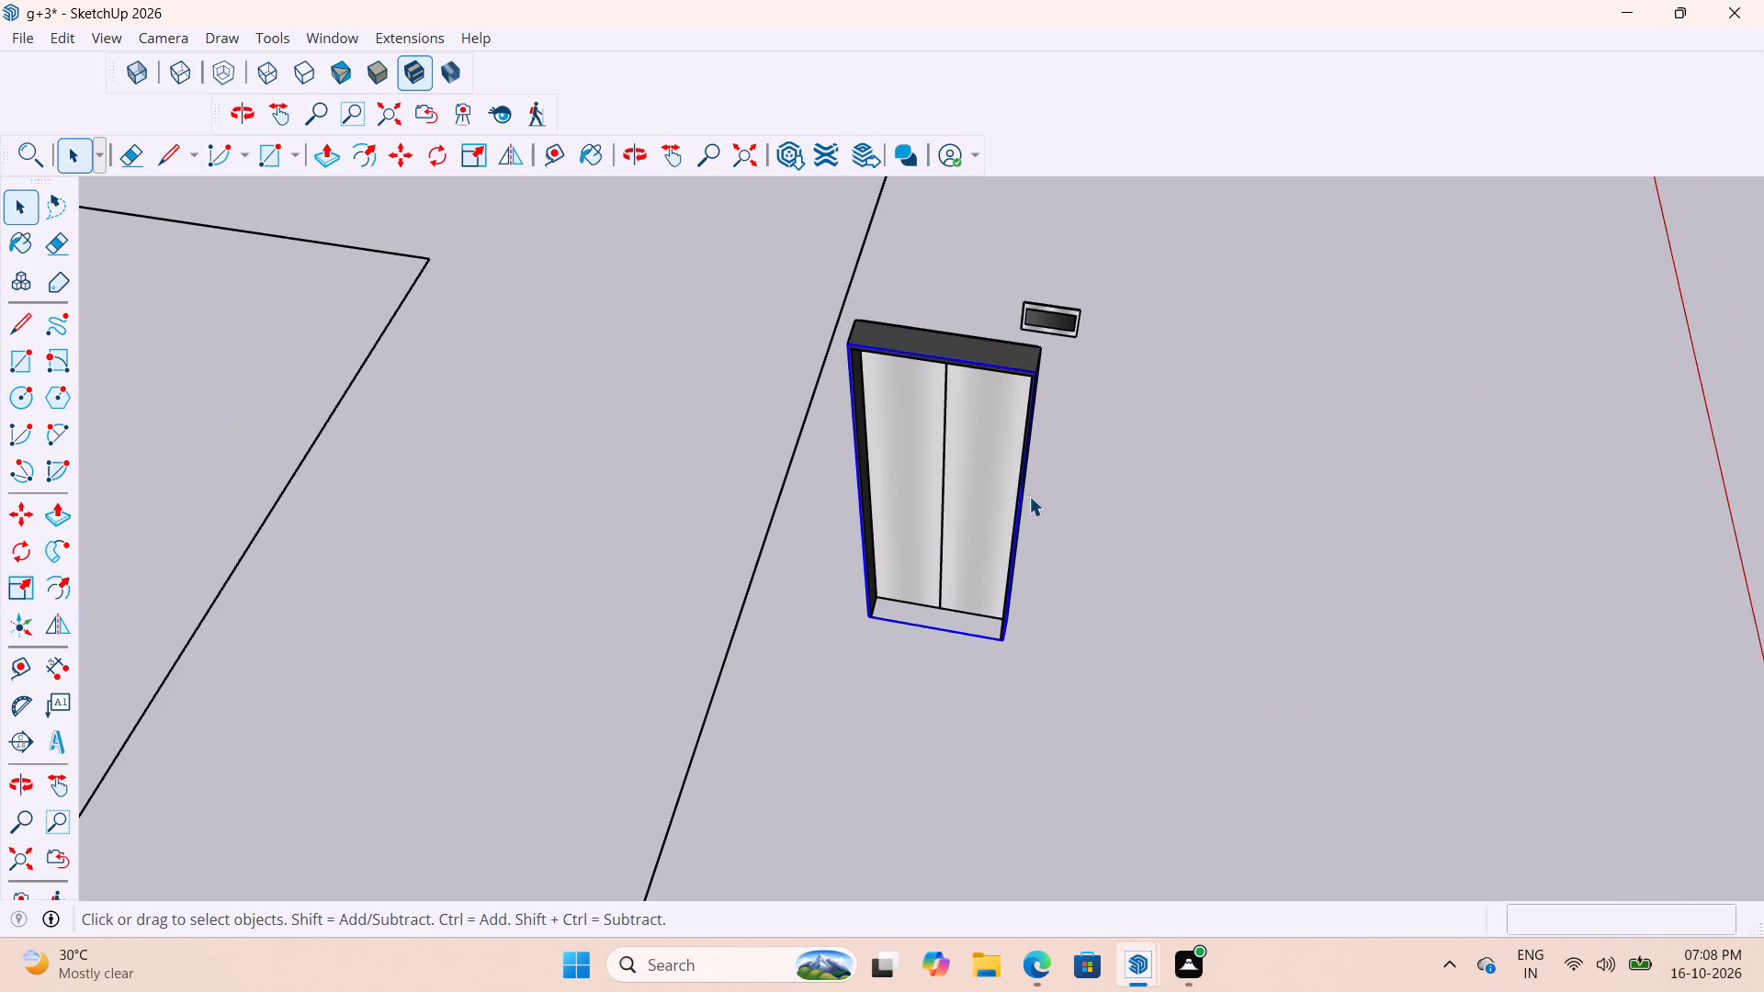
scroll(1031, 496, "down", 5)
middle_click_drag(1078, 492, 795, 431)
Move the floor display about 6' 2" farther from the lift door, close to the call button plate.
scroll(1030, 528, "up", 6)
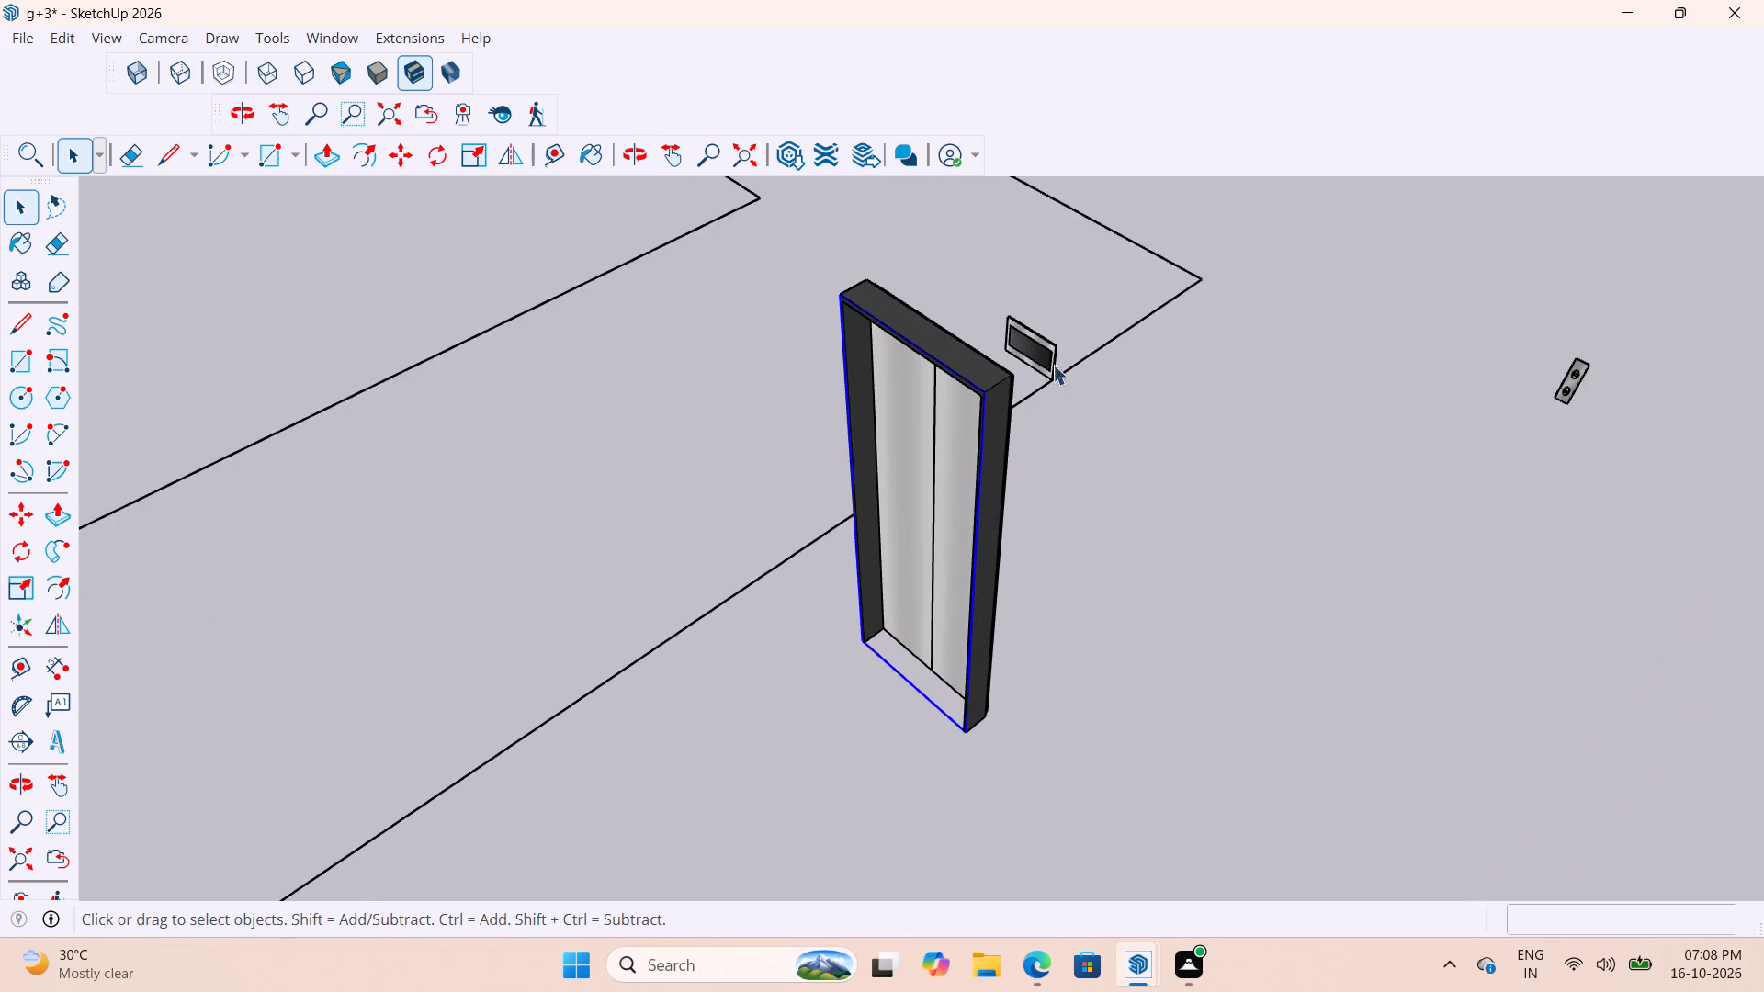
left_click(1052, 341)
left_click(1059, 352)
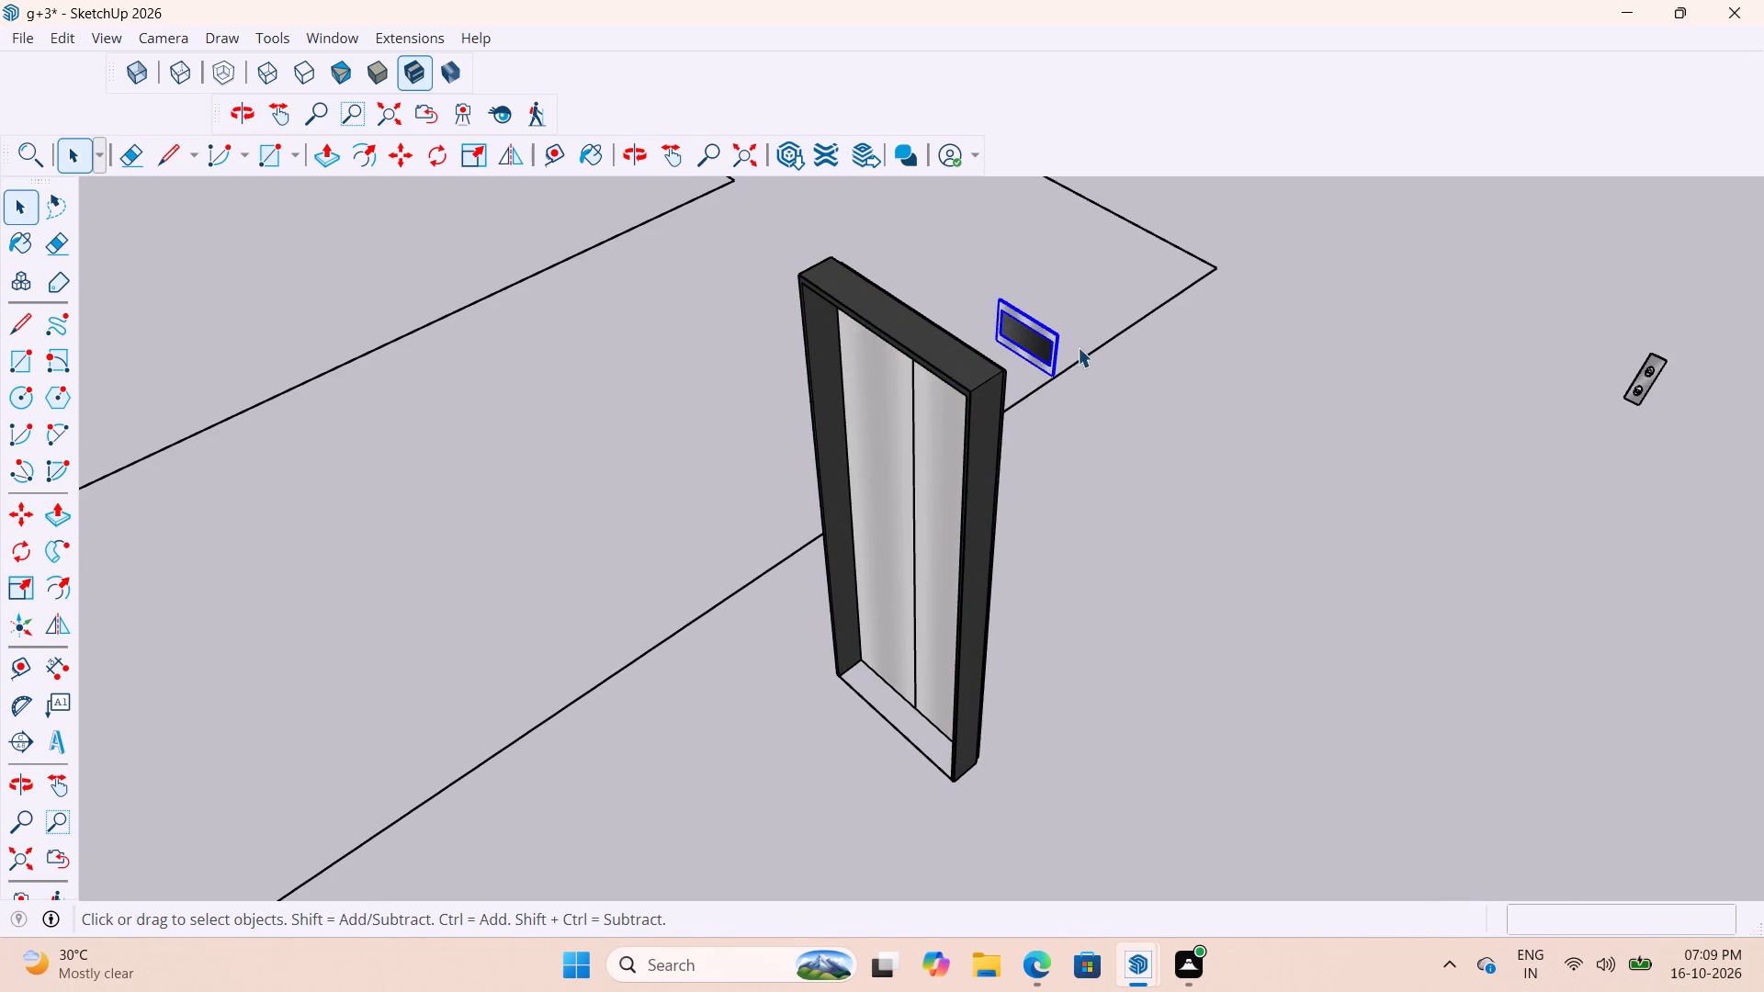
key("m")
left_click(1054, 374)
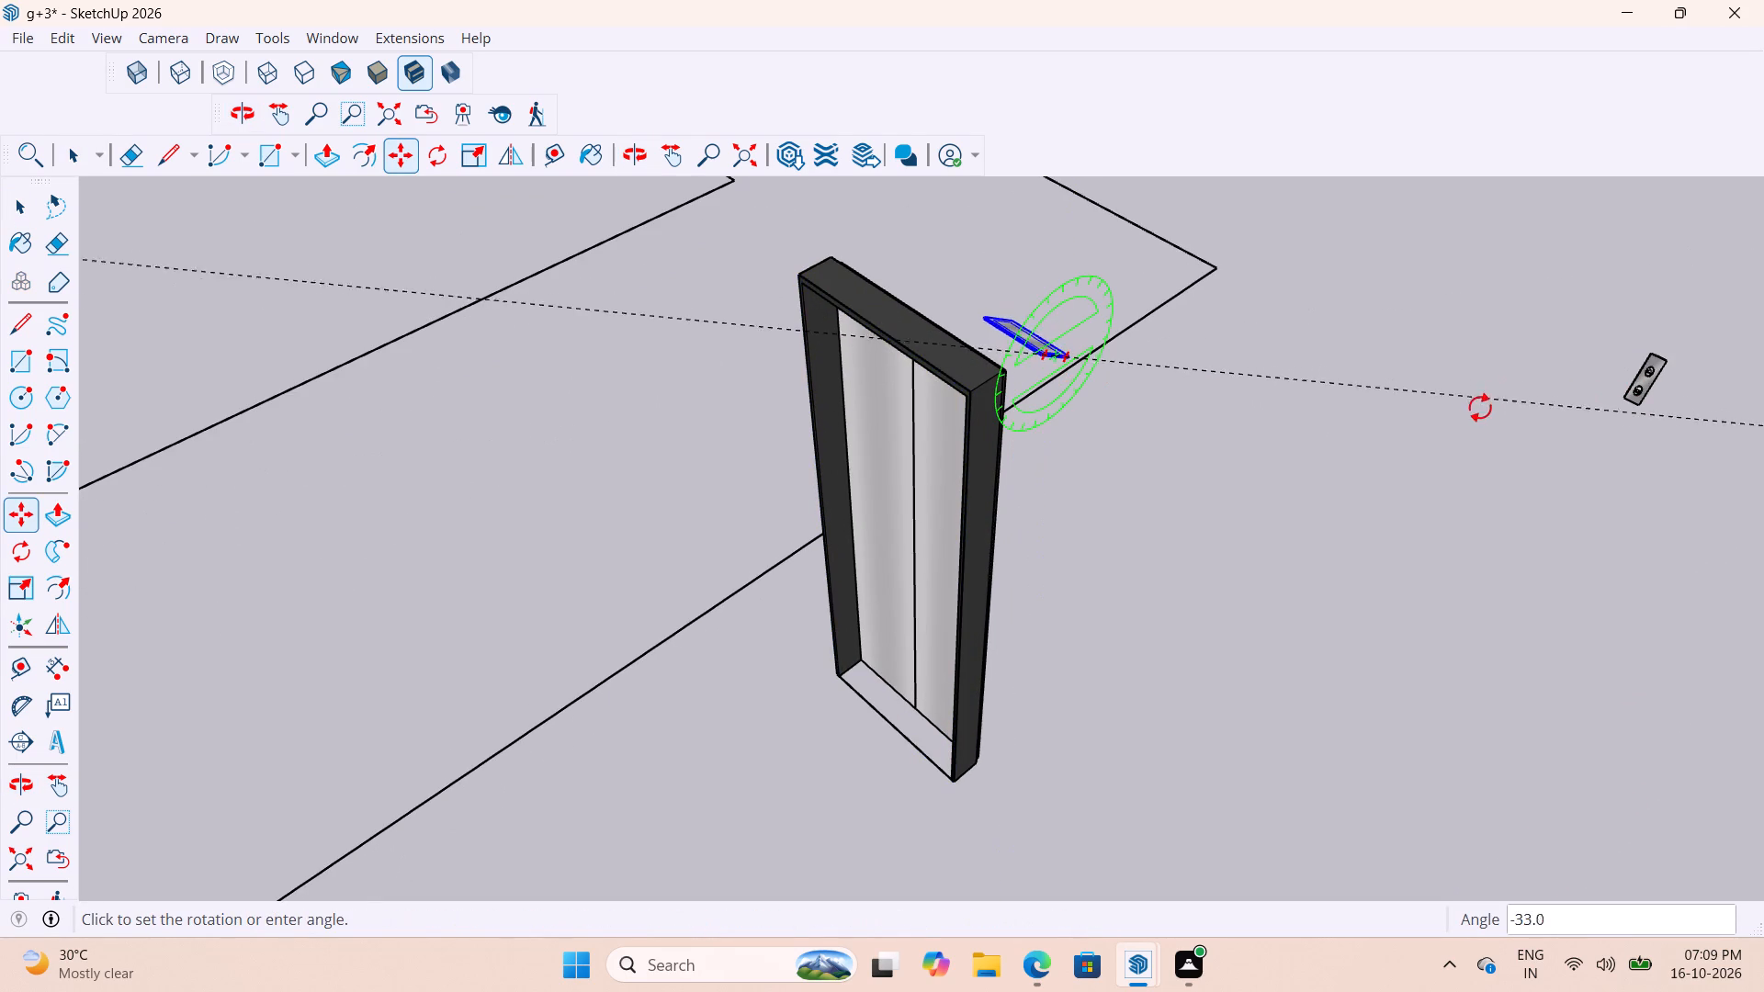
key("space")
scroll(1115, 342, "up", 3)
key("m")
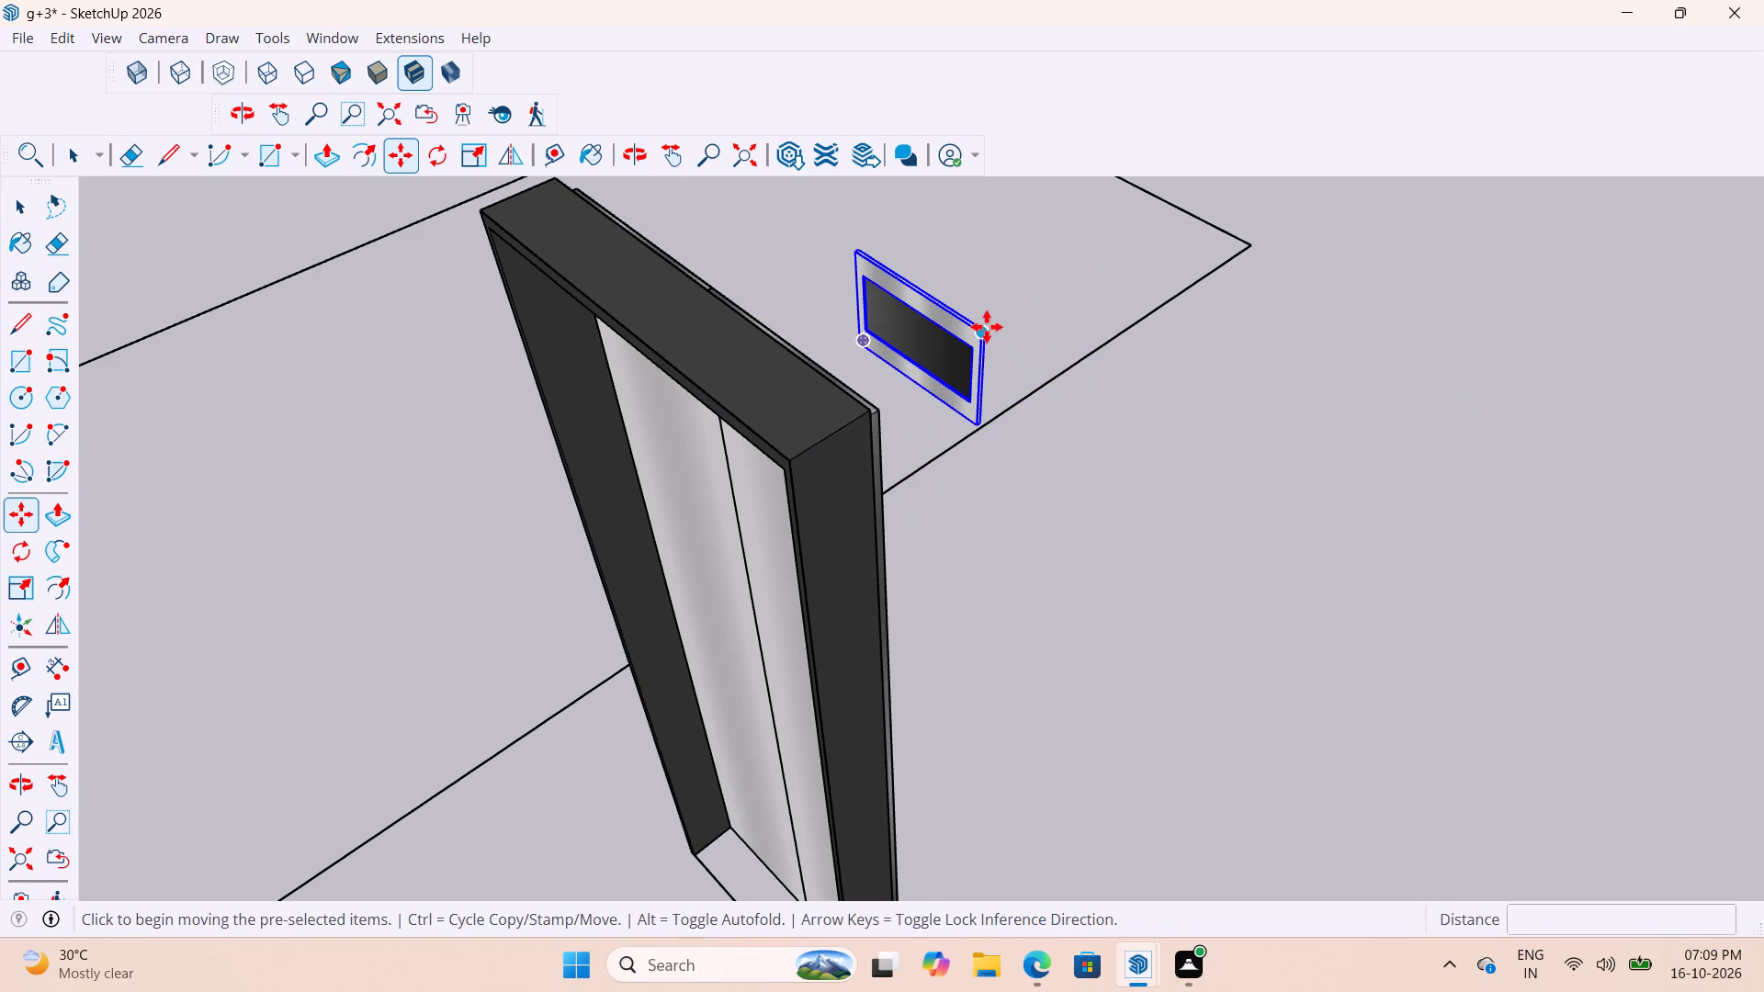
left_click(987, 327)
scroll(1387, 345, "down", 15)
left_click(1621, 308)
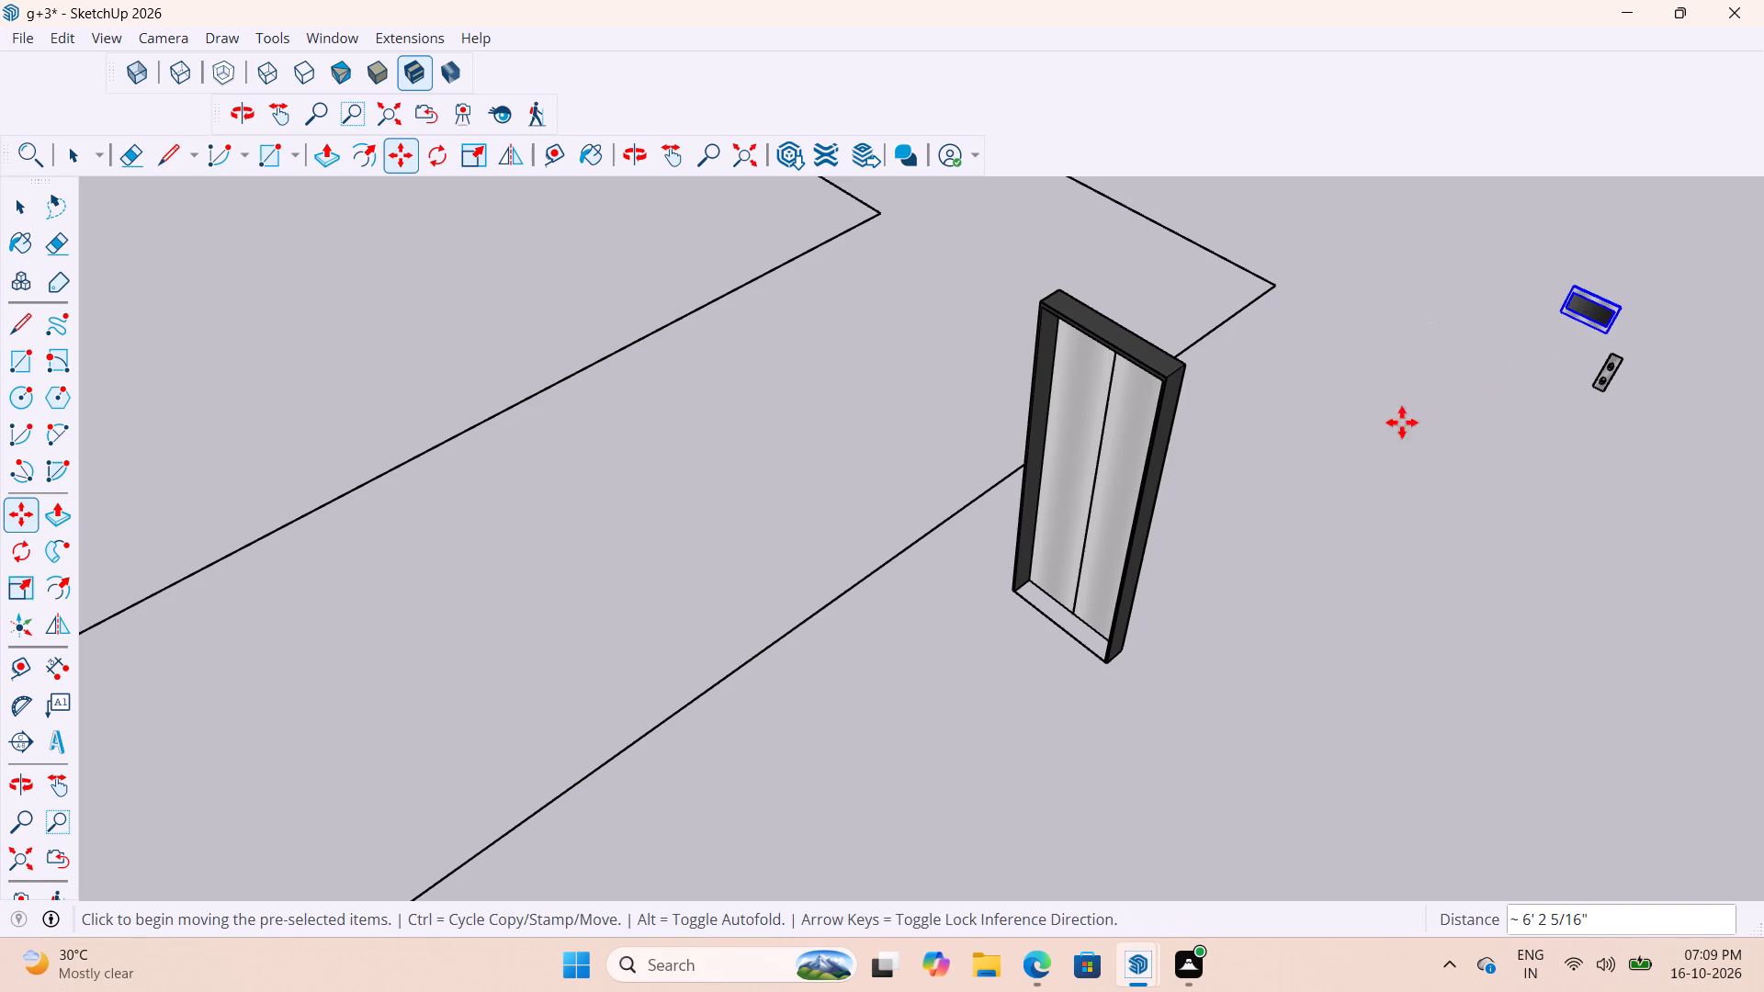
key("space")
Select all the lift door's frame and panel pieces, leaving out the display and call button plate, and make them one group.
scroll(1265, 461, "down", 4)
middle_click_drag(1285, 504, 888, 524)
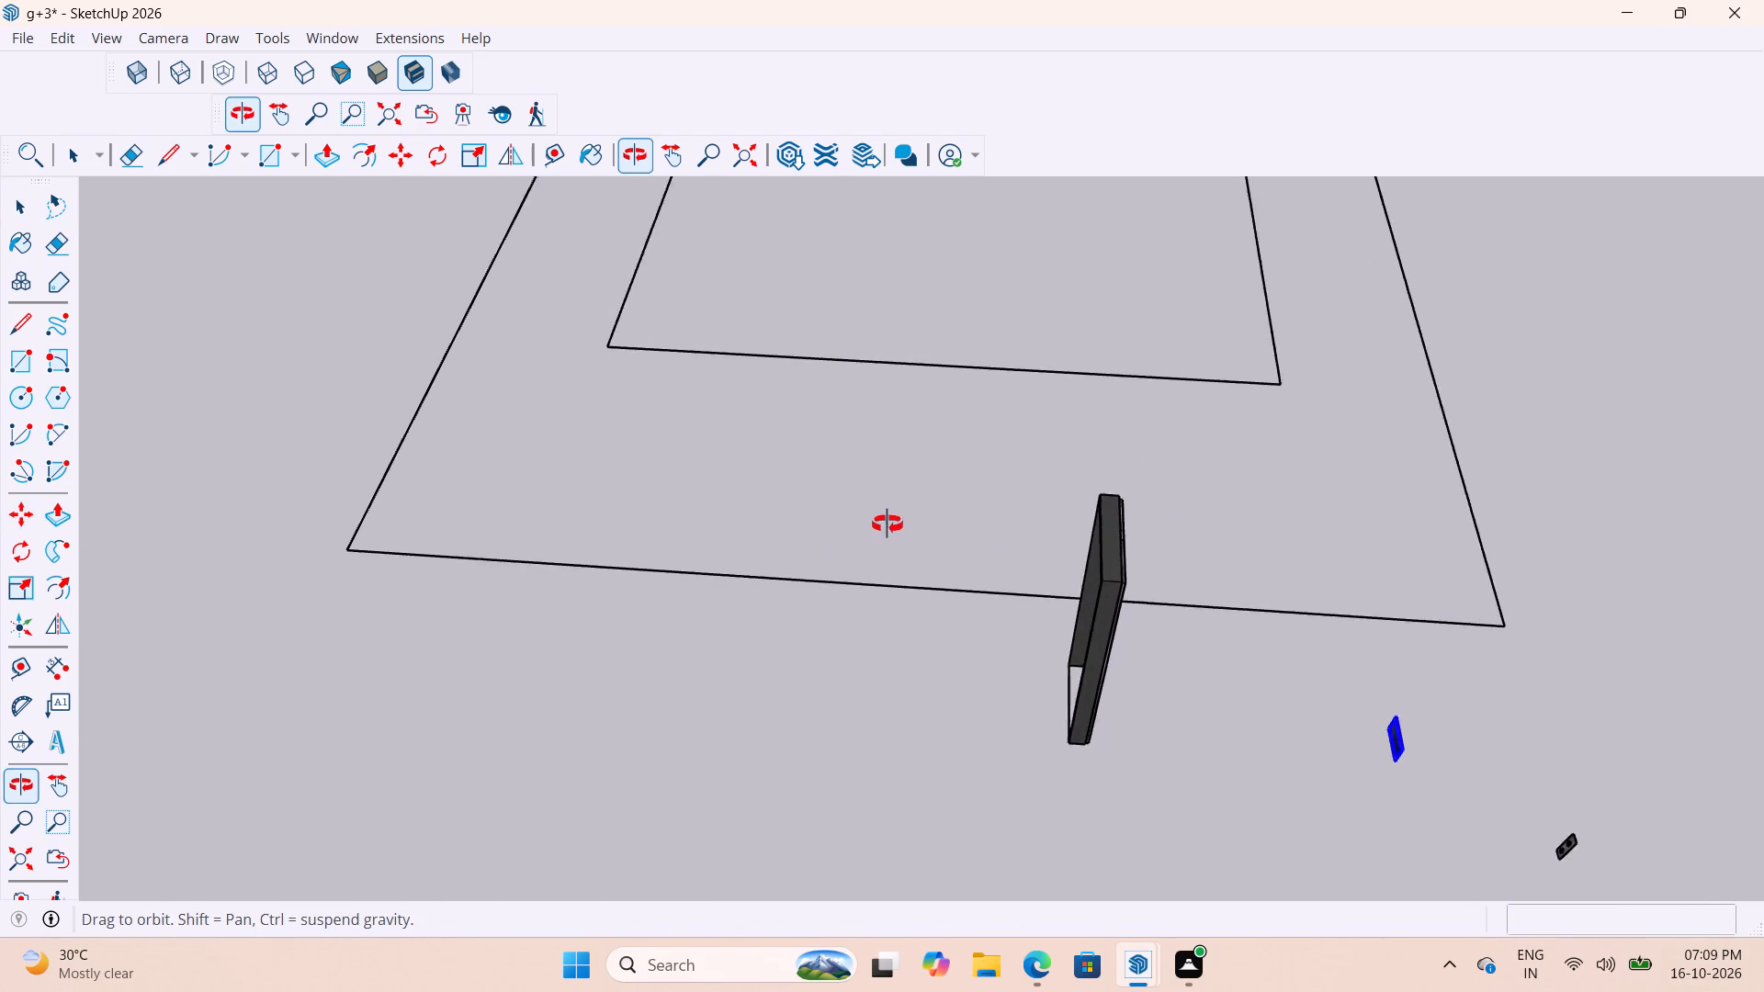
middle_click_drag(888, 524, 886, 524)
scroll(958, 531, "down", 10)
middle_click_drag(1014, 594, 1124, 803)
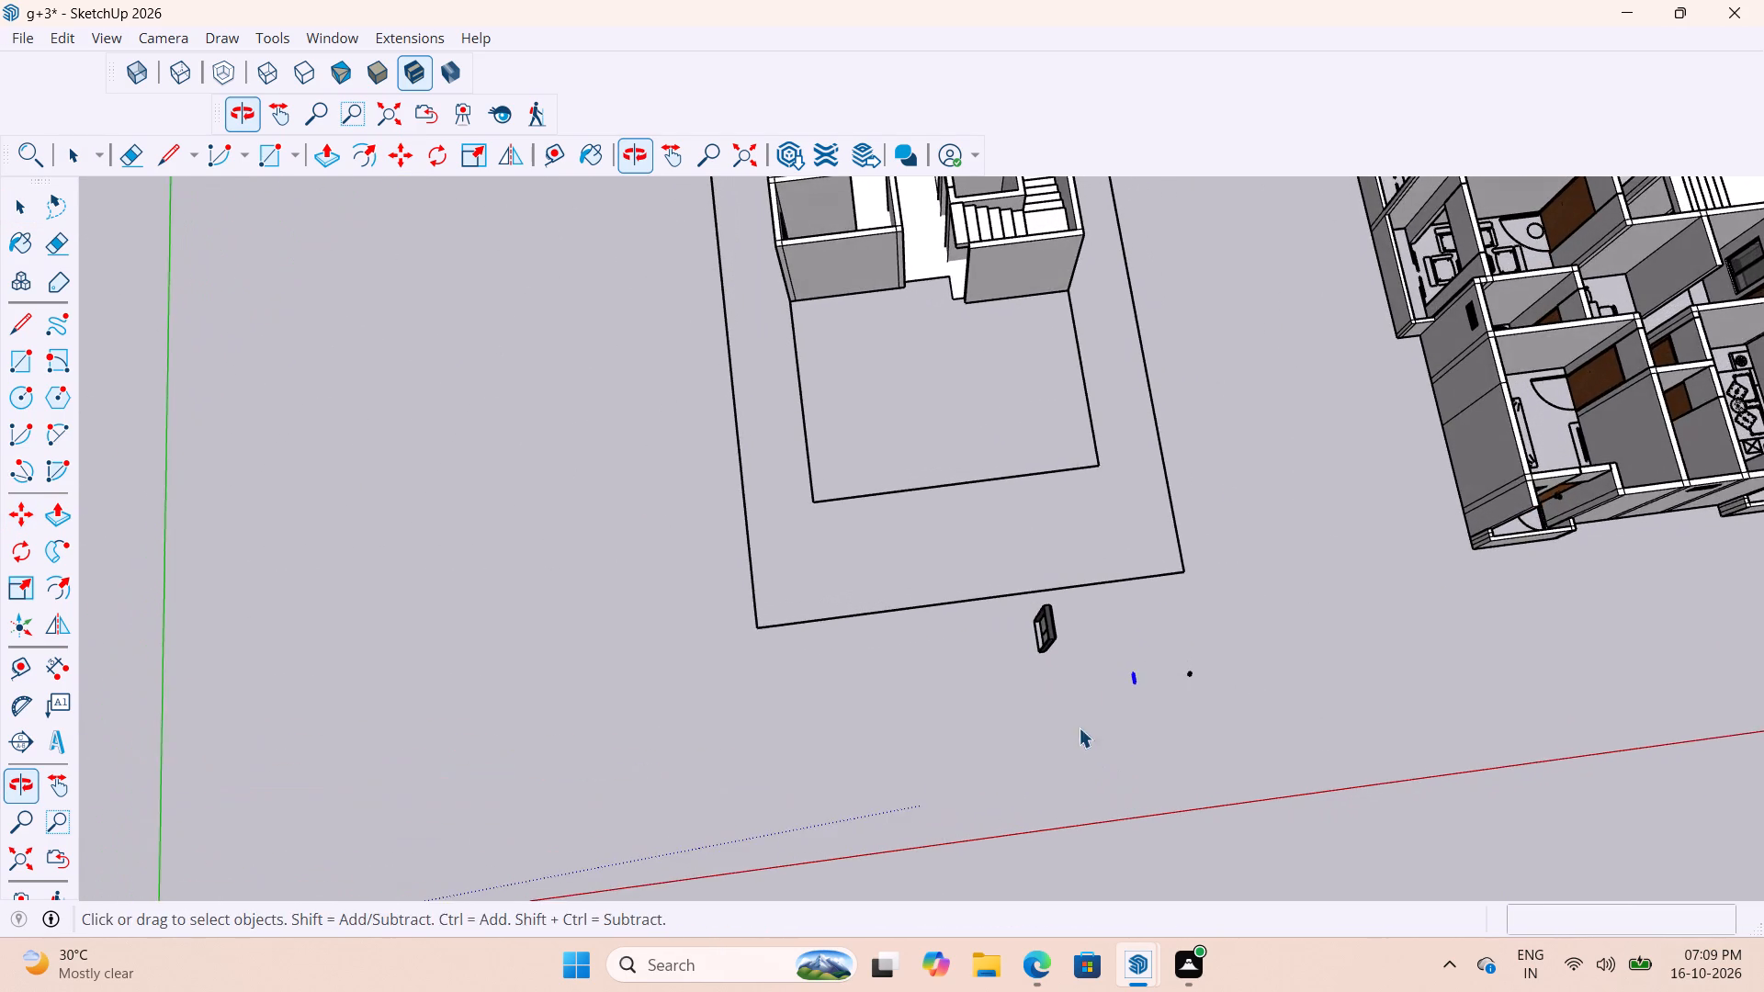
middle_click_drag(1079, 727, 1102, 784)
scroll(1079, 734, "down", 1)
scroll(1063, 667, "up", 15)
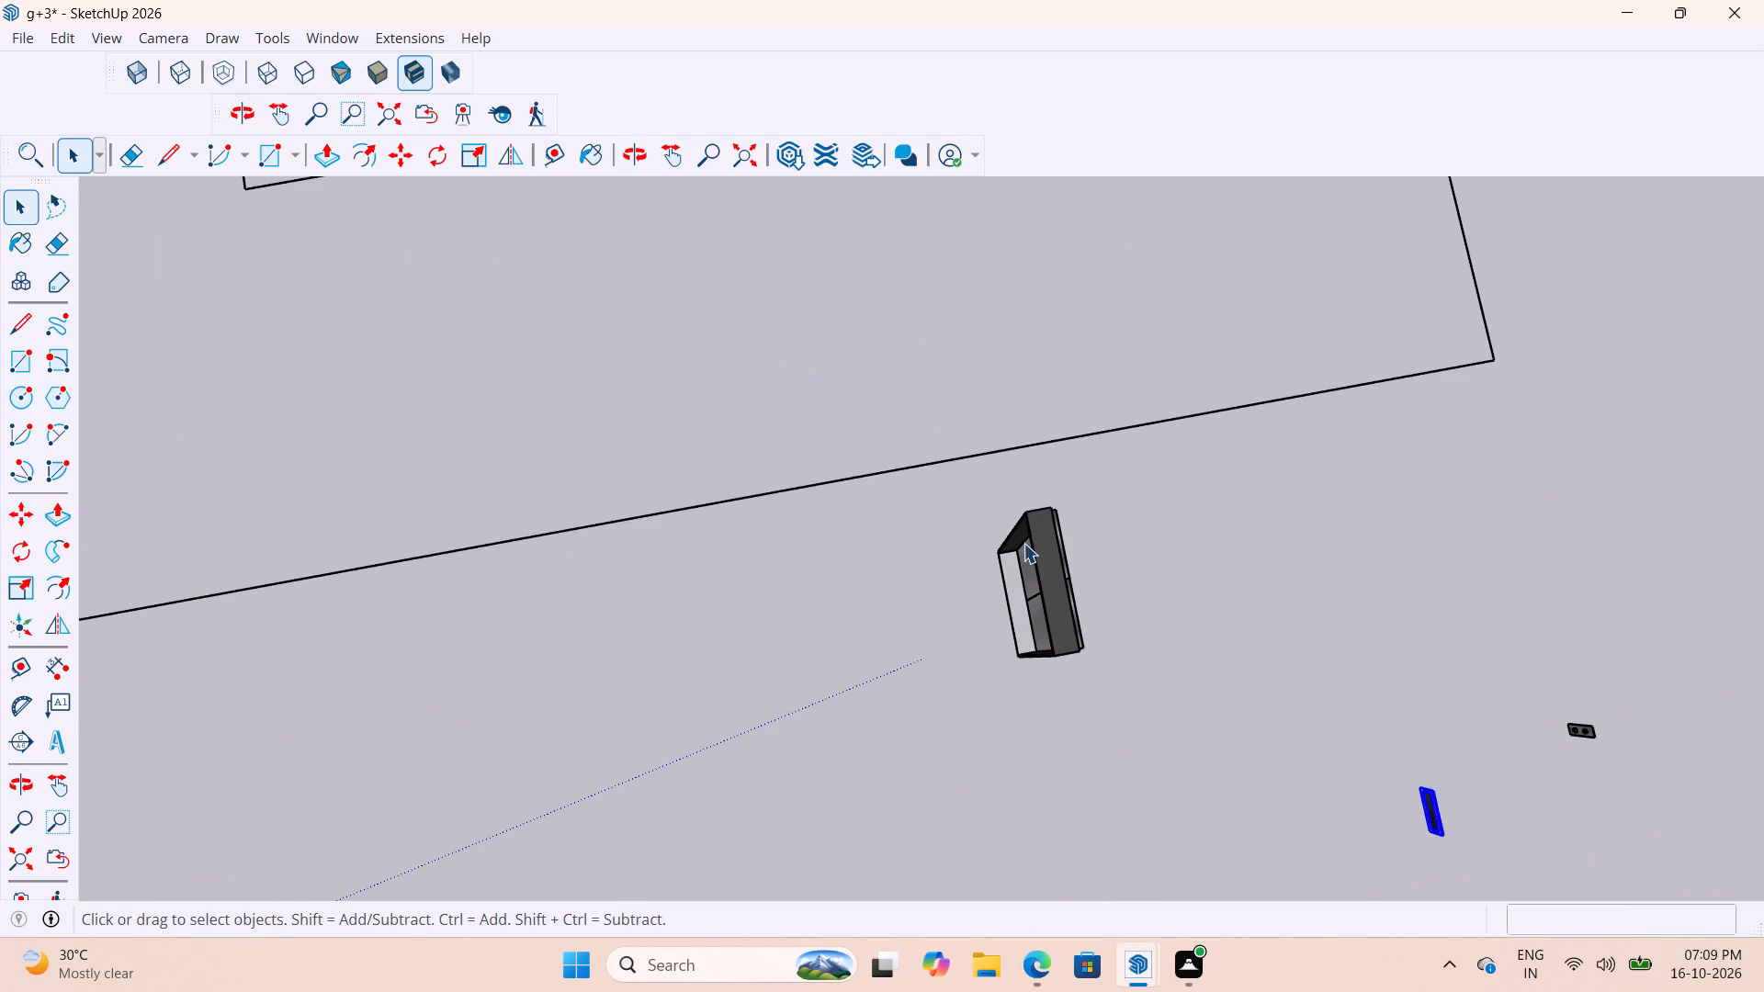
left_click_drag(1114, 479, 983, 719)
left_click_drag(983, 719, 983, 721)
scroll(999, 709, "up", 4)
middle_click_drag(1026, 694, 1428, 550)
scroll(1408, 535, "down", 6)
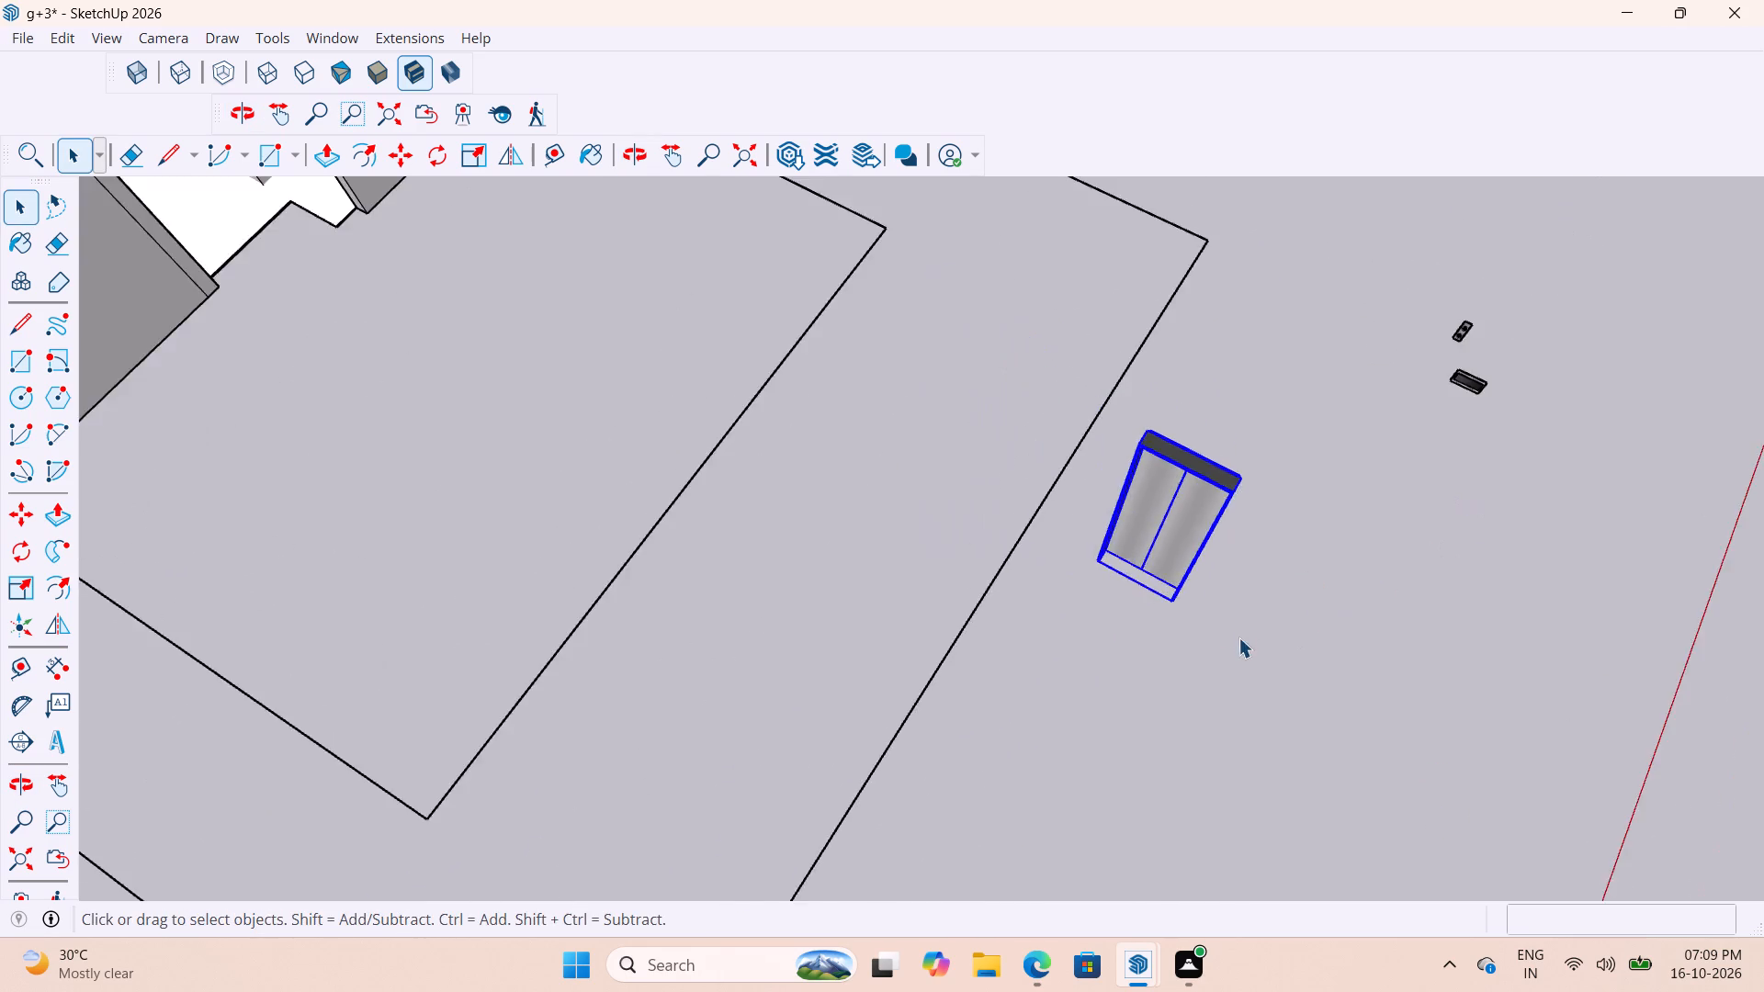
middle_click_drag(1238, 637, 1422, 587)
scroll(1286, 598, "down", 5)
right_click(1187, 510)
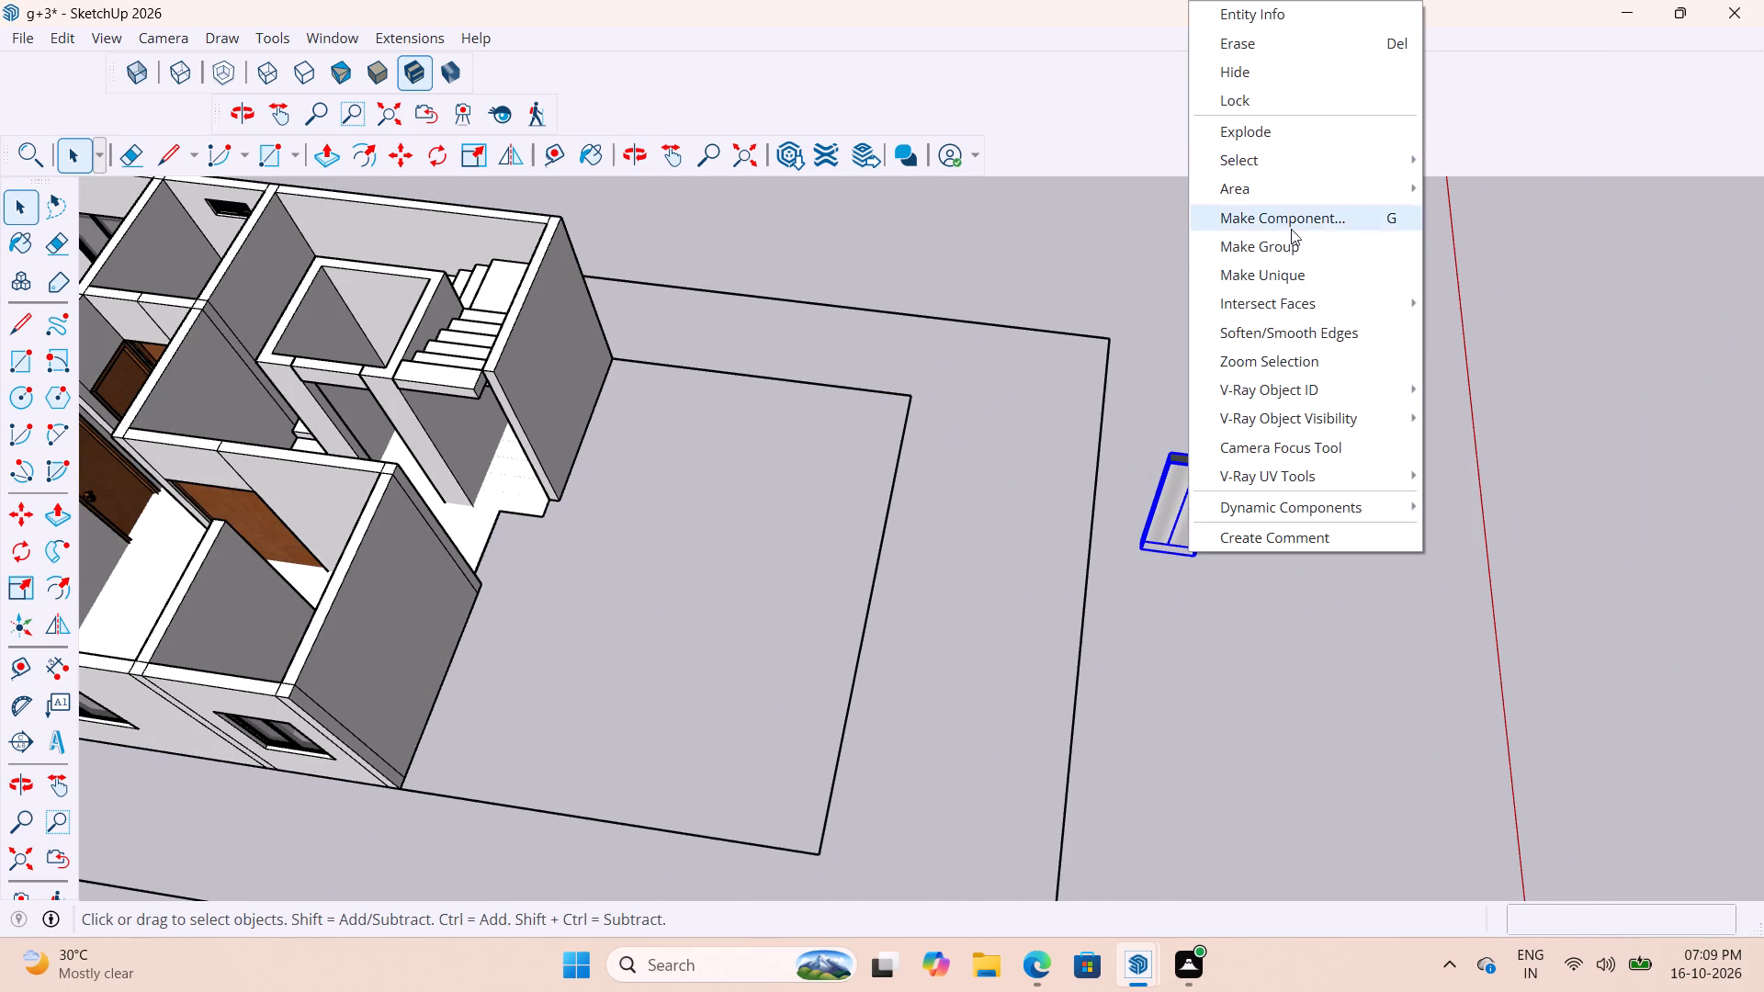
left_click(1285, 245)
scroll(1273, 461, "up", 3)
left_click(1255, 540)
Move the lift door group by its bottom front corner onto the base of the lift shaft opening's jamb in the smaller house.
scroll(1186, 576, "up", 6)
left_click(1172, 517)
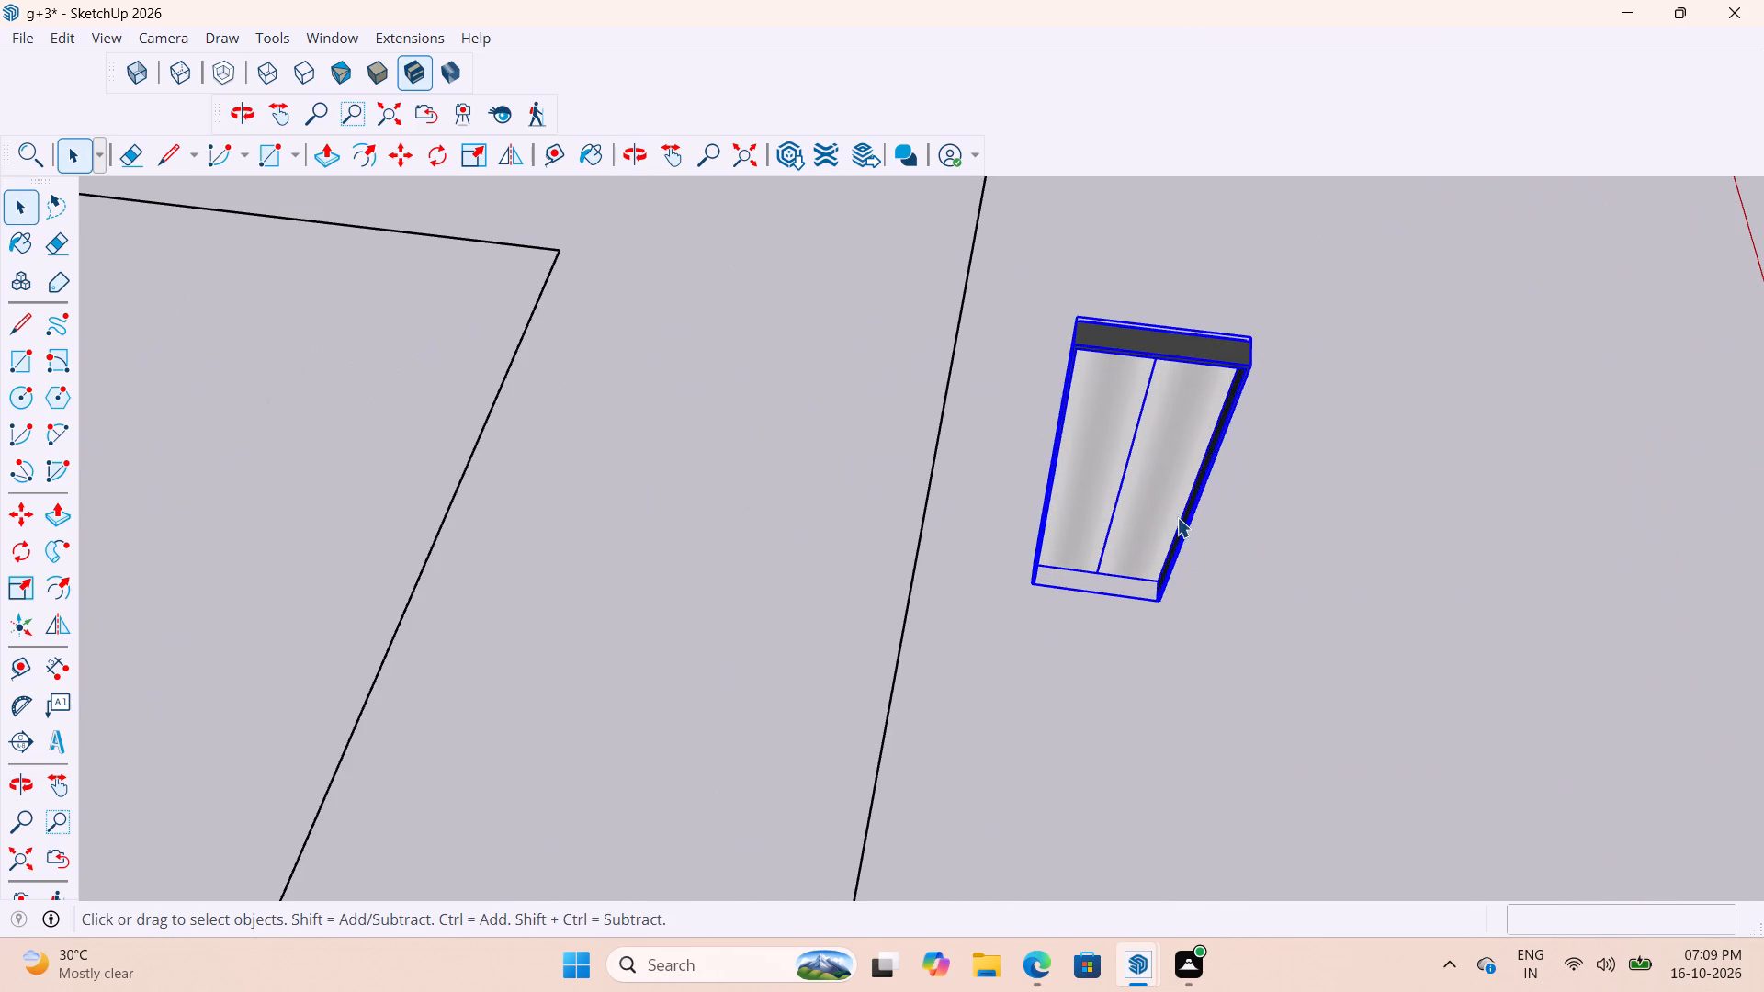
key("m")
scroll(1159, 602, "up", 19)
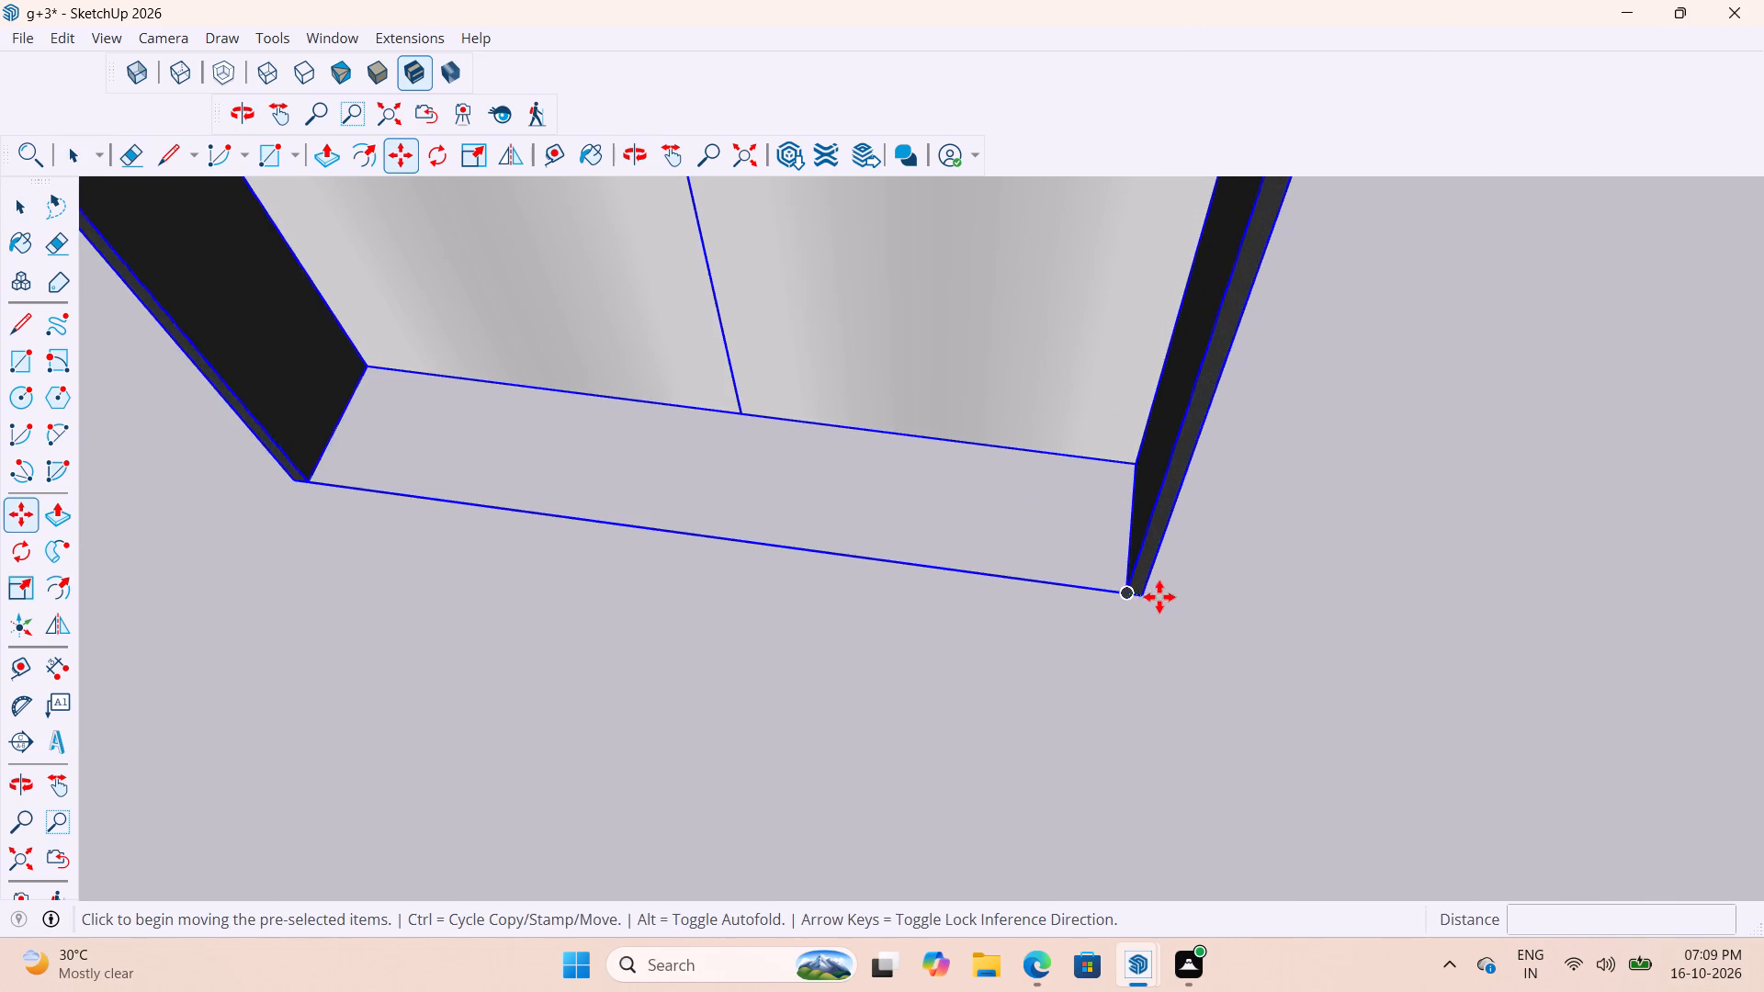
scroll(1147, 593, "up", 6)
left_click(1155, 606)
scroll(1292, 534, "down", 20)
scroll(1292, 534, "down", 20)
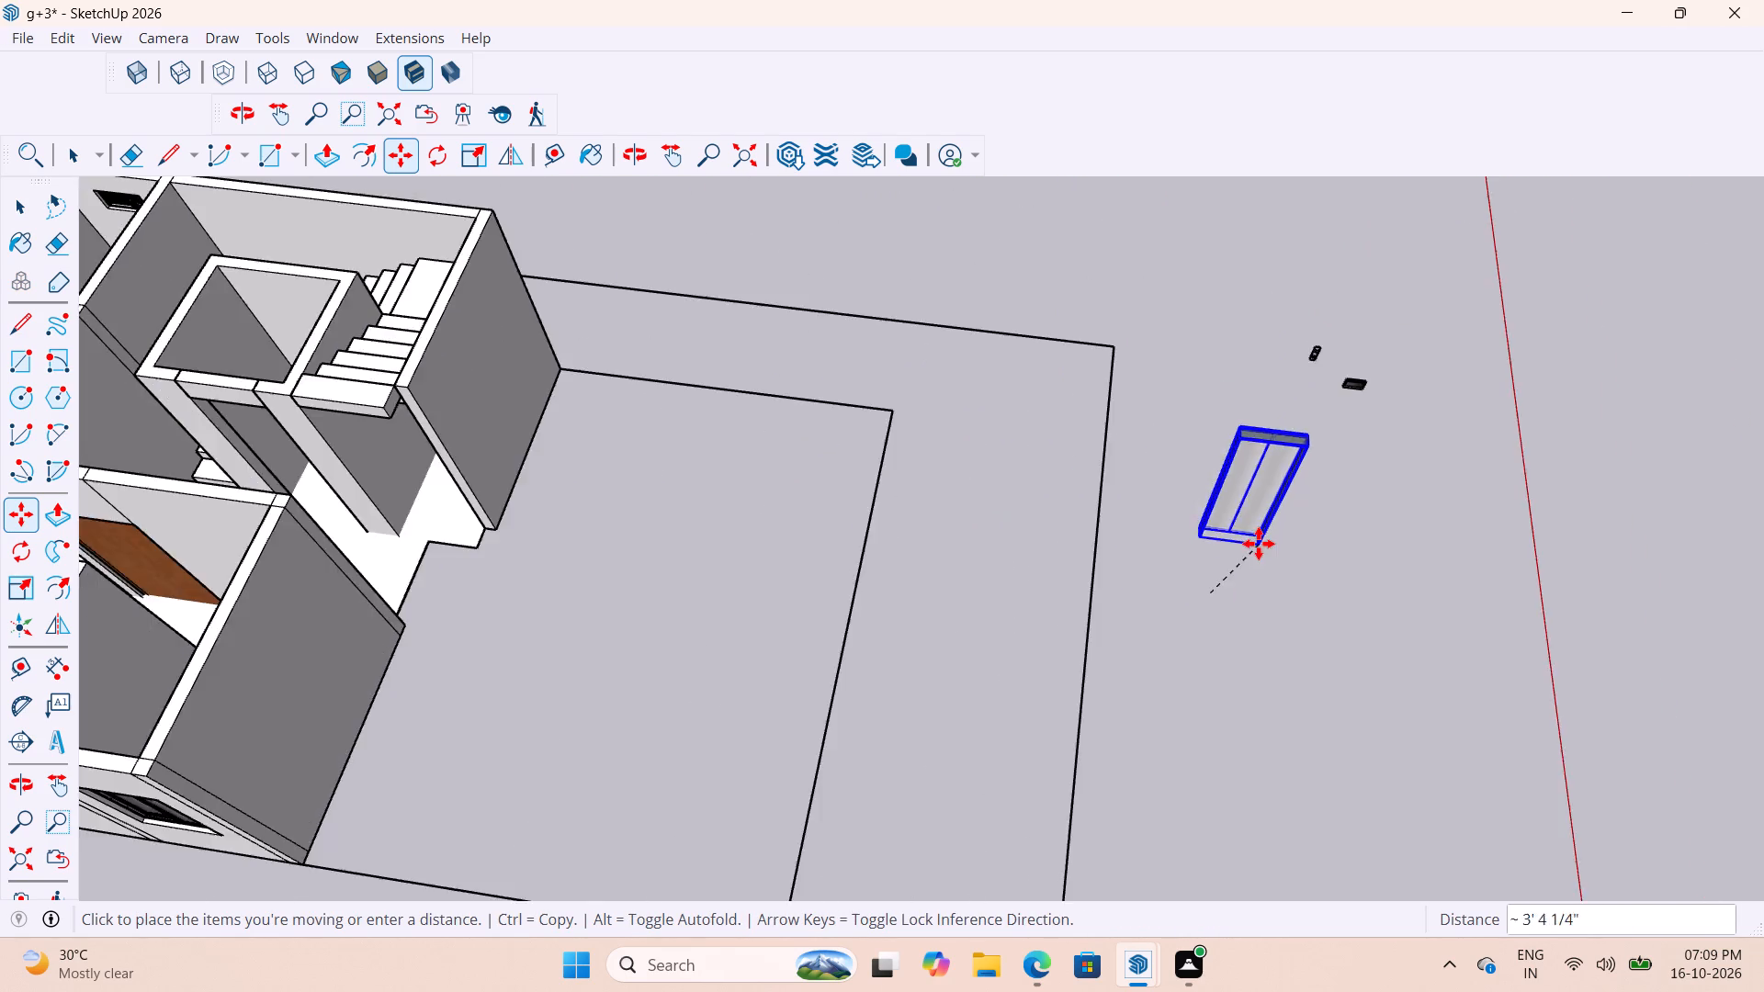
scroll(1259, 544, "down", 10)
scroll(840, 581, "up", 4)
scroll(921, 562, "up", 3)
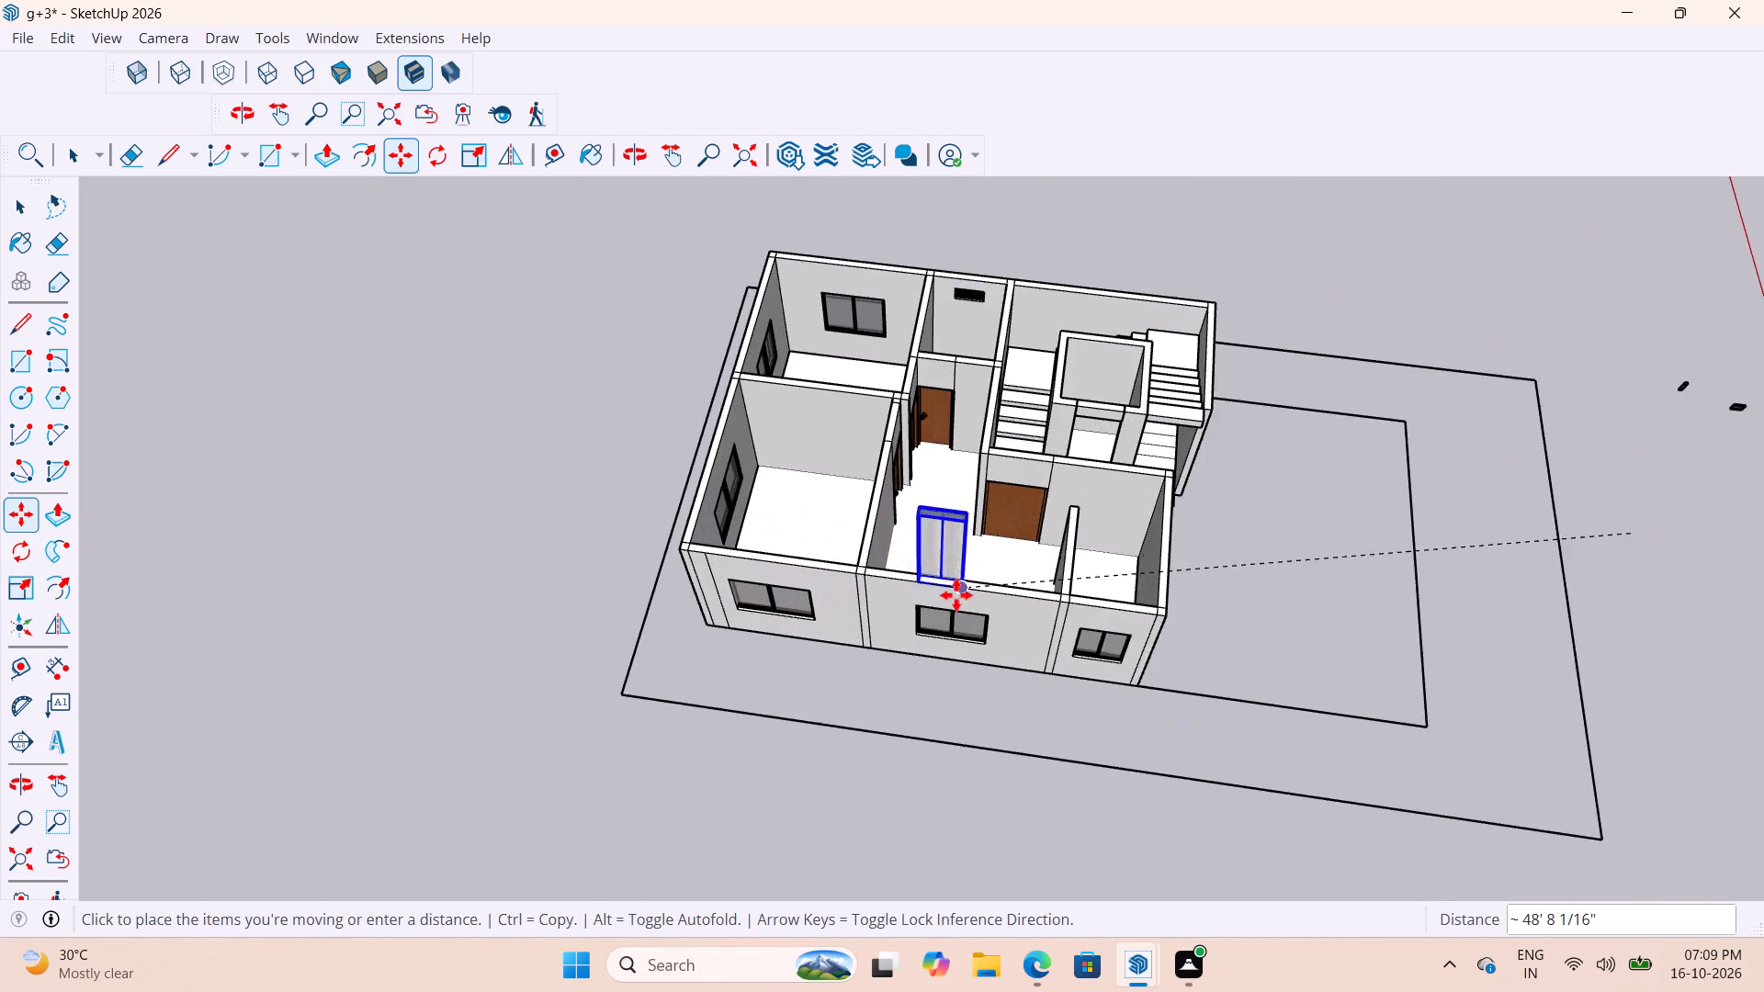
scroll(953, 639, "down", 4)
scroll(1058, 538, "up", 17)
middle_click_drag(1041, 586, 1048, 637)
scroll(920, 521, "up", 8)
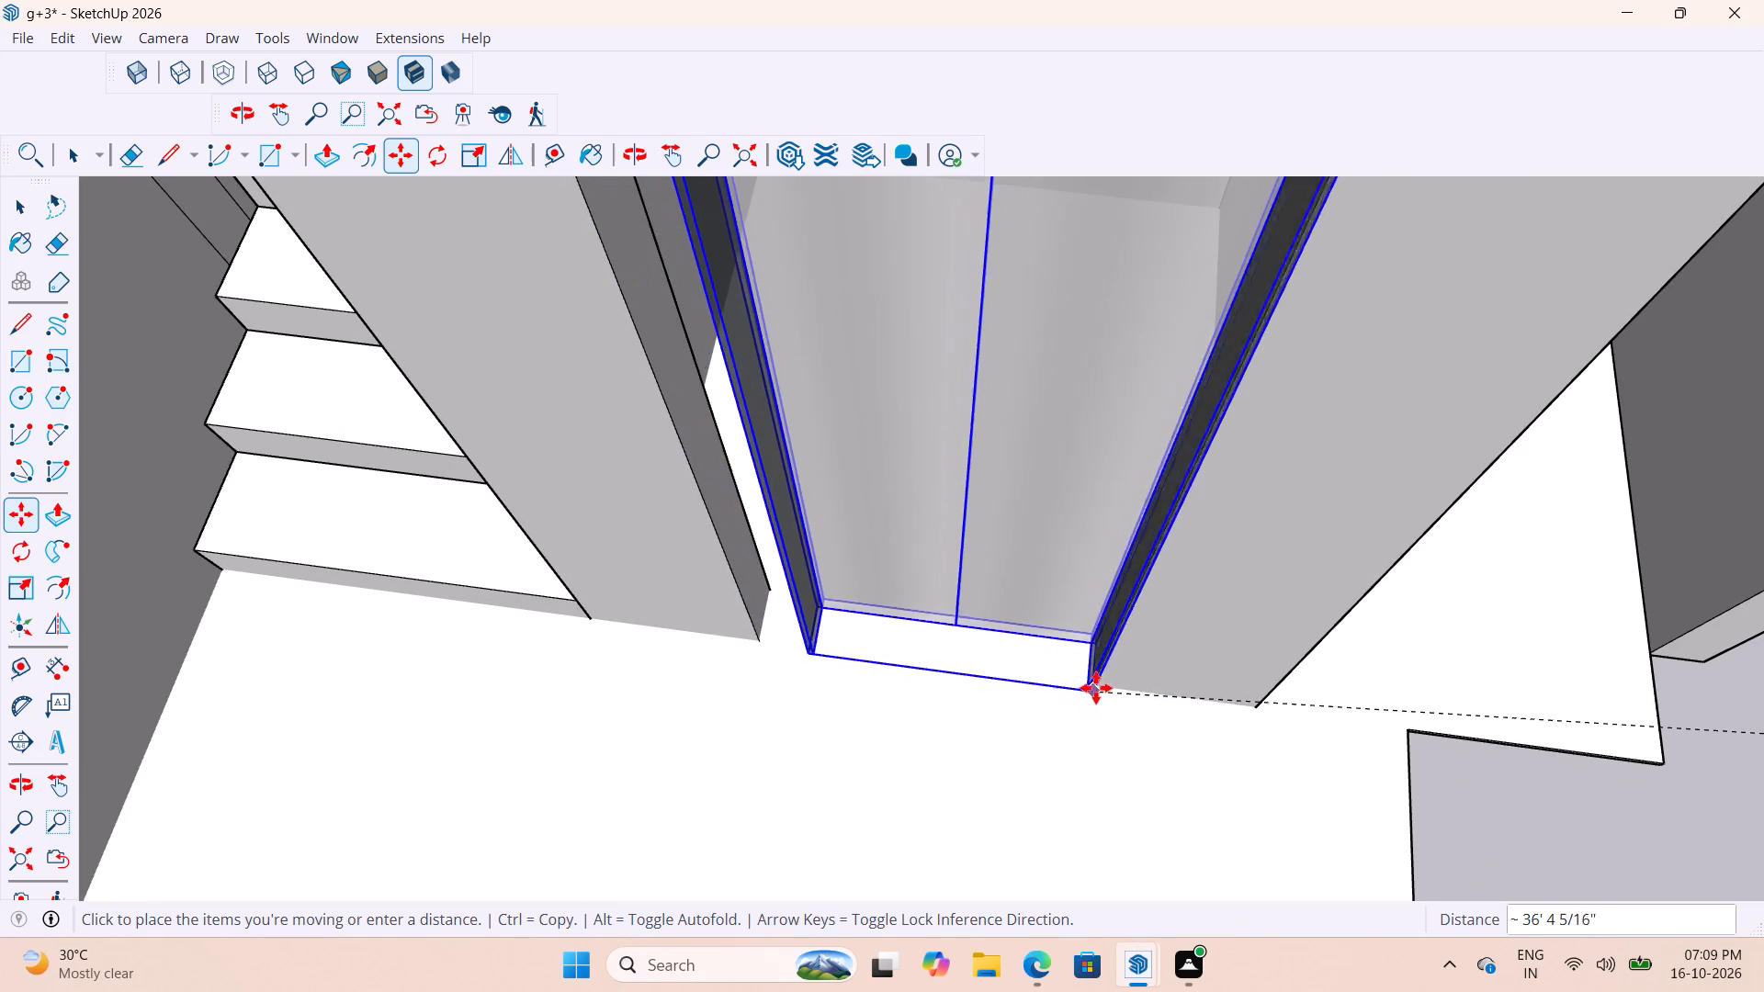
scroll(1098, 684, "up", 4)
left_click(1099, 684)
scroll(1029, 689, "down", 9)
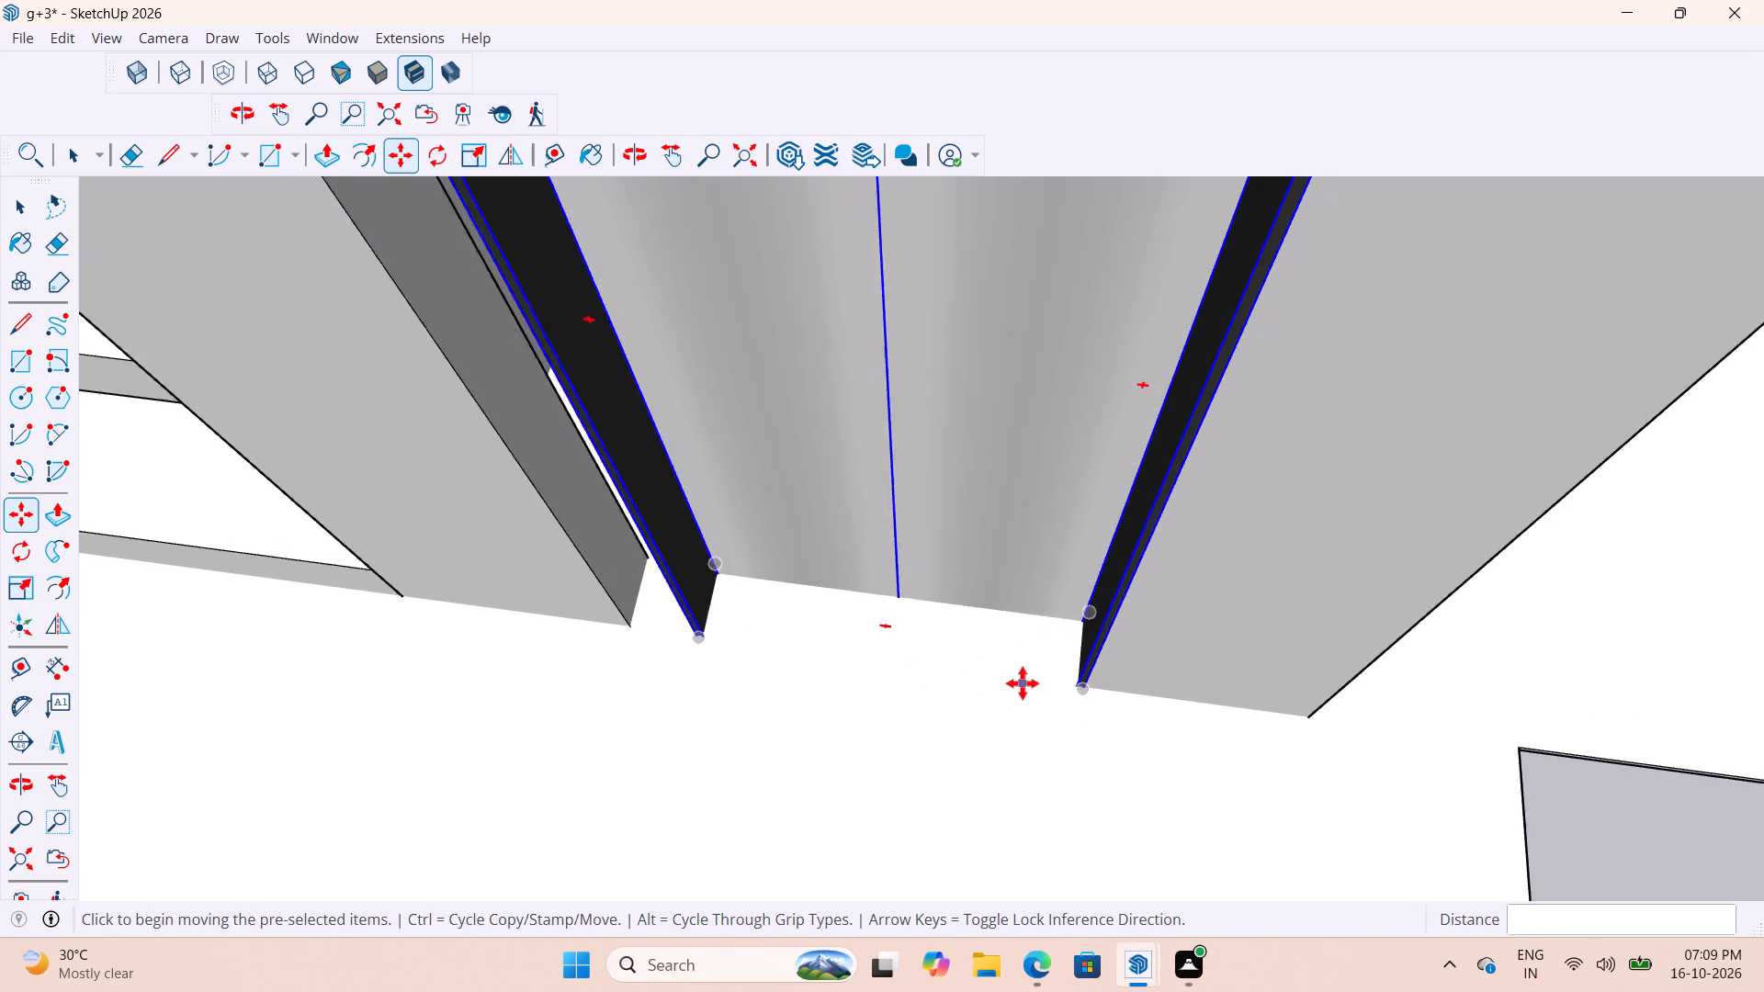
scroll(1023, 683, "down", 12)
key("space")
left_click(1409, 680)
Scale the lift door group's width so that its free side meets the opposite jamb of the shaft opening.
scroll(885, 671, "up", 4)
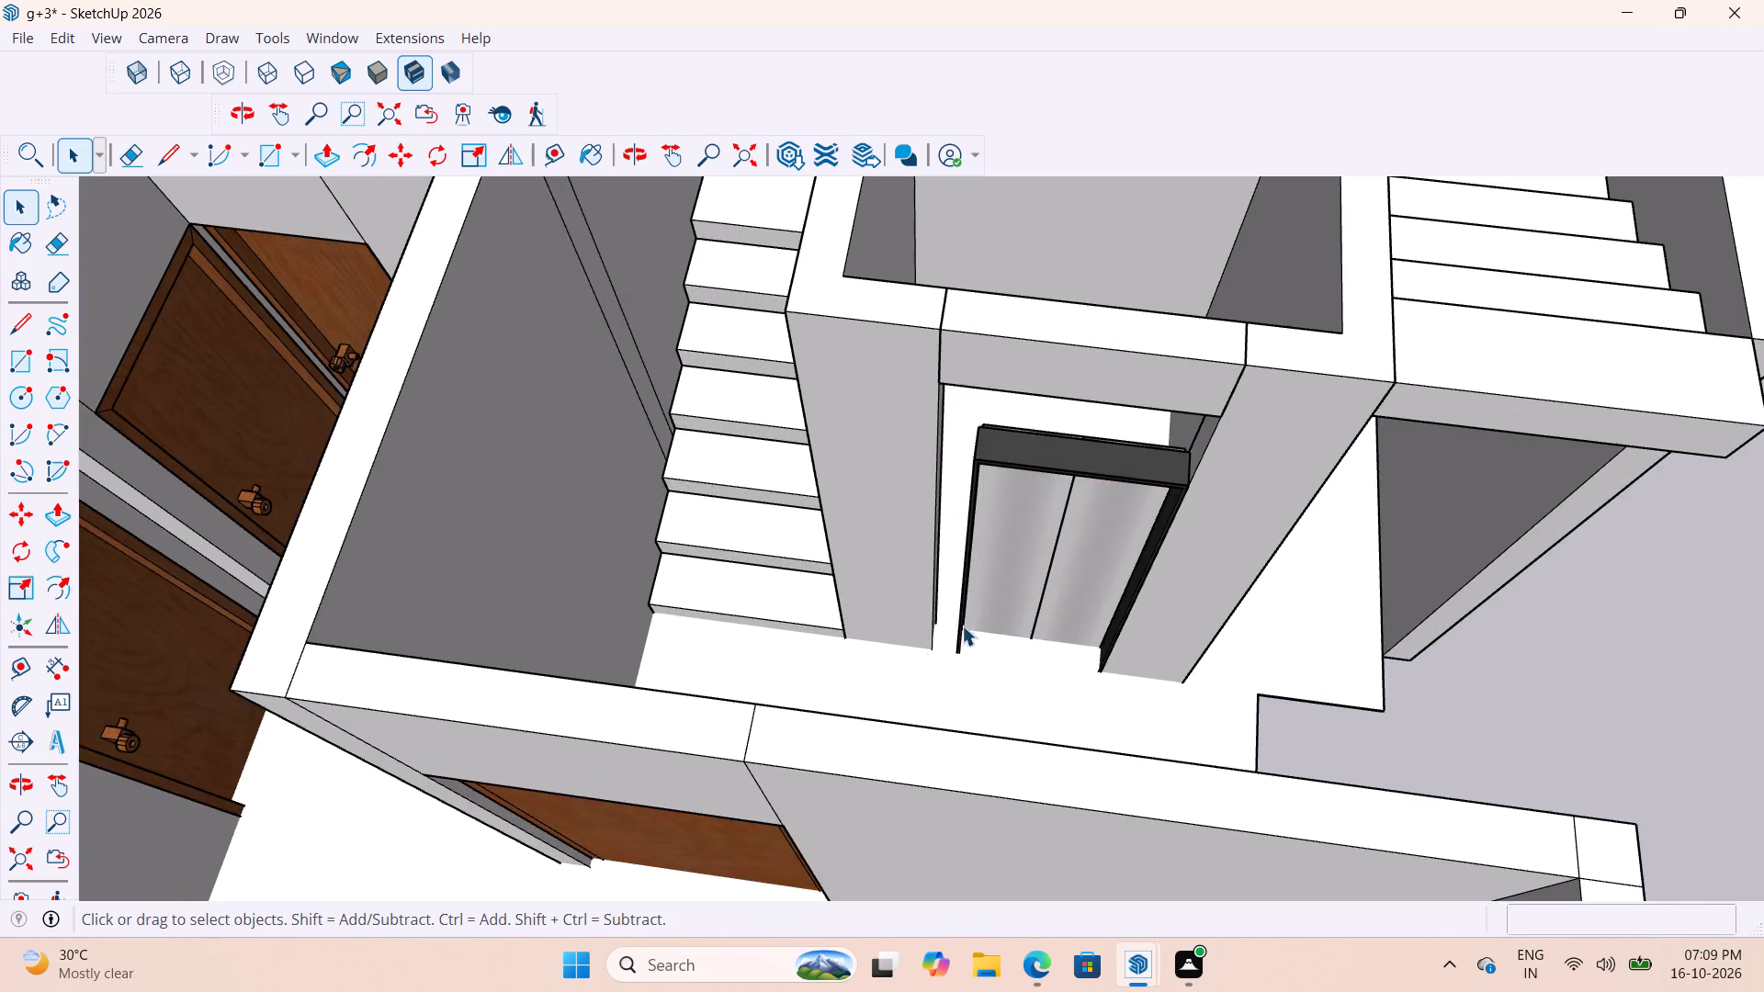
middle_click_drag(974, 629, 1008, 631)
scroll(981, 571, "up", 4)
left_click(975, 563)
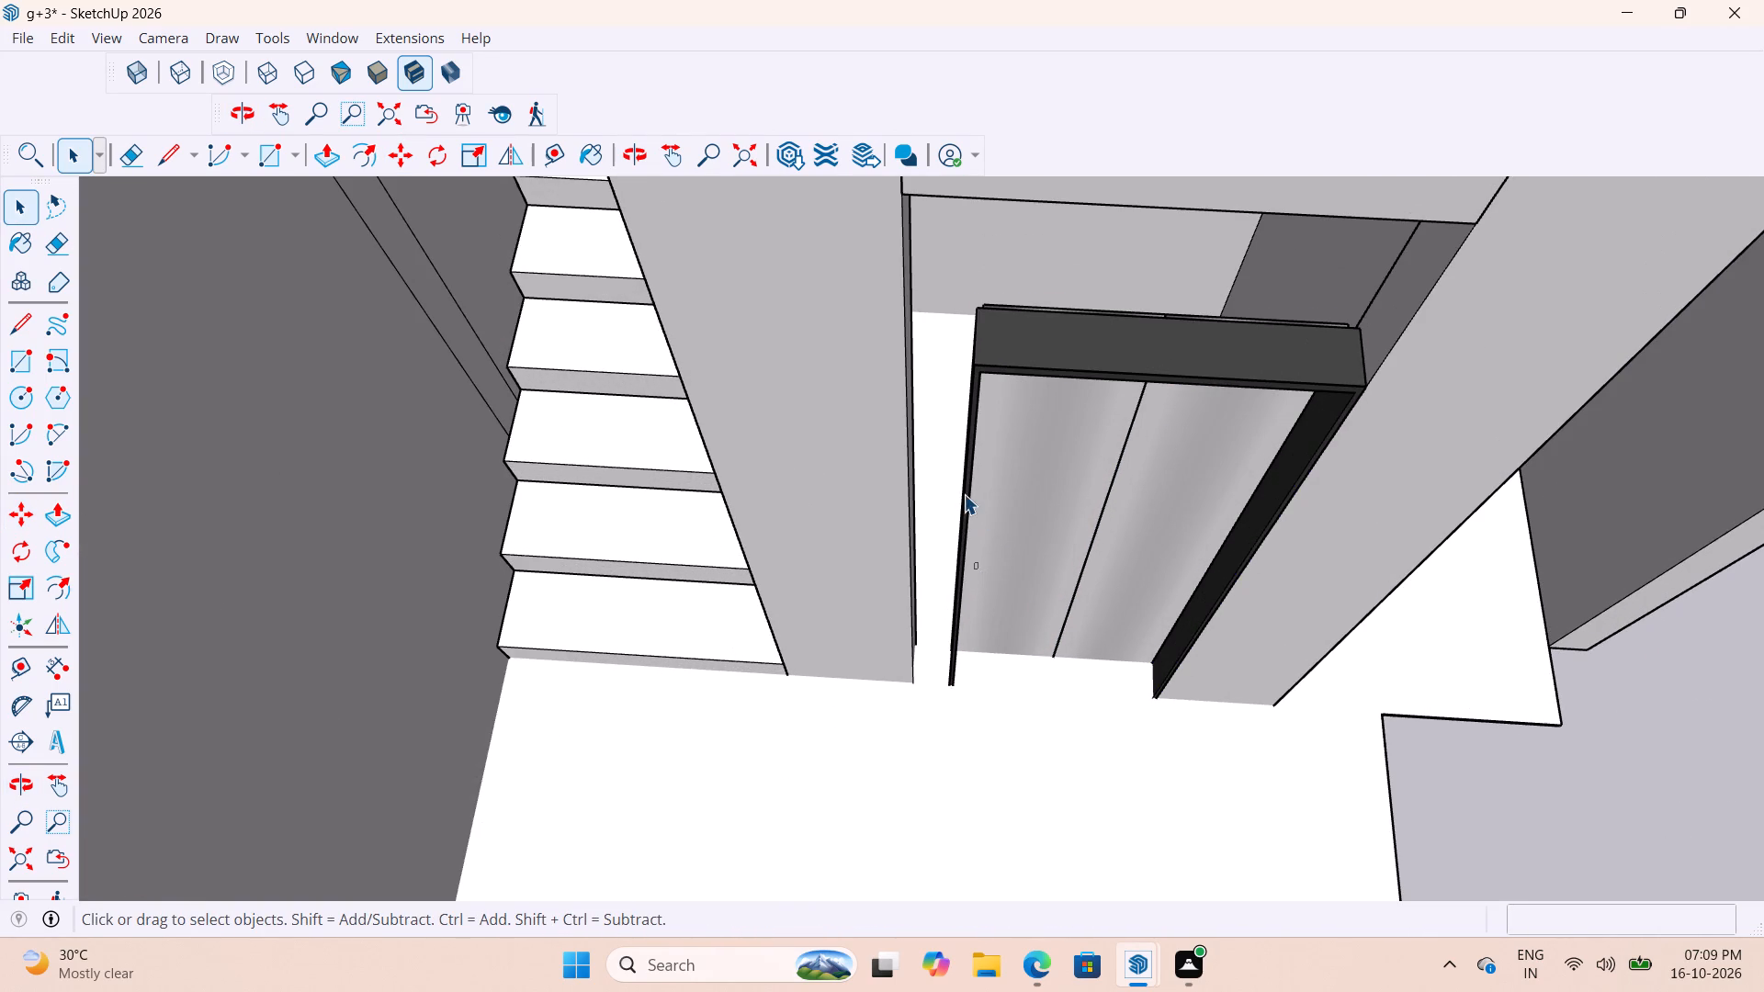
left_click(964, 492)
key("s")
scroll(961, 515, "up", 2)
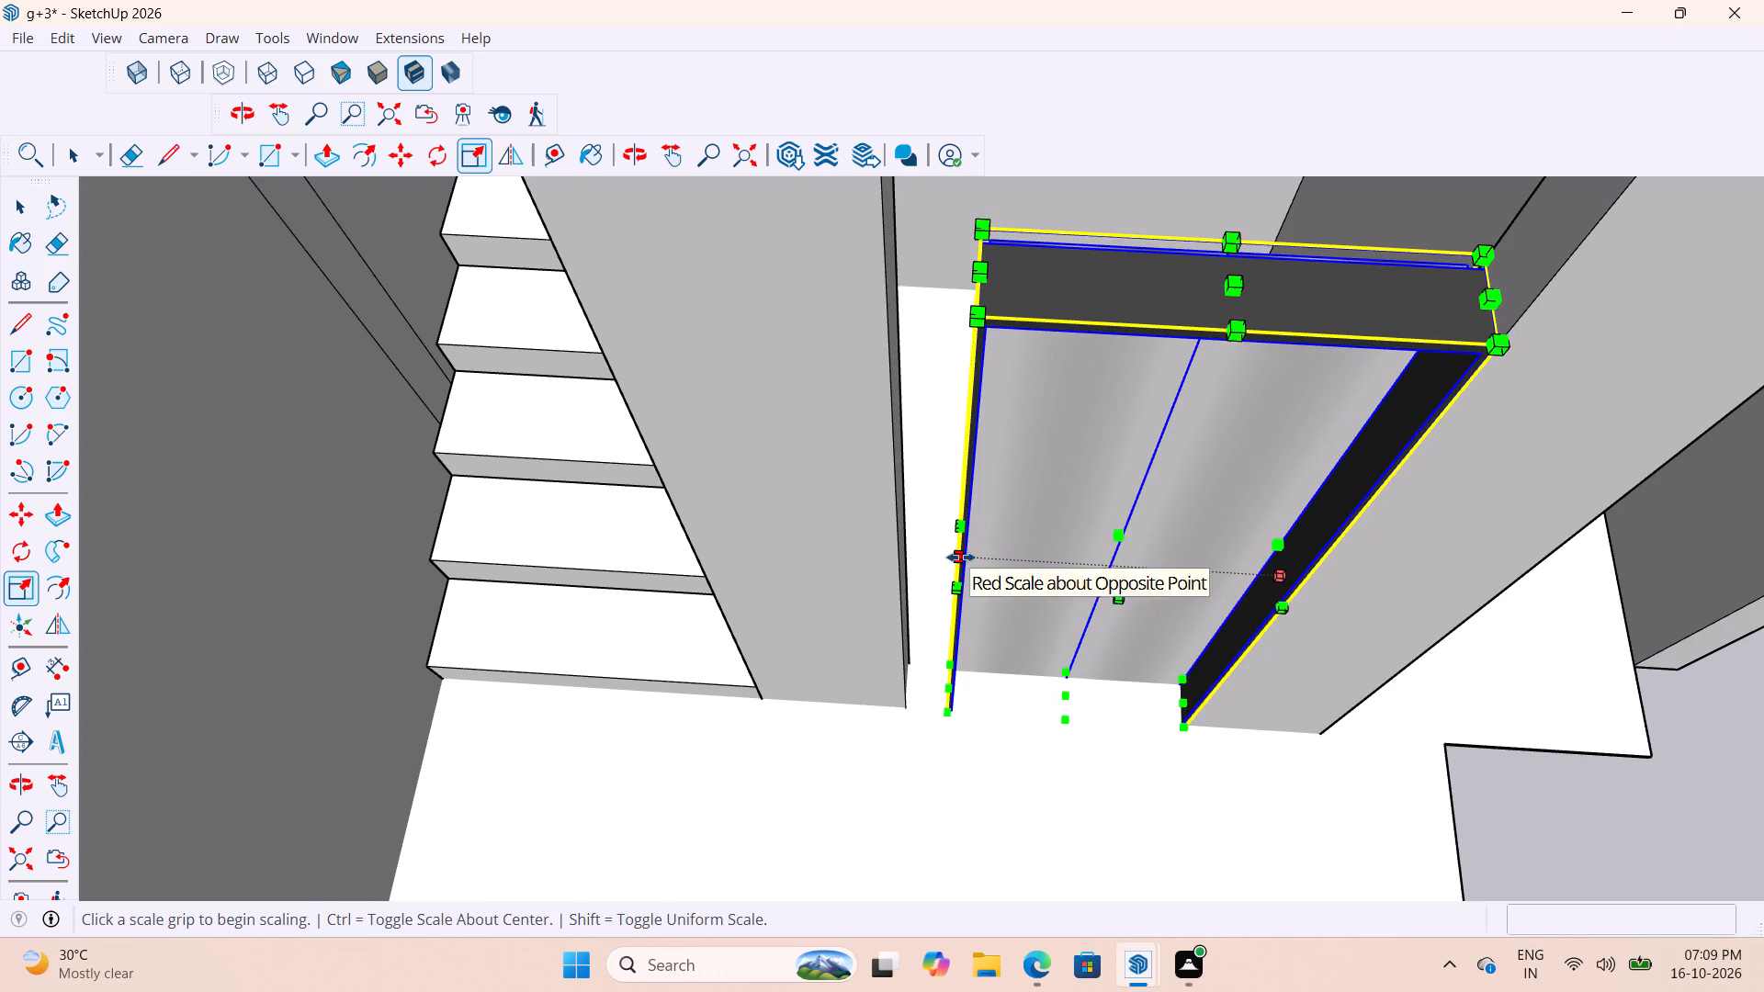
left_click(961, 558)
left_click(903, 557)
scroll(862, 558, "down", 6)
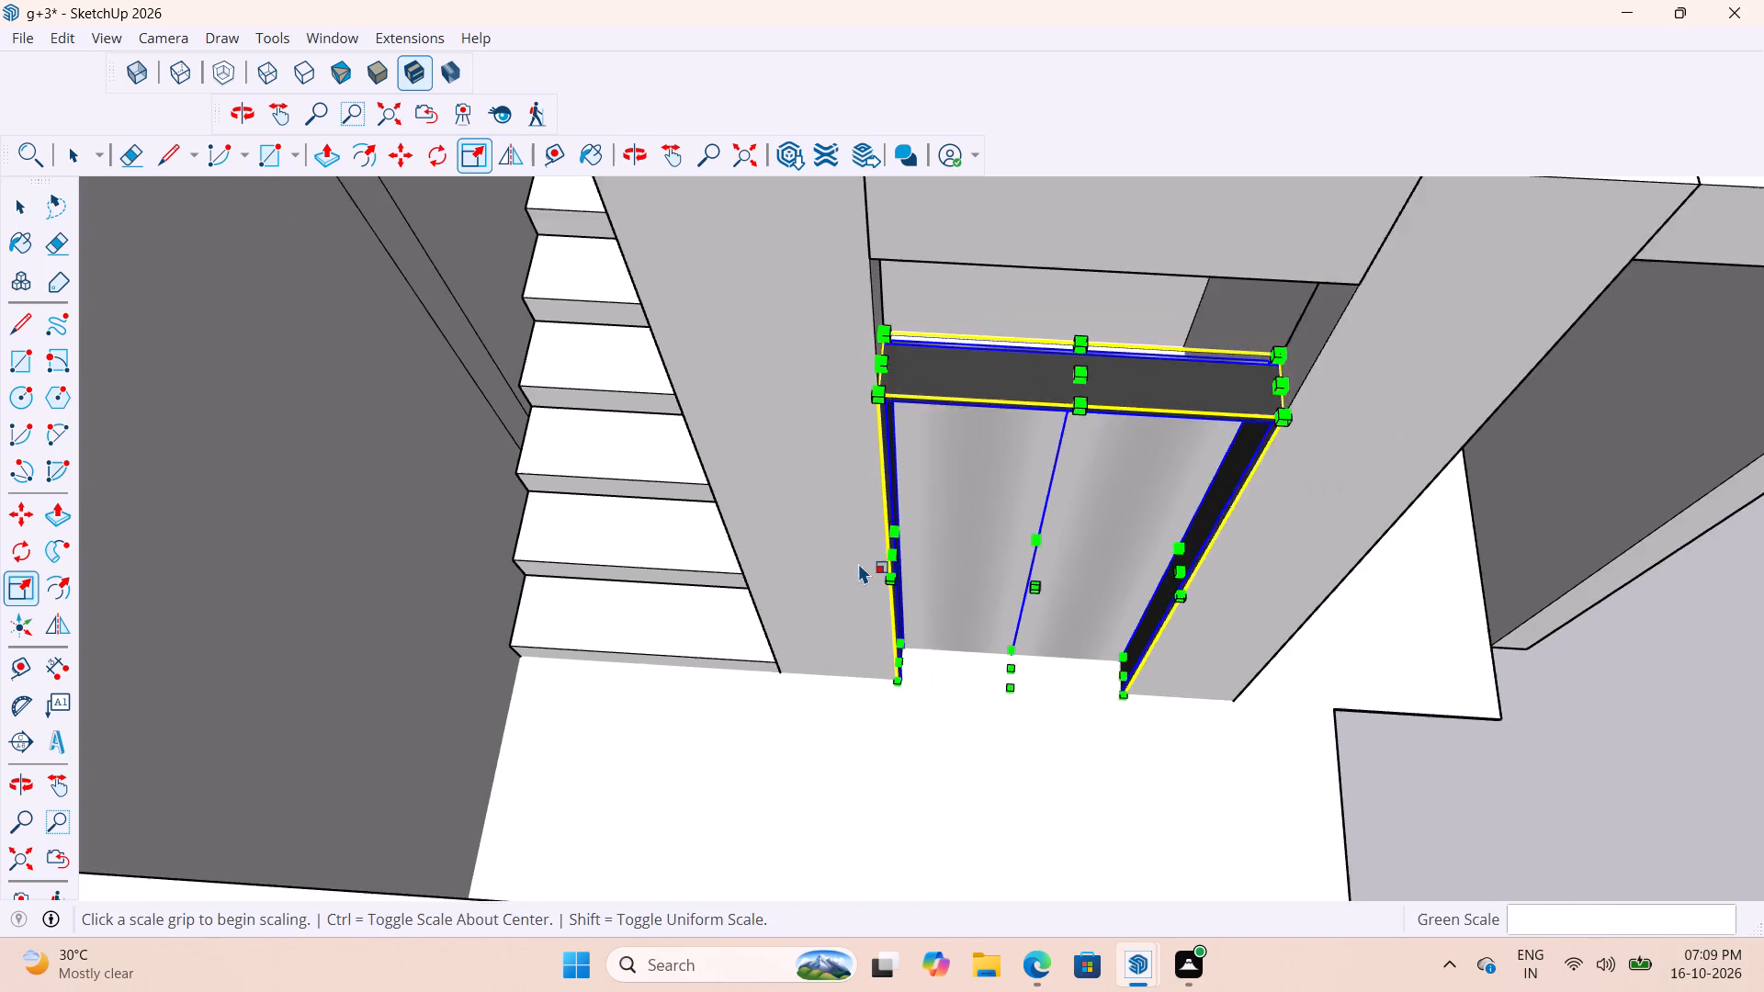
Scale the lift door group's height by about 1.22 so its top meets the underside of the shaft opening's lintel.
scroll(858, 563, "down", 3)
middle_click_drag(1111, 545, 956, 539)
scroll(944, 492, "up", 6)
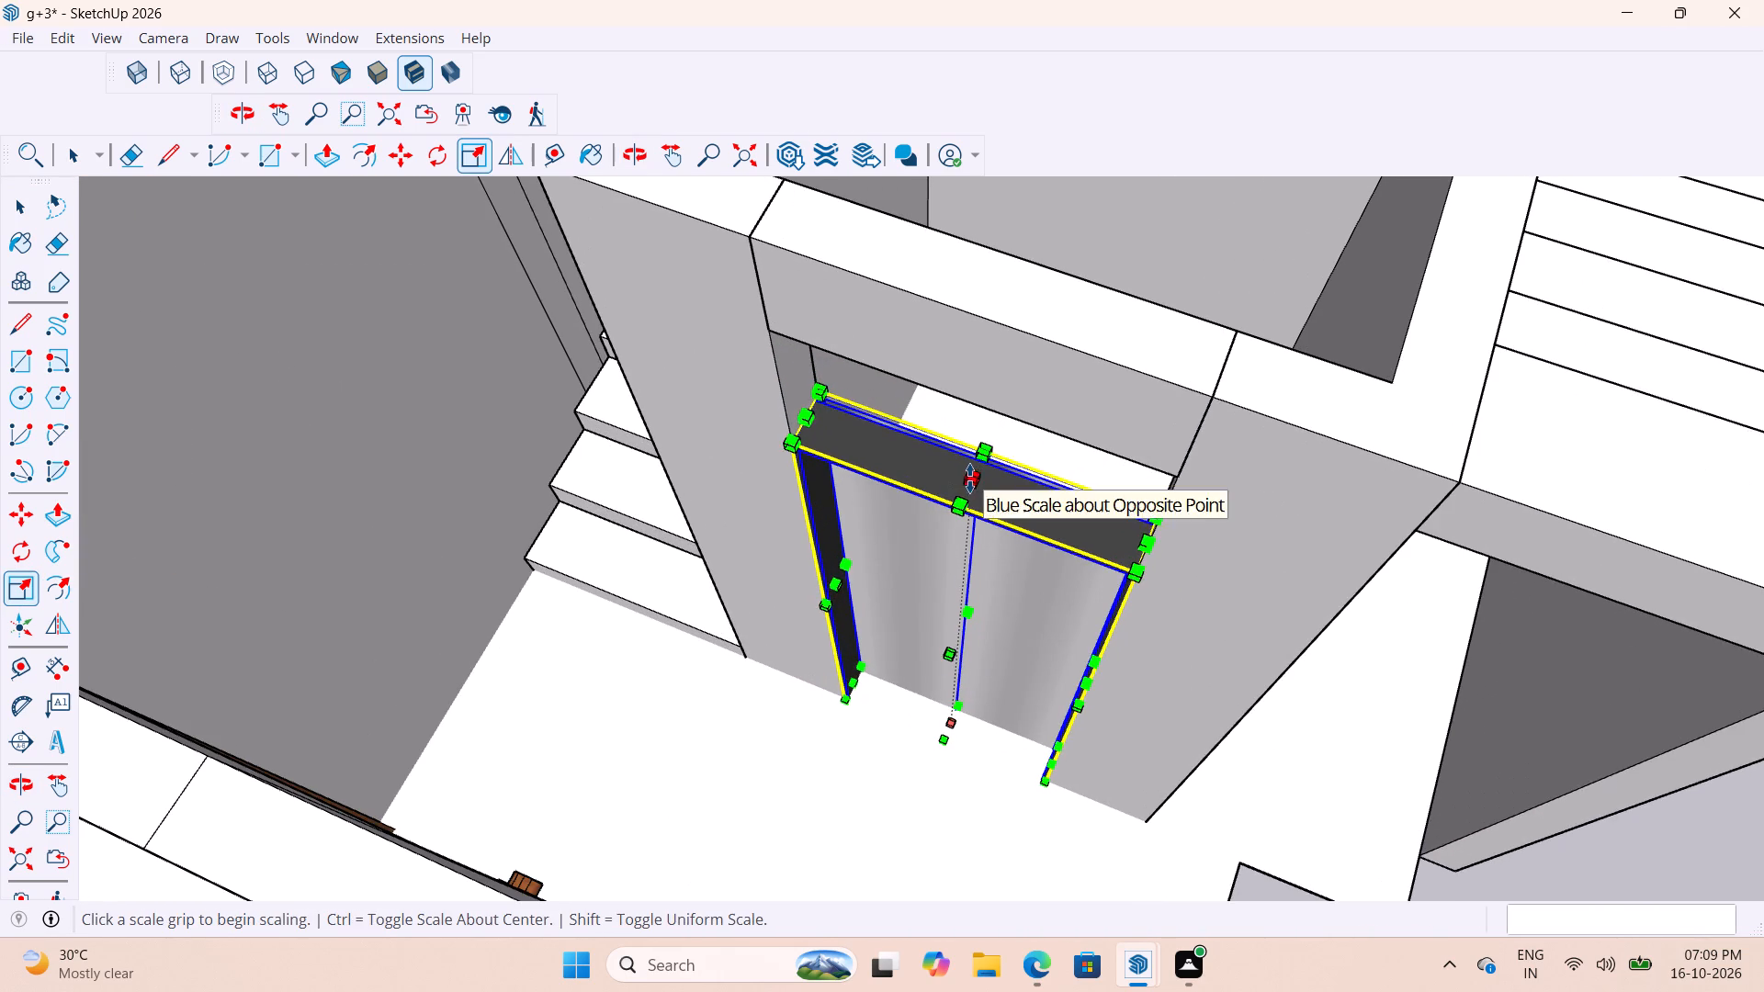
left_click(971, 479)
middle_click_drag(1001, 412, 1020, 391)
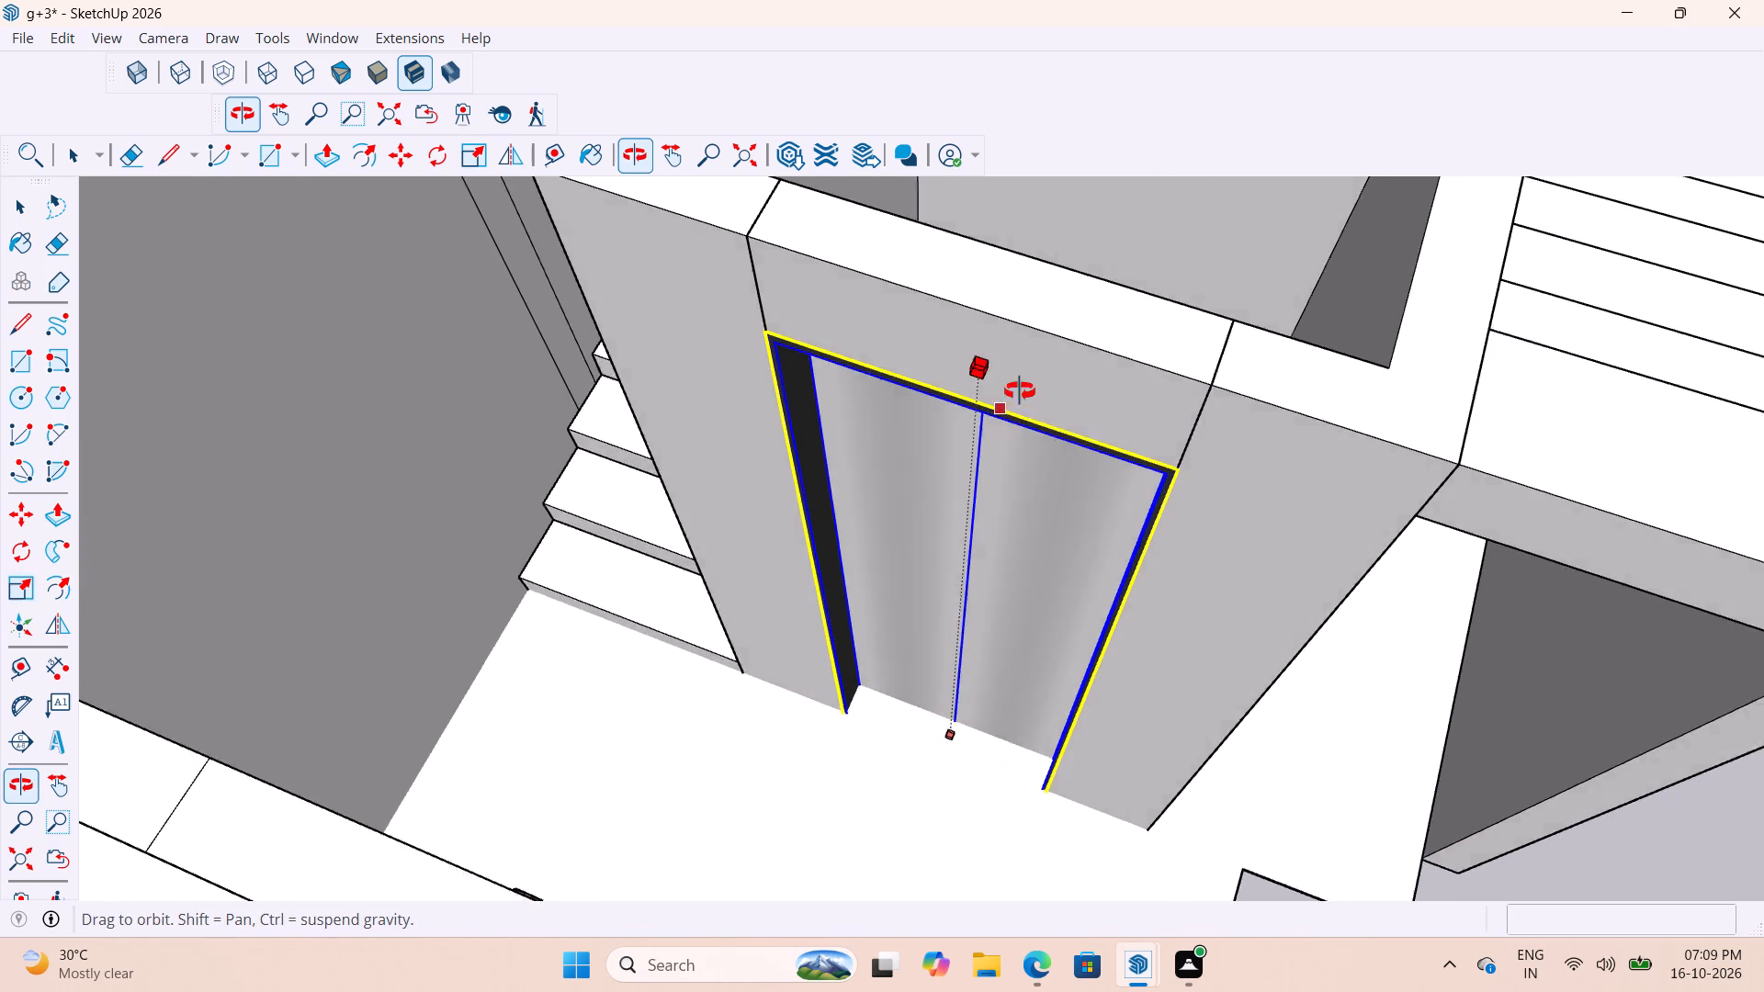
middle_click_drag(1020, 391, 1090, 303)
left_click(1001, 382)
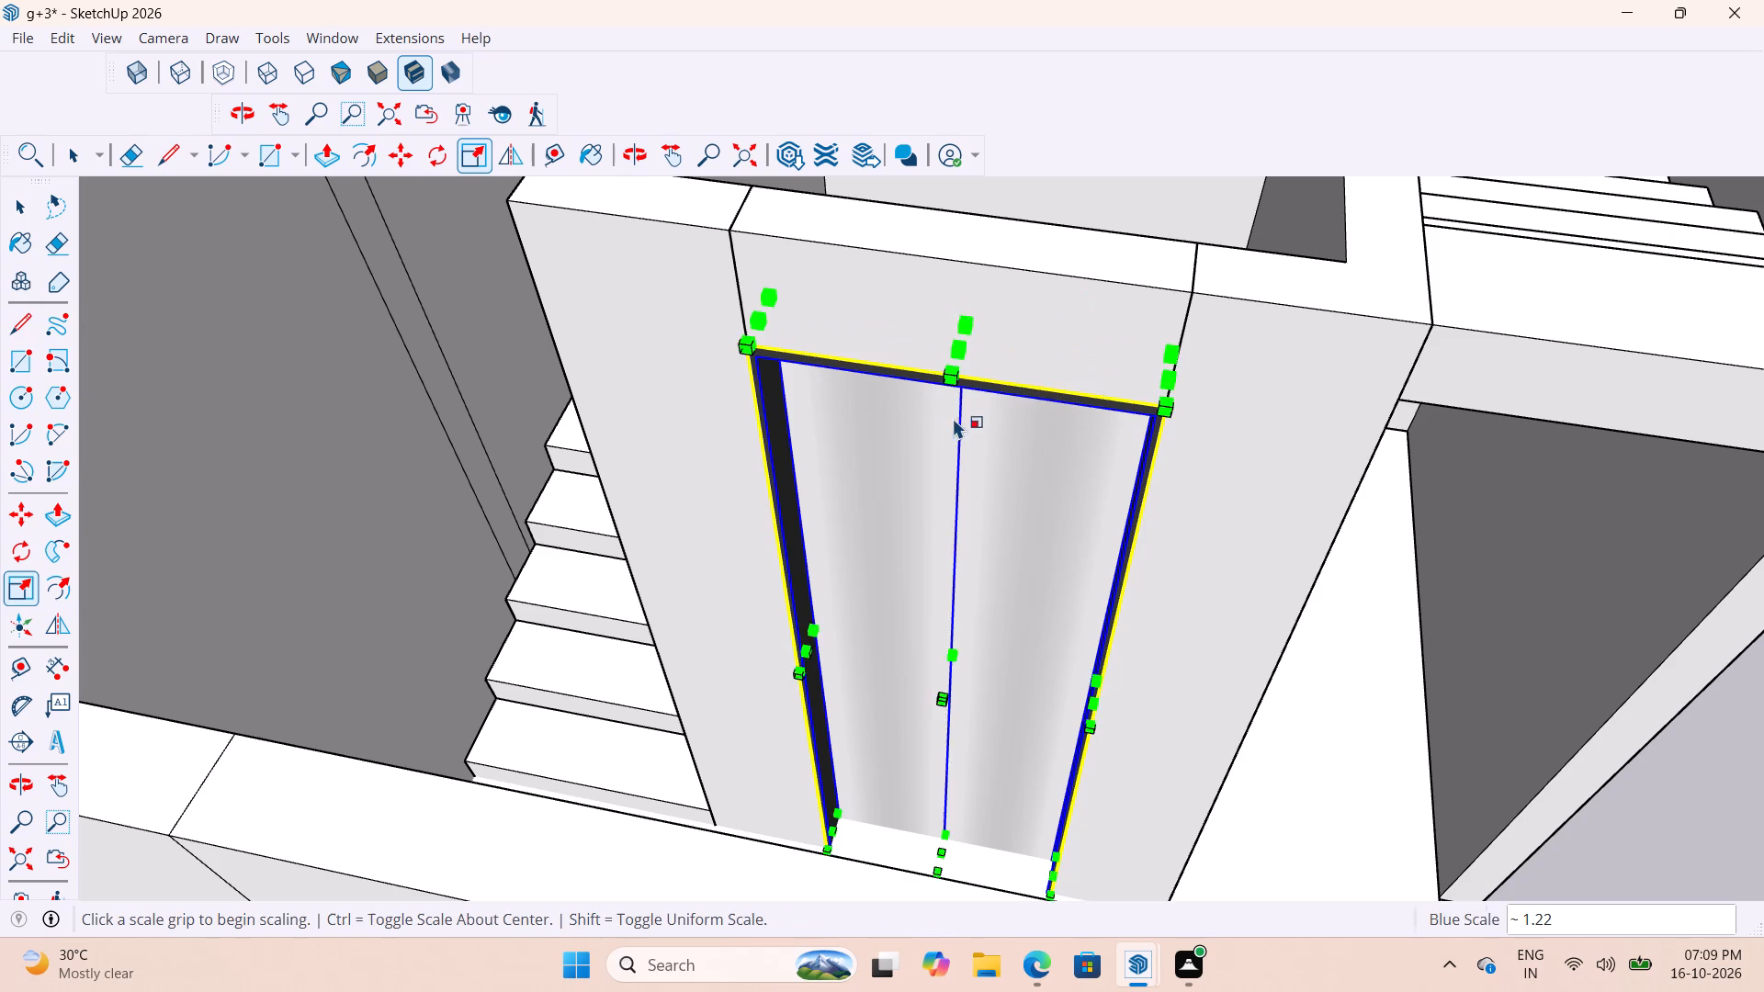
scroll(939, 436, "down", 5)
key("space")
left_click(1626, 598)
Examine how the scaled lift door sits in the shaft opening, at the floor, the jambs and the lintel.
middle_click_drag(1079, 610, 1090, 734)
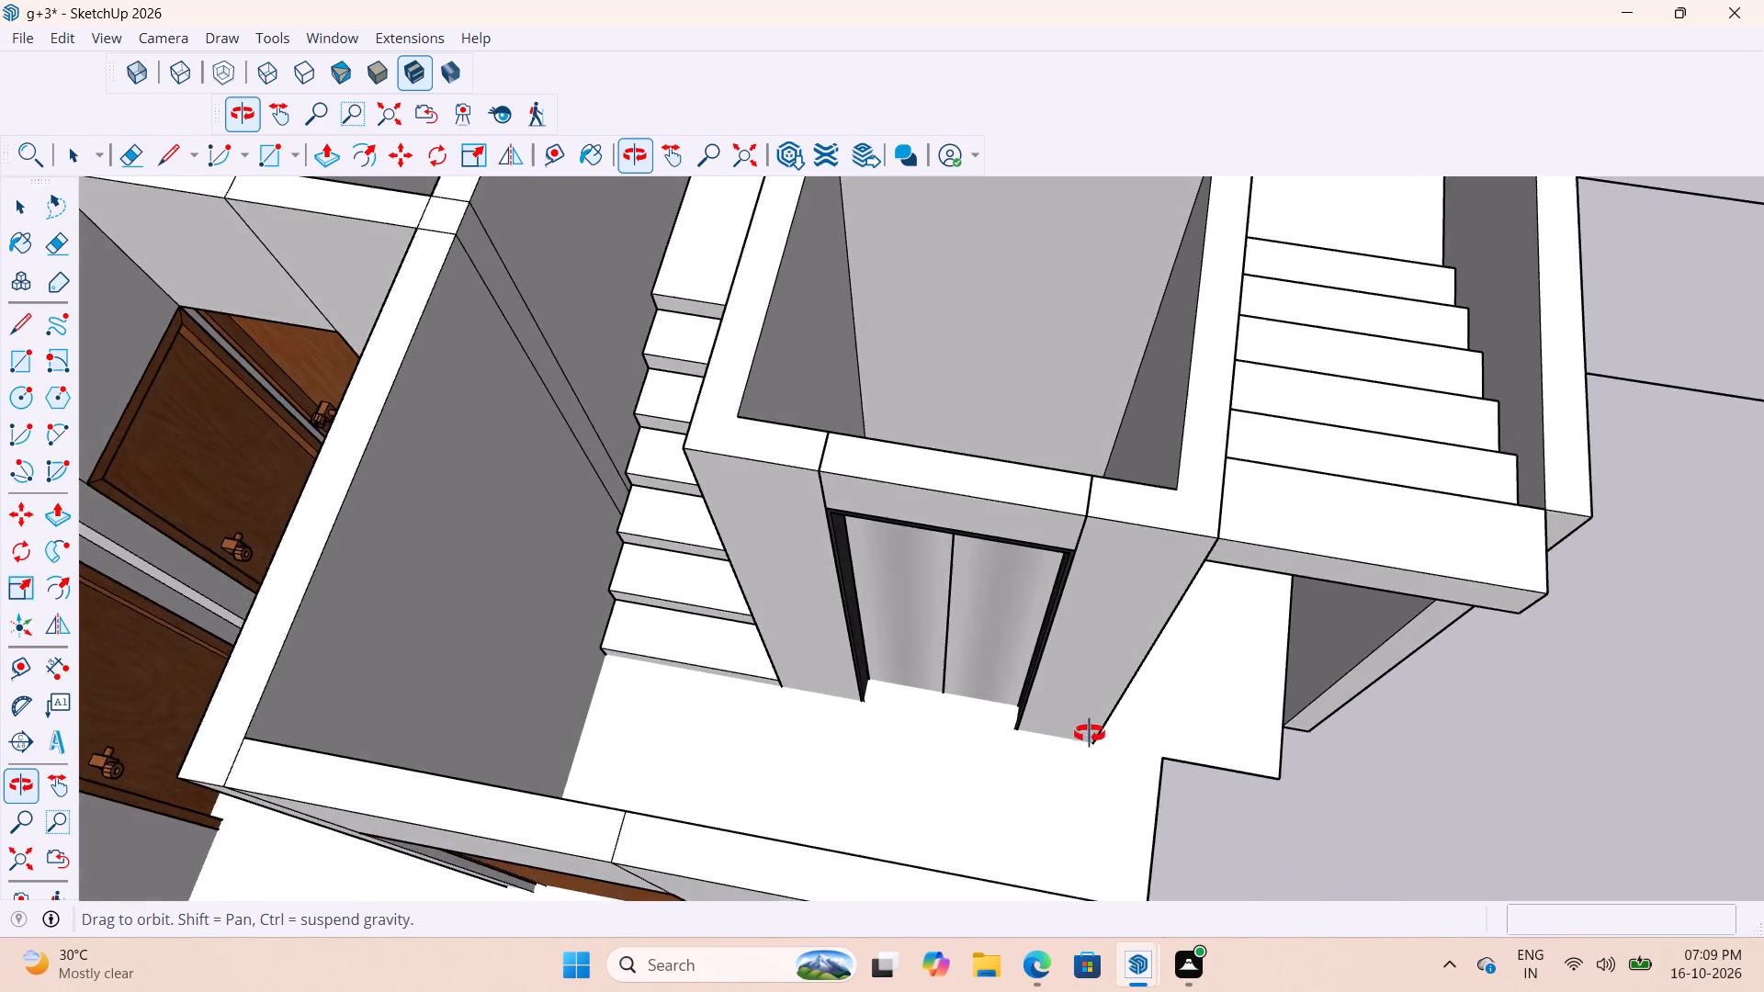
middle_click_drag(1090, 734, 1087, 736)
scroll(1007, 735, "up", 7)
scroll(919, 650, "up", 3)
scroll(923, 630, "down", 5)
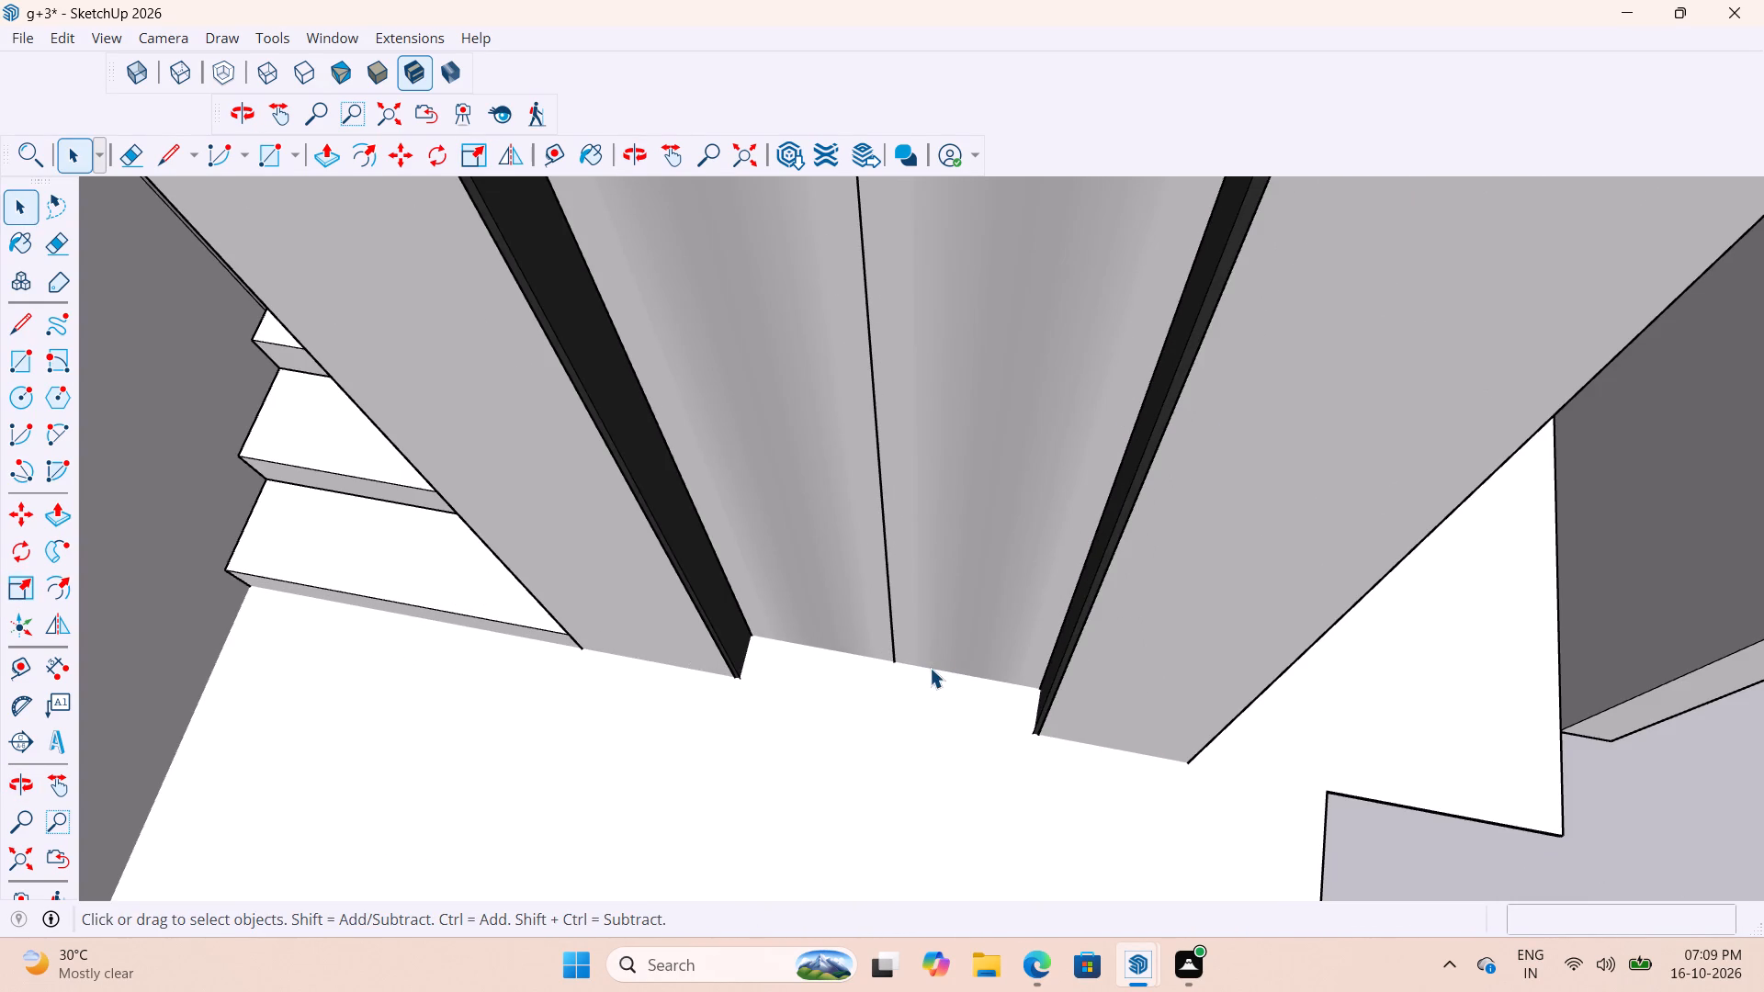
scroll(937, 503, "up", 4)
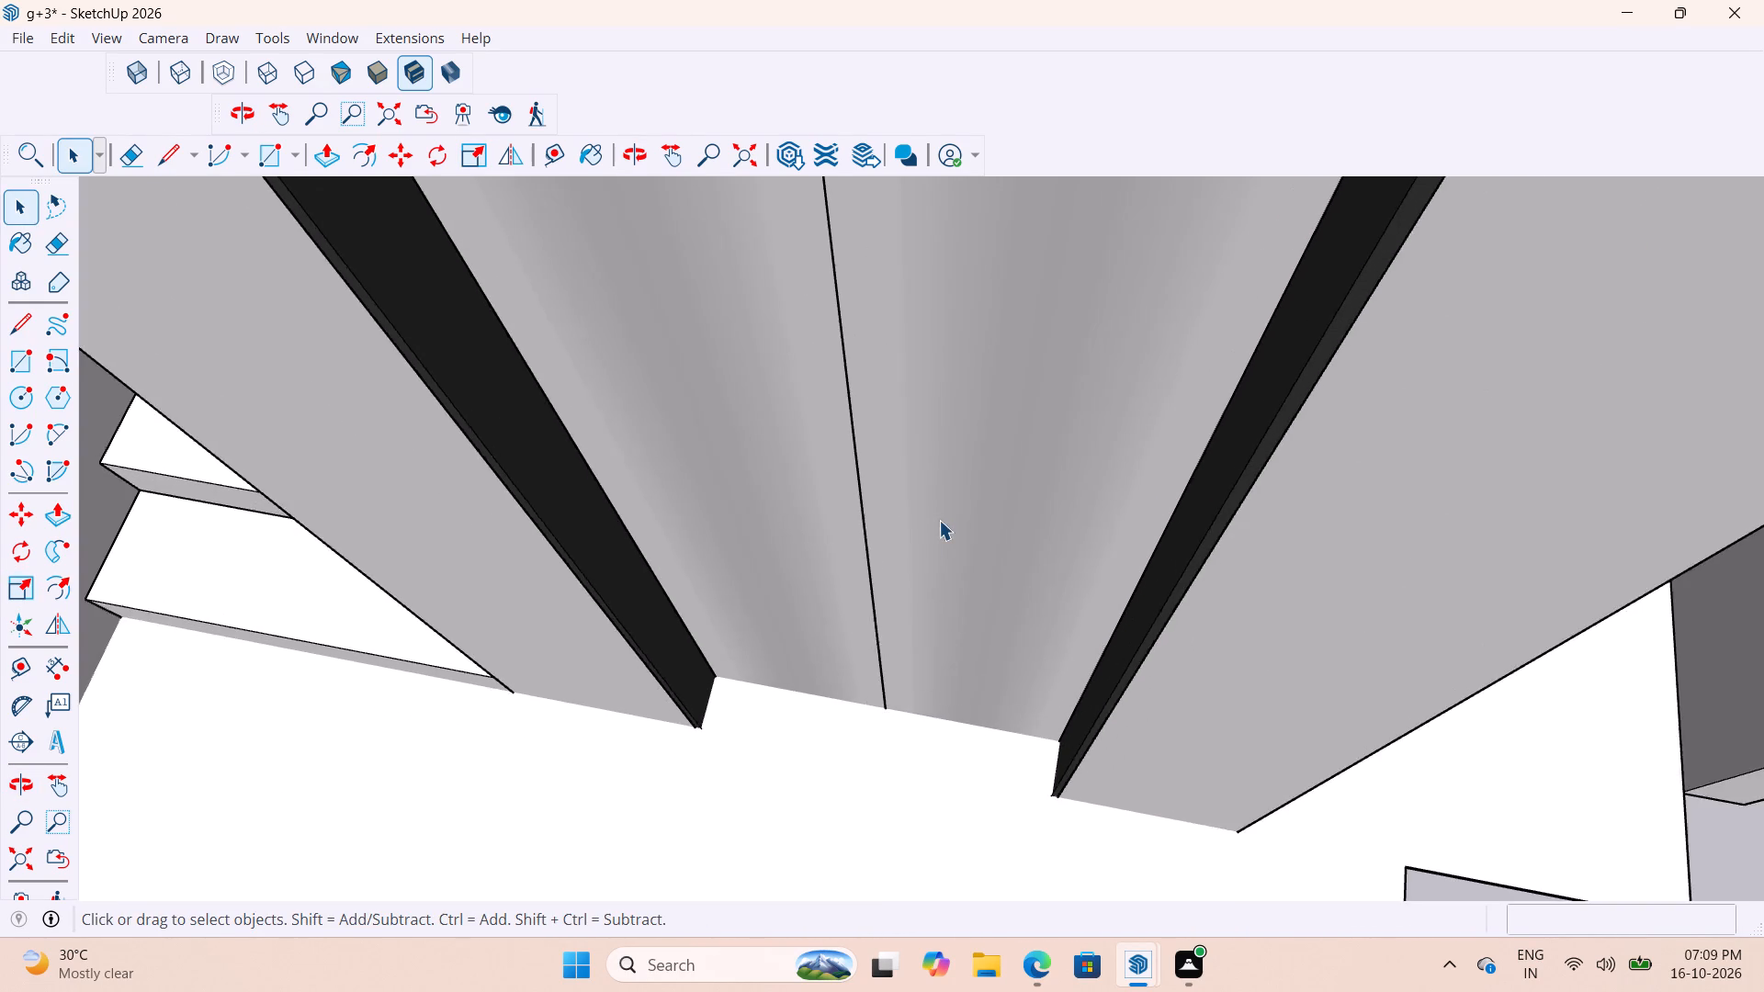
scroll(927, 560, "down", 5)
scroll(899, 611, "up", 4)
scroll(897, 611, "down", 14)
scroll(883, 643, "up", 4)
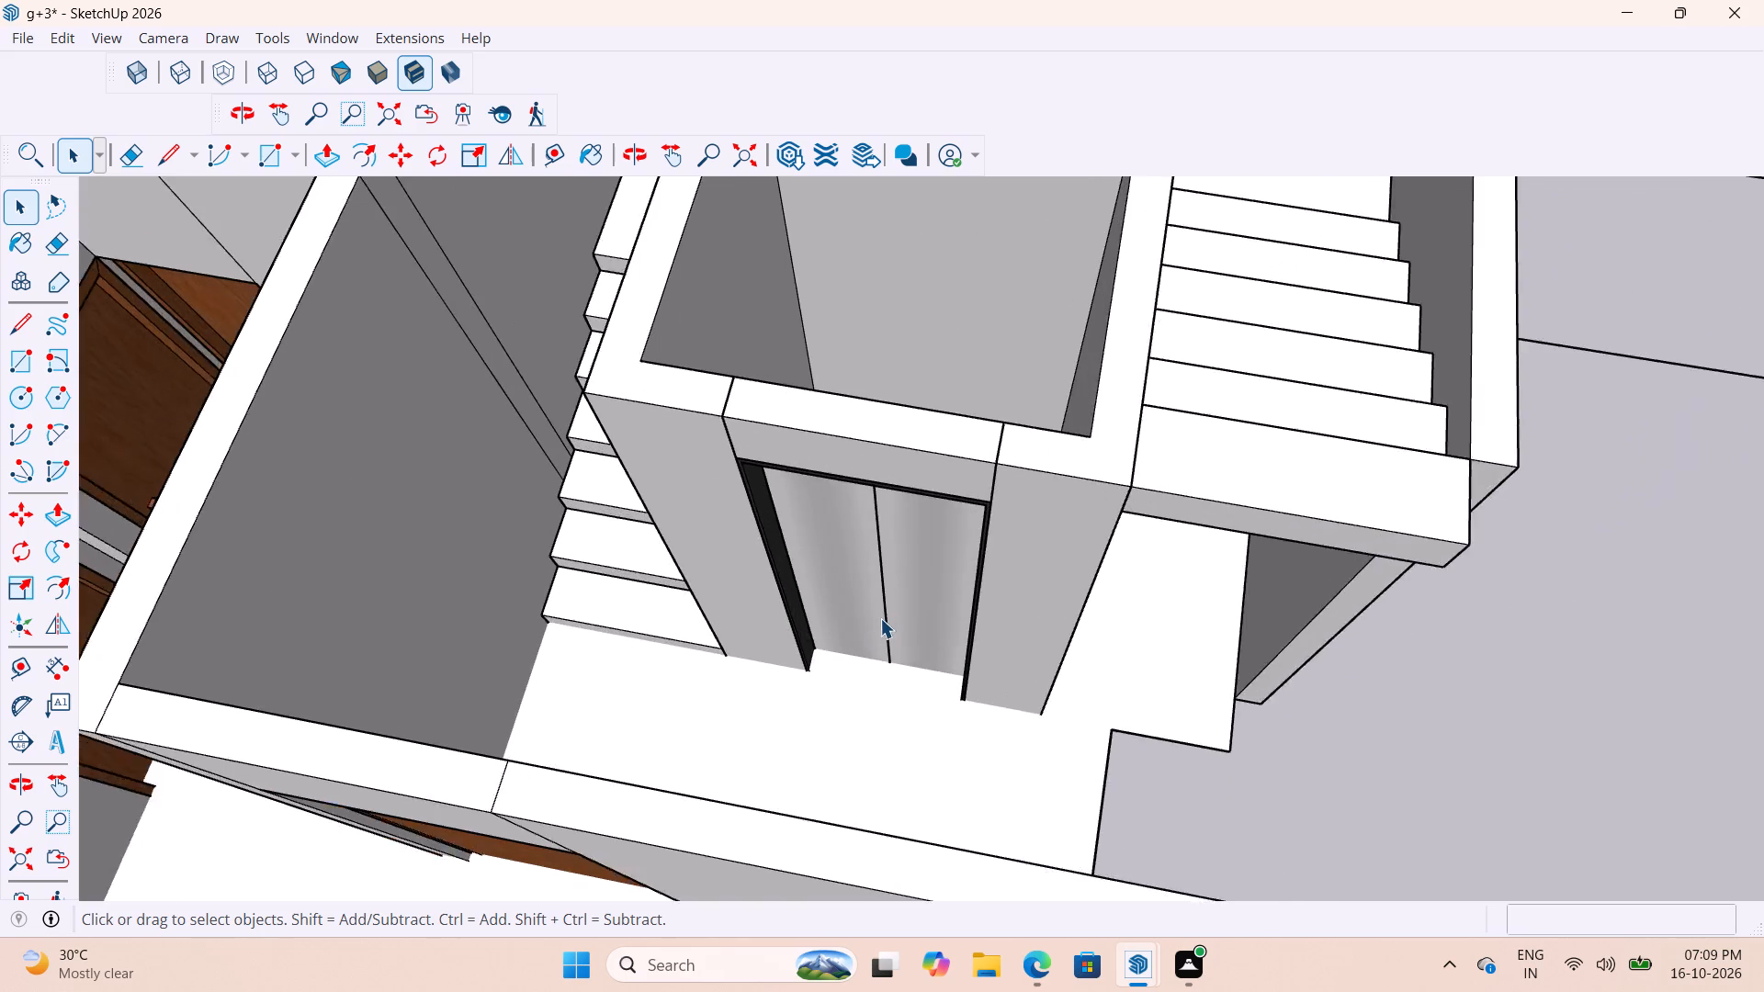
scroll(880, 618, "up", 1)
middle_click_drag(887, 608, 885, 483)
scroll(887, 440, "up", 4)
middle_click_drag(1007, 427, 884, 444)
scroll(881, 459, "down", 4)
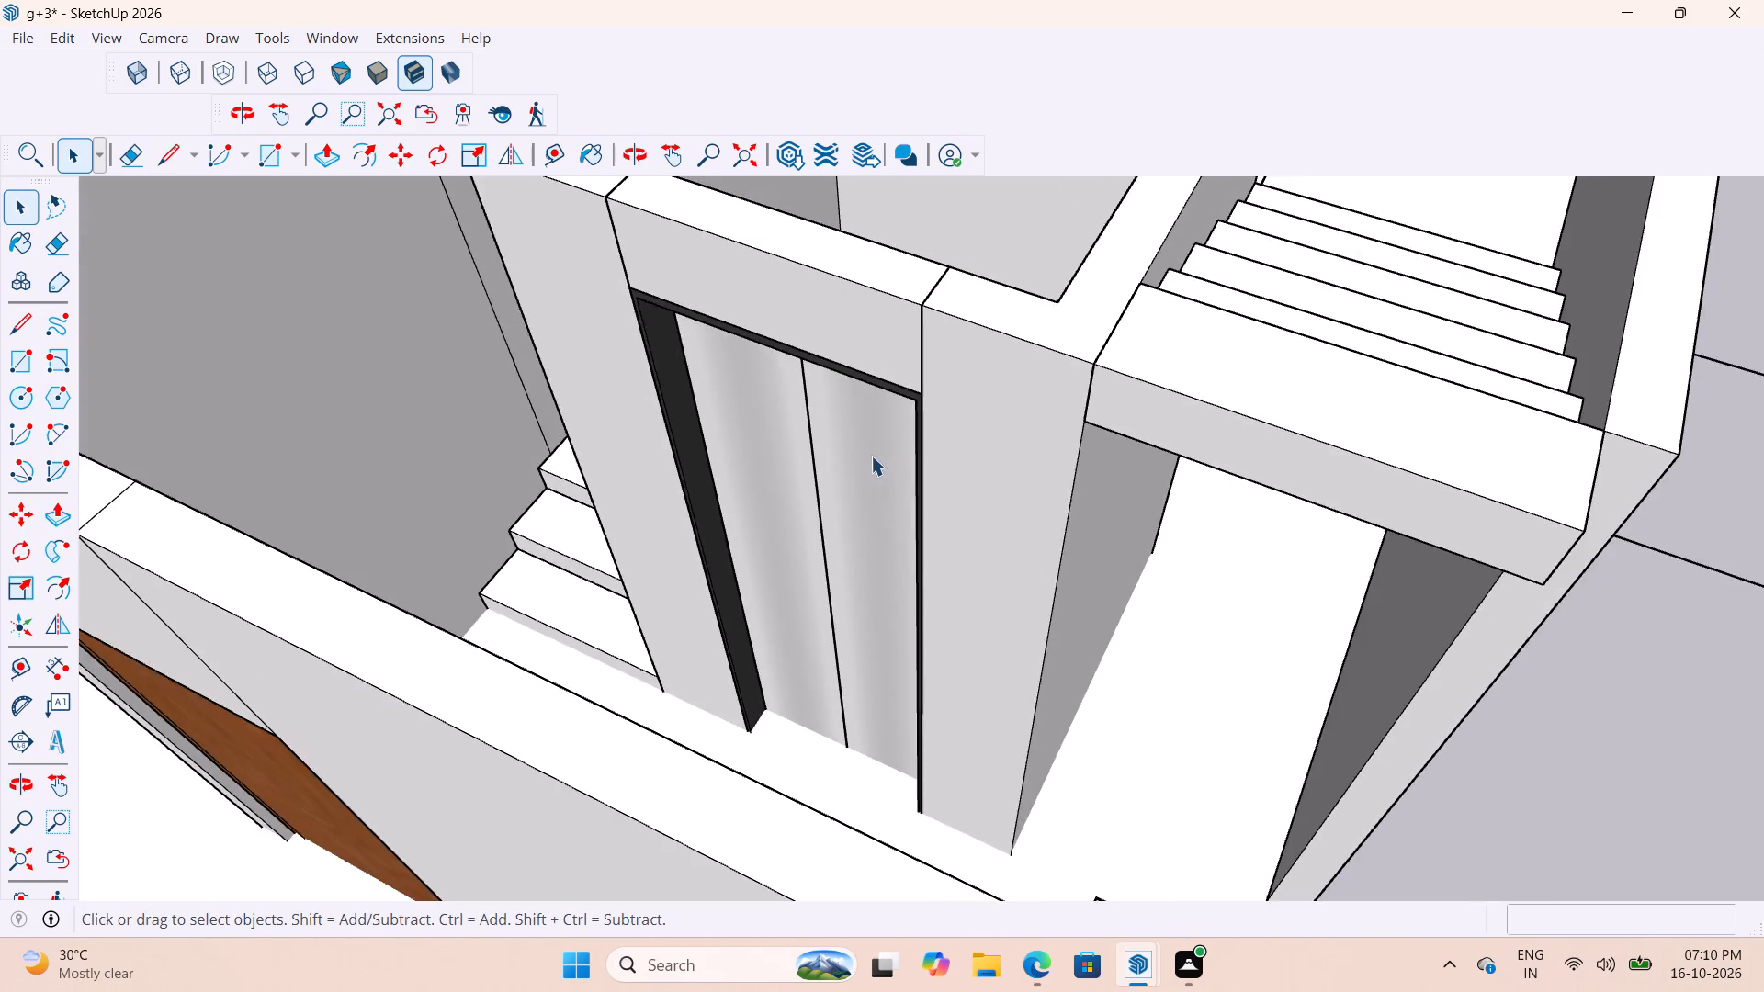
Move the call button plate by its bottom corner onto the wall face beside the lift door, on the stair side.
scroll(871, 456, "down", 20)
scroll(871, 456, "down", 4)
scroll(1249, 596, "up", 8)
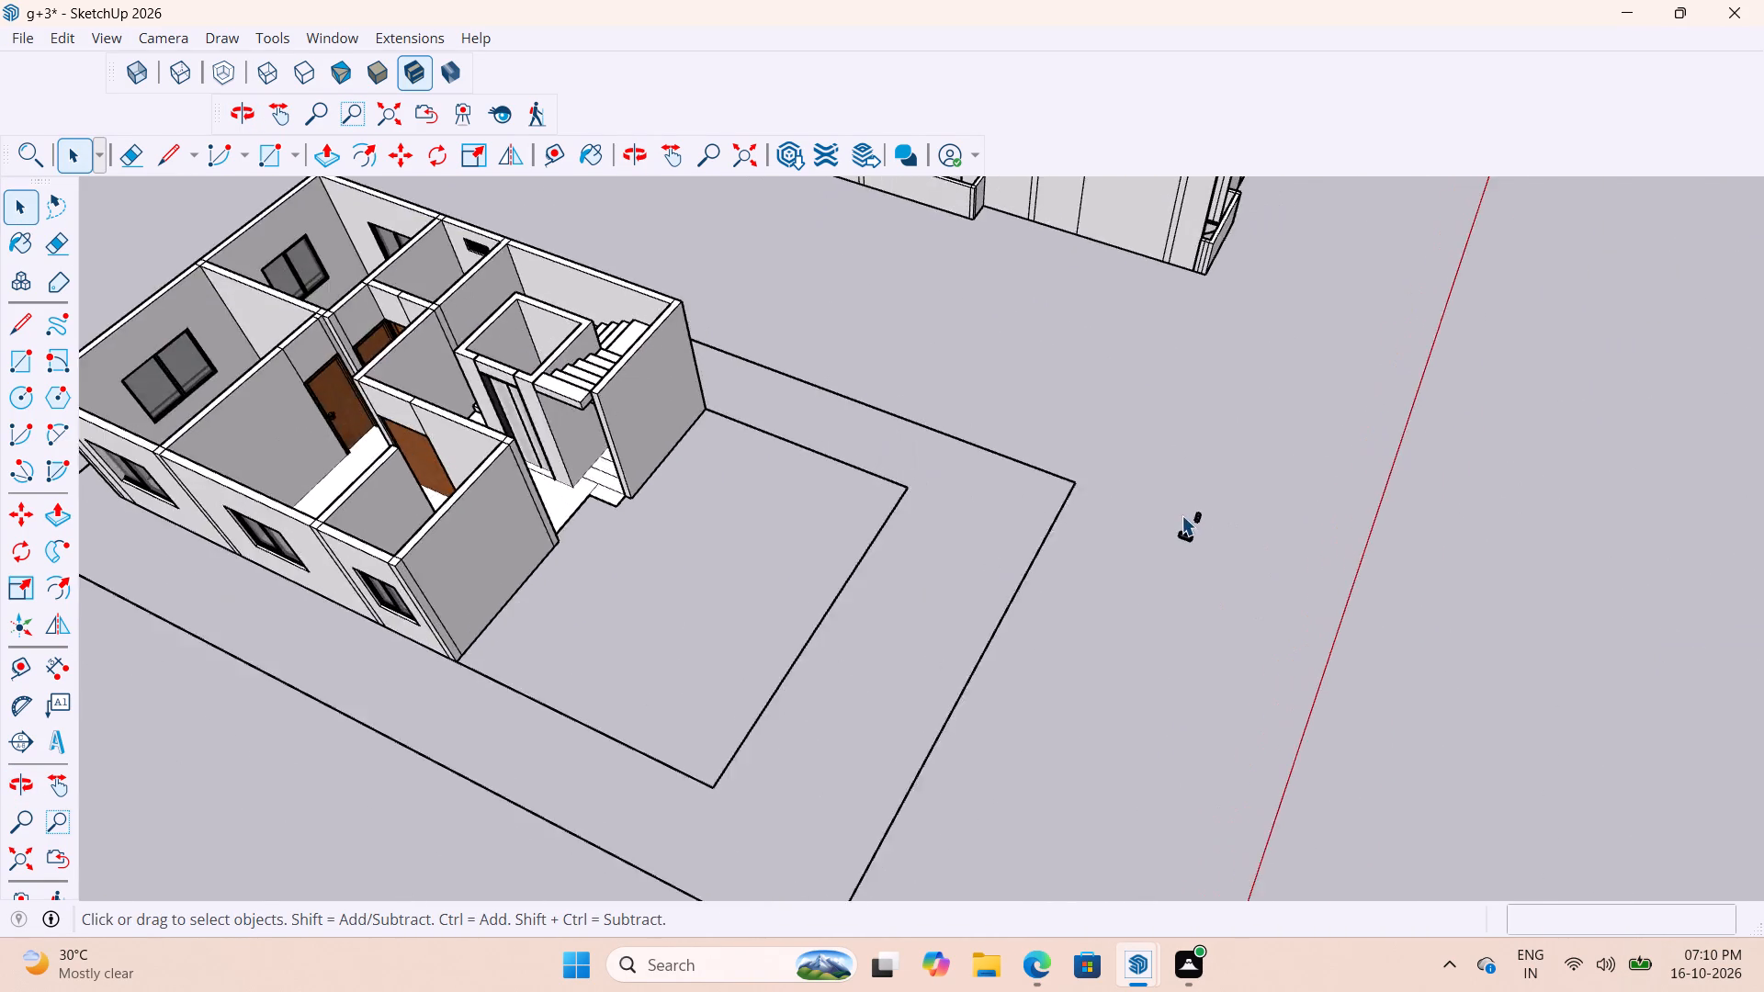
scroll(1182, 515, "up", 17)
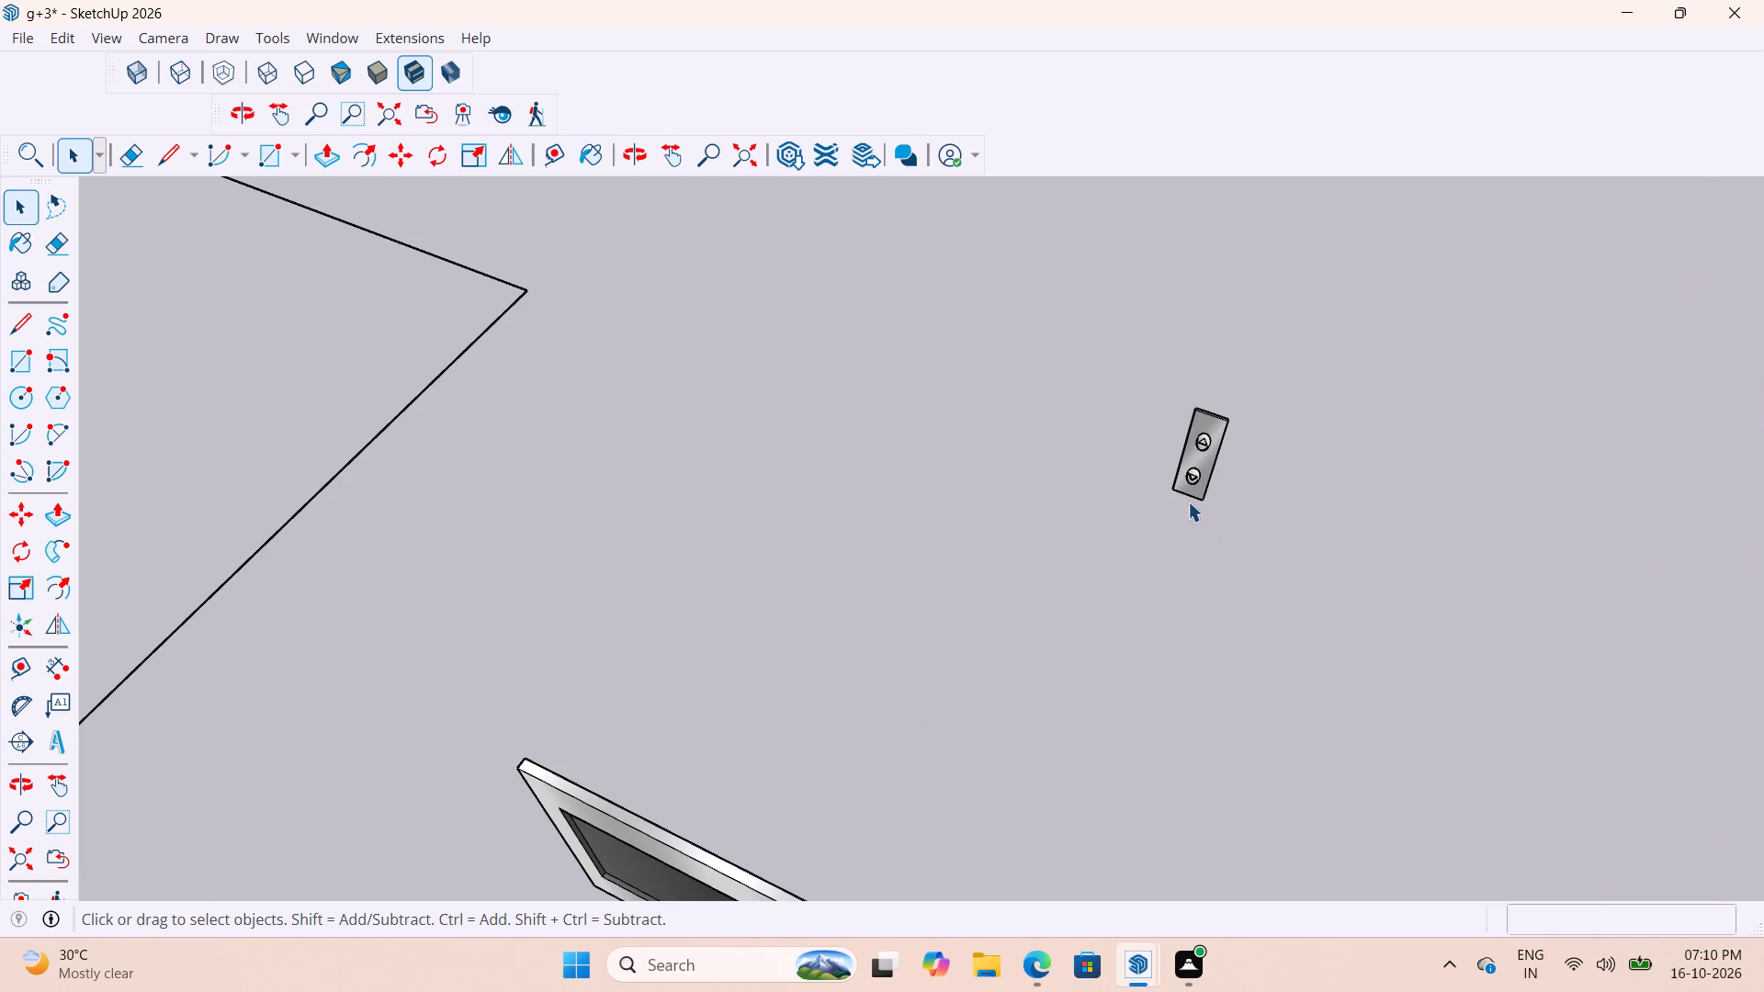
scroll(1191, 502, "up", 3)
left_click(1211, 449)
key("m")
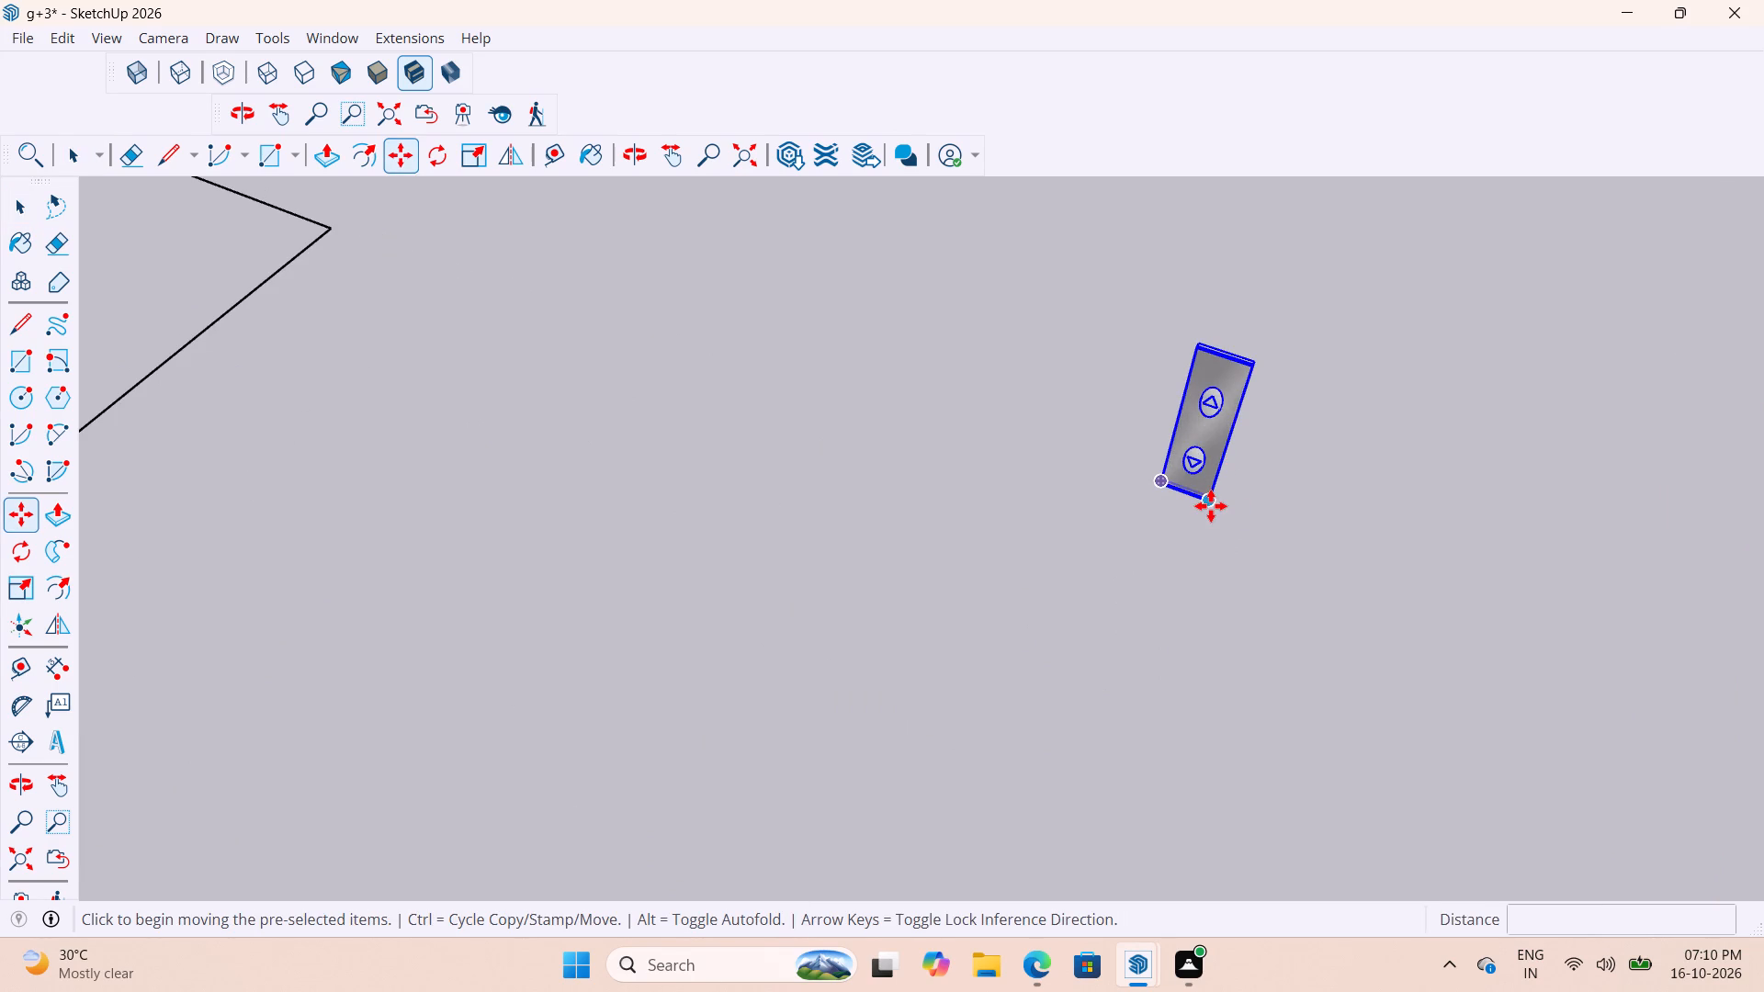
left_click(1211, 505)
scroll(1133, 518, "down", 18)
scroll(1365, 398, "down", 13)
middle_click_drag(1358, 421, 1510, 431)
scroll(714, 411, "up", 7)
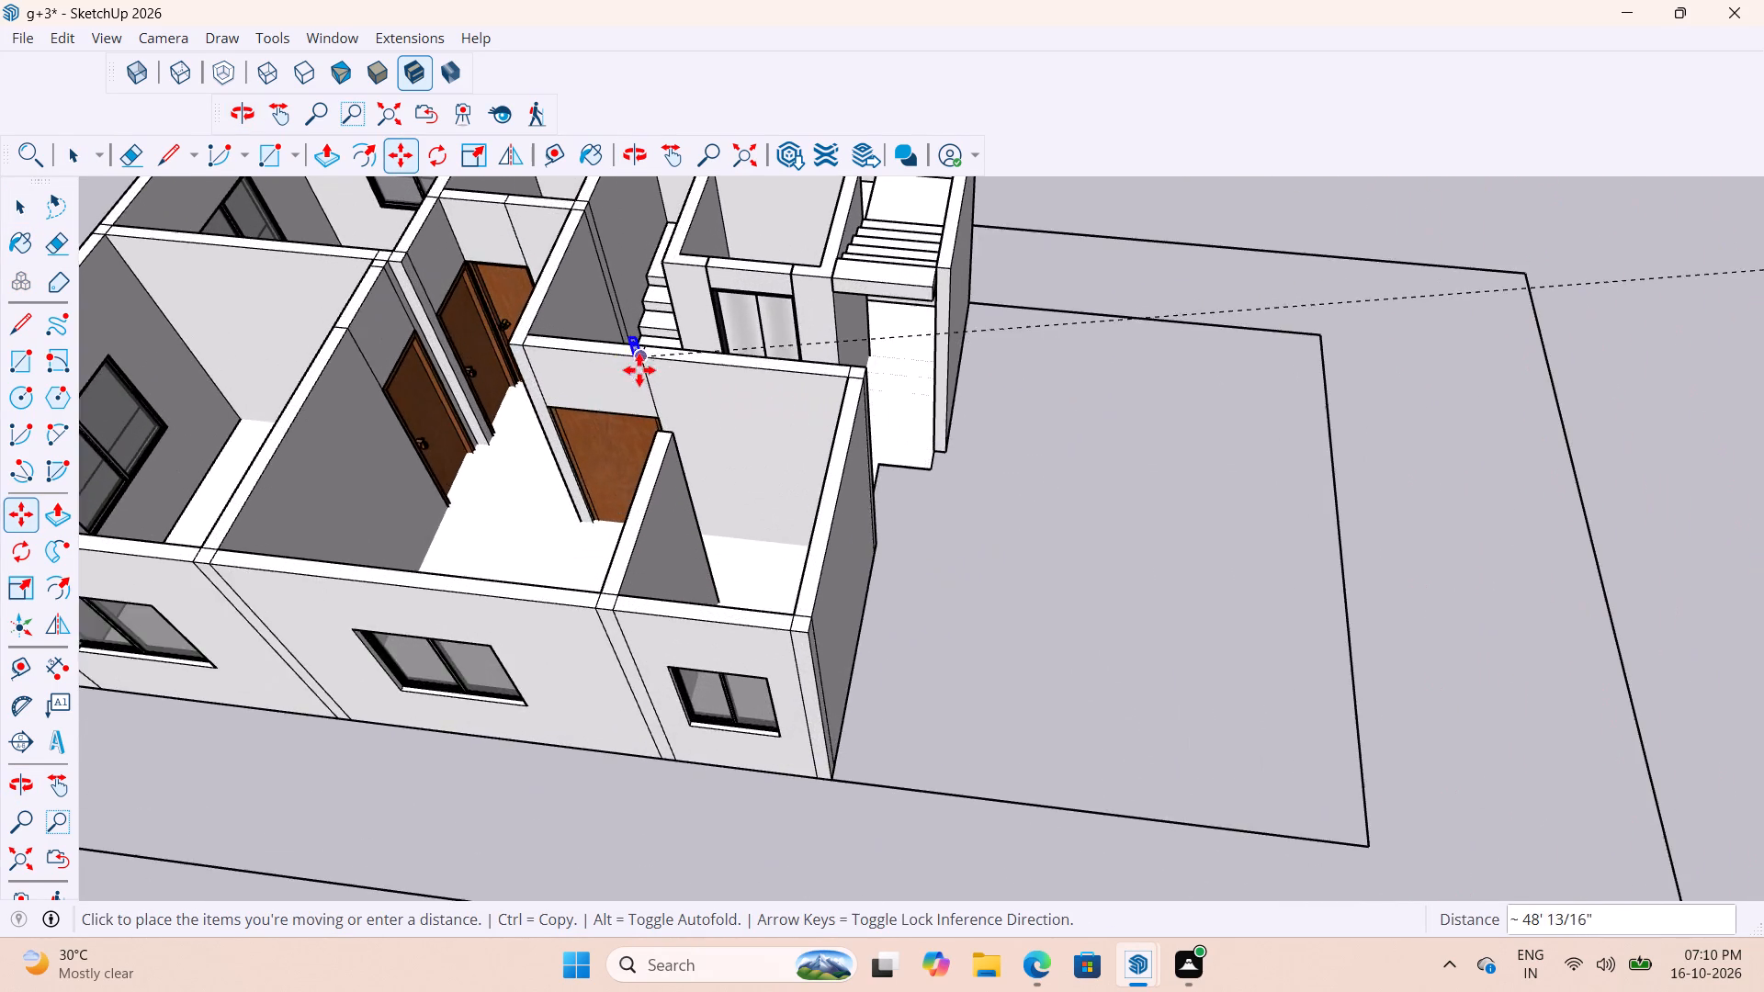
middle_click_drag(745, 376, 877, 458)
scroll(642, 444, "up", 10)
middle_click_drag(834, 412, 849, 438)
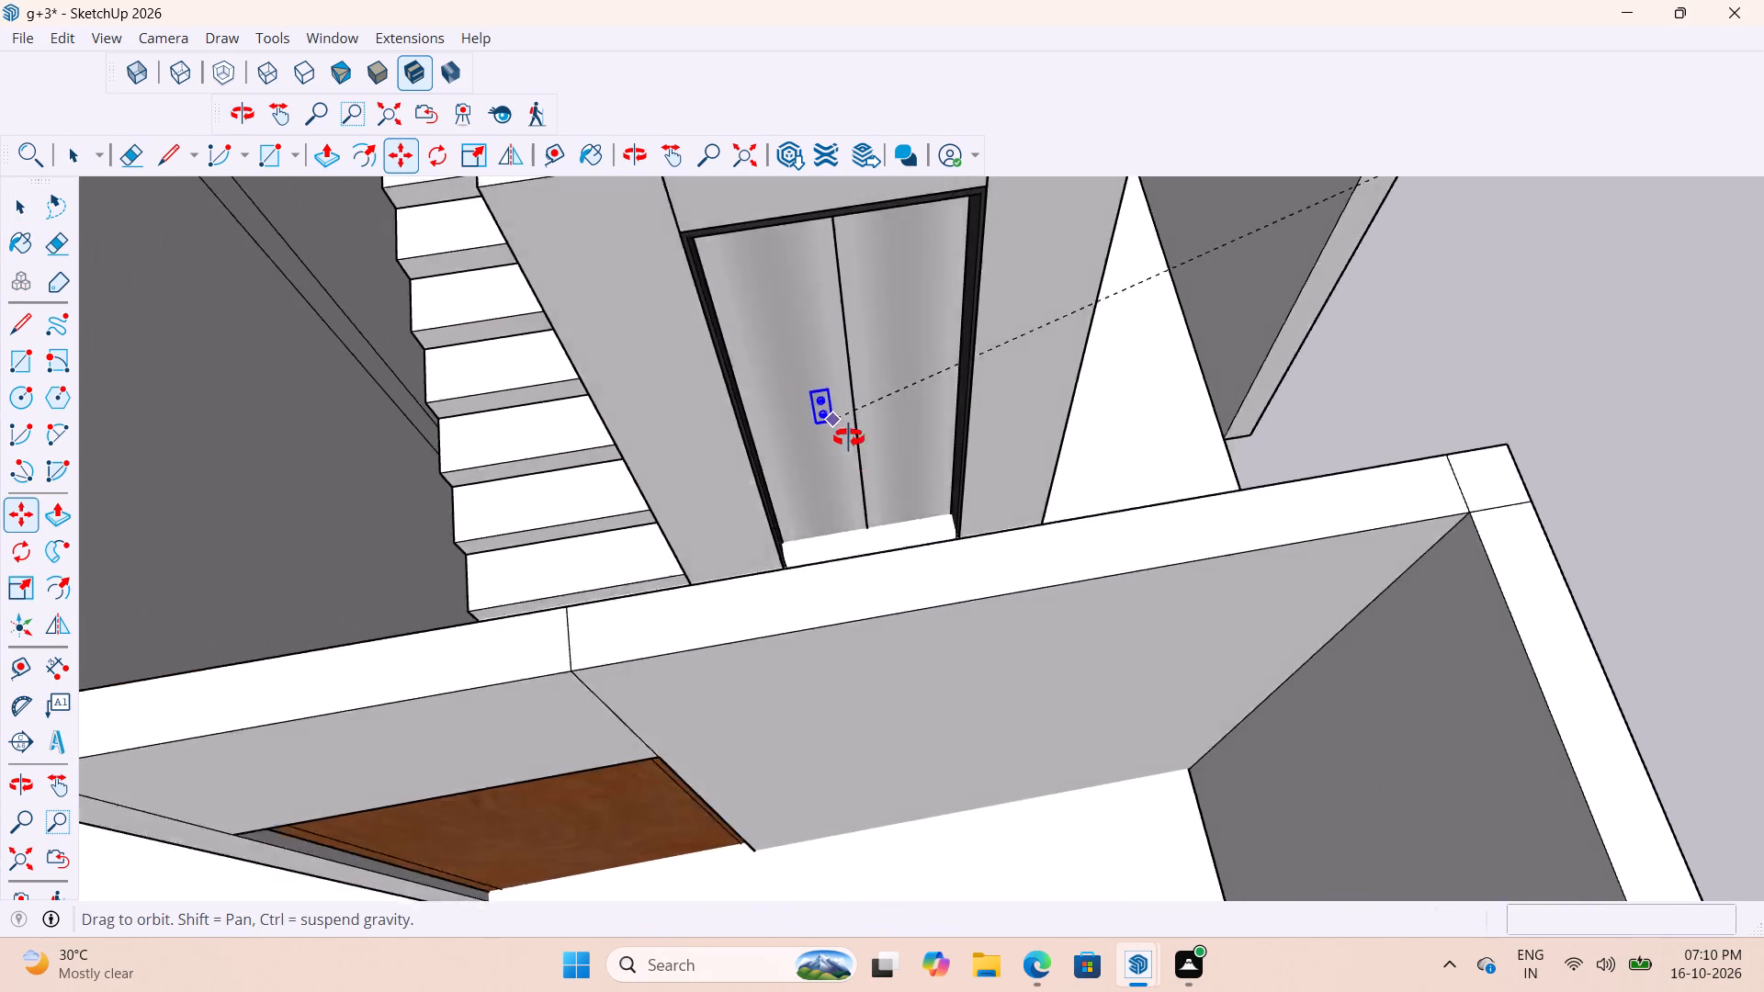
middle_click_drag(849, 438, 714, 465)
scroll(855, 458, "down", 1)
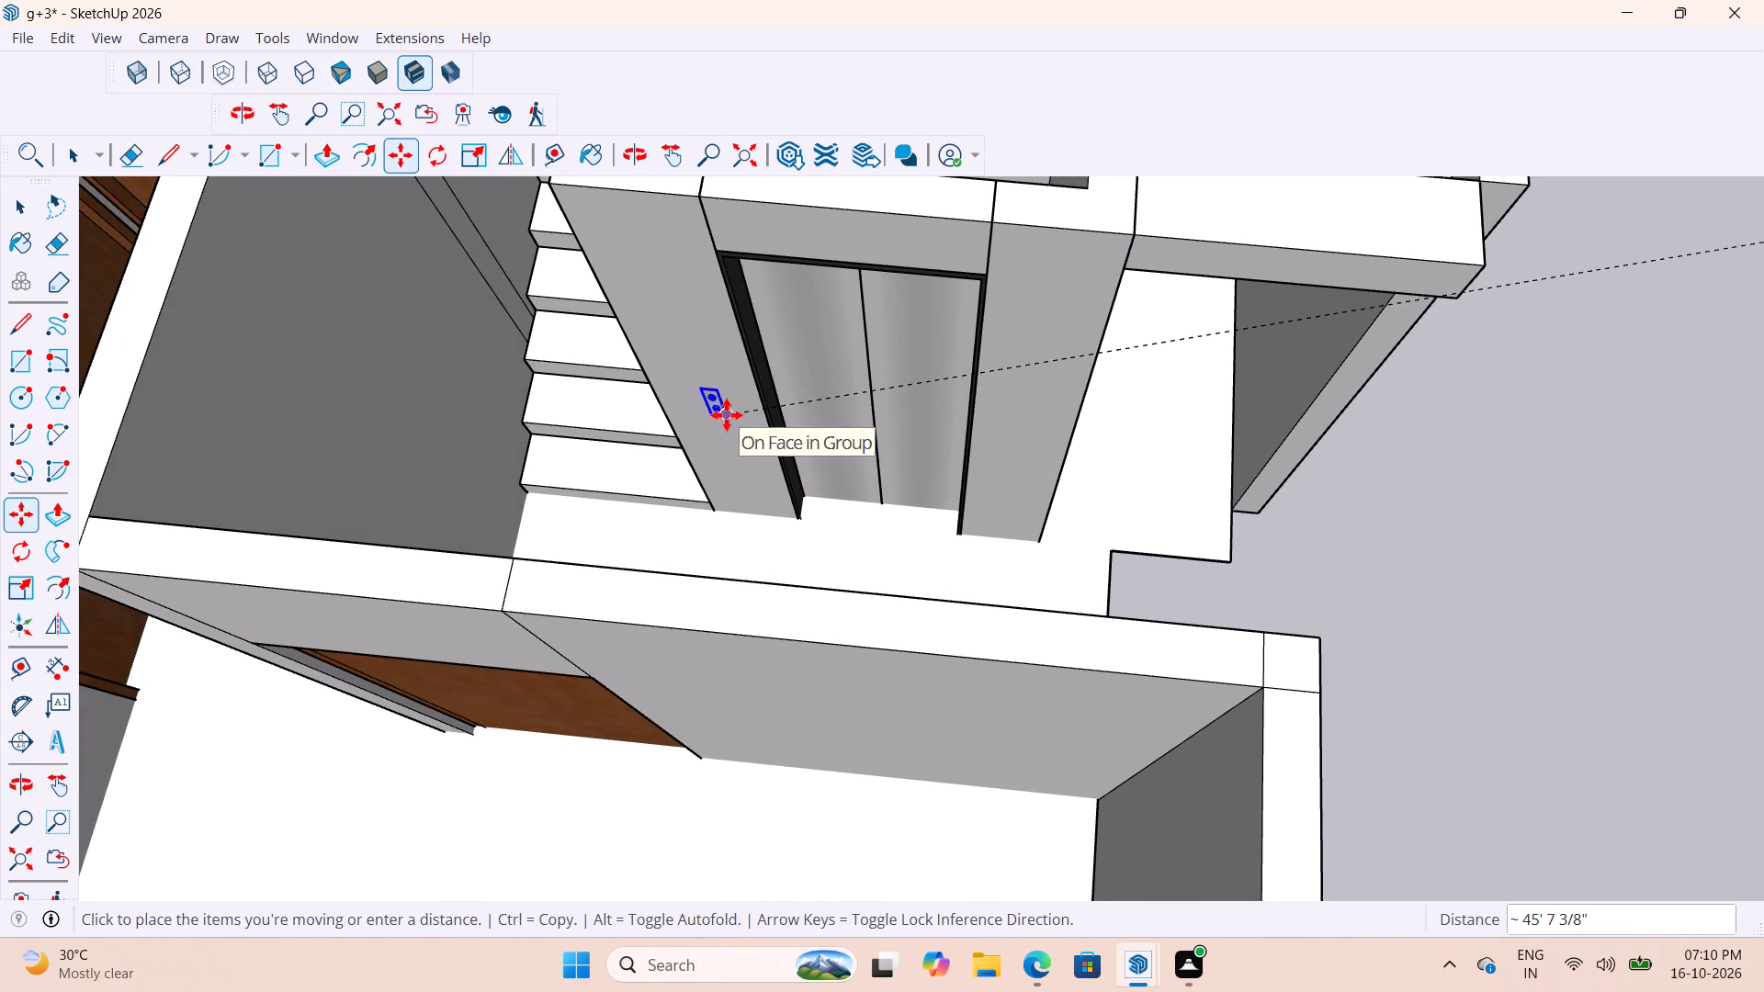
left_click(727, 415)
scroll(734, 465, "up", 6)
key("space")
left_click(774, 581)
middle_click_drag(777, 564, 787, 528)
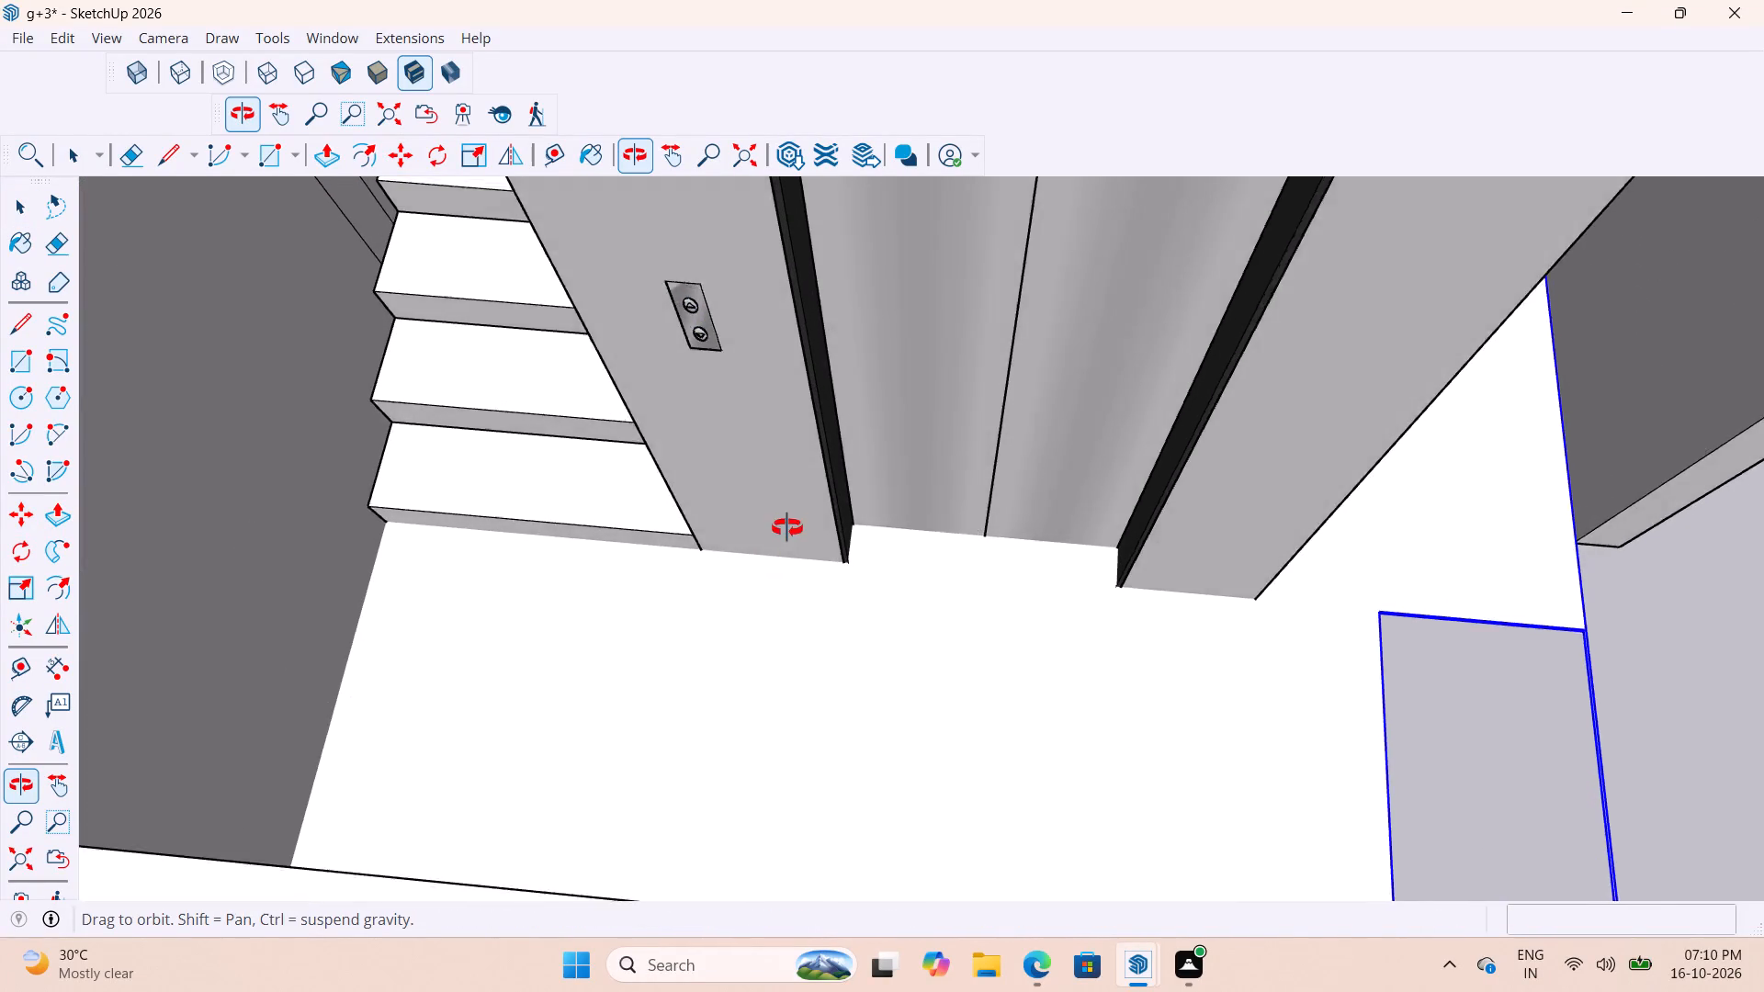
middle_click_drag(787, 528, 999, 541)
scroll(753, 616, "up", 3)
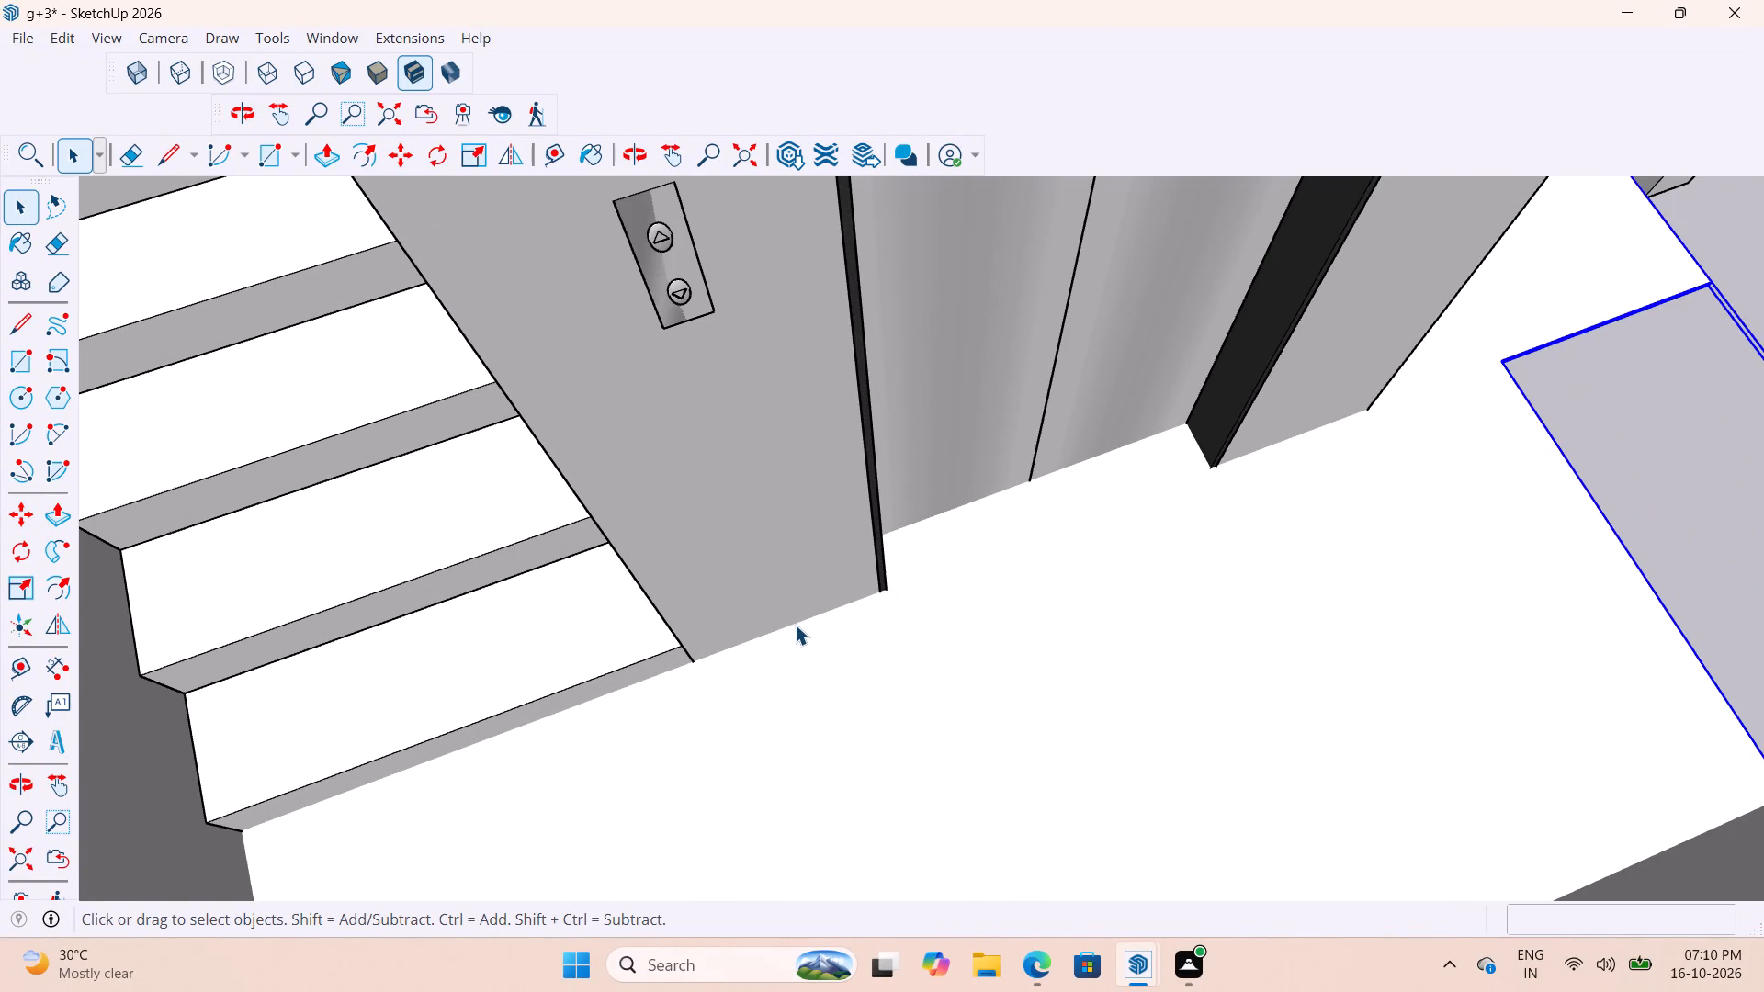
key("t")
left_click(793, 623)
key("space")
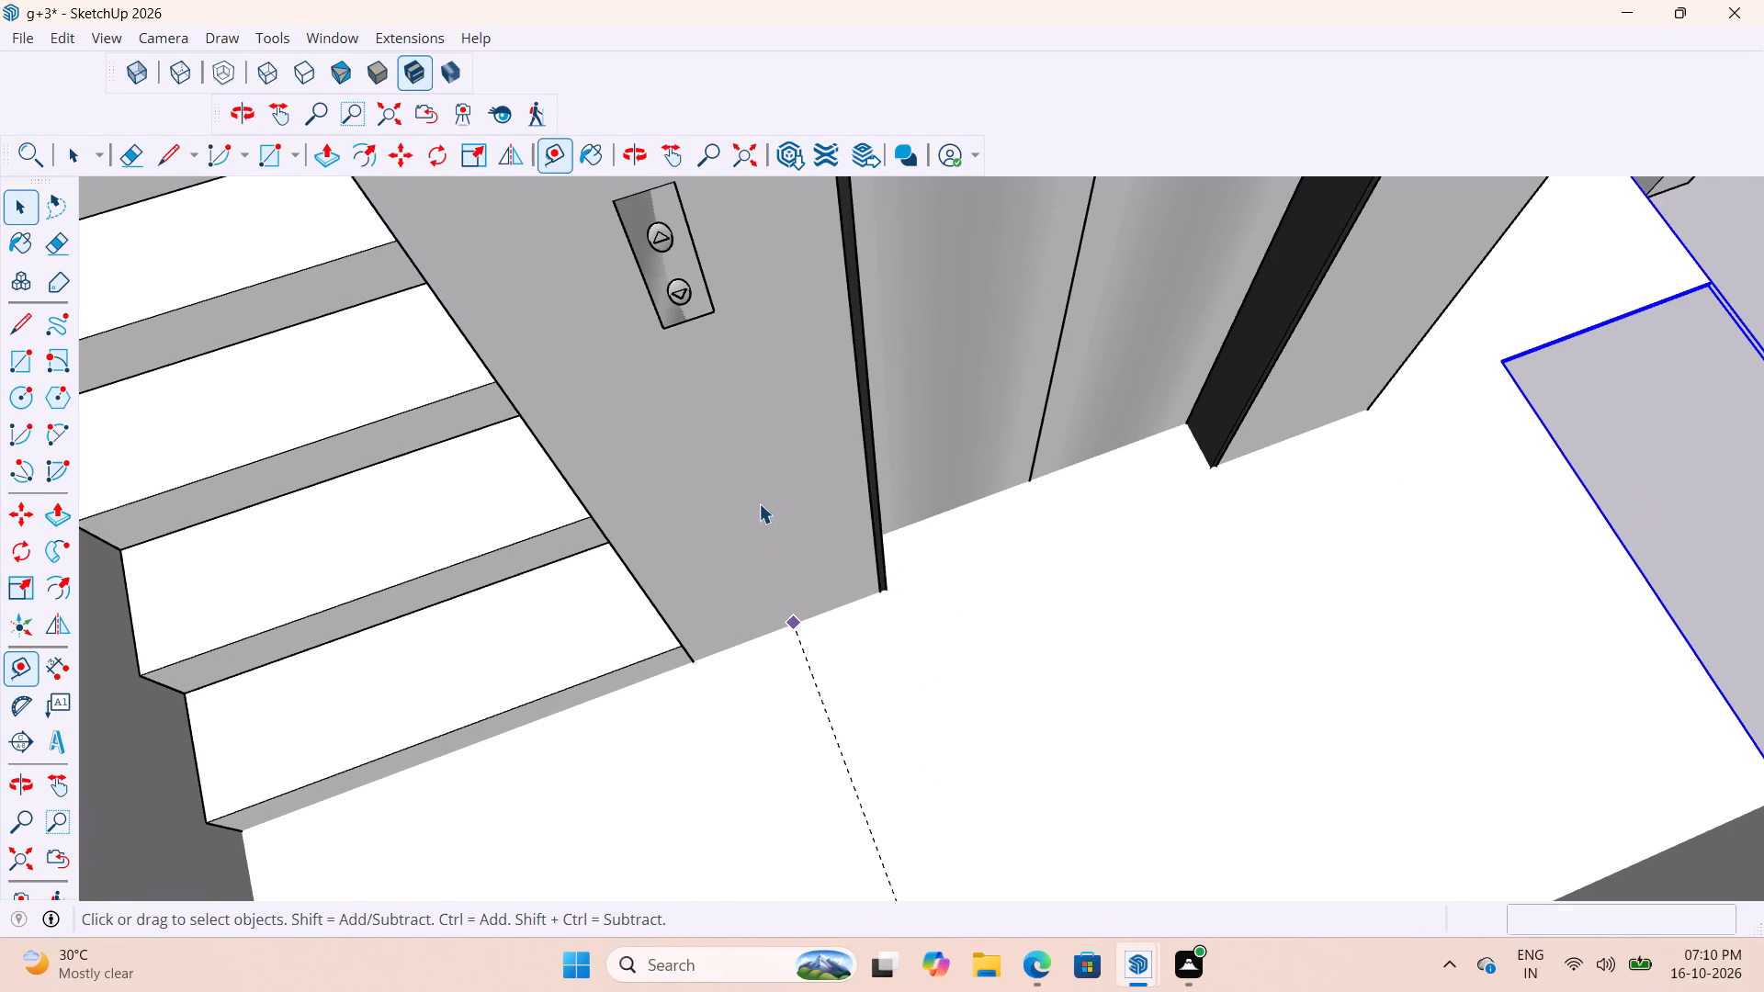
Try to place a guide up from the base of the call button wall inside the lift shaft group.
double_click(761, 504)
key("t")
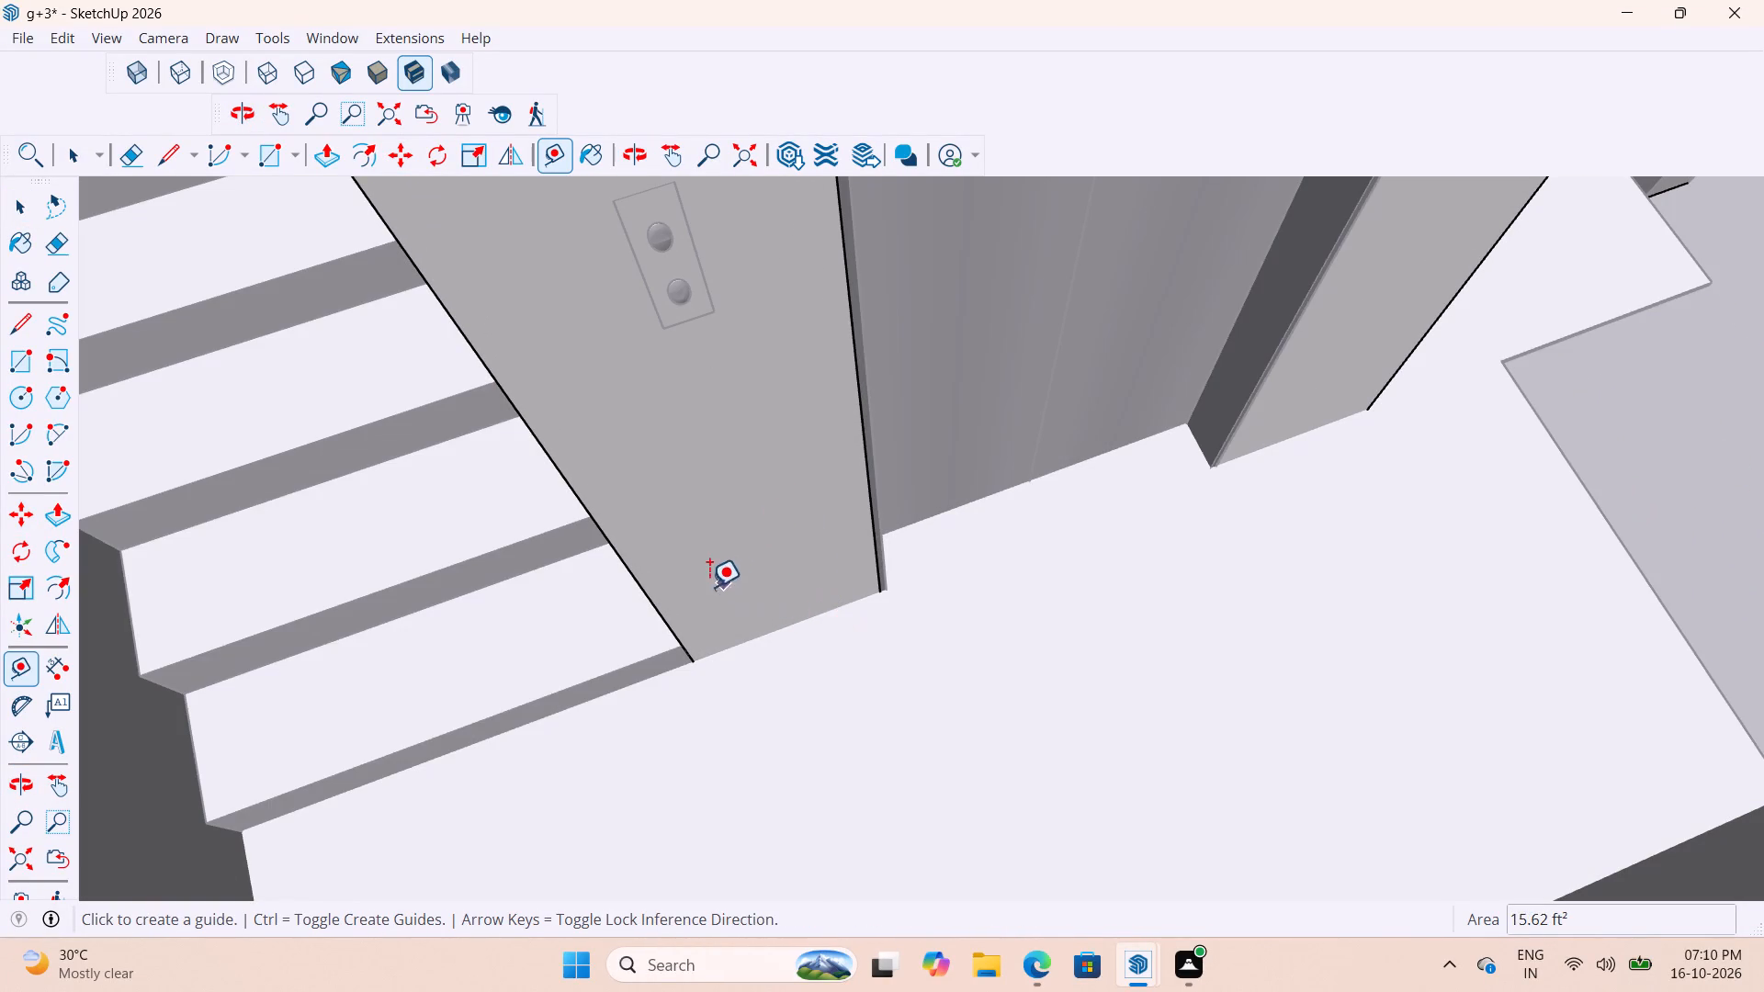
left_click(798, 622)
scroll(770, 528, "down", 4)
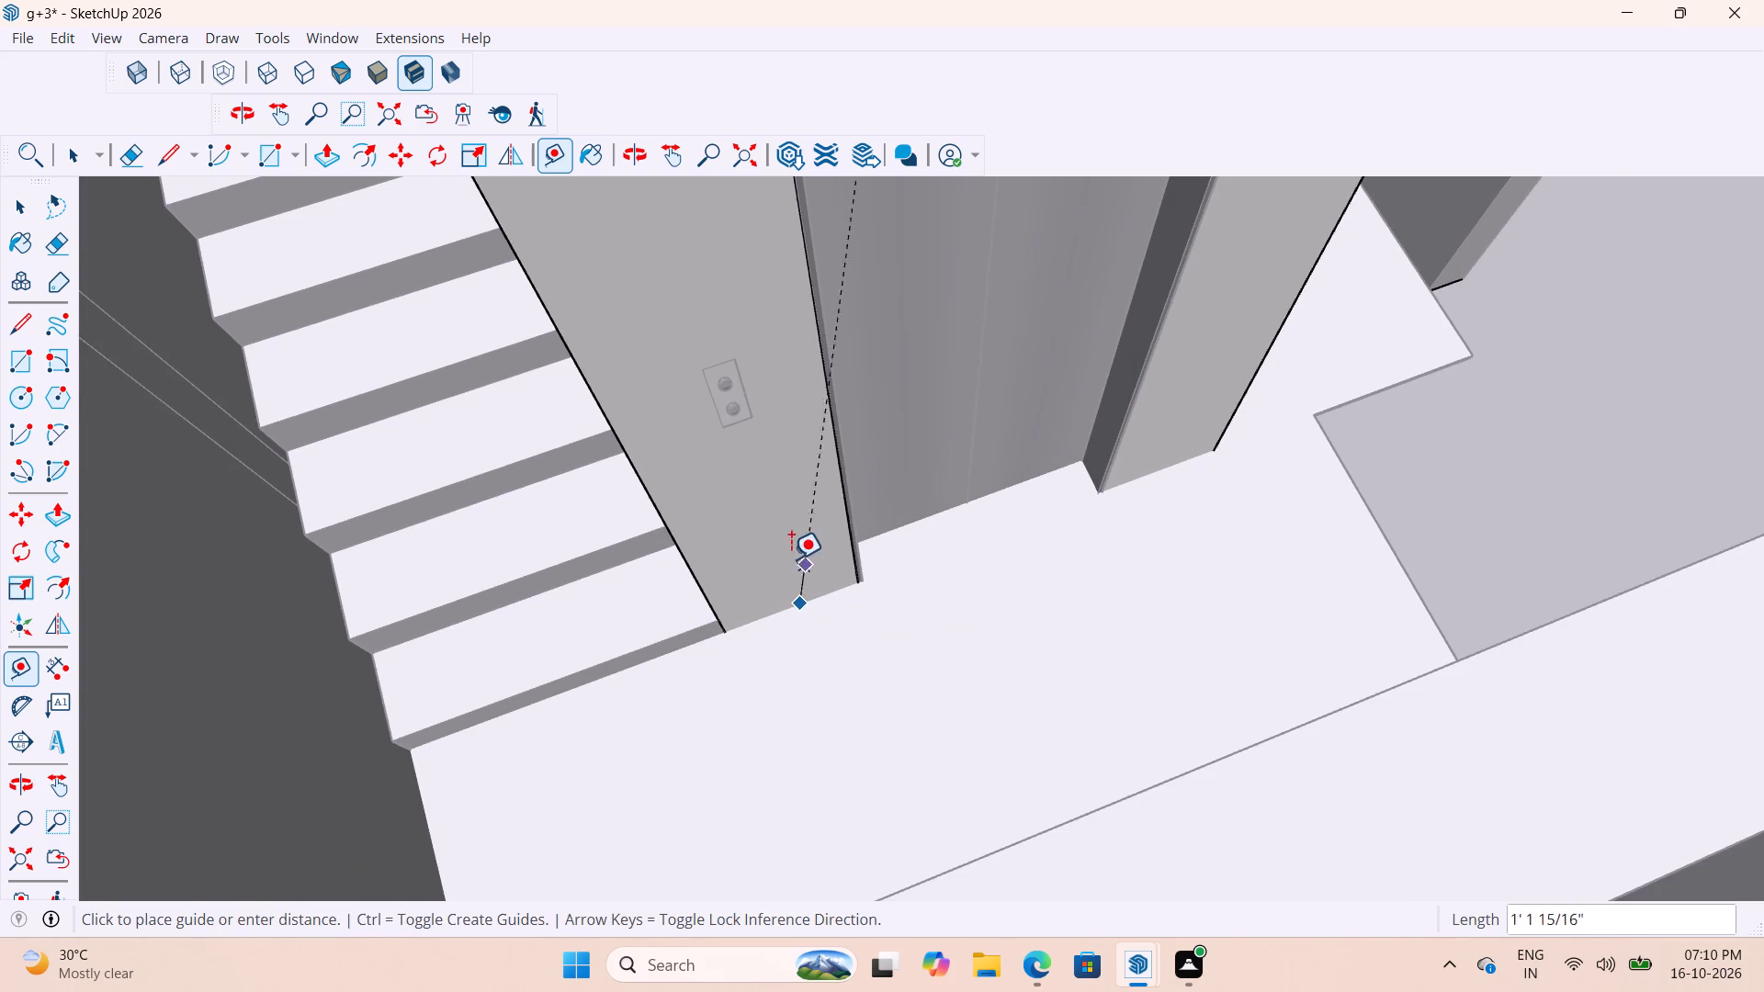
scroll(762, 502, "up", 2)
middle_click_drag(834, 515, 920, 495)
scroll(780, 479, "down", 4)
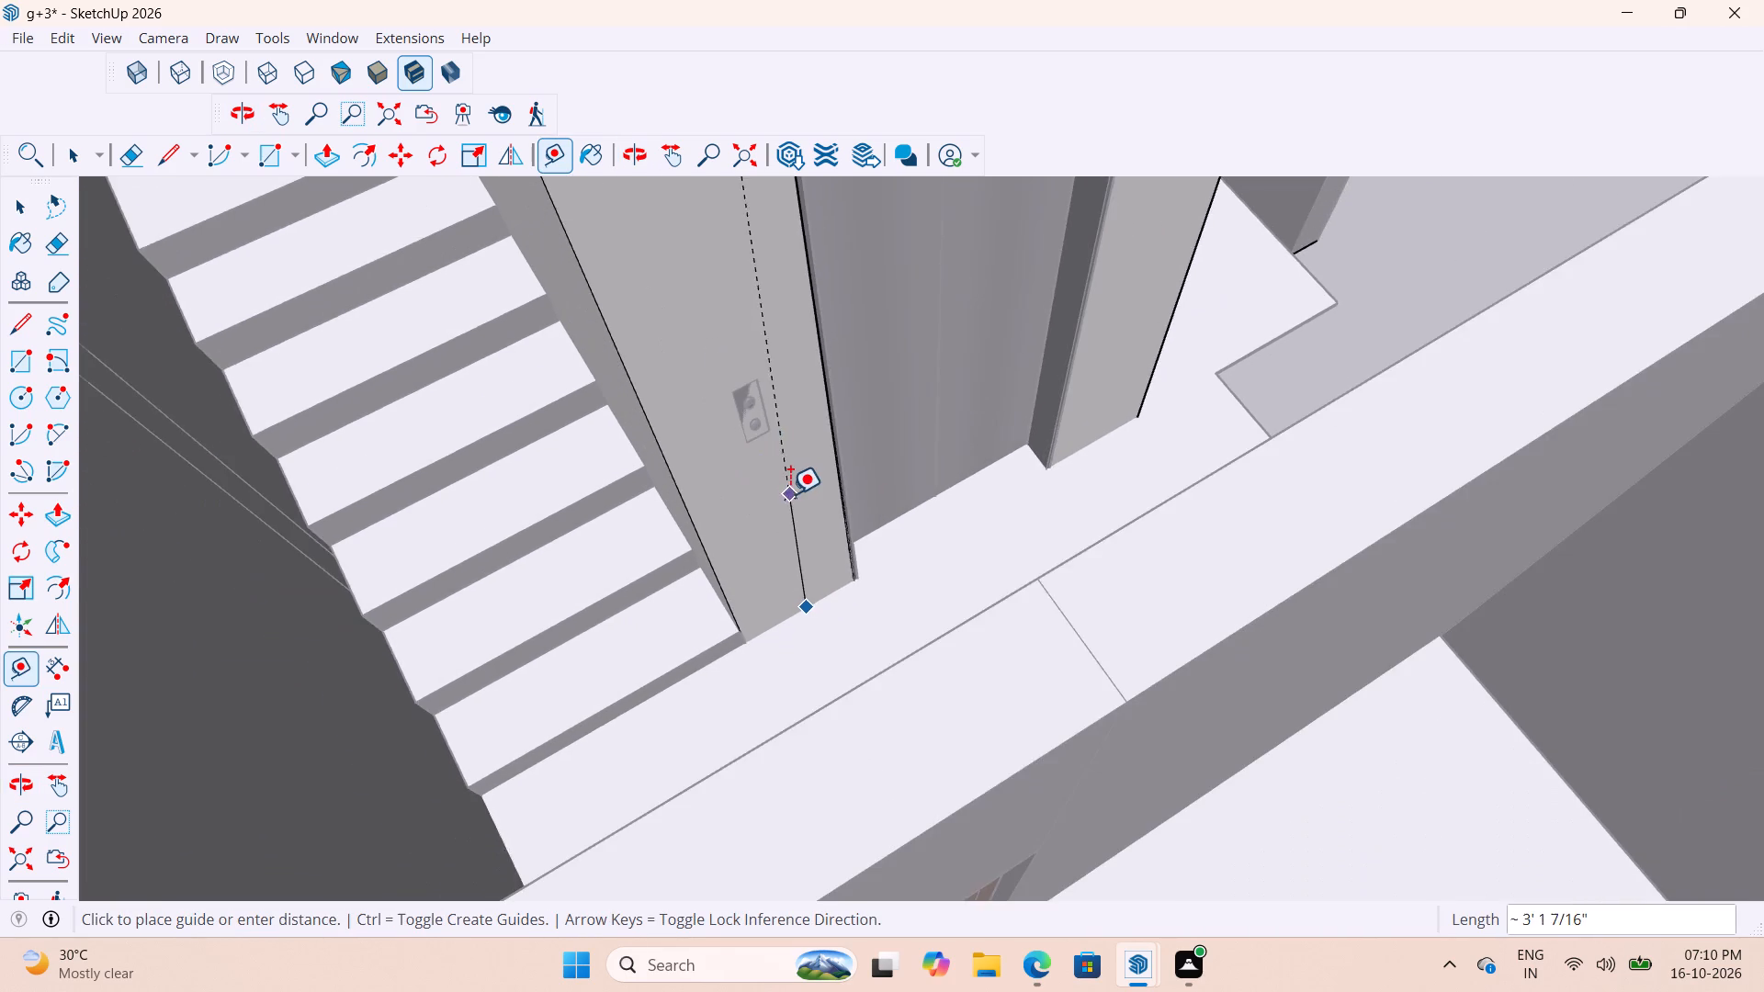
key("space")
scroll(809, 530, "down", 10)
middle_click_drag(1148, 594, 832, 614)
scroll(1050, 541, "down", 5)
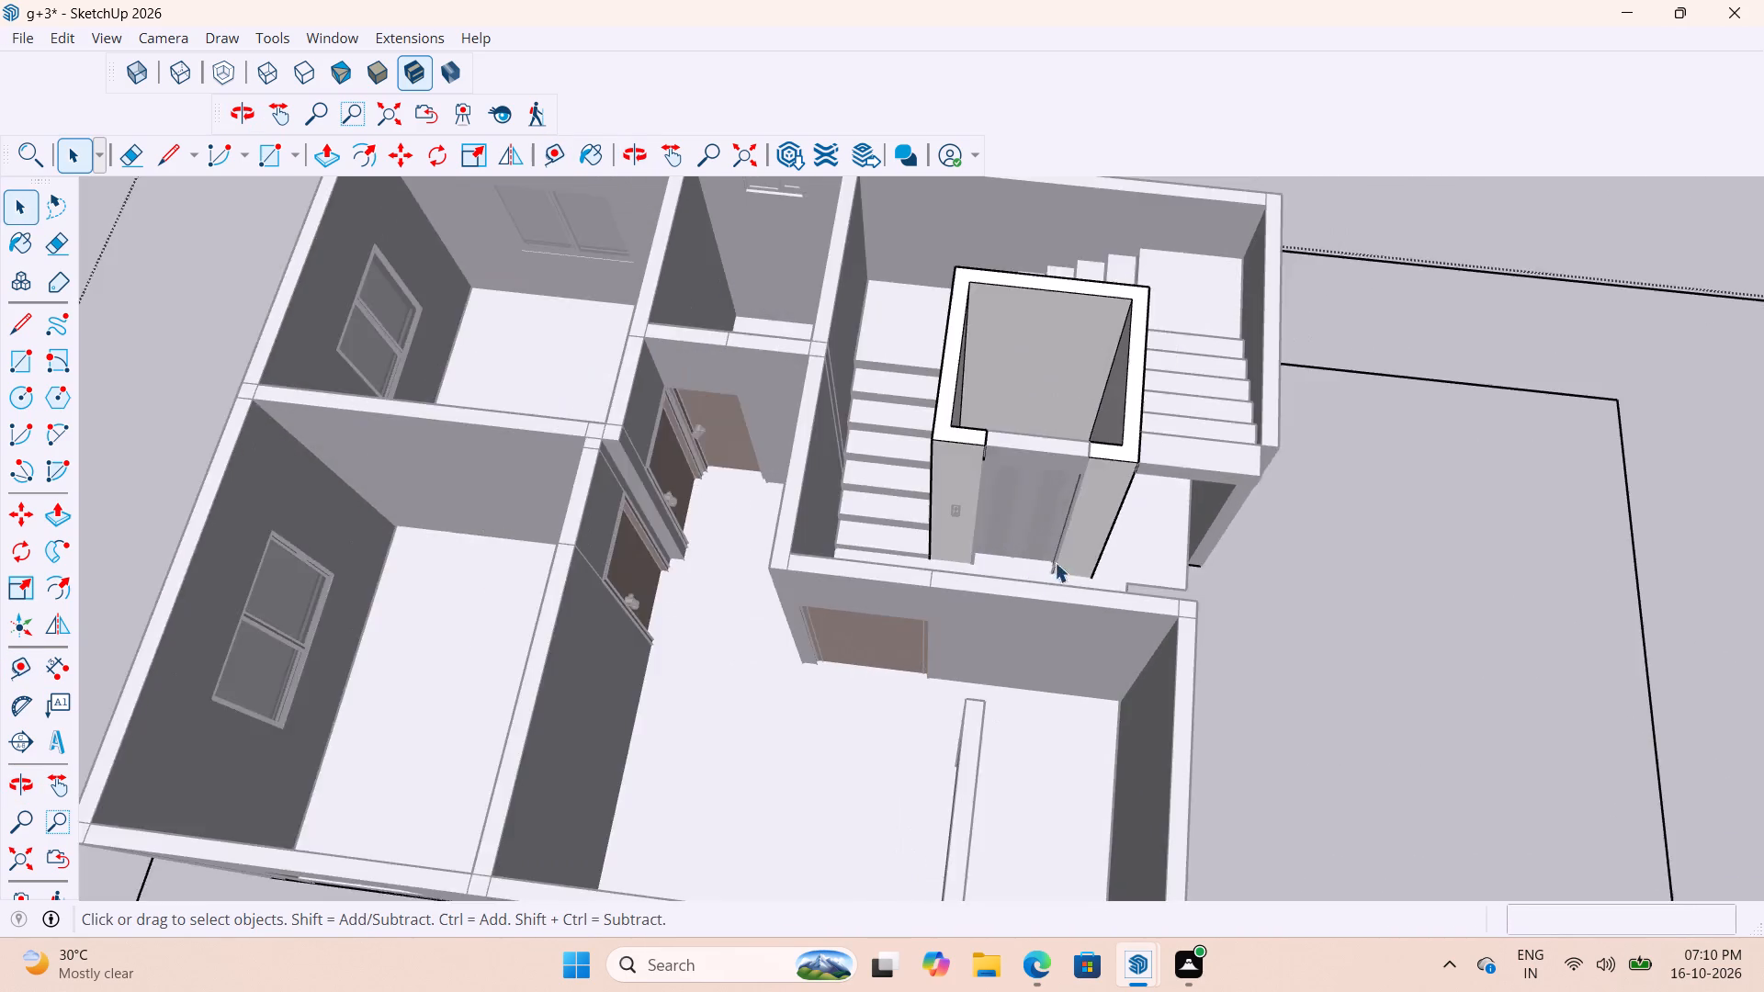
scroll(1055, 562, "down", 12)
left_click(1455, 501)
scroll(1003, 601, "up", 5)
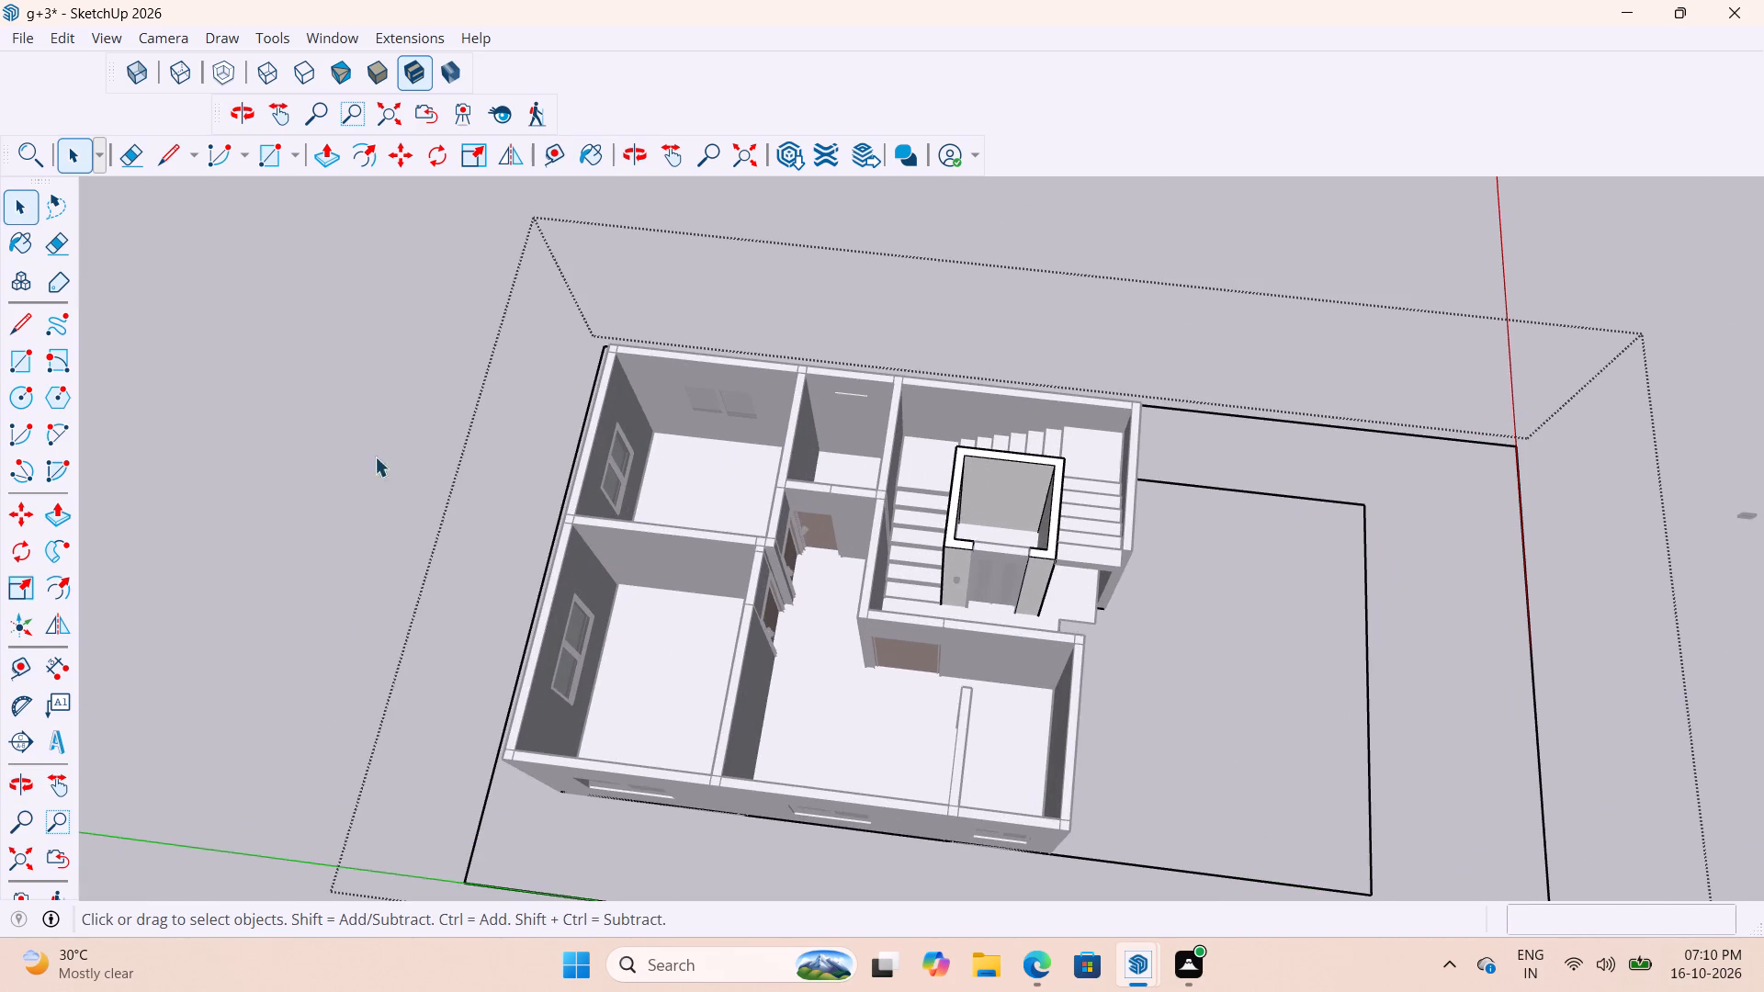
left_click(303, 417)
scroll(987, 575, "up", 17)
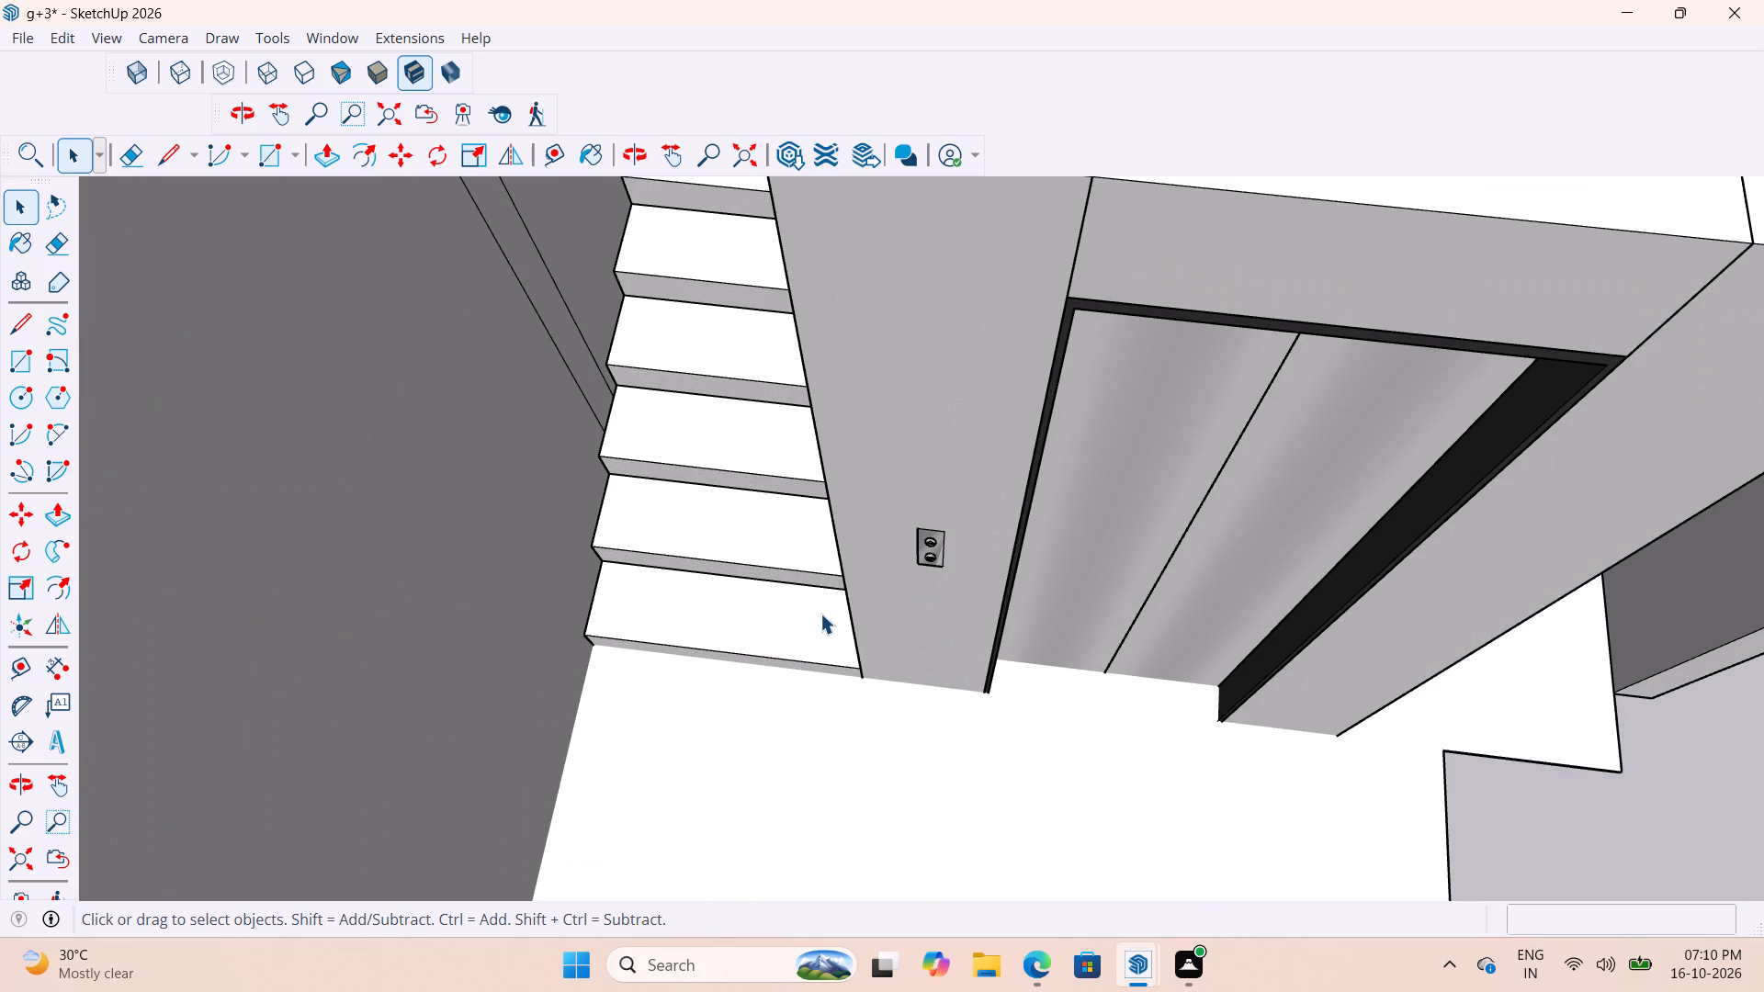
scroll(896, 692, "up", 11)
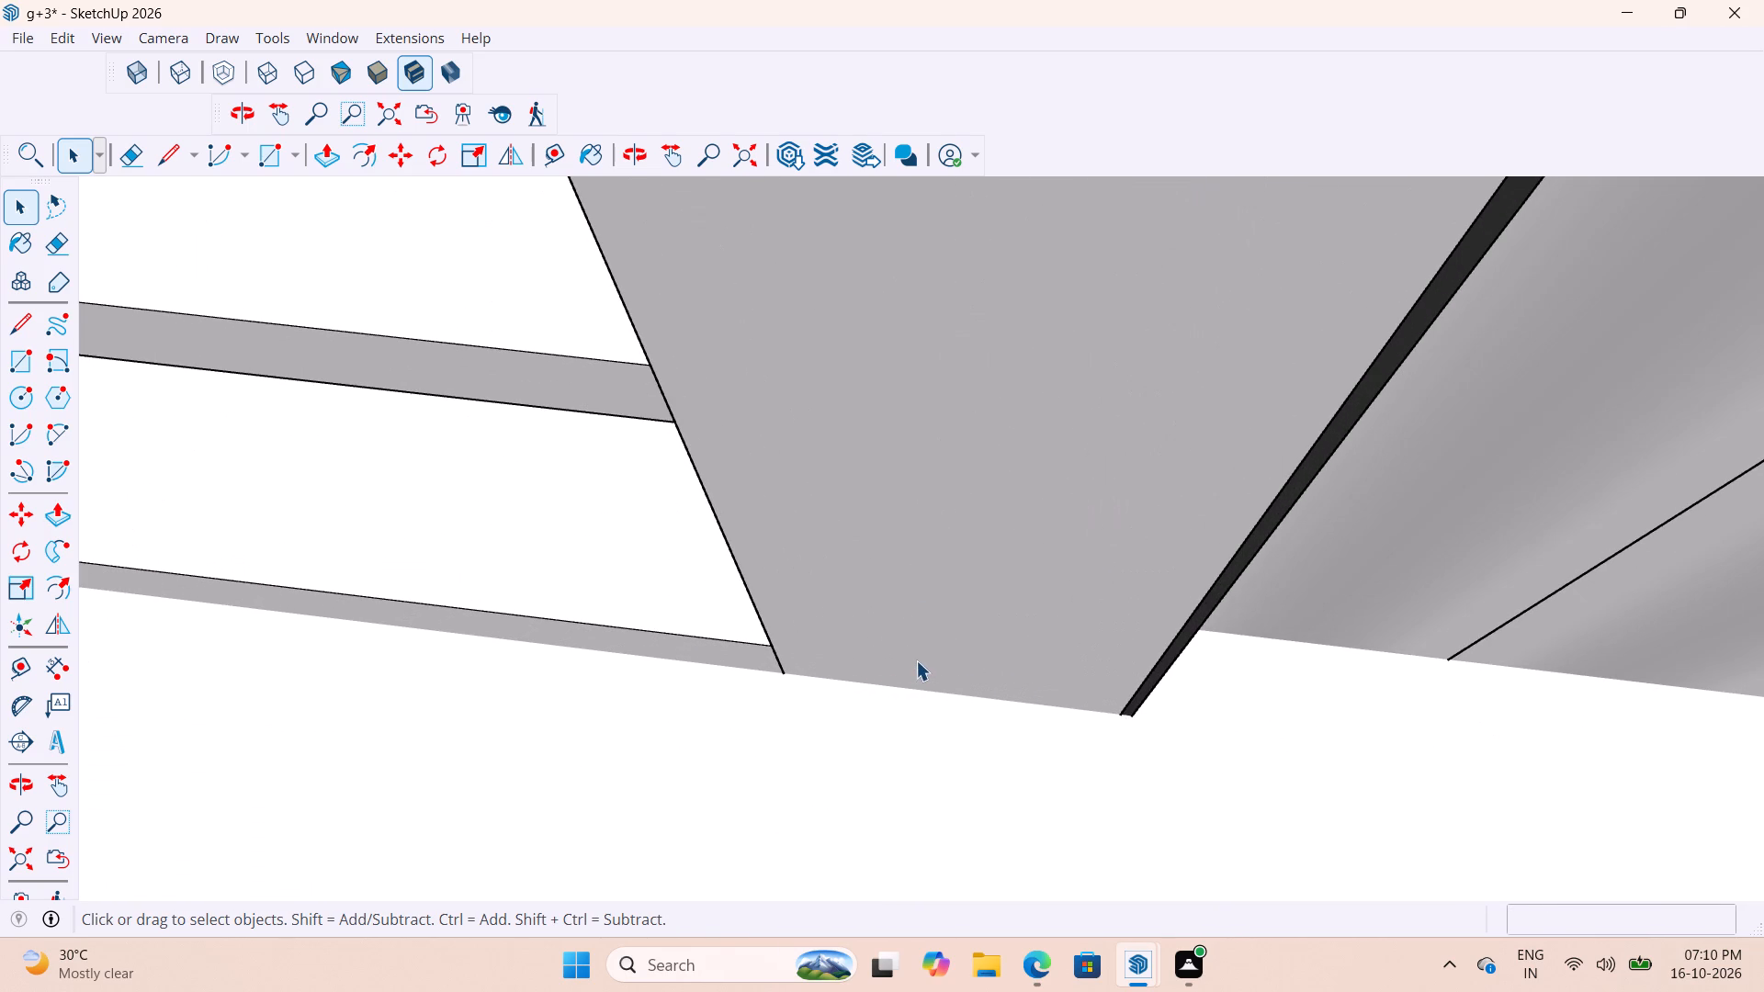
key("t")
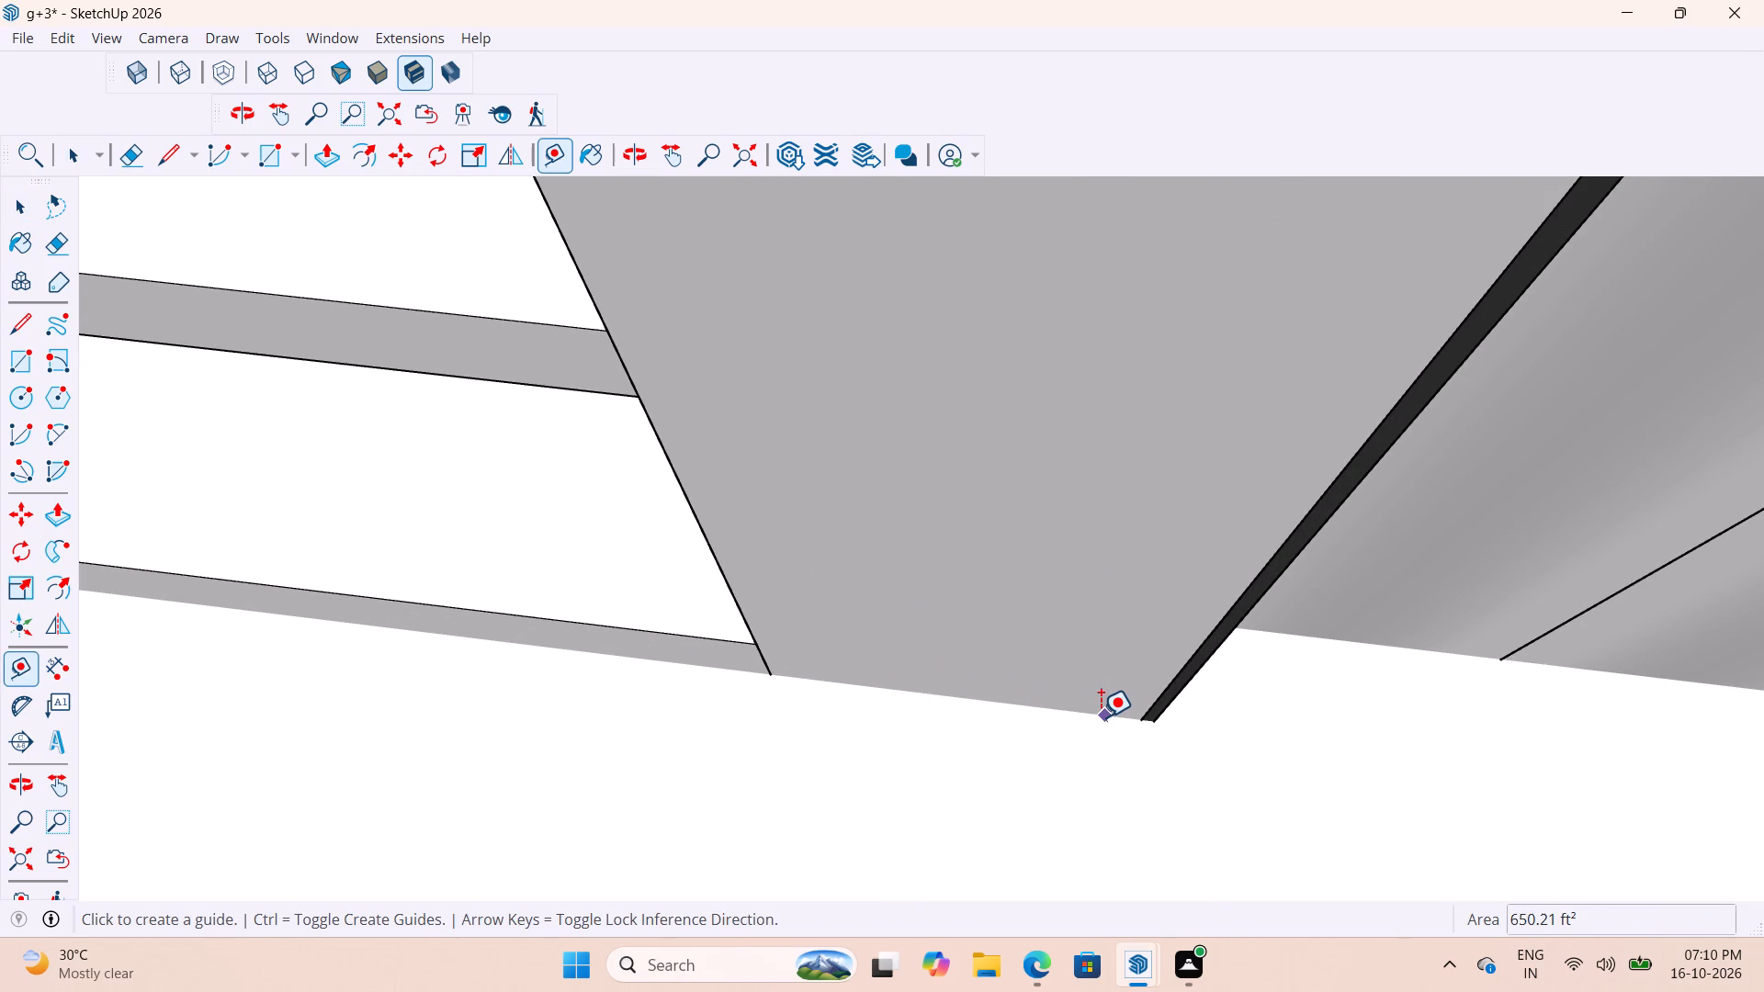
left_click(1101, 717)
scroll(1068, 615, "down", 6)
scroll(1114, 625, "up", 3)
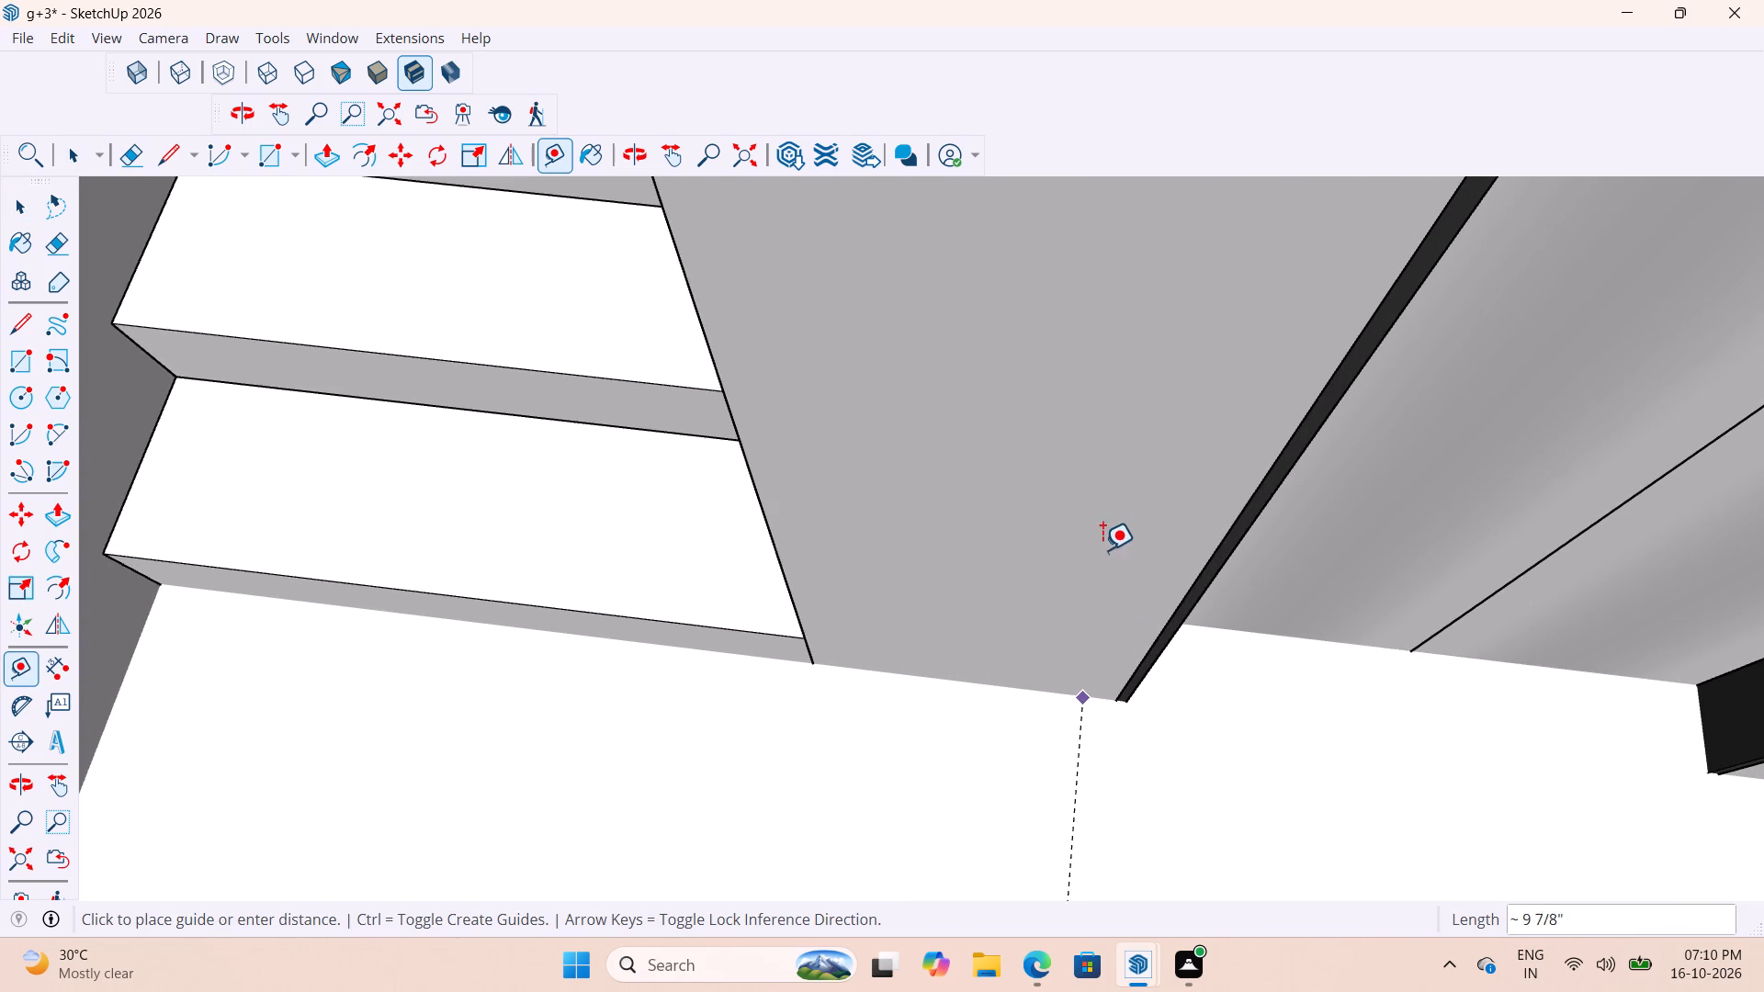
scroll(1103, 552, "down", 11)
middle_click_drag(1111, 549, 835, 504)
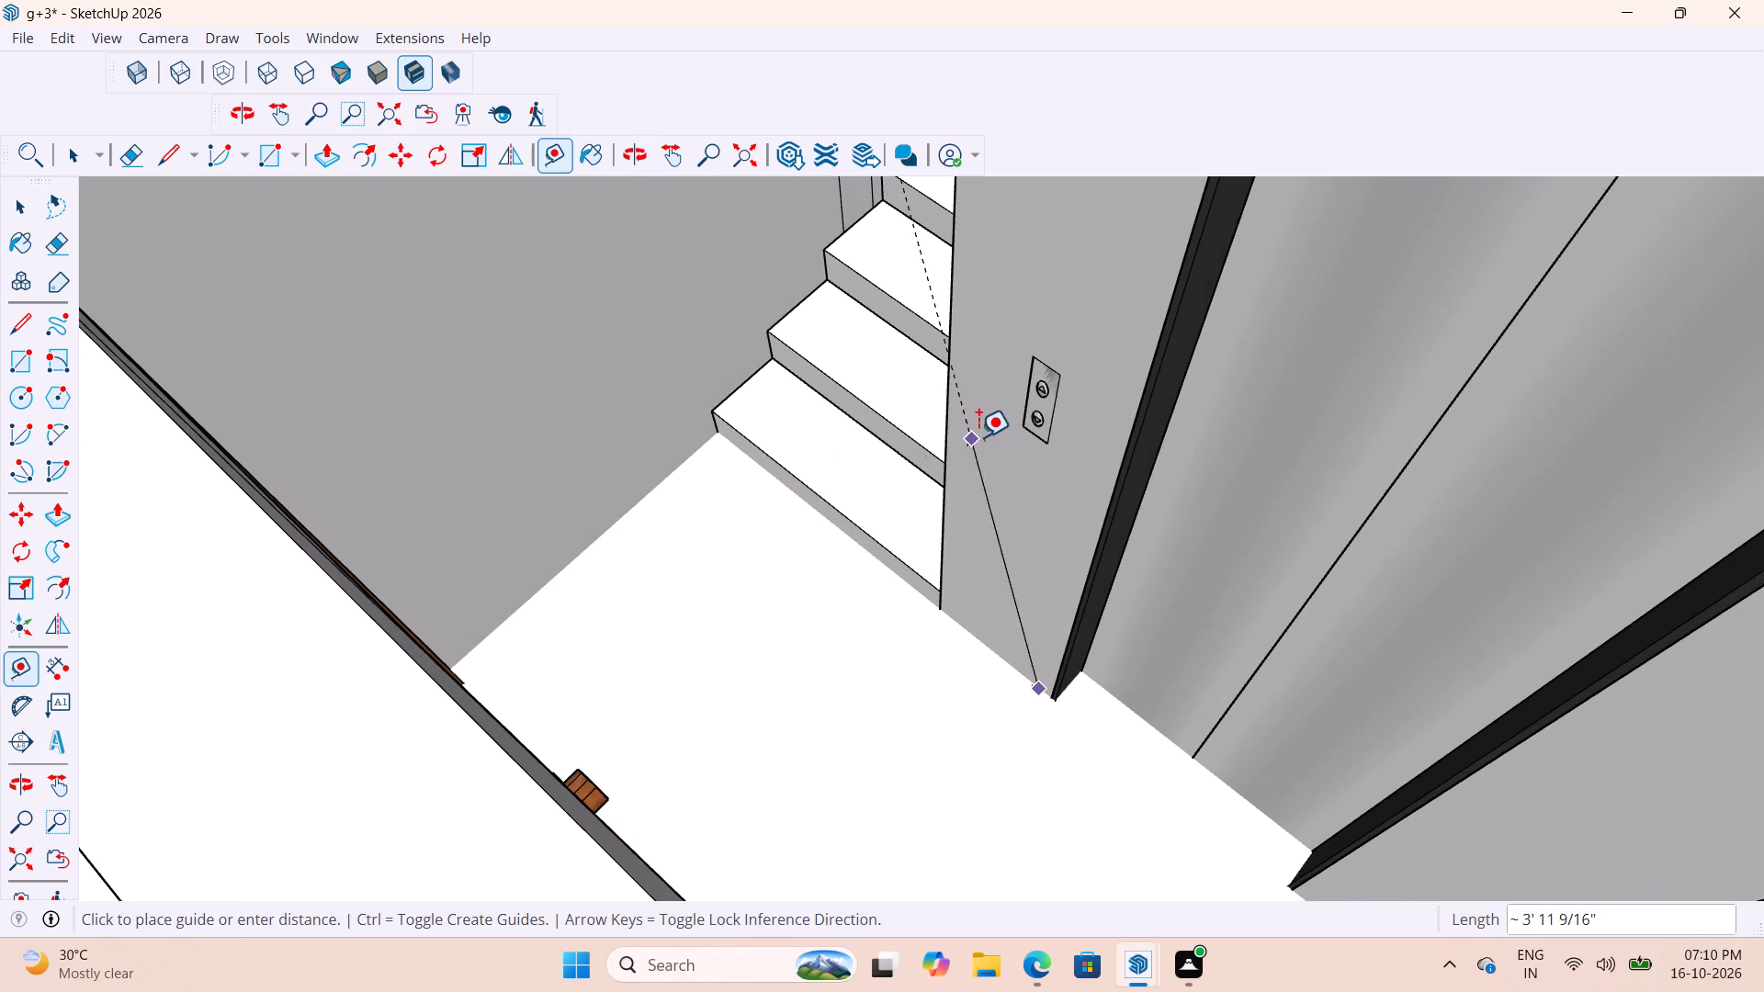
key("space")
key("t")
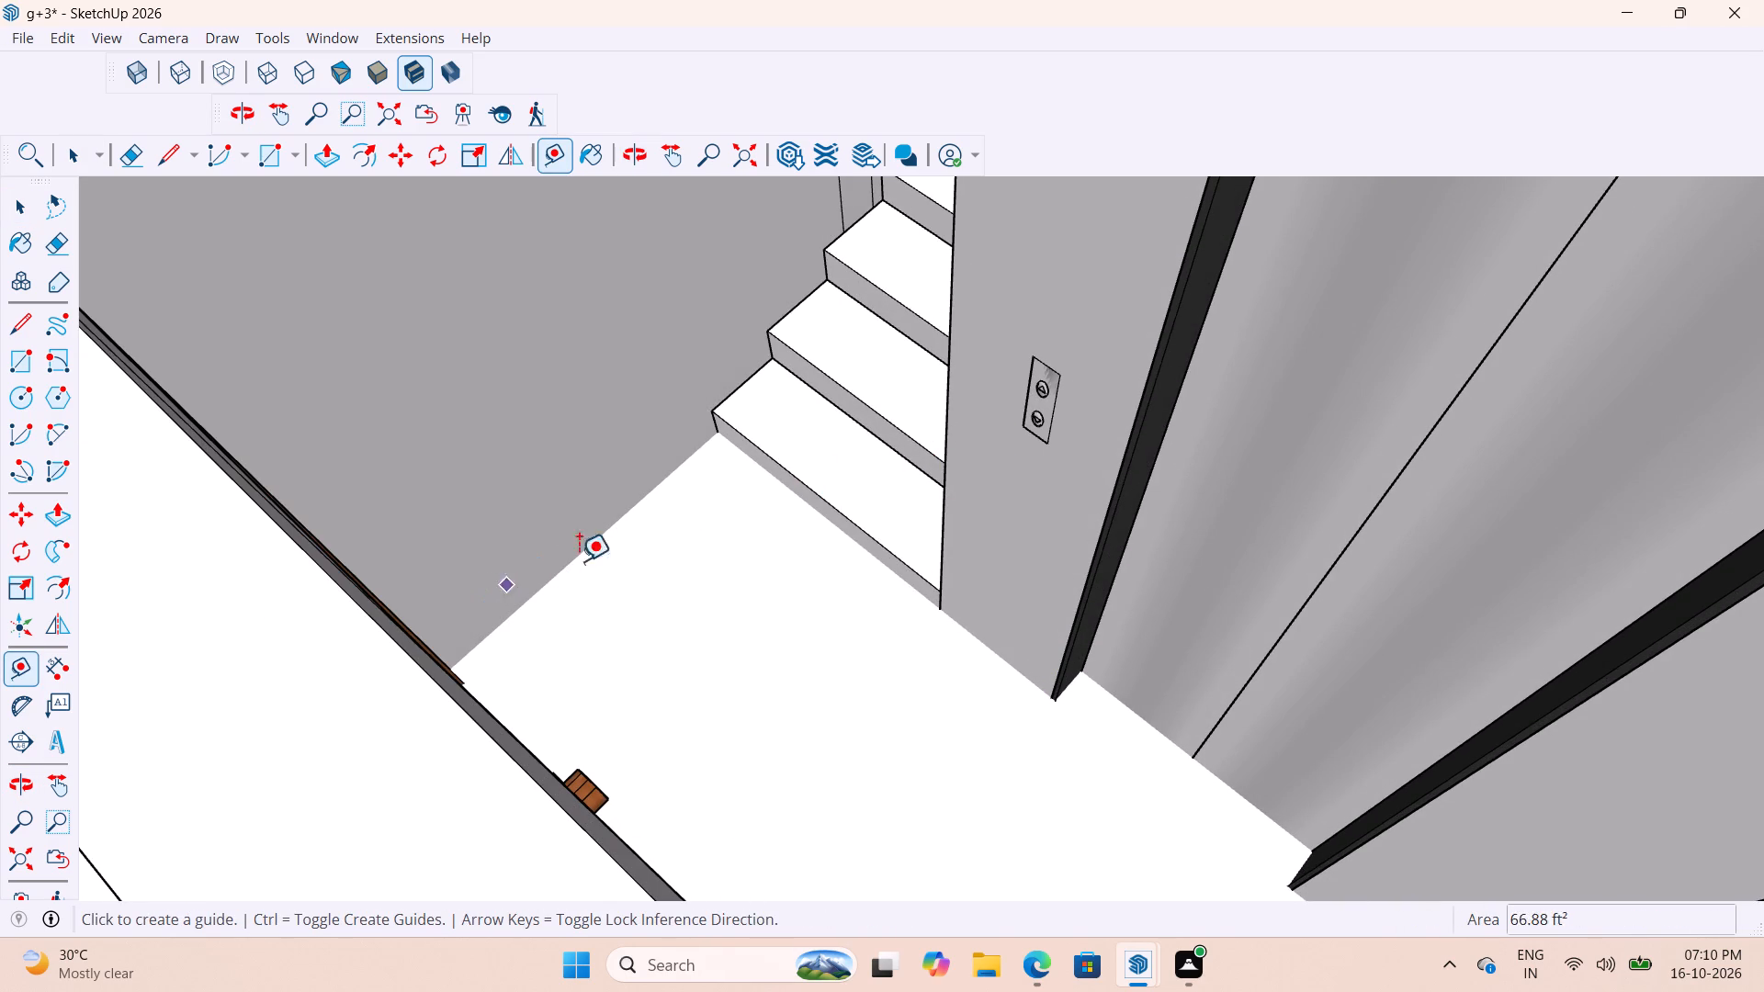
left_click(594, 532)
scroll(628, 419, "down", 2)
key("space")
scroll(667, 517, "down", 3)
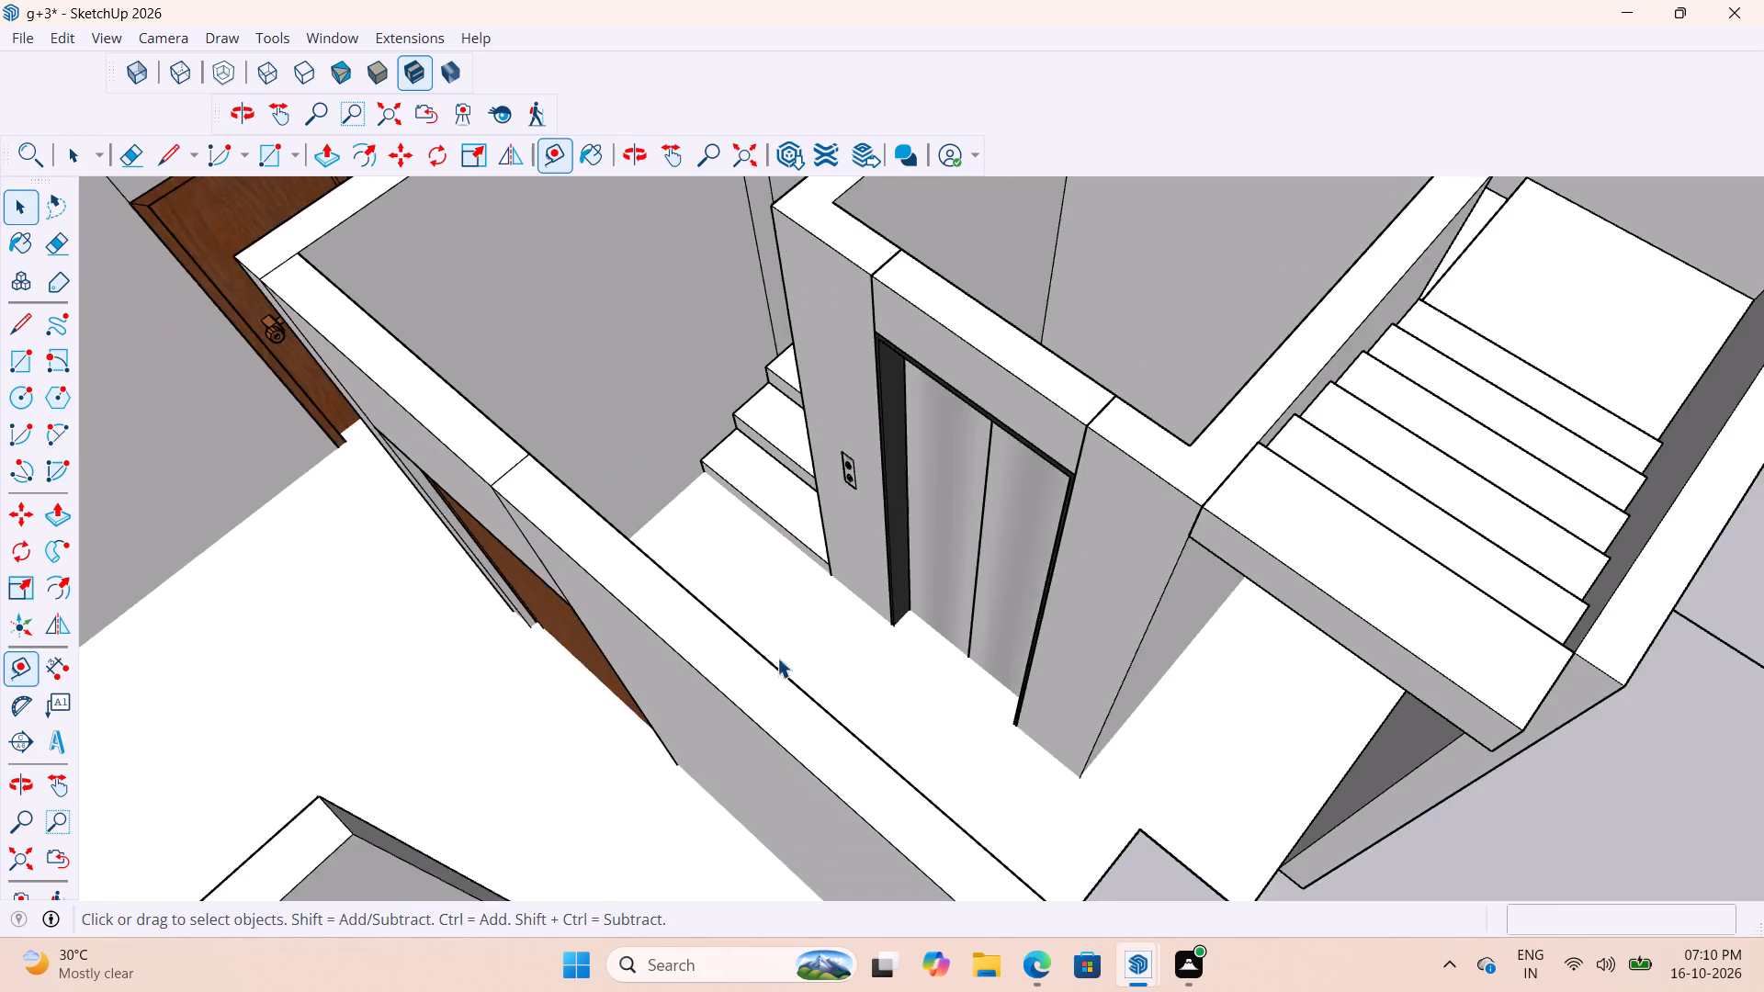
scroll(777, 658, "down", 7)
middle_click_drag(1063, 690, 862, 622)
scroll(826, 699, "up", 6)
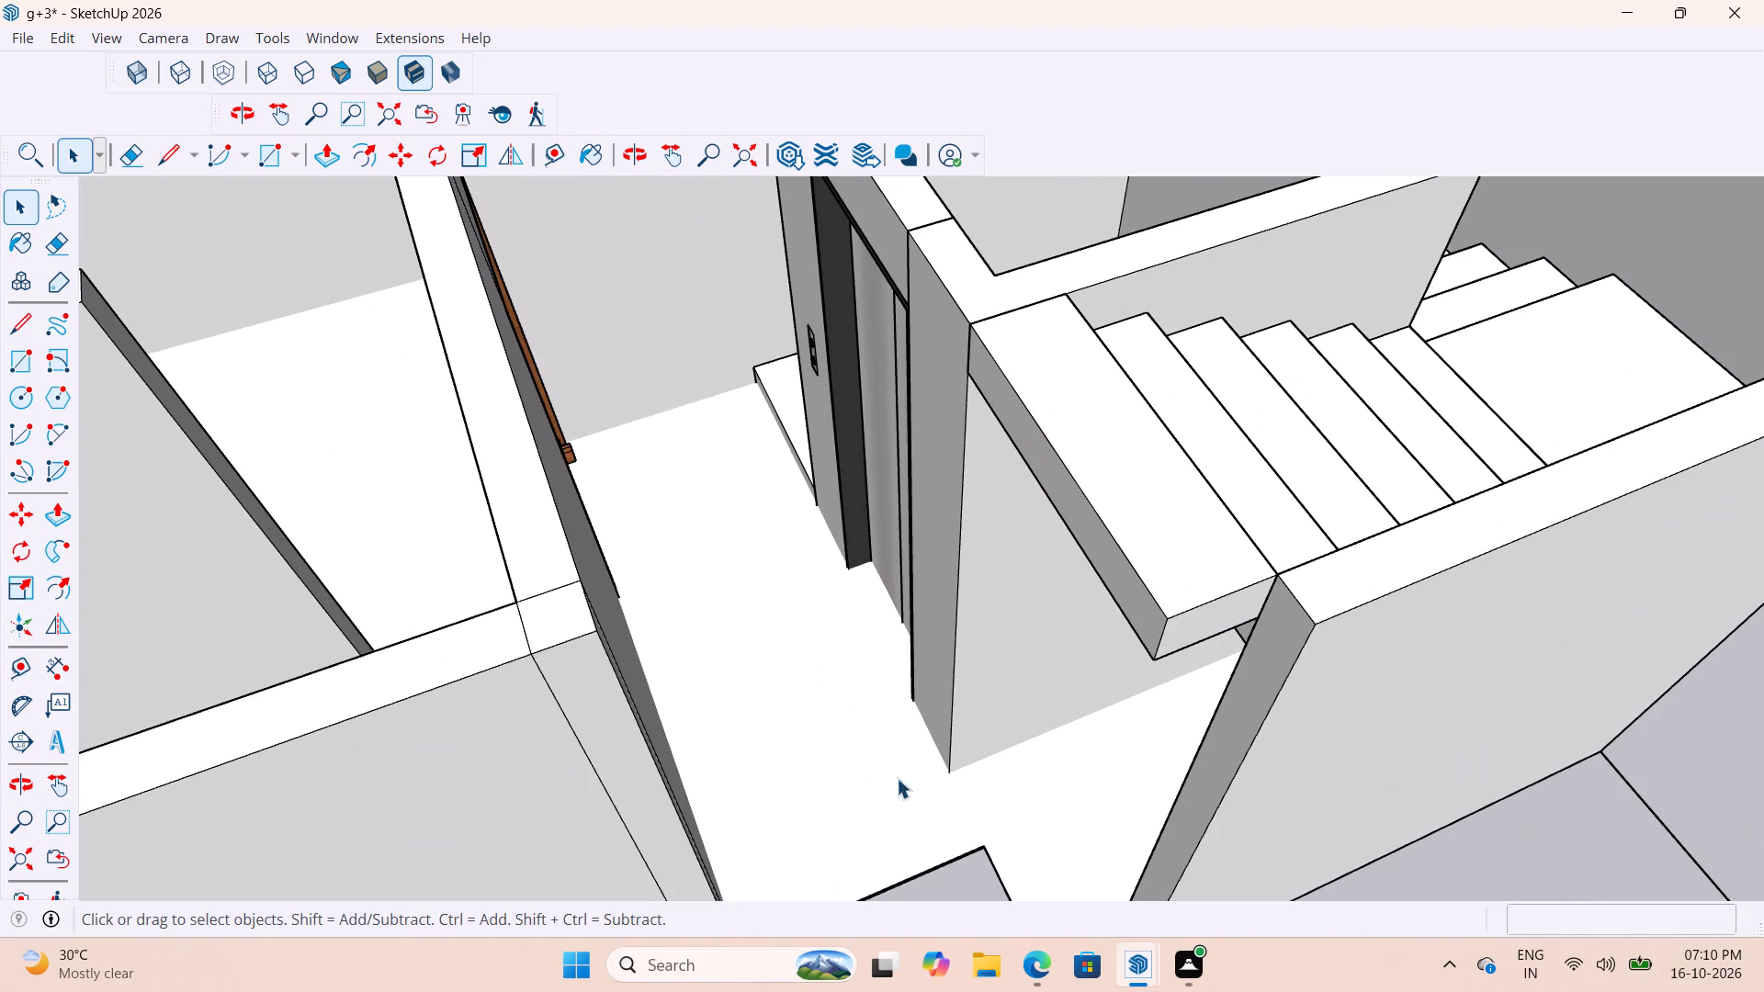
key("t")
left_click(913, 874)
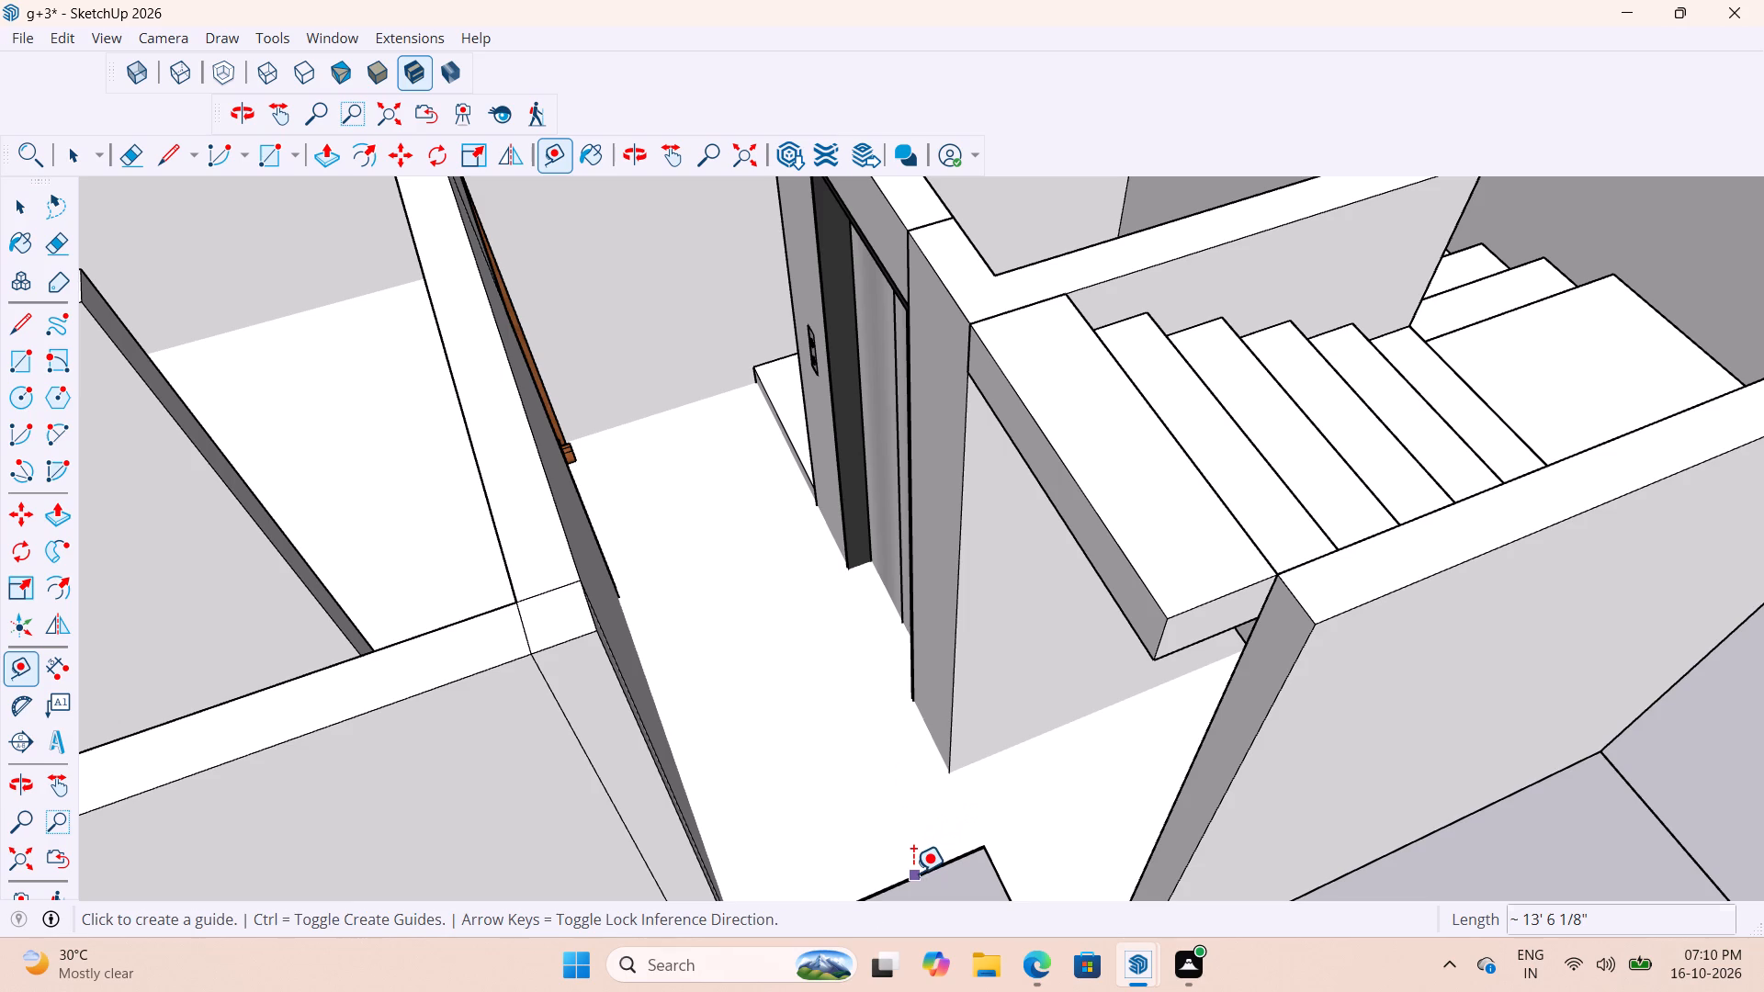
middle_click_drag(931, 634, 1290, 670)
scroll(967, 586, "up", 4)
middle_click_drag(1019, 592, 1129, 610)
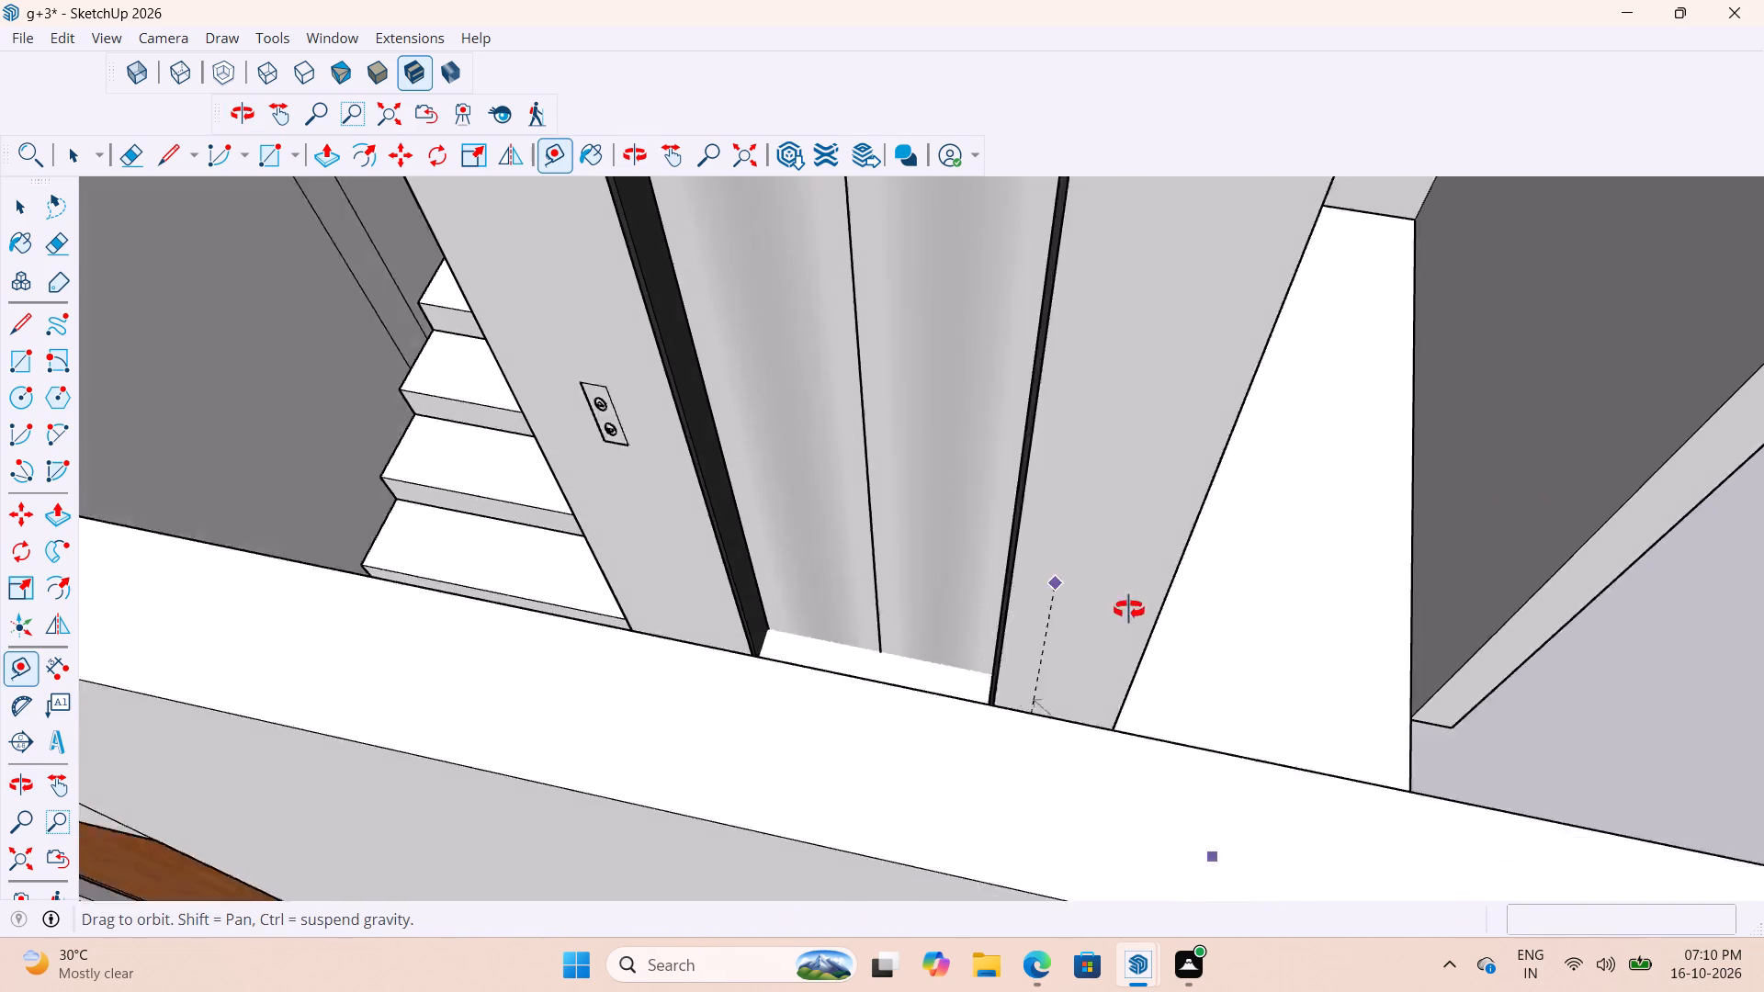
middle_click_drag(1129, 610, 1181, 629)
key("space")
Place a guide up the call button wall face, offset about 10 3/16" from the wall's stair-side edge.
scroll(626, 623, "up", 1)
middle_click_drag(628, 622, 672, 593)
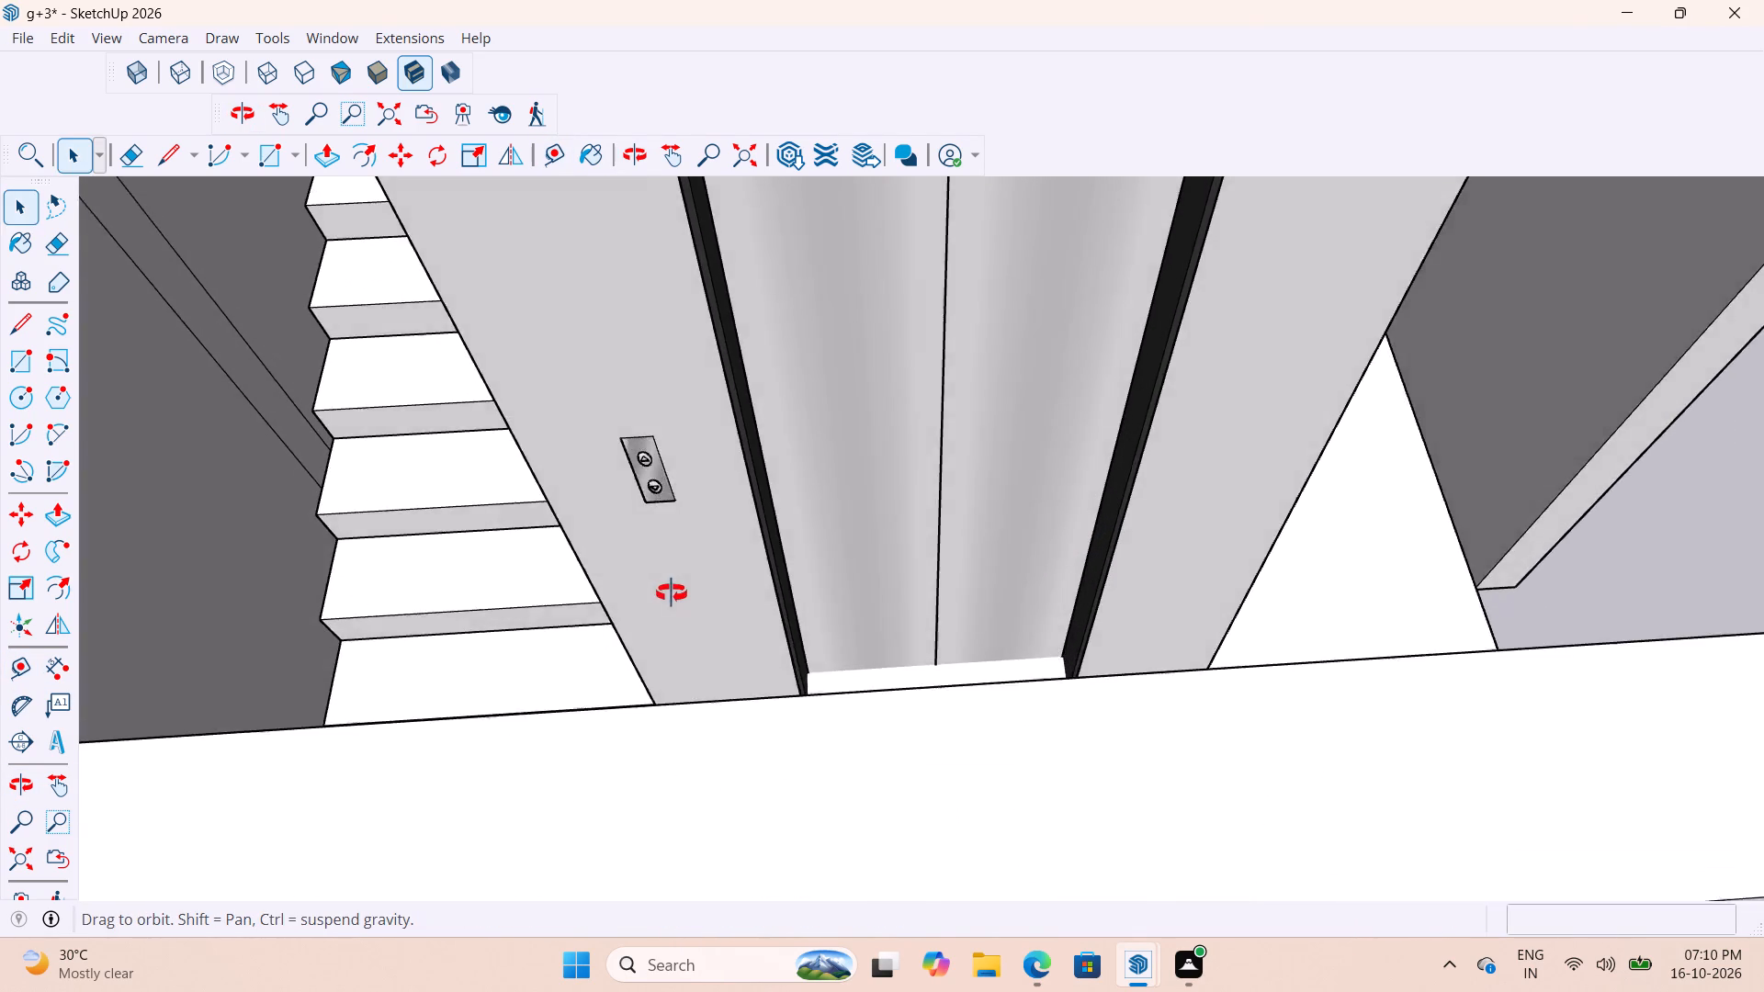
middle_click_drag(672, 593, 764, 617)
scroll(599, 636, "up", 2)
key("t")
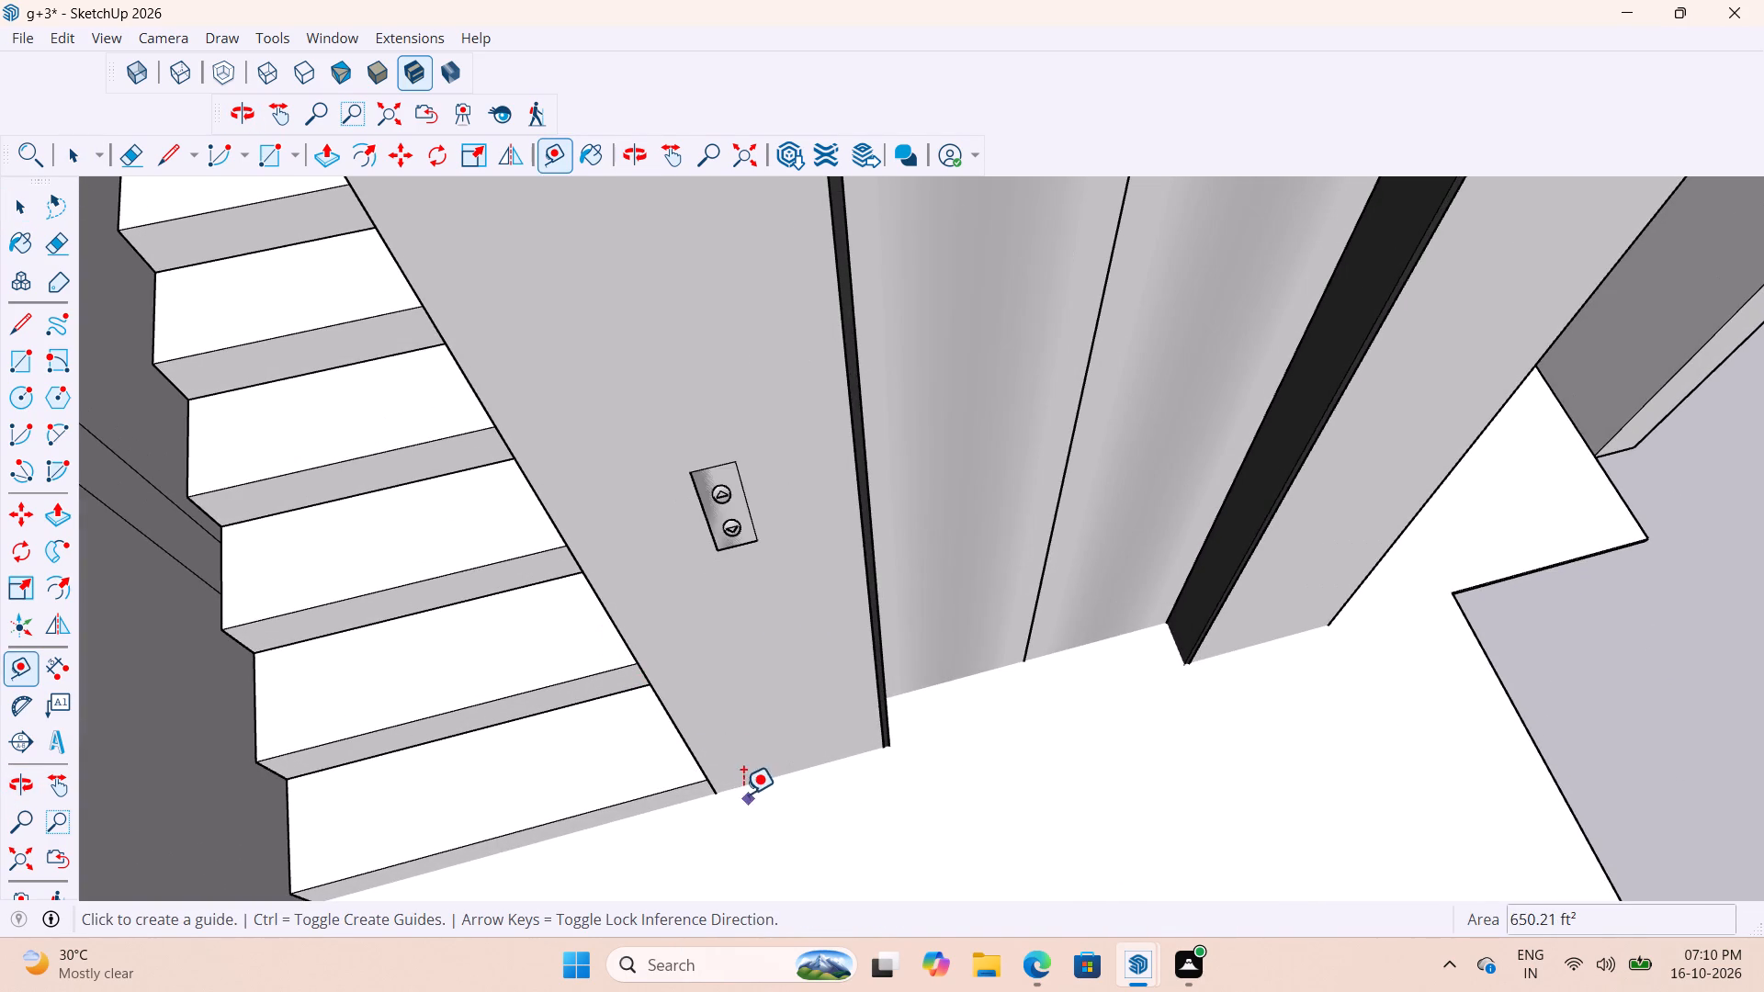
left_click(689, 737)
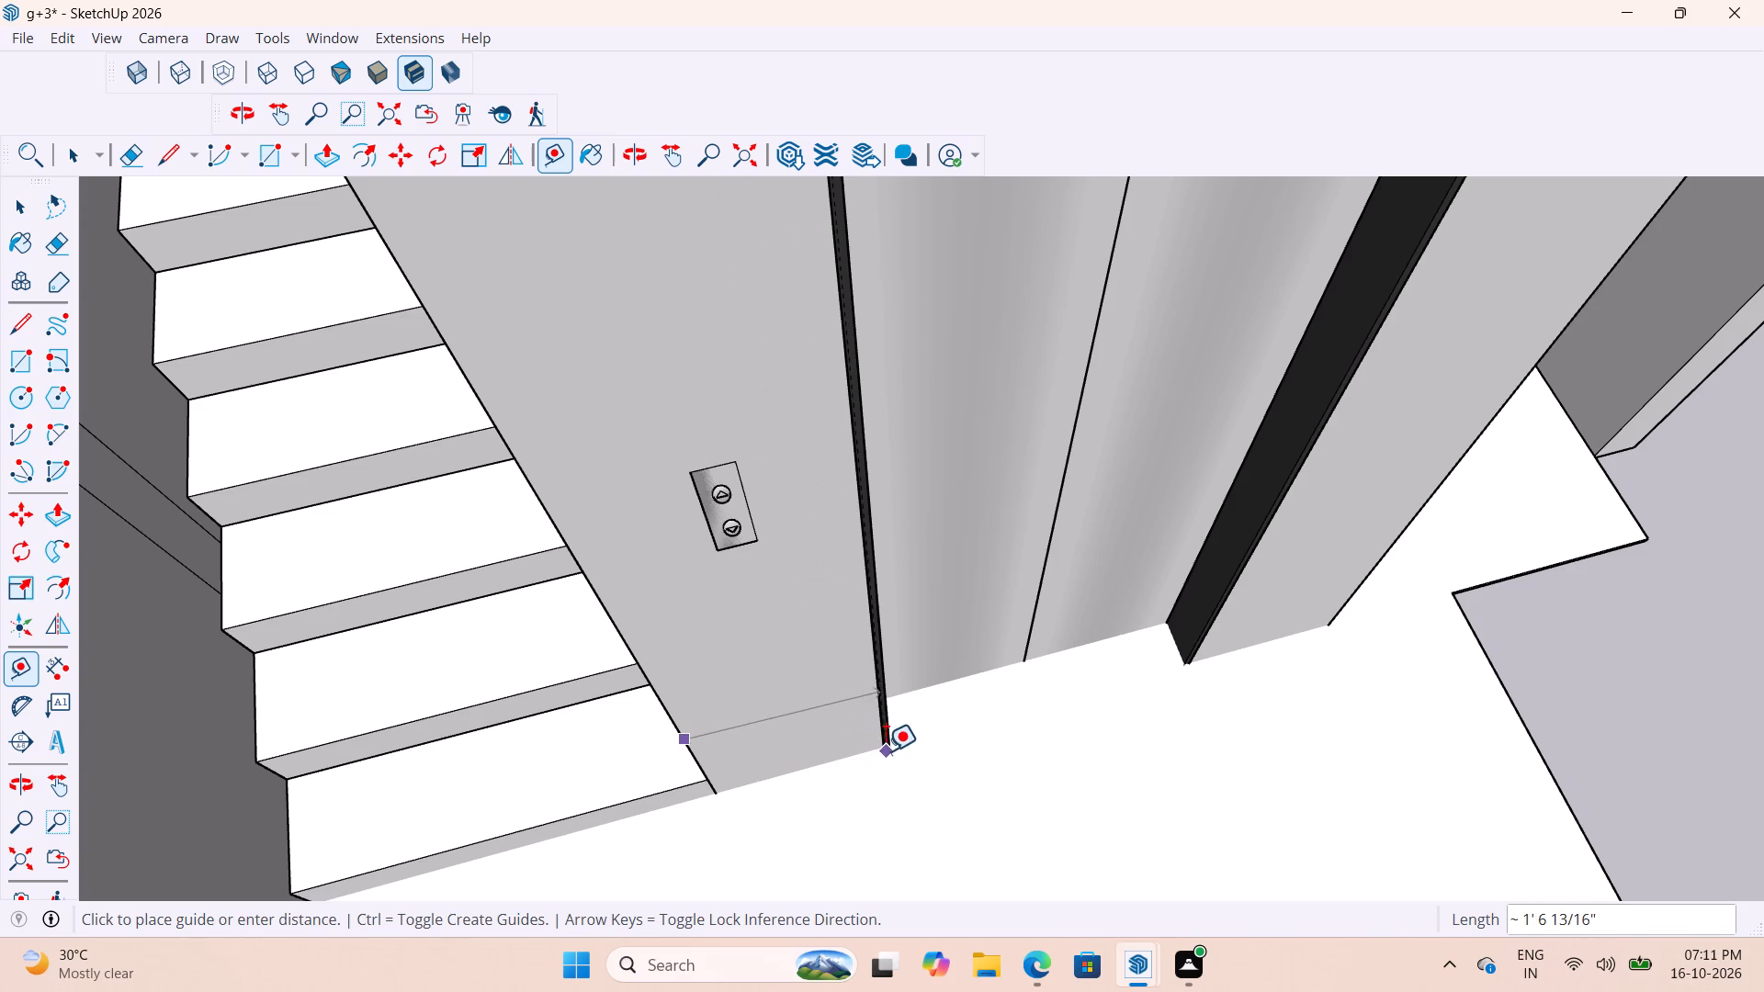
left_click(808, 772)
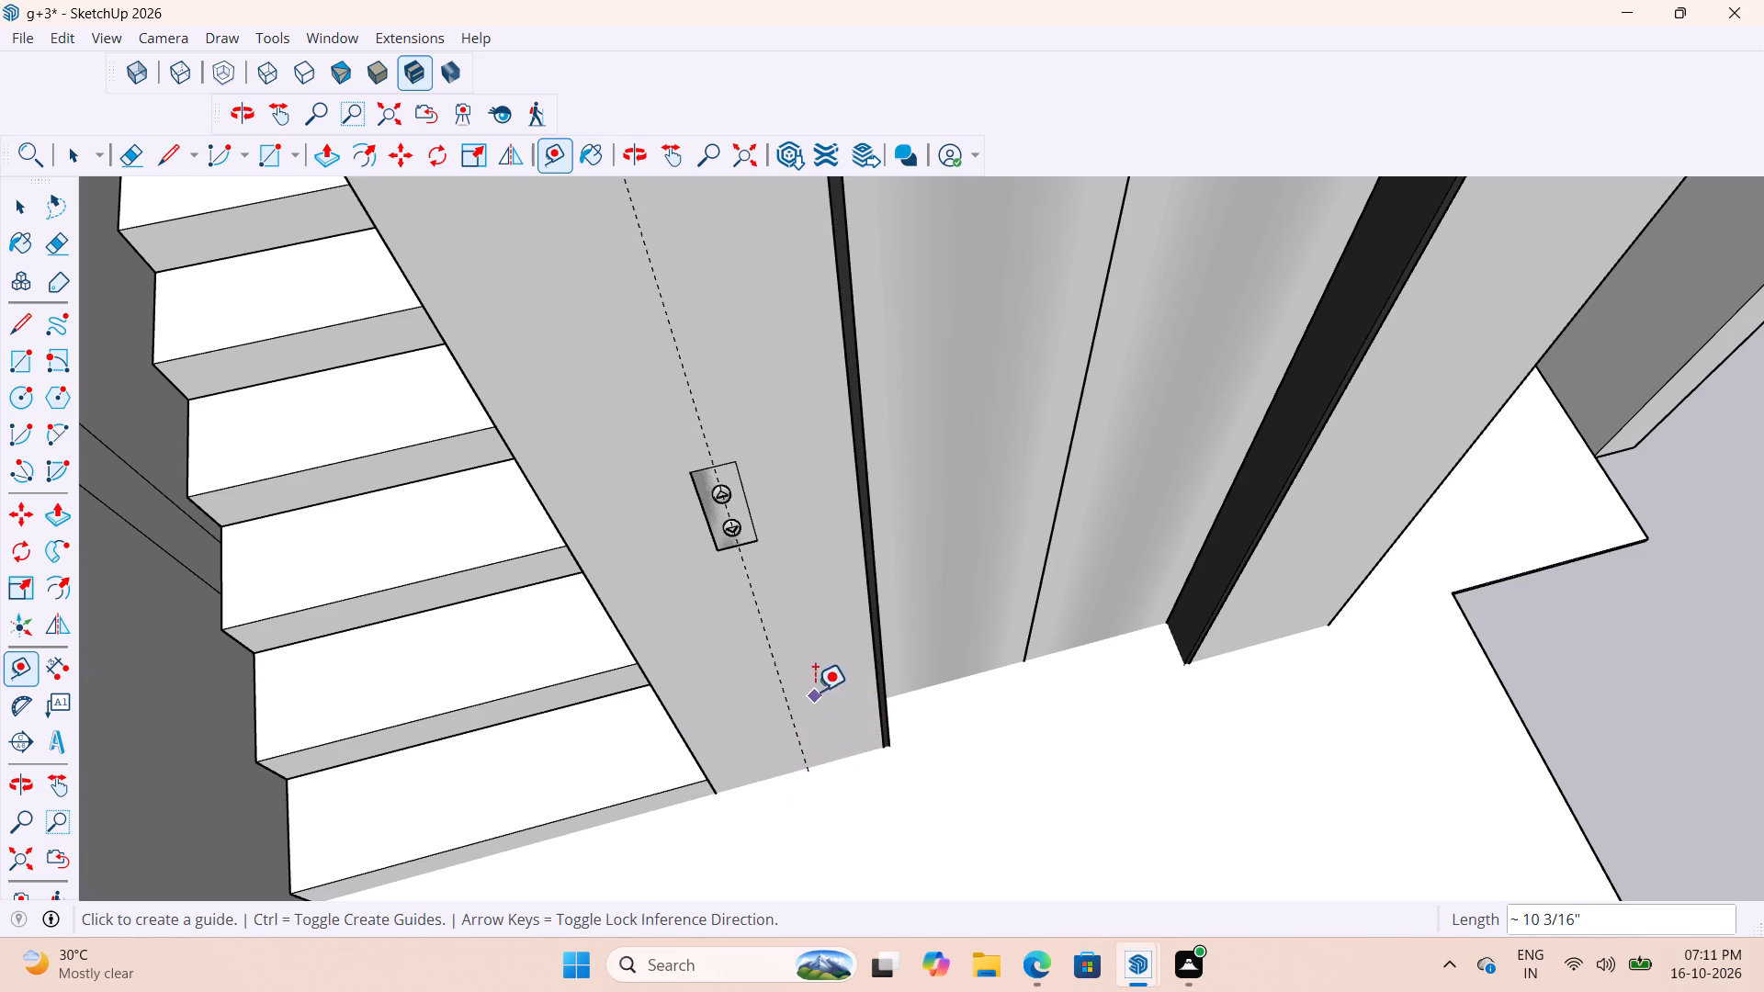
Measure the height from the base of the call button wall up to the plate's lower edge.
middle_click_drag(818, 692, 874, 633)
scroll(824, 686, "down", 3)
middle_click_drag(910, 642, 1008, 670)
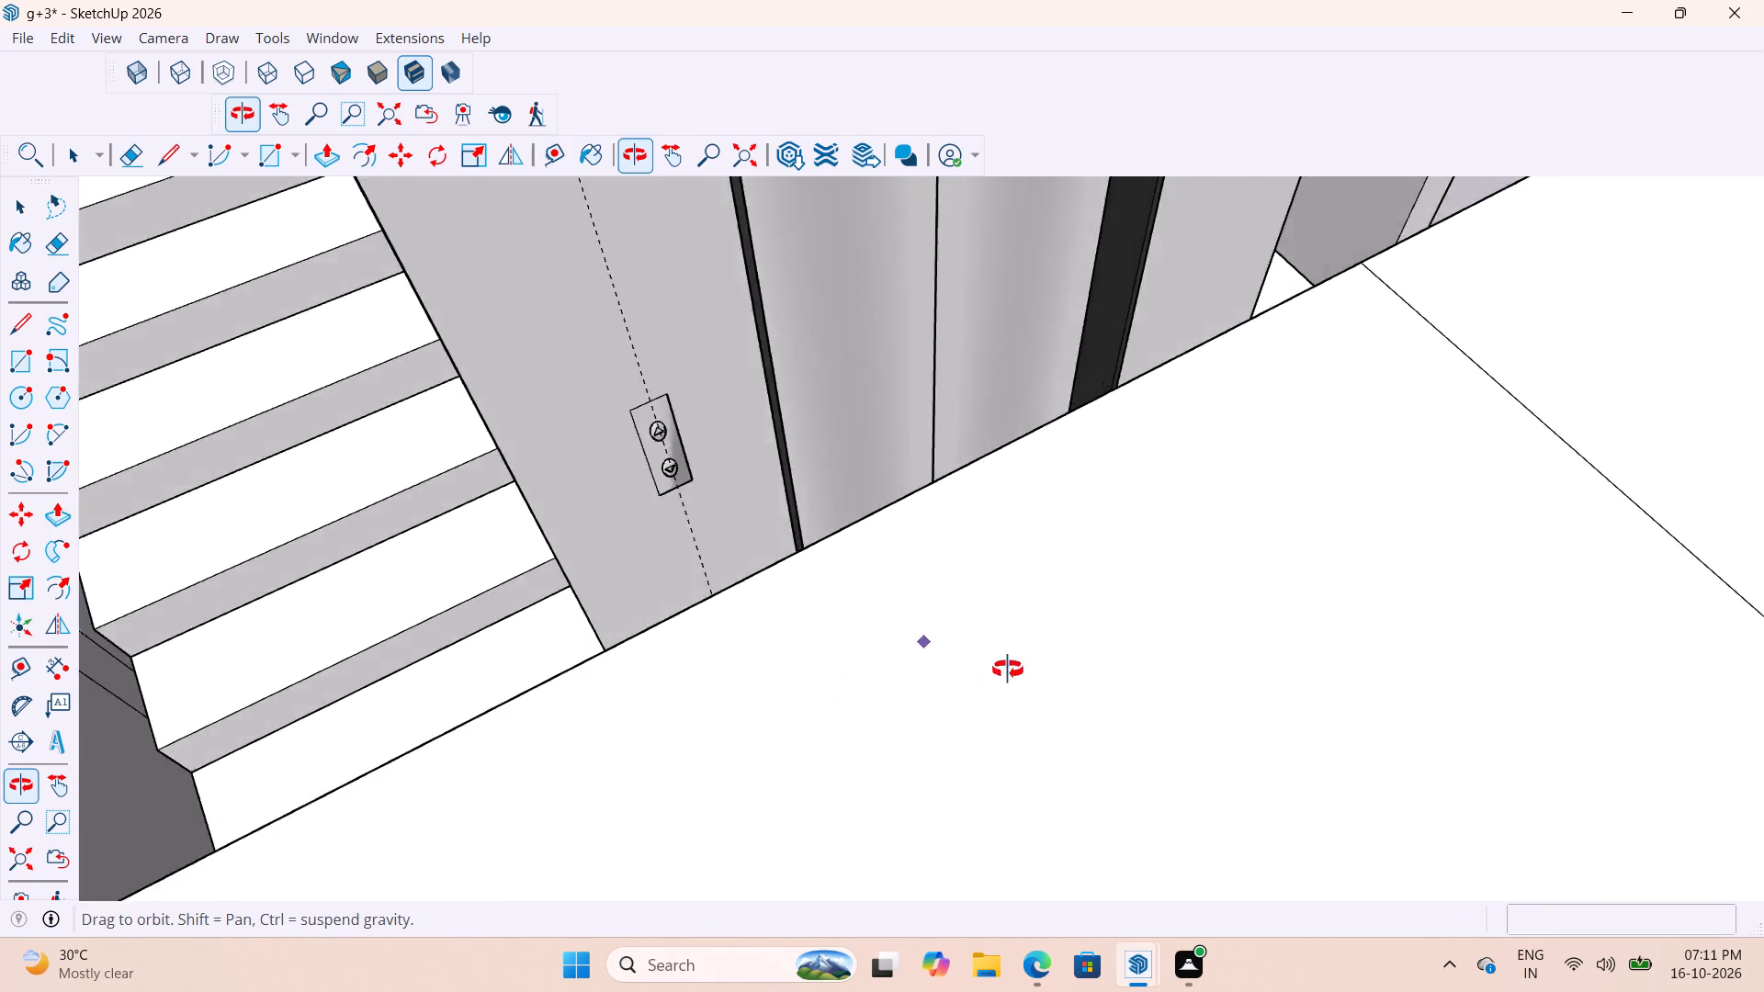
middle_click_drag(1008, 670, 1160, 671)
scroll(1245, 558, "down", 17)
key("space")
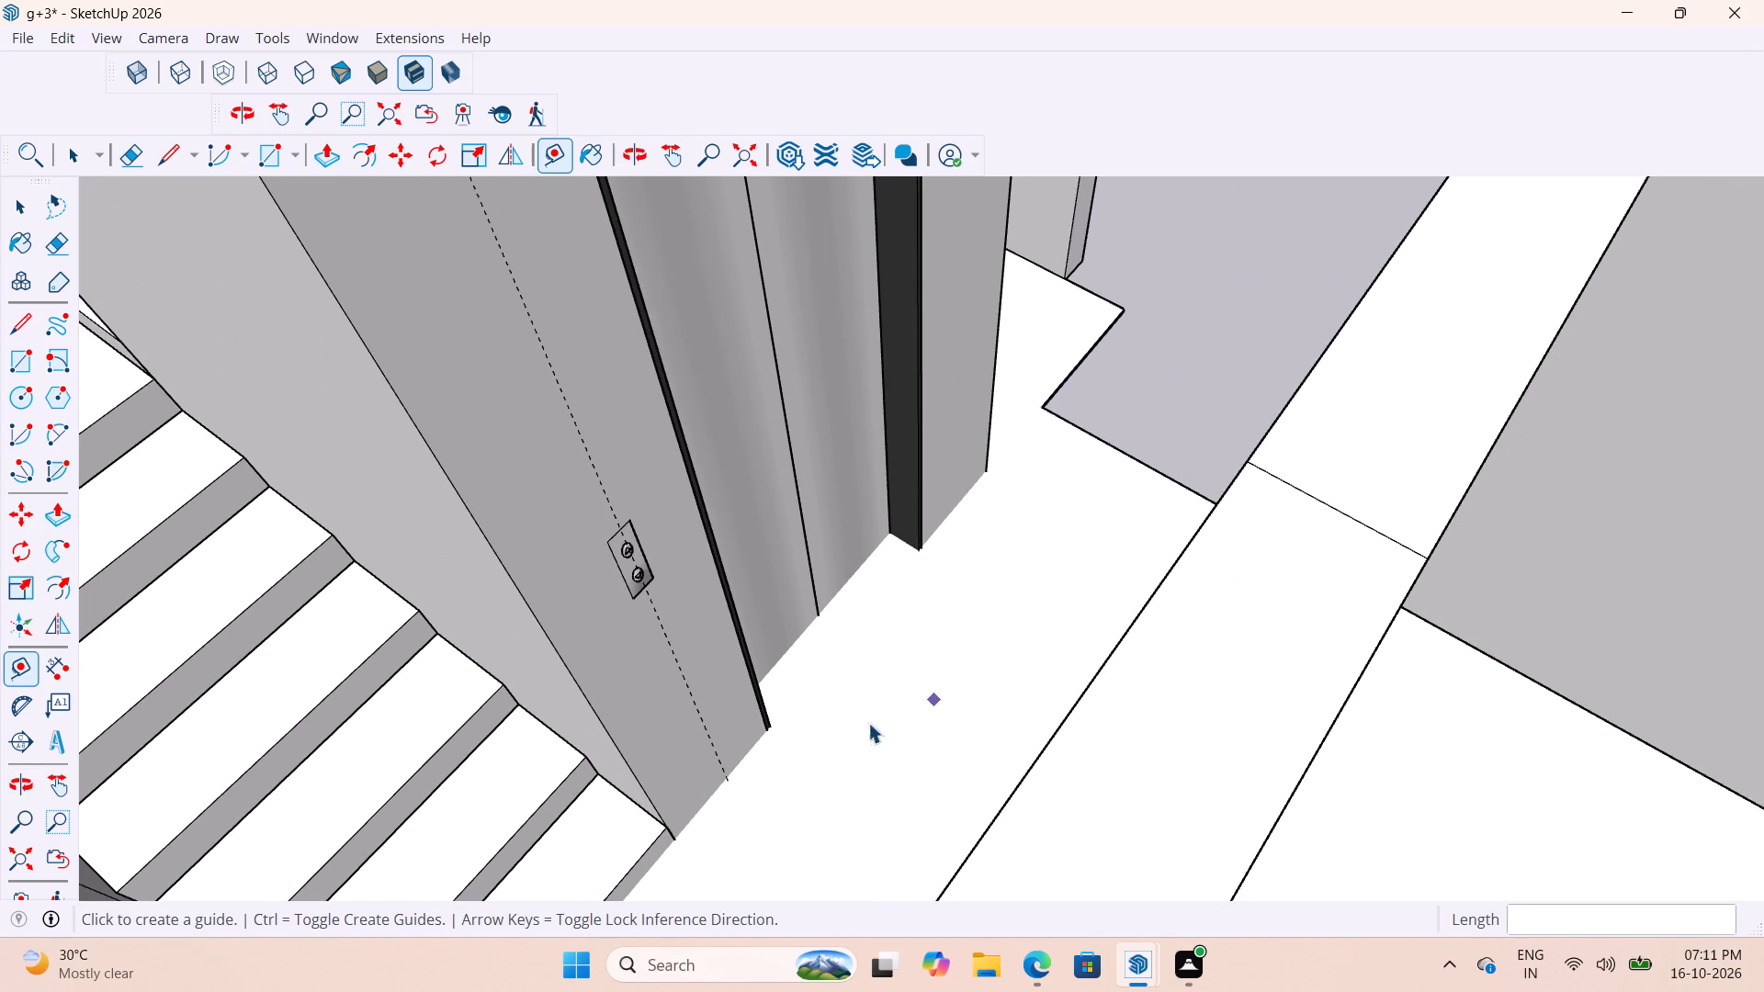
scroll(700, 778, "up", 2)
key("t")
left_click(714, 805)
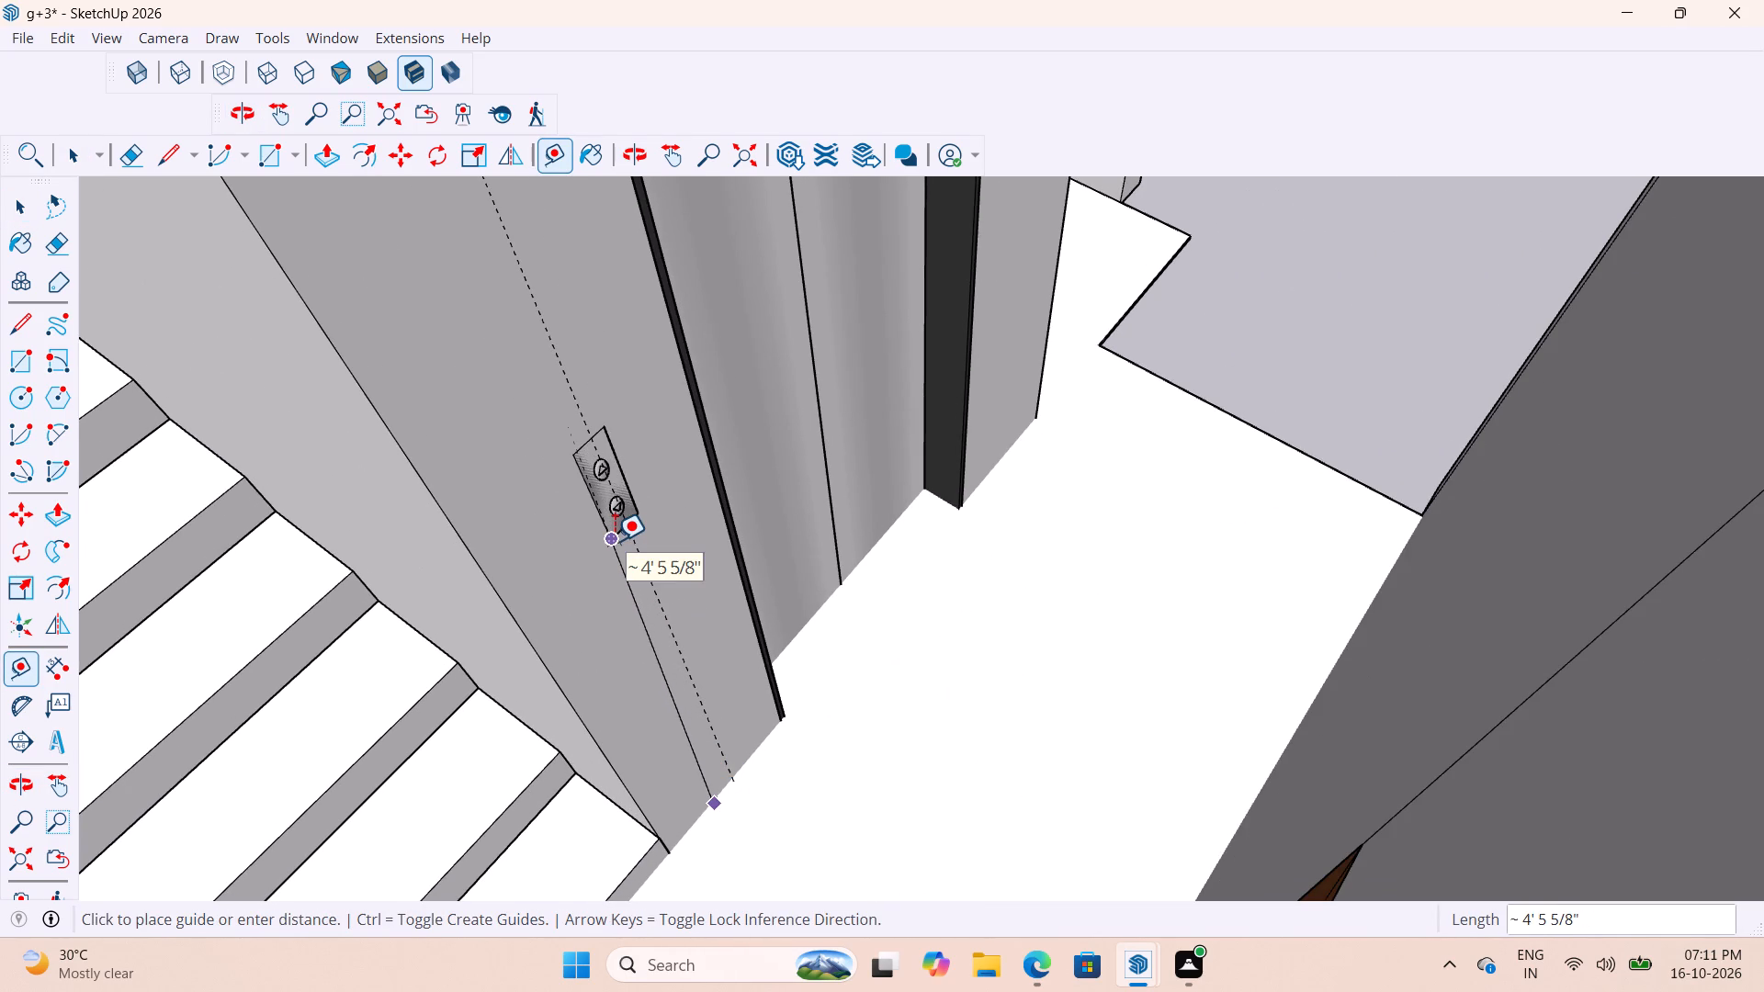
key("space")
Nudge the call button plate by its top corner about 3/8", then about 3/16", beside the guide on the wall face.
scroll(725, 609, "down", 3)
middle_click_drag(861, 721, 611, 772)
scroll(649, 442, "up", 3)
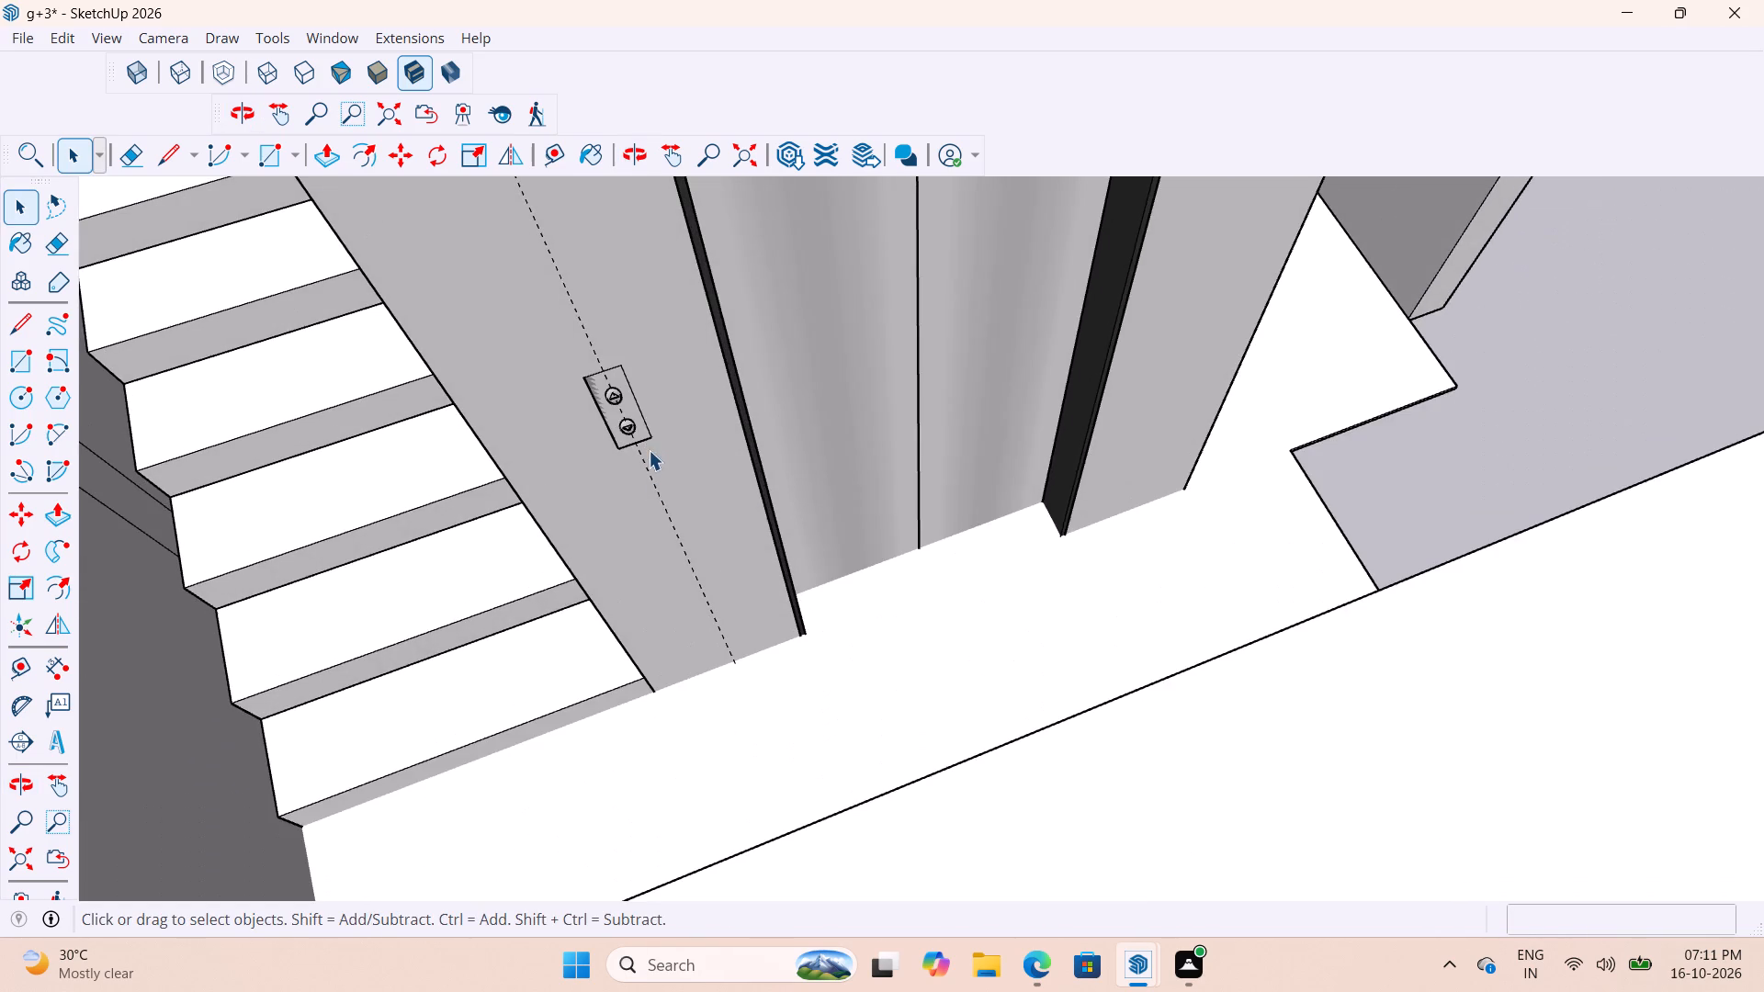
middle_click_drag(732, 518, 1000, 520)
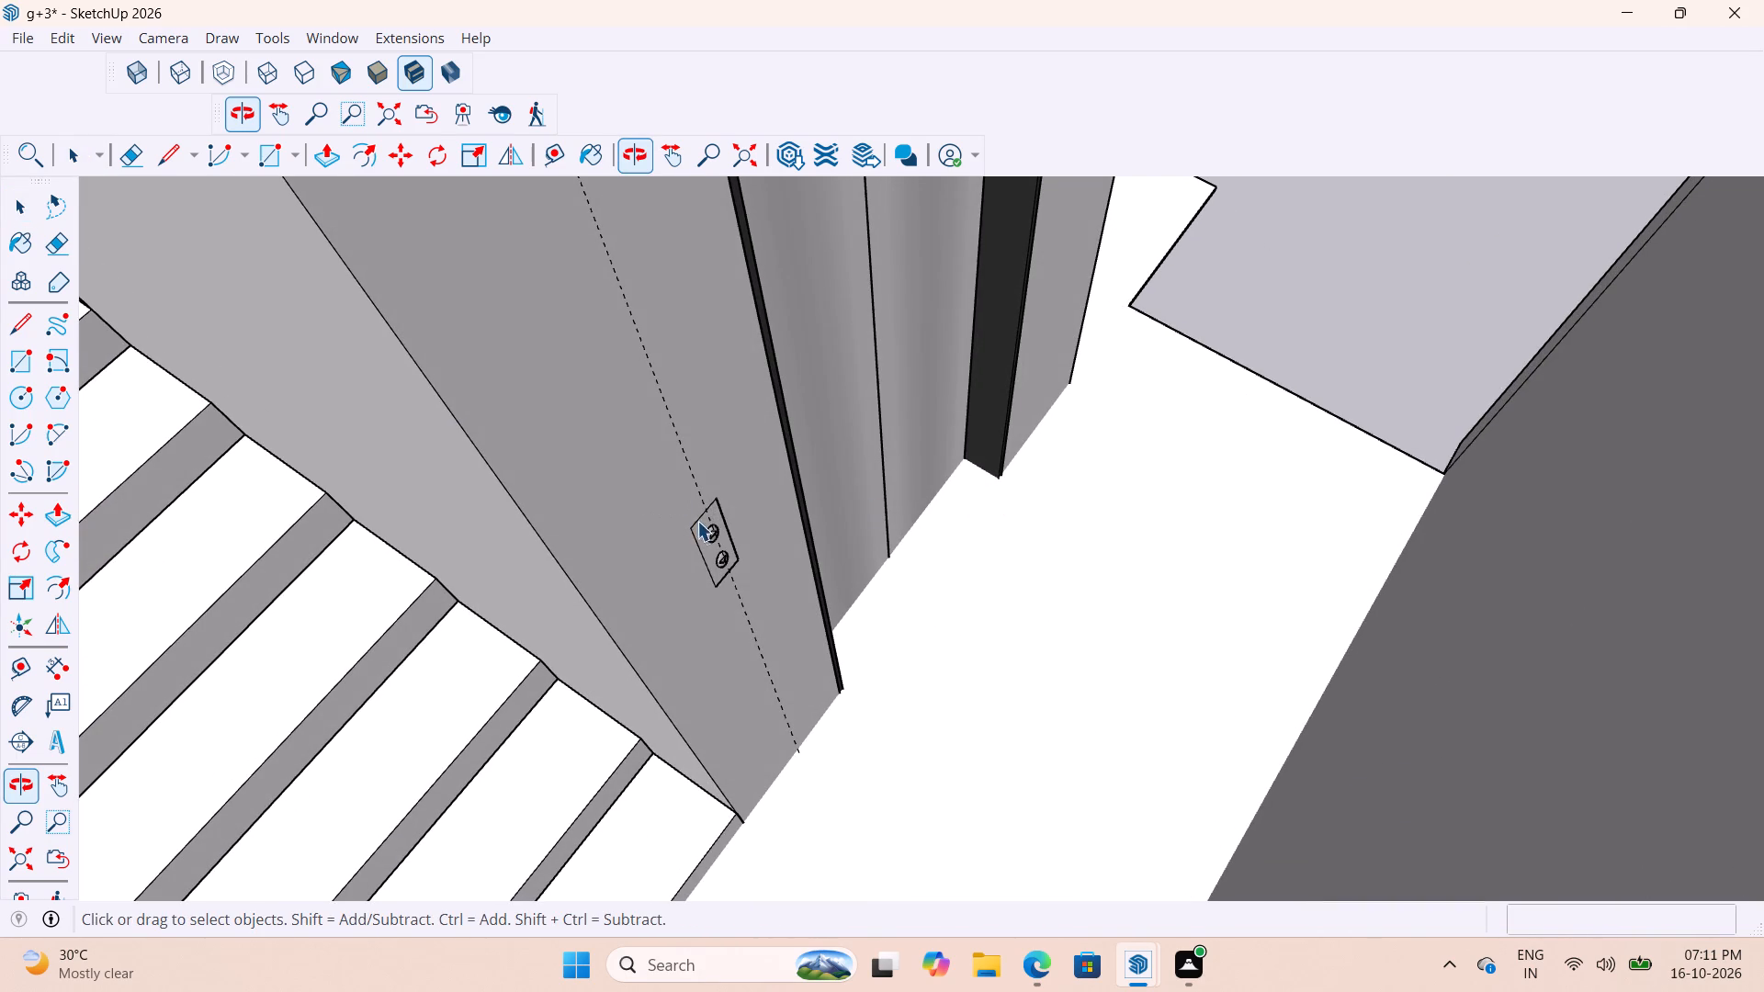
left_click(705, 526)
scroll(707, 537, "up", 6)
key("m")
scroll(680, 514, "up", 7)
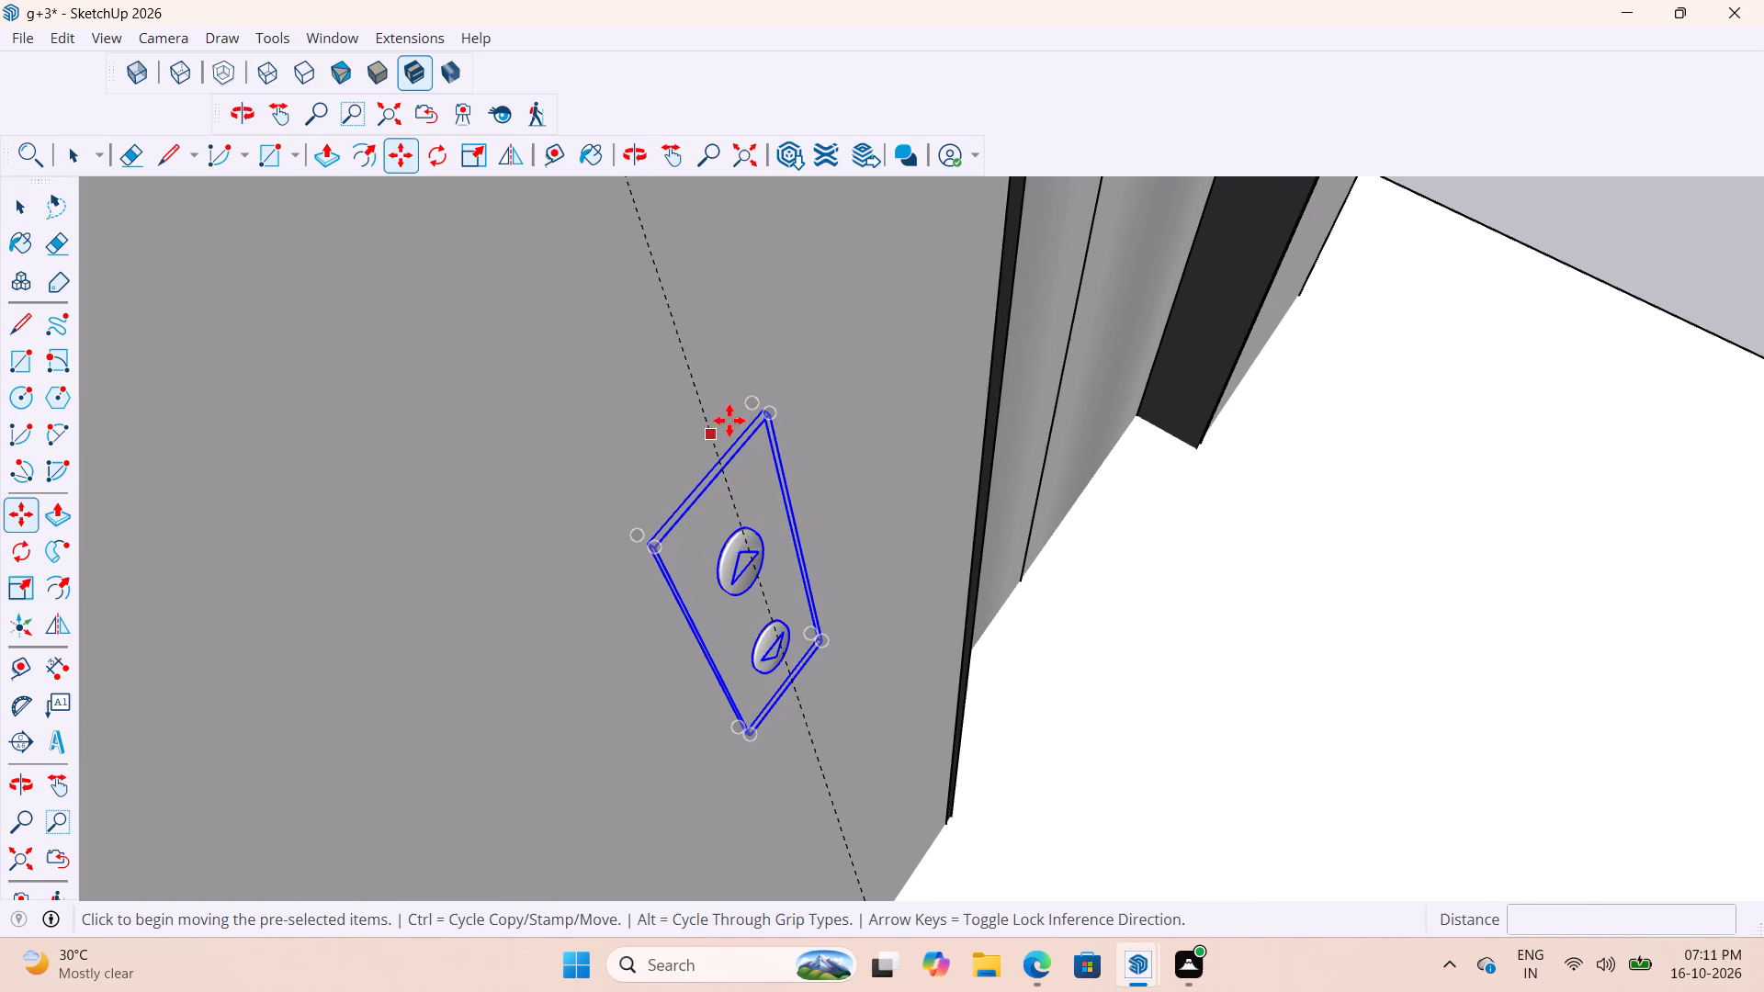
left_click(744, 402)
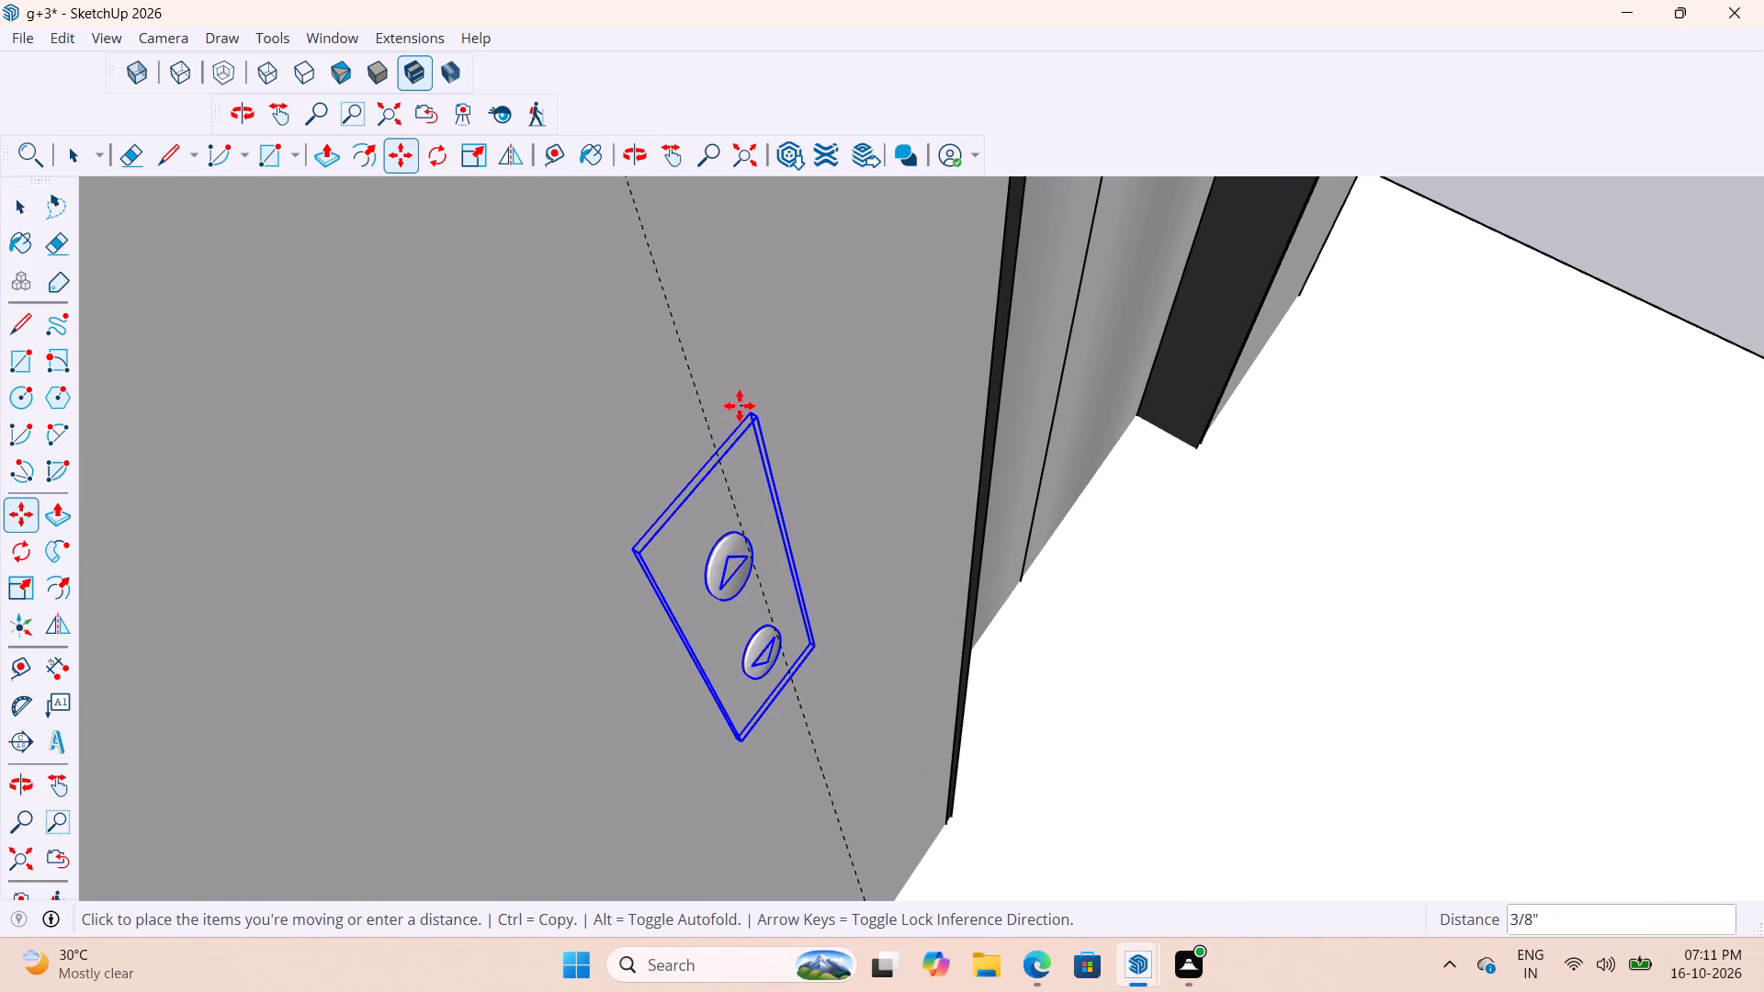
left_click(740, 406)
scroll(790, 479, "down", 3)
scroll(722, 476, "up", 10)
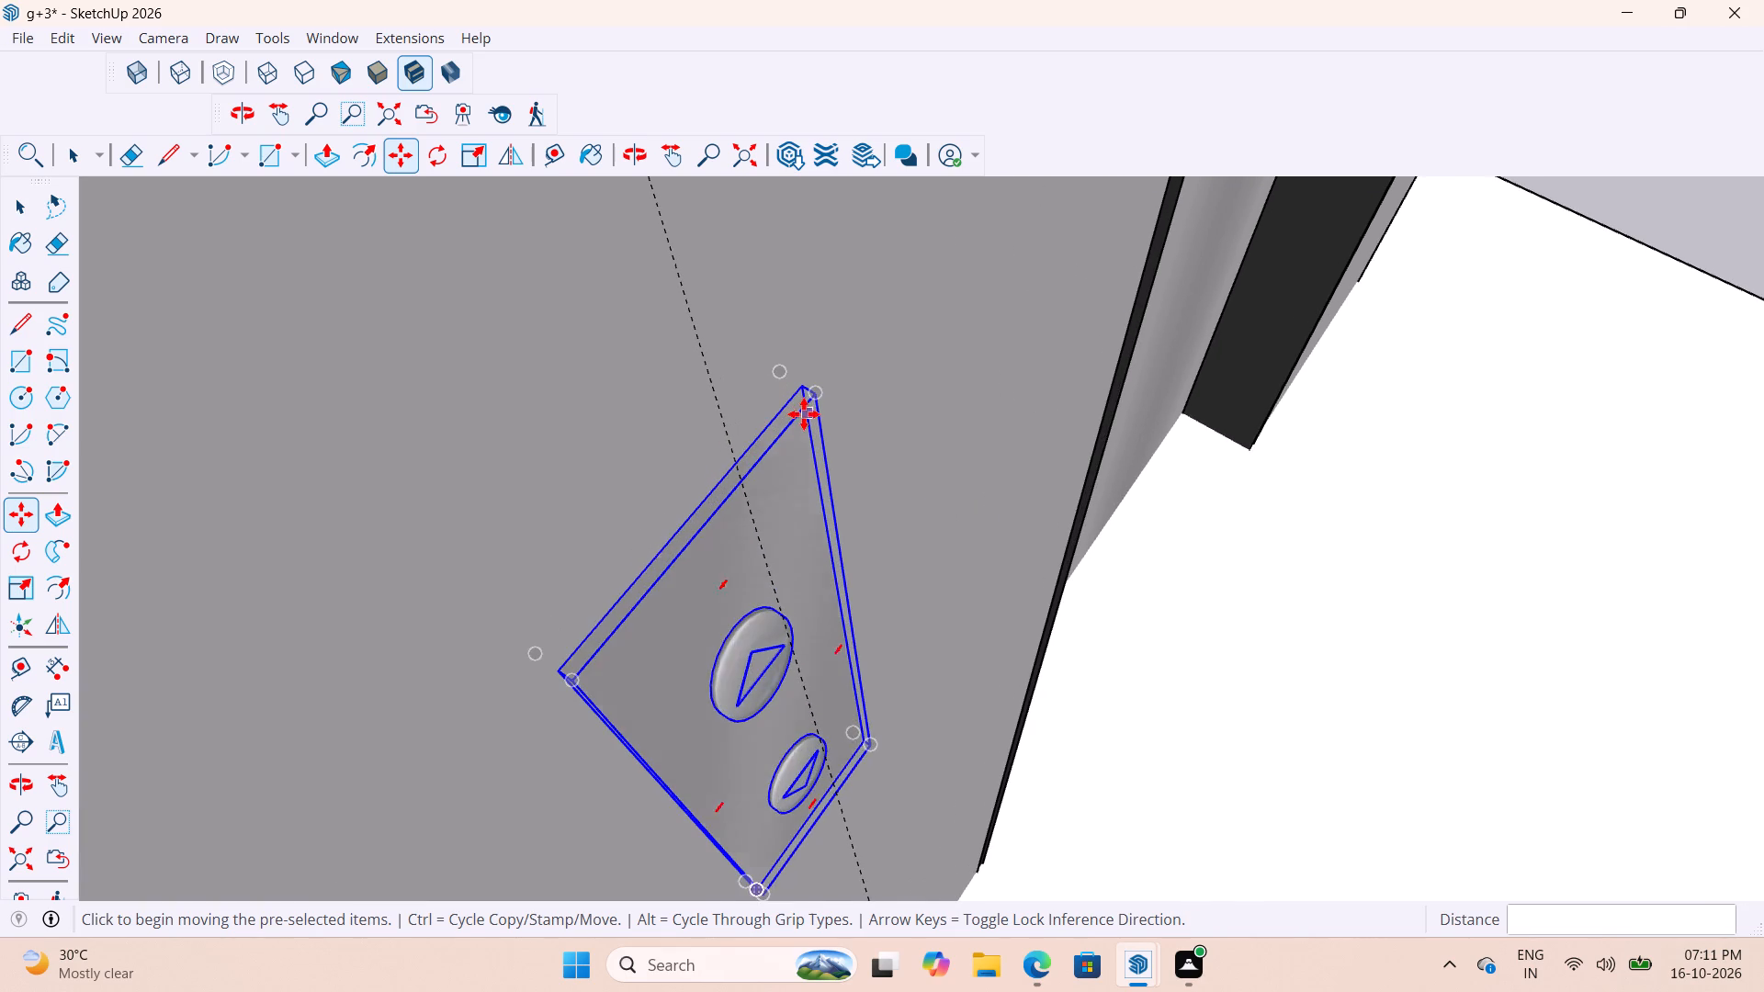
left_click(817, 397)
left_click(825, 392)
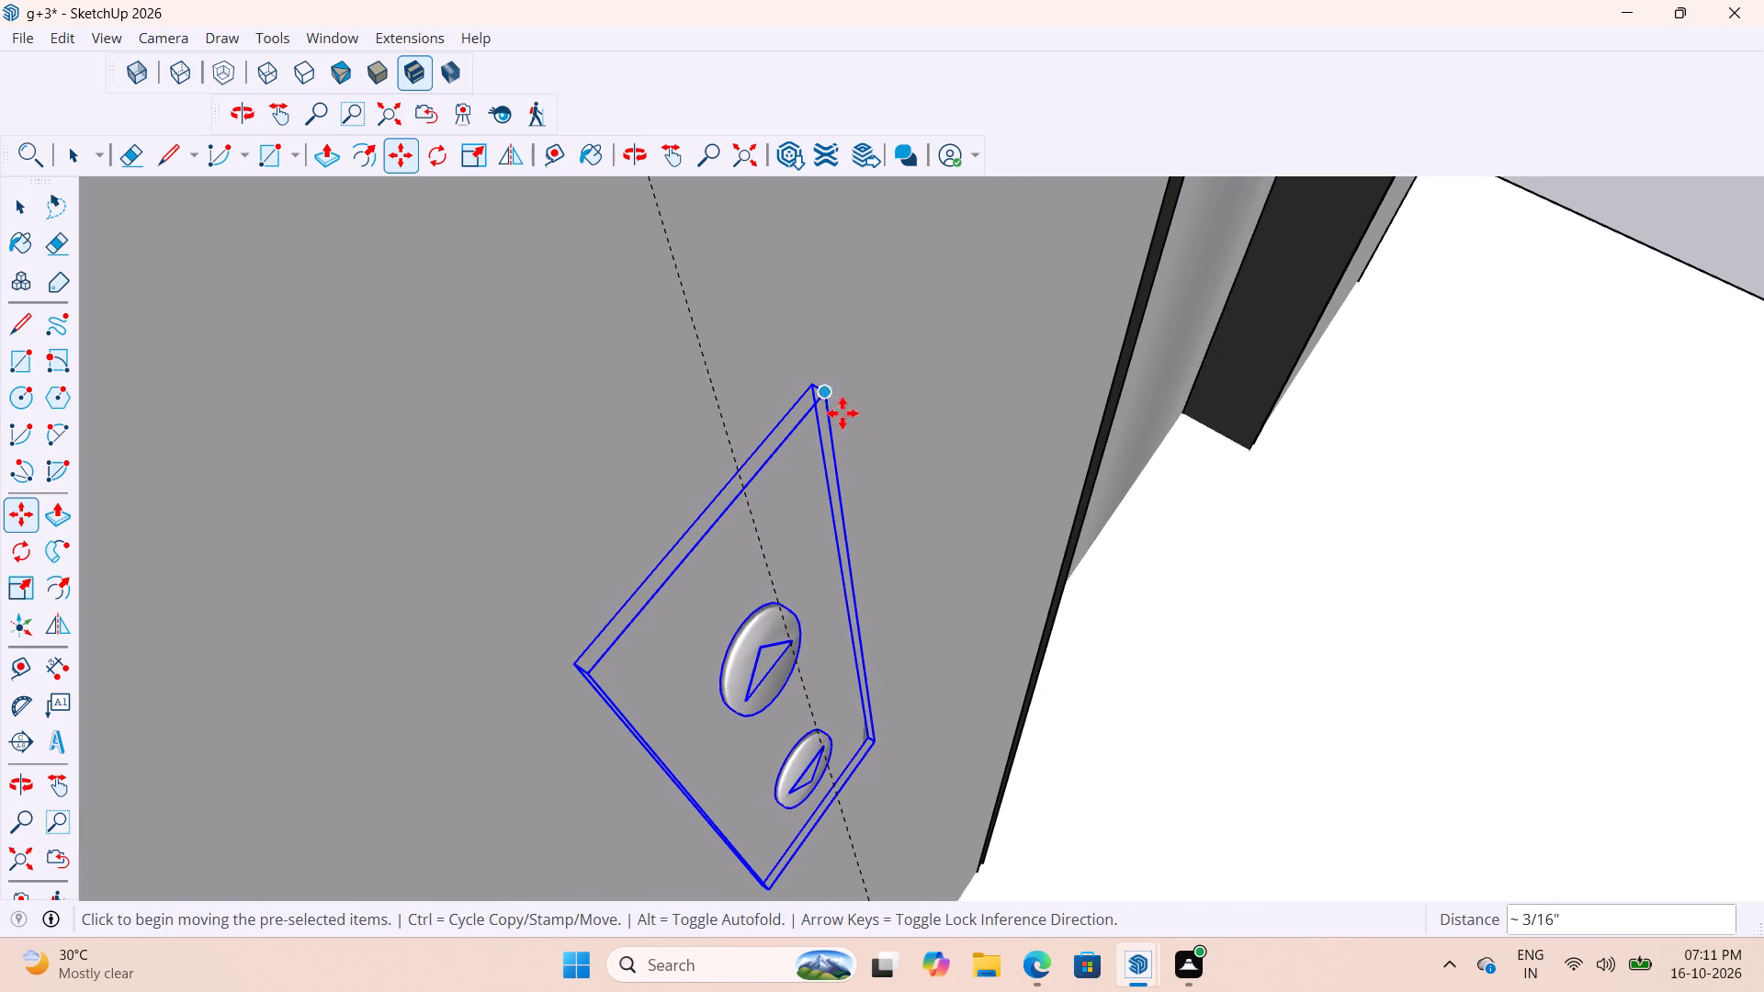
scroll(845, 421, "down", 2)
scroll(768, 424, "up", 3)
left_click(803, 366)
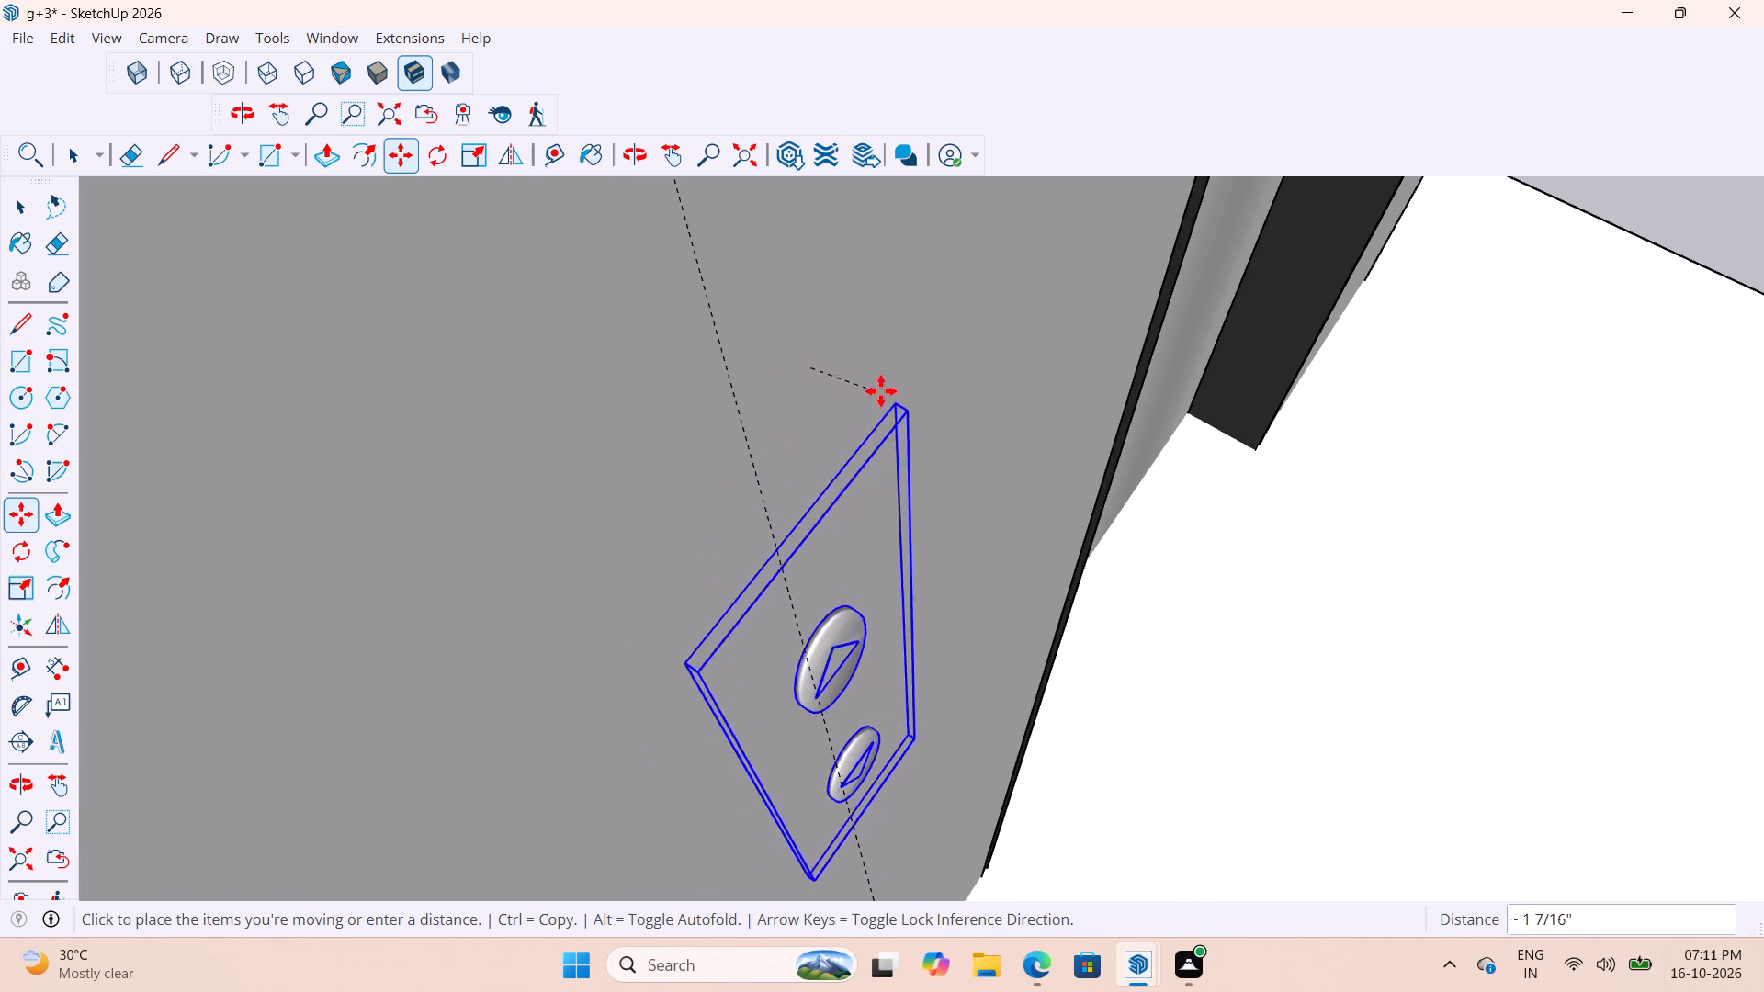
scroll(846, 359, "down", 4)
key("space")
Delete all guides from the model.
scroll(848, 356, "down", 5)
middle_click_drag(1017, 539, 781, 483)
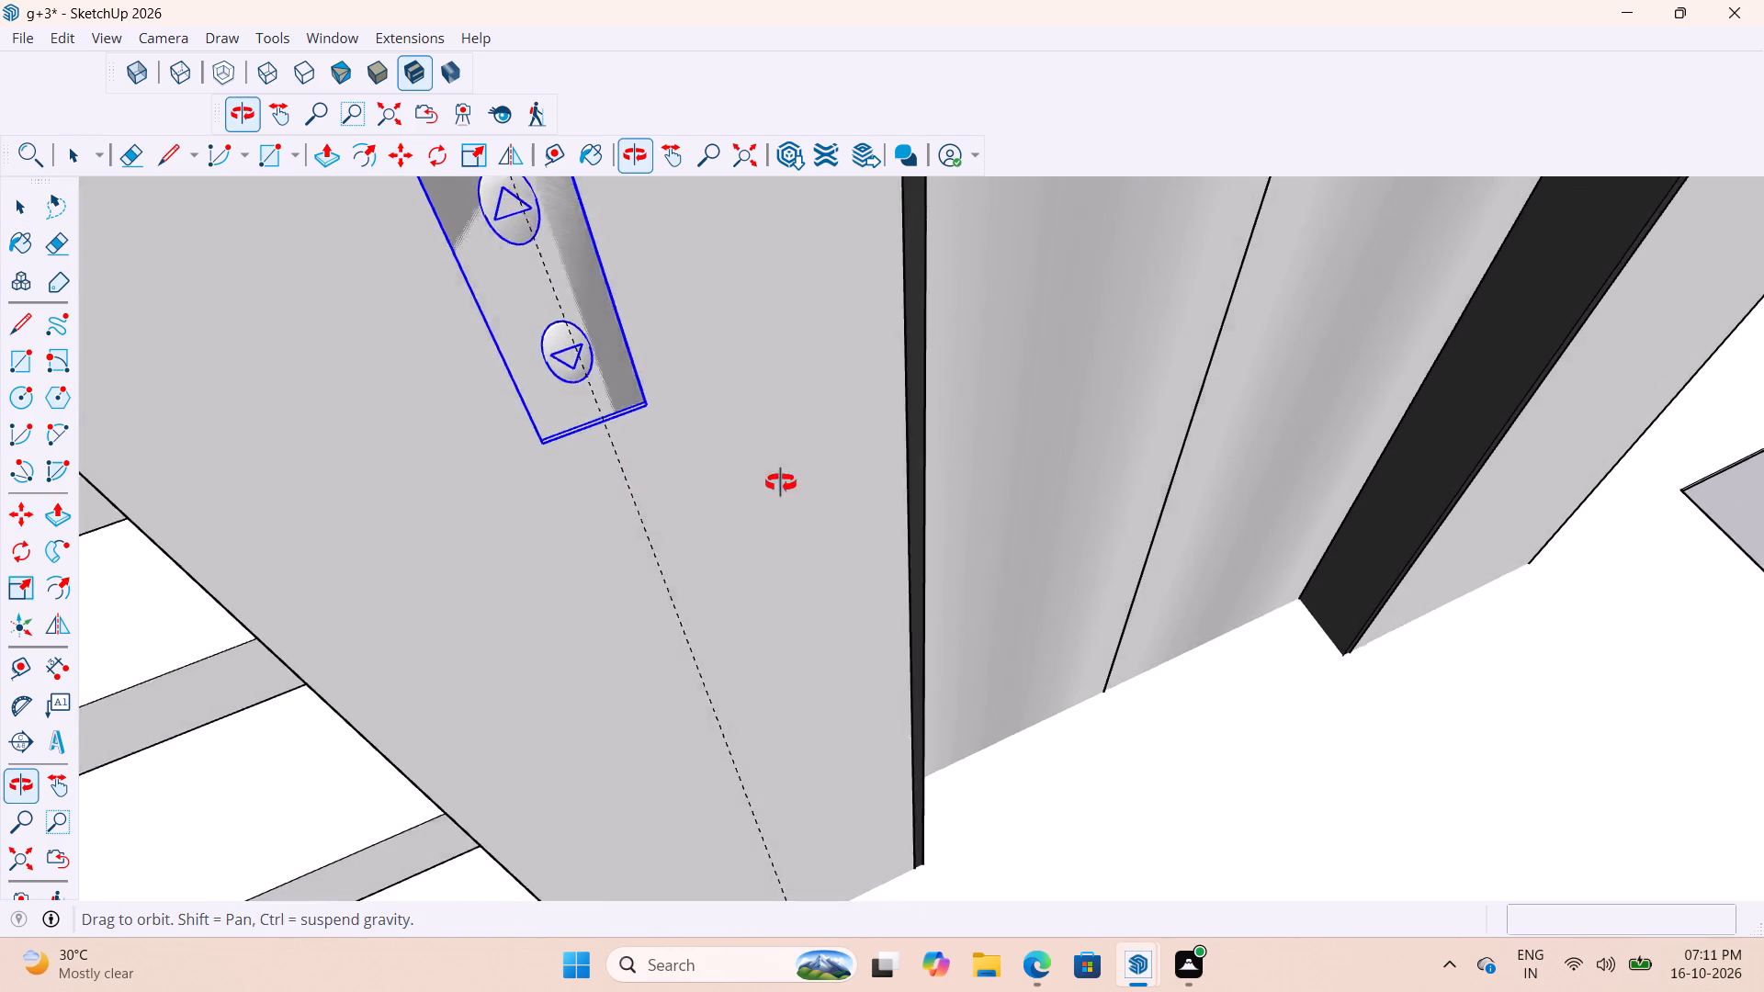
middle_click_drag(781, 483, 780, 480)
scroll(955, 474, "down", 11)
scroll(800, 590, "down", 13)
middle_click_drag(1206, 619, 702, 627)
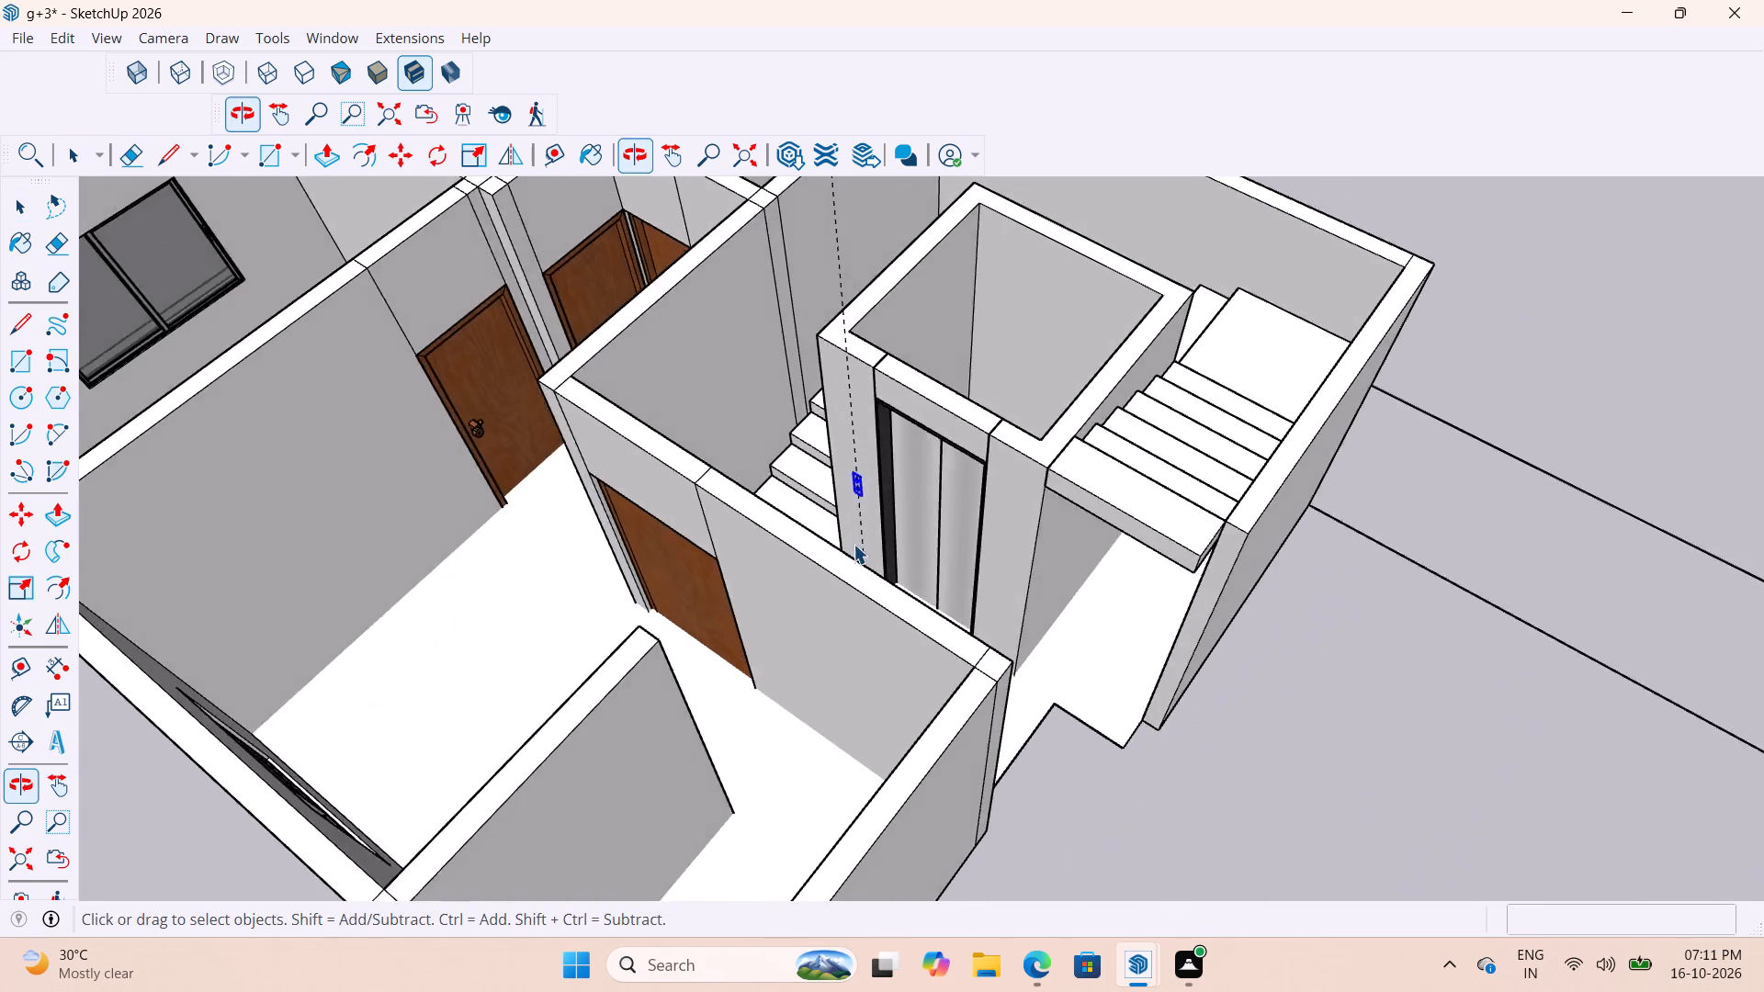
scroll(852, 560, "down", 10)
left_click(1202, 432)
left_click(70, 43)
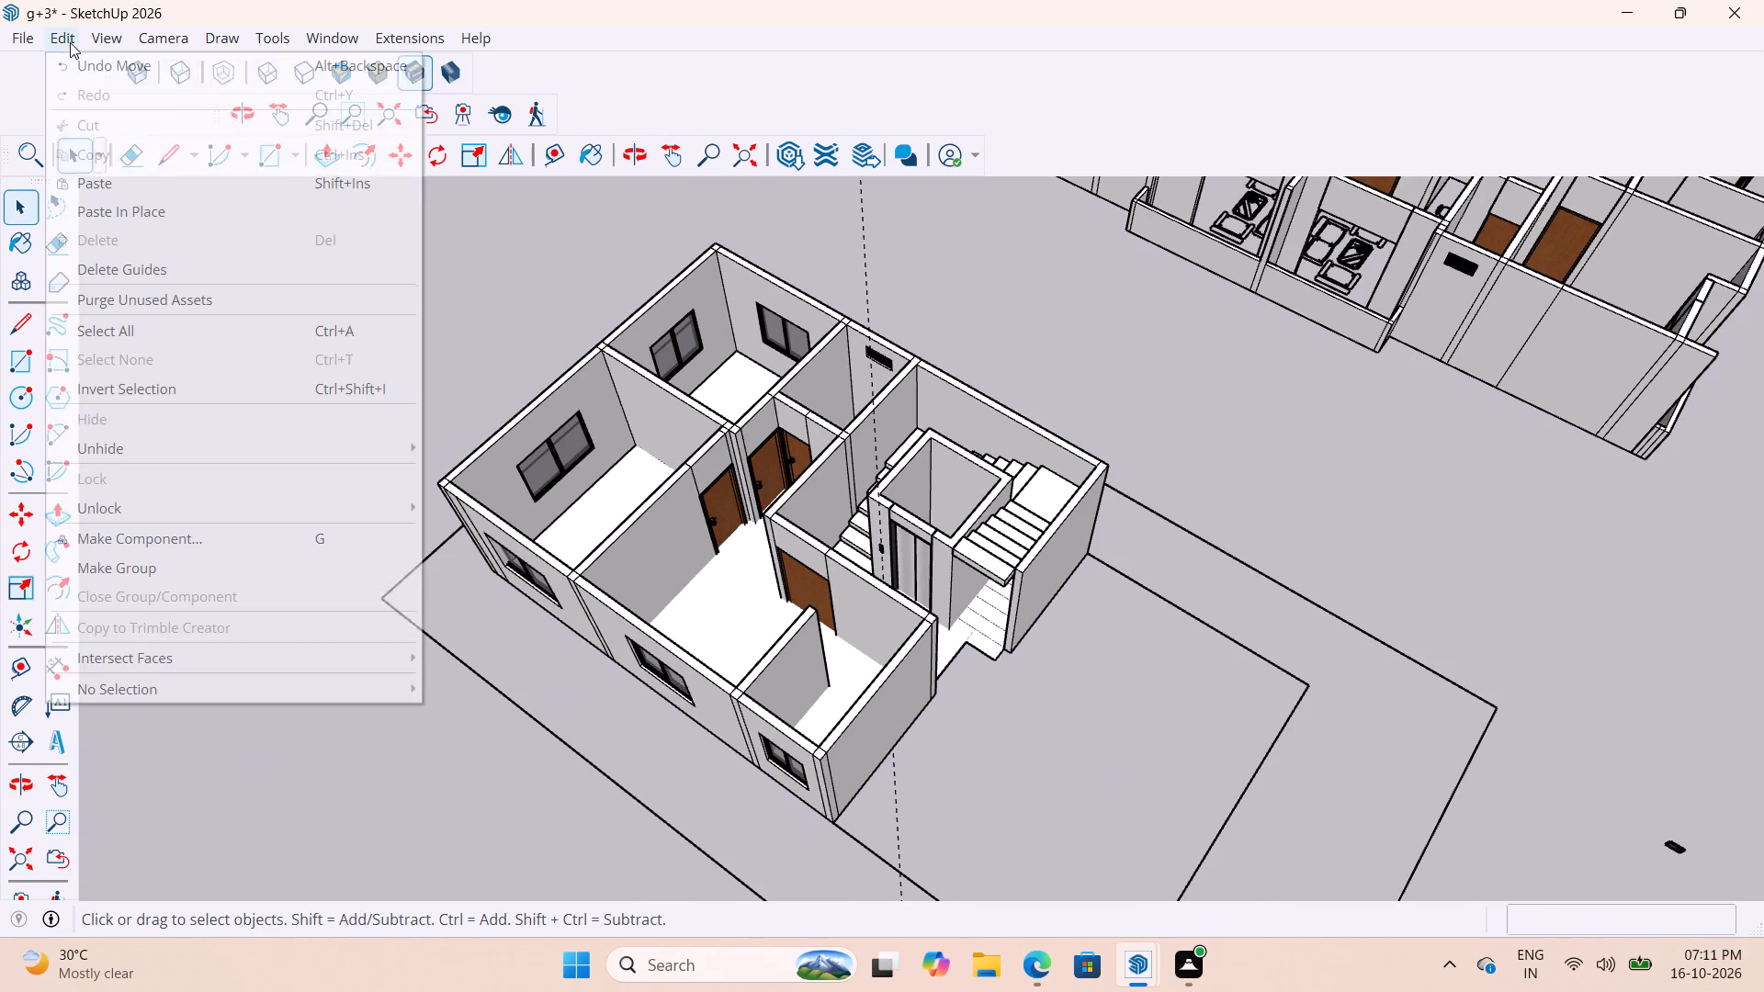
left_click(164, 263)
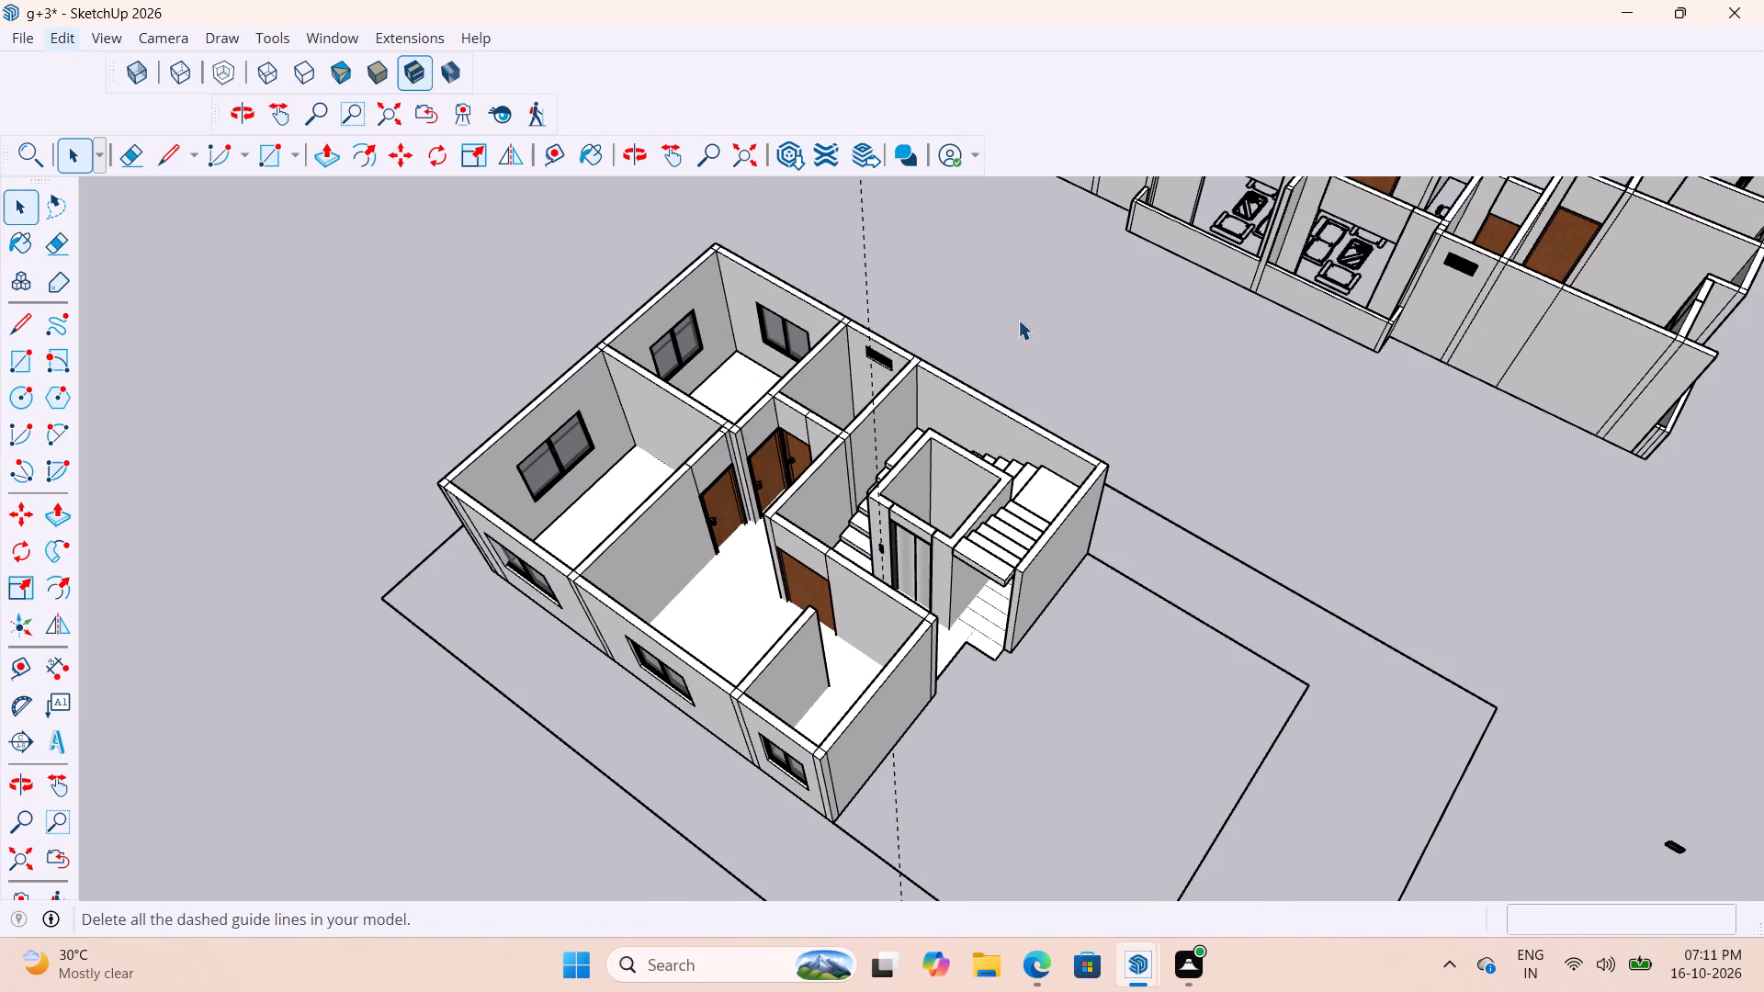
left_click(1060, 292)
Move the call button plate by its top corner about 13/16" along the wall face toward the lift door.
scroll(798, 602, "up", 20)
scroll(798, 602, "up", 3)
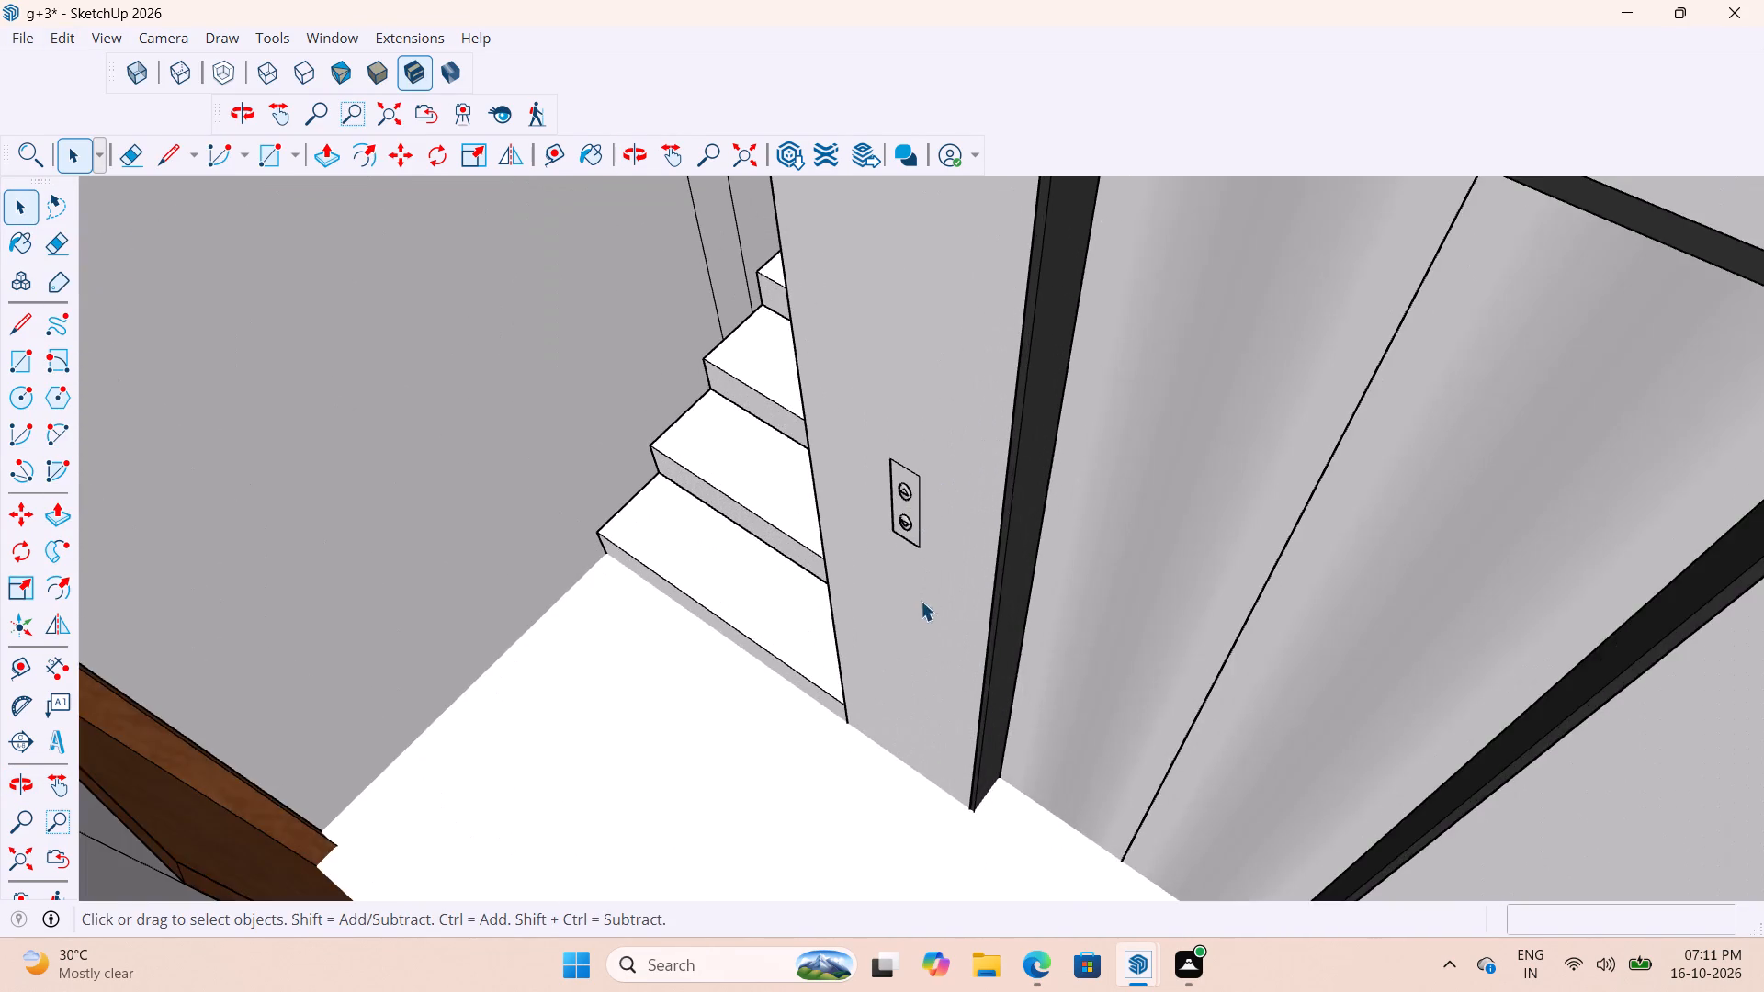
scroll(890, 499, "up", 10)
middle_click_drag(940, 443, 897, 477)
scroll(897, 477, "up", 1)
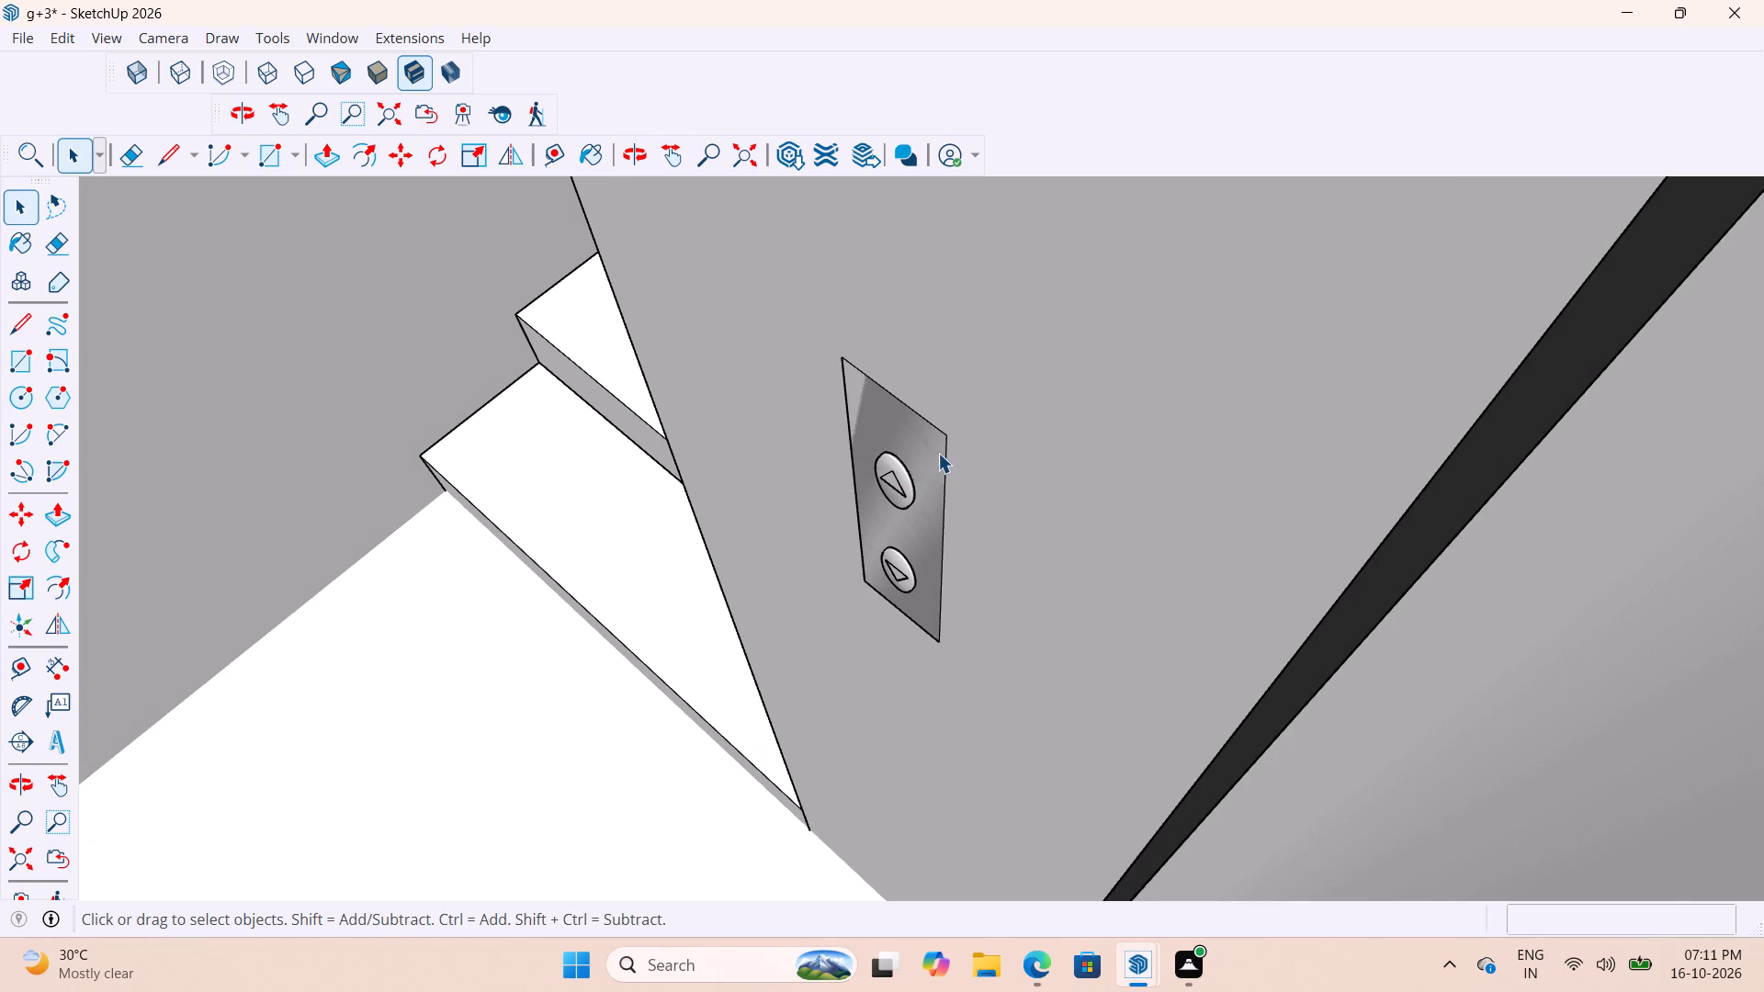
left_click(938, 453)
key("m")
scroll(982, 433, "up", 5)
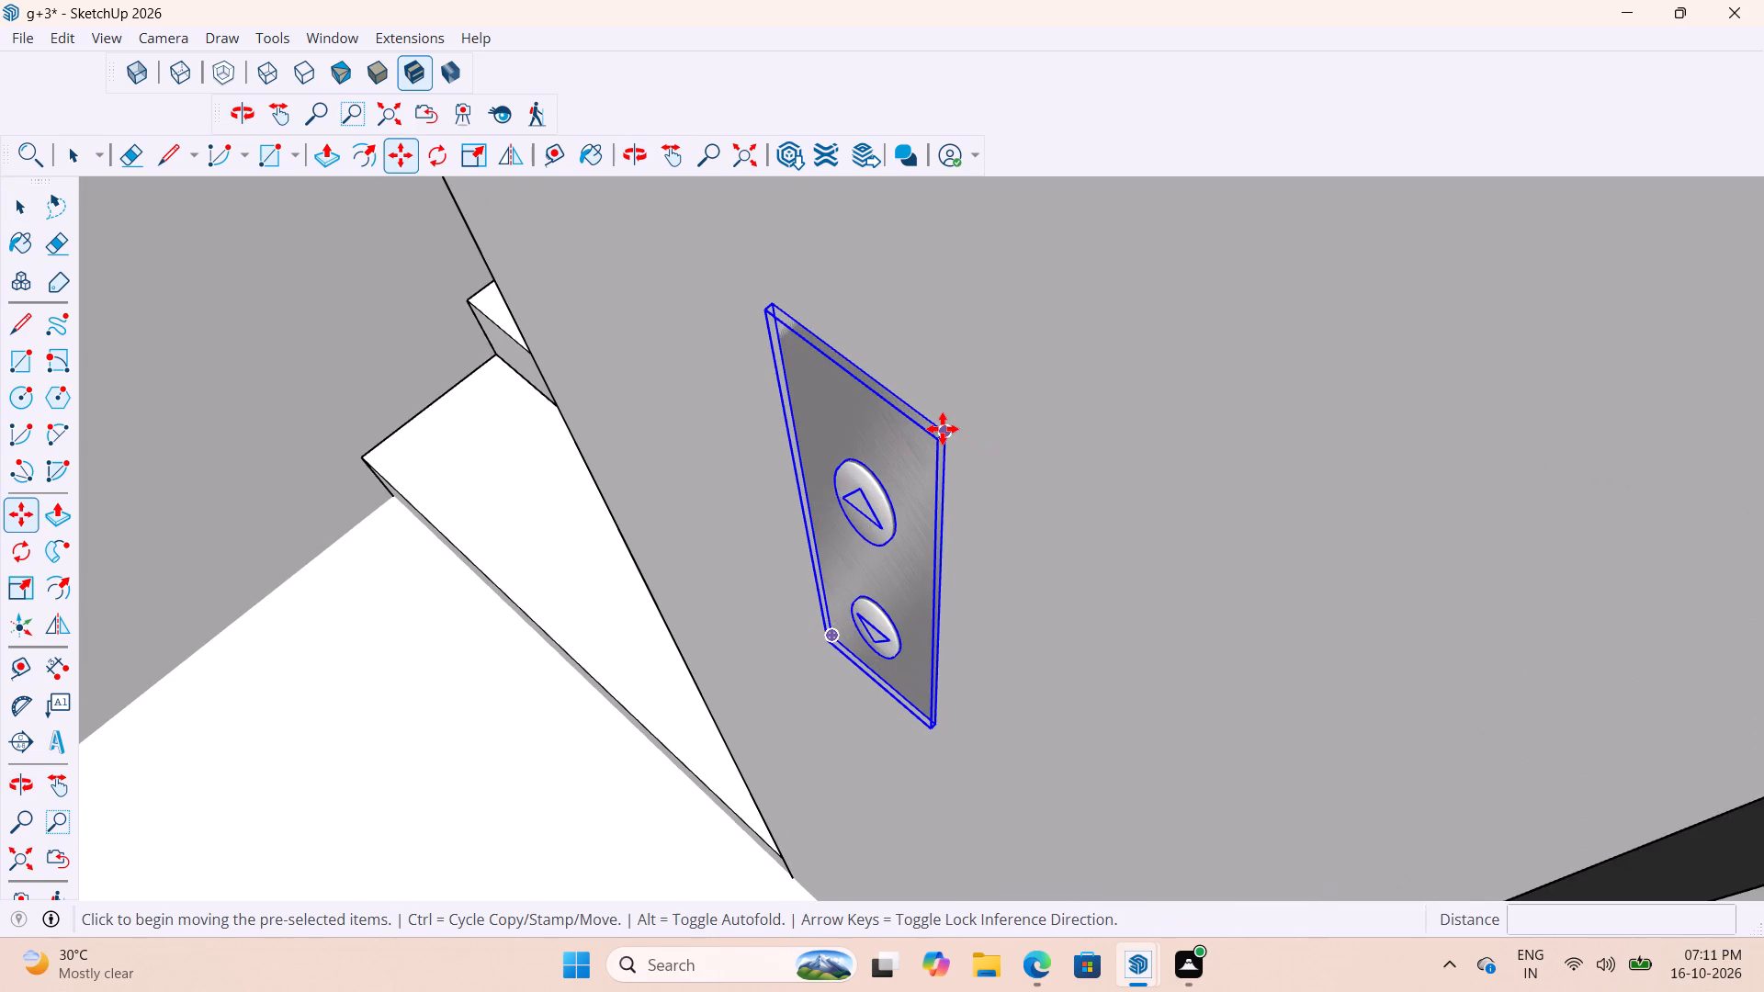
left_click(950, 430)
scroll(1010, 470, "up", 4)
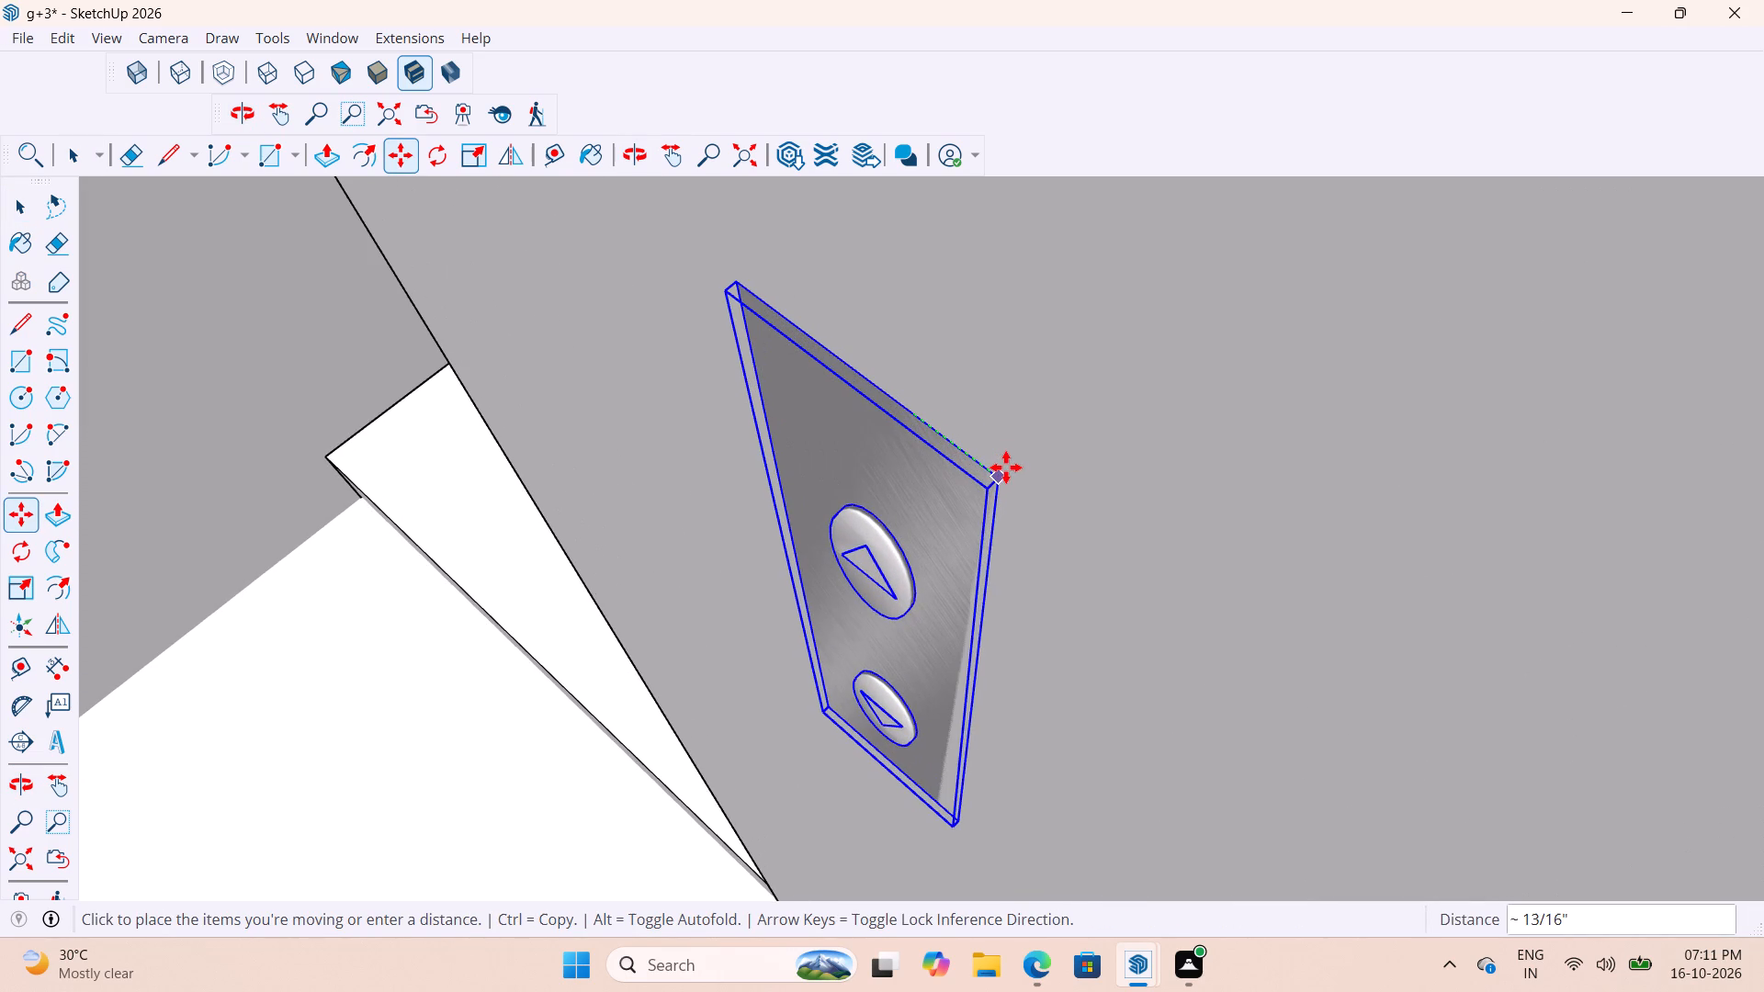
left_click(1006, 468)
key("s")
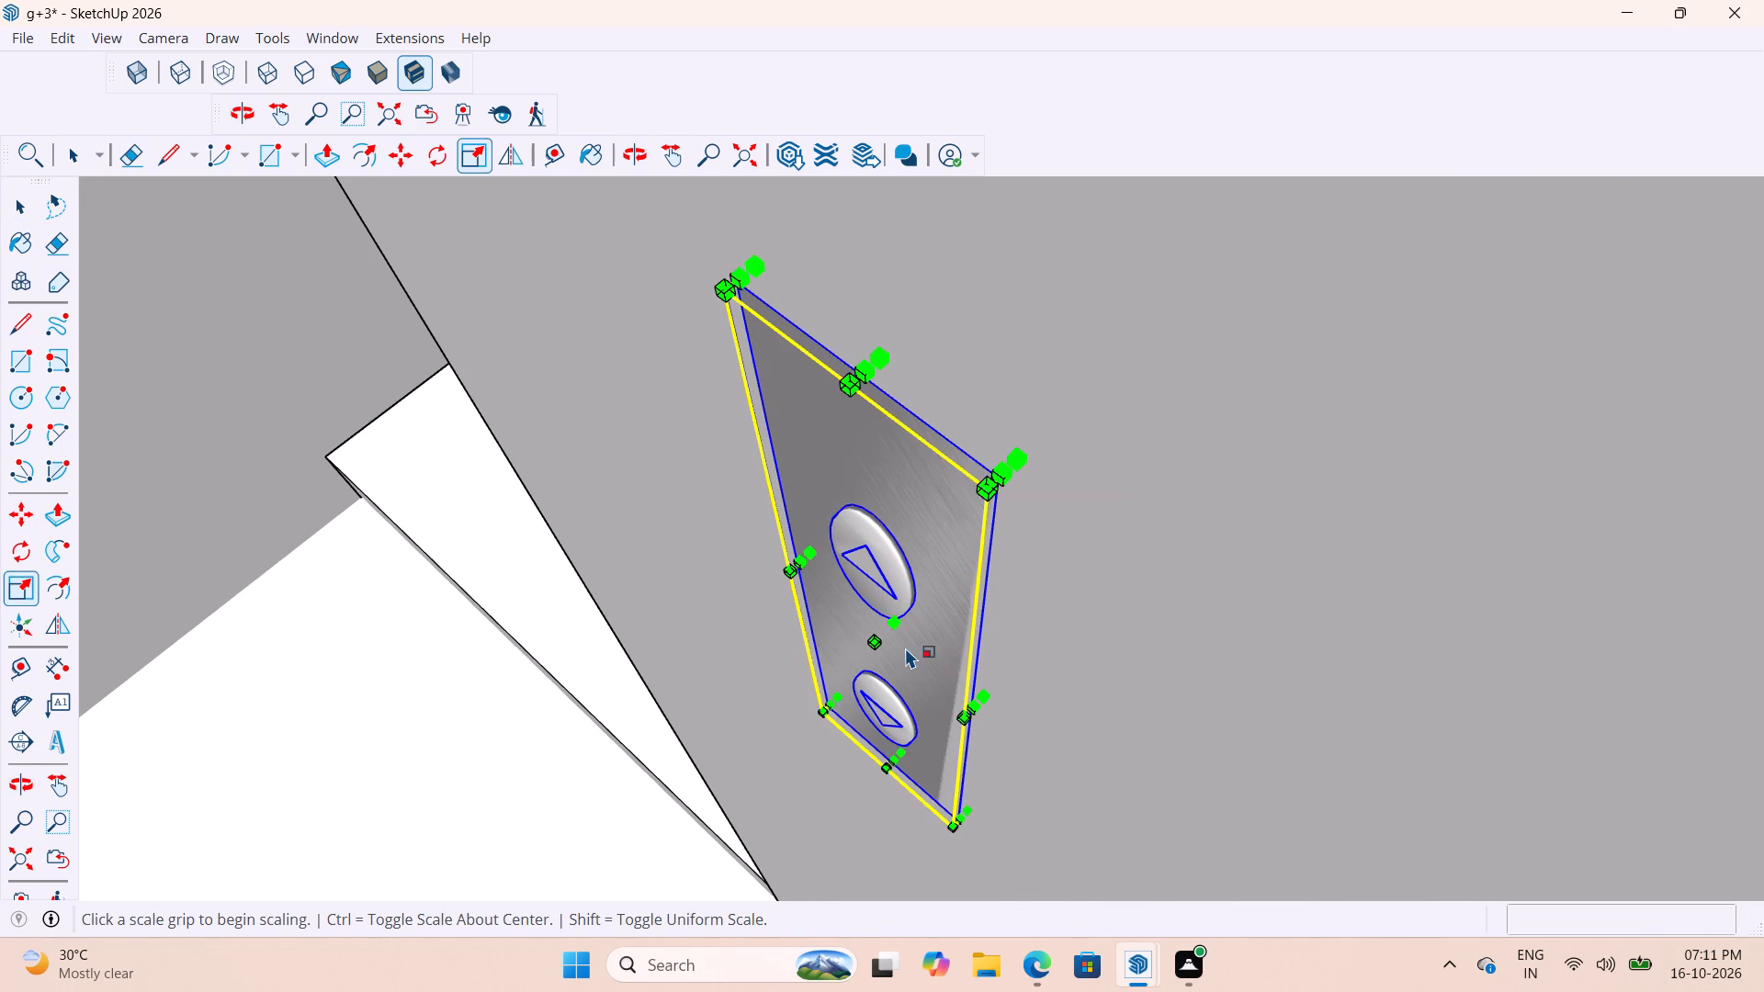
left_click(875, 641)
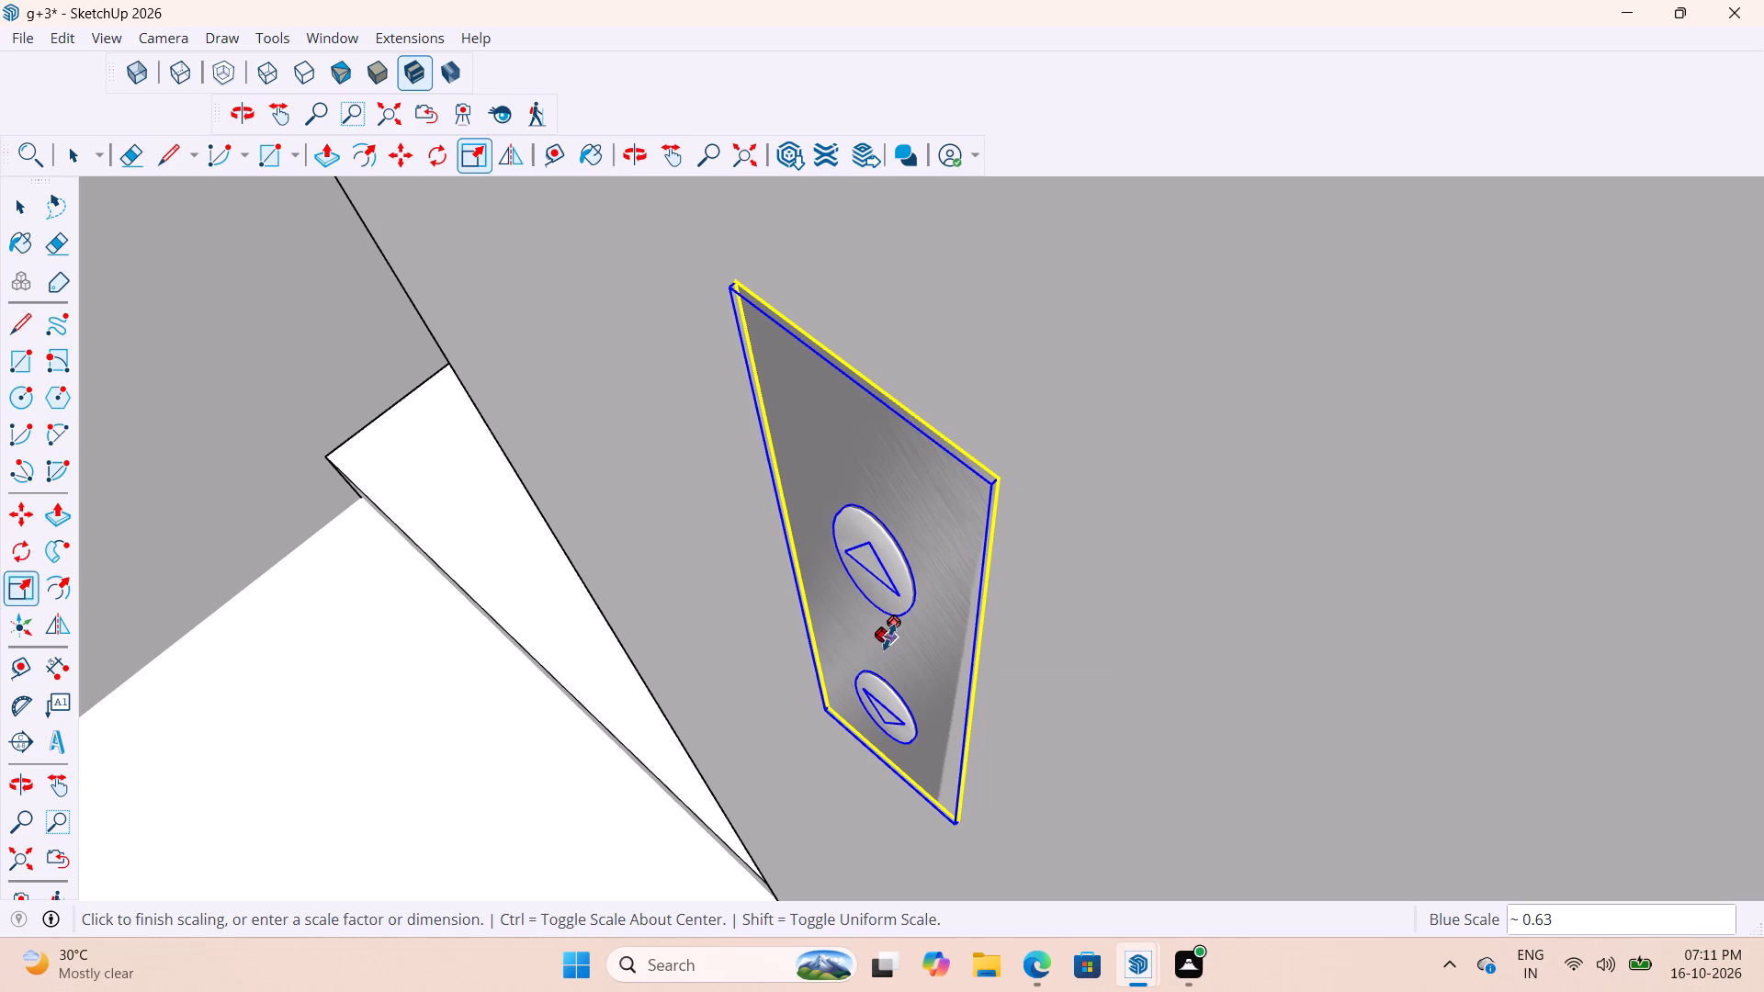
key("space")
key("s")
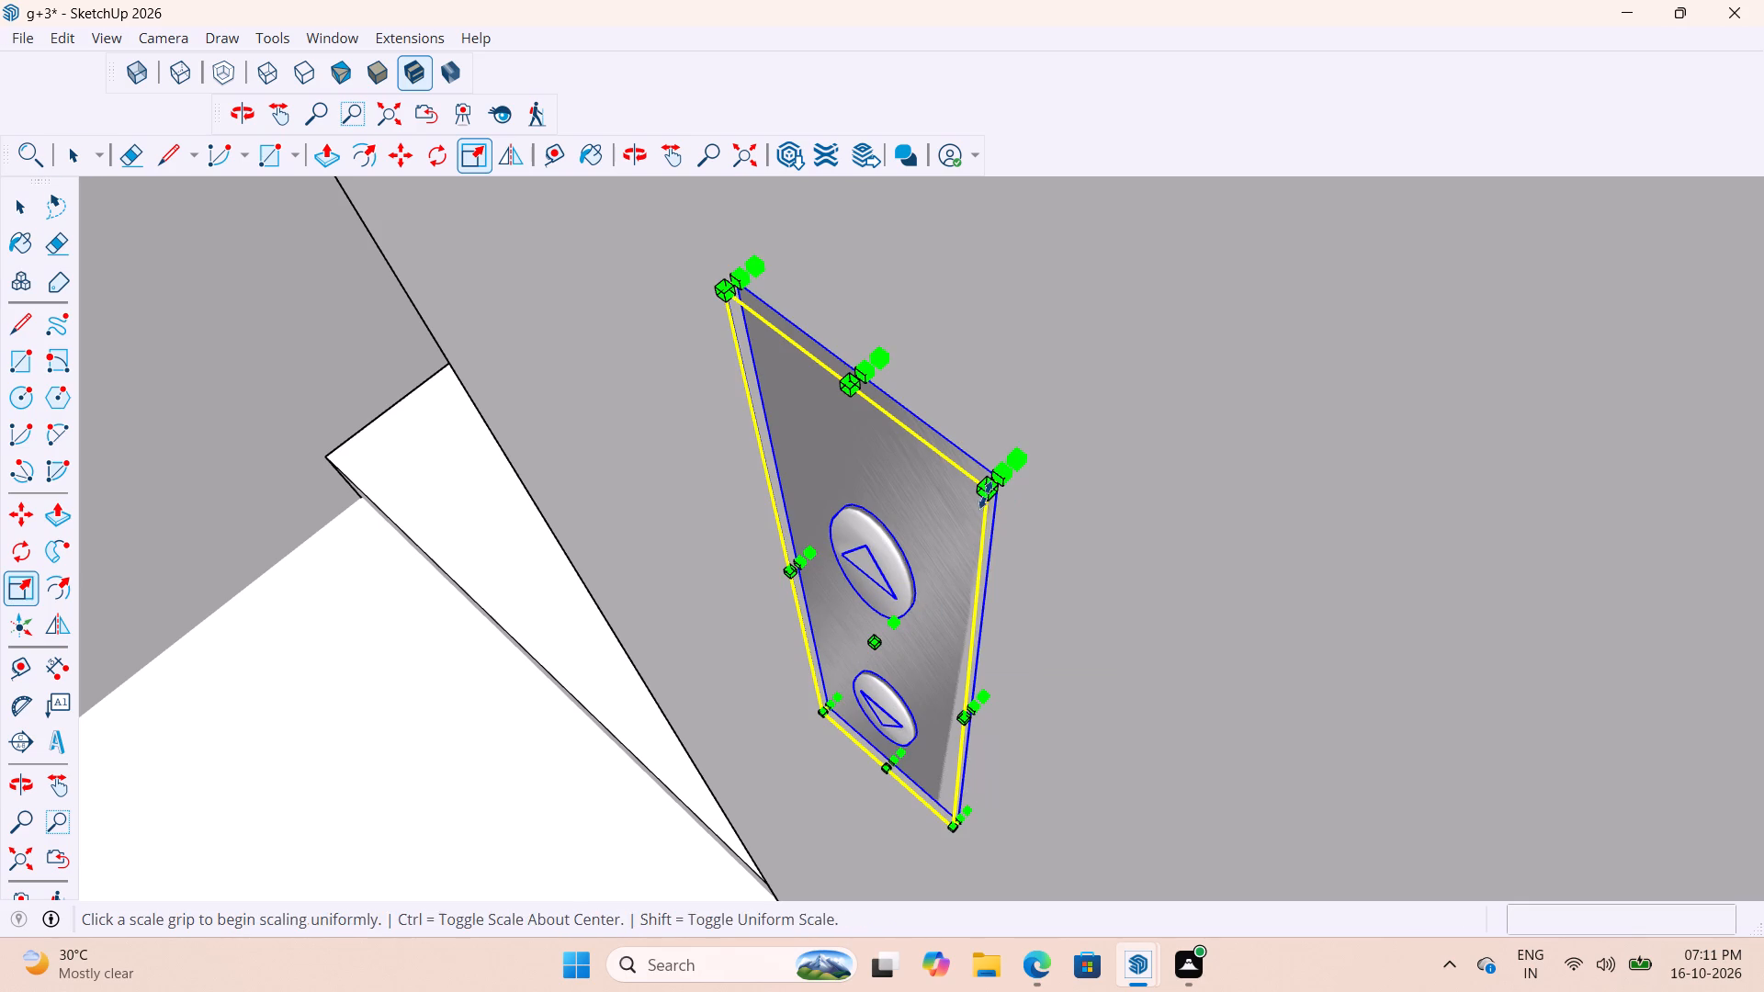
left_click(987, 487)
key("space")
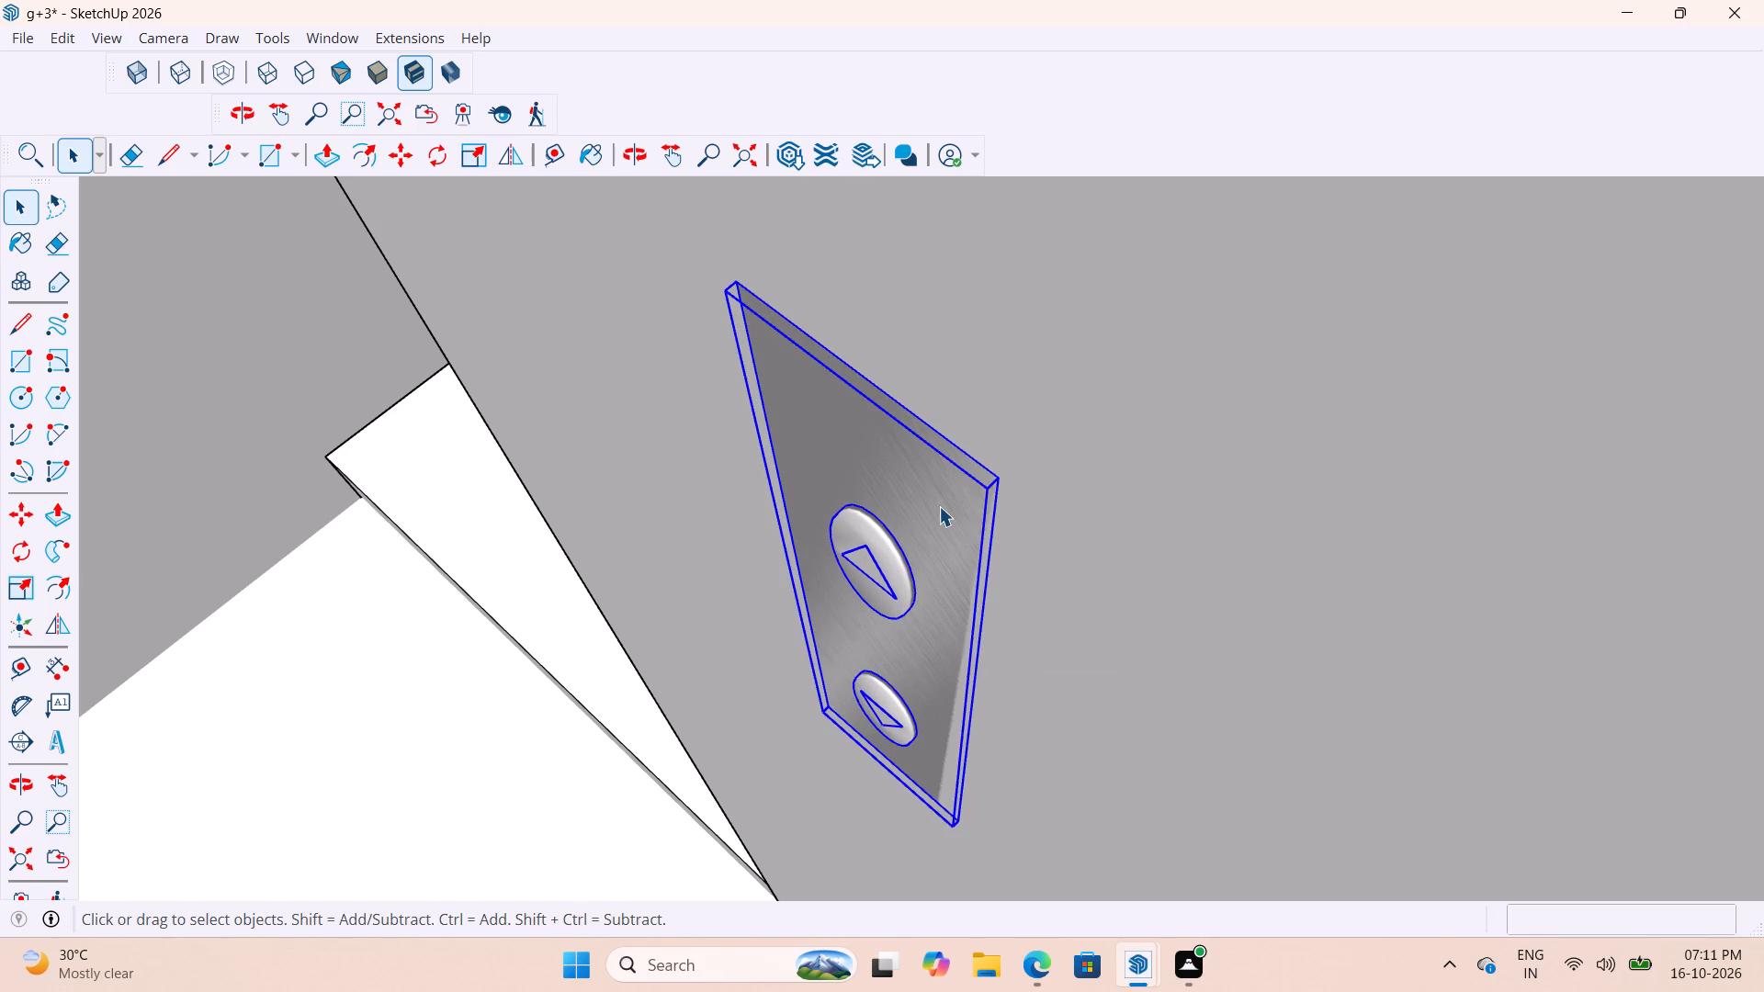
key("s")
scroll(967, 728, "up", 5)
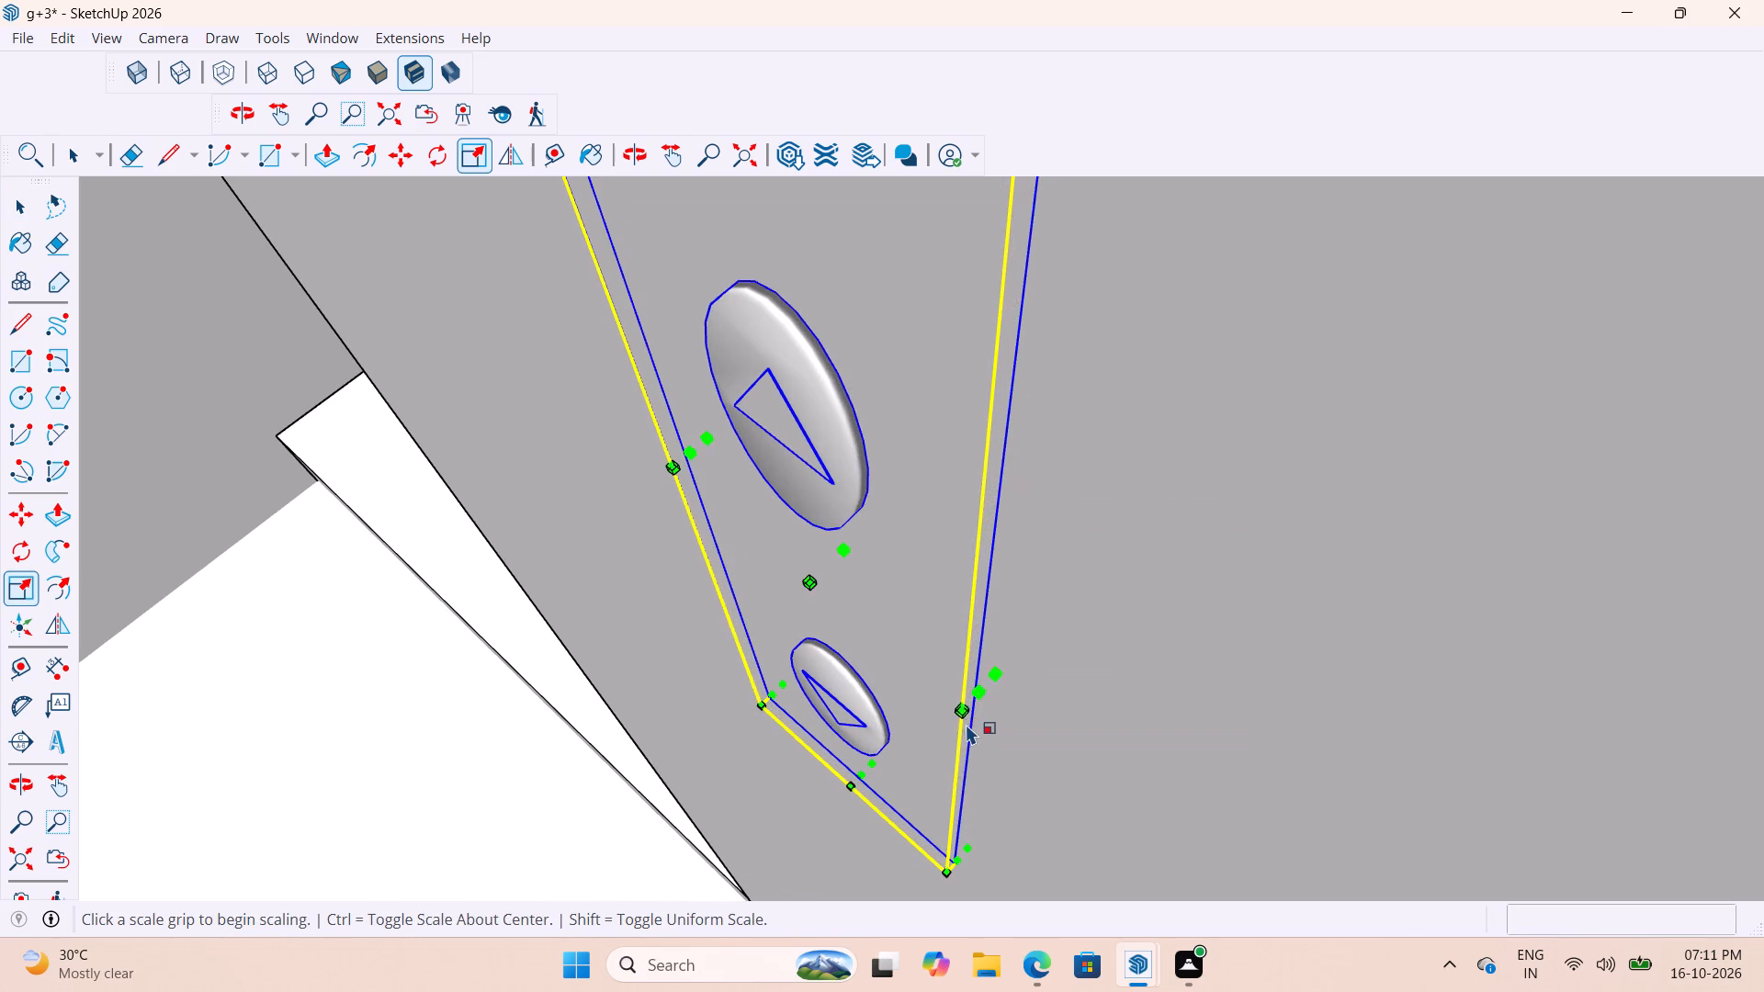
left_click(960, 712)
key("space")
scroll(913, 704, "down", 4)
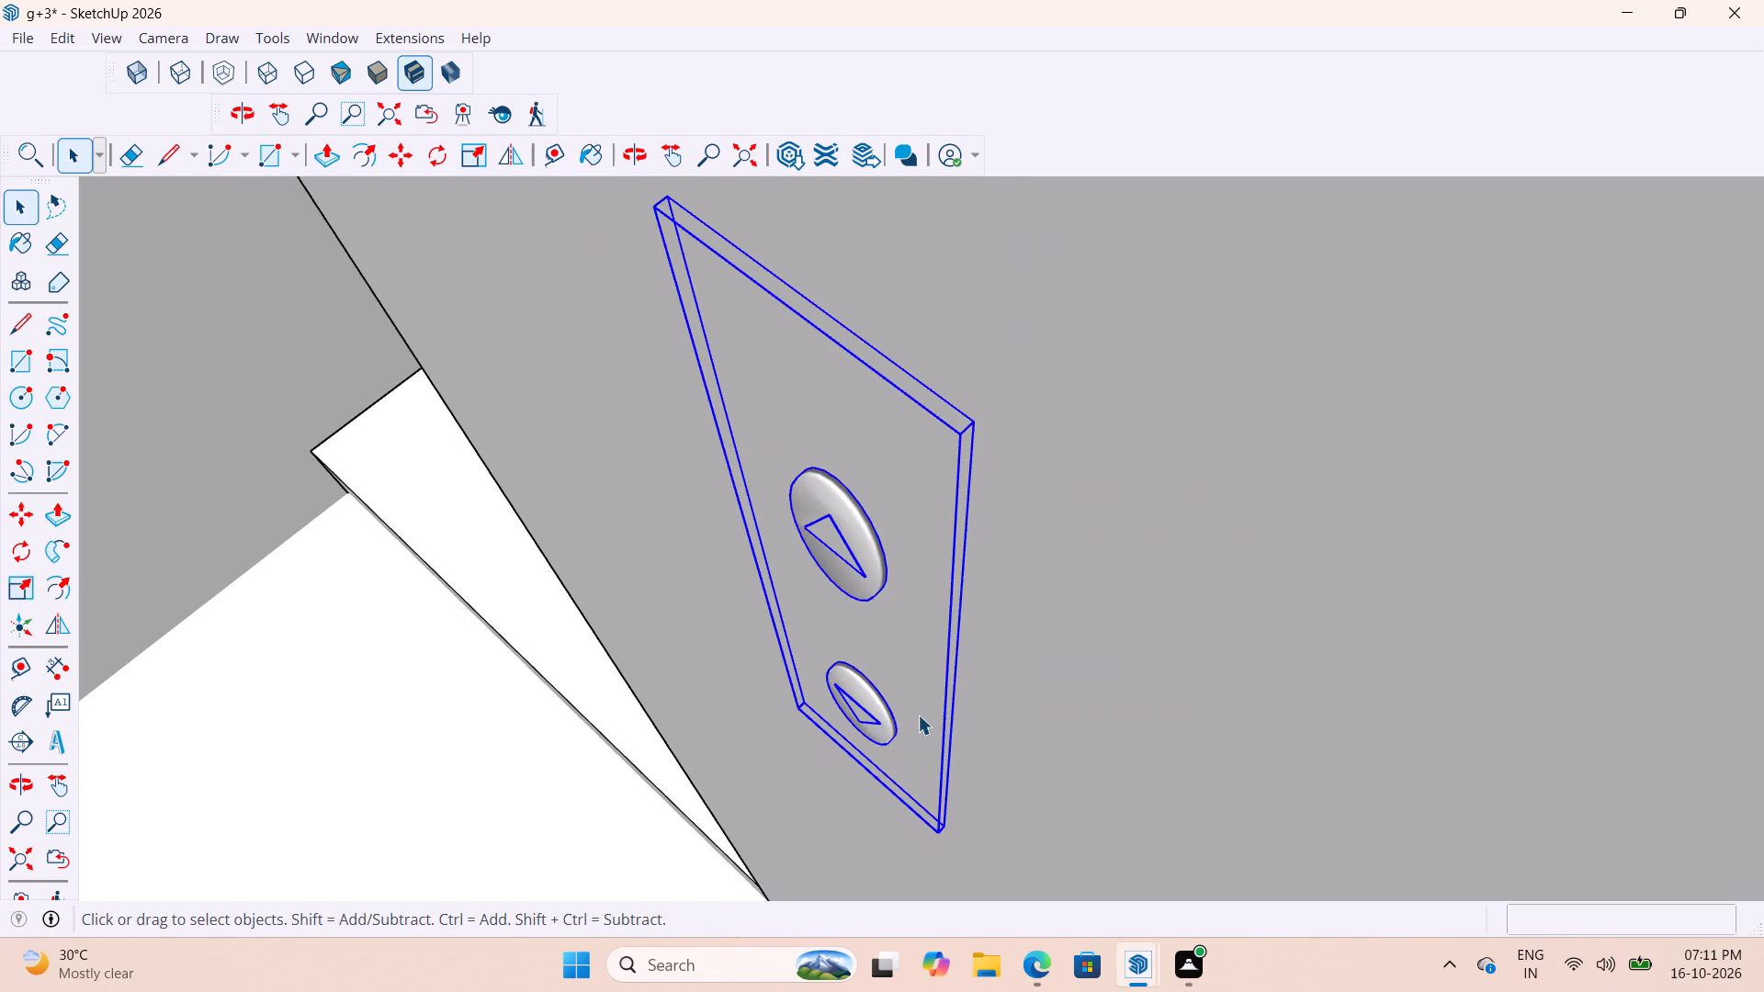
Scale the call button plate's thickness by about 0.63 from its front face.
key("s")
scroll(927, 740, "up", 2)
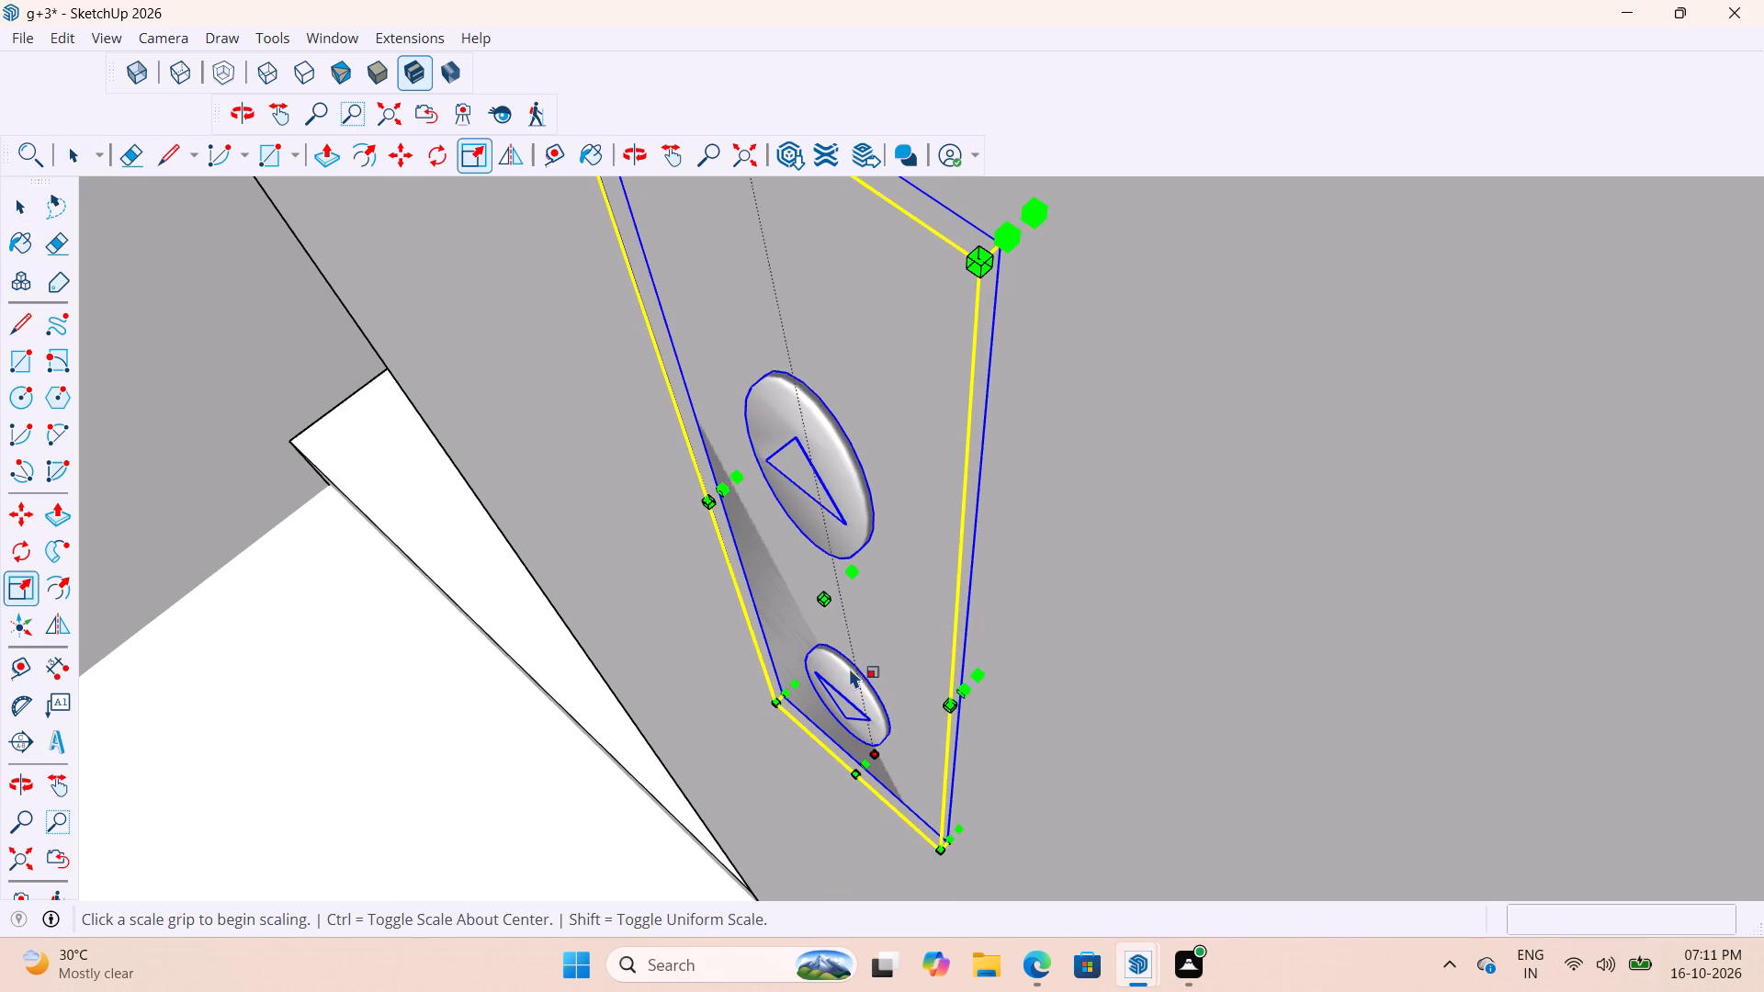
left_click(828, 602)
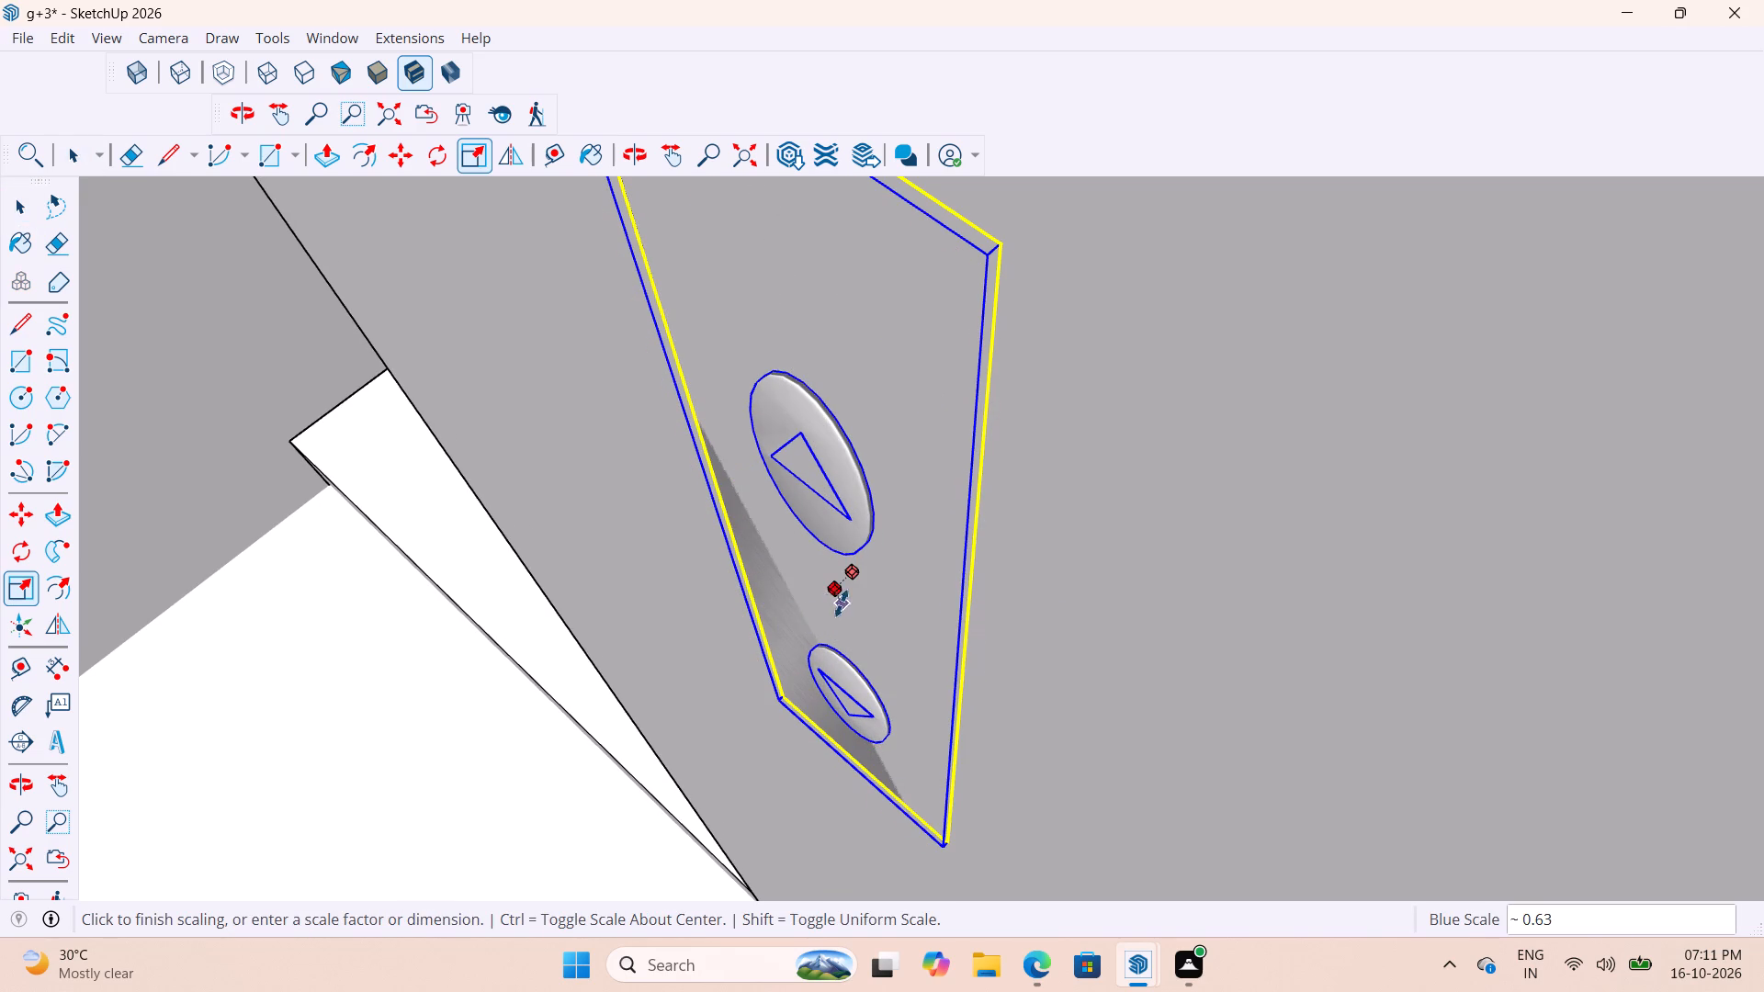
left_click(840, 591)
key("space")
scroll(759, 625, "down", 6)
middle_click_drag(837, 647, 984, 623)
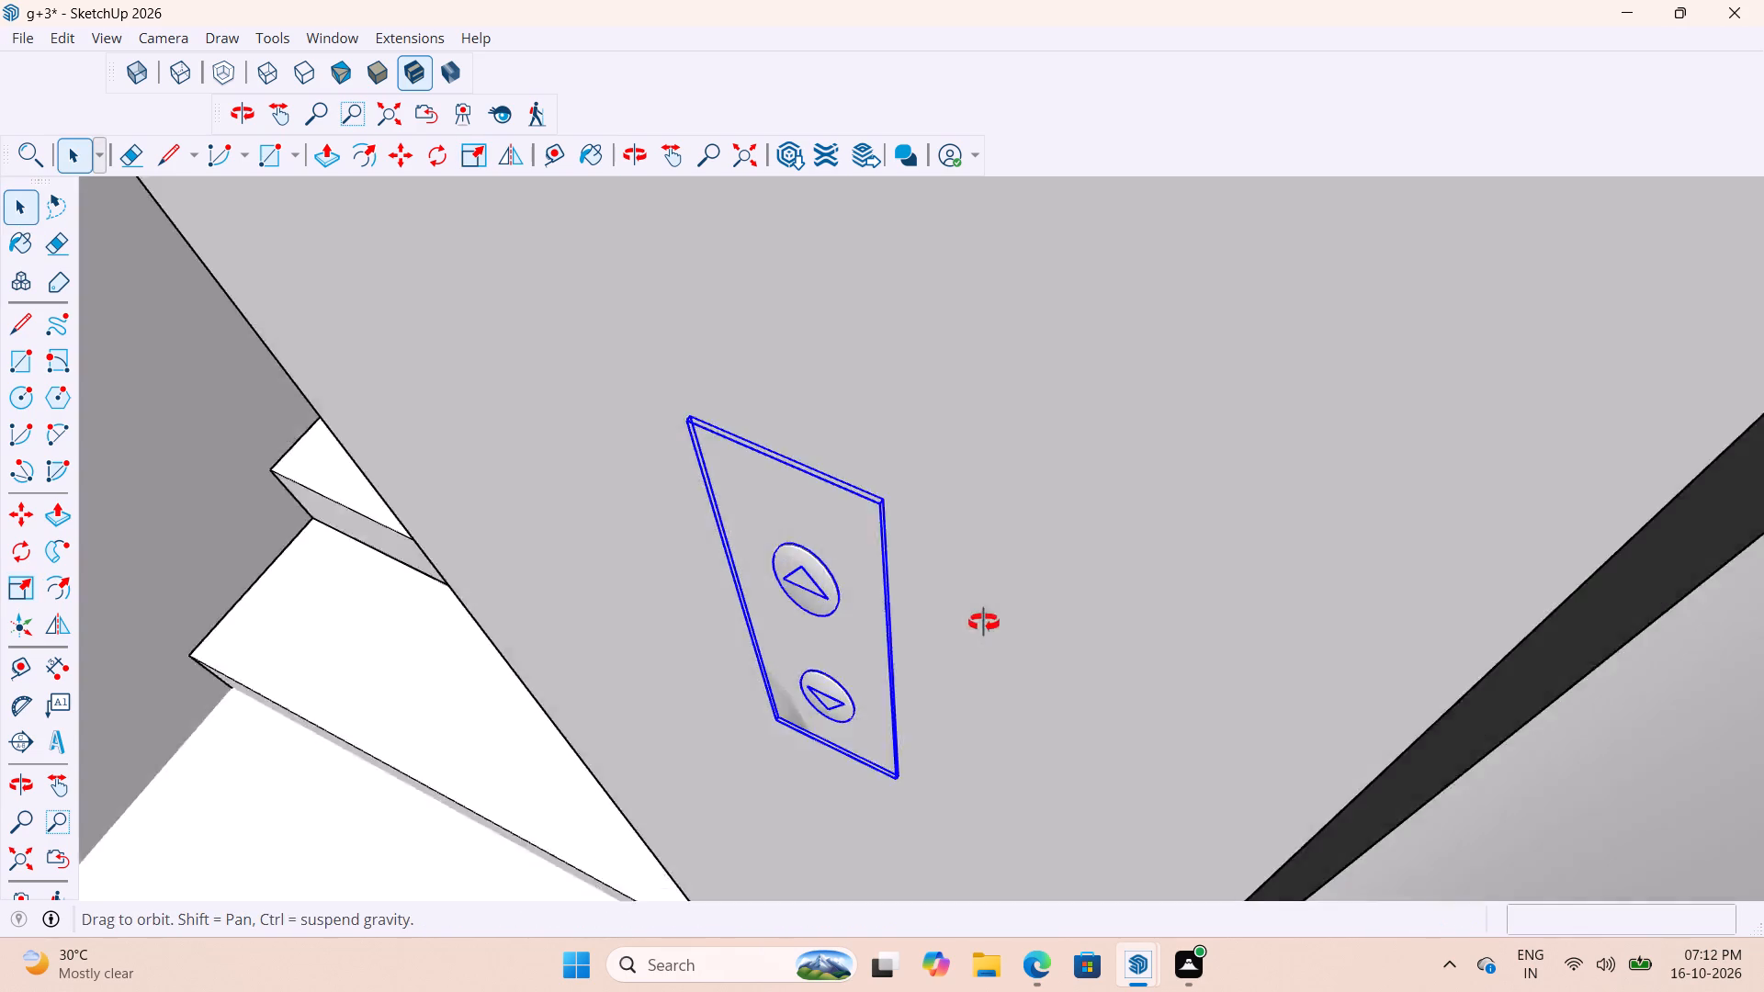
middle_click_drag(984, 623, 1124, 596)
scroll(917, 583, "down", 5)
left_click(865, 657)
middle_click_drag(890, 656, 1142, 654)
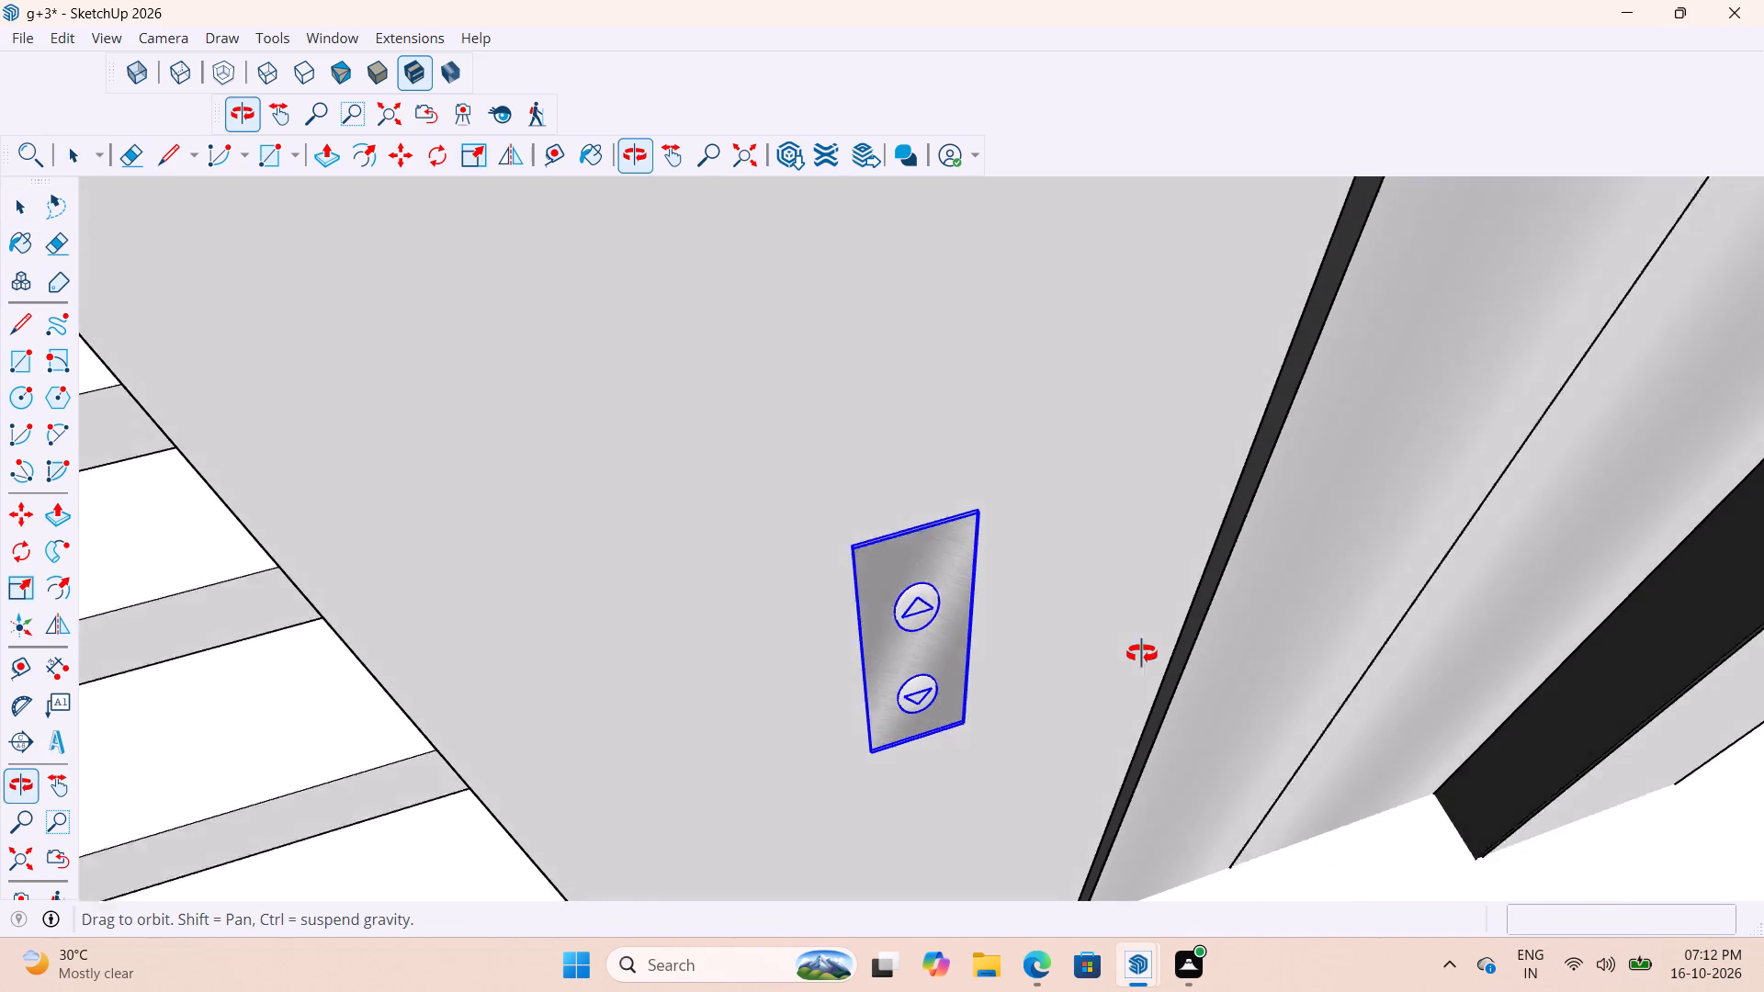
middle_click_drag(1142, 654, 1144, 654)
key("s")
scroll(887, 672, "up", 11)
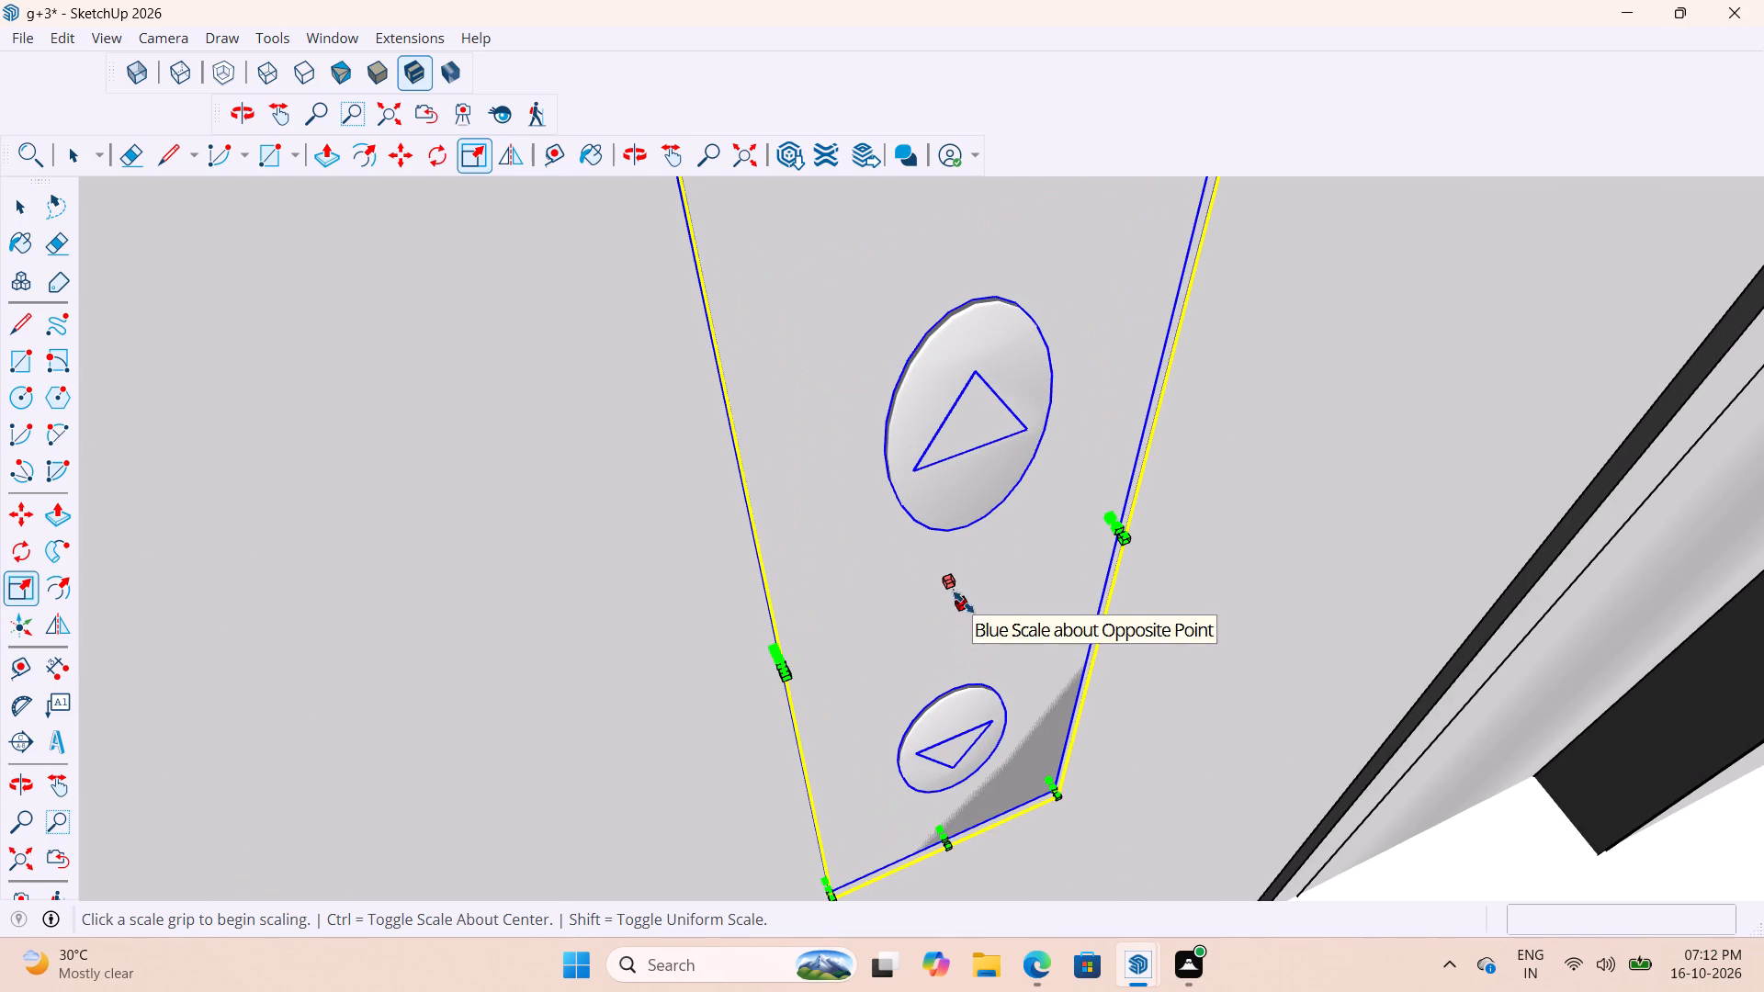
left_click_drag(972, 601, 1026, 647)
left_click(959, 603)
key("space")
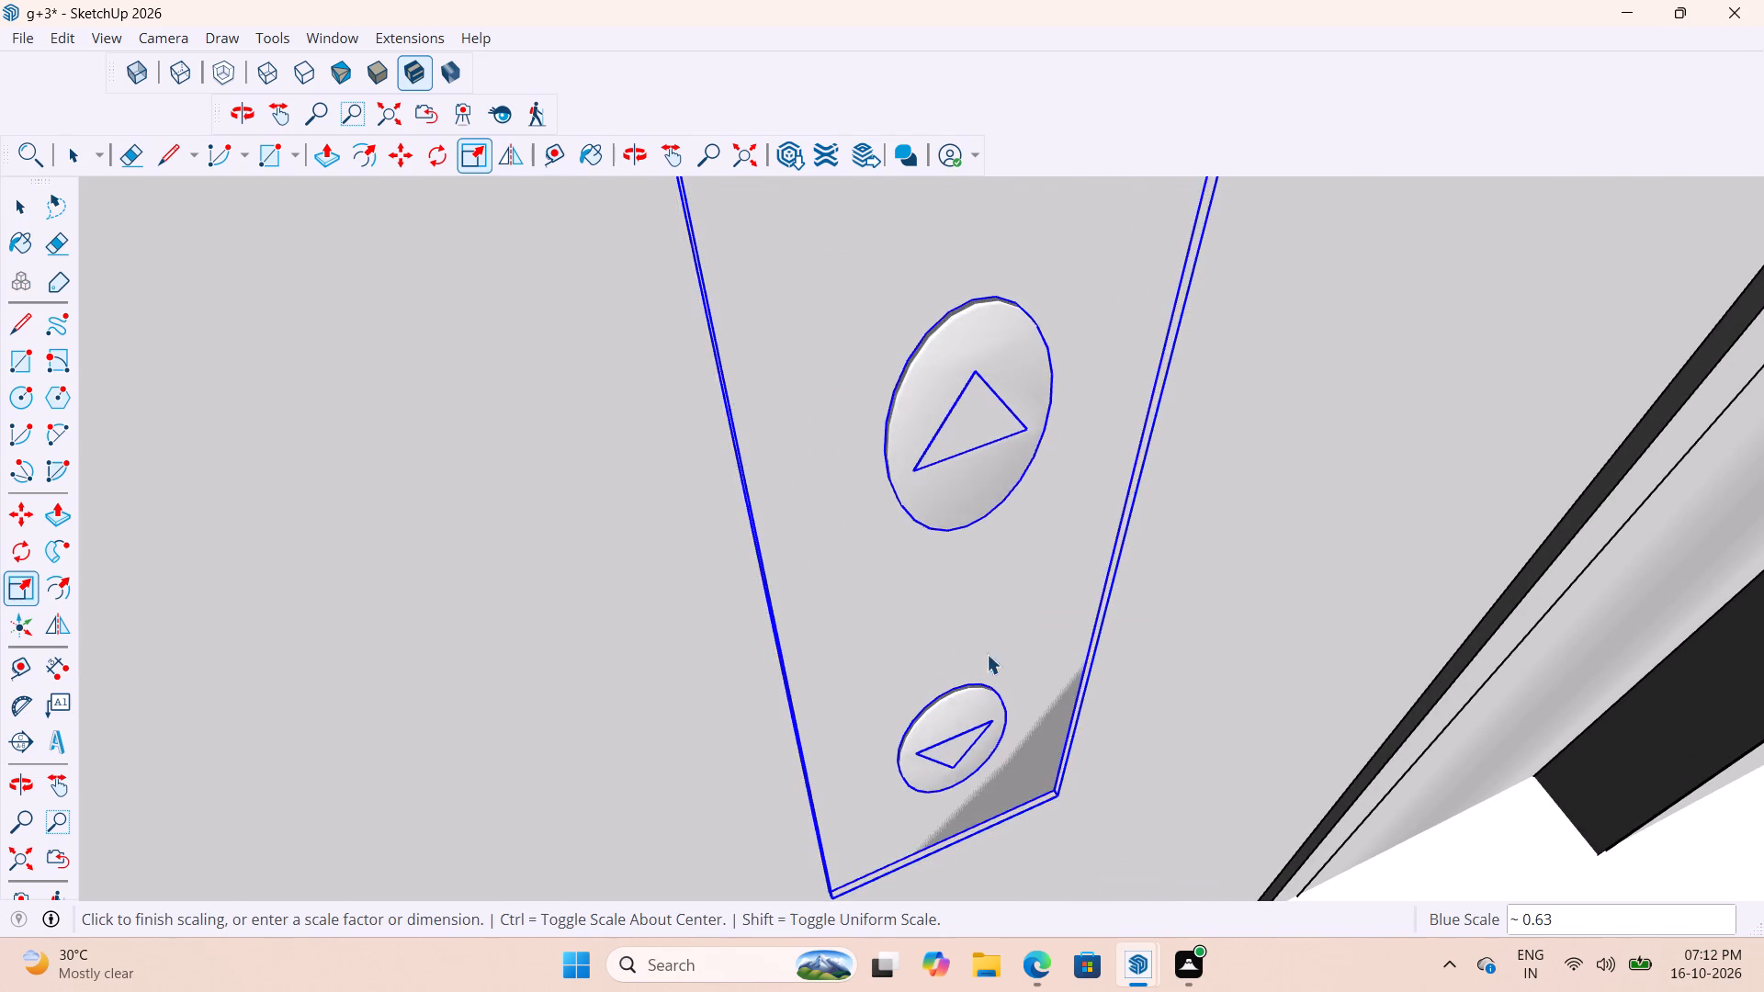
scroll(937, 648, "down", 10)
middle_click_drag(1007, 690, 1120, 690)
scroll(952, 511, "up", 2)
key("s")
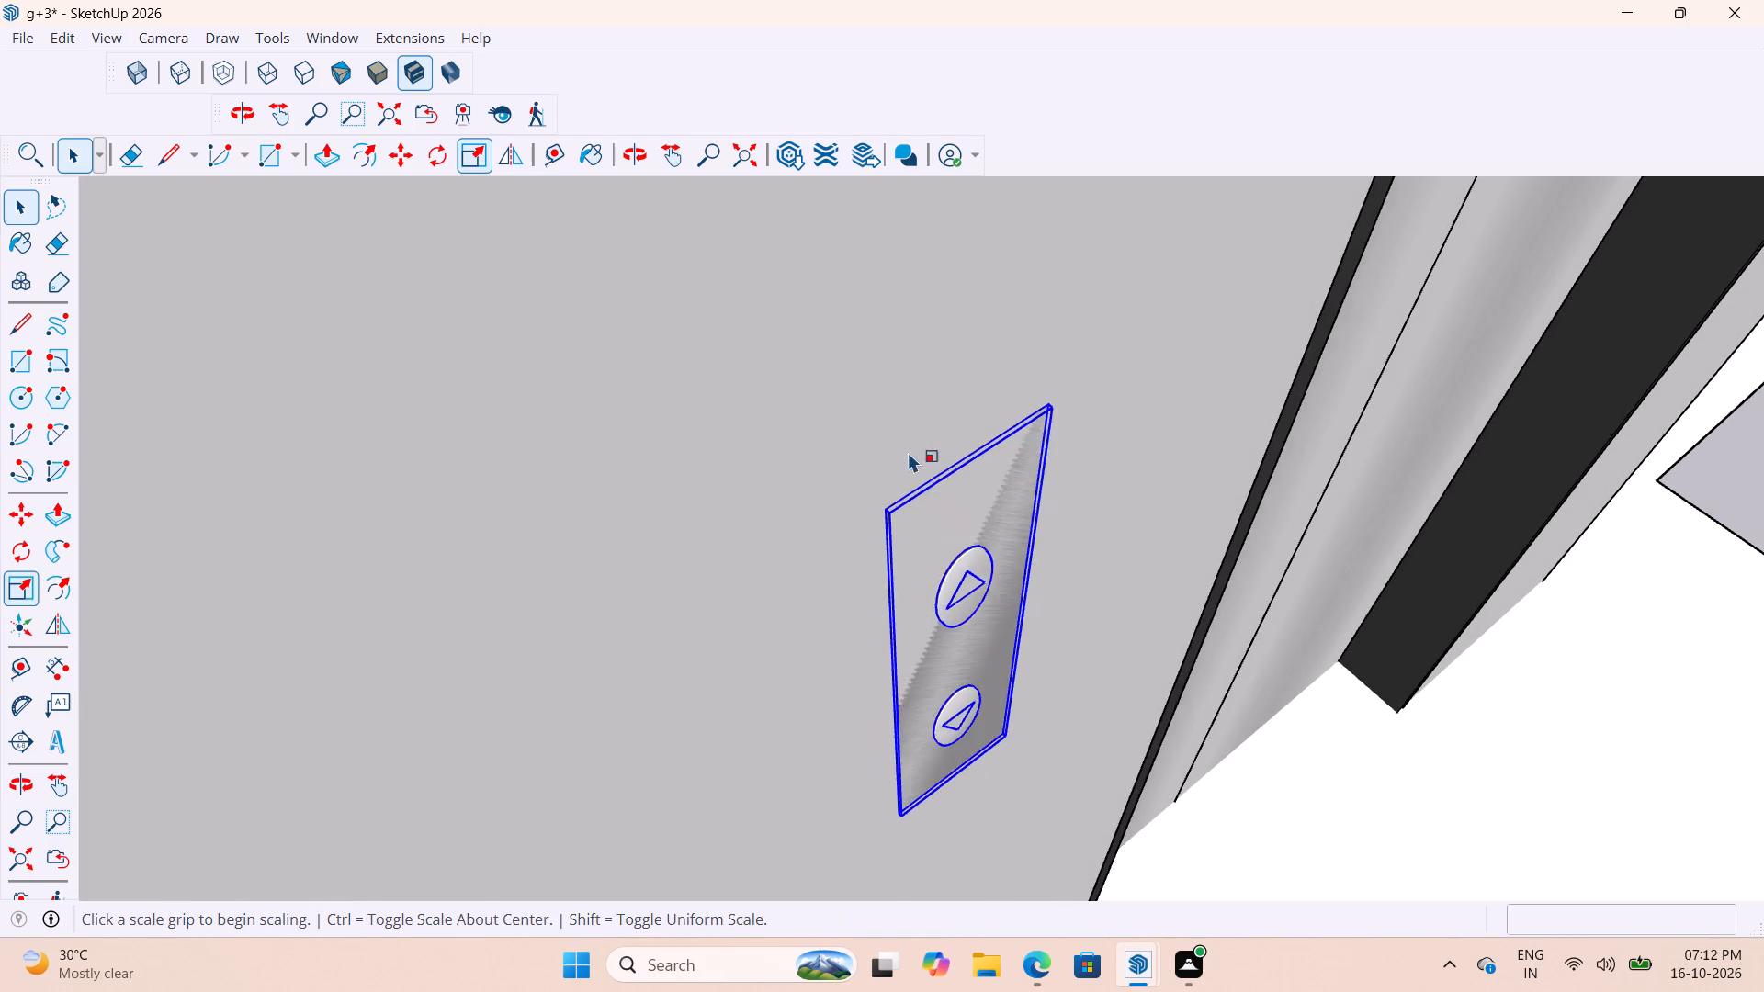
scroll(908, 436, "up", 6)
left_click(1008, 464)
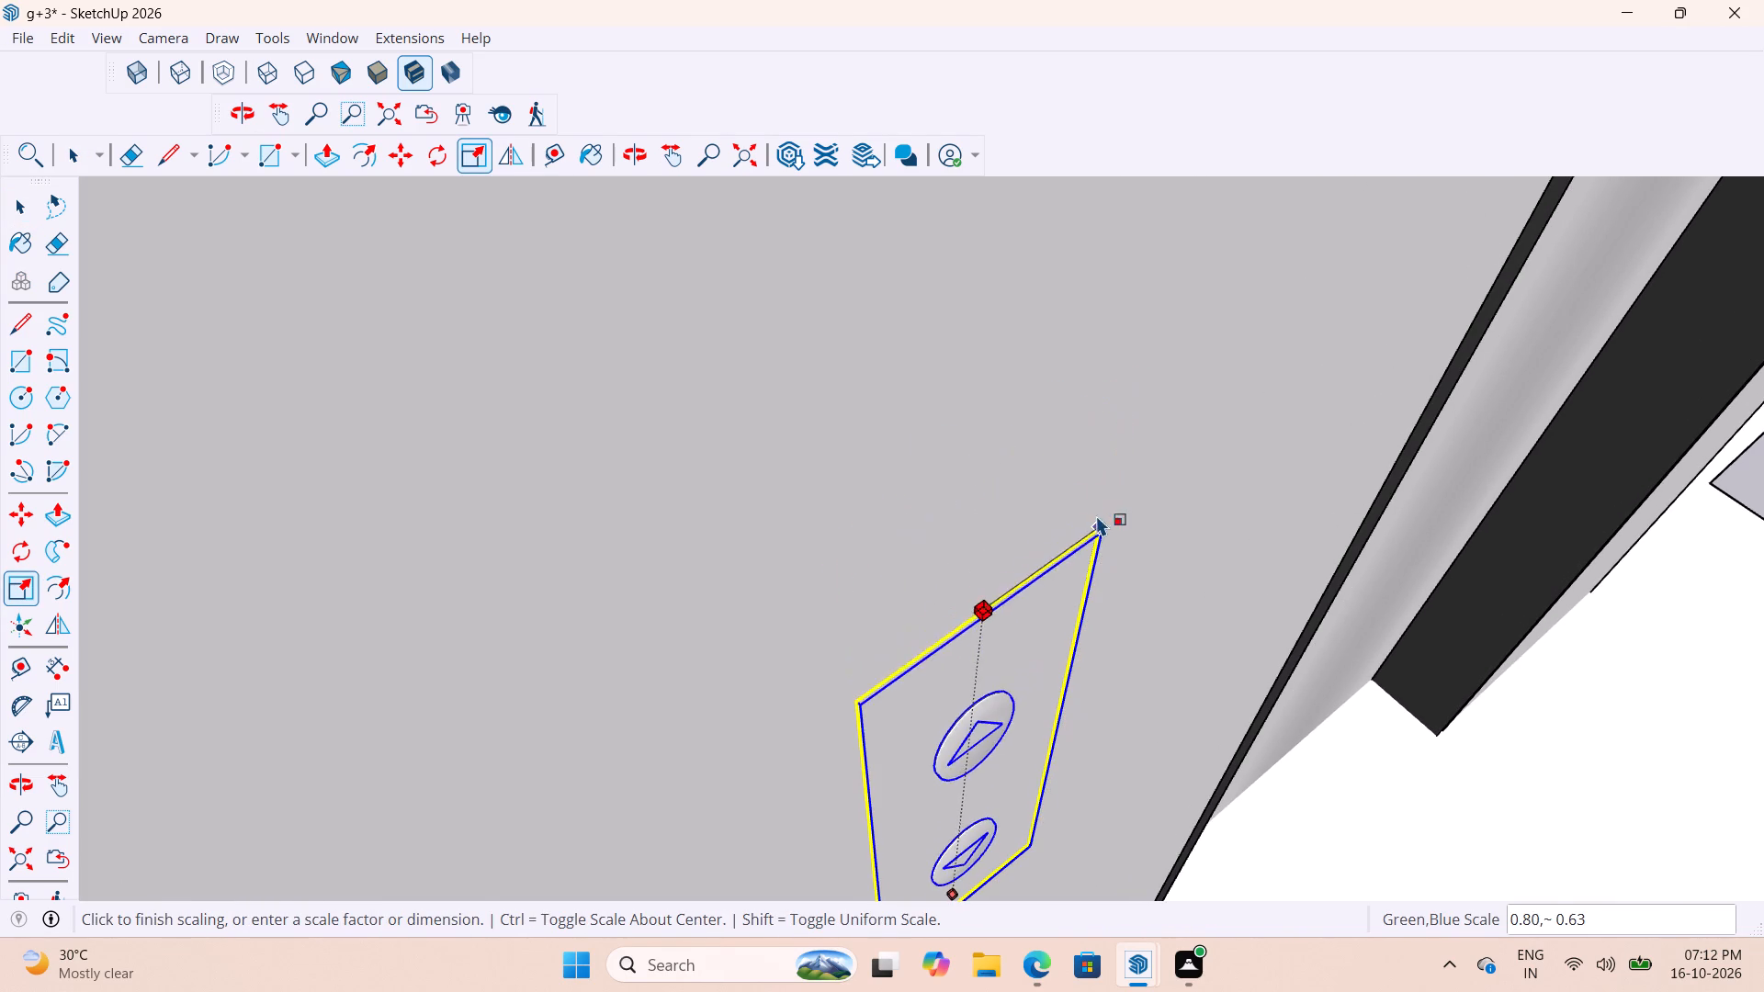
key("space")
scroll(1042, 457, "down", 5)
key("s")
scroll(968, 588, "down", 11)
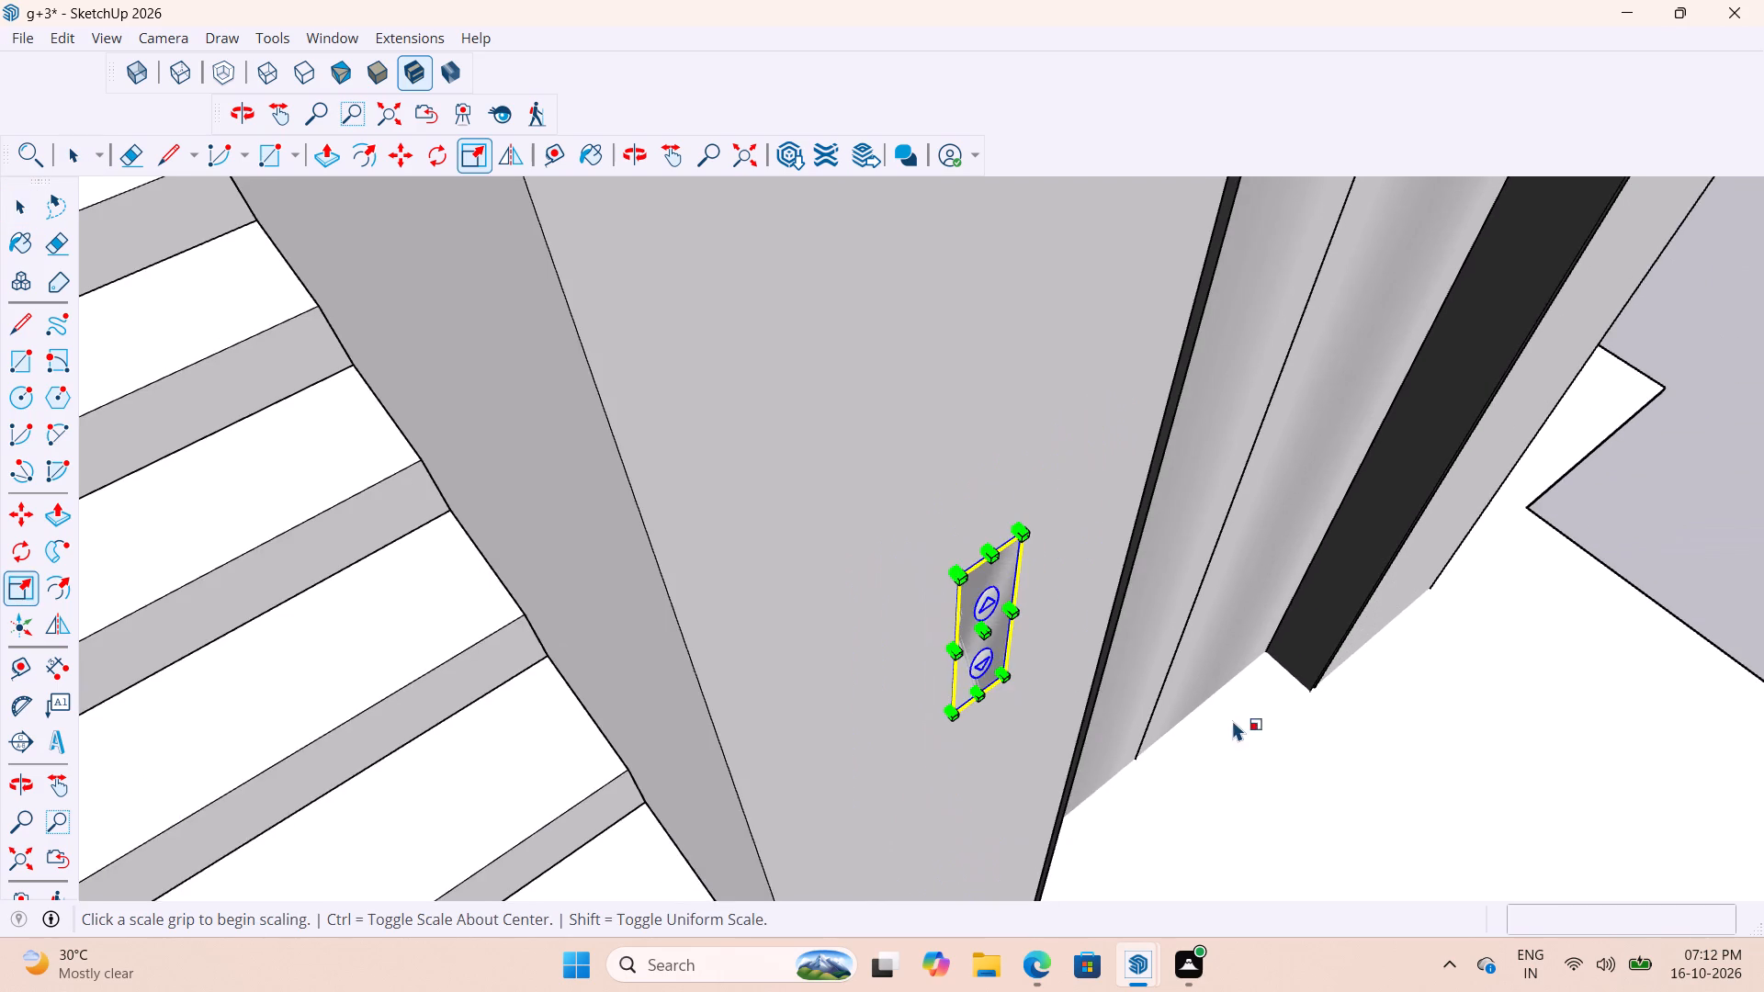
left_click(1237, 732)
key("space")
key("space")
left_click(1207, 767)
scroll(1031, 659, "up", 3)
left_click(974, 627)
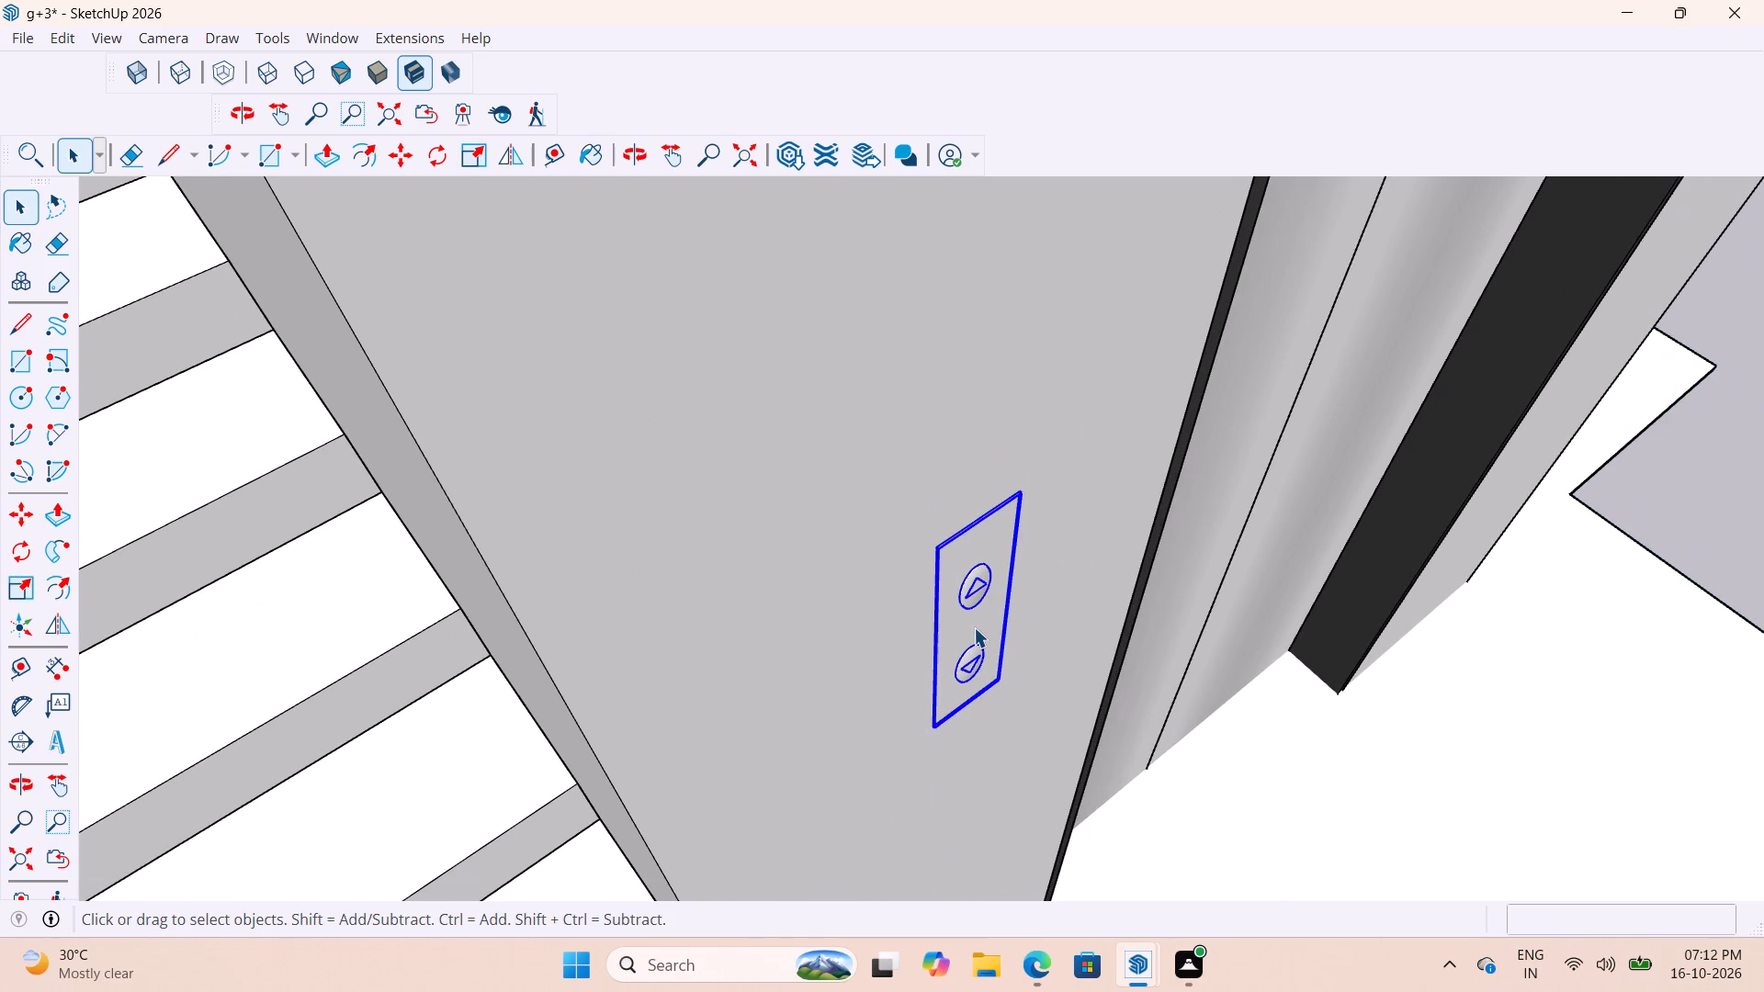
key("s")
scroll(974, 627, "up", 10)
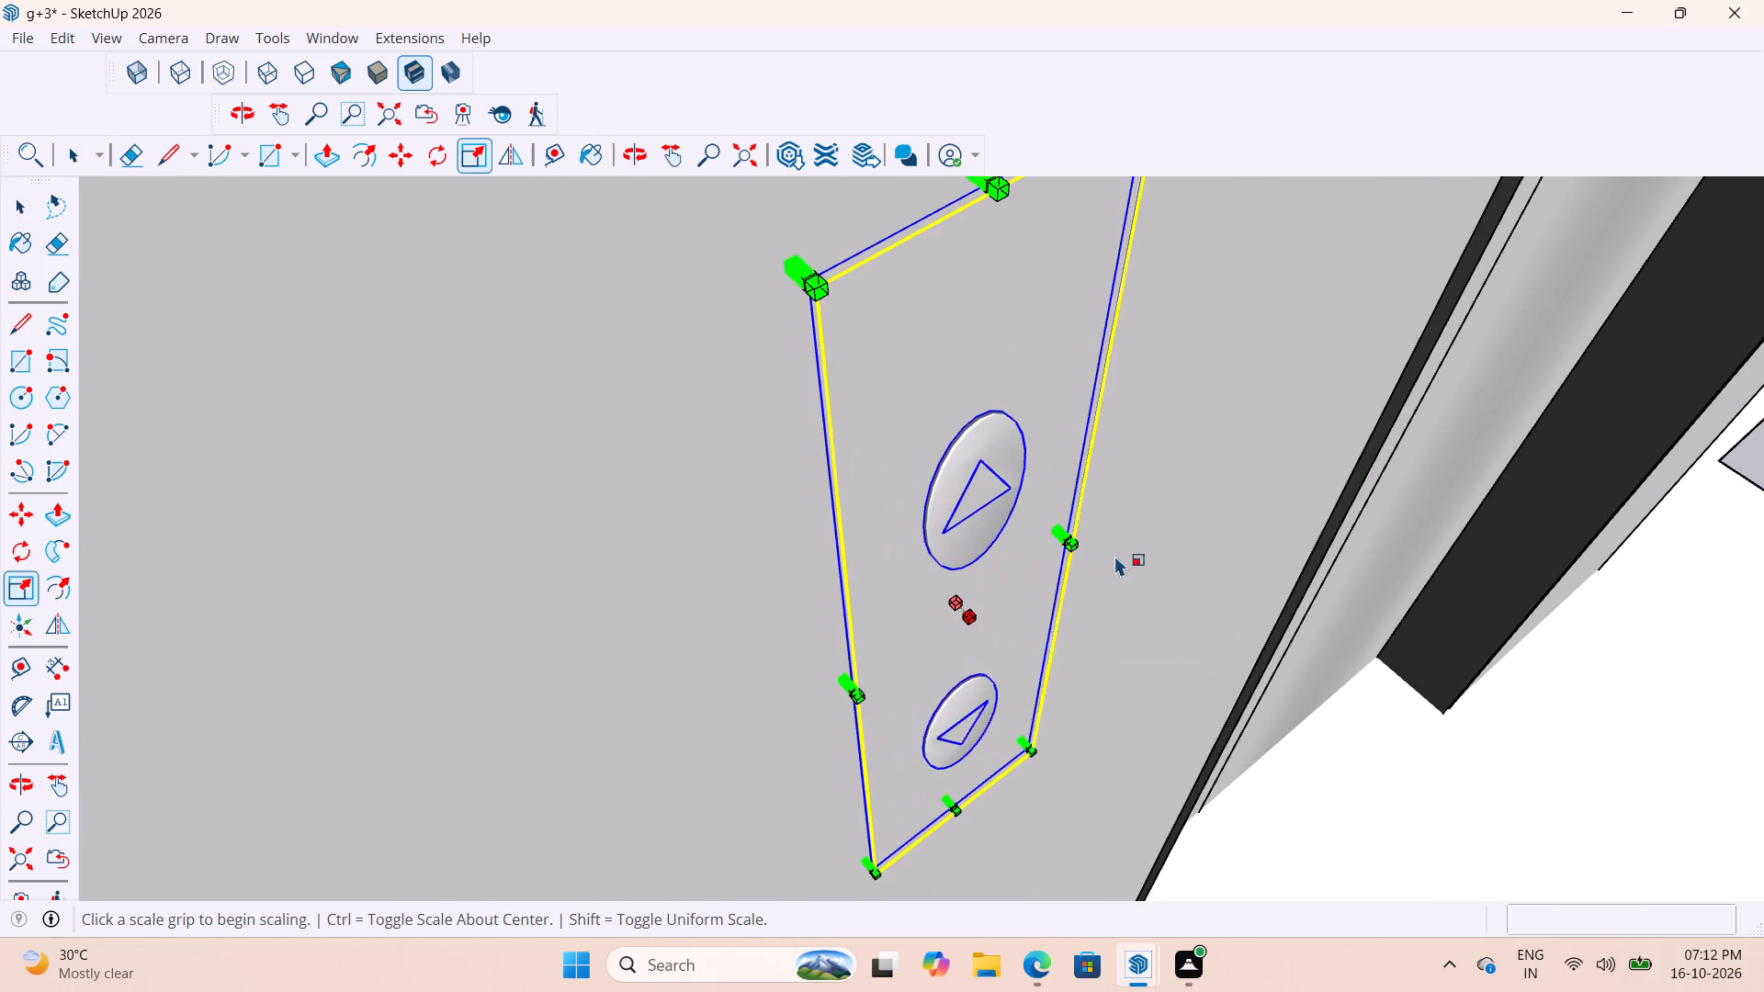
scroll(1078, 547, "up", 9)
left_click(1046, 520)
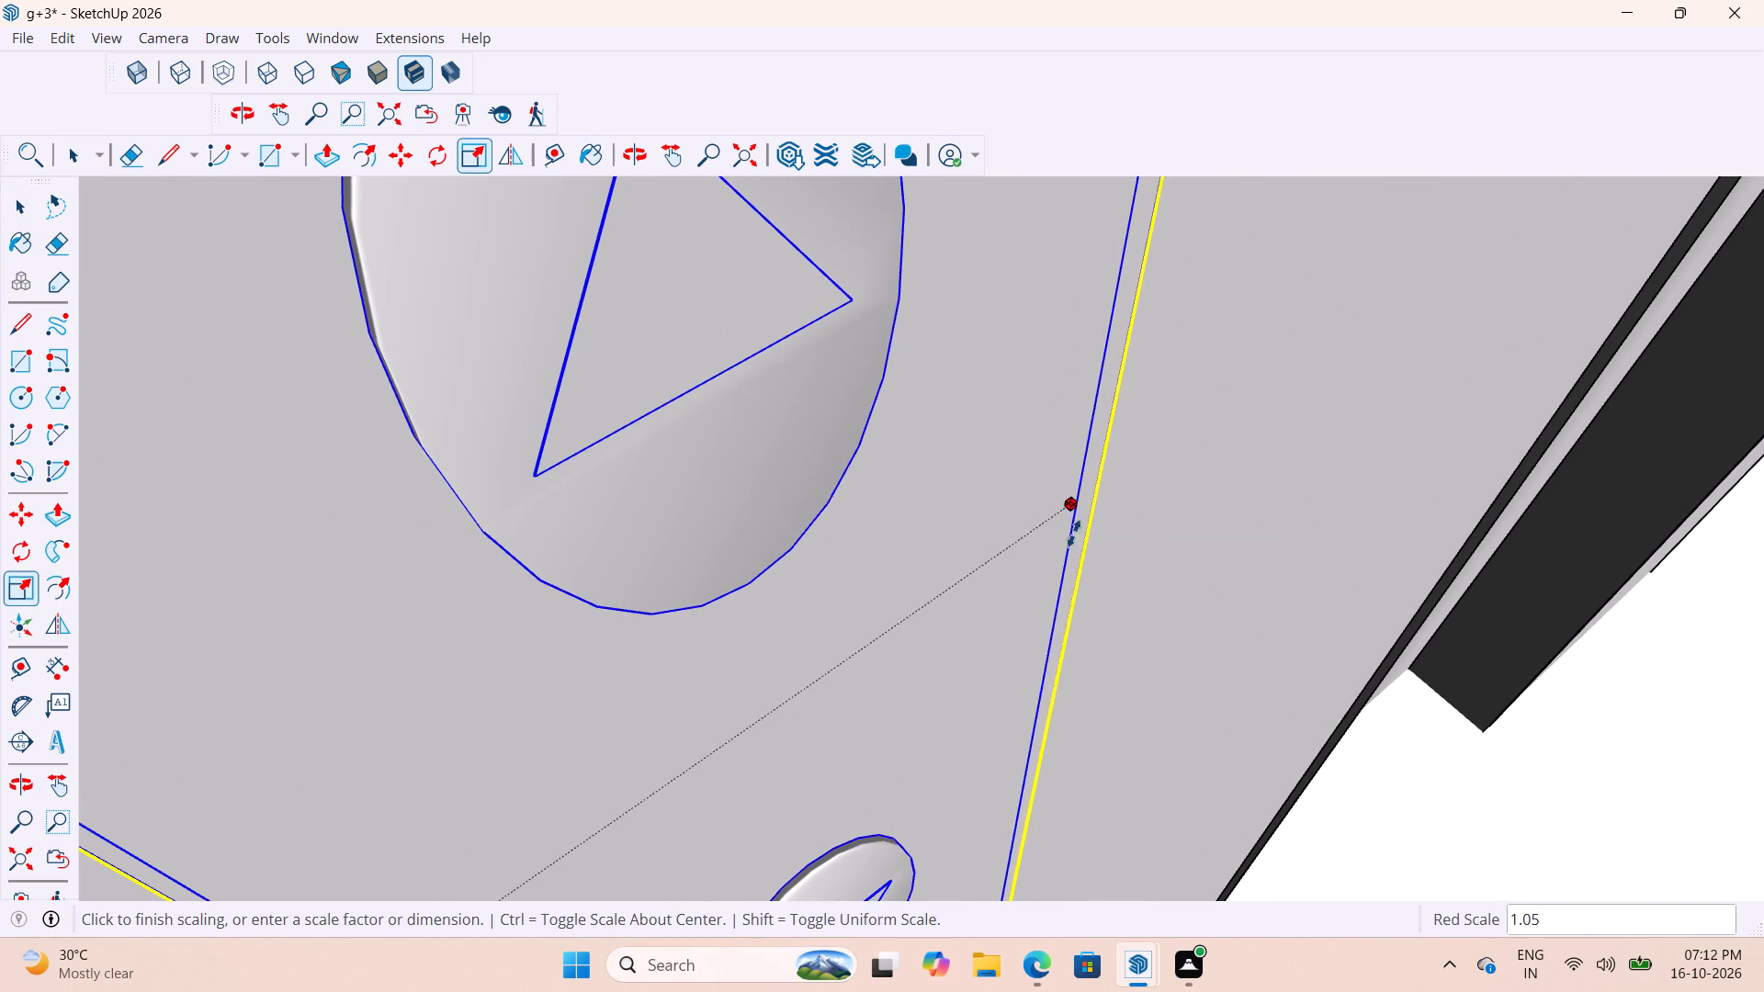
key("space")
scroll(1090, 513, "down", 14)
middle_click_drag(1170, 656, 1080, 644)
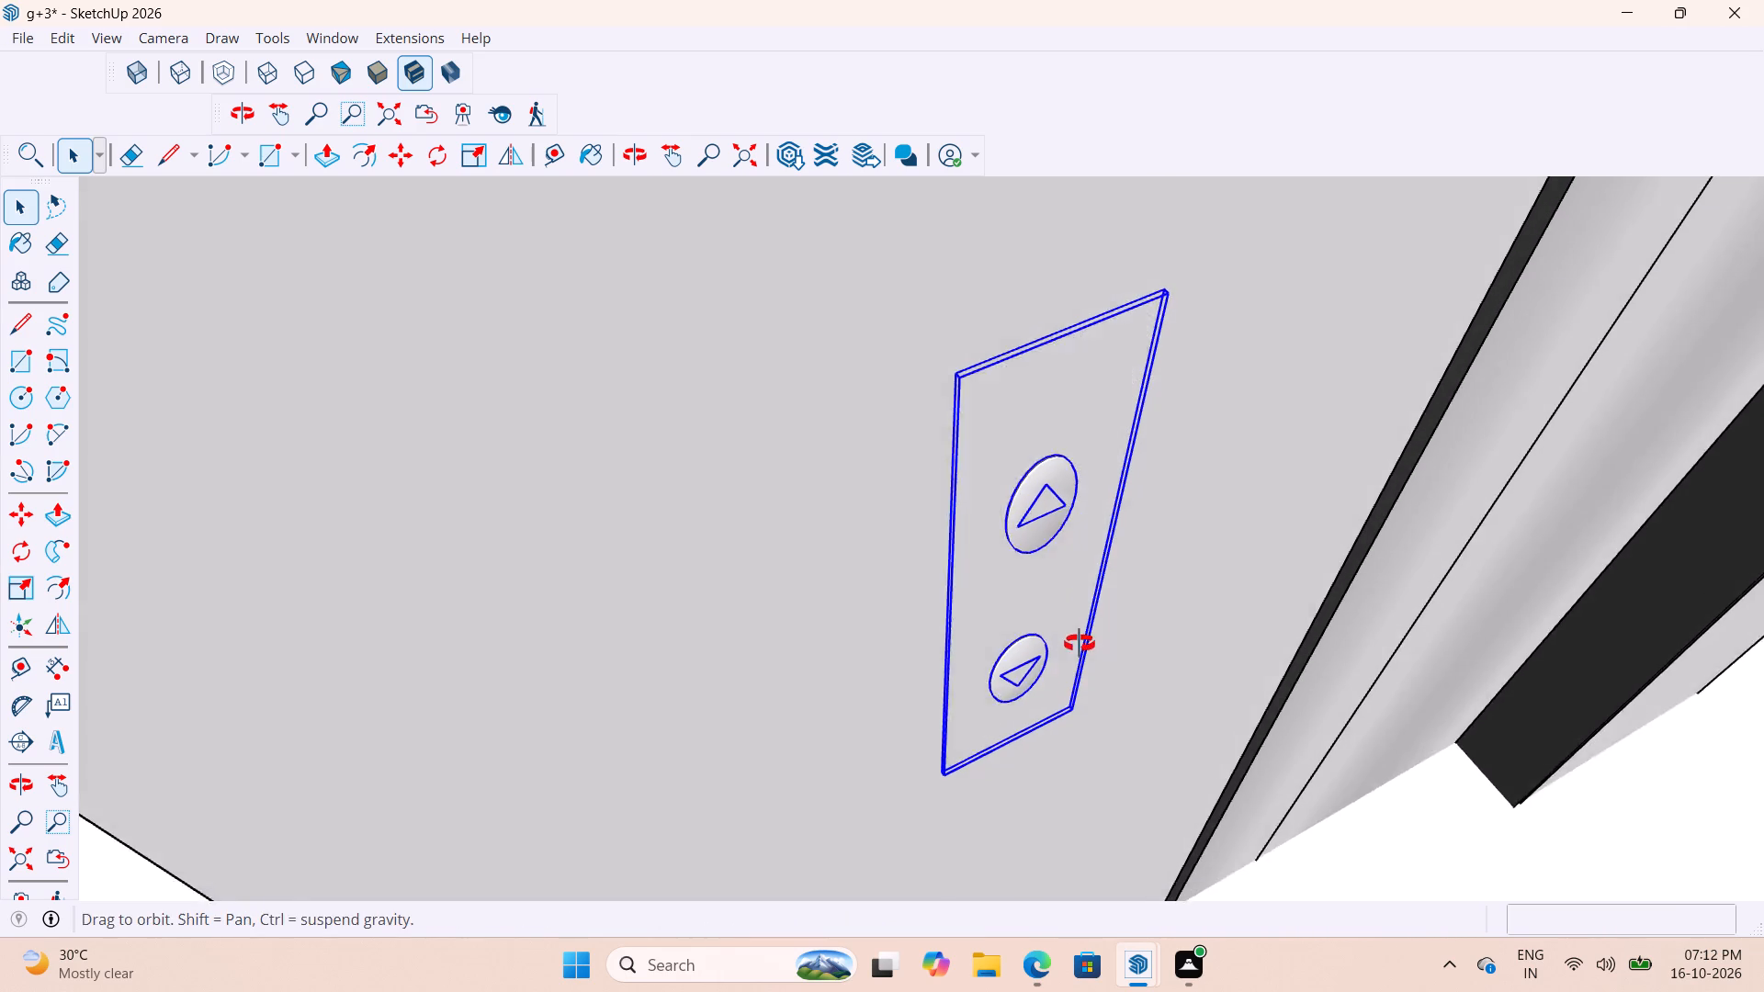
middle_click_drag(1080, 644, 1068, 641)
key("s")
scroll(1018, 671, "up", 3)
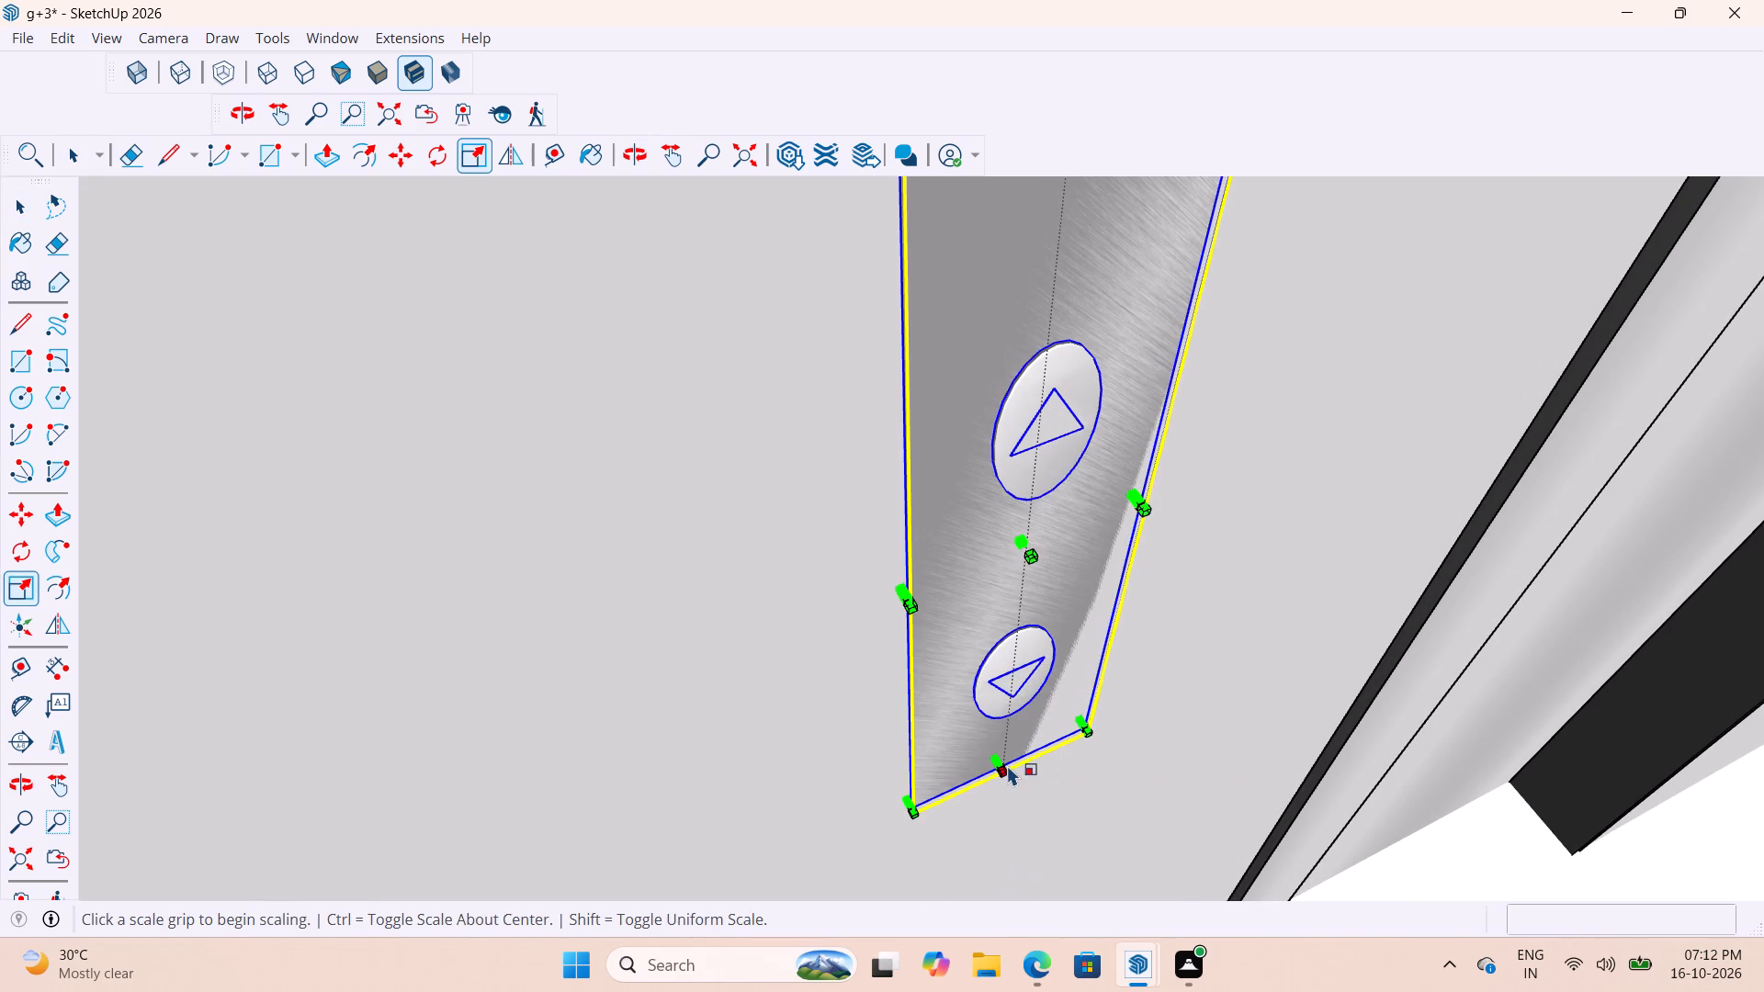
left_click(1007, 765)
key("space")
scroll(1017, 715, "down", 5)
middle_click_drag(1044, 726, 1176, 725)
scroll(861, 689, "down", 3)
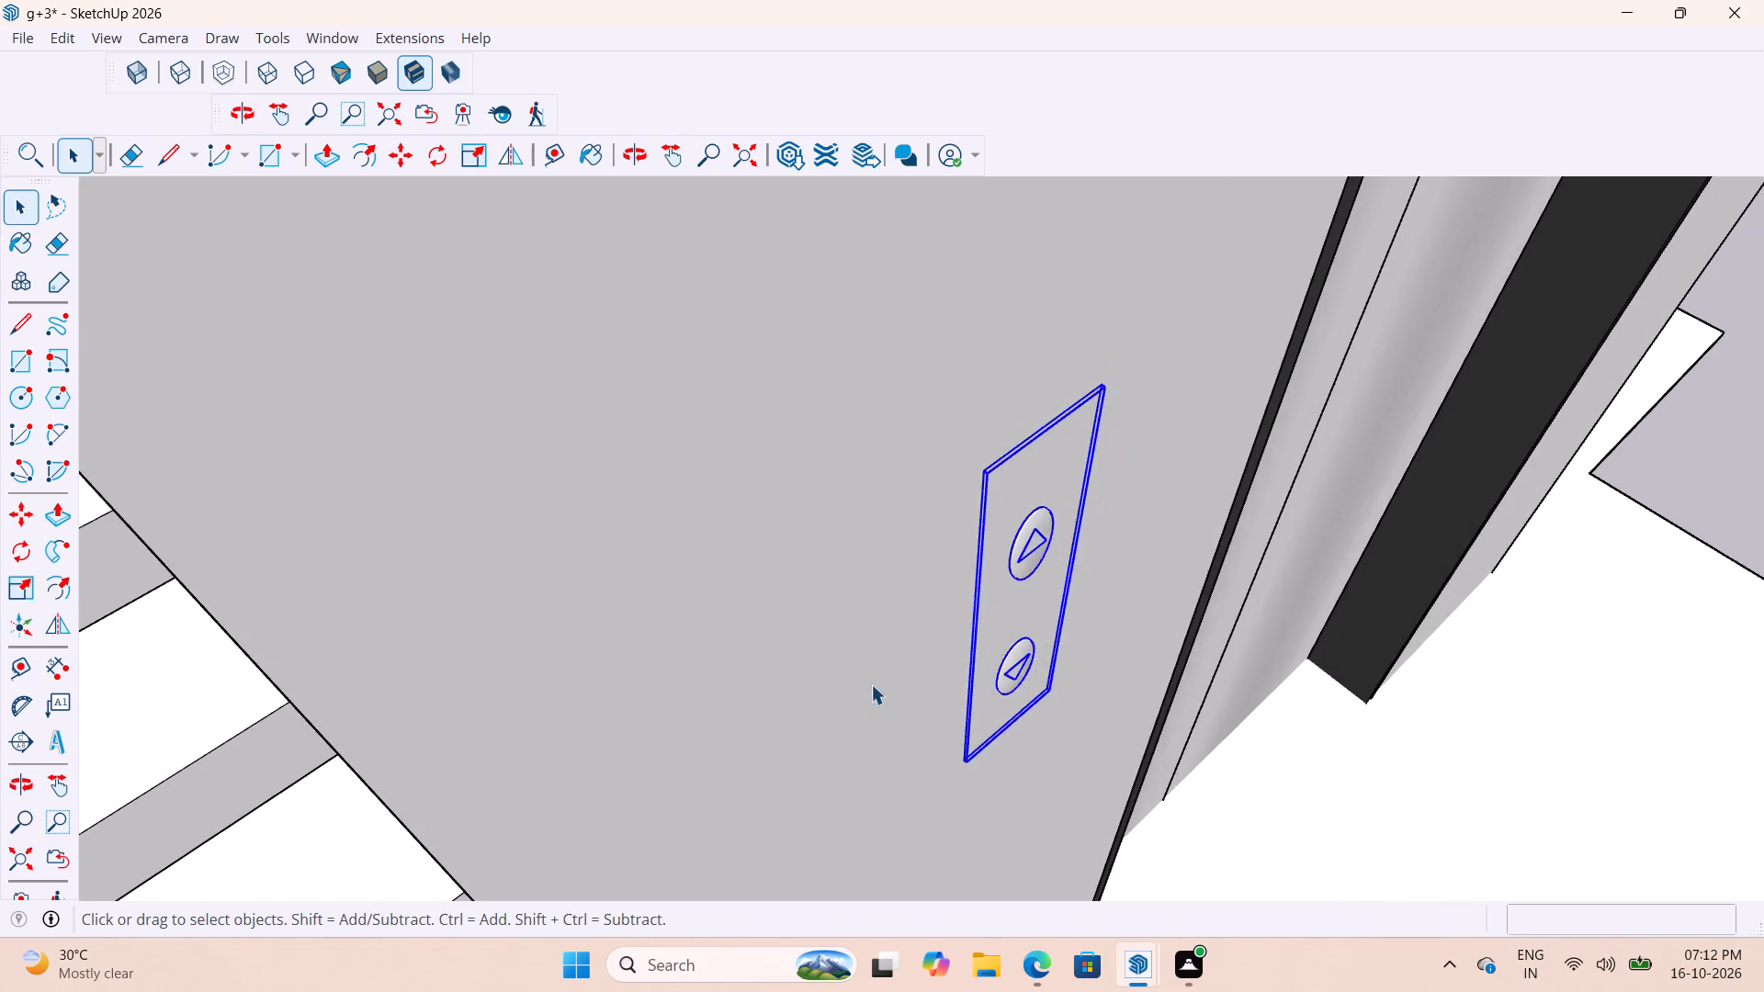
Move the call button plate by its top corner off the wall to the open ground outside the smaller house.
scroll(871, 684, "down", 7)
left_click(941, 596)
scroll(862, 603, "down", 5)
key("m")
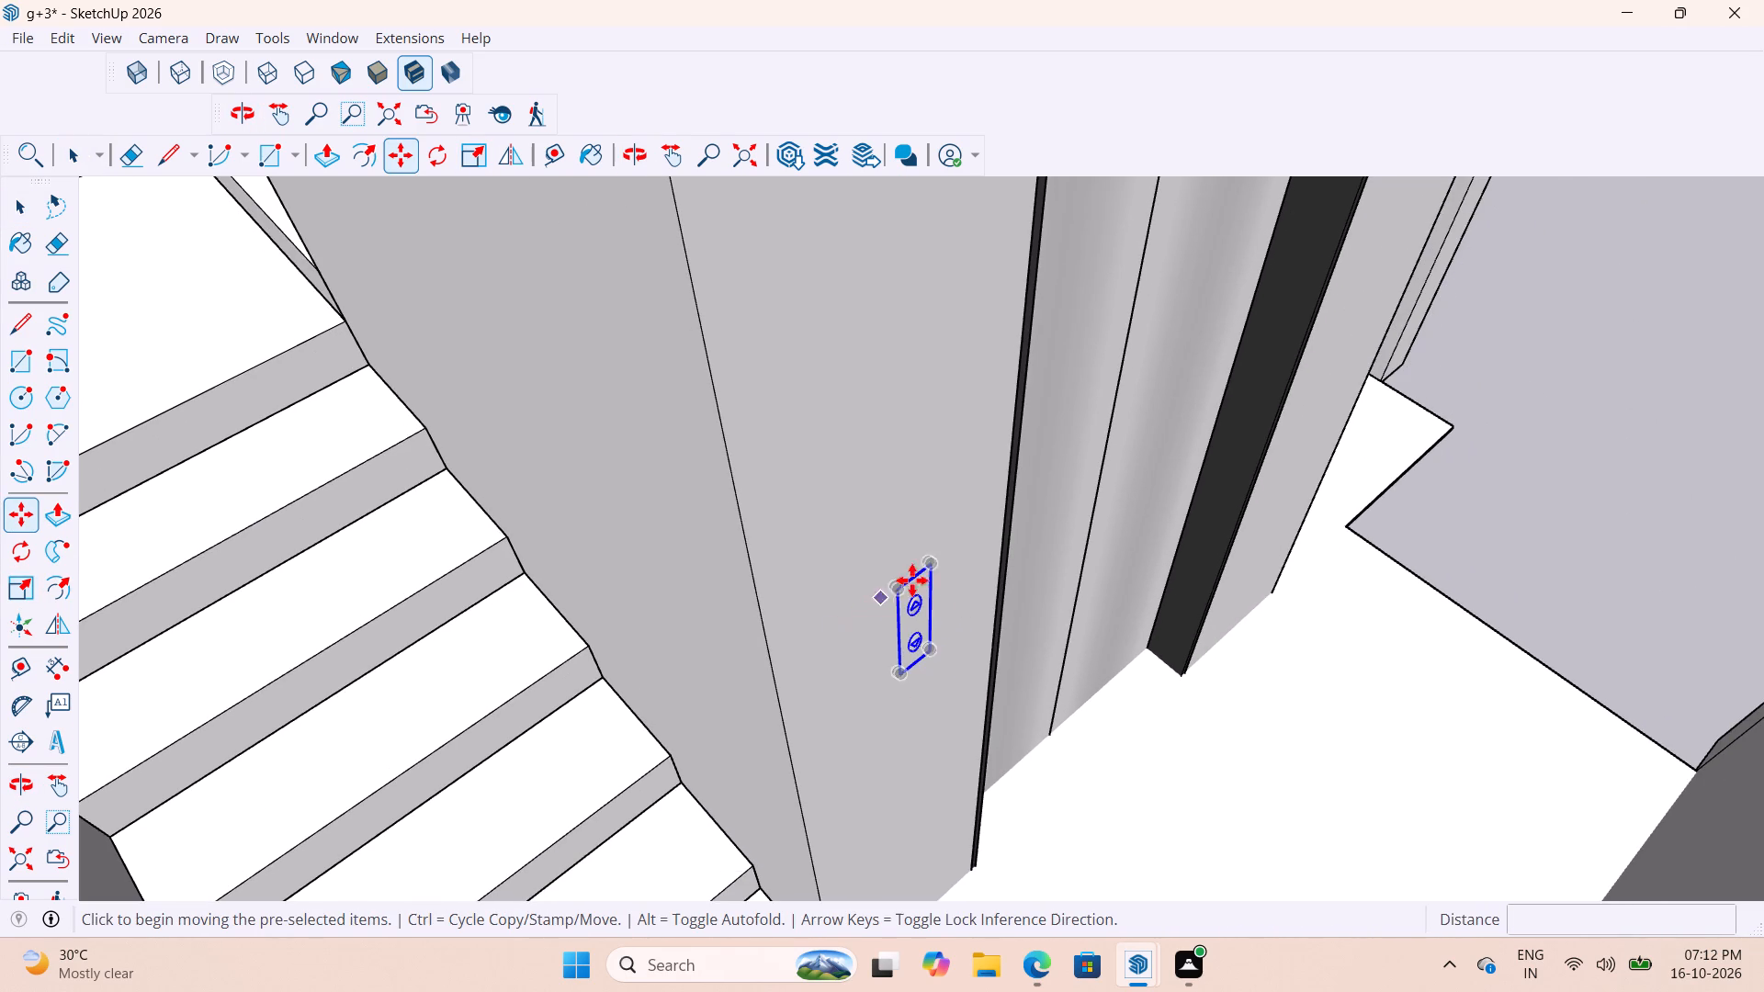
left_click(938, 570)
scroll(920, 554, "down", 20)
scroll(920, 554, "down", 3)
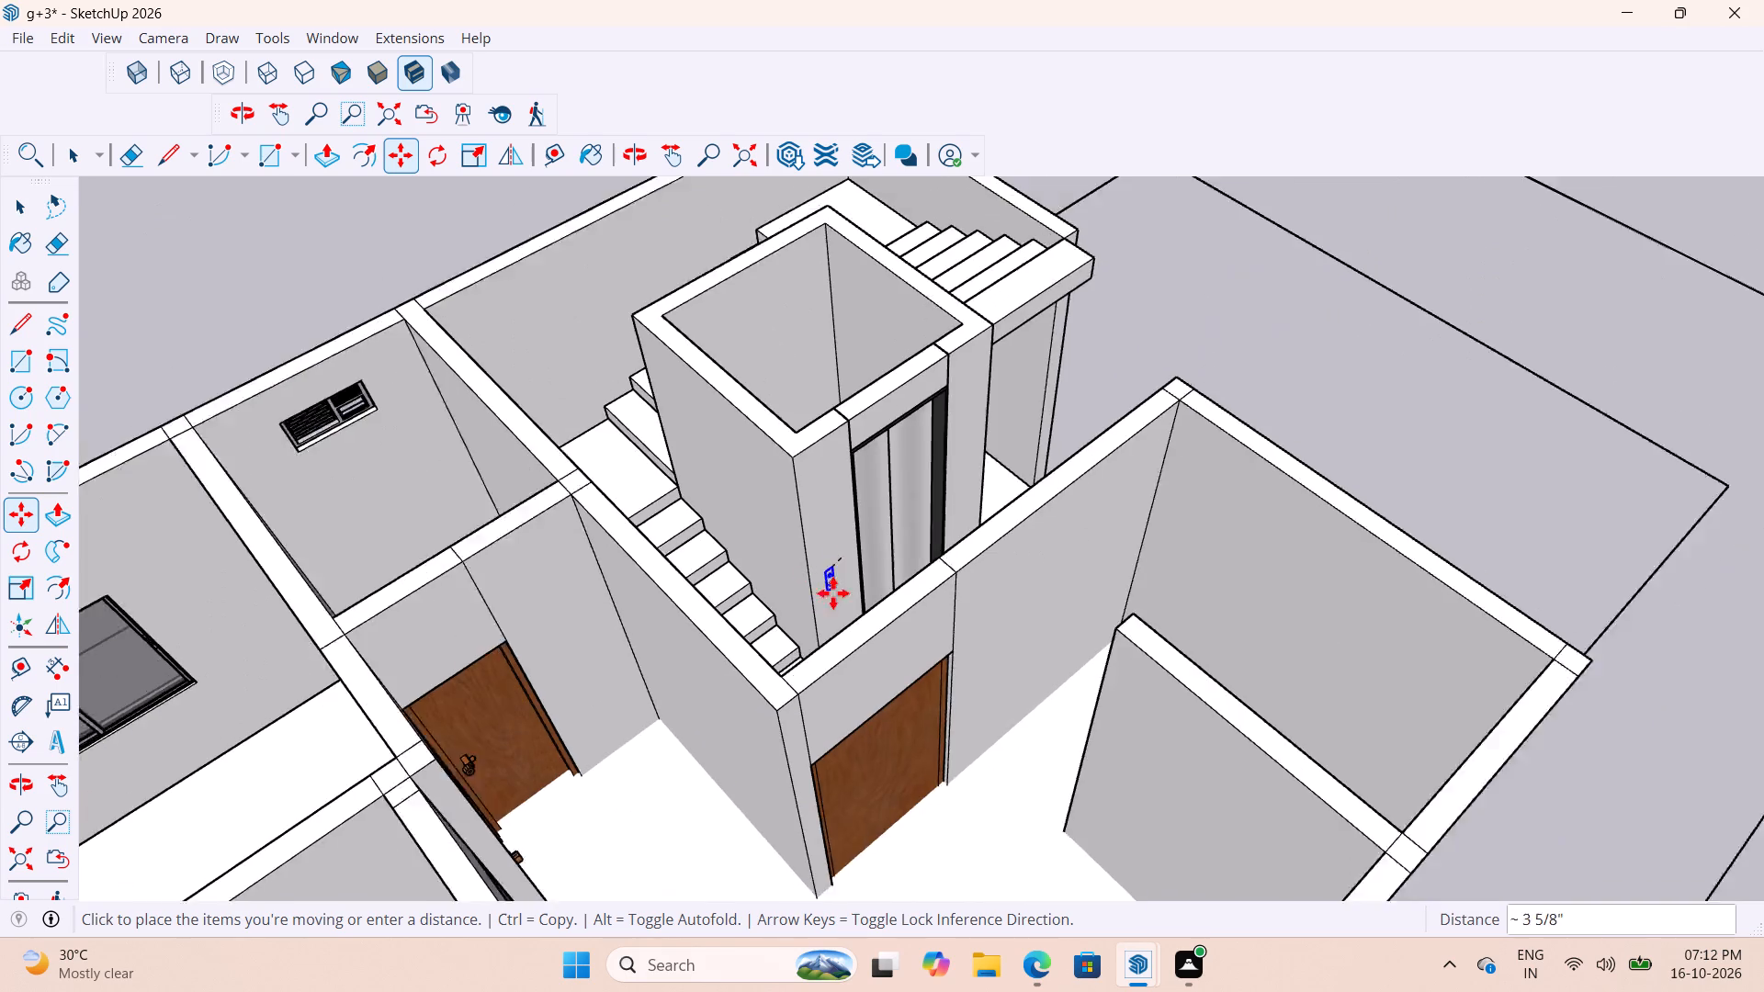
scroll(833, 593, "down", 1)
middle_click_drag(1028, 588, 621, 579)
left_click(1184, 568)
key("space")
left_click(1212, 607)
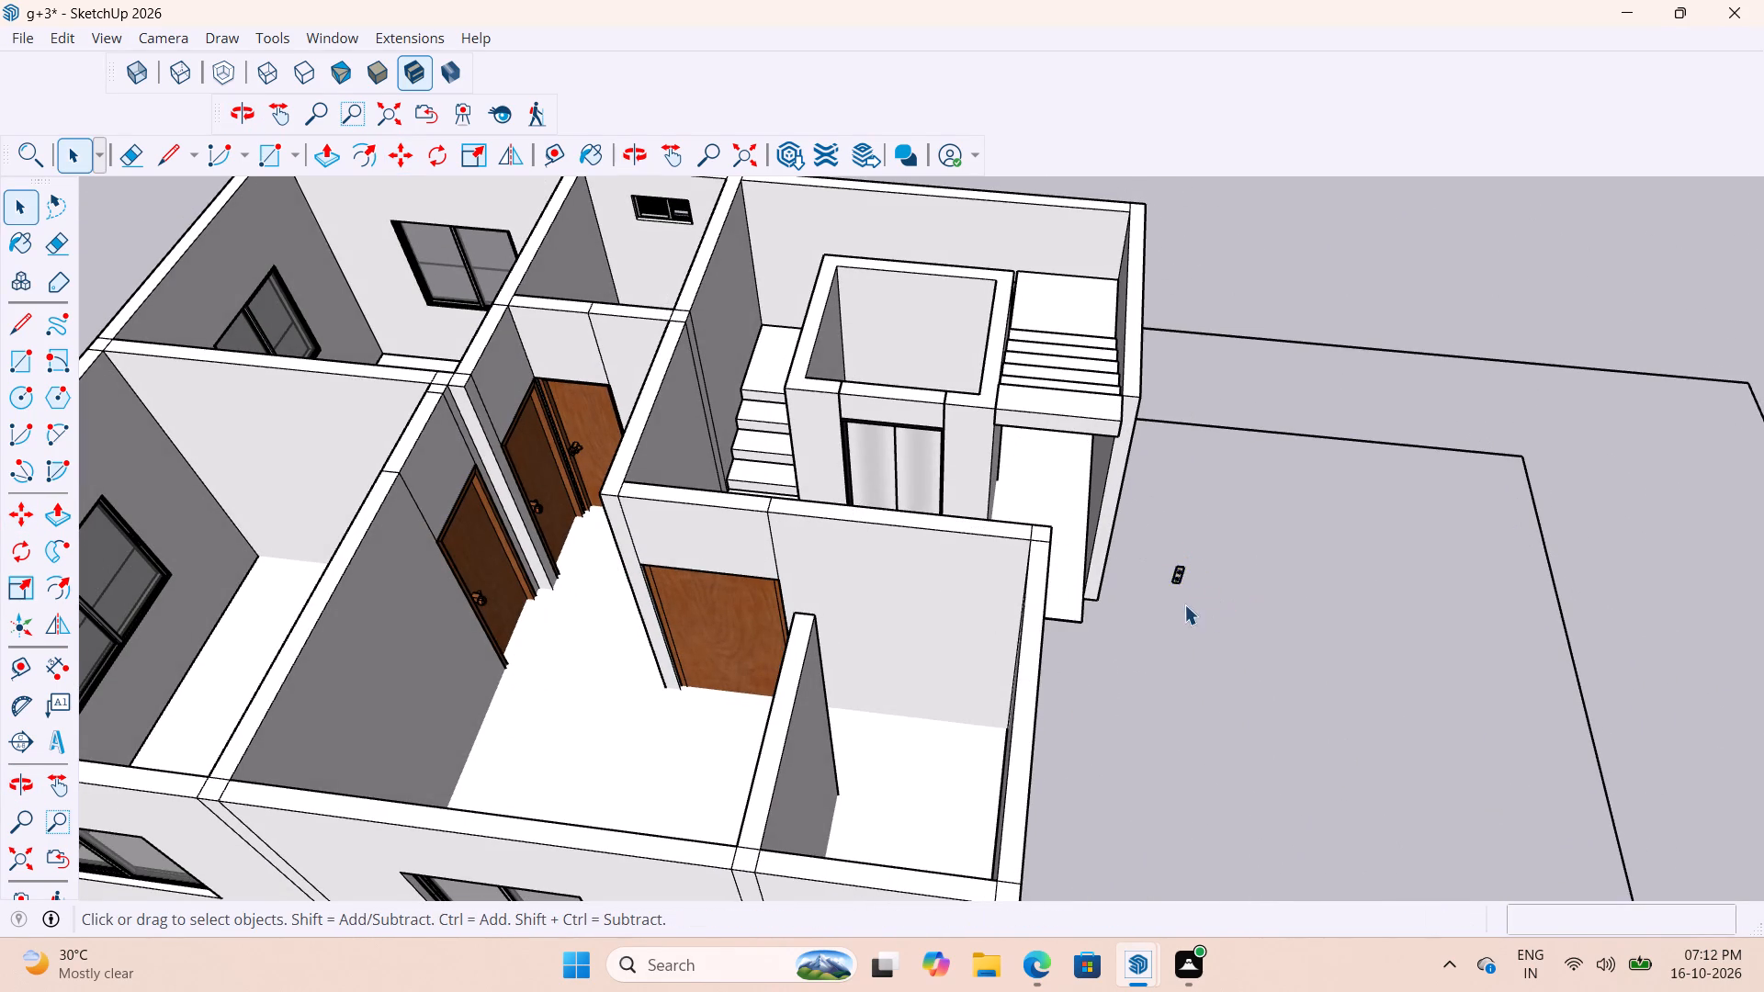
Scale up the call button plate's thickness from its face while it sits clear of the wall.
scroll(1180, 601, "up", 15)
left_click(1186, 548)
key("s")
scroll(1193, 560, "up", 4)
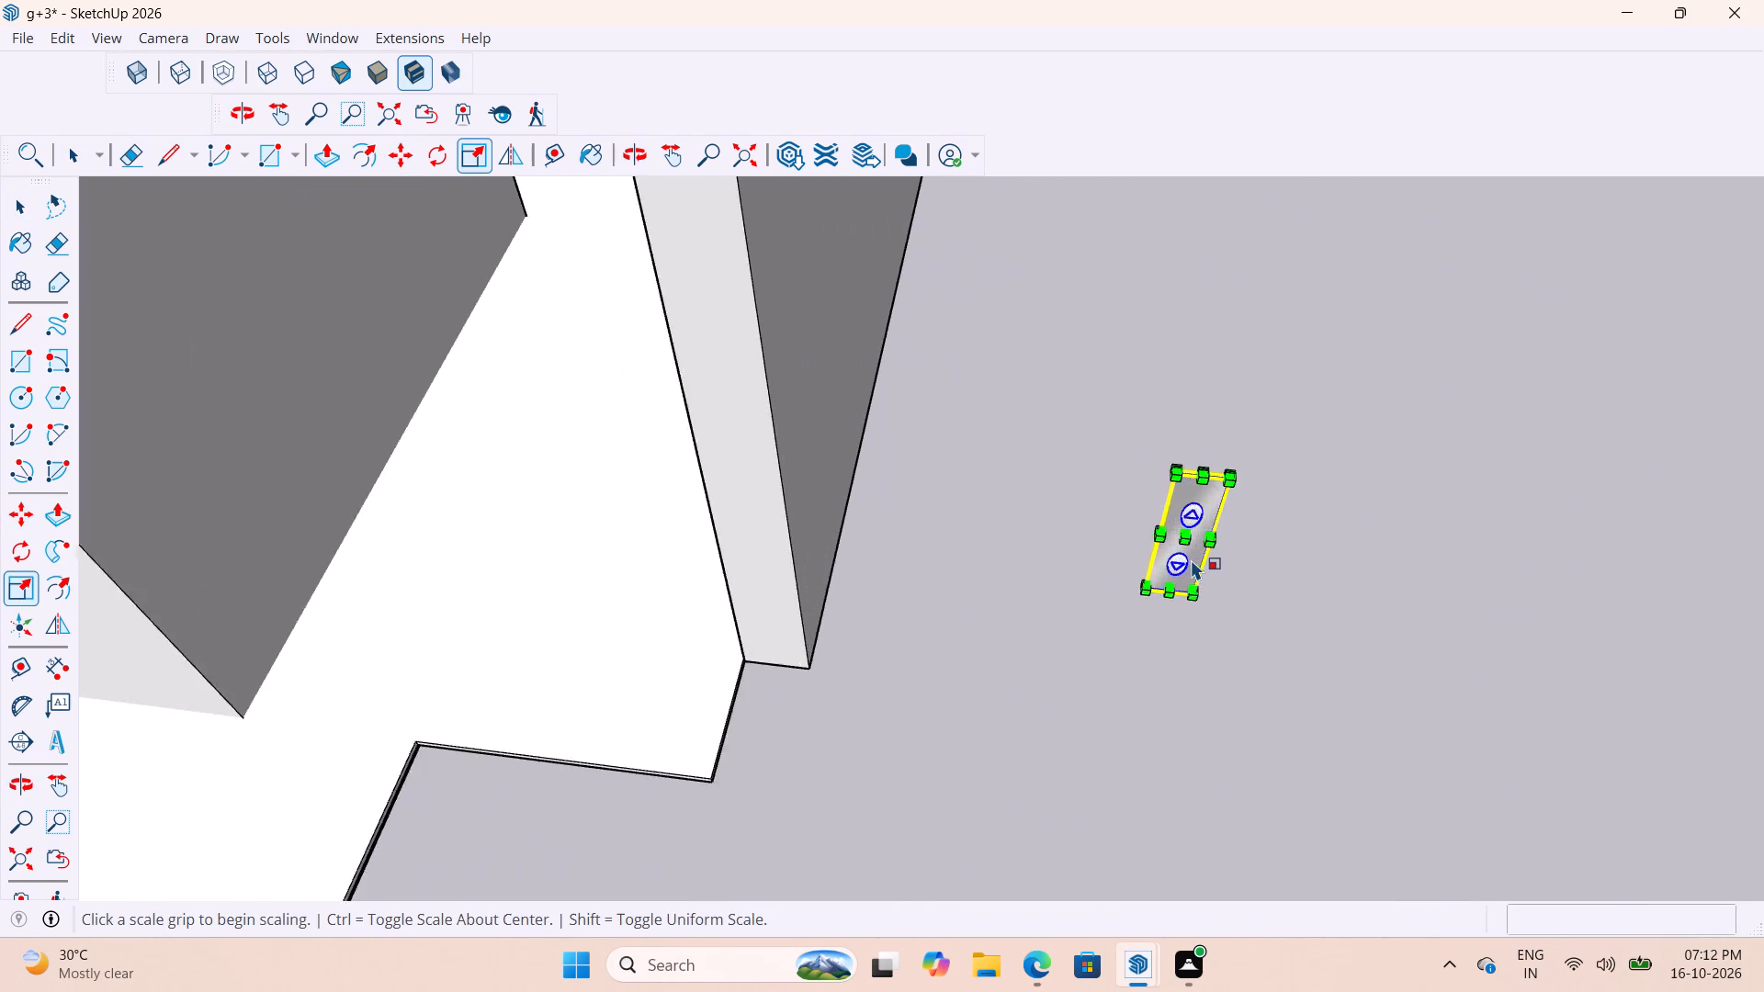
scroll(1191, 559, "up", 14)
left_click(1174, 508)
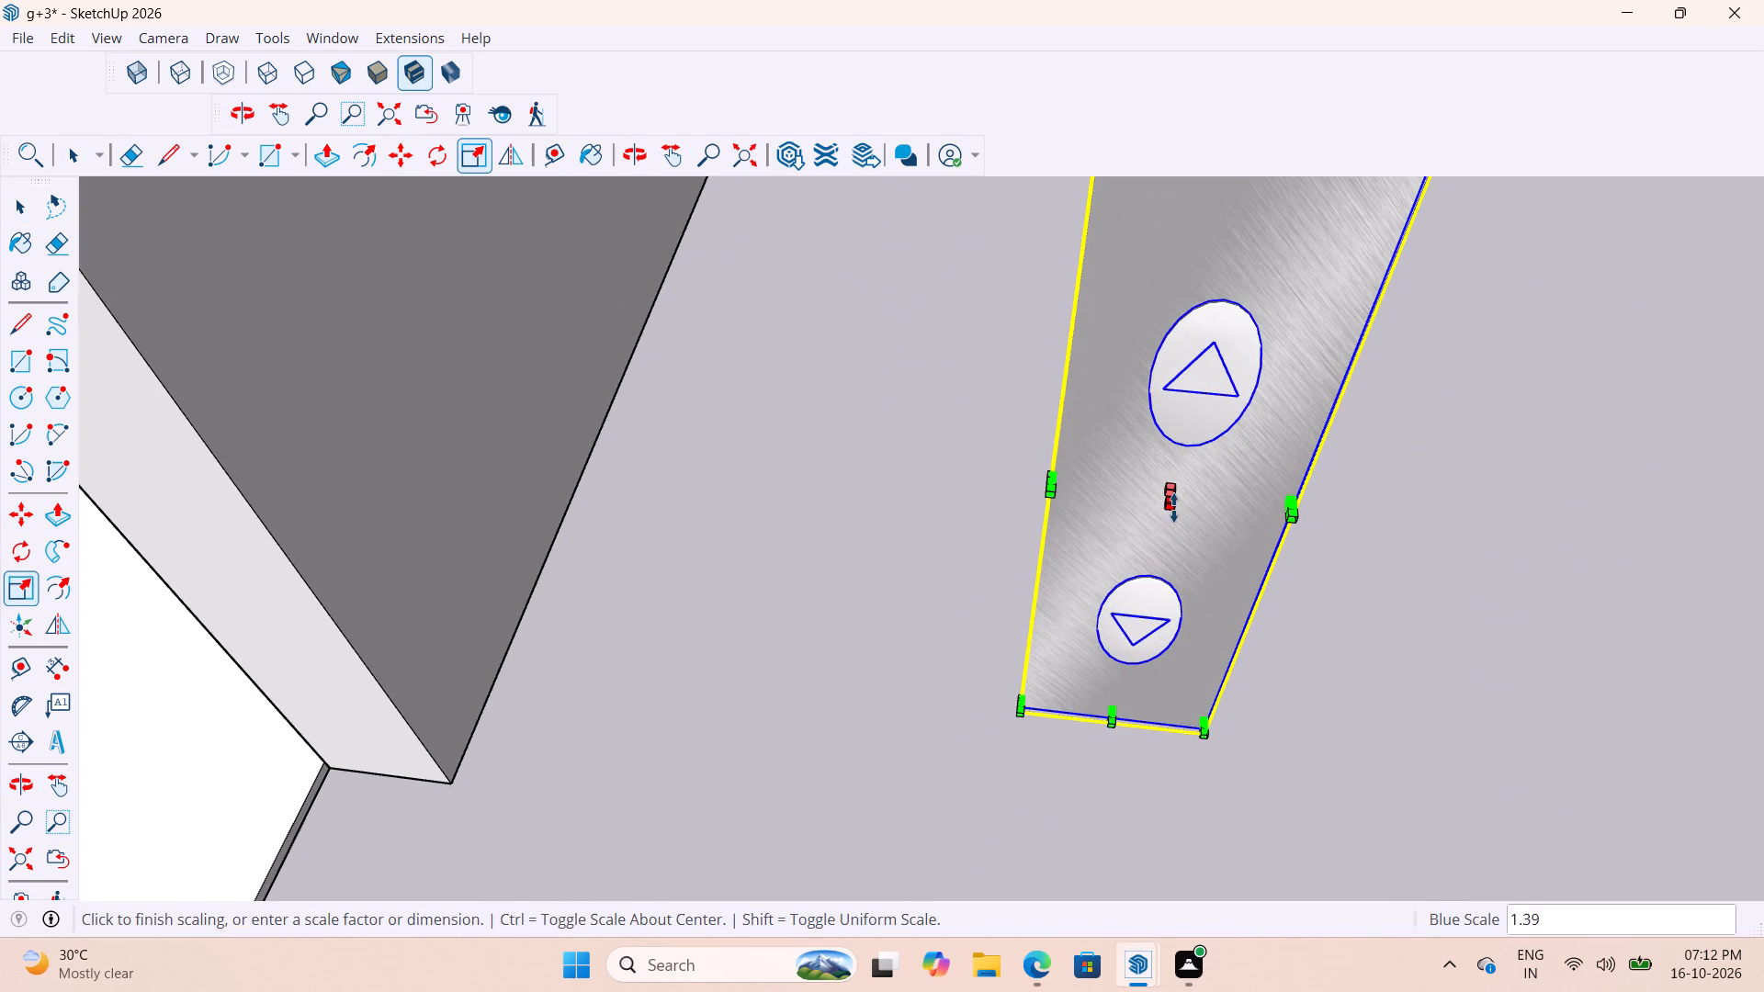
left_click(1181, 556)
scroll(1112, 592, "down", 5)
middle_click_drag(1246, 642, 941, 649)
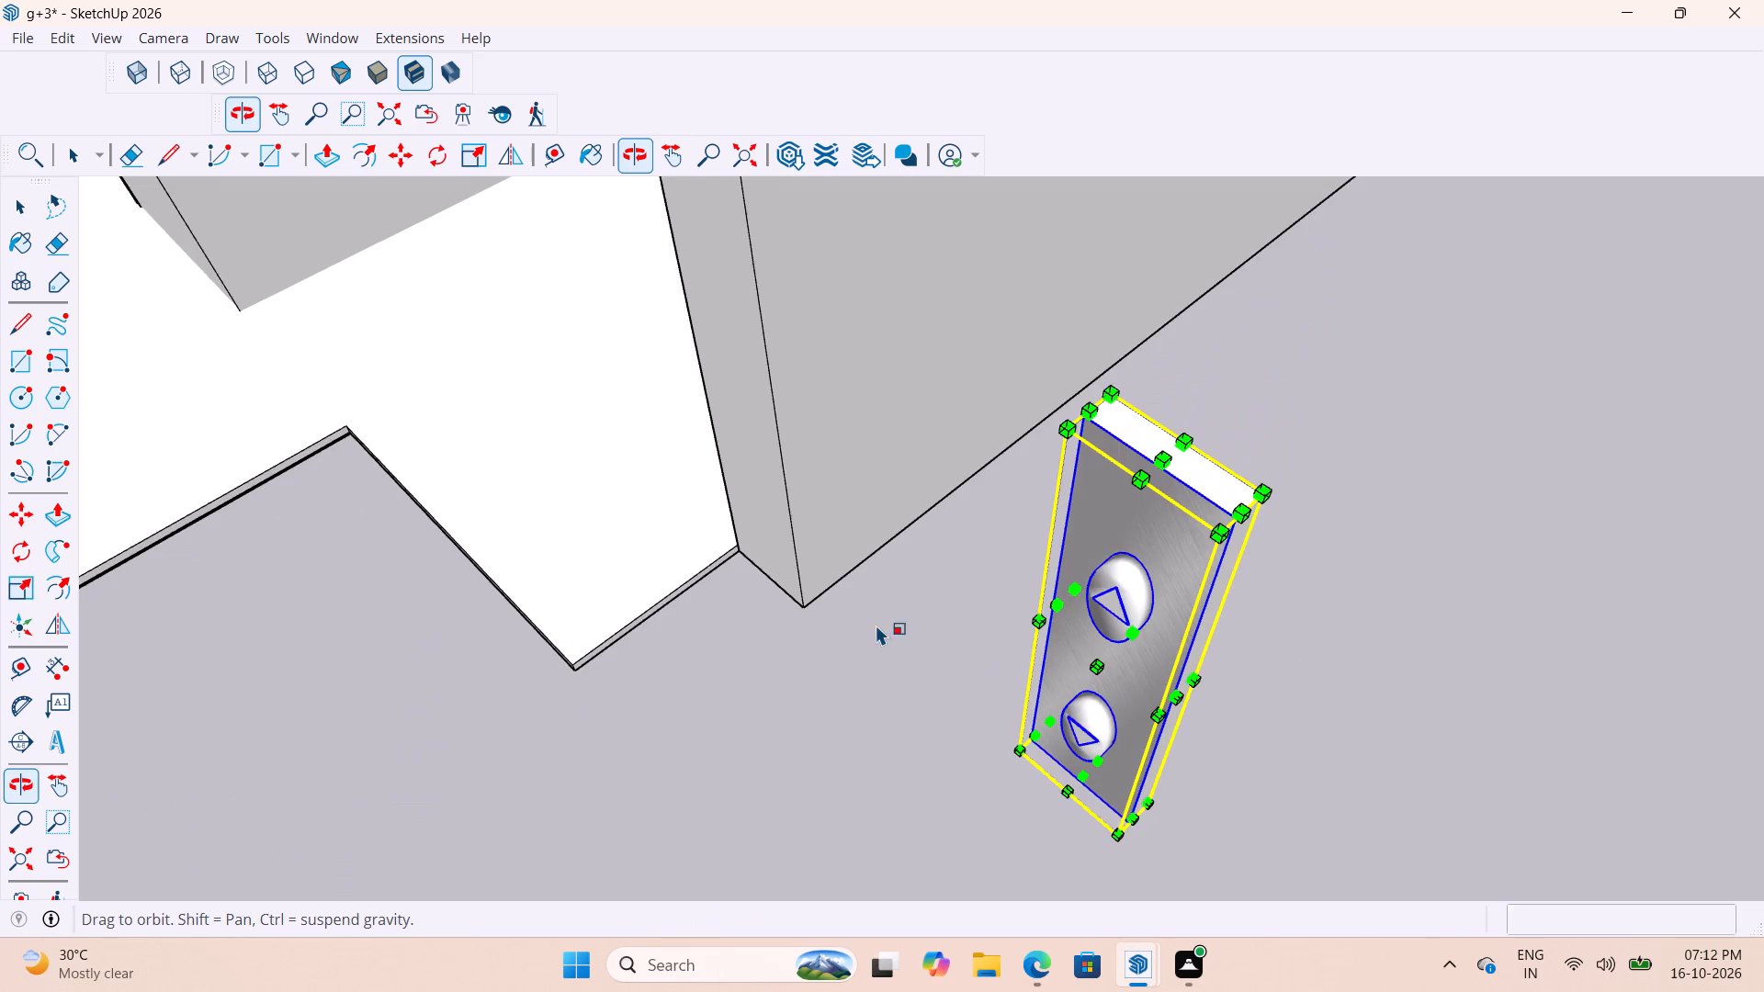
scroll(862, 637, "down", 5)
left_click(1195, 764)
key("space")
Move the thickened call button plate by its rear top corner about 11' 8" back onto the wall face beside the lift door.
left_click(1021, 678)
scroll(968, 633, "up", 11)
middle_click_drag(964, 626, 860, 572)
left_click(922, 524)
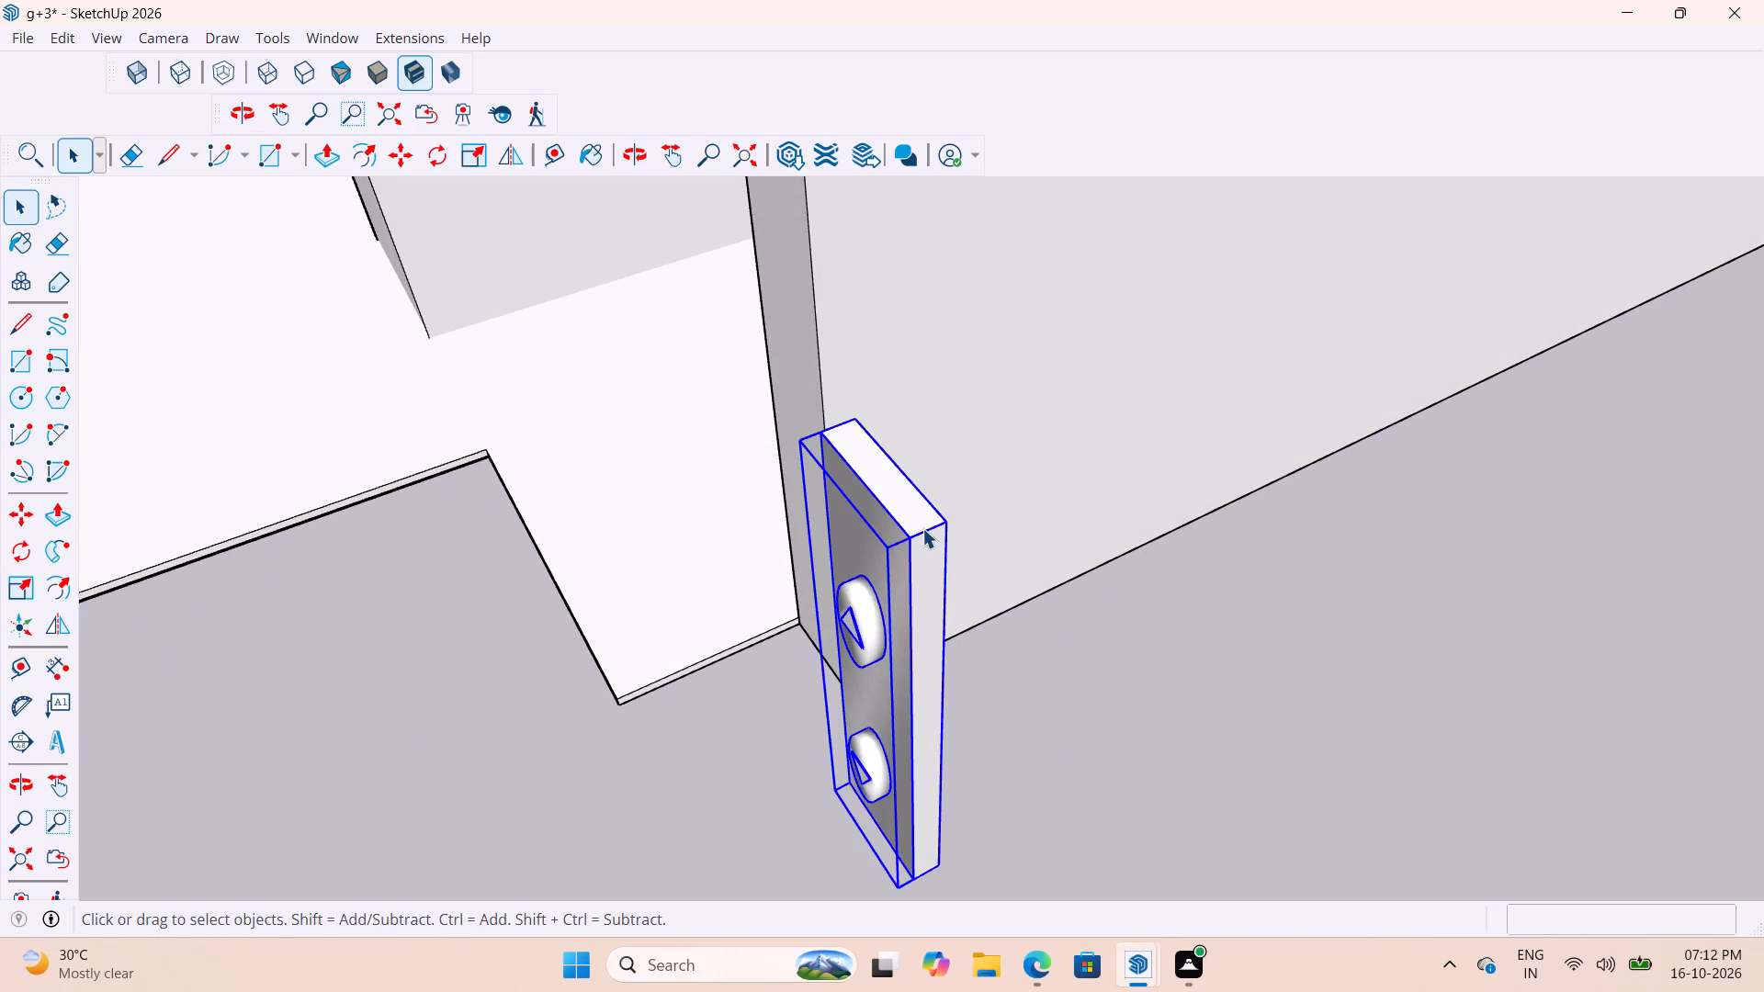
key("m")
left_click(948, 530)
scroll(1122, 605, "down", 14)
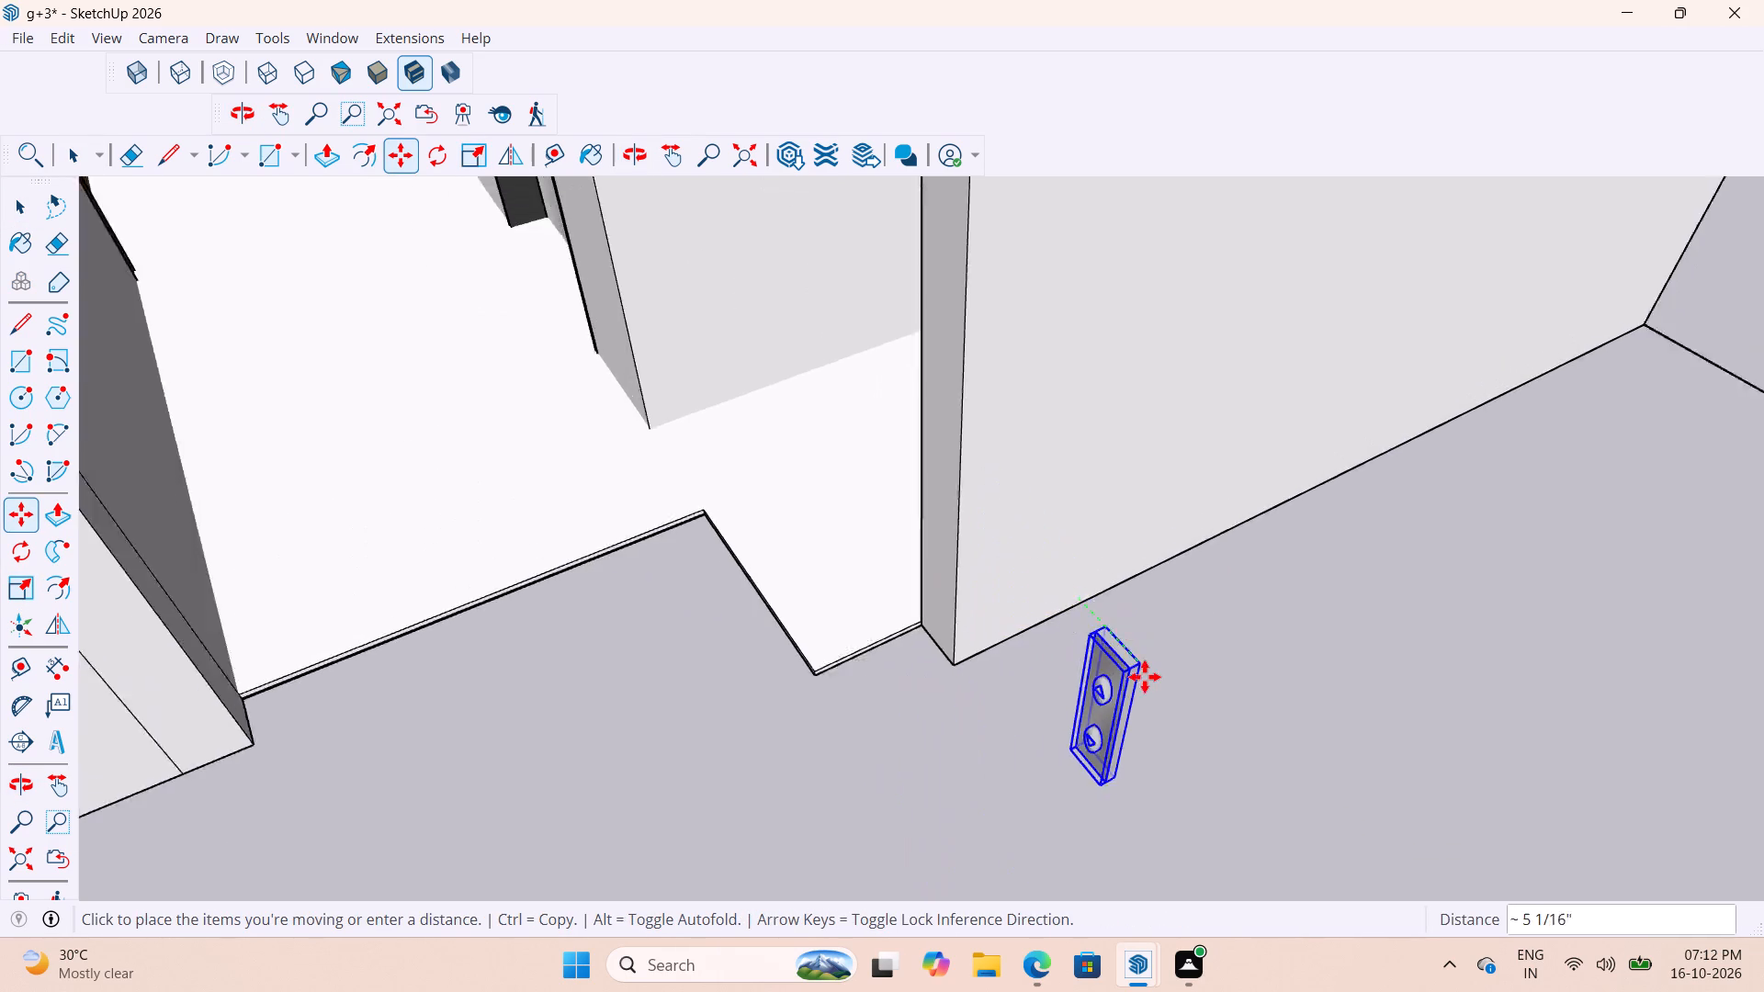
scroll(1145, 677, "down", 20)
scroll(1145, 677, "down", 1)
scroll(998, 397, "up", 9)
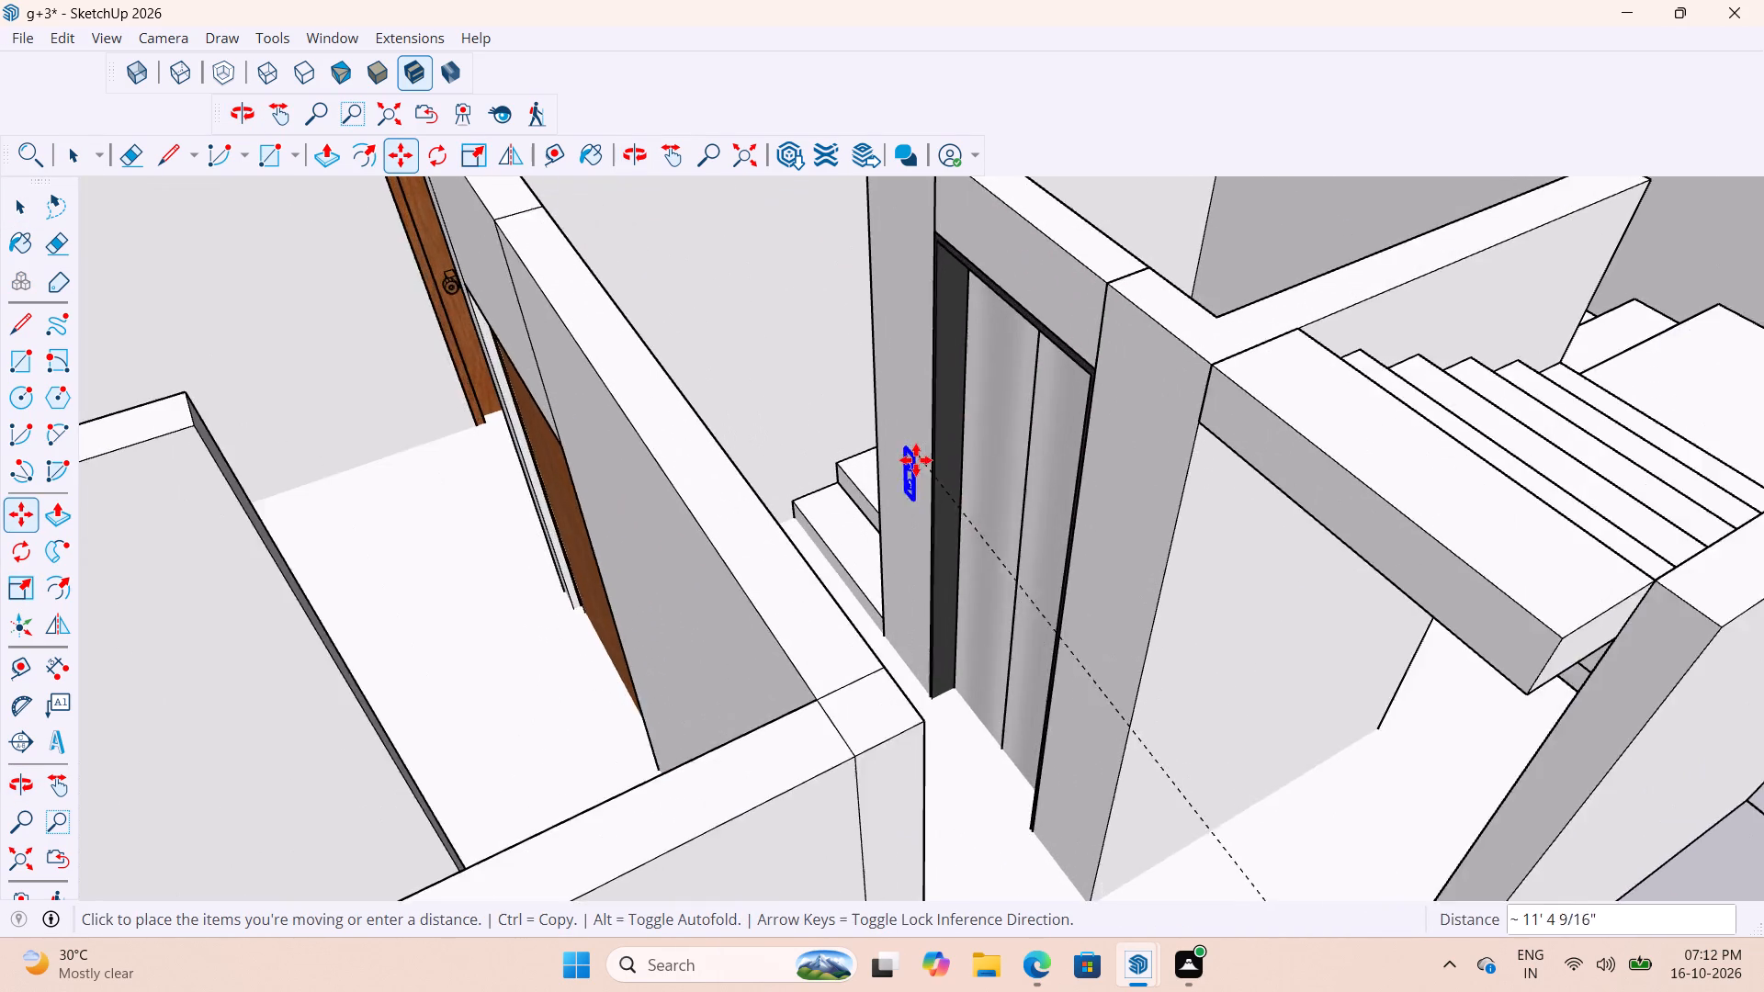
scroll(916, 460, "up", 6)
middle_click_drag(906, 471, 1029, 530)
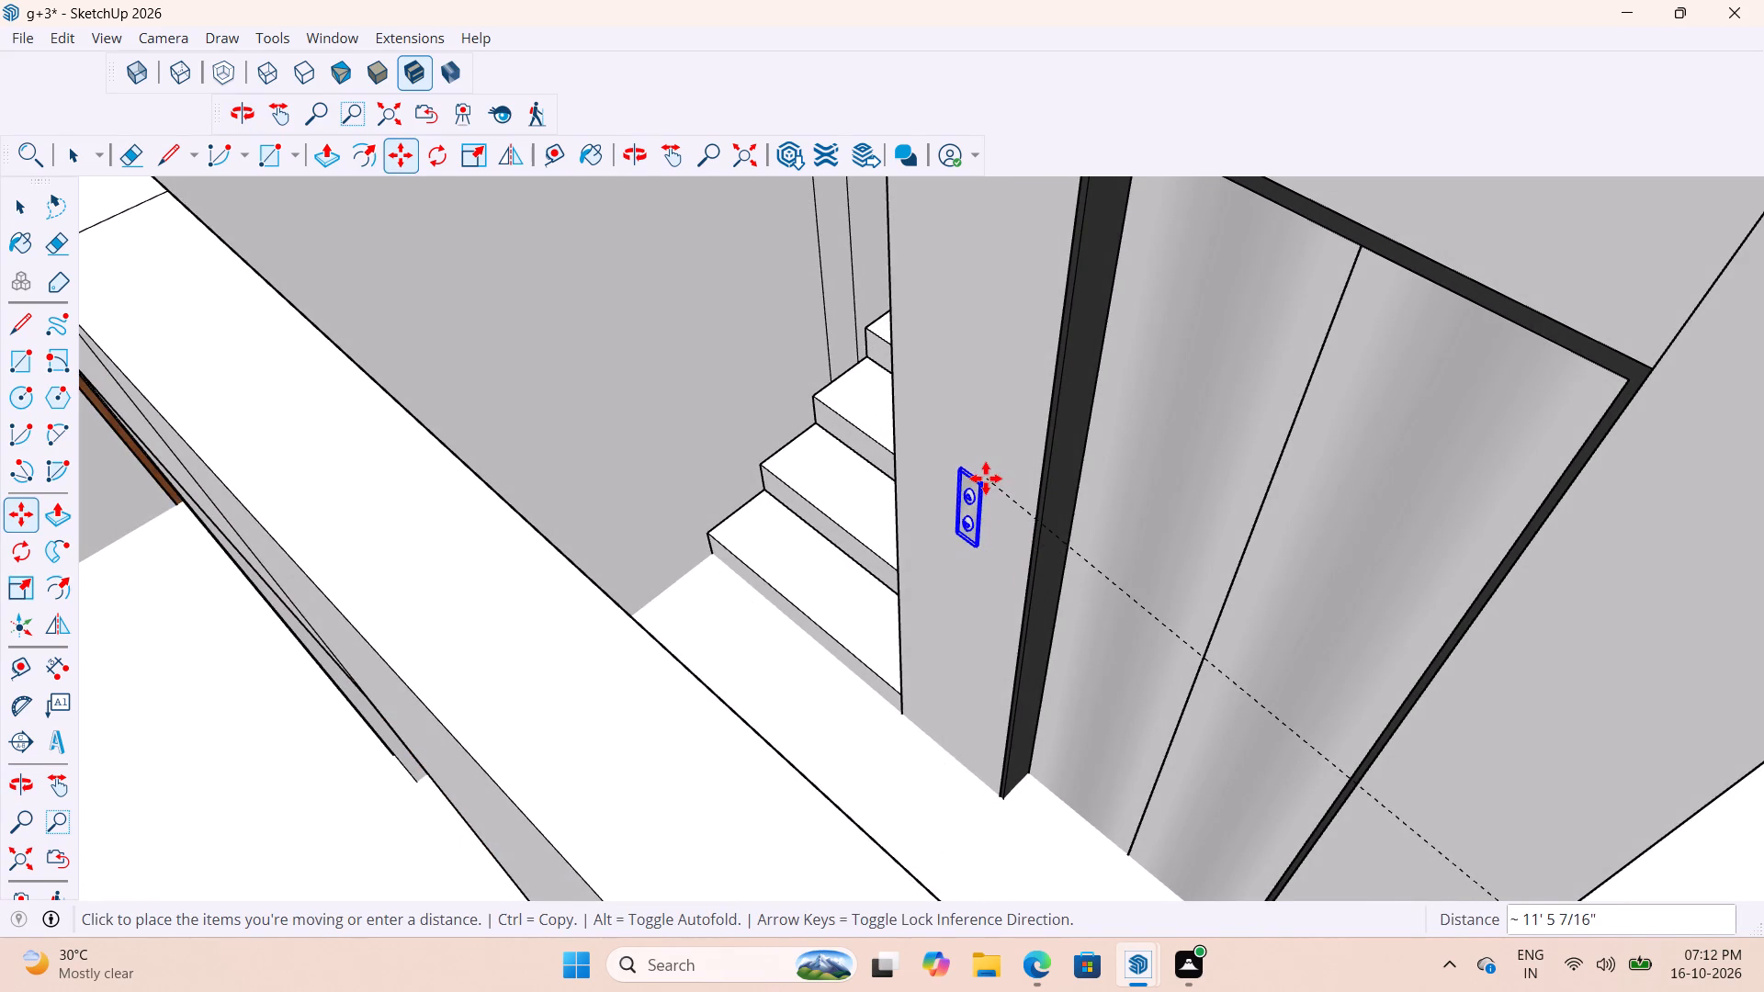
scroll(976, 462, "up", 3)
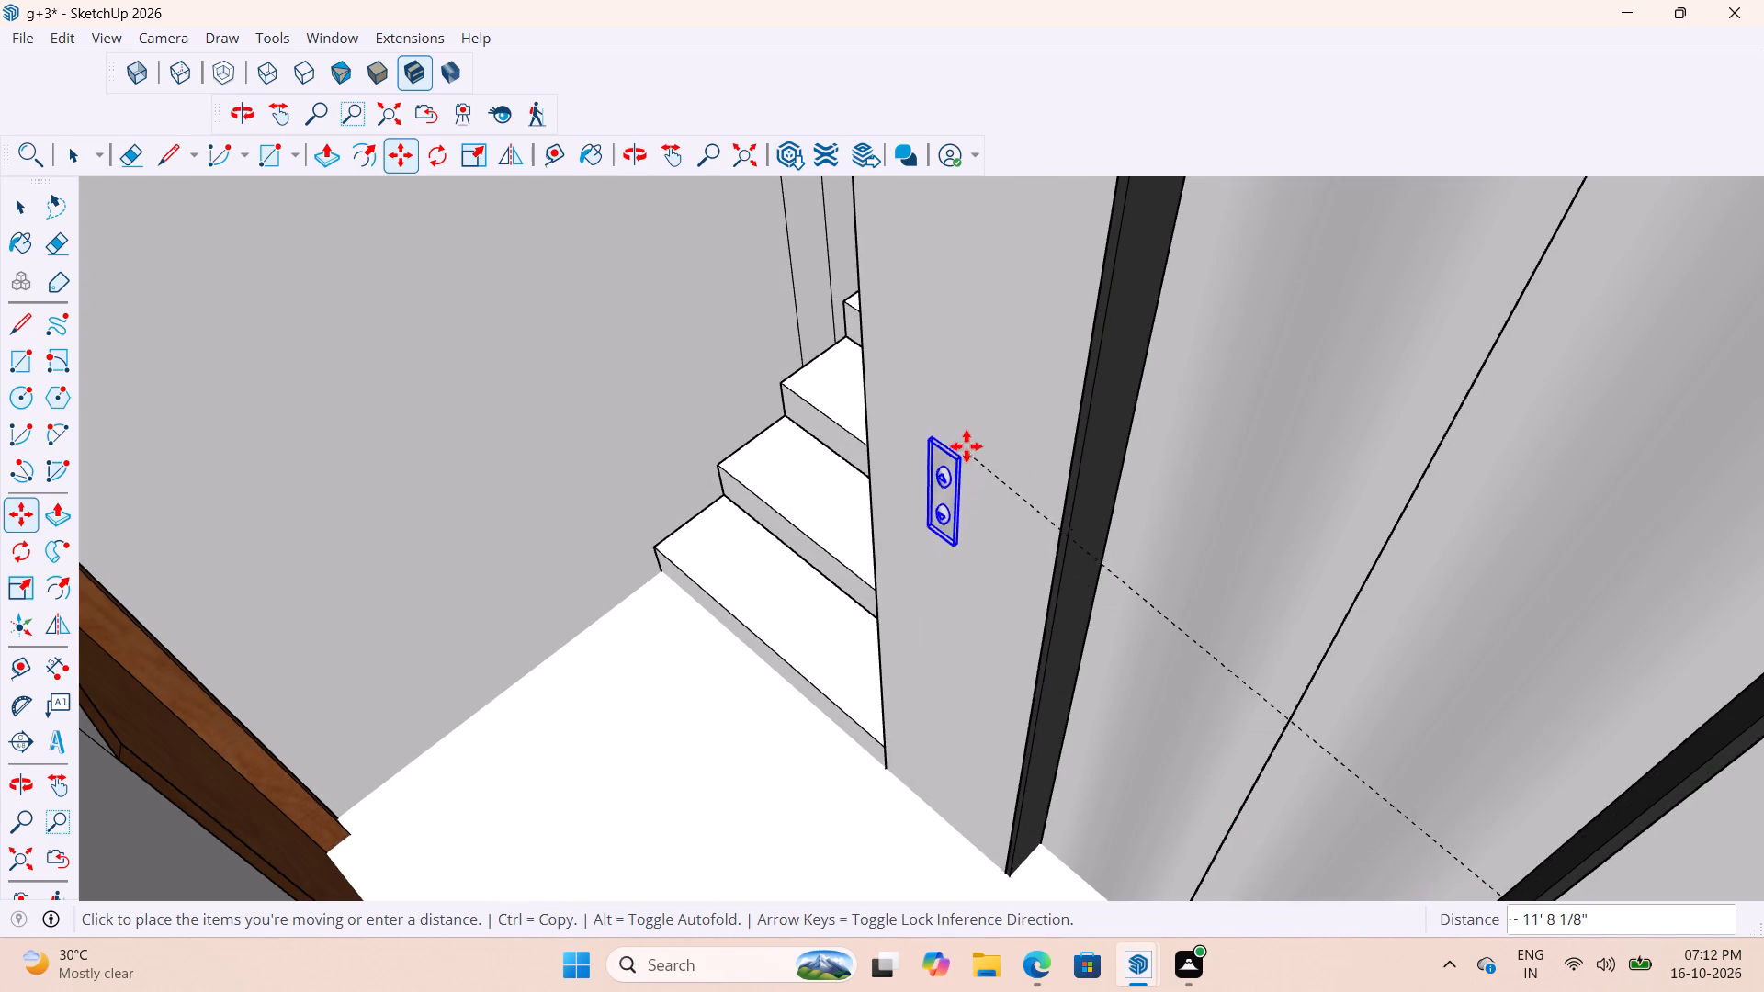
left_click(989, 385)
scroll(987, 553, "down", 8)
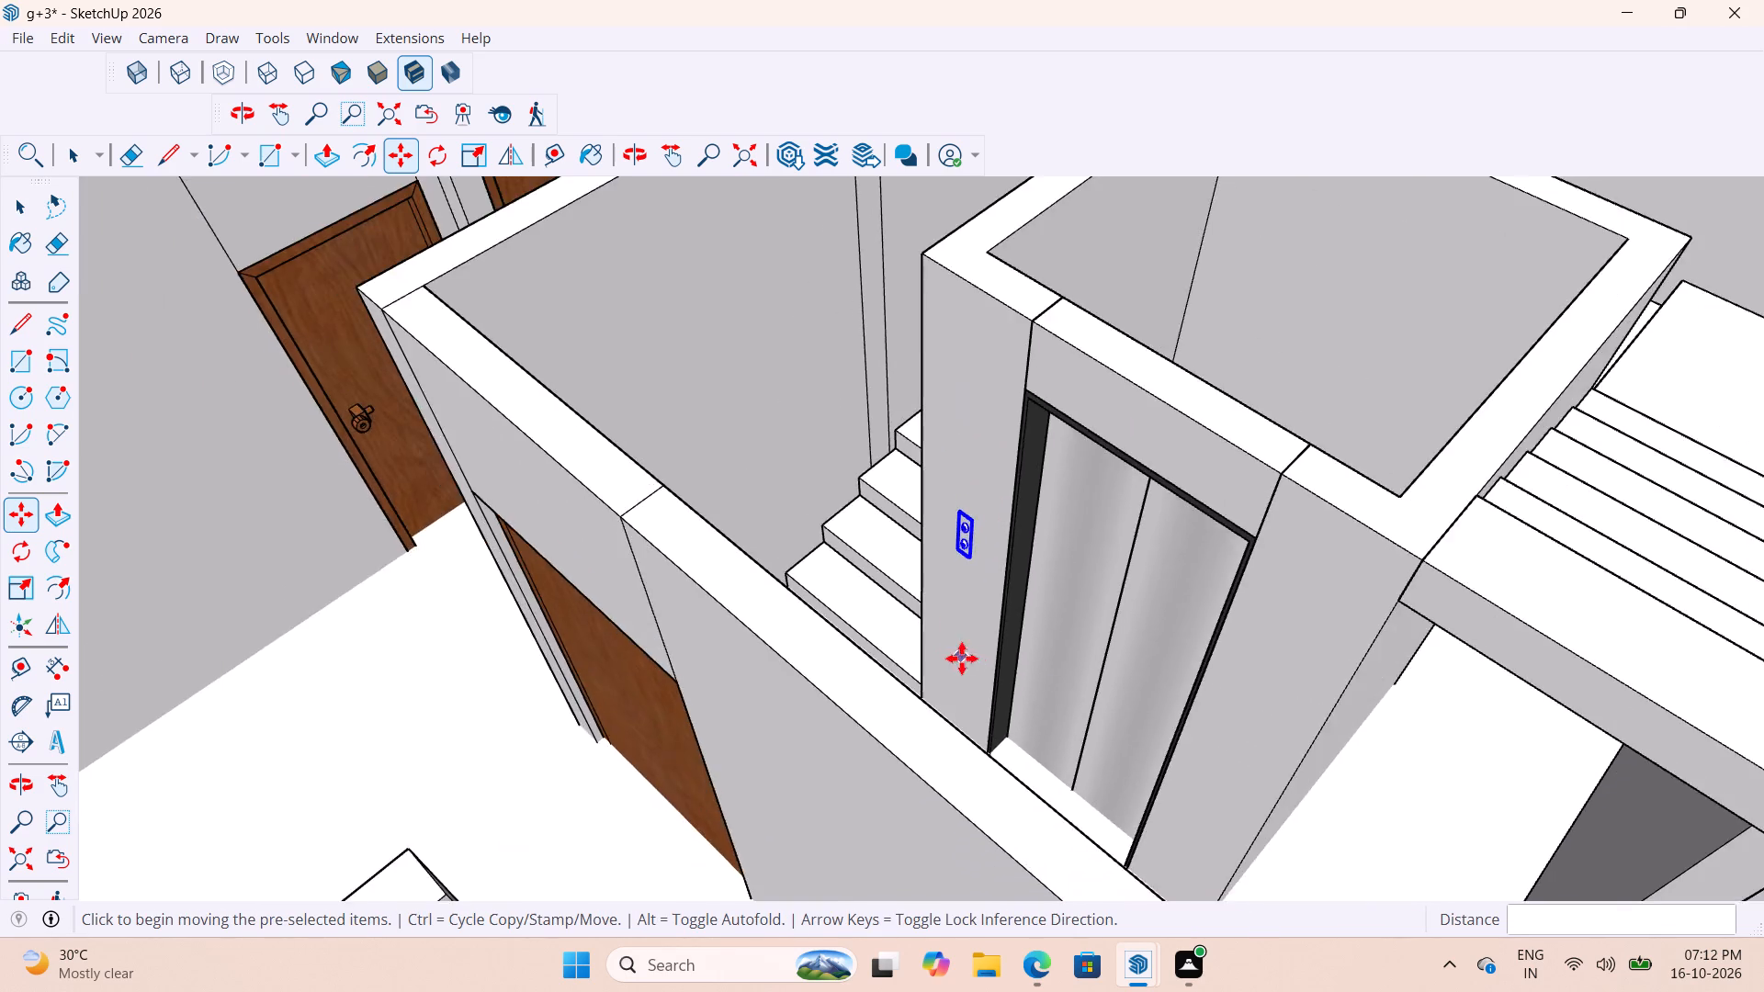
Measure from the base of the wall up to the call button plate beside the lift door.
middle_click_drag(988, 671, 1121, 715)
scroll(1028, 573, "up", 8)
key("t")
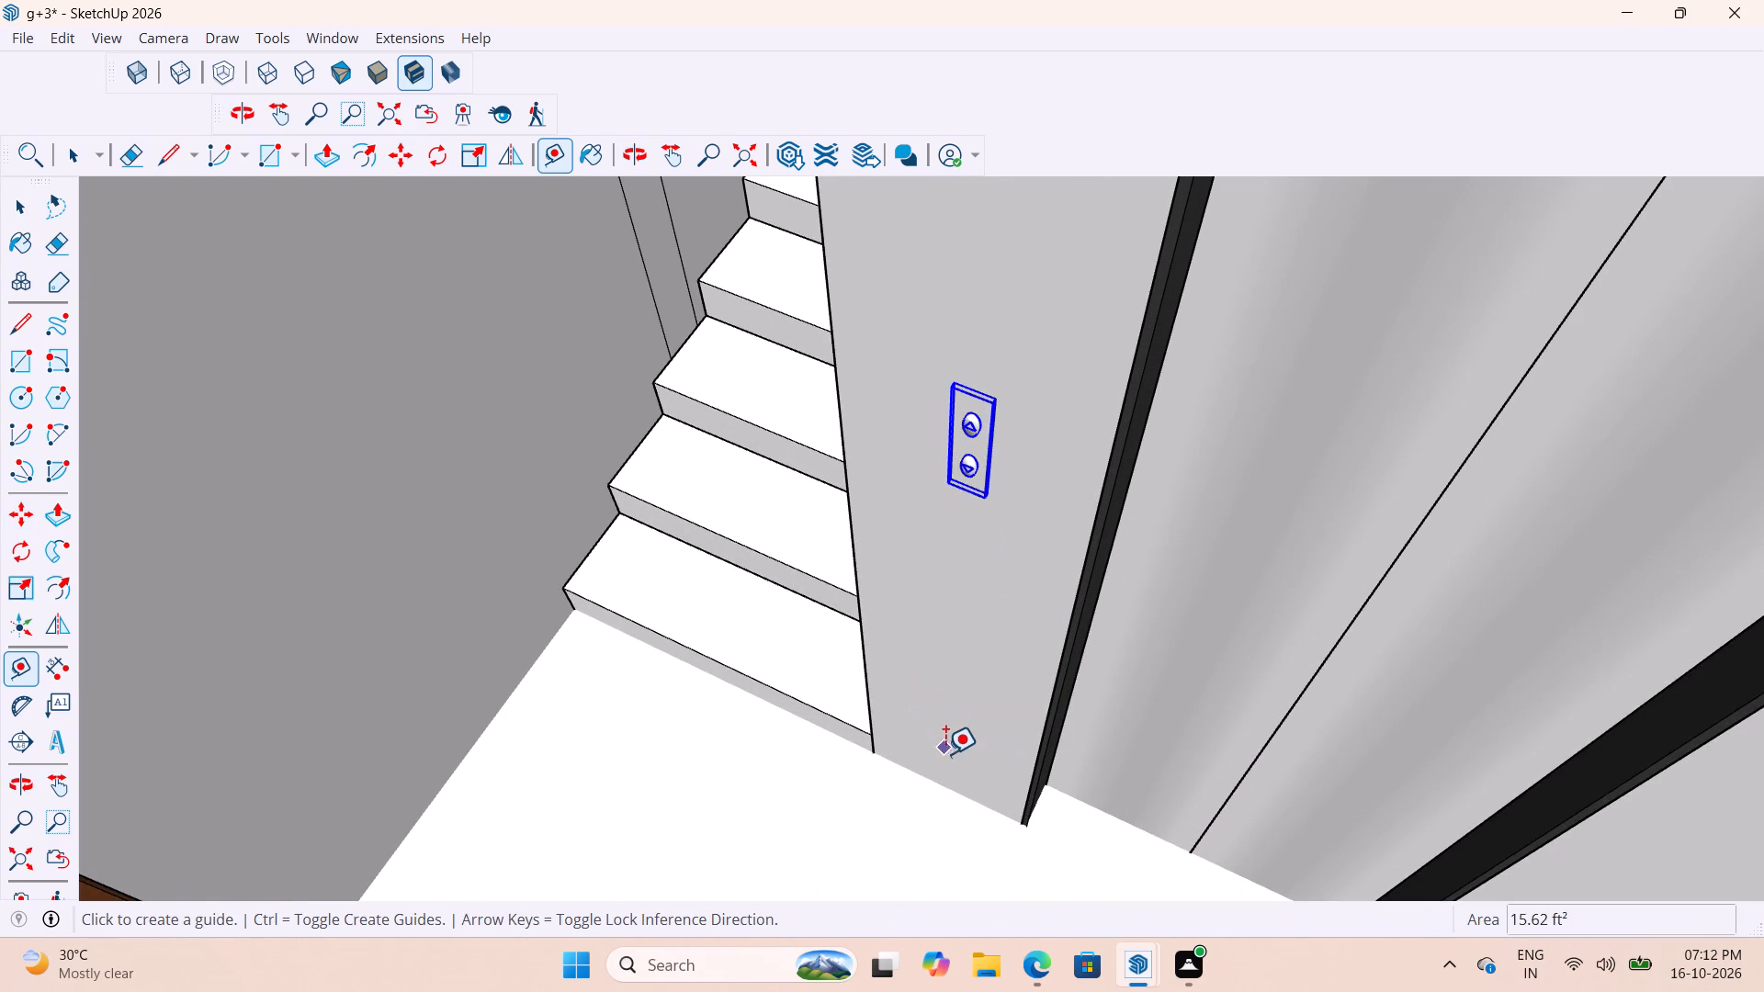
left_click(935, 779)
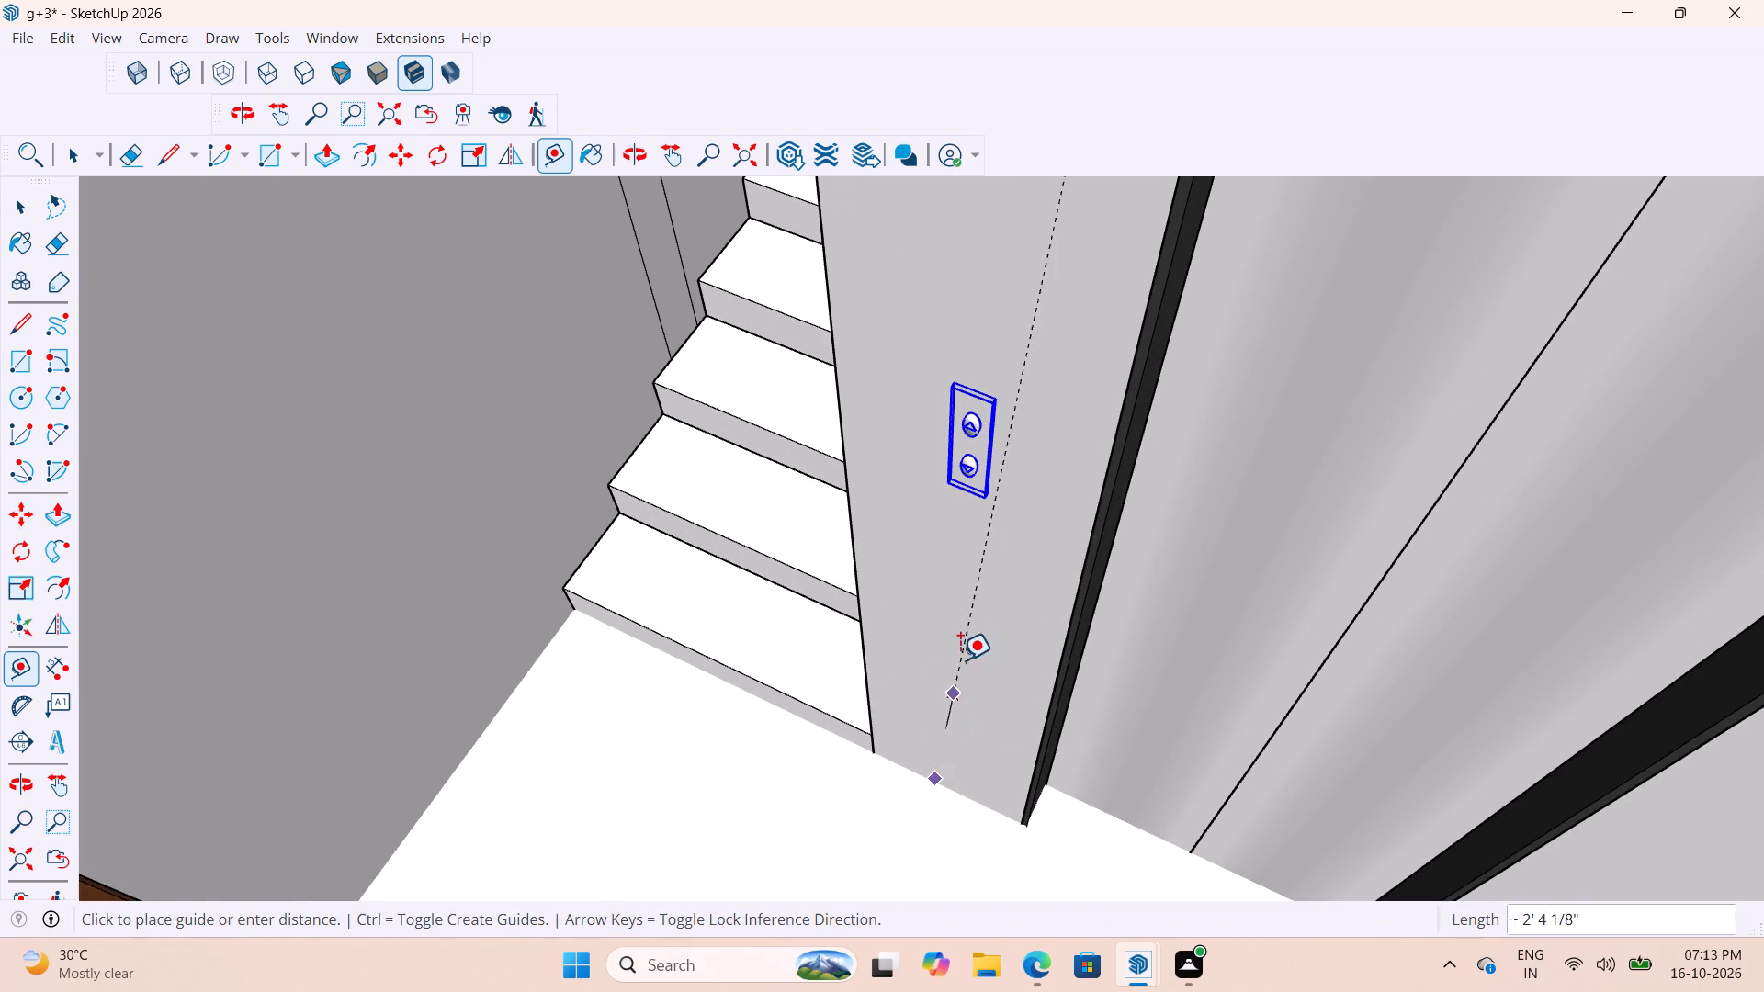
key("space")
Move the call button plate 1' down the wall face by its lower corner and deselect it.
scroll(958, 503, "up", 2)
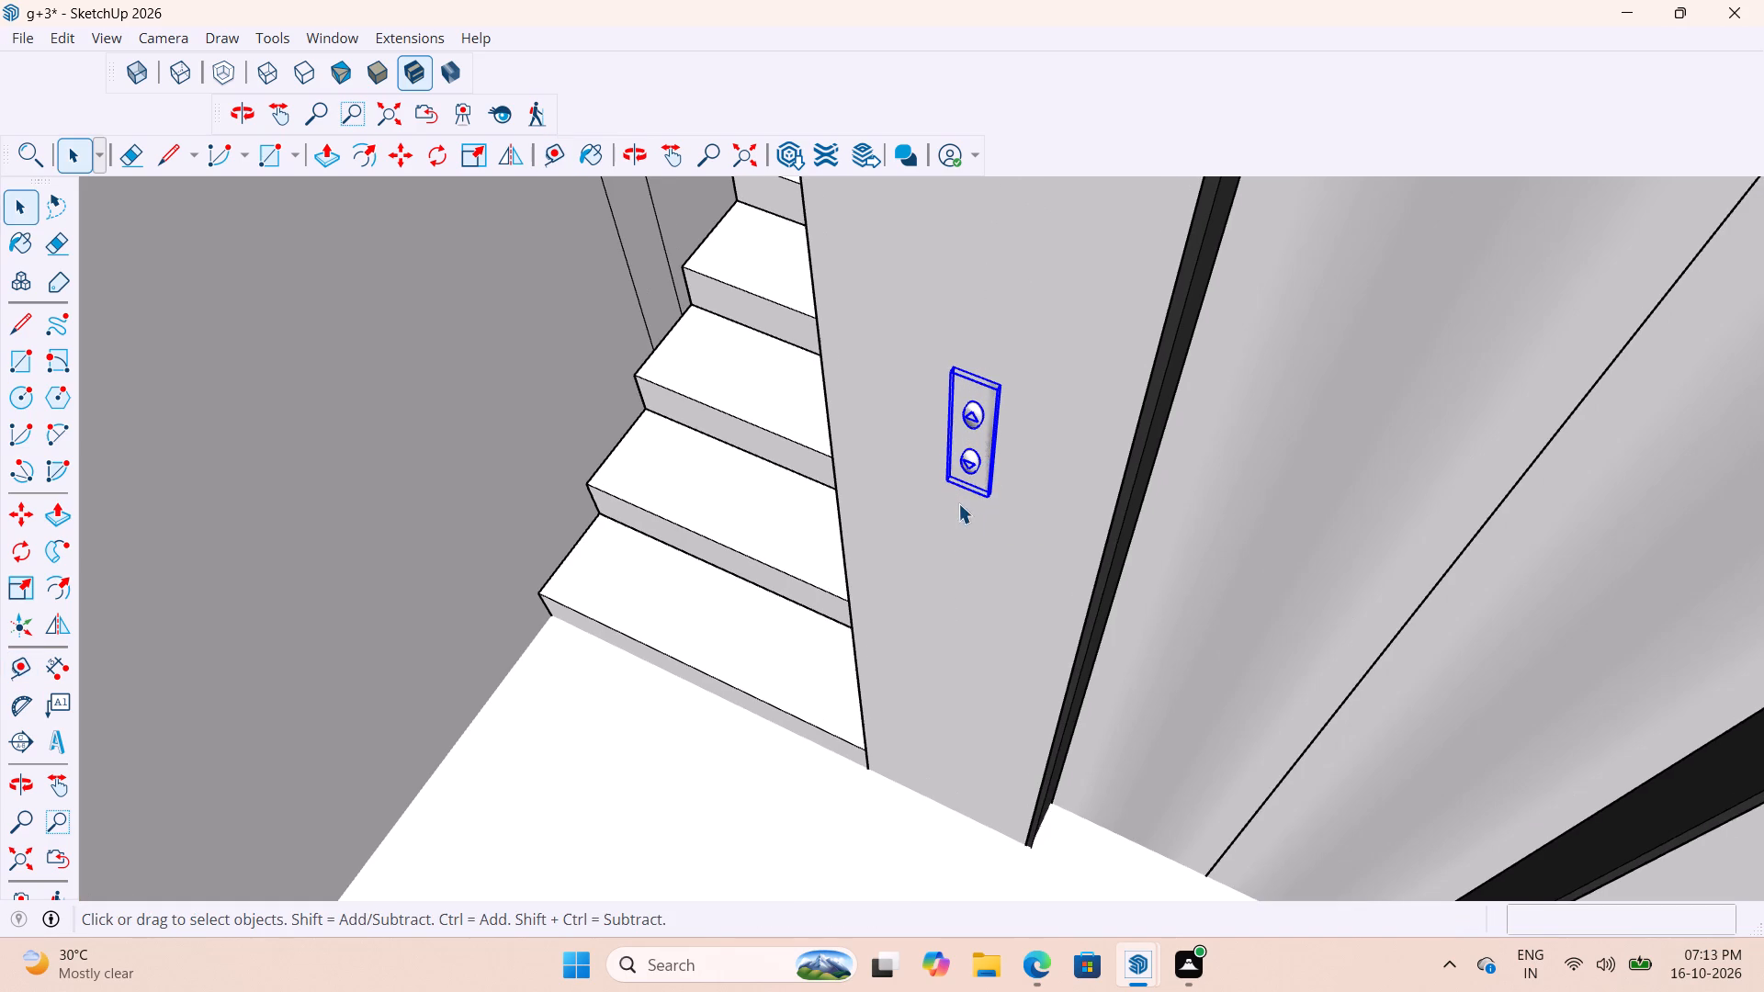
key("m")
scroll(1000, 486, "up", 10)
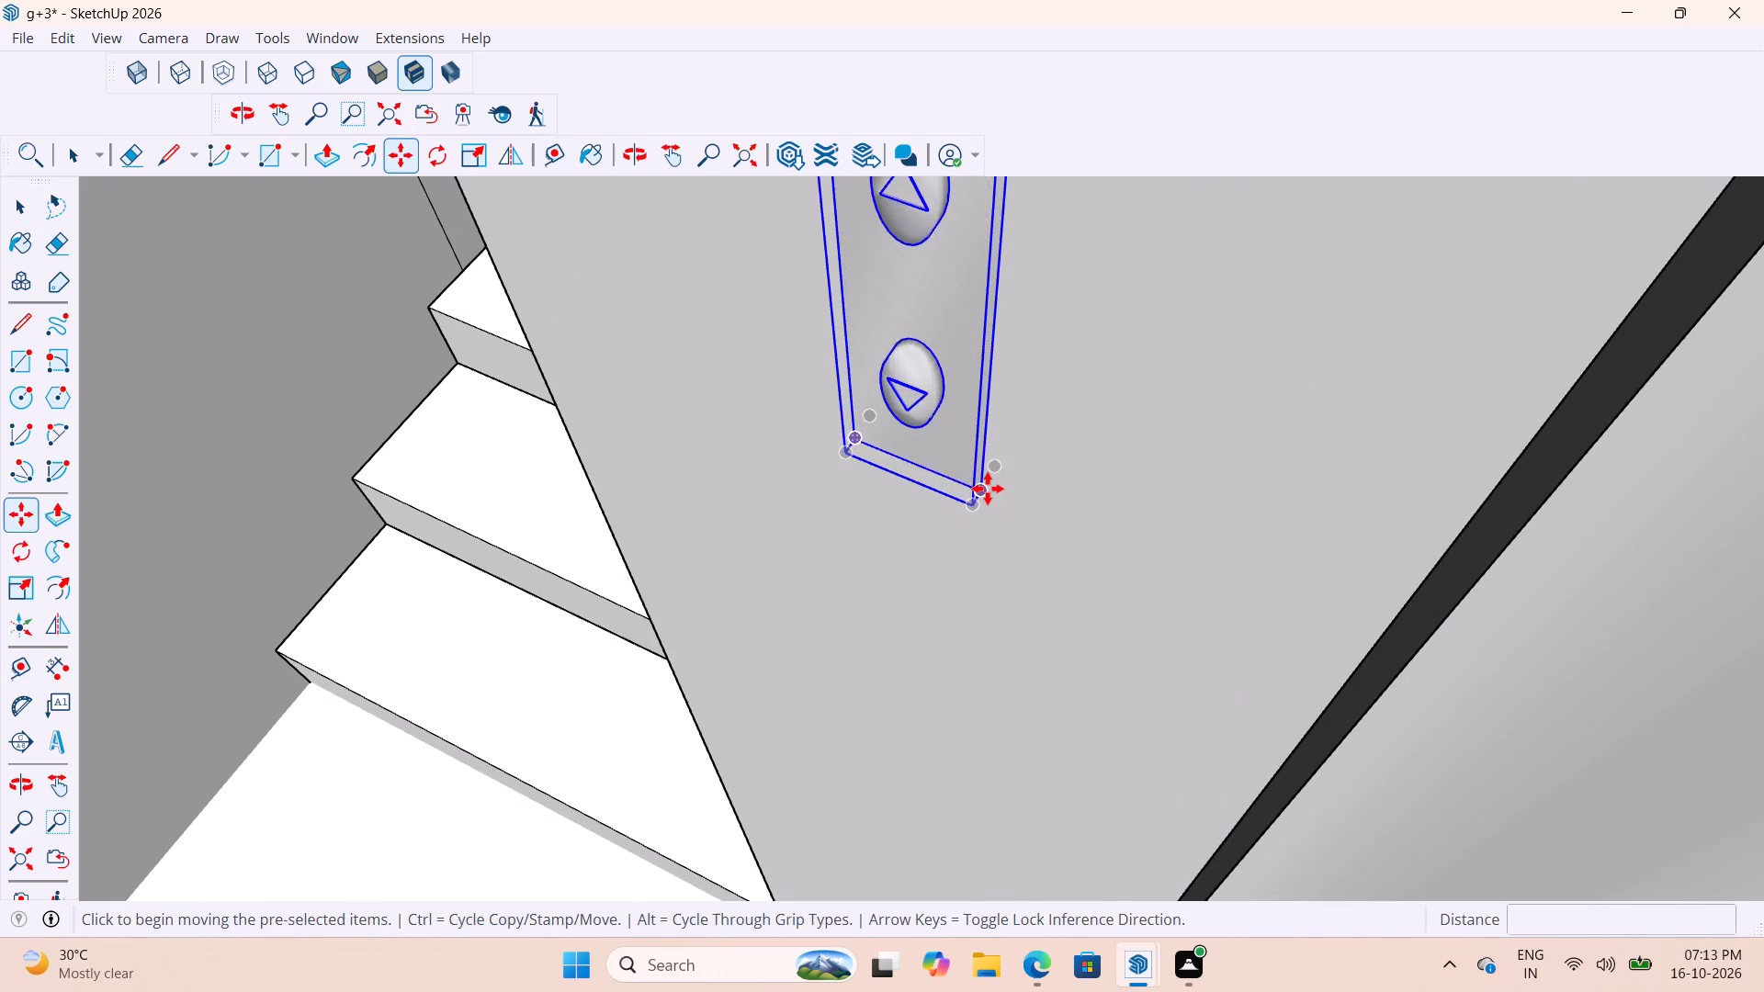
left_click(987, 488)
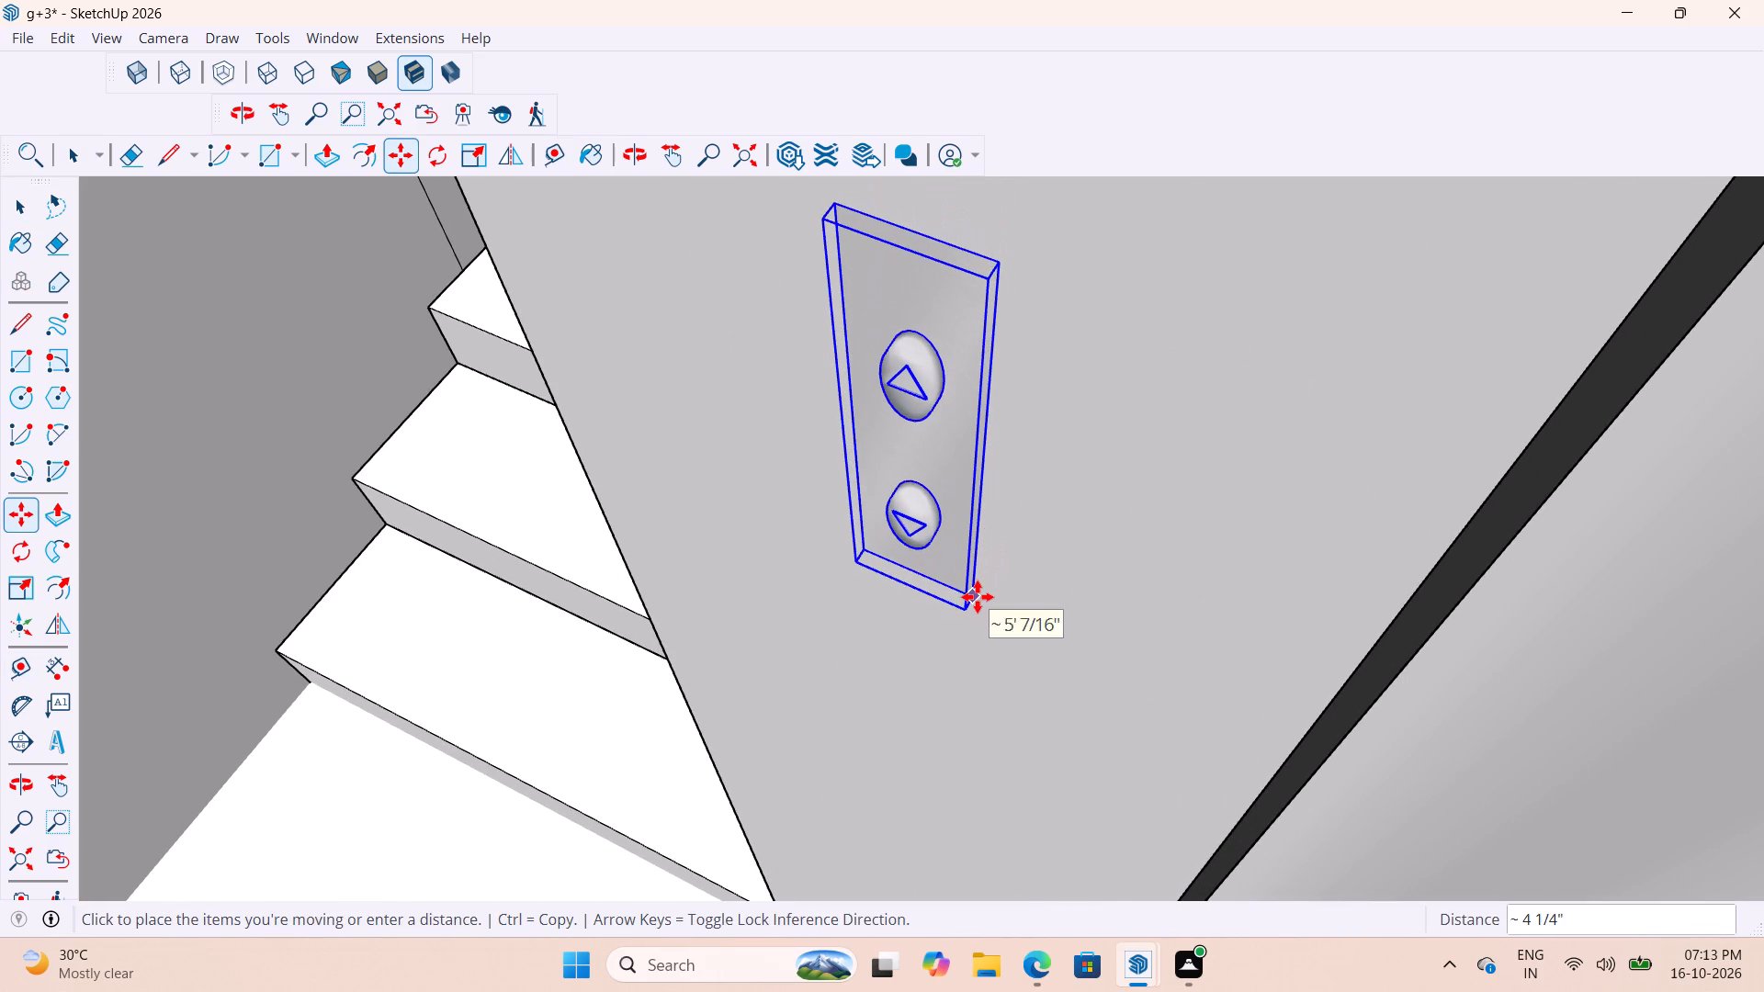
type("1'")
key("Return")
scroll(950, 587, "down", 2)
scroll(601, 598, "down", 13)
middle_click_drag(780, 595, 902, 547)
scroll(772, 548, "down", 10)
key("space")
left_click_drag(1193, 598, 1209, 607)
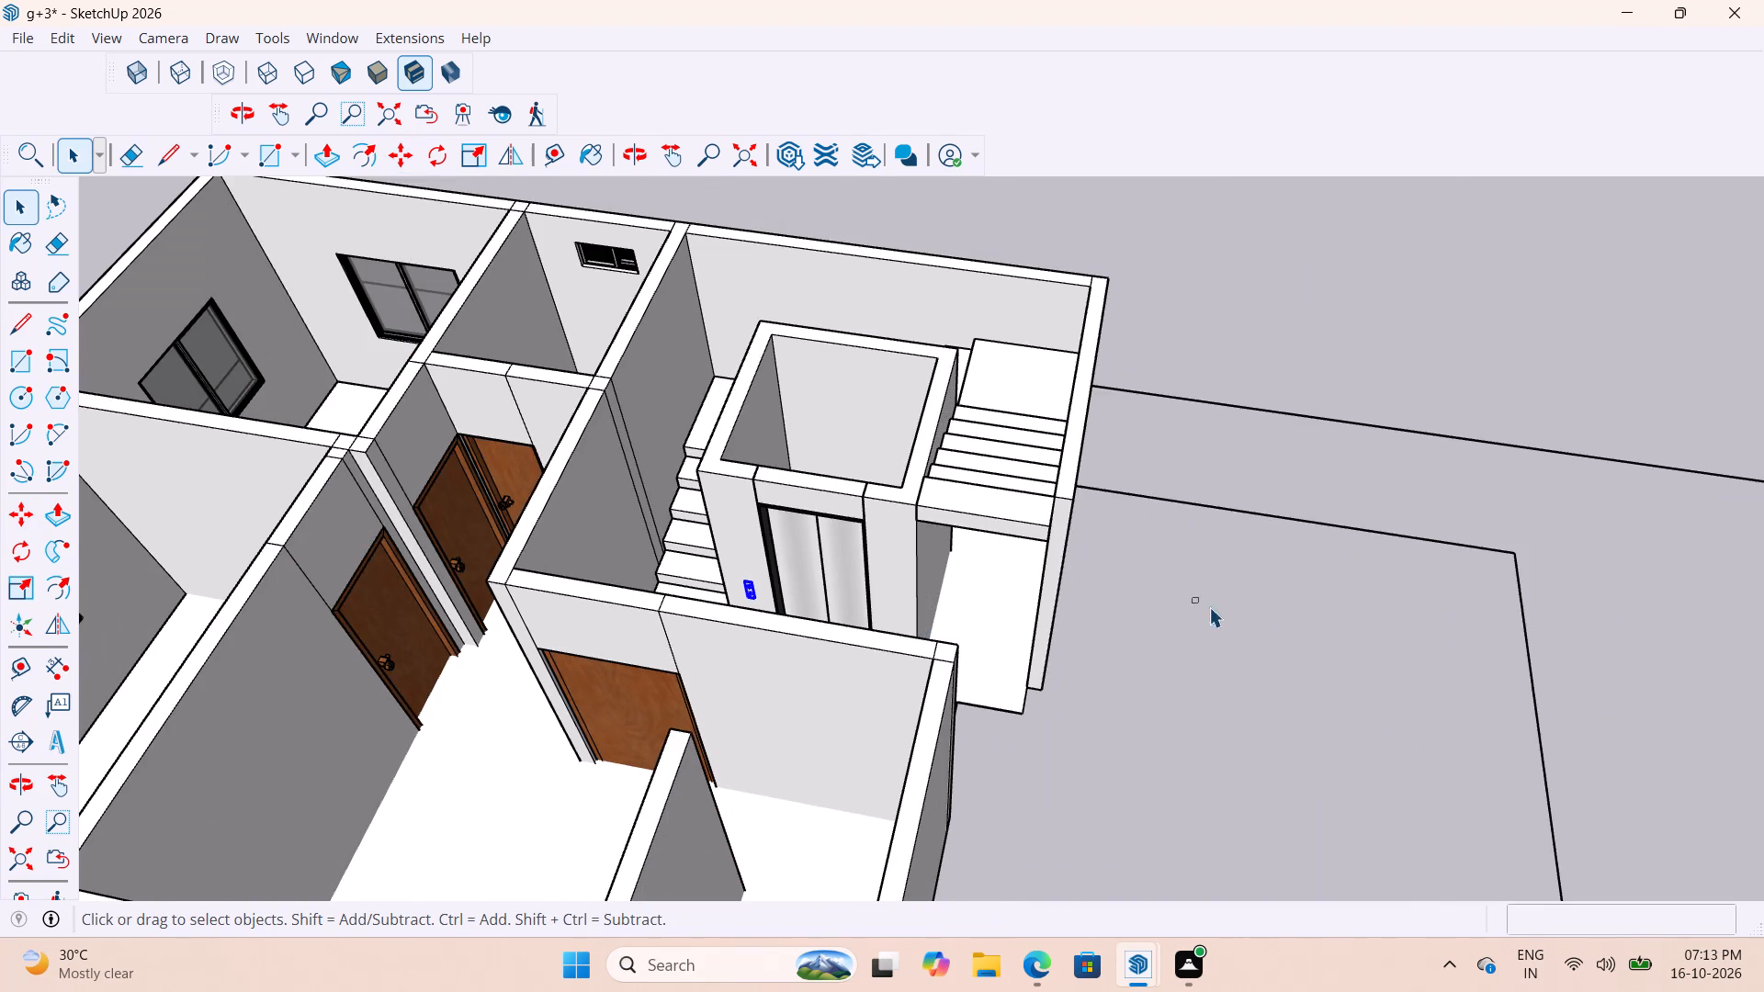
left_click_drag(1209, 607, 1208, 607)
Examine the call button plate's placement beside the lift door and the loose lift display panel outside the house.
scroll(822, 606, "up", 4)
middle_click_drag(814, 601, 992, 657)
scroll(772, 693, "up", 8)
middle_click_drag(768, 655, 831, 682)
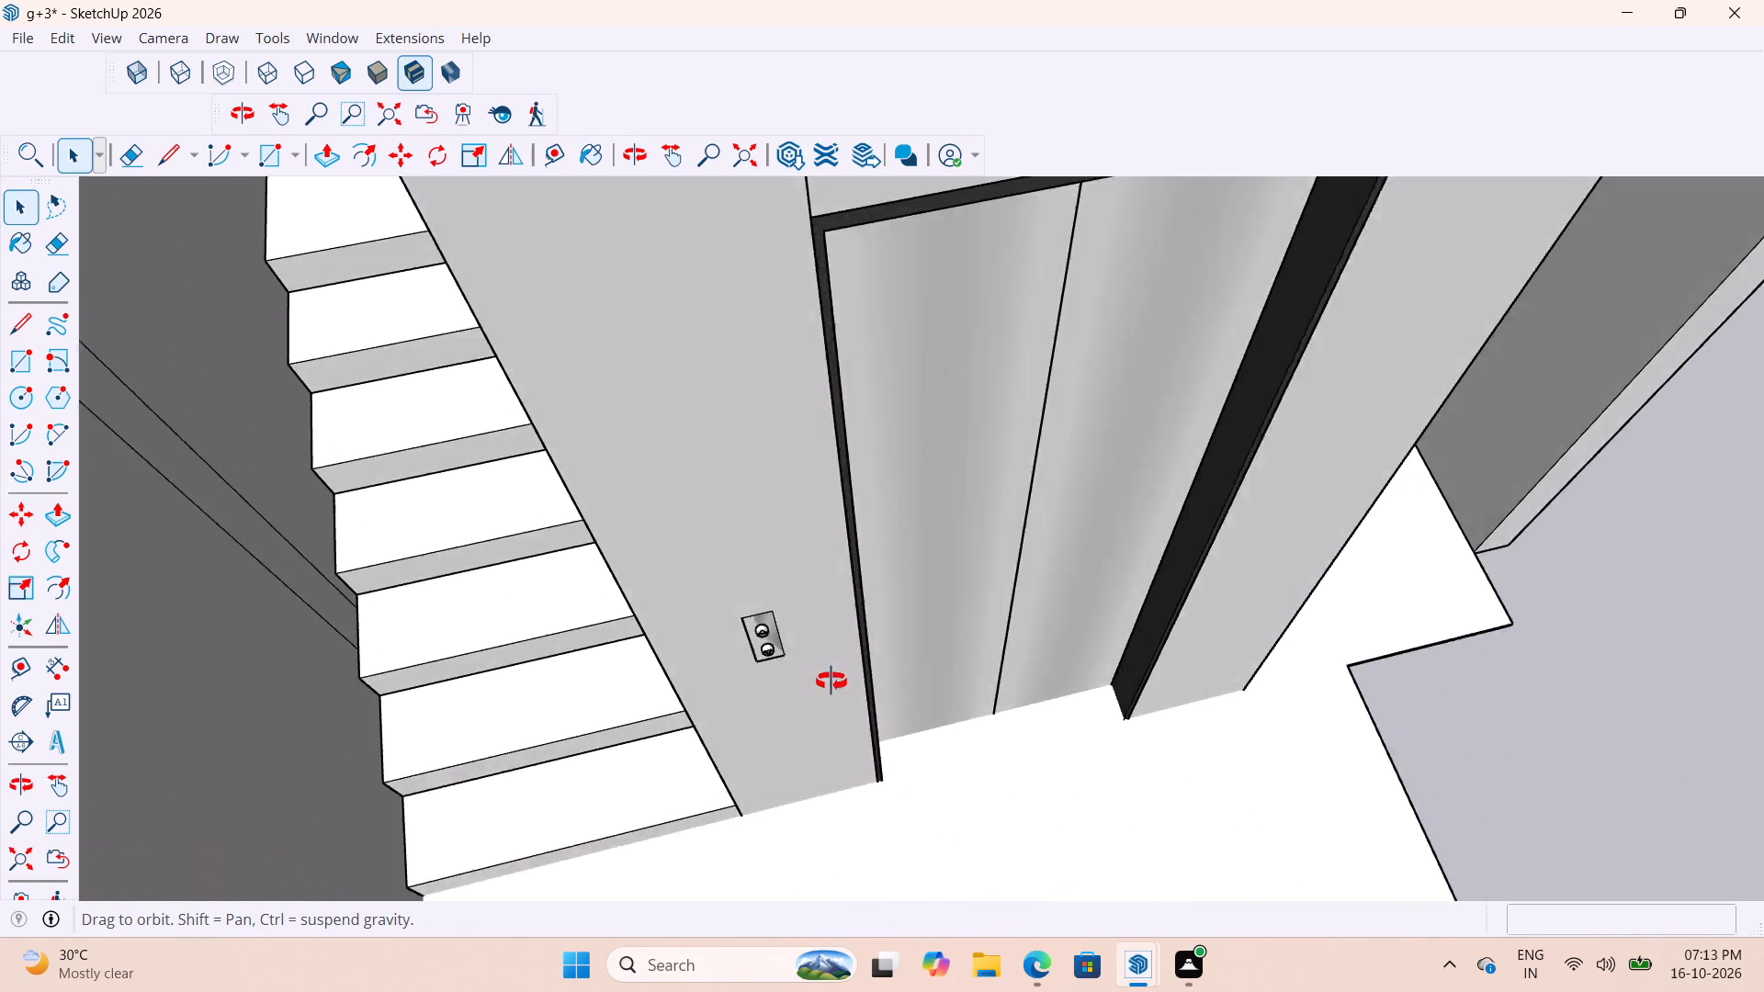
middle_click_drag(831, 682, 975, 637)
scroll(617, 698, "down", 12)
middle_click_drag(922, 627, 598, 797)
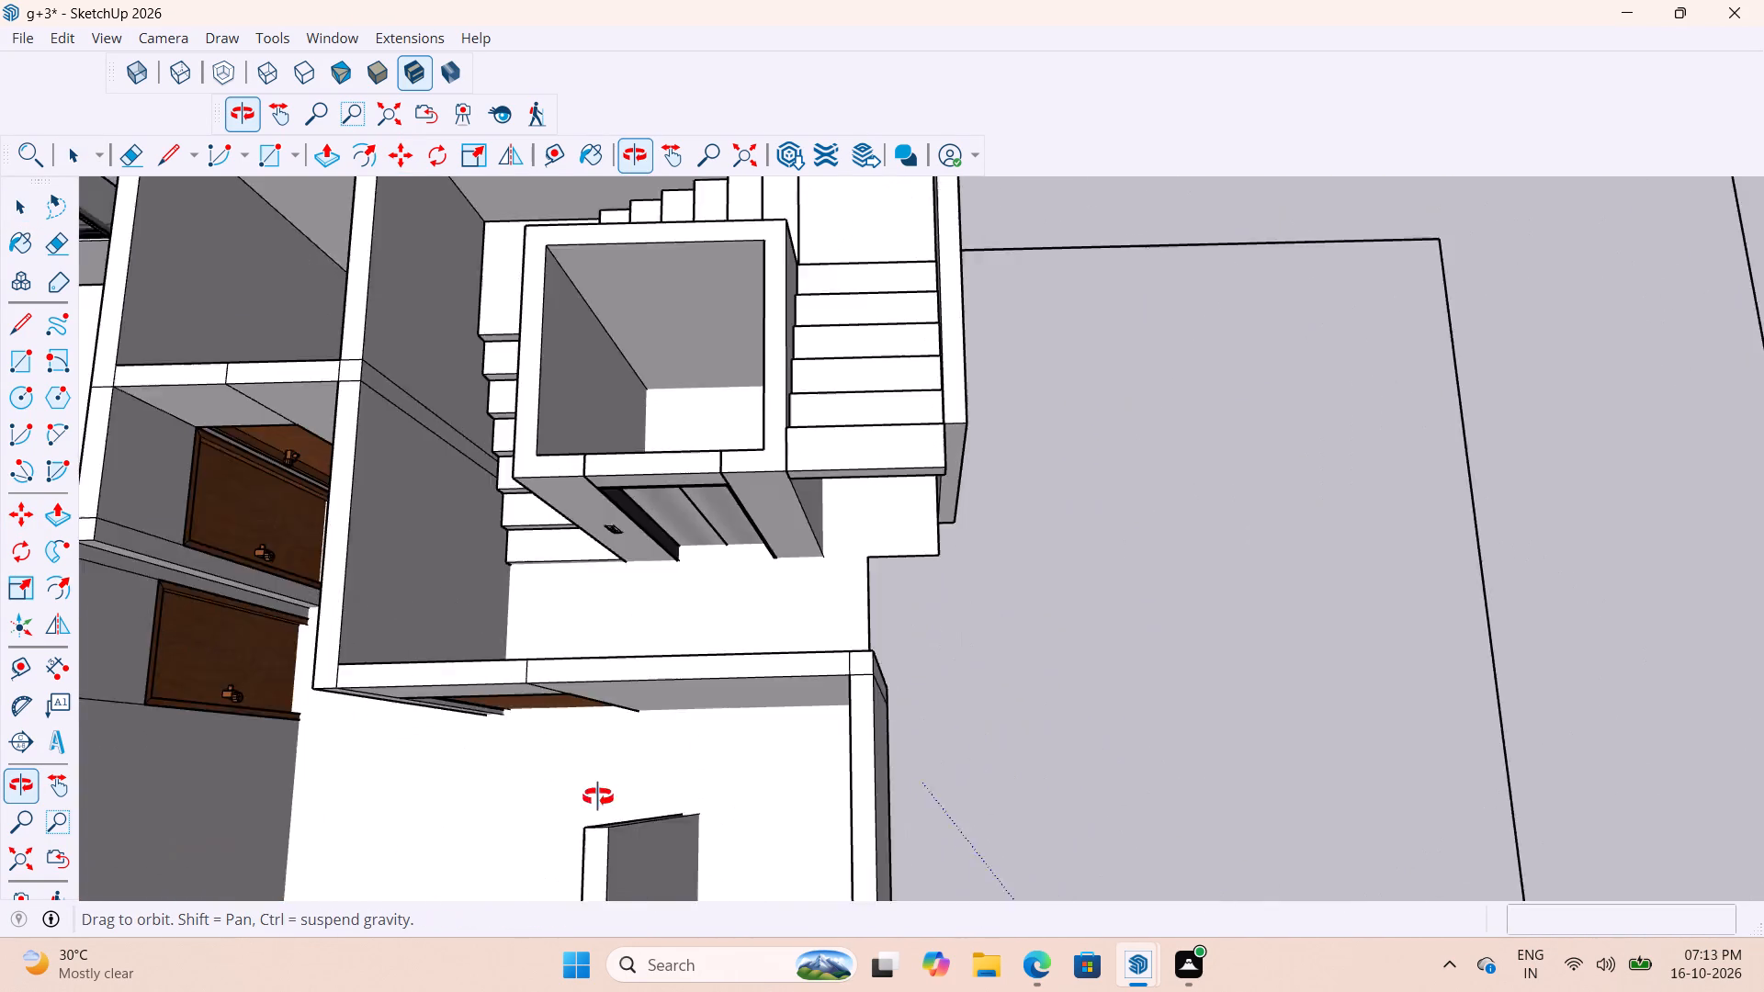
middle_click_drag(598, 797, 412, 629)
scroll(1281, 309, "down", 20)
scroll(1281, 309, "down", 1)
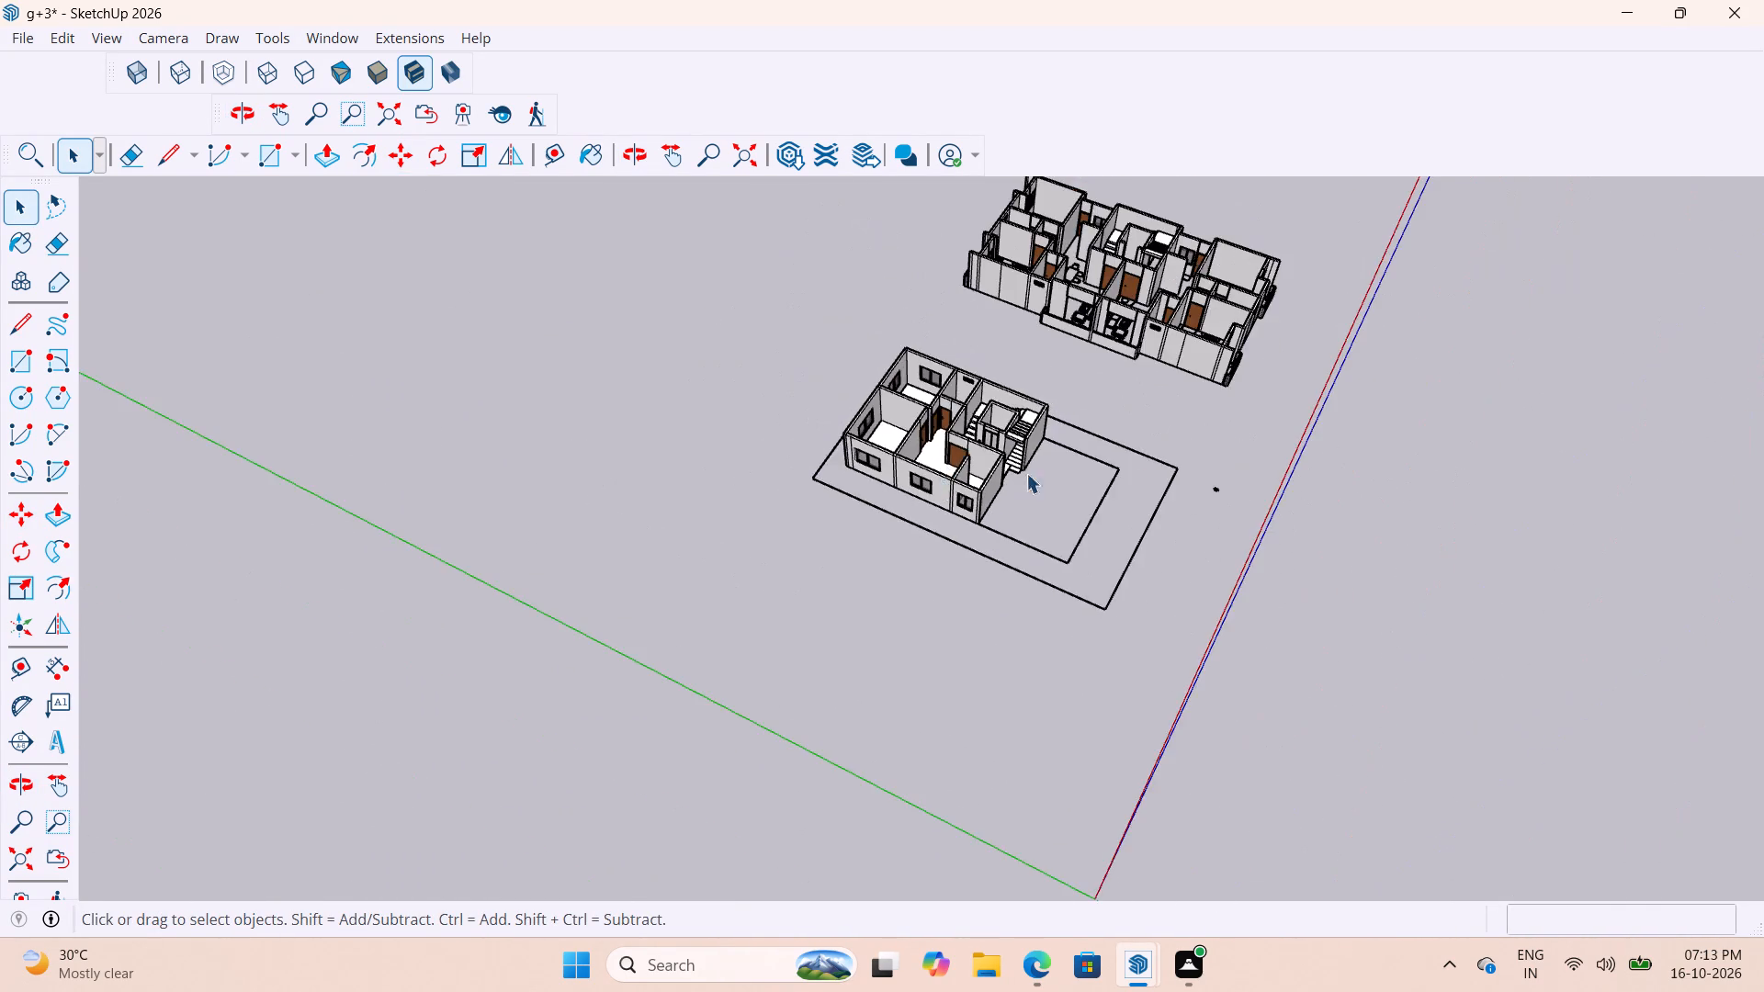
scroll(1161, 465, "up", 20)
scroll(1161, 465, "up", 12)
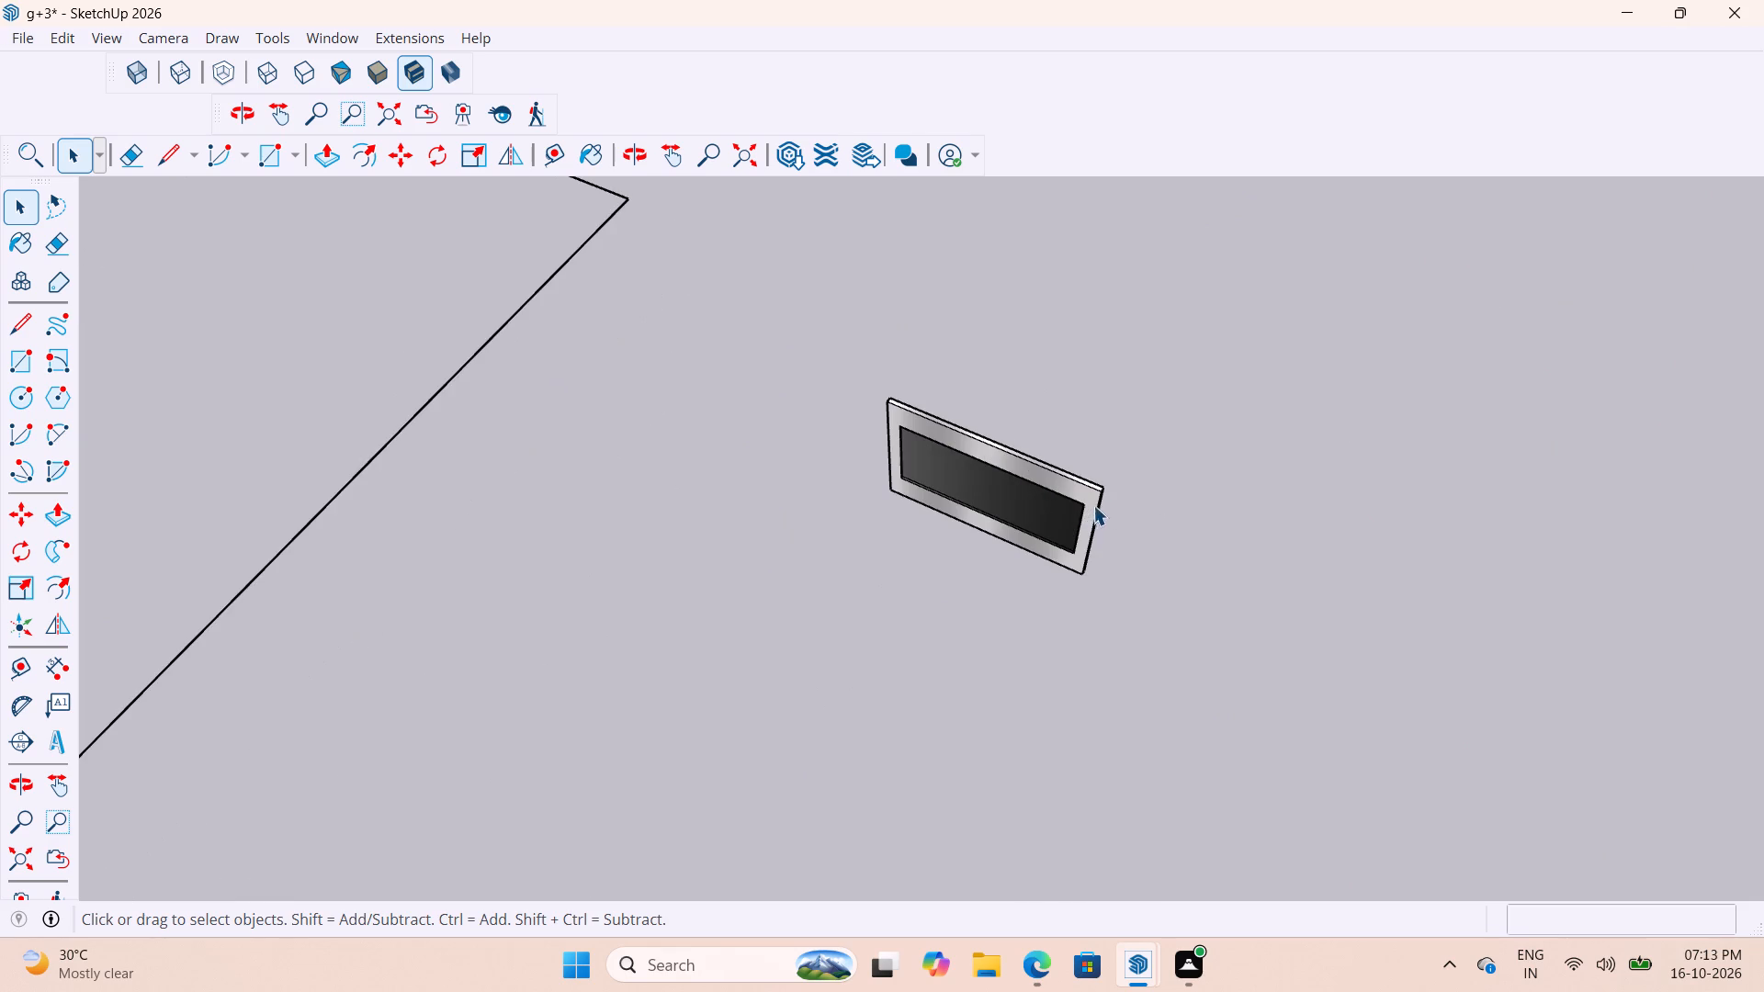
Scale the loose lift display panel to more than twice its thickness, keeping its height at 1.00, and deselect it.
scroll(1054, 494, "up", 4)
middle_click_drag(1057, 496, 912, 536)
left_click(1021, 527)
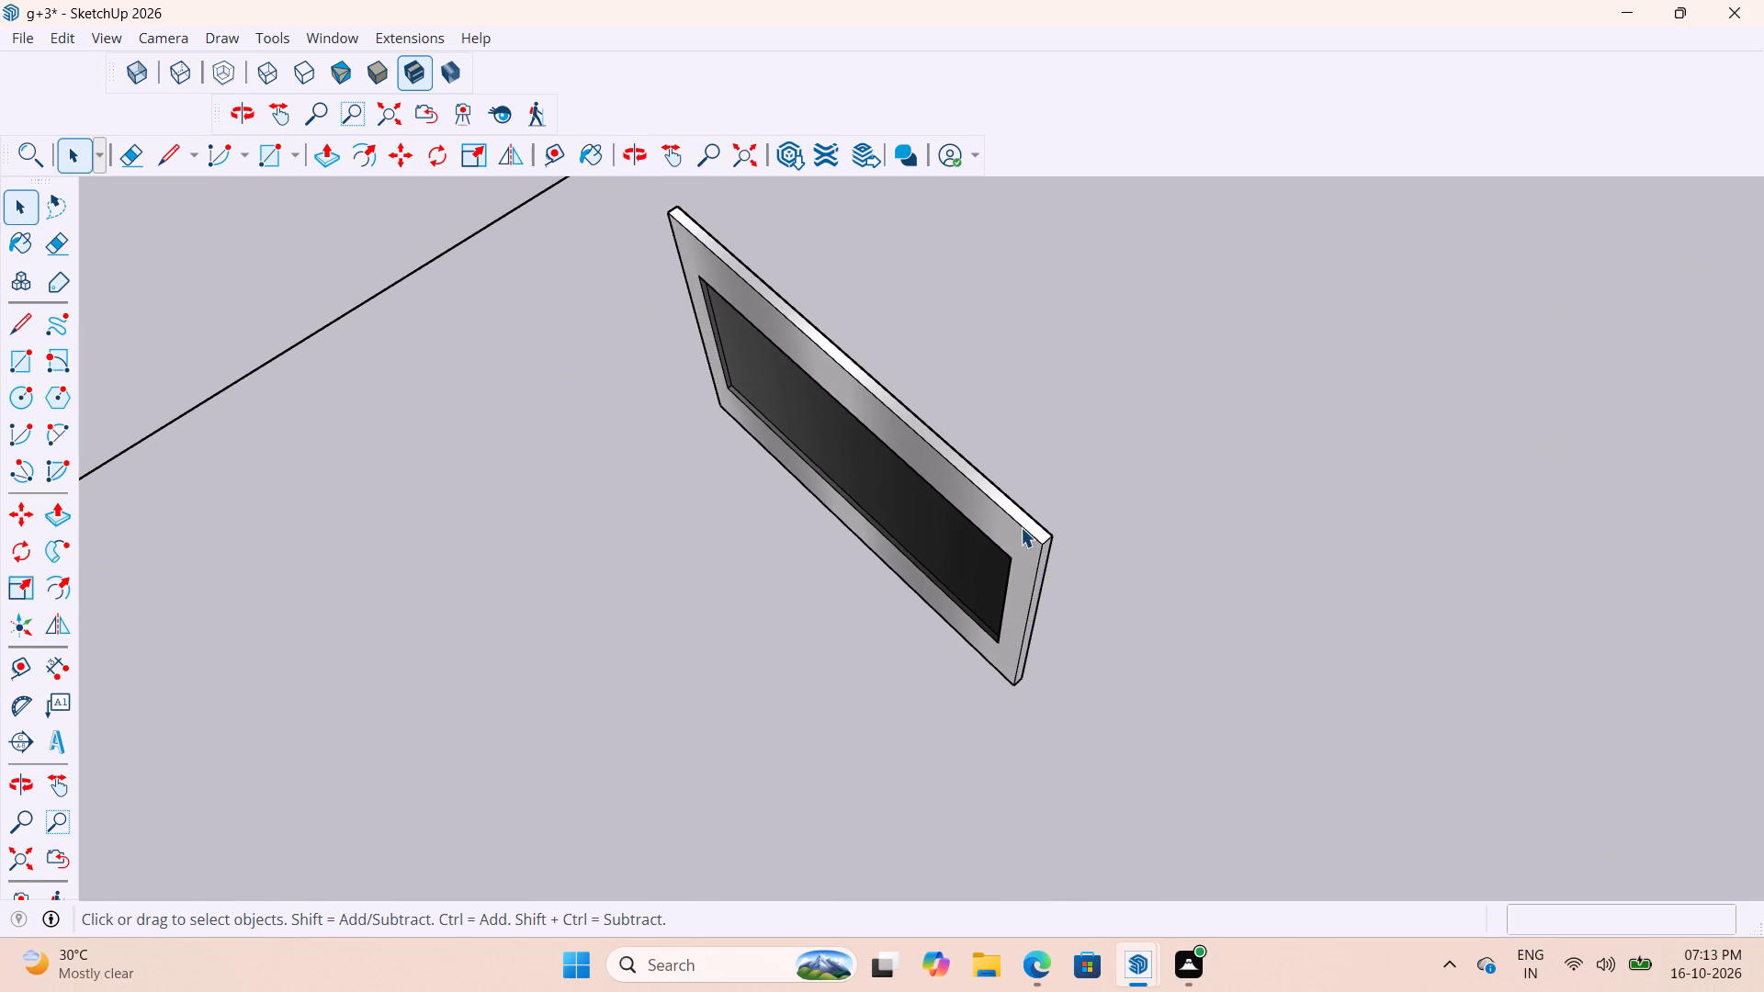
key("s")
scroll(848, 437, "up", 3)
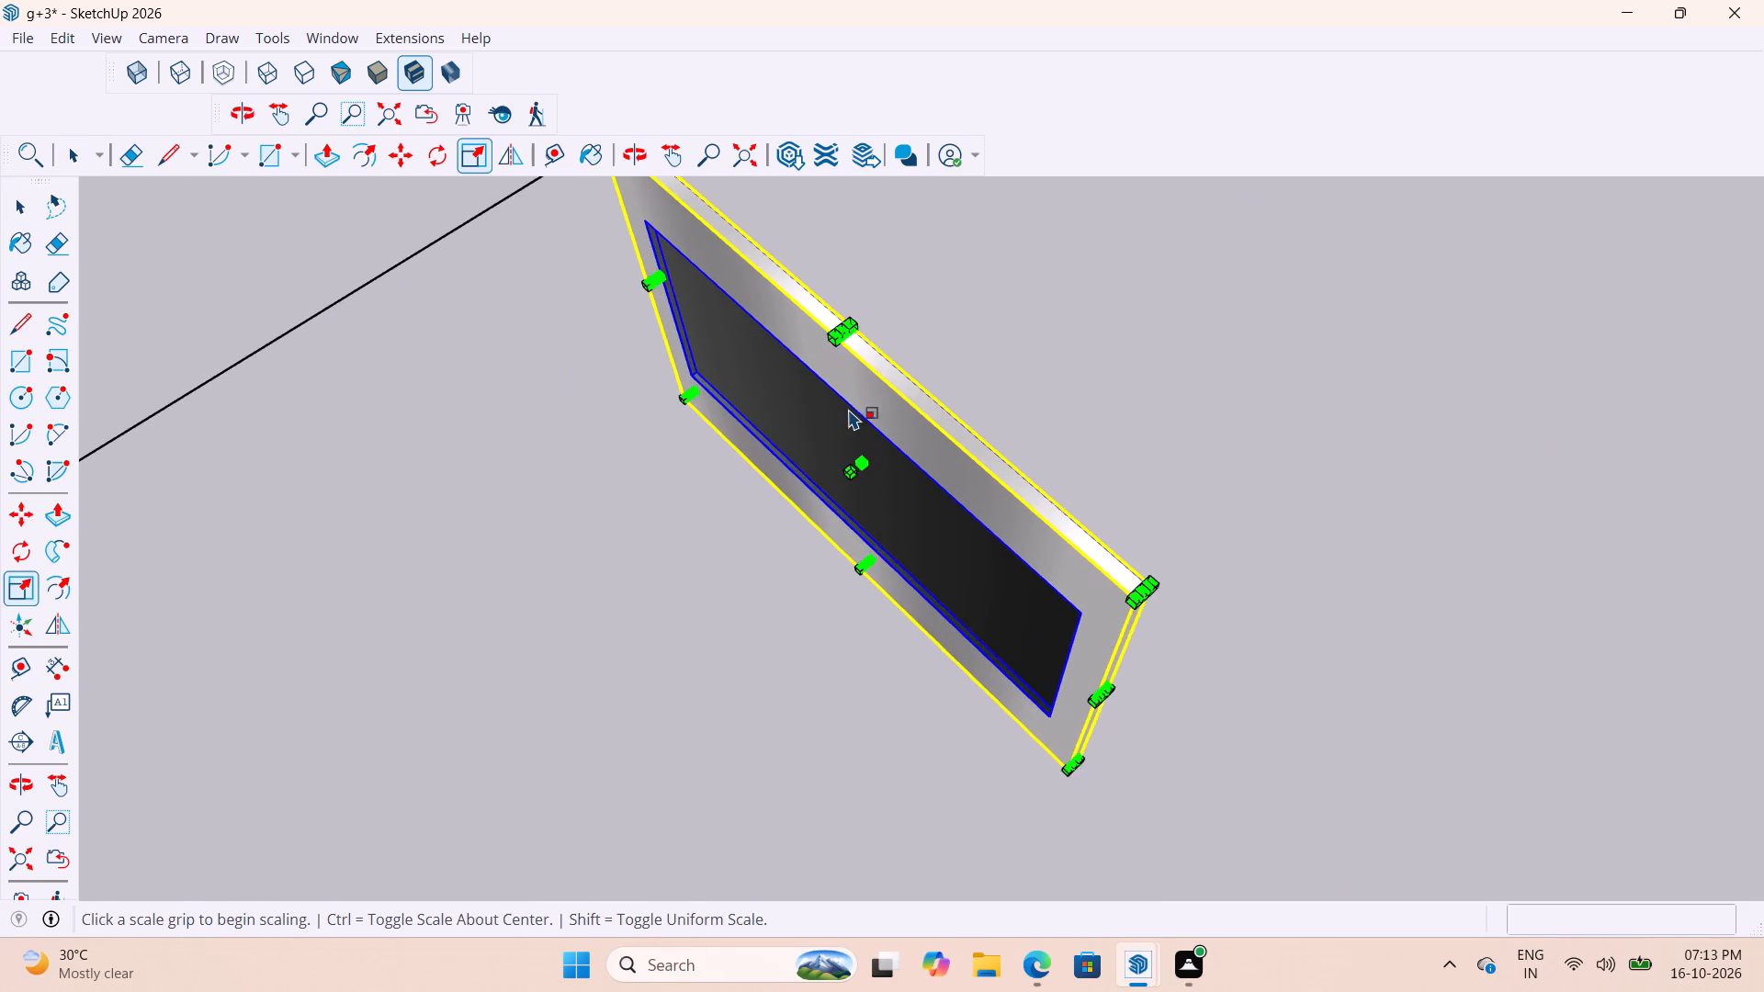
scroll(825, 333, "up", 7)
left_click(848, 345)
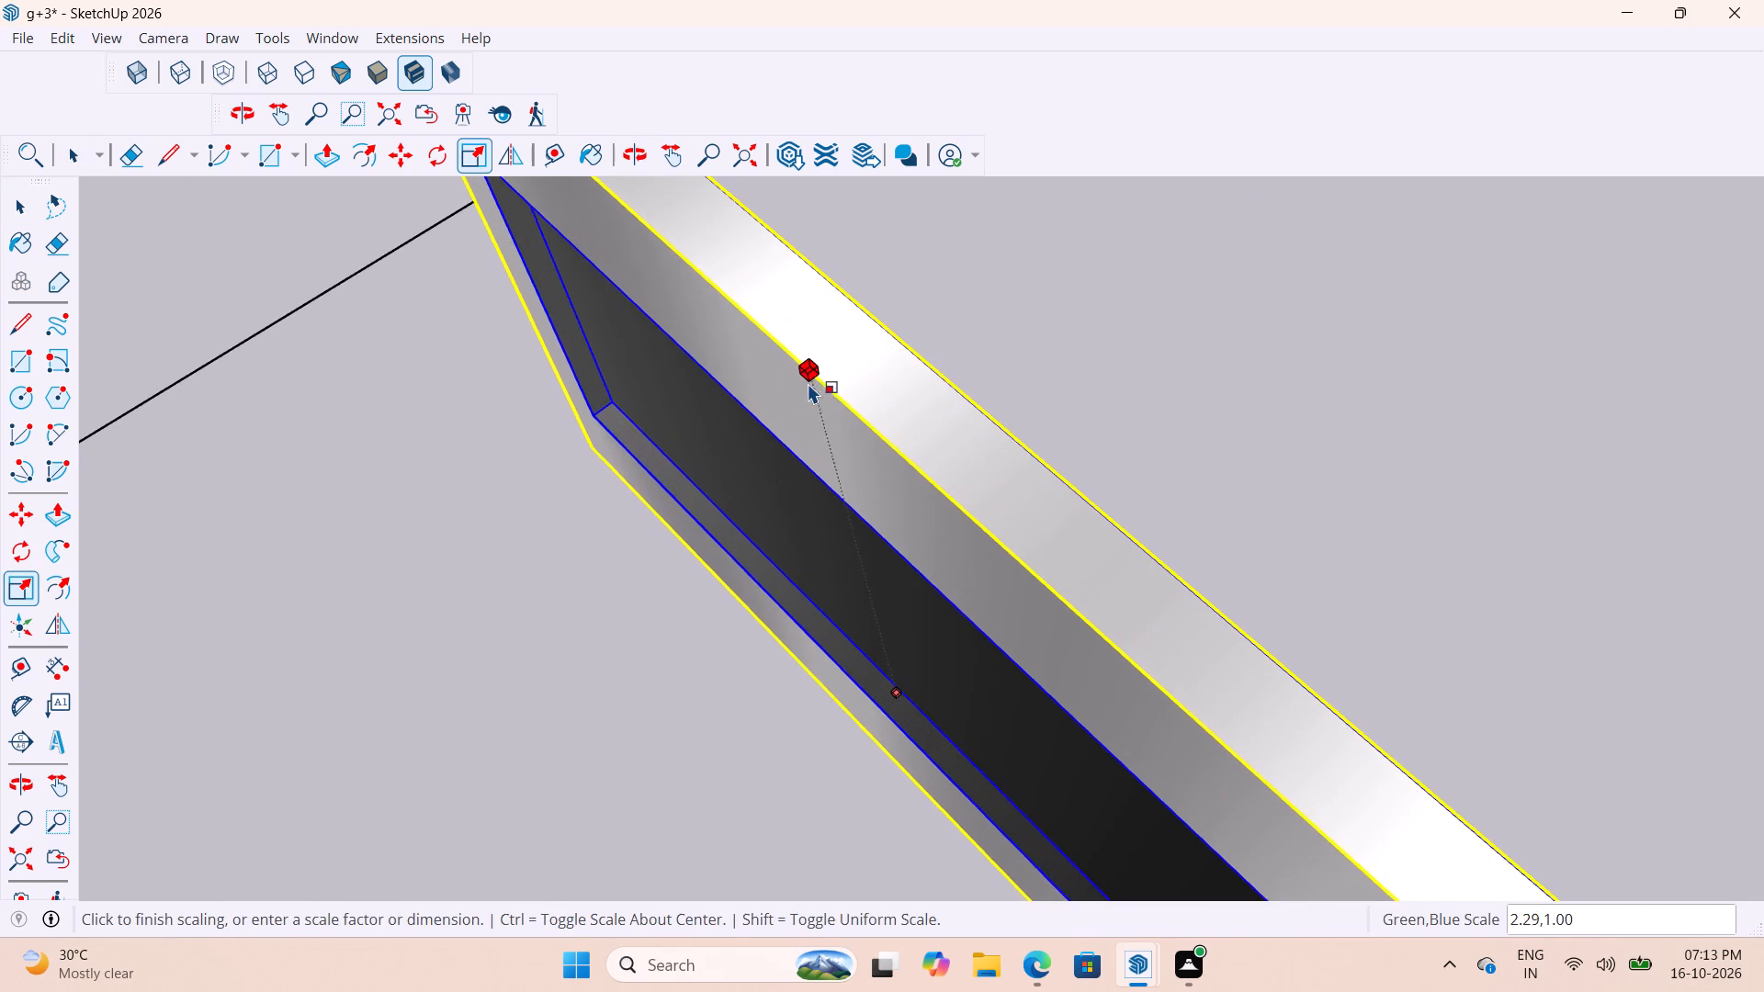
left_click(794, 392)
scroll(808, 366, "down", 14)
key("space")
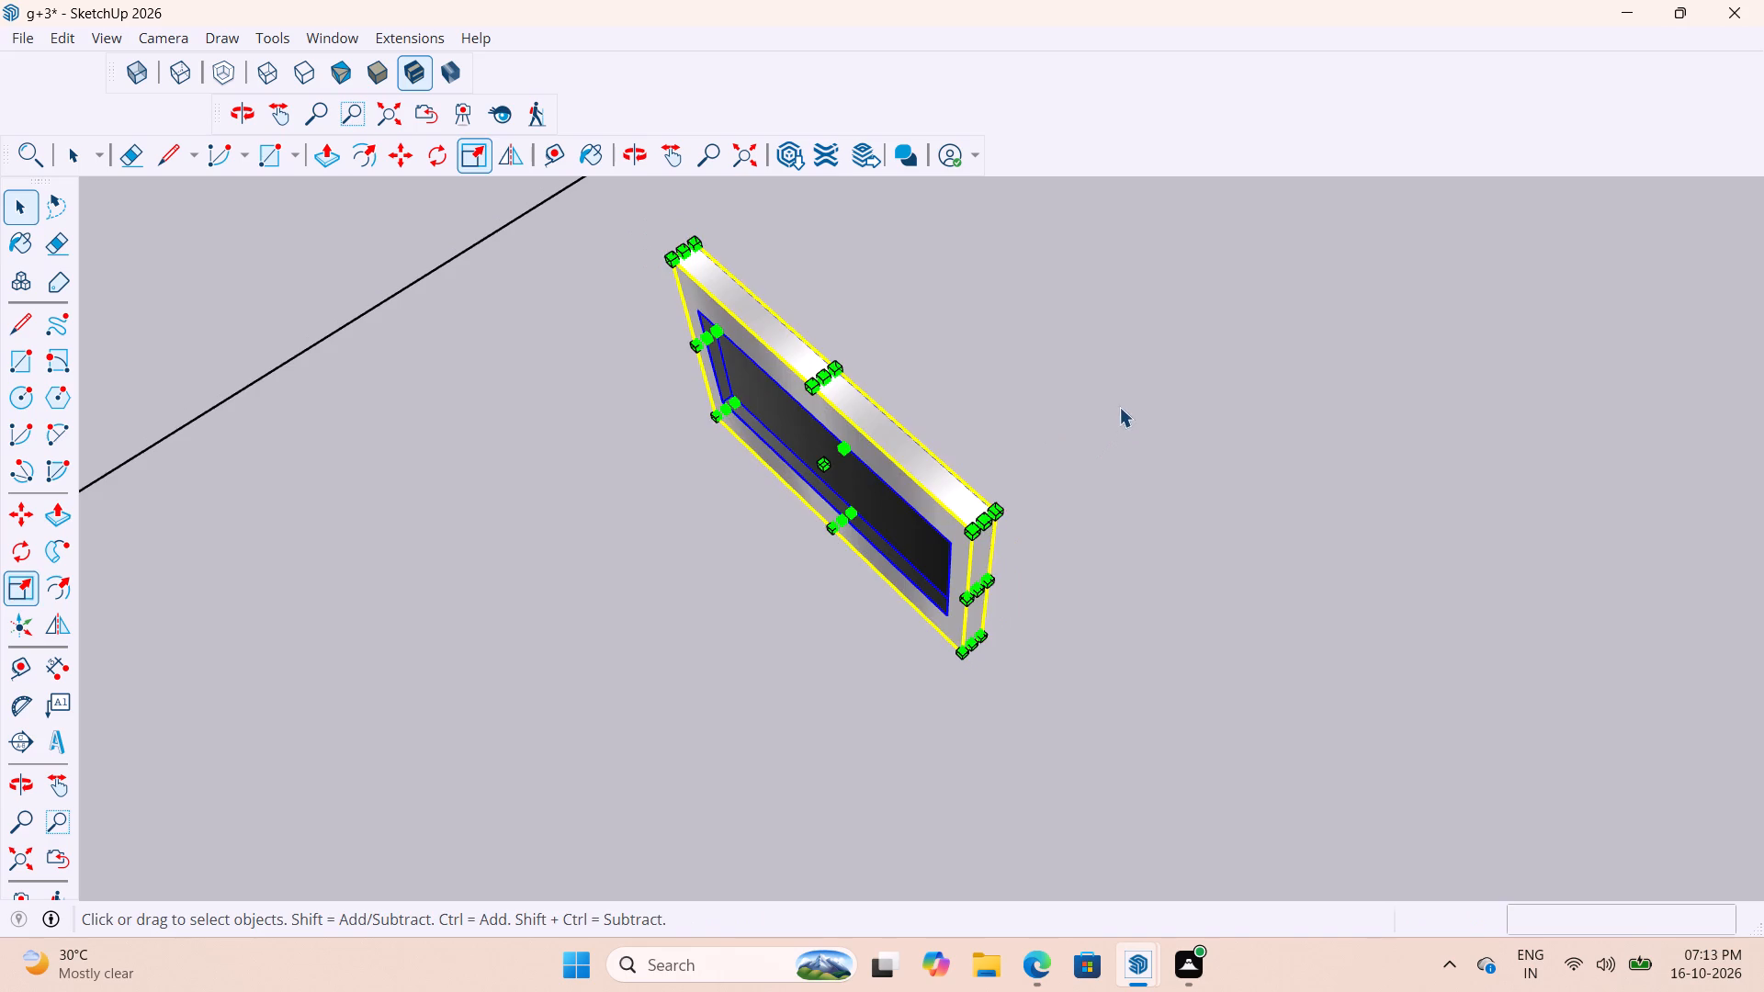
left_click(1119, 407)
Move the thickened display panel by its rear top corner about 42' 4" onto the wall face above the lift door.
middle_click_drag(954, 479, 1062, 511)
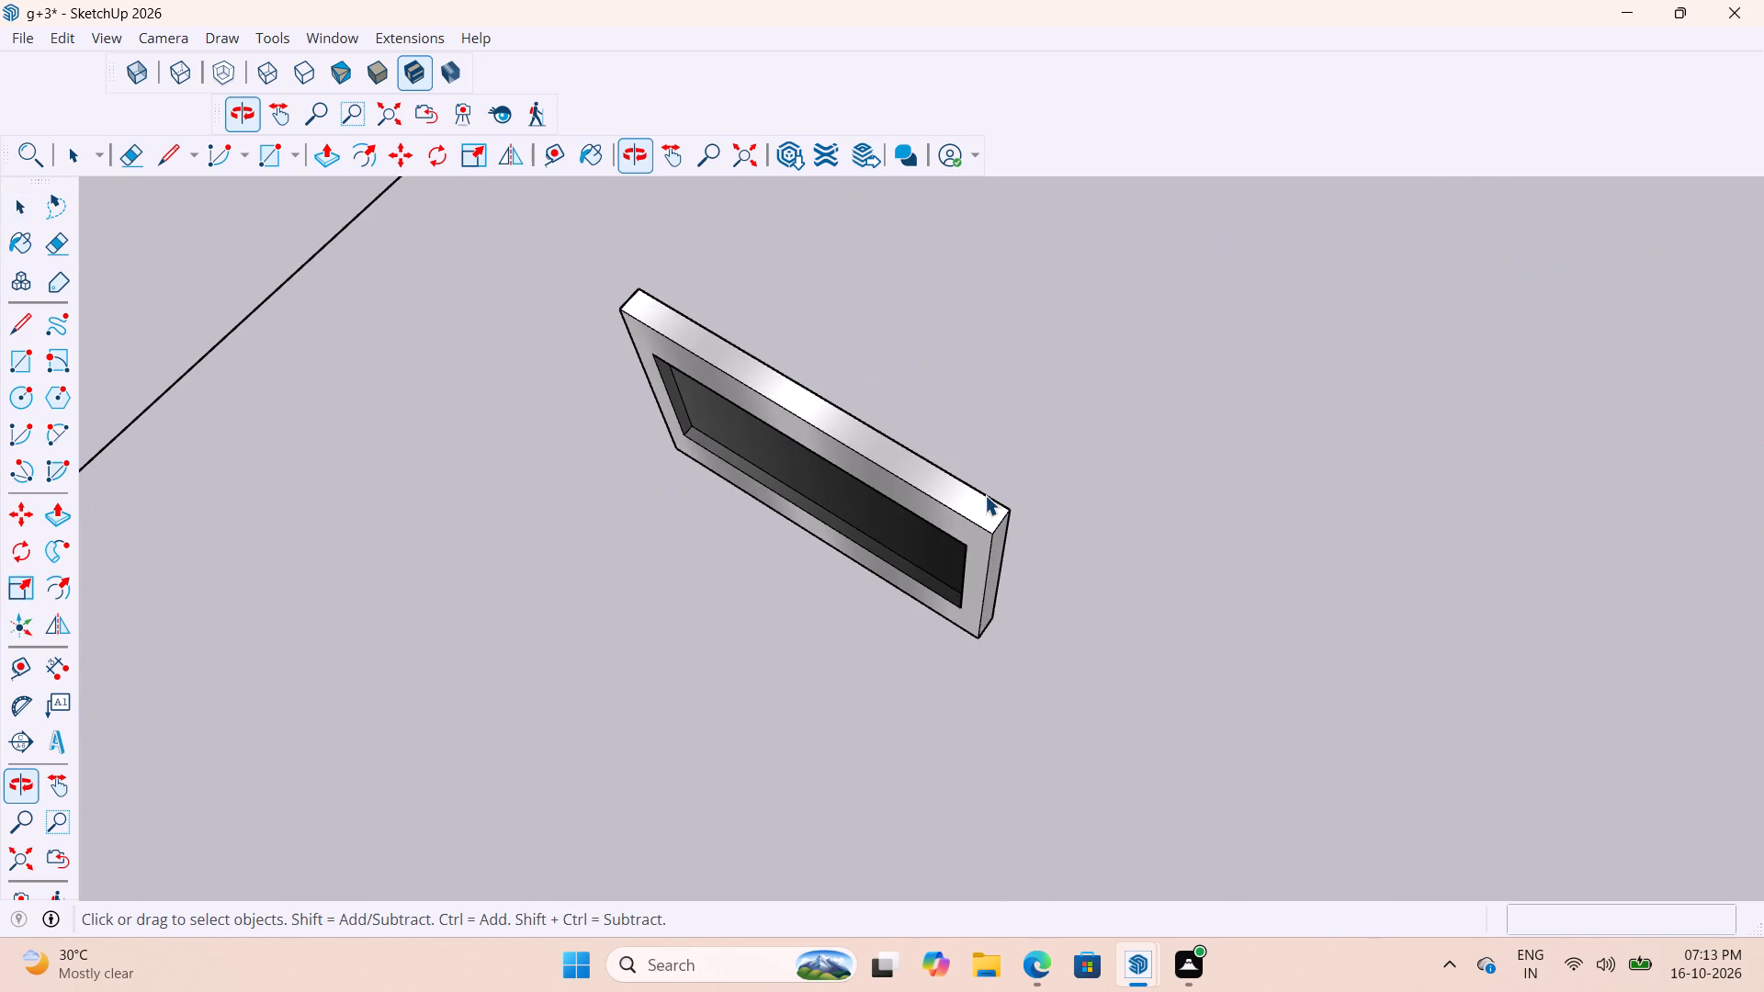
left_click(985, 495)
key("m")
left_click_drag(1012, 513, 1074, 510)
scroll(1185, 491, "down", 10)
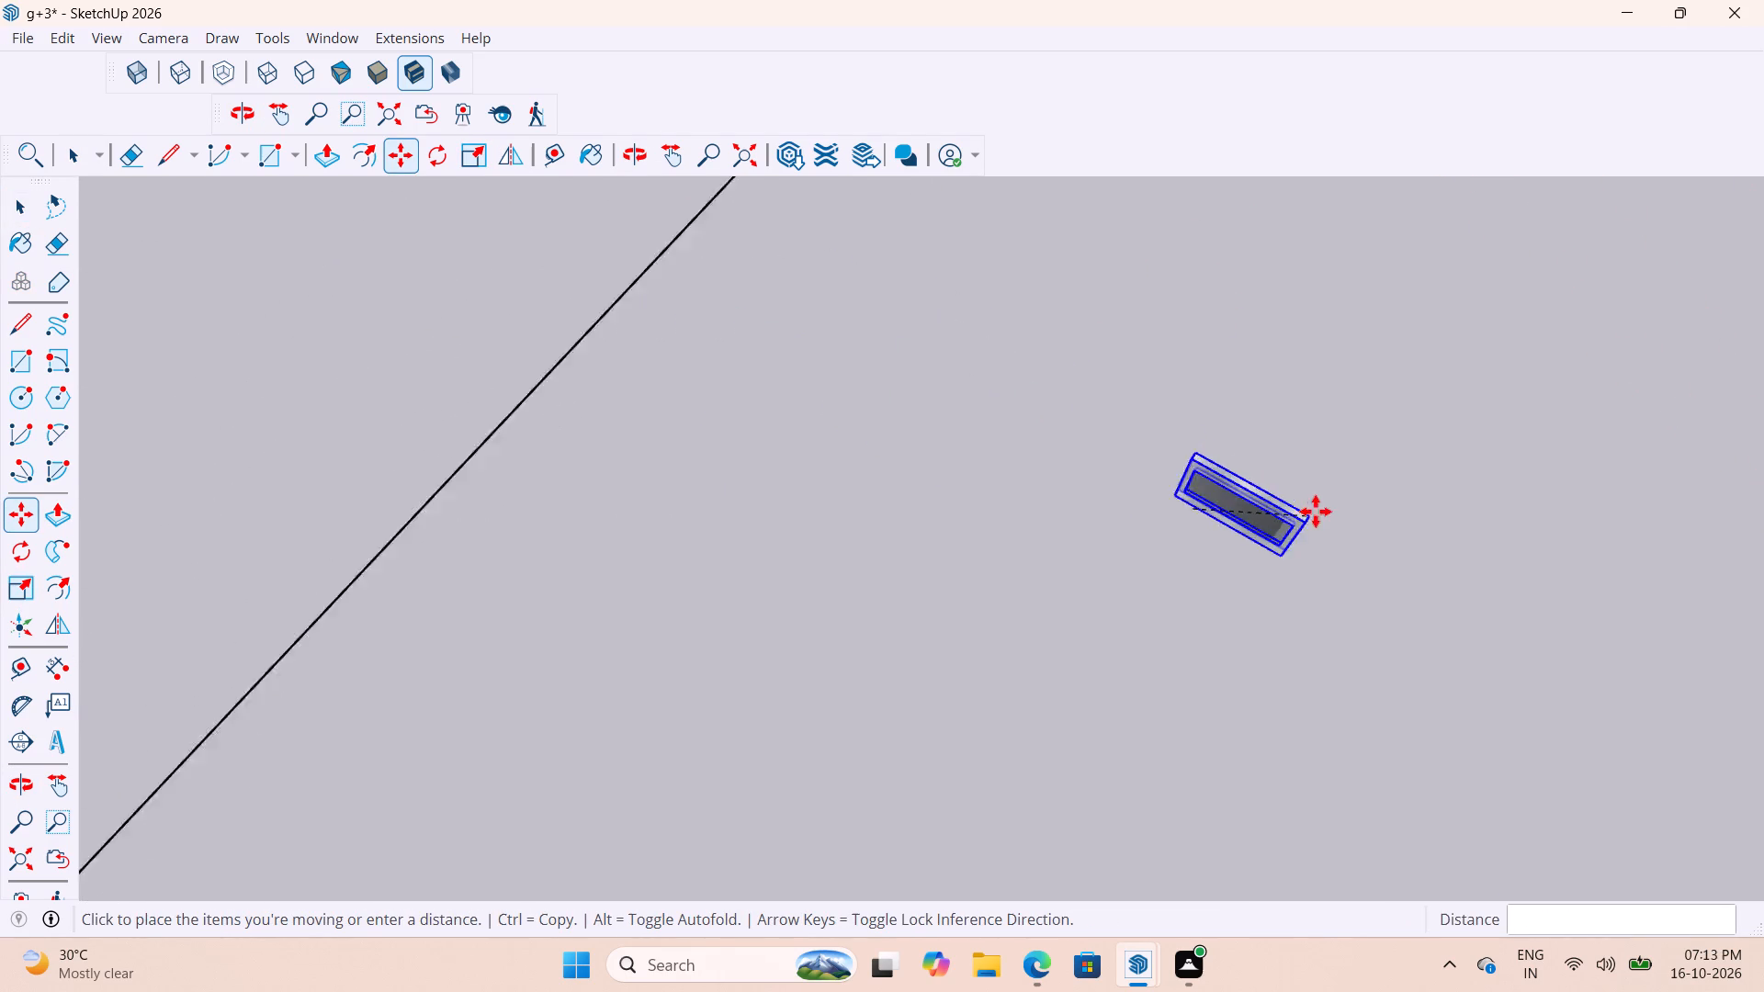
scroll(1316, 512, "down", 20)
scroll(1316, 512, "down", 11)
scroll(922, 378, "up", 3)
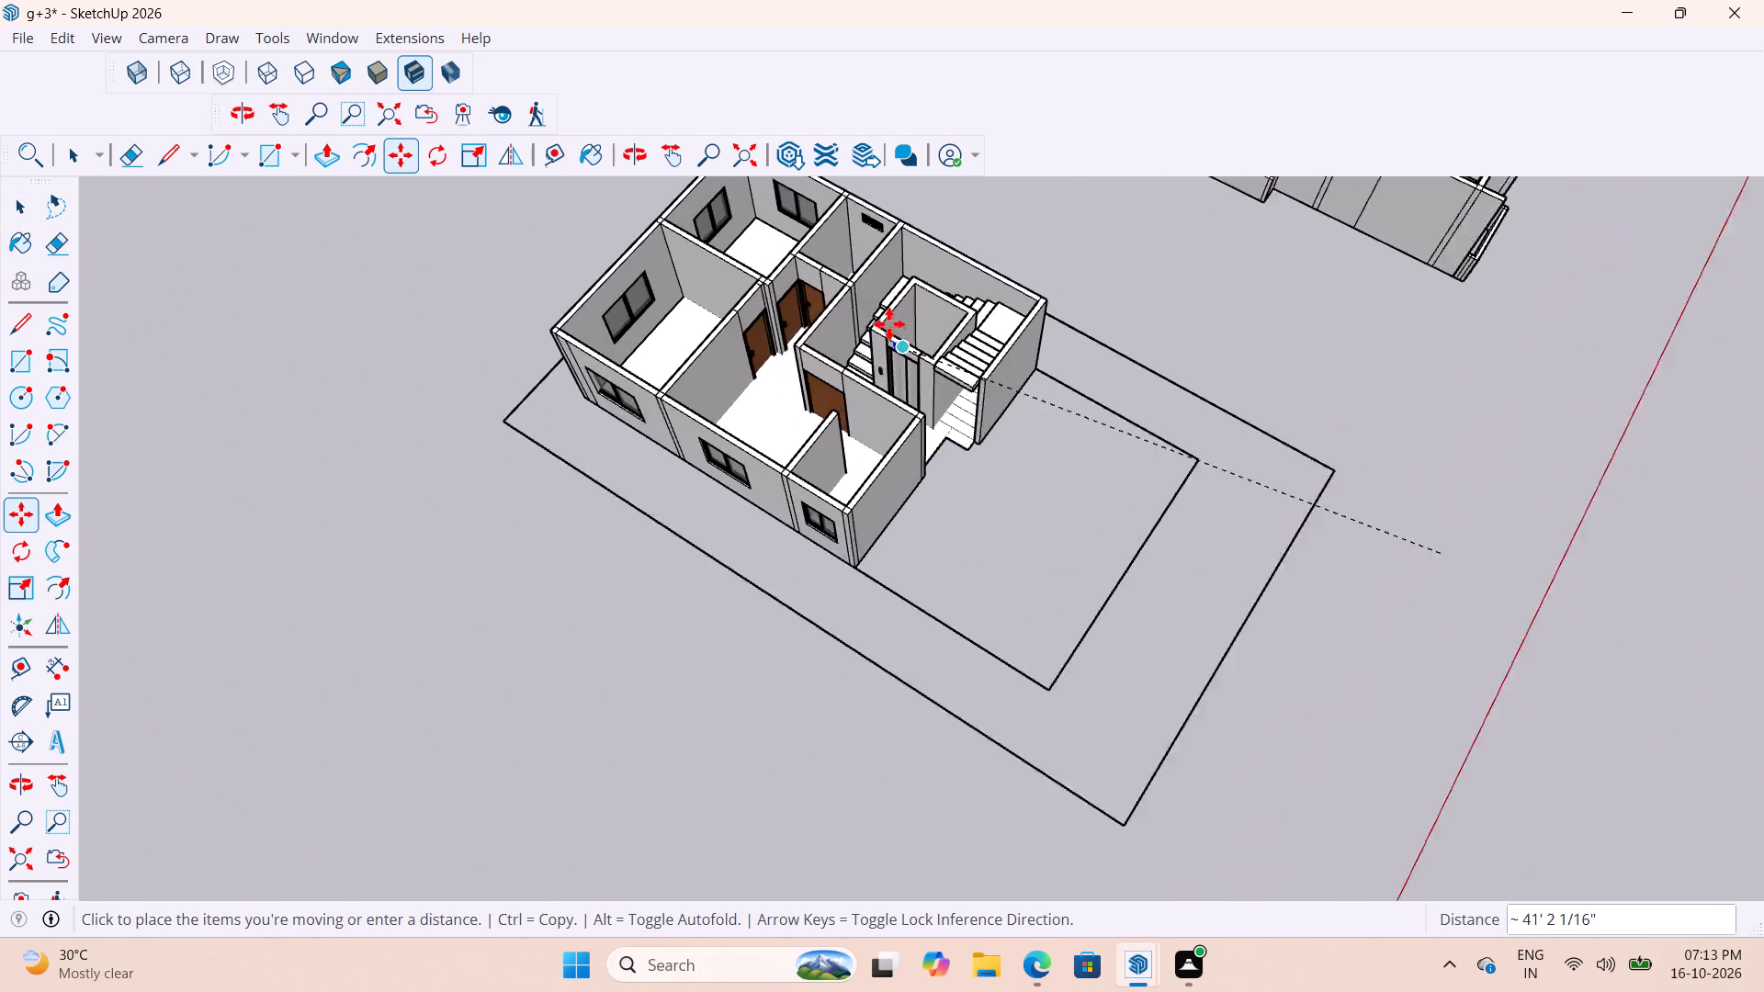
scroll(889, 324, "up", 20)
scroll(889, 324, "up", 3)
middle_click_drag(1033, 358, 1256, 278)
scroll(971, 357, "up", 4)
middle_click_drag(1002, 309, 1135, 260)
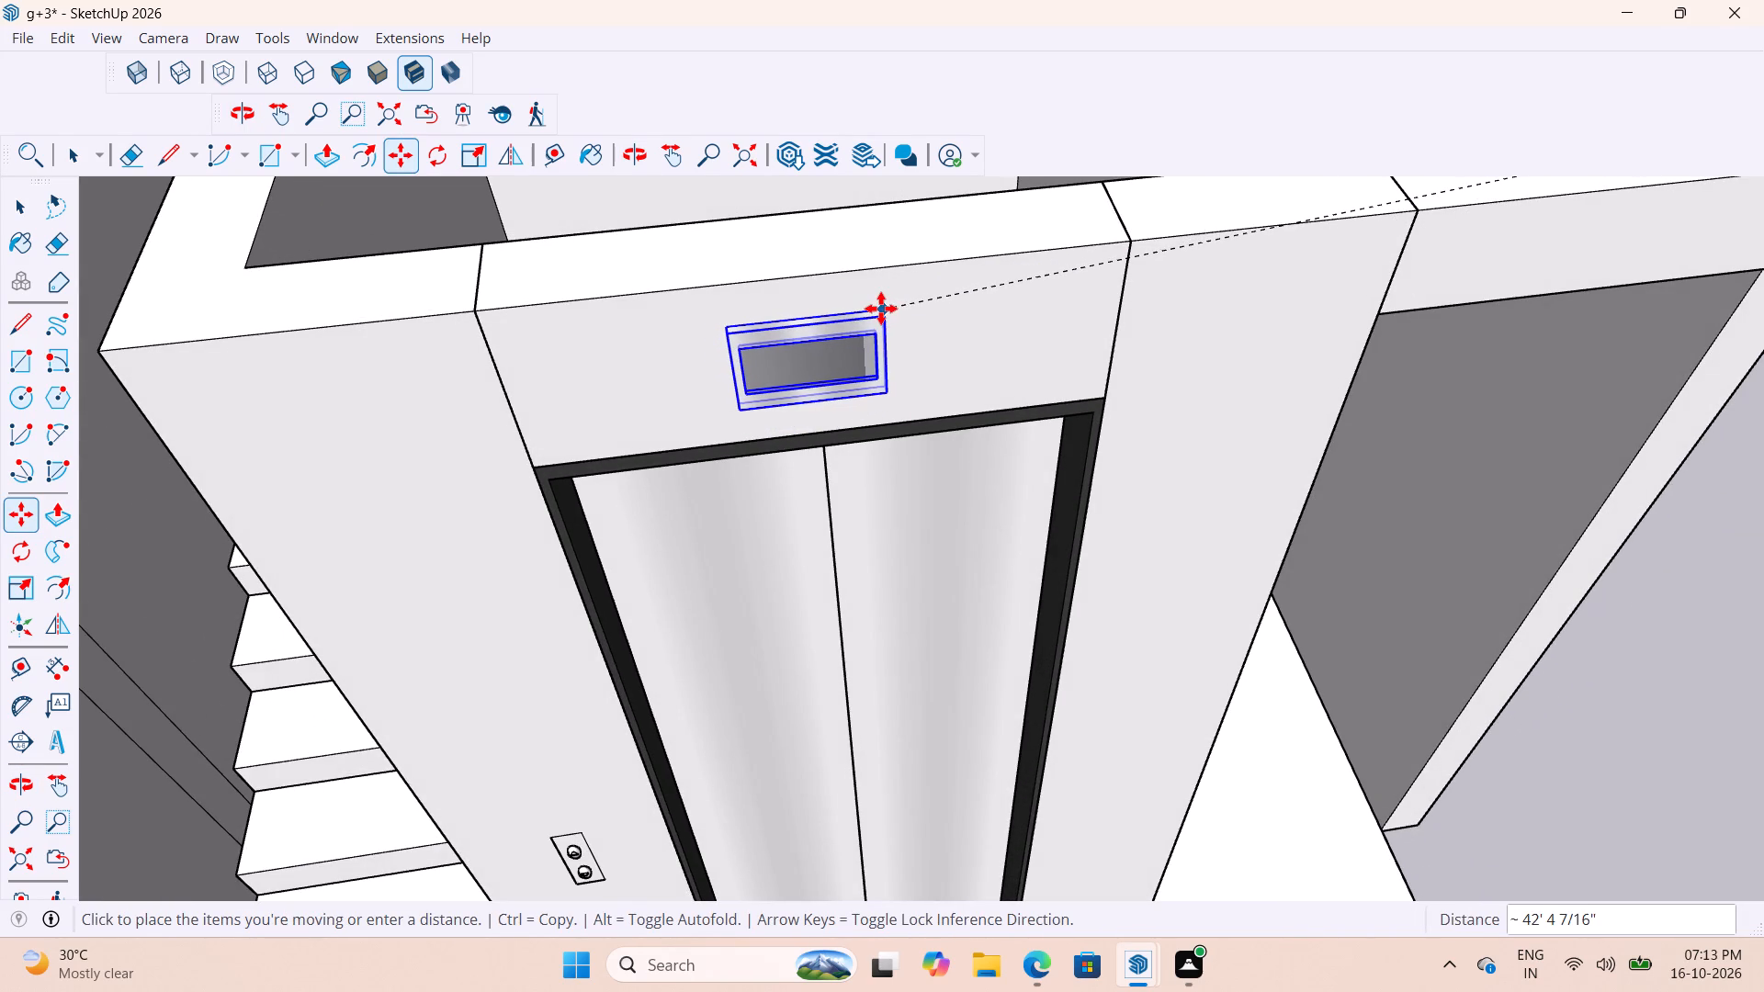
left_click(881, 309)
Place a vertical guide about 1' 6" from the edge of the wall section above the lift door, marking its centre.
scroll(917, 339, "up", 3)
middle_click_drag(933, 339, 721, 389)
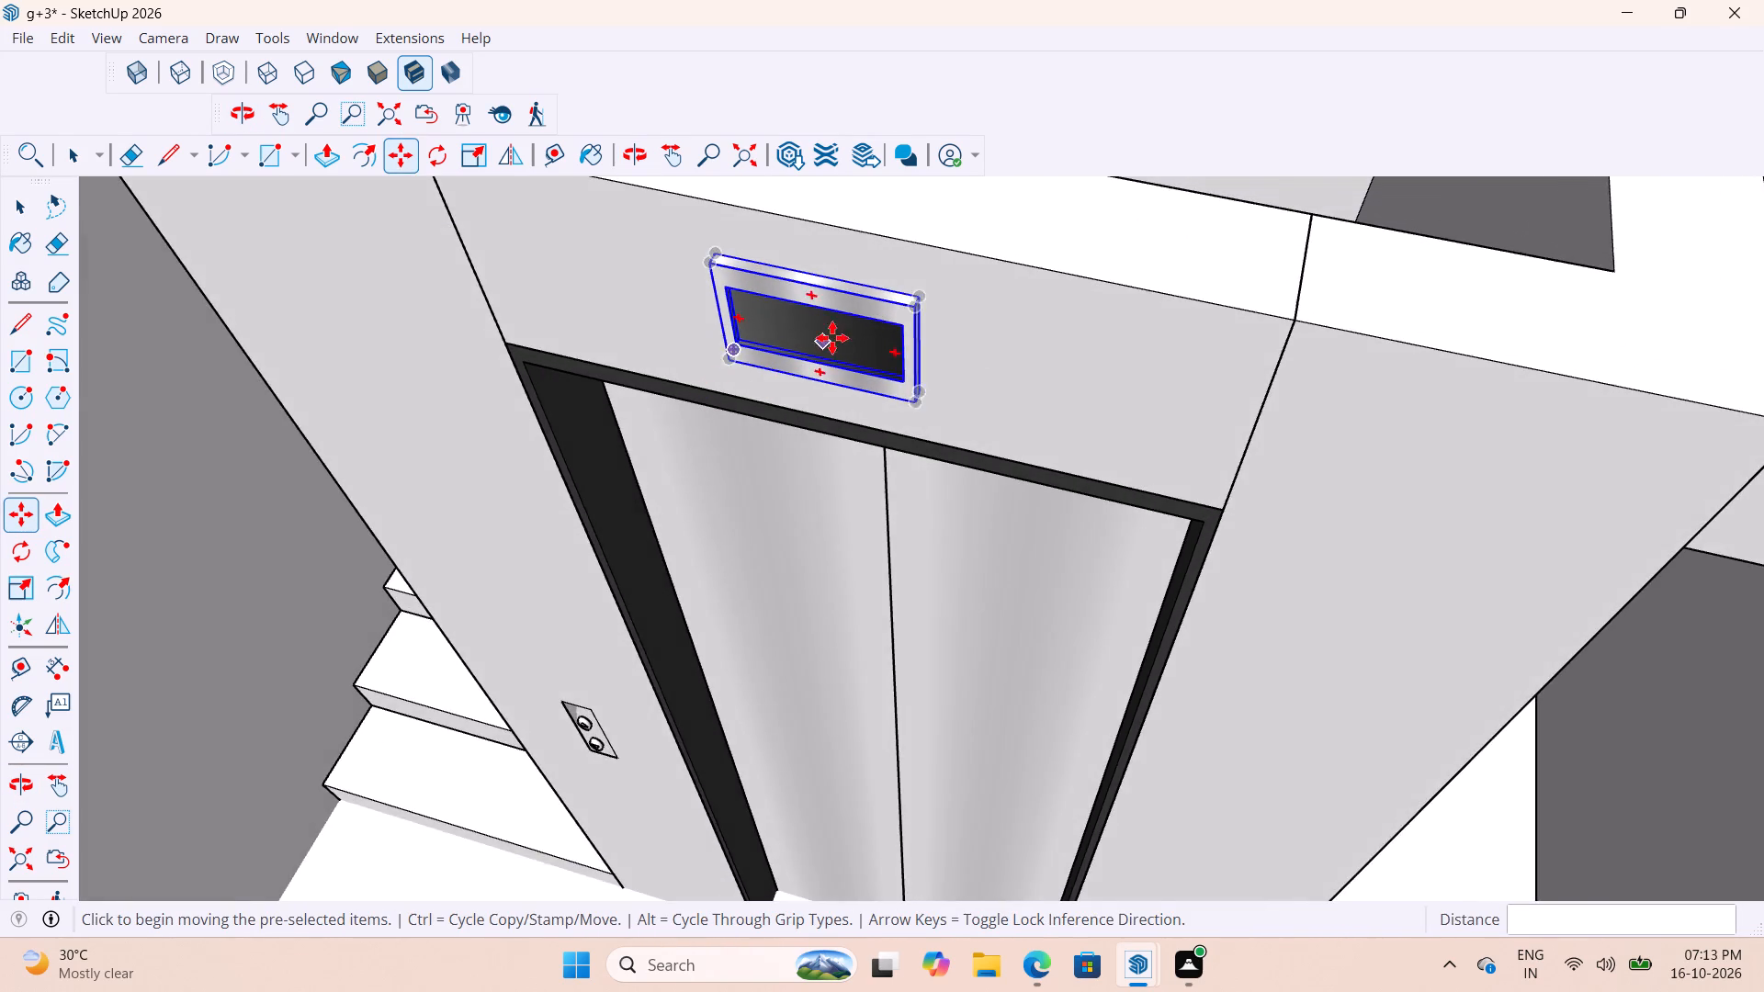
scroll(842, 328, "up", 11)
scroll(1036, 429, "down", 12)
middle_click_drag(1192, 459, 1355, 402)
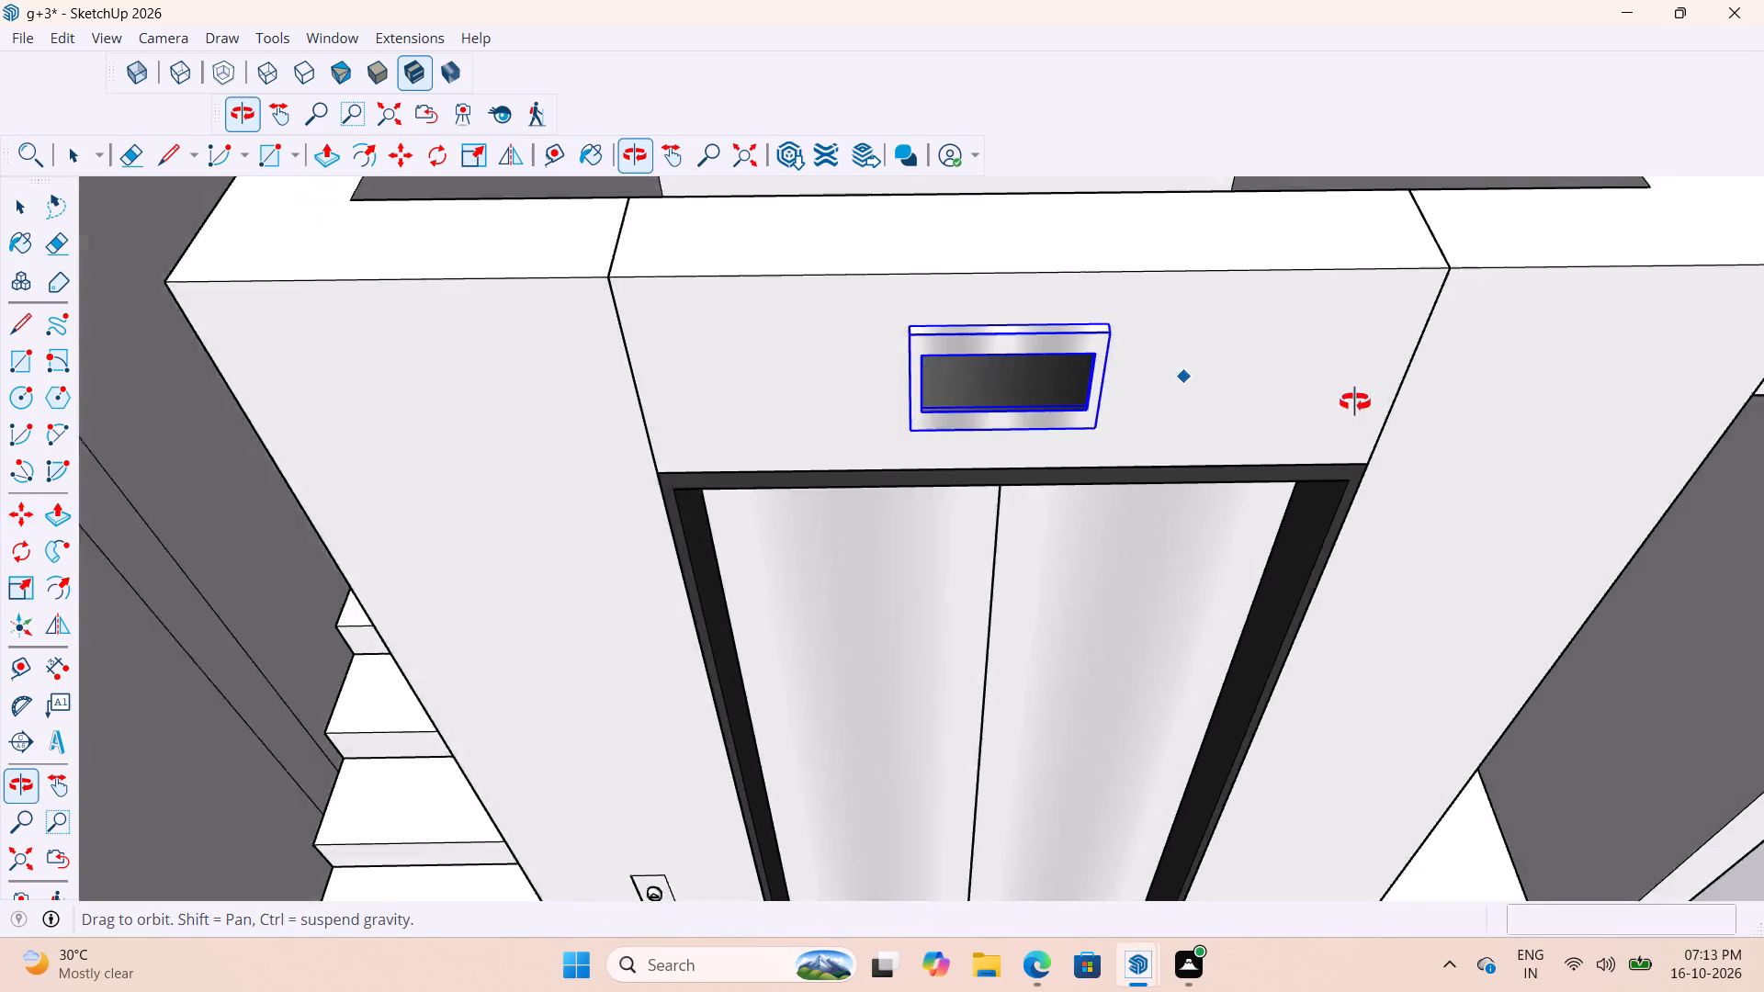
middle_click_drag(1355, 402, 1405, 389)
scroll(1034, 537, "down", 4)
key("t")
left_click(788, 456)
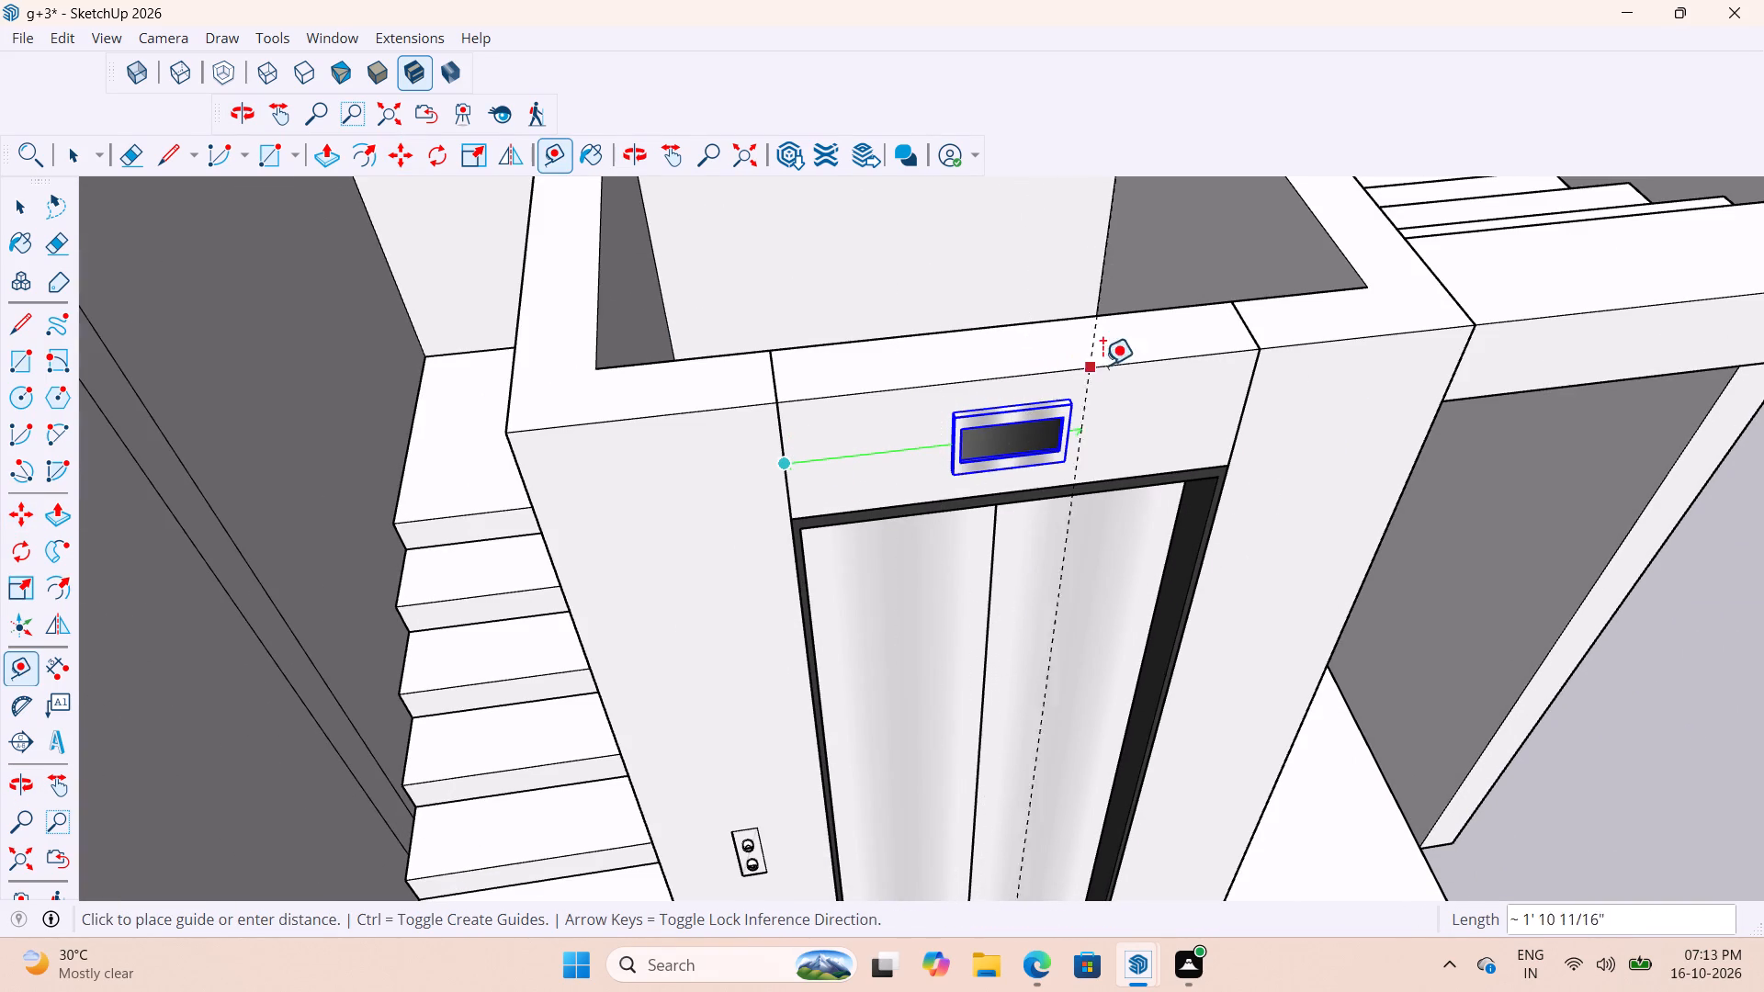
left_click(1024, 380)
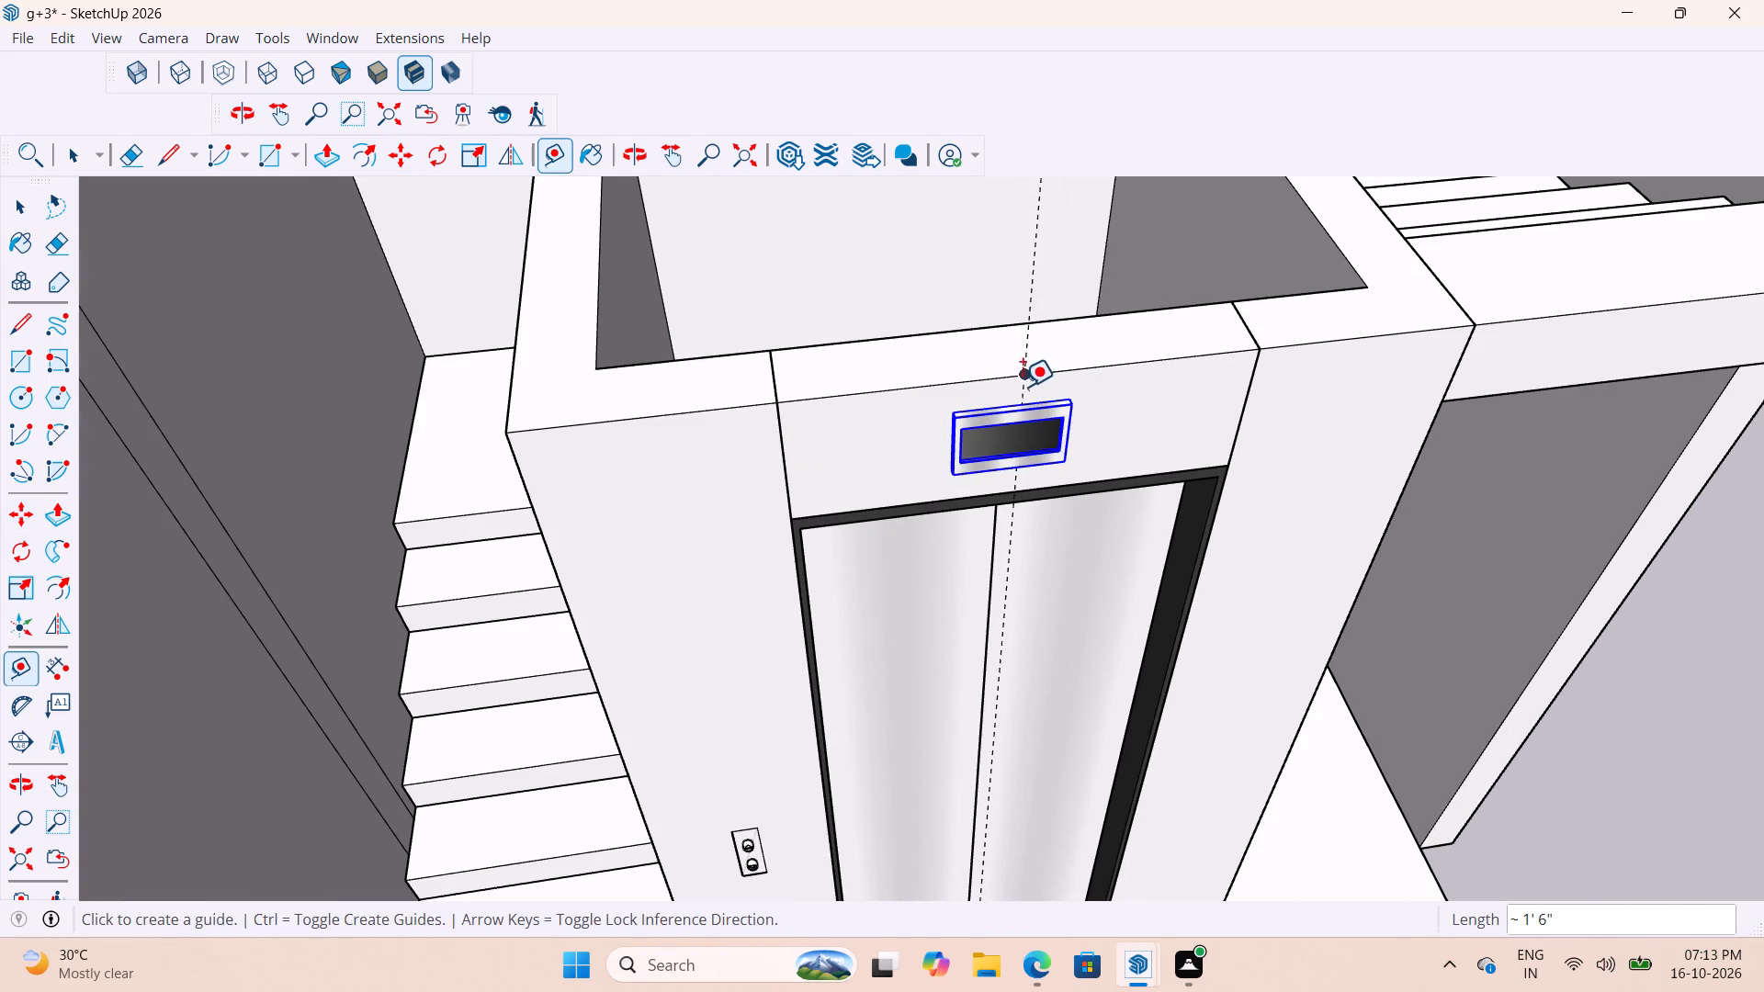
Move the display panel by its rear top corner about 1" along the wall to centre it on the guide, and deselect it.
key("space")
scroll(1027, 400, "up", 3)
middle_click_drag(1084, 457, 1012, 432)
scroll(1005, 429, "up", 7)
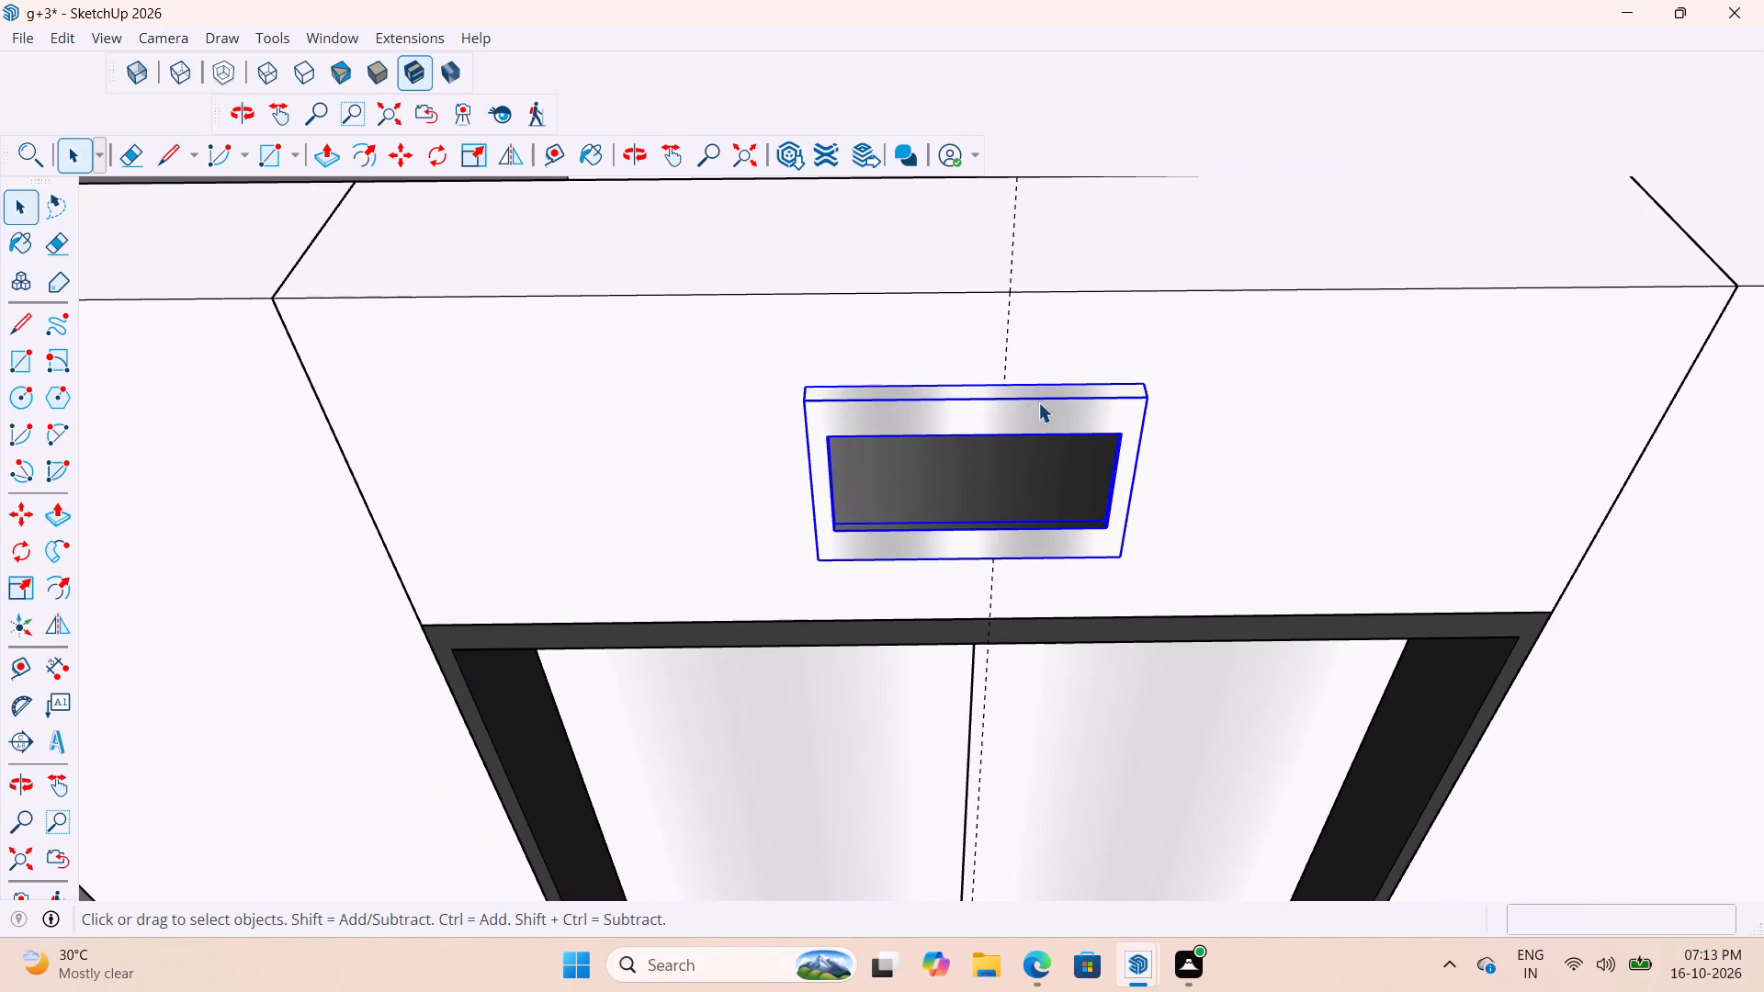
key("m")
left_click(805, 374)
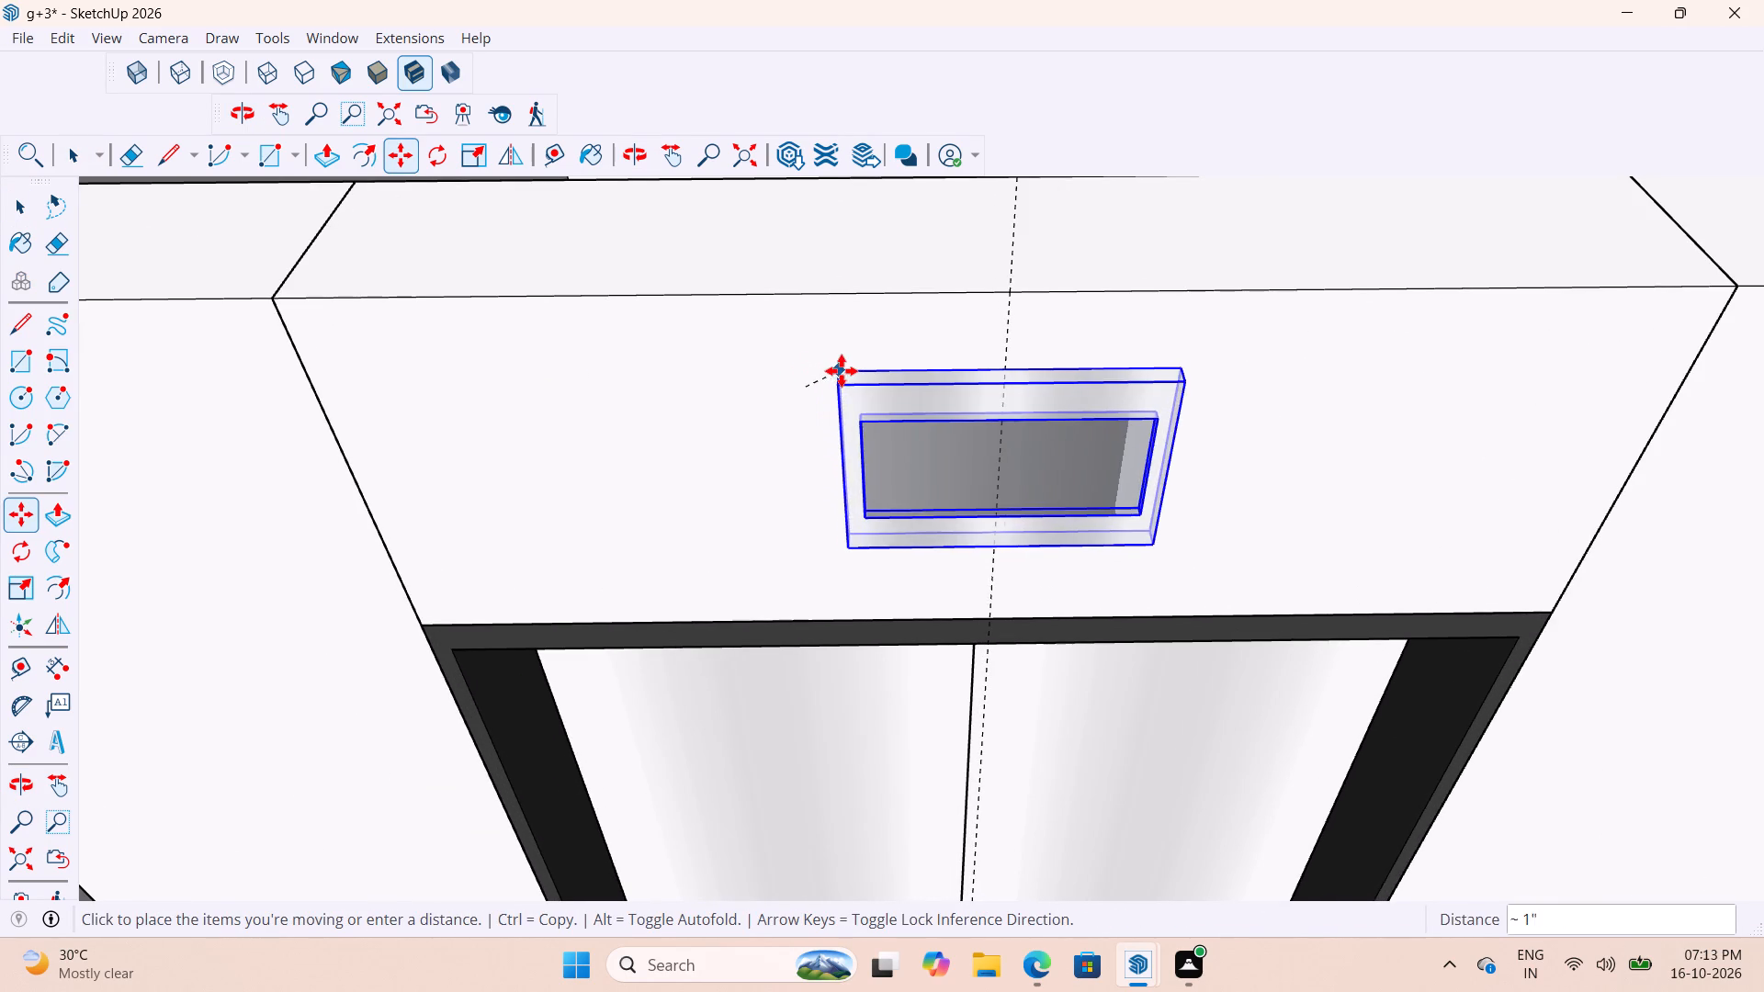
left_click(849, 371)
scroll(880, 431, "down", 14)
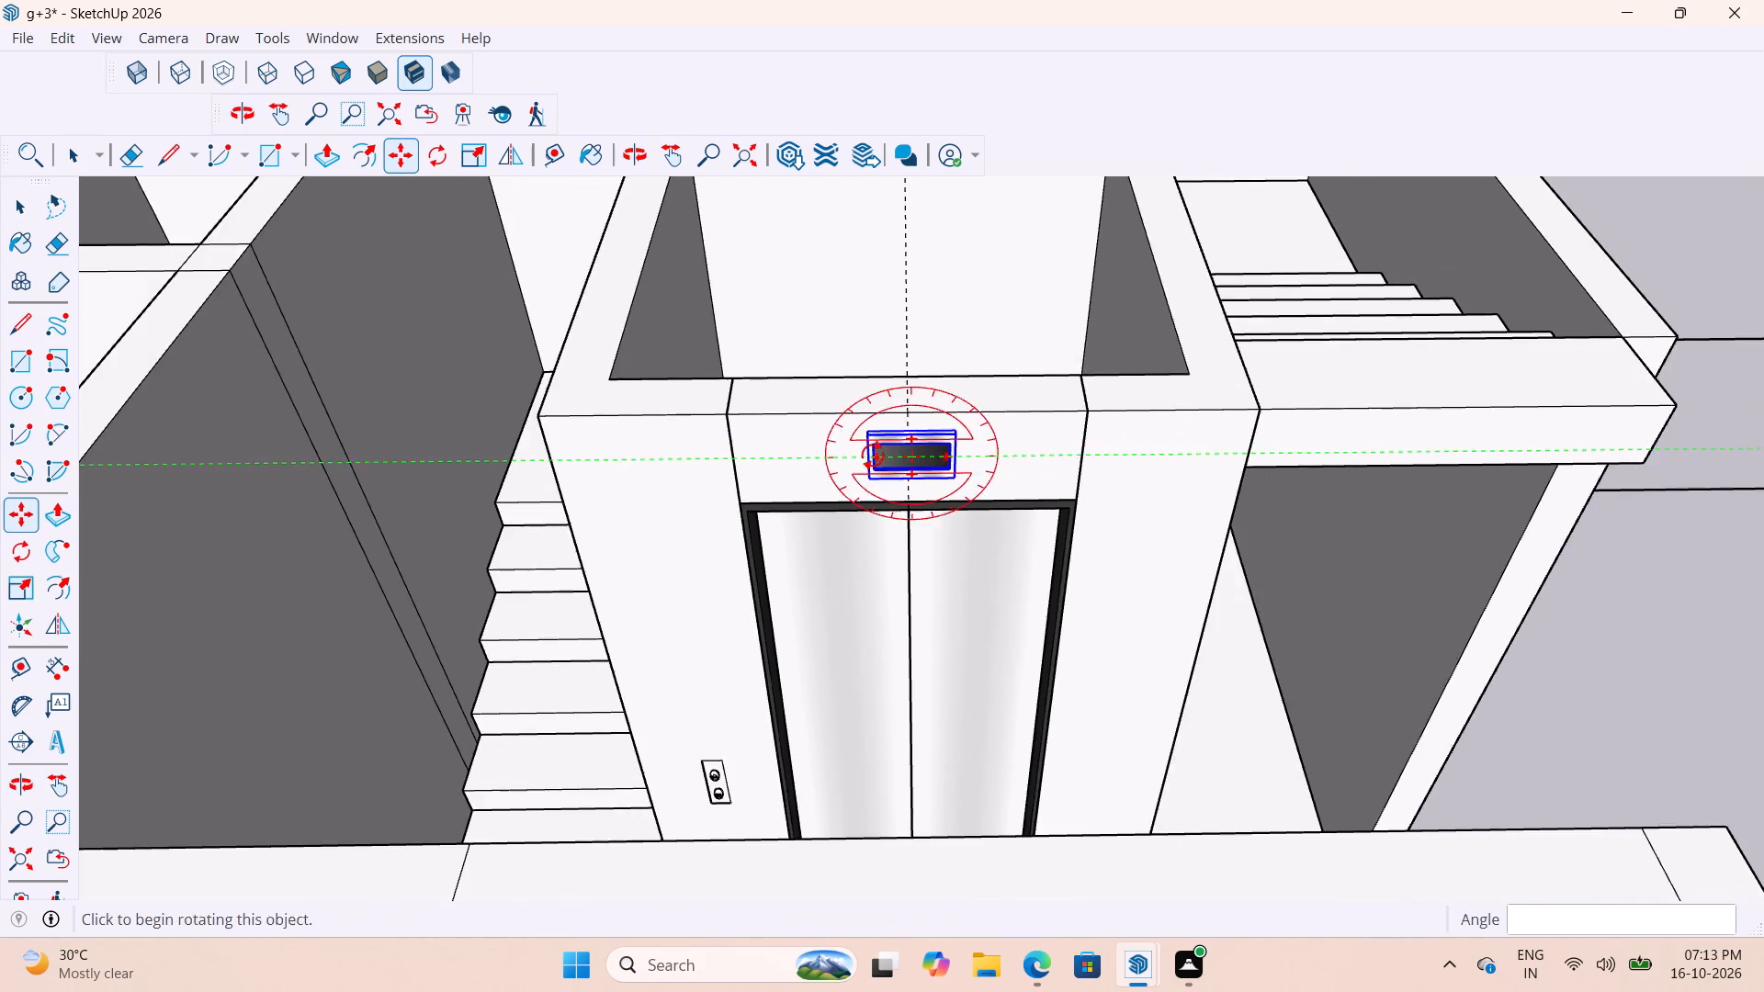
scroll(869, 456, "down", 5)
key("space")
key("space")
left_click_drag(1440, 543, 1449, 547)
Examine the display panel's alignment with the guide and the centre line of the lift door.
scroll(1097, 534, "up", 4)
middle_click_drag(1000, 443, 1007, 380)
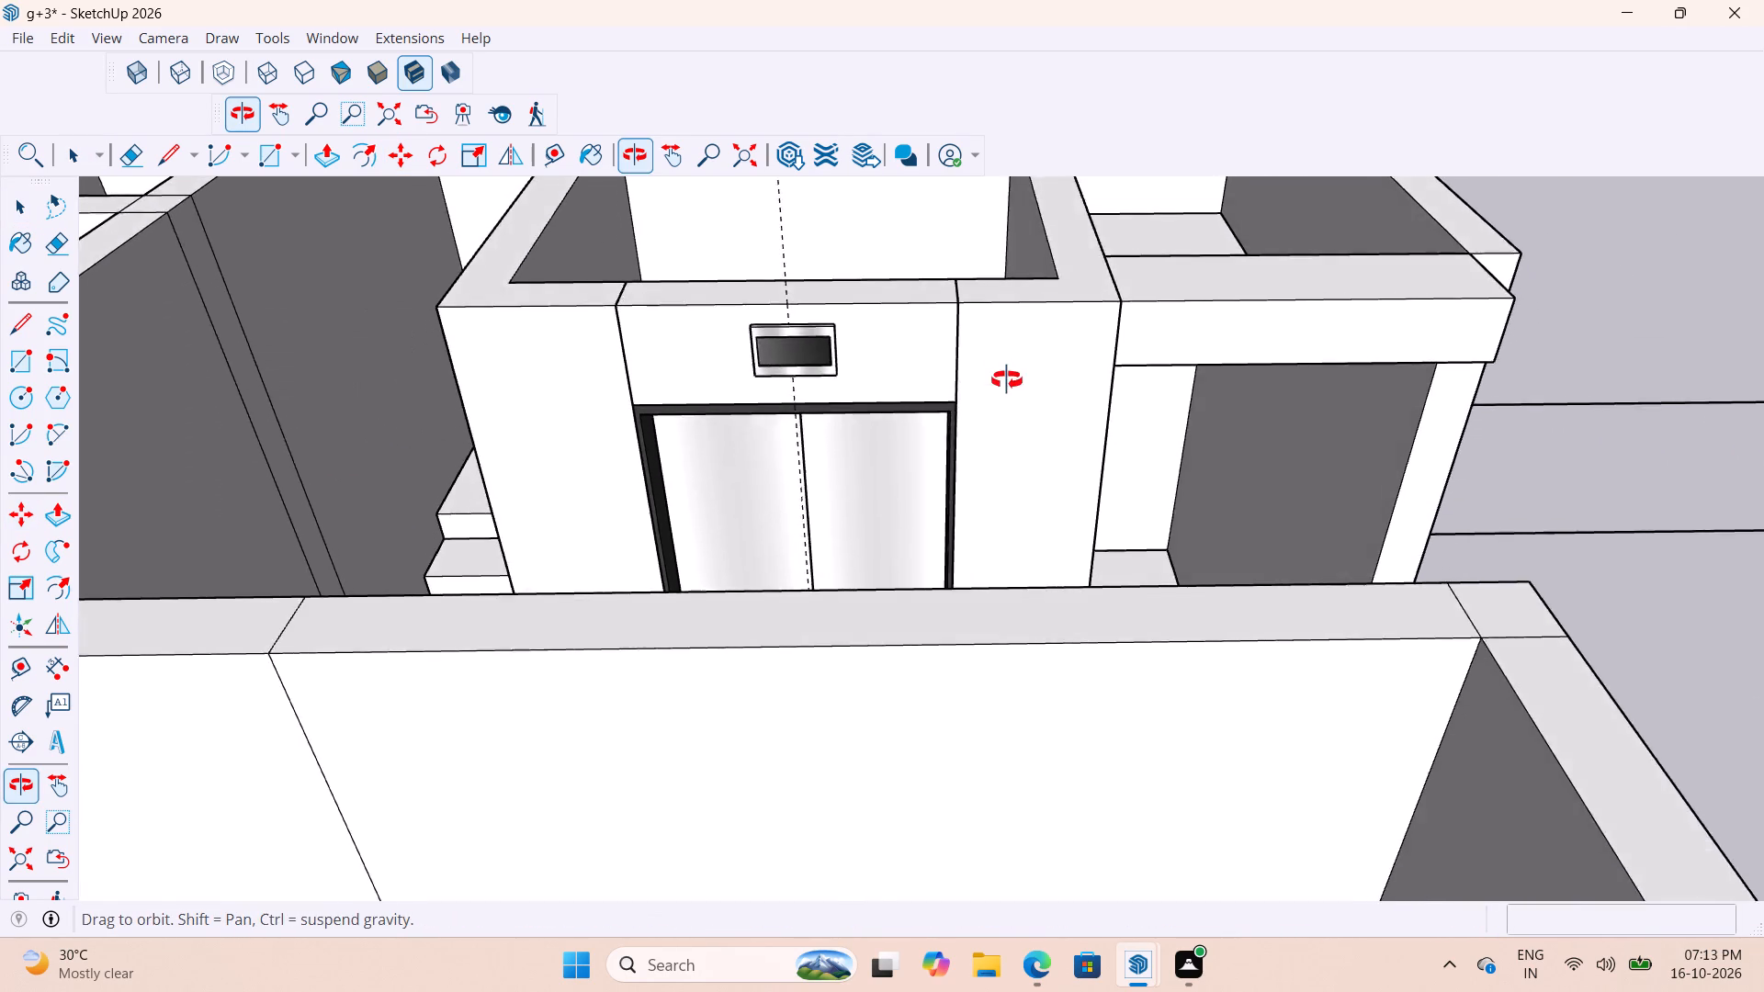
middle_click_drag(1007, 380, 1058, 397)
scroll(943, 464, "down", 7)
scroll(929, 423, "up", 14)
middle_click_drag(833, 468, 824, 425)
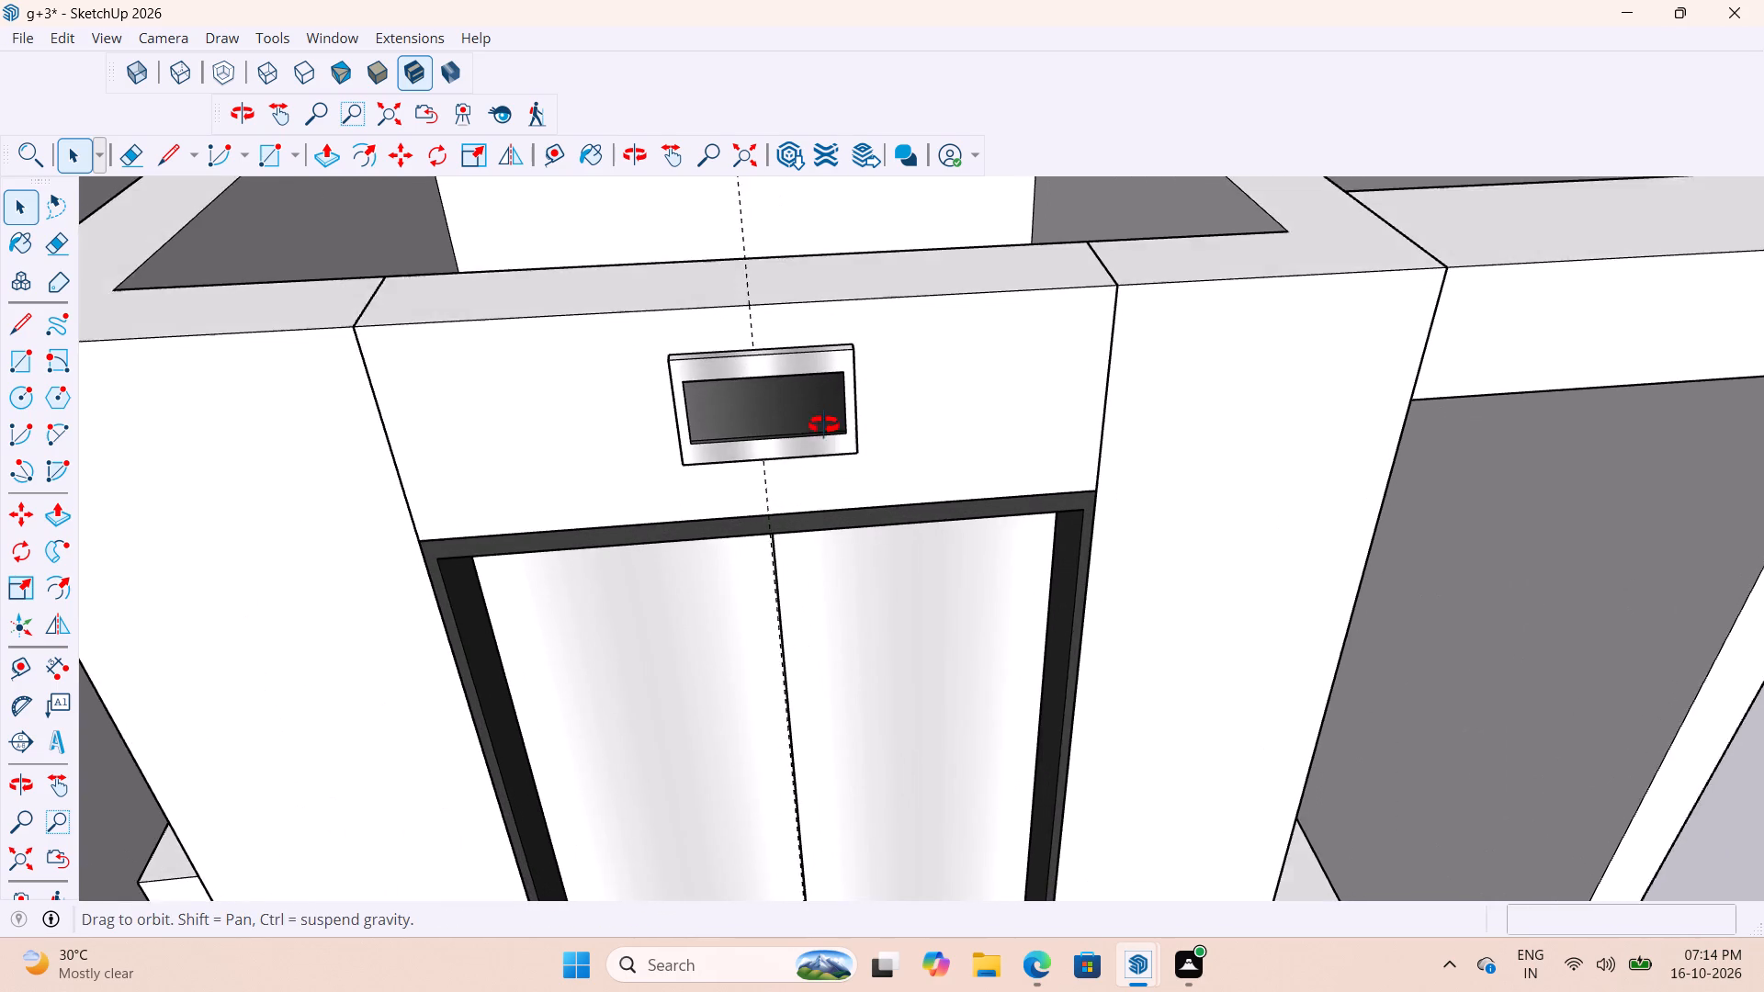
middle_click_drag(824, 425, 822, 416)
scroll(716, 471, "up", 3)
scroll(811, 563, "down", 4)
scroll(762, 510, "up", 2)
scroll(817, 454, "down", 1)
middle_click_drag(819, 452, 887, 392)
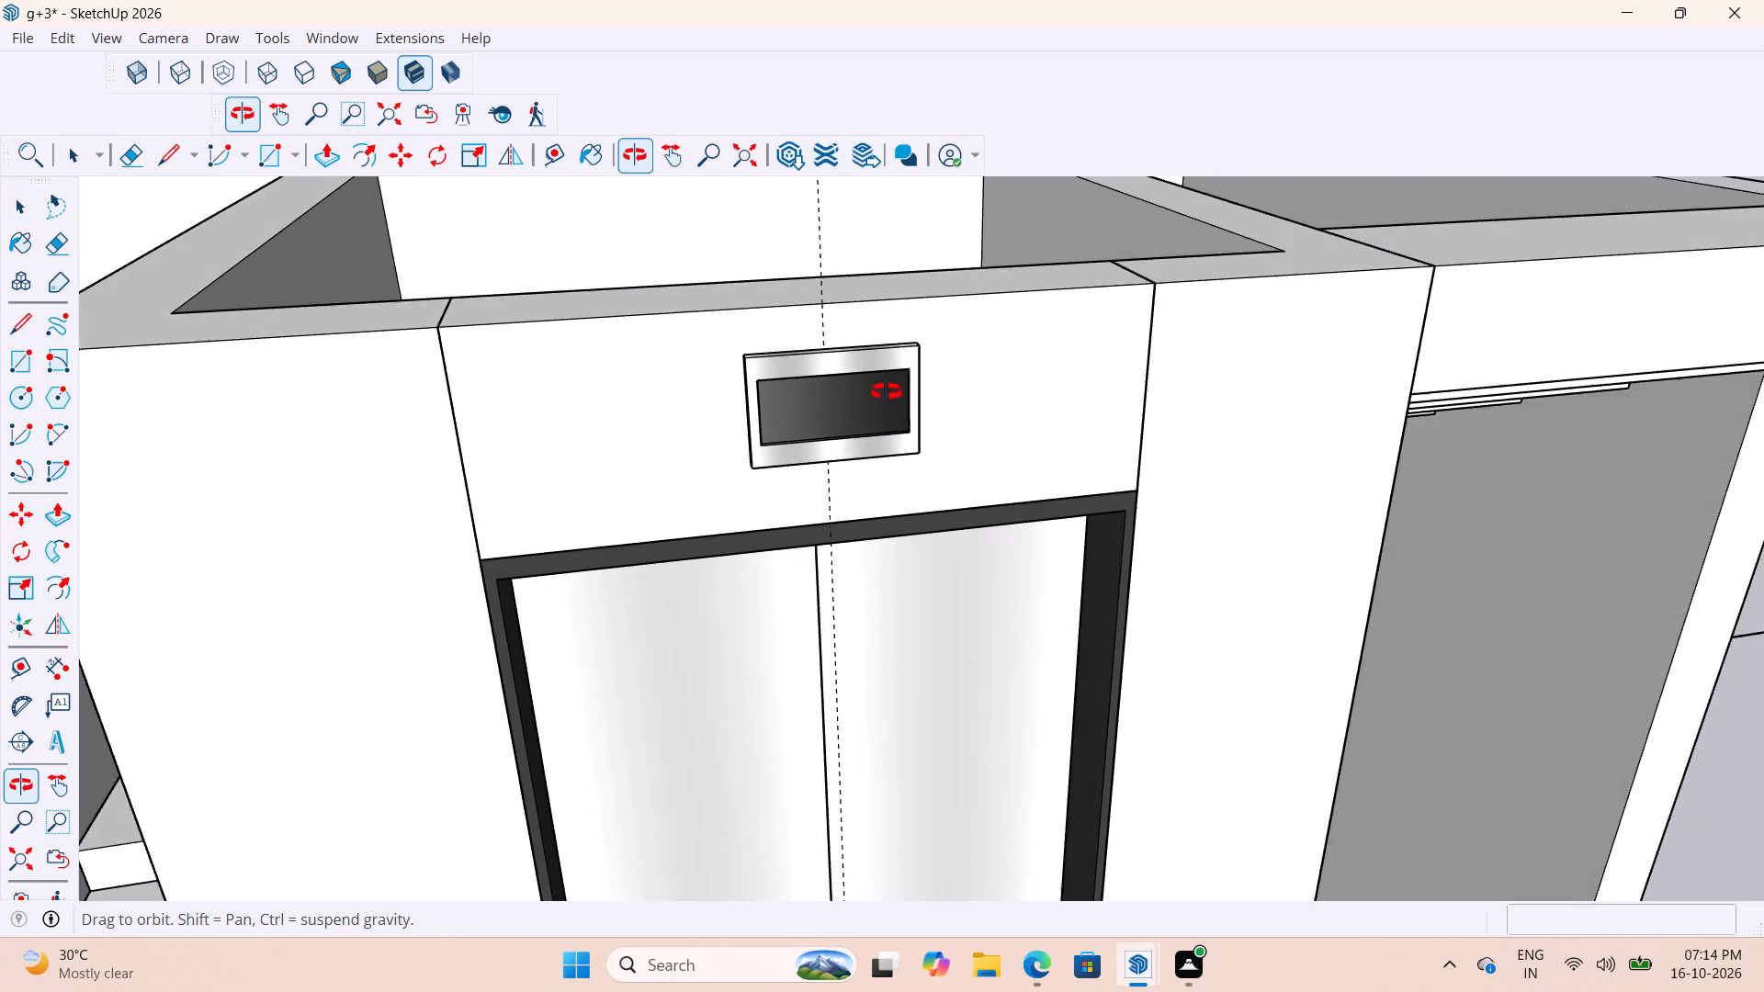
middle_click_drag(887, 392, 900, 457)
scroll(891, 461, "up", 1)
scroll(878, 533, "down", 10)
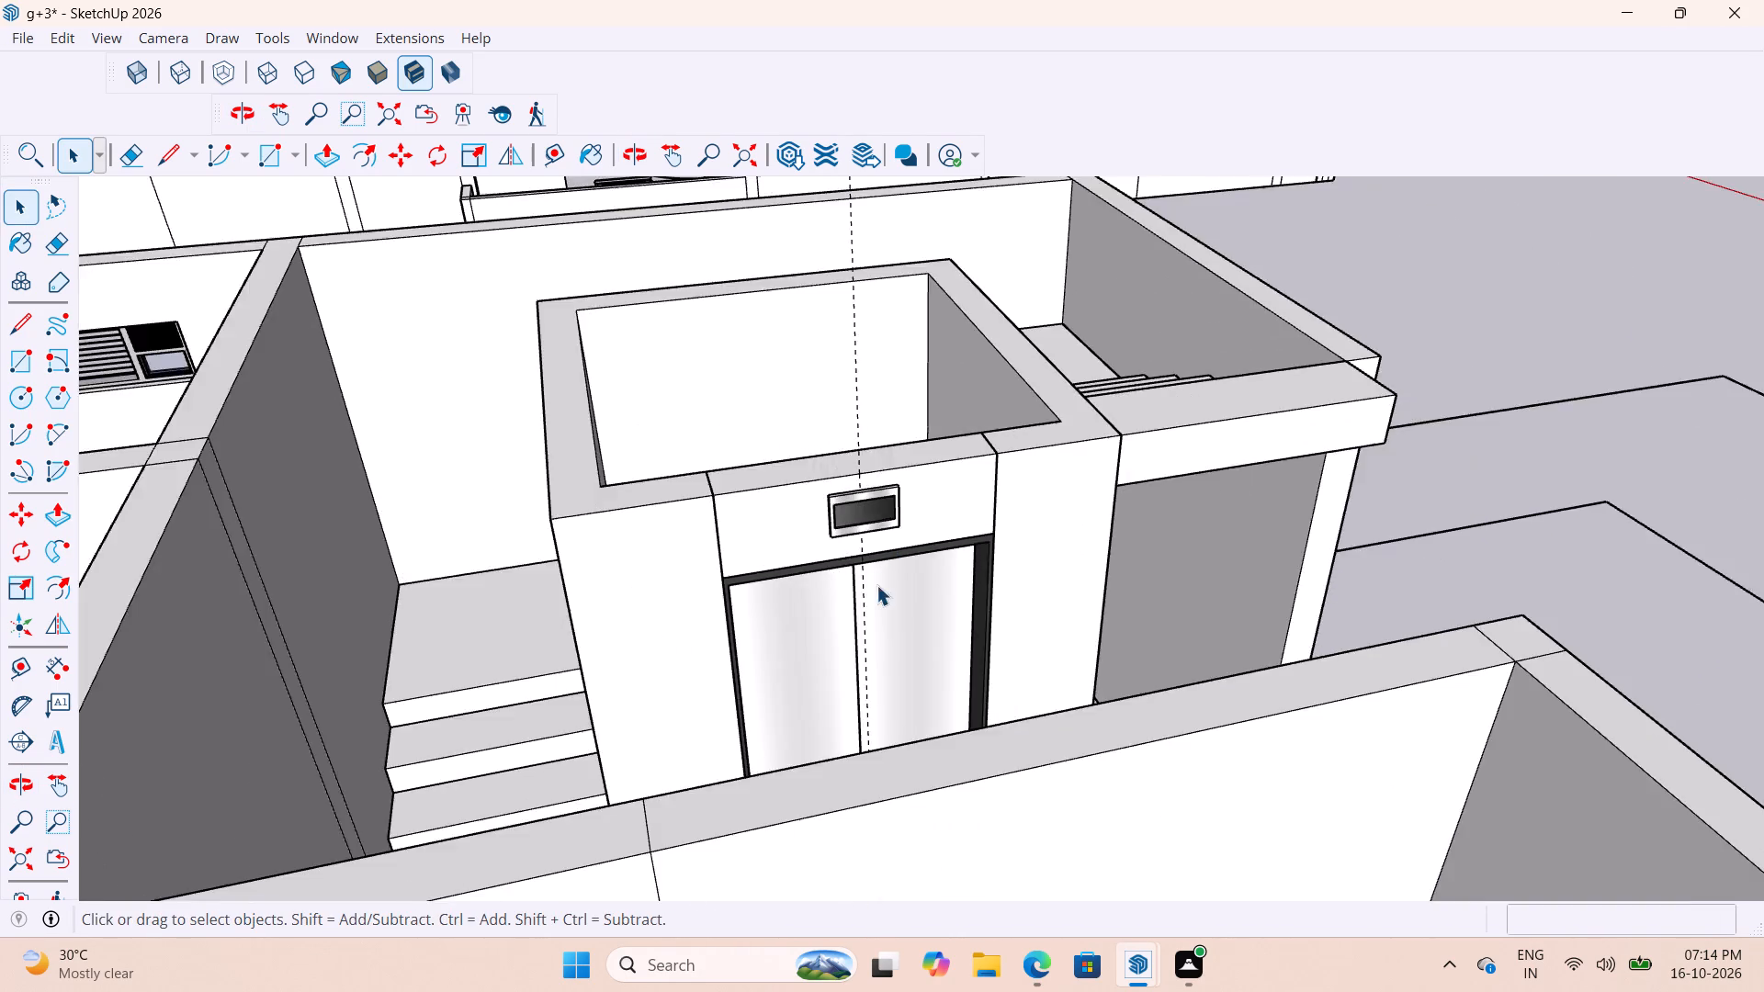
Delete all guides from the model.
scroll(876, 585, "down", 7)
middle_click_drag(1235, 524, 875, 666)
scroll(856, 638, "down", 5)
left_click_drag(1238, 498, 1248, 500)
scroll(656, 637, "up", 7)
left_click(118, 41)
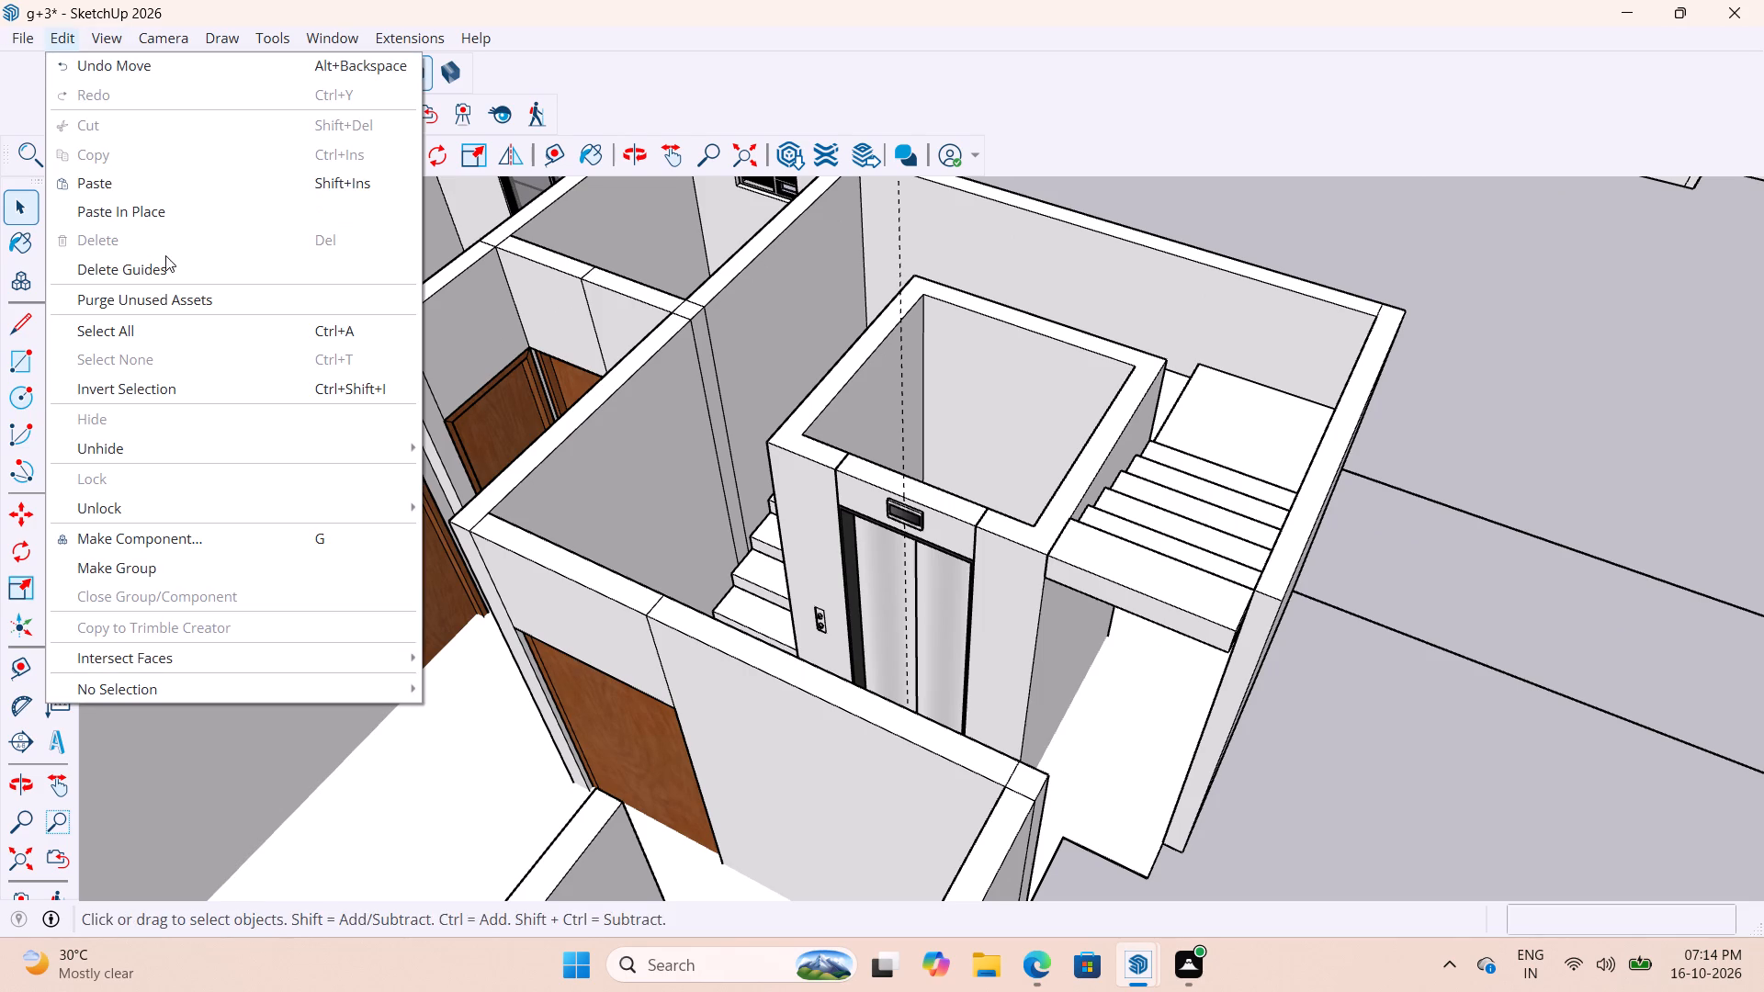
left_click(165, 265)
Examine the smaller house with its finished lift front alongside the larger furnished house.
scroll(792, 442, "down", 4)
middle_click_drag(1263, 535, 868, 553)
scroll(1014, 494, "down", 11)
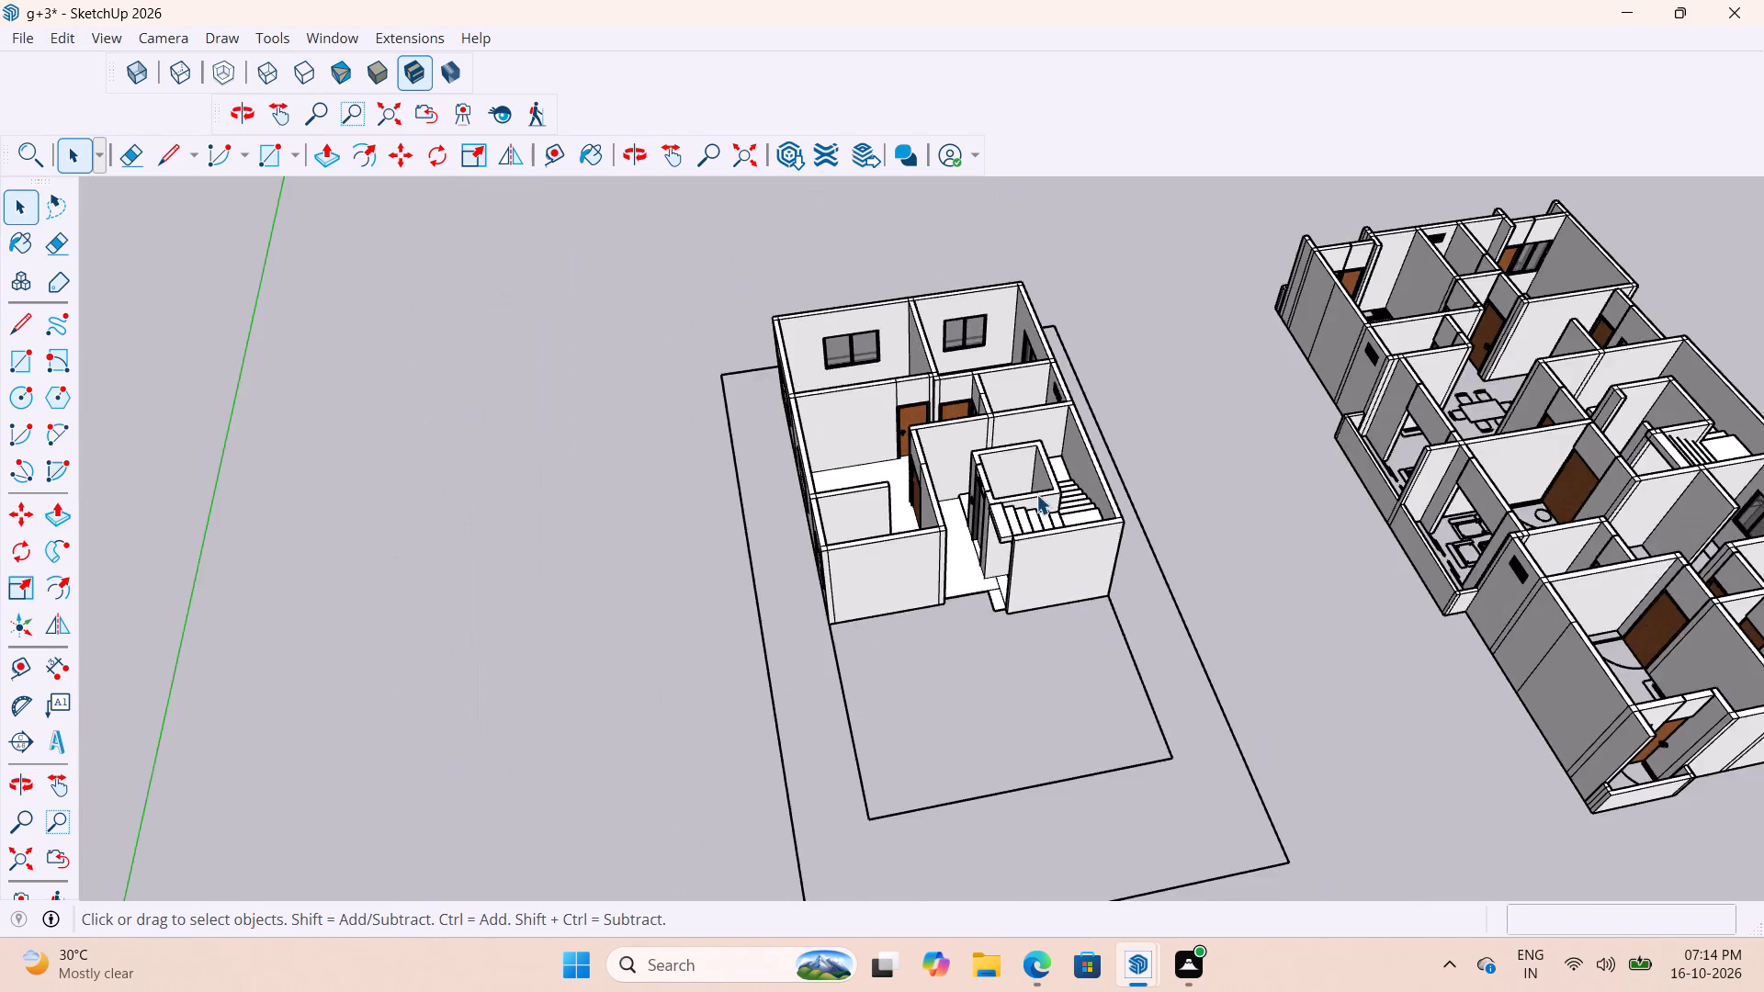
scroll(1036, 494, "down", 5)
scroll(1302, 532, "up", 7)
scroll(1134, 565, "up", 1)
middle_click_drag(1205, 544, 1593, 496)
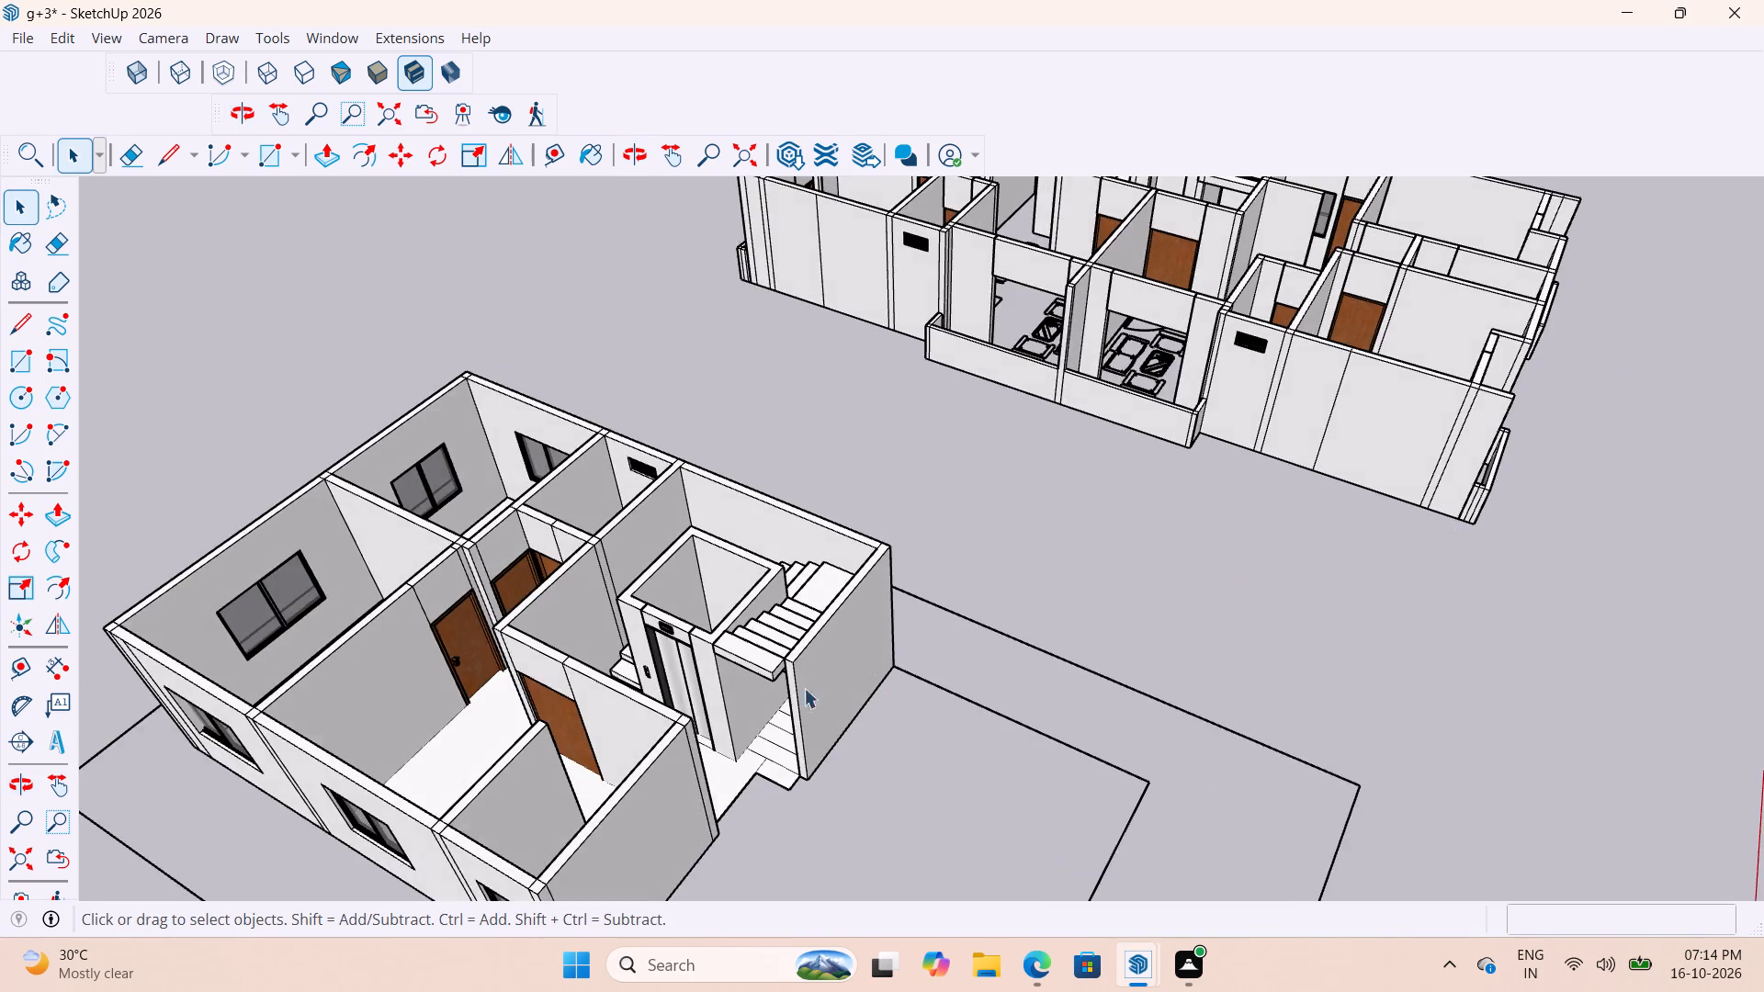
Copy the smaller house's lift door, call button plate and display panel into the larger house's lift opening, aligning the door frame's bottom front corner.
scroll(741, 716, "up", 13)
middle_click_drag(692, 767, 848, 823)
scroll(715, 868, "up", 3)
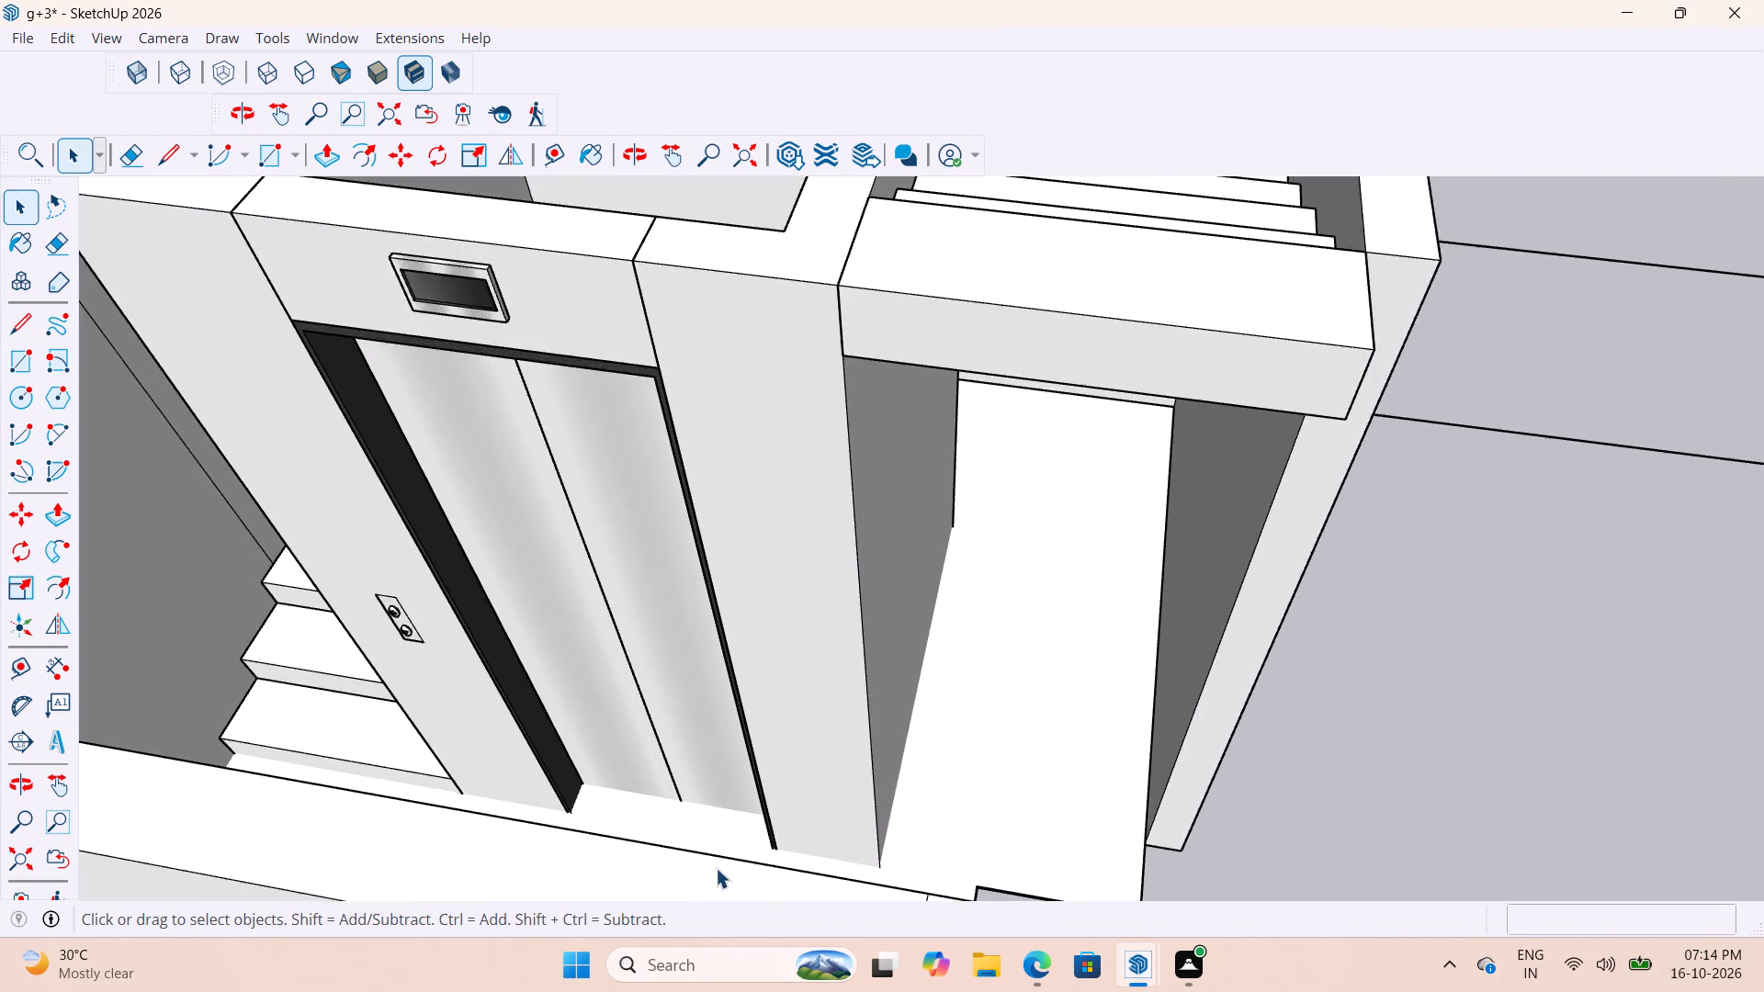
scroll(716, 868, "up", 9)
left_click(778, 831)
scroll(1105, 715, "down", 9)
scroll(933, 698, "up", 4)
middle_click_drag(938, 701, 961, 789)
scroll(812, 764, "up", 7)
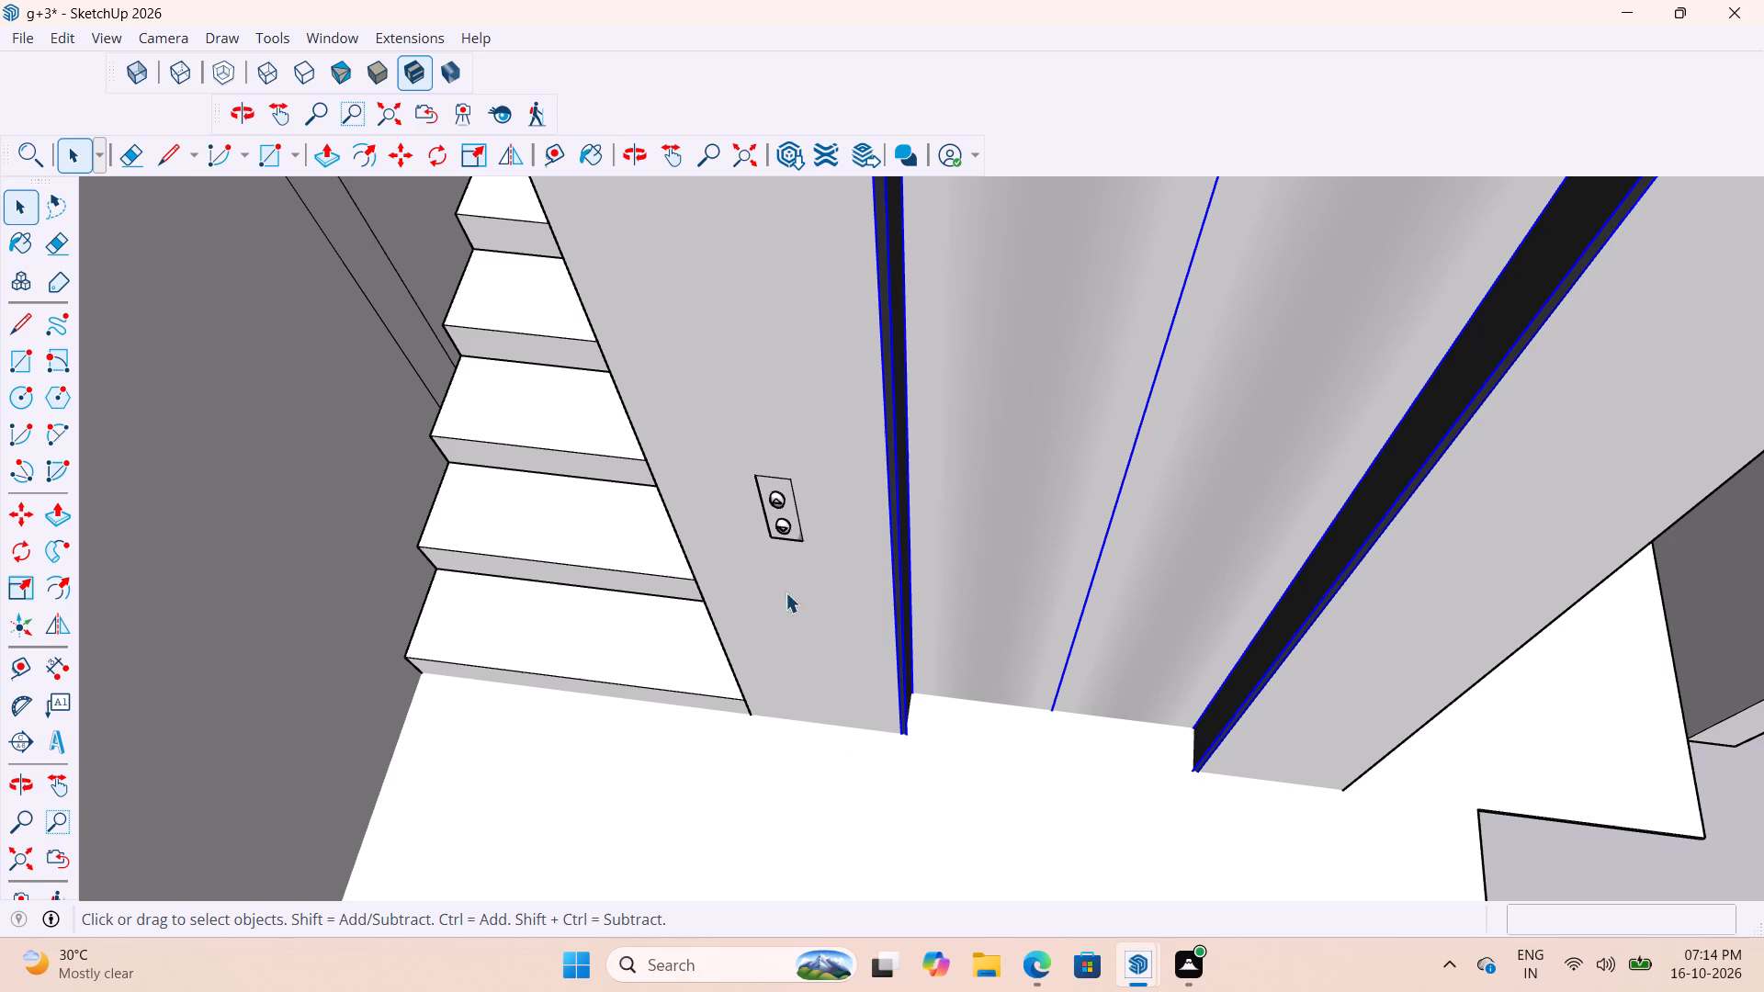
left_click(786, 490, "ctrl")
scroll(813, 675, "down", 7, "ctrl")
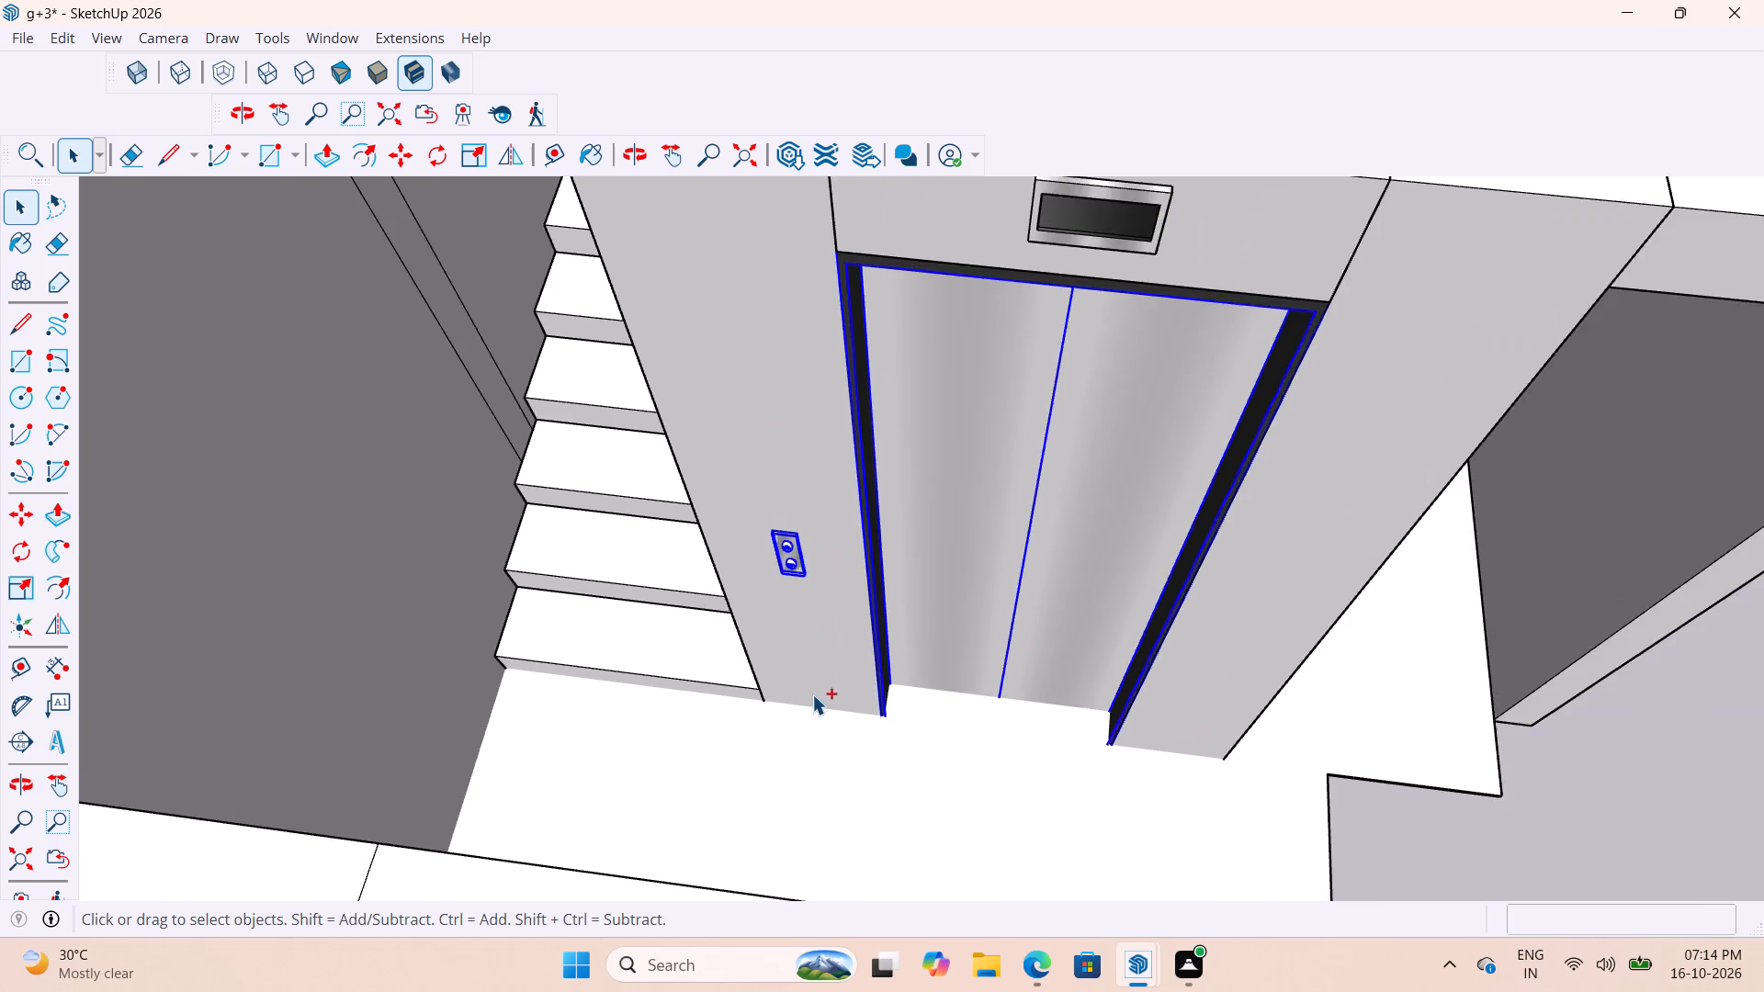
scroll(812, 694, "down", 2, "ctrl")
scroll(979, 470, "up", 10, "ctrl")
left_click(963, 500, "ctrl")
scroll(834, 727, "up", 2, "ctrl")
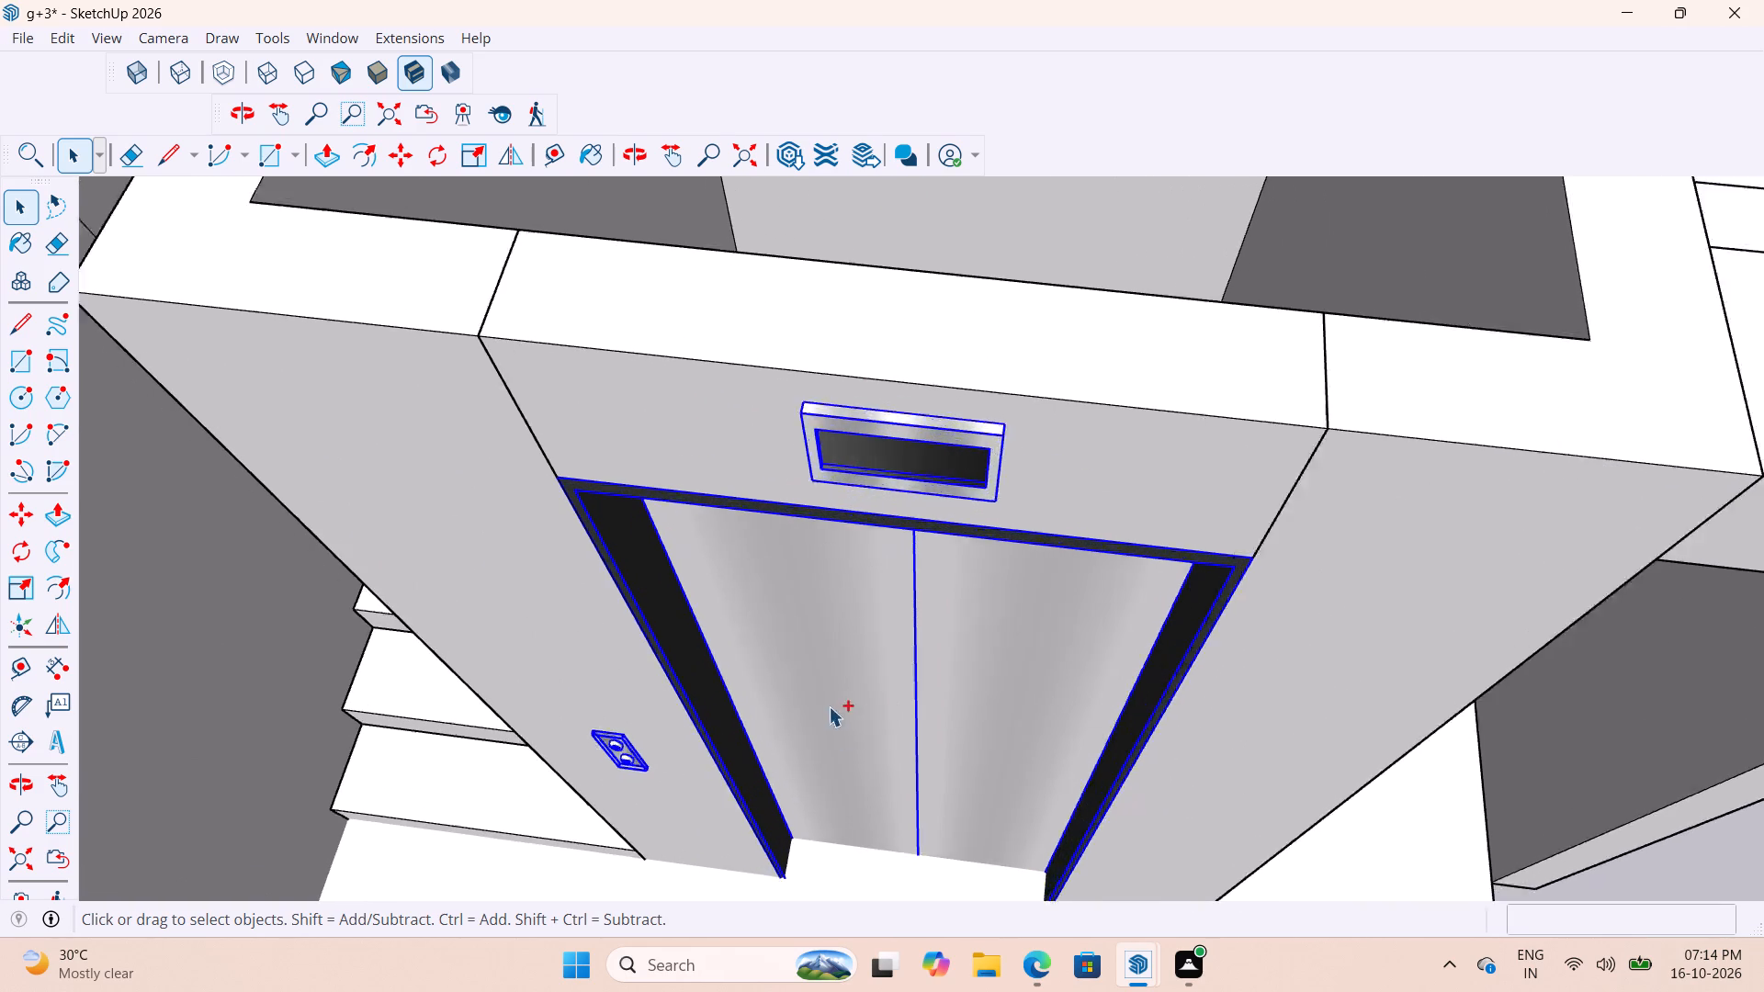
scroll(829, 706, "up", 2, "ctrl")
scroll(944, 546, "down", 9, "ctrl")
scroll(863, 786, "up", 12, "ctrl")
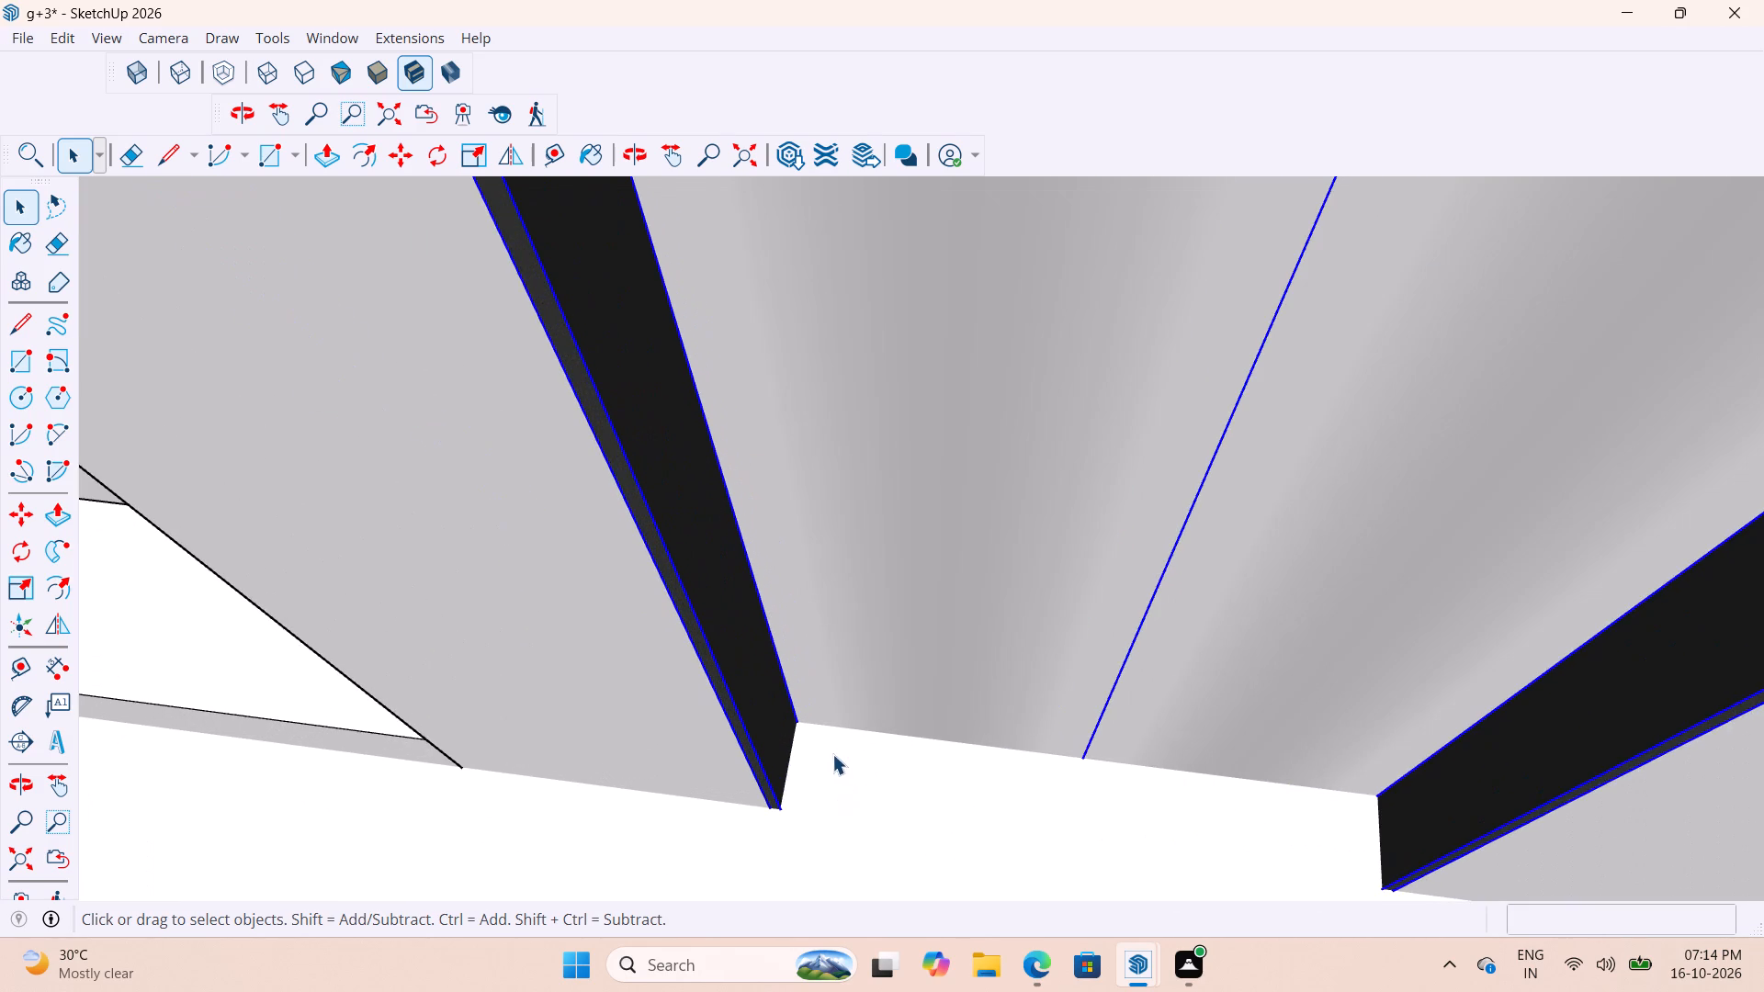
key("m")
scroll(796, 778, "up", 6)
scroll(879, 631, "down", 4)
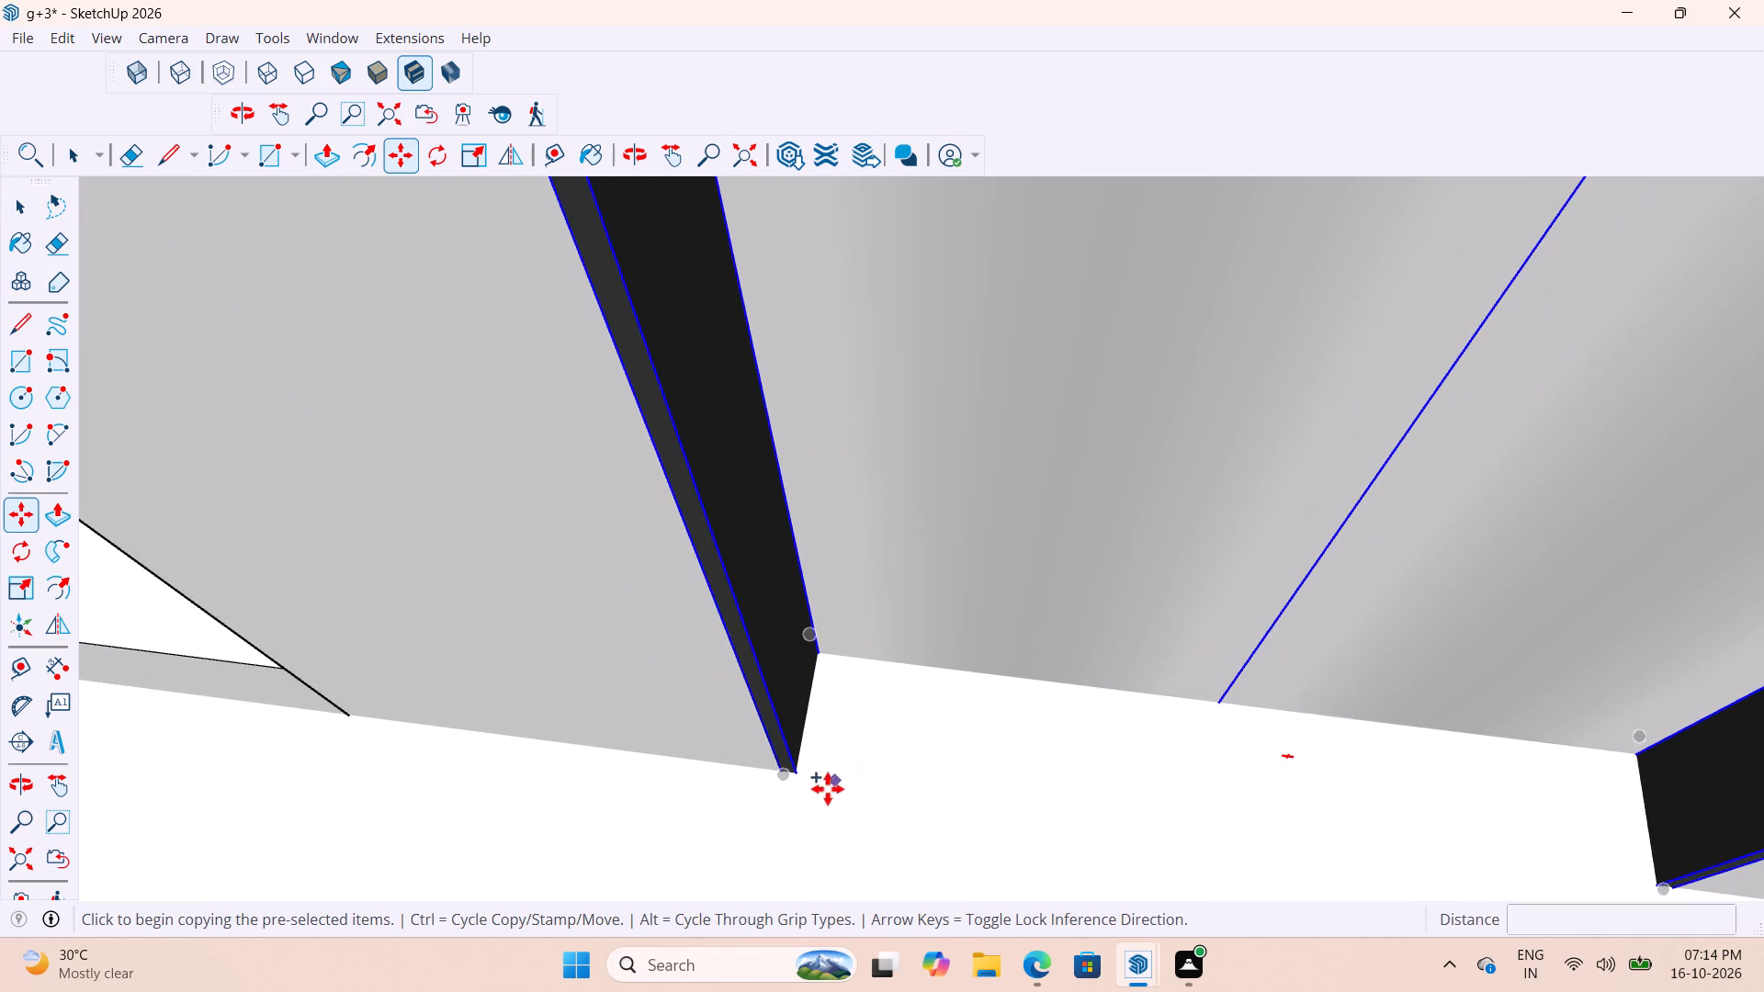
scroll(815, 801, "up", 14)
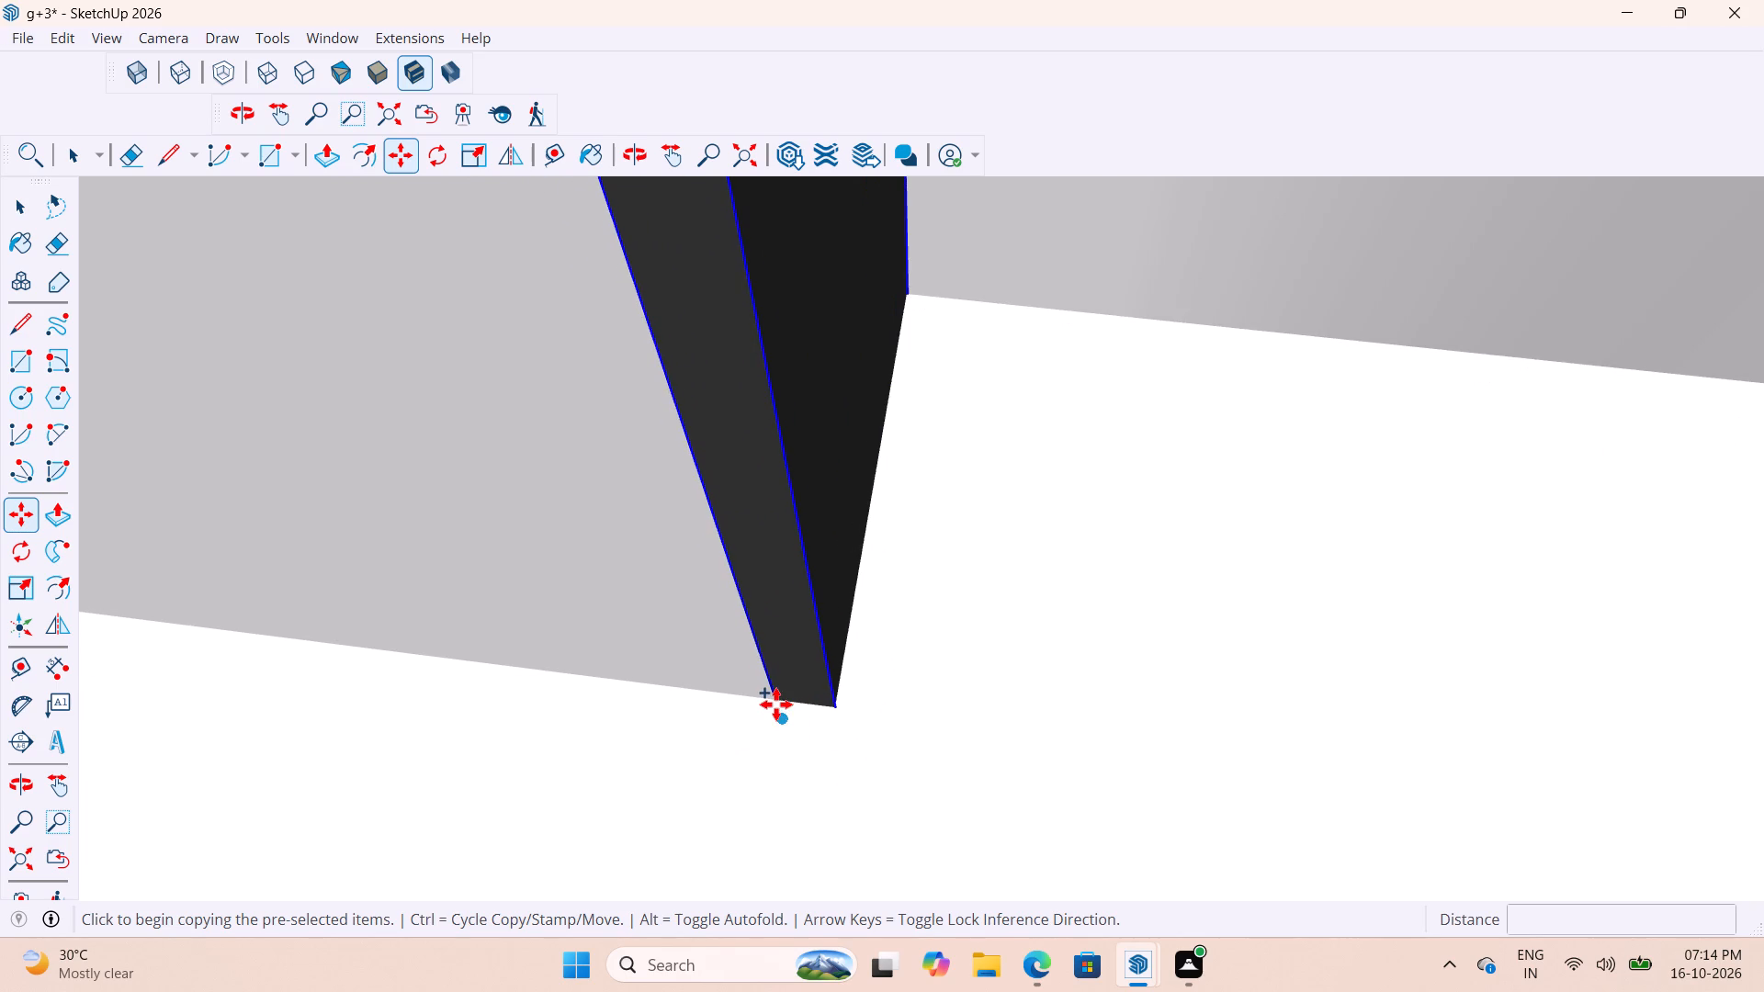
scroll(767, 717, "up", 7)
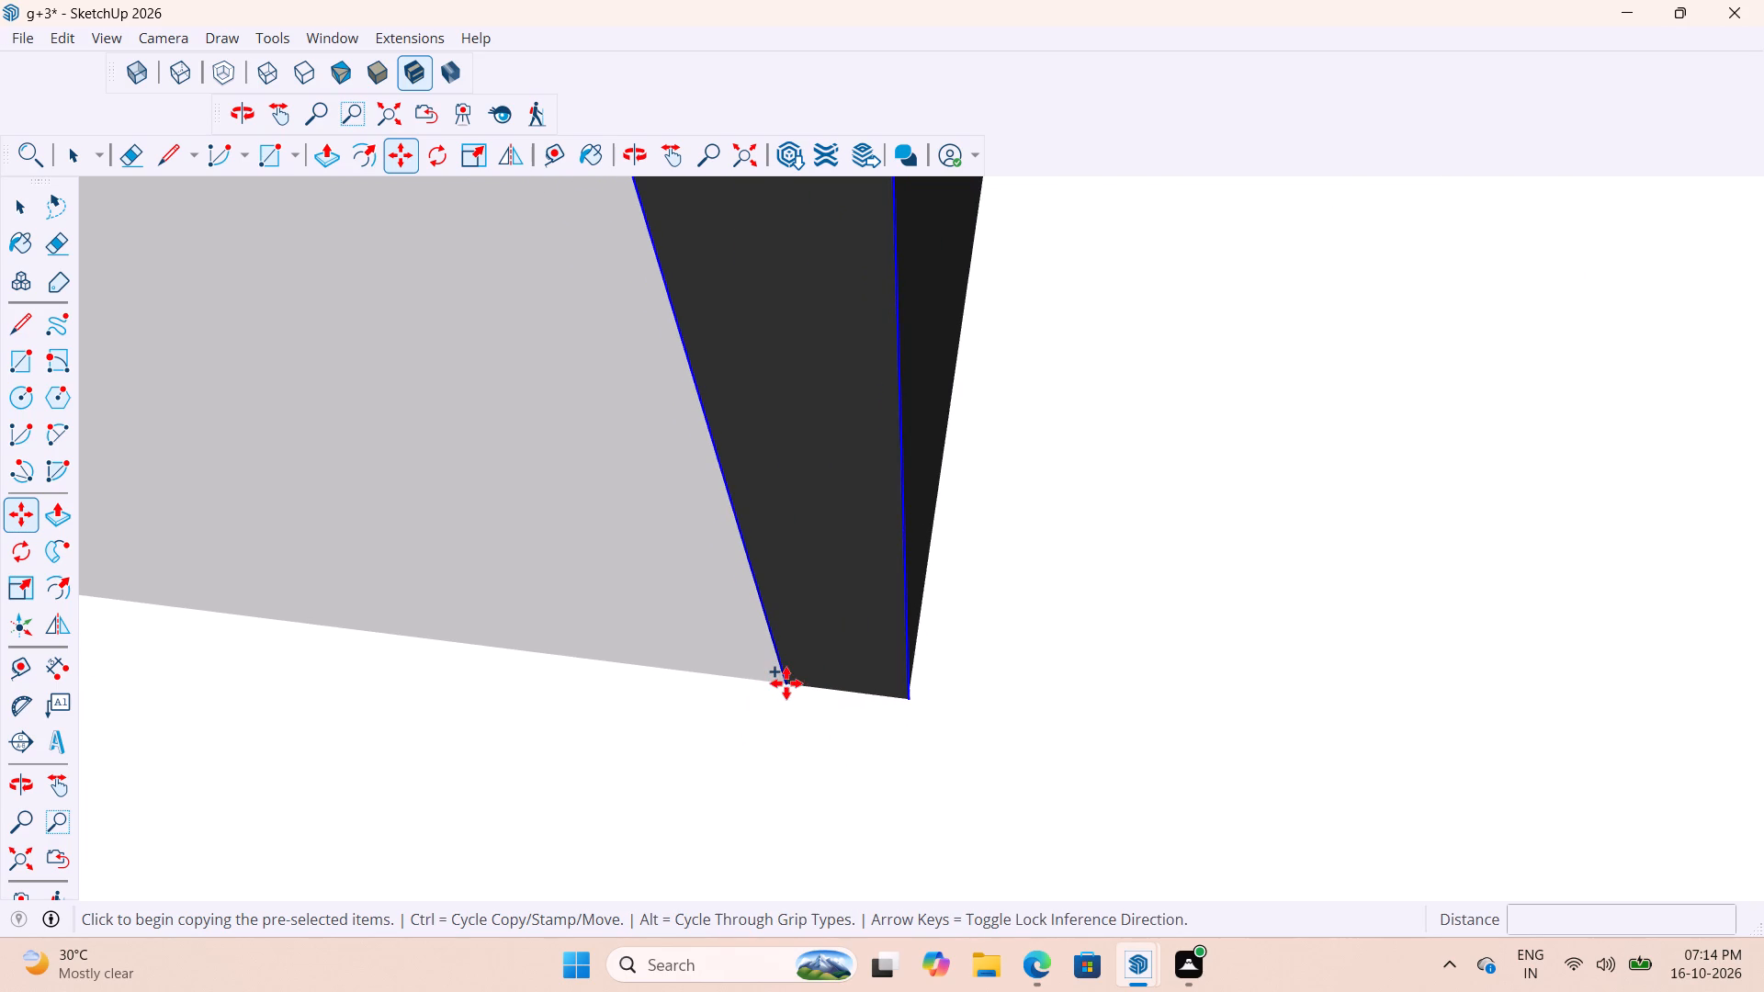
left_click(787, 683)
scroll(835, 626, "down", 12)
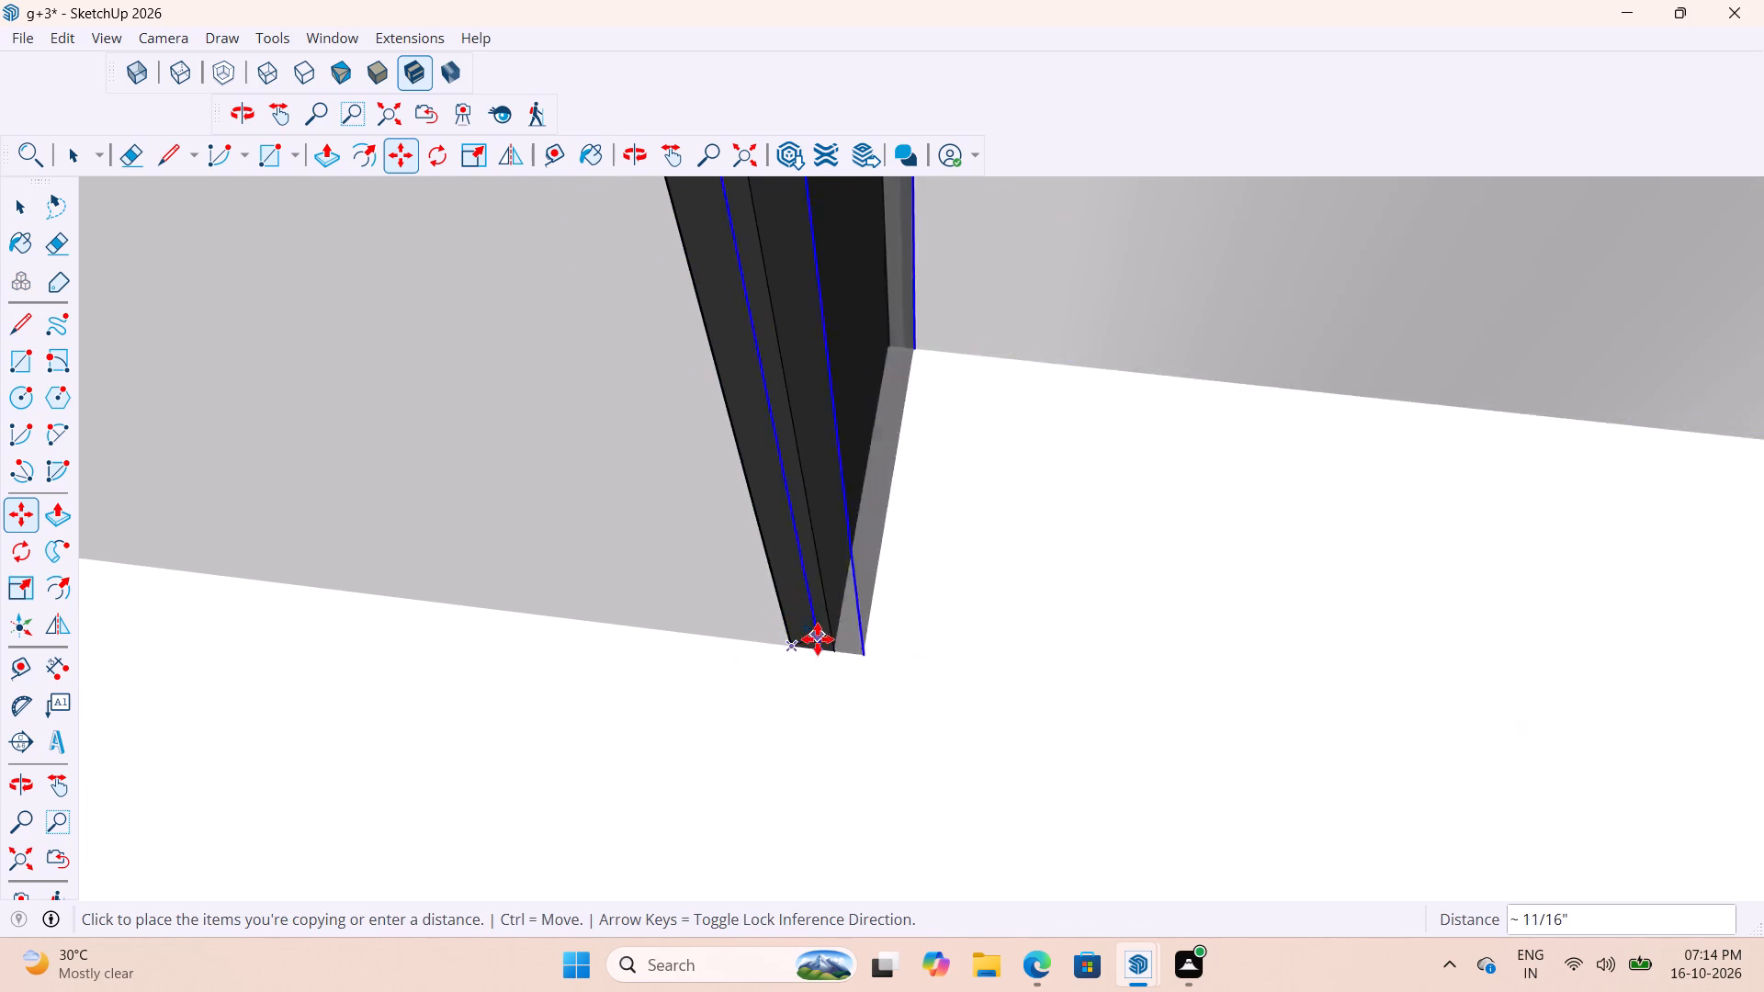
scroll(800, 643, "down", 20)
scroll(800, 643, "down", 20)
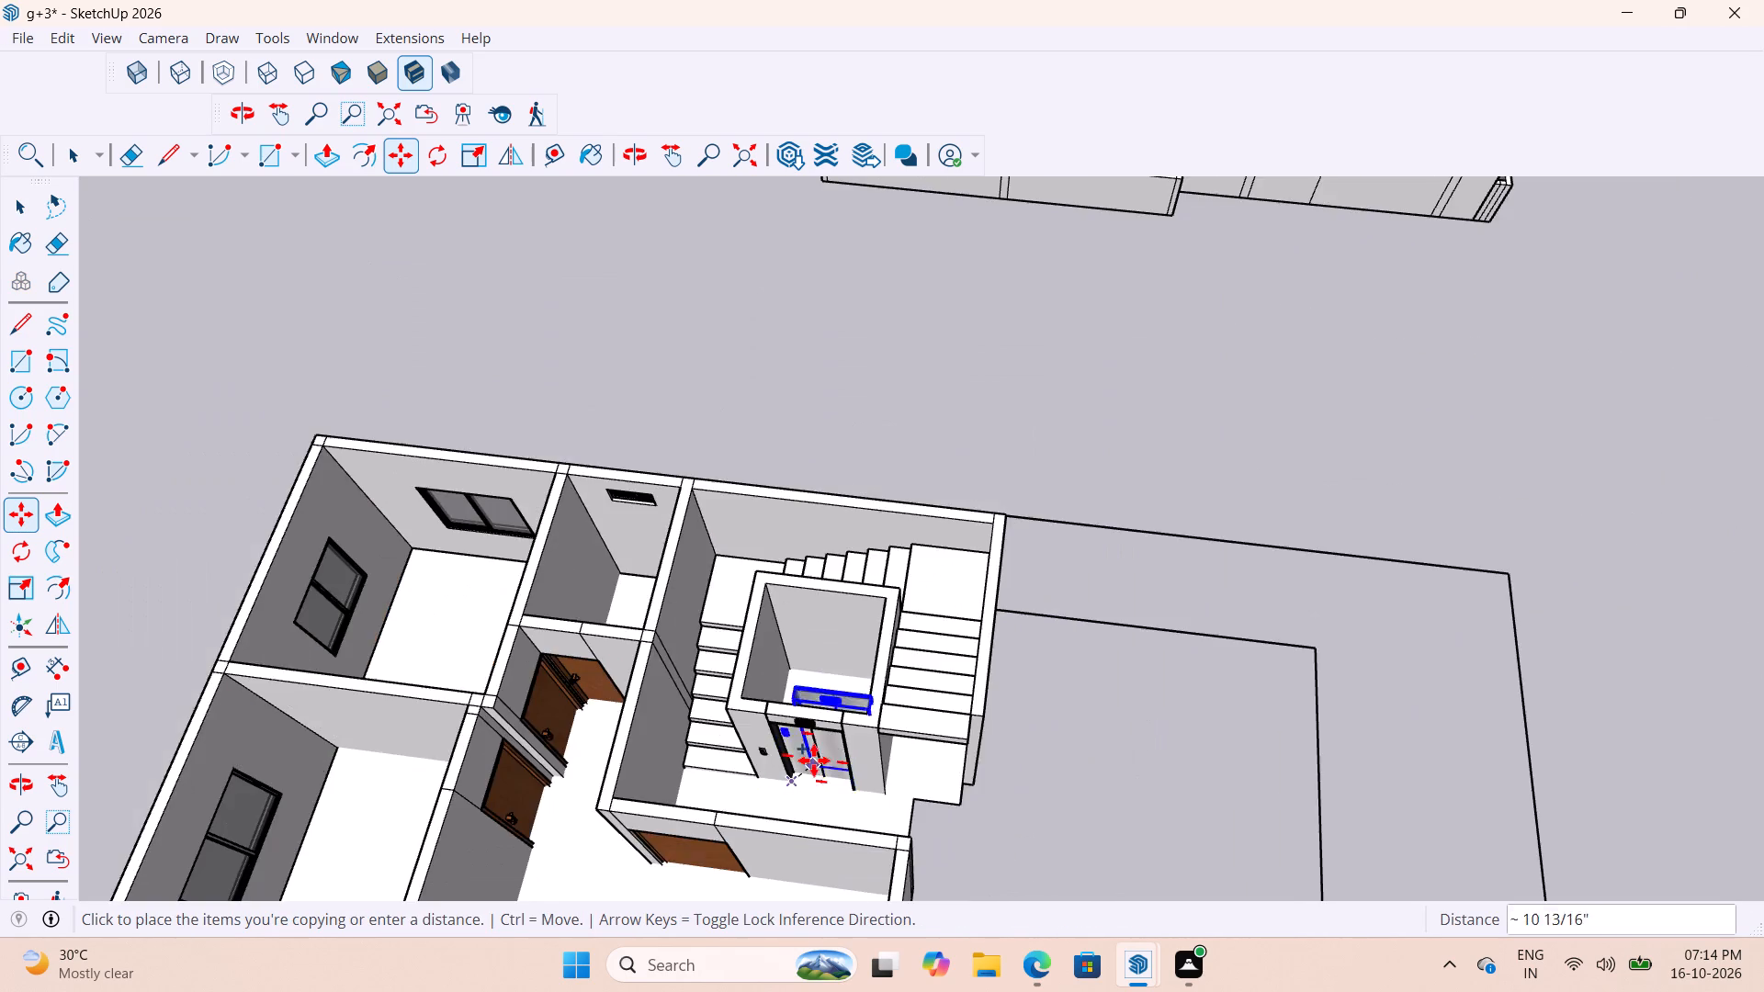
scroll(814, 761, "down", 14)
scroll(947, 728, "up", 1)
scroll(897, 344, "up", 2)
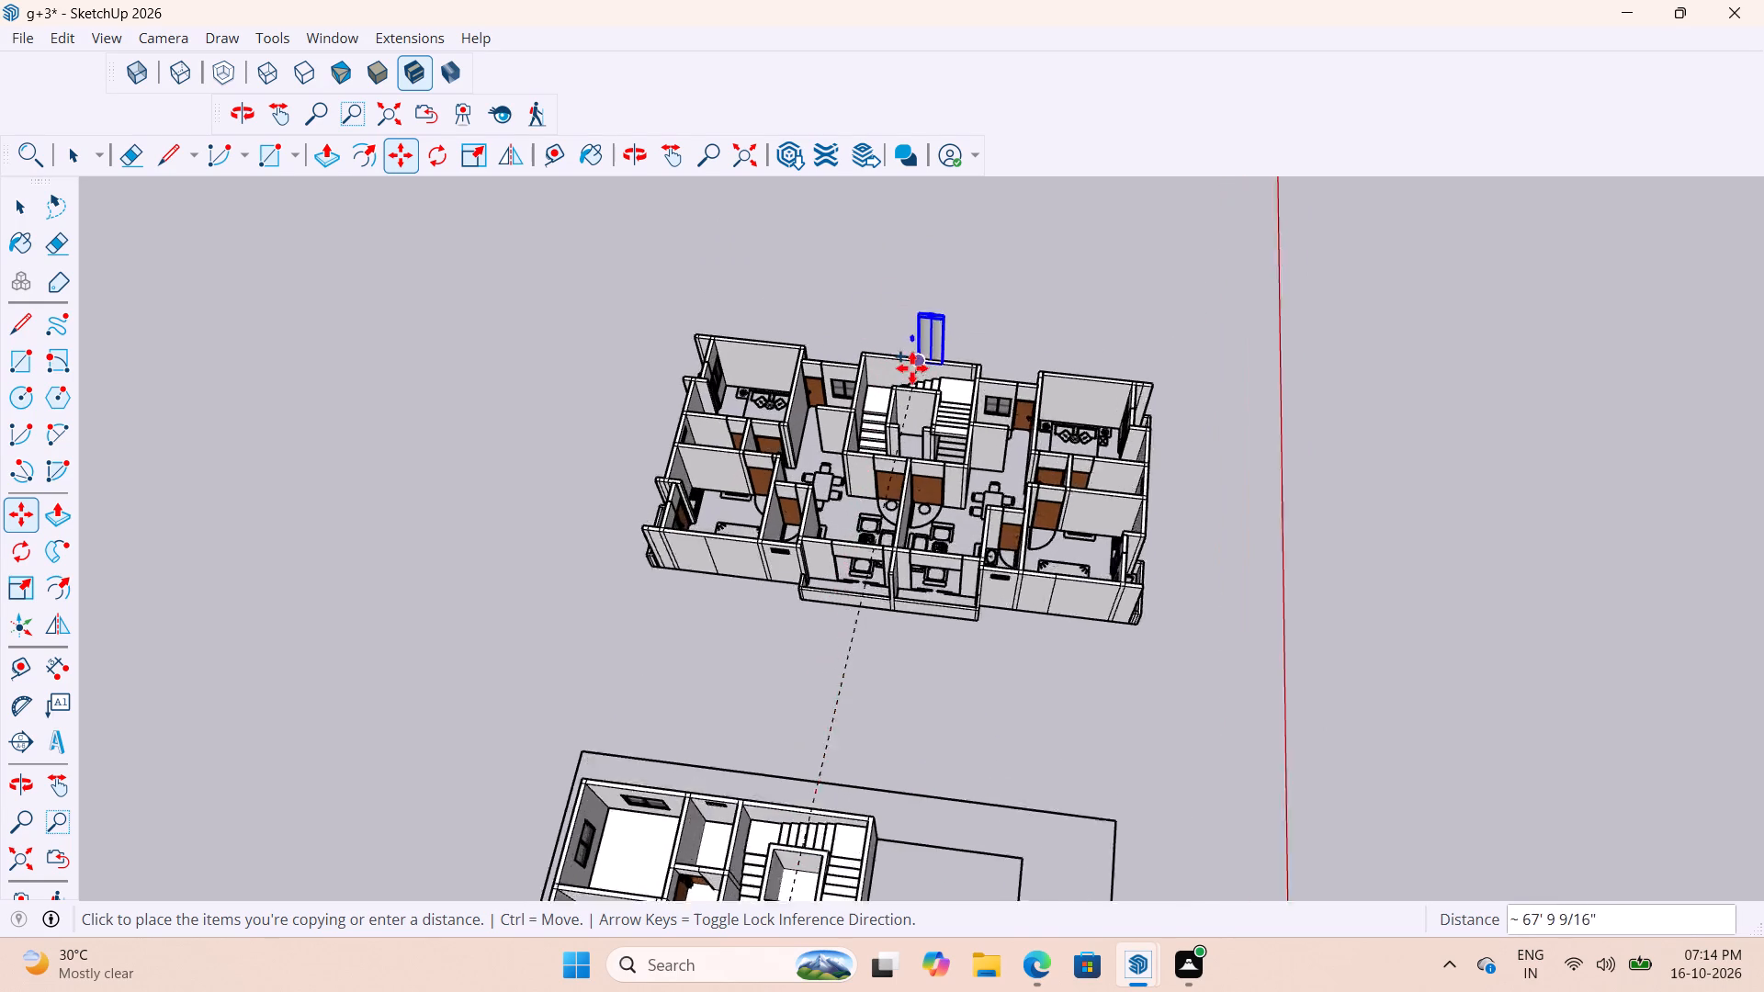
scroll(912, 368, "up", 16)
middle_click_drag(886, 498, 916, 548)
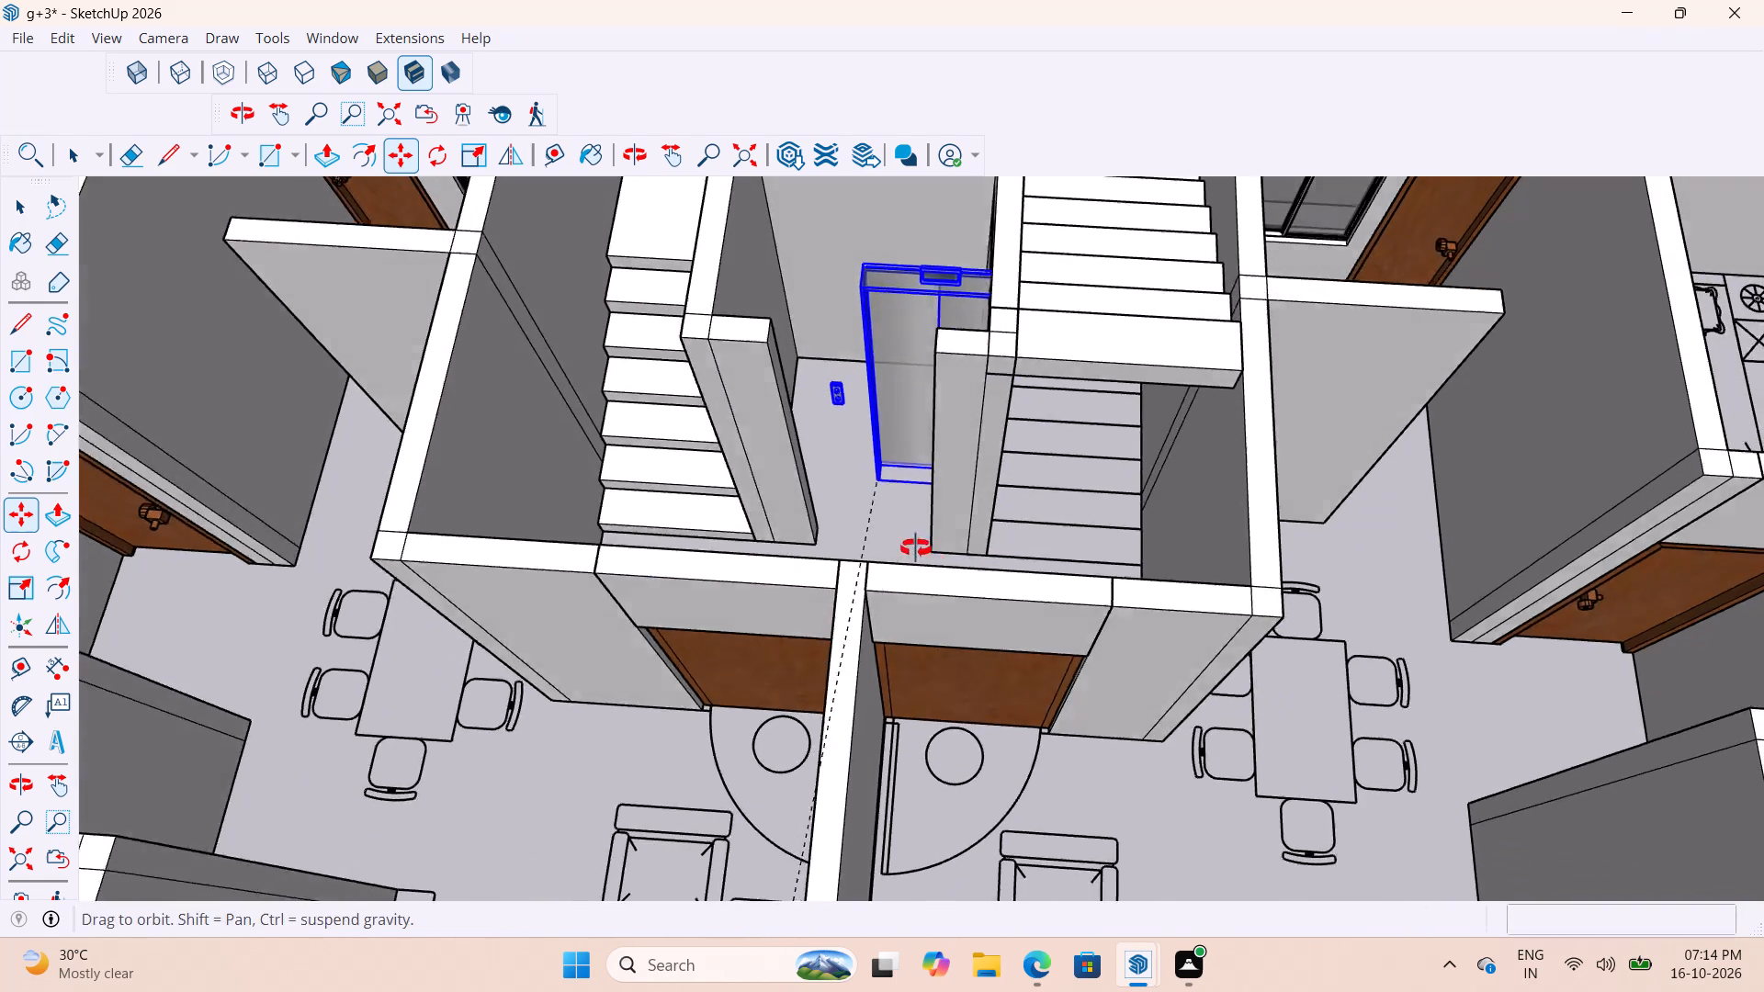
middle_click_drag(916, 548, 928, 597)
scroll(823, 574, "up", 12)
scroll(794, 496, "up", 6)
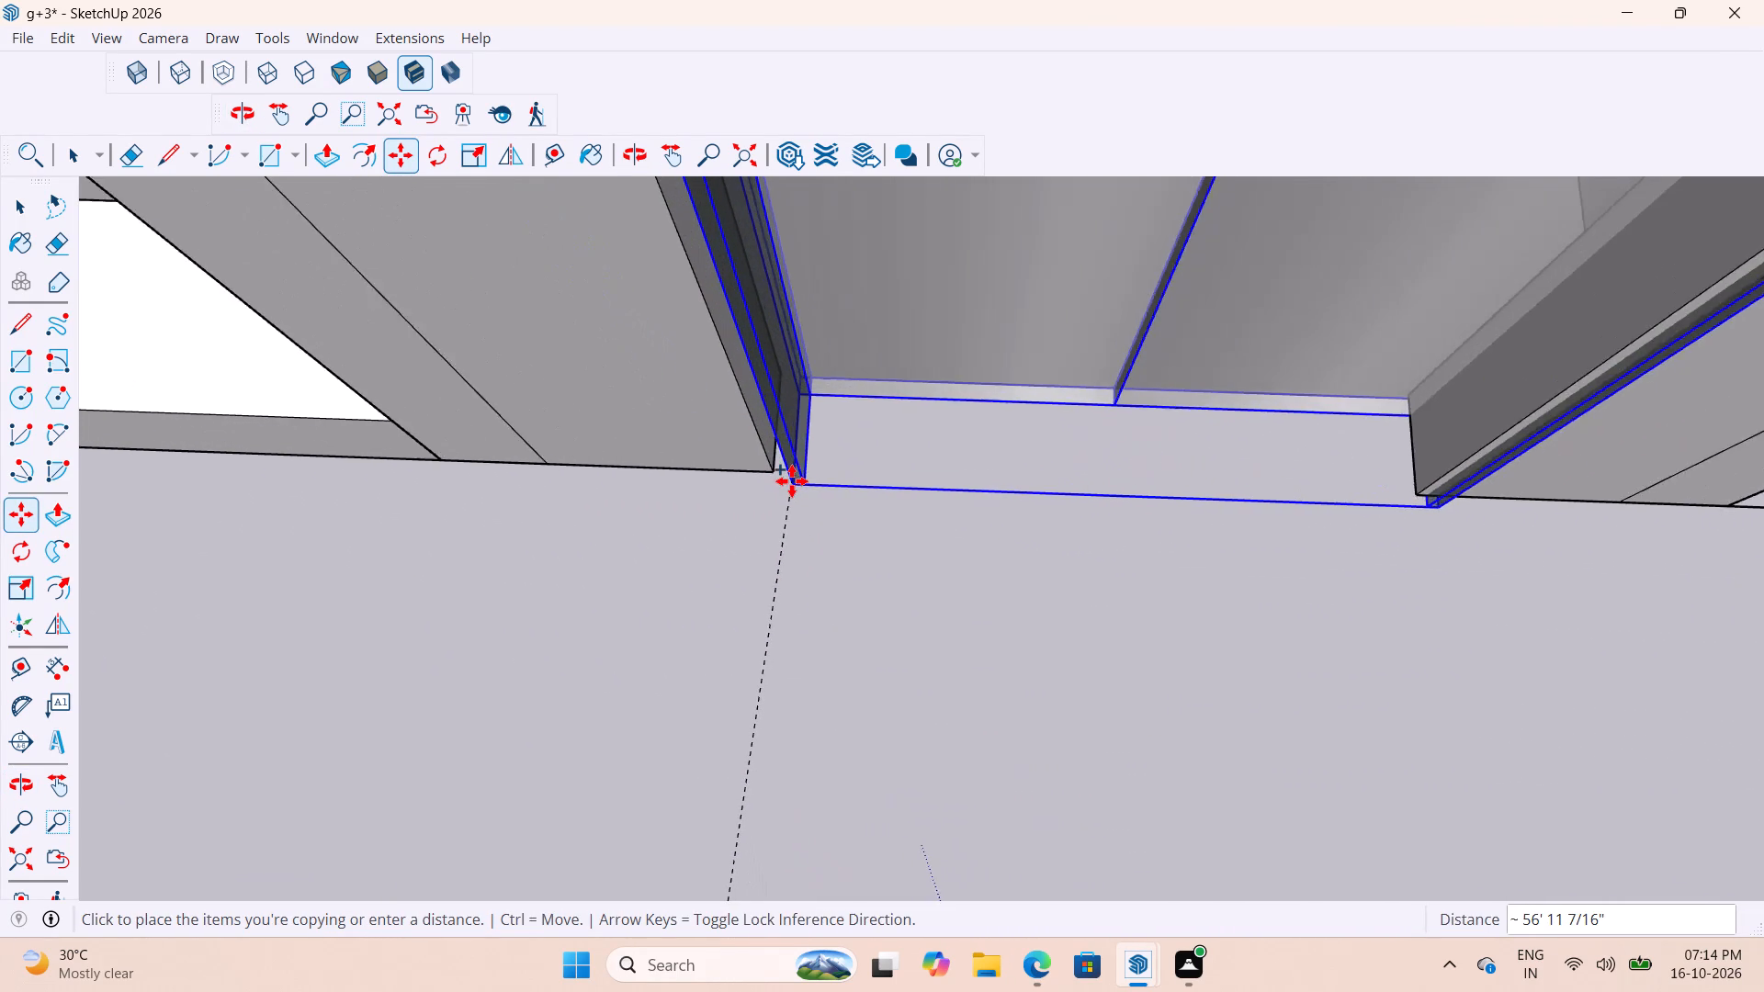
scroll(792, 481, "up", 9)
left_click_drag(751, 452, 752, 441)
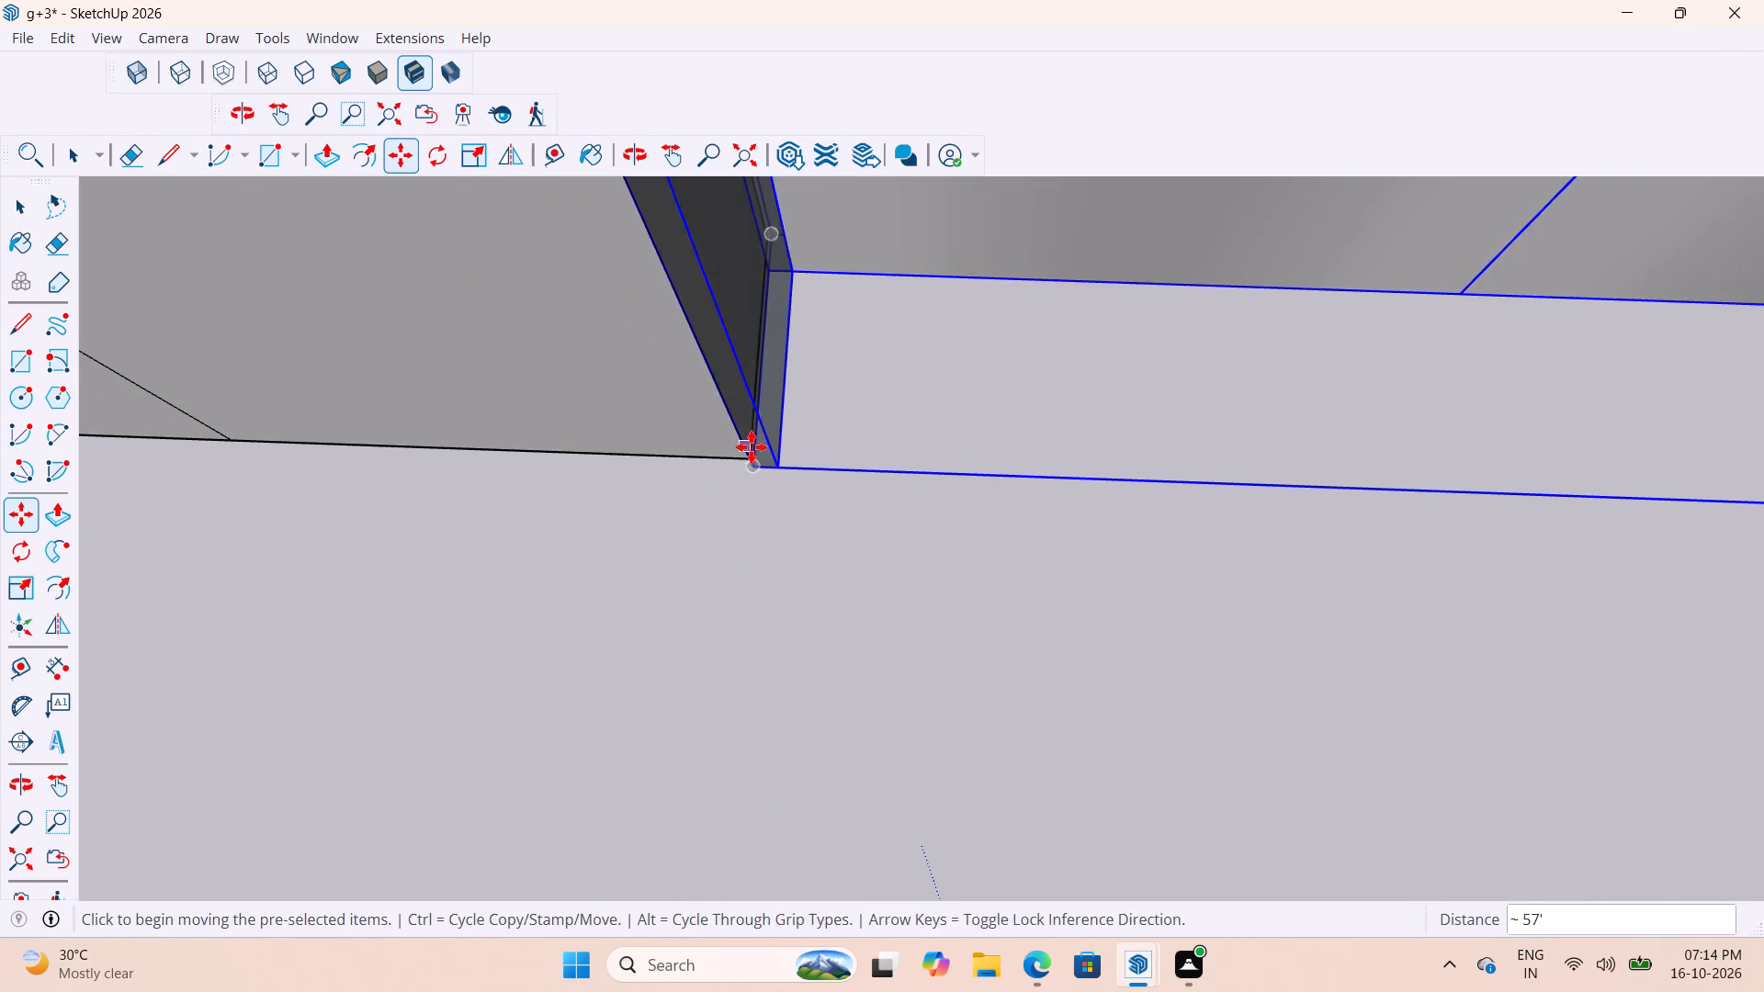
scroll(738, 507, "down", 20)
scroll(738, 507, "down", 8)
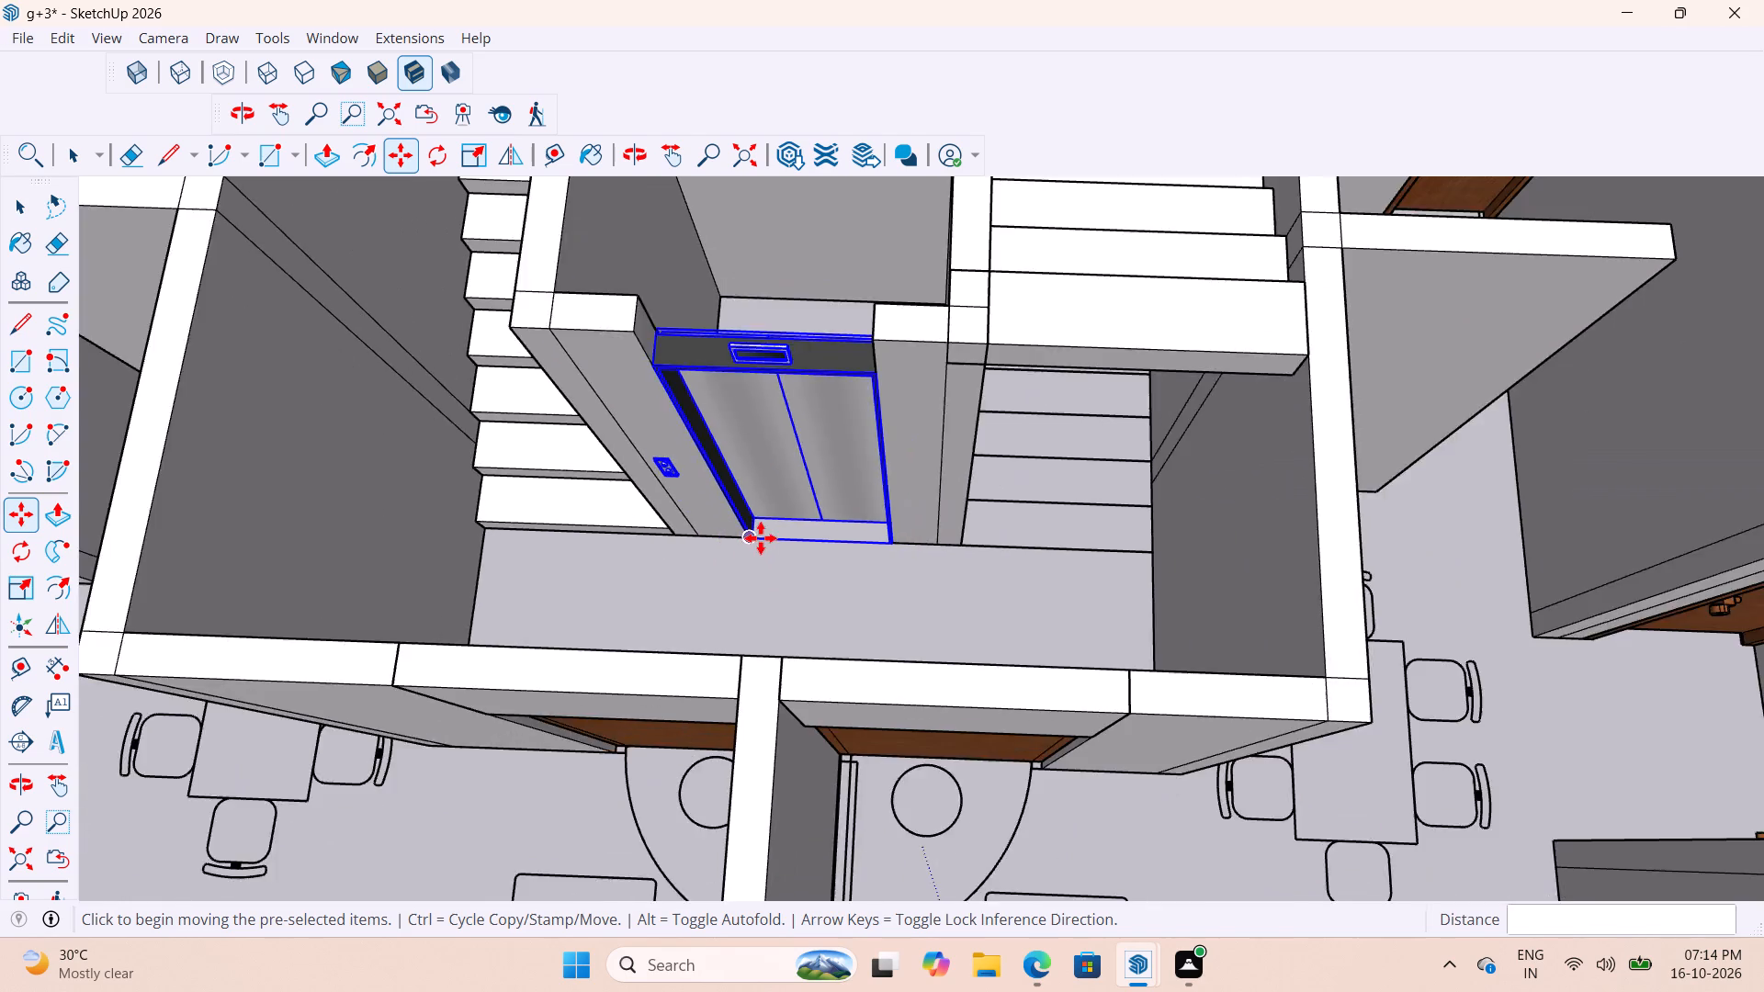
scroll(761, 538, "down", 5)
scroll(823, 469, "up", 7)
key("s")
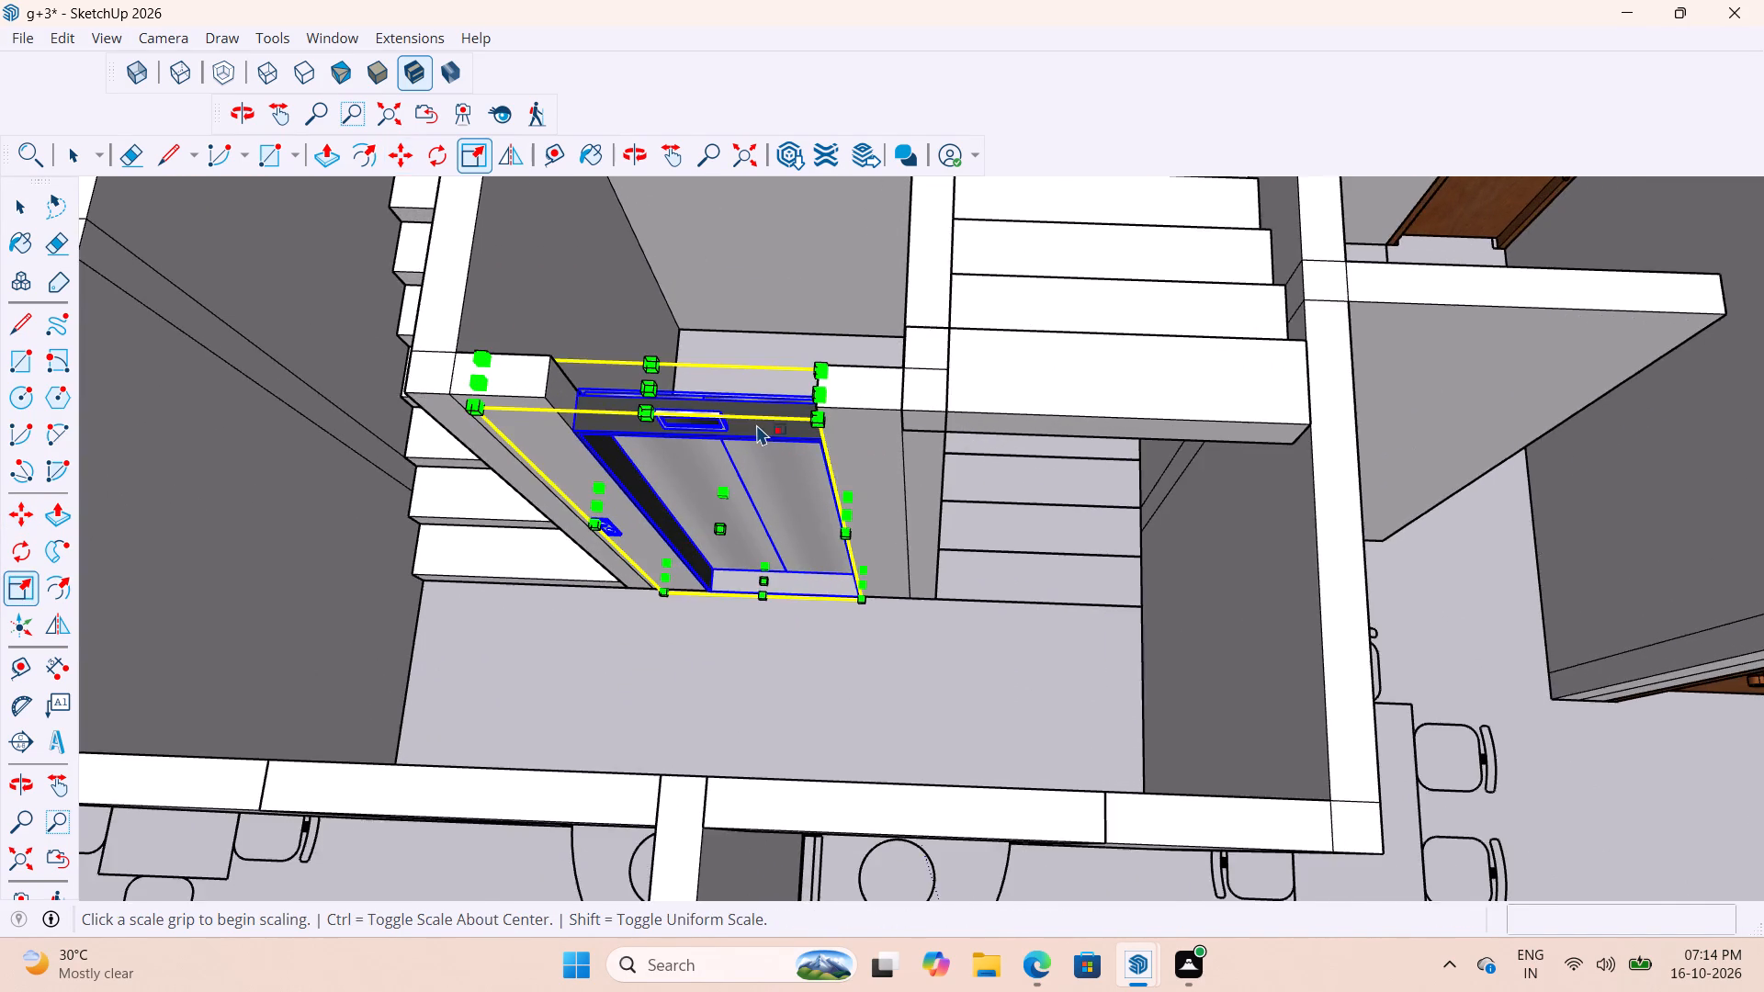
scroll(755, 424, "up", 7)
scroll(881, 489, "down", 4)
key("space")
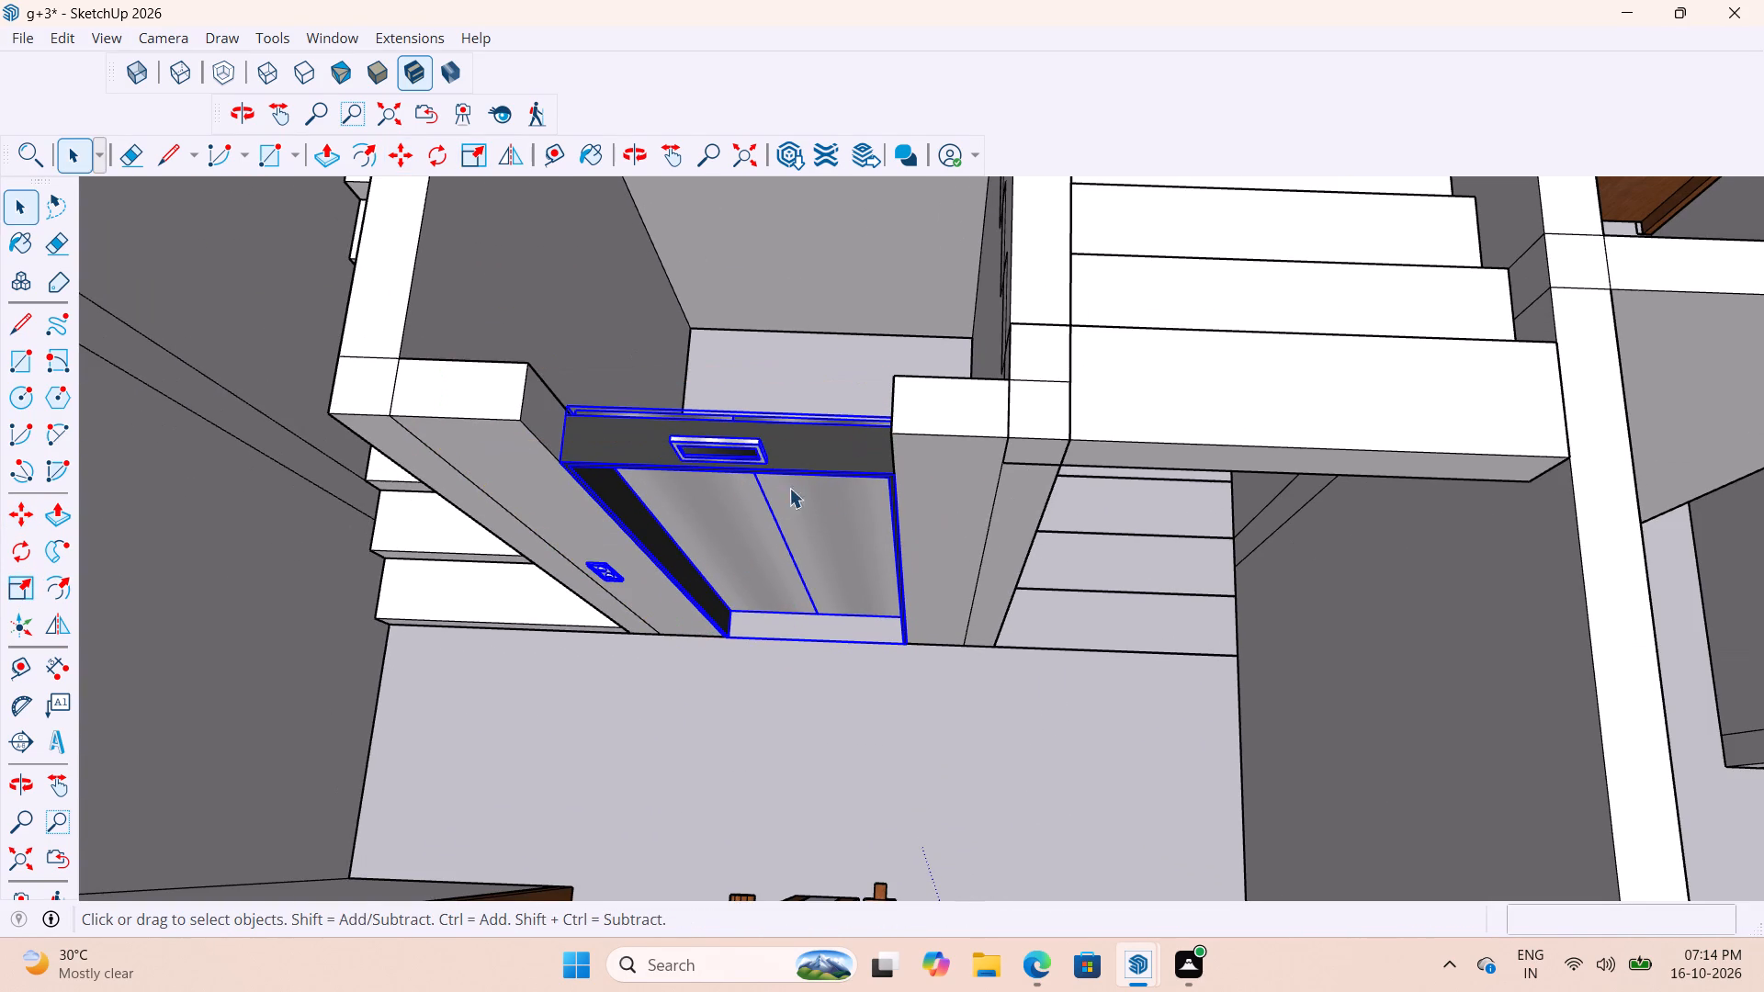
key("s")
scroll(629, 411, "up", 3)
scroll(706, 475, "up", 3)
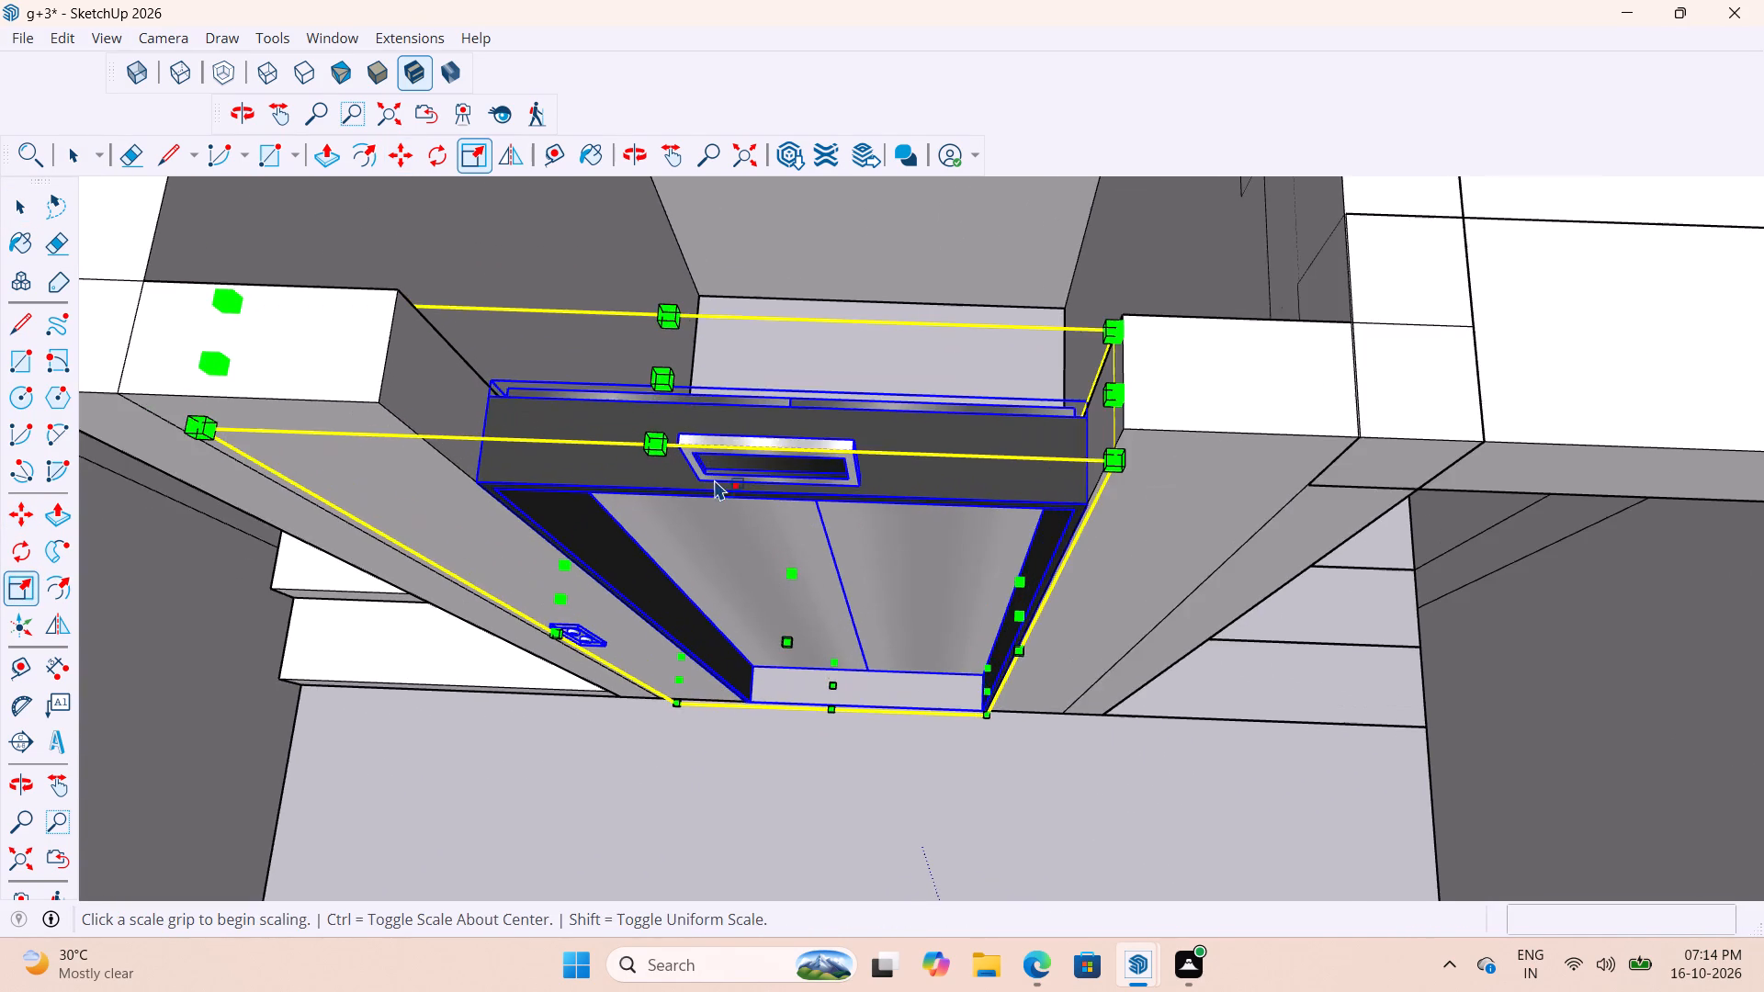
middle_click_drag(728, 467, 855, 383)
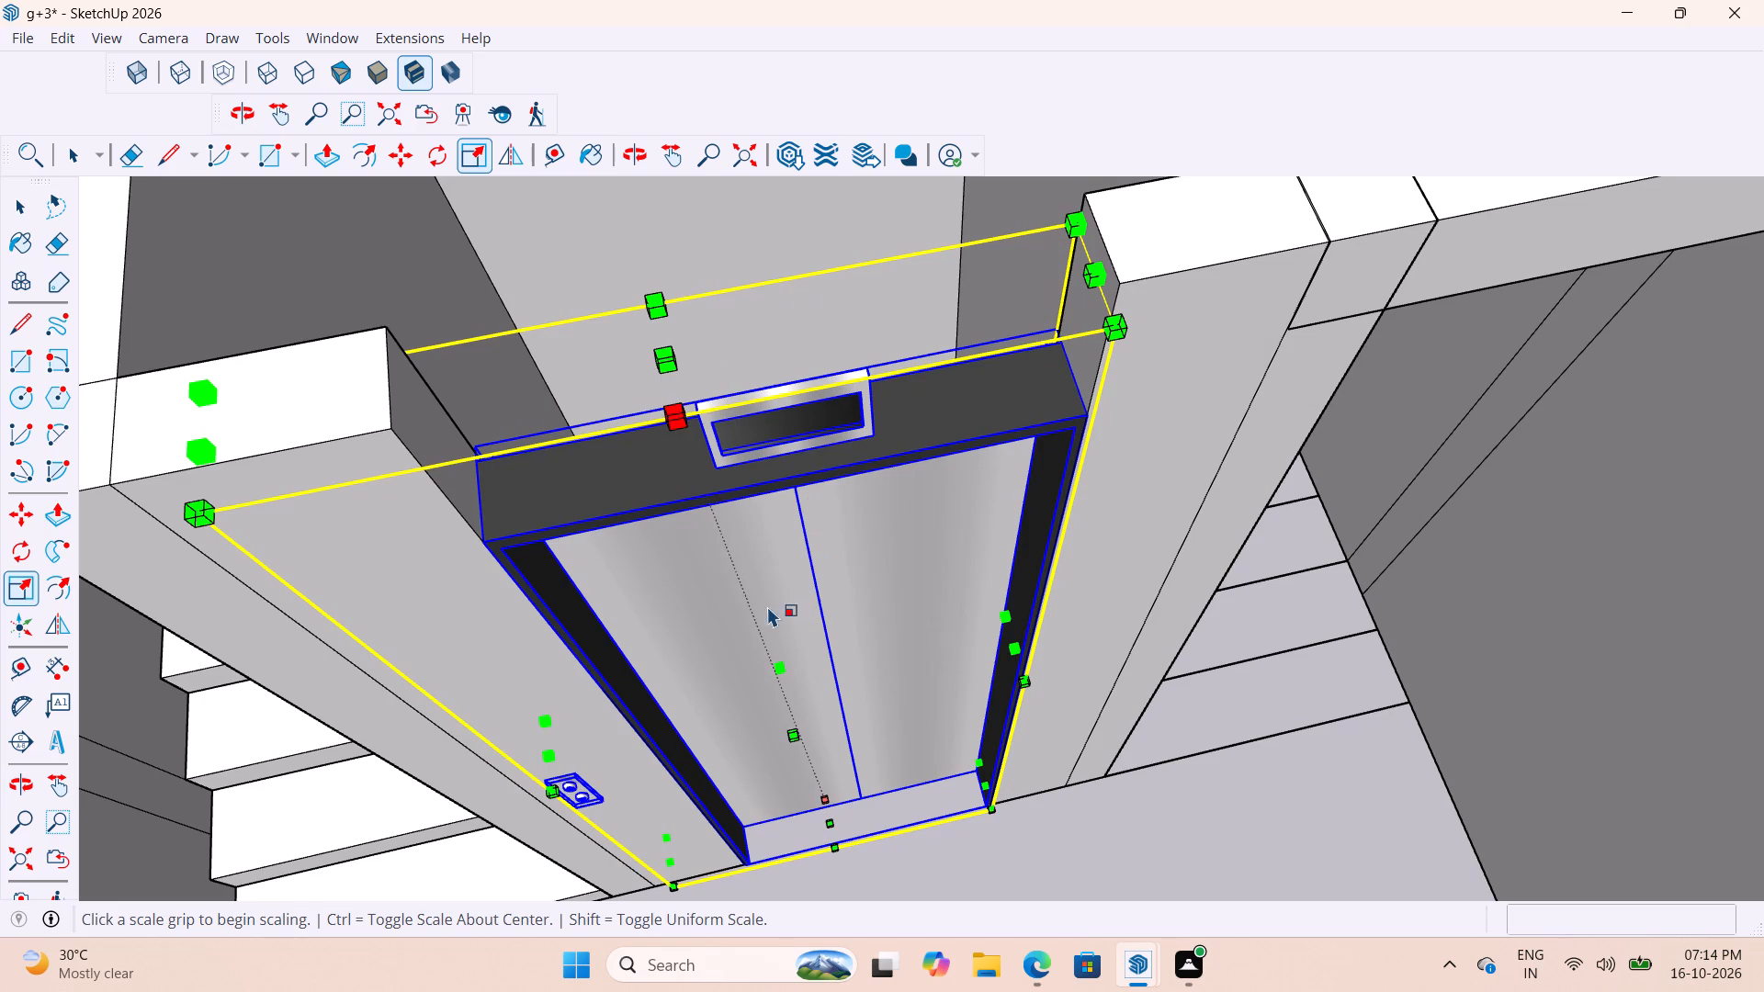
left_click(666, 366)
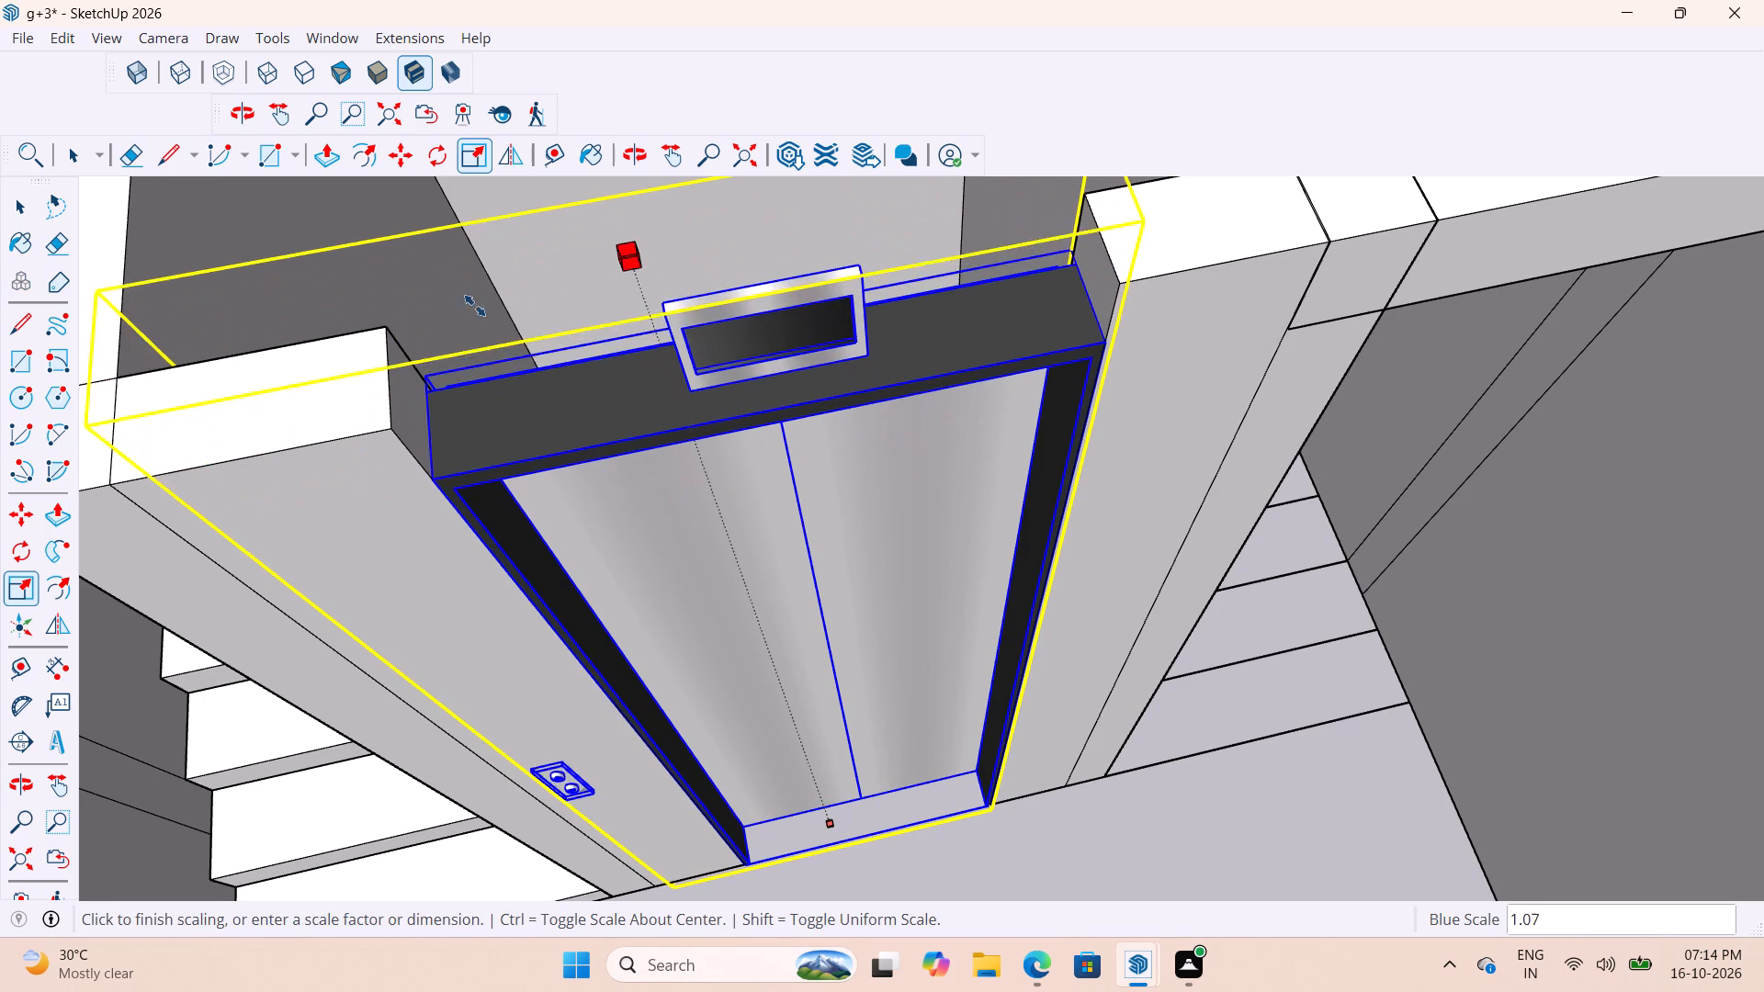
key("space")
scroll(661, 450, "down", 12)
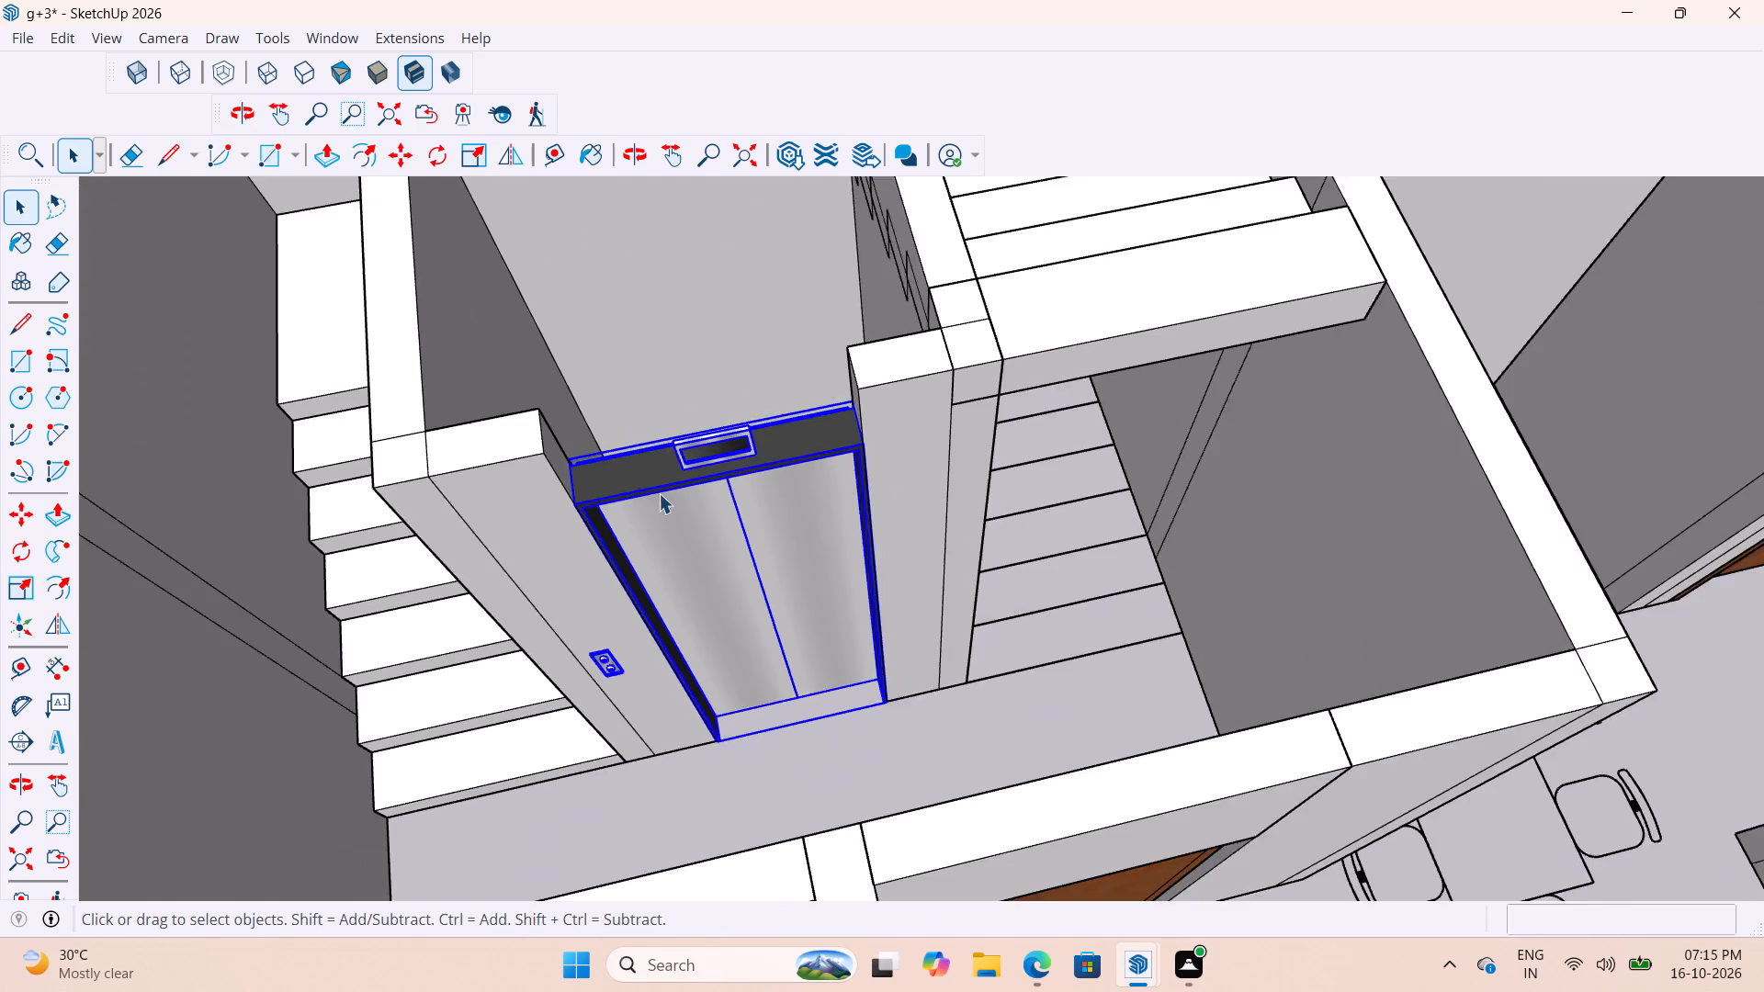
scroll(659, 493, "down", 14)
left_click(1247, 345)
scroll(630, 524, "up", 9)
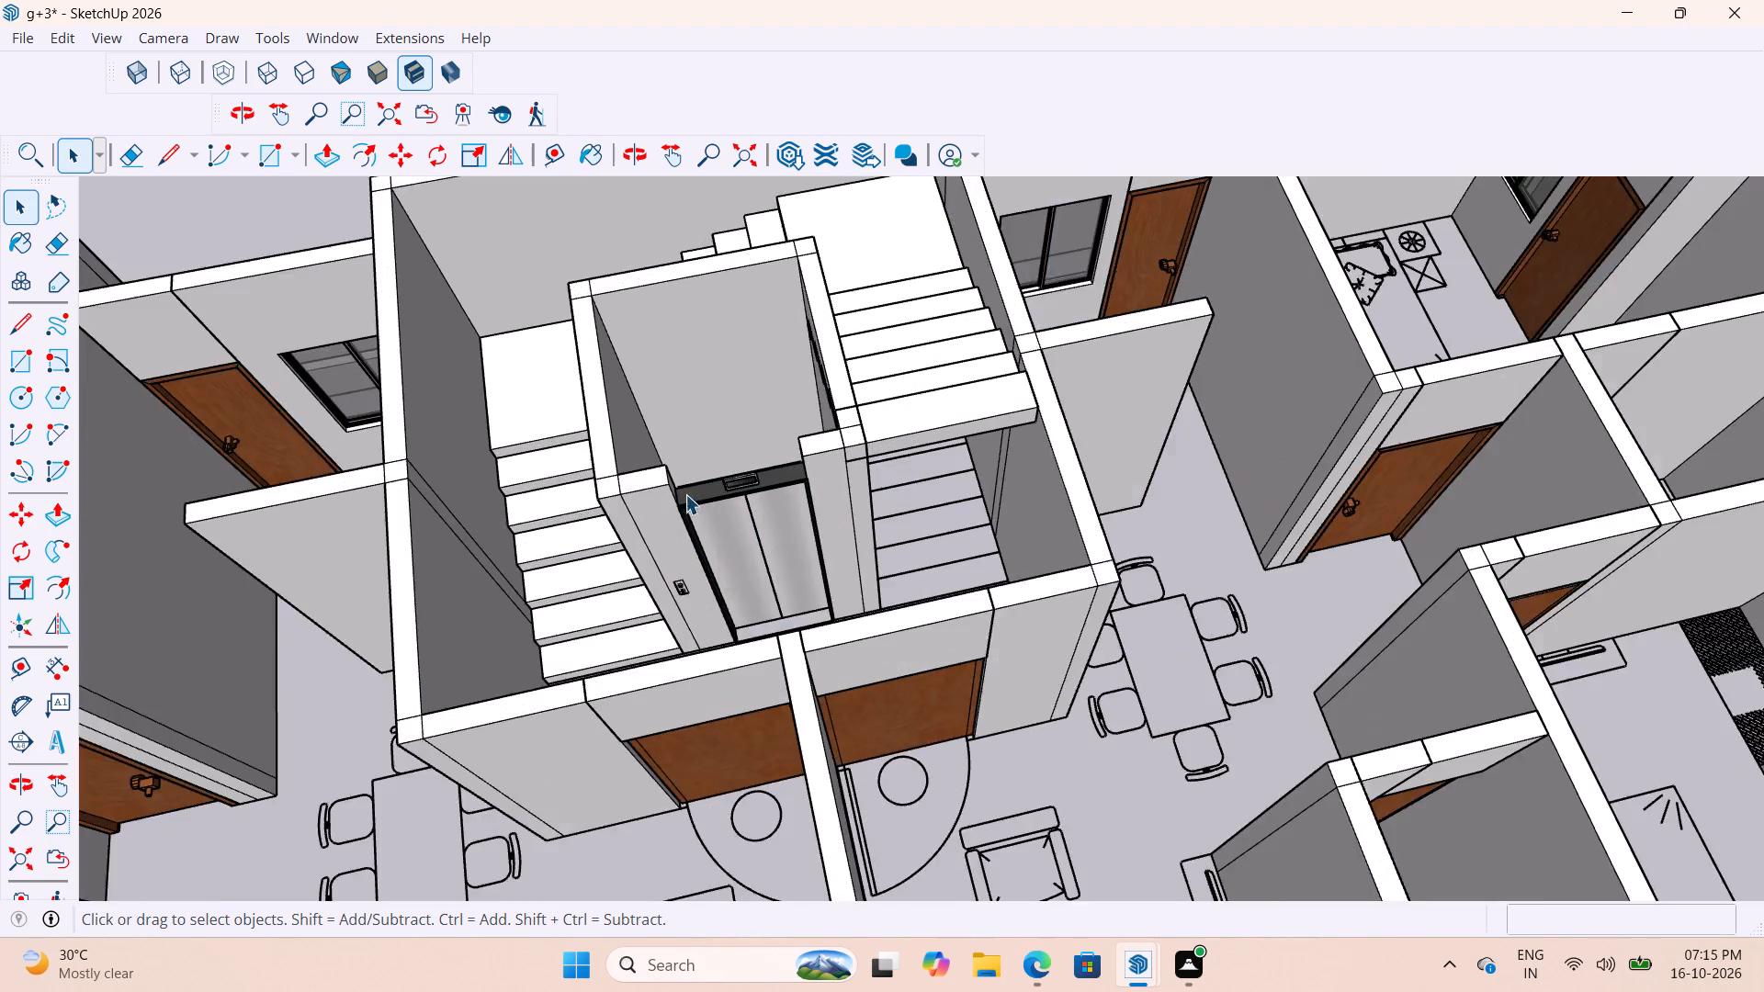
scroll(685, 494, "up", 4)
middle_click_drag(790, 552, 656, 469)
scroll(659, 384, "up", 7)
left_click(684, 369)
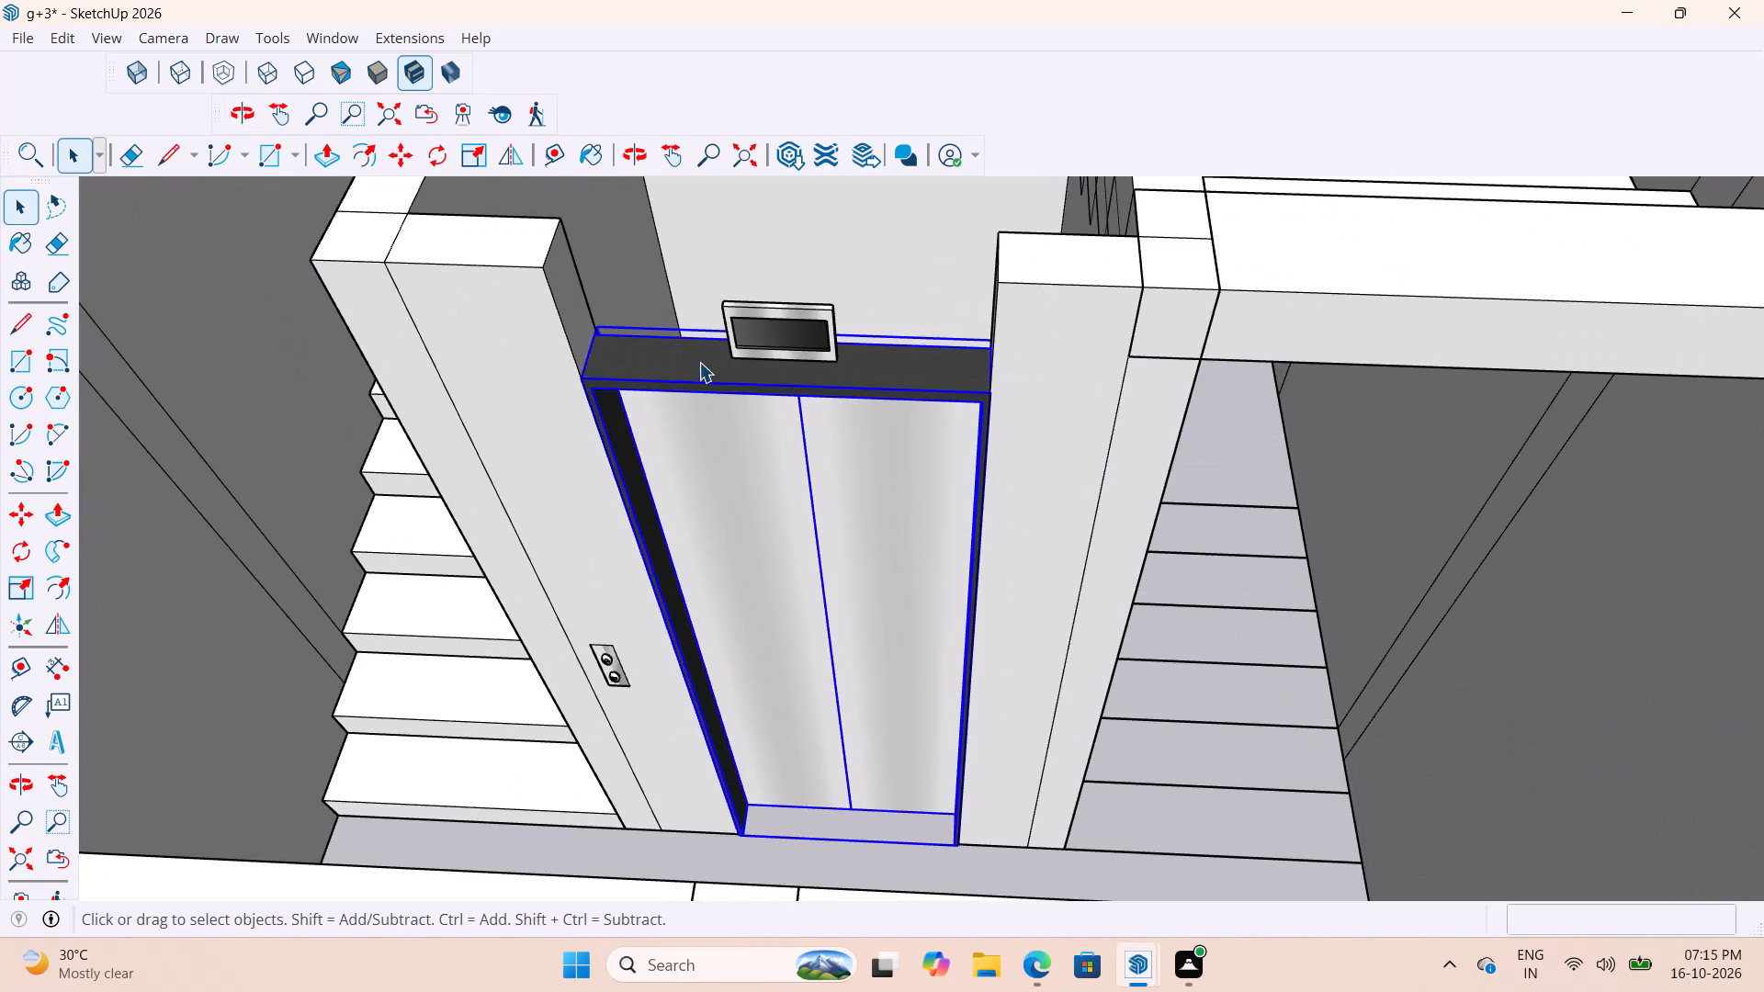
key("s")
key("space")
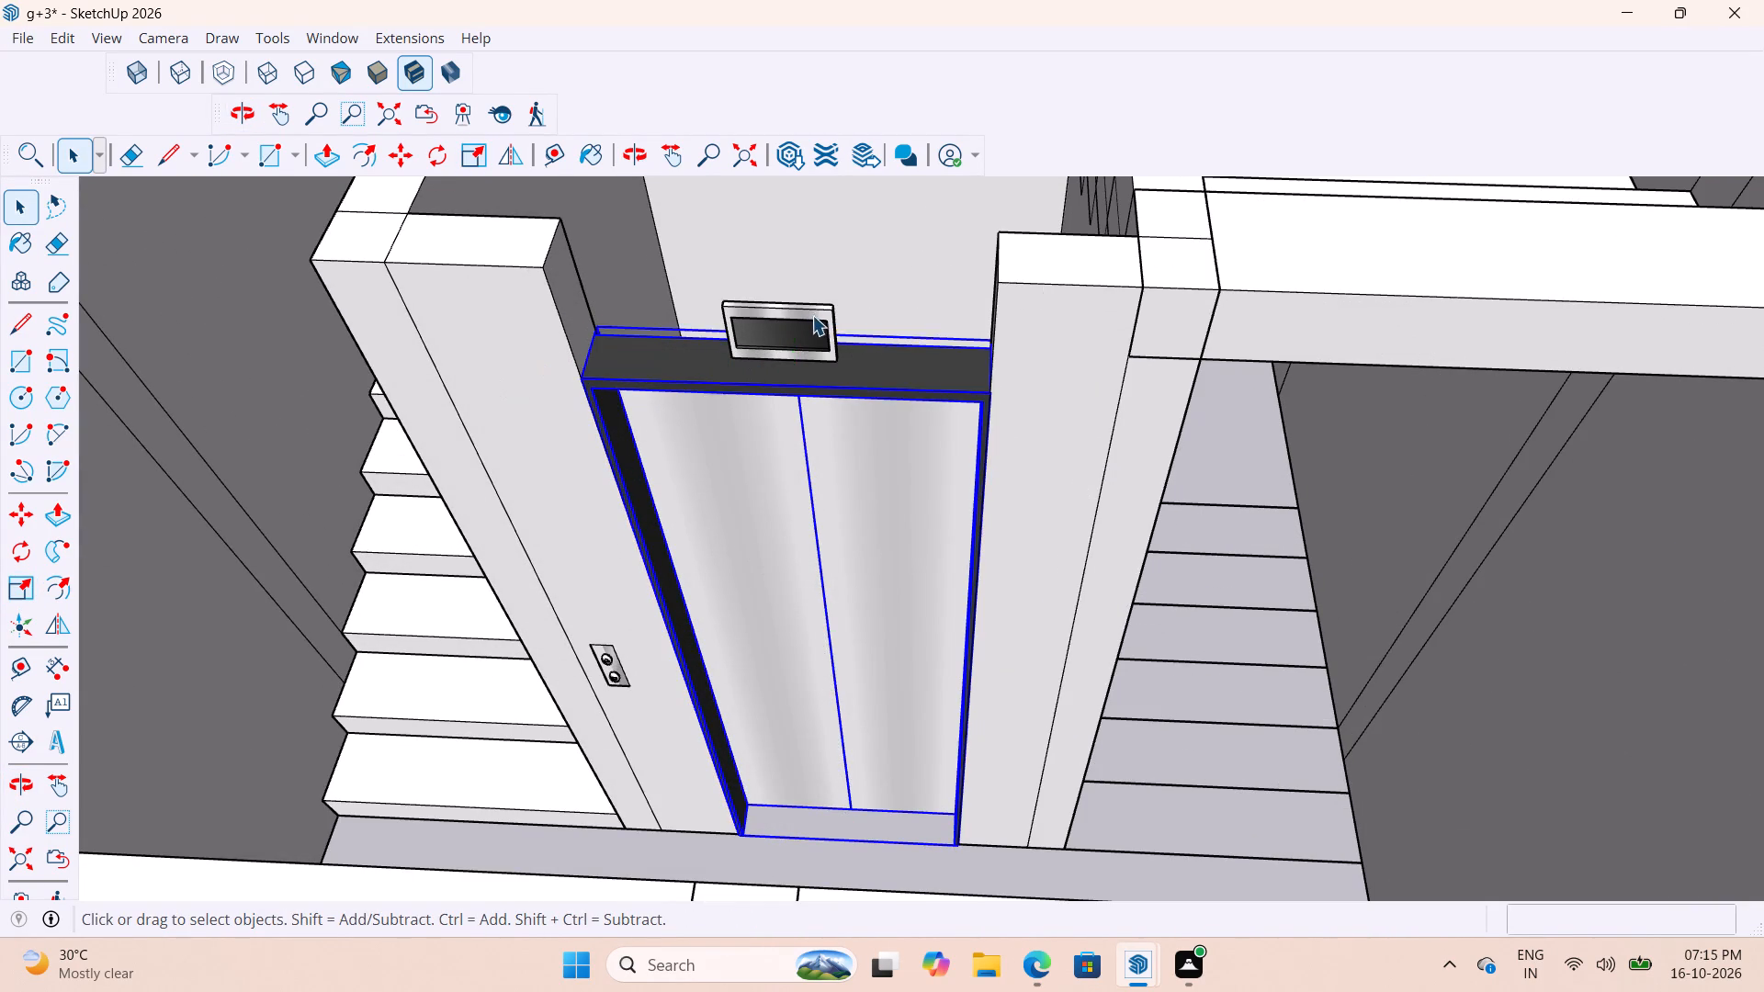
Delete the copied display panel above the larger house's lift door.
left_click(813, 315)
key("Delete")
Scale the larger house's lift door vertically from its top so the frame reaches the top of the lift shaft's front wall.
left_click(768, 374)
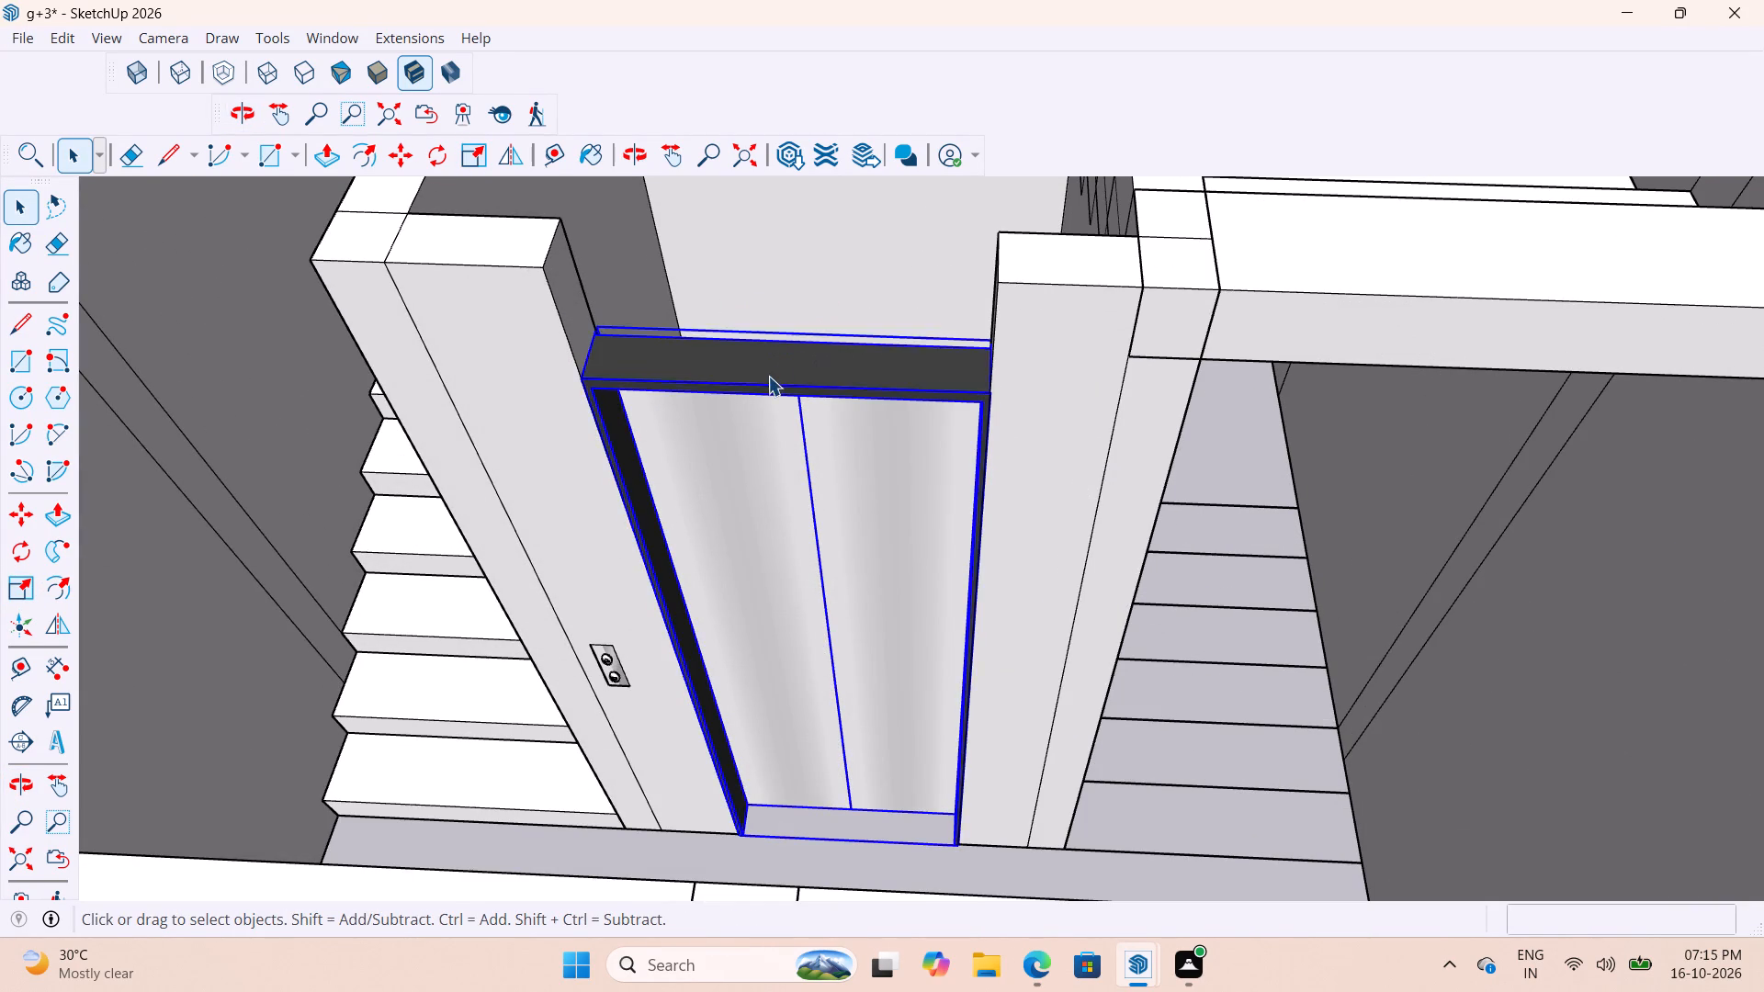
key("s")
left_click(792, 355)
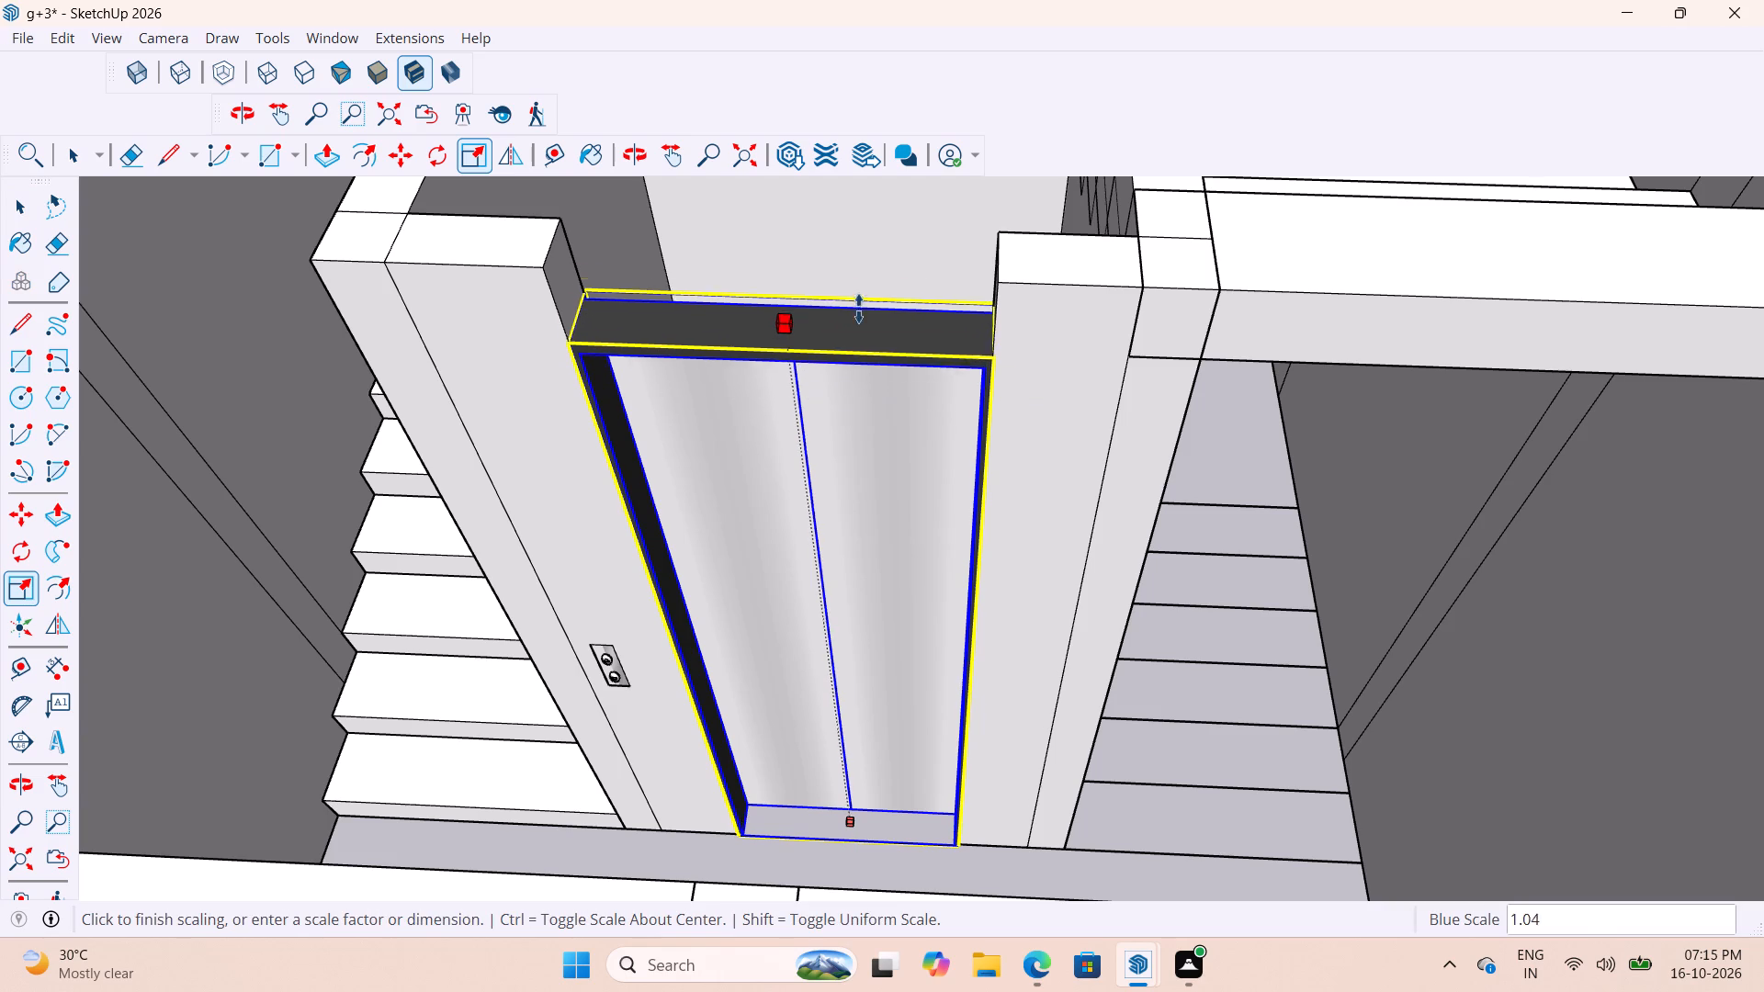
left_click(1016, 278)
scroll(1111, 456, "down", 4)
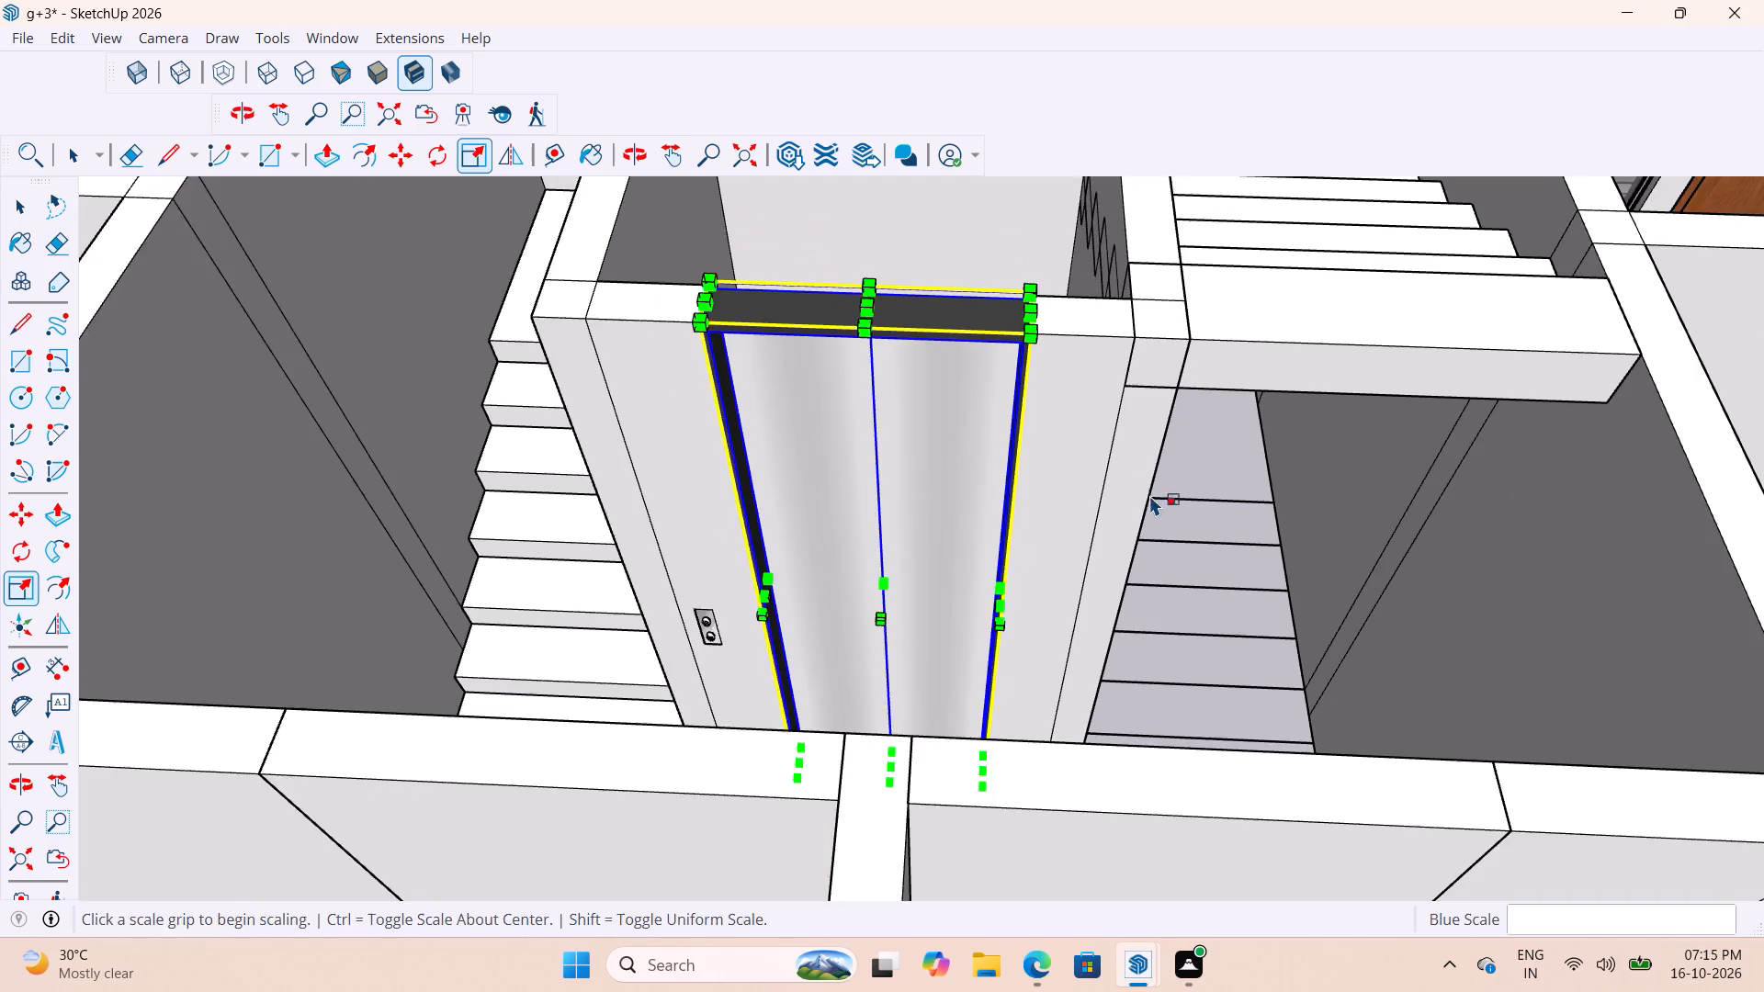
middle_click_drag(1134, 487, 801, 503)
key("space")
Examine how the scaled lift door fits the larger house's shaft opening, and deselect it.
scroll(948, 398, "up", 3)
scroll(948, 438, "down", 8)
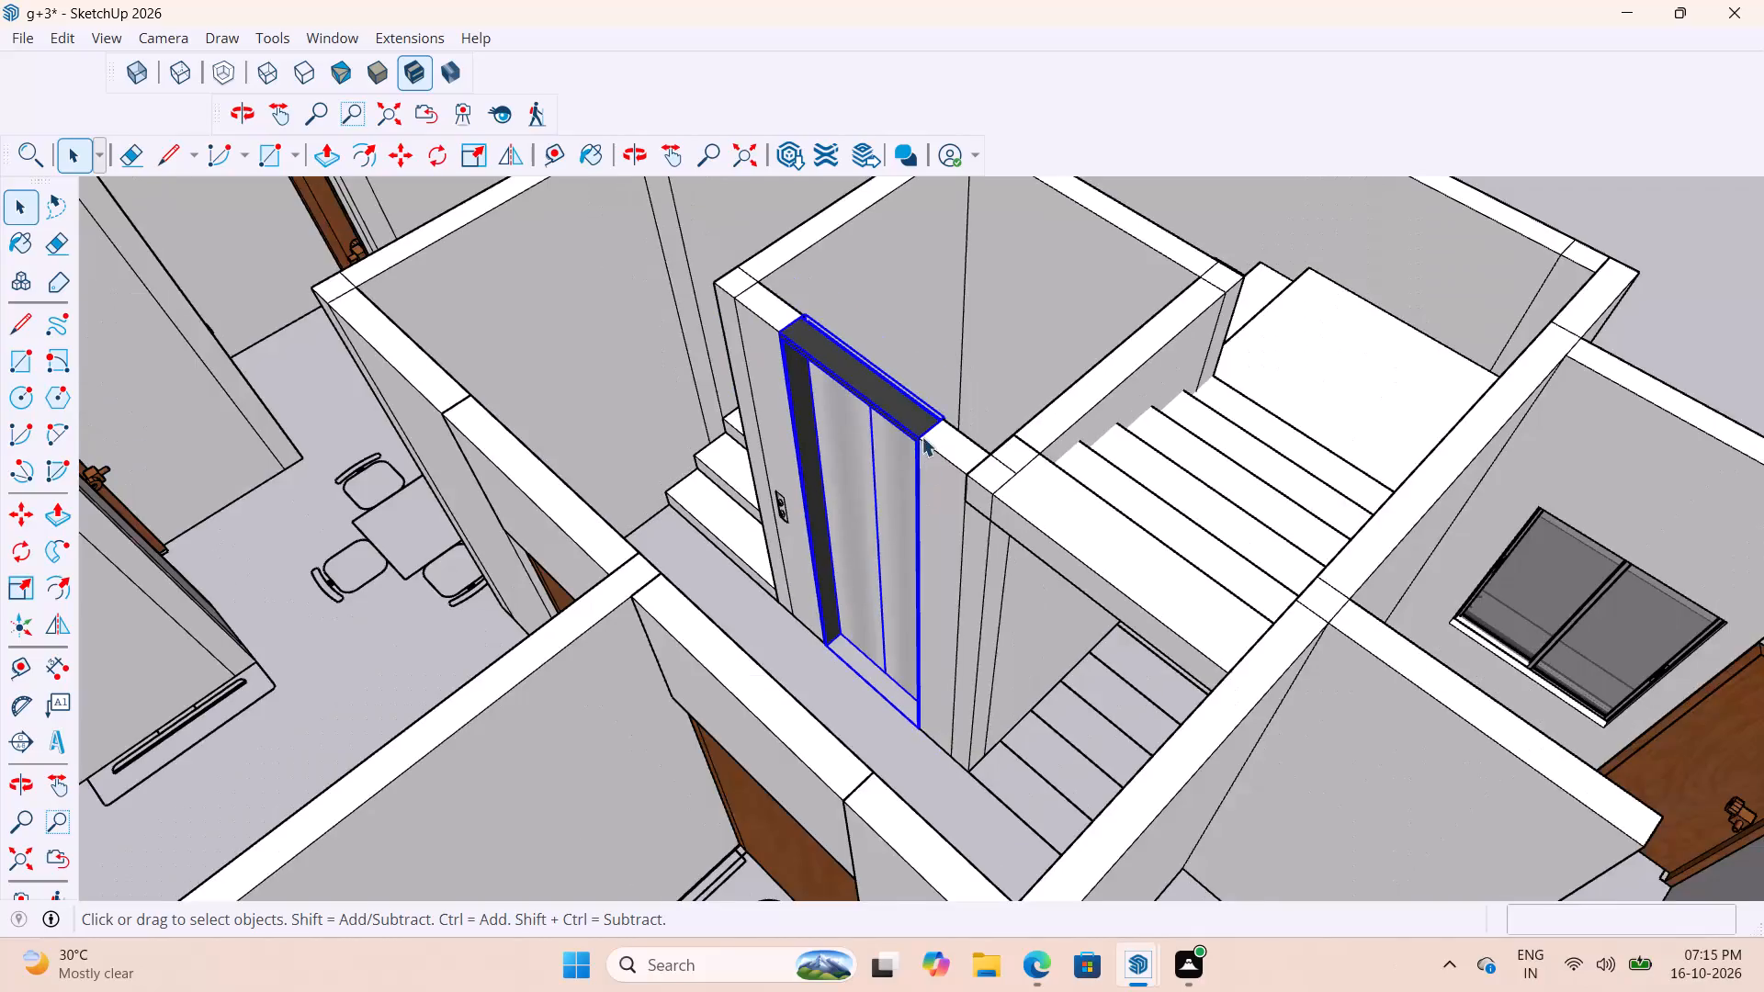
scroll(910, 433, "down", 6)
scroll(946, 550, "up", 17)
middle_click_drag(923, 398, 1096, 256)
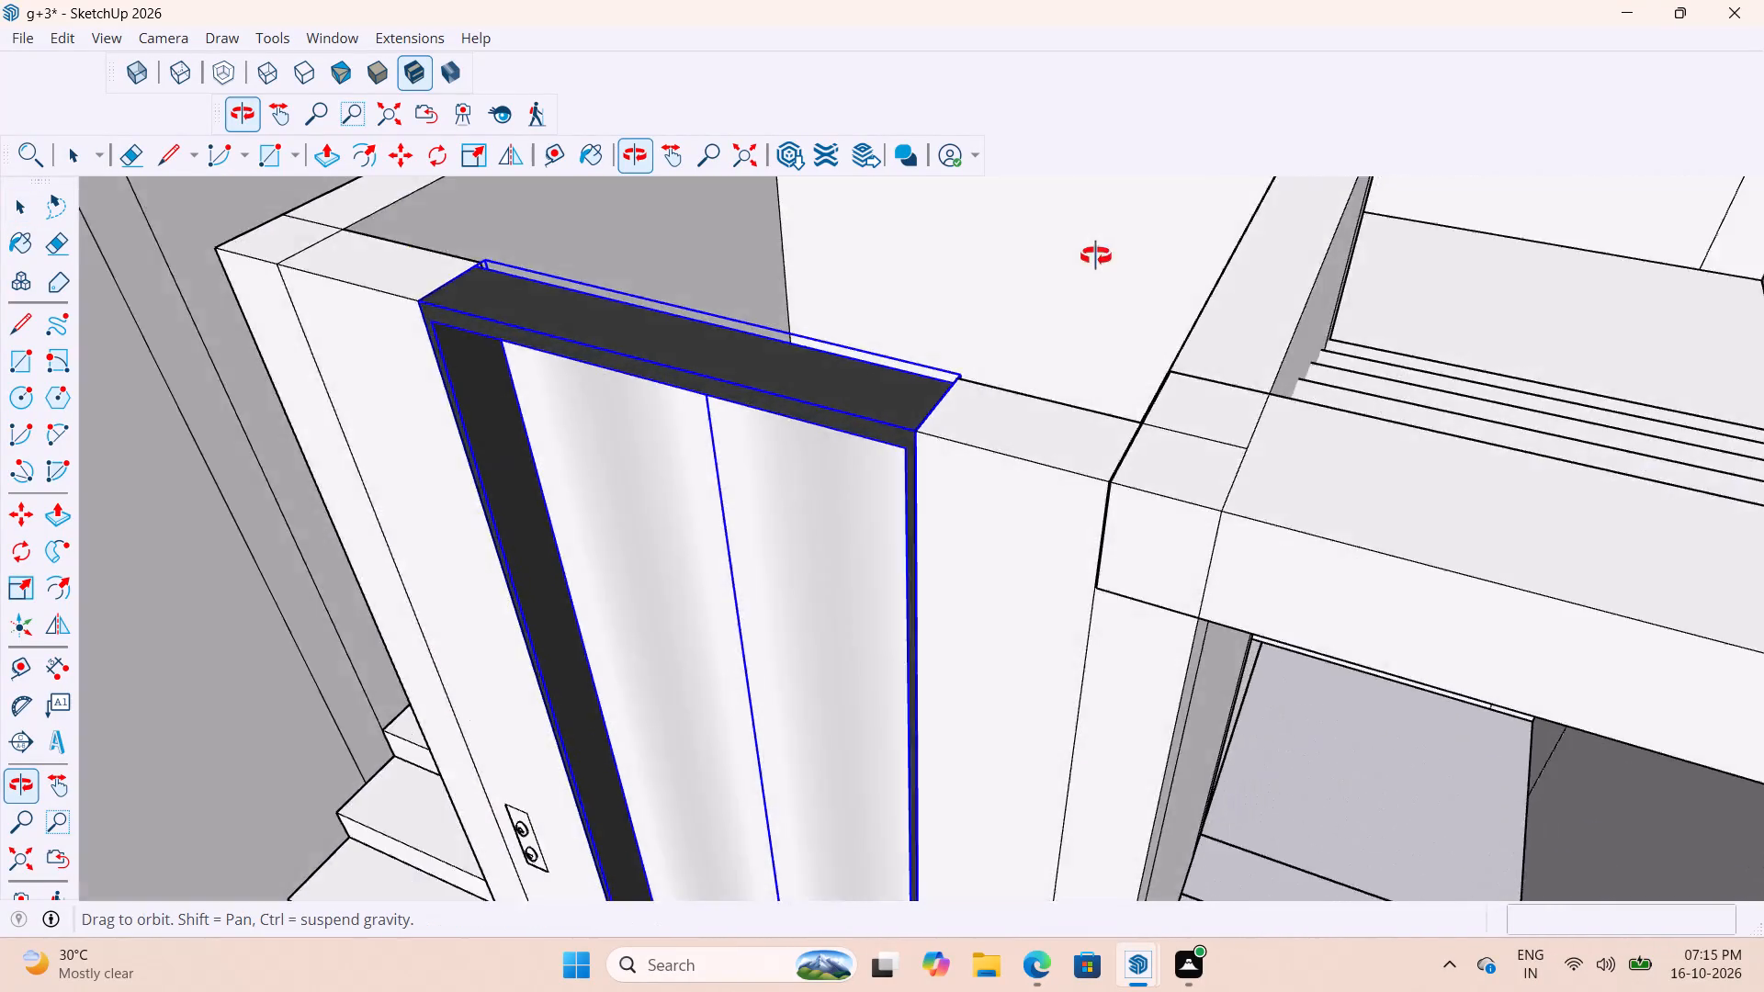
middle_click_drag(1096, 256, 872, 379)
scroll(804, 401, "down", 17)
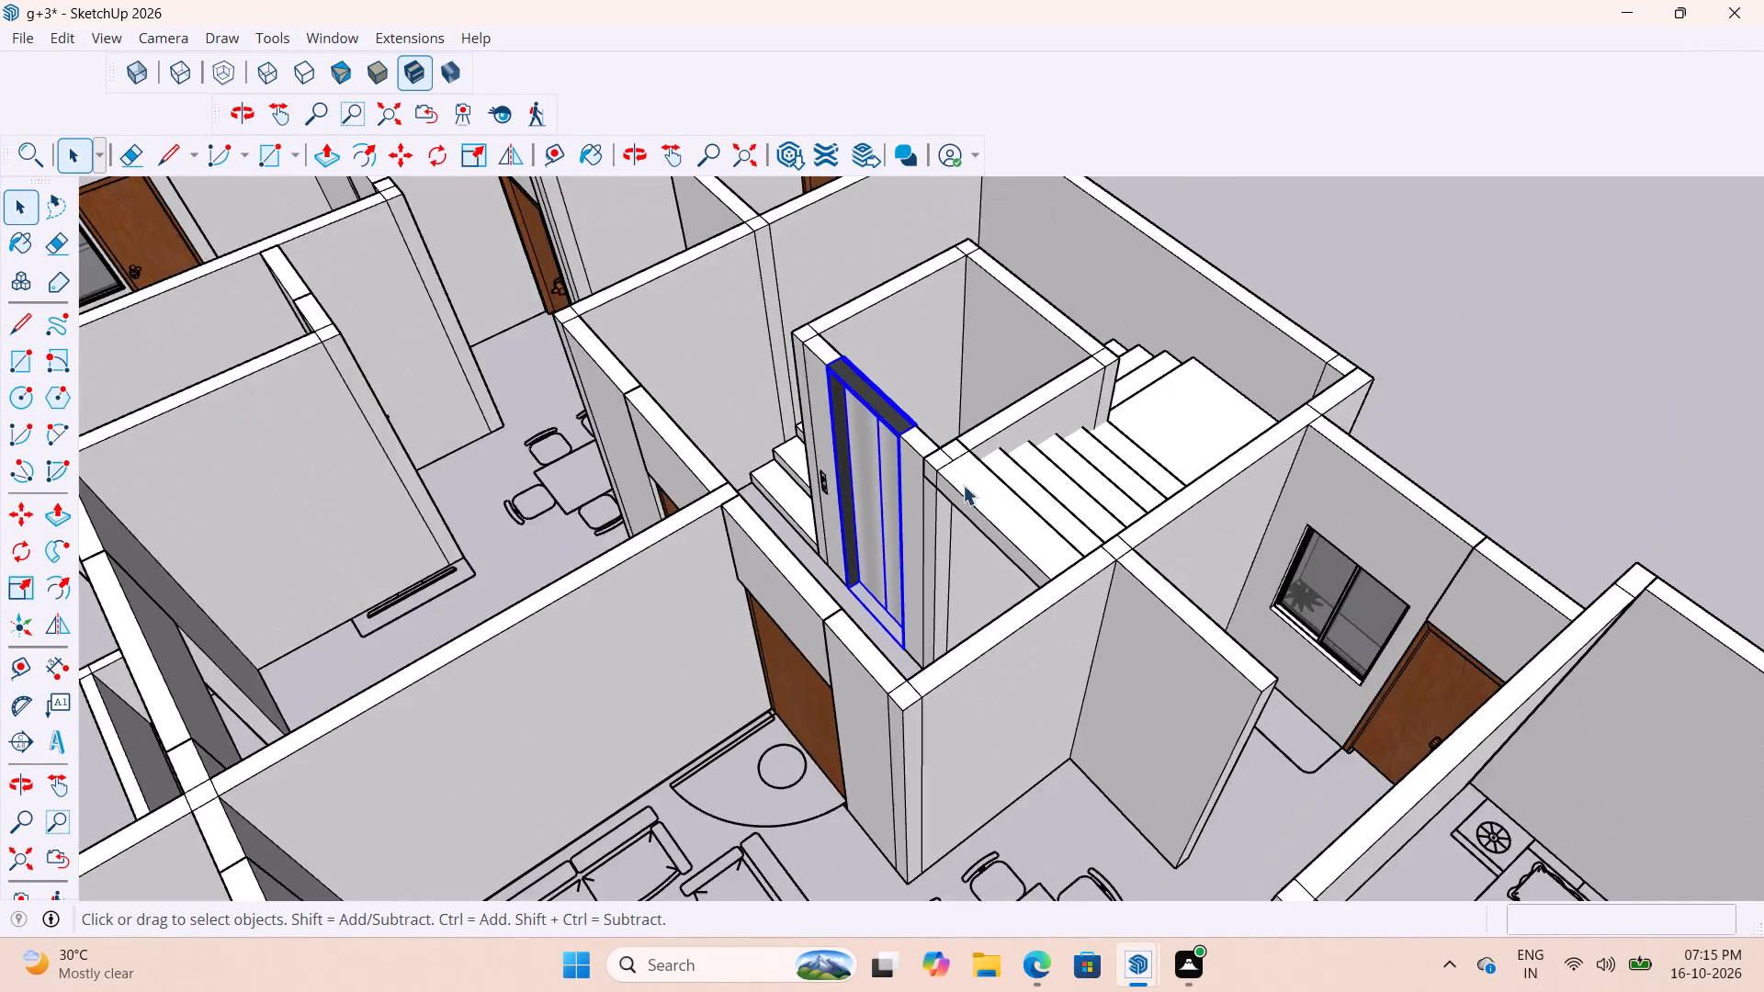
scroll(963, 485, "down", 8)
left_click_drag(1223, 387, 1234, 392)
scroll(997, 487, "up", 9)
middle_click_drag(889, 522, 1138, 475)
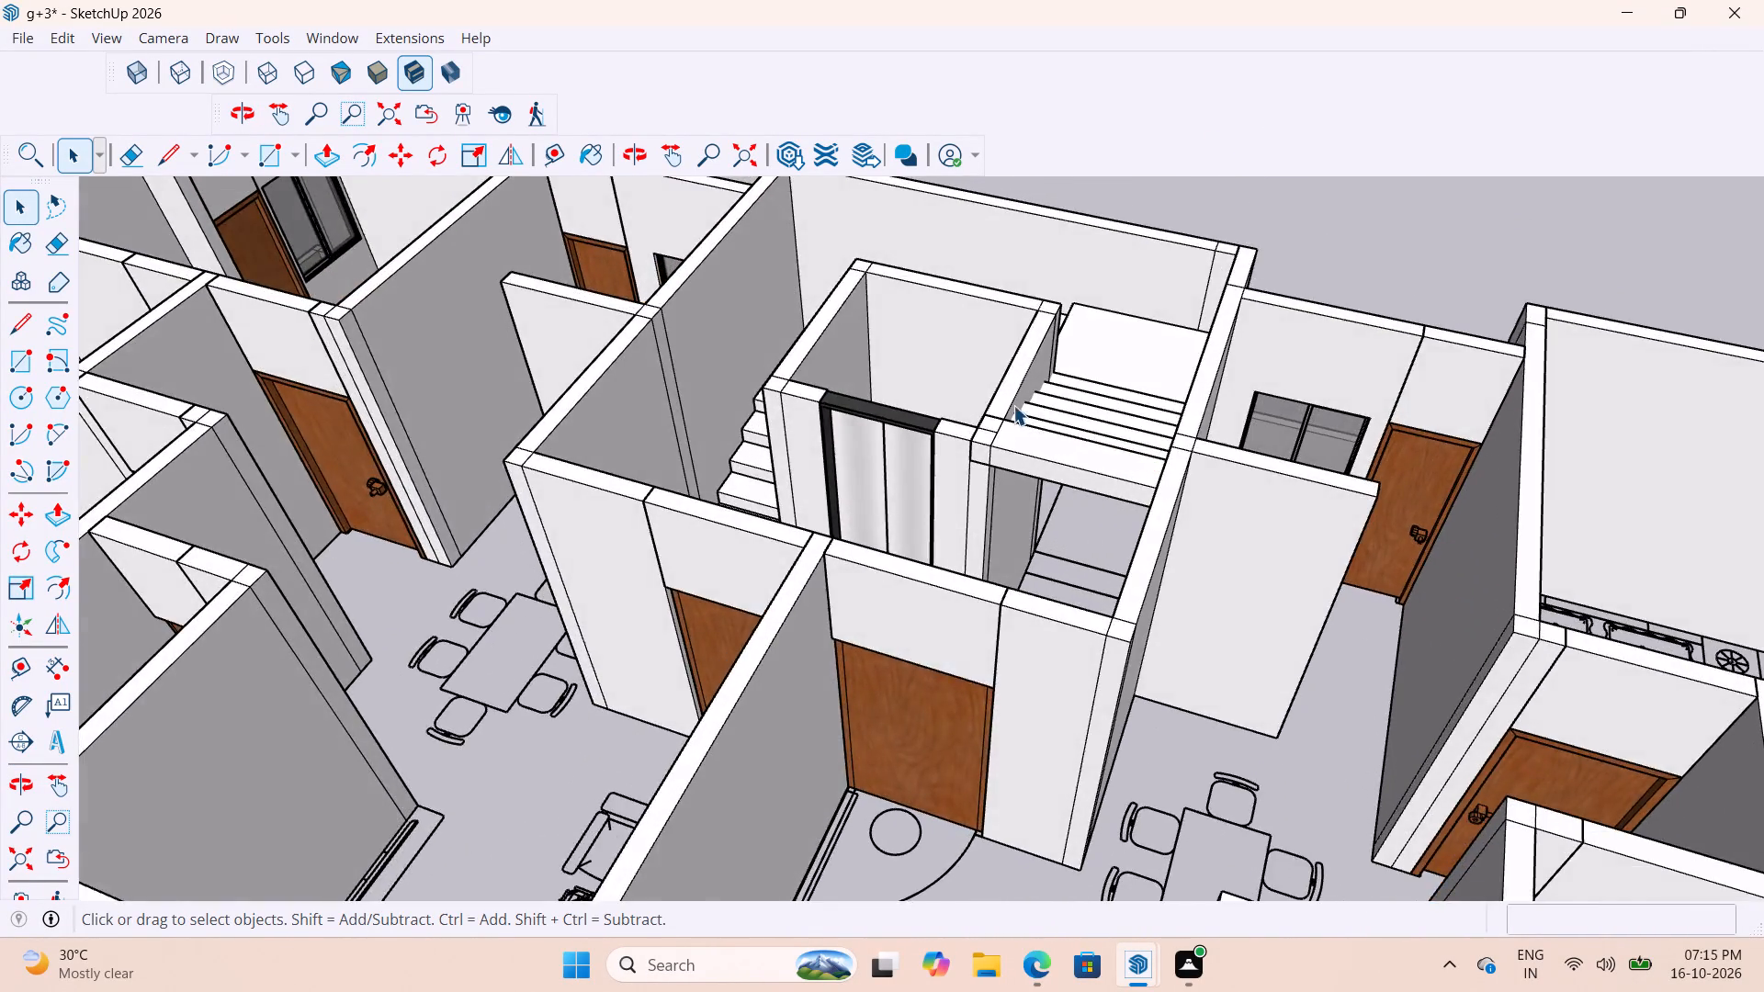
Examine the smaller house's lift front and stairs, and the overall layout of both houses.
scroll(956, 361, "down", 6)
scroll(807, 348, "down", 11)
middle_click_drag(1069, 452, 605, 551)
scroll(606, 350, "up", 7)
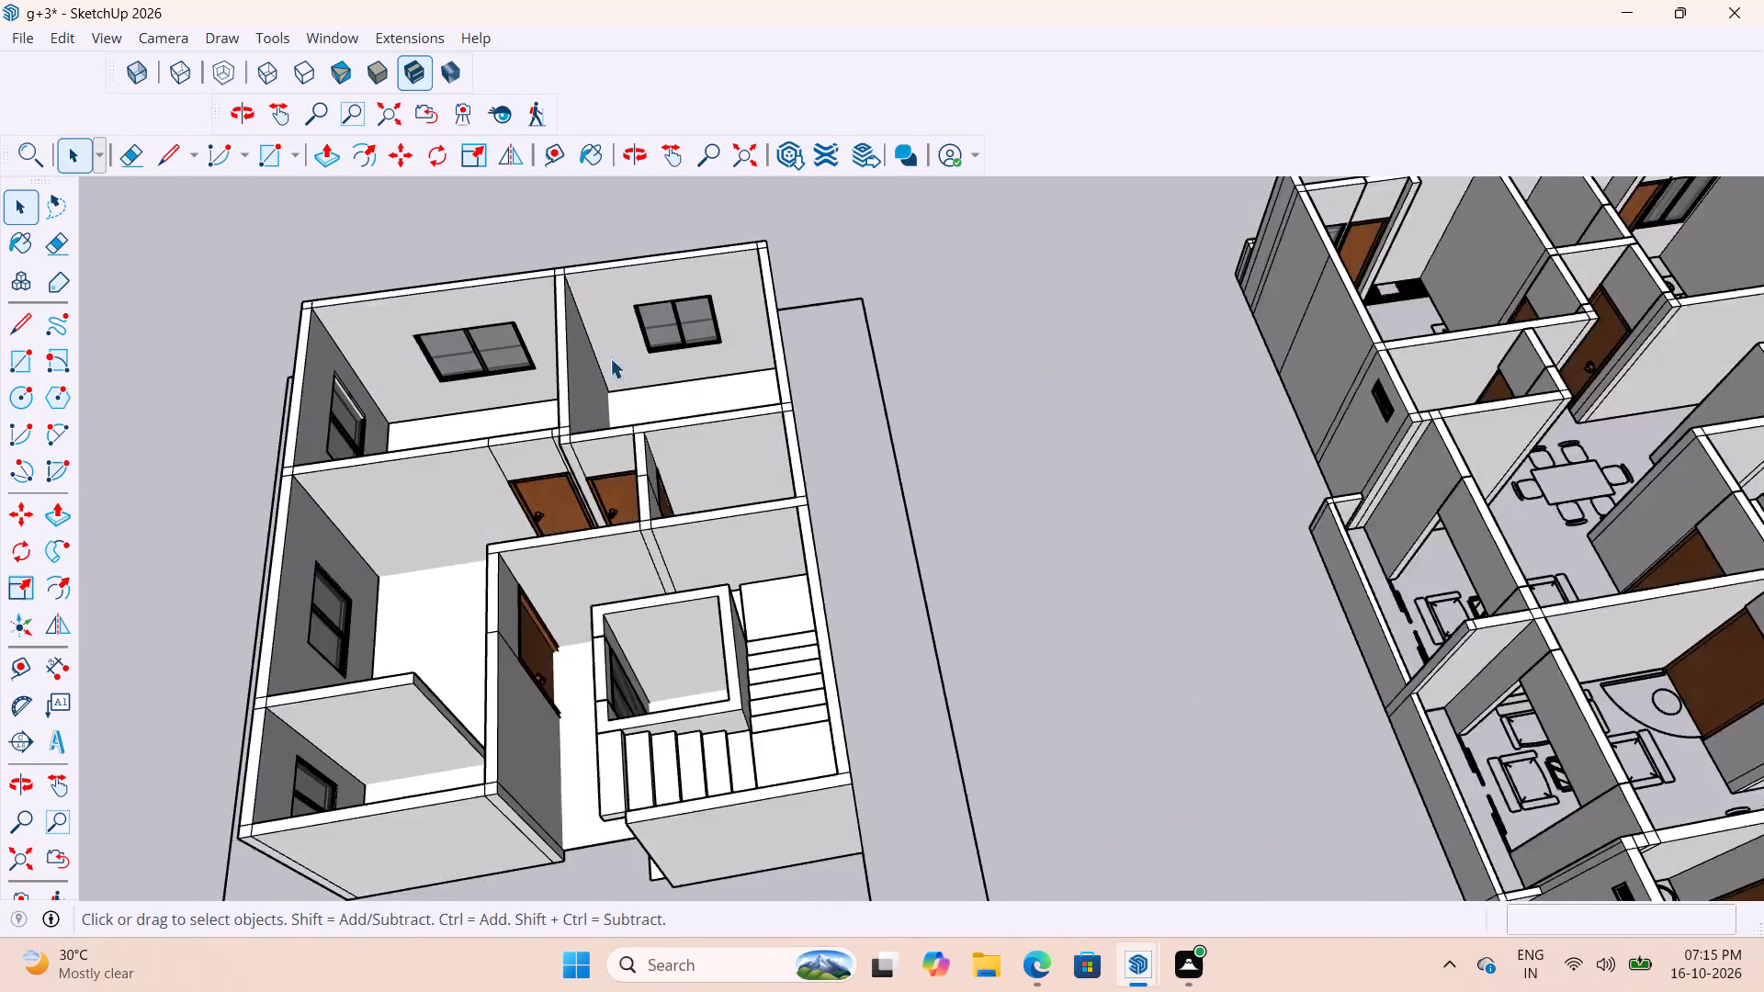
scroll(610, 358, "up", 3)
scroll(1049, 344, "down", 5)
scroll(801, 636, "up", 8)
middle_click_drag(786, 589, 1148, 402)
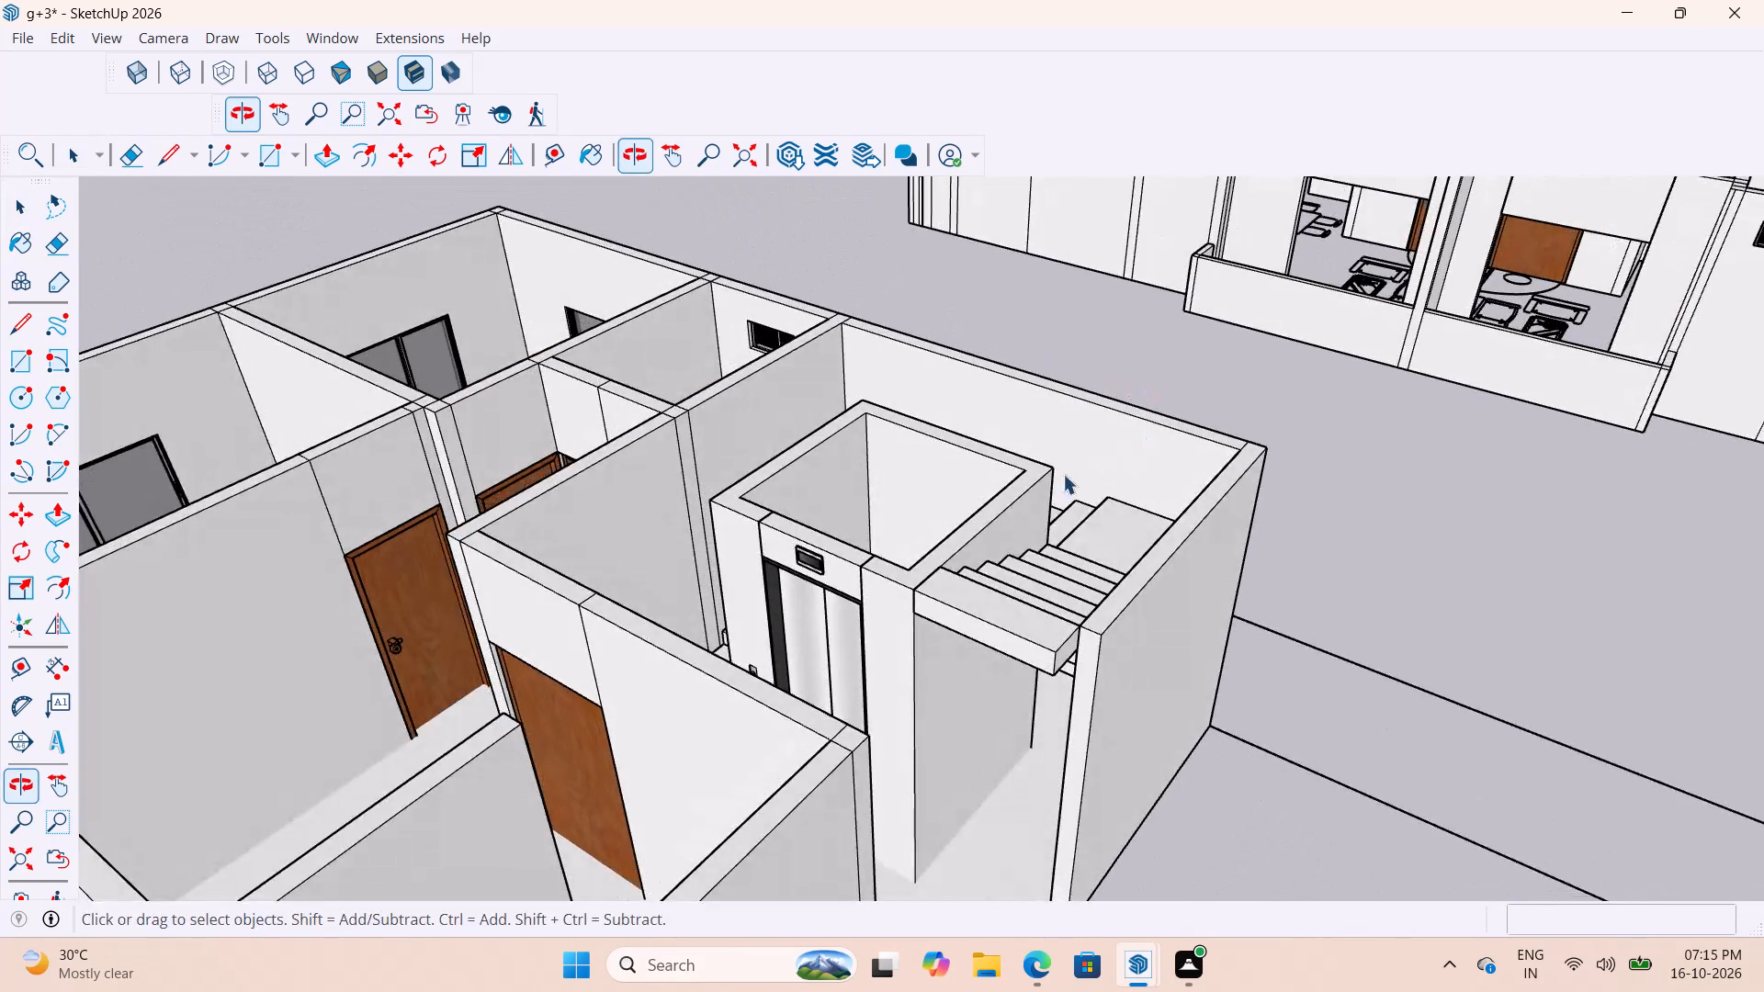
scroll(899, 618, "down", 7)
scroll(966, 699, "down", 5)
middle_click_drag(1049, 736, 912, 765)
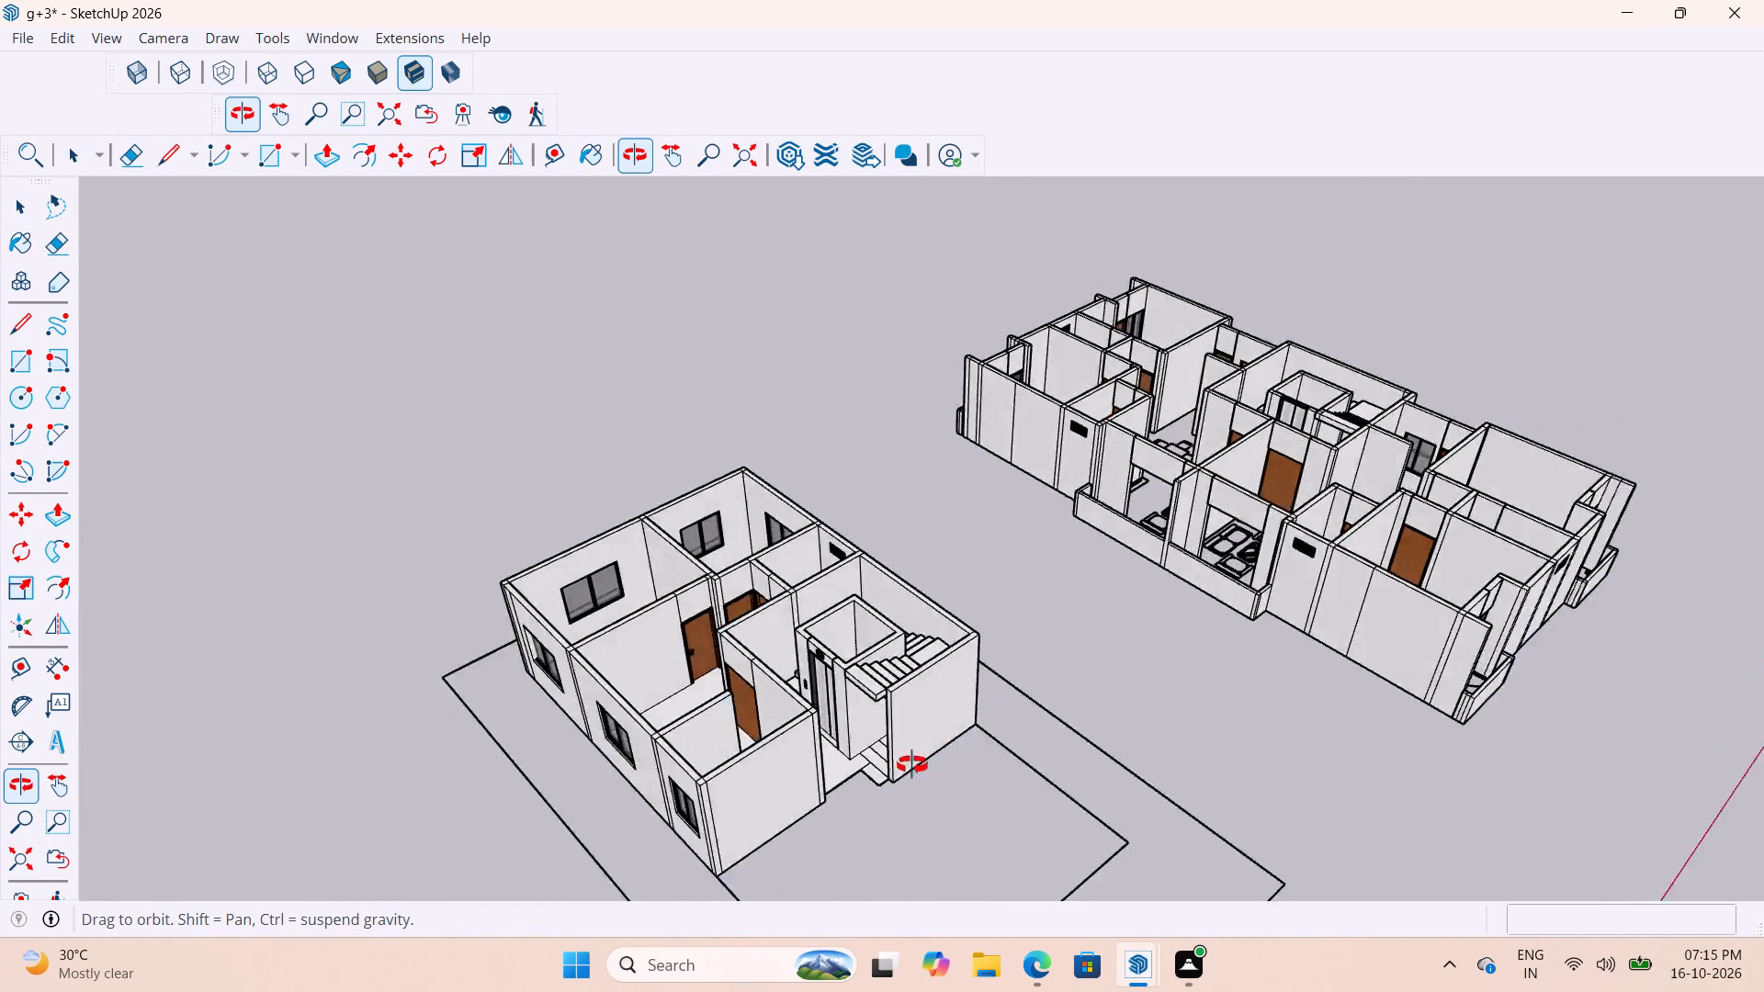
middle_click_drag(912, 765, 728, 815)
scroll(726, 815, "down", 1)
scroll(822, 635, "down", 11)
middle_click_drag(822, 769, 745, 806)
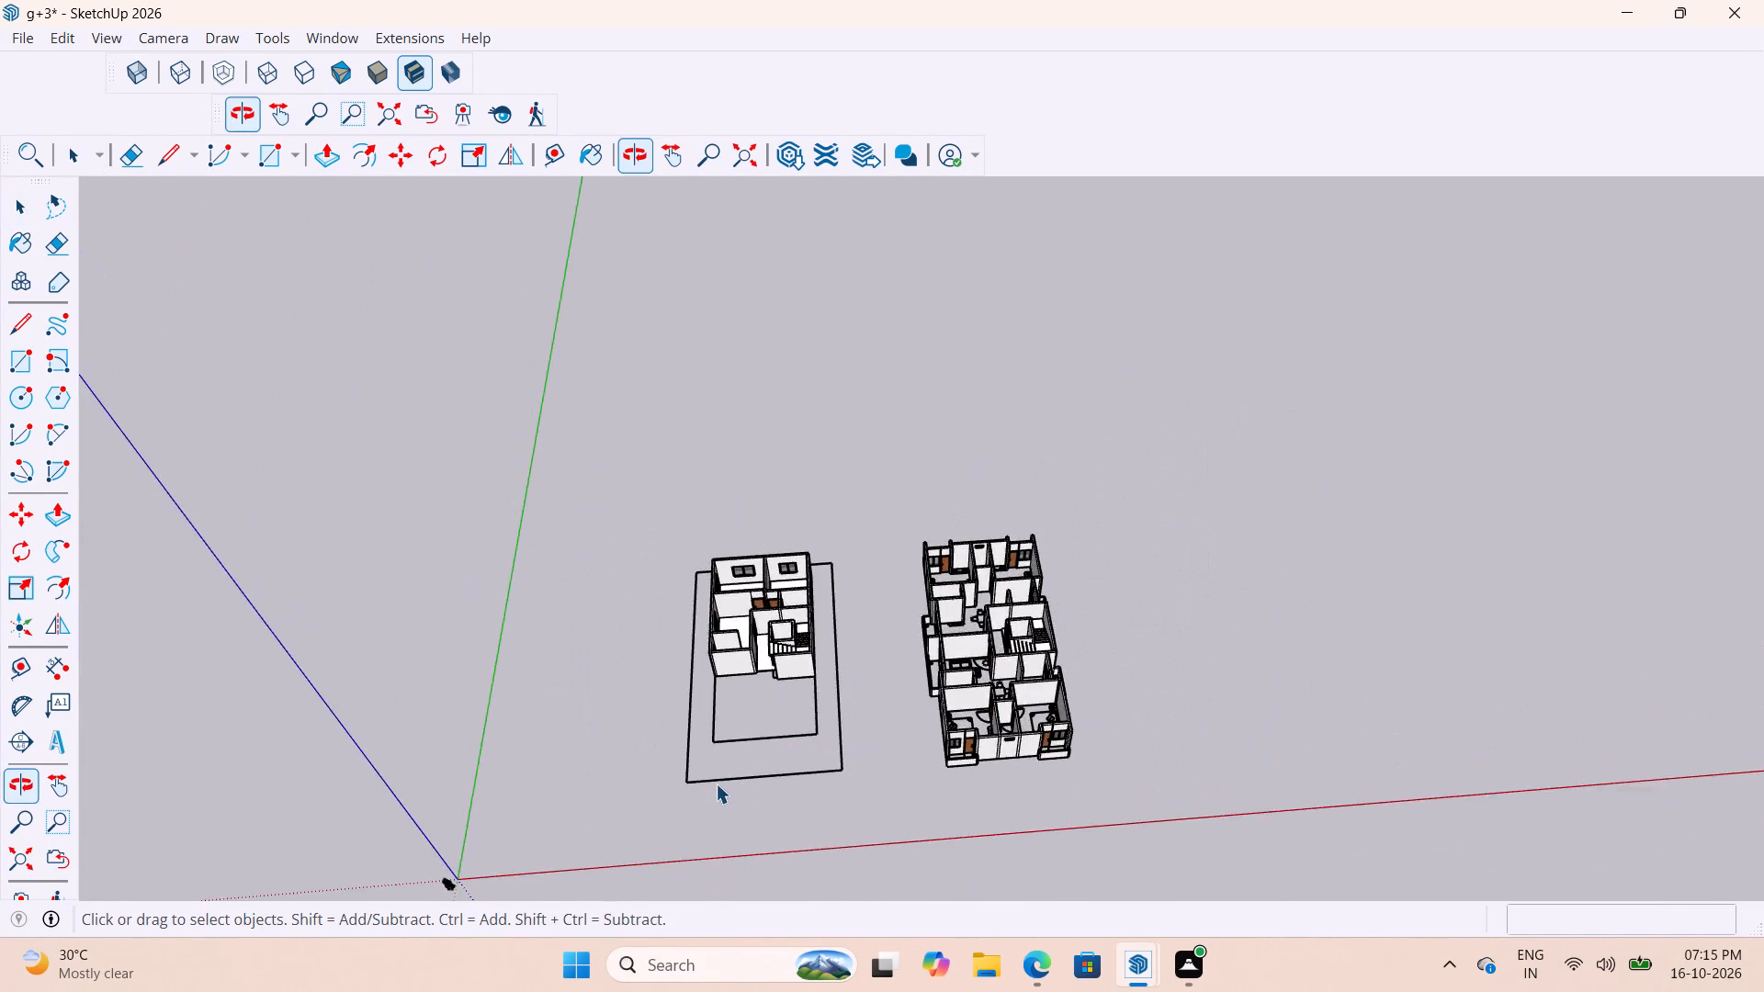
Examine the smaller house's entrance side, stairs and the open plot in front of it, alongside the larger house.
scroll(716, 780, "up", 19)
scroll(876, 626, "down", 8)
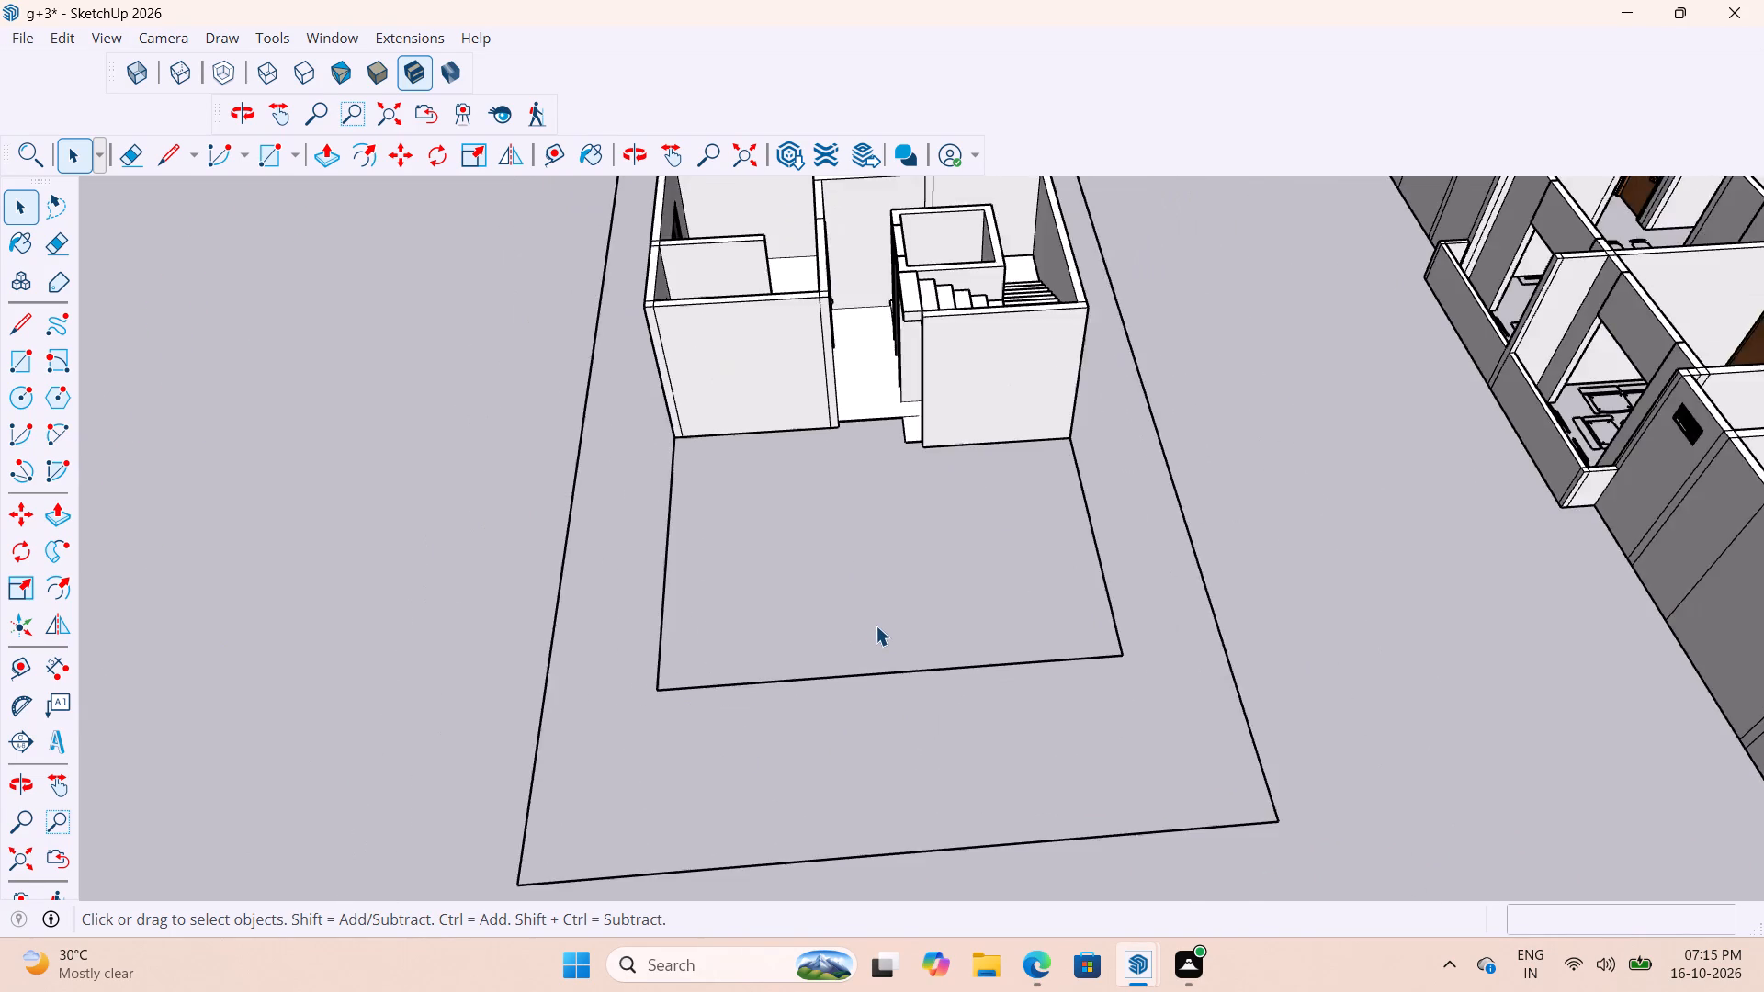
scroll(876, 626, "down", 4)
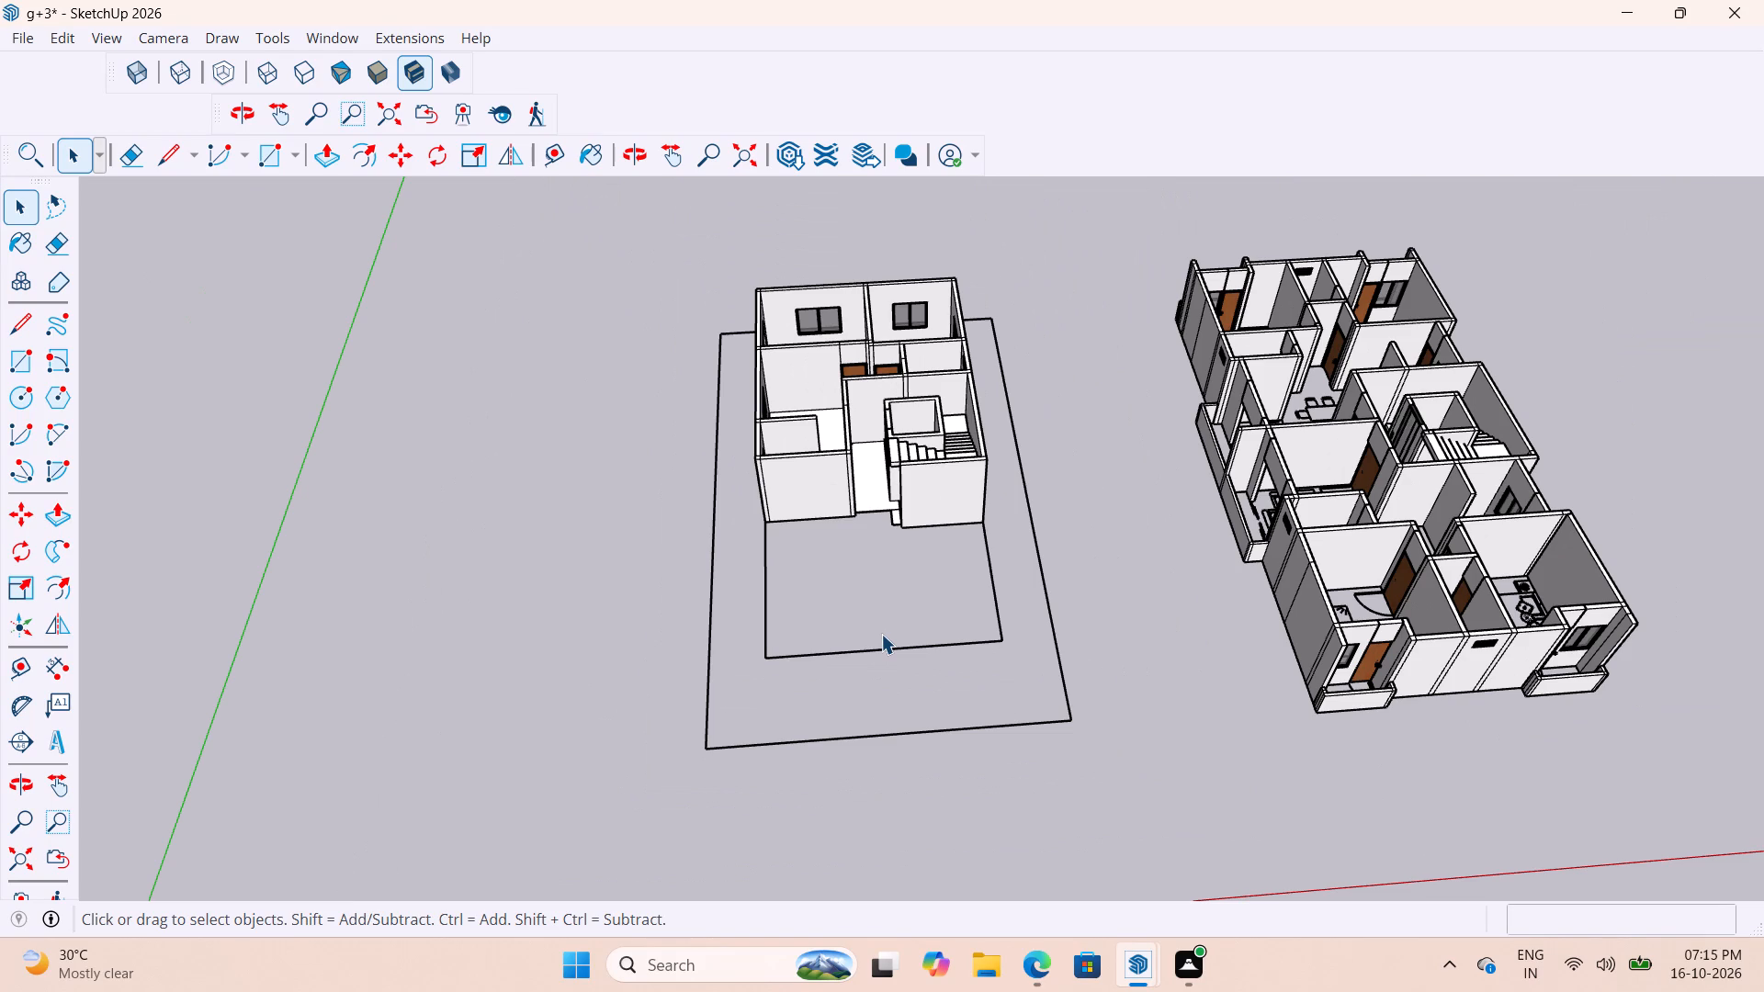
scroll(719, 536, "up", 9)
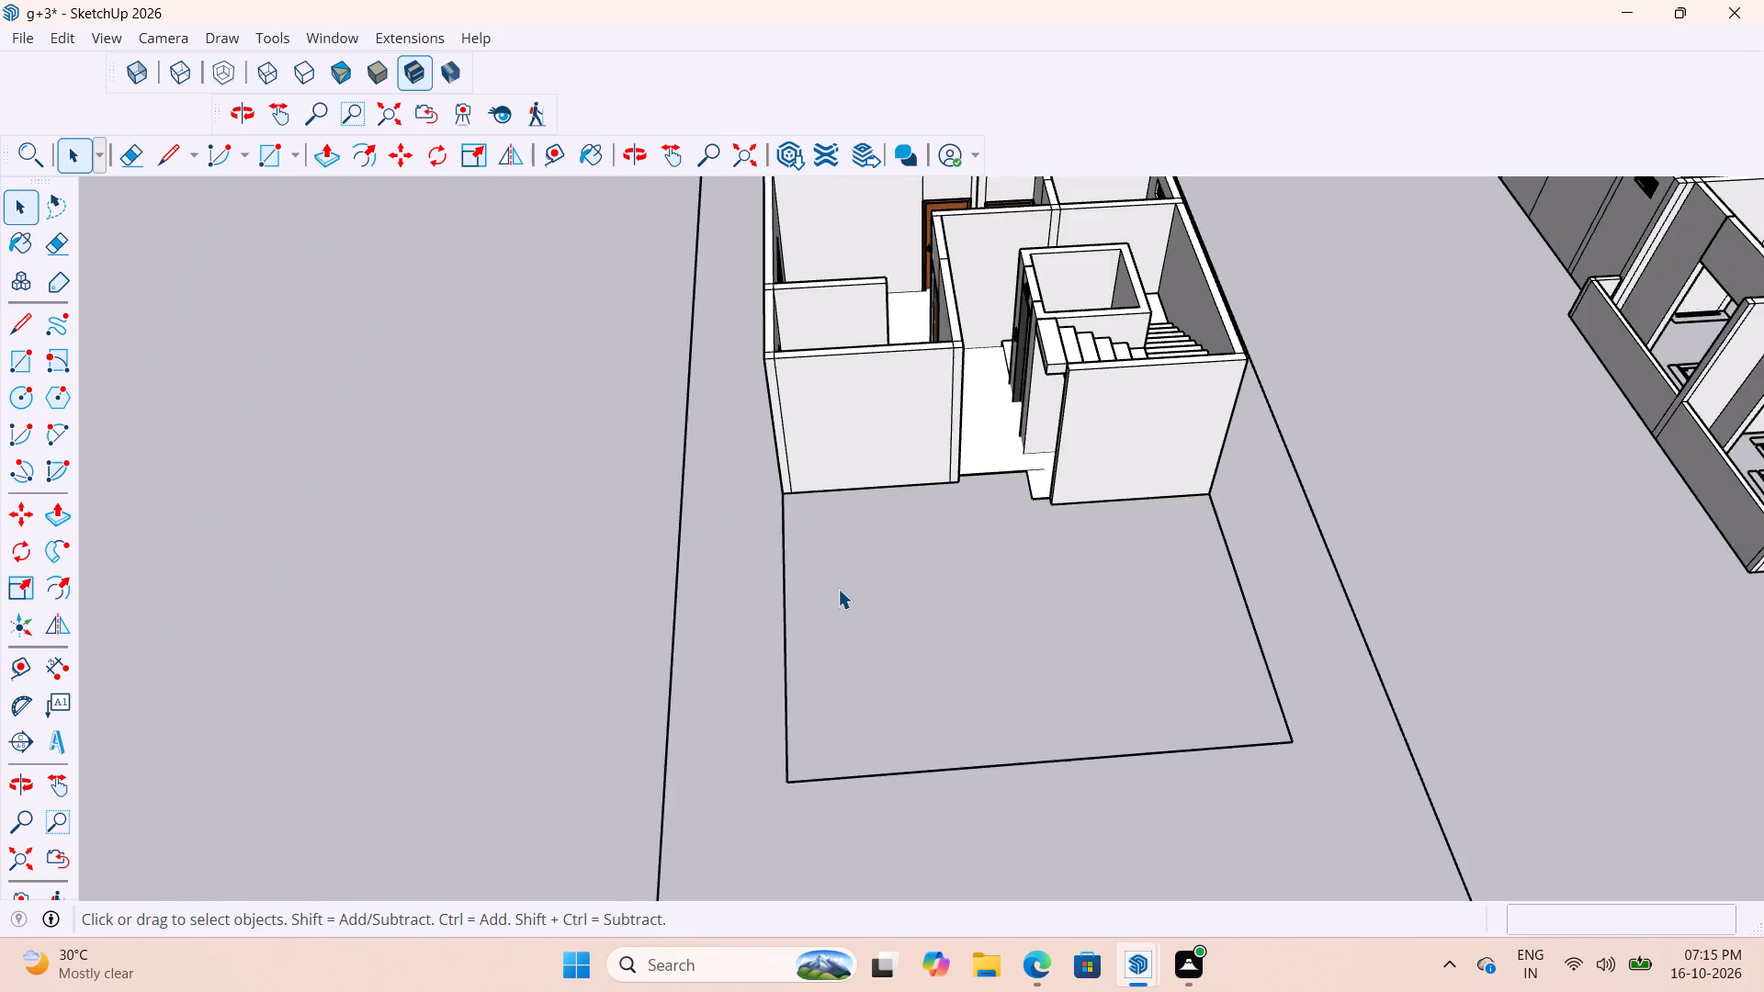
scroll(838, 589, "up", 2)
middle_click_drag(1057, 484, 984, 508)
scroll(984, 508, "up", 1)
scroll(1083, 409, "down", 11)
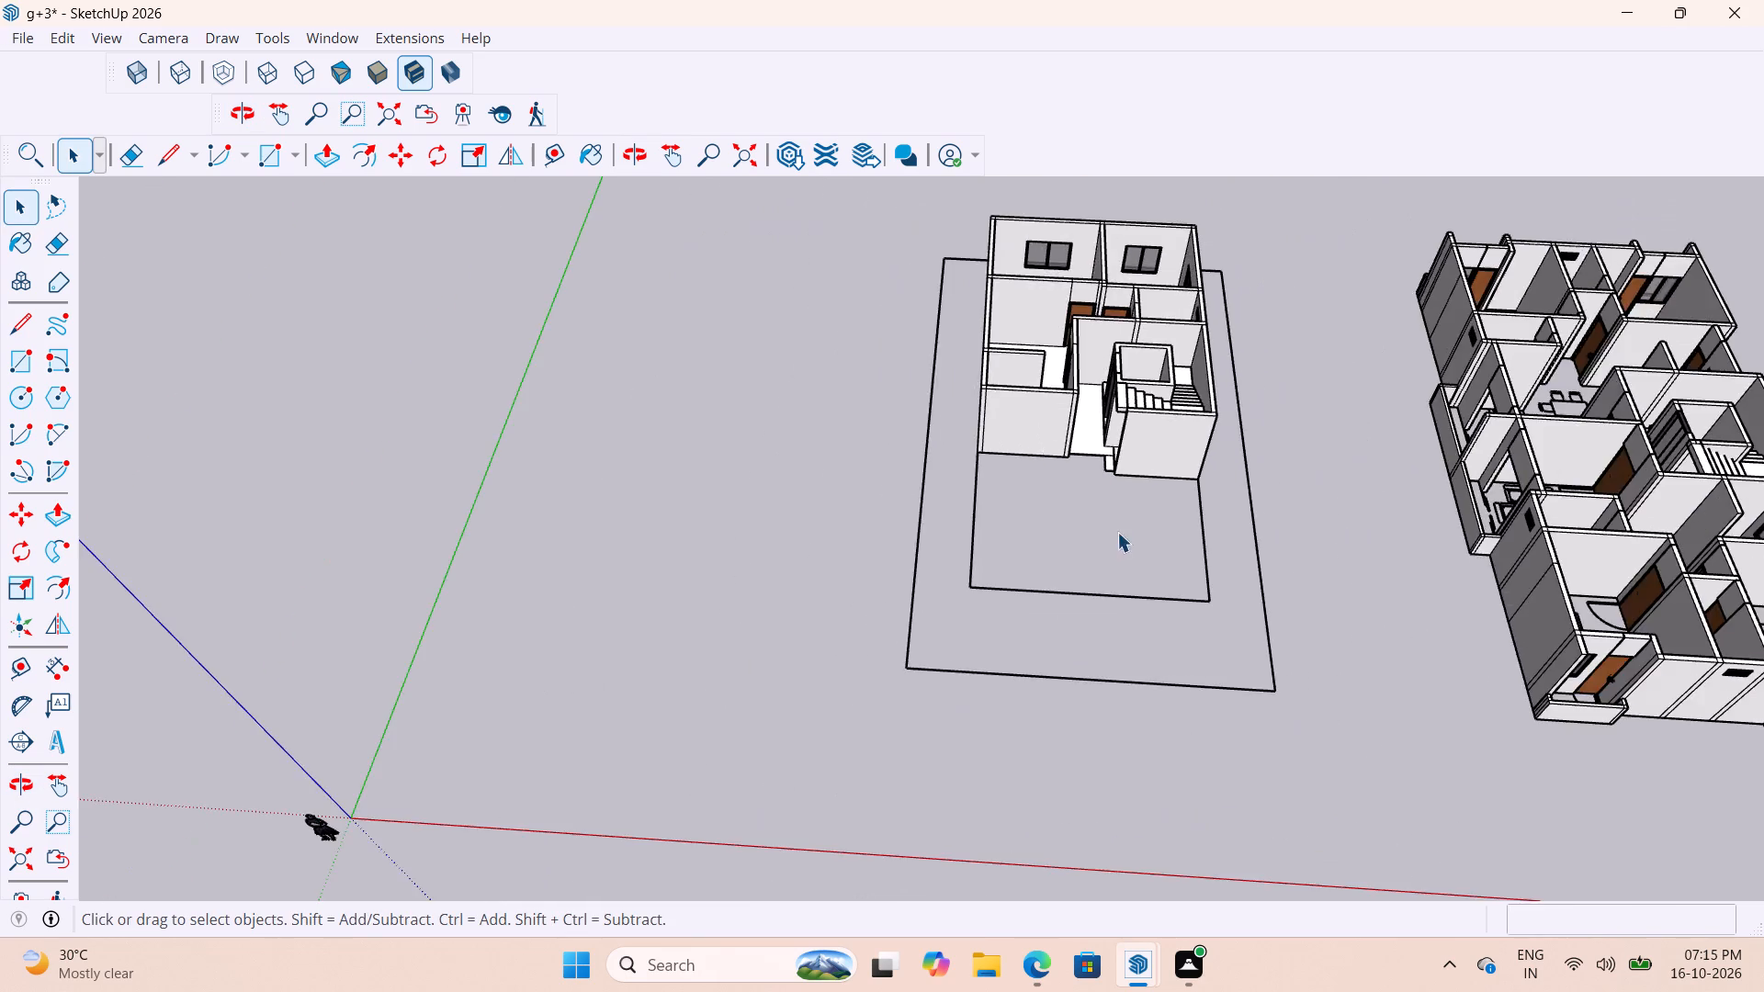
scroll(1101, 602, "up", 8)
scroll(988, 725, "down", 10)
scroll(1086, 718, "up", 9)
scroll(944, 540, "down", 15)
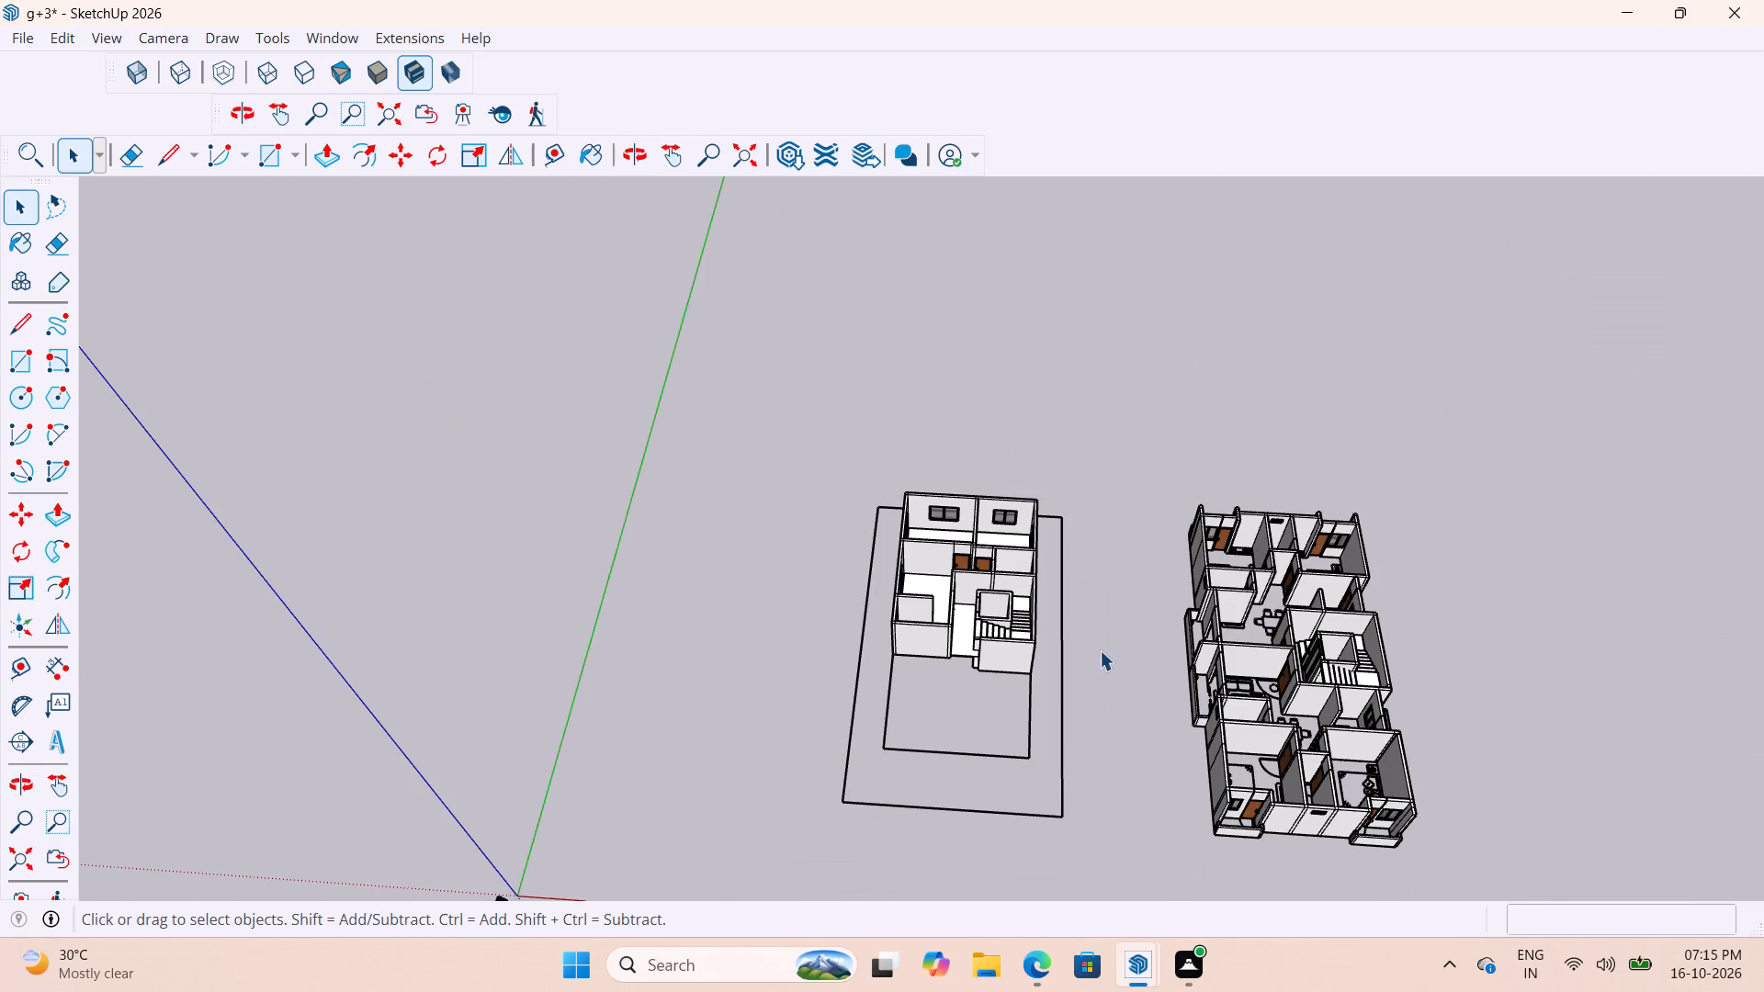
Browse the In Model material collection for the Paint Bucket without applying any material.
key("b")
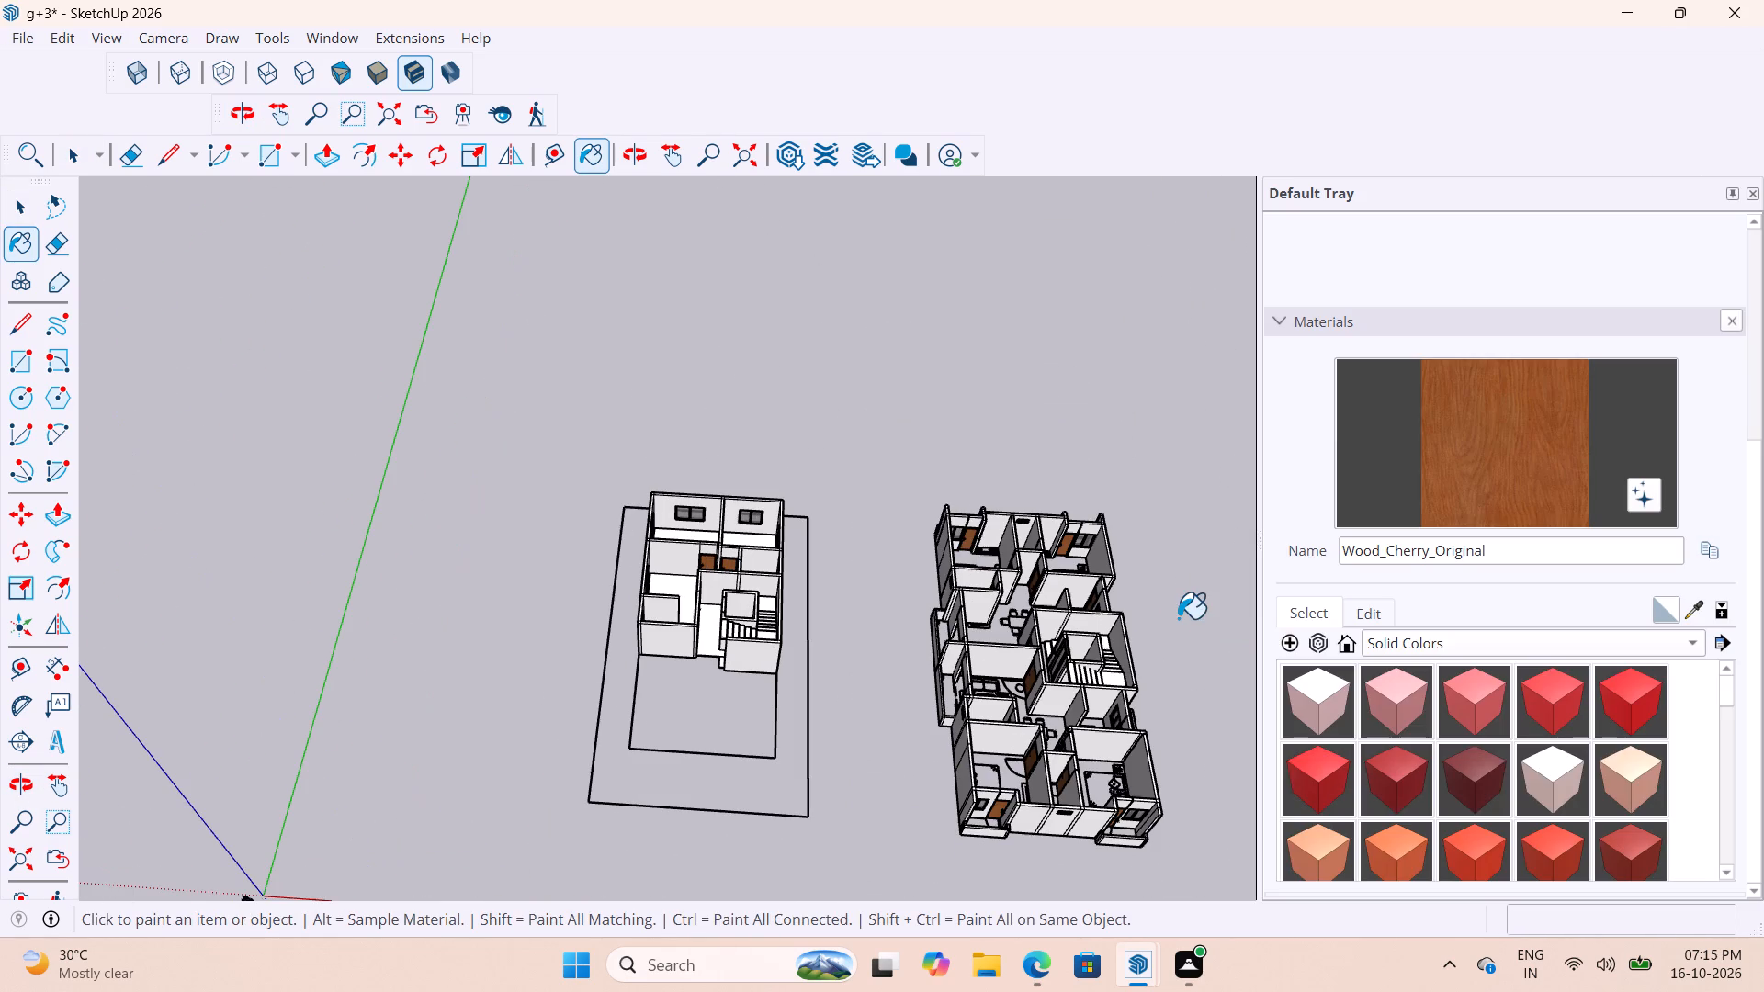
scroll(1521, 655, "down", 4)
left_click(1450, 645)
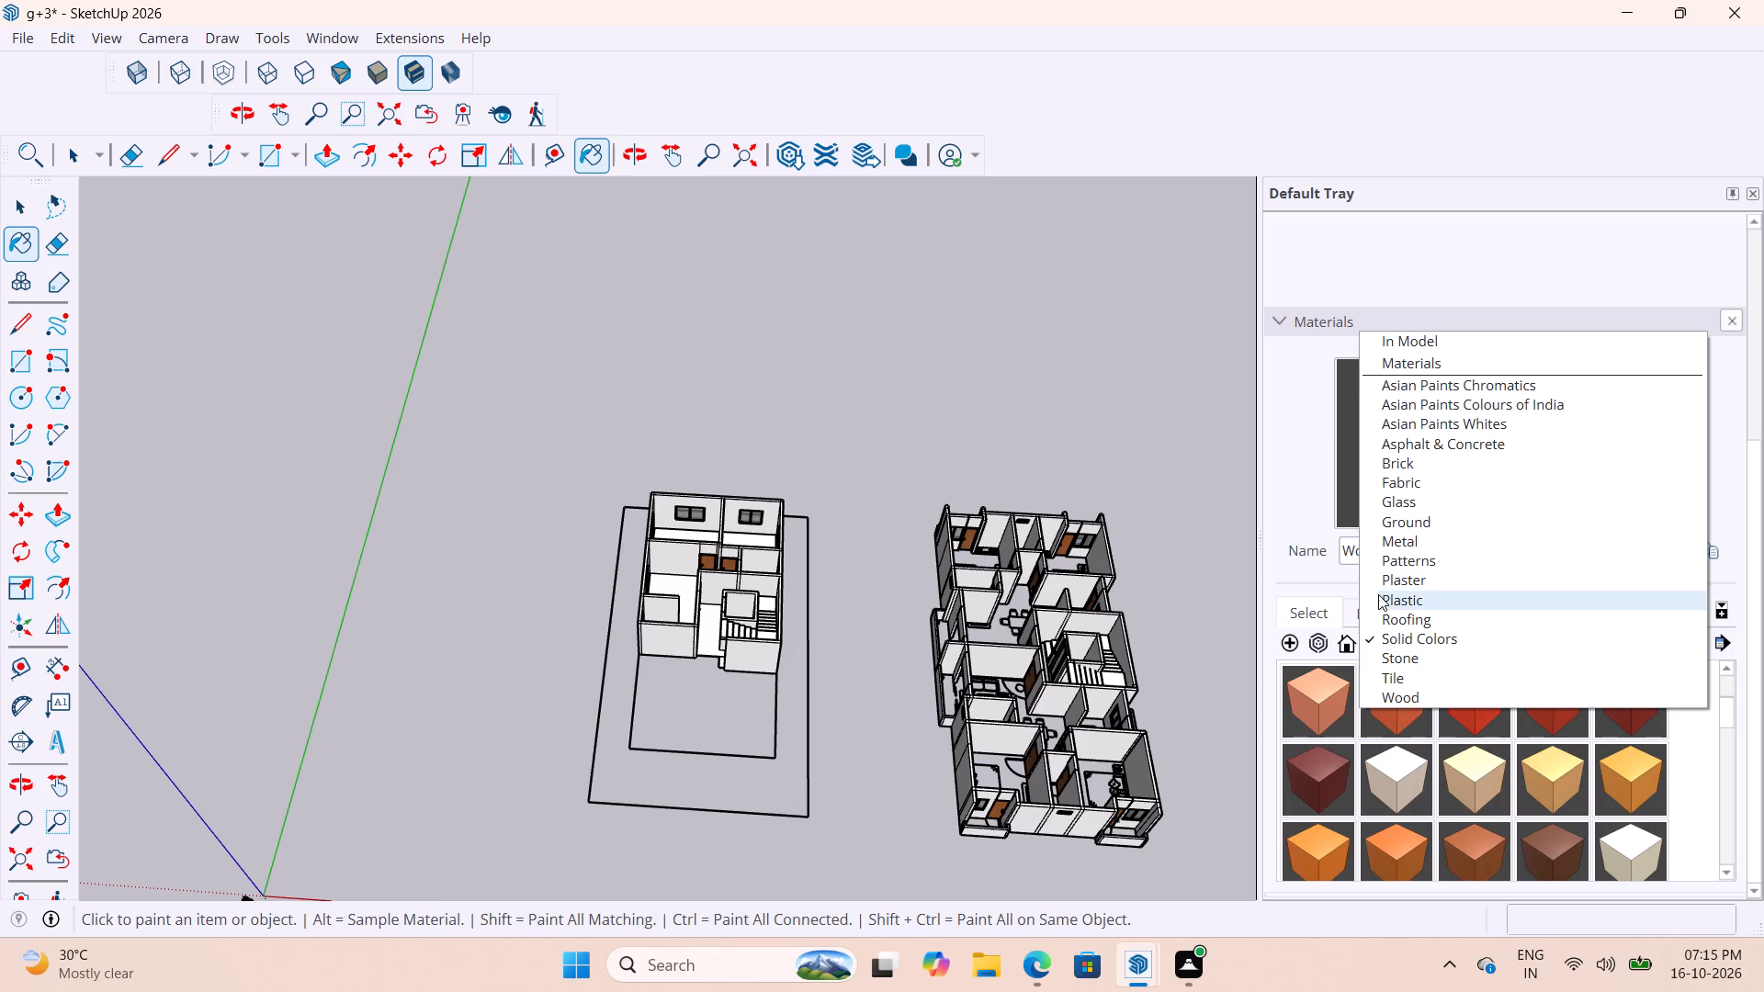
left_click(1304, 462)
left_click_drag(1531, 641, 1531, 649)
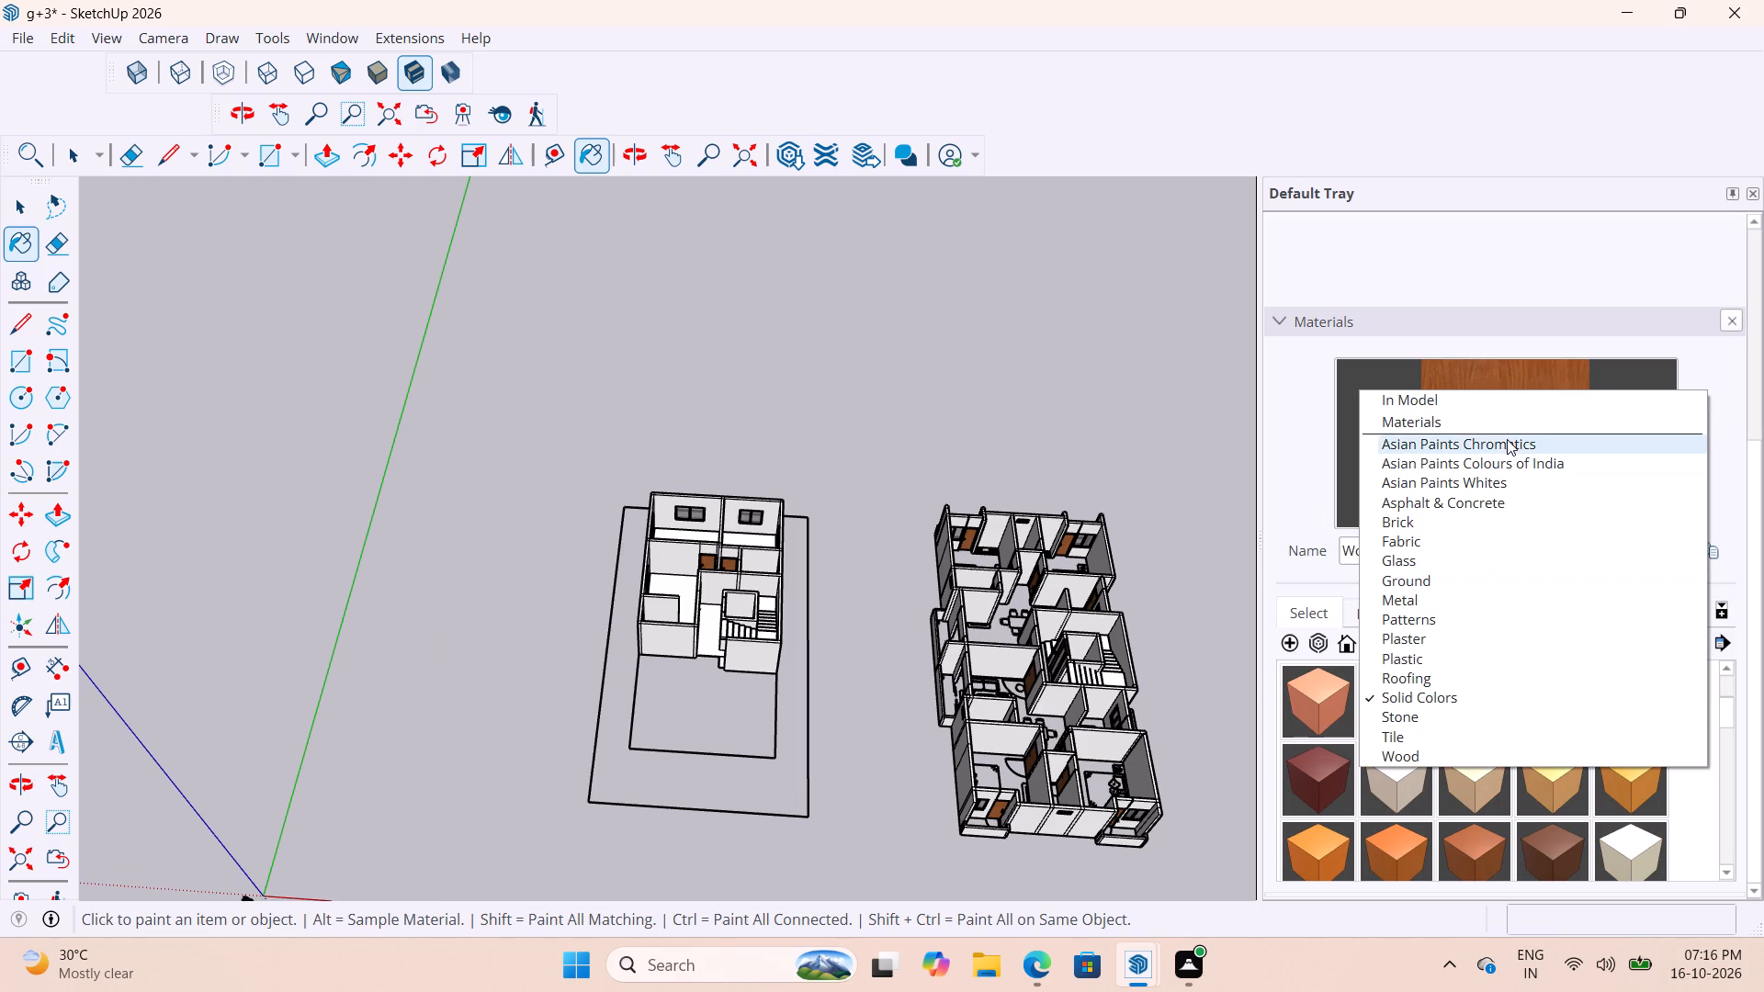
left_click(1501, 407)
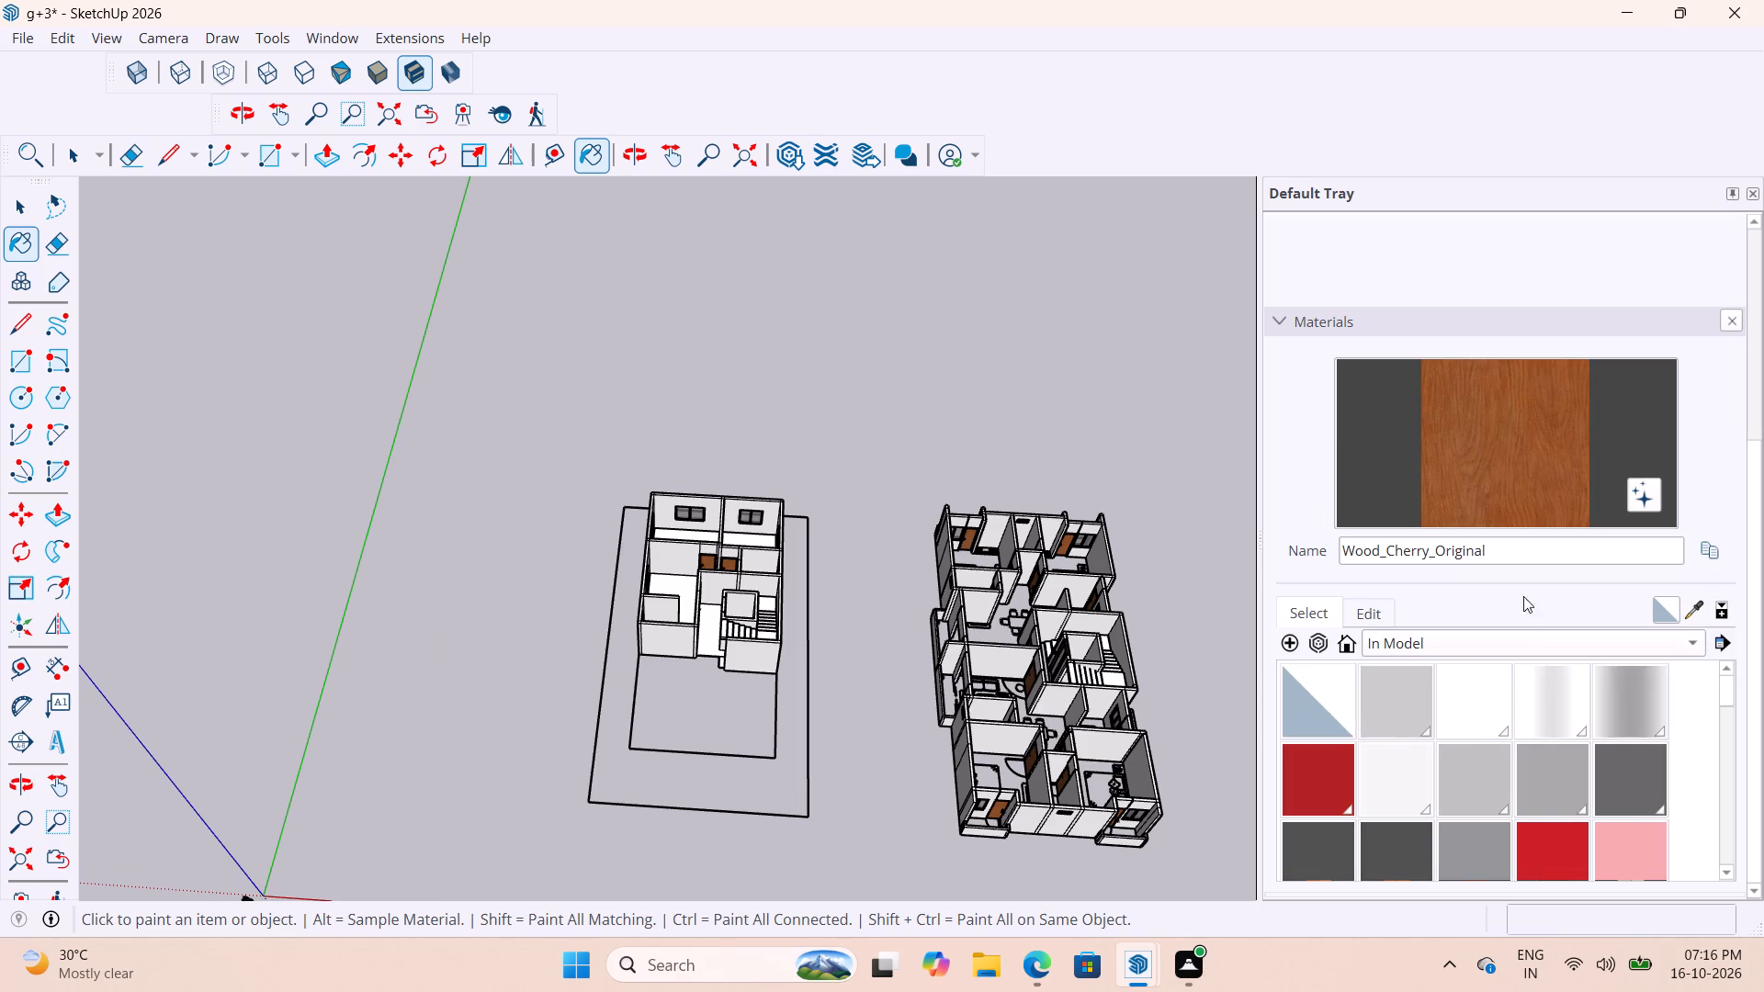
scroll(1502, 858, "down", 20)
scroll(1502, 858, "down", 3)
scroll(1424, 750, "up", 10)
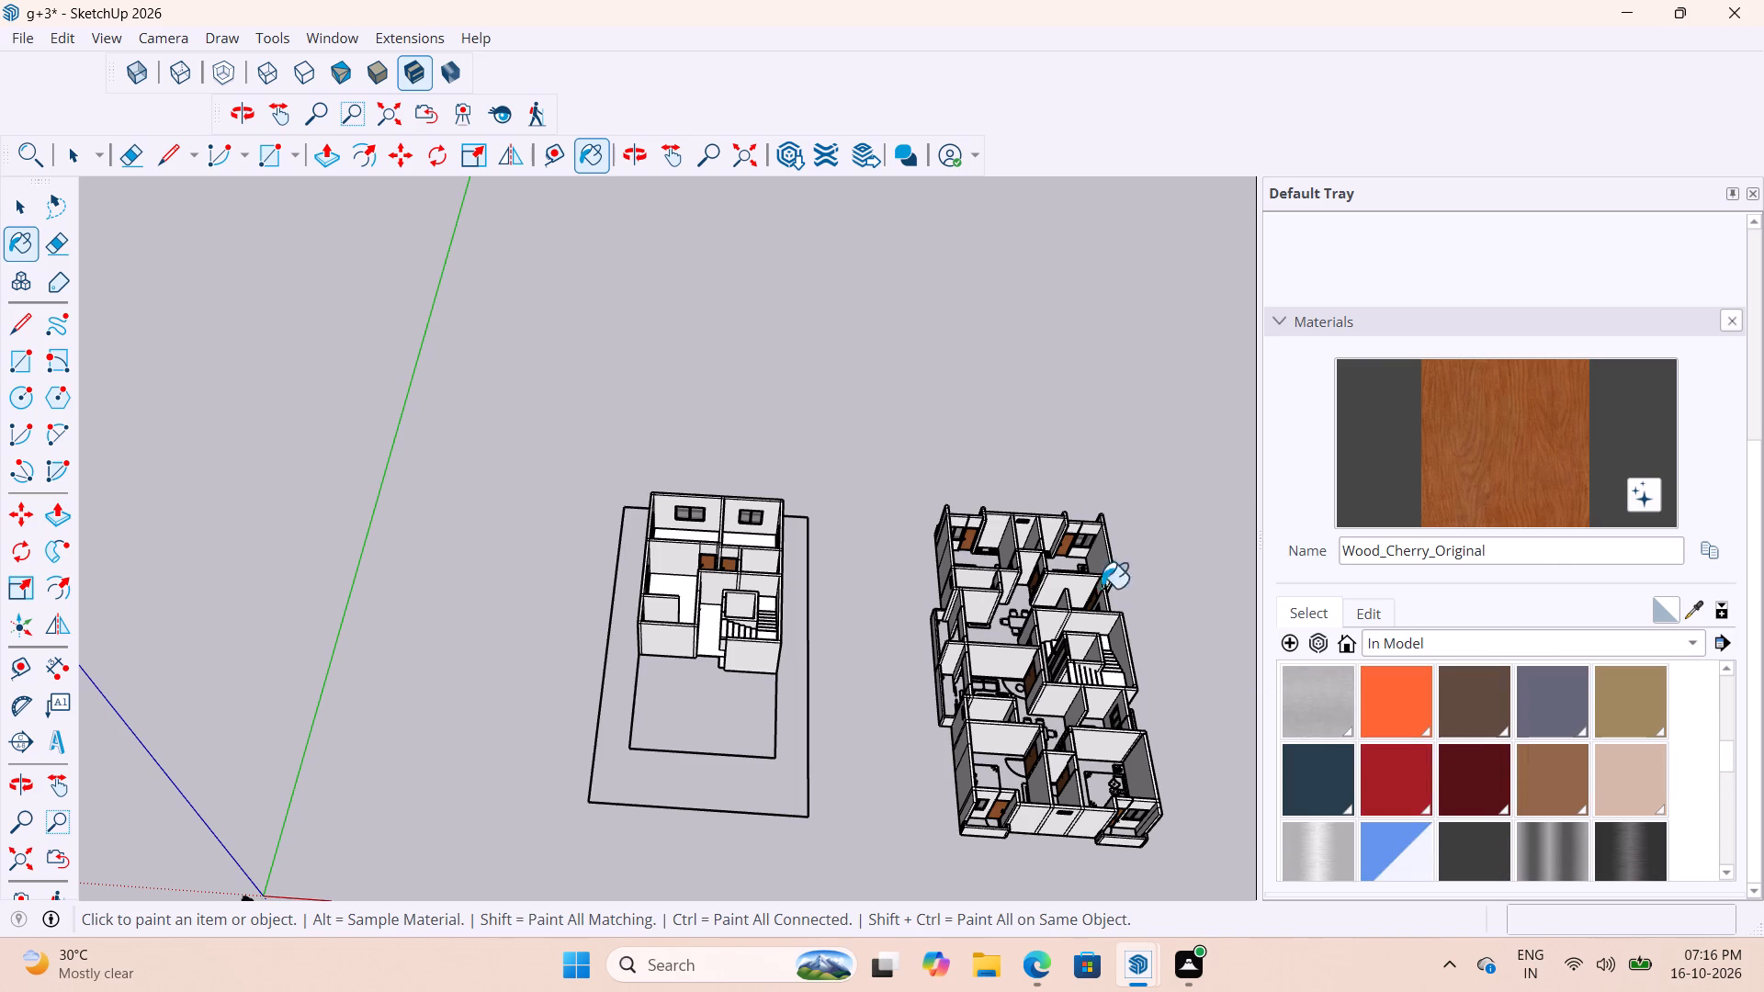
key("space")
Switch to Microsoft Edge, close the lift door model search, and search the web for "tile plugin sketchup" in a new tab.
left_click(1027, 964)
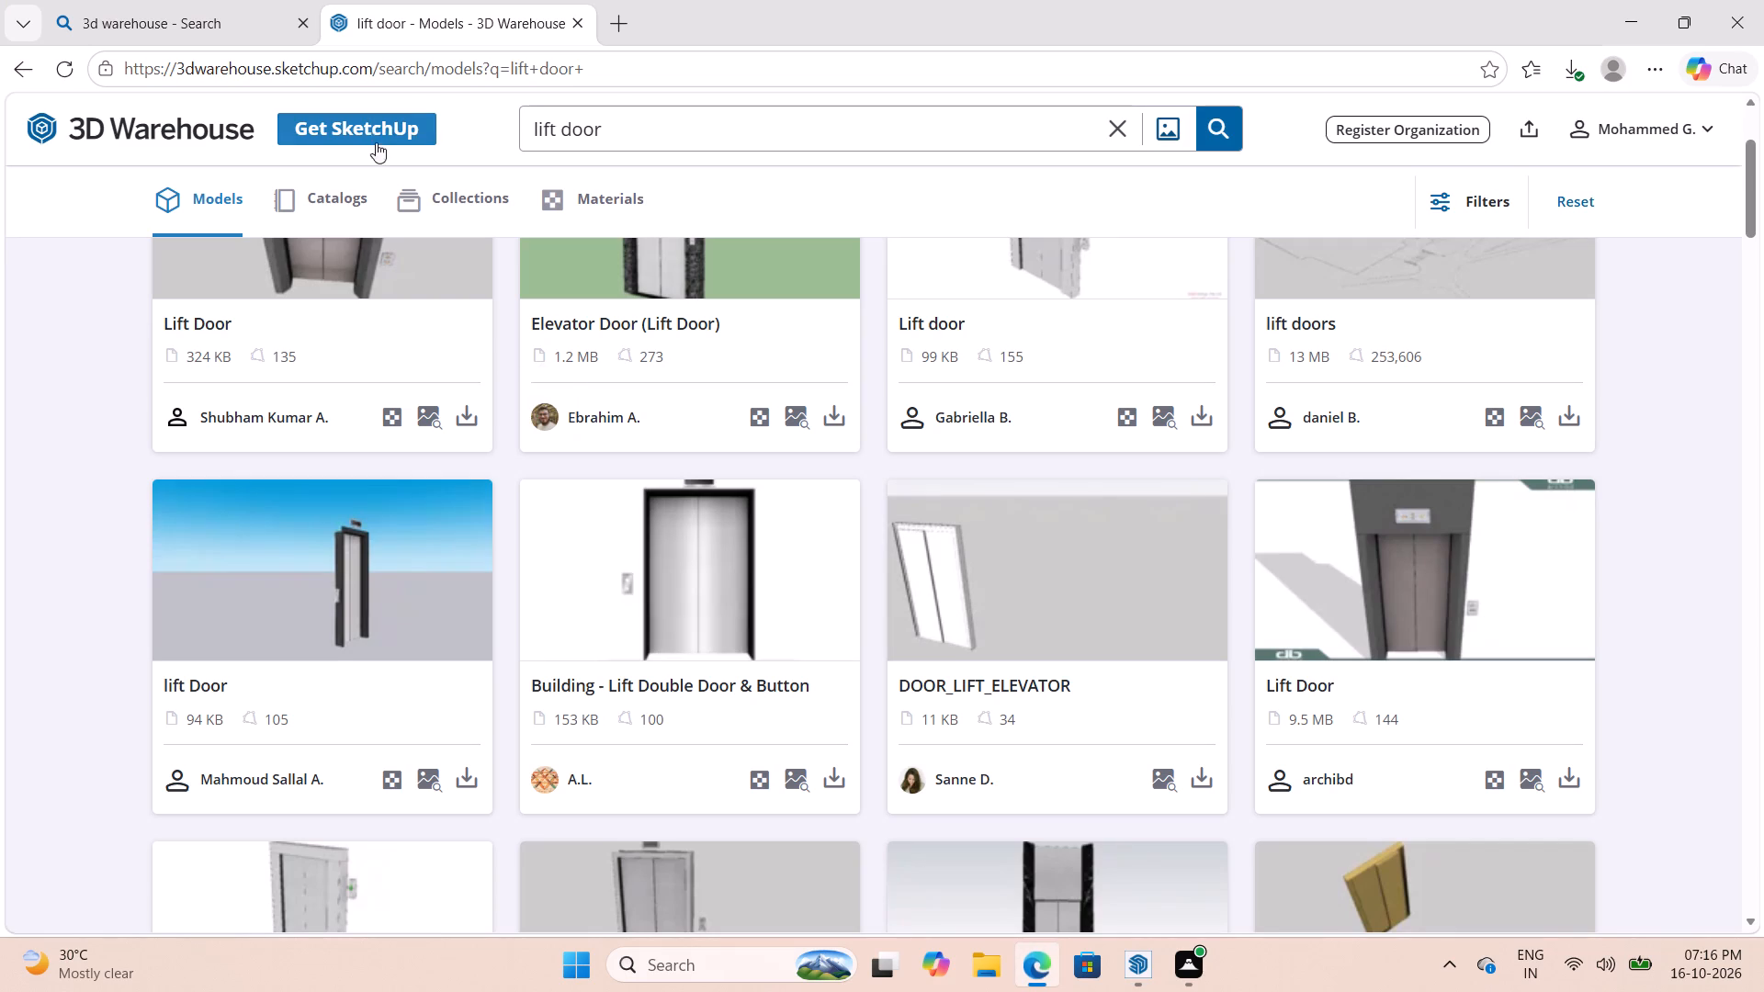
left_click(1125, 141)
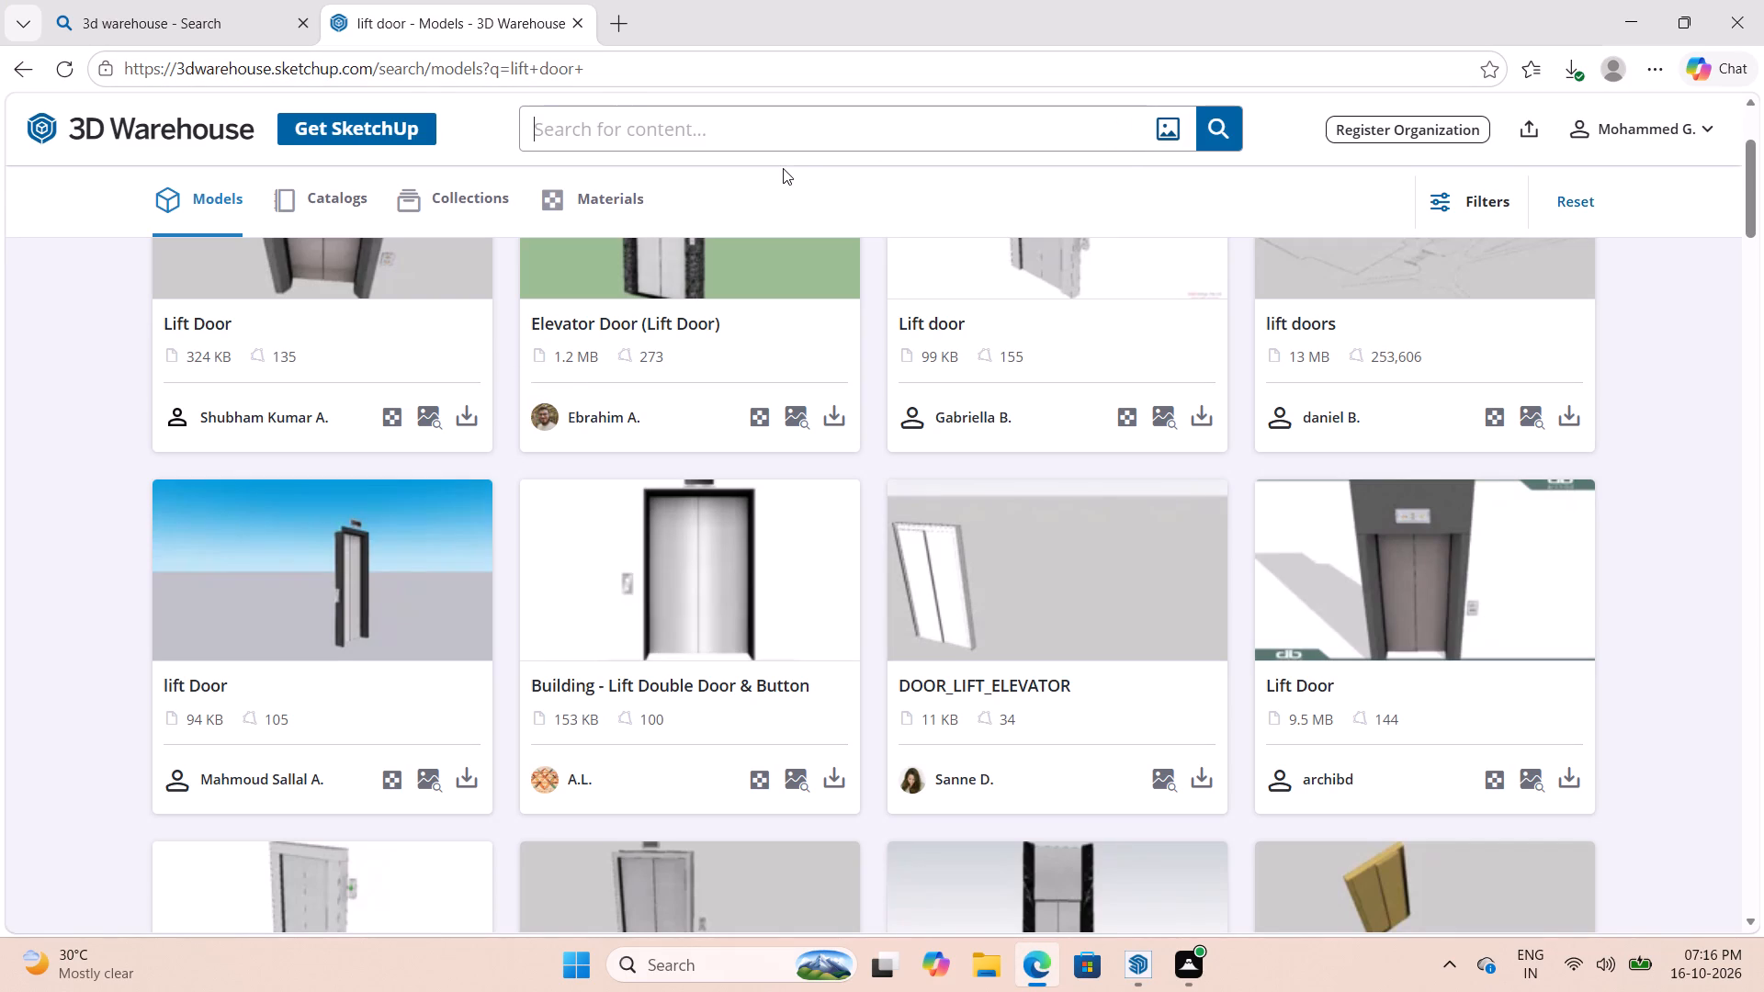
left_click(577, 17)
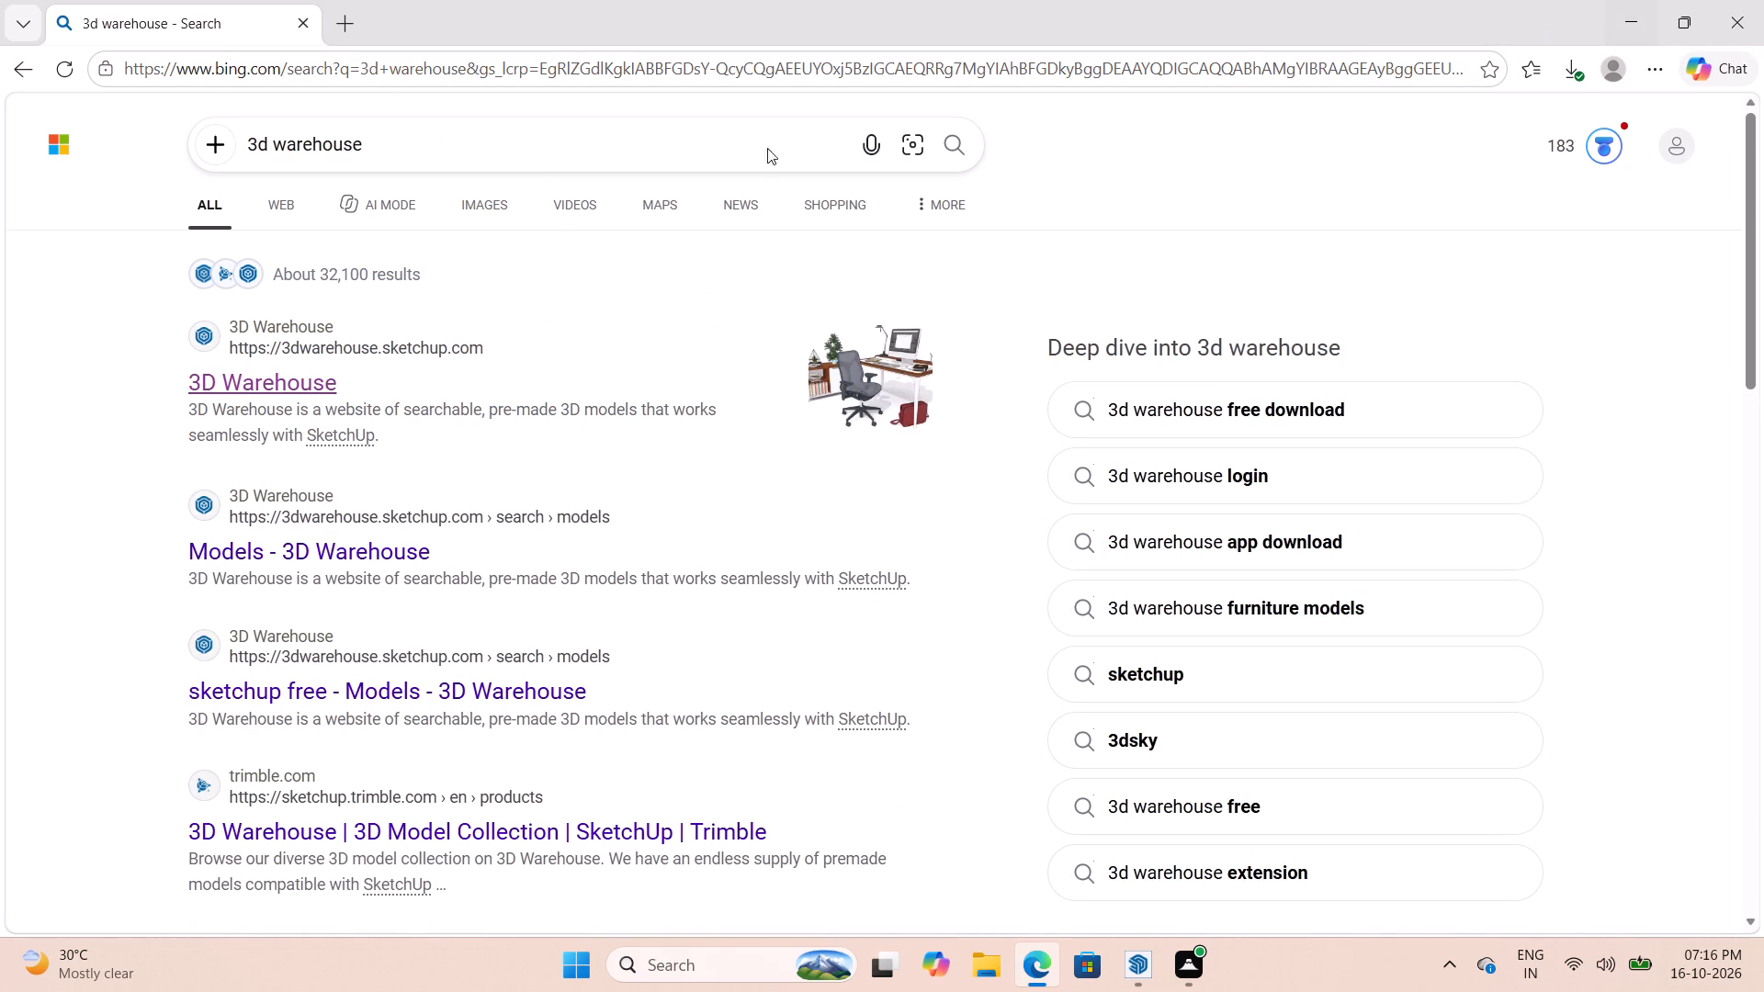
left_click(339, 27)
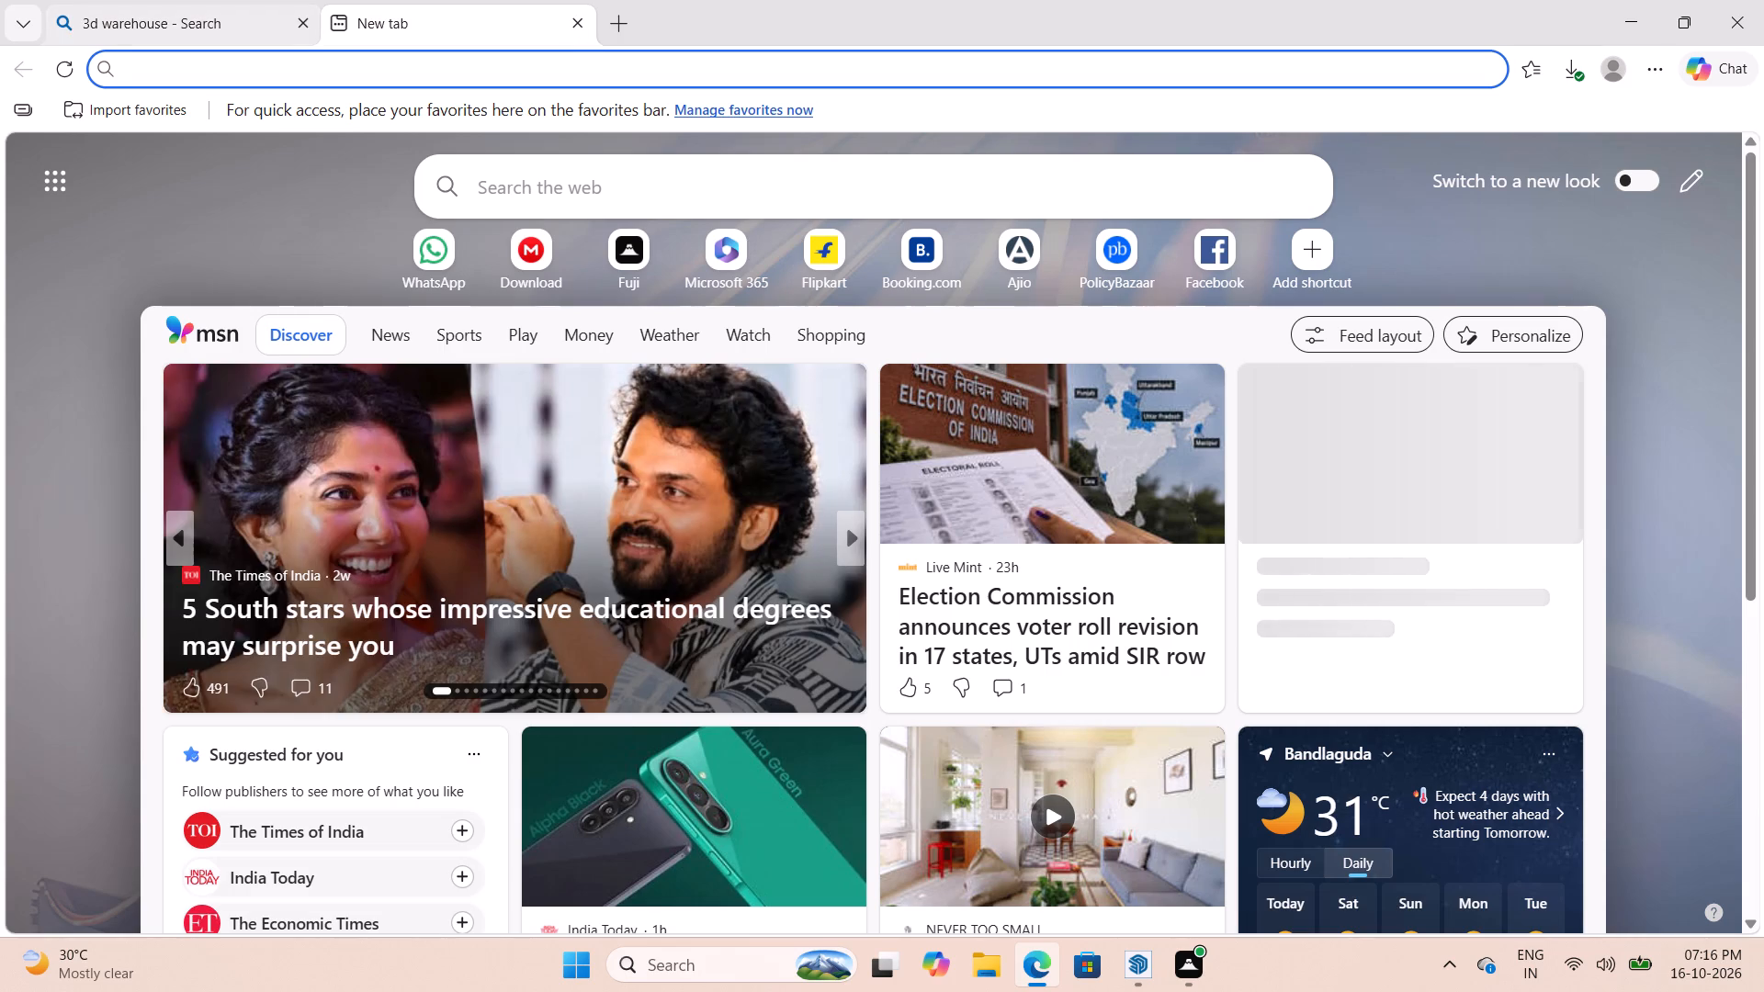
type("tile")
key("space")
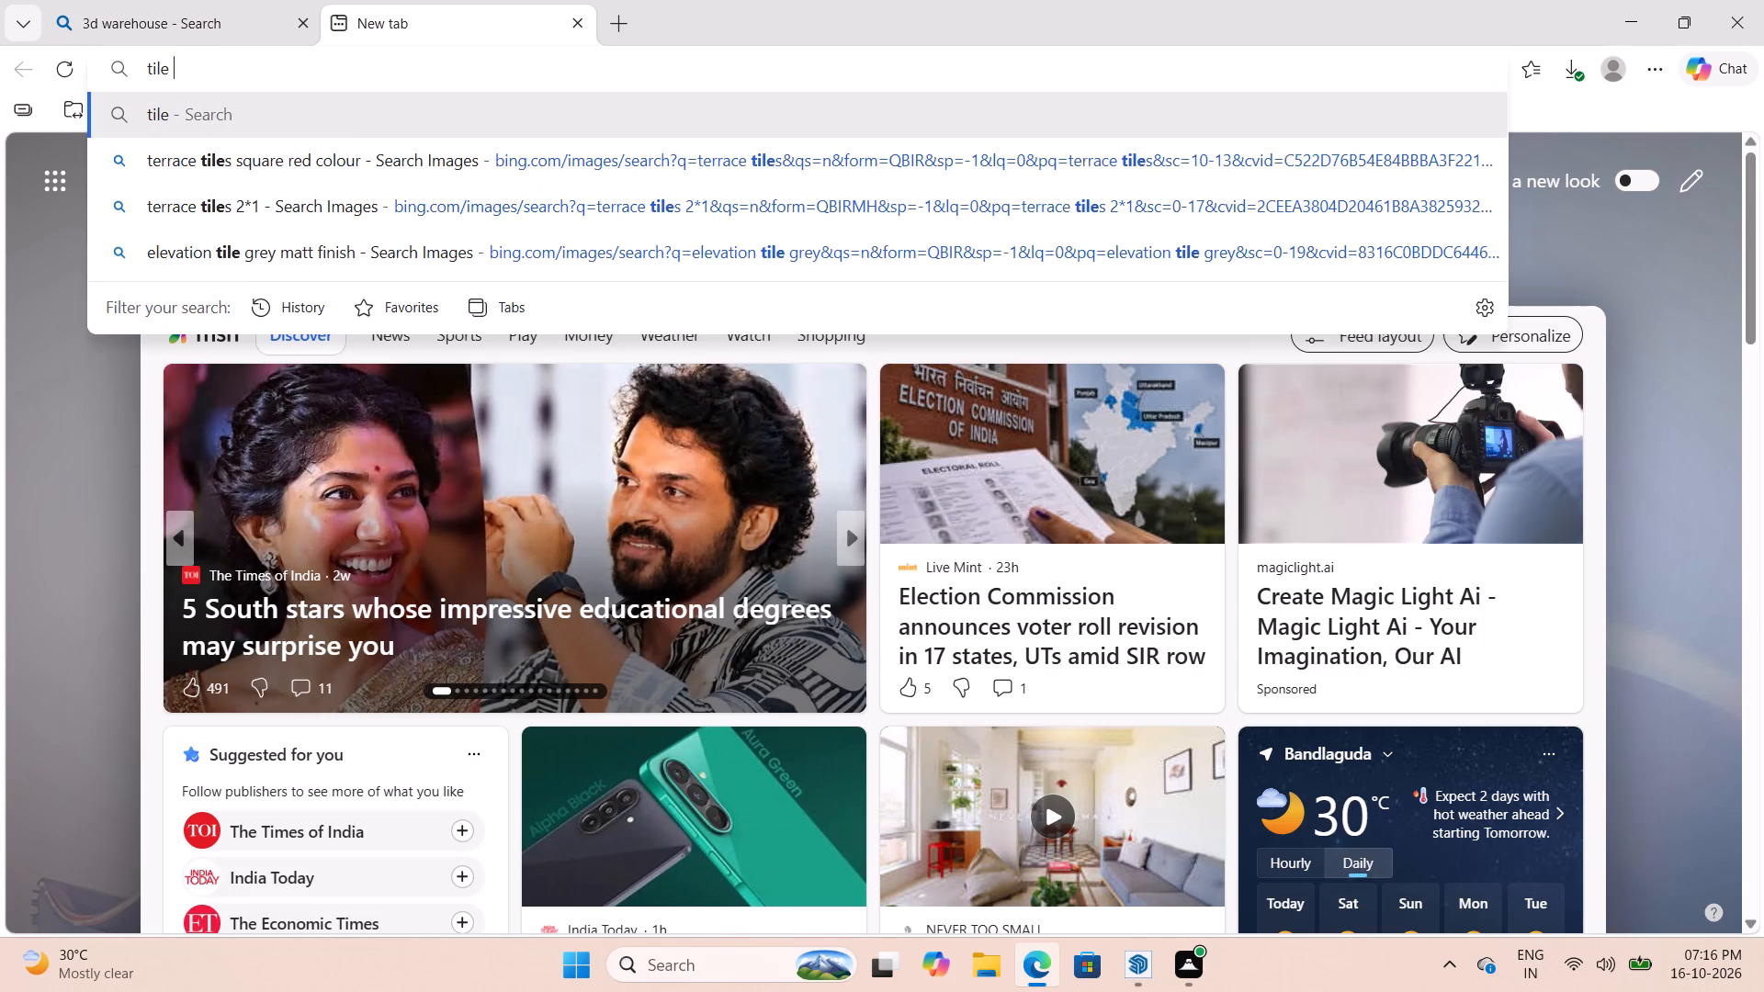
type("plugin")
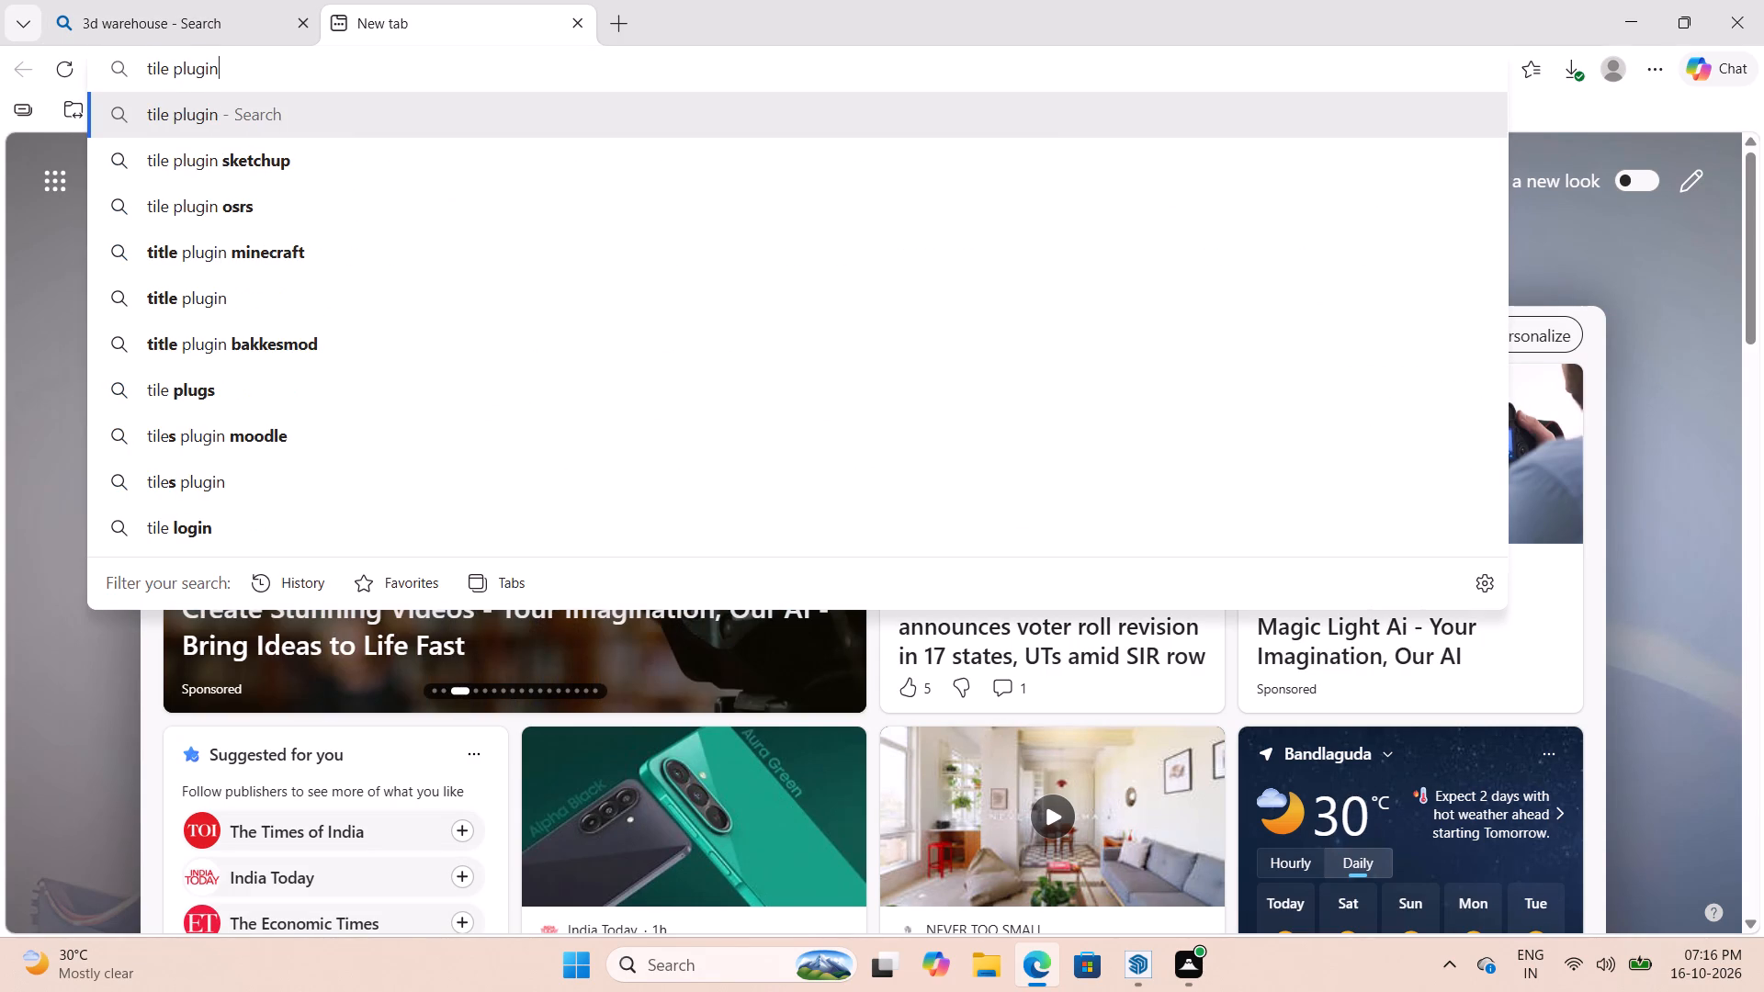
key("Down")
key("Return")
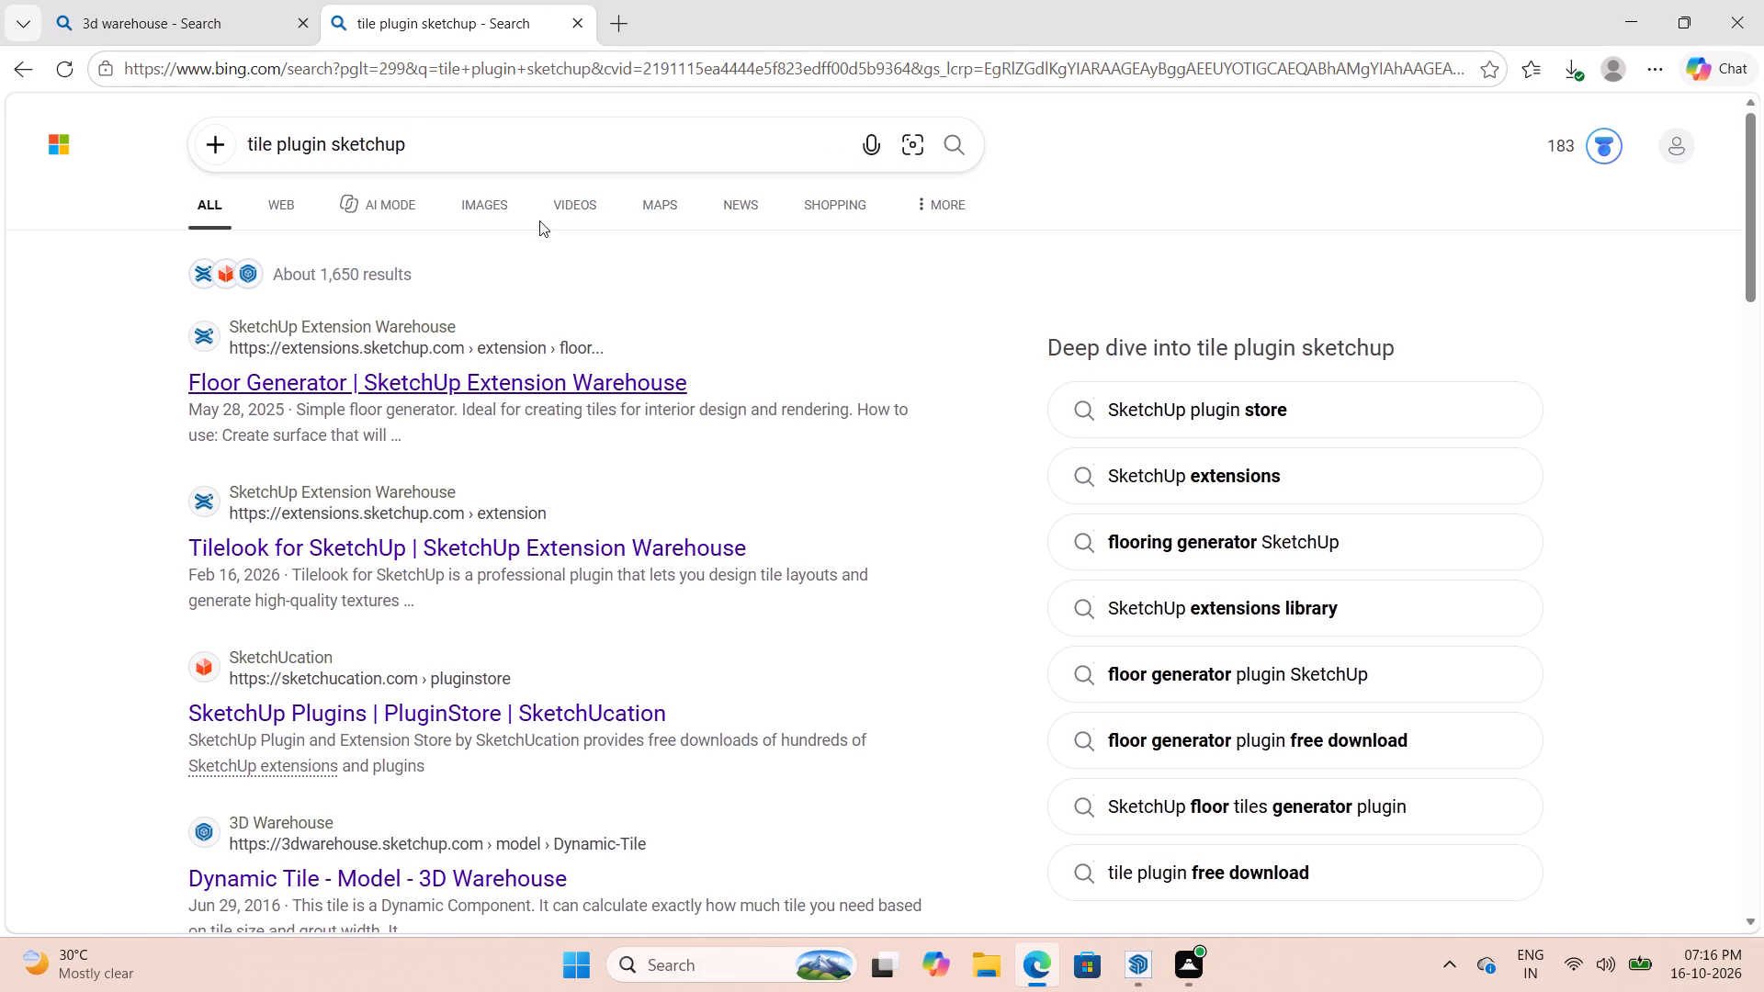
Look through the search results and open the Floor Generator page on SketchUp Extension Warehouse.
scroll(593, 299, "down", 2)
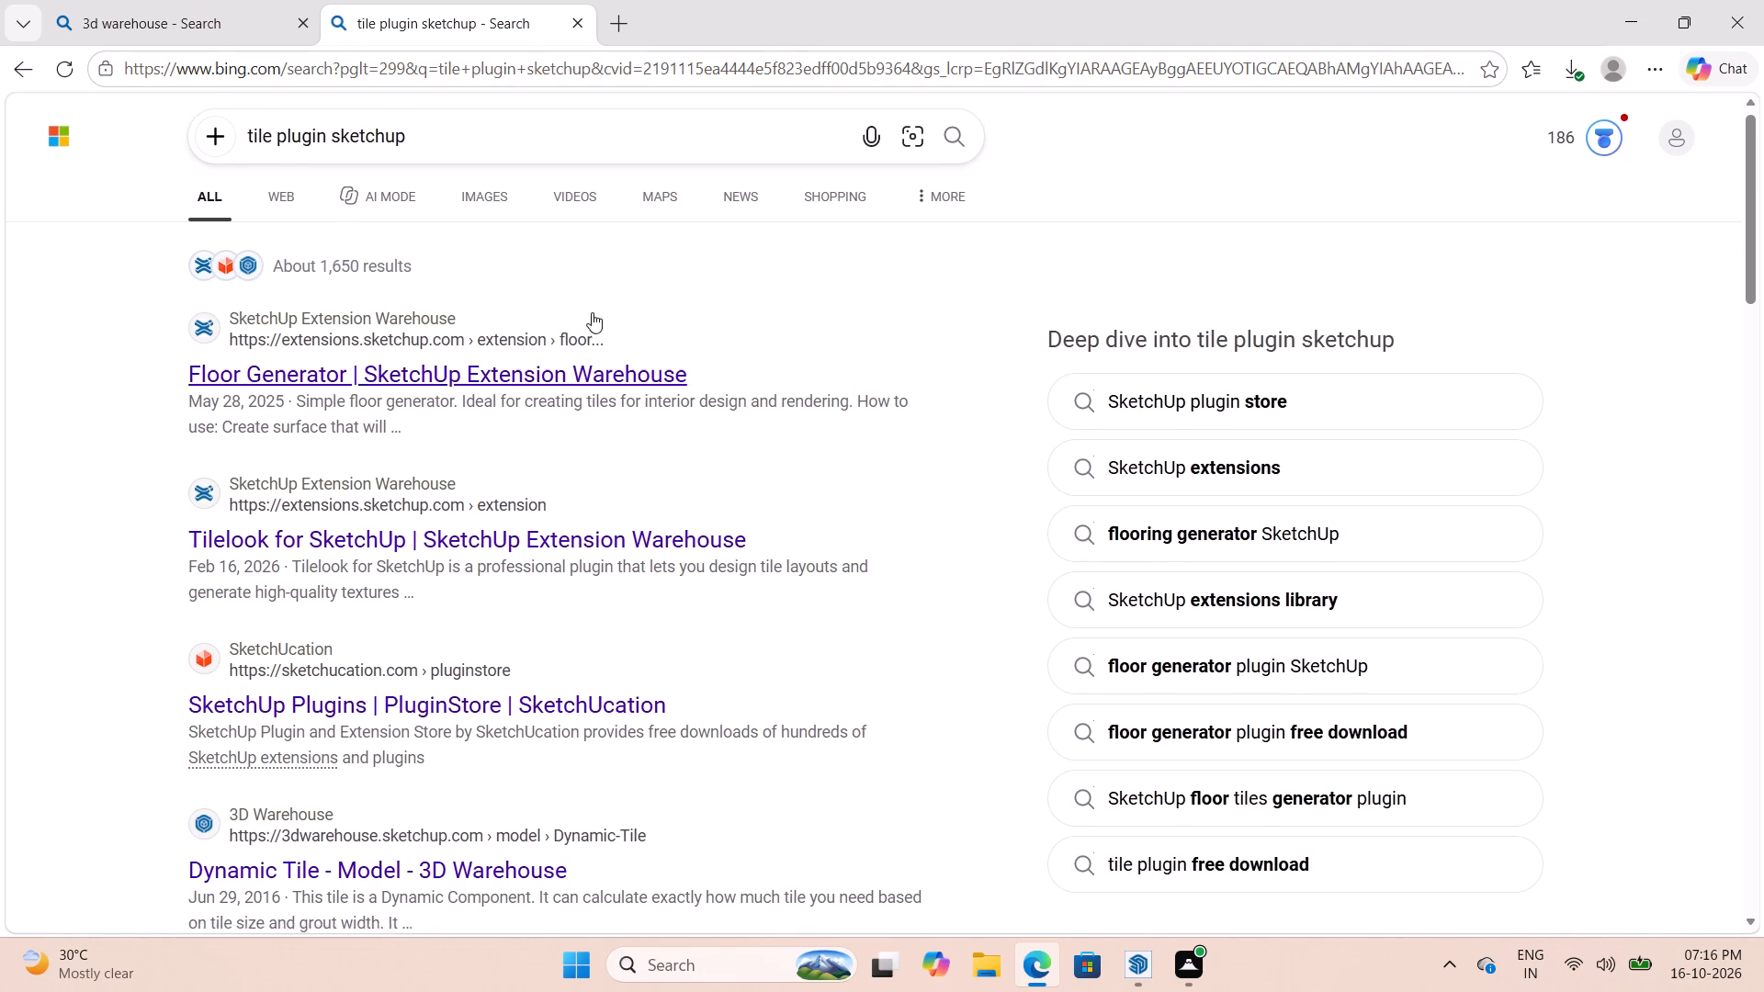
scroll(592, 312, "down", 2)
scroll(561, 389, "up", 3)
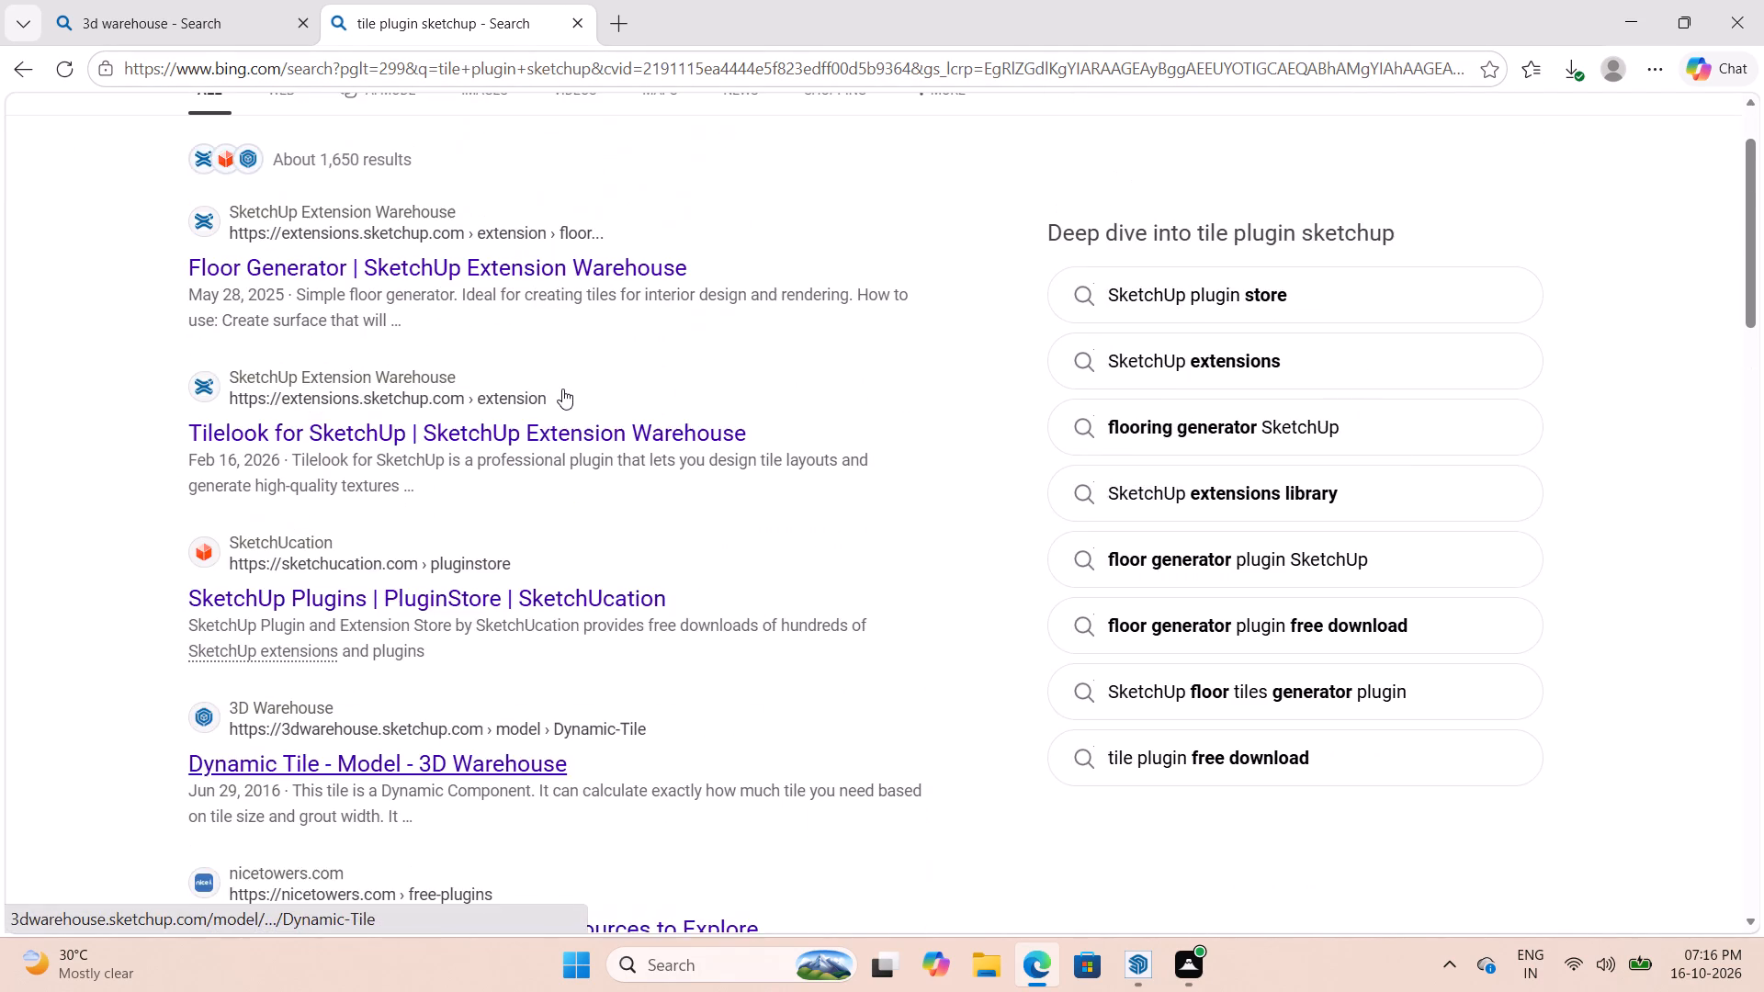
scroll(562, 389, "up", 2)
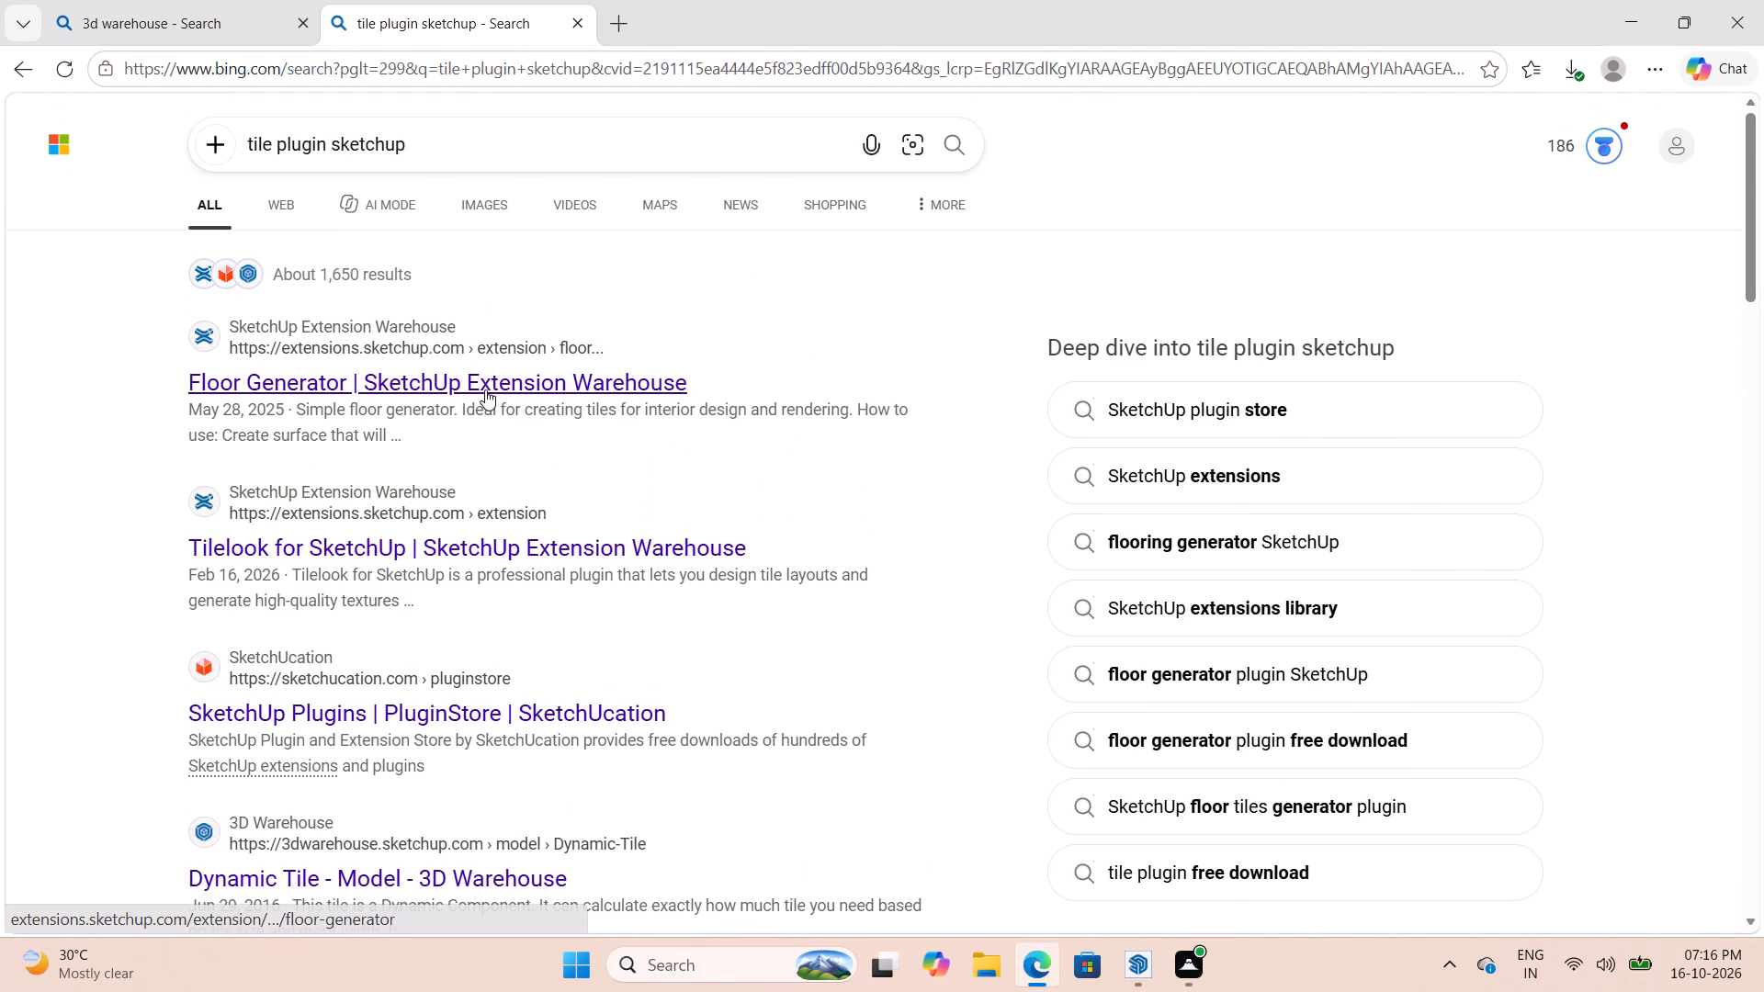
left_click(485, 389)
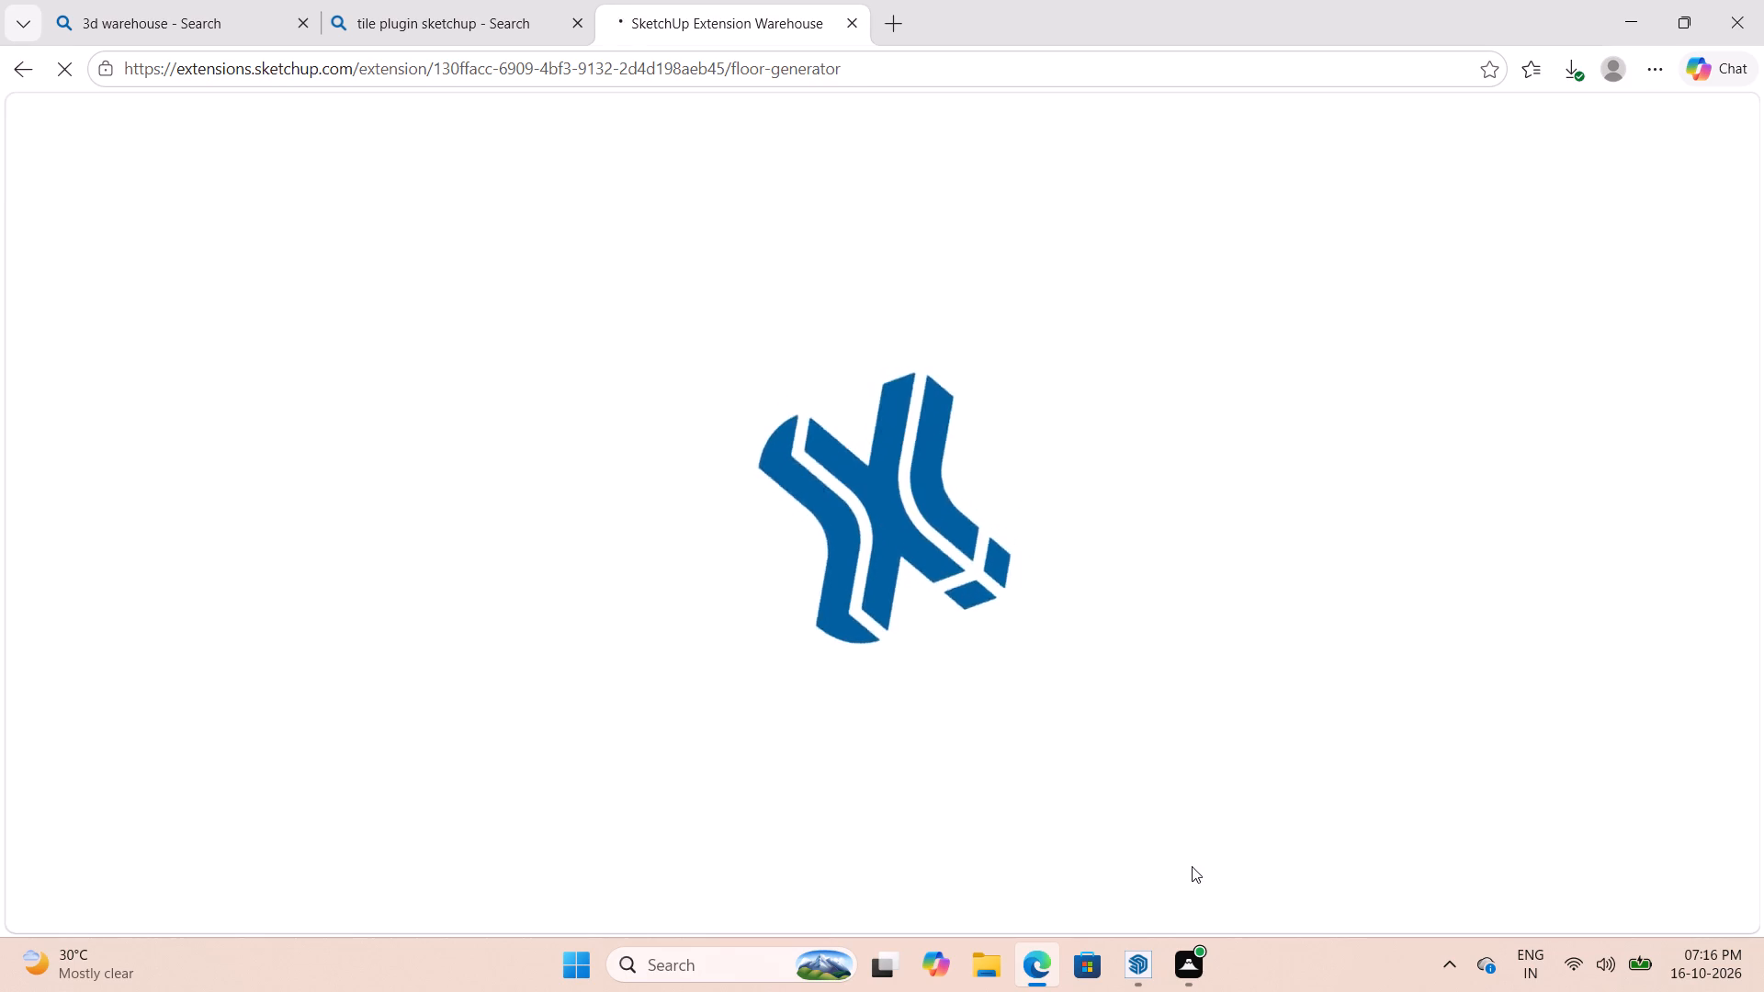
left_click(1195, 964)
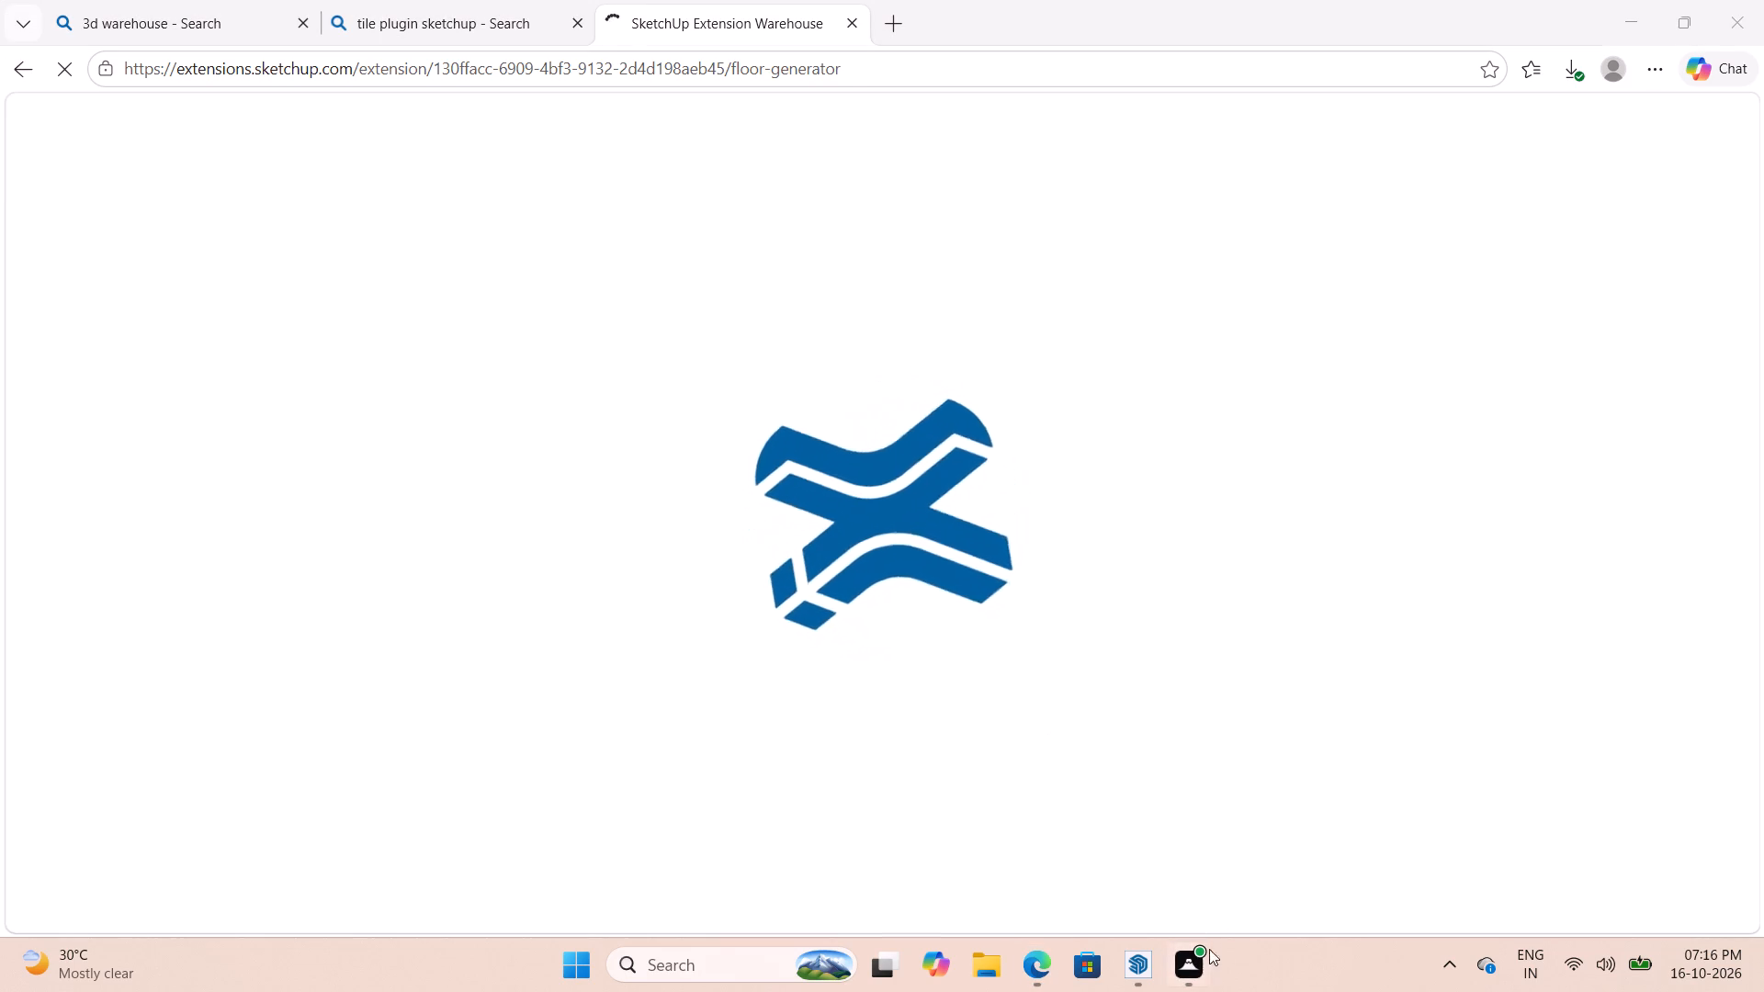
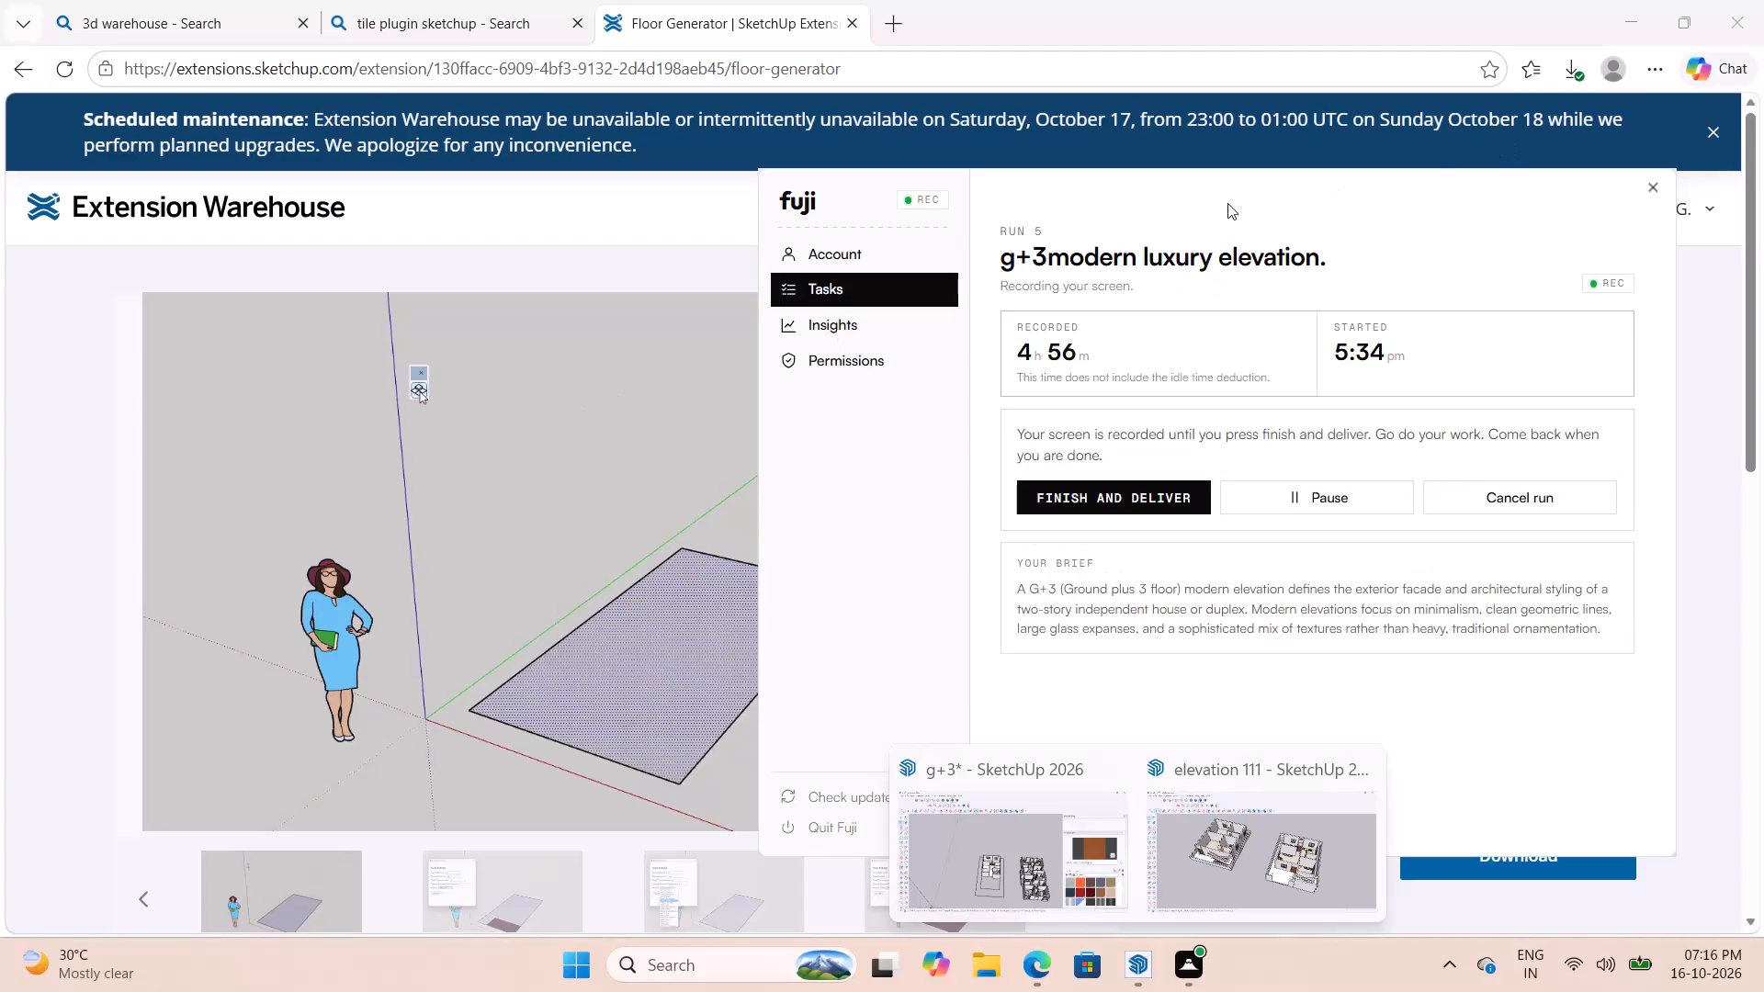
Return to Microsoft Edge, review the Floor Generator page's description and compatibility details, and close the page.
left_click(537, 358)
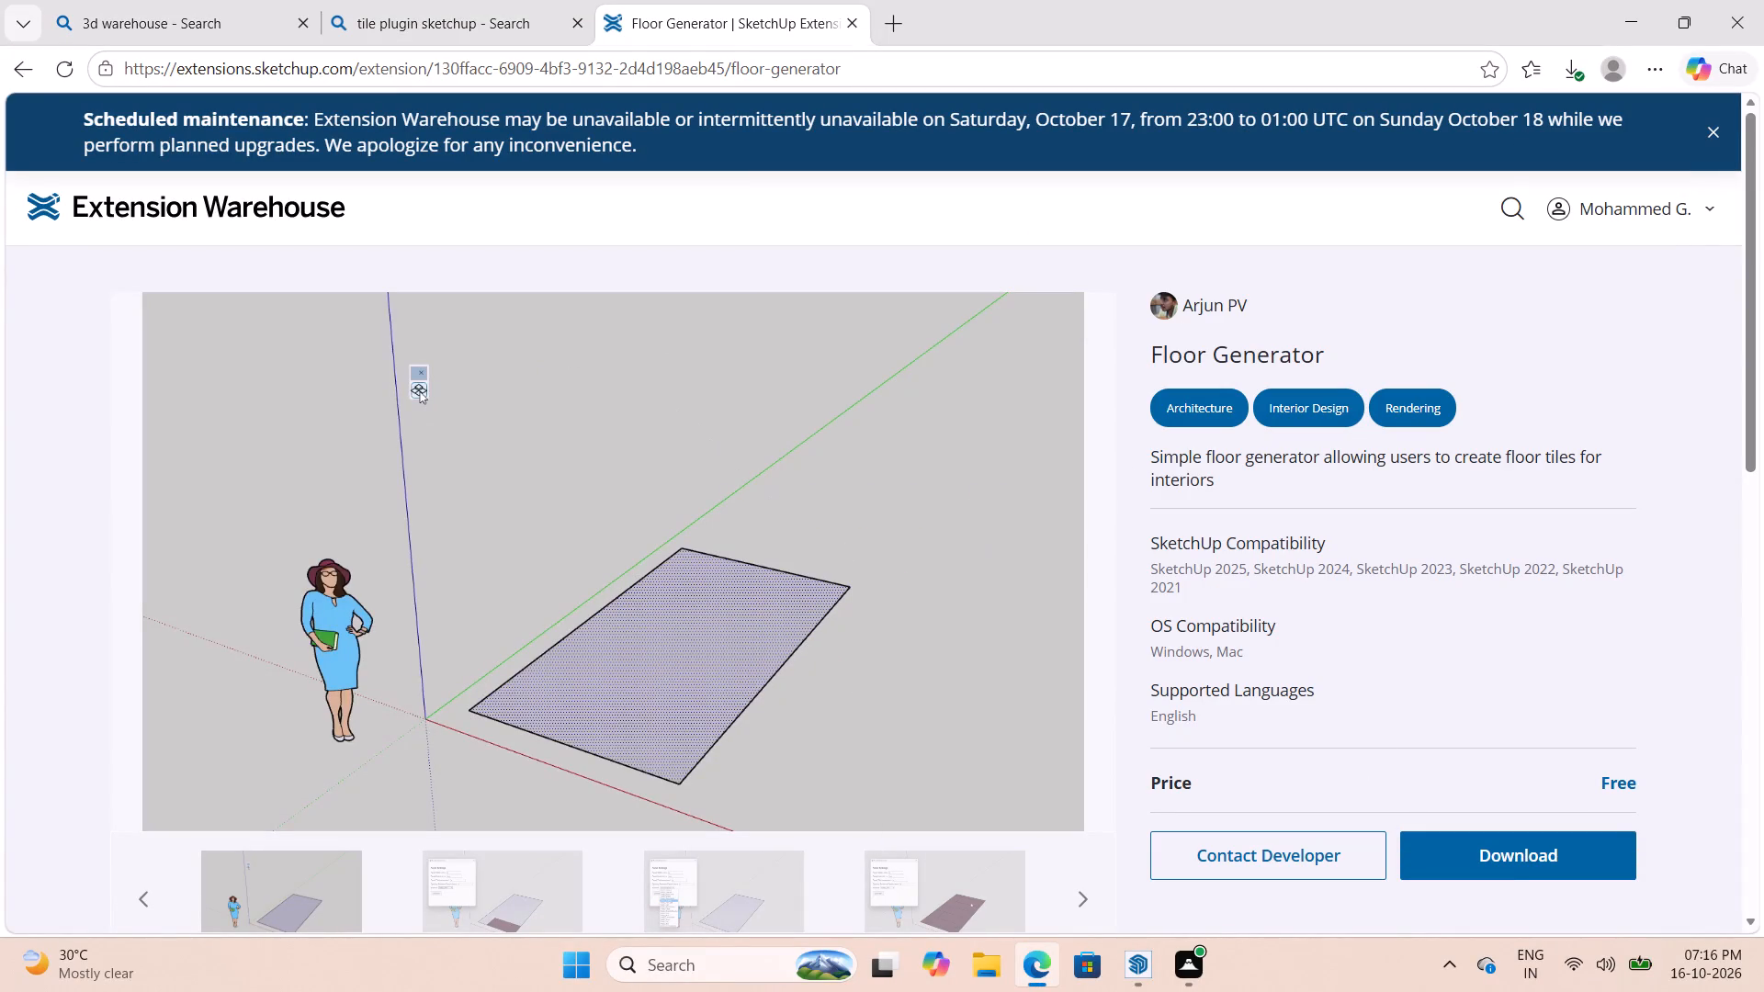
scroll(985, 522, "down", 3)
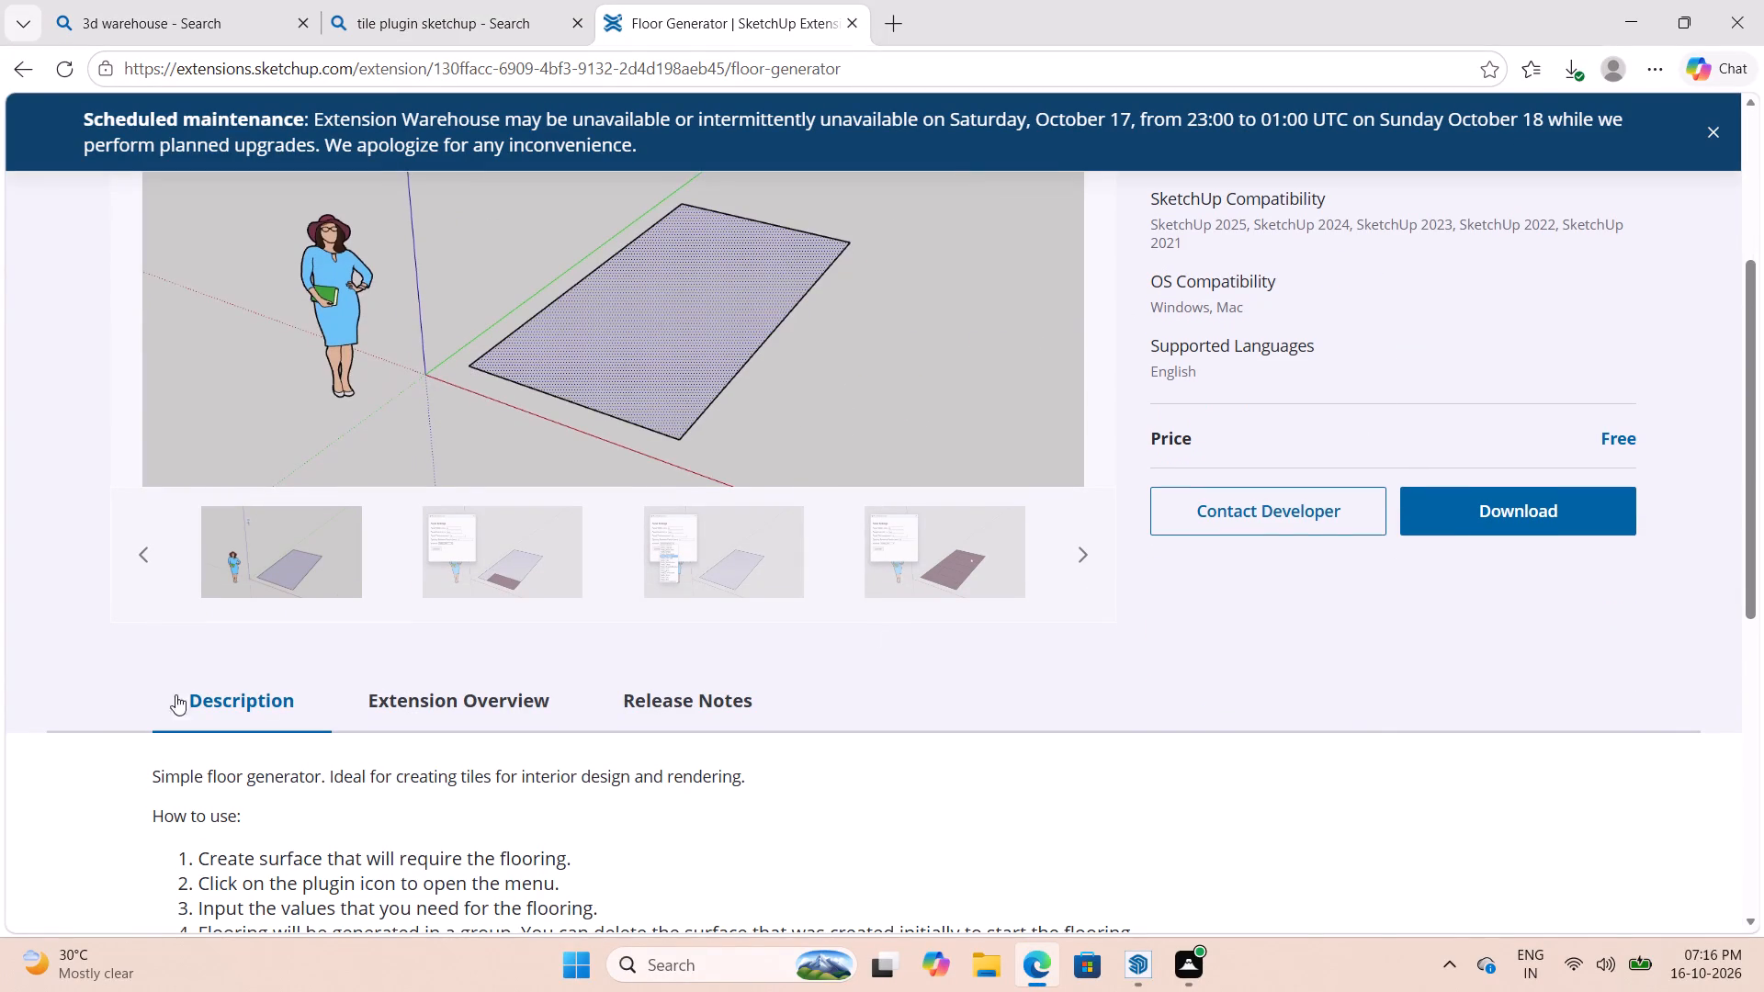
scroll(523, 581, "up", 2)
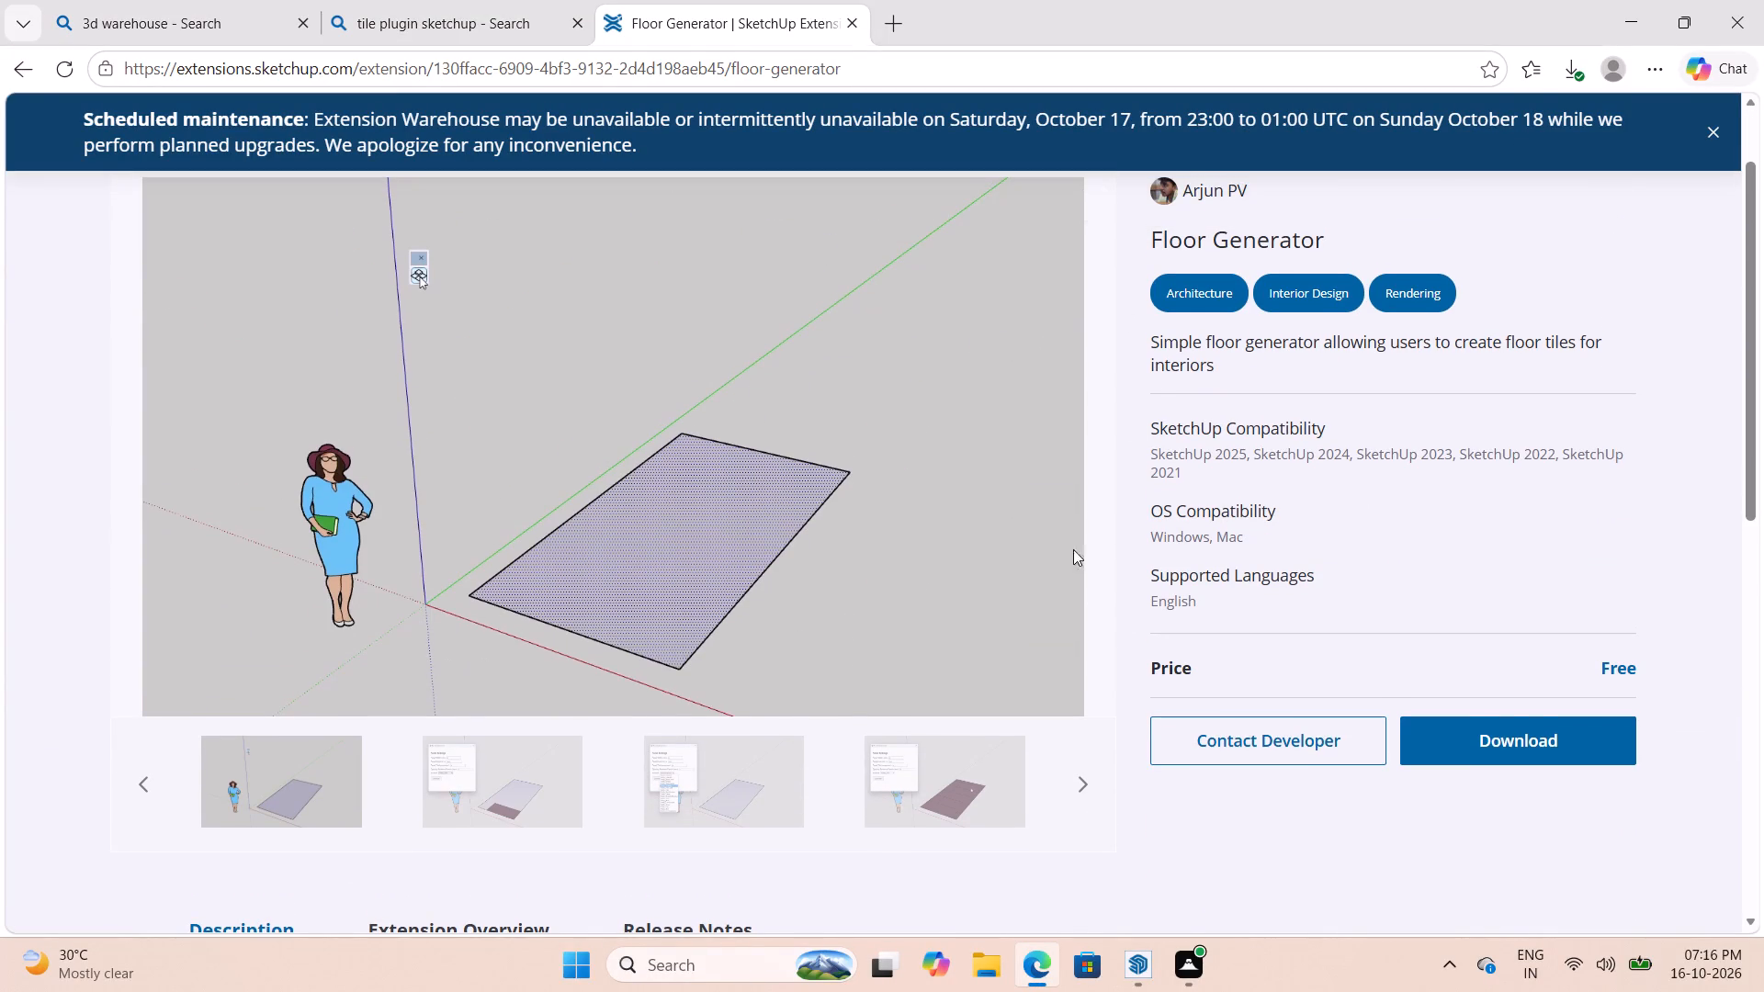
scroll(1021, 387, "up", 3)
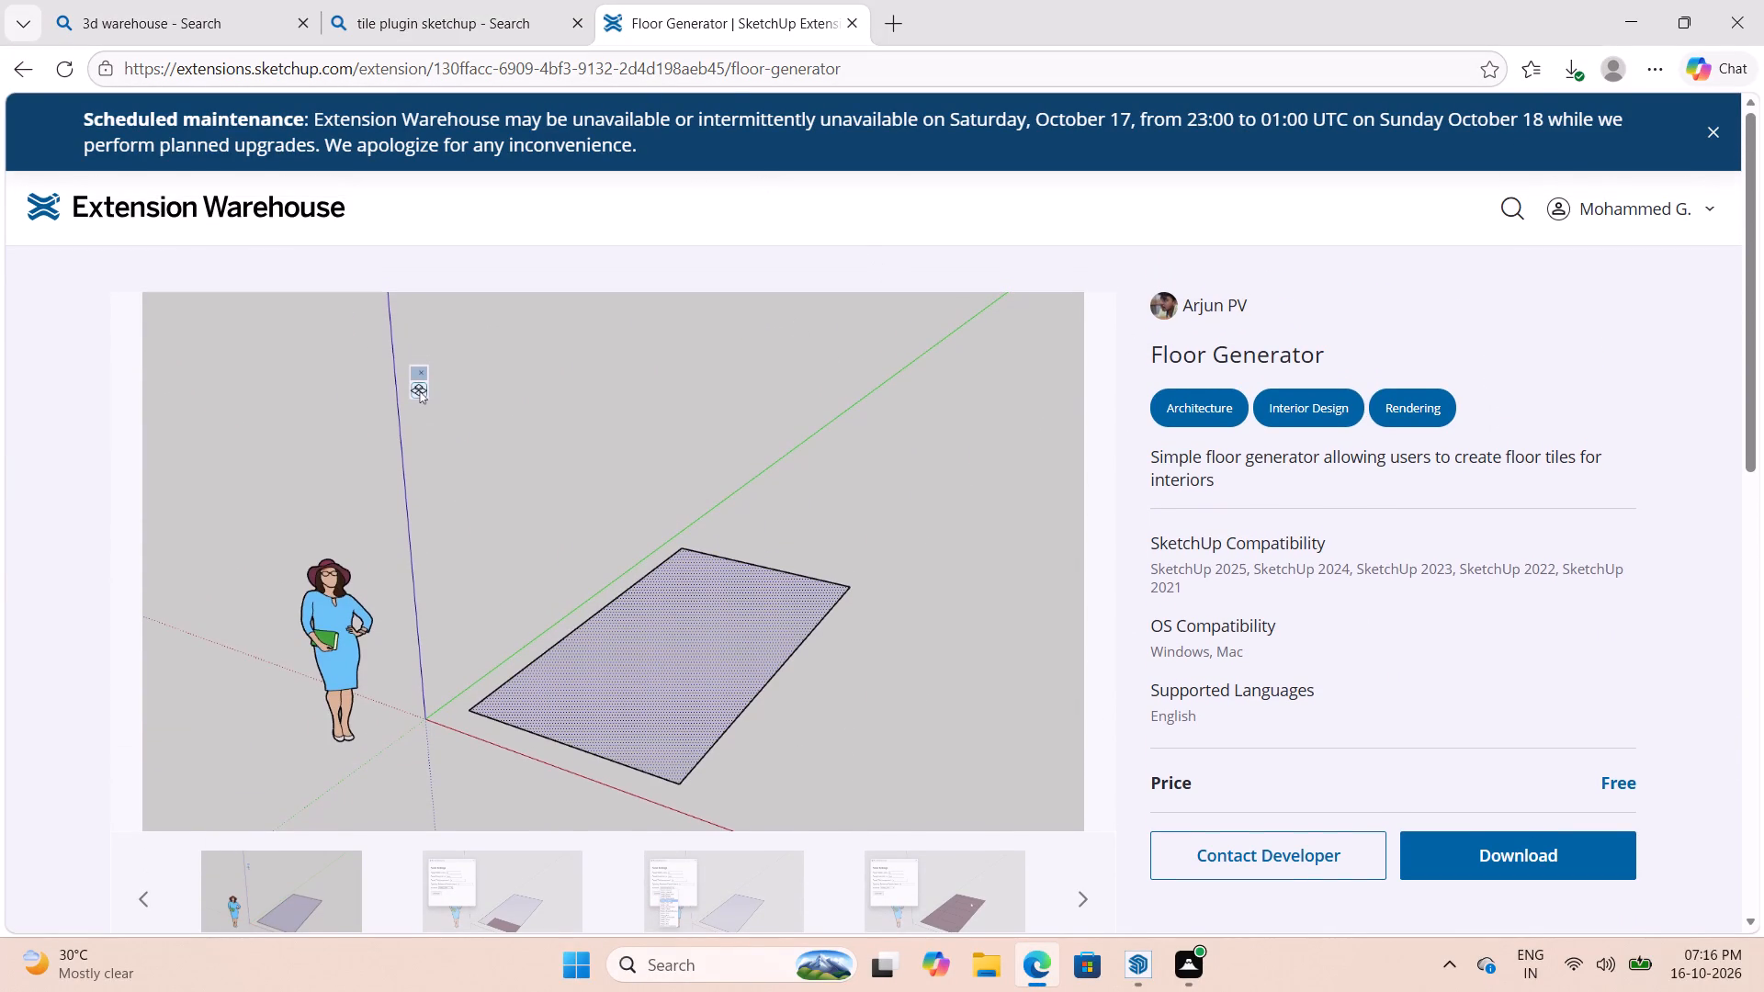
left_click(860, 21)
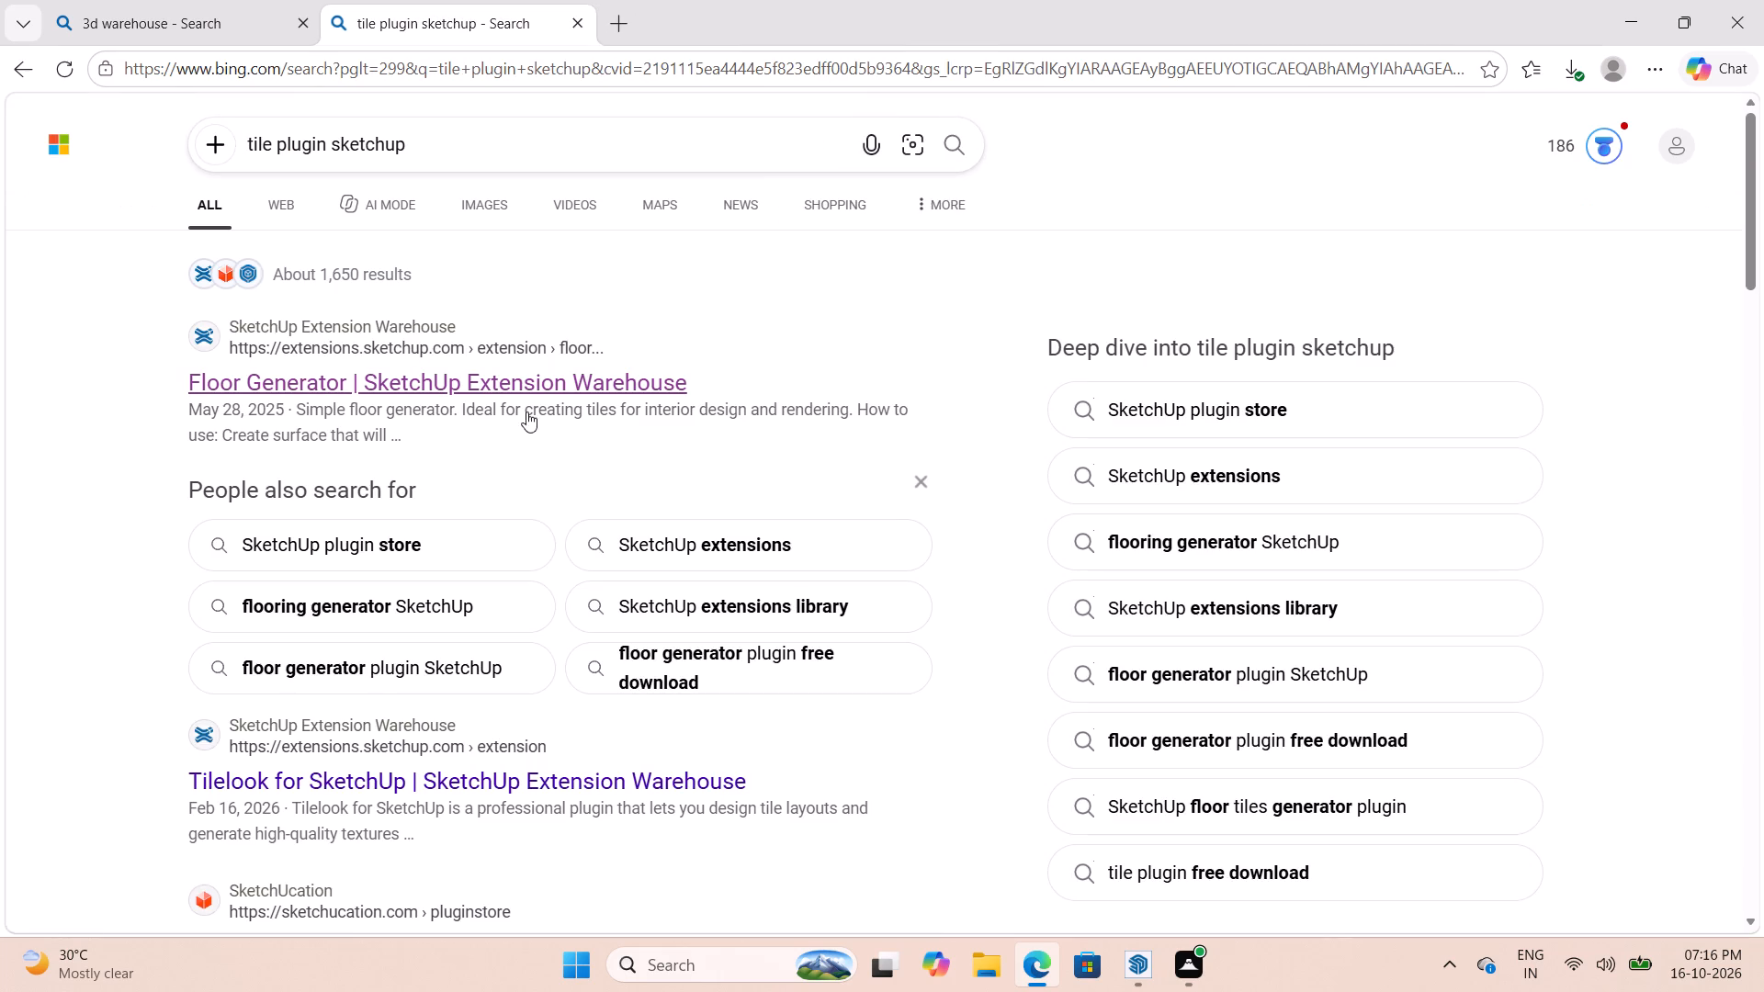
Open the Tilelook for SketchUp result, review its compatibility, price and description, and return to the search results.
scroll(603, 591, "down", 4)
left_click(458, 333)
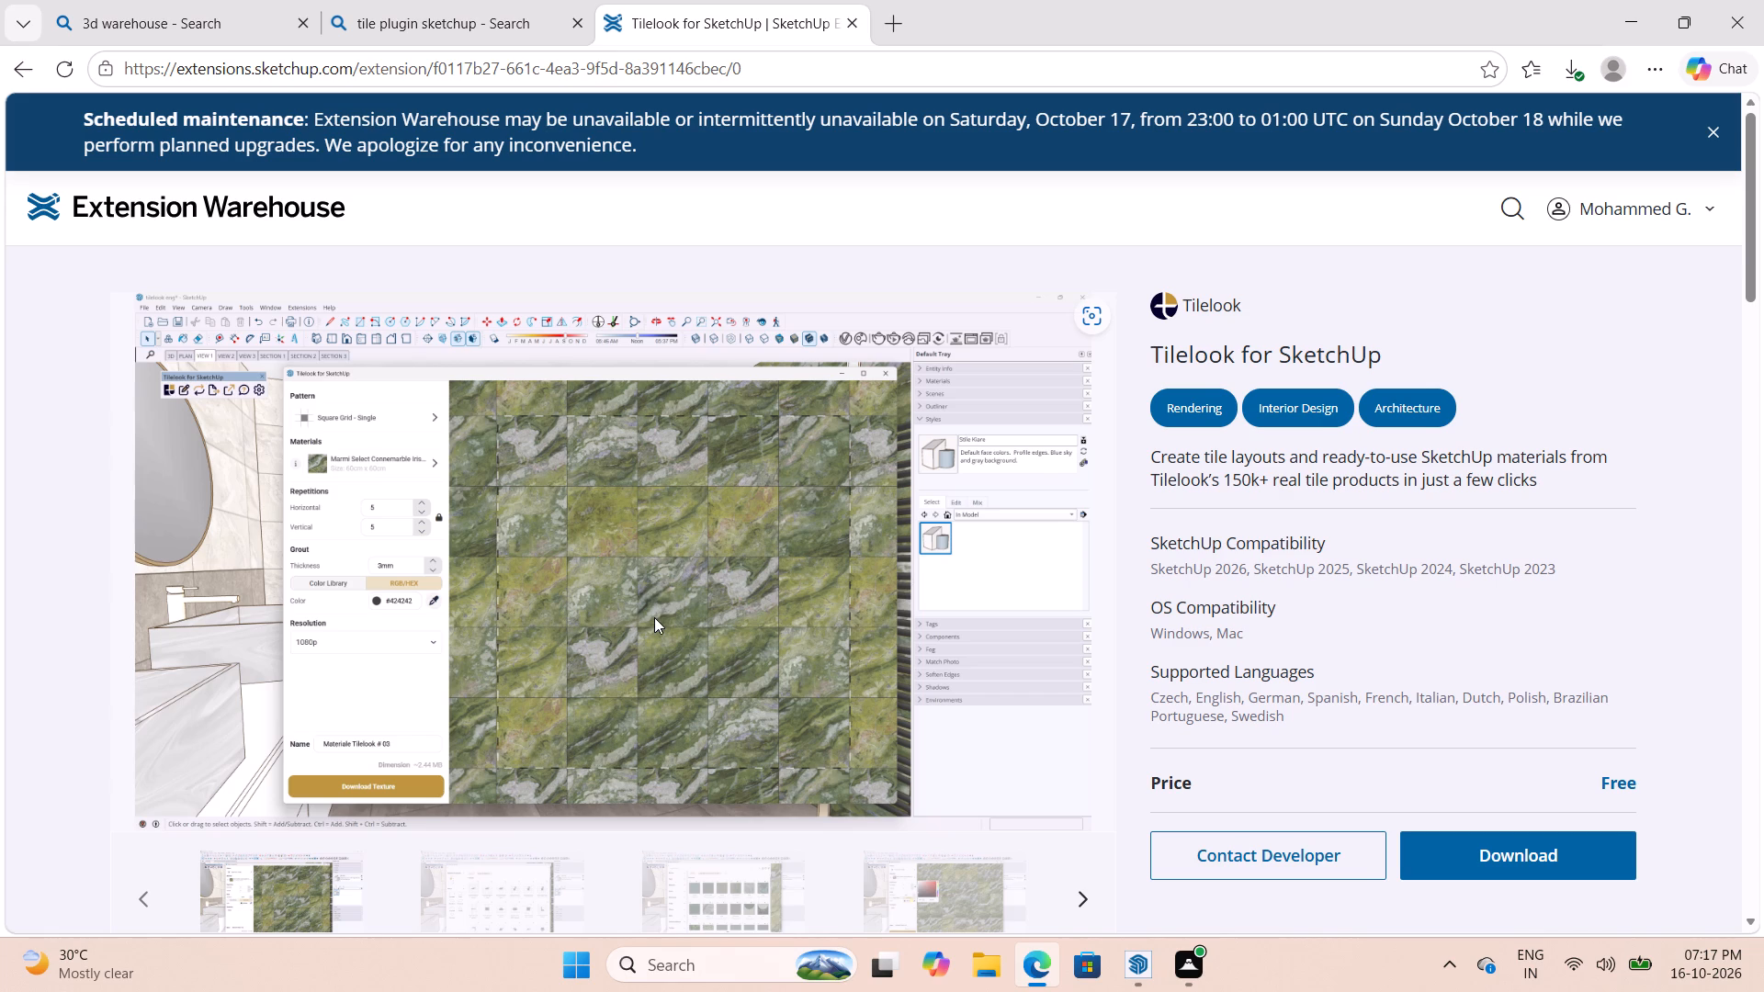
scroll(822, 634, "down", 4)
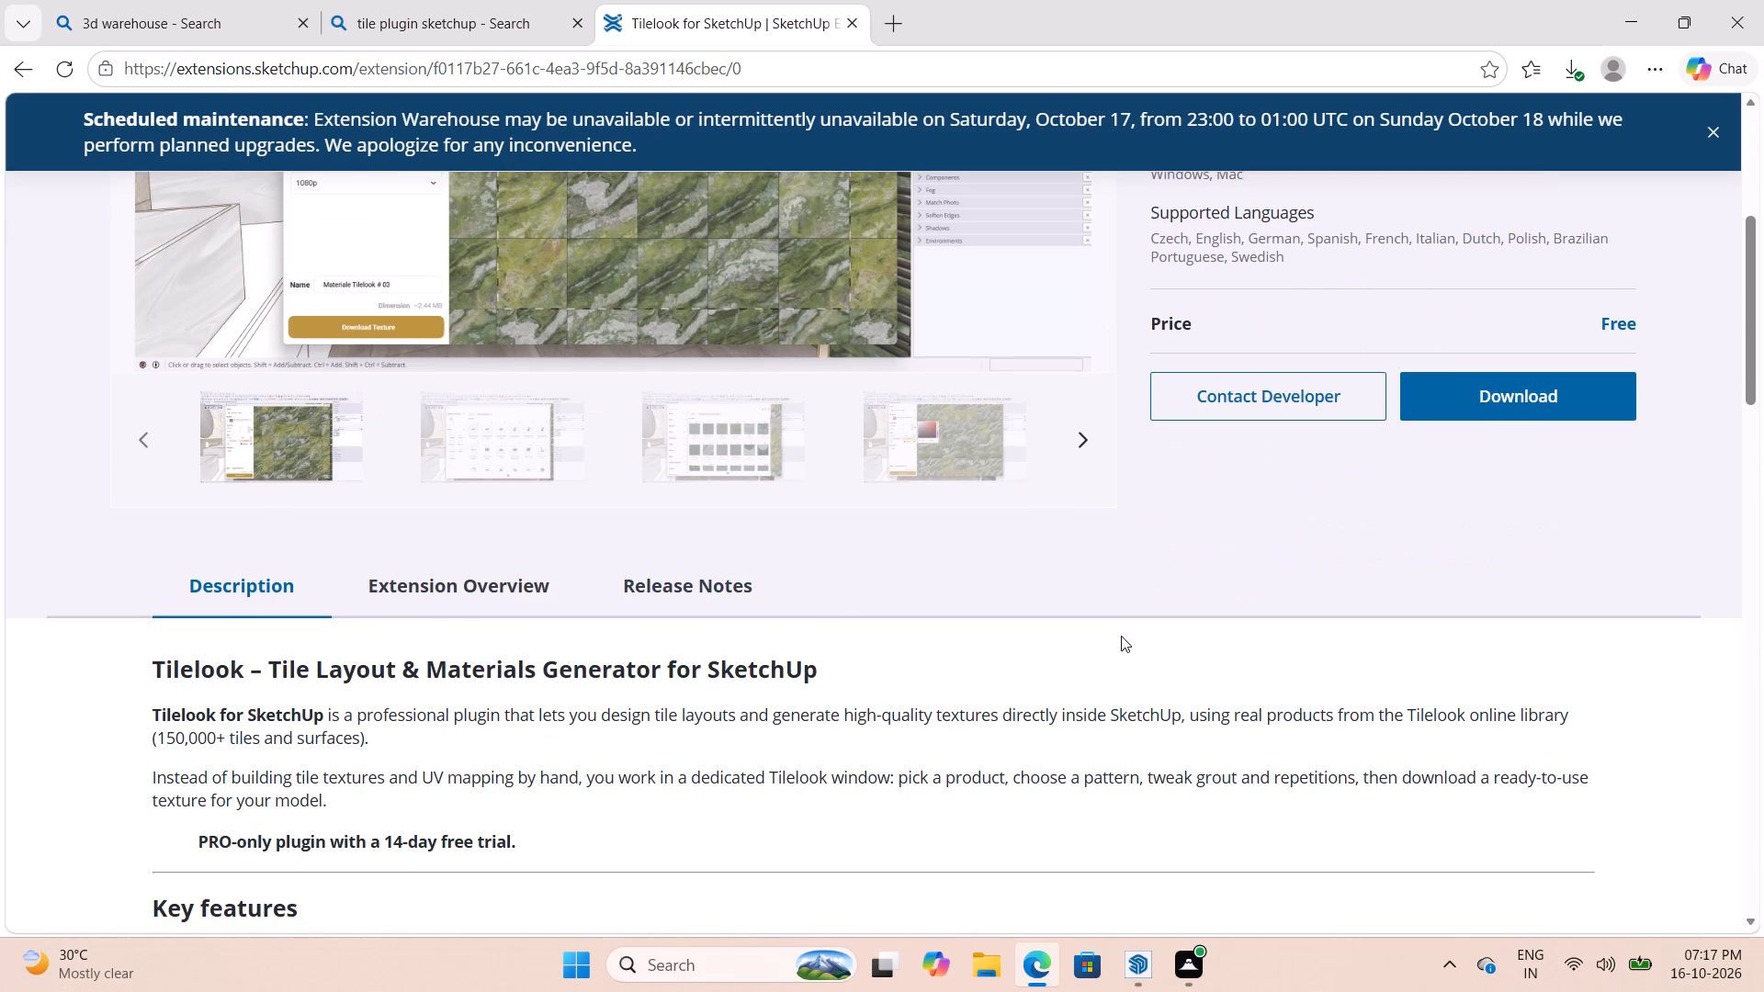
scroll(1117, 632, "up", 12)
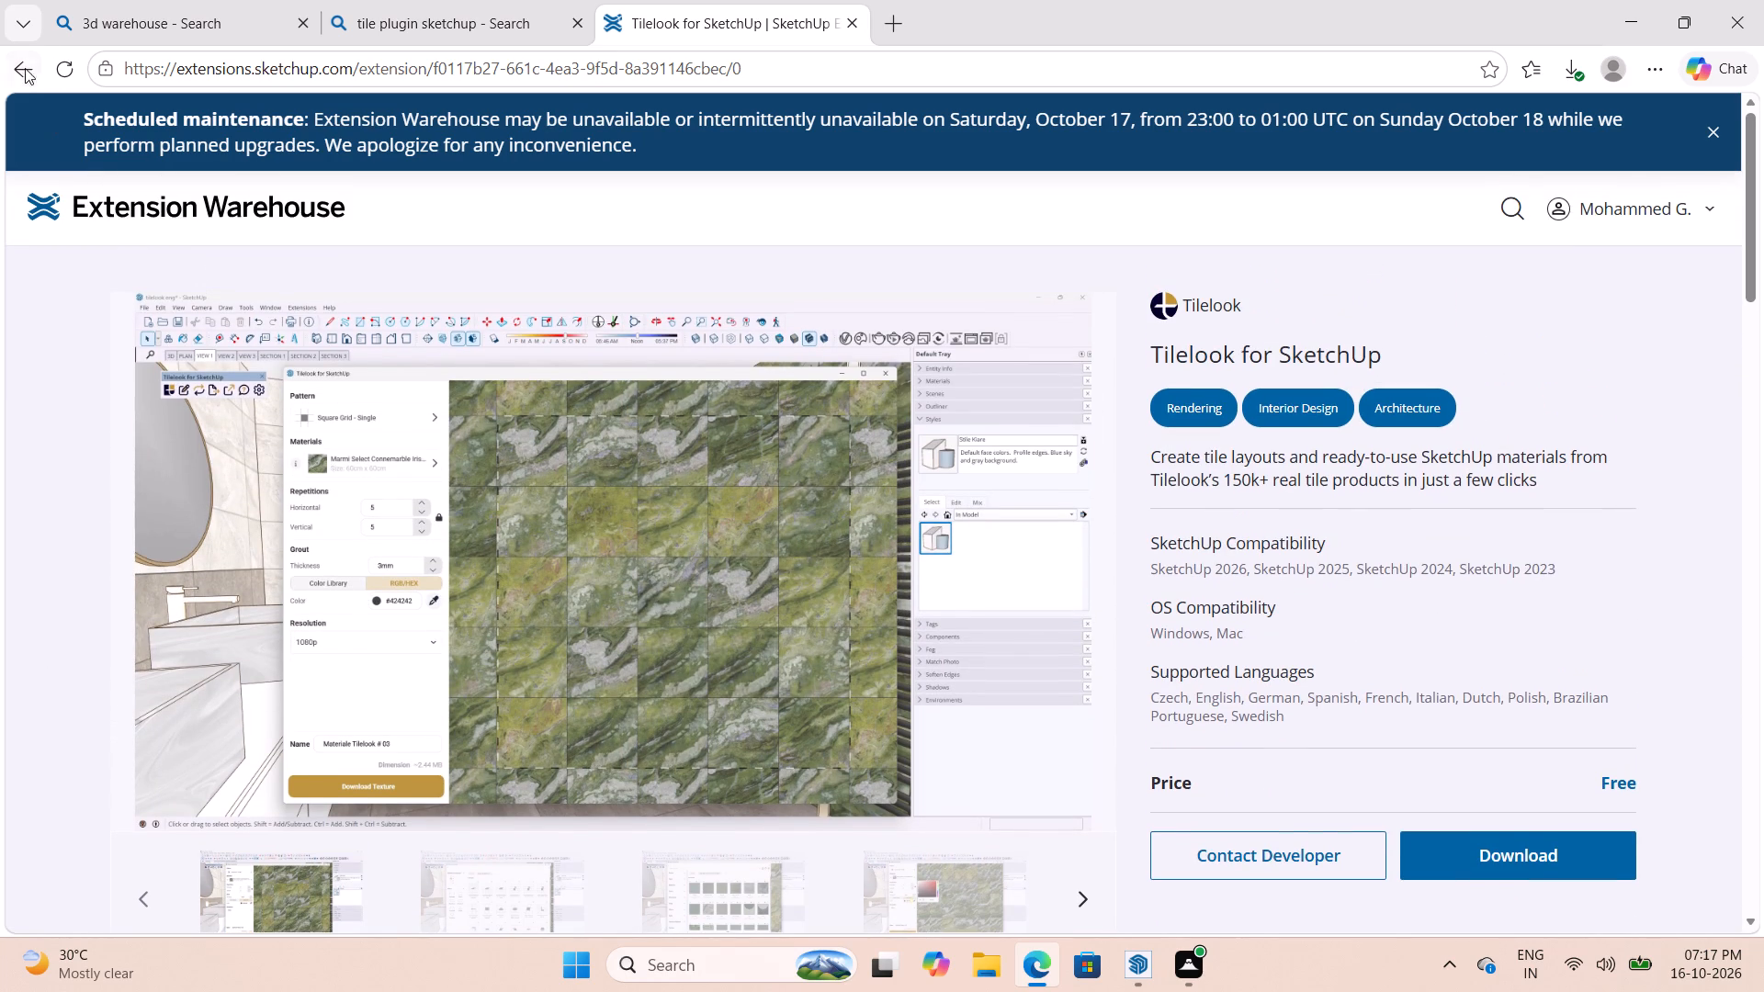
left_click(27, 74)
Open the SG Floor tile PRO plugin result on Gumroad, review its product page, and return to the search results.
scroll(653, 535, "down", 5)
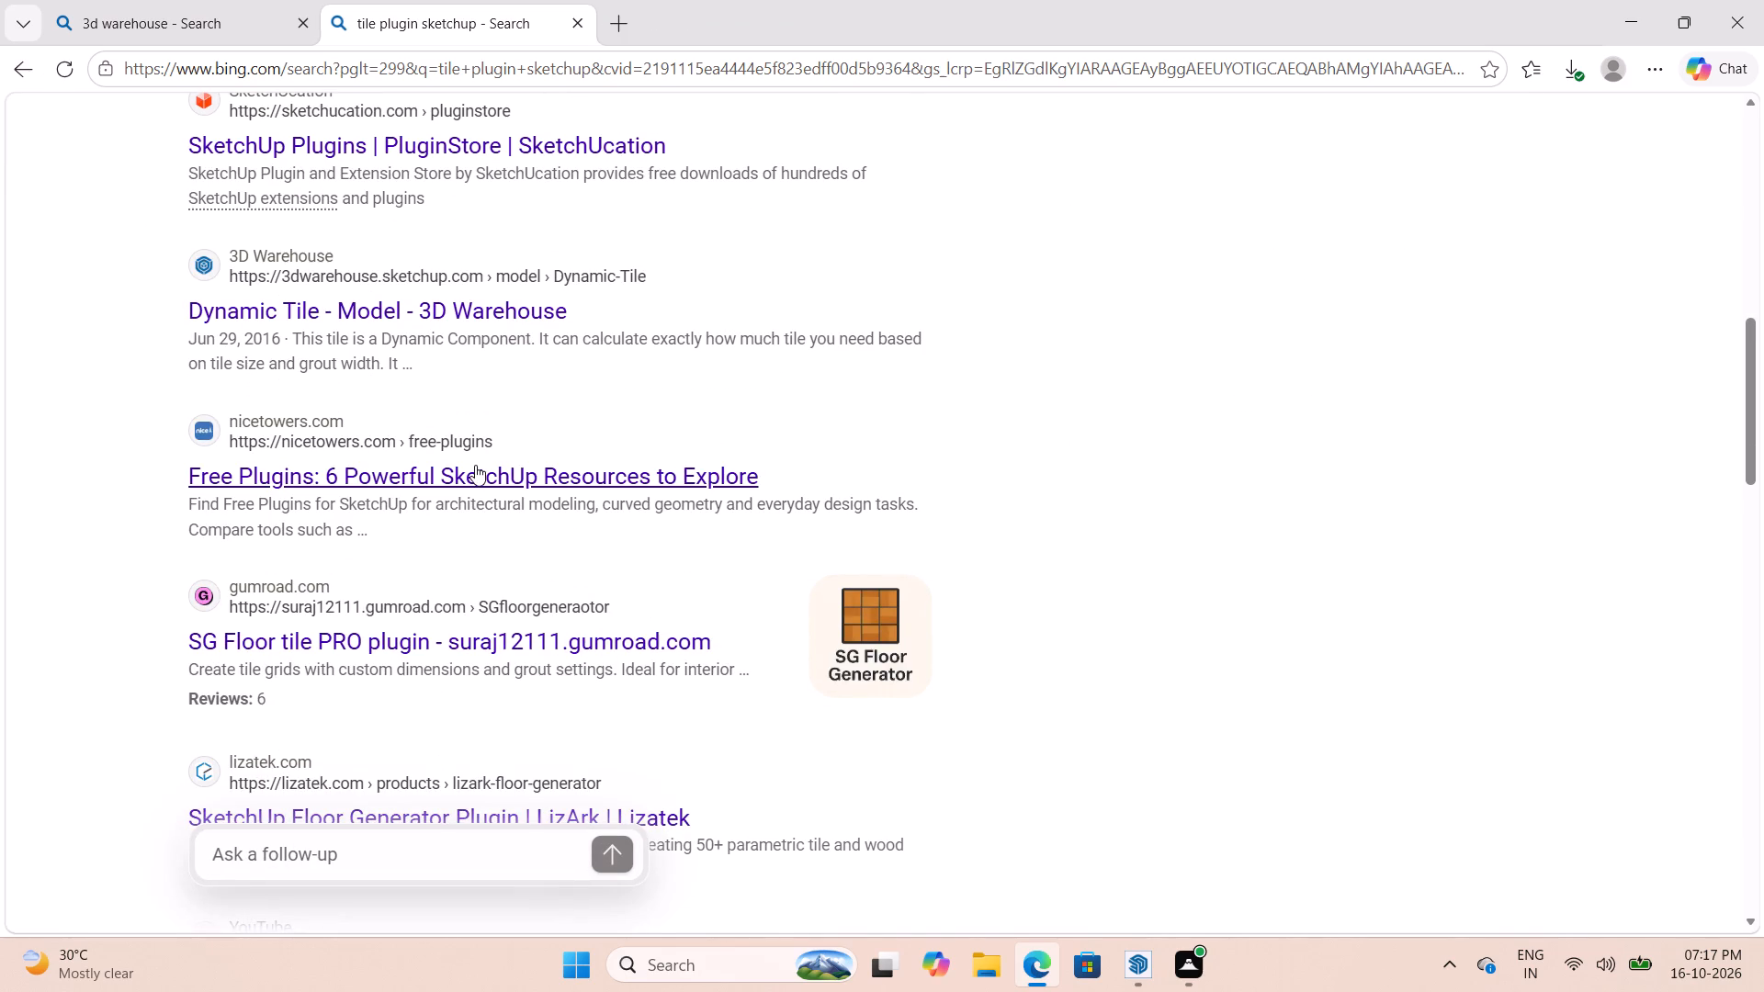
left_click(360, 645)
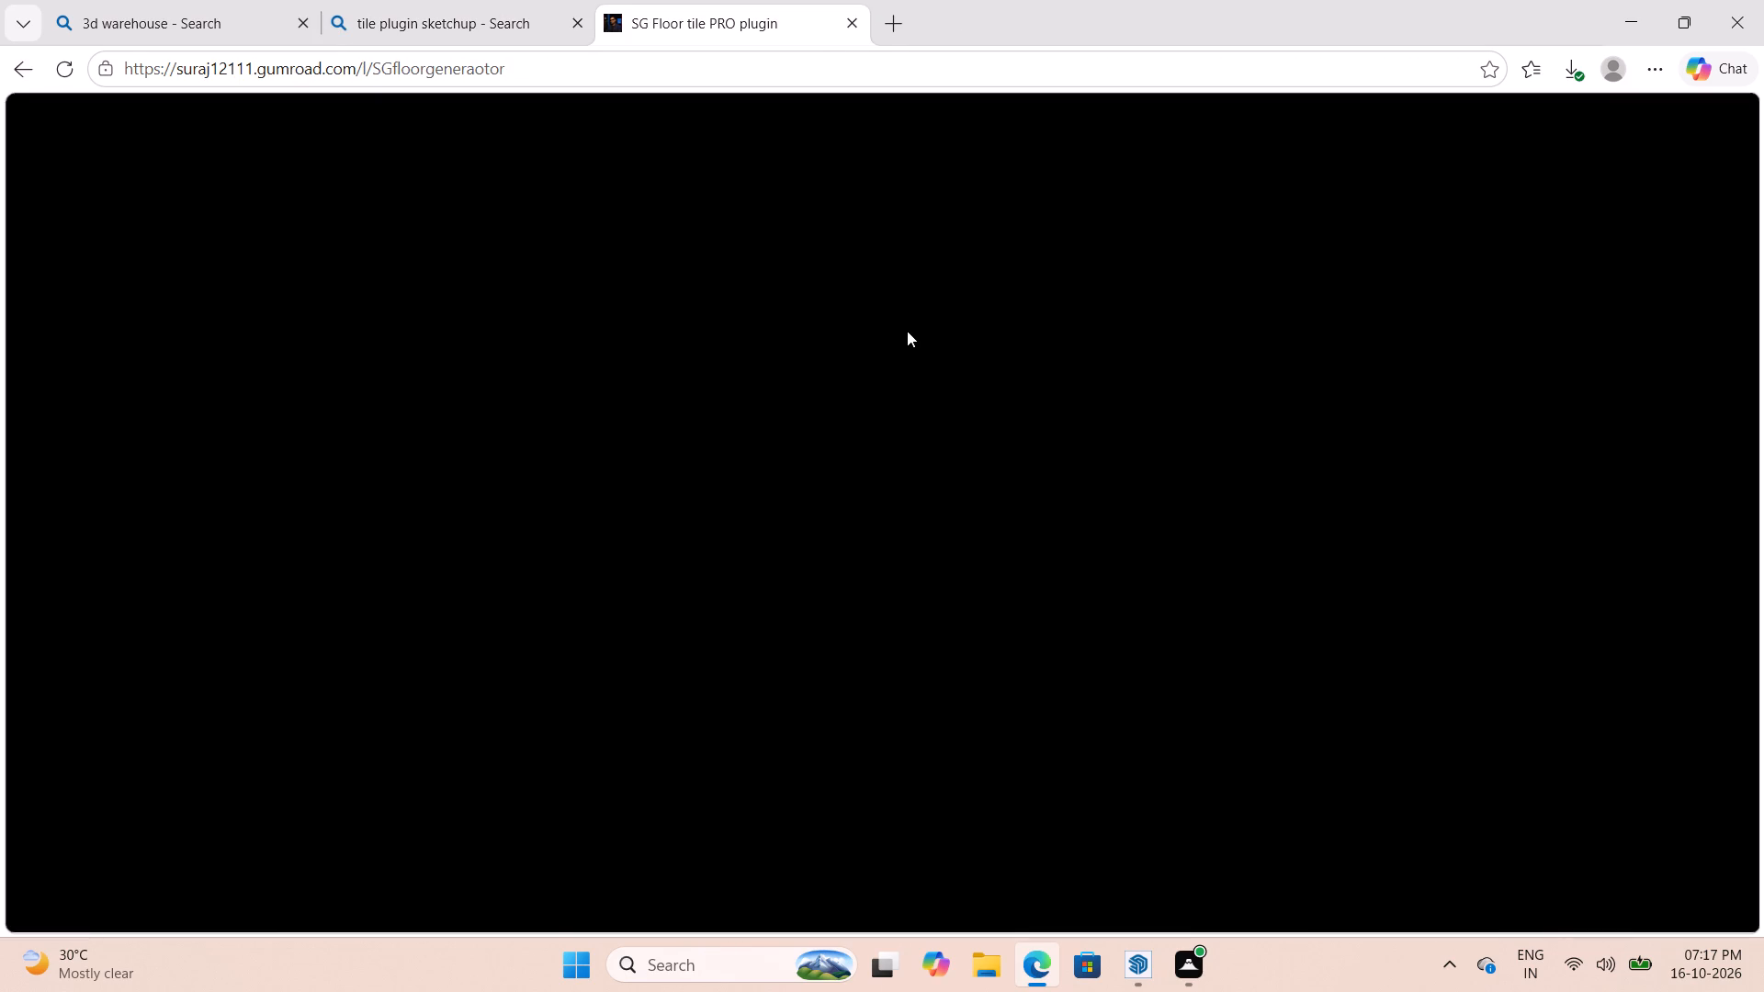
scroll(889, 567, "down", 3)
scroll(915, 636, "down", 8)
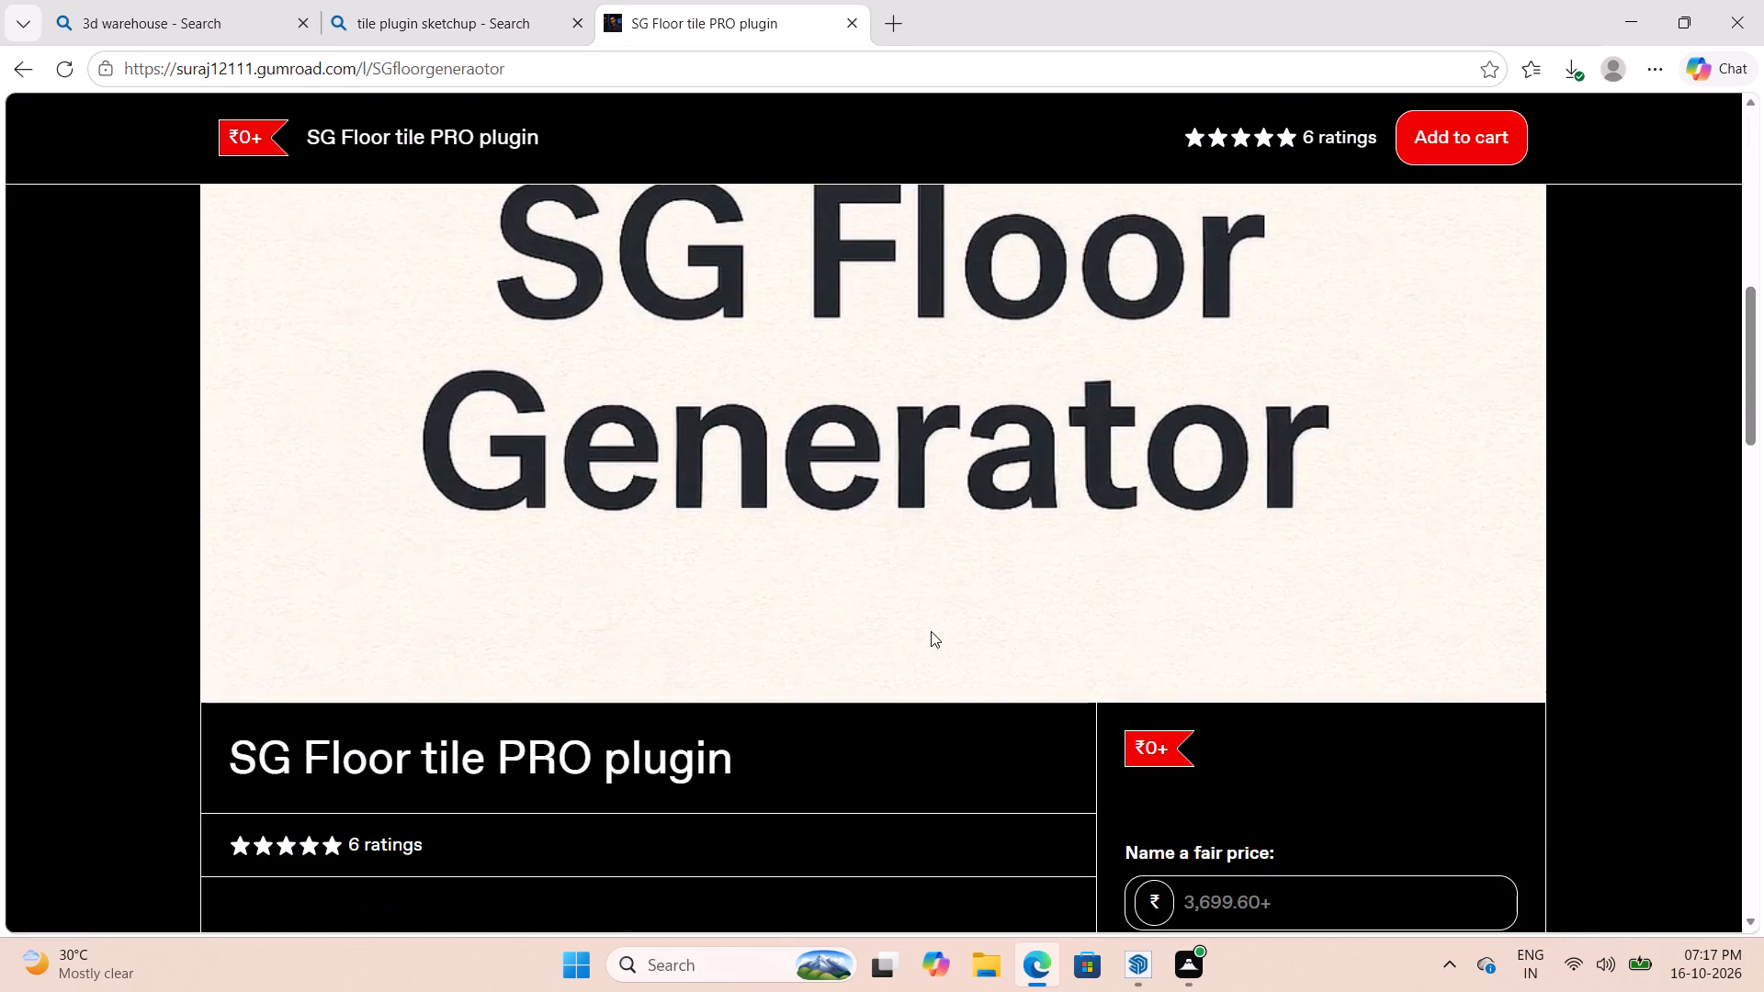
scroll(931, 631, "down", 3)
scroll(933, 633, "up", 20)
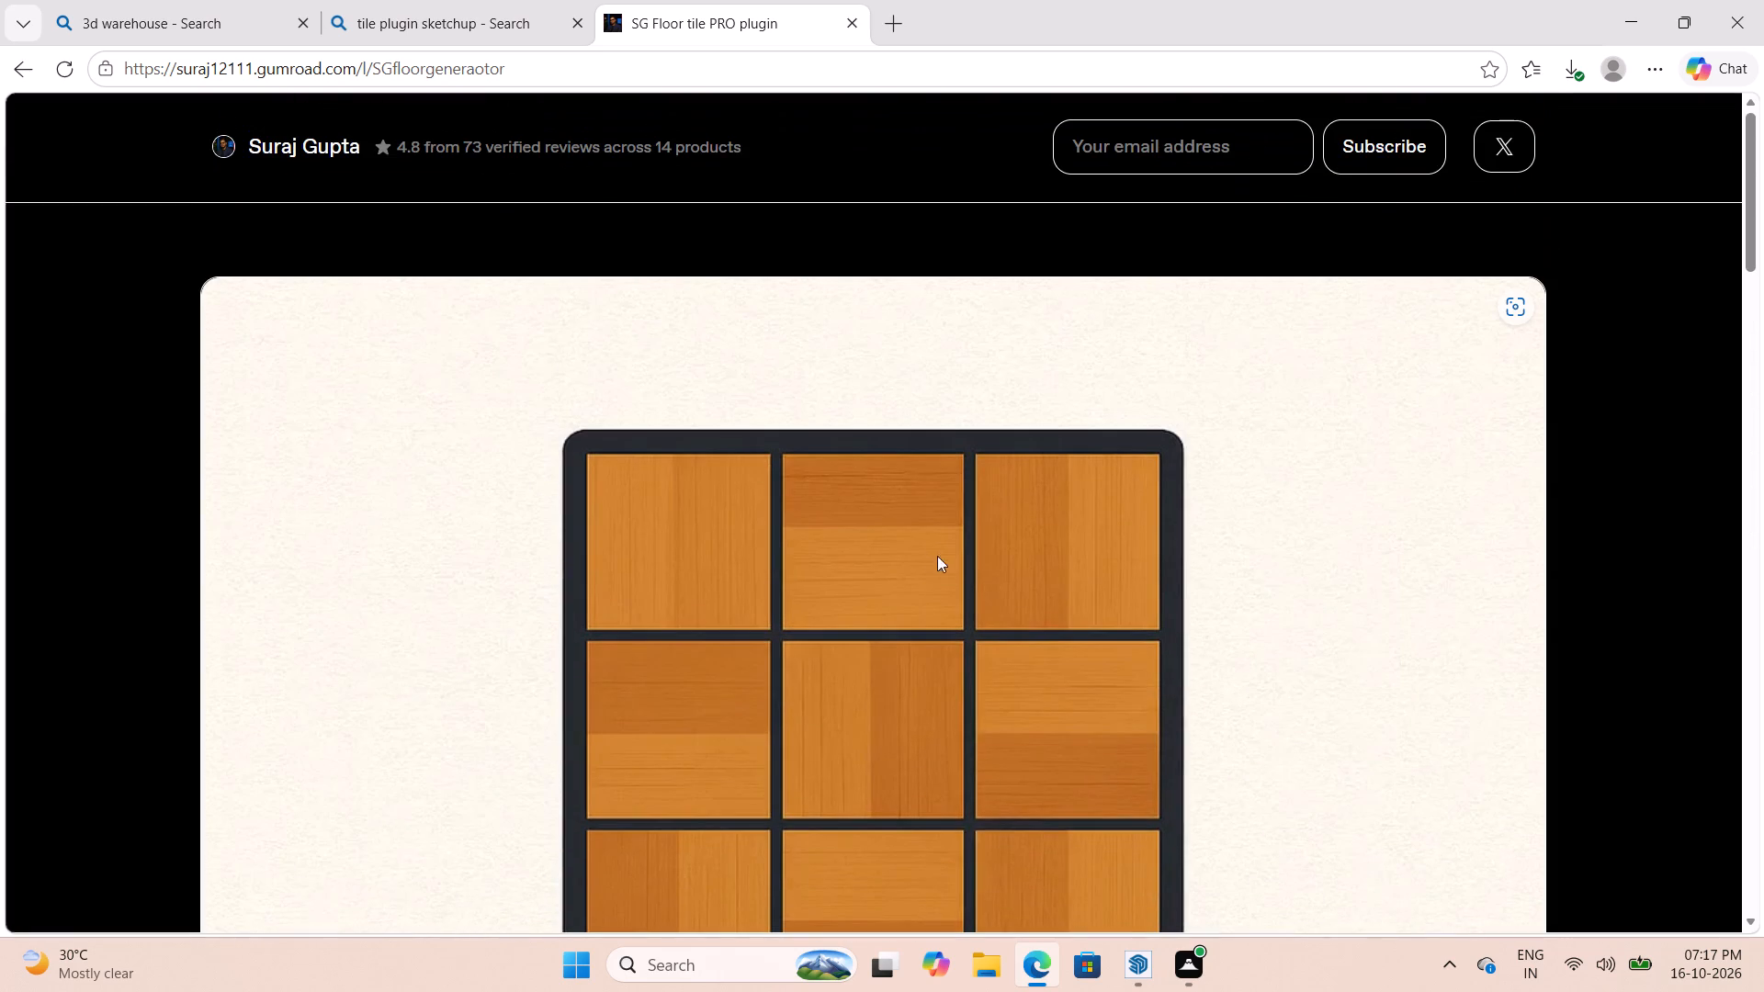
left_click(10, 77)
Open the Dynamic Tile model result on 3D Warehouse, look over its page, and close it.
scroll(528, 535, "up", 4)
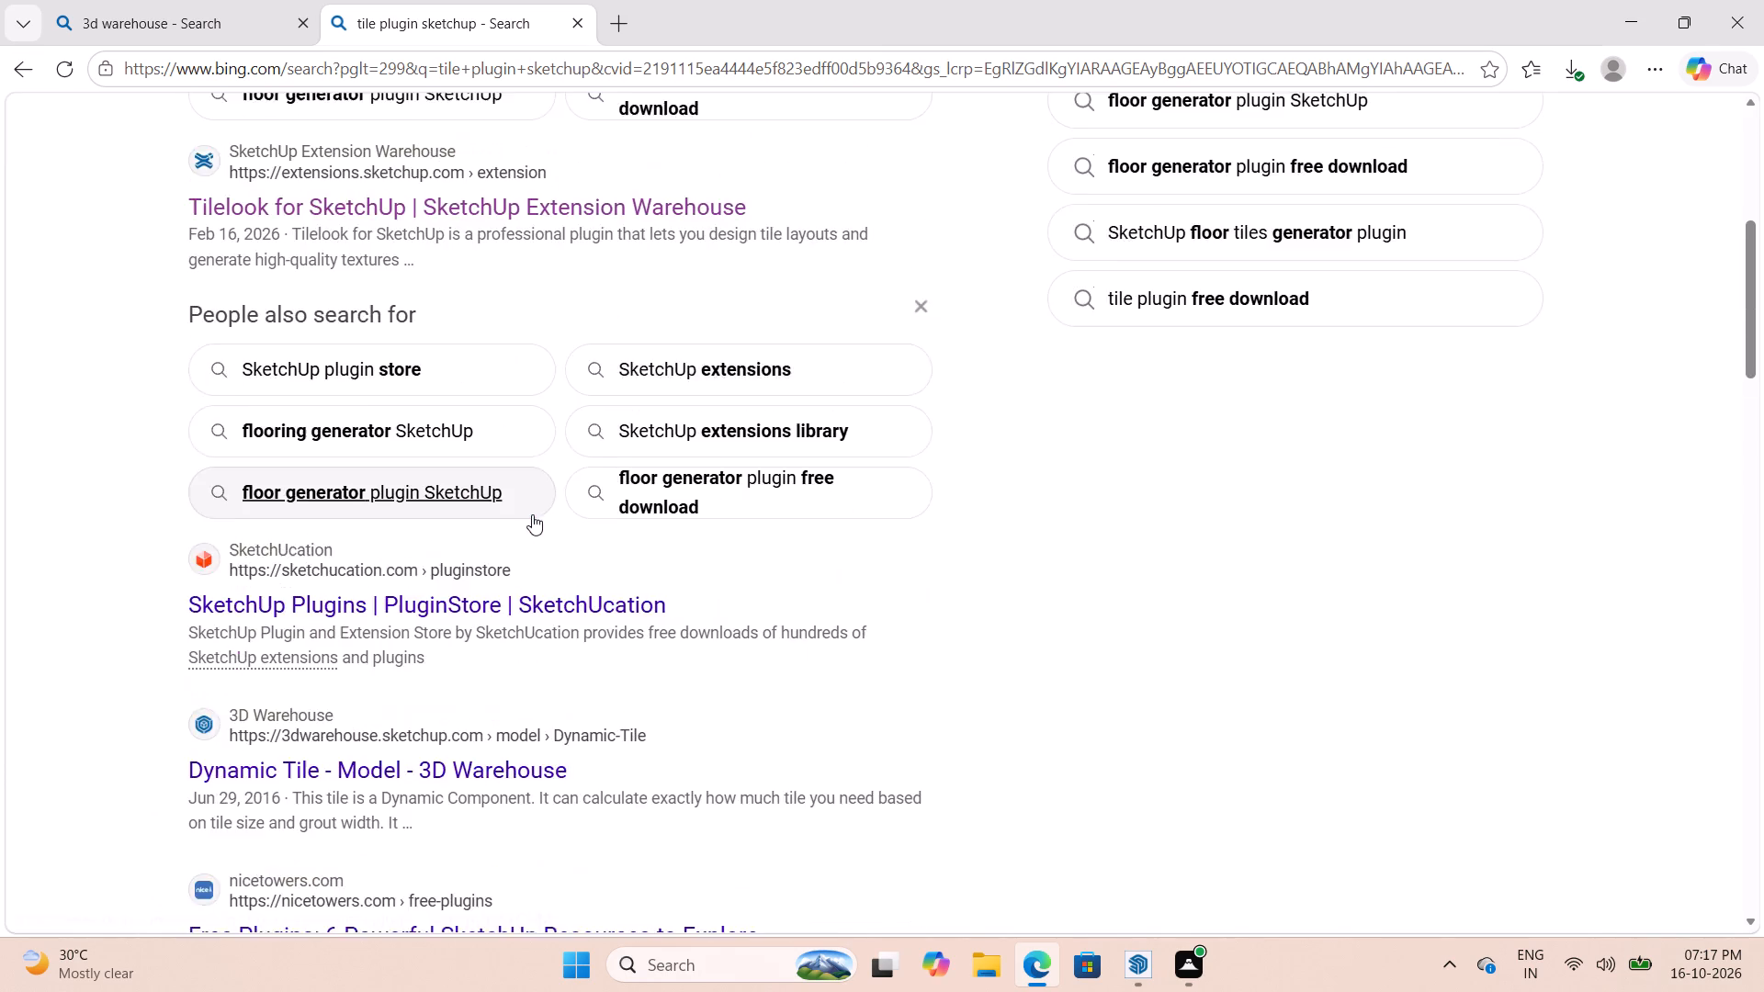
scroll(532, 513, "up", 3)
scroll(555, 446, "down", 5)
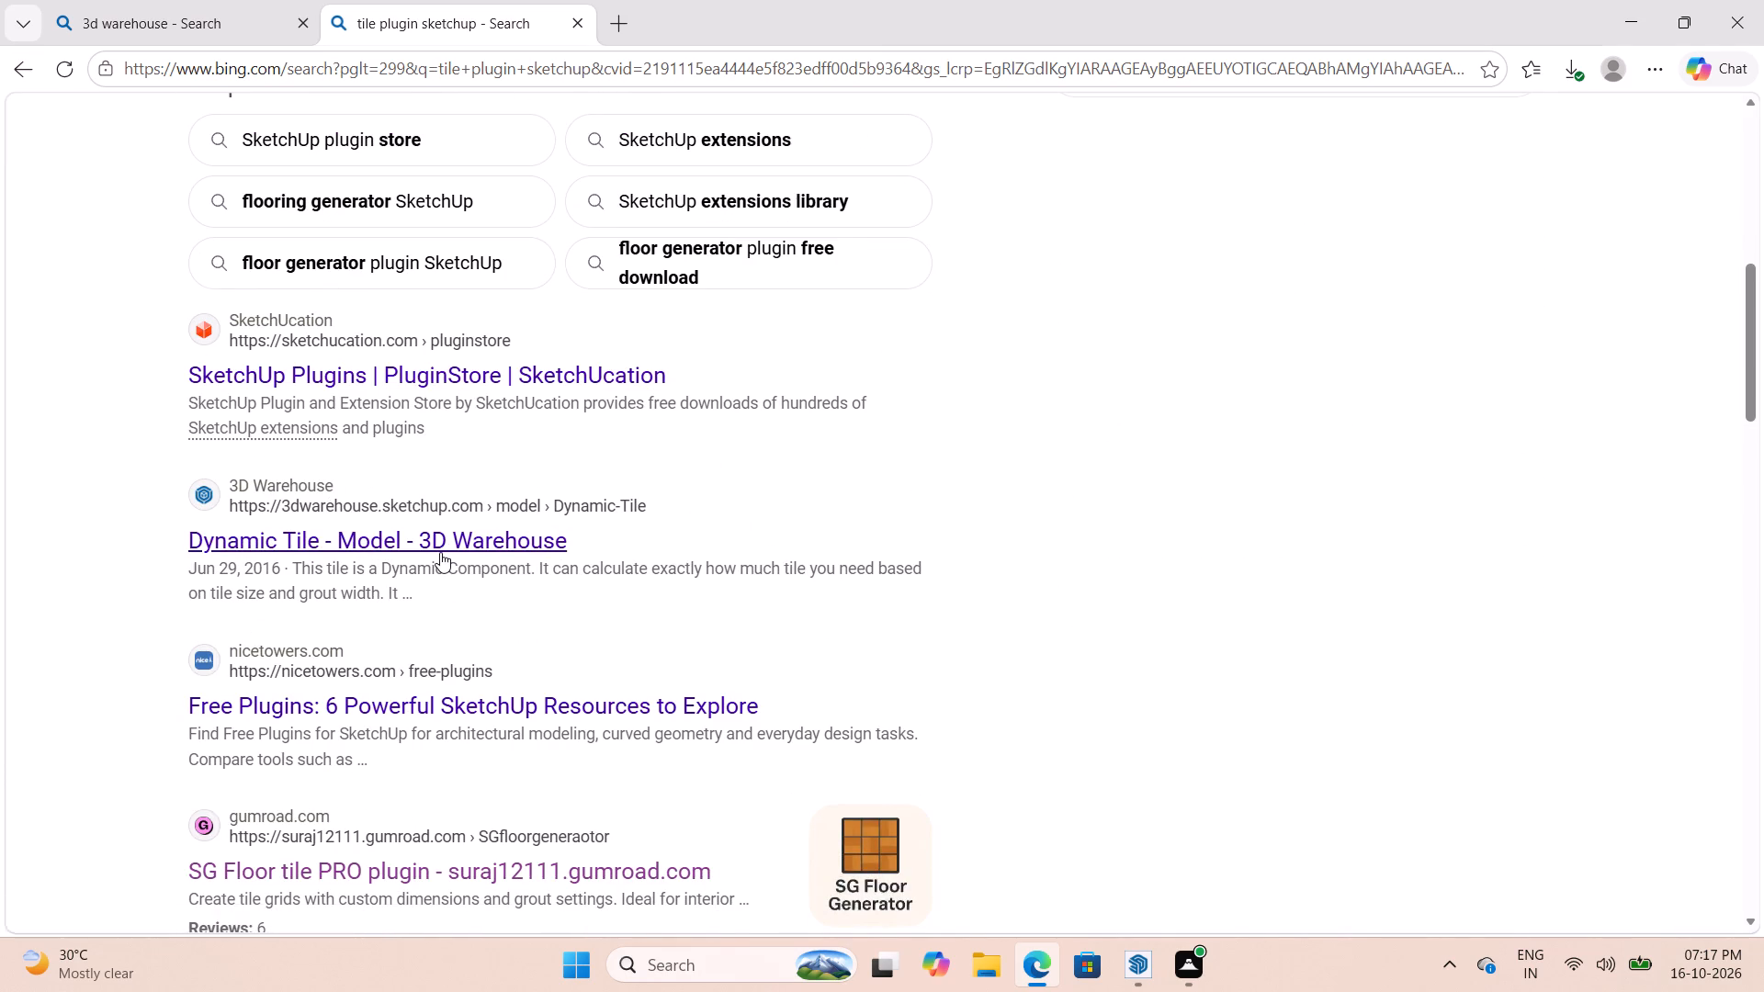
scroll(615, 445, "down", 4)
scroll(479, 468, "up", 3)
left_click(468, 437)
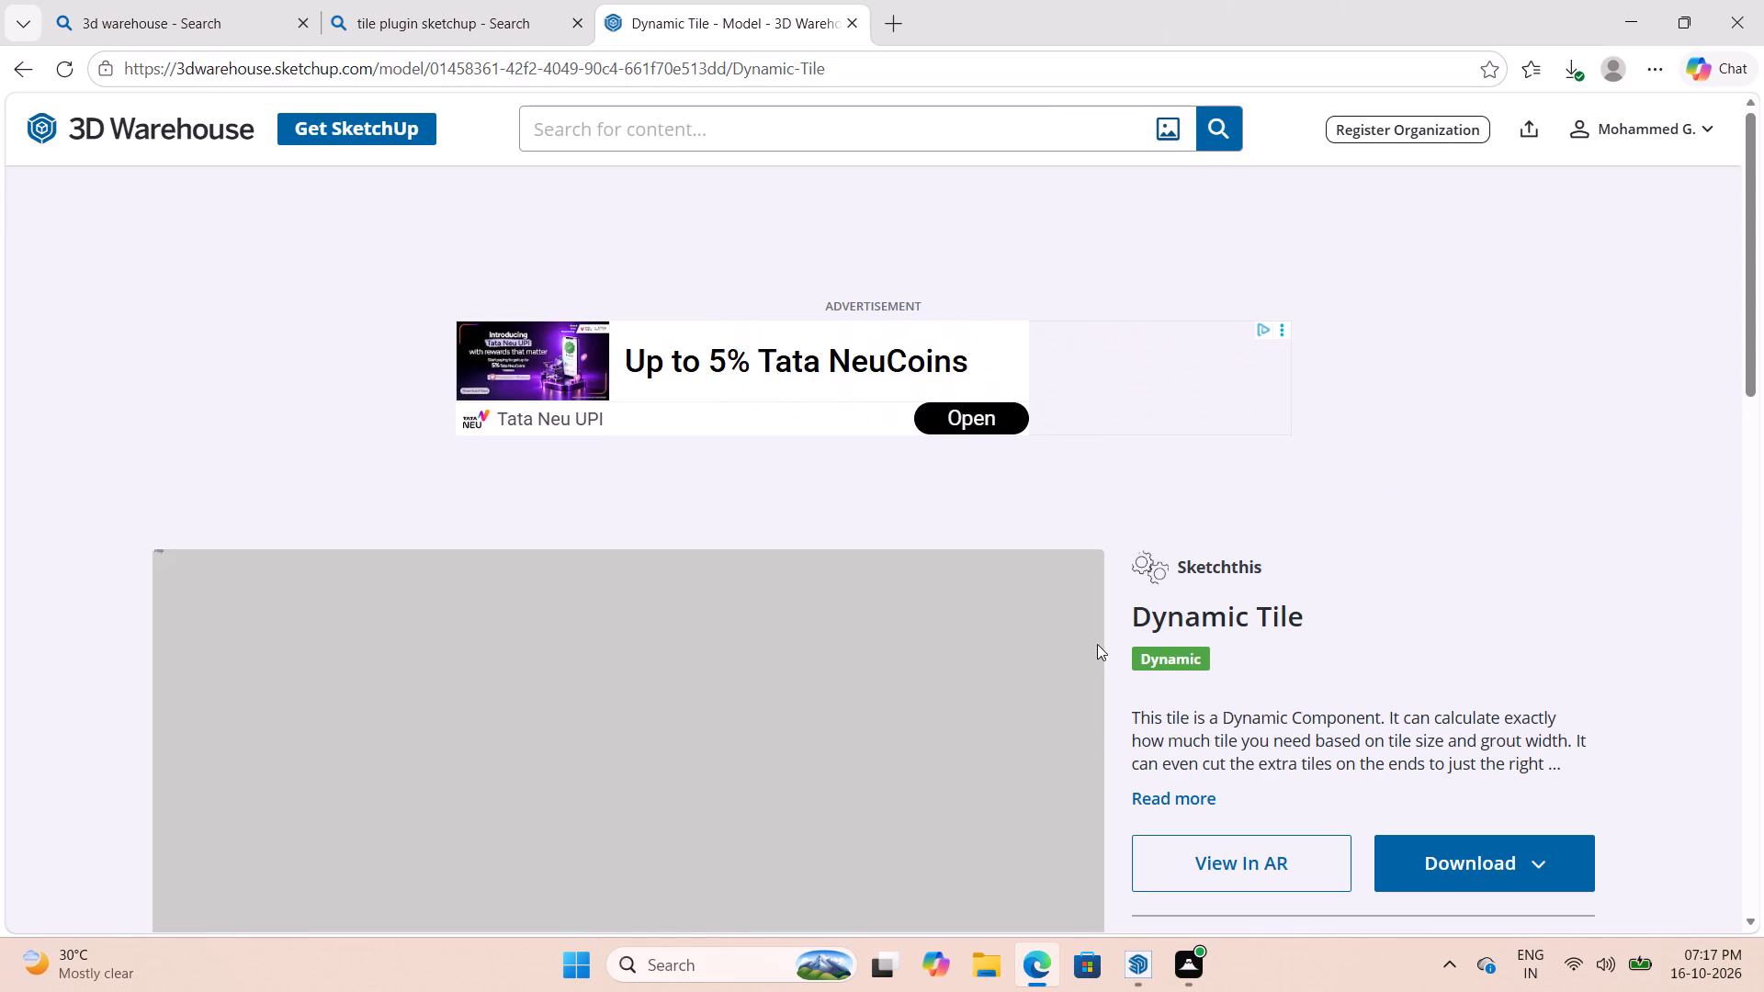
scroll(1154, 546, "down", 2)
scroll(1071, 551, "down", 4)
scroll(872, 653, "up", 8)
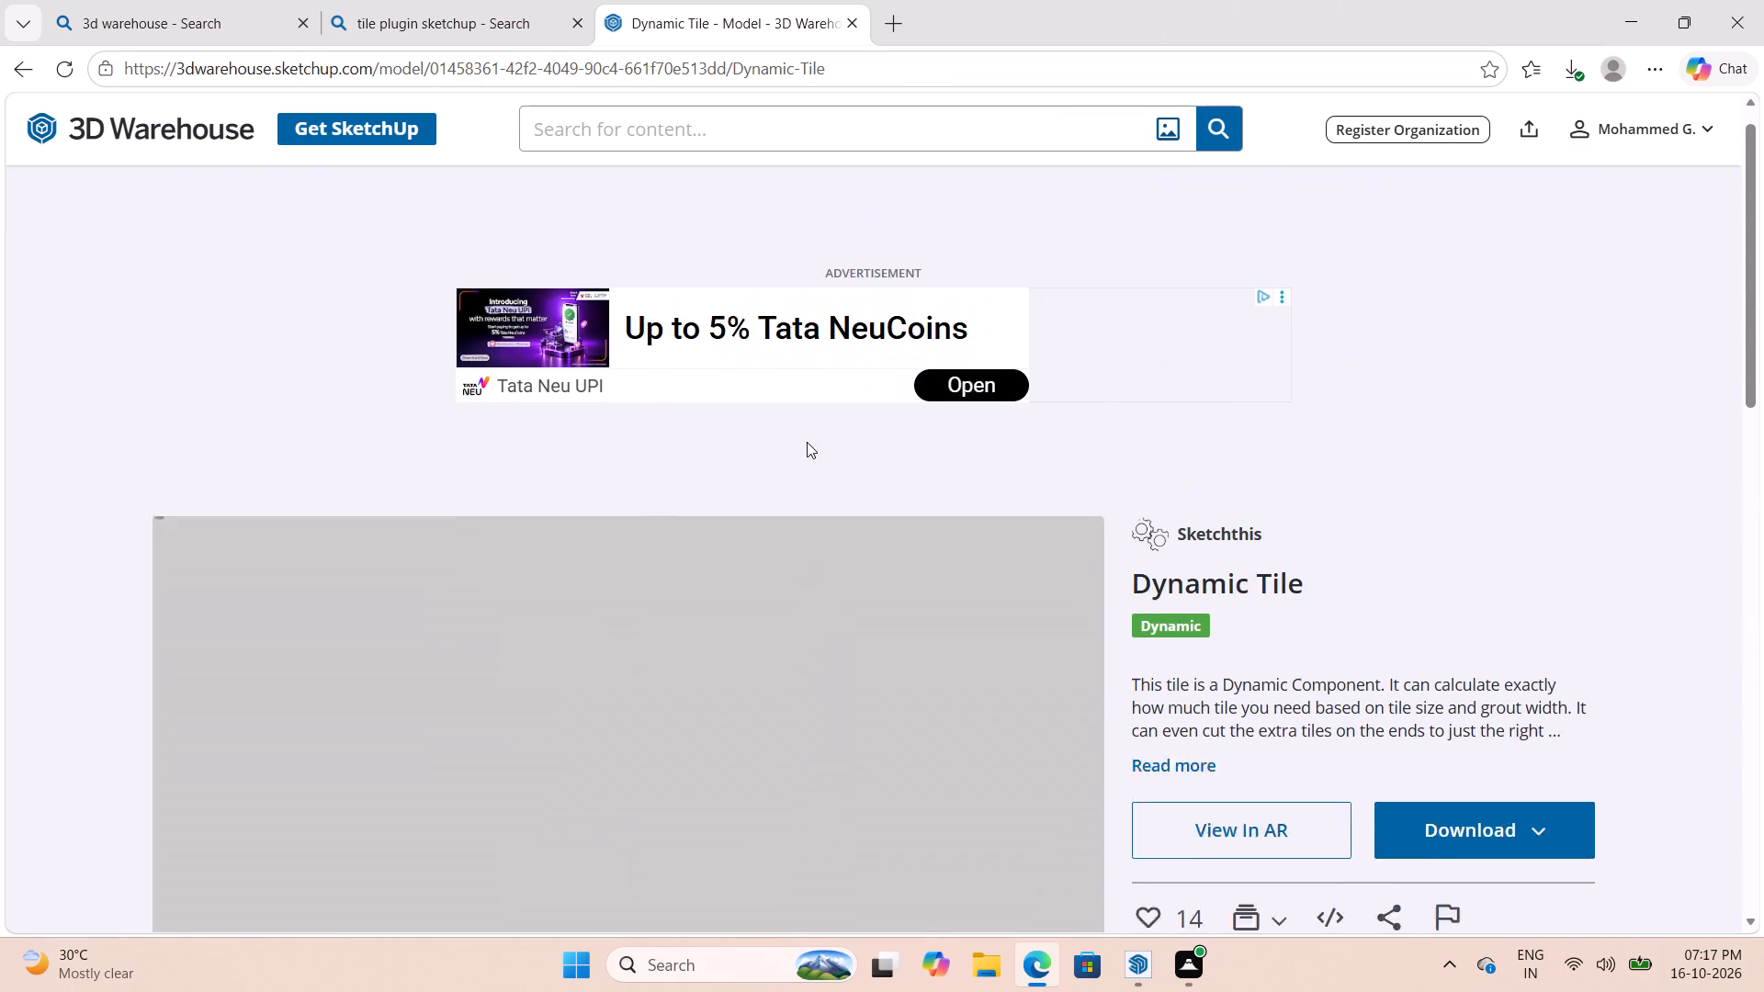
scroll(807, 442, "up", 4)
left_click(855, 24)
Look further through the "tile plugin sketchup" search results, including the tile plugin videos.
scroll(380, 560, "up", 4)
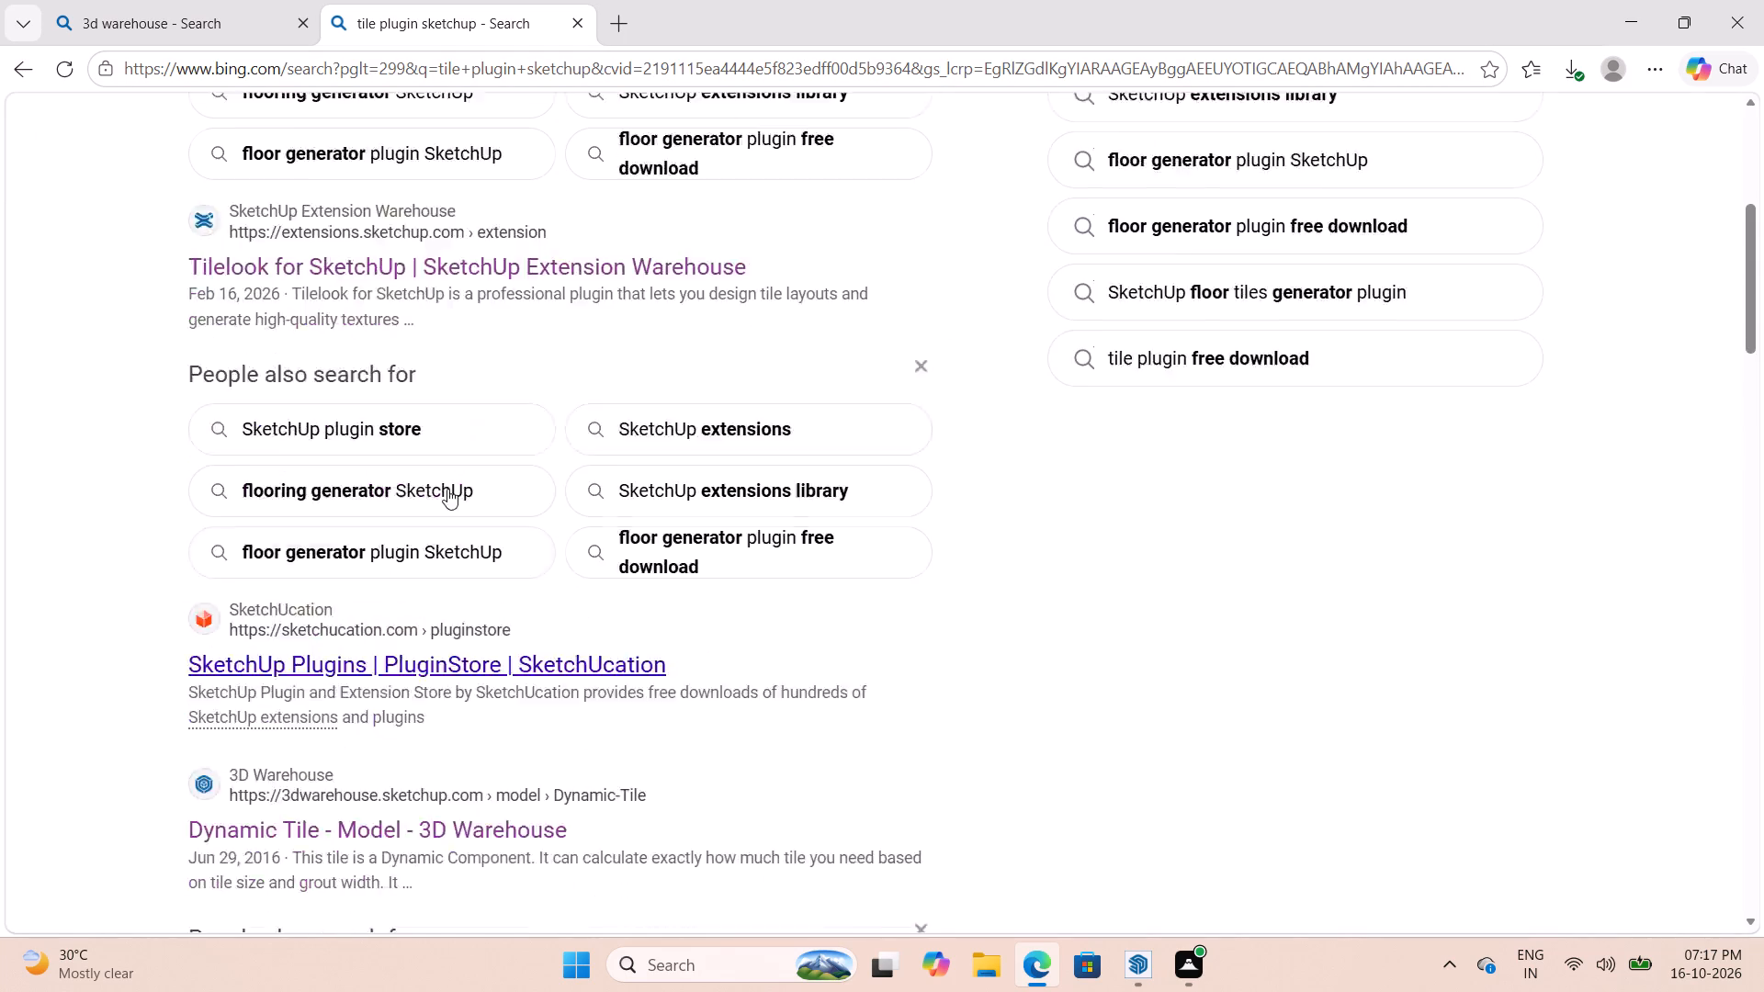
scroll(491, 489, "down", 5)
scroll(511, 599, "down", 6)
scroll(616, 528, "down", 6)
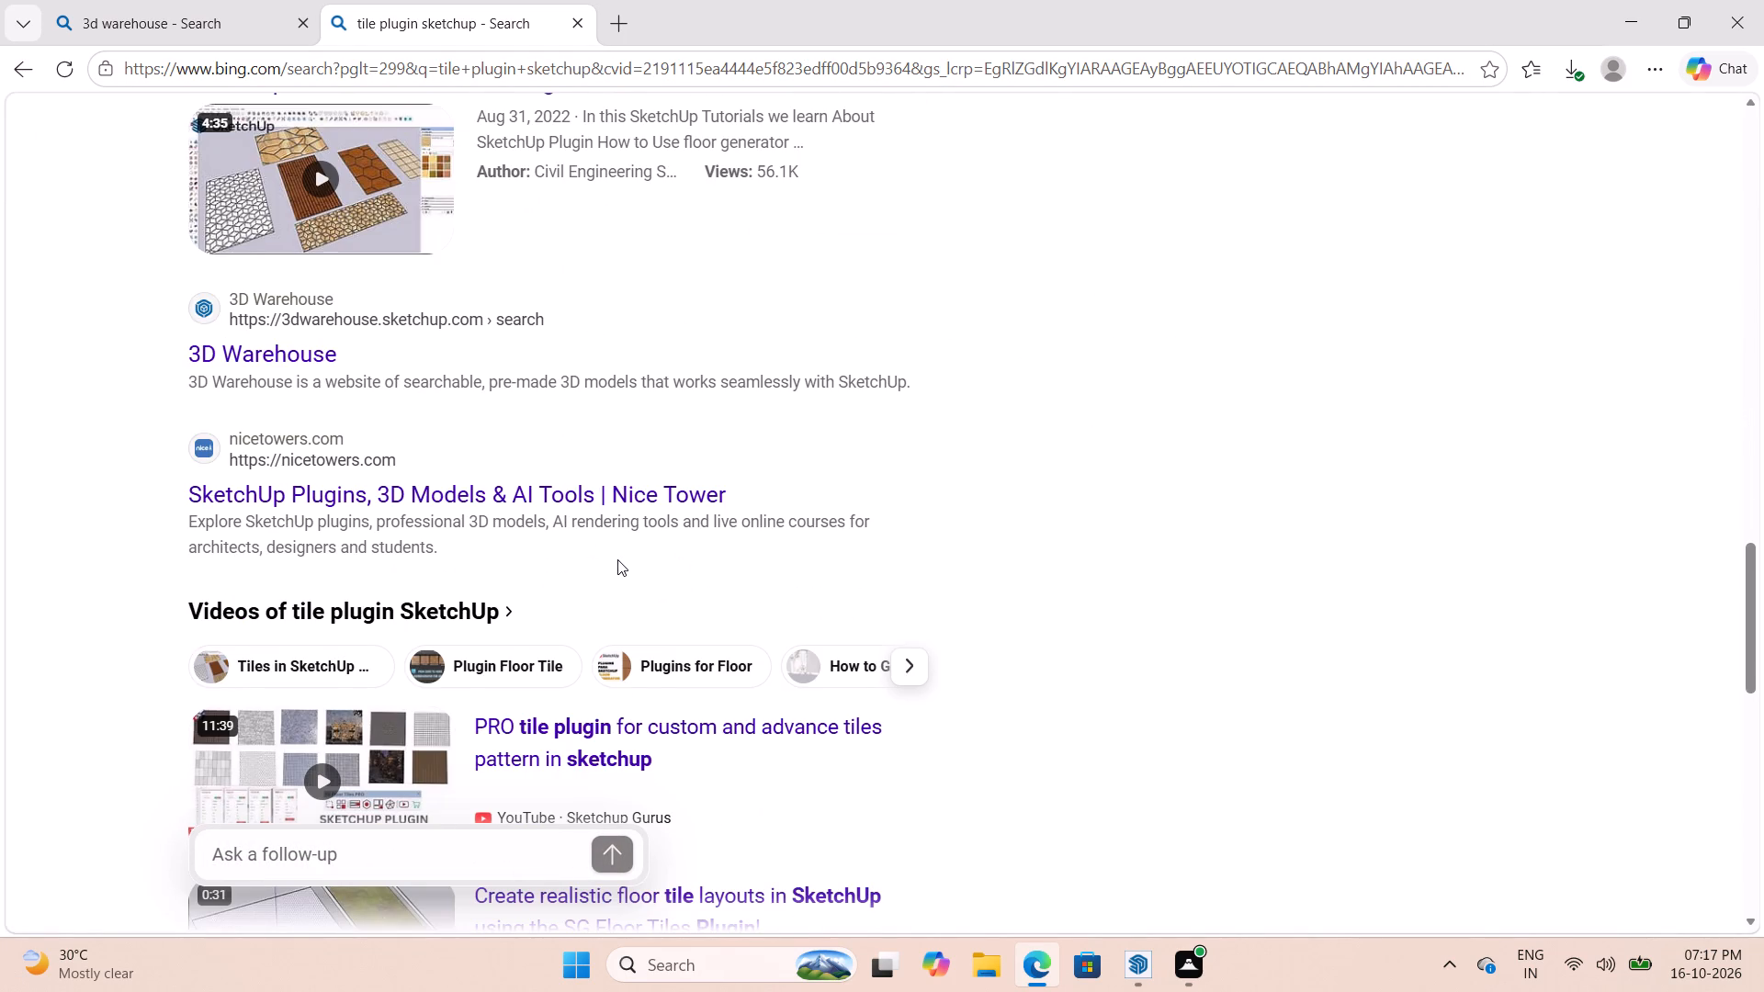
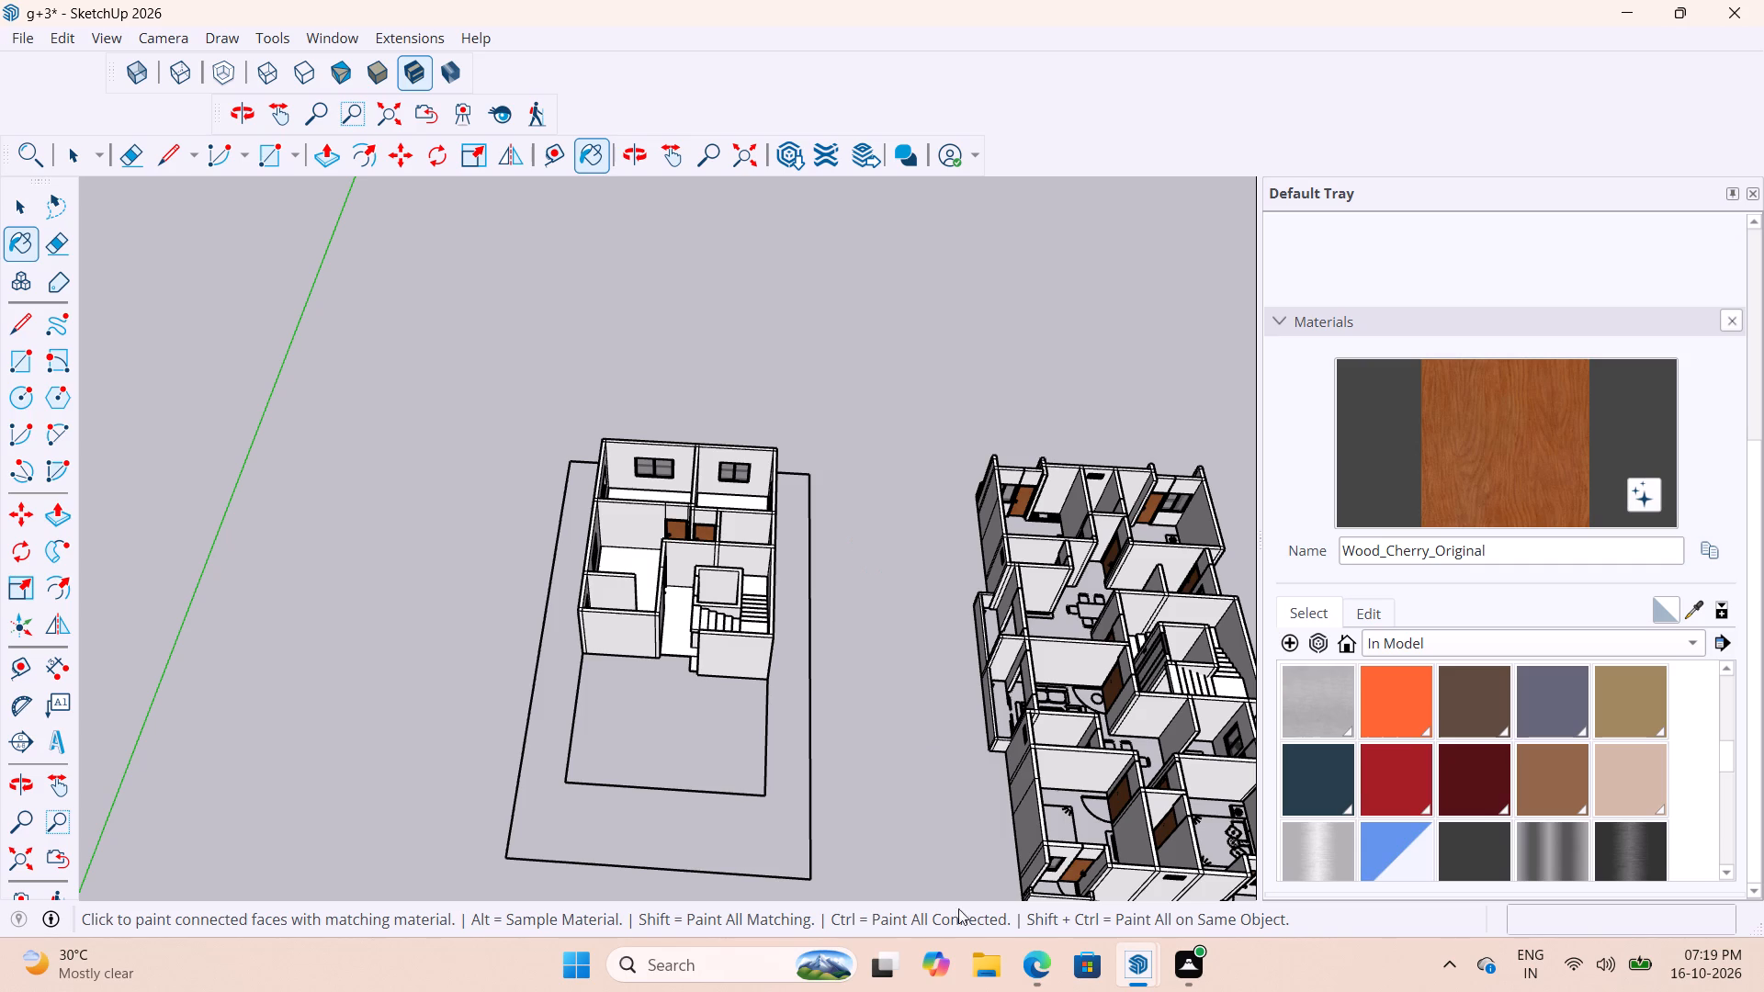
Switch to Microsoft Edge and search the web for "face array sketchup plugin".
left_click(1042, 962, "ctrl")
scroll(516, 243, "up", 3)
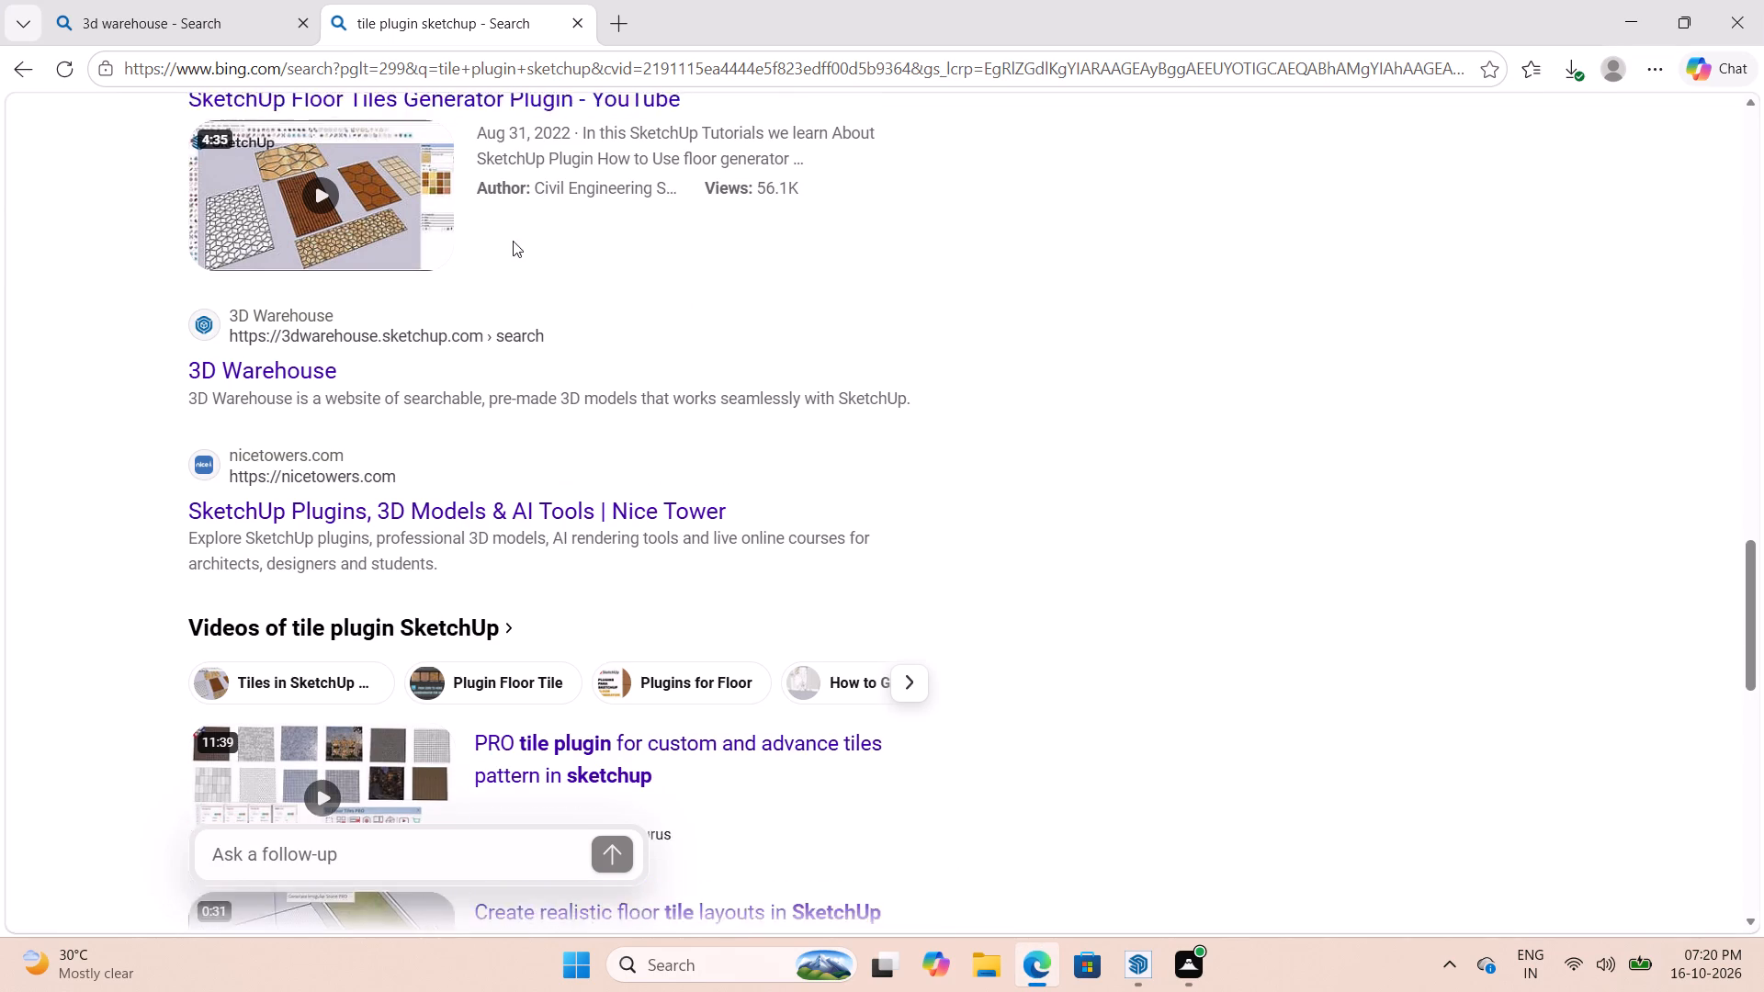
scroll(513, 241, "up", 15)
scroll(644, 151, "up", 8)
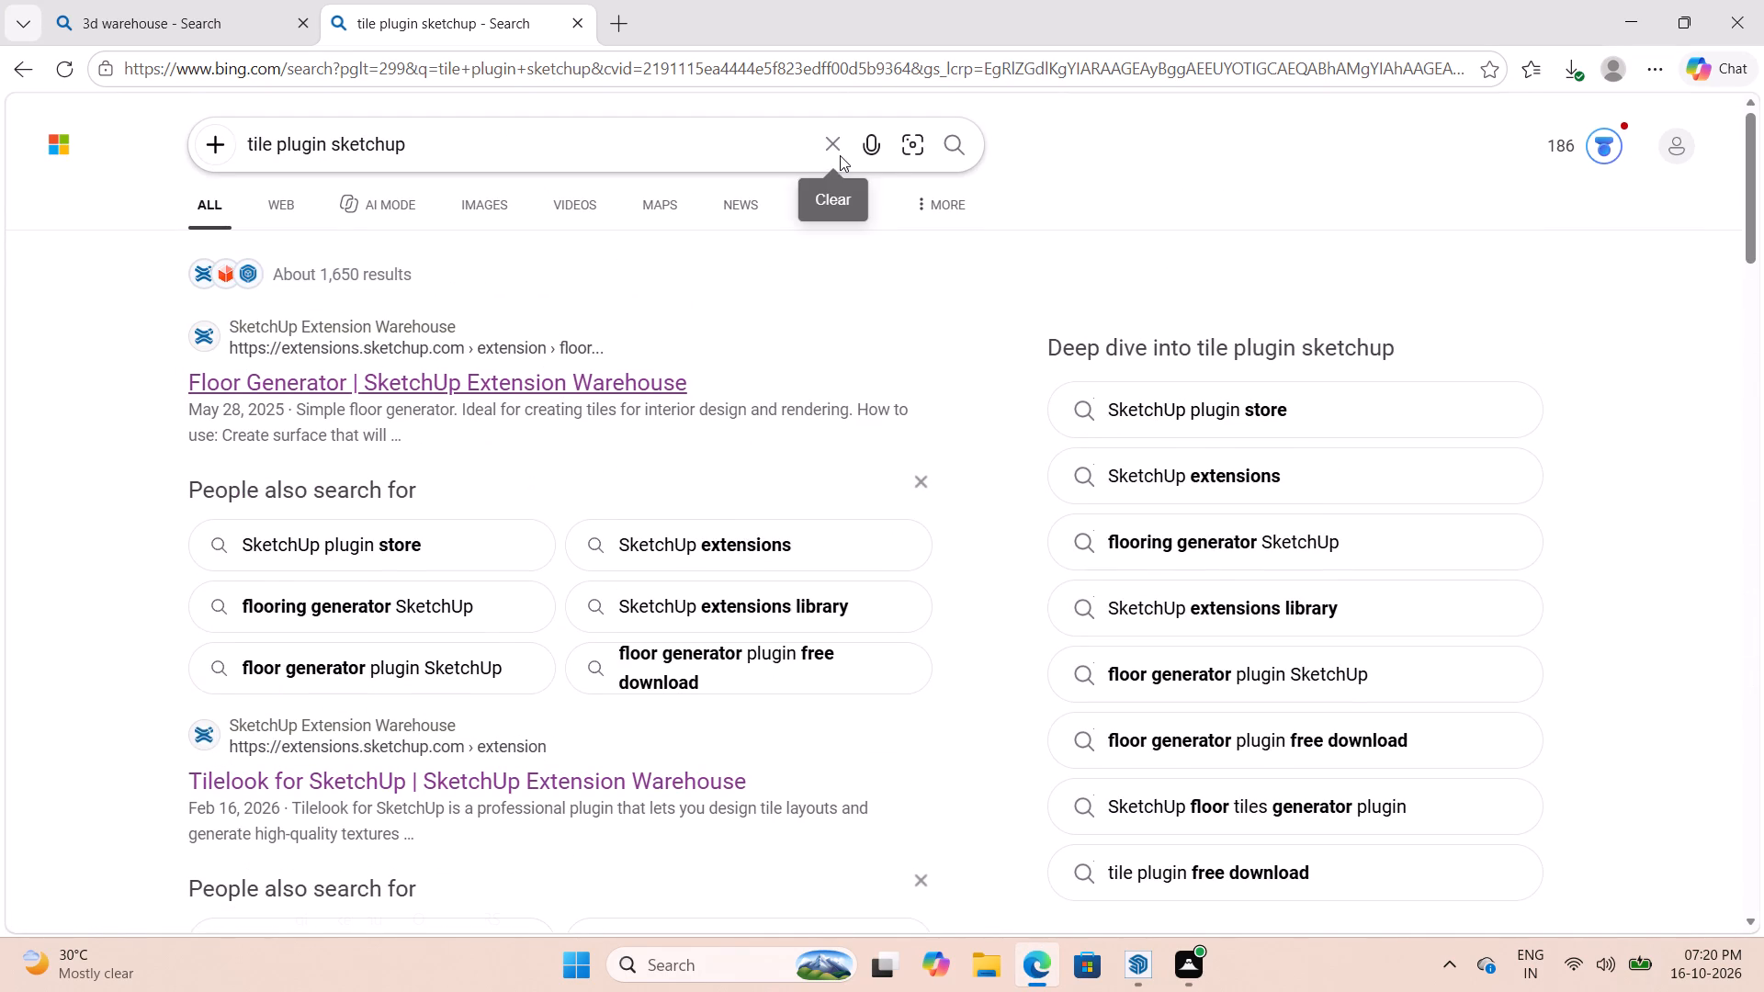
left_click(844, 155)
type("face")
key("space")
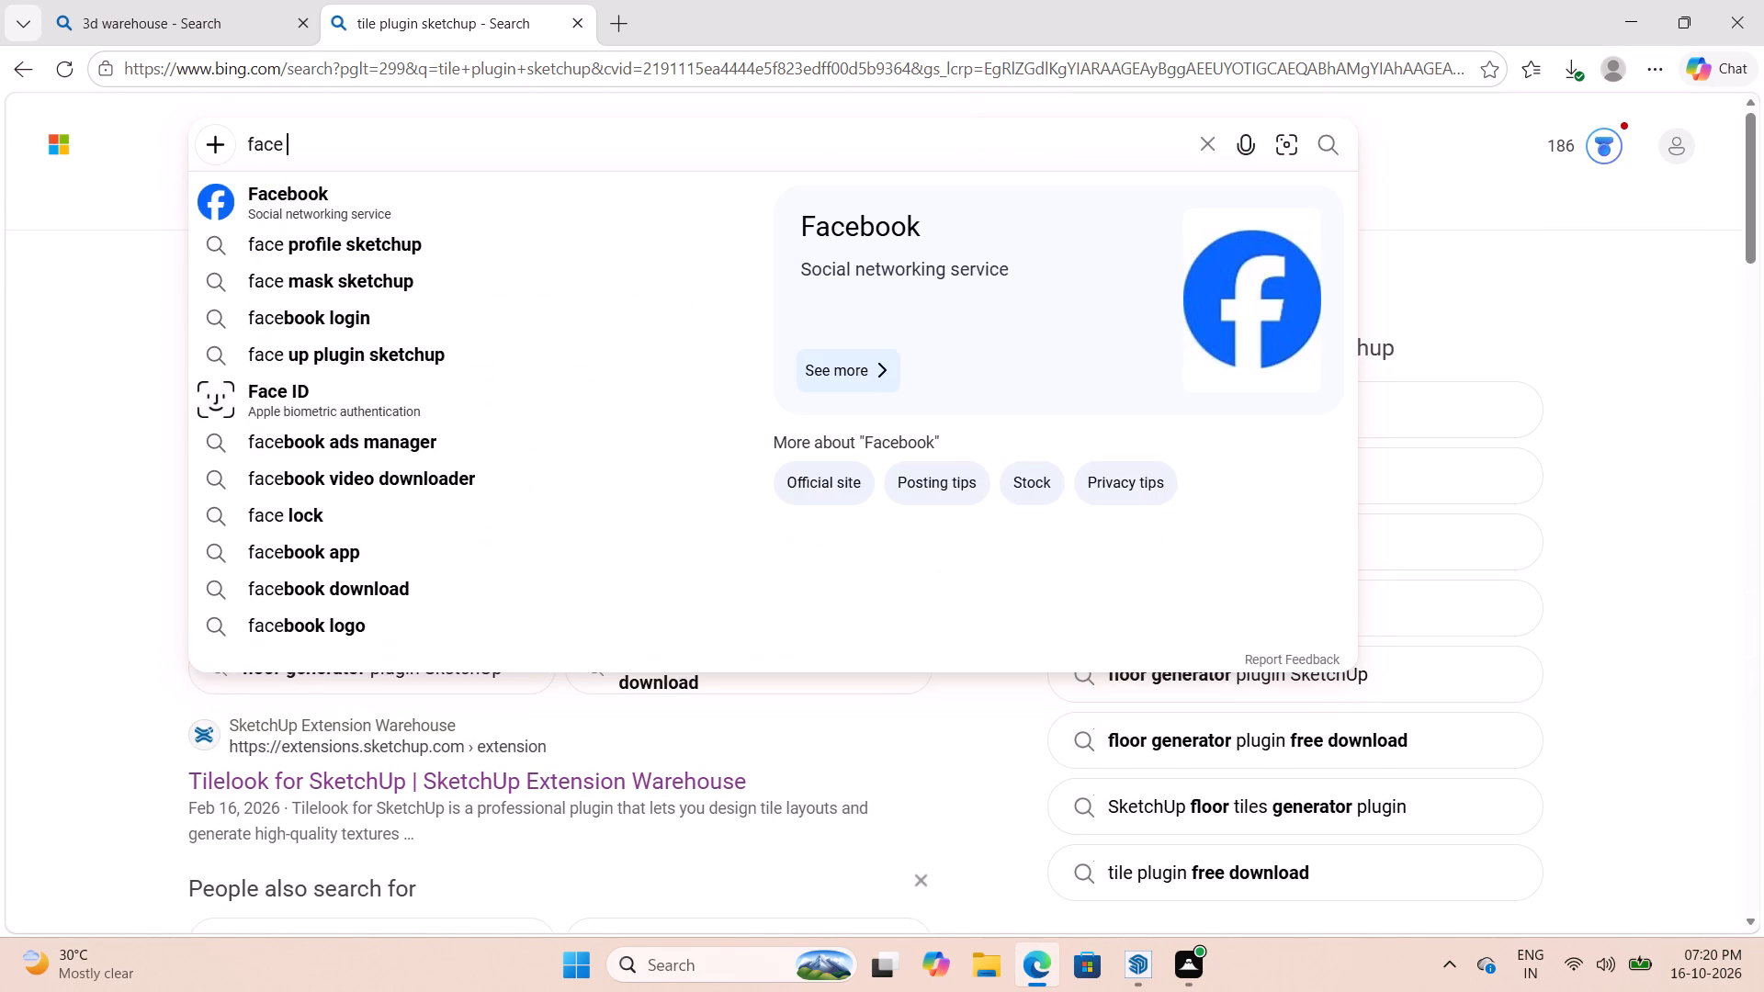
type("ARRA")
key("Down")
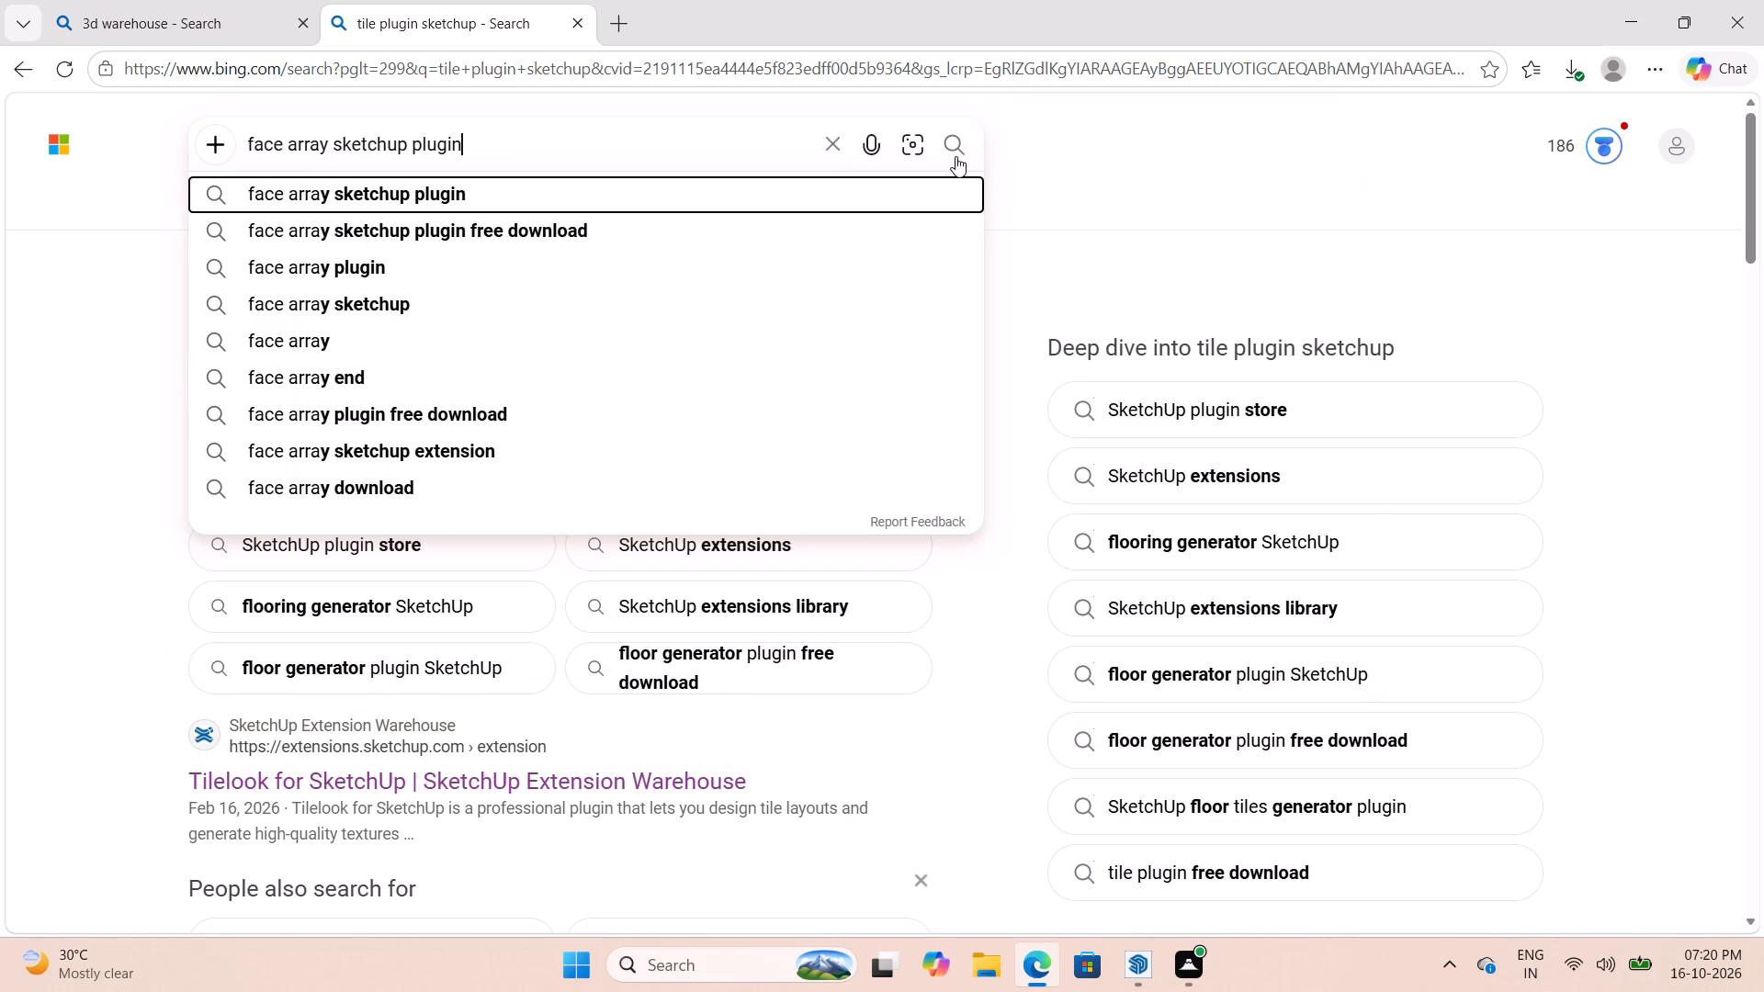
key("Return")
Open the SketchUp Community thread on Curic Face Array from the search results and read through its posts.
scroll(666, 370, "down", 4)
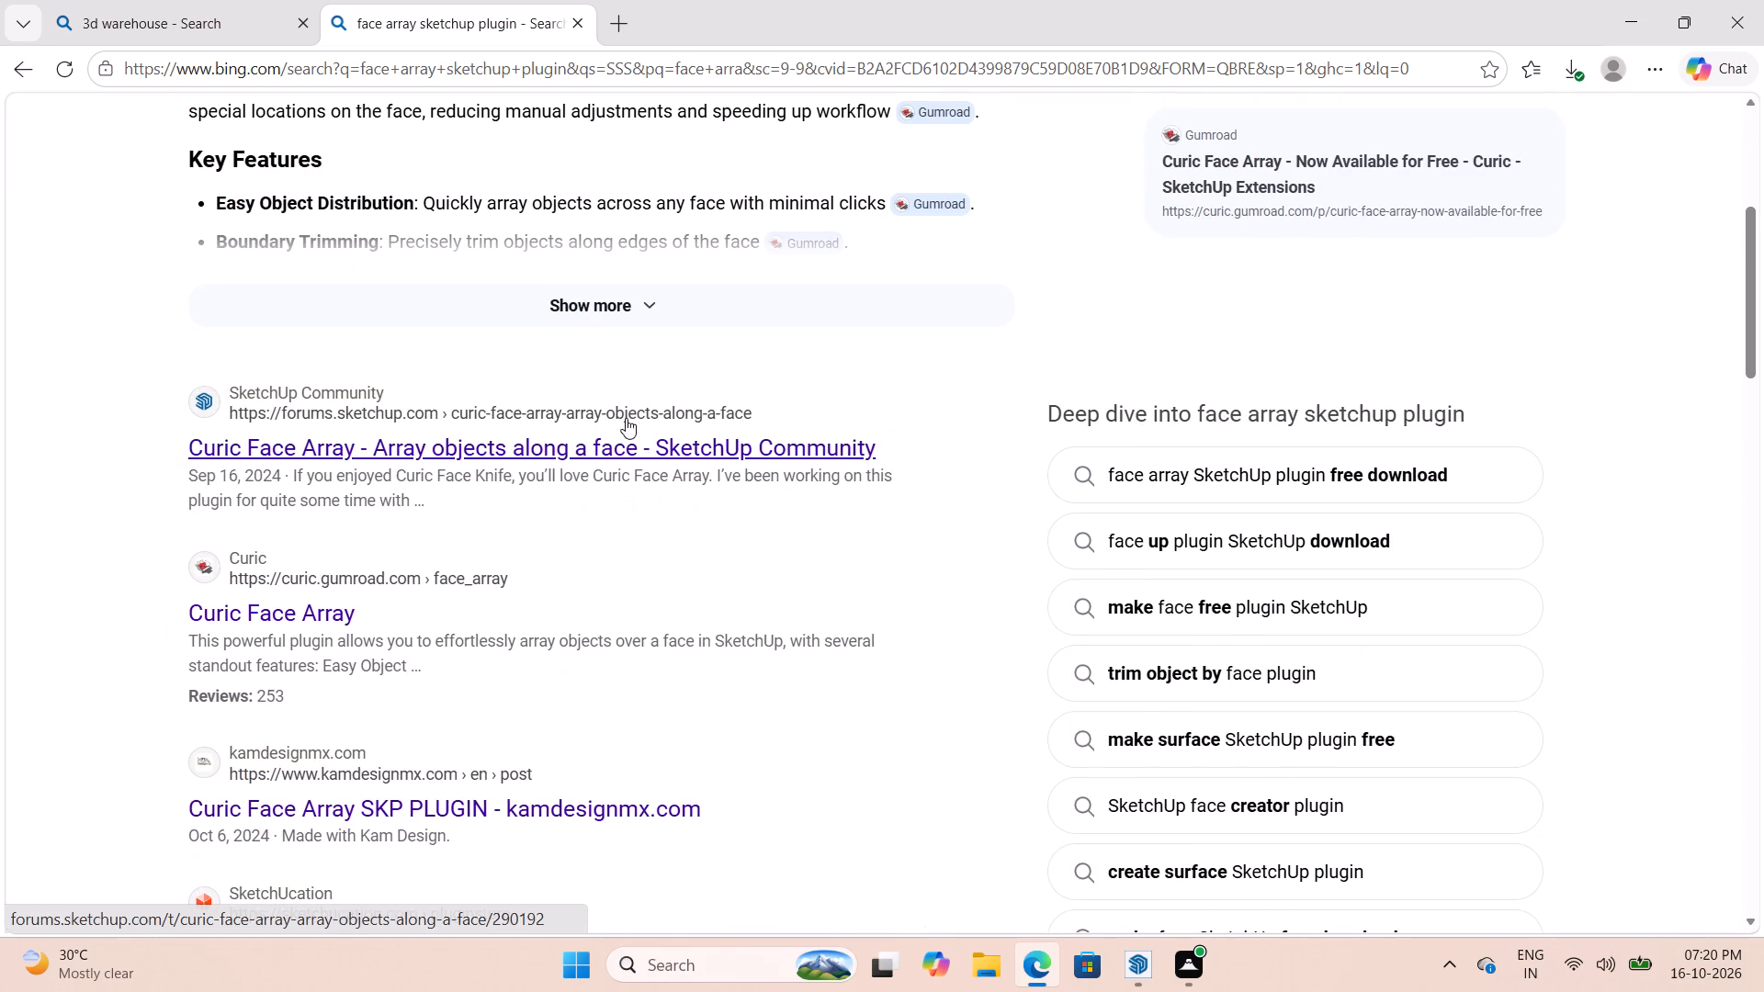
left_click(562, 446)
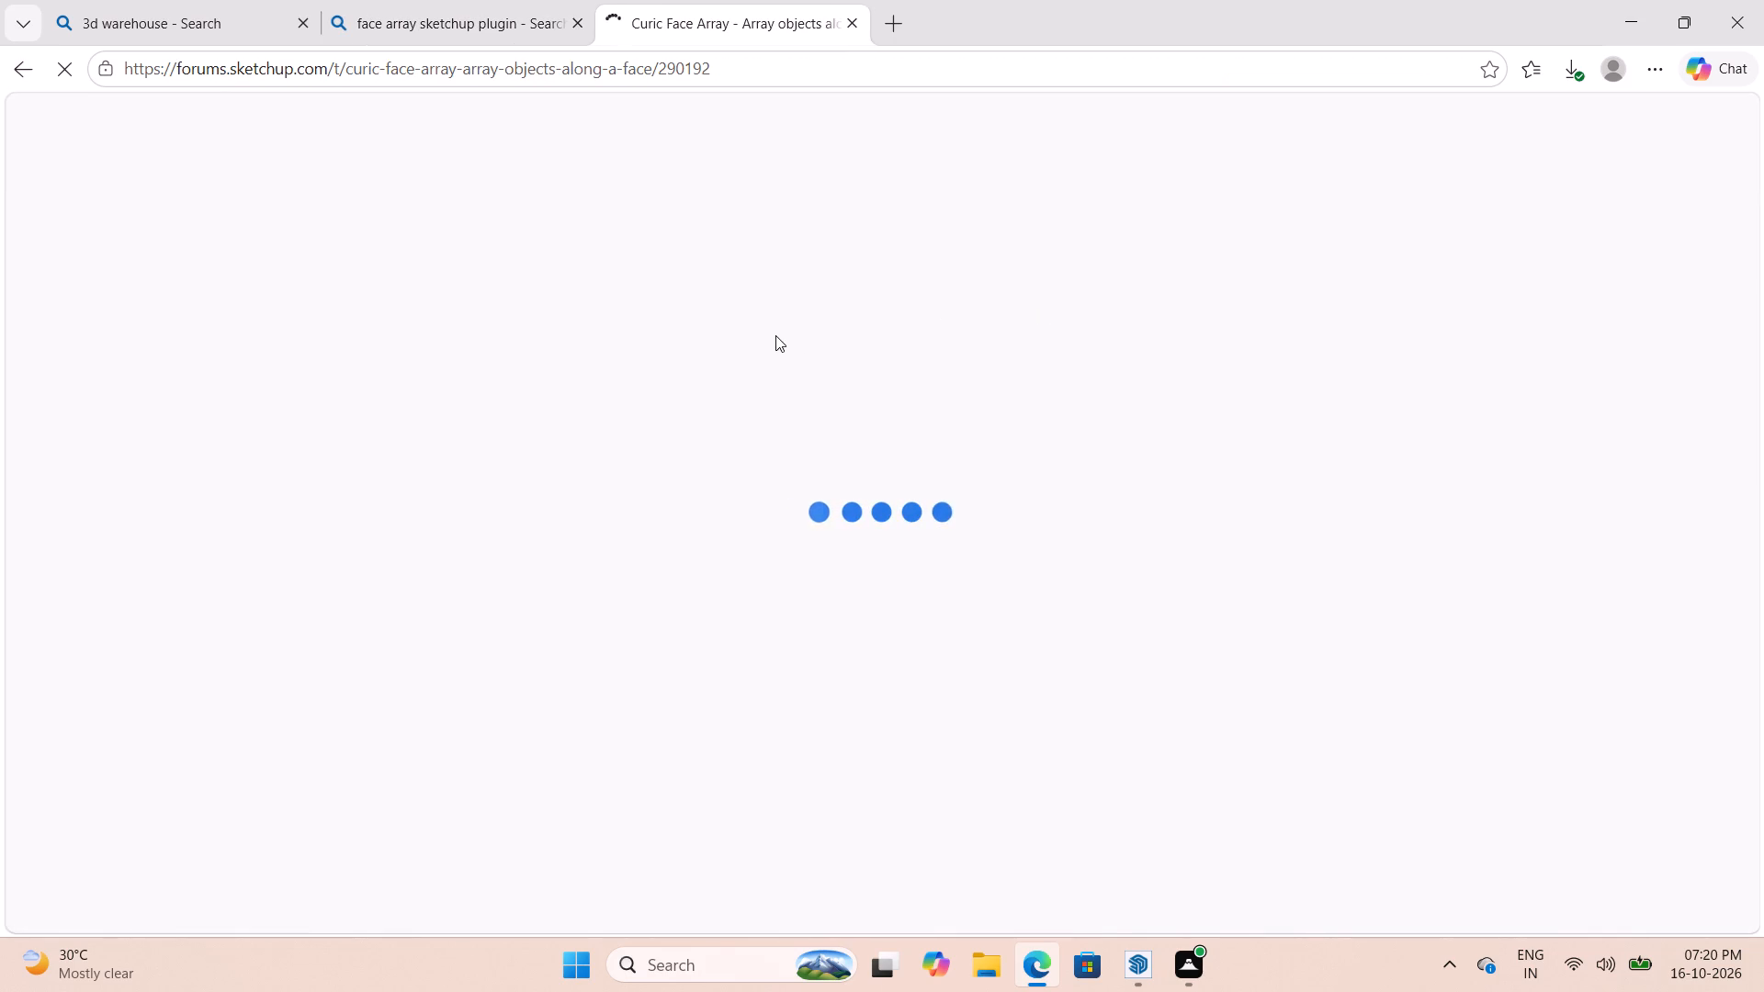
scroll(790, 378, "down", 4)
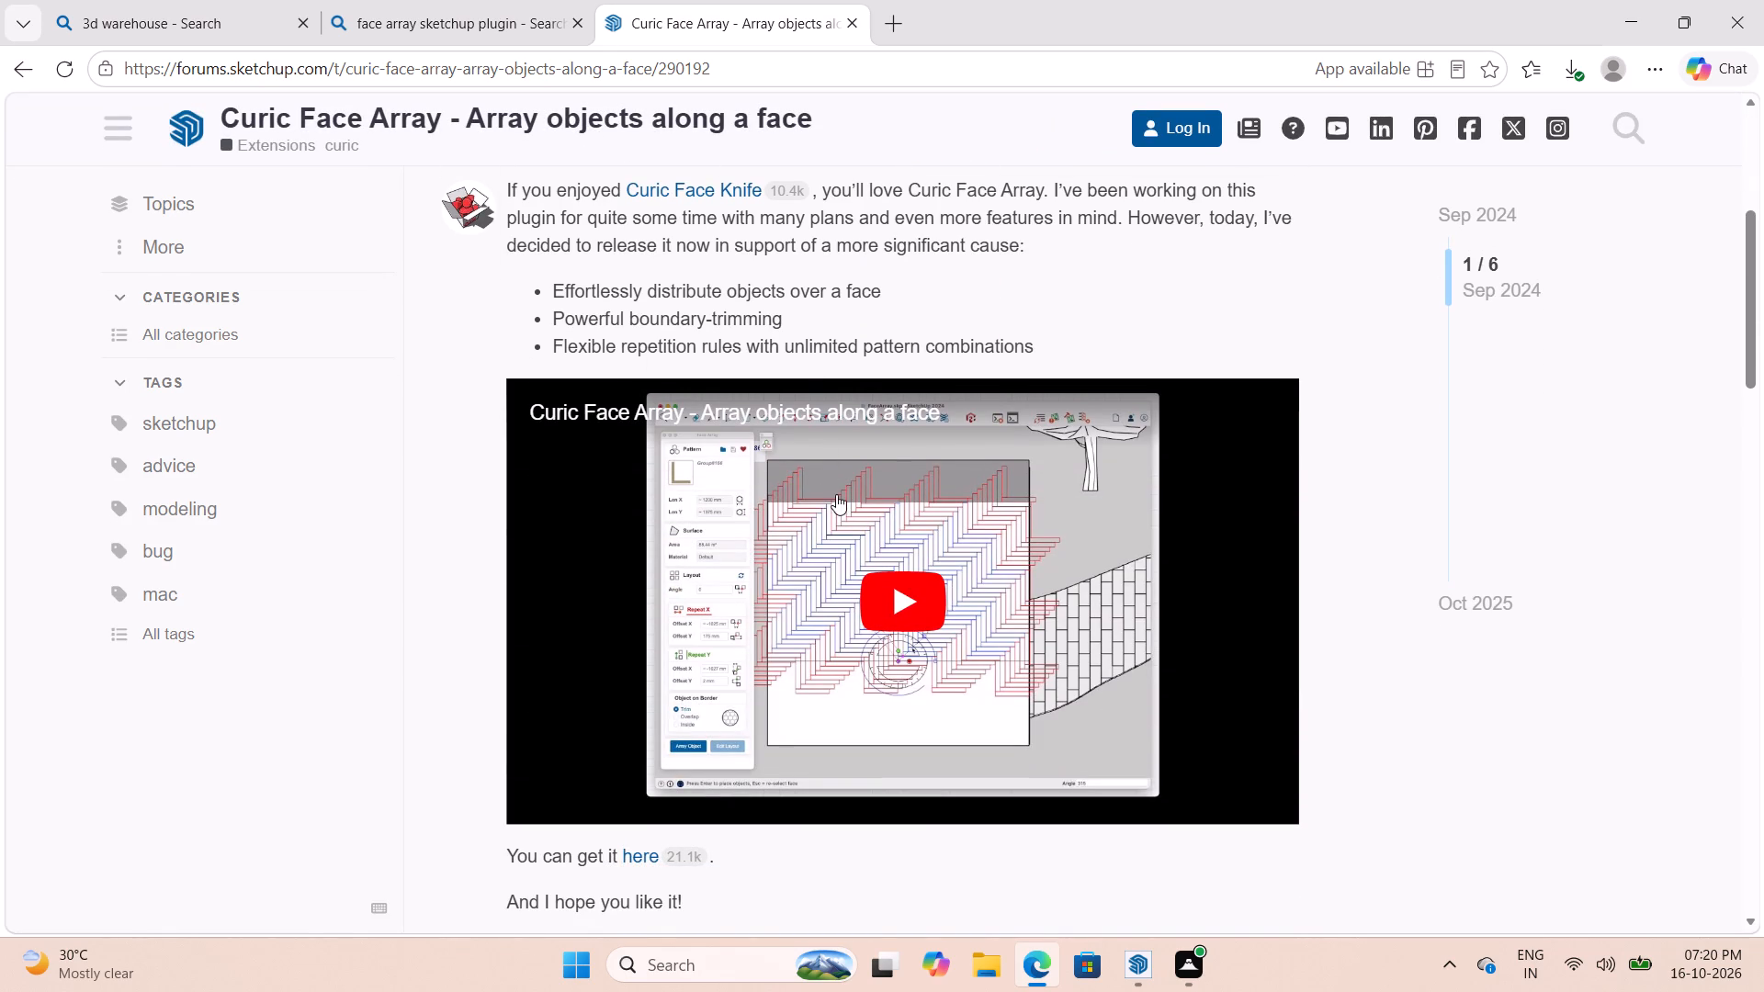
scroll(1192, 355, "up", 4)
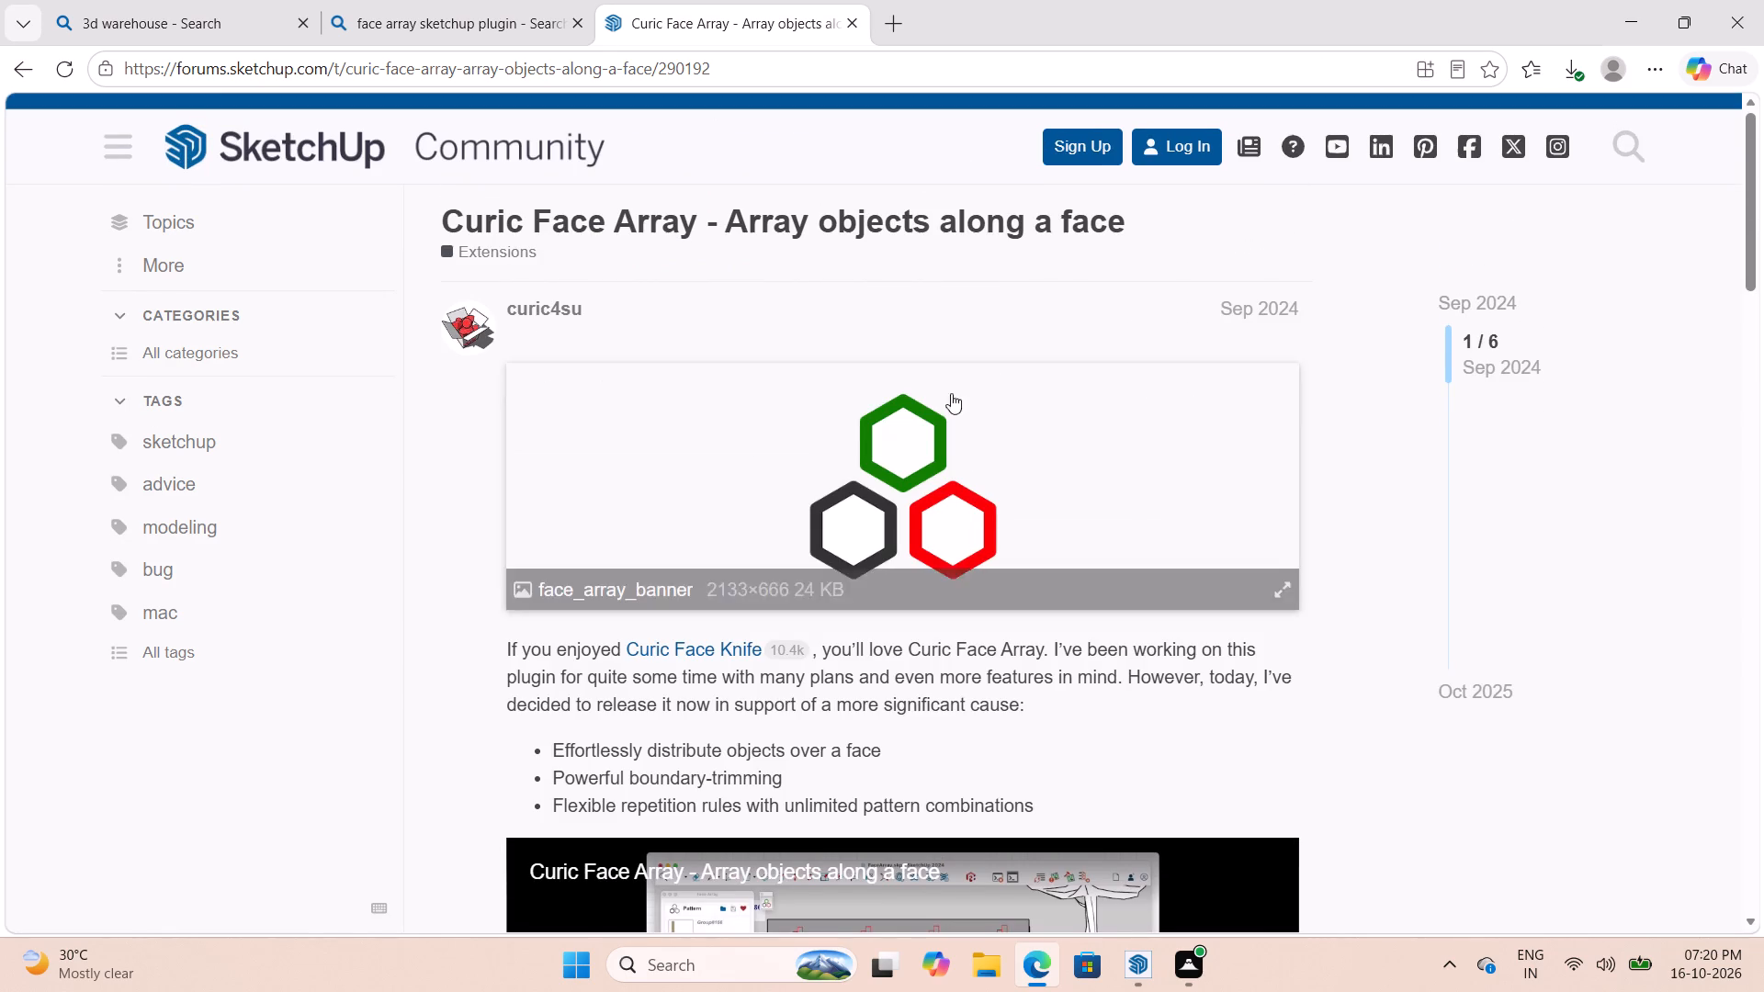
scroll(862, 402, "down", 12)
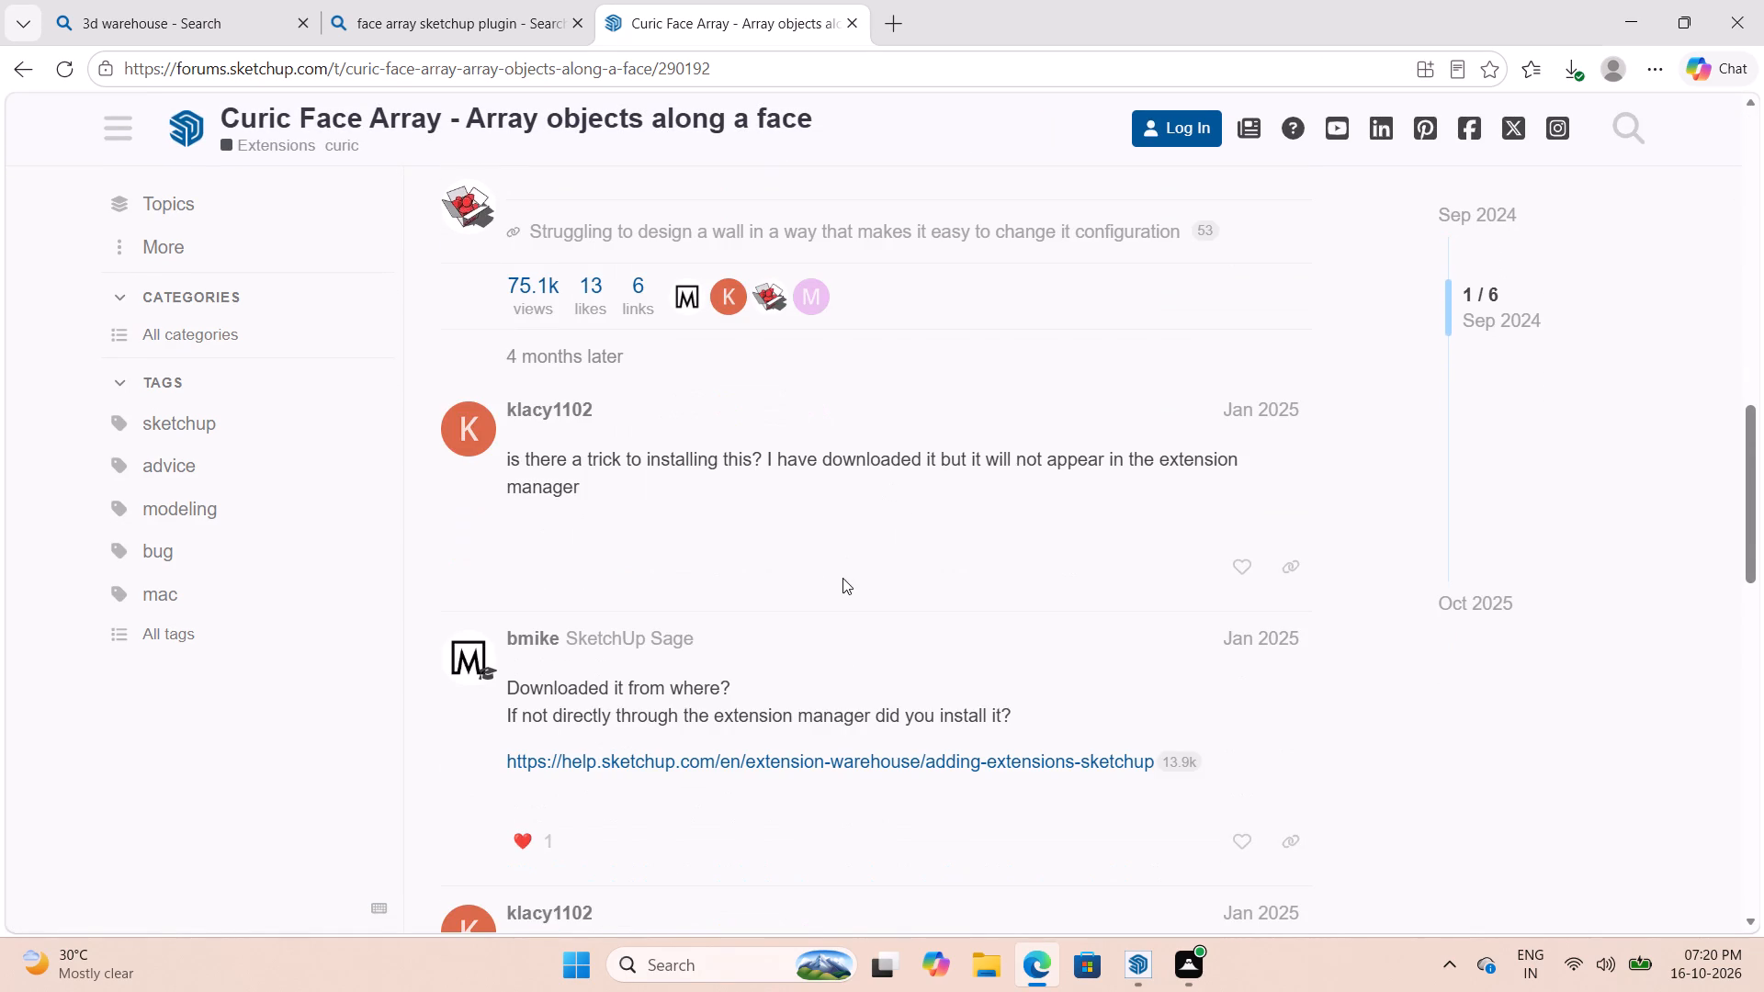
Open the thread's linked help article on adding extensions to SketchUp, skim it, and return to the search results.
left_click(914, 761)
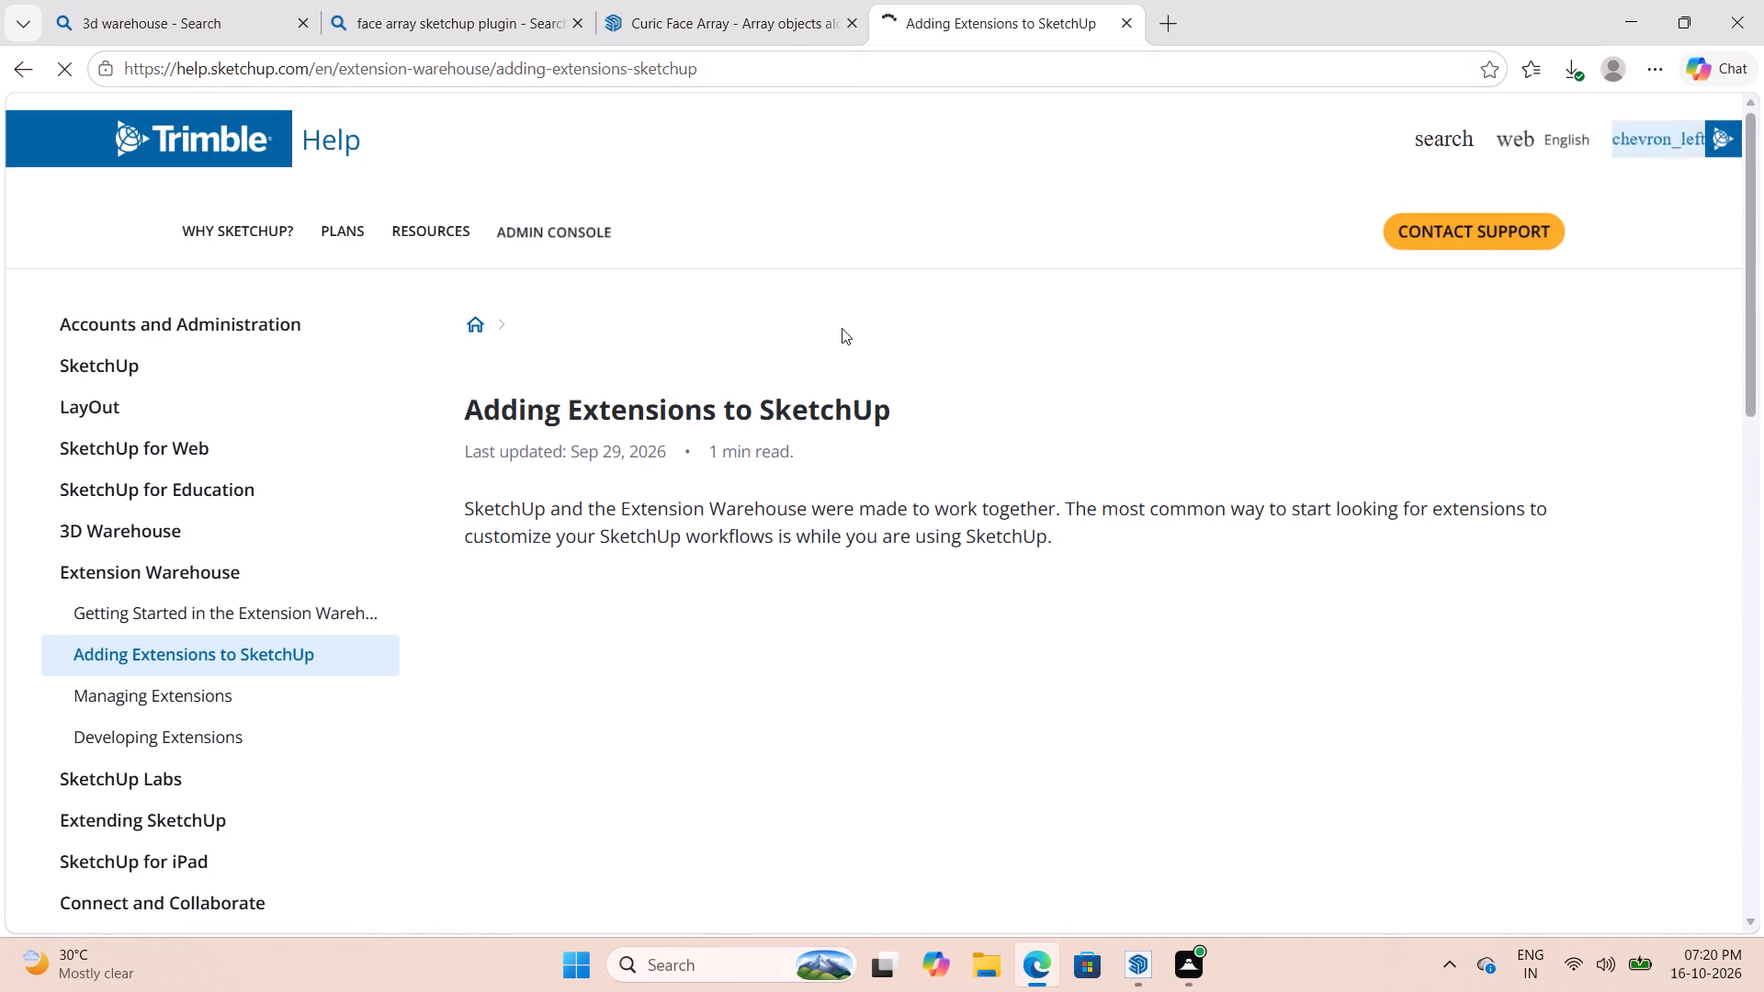
scroll(999, 349, "down", 10)
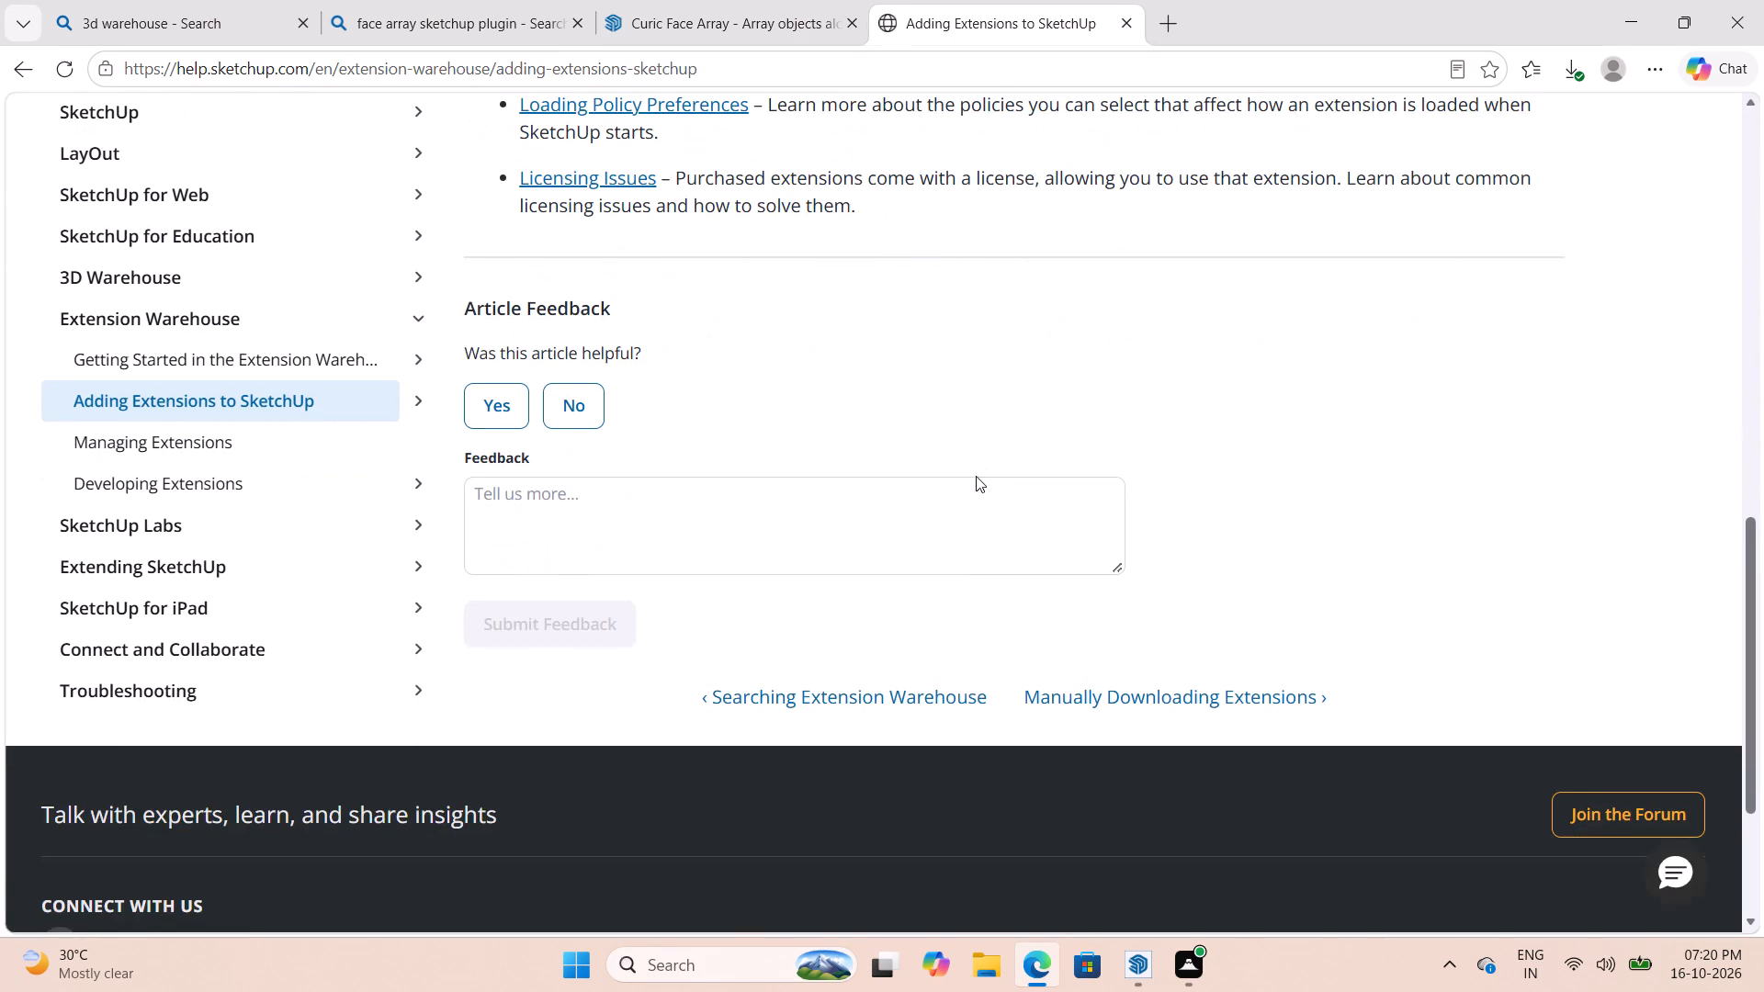
scroll(976, 476, "up", 11)
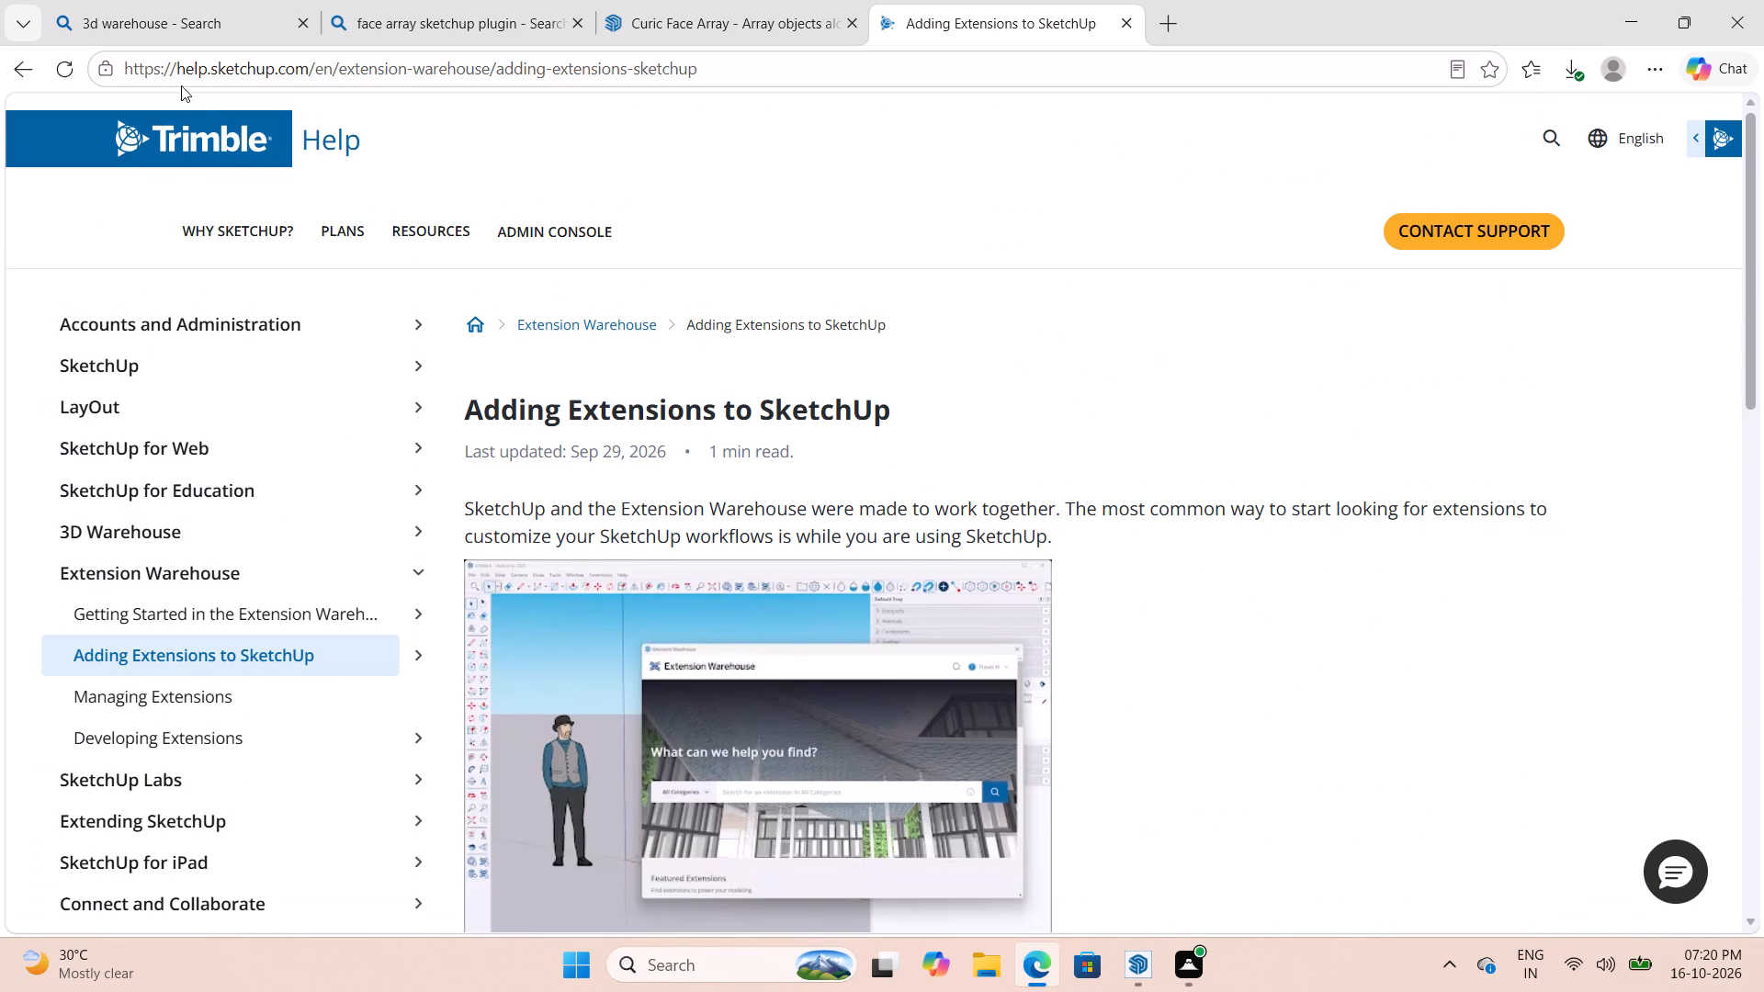
left_click(10, 84)
left_click(10, 83)
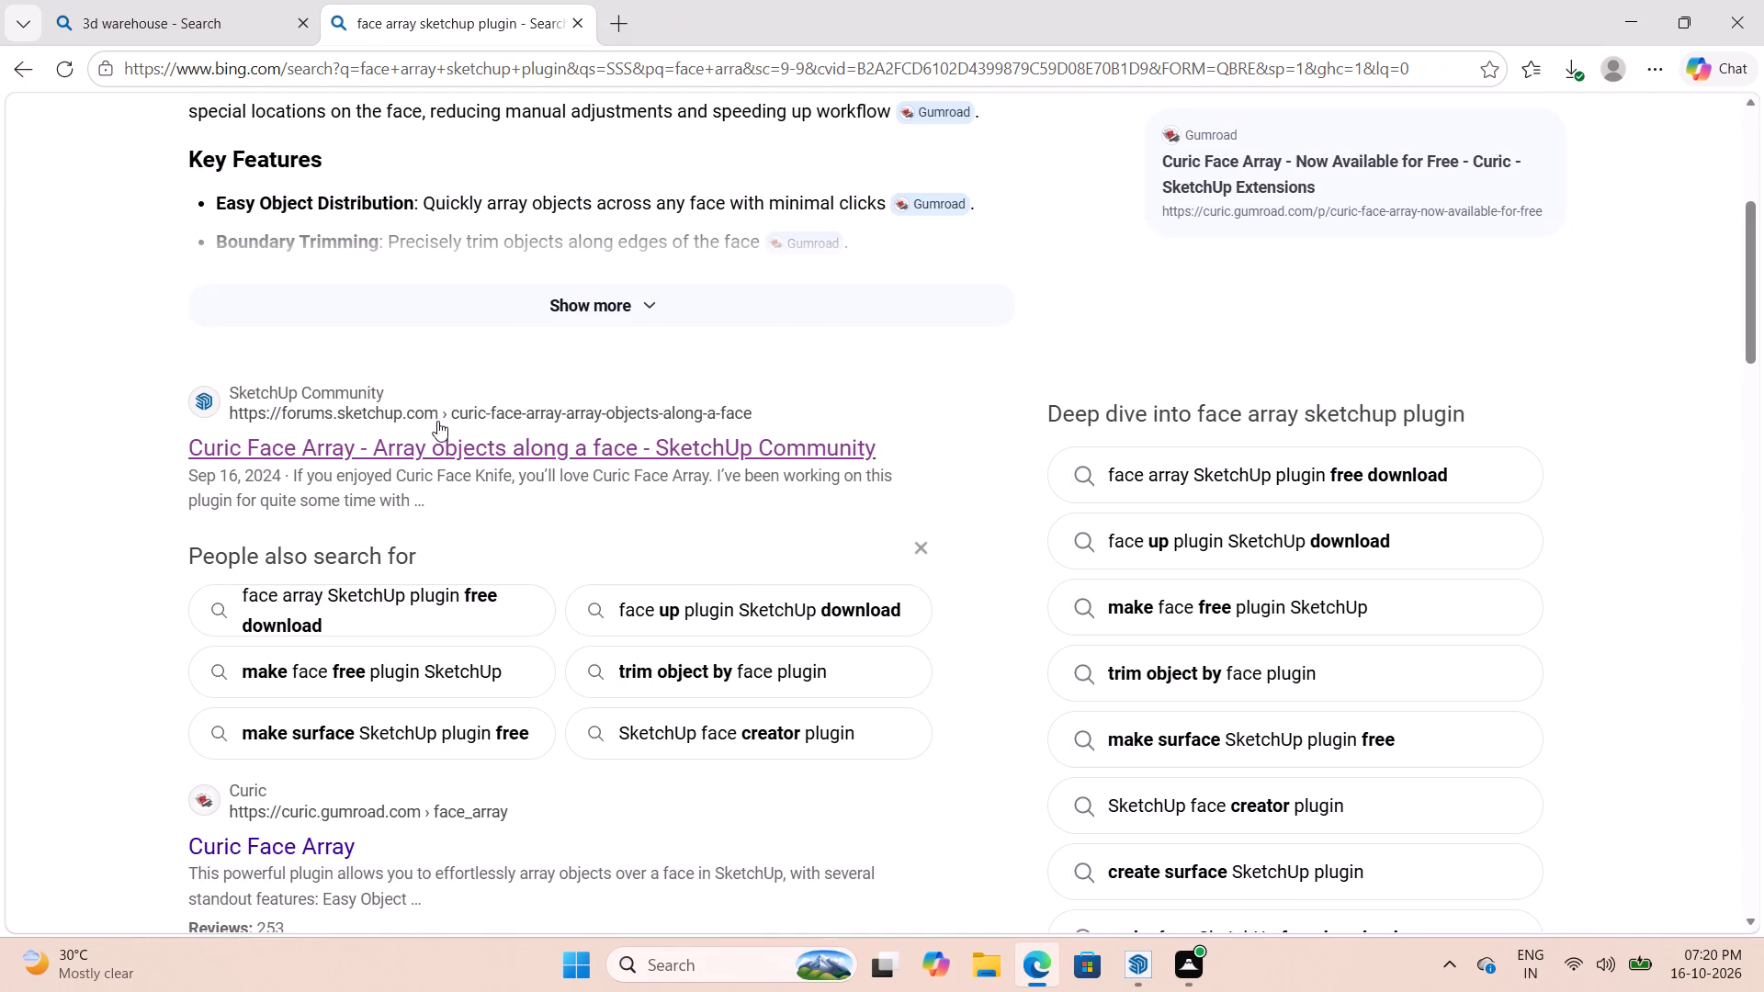
Open the Curic Face Array product page on Gumroad, review its description and price, and return to the search results.
scroll(441, 430, "up", 5)
scroll(591, 282, "down", 9)
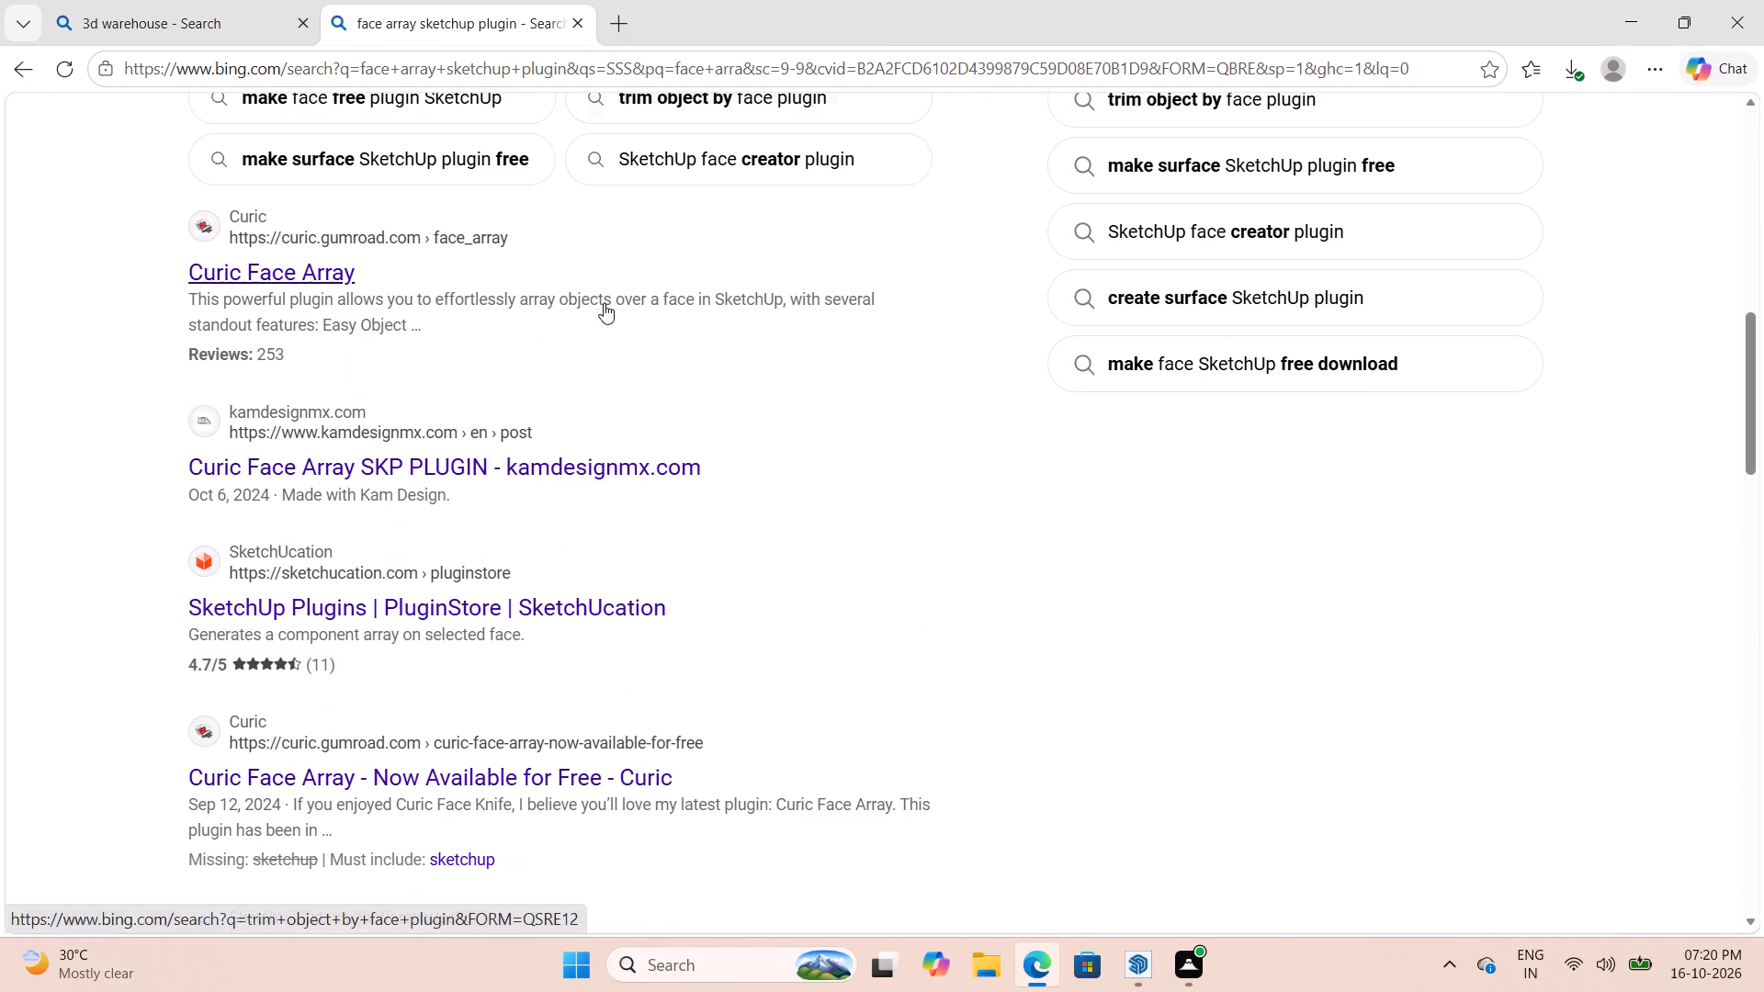
left_click(288, 255)
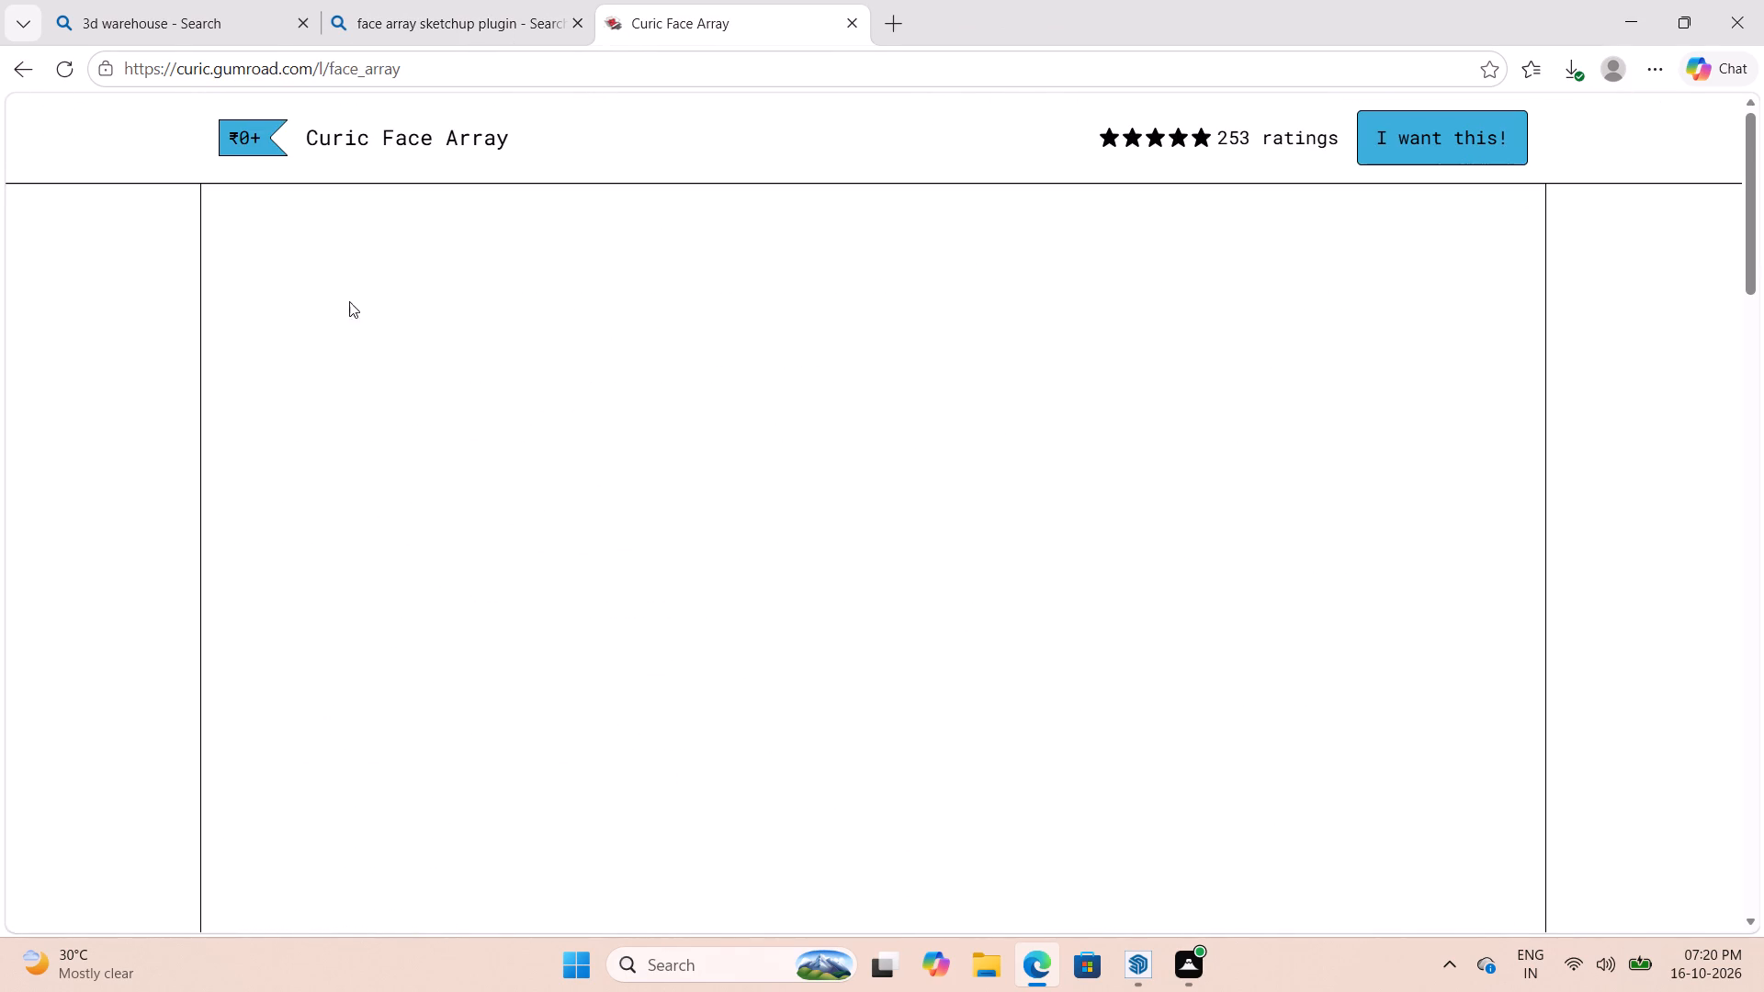
scroll(1096, 356, "down", 9)
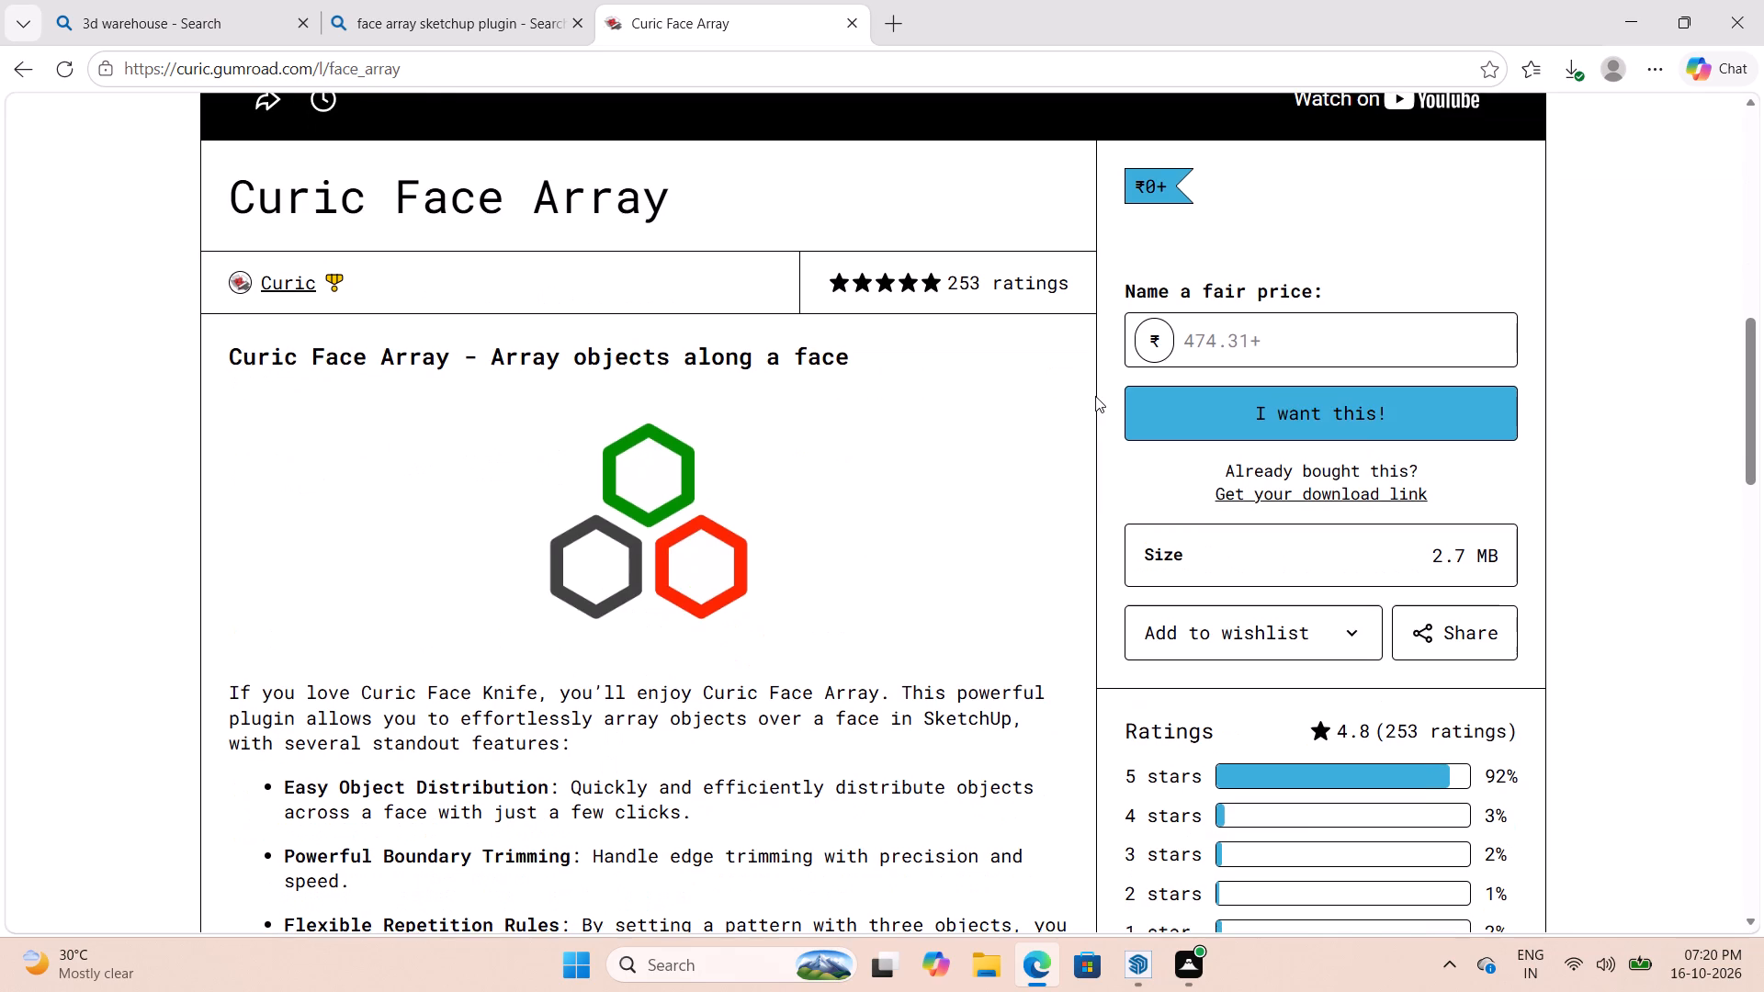
scroll(1115, 442, "down", 6)
scroll(1129, 466, "up", 17)
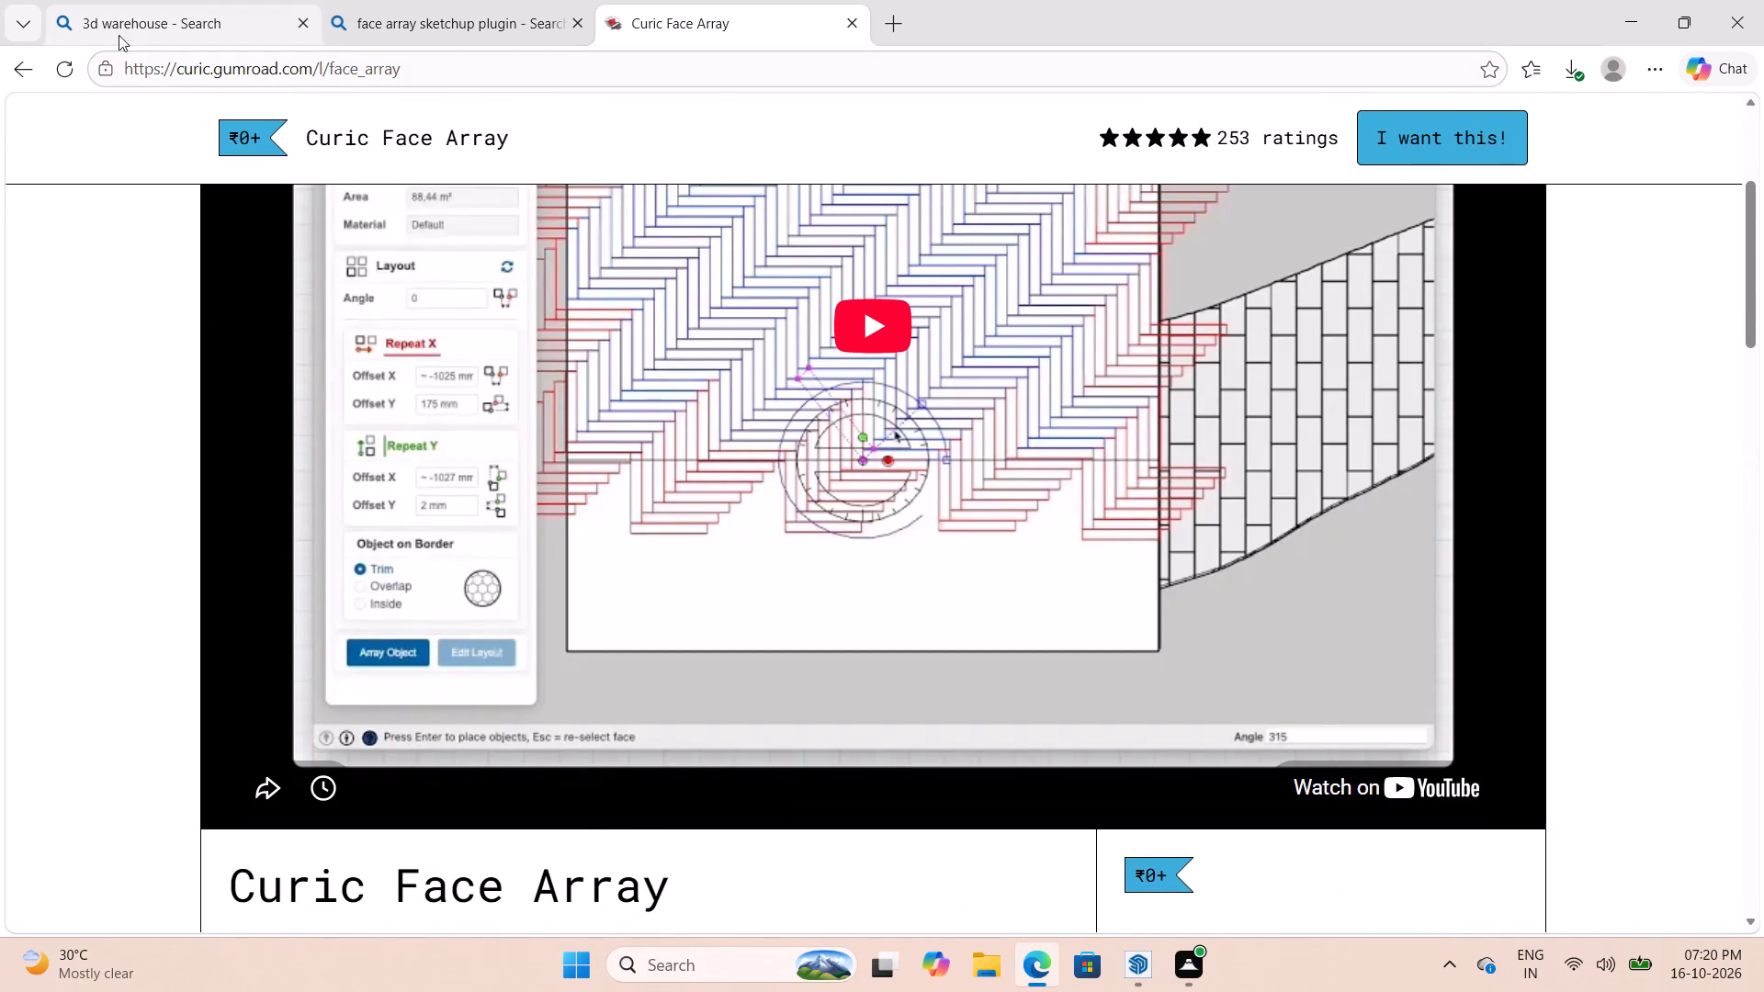
left_click(4, 61)
Open the kamdesignmx.com Curic Face Array SKP PLUGIN result and download curic_face_array_v0.7.1-yagi.zip from its page.
scroll(824, 428, "down", 5)
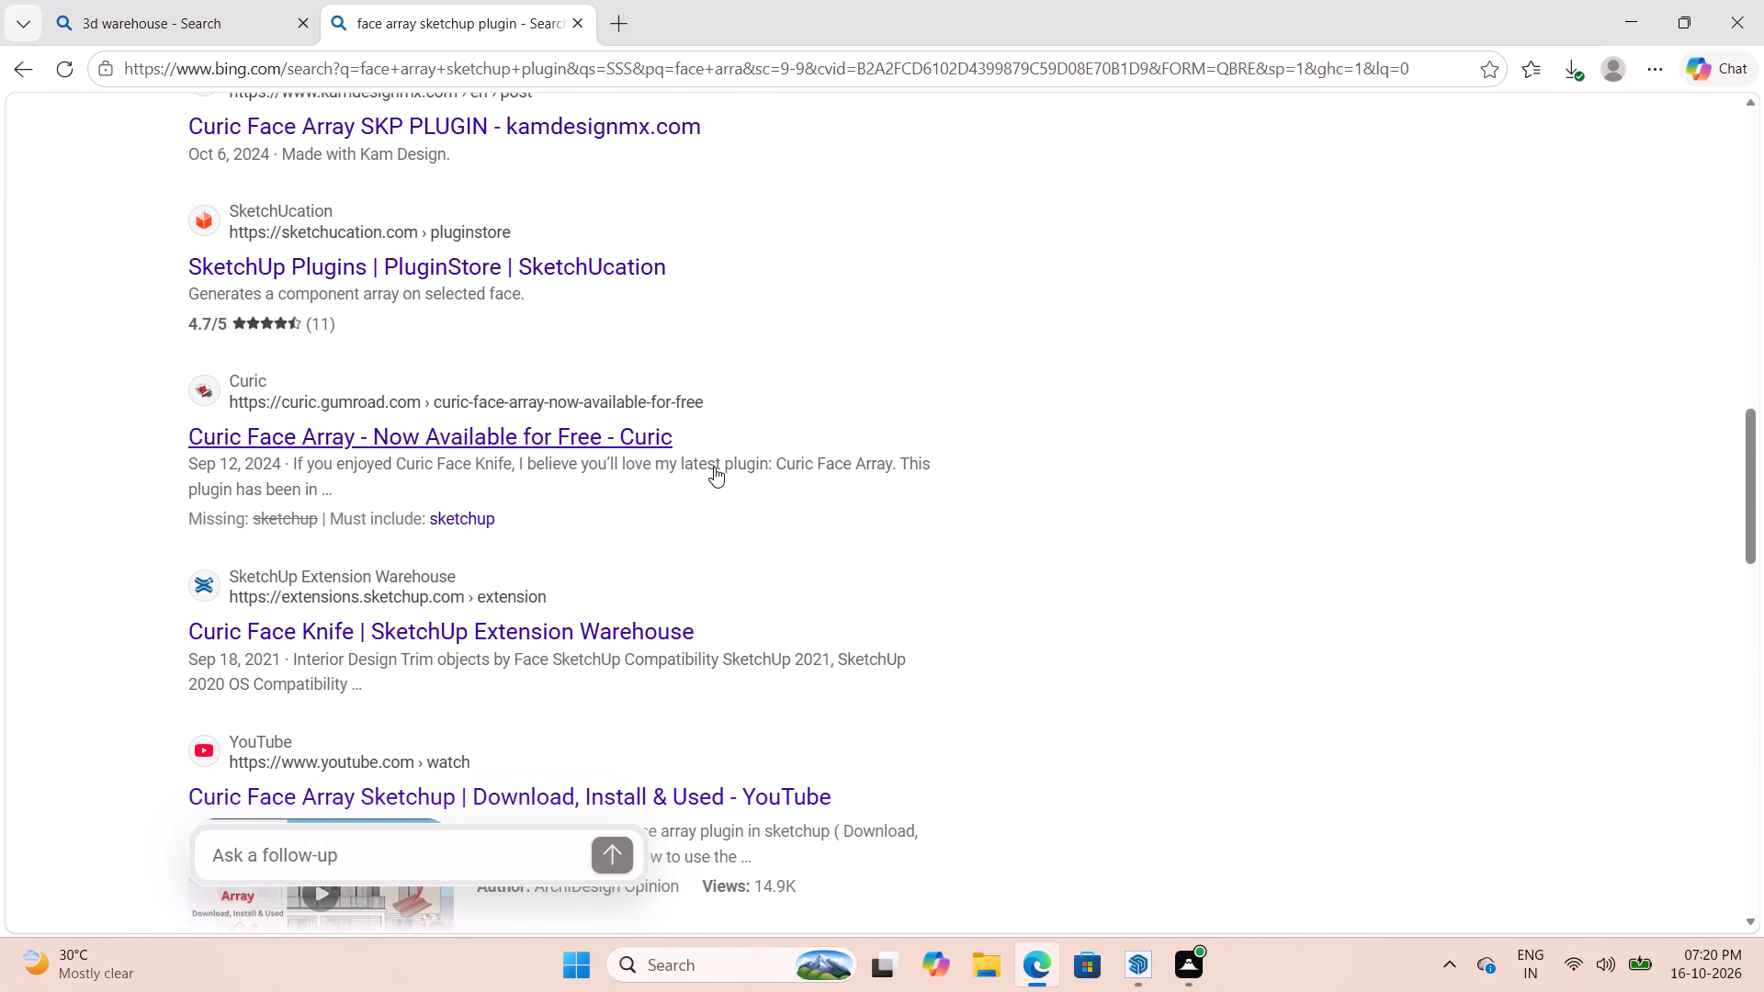
scroll(722, 498, "down", 5)
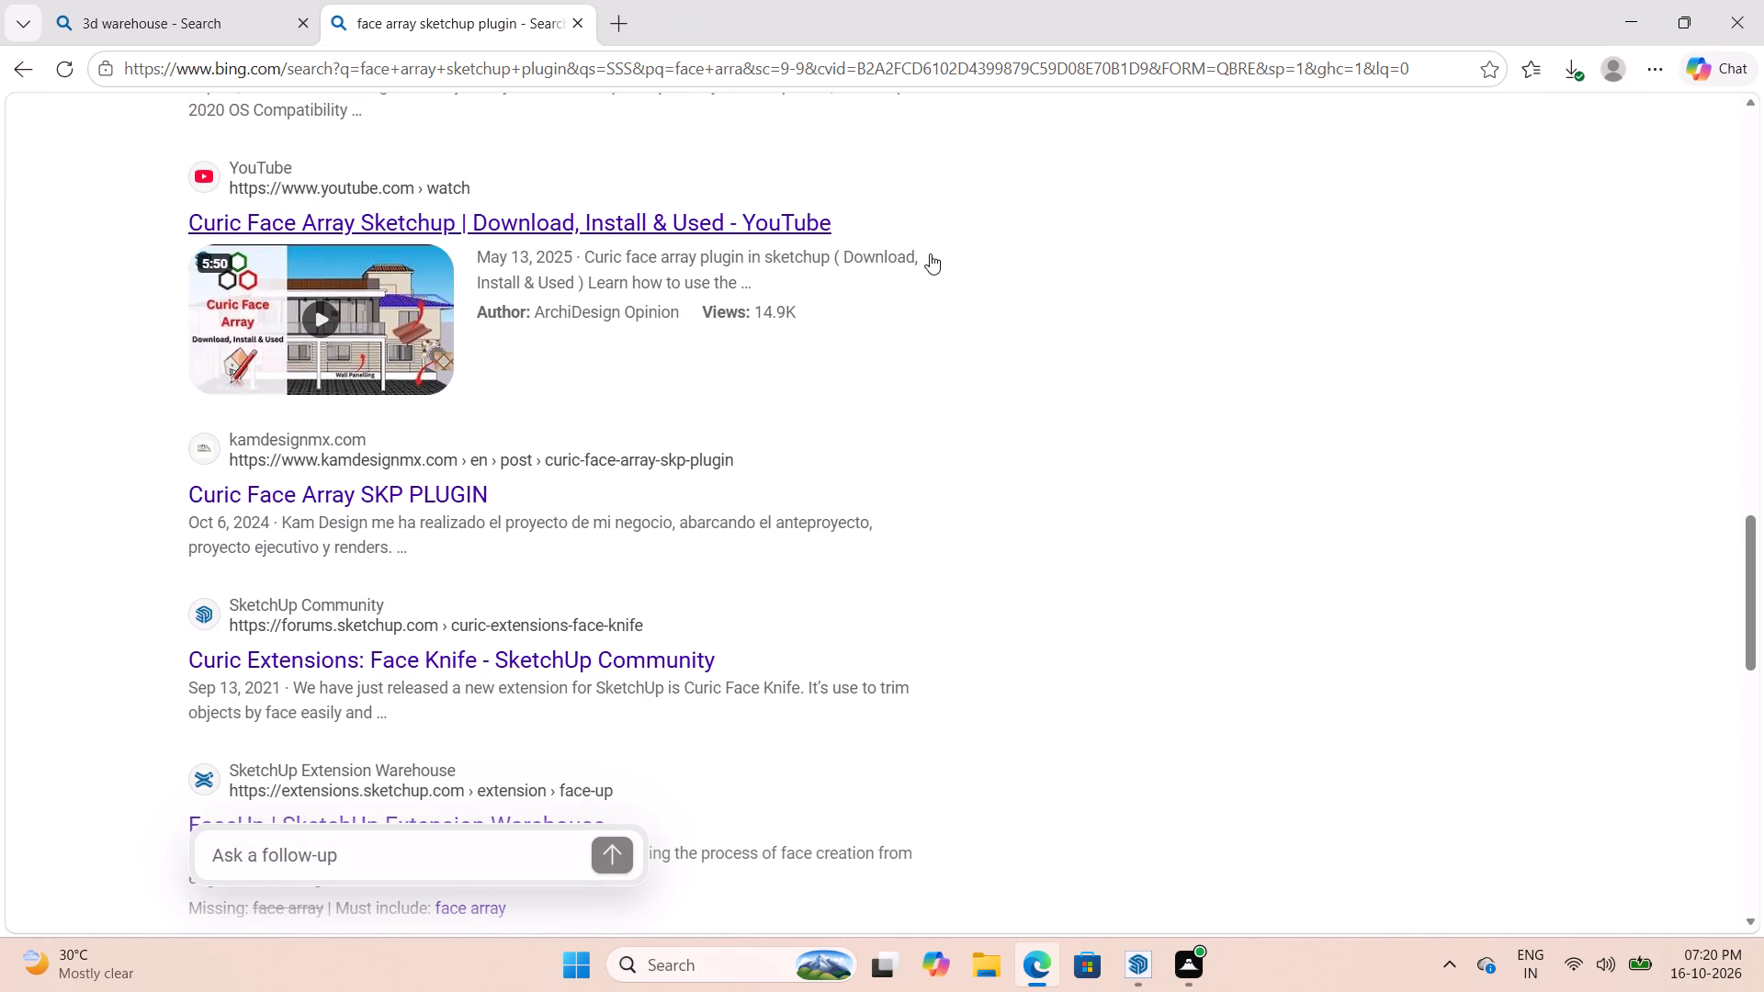
left_click(421, 500)
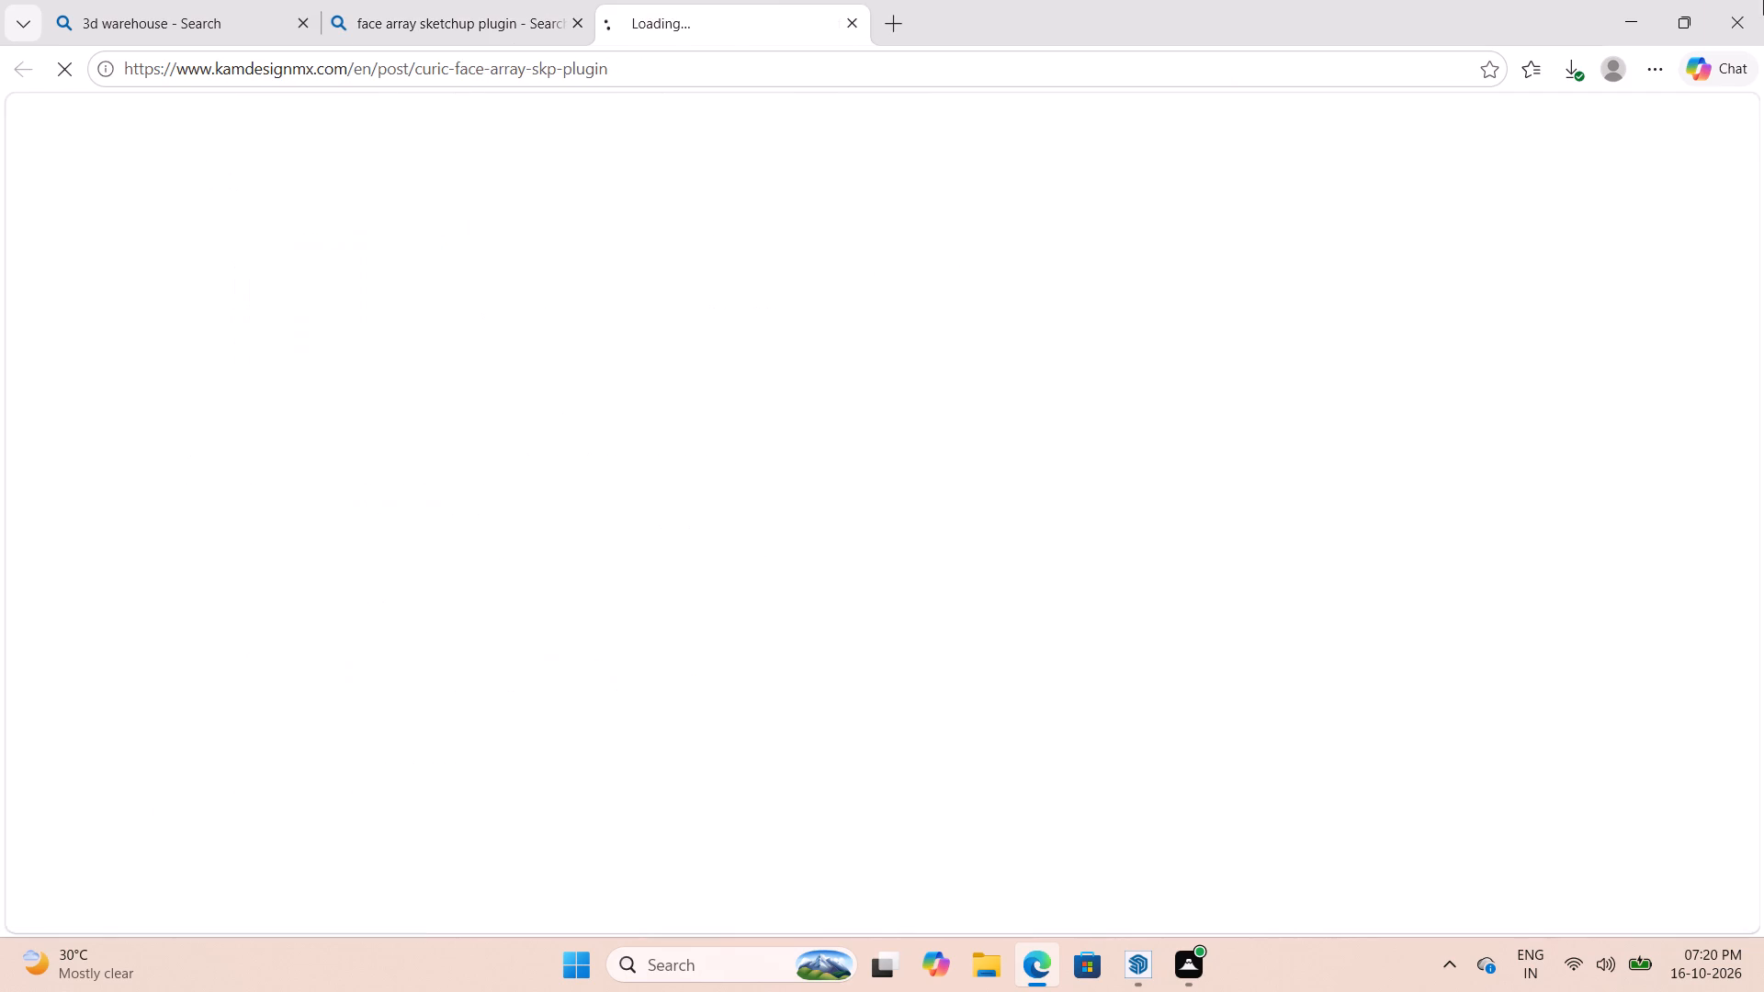
scroll(905, 458, "down", 4)
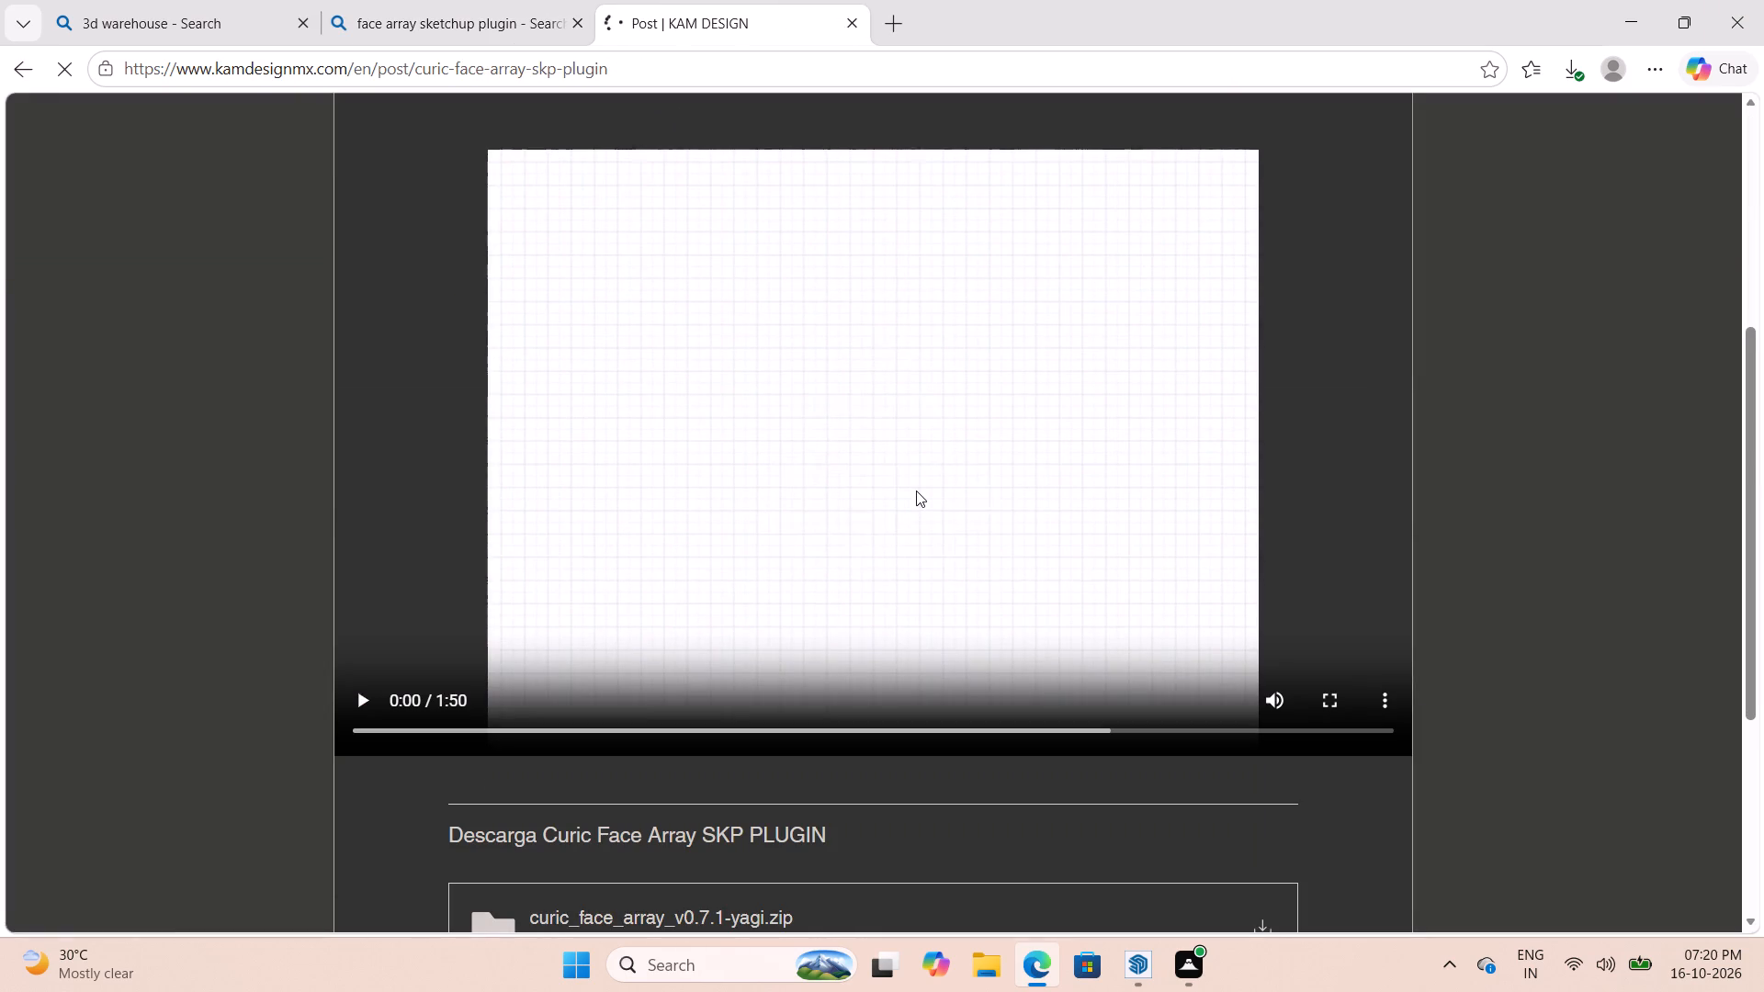
scroll(907, 490, "down", 6)
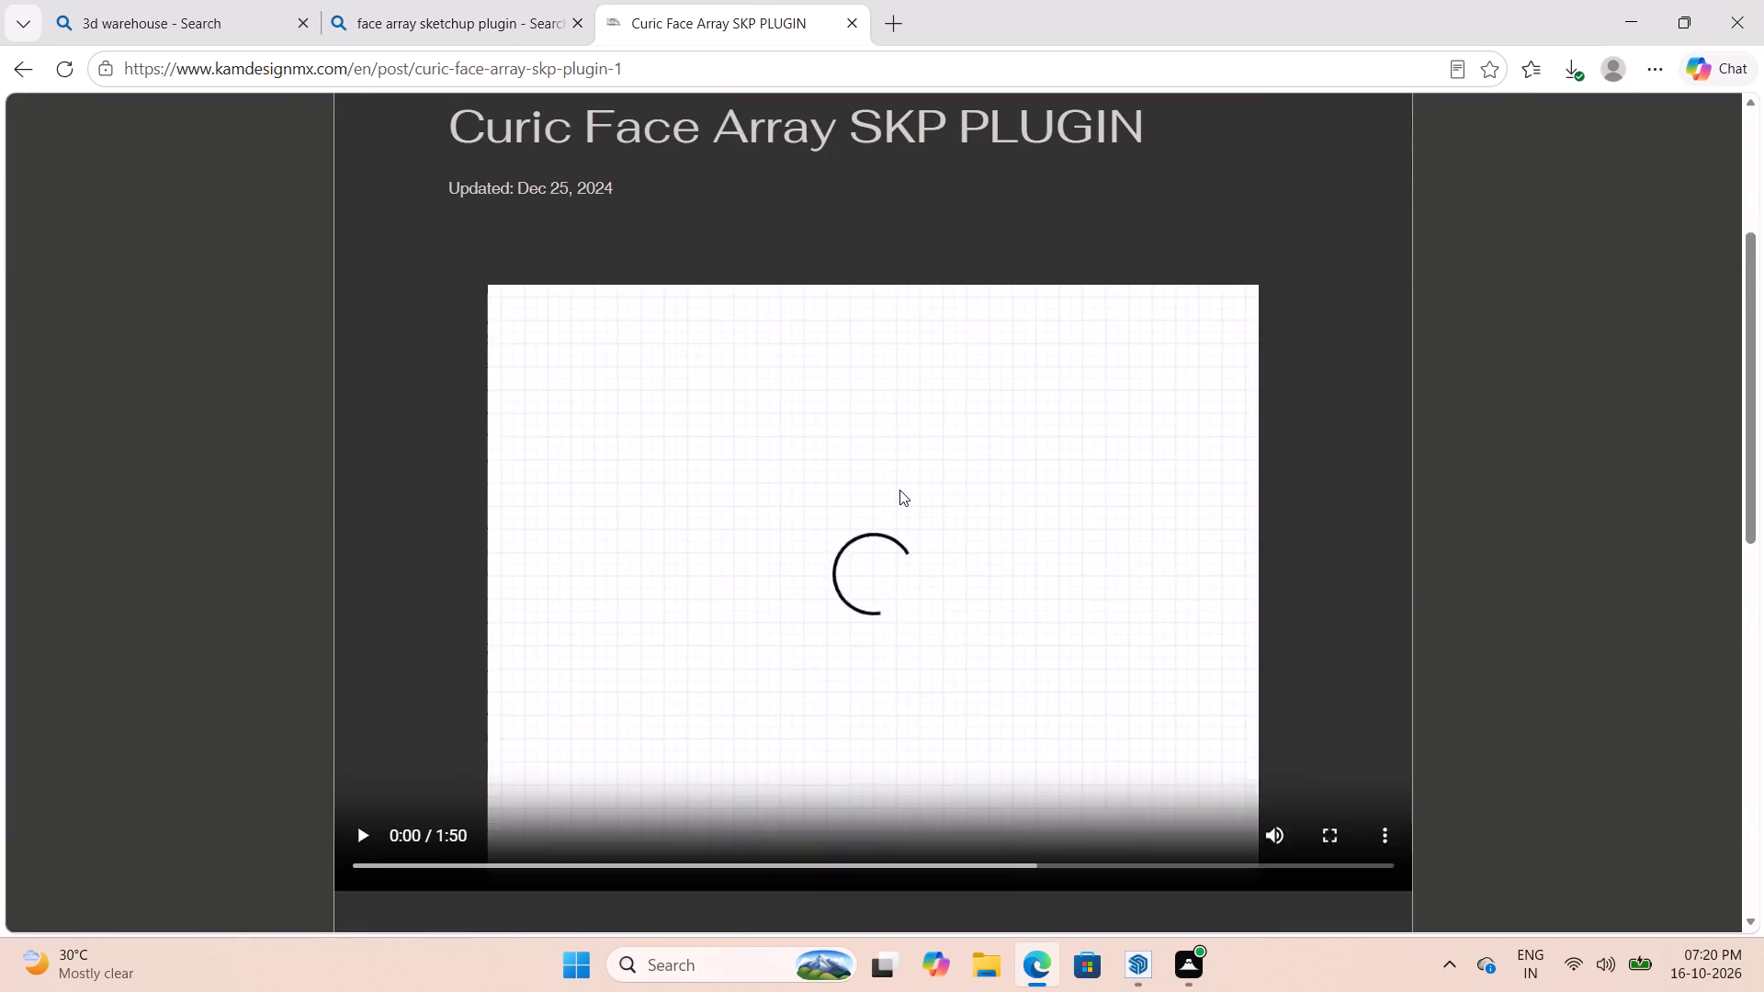
scroll(899, 490, "down", 2)
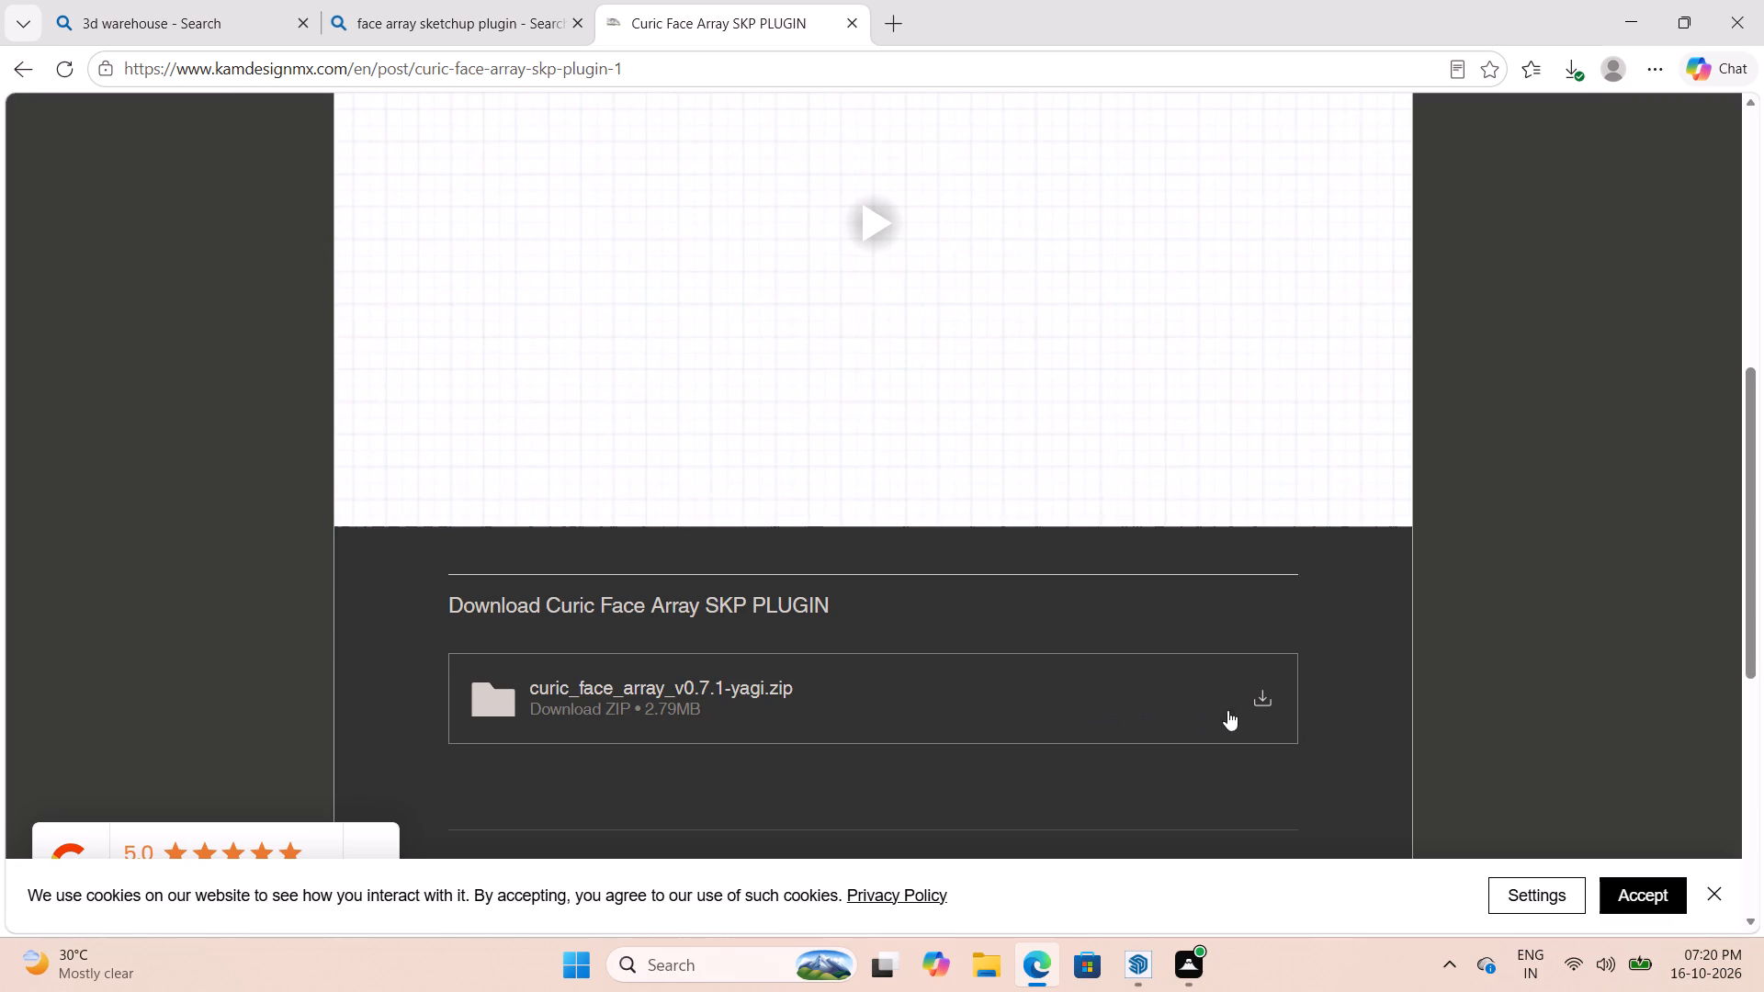
left_click(1263, 710)
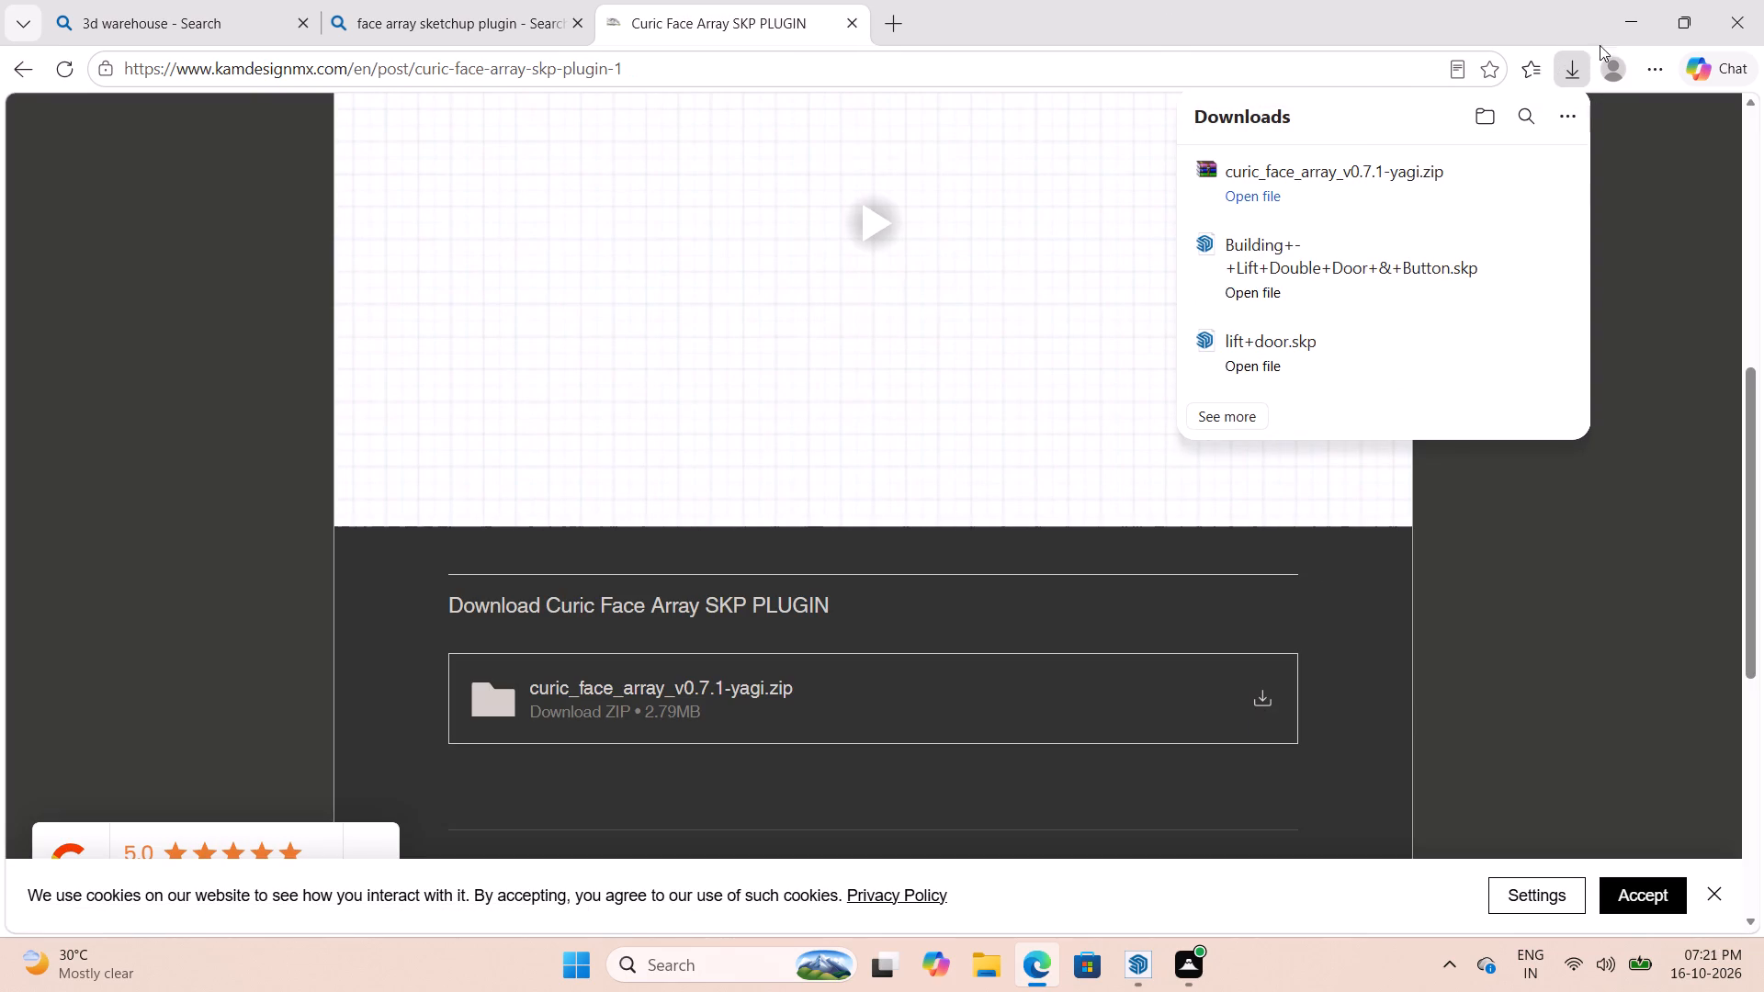
Show the downloaded curic_face_array_v0.7.1-yagi archive in the Downloads folder.
left_click(1515, 177)
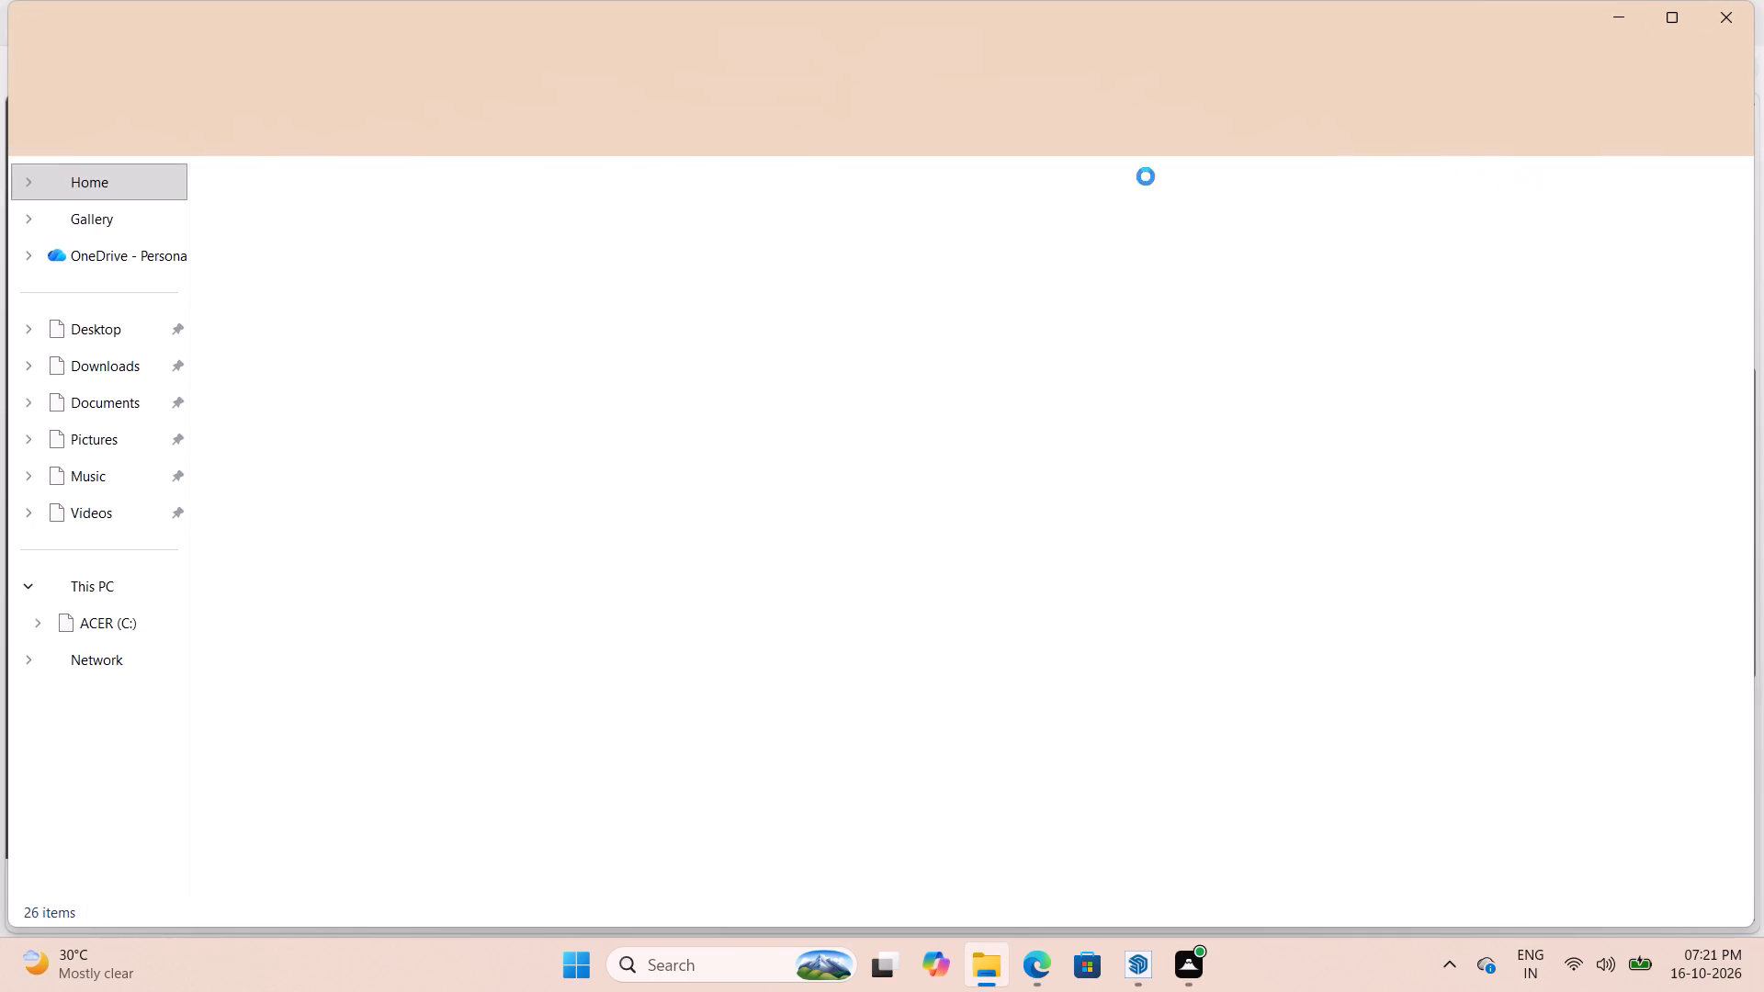
right_click(399, 235)
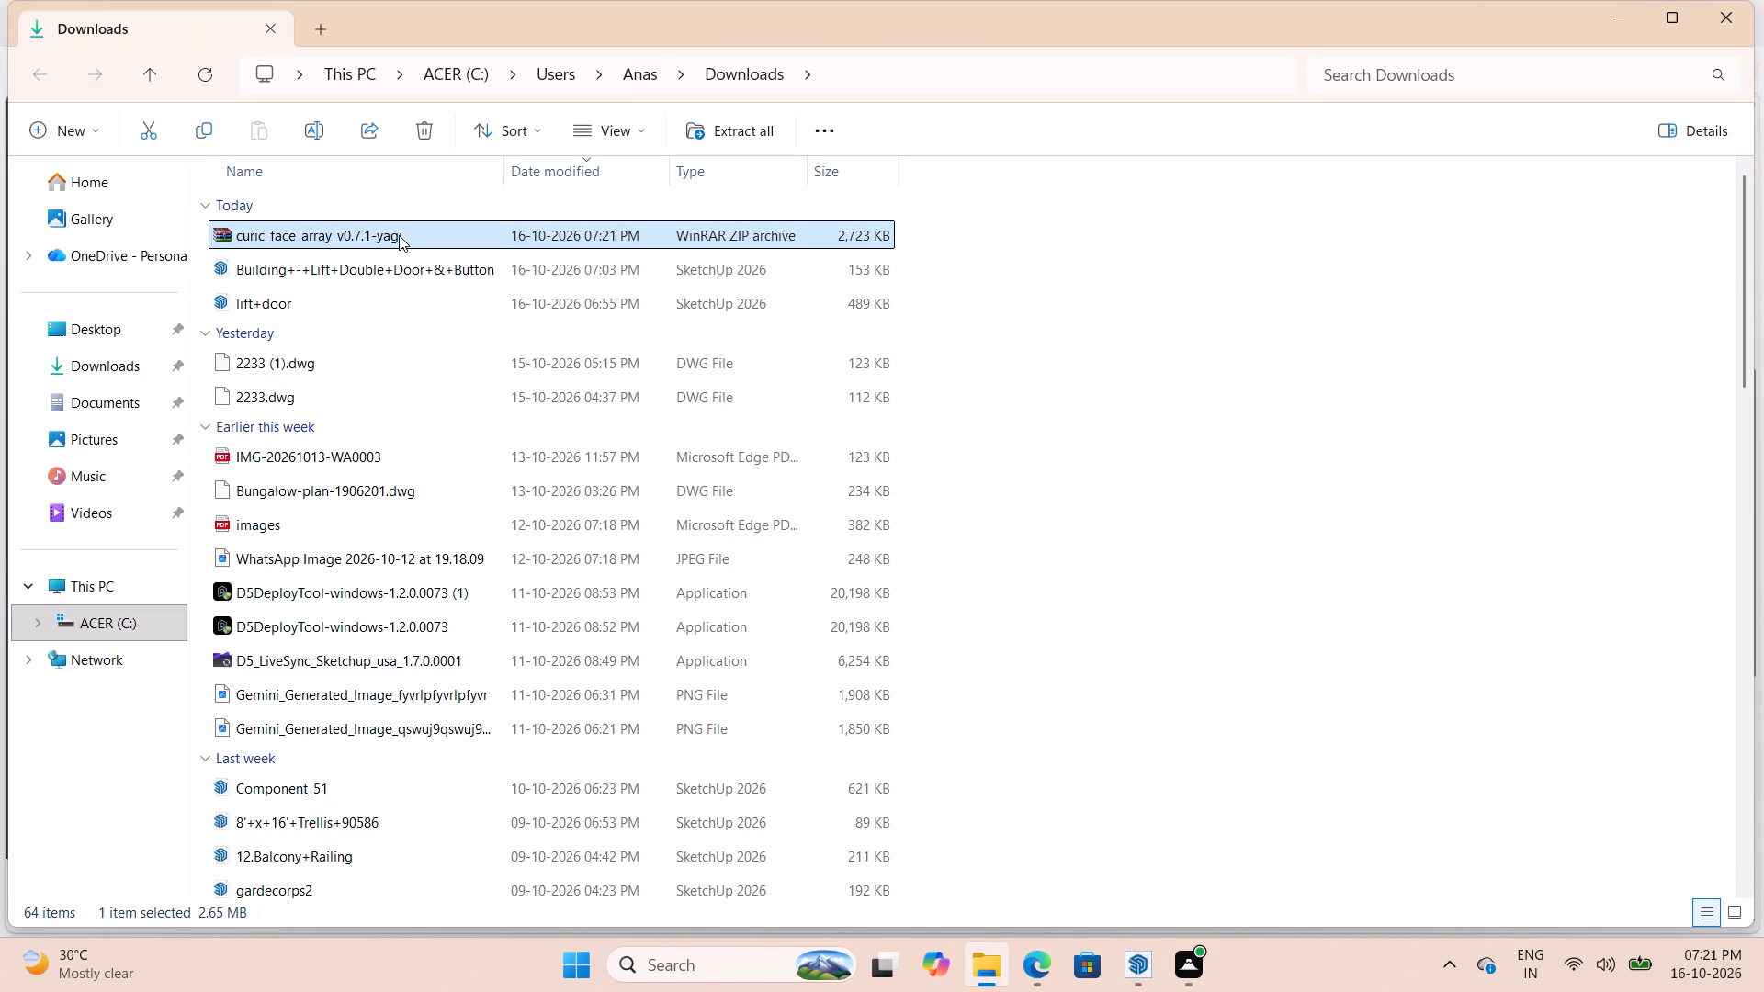
Delete the lift+door SketchUp file from the Downloads folder.
left_click(350, 263)
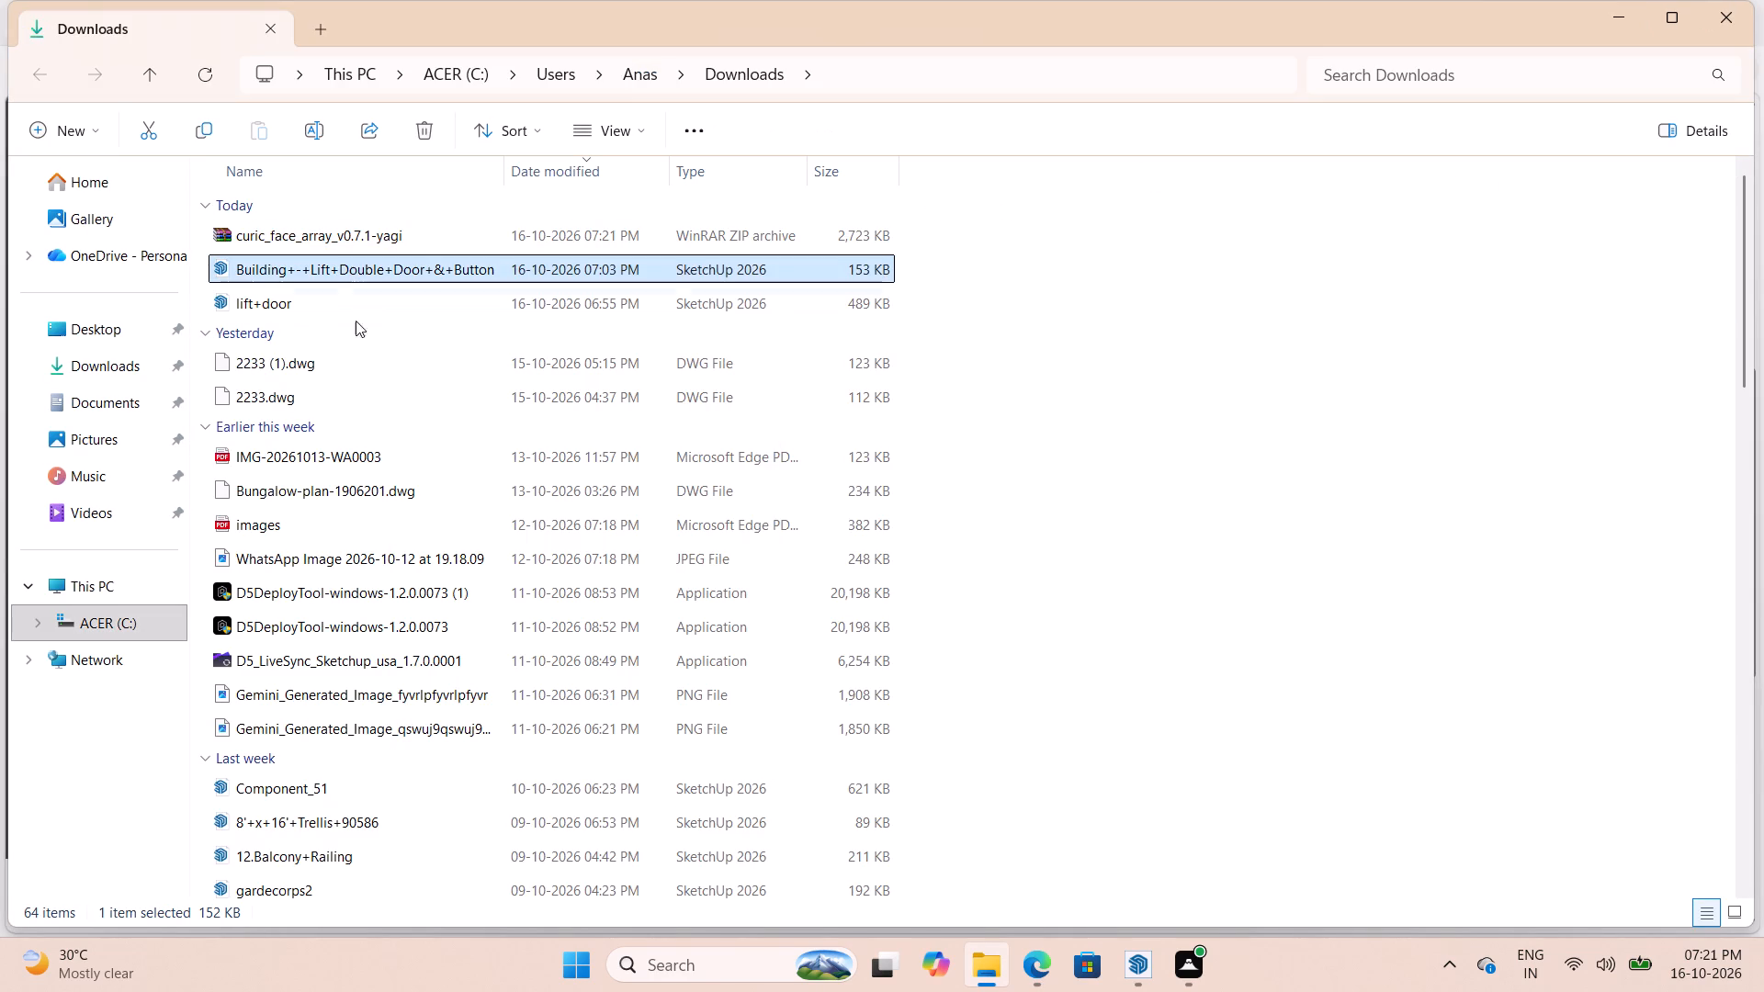
left_click(356, 295)
key("Delete")
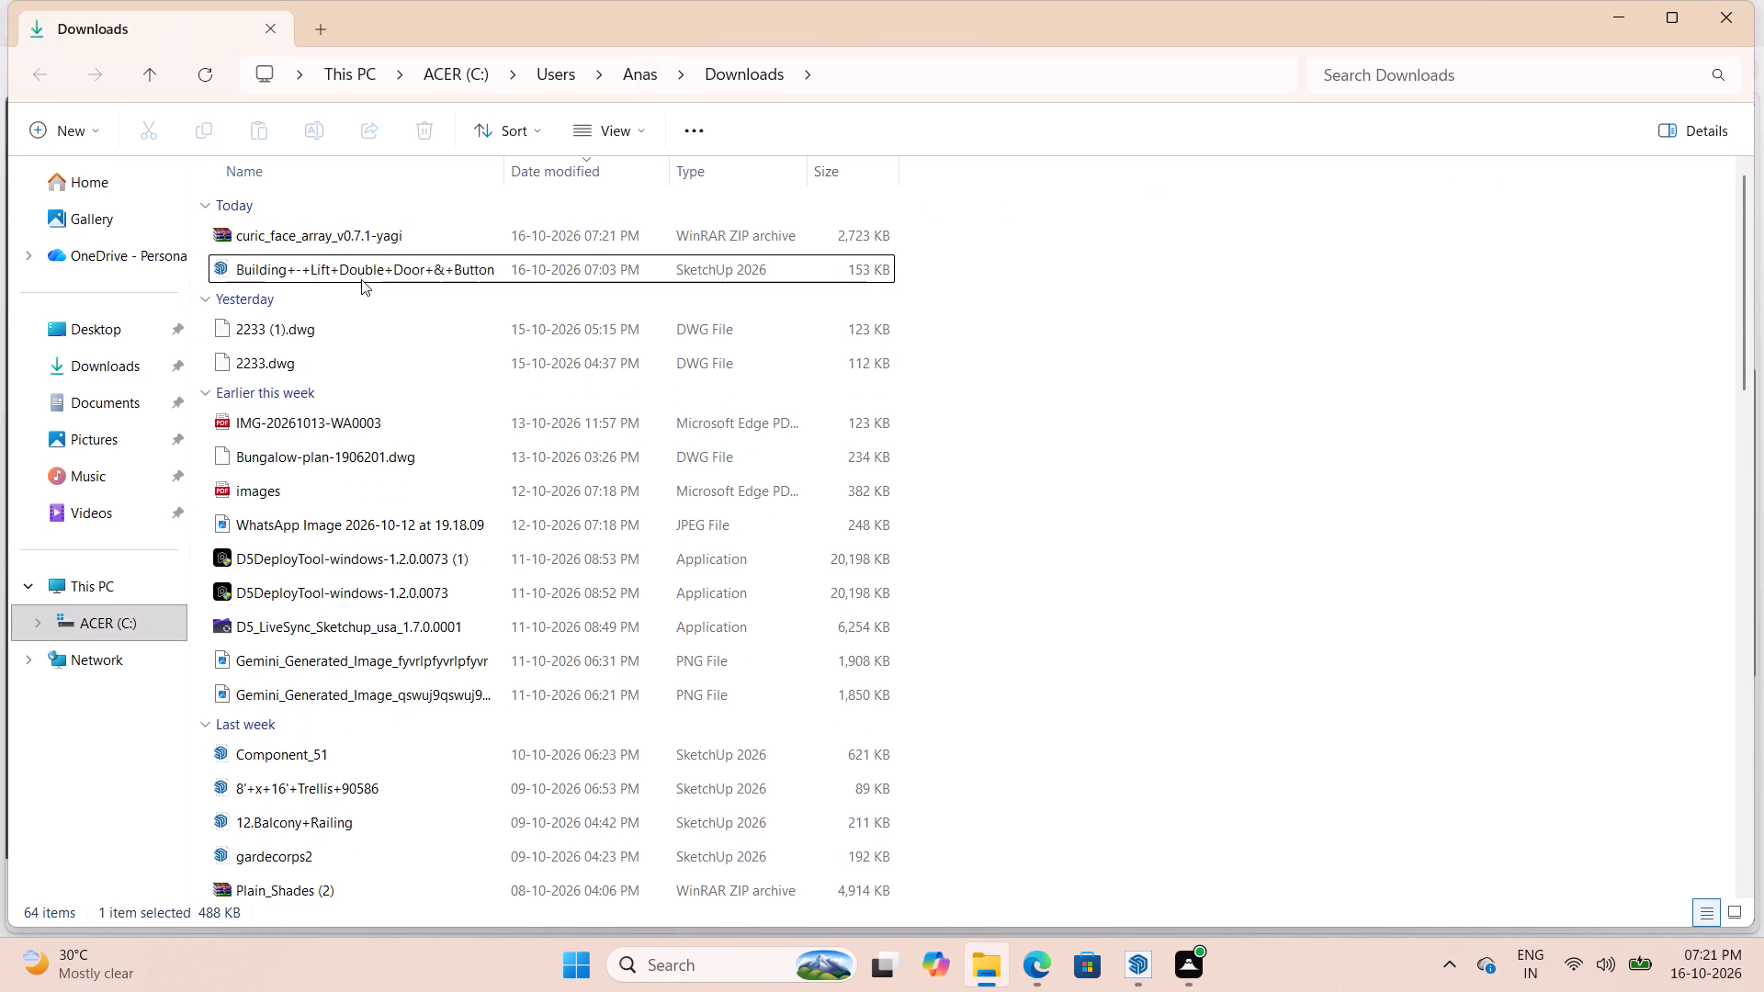
Open the curic_face_array_v0.7.1-yagi archive in WinRAR, inspect the .rbz file inside, and close the archive.
right_click(384, 234)
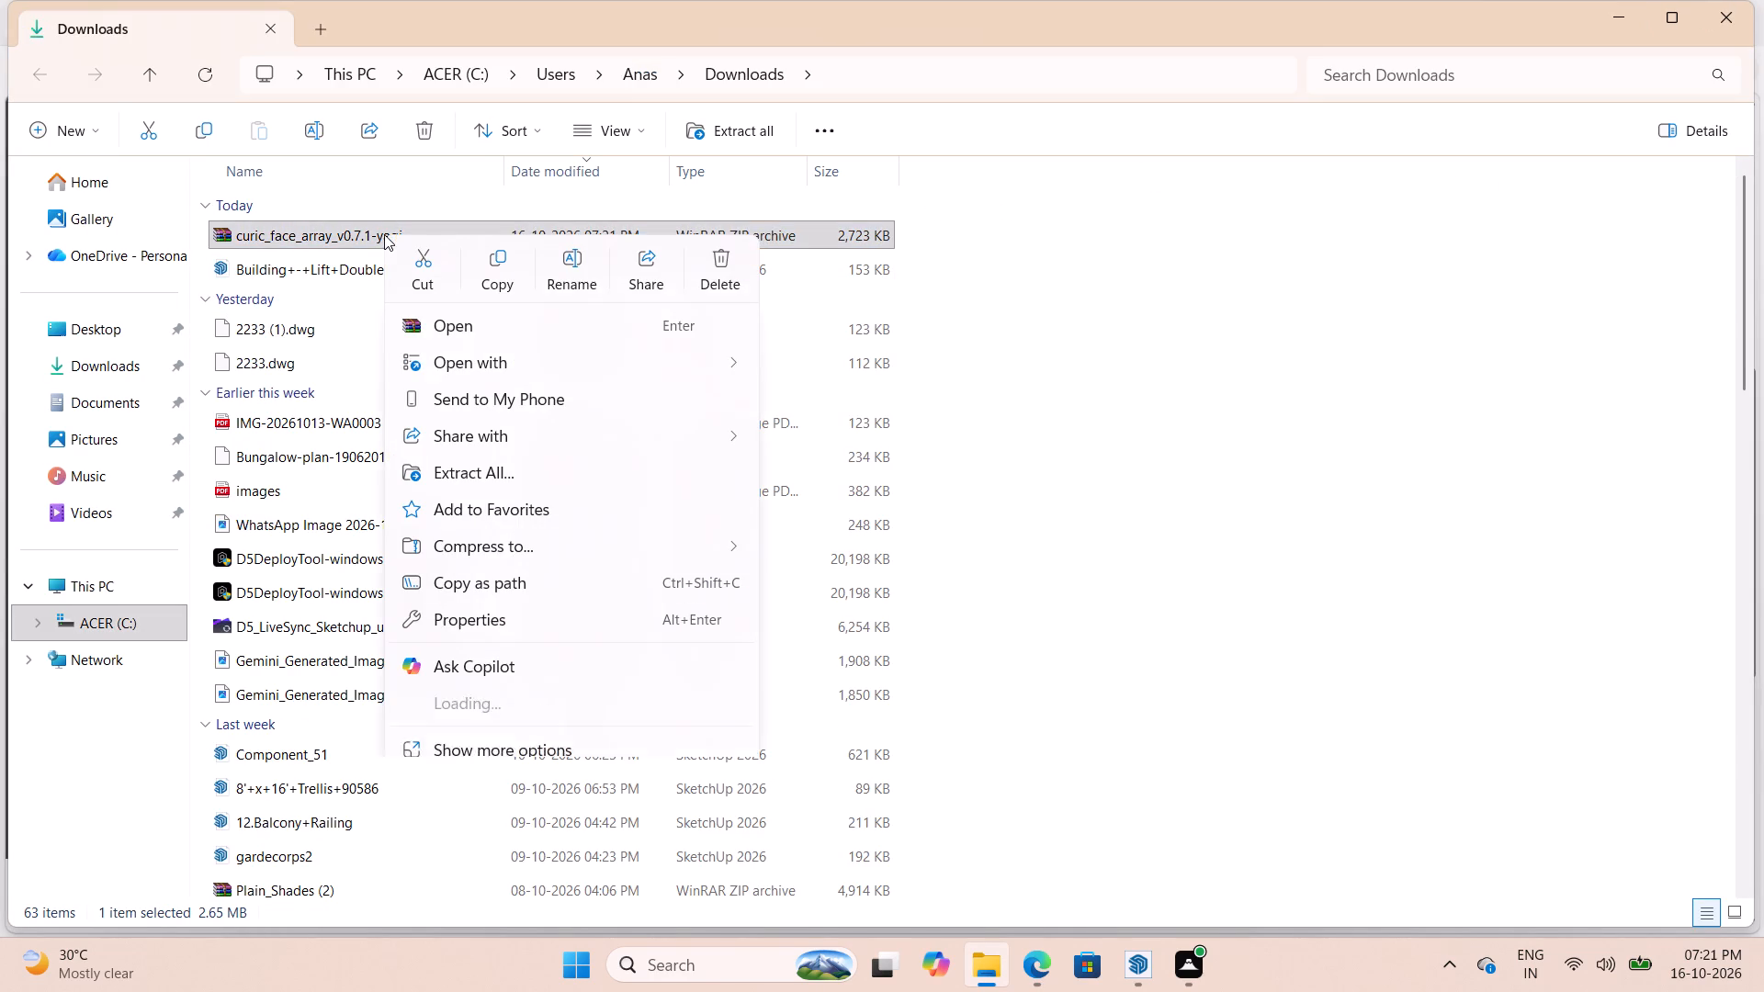
left_click(446, 316)
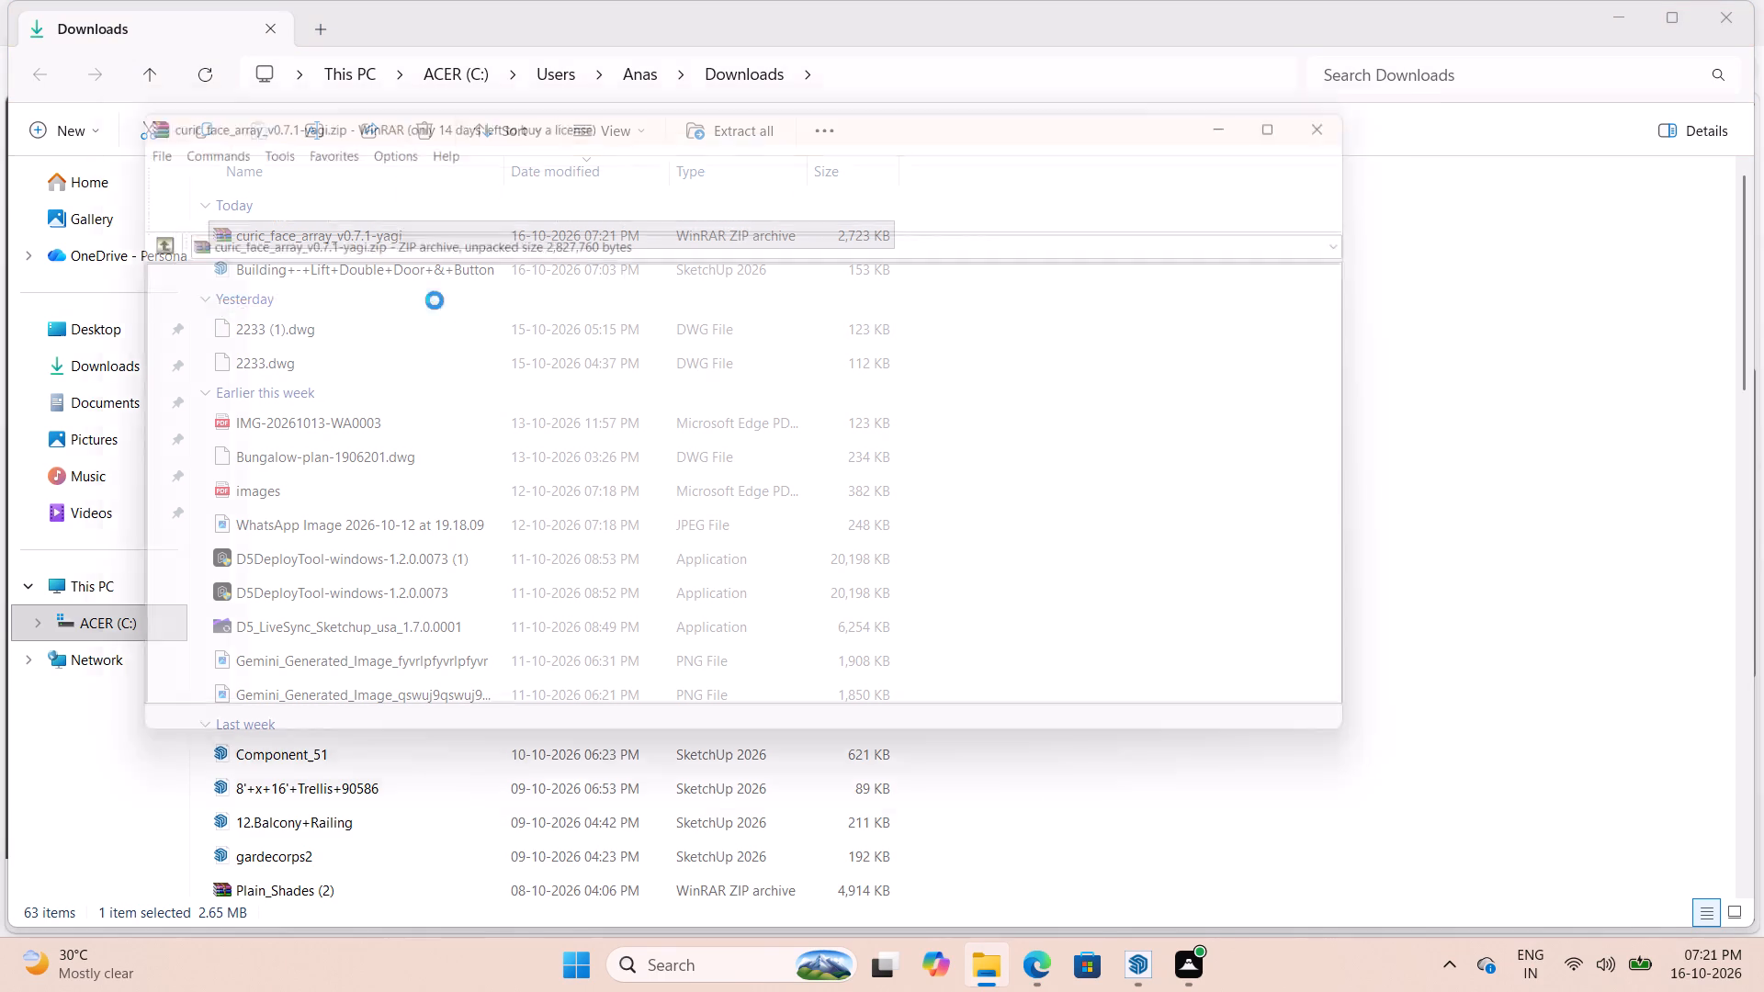
left_click(320, 315)
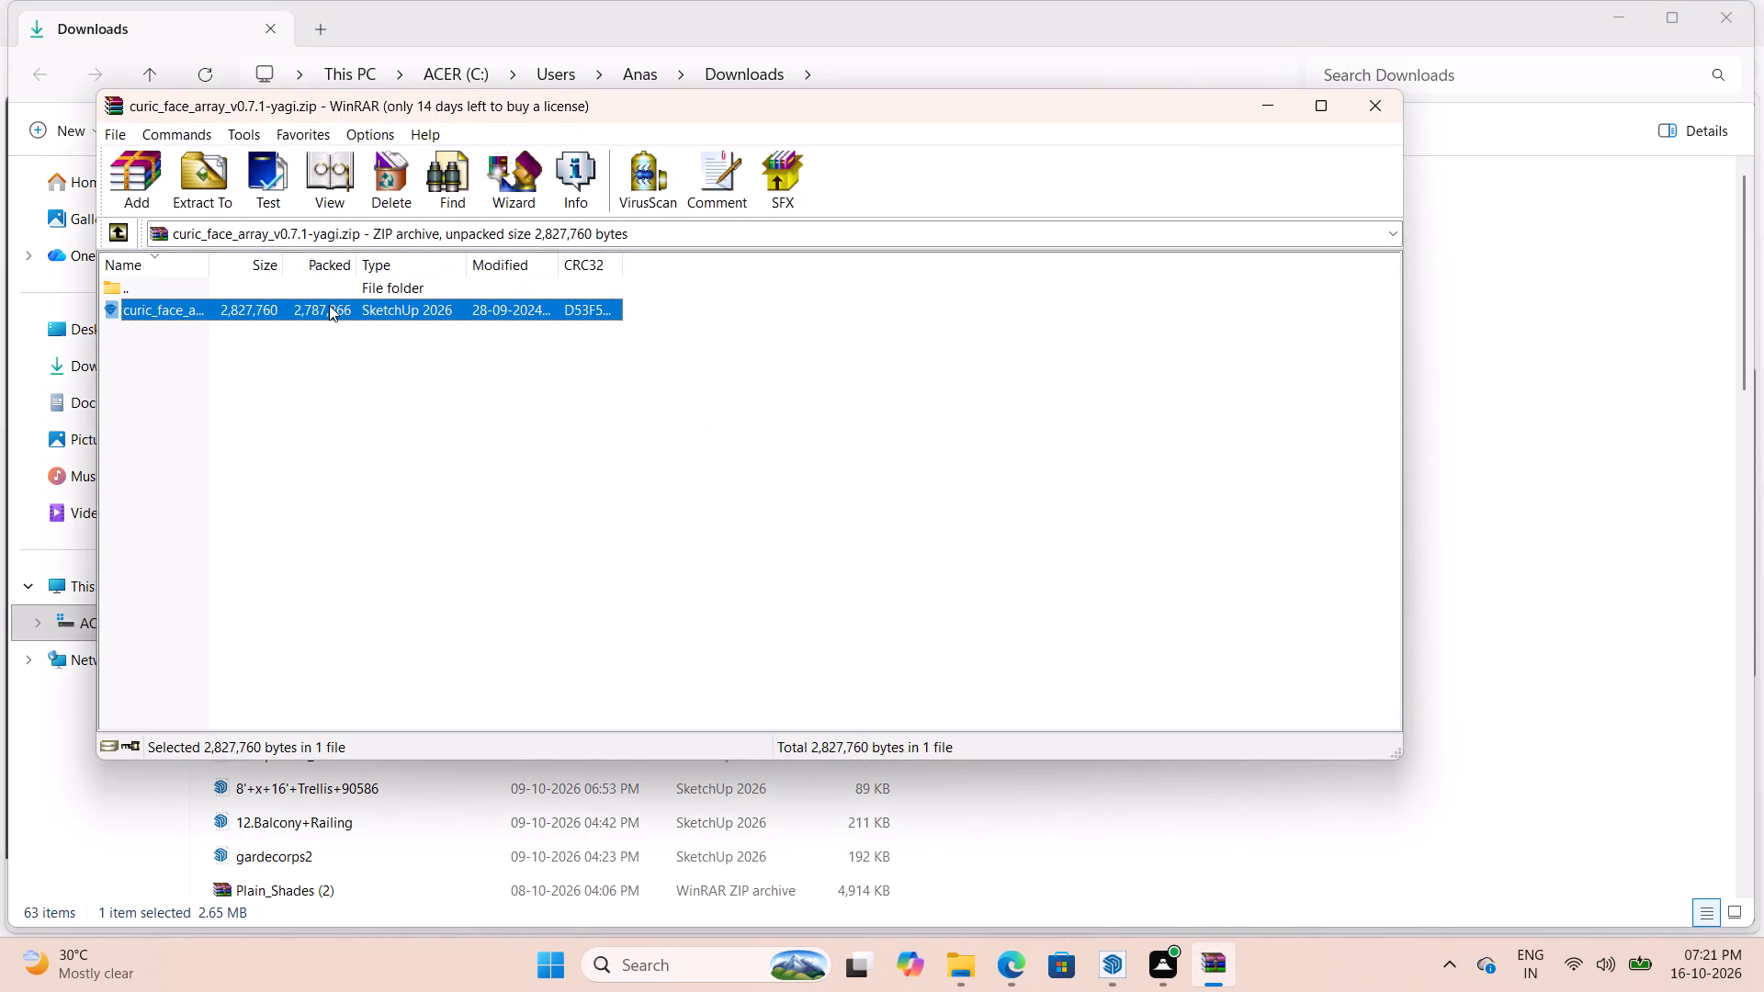
right_click(328, 307)
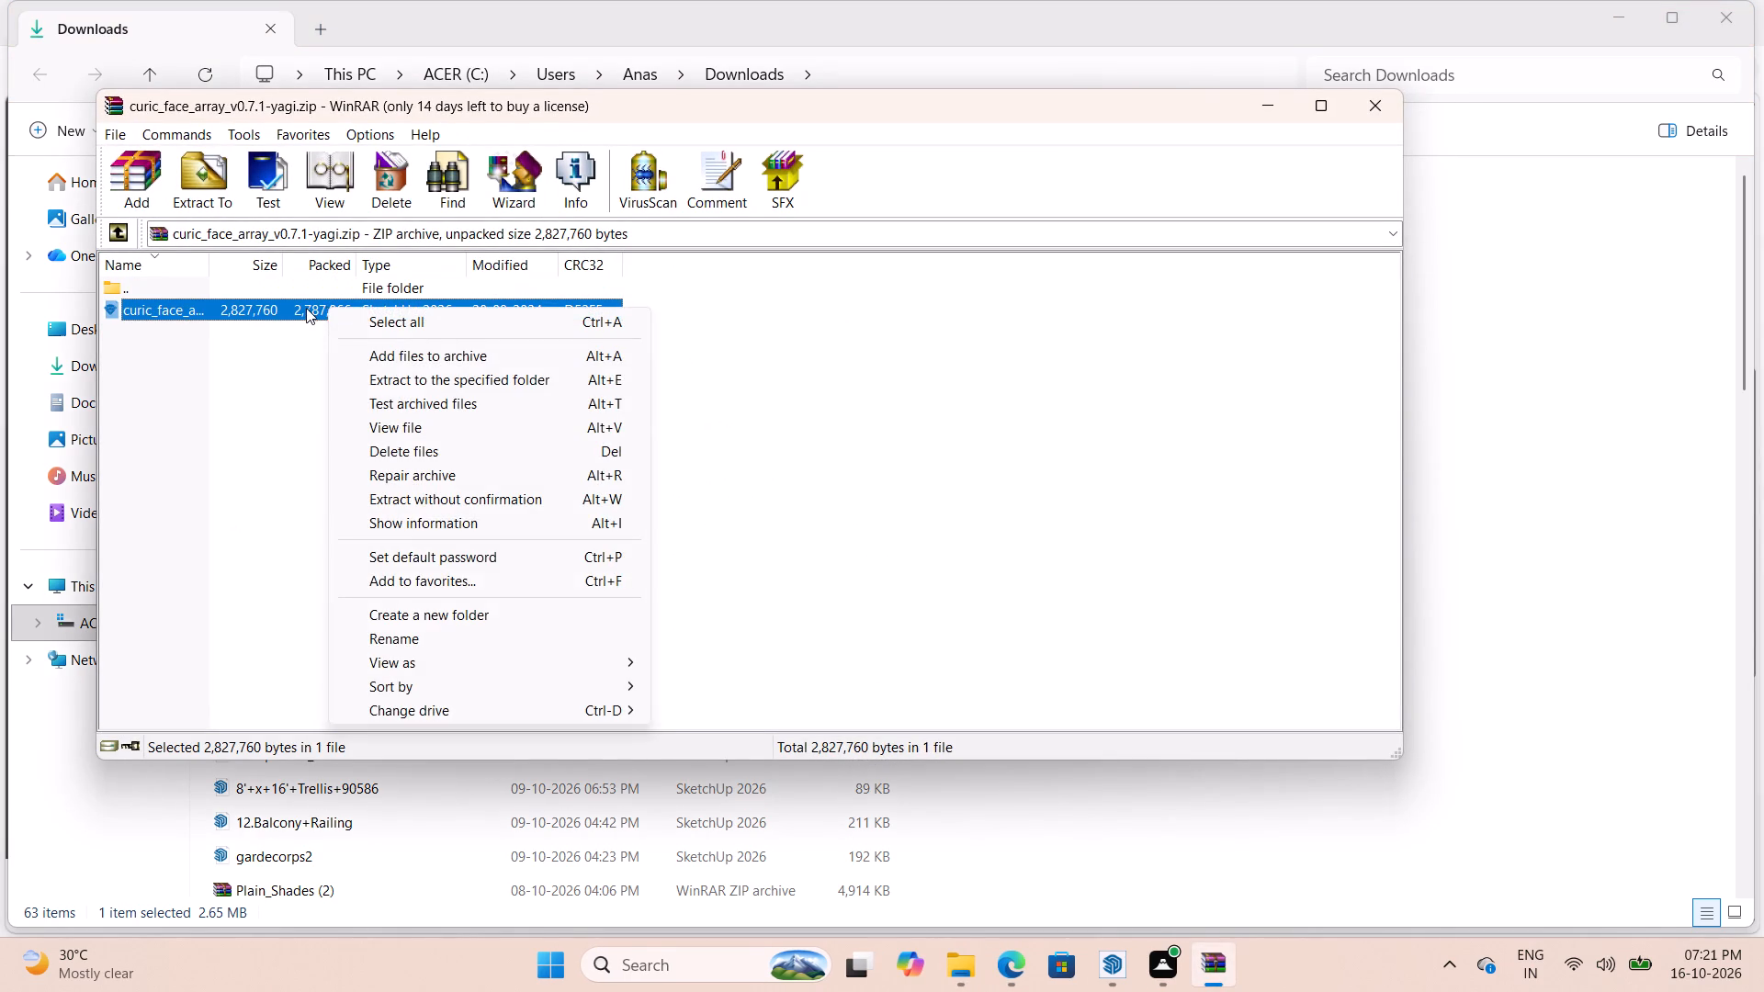
left_click(306, 308)
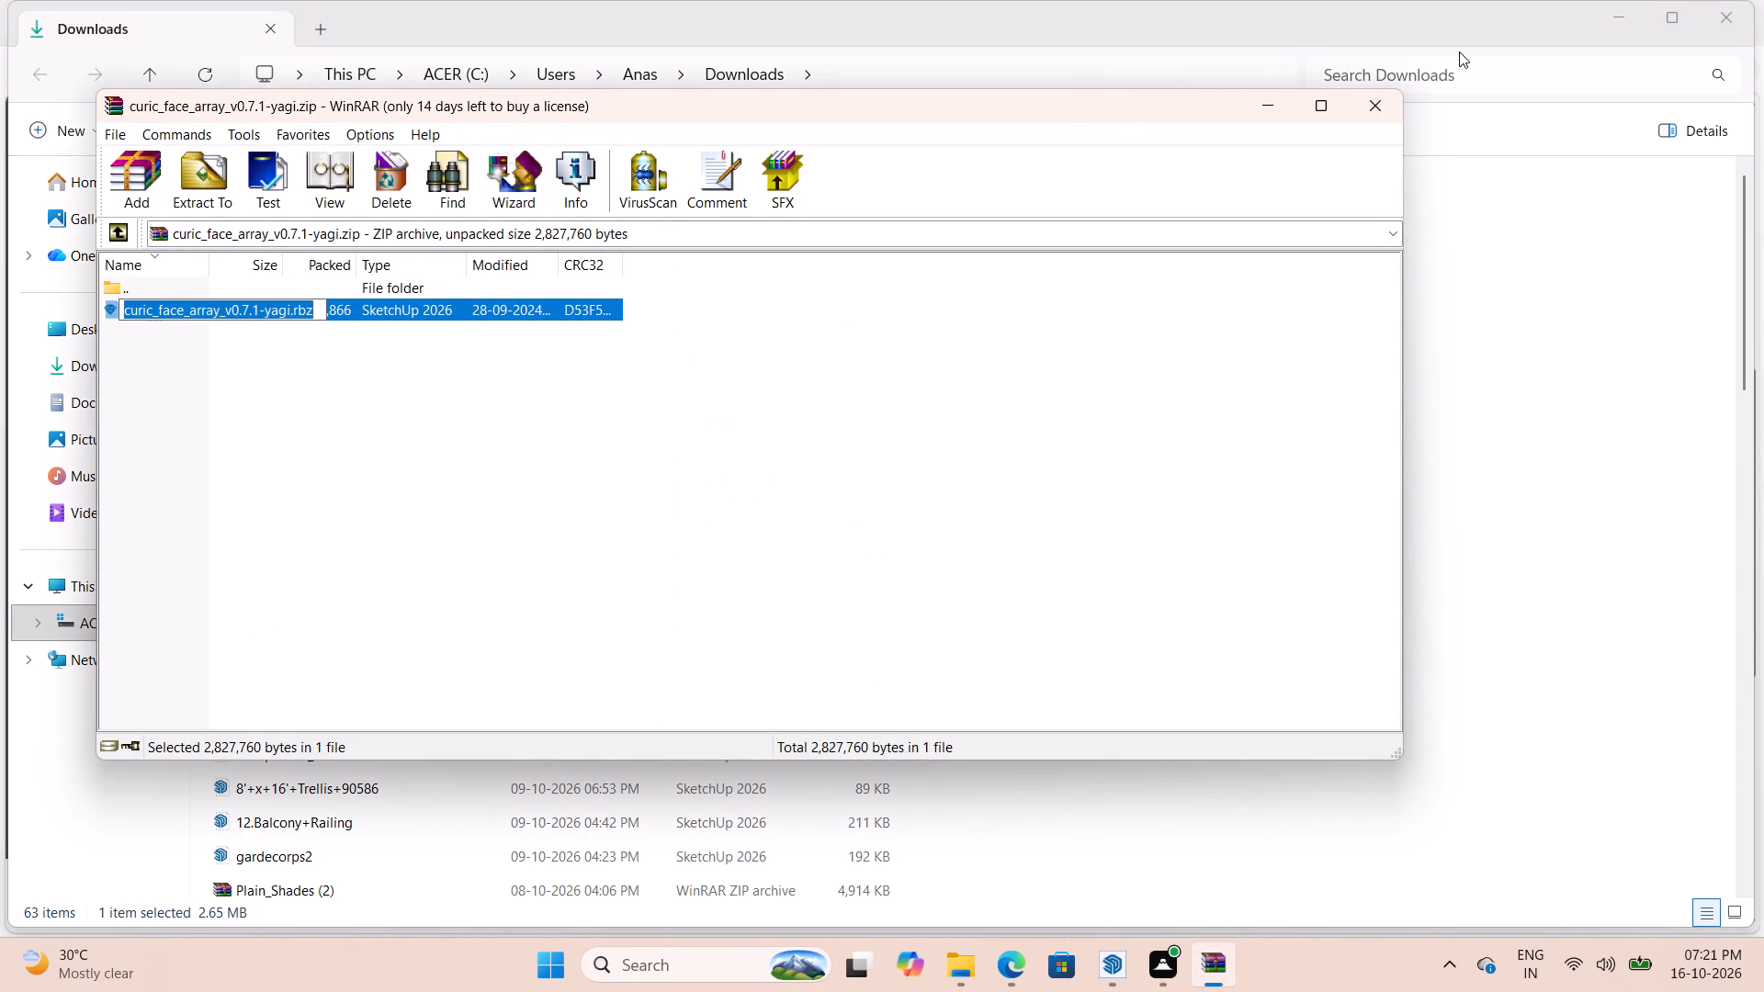
left_click(1380, 98)
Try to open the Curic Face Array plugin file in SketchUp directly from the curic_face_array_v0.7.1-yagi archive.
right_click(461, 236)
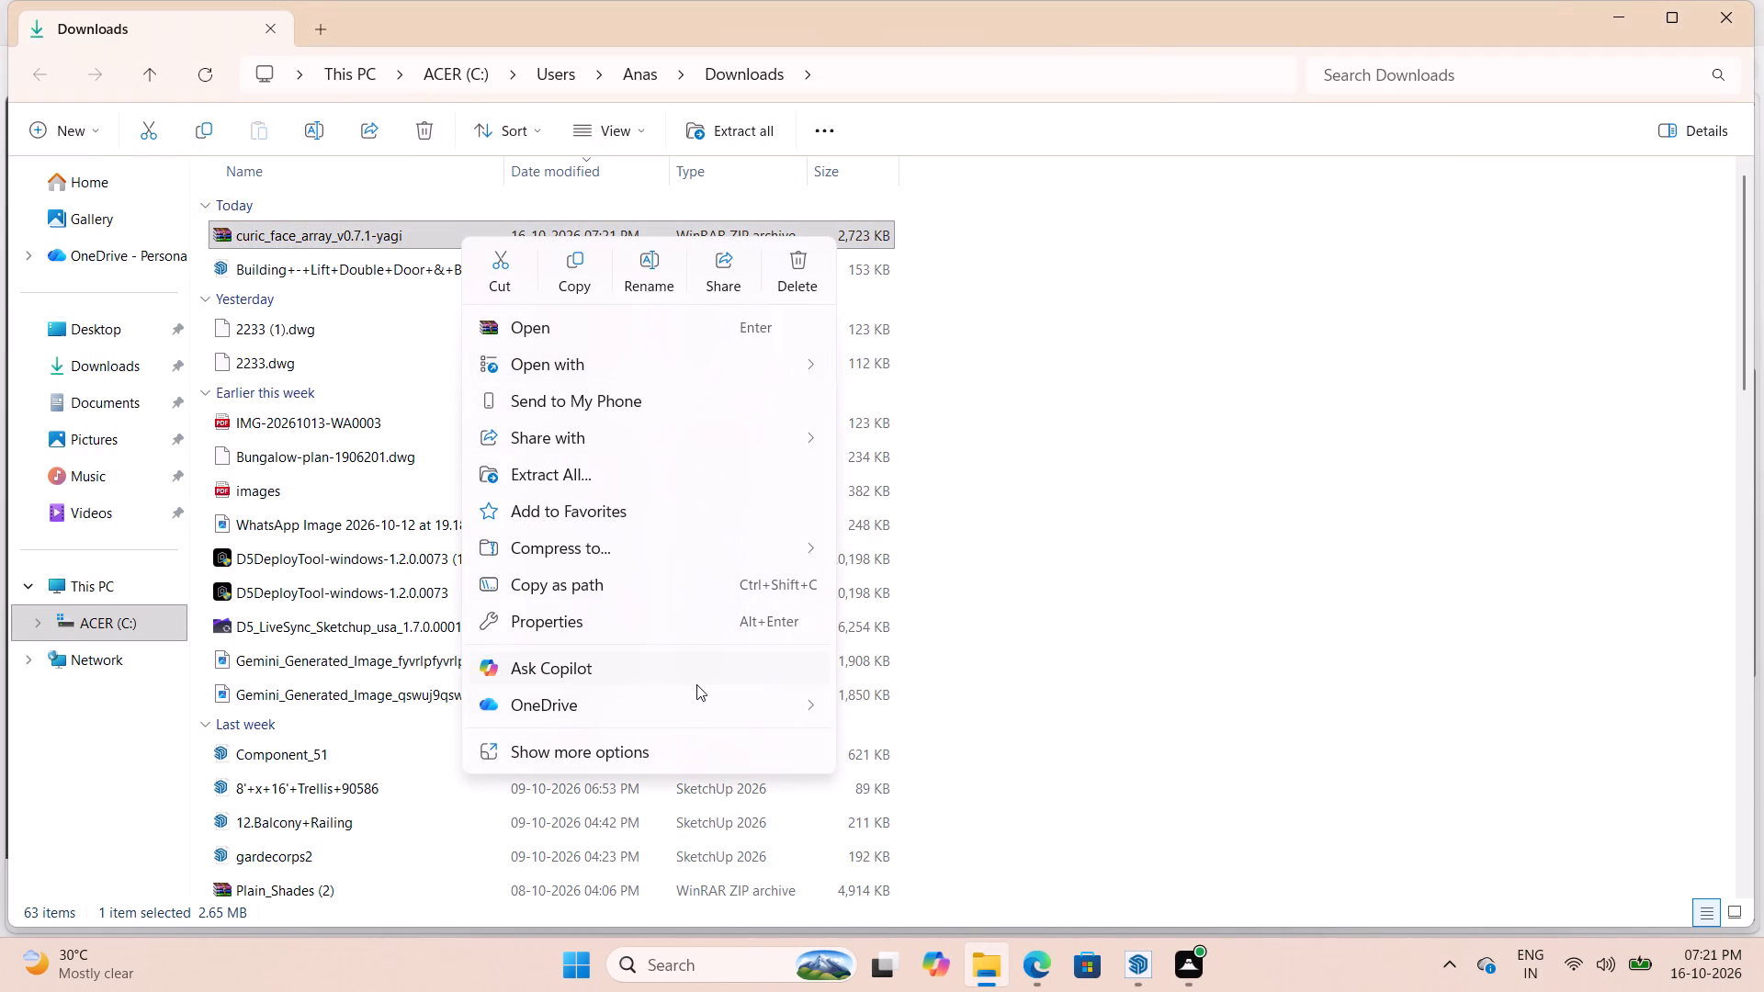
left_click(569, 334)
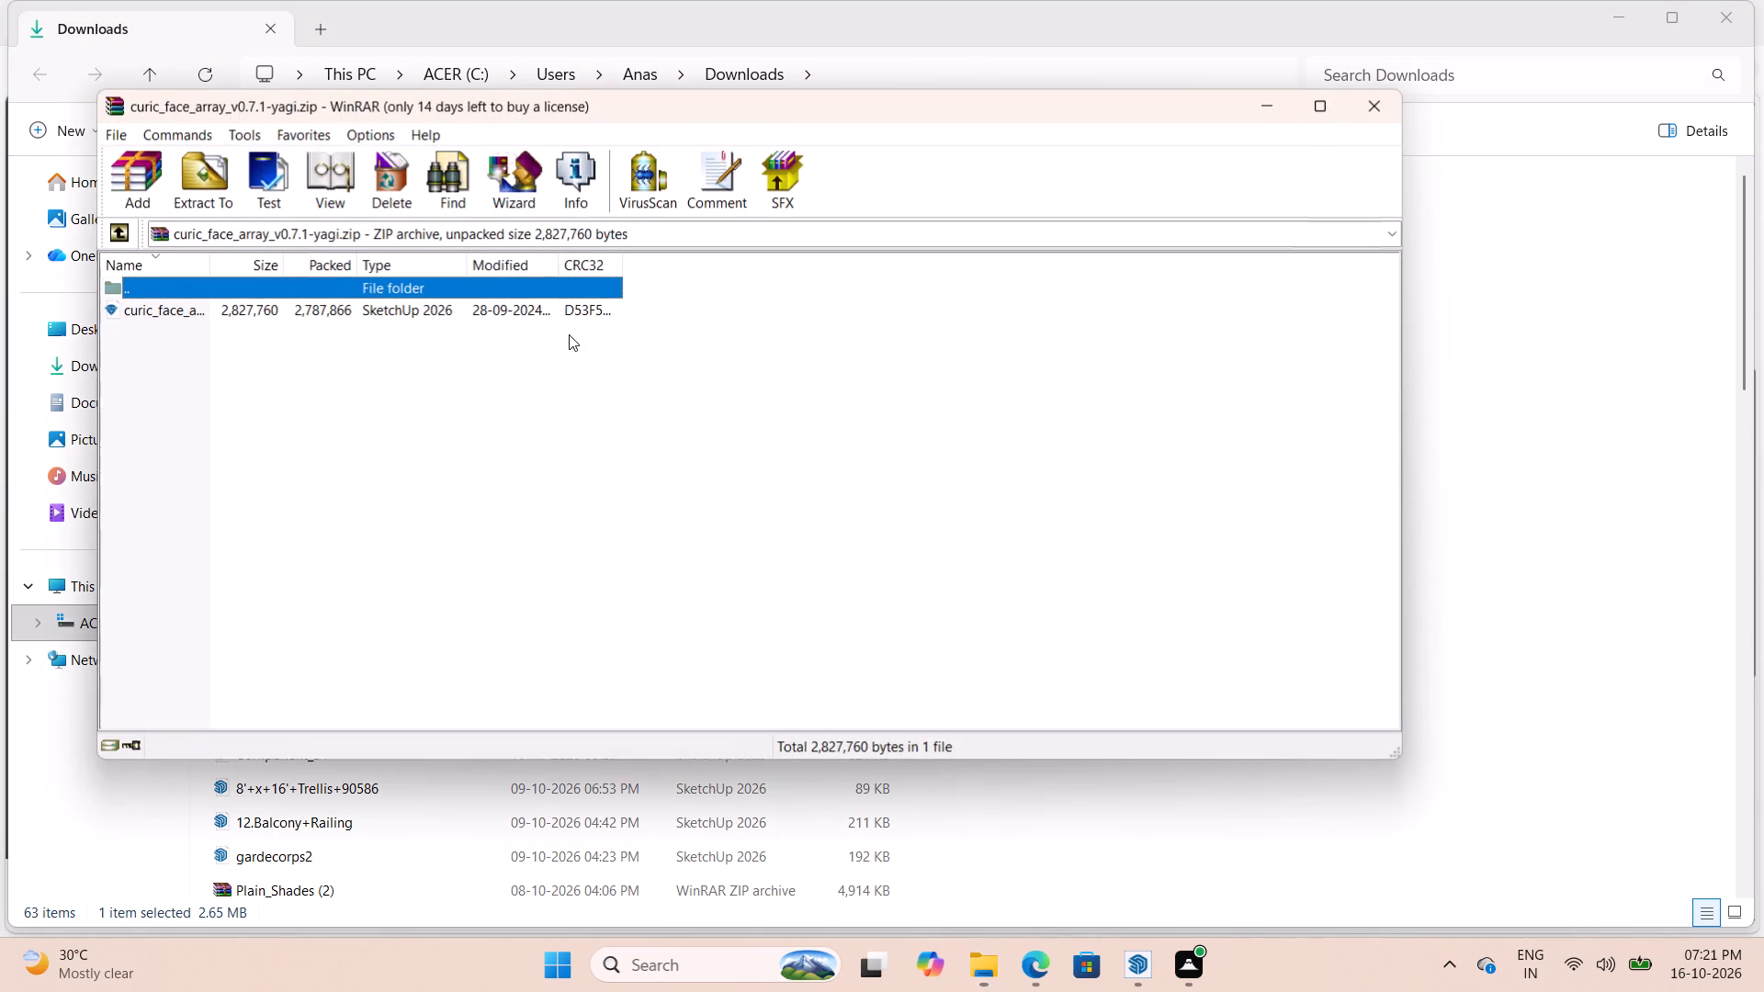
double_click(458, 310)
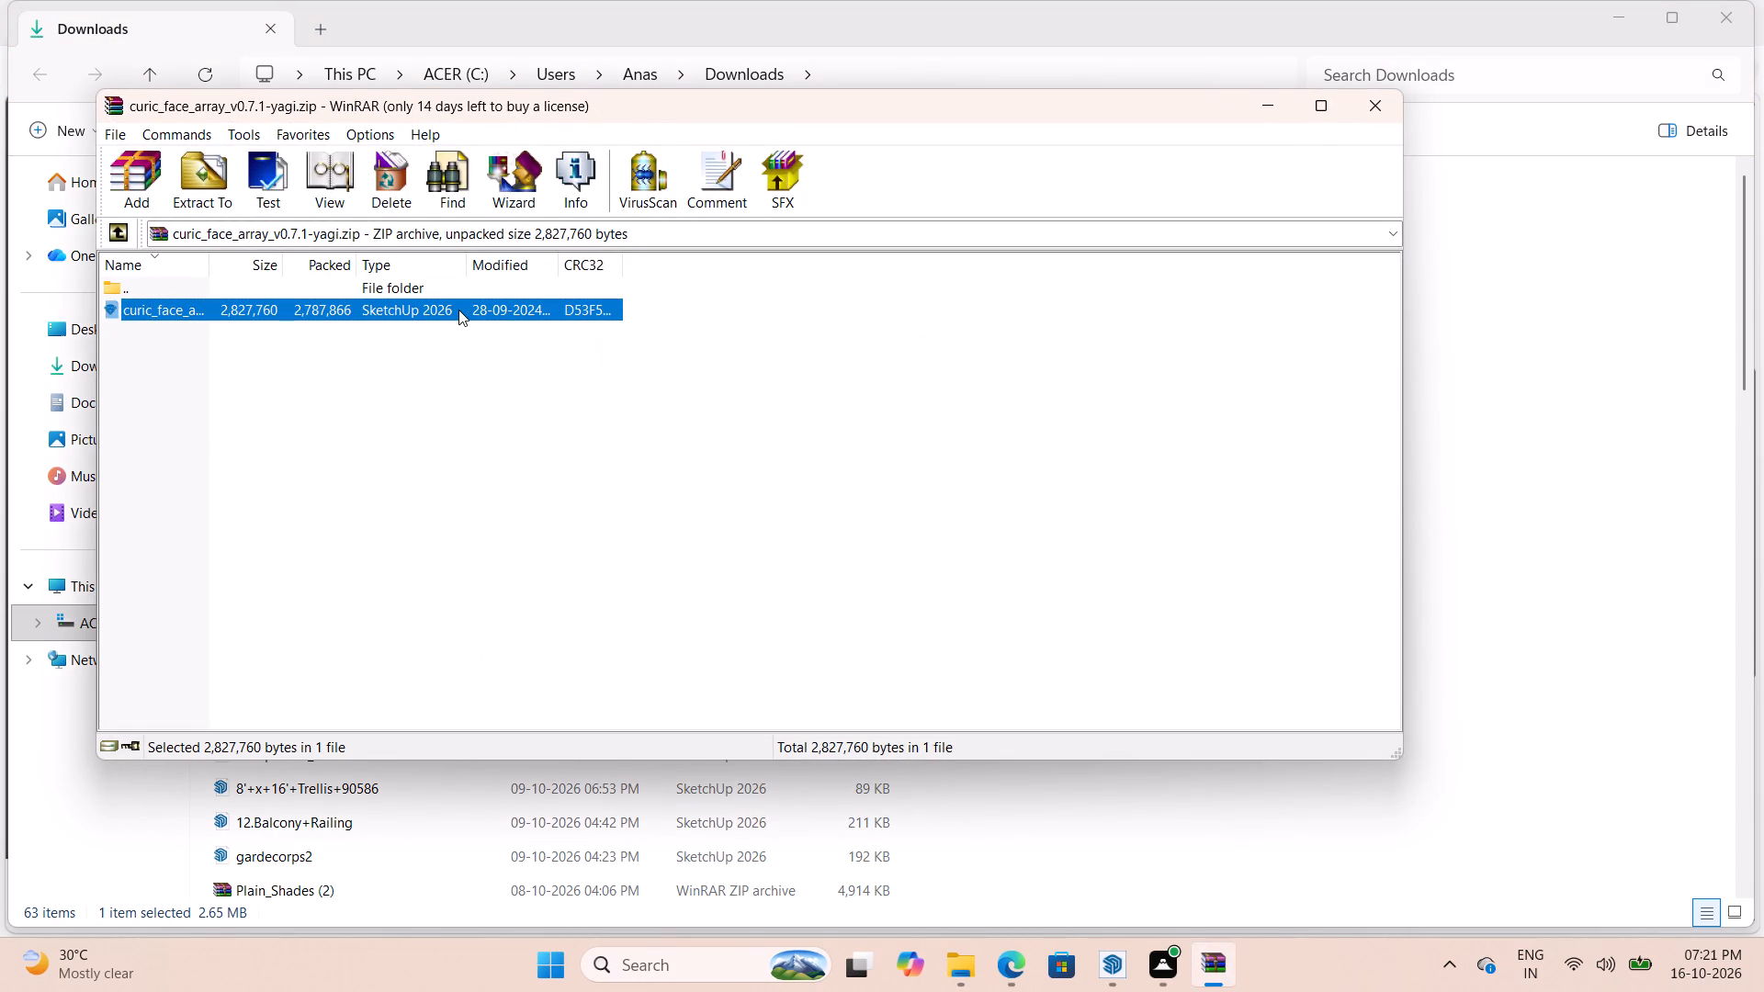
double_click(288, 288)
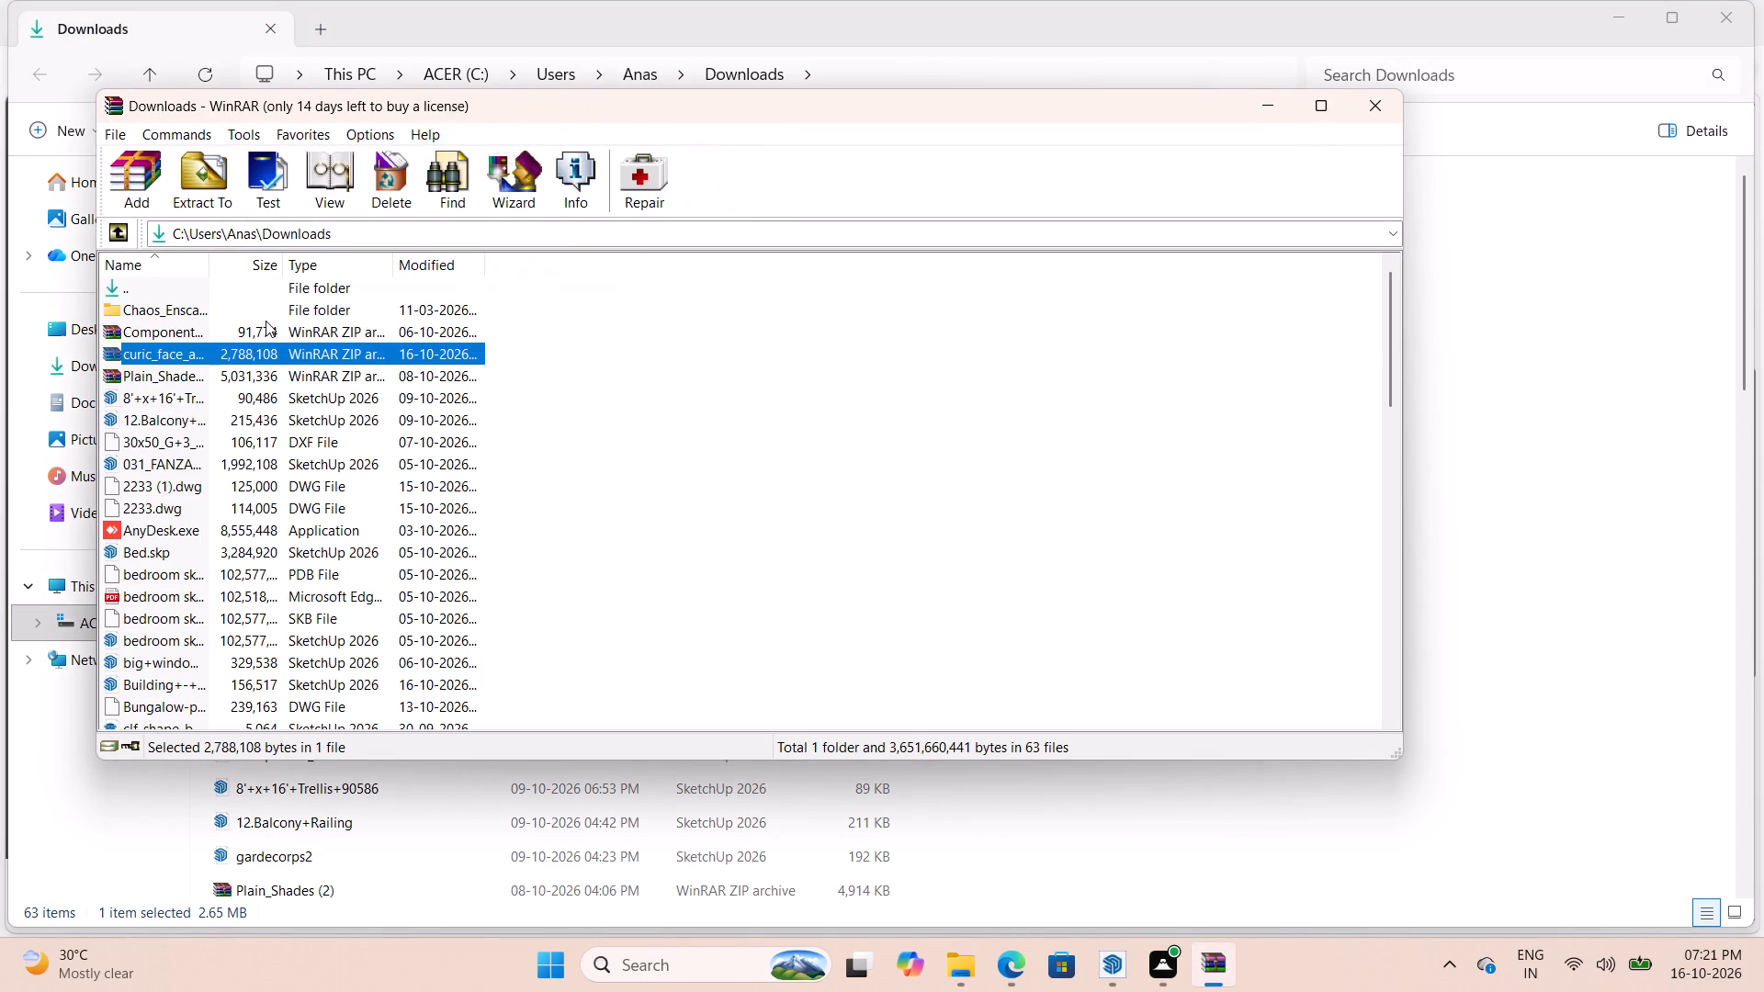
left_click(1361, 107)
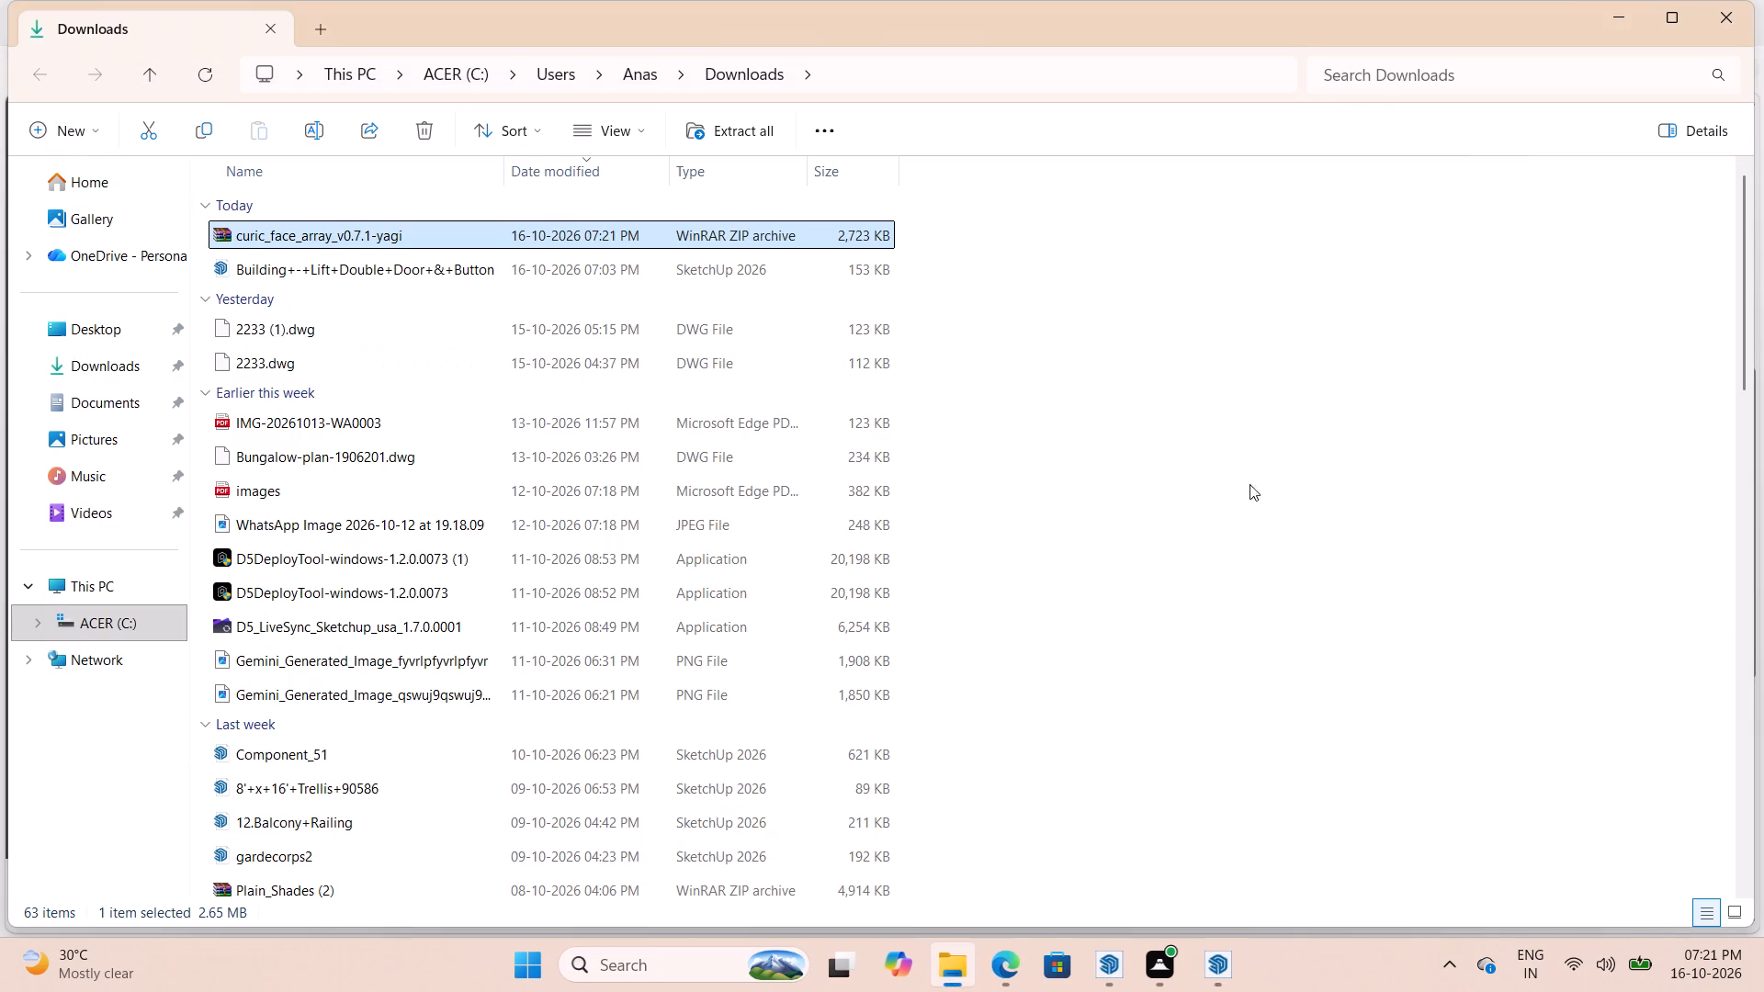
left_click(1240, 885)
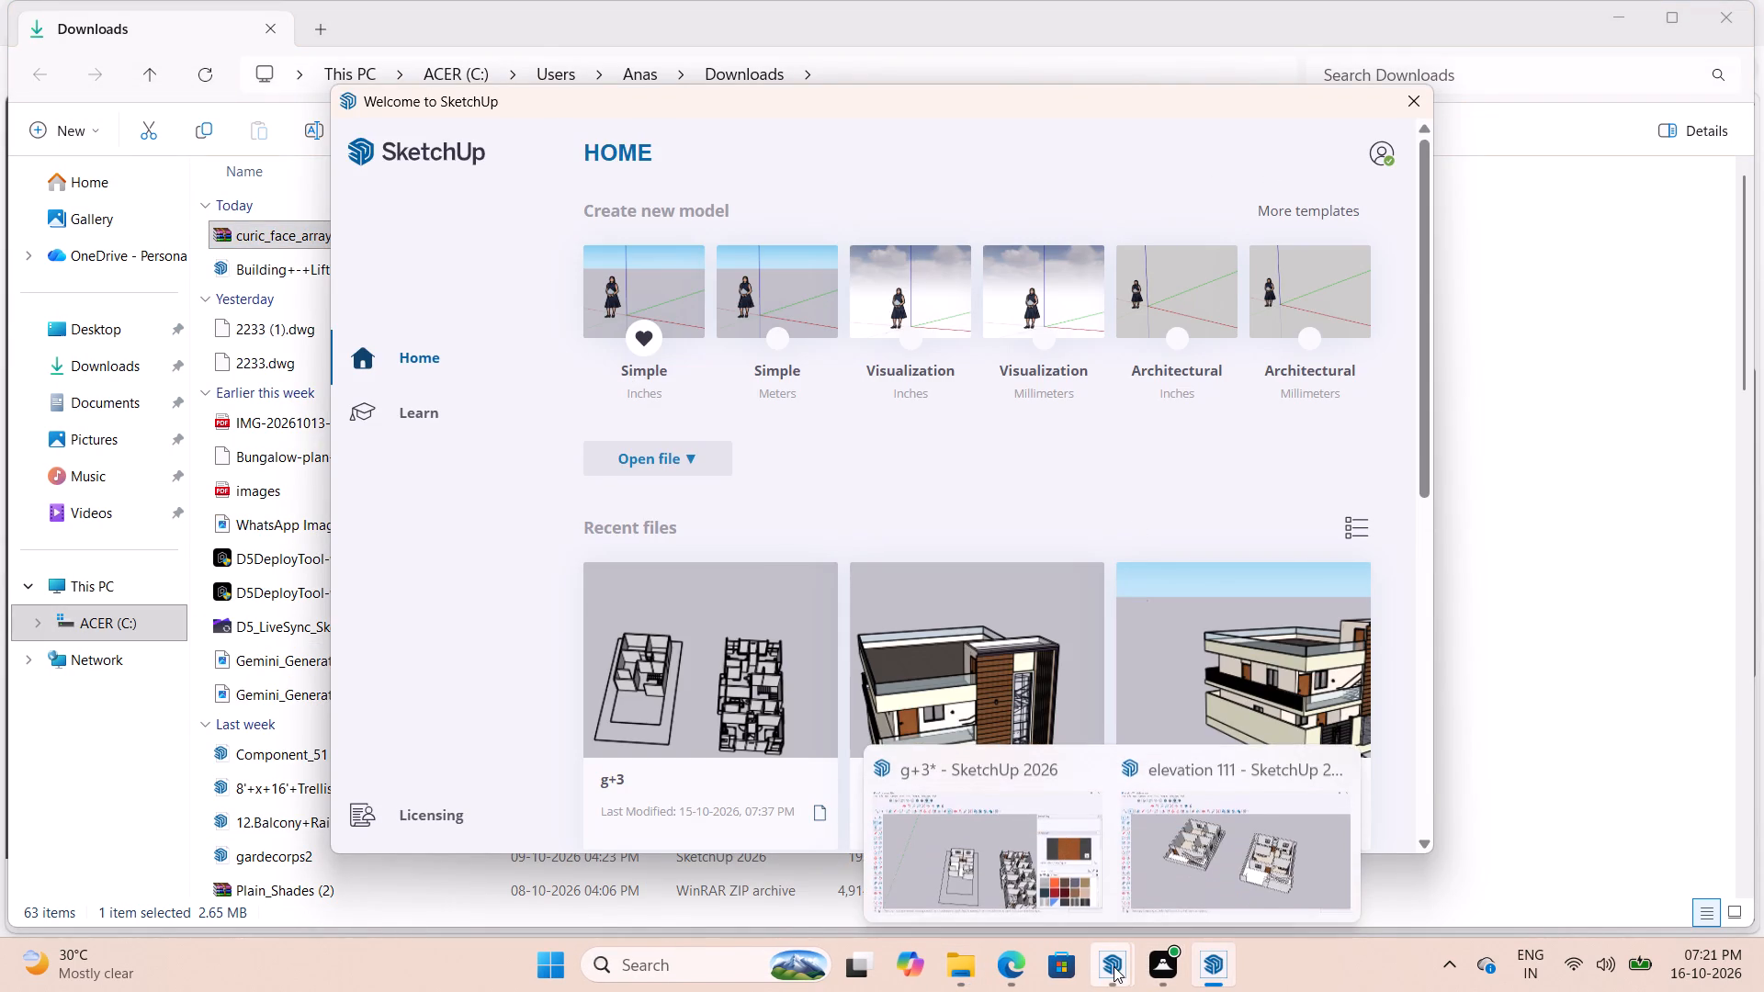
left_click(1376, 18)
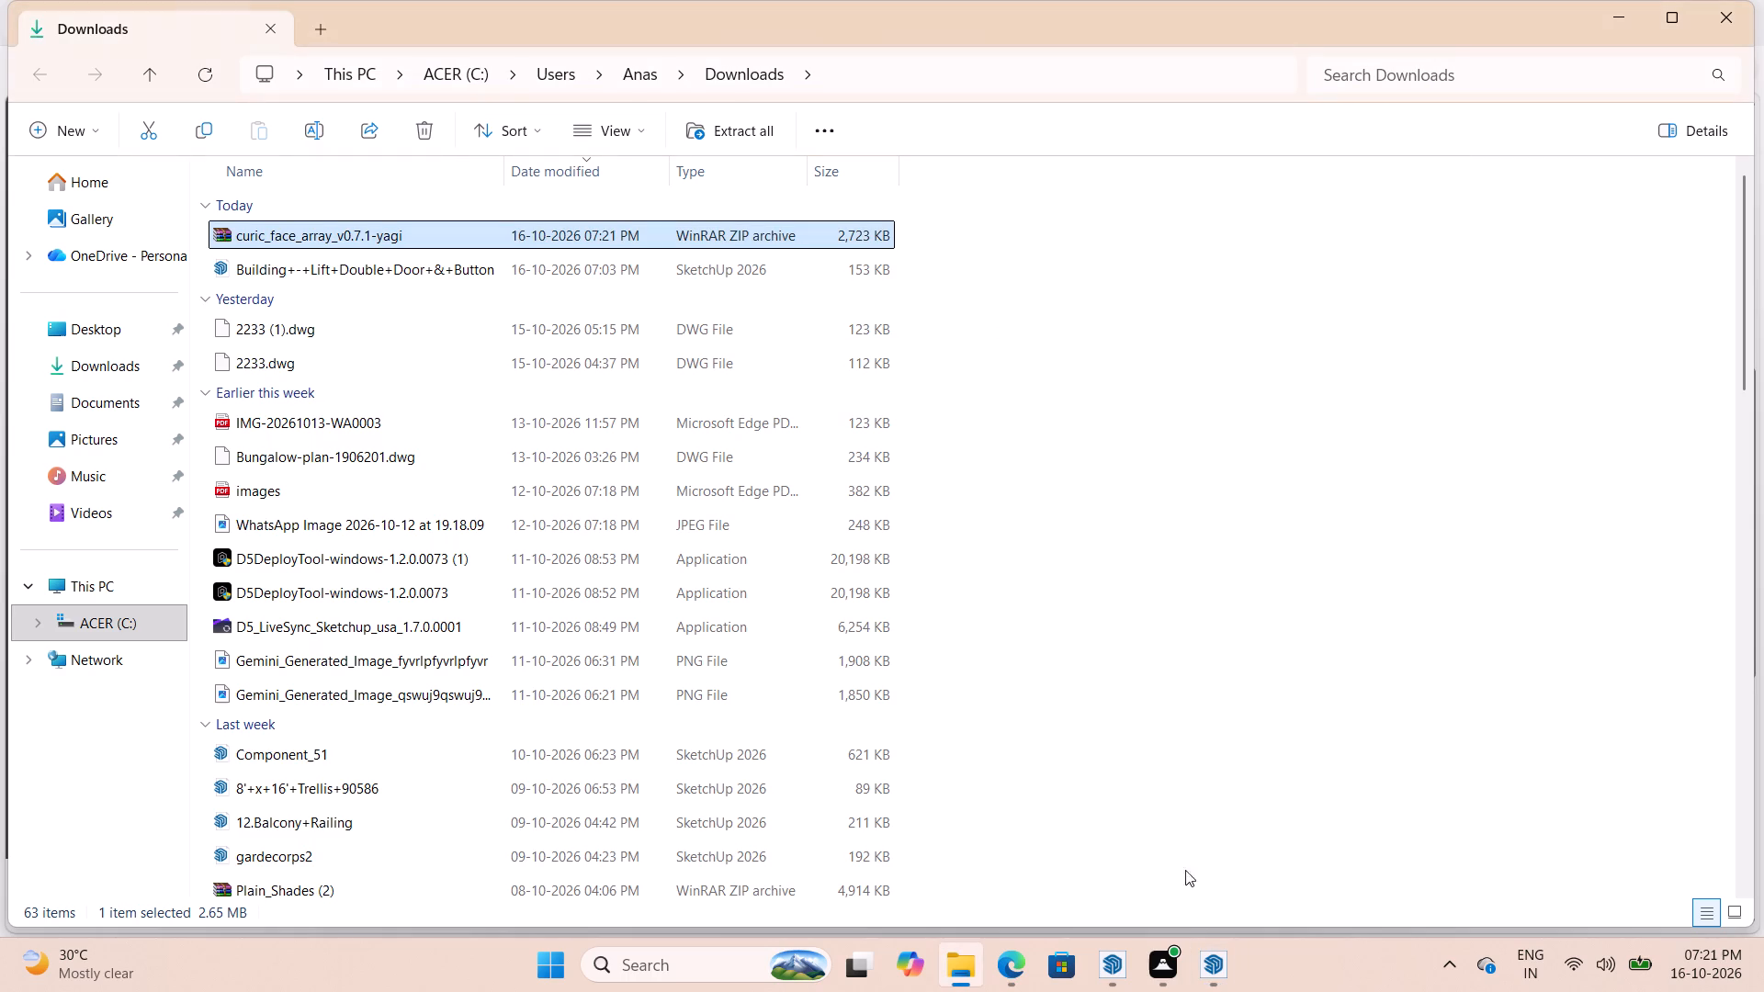
Copy the curic_face_array_v0.7.1-yagi .rbz file out of the downloaded archive to the Desktop folder.
double_click(455, 243)
left_click(365, 307)
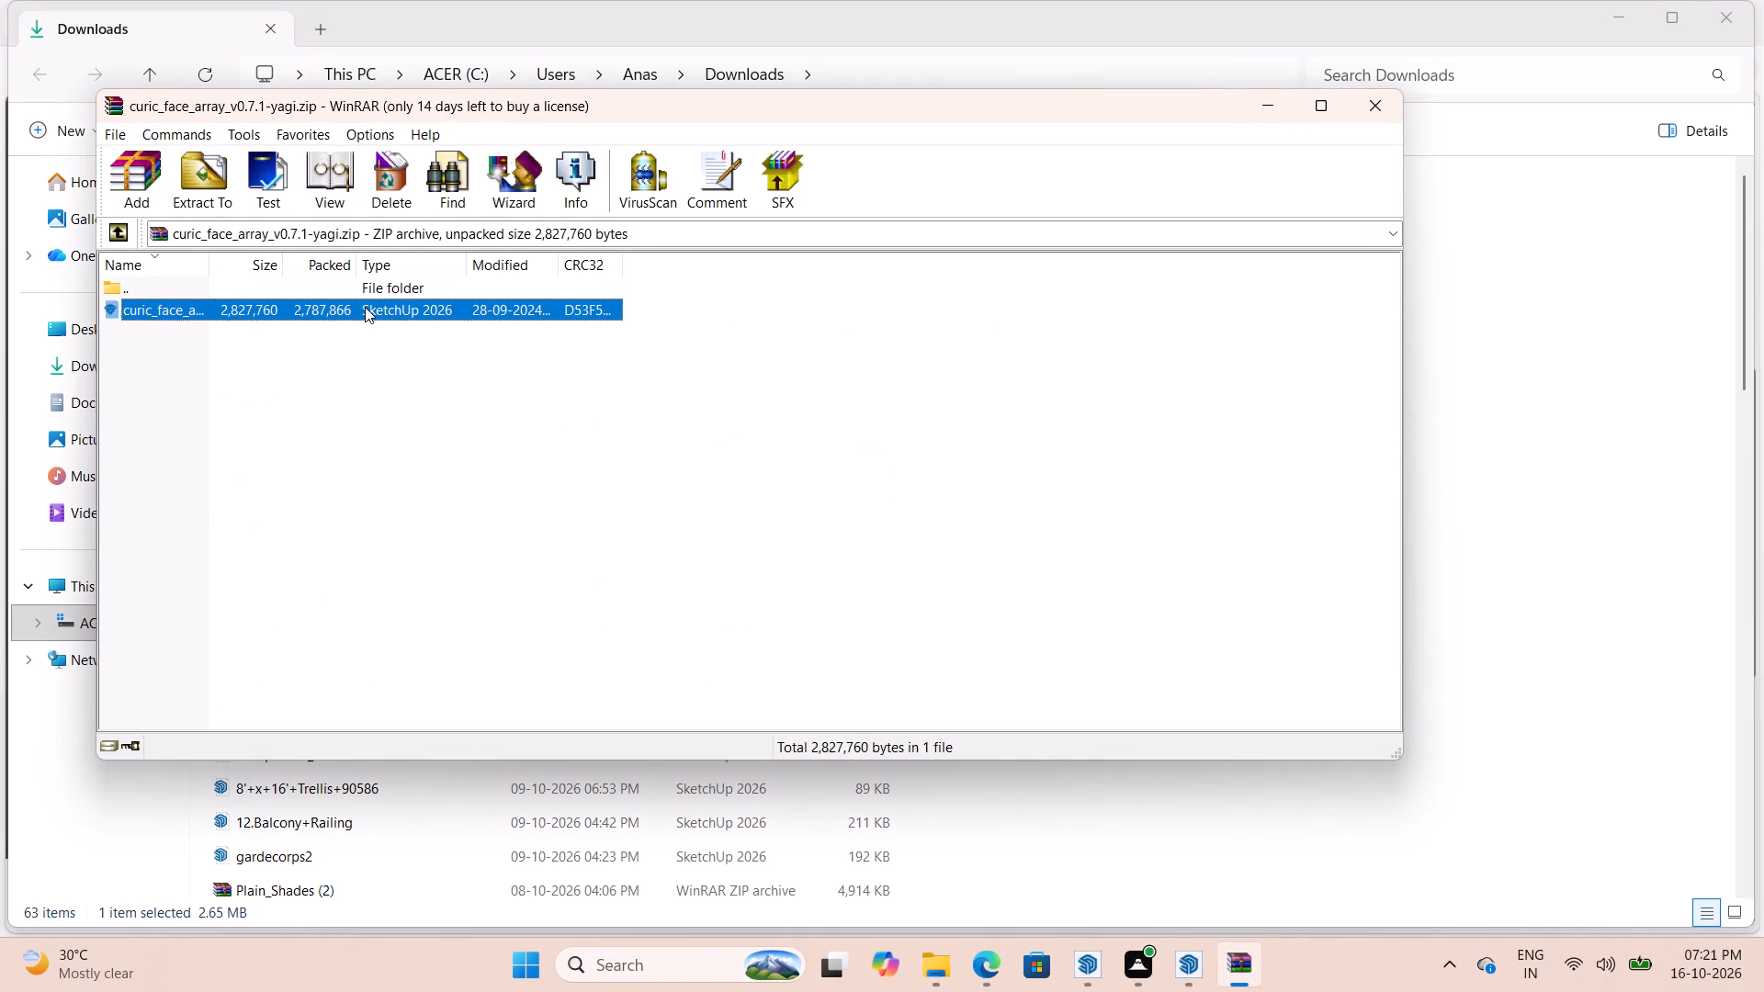
key("ctrl+c")
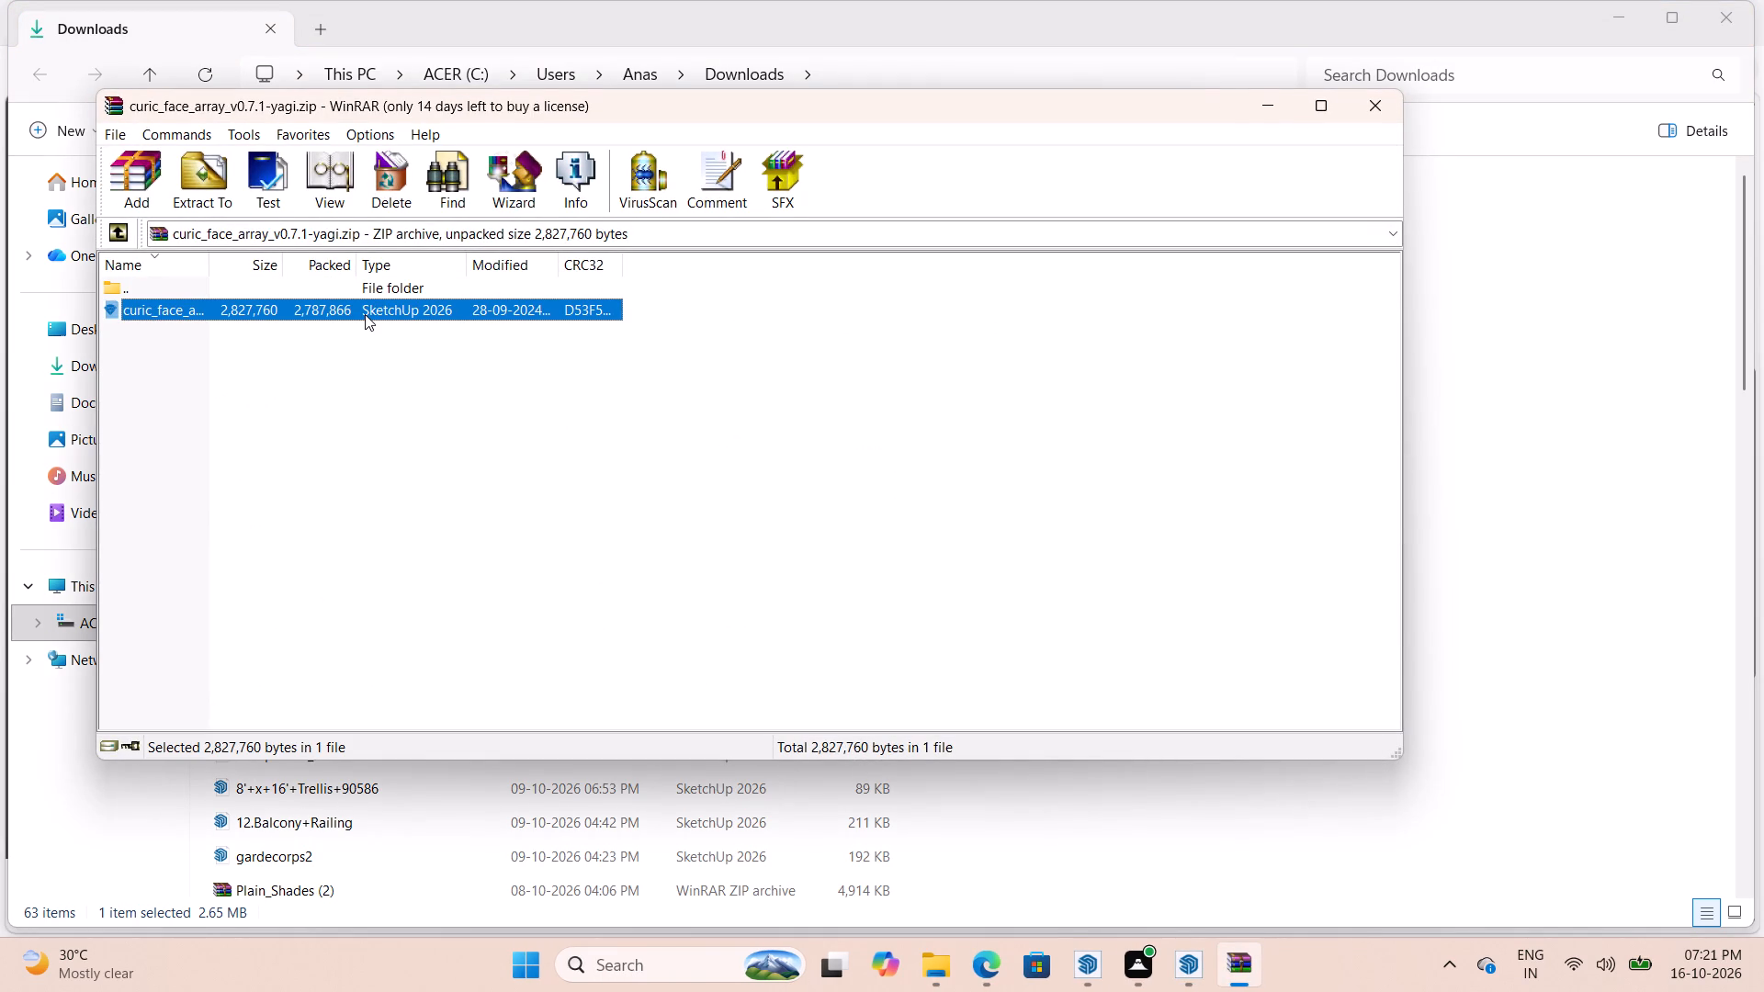
left_click(1282, 113)
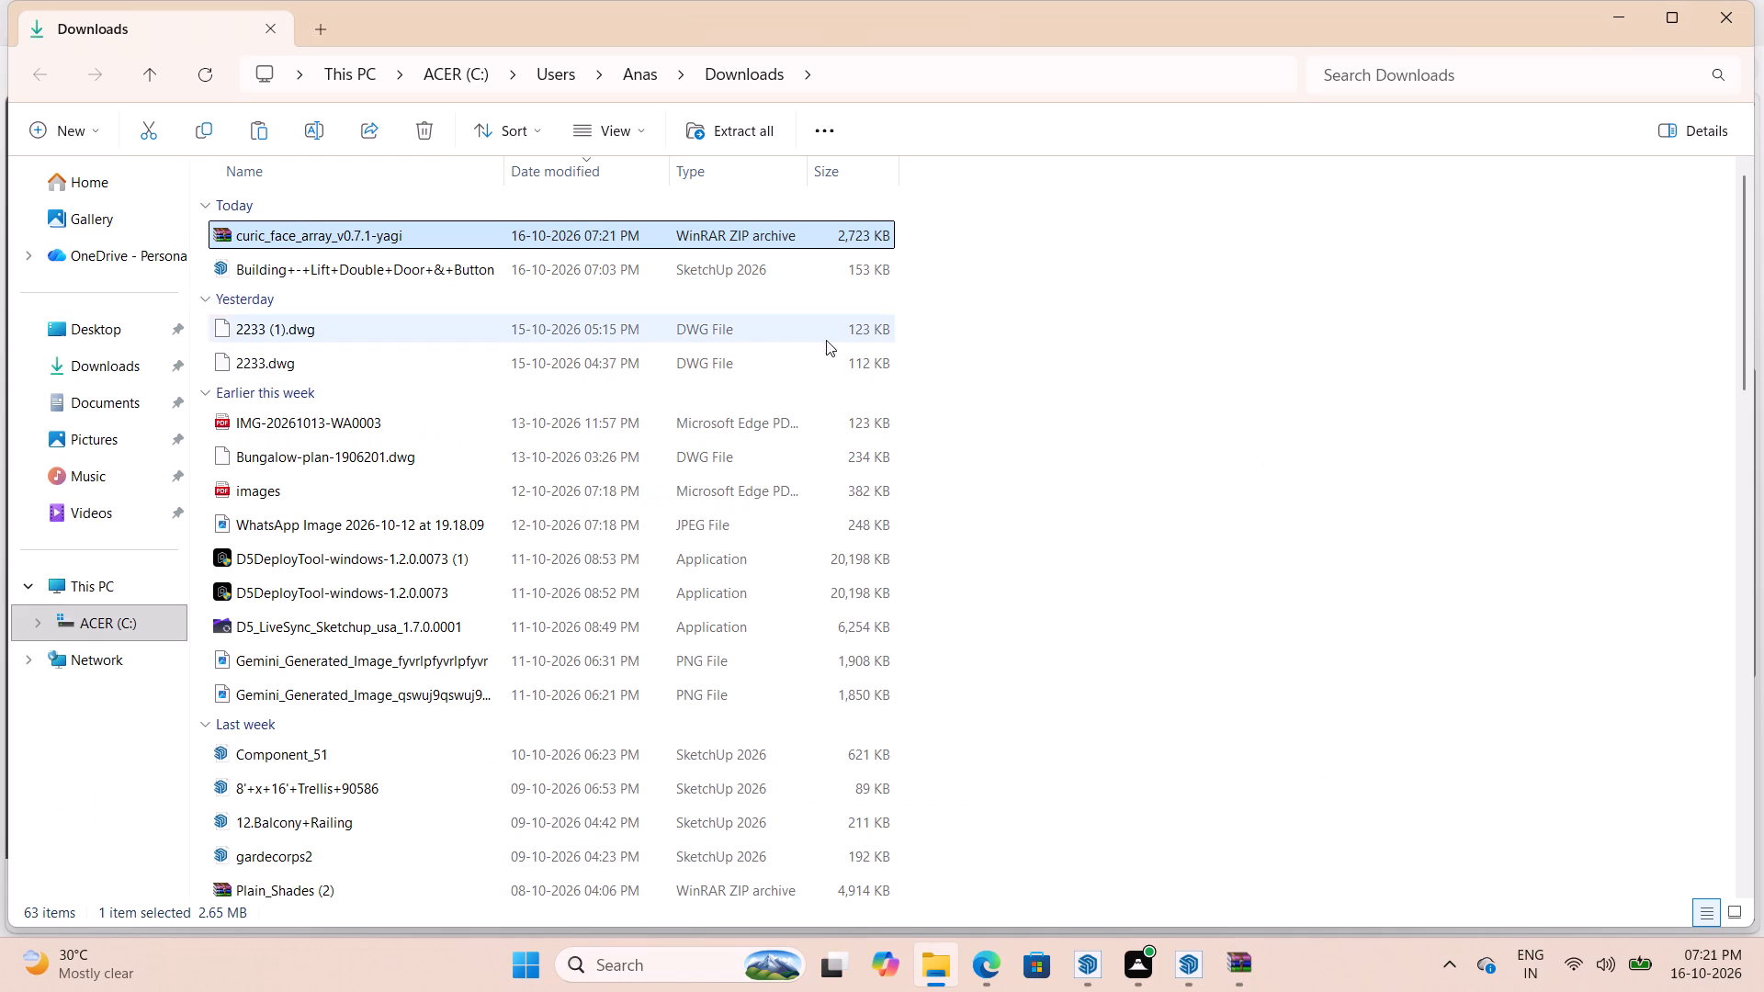
left_click(131, 334)
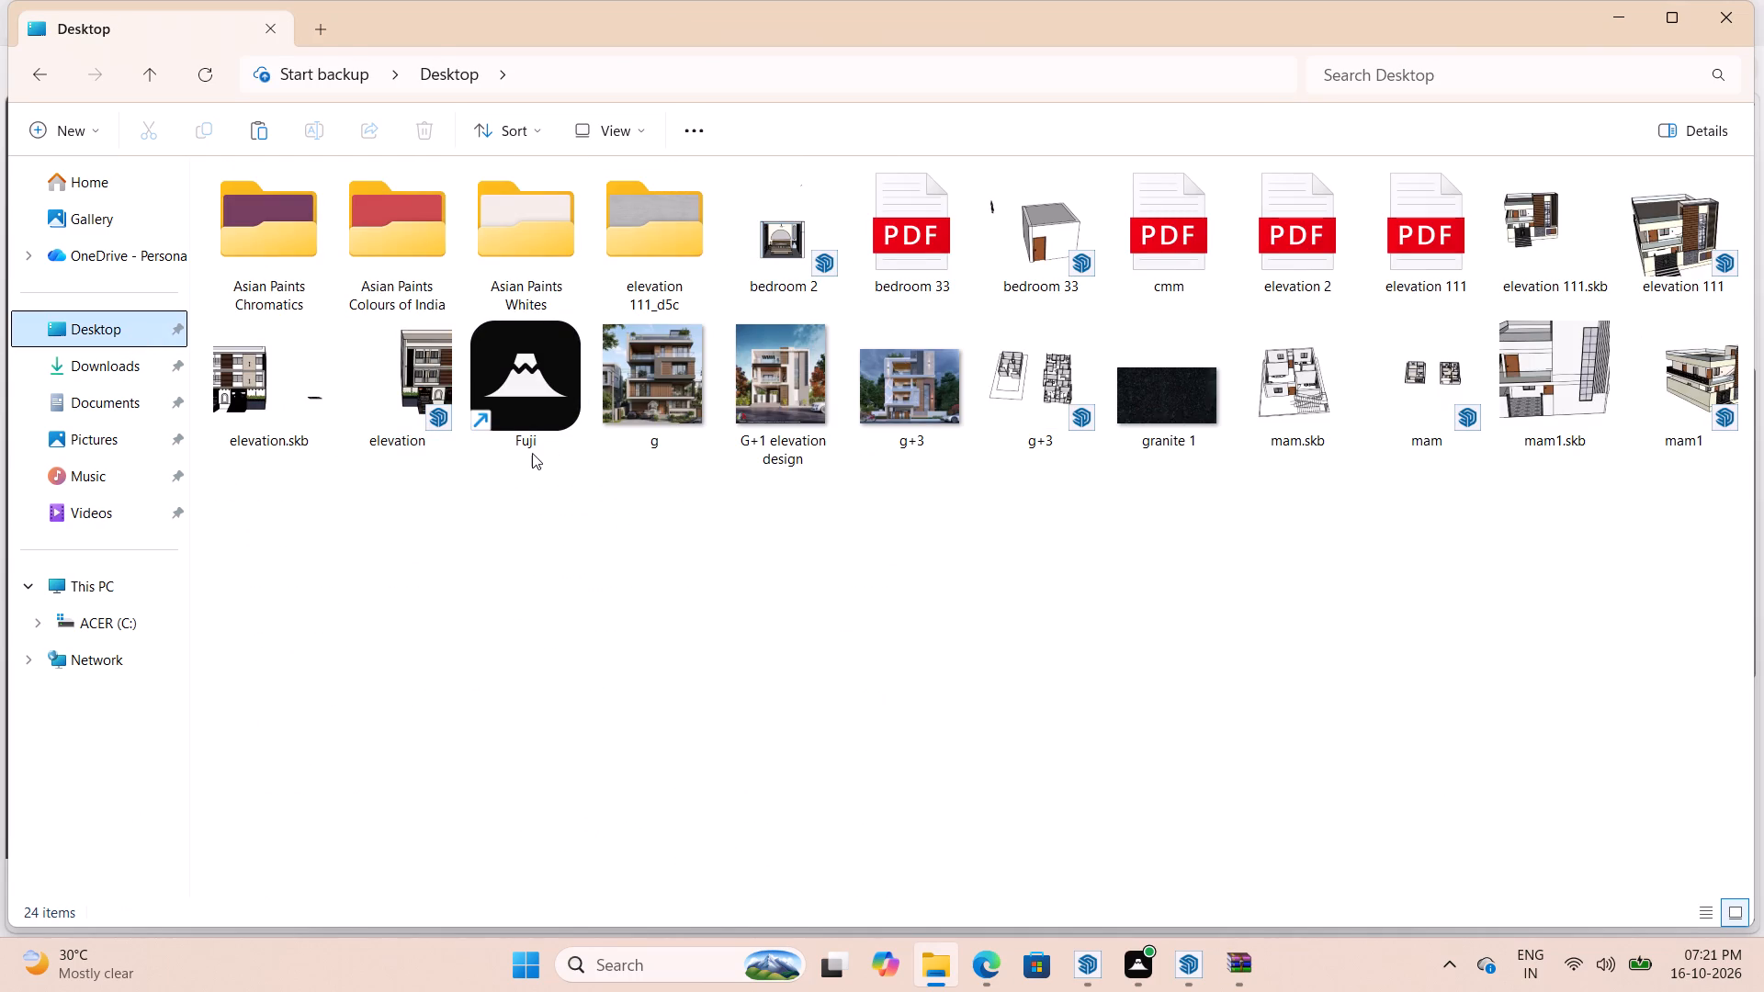
key("ctrl+v")
left_click(514, 603)
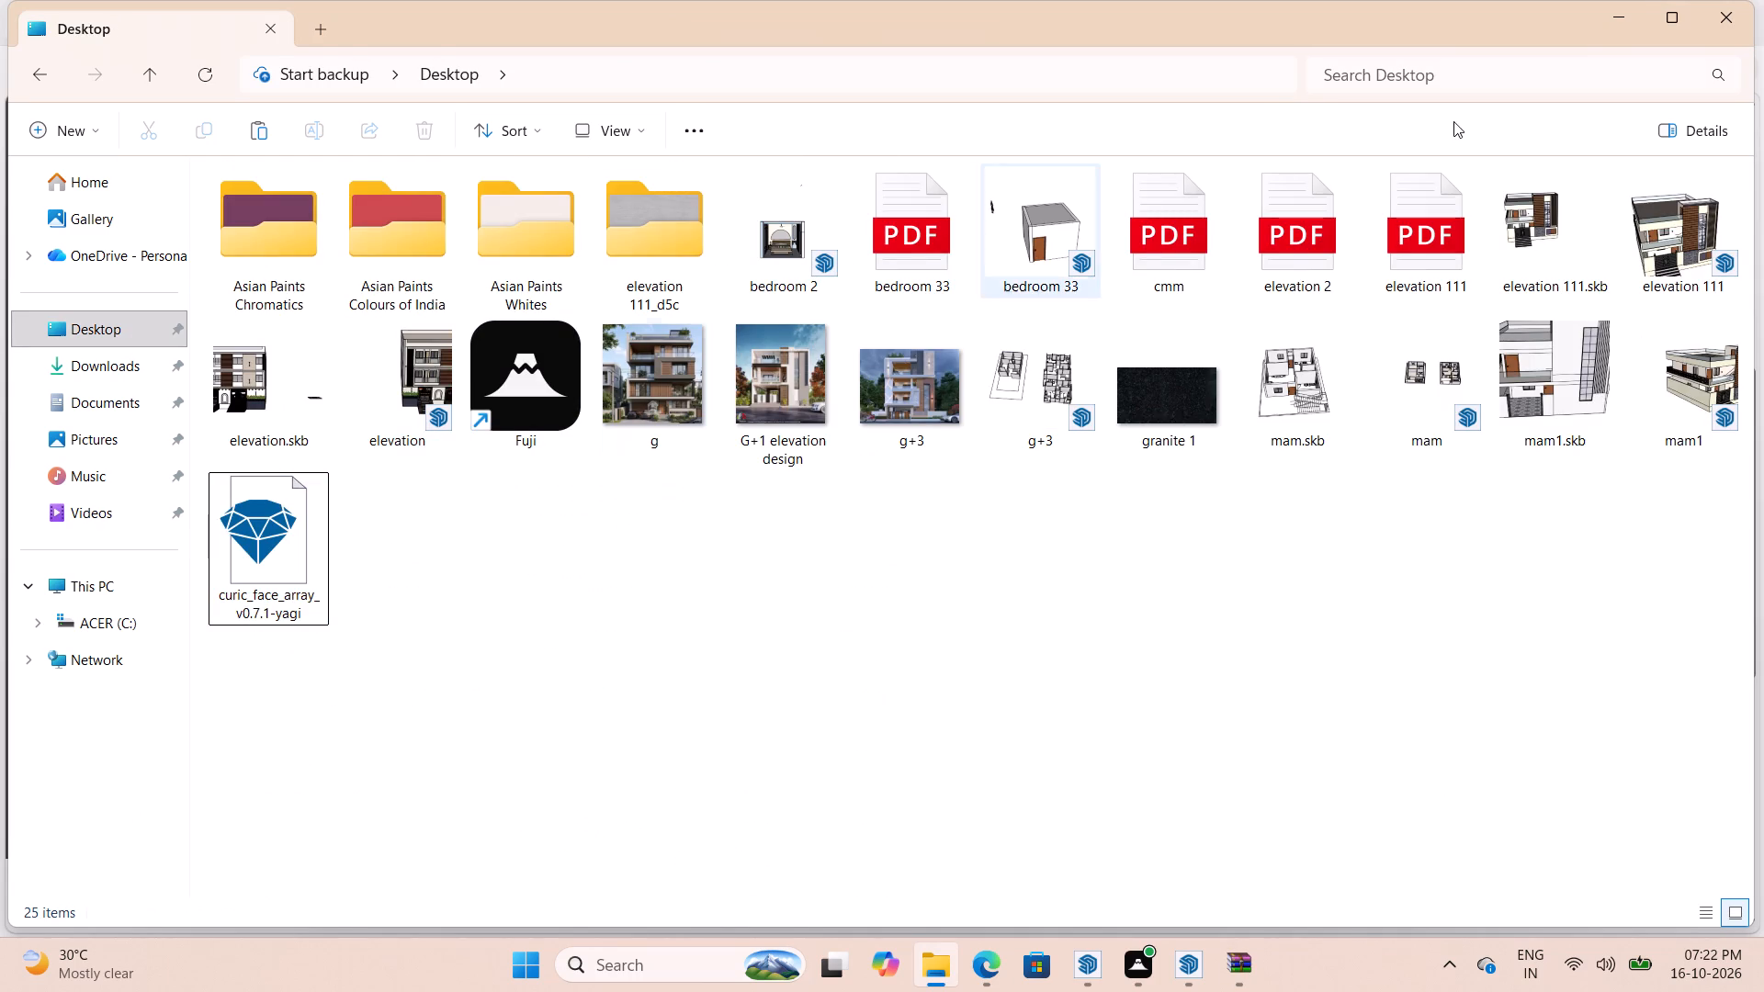
Close the extra Welcome to SketchUp window and switch back to the g+3 model in SketchUp.
left_click(1612, 17)
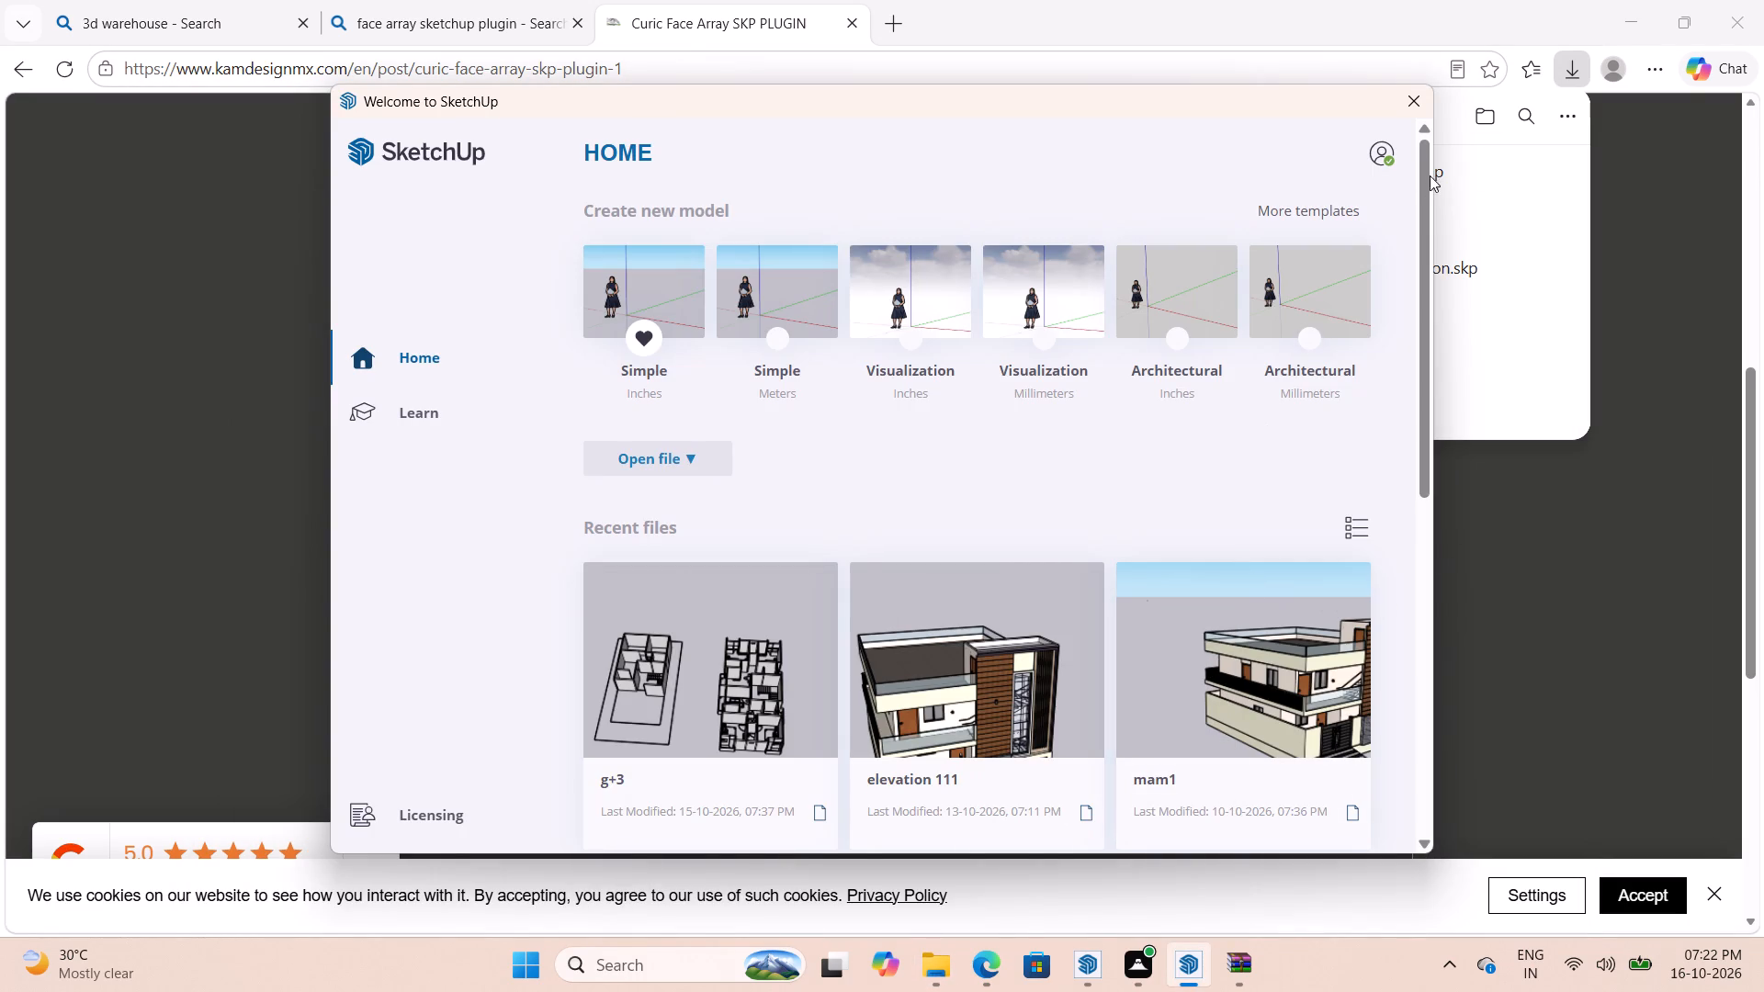
left_click(1412, 114)
scroll(905, 436, "down", 3)
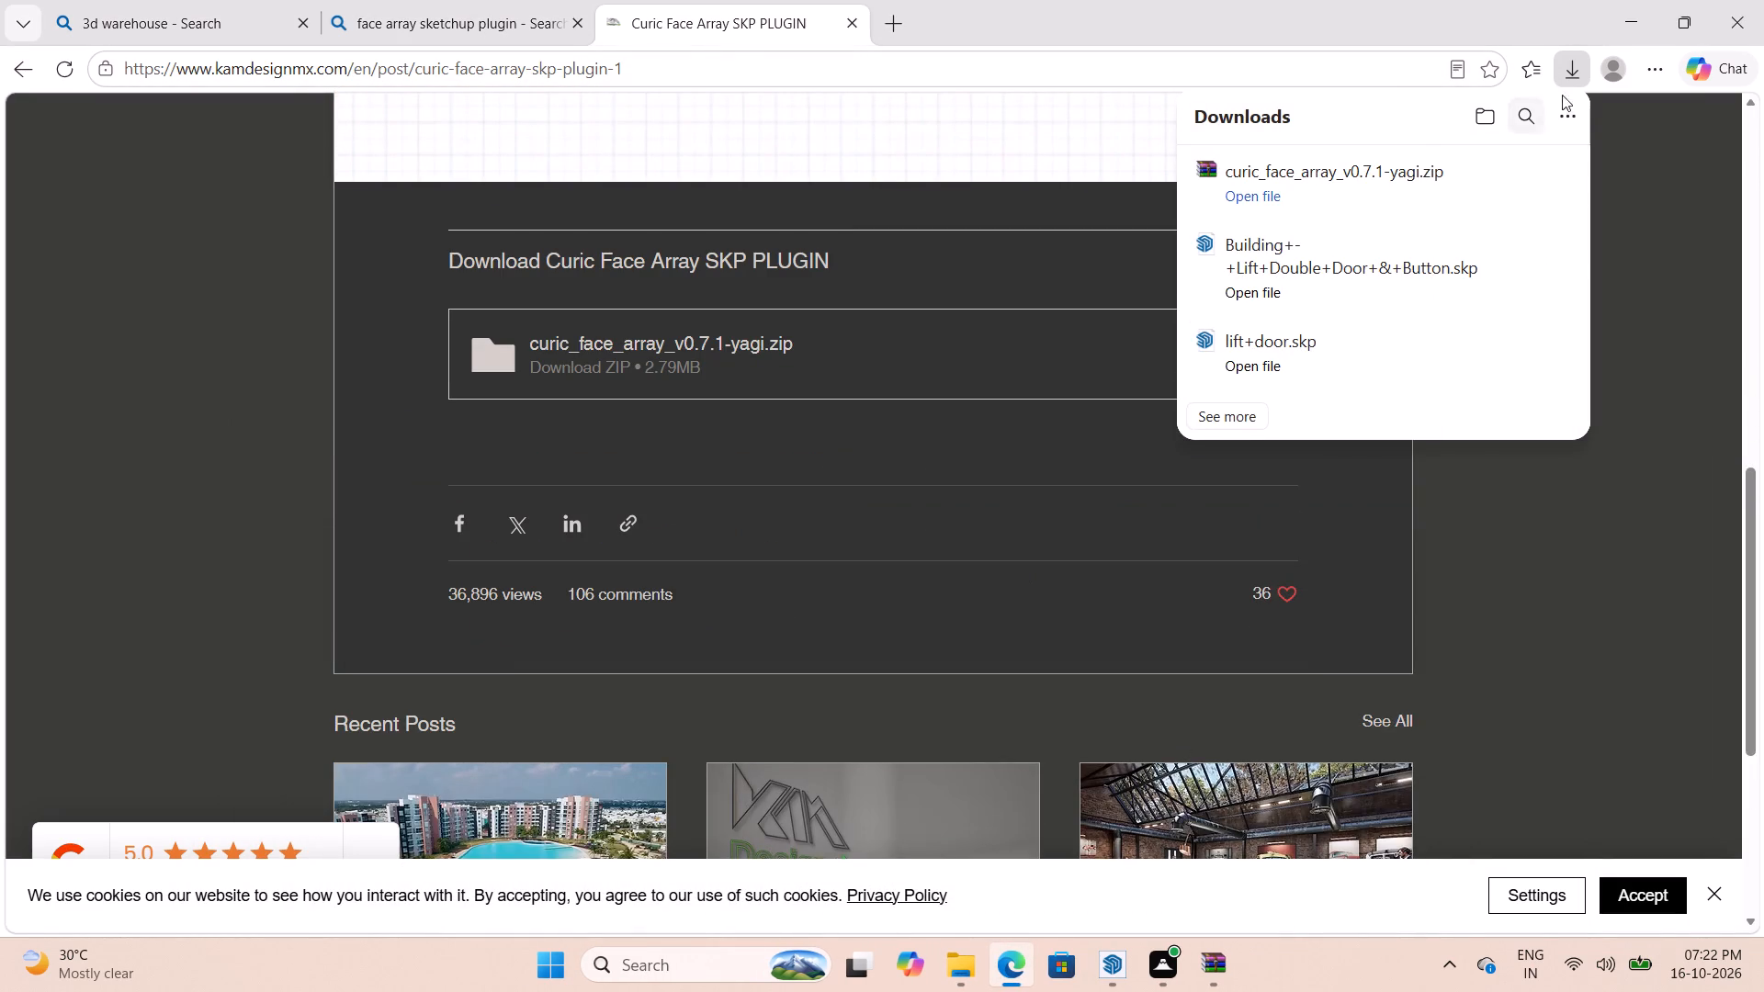
left_click(1620, 28)
scroll(775, 493, "down", 4)
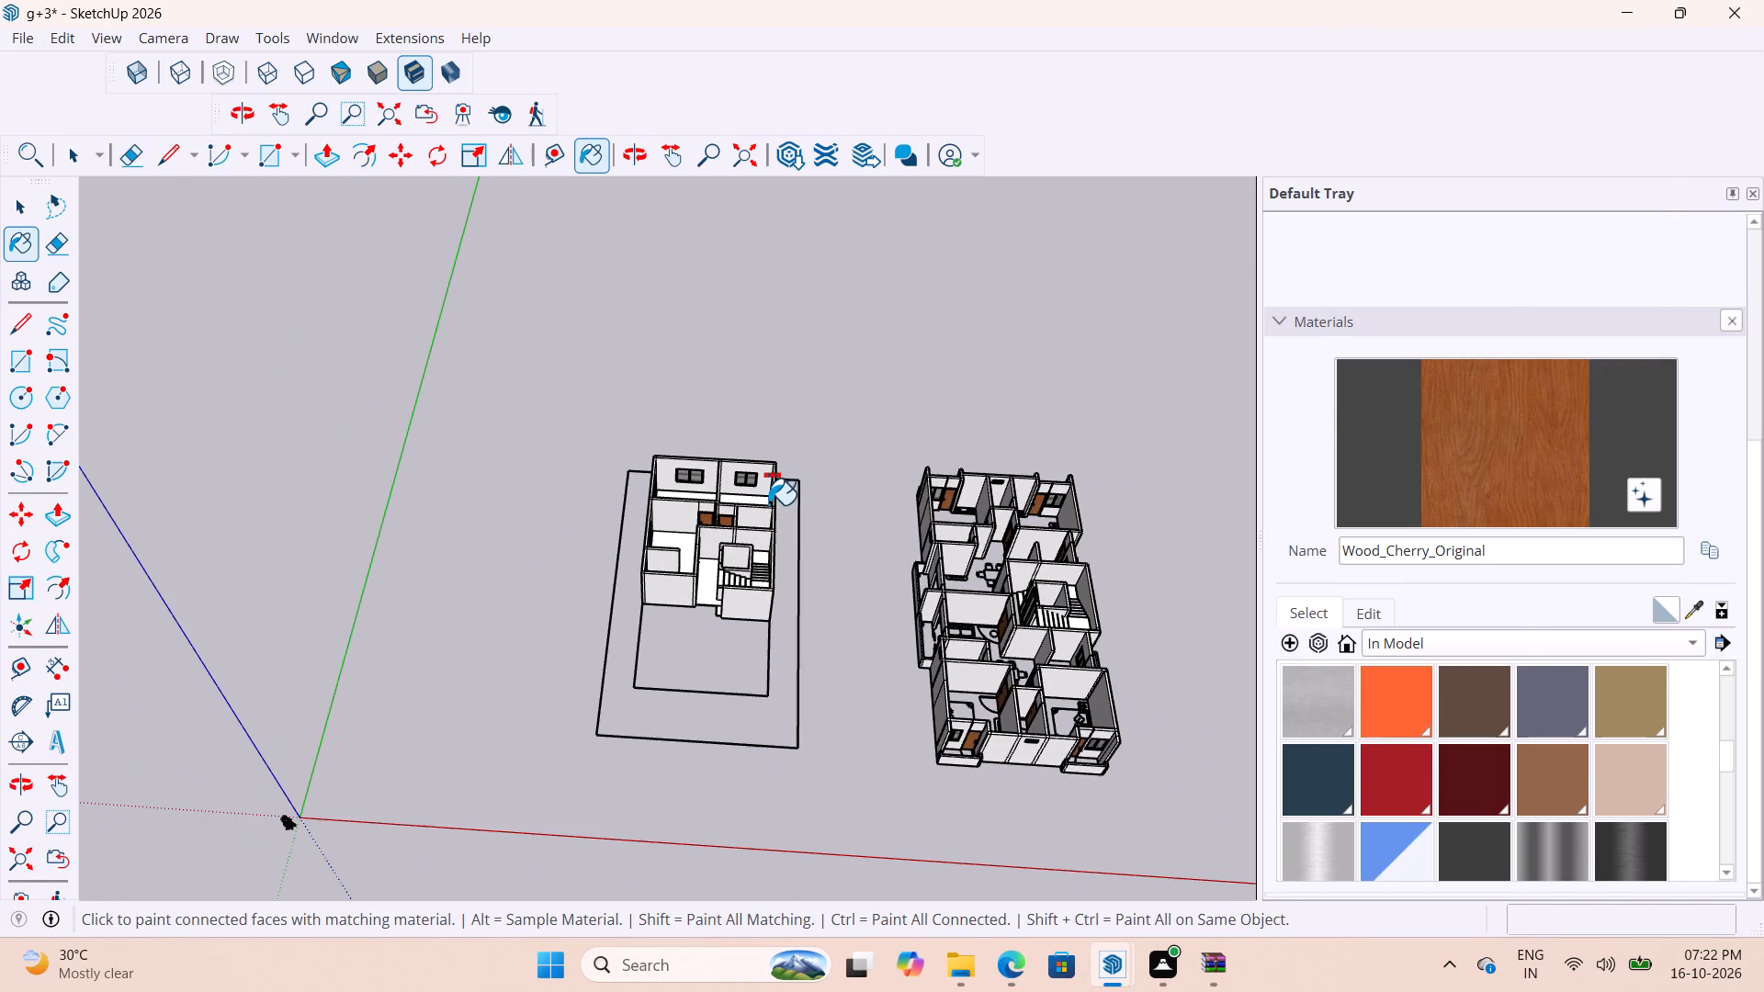
Leave the Paint Bucket for the Select tool and close the Default Tray.
key("space")
key("space")
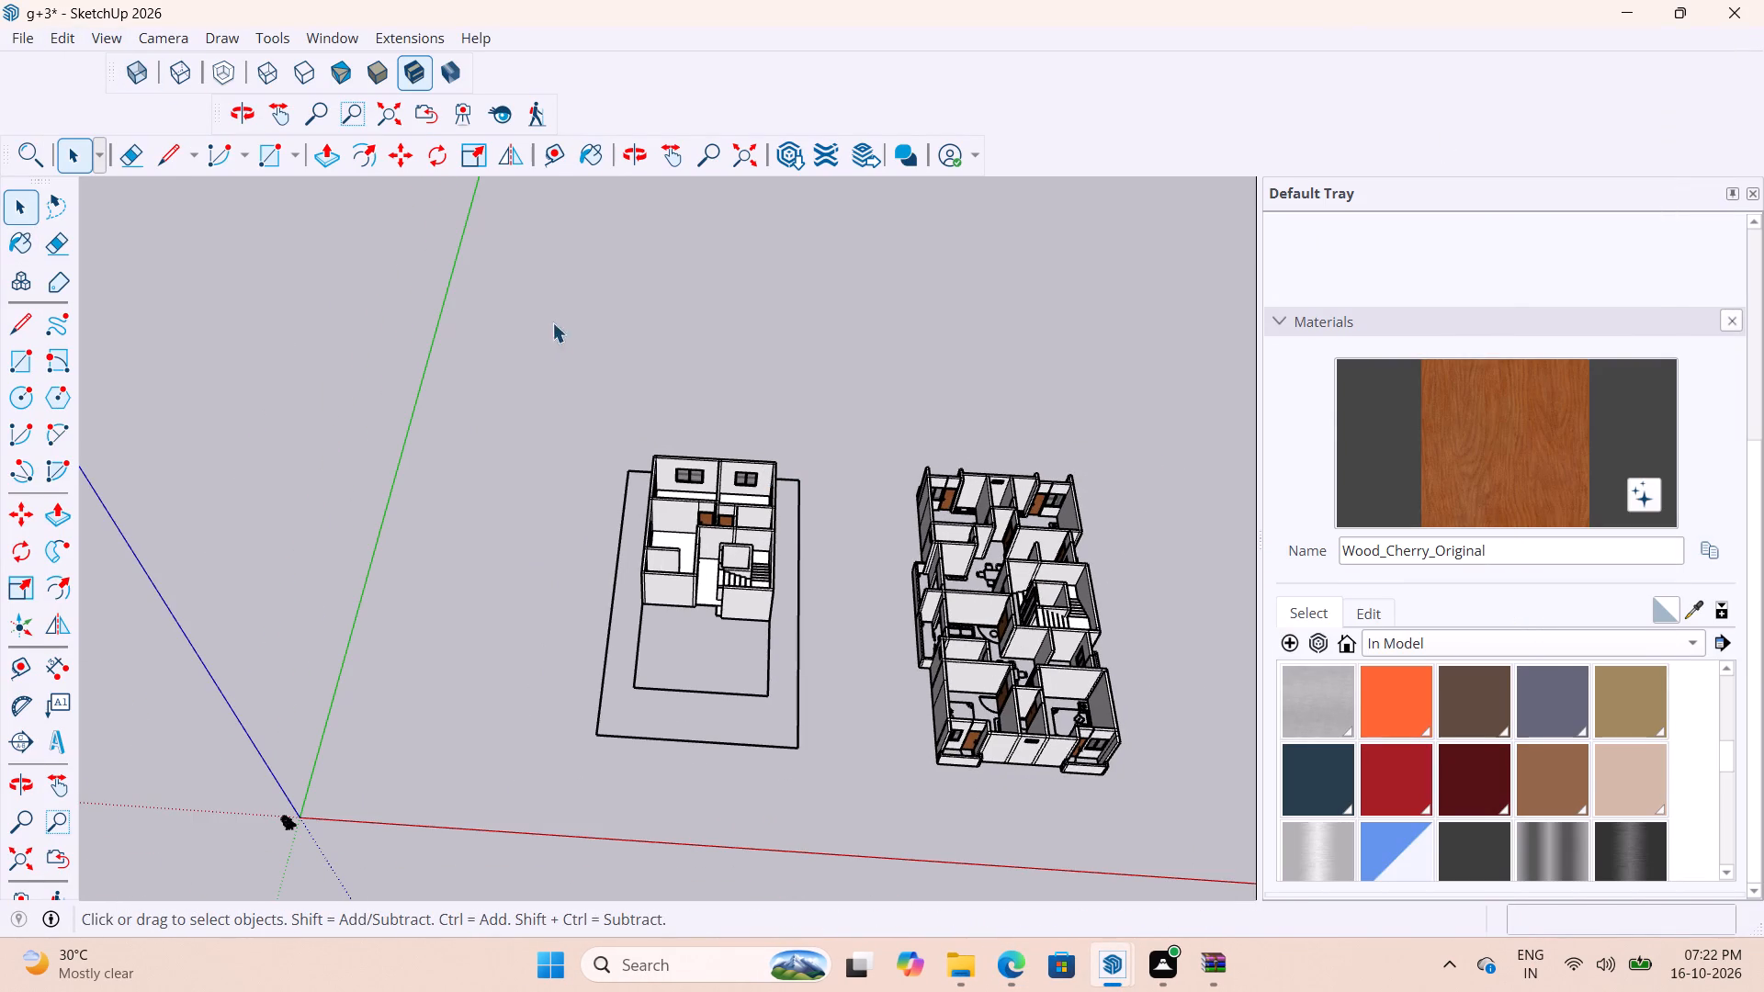
left_click(1758, 199)
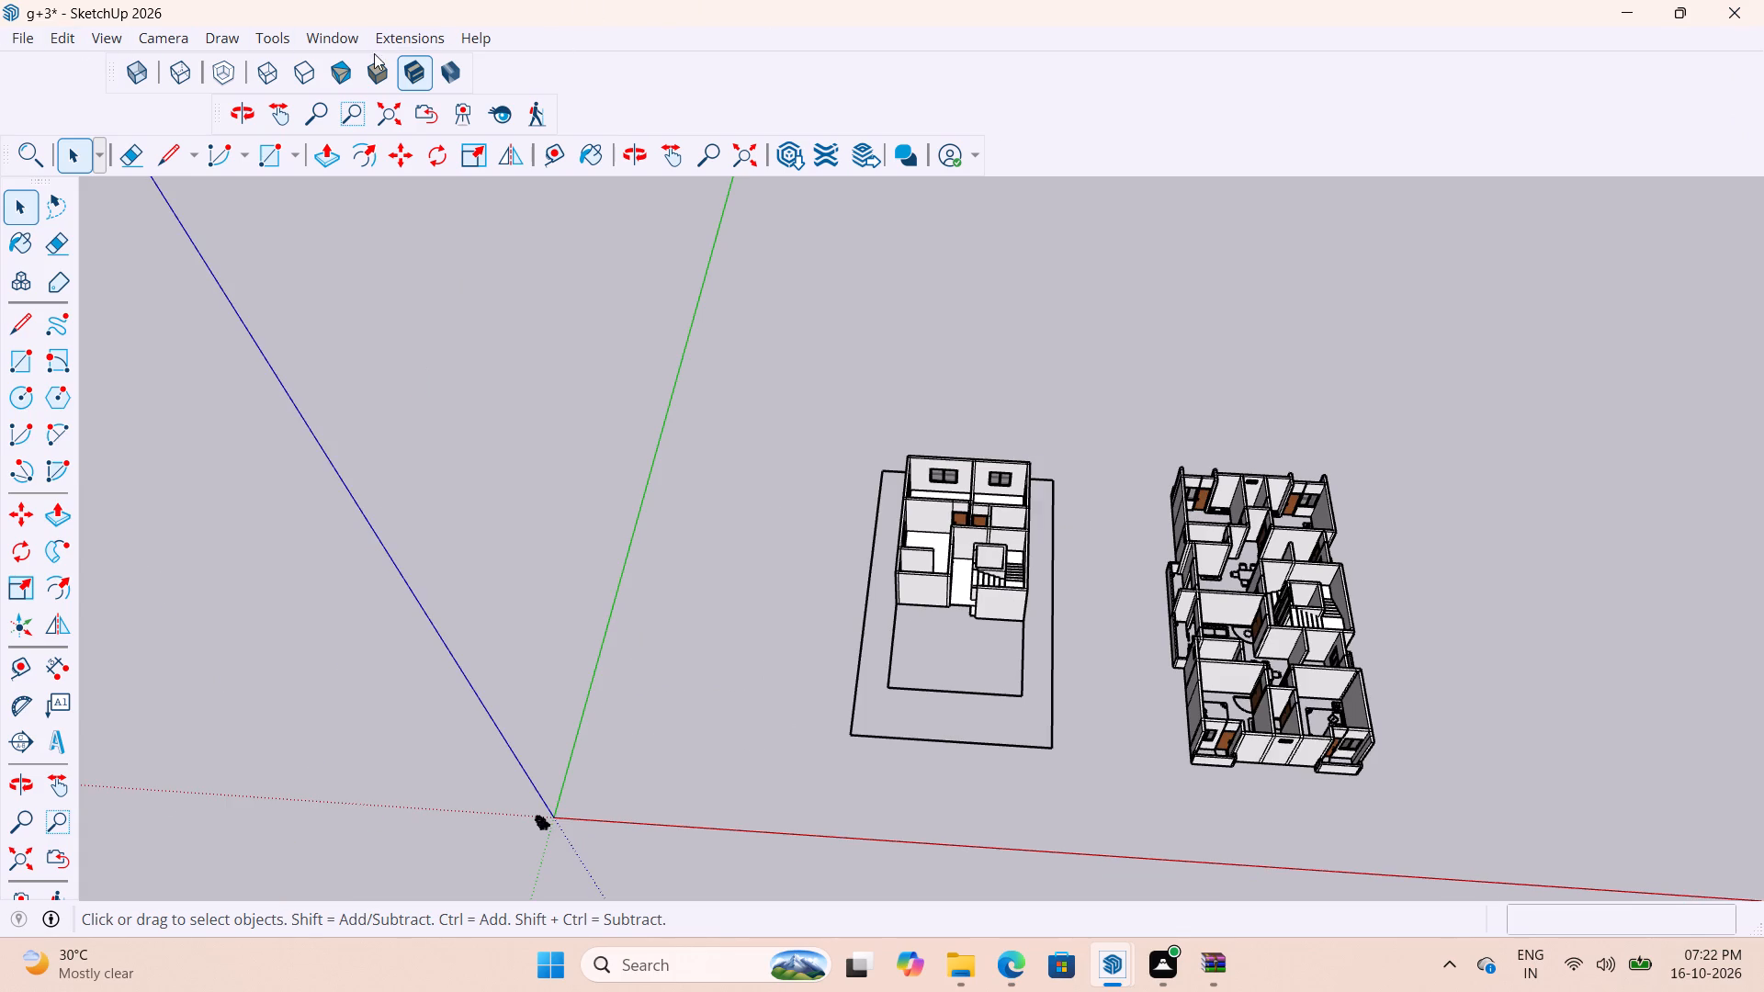
Install the curic_face_array_v0.7.1-yagi extension from the Desktop through the Extension Manager, and close the manager.
left_click(398, 33)
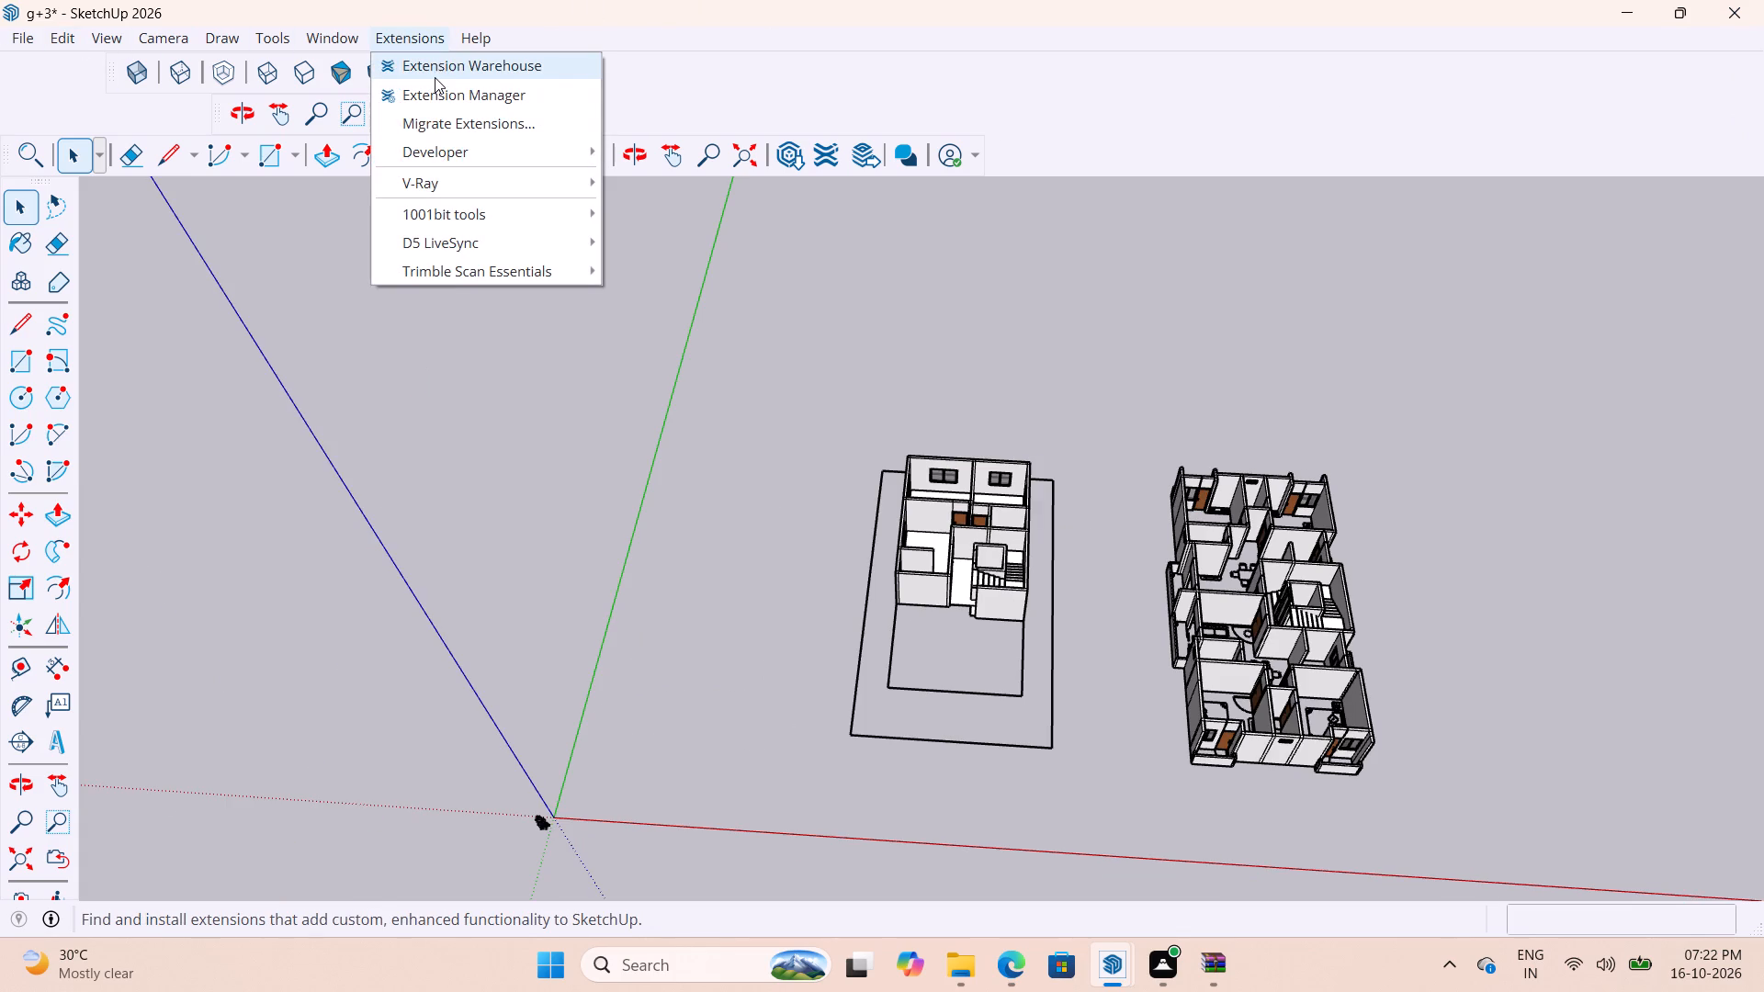
left_click(444, 93)
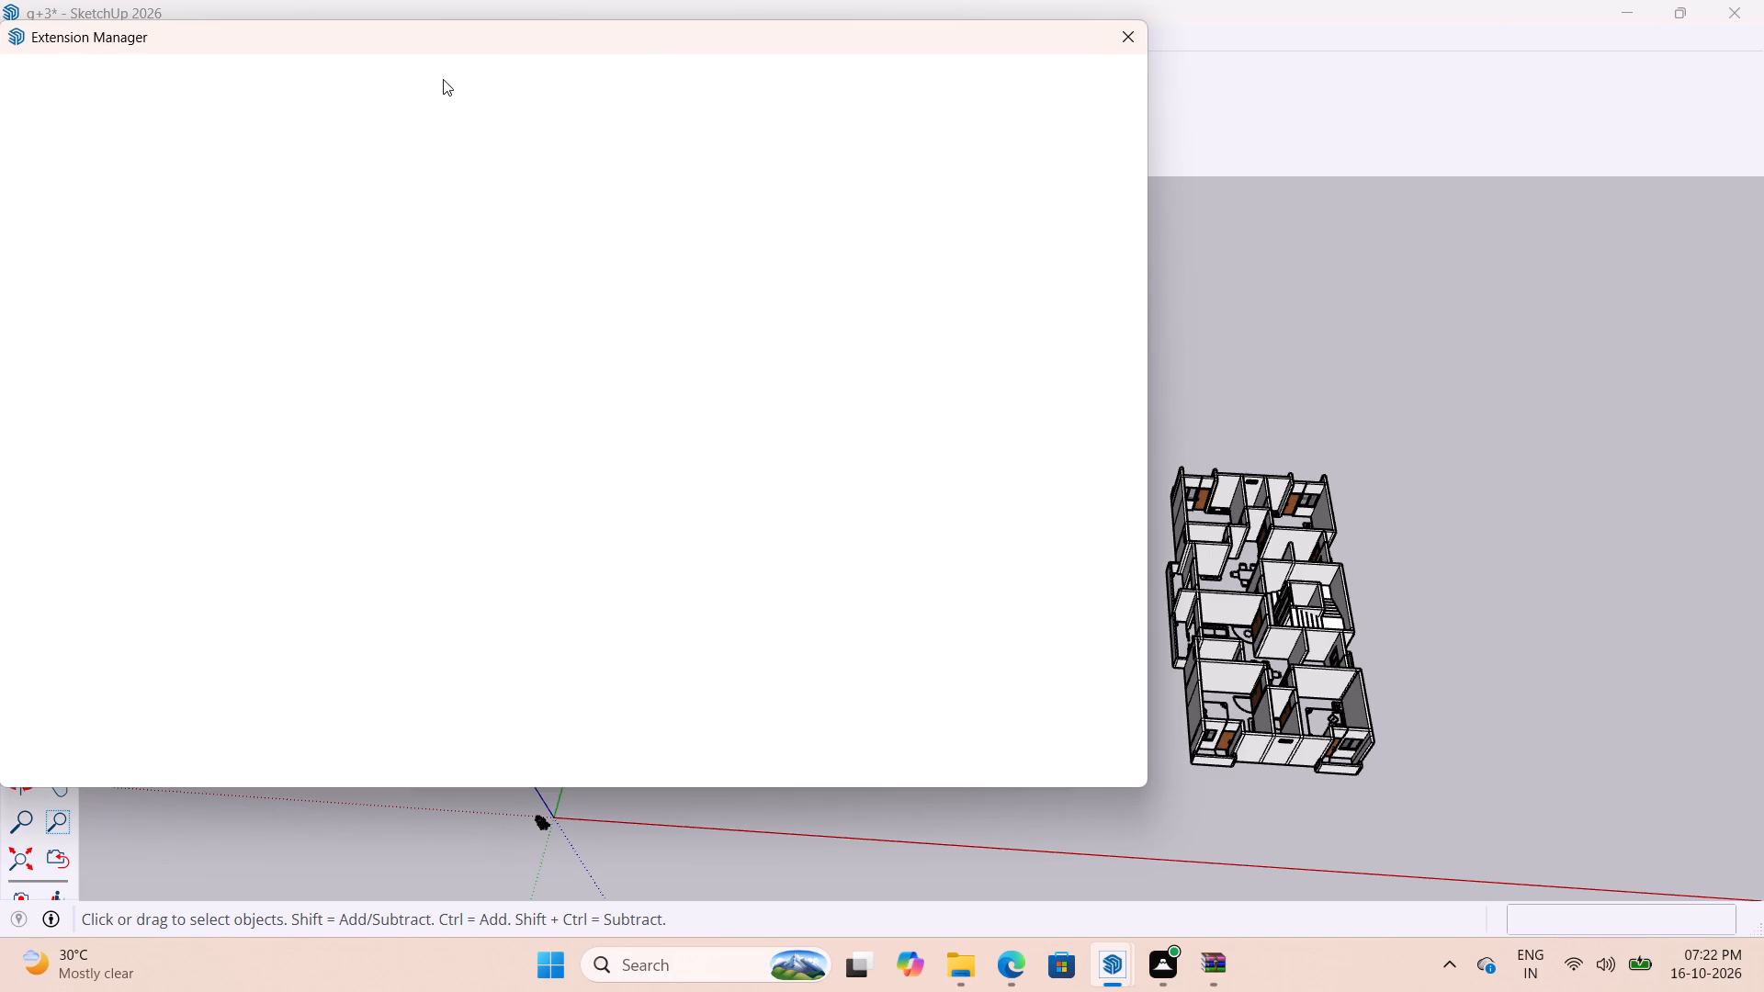
scroll(340, 677, "down", 4)
left_click(206, 767)
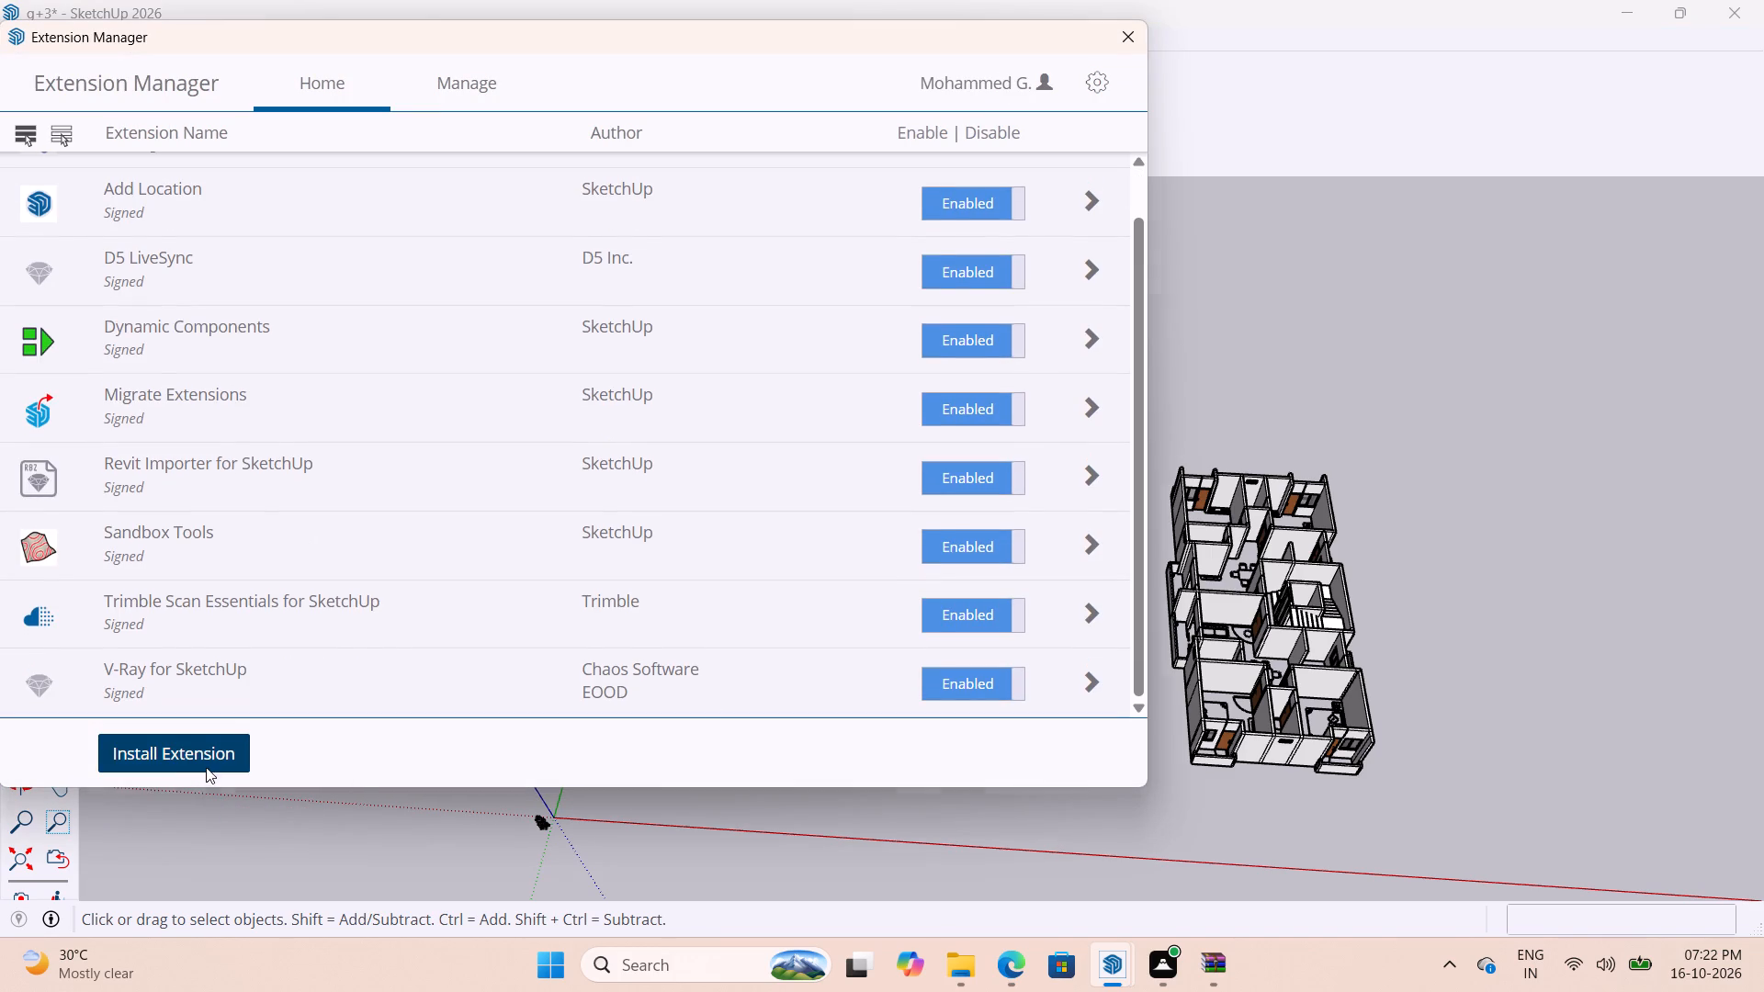
left_click(100, 287)
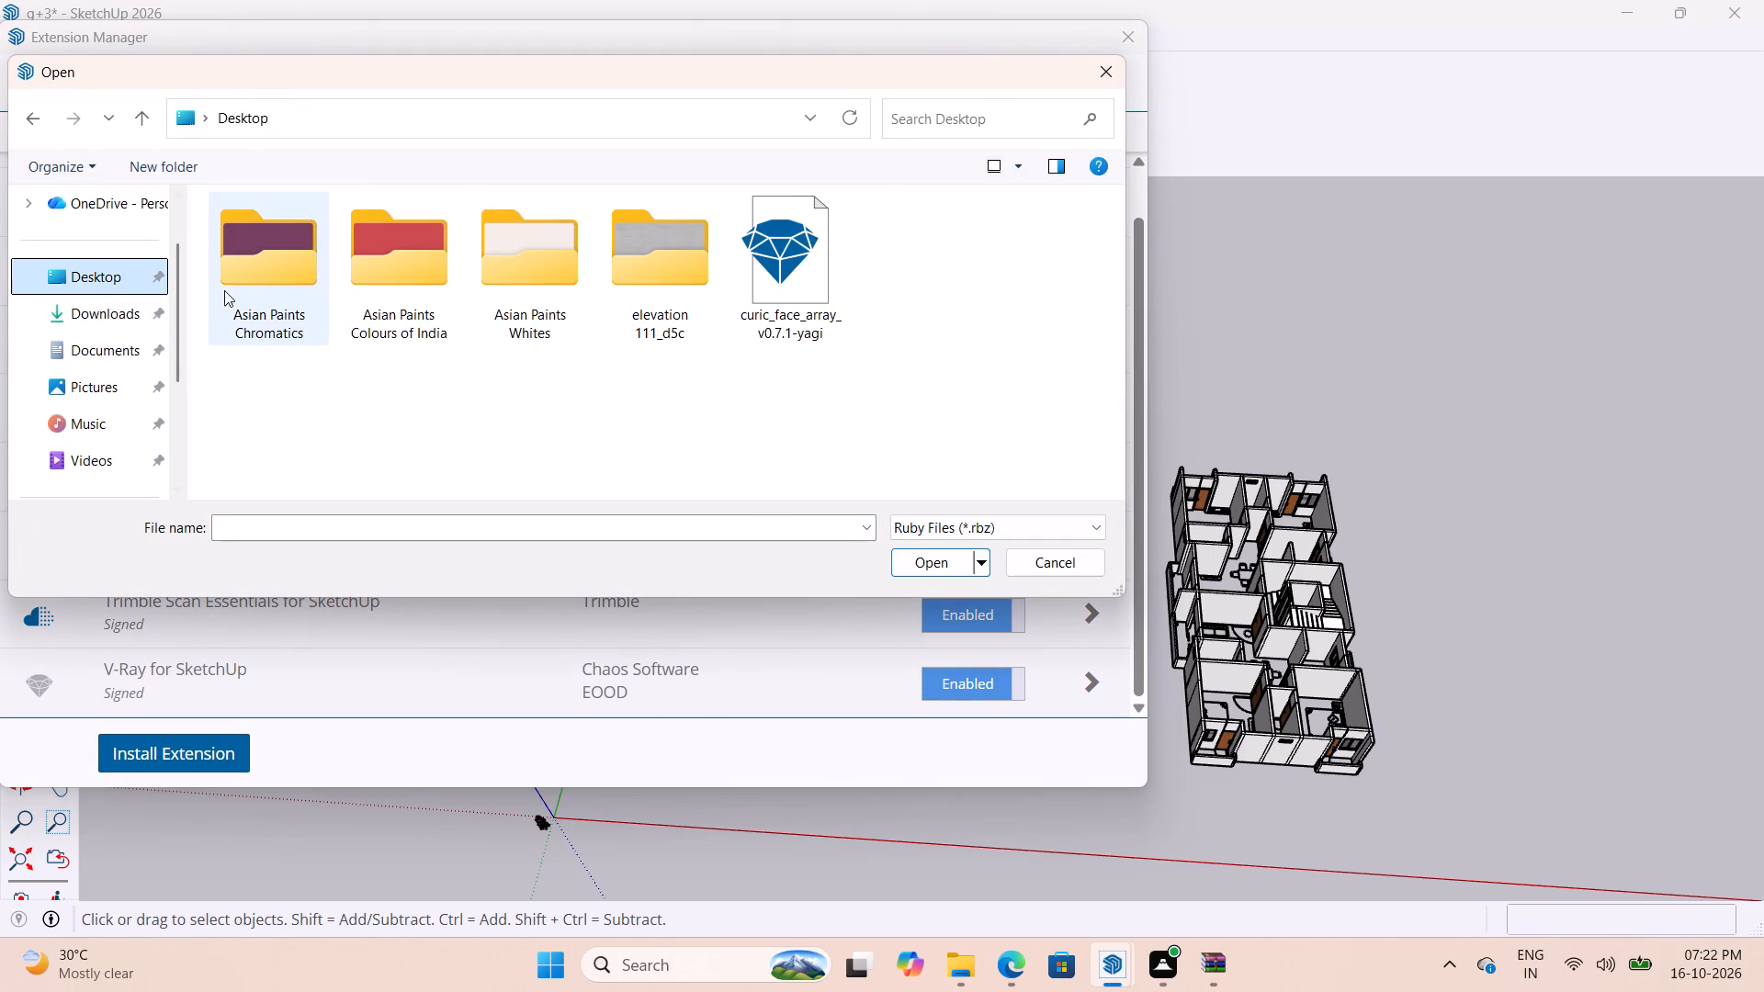
left_click(770, 289)
left_click(951, 568)
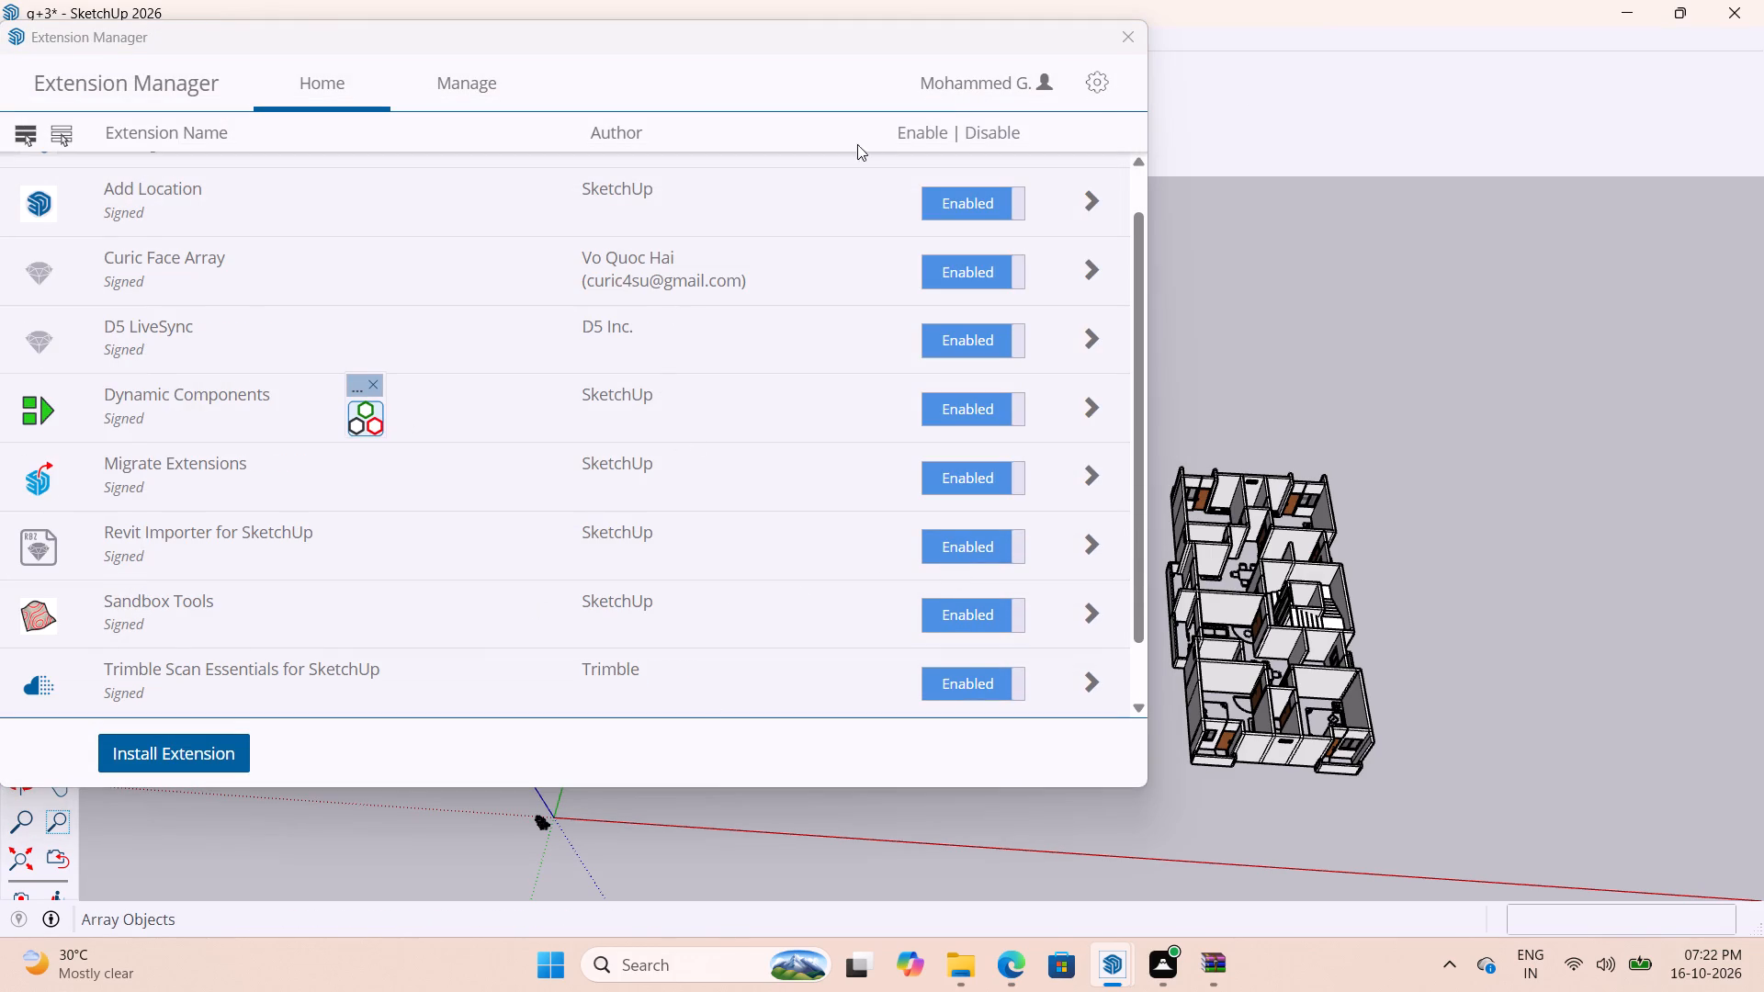
left_click(1129, 31)
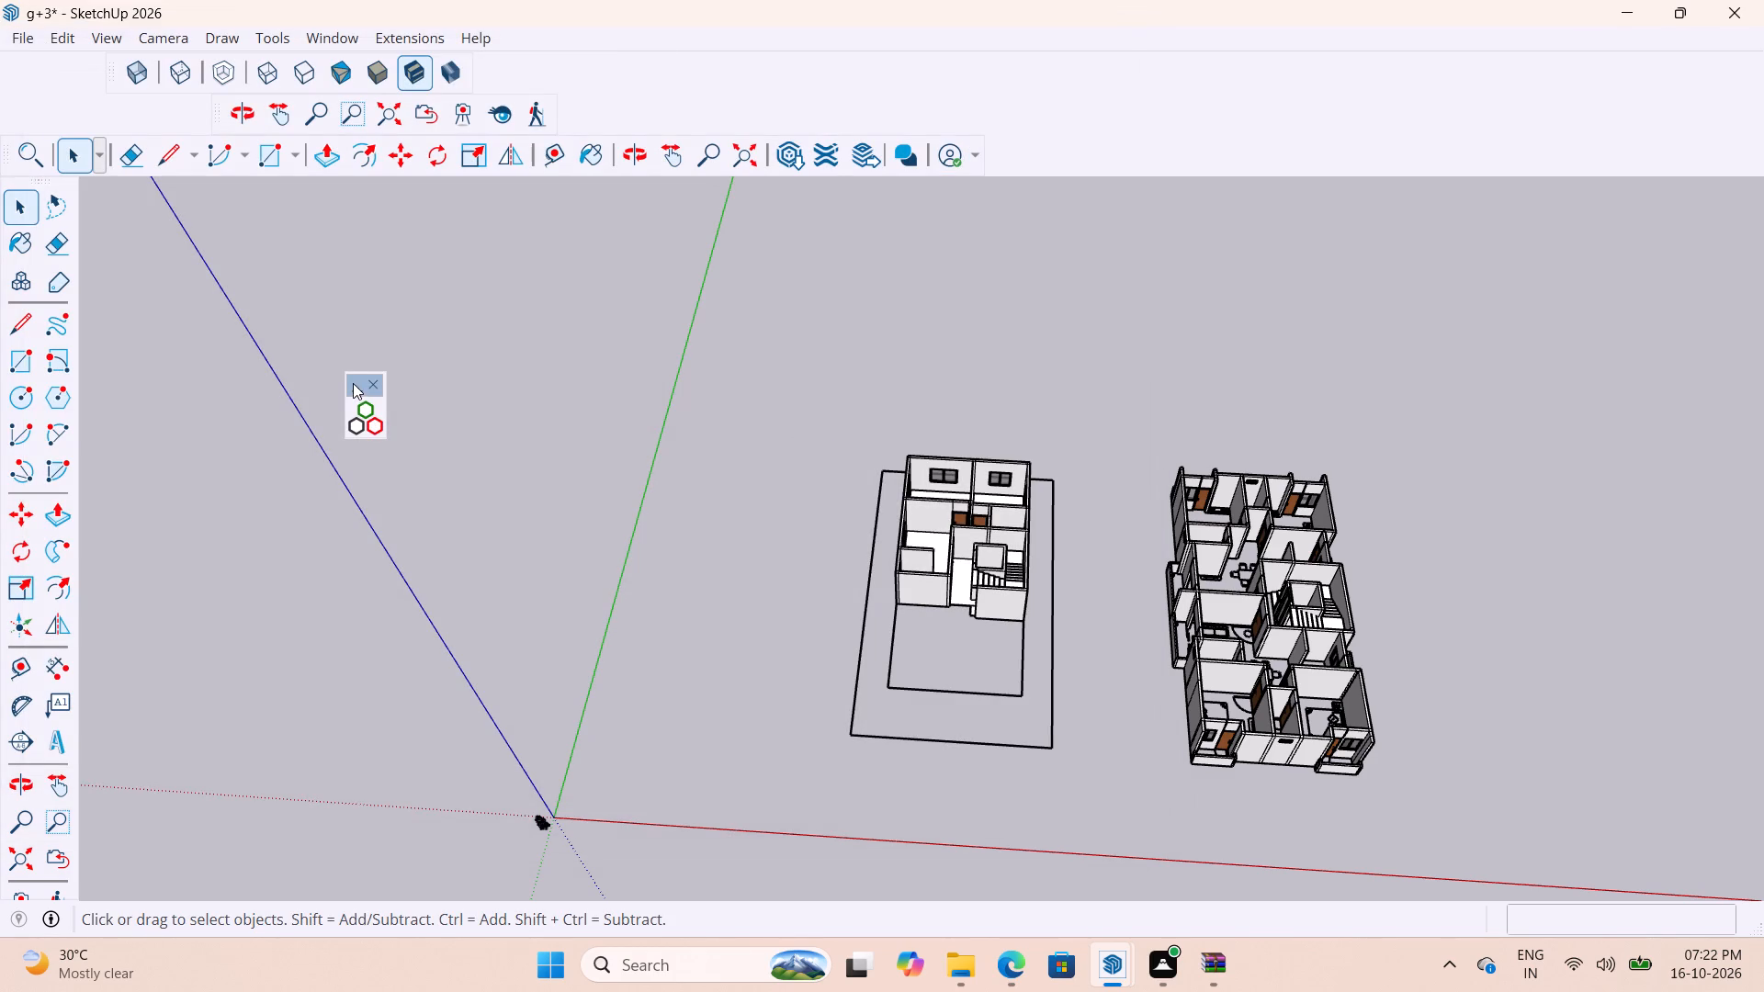
Open the Face Array window and examine its pattern, surface, layout, repeat and border settings, closing it when finished.
left_click(357, 393)
scroll(358, 433, "up", 5)
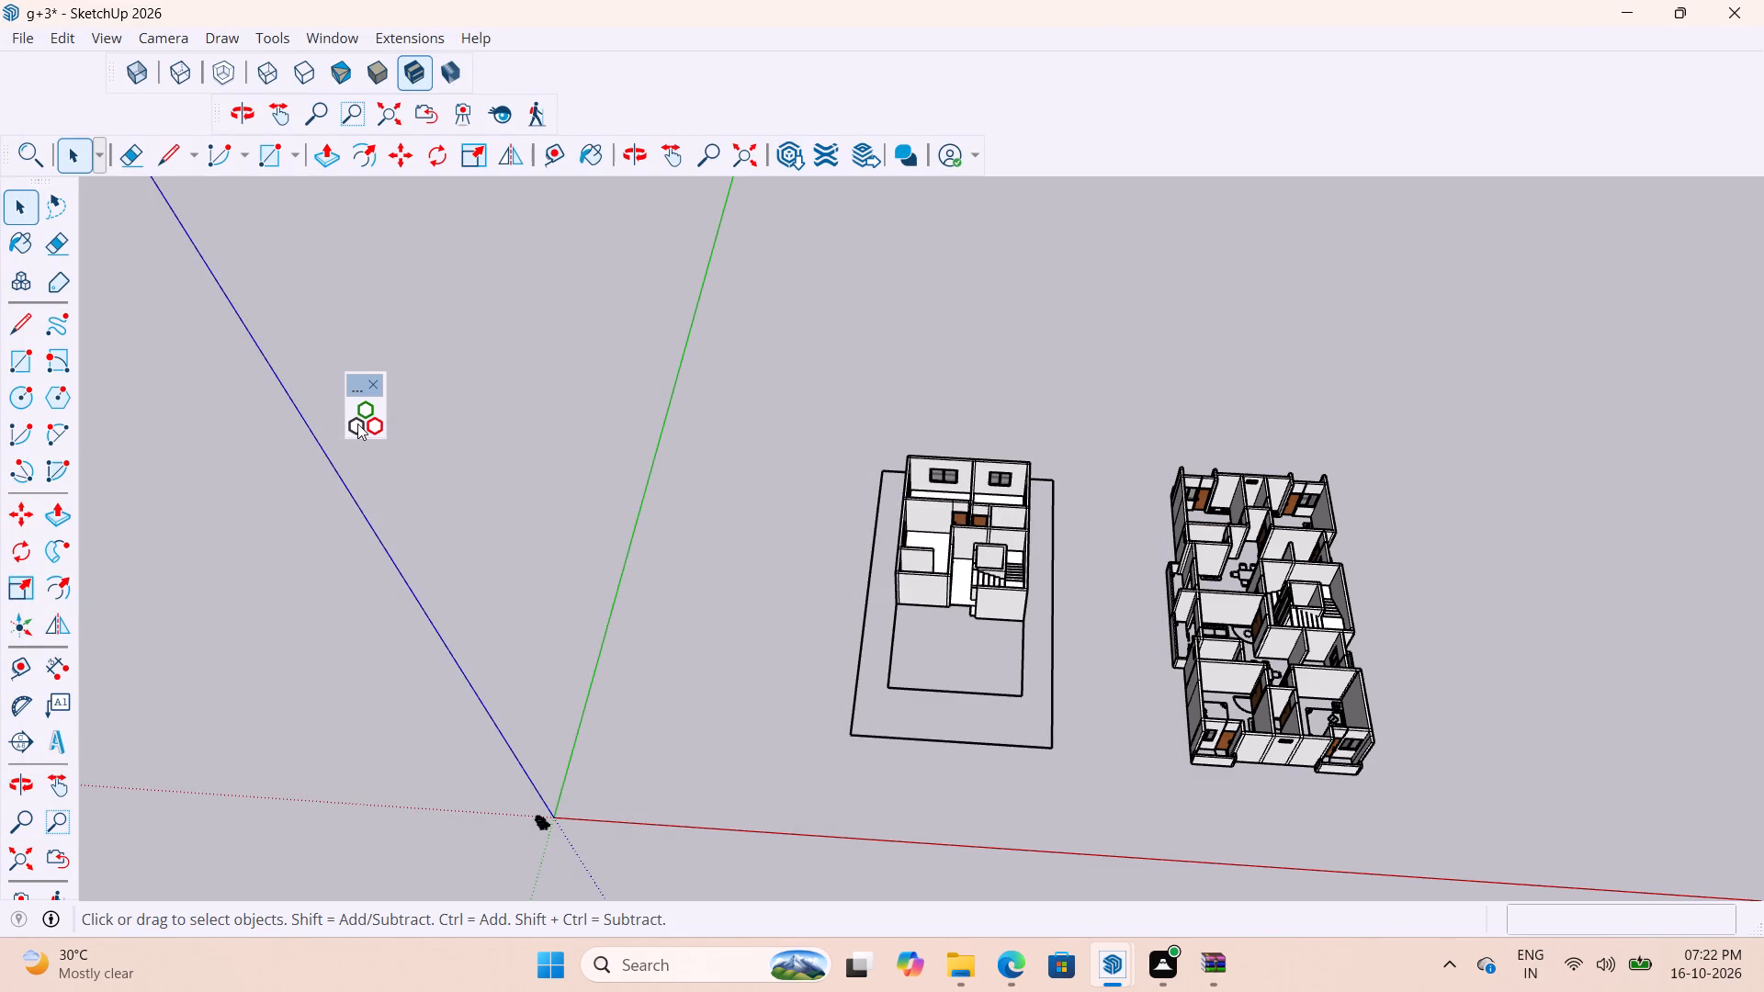
left_click(357, 423)
left_click_drag(129, 18, 709, 96)
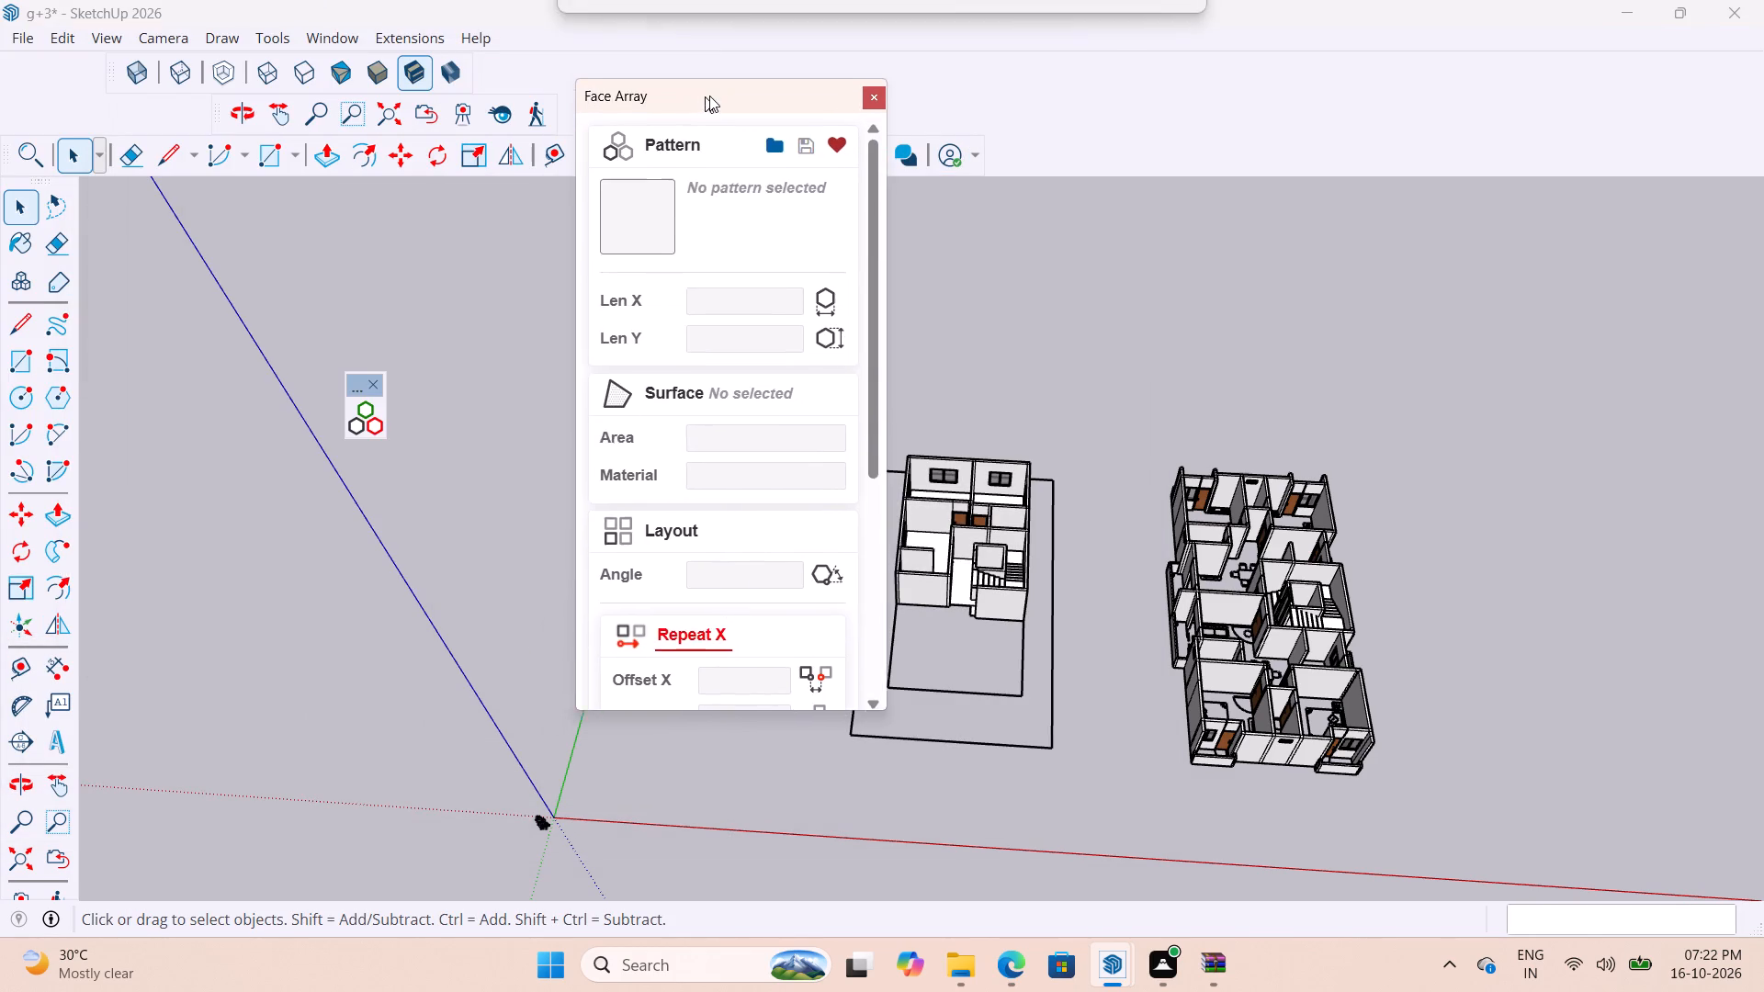
left_click_drag(709, 96, 788, 103)
scroll(775, 455, "down", 3)
scroll(820, 477, "up", 4)
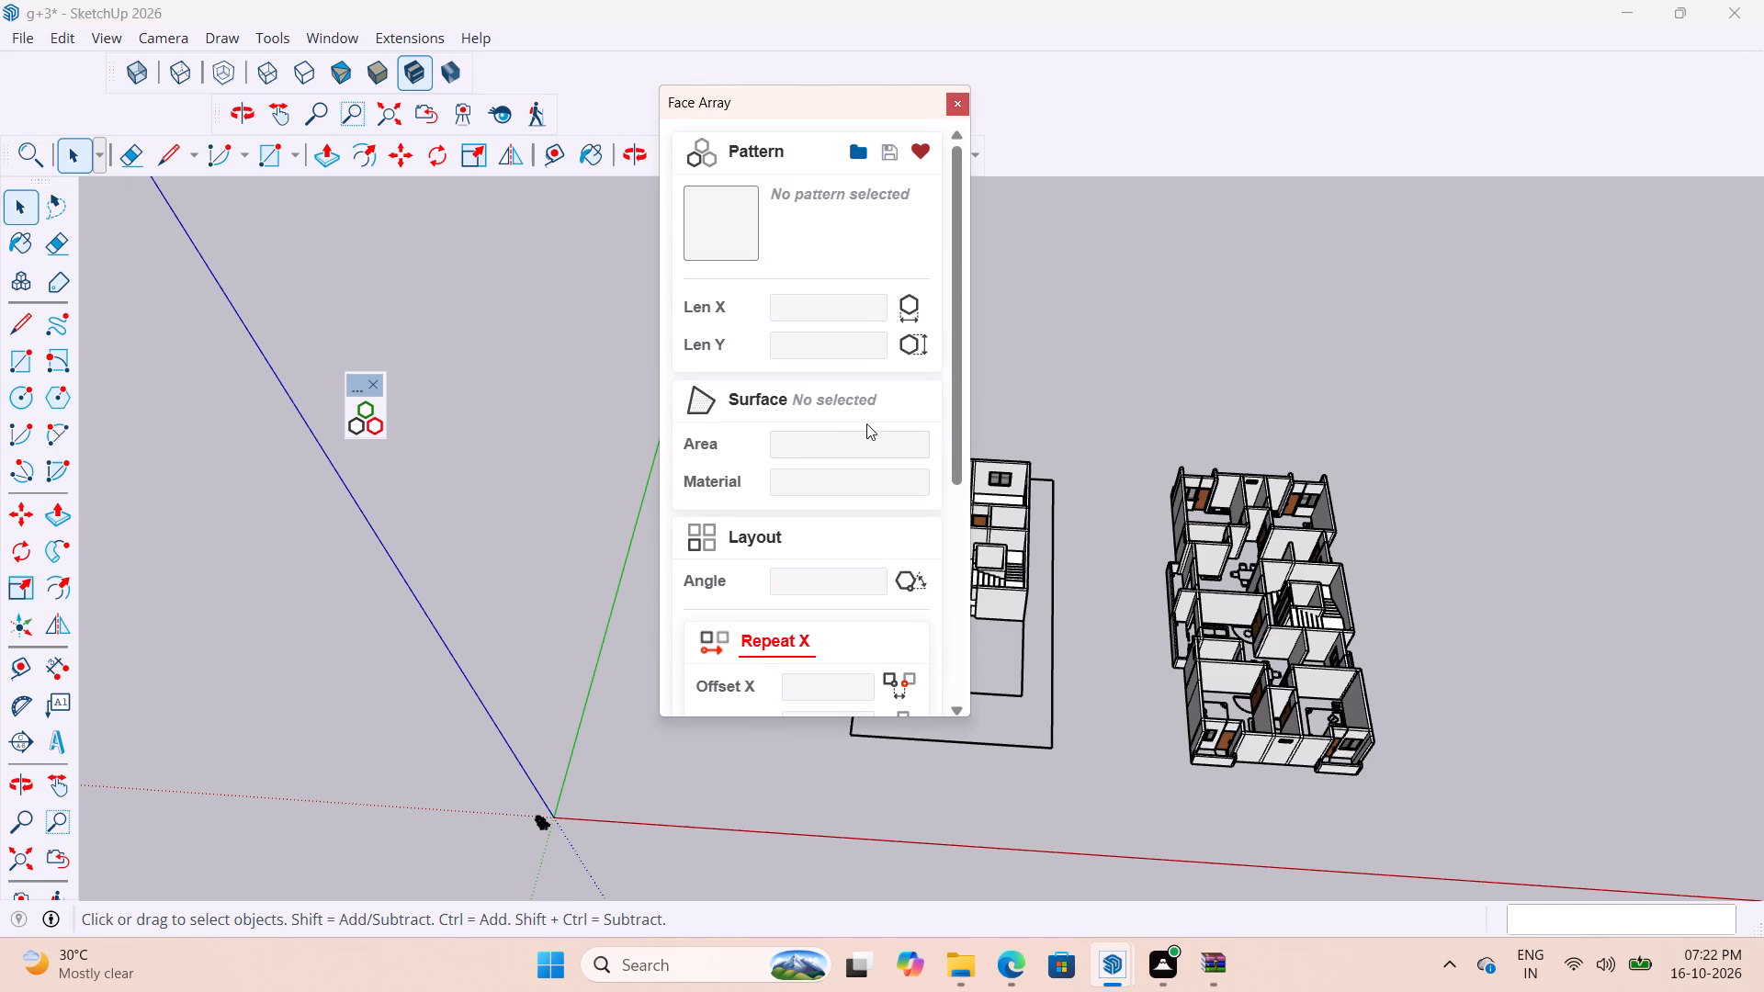
scroll(802, 393, "up", 2)
scroll(831, 527, "down", 3)
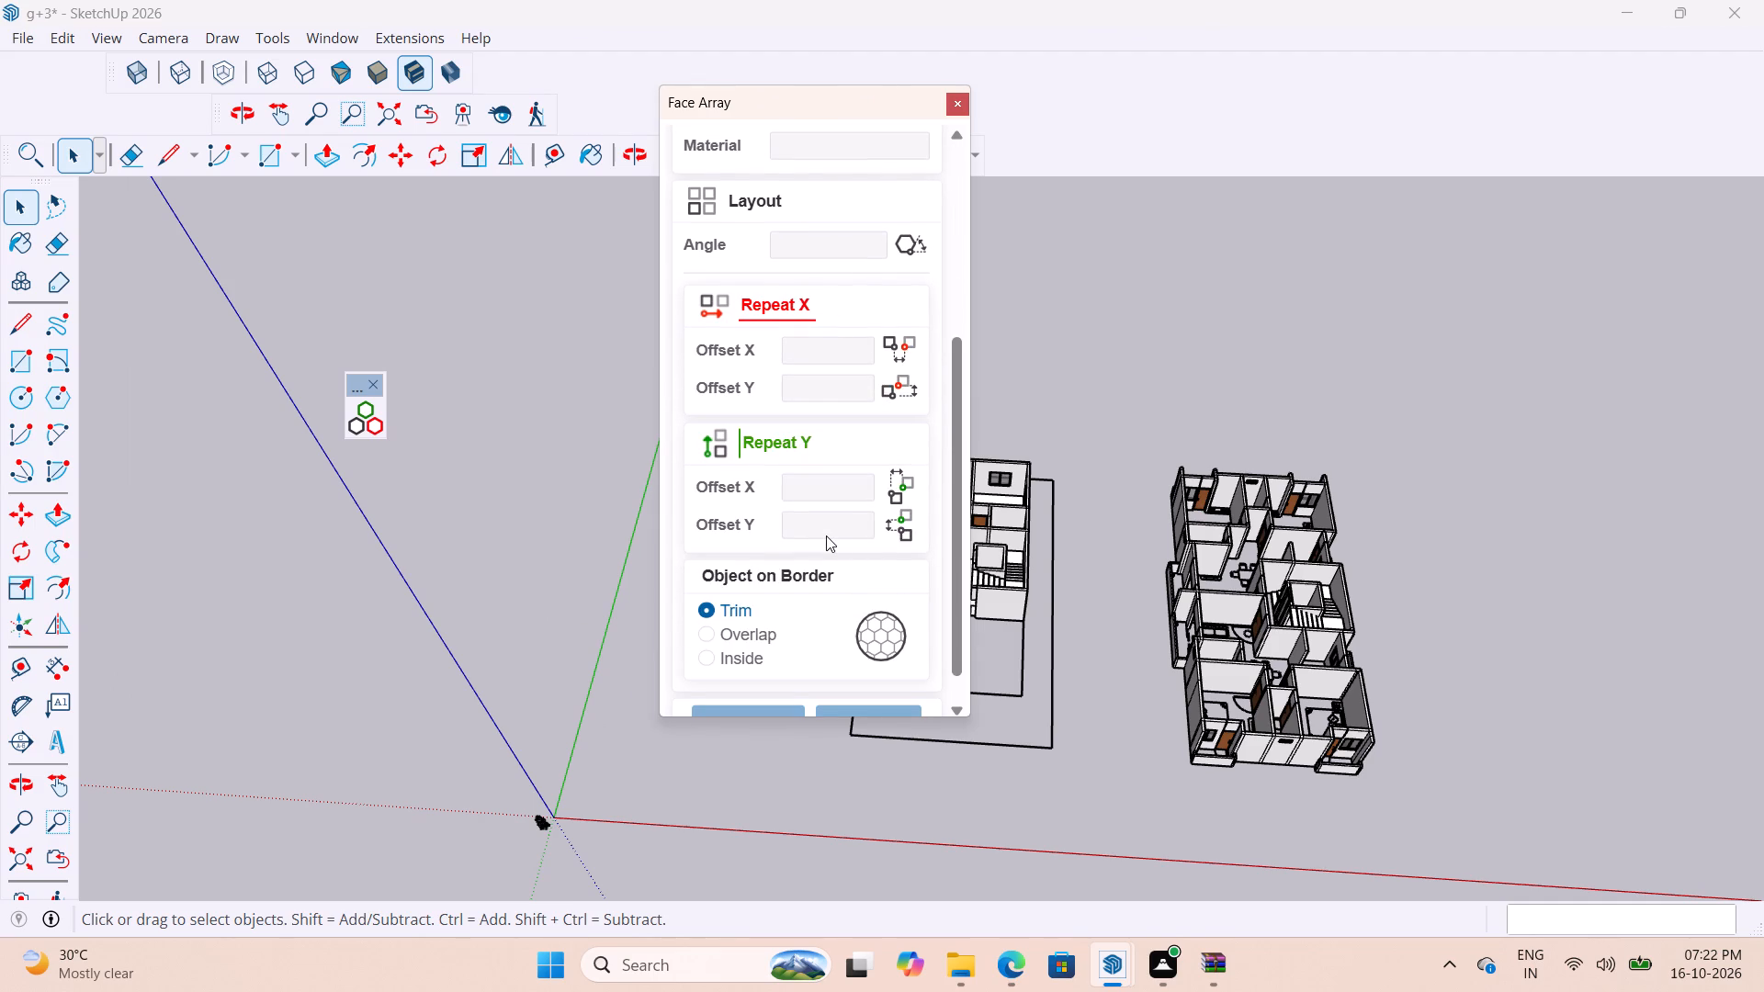
scroll(797, 429, "up", 4)
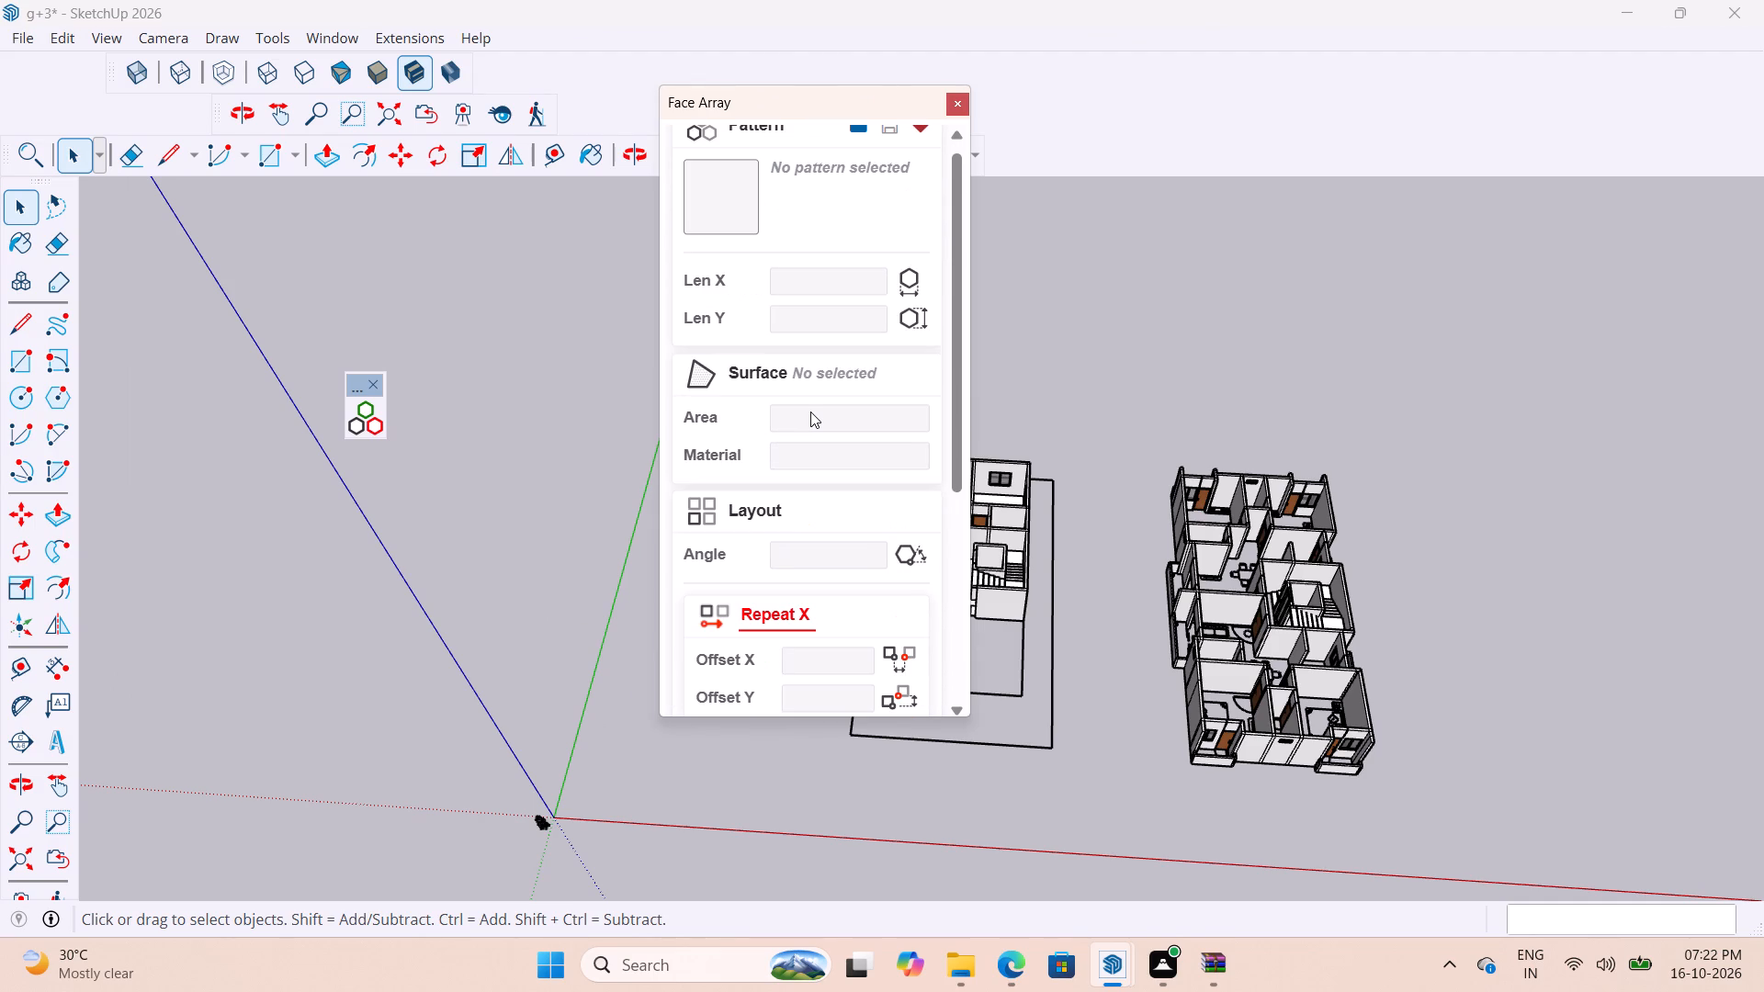
scroll(809, 407, "down", 5)
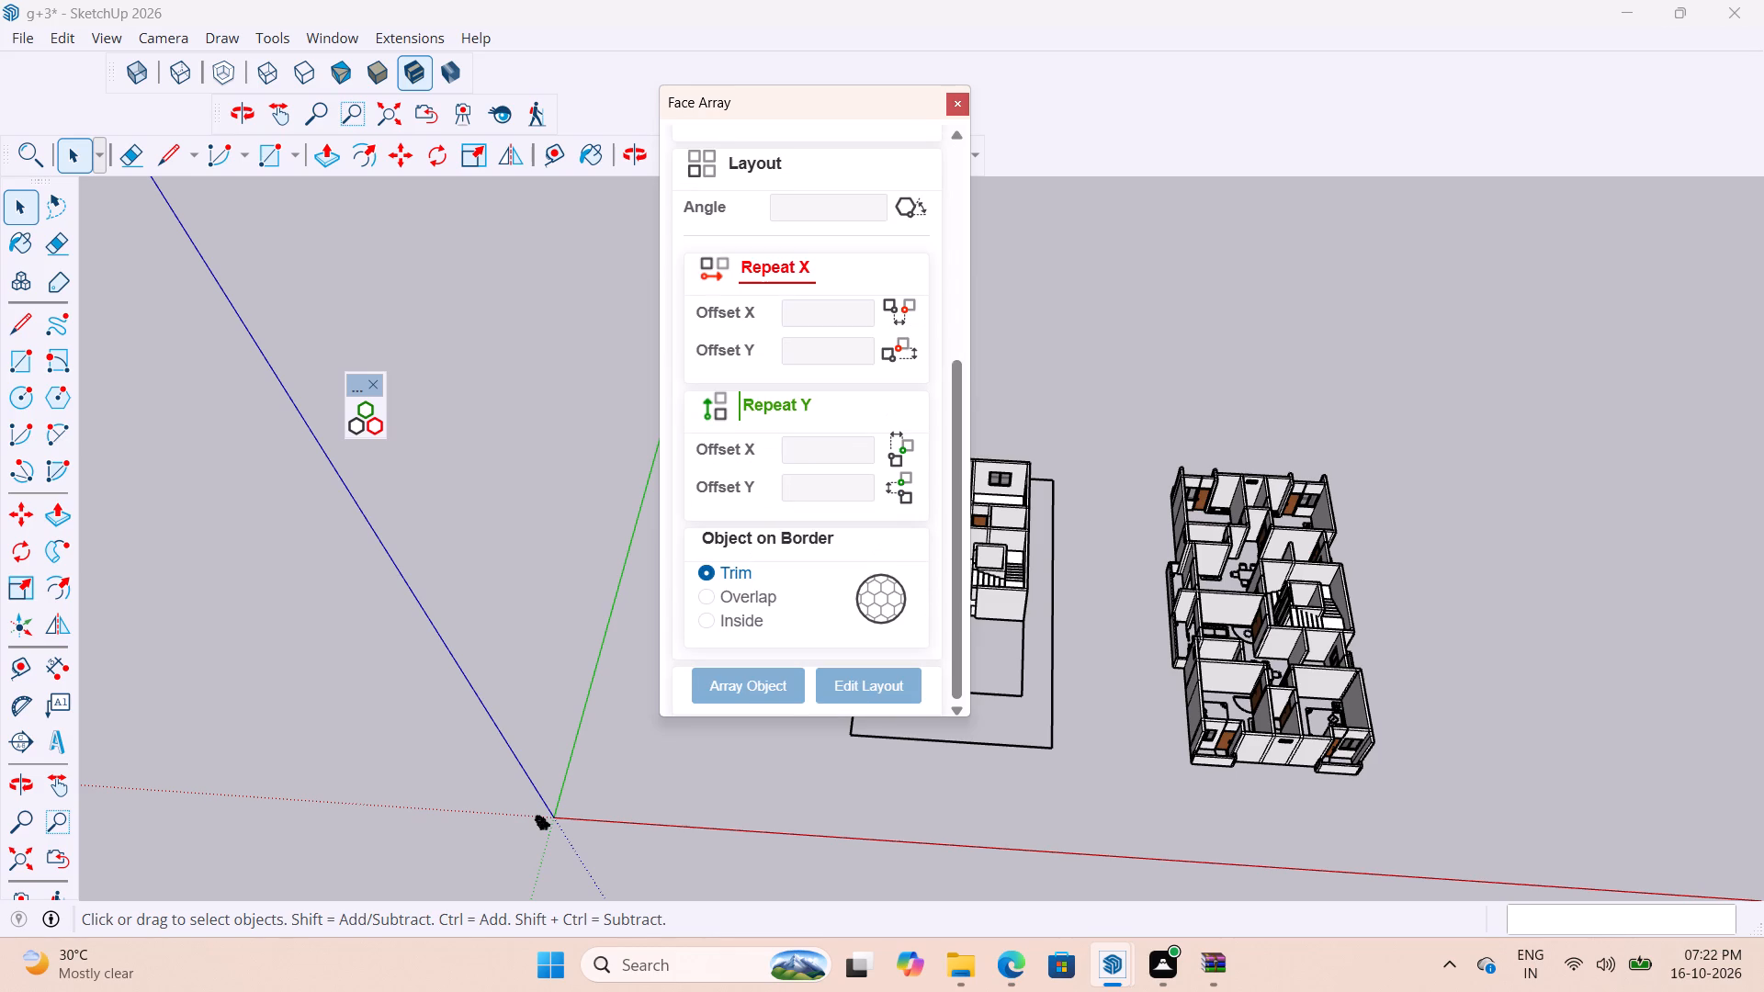
scroll(805, 451, "up", 3)
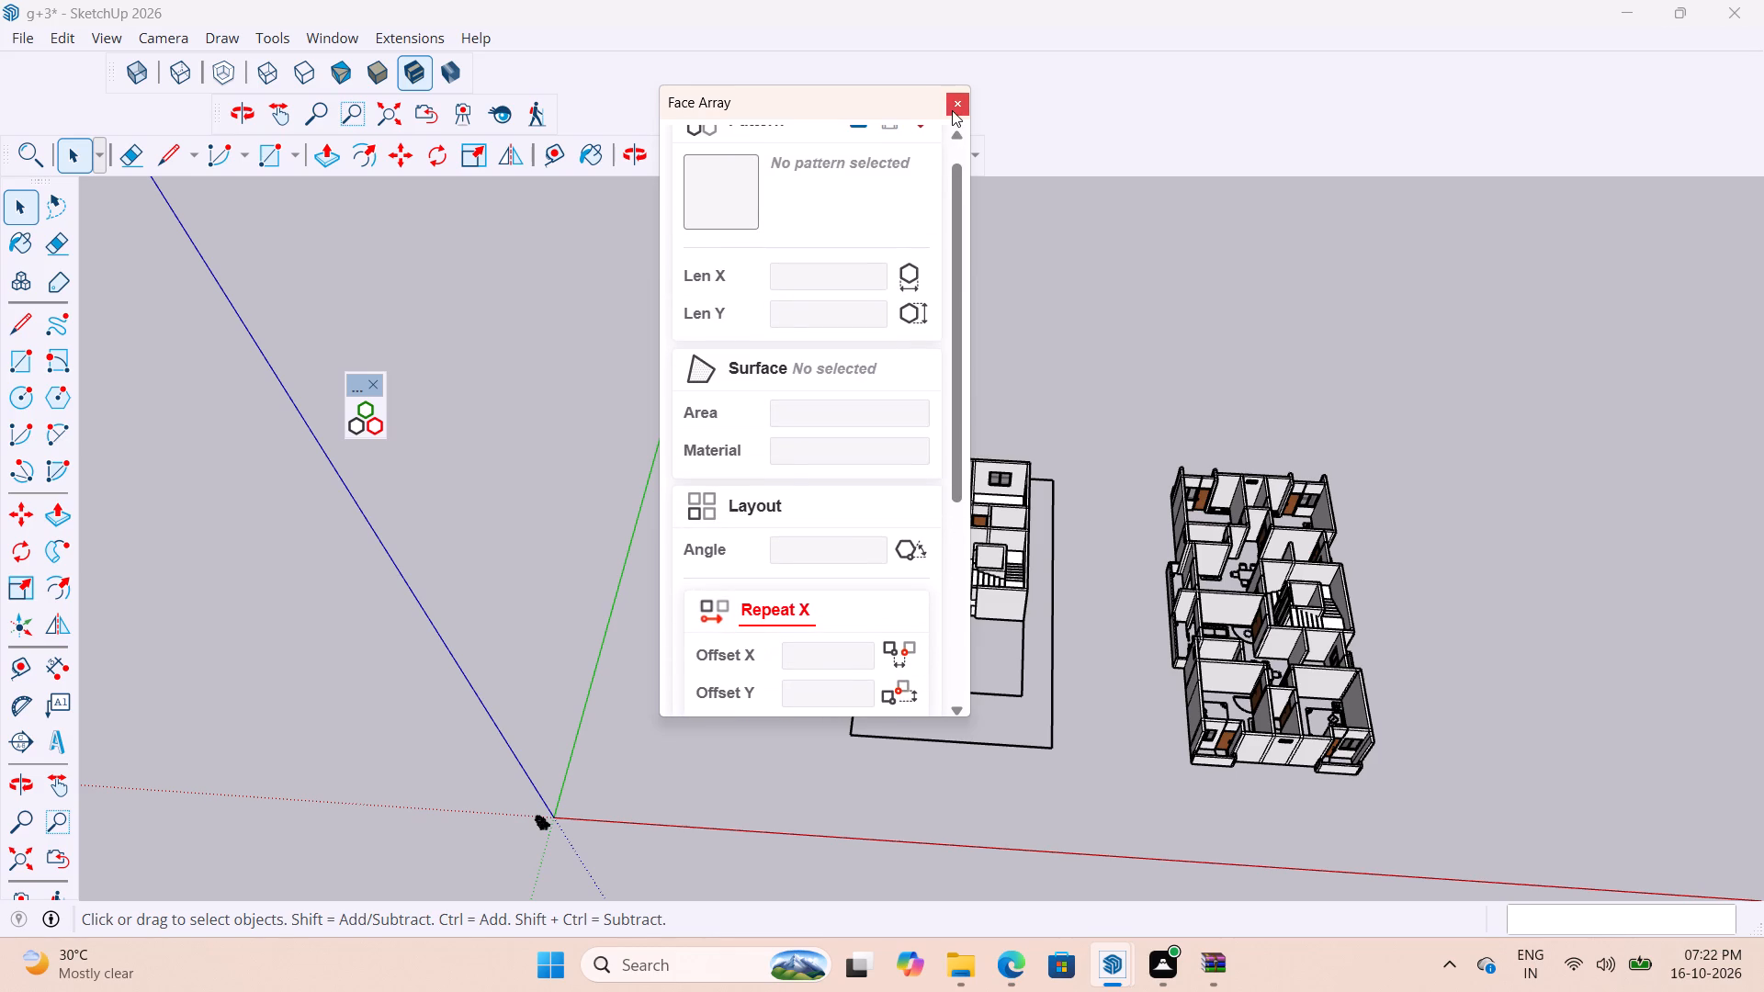
left_click(952, 110)
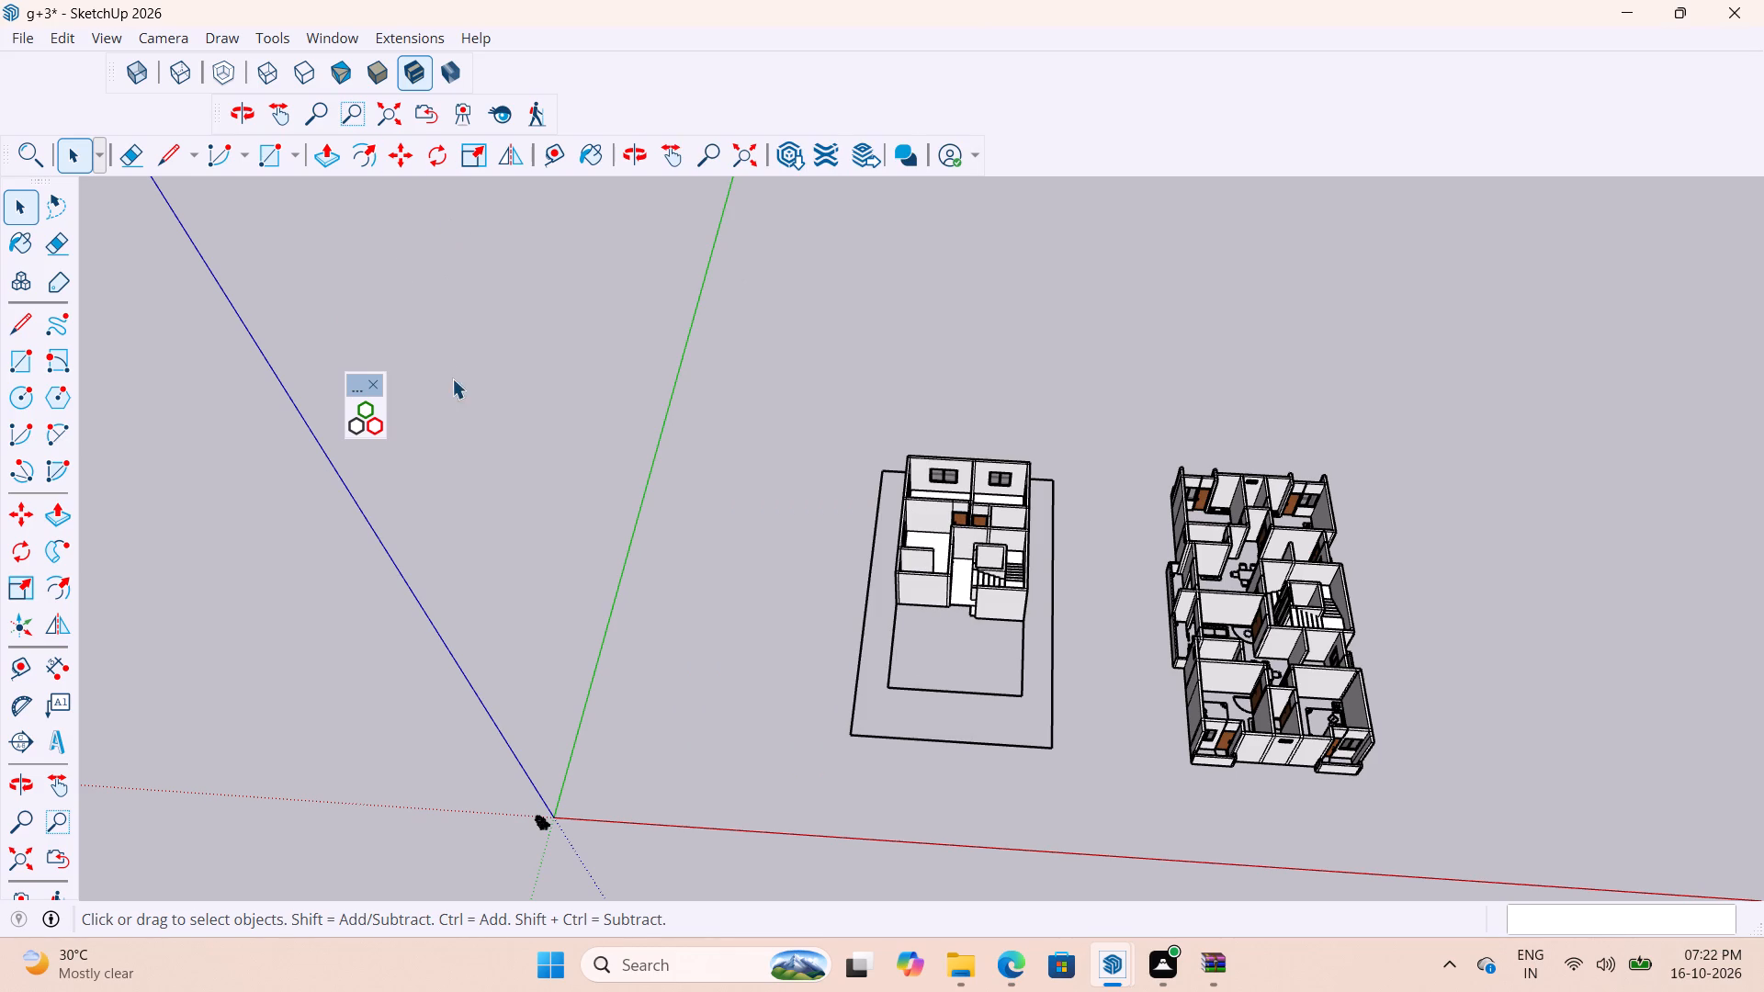
Reopen the Face Array window to review its layout, repeat and border options, and close it again.
left_click(358, 410)
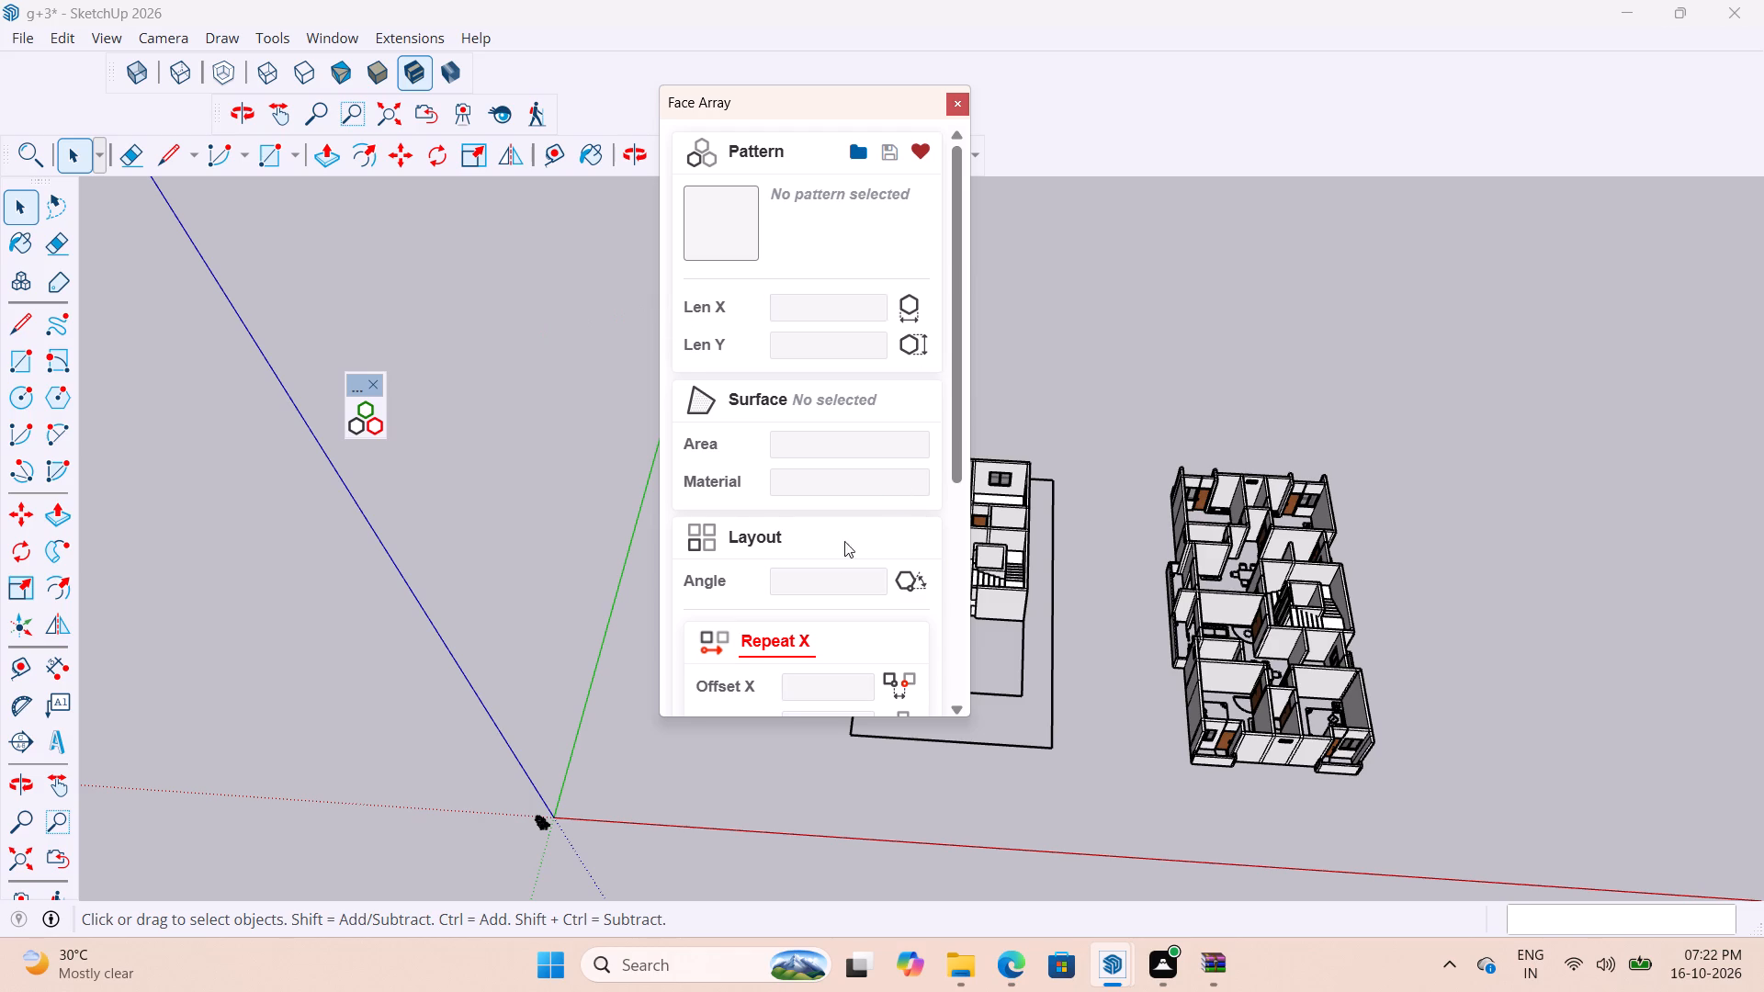
scroll(834, 570, "down", 4)
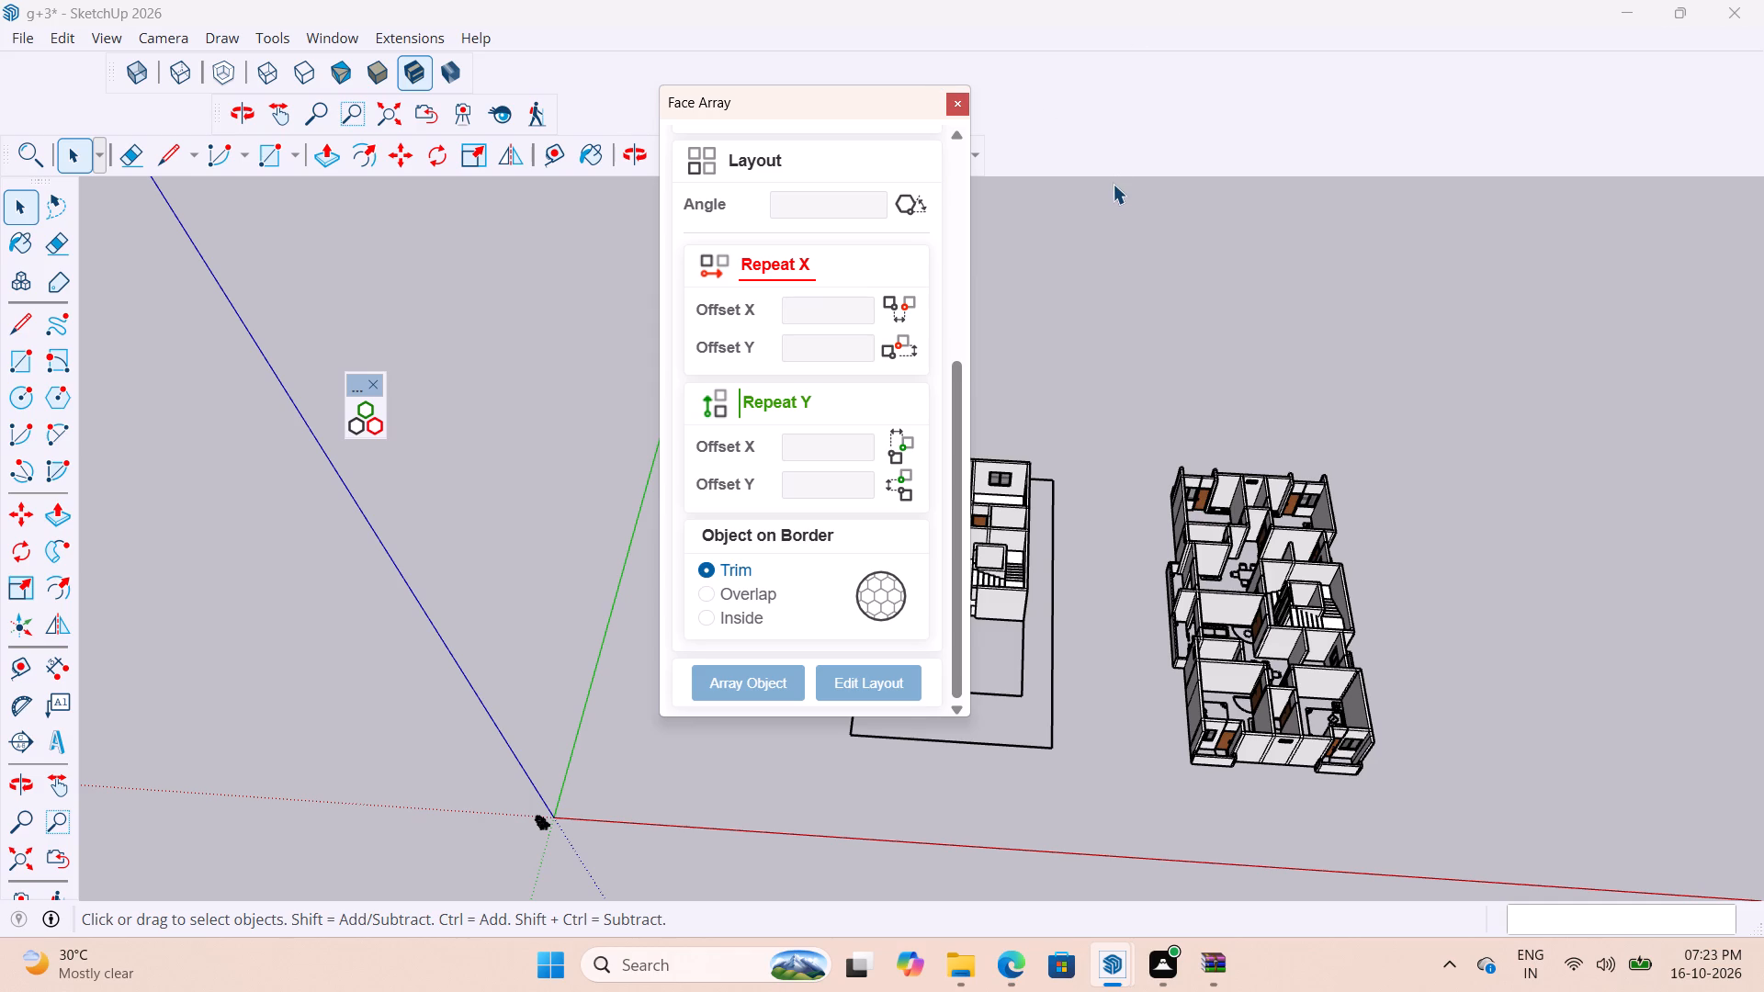
scroll(1014, 295, "down", 3)
left_click(955, 110)
scroll(895, 502, "down", 5)
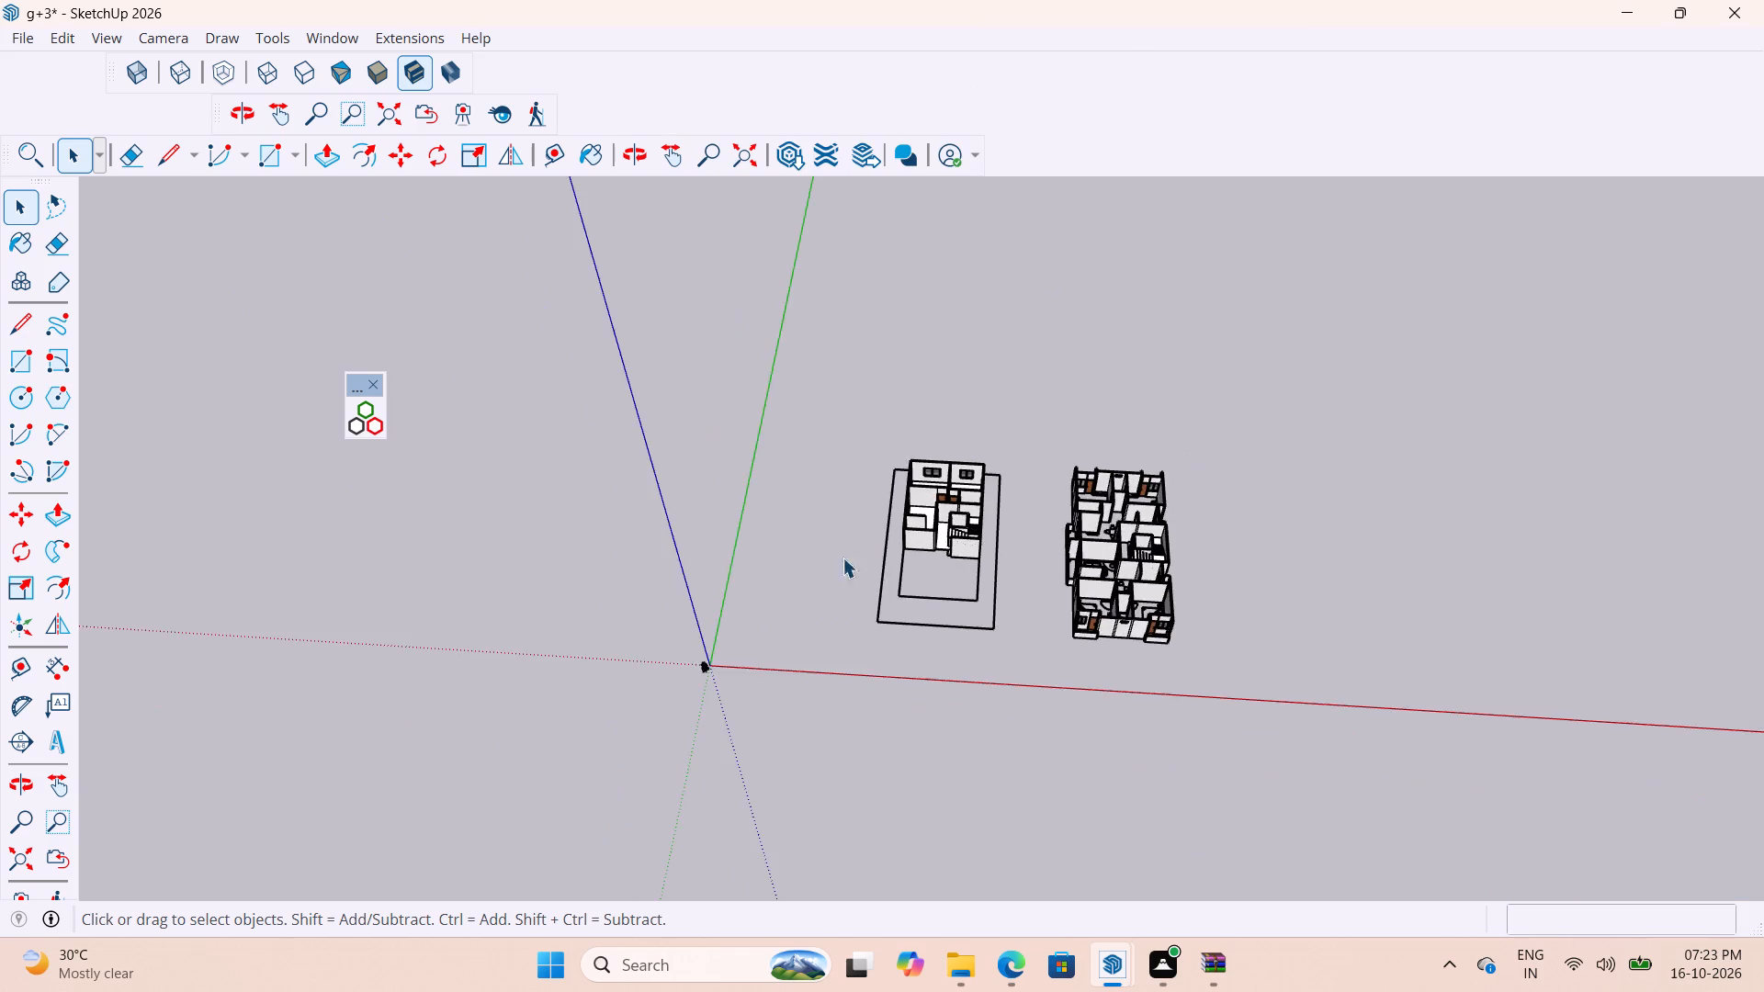
Draw a 2' by 3' rectangle on the open ground beside the two house models.
scroll(1363, 516, "up", 3)
key("r")
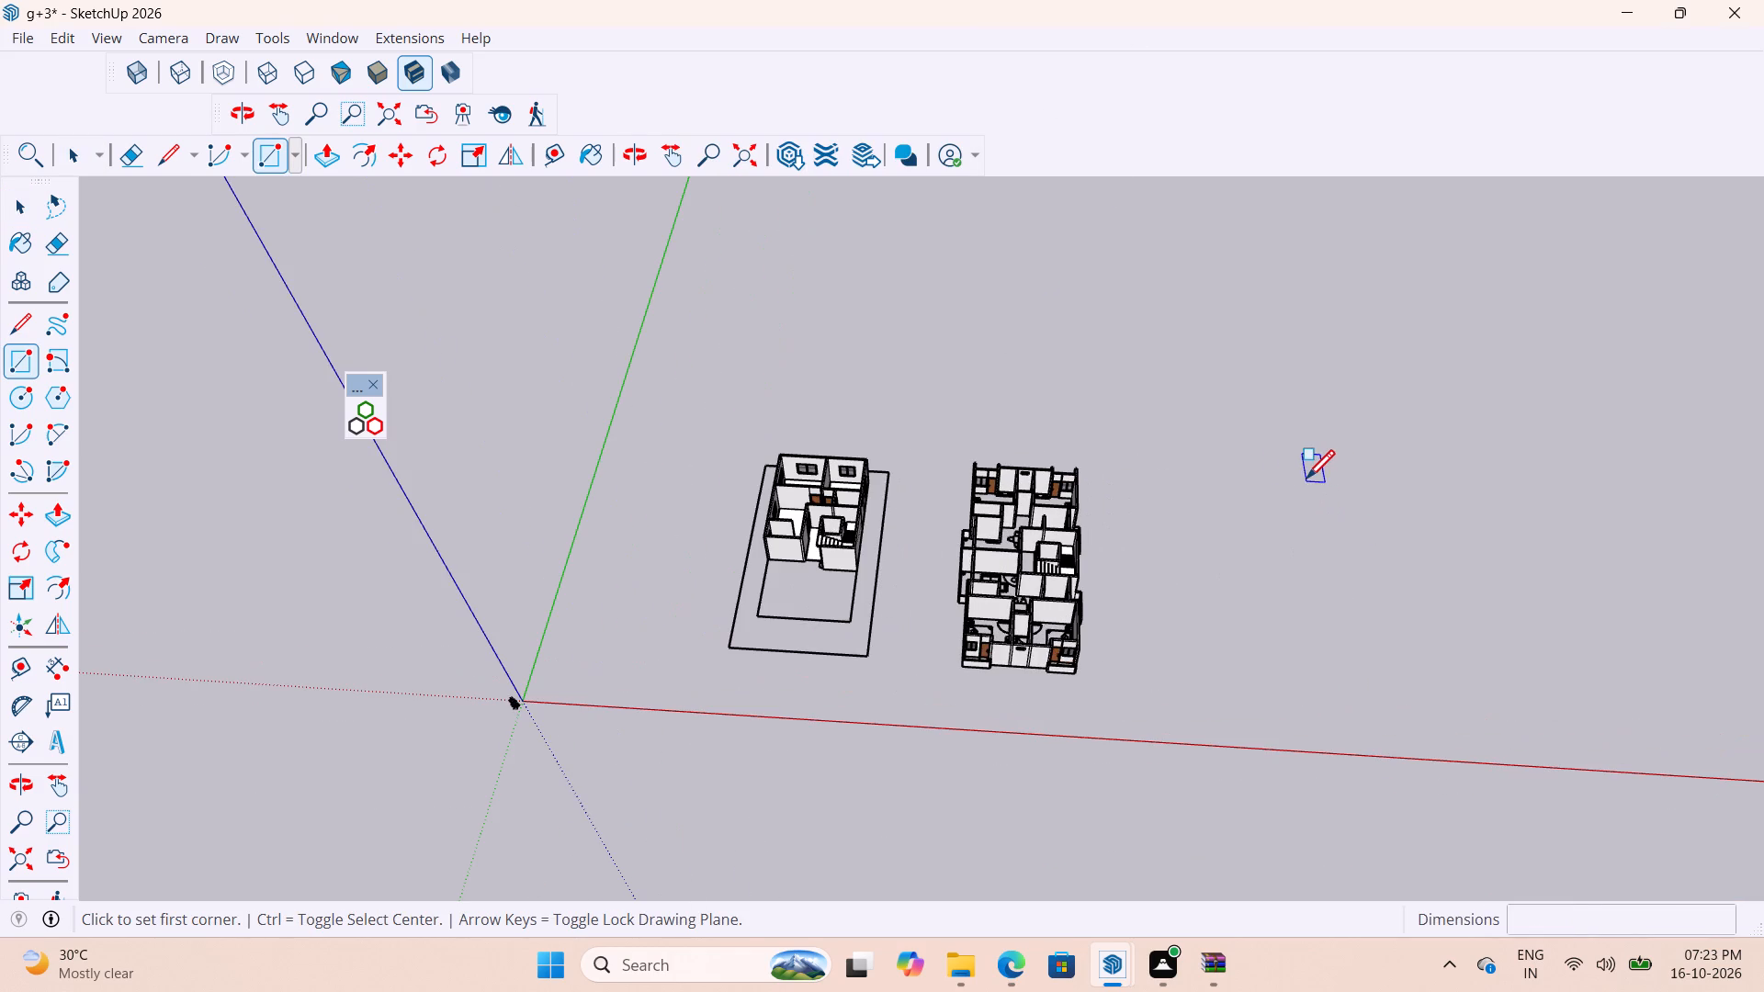
left_click(1257, 466)
scroll(1349, 521, "up", 3)
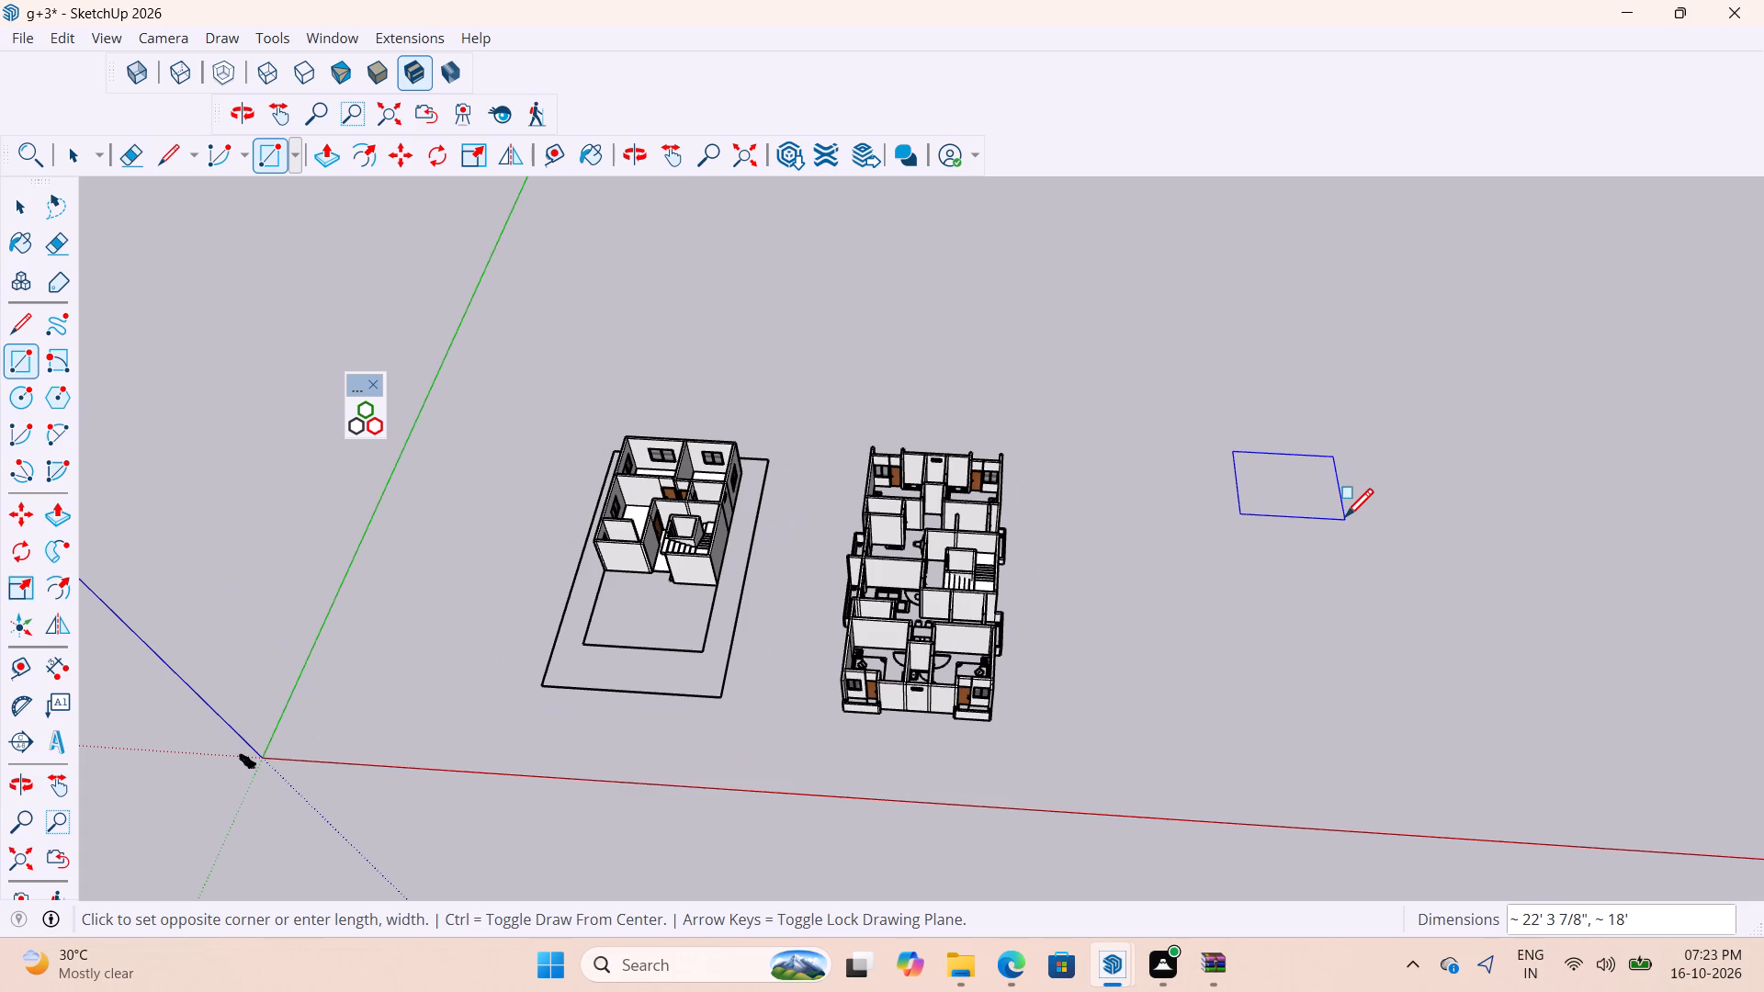
scroll(1344, 520, "up", 2)
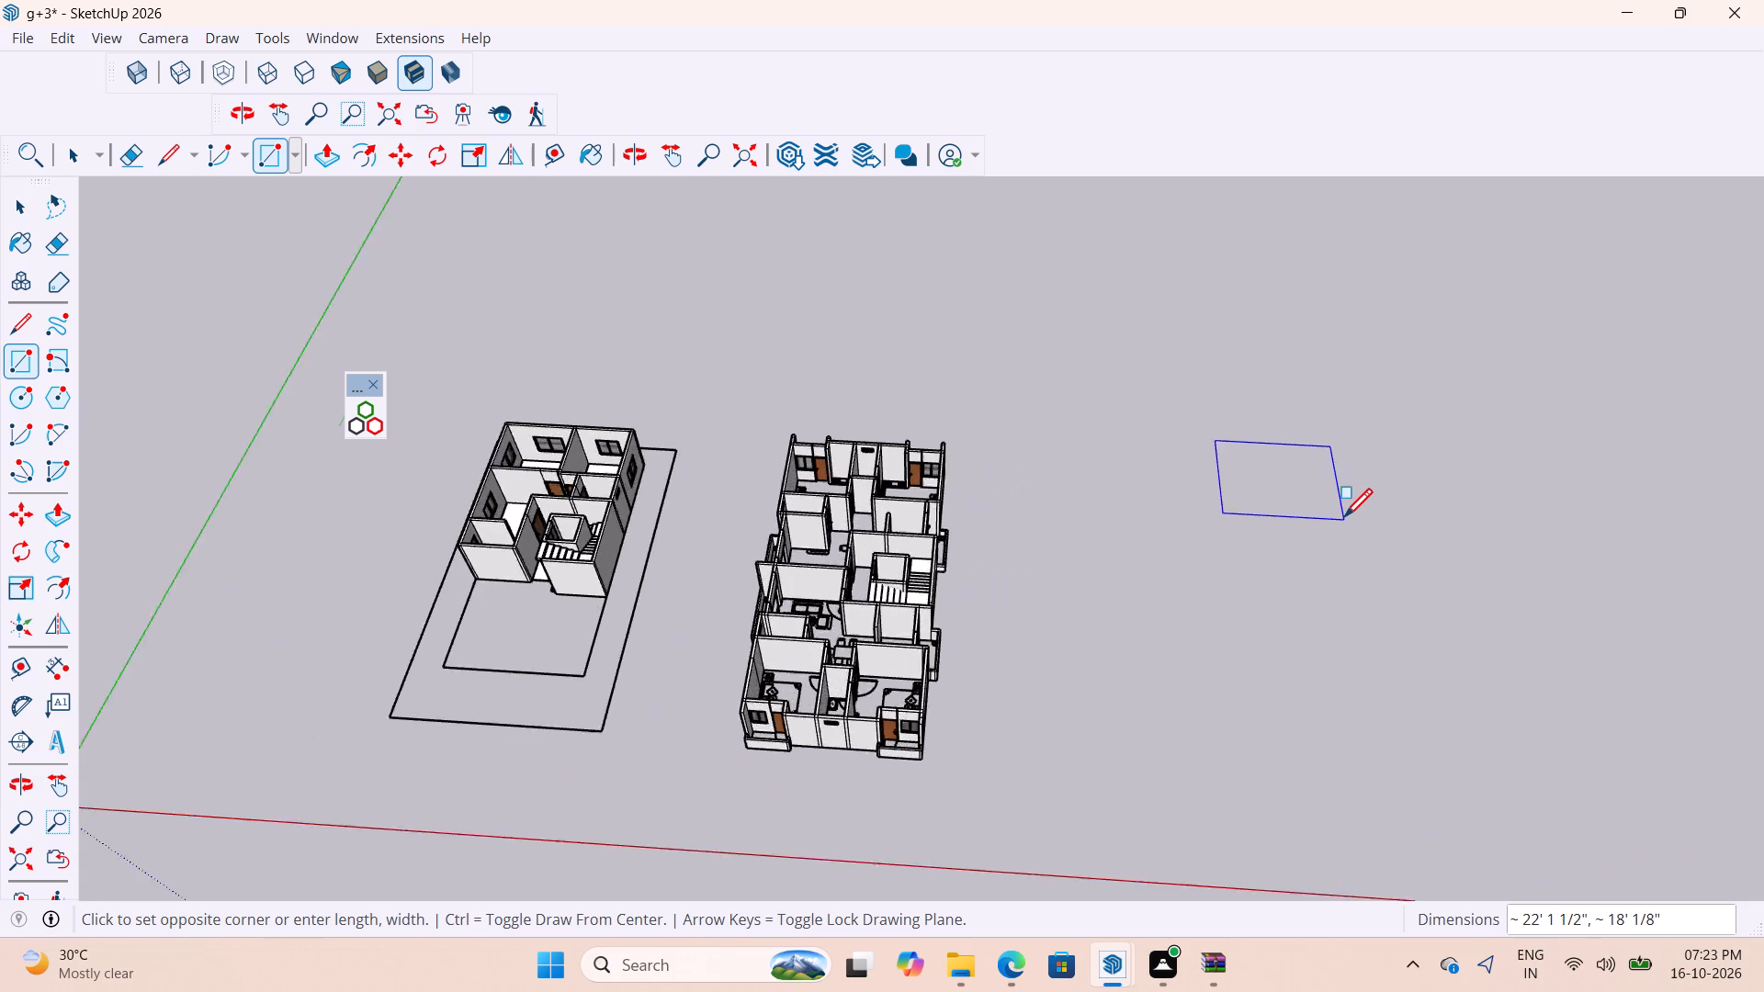
scroll(1344, 520, "up", 7)
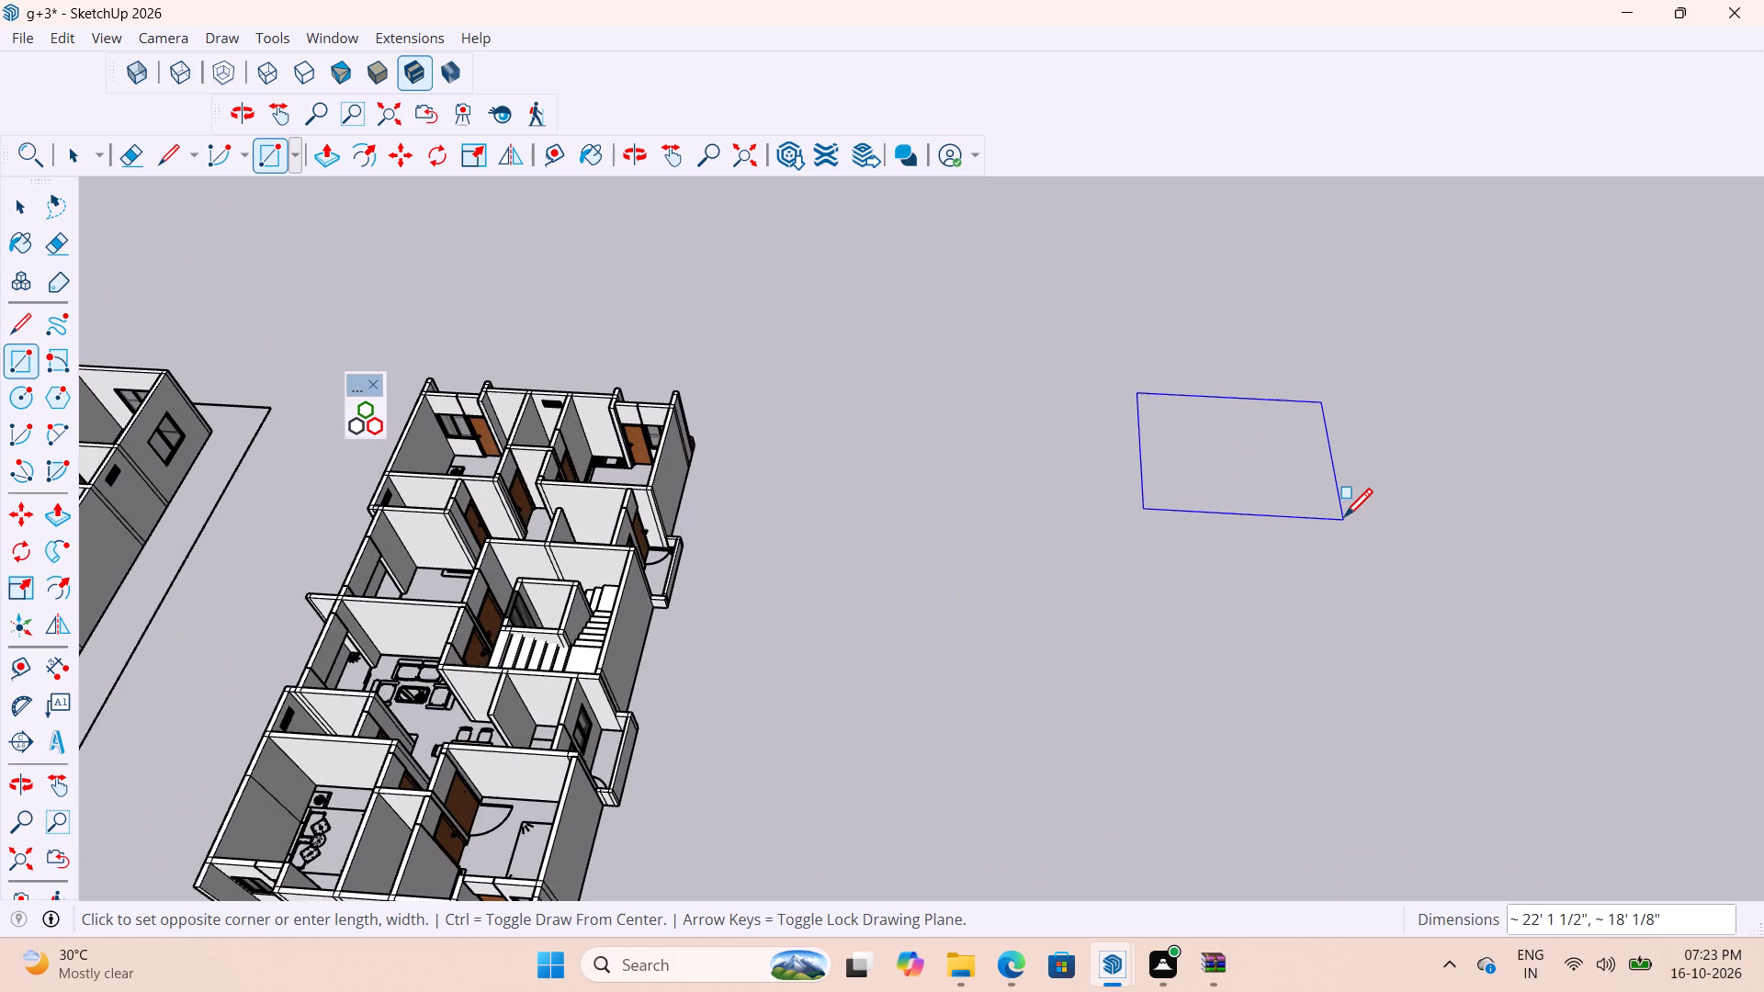
type("2'")
type(",3'")
key("Return")
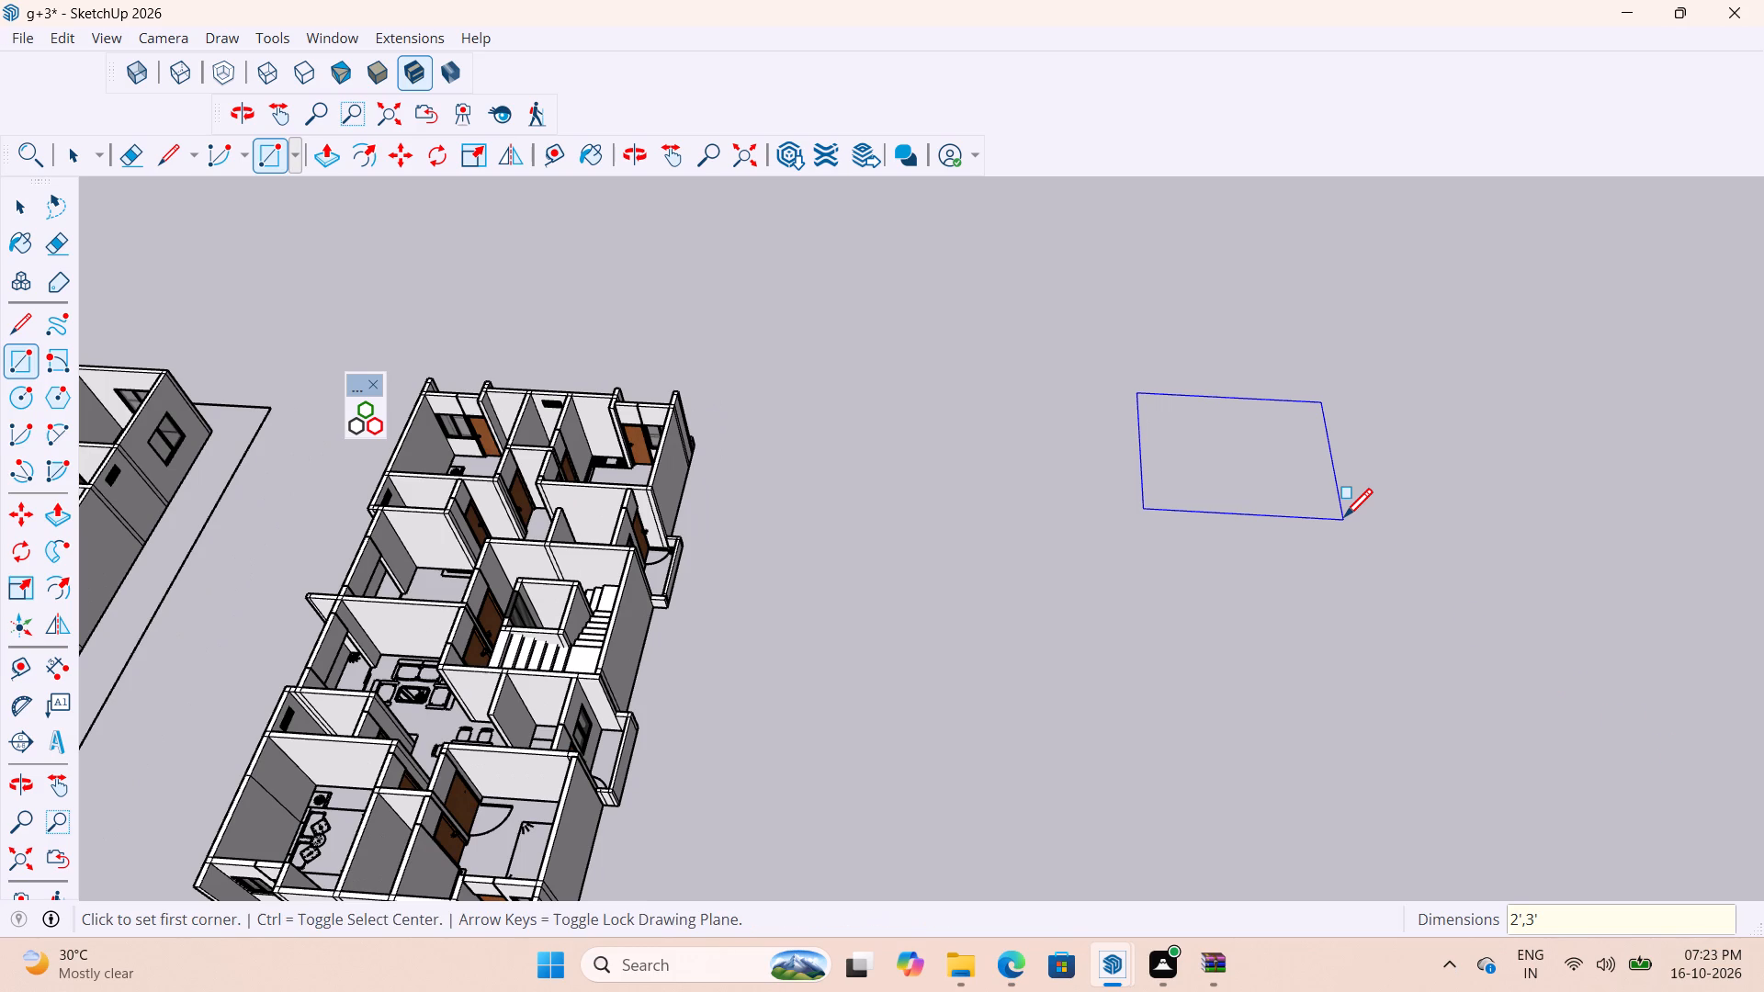
Select the new rectangle's face and edges, make them a group, and clear the selection.
scroll(1175, 365, "up", 20)
scroll(1175, 365, "up", 1)
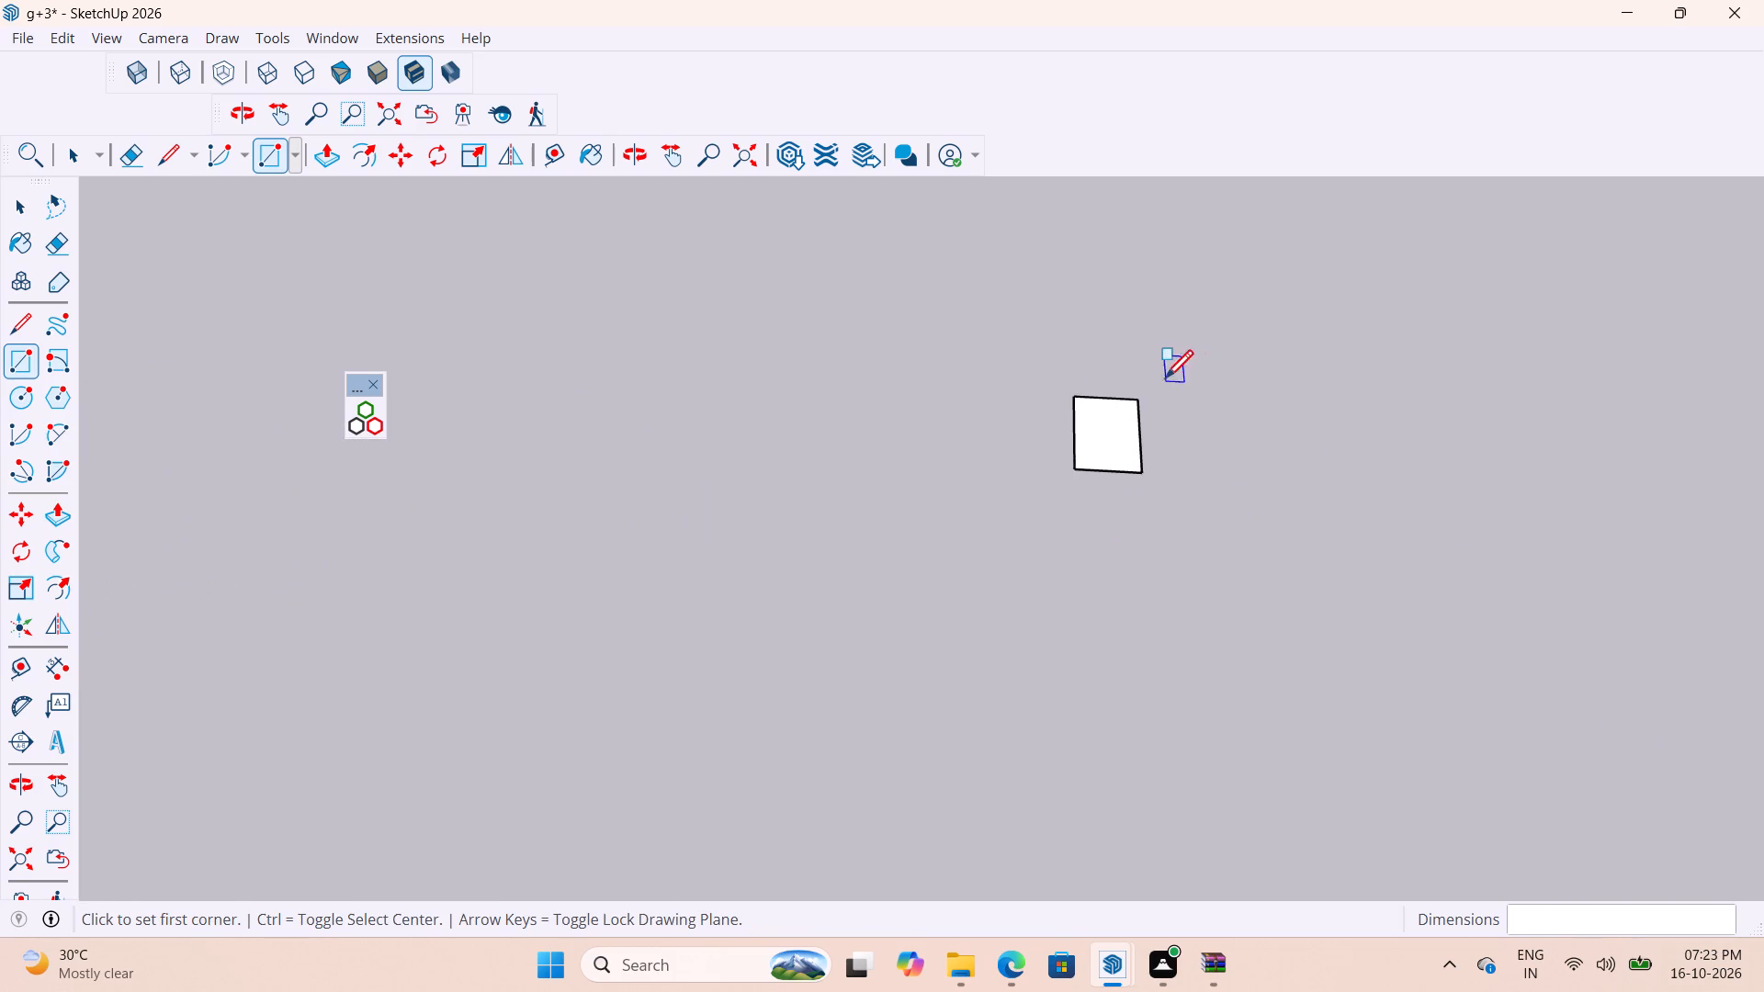
scroll(1165, 381, "up", 4)
key("space")
scroll(1106, 444, "up", 6)
double_click(1106, 423)
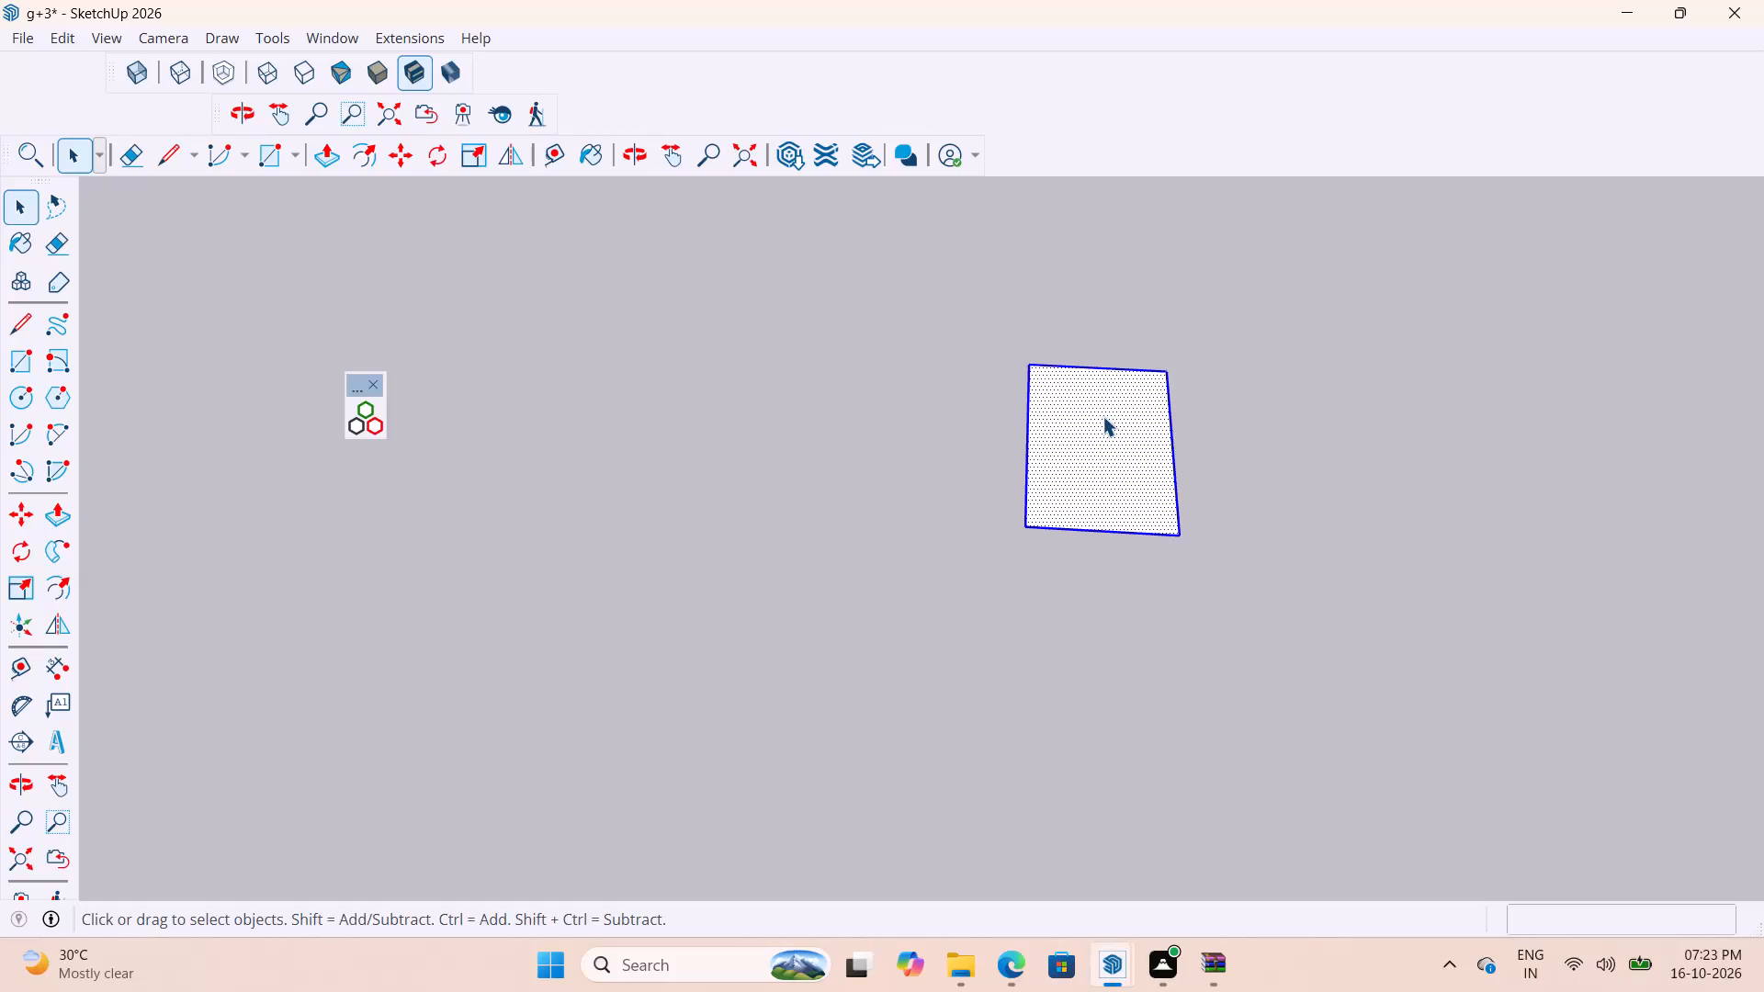
scroll(1082, 449, "down", 4)
scroll(1086, 503, "up", 14)
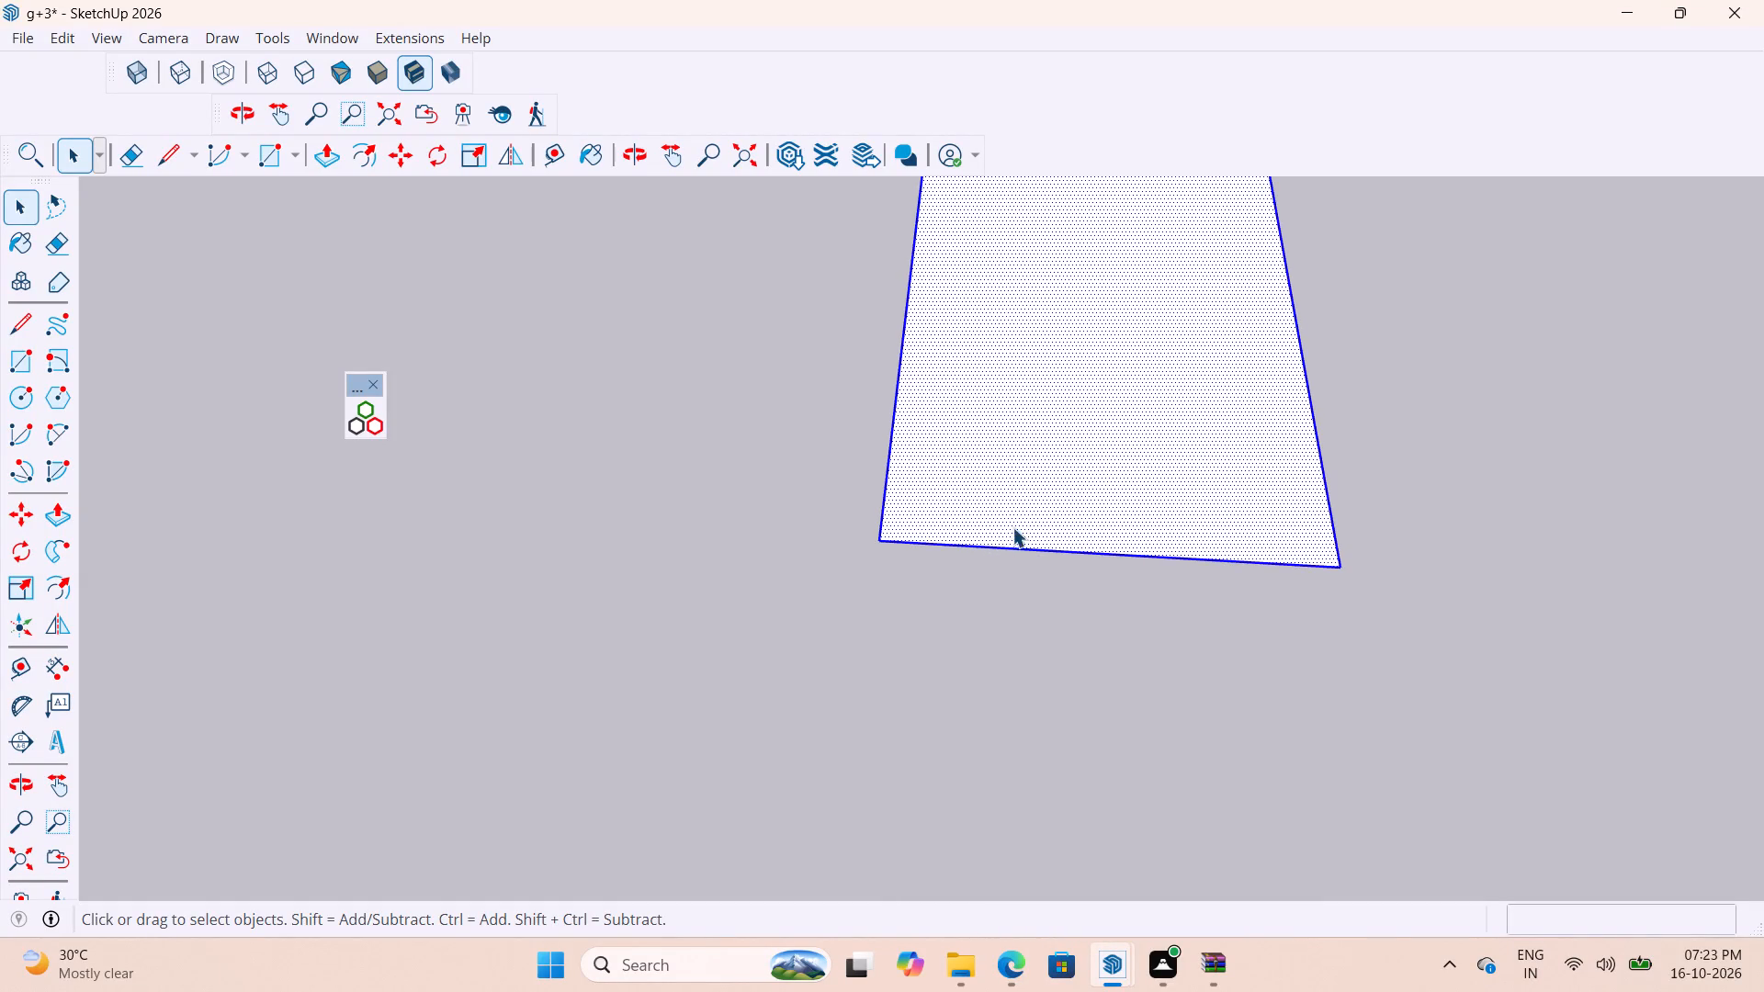
scroll(810, 612, "down", 4)
middle_click_drag(1037, 640, 994, 587)
scroll(1126, 517, "up", 2)
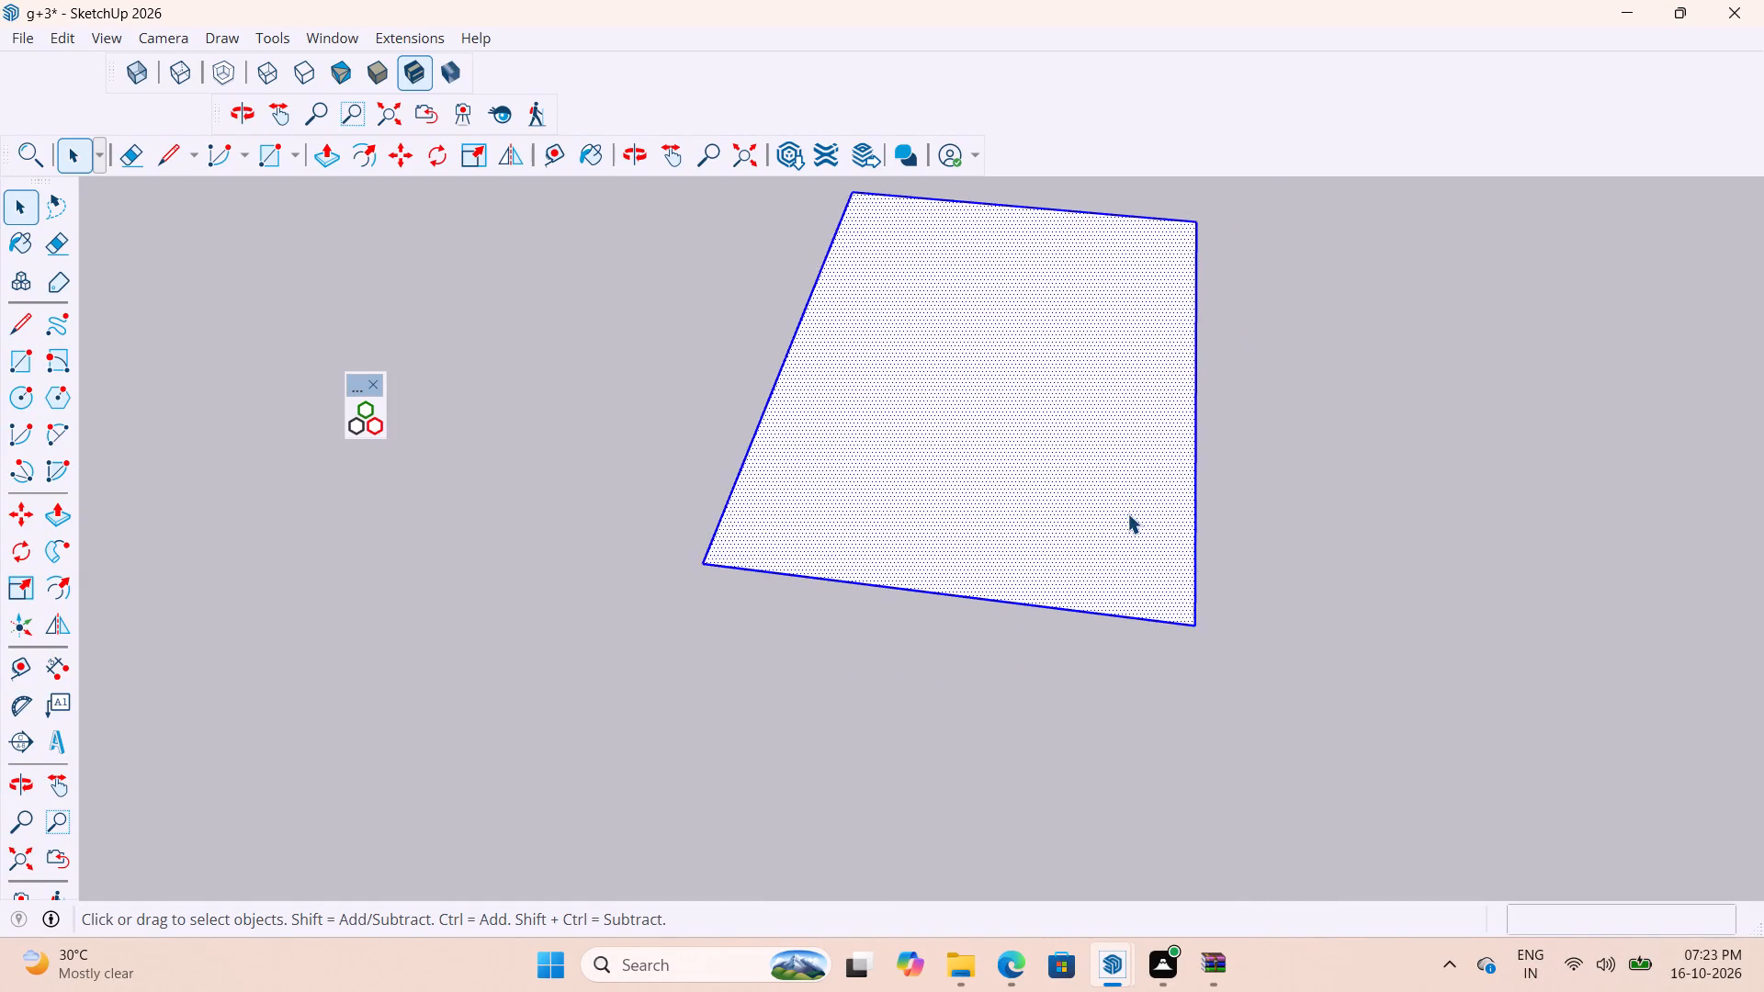
scroll(1127, 513, "up", 4)
right_click(1115, 507)
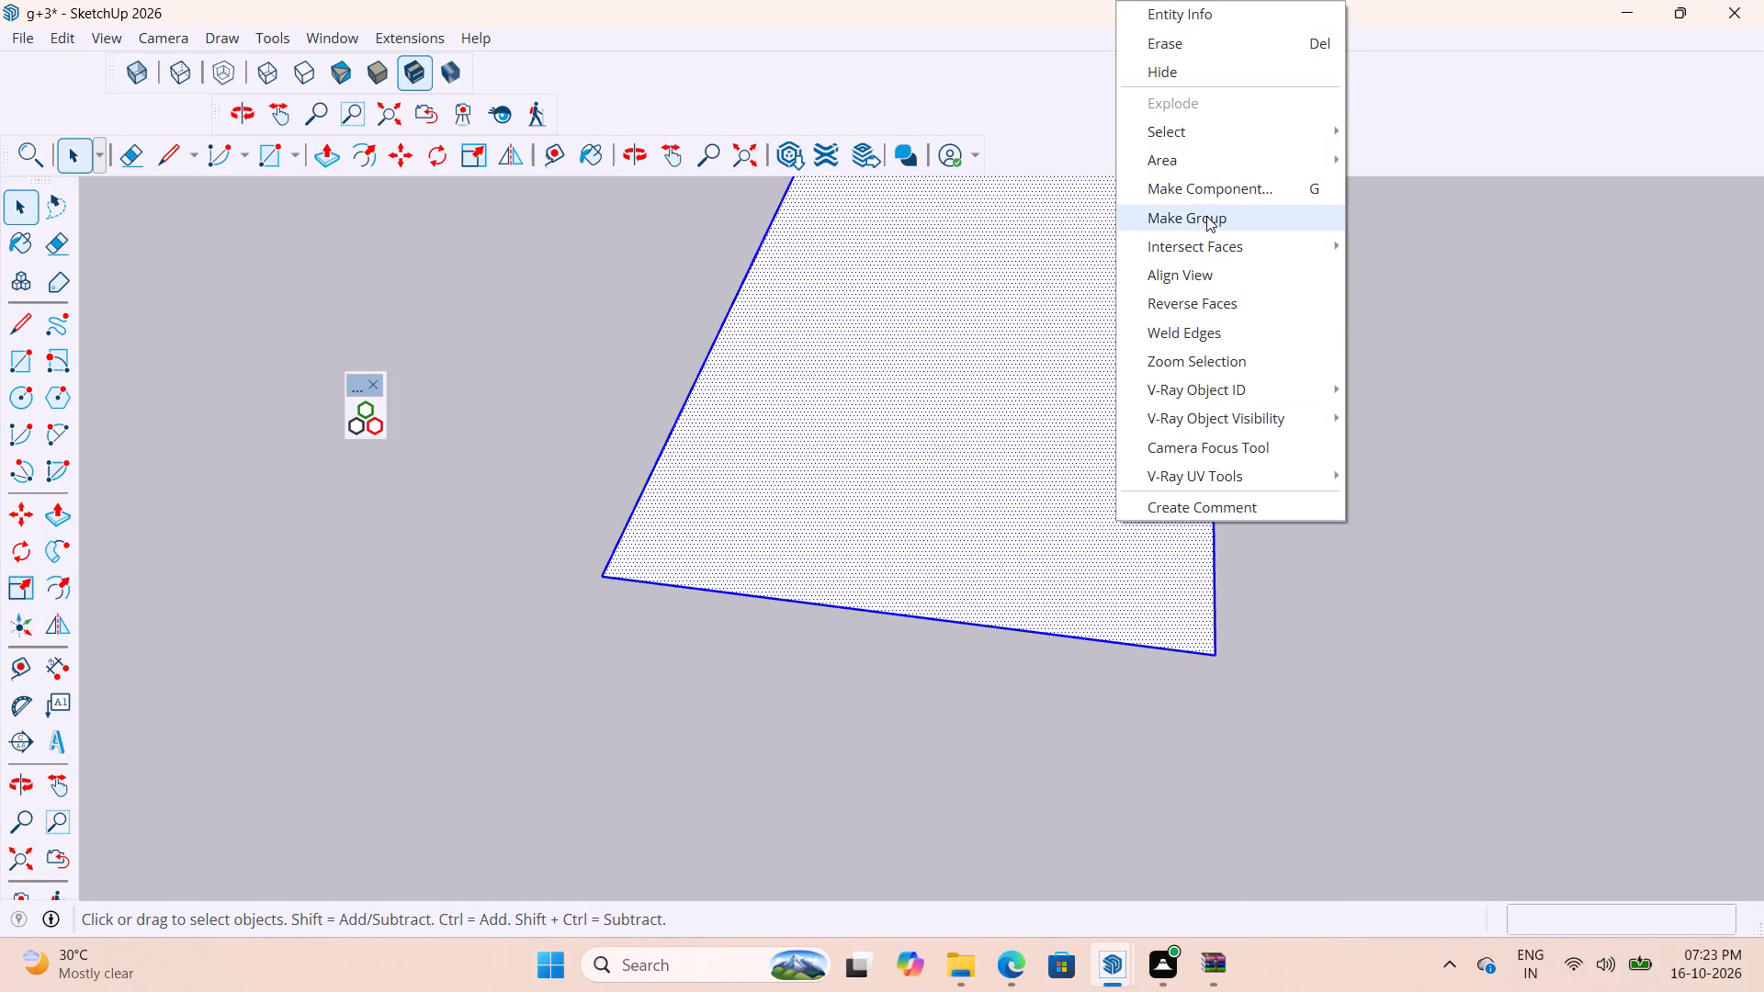
left_click(1206, 216)
left_click(1283, 556)
Open the rectangle group, Push/Pull its face to a thickness of 0.2", and leave the group.
double_click(1172, 504)
scroll(1051, 604, "down", 7)
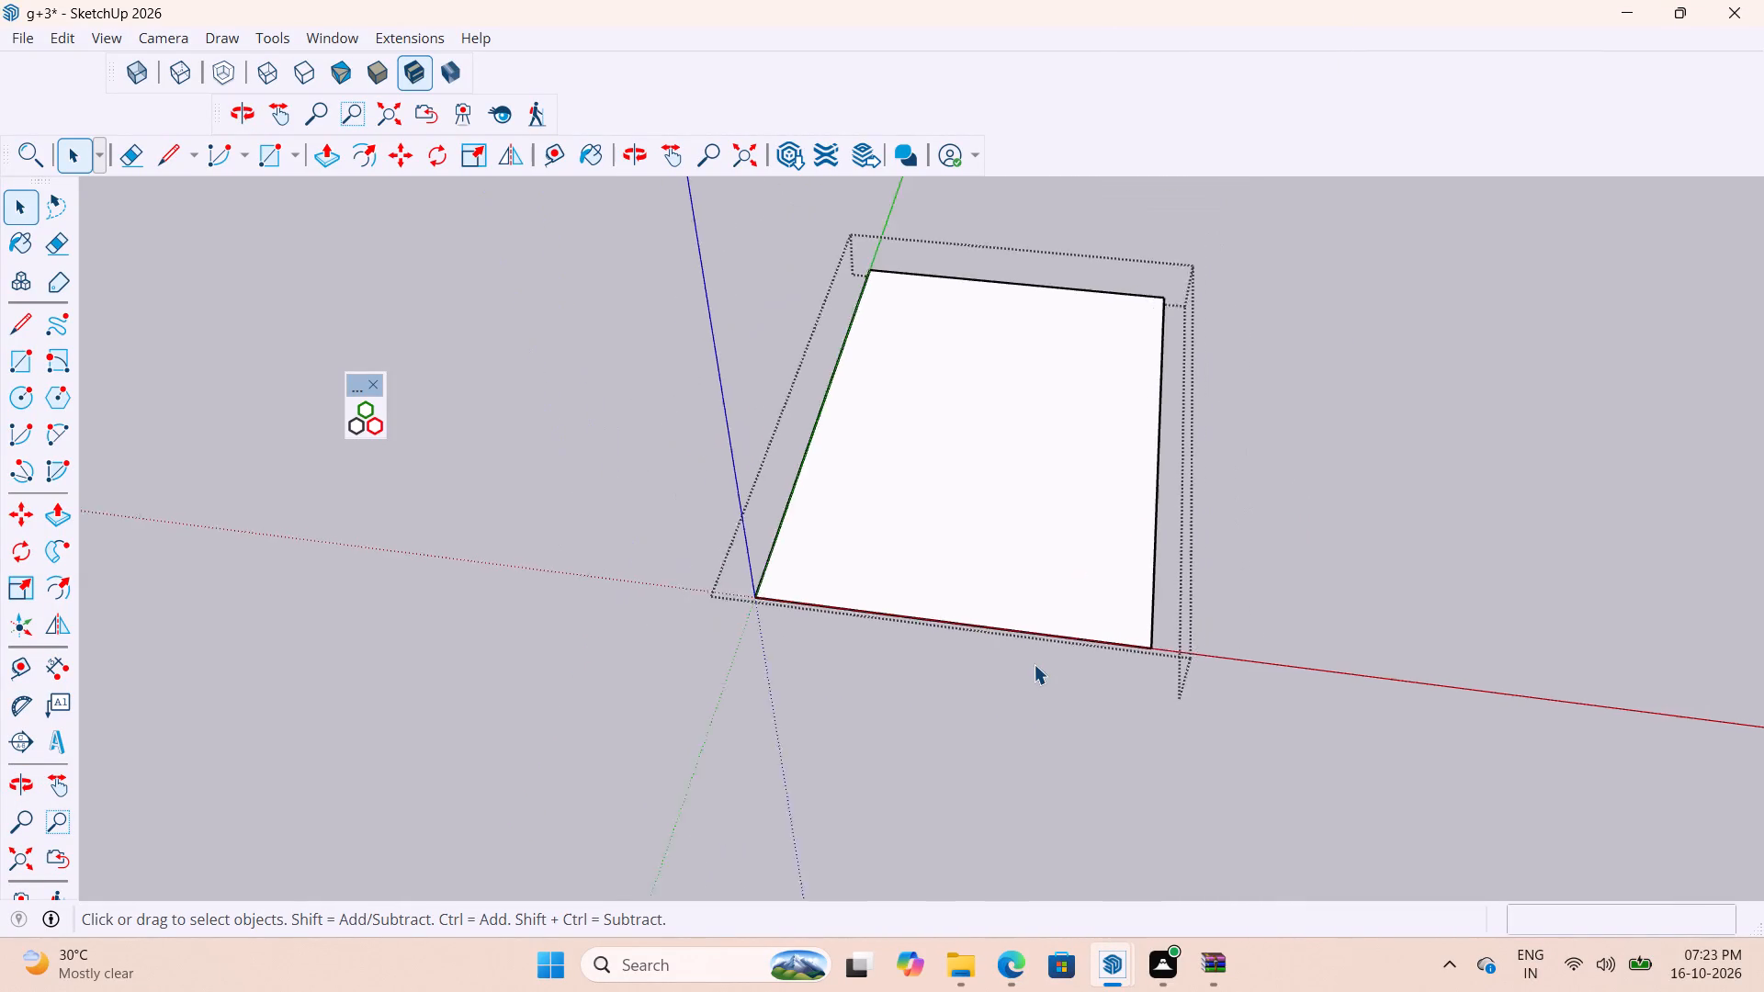
scroll(1034, 664, "down", 2)
scroll(1086, 547, "up", 6)
left_click(1084, 535)
scroll(1091, 548, "up", 3)
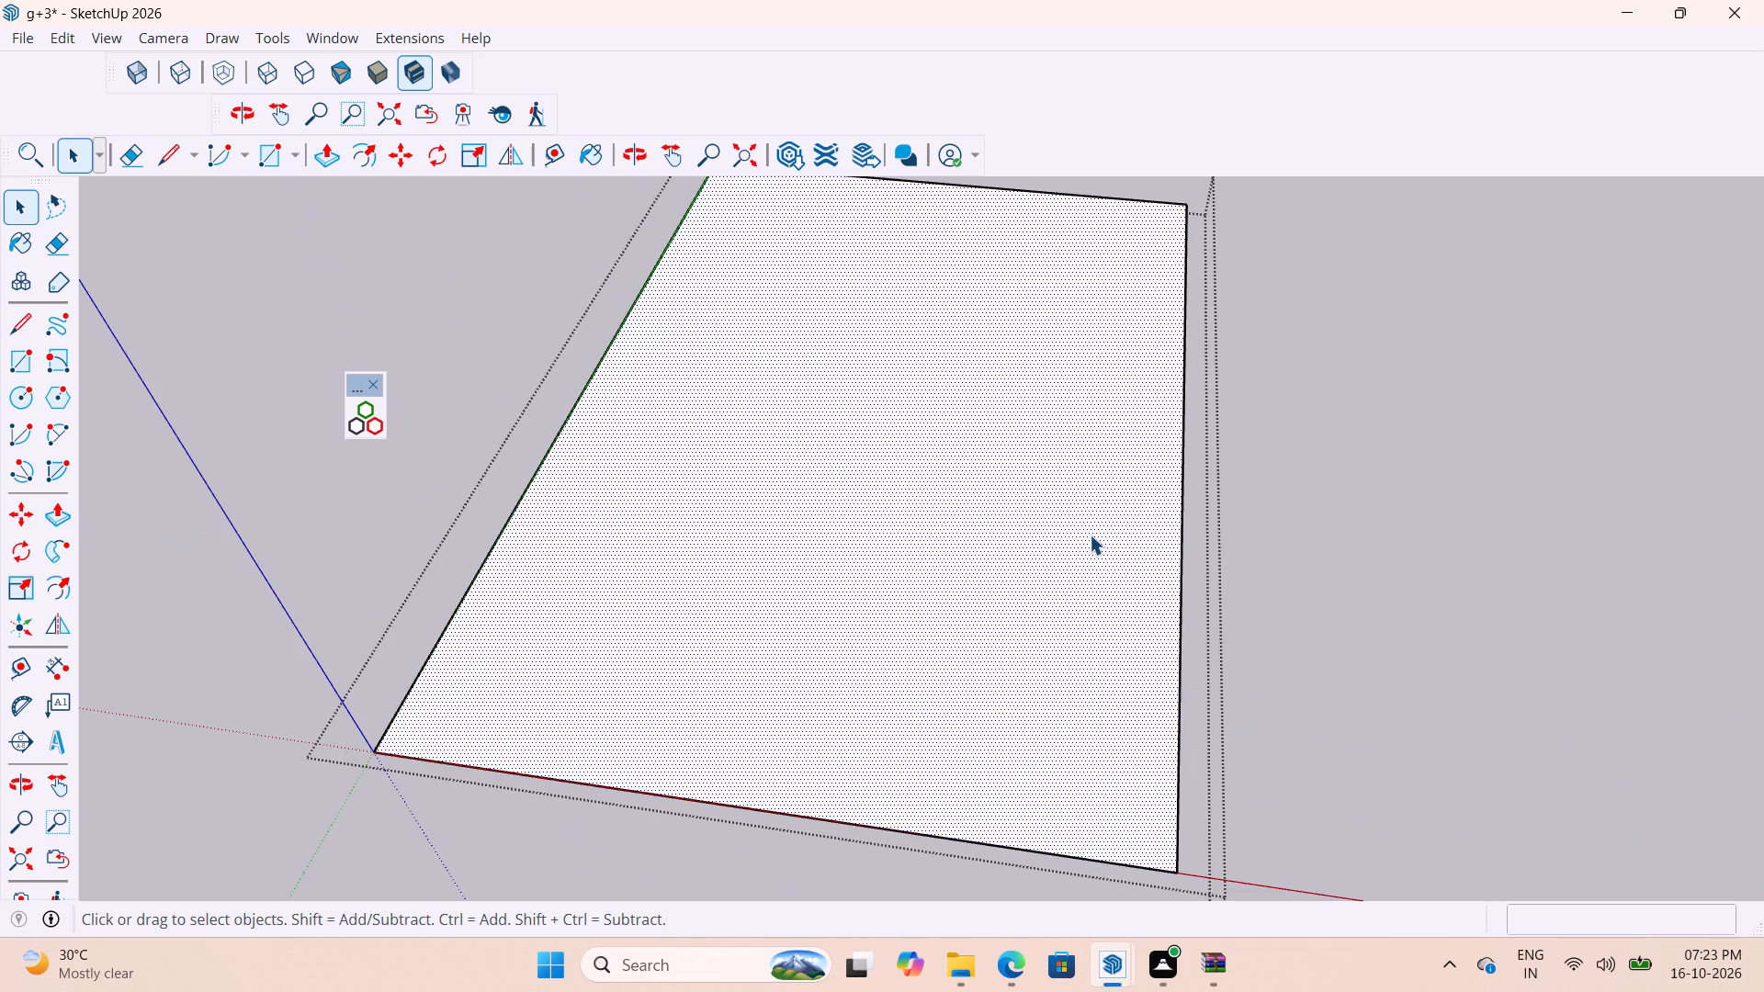
key("bracketleft")
key("p")
left_click(1093, 641)
middle_click_drag(1091, 601, 1077, 574)
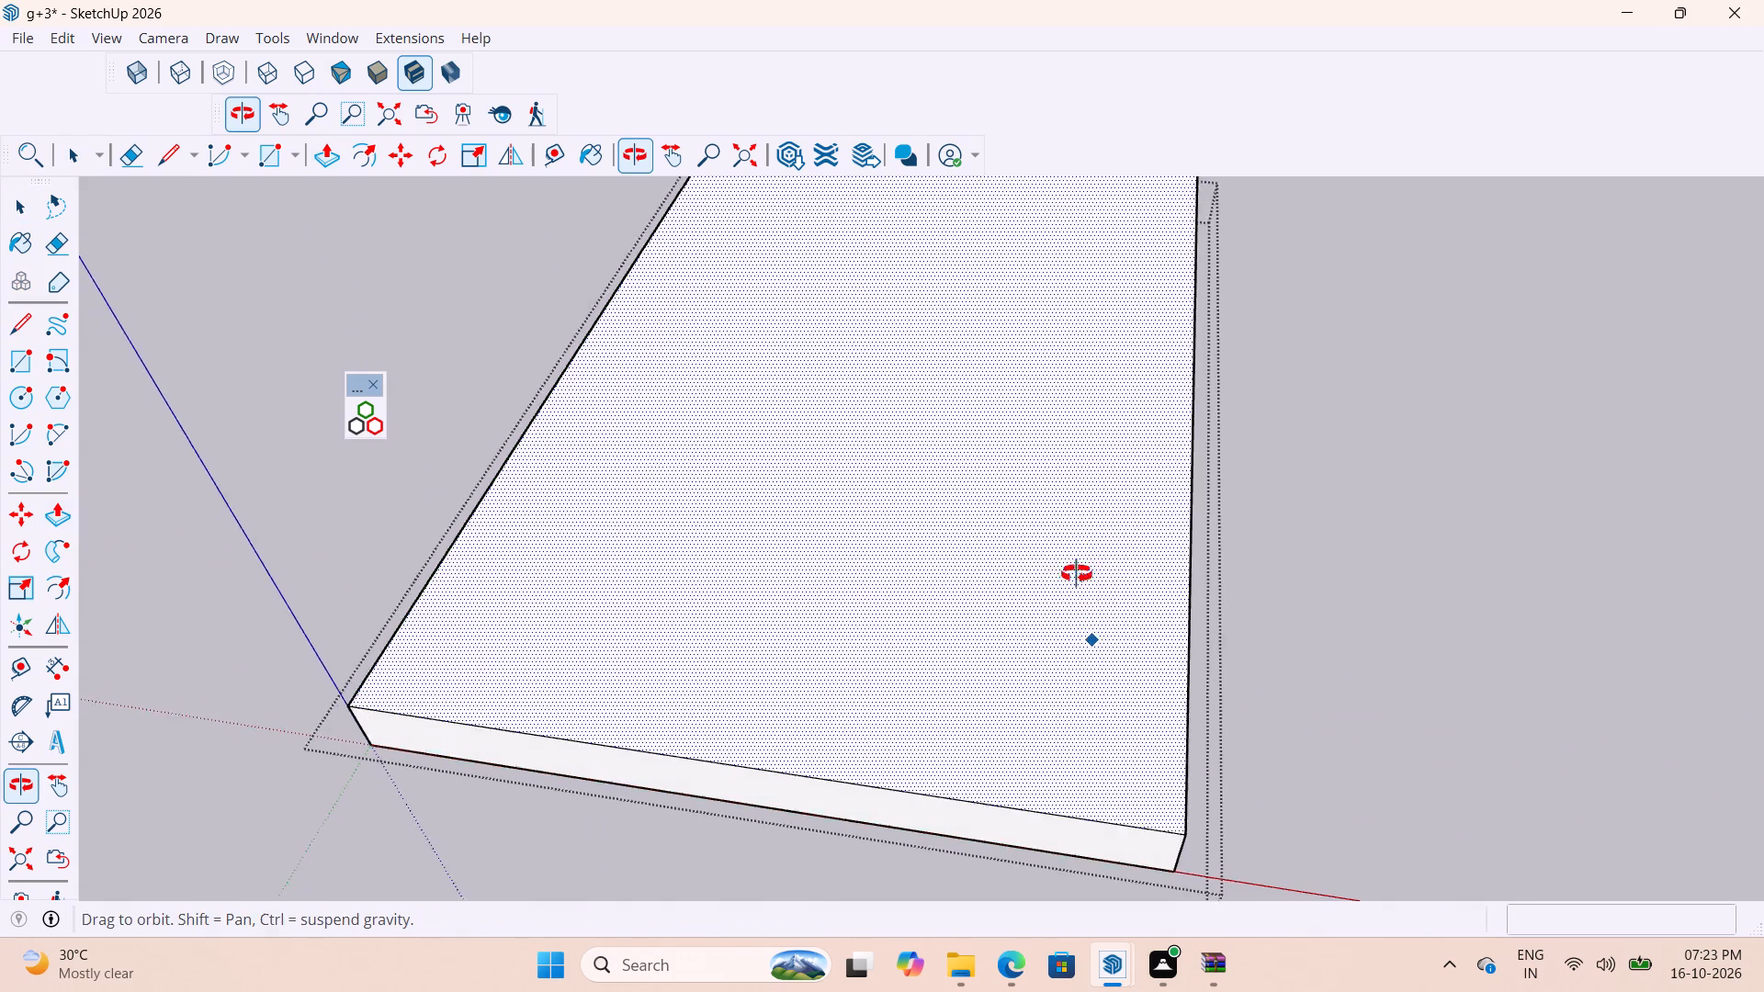
middle_click_drag(1077, 574, 1063, 501)
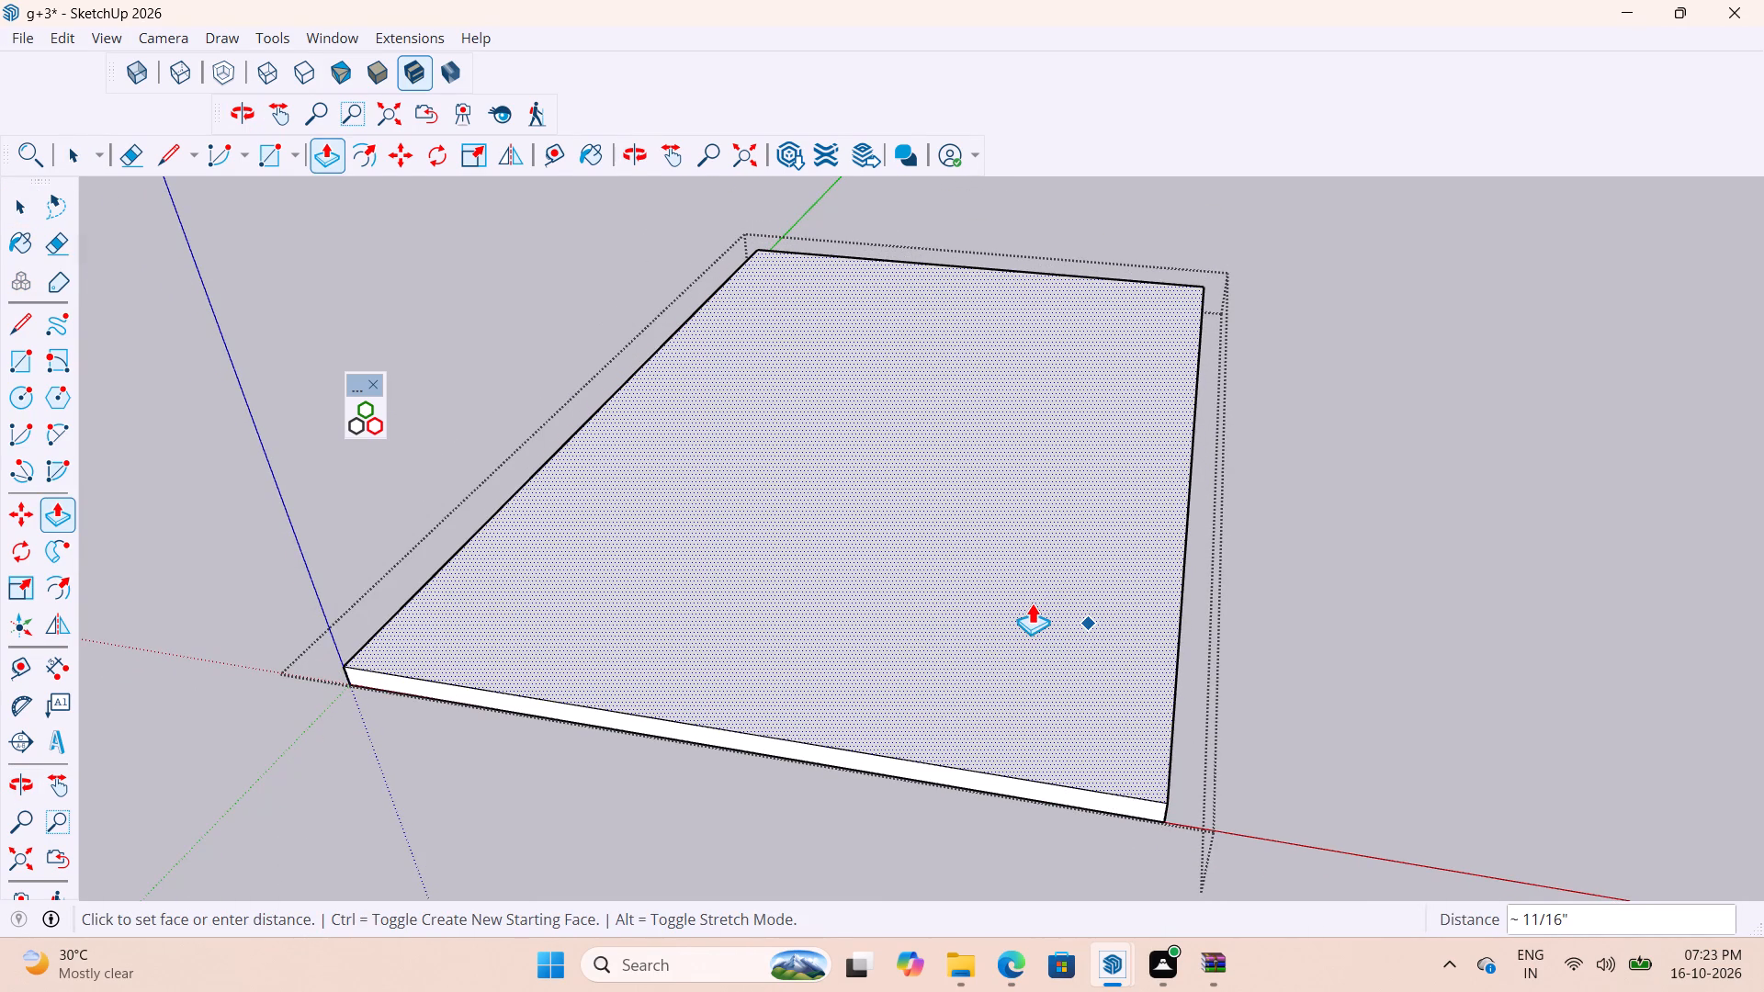
scroll(1032, 603, "down", 4)
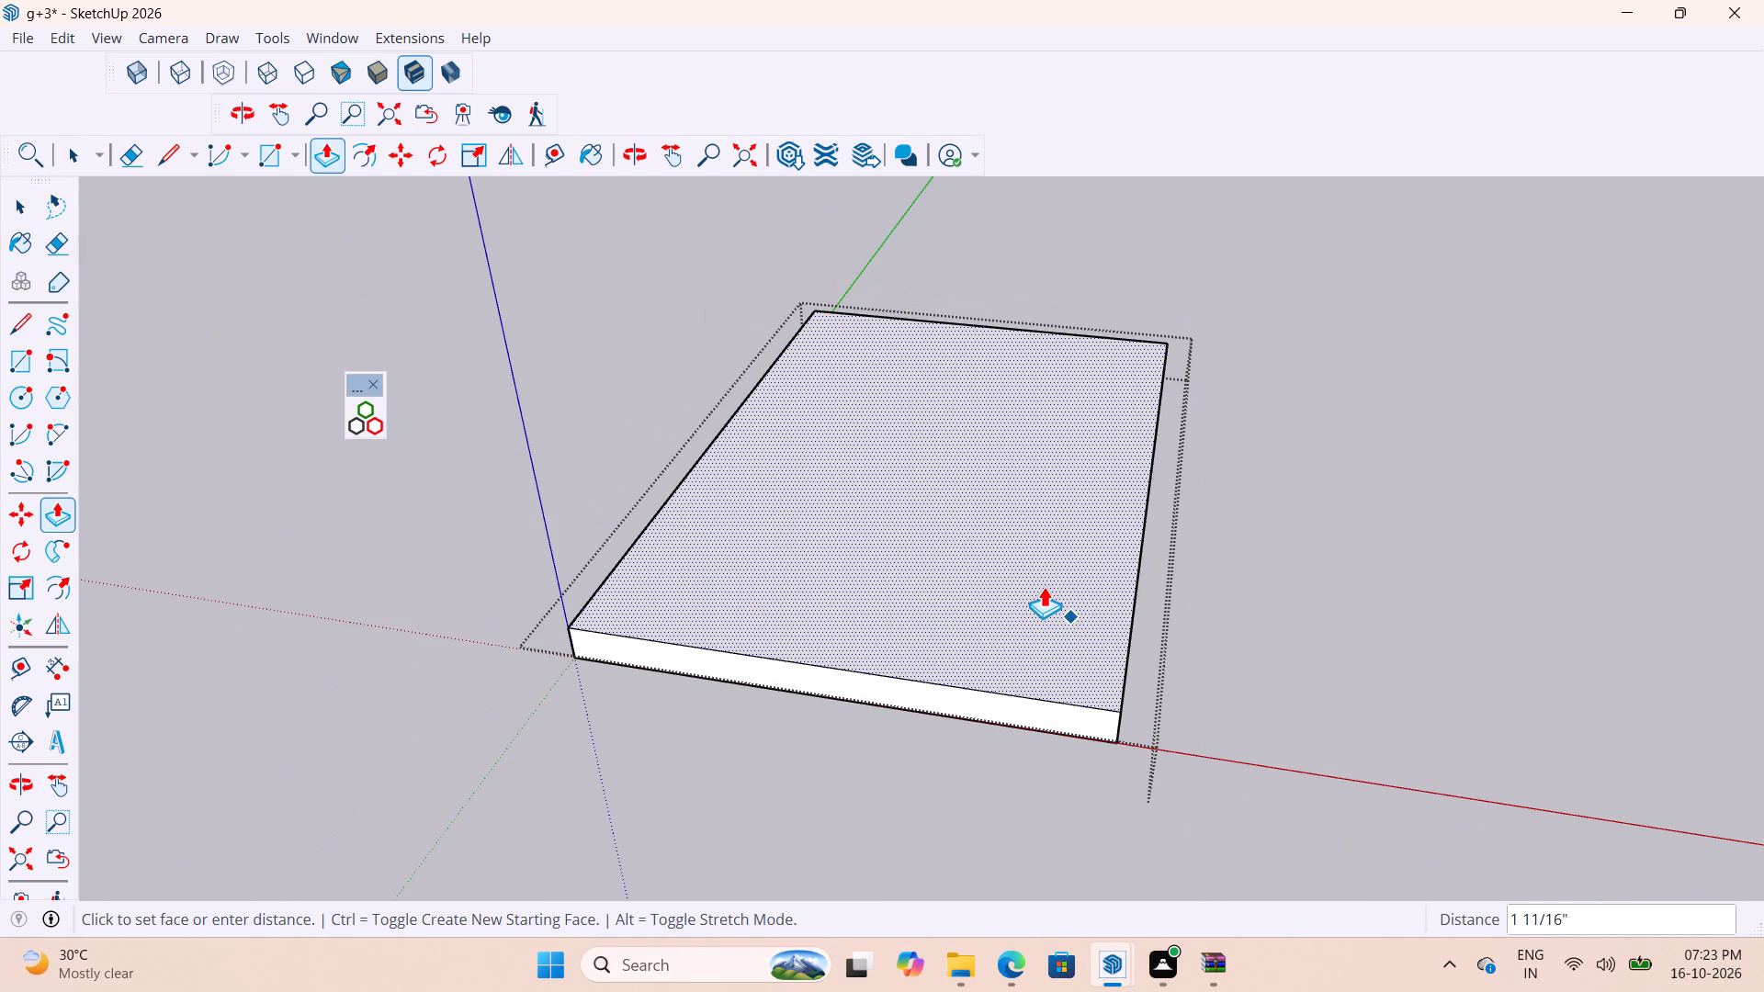
type("0.2")
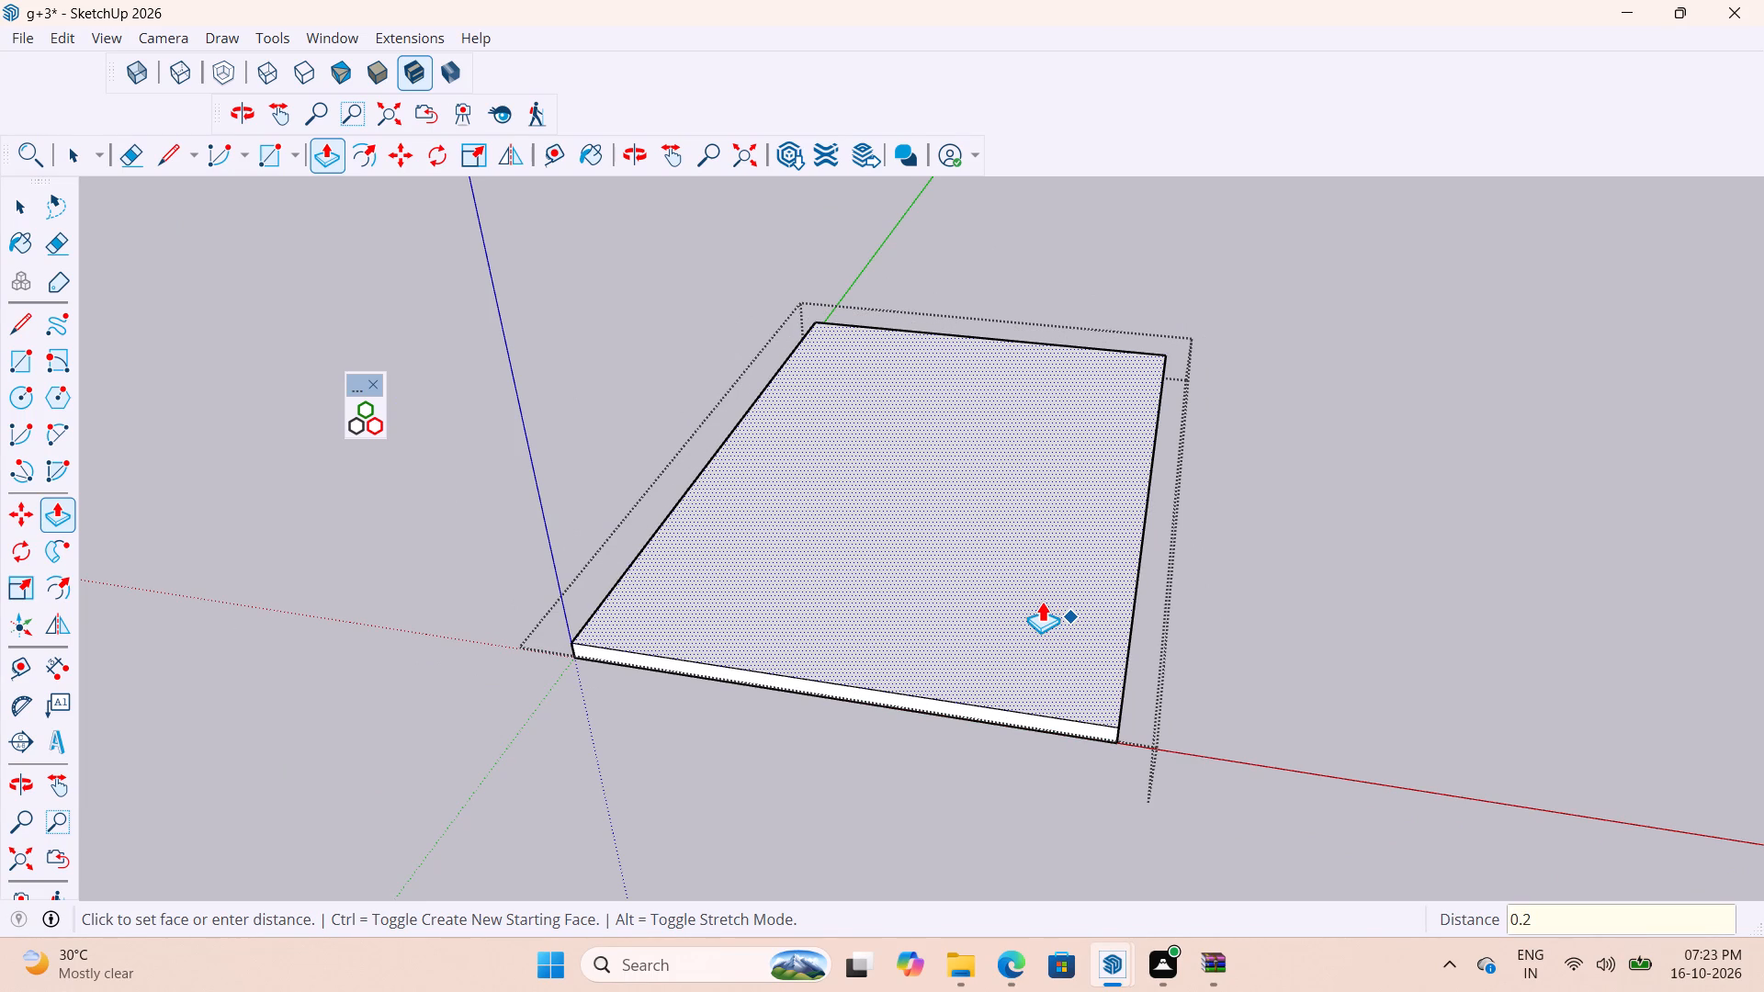
key("shift+quotedbl")
key("Return")
scroll(1197, 637, "up", 6)
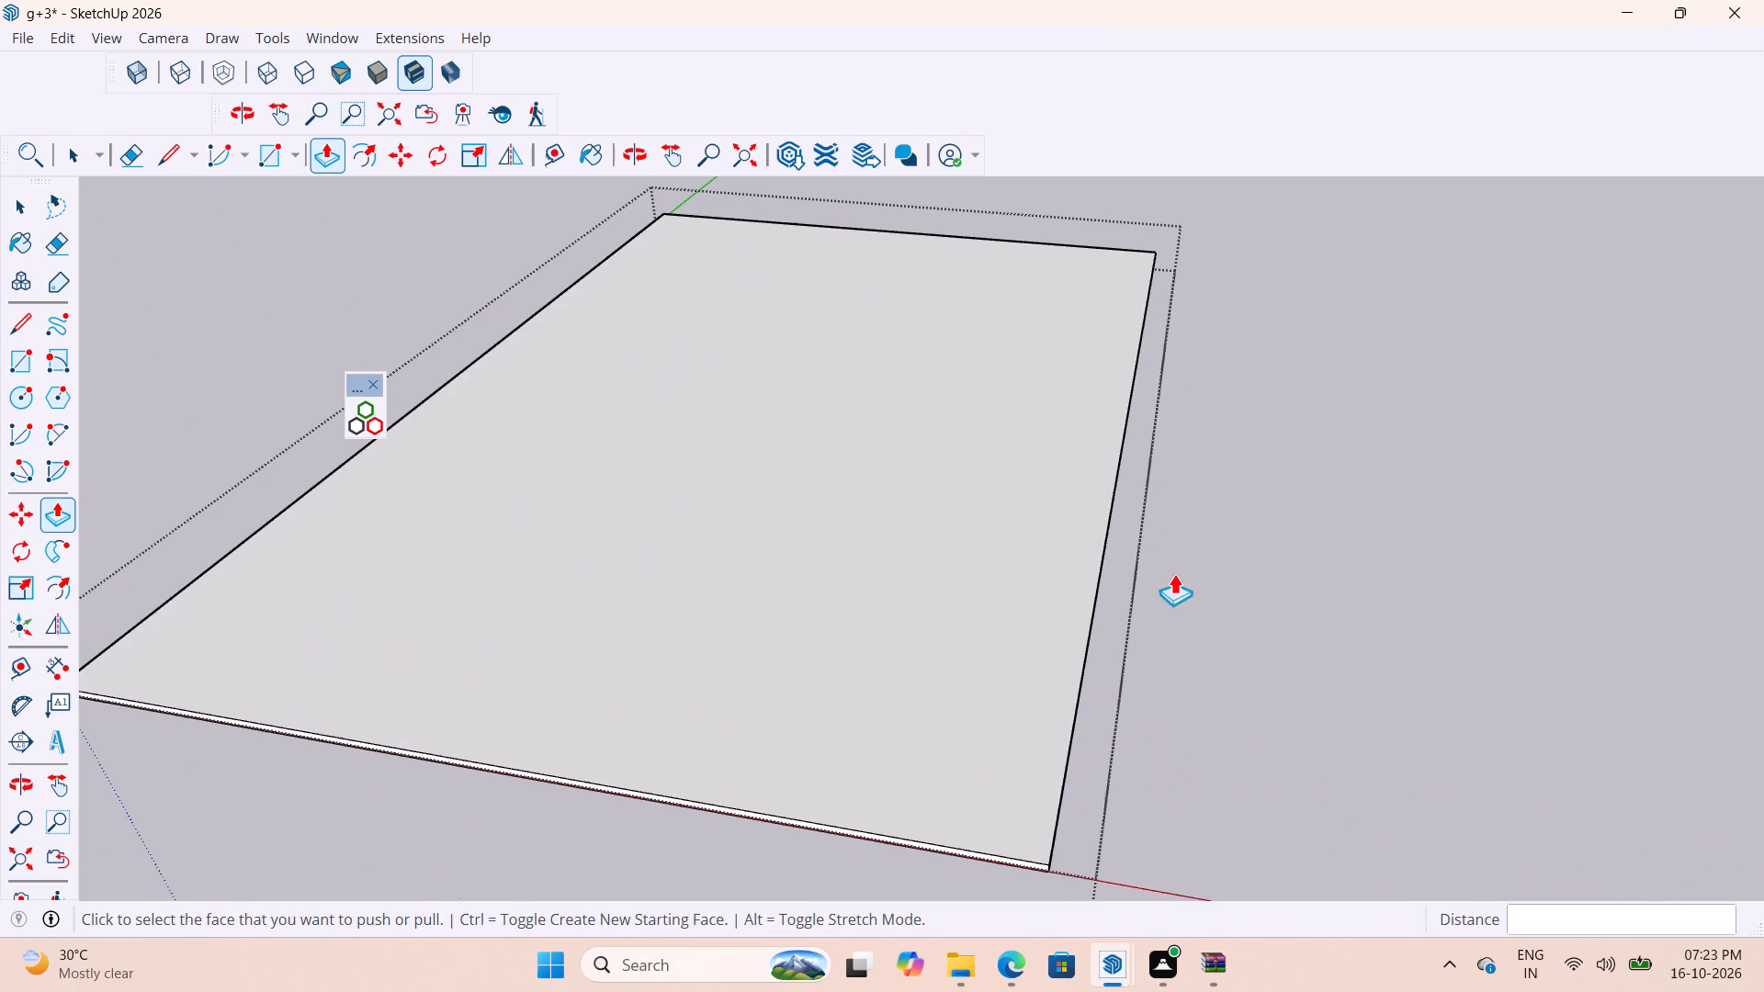
key("space")
scroll(1193, 698, "up", 3)
scroll(1149, 451, "down", 4)
middle_click_drag(1073, 750, 1039, 662)
left_click(1219, 528)
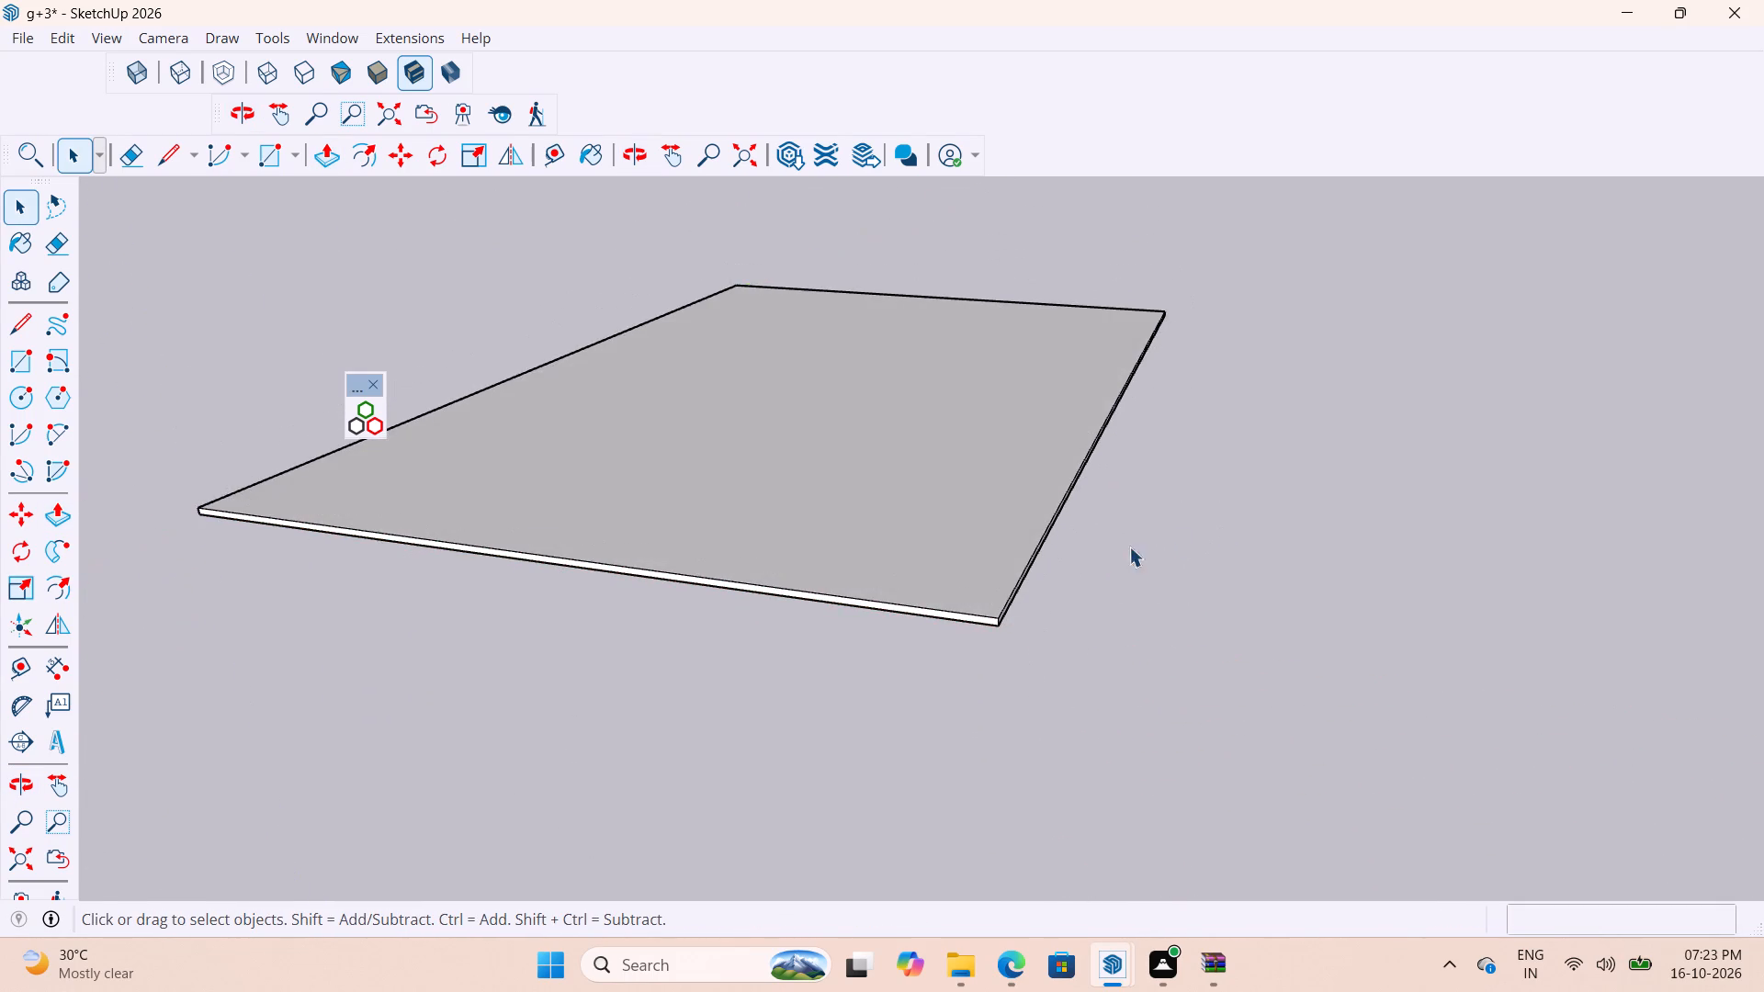
scroll(1097, 557, "up", 8)
scroll(1062, 264, "down", 16)
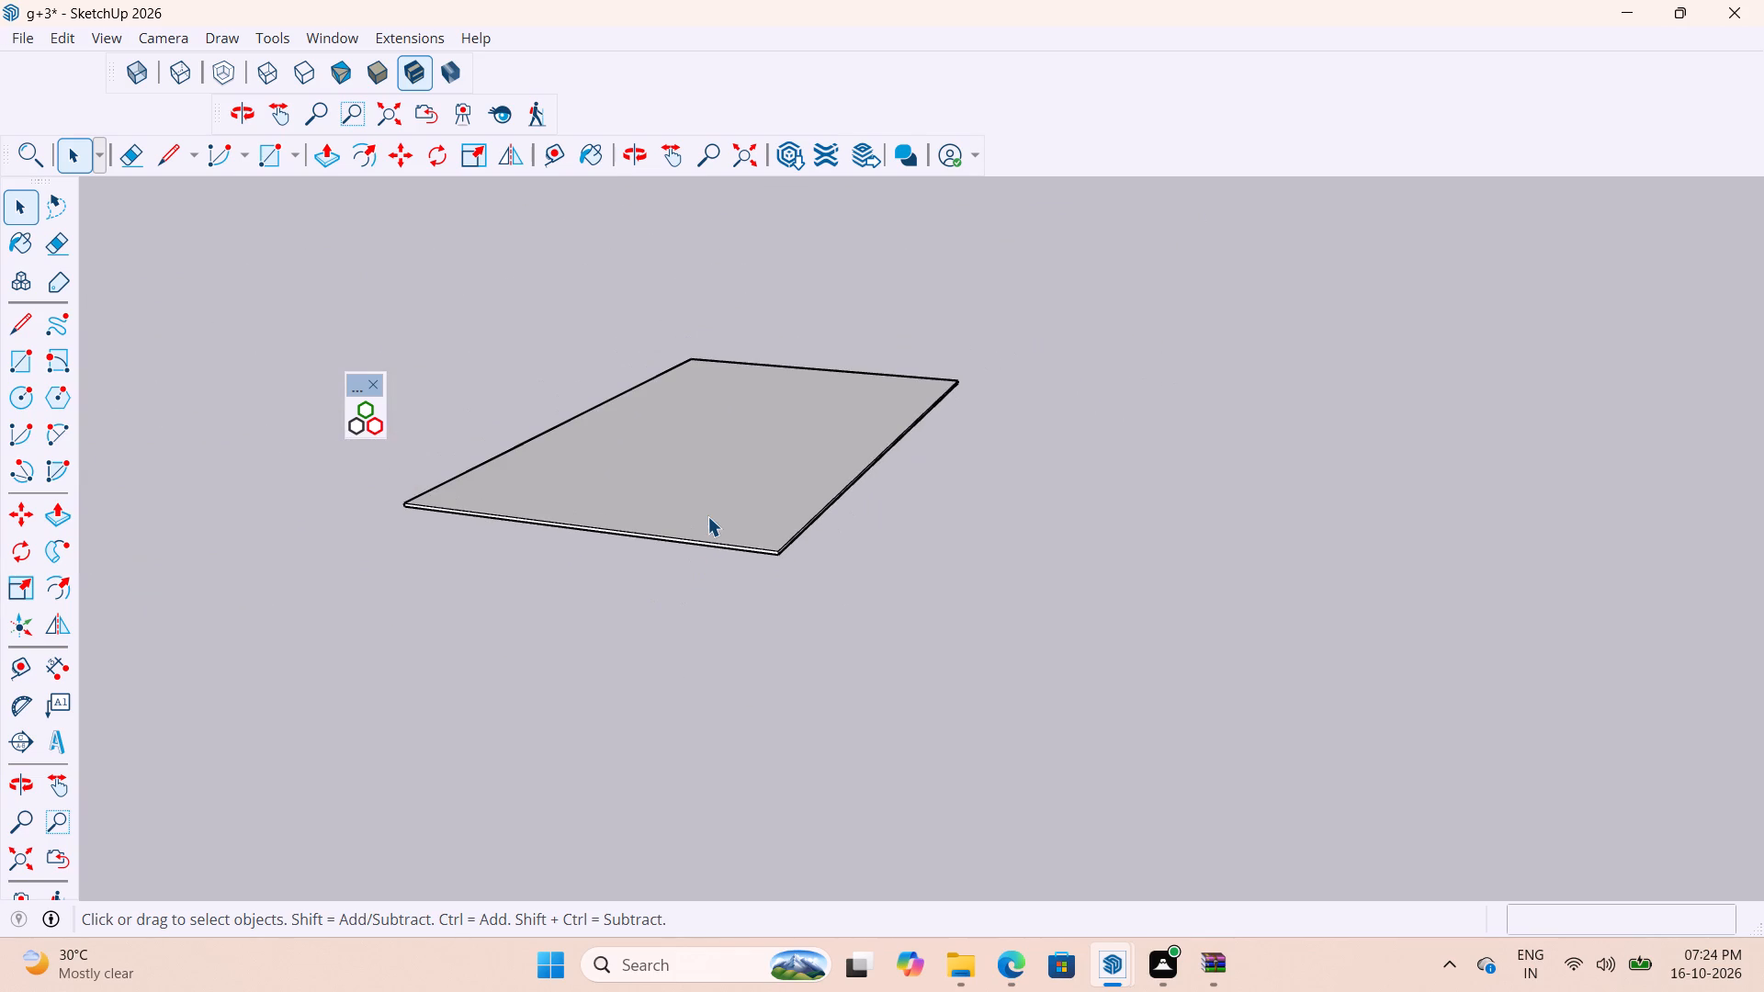
Switch to Microsoft Edge and close the Curic Face Array, face array search and 3D Warehouse pages, keeping one new blank page.
left_click(1011, 958)
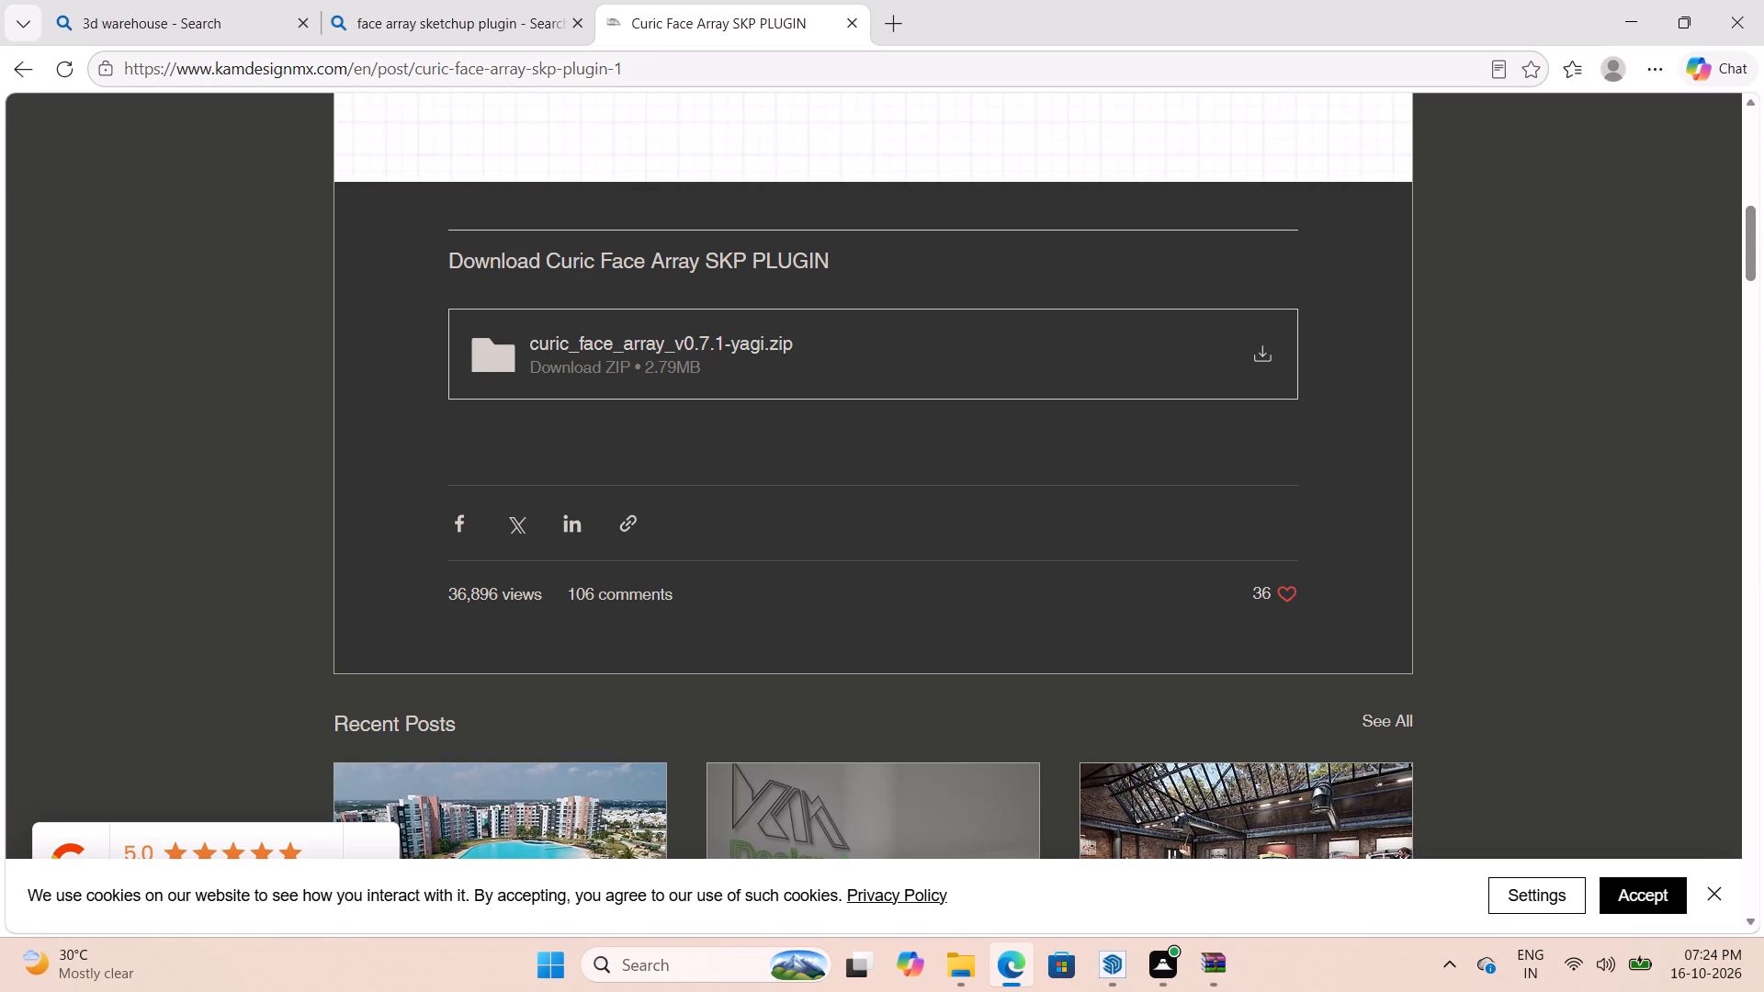
left_click(852, 26)
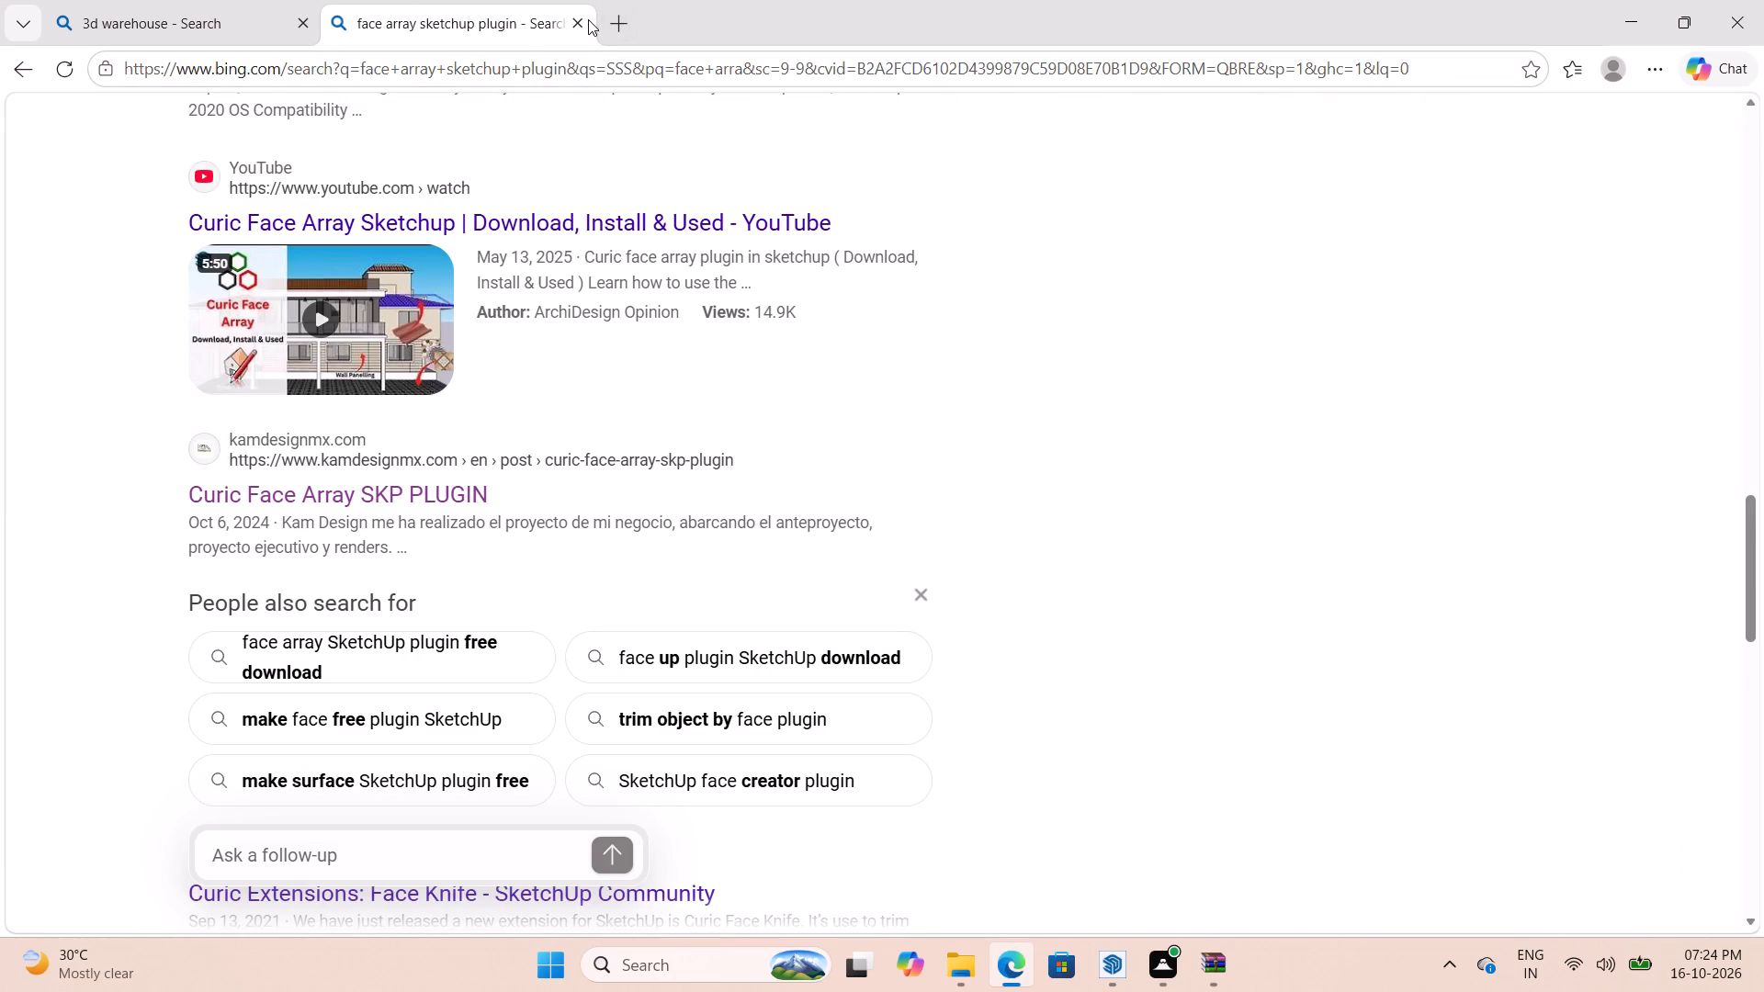
left_click(586, 22)
left_click(357, 28)
left_click(306, 22)
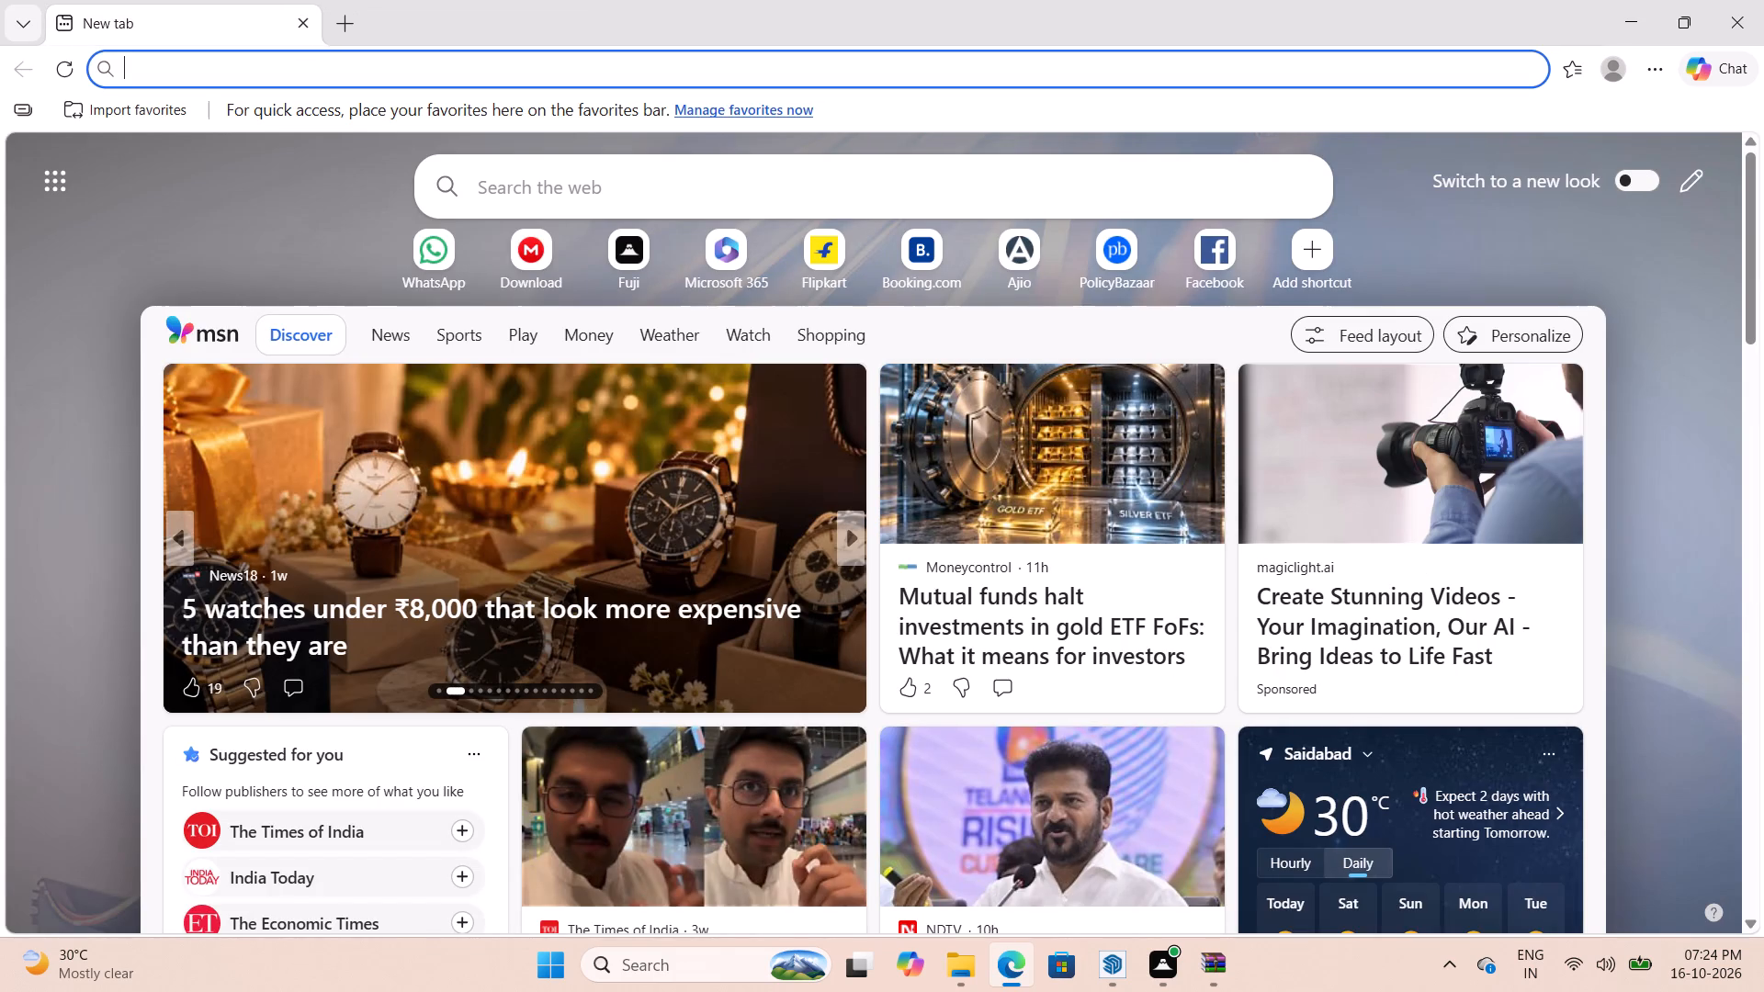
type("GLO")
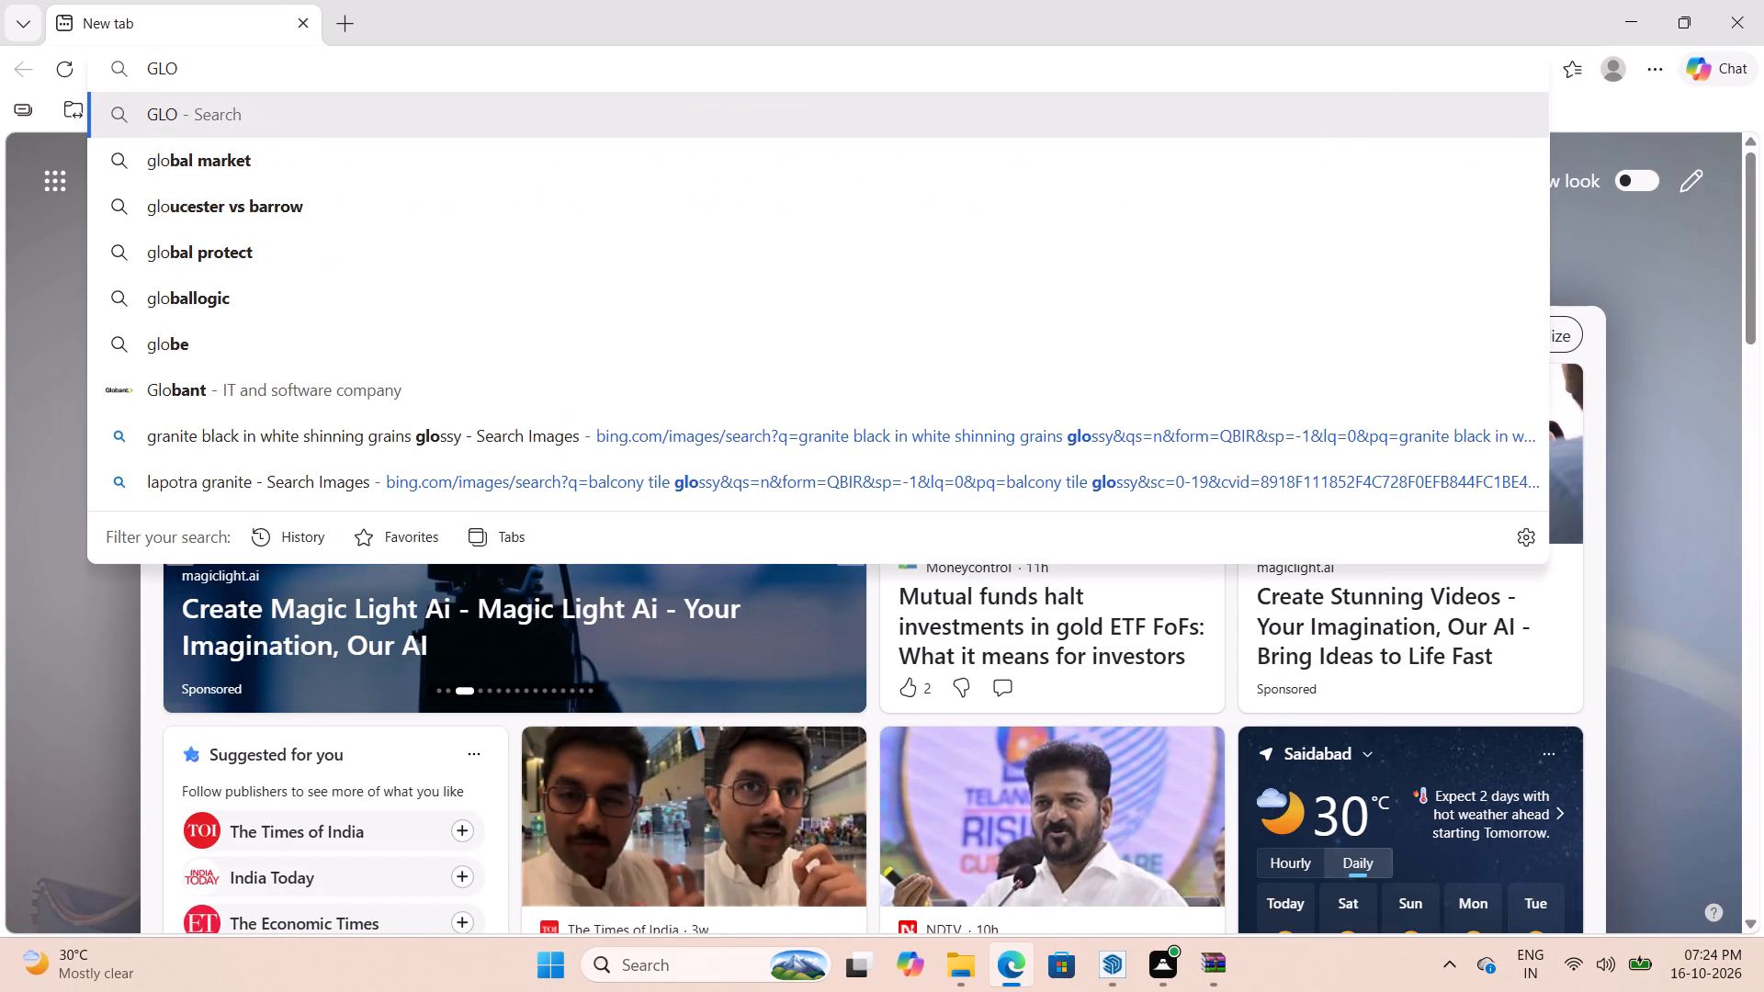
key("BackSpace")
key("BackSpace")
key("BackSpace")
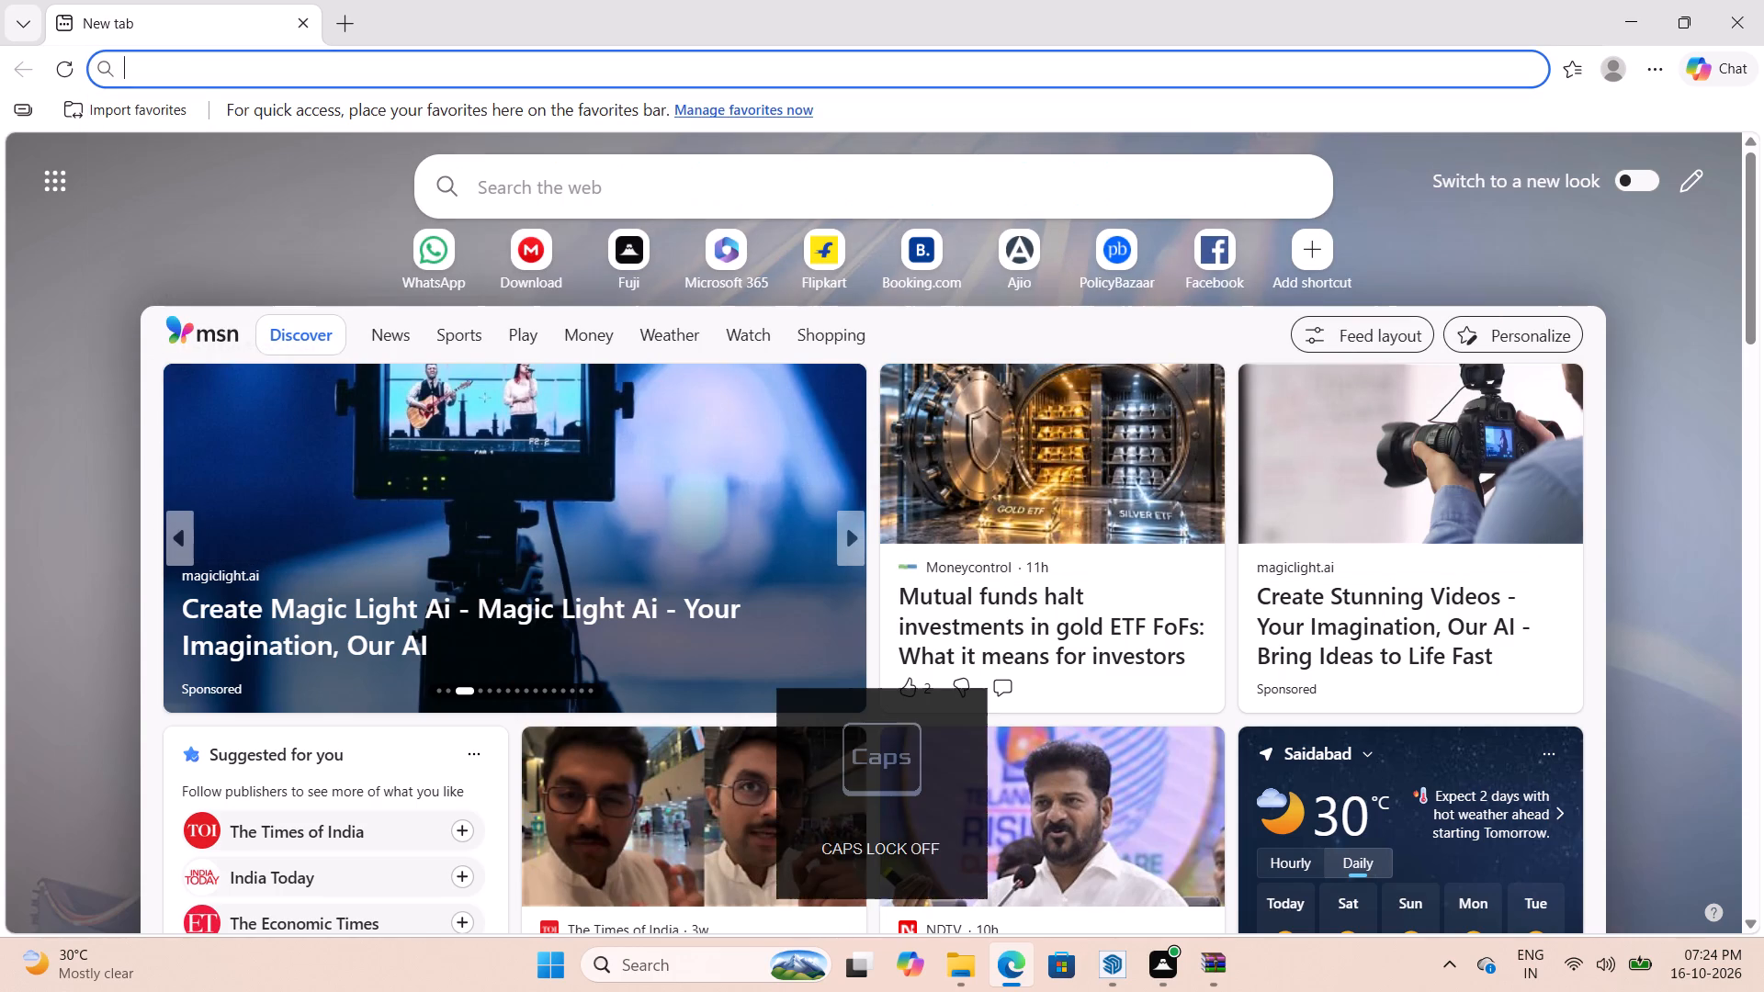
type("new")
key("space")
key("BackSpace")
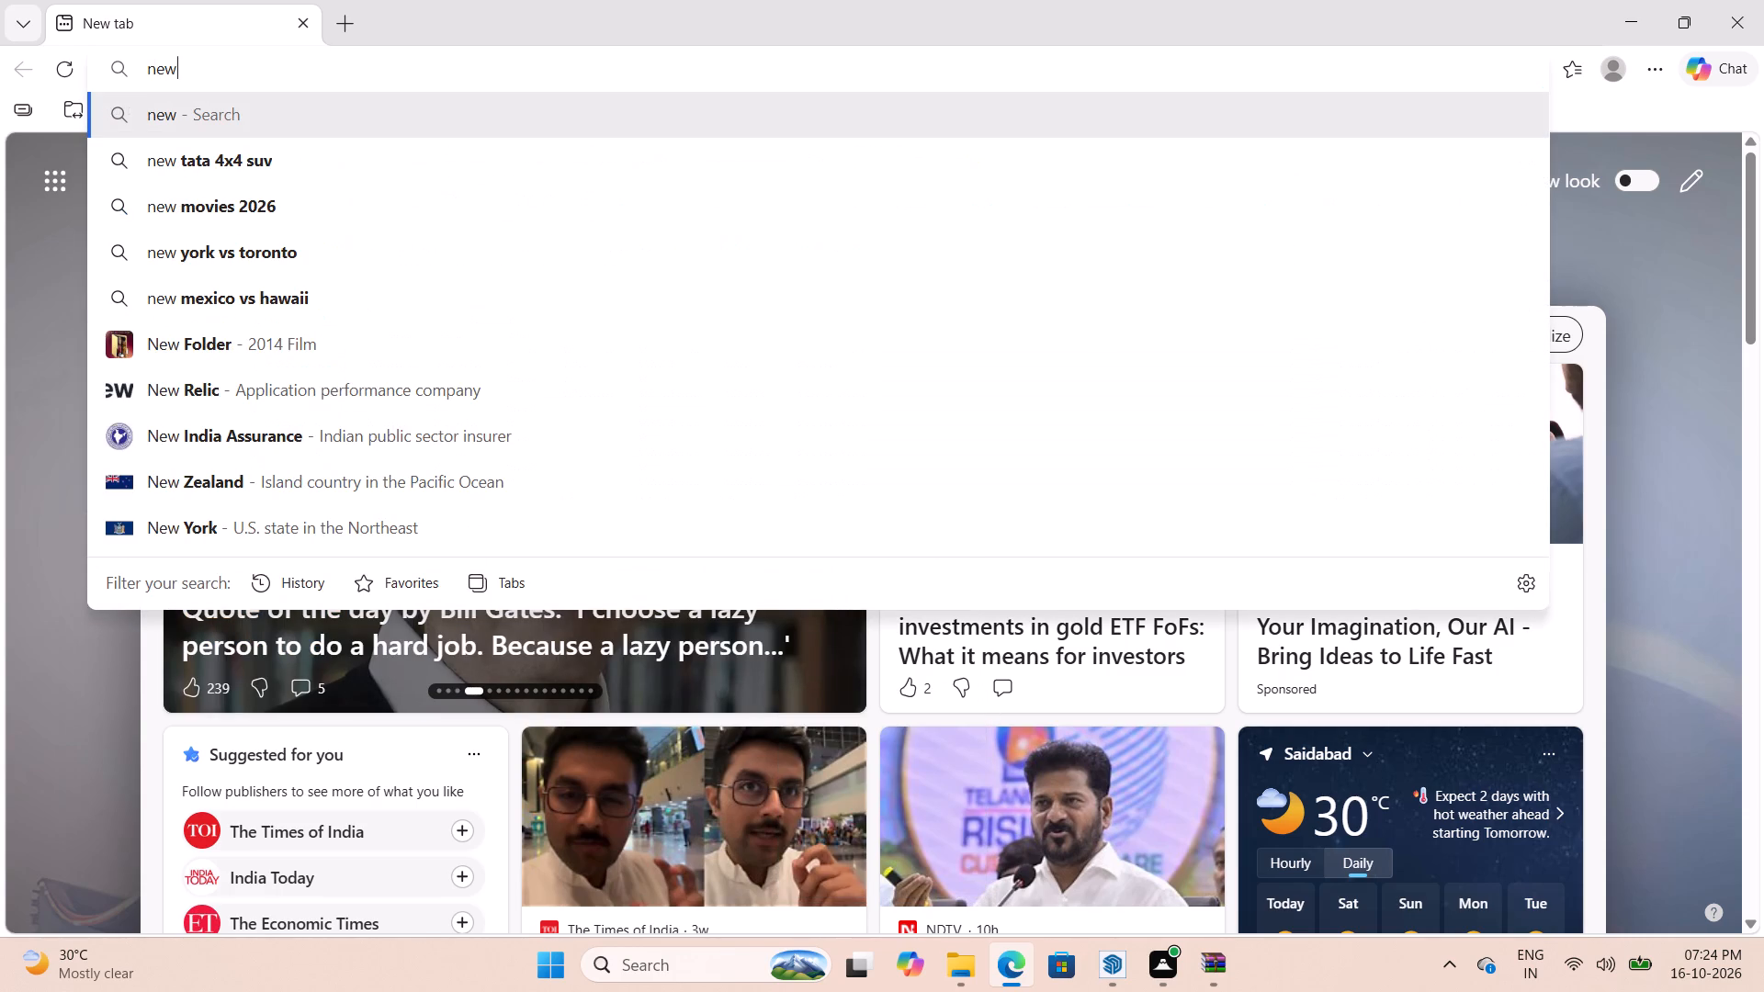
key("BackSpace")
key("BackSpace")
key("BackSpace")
Search the web for "glossy tile best colour" and show the image results.
type("glossy tile")
key("space")
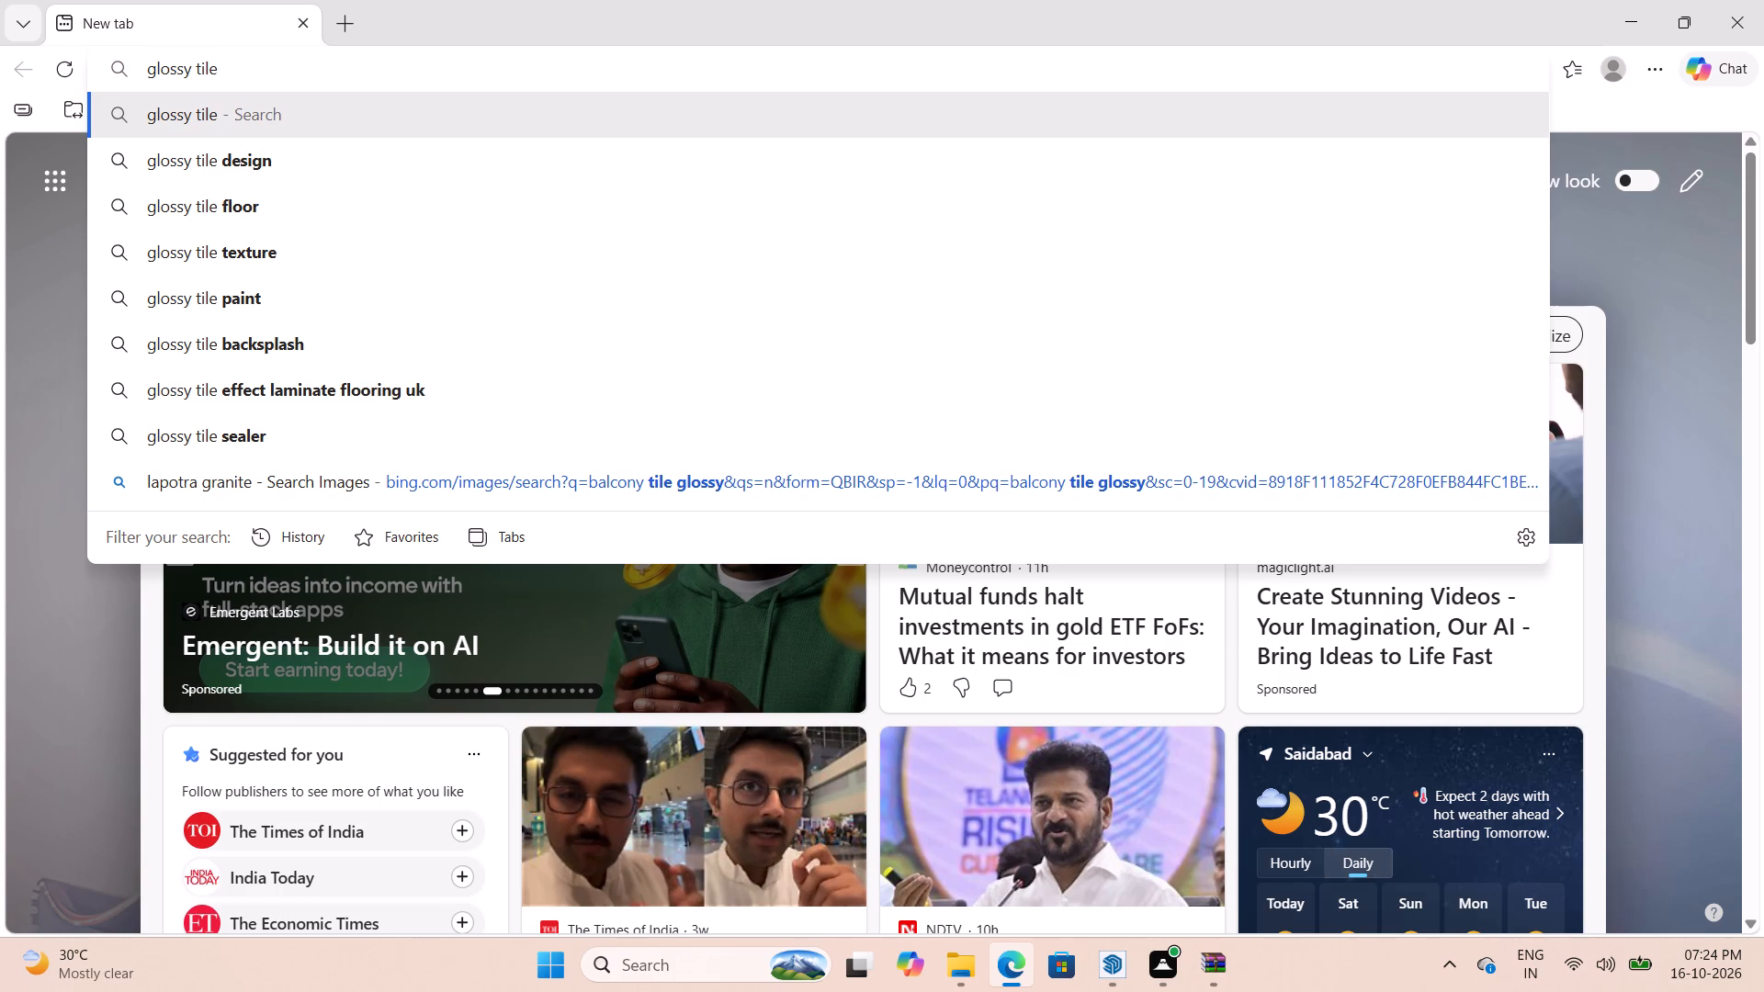
type("best colour")
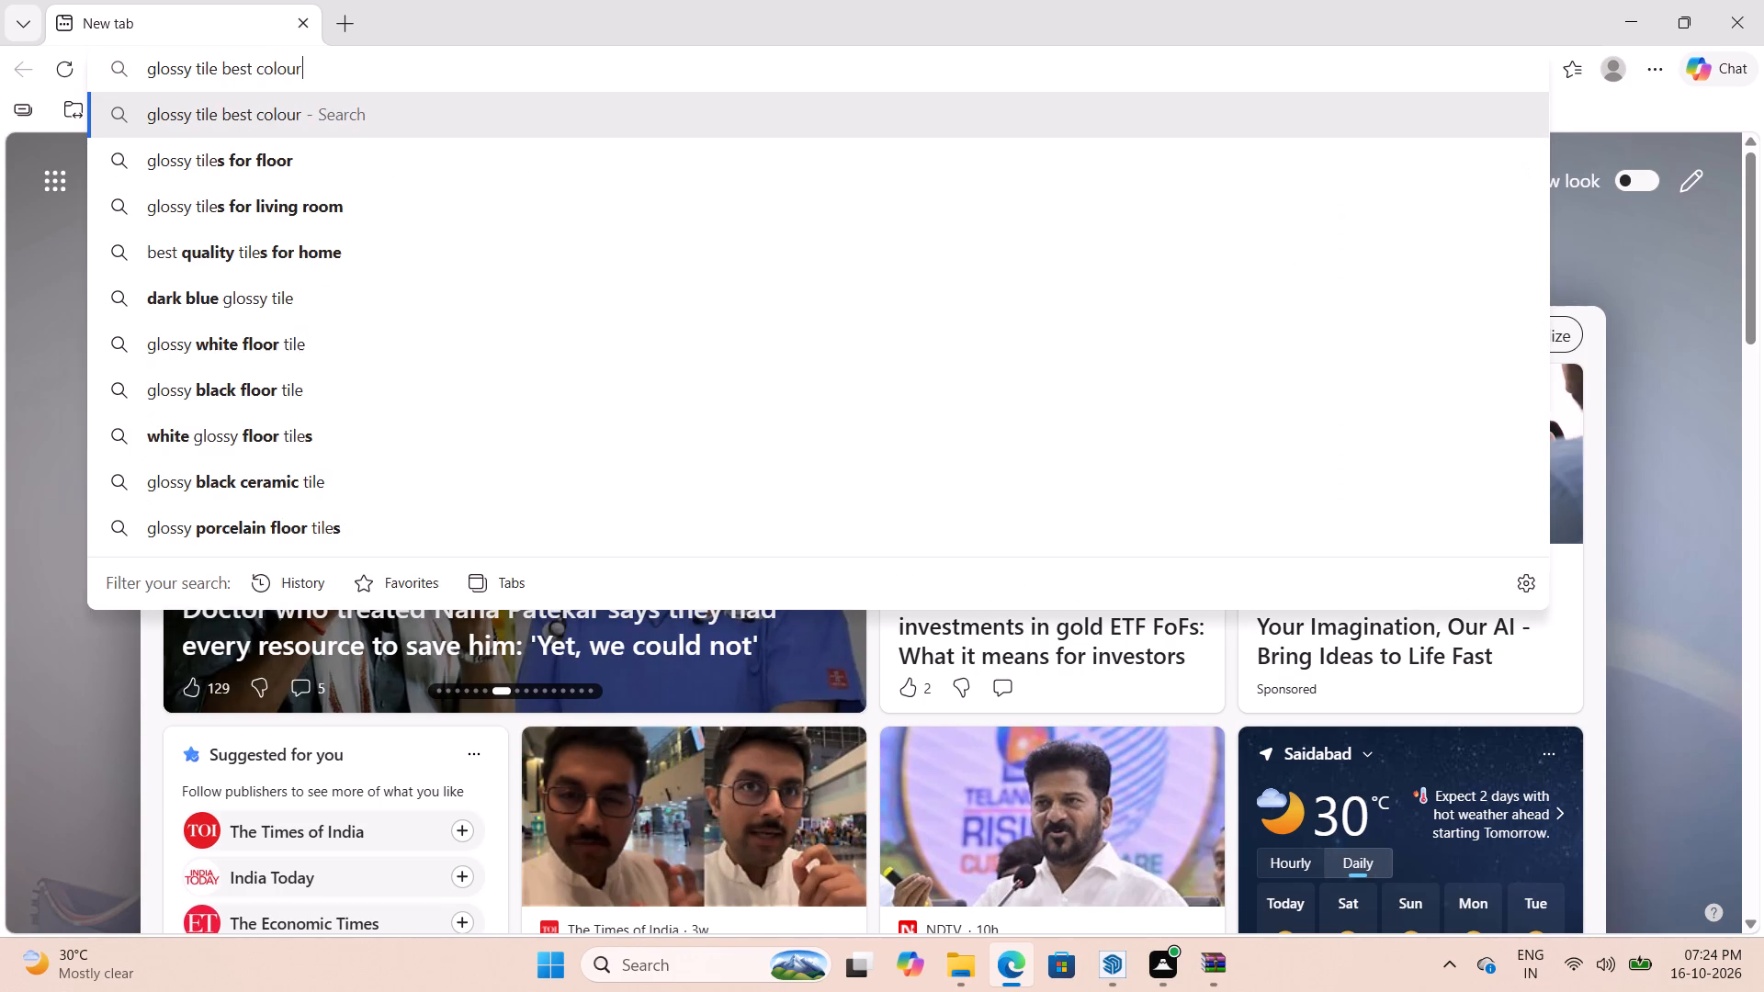
key("space")
key("Return")
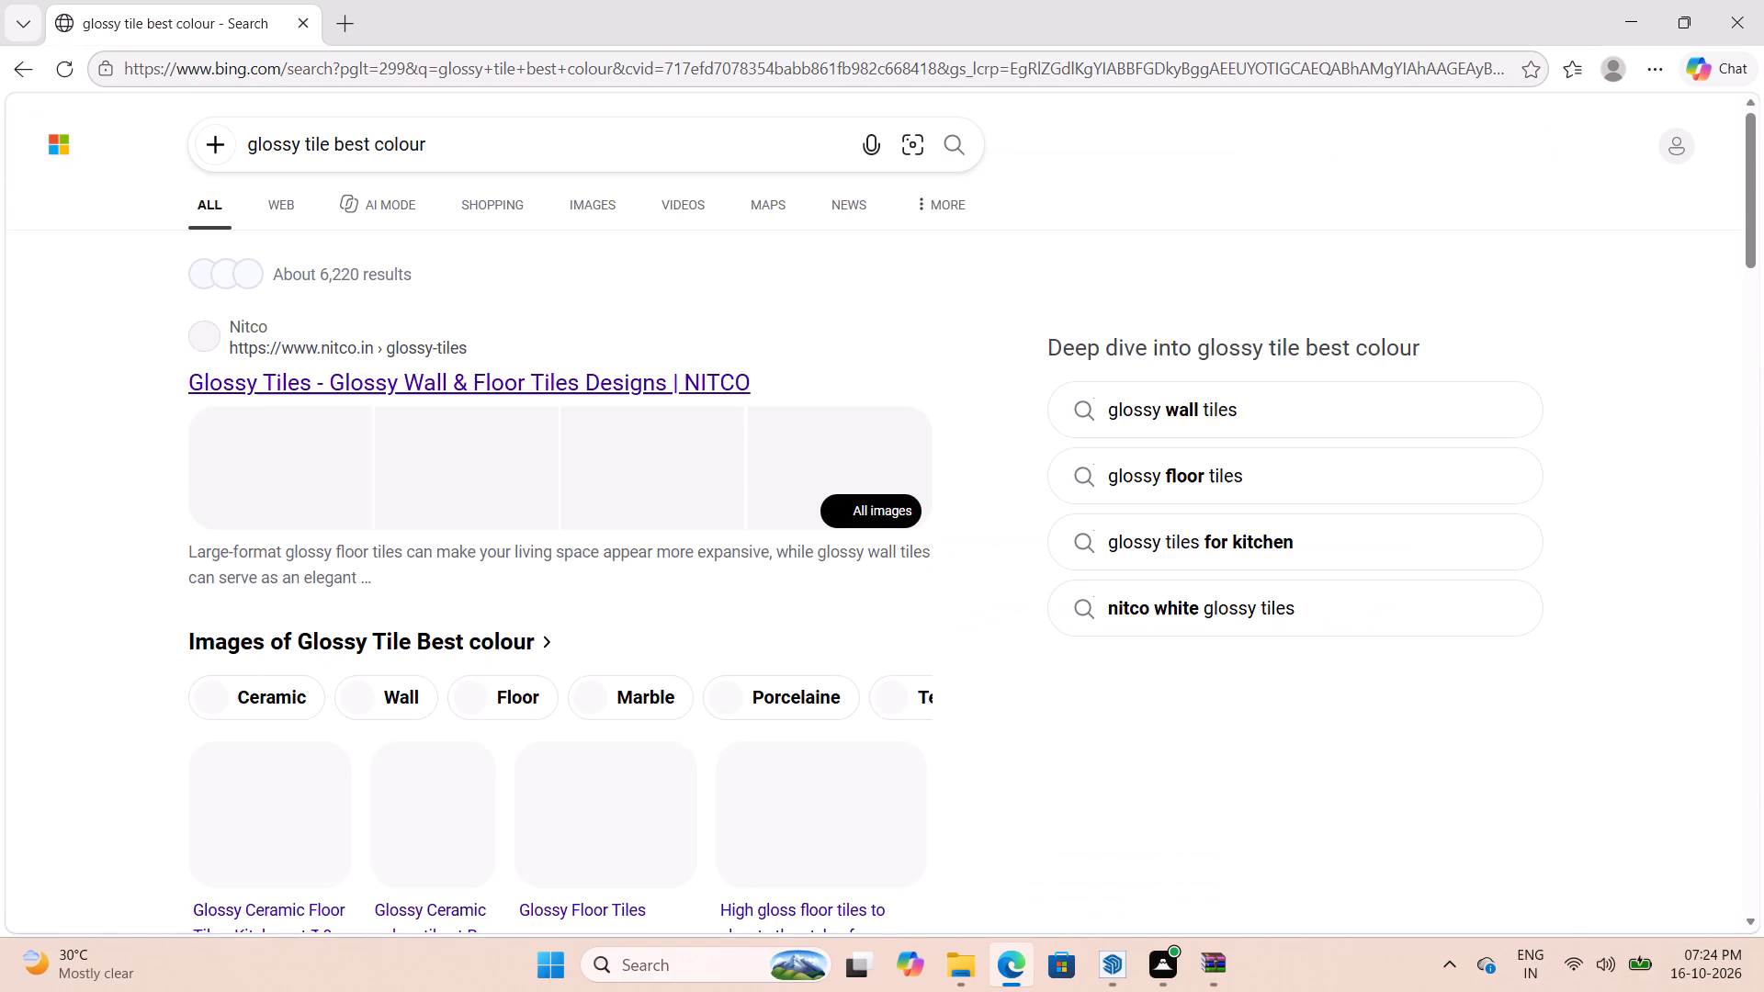
left_click(594, 209)
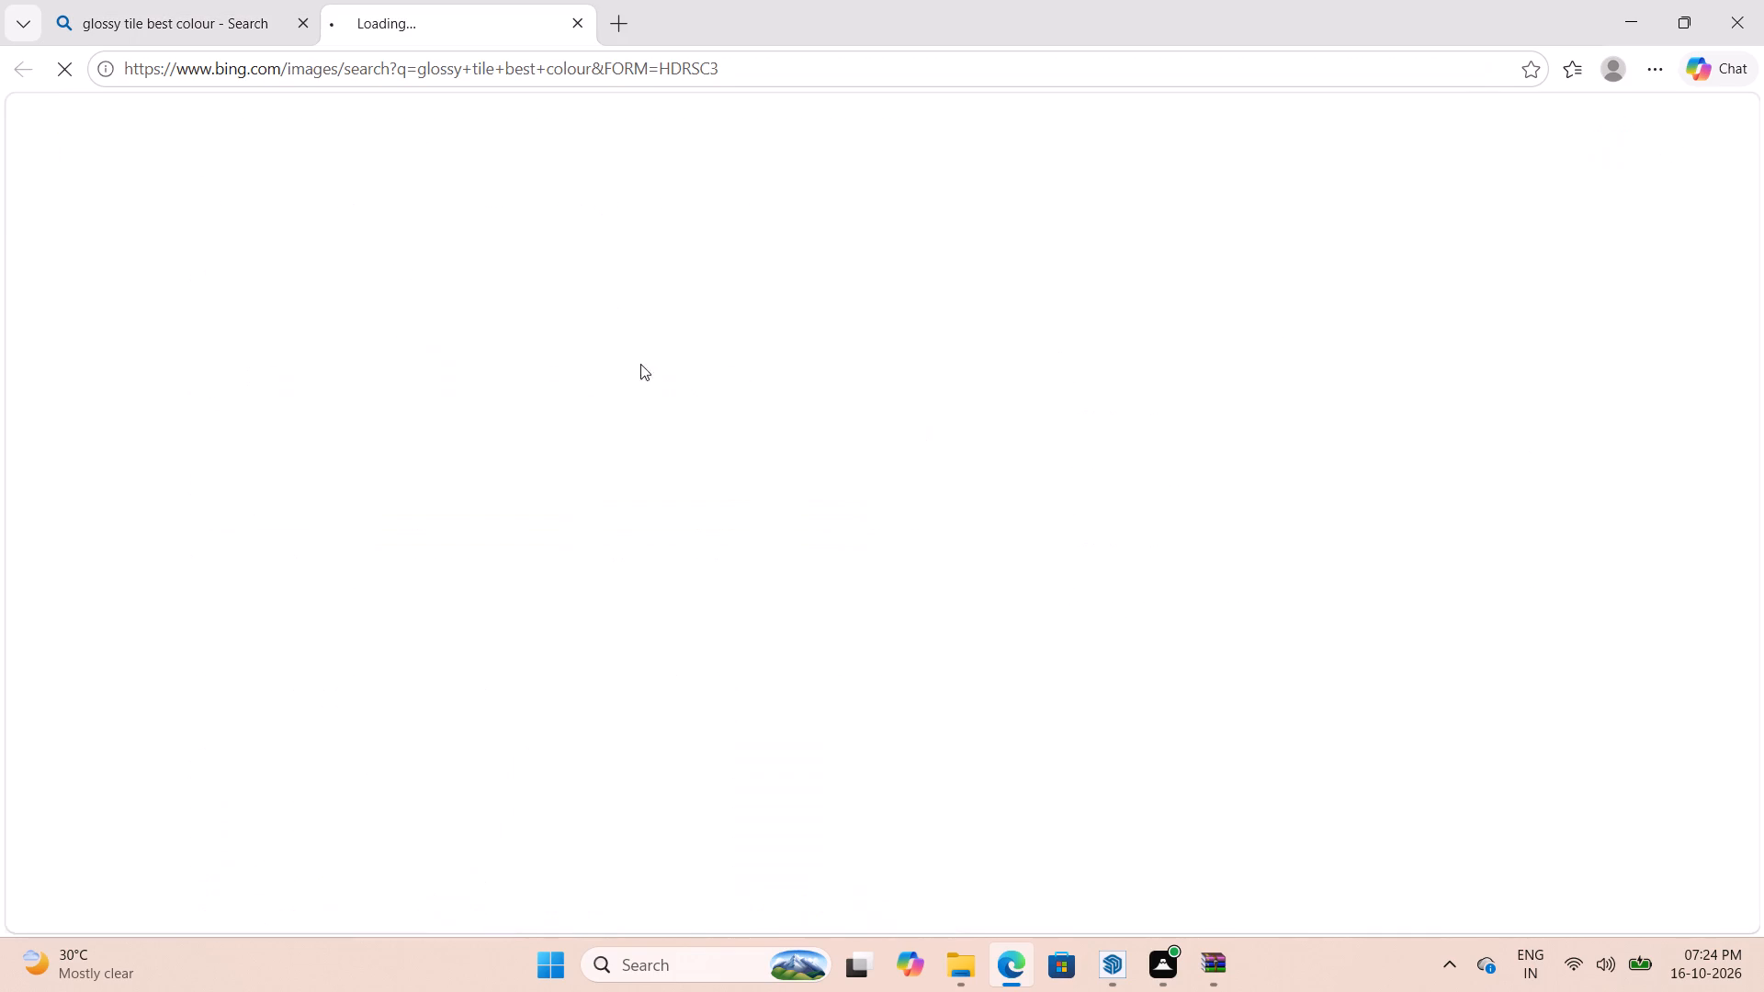
Browse the glossy tile images and open the grey-veined Multi Color Glossy Tiles picture from Shree Ram Ceramic.
scroll(753, 494, "down", 5)
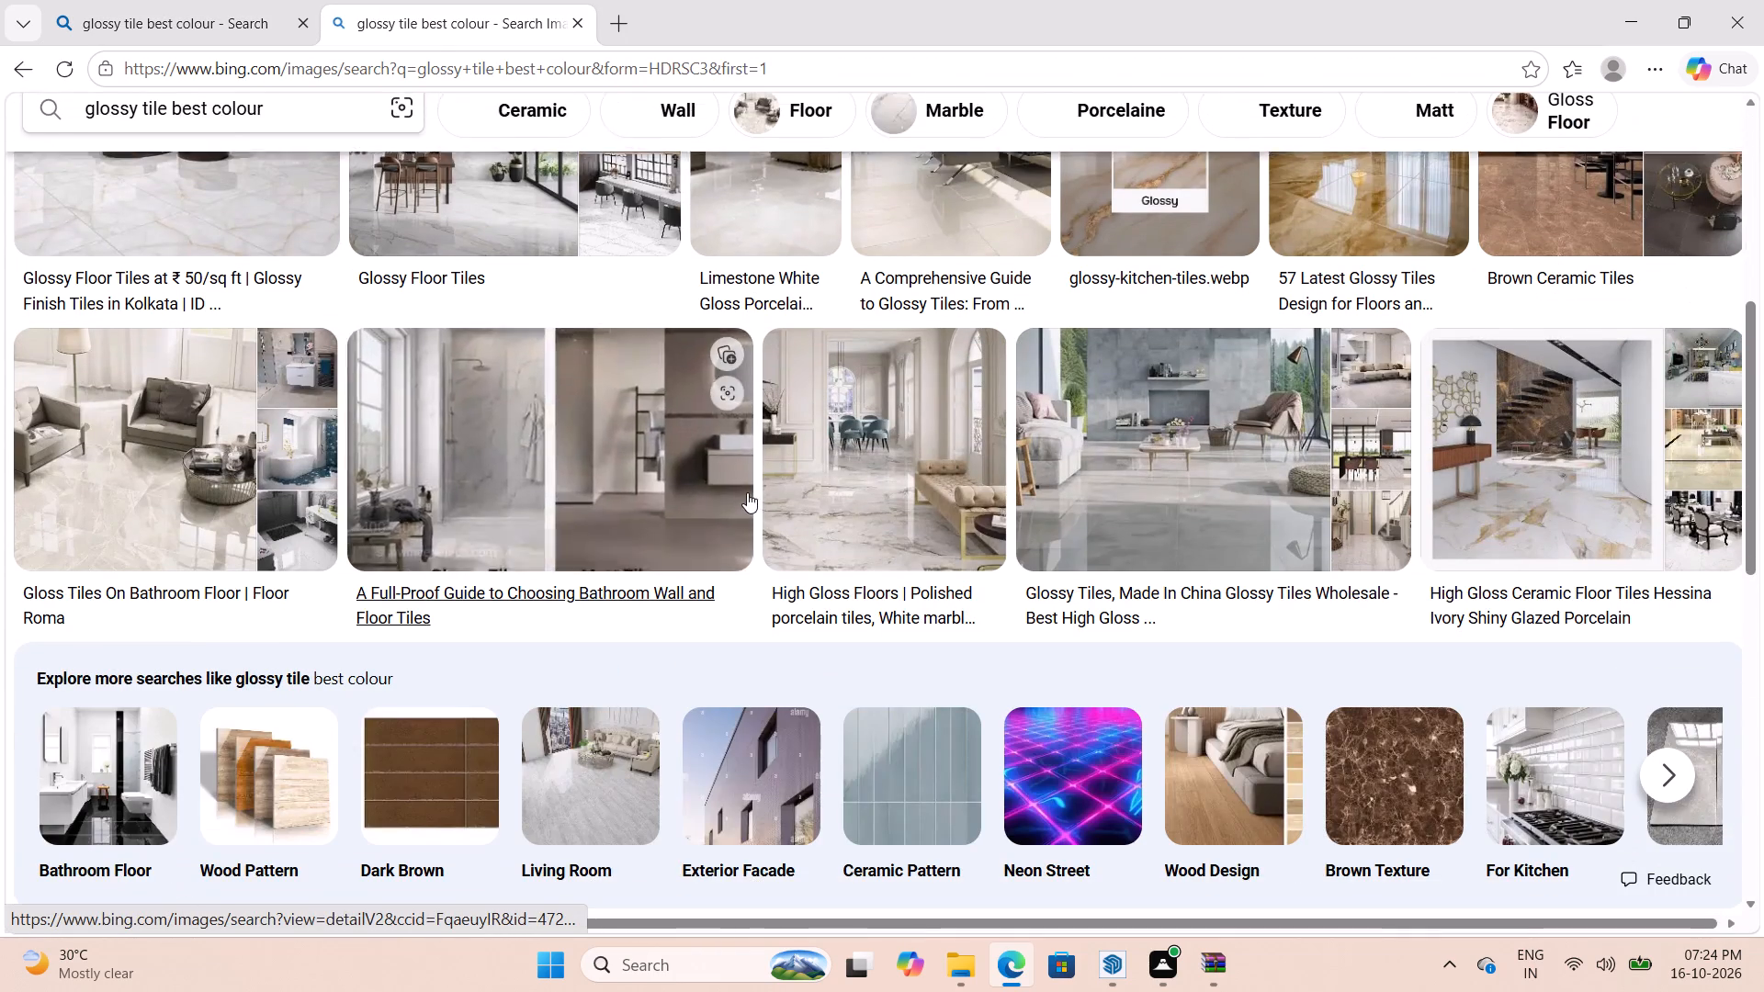
scroll(761, 524, "down", 4)
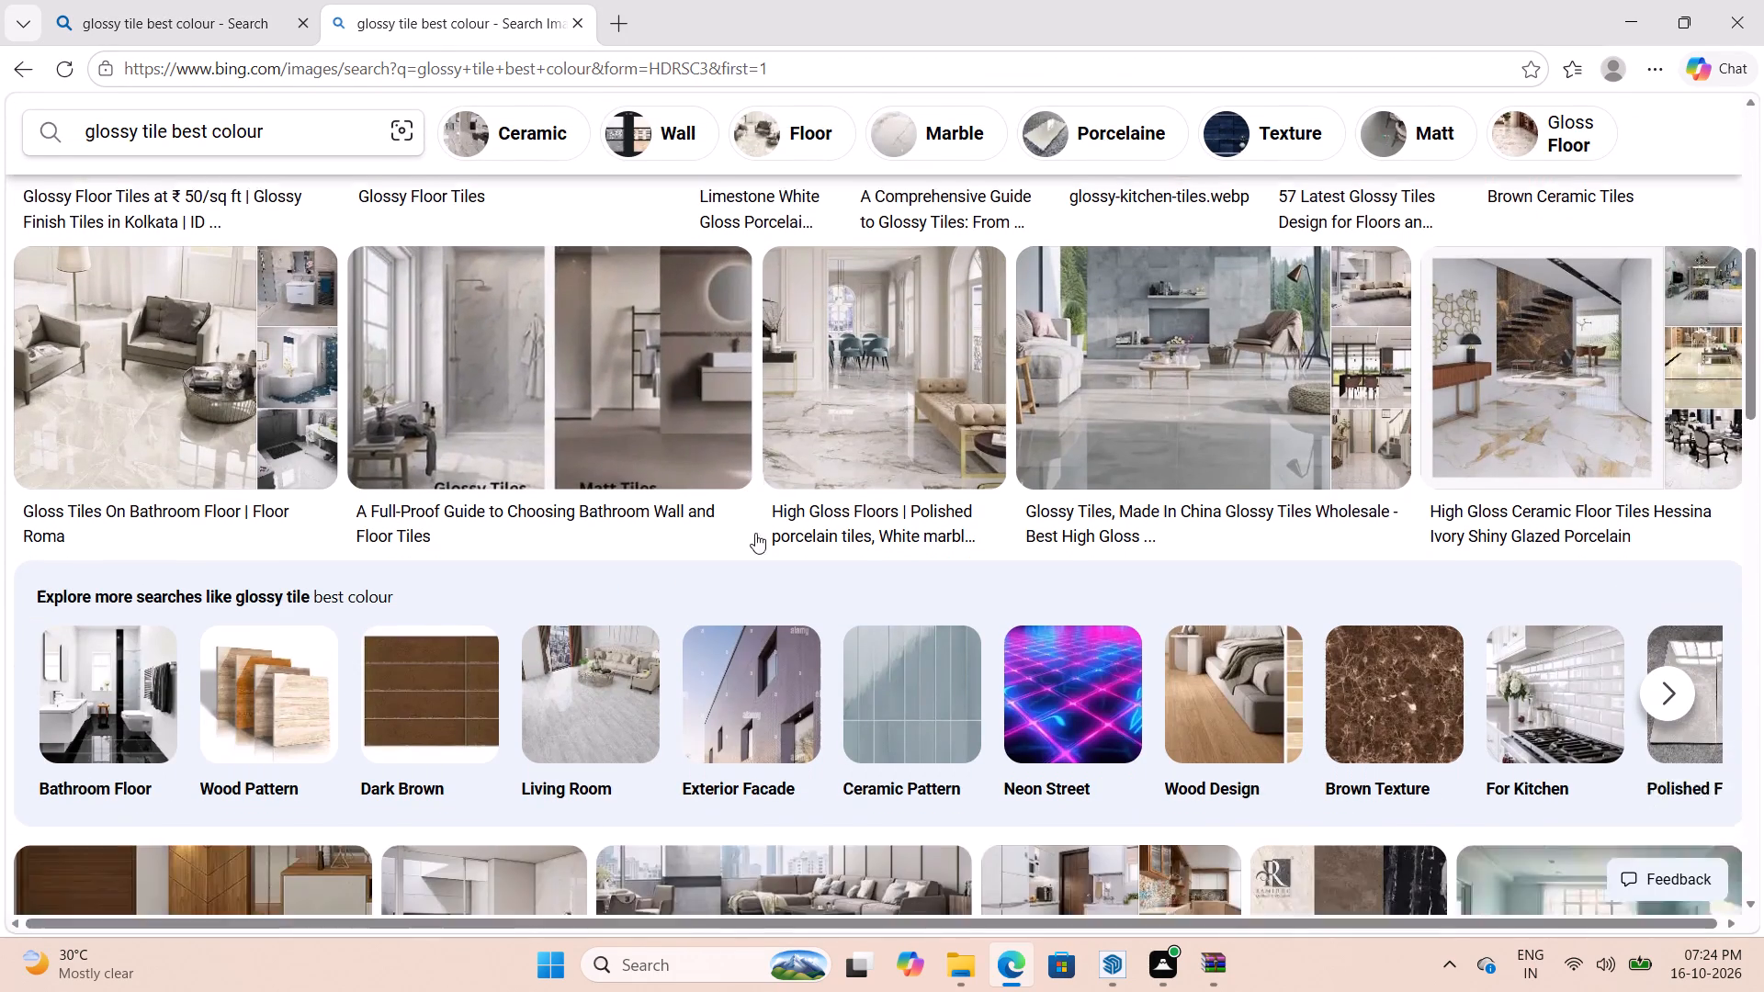
scroll(726, 473, "up", 18)
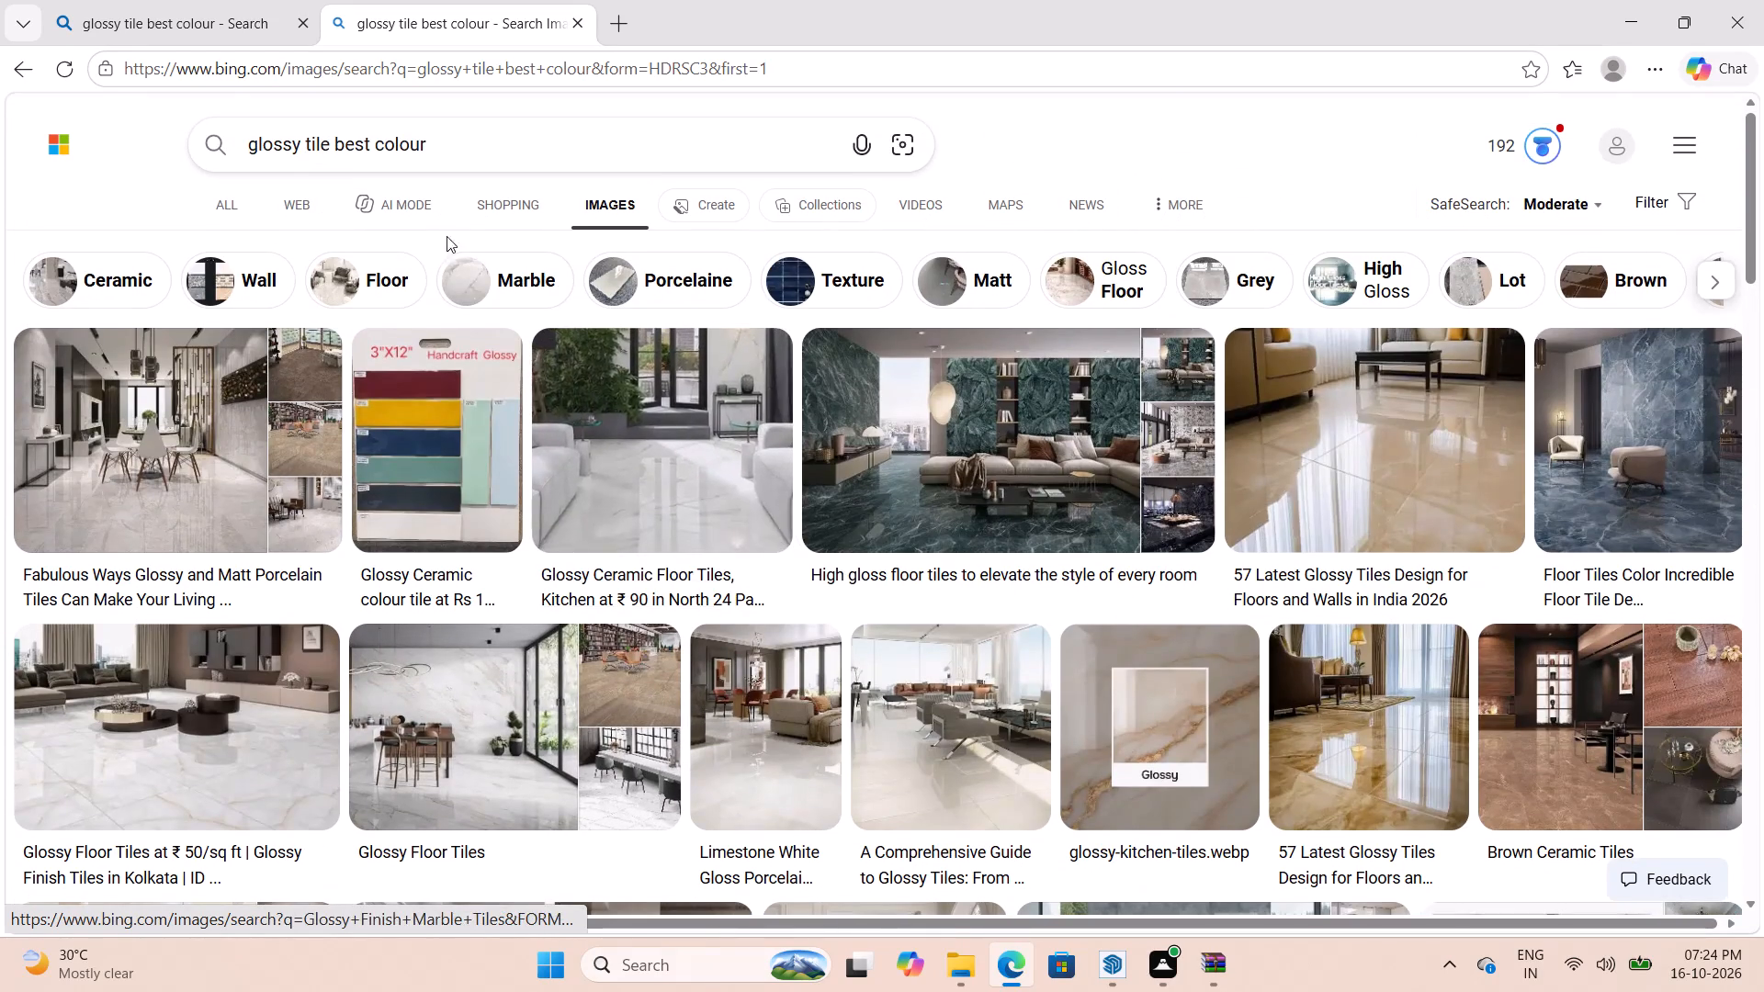
scroll(938, 650, "down", 11)
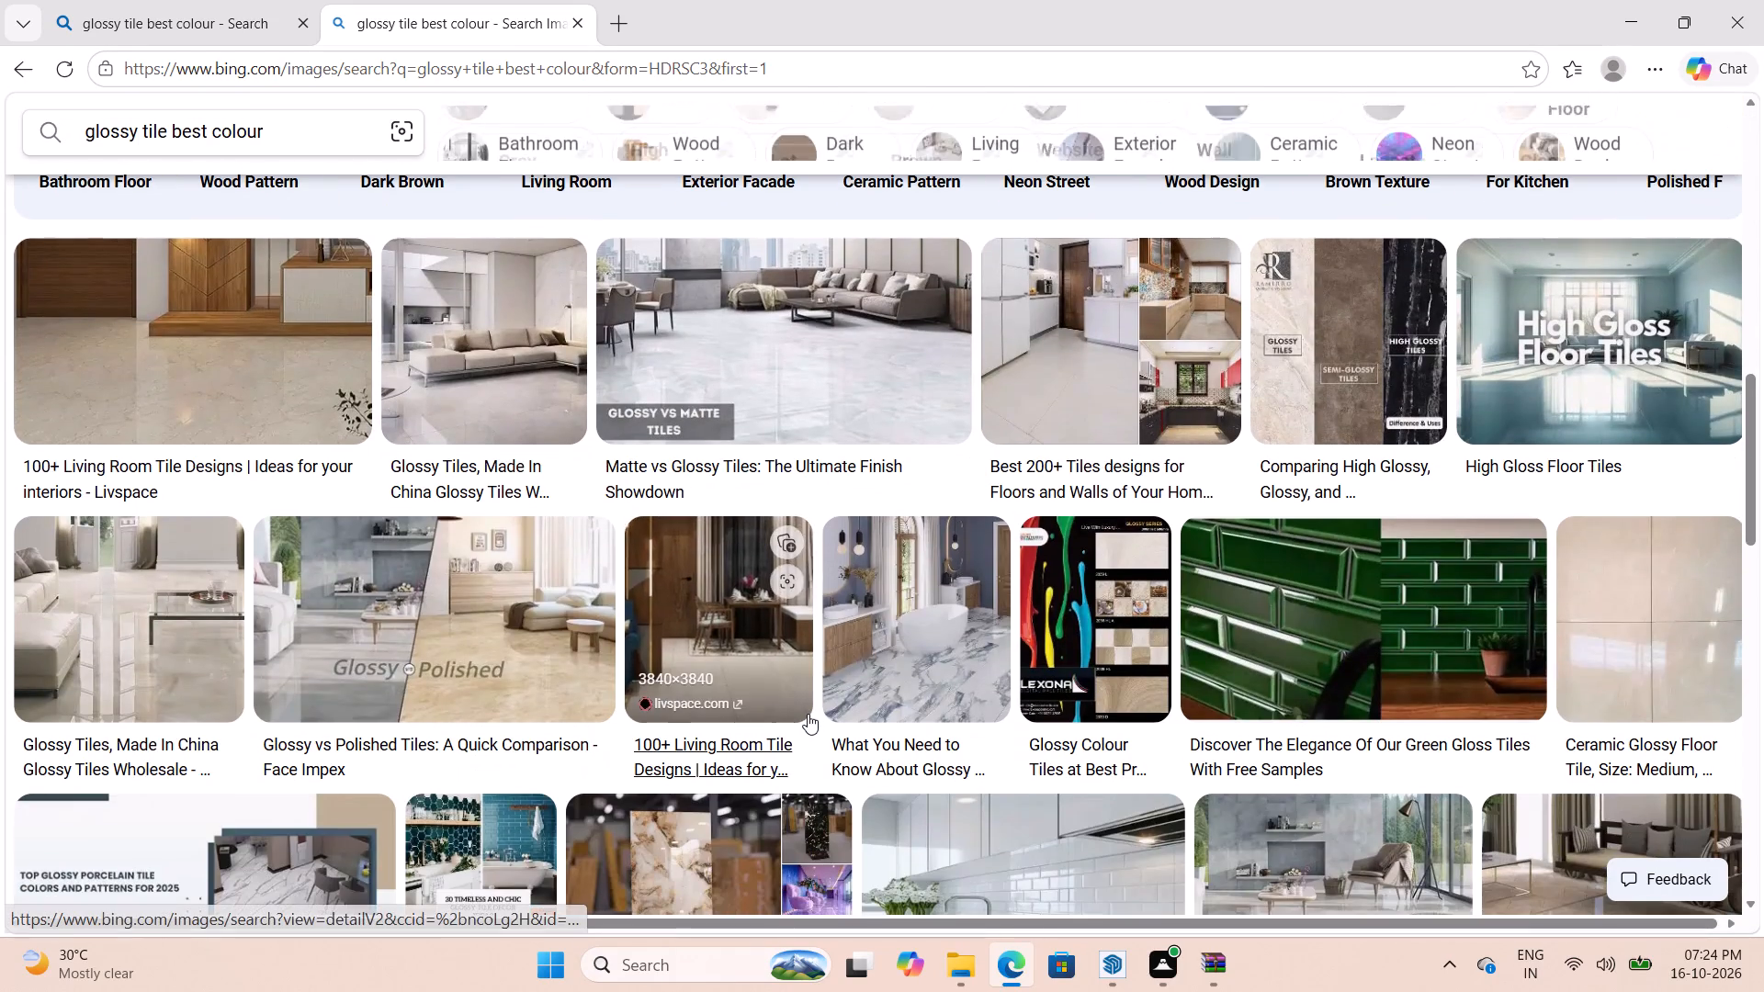
scroll(887, 680, "down", 12)
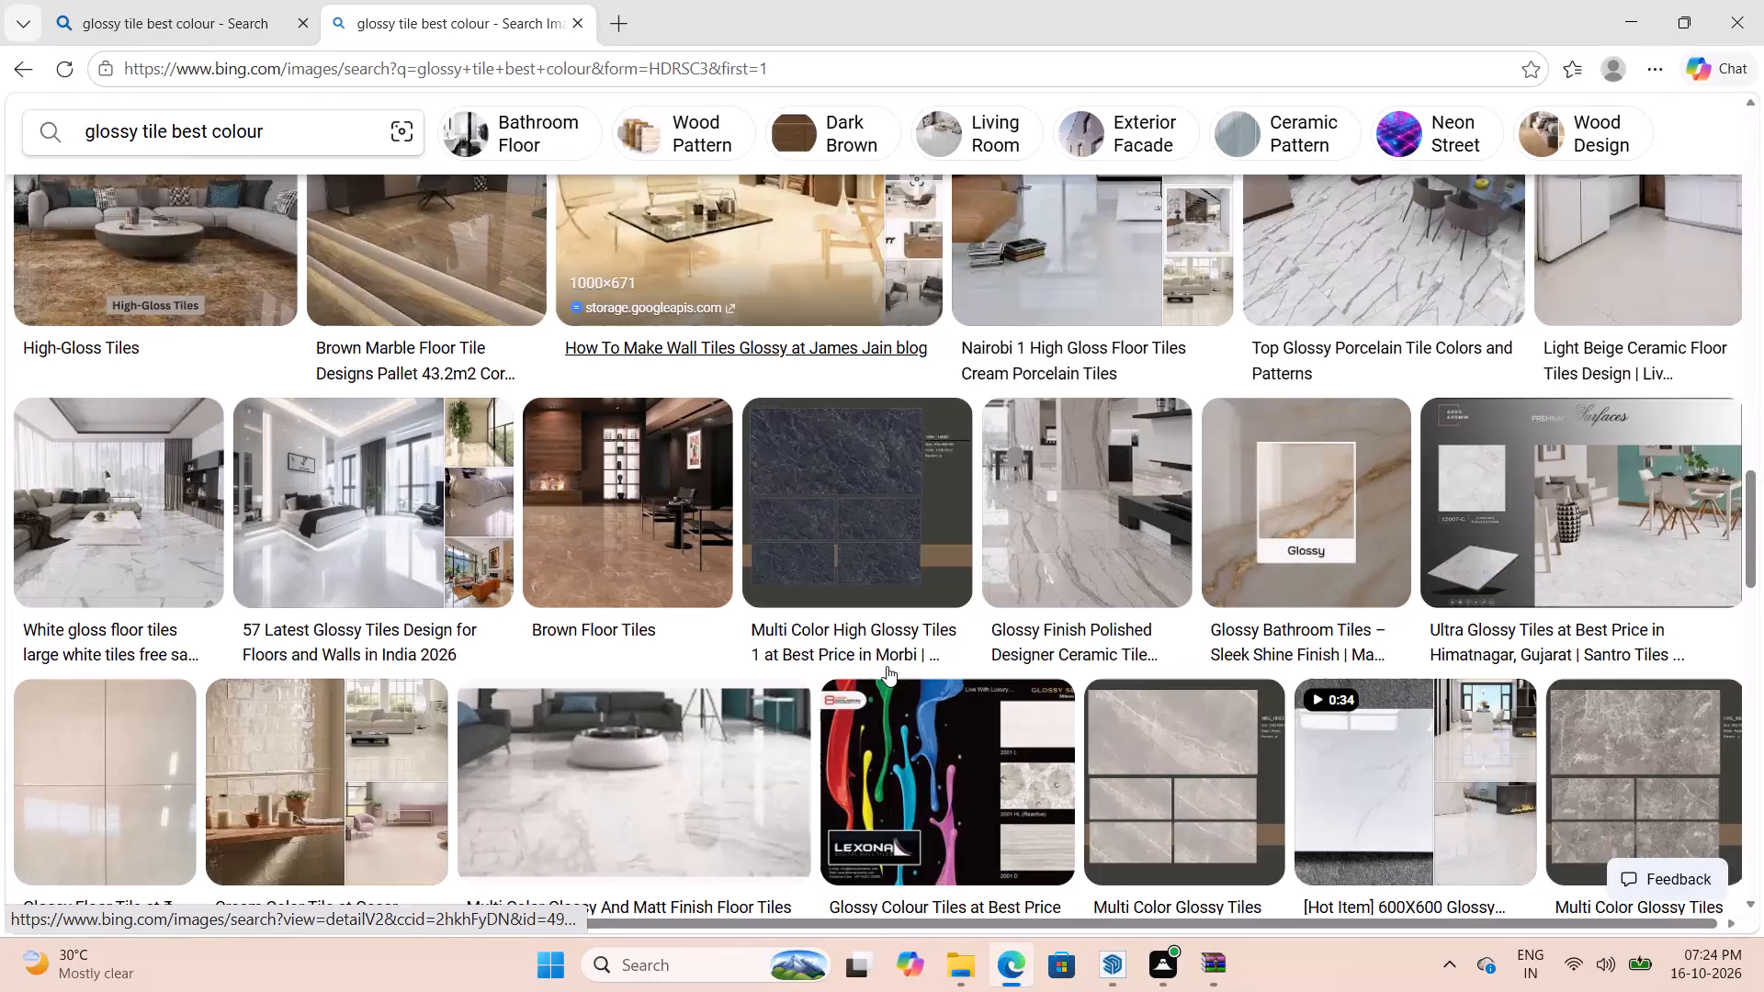
scroll(887, 666, "down", 4)
scroll(1198, 616, "up", 3)
left_click(1174, 517)
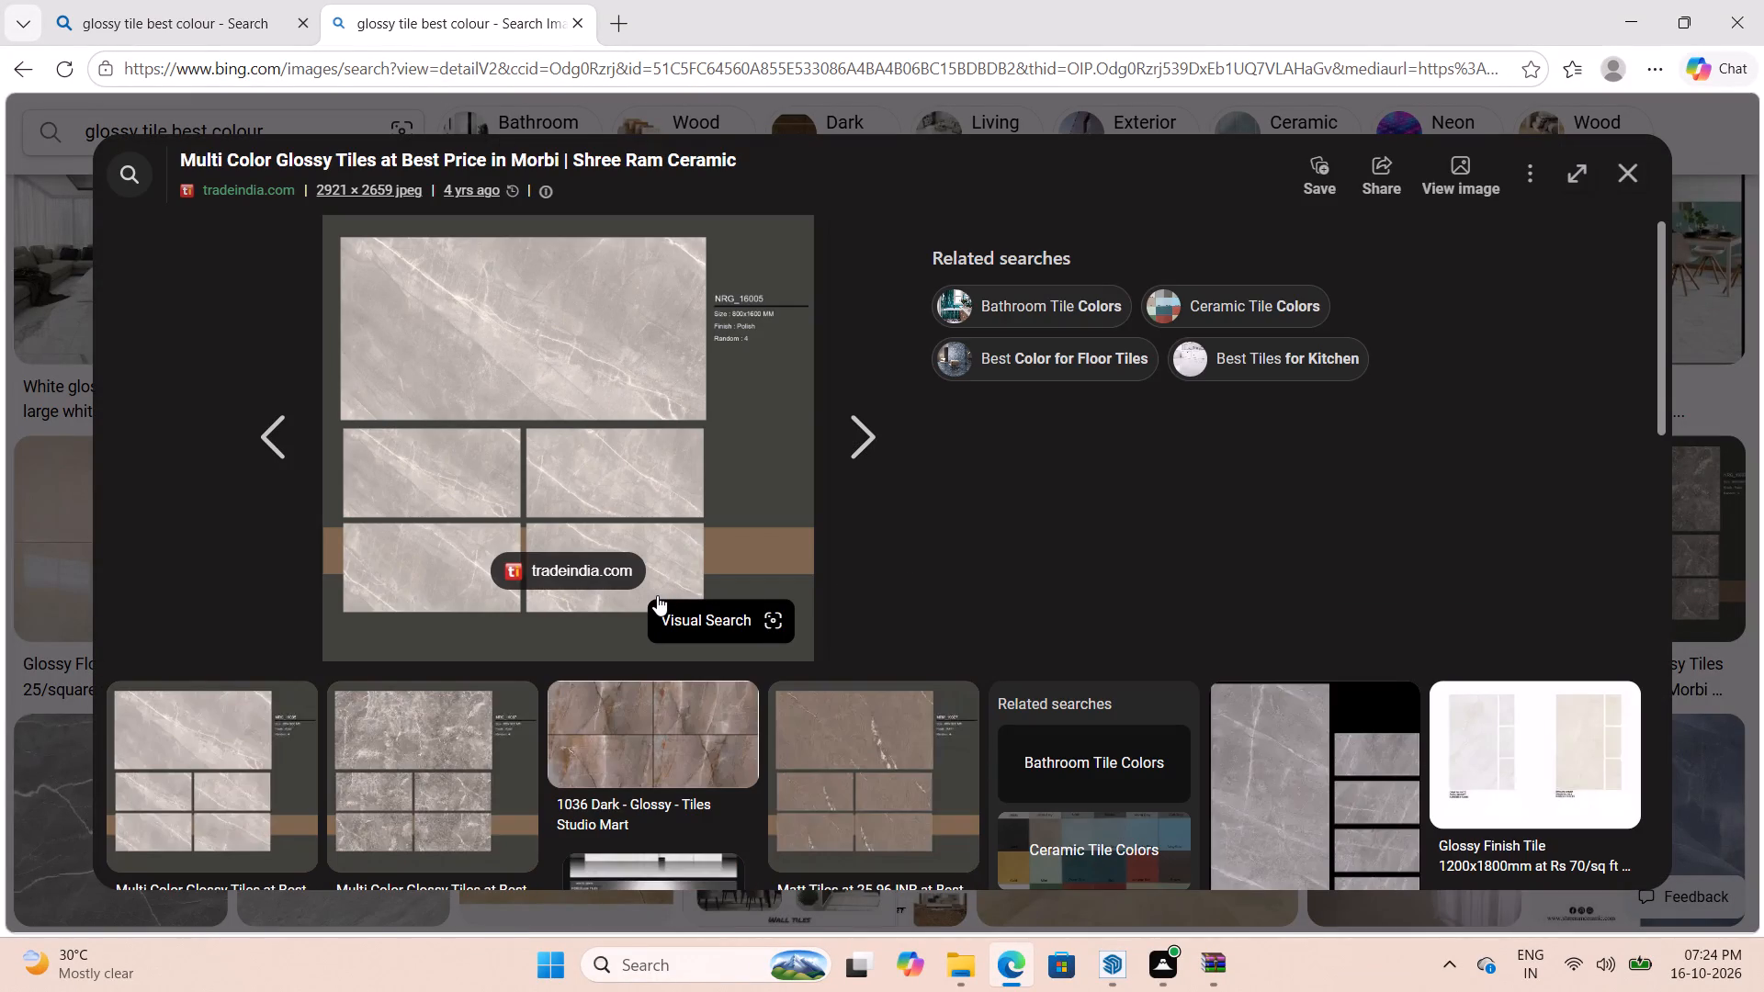
Browse more glossy tile images for a suitable floor tile texture, returning to the image results grid.
left_click(850, 445)
left_click(849, 445)
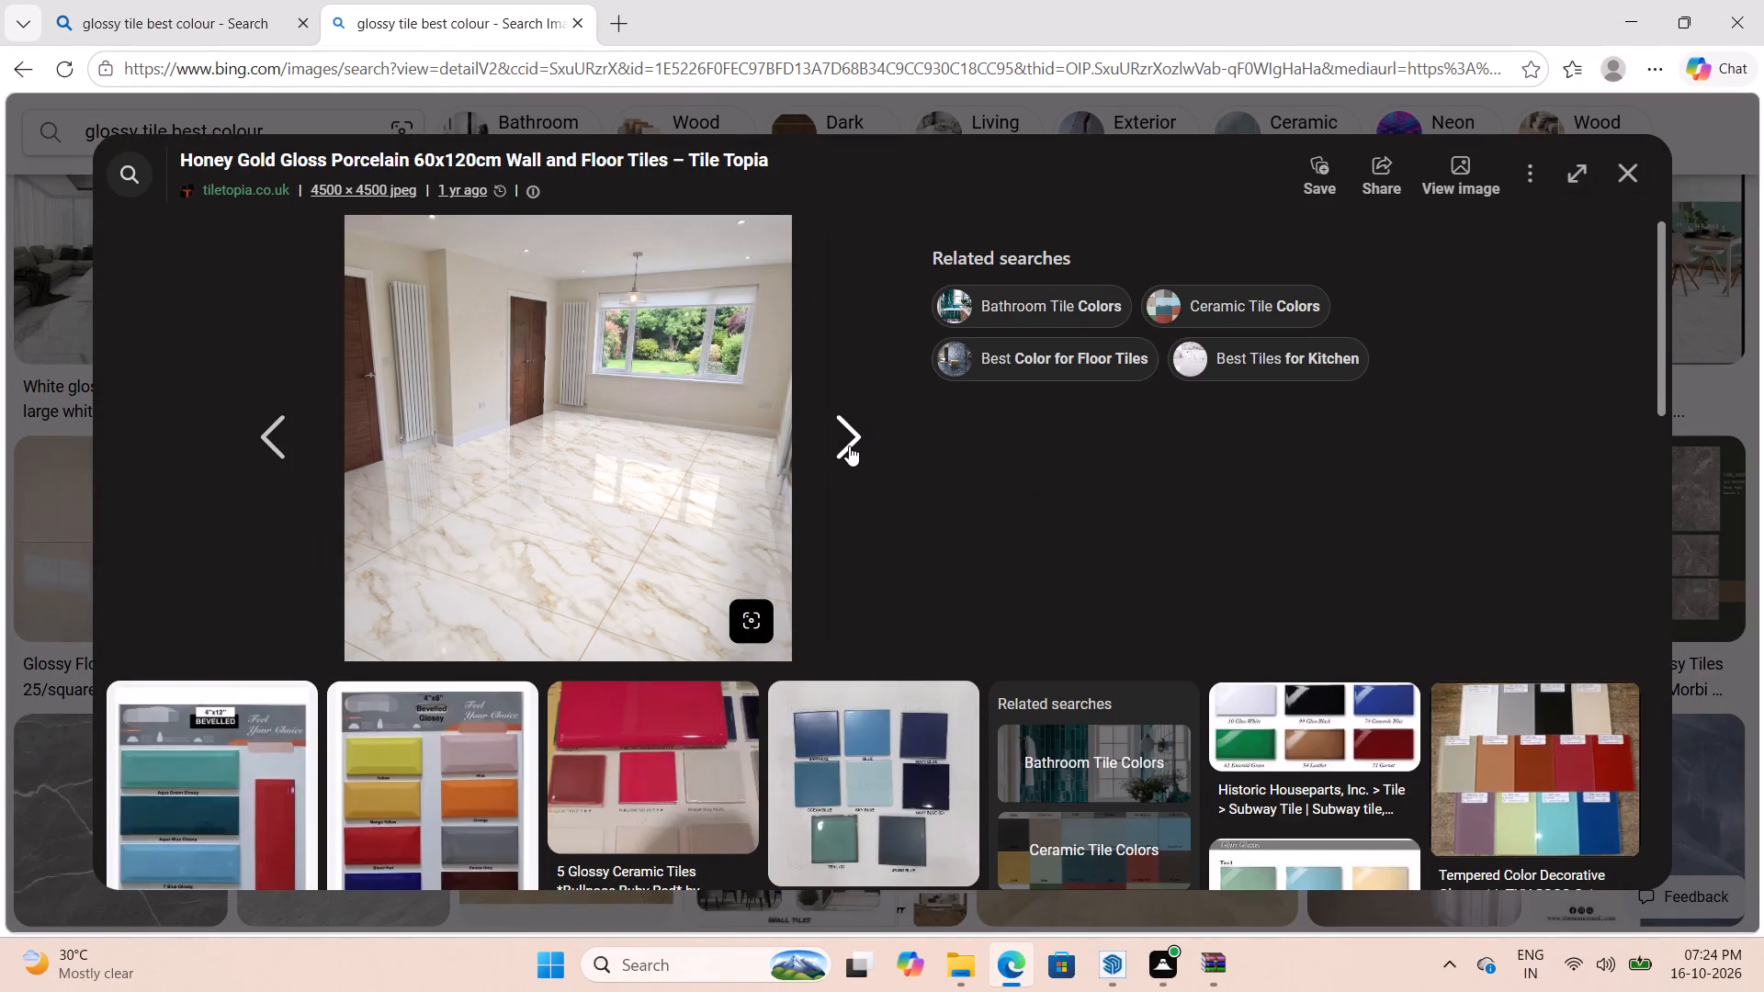
left_click(849, 445)
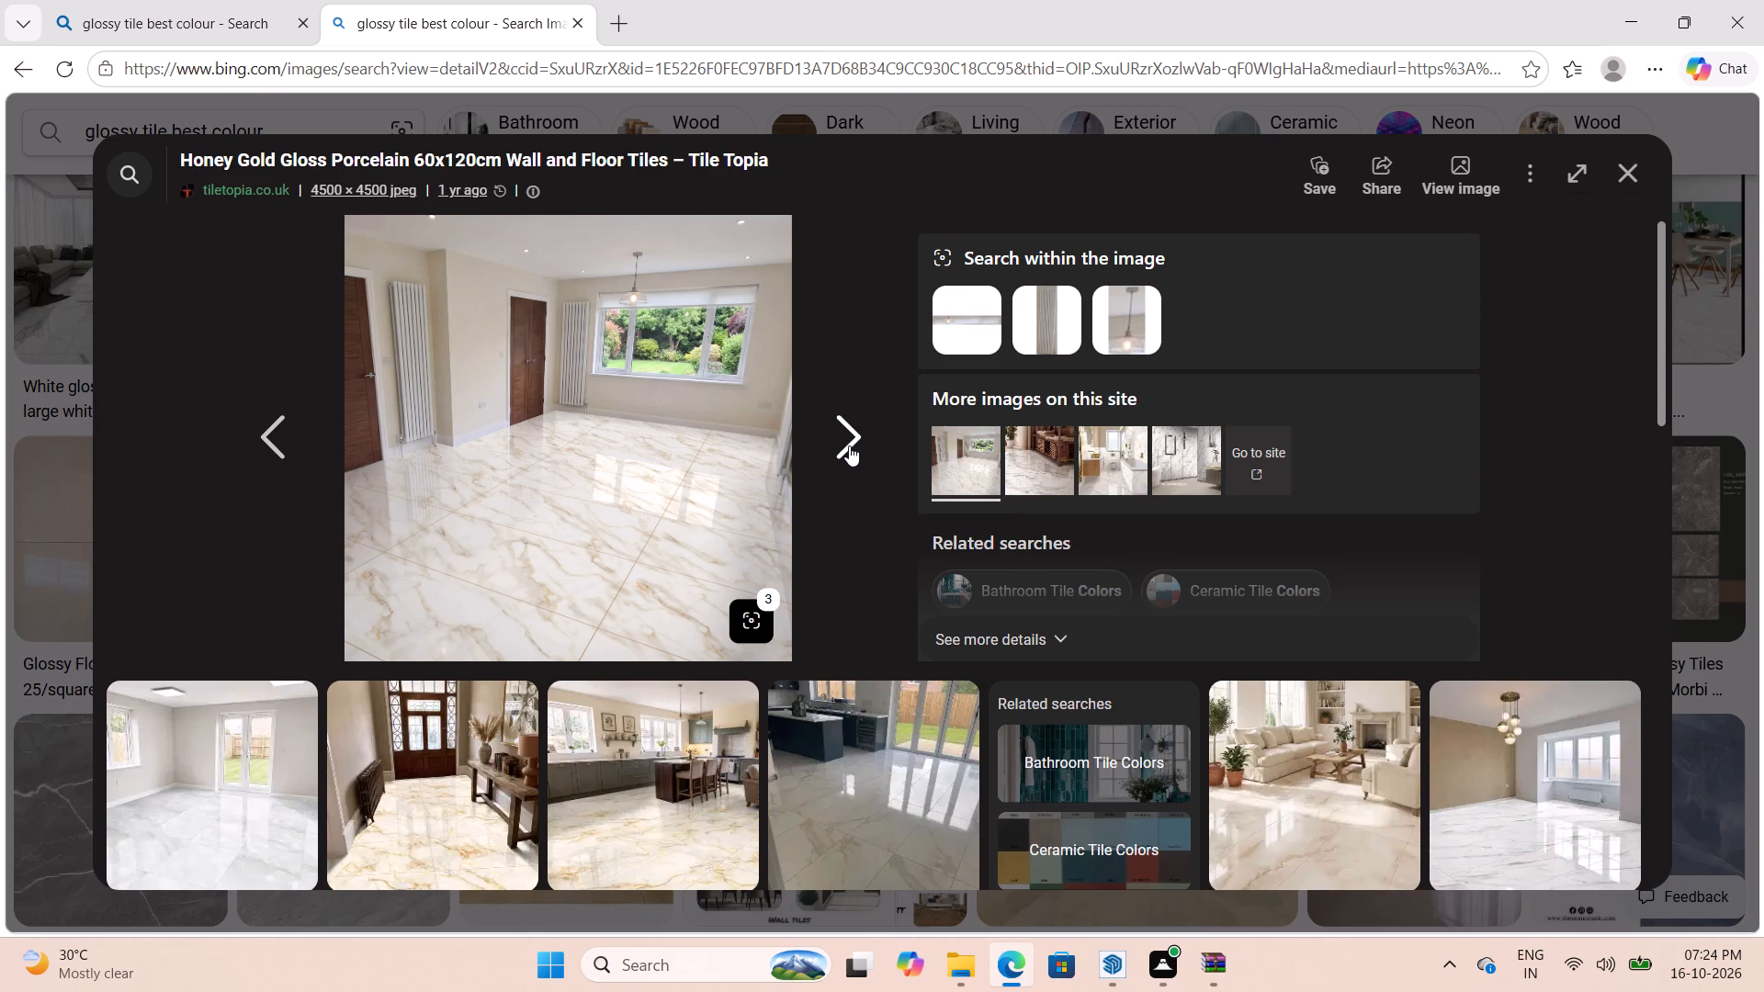
left_click(849, 445)
left_click(849, 445)
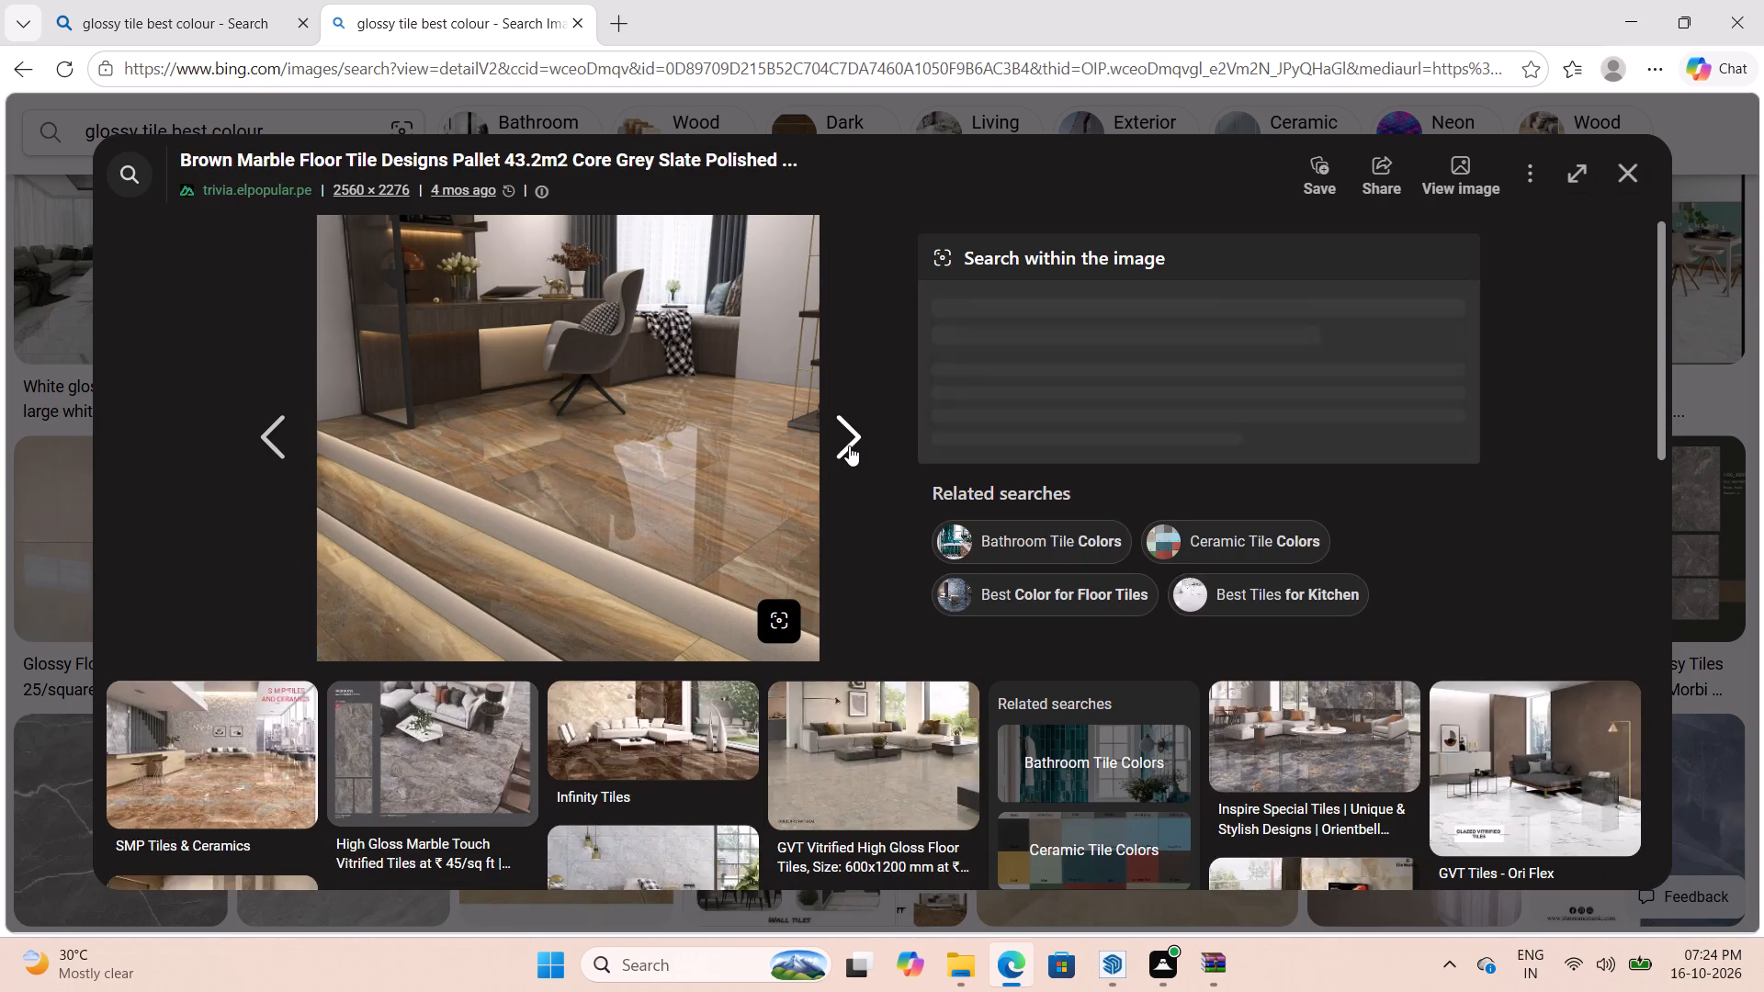
left_click(849, 445)
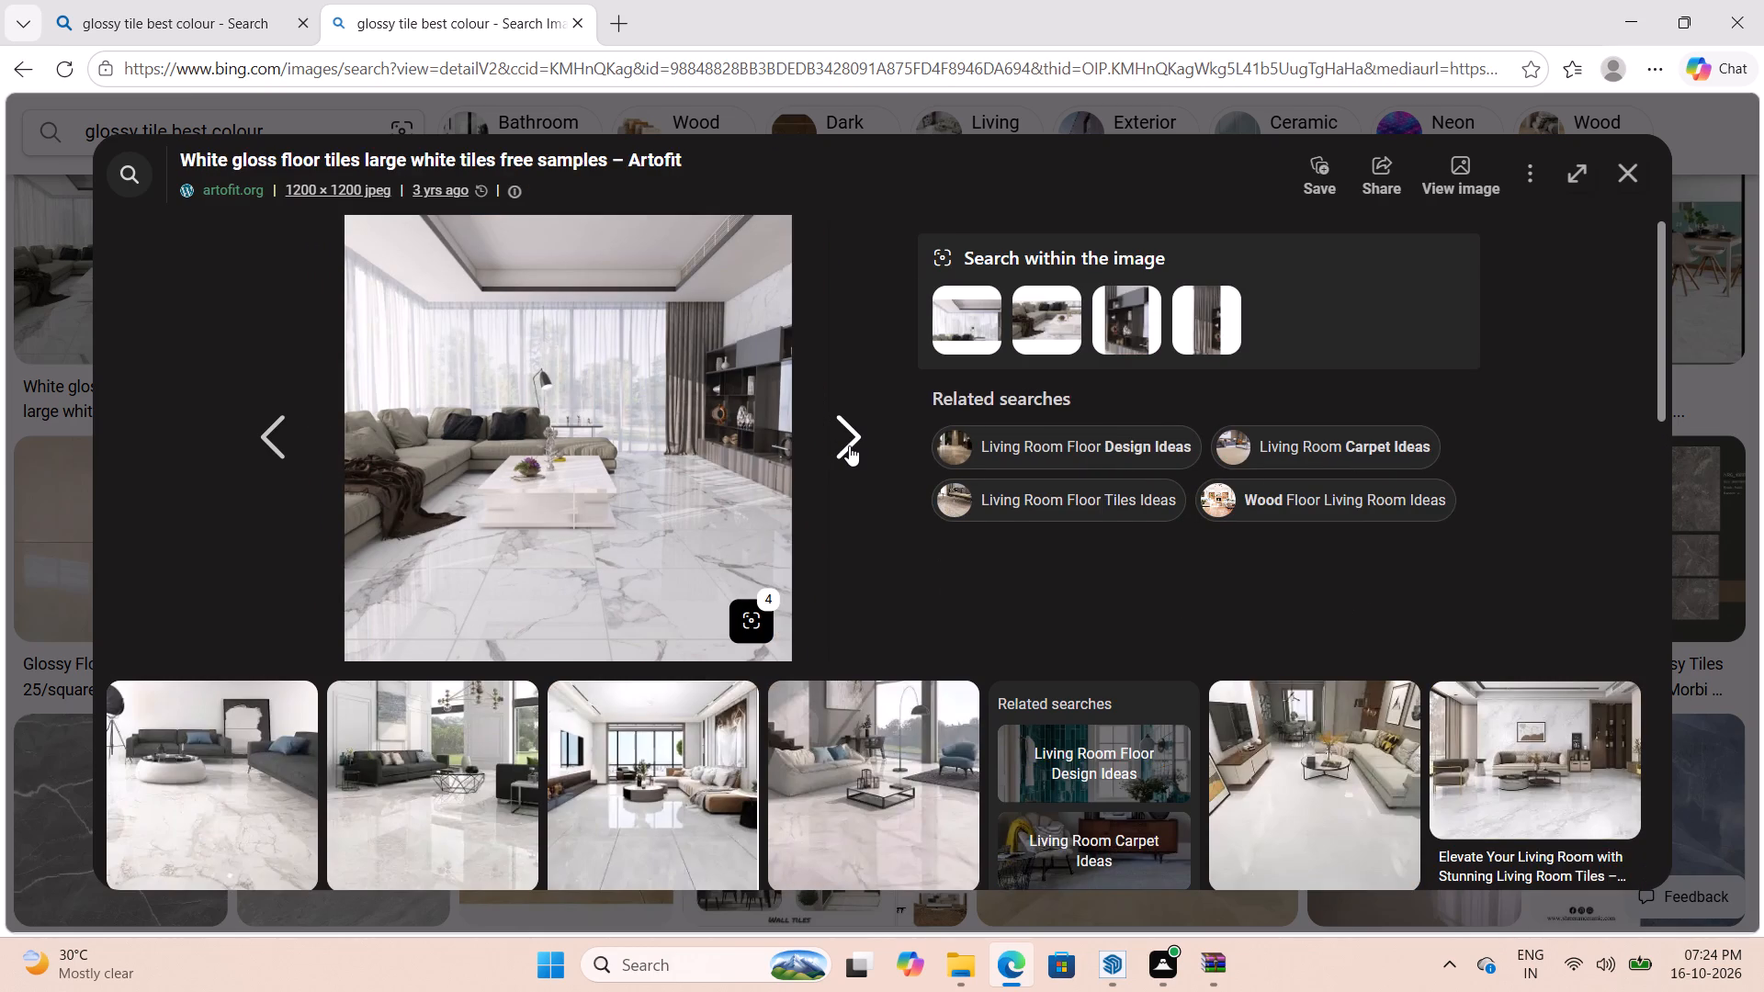
scroll(849, 445, "down", 5)
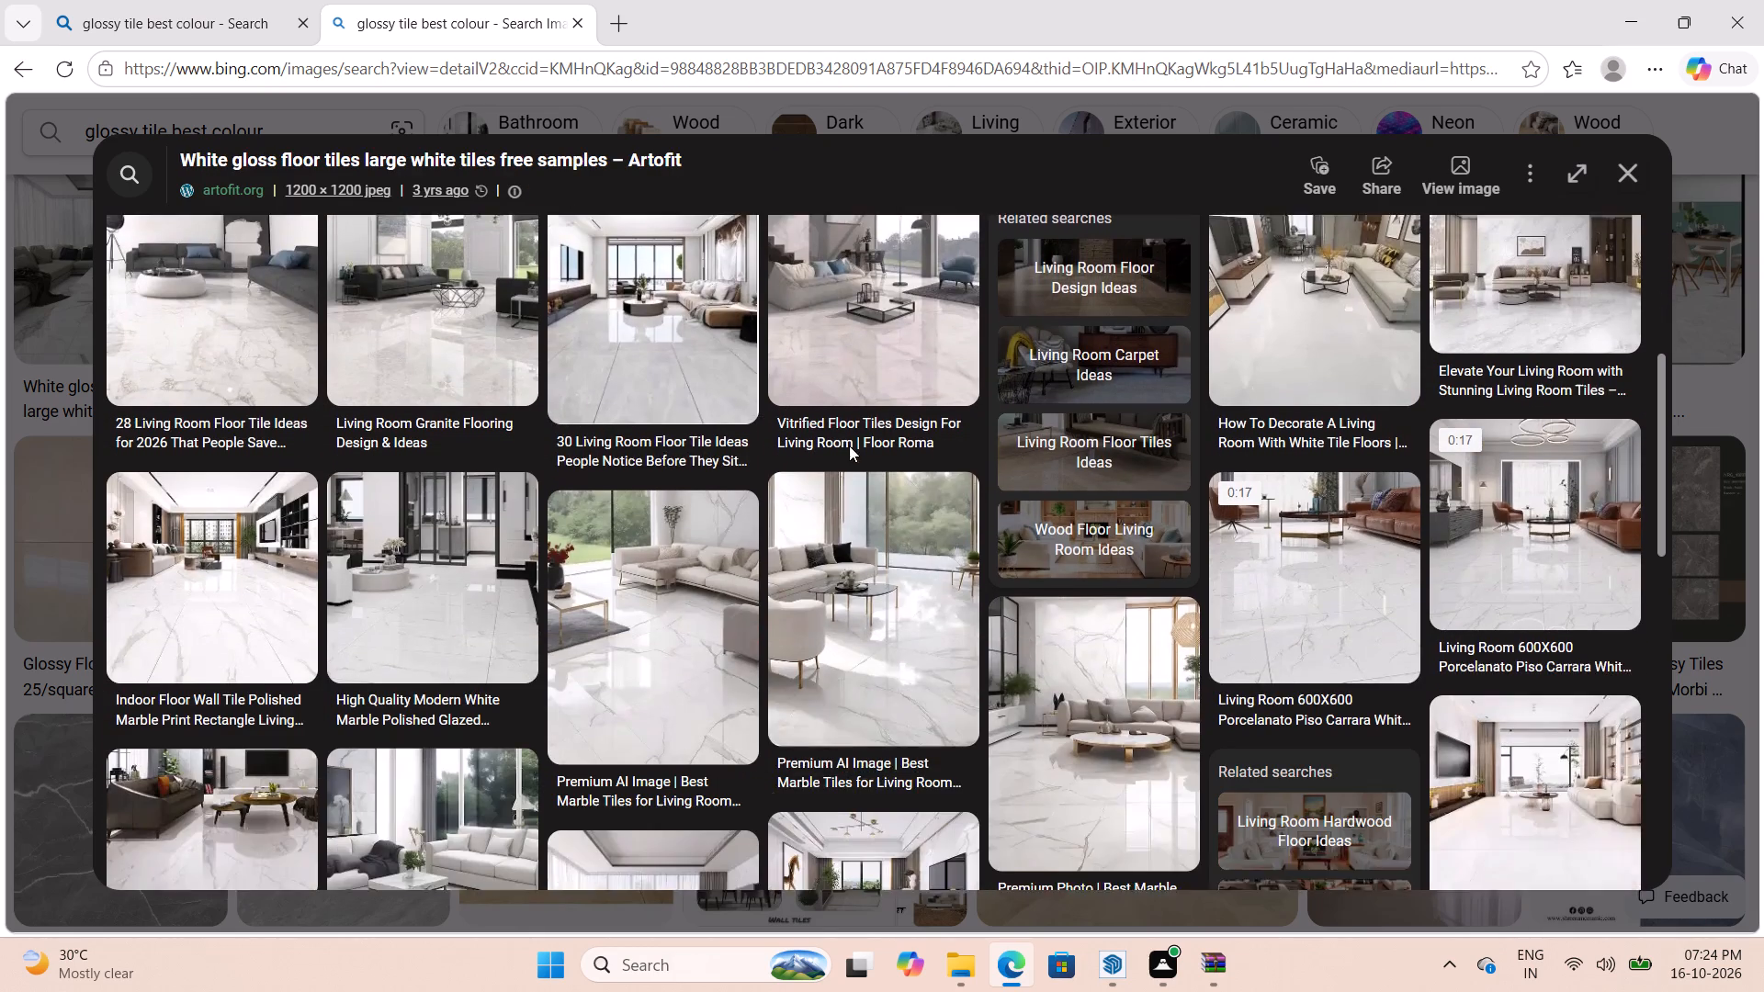
left_click(1627, 164)
scroll(717, 532, "down", 3)
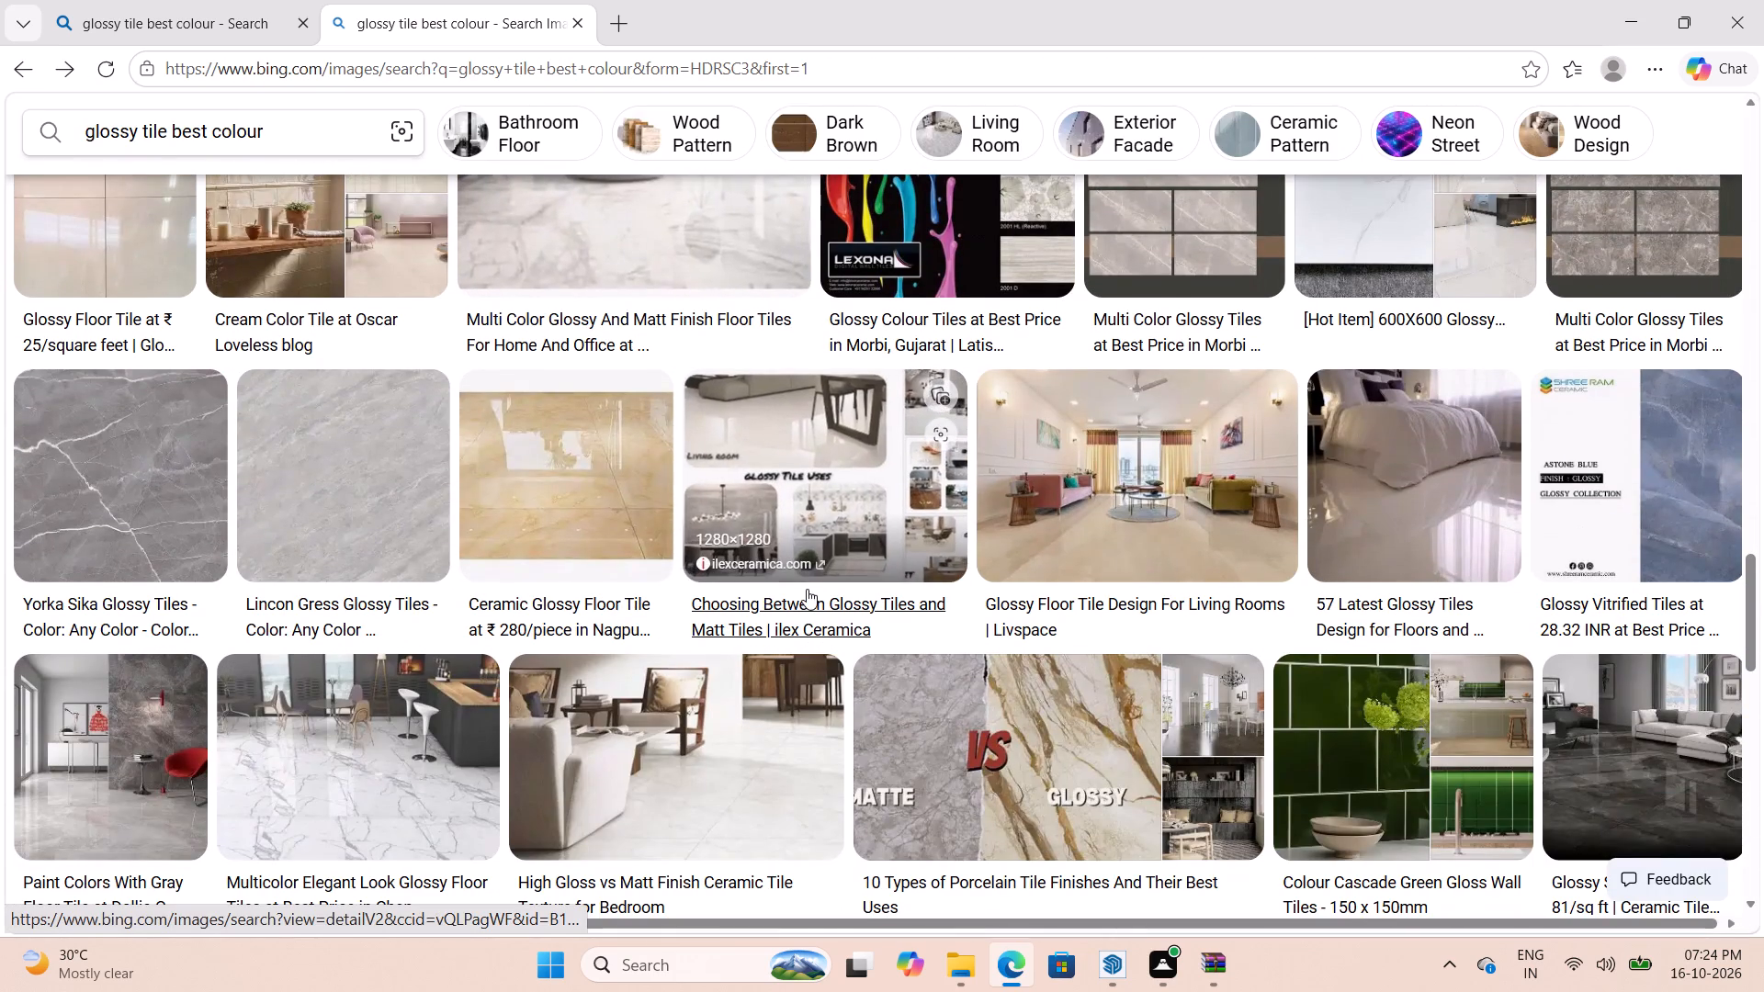
scroll(428, 479, "down", 2)
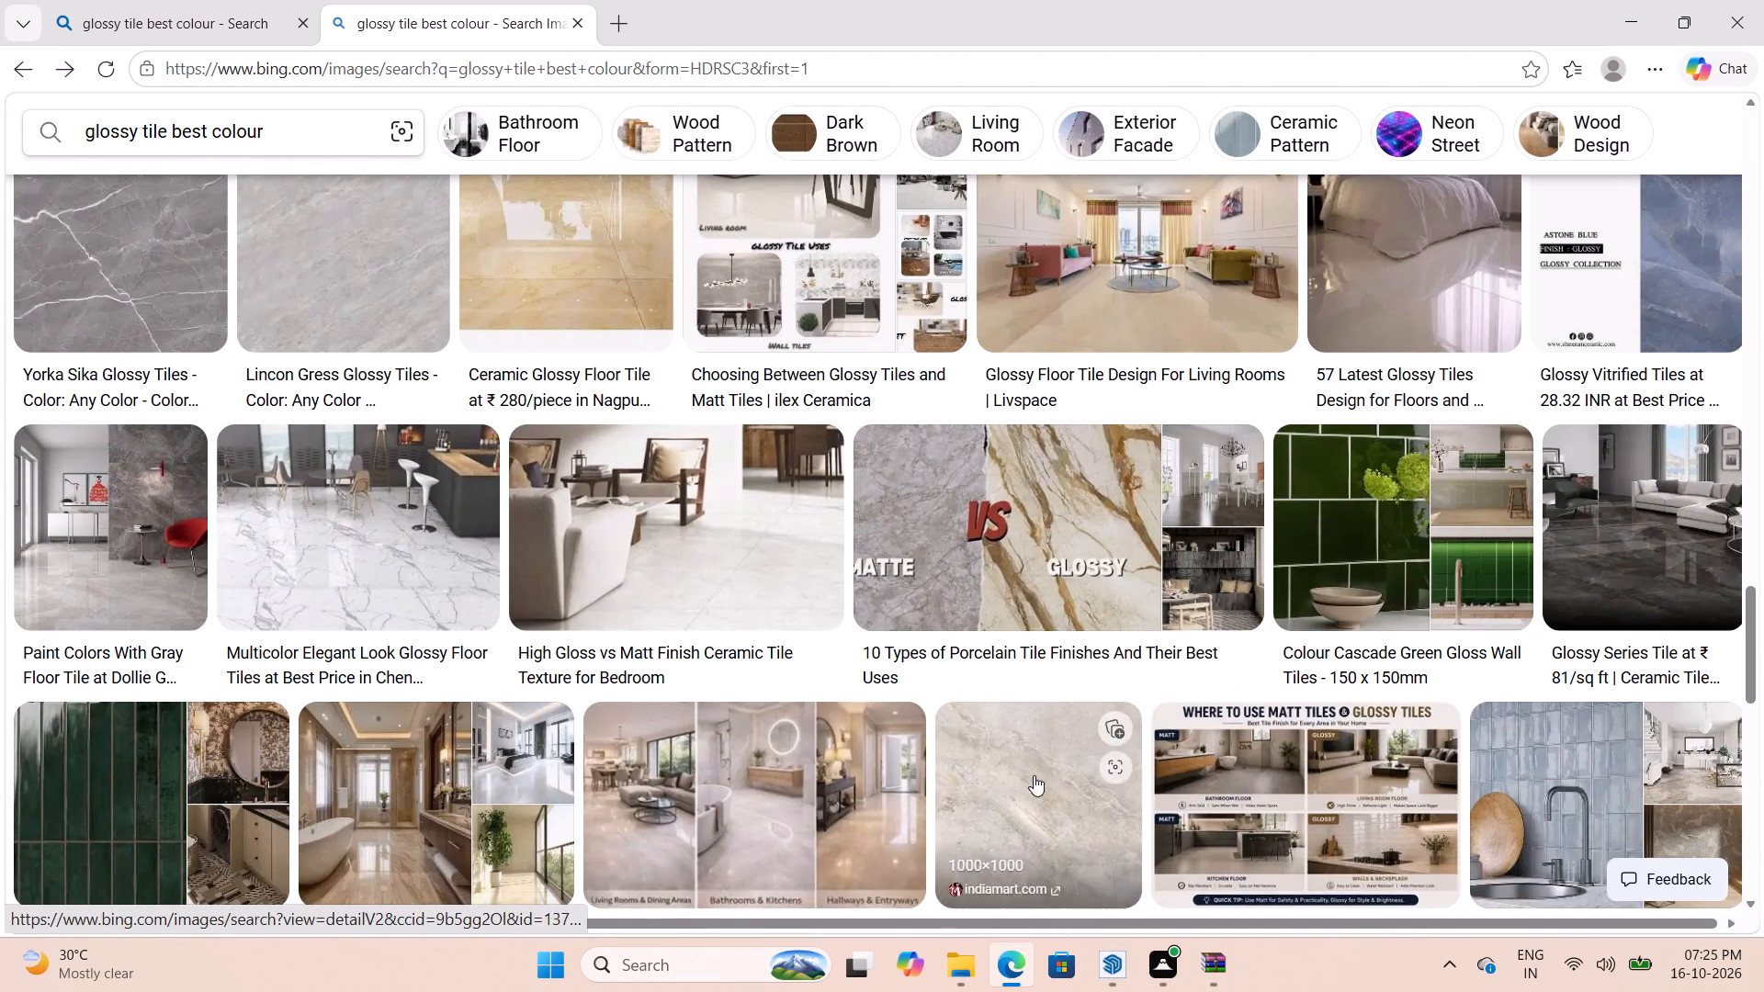
Open the beige veined Glossy Tile picture from indiamart.com and save it to the Desktop as "tile".
left_click(1034, 775)
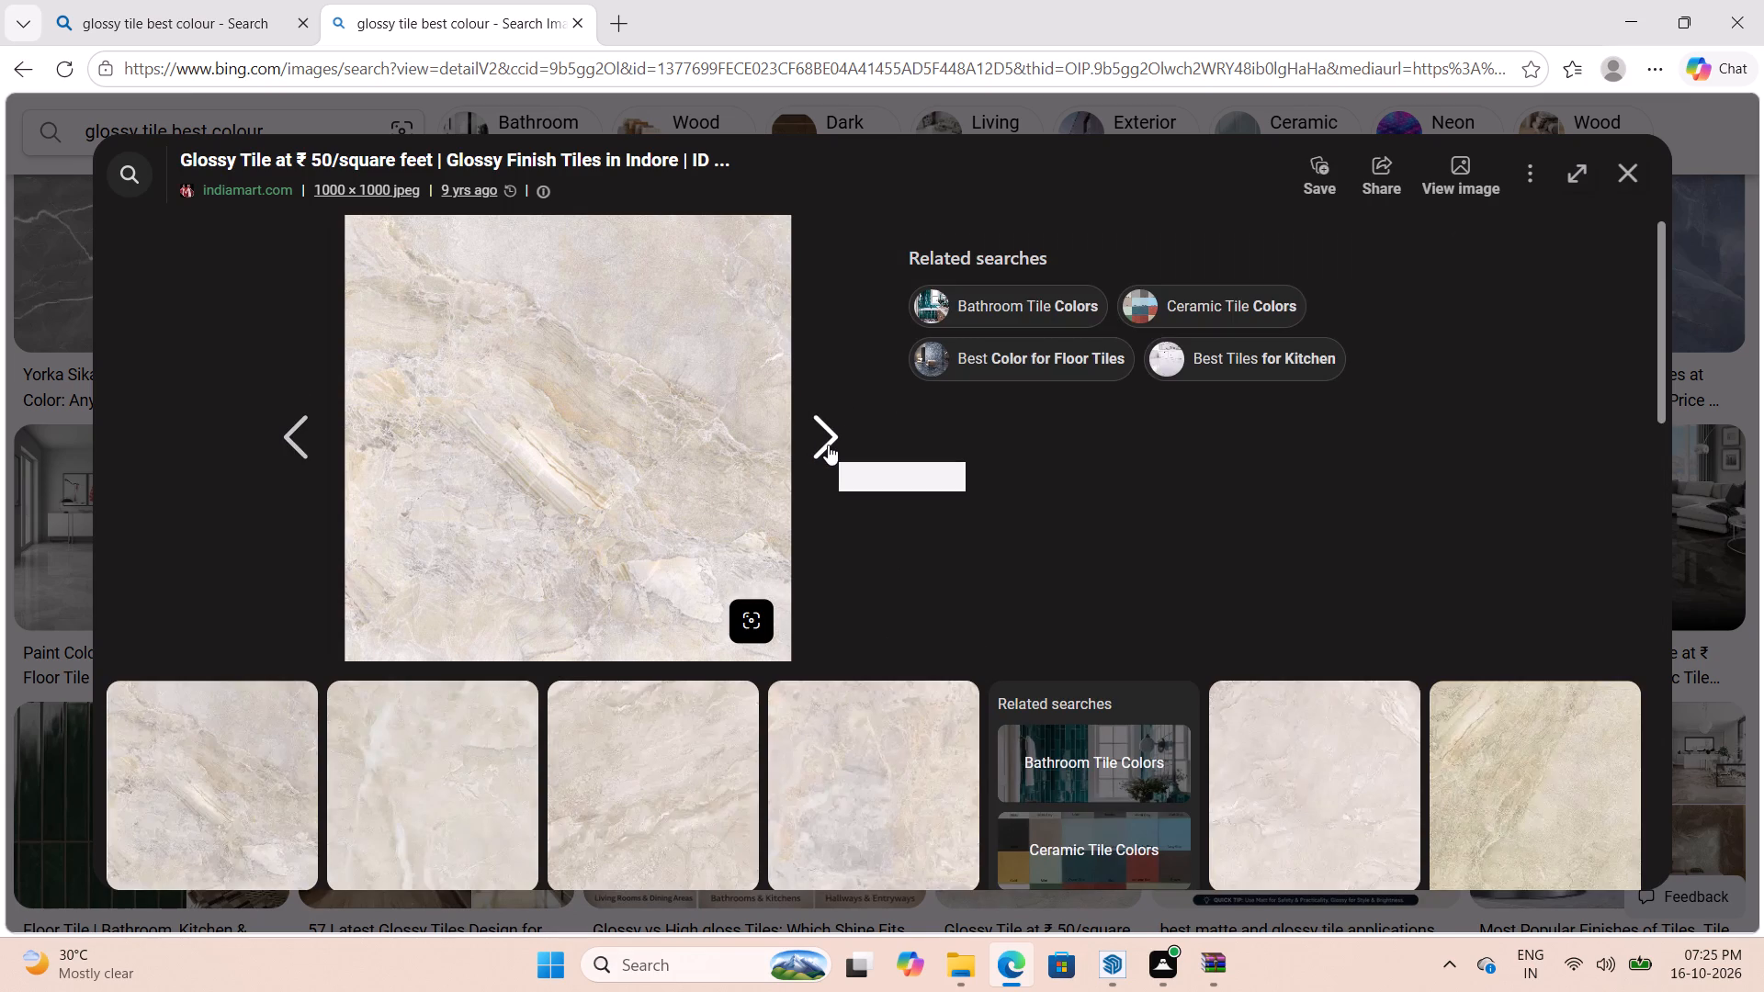
left_click(828, 445)
left_click(308, 432)
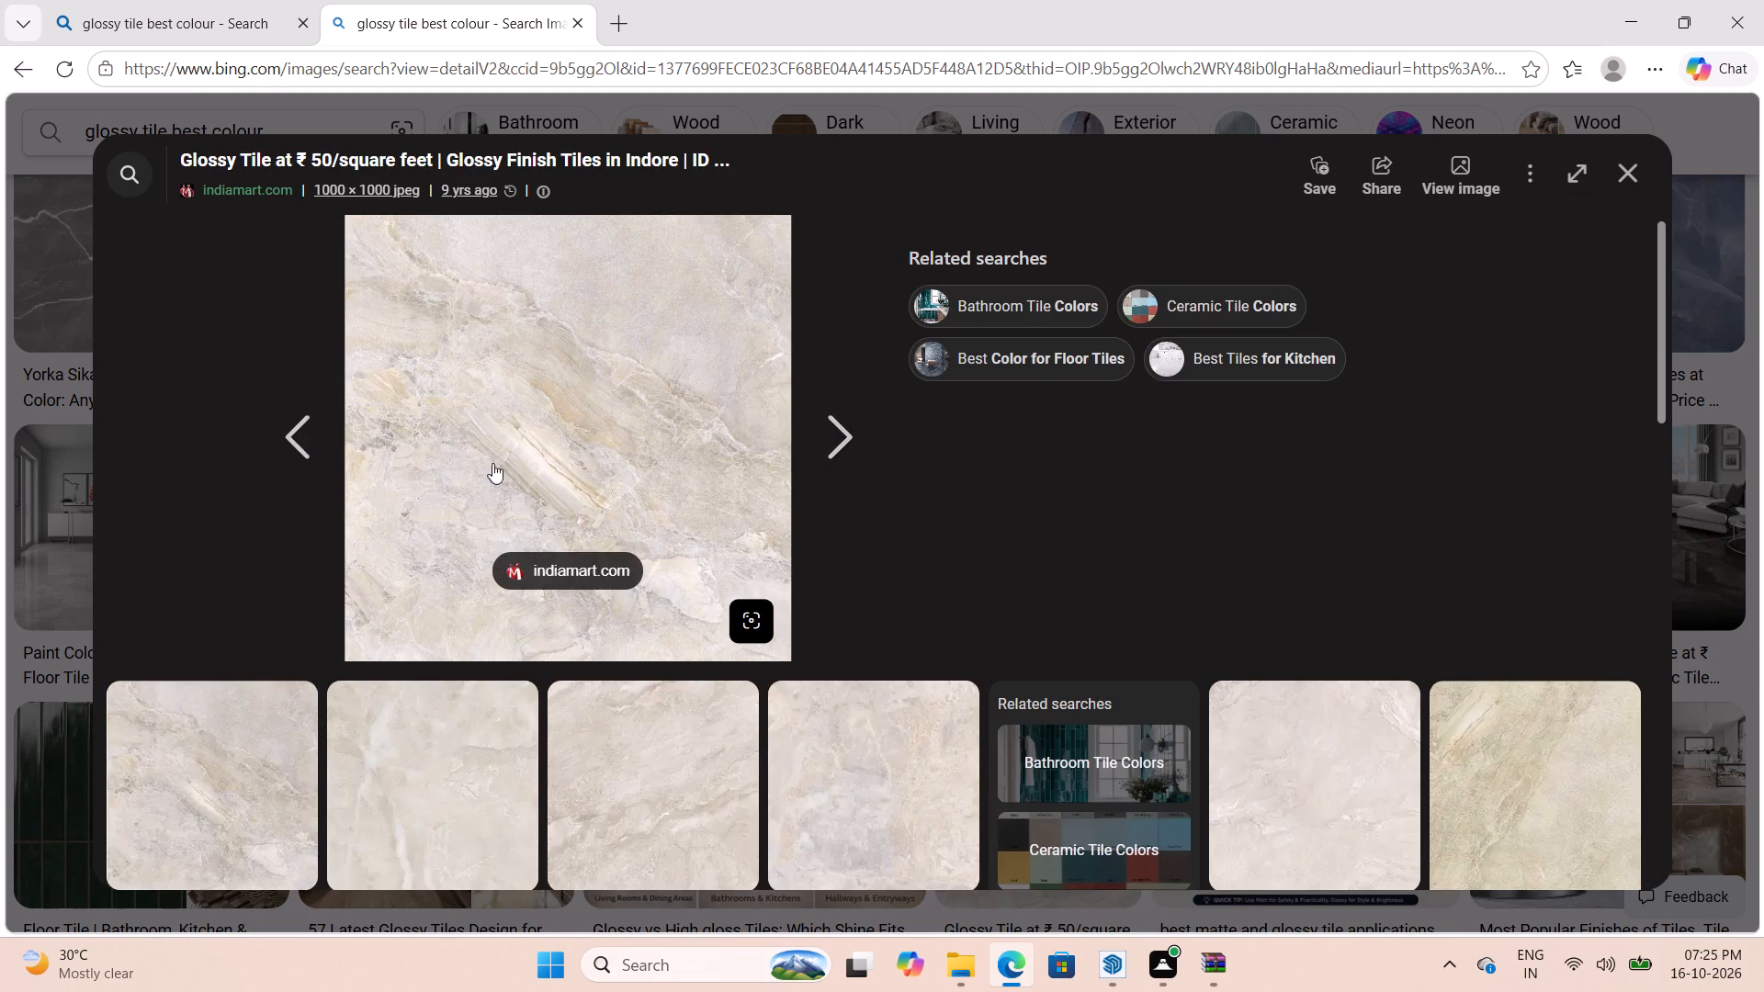
right_click(565, 455)
left_click(695, 523)
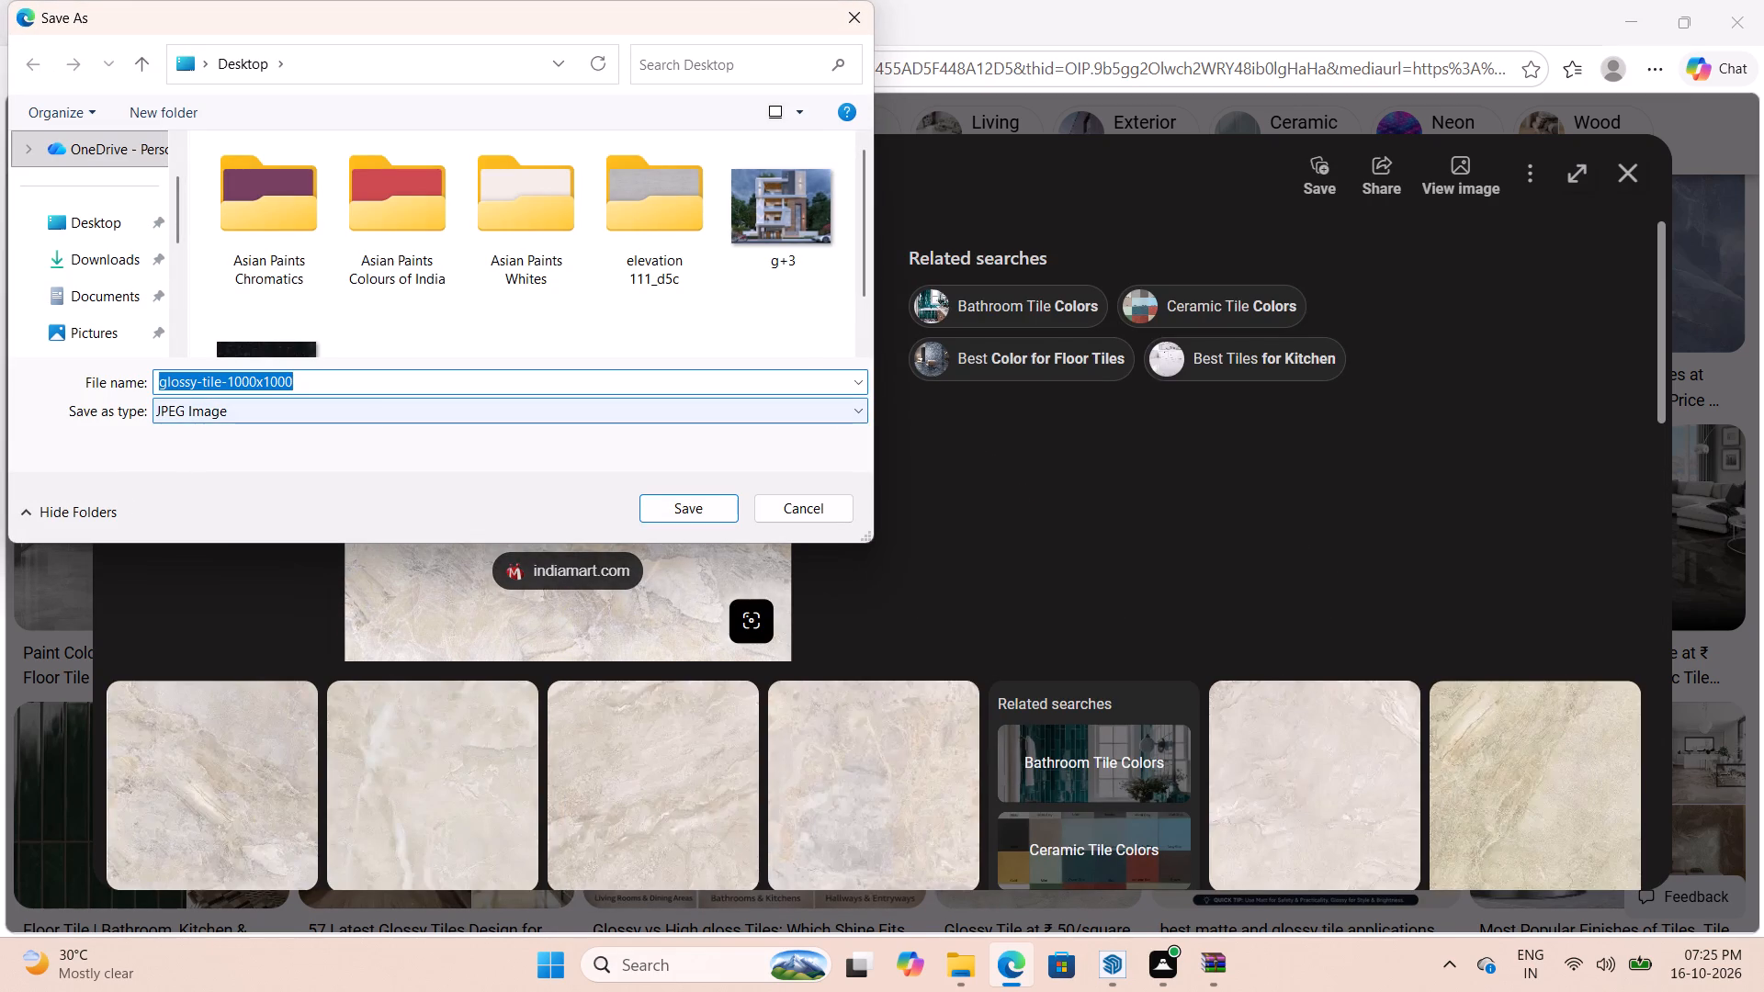
key("BackSpace")
type("tile")
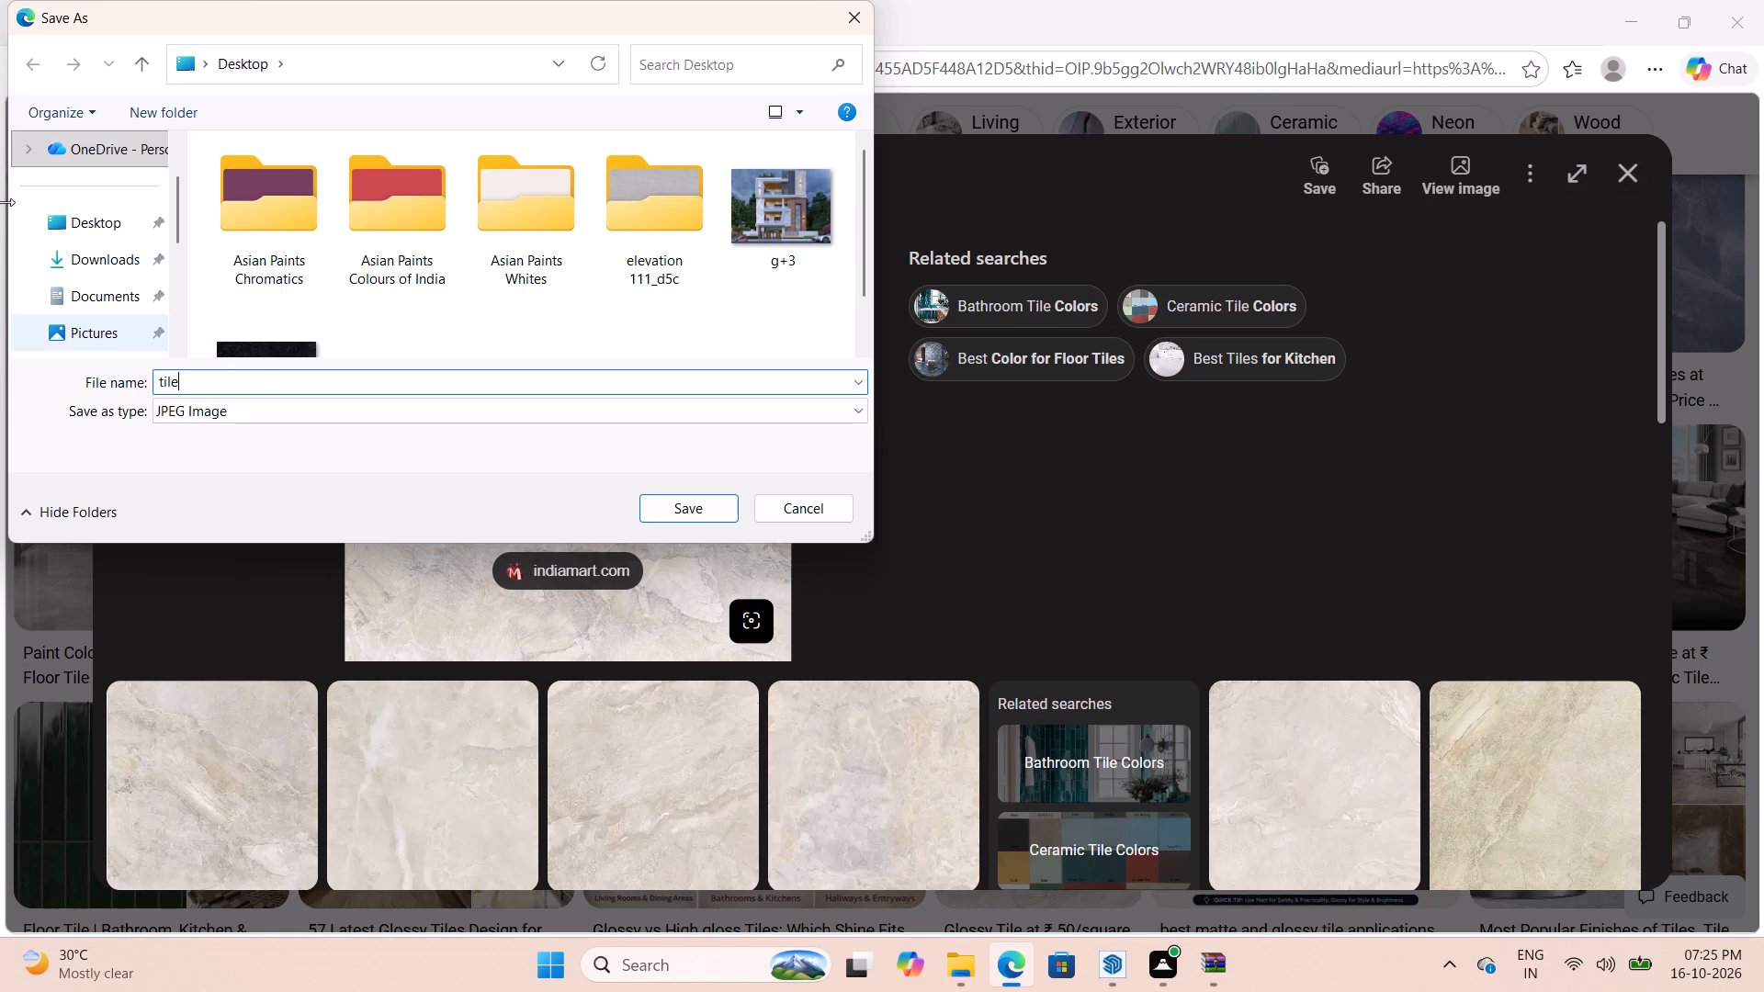
left_click(81, 236)
left_click(706, 505)
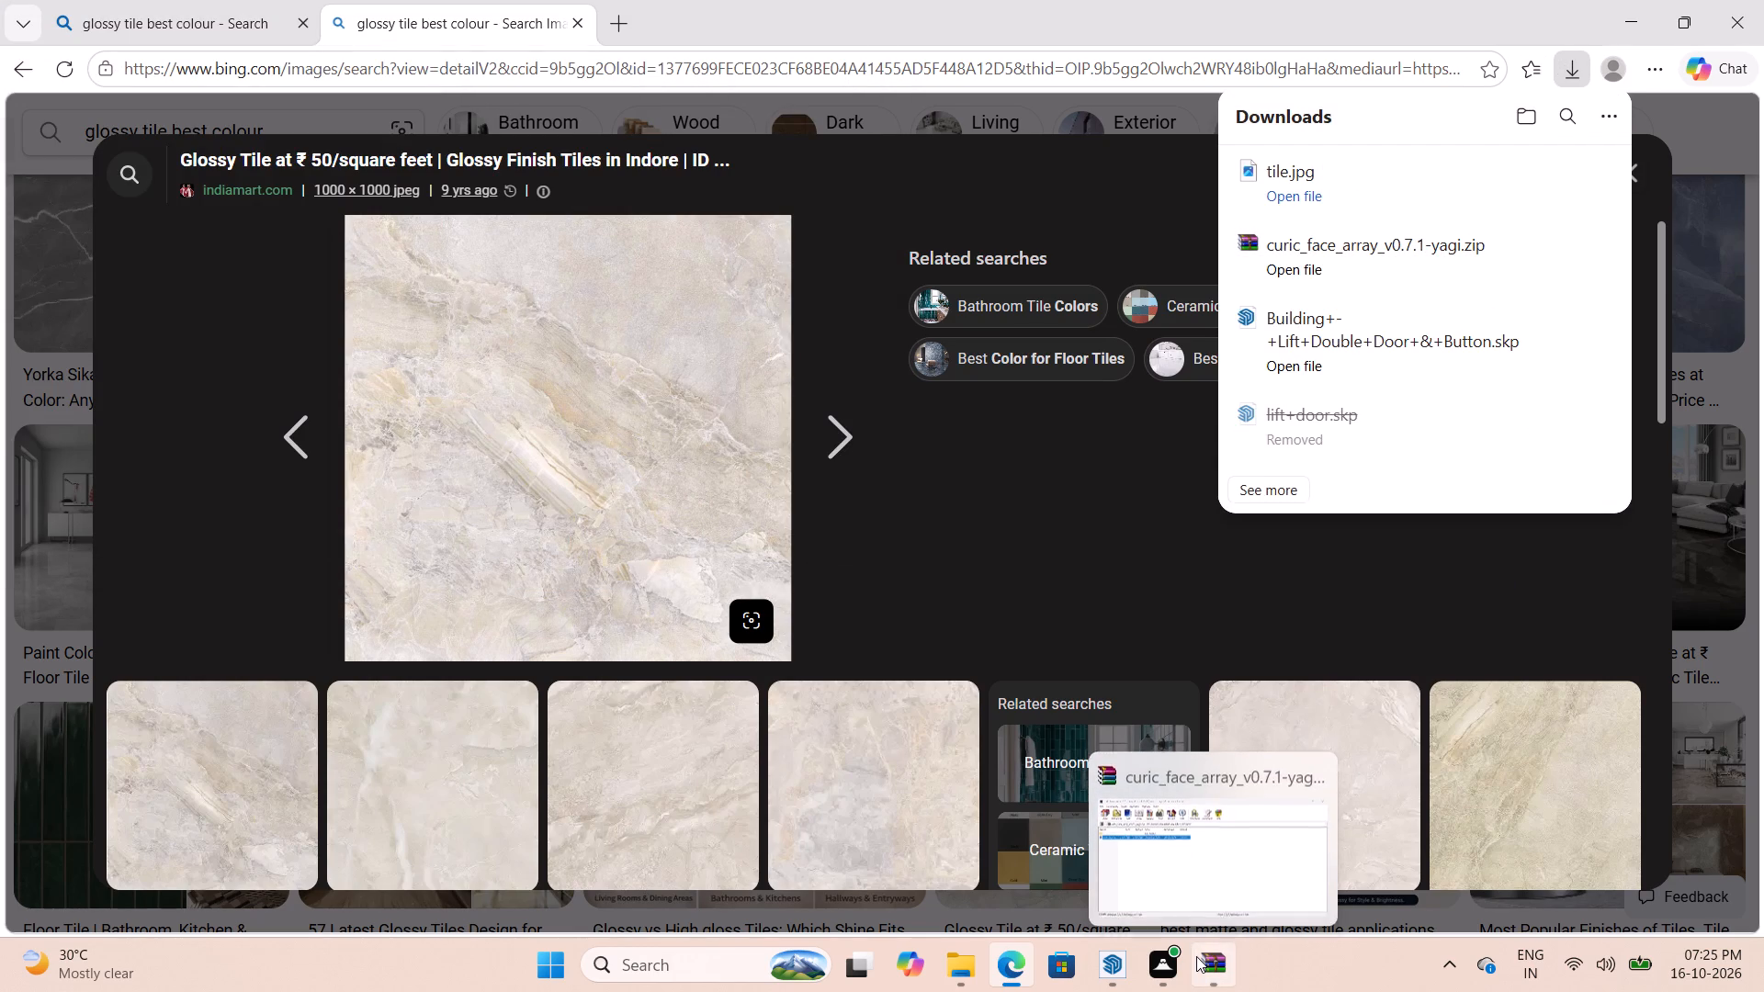
Switch to the g+3 model in SketchUp and start a new material using the Desktop image "tile" as its texture.
left_click(1123, 965)
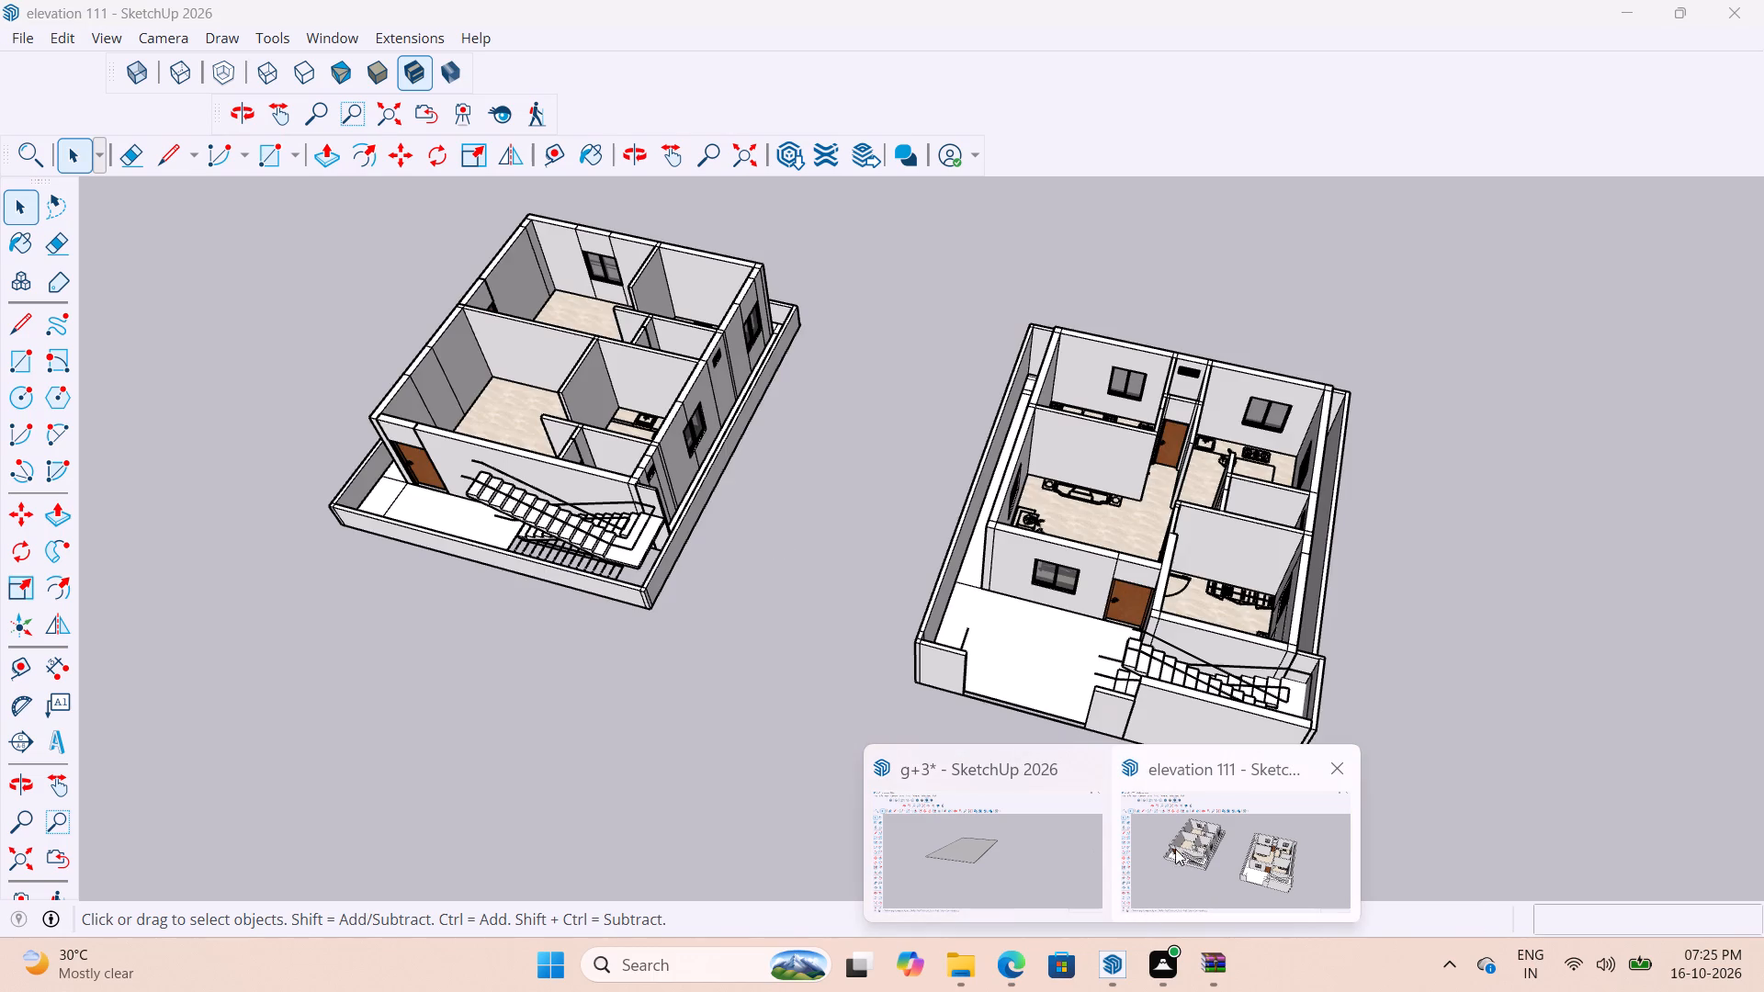
left_click(1052, 871)
scroll(866, 713, "down", 4)
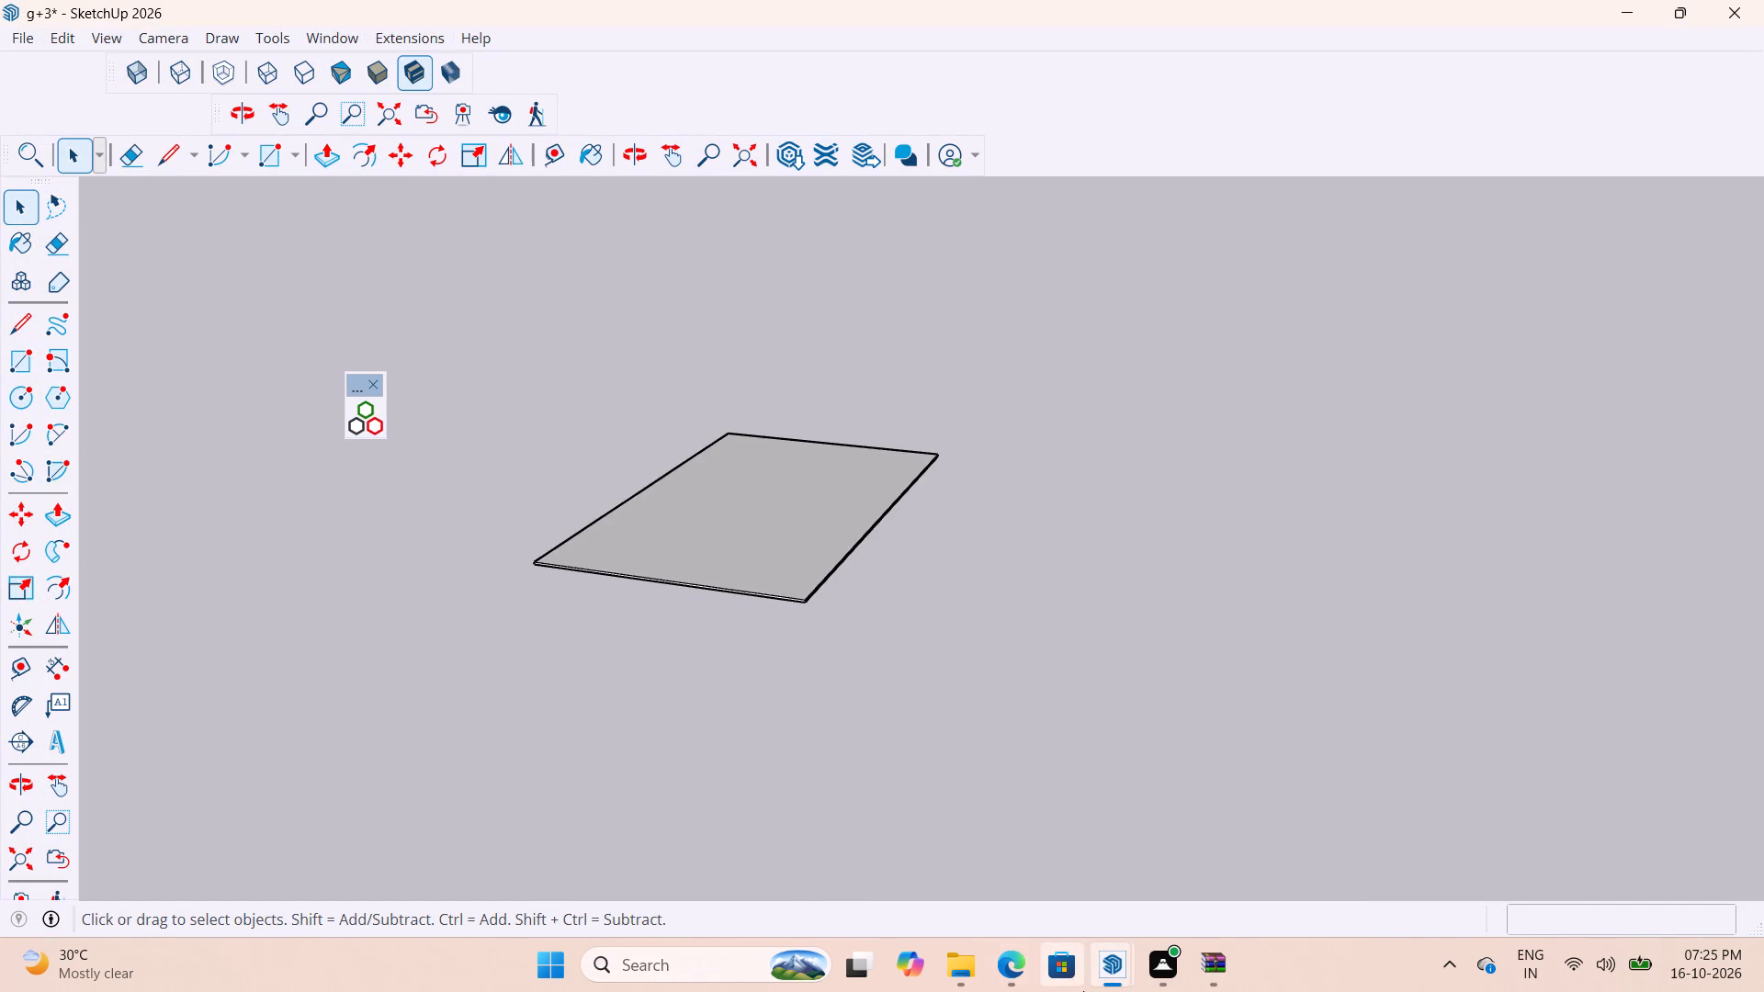
left_click(1023, 626)
scroll(931, 648, "down", 11)
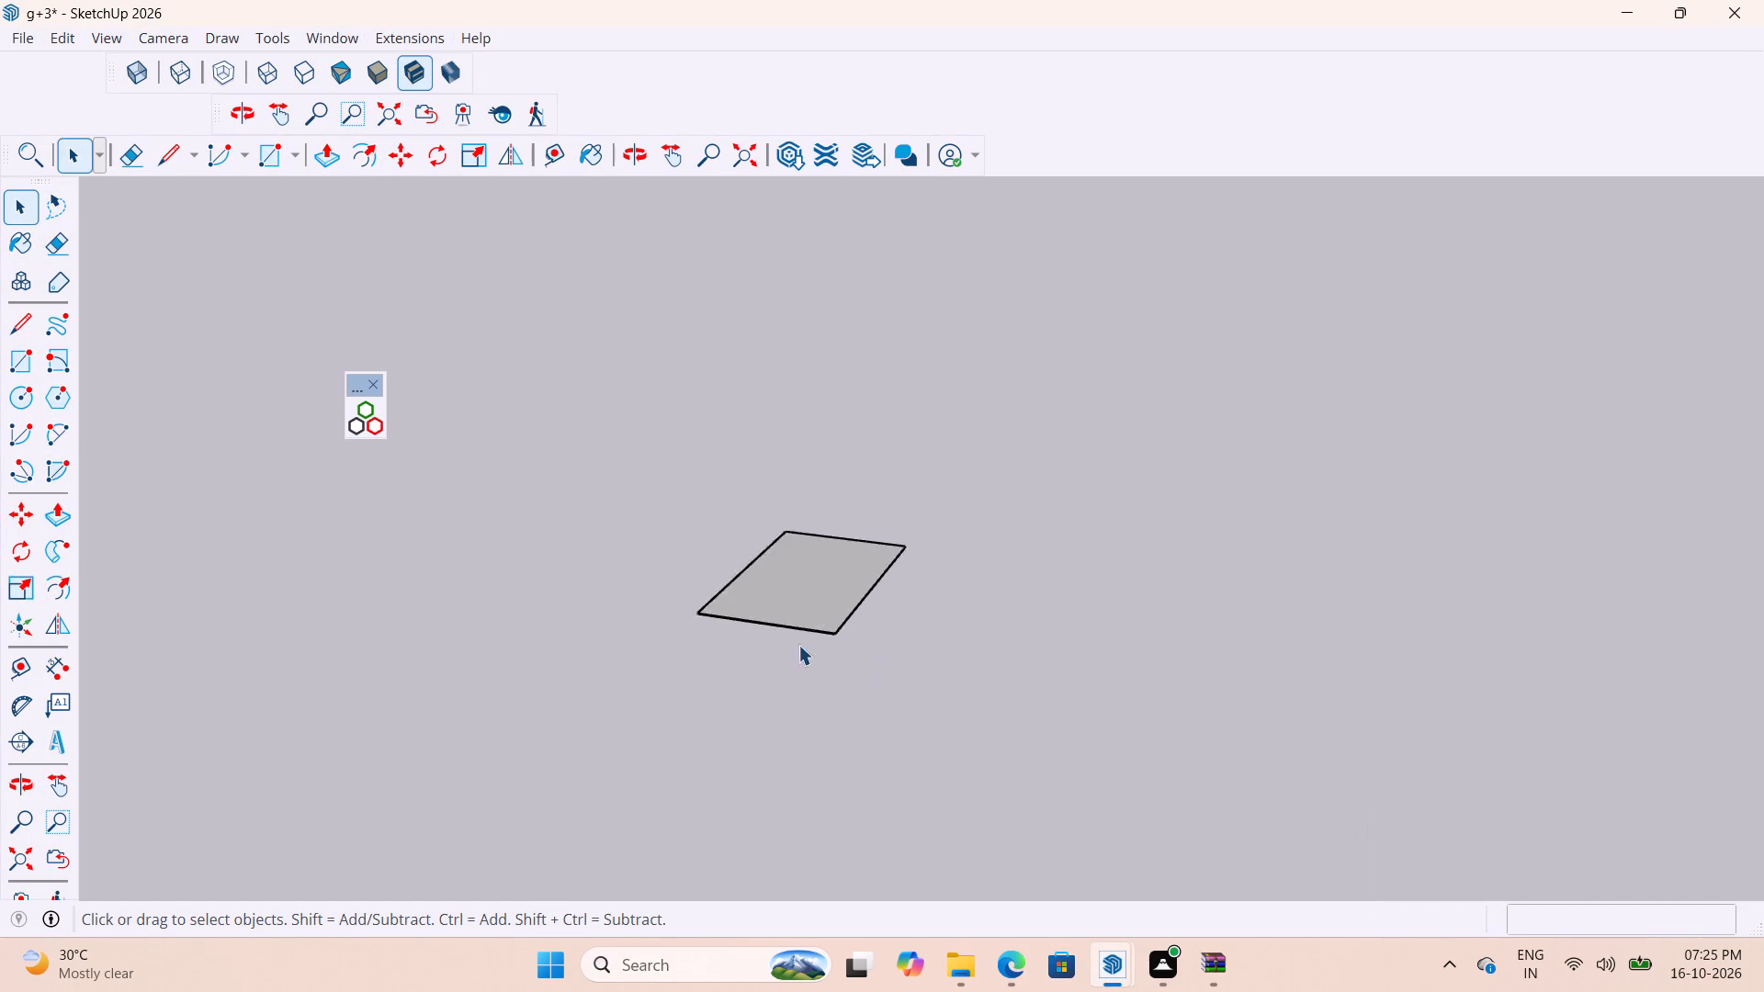
scroll(798, 645, "down", 20)
scroll(798, 645, "down", 7)
scroll(901, 626, "up", 11)
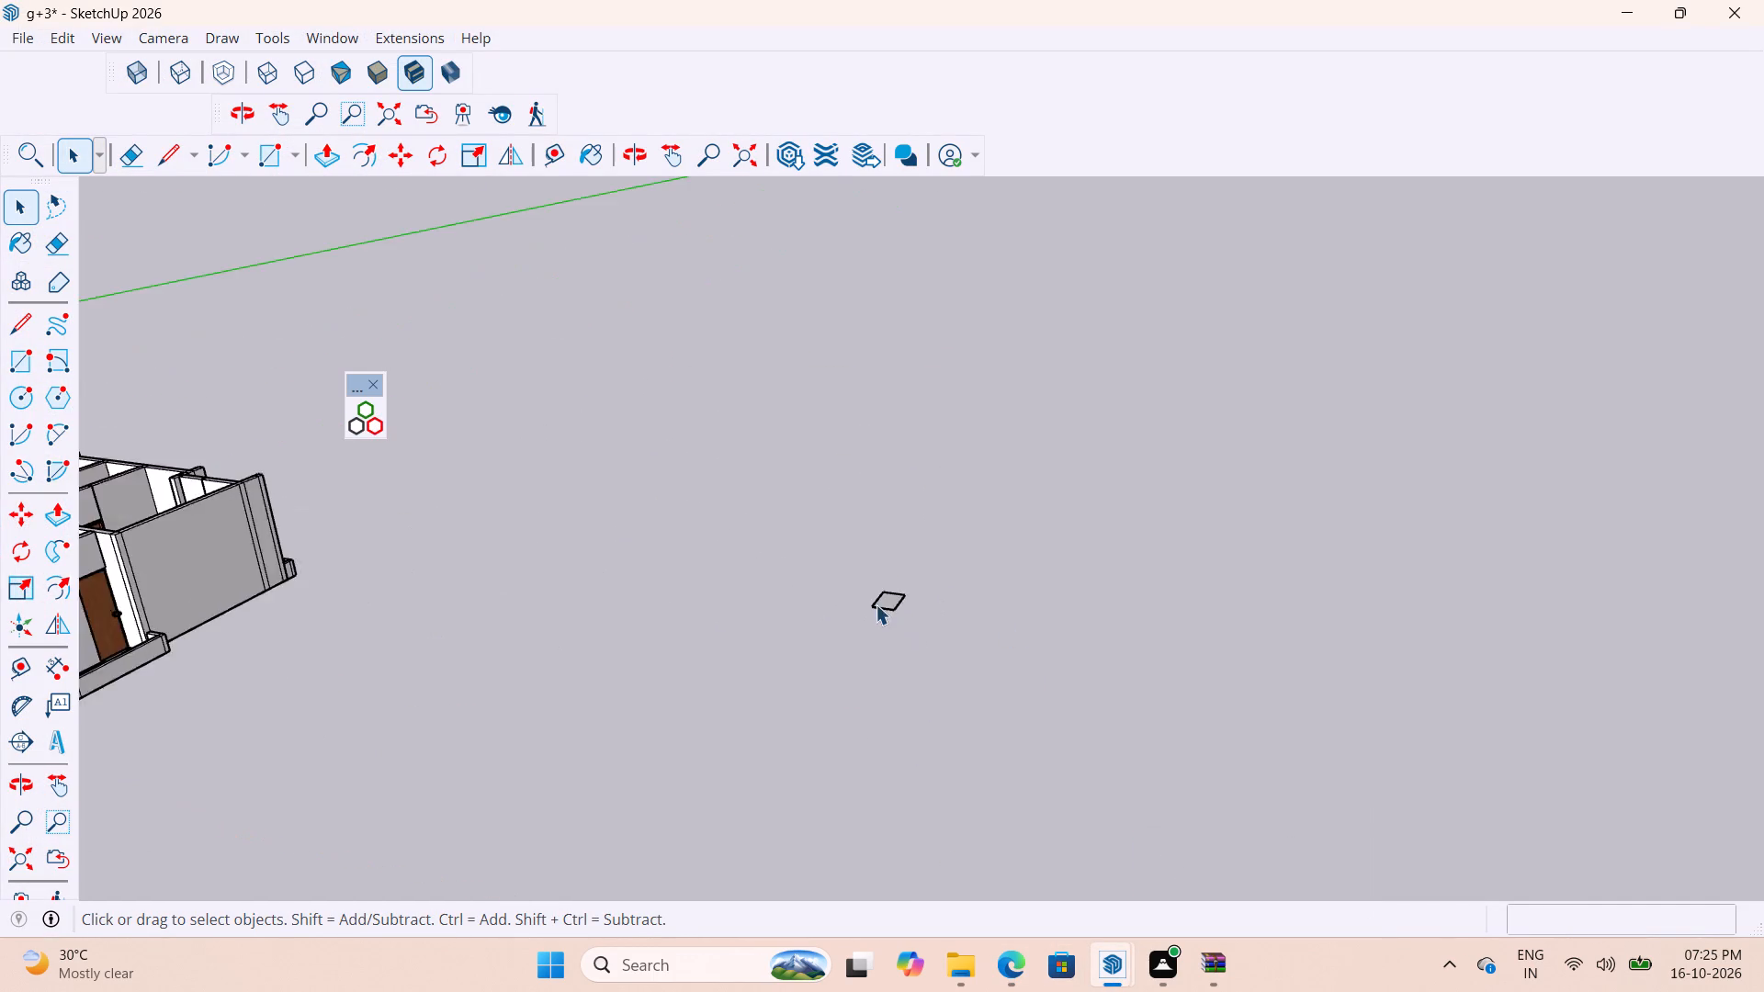
scroll(876, 604, "up", 3)
middle_click_drag(880, 602, 989, 705)
scroll(908, 593, "up", 15)
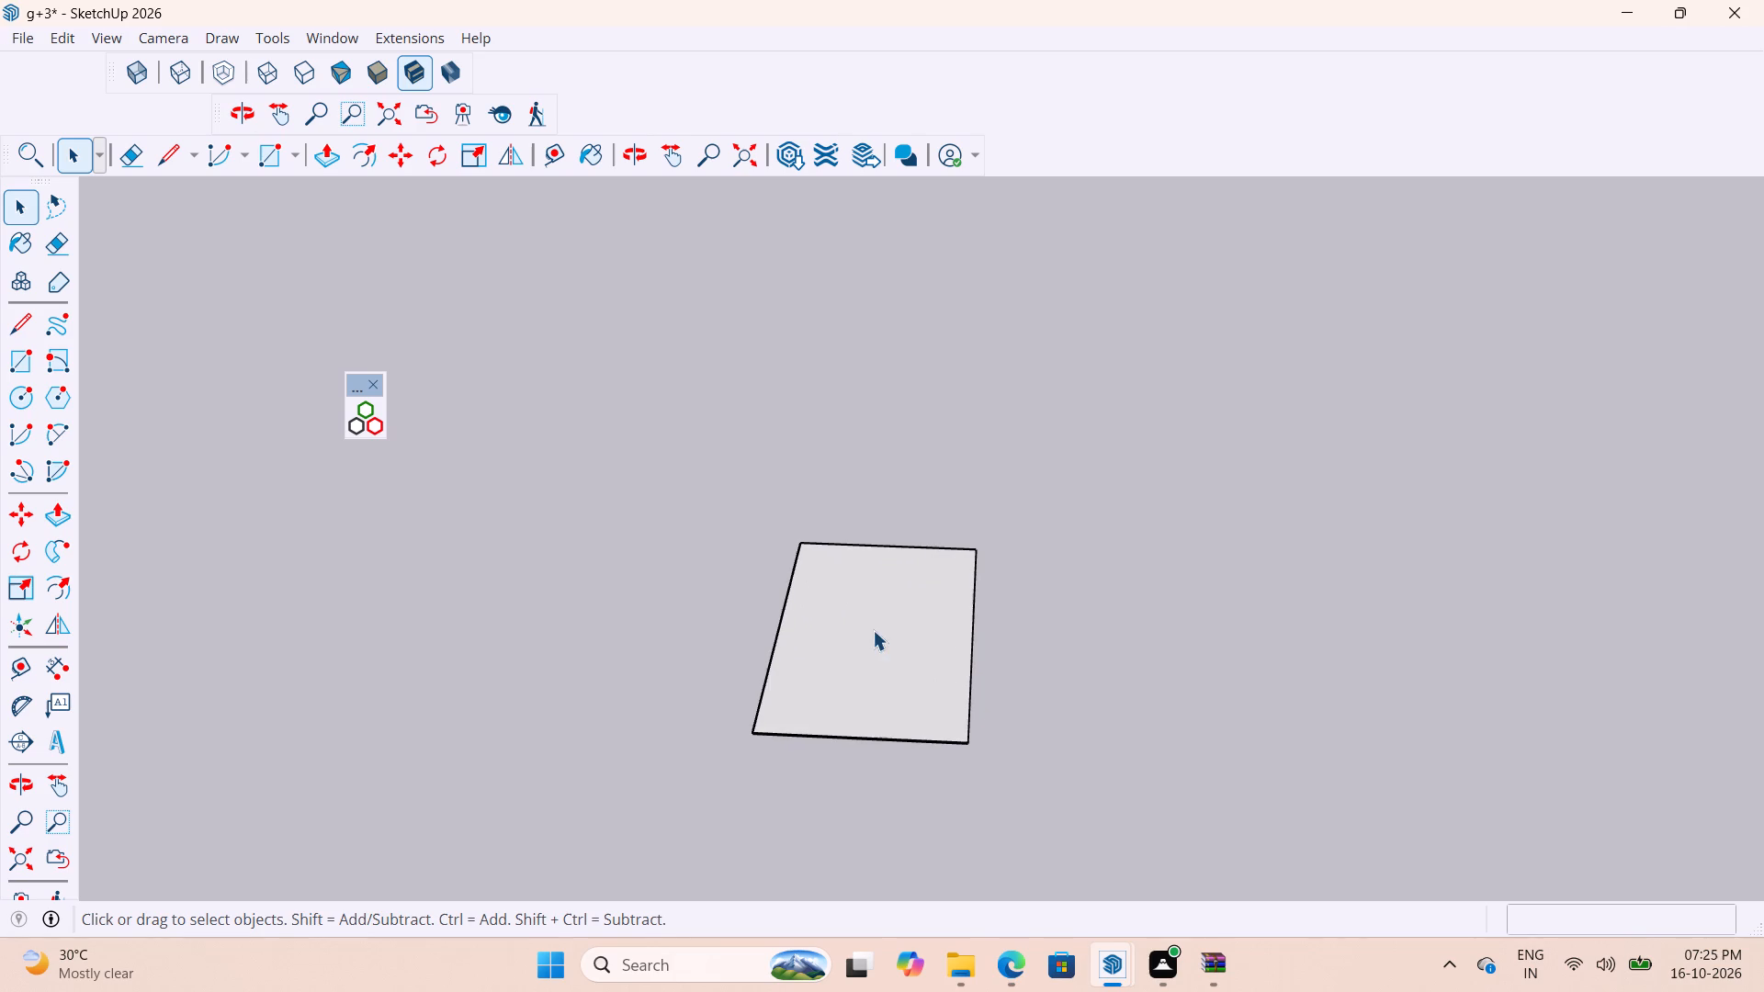
key("b")
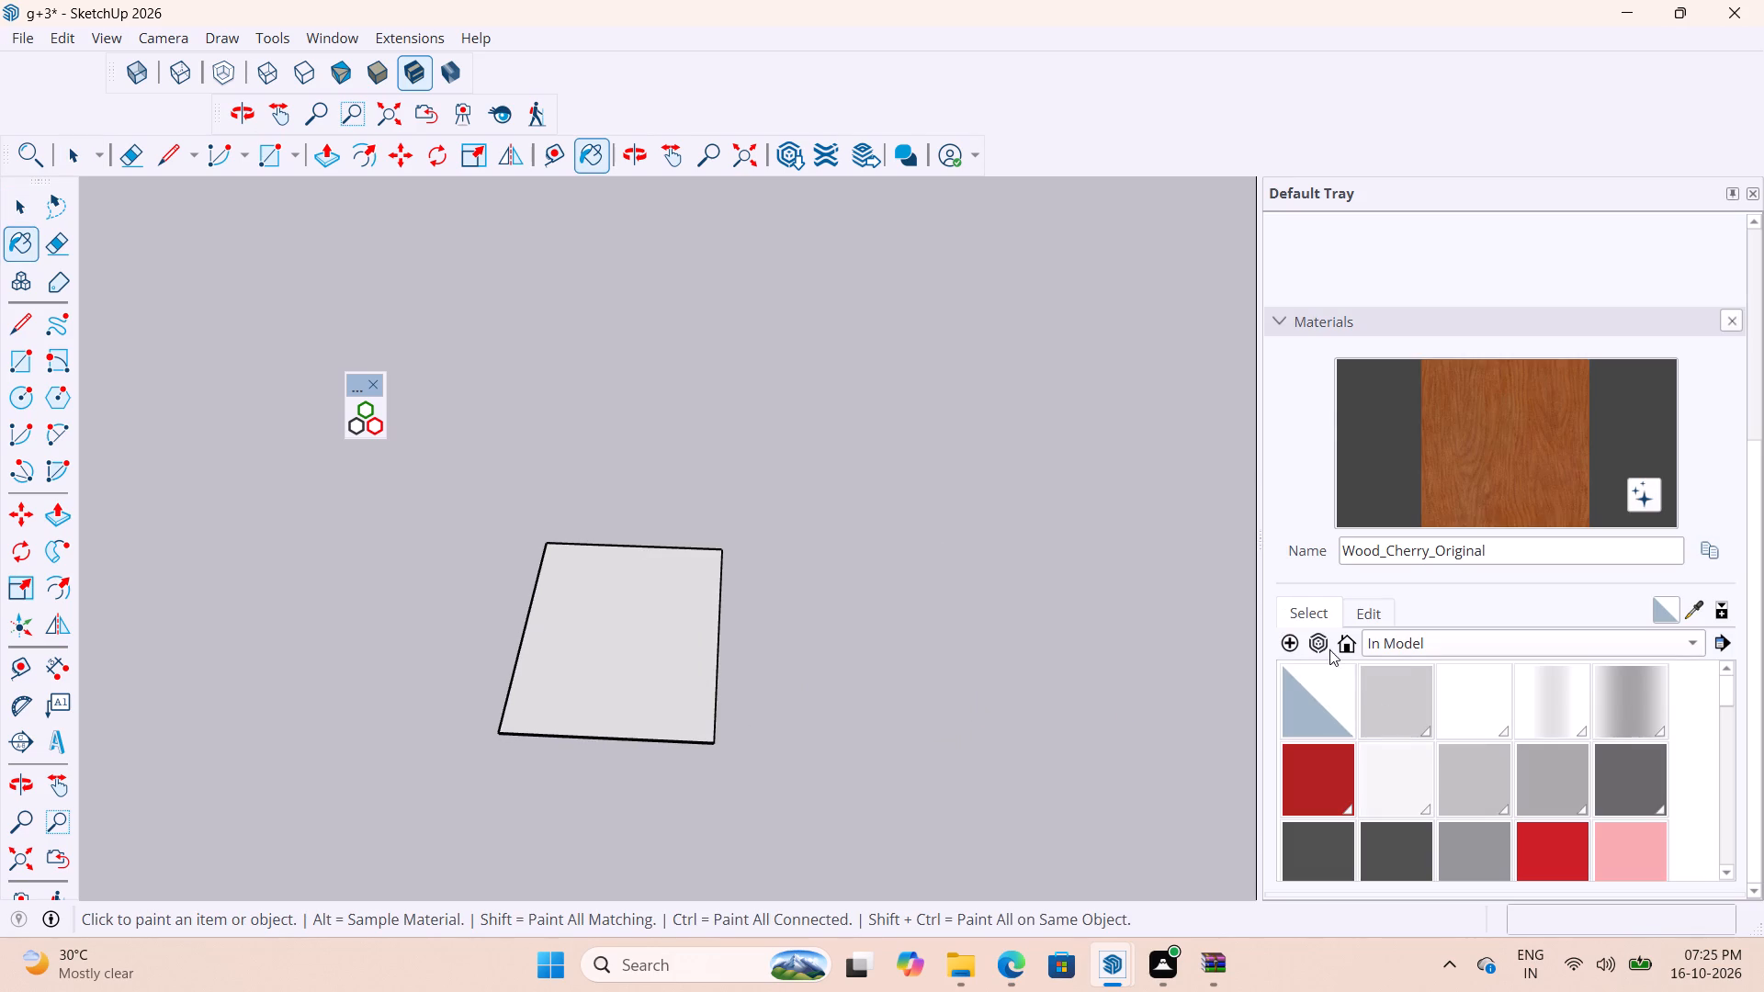
left_click(1281, 643)
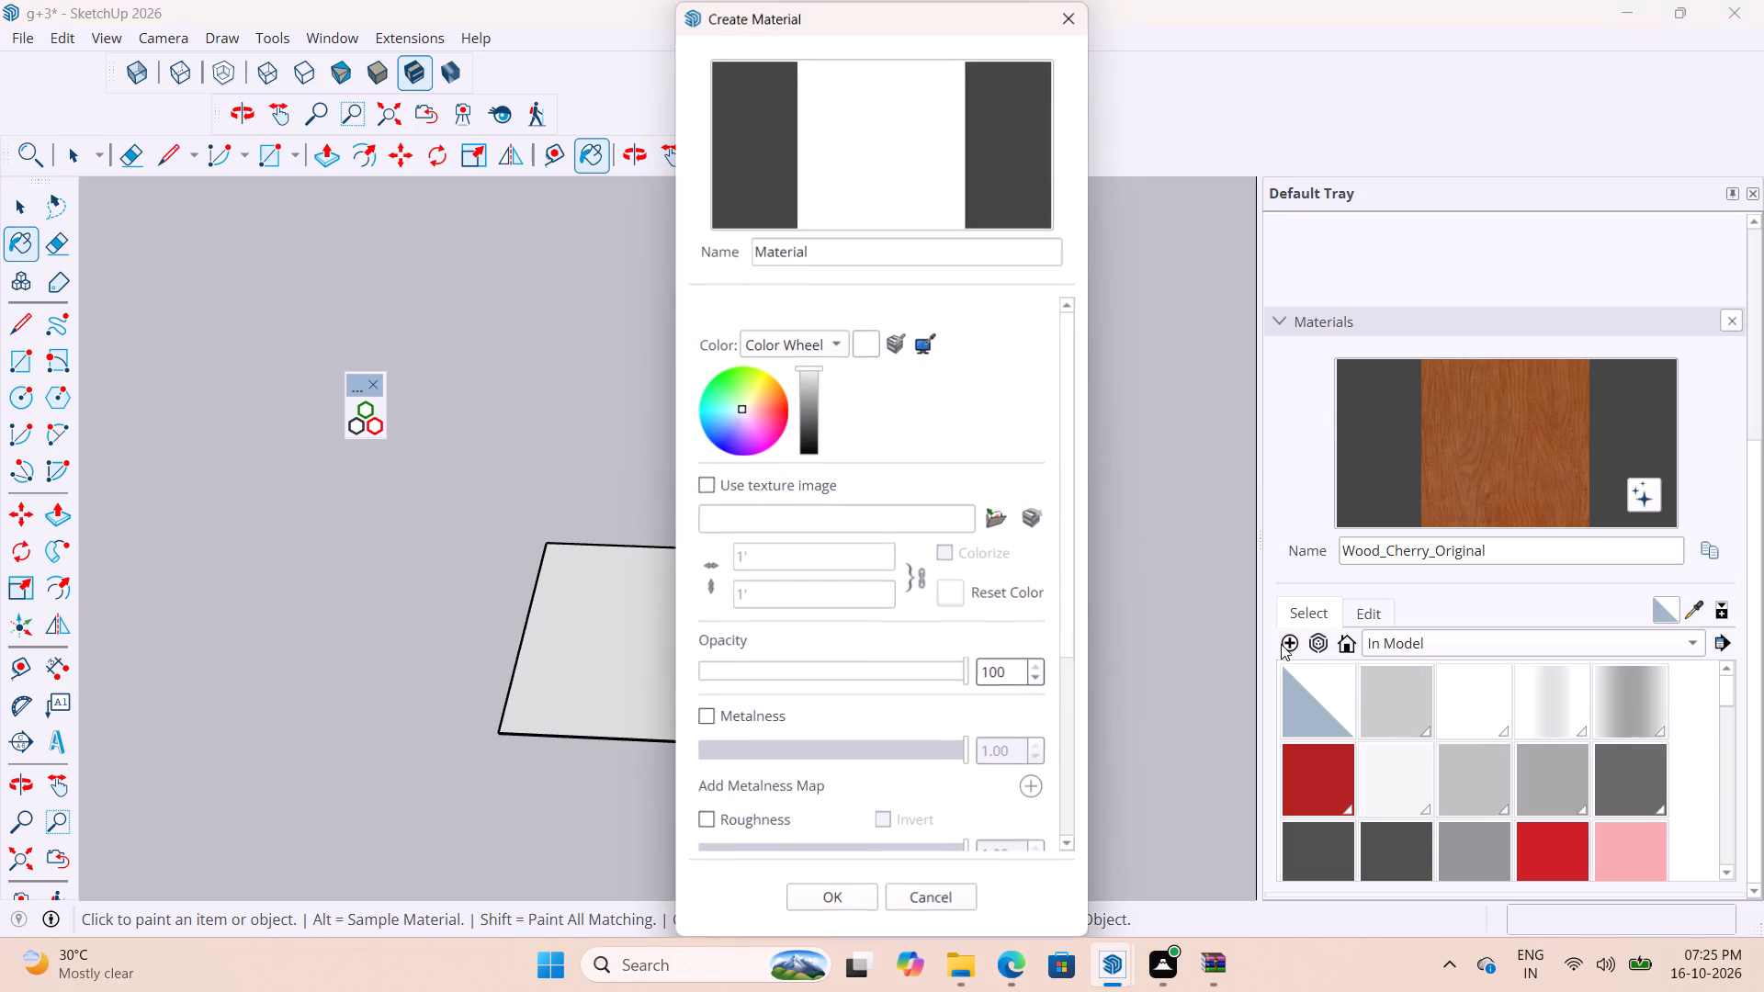
left_click(994, 512)
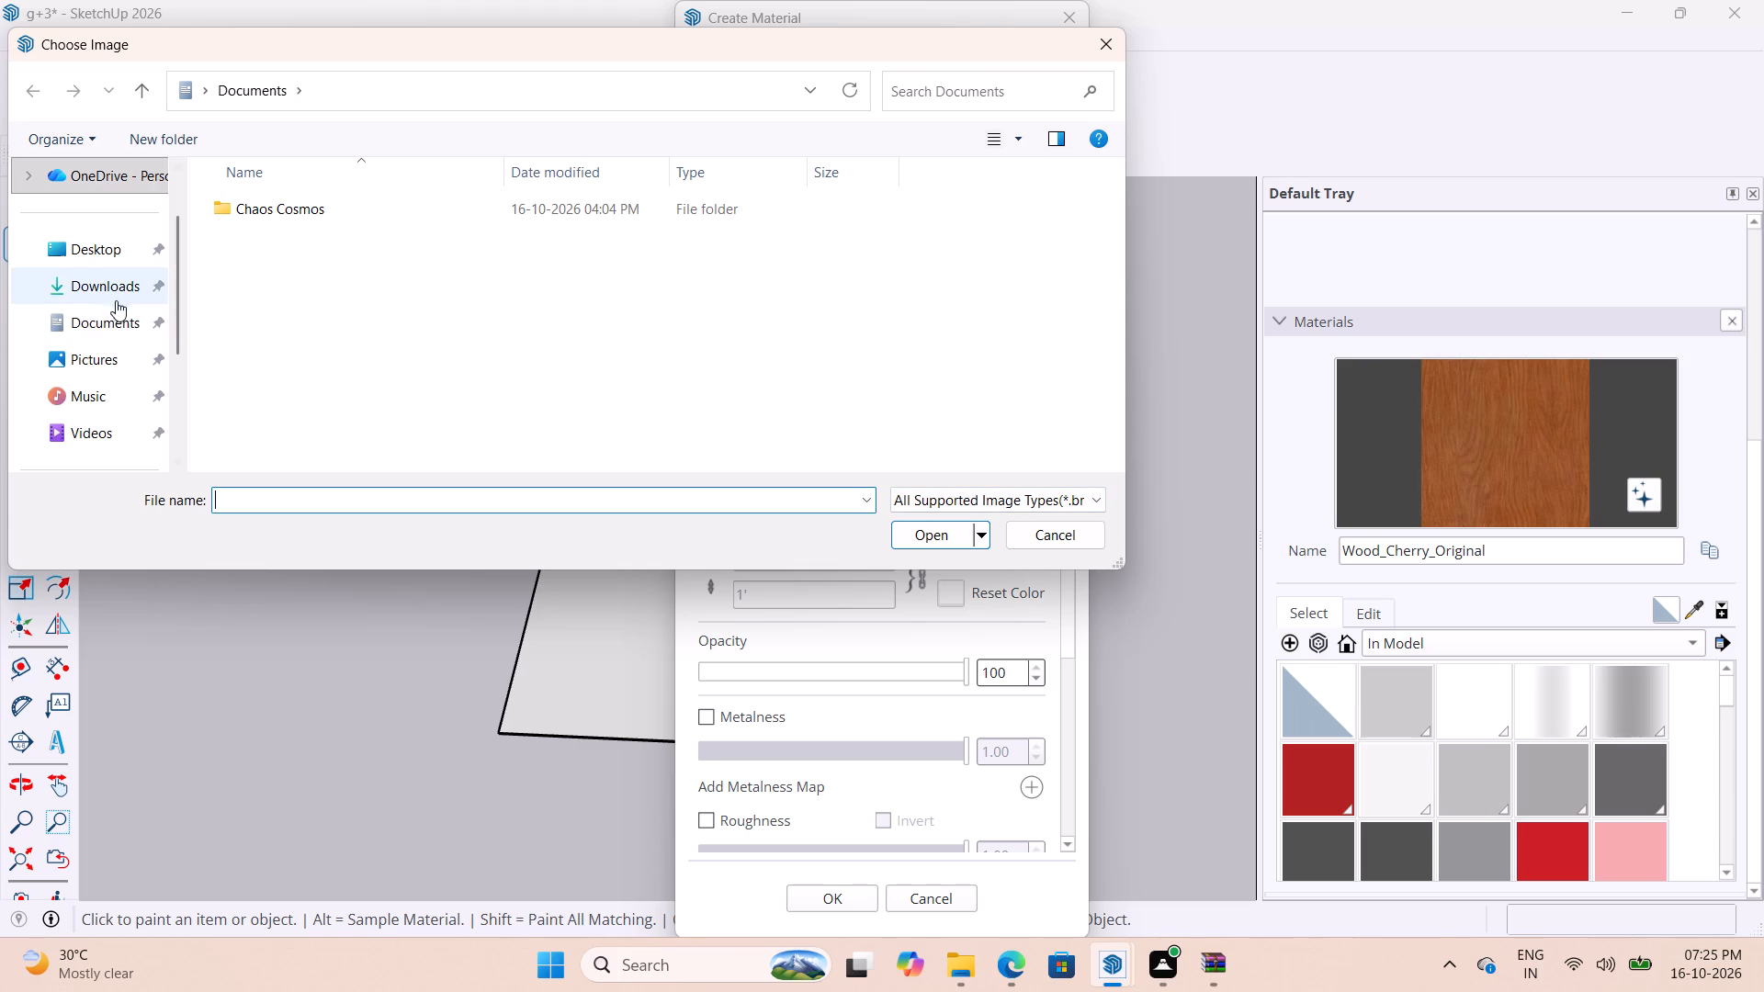
left_click(121, 291)
left_click(112, 310)
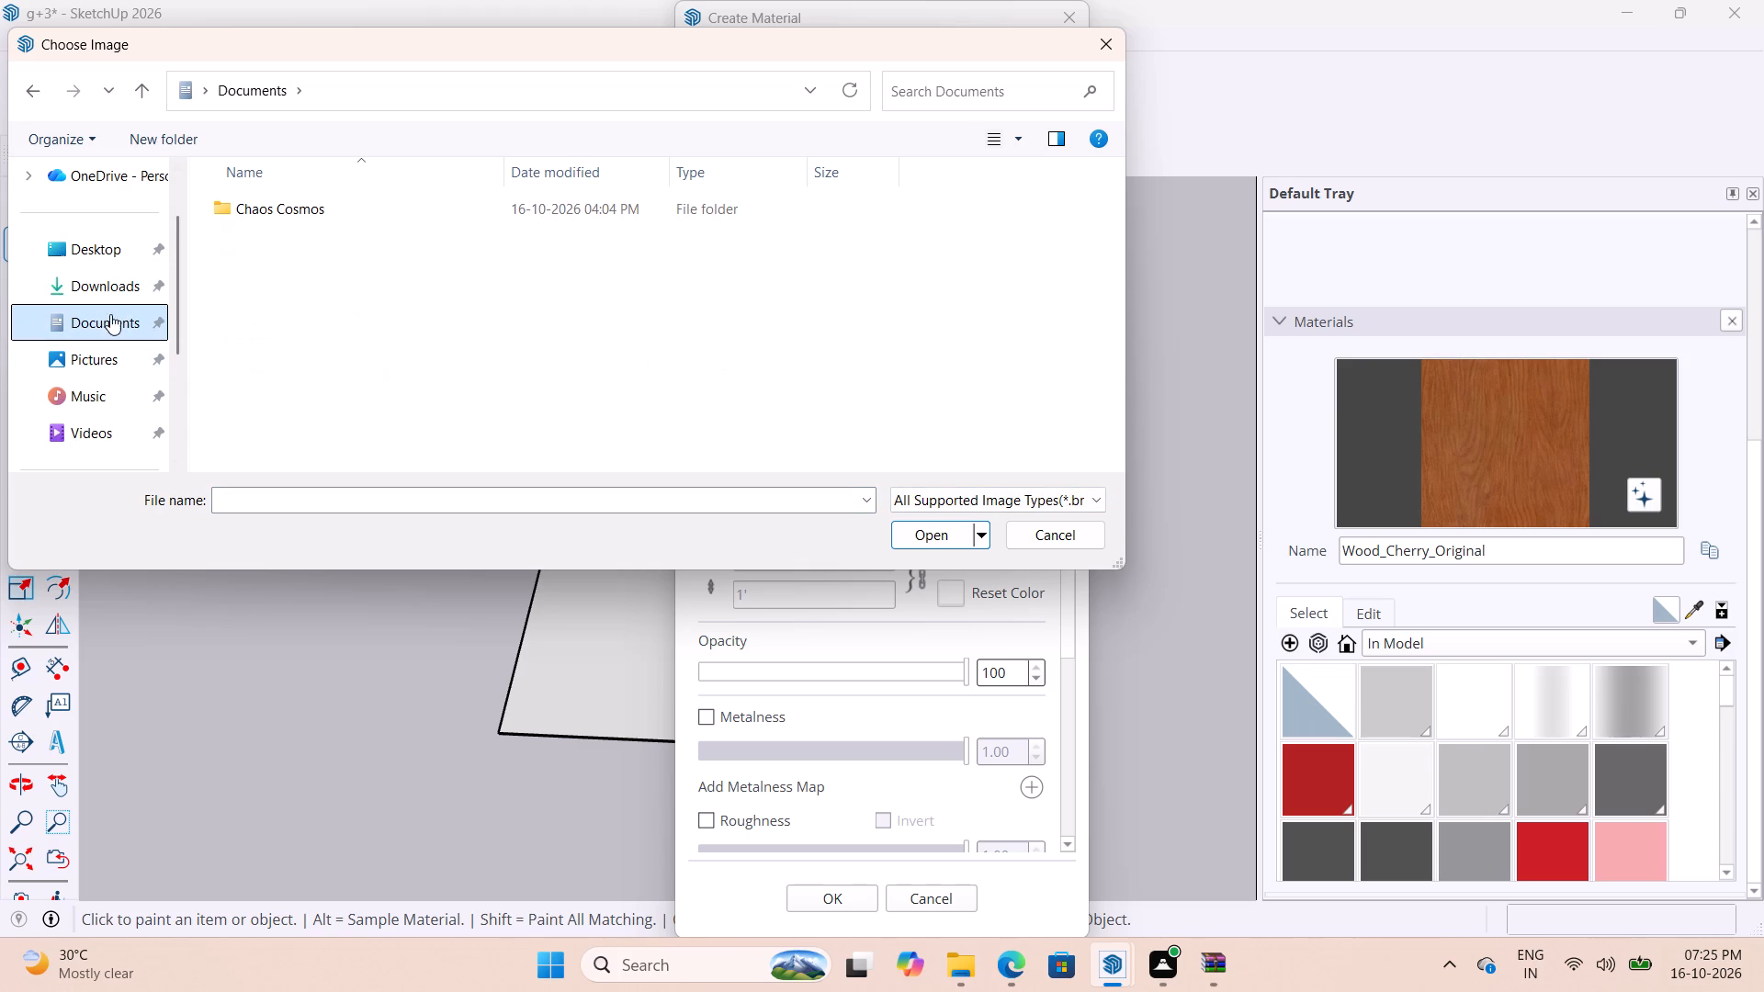
left_click(131, 262)
left_click(306, 378)
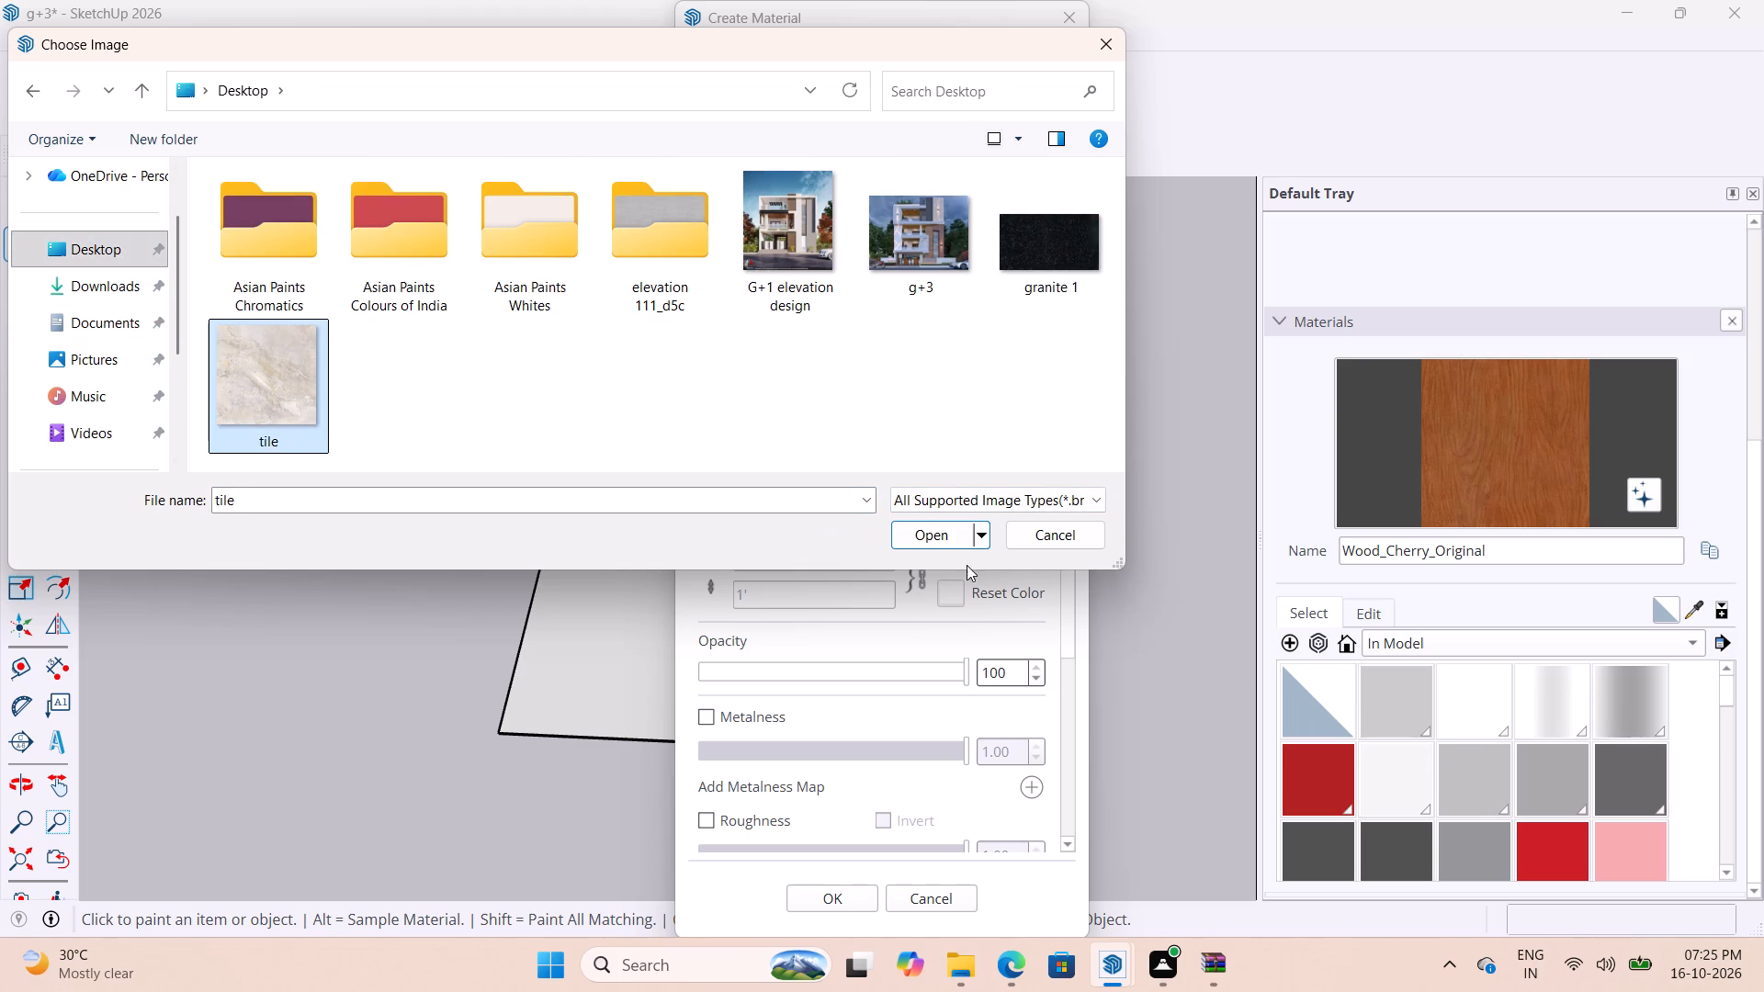
left_click(950, 538)
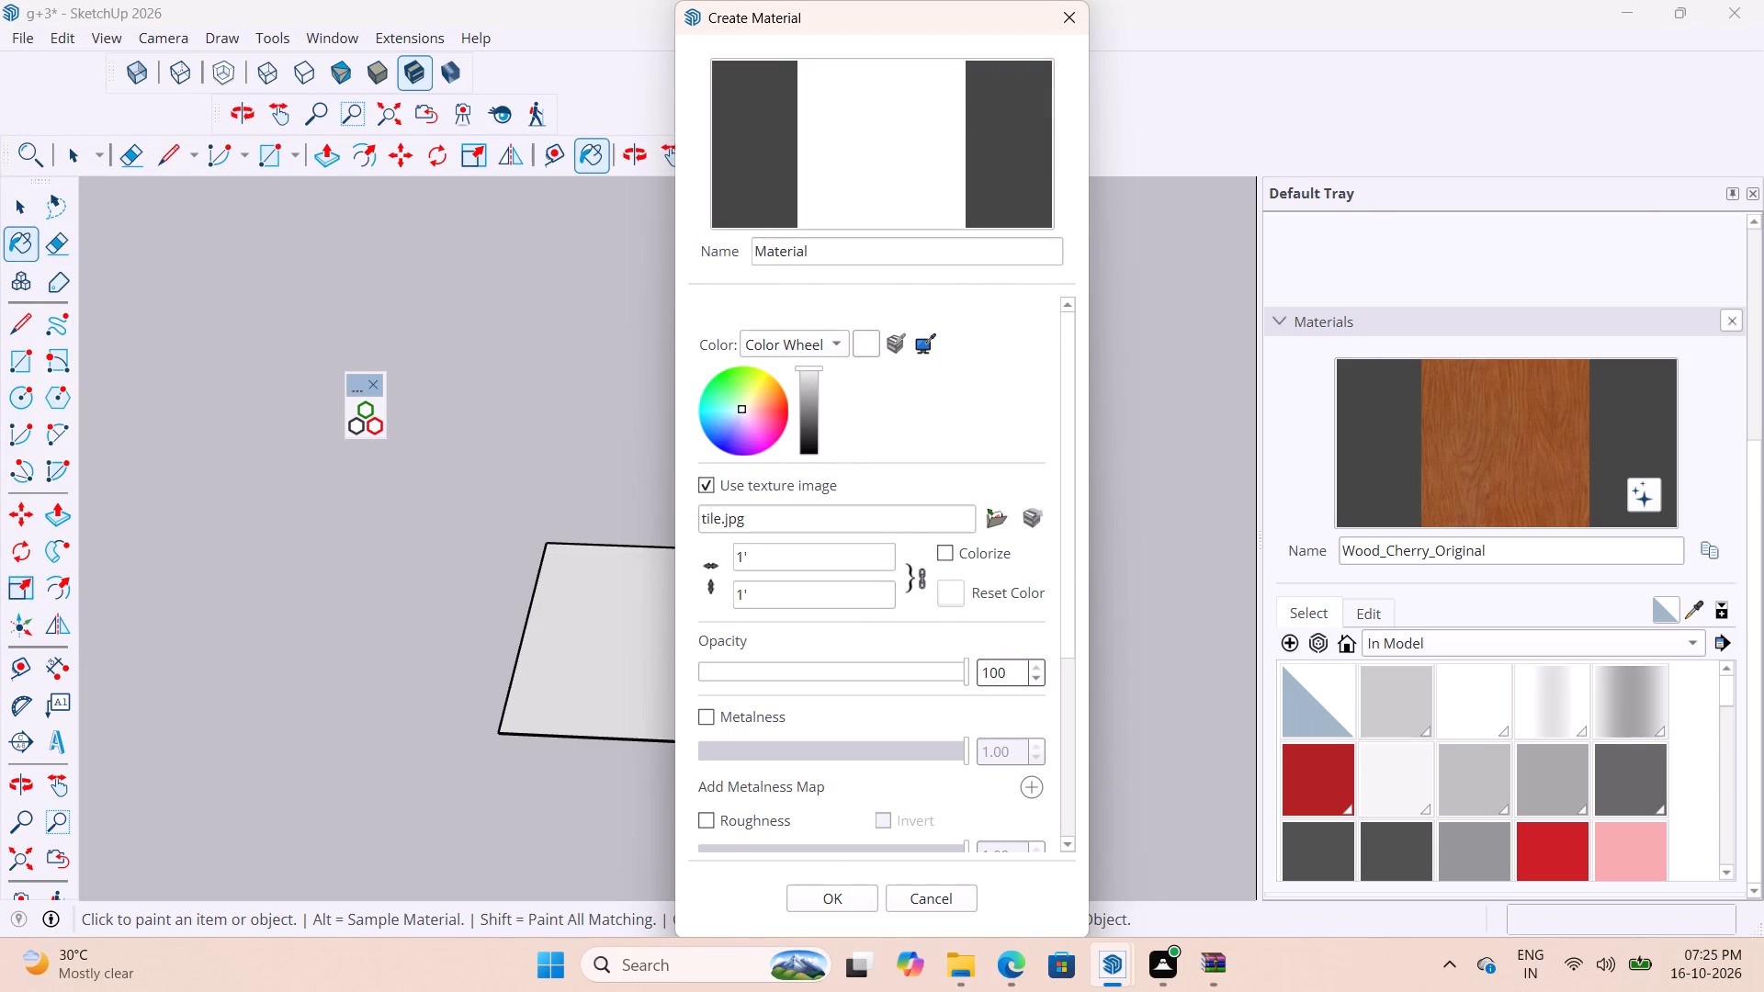
Unlink the texture's aspect ratio, set its size to 2' wide by 3' high, and create the material.
left_click(775, 563)
key("BackSpace")
key("BackSpace")
type("2'")
left_click(917, 581)
left_click(817, 596)
key("BackSpace")
key("BackSpace")
key("3")
key("apostrophe")
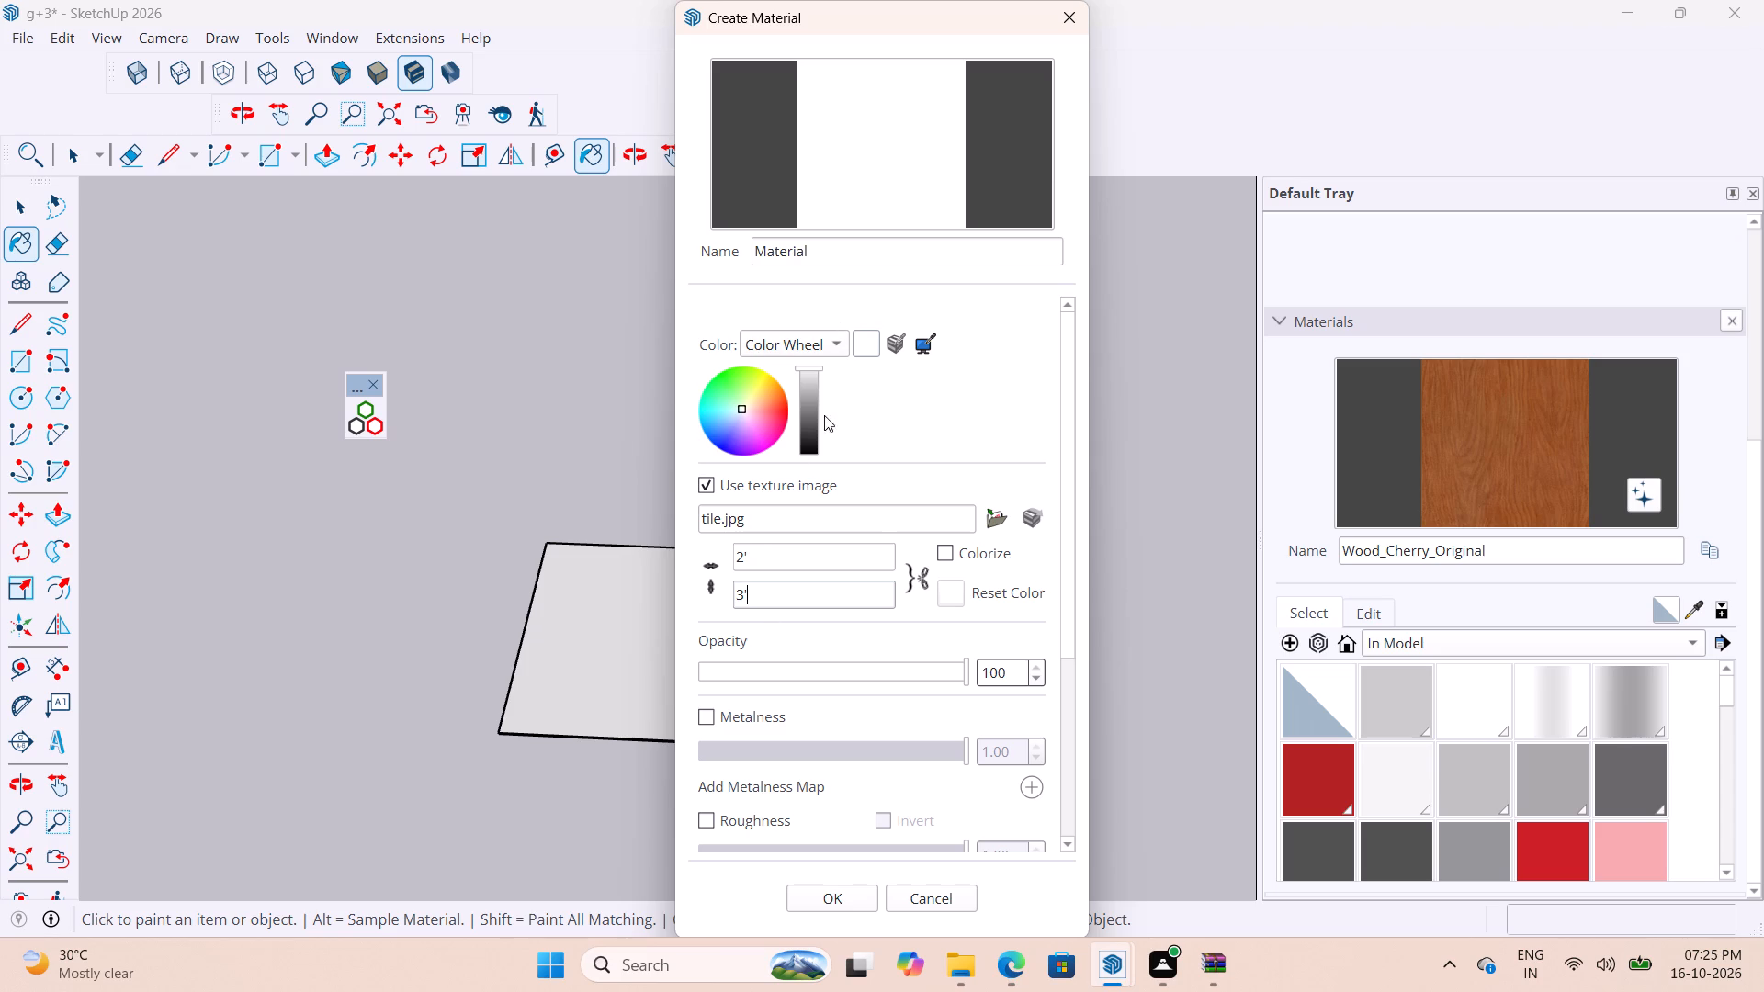
left_click(834, 895)
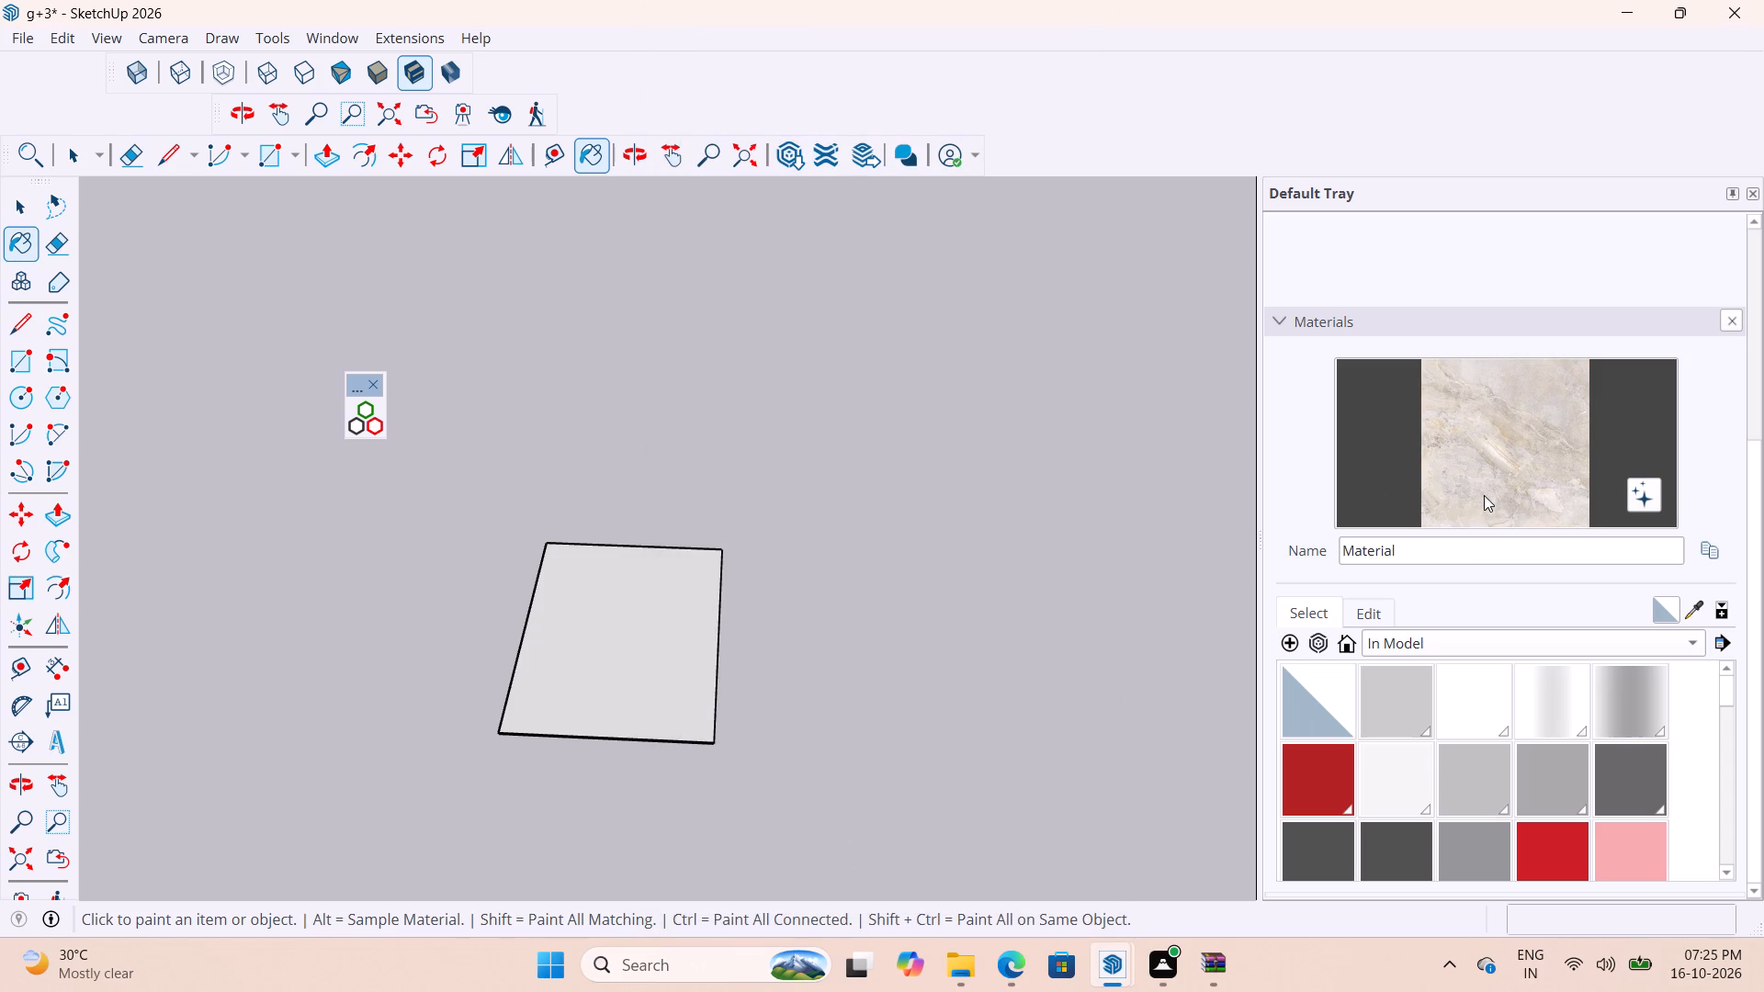
Open the tile group, paint its top face with the new tile texture material, and leave the group.
left_click(1557, 478)
scroll(686, 626, "up", 3)
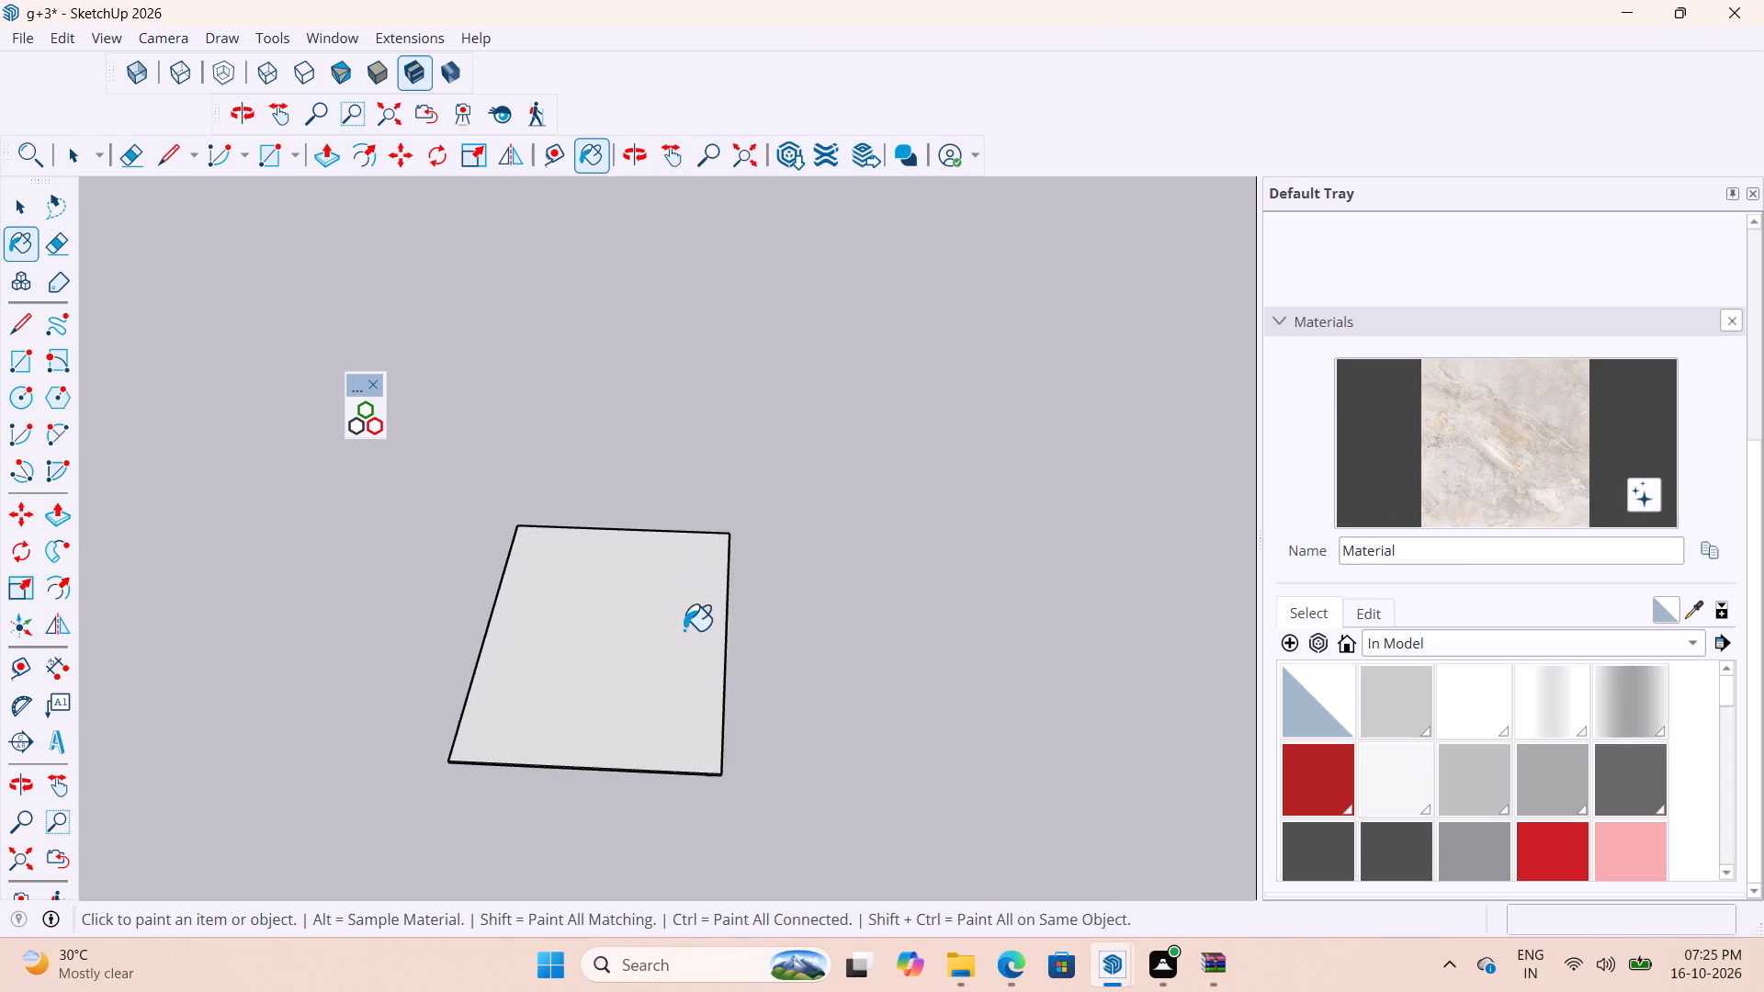
scroll(684, 630, "up", 2)
key("space")
double_click(680, 638)
left_click_drag(1536, 427, 1537, 419)
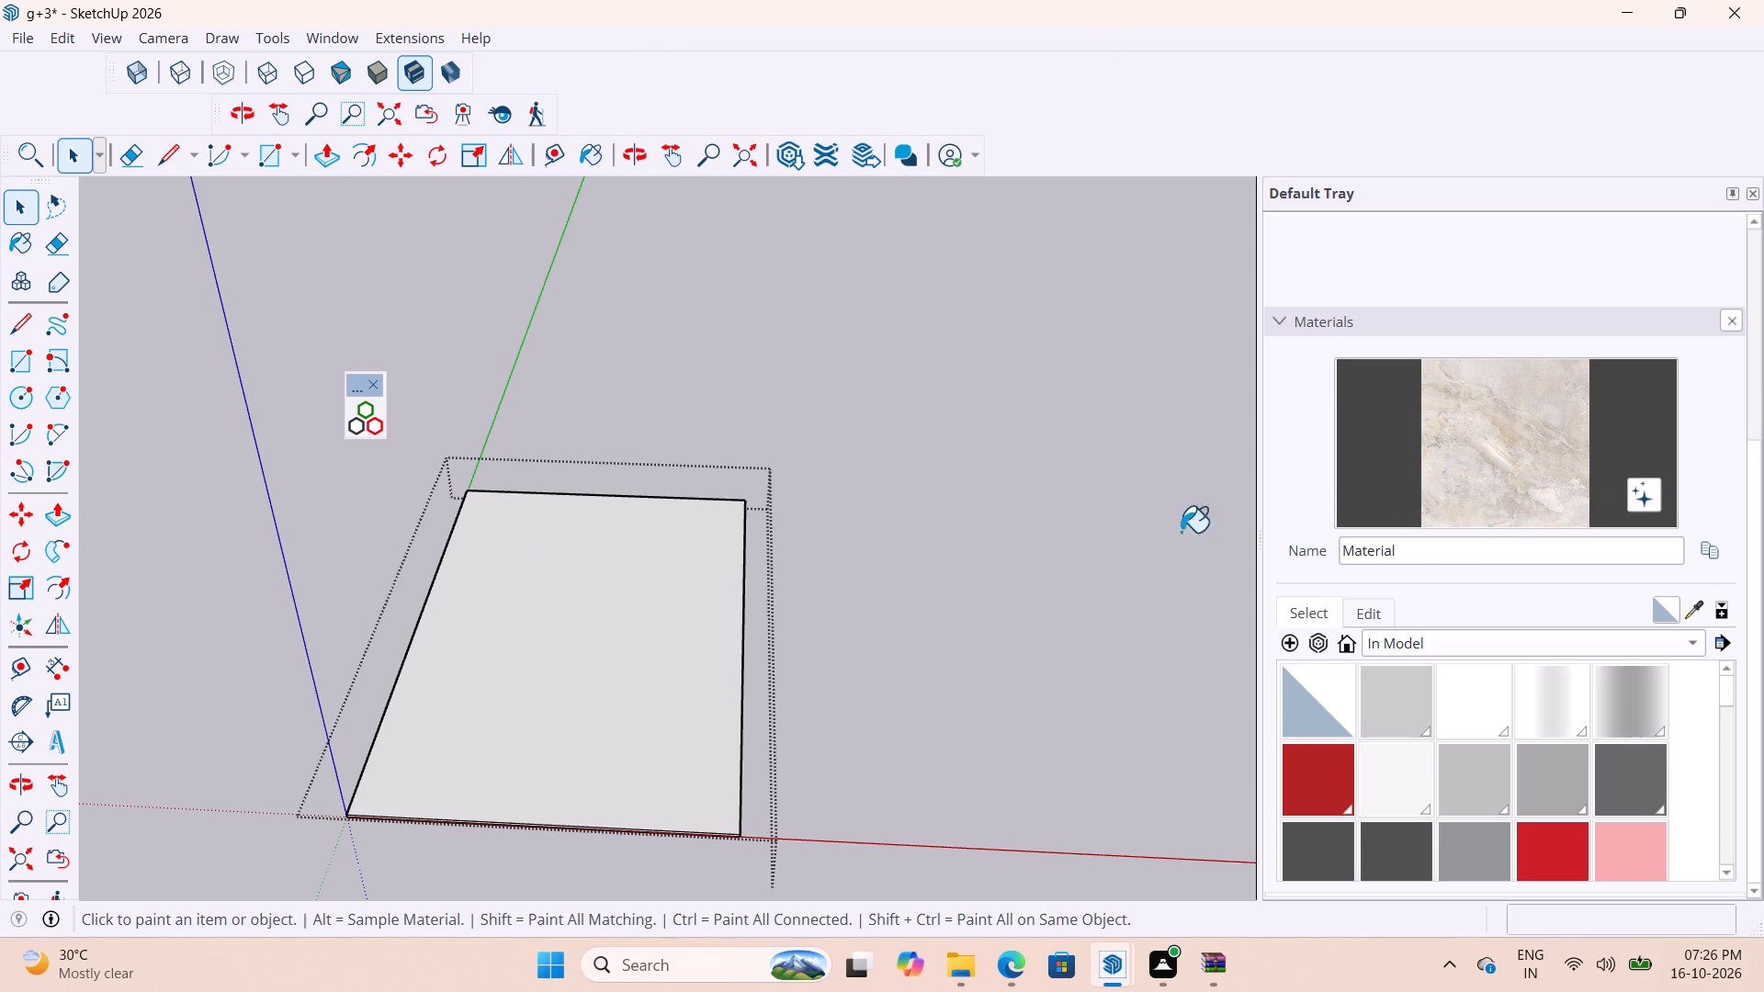
scroll(768, 687, "up", 3)
left_click(663, 682)
scroll(761, 624, "down", 5)
key("space")
left_click(830, 672)
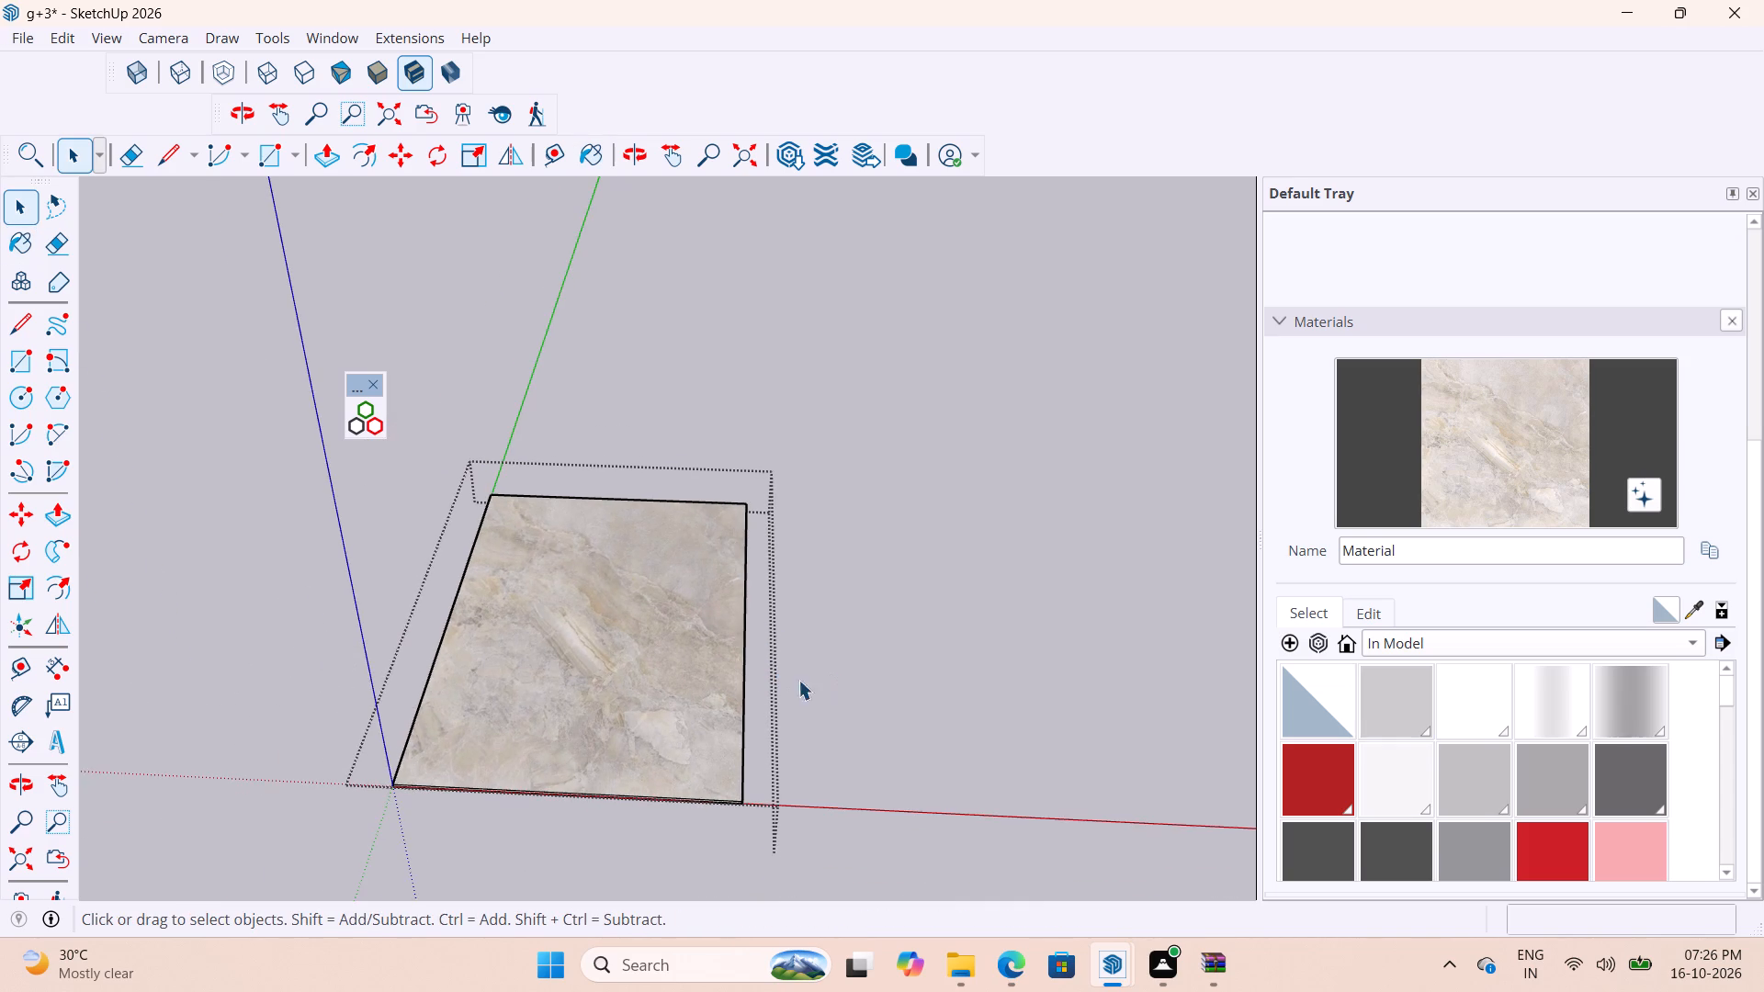
Open Curic Face Array with the textured tile group selected, review its layout and border options, and close its window and floating toolbar.
scroll(716, 663, "up", 3)
scroll(722, 522, "down", 5)
middle_click_drag(774, 757, 700, 687)
scroll(612, 628, "up", 8)
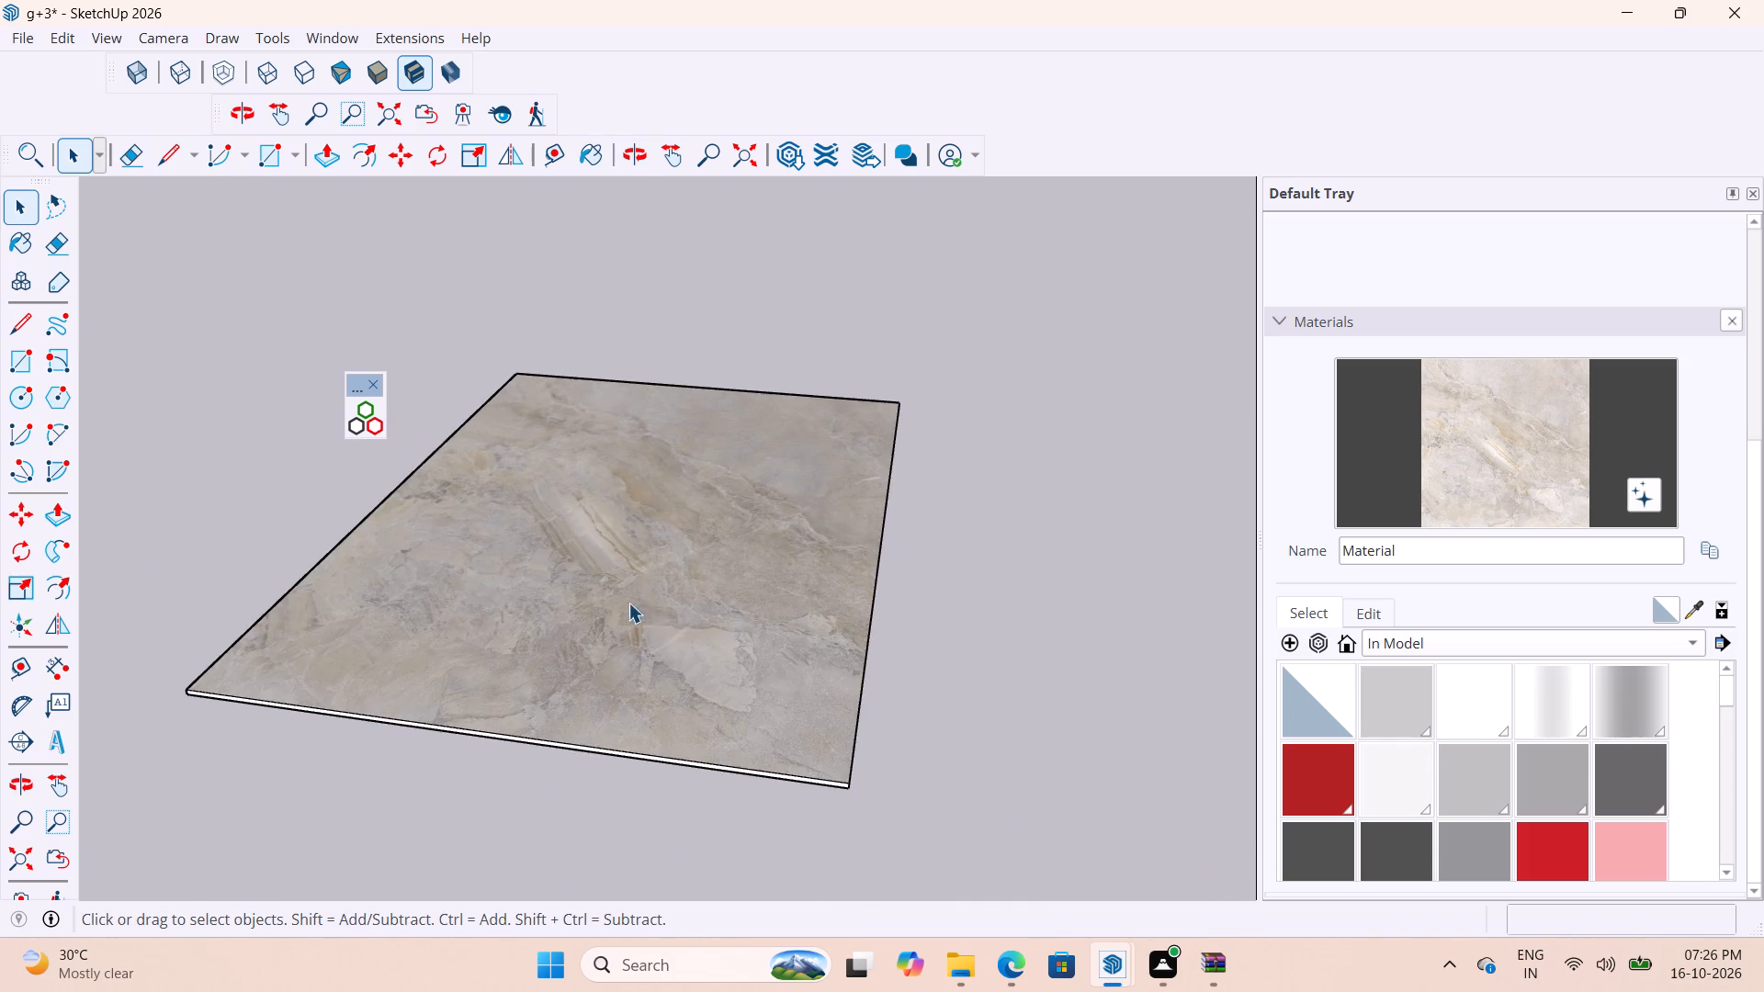
middle_click_drag(737, 540, 876, 751)
scroll(772, 672, "down", 5)
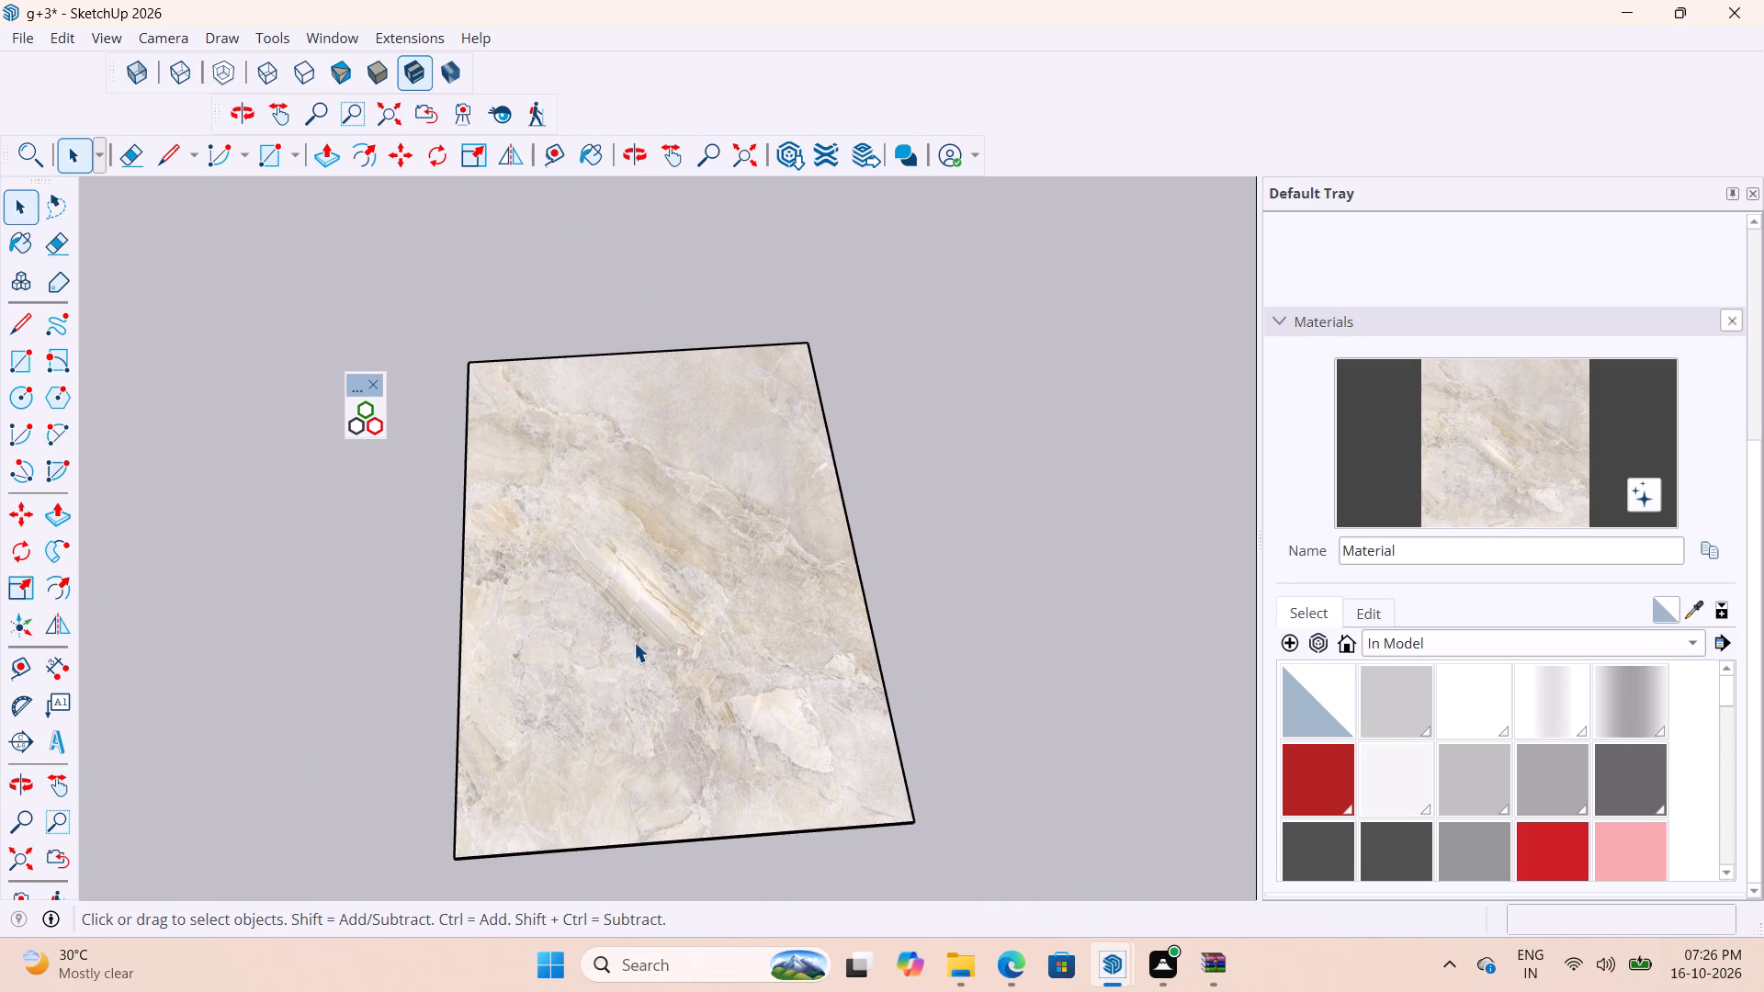
scroll(671, 480, "down", 2)
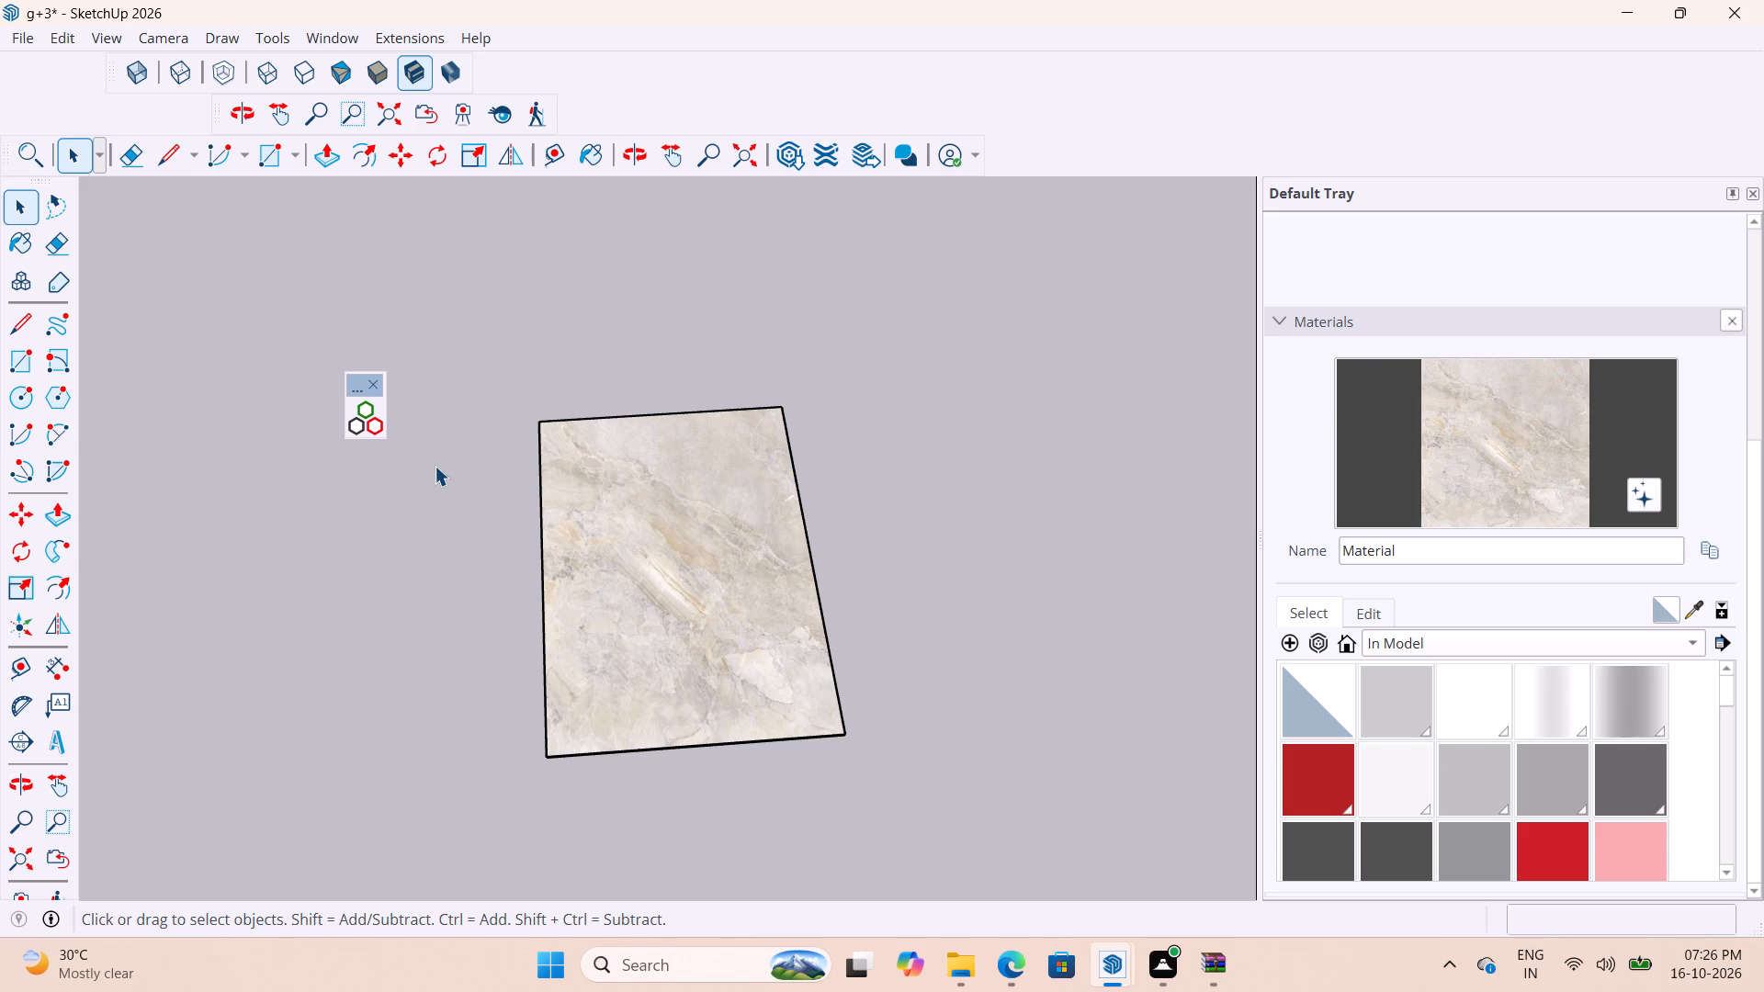
left_click(355, 422)
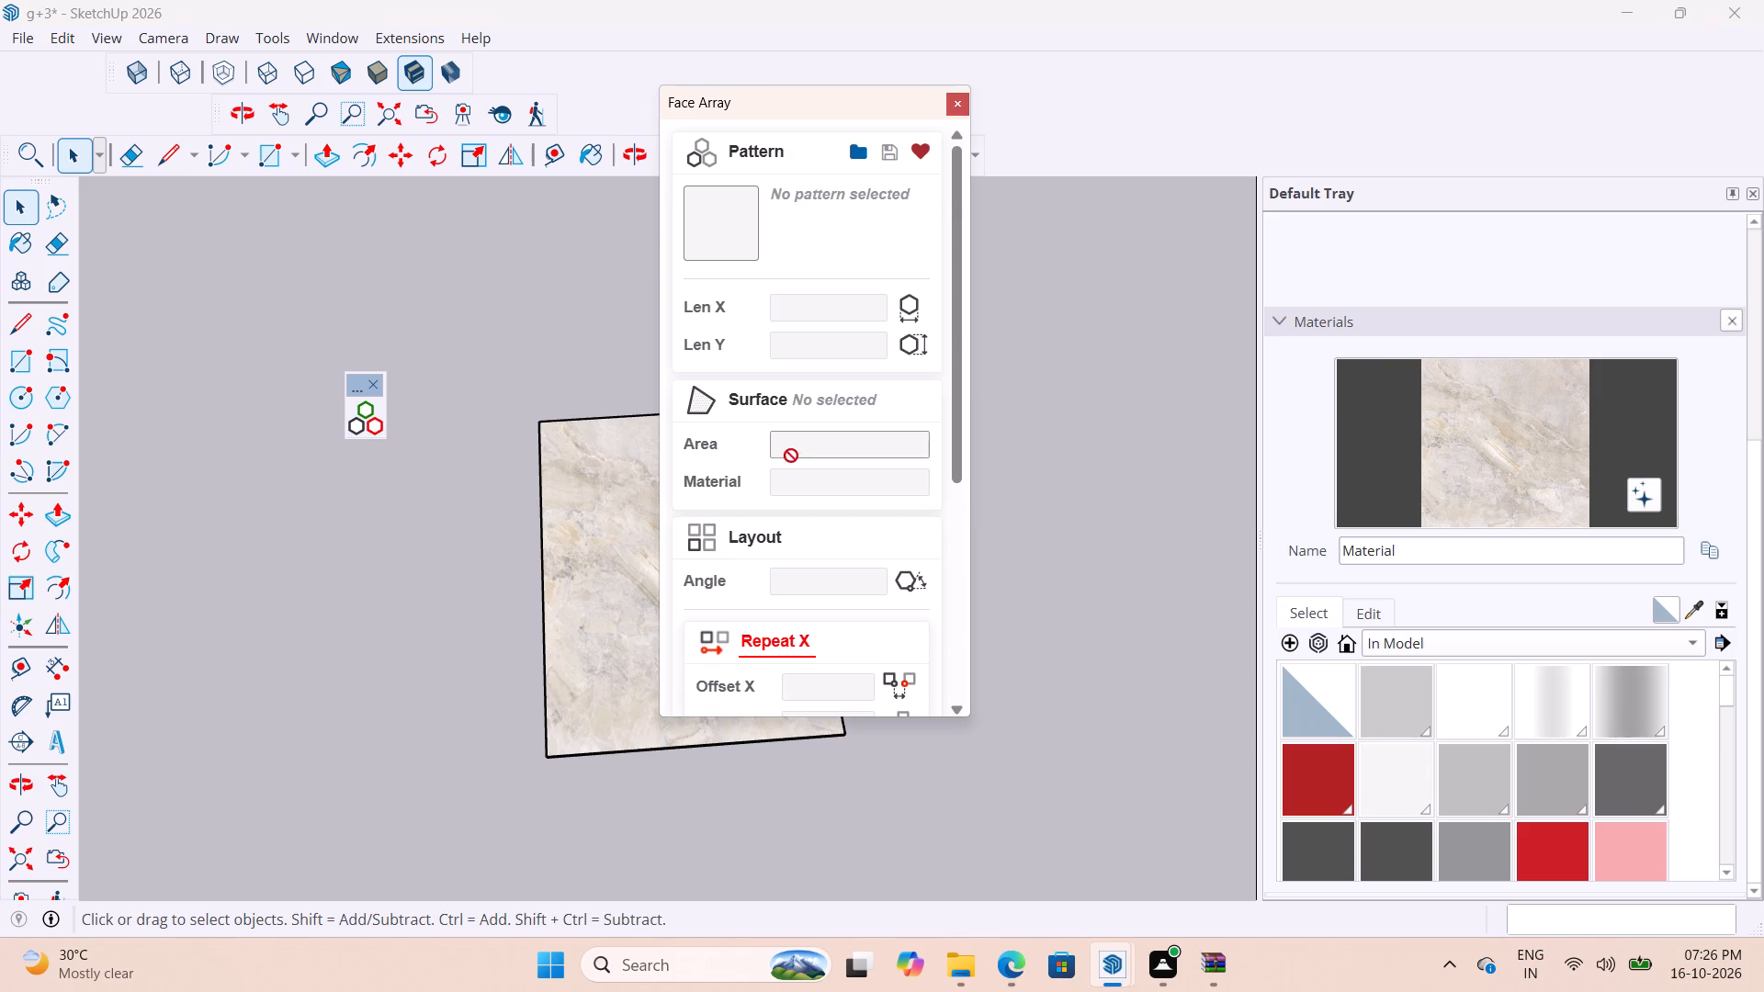
scroll(755, 533, "down", 3)
left_click(614, 540)
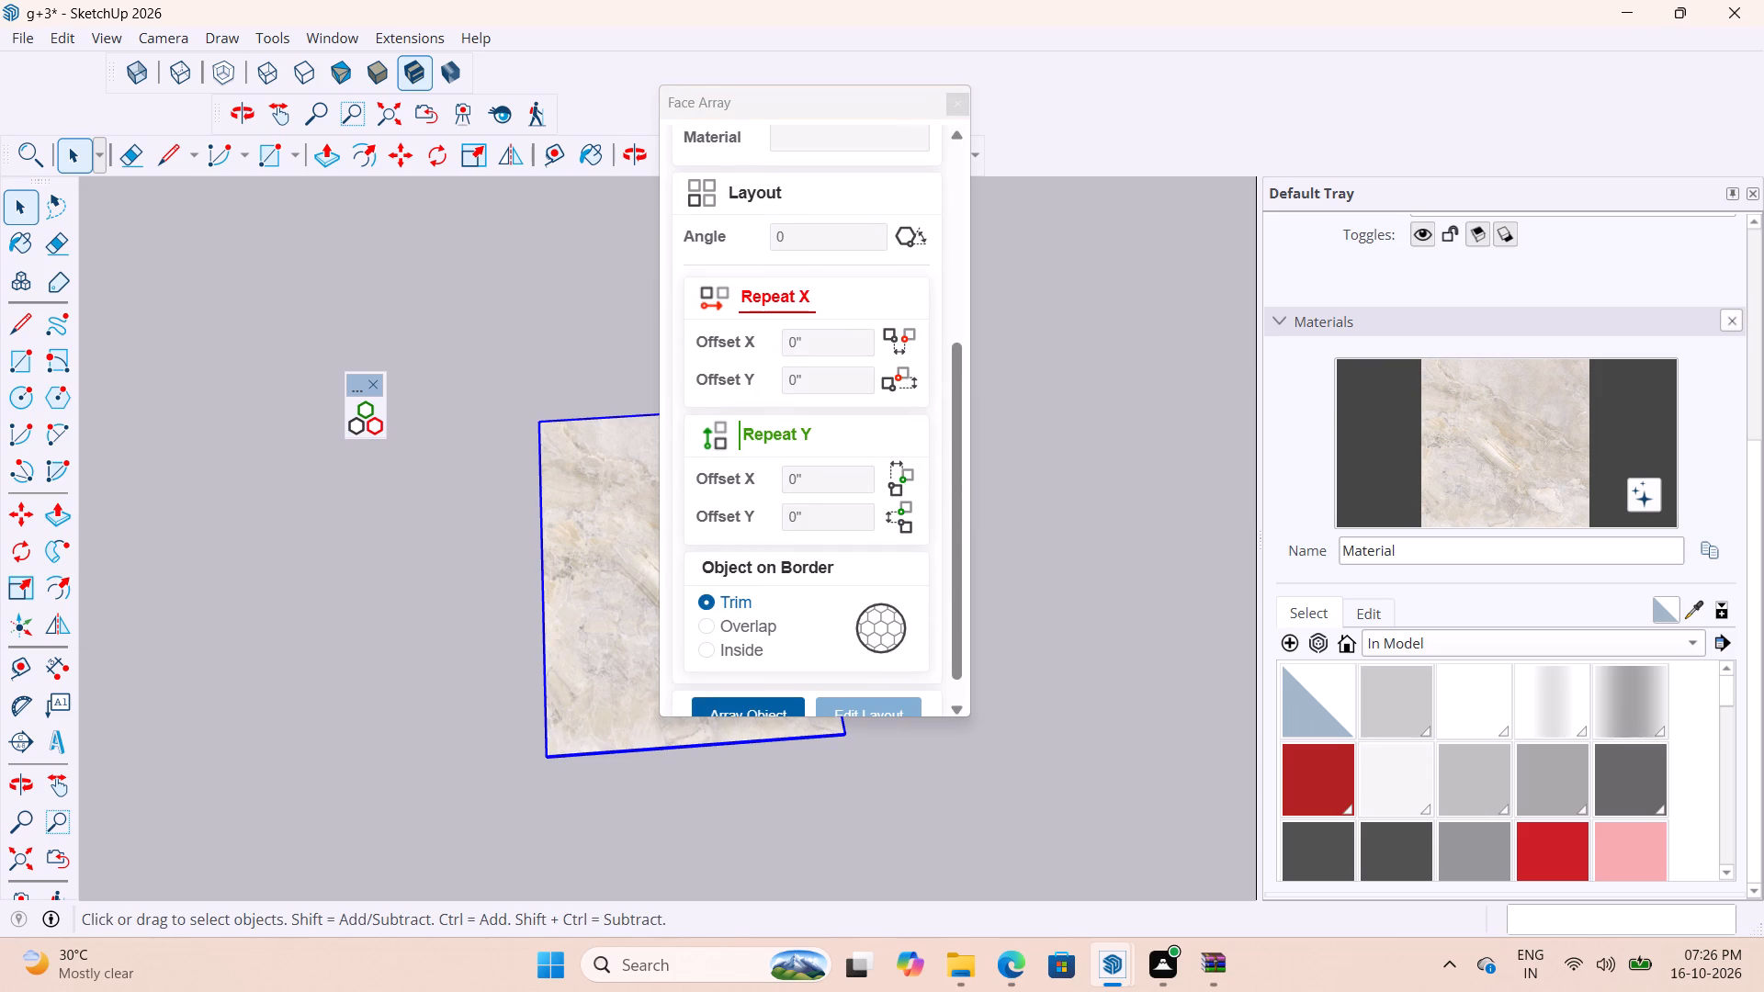
left_click(693, 197)
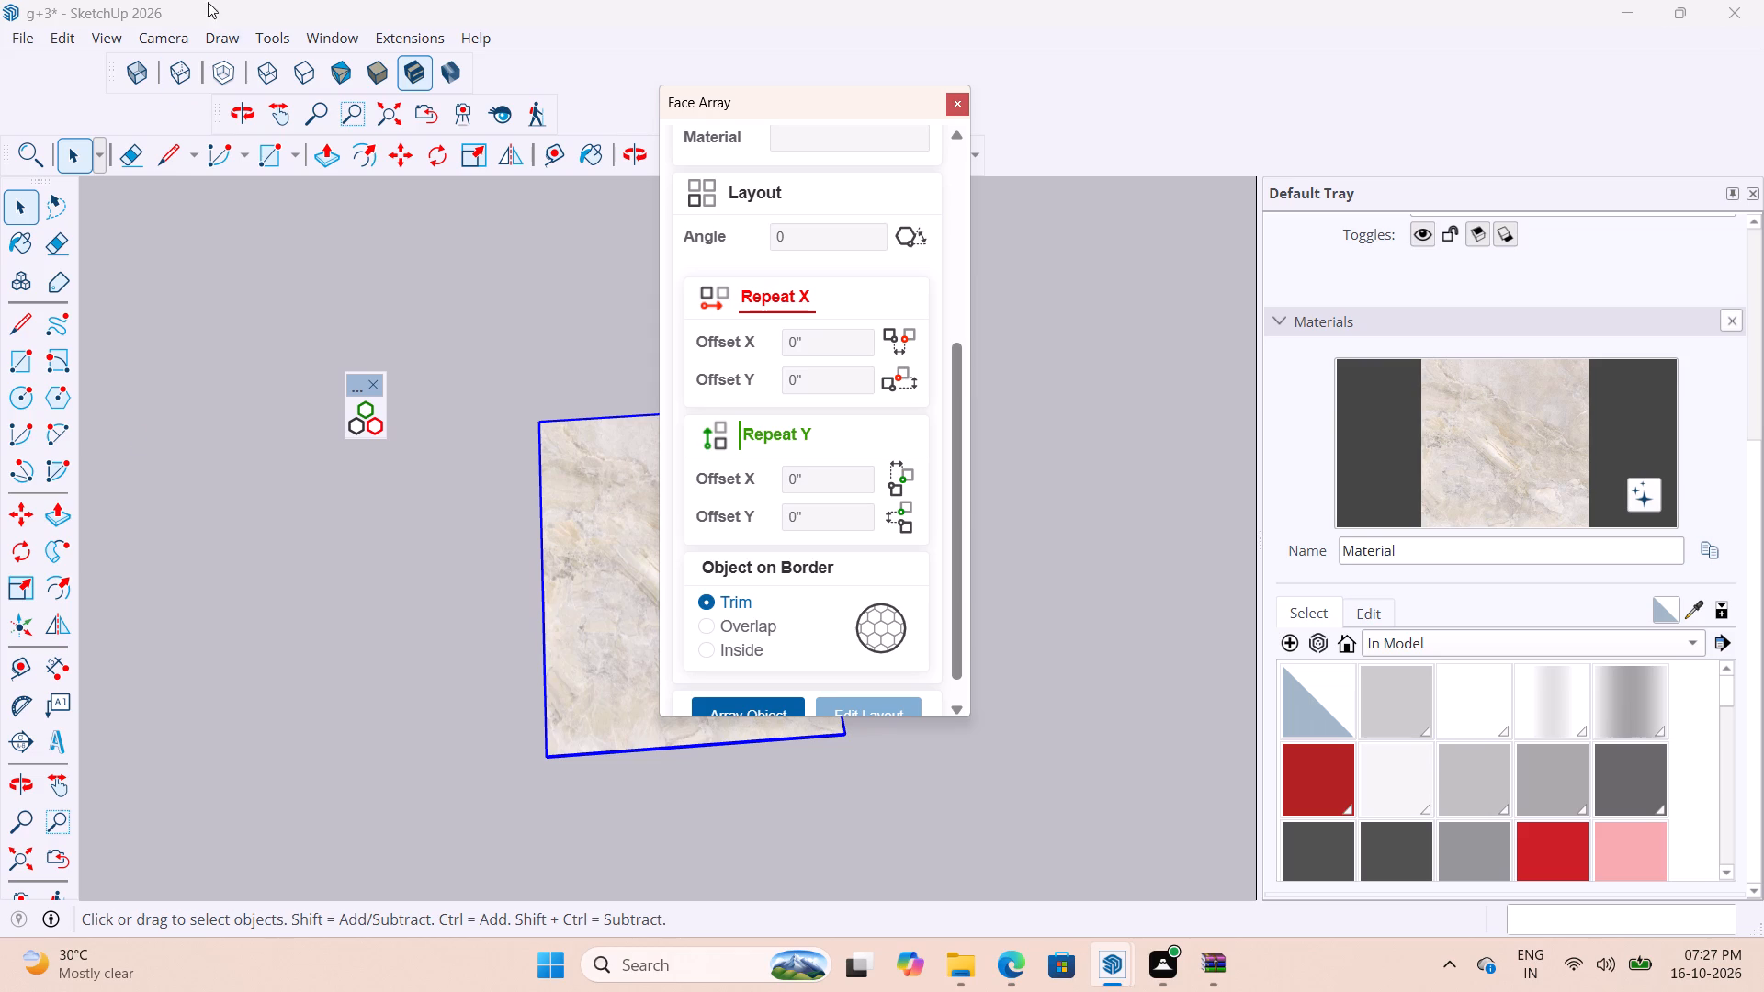
scroll(745, 411, "down", 3)
scroll(774, 362, "up", 3)
left_click(952, 95)
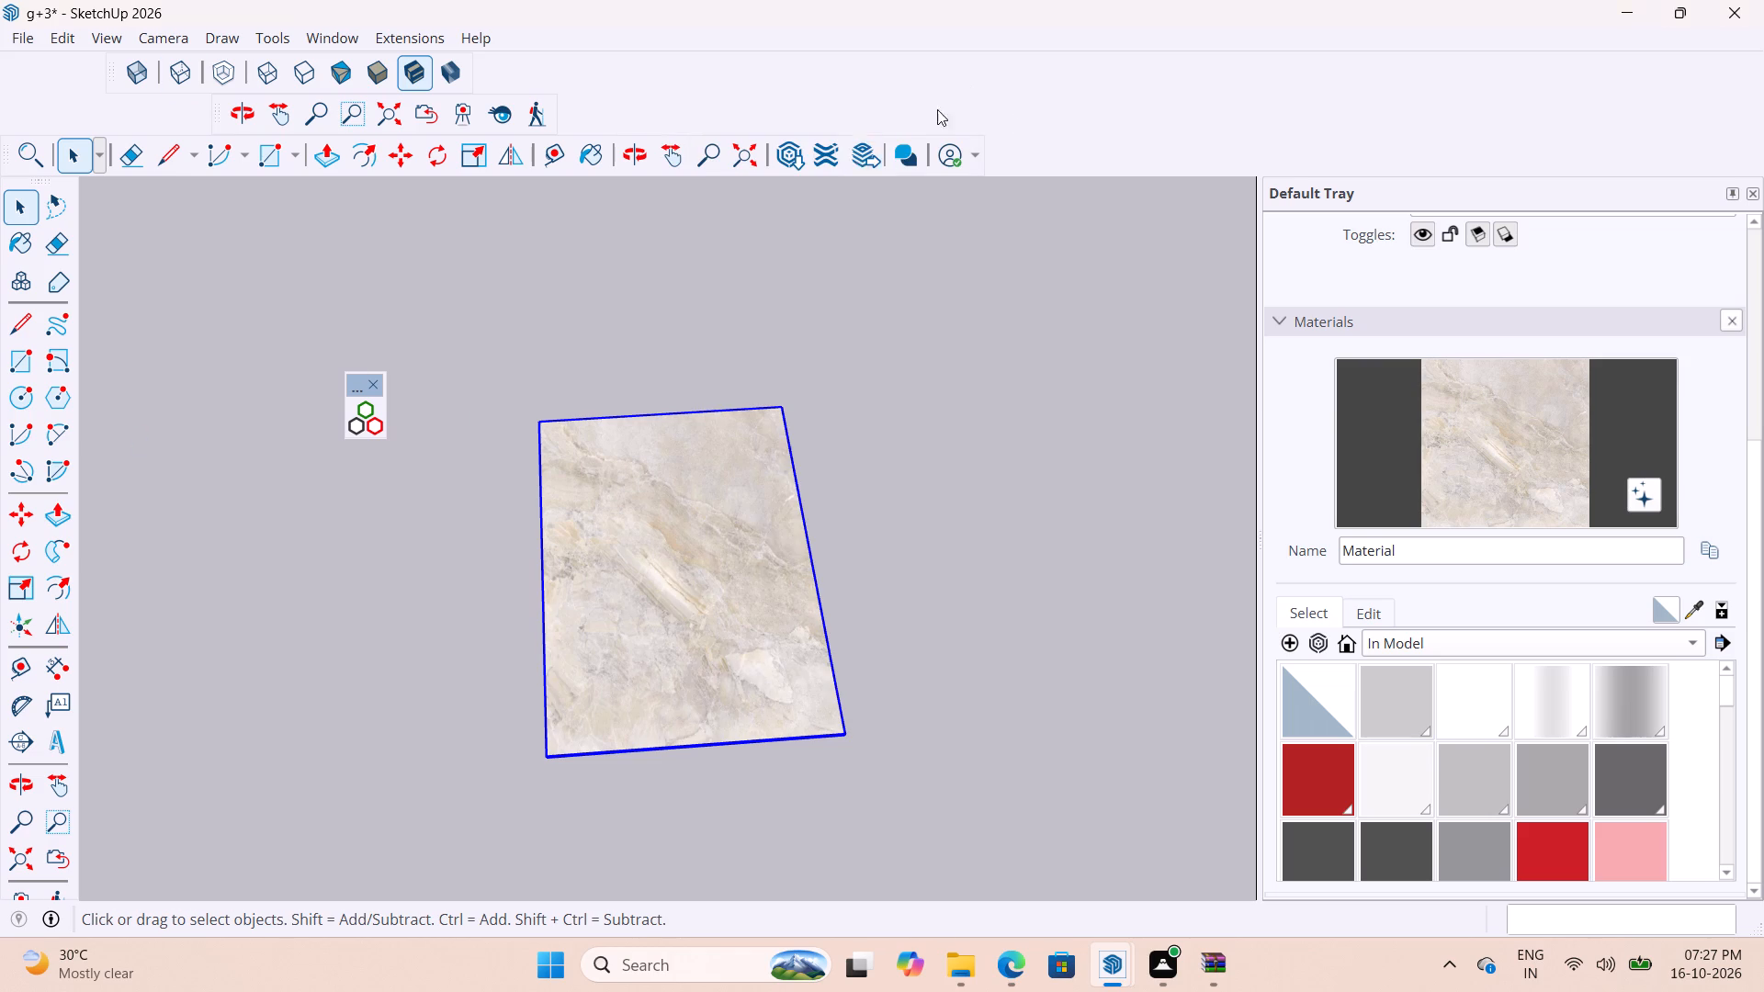
left_click(367, 382)
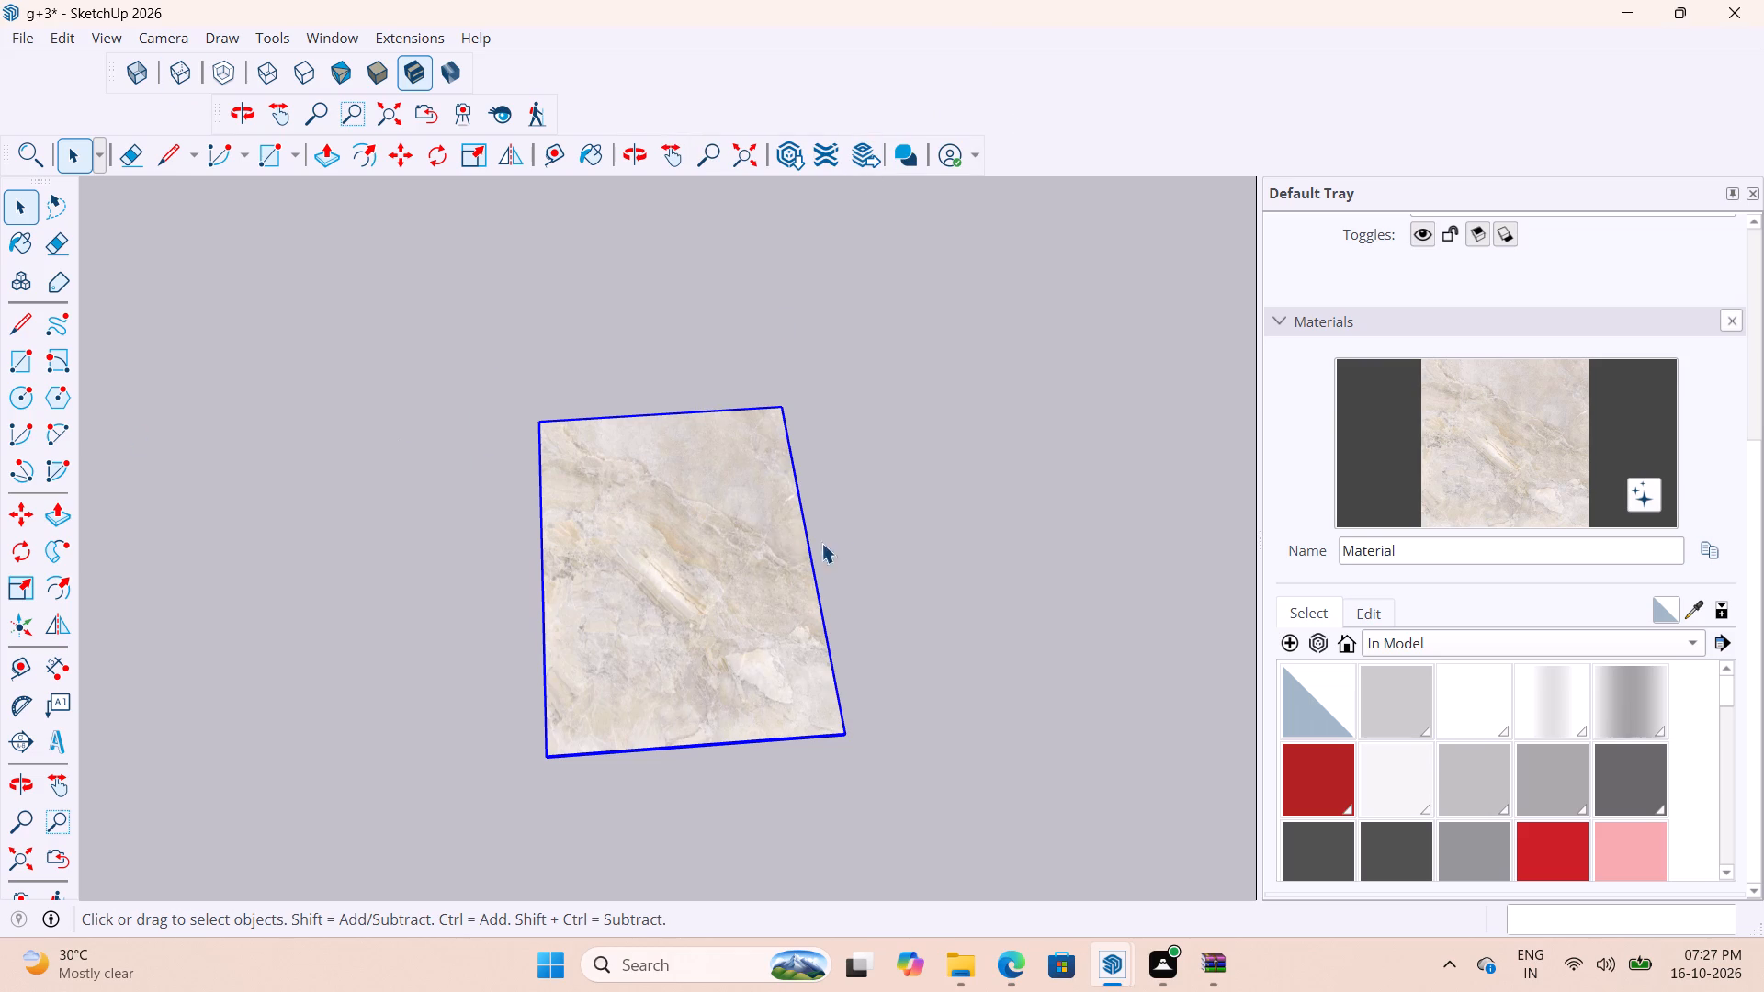
Delete the textured tile group at the origin, close the Default Tray, and bring both house plans back into view.
scroll(786, 555, "down", 9)
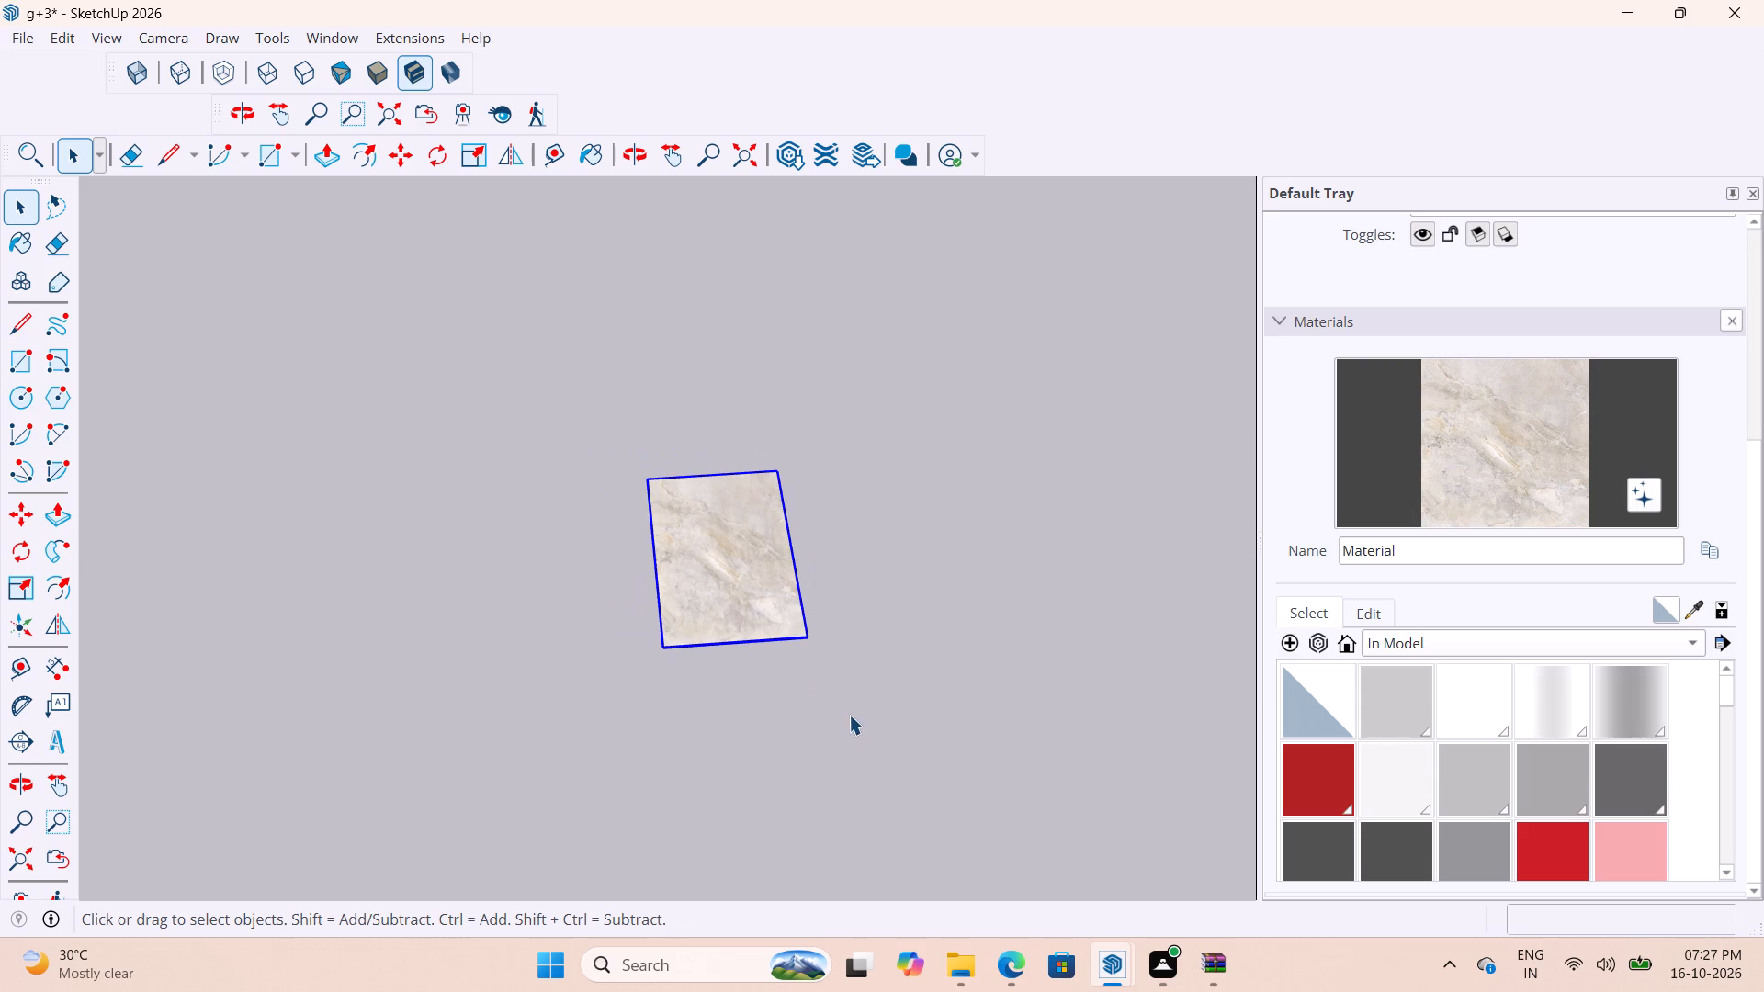
left_click_drag(838, 705, 636, 461)
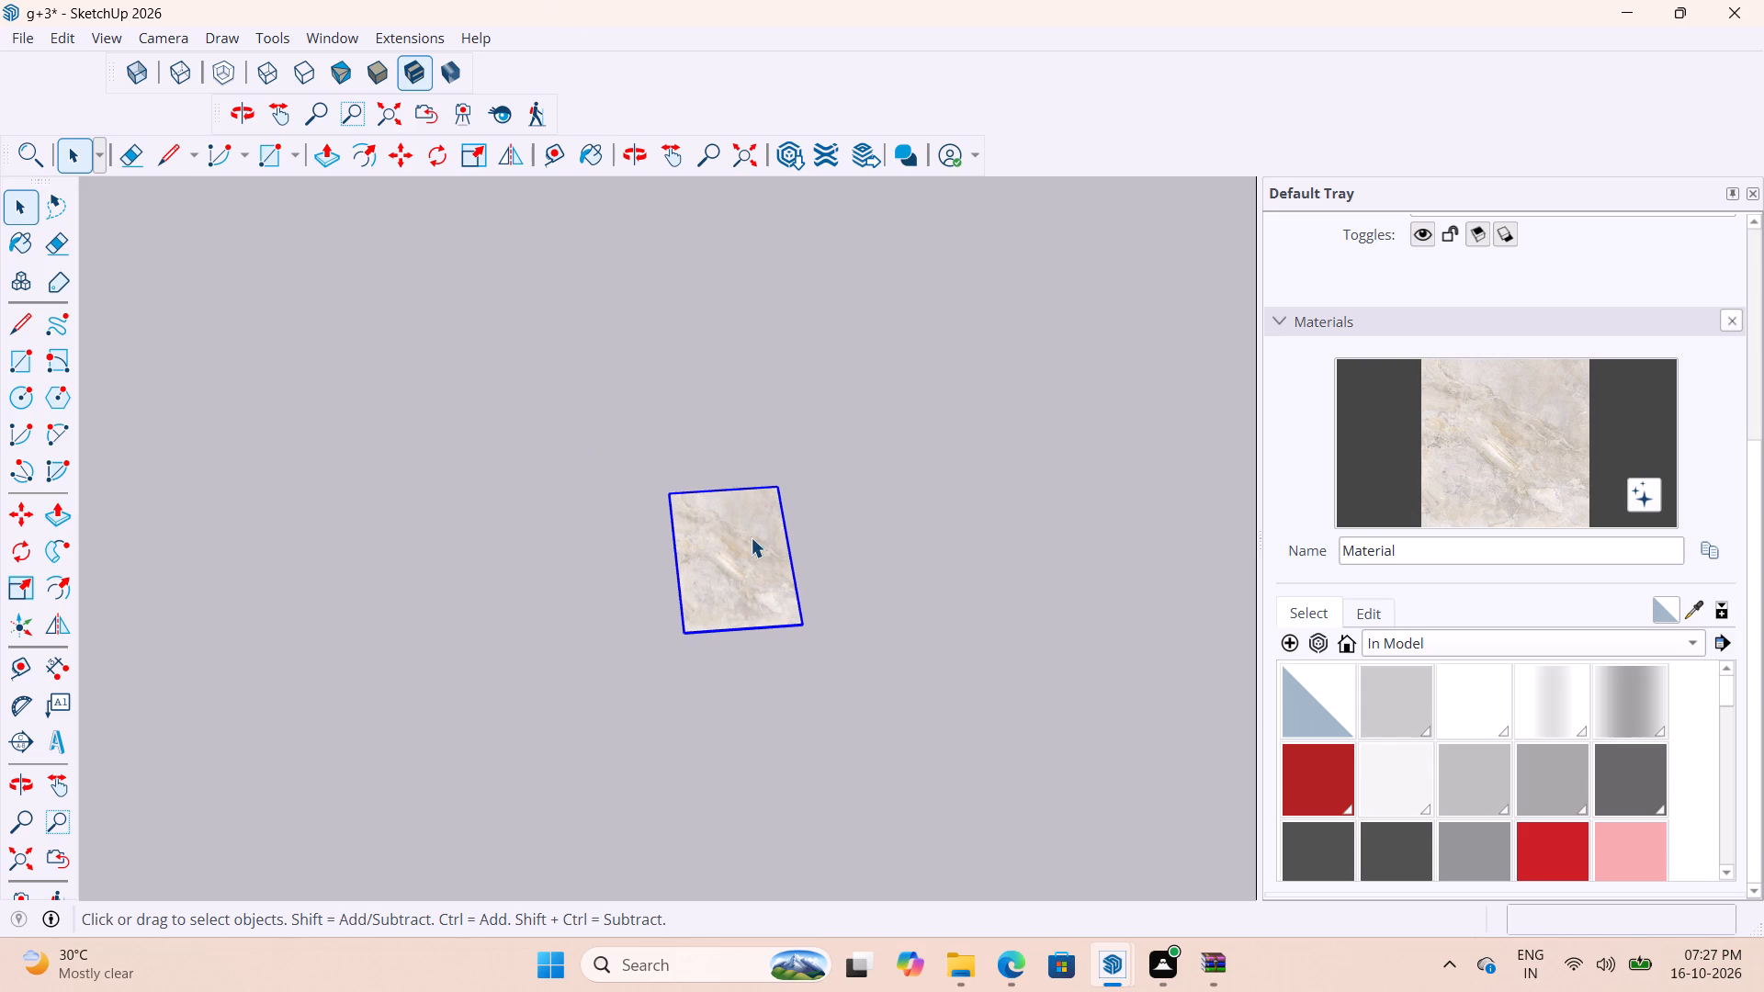
key("Delete")
scroll(958, 252, "down", 20)
scroll(958, 252, "down", 3)
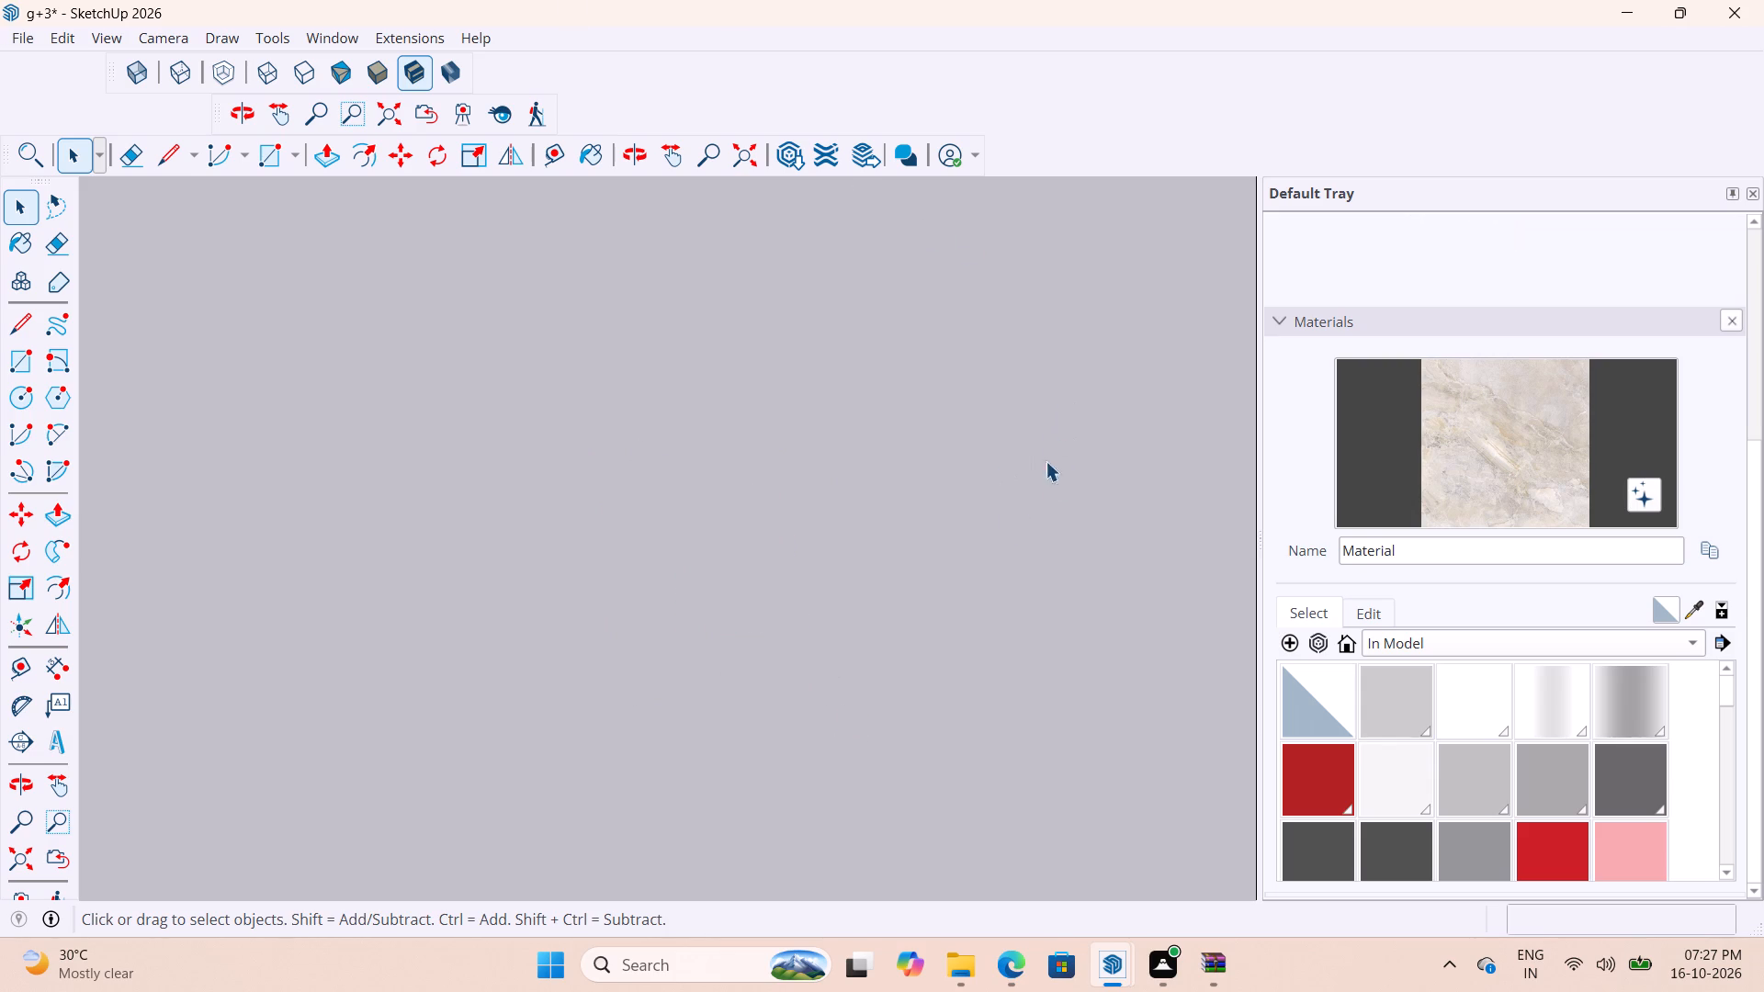
scroll(1046, 461, "down", 20)
scroll(1046, 461, "down", 20)
scroll(1046, 461, "down", 6)
scroll(1081, 375, "down", 7)
left_click(1752, 194)
scroll(1340, 414, "down", 8)
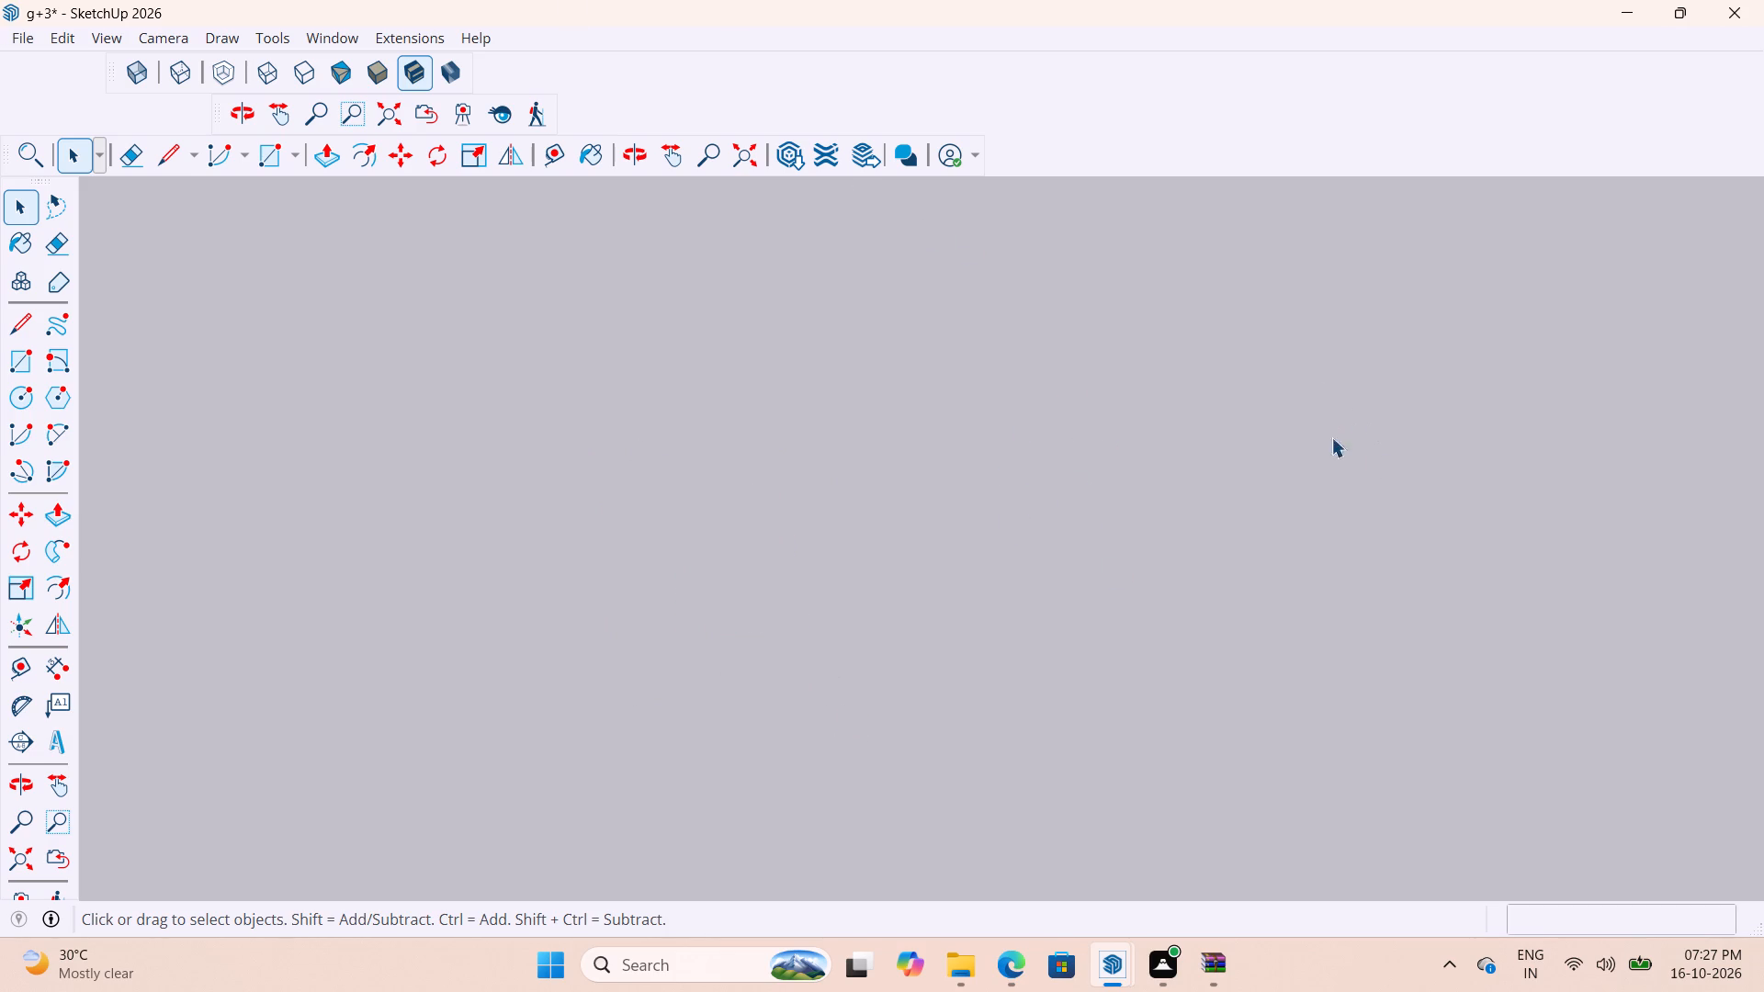
scroll(1331, 437, "down", 20)
scroll(1331, 437, "down", 20)
scroll(1331, 437, "down", 8)
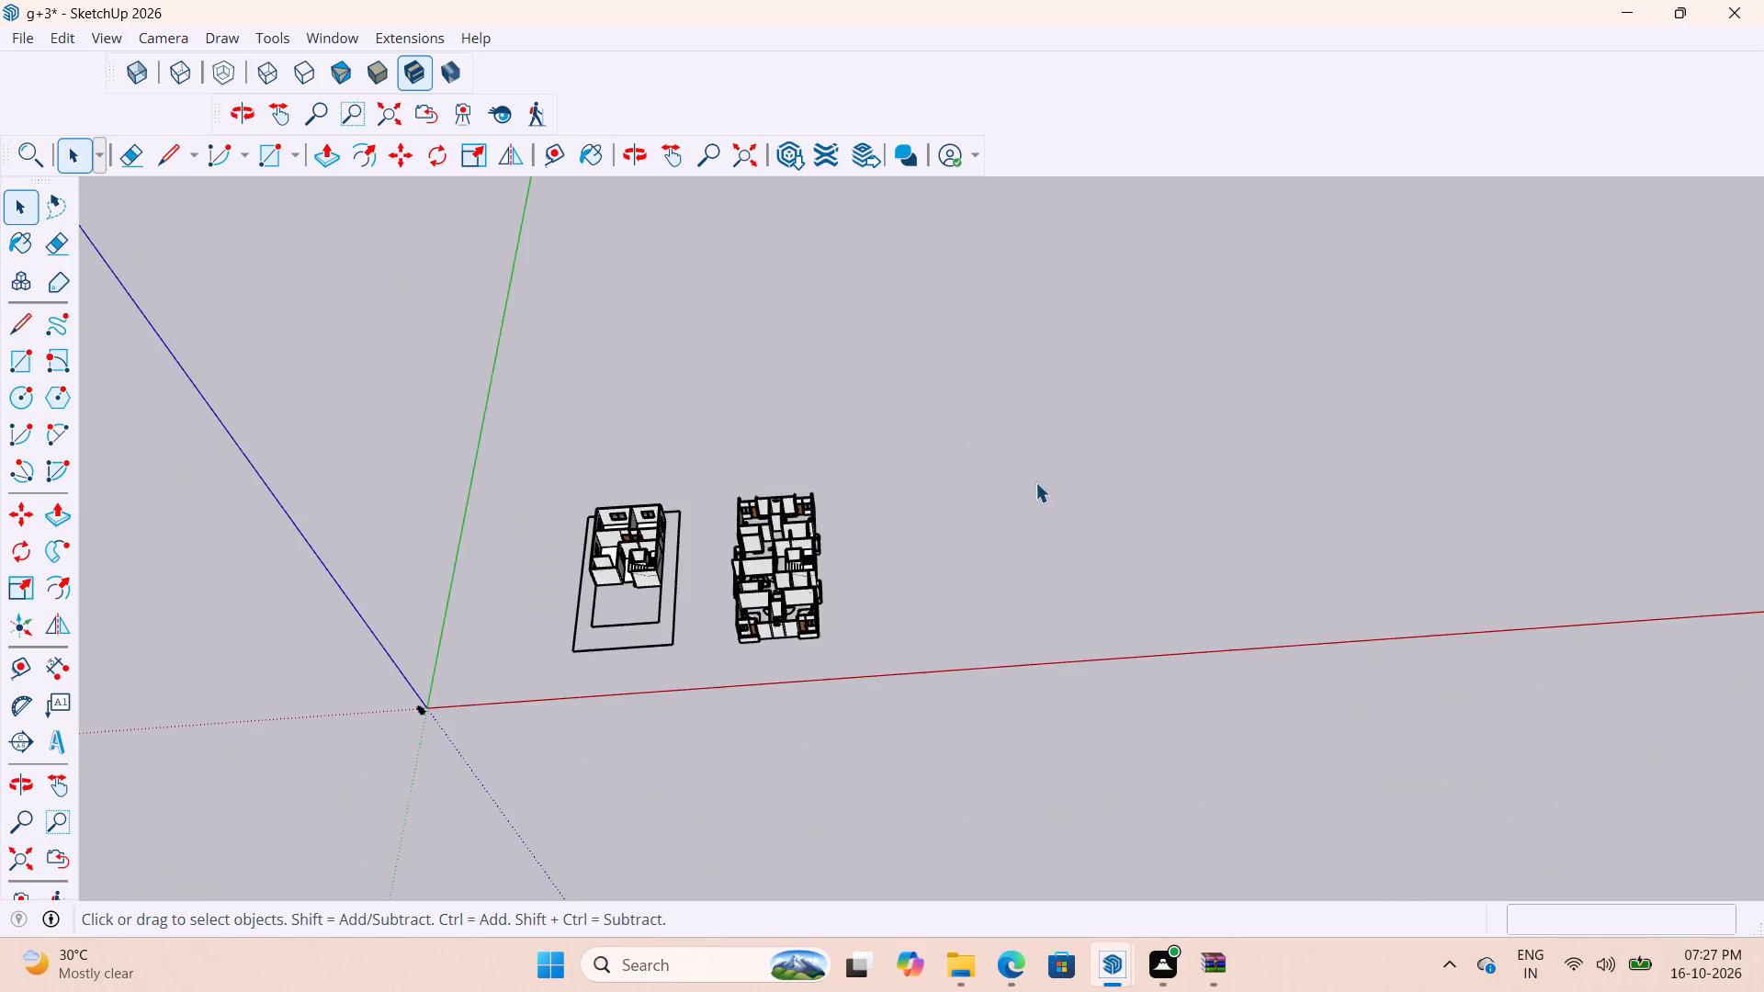
scroll(583, 542, "up", 4)
Switch to Microsoft Edge, close the glossy tile image and search pages, and search the web for "tile plugin sketchup".
left_click(1014, 957)
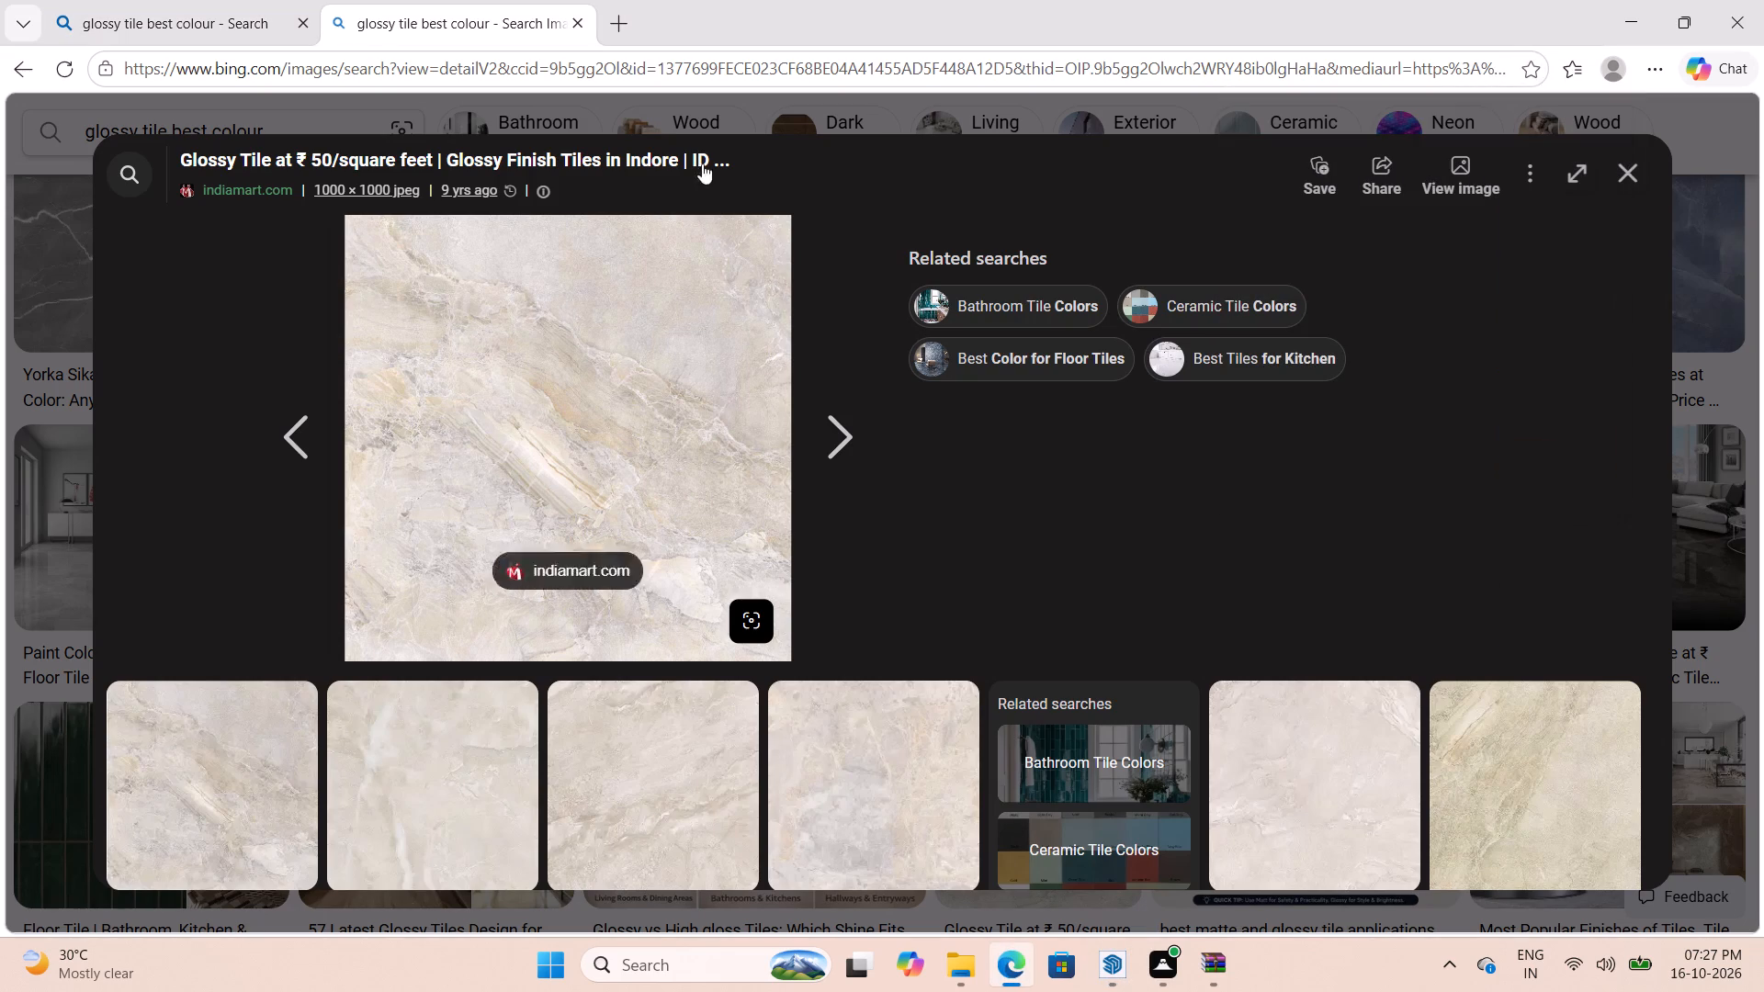
left_click(570, 25)
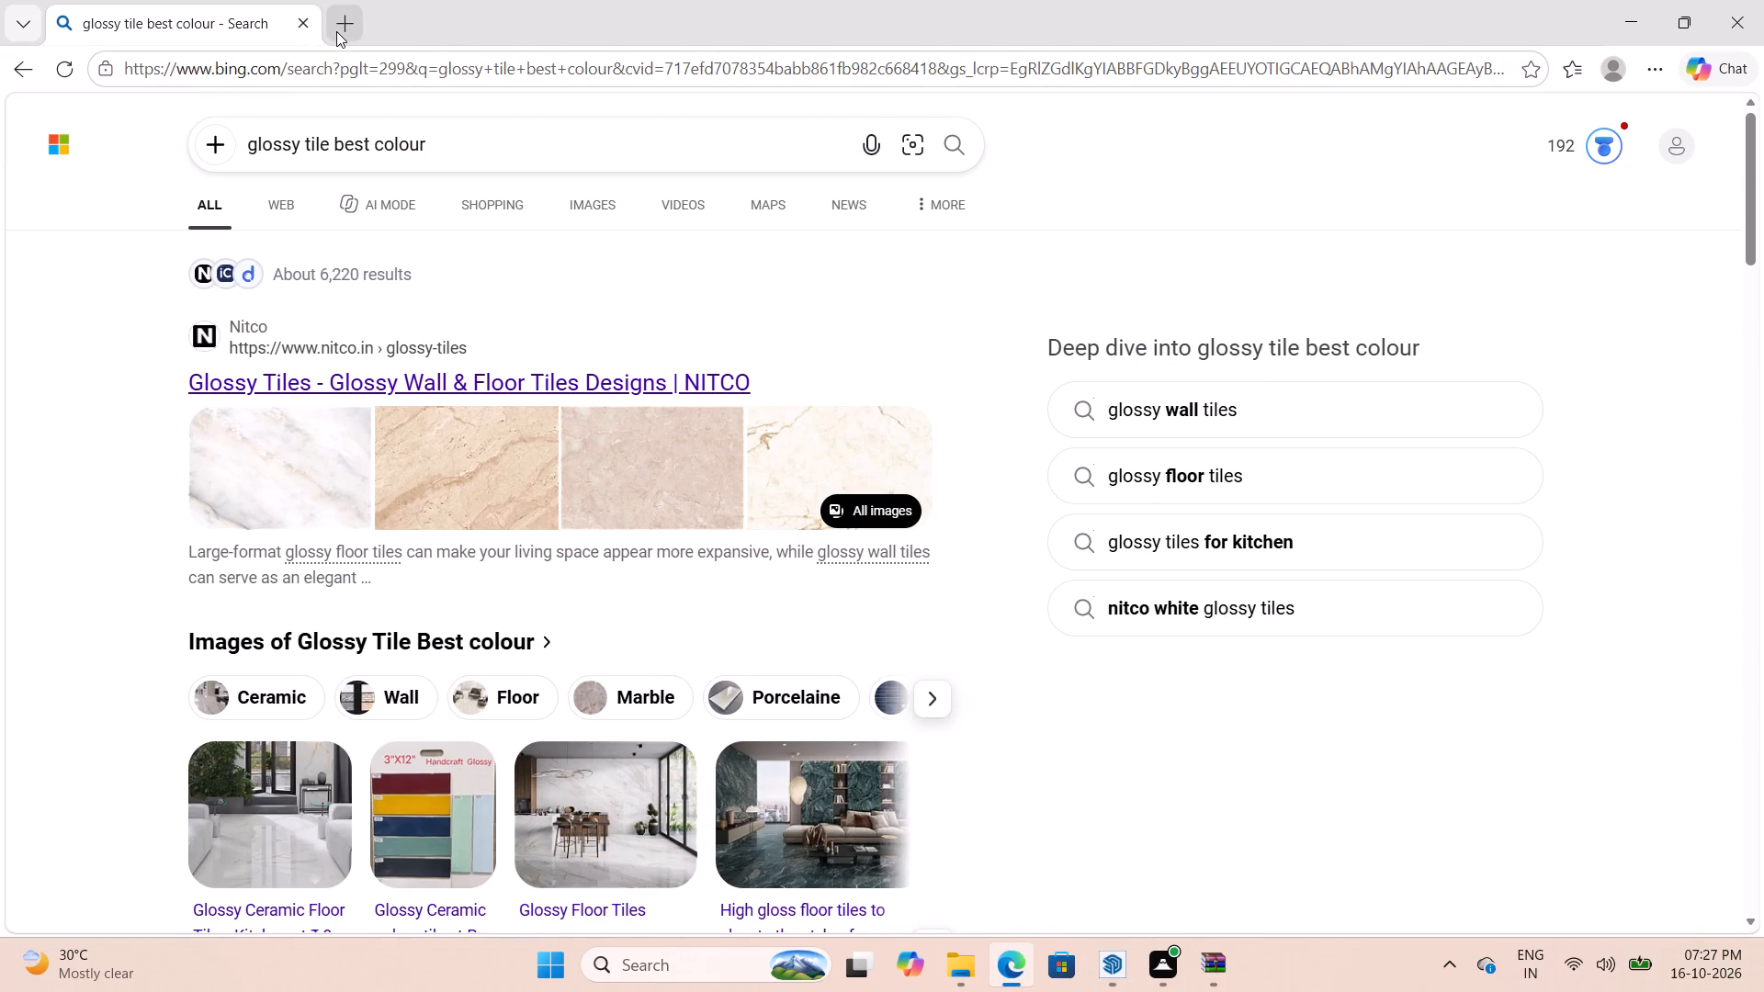
left_click(336, 31)
left_click(307, 28)
key("f")
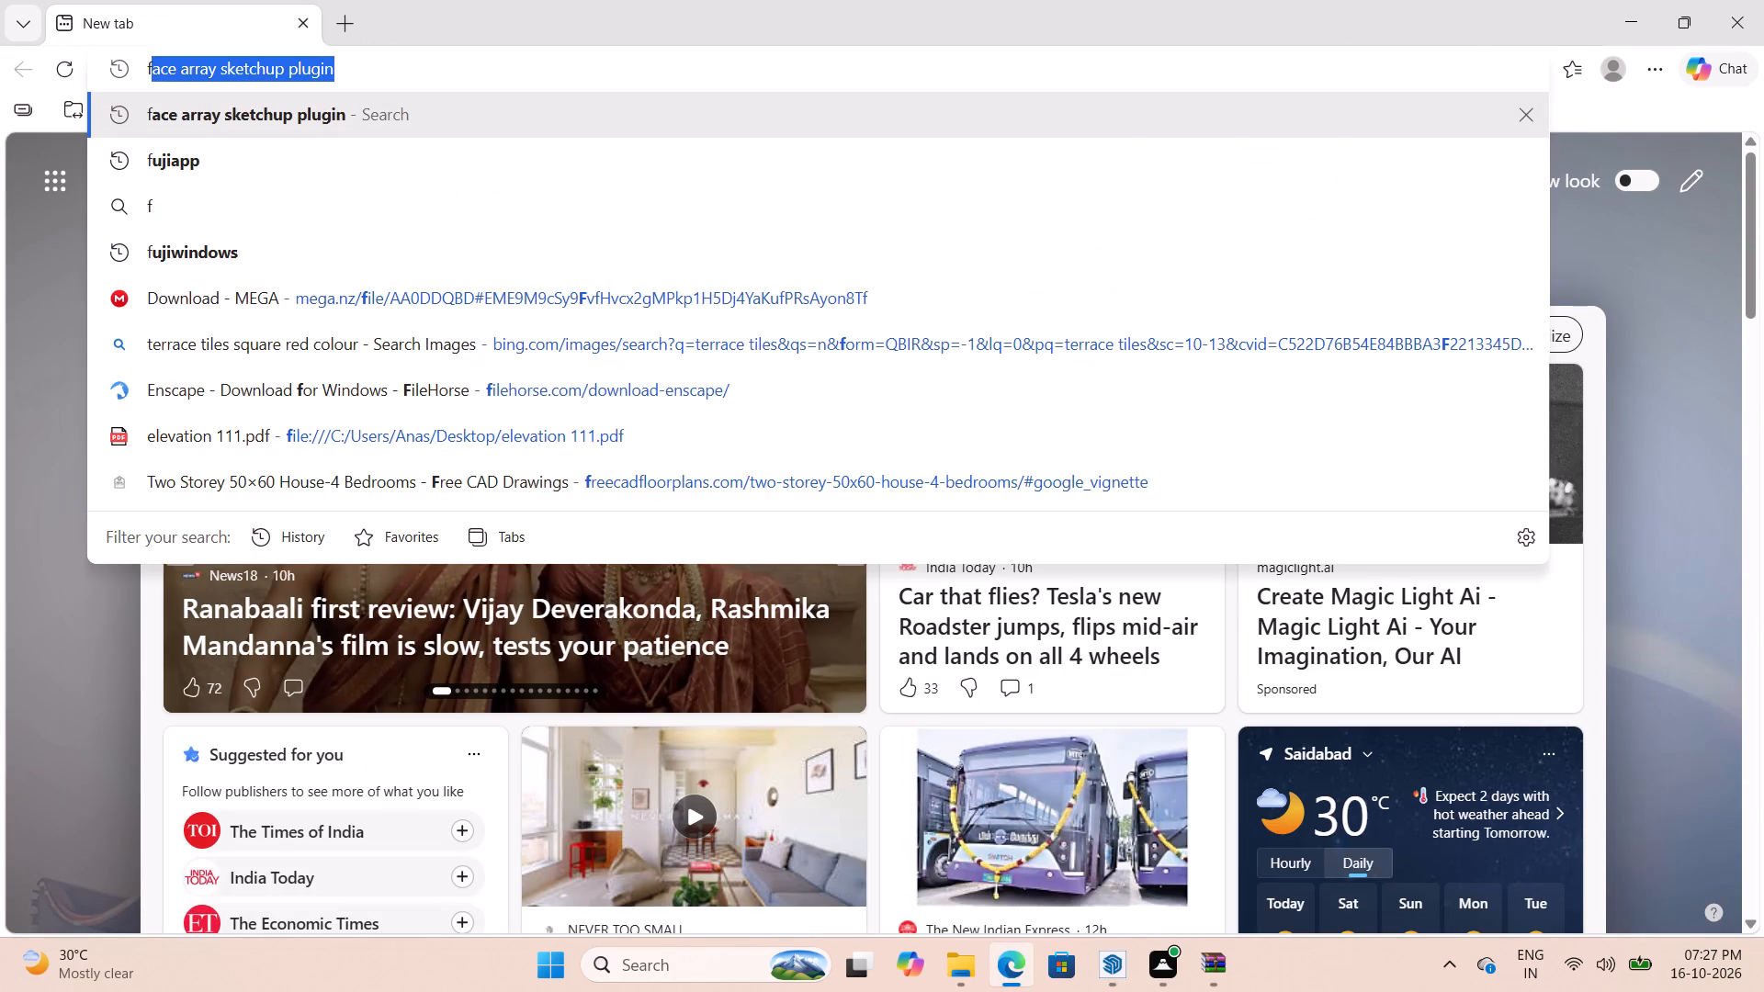
type("loo")
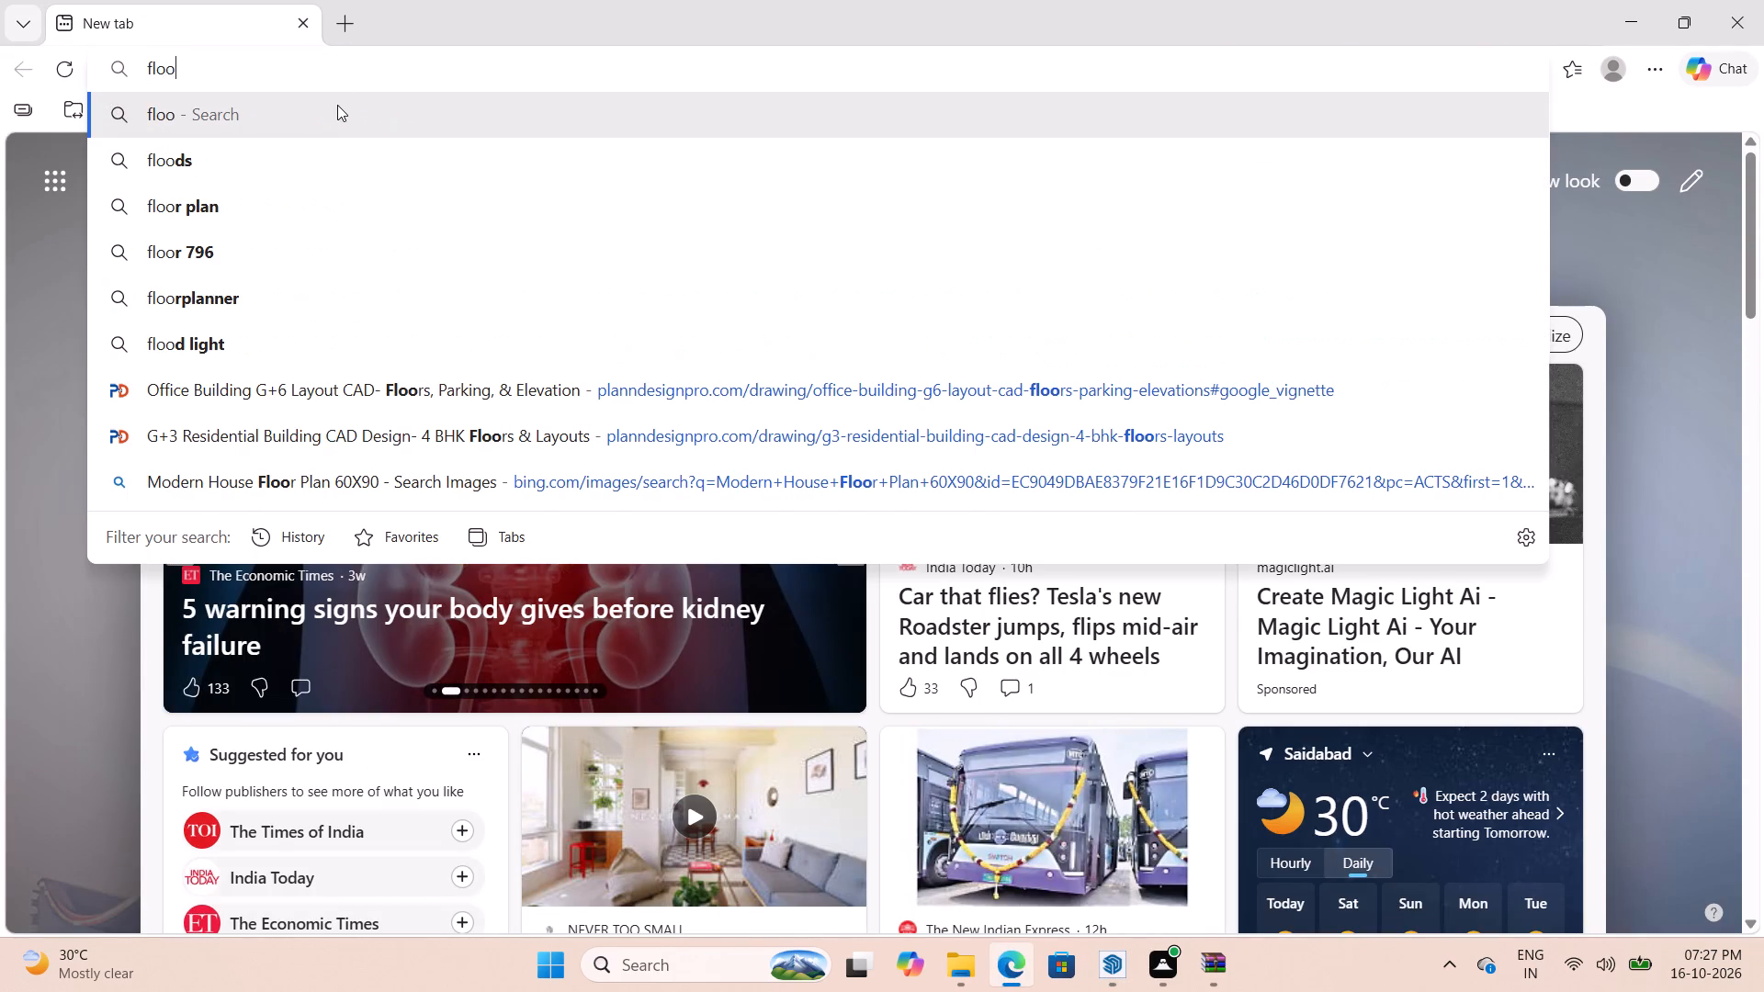
key("BackSpace")
key("BackSpace")
key("BackSpace")
key("BackSpace")
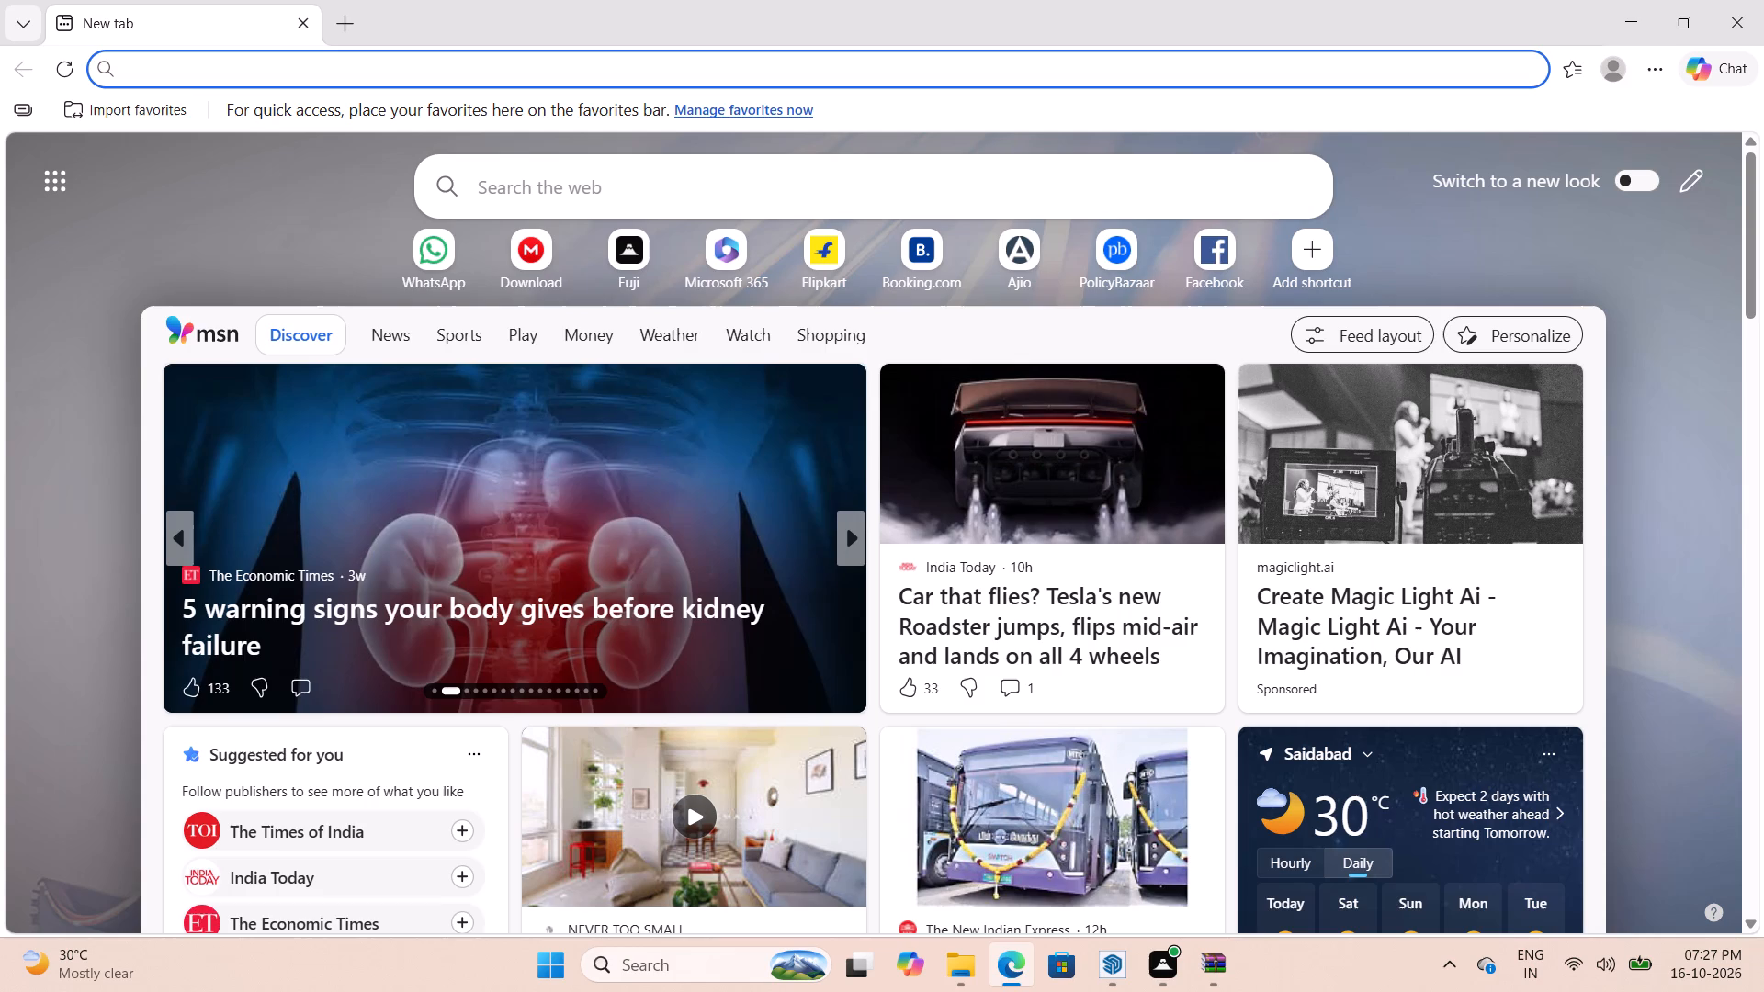
type("tile")
key("space")
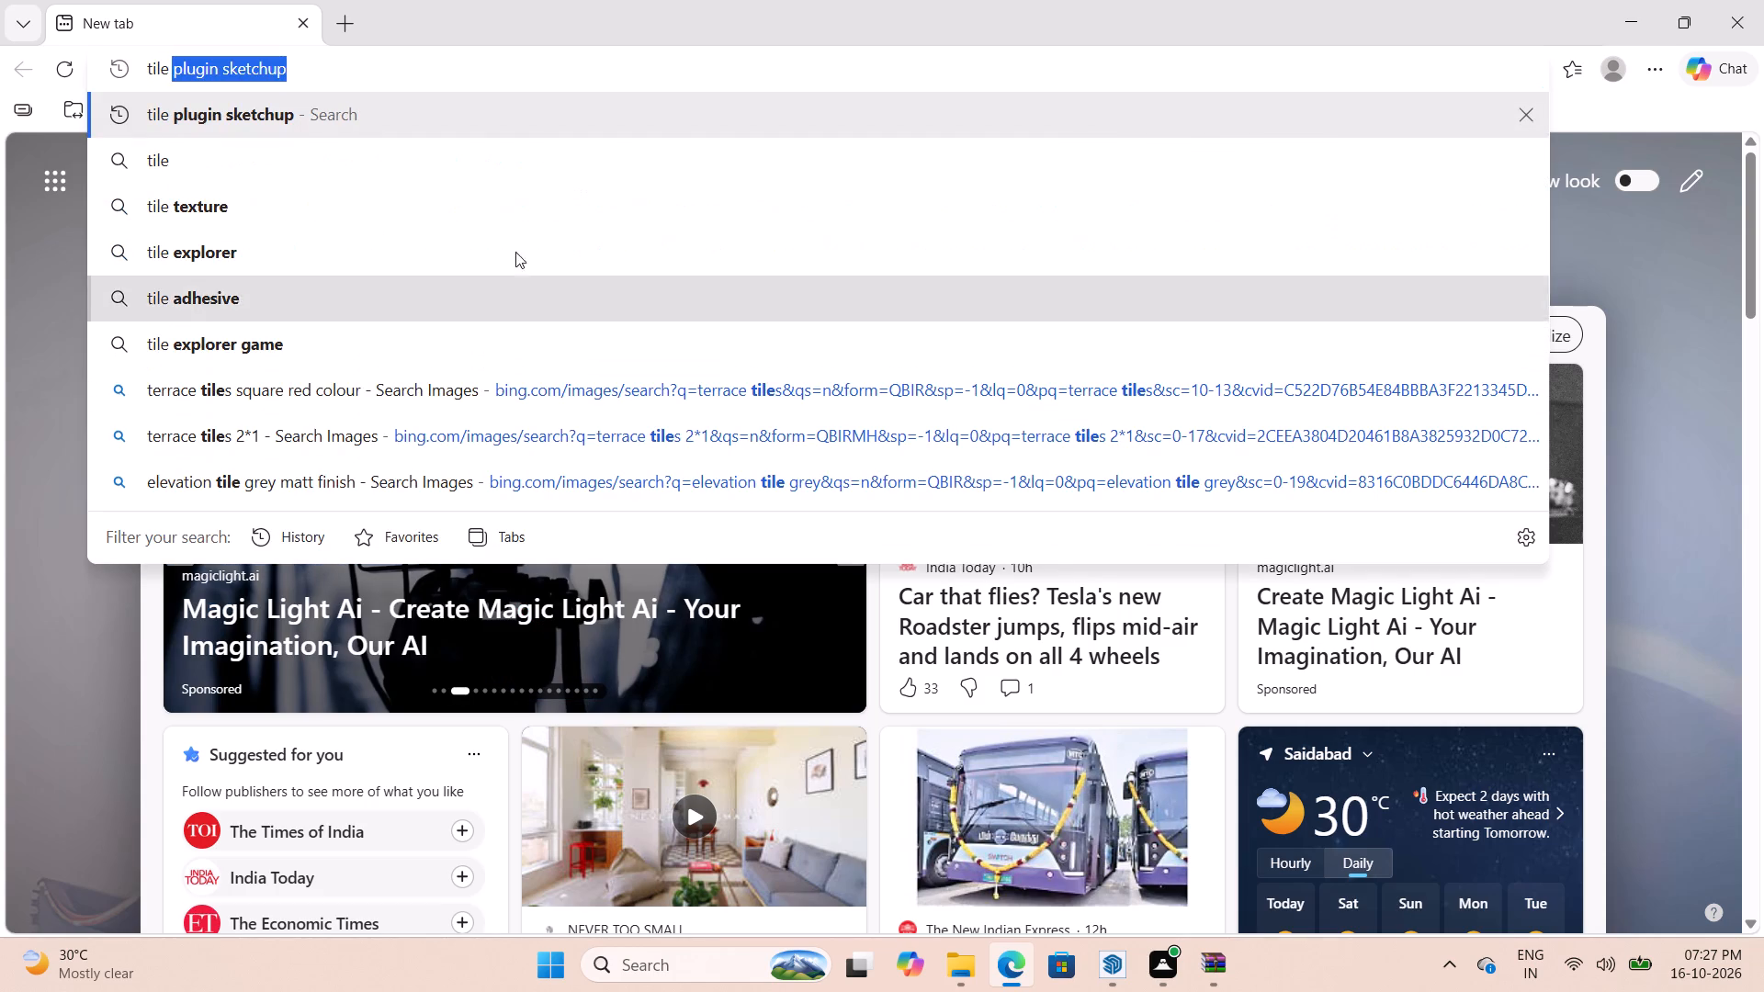
left_click(526, 114)
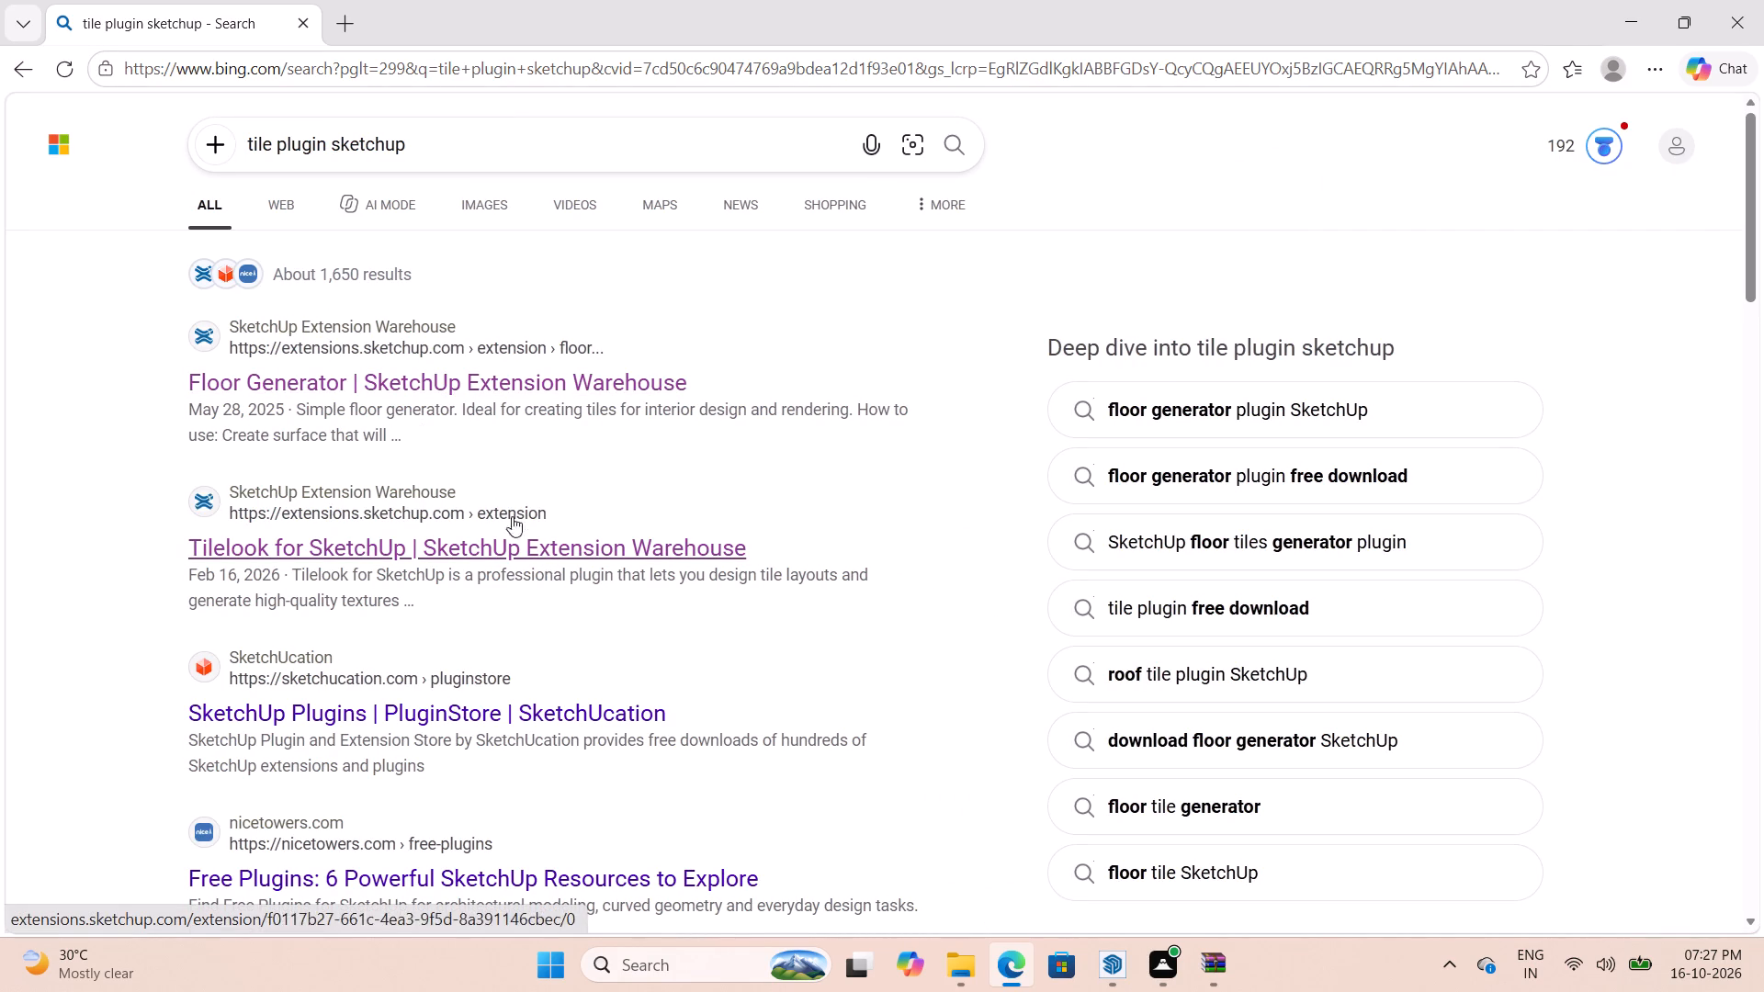
Open the Floor Generator page on the SketchUp Extension Warehouse and download the extension.
left_click(503, 388)
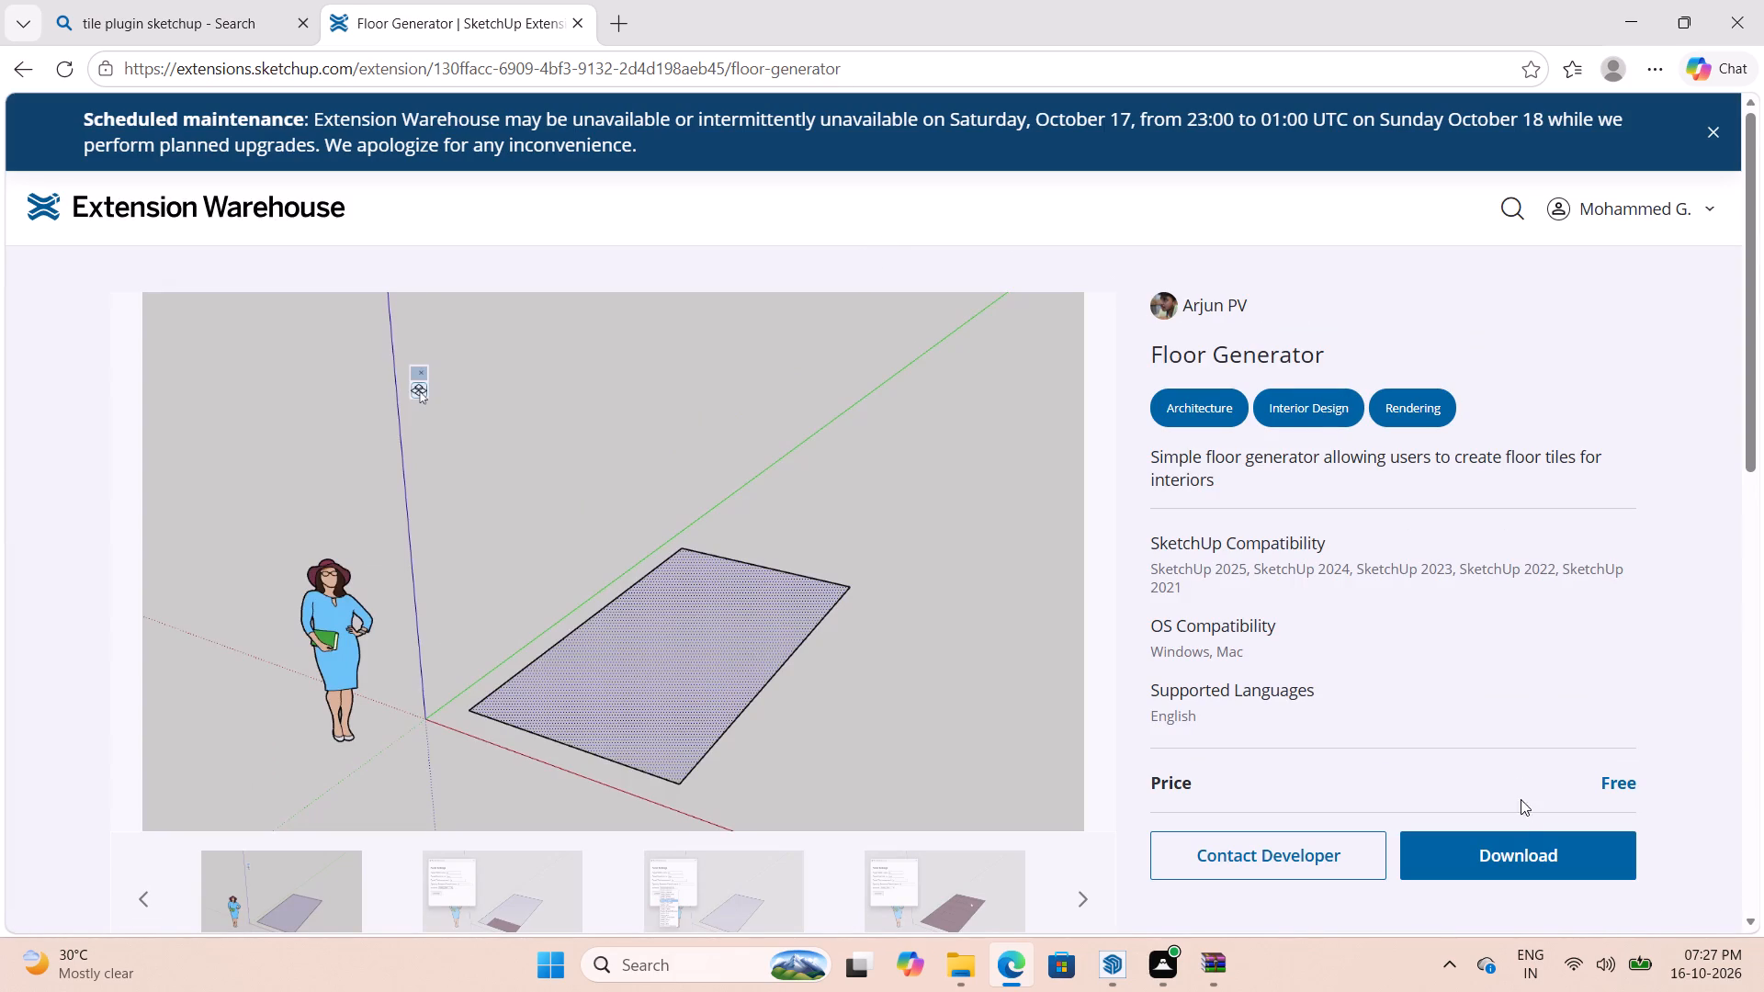
left_click(1527, 848)
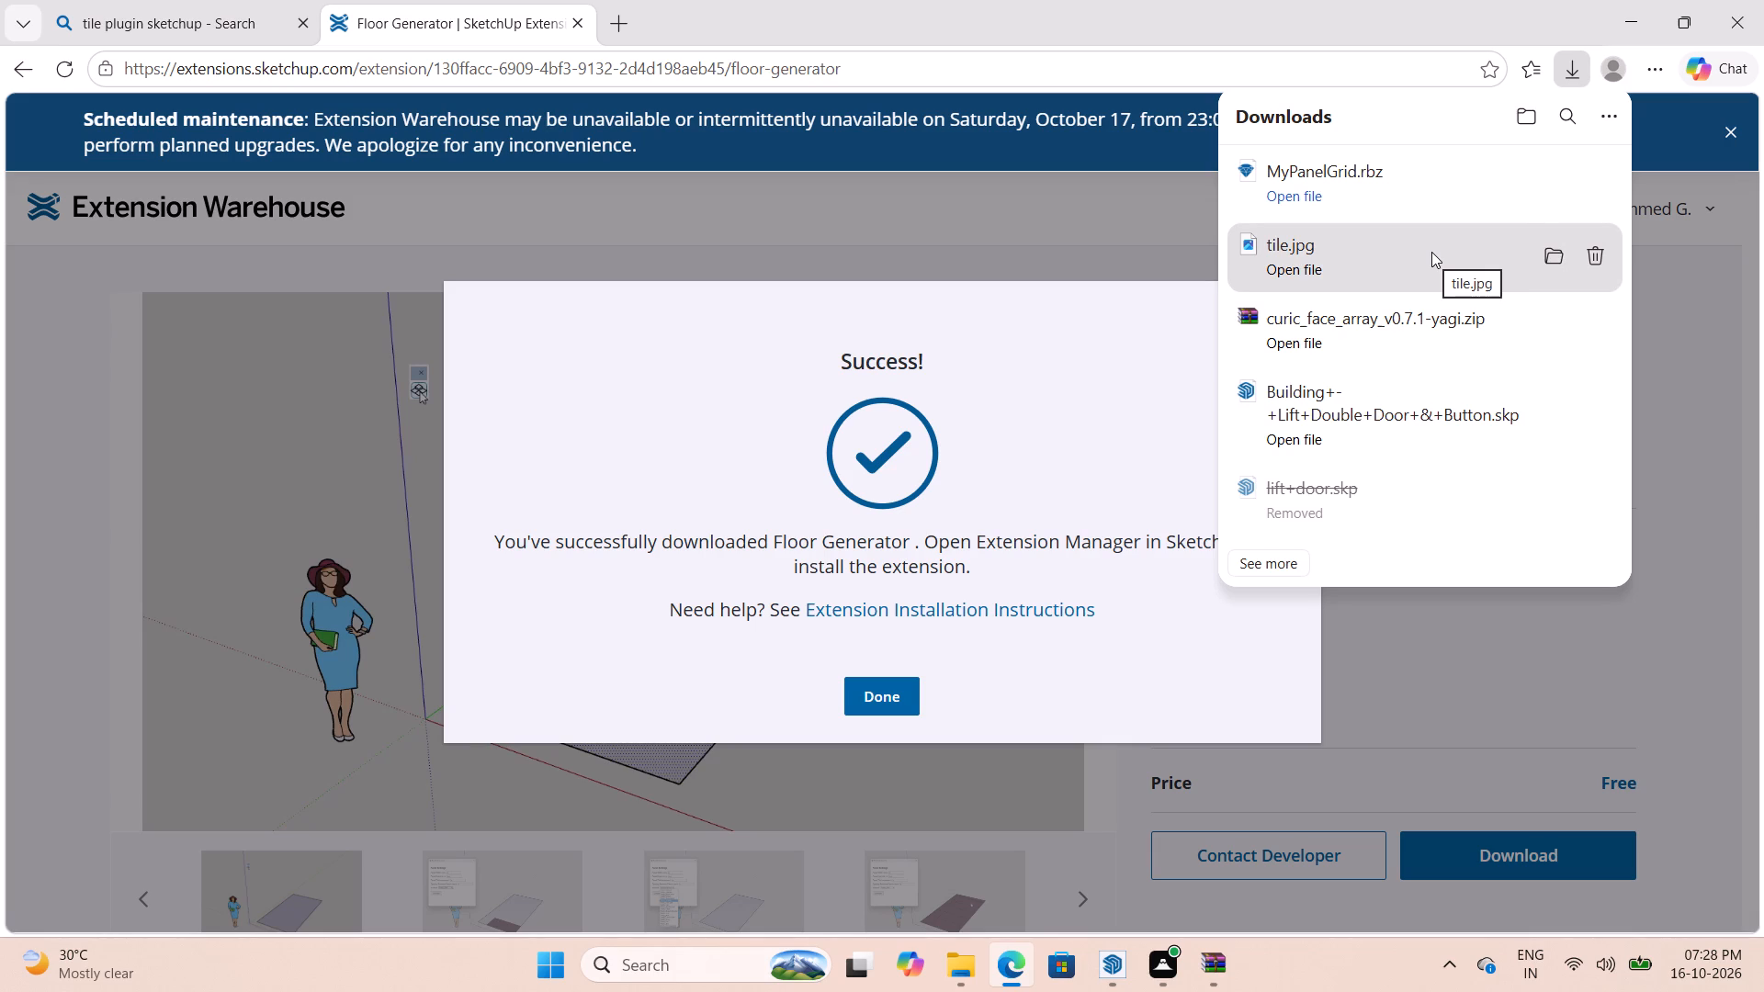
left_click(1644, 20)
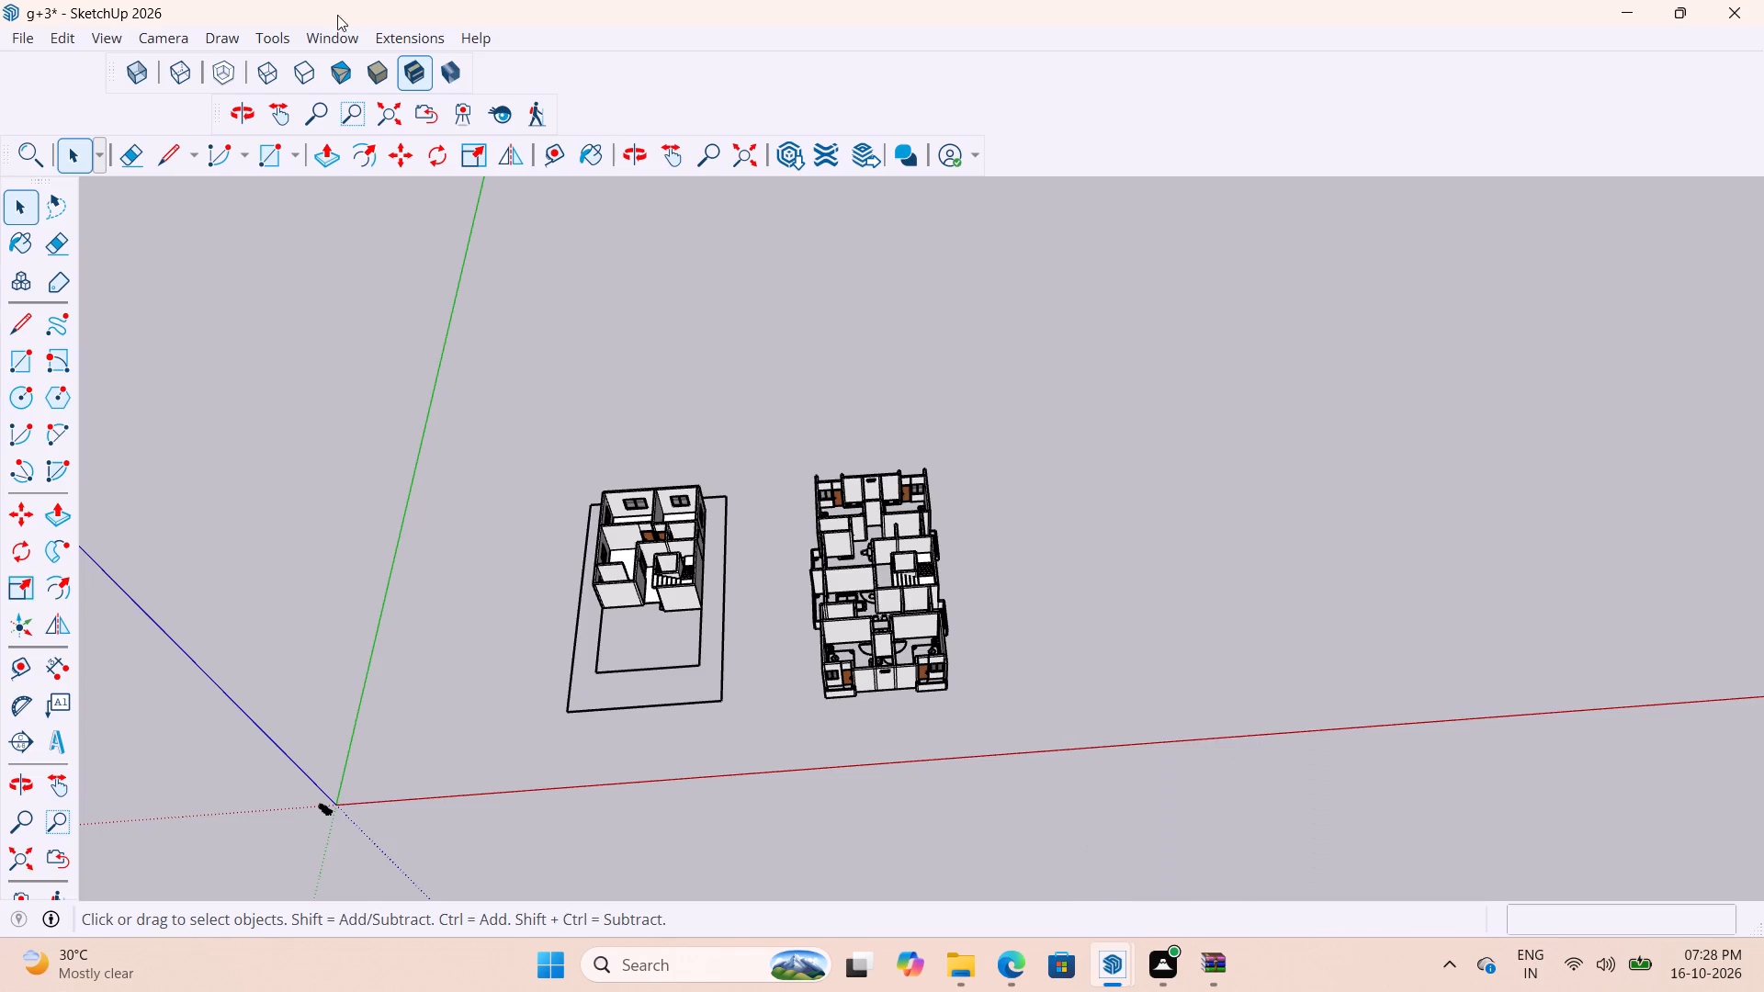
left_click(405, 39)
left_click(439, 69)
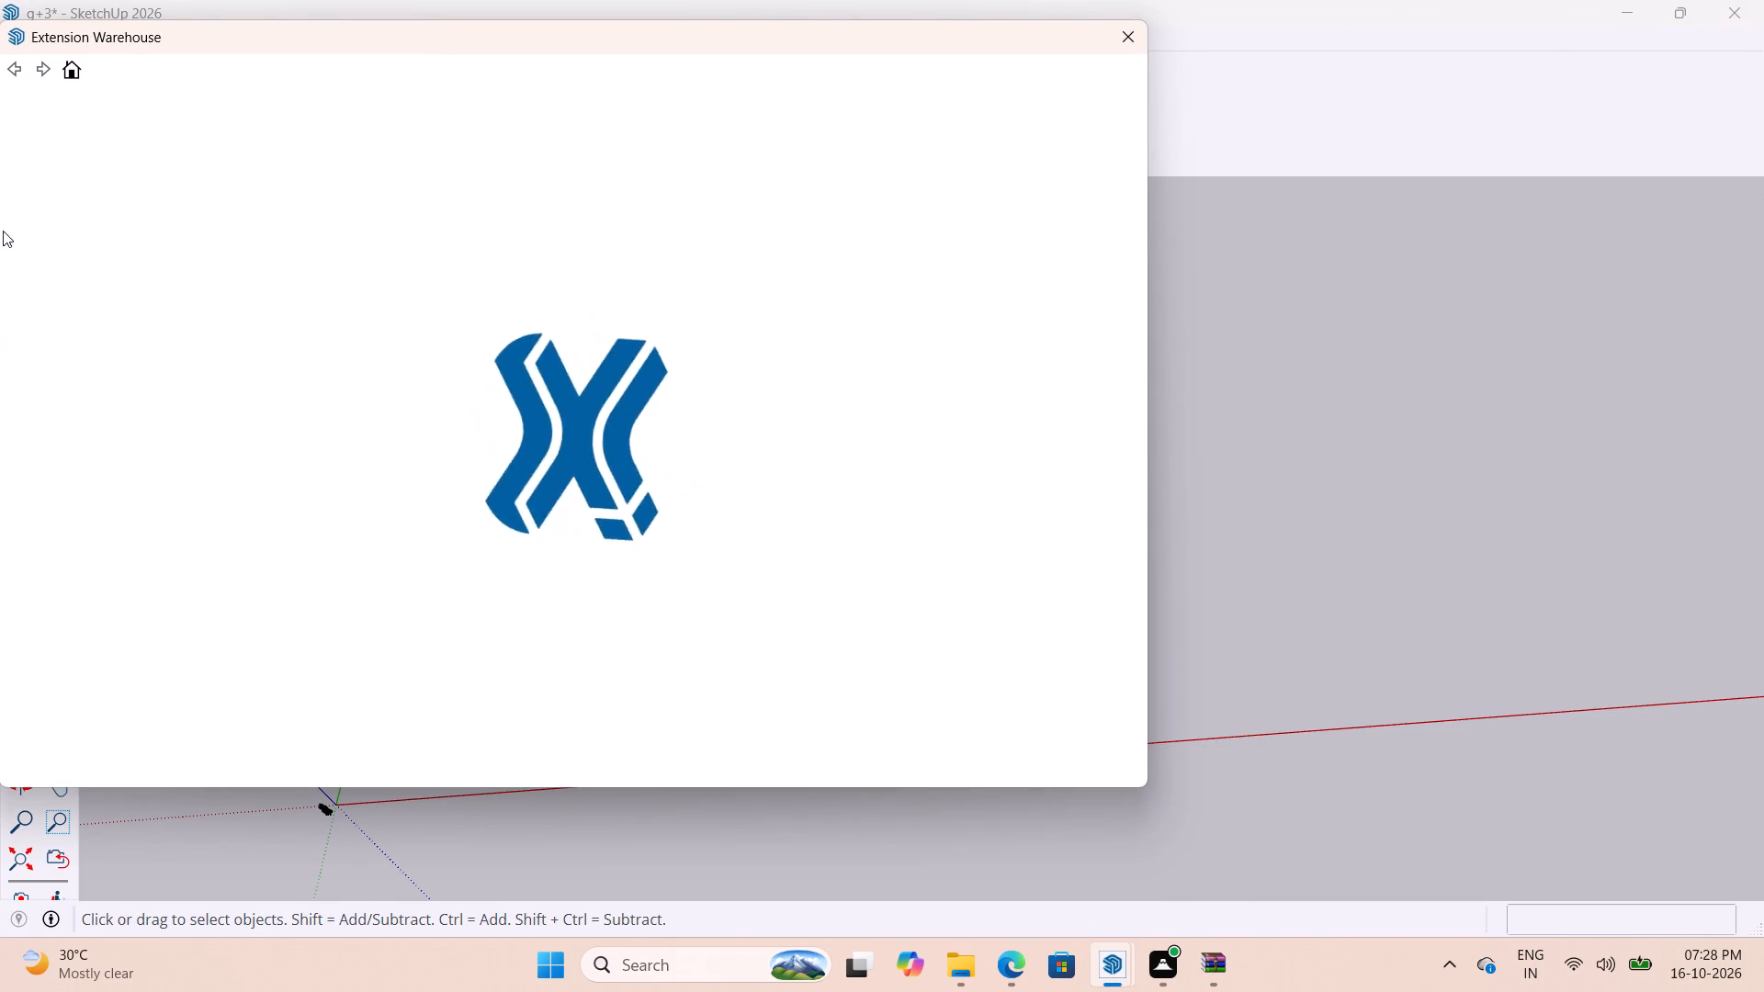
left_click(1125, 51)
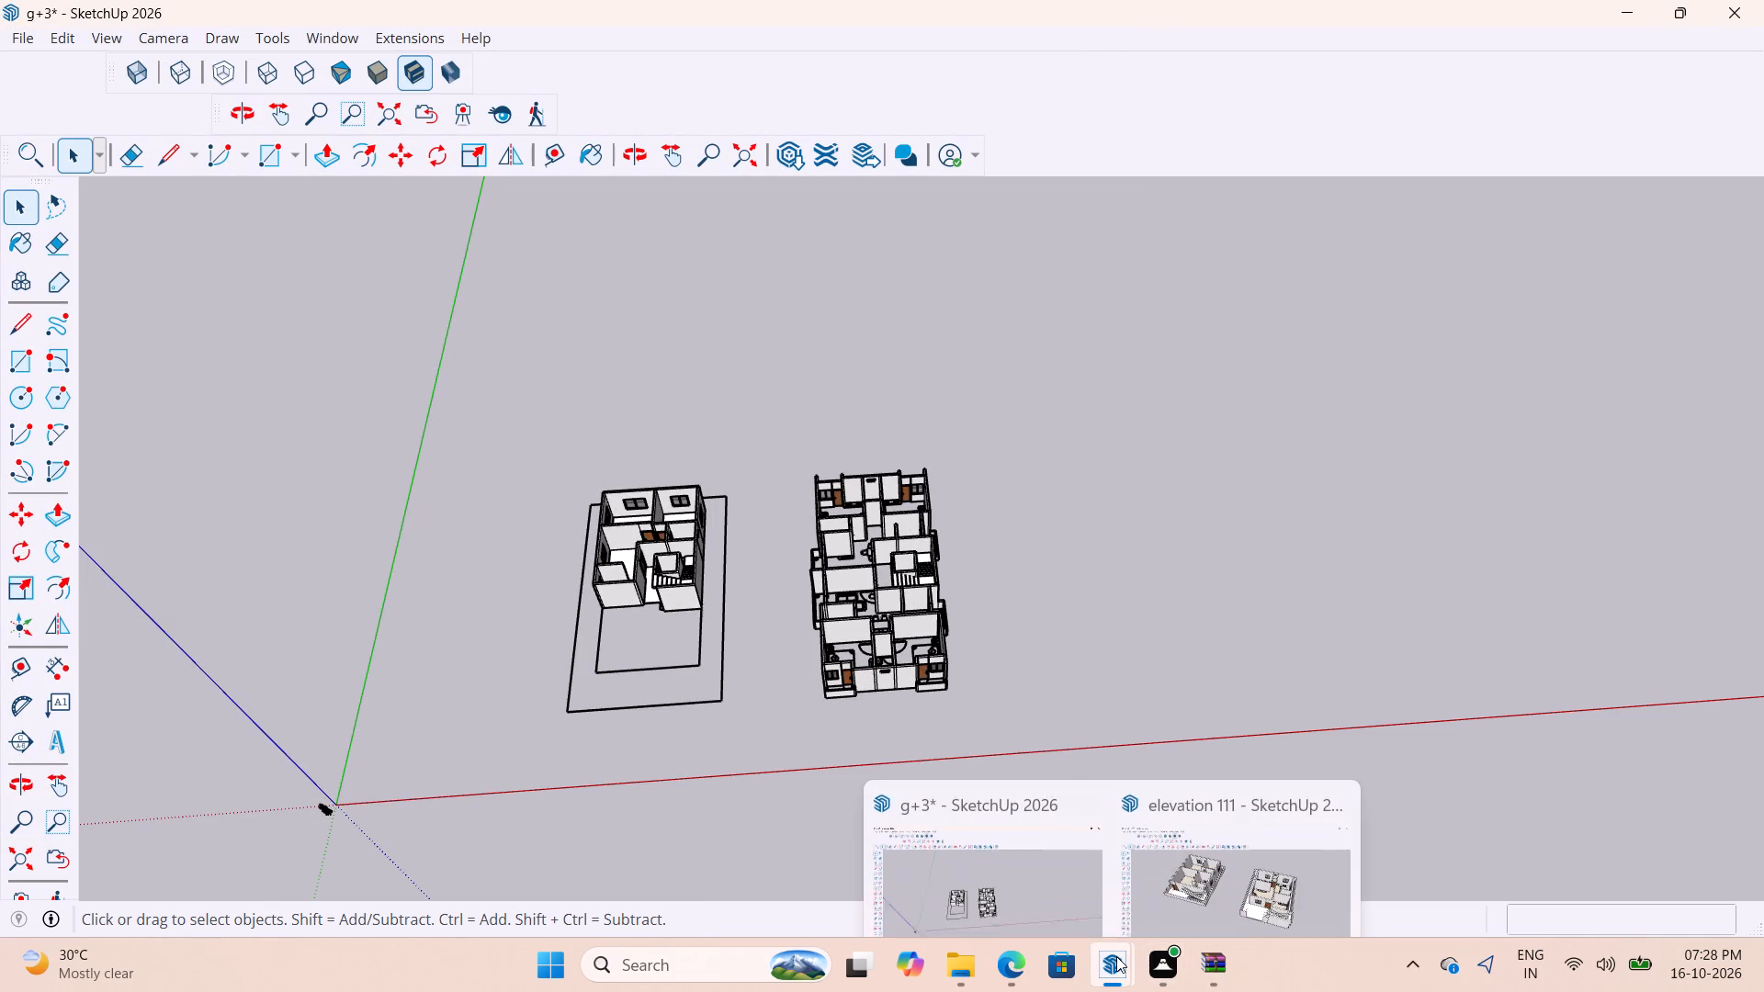
Return to the "tile plugin sketchup" results in Microsoft Edge and look through the listed floor tile plugins.
left_click(1019, 967)
left_click(998, 948)
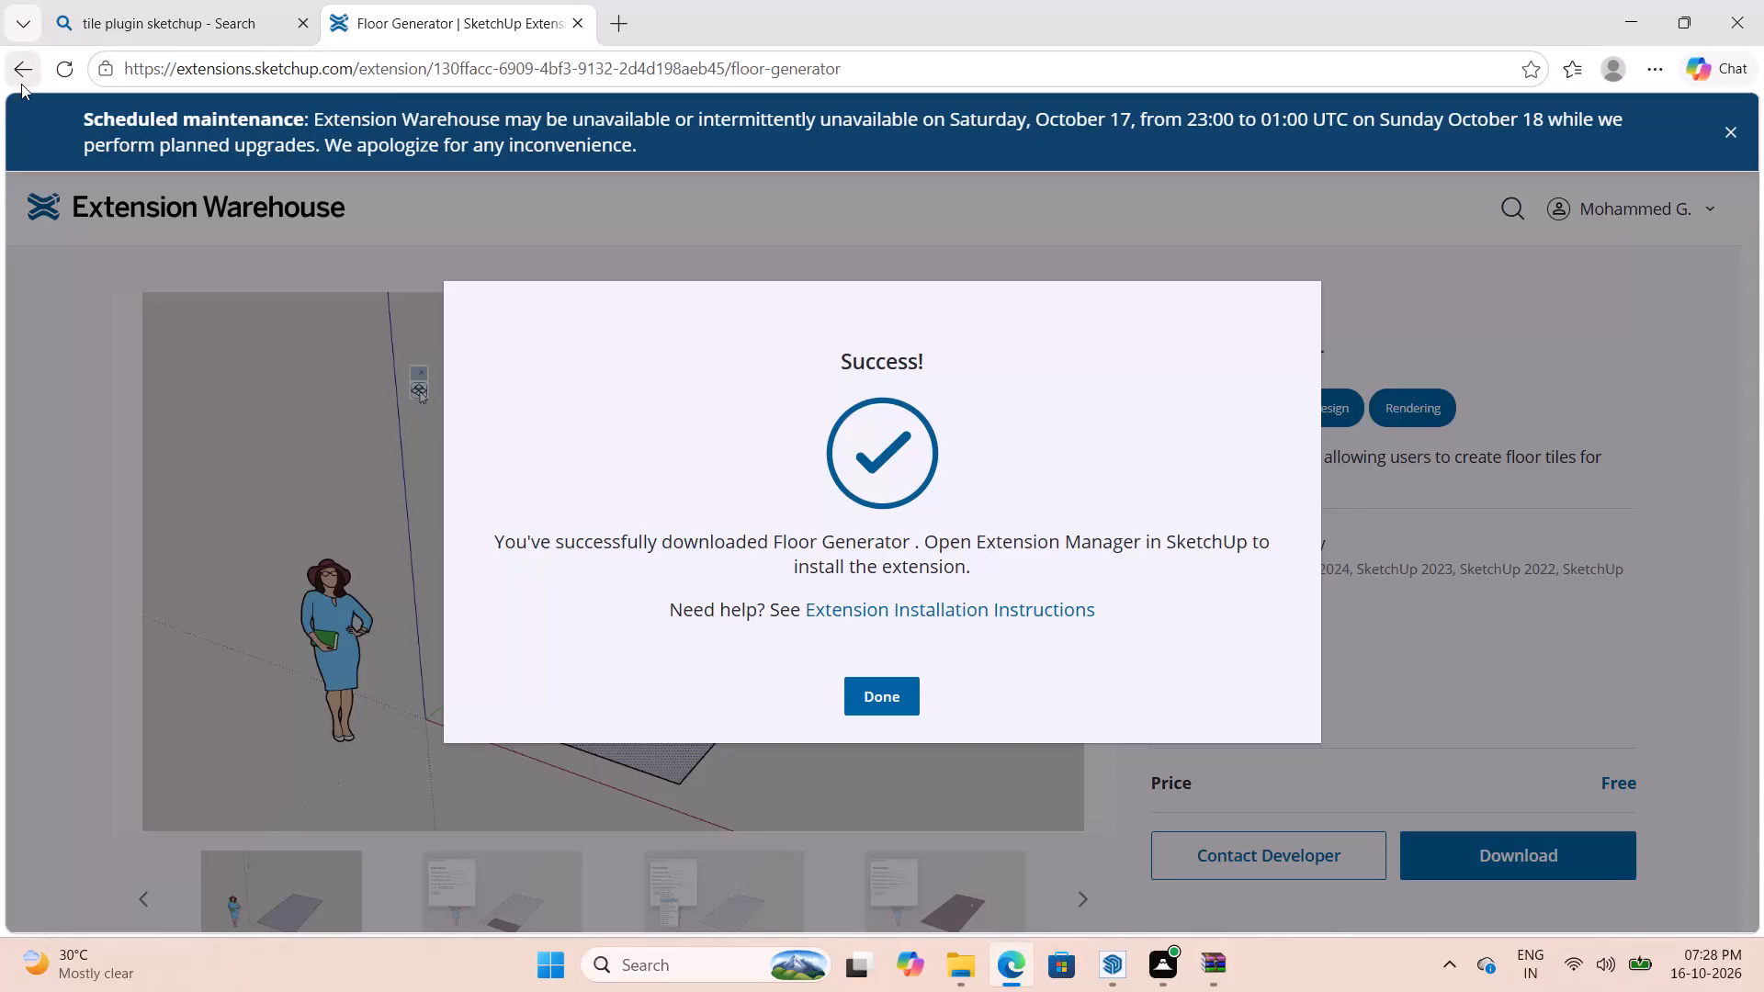
left_click(21, 84)
scroll(595, 445, "down", 10)
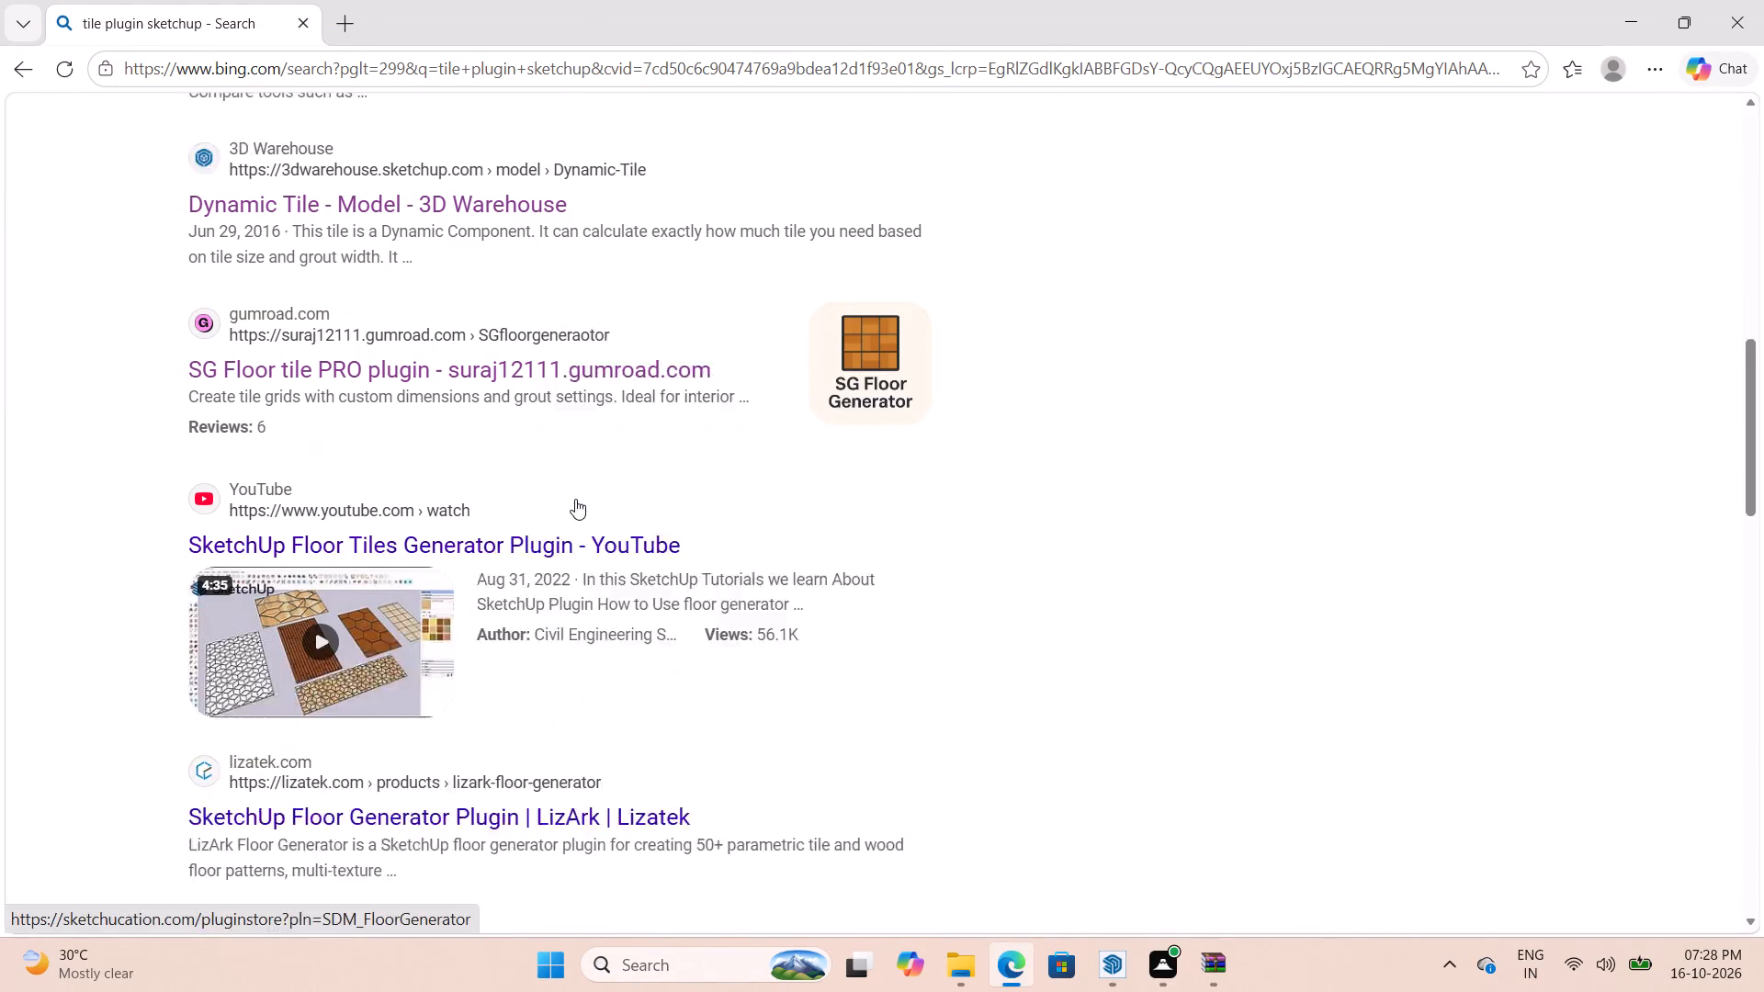
scroll(582, 480, "down", 4)
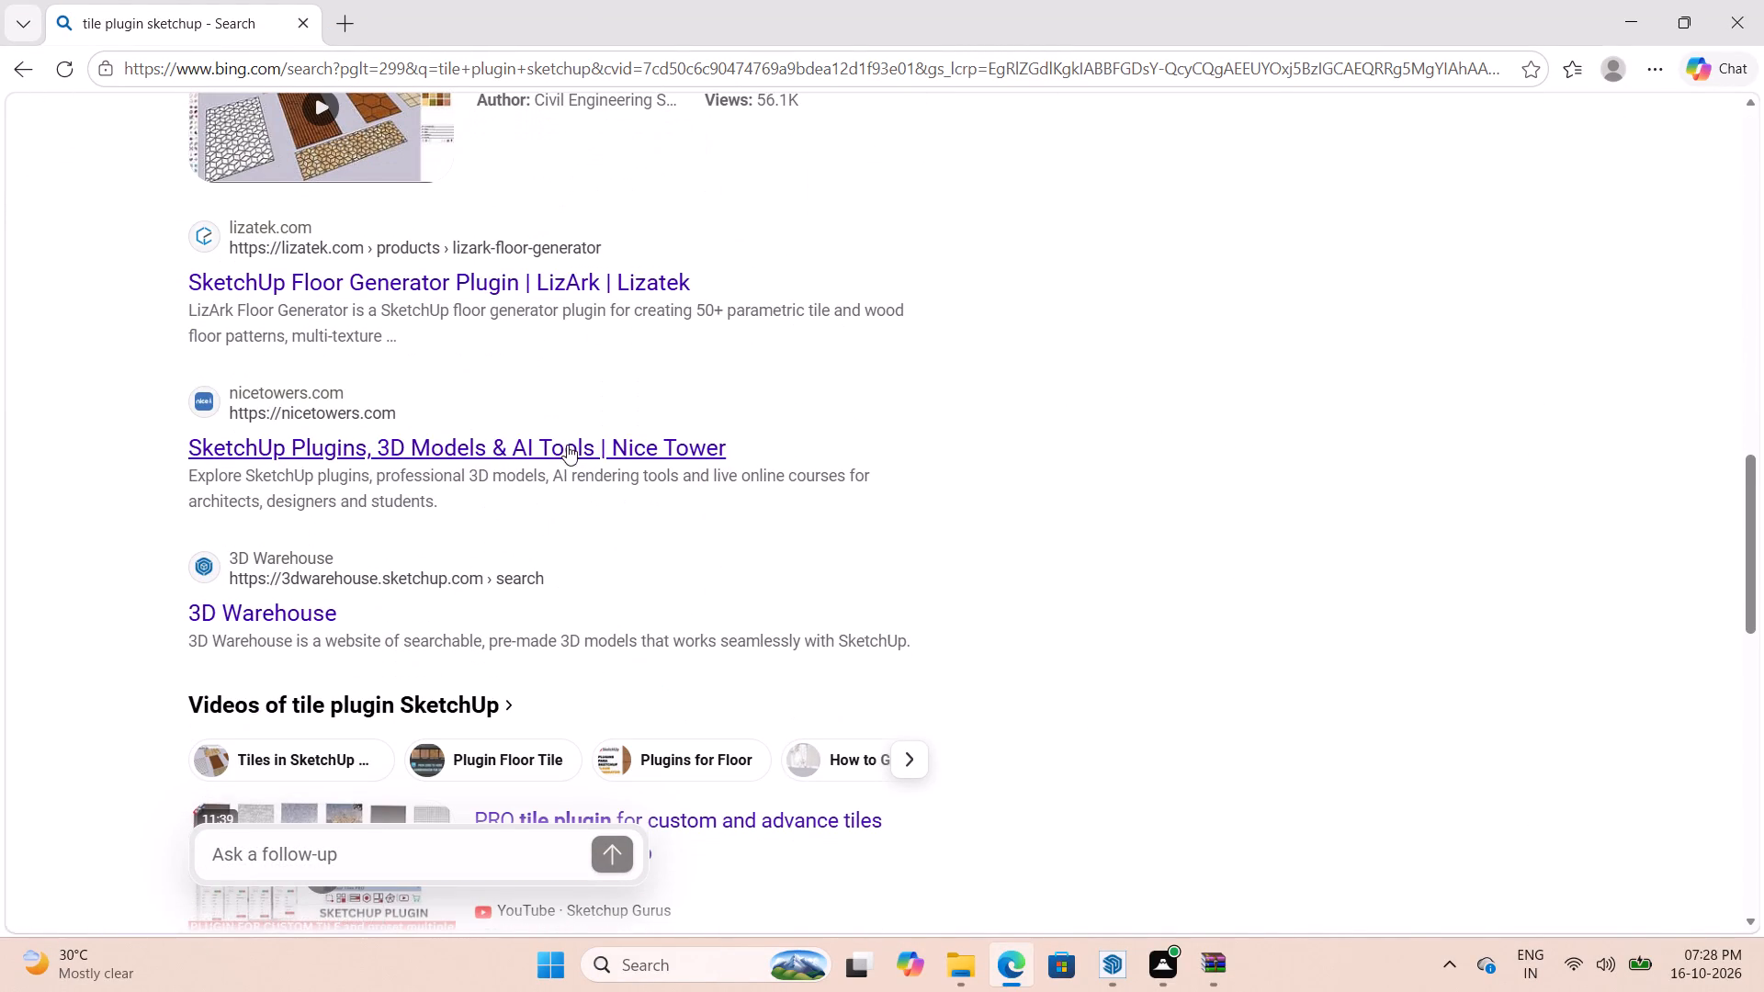
scroll(567, 445, "up", 16)
scroll(516, 378, "up", 5)
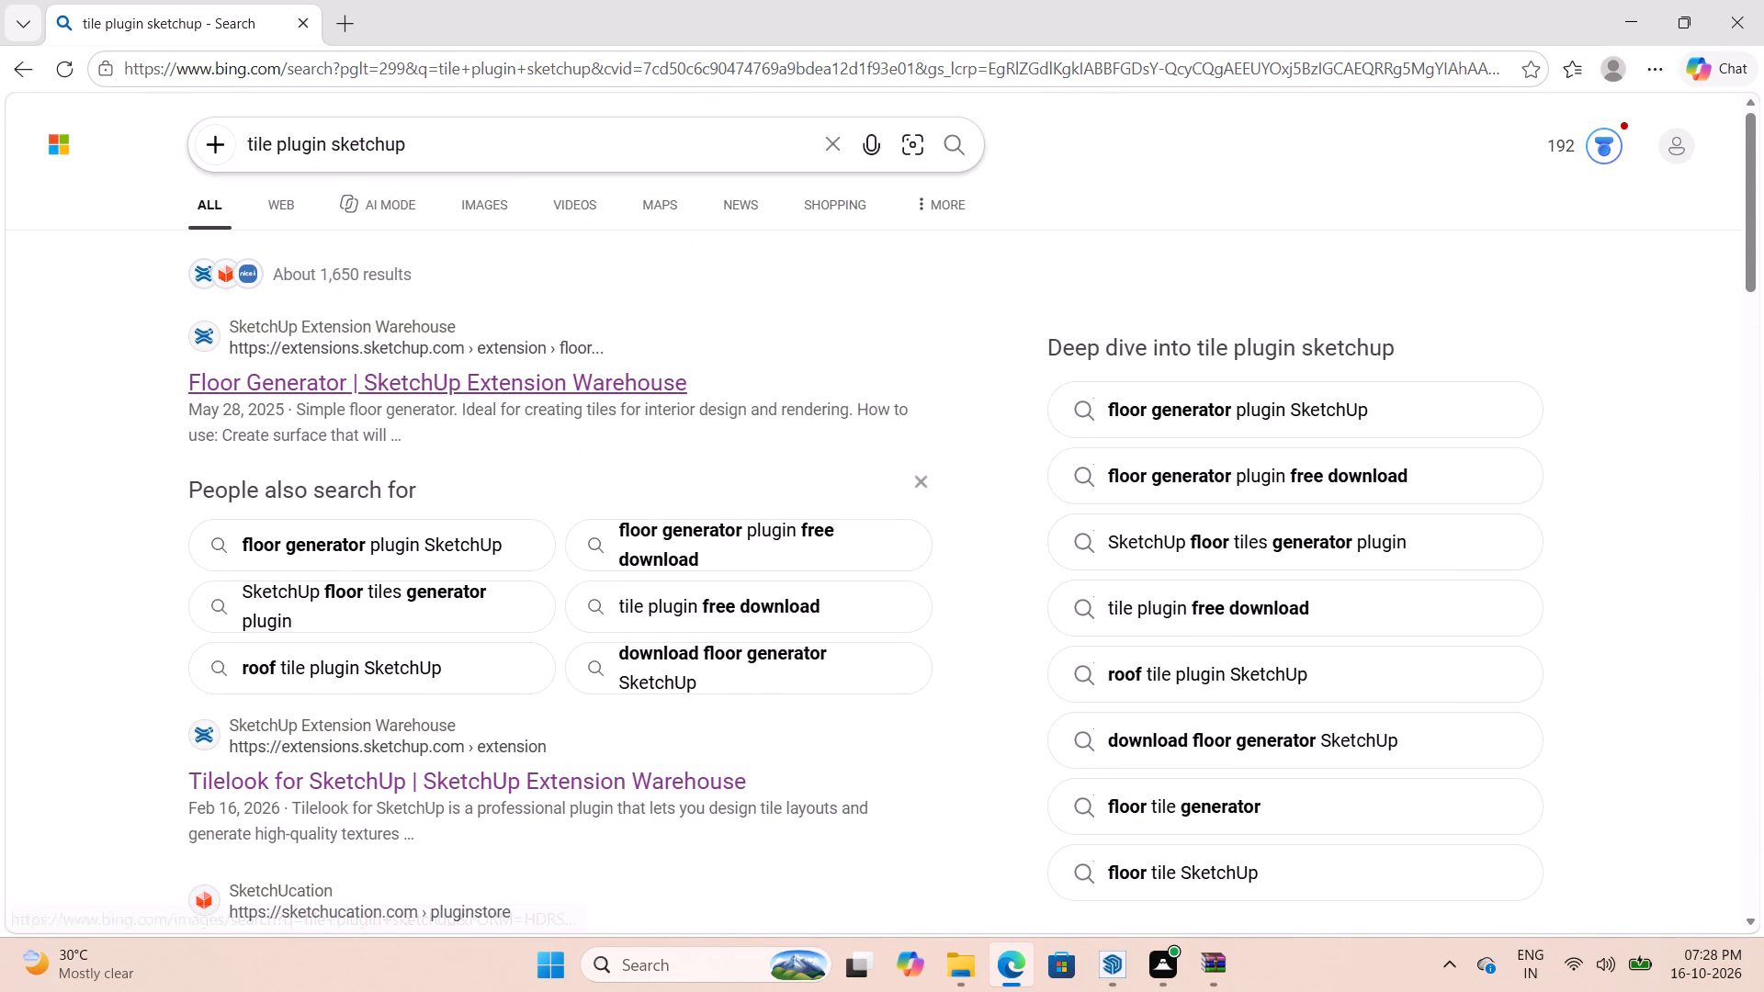
Search the web for "sg floor generator free download".
left_click(831, 151)
type("sg")
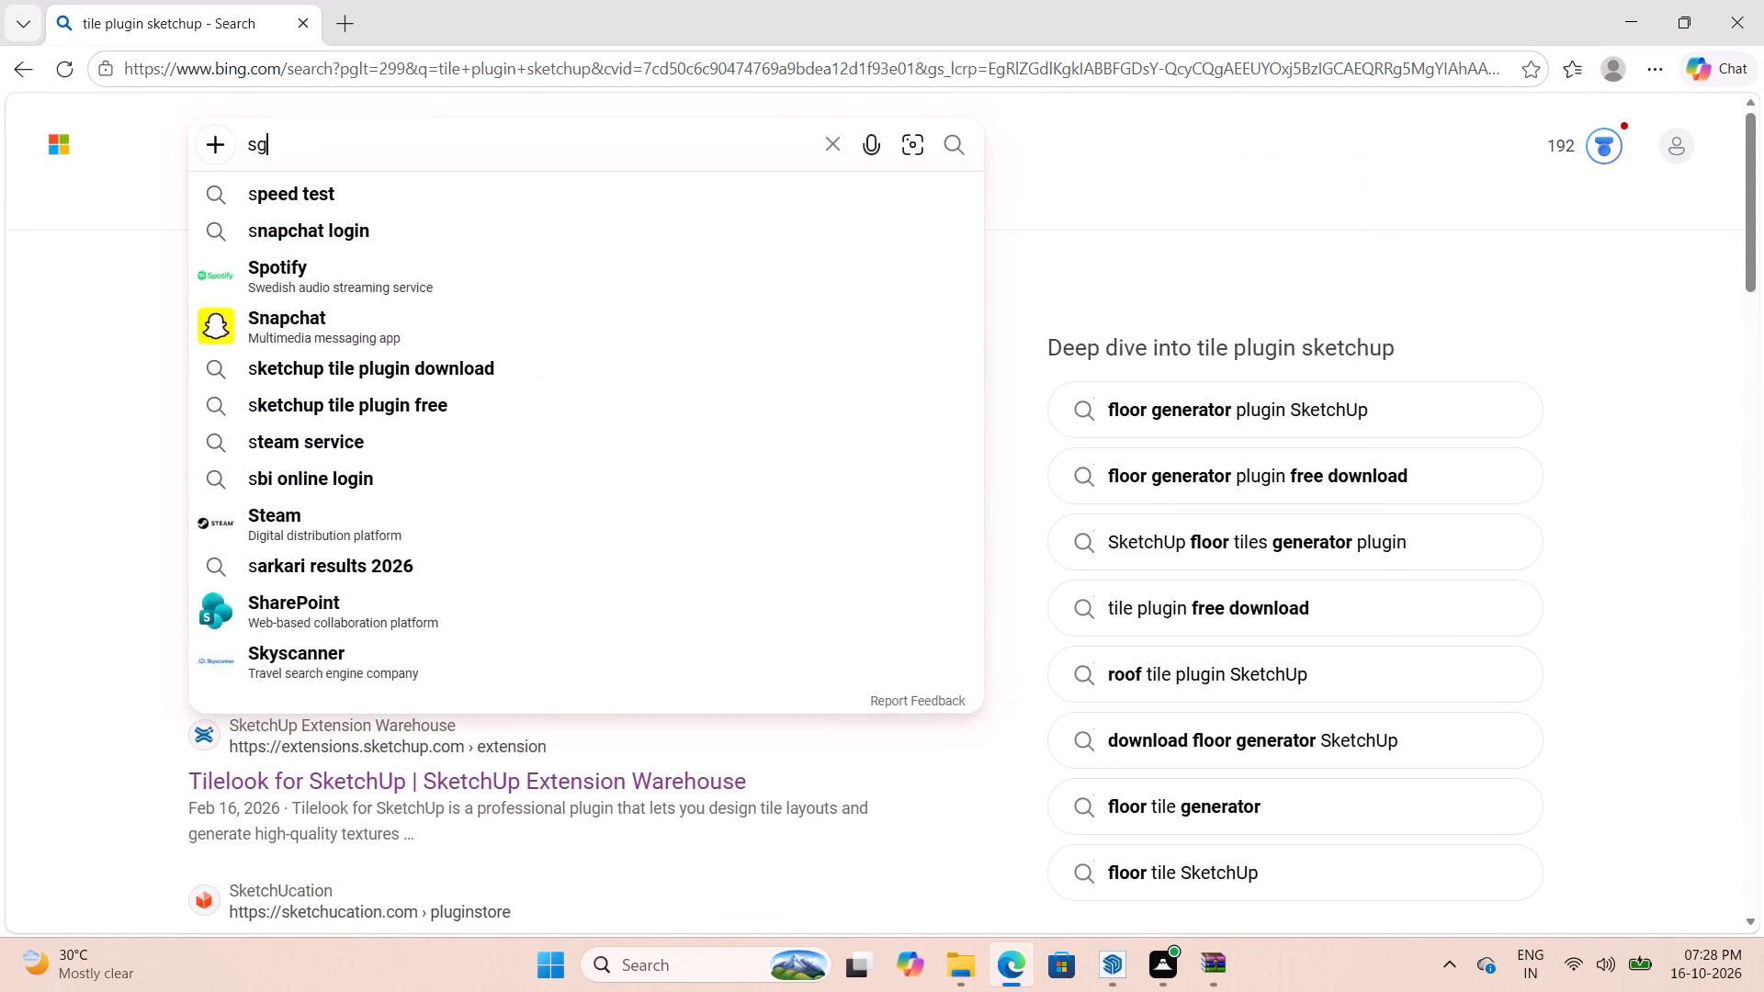
key("space")
type("floor")
key("space")
type("generator")
key("space")
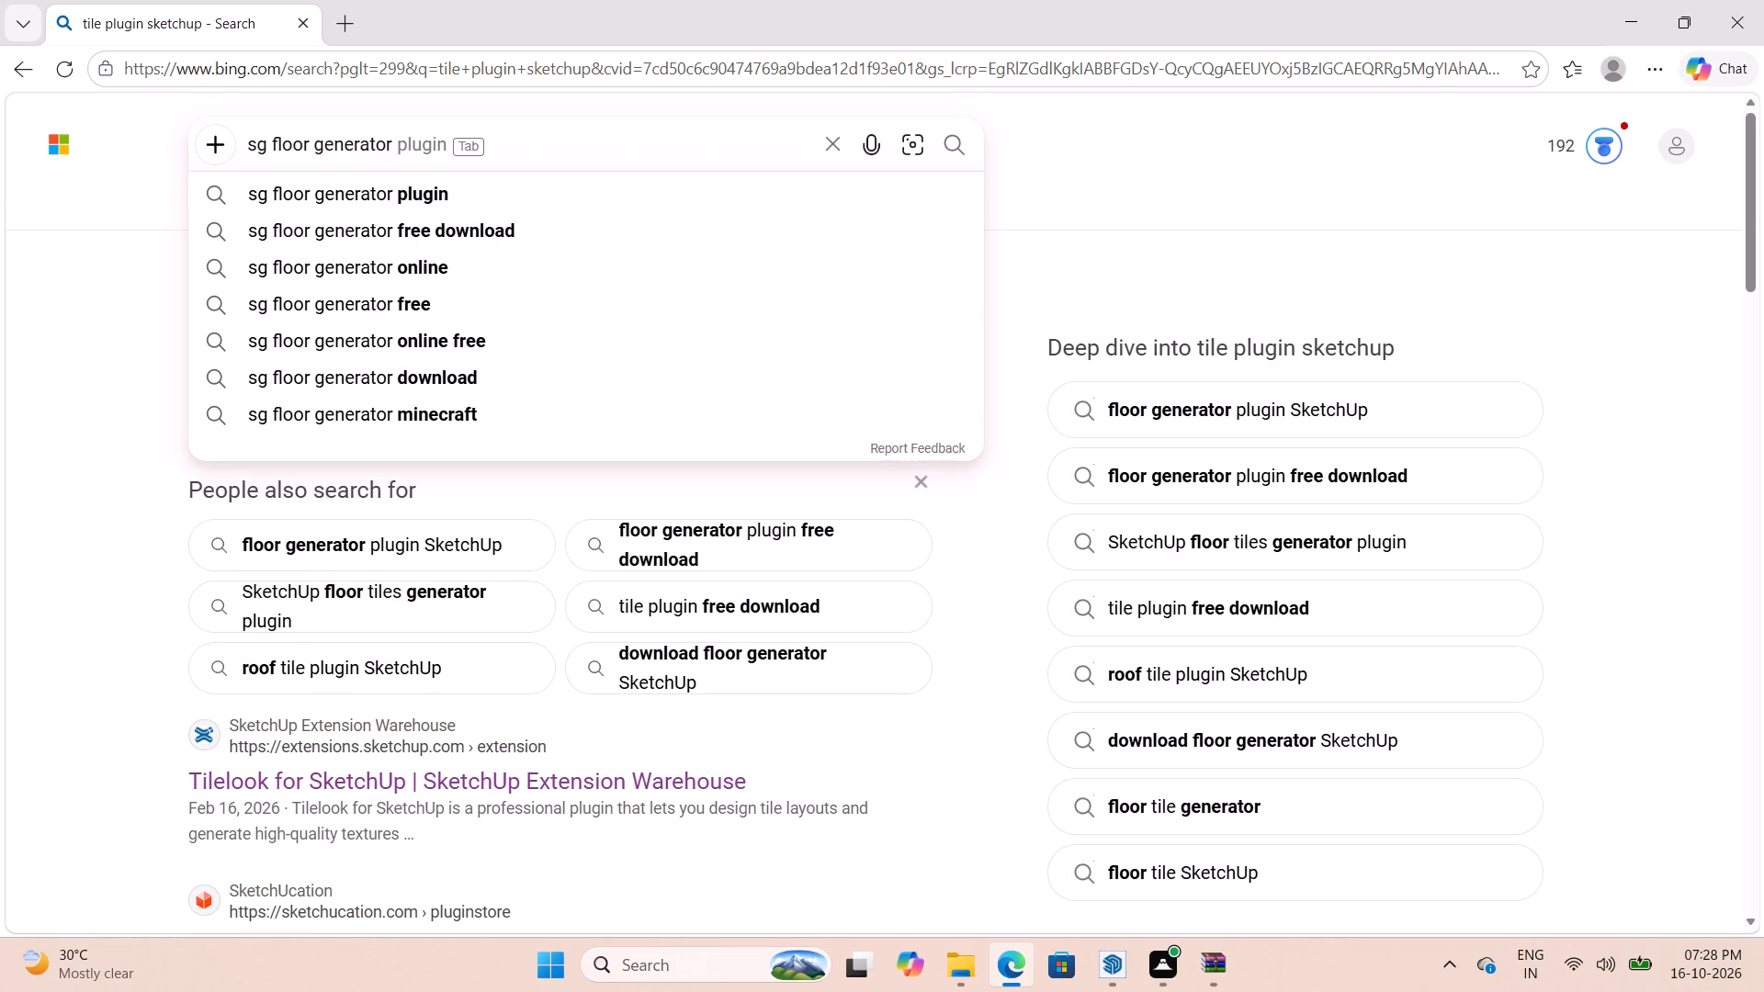
left_click(692, 233)
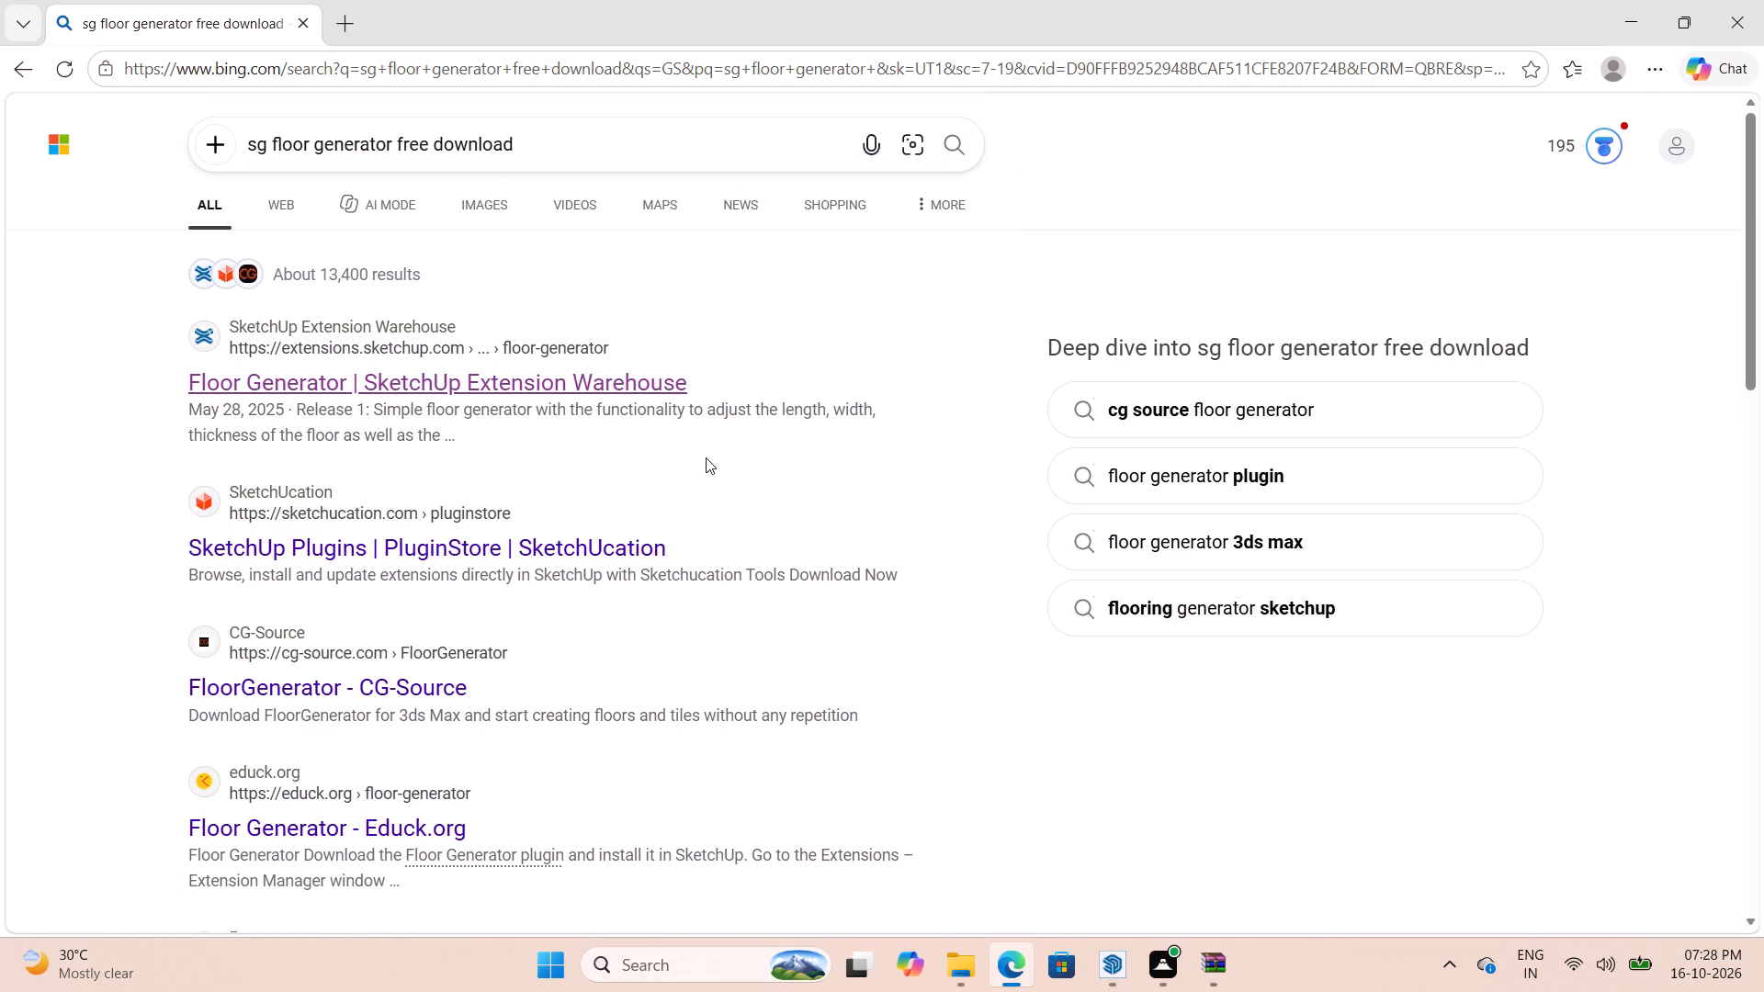
Switch to SketchUp with the g+3 model.
left_click(1642, 29)
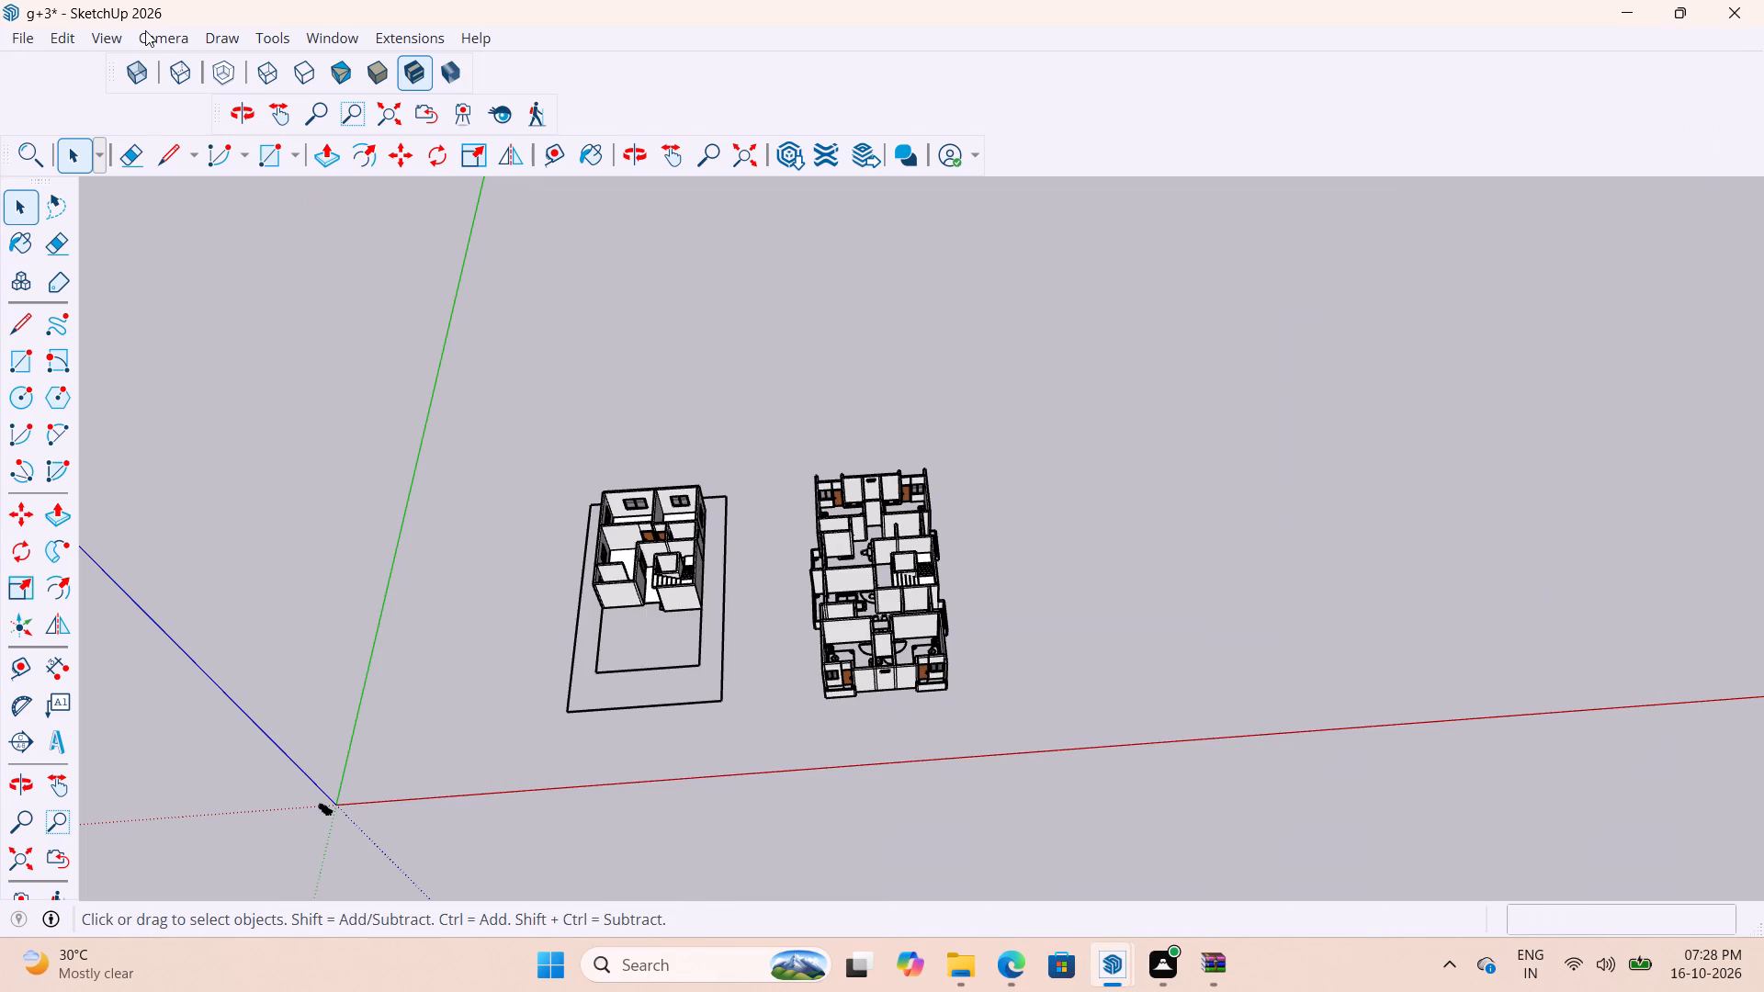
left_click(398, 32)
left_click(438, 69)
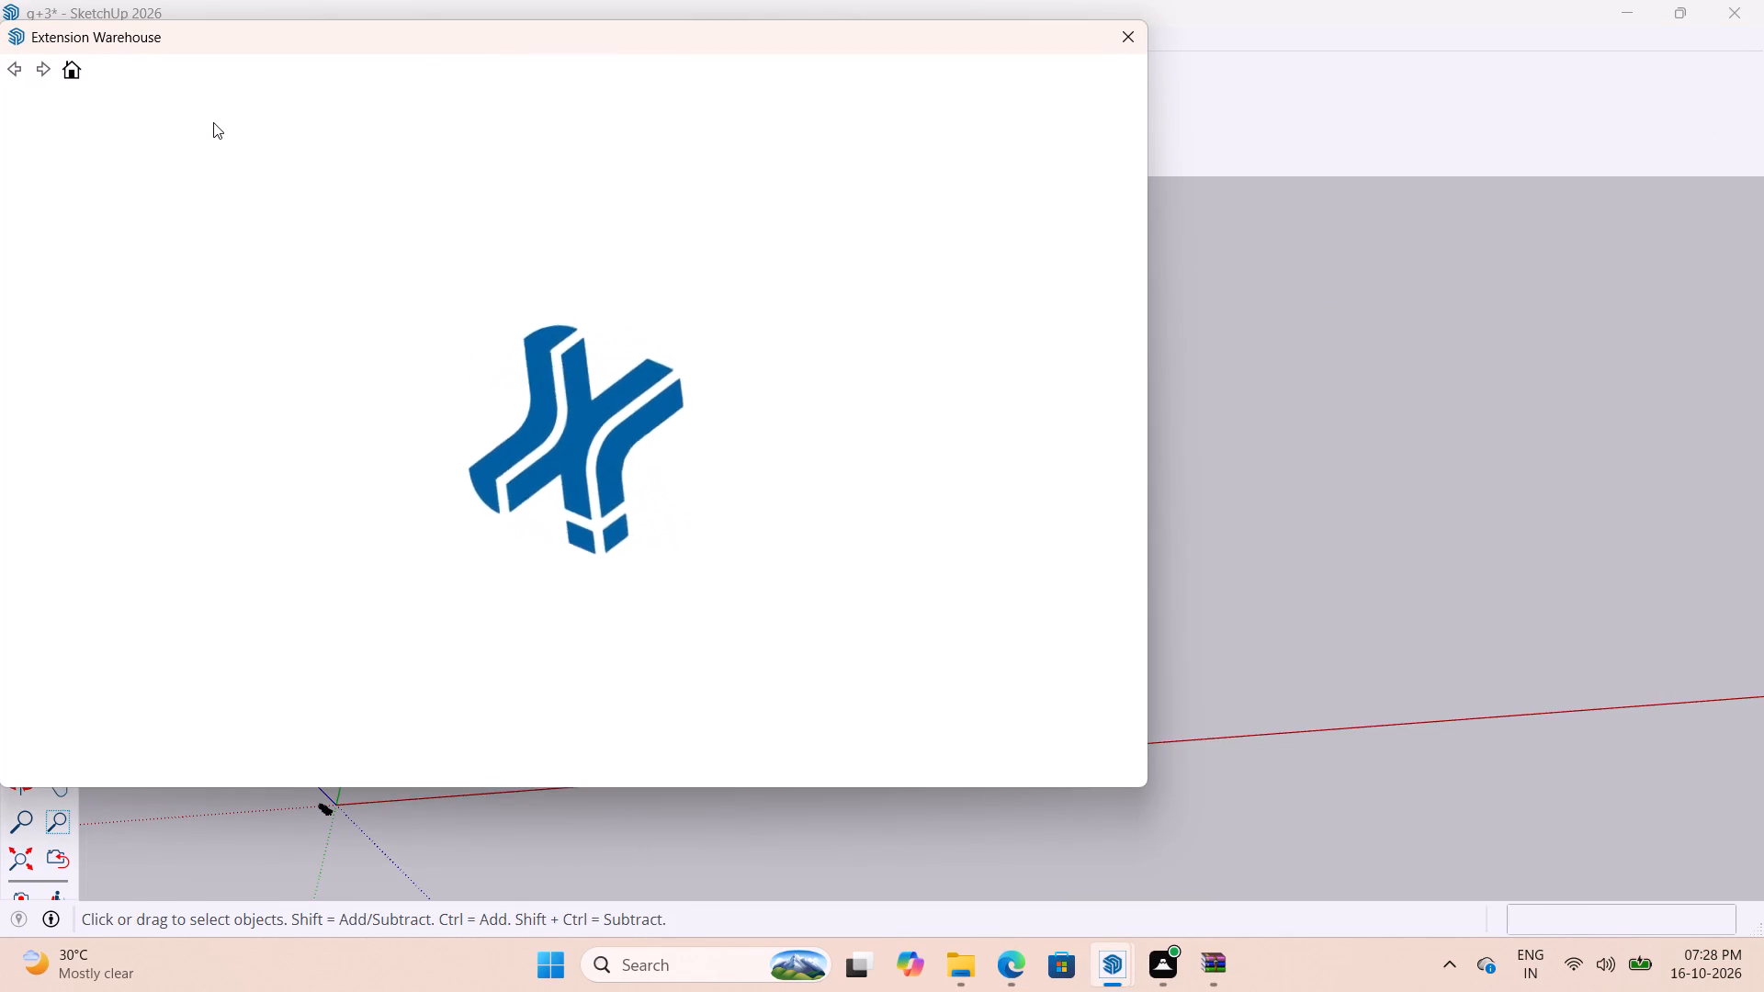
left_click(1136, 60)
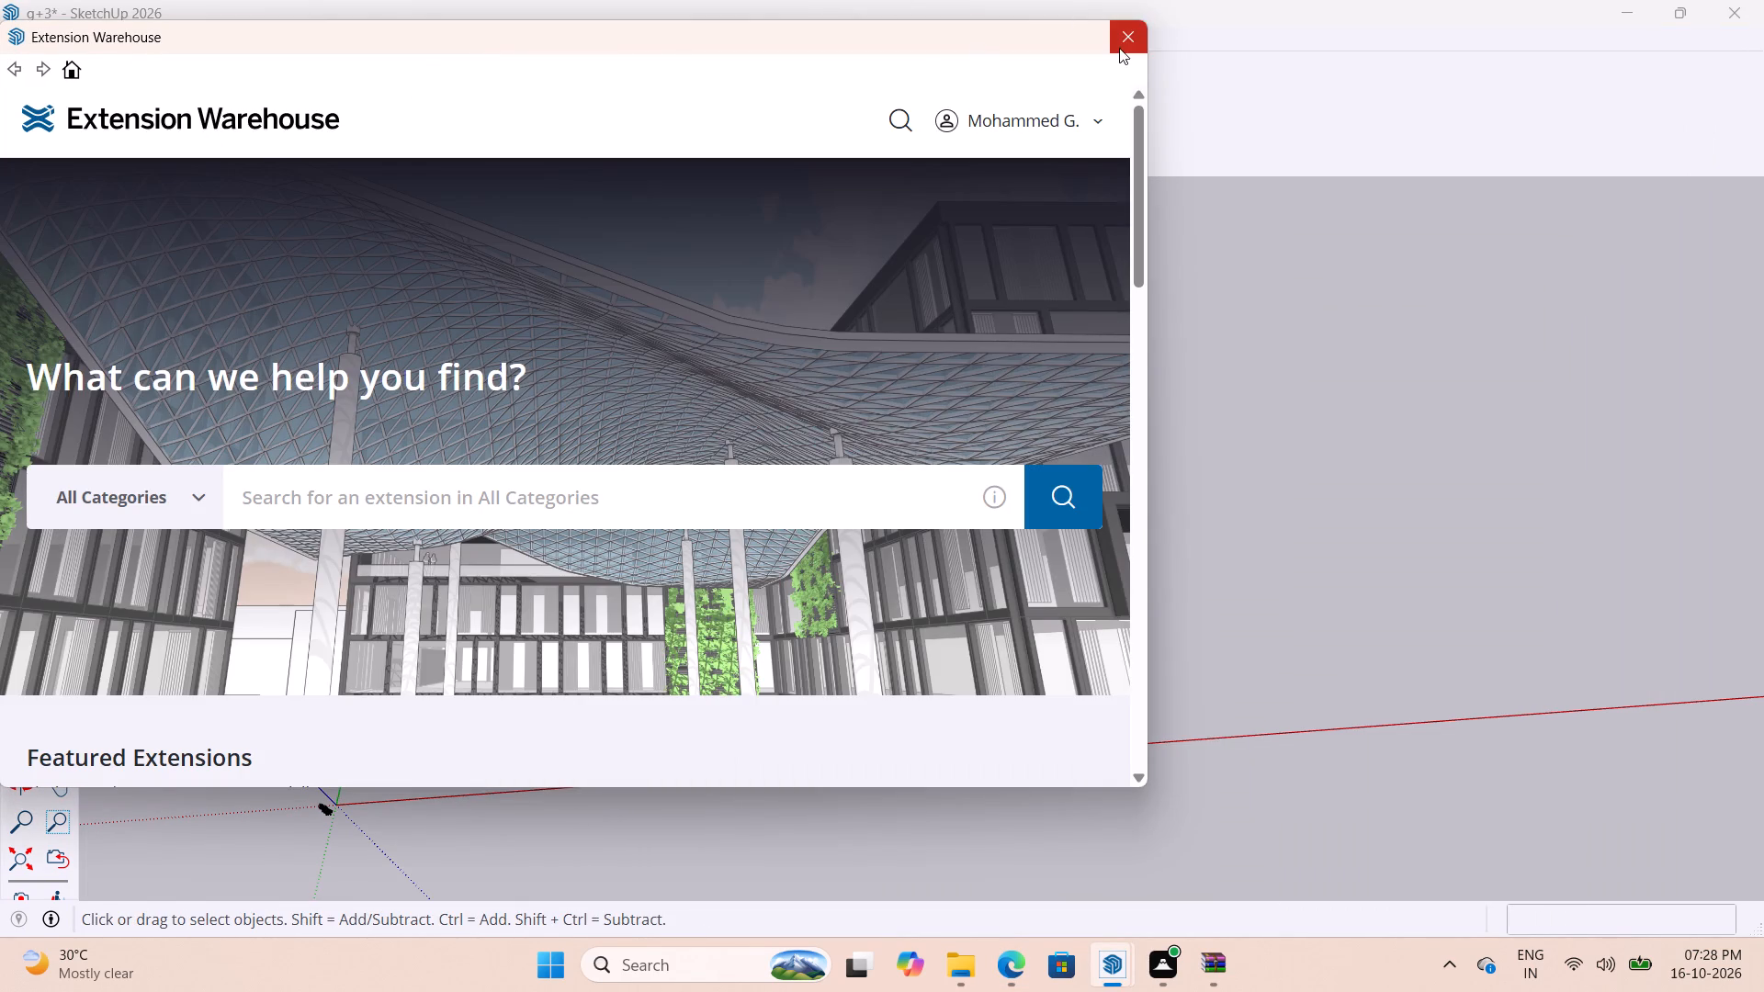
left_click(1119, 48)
Install the MyPanelGrid extension file from the Downloads folder using the Extension Manager, then close the manager.
left_click(429, 34)
left_click(510, 96)
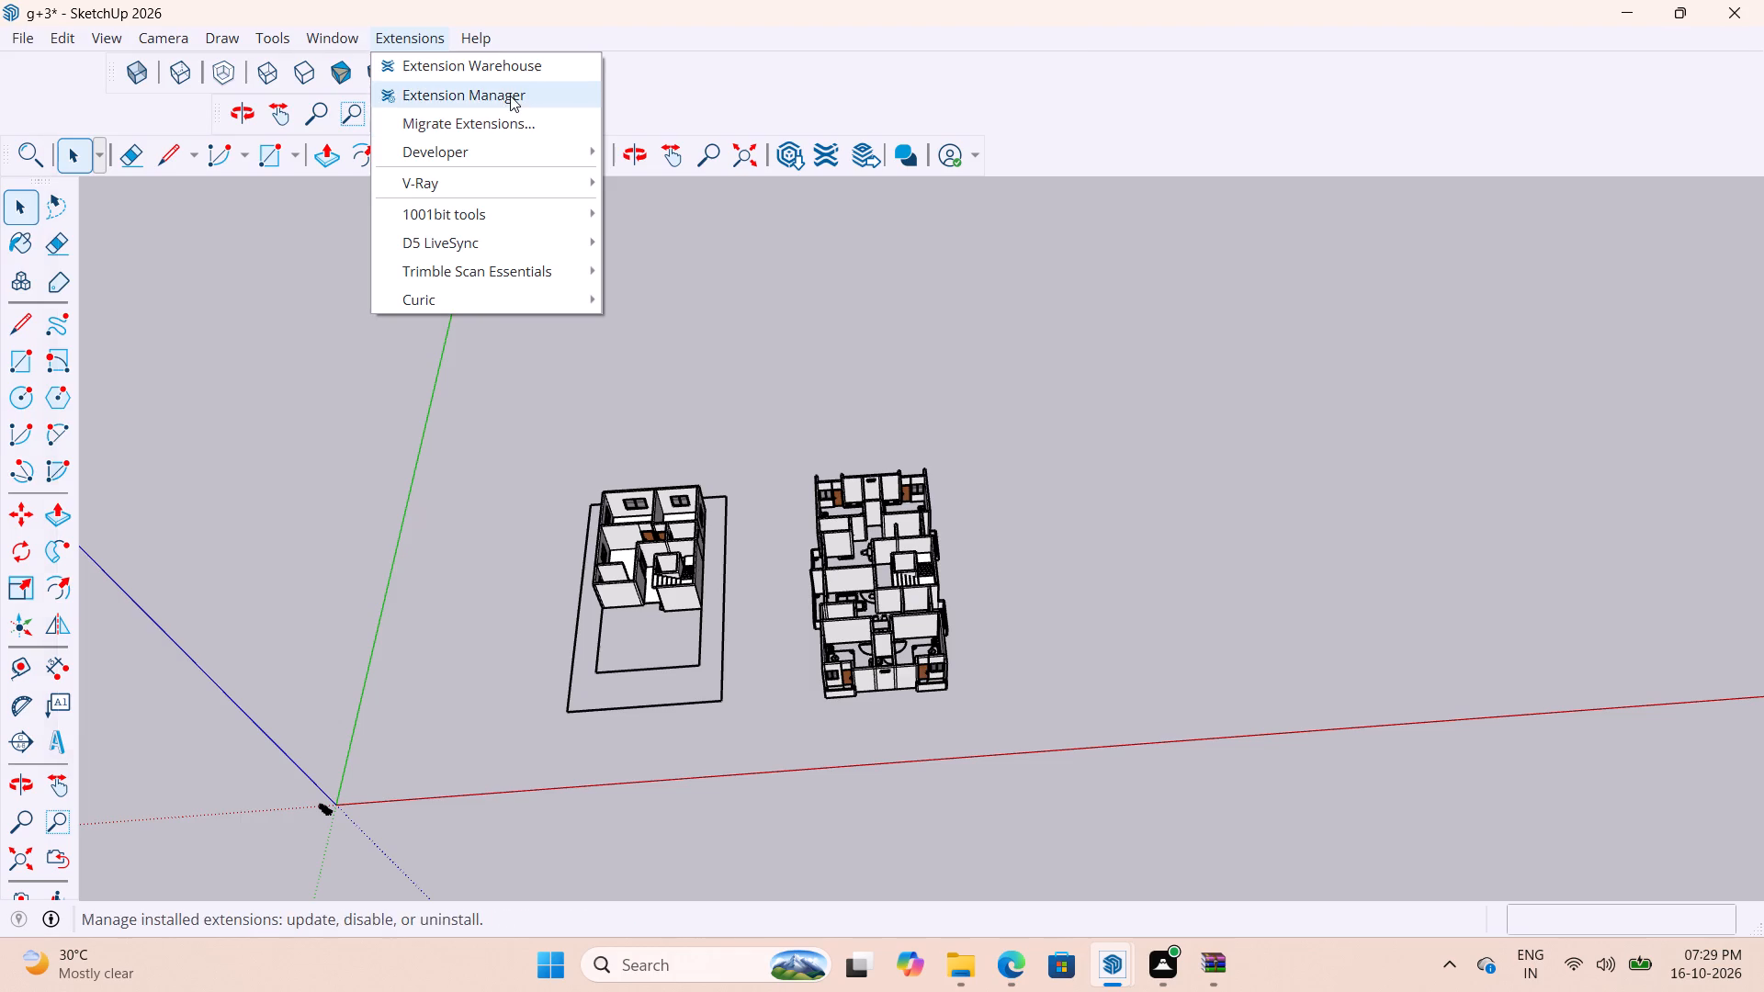
scroll(581, 448, "down", 3)
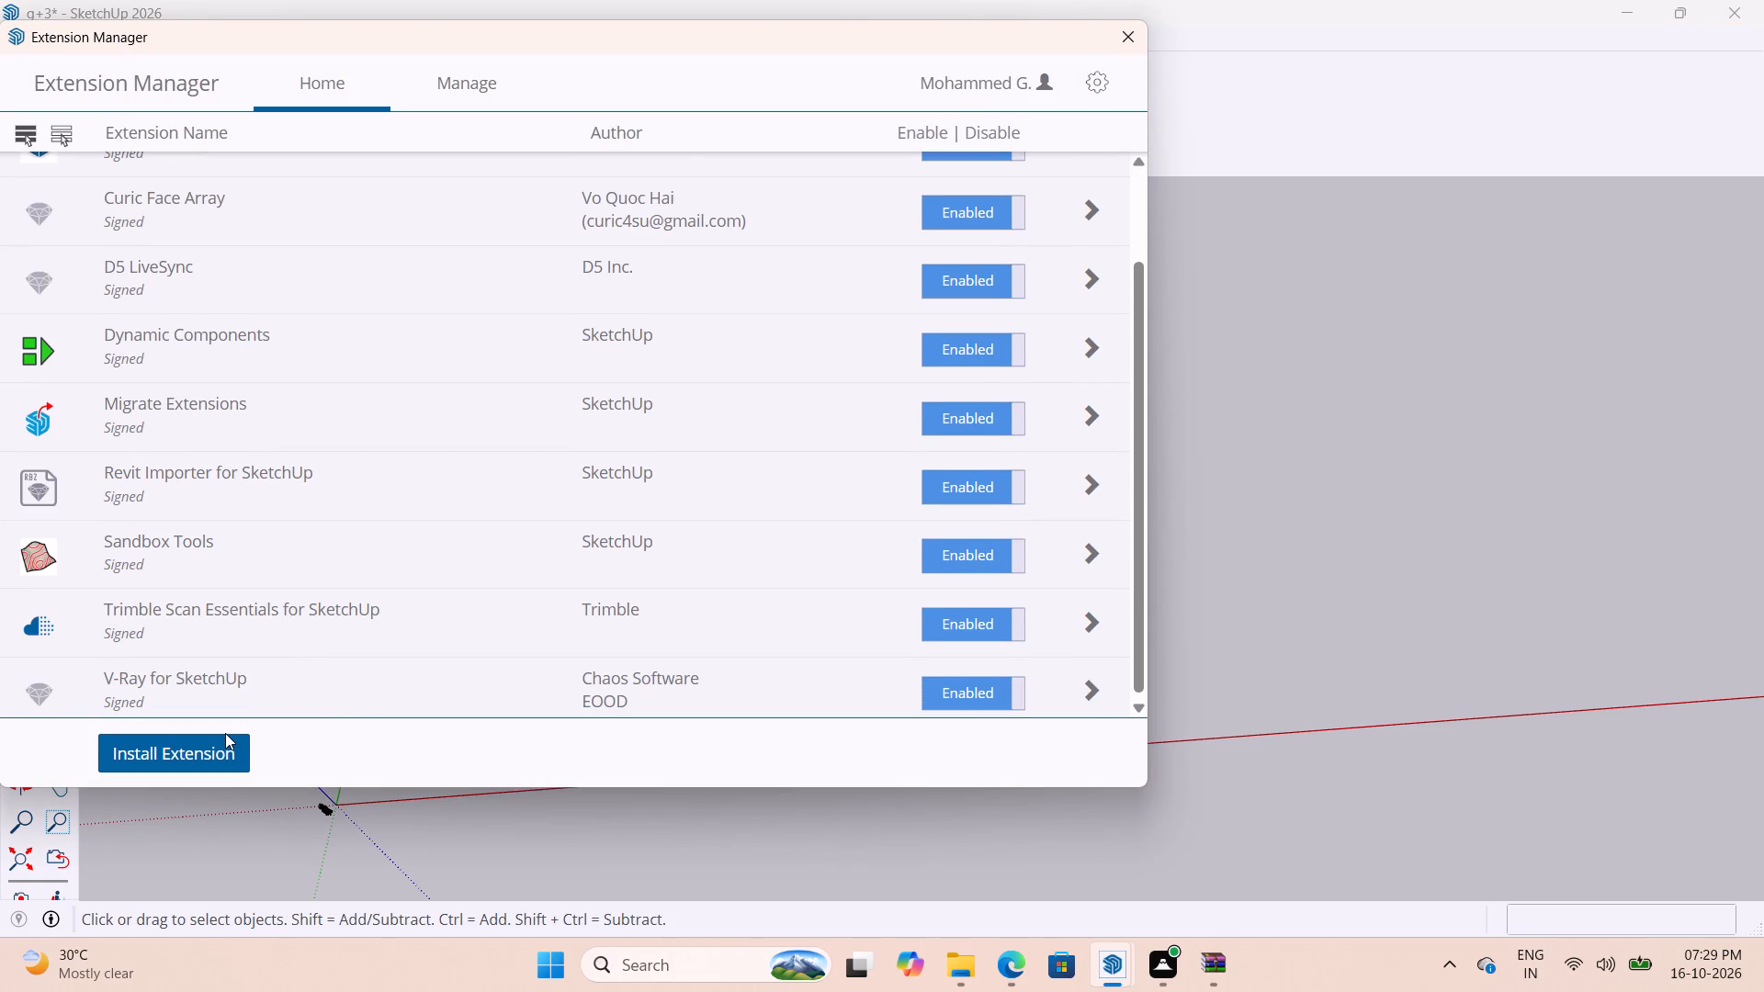
left_click(225, 739)
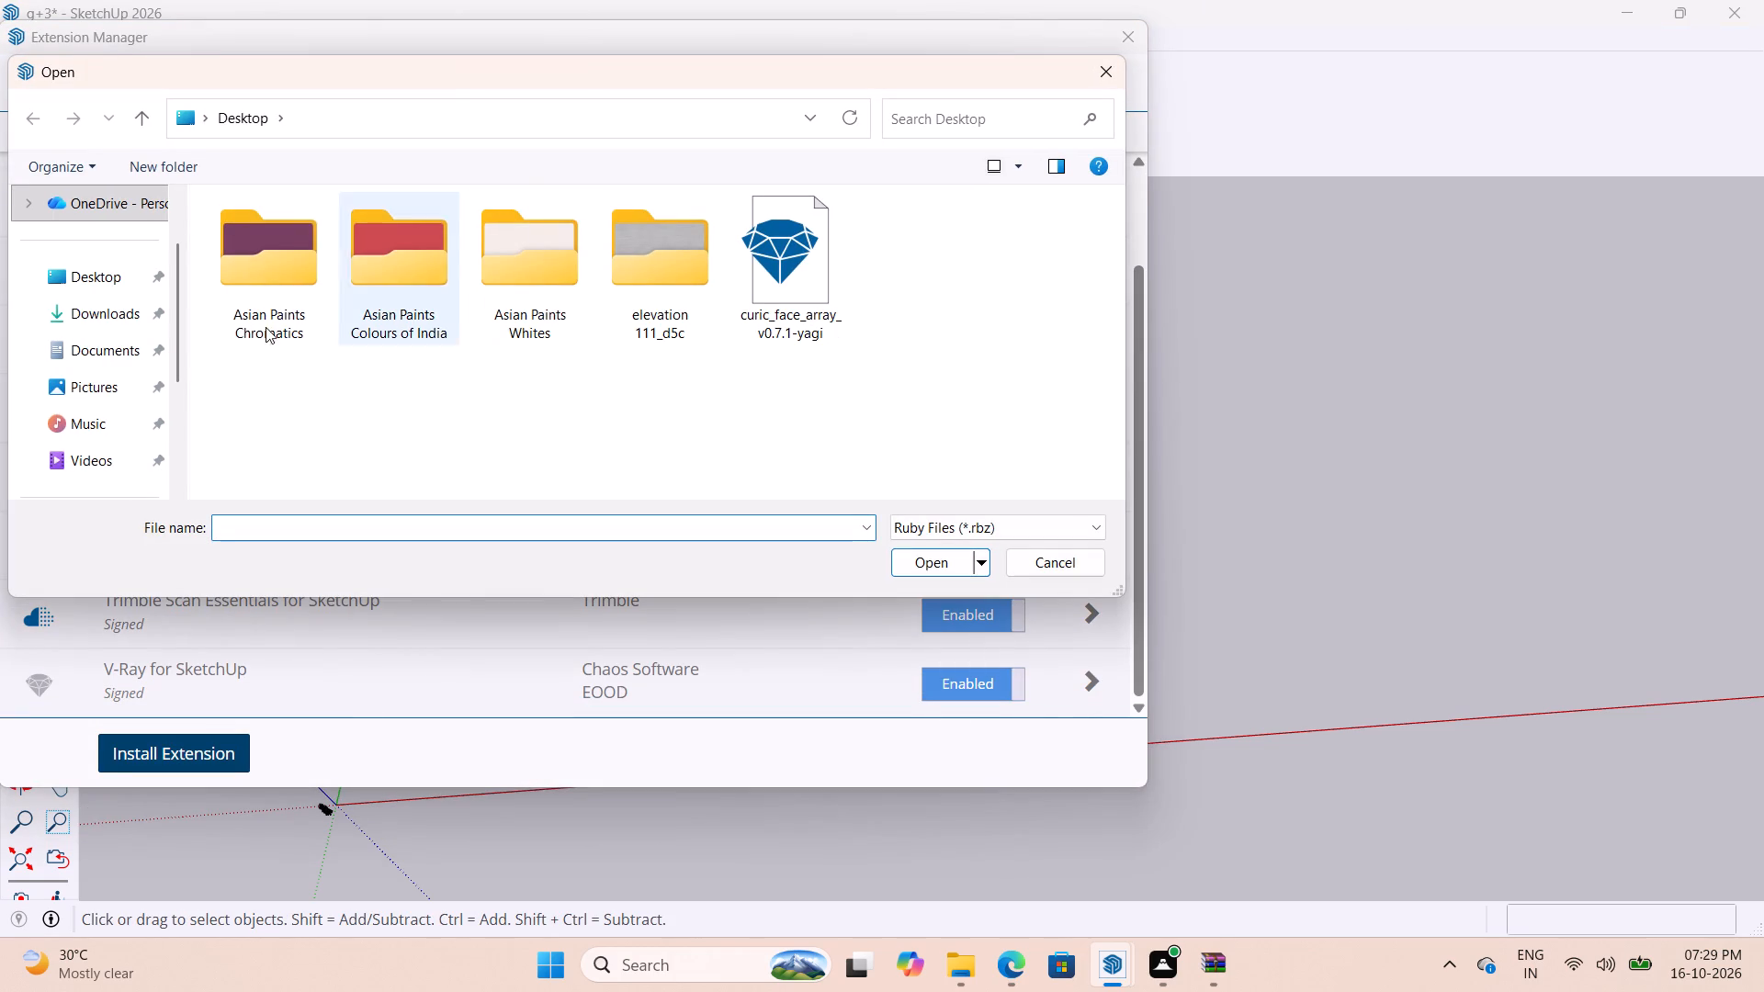
left_click(109, 313)
left_click(396, 265)
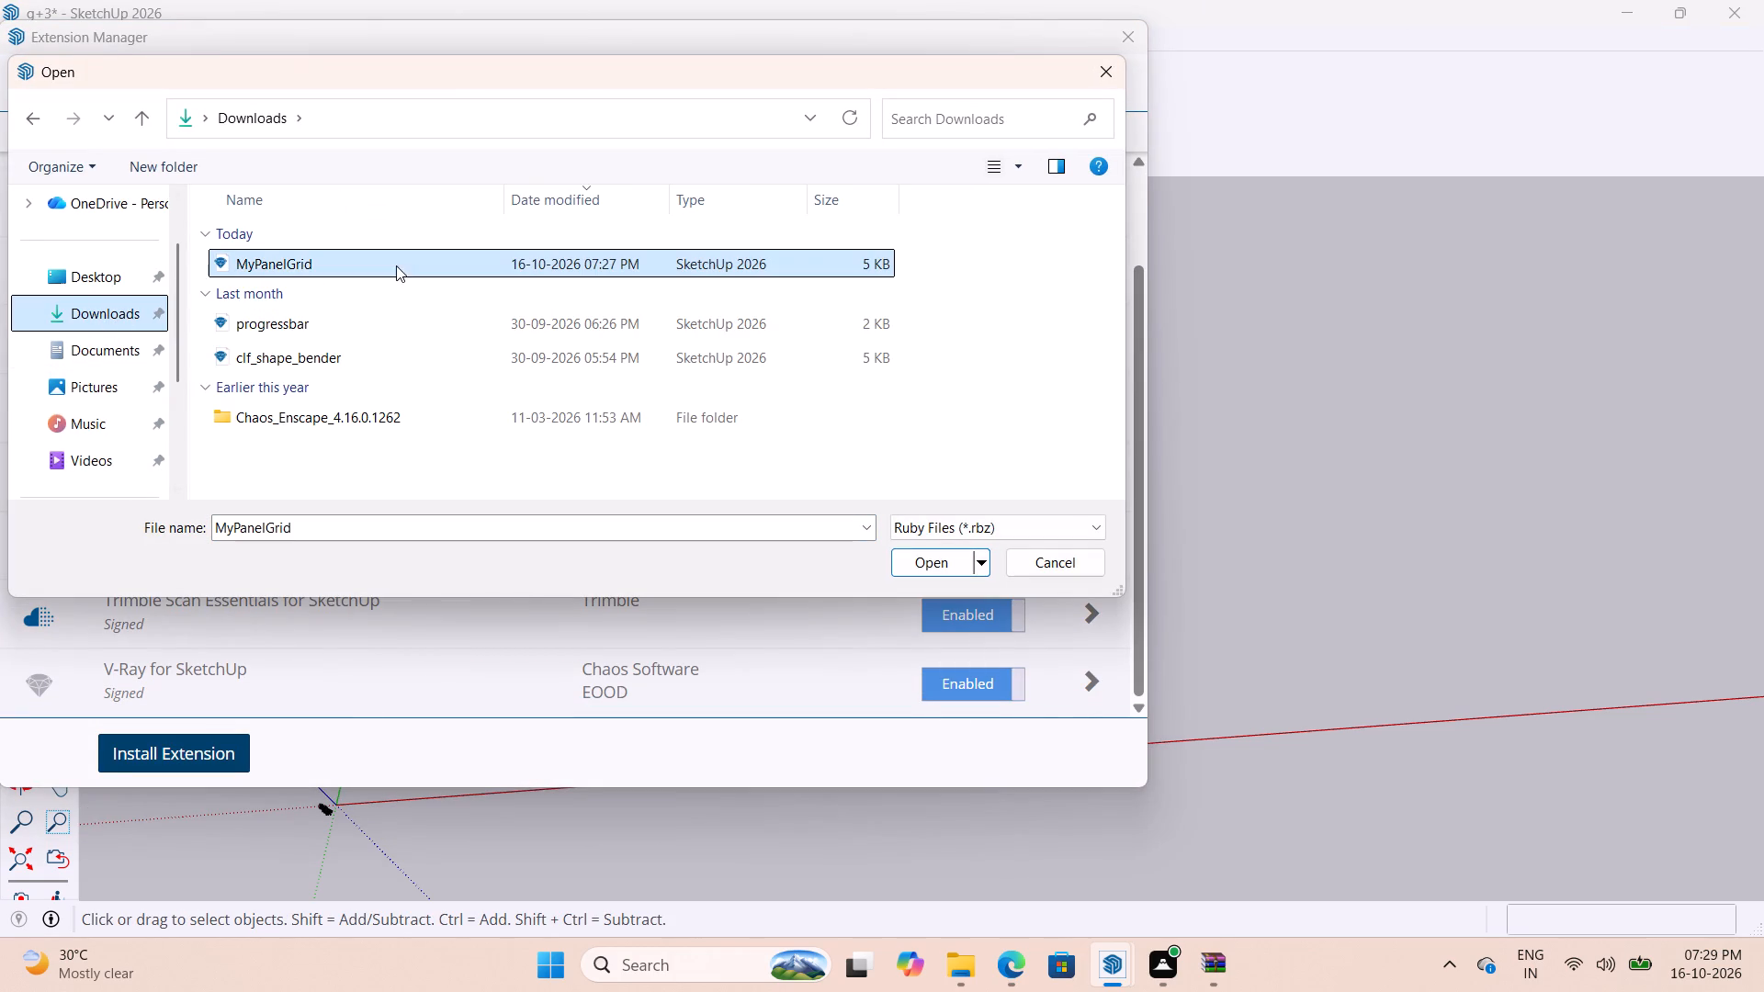
left_click(937, 569)
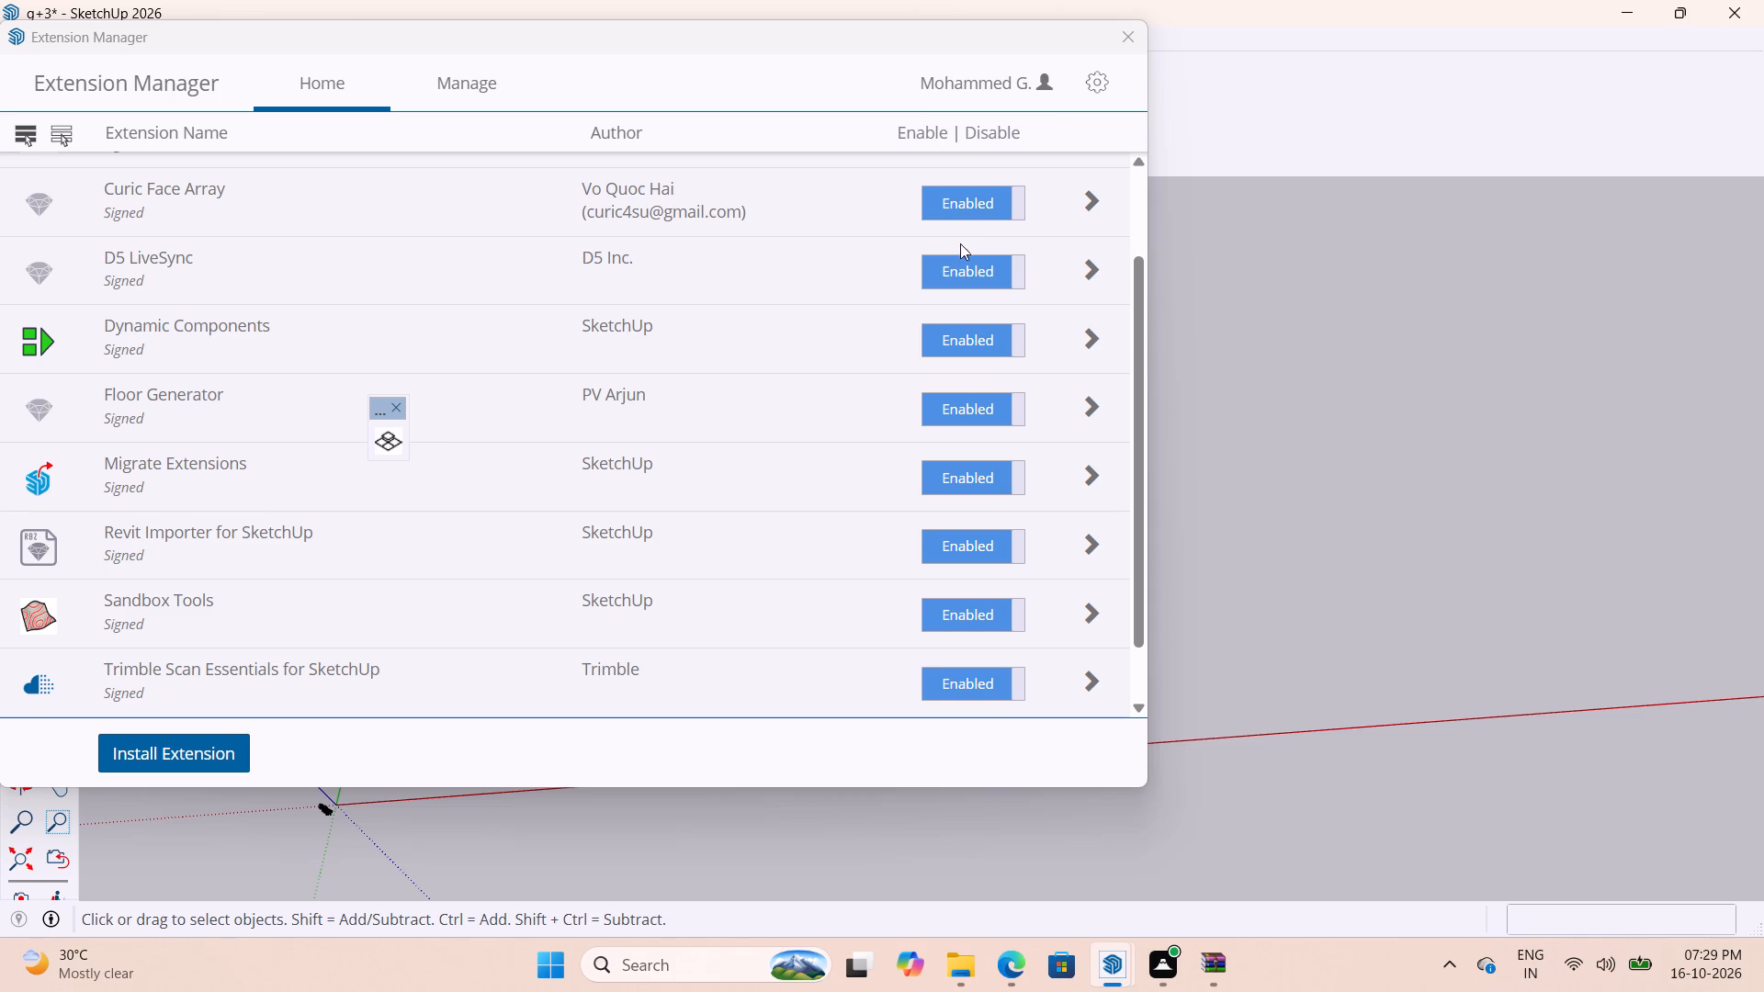
left_click(1131, 39)
Move the floating Floor Generator tool palette slightly within the drawing area.
scroll(1165, 407, "down", 5)
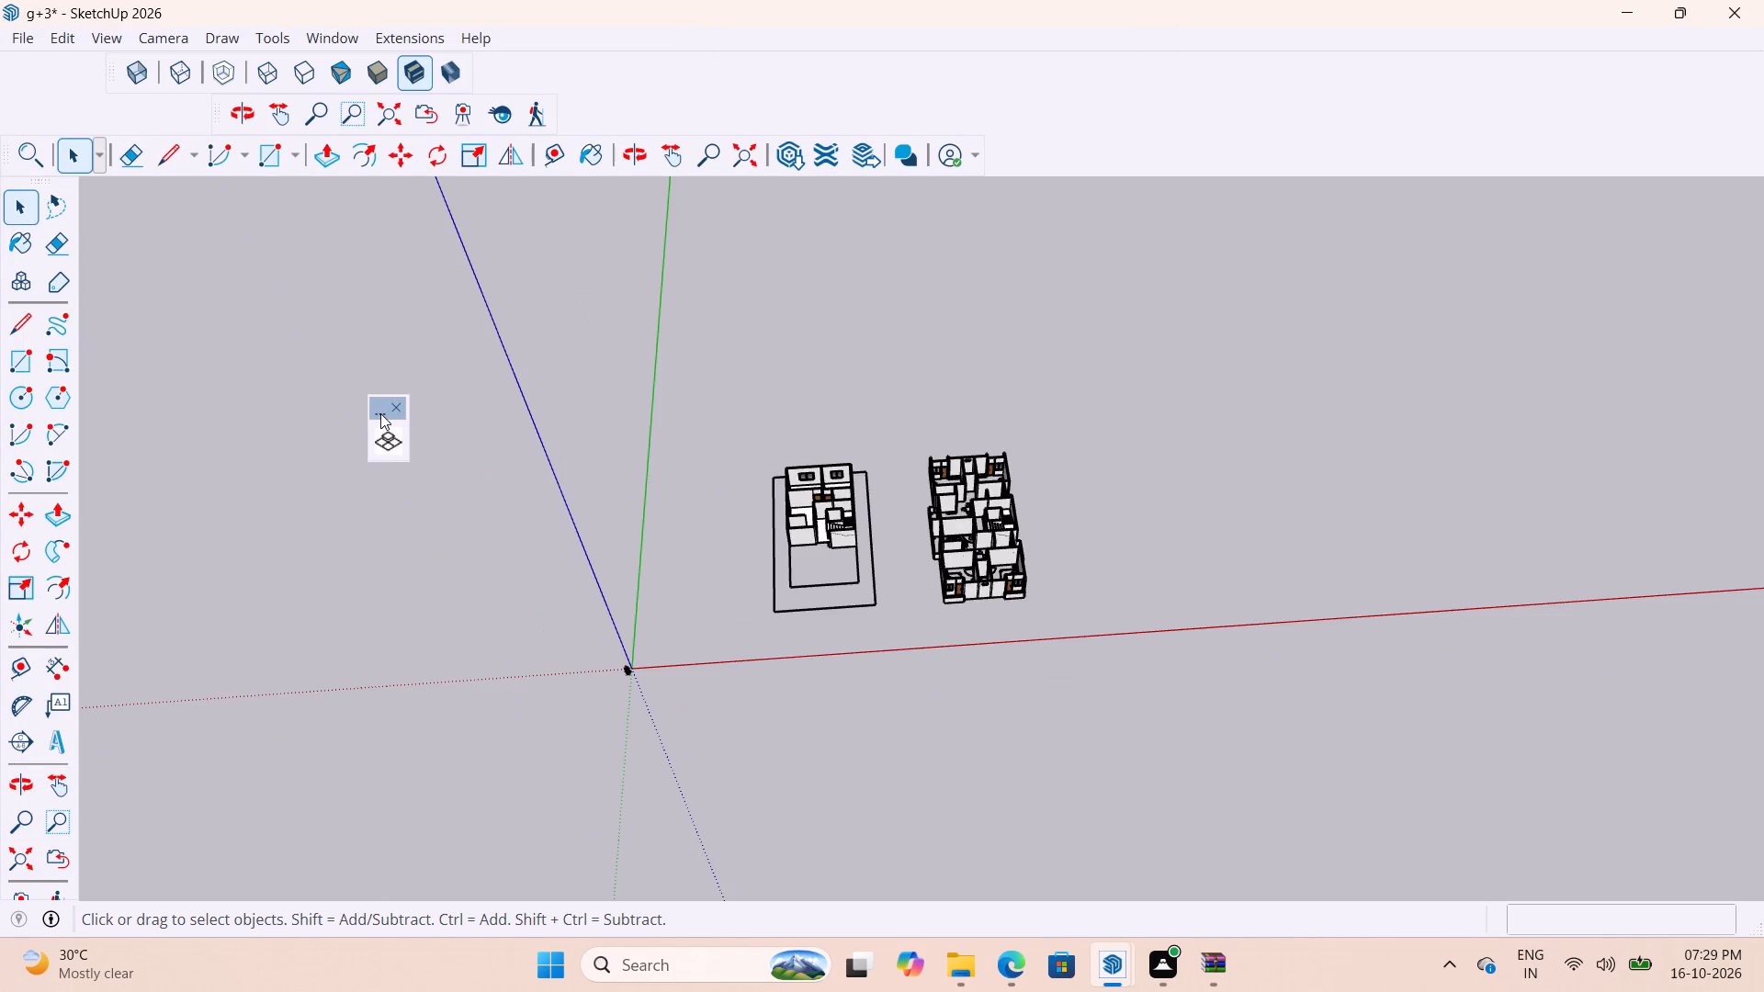
left_click(380, 413)
left_click_drag(379, 408, 364, 378)
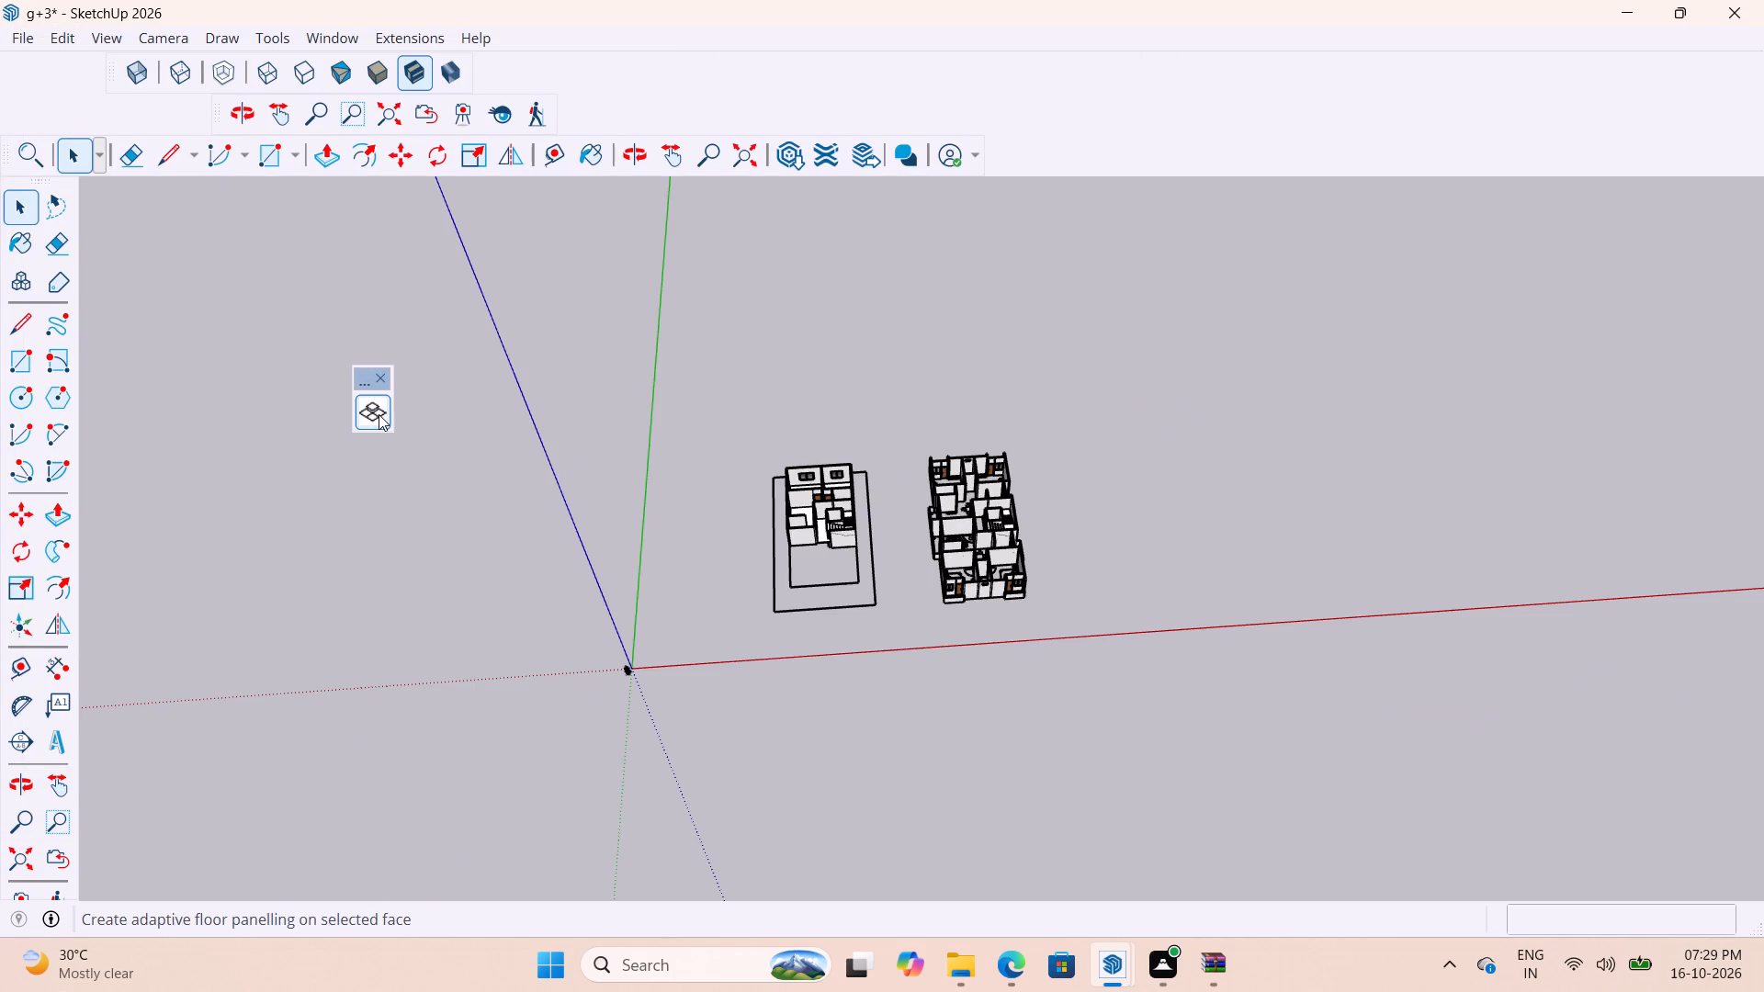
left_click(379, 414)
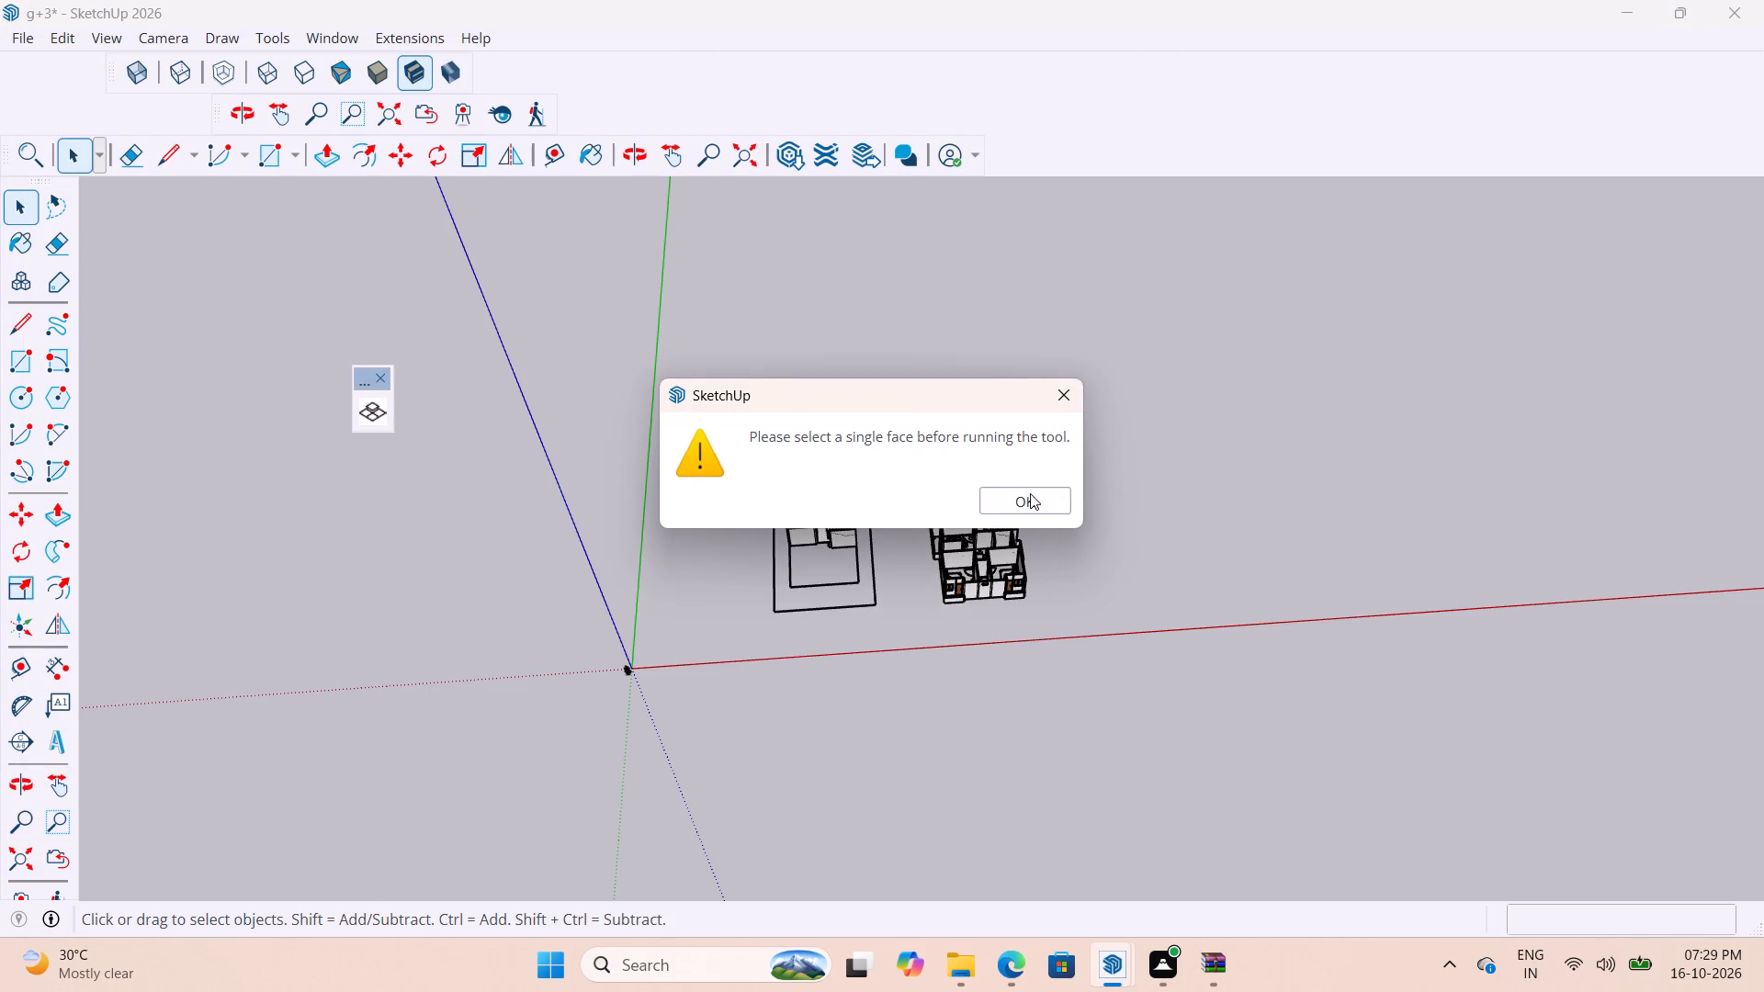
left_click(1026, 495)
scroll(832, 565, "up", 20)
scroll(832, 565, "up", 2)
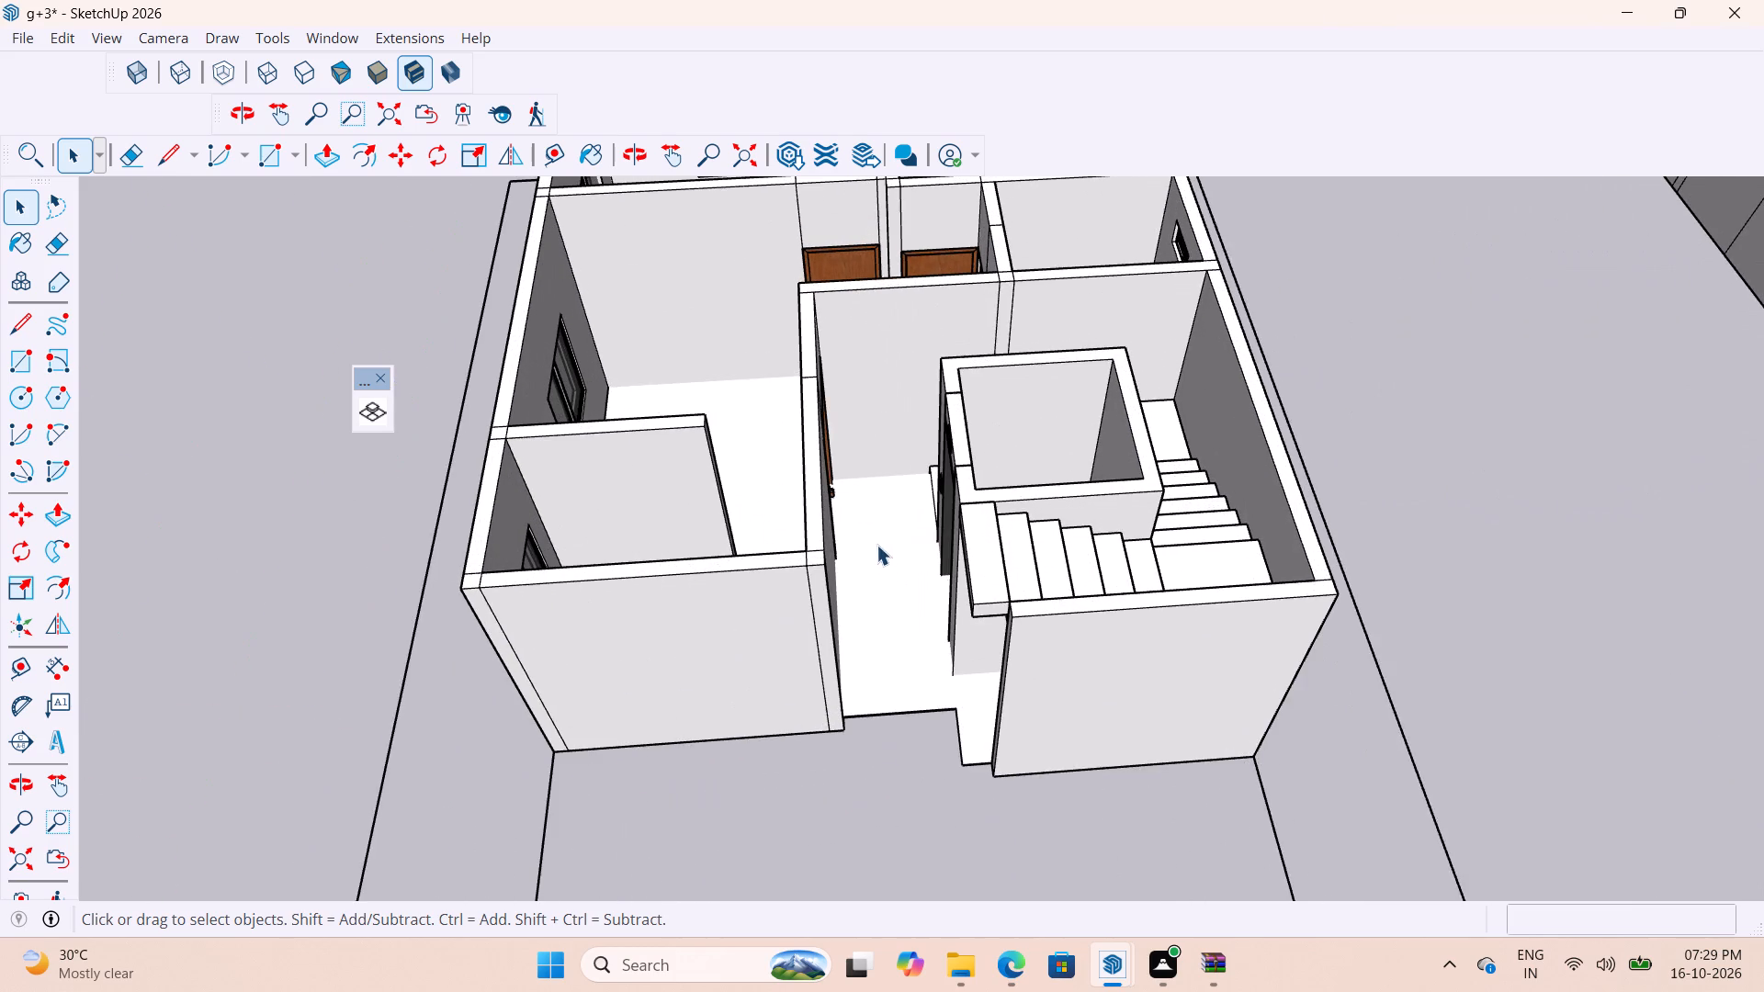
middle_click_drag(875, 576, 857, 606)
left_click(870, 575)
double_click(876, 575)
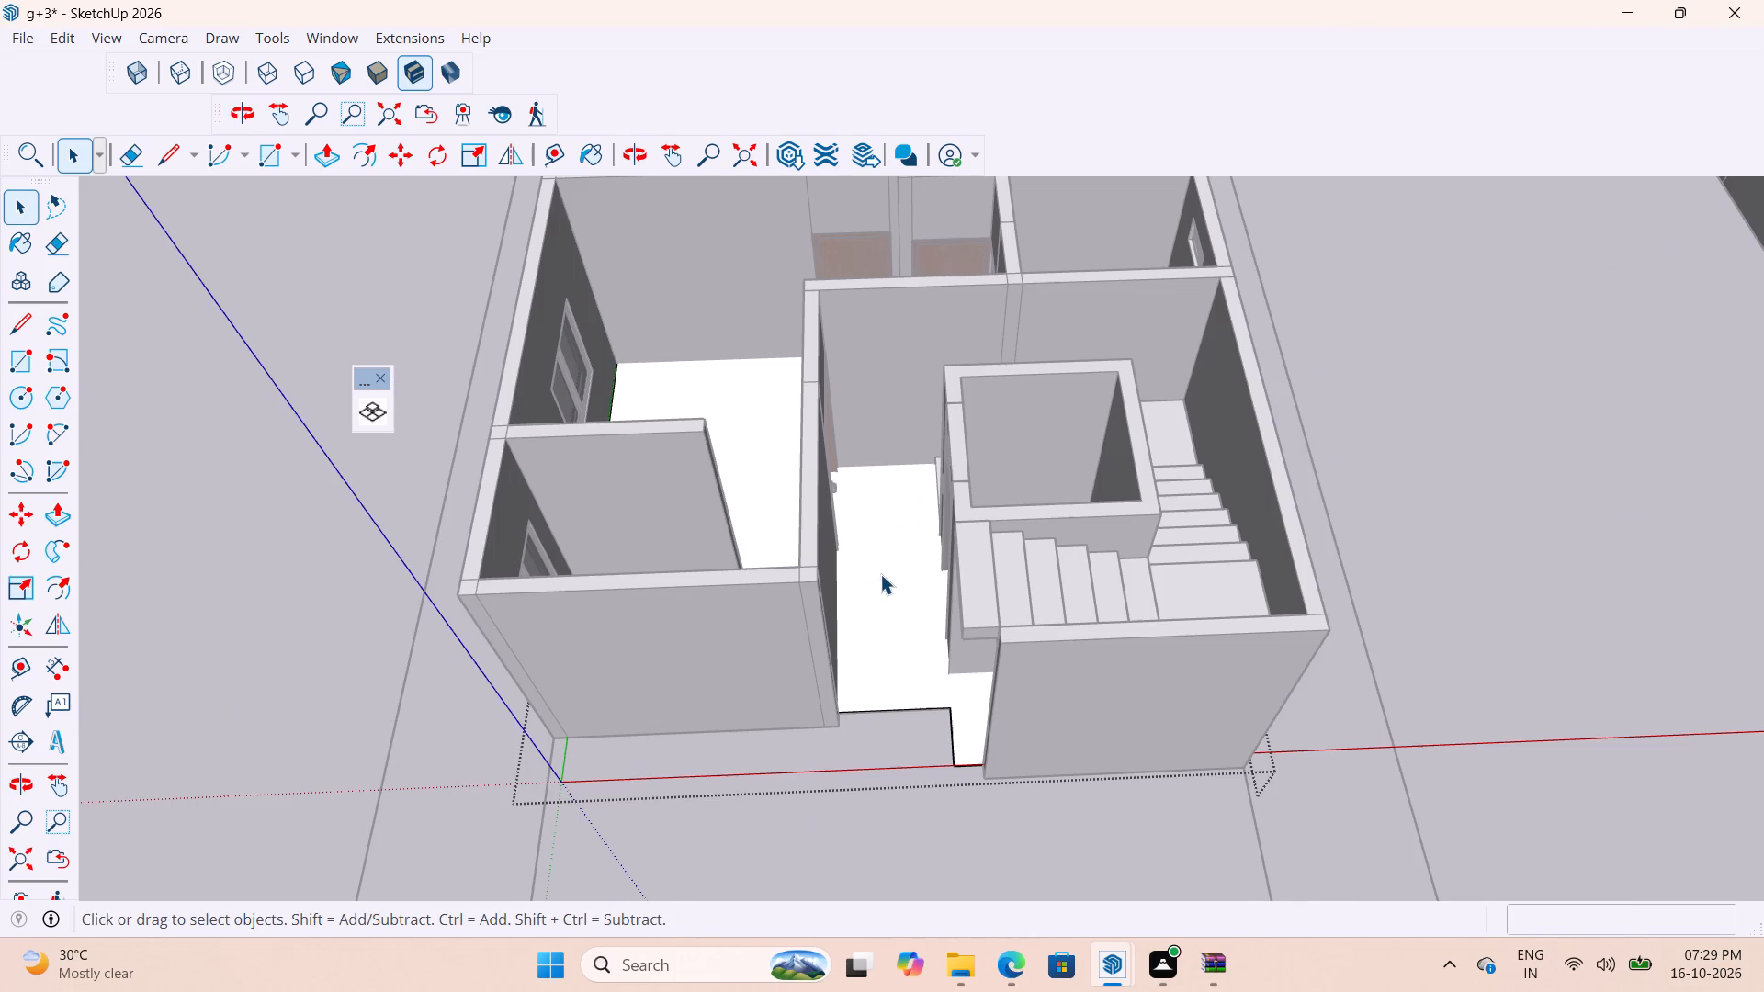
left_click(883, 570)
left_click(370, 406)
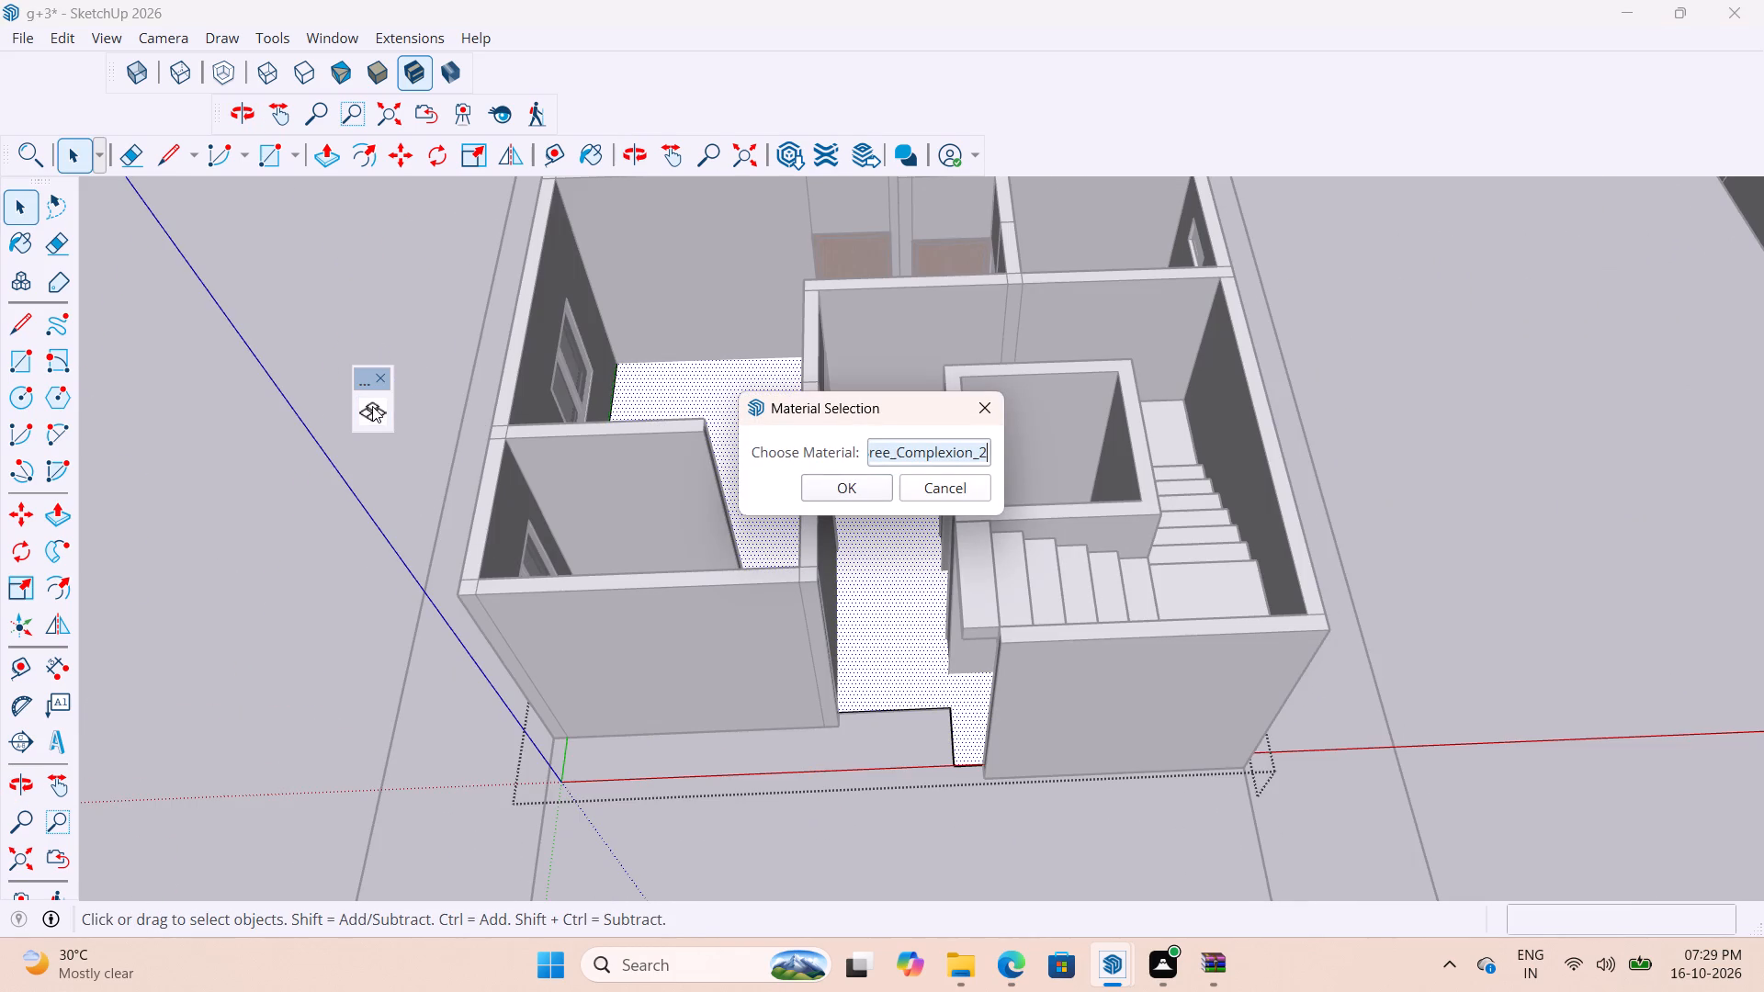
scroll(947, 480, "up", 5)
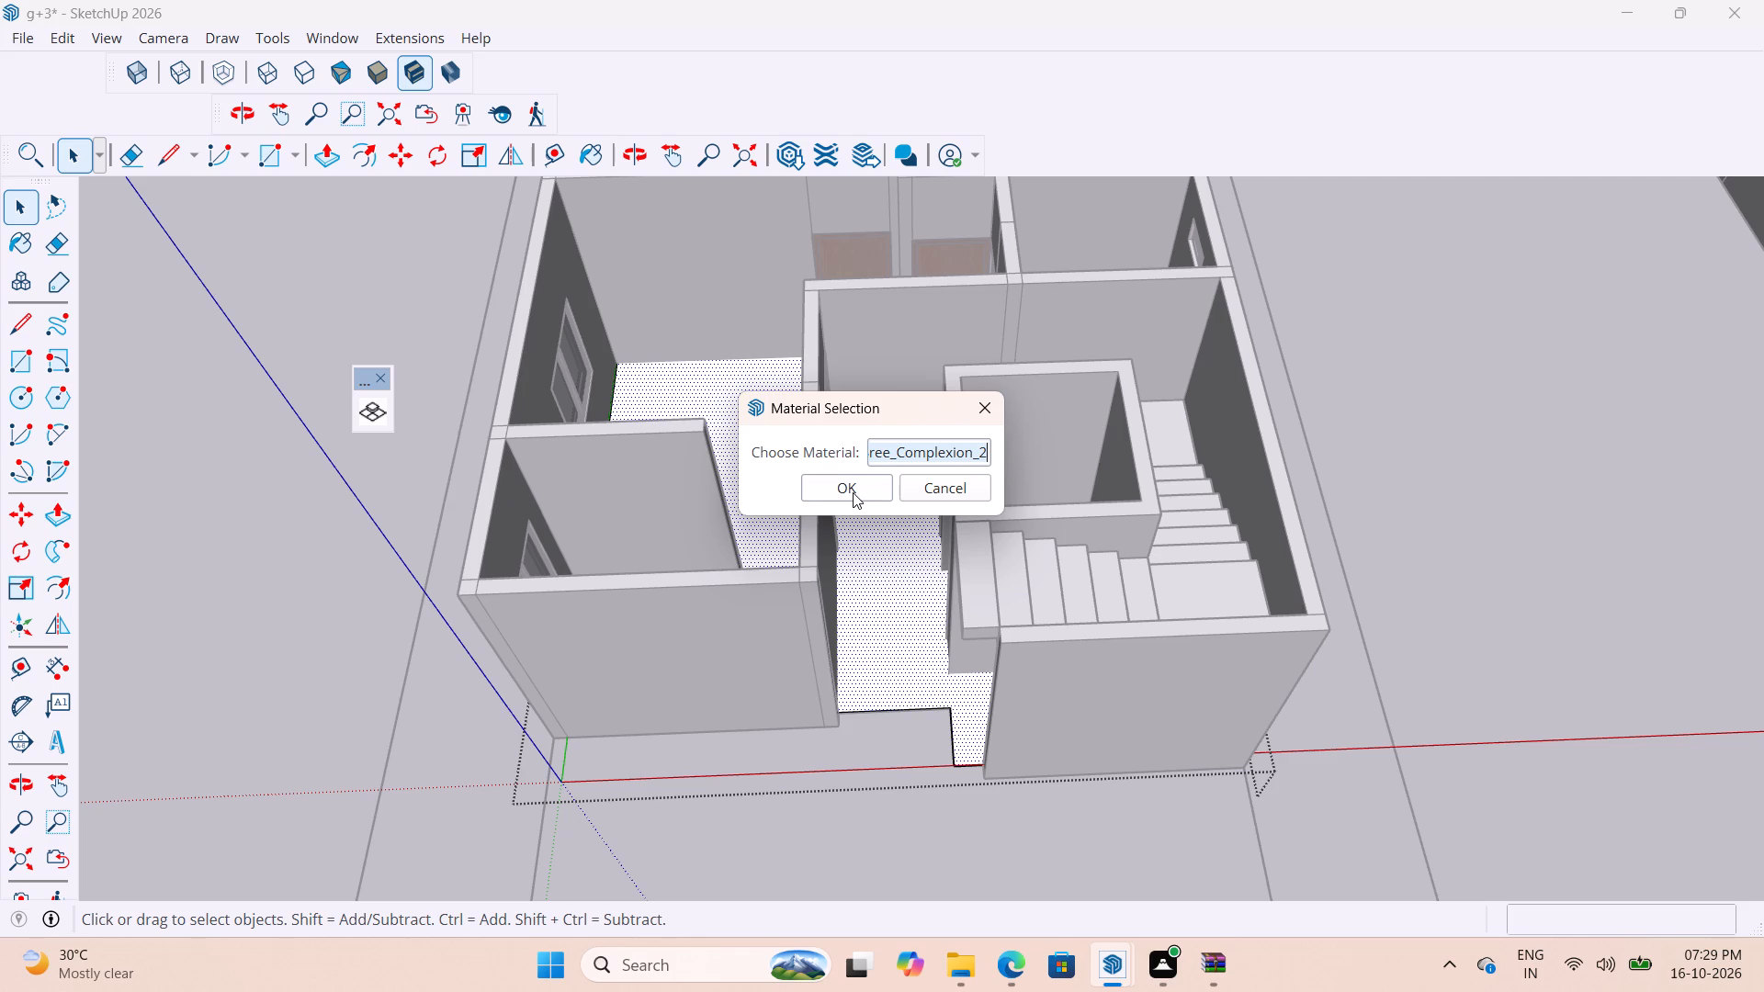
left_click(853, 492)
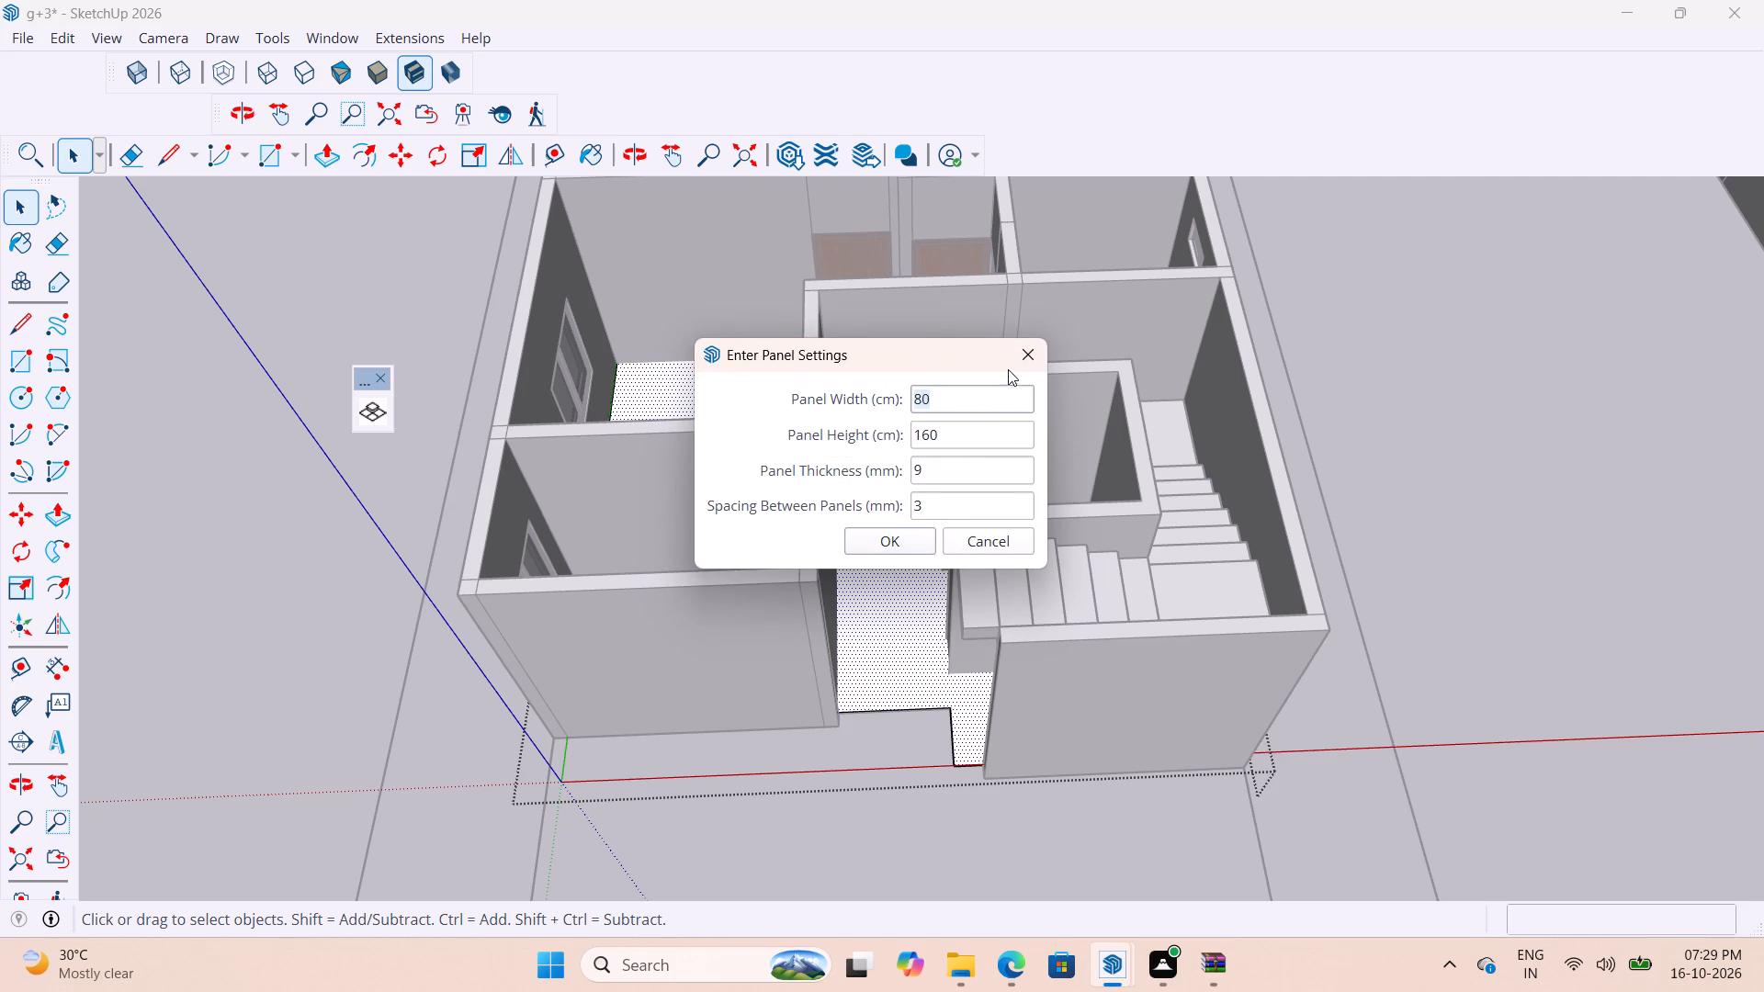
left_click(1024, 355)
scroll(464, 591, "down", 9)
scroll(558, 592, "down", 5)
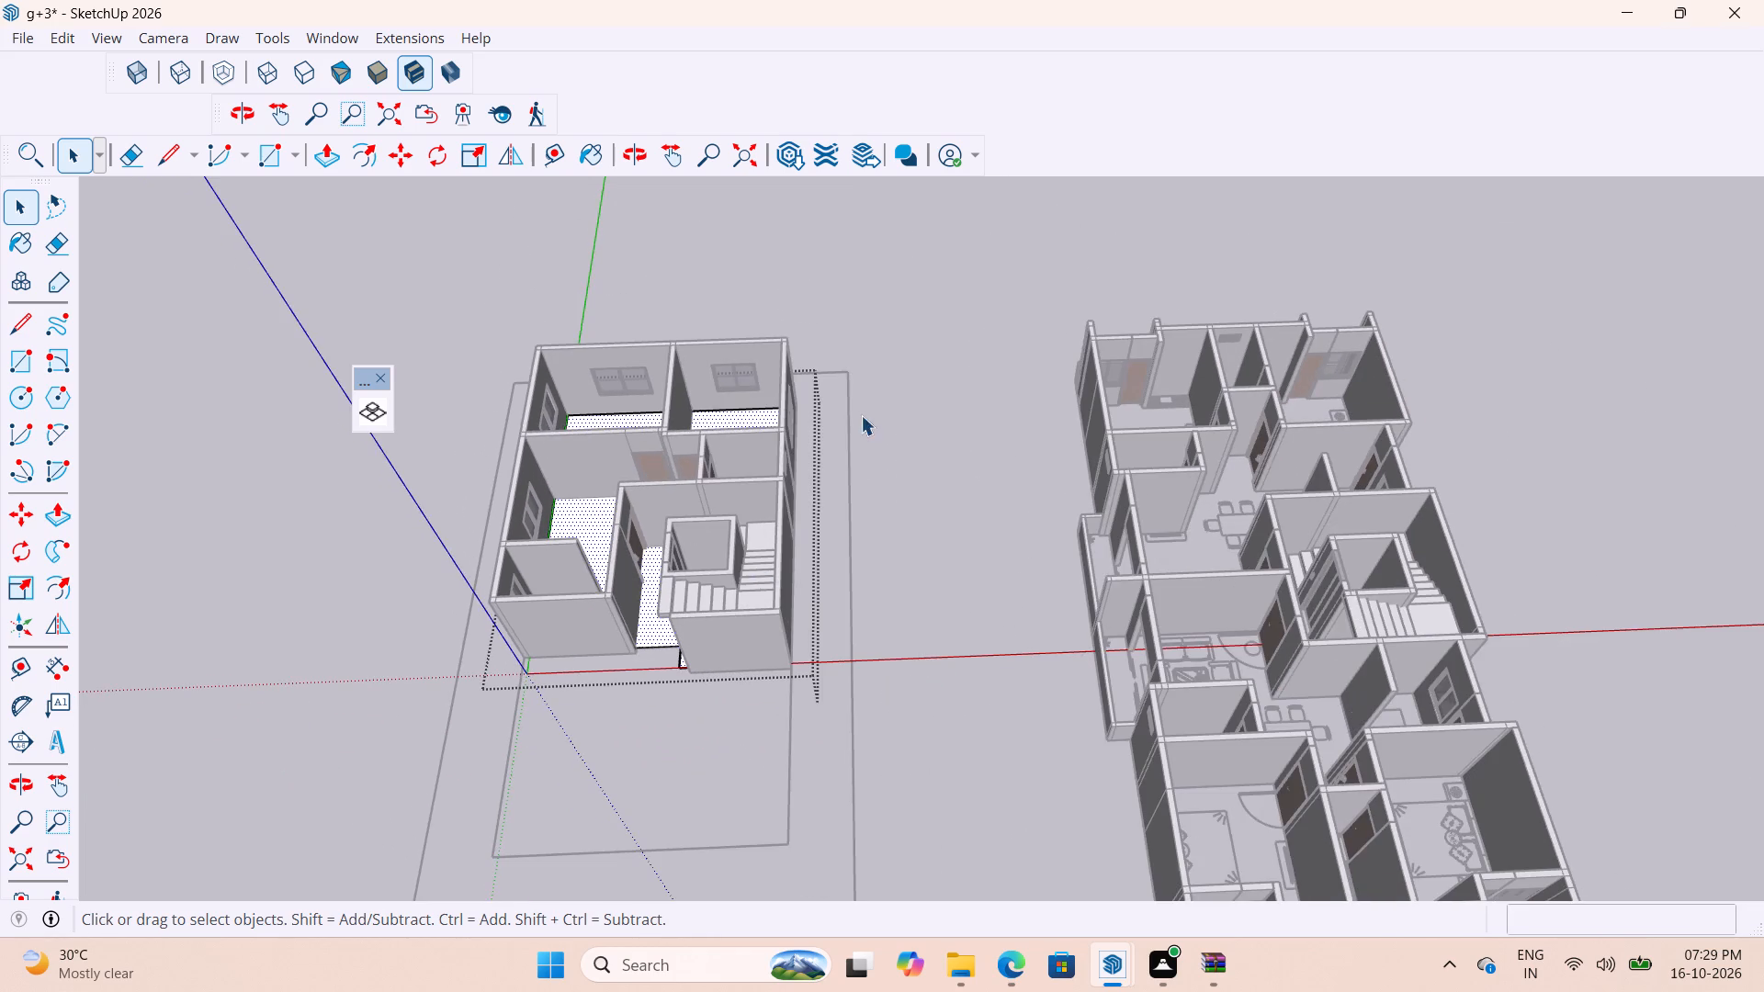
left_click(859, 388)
Paint the floor face inside the smaller house's group with the beige marble texture named Material.
key("b")
left_click(1502, 470)
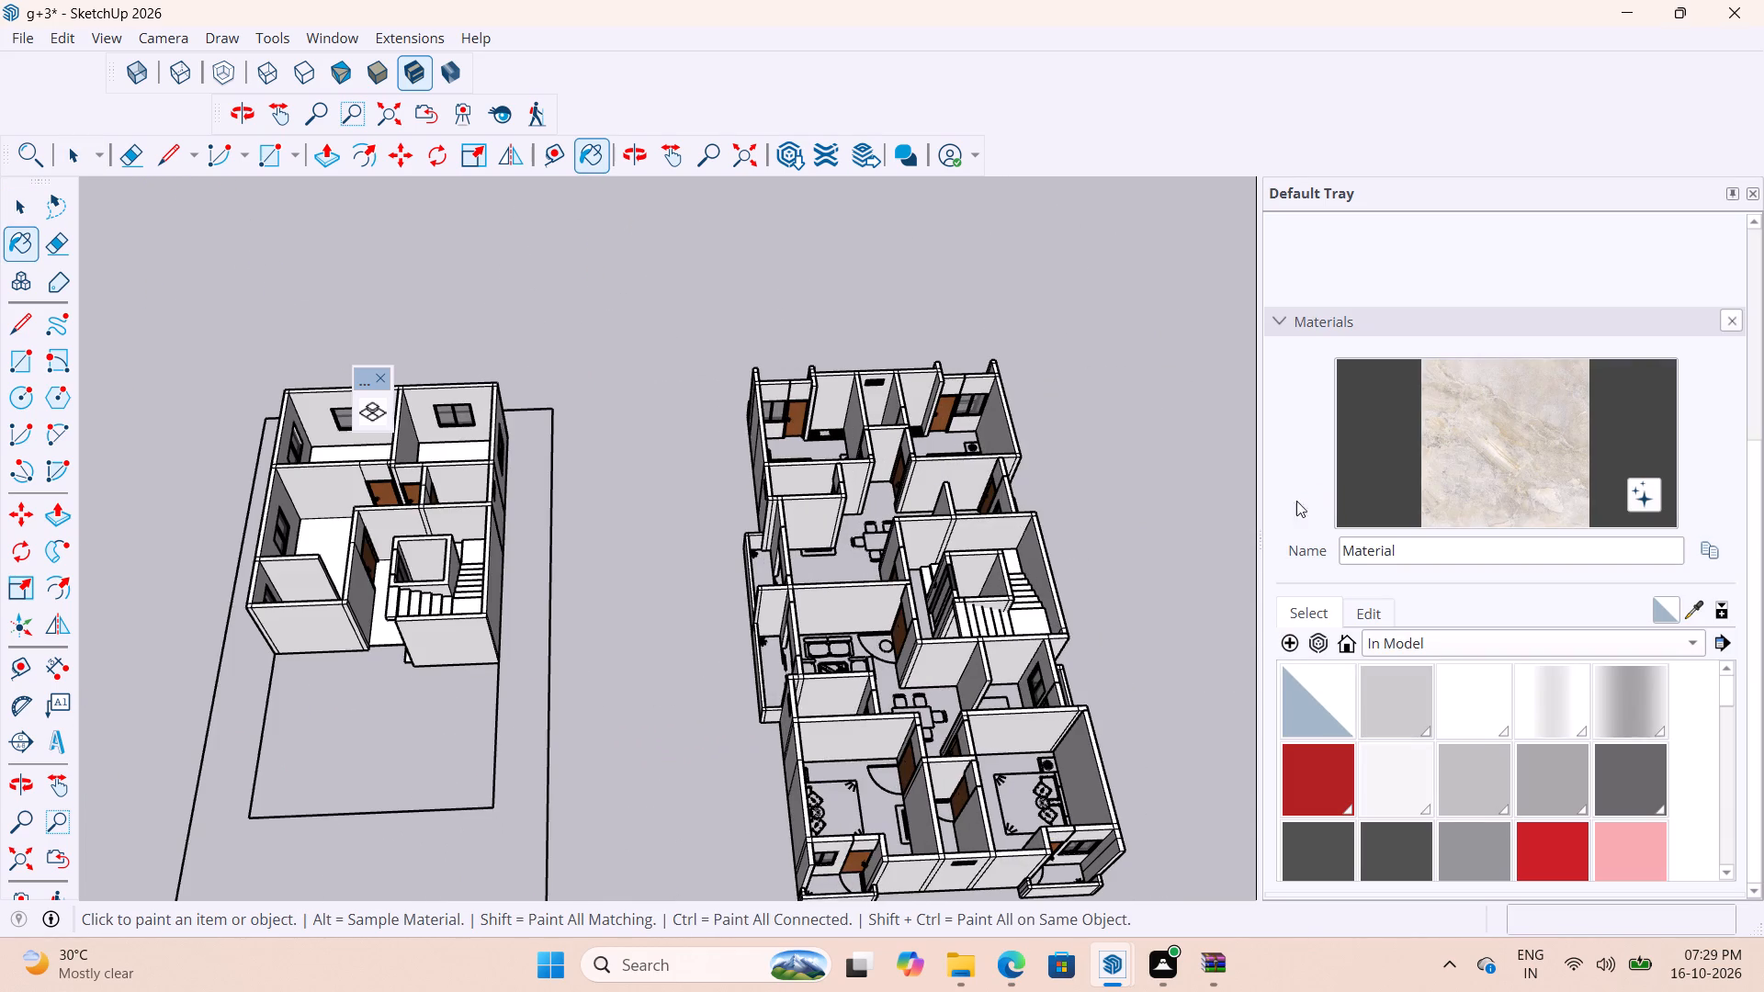
scroll(200, 631, "up", 20)
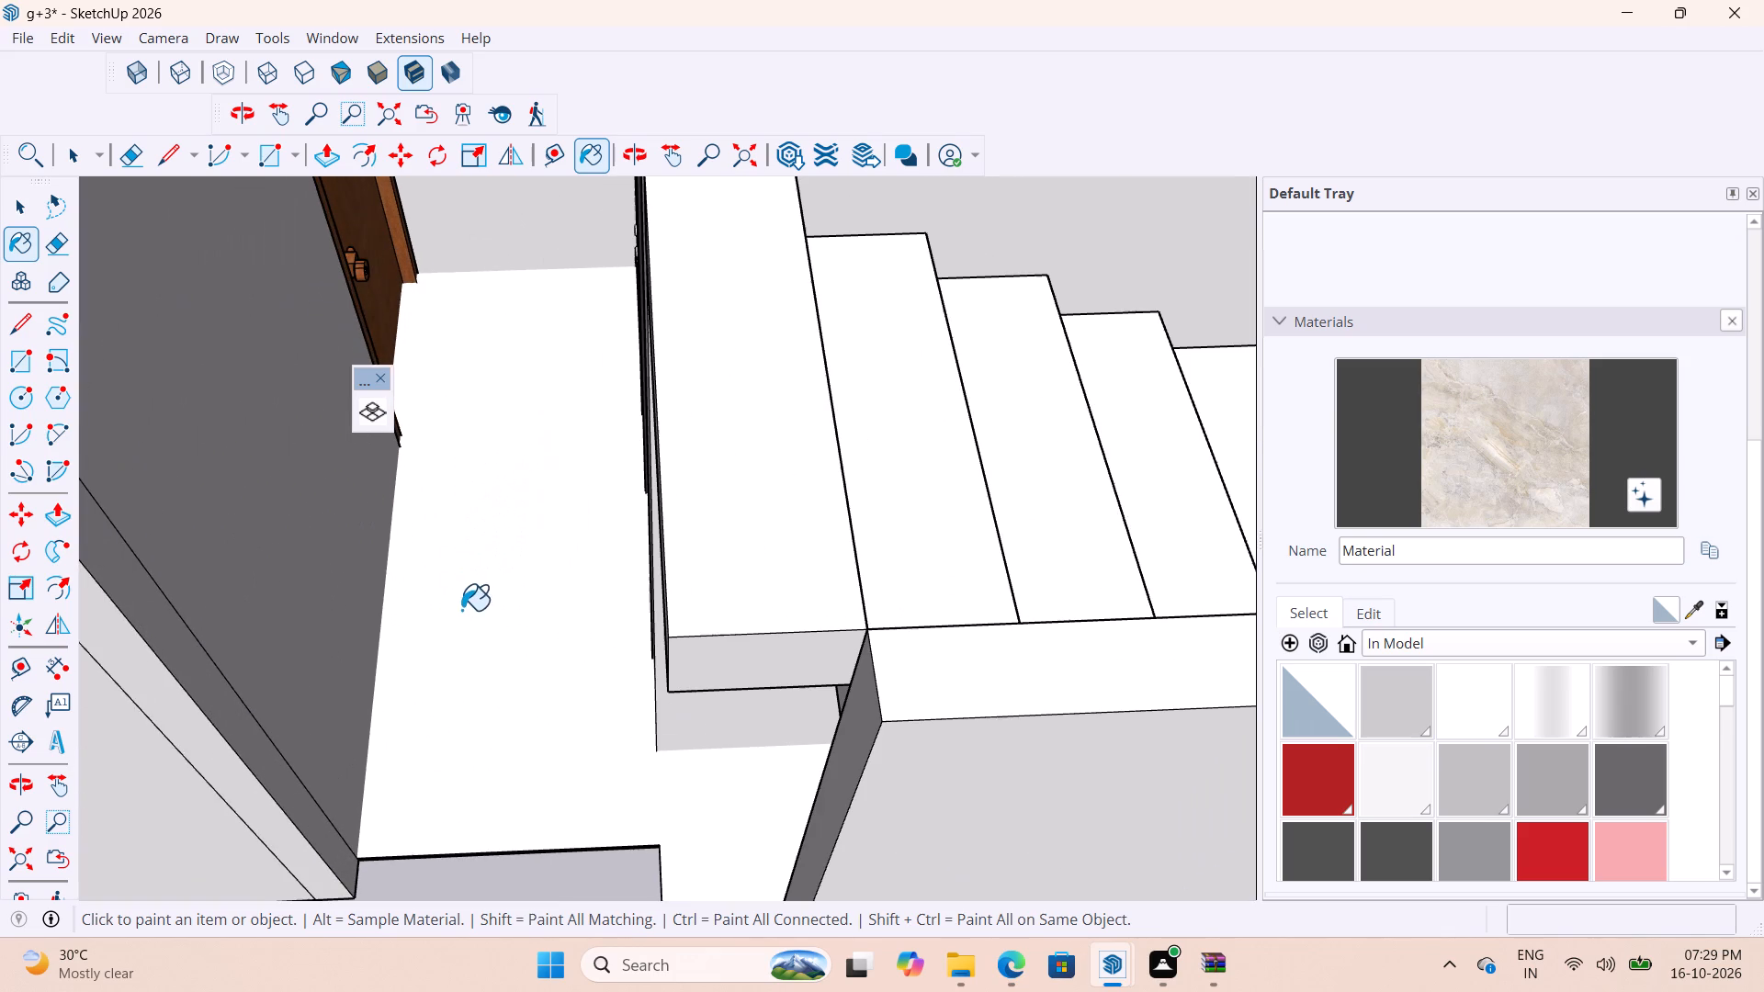
key("space")
double_click(526, 615)
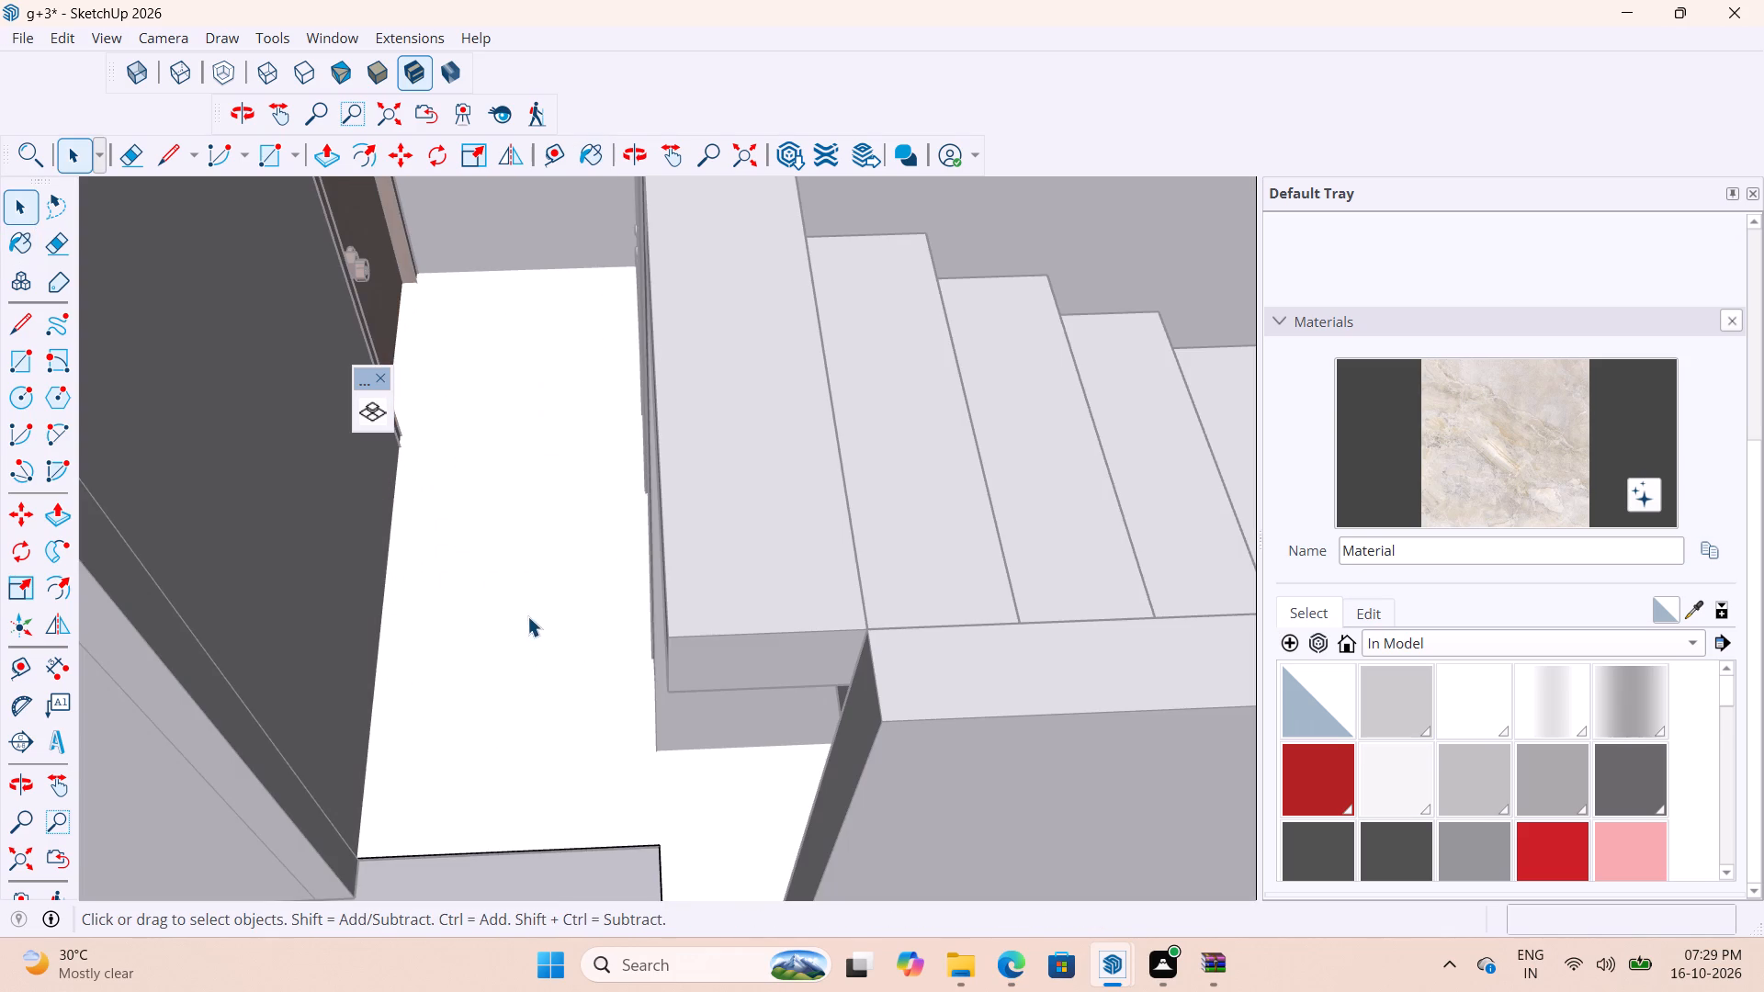
left_click(1440, 441)
left_click(559, 692)
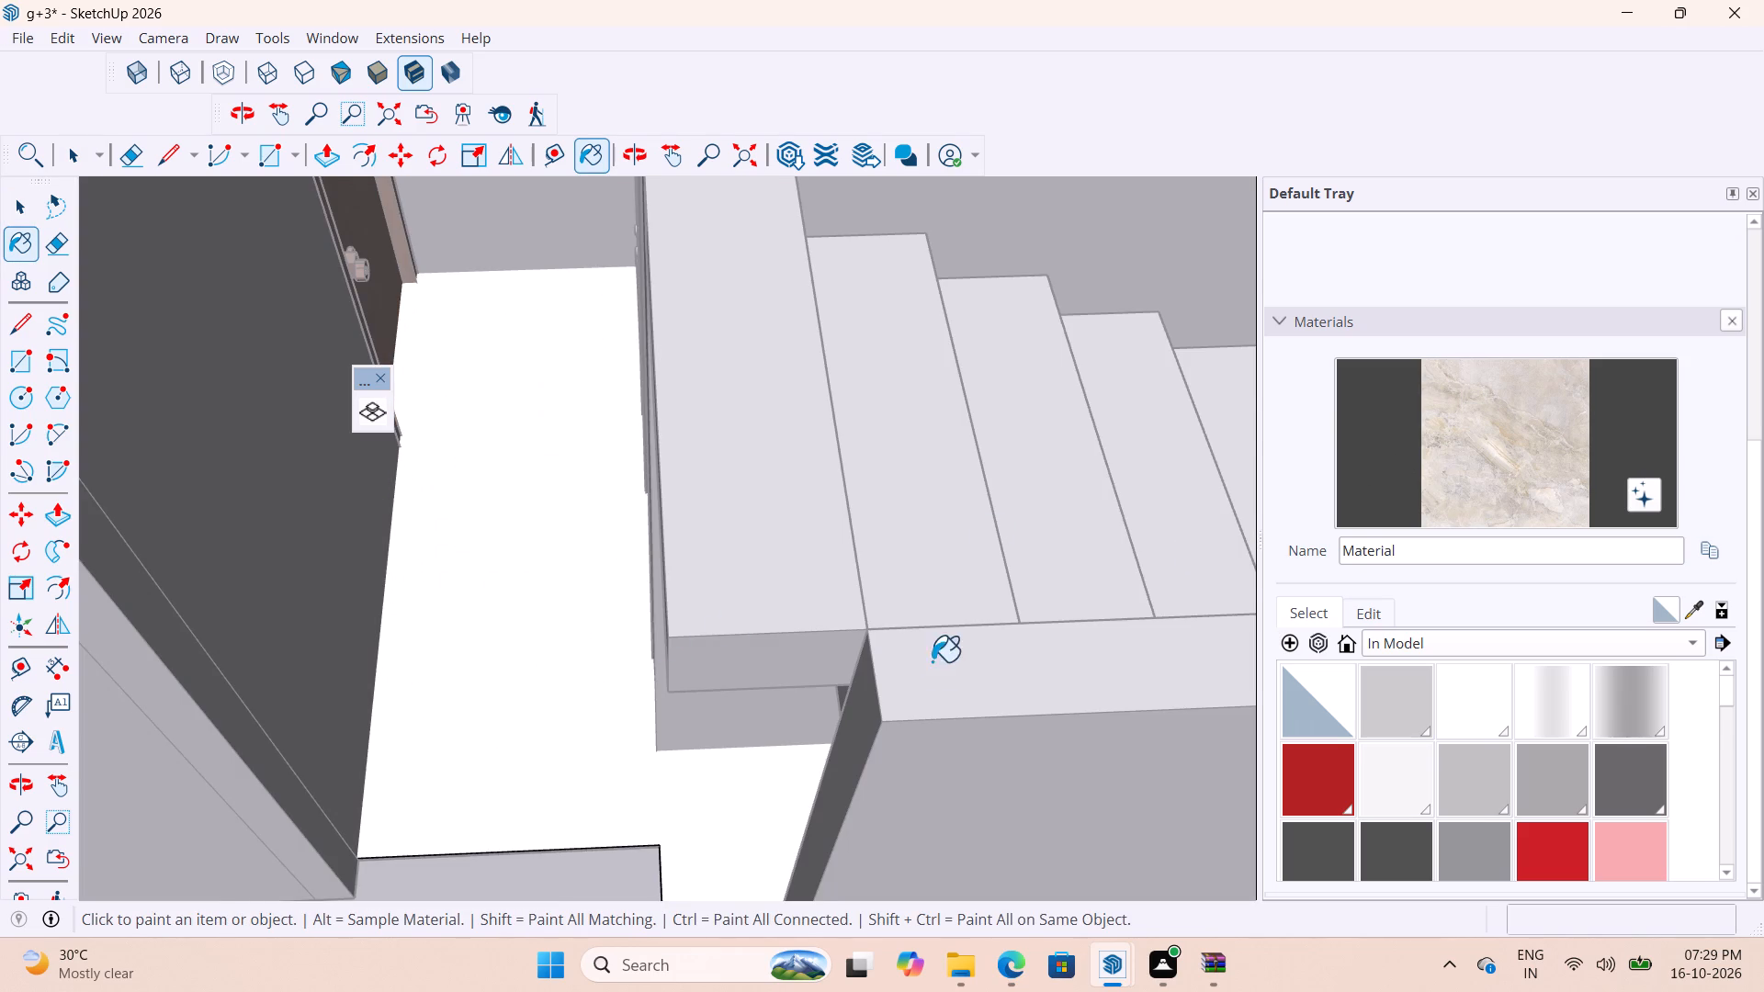
scroll(931, 692, "down", 20)
scroll(931, 692, "down", 1)
key("space")
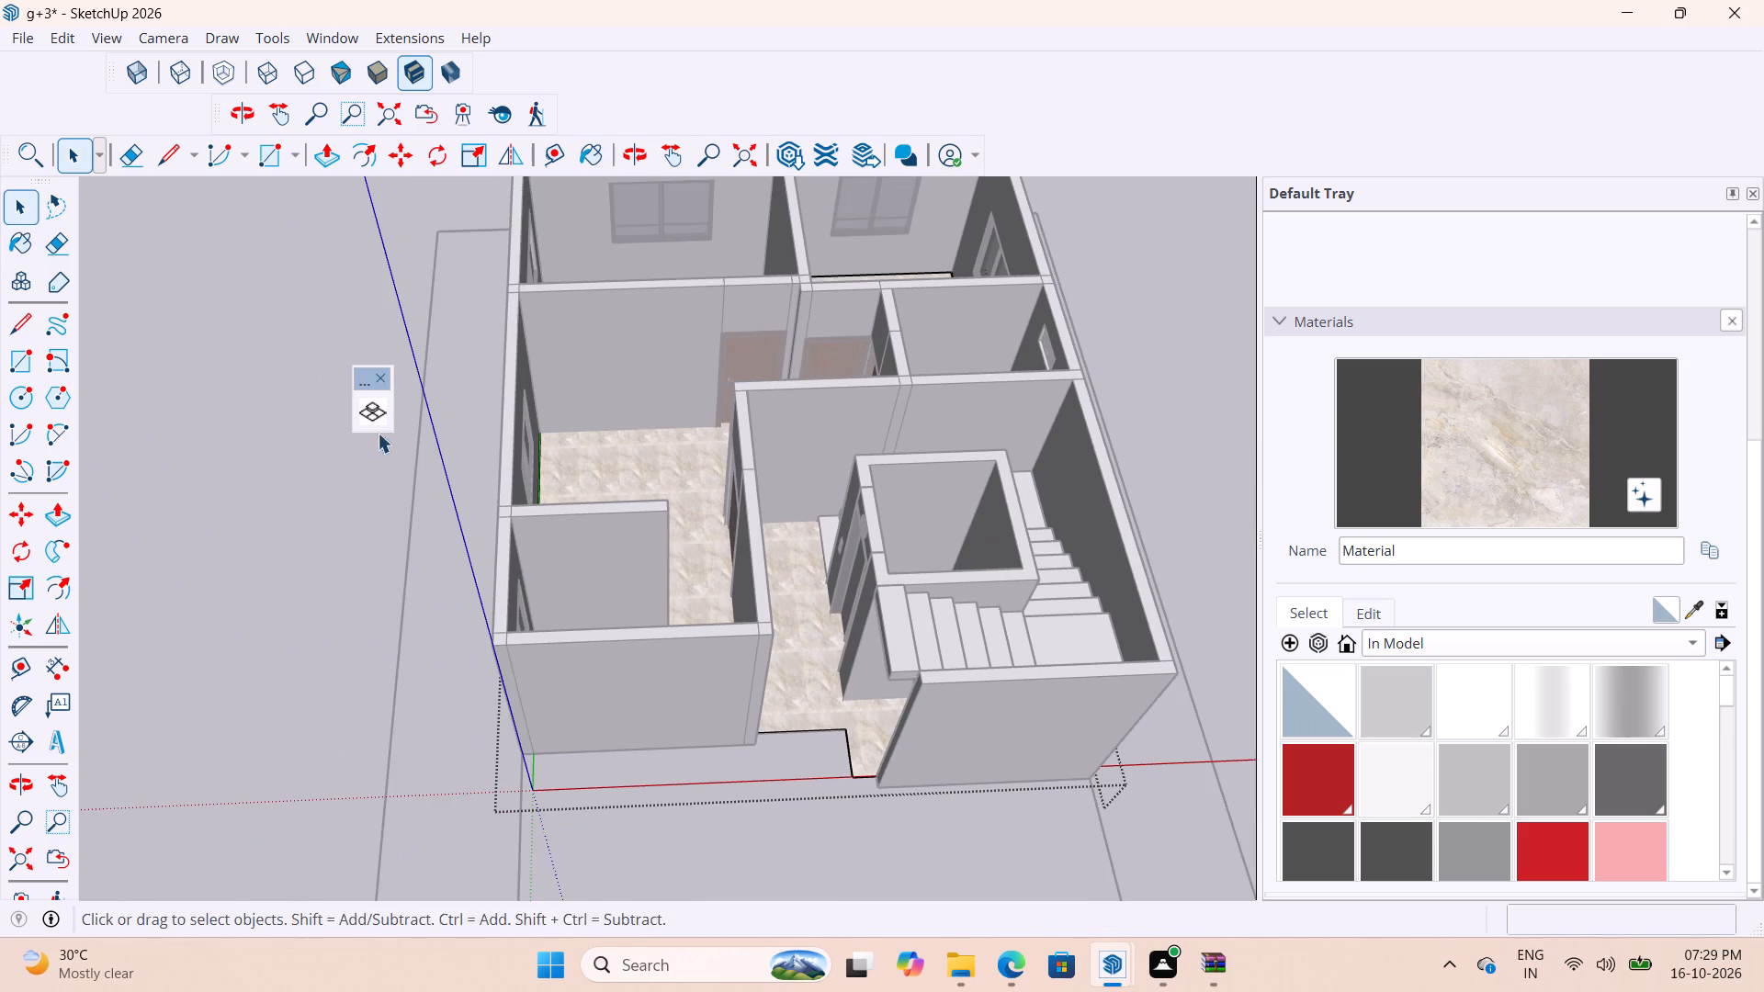
Run the Floor Generator on the painted floor face of the smaller house, accepting the preselected material.
left_click(374, 411)
left_click(1041, 501)
left_click(802, 567)
left_click(380, 411)
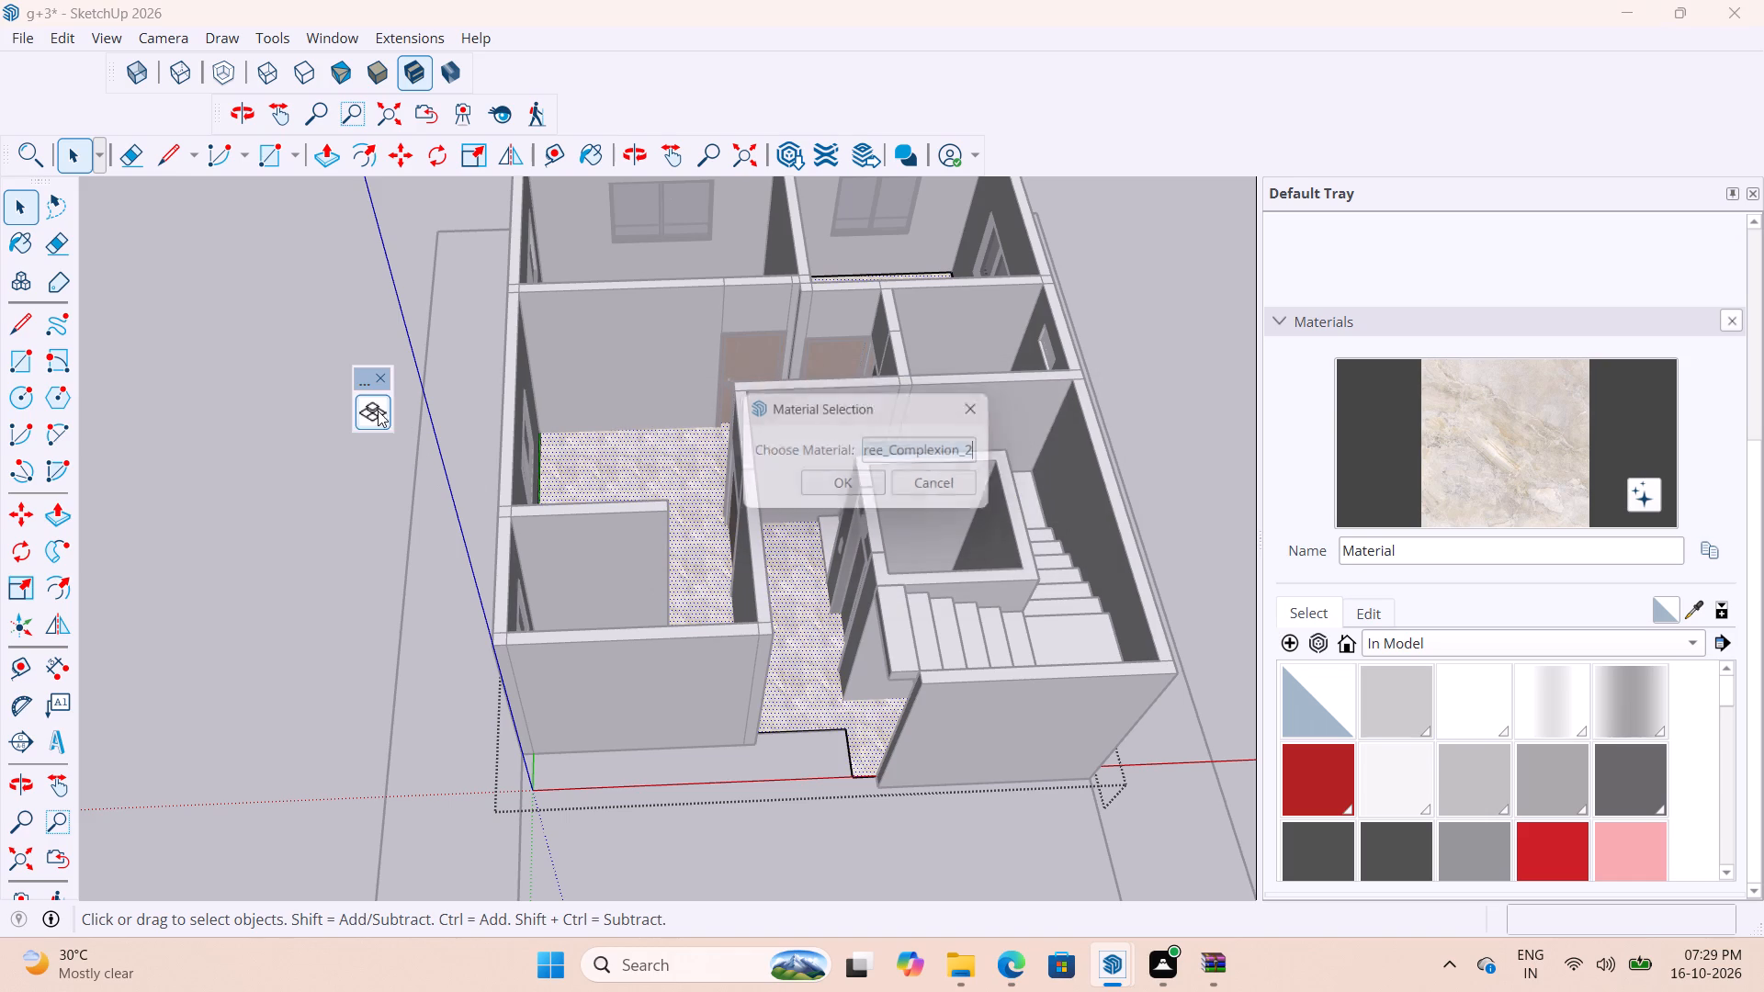
left_click(860, 483)
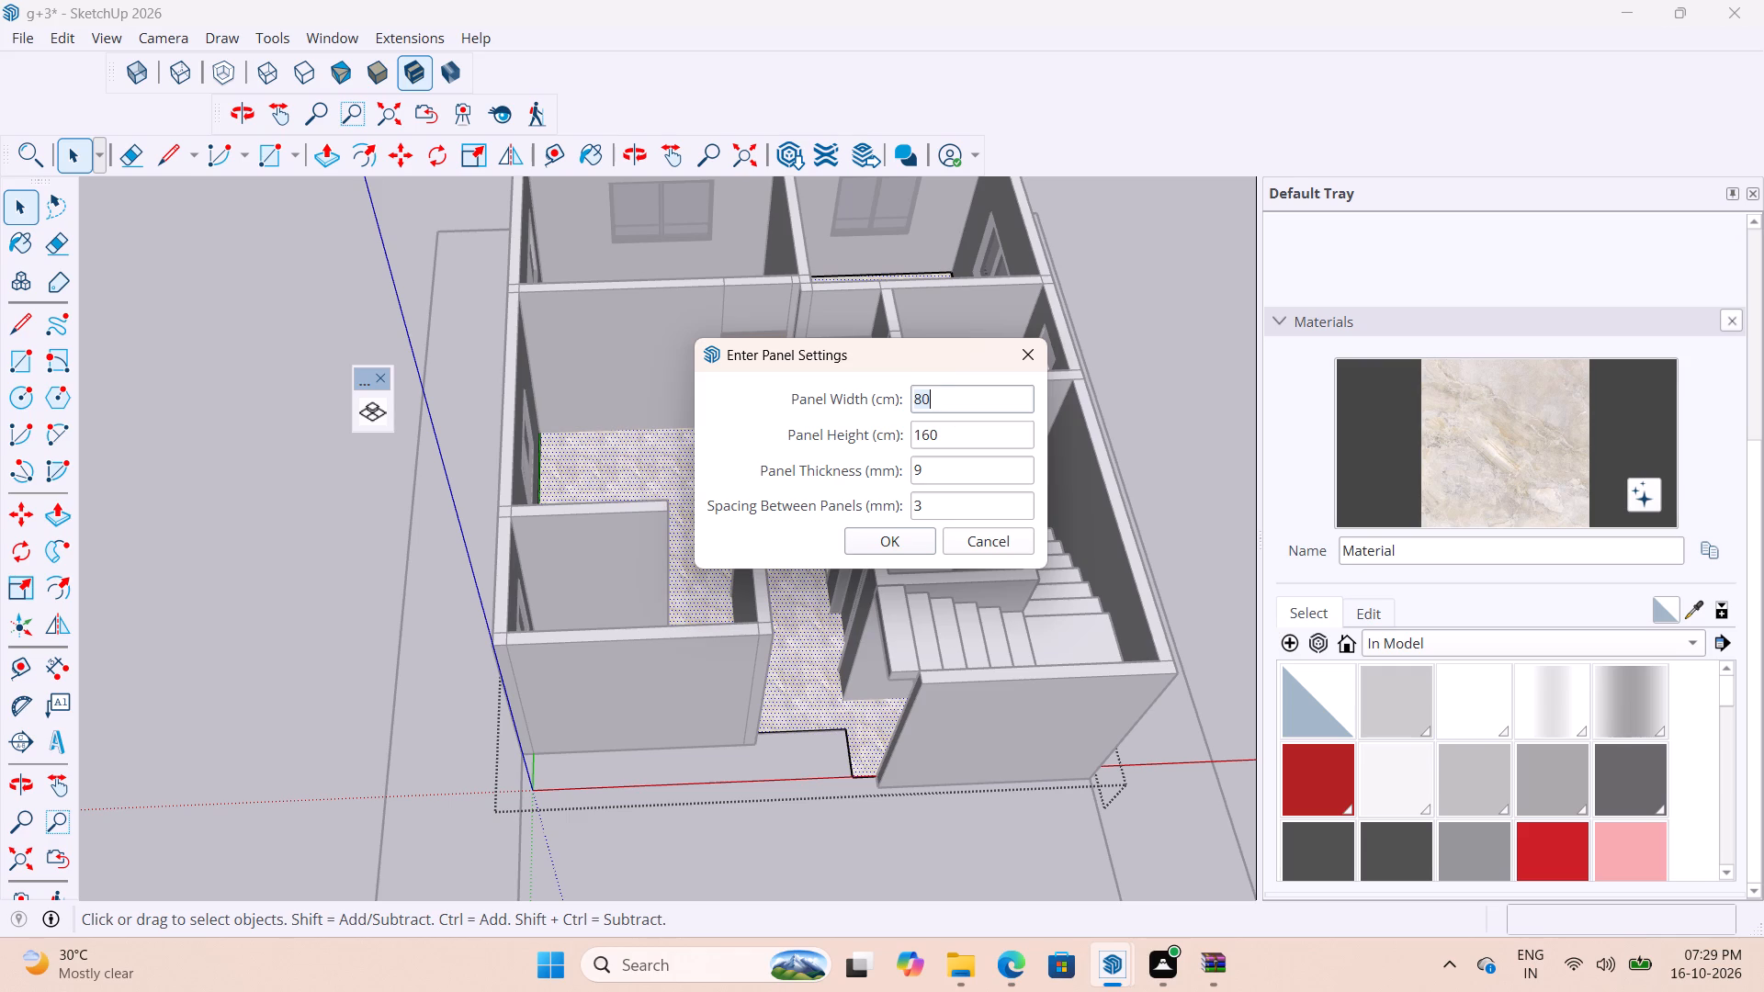
Set the floor panel width to 2' and the panel height to 3' in the panel settings.
key("BackSpace")
key("BackSpace")
type("2'")
left_click(988, 443)
key("BackSpace")
key("BackSpace")
key("BackSpace")
key("BackSpace")
key("BackSpace")
type("3'")
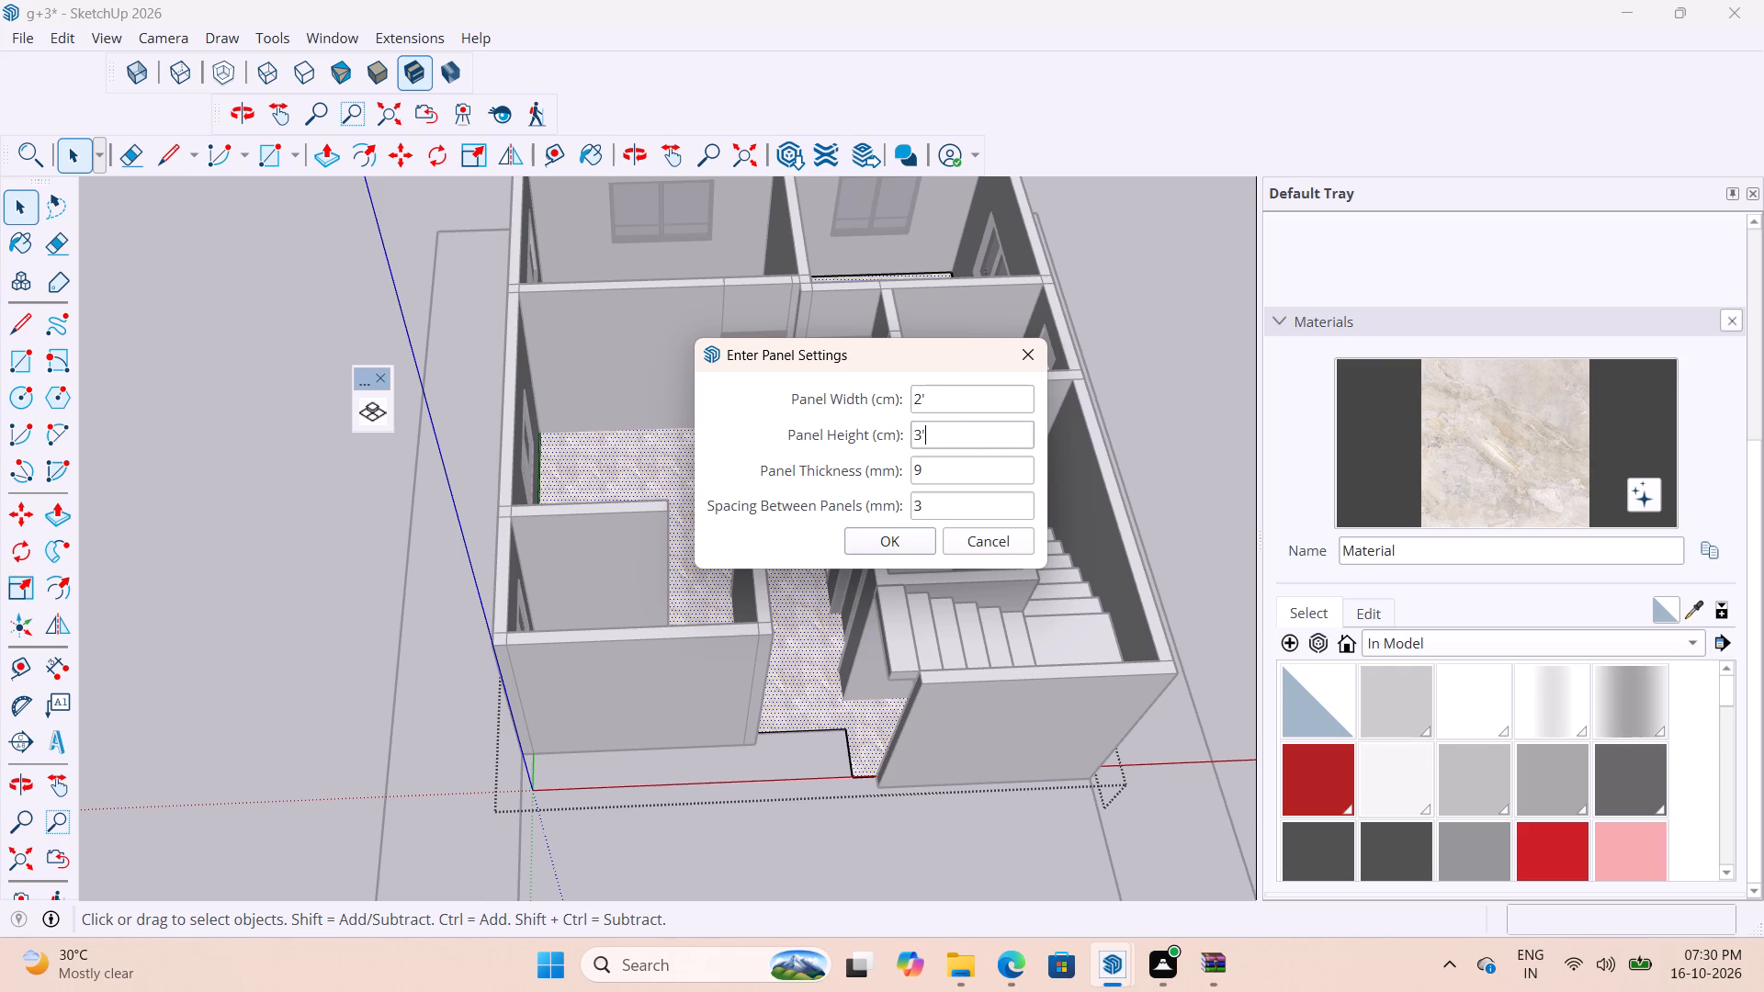
left_click(950, 471)
left_click(946, 403)
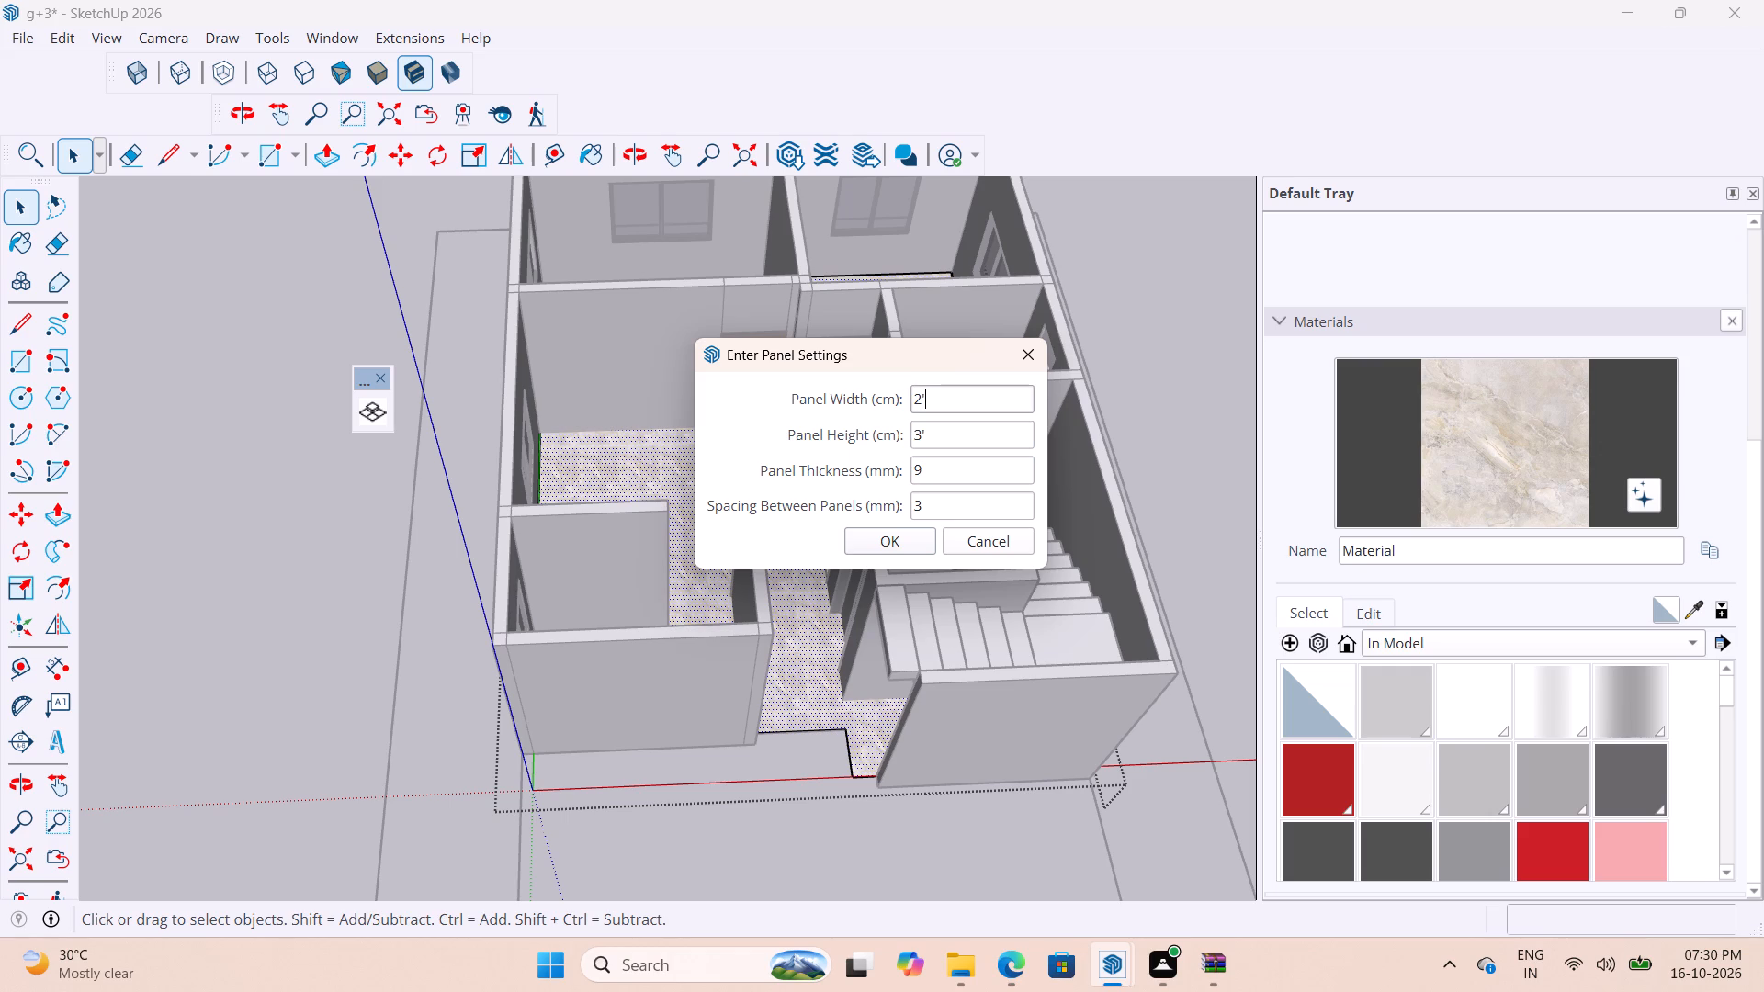
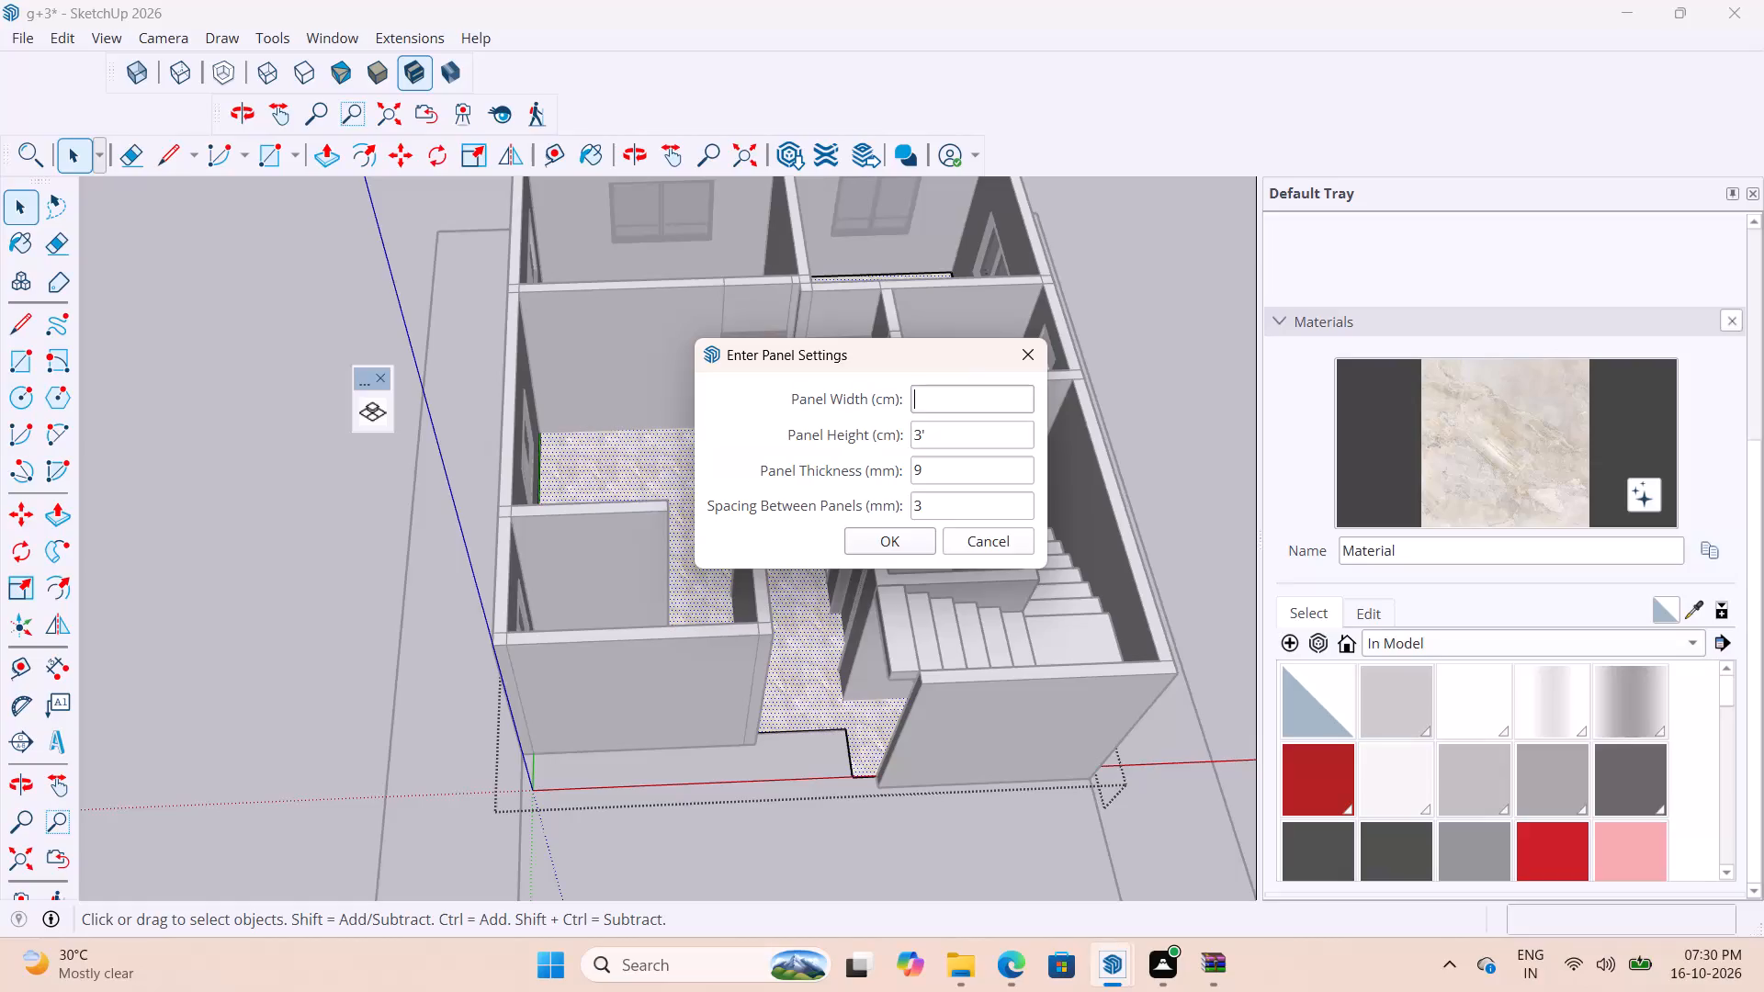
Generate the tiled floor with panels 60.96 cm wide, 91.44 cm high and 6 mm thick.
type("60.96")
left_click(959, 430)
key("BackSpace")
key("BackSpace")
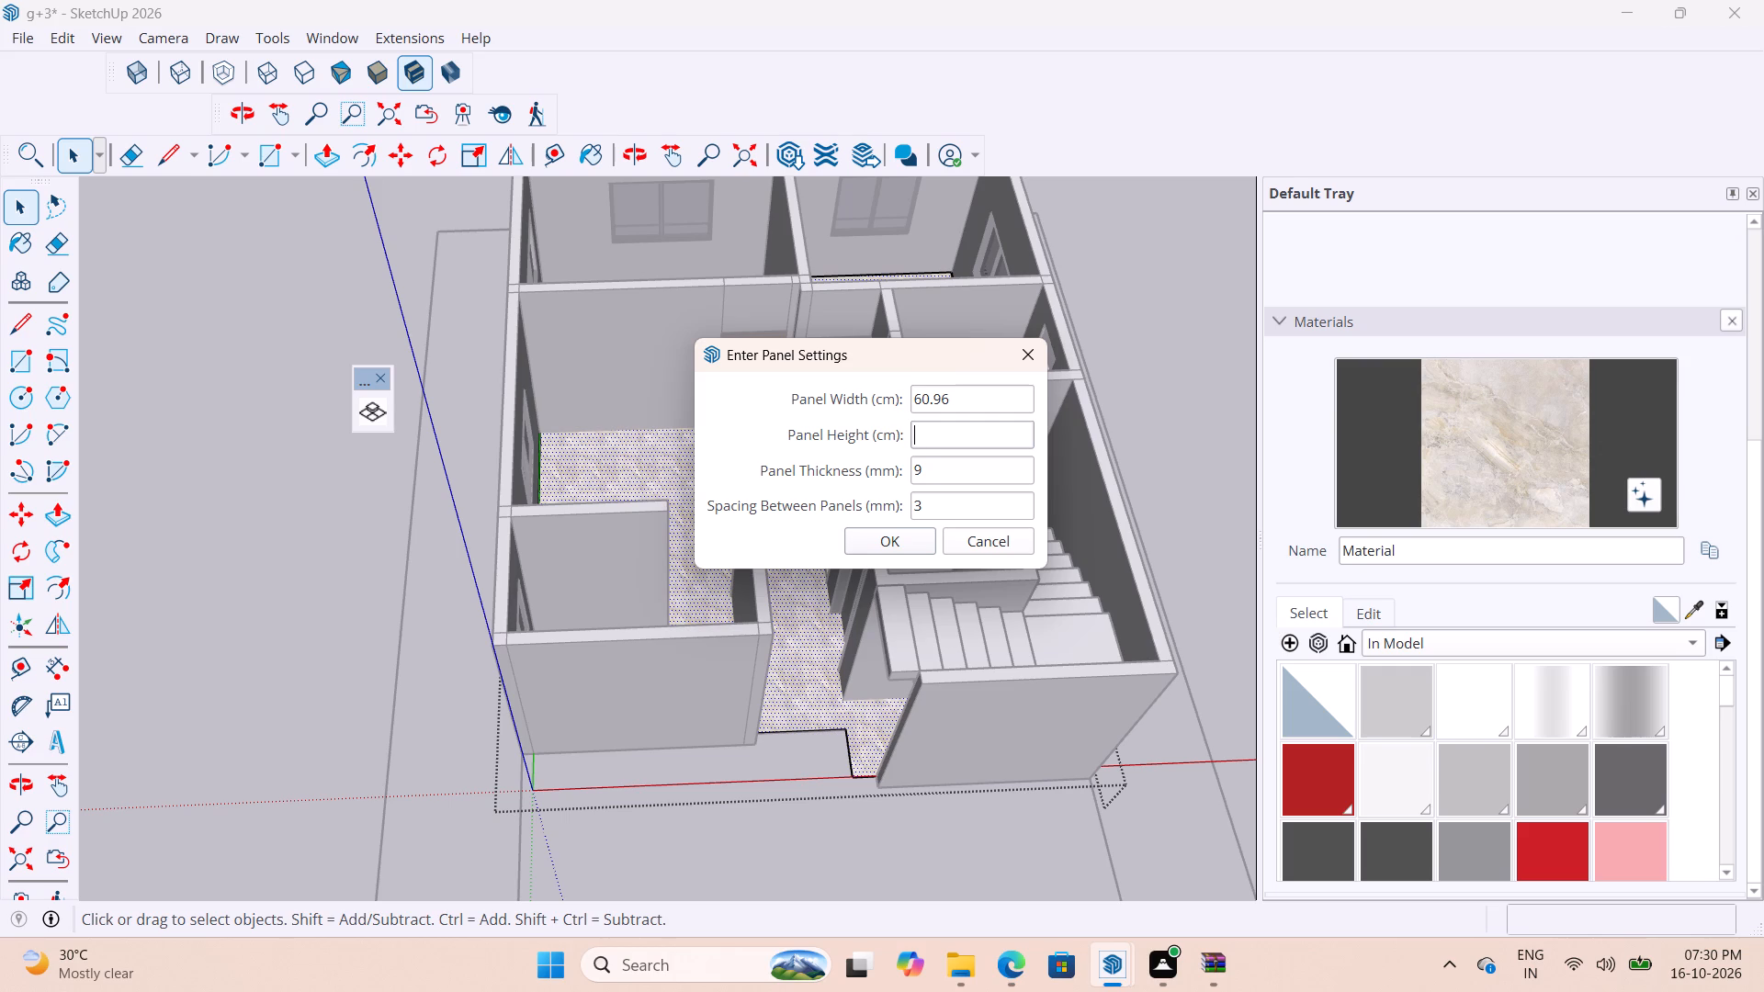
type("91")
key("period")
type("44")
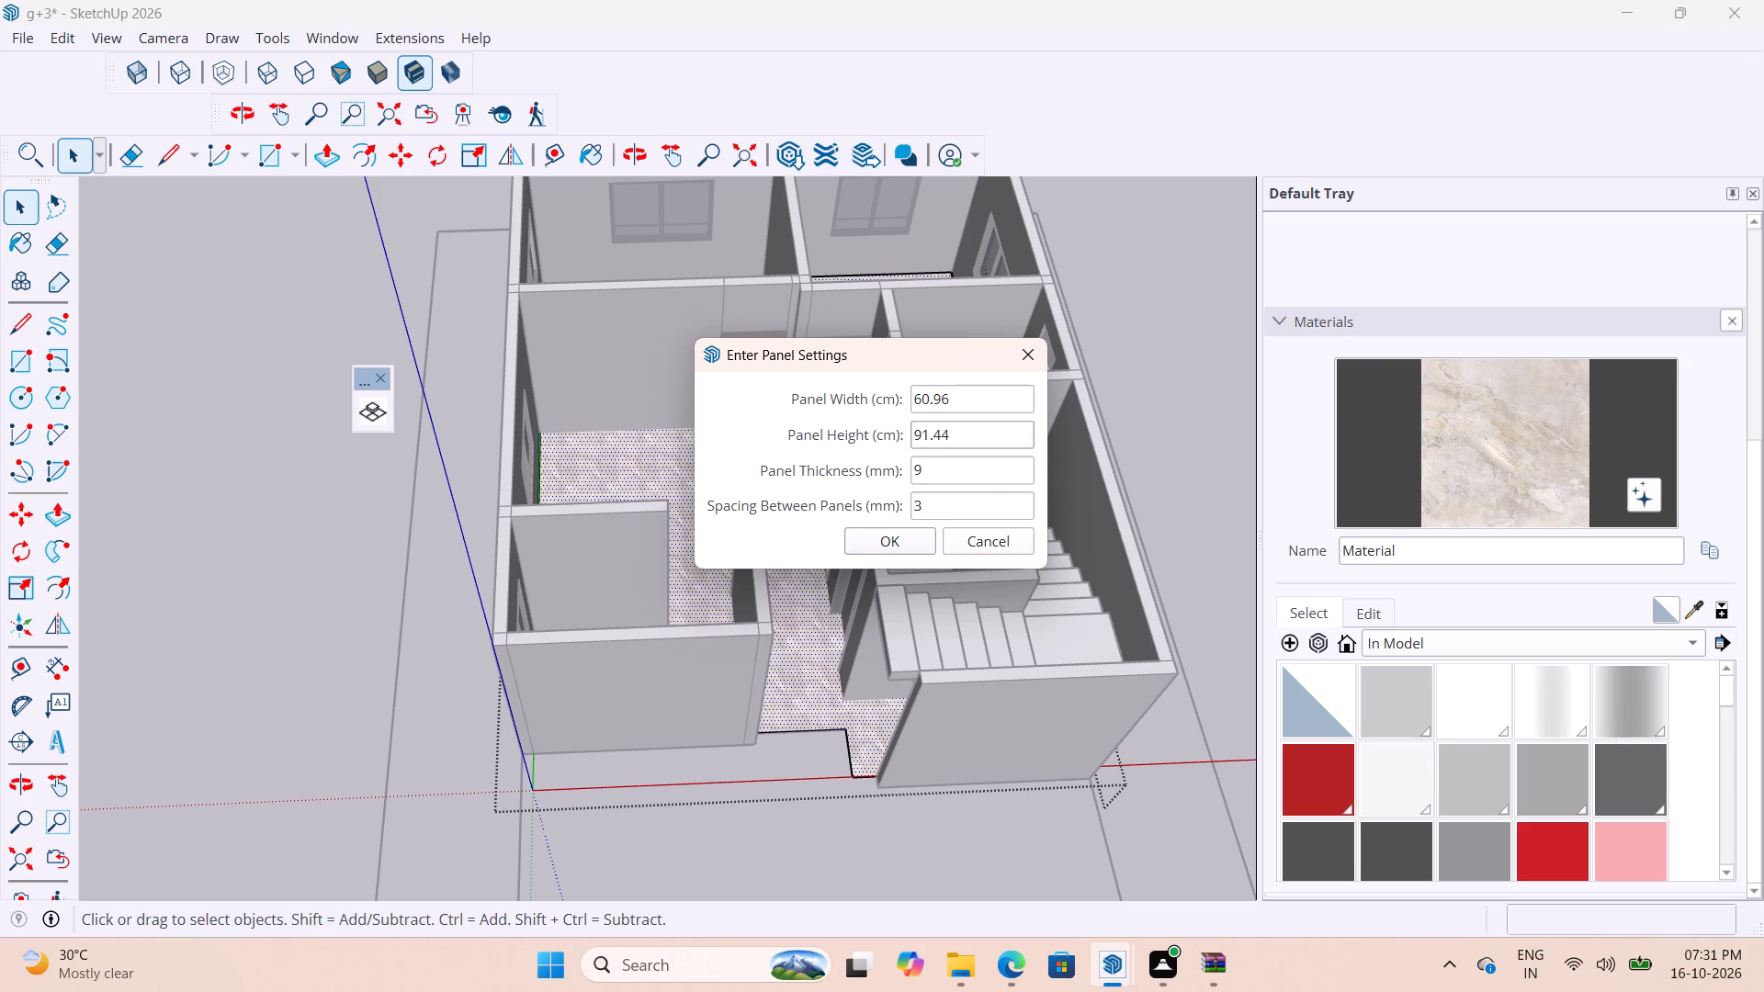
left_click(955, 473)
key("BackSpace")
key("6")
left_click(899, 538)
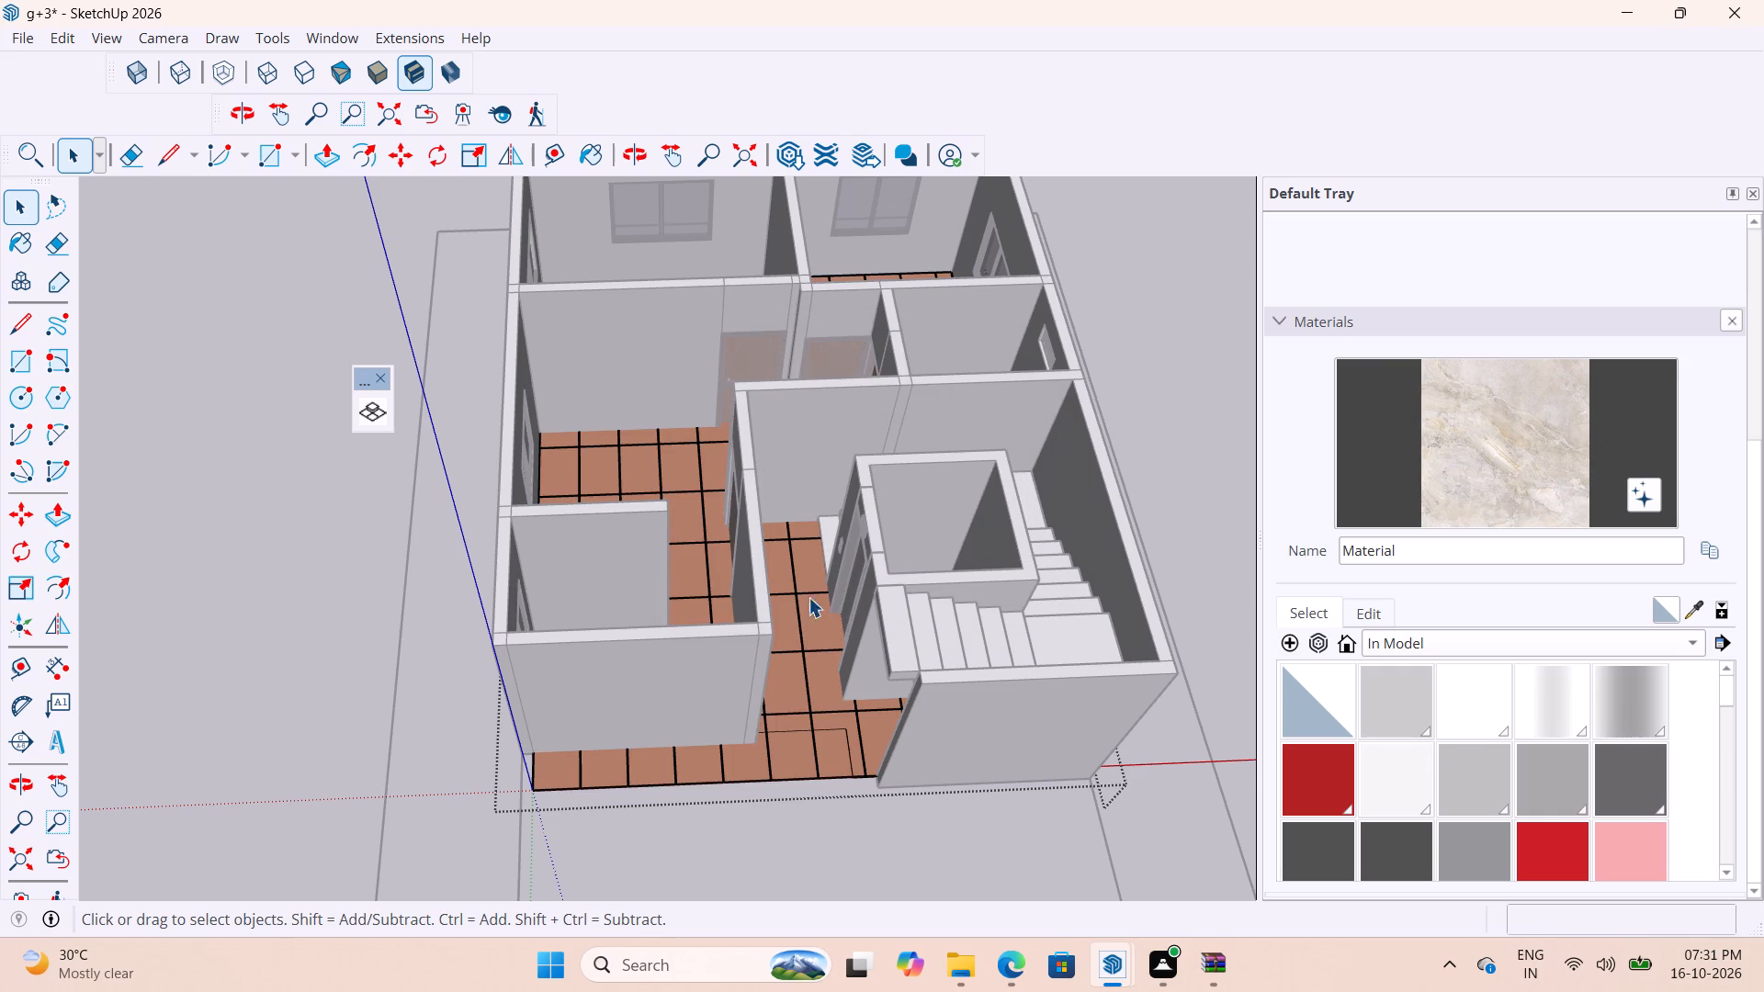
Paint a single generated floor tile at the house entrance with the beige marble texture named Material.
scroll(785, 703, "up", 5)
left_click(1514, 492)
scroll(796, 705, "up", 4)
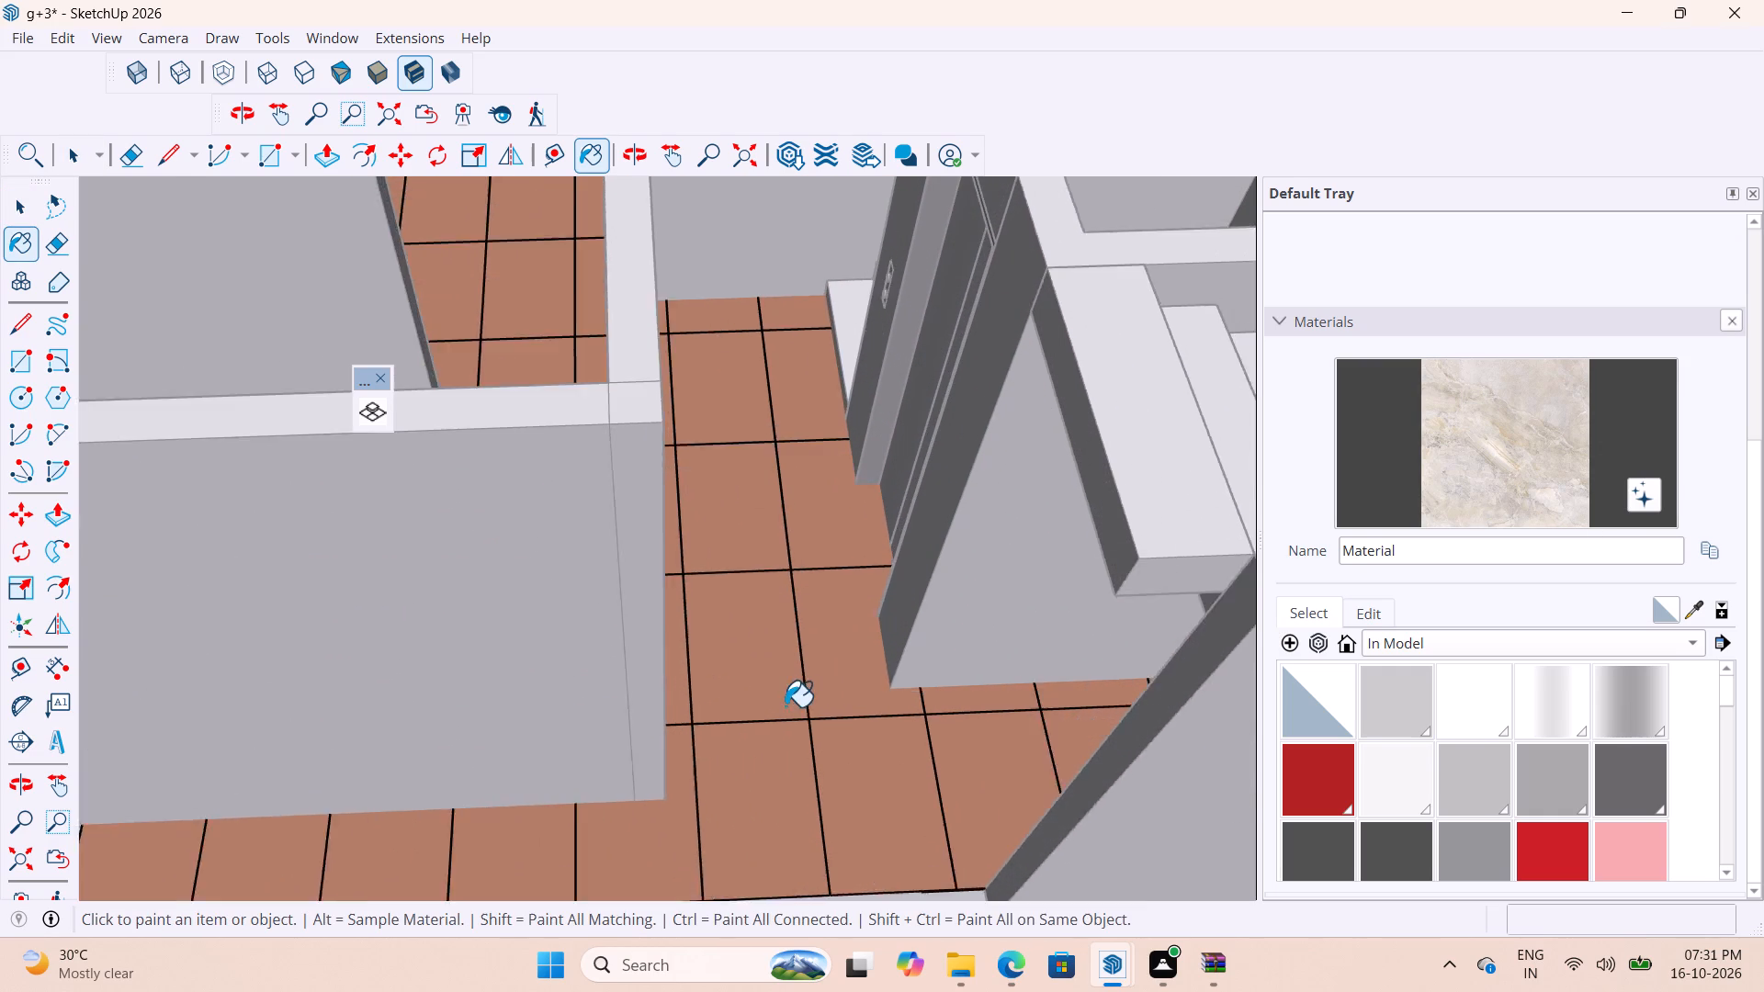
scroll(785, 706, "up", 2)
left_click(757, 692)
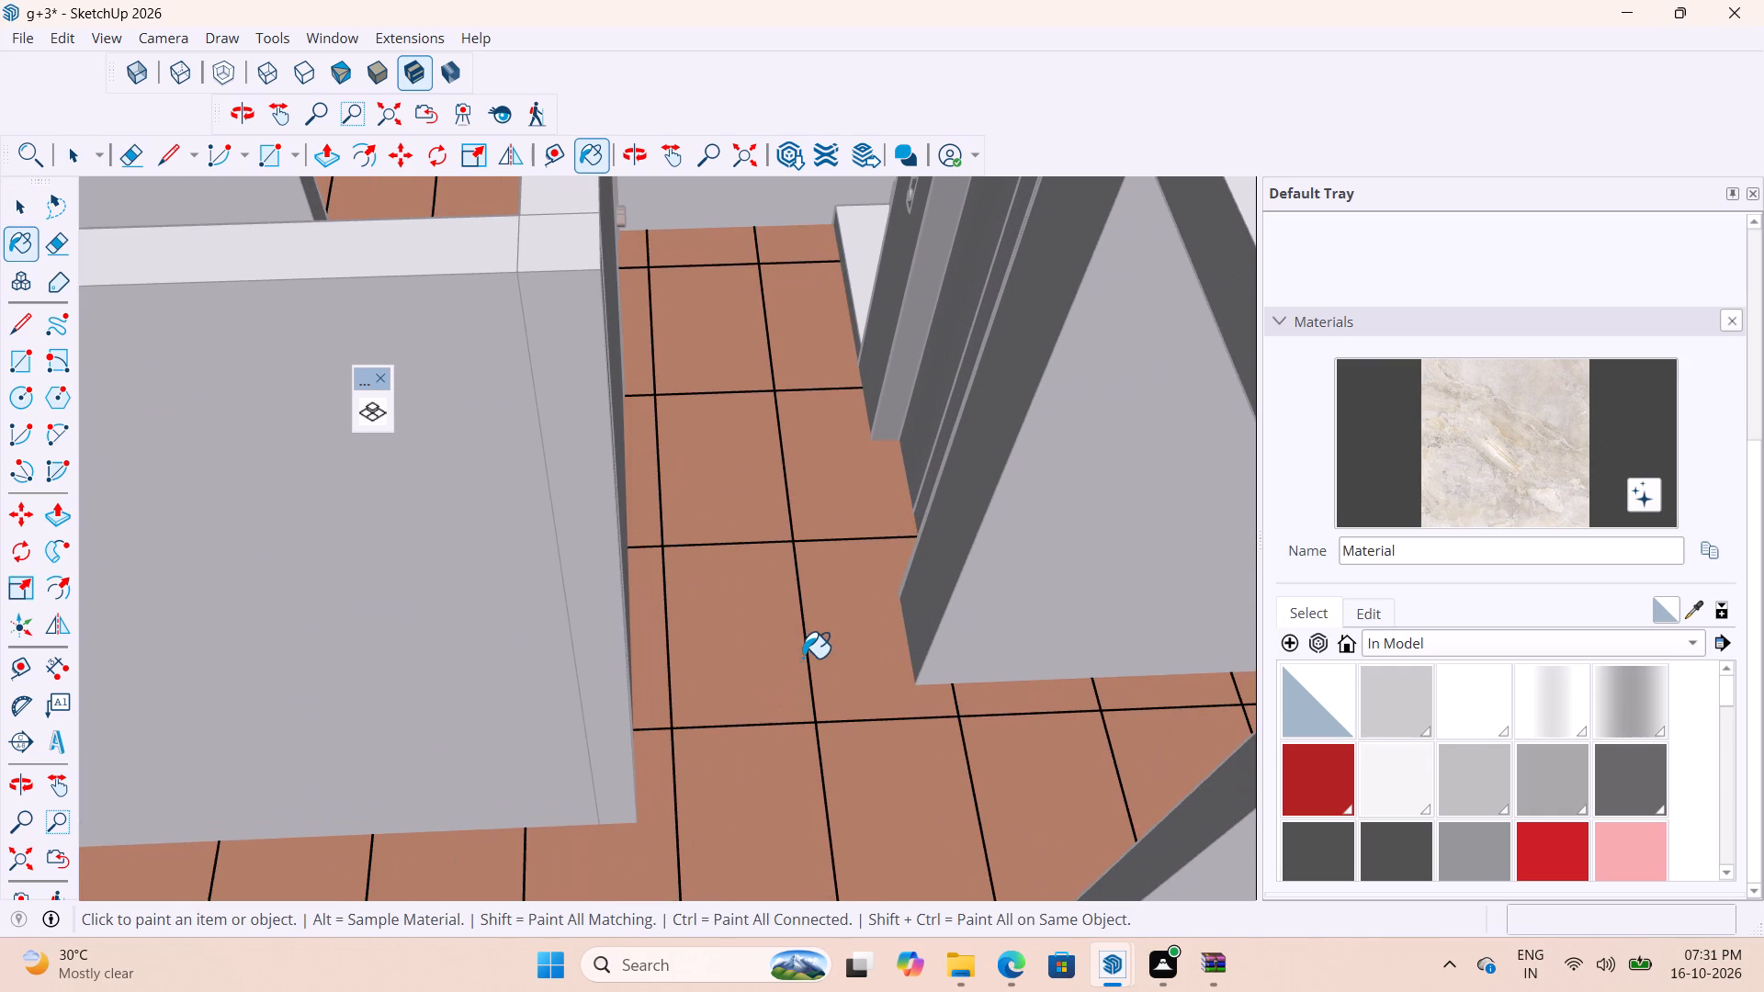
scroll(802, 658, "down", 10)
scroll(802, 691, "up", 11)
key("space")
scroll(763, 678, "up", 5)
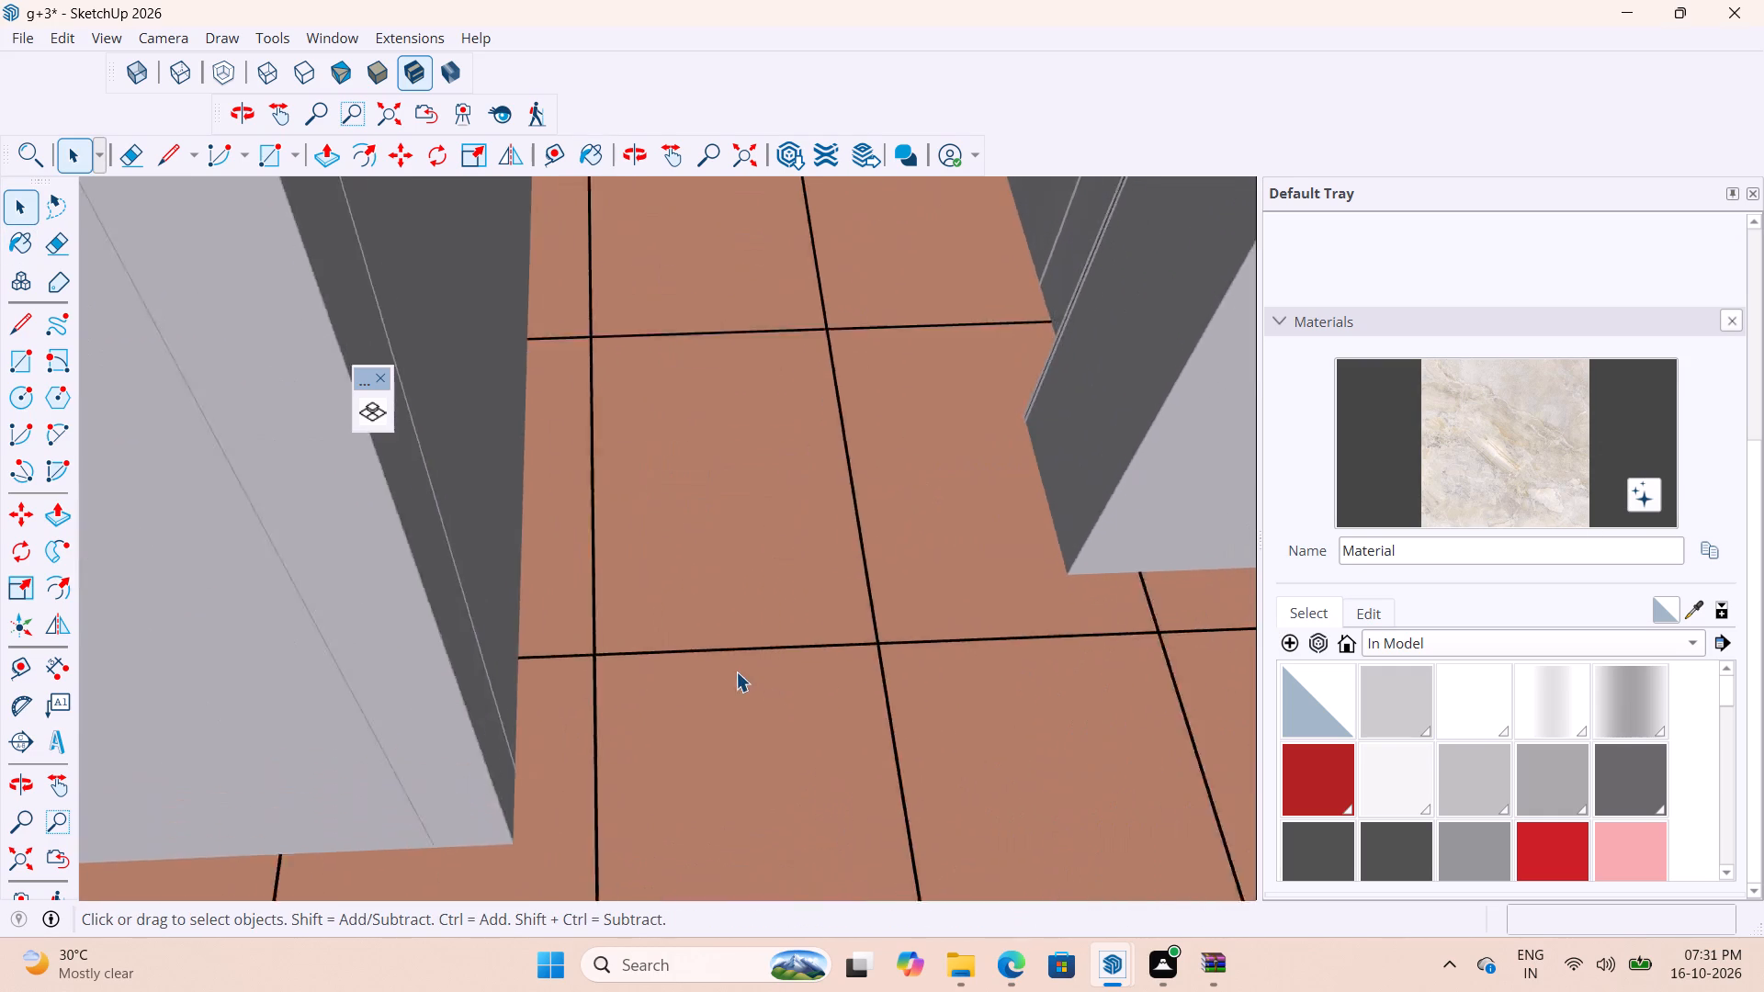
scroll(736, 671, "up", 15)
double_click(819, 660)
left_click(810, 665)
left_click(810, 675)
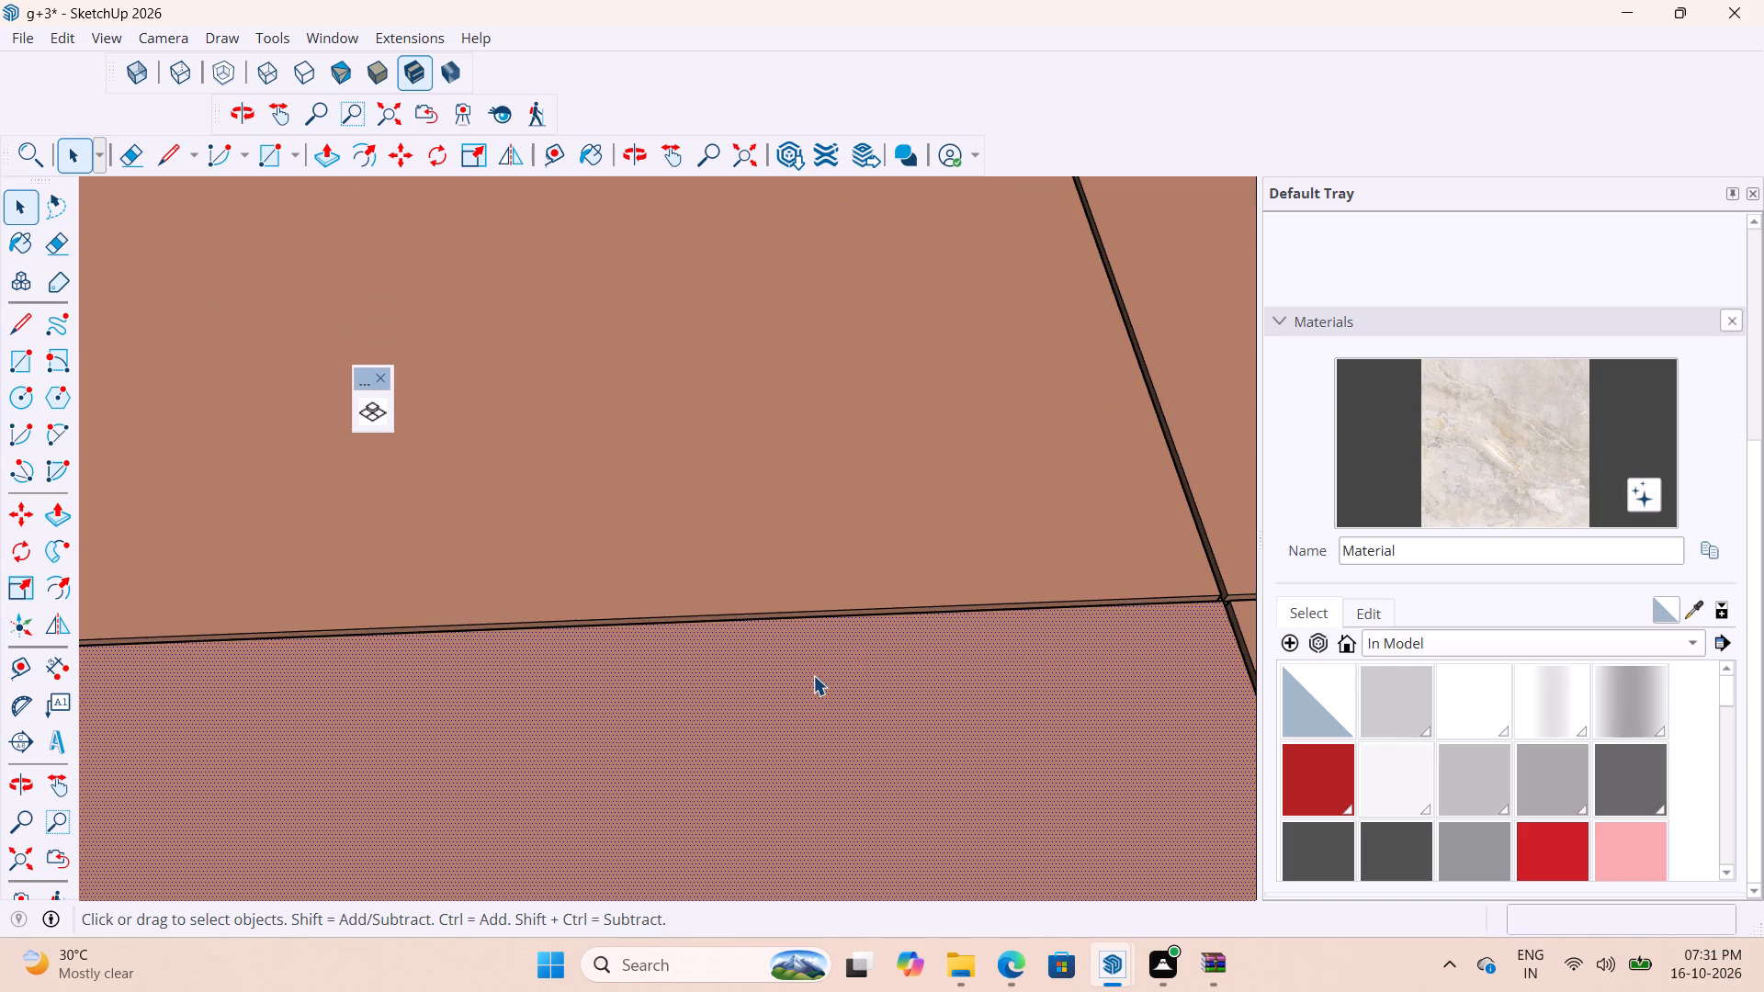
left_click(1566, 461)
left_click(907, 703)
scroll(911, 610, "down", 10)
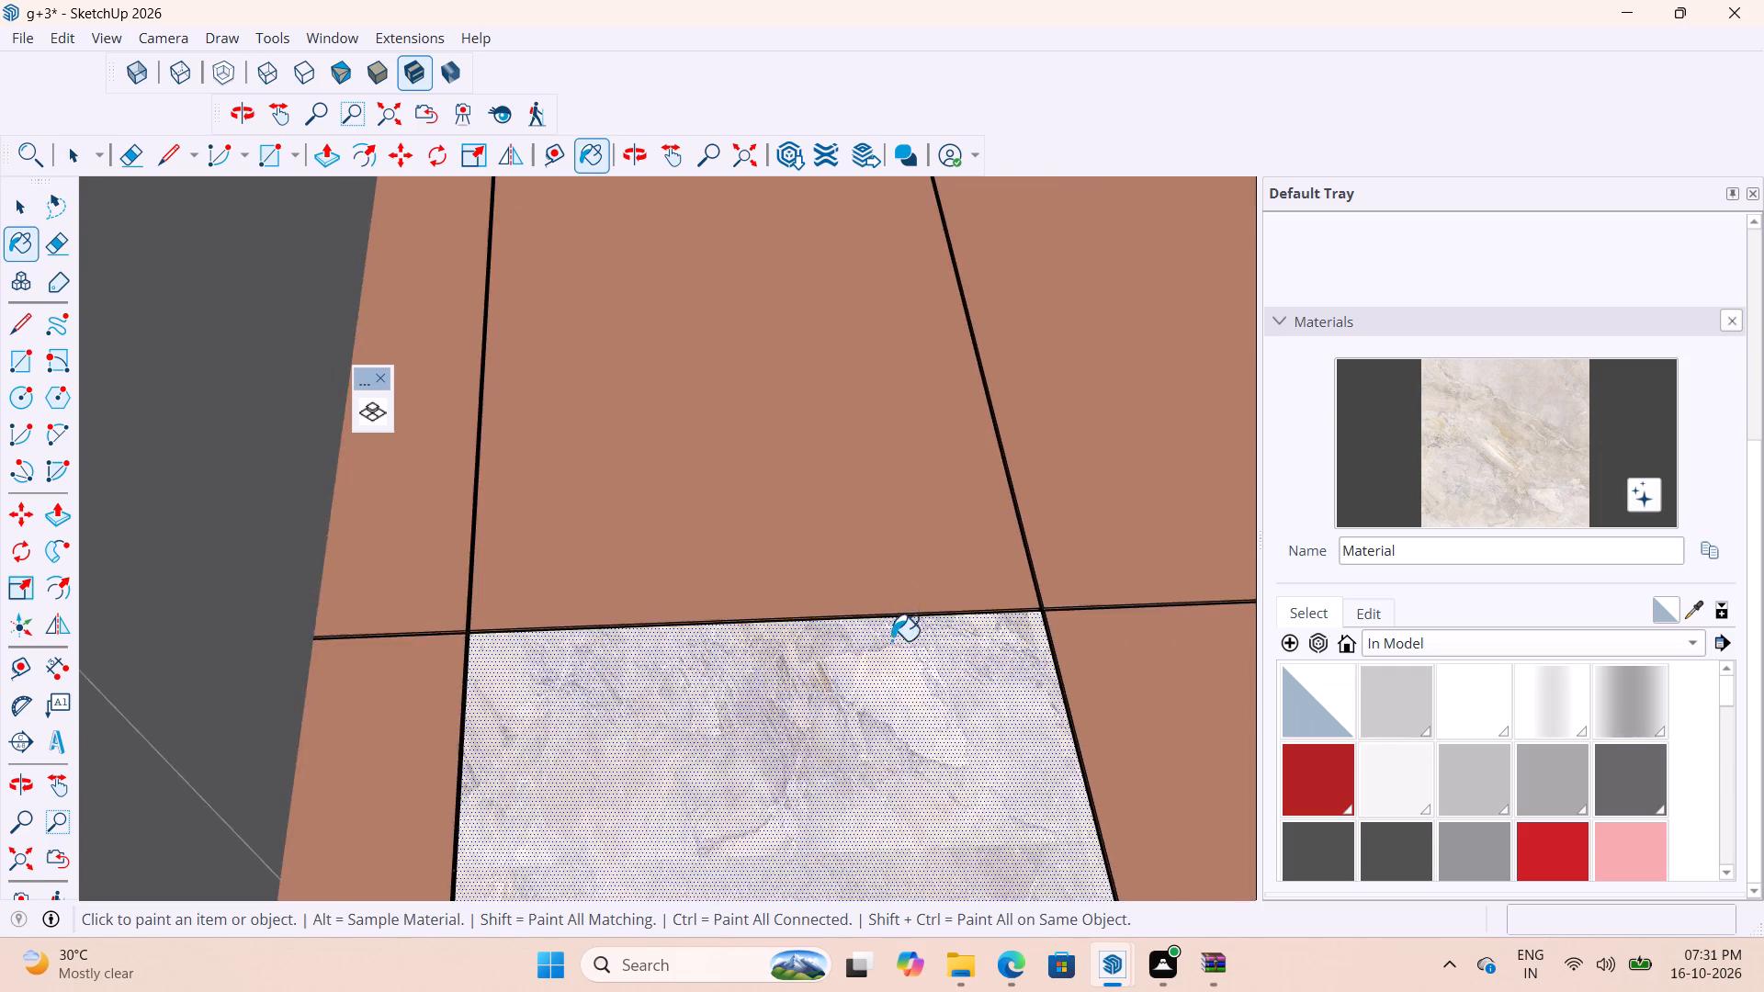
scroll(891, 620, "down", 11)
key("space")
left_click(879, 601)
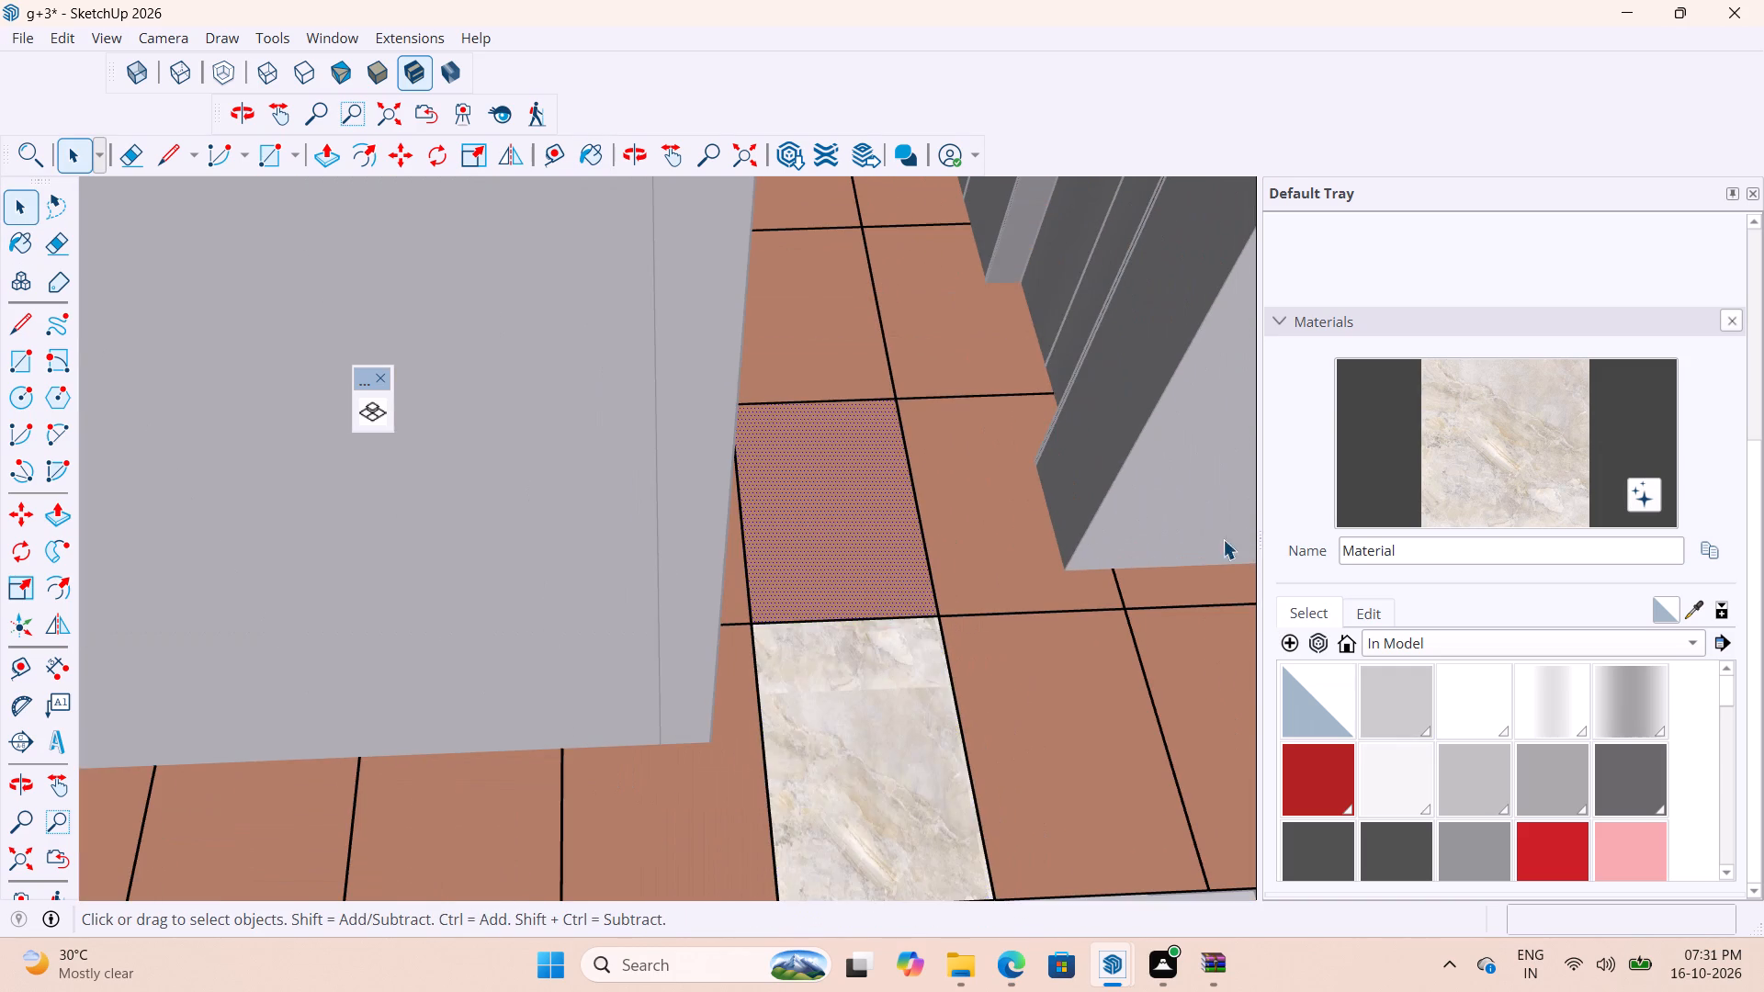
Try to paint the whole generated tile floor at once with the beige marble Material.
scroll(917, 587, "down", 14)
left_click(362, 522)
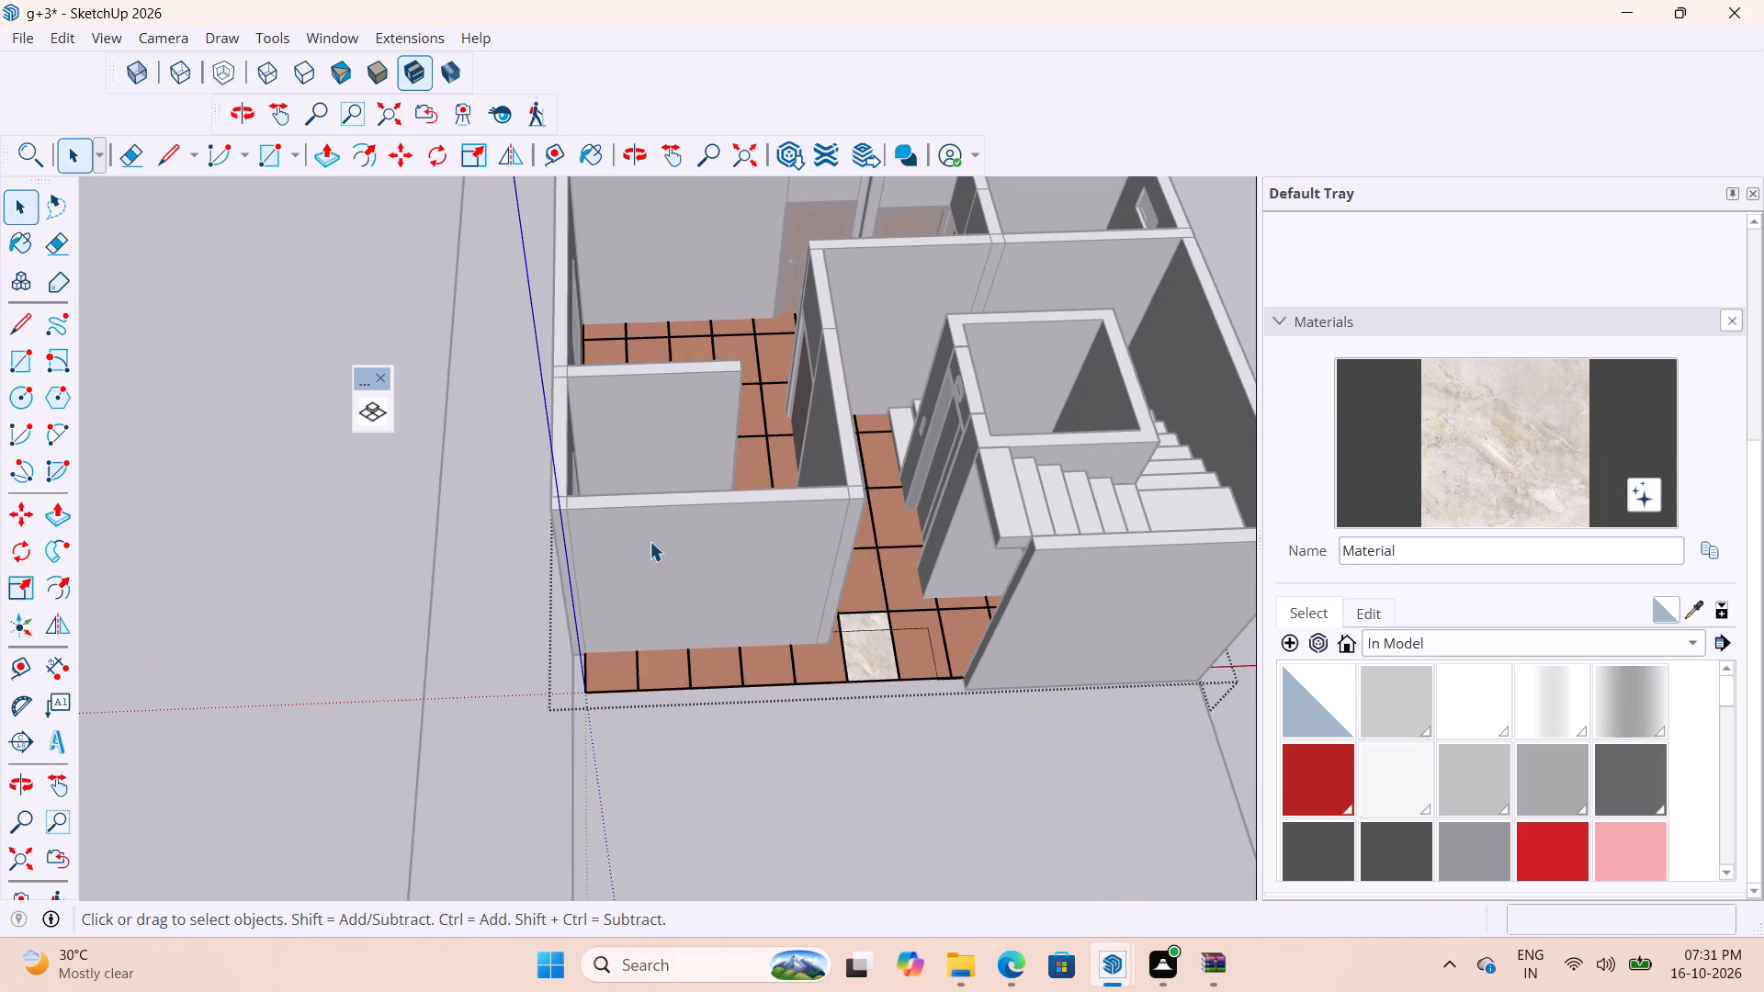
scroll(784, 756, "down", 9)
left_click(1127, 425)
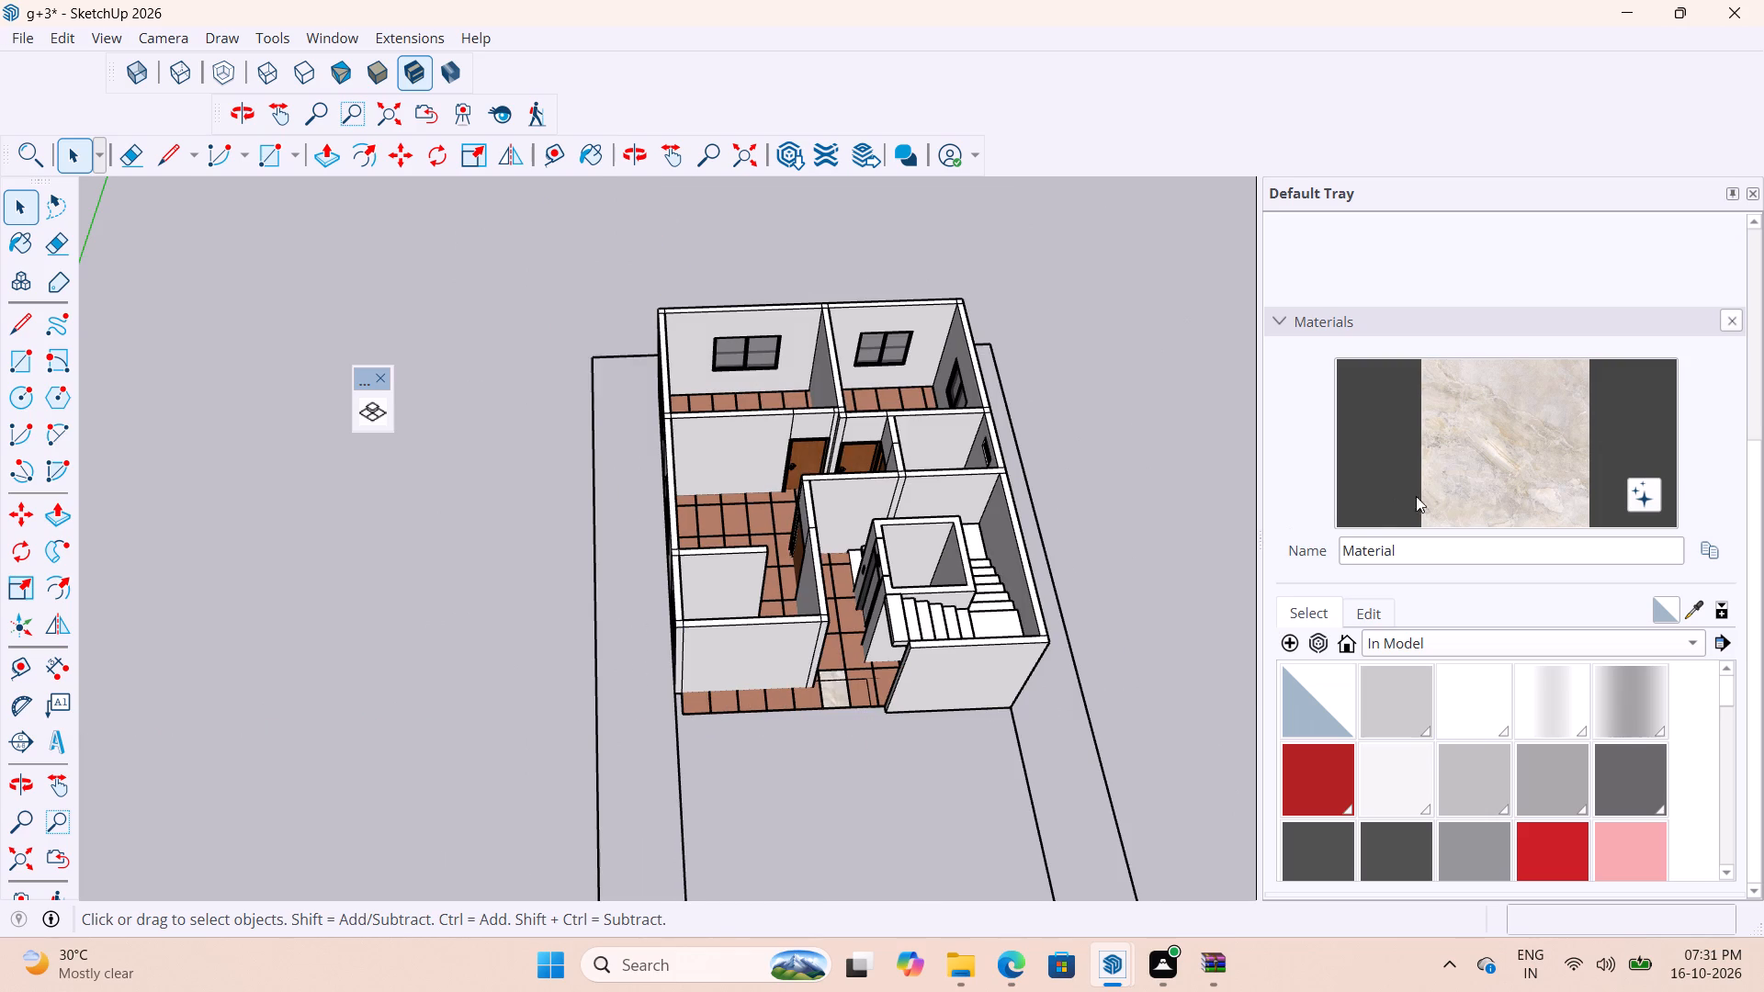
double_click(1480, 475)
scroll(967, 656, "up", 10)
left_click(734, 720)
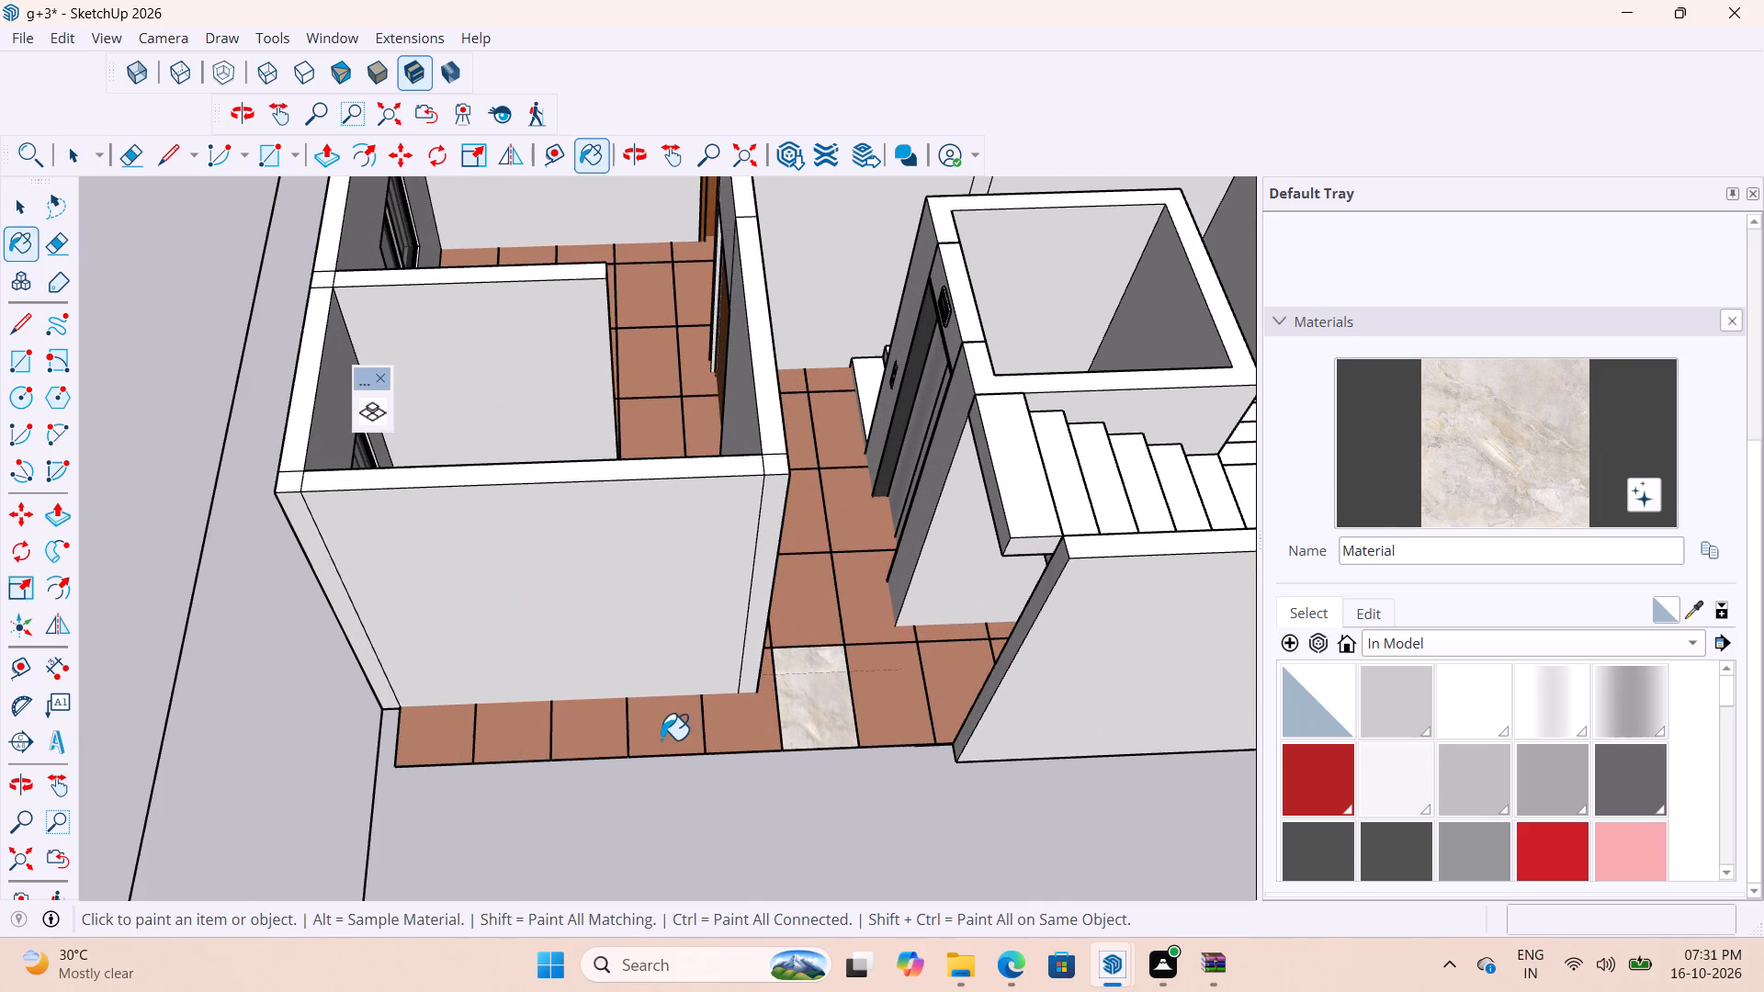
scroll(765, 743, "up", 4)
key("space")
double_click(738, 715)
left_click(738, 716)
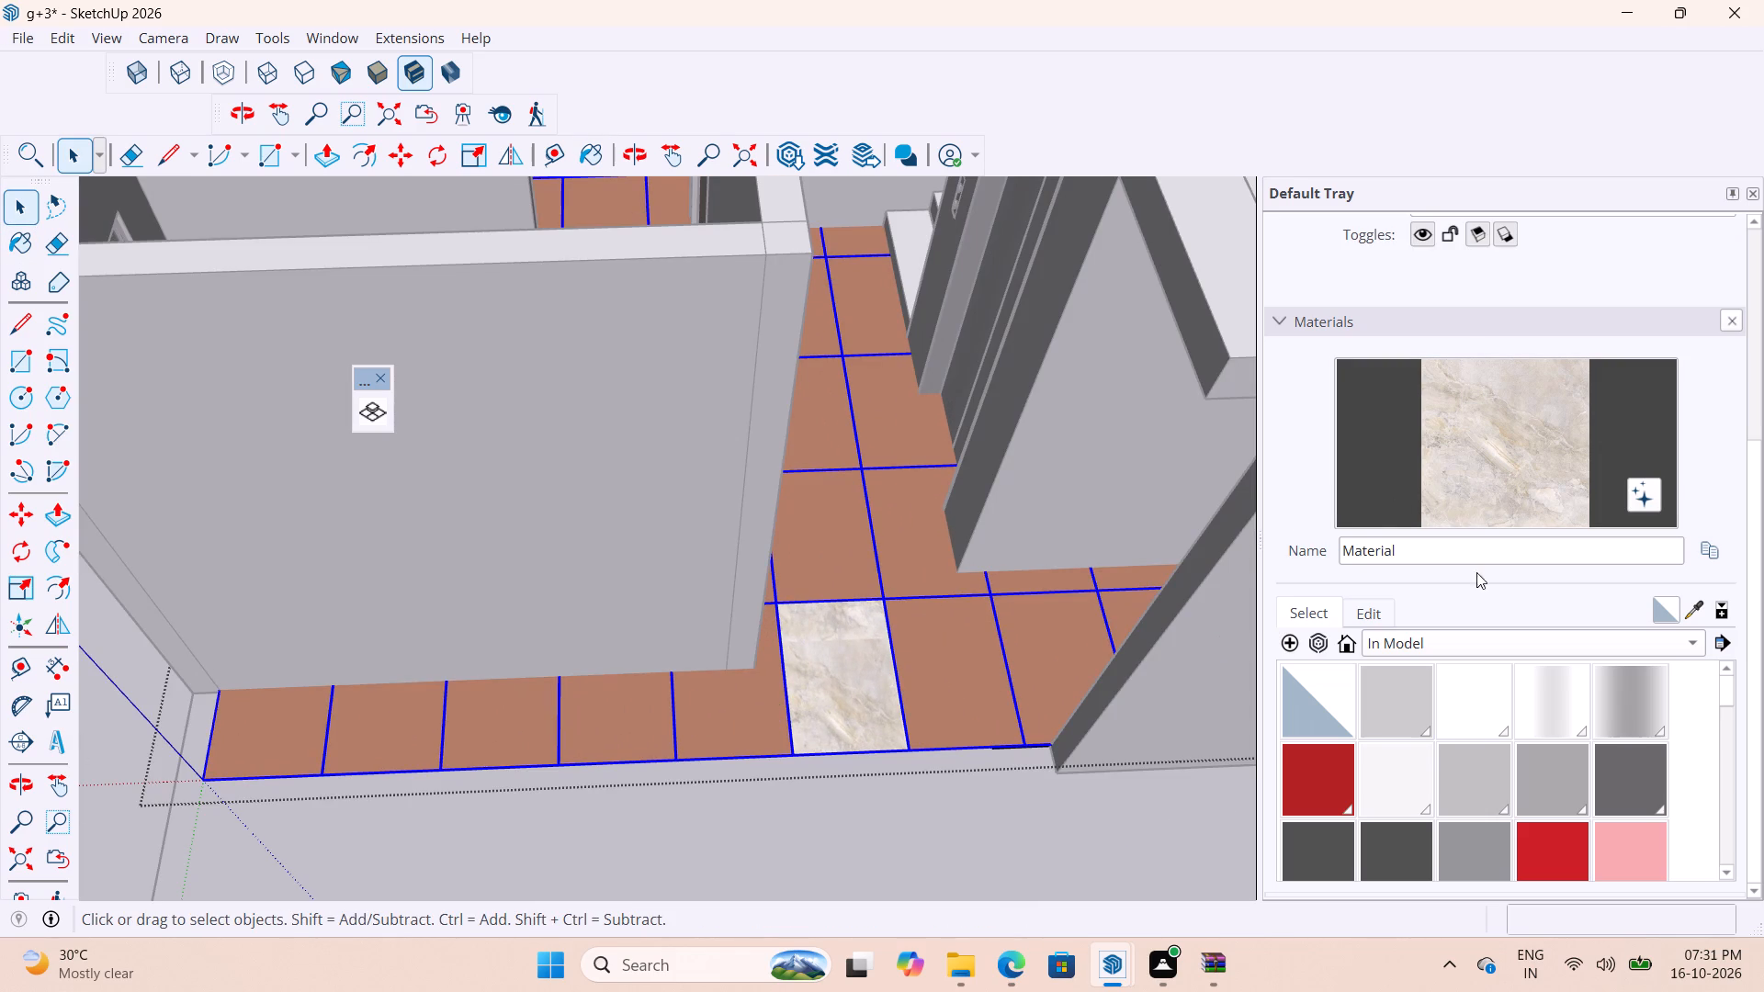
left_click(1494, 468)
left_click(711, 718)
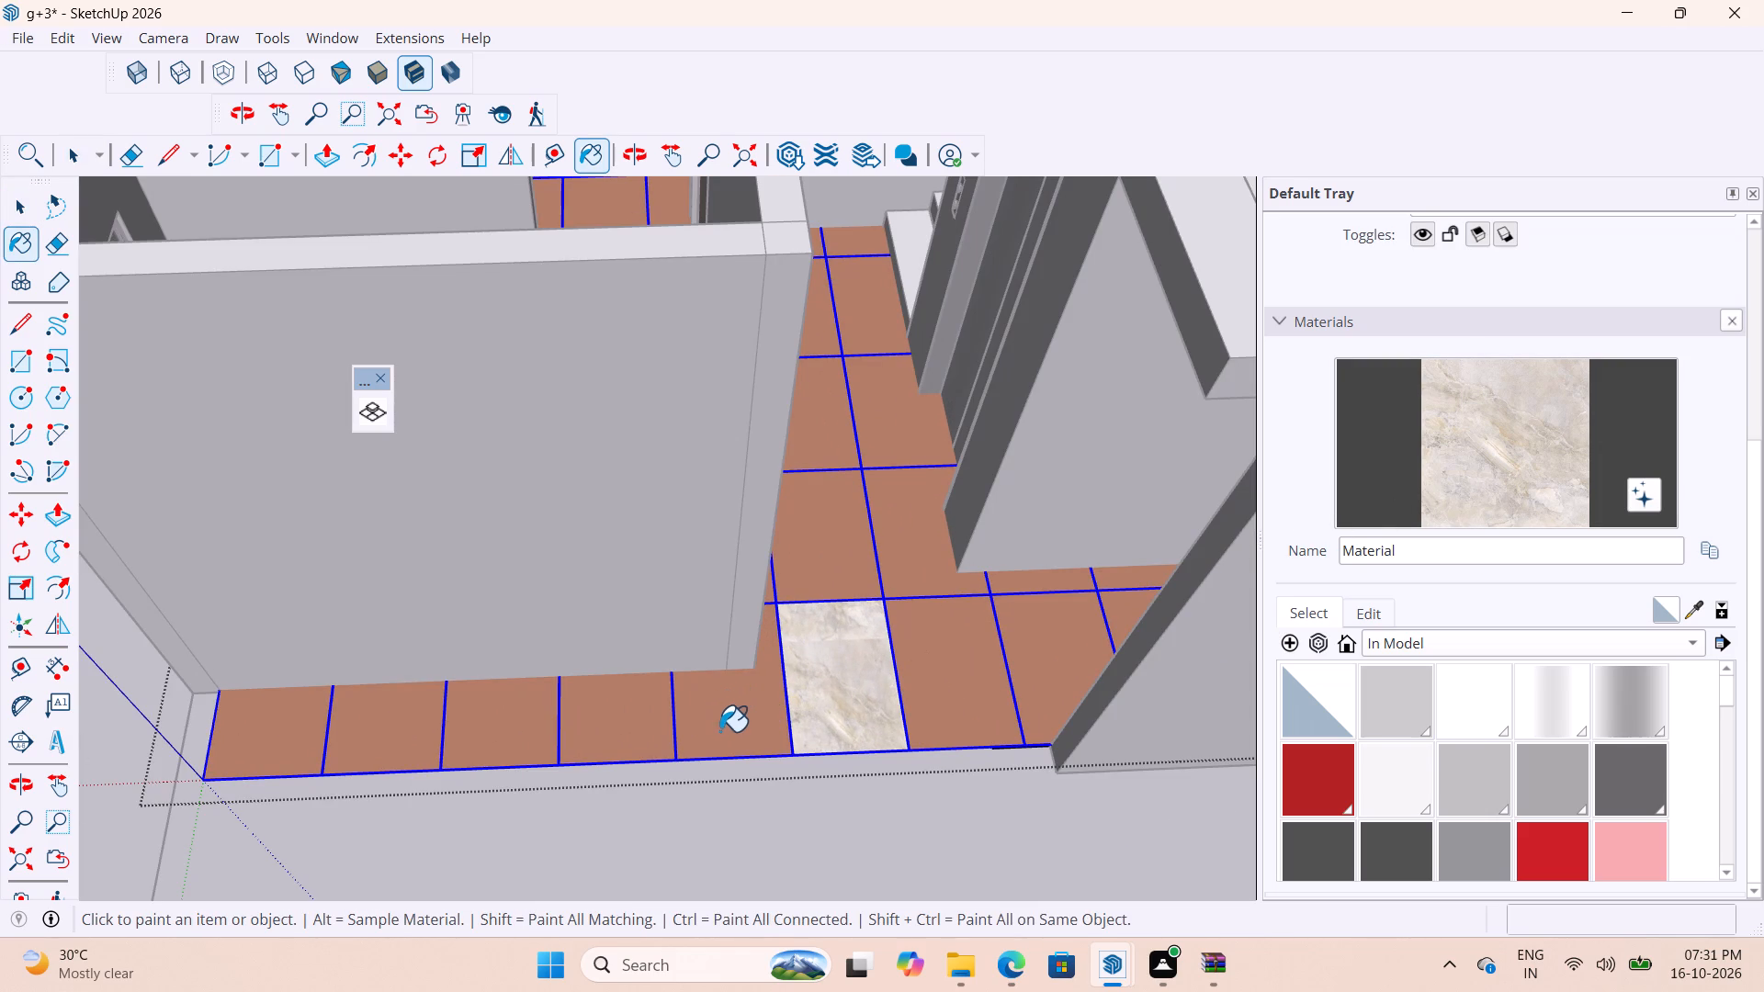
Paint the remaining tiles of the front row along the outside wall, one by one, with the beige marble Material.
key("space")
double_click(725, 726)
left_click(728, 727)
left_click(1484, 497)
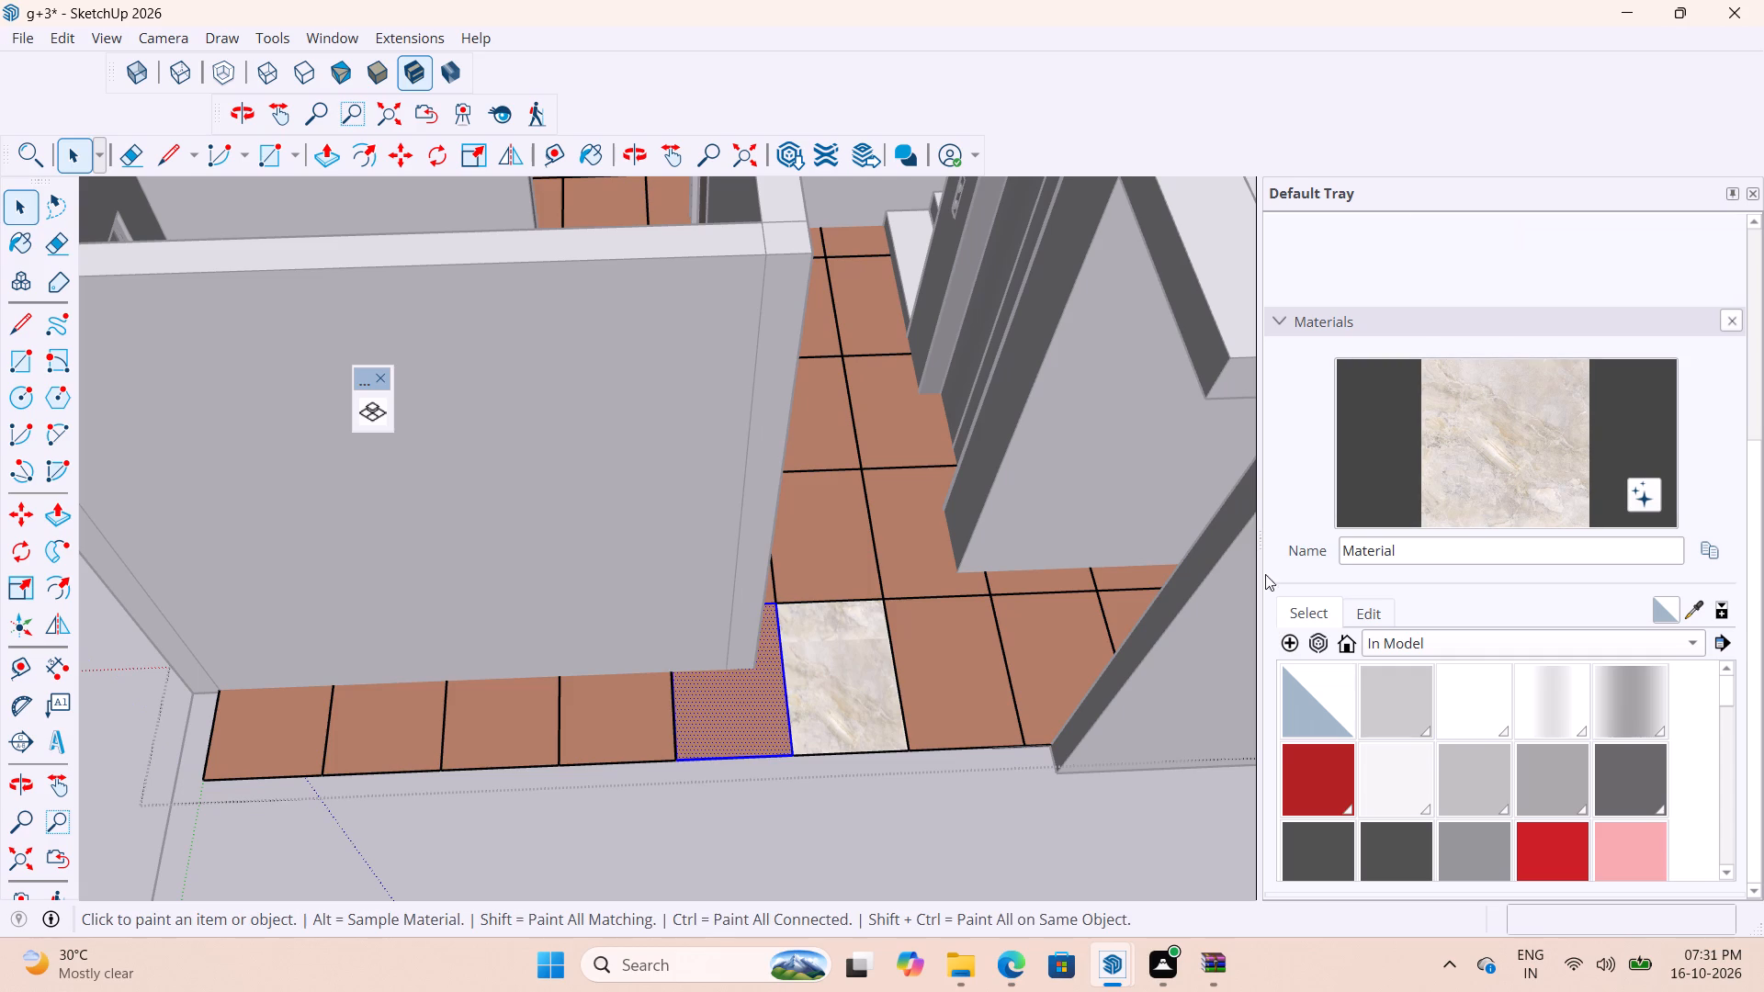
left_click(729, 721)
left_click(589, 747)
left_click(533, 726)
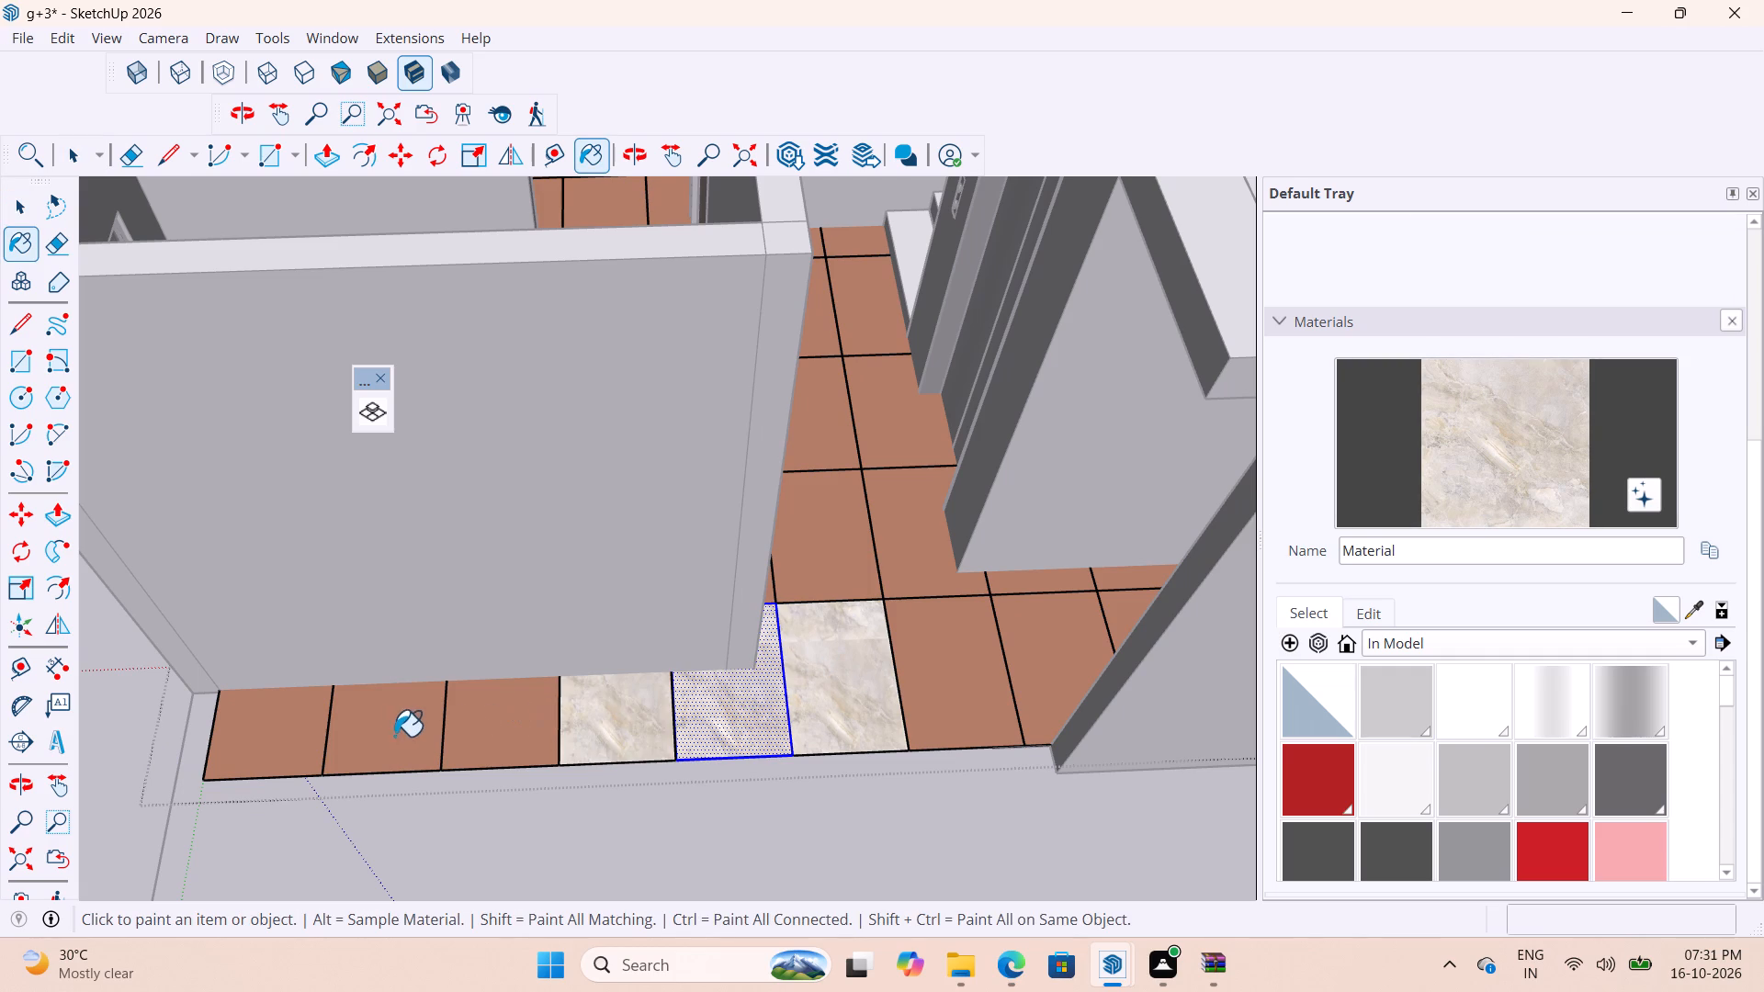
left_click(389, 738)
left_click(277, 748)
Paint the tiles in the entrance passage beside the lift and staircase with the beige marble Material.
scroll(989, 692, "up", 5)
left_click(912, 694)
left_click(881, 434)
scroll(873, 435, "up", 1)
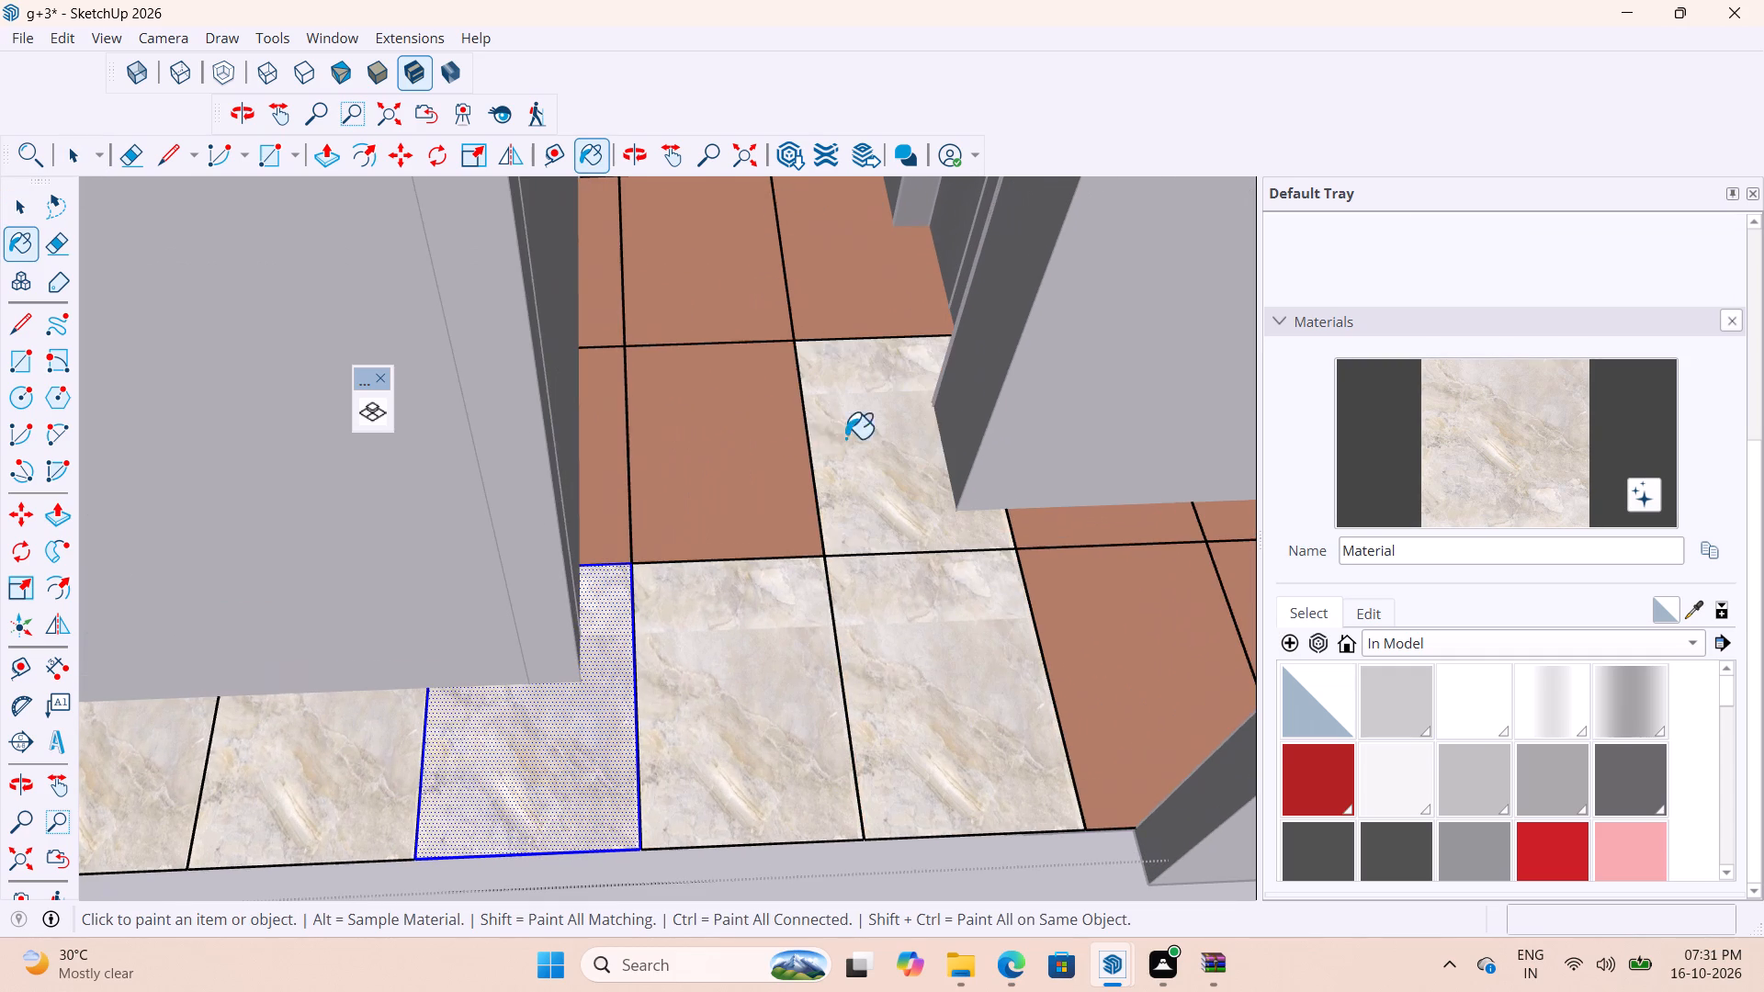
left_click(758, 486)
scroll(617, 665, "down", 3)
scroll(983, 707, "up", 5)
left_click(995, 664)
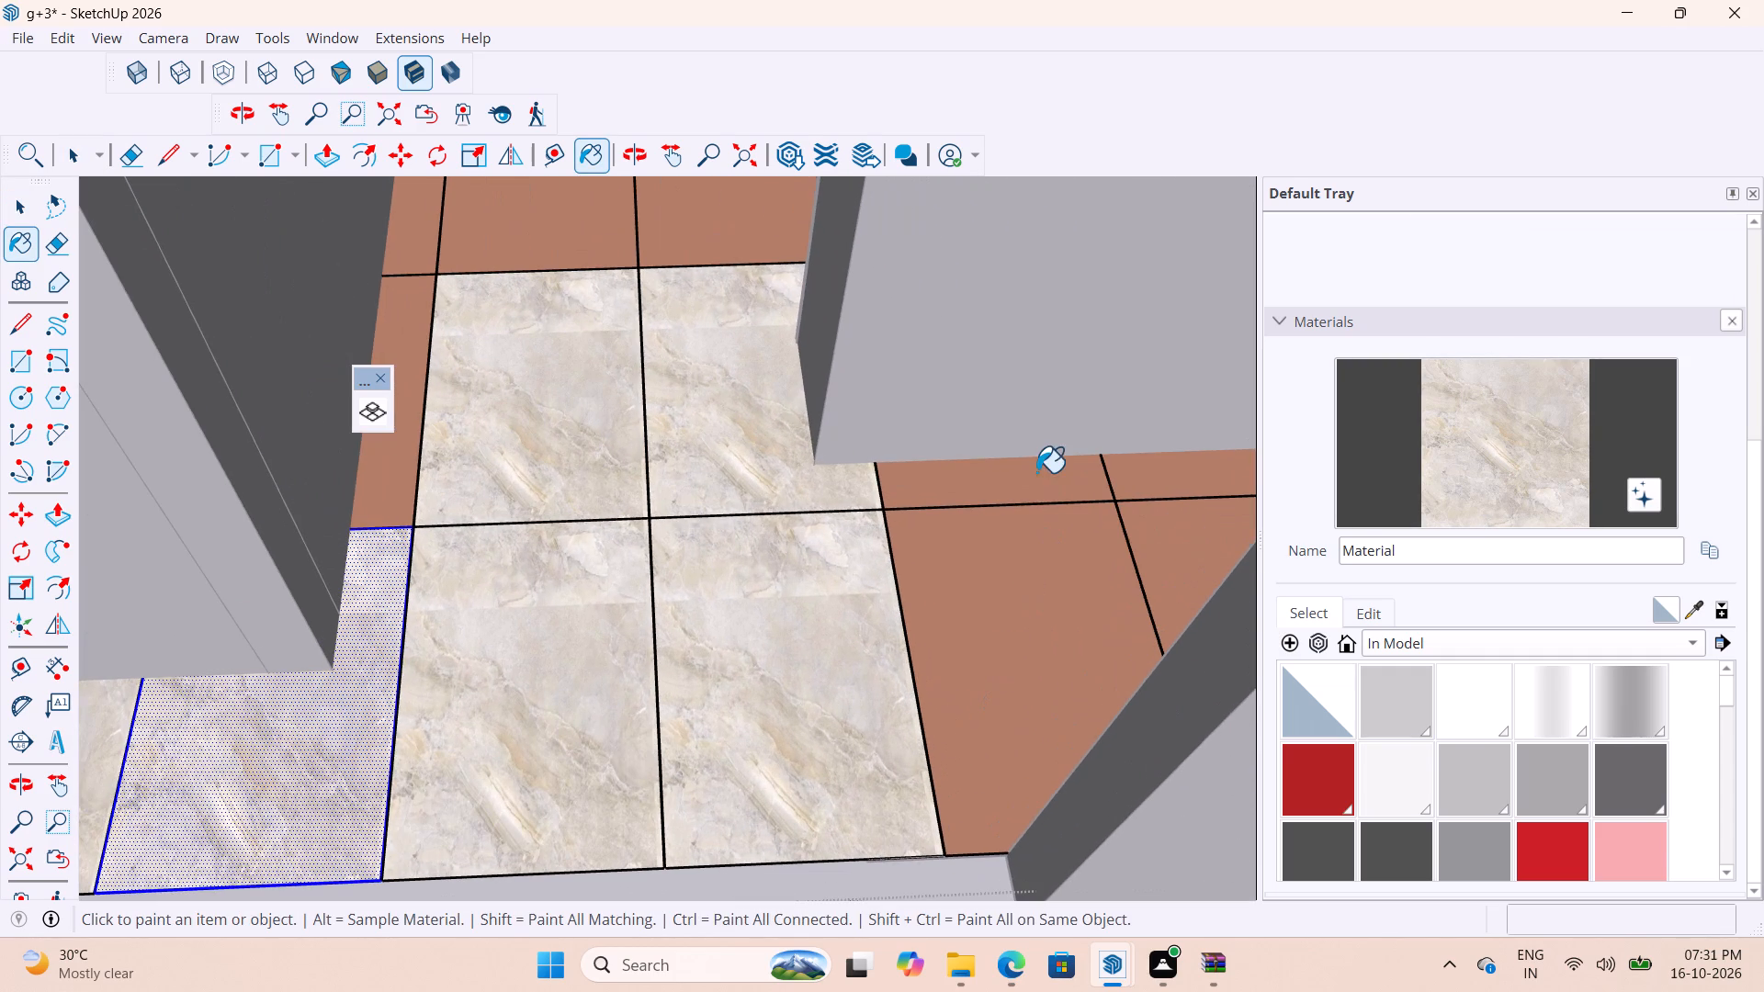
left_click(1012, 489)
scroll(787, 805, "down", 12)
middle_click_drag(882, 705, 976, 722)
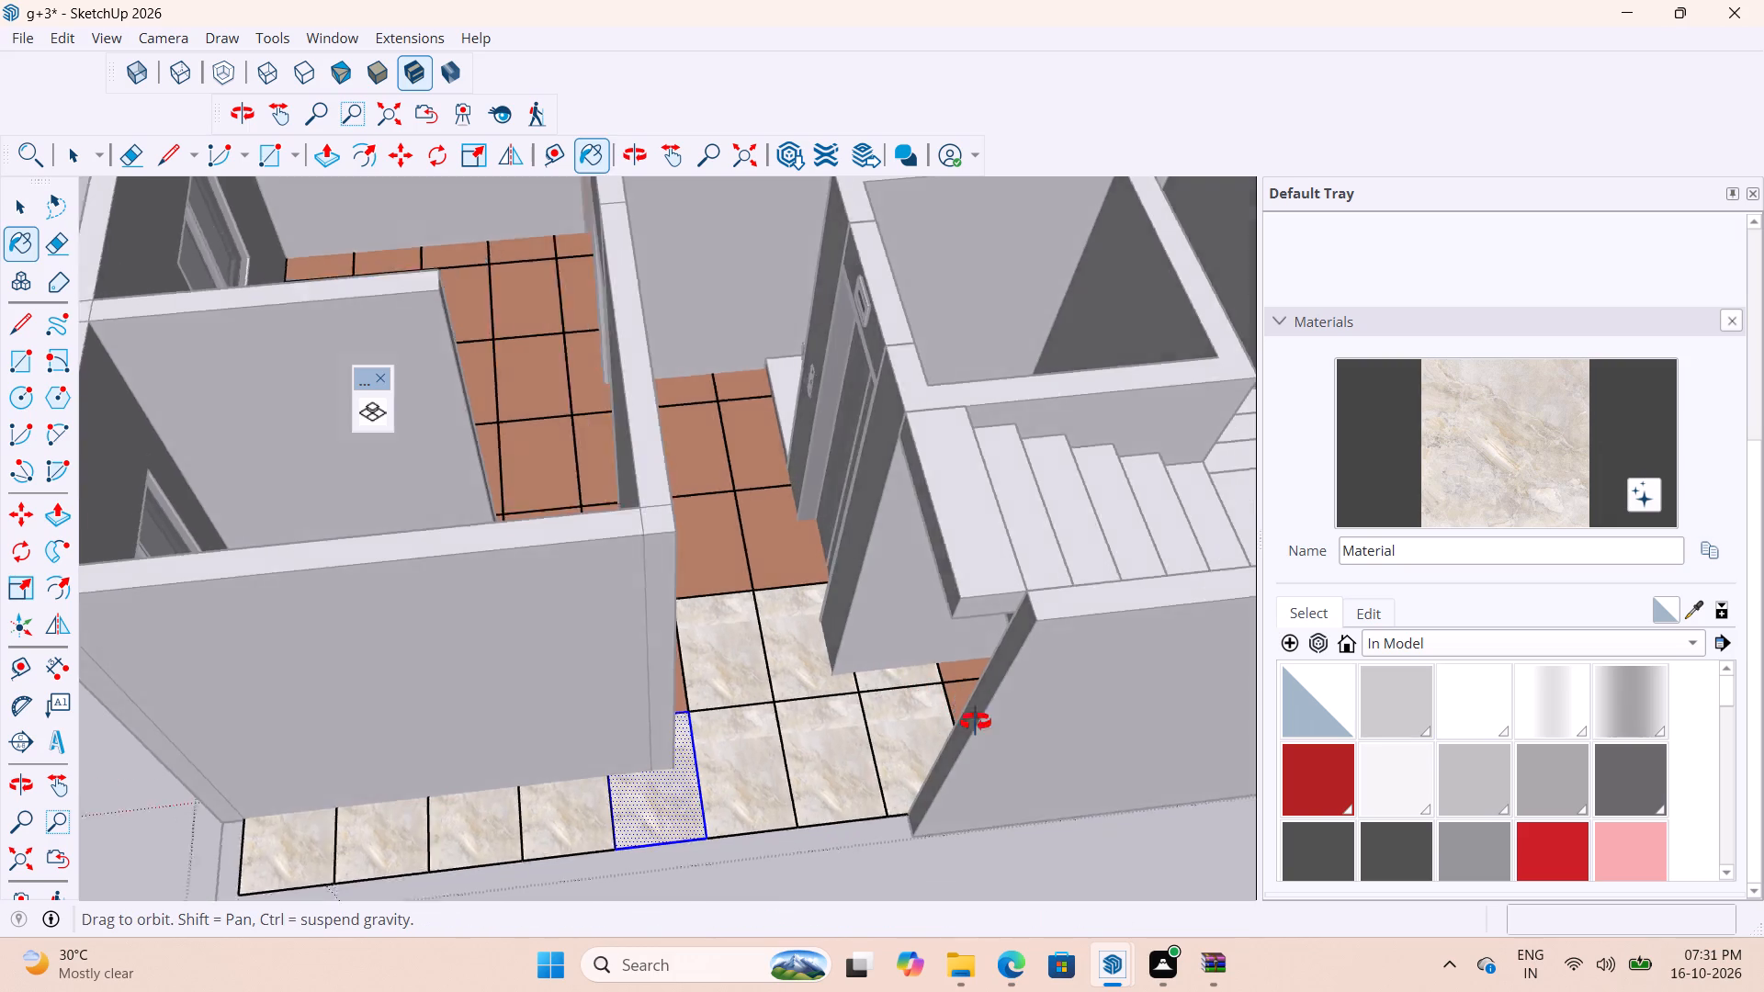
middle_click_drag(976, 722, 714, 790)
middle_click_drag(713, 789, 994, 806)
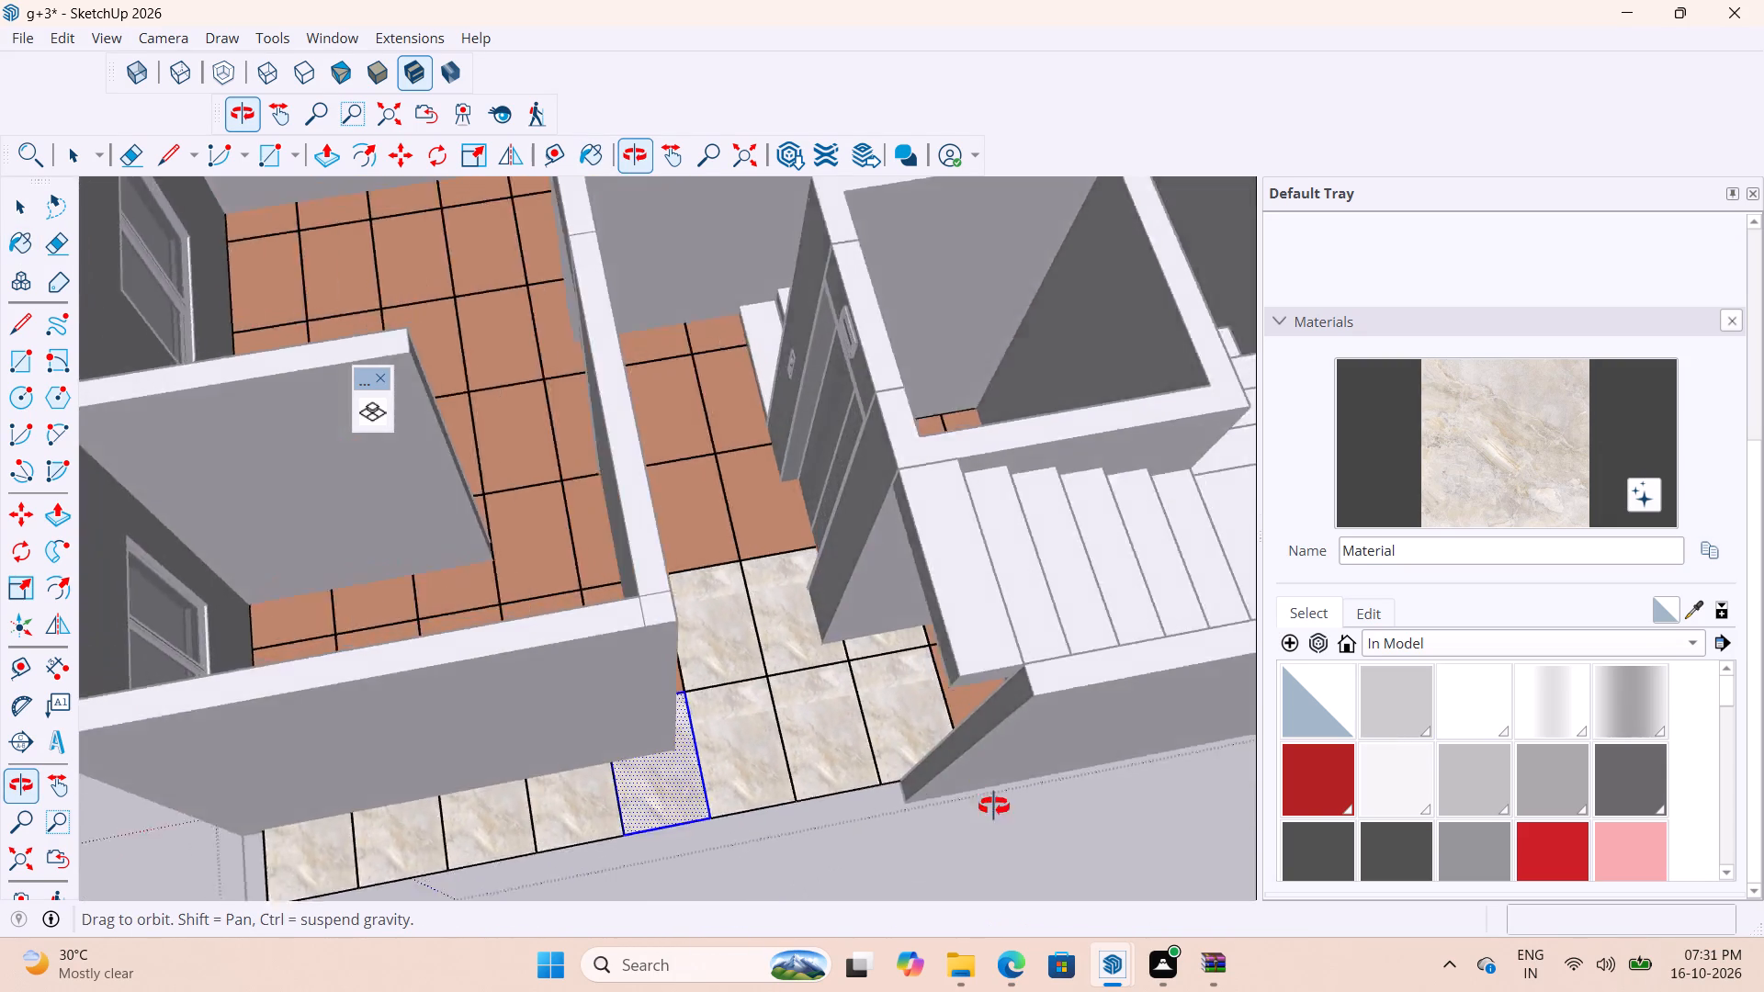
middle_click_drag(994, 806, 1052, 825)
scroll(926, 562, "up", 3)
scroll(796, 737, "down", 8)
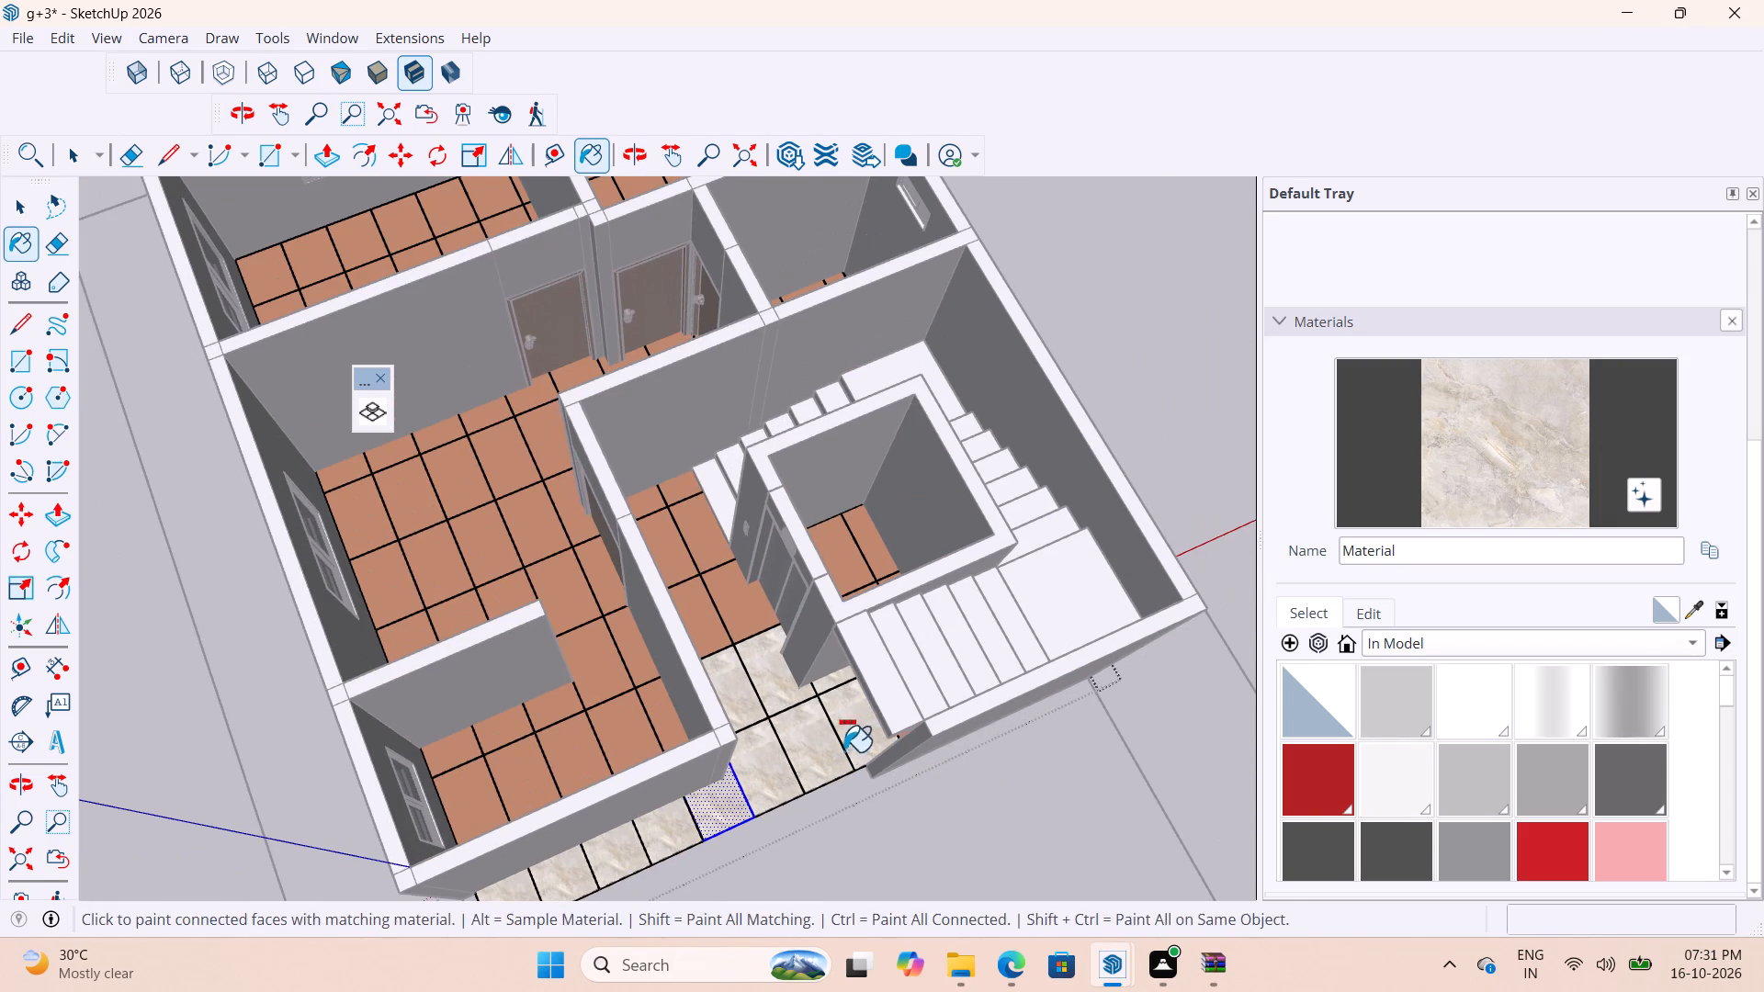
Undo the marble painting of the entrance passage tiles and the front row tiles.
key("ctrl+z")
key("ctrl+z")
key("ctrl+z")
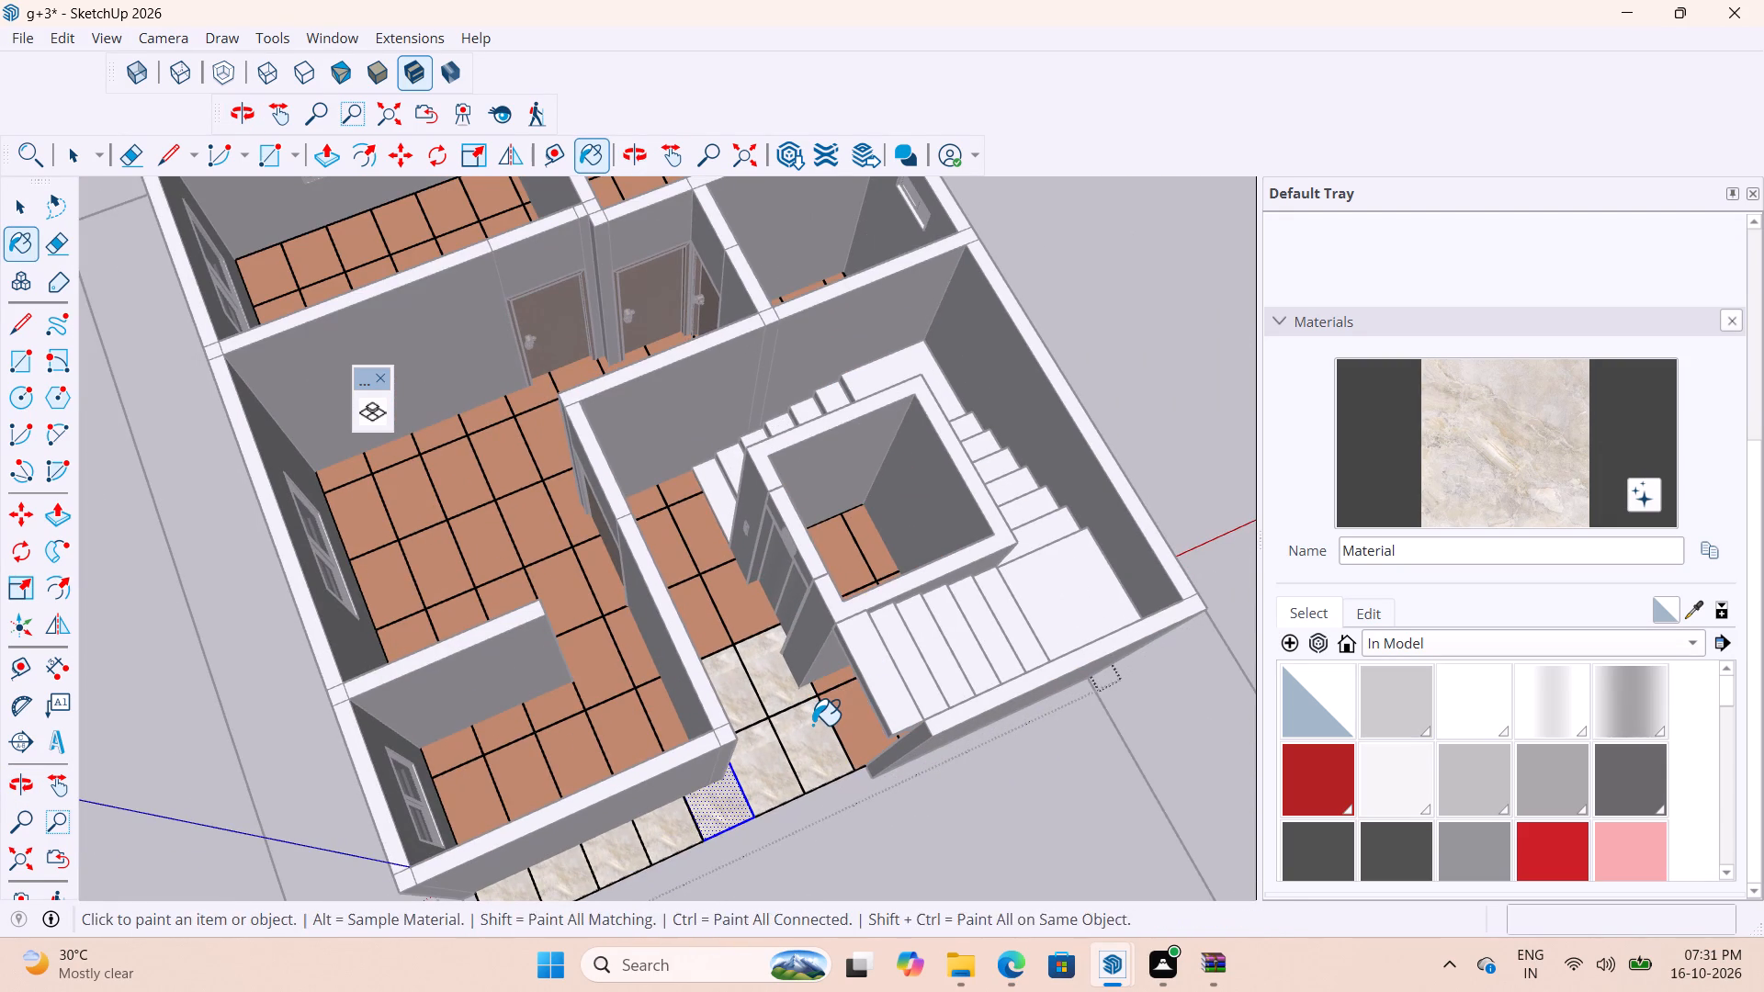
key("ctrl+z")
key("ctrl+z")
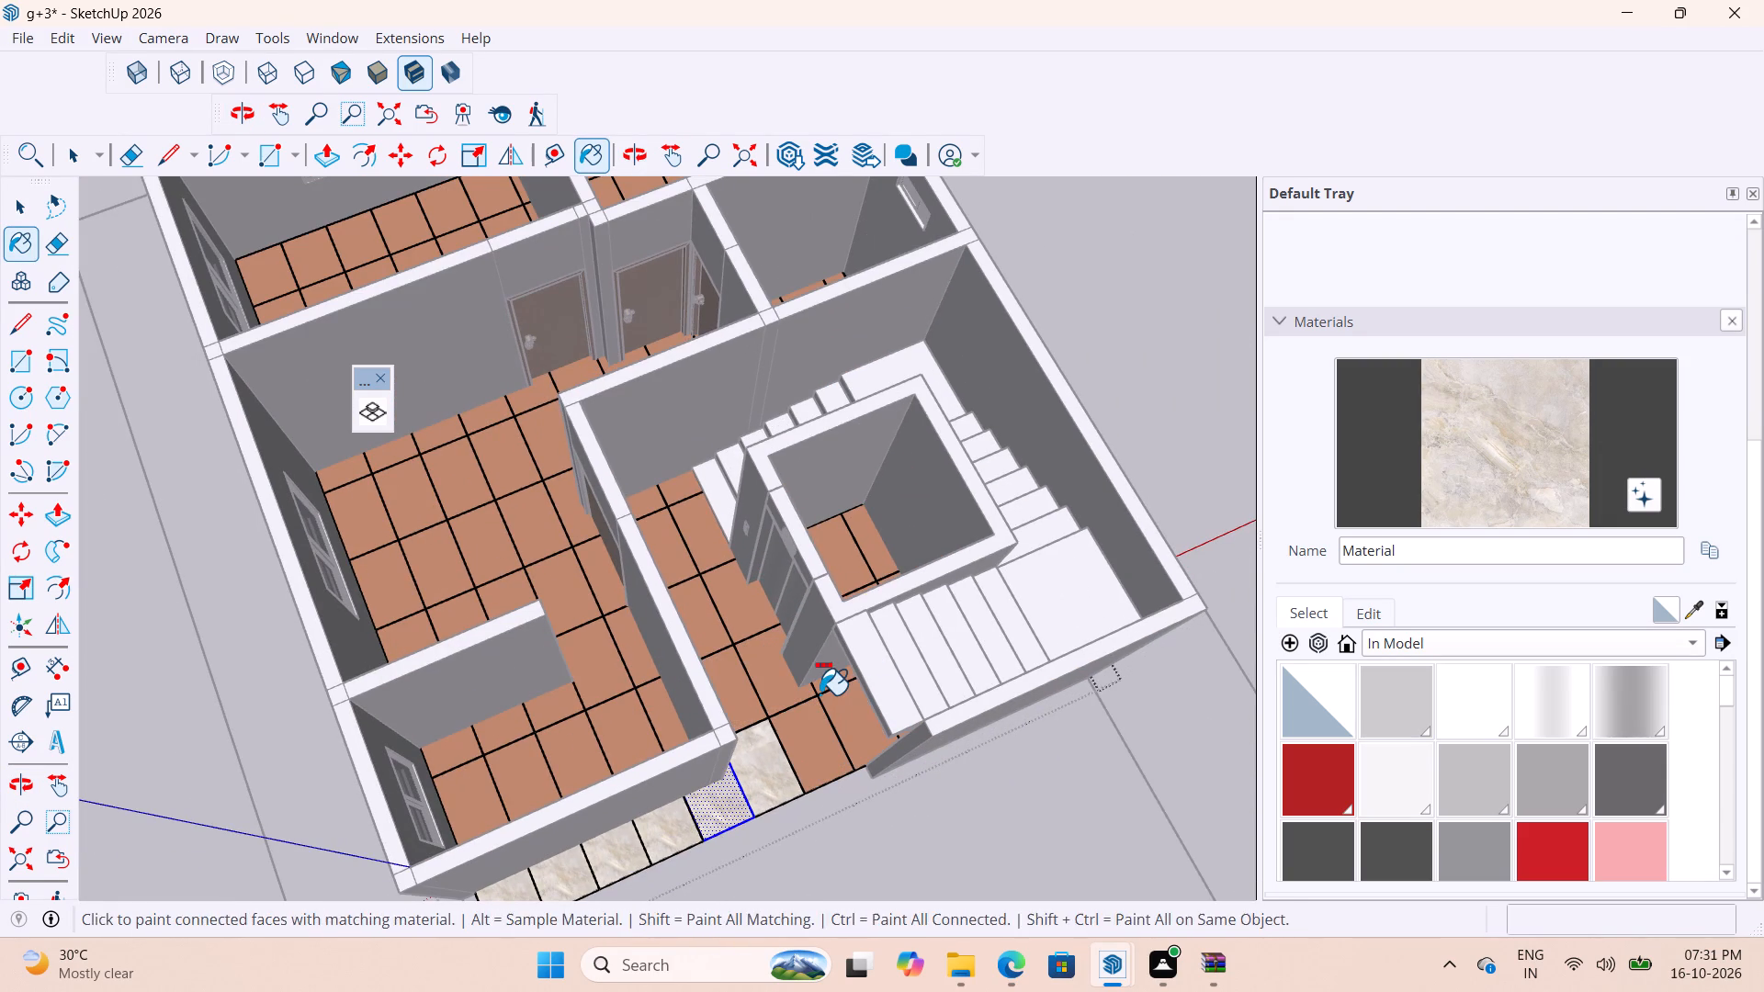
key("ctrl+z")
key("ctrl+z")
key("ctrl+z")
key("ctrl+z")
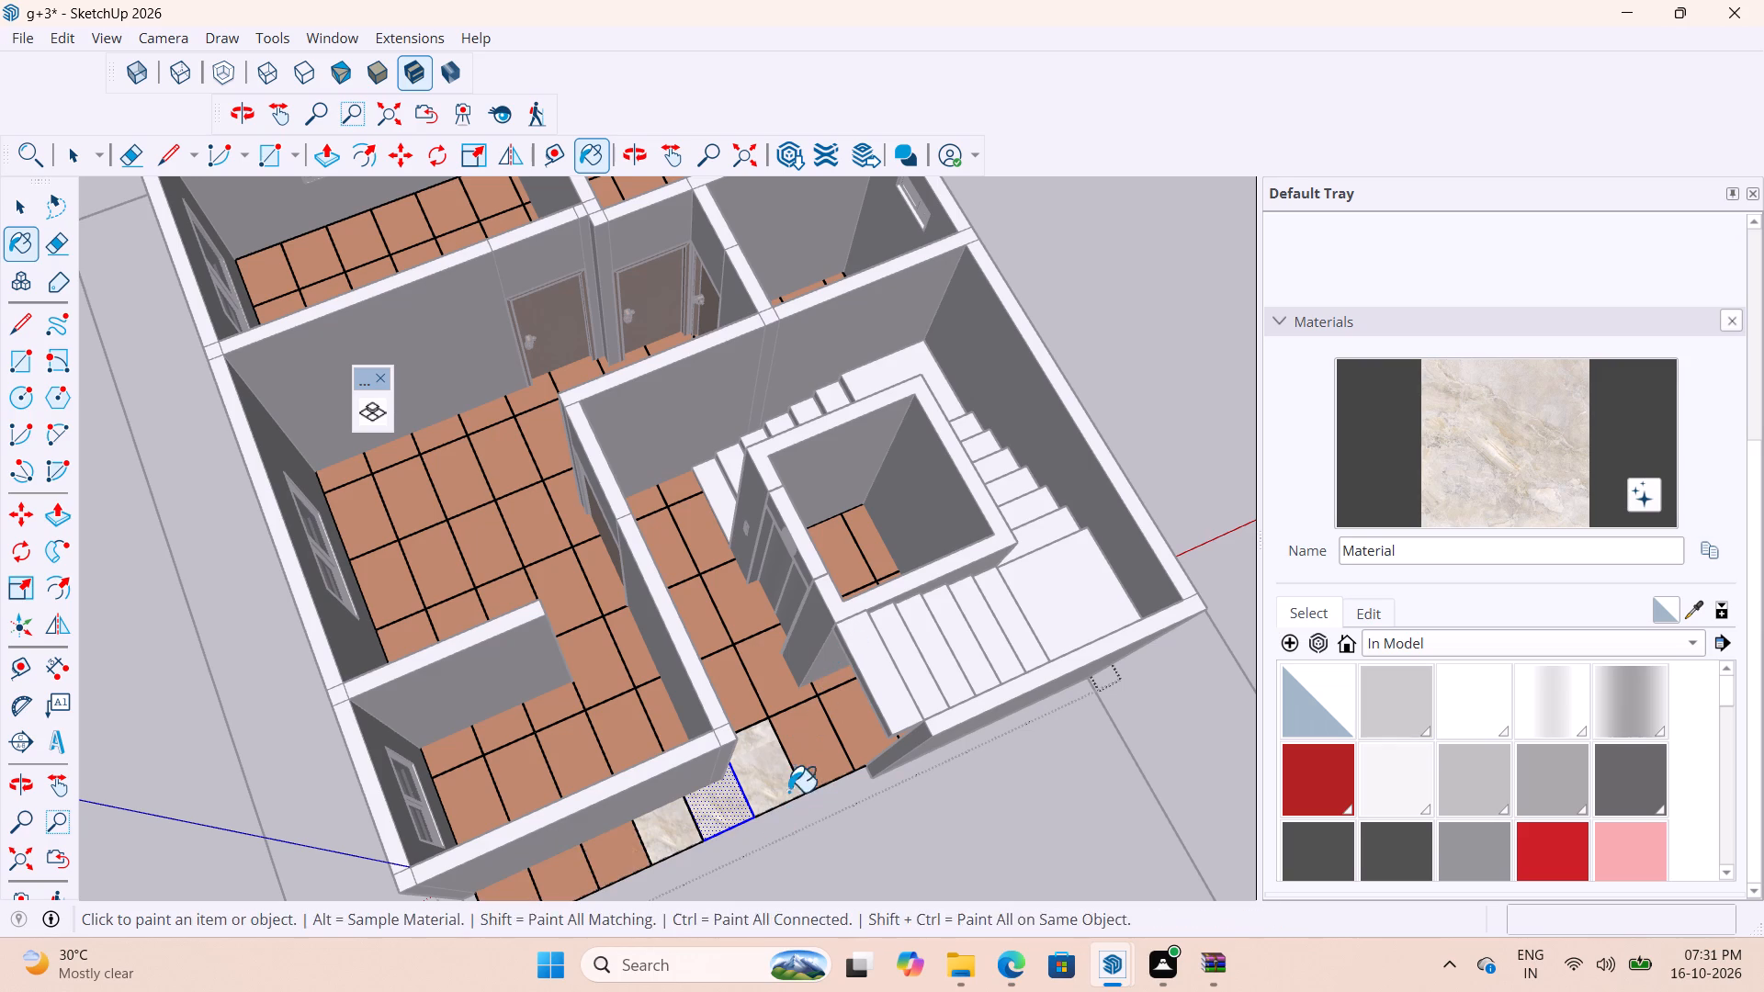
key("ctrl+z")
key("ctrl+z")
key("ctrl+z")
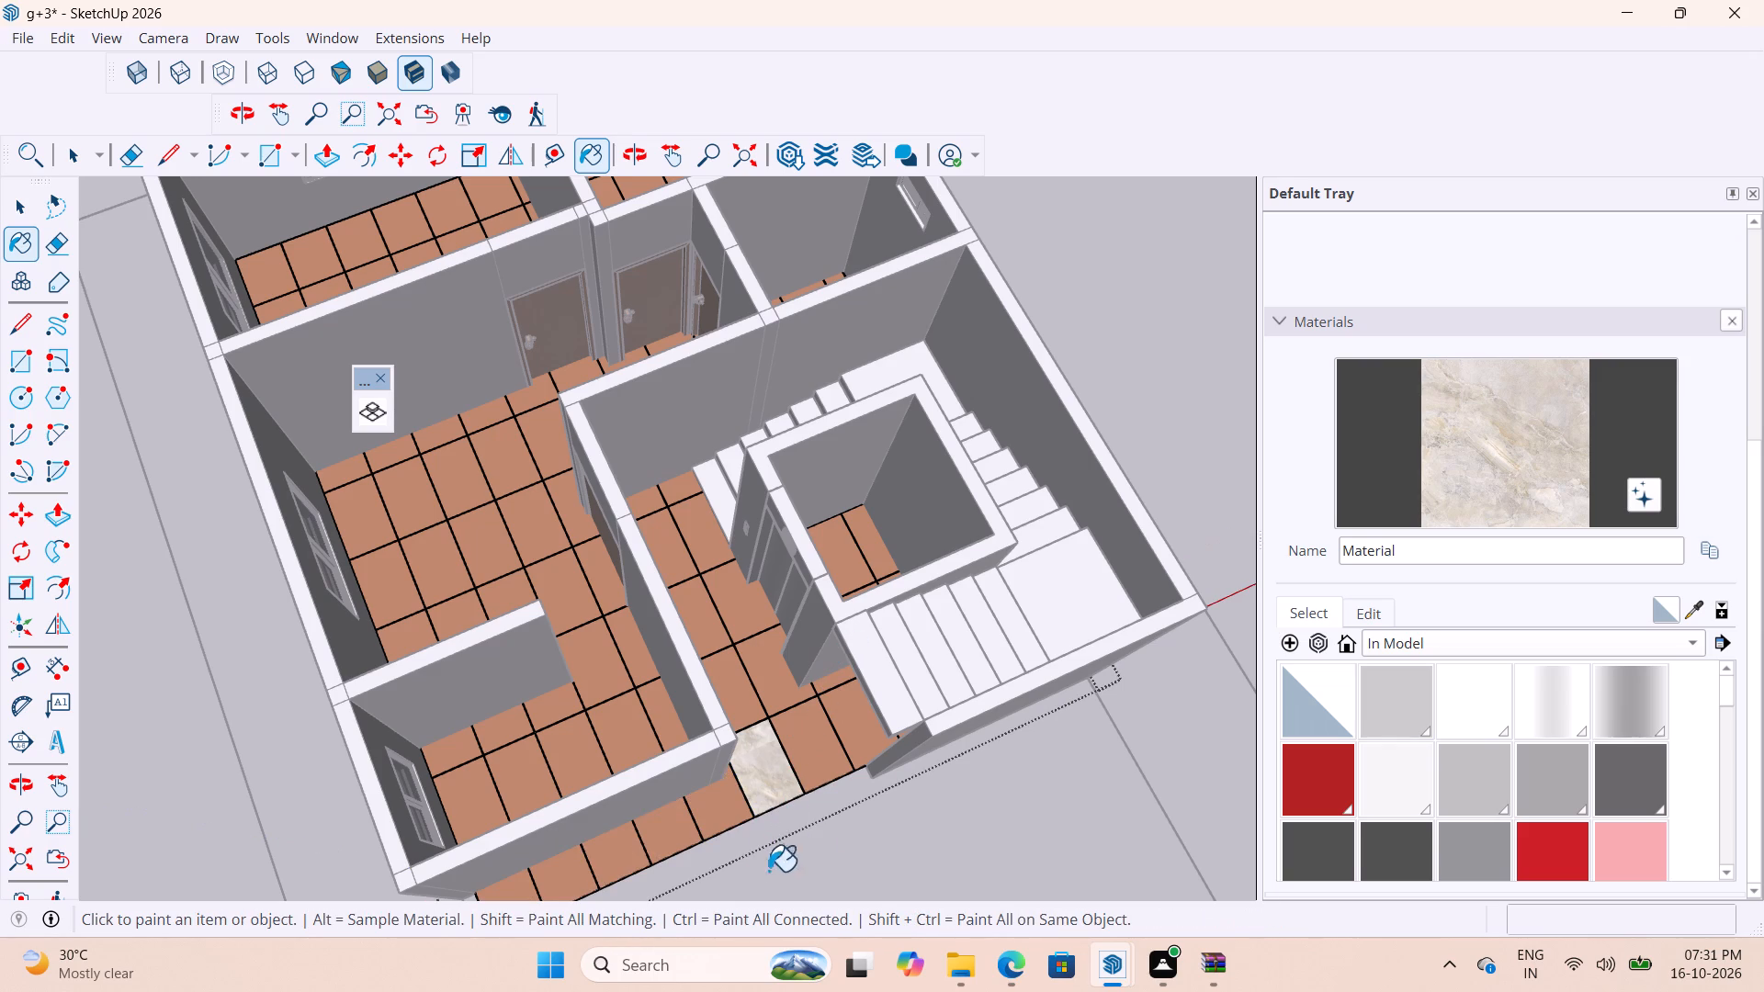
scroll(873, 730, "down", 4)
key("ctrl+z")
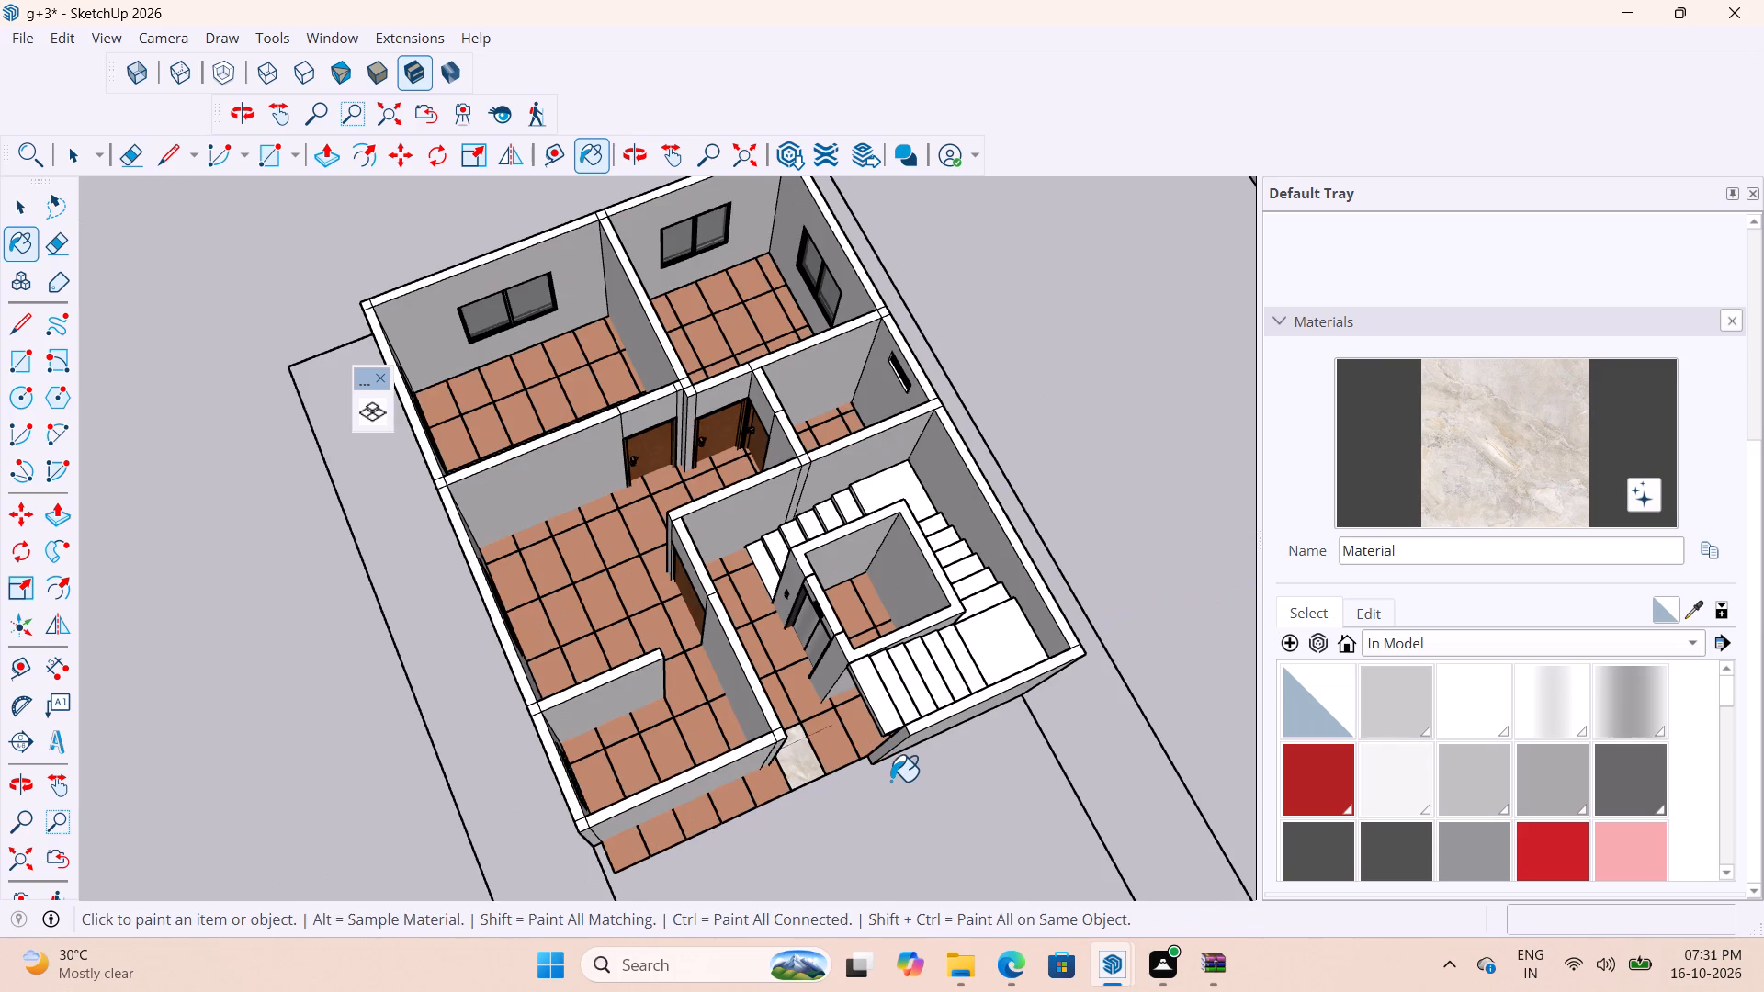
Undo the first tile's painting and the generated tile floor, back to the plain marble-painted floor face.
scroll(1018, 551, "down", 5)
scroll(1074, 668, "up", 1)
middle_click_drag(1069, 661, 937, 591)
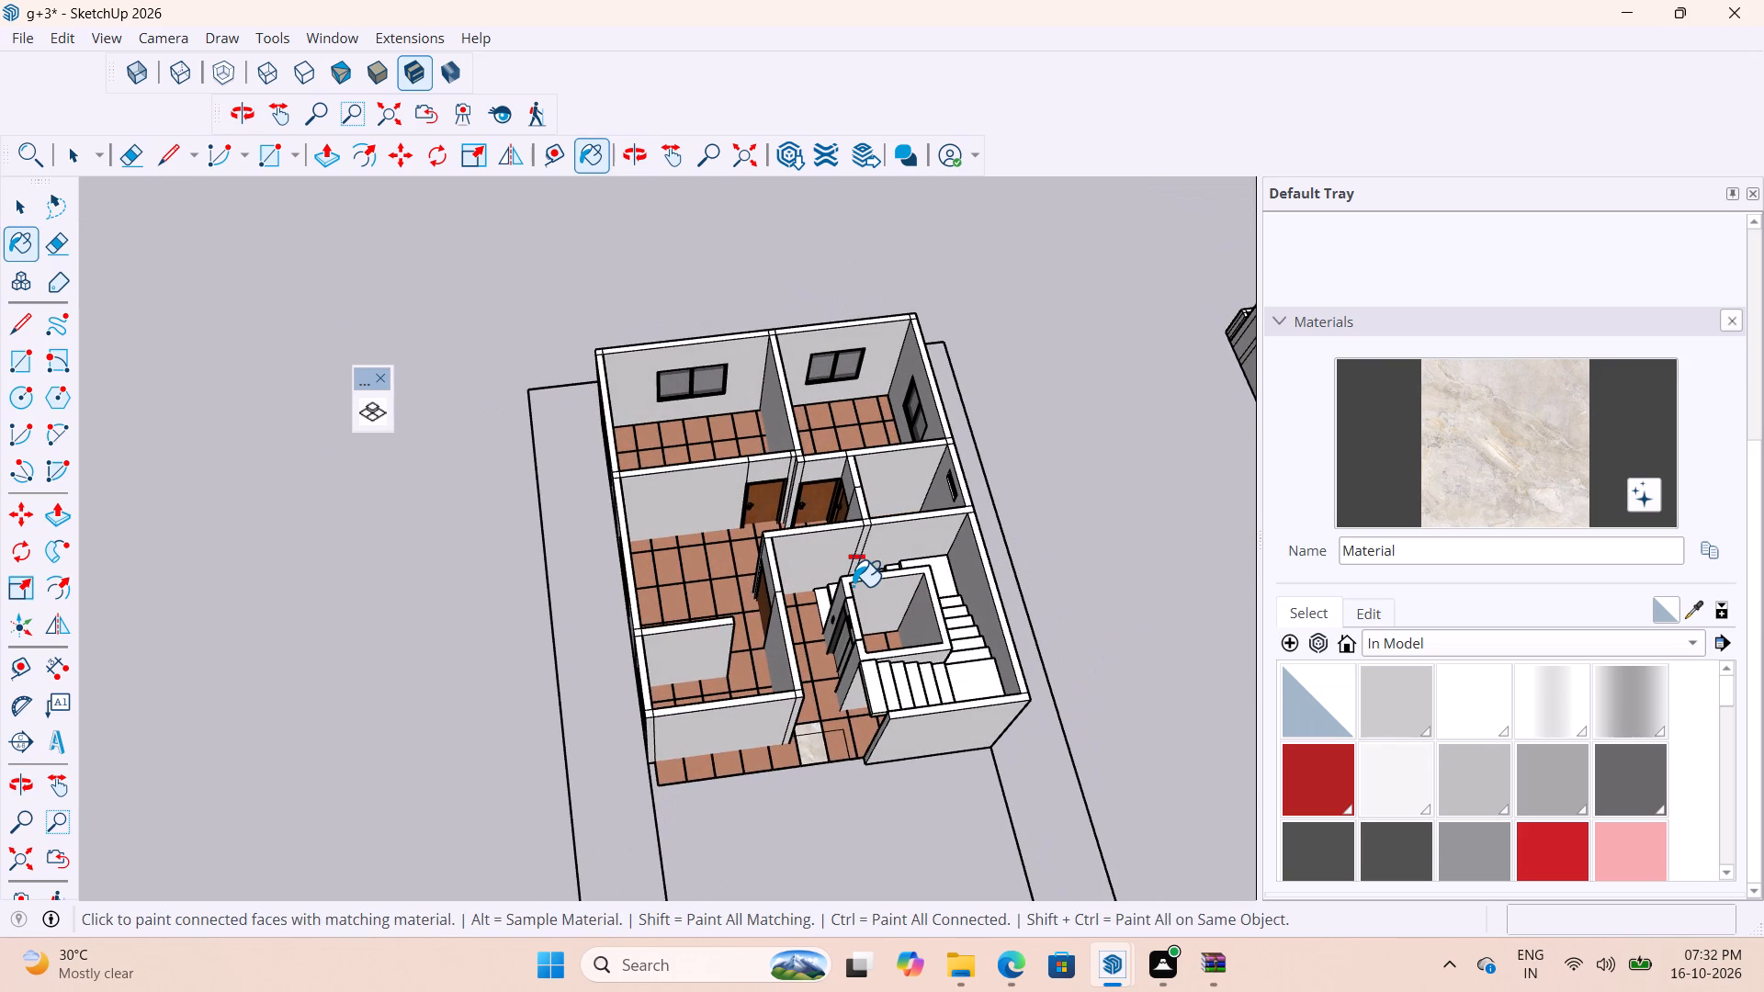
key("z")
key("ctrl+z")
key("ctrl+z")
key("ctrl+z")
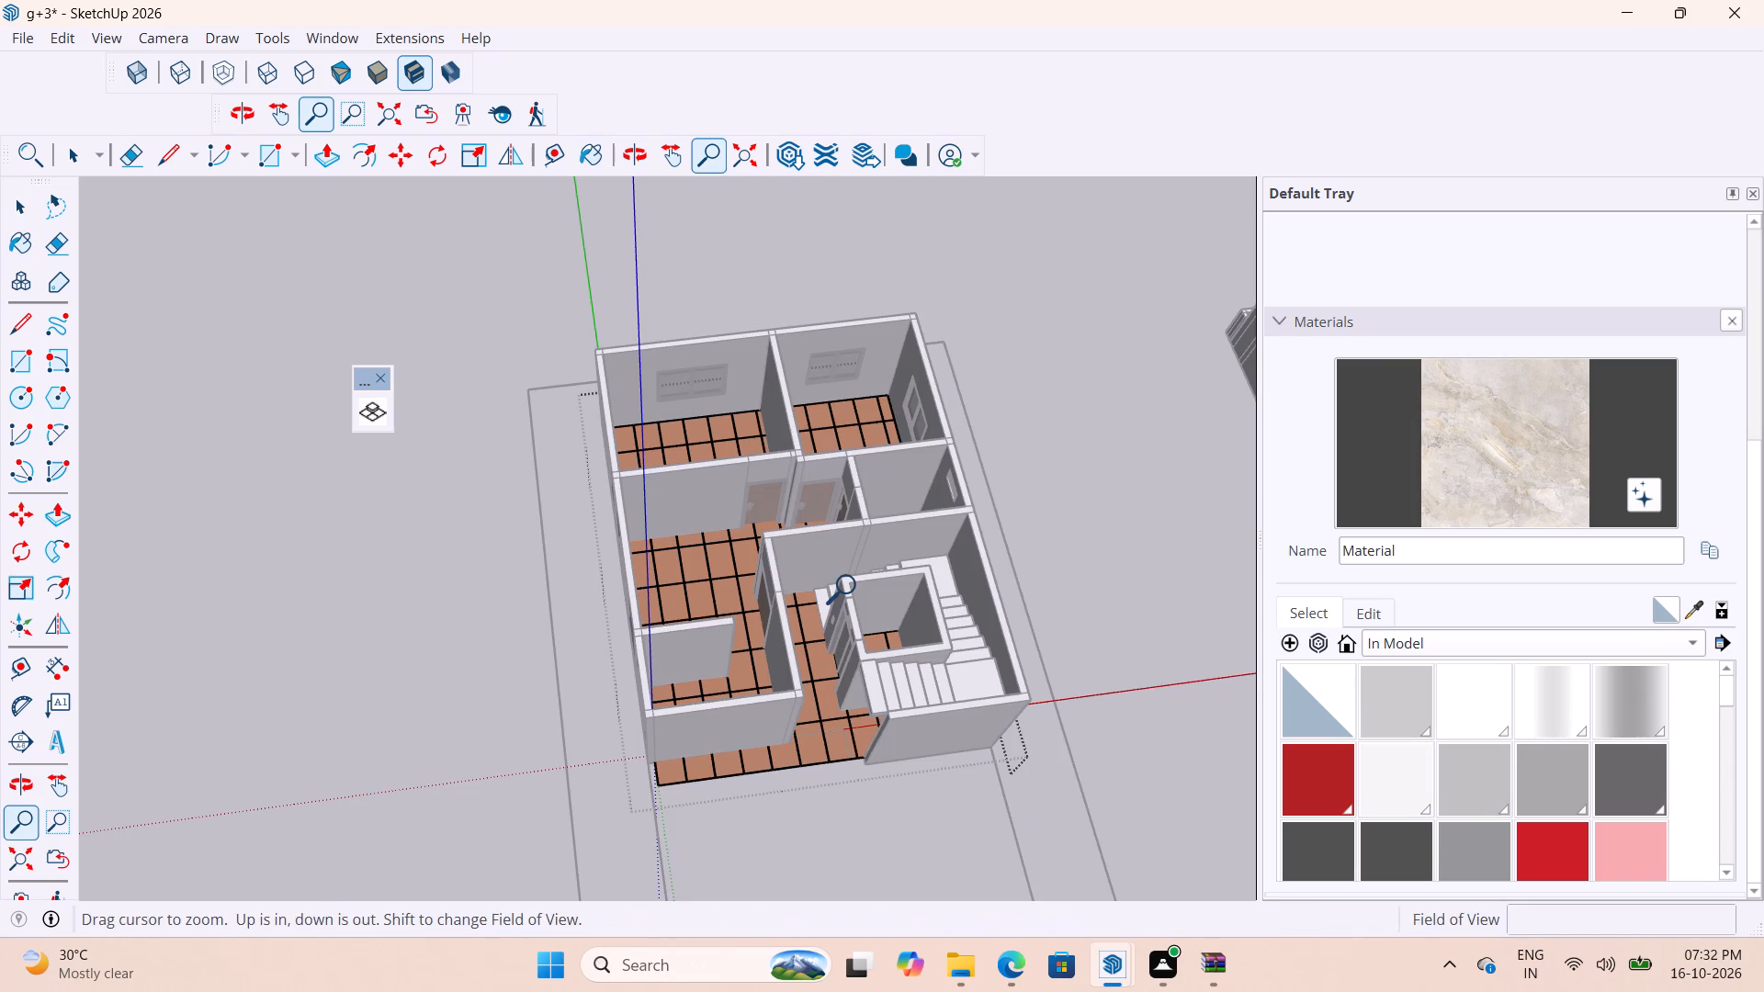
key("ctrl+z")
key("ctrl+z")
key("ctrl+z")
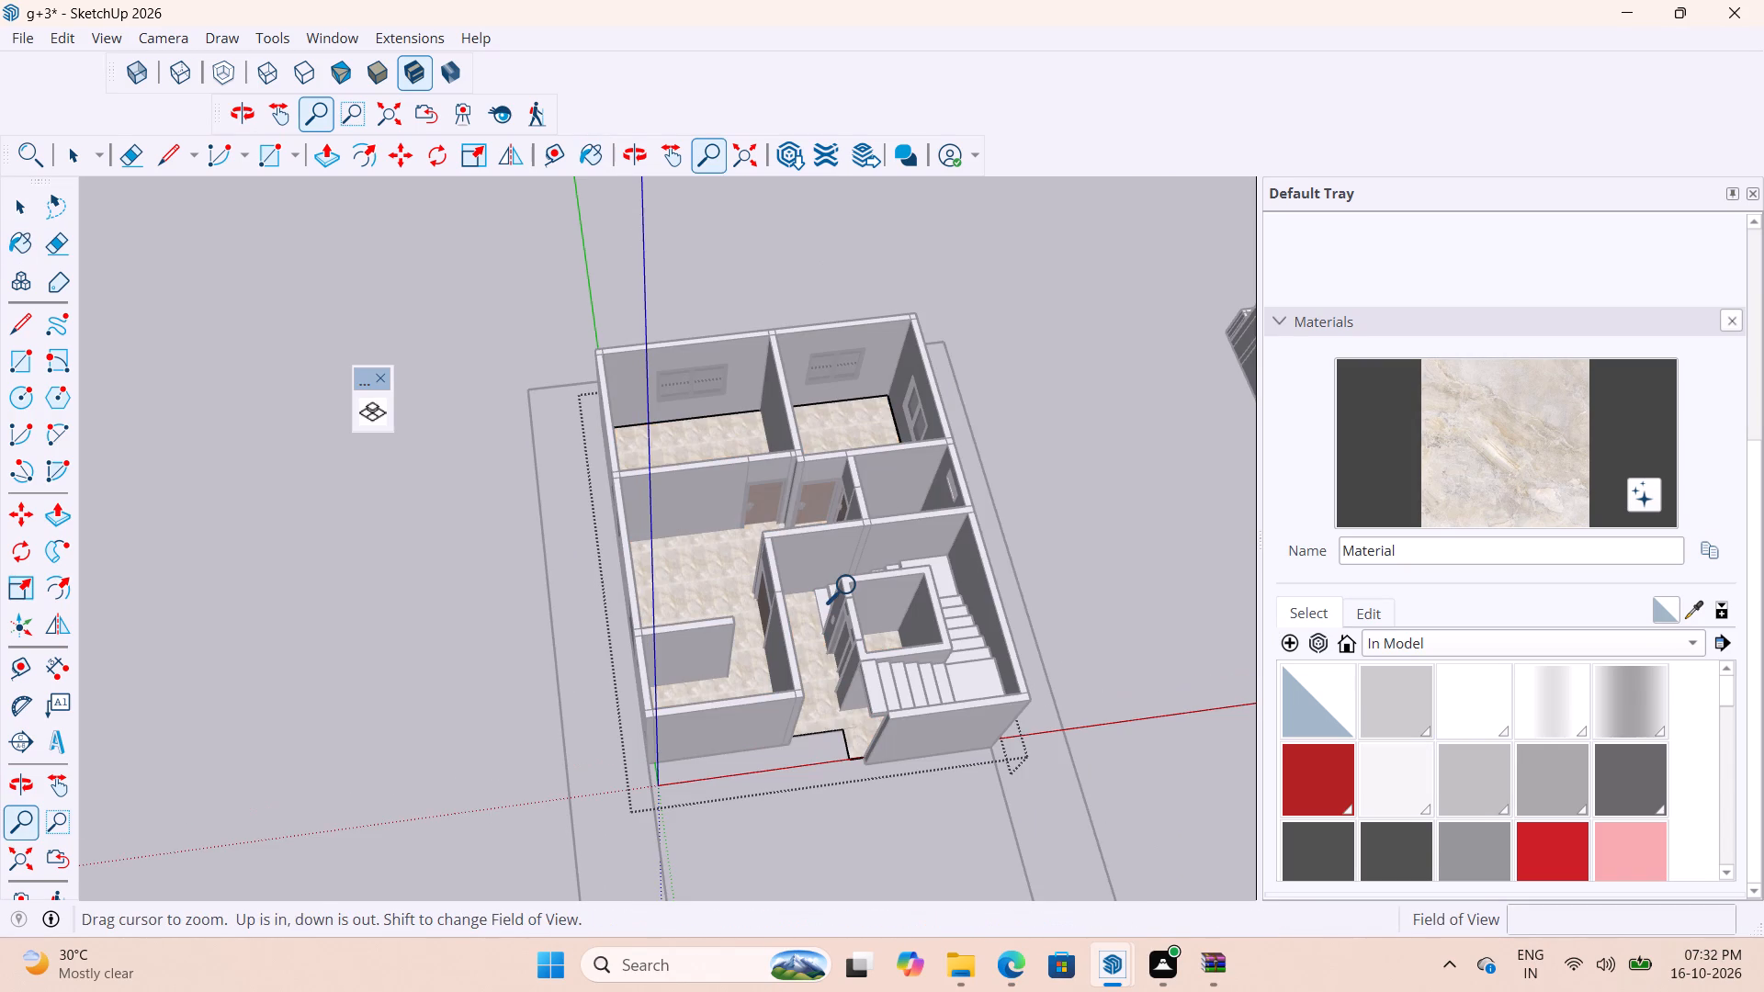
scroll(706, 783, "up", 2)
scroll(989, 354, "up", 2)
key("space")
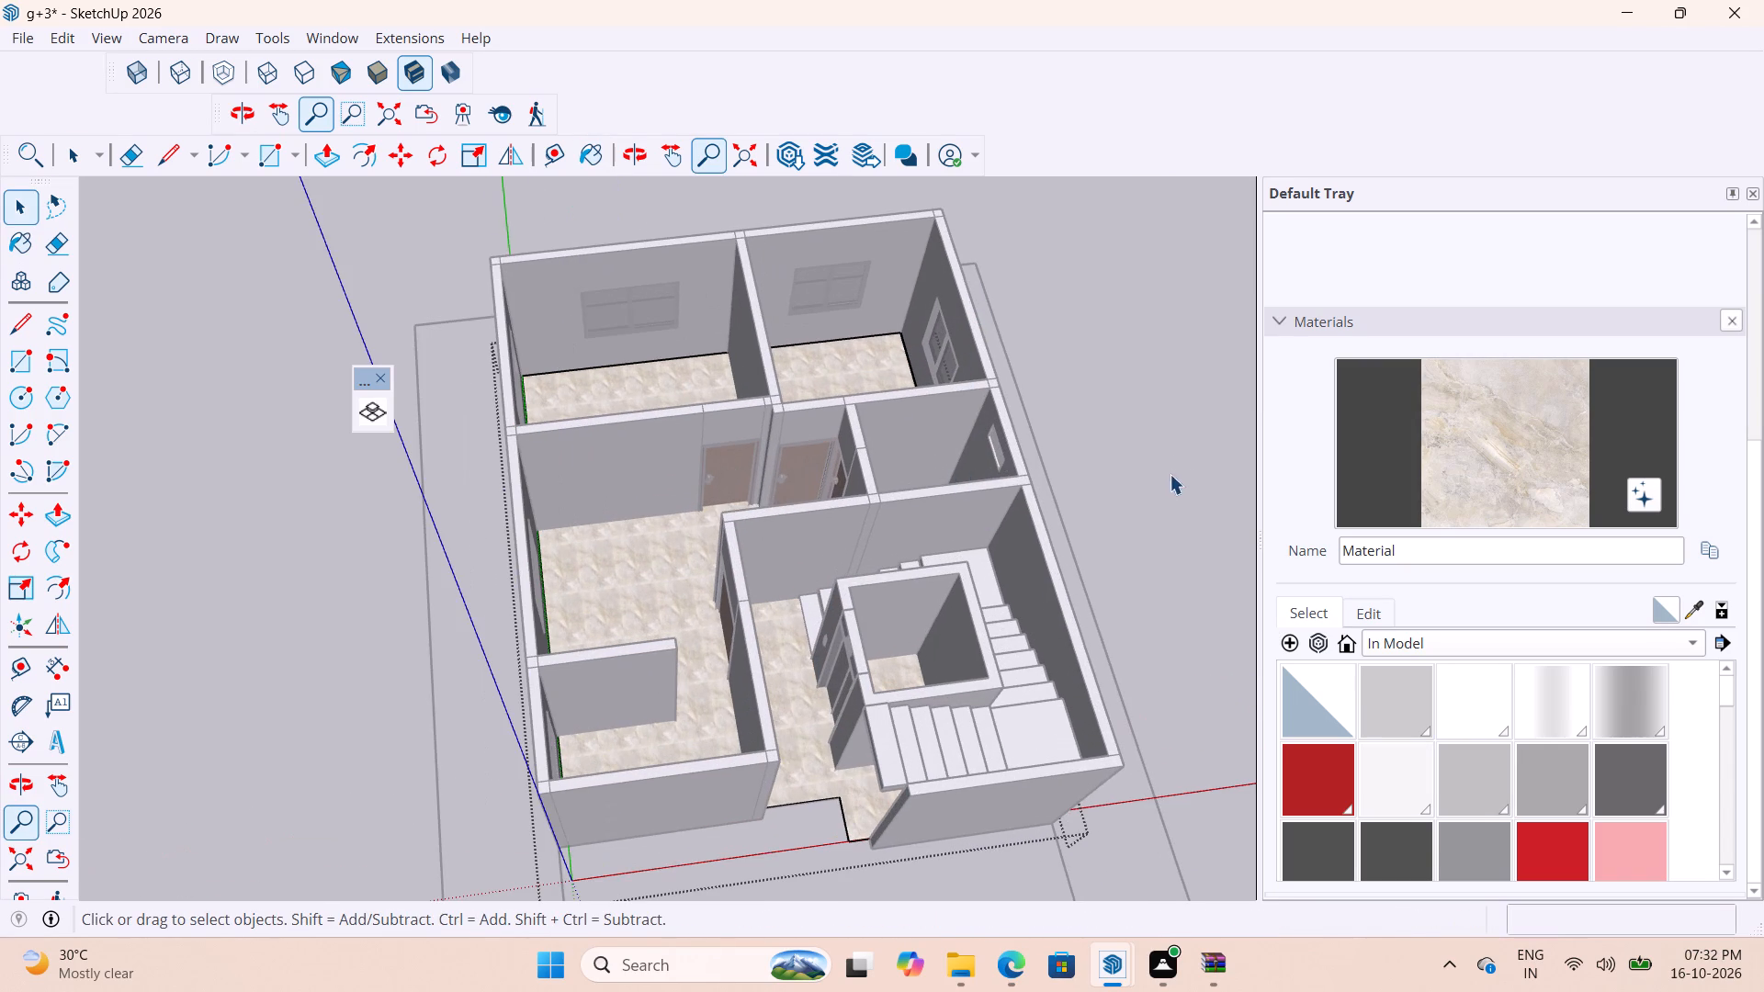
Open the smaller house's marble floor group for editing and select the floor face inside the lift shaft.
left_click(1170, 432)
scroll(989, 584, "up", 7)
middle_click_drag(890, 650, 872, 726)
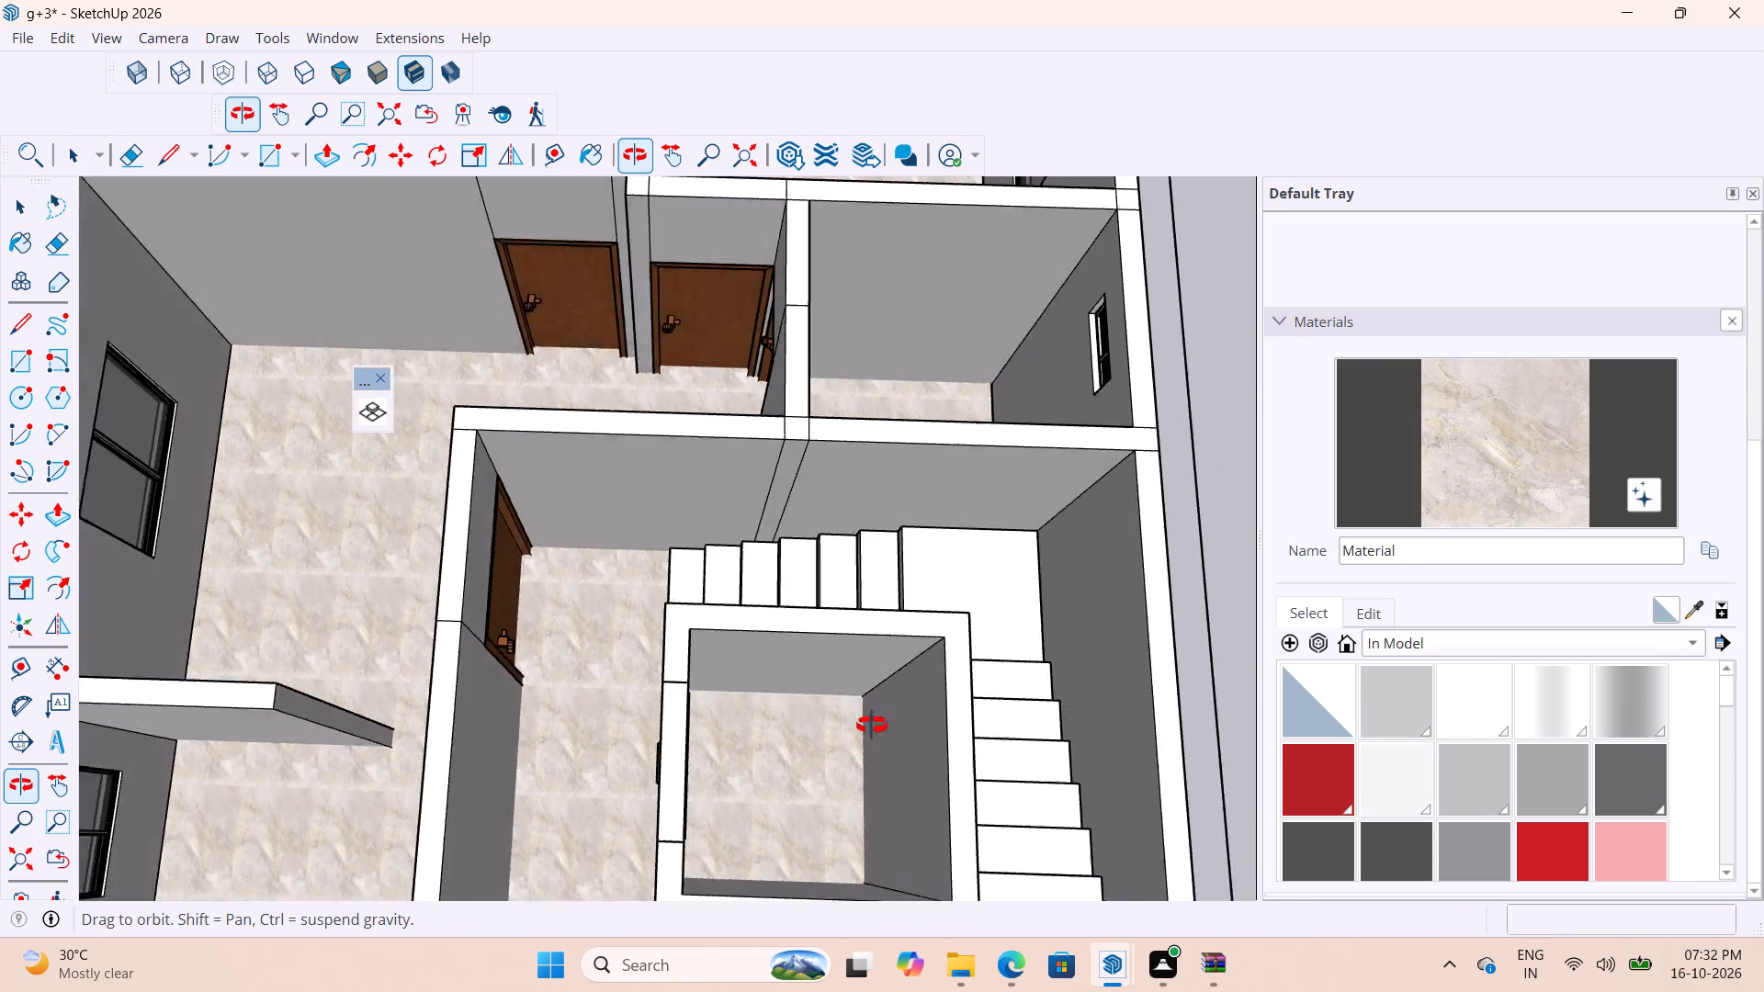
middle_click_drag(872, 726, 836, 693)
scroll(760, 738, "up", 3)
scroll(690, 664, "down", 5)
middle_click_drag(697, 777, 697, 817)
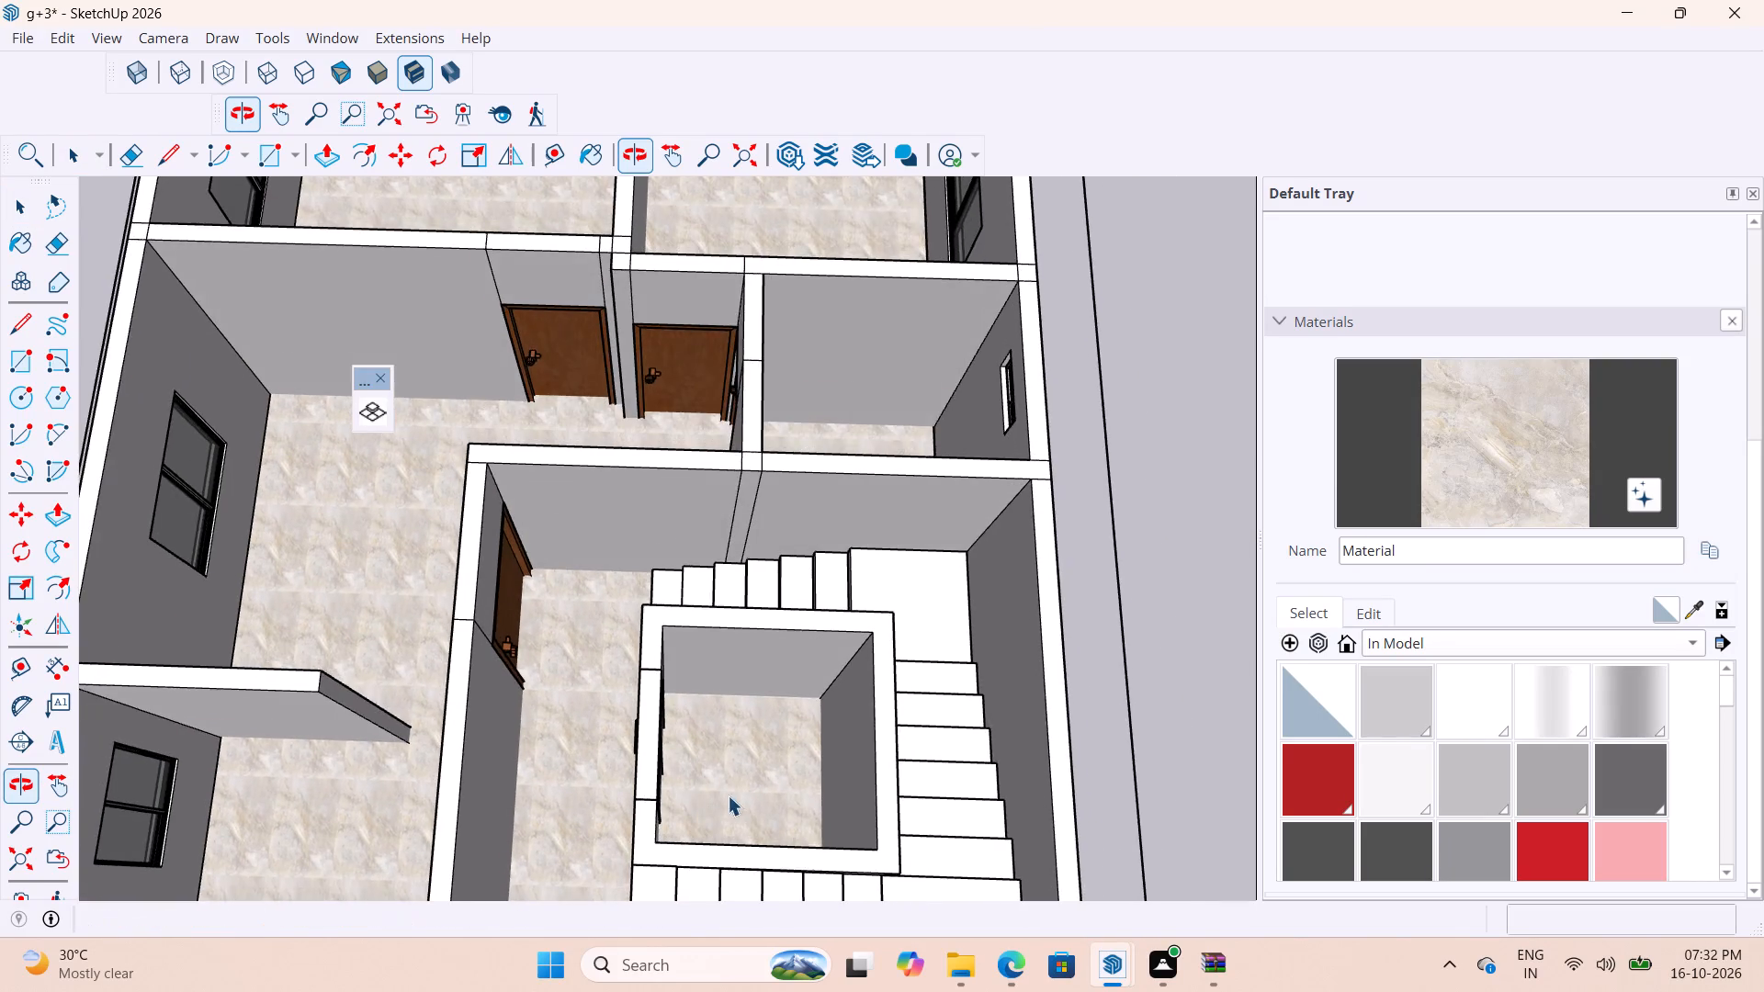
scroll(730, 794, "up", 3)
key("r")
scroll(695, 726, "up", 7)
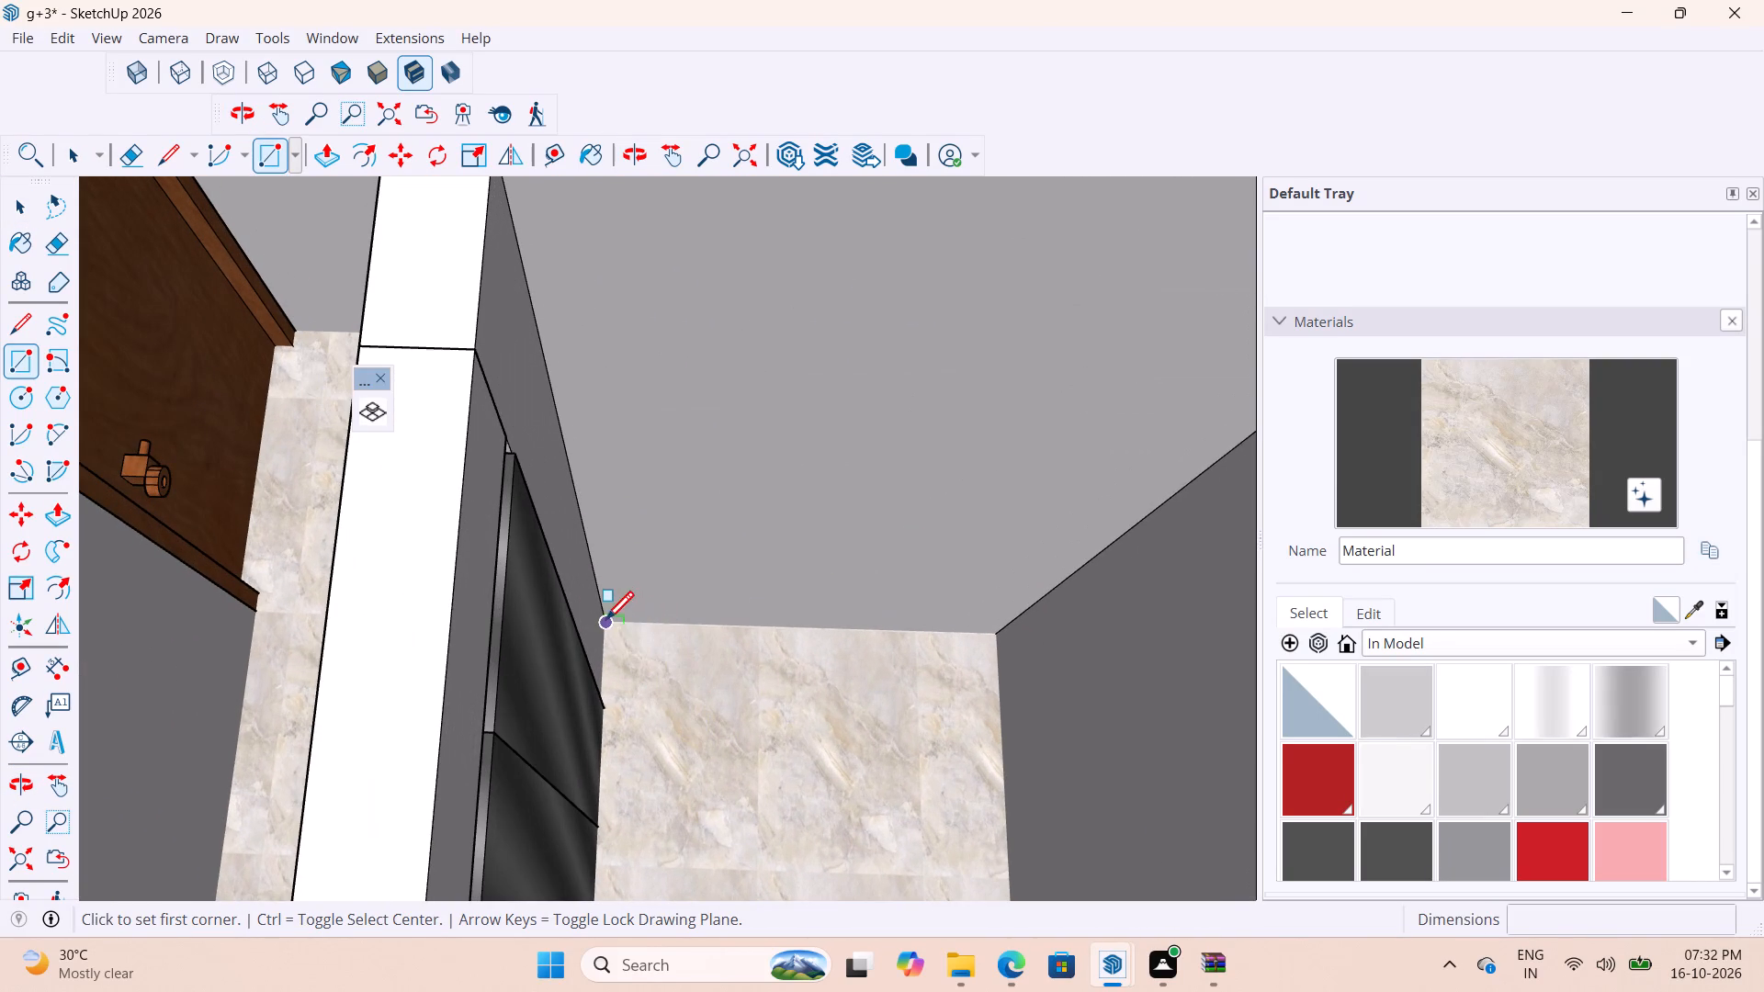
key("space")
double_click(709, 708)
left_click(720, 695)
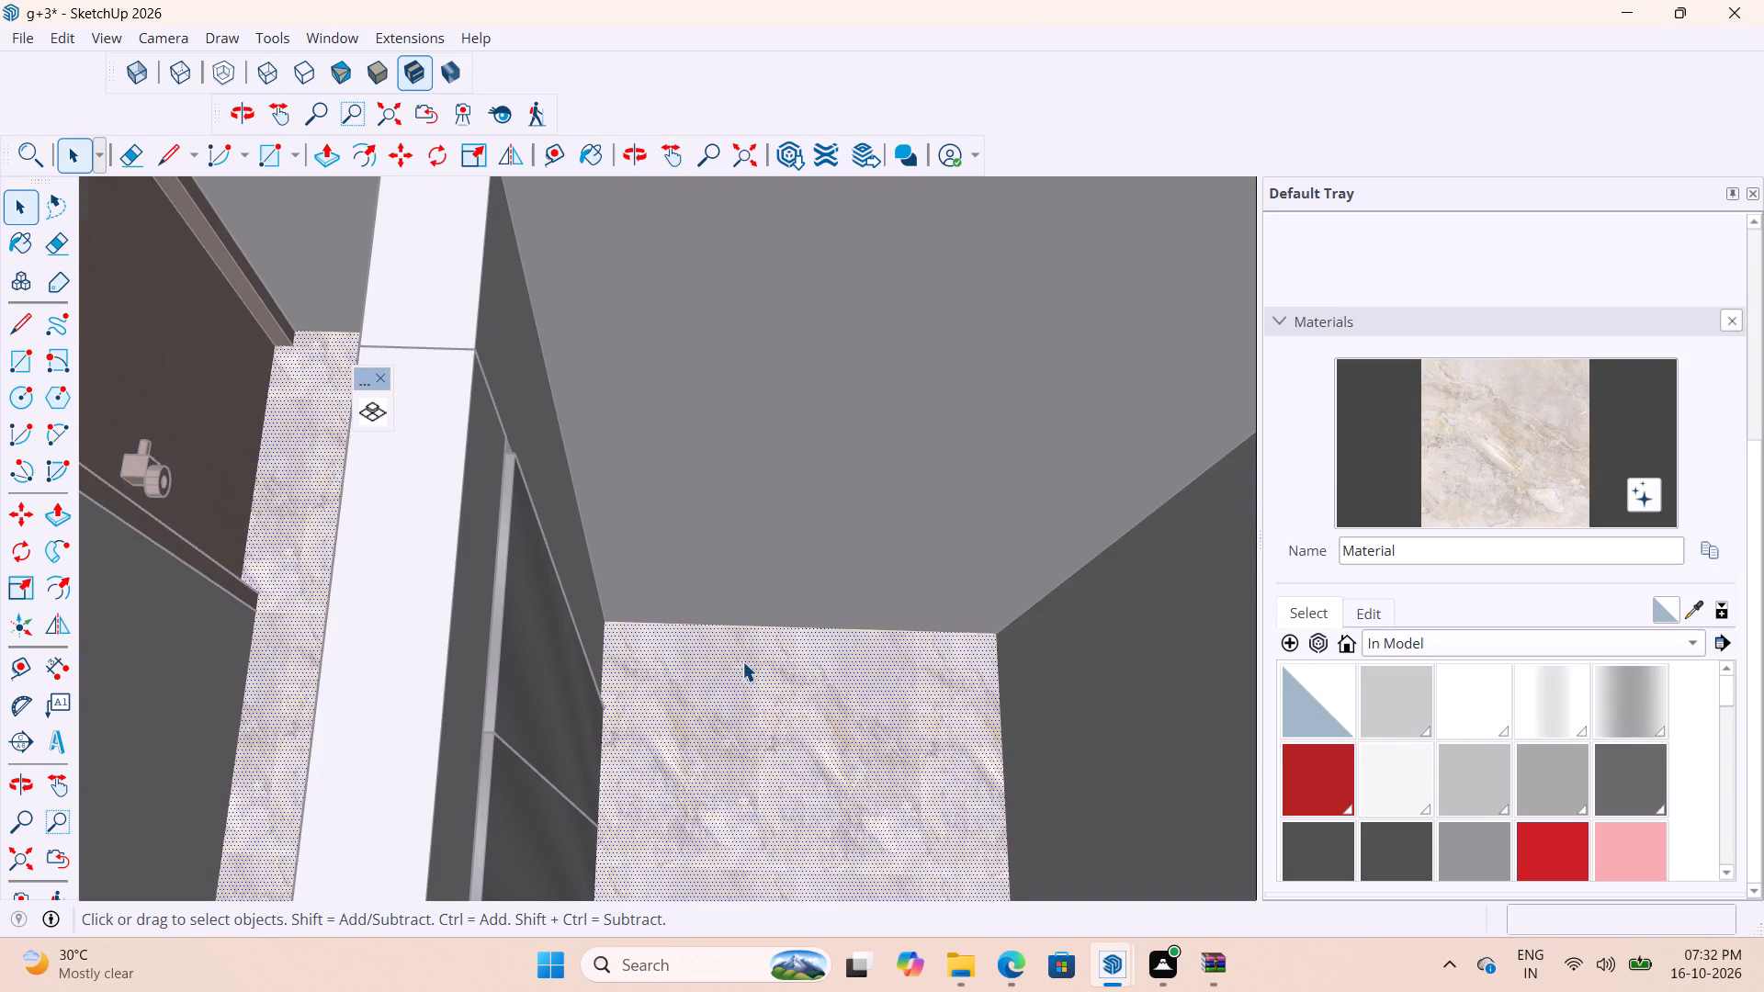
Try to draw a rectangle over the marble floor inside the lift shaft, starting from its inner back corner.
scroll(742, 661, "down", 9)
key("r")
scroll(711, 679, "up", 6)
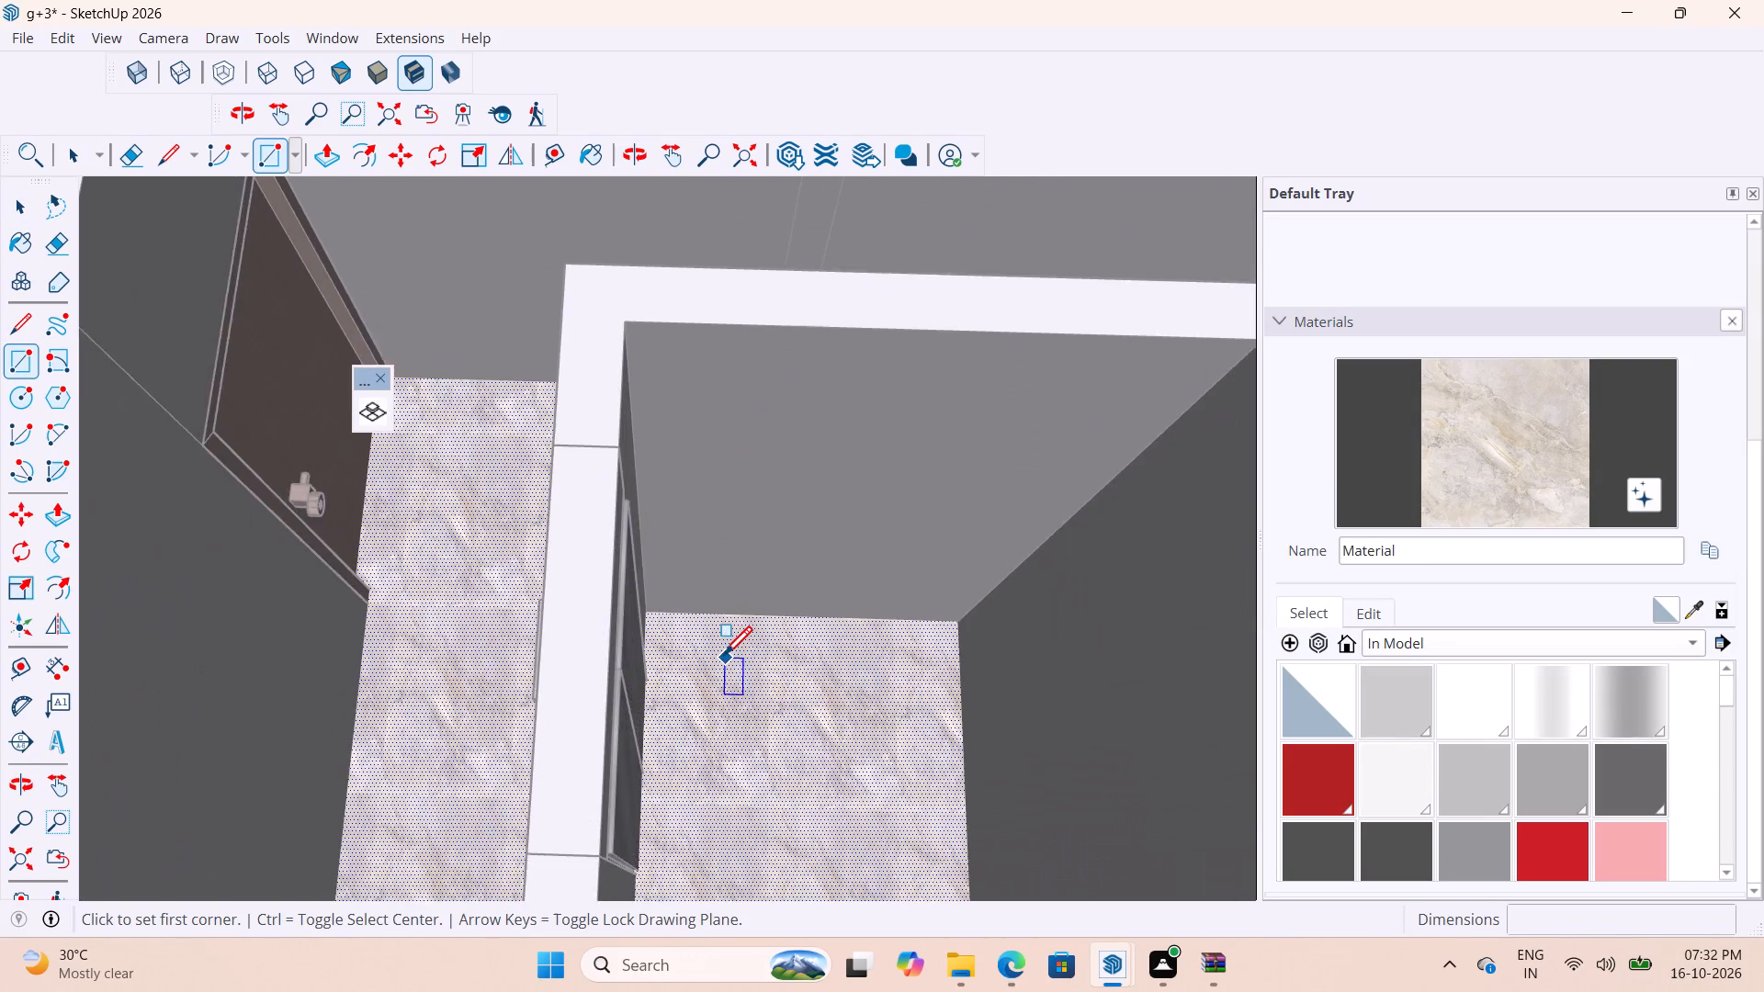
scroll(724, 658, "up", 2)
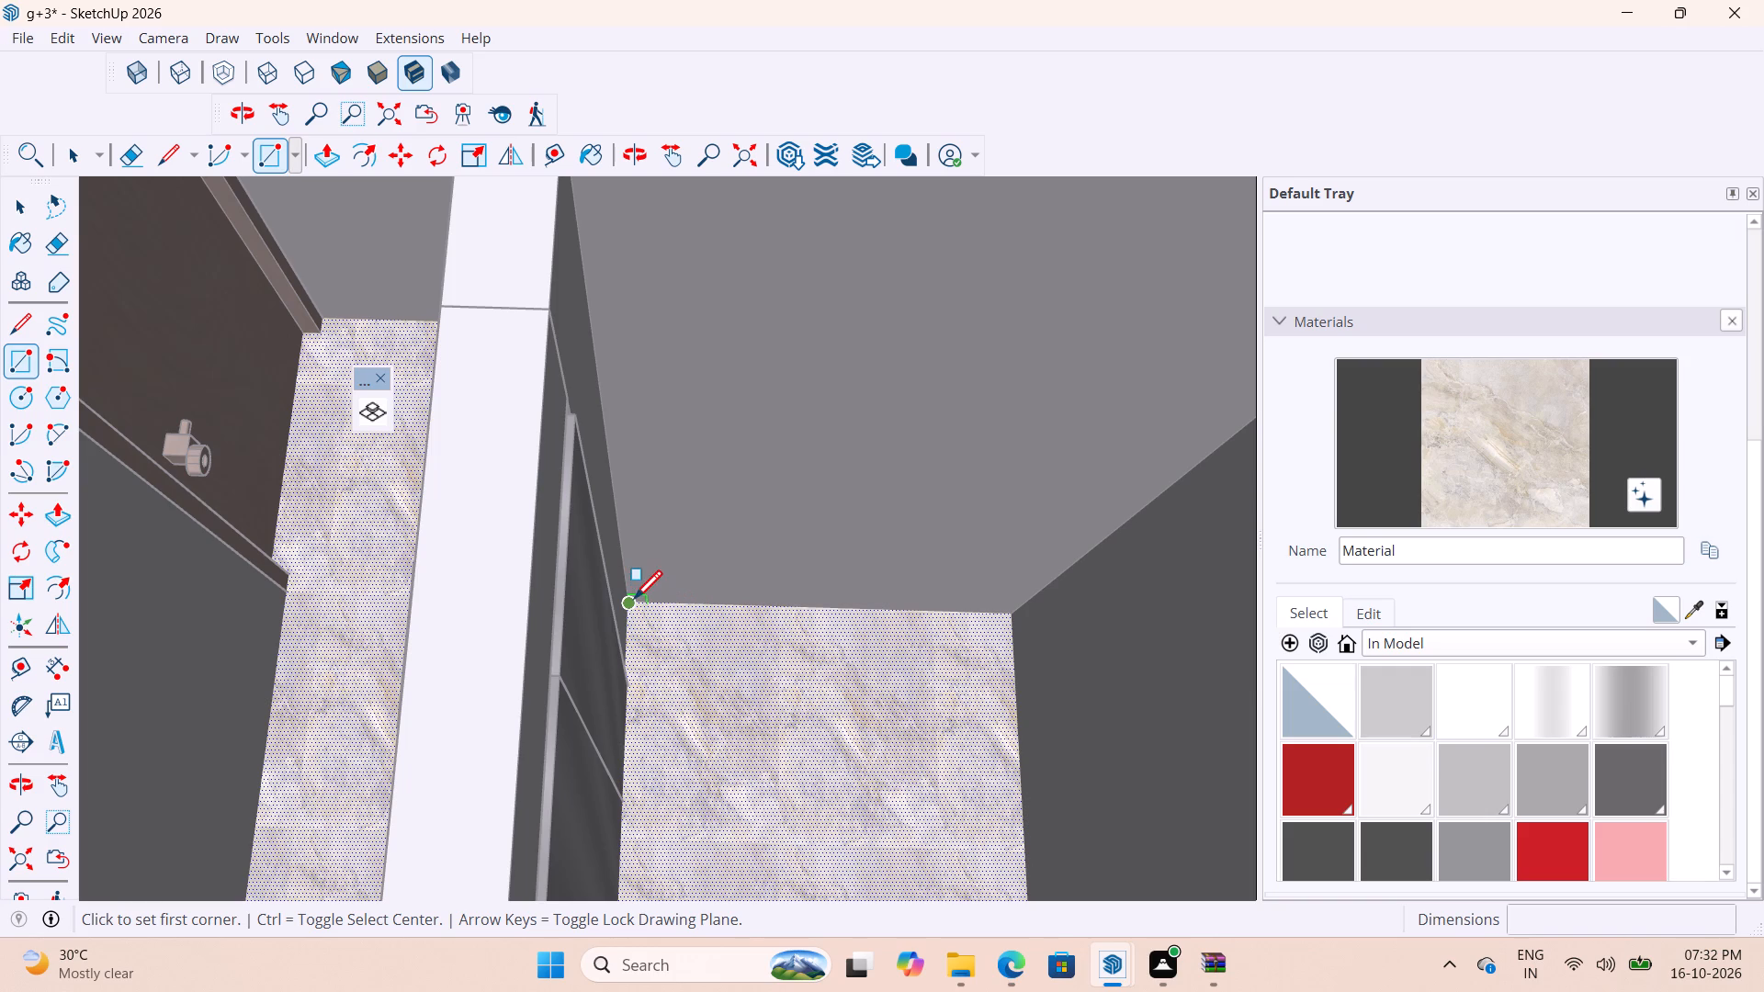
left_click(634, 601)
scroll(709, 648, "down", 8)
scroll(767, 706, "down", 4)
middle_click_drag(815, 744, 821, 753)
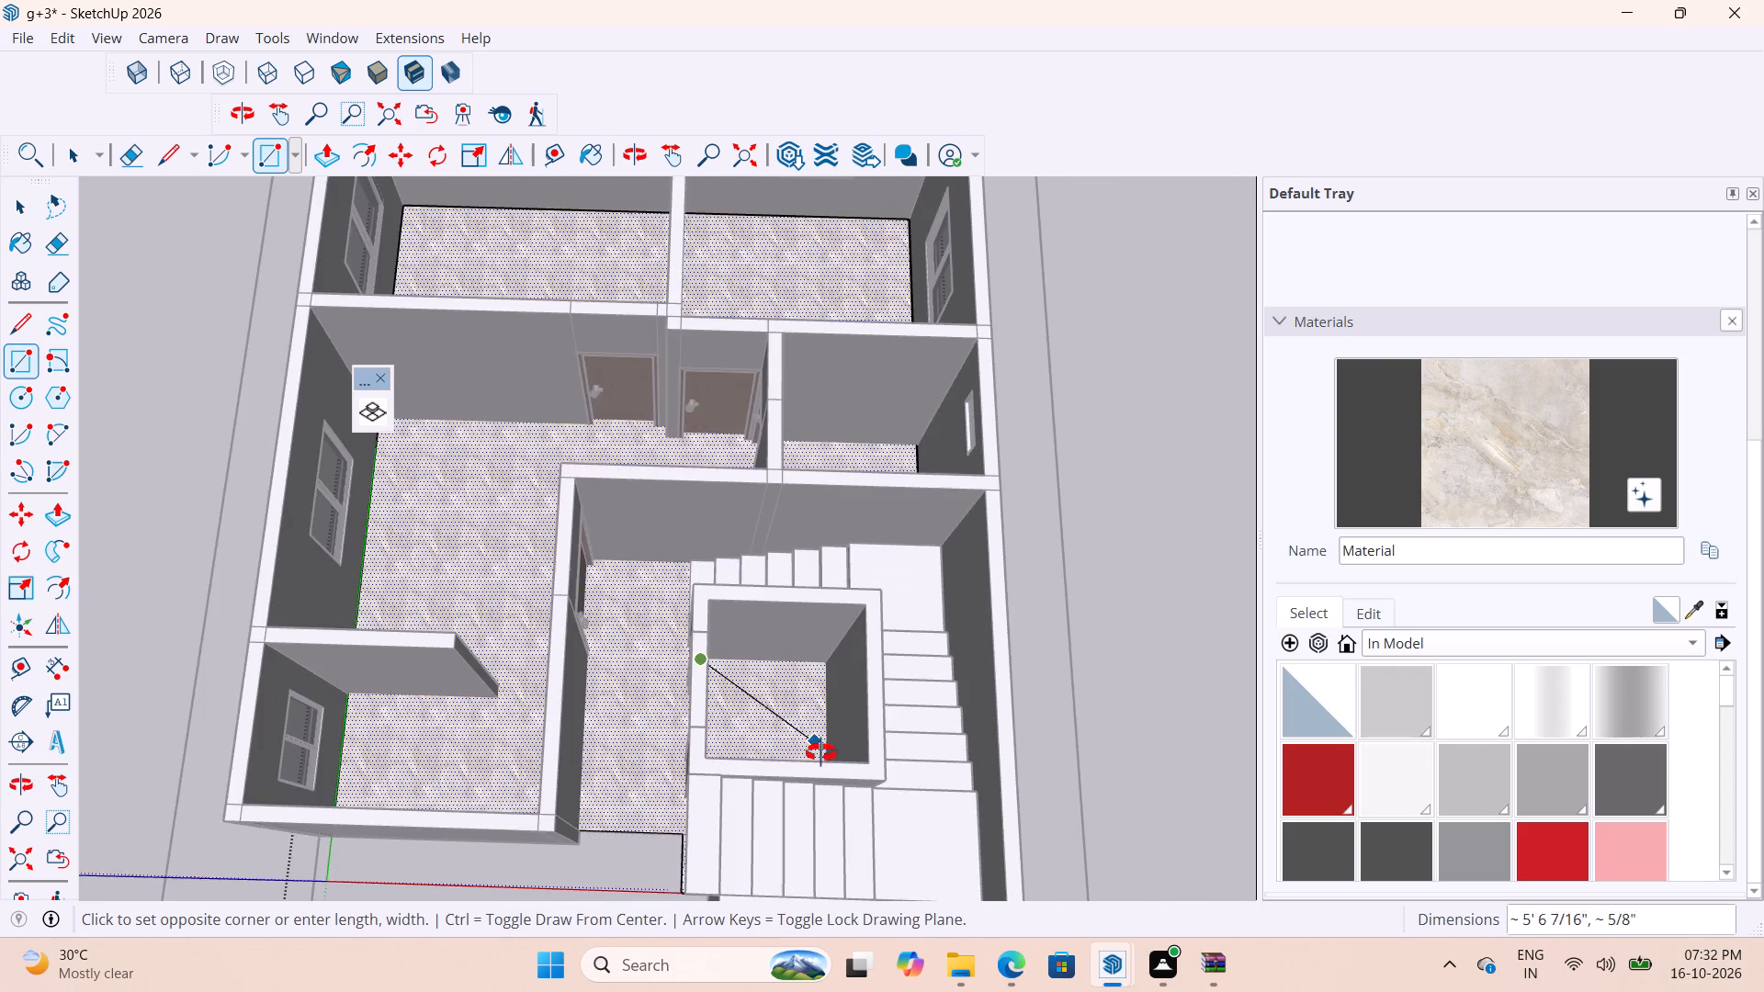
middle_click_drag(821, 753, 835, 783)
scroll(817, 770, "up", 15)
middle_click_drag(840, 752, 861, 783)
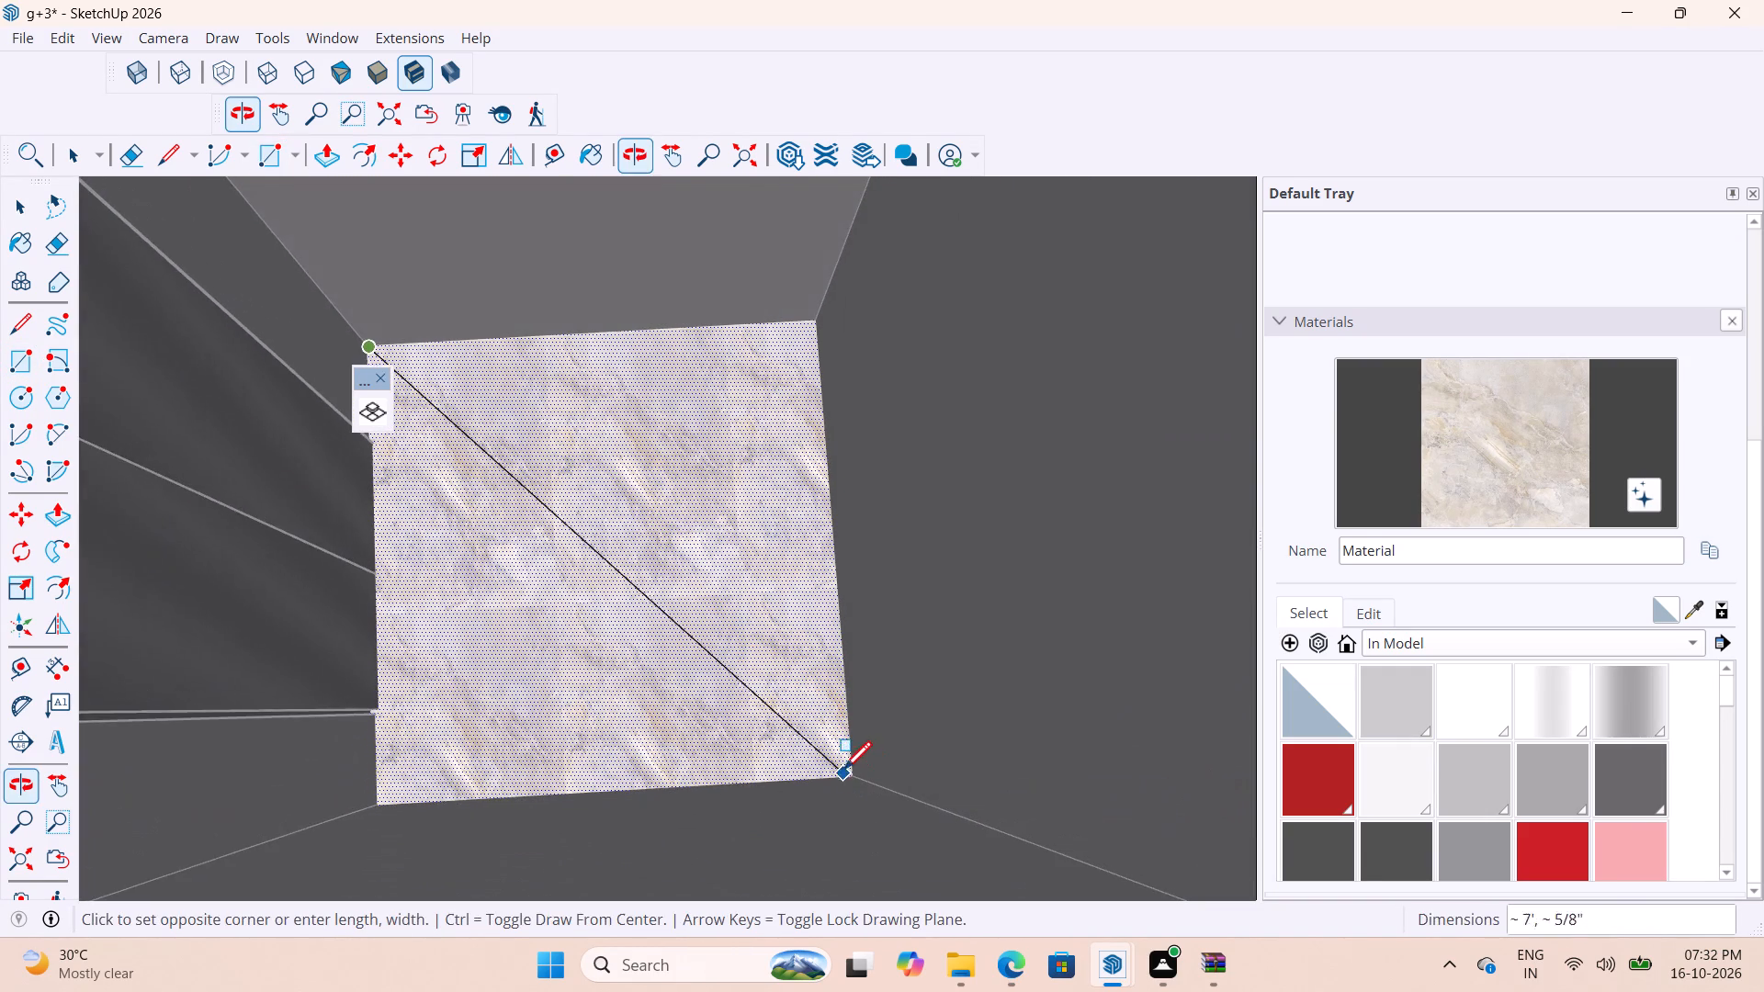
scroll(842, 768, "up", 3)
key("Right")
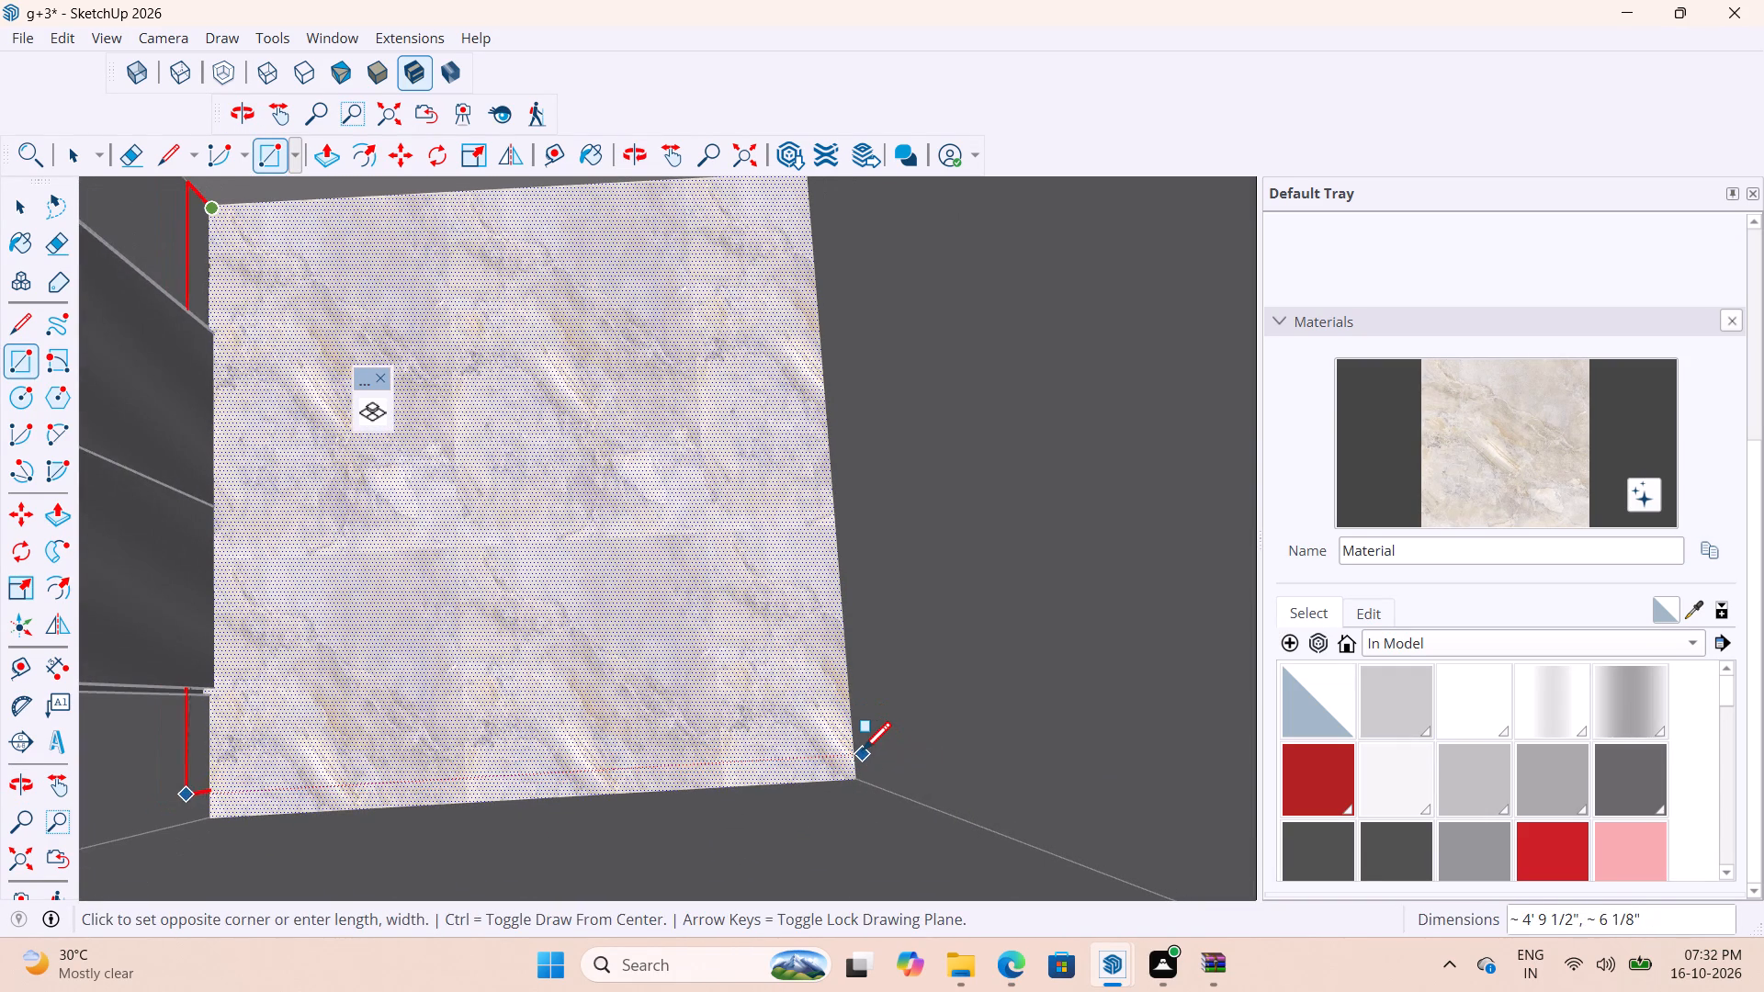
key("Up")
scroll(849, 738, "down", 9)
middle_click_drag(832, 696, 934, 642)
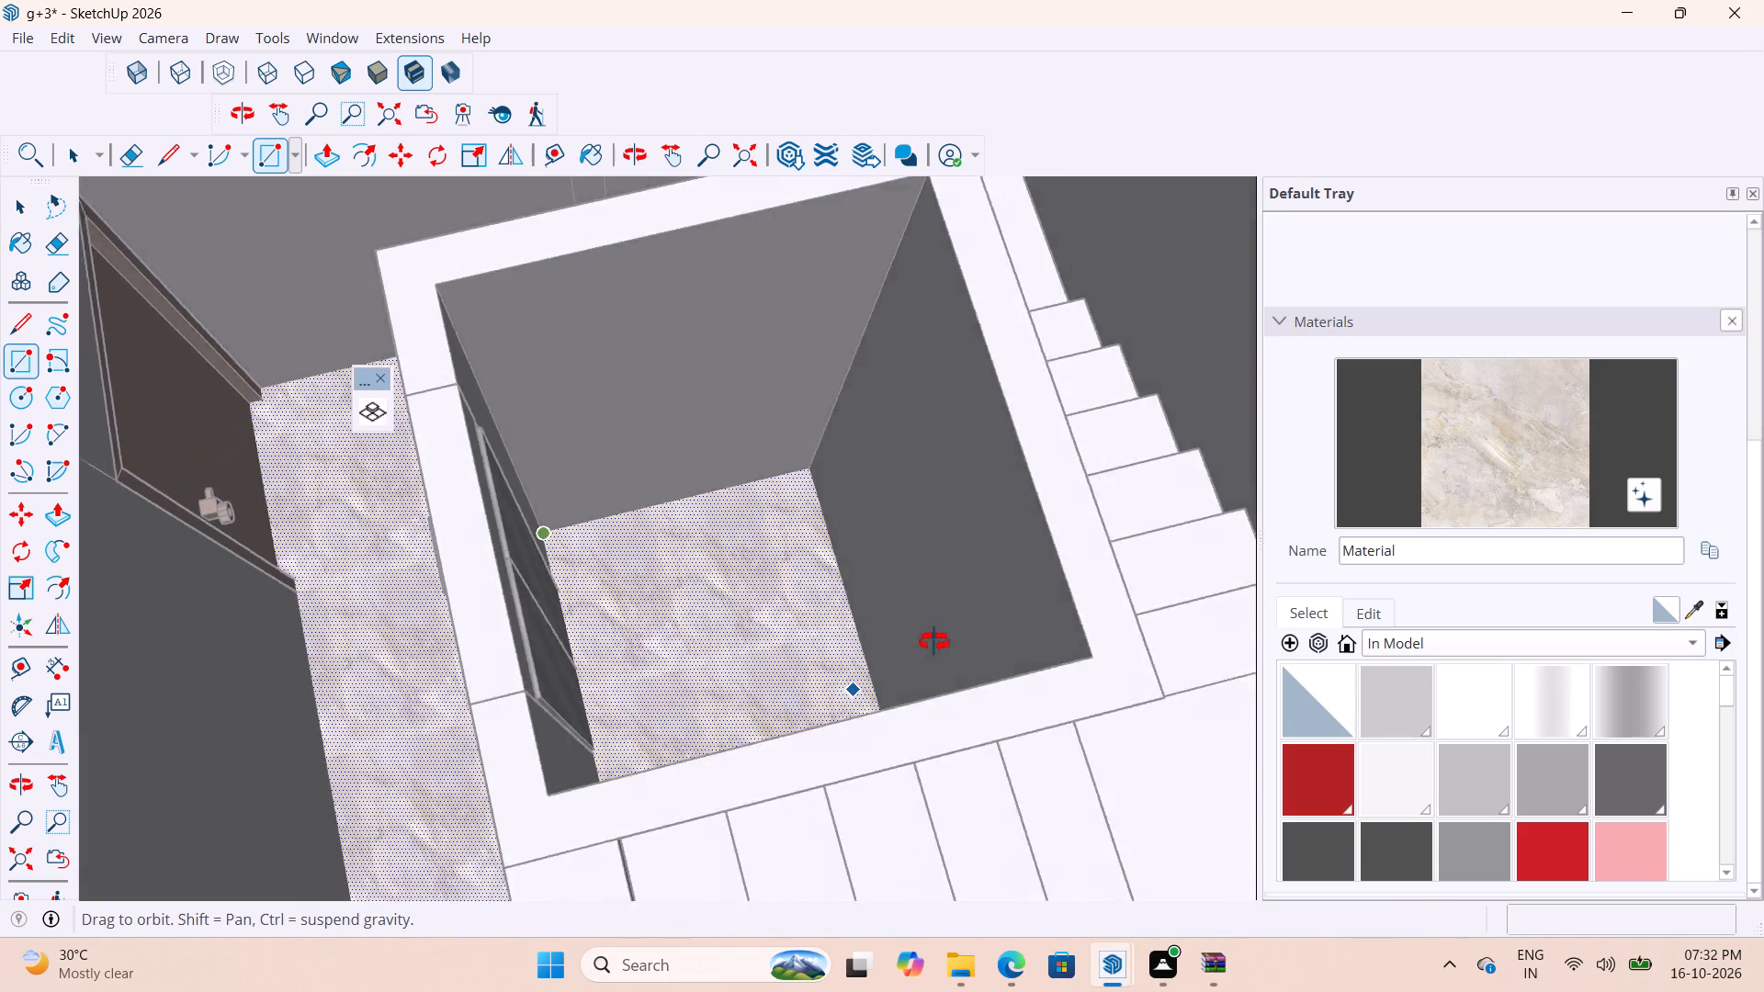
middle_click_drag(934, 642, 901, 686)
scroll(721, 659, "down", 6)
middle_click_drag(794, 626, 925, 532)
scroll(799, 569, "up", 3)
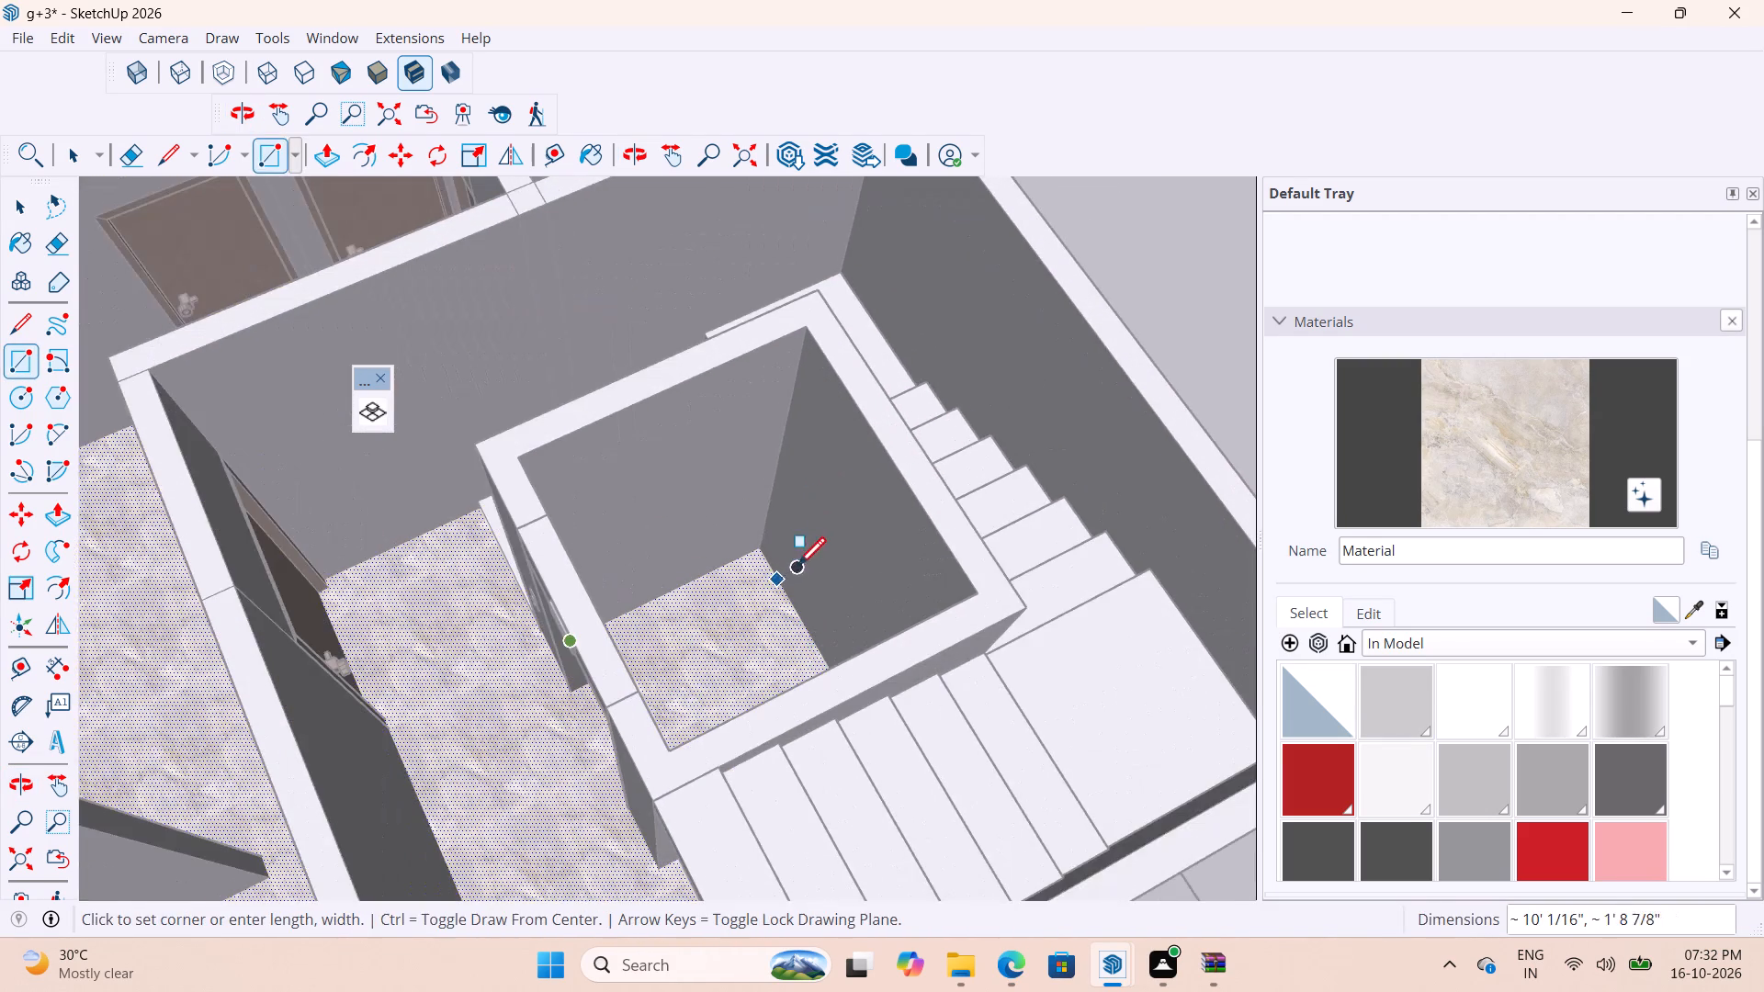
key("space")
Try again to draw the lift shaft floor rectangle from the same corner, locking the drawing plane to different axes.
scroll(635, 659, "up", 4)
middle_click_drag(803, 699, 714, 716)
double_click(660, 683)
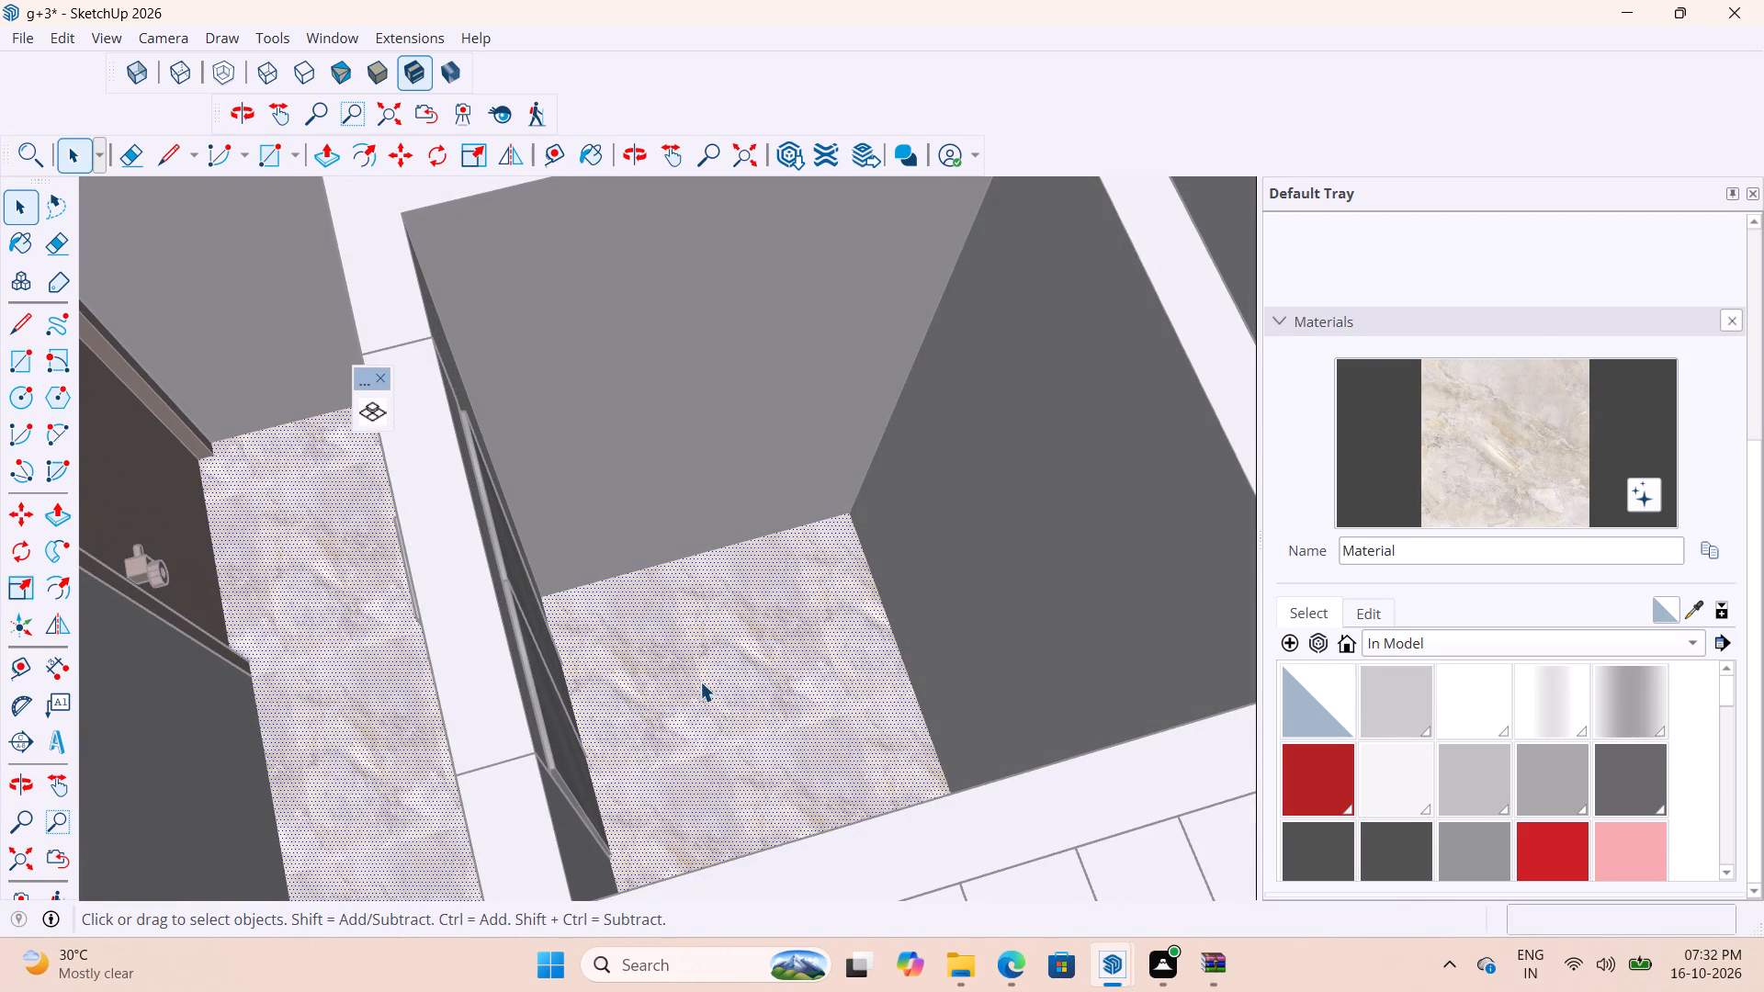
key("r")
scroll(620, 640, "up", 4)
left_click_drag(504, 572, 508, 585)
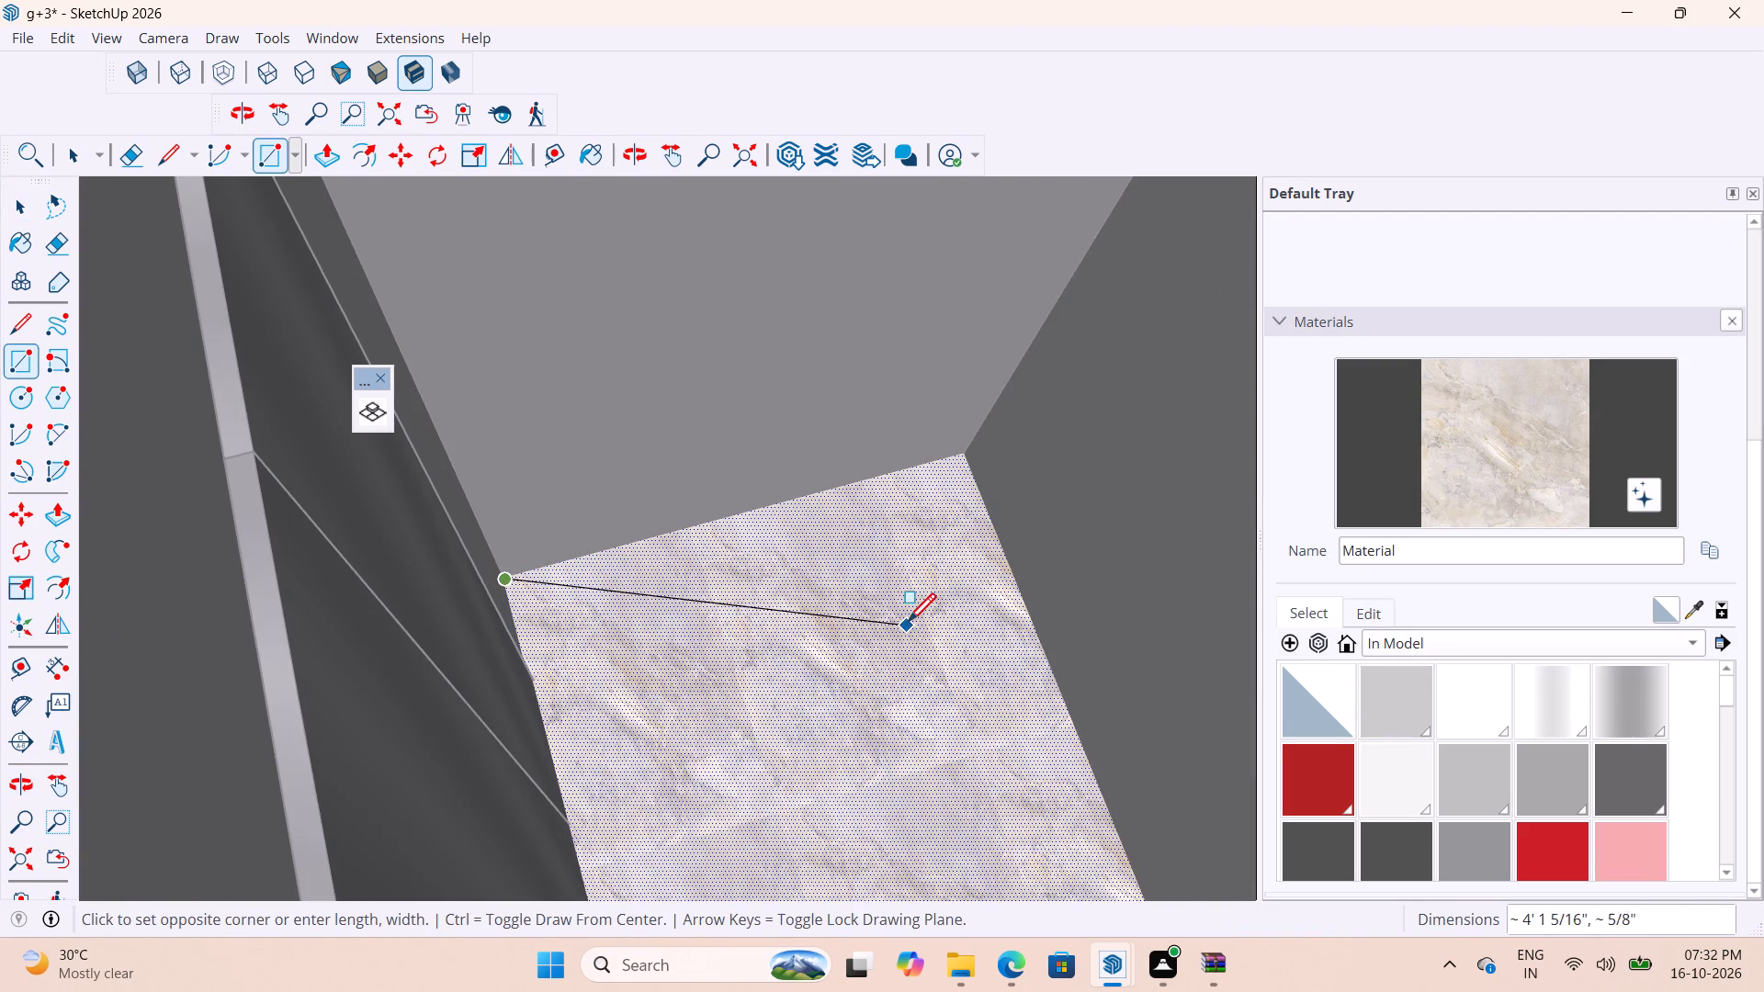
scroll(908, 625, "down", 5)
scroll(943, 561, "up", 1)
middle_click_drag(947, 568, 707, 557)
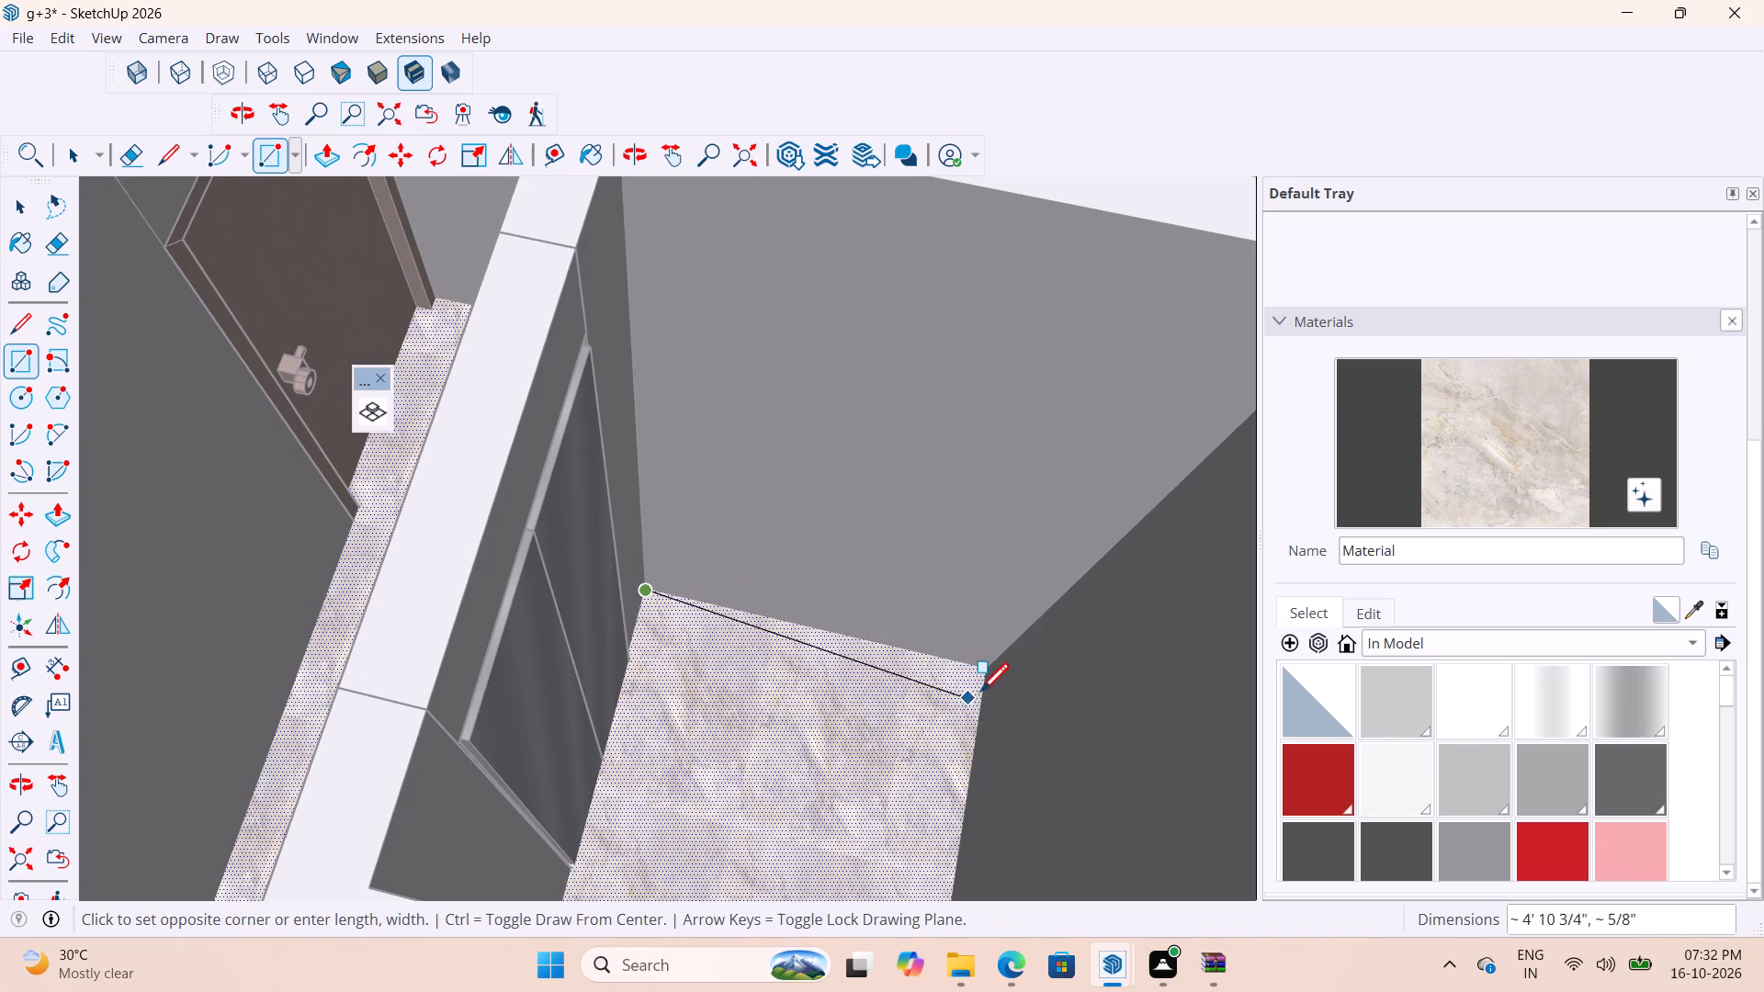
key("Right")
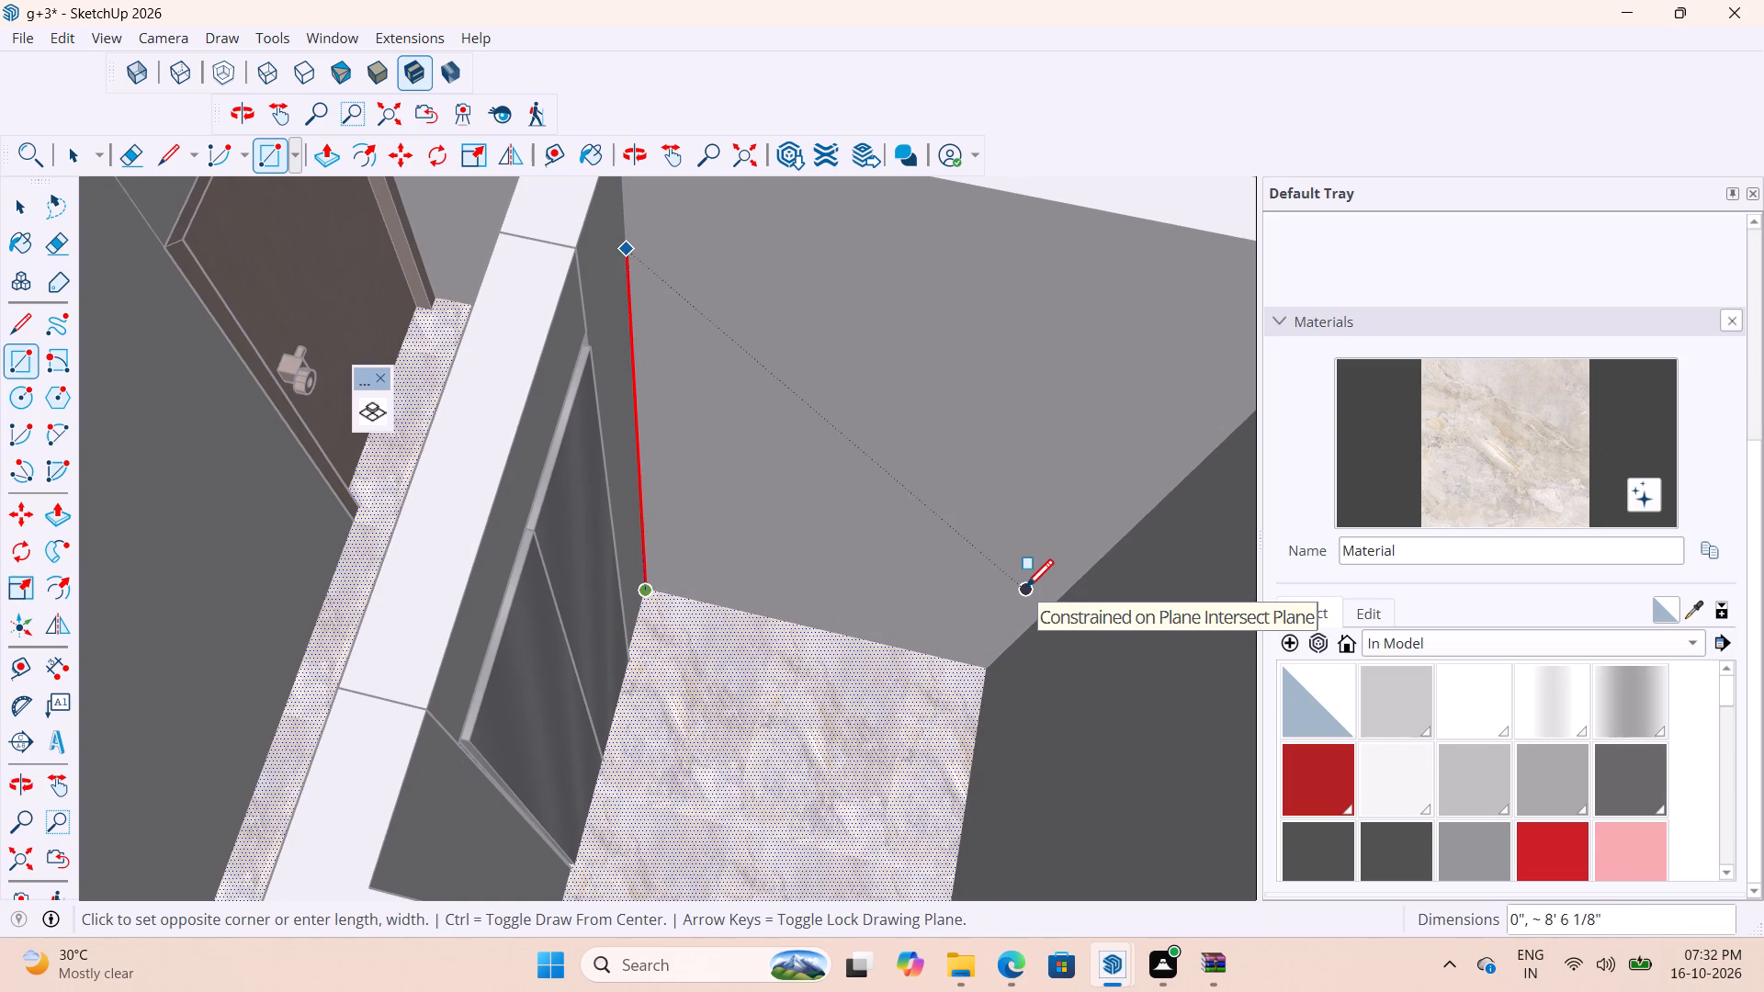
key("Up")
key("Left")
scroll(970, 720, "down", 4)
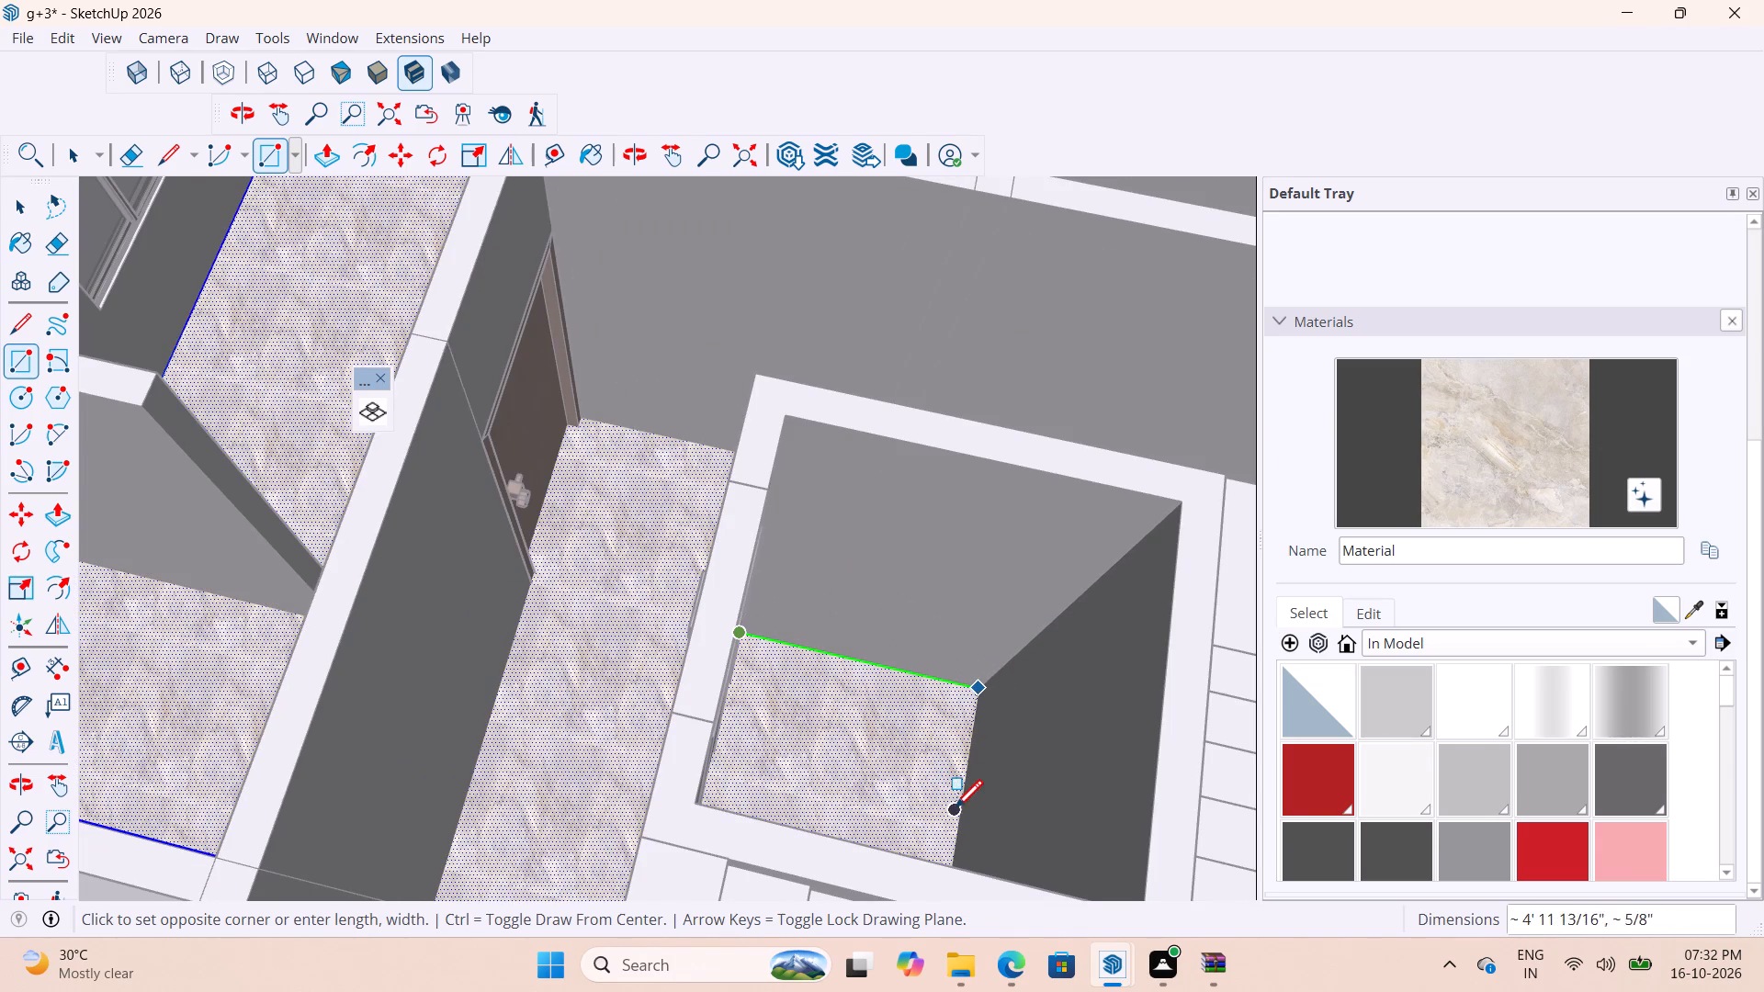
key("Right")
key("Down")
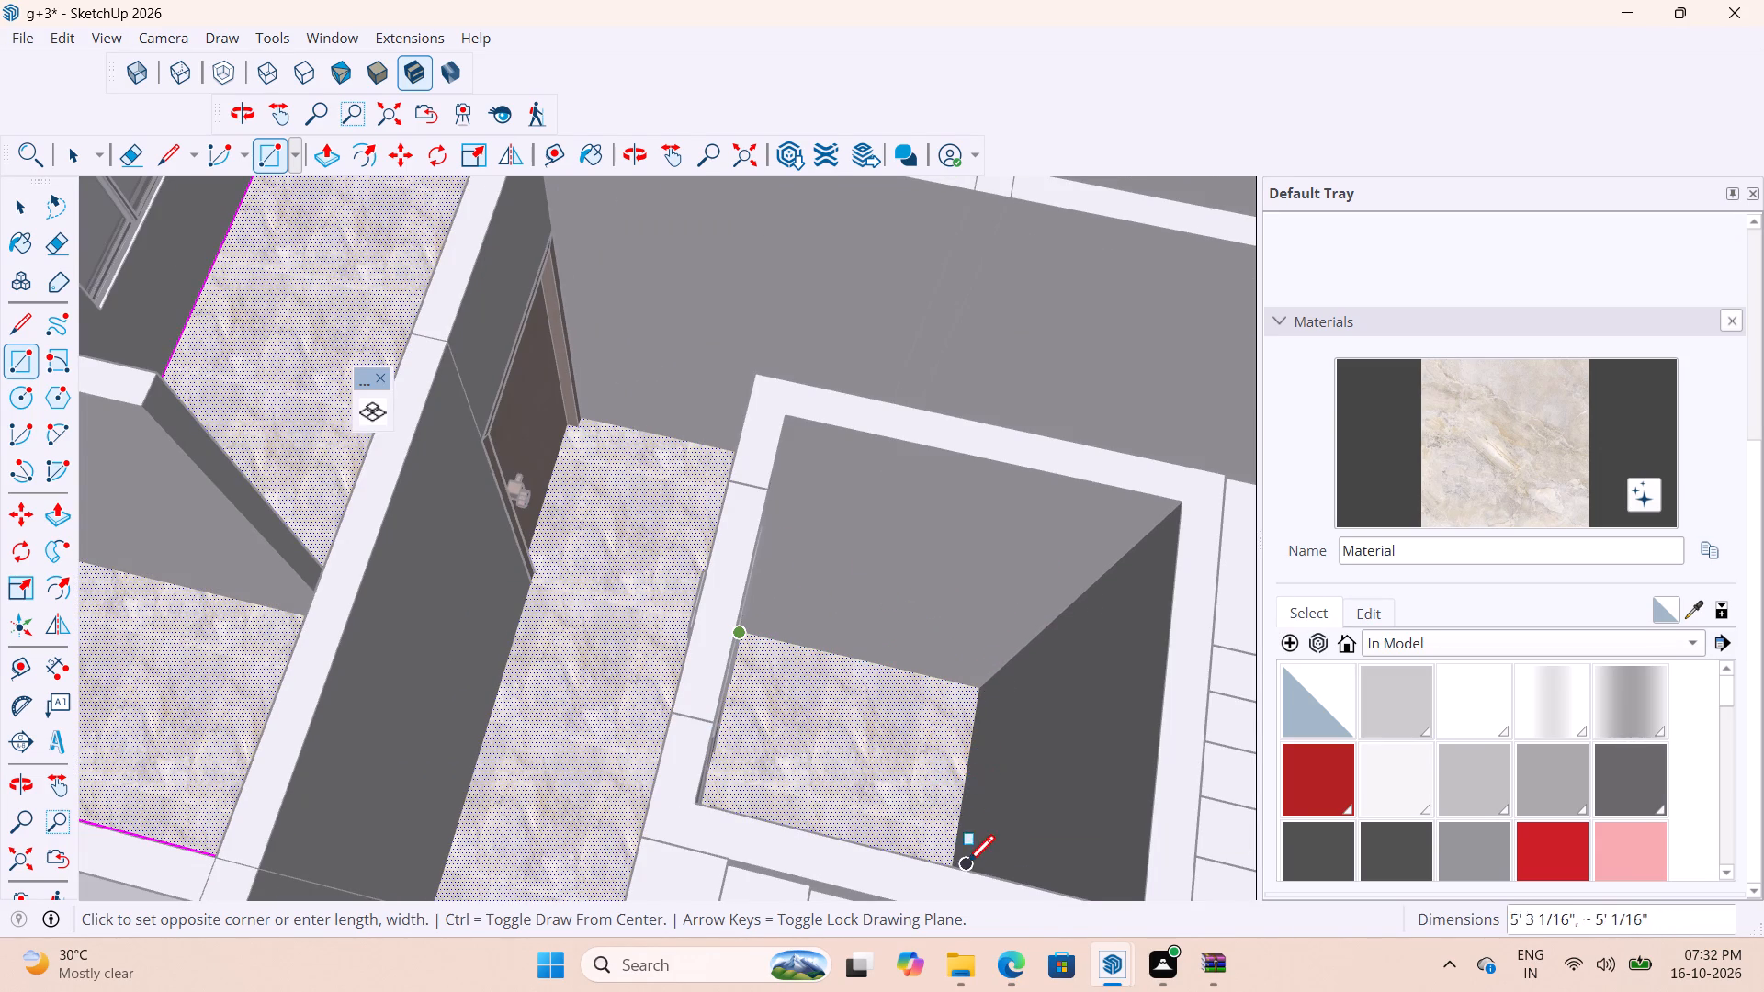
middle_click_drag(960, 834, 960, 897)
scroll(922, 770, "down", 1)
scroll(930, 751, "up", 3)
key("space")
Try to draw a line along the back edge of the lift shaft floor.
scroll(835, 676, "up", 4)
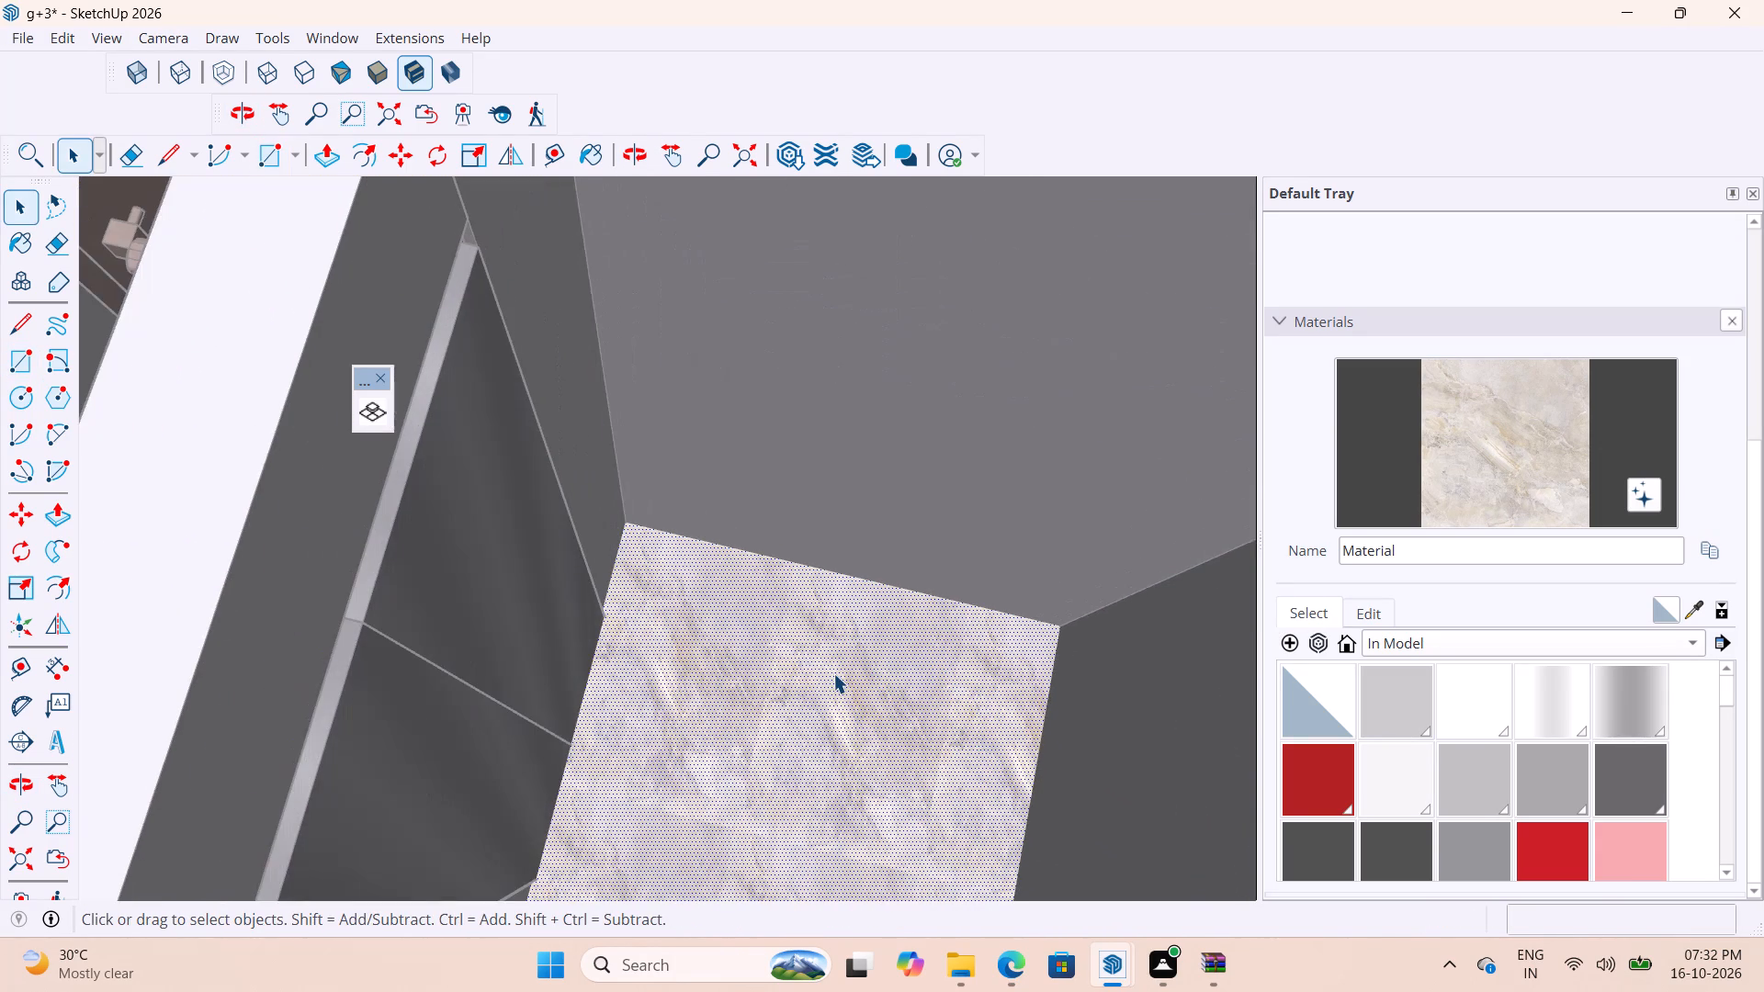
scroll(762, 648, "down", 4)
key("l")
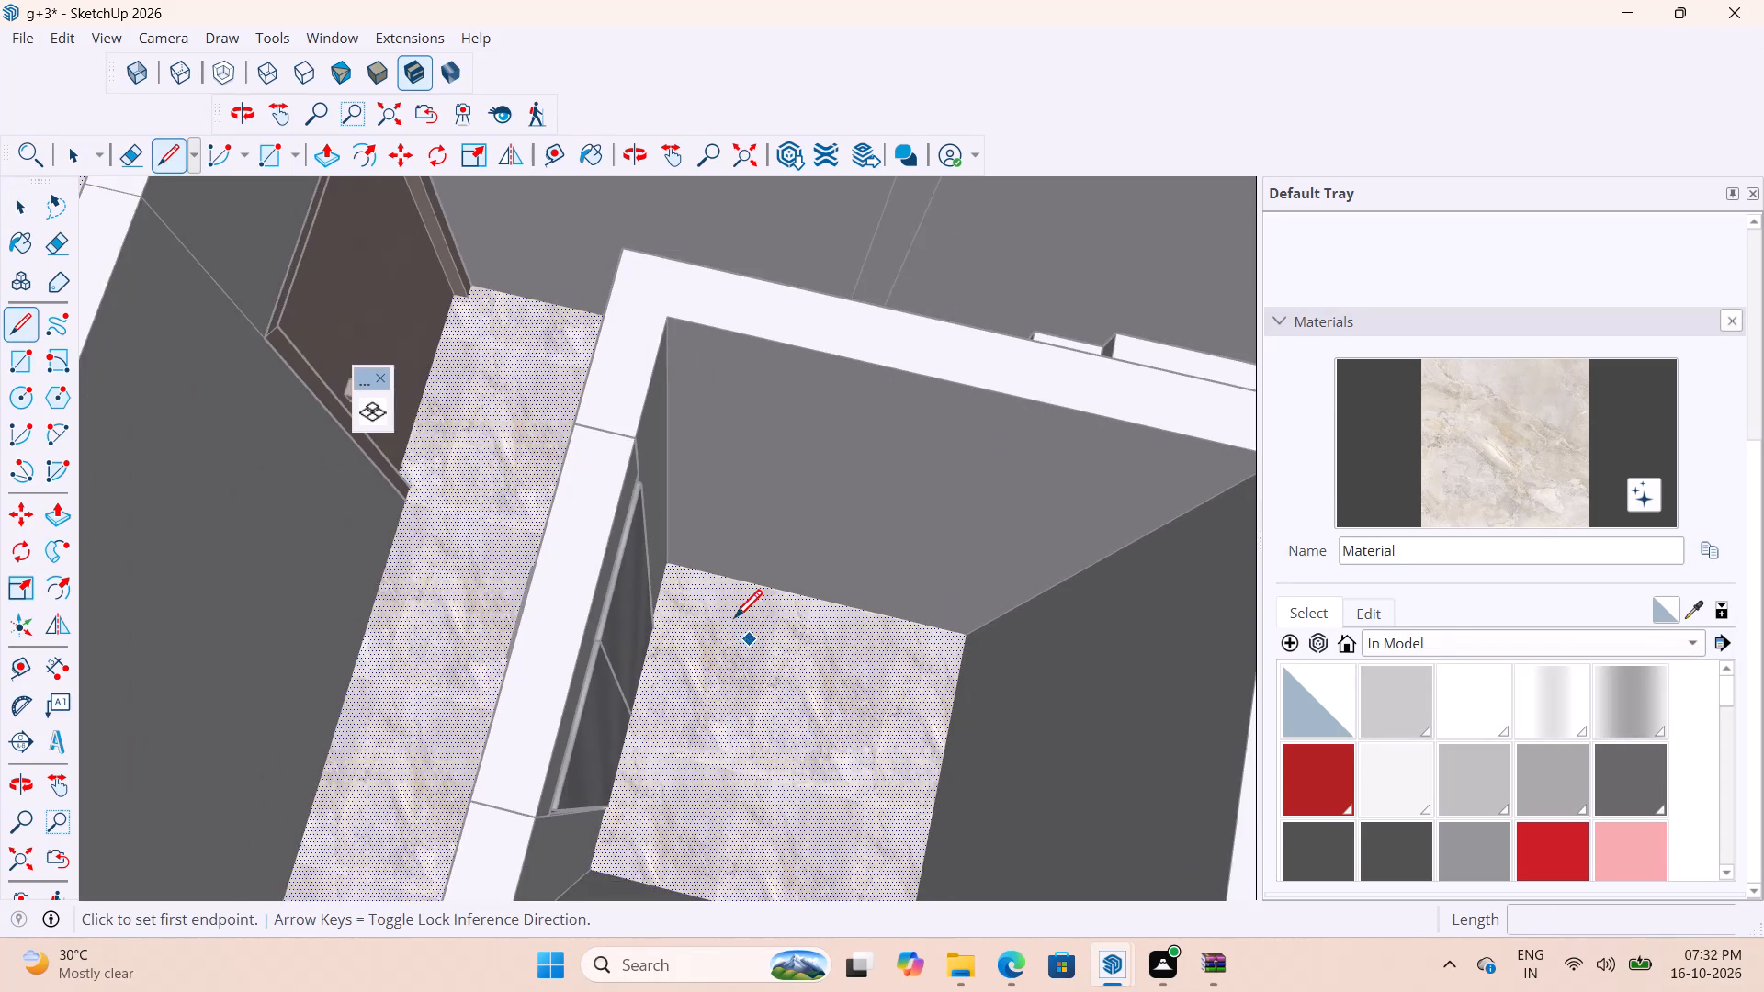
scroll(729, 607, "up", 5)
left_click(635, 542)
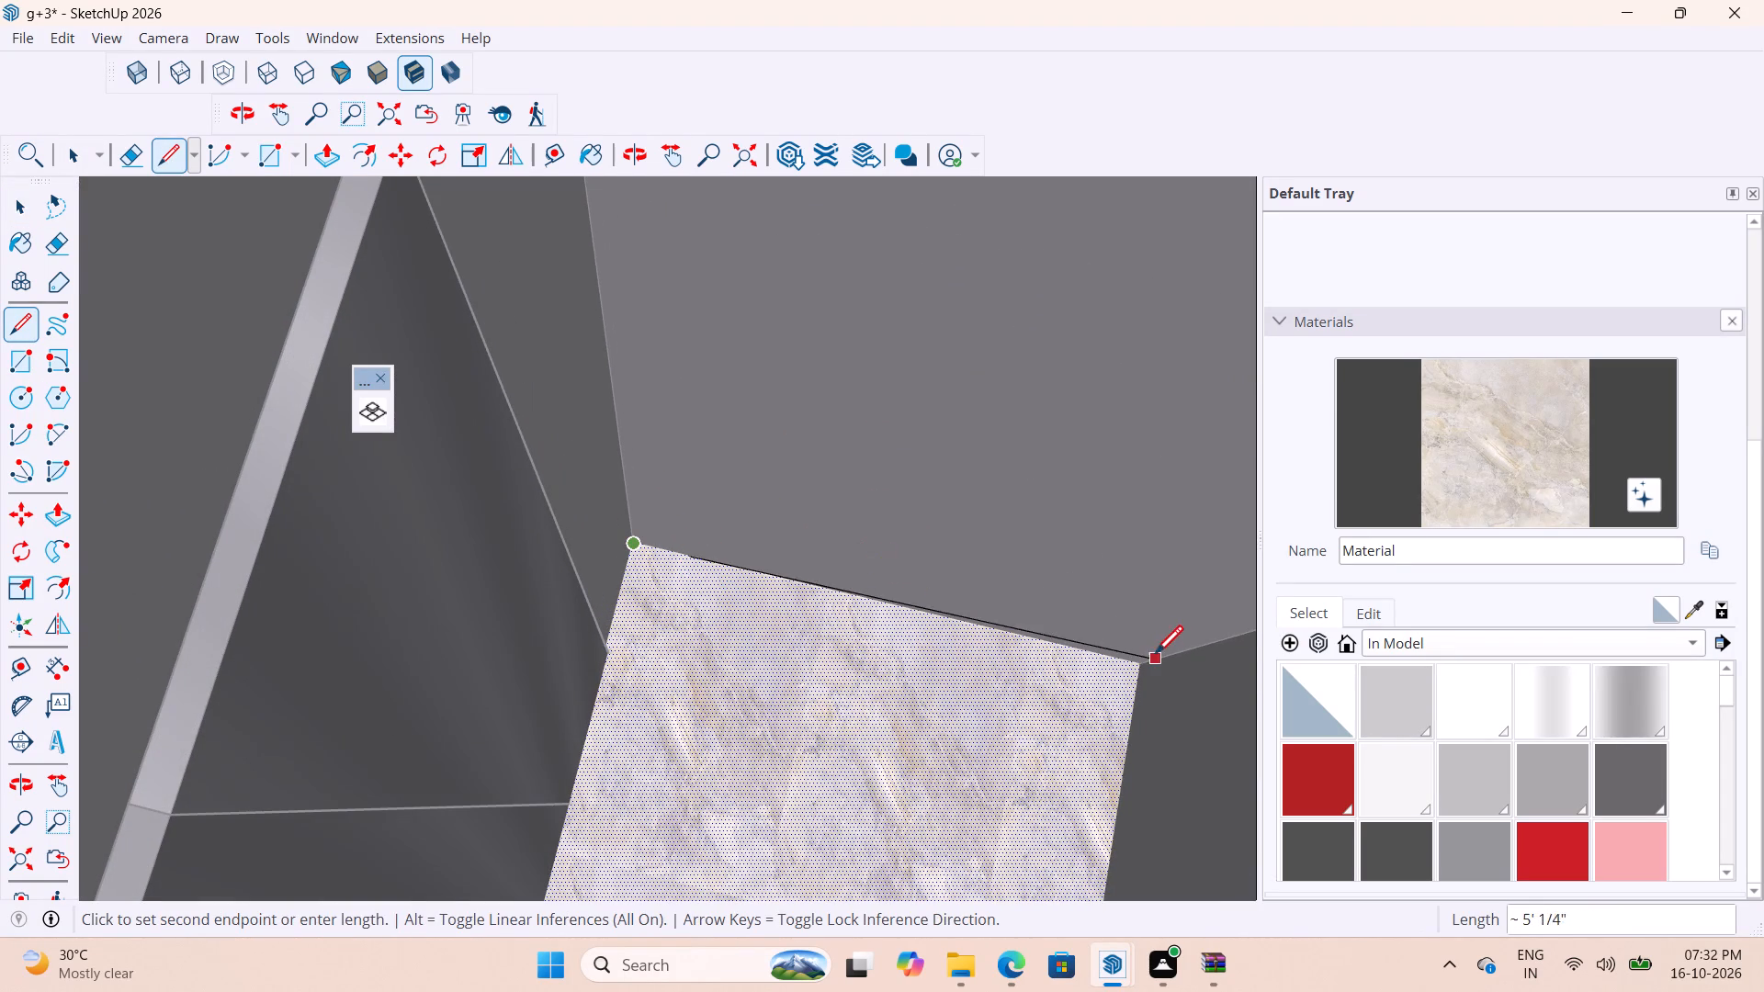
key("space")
Leave the floor group and undo the marble painting of the smaller house's floor.
scroll(971, 652, "down", 19)
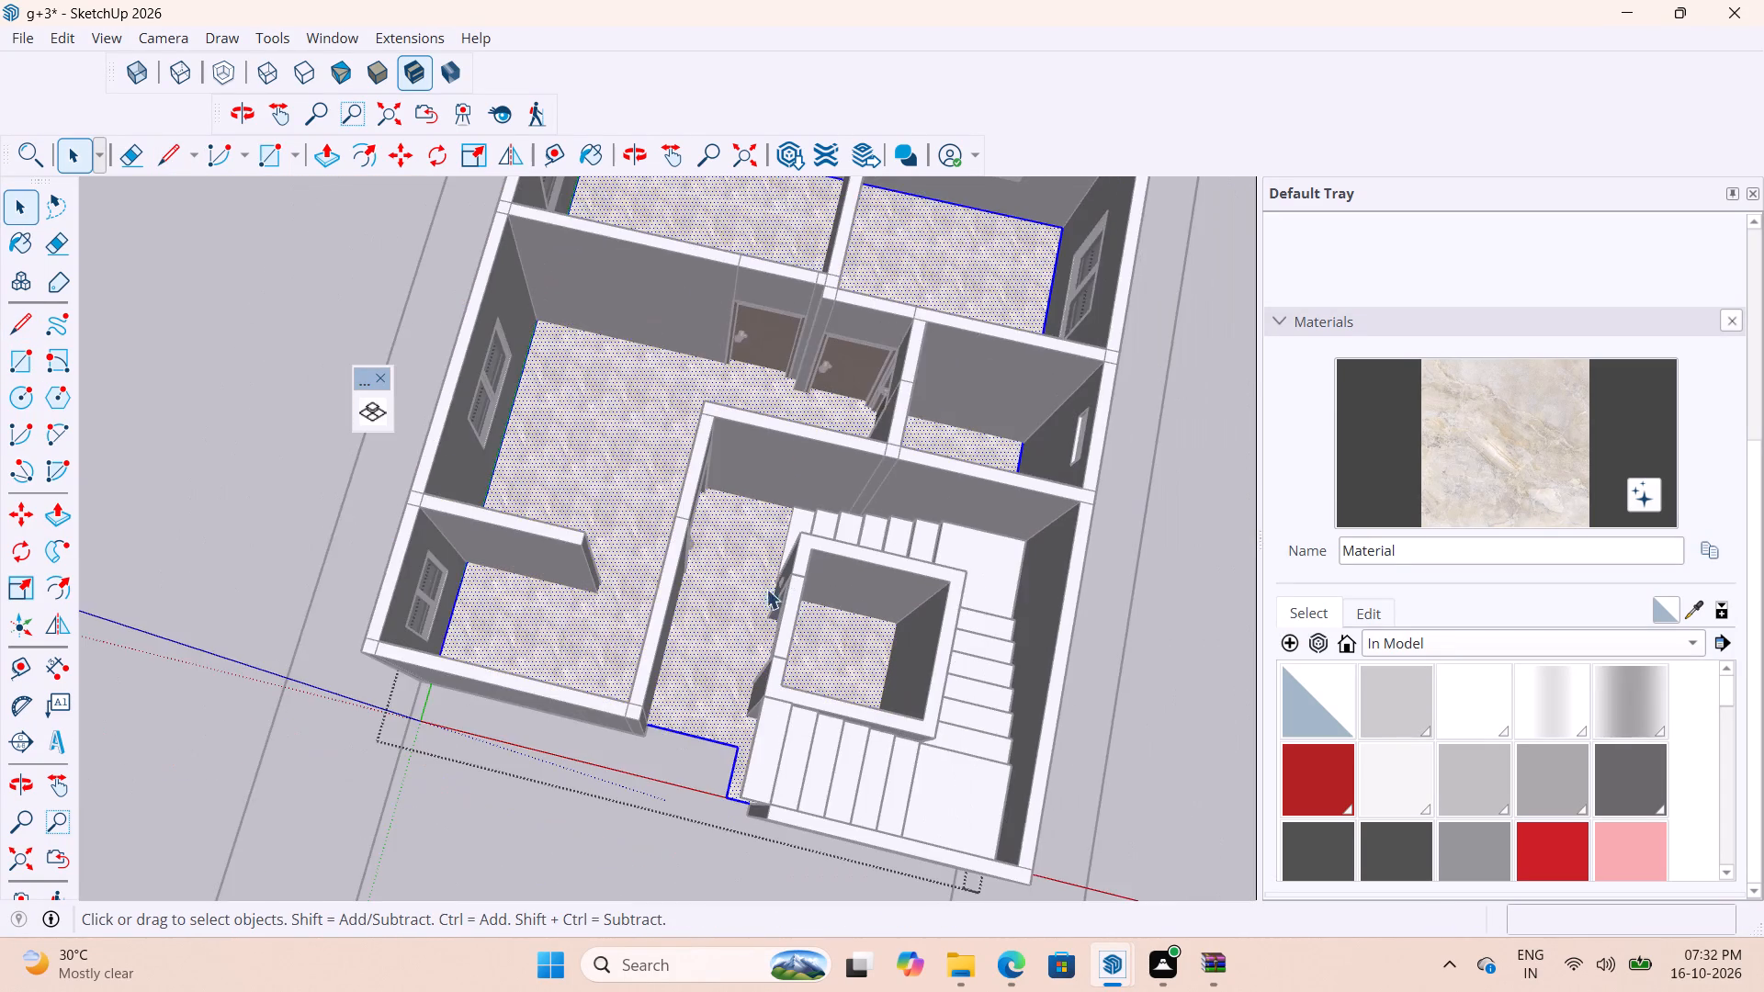
middle_click_drag(611, 815, 764, 520)
left_click(1154, 440)
scroll(800, 691, "up", 4)
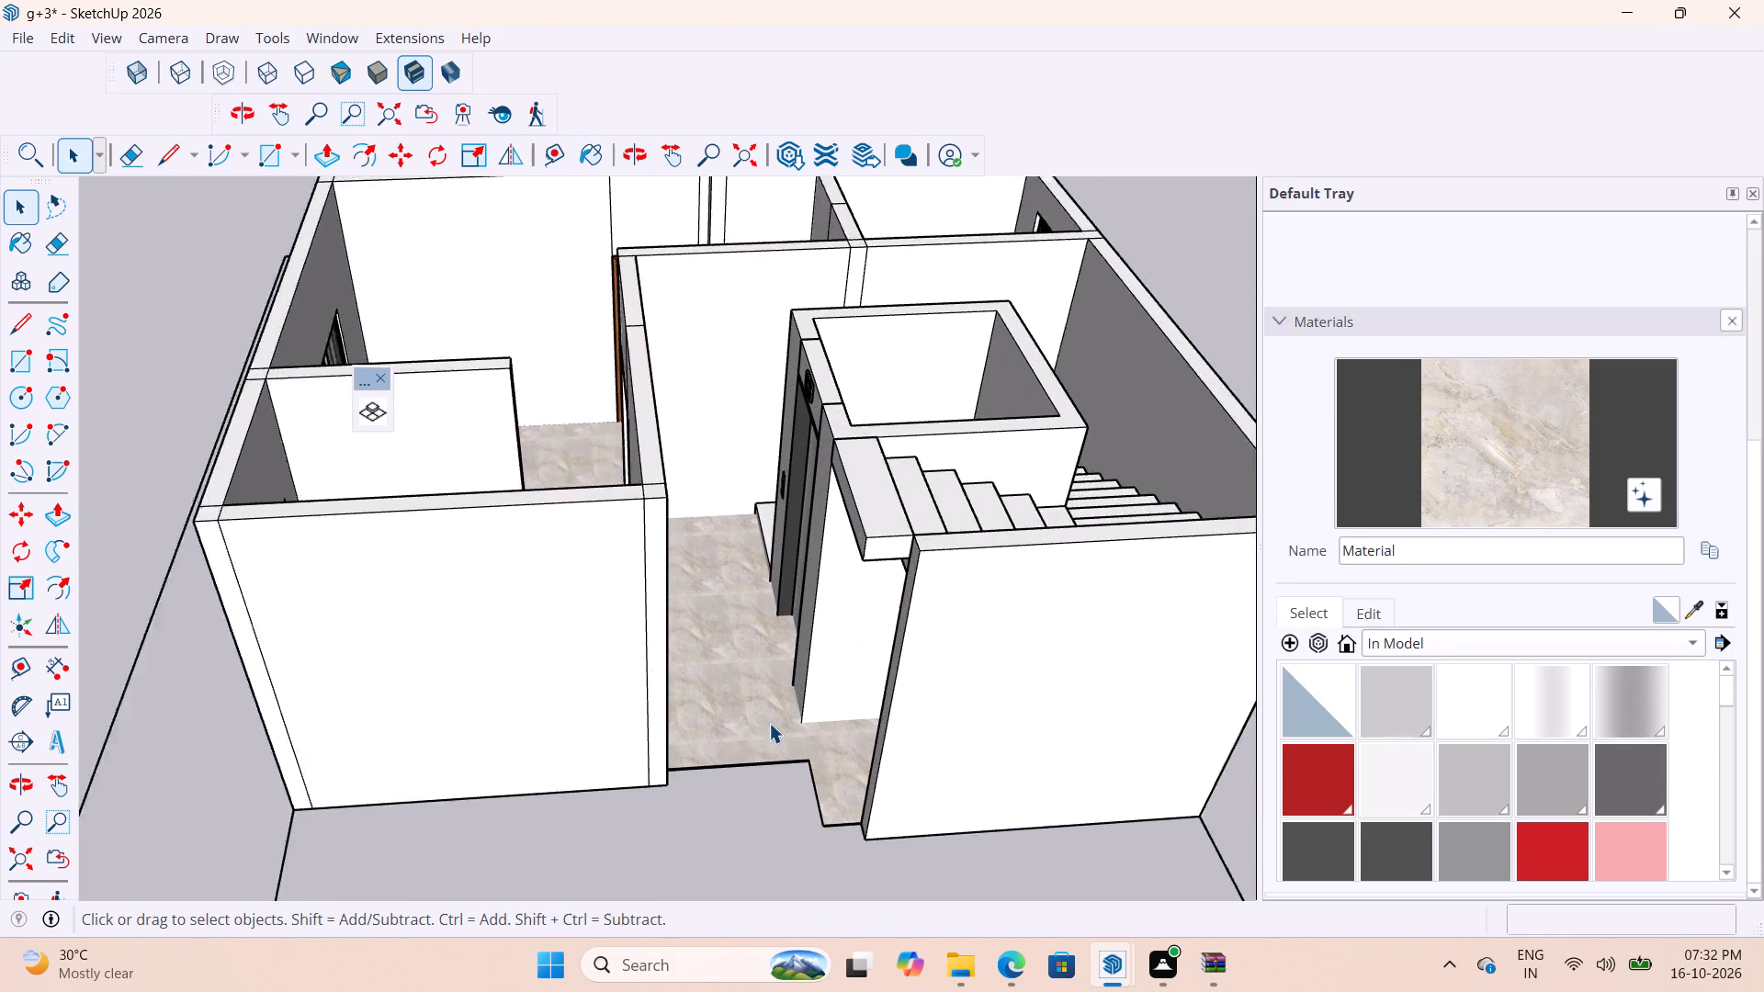
scroll(769, 723, "up", 2)
key("ctrl+z")
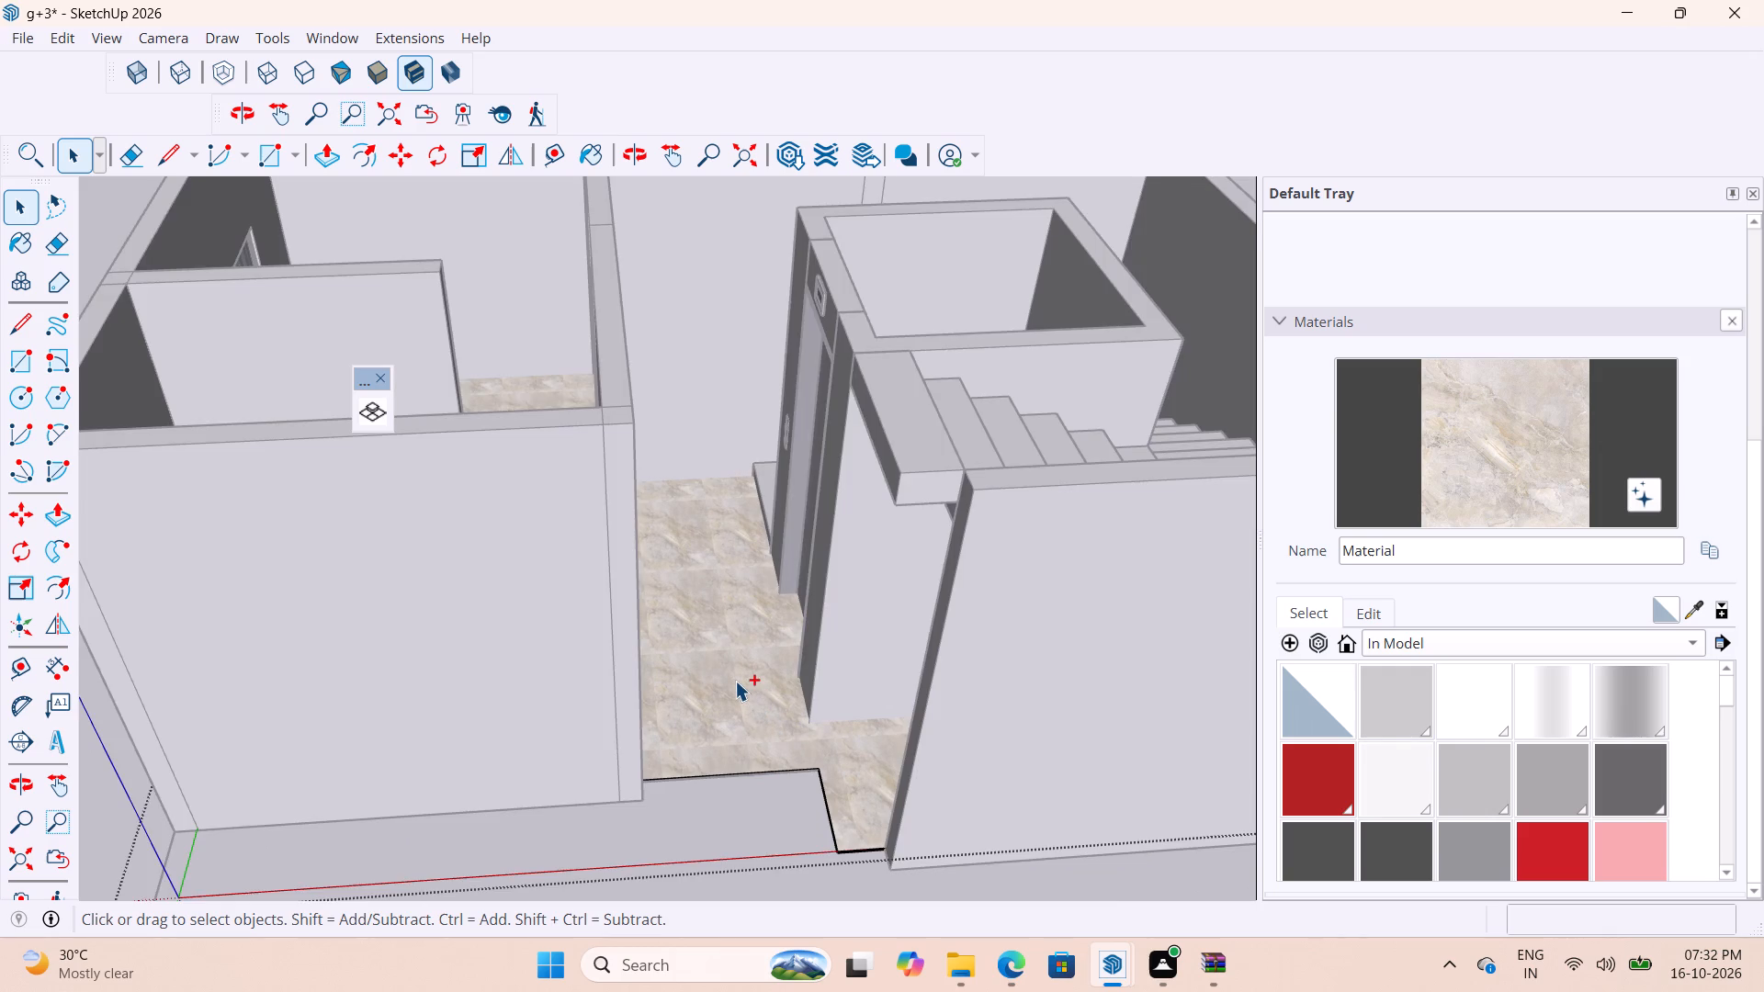
key("ctrl+z")
key("ctrl+z")
key("ctrl+z")
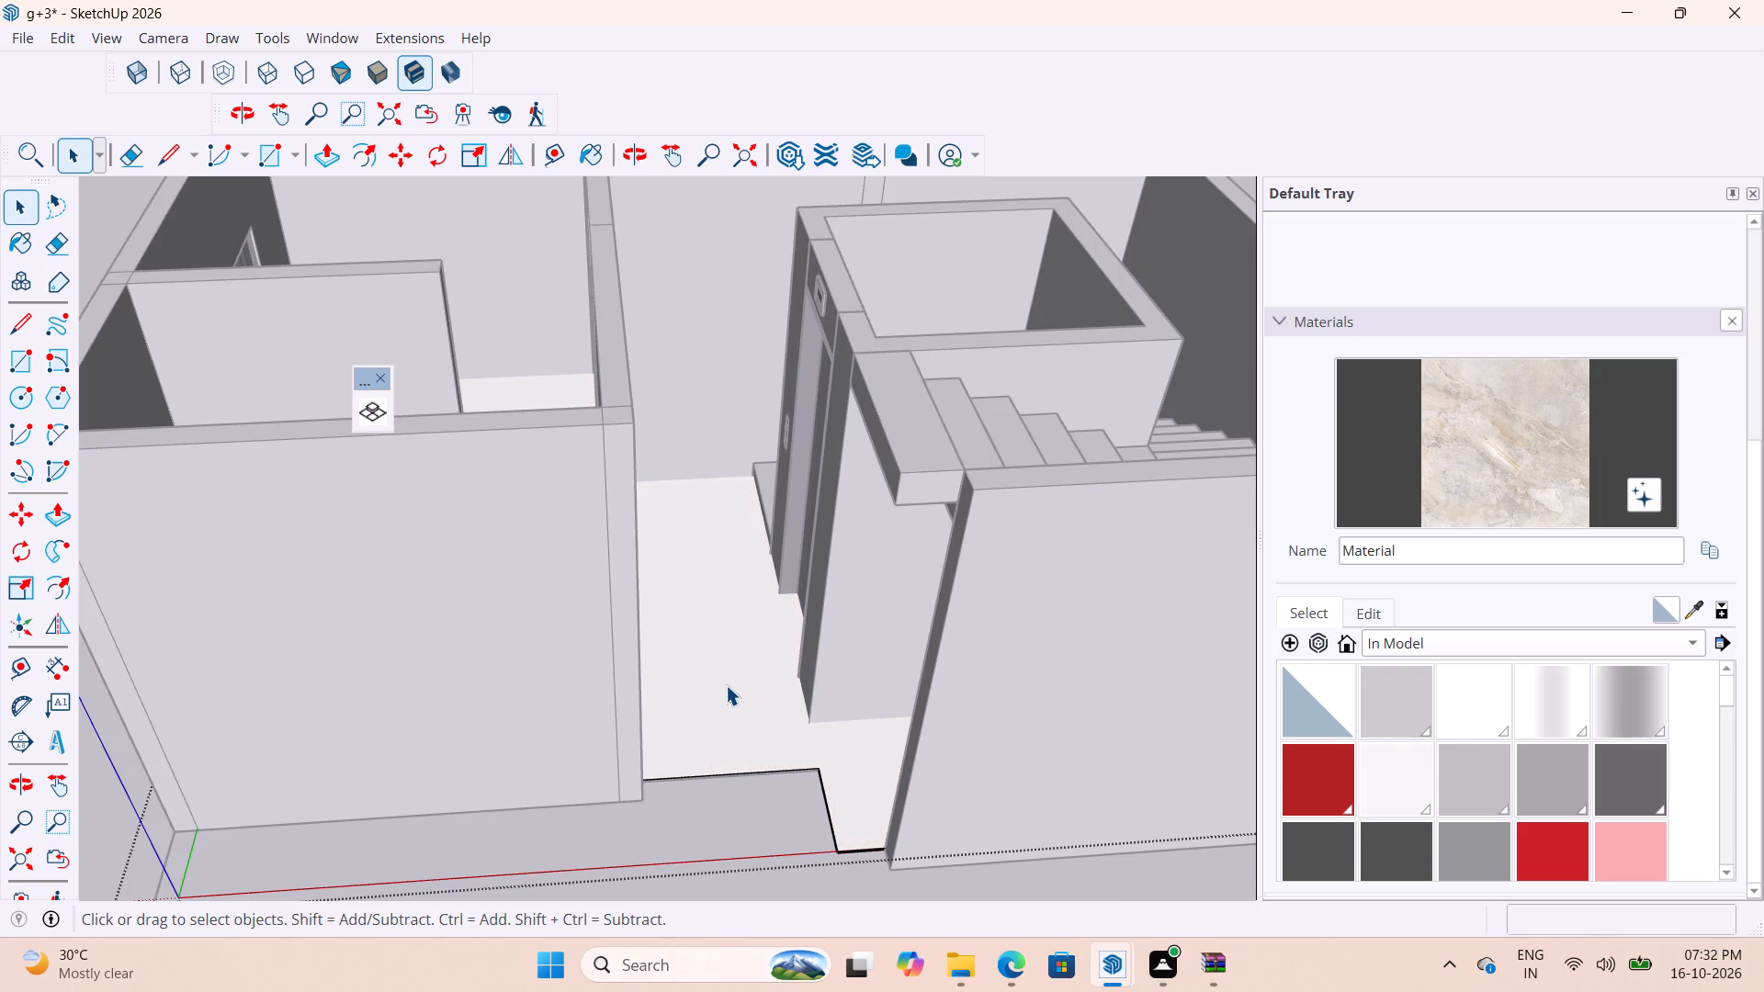
Reopen the unpainted floor group for editing and select its floor face inside the lift shaft.
middle_click_drag(726, 685, 728, 808)
scroll(628, 730, "down", 10)
left_click_drag(1026, 497, 1035, 503)
scroll(671, 592, "up", 4)
left_click(1146, 420)
scroll(935, 484, "down", 2)
scroll(751, 692, "up", 7)
middle_click_drag(830, 557, 792, 680)
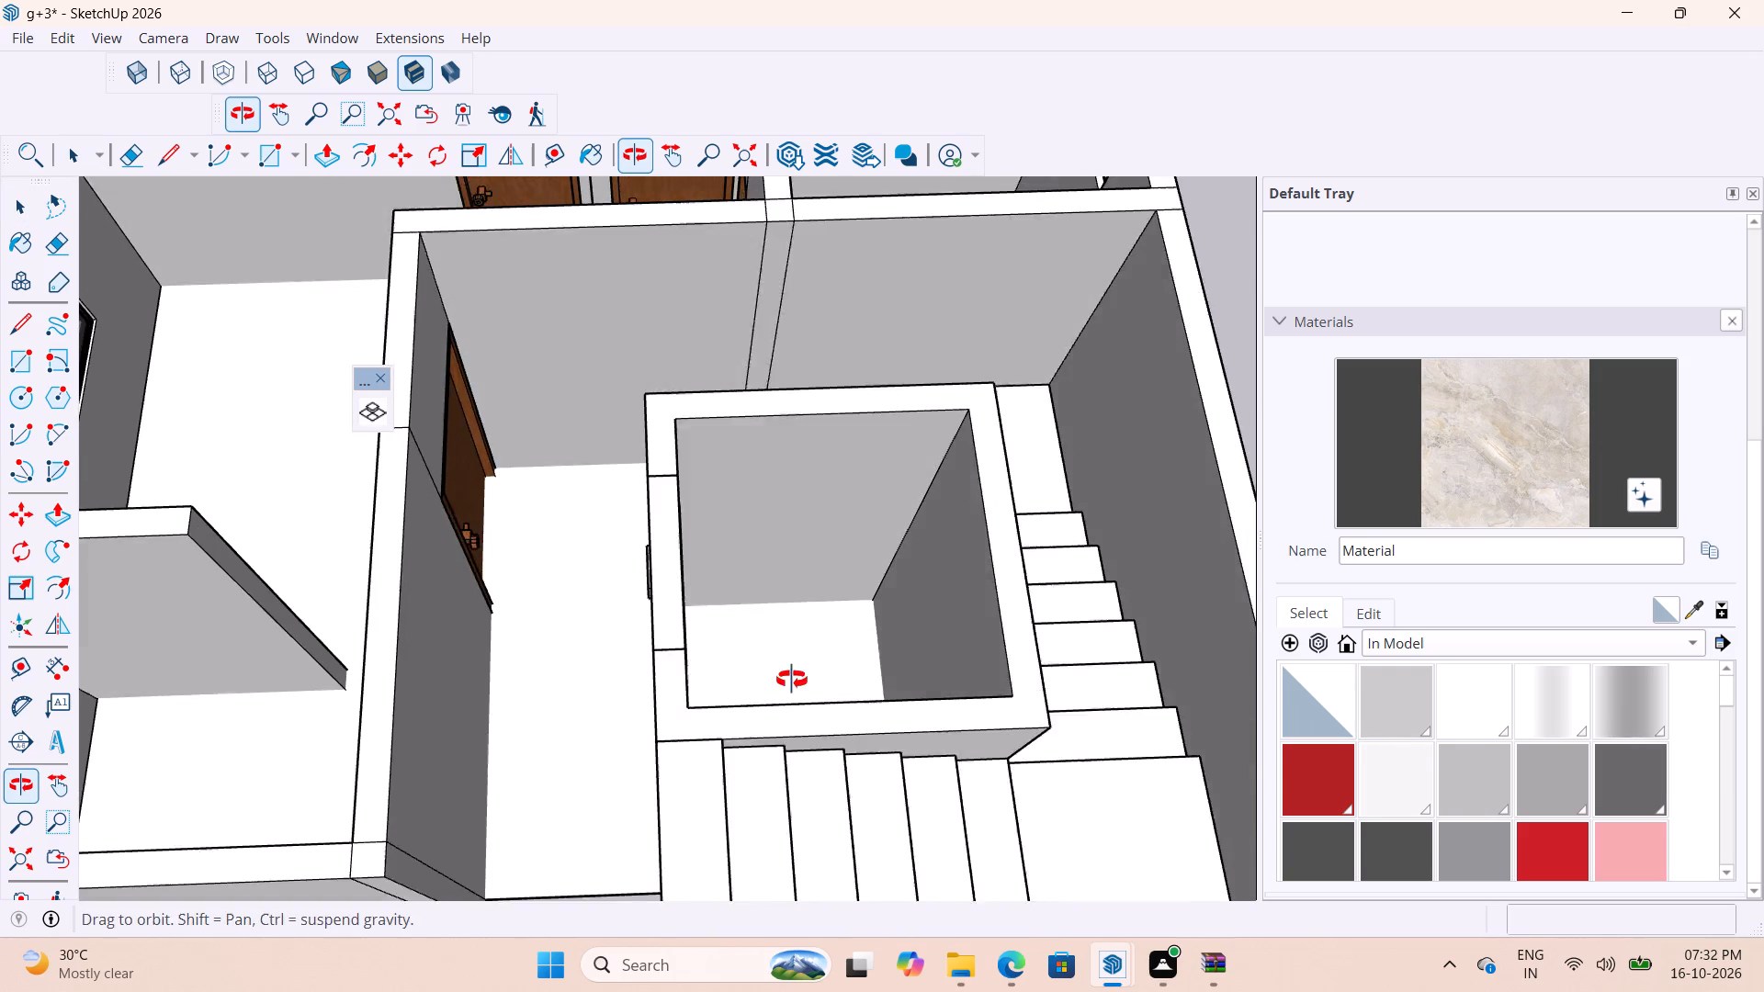
middle_click_drag(792, 680, 785, 692)
left_click(752, 640)
scroll(752, 640, "up", 4)
double_click(752, 640)
left_click(737, 641)
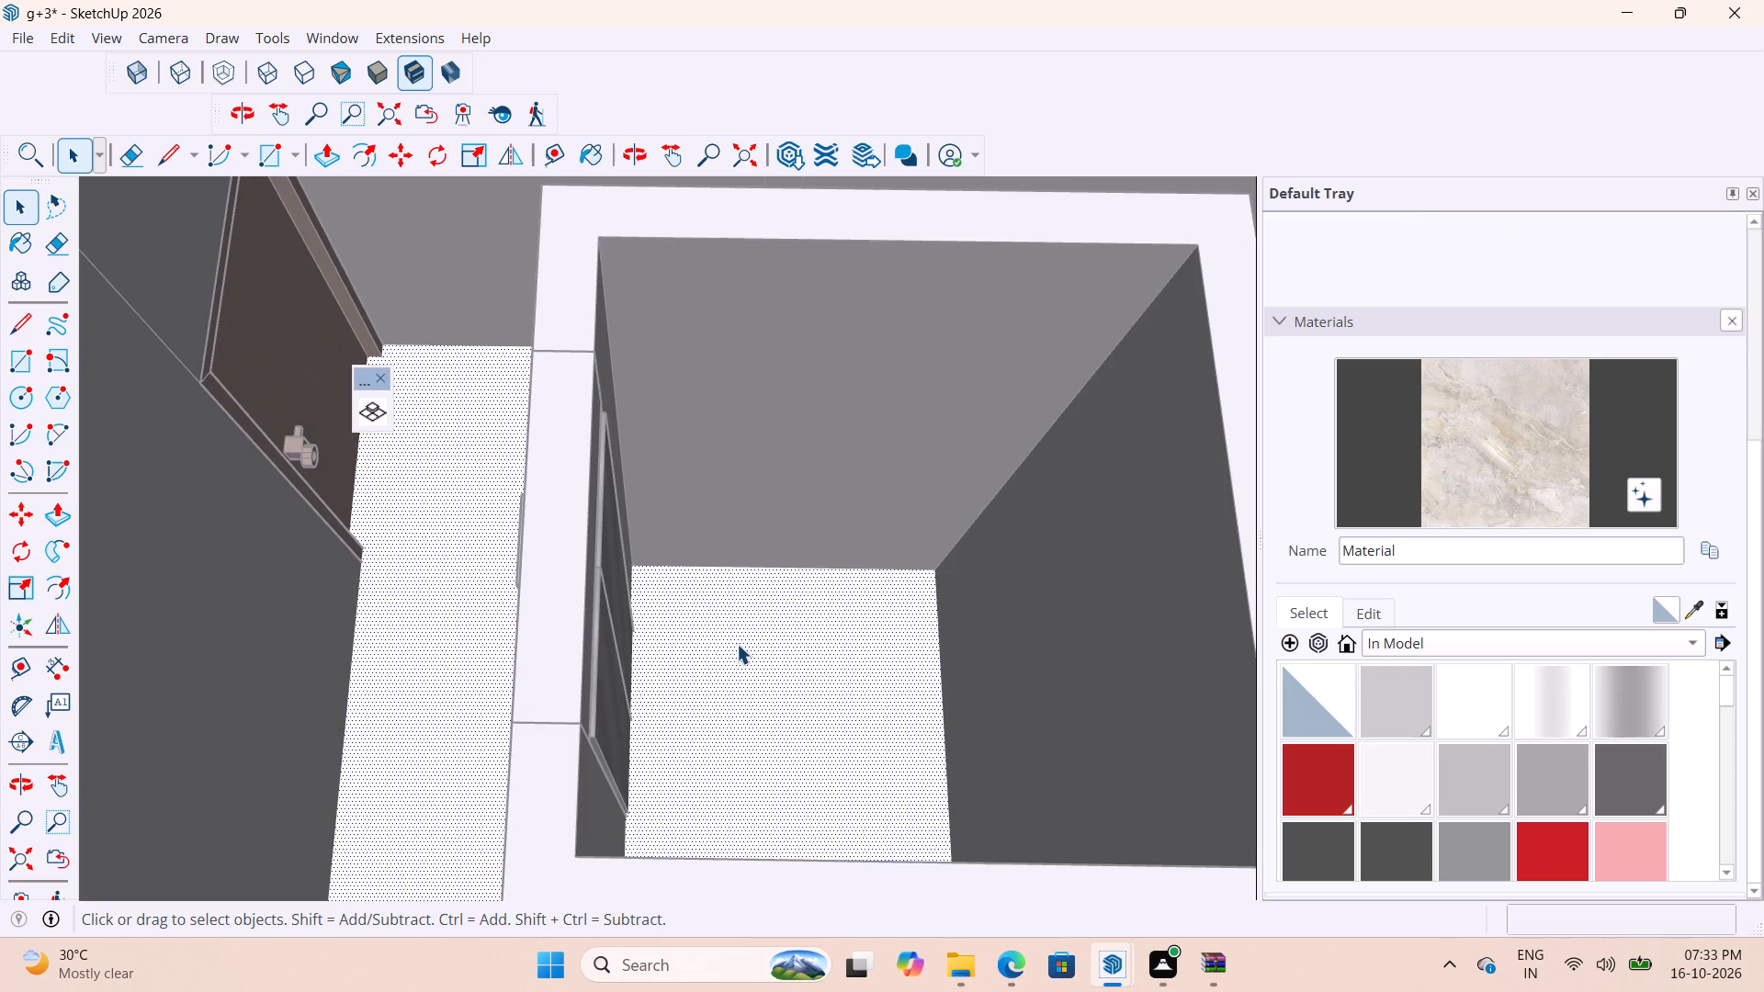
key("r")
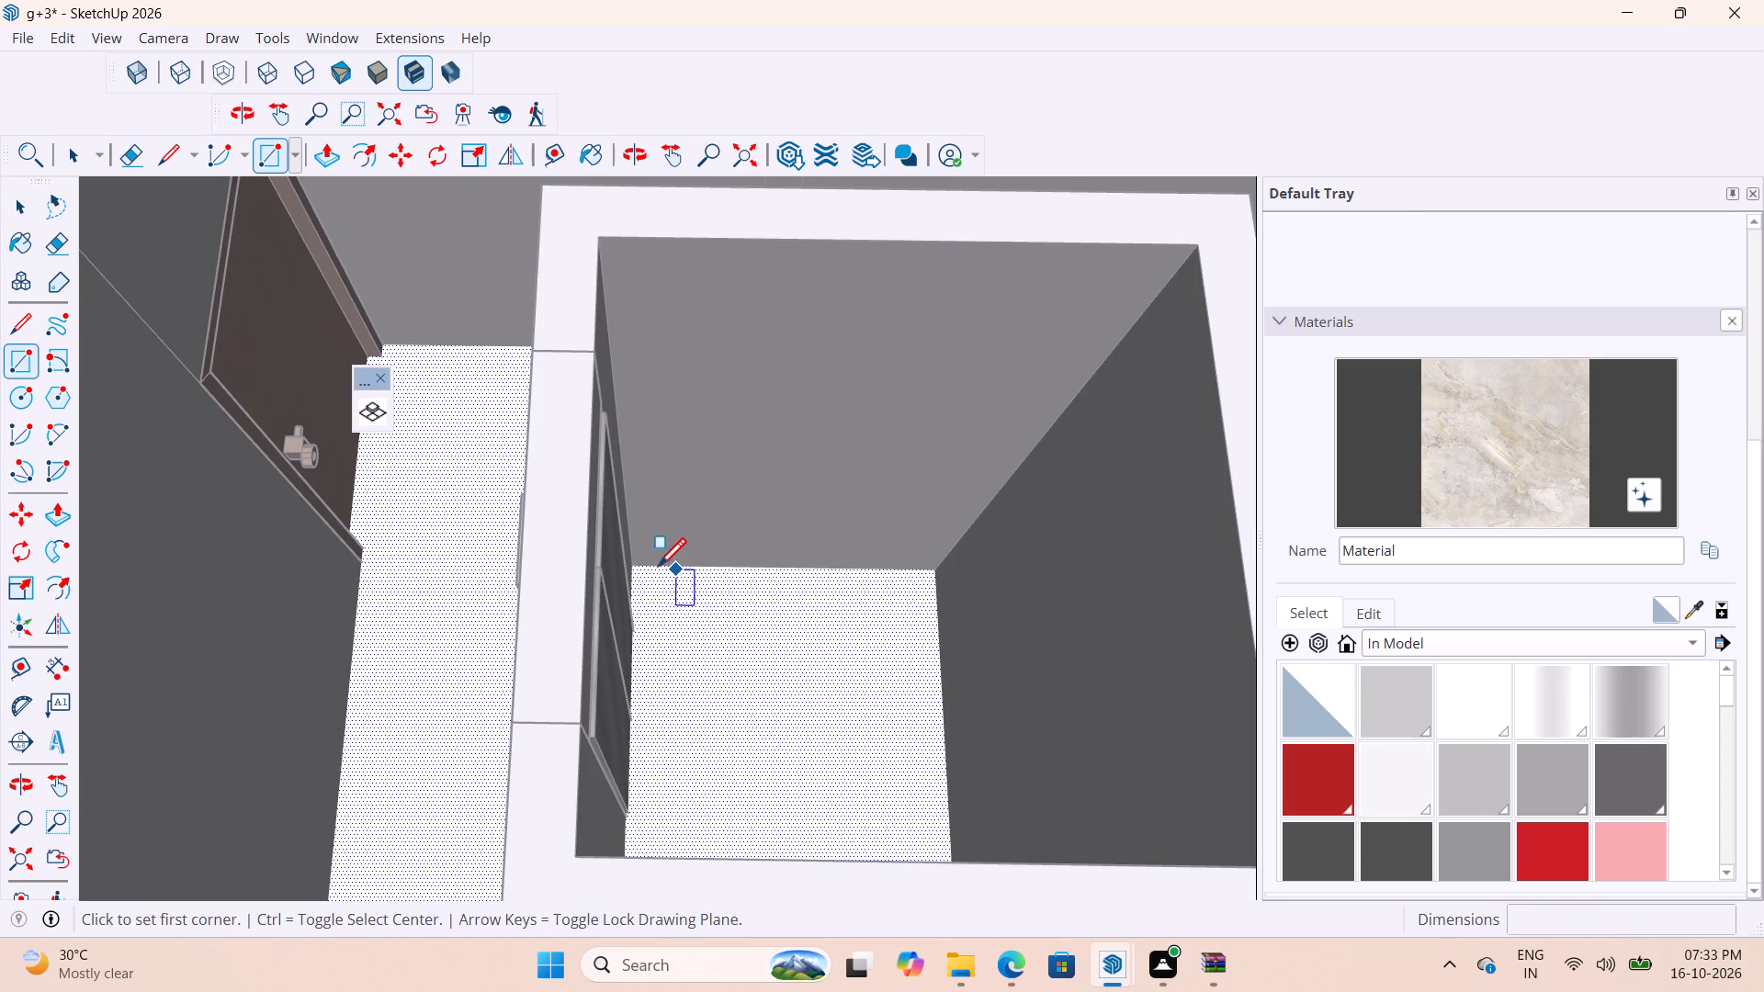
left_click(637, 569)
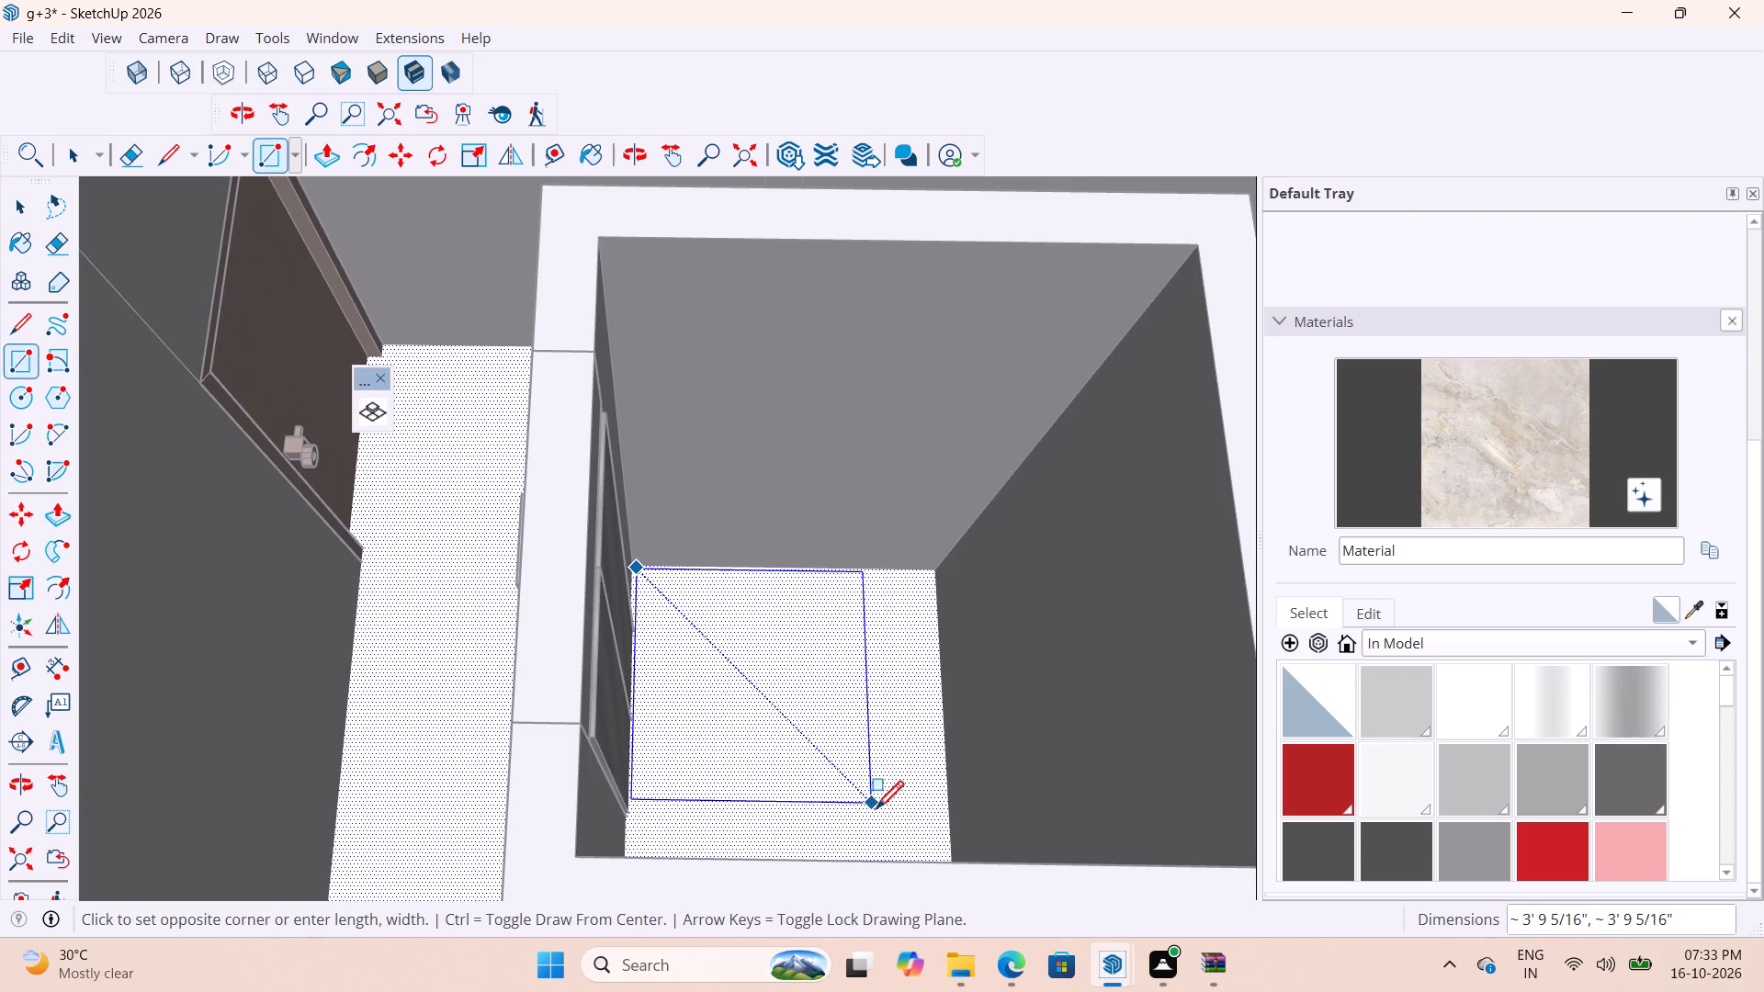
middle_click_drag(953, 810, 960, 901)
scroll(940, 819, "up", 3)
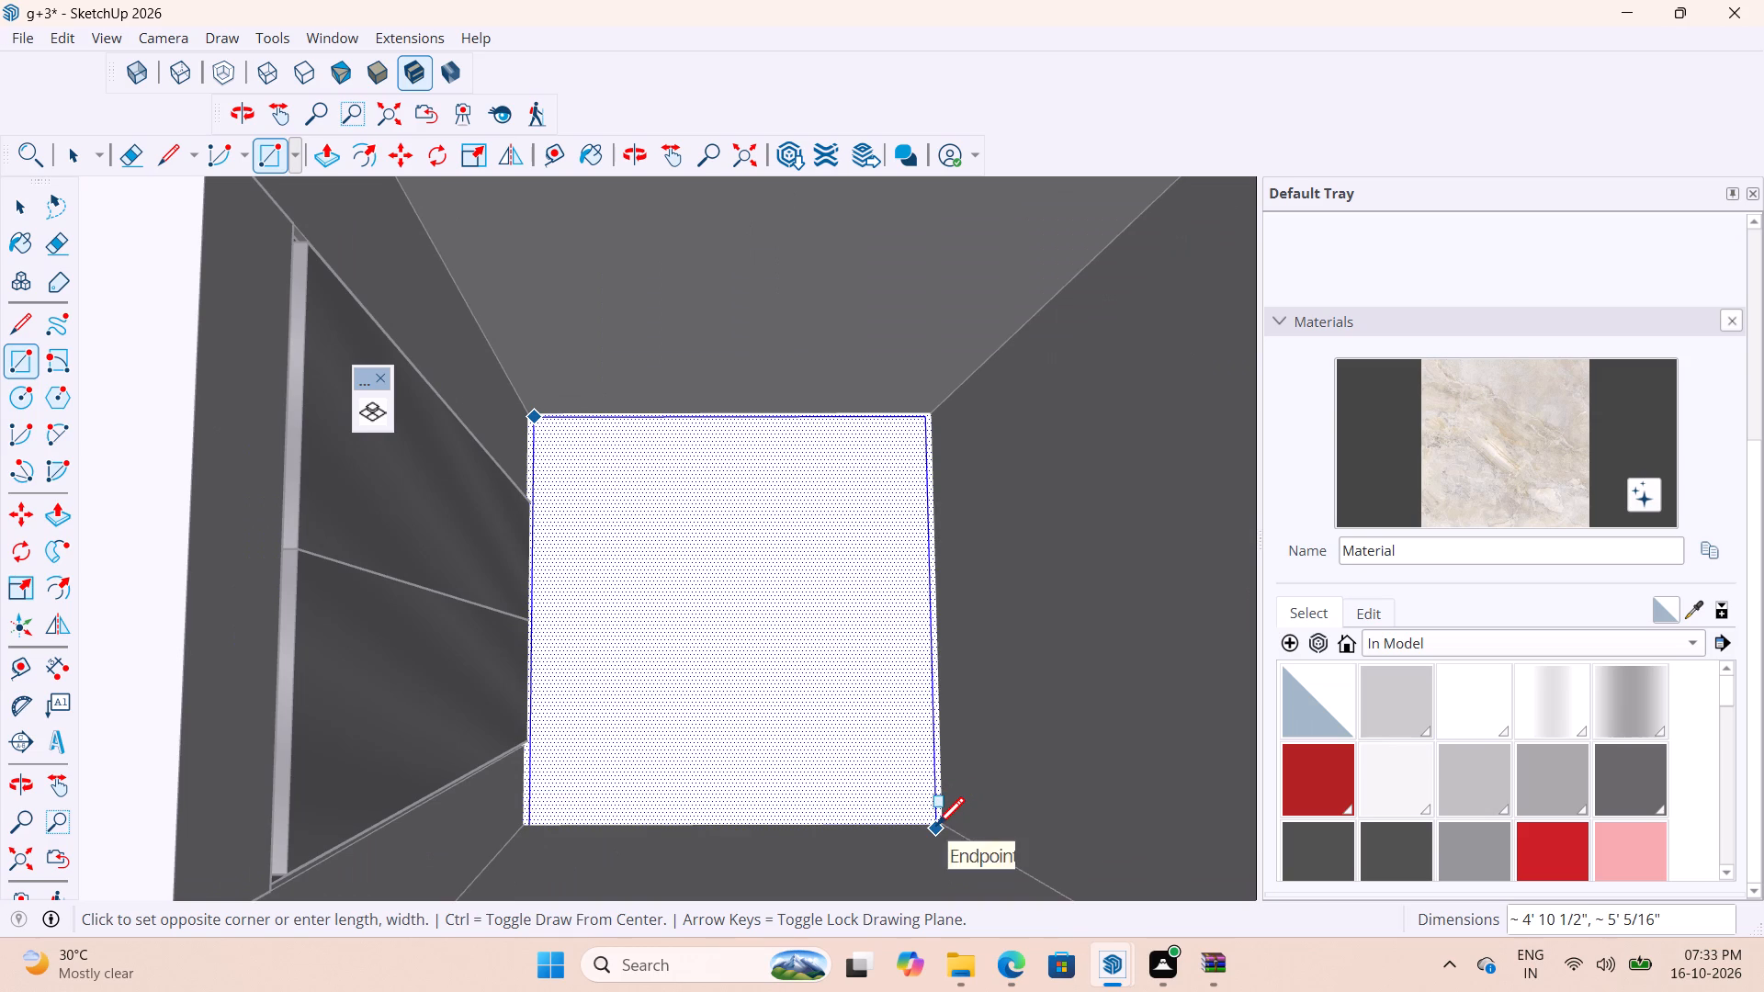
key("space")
Draw a rectangle about 5' by 5' covering the lift shaft floor, corner to opposite corner on the horizontal plane.
key("r")
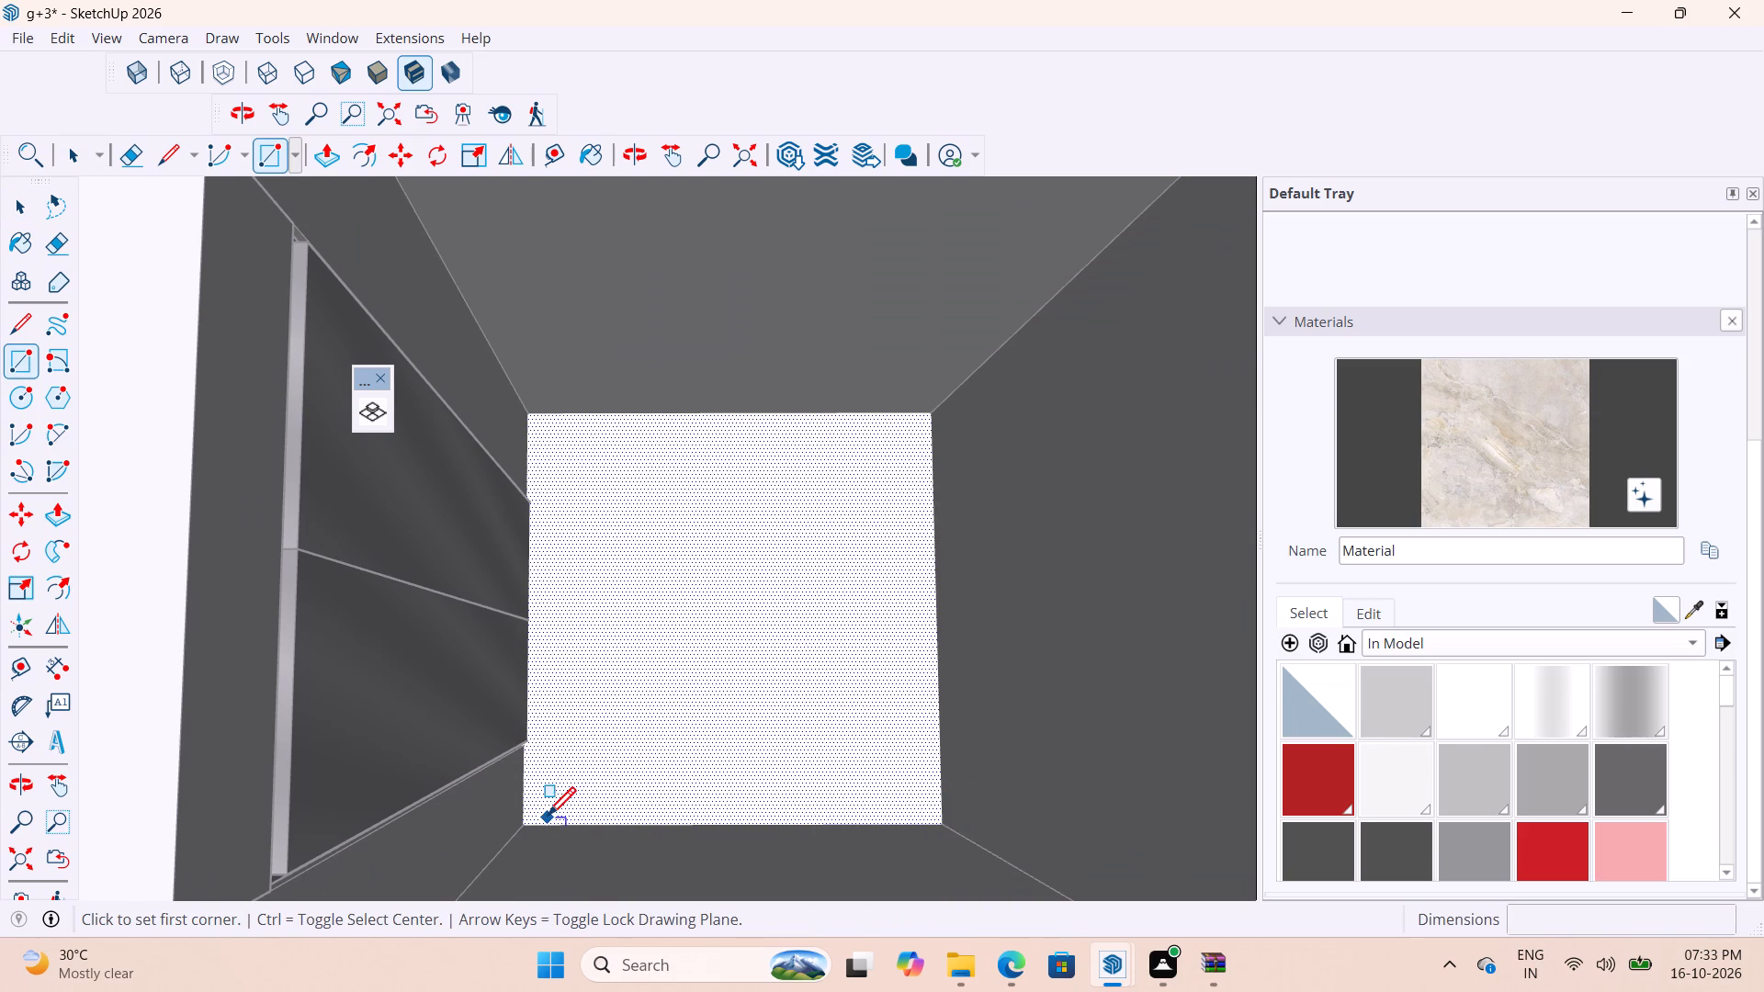
left_click(527, 824)
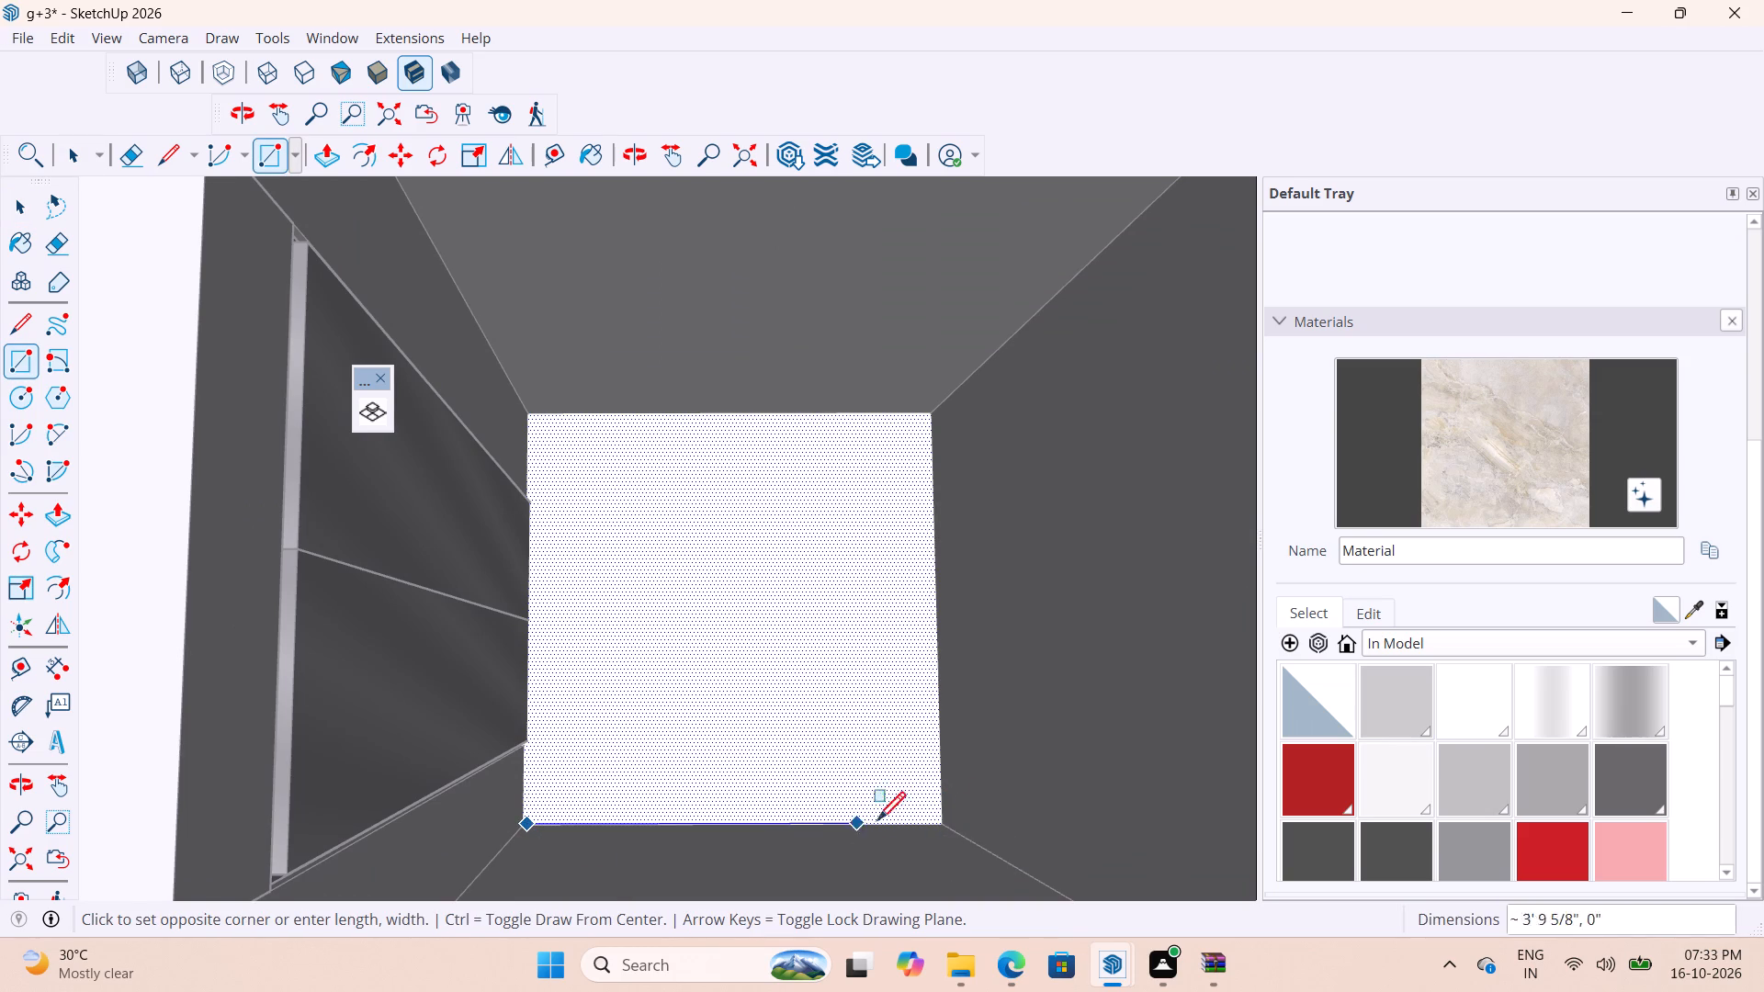
key("Up")
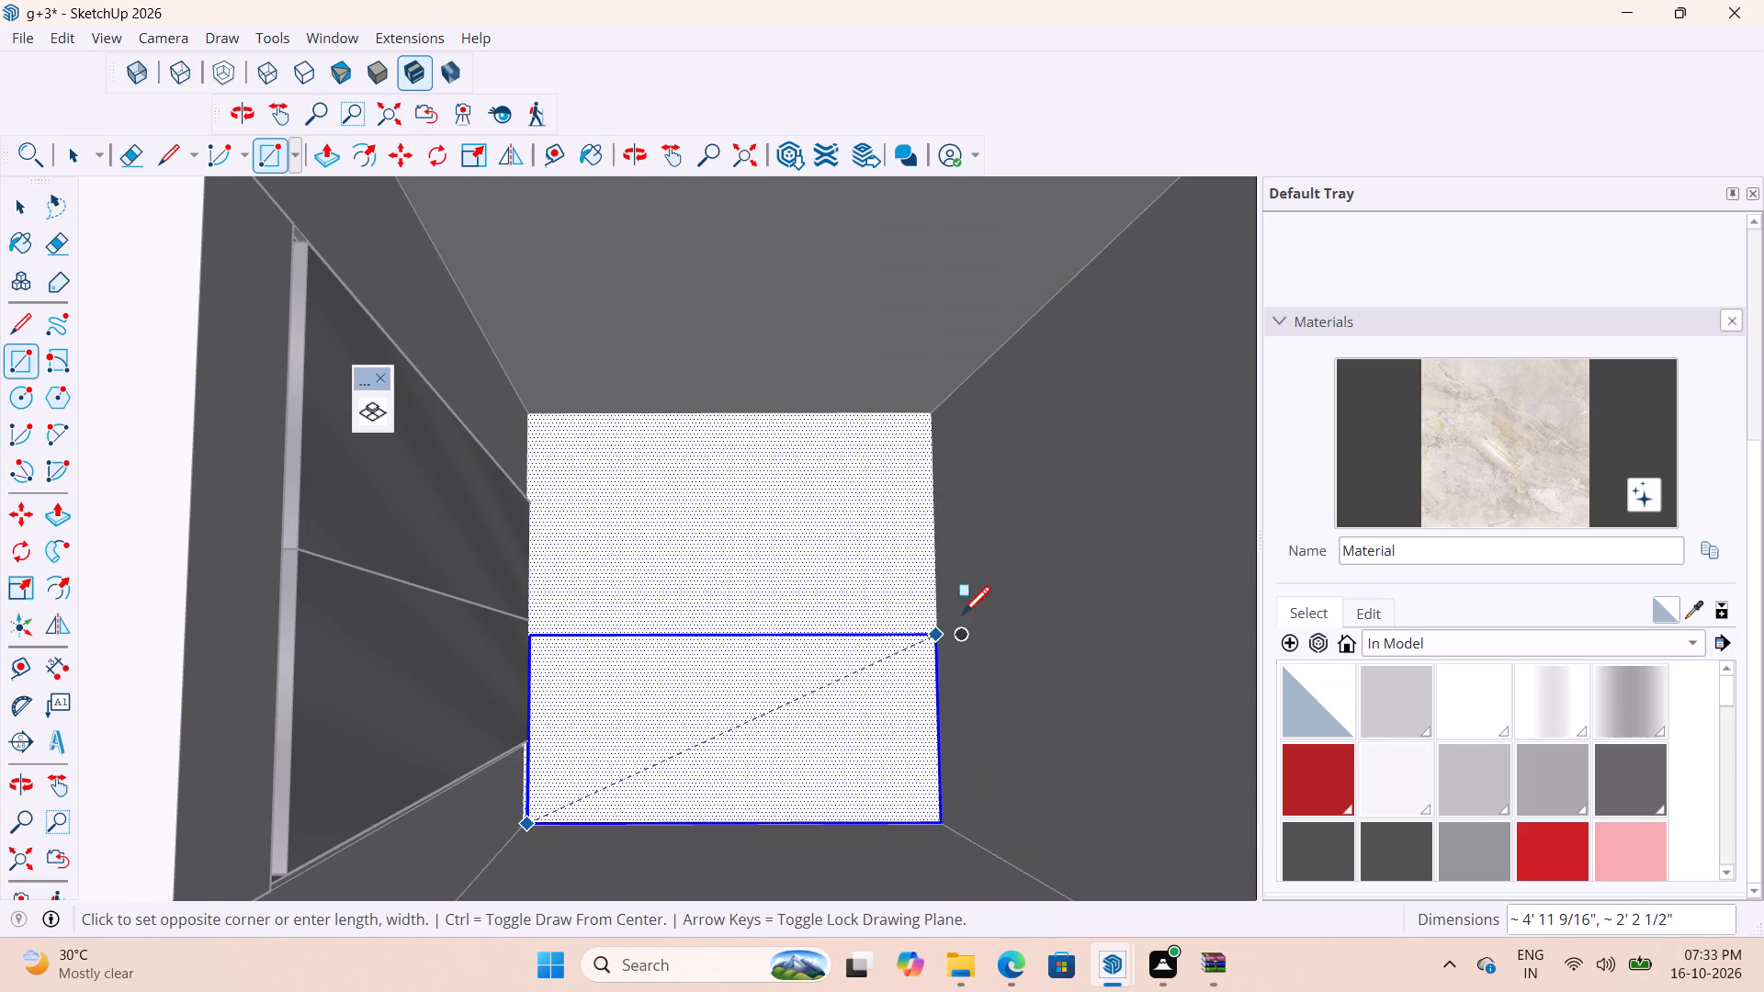
left_click(933, 418)
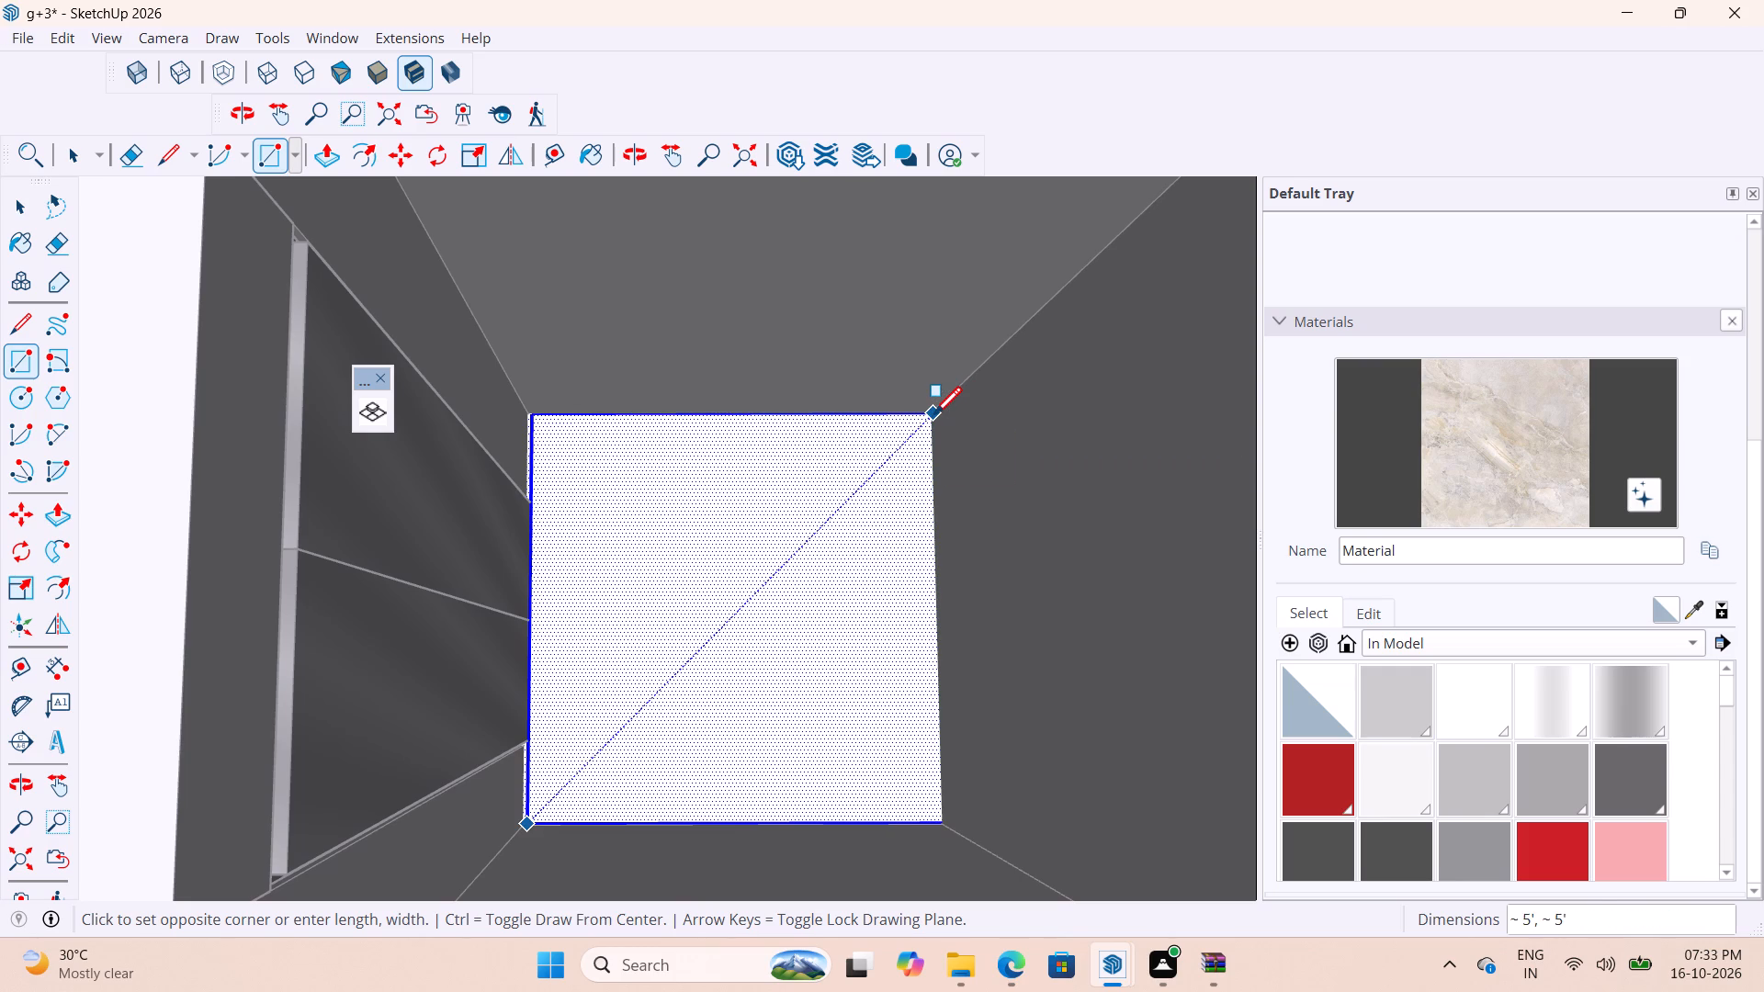
key("space")
key("space")
Push the lift shaft's floor face down about 5/8" to the slab's underside to cut an opening, and leave the floor group.
left_click(778, 629)
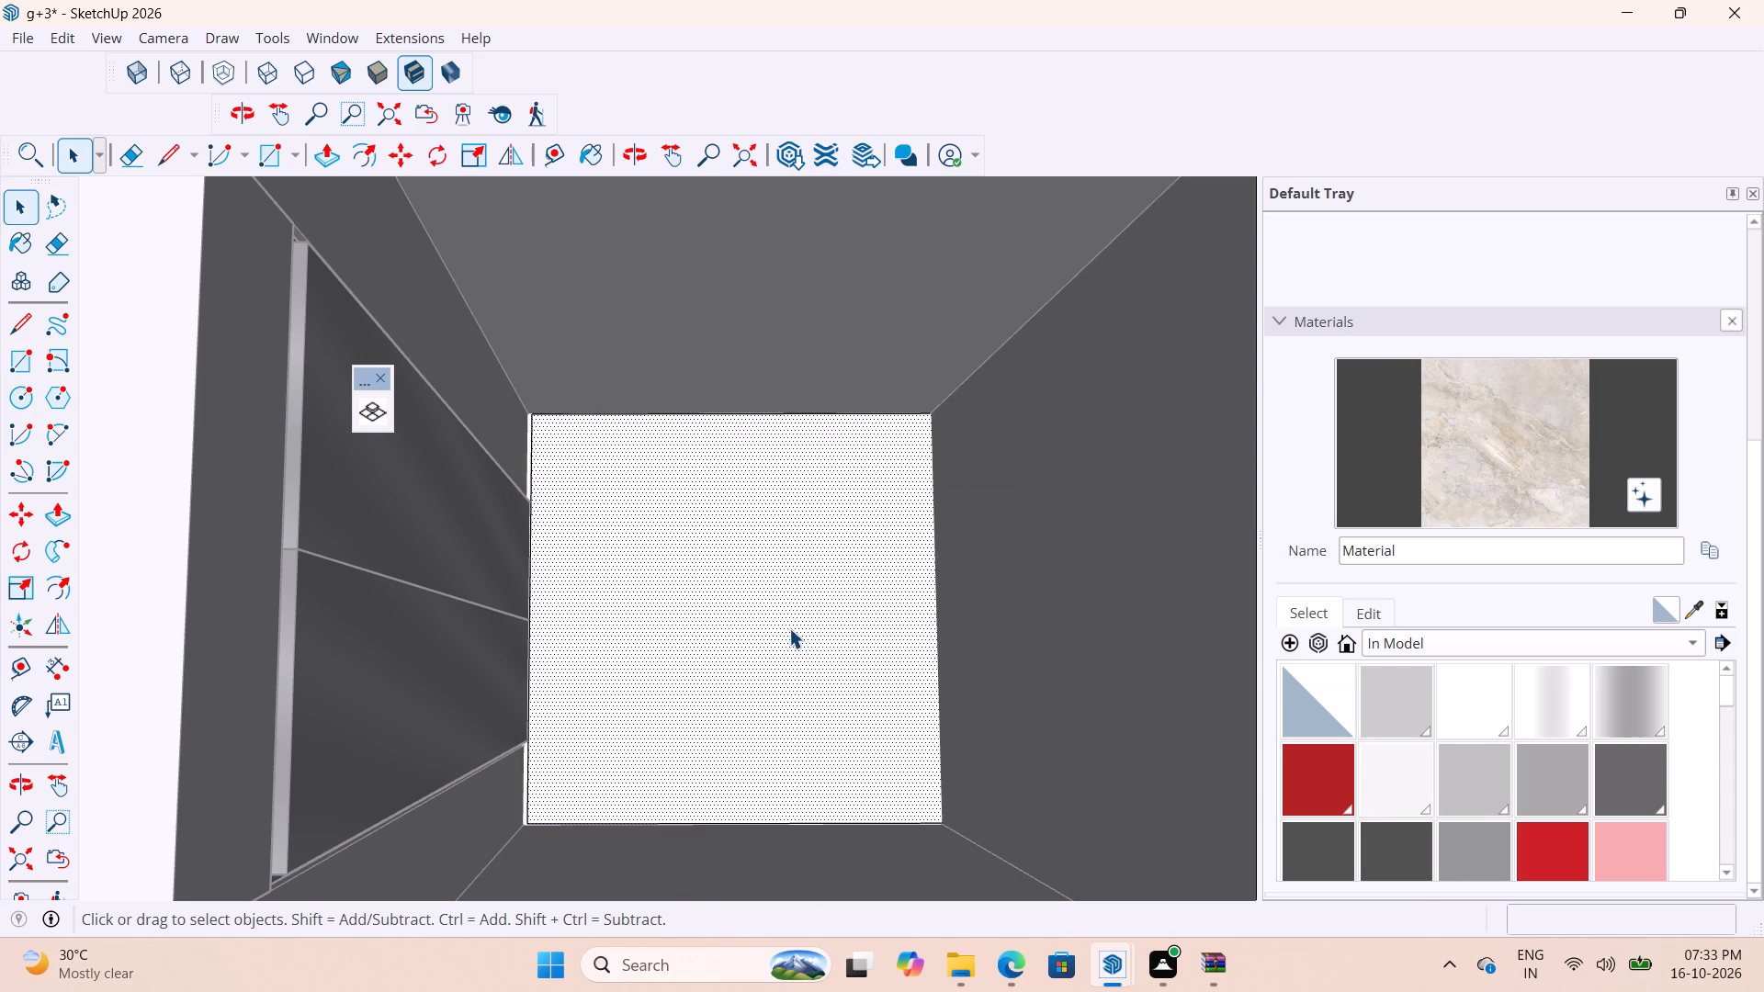
key("p")
left_click(772, 658)
scroll(797, 638, "down", 20)
middle_click_drag(806, 659, 872, 391)
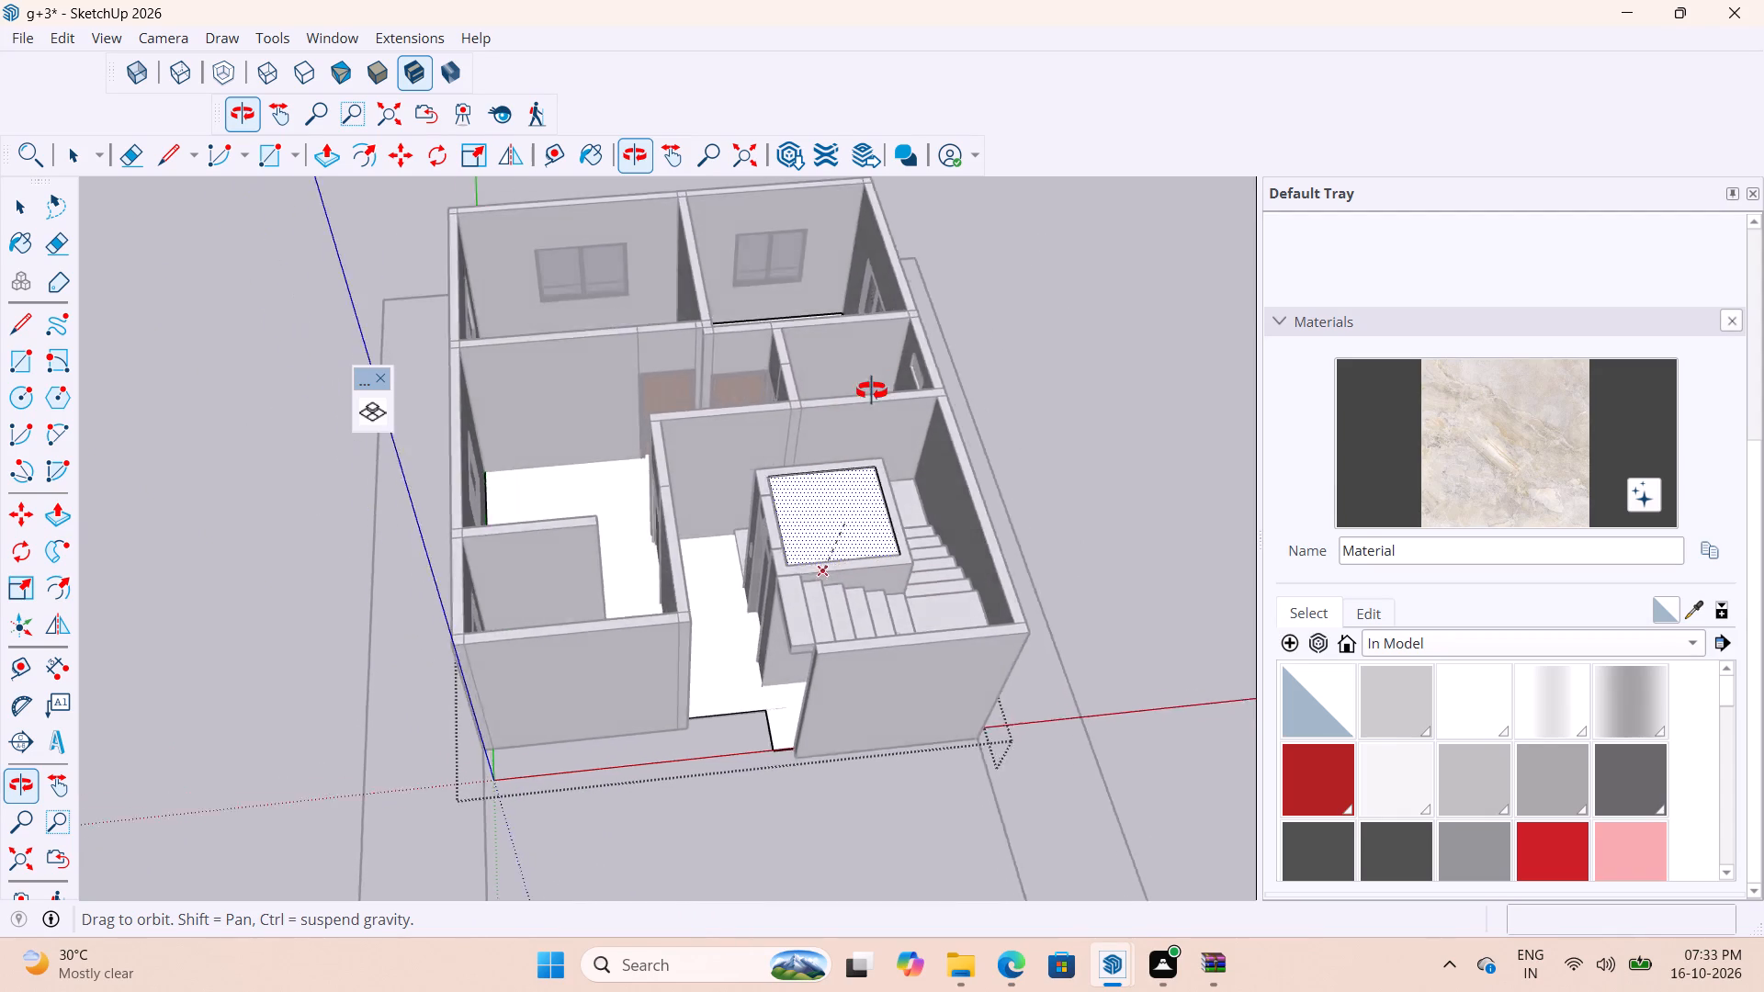
middle_click_drag(872, 391, 902, 71)
middle_click_drag(808, 718, 859, 385)
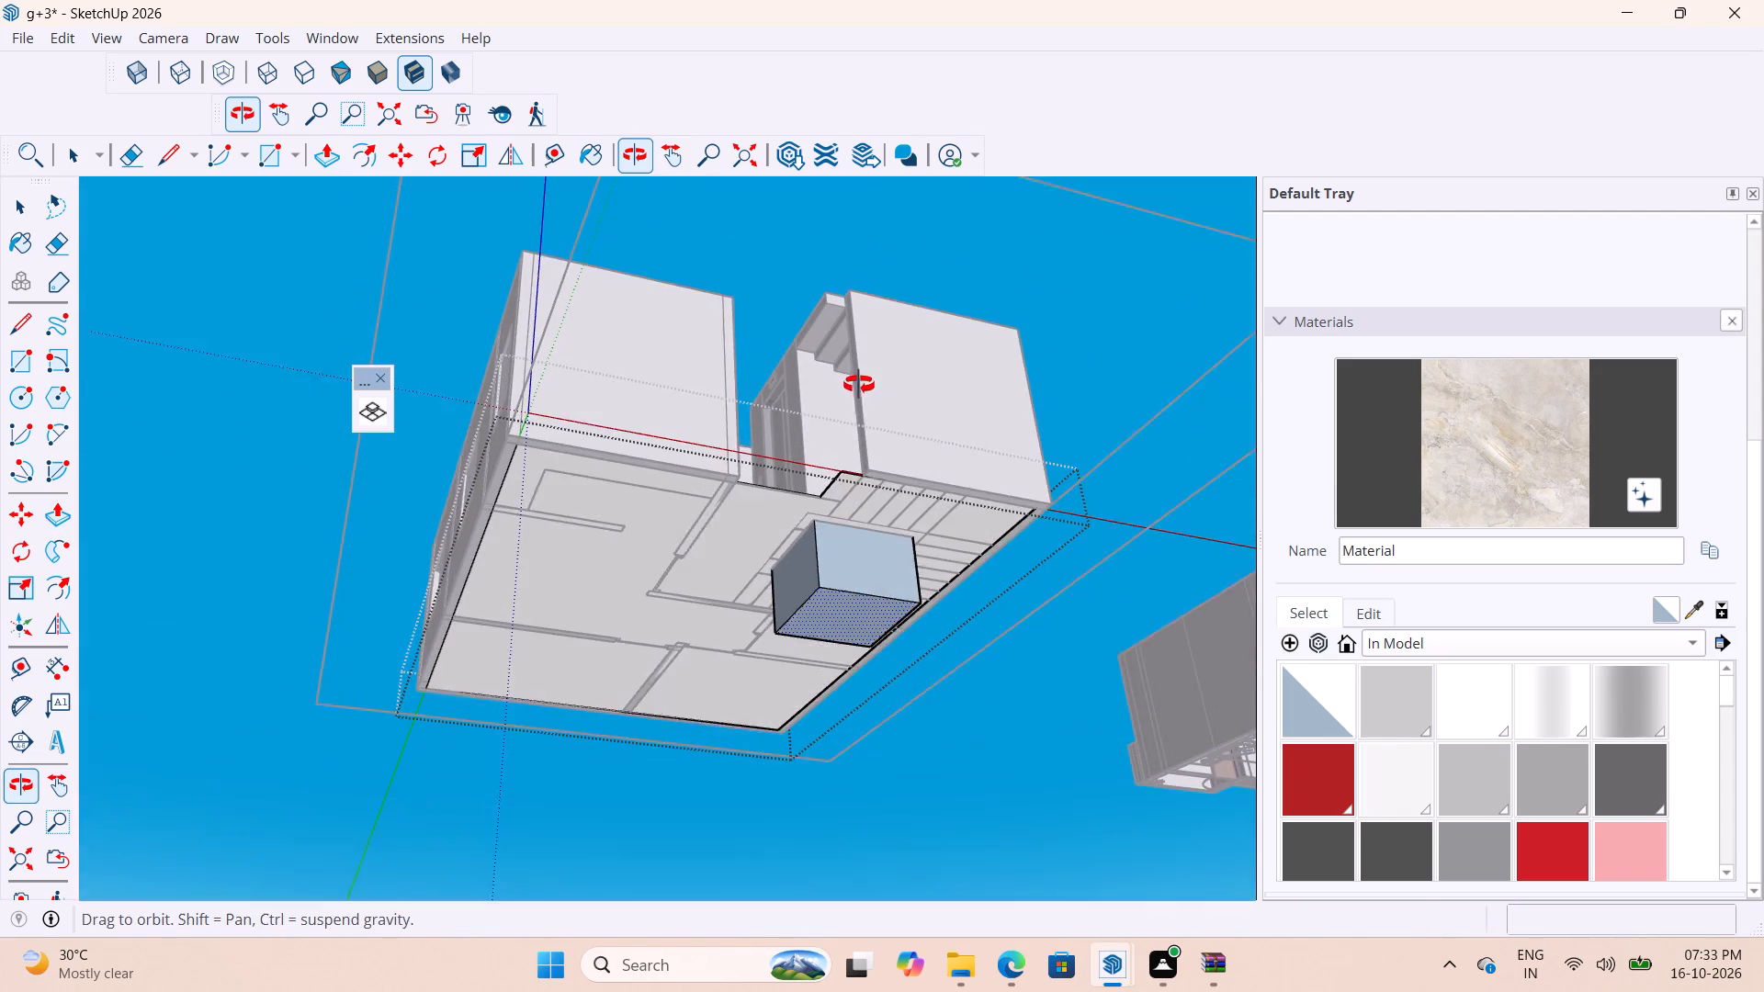
middle_click_drag(859, 385, 859, 383)
scroll(816, 536, "up", 11)
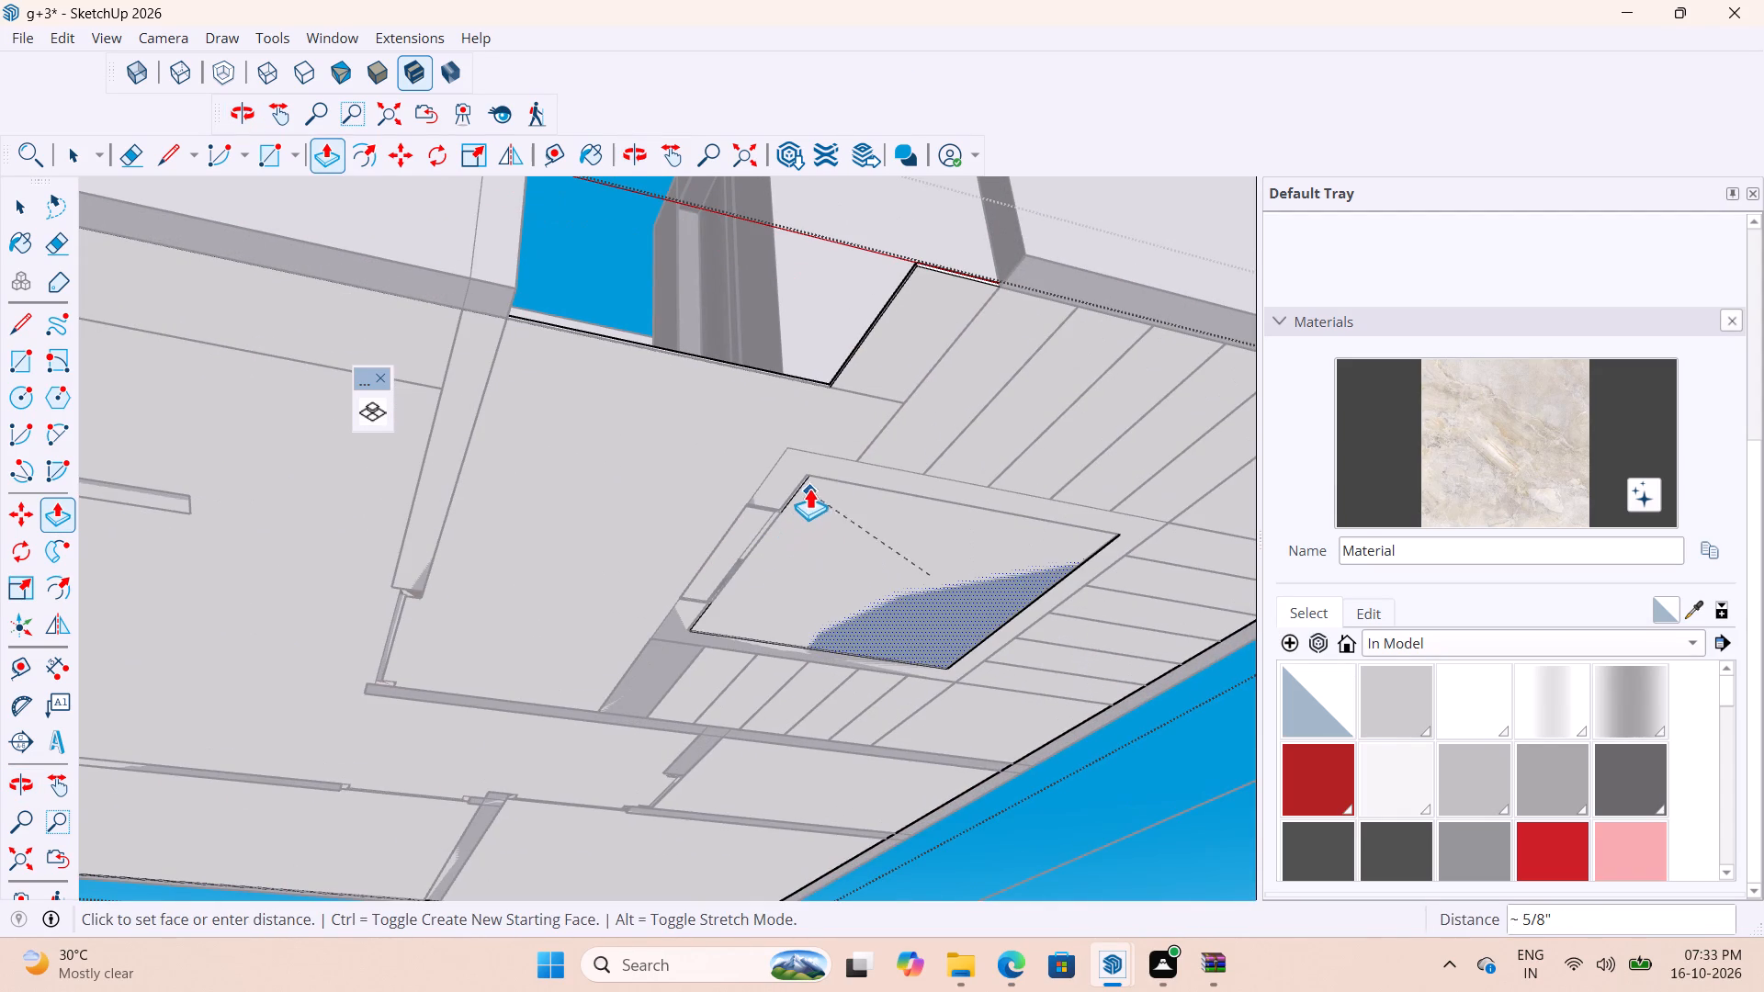
left_click(809, 485)
scroll(797, 570, "down", 4)
middle_click_drag(876, 590, 750, 989)
scroll(902, 721, "down", 5)
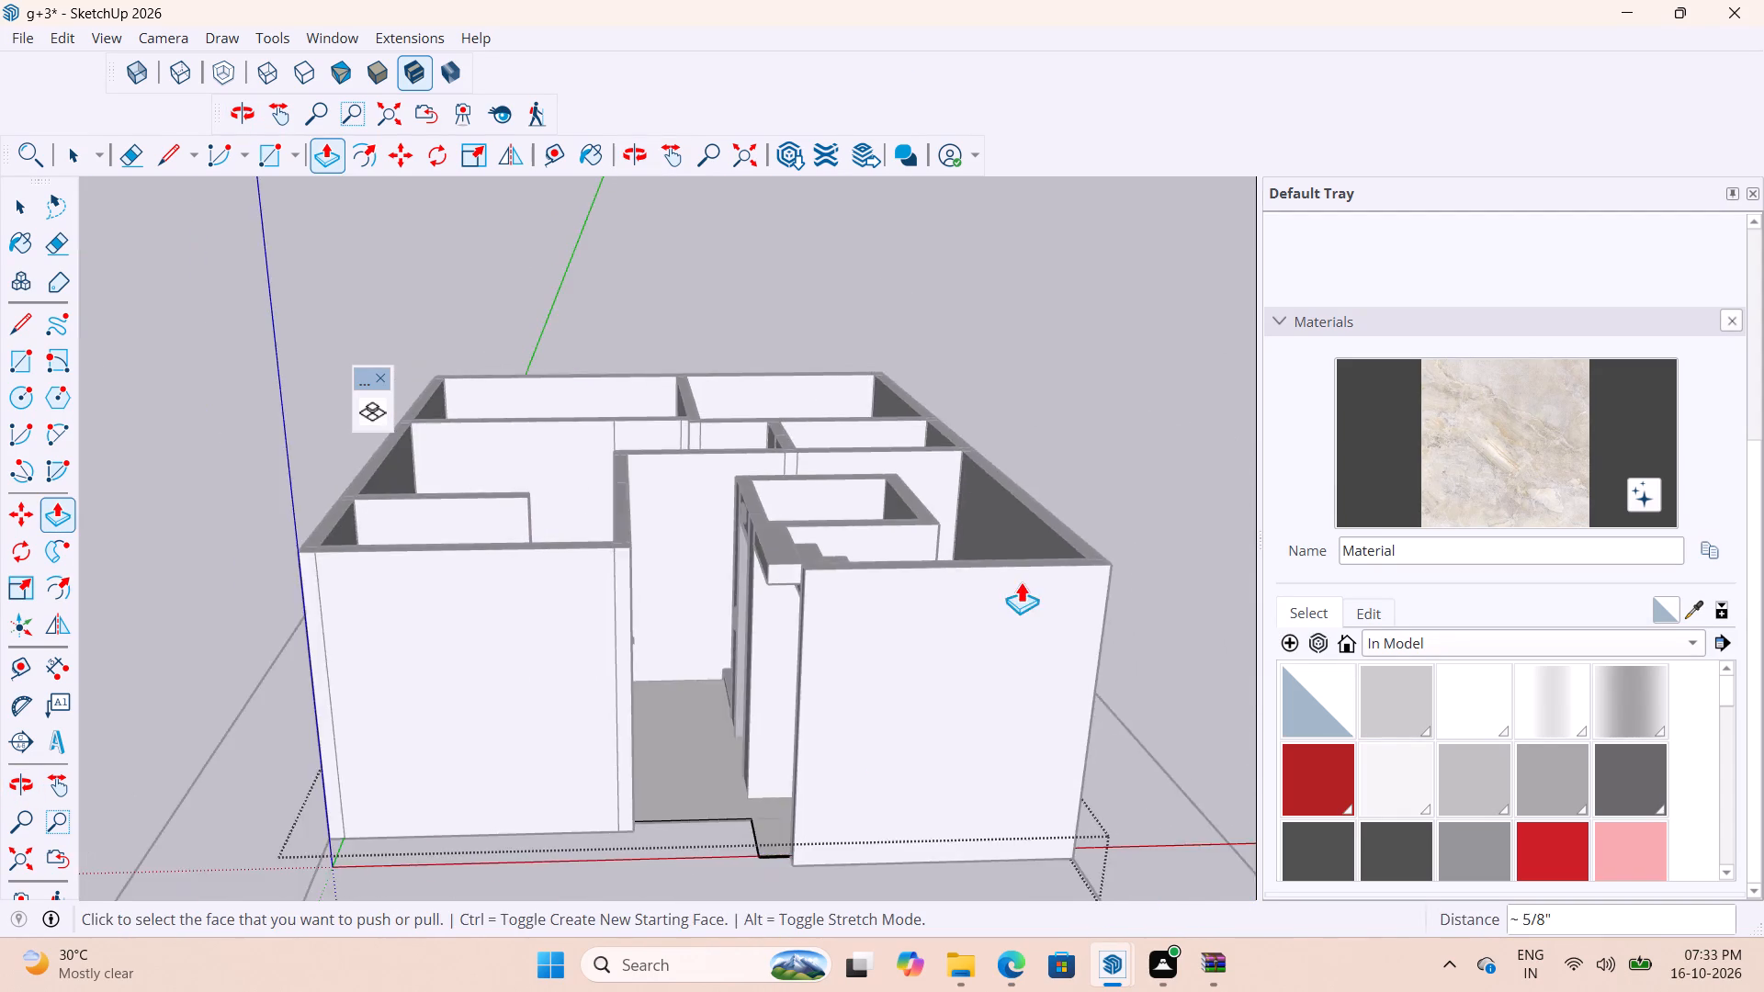
middle_click_drag(1021, 592, 948, 841)
scroll(1008, 629, "down", 1)
key("space")
left_click(1140, 547)
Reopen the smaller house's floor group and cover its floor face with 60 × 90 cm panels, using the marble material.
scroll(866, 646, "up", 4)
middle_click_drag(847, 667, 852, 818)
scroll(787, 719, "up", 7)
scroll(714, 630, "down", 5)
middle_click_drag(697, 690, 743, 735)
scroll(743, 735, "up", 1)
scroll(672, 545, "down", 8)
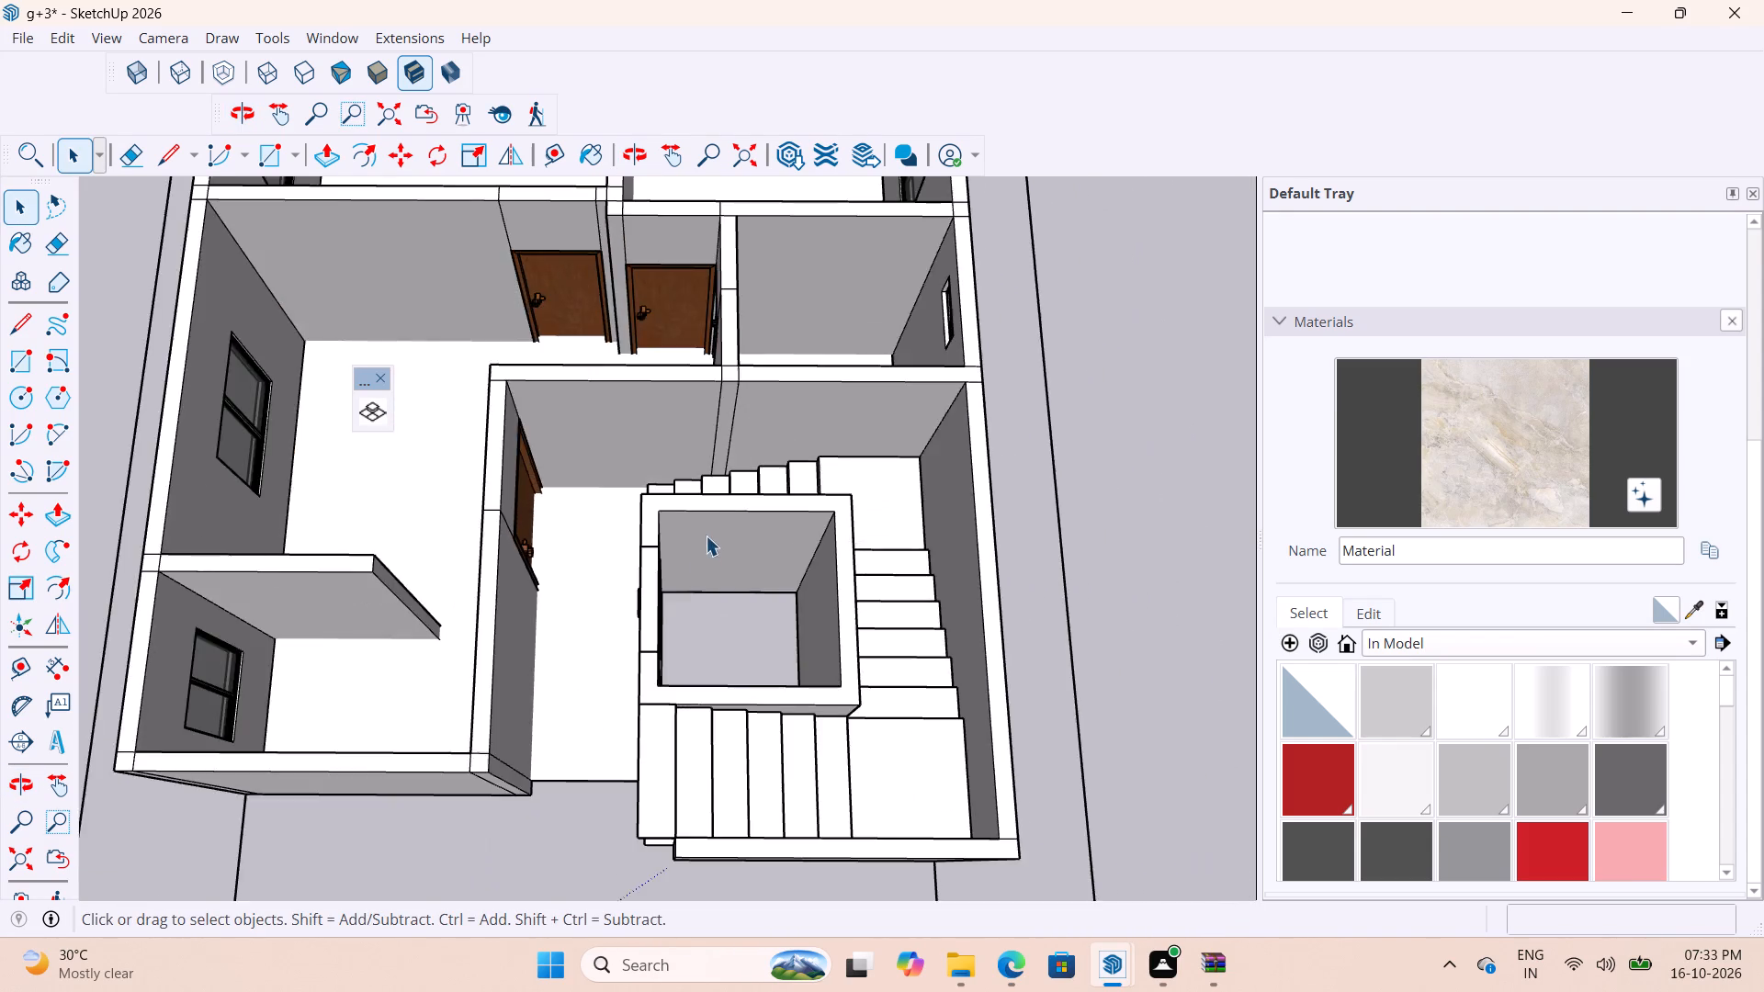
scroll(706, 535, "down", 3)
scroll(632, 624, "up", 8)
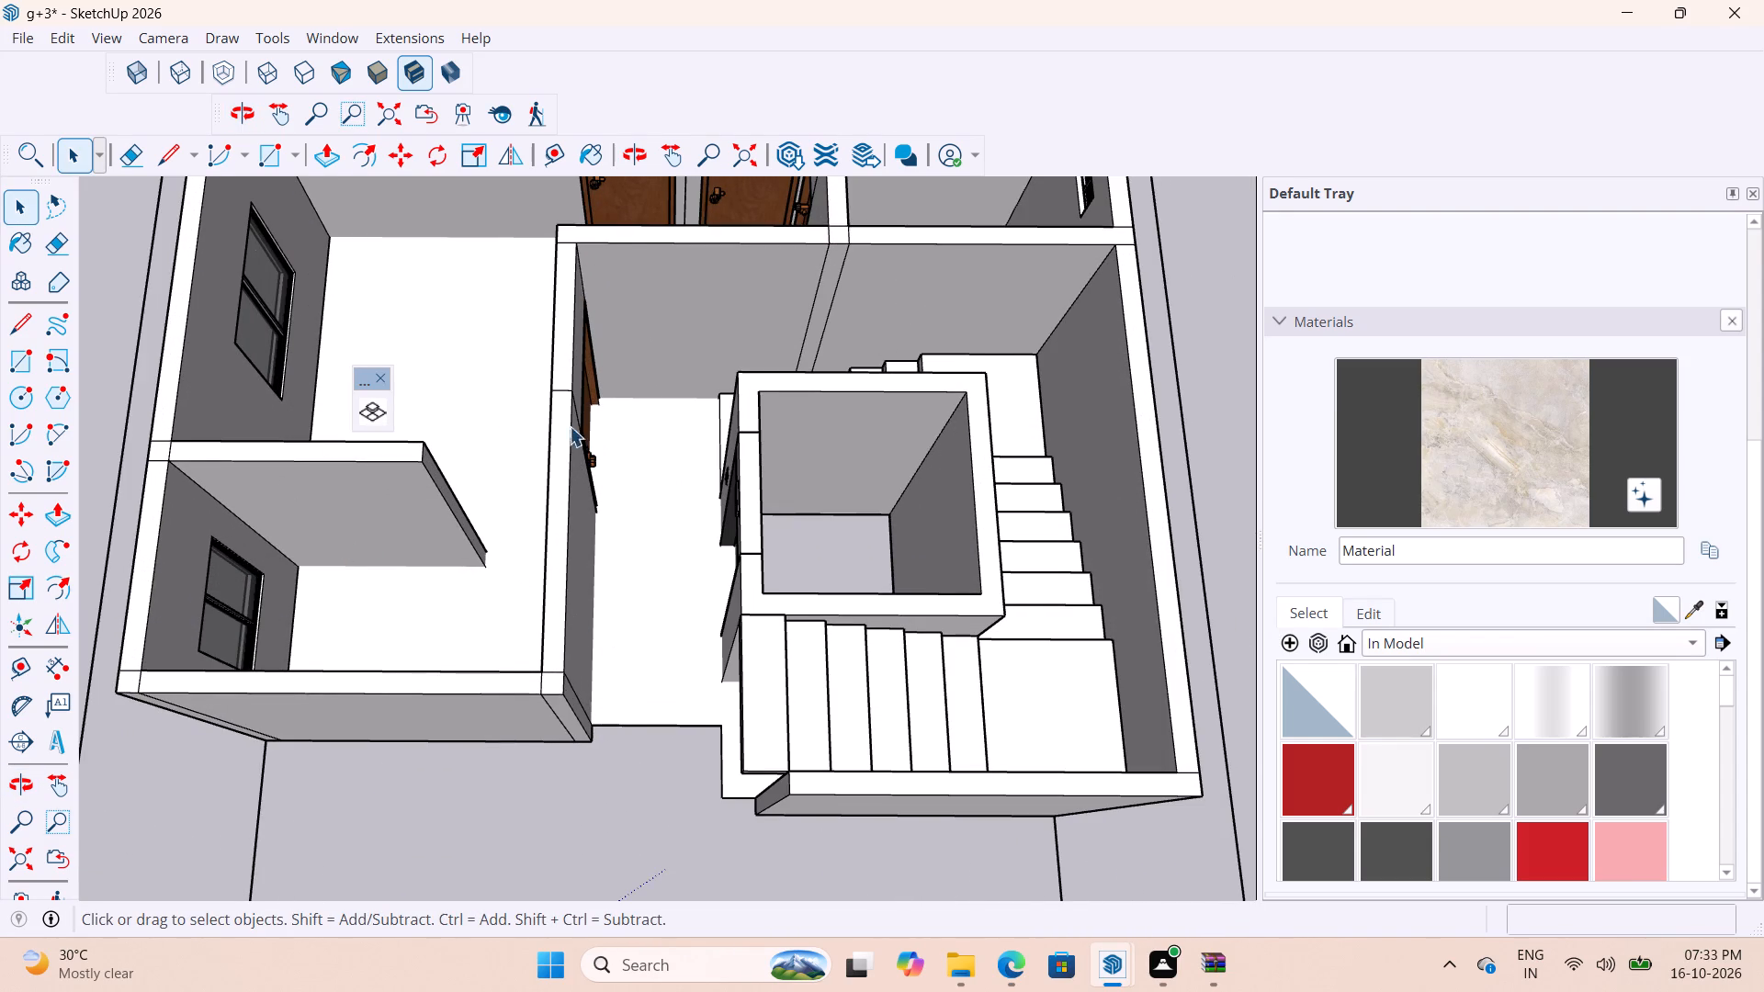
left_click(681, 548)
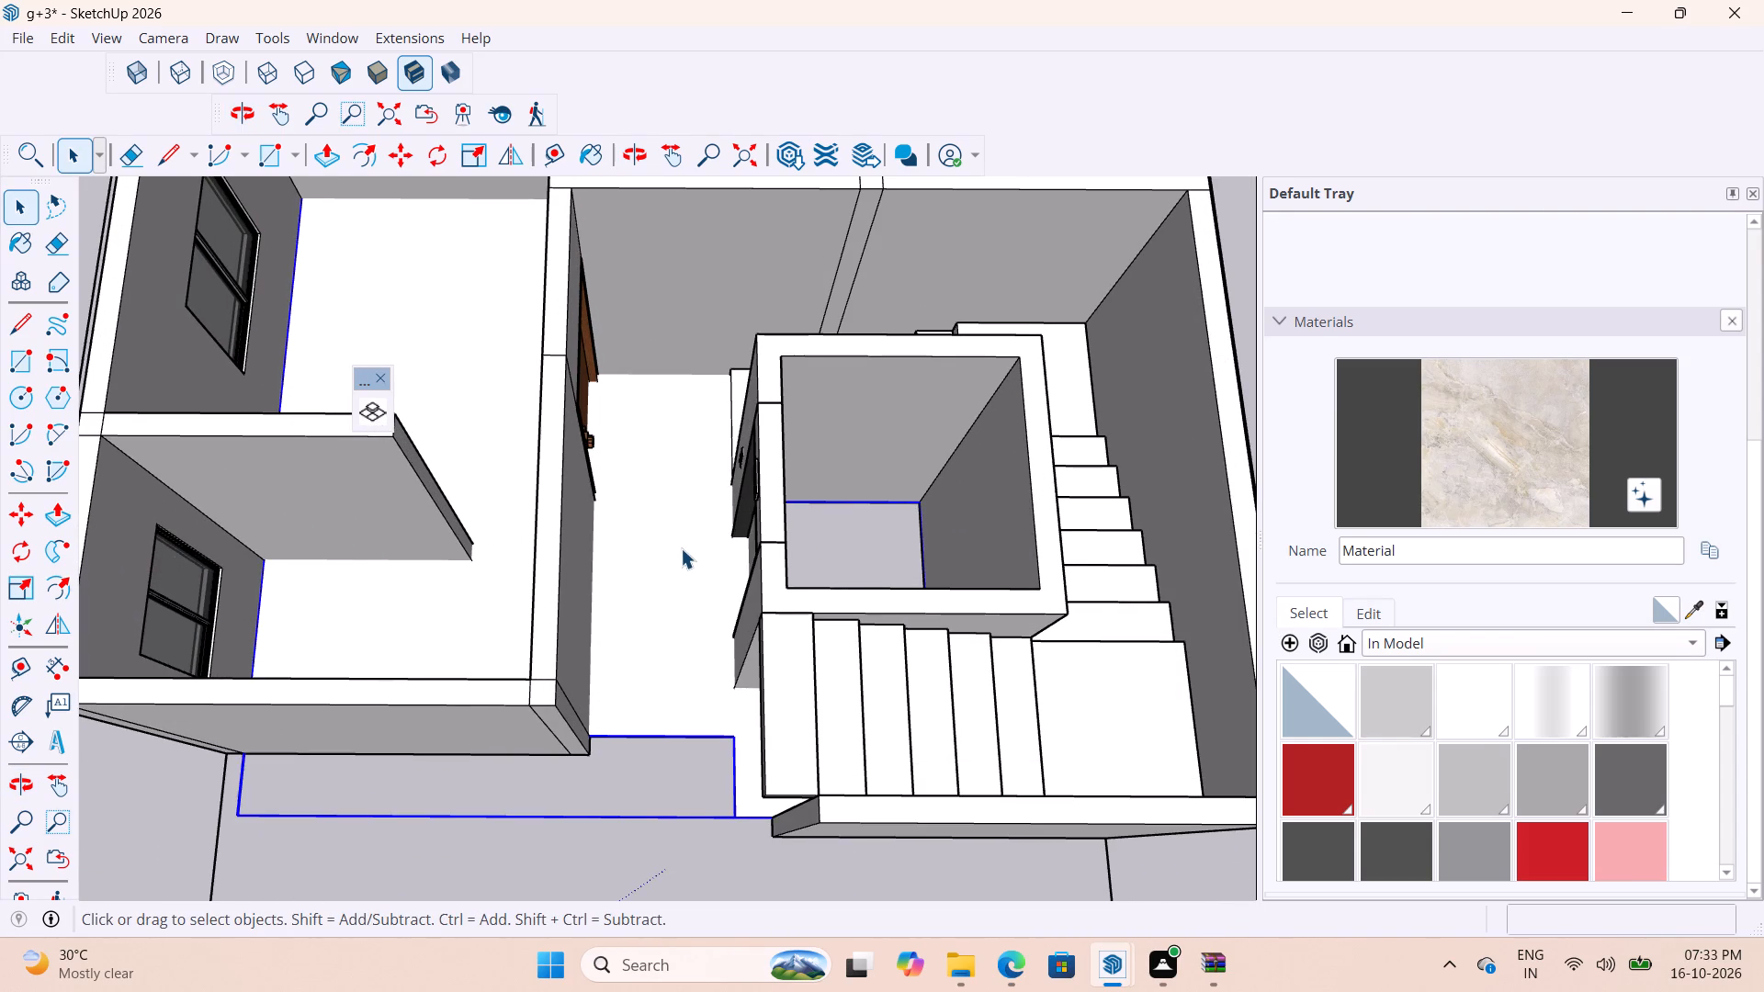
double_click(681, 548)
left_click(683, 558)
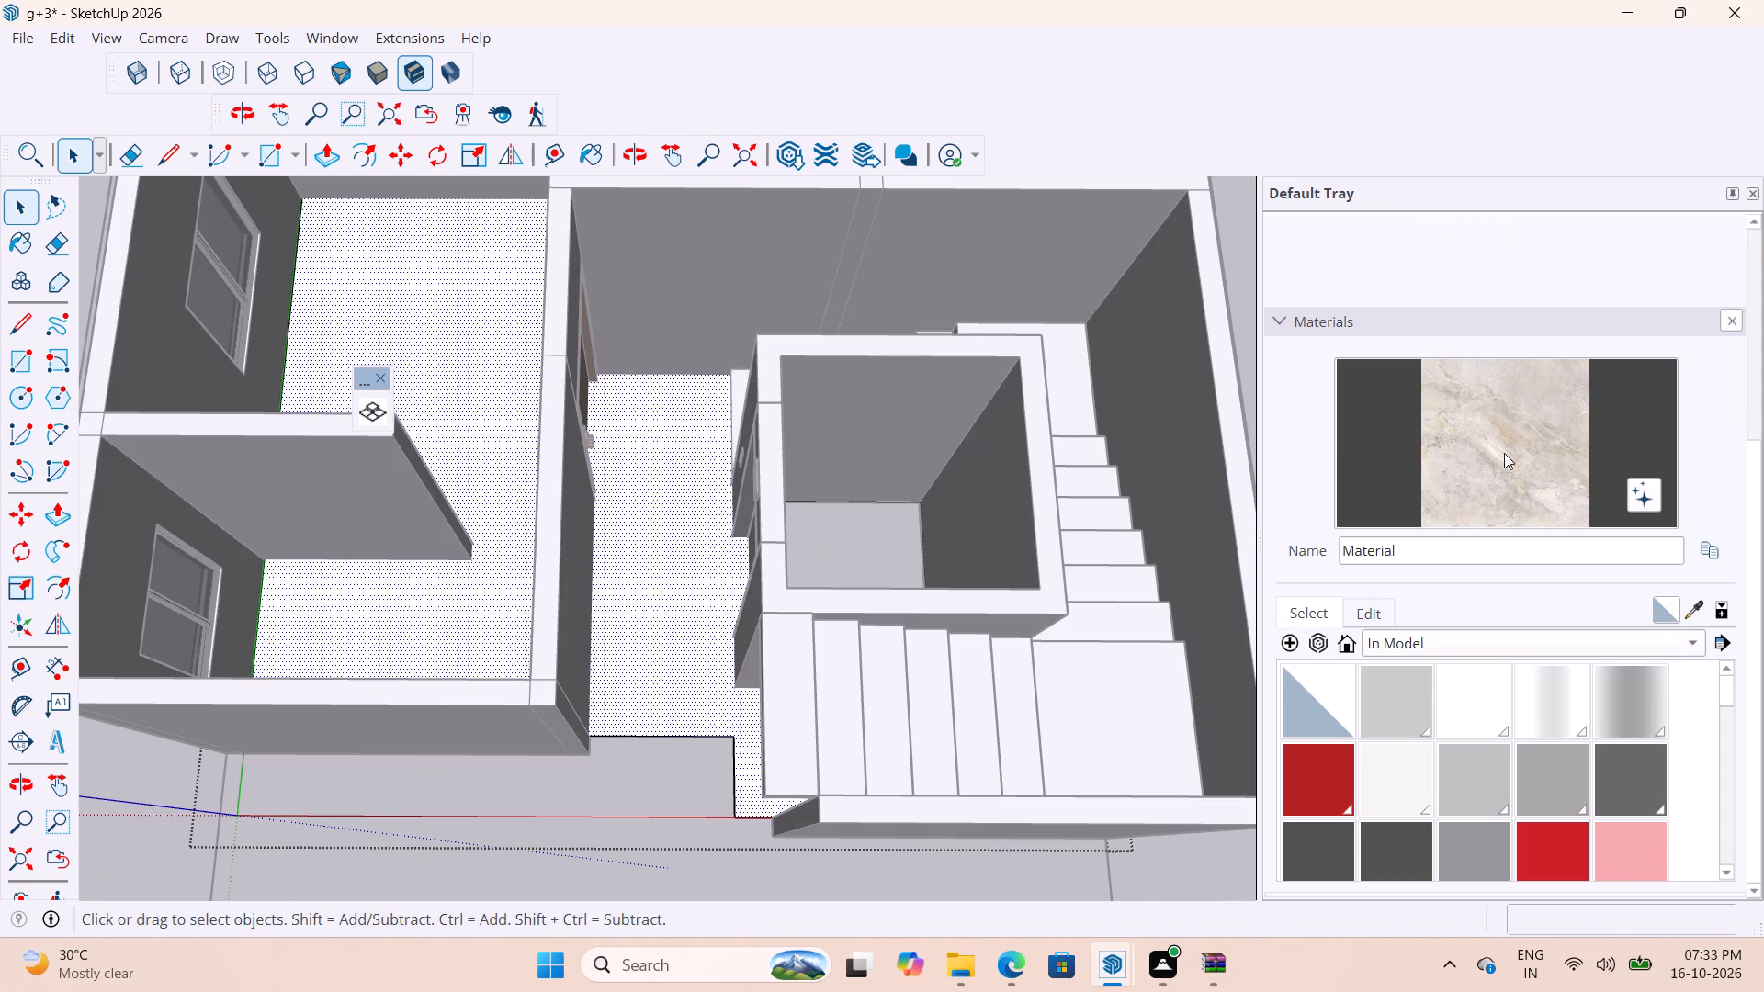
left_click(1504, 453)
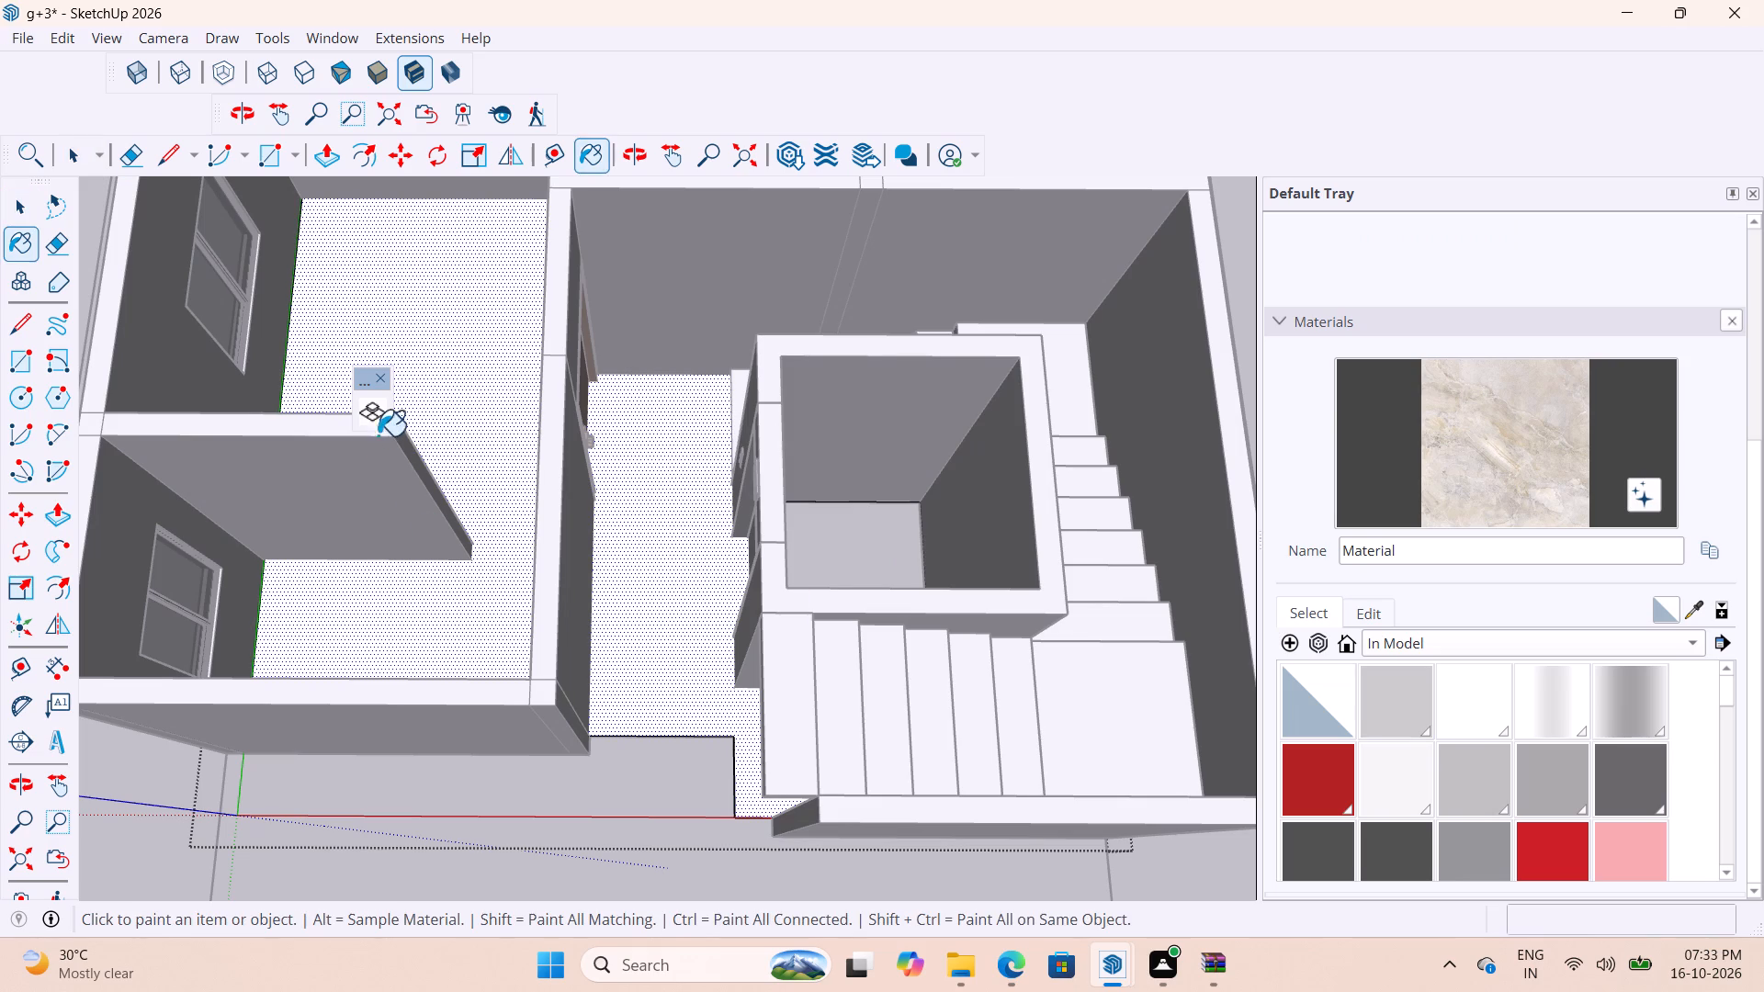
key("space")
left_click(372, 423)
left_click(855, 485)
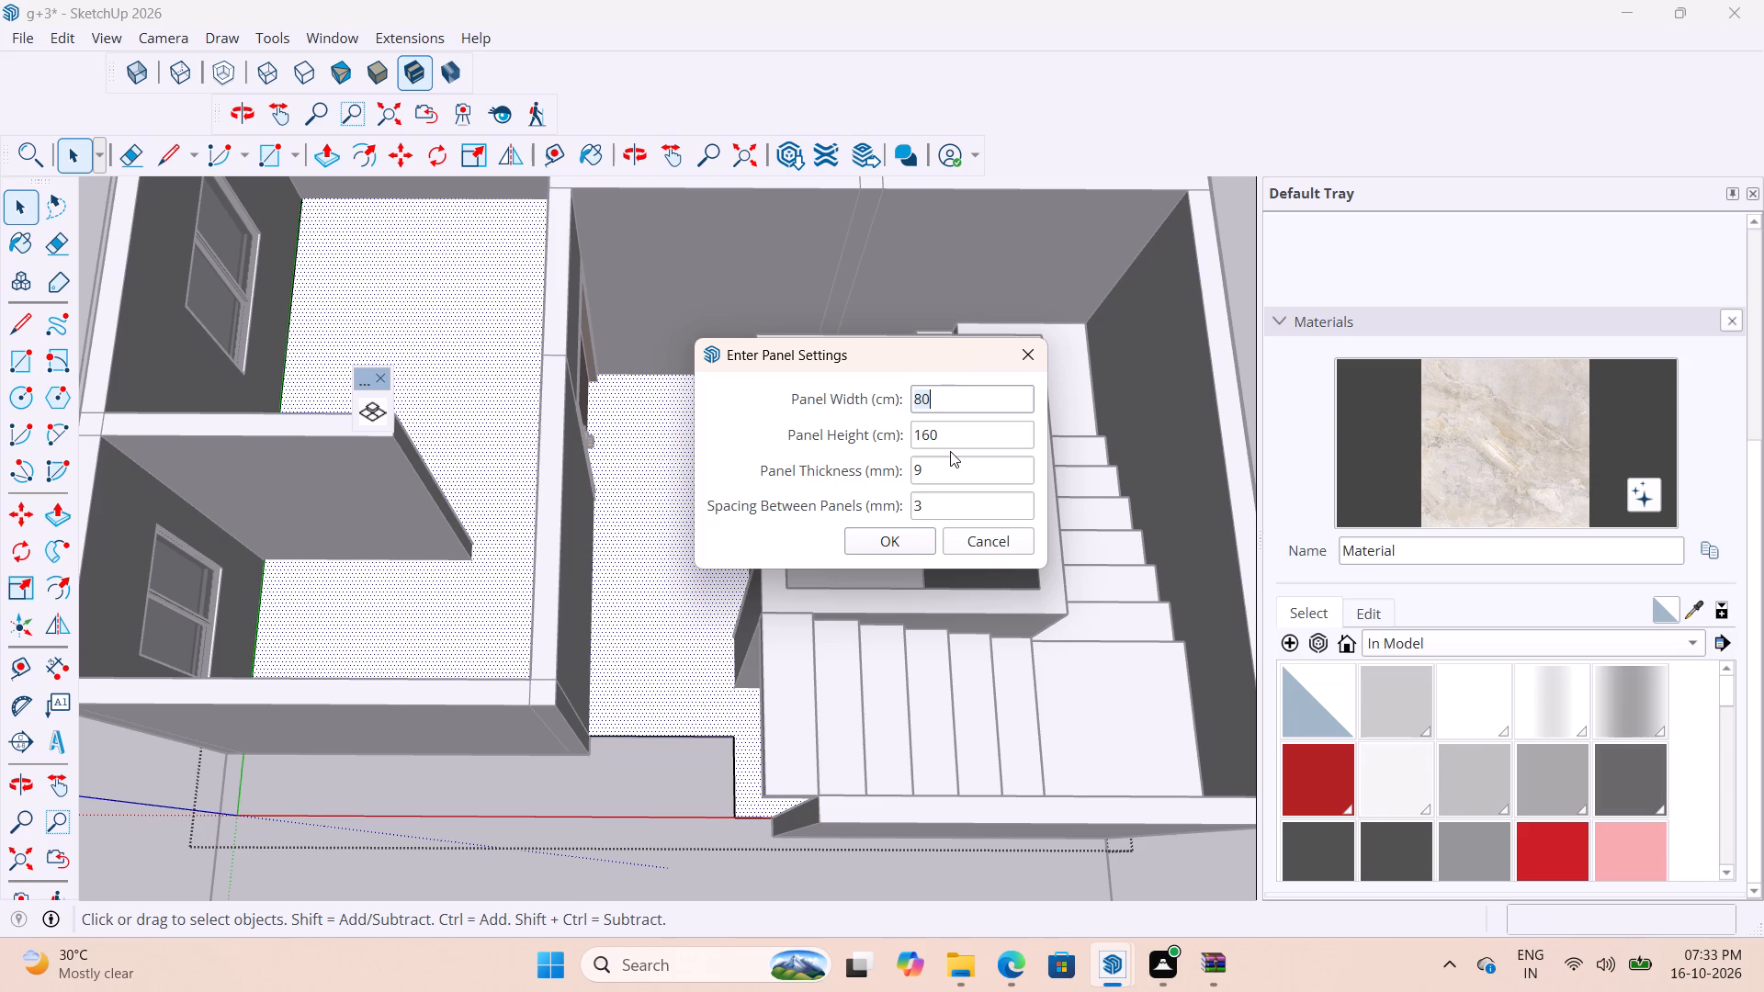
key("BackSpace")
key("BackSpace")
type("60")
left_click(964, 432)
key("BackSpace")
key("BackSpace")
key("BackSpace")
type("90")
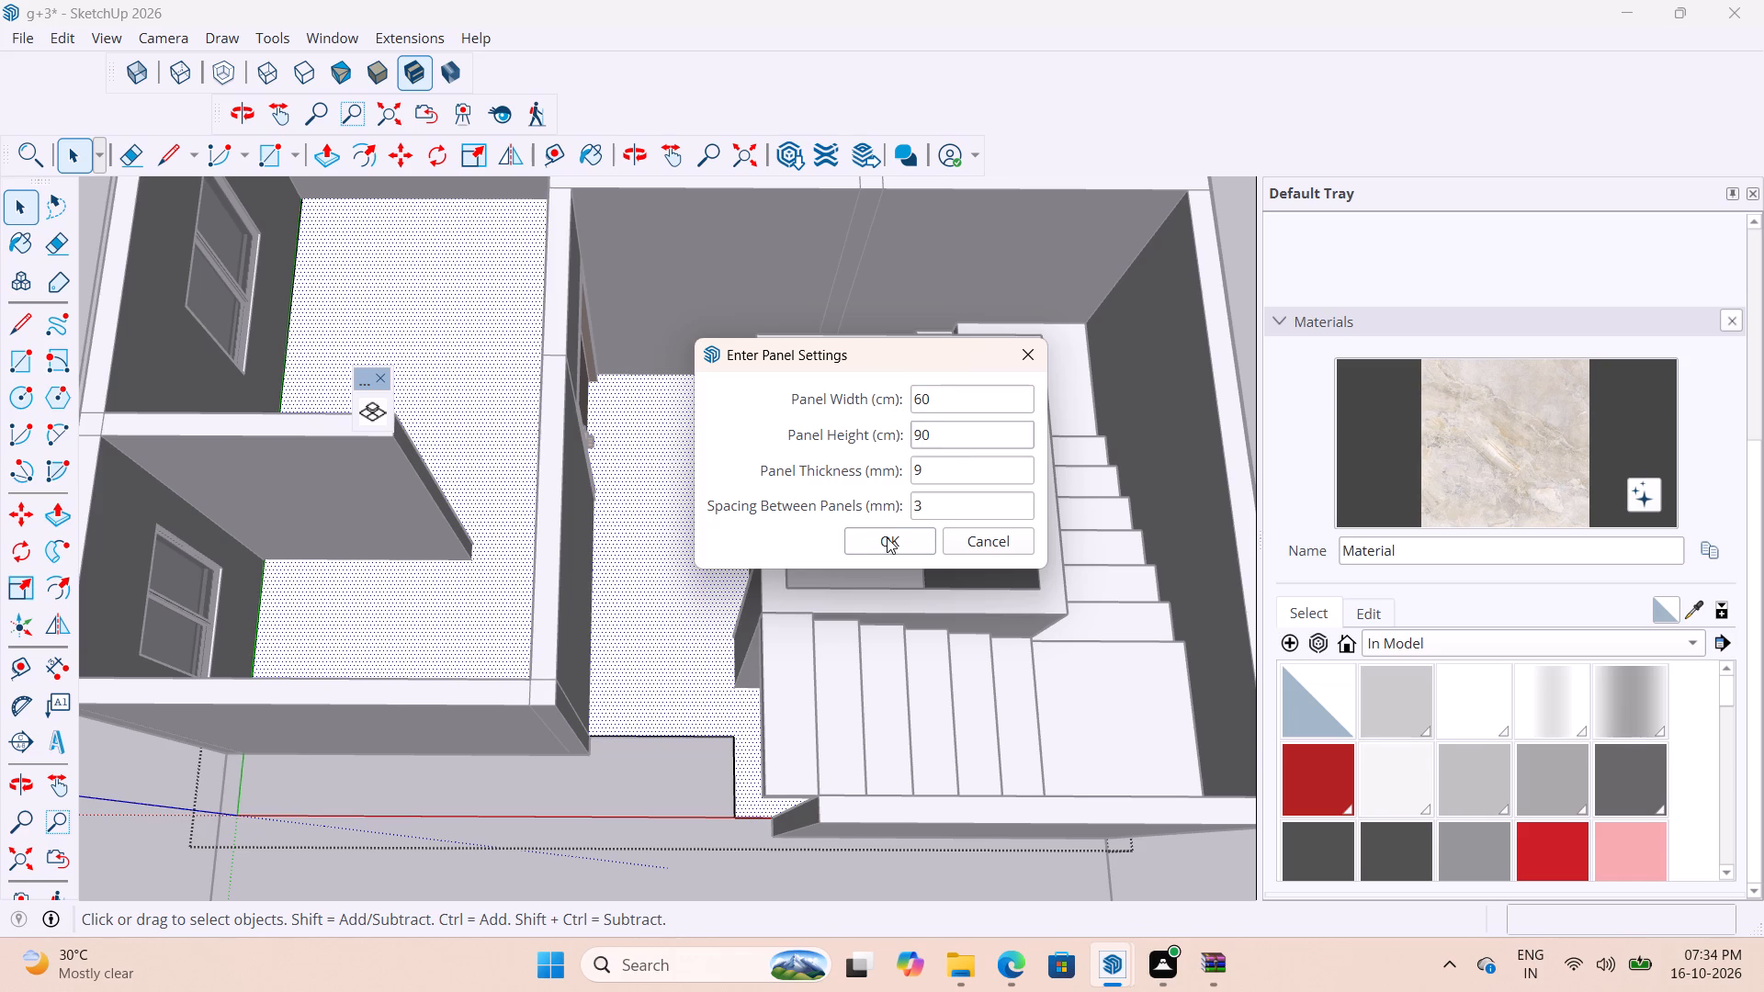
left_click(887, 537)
Measure the width of one floor tile between its joints near the entrance.
scroll(701, 761, "up", 4)
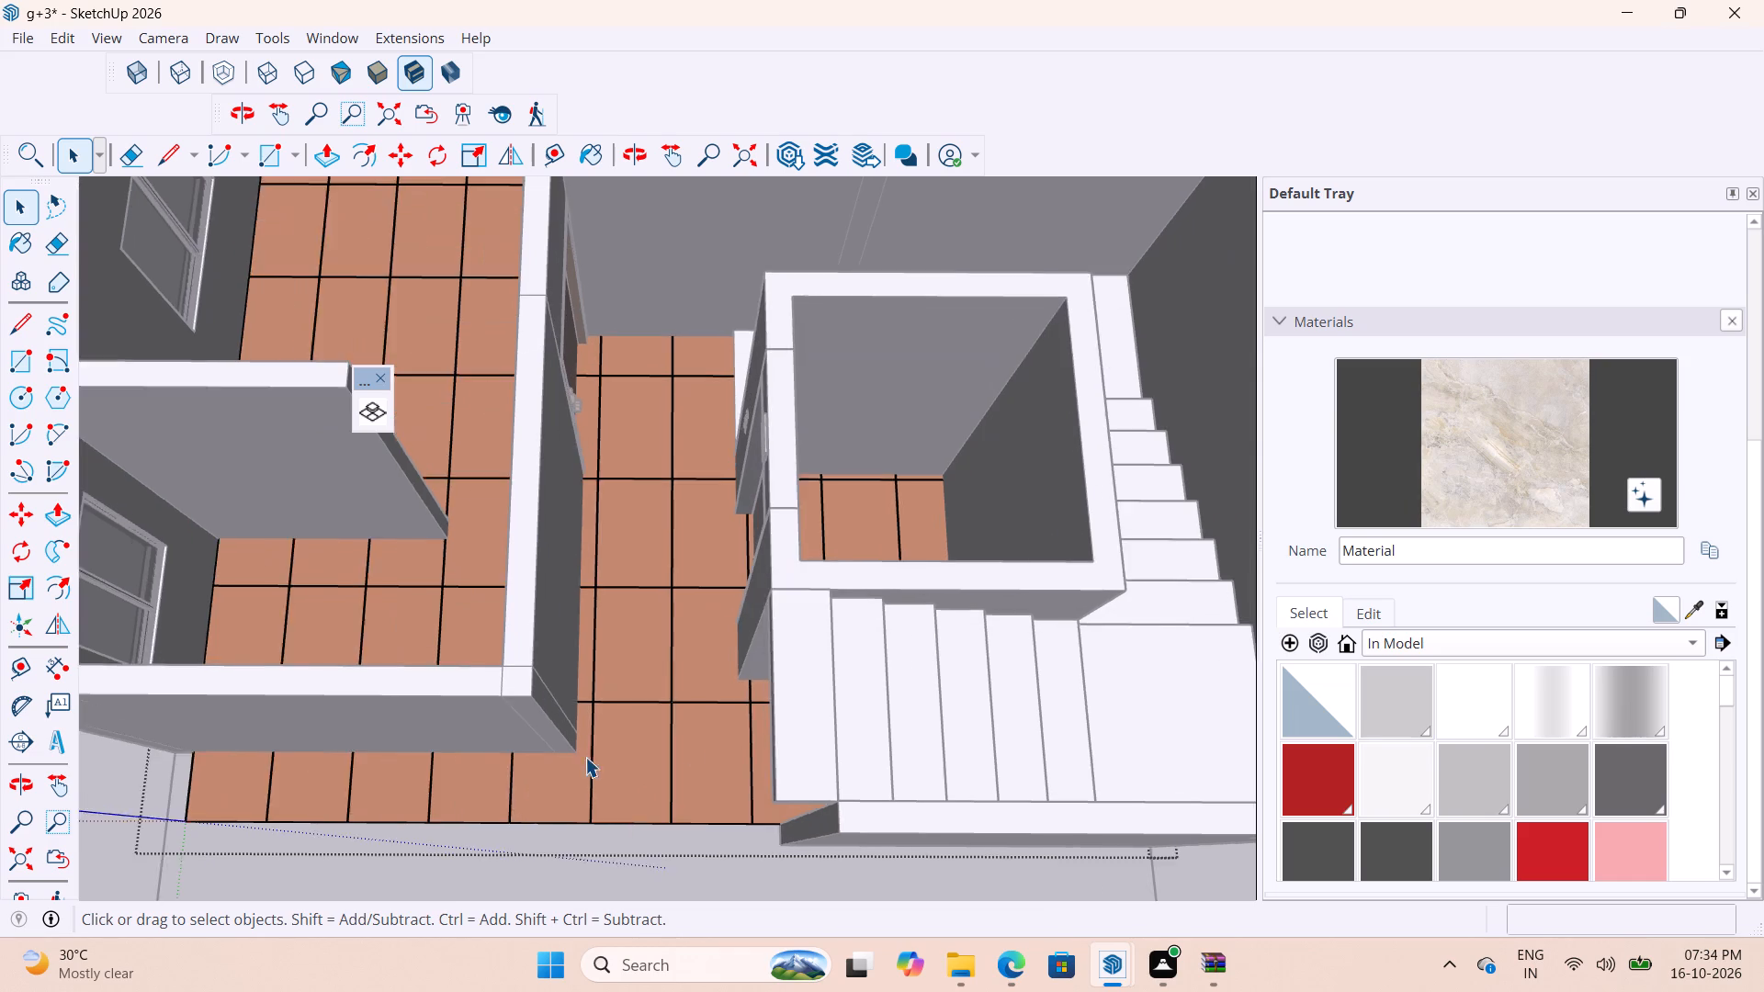
scroll(585, 757, "up", 9)
key("t")
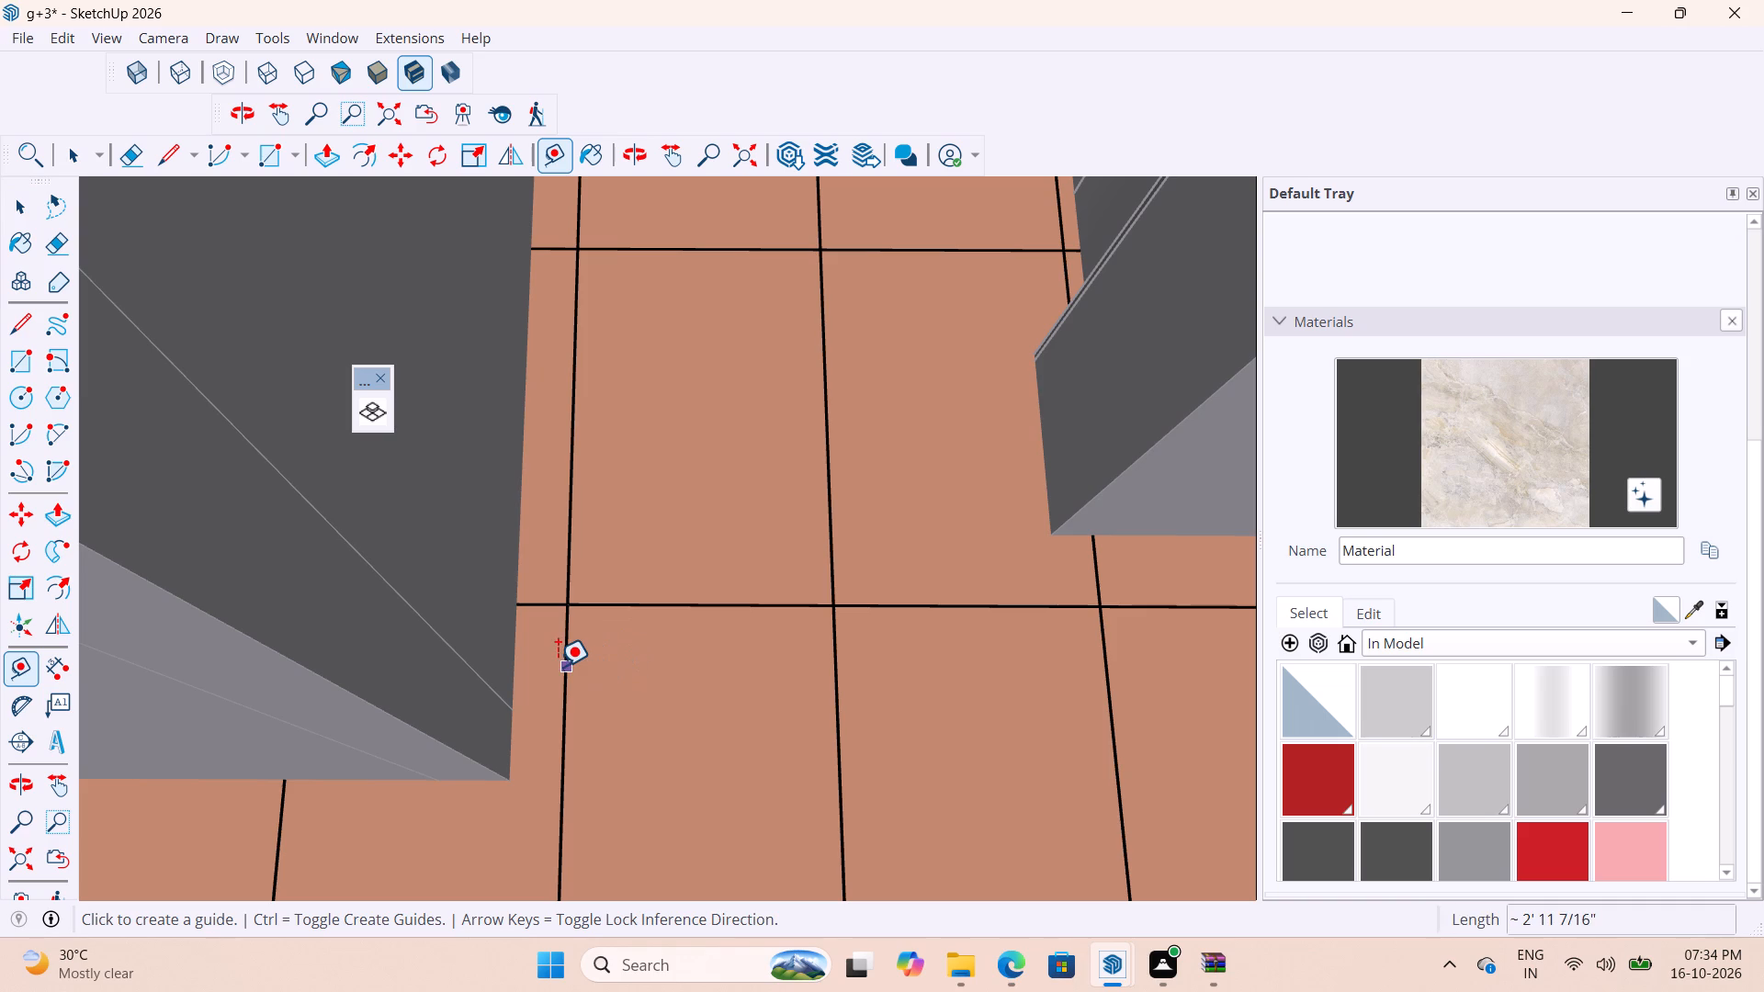
scroll(560, 667, "up", 11)
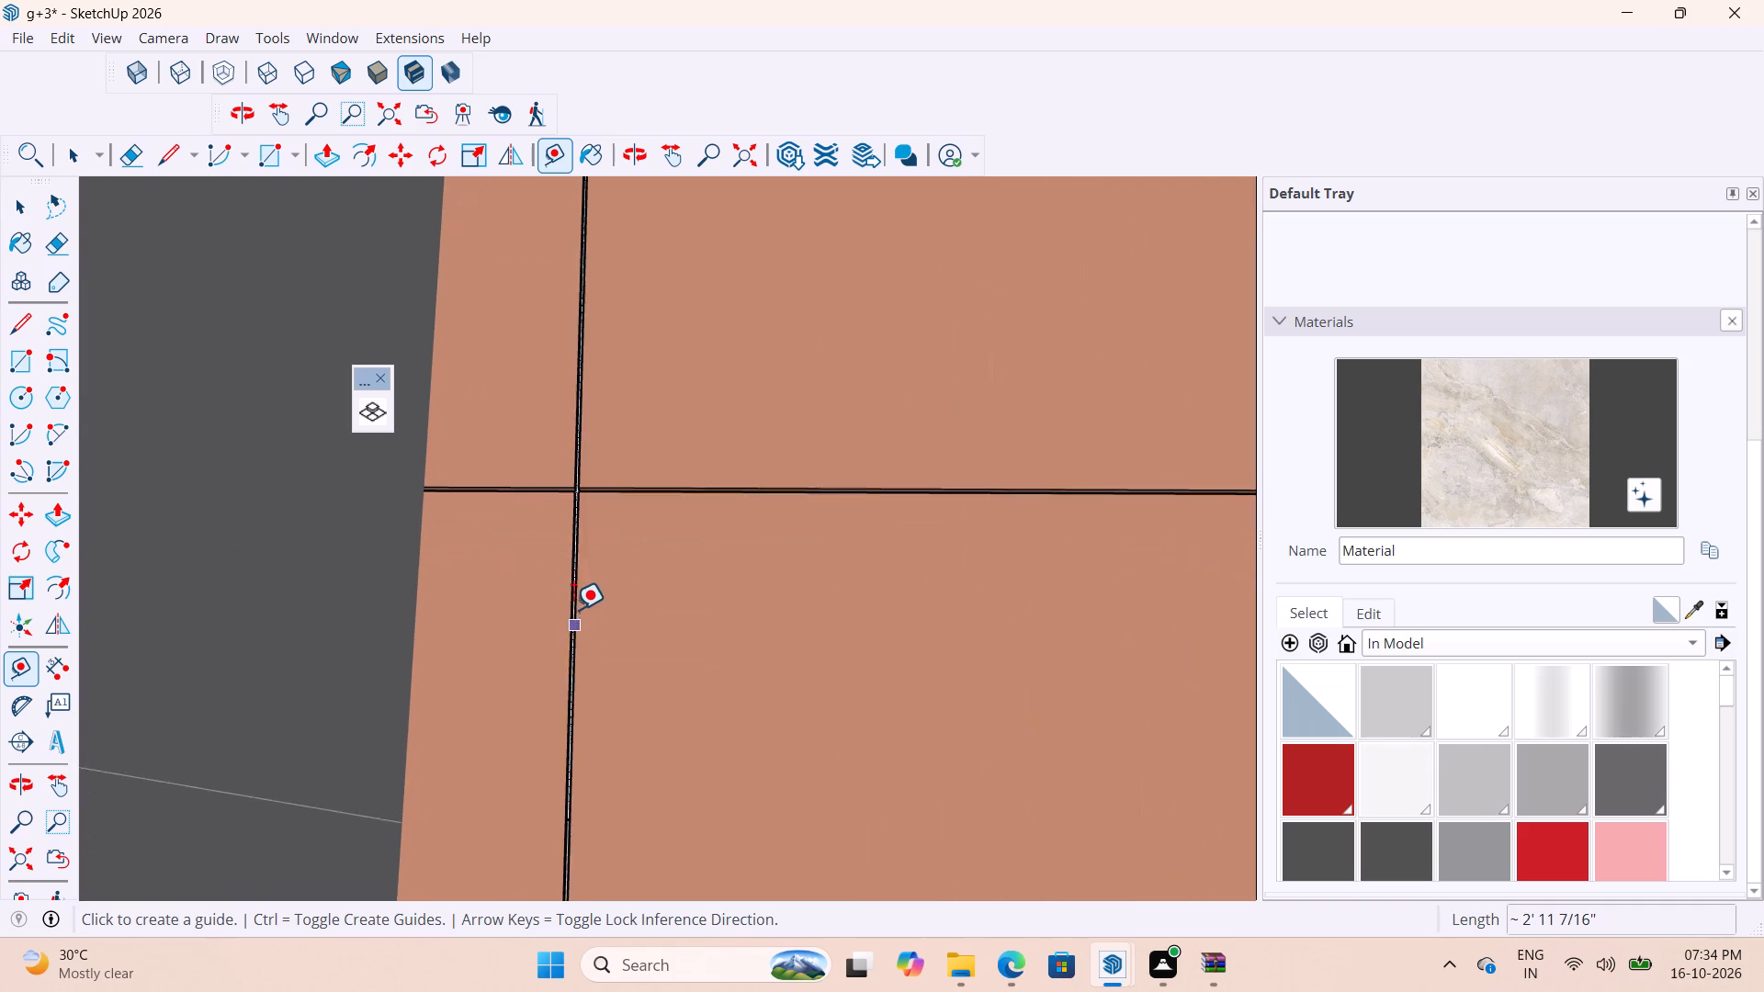
scroll(573, 610, "up", 18)
middle_click_drag(576, 505, 554, 470)
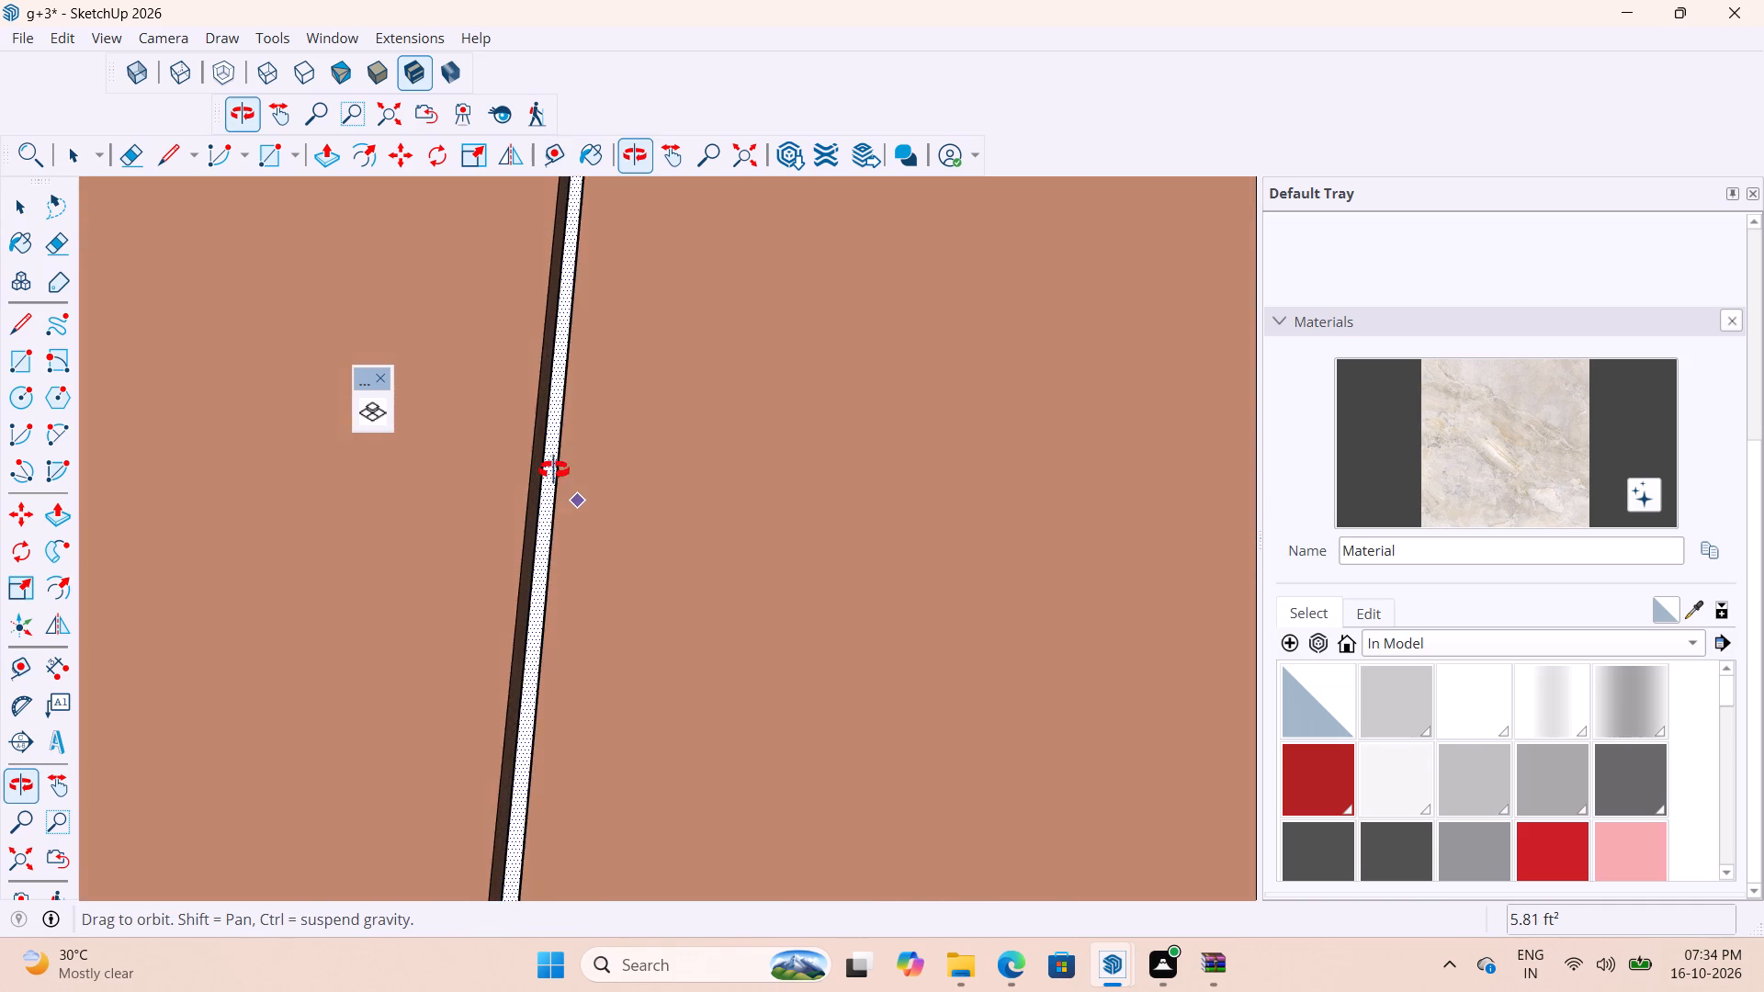
middle_click_drag(554, 470, 551, 383)
left_click(571, 412)
scroll(826, 436, "down", 3)
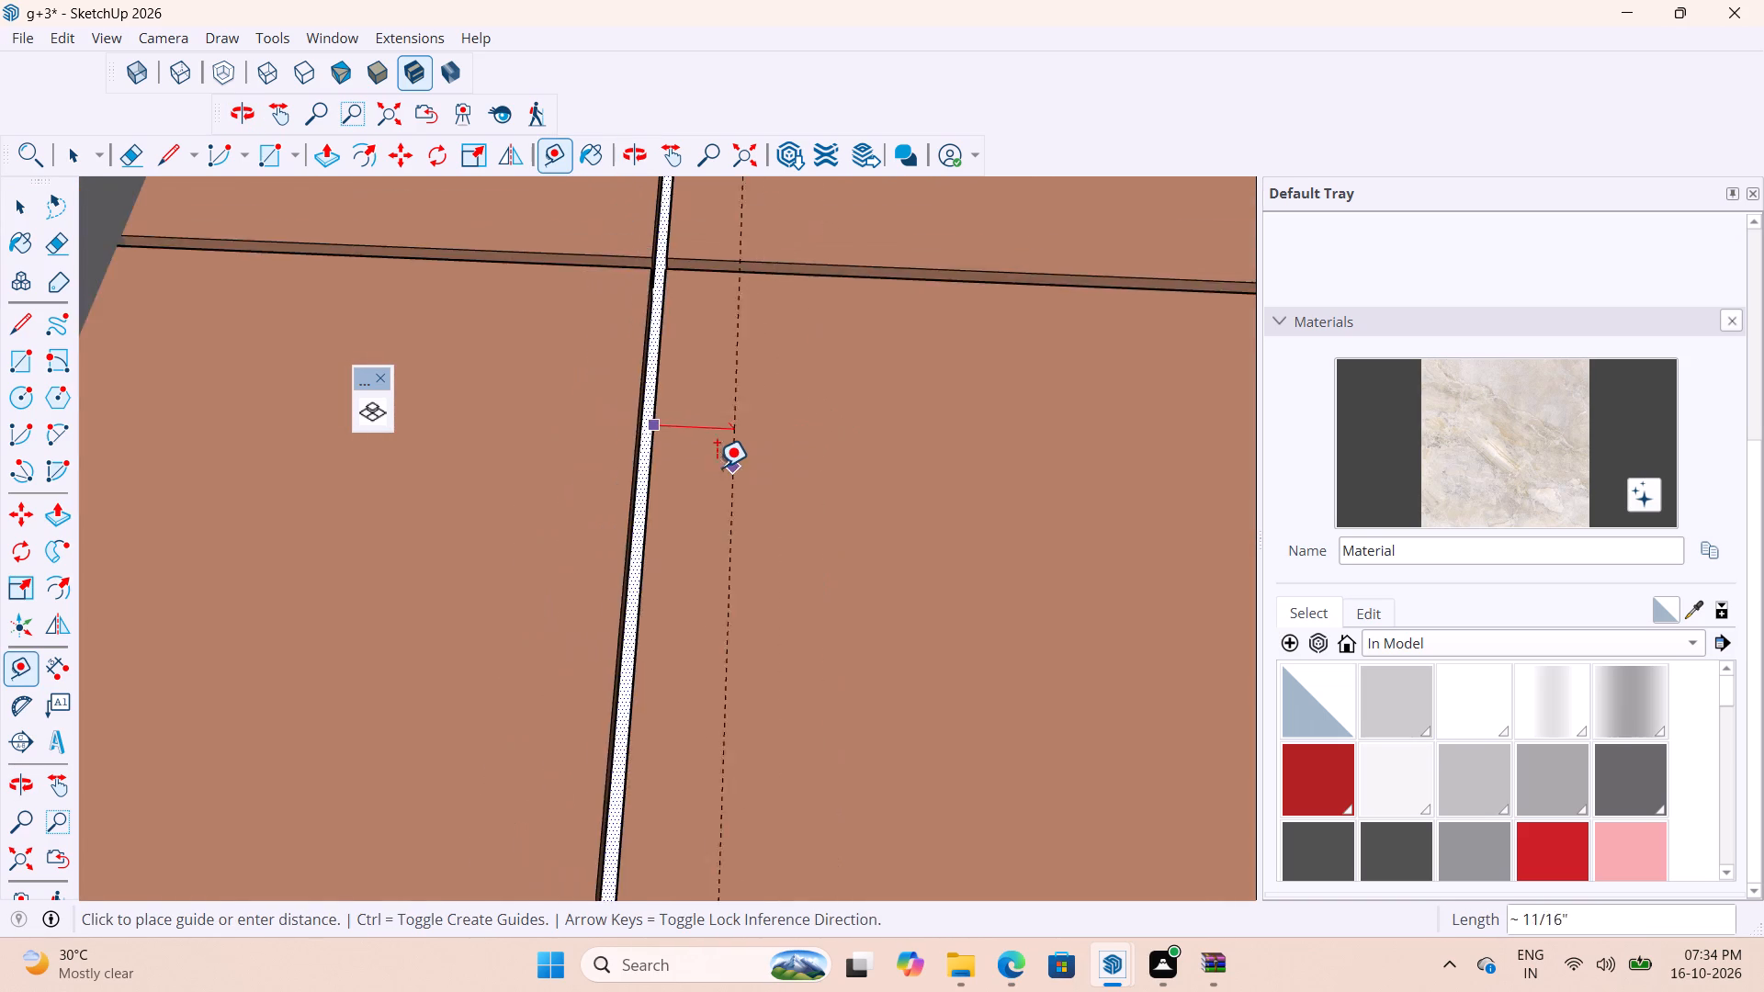
scroll(717, 468, "down", 18)
scroll(698, 490, "down", 9)
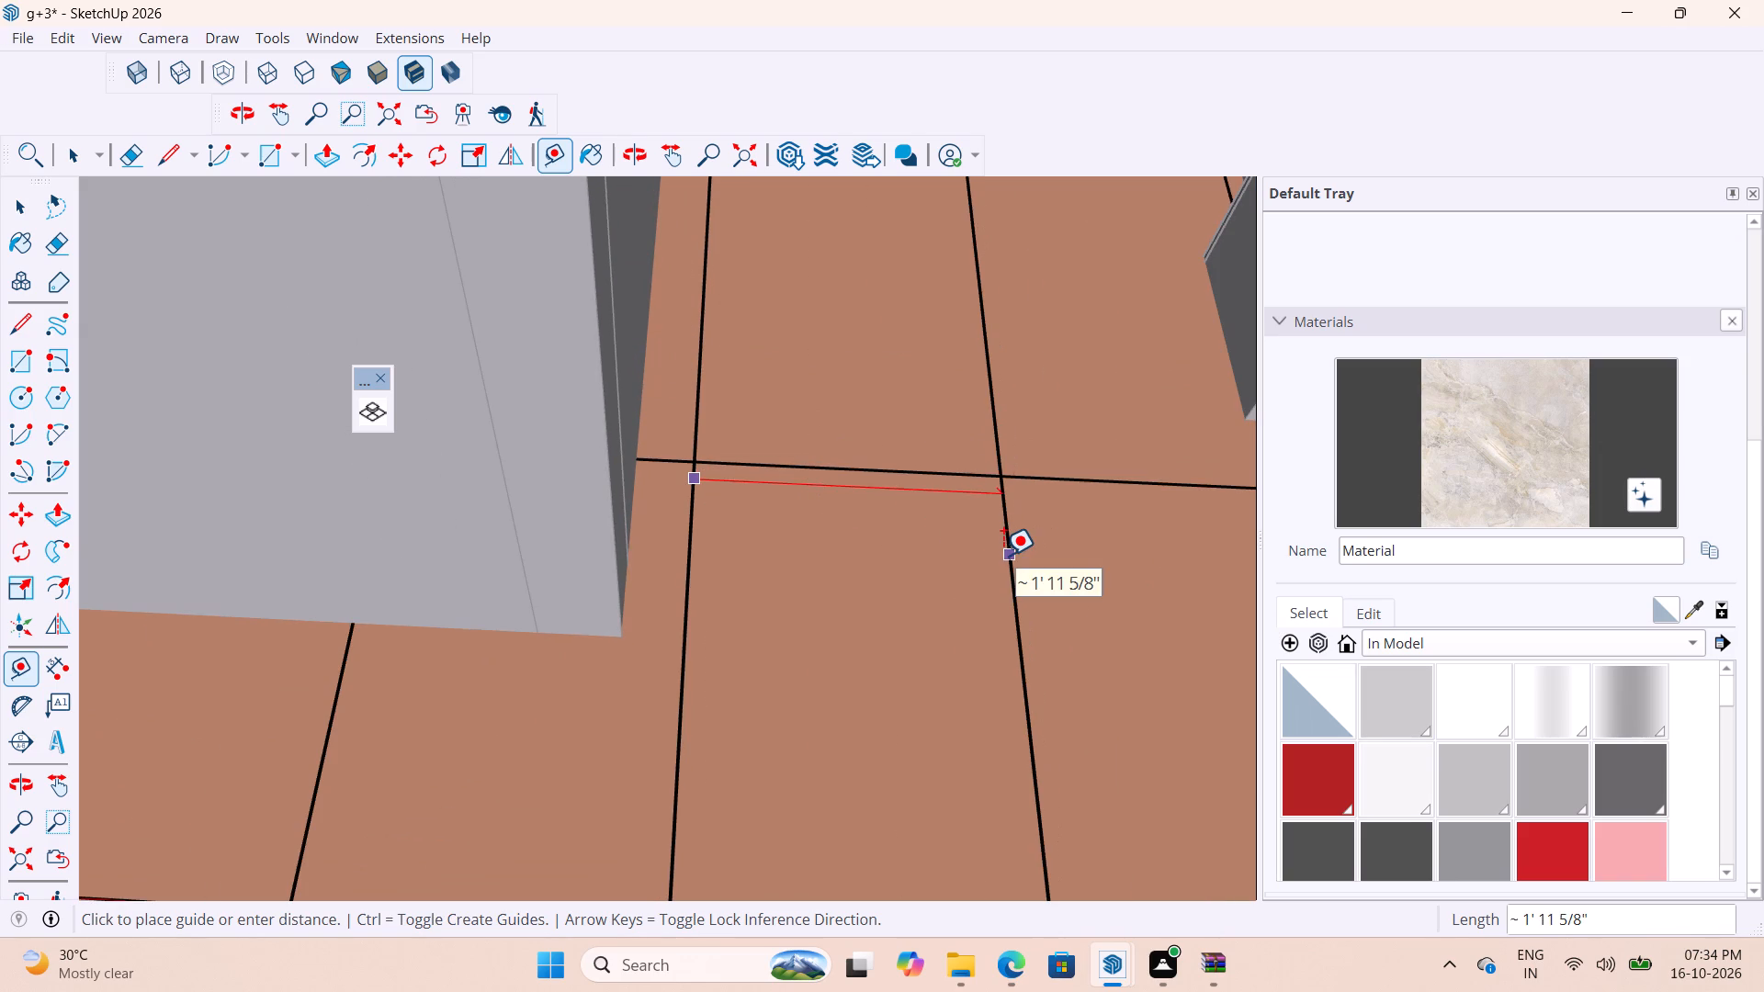
key("space")
Examine the tiled floor along the front edge, at the lift shaft opening and from underneath.
scroll(891, 510, "down", 9)
middle_click_drag(873, 551, 860, 640)
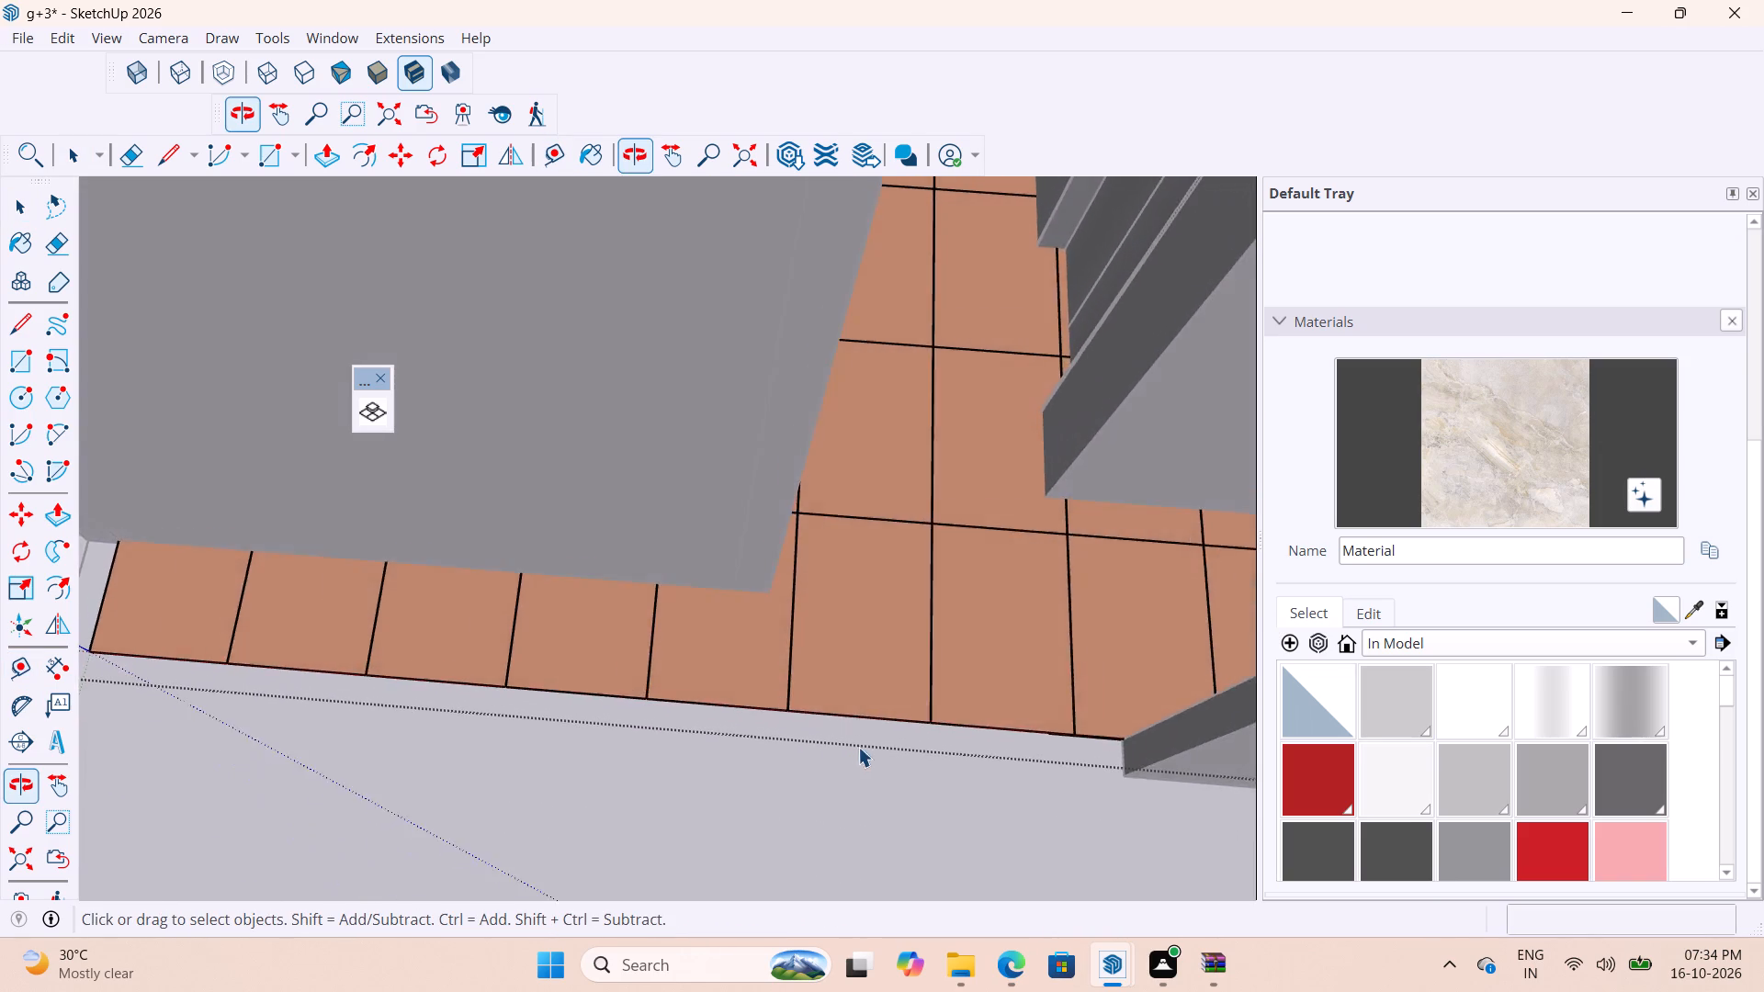
scroll(863, 747, "up", 13)
middle_click_drag(877, 573, 921, 182)
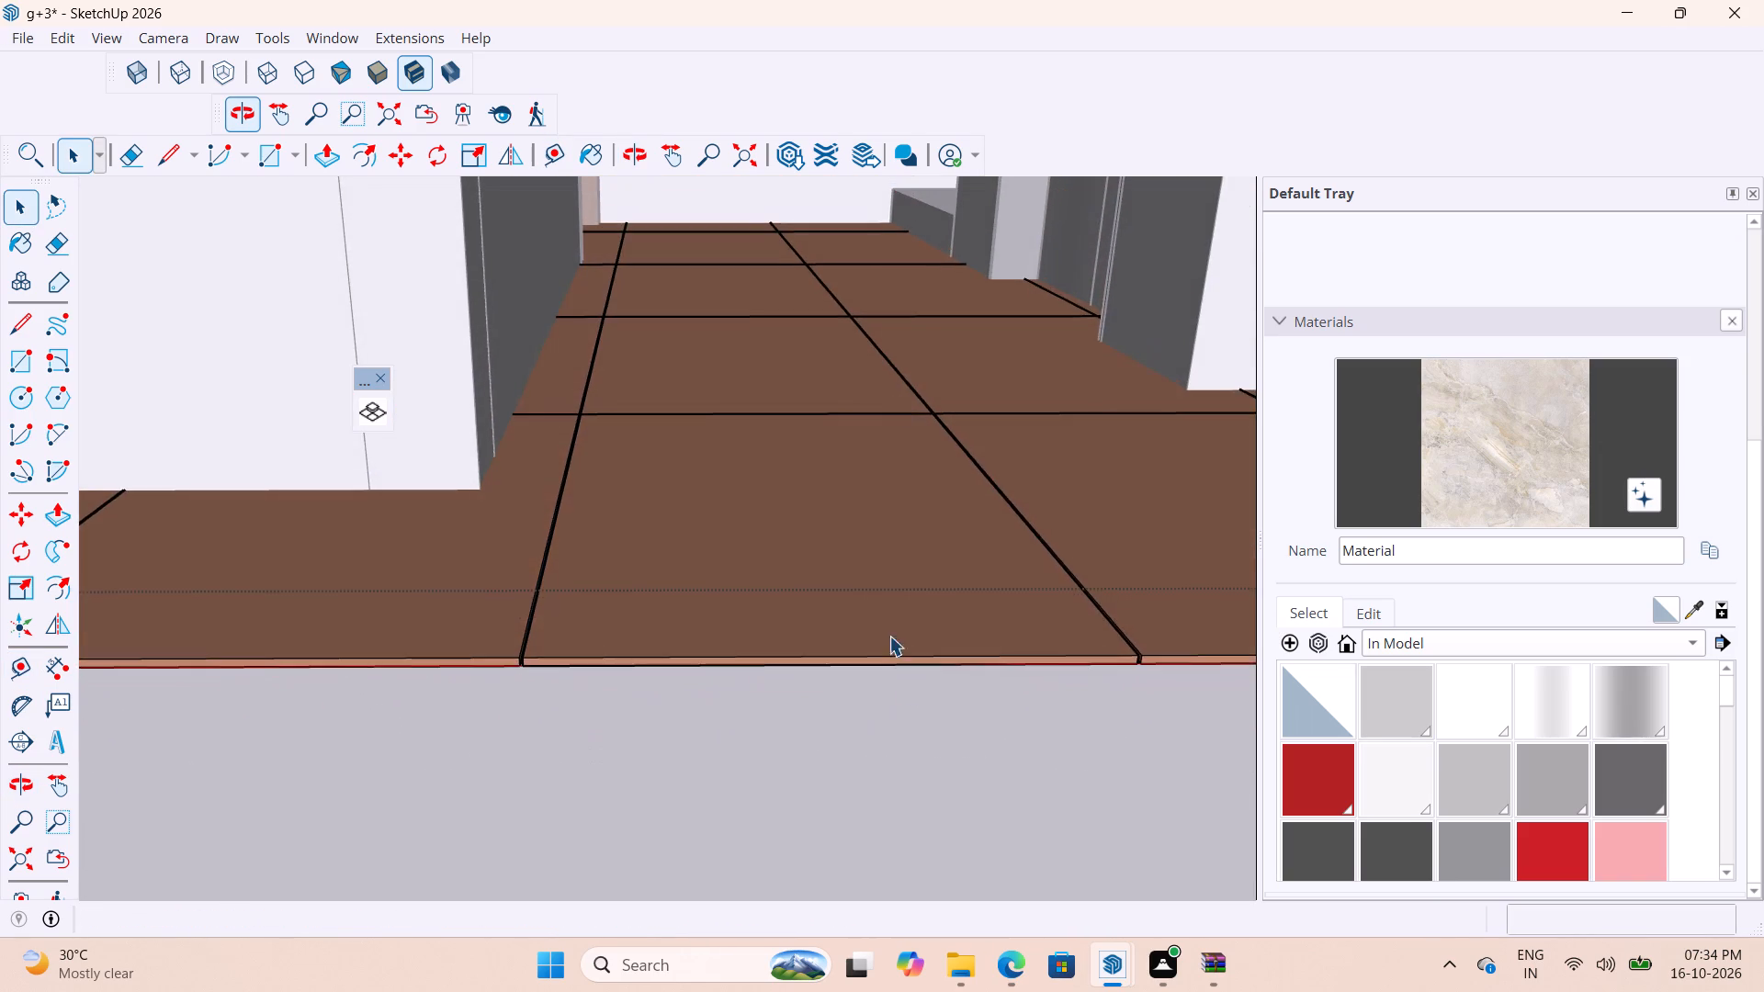
middle_click_drag(901, 605, 910, 377)
scroll(684, 689, "up", 4)
scroll(699, 680, "down", 4)
middle_click_drag(709, 659, 711, 689)
scroll(710, 684, "down", 10)
middle_click_drag(747, 703, 743, 821)
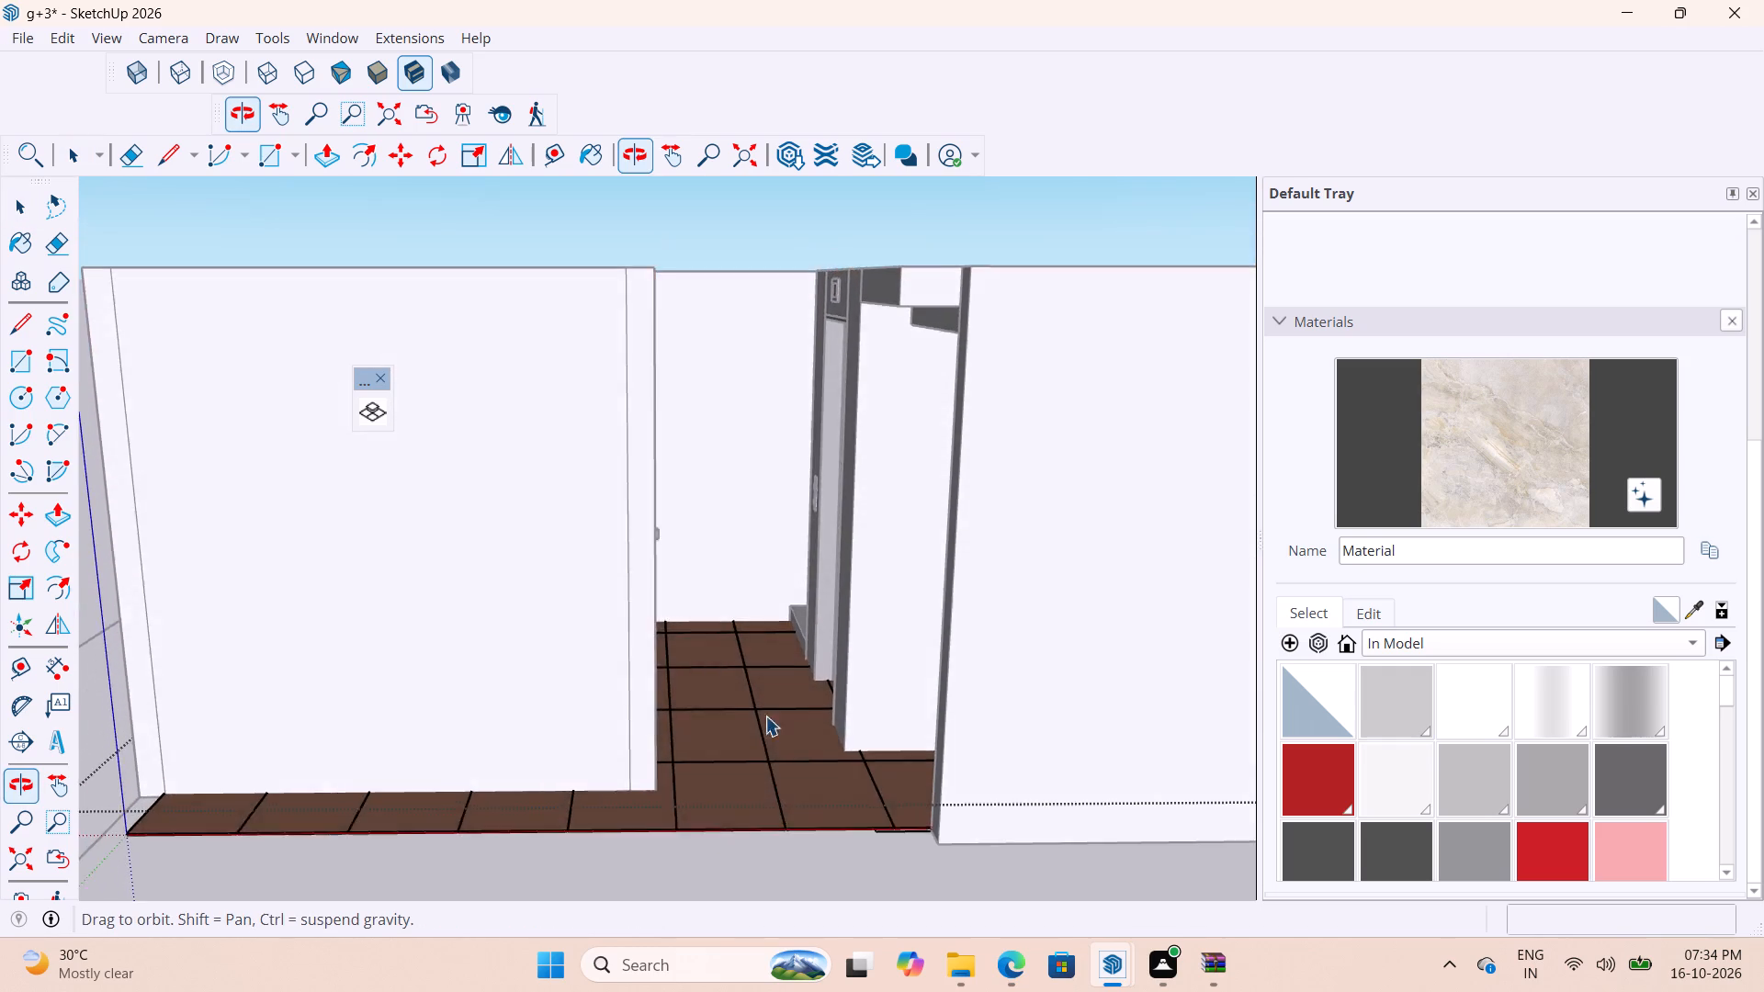
scroll(820, 517, "down", 4)
middle_click_drag(810, 704, 807, 352)
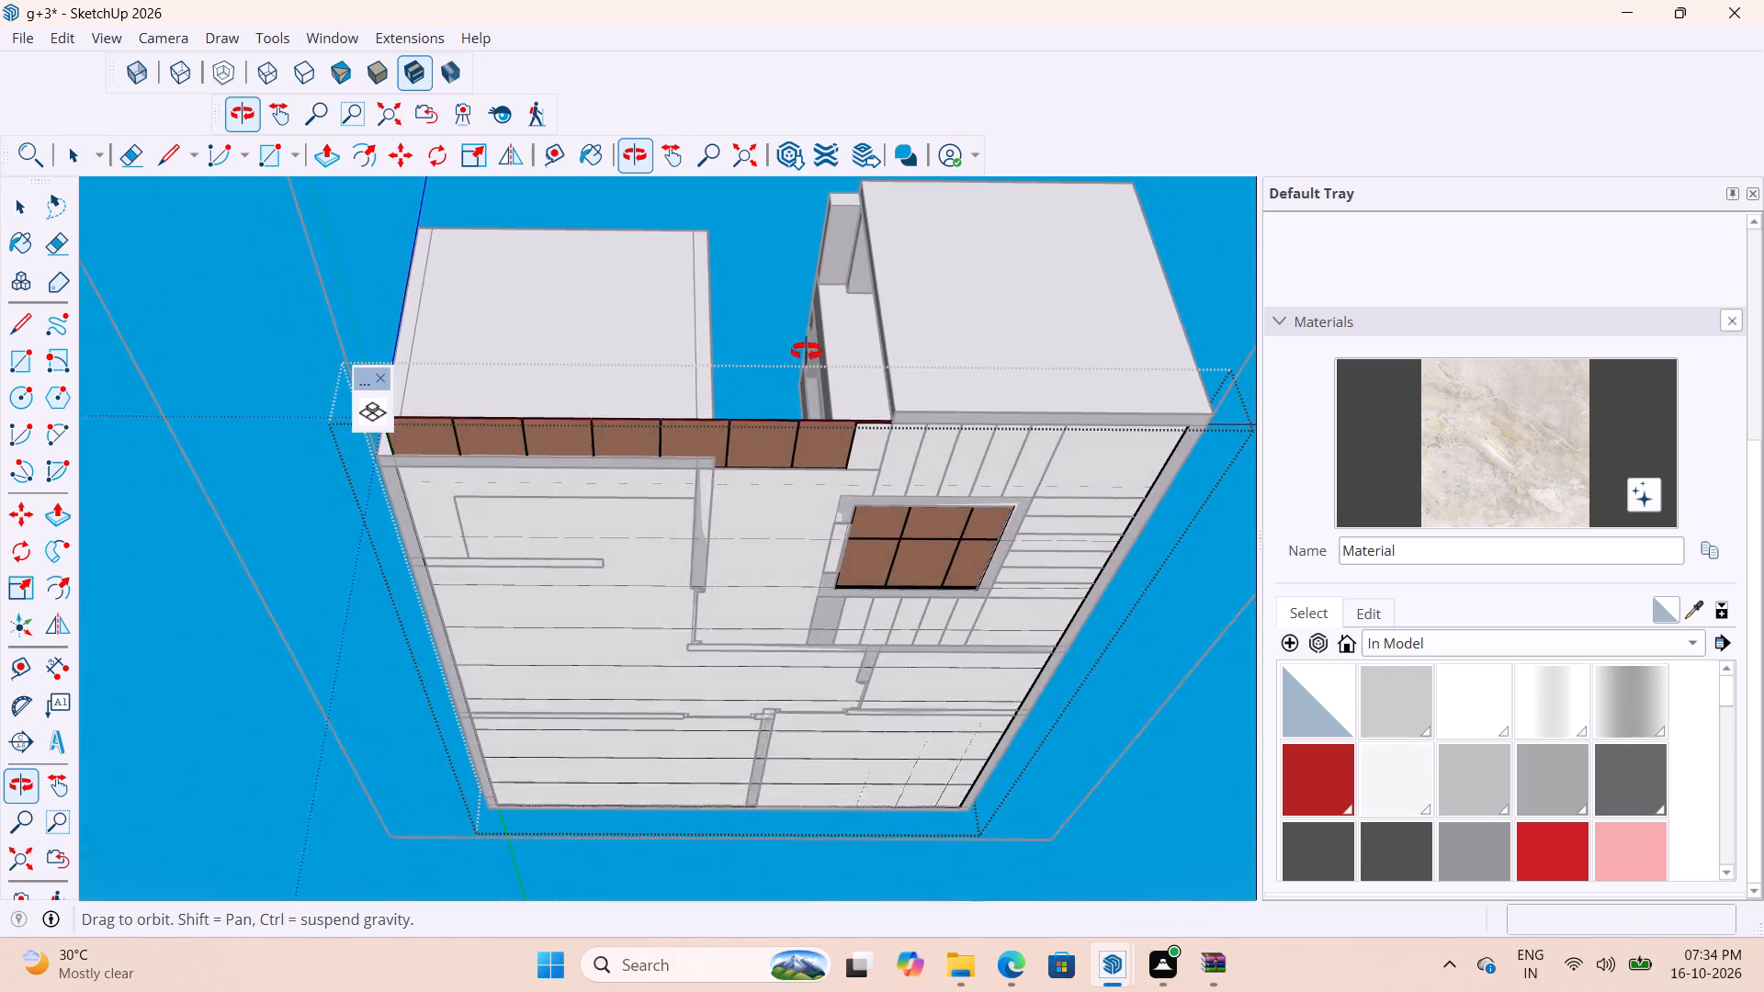
middle_click_drag(807, 352, 808, 416)
scroll(740, 569, "up", 10)
middle_click_drag(765, 459, 770, 527)
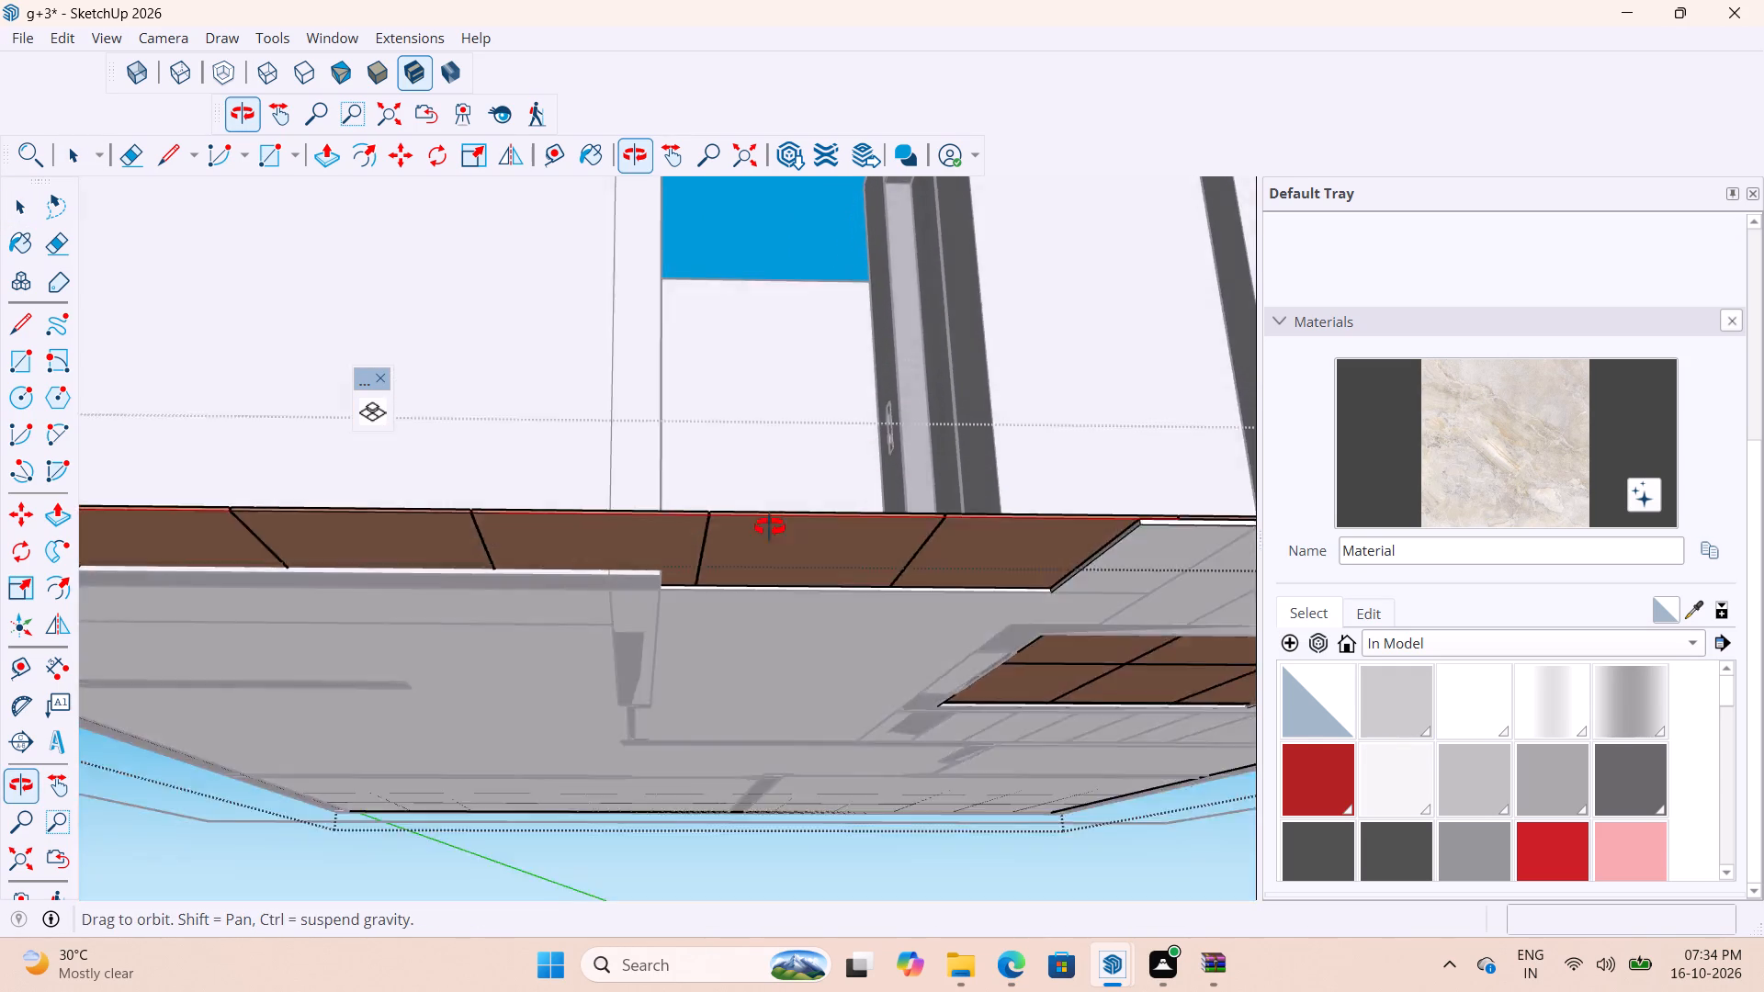
middle_click_drag(770, 527, 772, 656)
scroll(768, 433, "down", 9)
middle_click_drag(766, 532, 749, 727)
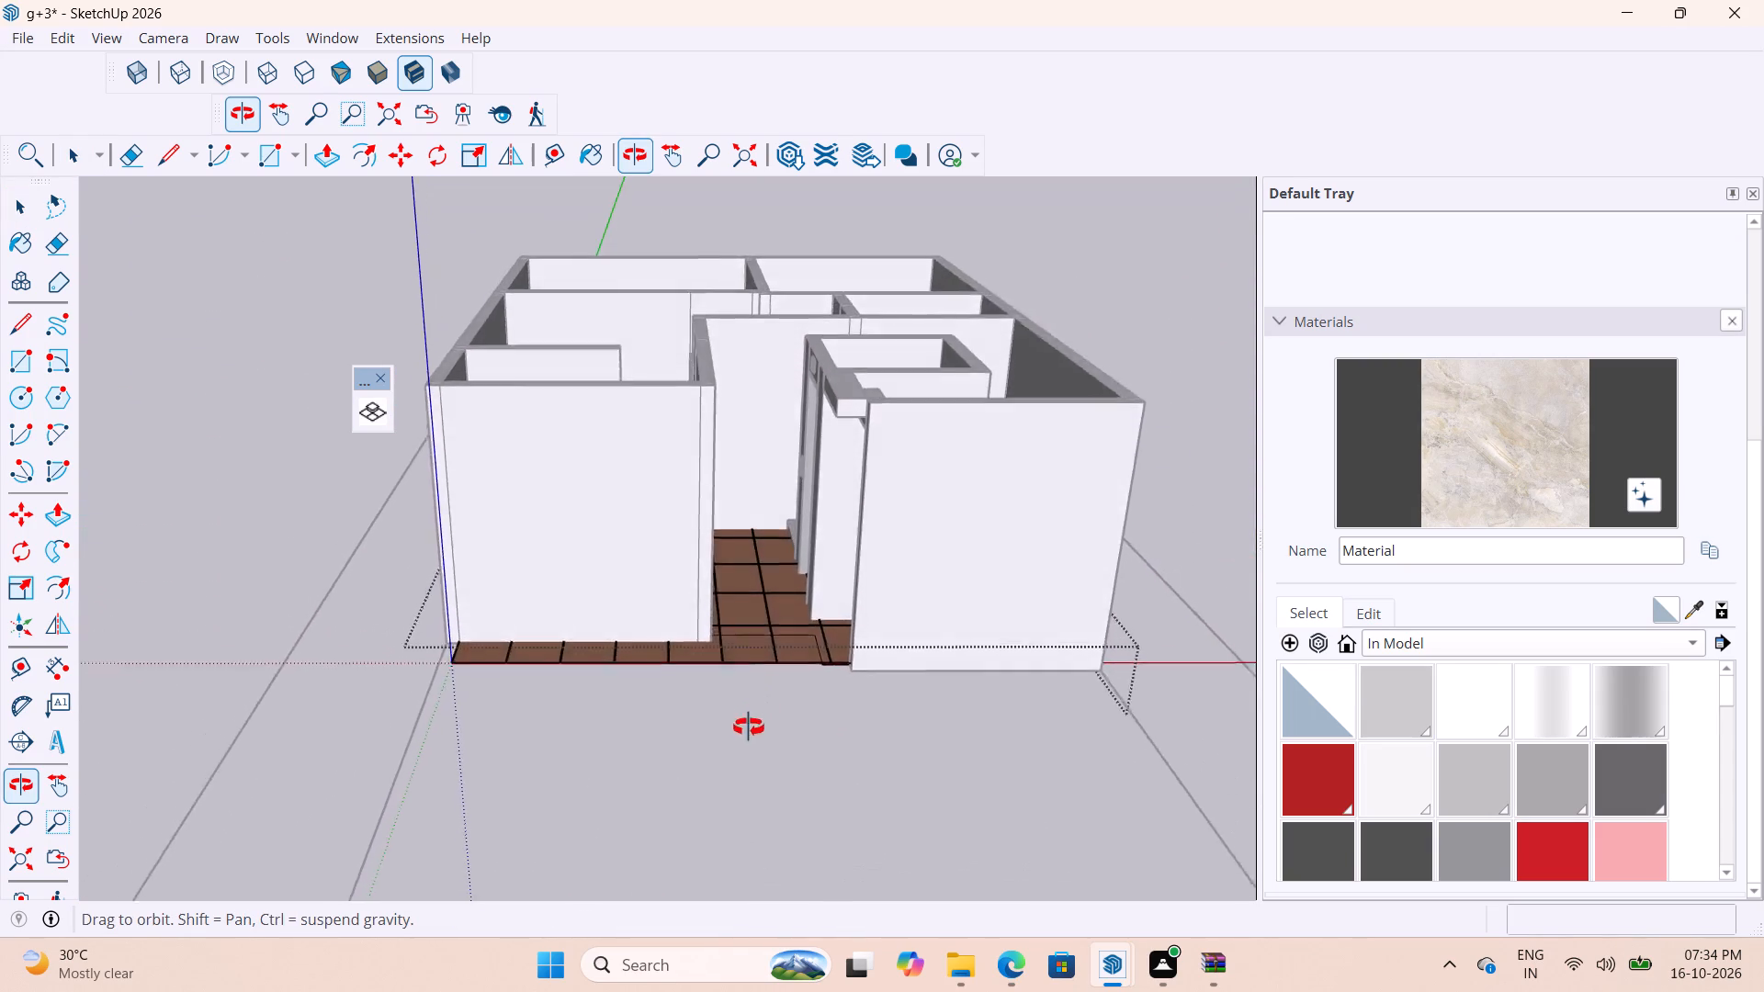
middle_click_drag(749, 727, 741, 778)
scroll(740, 777, "up", 8)
middle_click_drag(832, 651, 851, 743)
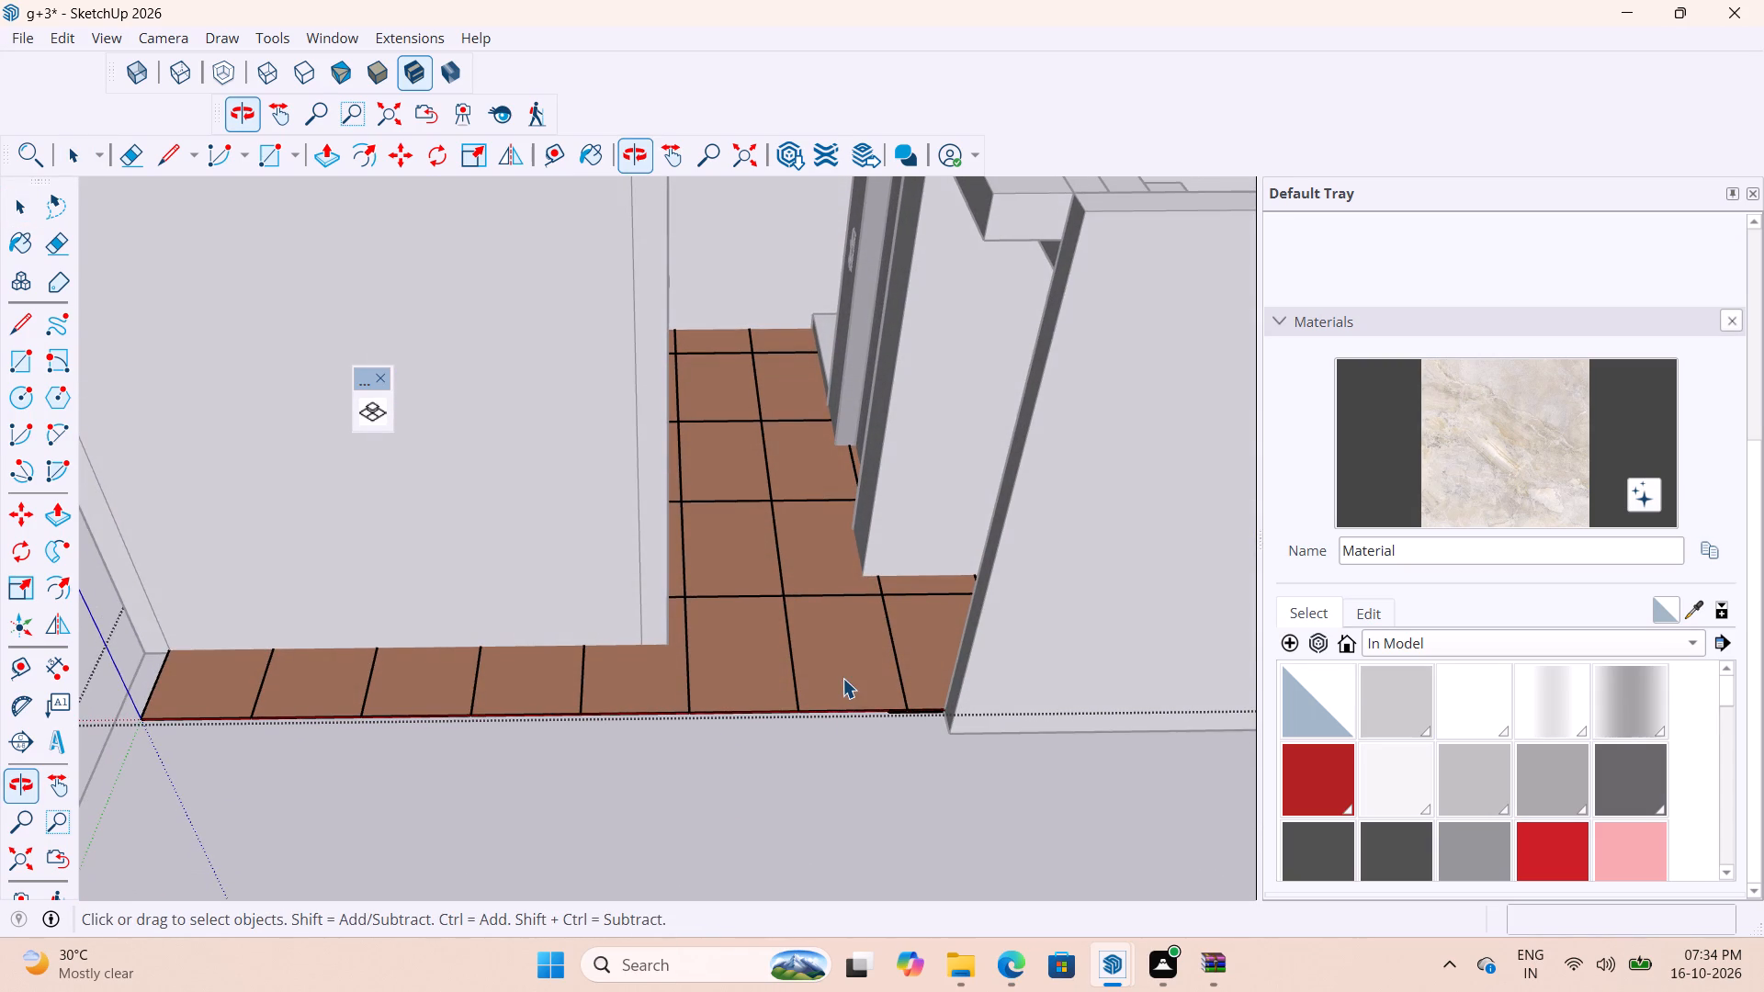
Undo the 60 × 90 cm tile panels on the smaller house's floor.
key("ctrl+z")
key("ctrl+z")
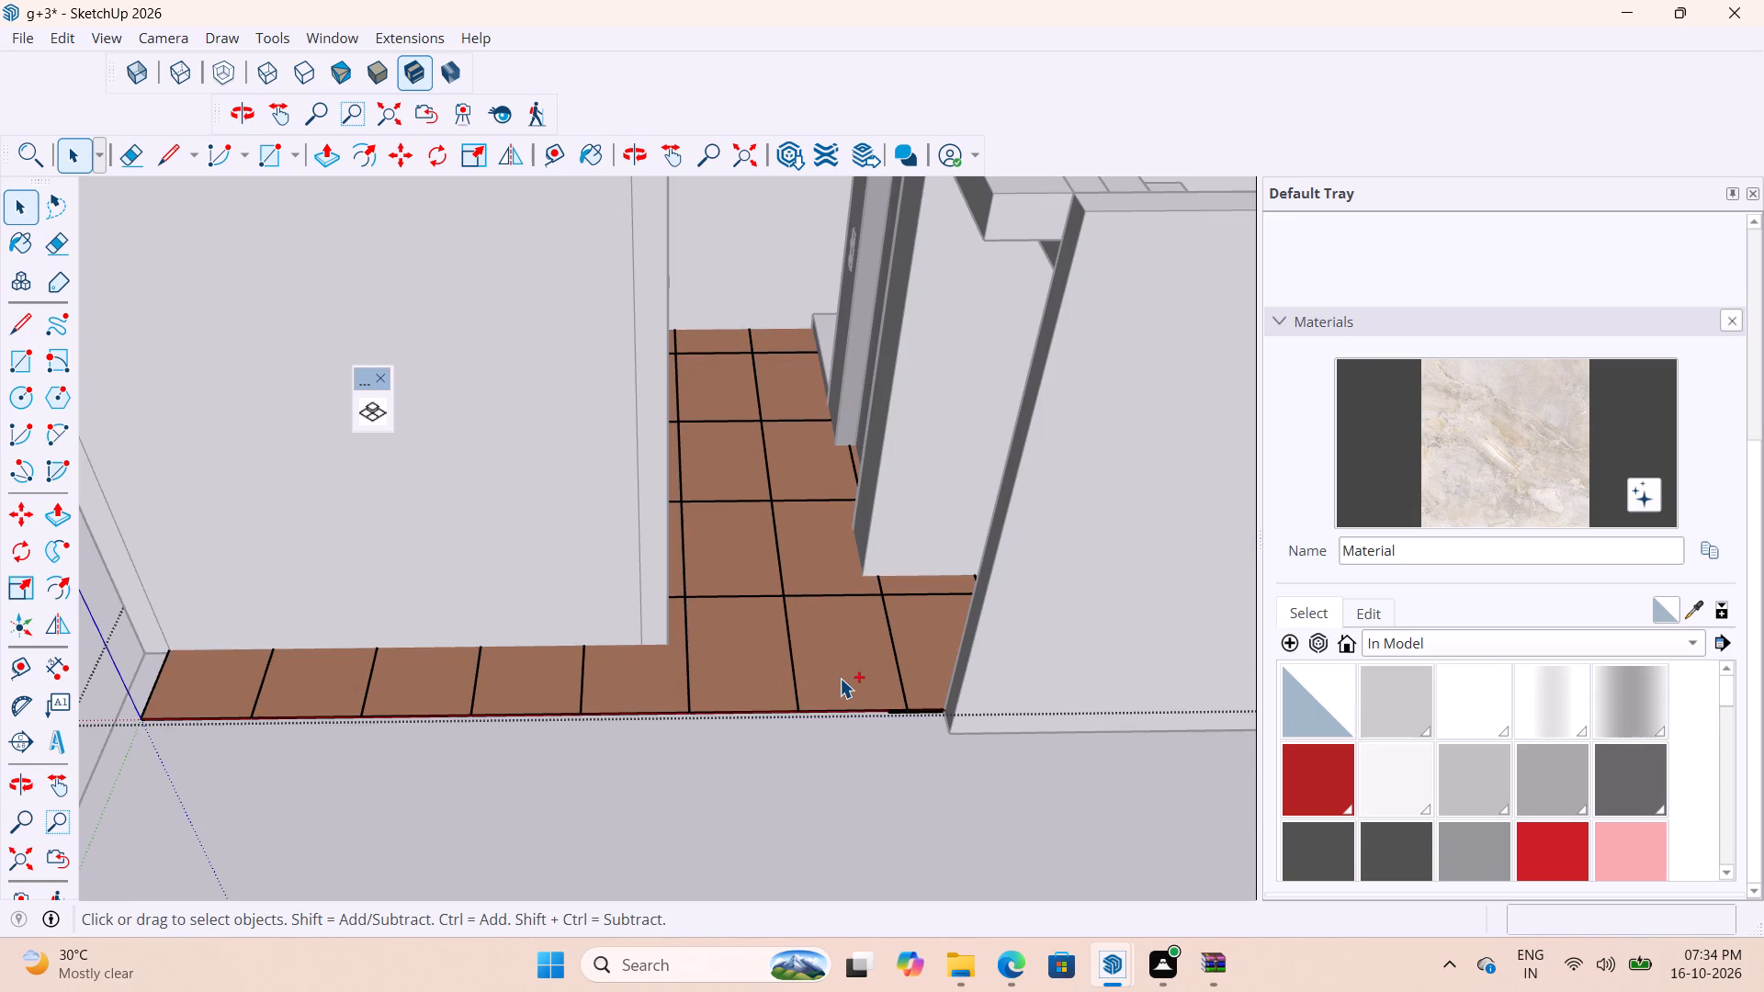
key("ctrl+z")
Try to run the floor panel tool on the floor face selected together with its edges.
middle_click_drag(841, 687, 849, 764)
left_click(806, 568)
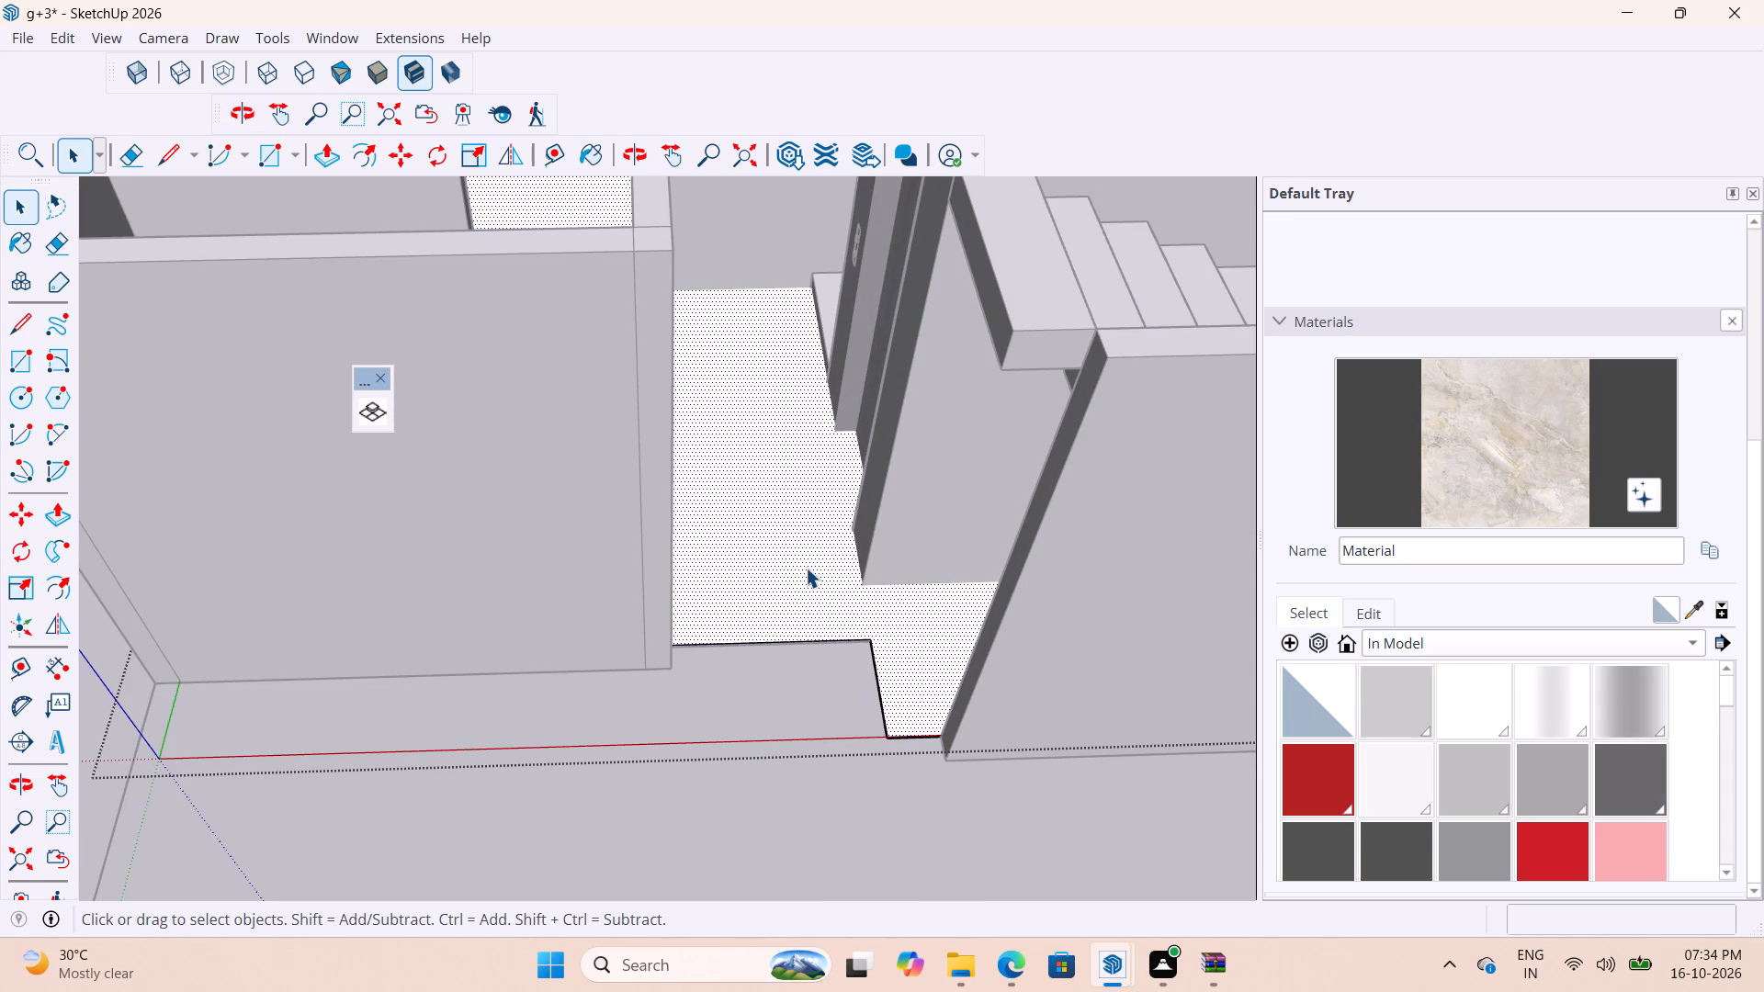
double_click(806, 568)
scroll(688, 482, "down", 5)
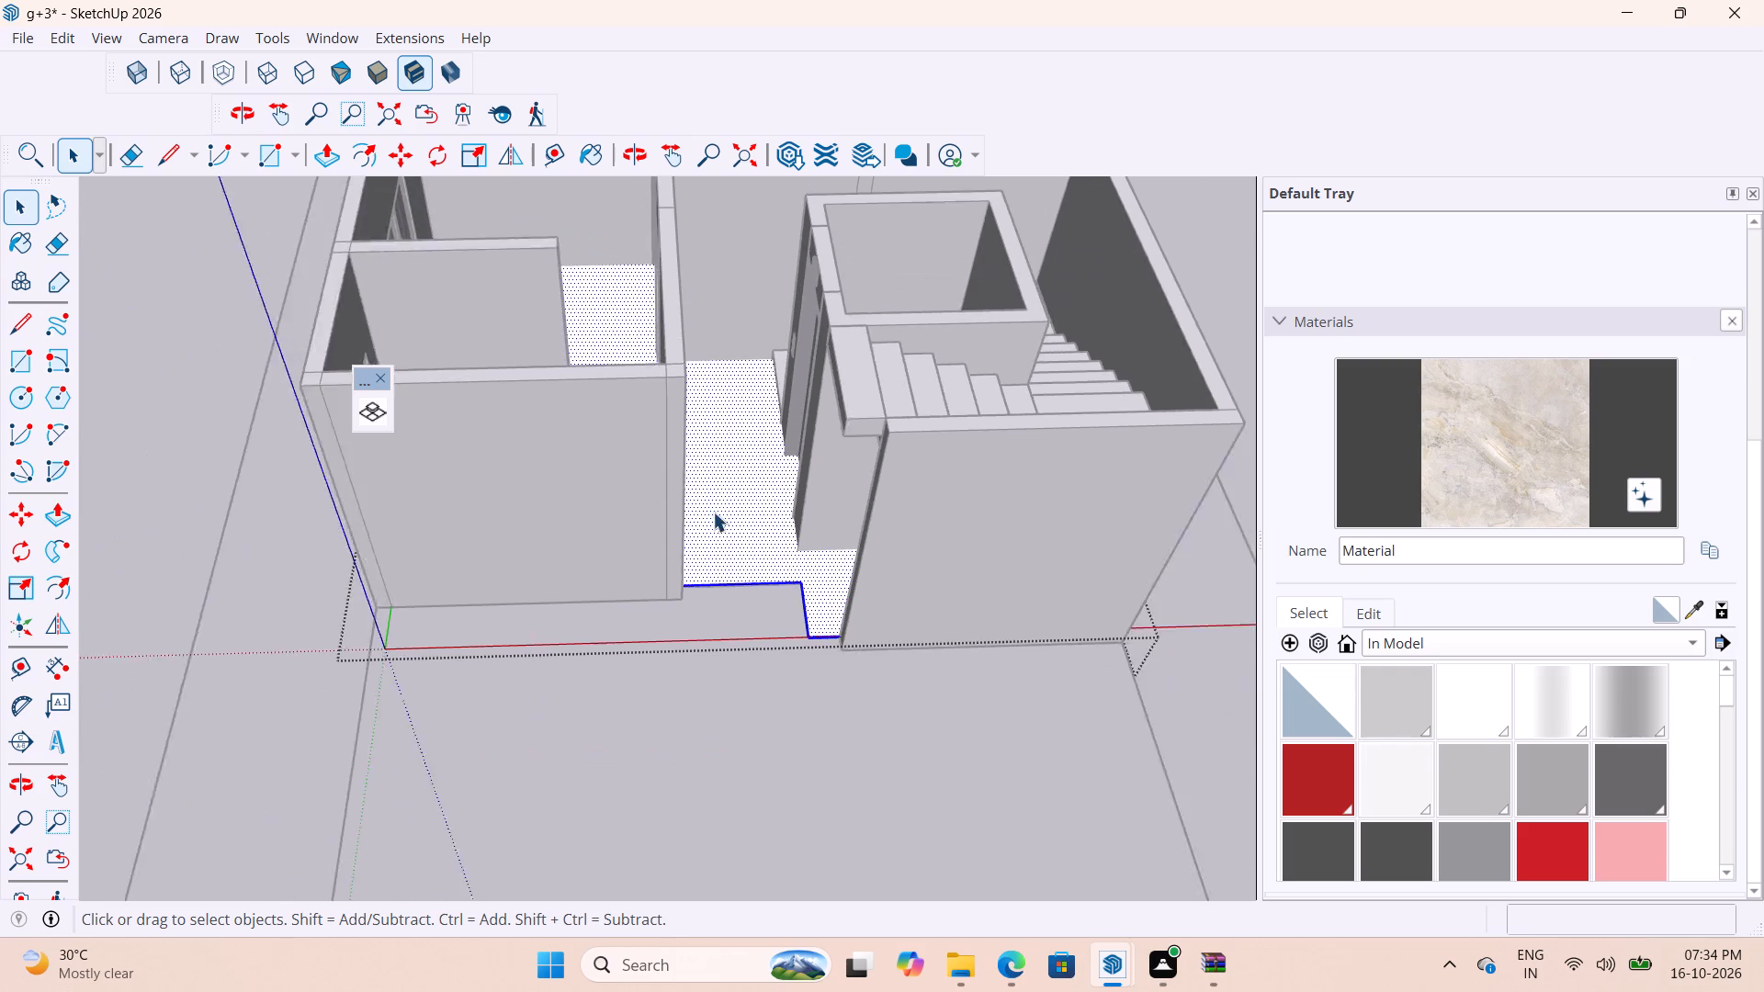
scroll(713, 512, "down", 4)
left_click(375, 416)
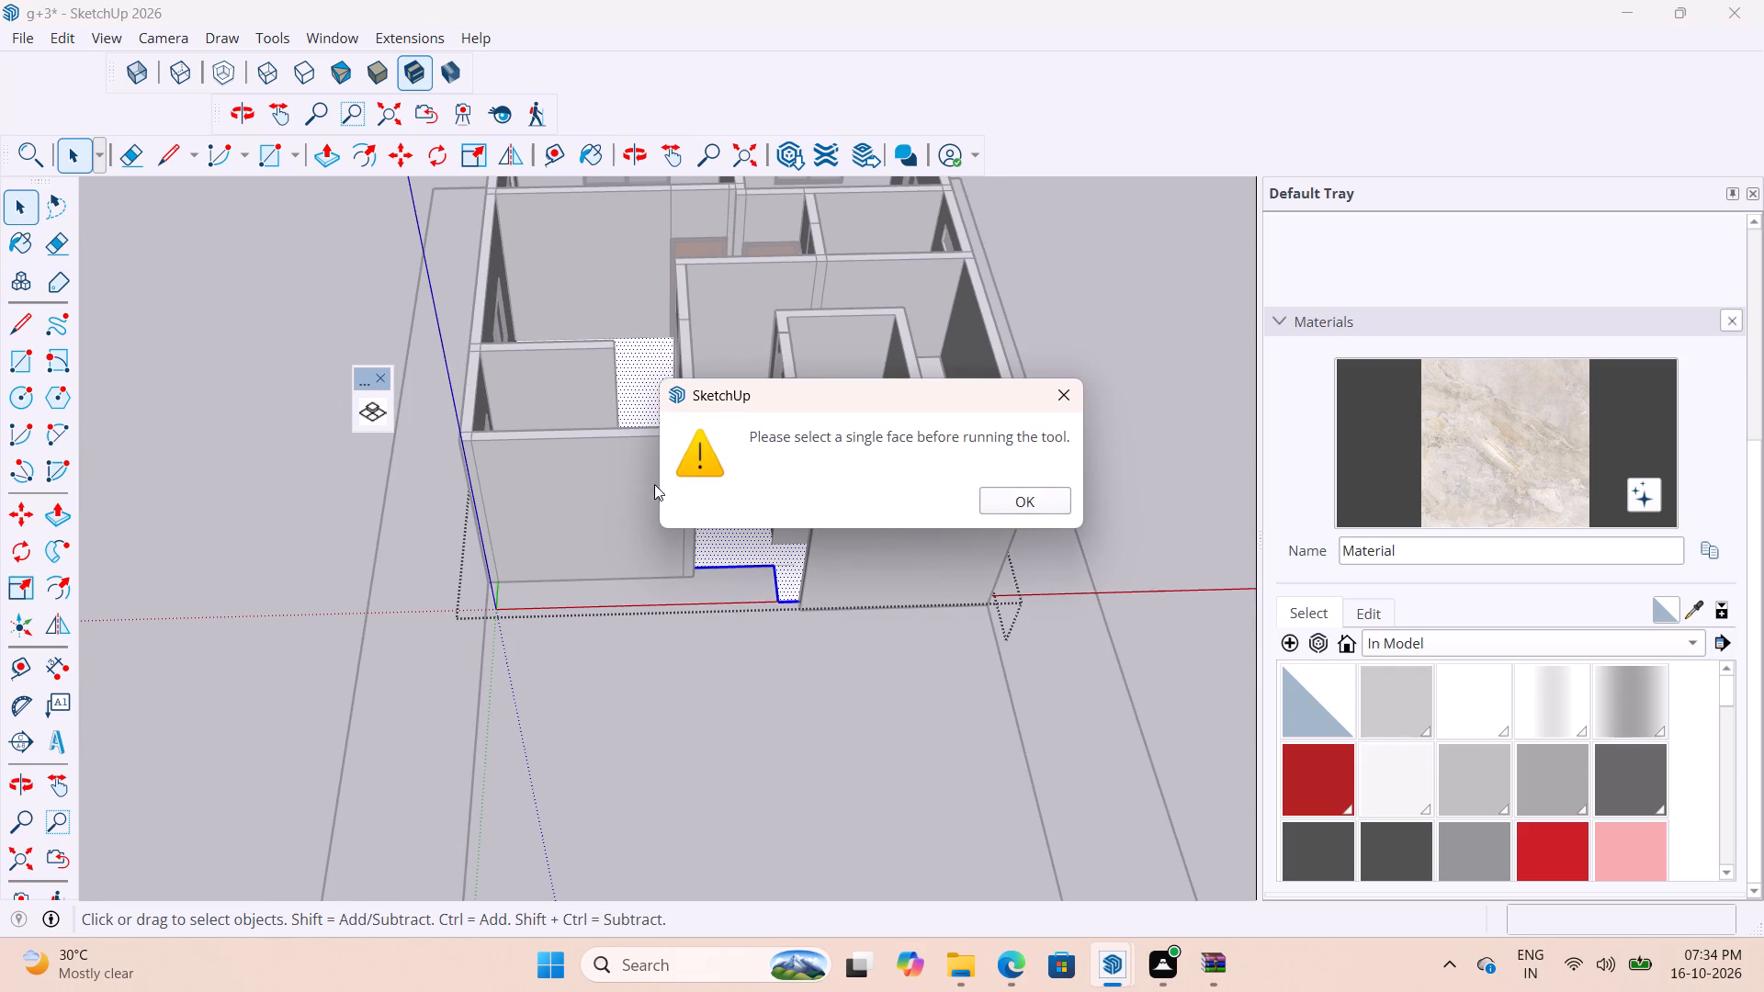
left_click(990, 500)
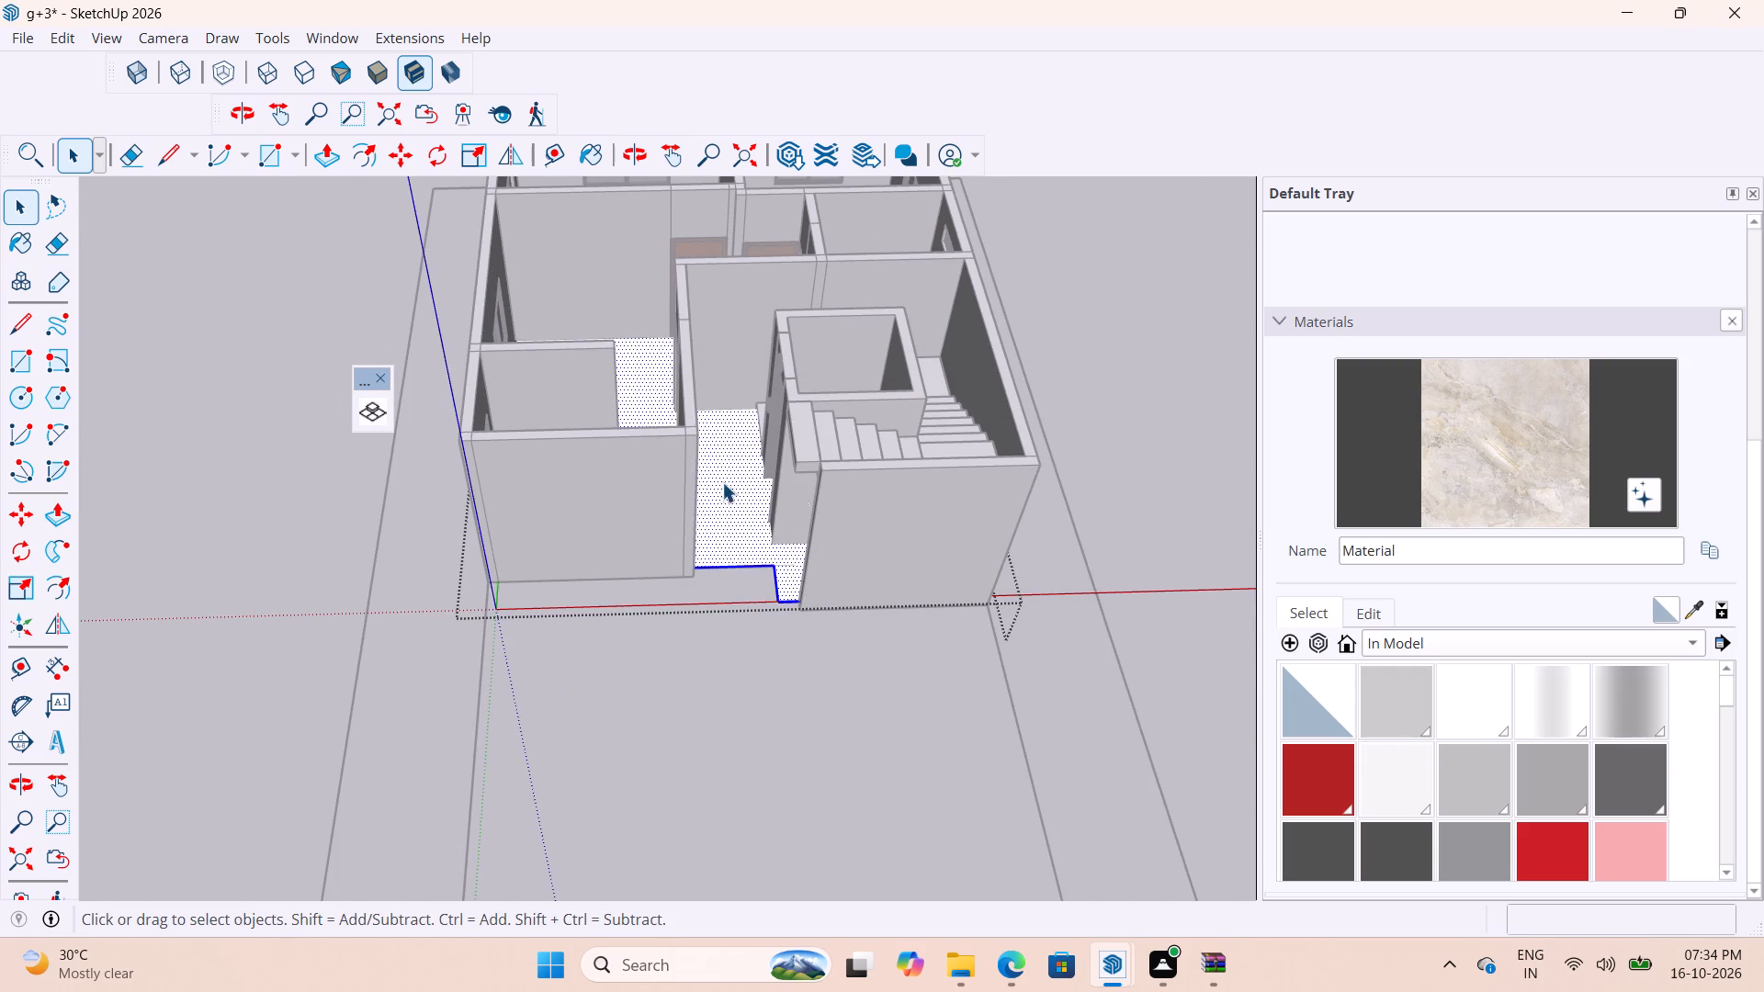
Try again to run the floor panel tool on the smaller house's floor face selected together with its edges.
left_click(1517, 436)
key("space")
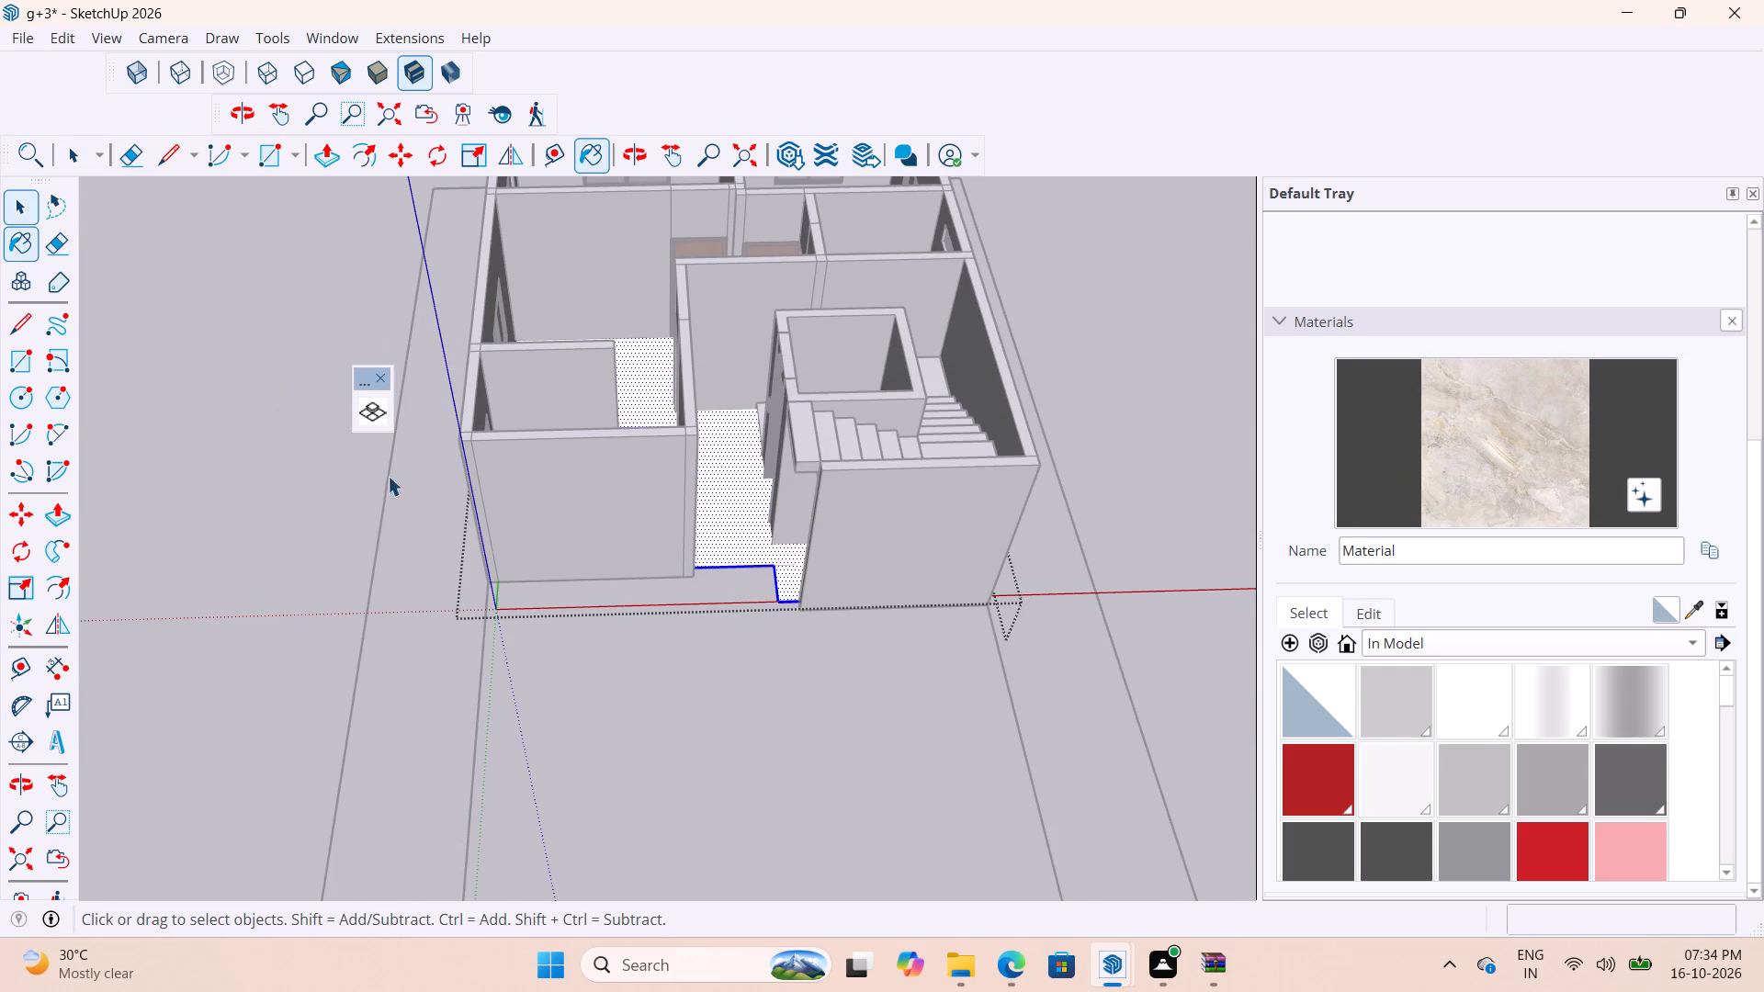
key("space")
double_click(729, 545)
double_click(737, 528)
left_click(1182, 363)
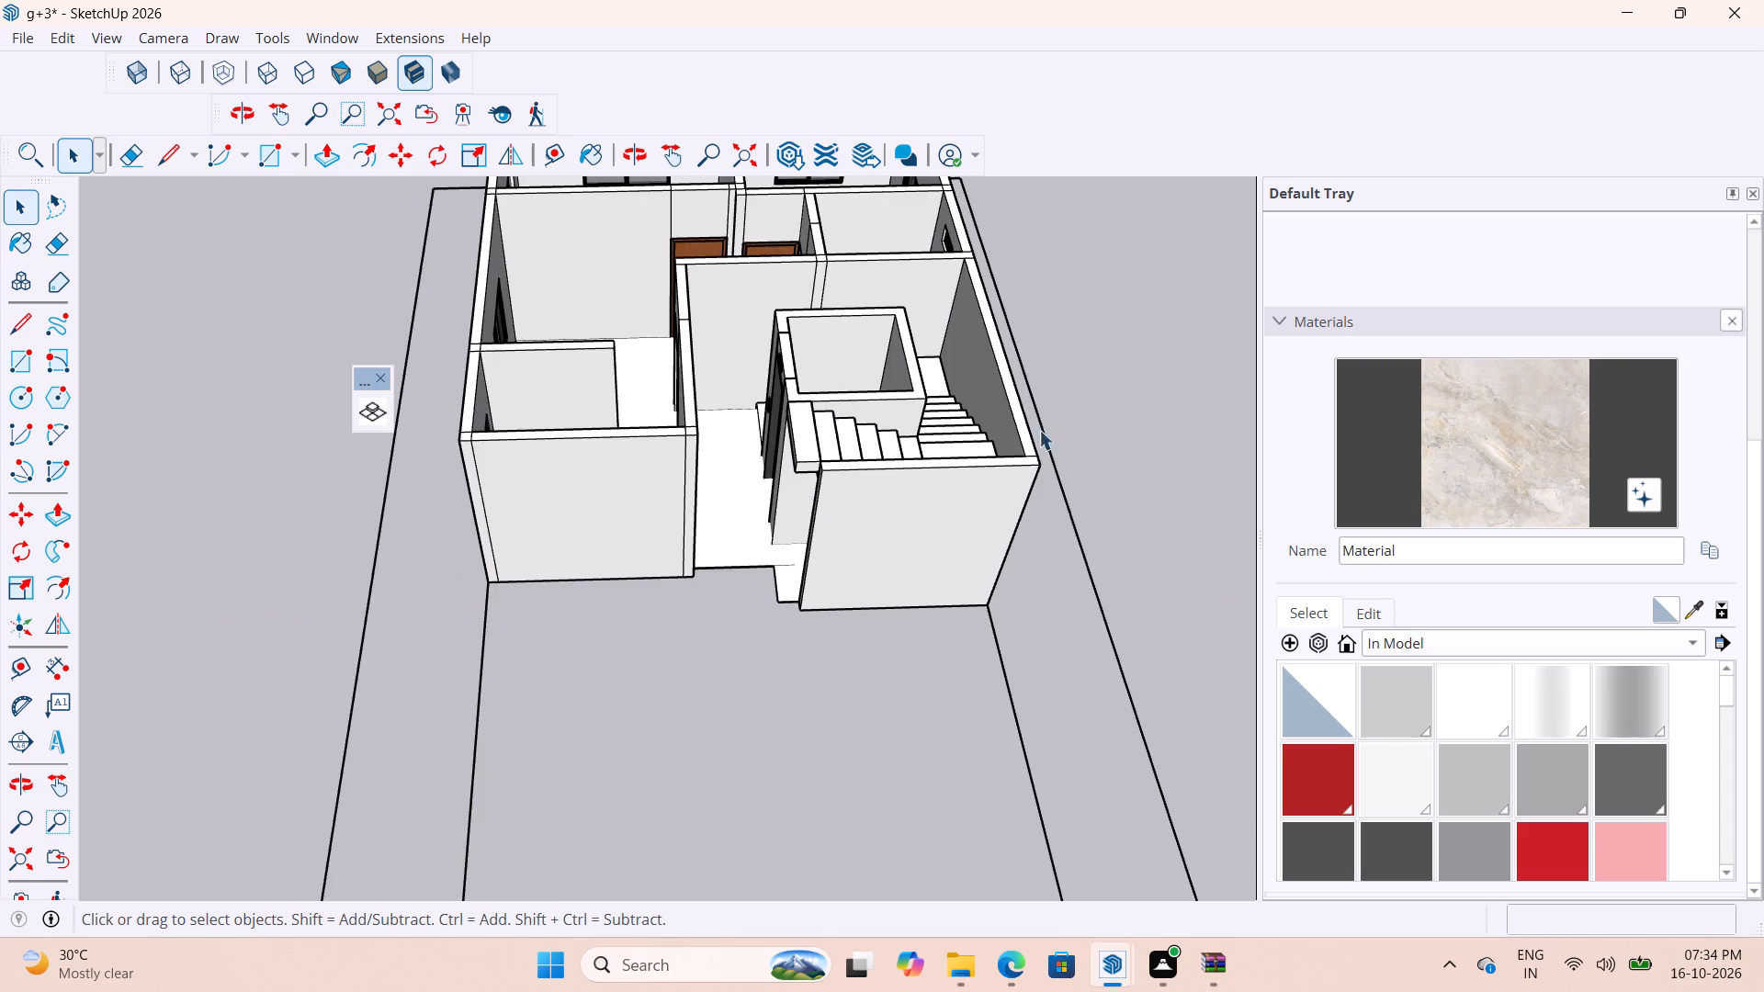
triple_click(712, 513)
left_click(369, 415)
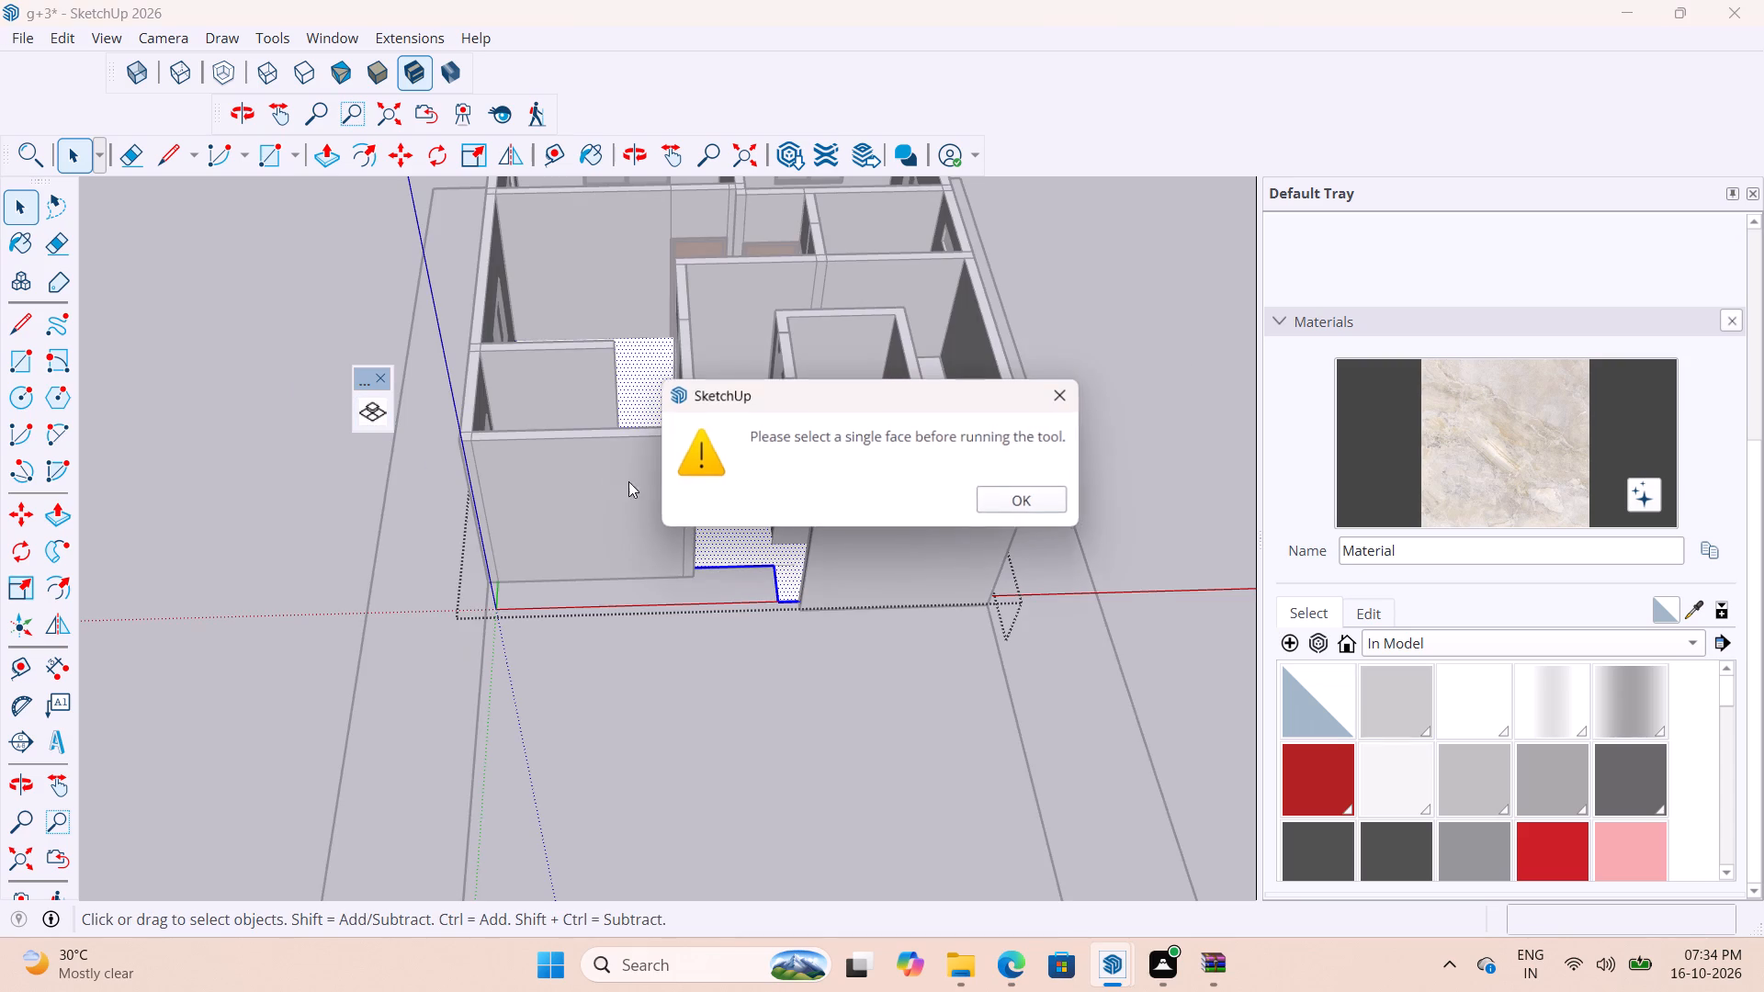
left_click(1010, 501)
Run the floor panel tool on the single floor face with 60 × 90 cm panels, 6 mm thick, spaced 3 mm apart.
scroll(748, 512, "up", 7)
left_click(715, 489)
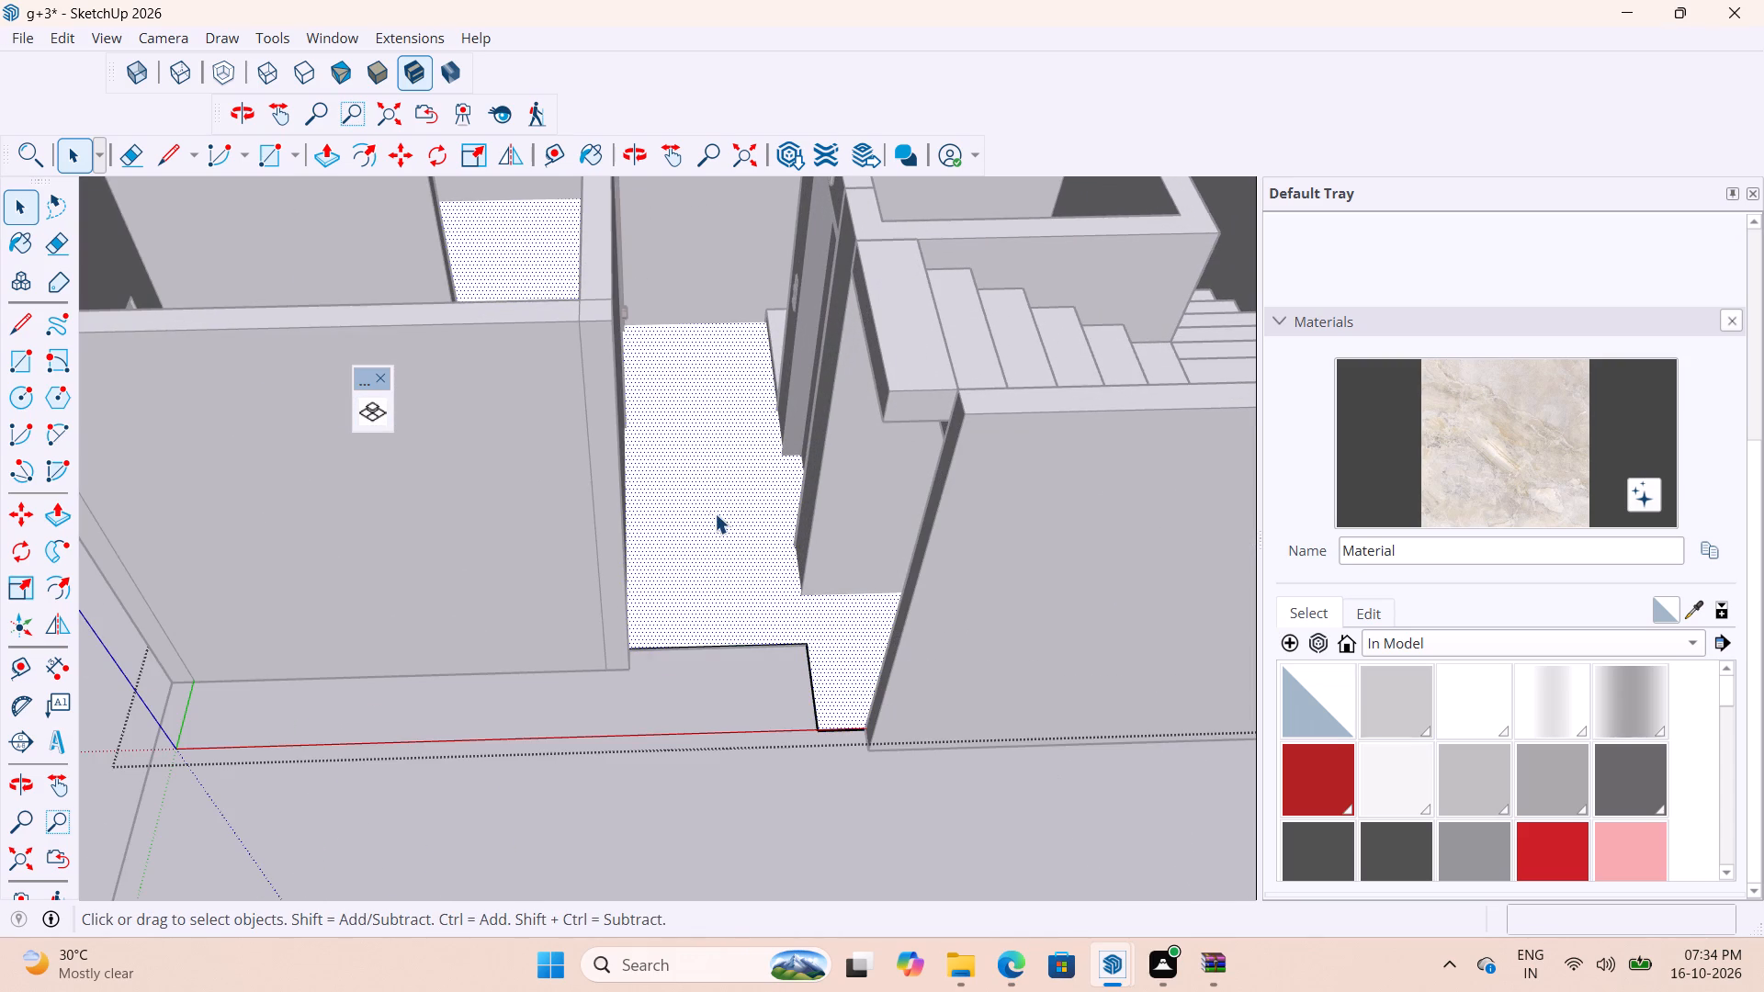
left_click(380, 417)
left_click(875, 486)
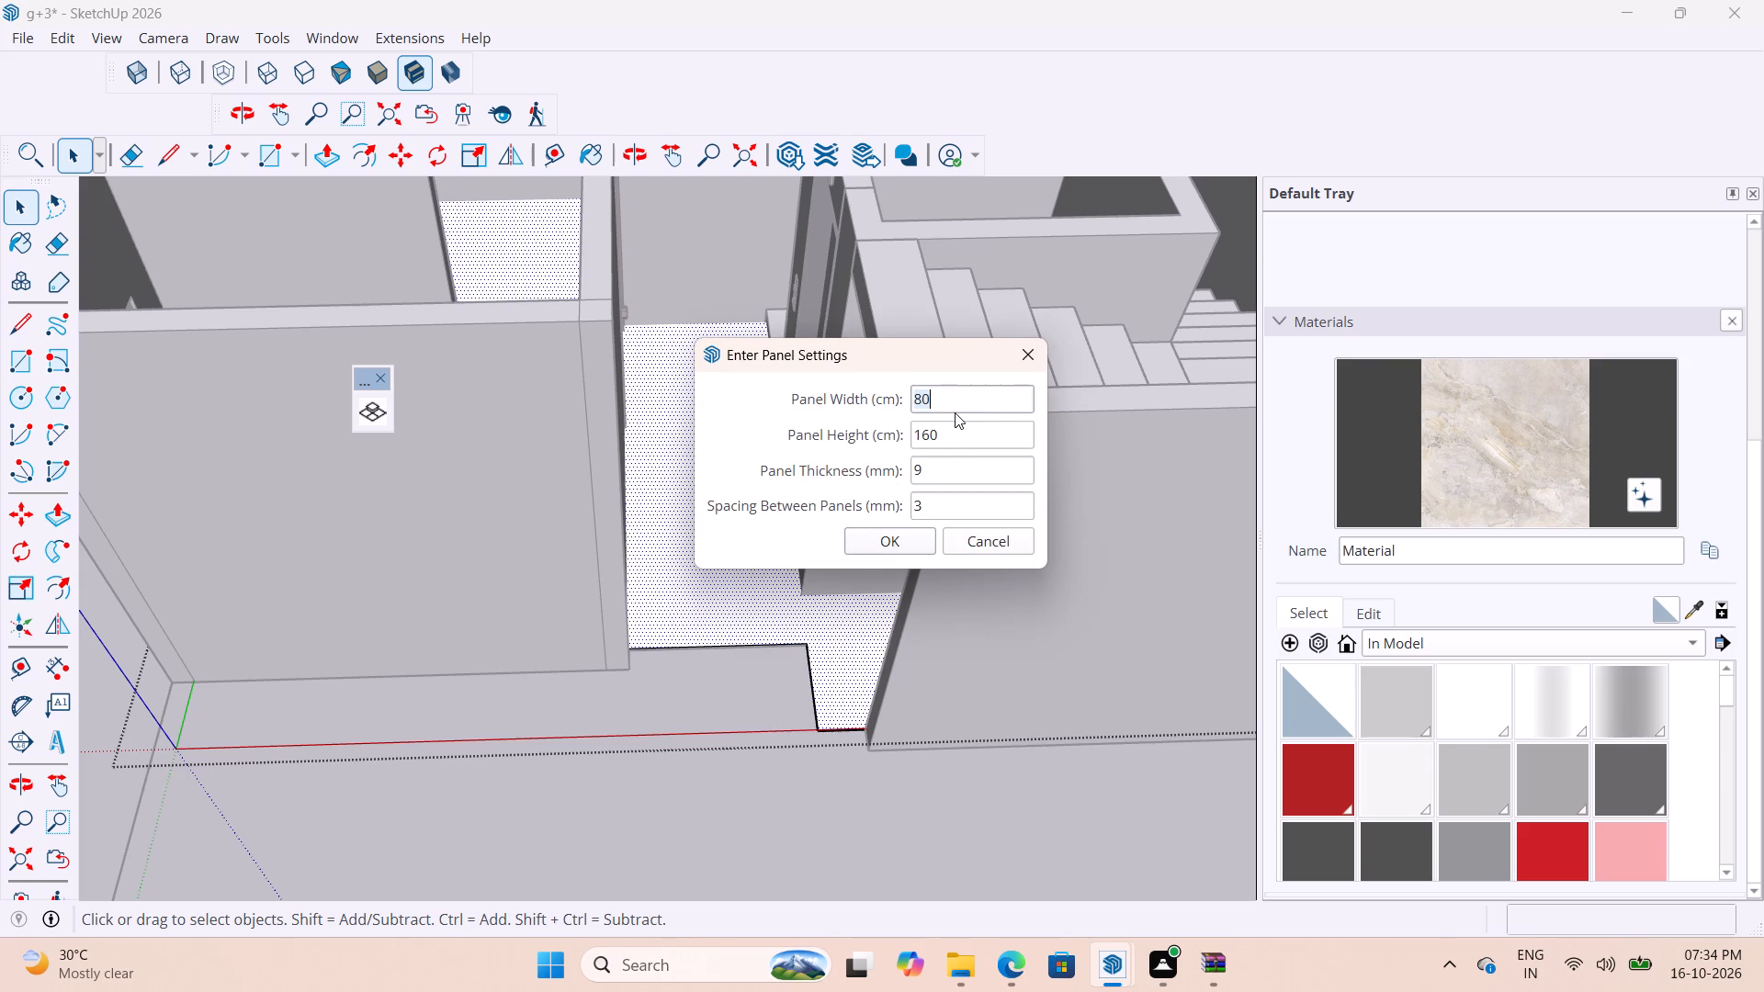
key("BackSpace")
key("BackSpace")
key("BackSpace")
type("60")
left_click(973, 426)
key("BackSpace")
key("BackSpace")
key("BackSpace")
key("BackSpace")
type("90")
left_click(942, 472)
key("BackSpace")
key("BackSpace")
key("6")
left_click(893, 547)
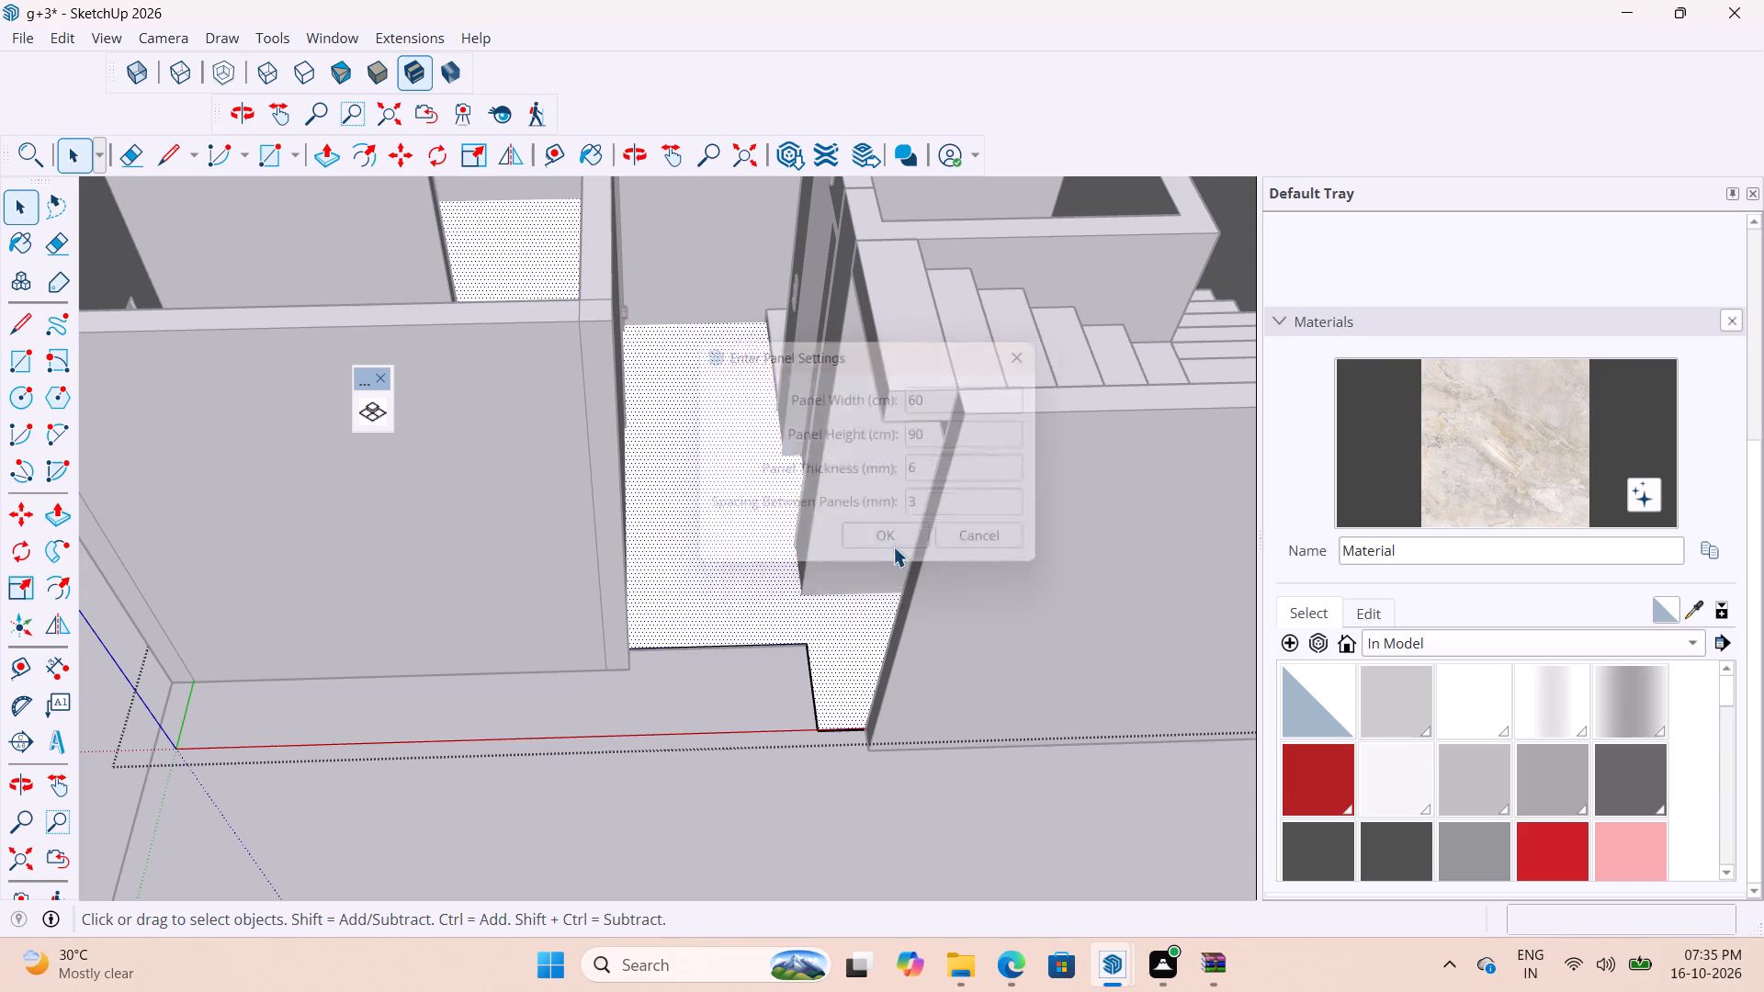
Examine the new floor panels from underneath, at the lift shaft opening and along the front entrance.
middle_click_drag(738, 663, 825, 6)
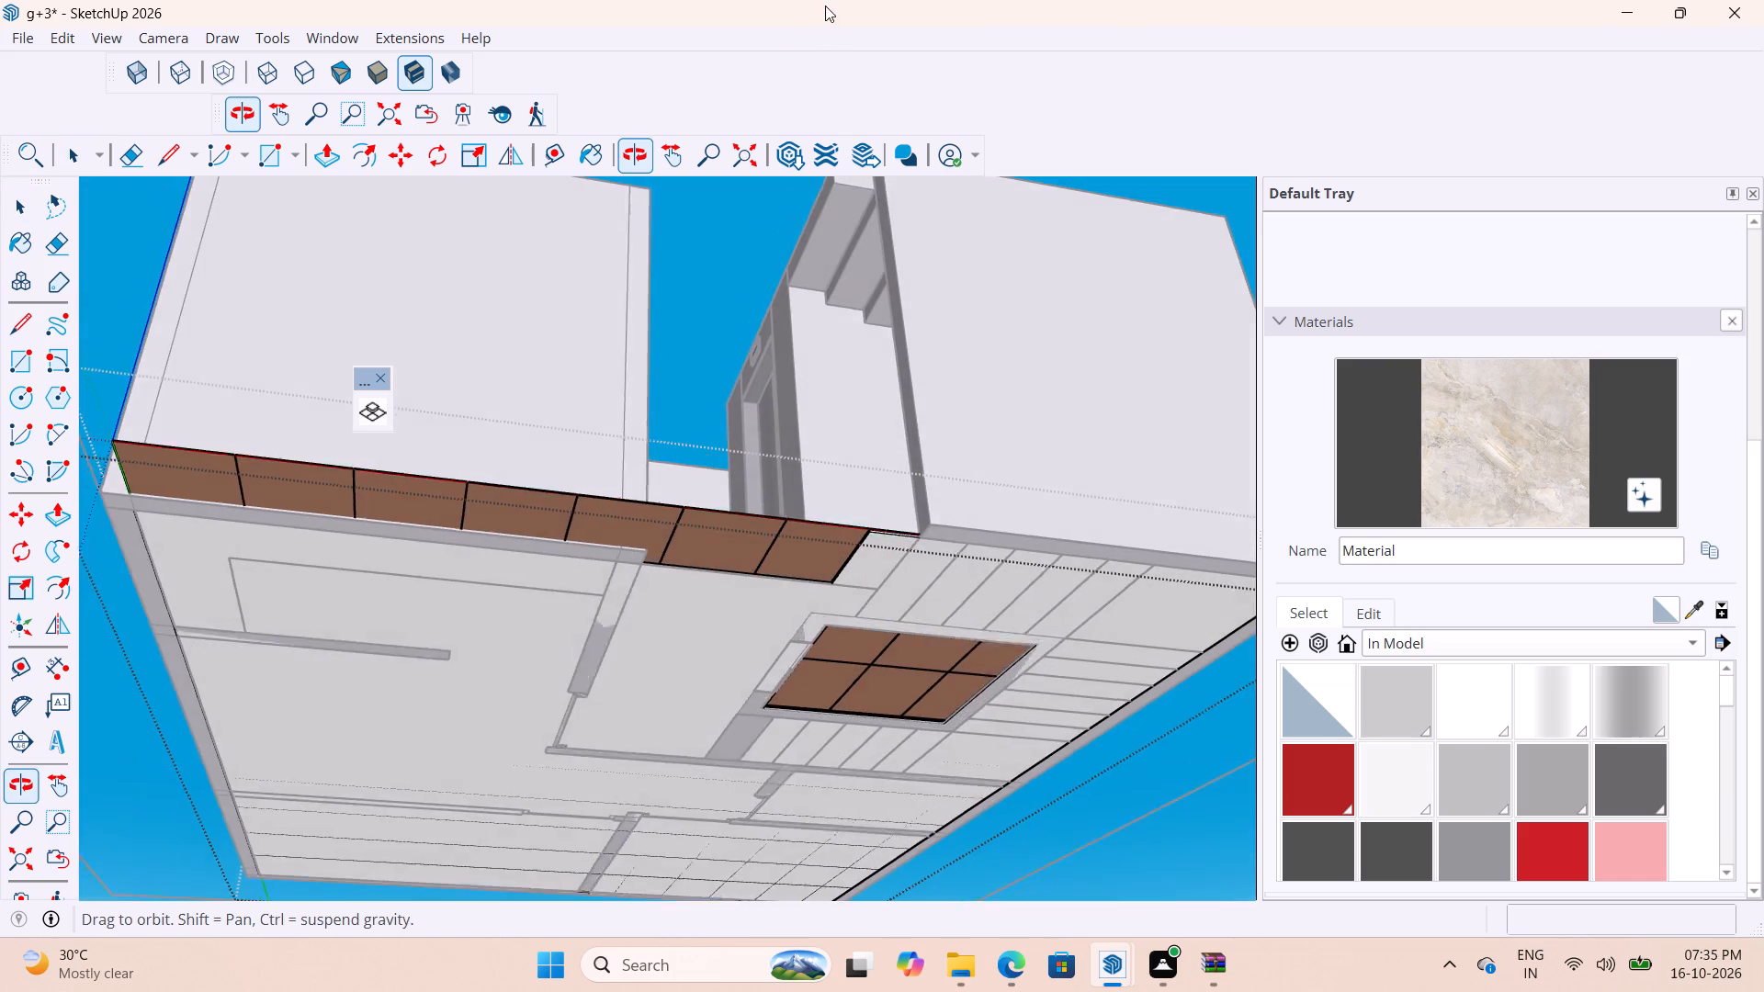
middle_click_drag(825, 6, 825, 5)
scroll(782, 610, "up", 5)
middle_click_drag(866, 536, 638, 490)
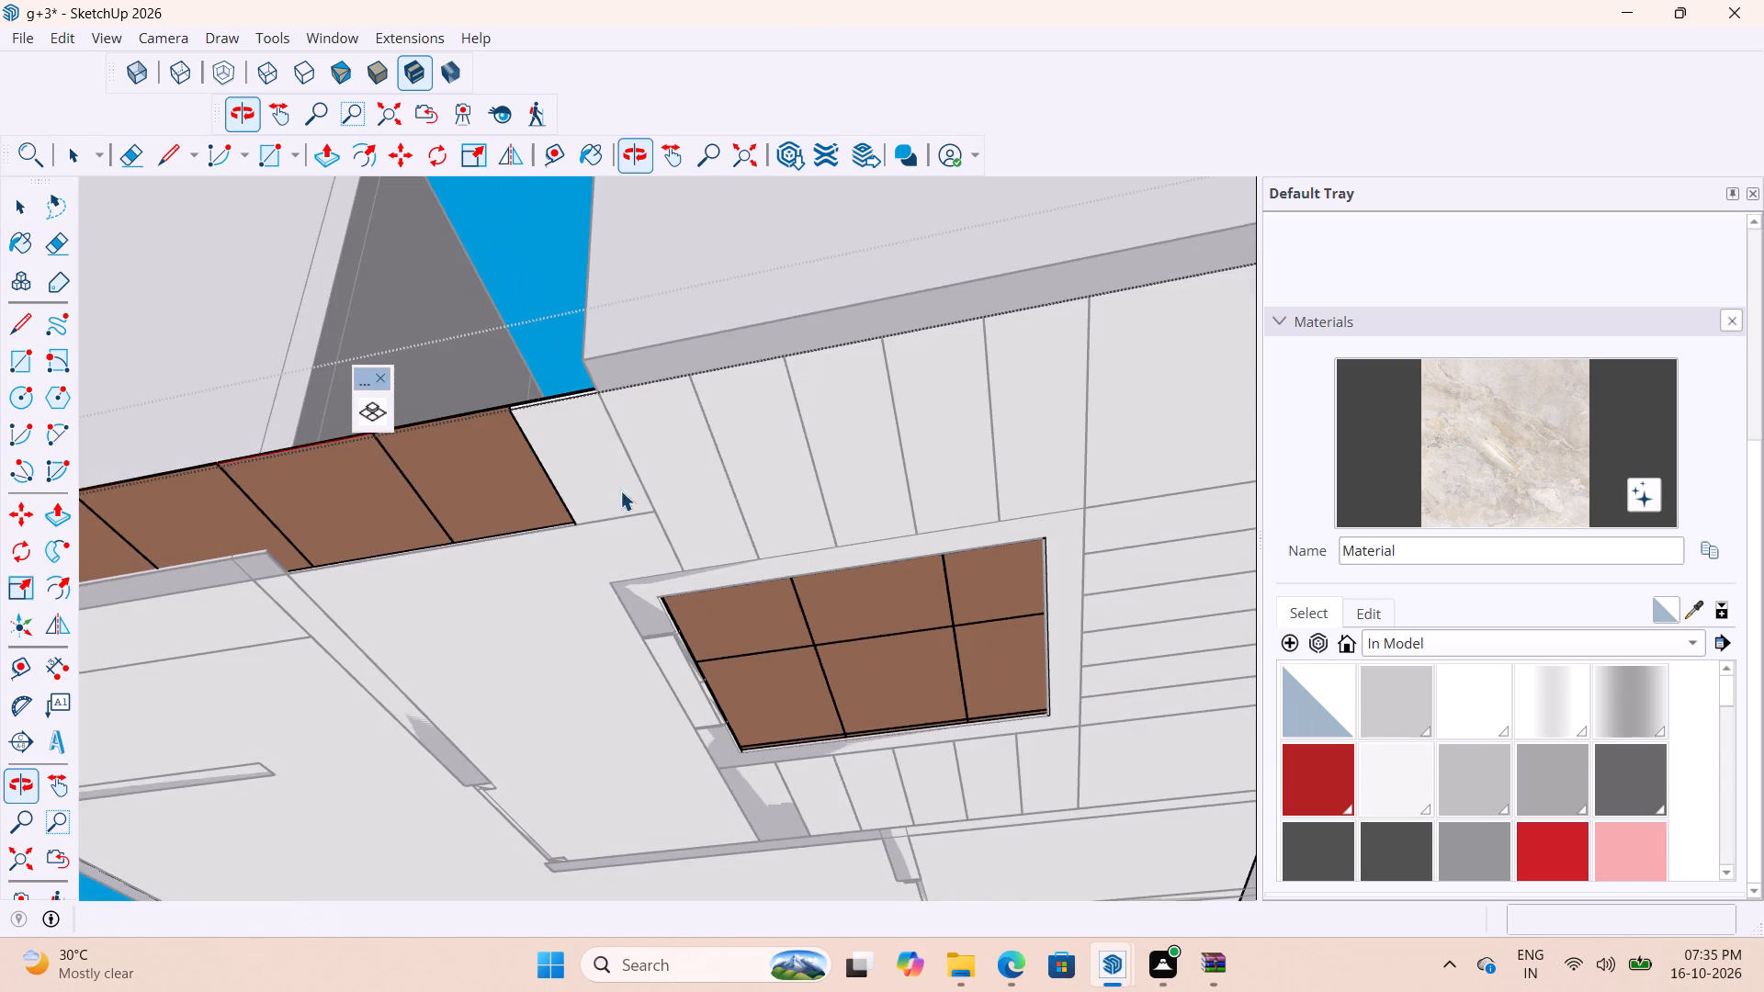
scroll(958, 411, "down", 8)
middle_click_drag(860, 499, 1201, 562)
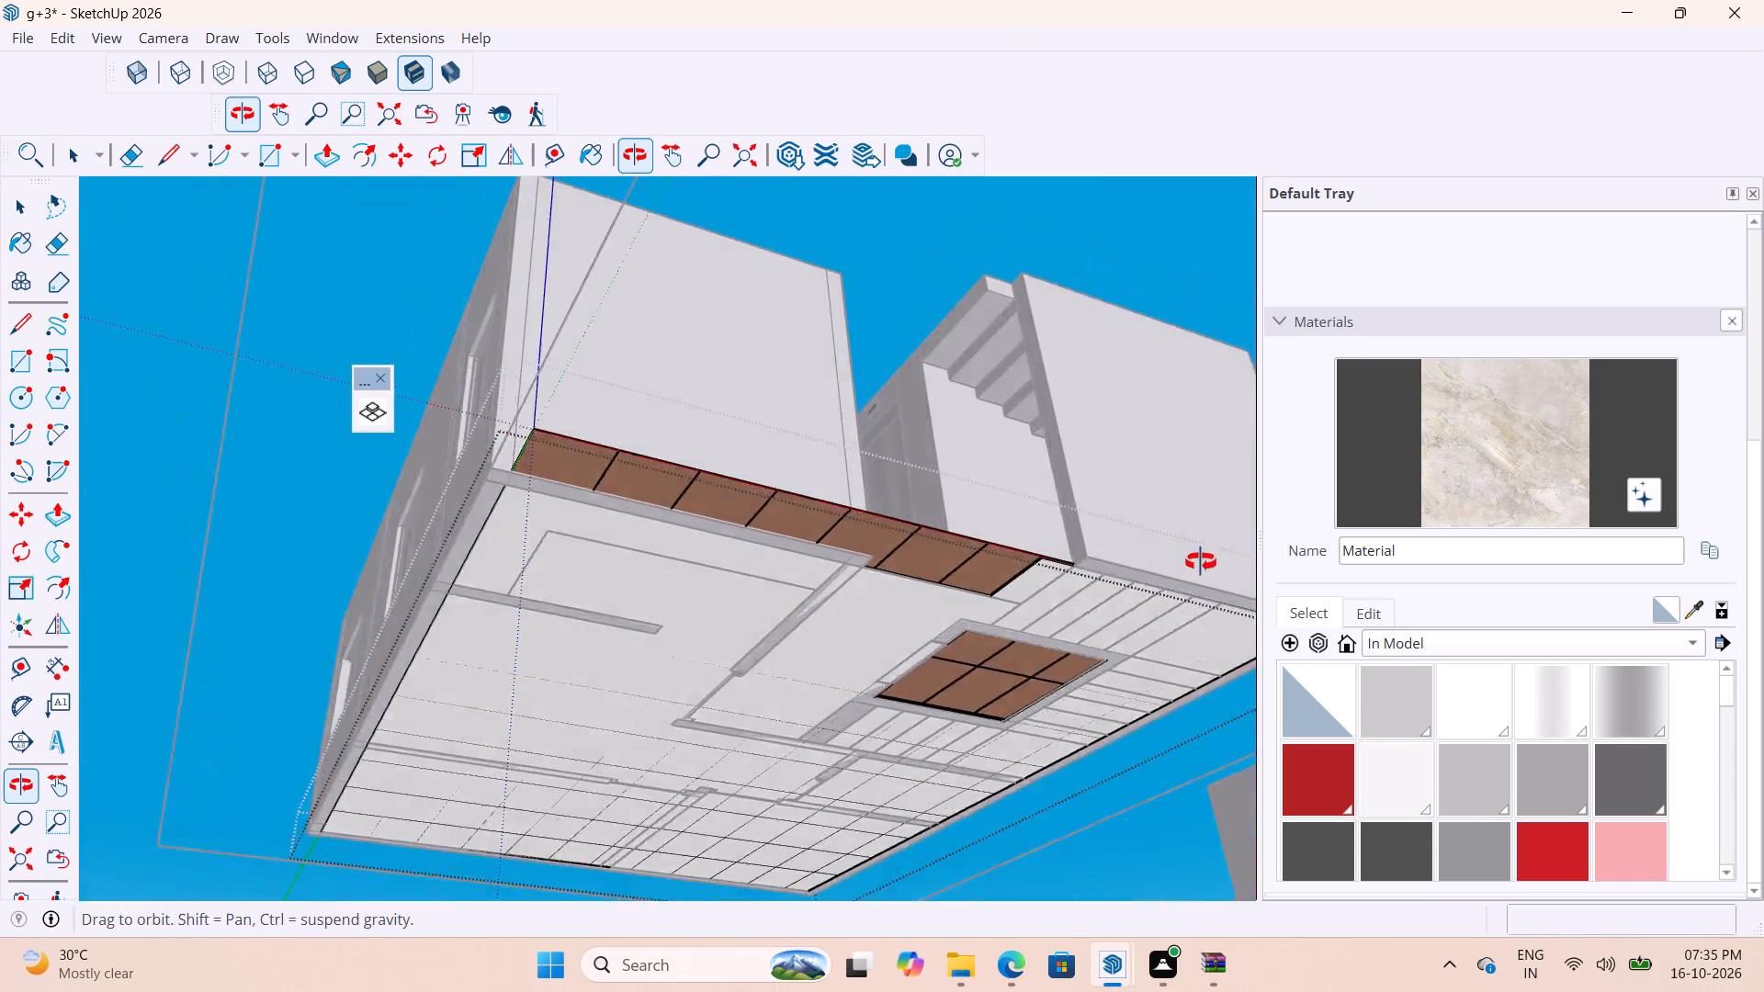
middle_click_drag(1201, 562, 944, 733)
scroll(910, 580, "down", 7)
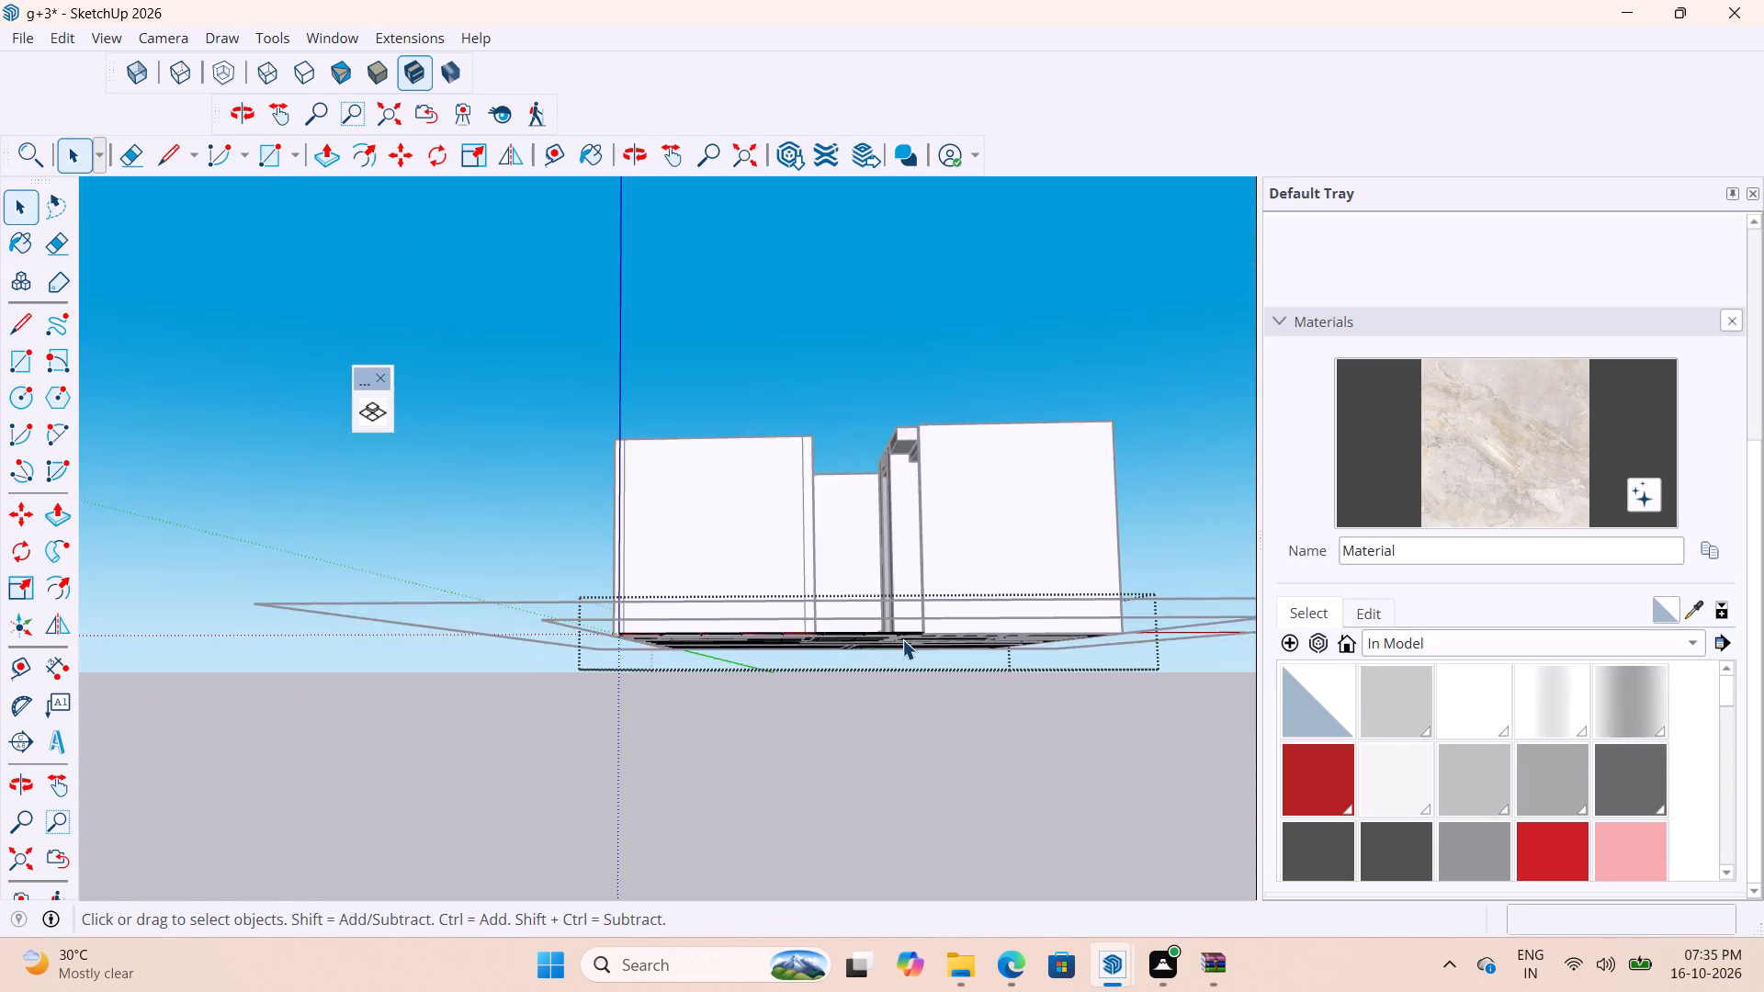
middle_click_drag(902, 640, 942, 846)
scroll(895, 734, "up", 11)
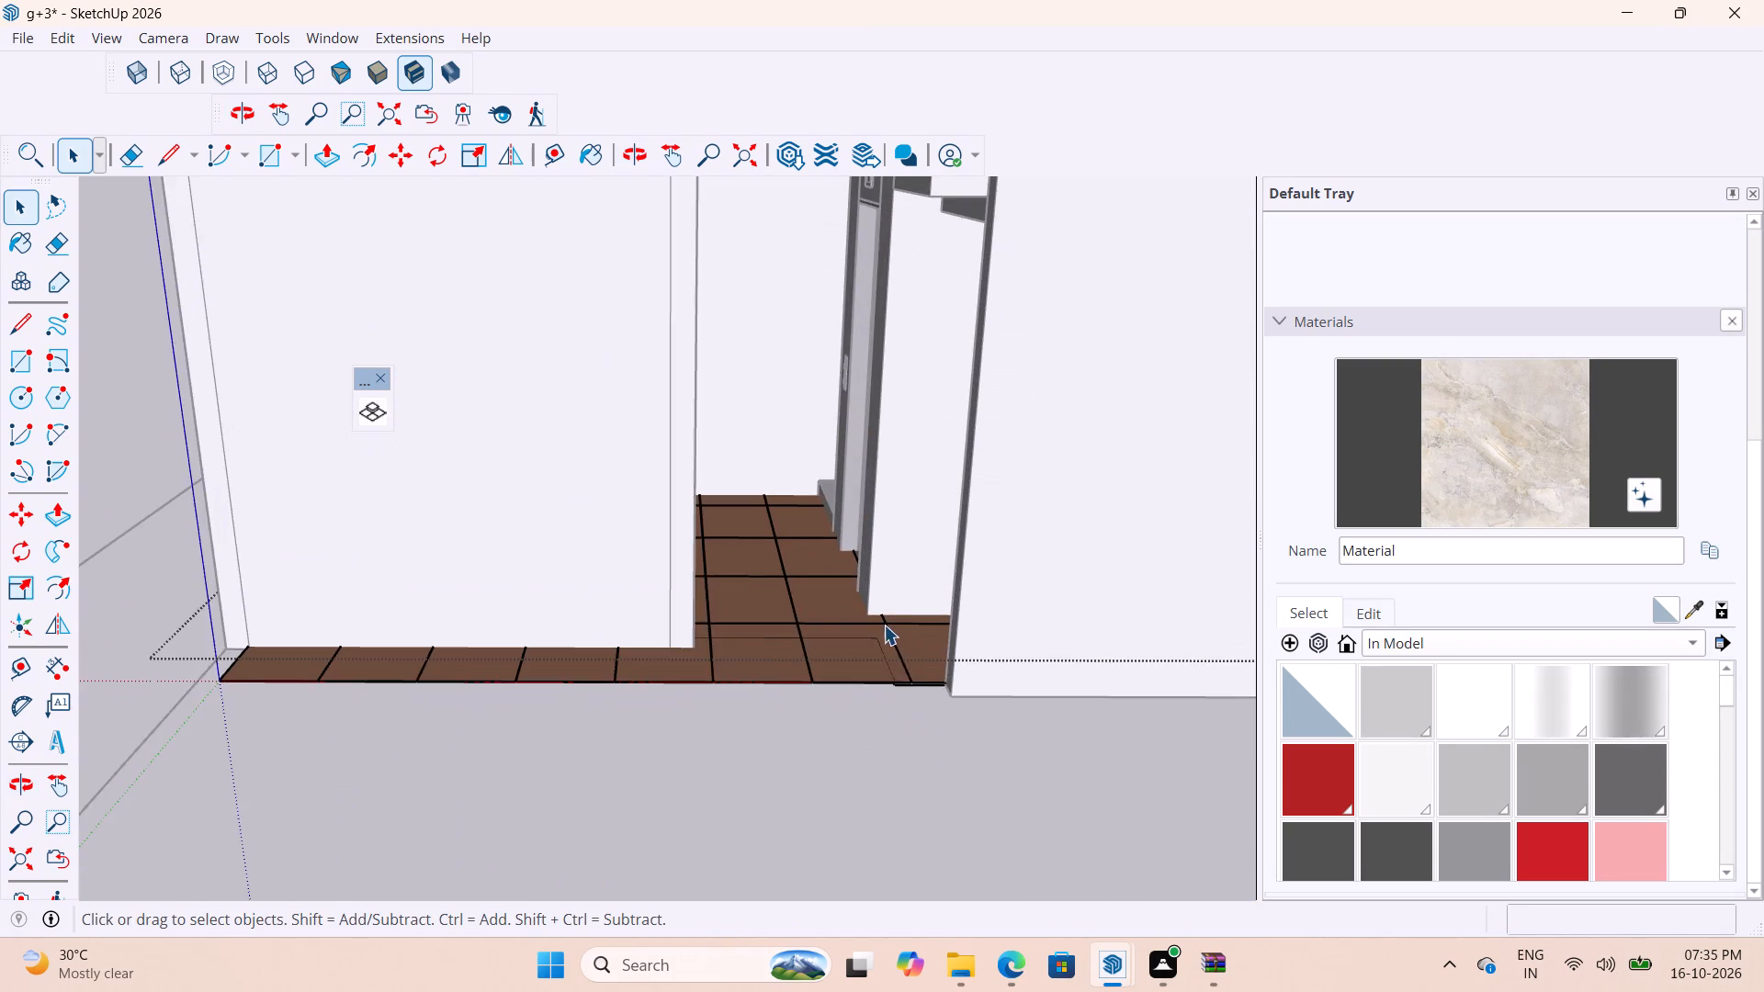
middle_click_drag(882, 641, 874, 797)
scroll(746, 629, "down", 9)
scroll(944, 669, "up", 3)
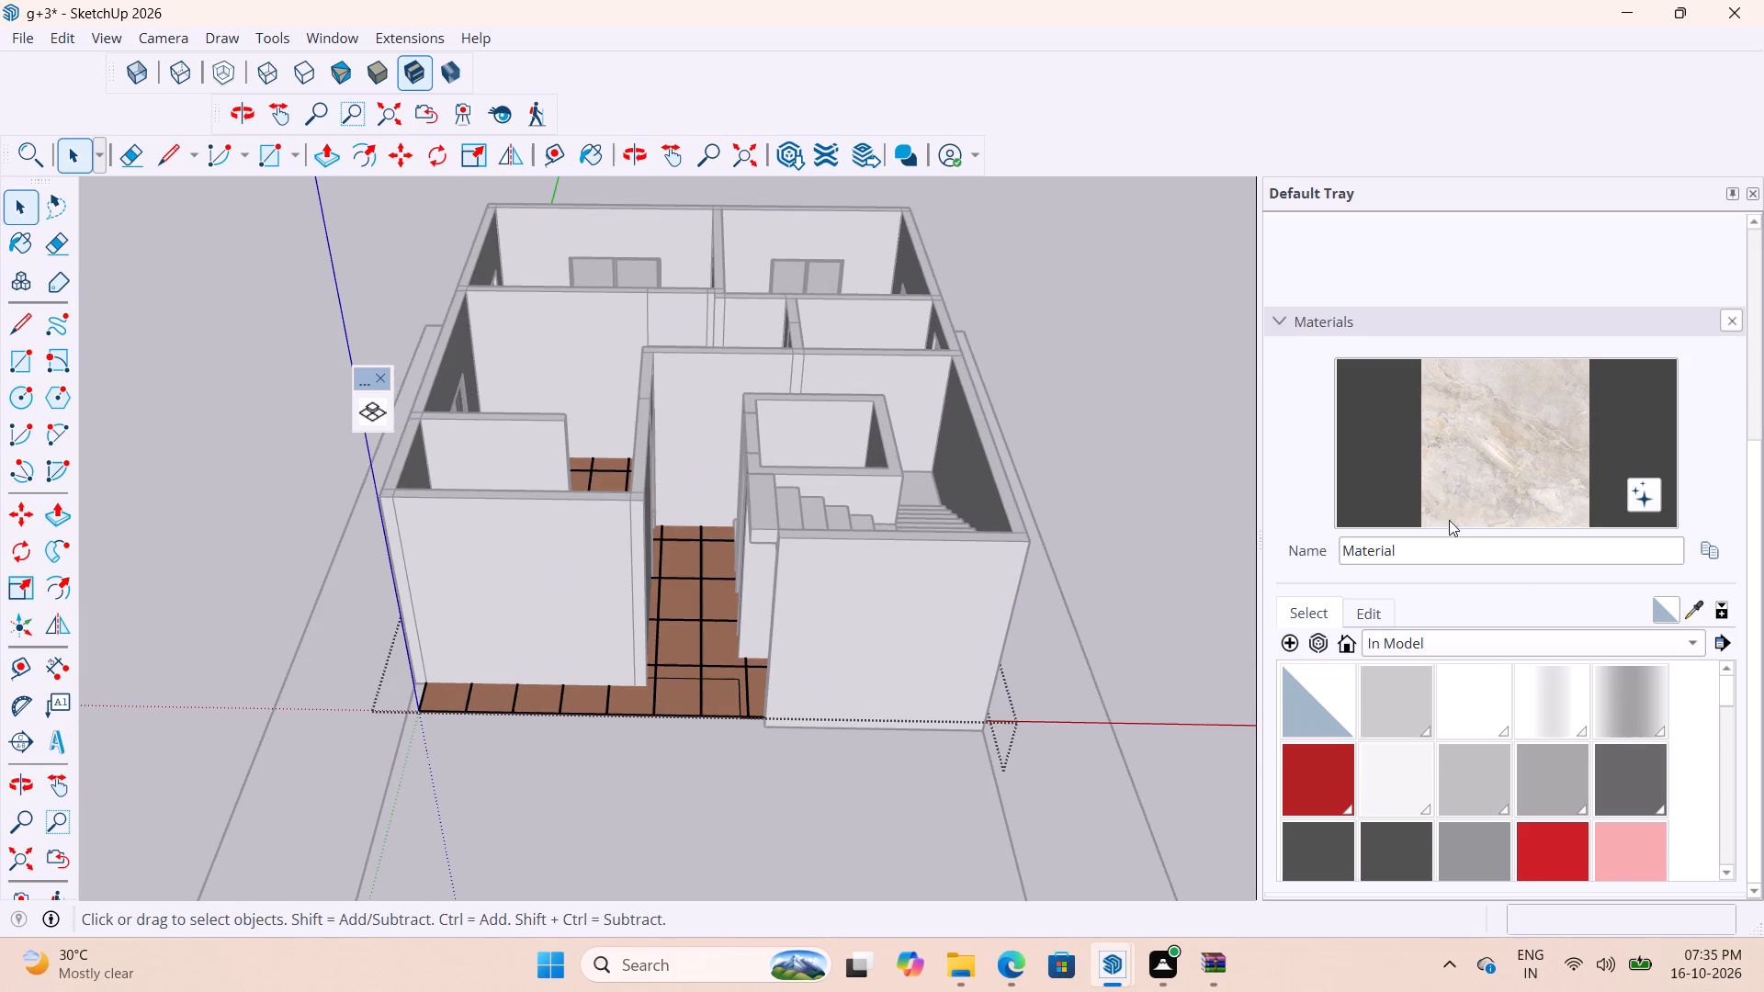
left_click_drag(1545, 445, 1547, 455)
Delete the whole floor panel overhanging the recess at the front entrance.
scroll(766, 686, "up", 10)
middle_click_drag(802, 693, 876, 711)
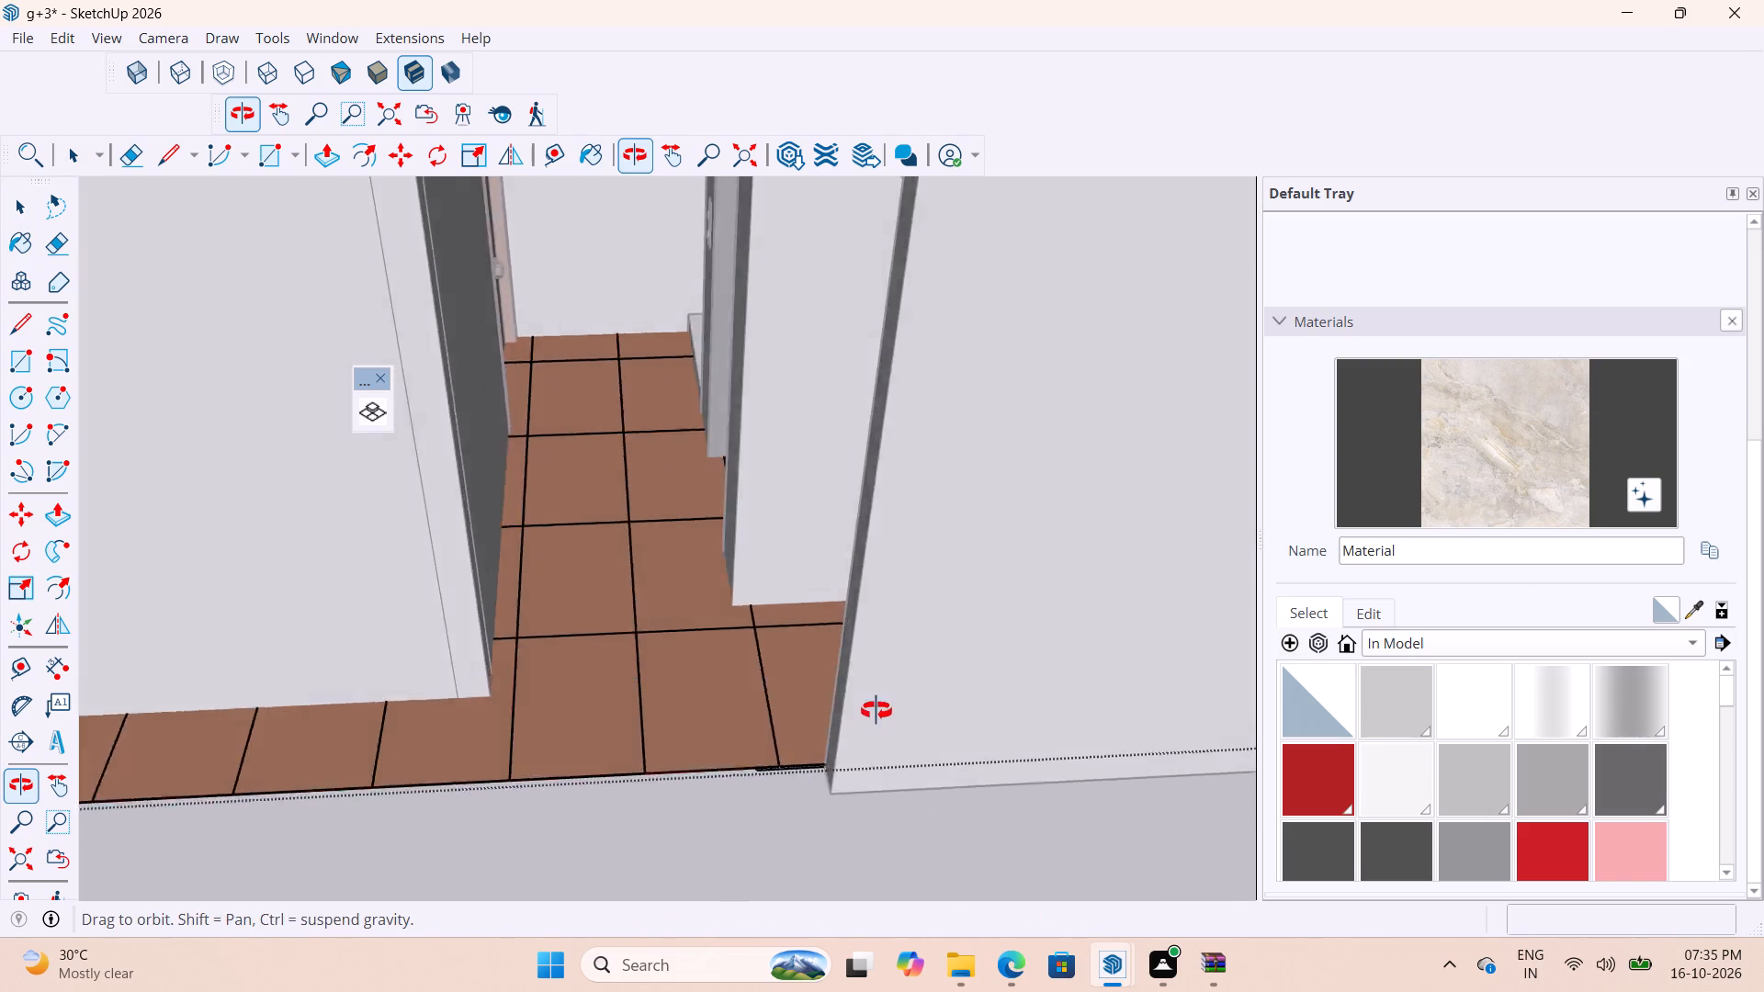
middle_click_drag(876, 711, 971, 827)
key("space")
key("space")
left_click(786, 752)
triple_click(771, 754)
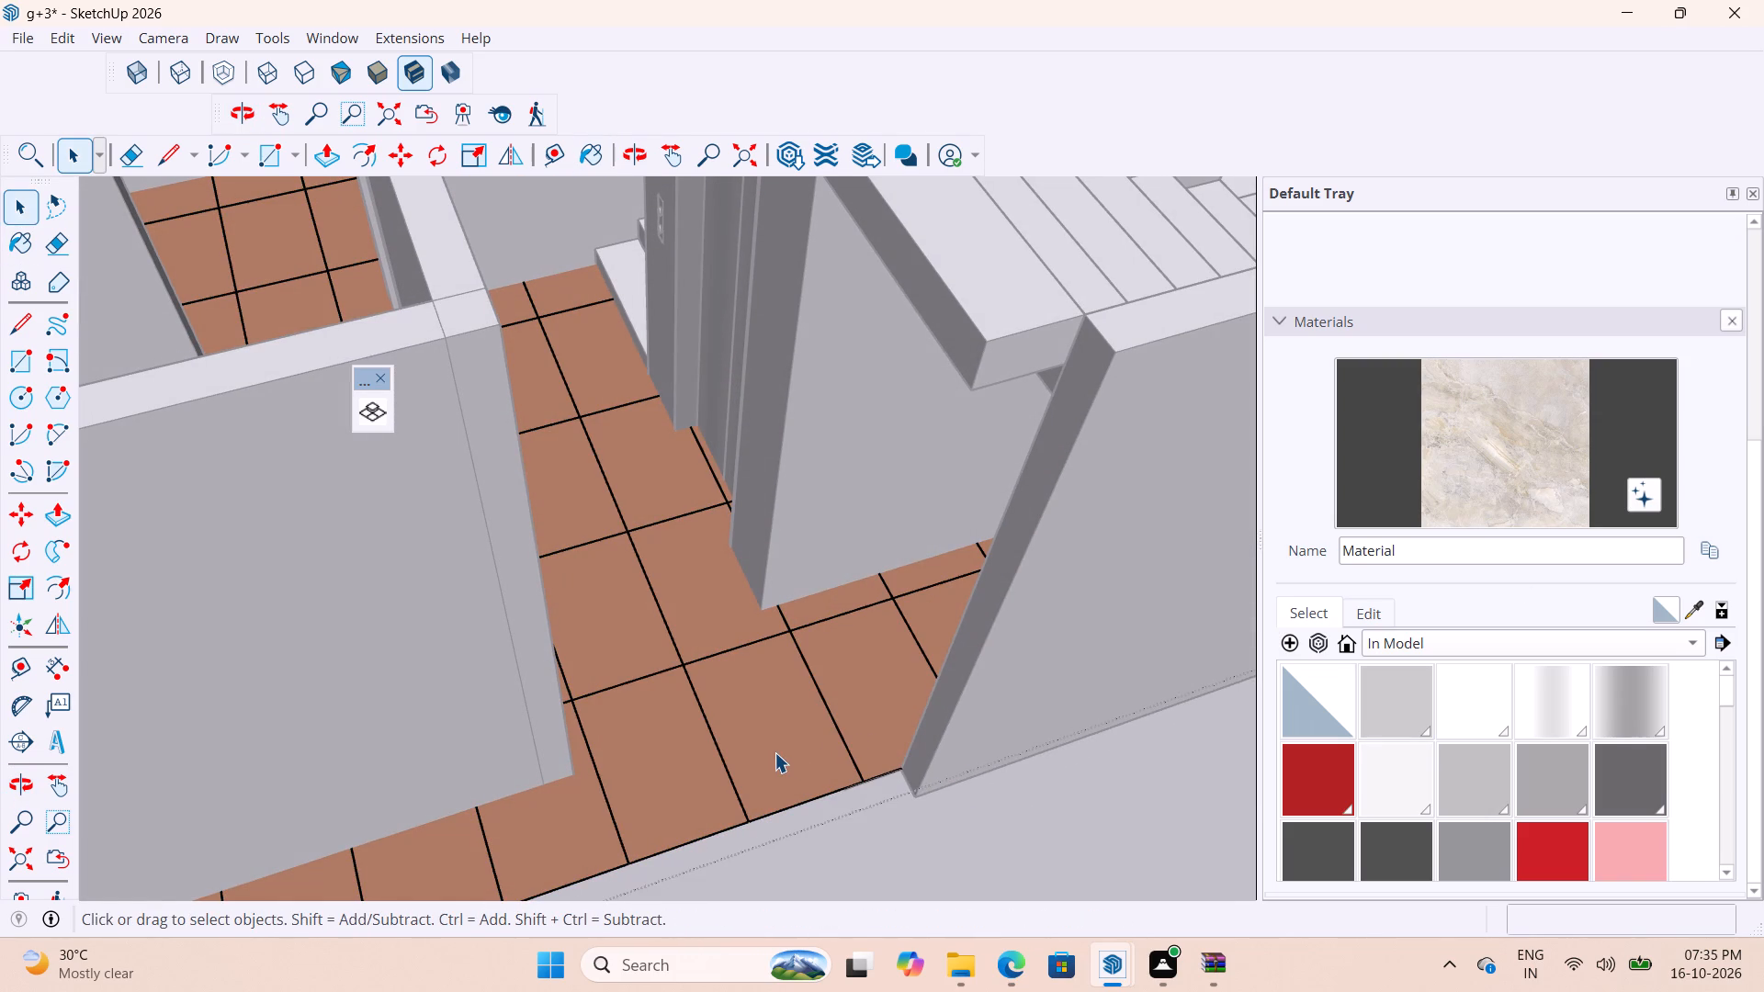
key("Delete")
Delete the top and bottom faces of the adjacent panel at the corner of the front room's wall.
middle_click_drag(843, 659, 848, 535)
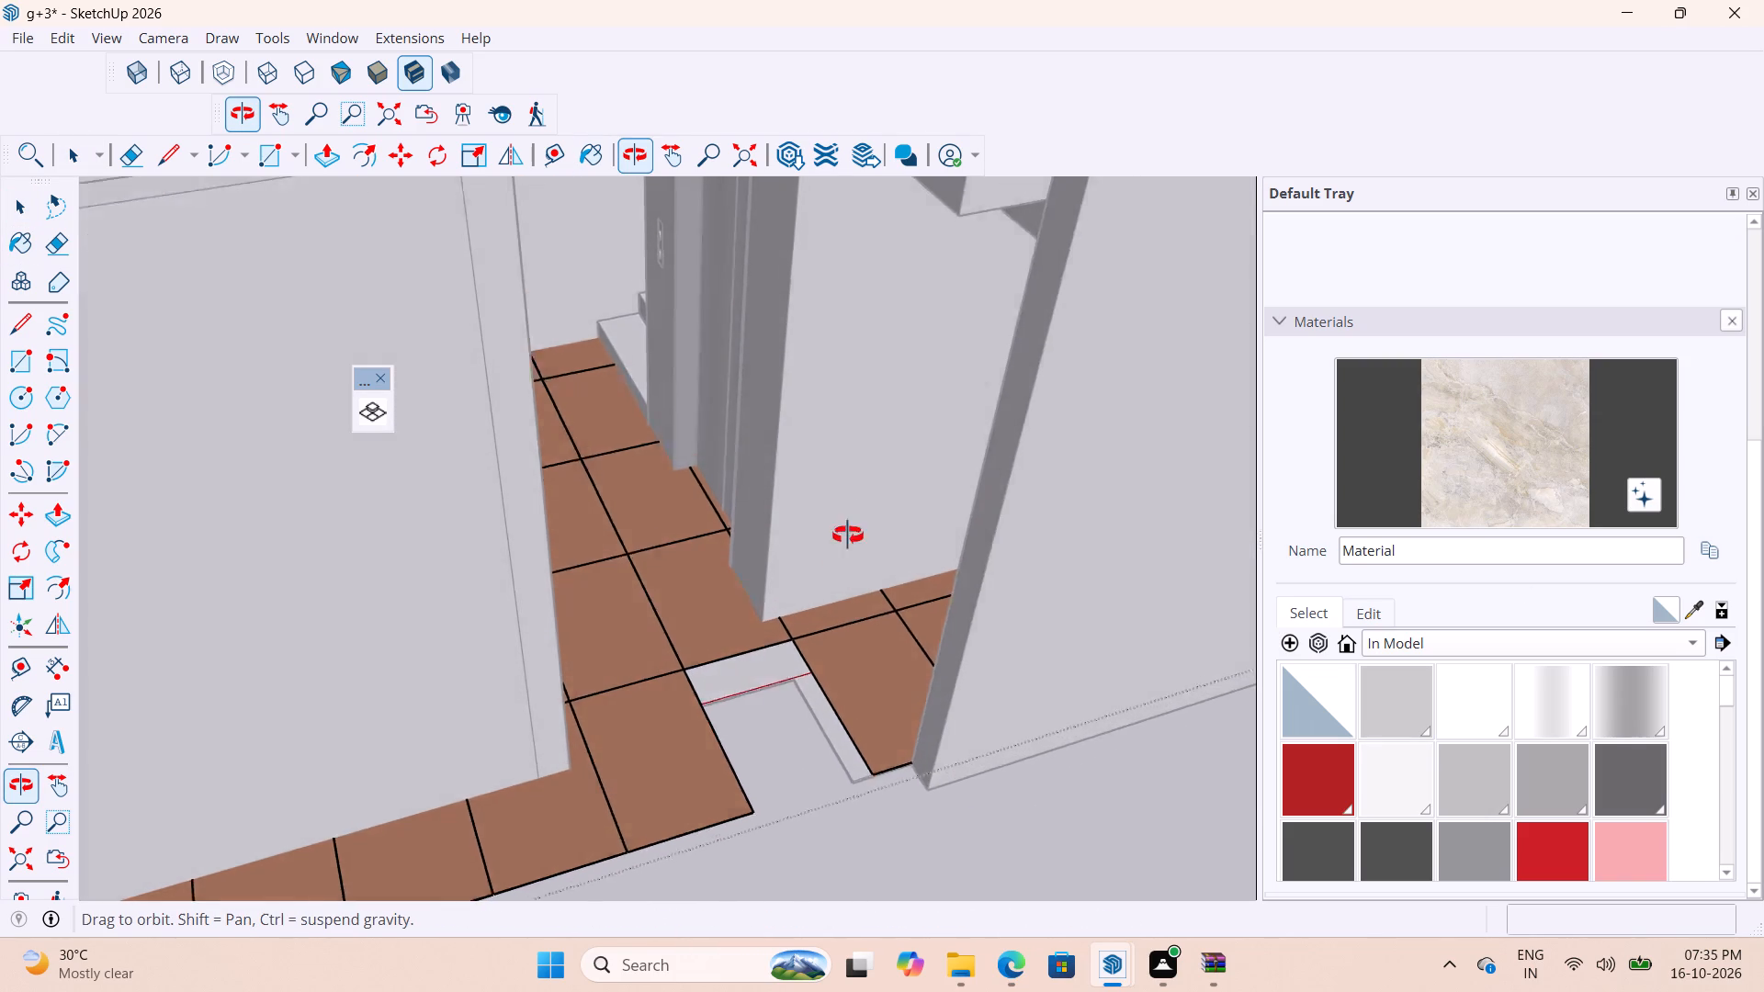
middle_click_drag(848, 535, 655, 712)
left_click(584, 758)
key("Delete")
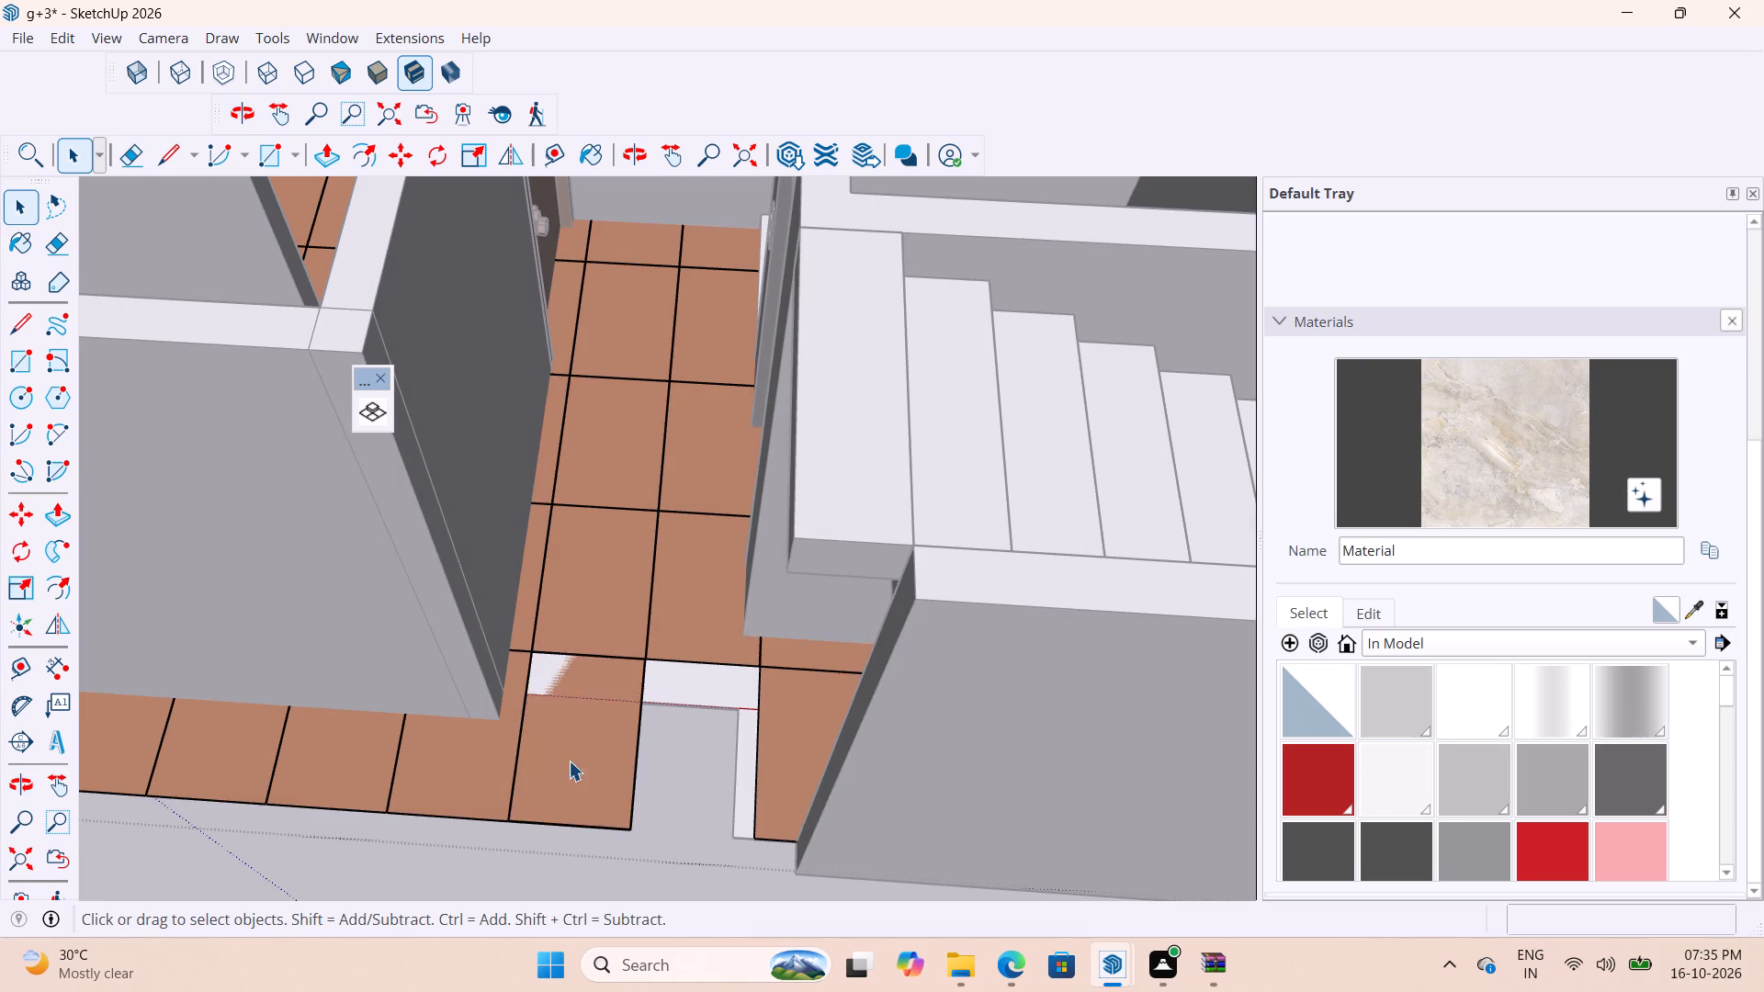
scroll(642, 688, "down", 3)
middle_click_drag(600, 765, 652, 539)
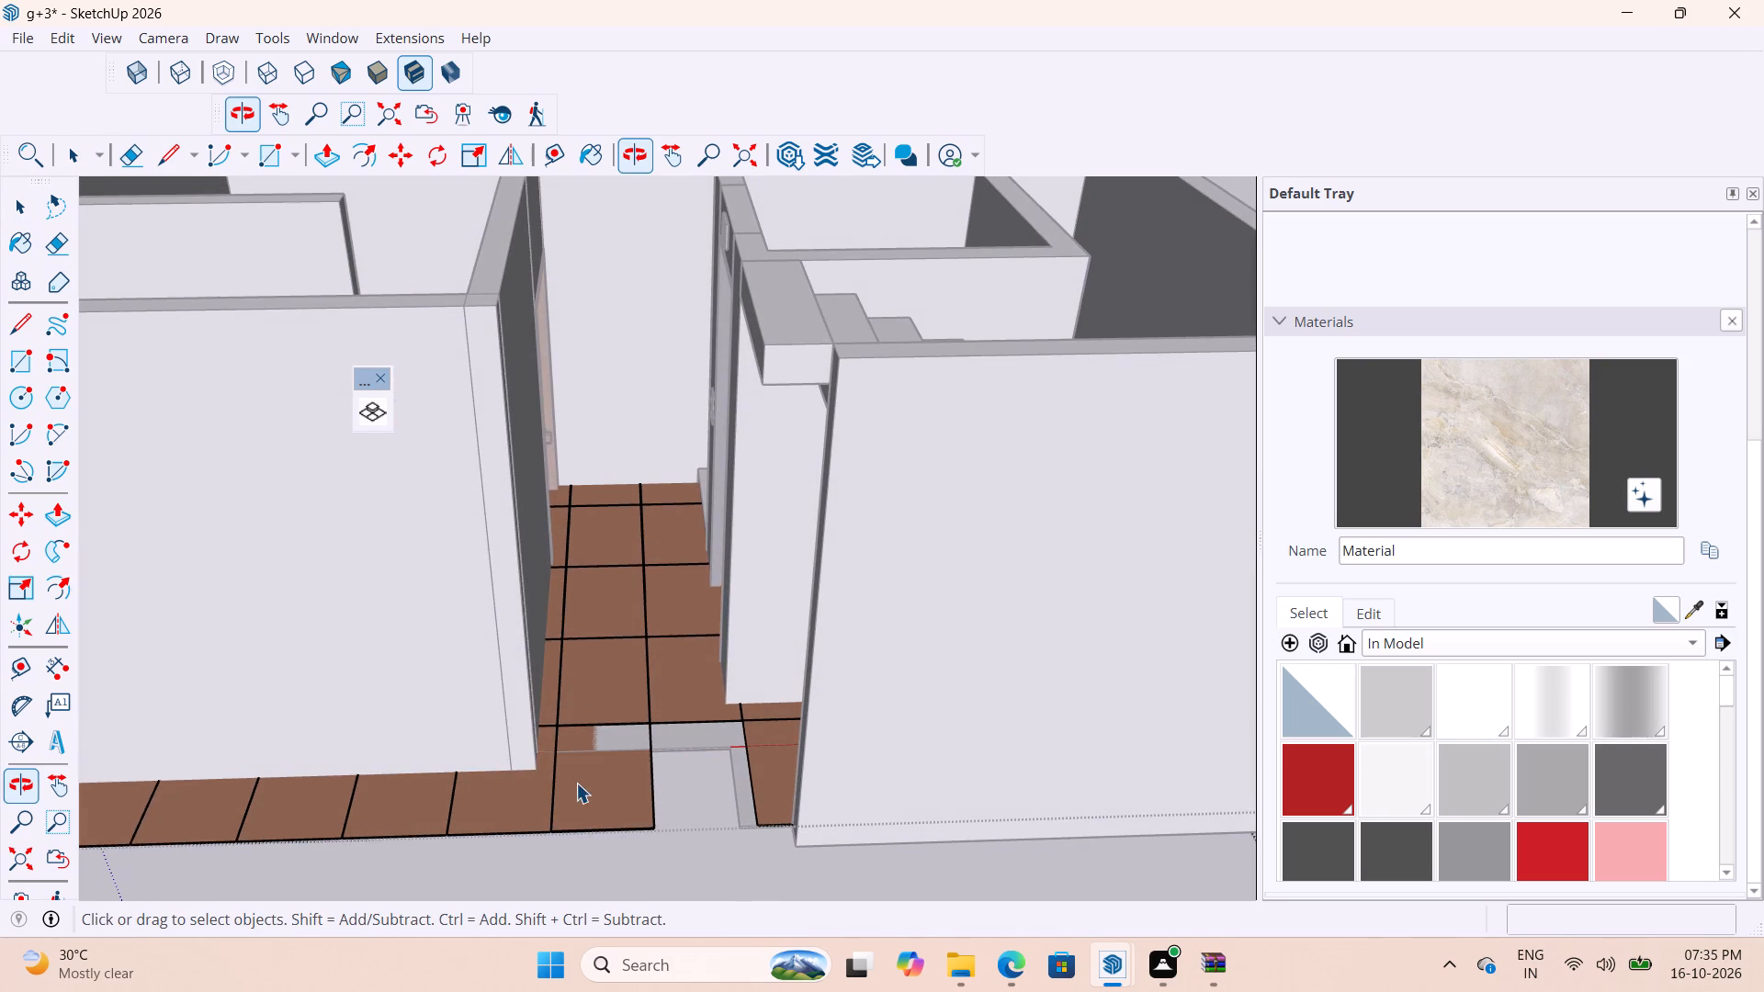
double_click(583, 795)
key("Delete")
Delete the top and bottom faces of the next panel along the front edge, which runs under the front room's wall.
scroll(856, 704, "down", 4)
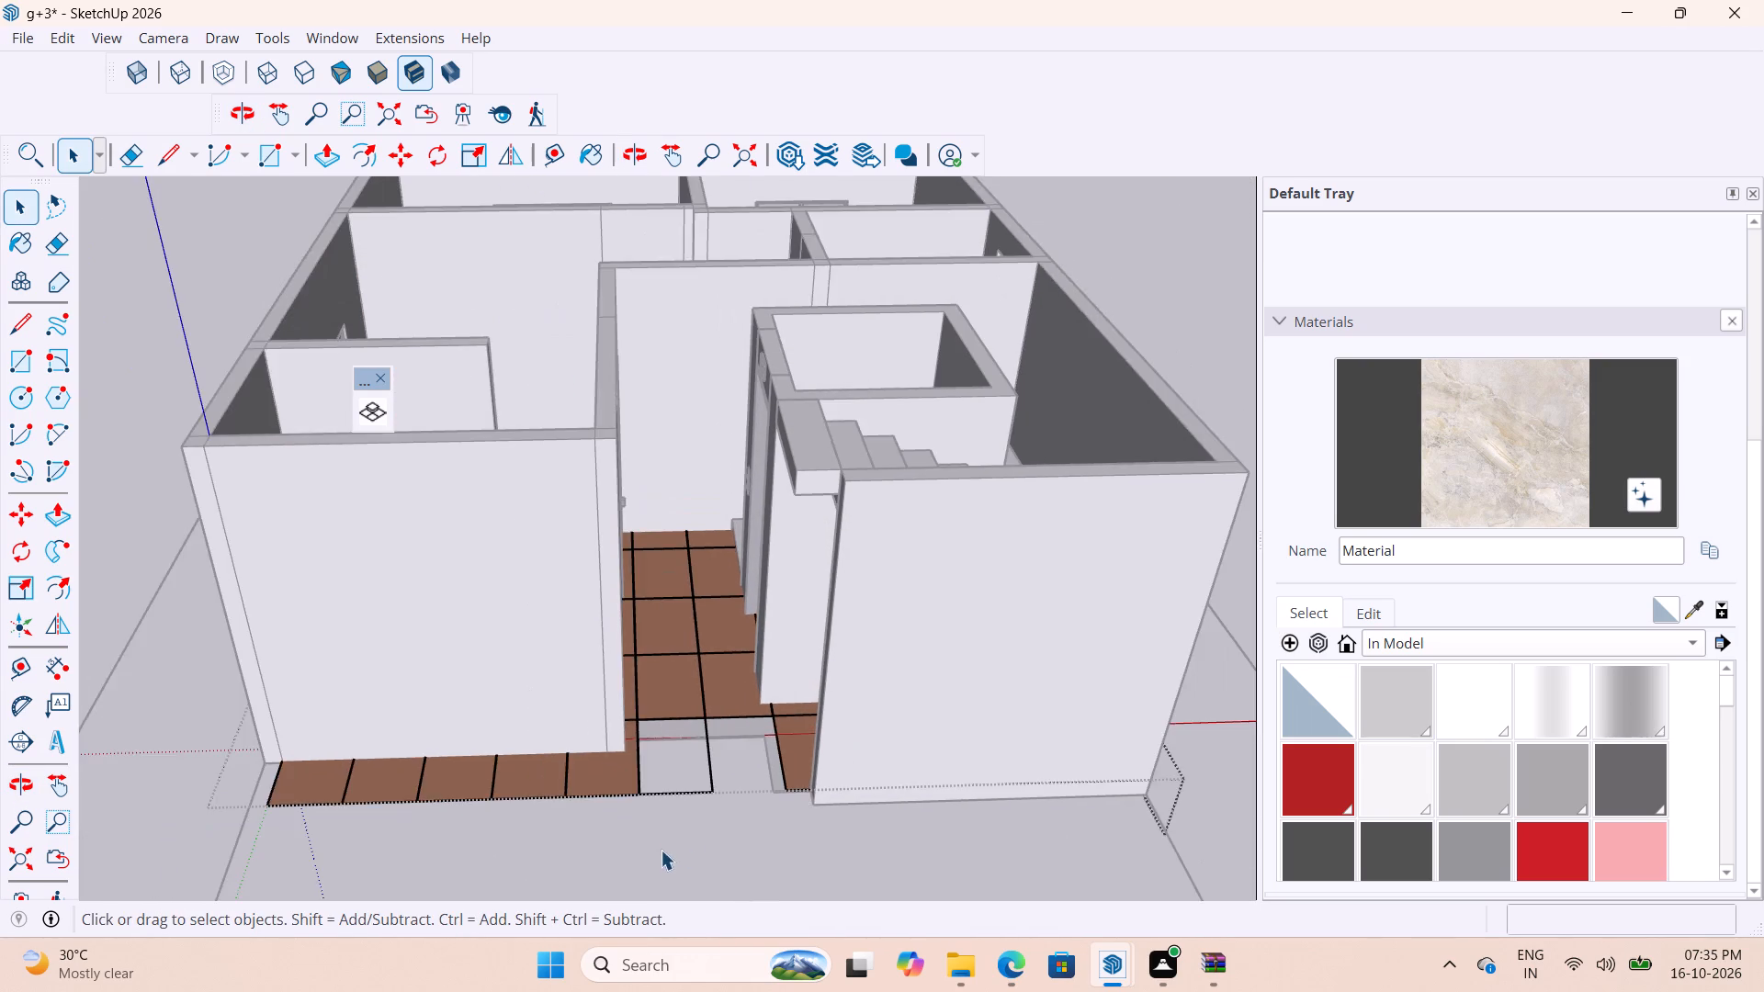
middle_click_drag(650, 841, 626, 802)
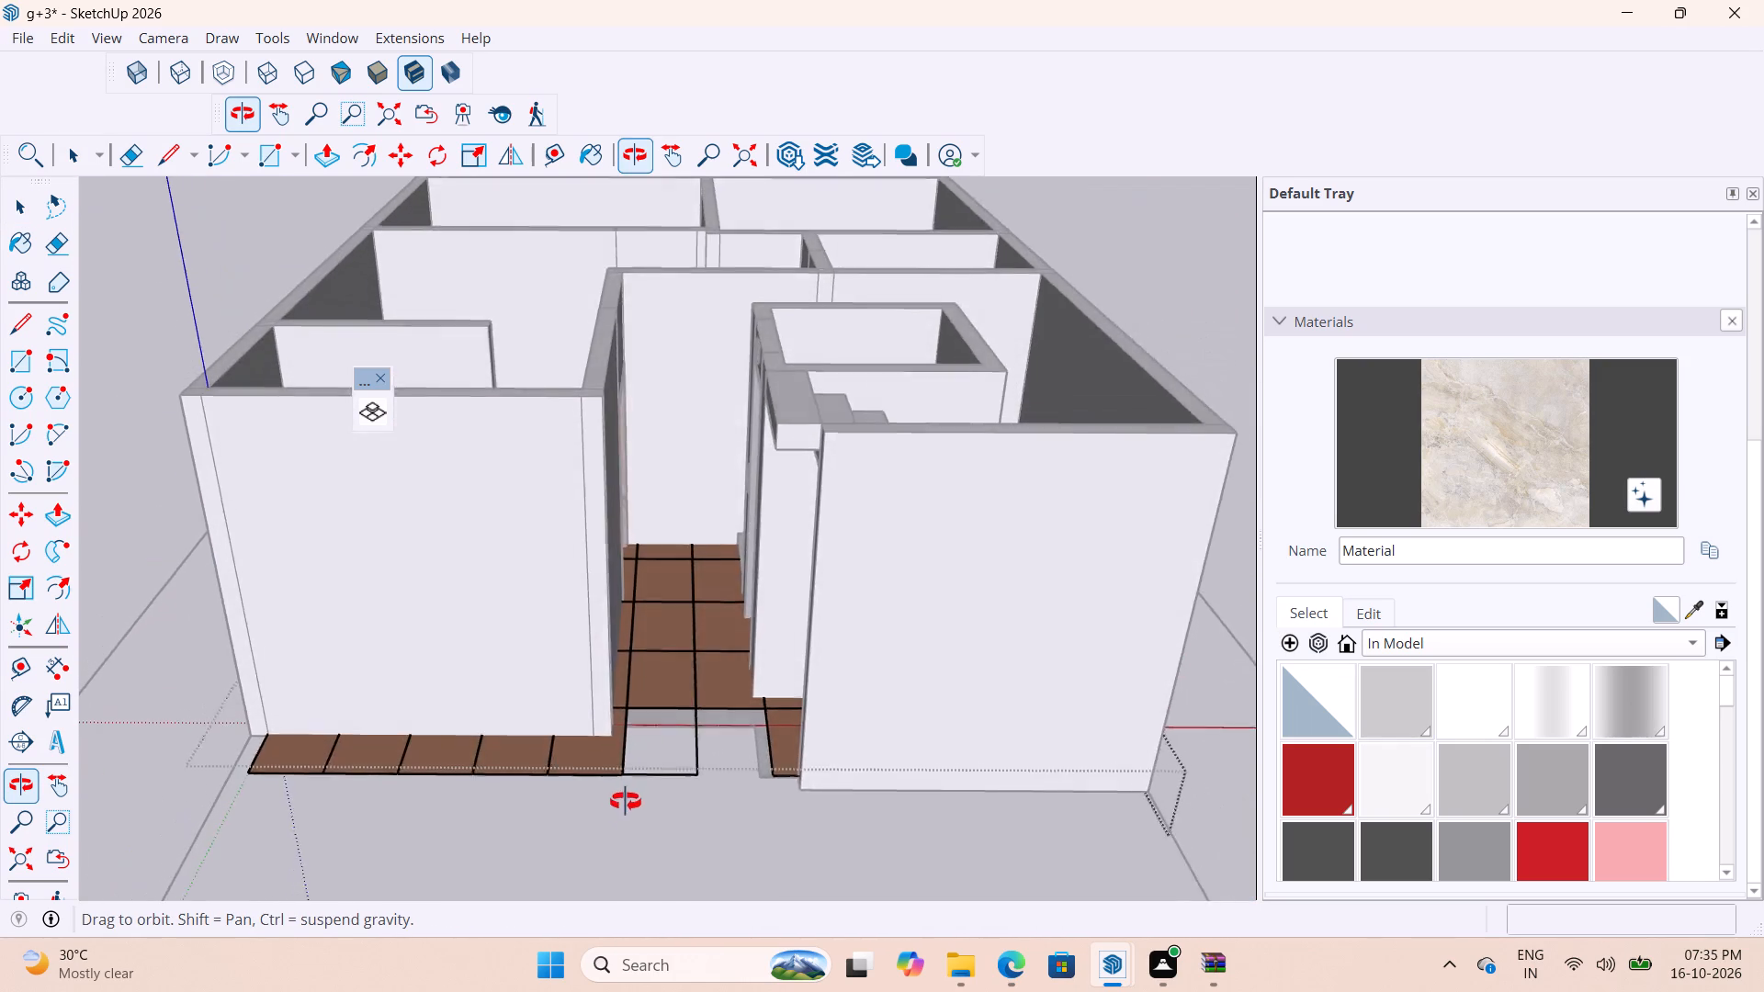
middle_click_drag(626, 802, 509, 984)
middle_click_drag(531, 669, 562, 964)
scroll(546, 829, "up", 3)
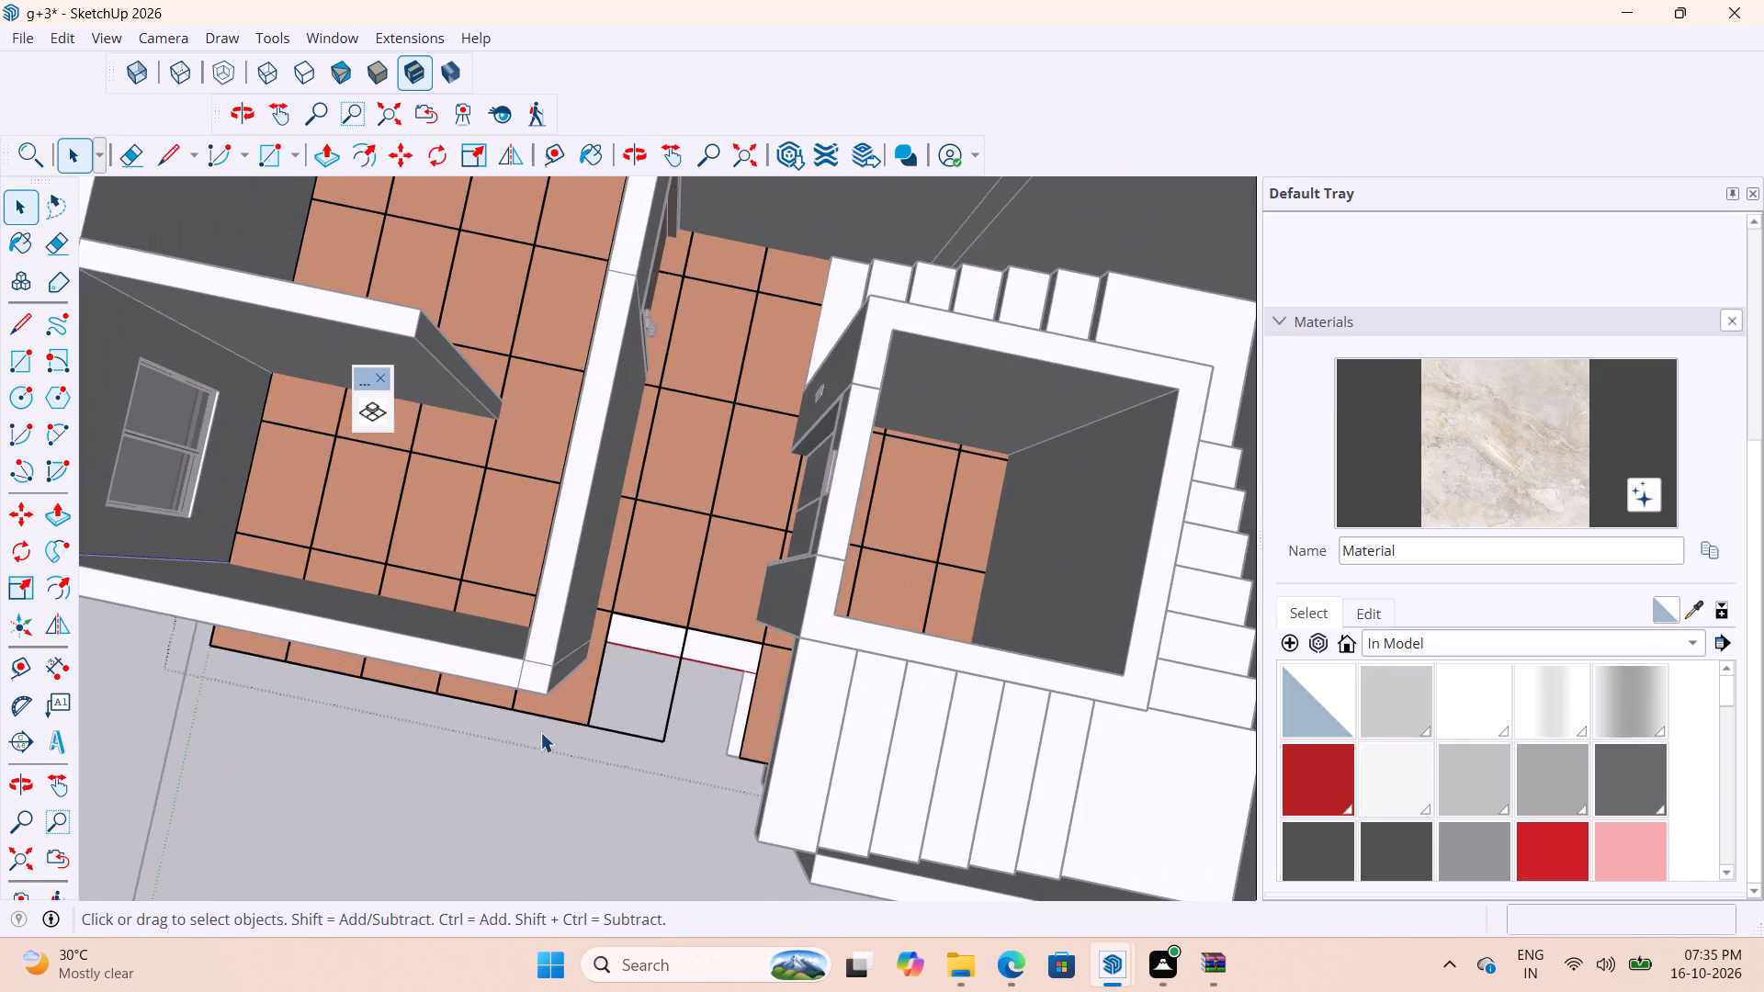
scroll(543, 697, "up", 3)
left_click(546, 698)
scroll(594, 659, "up", 2)
scroll(906, 507, "down", 9)
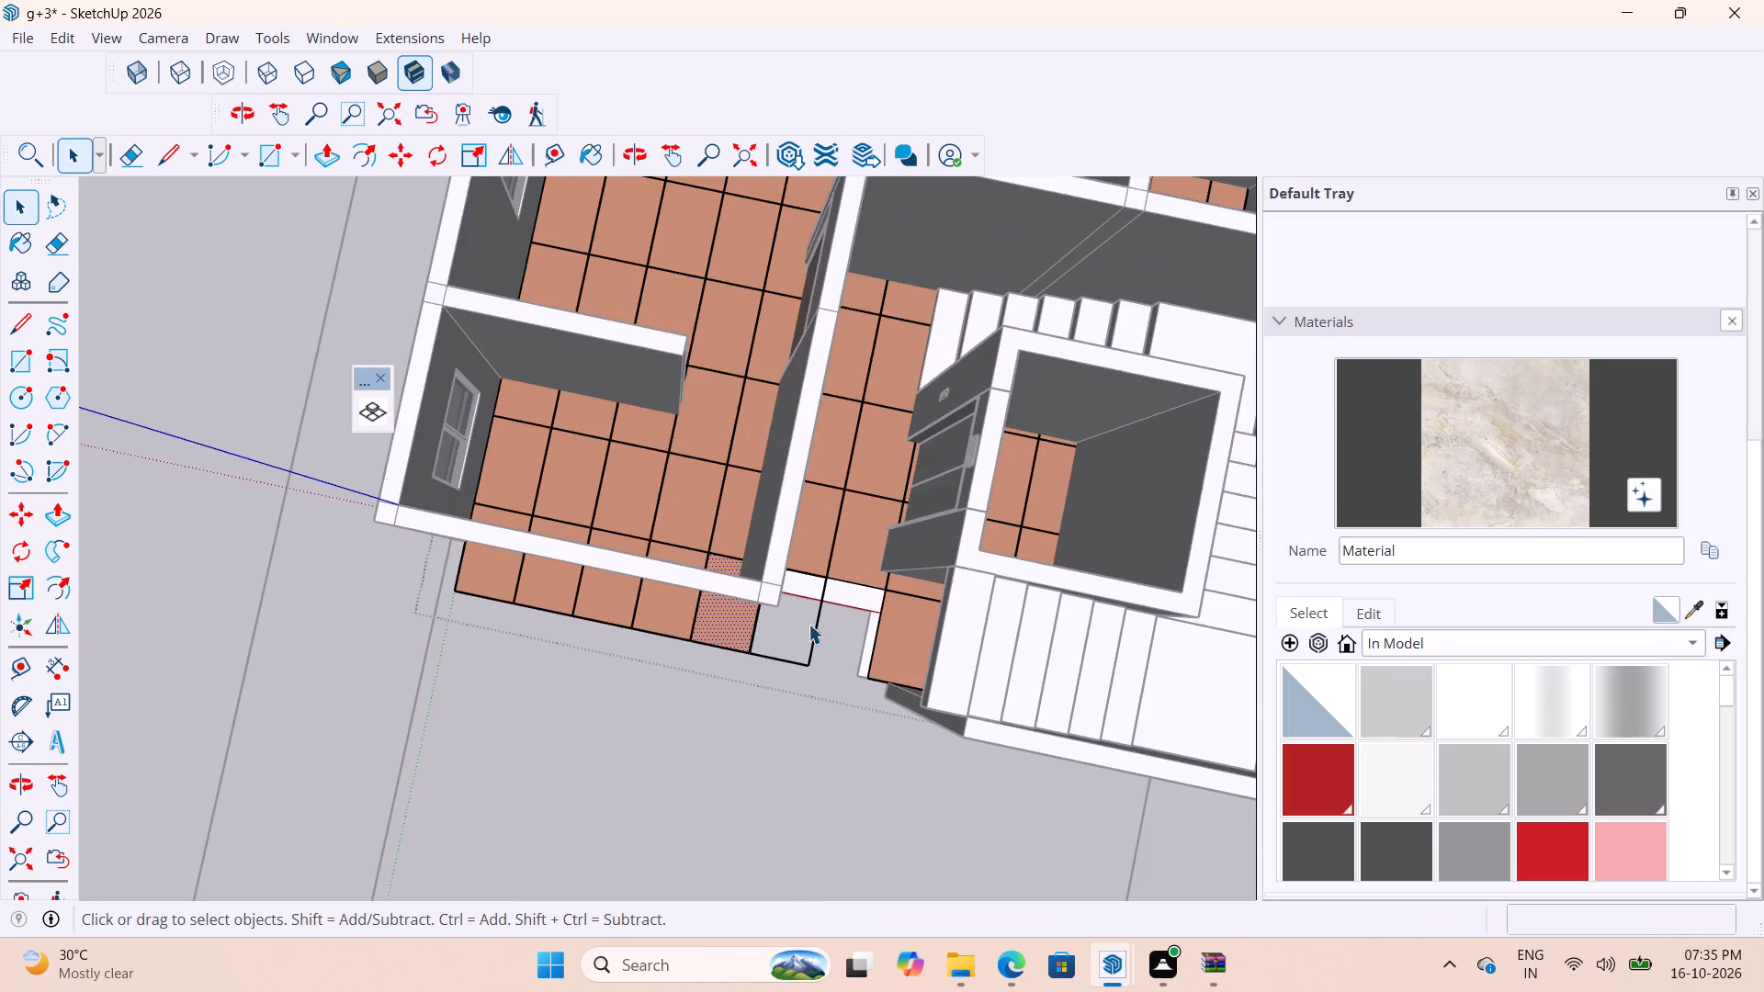
scroll(639, 617, "up", 6)
middle_click_drag(630, 551, 1627, 336)
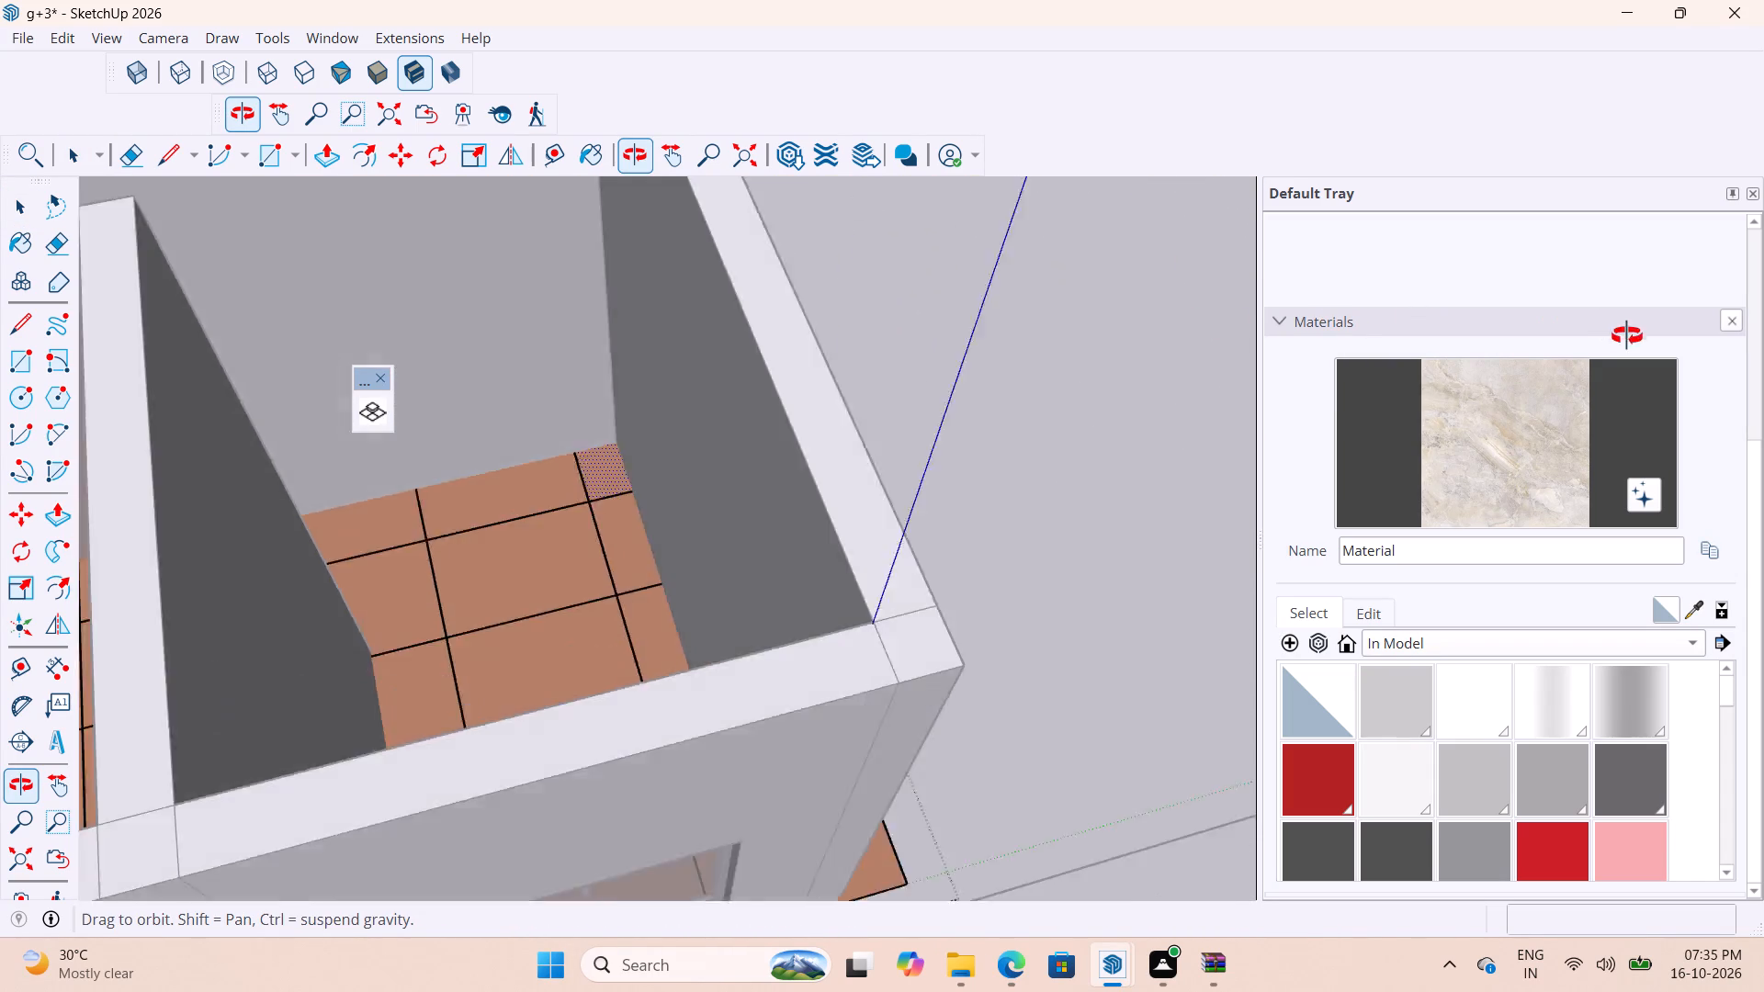
middle_click_drag(1627, 336, 800, 449)
key("Delete")
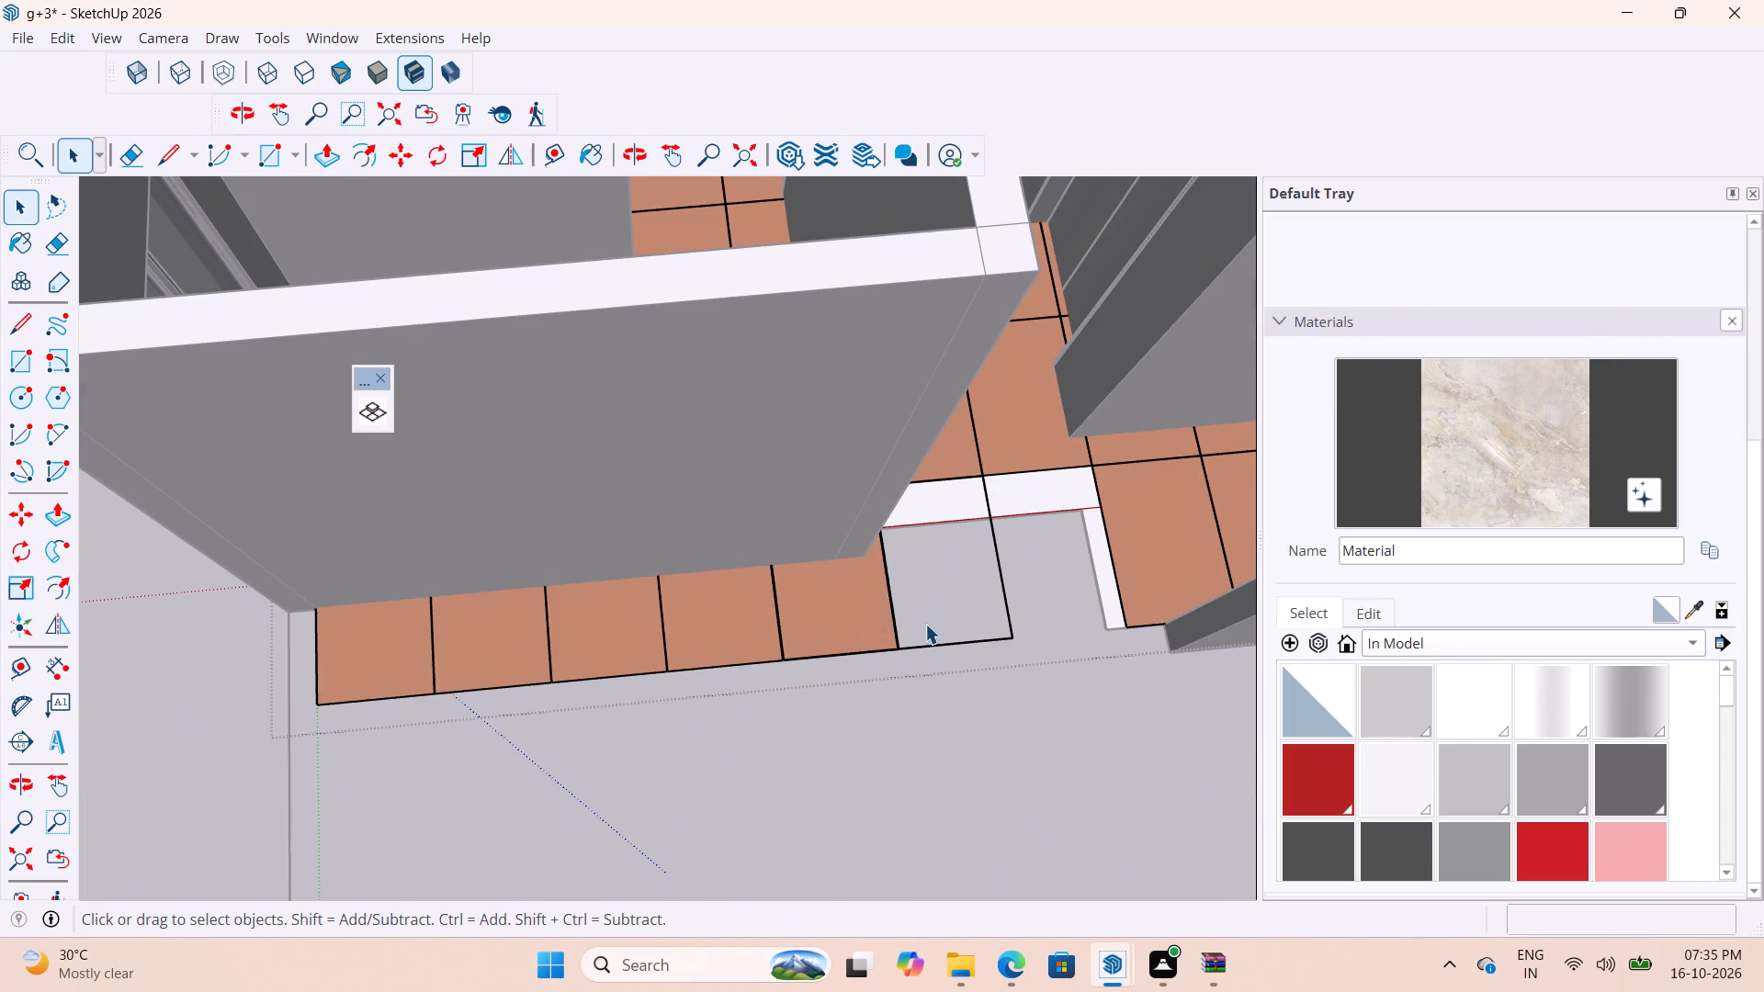
scroll(911, 652, "down", 3)
middle_click_drag(877, 682, 775, 792)
left_click(835, 659)
scroll(858, 622, "up", 2)
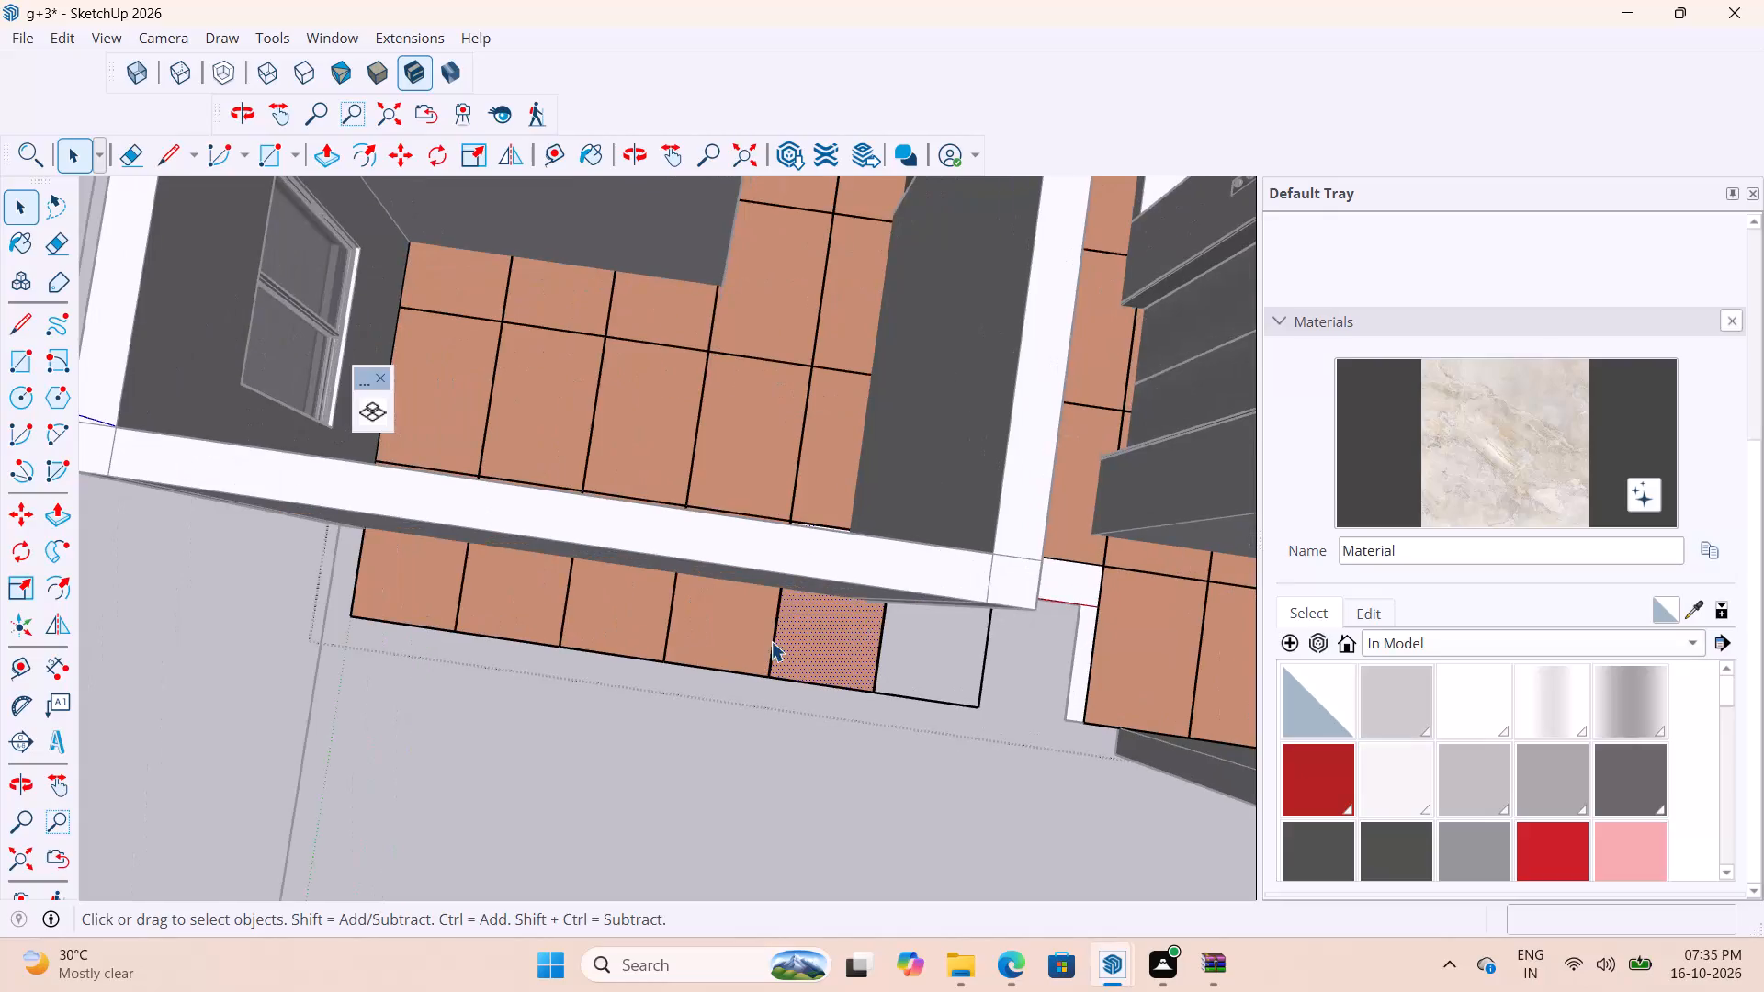
middle_click_drag(760, 647, 455, 470)
scroll(805, 679, "down", 3)
middle_click_drag(858, 686, 695, 589)
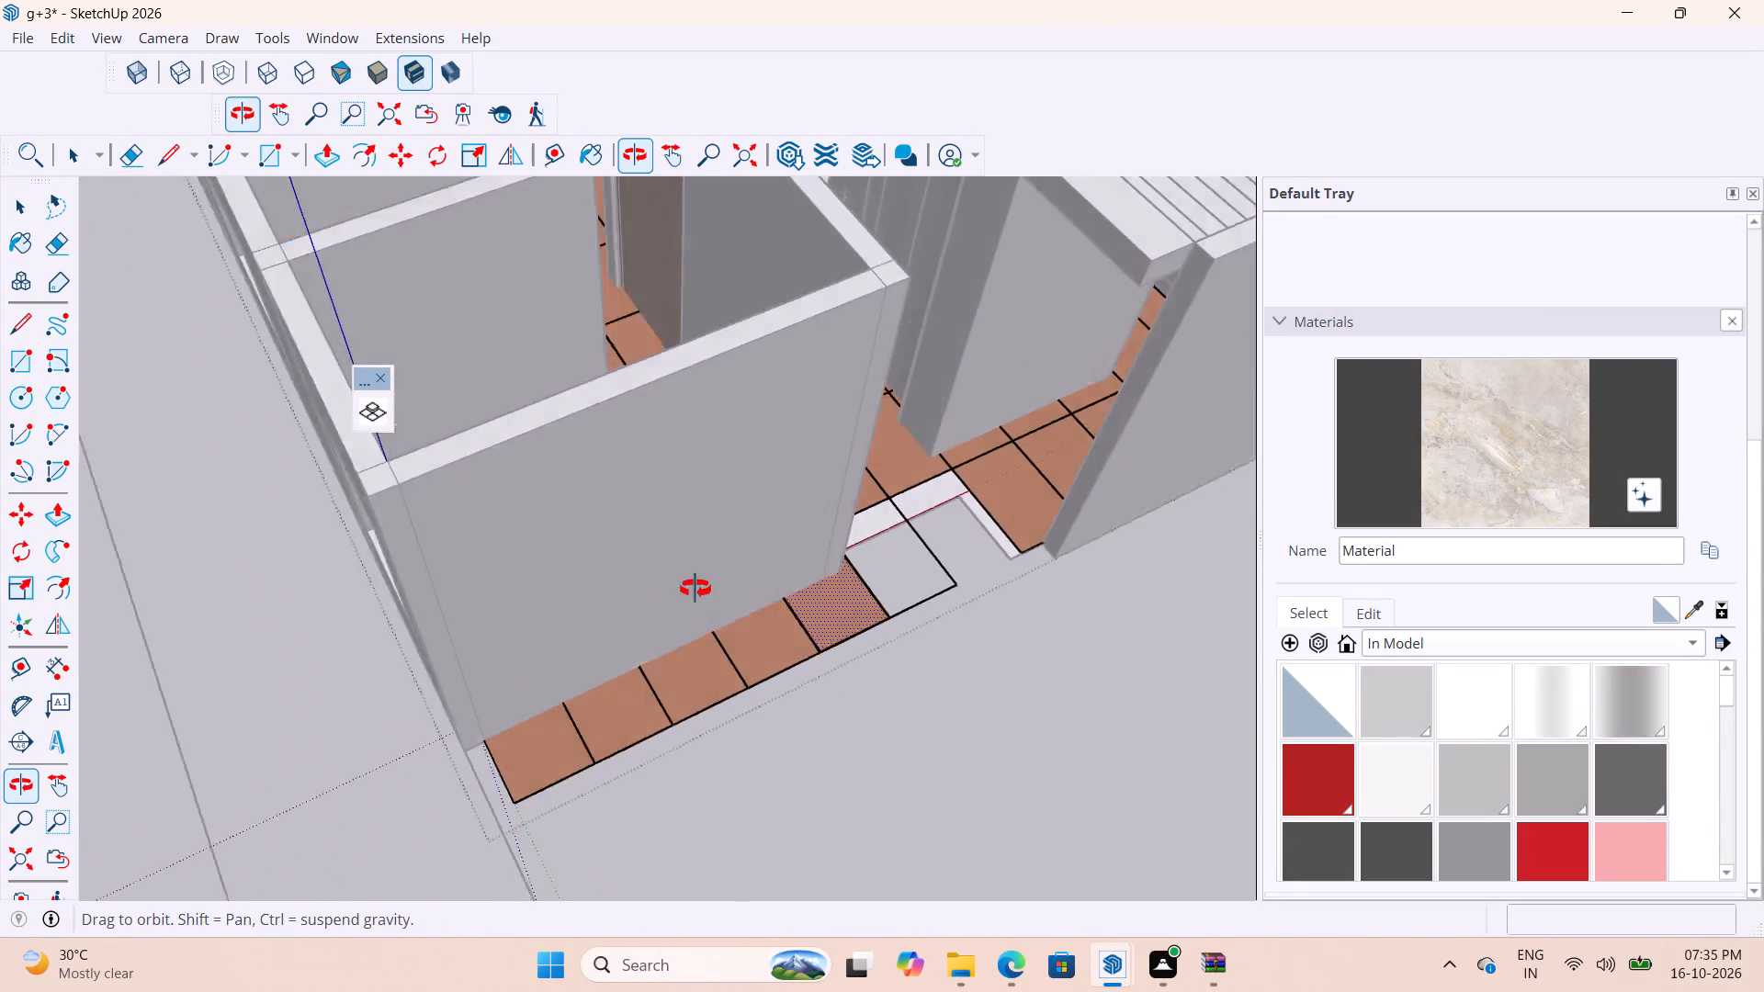
middle_click_drag(695, 589, 661, 571)
key("Delete")
Examine the gap in the front room's floor corner and the panels left outside the front wall.
middle_click_drag(931, 690, 1490, 840)
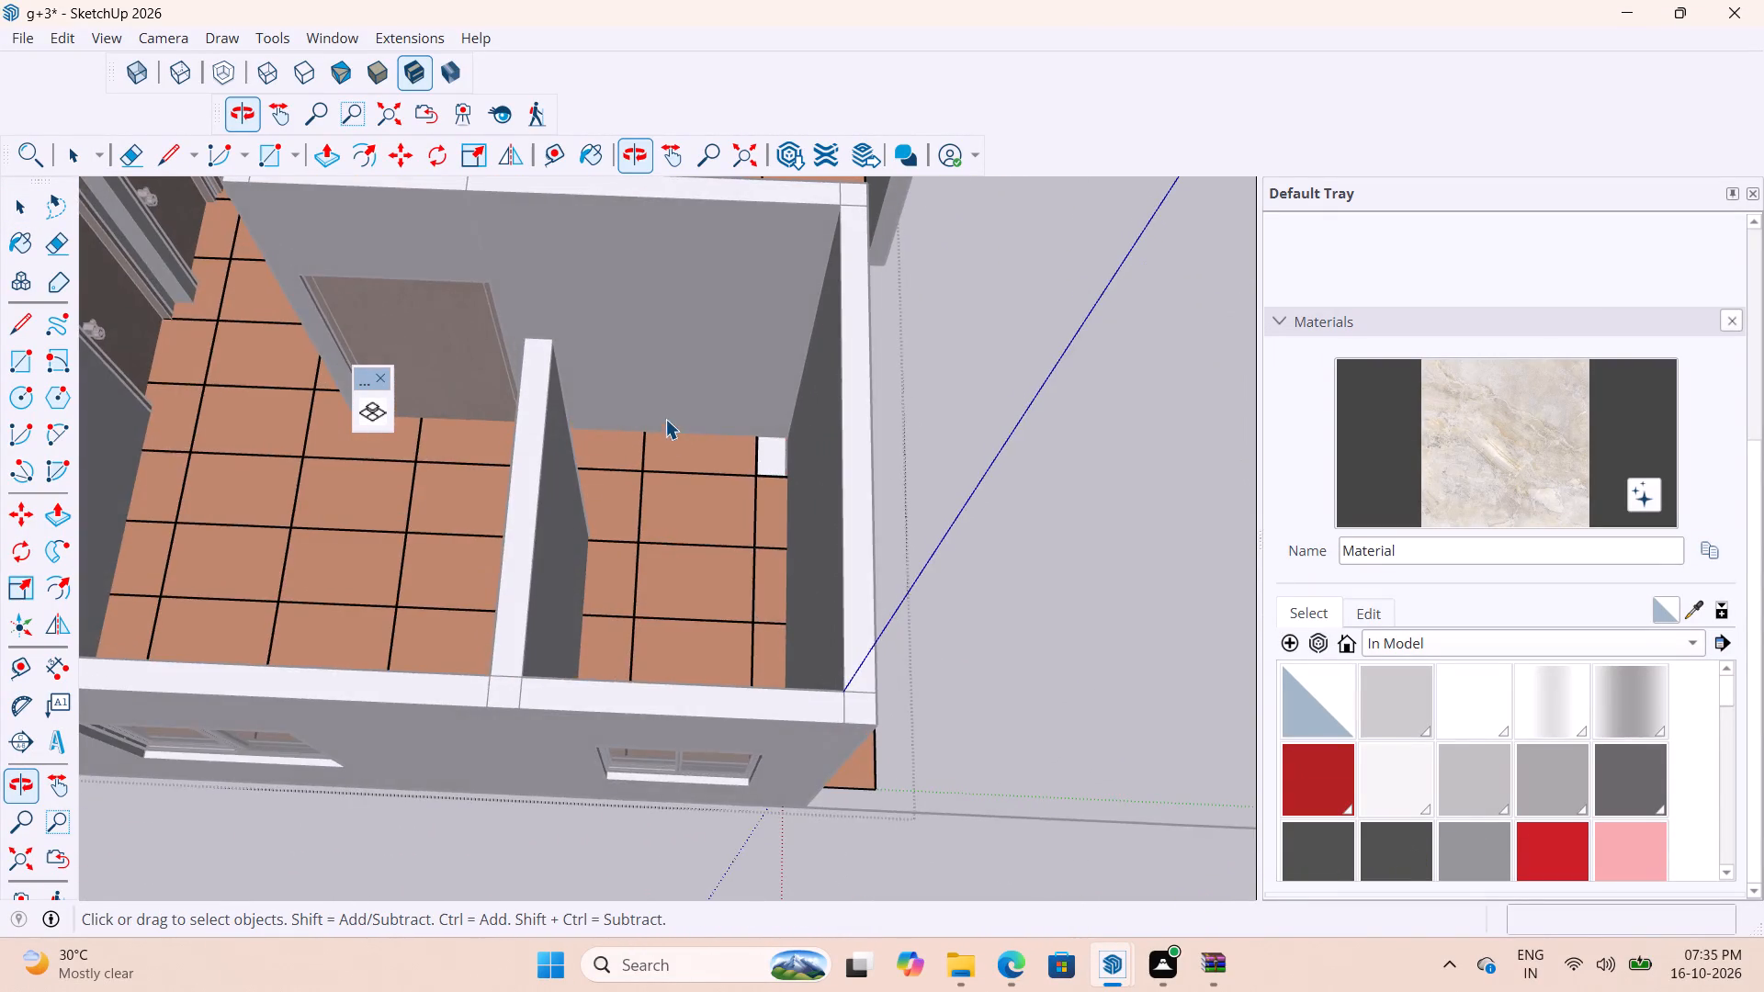
scroll(665, 419, "up", 16)
middle_click_drag(746, 428, 670, 365)
scroll(738, 460, "up", 4)
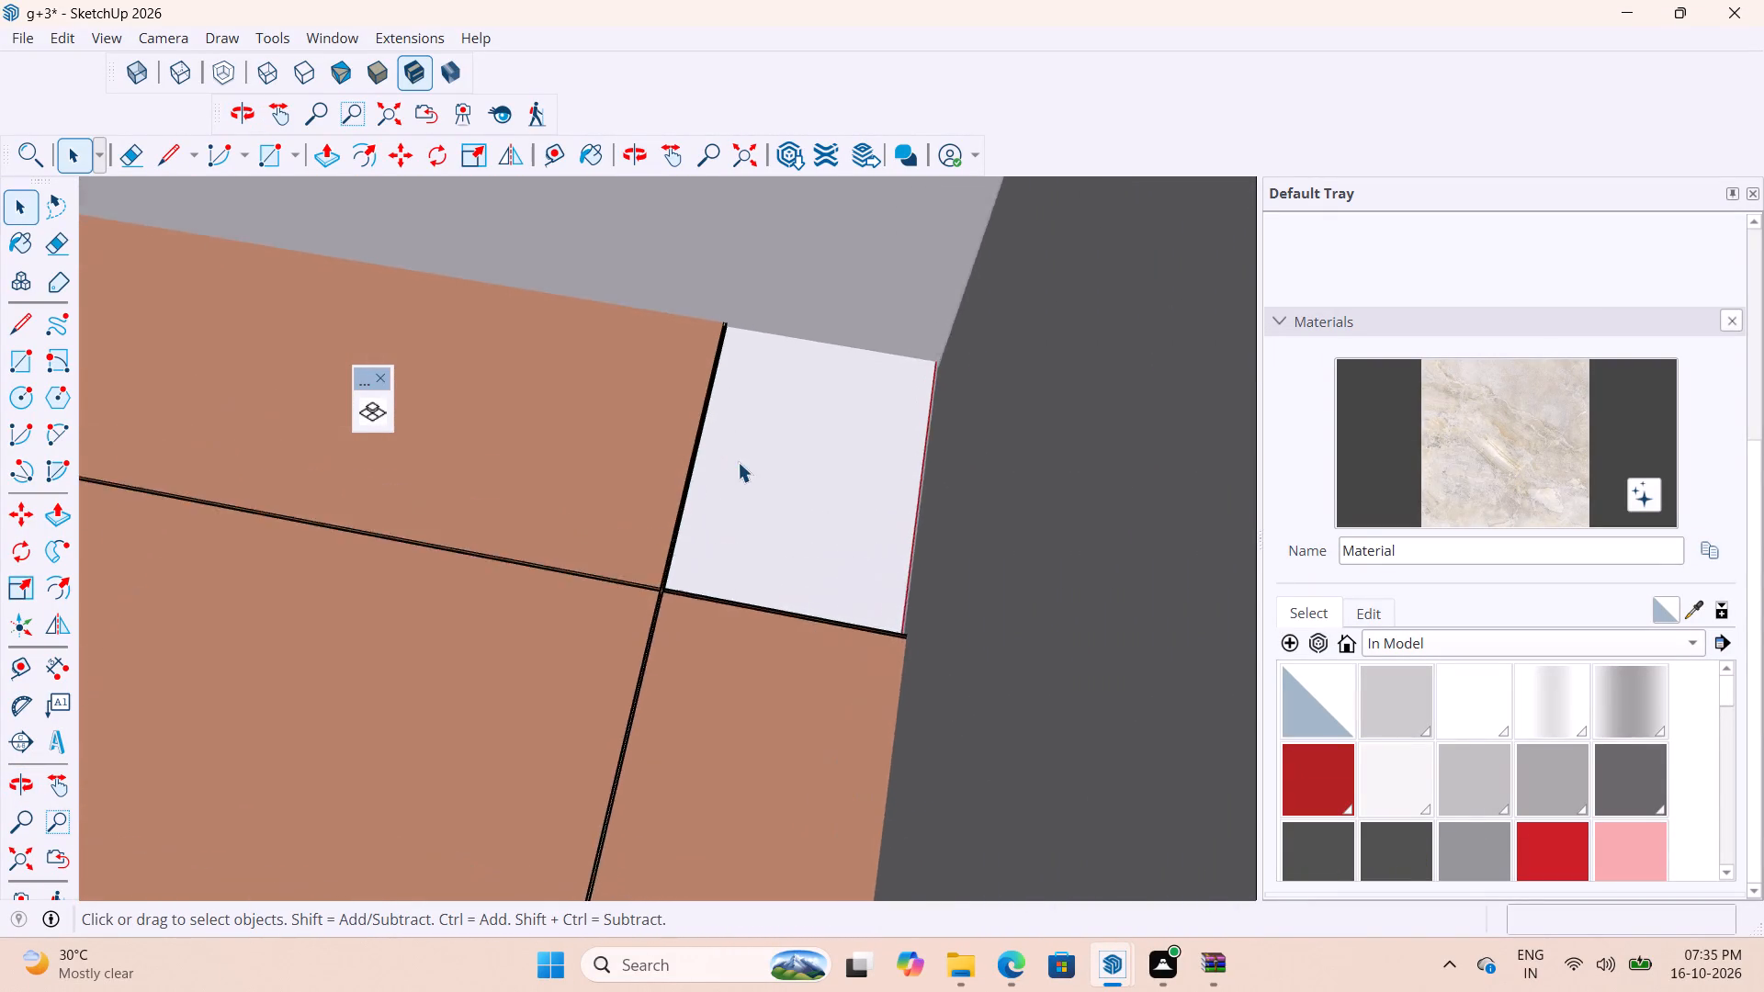
scroll(738, 462, "up", 5)
middle_click_drag(707, 483, 534, 352)
middle_click_drag(704, 601, 826, 737)
scroll(821, 707, "down", 4)
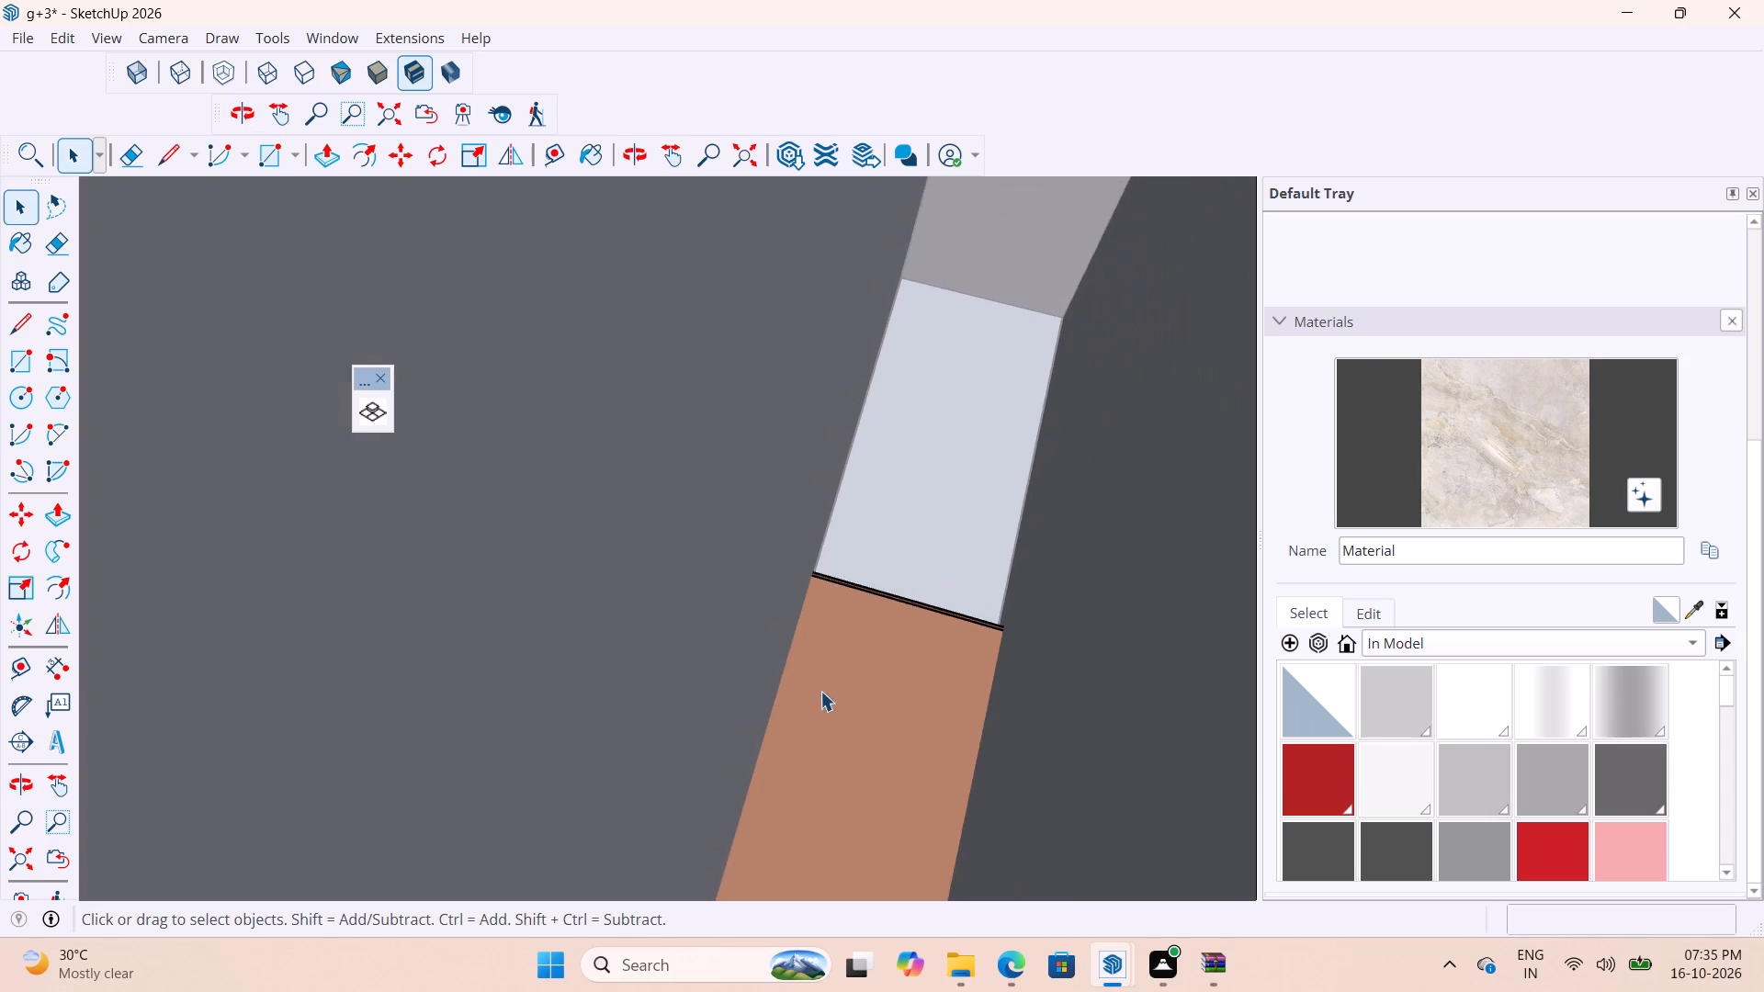
scroll(849, 608, "up", 4)
scroll(795, 686, "down", 20)
scroll(795, 686, "down", 8)
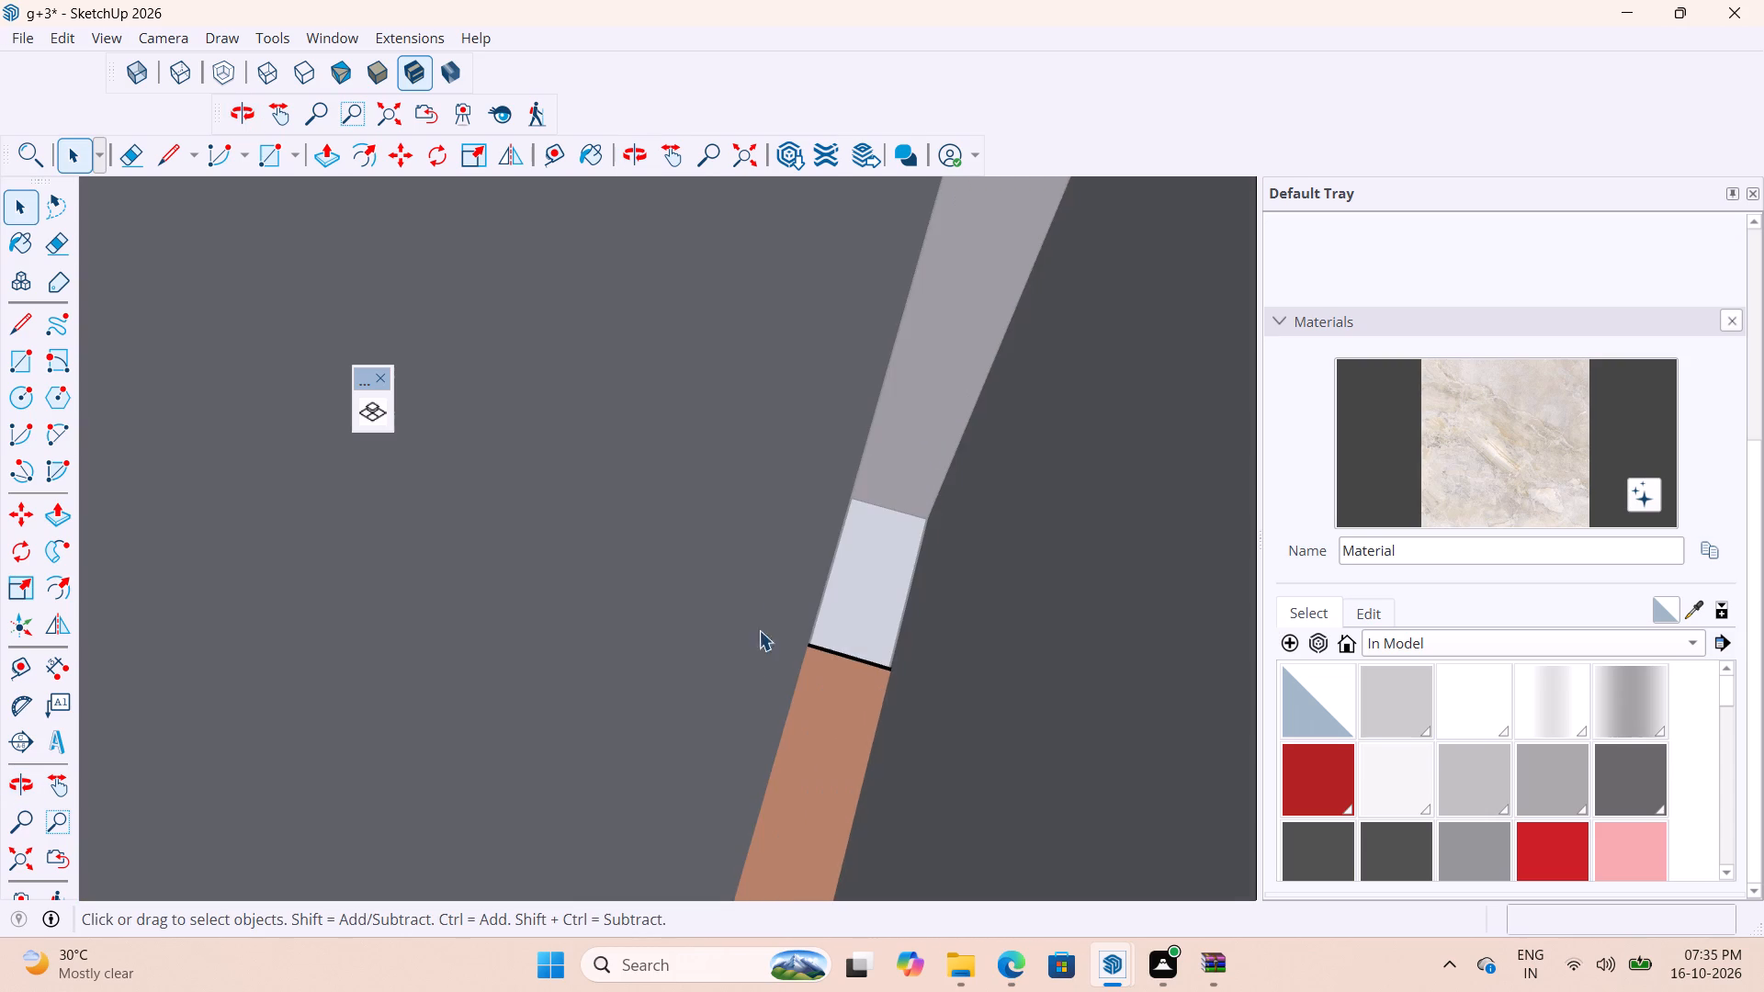
scroll(759, 630, "down", 20)
scroll(759, 630, "down", 18)
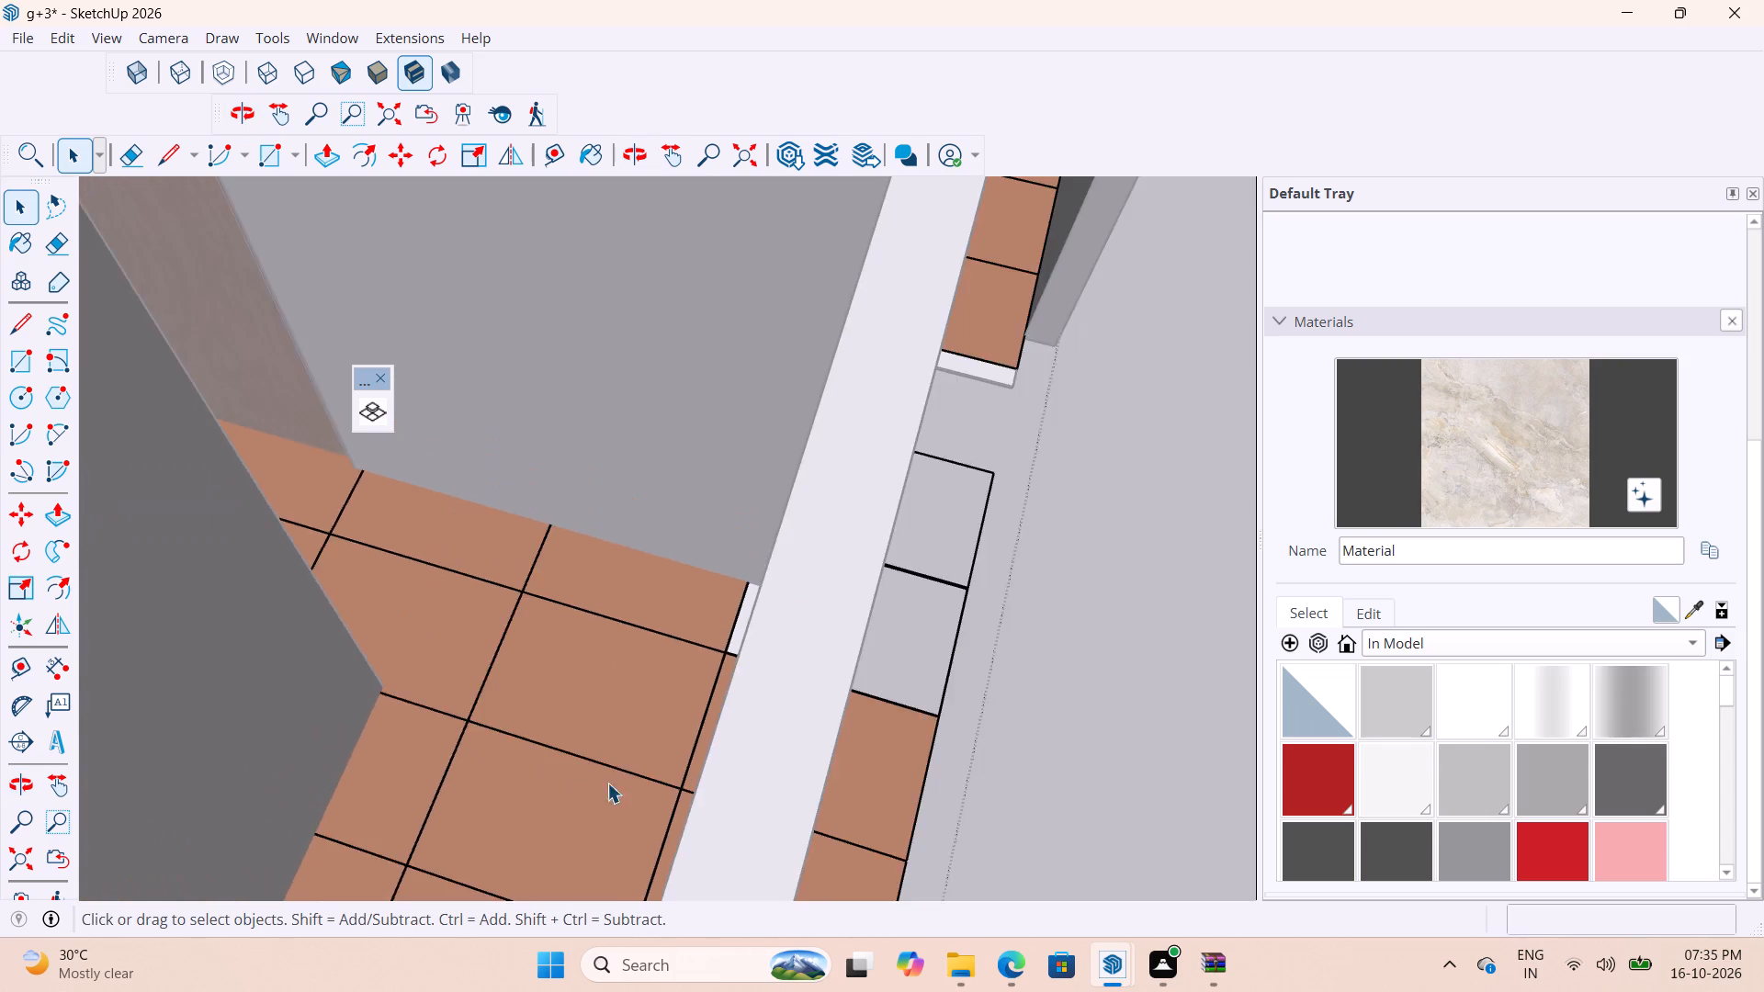
scroll(607, 783, "down", 12)
scroll(839, 687, "up", 1)
scroll(839, 687, "down", 6)
middle_click_drag(1023, 748, 652, 763)
scroll(831, 643, "down", 11)
scroll(905, 725, "up", 11)
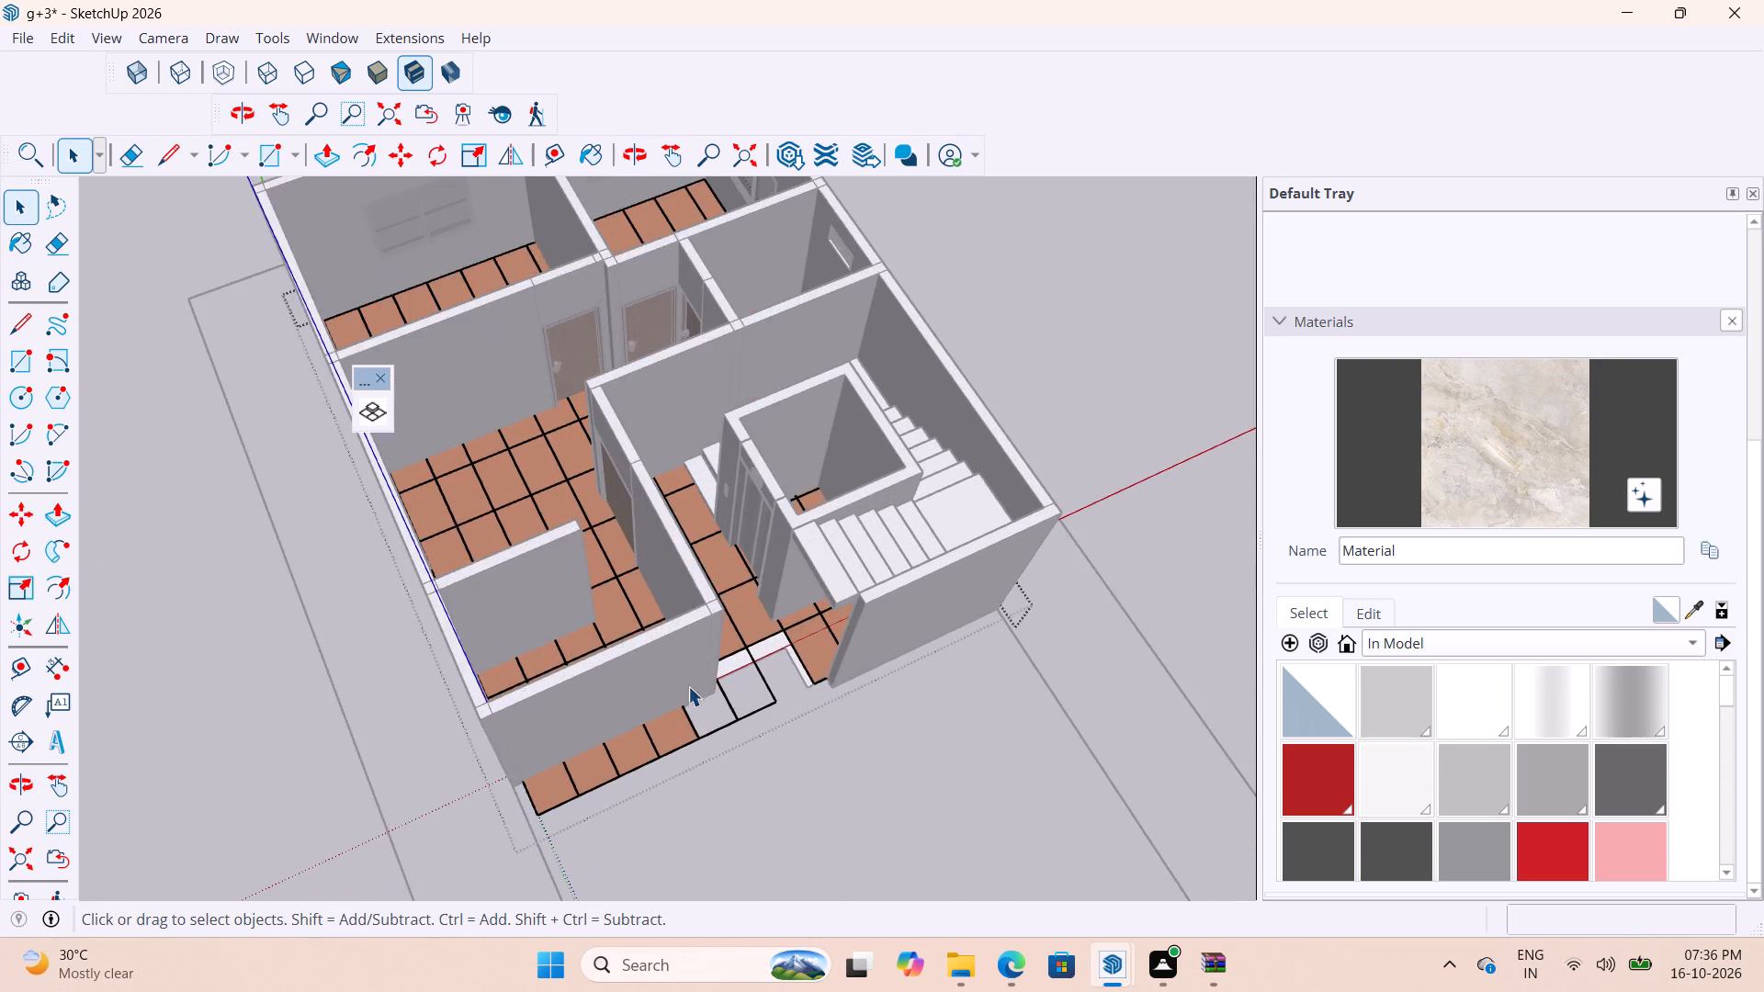
Undo the recent deletions of floor panels along the front edge and close the floor panel group.
scroll(745, 732, "up", 3)
key("ctrl+z")
key("ctrl+z")
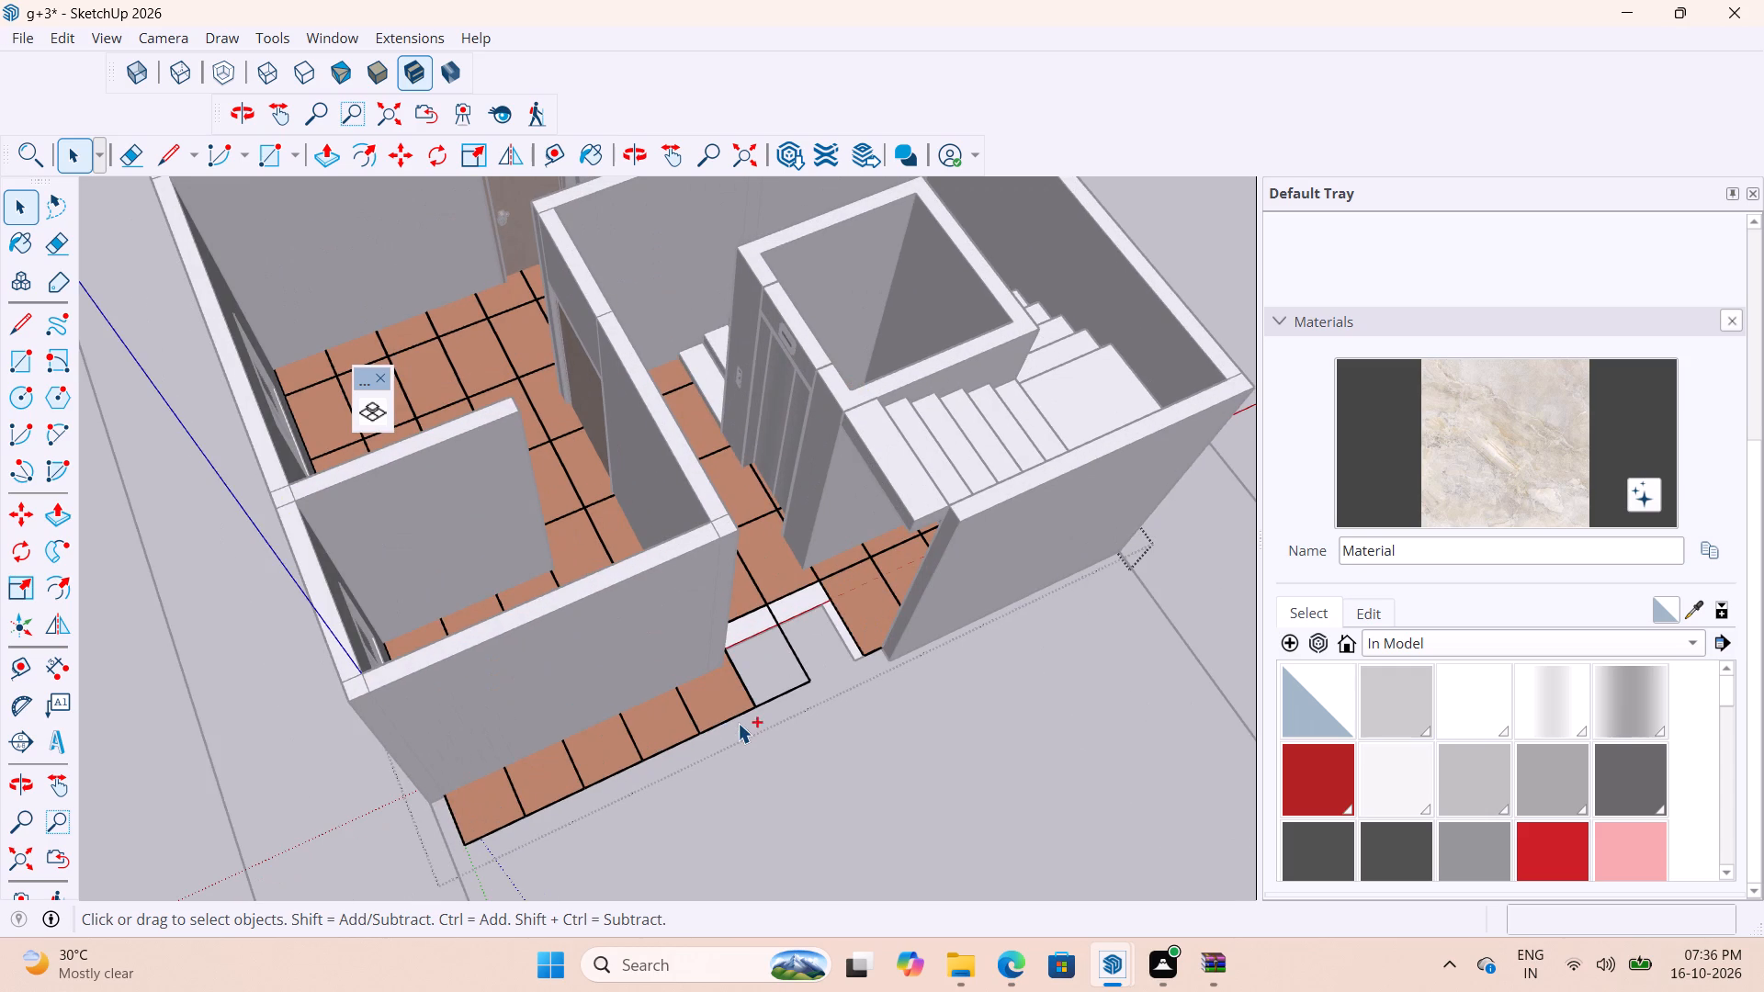
key("ctrl+z")
key("ctrl+z")
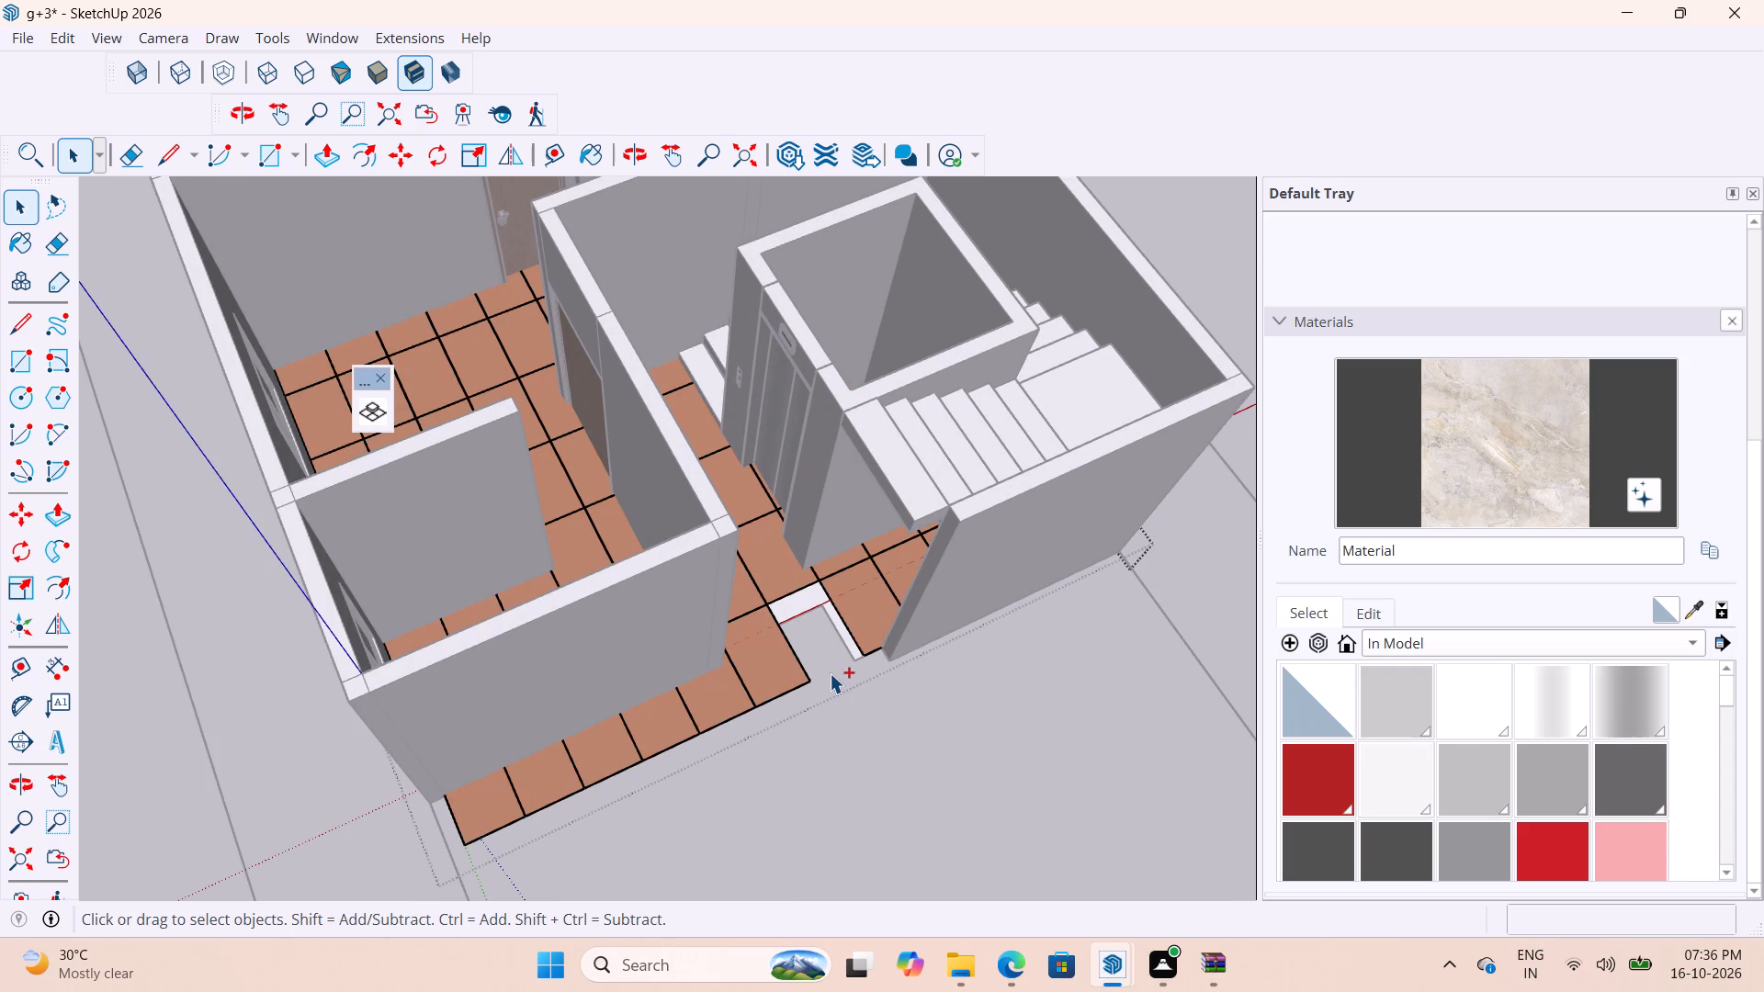
key("ctrl+z")
scroll(858, 693, "up", 4)
middle_click_drag(902, 686, 743, 714)
scroll(719, 703, "up", 1)
scroll(628, 637, "down", 11)
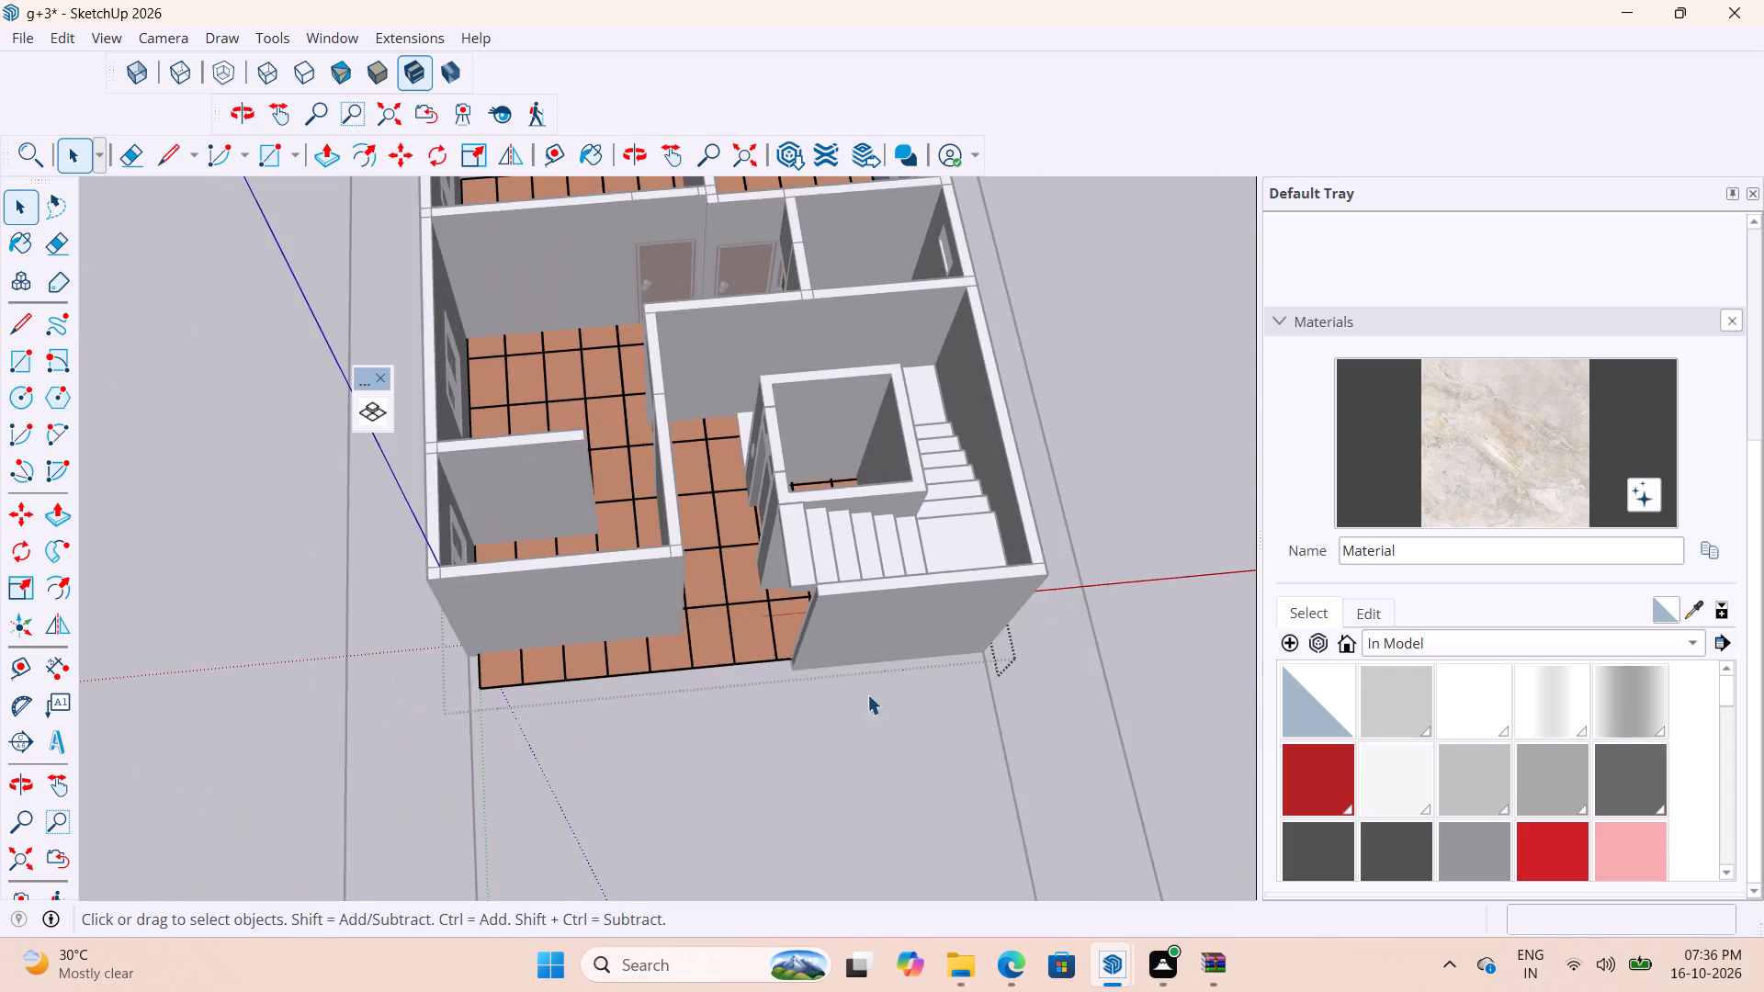
middle_click_drag(904, 730, 771, 603)
scroll(753, 569, "down", 12)
left_click(928, 454)
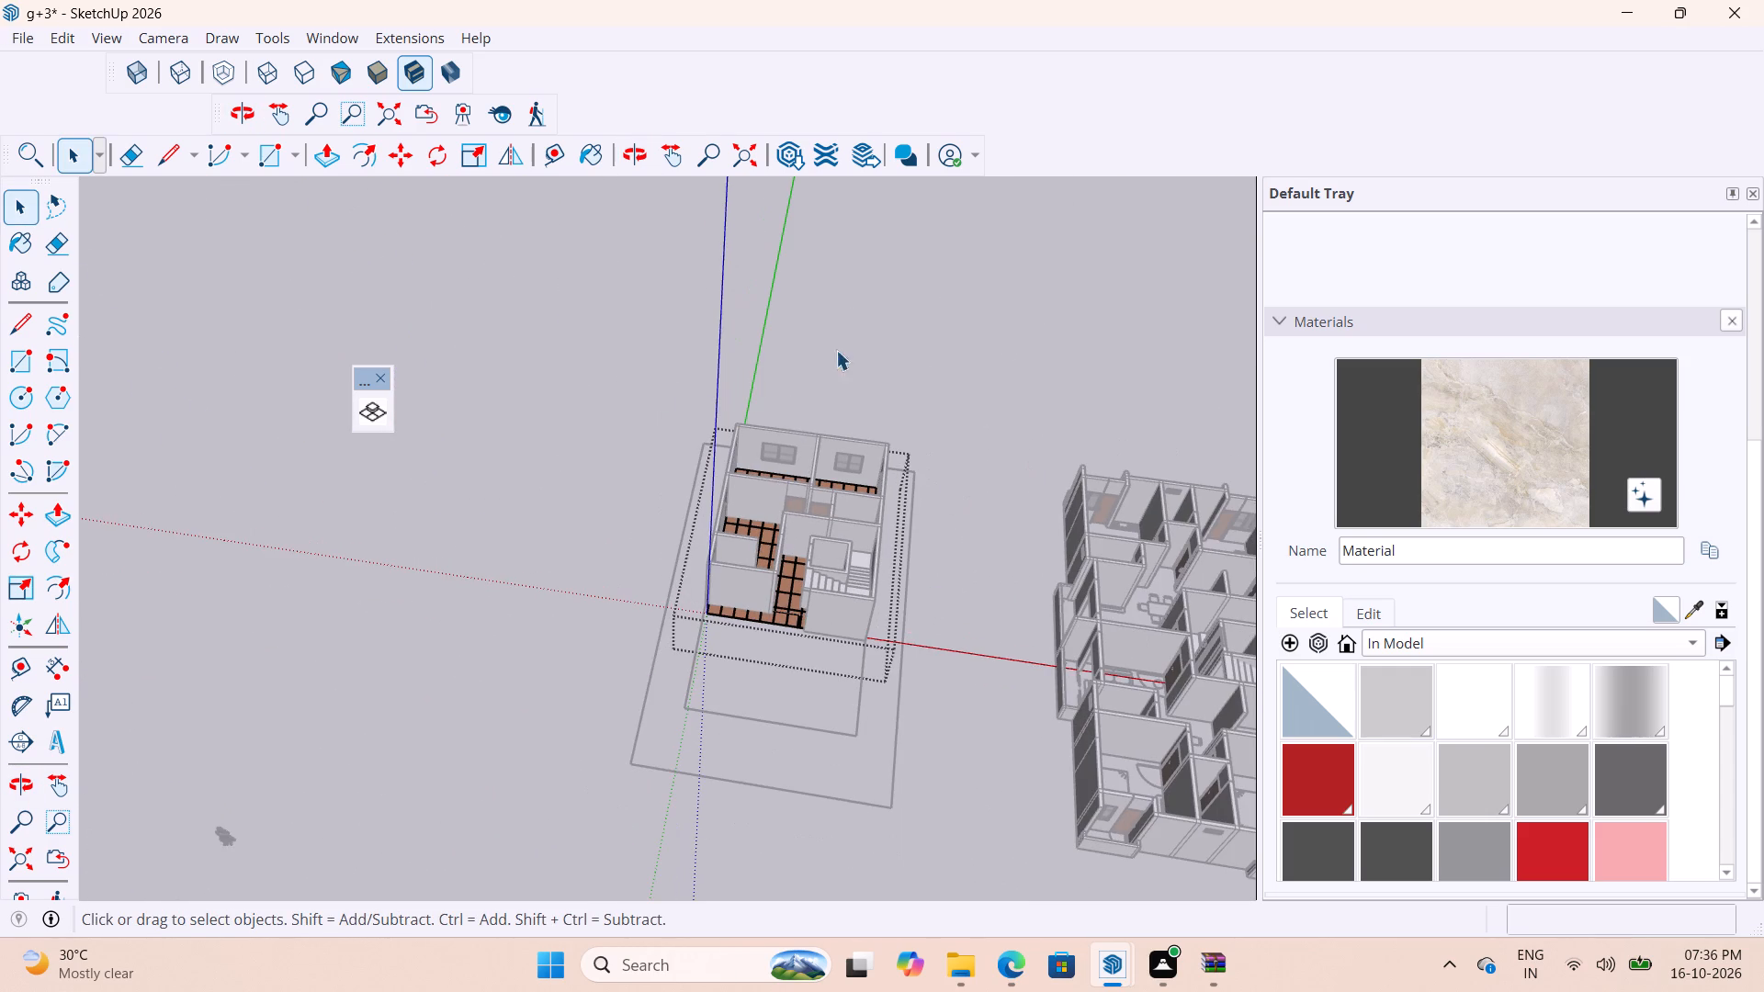
left_click_drag(888, 332, 899, 332)
left_click(965, 366)
Push/Pull the side face of the front corner floor panel outward about 5 7/8" toward the front room's outer side wall.
scroll(824, 682, "up", 13)
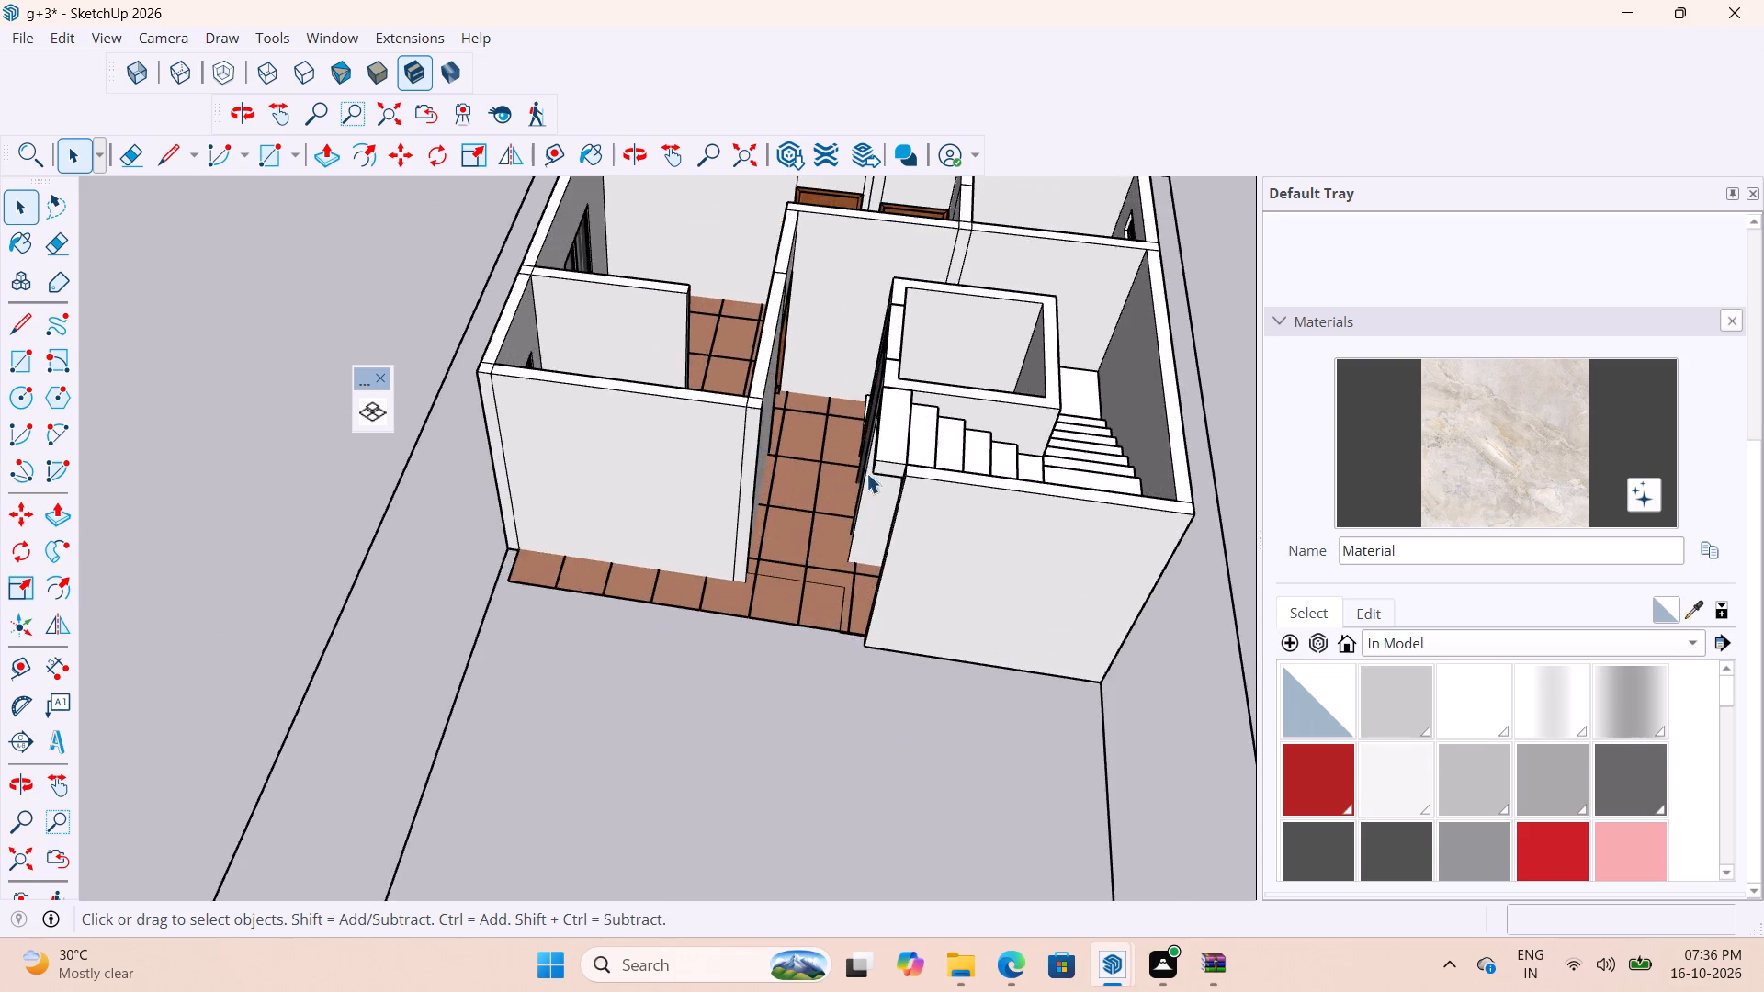
scroll(845, 453, "down", 5)
middle_click_drag(825, 691, 888, 762)
scroll(719, 545, "up", 9)
middle_click_drag(618, 518, 692, 395)
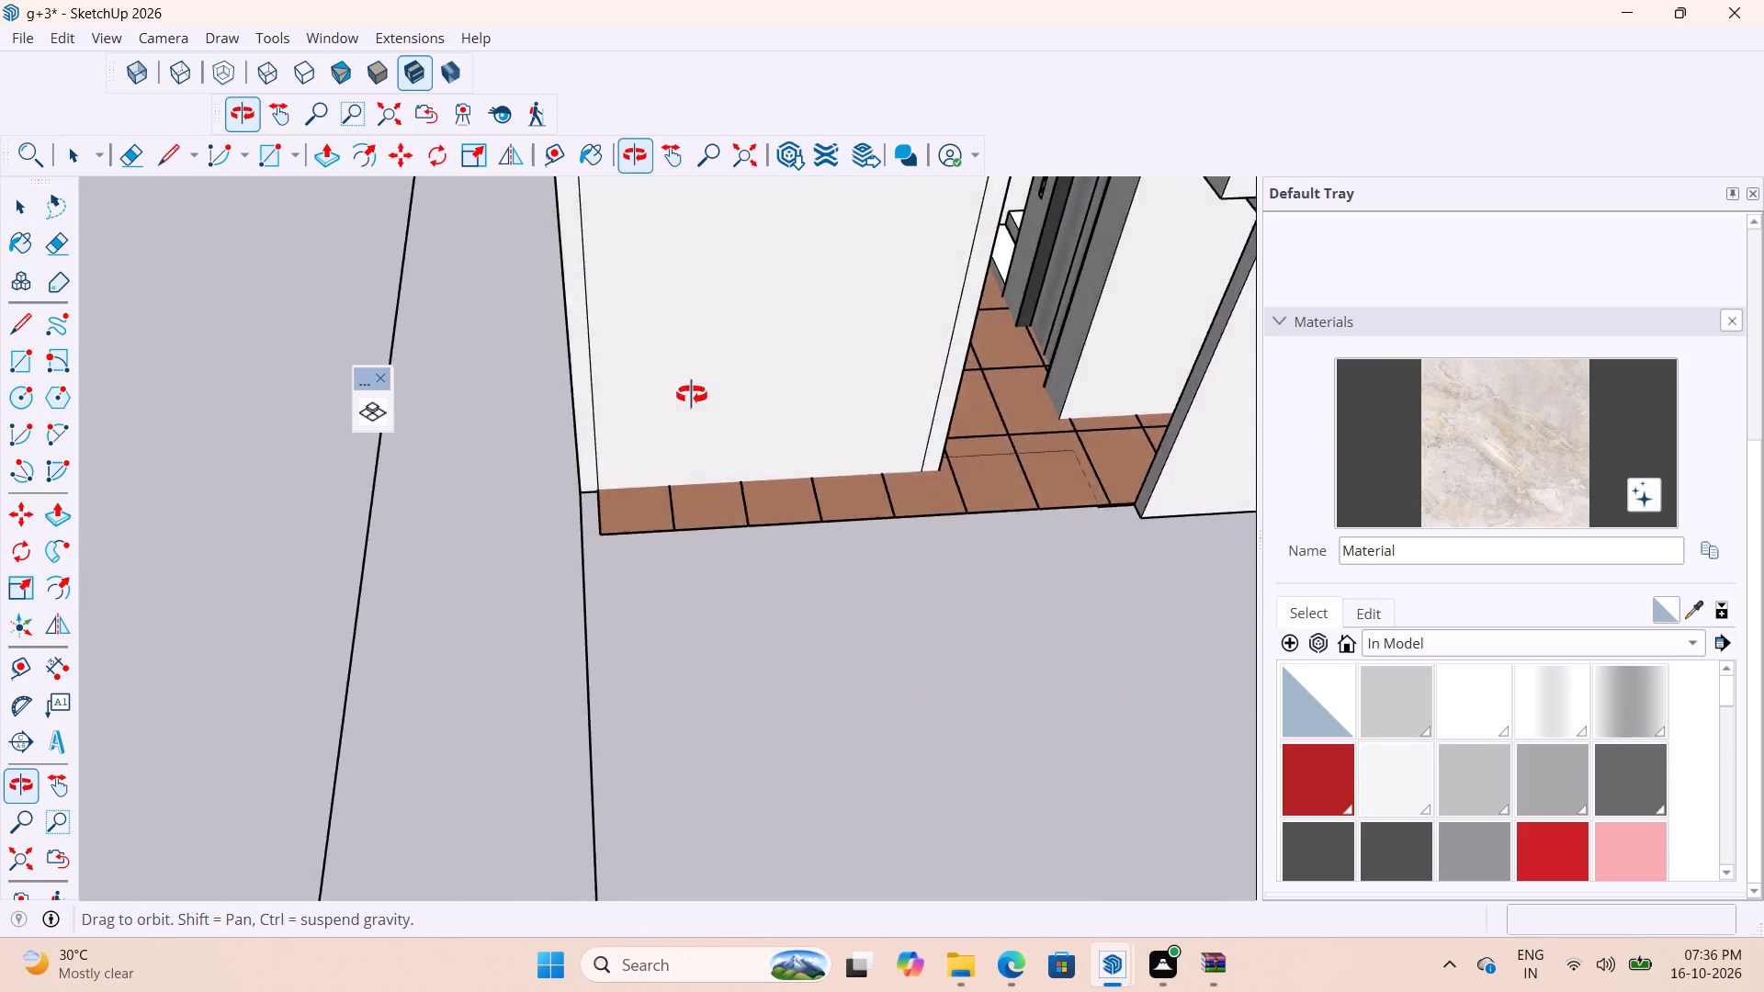
middle_click_drag(692, 395, 892, 393)
scroll(453, 647, "up", 19)
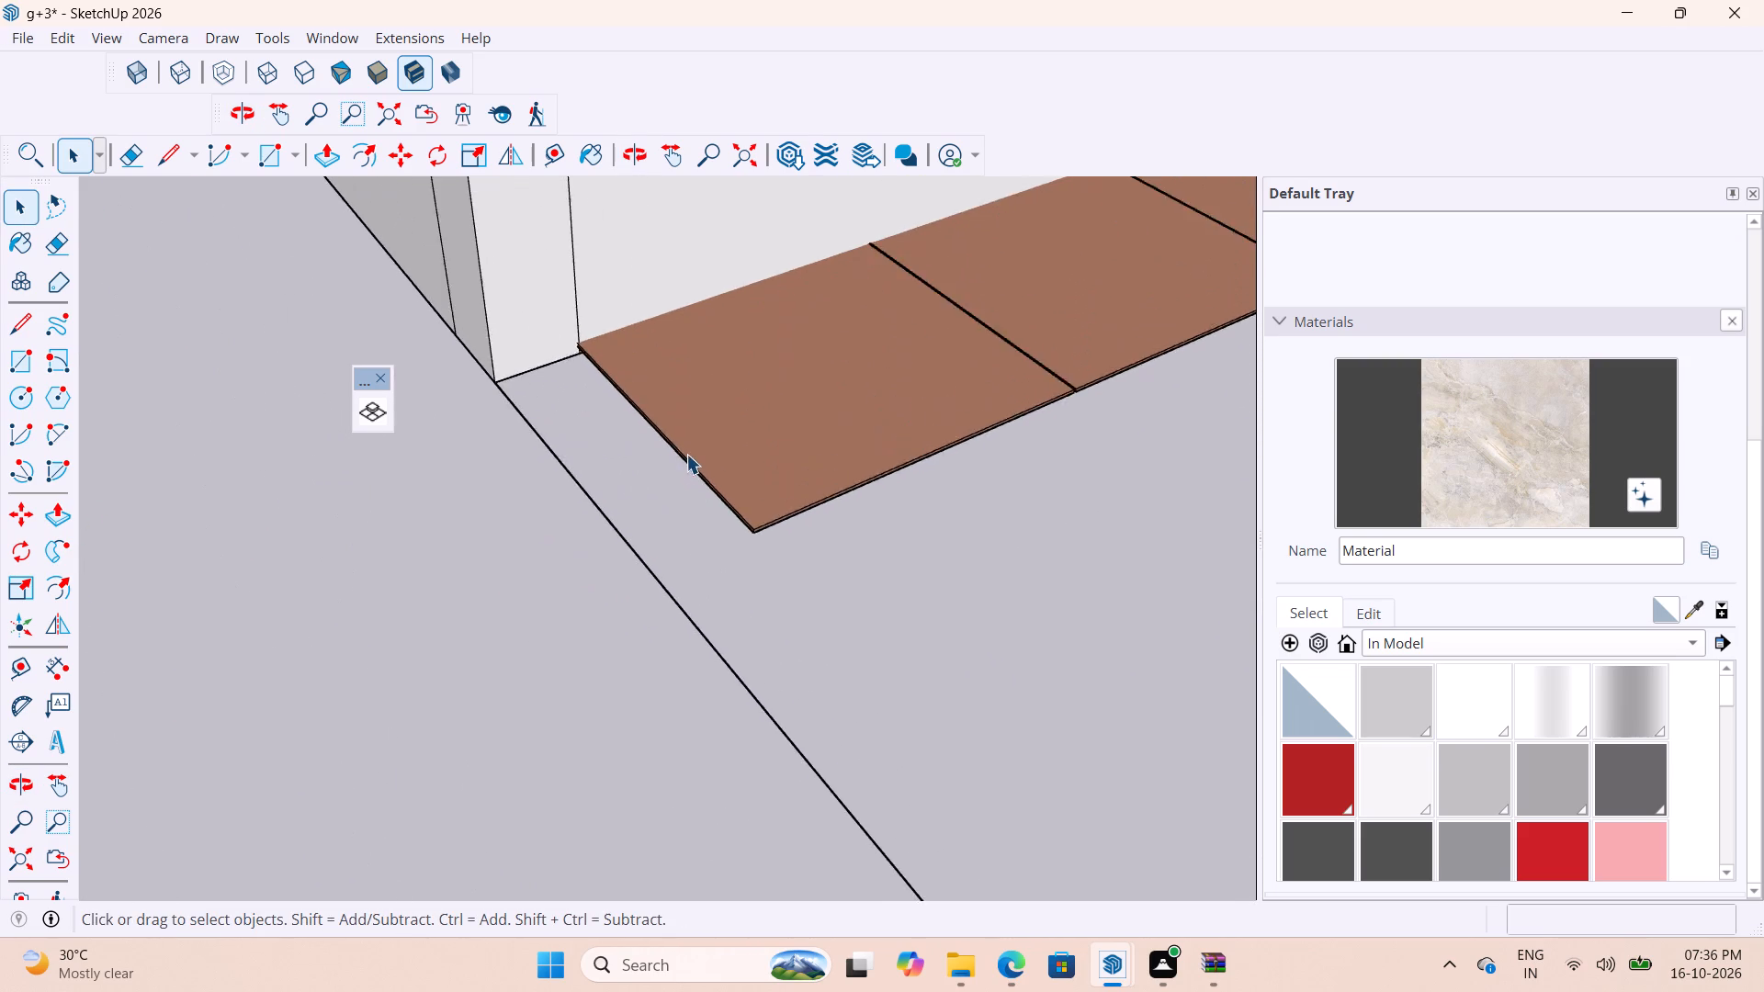
scroll(686, 454, "up", 4)
middle_click_drag(686, 449, 736, 200)
scroll(769, 571, "up", 3)
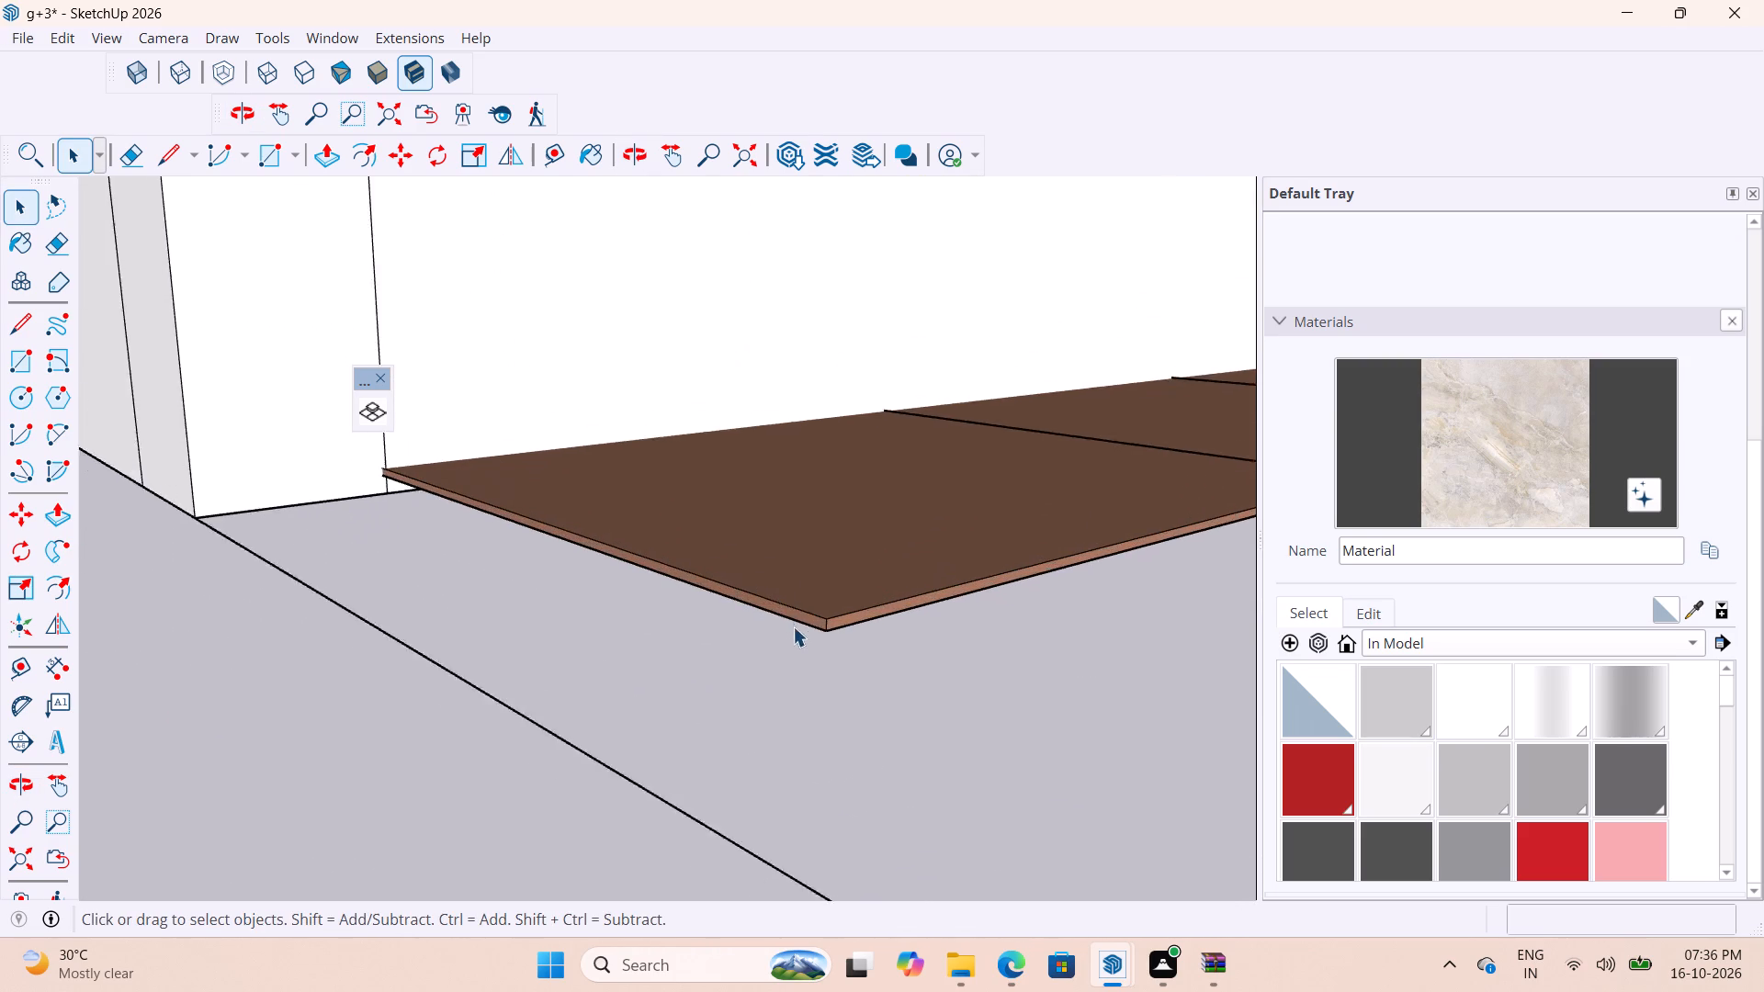
scroll(793, 626, "up", 5)
middle_click_drag(799, 612, 812, 525)
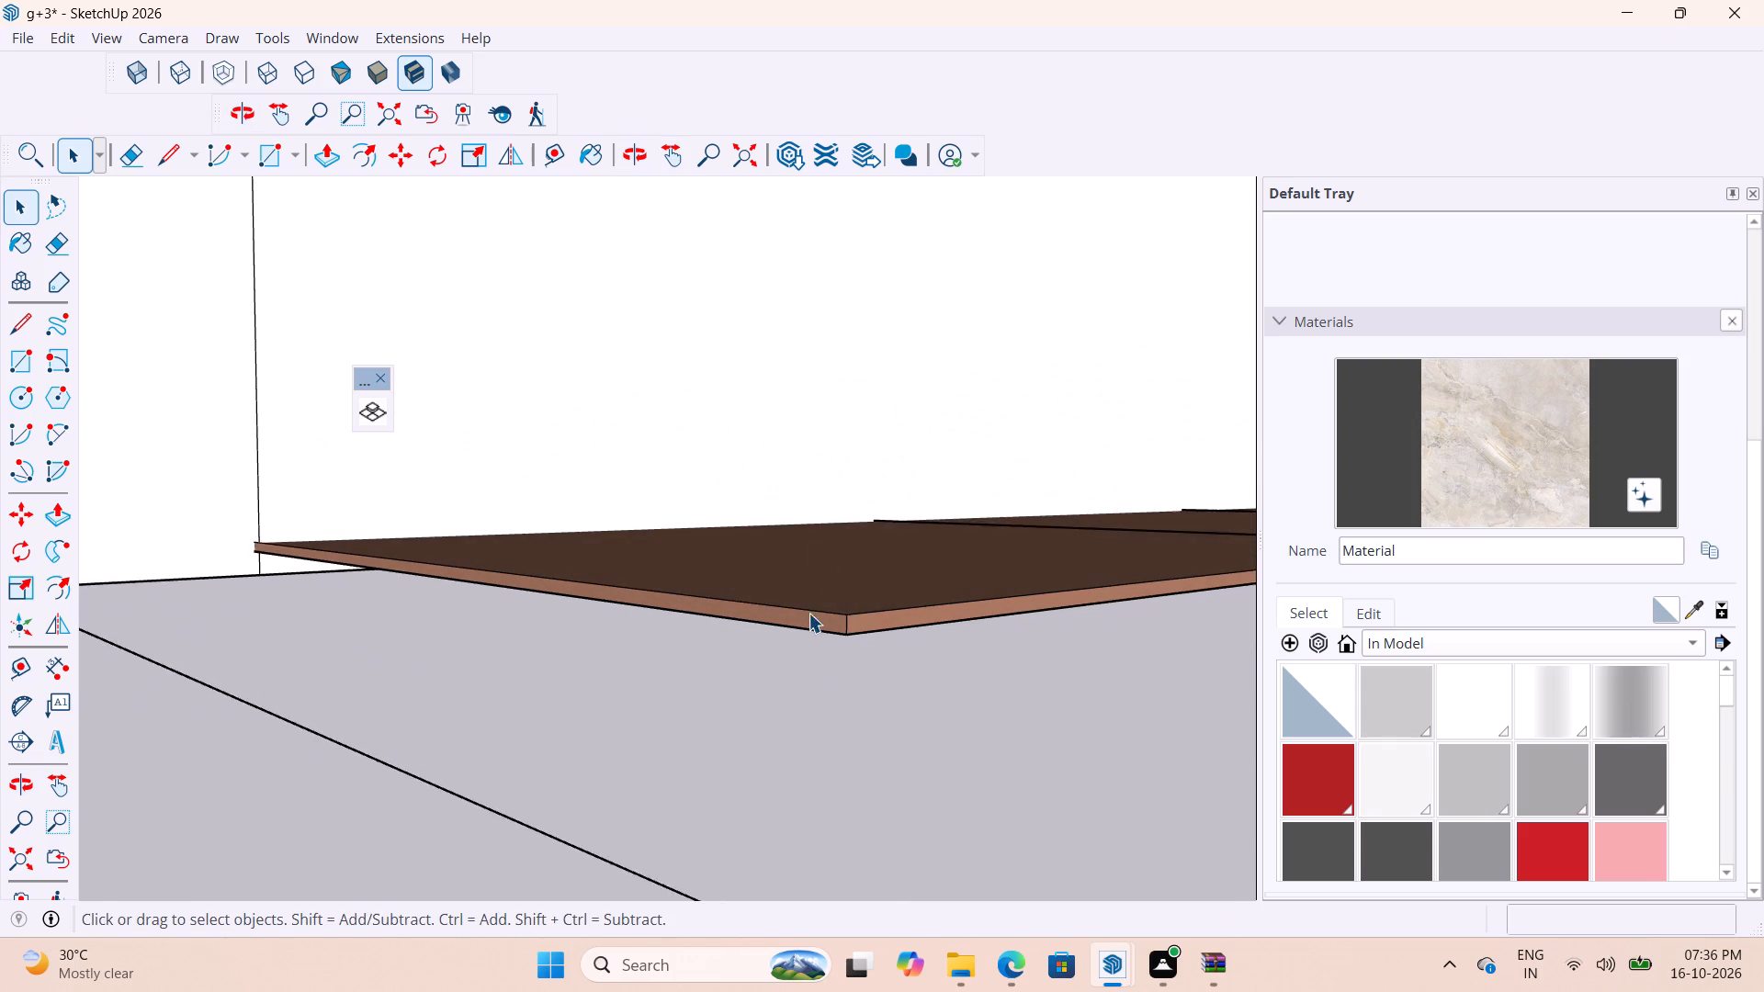
scroll(808, 630, "up", 5)
double_click(823, 615)
left_click(823, 615)
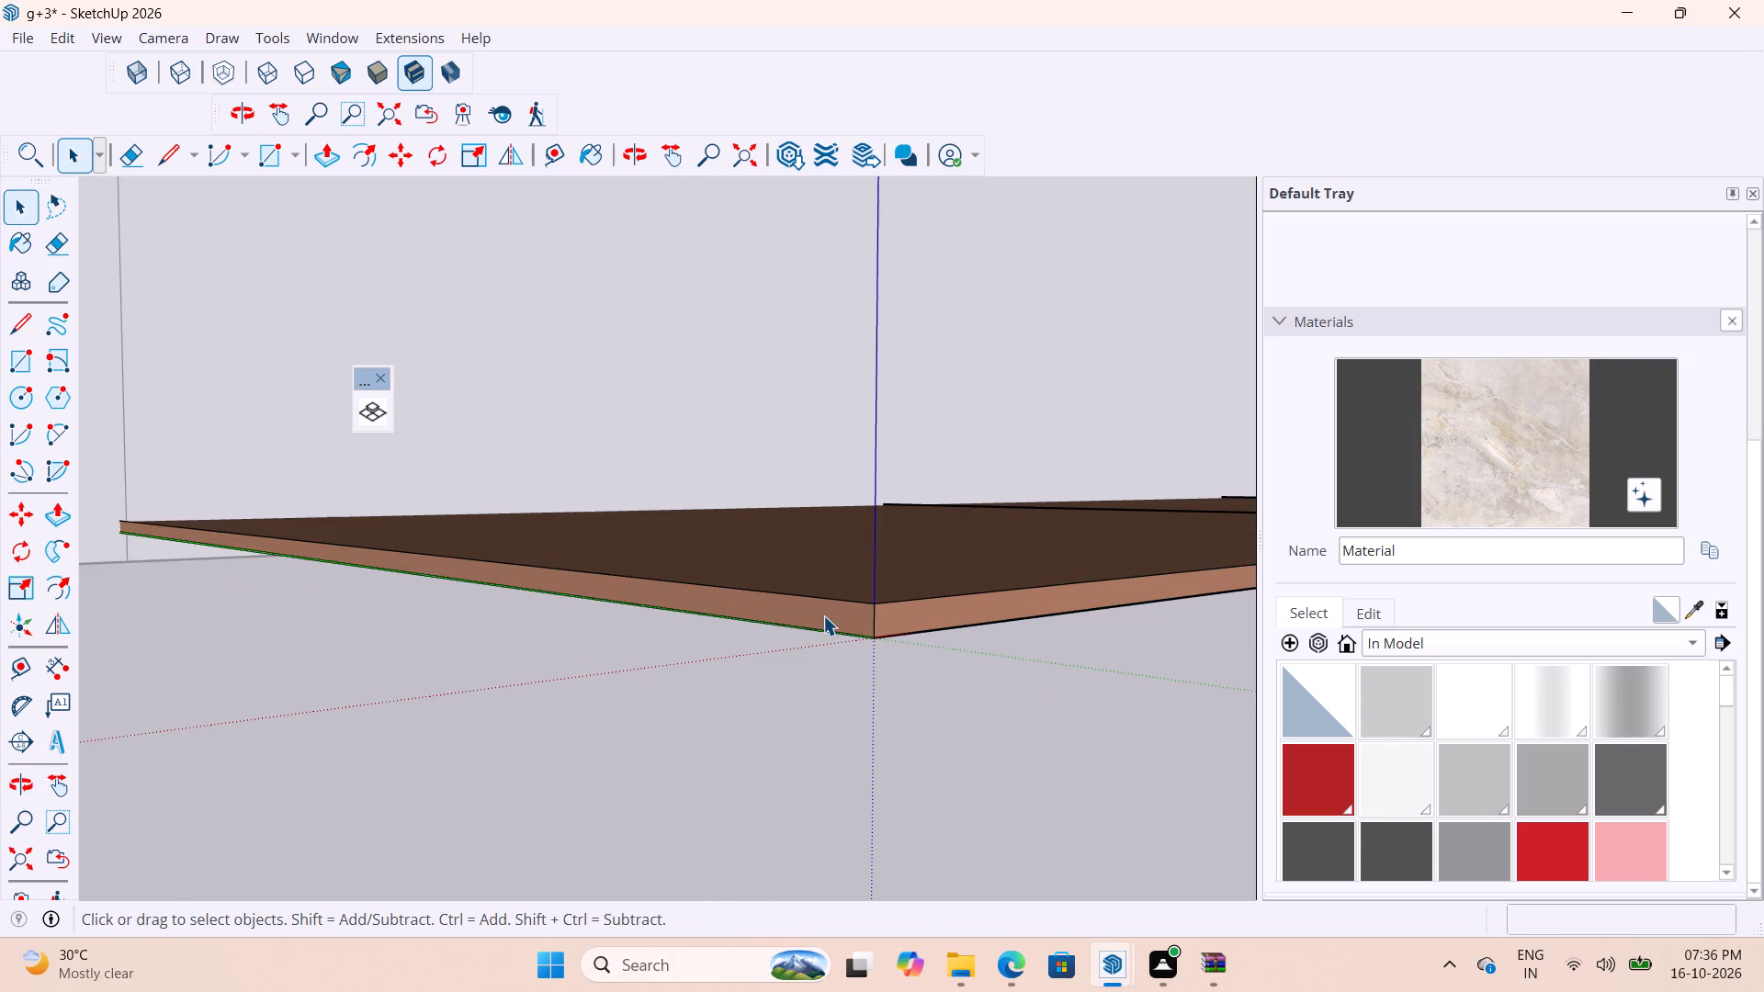
left_click(823, 615)
double_click(825, 626)
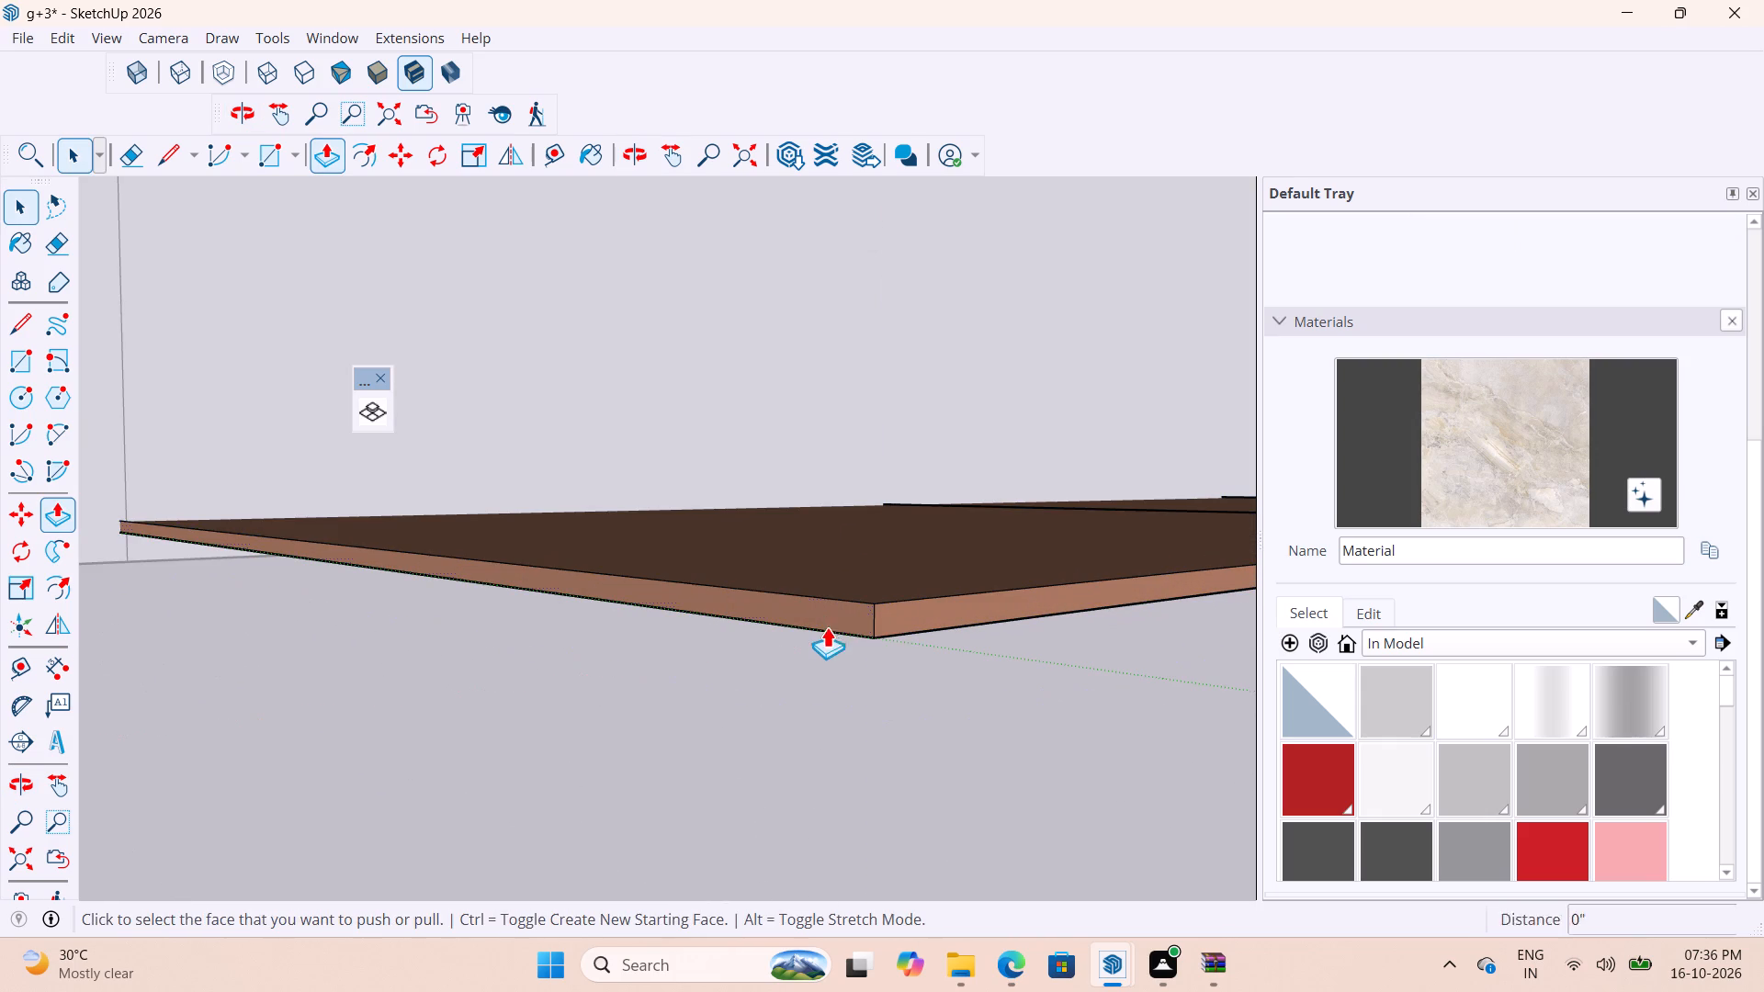
key("p")
left_click(825, 609)
scroll(783, 616, "down", 14)
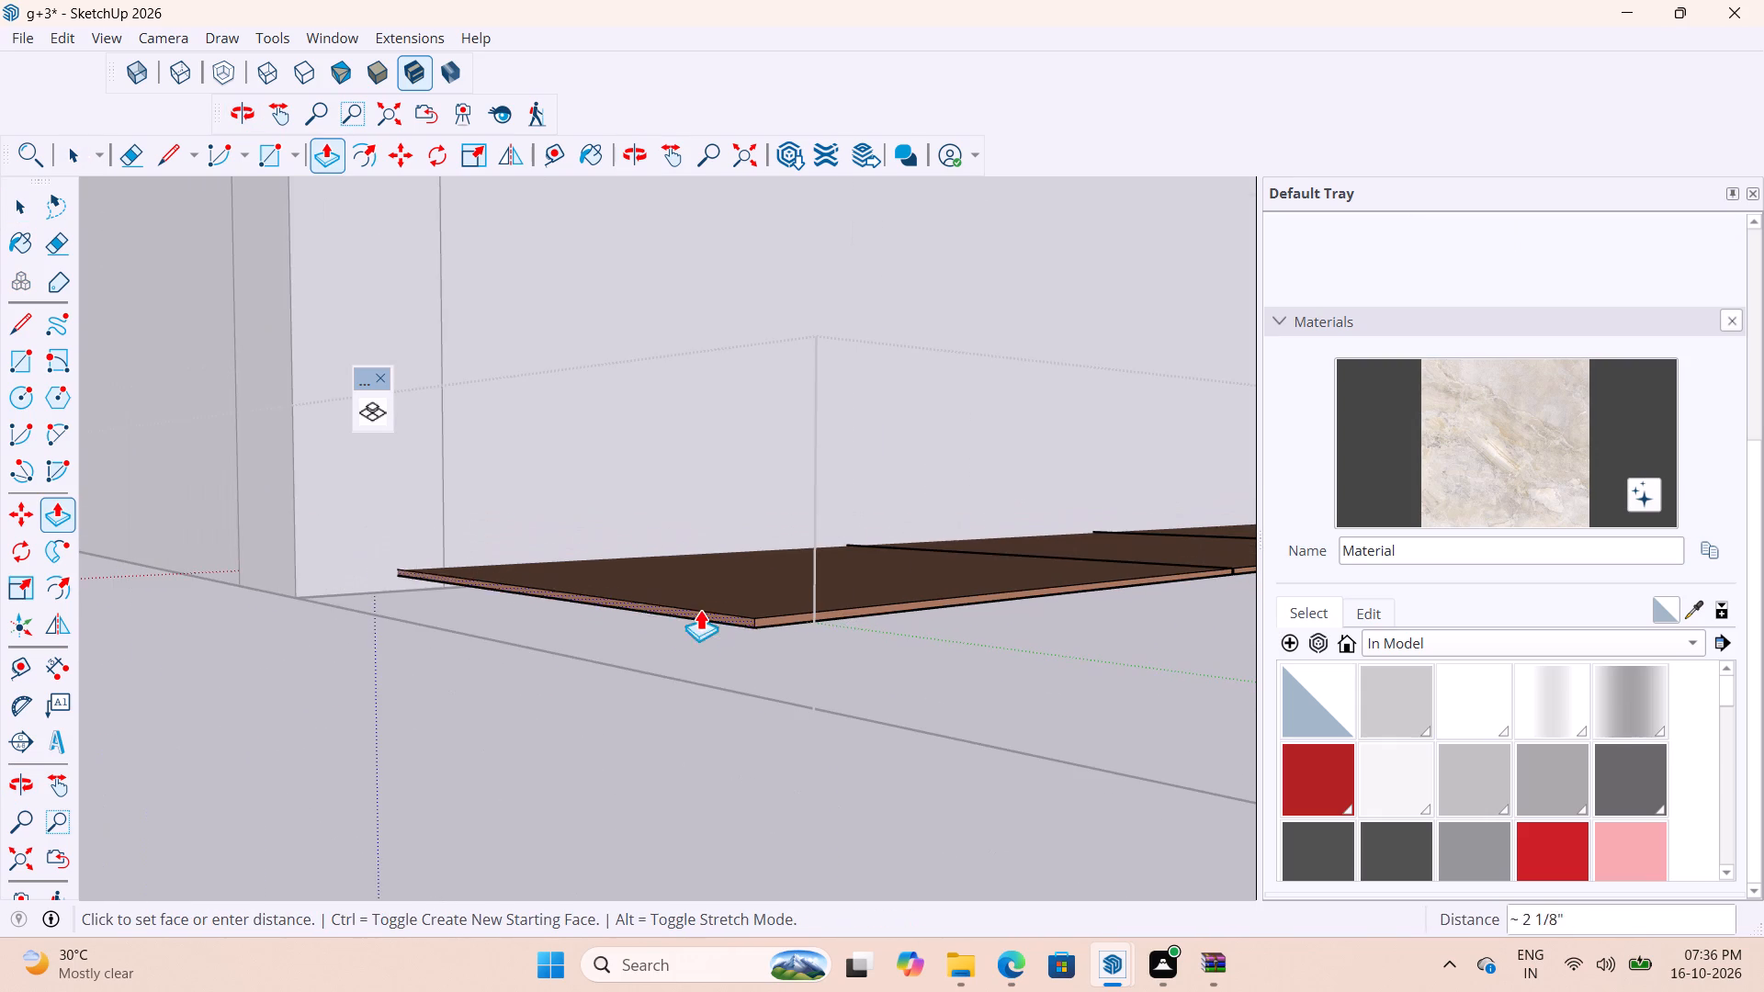
middle_click_drag(334, 541, 359, 569)
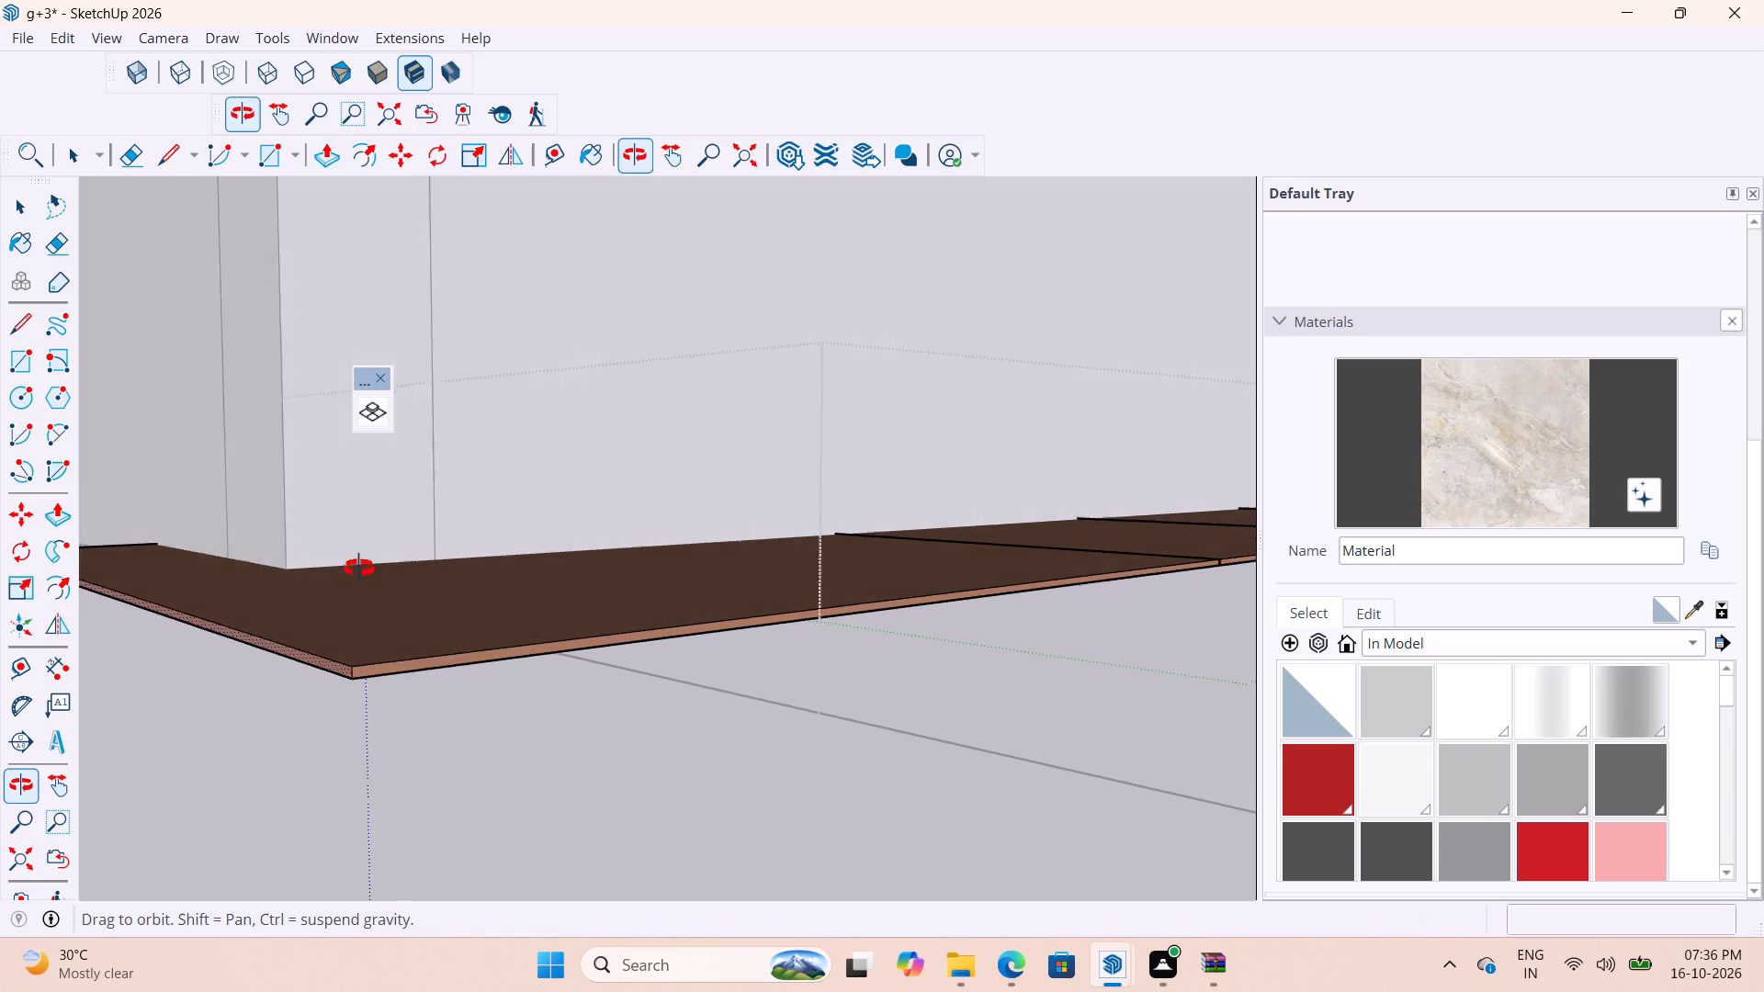
middle_click_drag(359, 569, 494, 682)
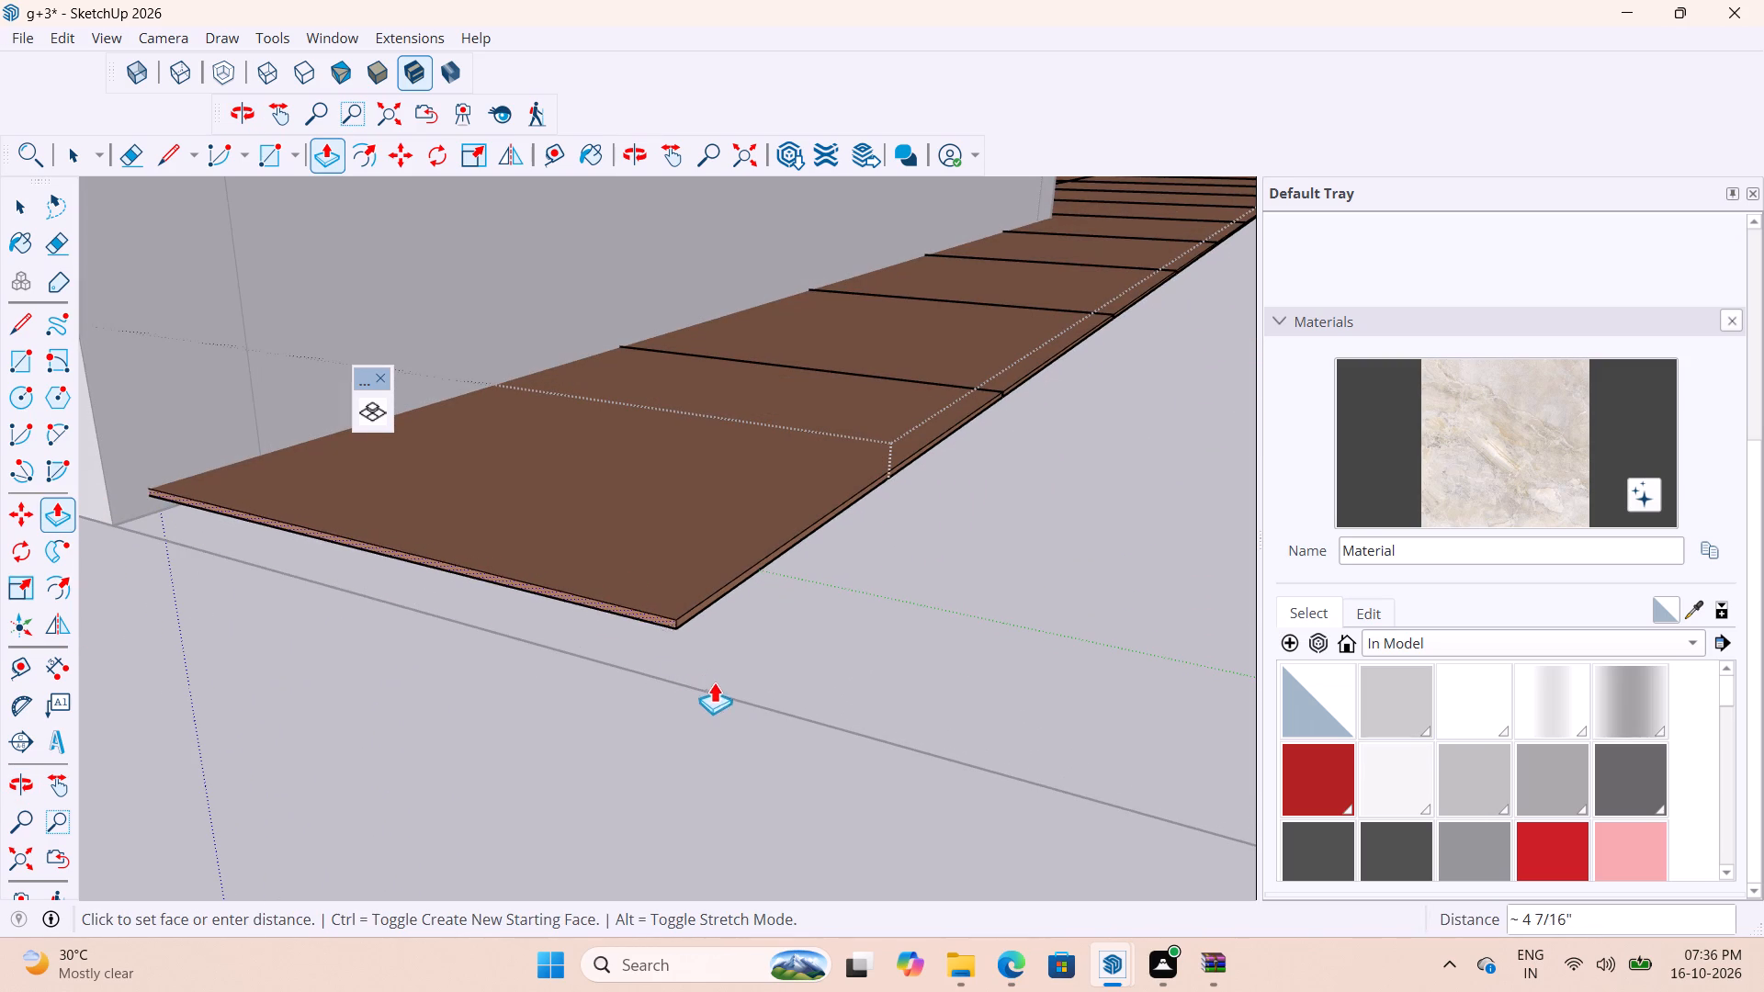
left_click(725, 693)
scroll(787, 686, "down", 4)
middle_click_drag(807, 699, 550, 746)
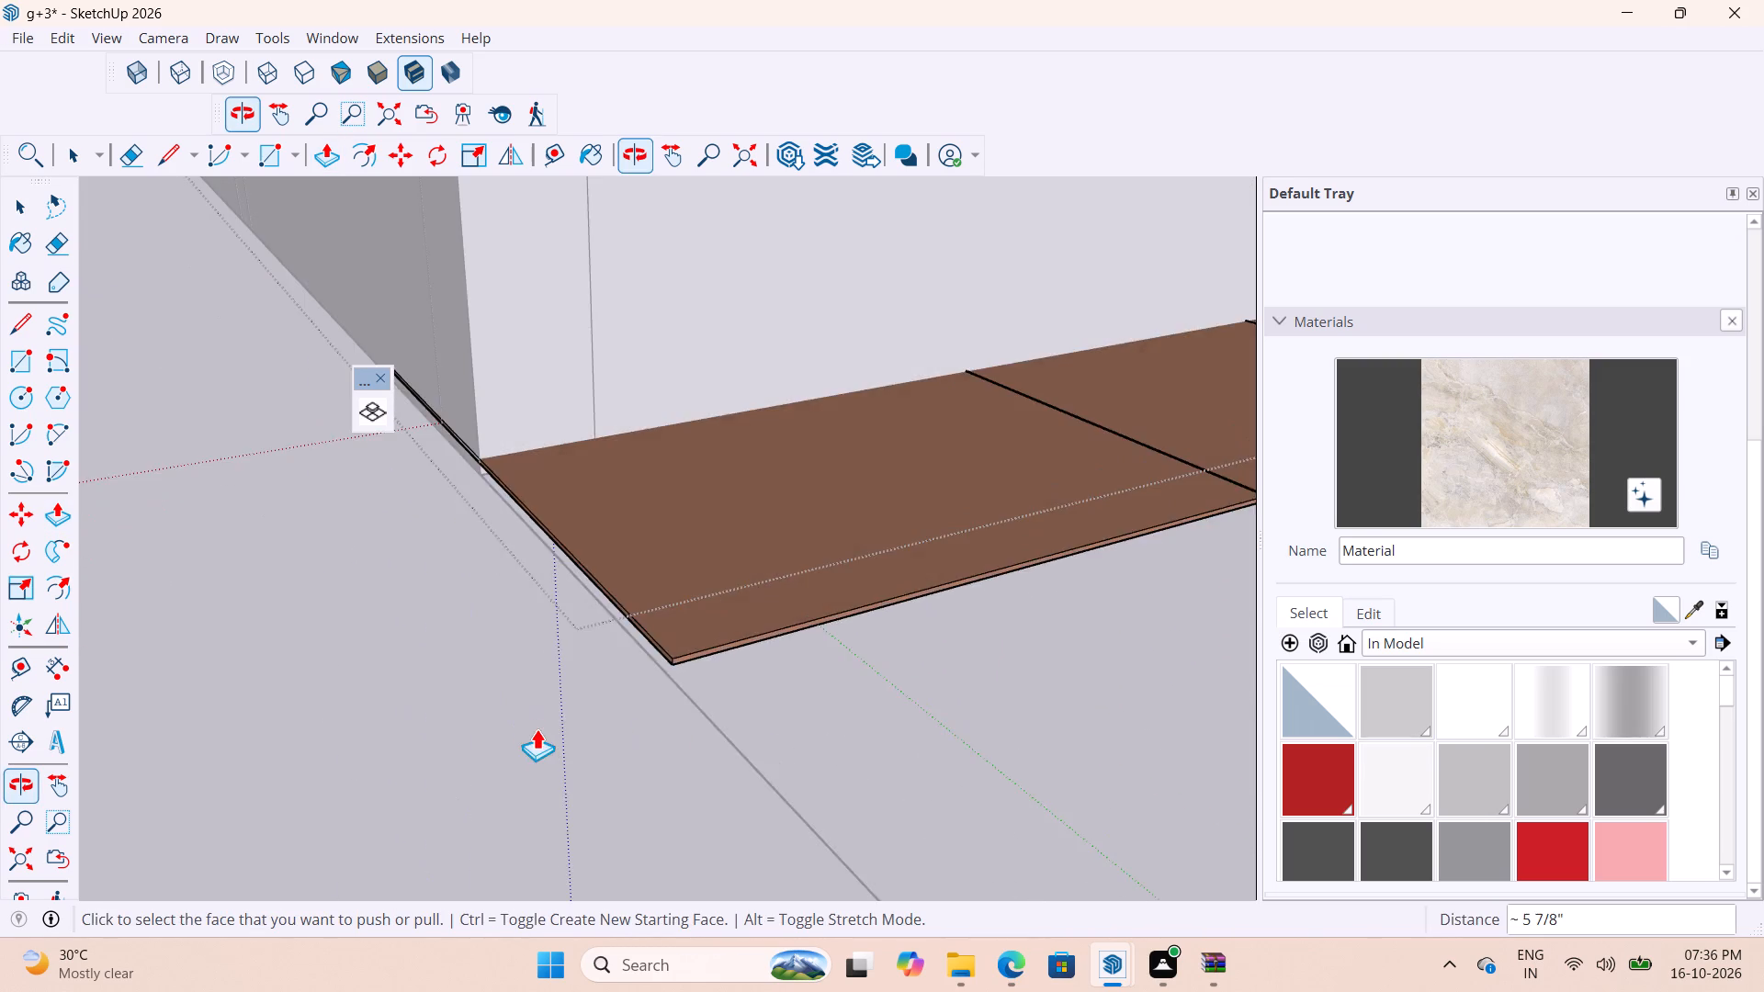
scroll(540, 717, "down", 5)
scroll(616, 635, "up", 4)
key("space")
key("space")
scroll(600, 645, "down", 5)
middle_click_drag(721, 768, 679, 788)
left_click(471, 721)
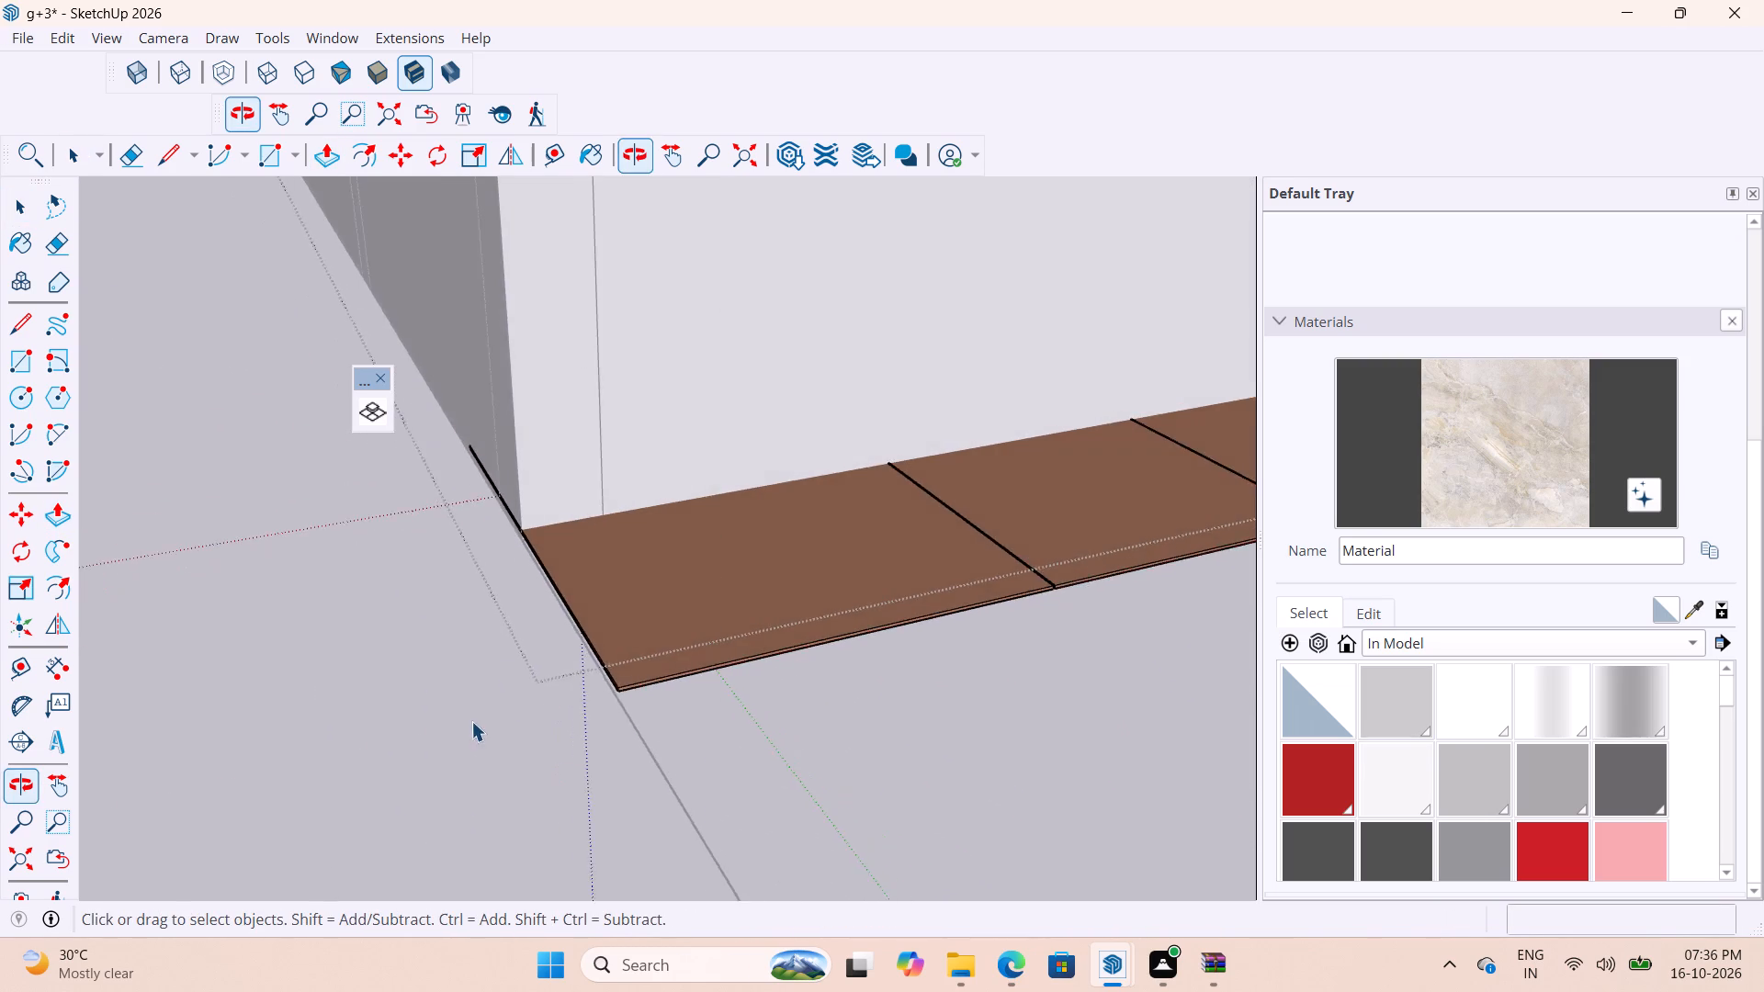
Examine how the extended panel edge meets the base of the front room's outer wall corner.
scroll(564, 508, "up", 9)
middle_click_drag(530, 581, 638, 484)
scroll(535, 549, "up", 10)
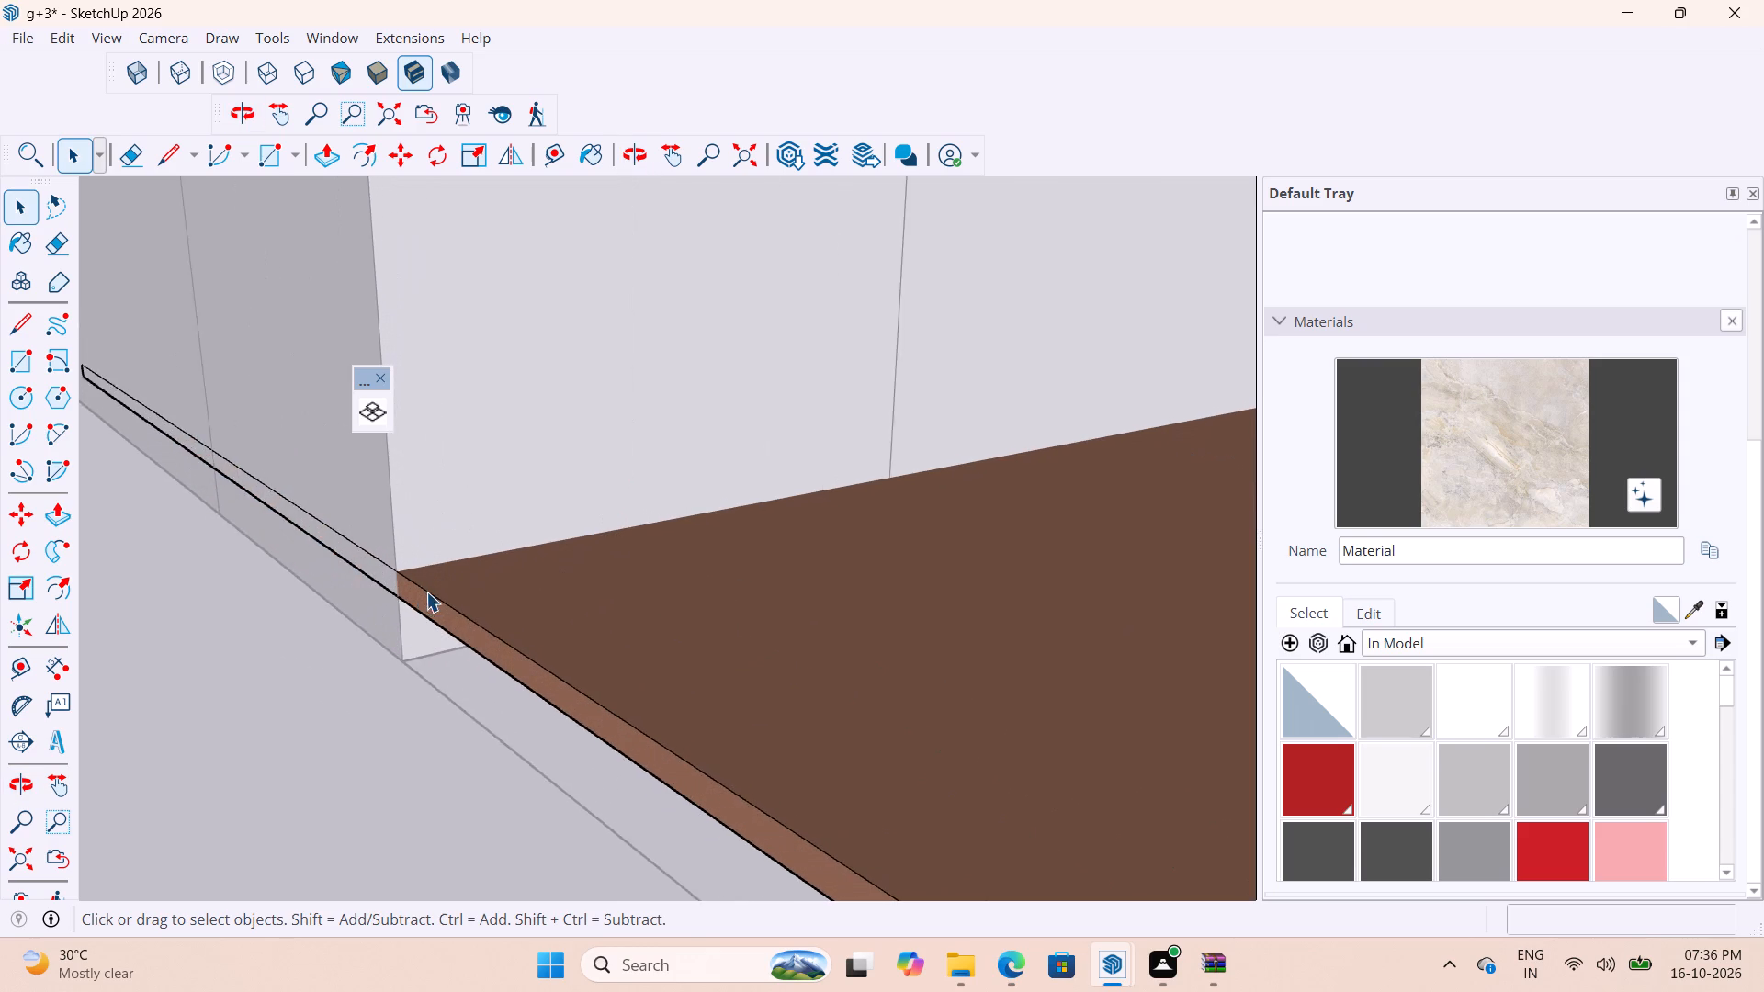
scroll(426, 592, "up", 5)
left_click(413, 599)
scroll(428, 604, "down", 15)
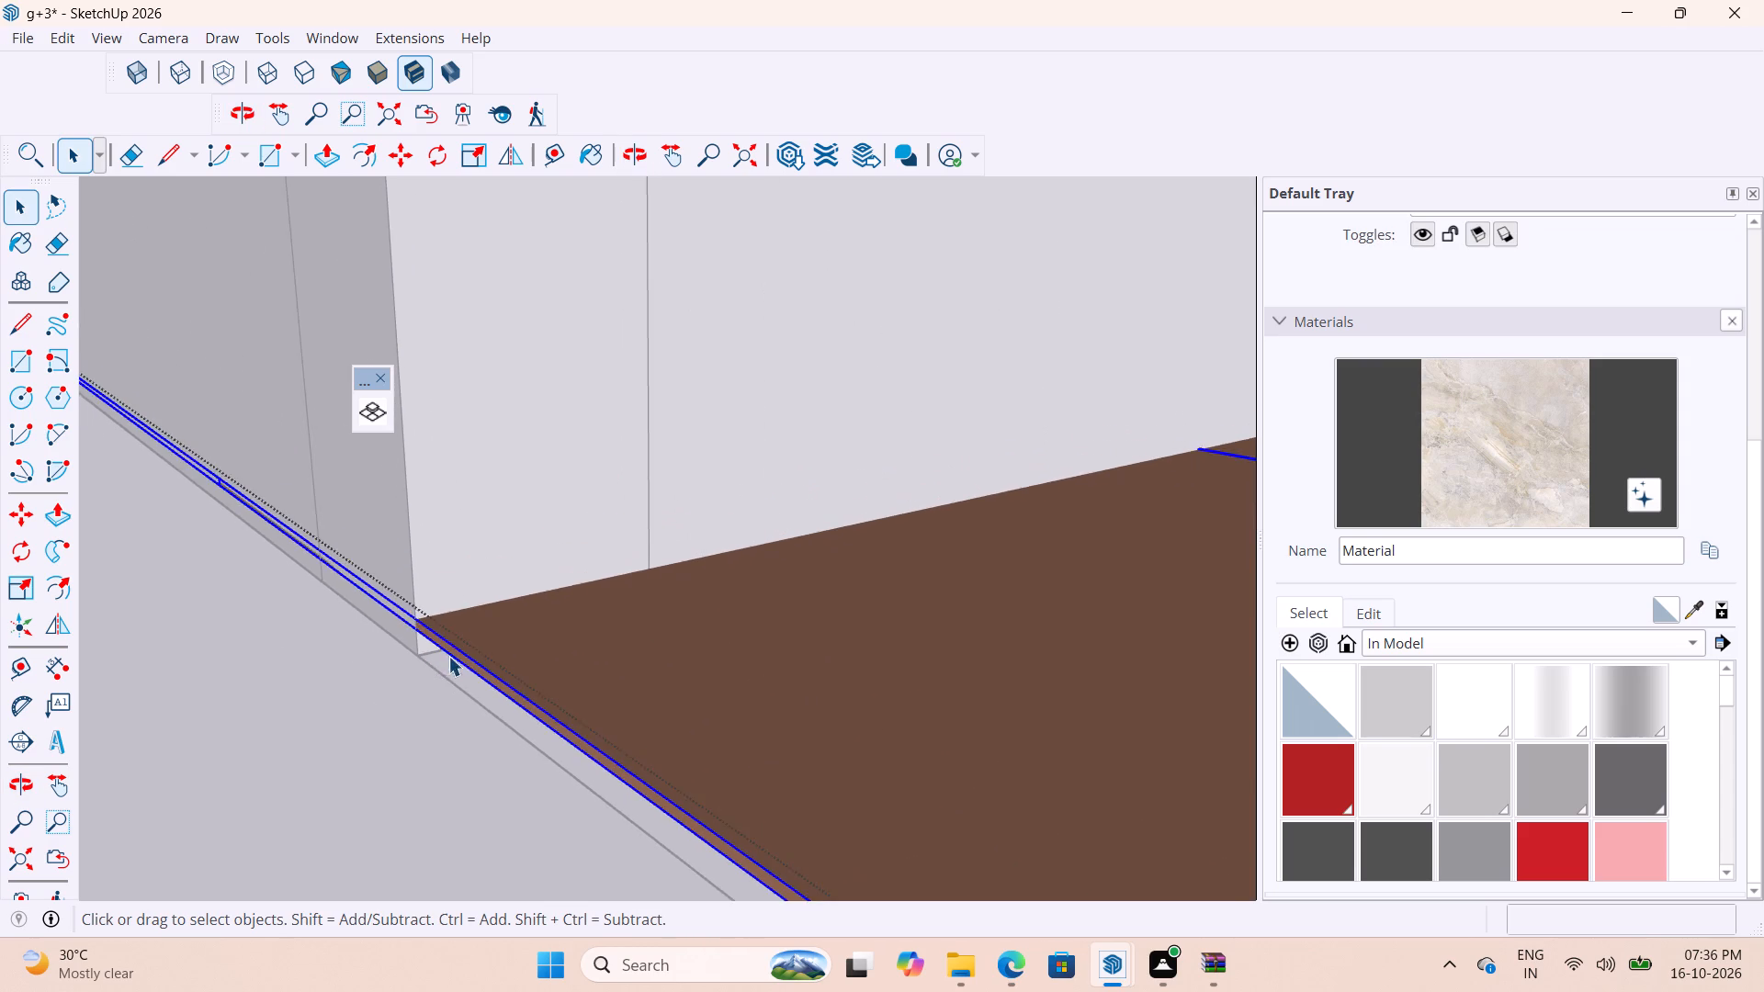
scroll(448, 656, "down", 20)
scroll(448, 656, "down", 14)
key("space")
left_click(507, 744)
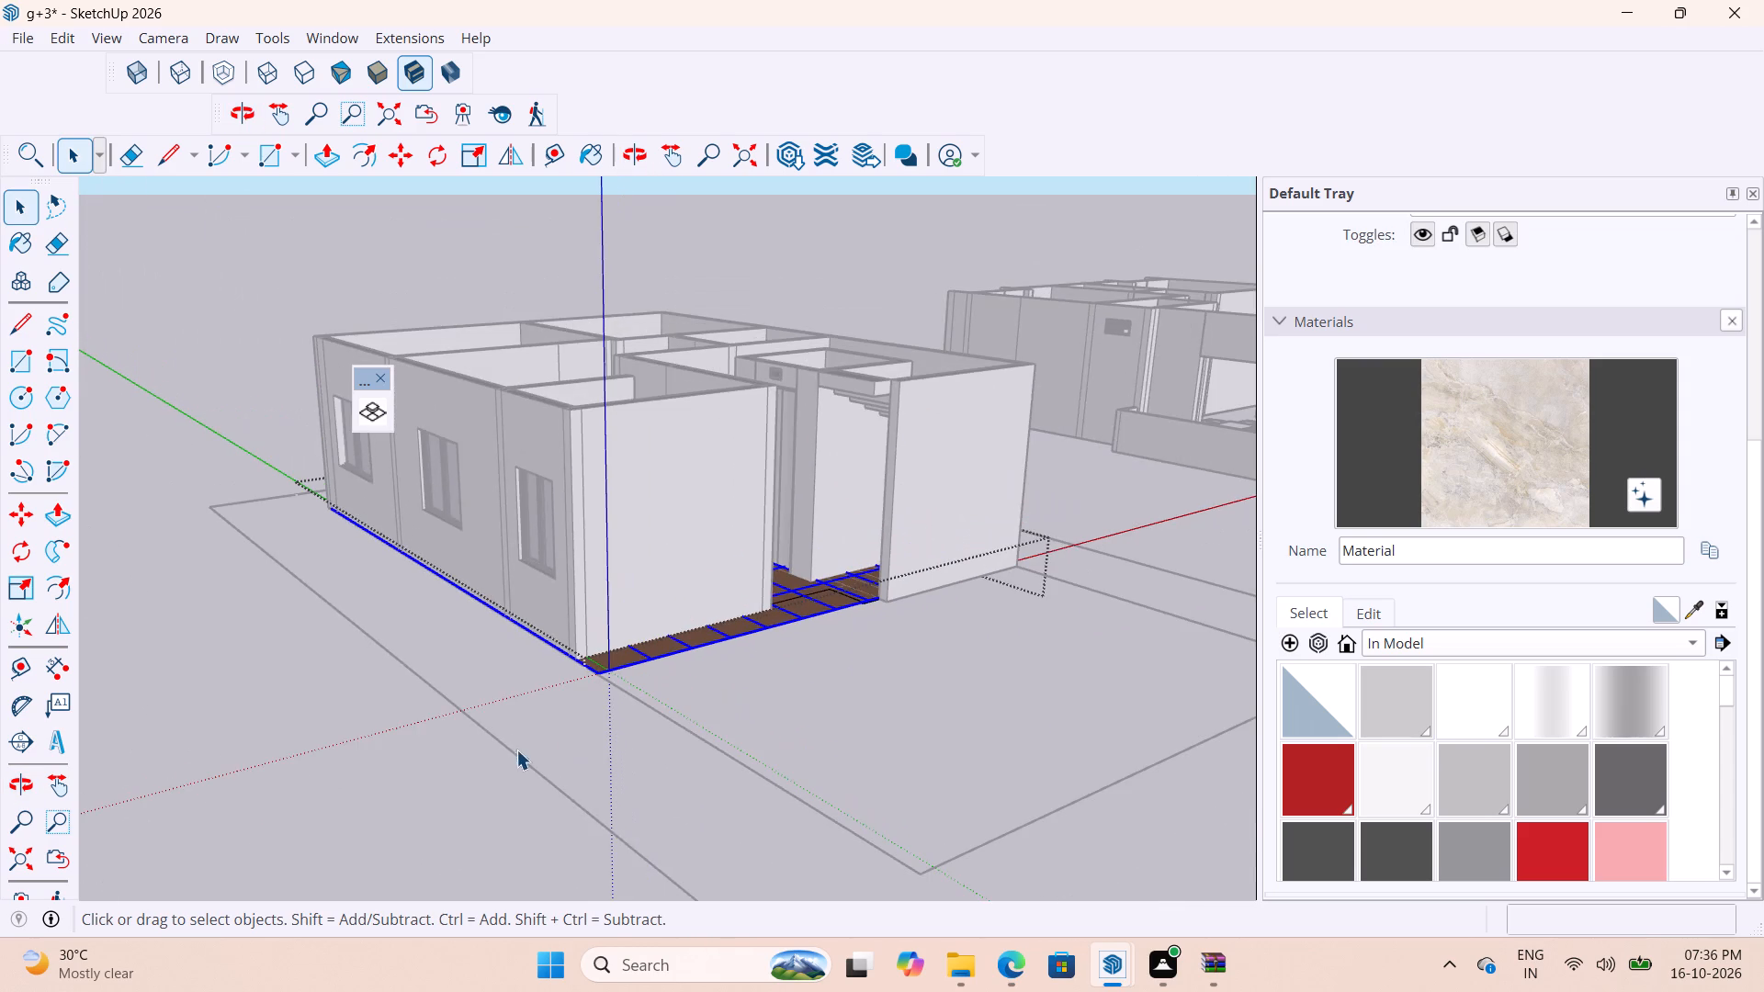
Examine the floor panels' front edge against the white threshold at the entrance recess.
middle_click_drag(1101, 578, 811, 682)
scroll(374, 691, "up", 8)
scroll(767, 407, "down", 6)
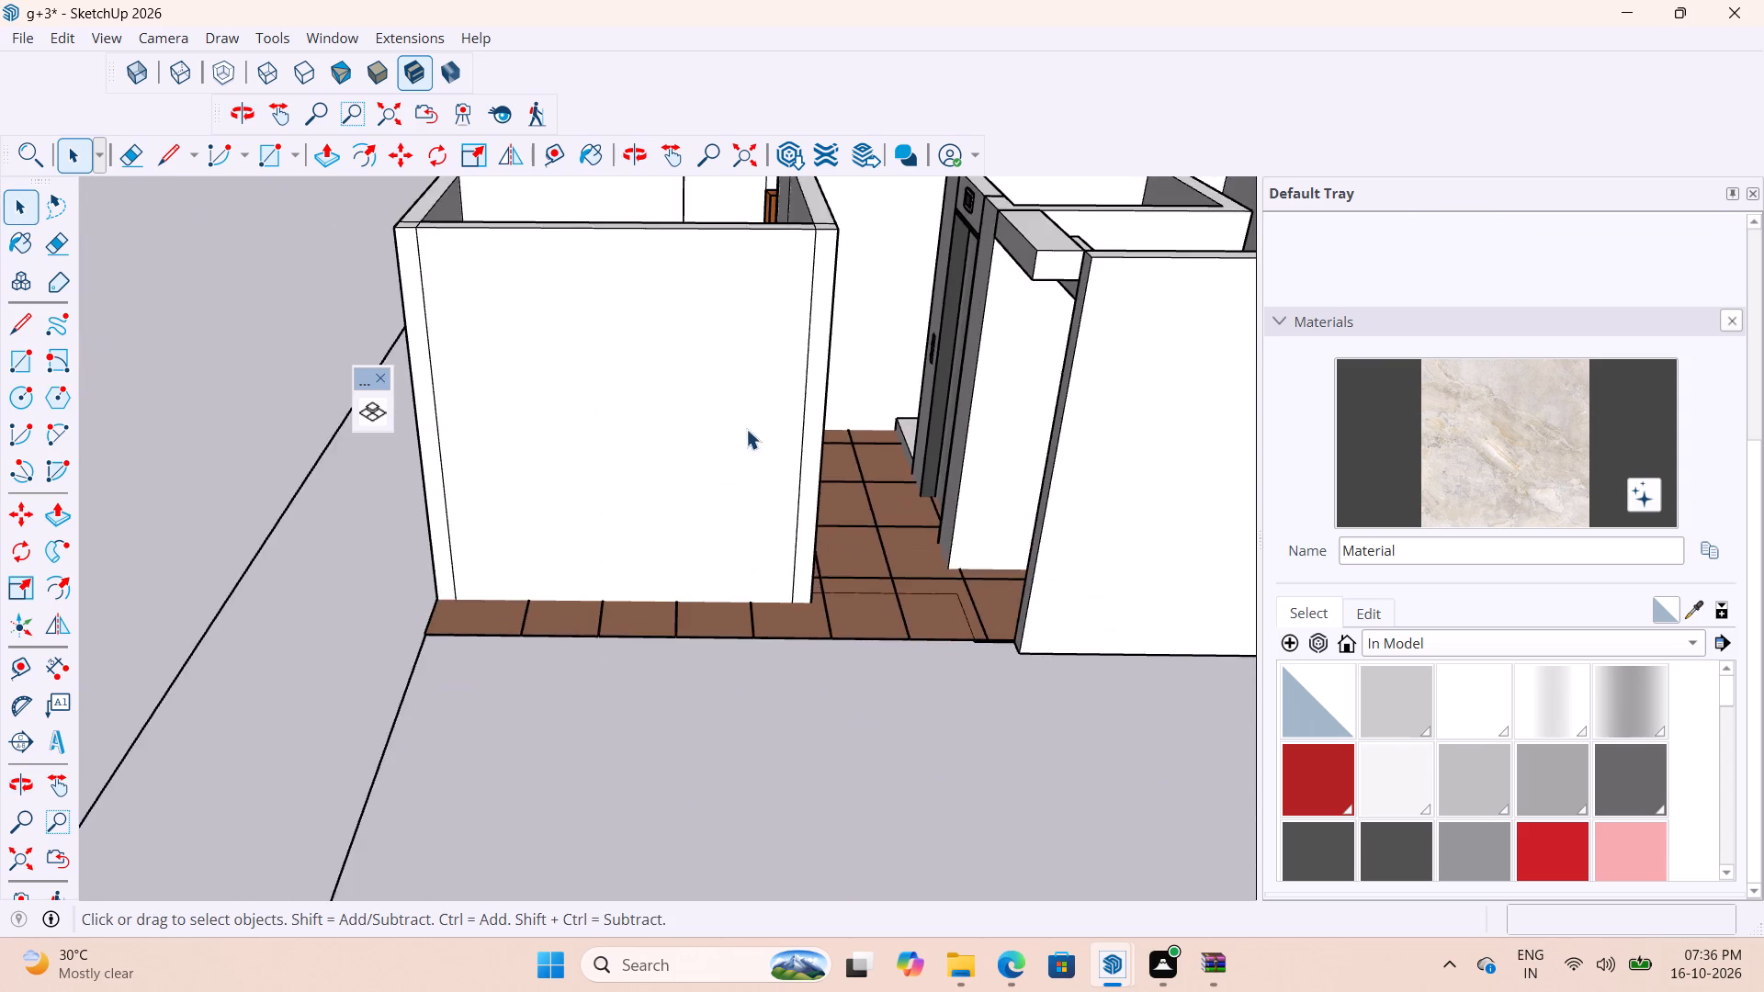
scroll(746, 428, "down", 6)
middle_click_drag(749, 530, 748, 640)
middle_click_drag(912, 711, 932, 763)
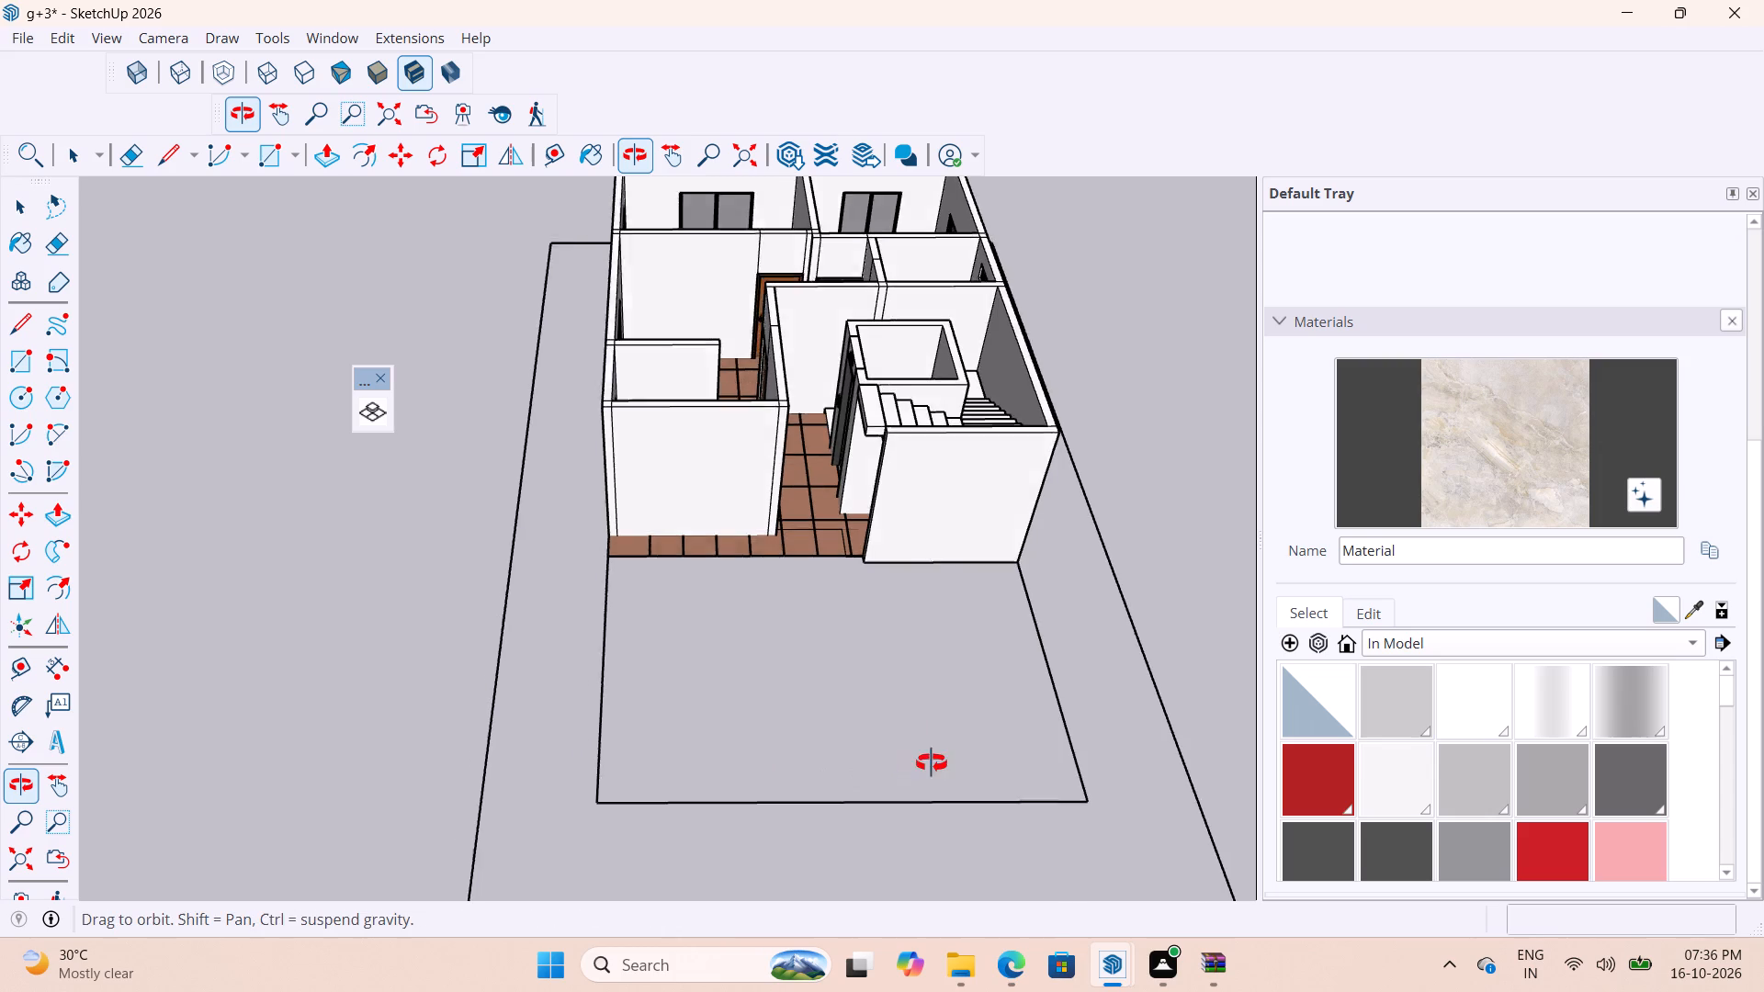
middle_click_drag(932, 763, 933, 813)
scroll(851, 663, "up", 4)
middle_click_drag(843, 508, 968, 530)
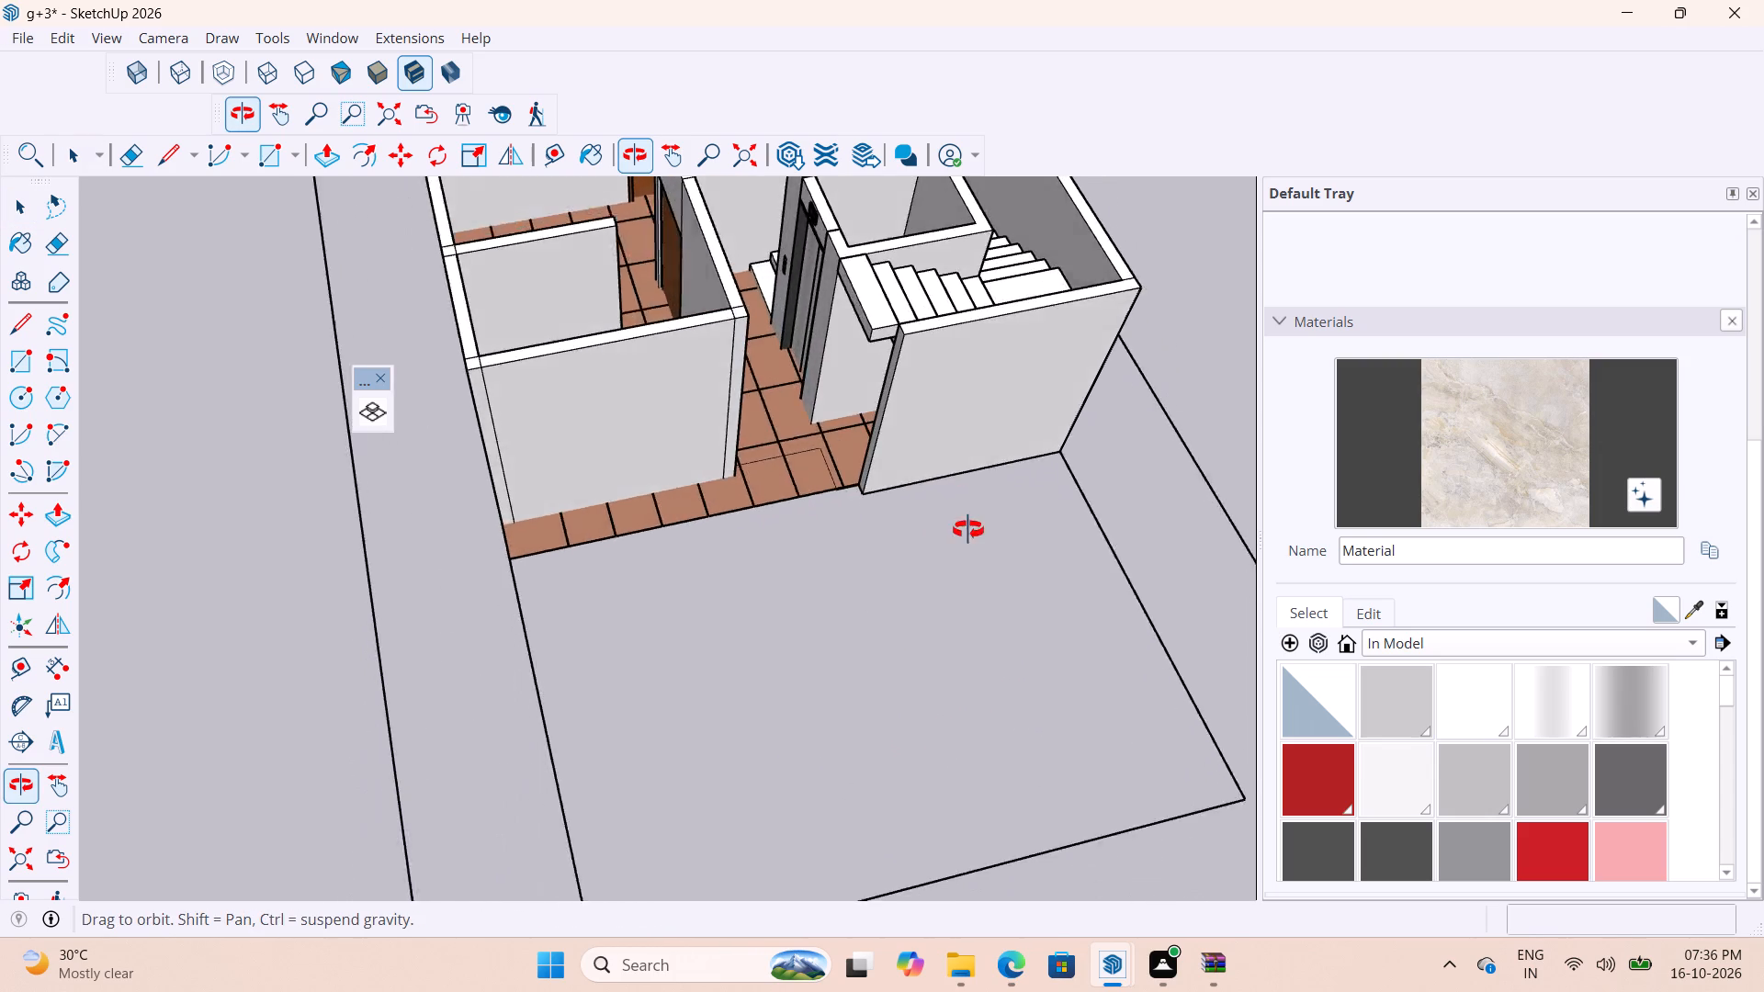
middle_click_drag(968, 530, 977, 528)
scroll(848, 461, "up", 20)
scroll(848, 461, "up", 5)
middle_click_drag(876, 435, 856, 359)
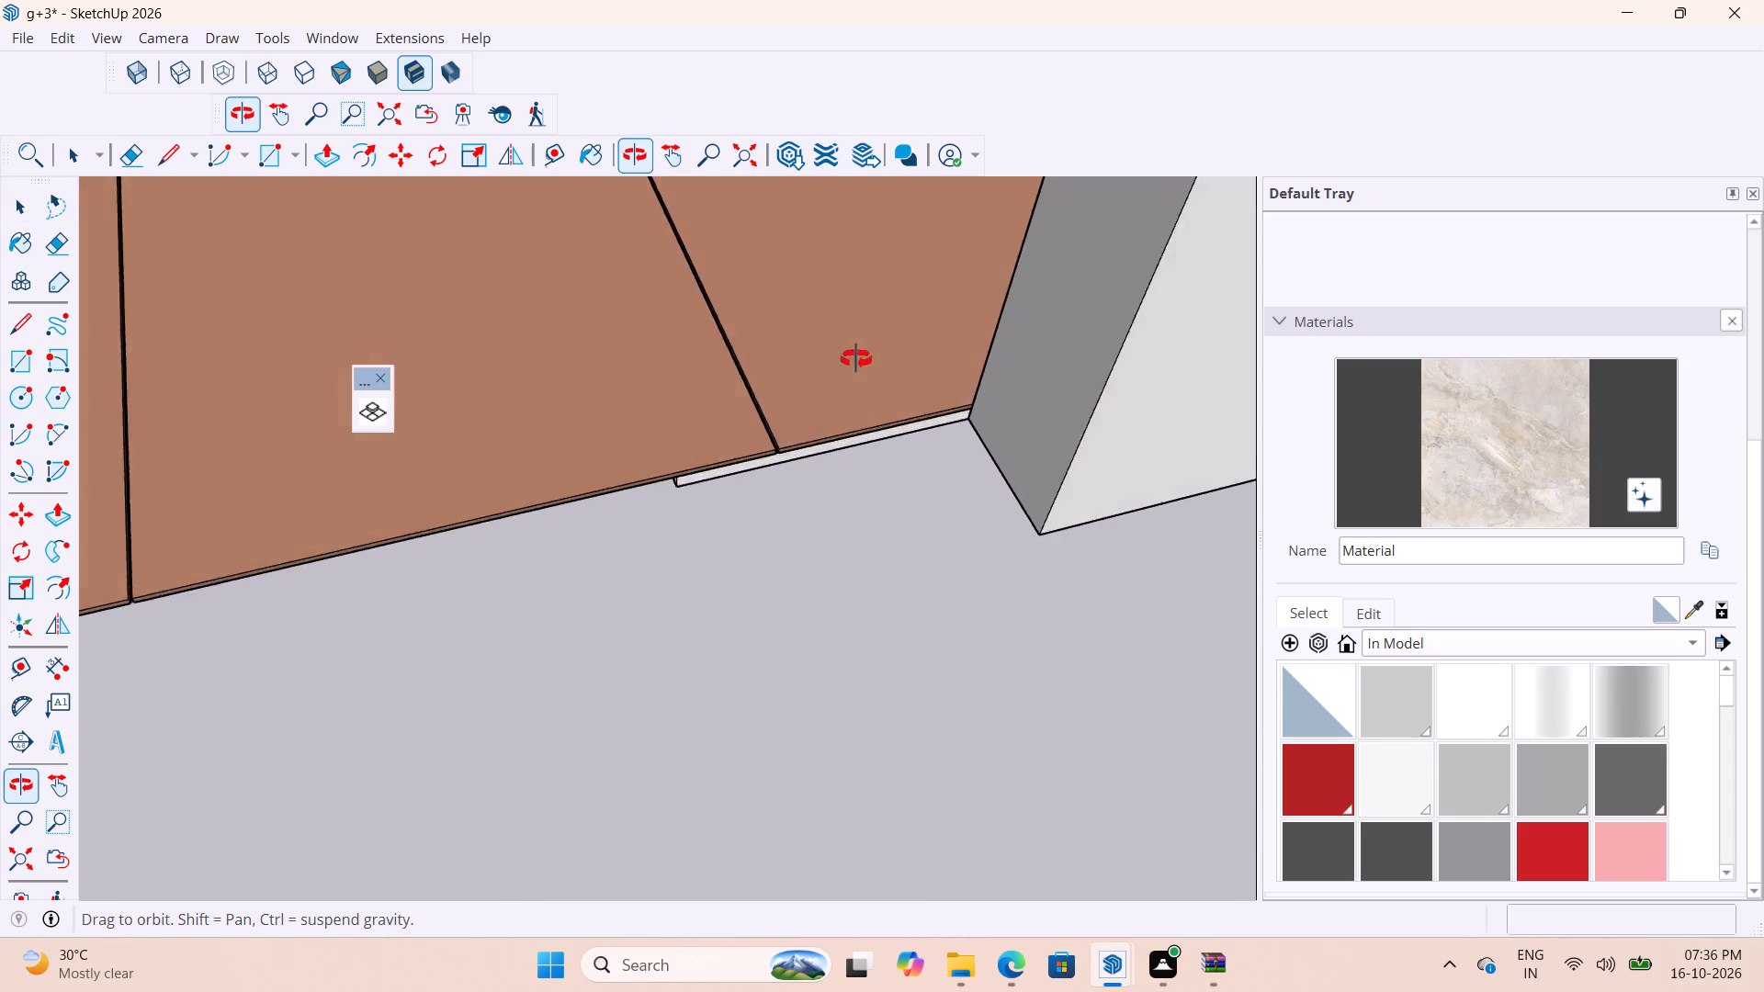
middle_click_drag(856, 359, 825, 217)
scroll(775, 339, "up", 6)
middle_click_drag(892, 474, 866, 290)
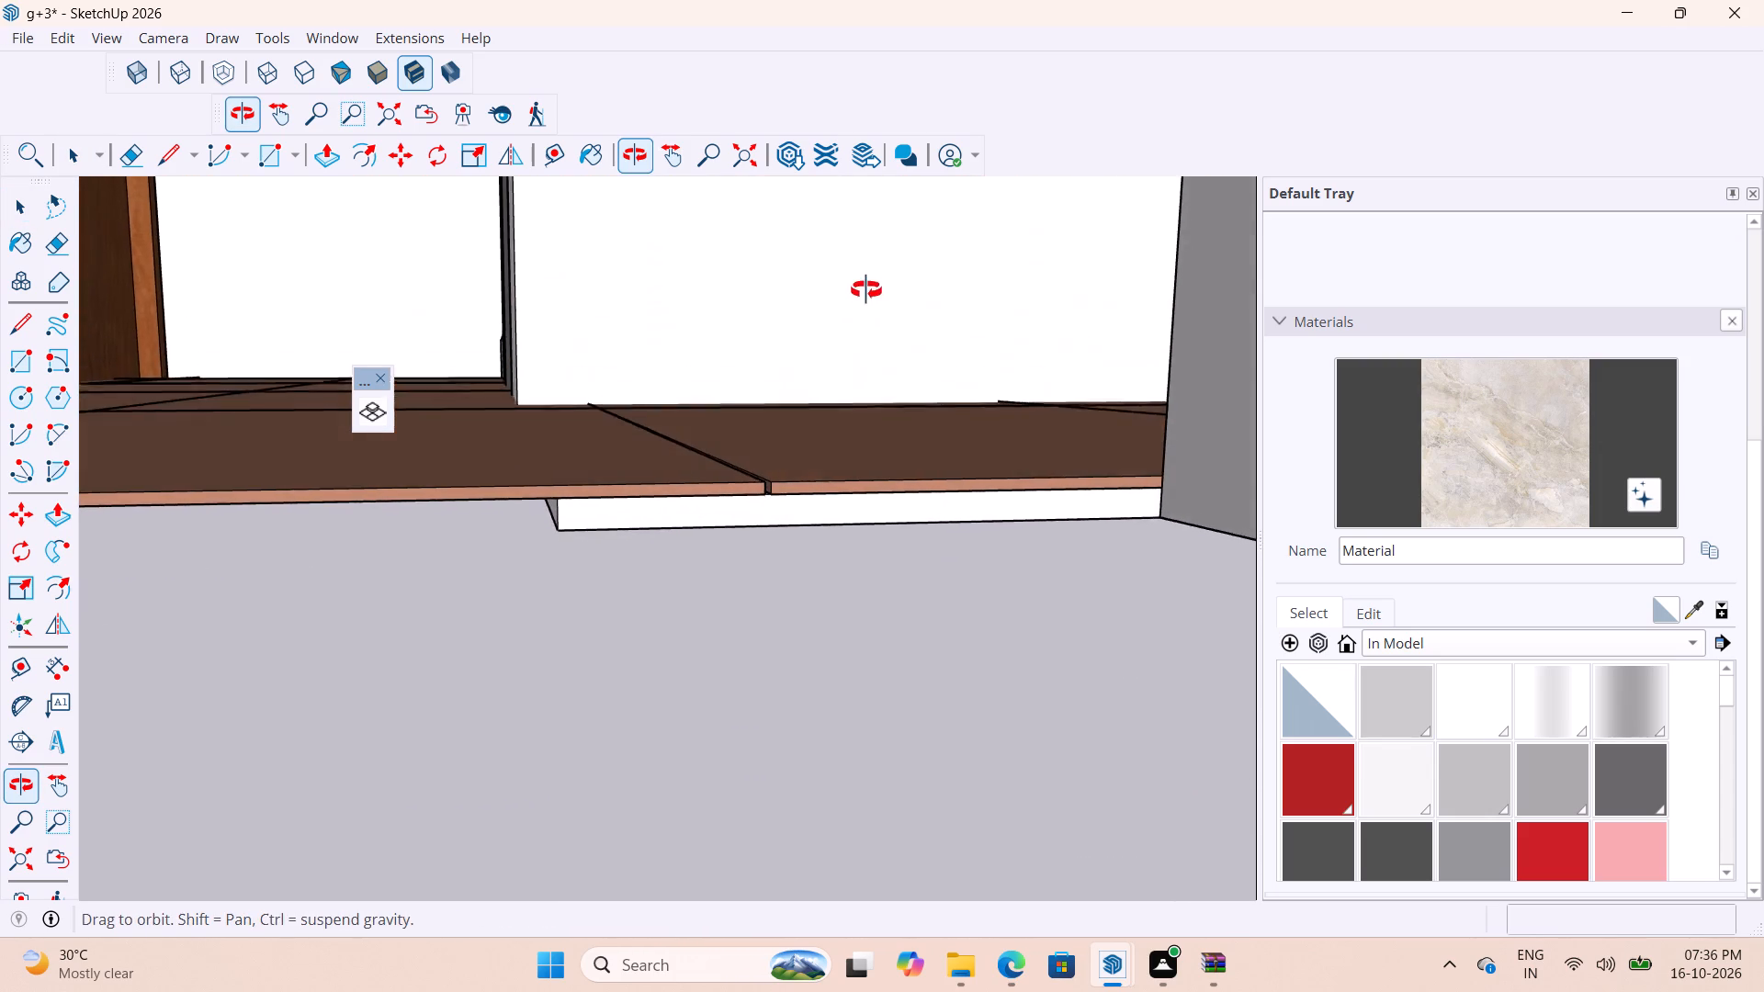
middle_click_drag(866, 290, 866, 287)
scroll(822, 541, "up", 3)
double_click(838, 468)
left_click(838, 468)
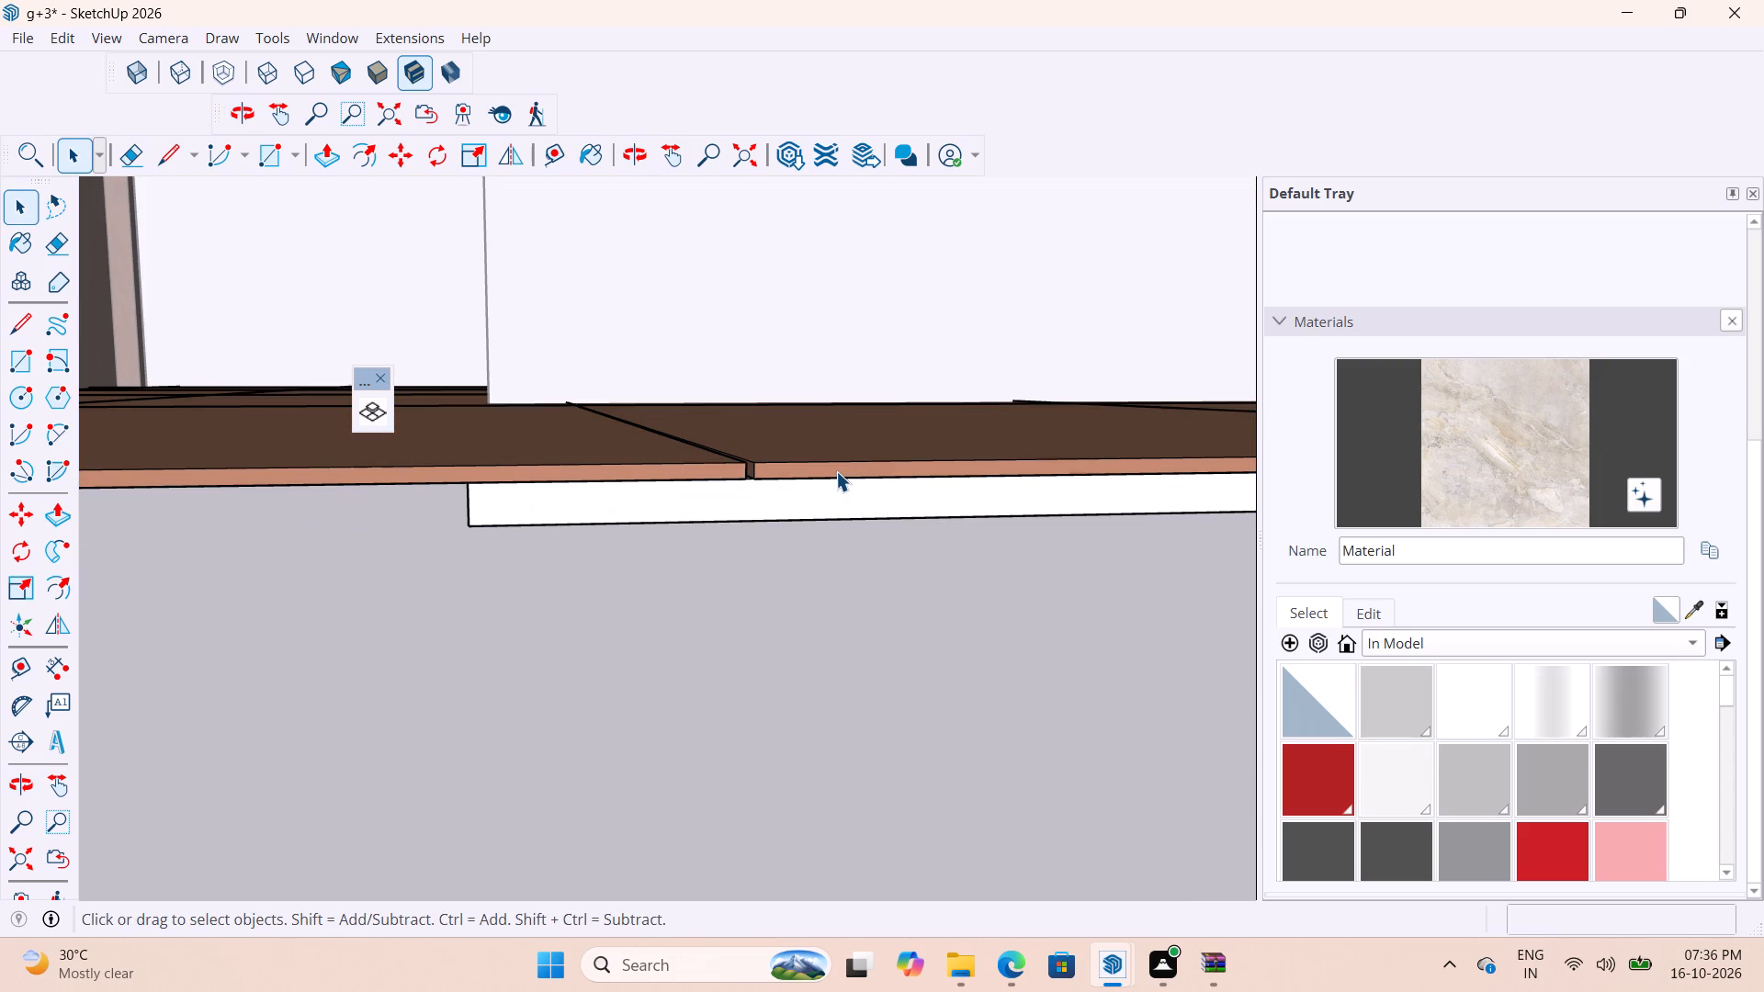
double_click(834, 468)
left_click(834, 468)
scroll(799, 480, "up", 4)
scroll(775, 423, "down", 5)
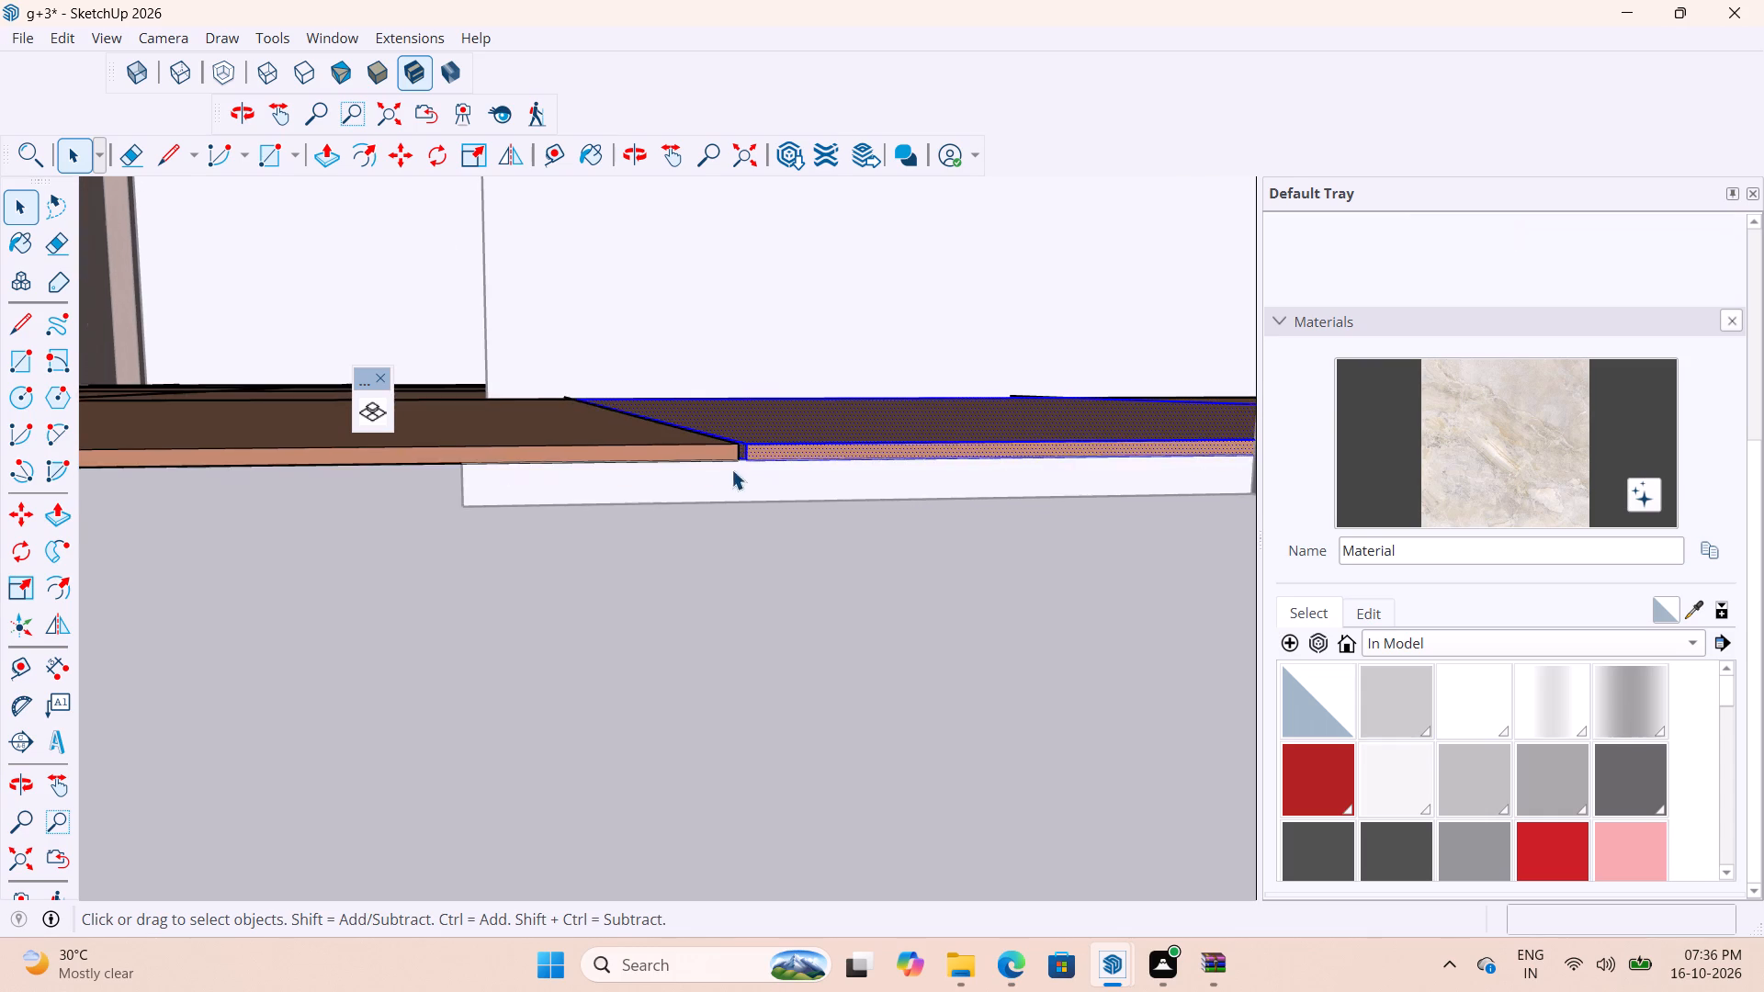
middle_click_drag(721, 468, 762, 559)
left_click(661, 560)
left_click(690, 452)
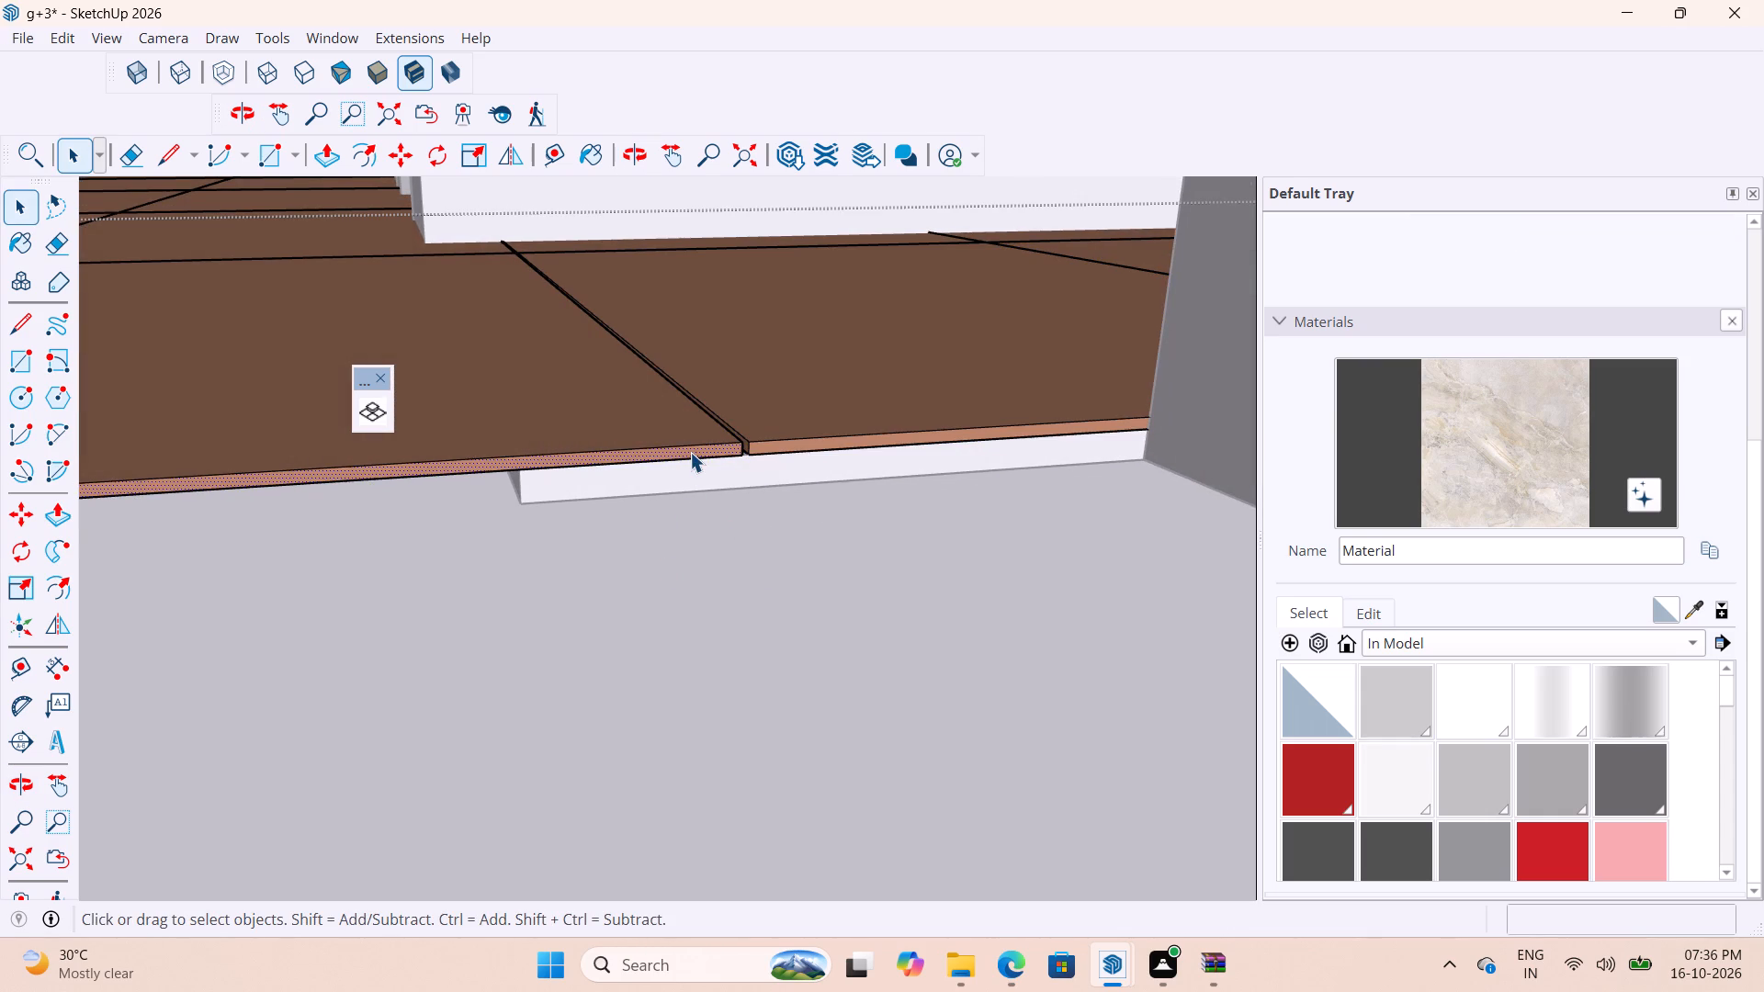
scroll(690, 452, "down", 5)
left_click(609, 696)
Scale the whole set of floor panels along the green axis by about 1.02, out to the front face of the staircase wall.
left_click(631, 432)
scroll(642, 435, "down", 1)
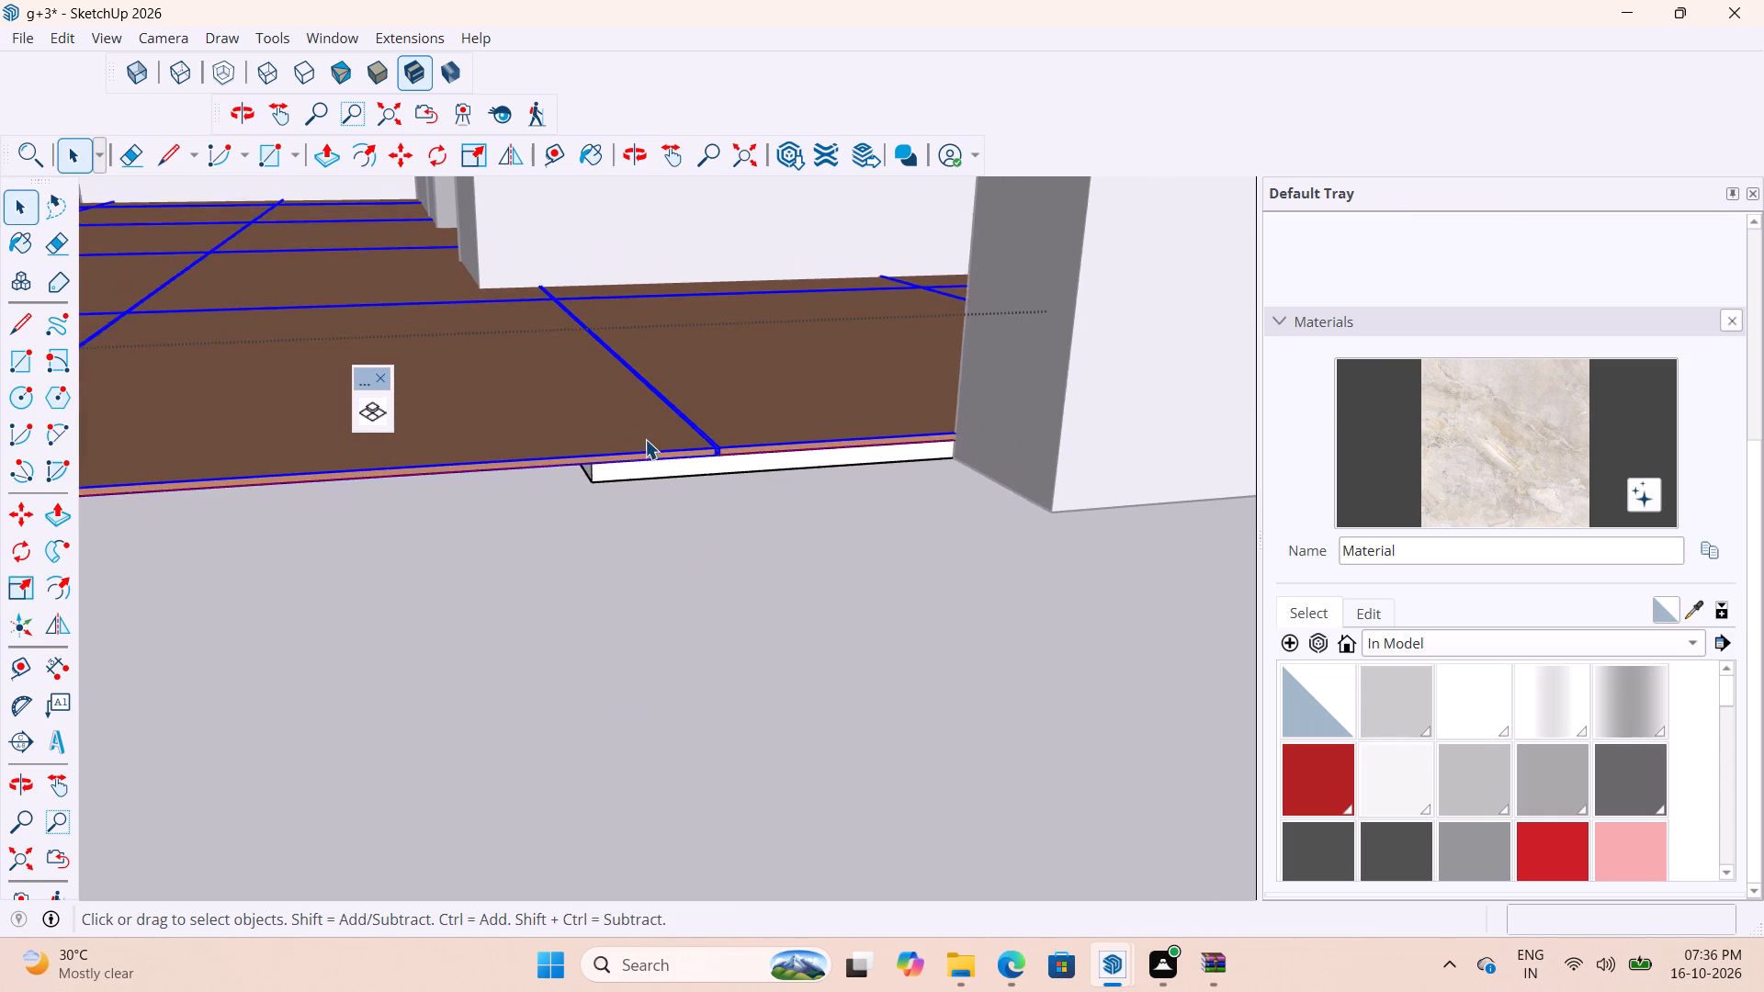
scroll(645, 439, "down", 1)
middle_click_drag(650, 480, 650, 581)
scroll(650, 408, "down", 18)
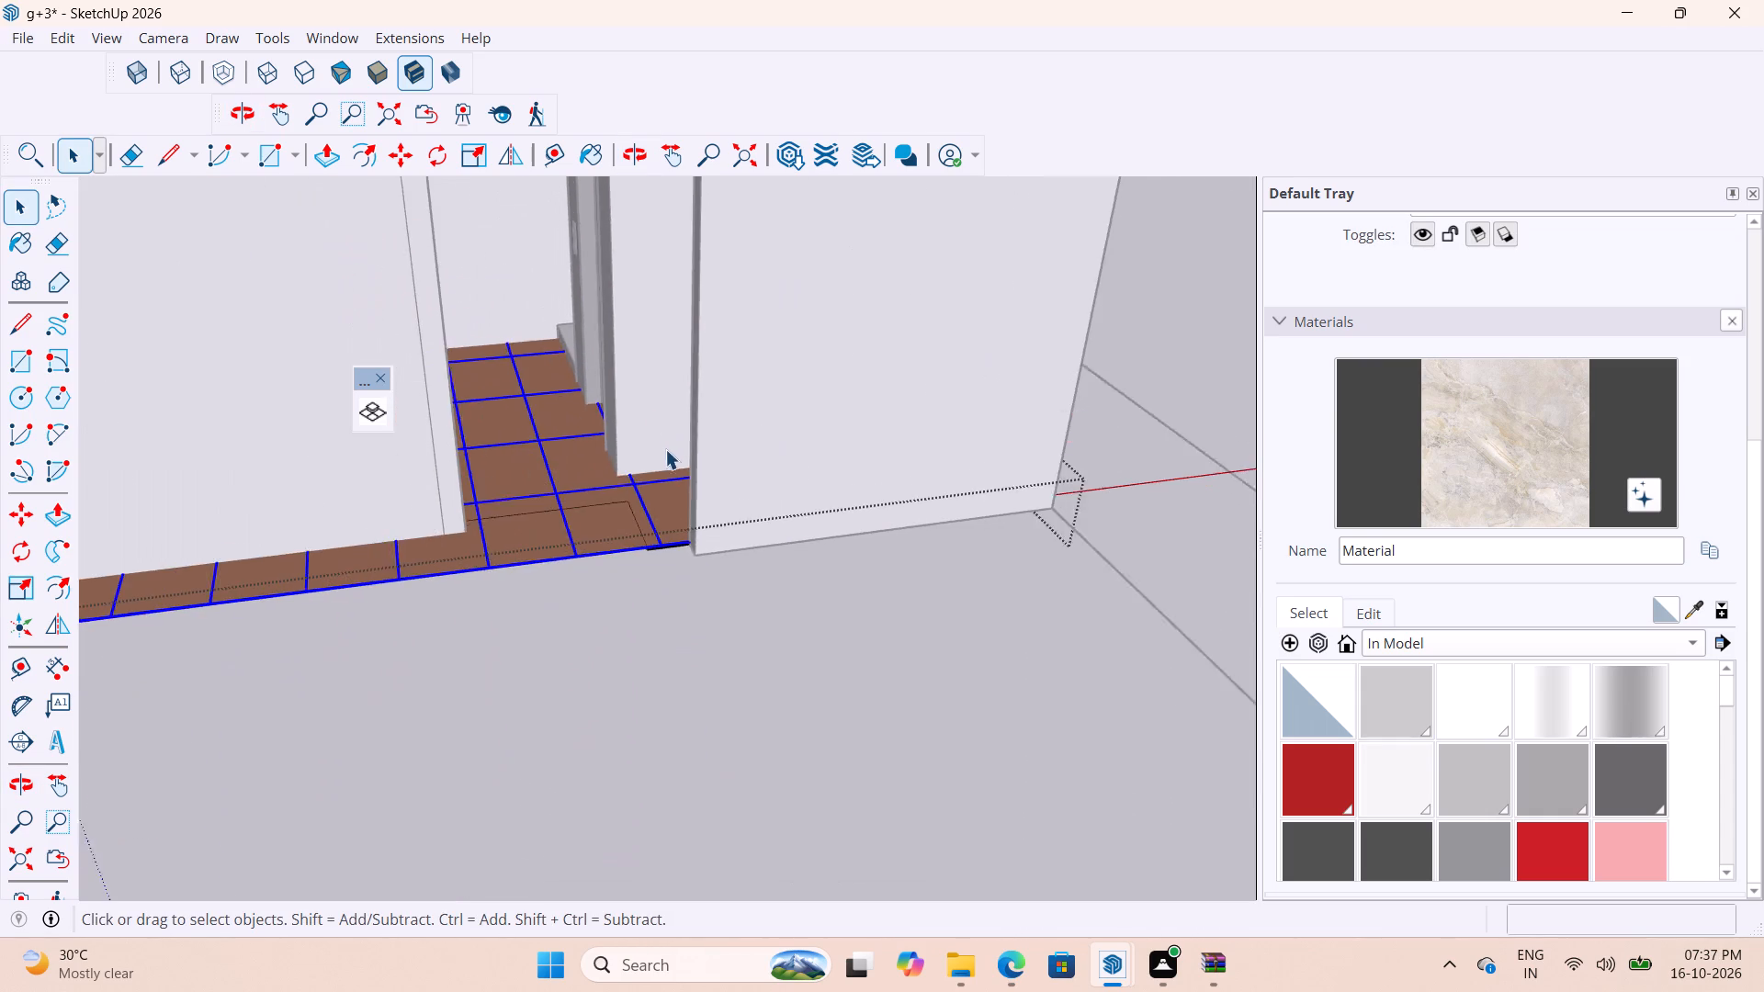
scroll(665, 449, "down", 1)
middle_click_drag(677, 532, 683, 599)
key("s")
scroll(657, 635, "up", 12)
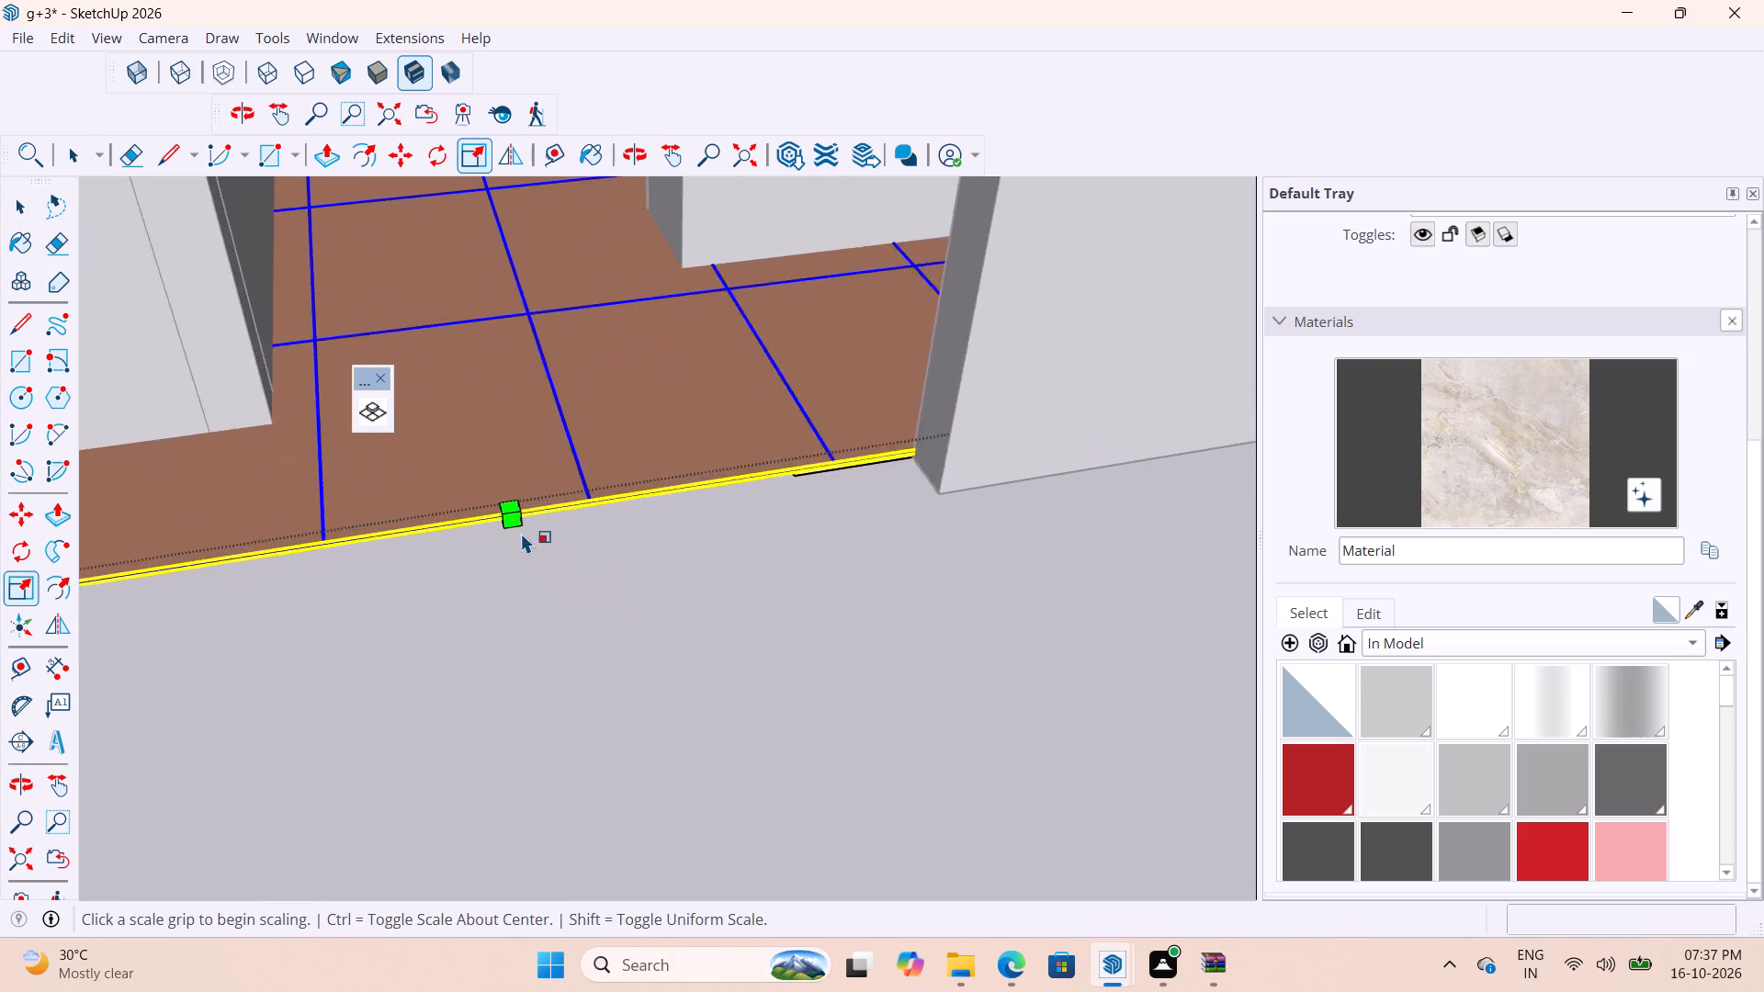
scroll(521, 533, "up", 13)
left_click(494, 502)
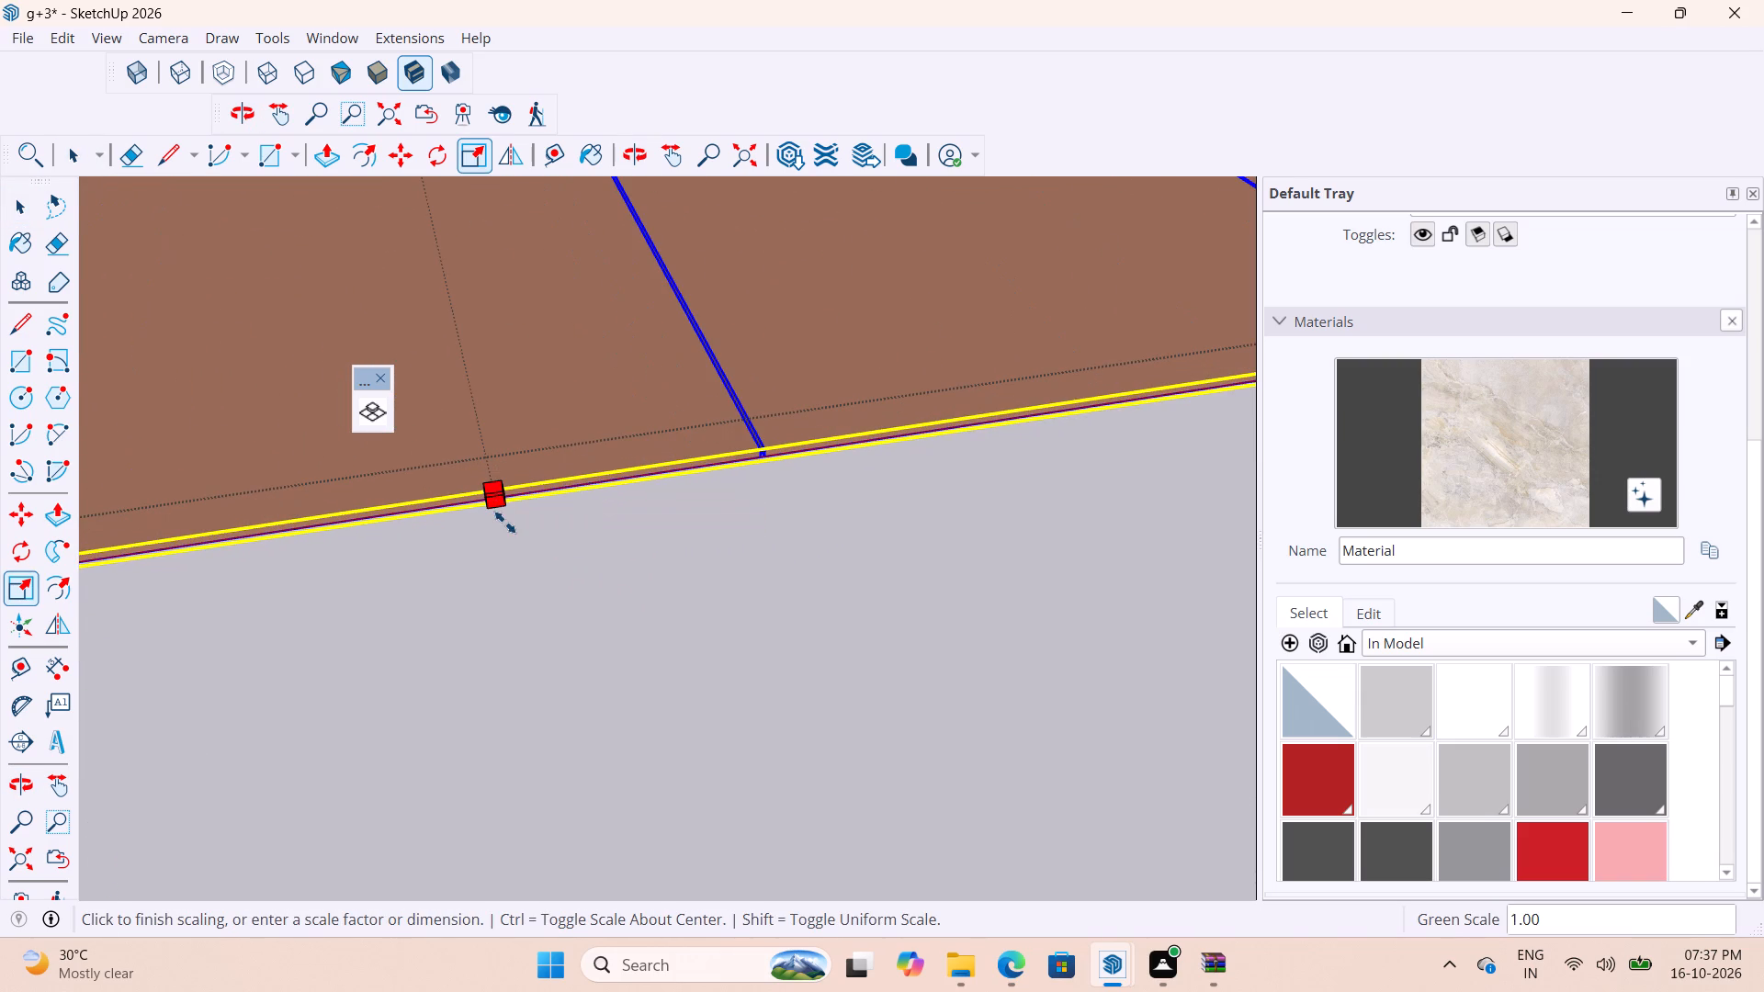
scroll(506, 527, "down", 12)
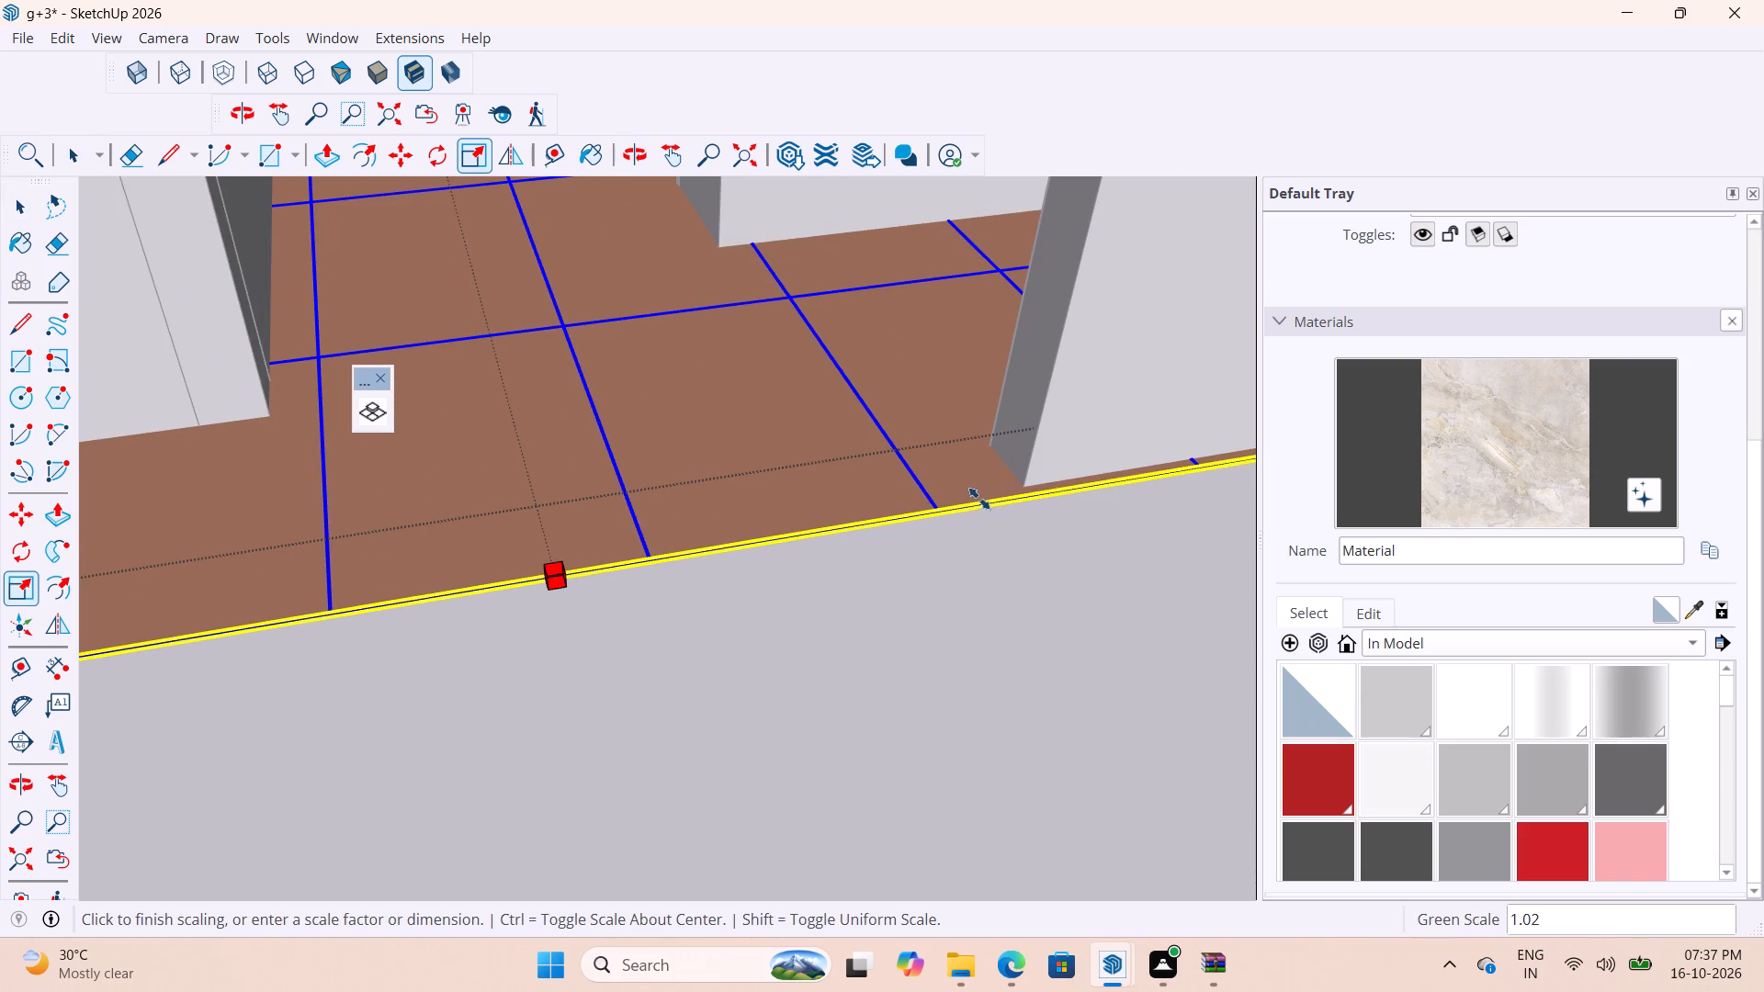
left_click(1020, 482)
scroll(876, 483, "down", 9)
key("space")
key("space")
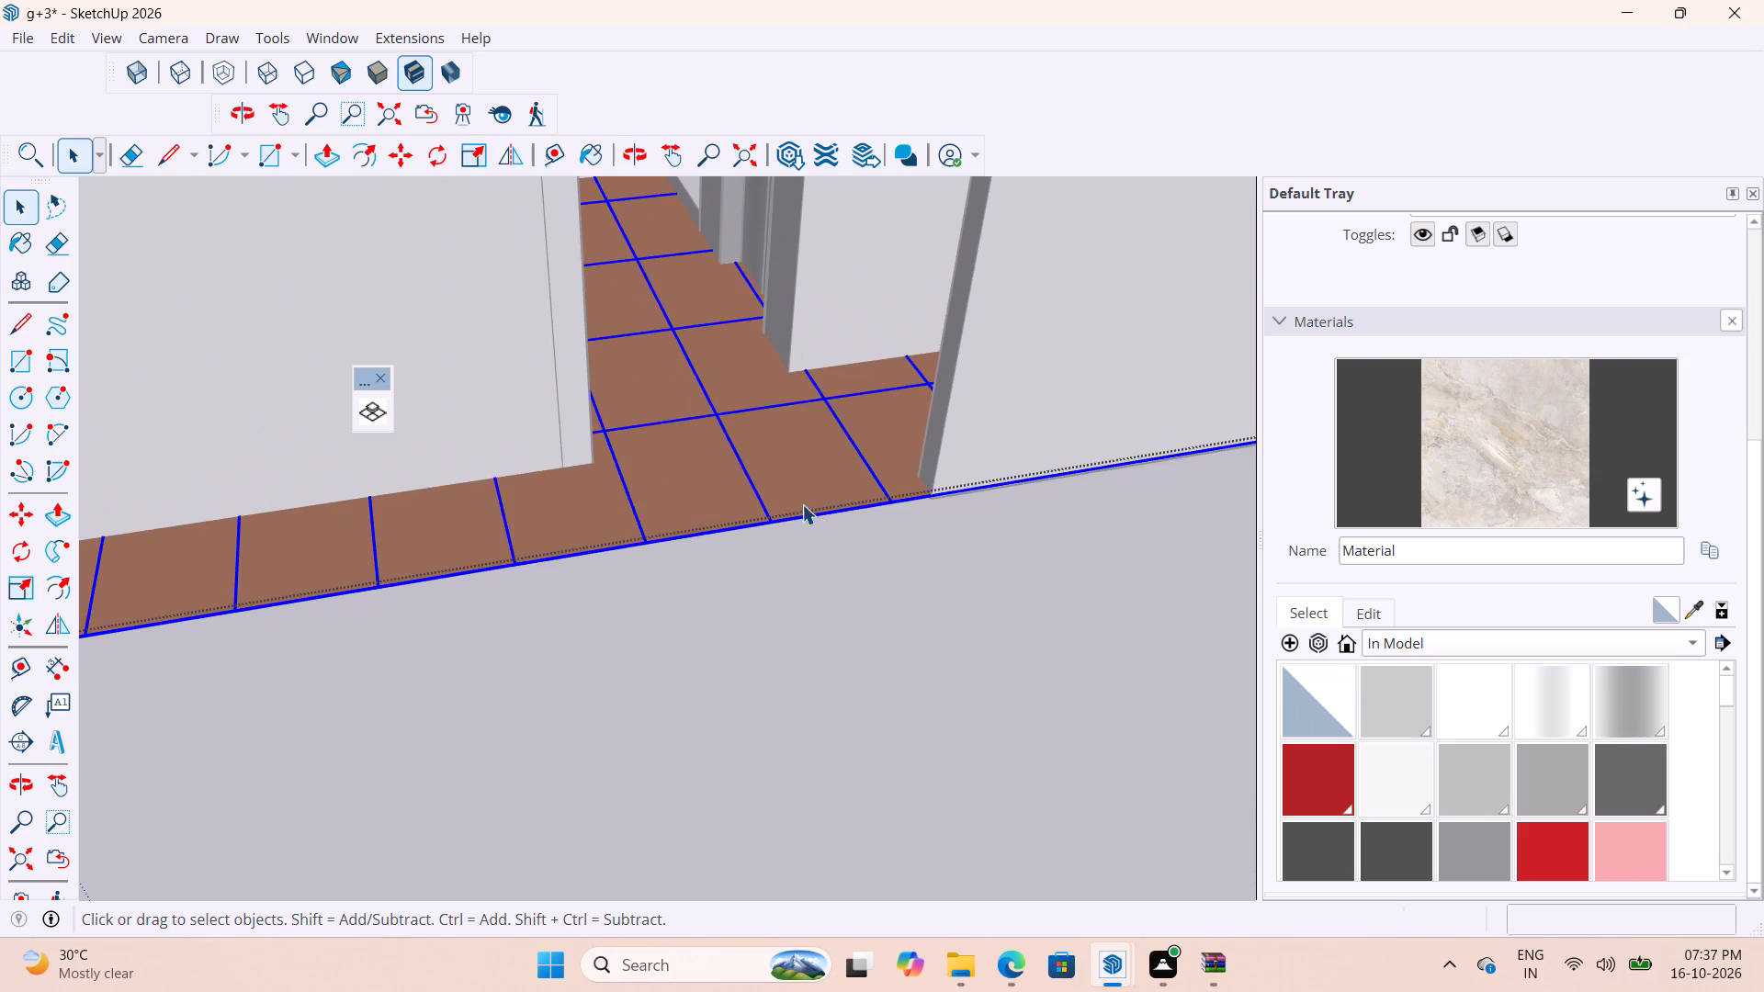
left_click_drag(797, 517, 798, 548)
scroll(789, 522, "down", 11)
left_click(1208, 382)
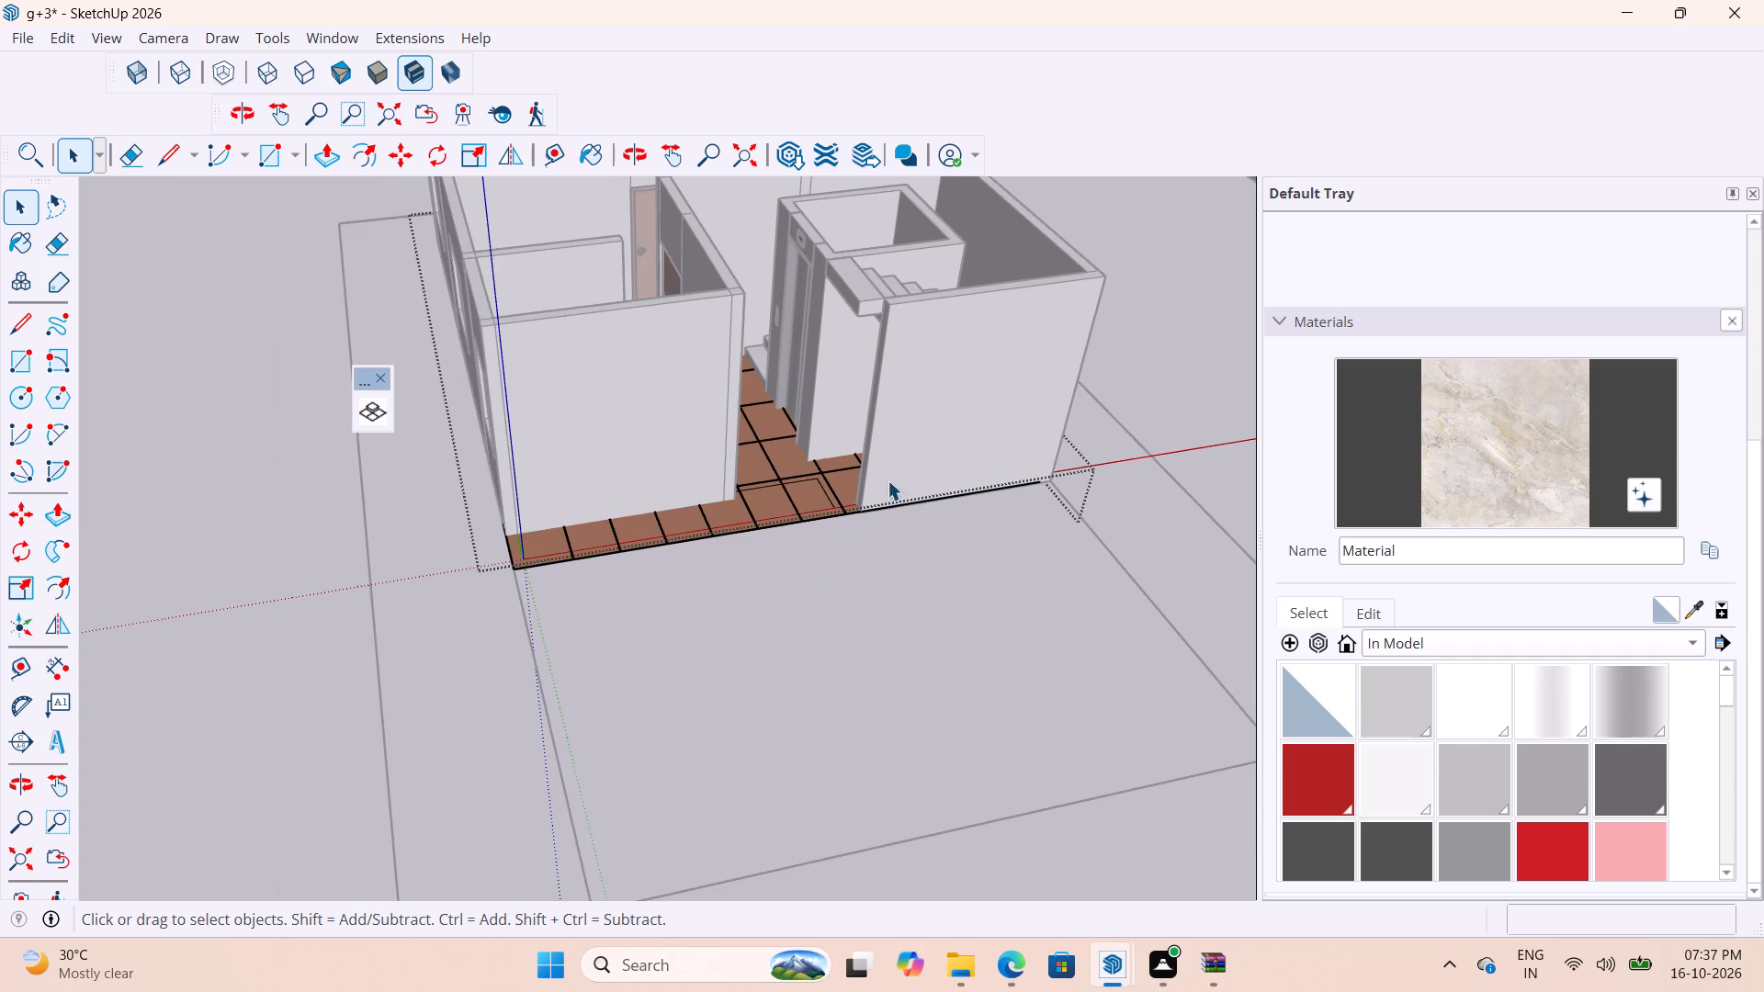
Examine the scaled floor panels' fit at the front outer corner and through the rooms from above.
scroll(640, 555, "up", 7)
middle_click_drag(567, 536, 836, 396)
scroll(636, 501, "up", 2)
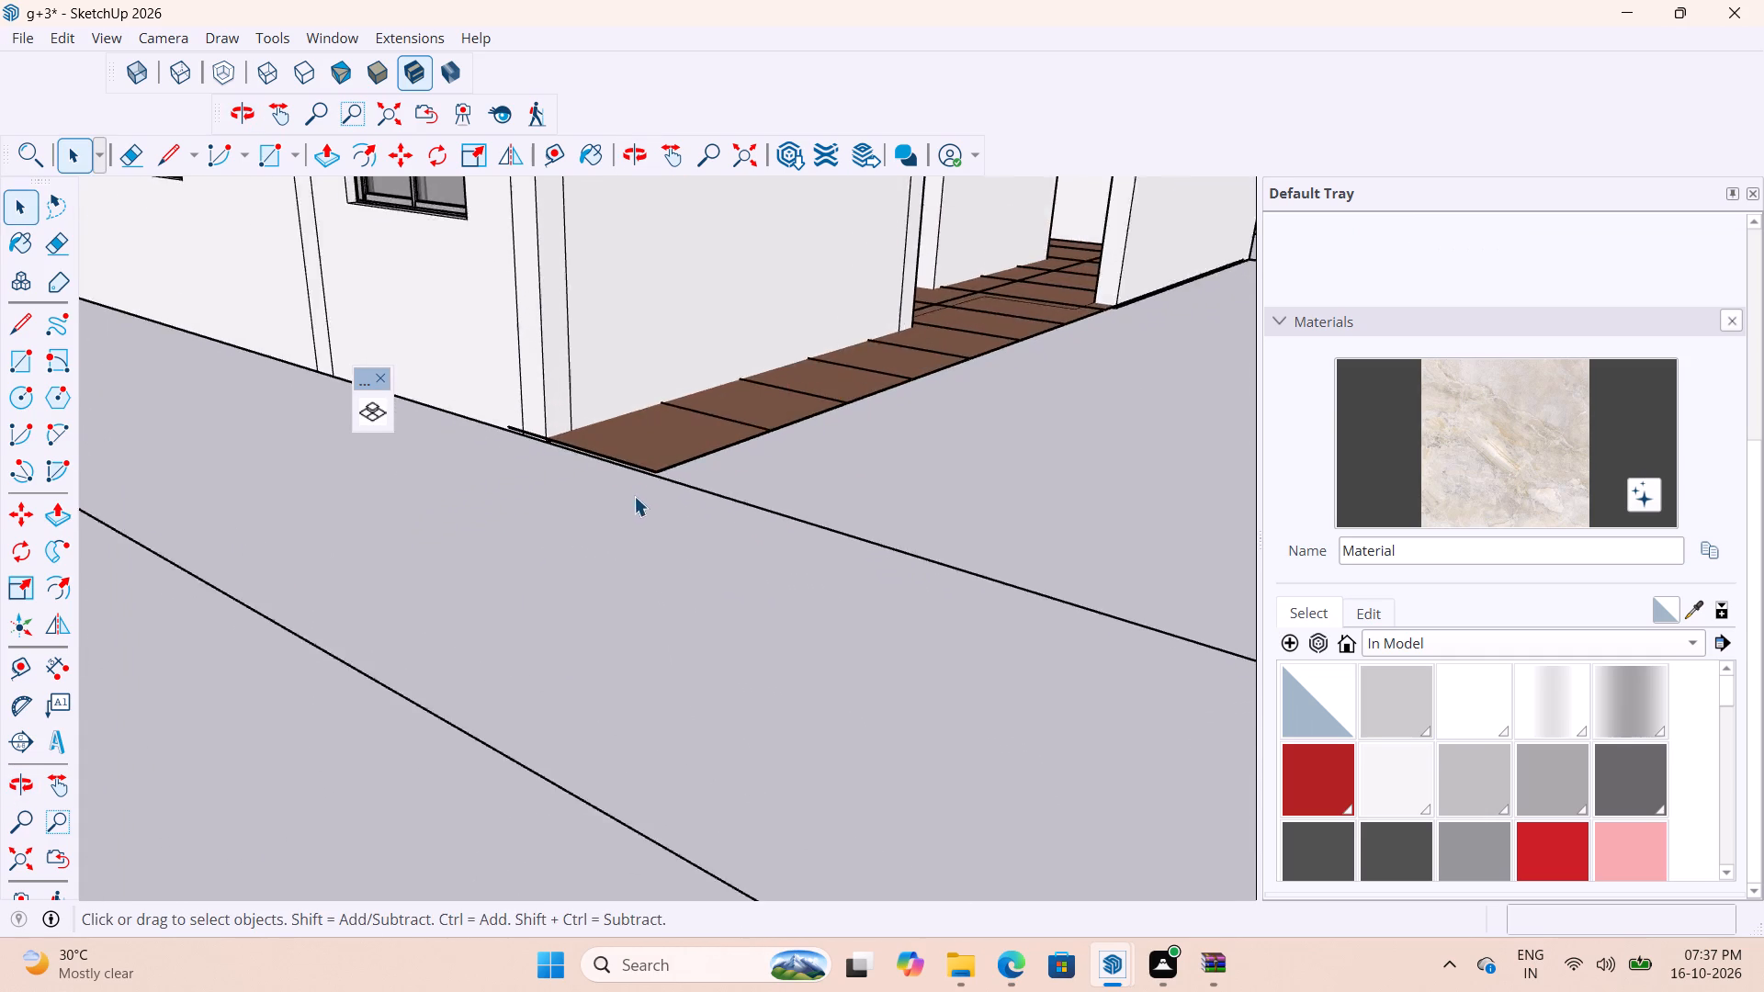
scroll(634, 496, "up", 7)
middle_click_drag(664, 450, 686, 456)
scroll(521, 526, "down", 10)
middle_click_drag(883, 561, 650, 616)
scroll(592, 602, "down", 10)
middle_click_drag(855, 610, 800, 680)
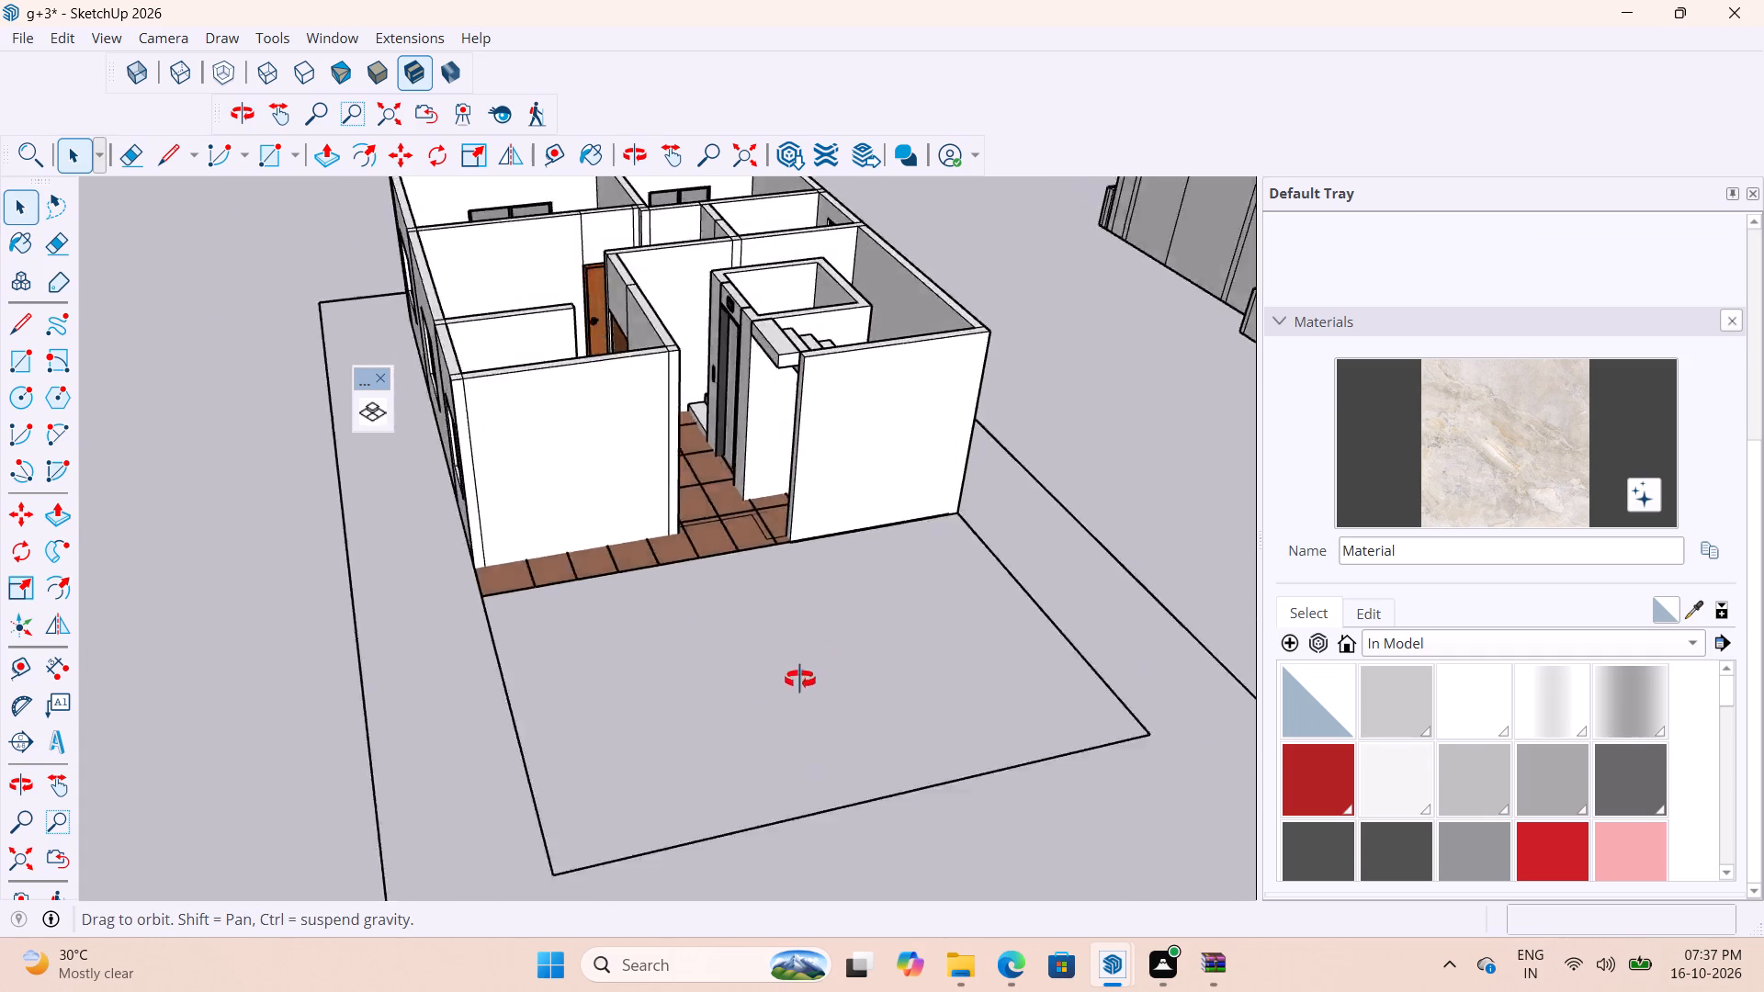
middle_click_drag(800, 680, 589, 905)
scroll(571, 342, "up", 5)
scroll(569, 463, "down", 6)
scroll(744, 435, "up", 3)
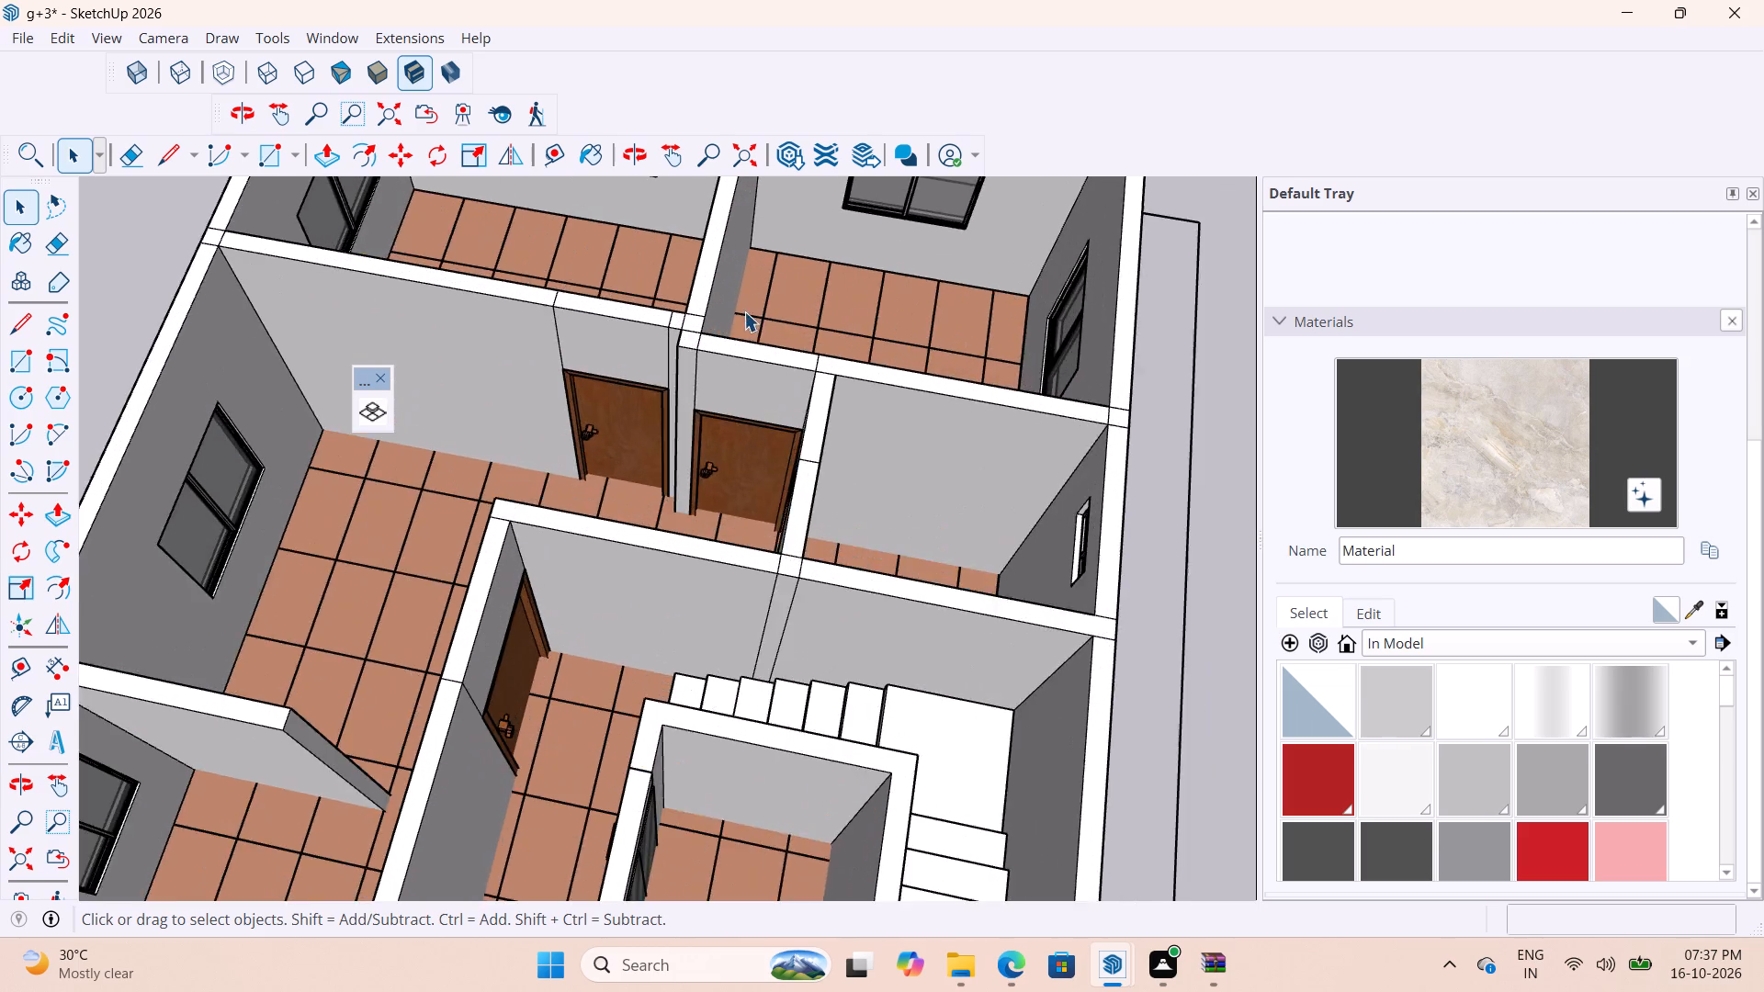
scroll(744, 311, "up", 7)
scroll(691, 278, "down", 10)
scroll(771, 873, "up", 2)
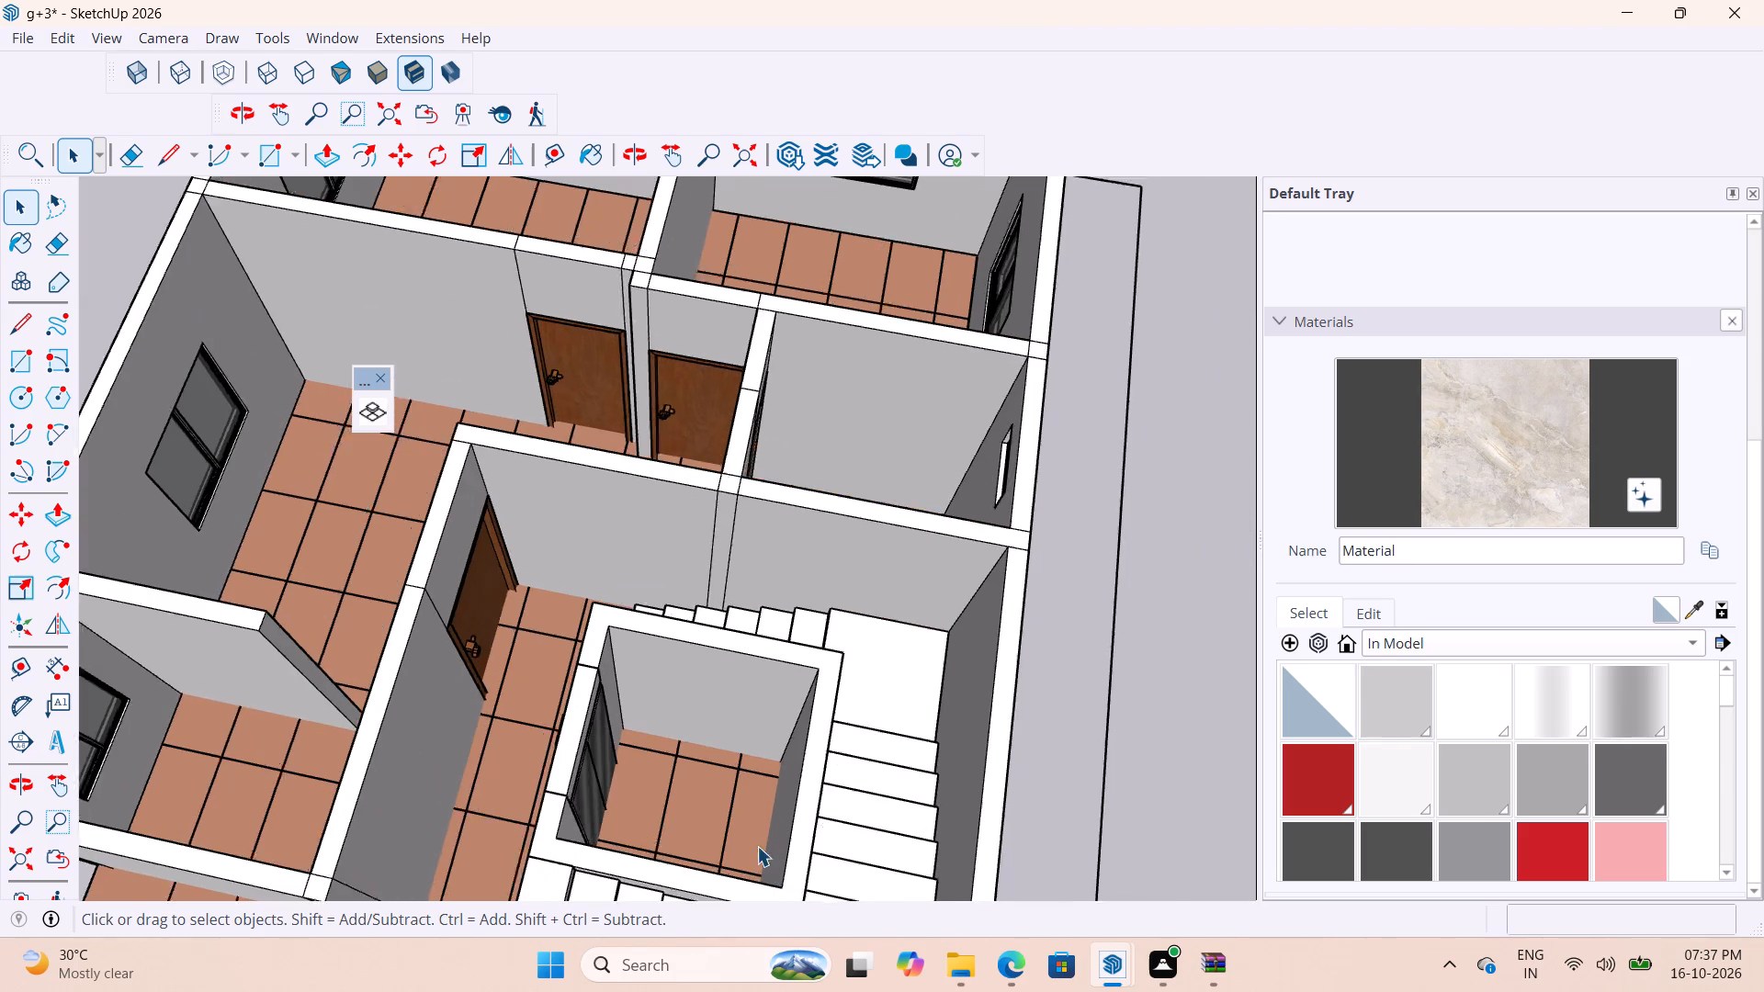
Open the floor panel group and delete the two full-size tiles in the middle row inside the lift shaft.
scroll(757, 846, "up", 1)
middle_click_drag(728, 536, 754, 612)
scroll(526, 659, "down", 4)
left_click(631, 783)
scroll(631, 781, "up", 4)
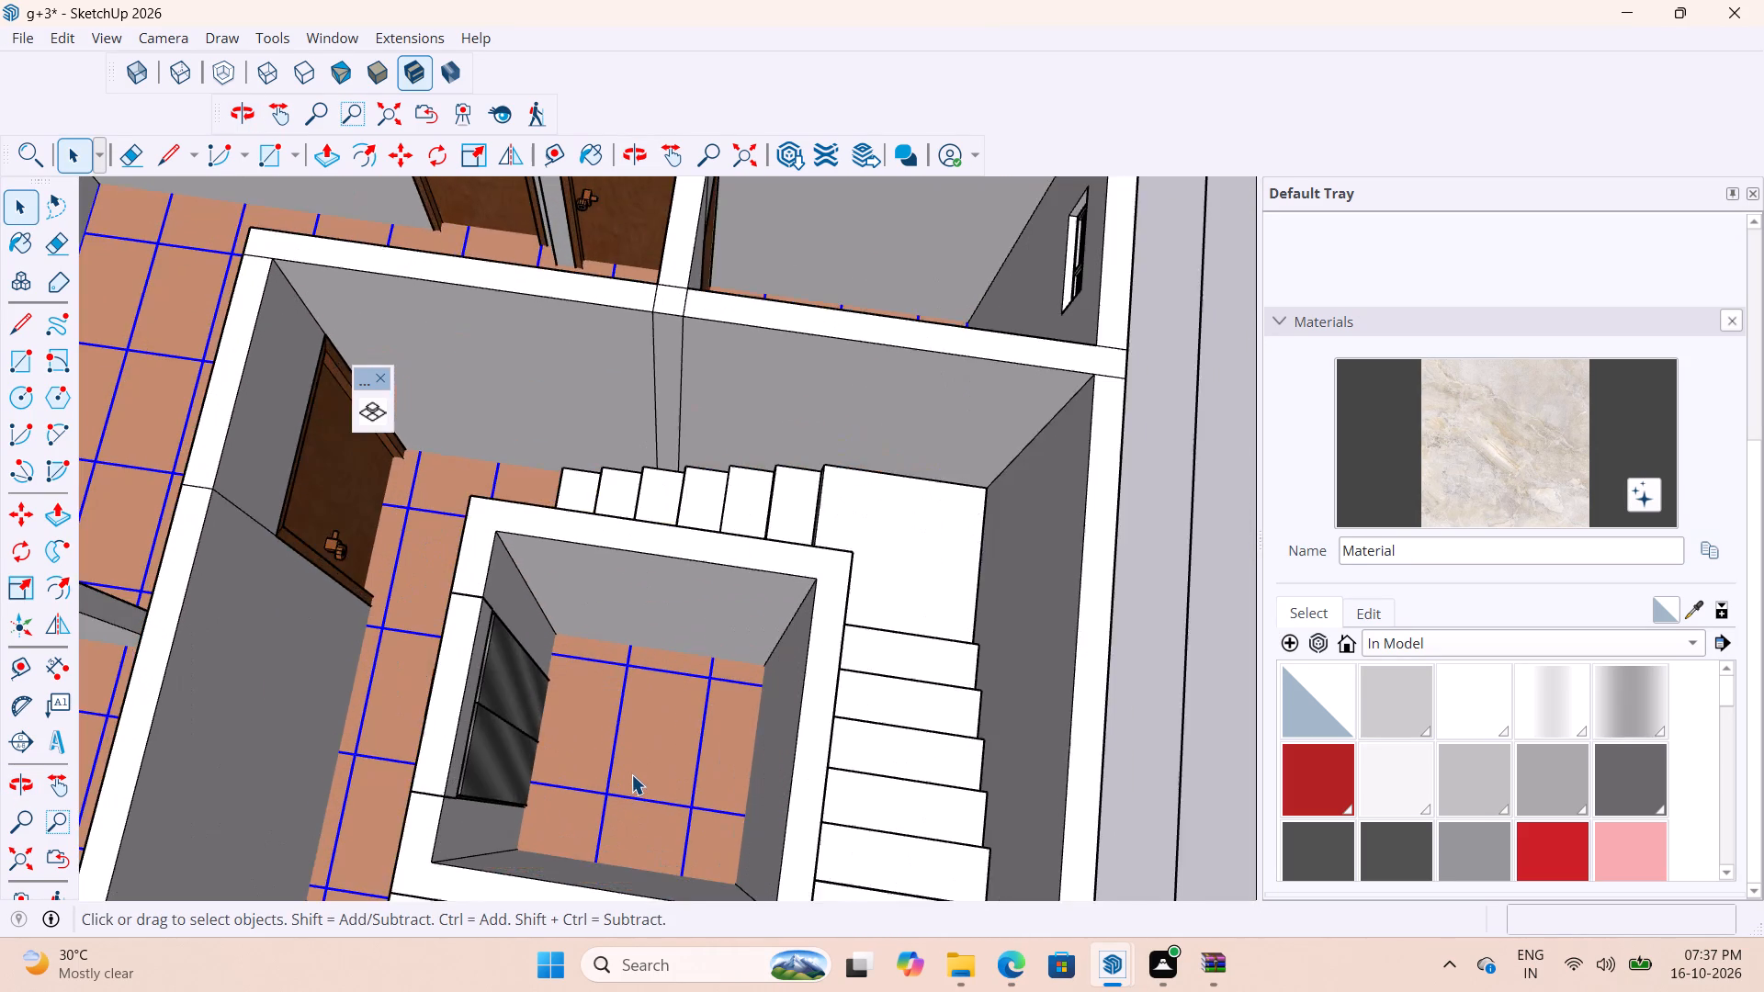
double_click(631, 771)
left_click(633, 740)
triple_click(635, 738)
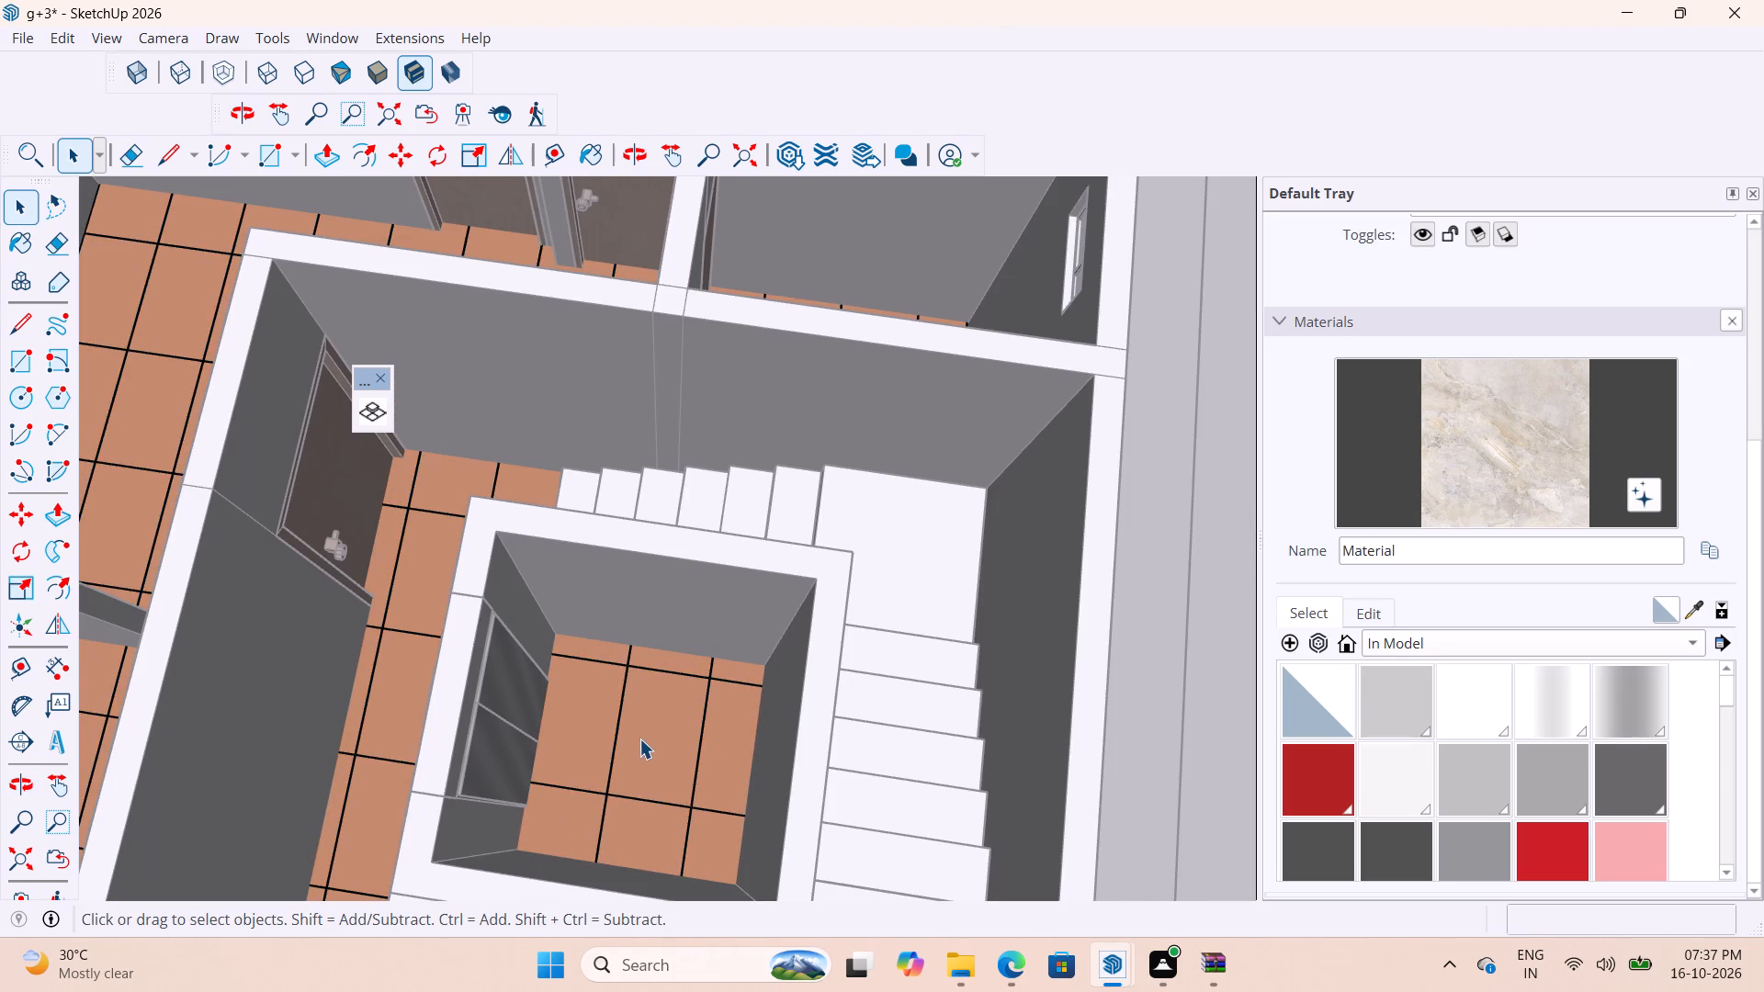
scroll(655, 748, "up", 1)
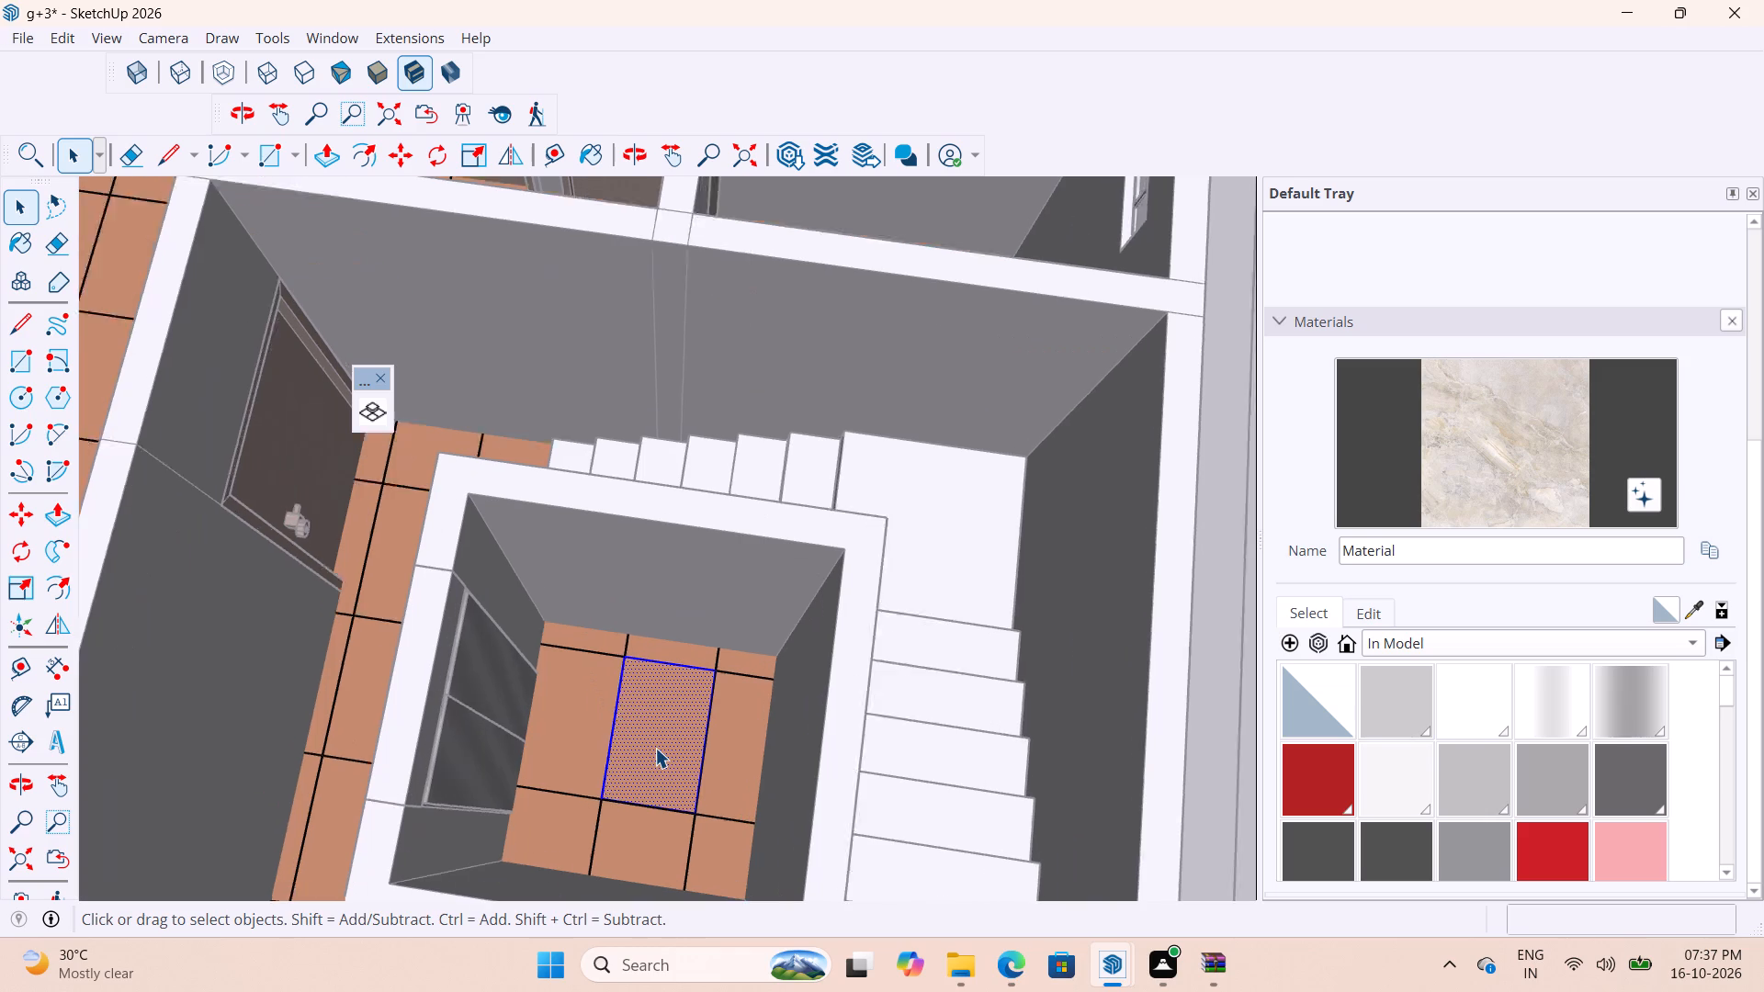
scroll(655, 748, "up", 2)
key("Delete")
left_click(558, 722)
key("Delete")
double_click(571, 692)
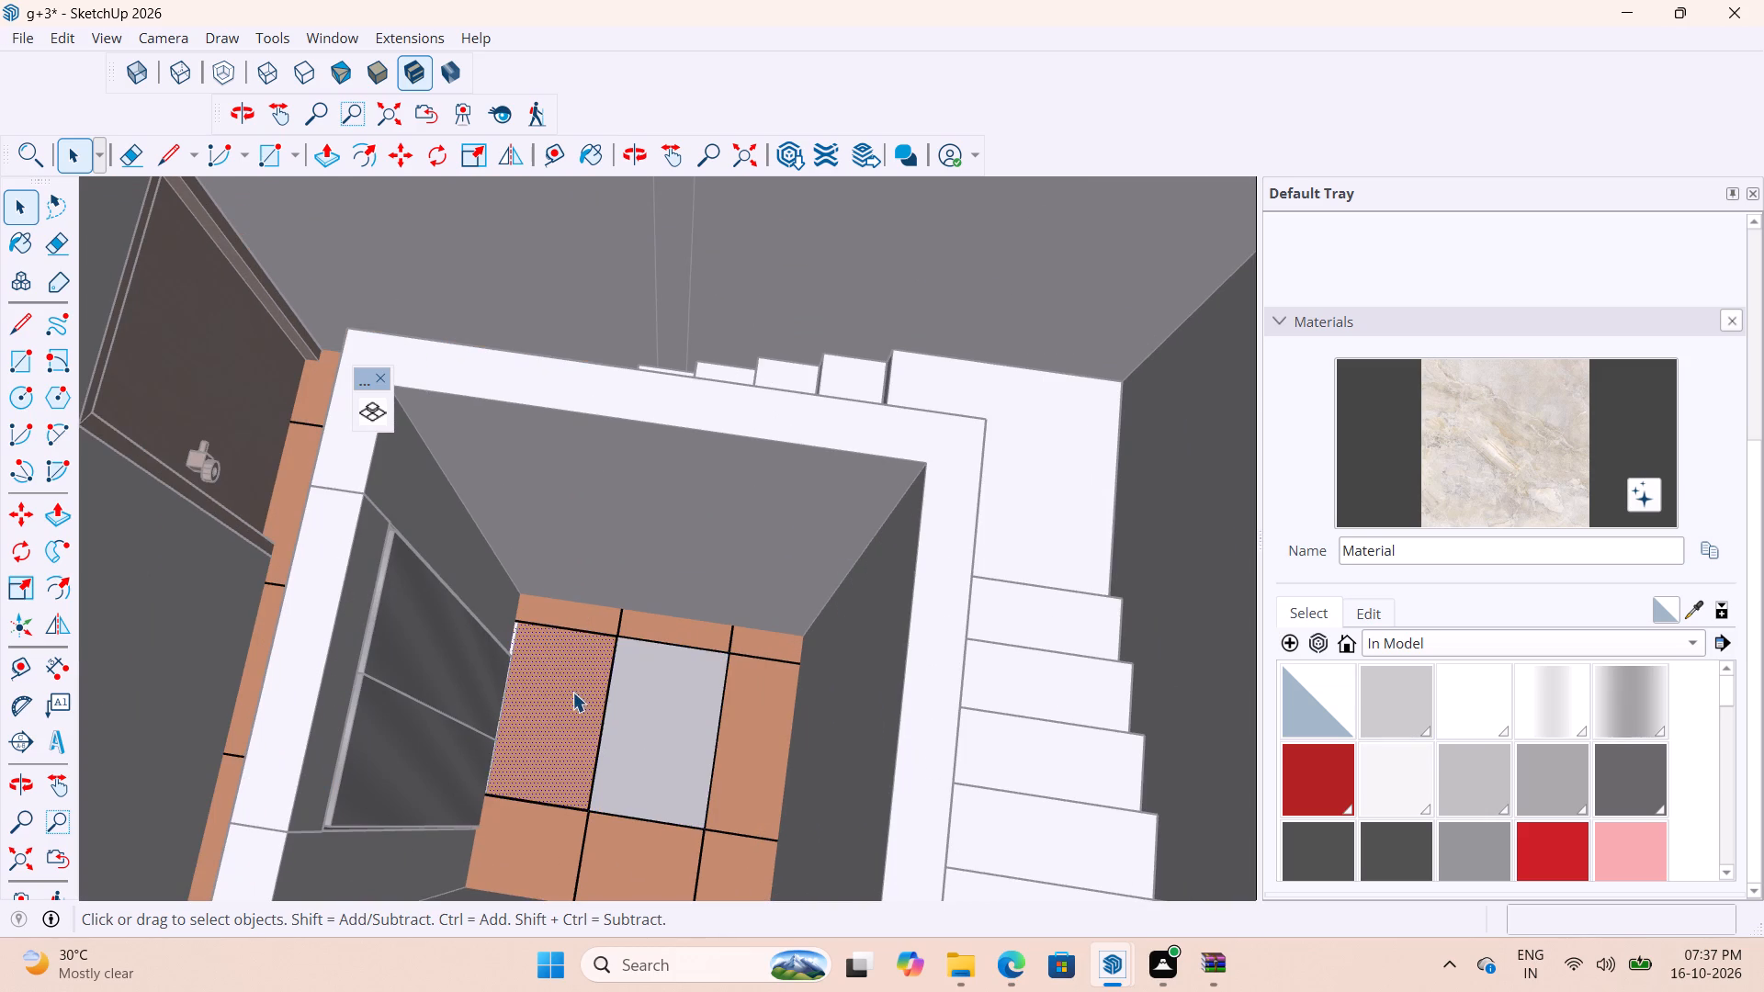
key("Delete")
double_click(585, 619)
key("Delete")
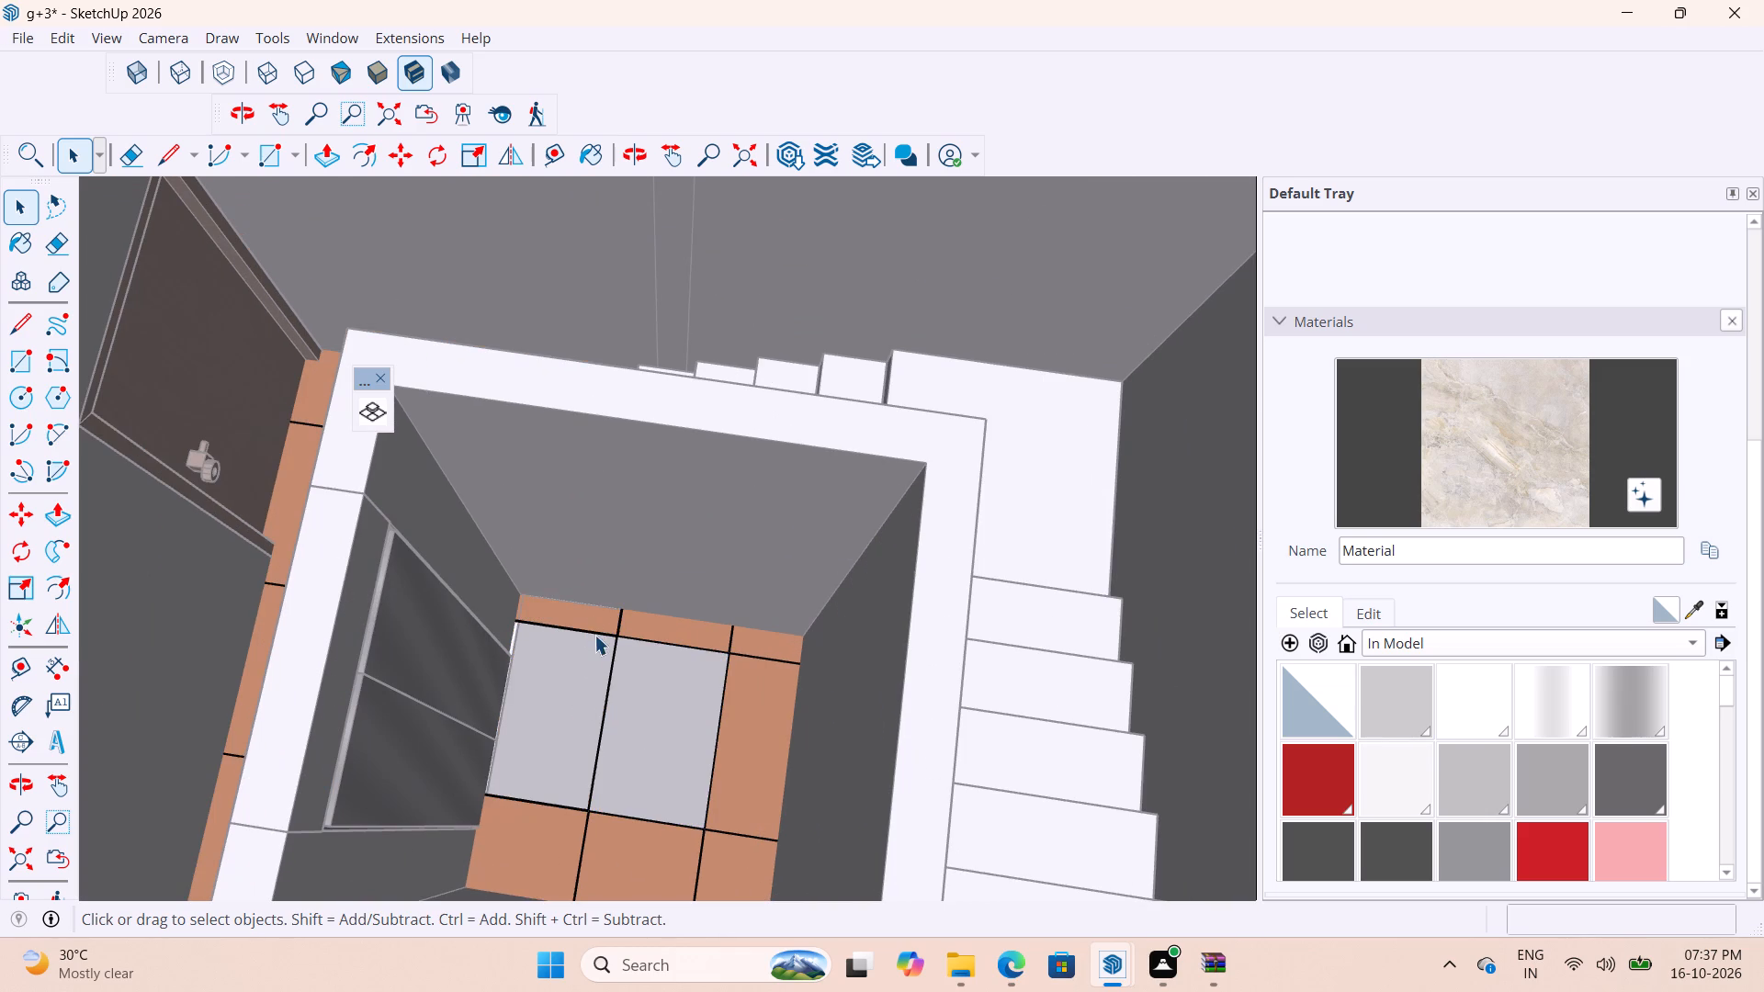
Delete the three narrow tiles along the lift shaft's rear wall and the side tile in the middle row.
scroll(652, 659, "up", 3)
scroll(671, 581, "down", 4)
middle_click_drag(638, 649, 692, 683)
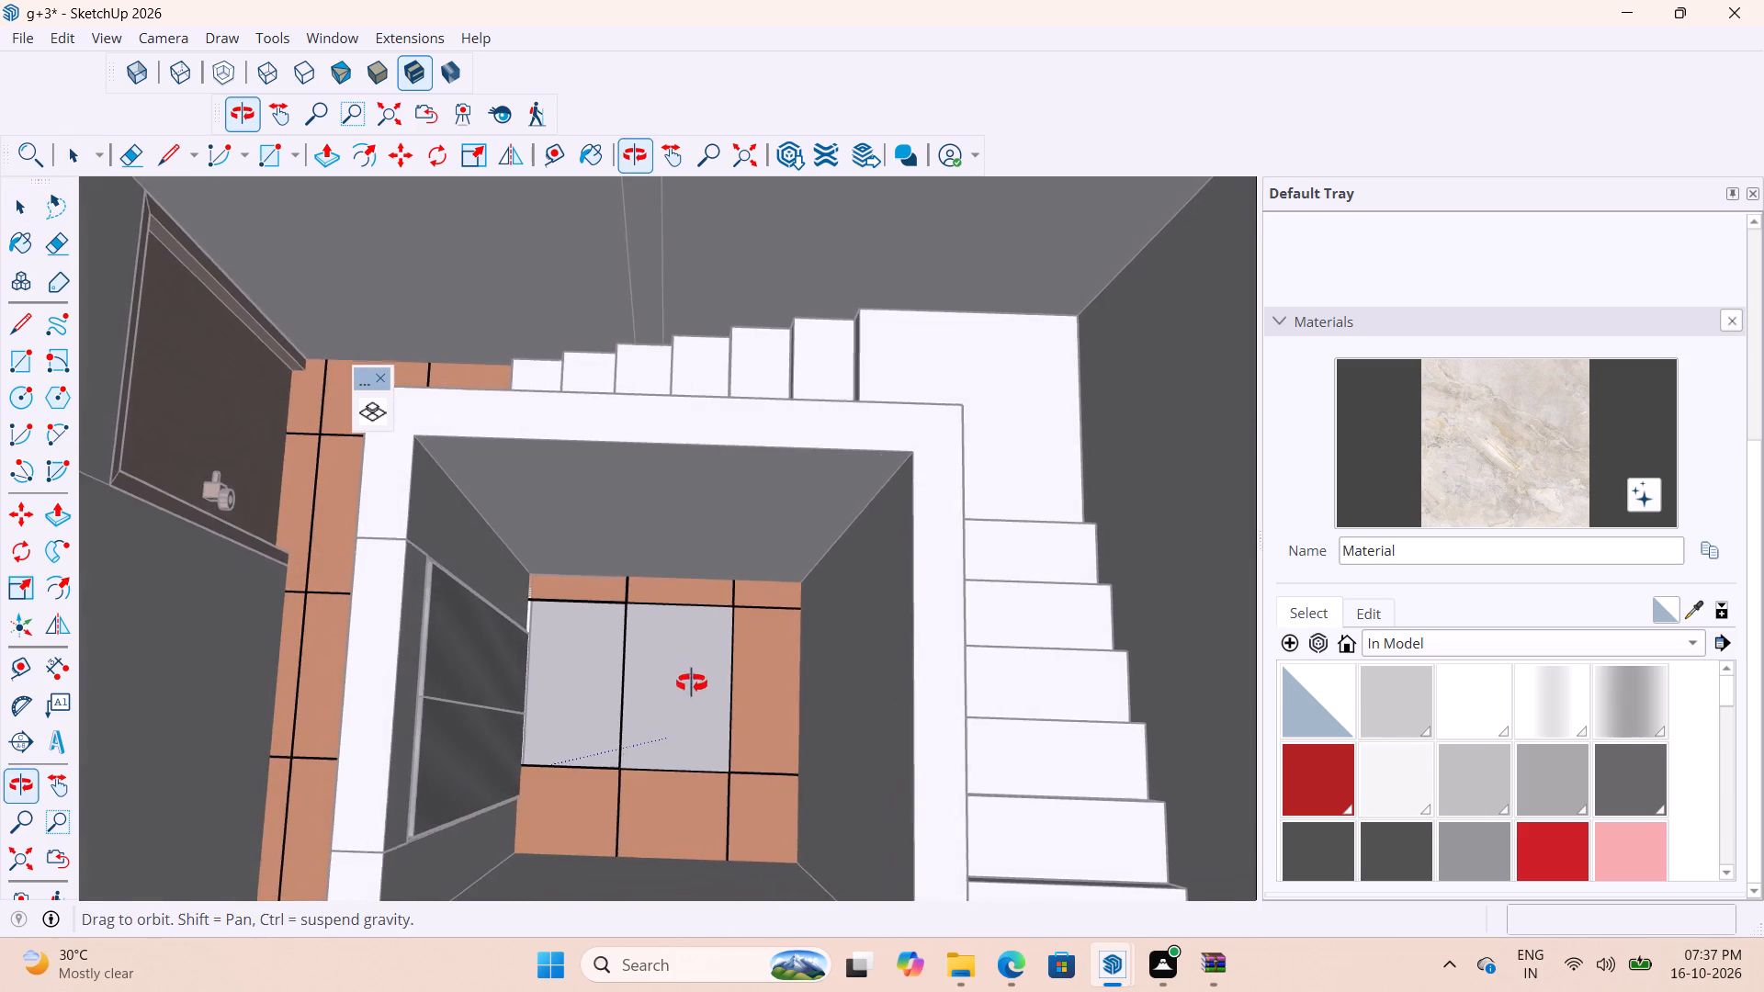
middle_click_drag(692, 683, 693, 683)
scroll(613, 817, "up", 4)
scroll(688, 624, "down", 5)
scroll(627, 797, "up", 2)
left_click(594, 730)
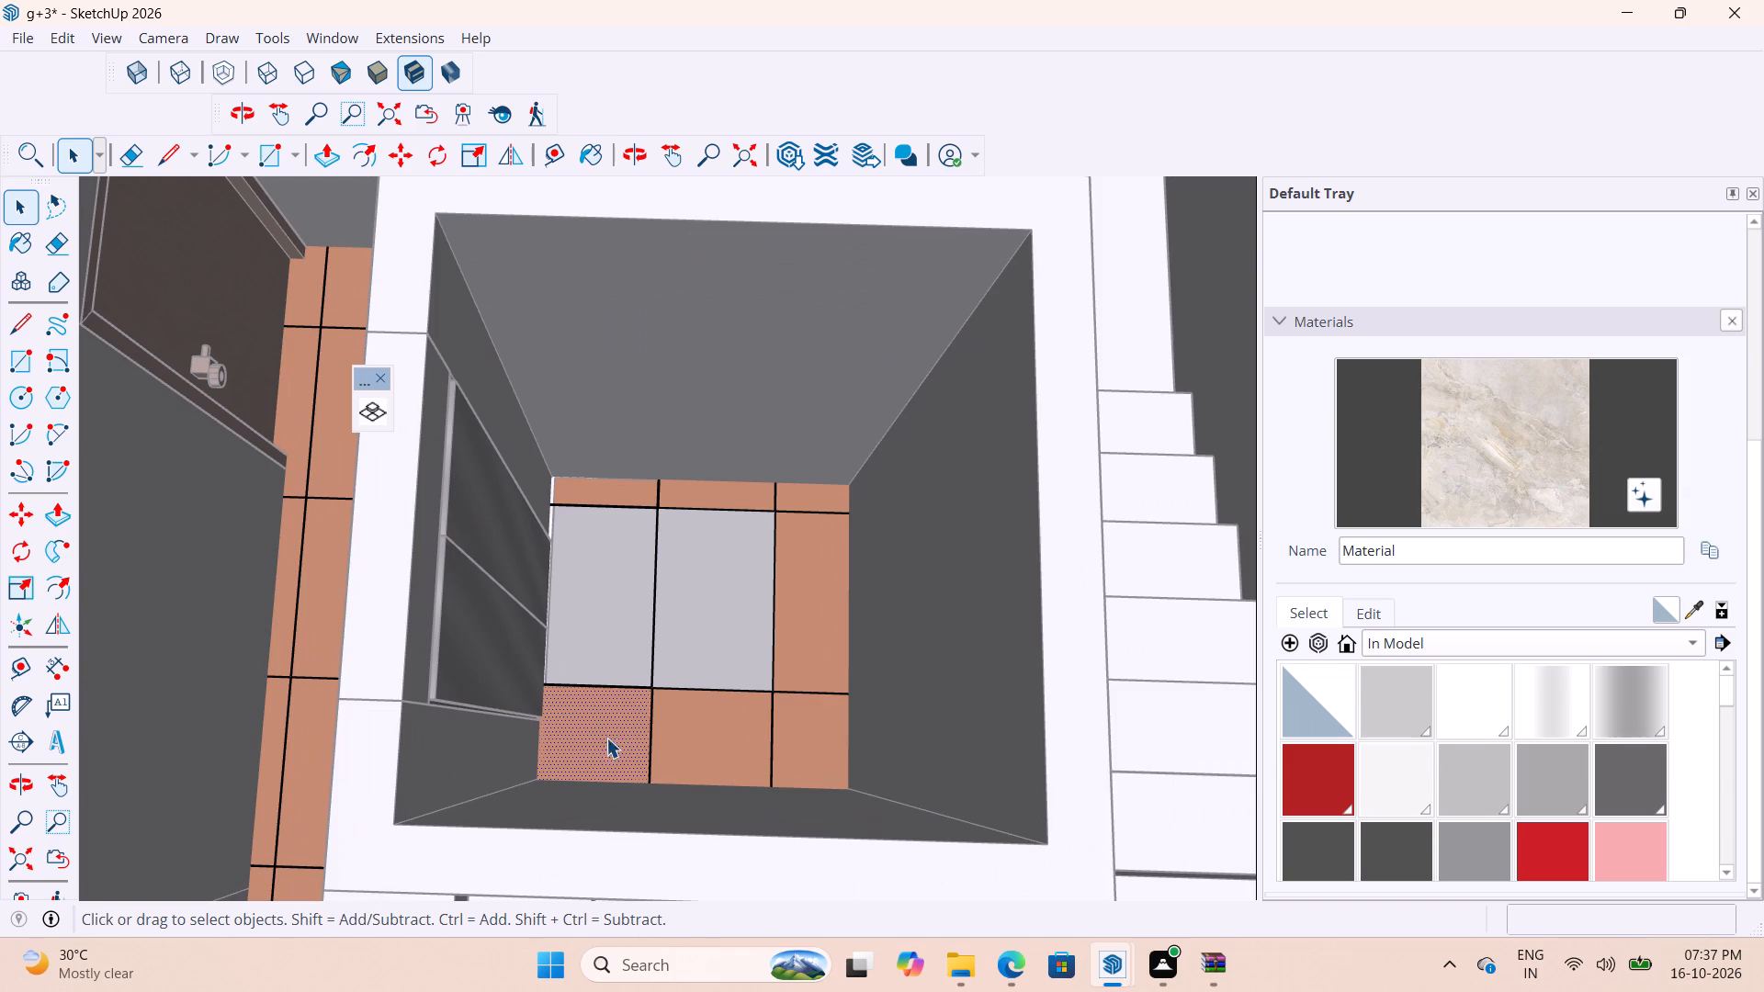
scroll(594, 584, "down", 3)
middle_click_drag(595, 491, 1448, 336)
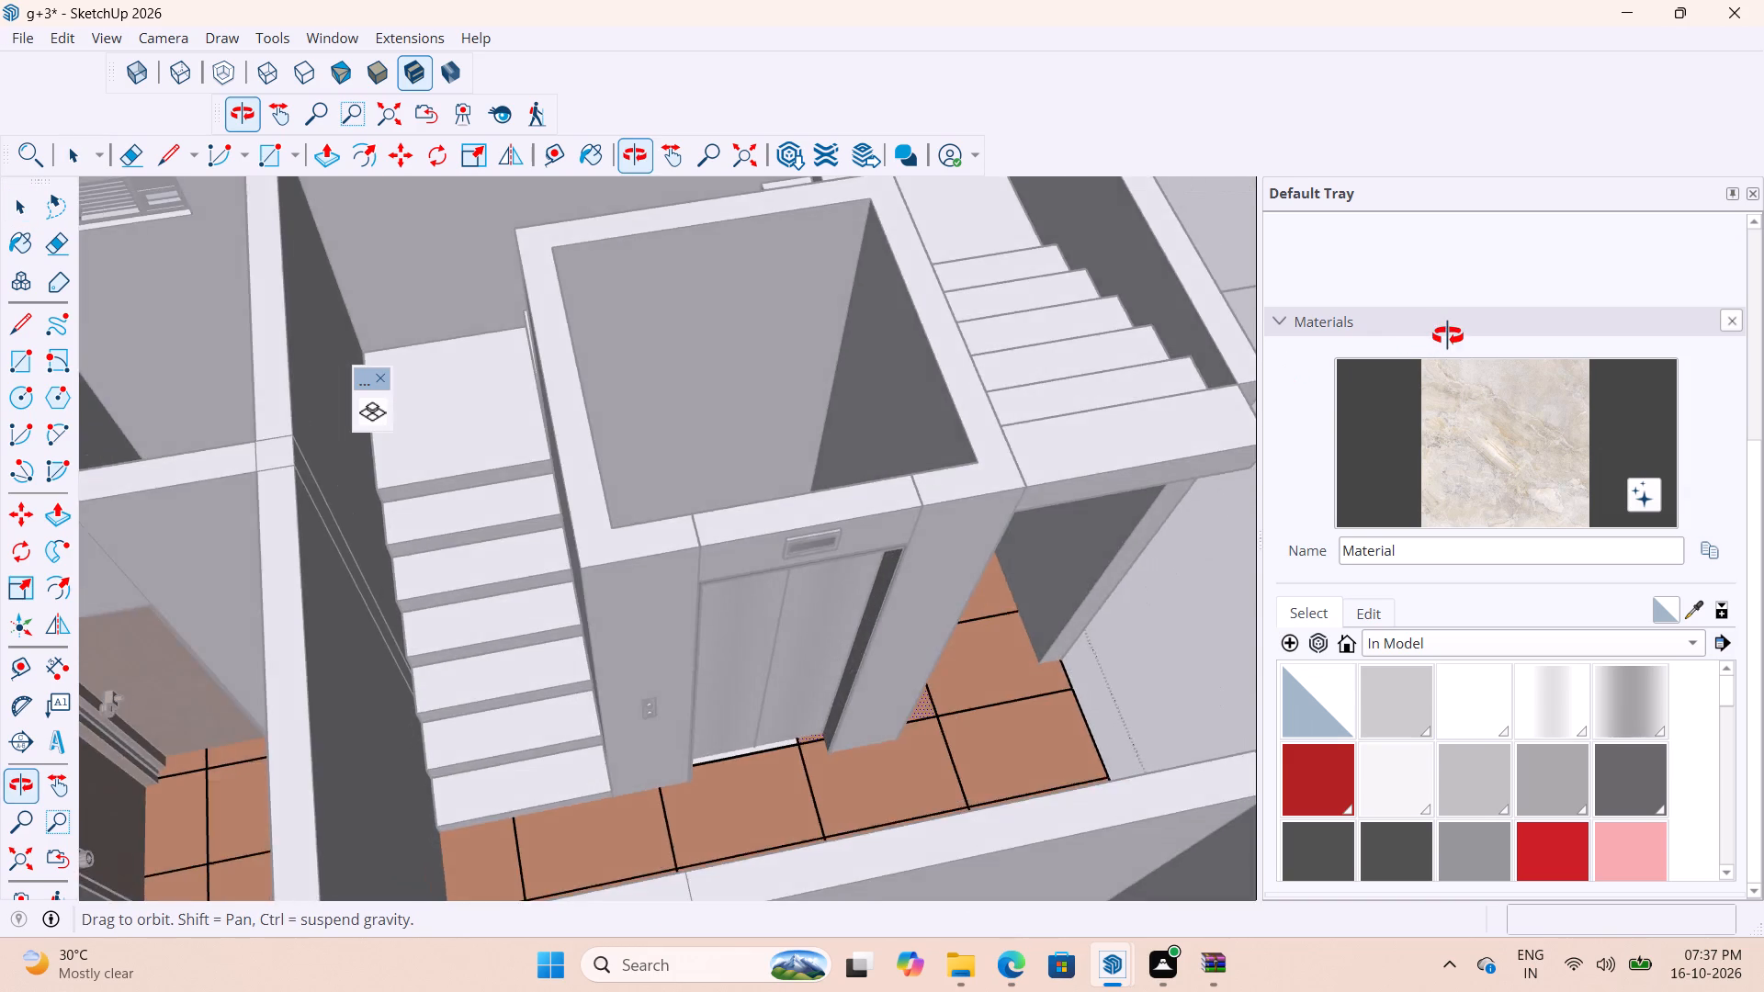
middle_click_drag(1448, 336, 494, 634)
scroll(797, 628, "down", 4)
middle_click_drag(1005, 752, 696, 586)
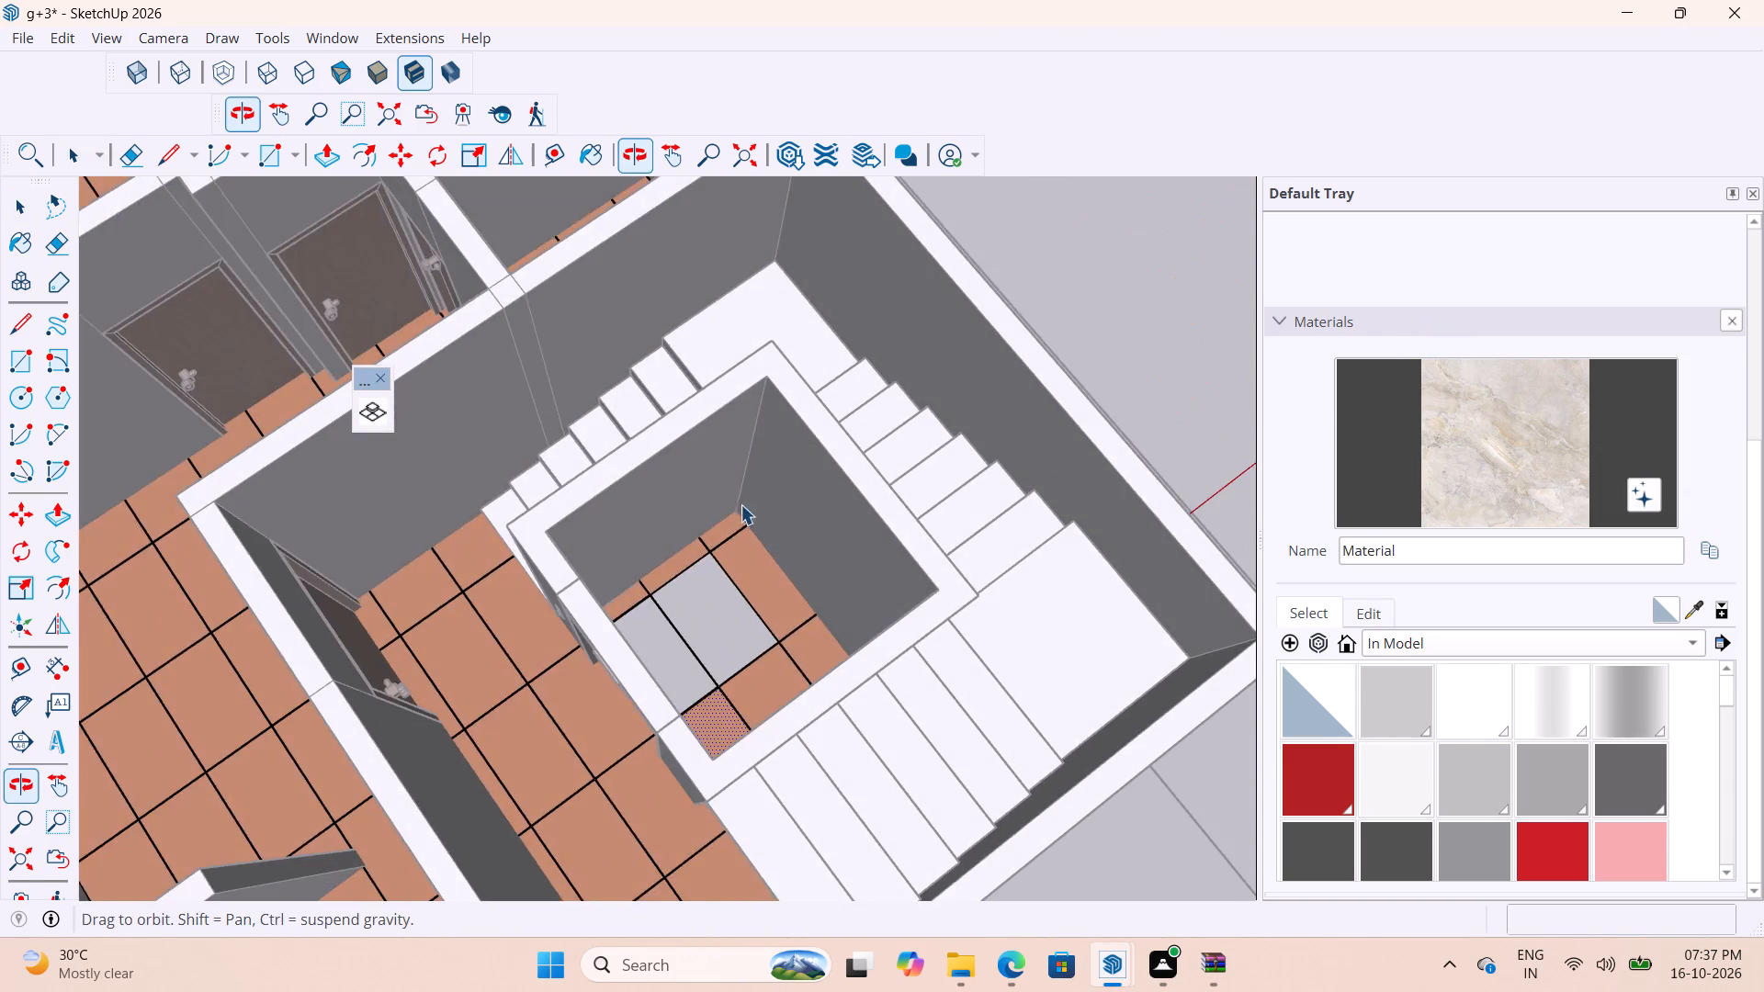
scroll(763, 569, "down", 8)
middle_click_drag(925, 805, 538, 725)
scroll(651, 675, "up", 10)
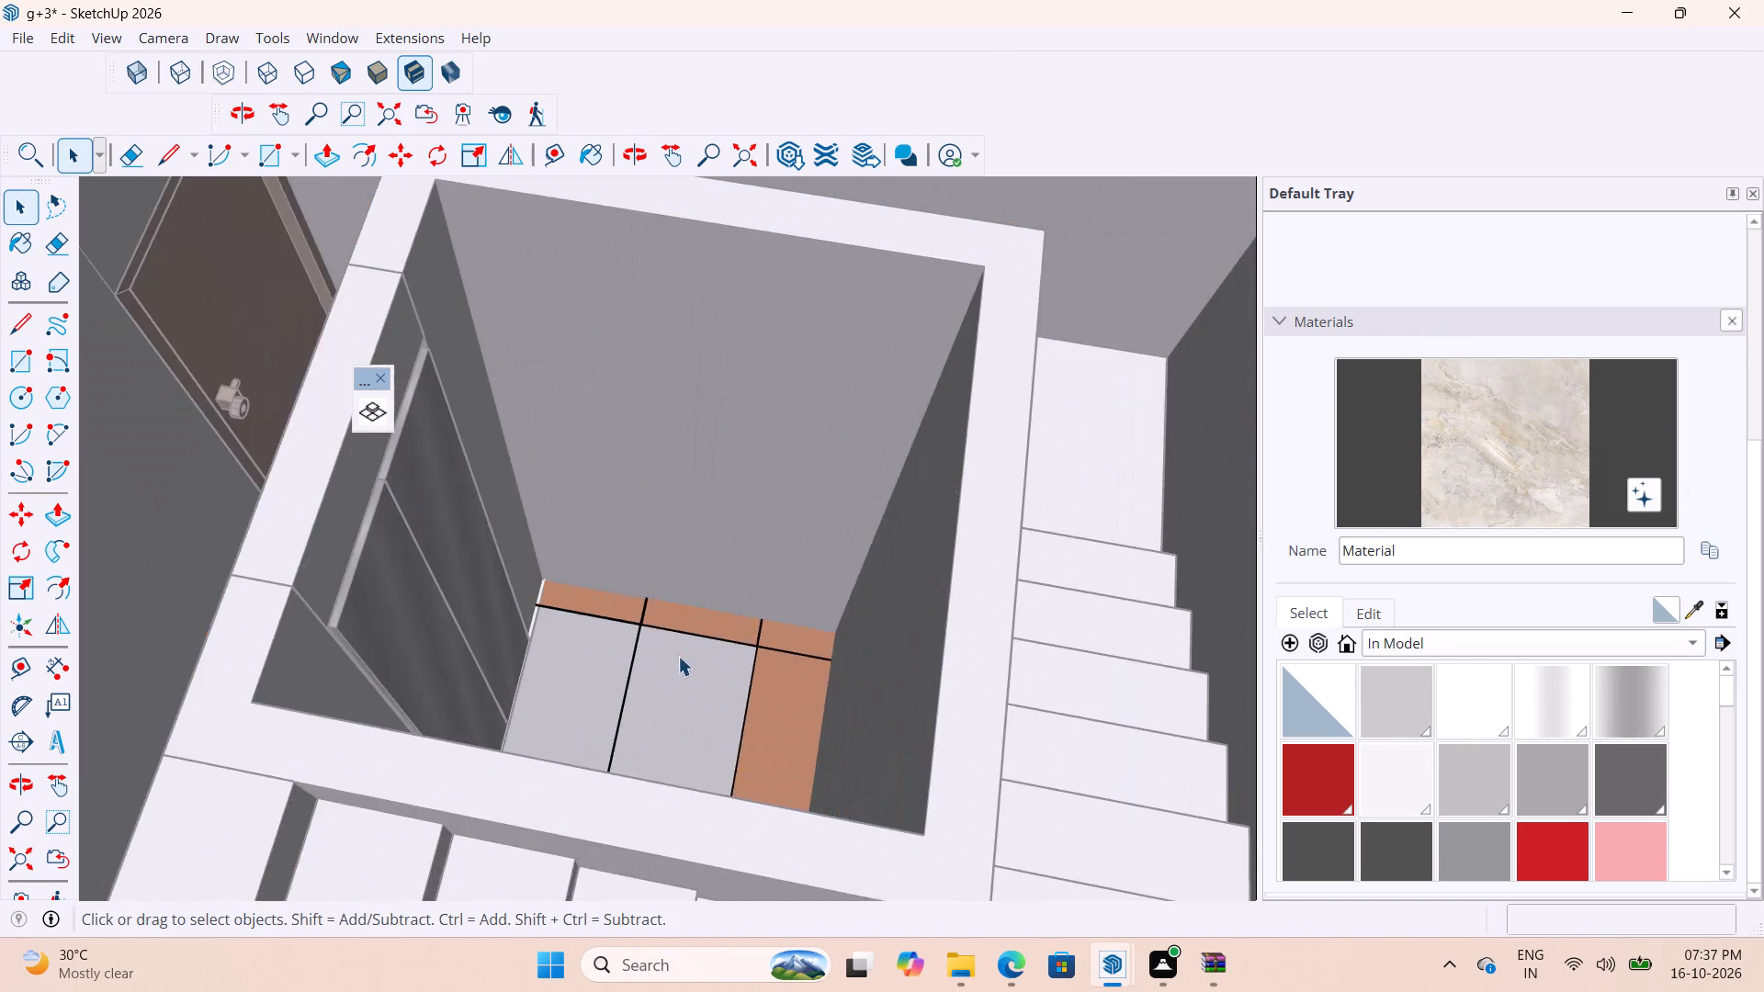
scroll(678, 656, "up", 10)
left_click(553, 586)
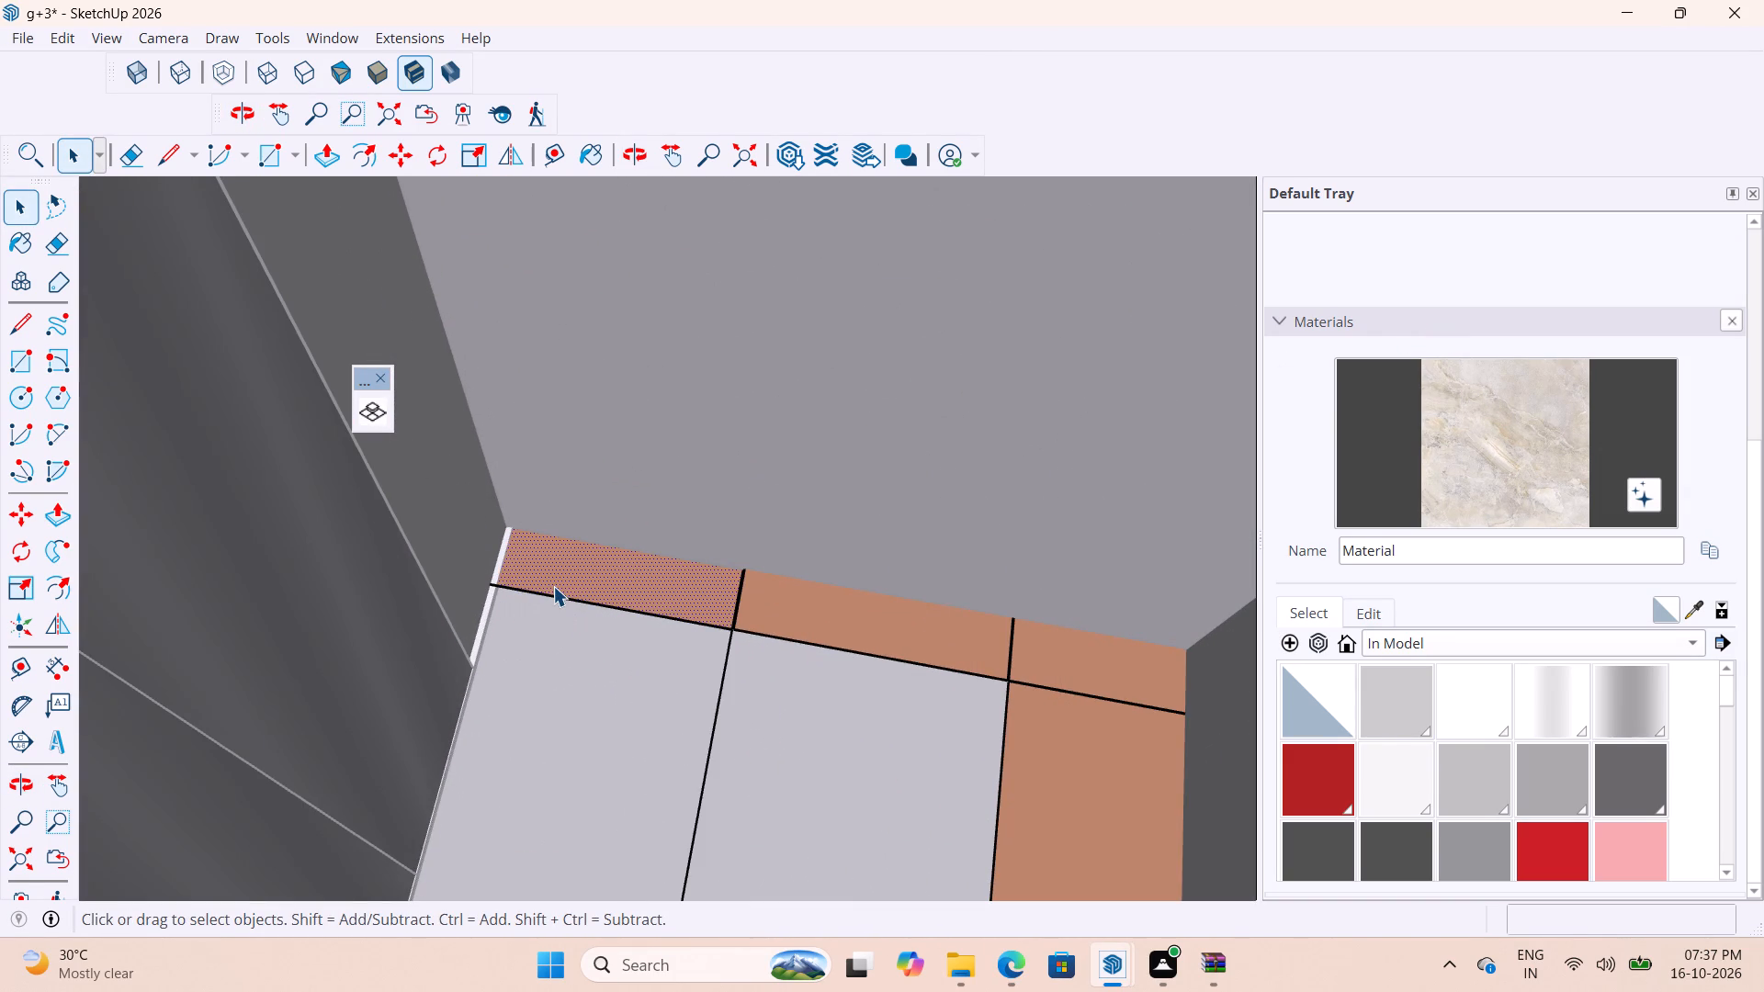
key("Delete")
left_click(764, 613)
key("Delete")
double_click(823, 626)
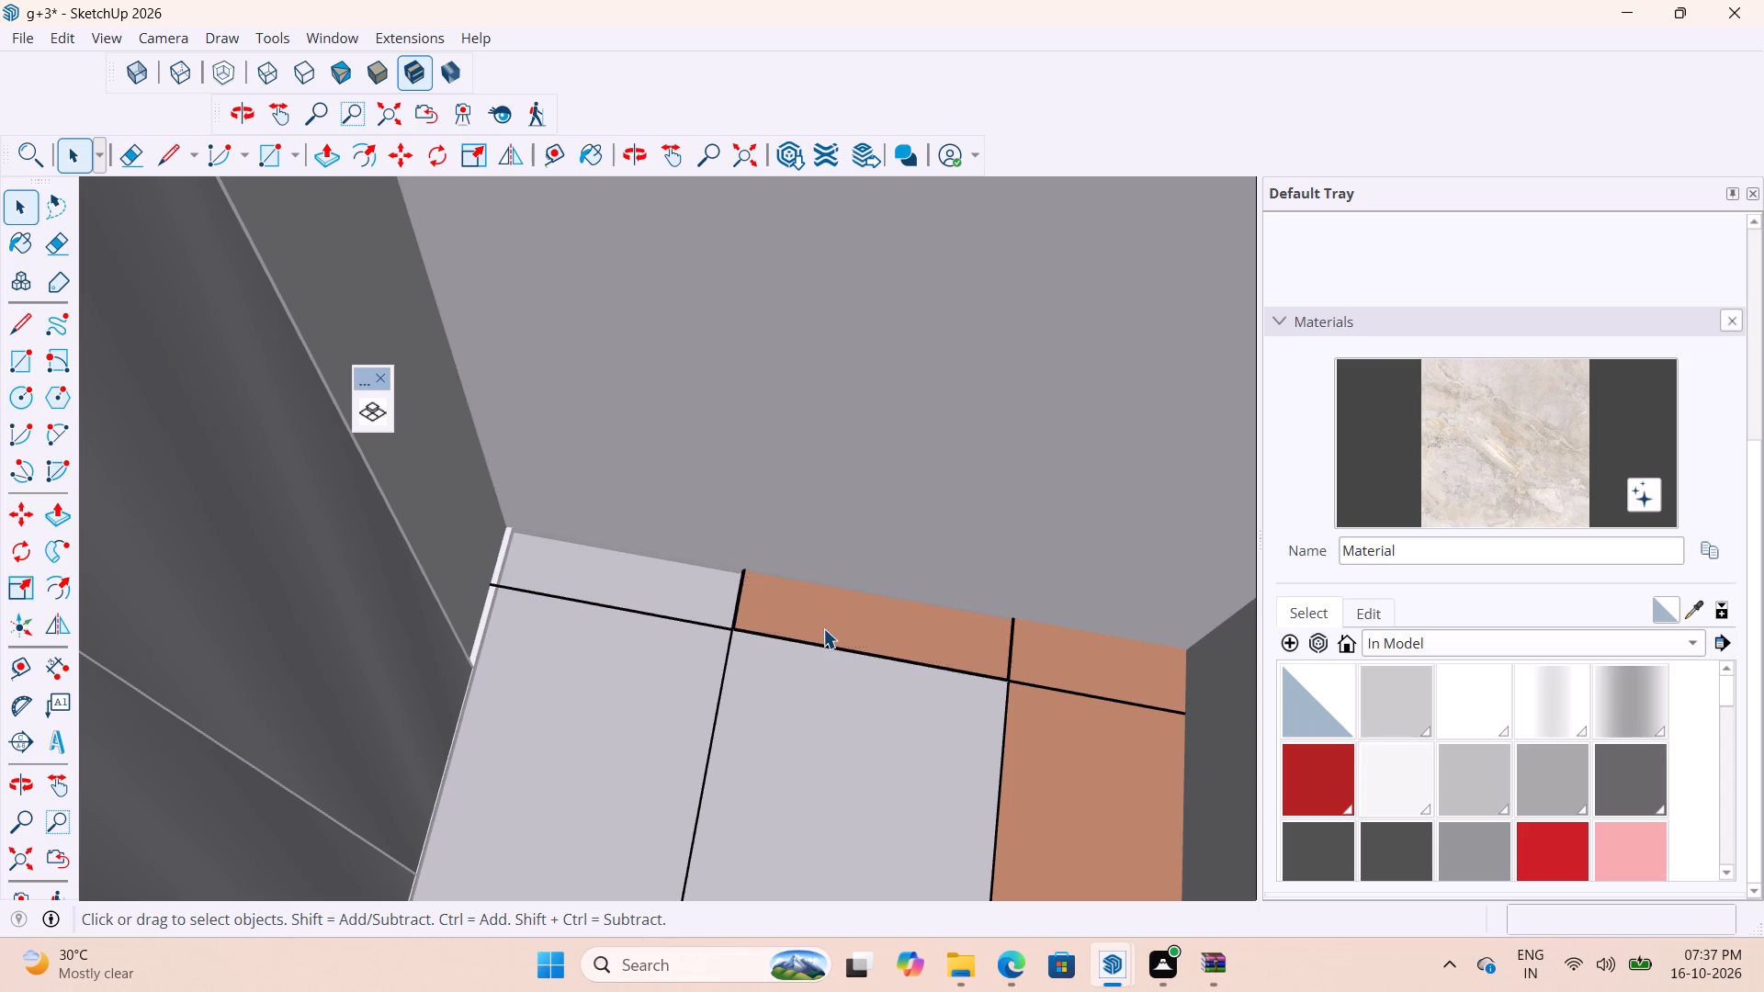
key("Delete")
double_click(1047, 667)
key("Delete")
double_click(1048, 667)
key("Delete")
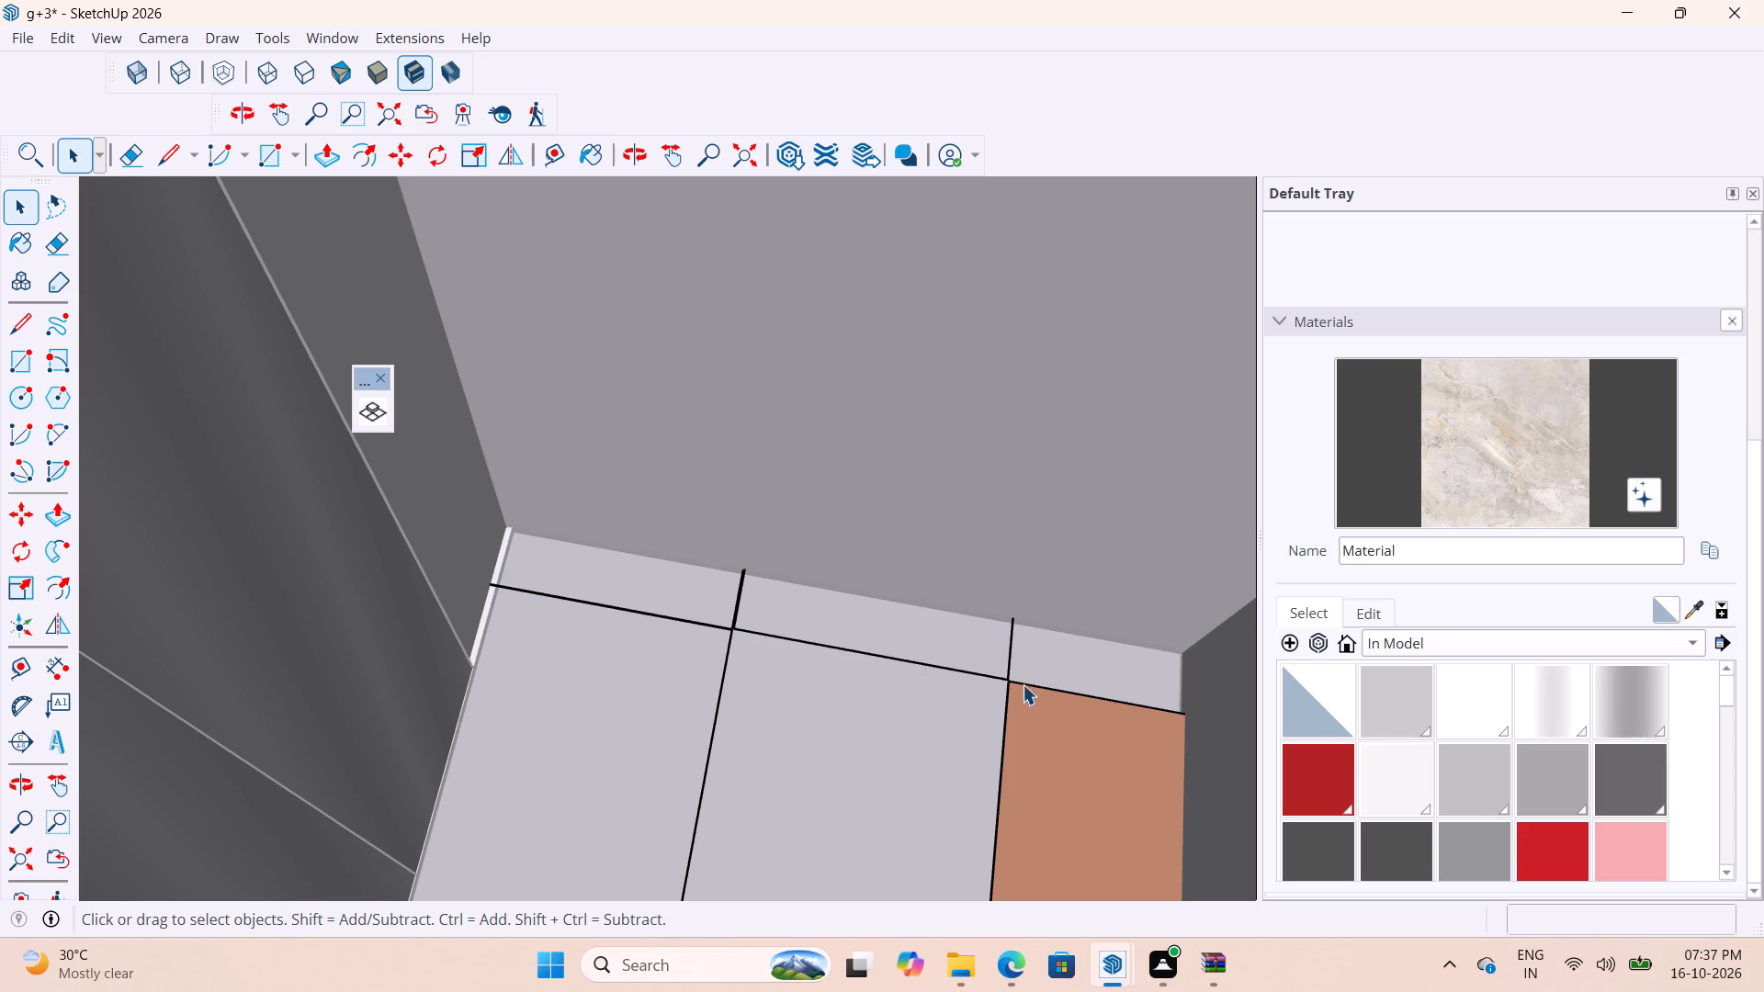
double_click(1029, 720)
key("Delete")
double_click(1029, 725)
key("Delete")
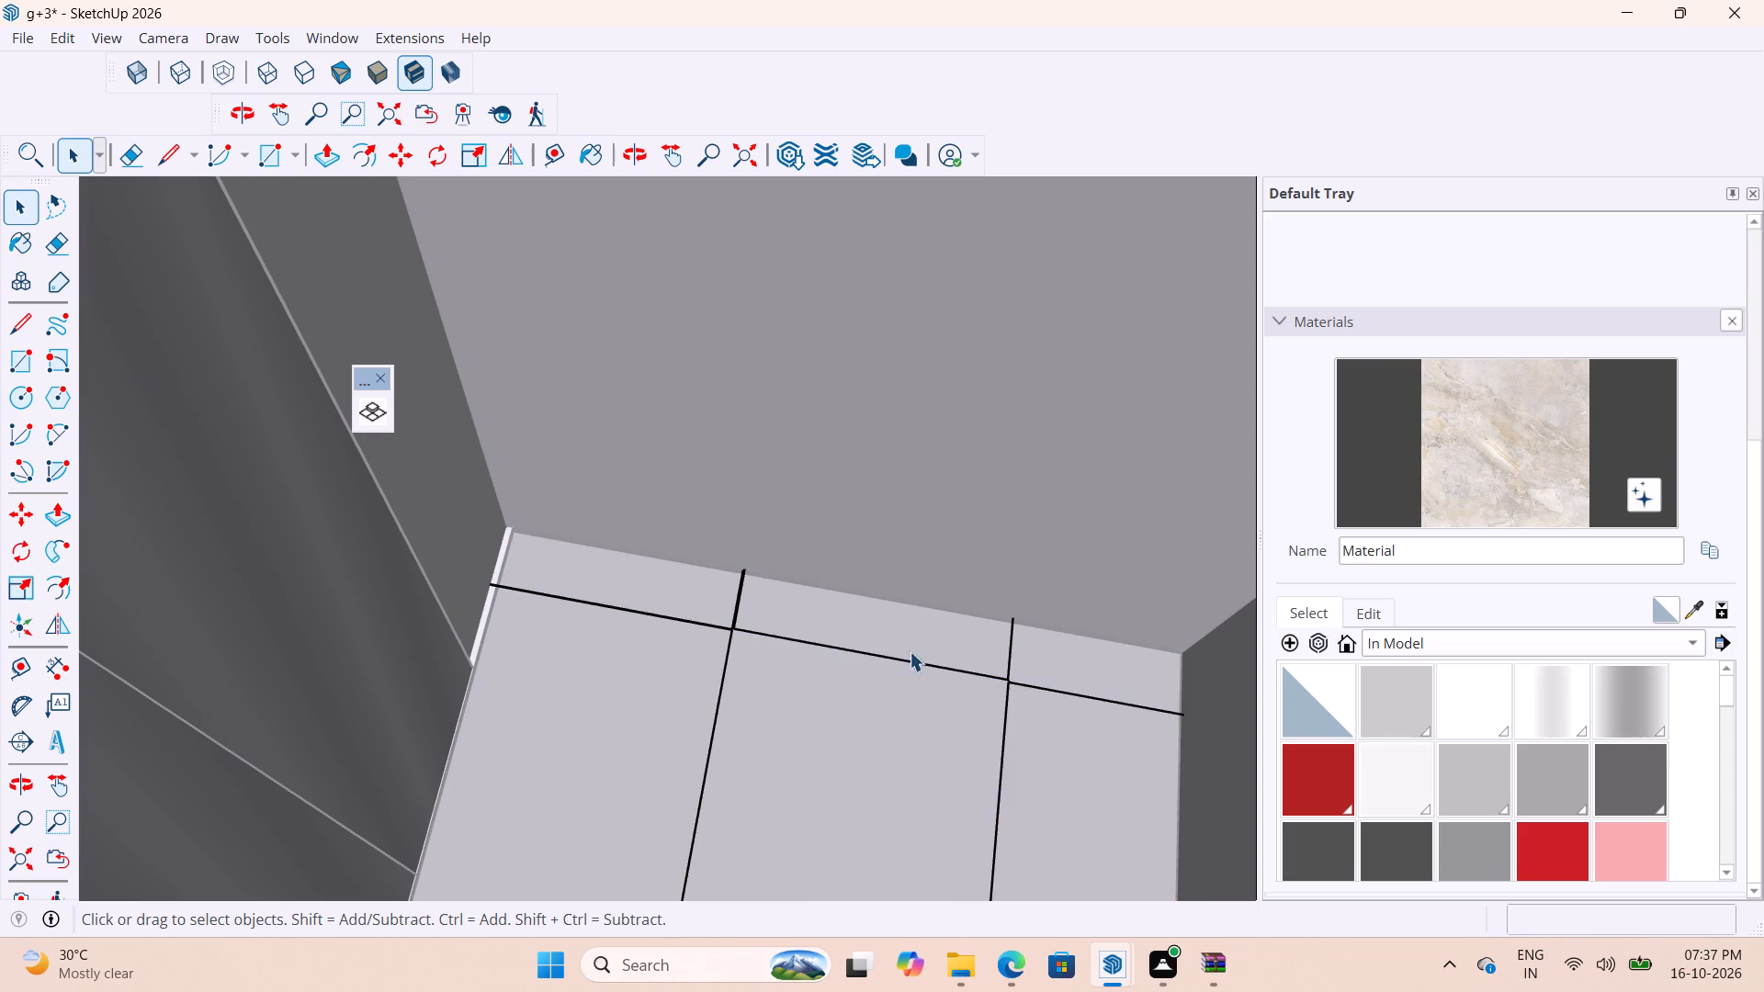
Delete the row of three tiles along the lift shaft's front wall.
scroll(882, 643, "down", 14)
middle_click_drag(1010, 721, 569, 915)
scroll(573, 880, "up", 6)
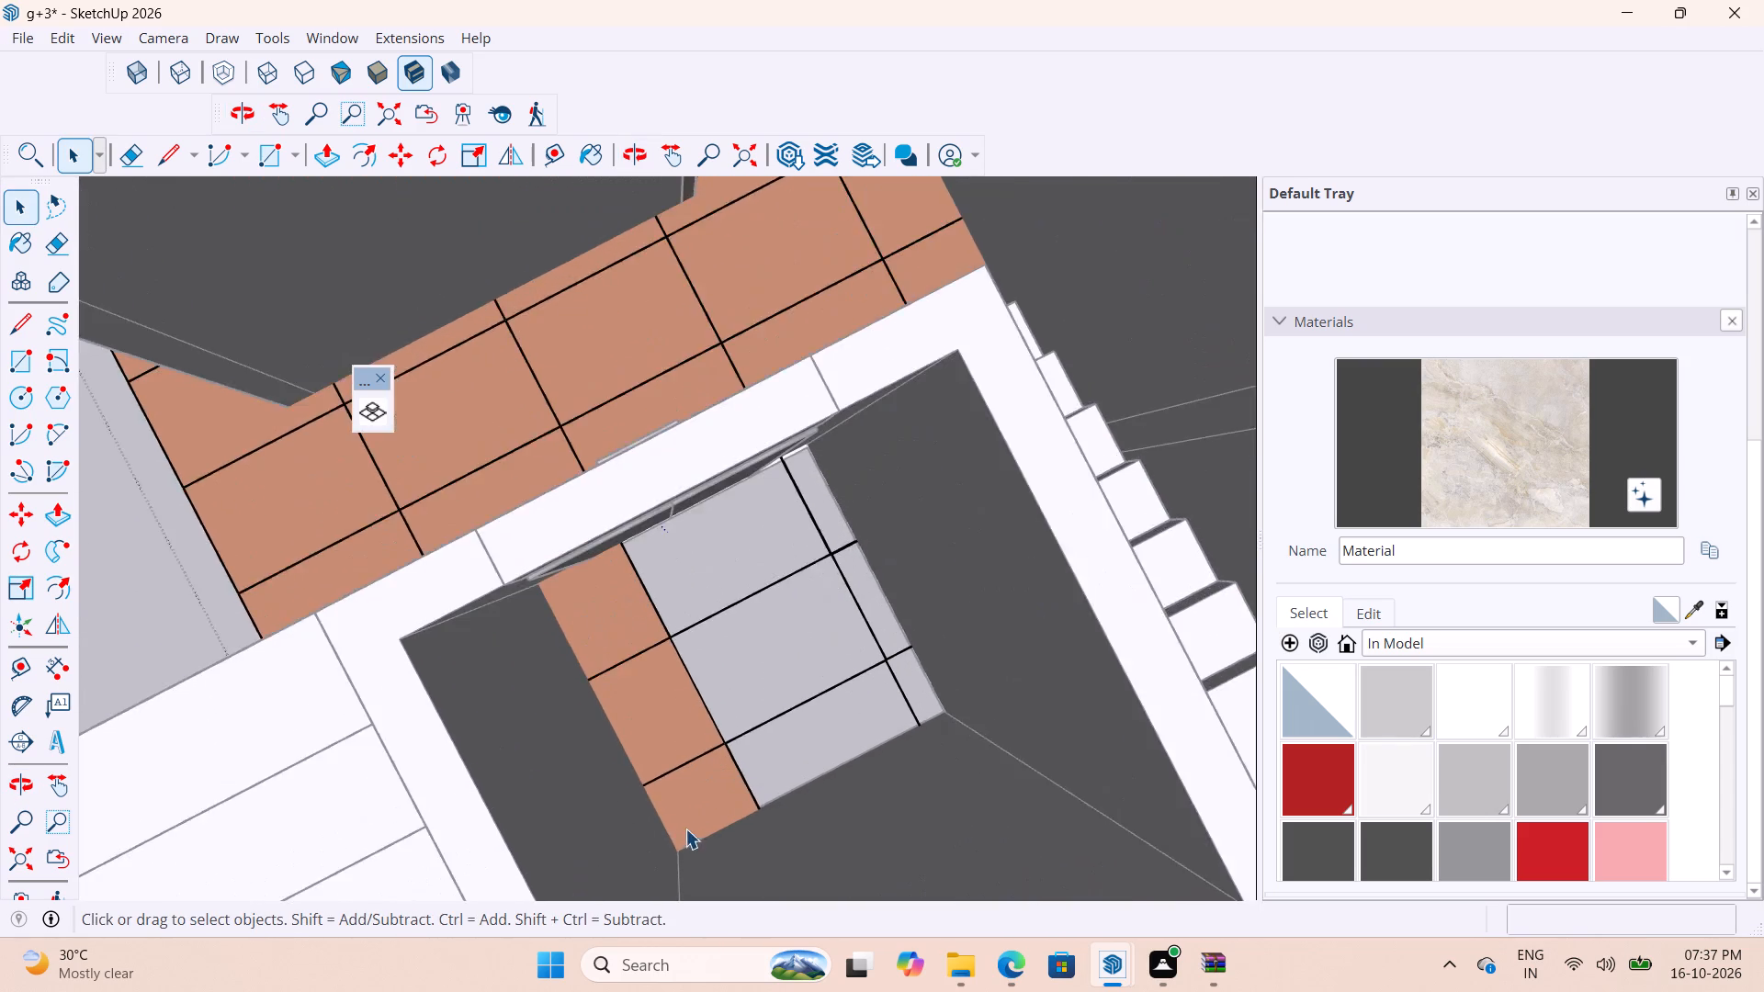
scroll(685, 829, "up", 3)
left_click_drag(711, 782, 724, 780)
left_click(712, 781)
key("Delete")
double_click(724, 794)
key("Delete")
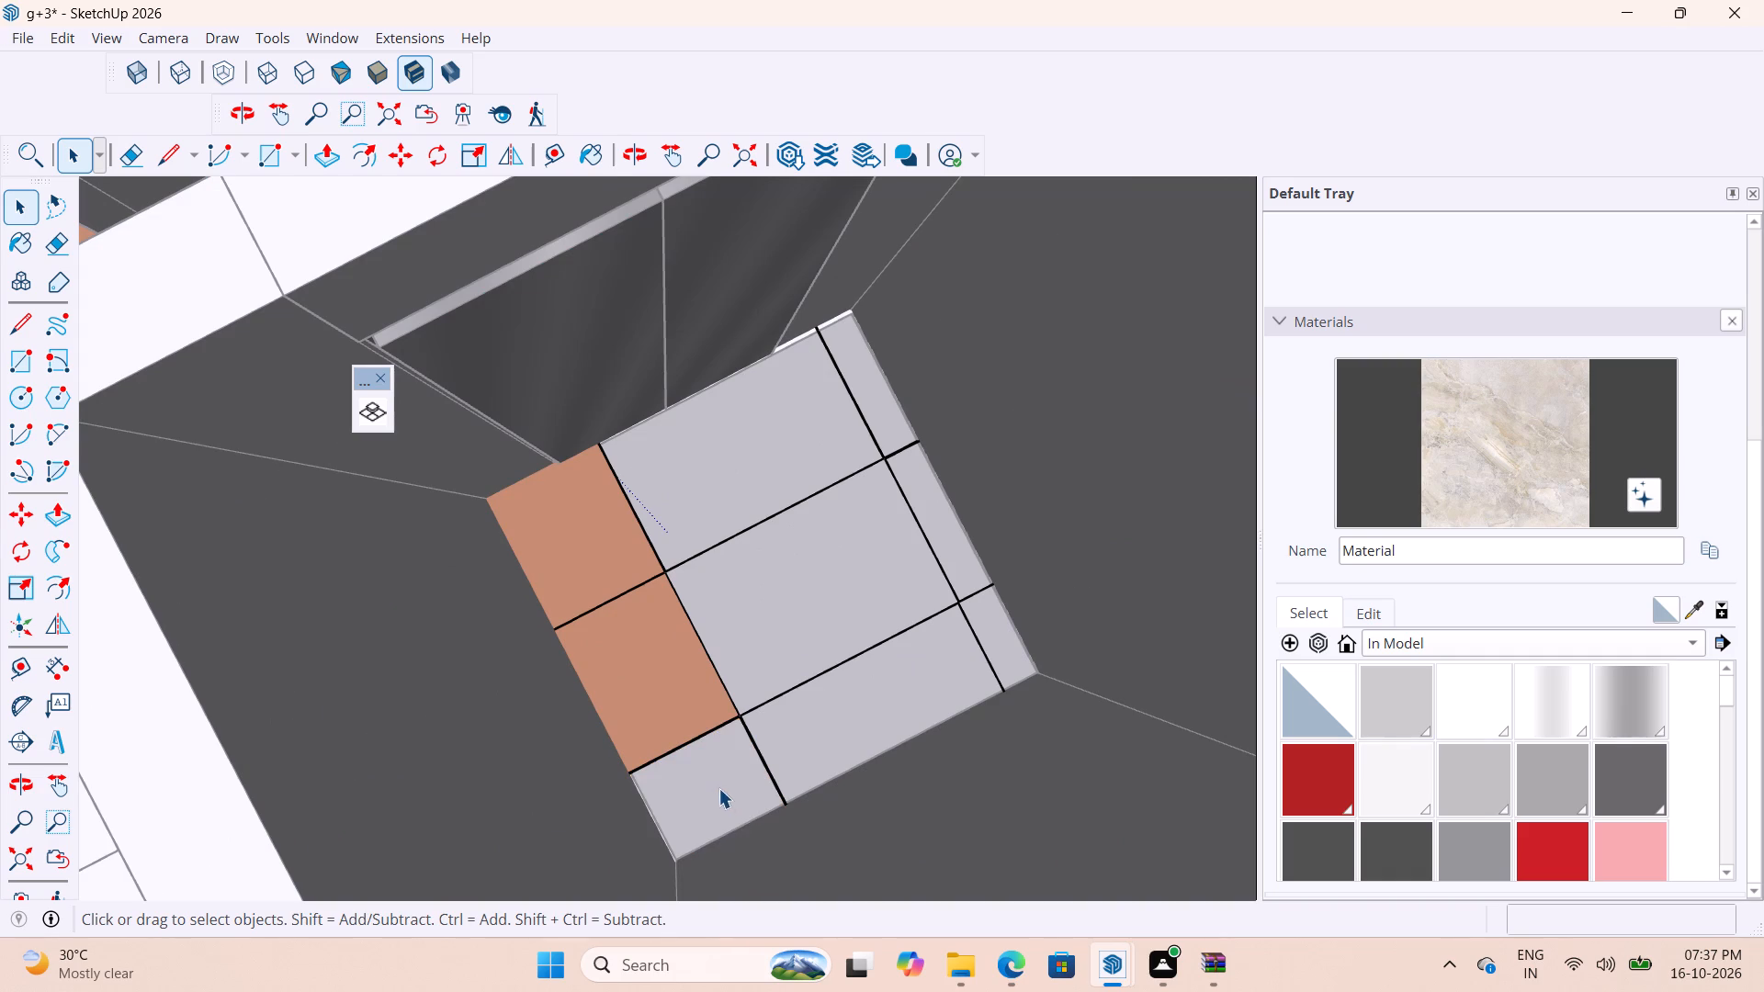
double_click(669, 709)
key("Delete")
double_click(685, 727)
key("Delete")
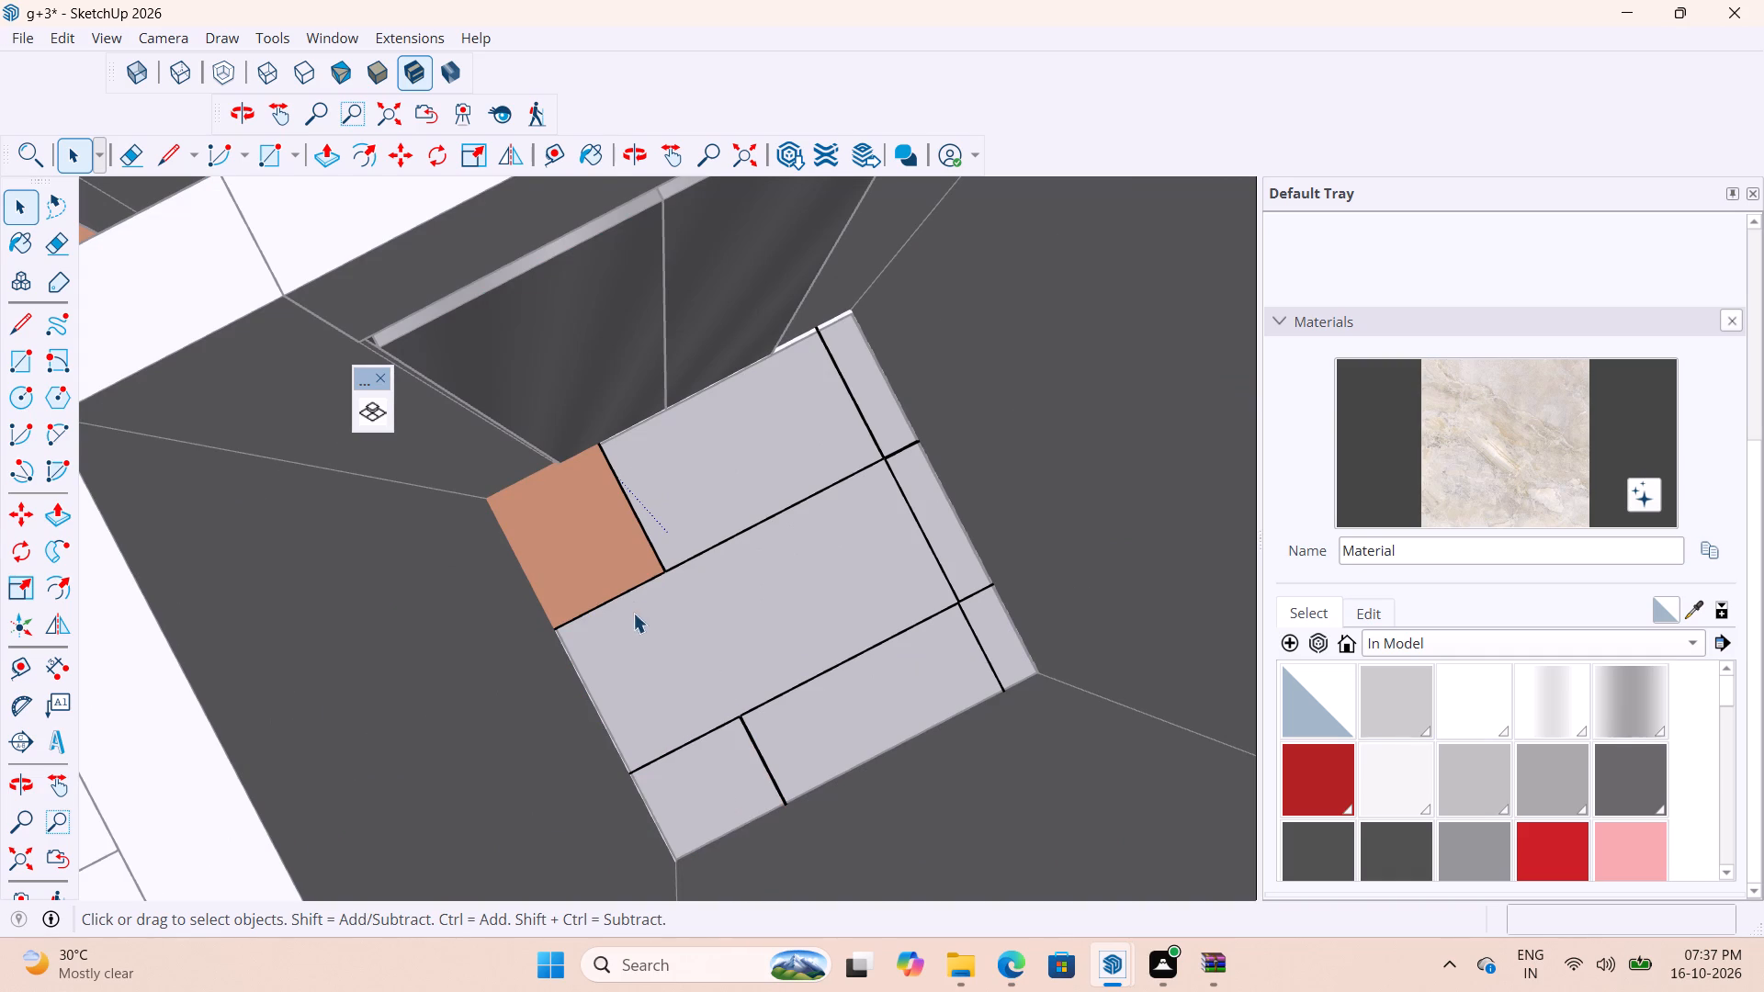
double_click(613, 570)
key("Delete")
double_click(604, 569)
key("Delete")
Erase all the leftover tile joint lines inside the lift shaft.
scroll(622, 581, "down", 4)
scroll(661, 574, "up", 3)
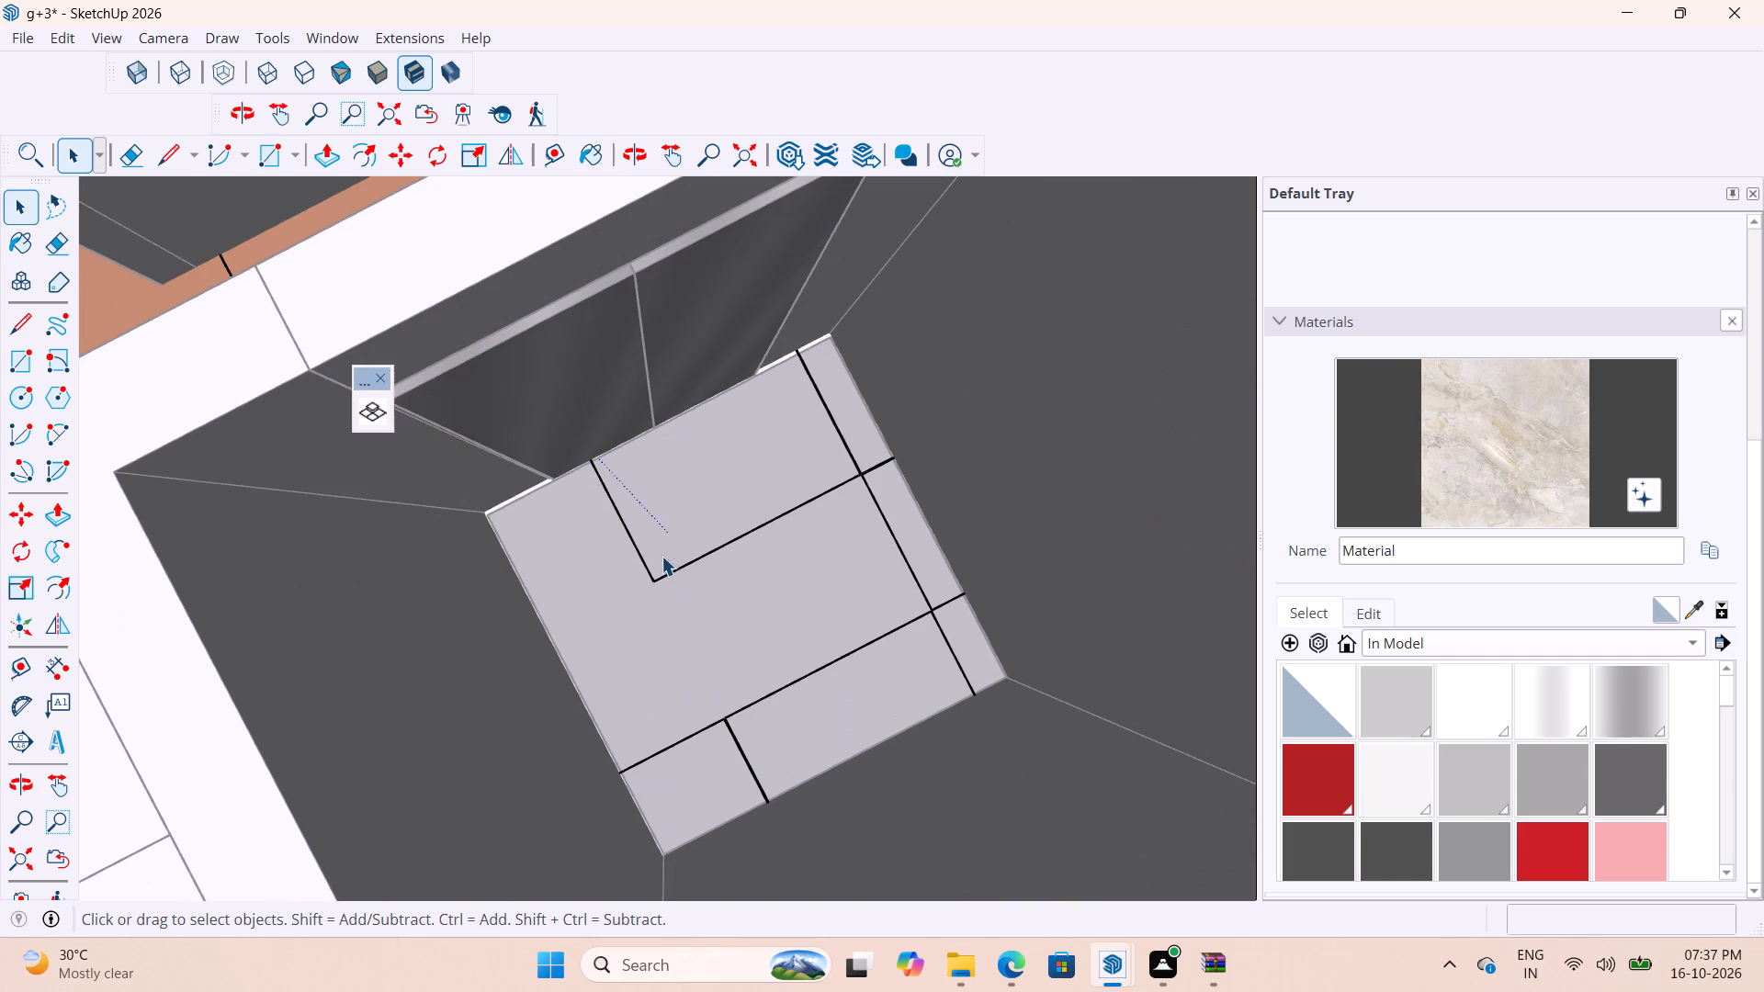
key("e")
left_click_drag(733, 592, 707, 550)
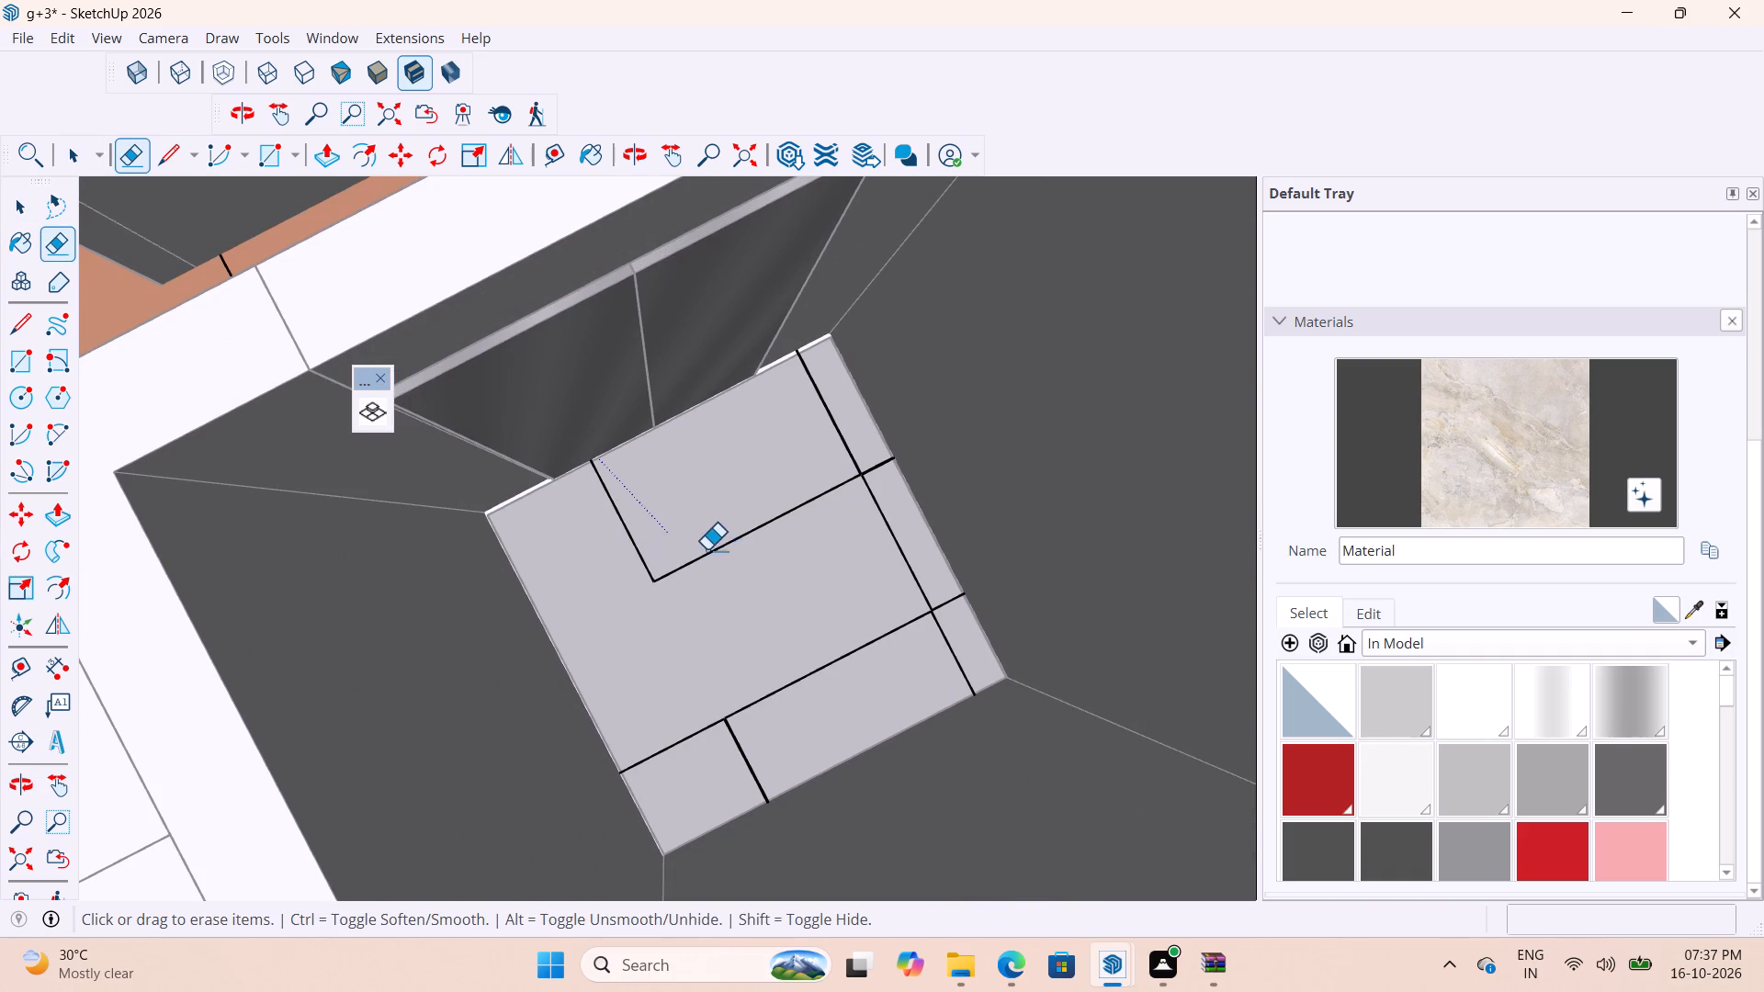
left_click_drag(707, 550, 695, 535)
left_click_drag(669, 513, 622, 569)
left_click_drag(704, 610, 826, 707)
left_click_drag(814, 720, 719, 778)
left_click_drag(707, 671, 730, 746)
left_click_drag(970, 643, 933, 680)
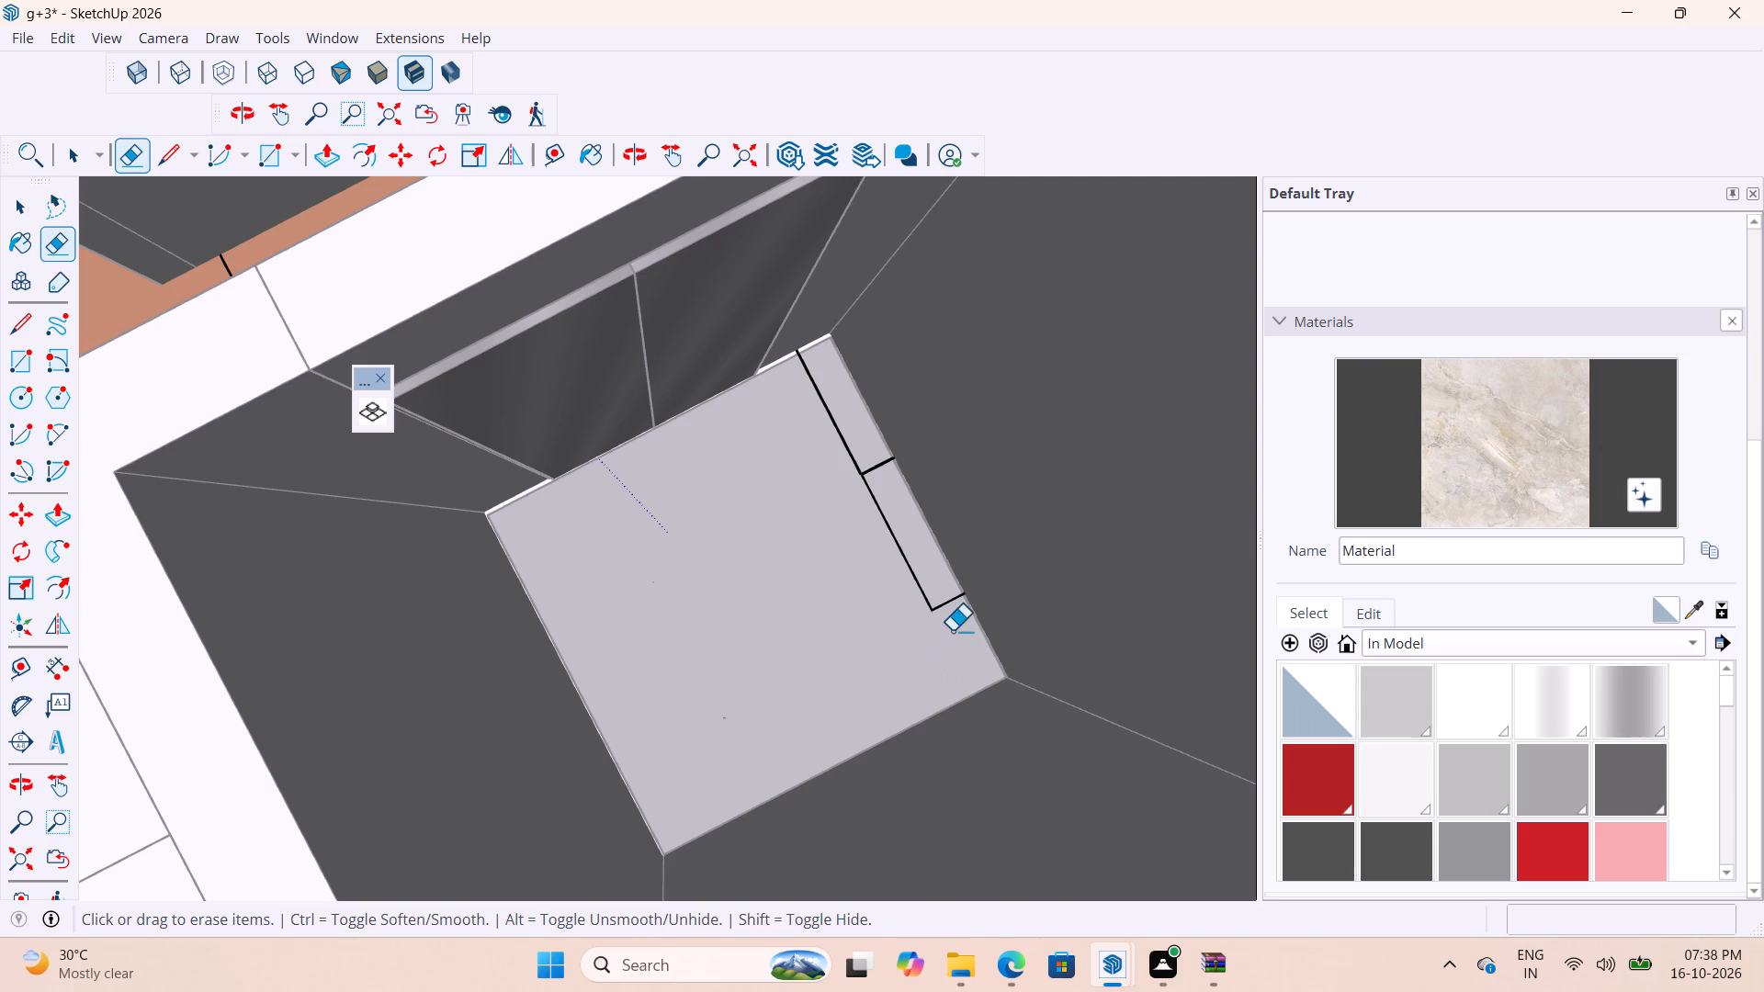
left_click_drag(952, 631, 899, 563)
left_click_drag(900, 498, 865, 453)
left_click_drag(854, 439, 848, 467)
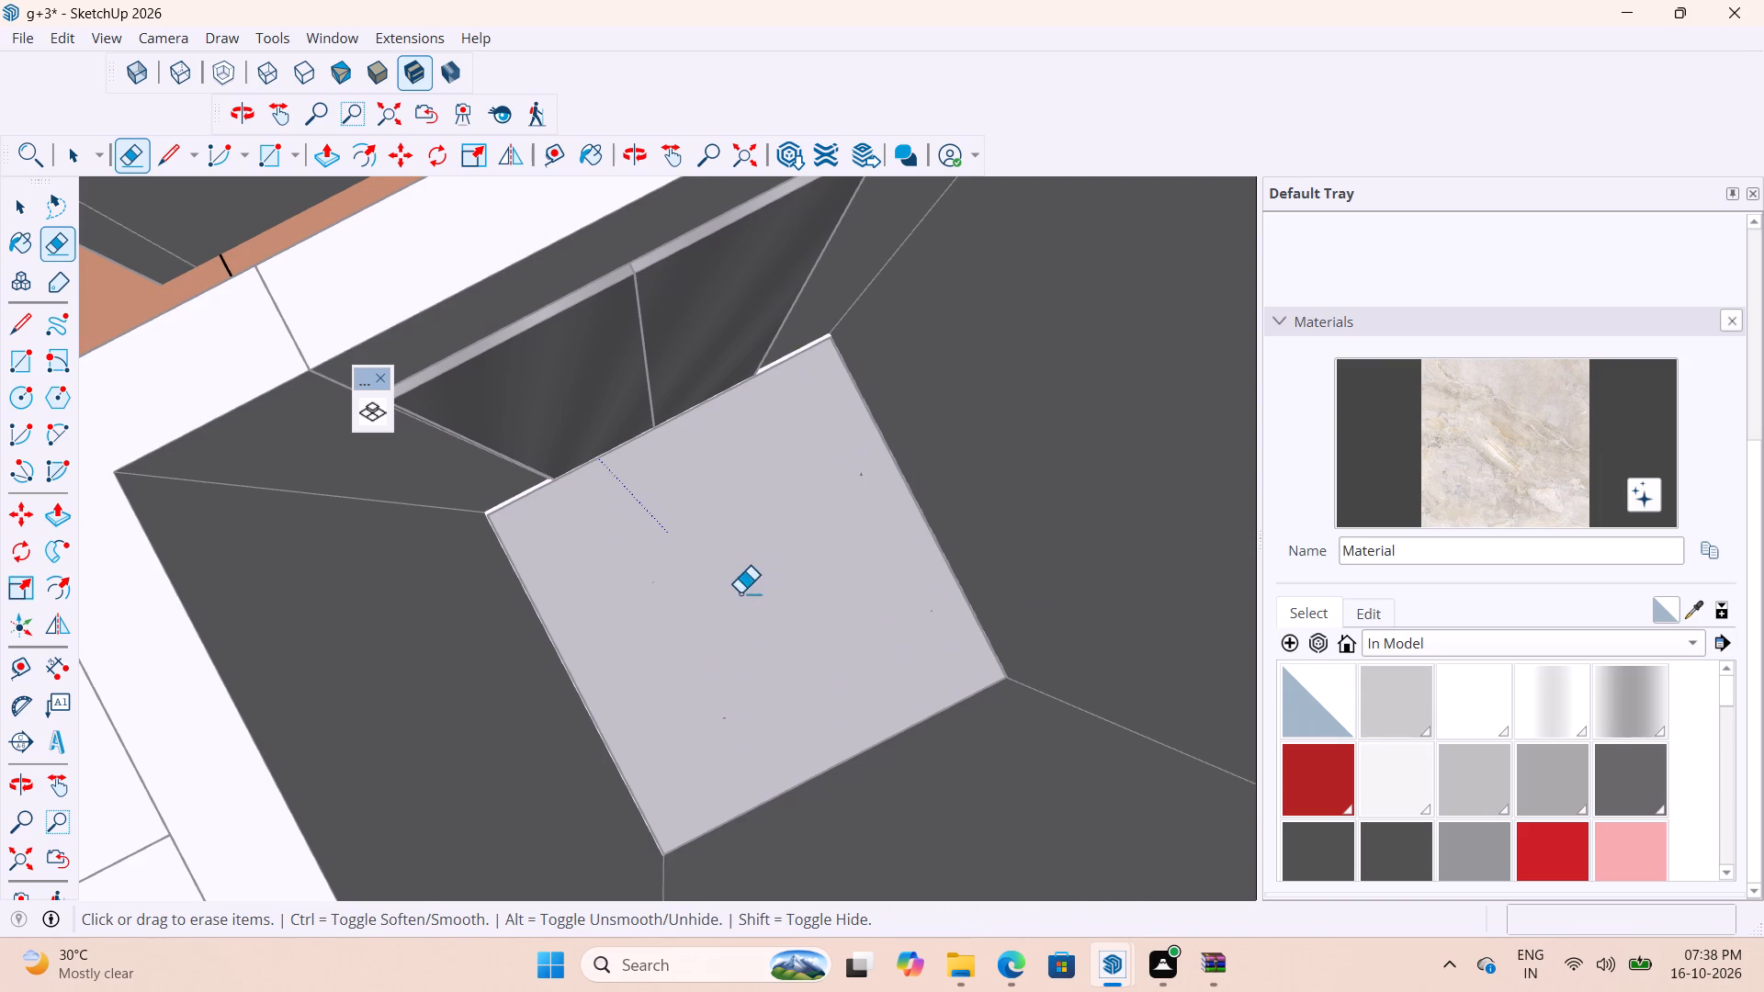
scroll(740, 593, "down", 10)
middle_click_drag(679, 671, 987, 495)
scroll(1002, 413, "up", 1)
scroll(976, 418, "down", 10)
key("space")
left_click(707, 761)
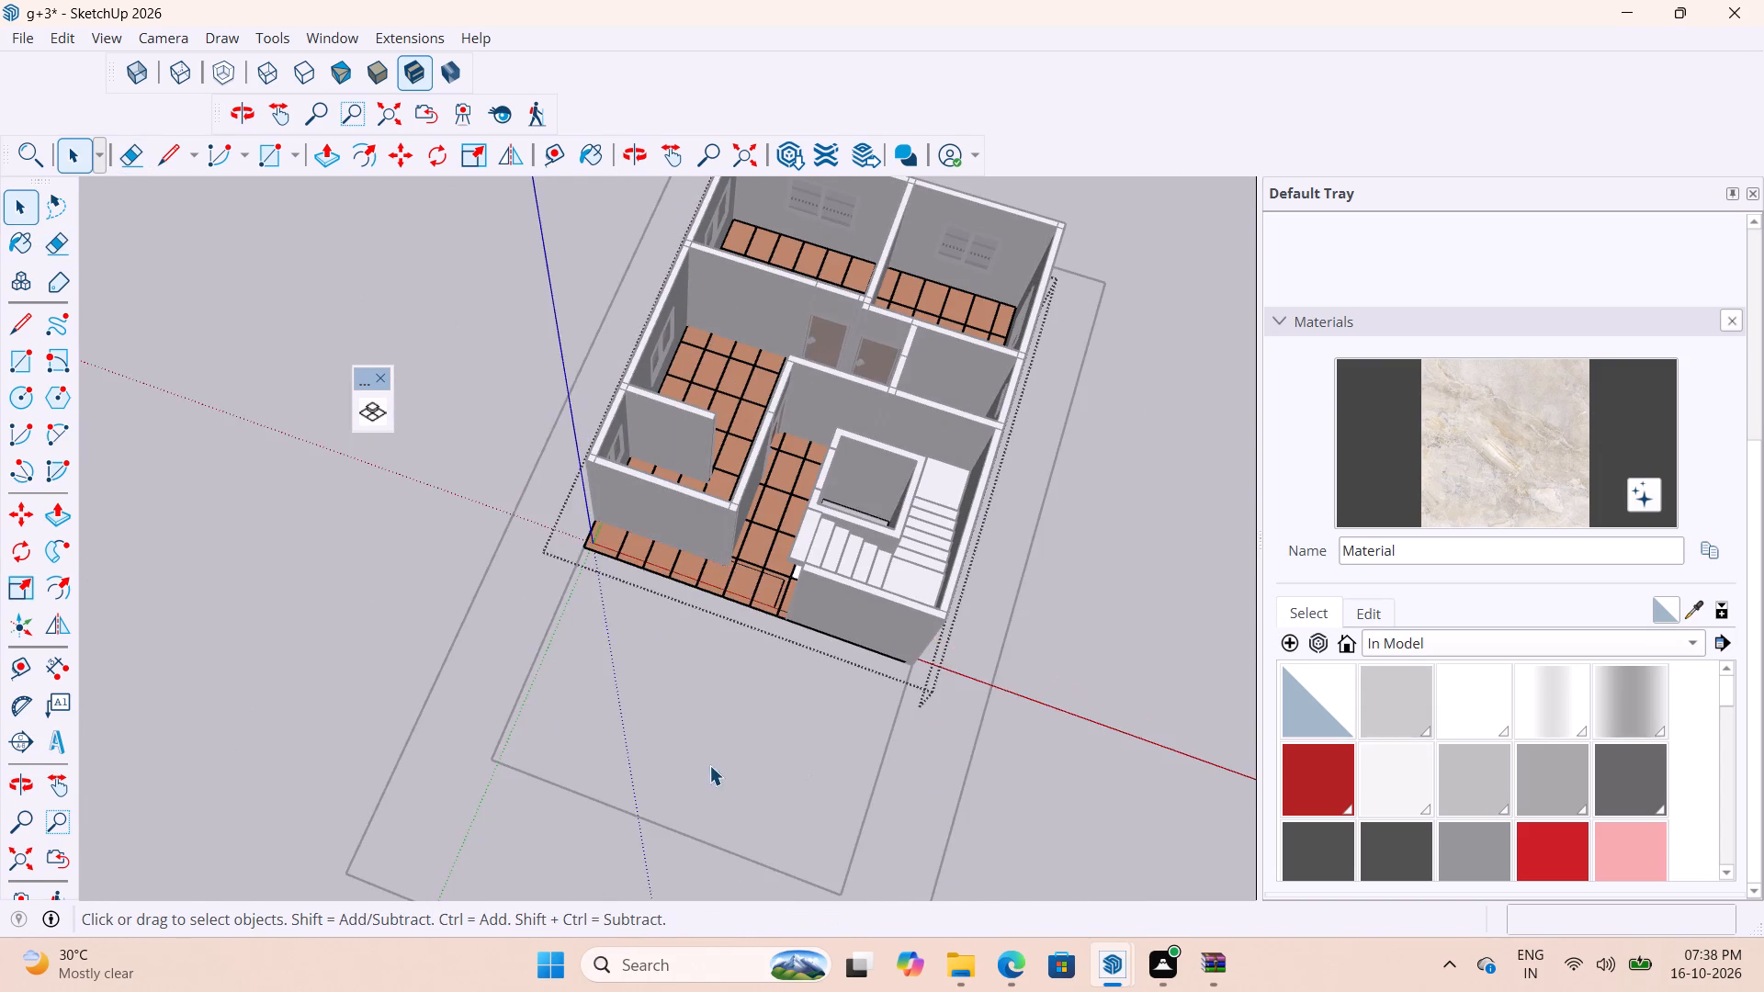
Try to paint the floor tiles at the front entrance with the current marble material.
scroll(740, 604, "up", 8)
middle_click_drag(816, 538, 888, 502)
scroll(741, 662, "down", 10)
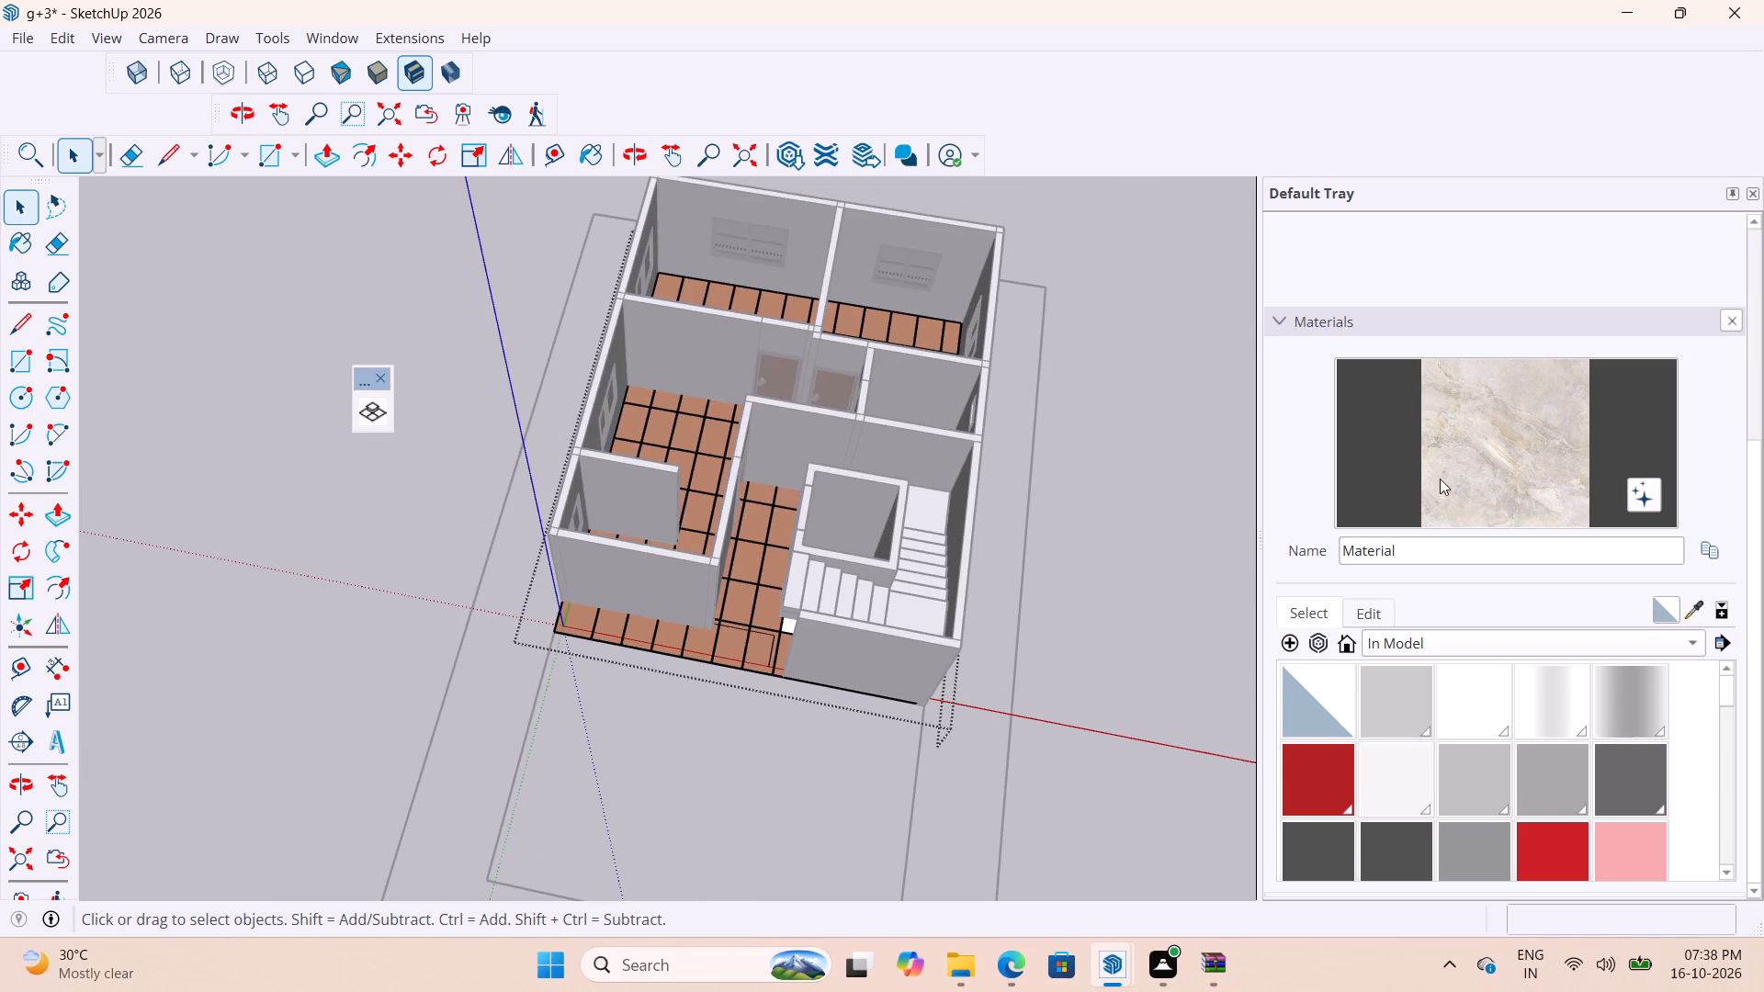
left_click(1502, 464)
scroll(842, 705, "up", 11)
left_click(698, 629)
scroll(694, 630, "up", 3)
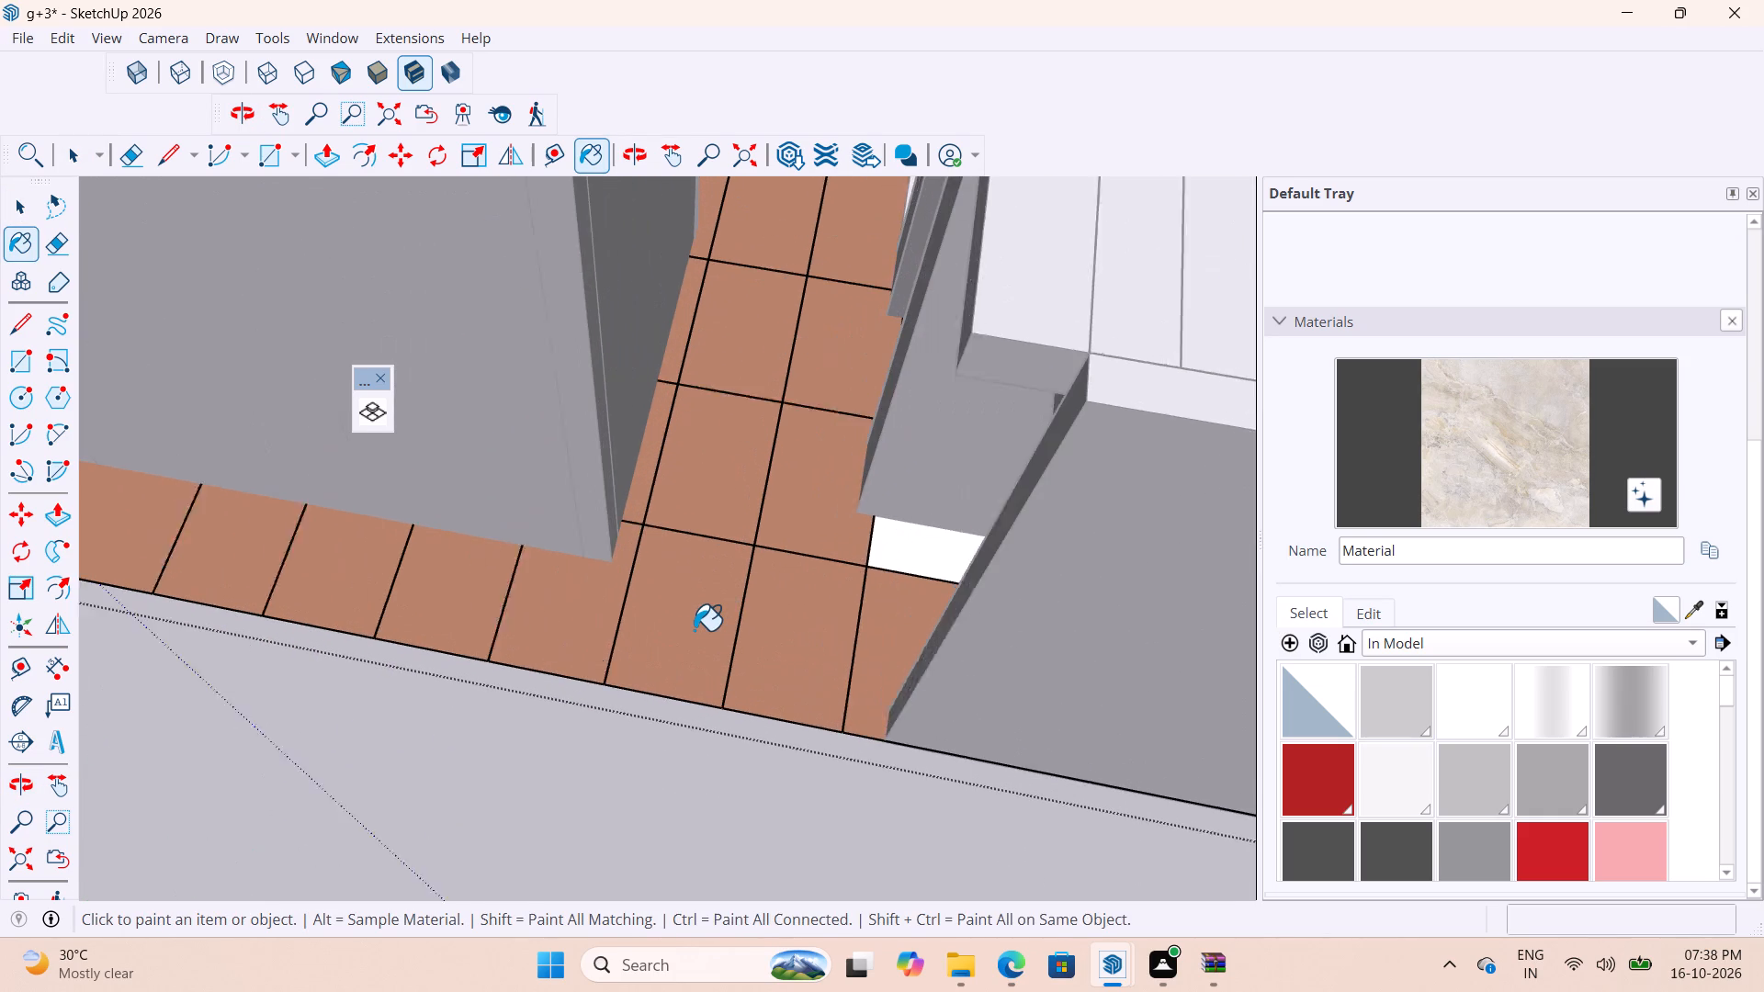
Paint the front row of floor tiles with the marble material, from the entrance passage to the front room's outer corner.
scroll(694, 630, "up", 1)
key("space")
double_click(694, 630)
left_click(729, 646)
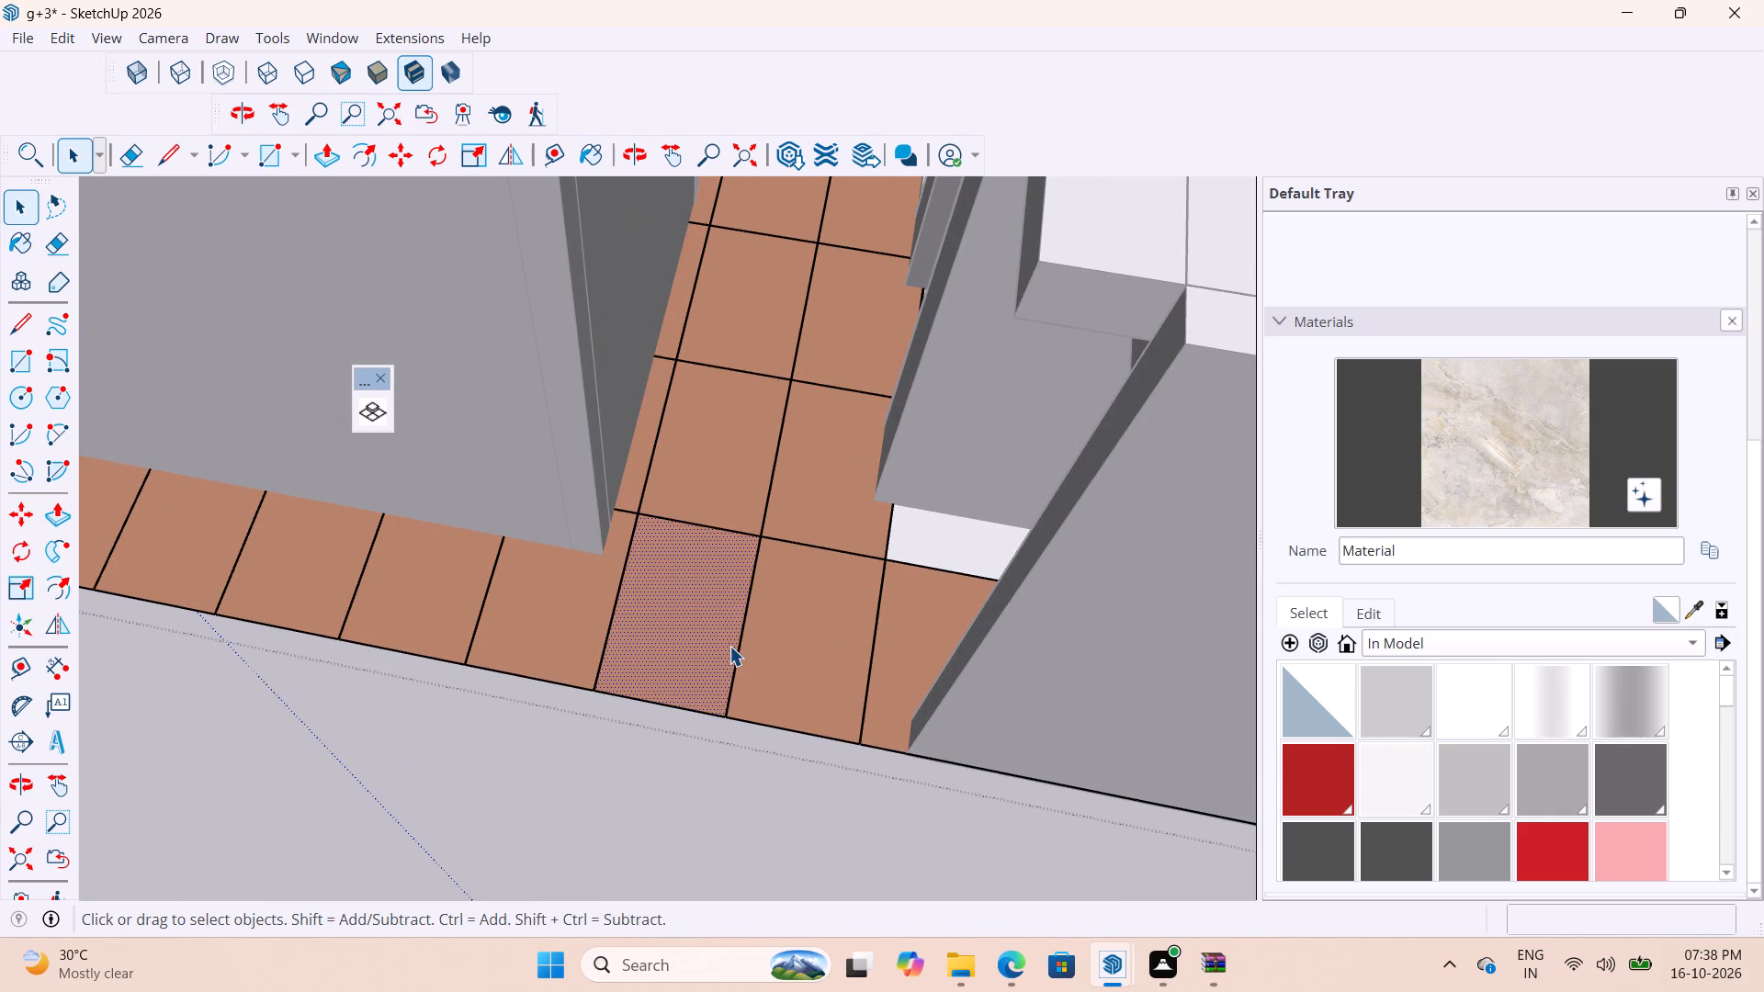
double_click(782, 657)
left_click(1481, 446)
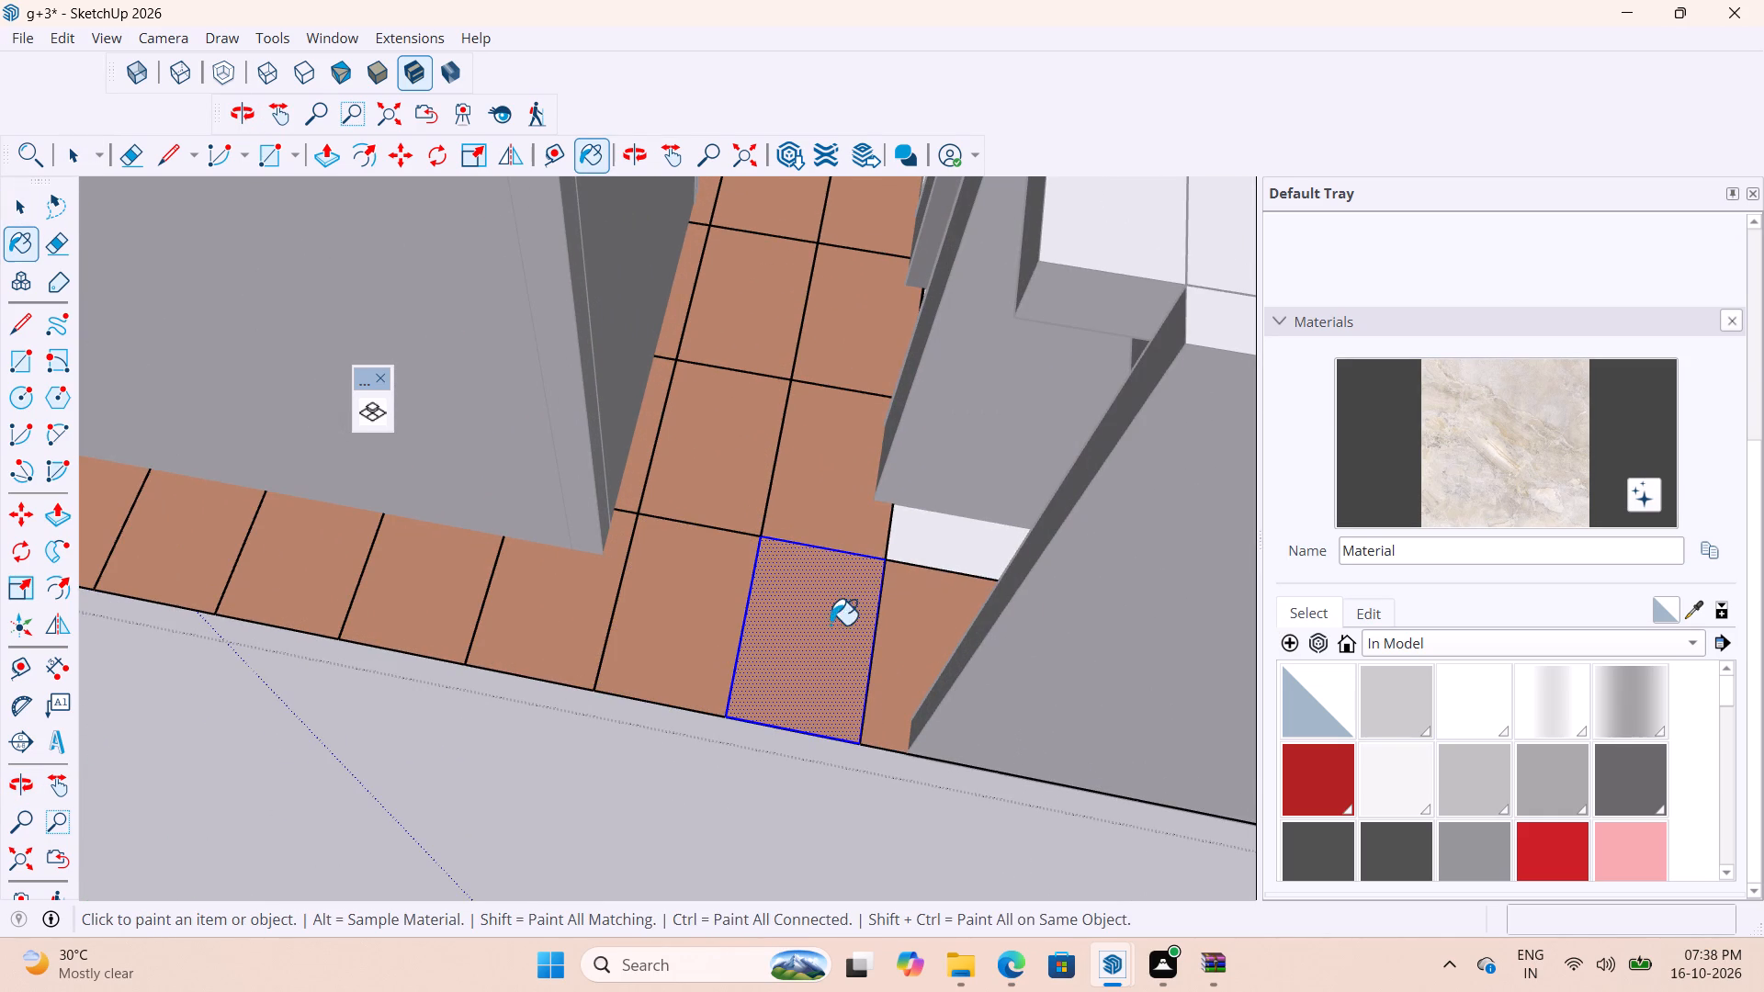
left_click(694, 637)
left_click(780, 651)
left_click(519, 627)
left_click(460, 599)
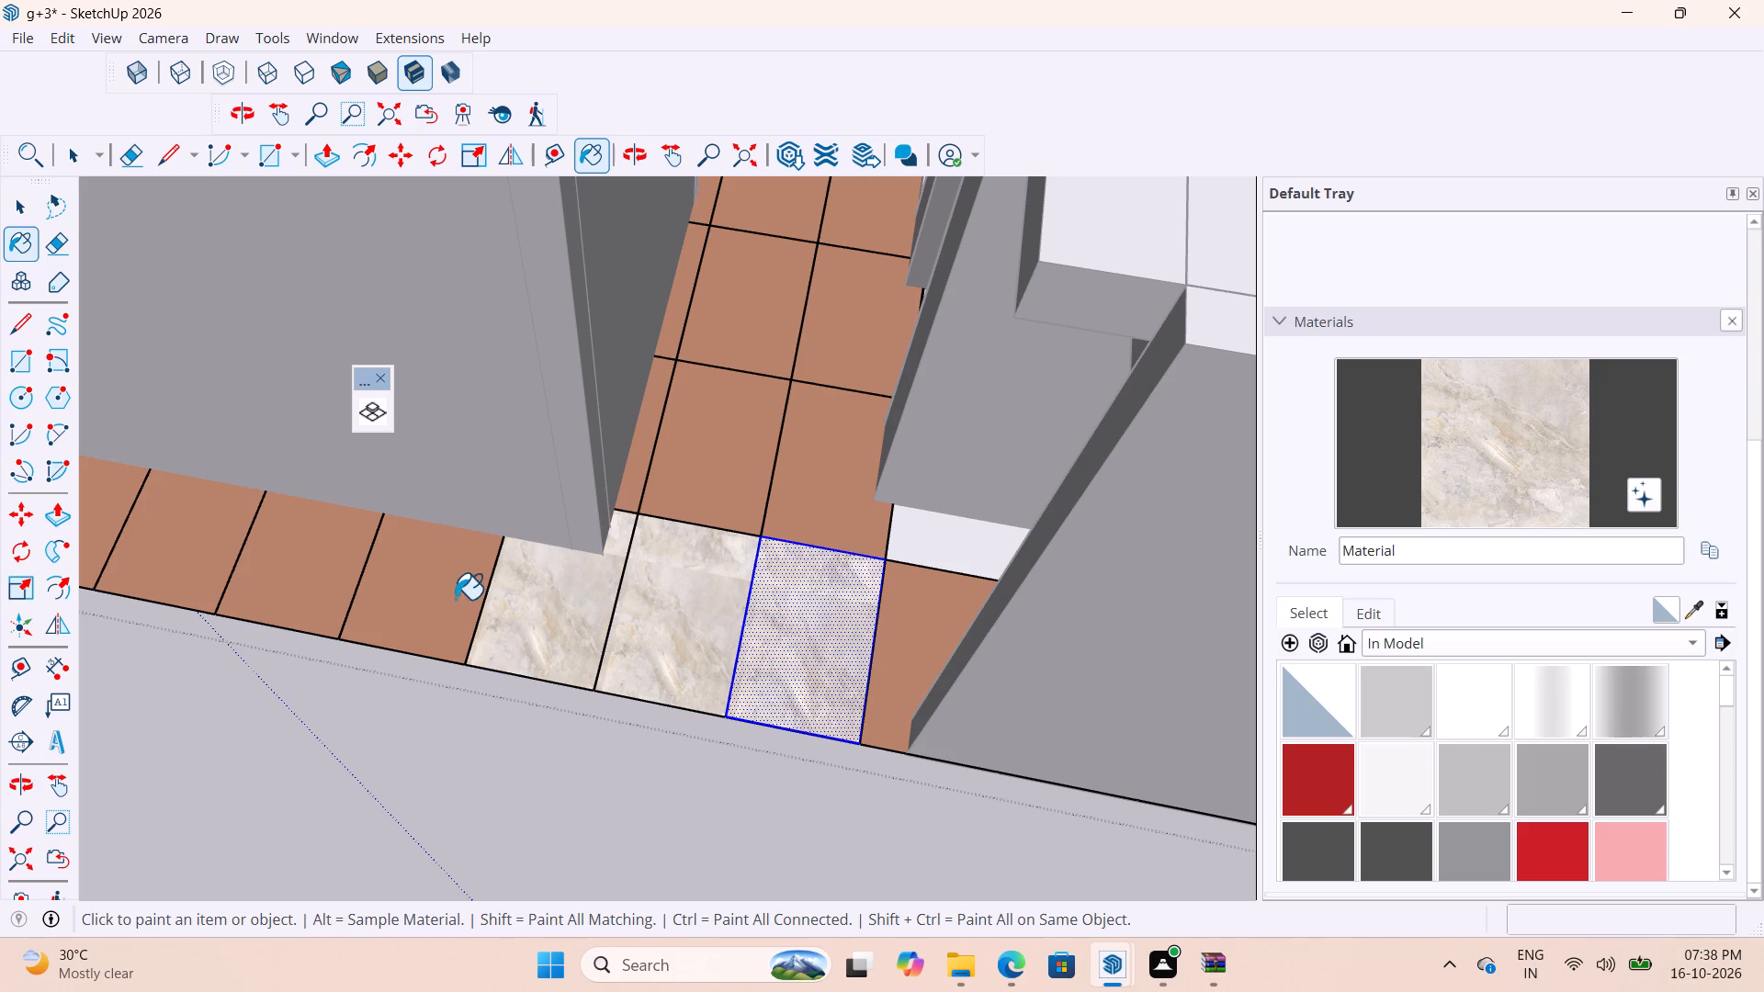
left_click(309, 569)
scroll(1131, 704, "down", 9)
scroll(669, 669, "up", 6)
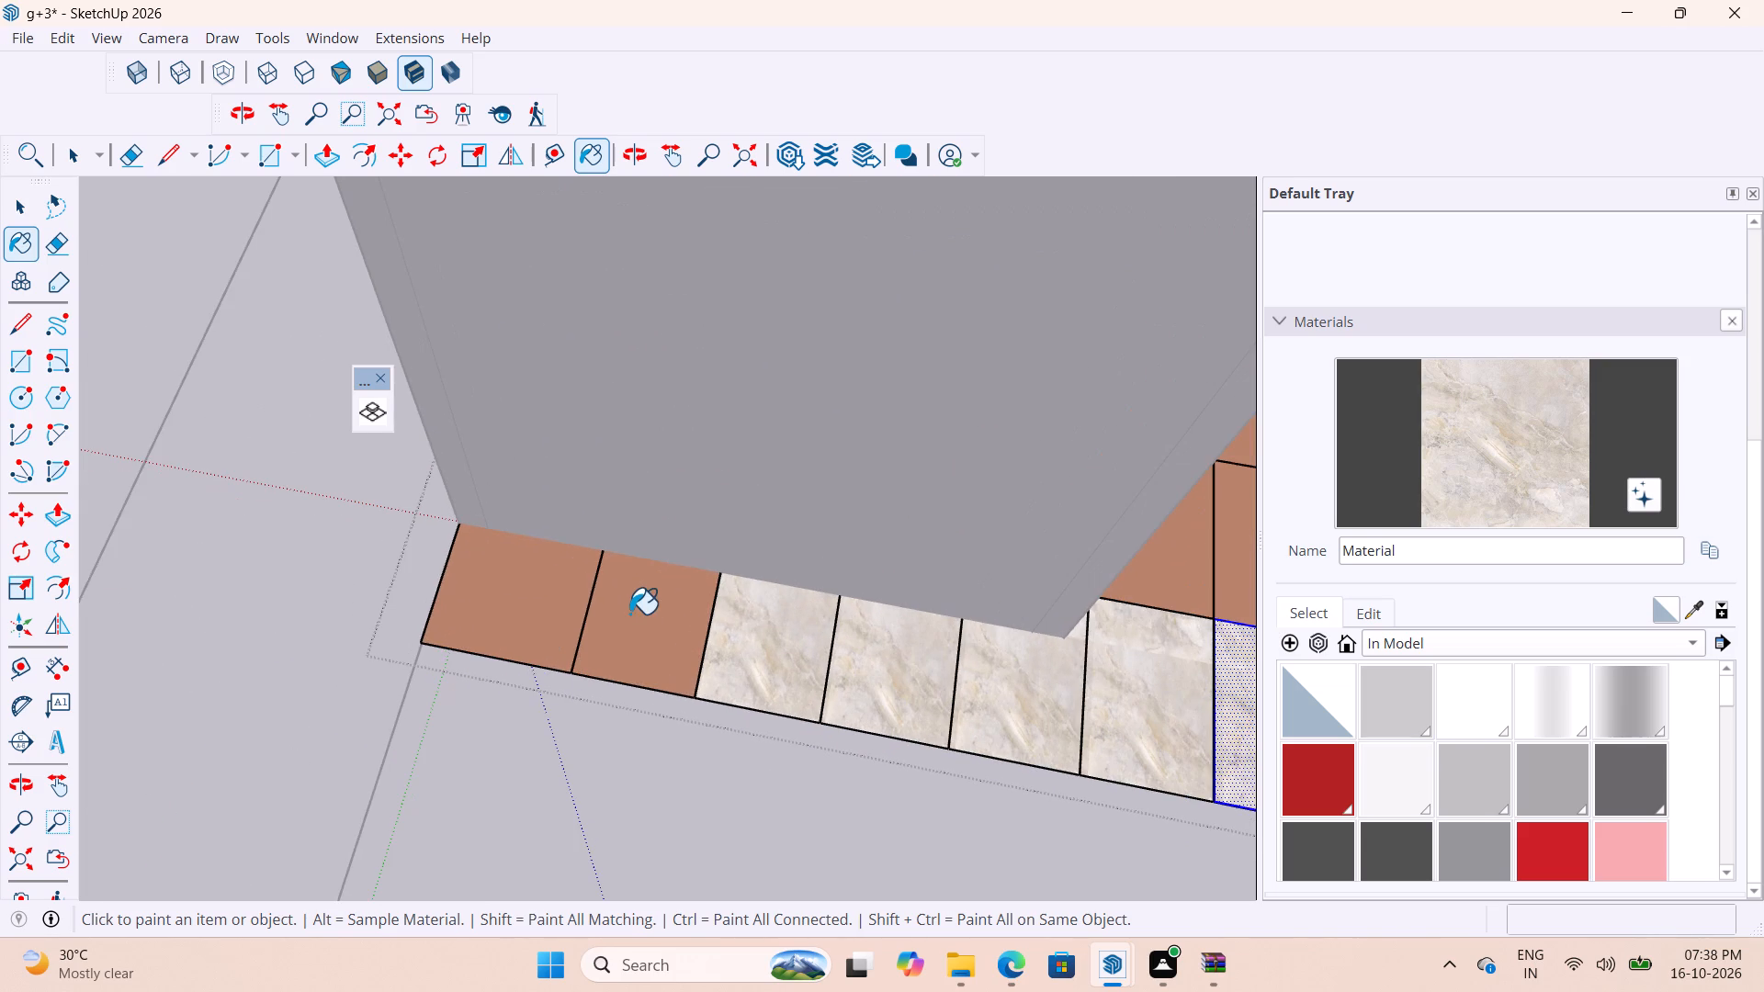
left_click(629, 614)
left_click(512, 618)
Paint the remaining front-row tiles from the entrance passage past the lift shaft's side wall with the marble material.
scroll(431, 717, "down", 6)
scroll(1049, 702, "up", 7)
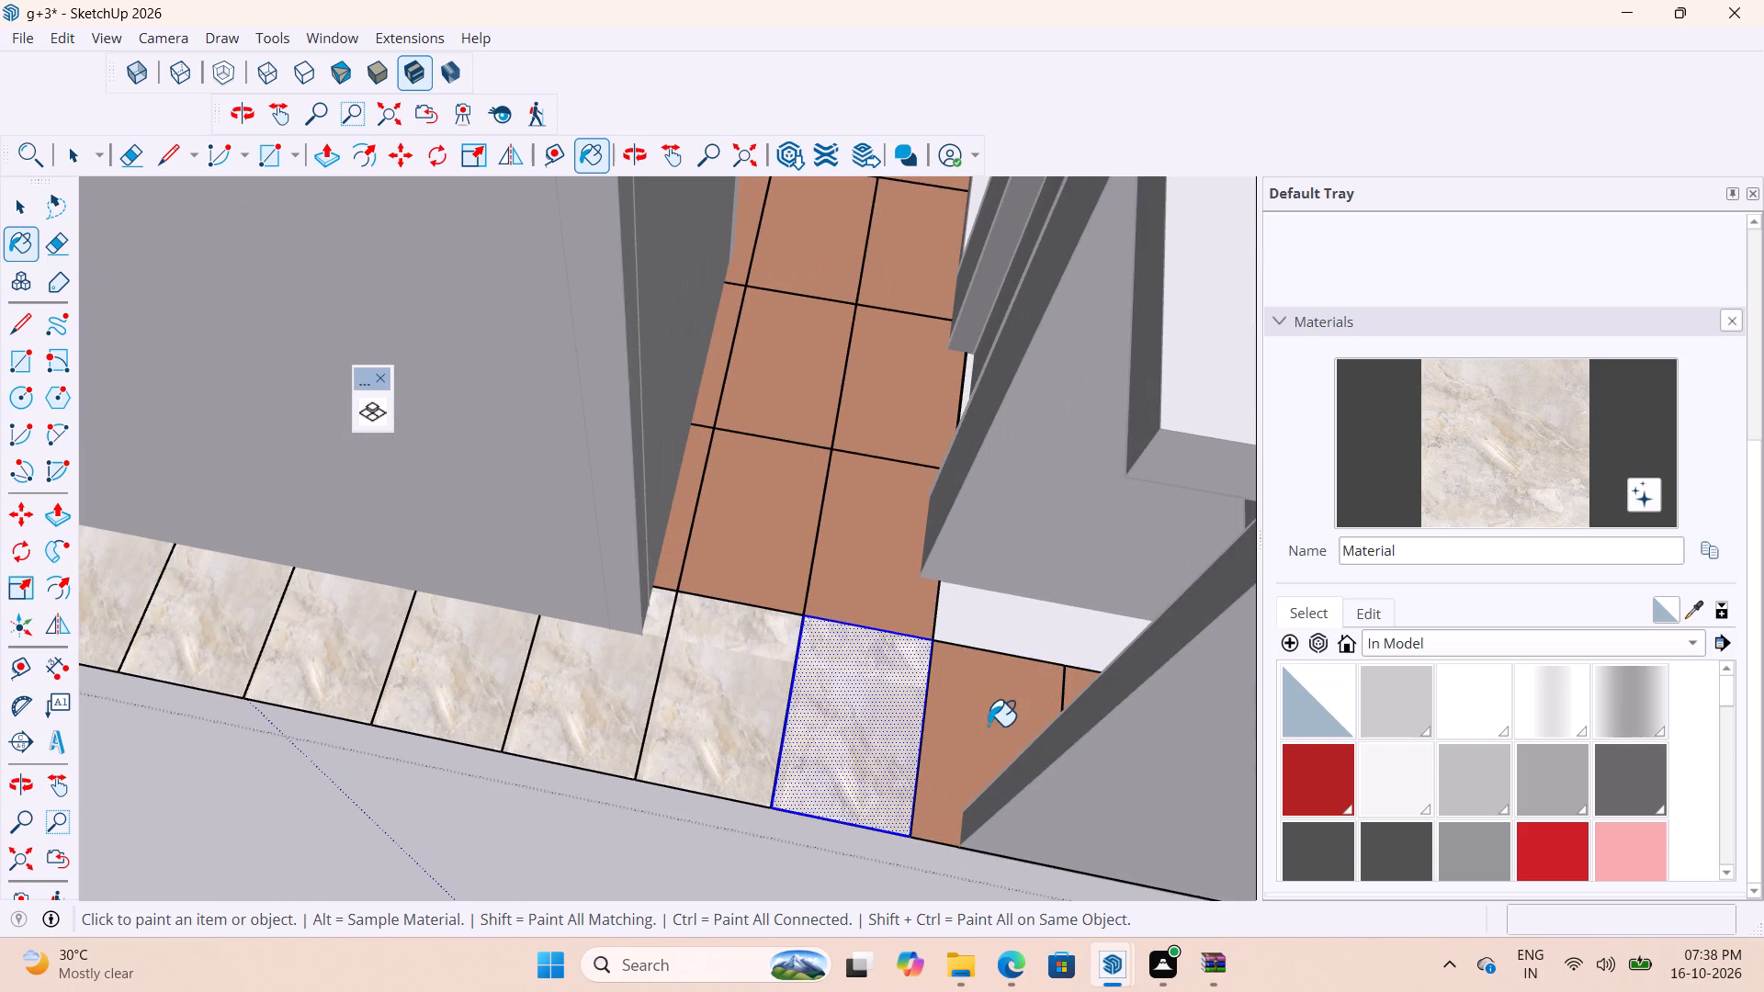
left_click(989, 726)
middle_click_drag(997, 709, 1401, 772)
scroll(1139, 448, "up", 3)
scroll(1032, 333, "down", 8)
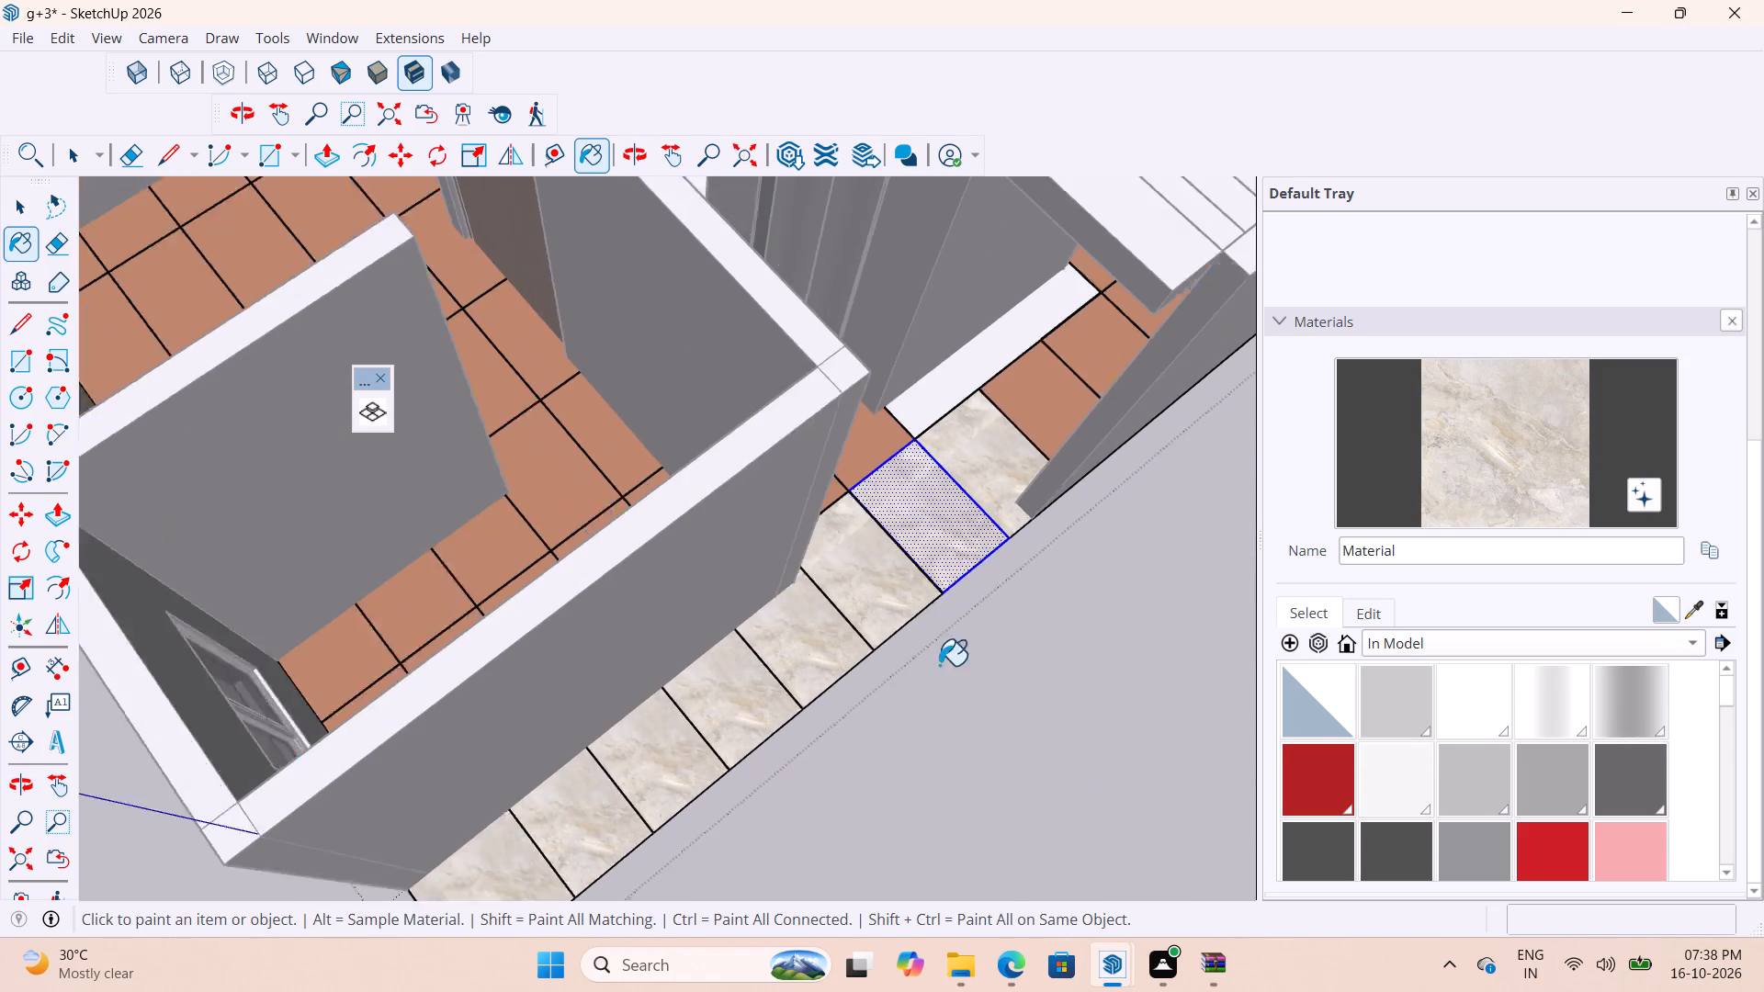
scroll(939, 665, "down", 2)
scroll(1059, 434, "up", 16)
left_click(979, 544)
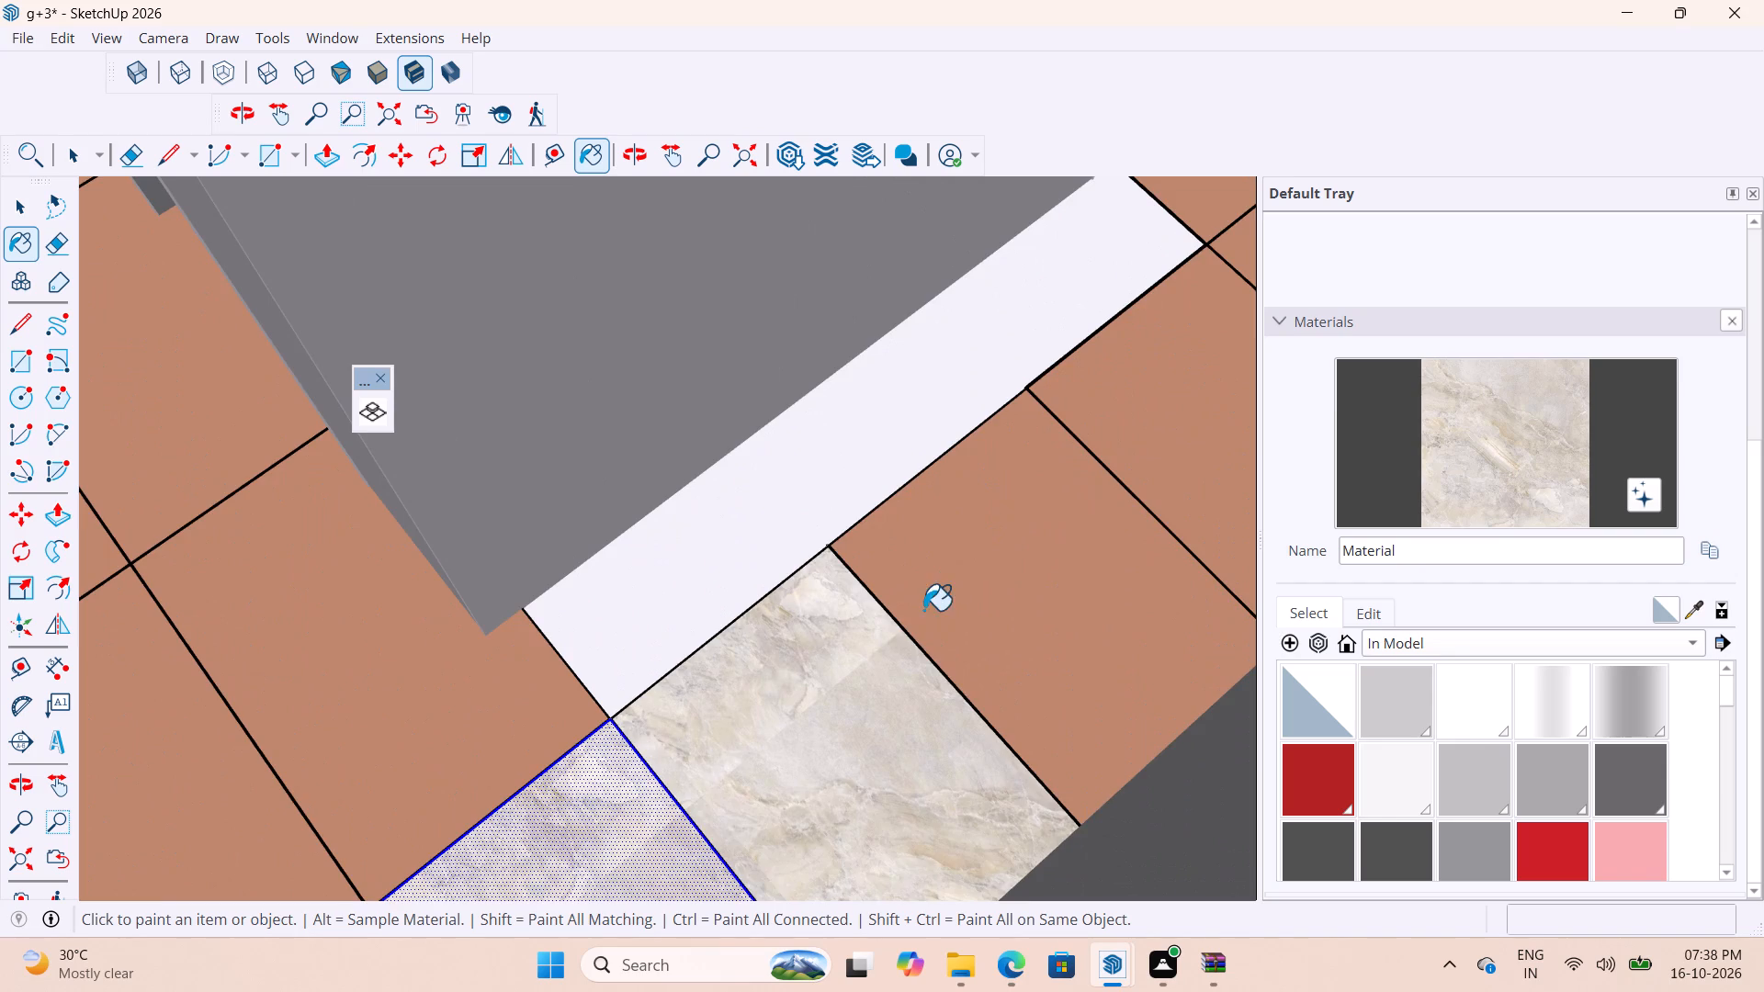
scroll(924, 627, "down", 4)
left_click(1084, 496)
left_click(993, 445)
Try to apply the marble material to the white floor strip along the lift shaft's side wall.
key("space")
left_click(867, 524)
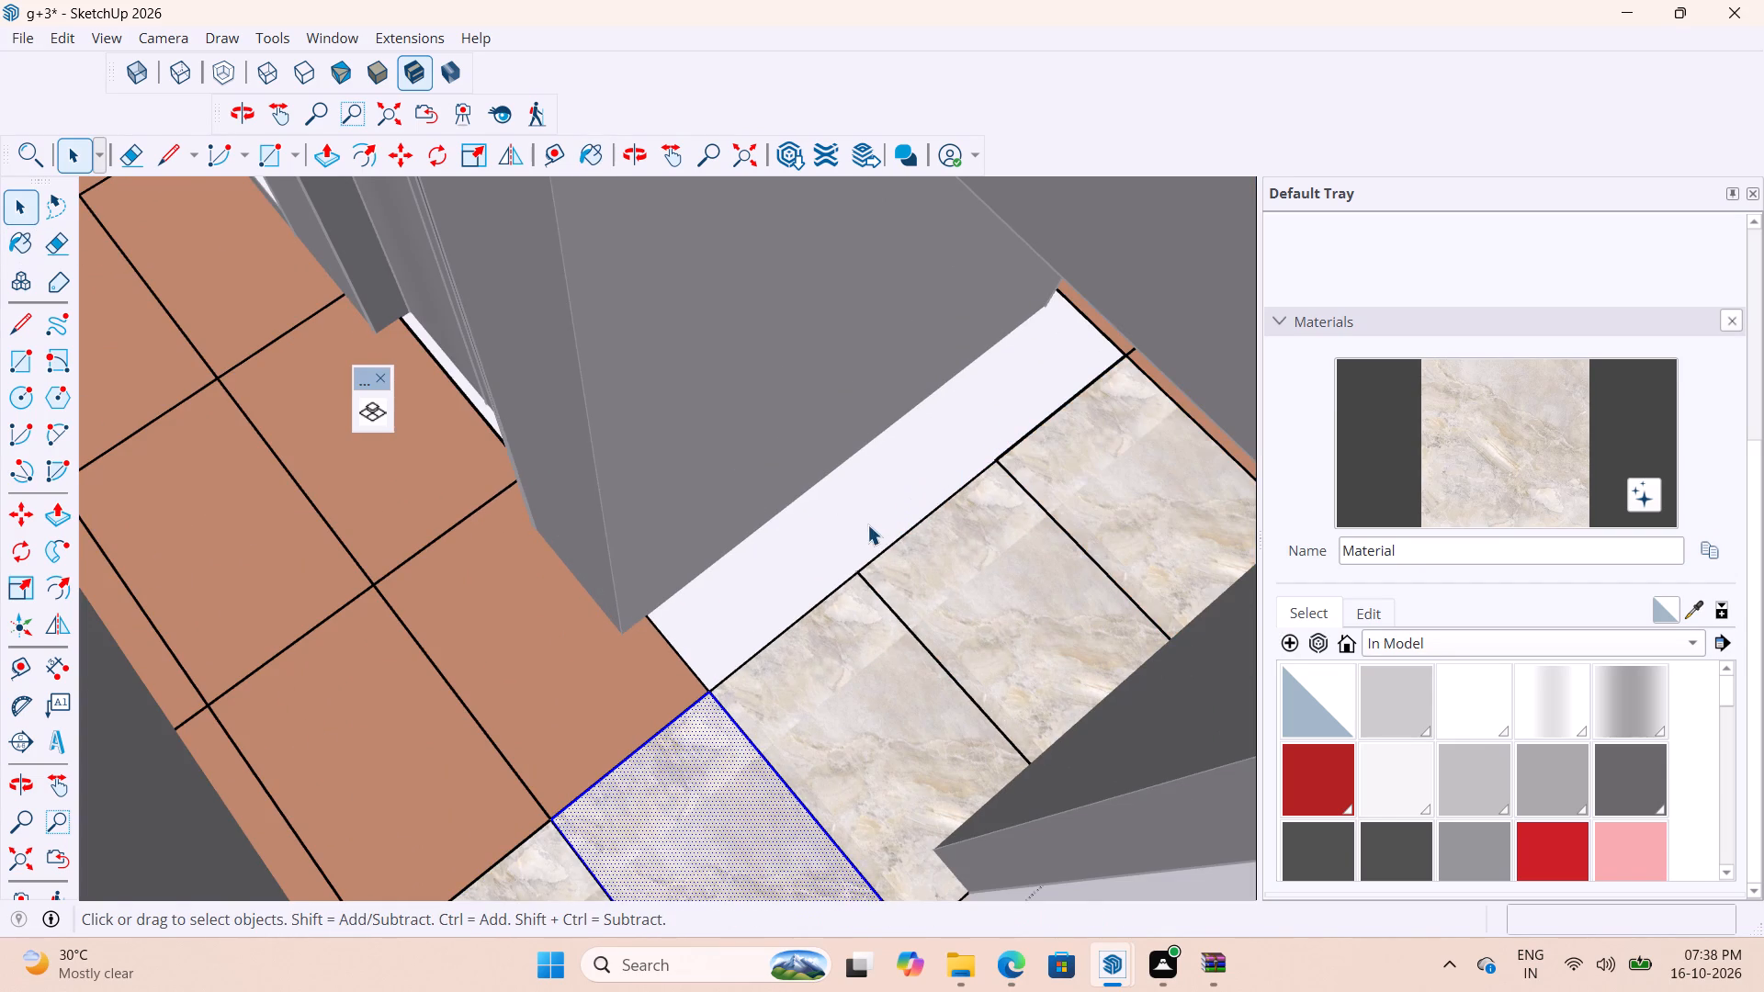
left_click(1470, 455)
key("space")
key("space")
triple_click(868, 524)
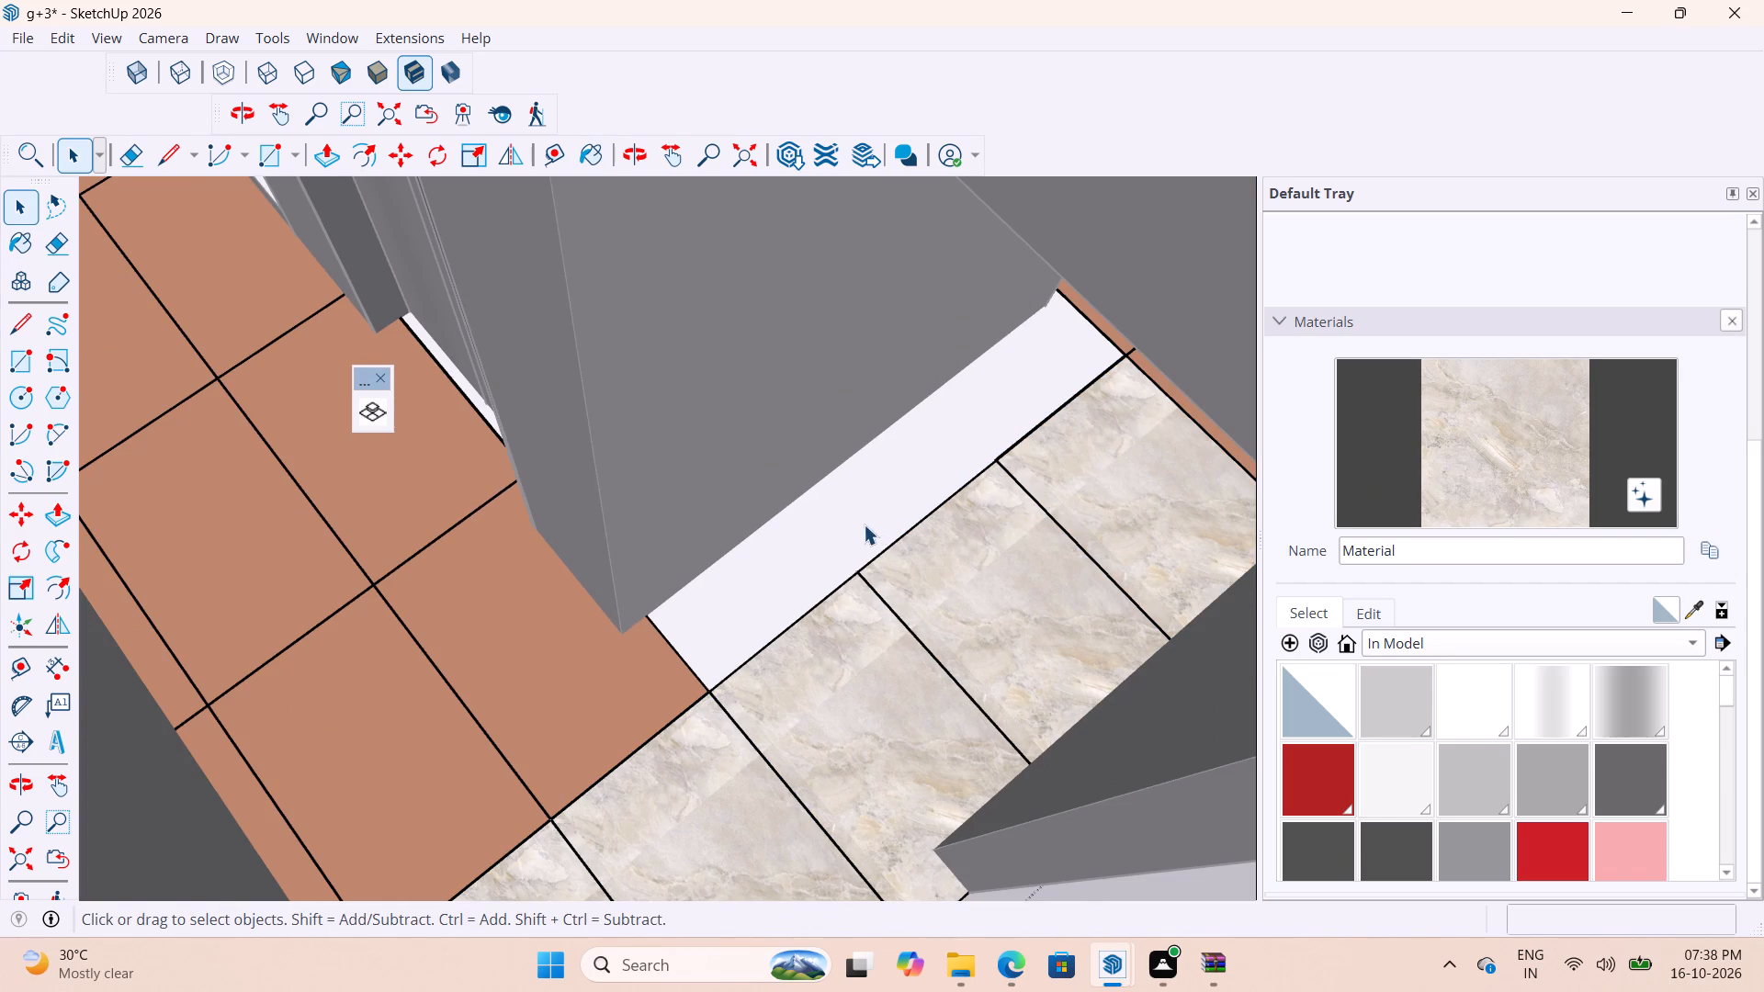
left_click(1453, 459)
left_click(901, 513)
Paint the terracotta floor tiles beneath the staircase, at the end of the front row, with the marble material.
scroll(881, 527, "down", 10)
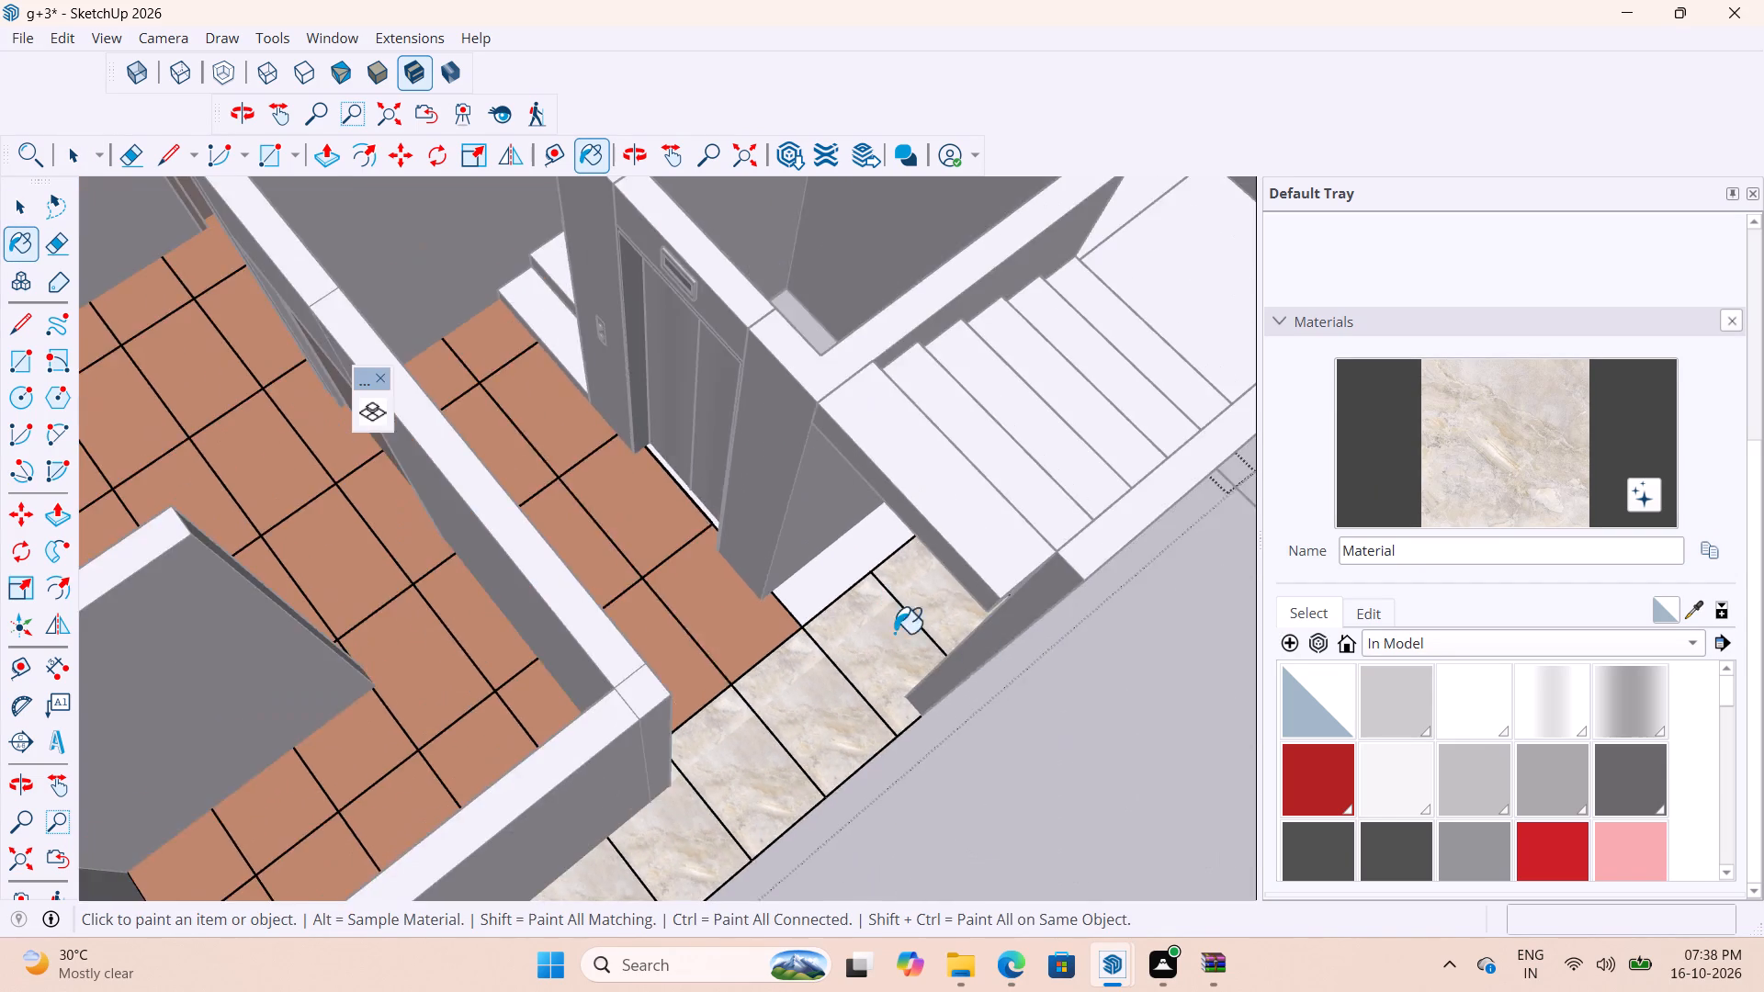
middle_click_drag(984, 665, 1023, 291)
scroll(849, 635, "up", 3)
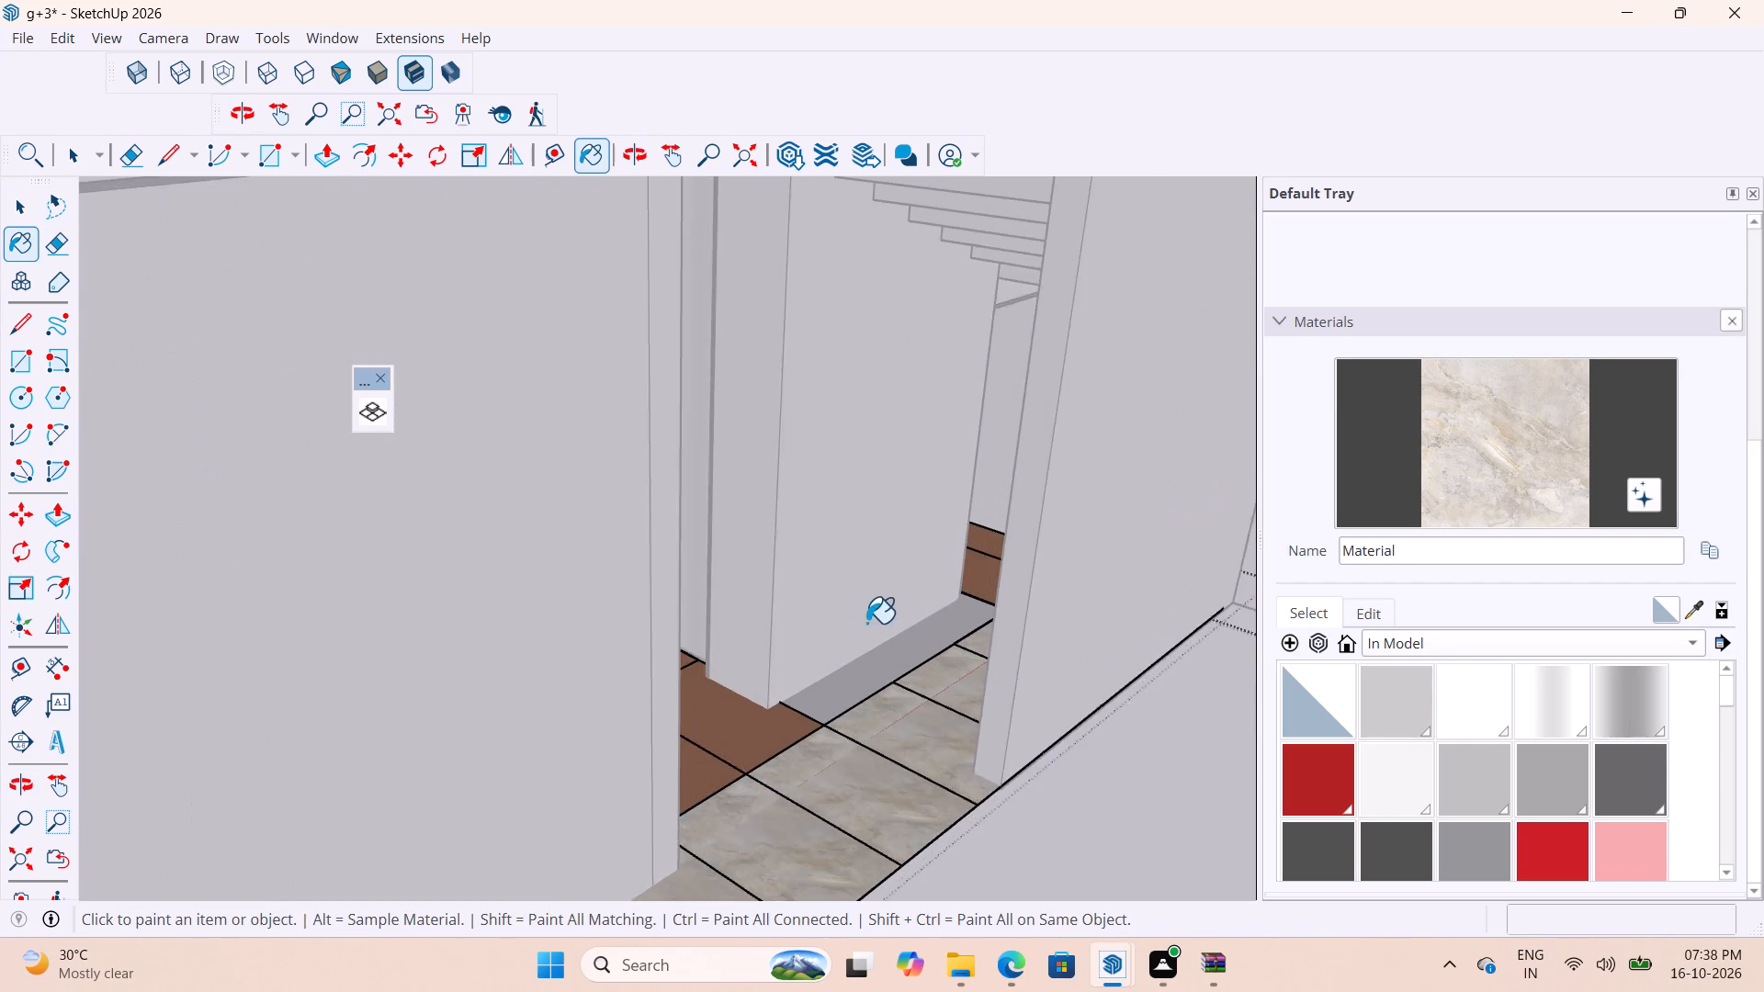
scroll(866, 623, "up", 9)
middle_click_drag(963, 566, 1080, 642)
left_click(1105, 576)
left_click(1132, 533)
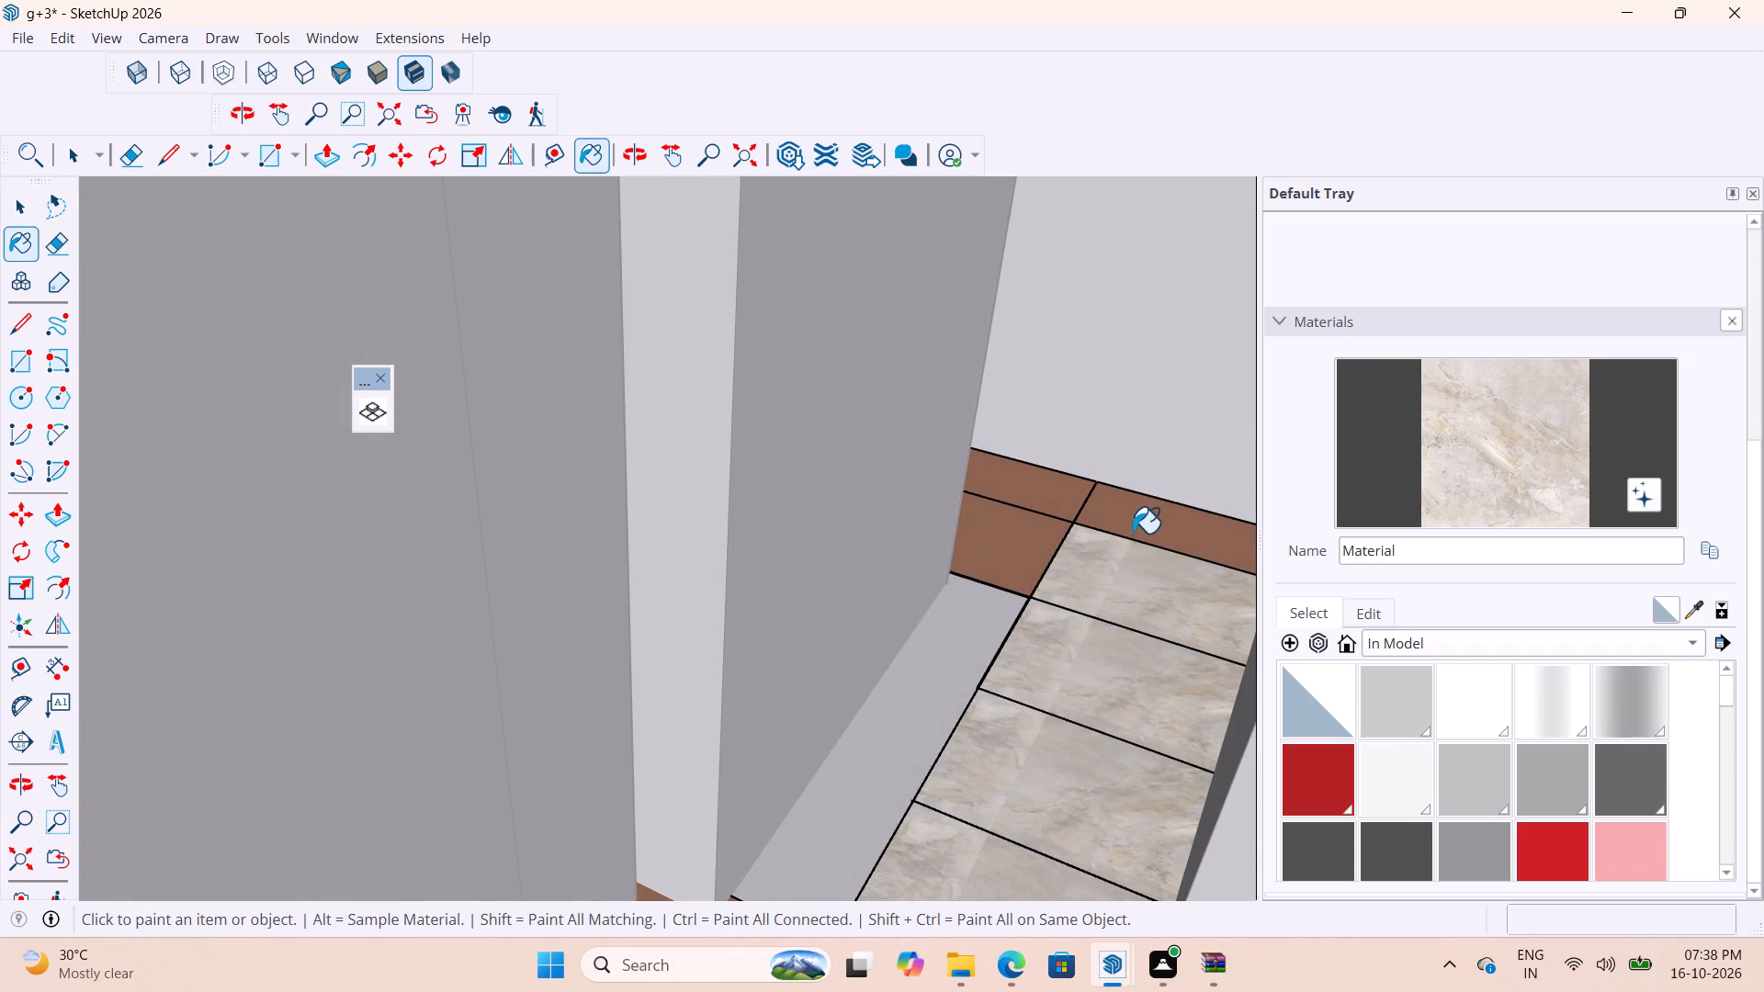
left_click(1035, 483)
left_click(1000, 544)
Paint the first row of entrance passage tiles behind the front row with the marble material.
middle_click_drag(1009, 648, 776, 795)
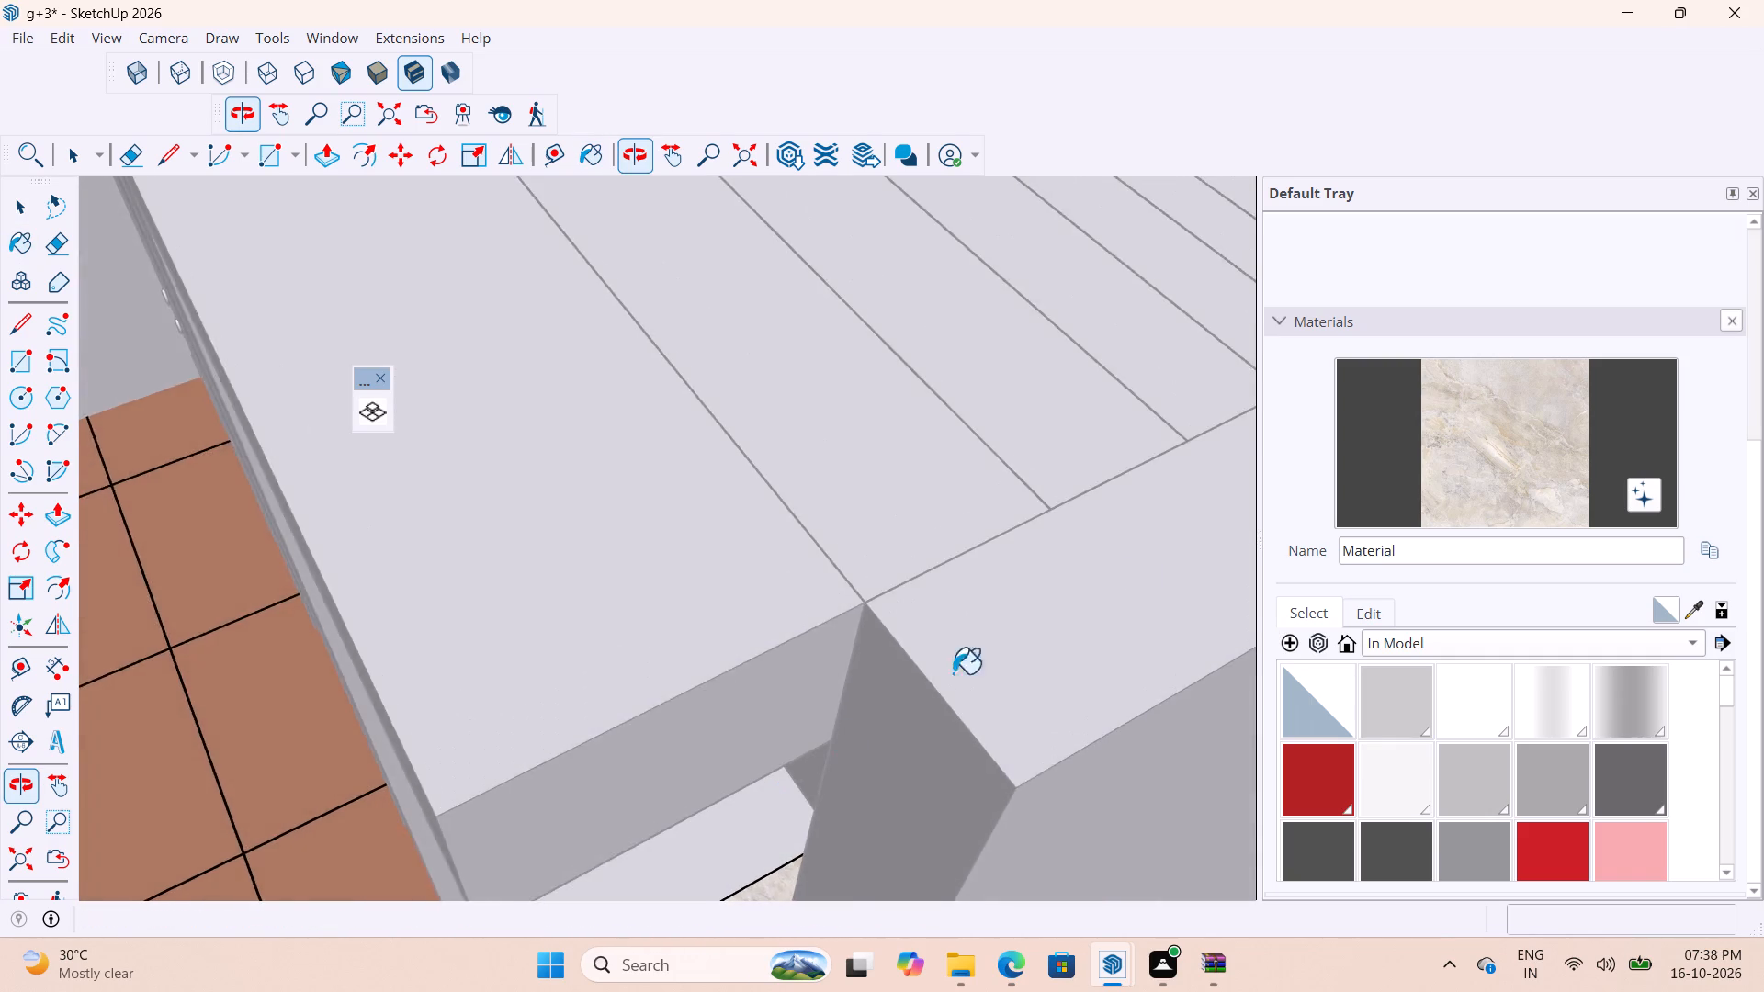
scroll(1199, 537, "down", 15)
middle_click_drag(1227, 703, 850, 743)
scroll(1706, 385, "down", 3)
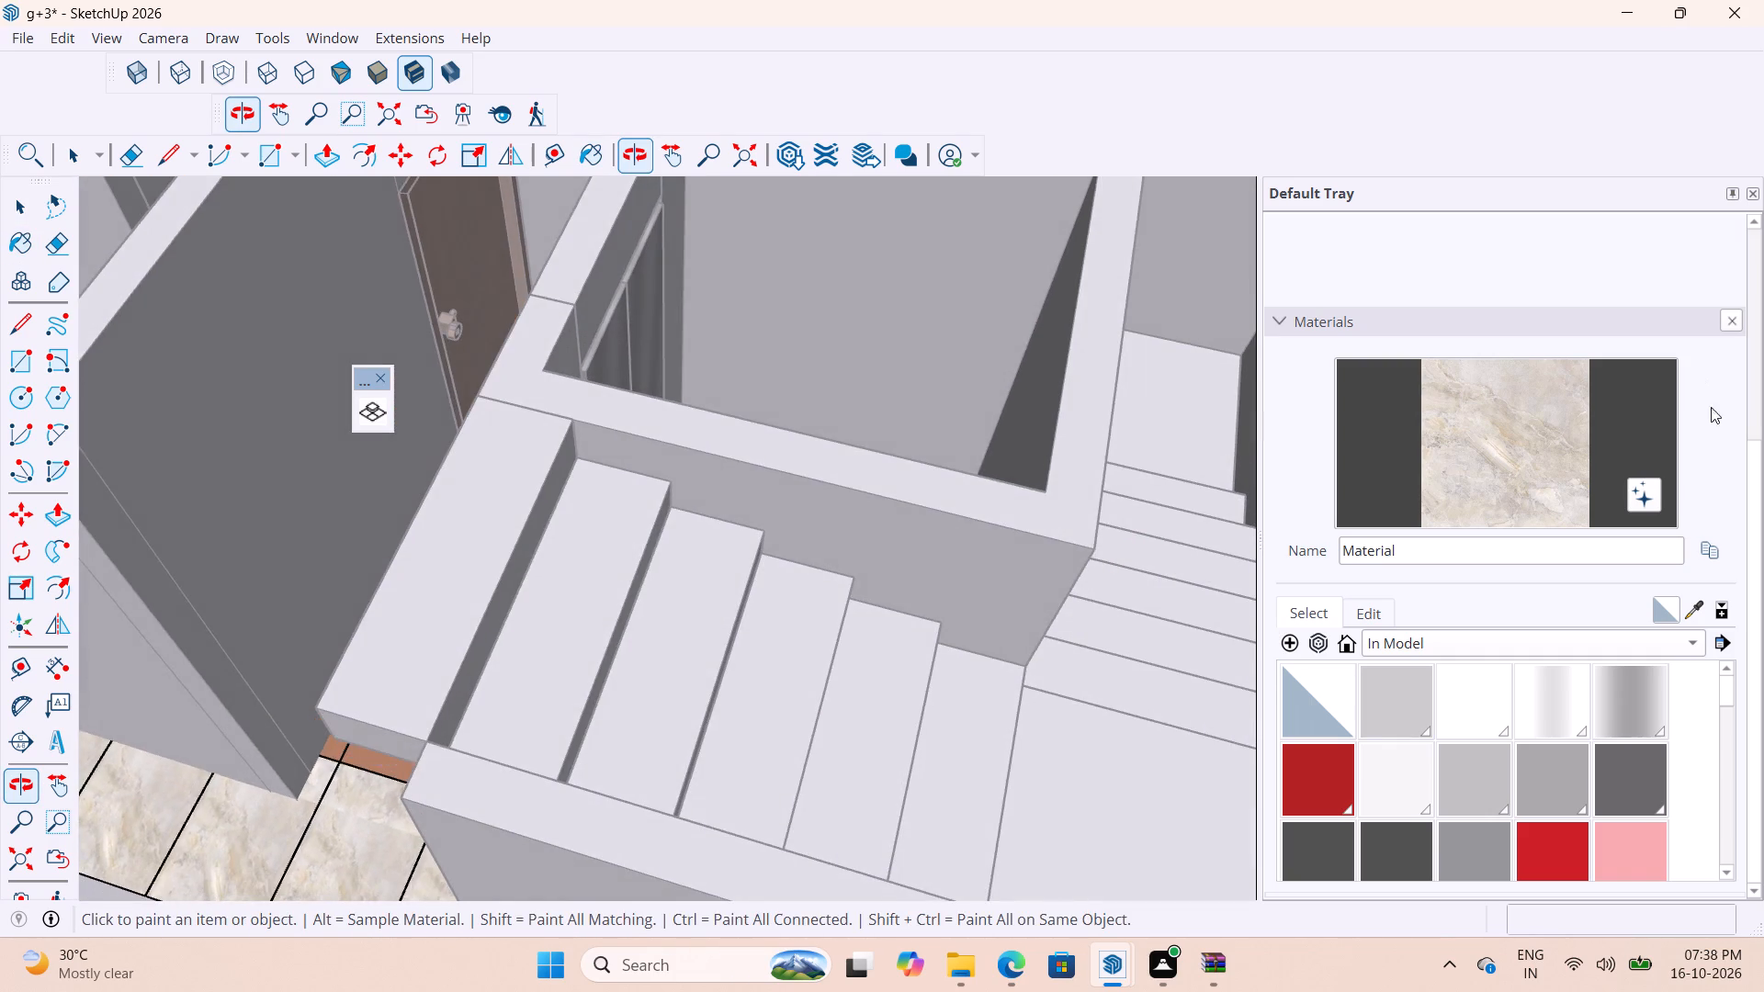
scroll(1711, 407, "down", 2)
scroll(1001, 603, "down", 9)
scroll(896, 630, "up", 2)
scroll(1237, 442, "down", 7)
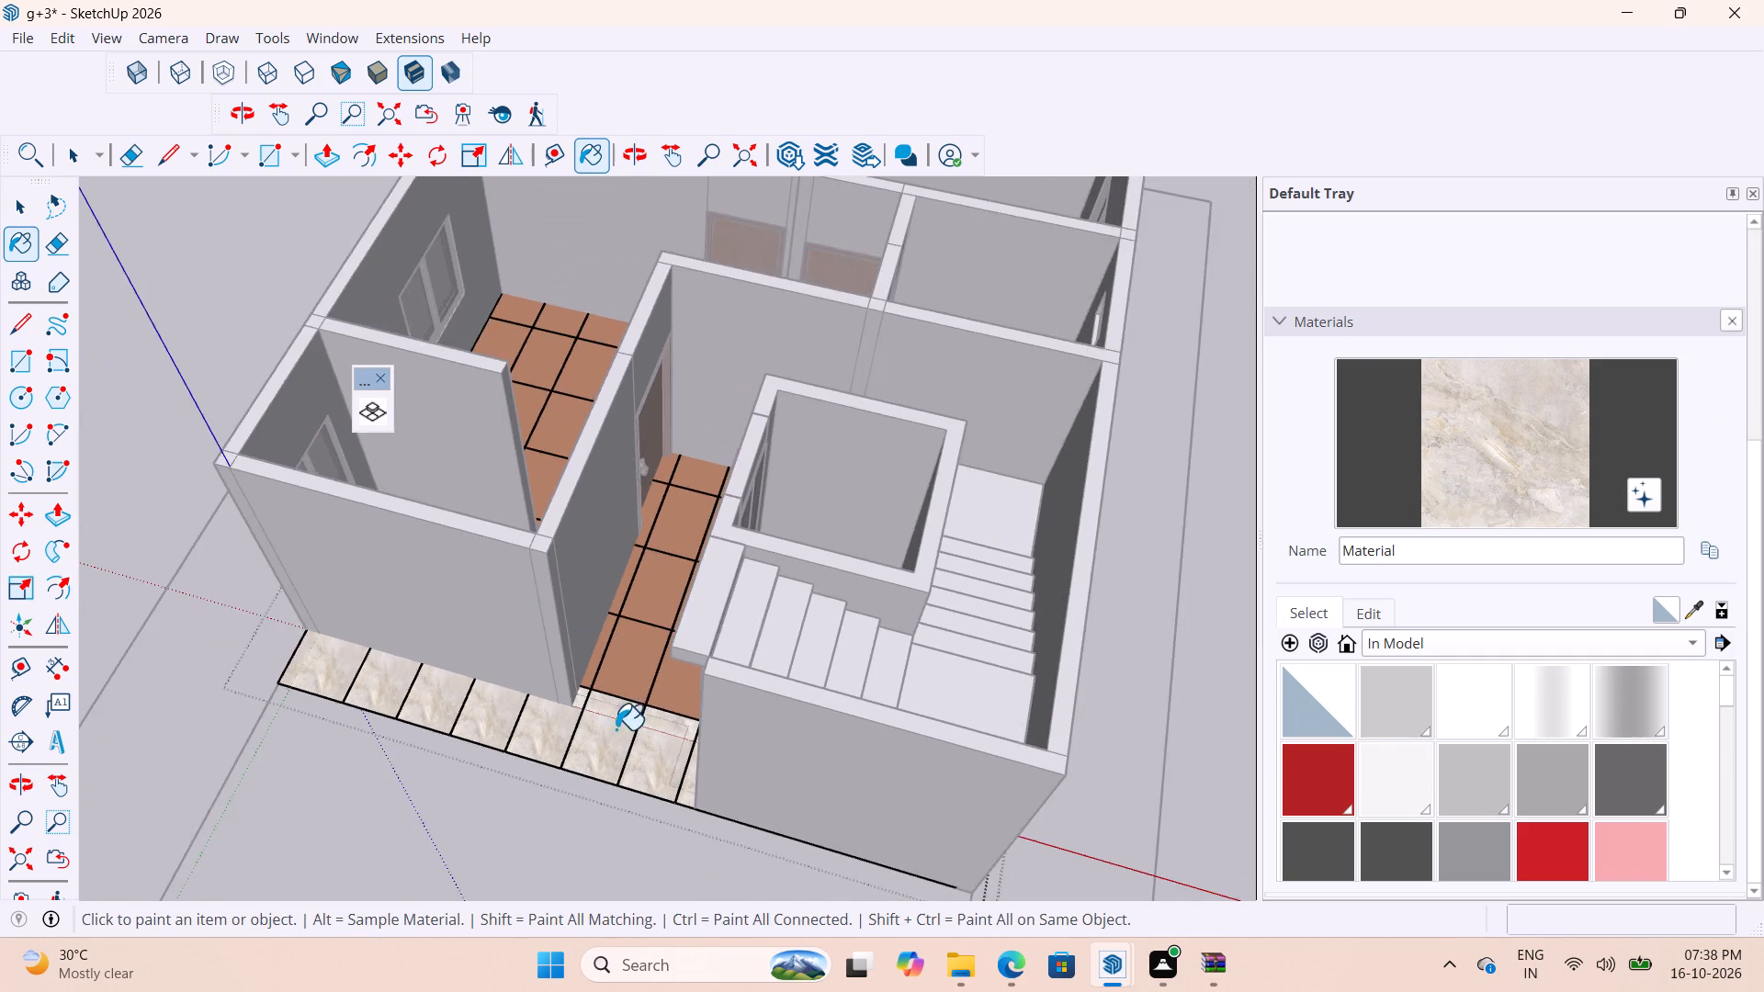
scroll(616, 729, "down", 1)
scroll(595, 672, "up", 8)
left_click(618, 664)
left_click(577, 632)
scroll(713, 671, "up", 3)
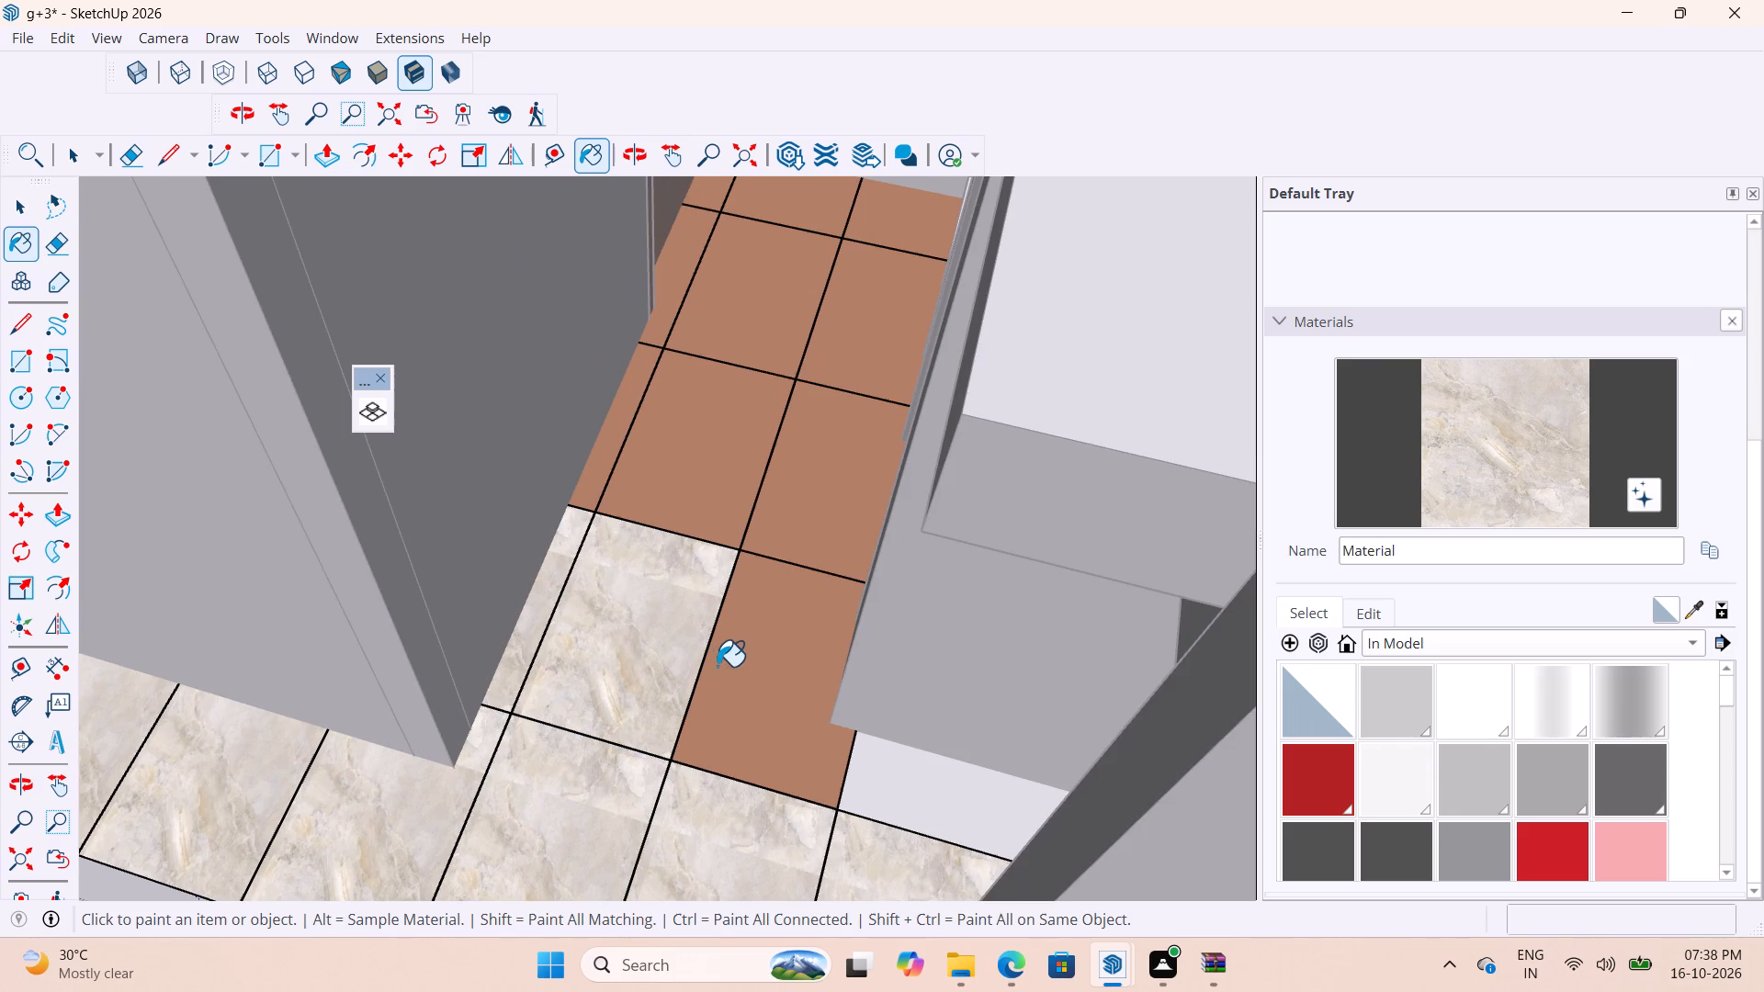
left_click(742, 677)
Paint the rest of the entrance passage tiles, past the lift door to the far wall, with the marble material.
scroll(867, 725, "down", 4)
middle_click_drag(898, 784, 1093, 596)
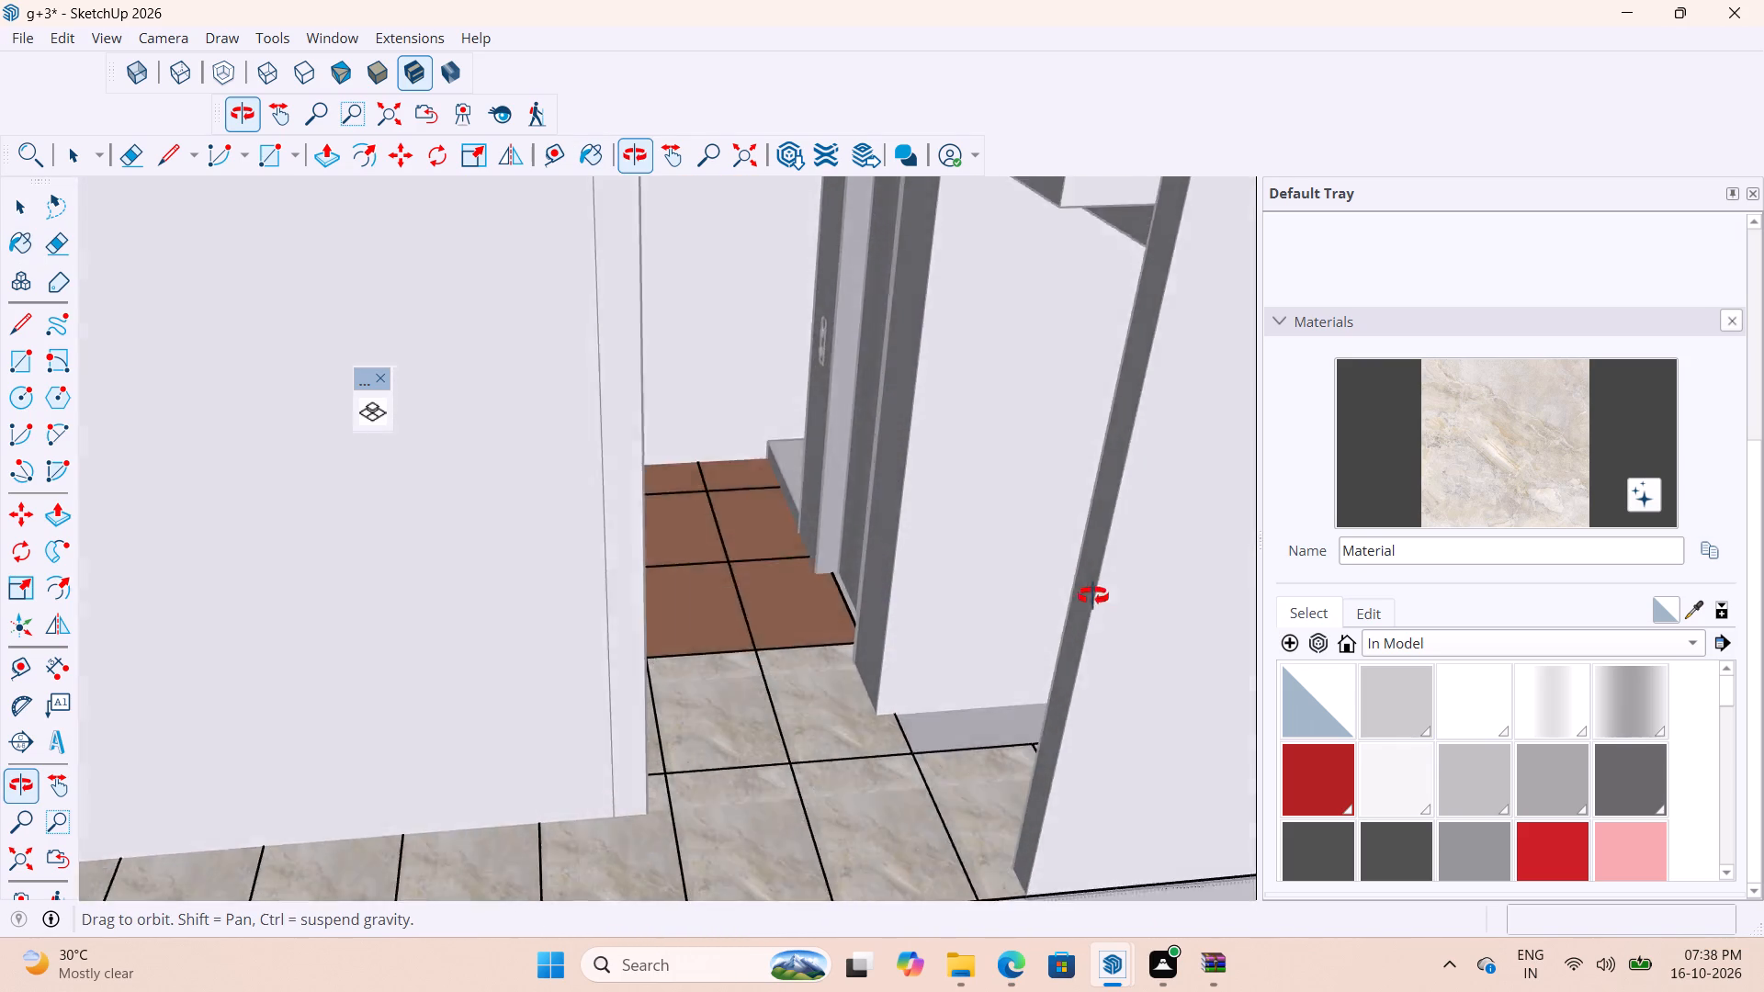
middle_click_drag(1093, 596, 985, 780)
left_click(813, 530)
left_click(724, 538)
left_click(661, 511)
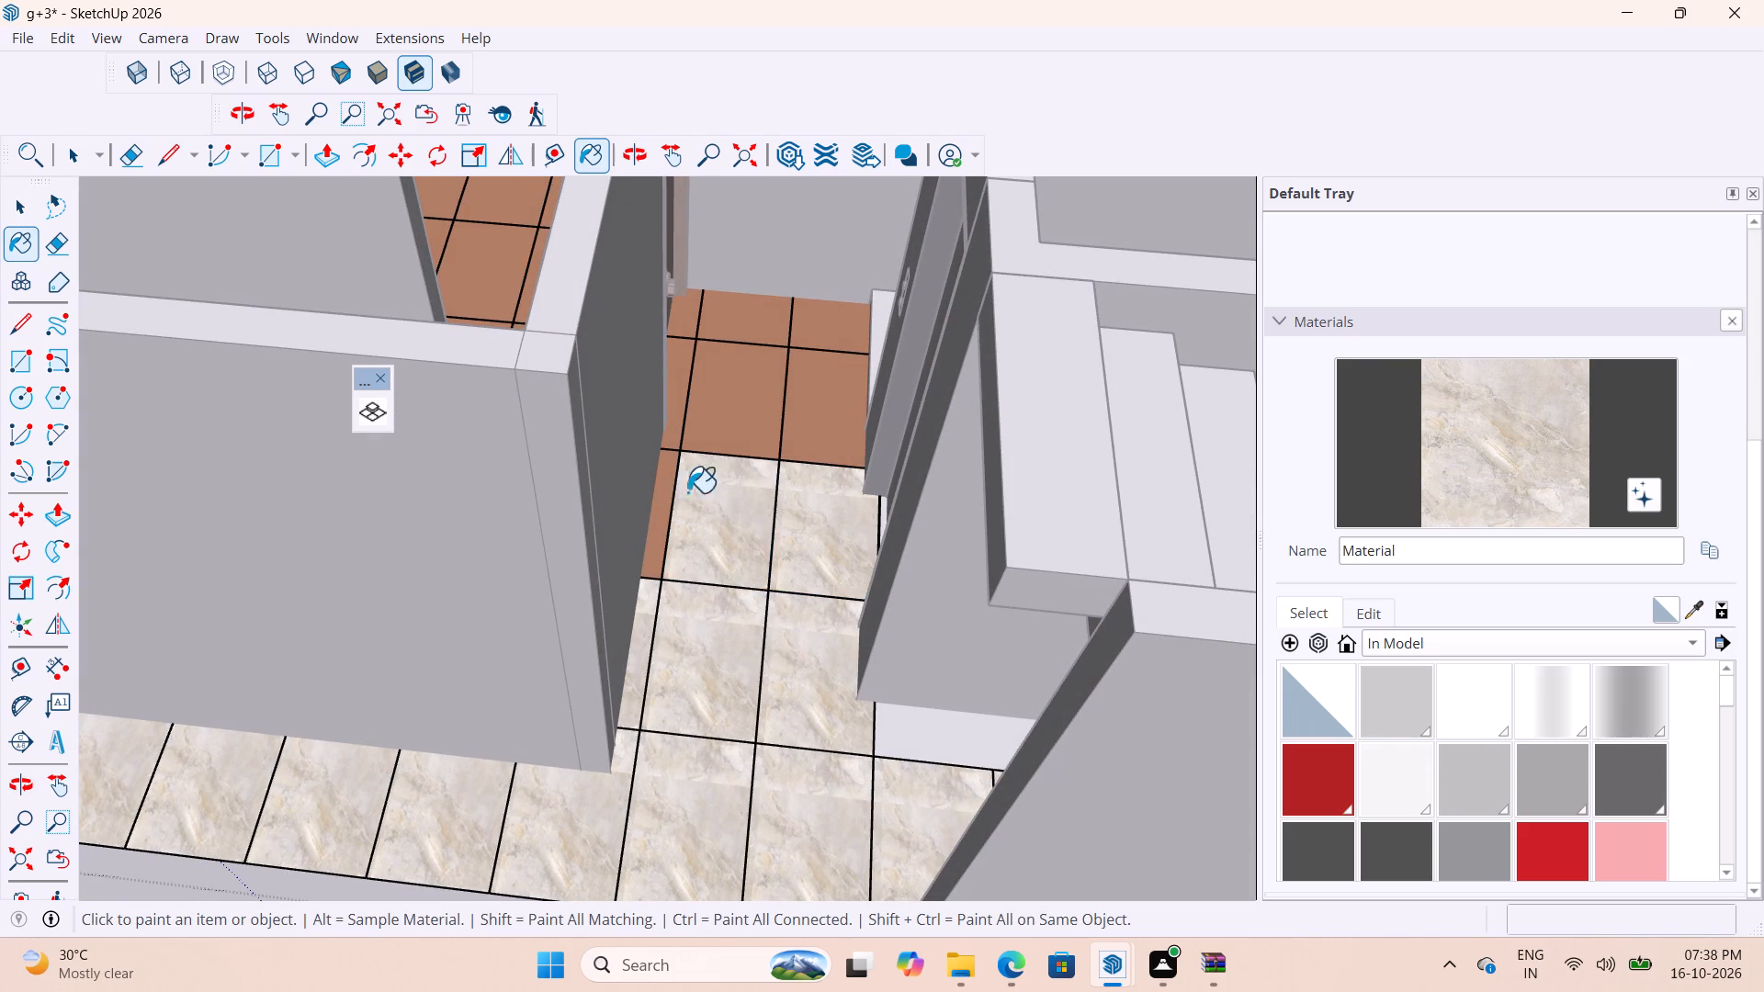
left_click(823, 391)
left_click(726, 404)
scroll(670, 377, "up", 3)
left_click(674, 360)
left_click(844, 295)
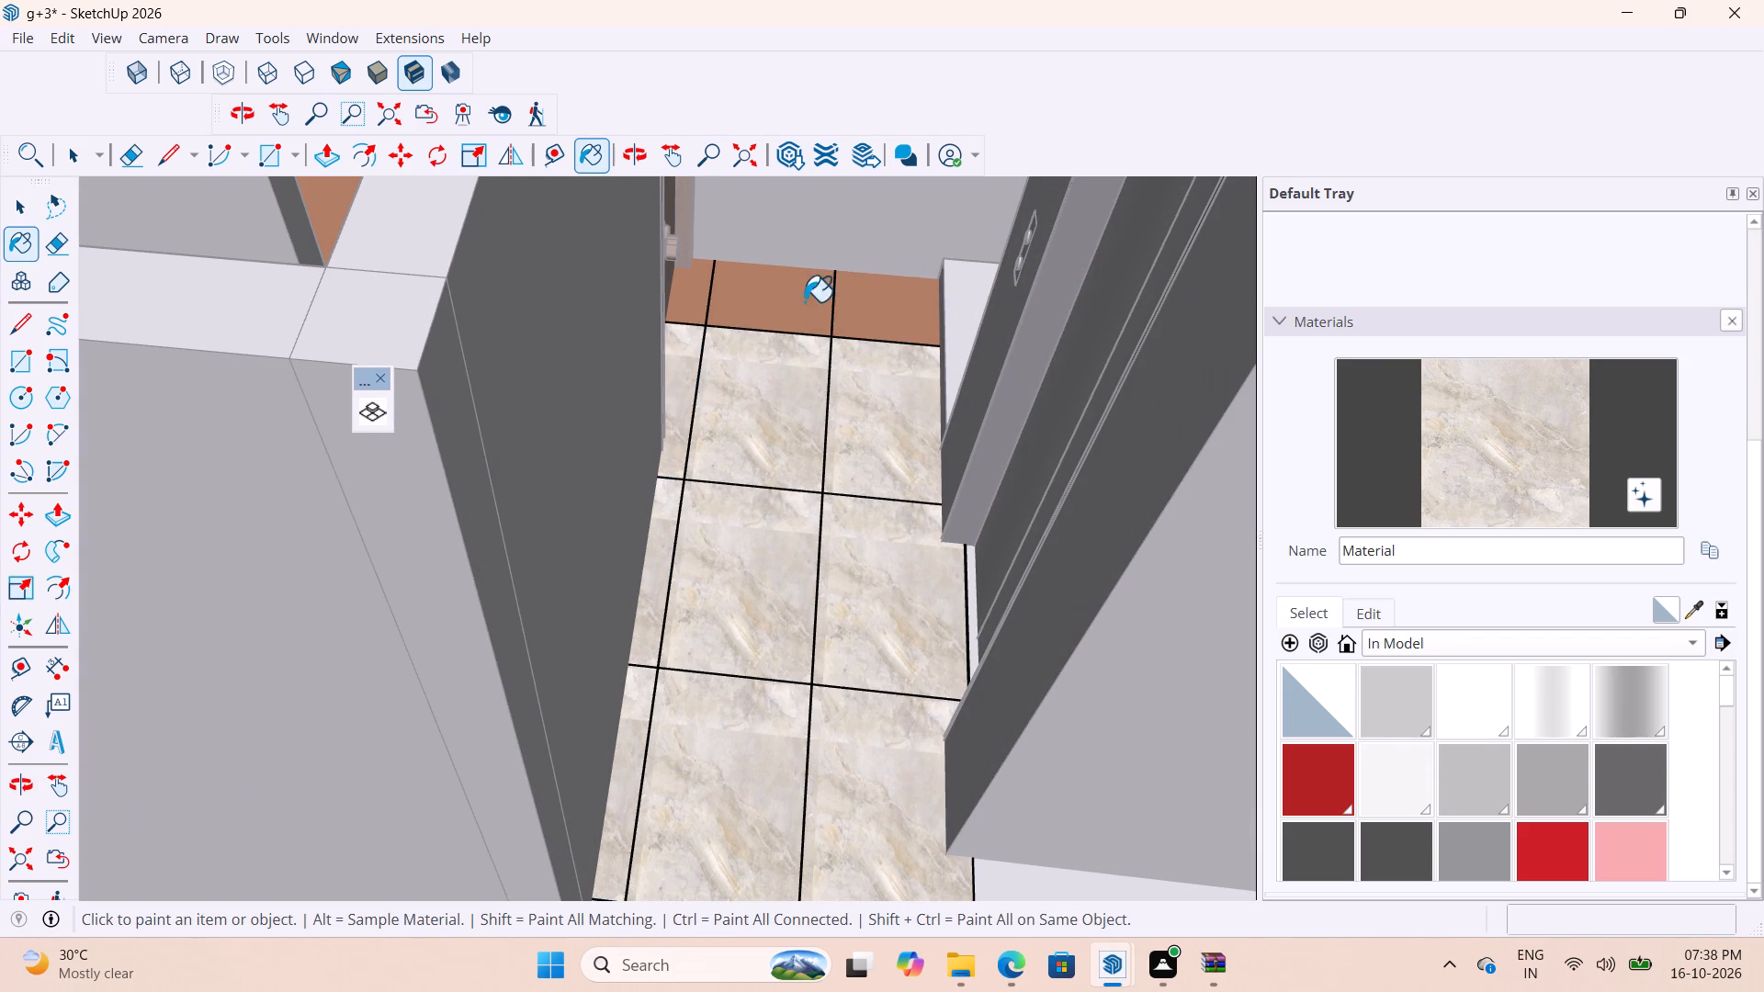
left_click(782, 305)
left_click(711, 299)
left_click(687, 289)
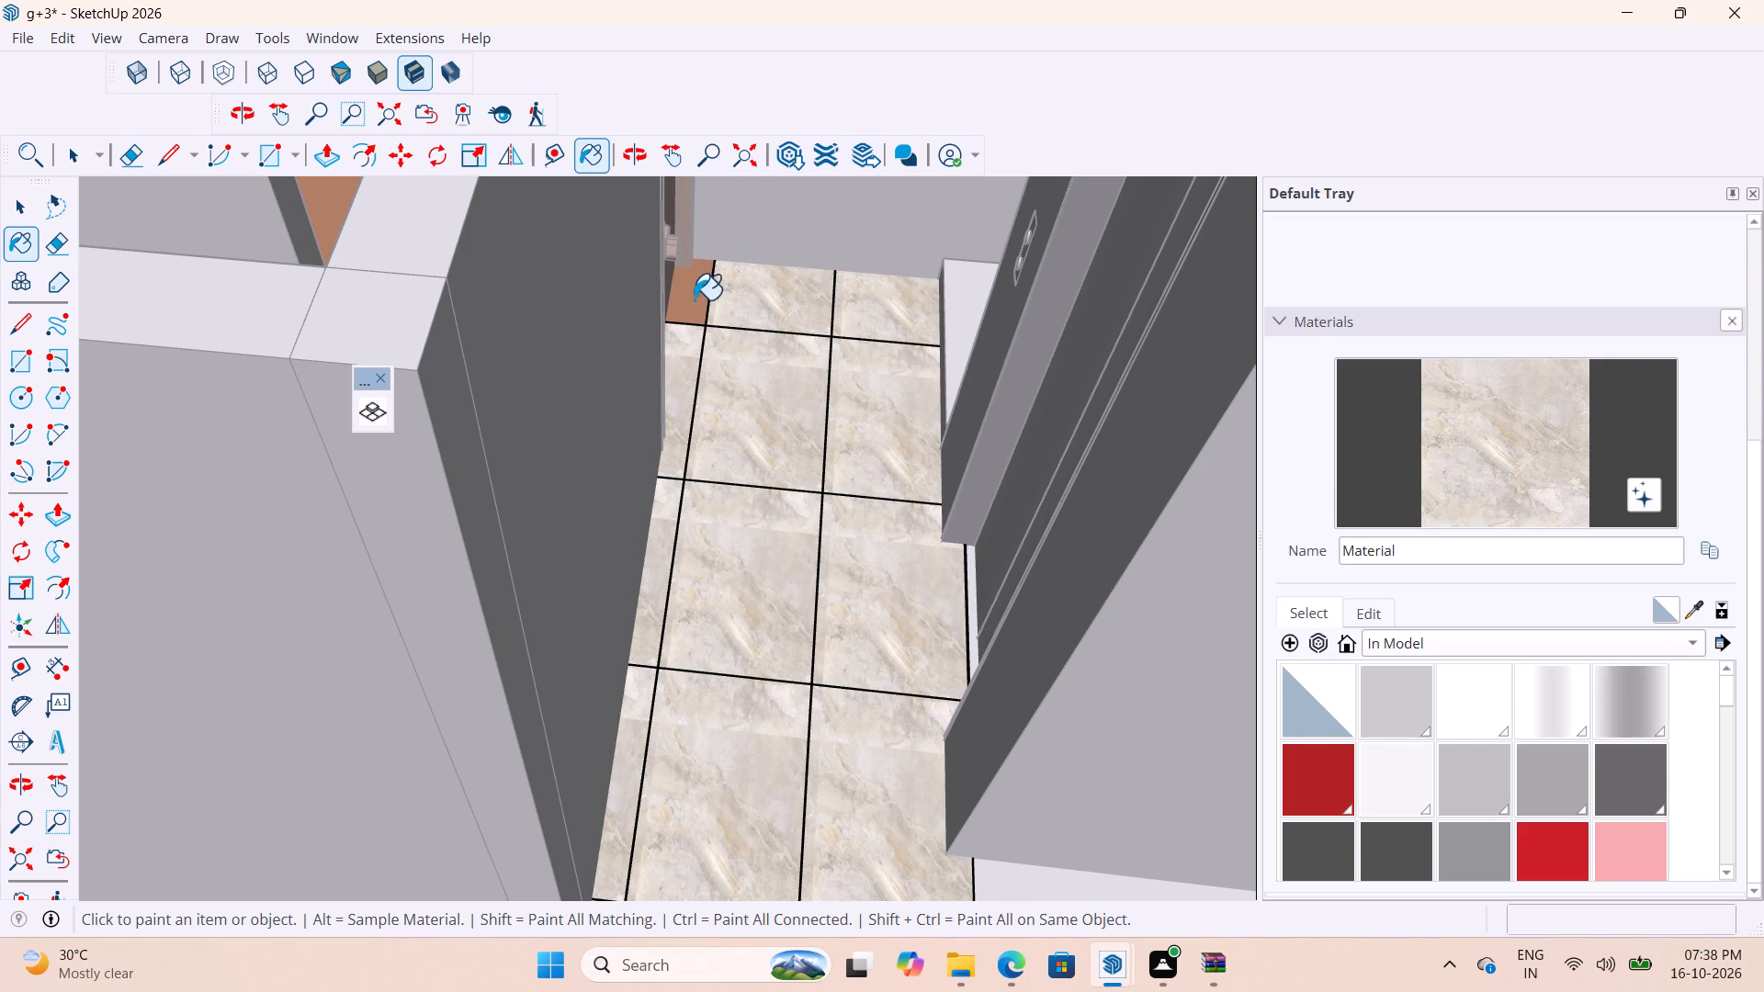
Paint the front room's floor tiles and the opening beside its partition wall with the marble material.
scroll(871, 587, "down", 9)
middle_click_drag(963, 732, 833, 896)
scroll(628, 626, "up", 3)
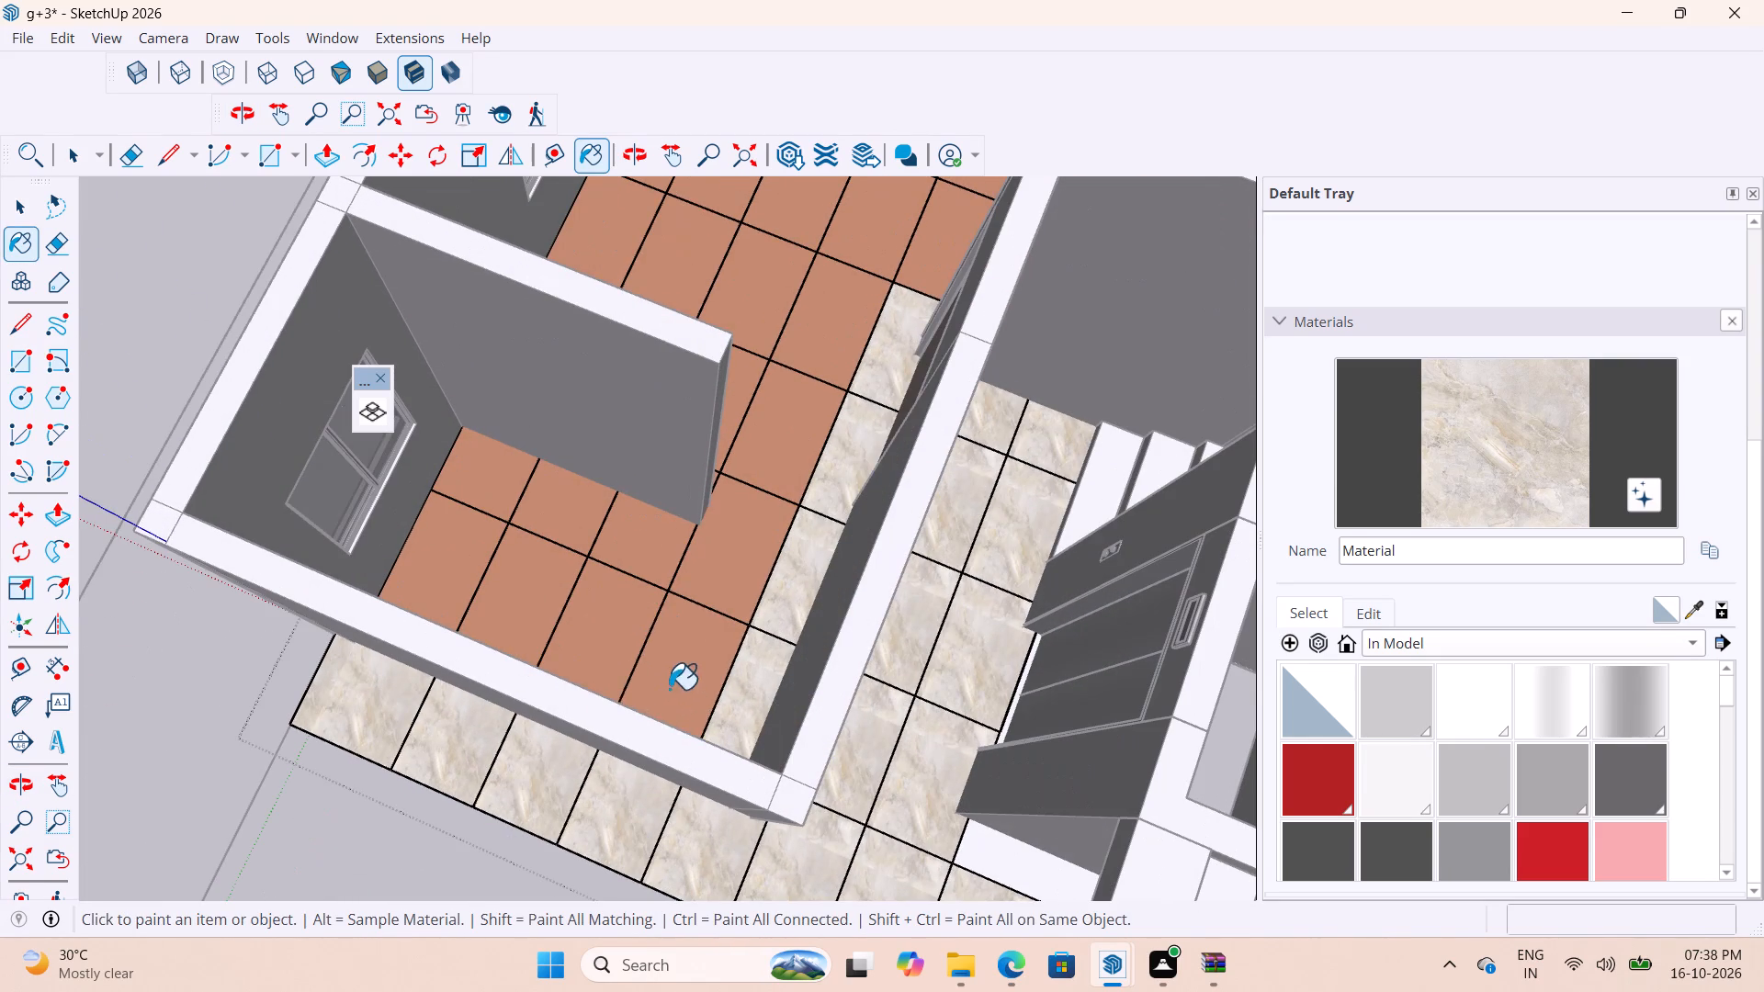
left_click(669, 689)
left_click(616, 632)
left_click(500, 598)
left_click(451, 552)
left_click(492, 490)
left_click(541, 513)
left_click(622, 529)
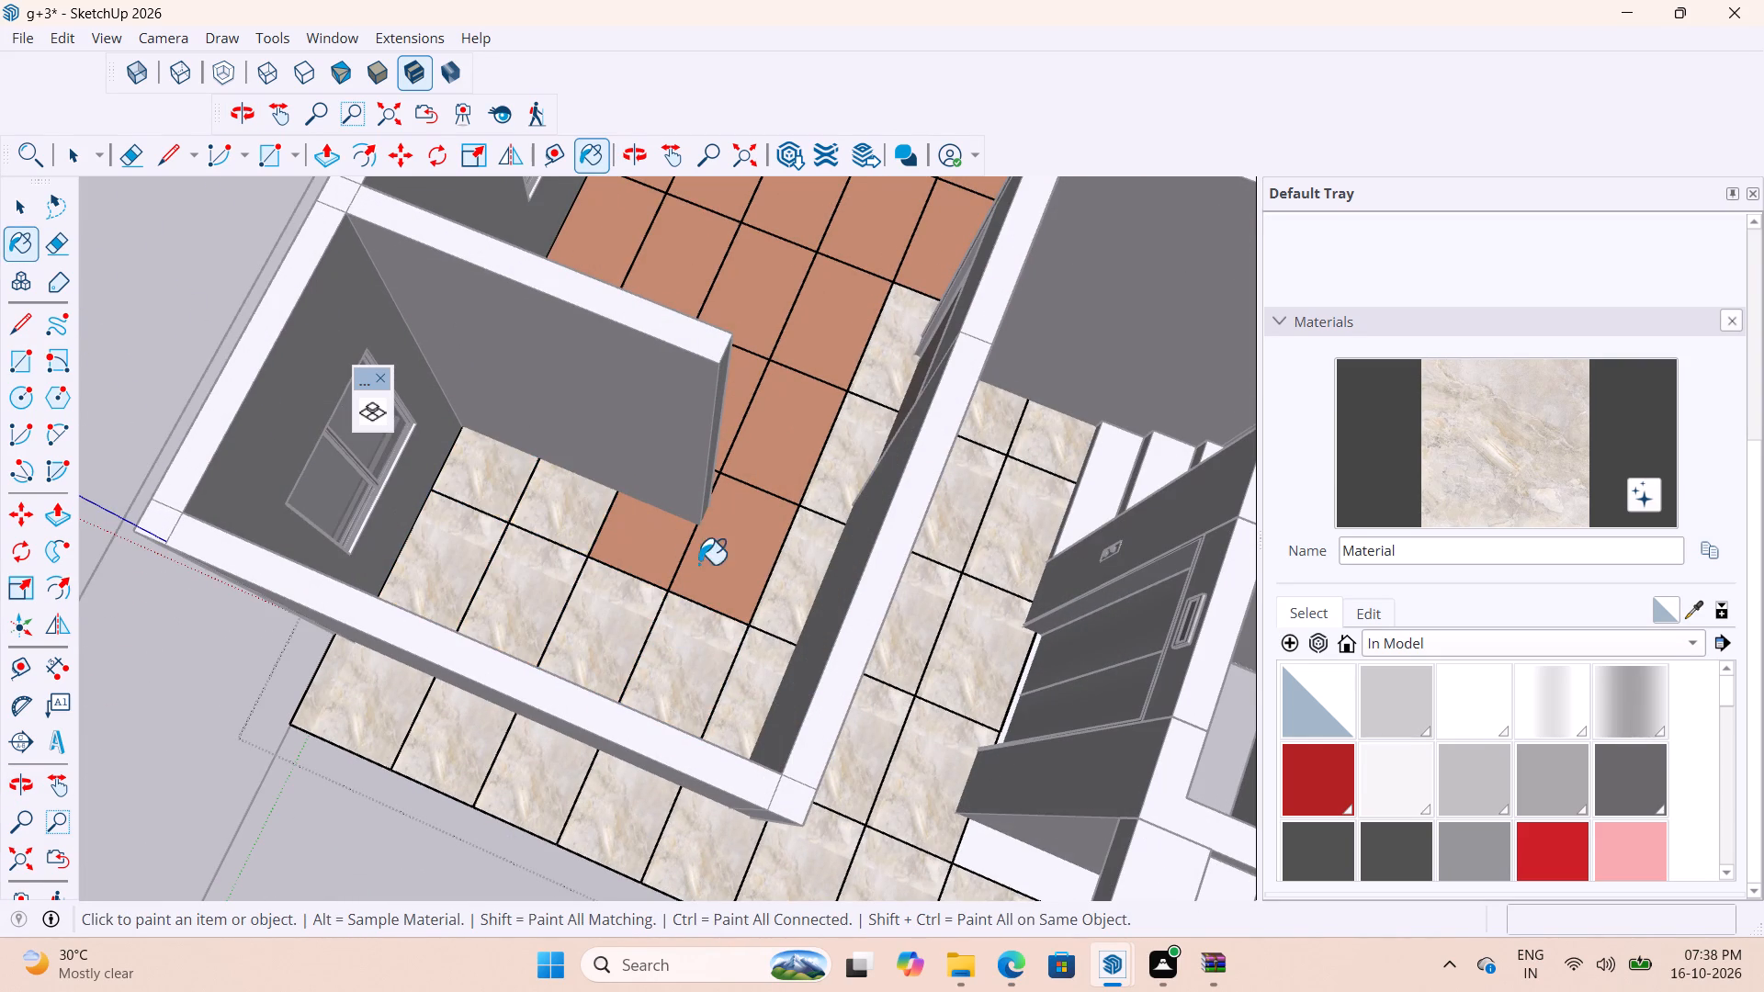
left_click(698, 562)
left_click(765, 474)
left_click(727, 403)
Paint the tiles nearest the partition wall in the hall behind the front room with the marble material.
middle_click_drag(782, 322, 529, 384)
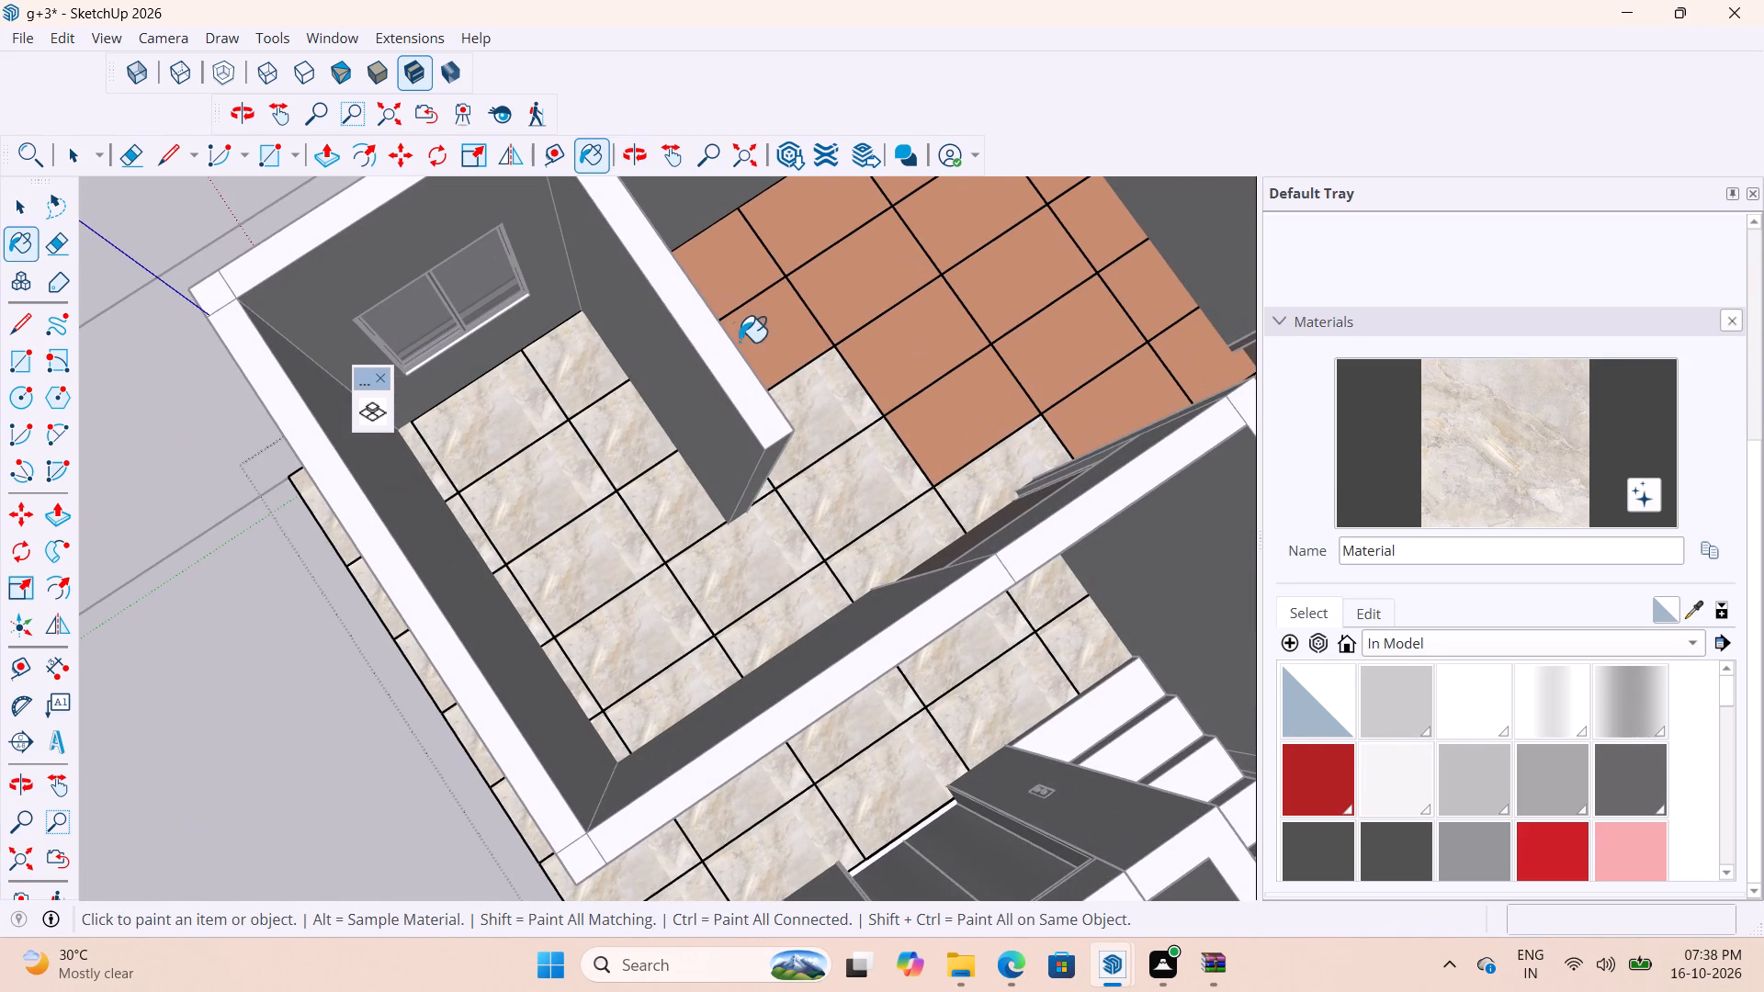
left_click(763, 340)
left_click(739, 287)
left_click(794, 232)
left_click(838, 279)
left_click(929, 344)
left_click(954, 400)
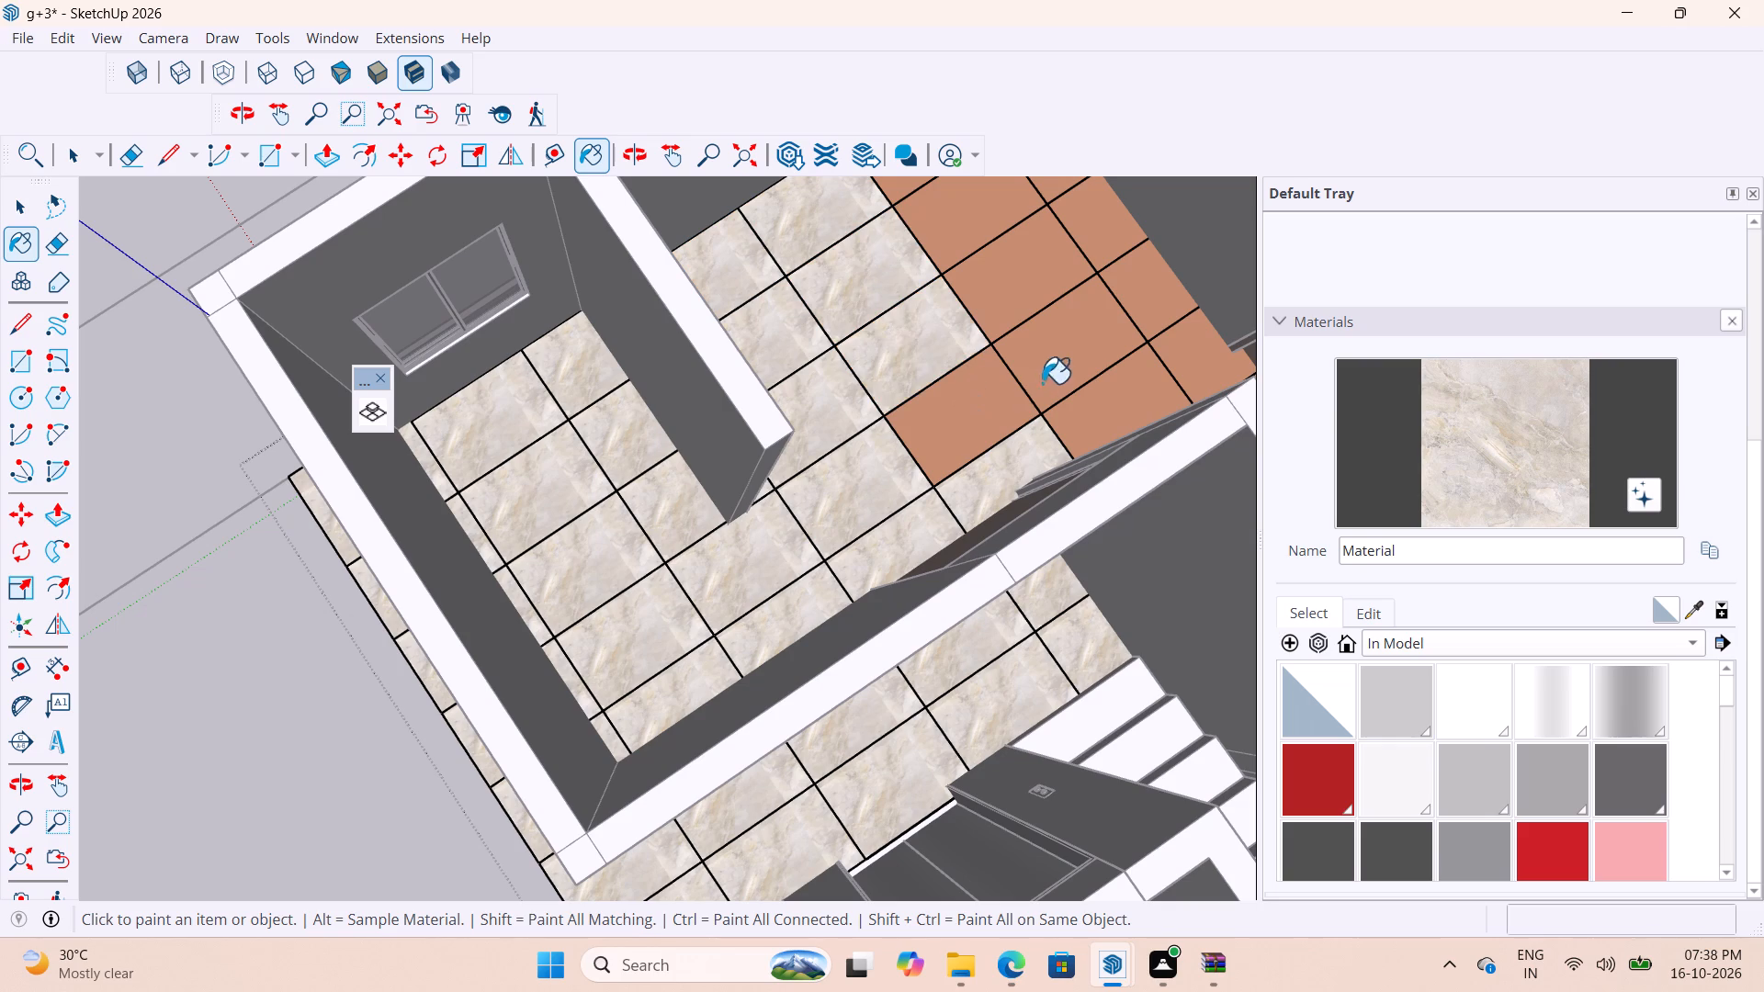
Paint the hall's remaining floor tiles, up to the bedroom wall and the window wall, with the marble material.
left_click(1043, 382)
left_click(1121, 407)
left_click(1193, 374)
left_click(1152, 308)
left_click(1104, 249)
left_click(1035, 263)
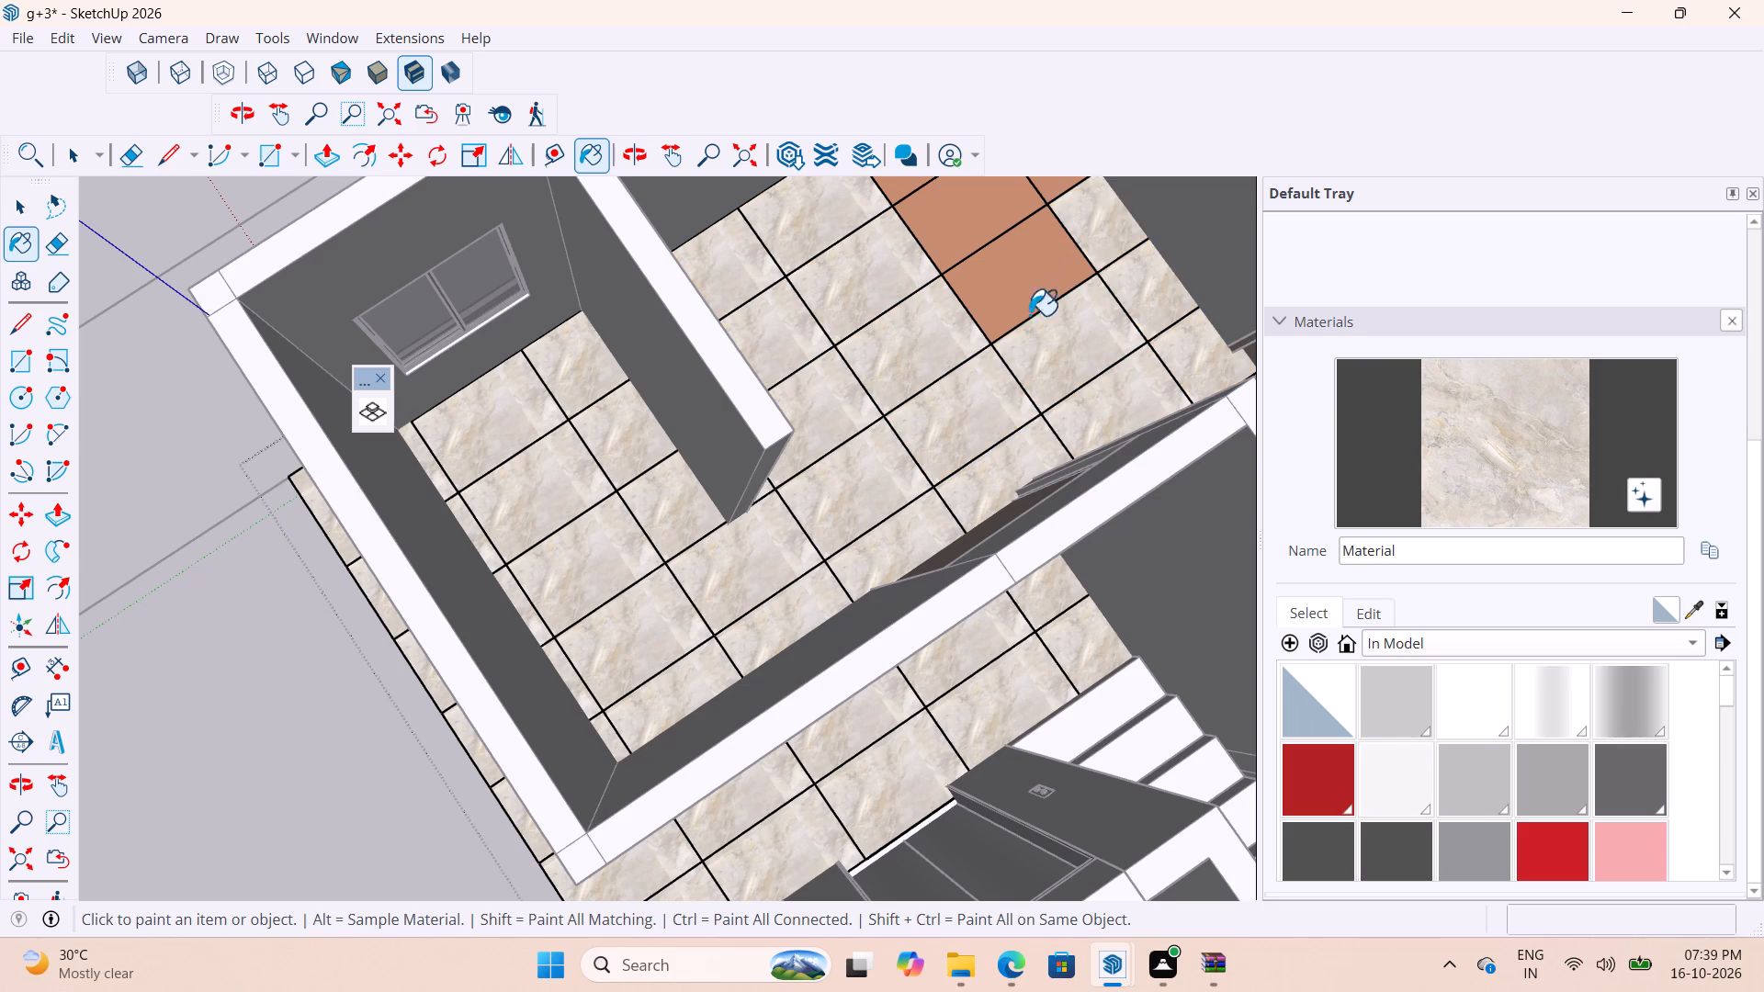
scroll(892, 669, "down", 4)
left_click(958, 343)
left_click(923, 298)
left_click(980, 268)
left_click(1020, 306)
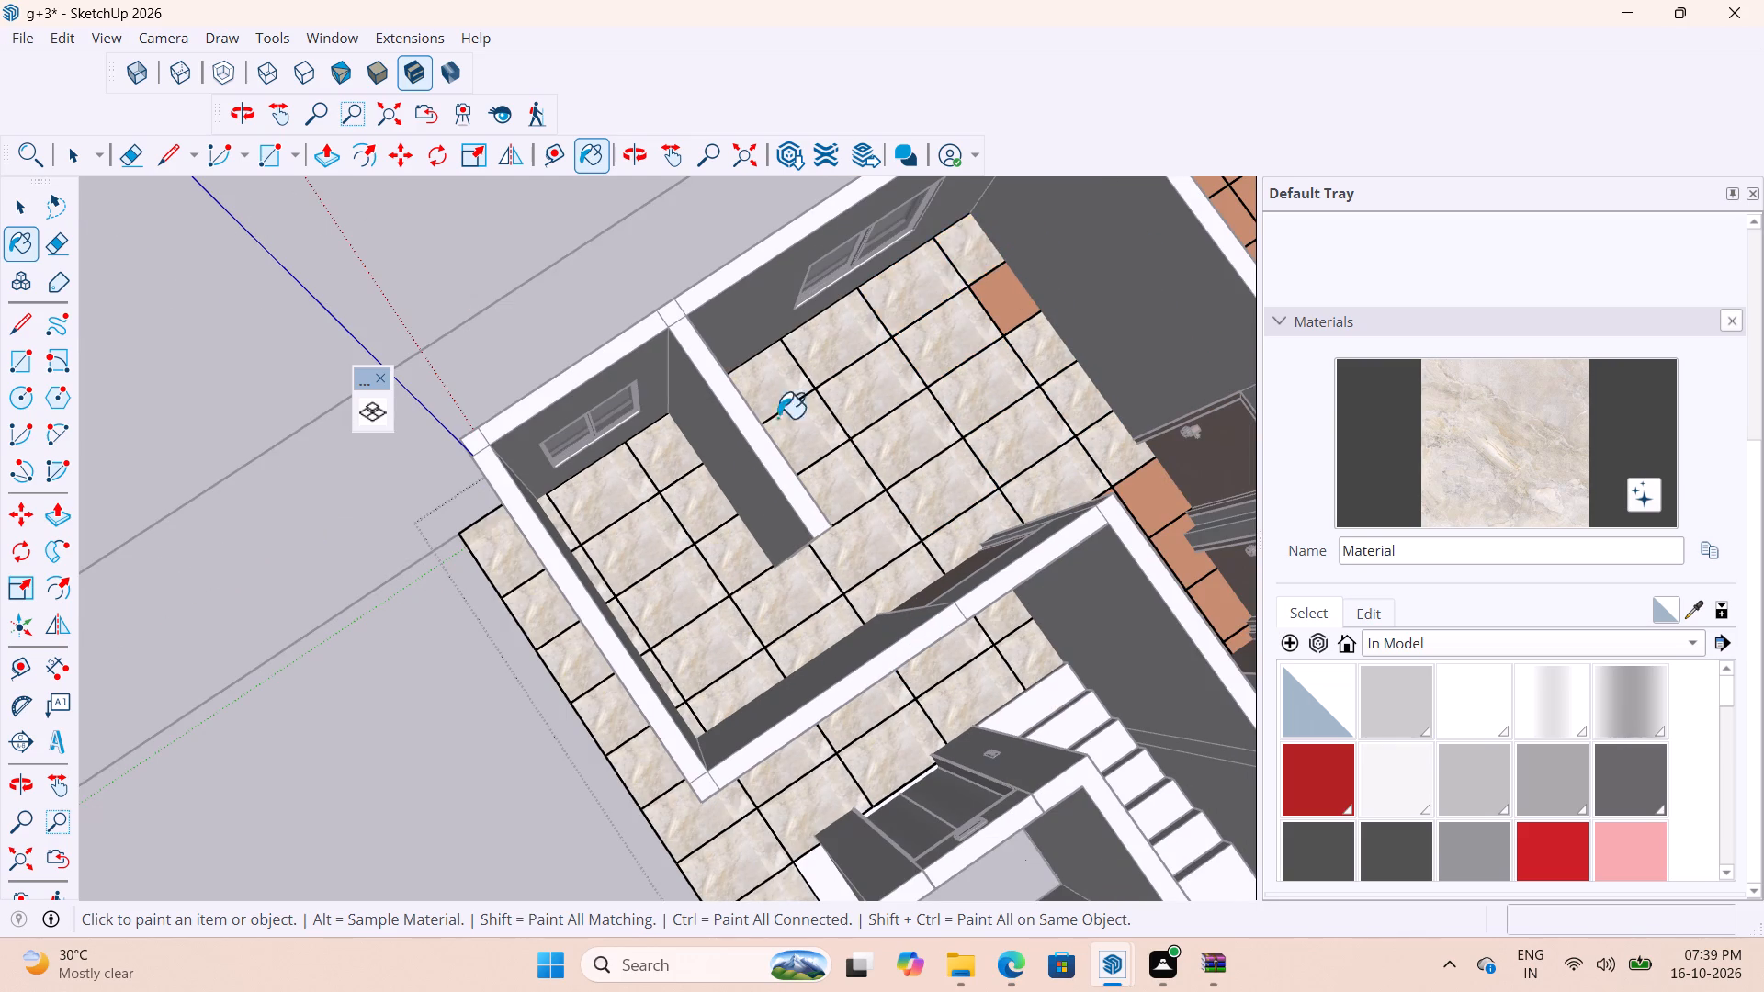
Paint the tile rows nearest the outer window wall in the bedroom adjoining the hall with the marble material.
scroll(492, 586, "down", 8)
scroll(838, 483, "up", 8)
left_click(850, 275)
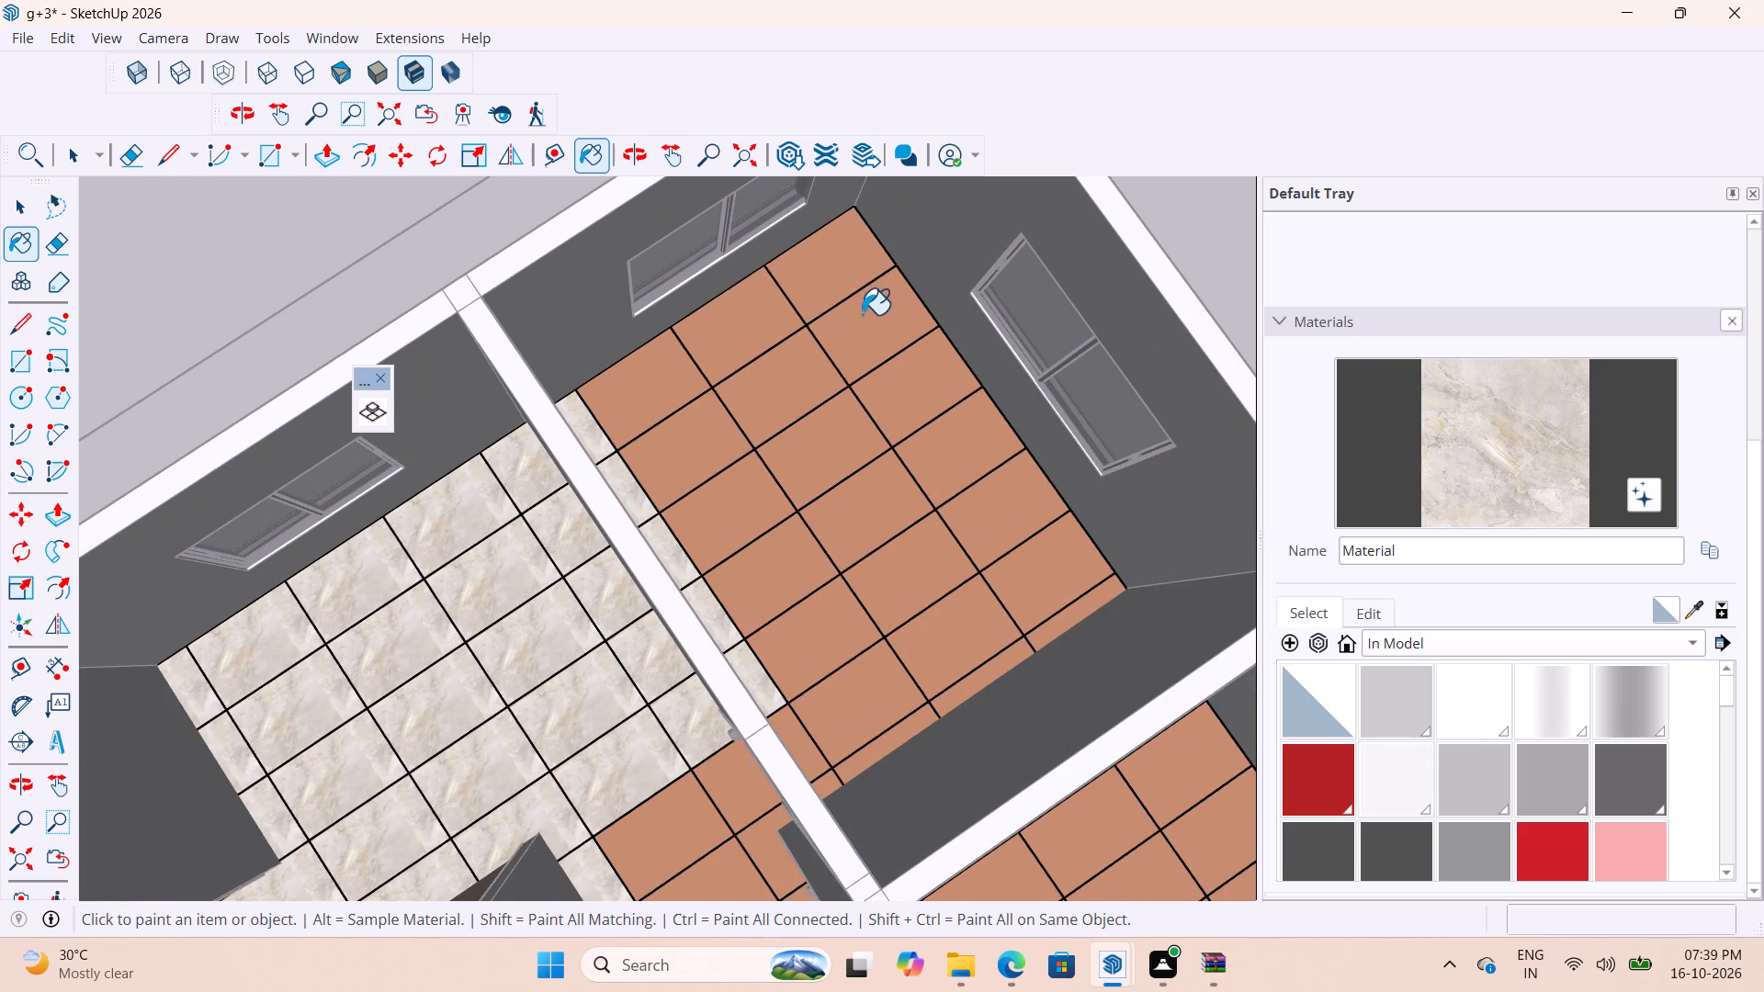
left_click(862, 315)
left_click(683, 333)
left_click(639, 404)
left_click(692, 458)
left_click(802, 405)
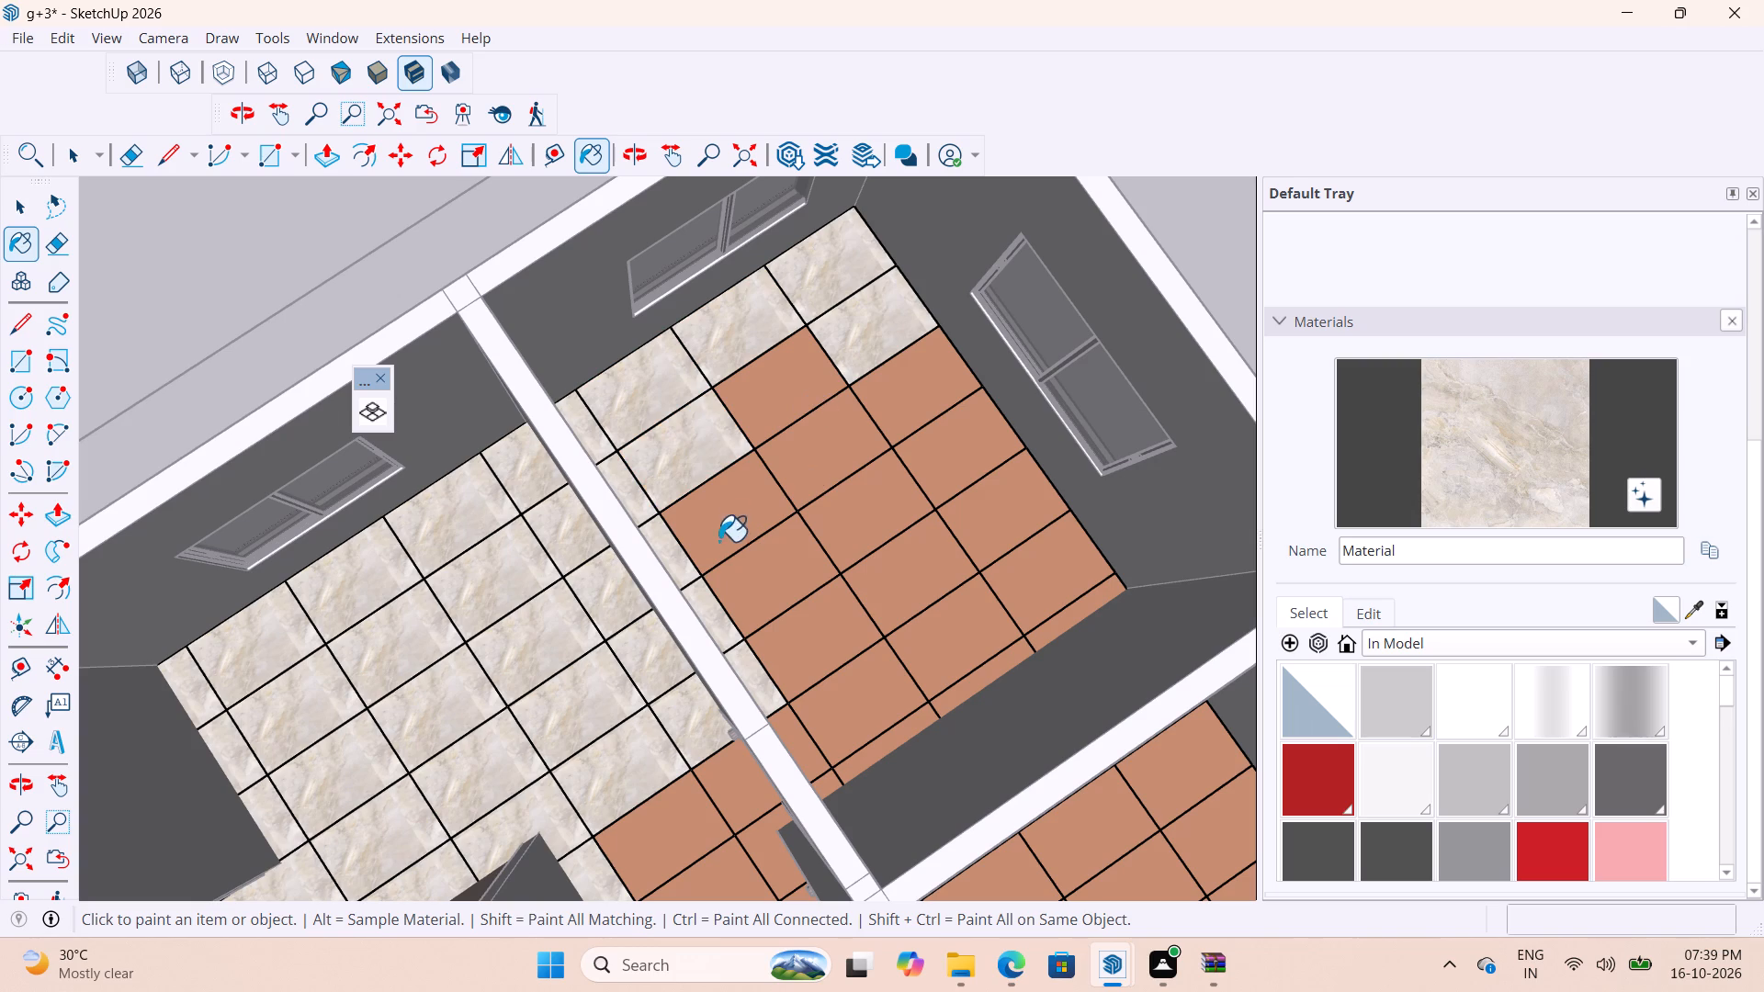
left_click(751, 516)
left_click(820, 469)
left_click(923, 409)
left_click(743, 569)
left_click(838, 532)
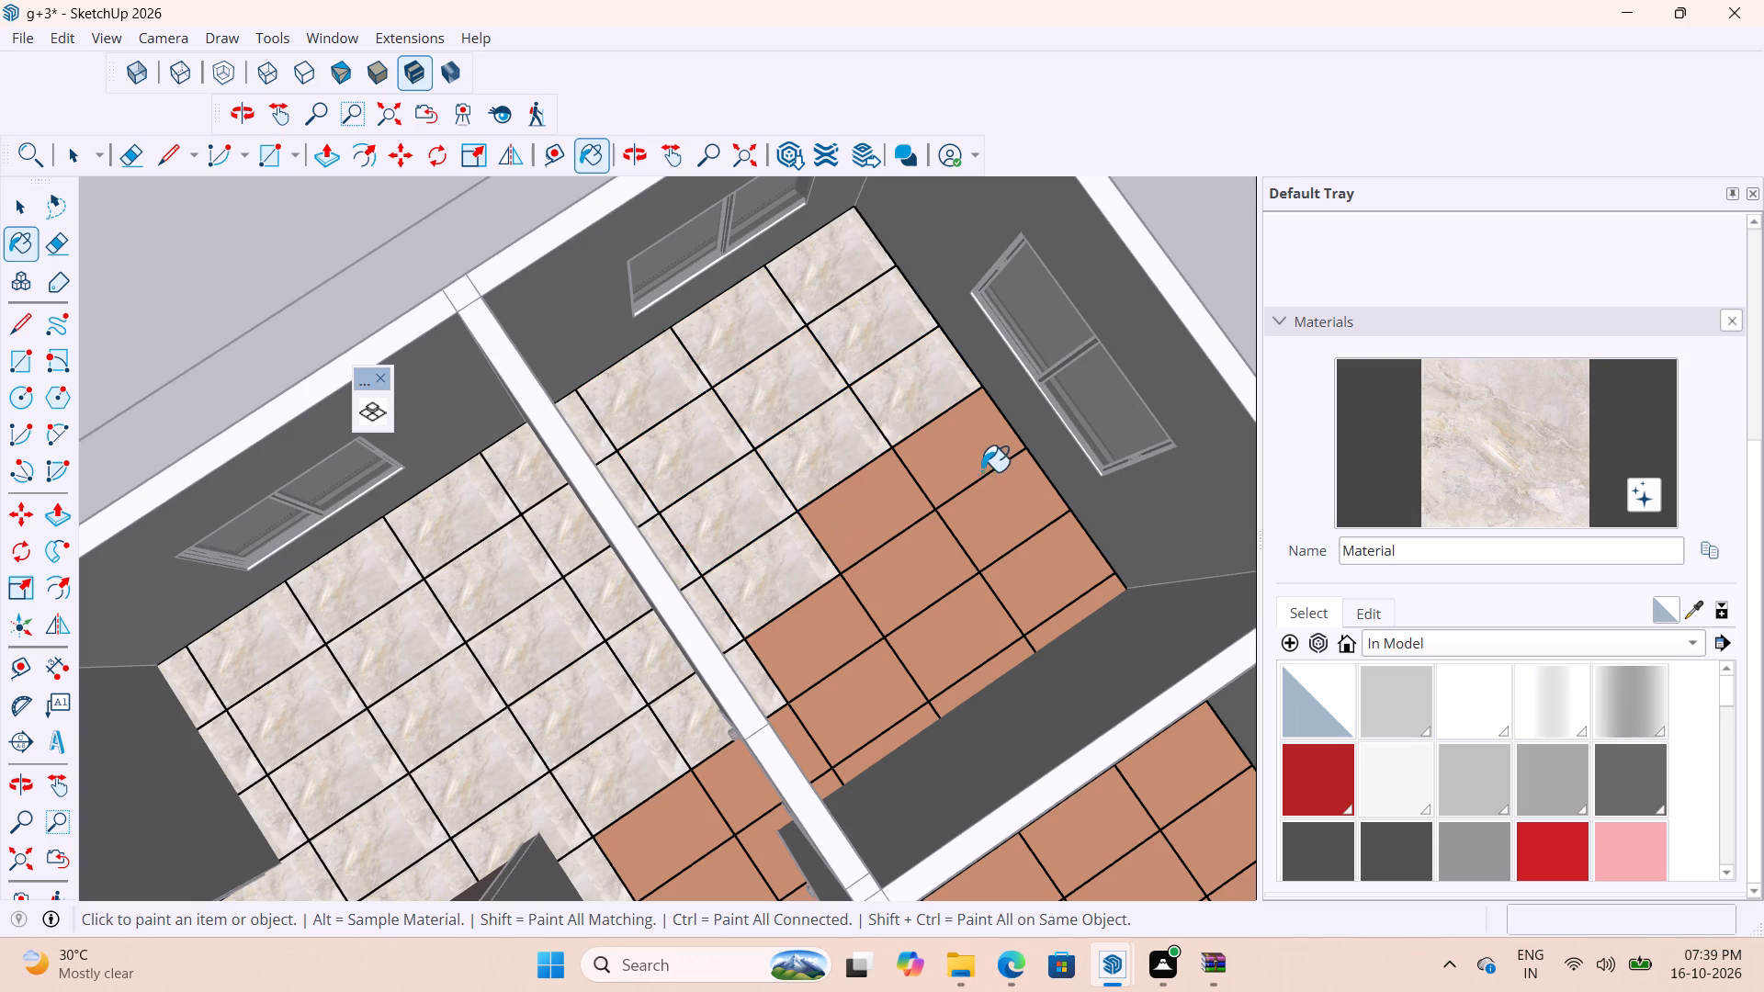
Paint the rest of this bedroom's tiles, including the narrow cut tiles by the door-side end wall, with the marble material.
left_click(981, 471)
left_click(799, 626)
left_click(900, 585)
left_click(1044, 504)
left_click(833, 709)
left_click(950, 653)
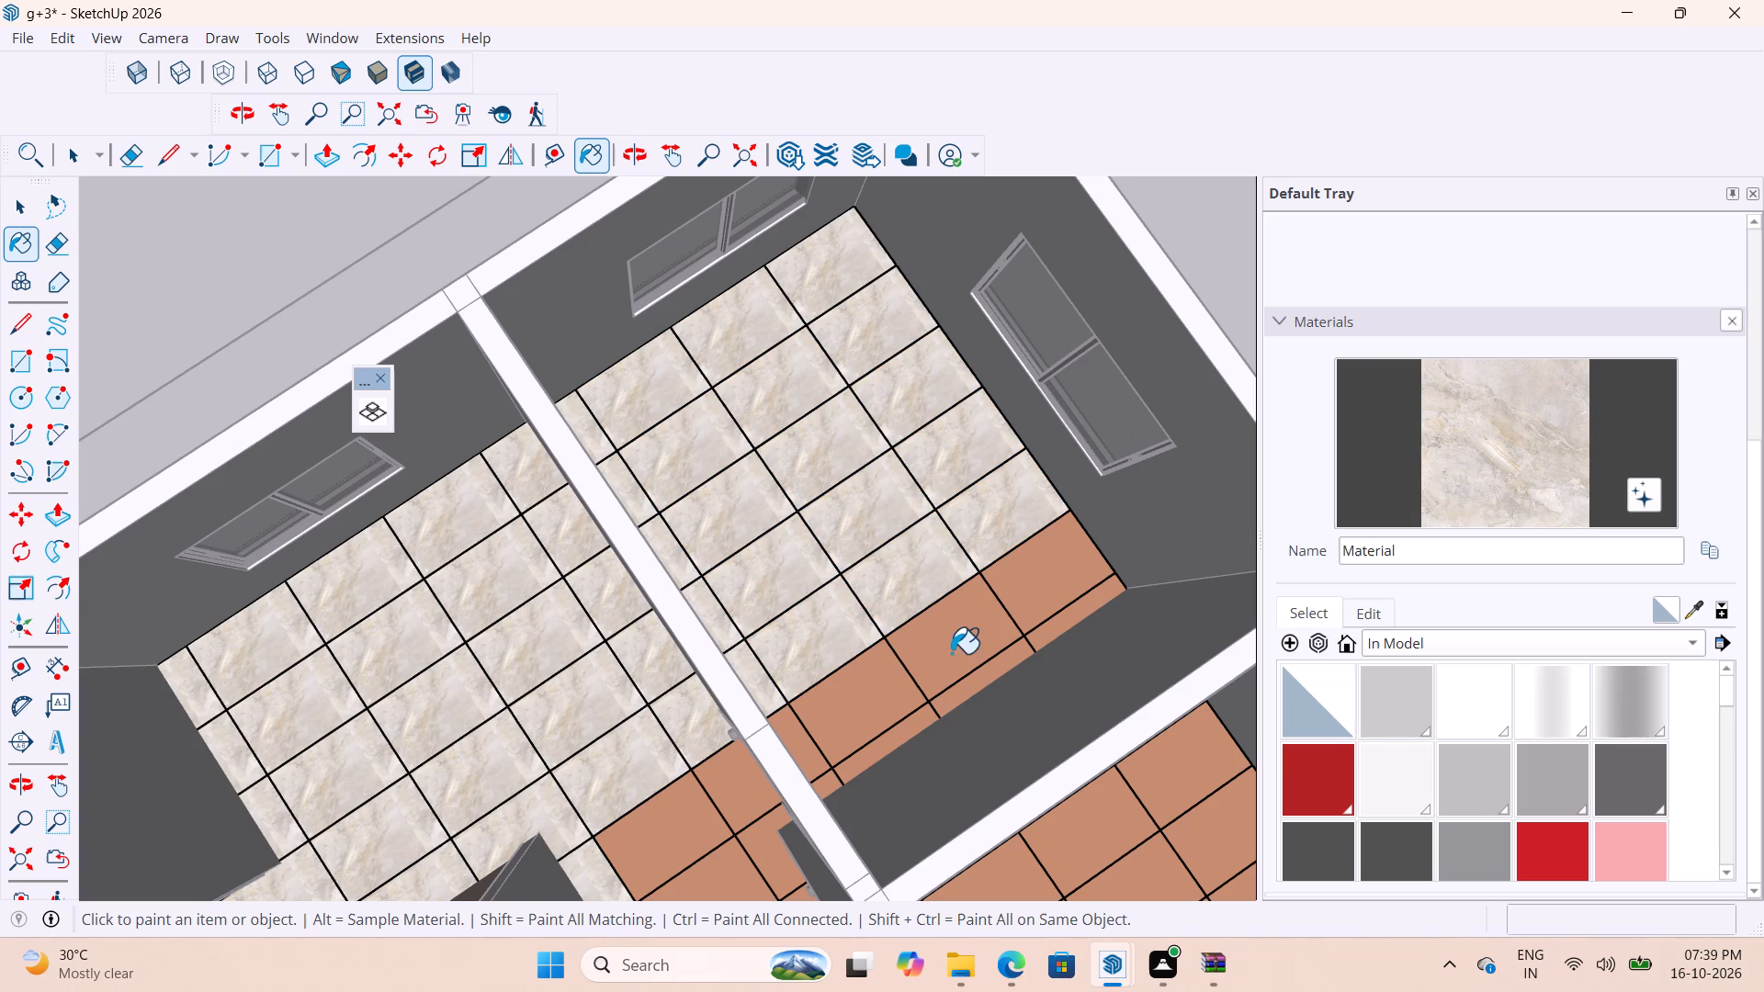
left_click(1069, 563)
scroll(995, 669, "up", 8)
left_click(1097, 594)
left_click(954, 657)
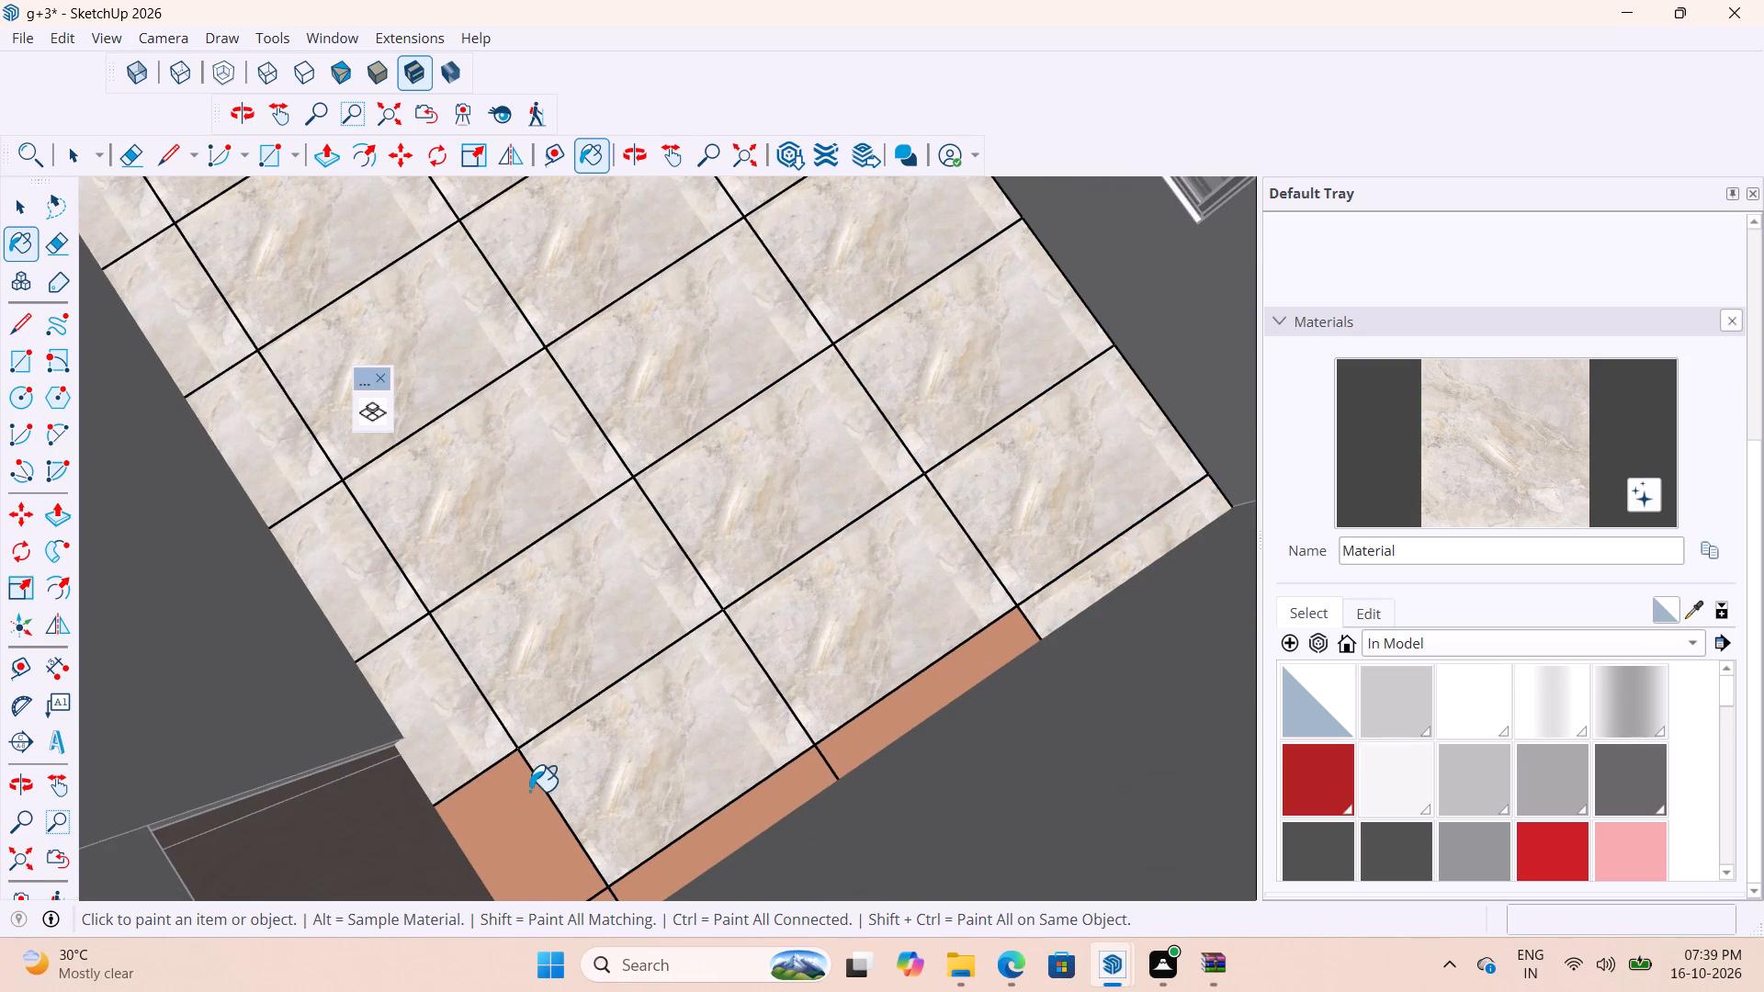
left_click(529, 799)
scroll(847, 652, "down", 5)
scroll(788, 783, "up", 3)
left_click(769, 781)
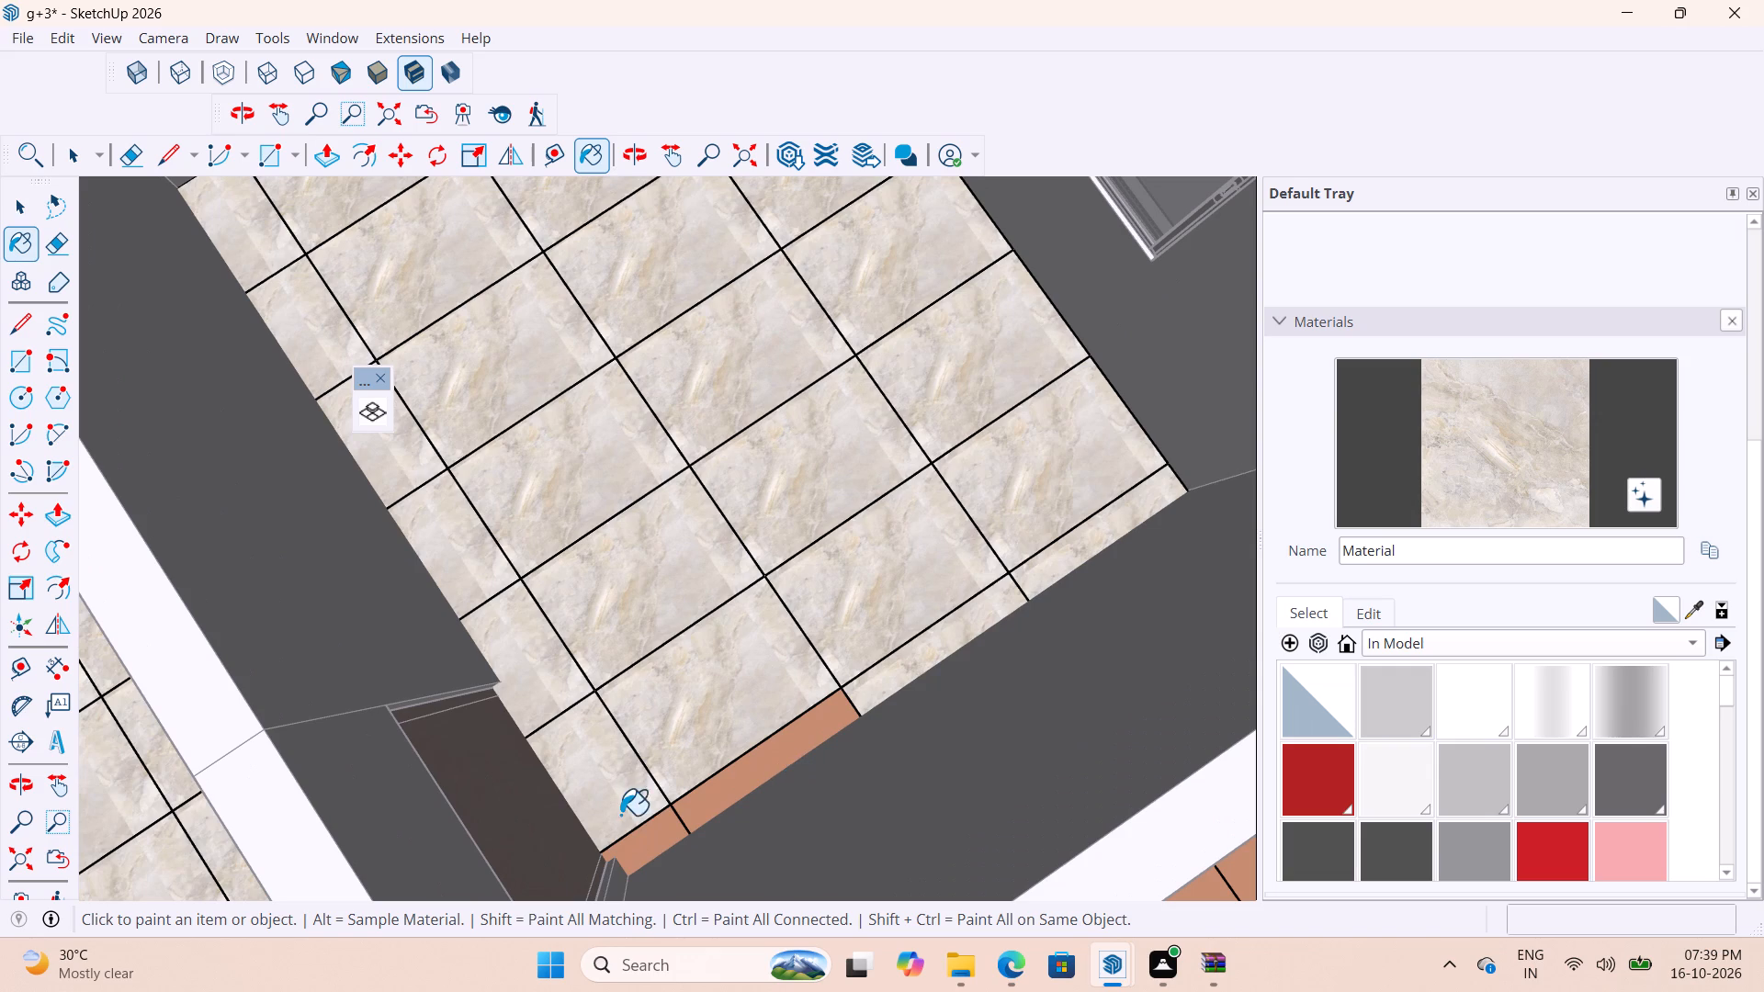
left_click(656, 843)
Paint the two tile columns nearest the outer side wall in the rear corner bedroom with the marble material.
scroll(644, 546, "down", 3)
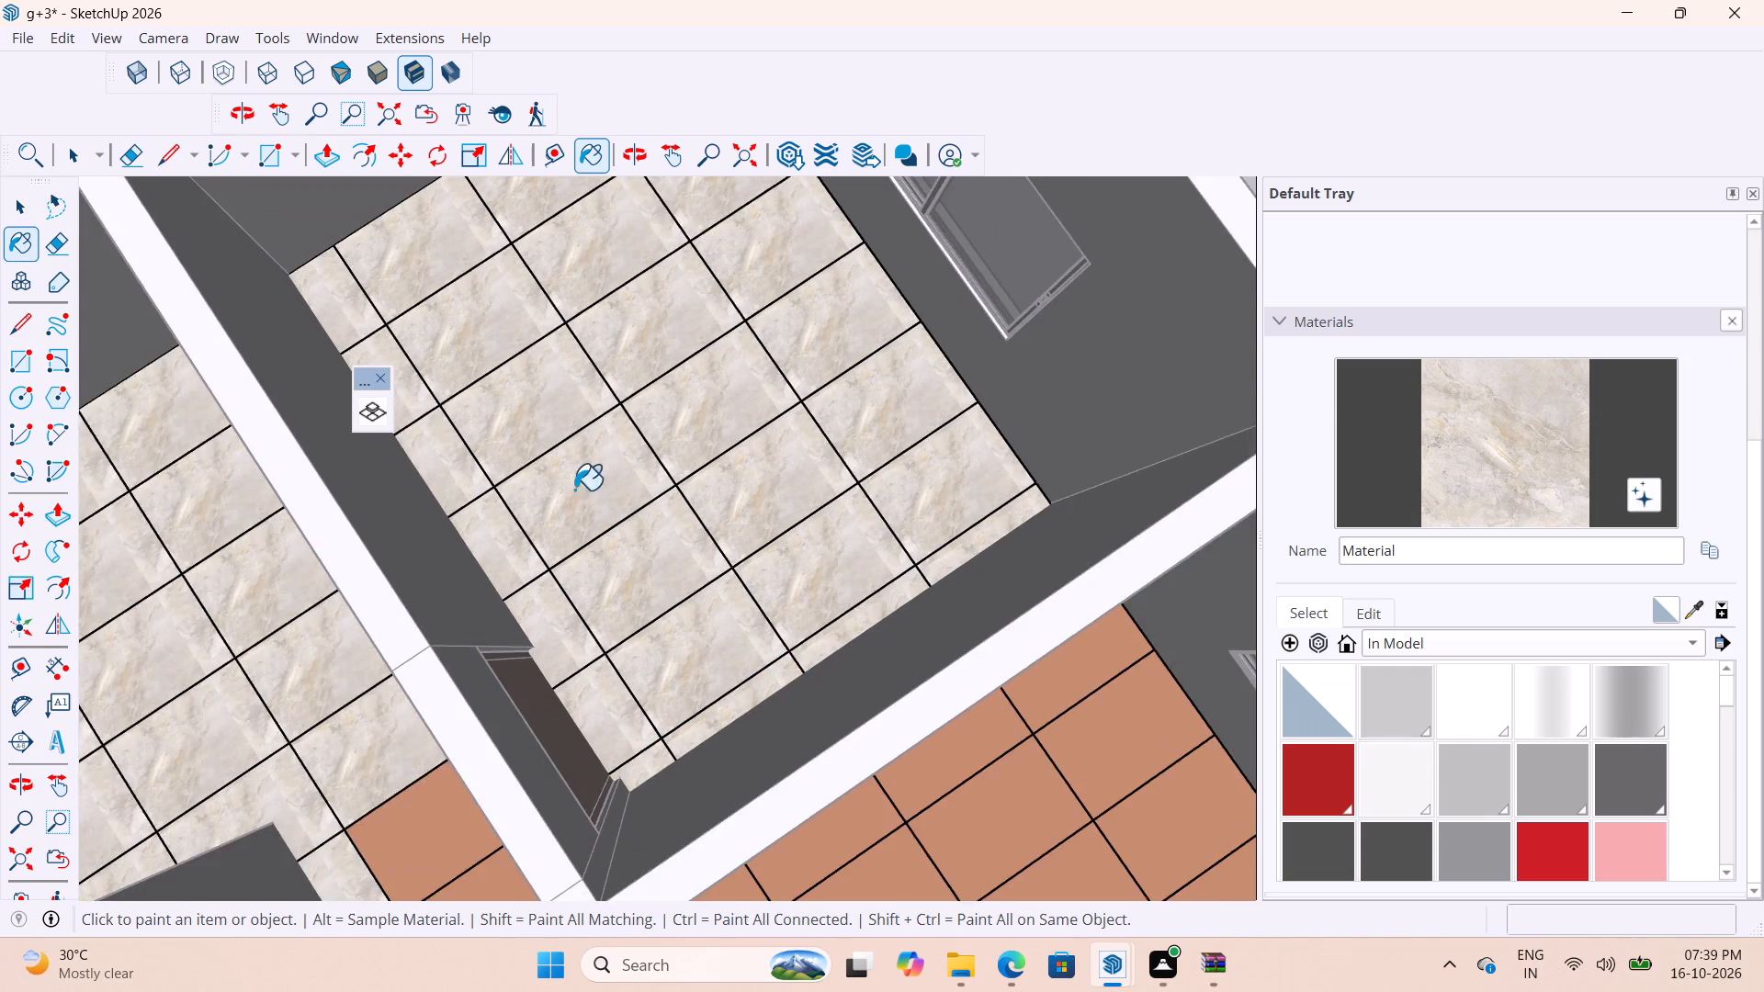
scroll(574, 490, "down", 12)
scroll(763, 632, "up", 9)
left_click(742, 406)
left_click(803, 484)
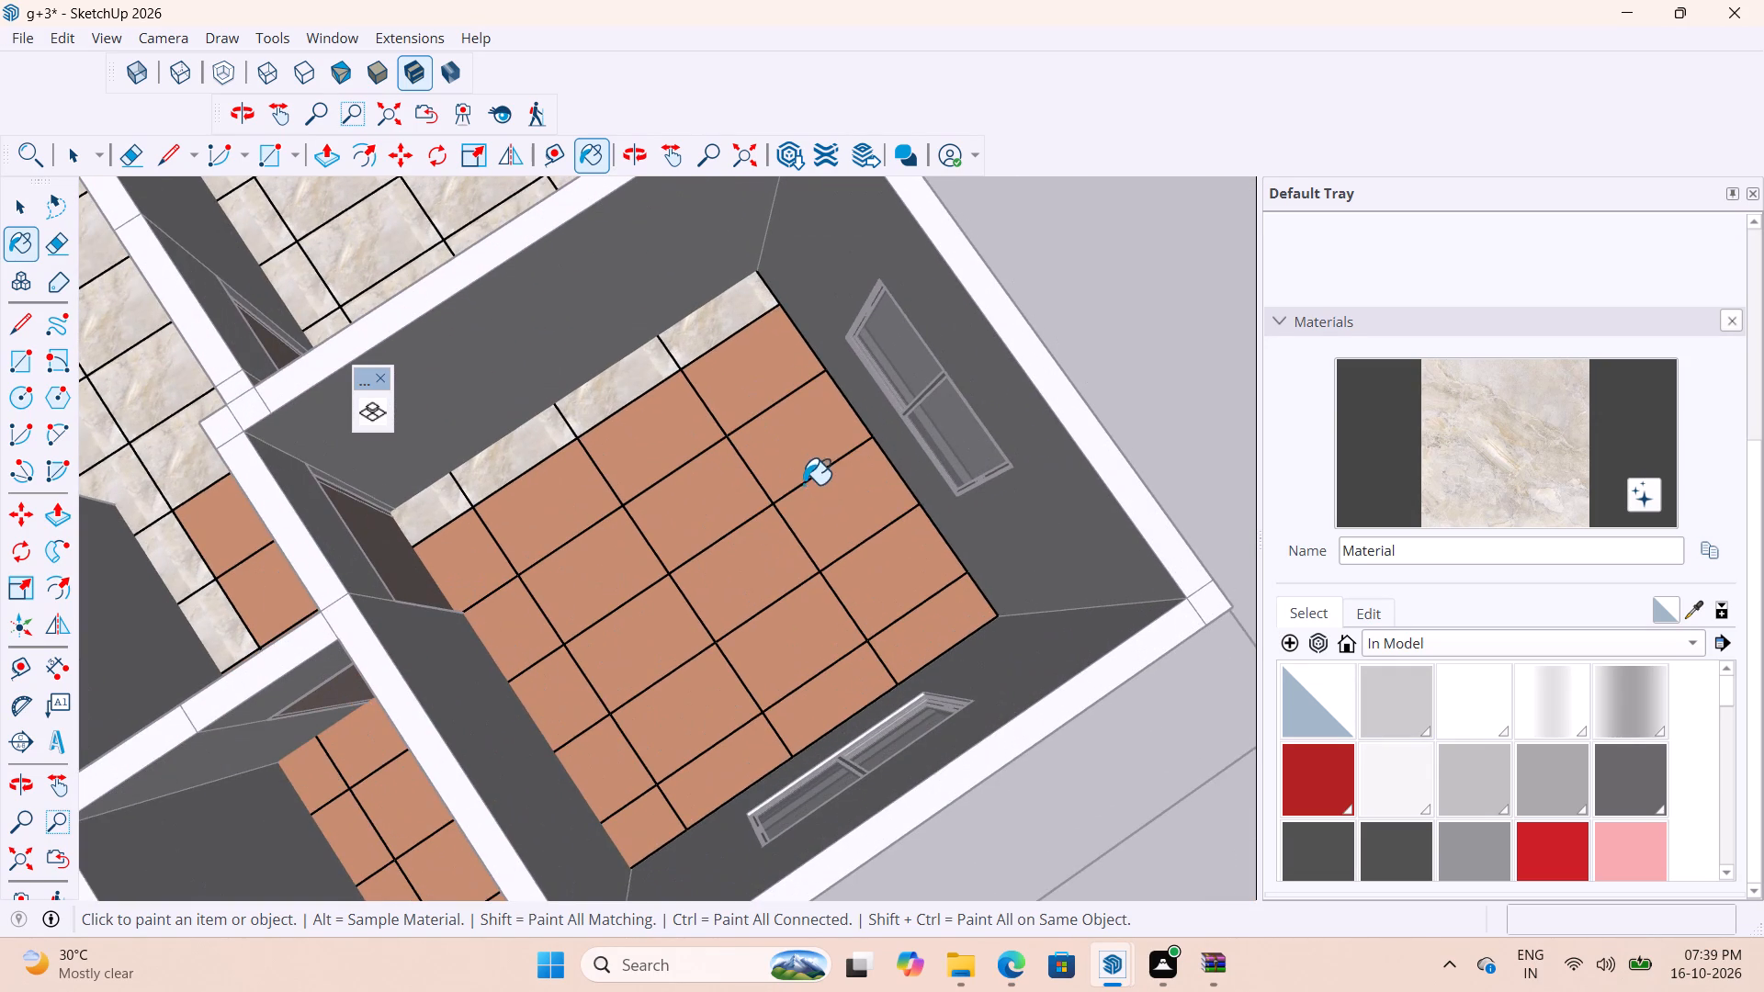
left_click(851, 513)
left_click(798, 464)
left_click_drag(877, 560, 883, 571)
left_click(932, 614)
left_click(656, 453)
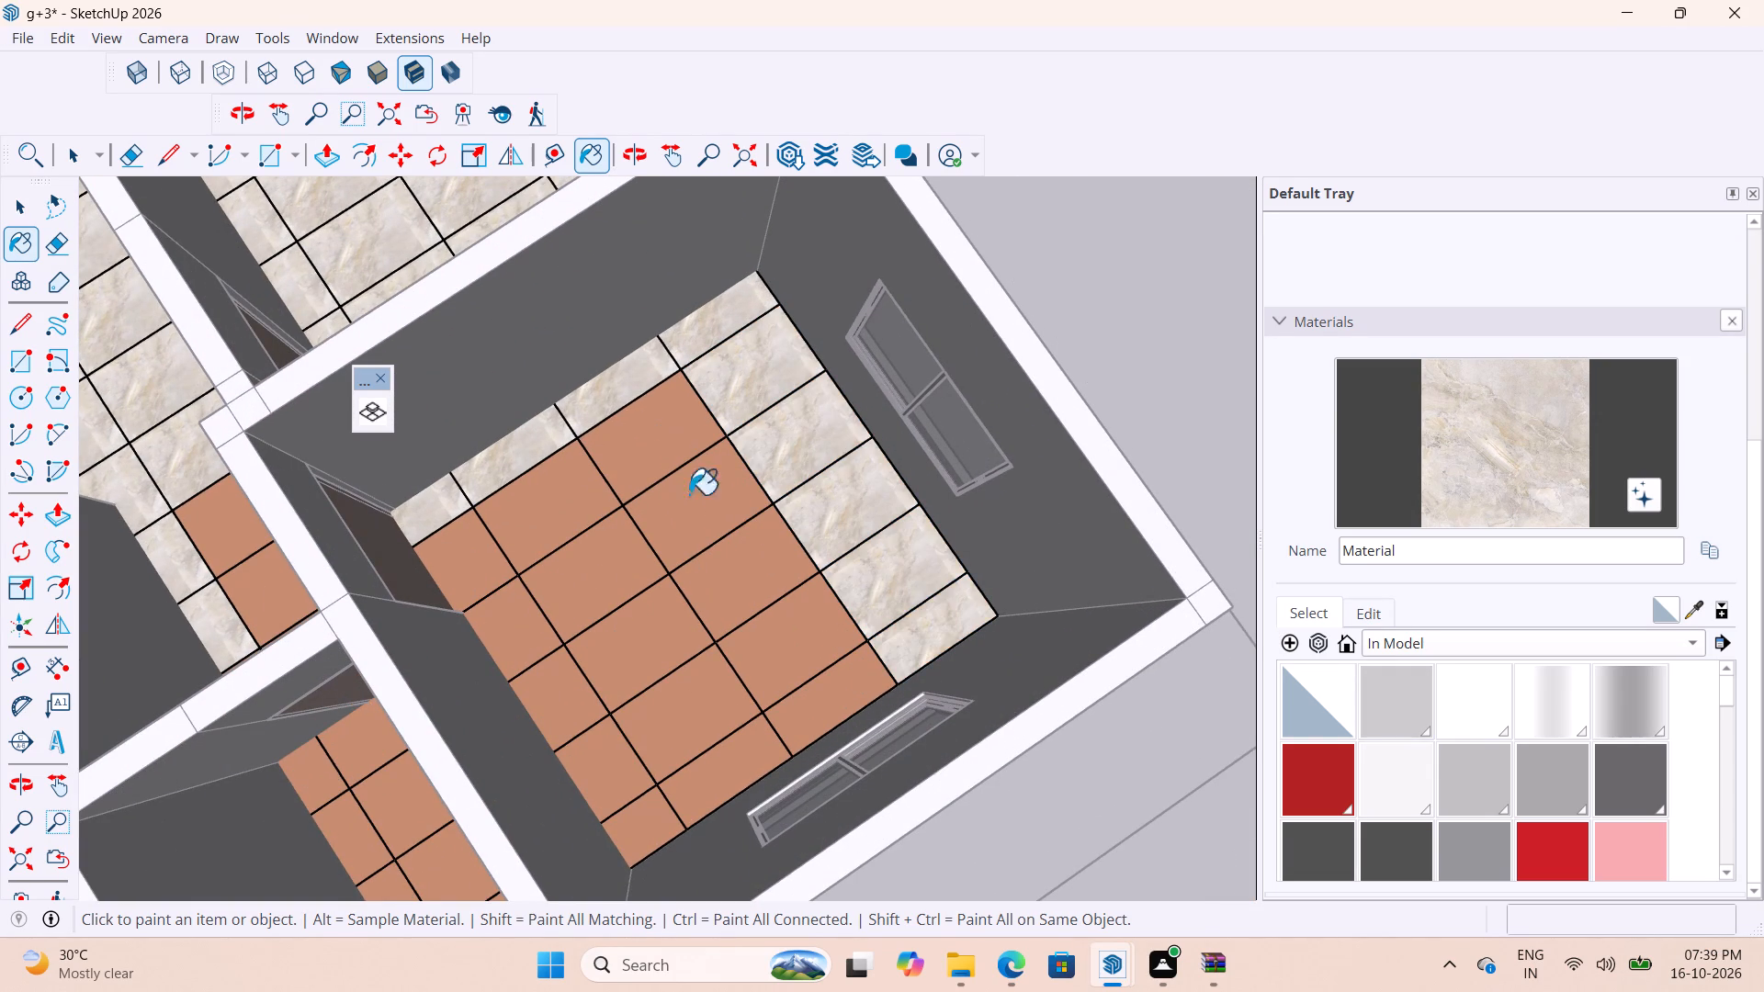
left_click(718, 529)
left_click(739, 571)
left_click(777, 618)
left_click(834, 705)
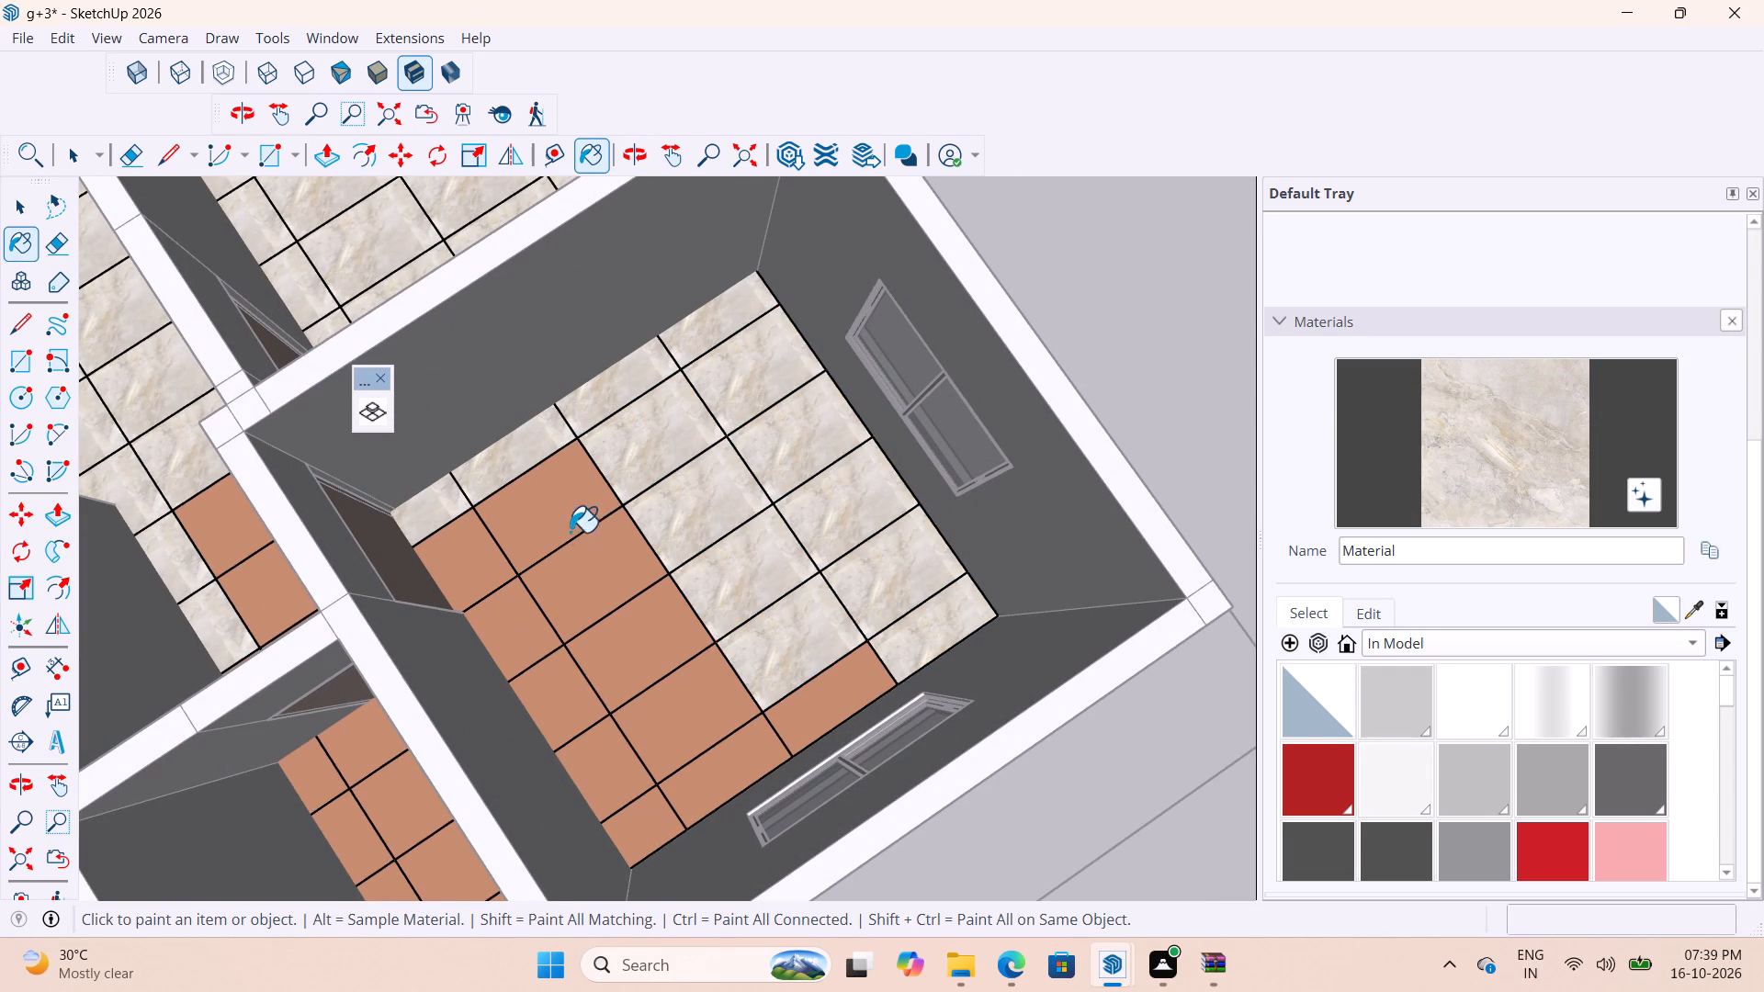
Paint the rear corner bedroom's remaining two tile columns, up to the door wall, with the marble material.
left_click(569, 529)
left_click(621, 570)
left_click_drag(647, 624, 652, 633)
left_click_drag(680, 698, 688, 704)
left_click(733, 783)
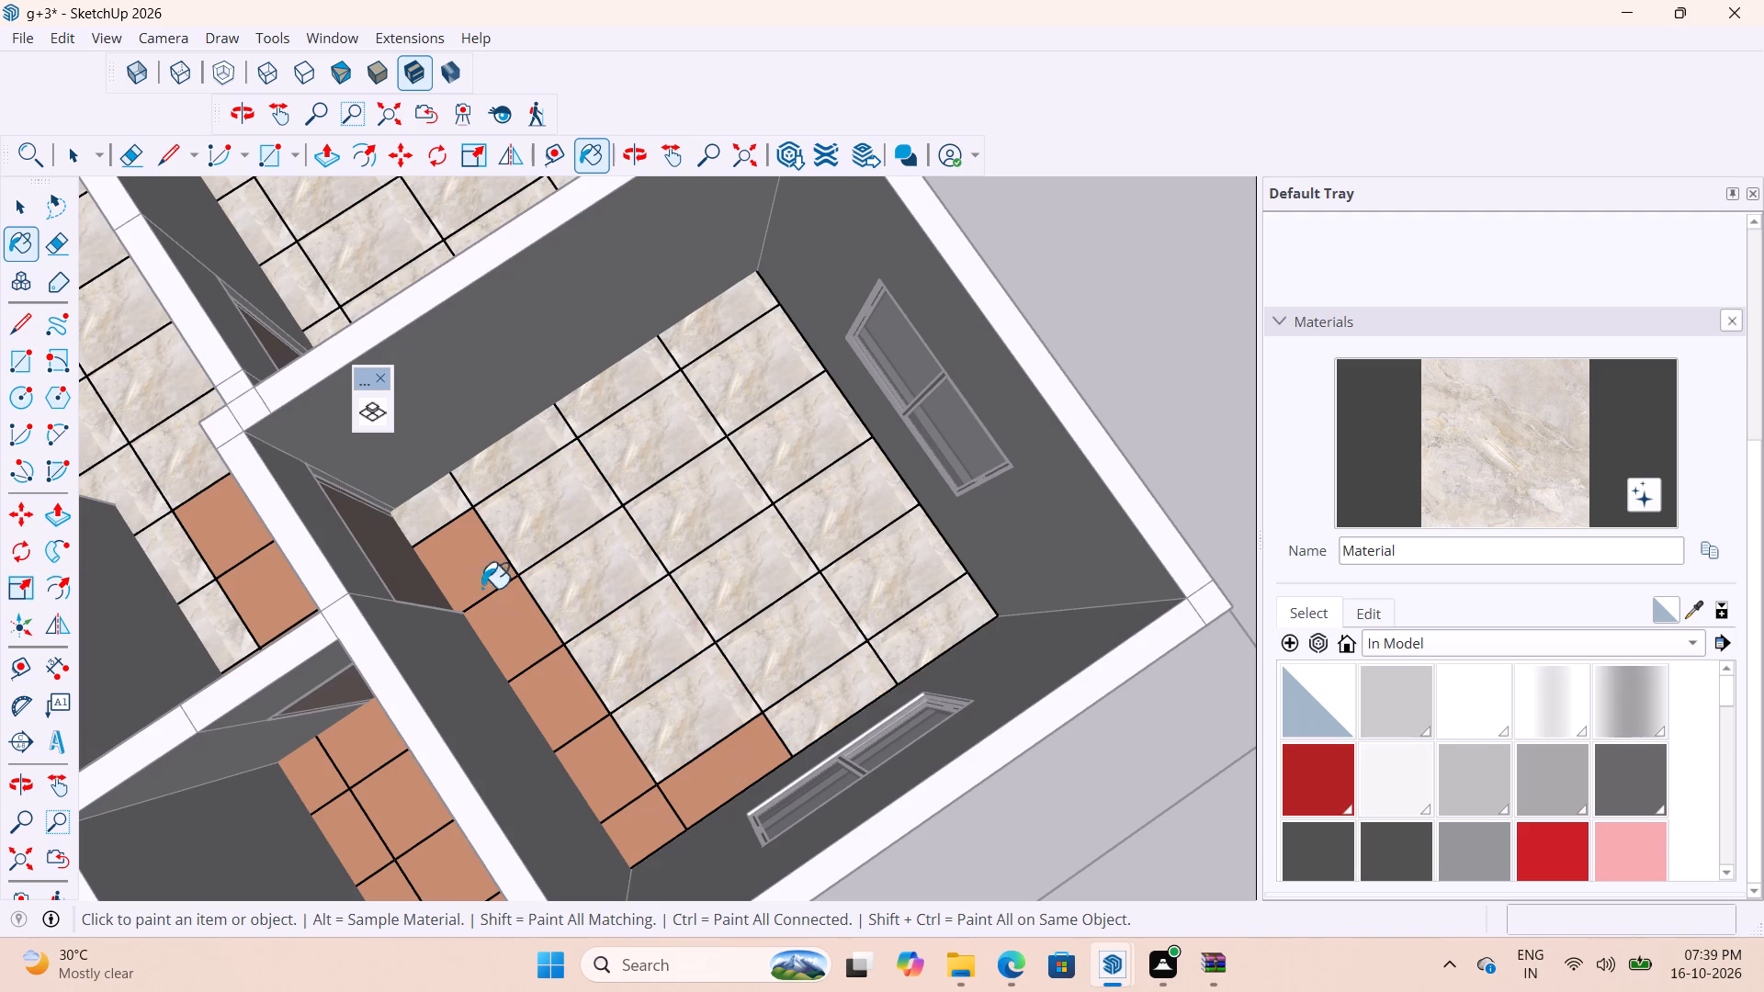
left_click(478, 578)
left_click(526, 639)
left_click(556, 717)
left_click(594, 745)
left_click(639, 826)
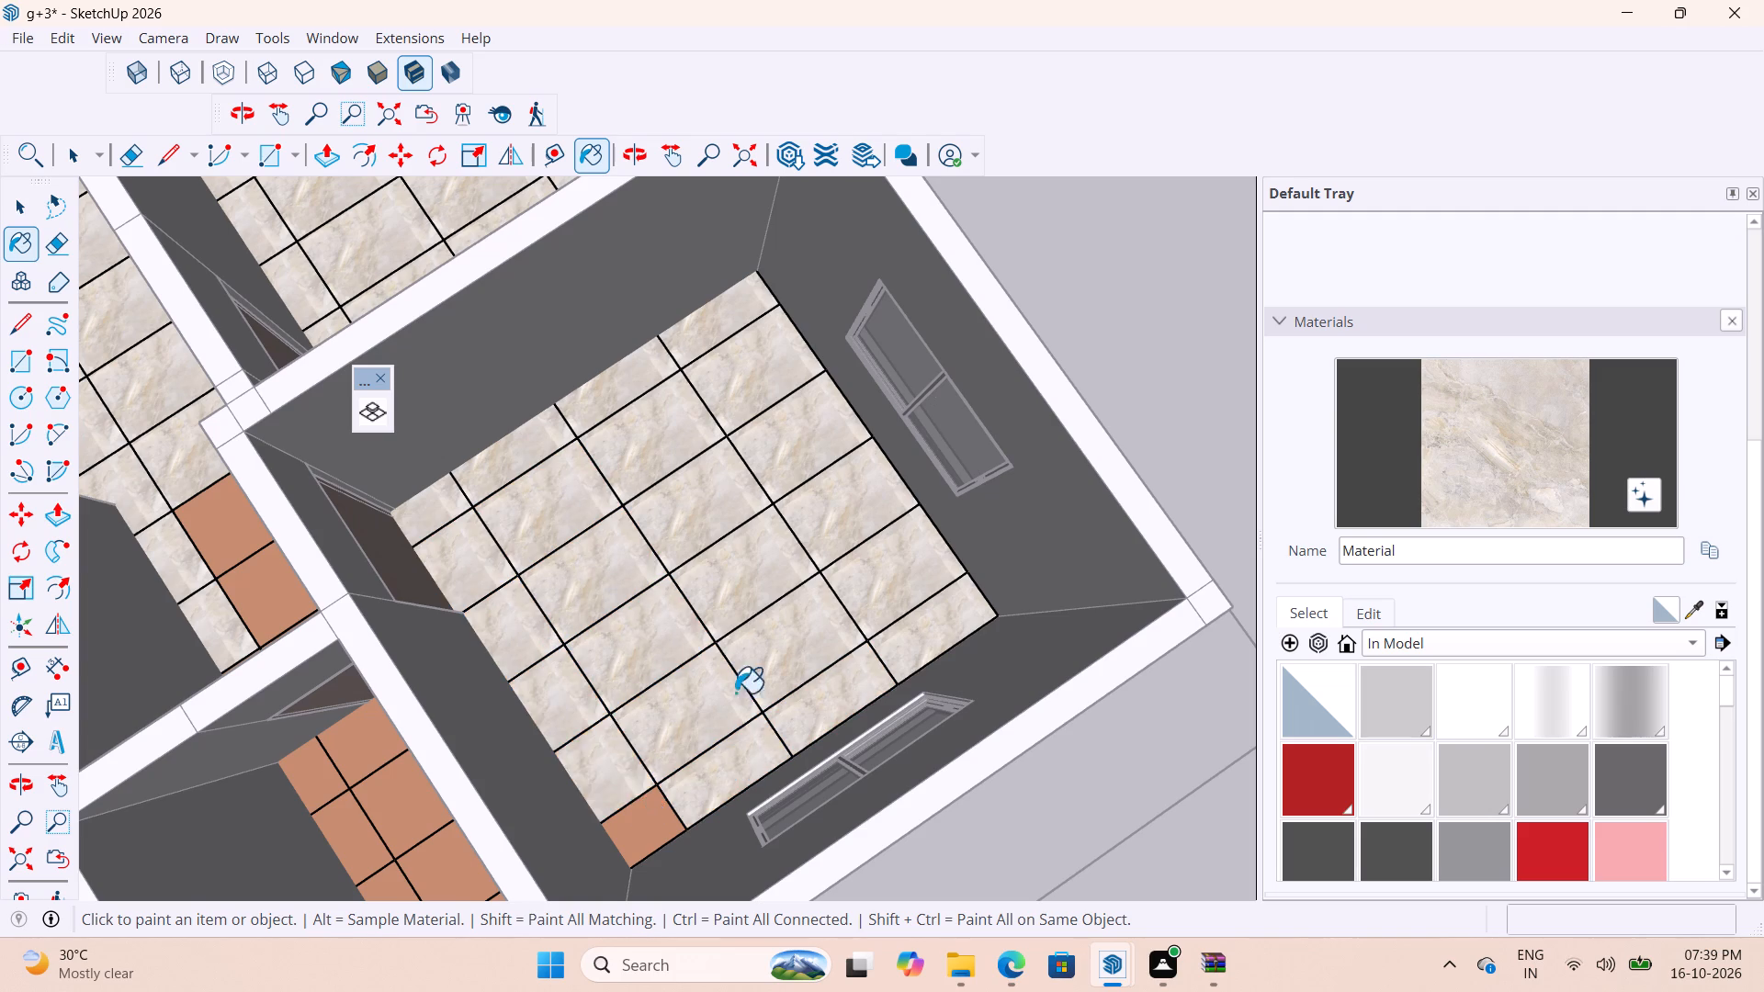
Paint the remaining orange tiles in the small room beside the staircase, including its narrow column of cut tiles, with the marble material.
scroll(780, 635, "down", 10)
scroll(616, 783, "up", 11)
left_click(763, 704)
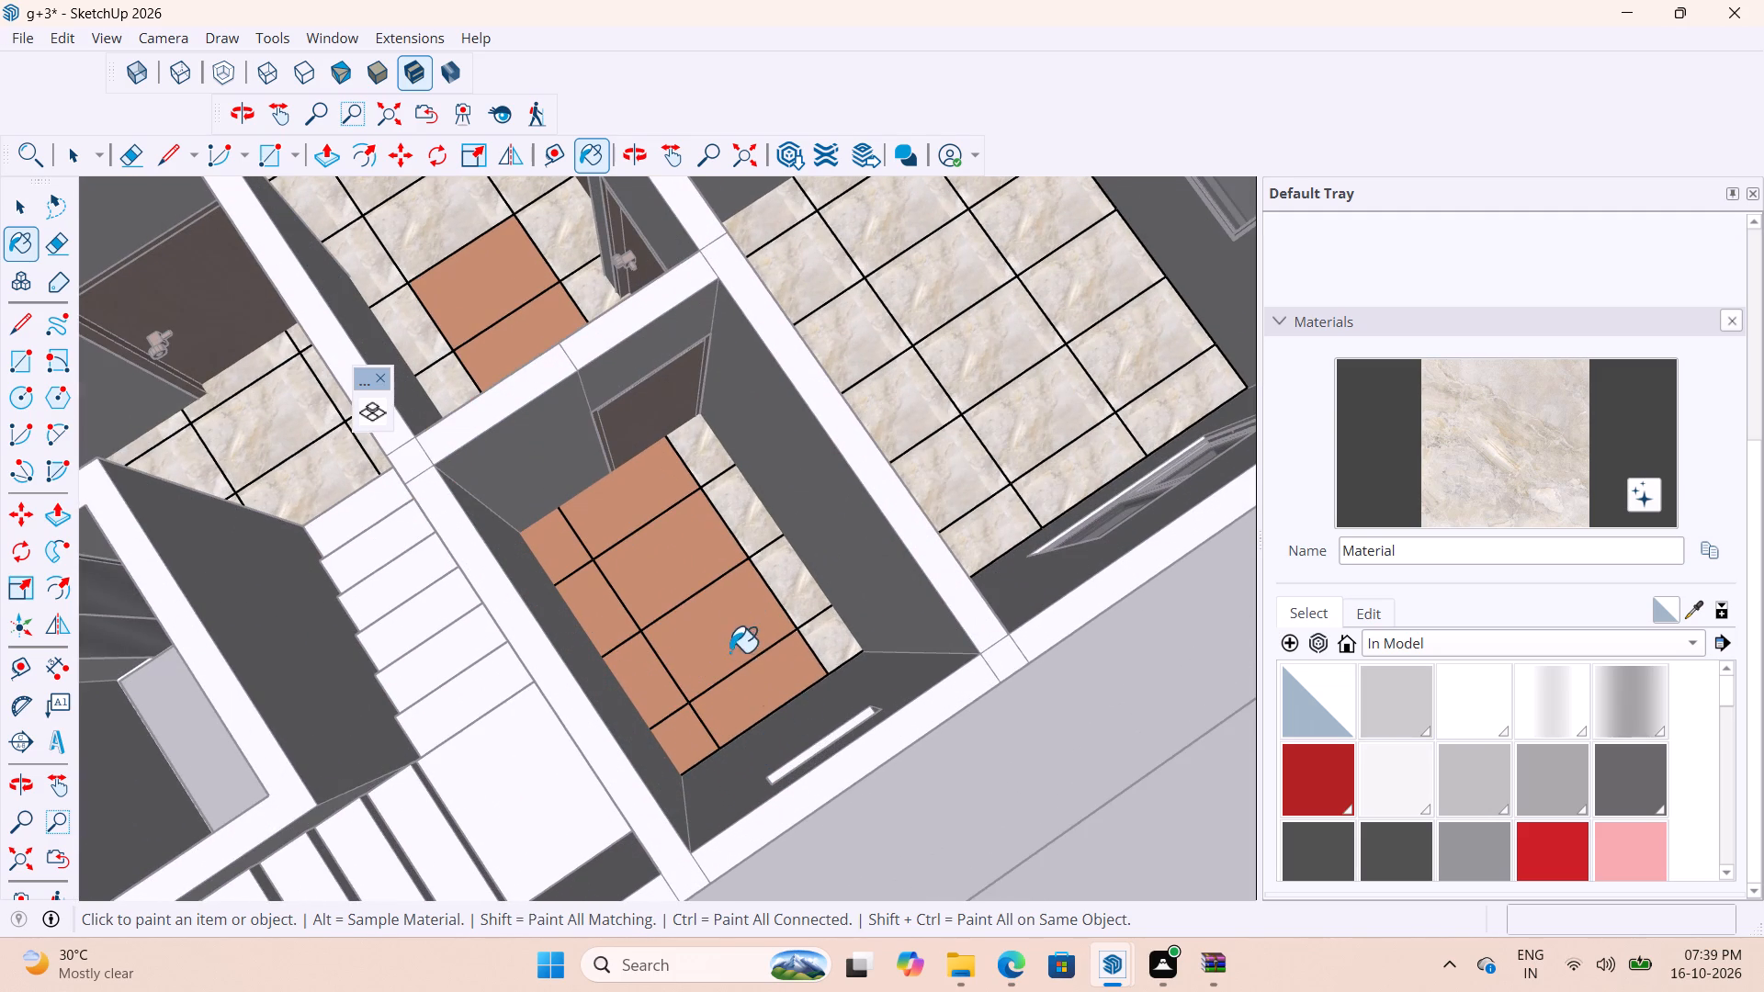
left_click(729, 652)
left_click(684, 538)
left_click_drag(639, 472, 640, 482)
left_click(558, 553)
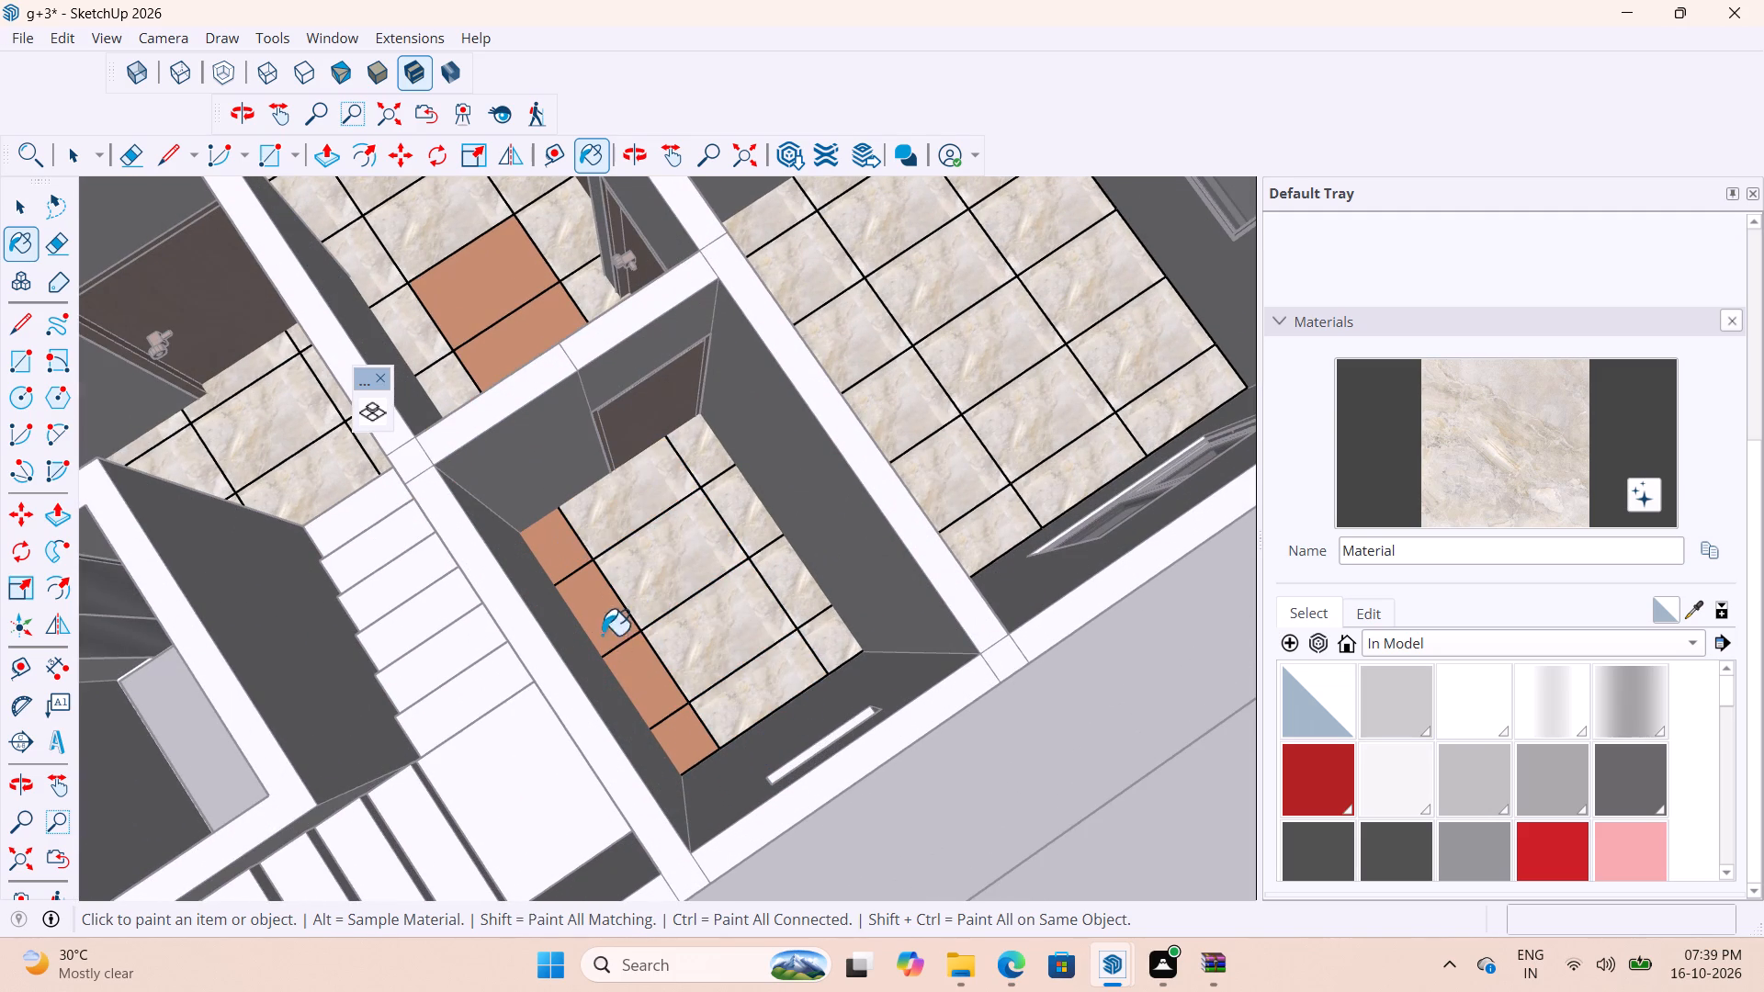
left_click(600, 632)
left_click(651, 677)
left_click(679, 748)
Paint the last four orange tiles in the passage outside the small room's wall with the marble material.
scroll(790, 819, "down", 3)
scroll(492, 381, "up", 7)
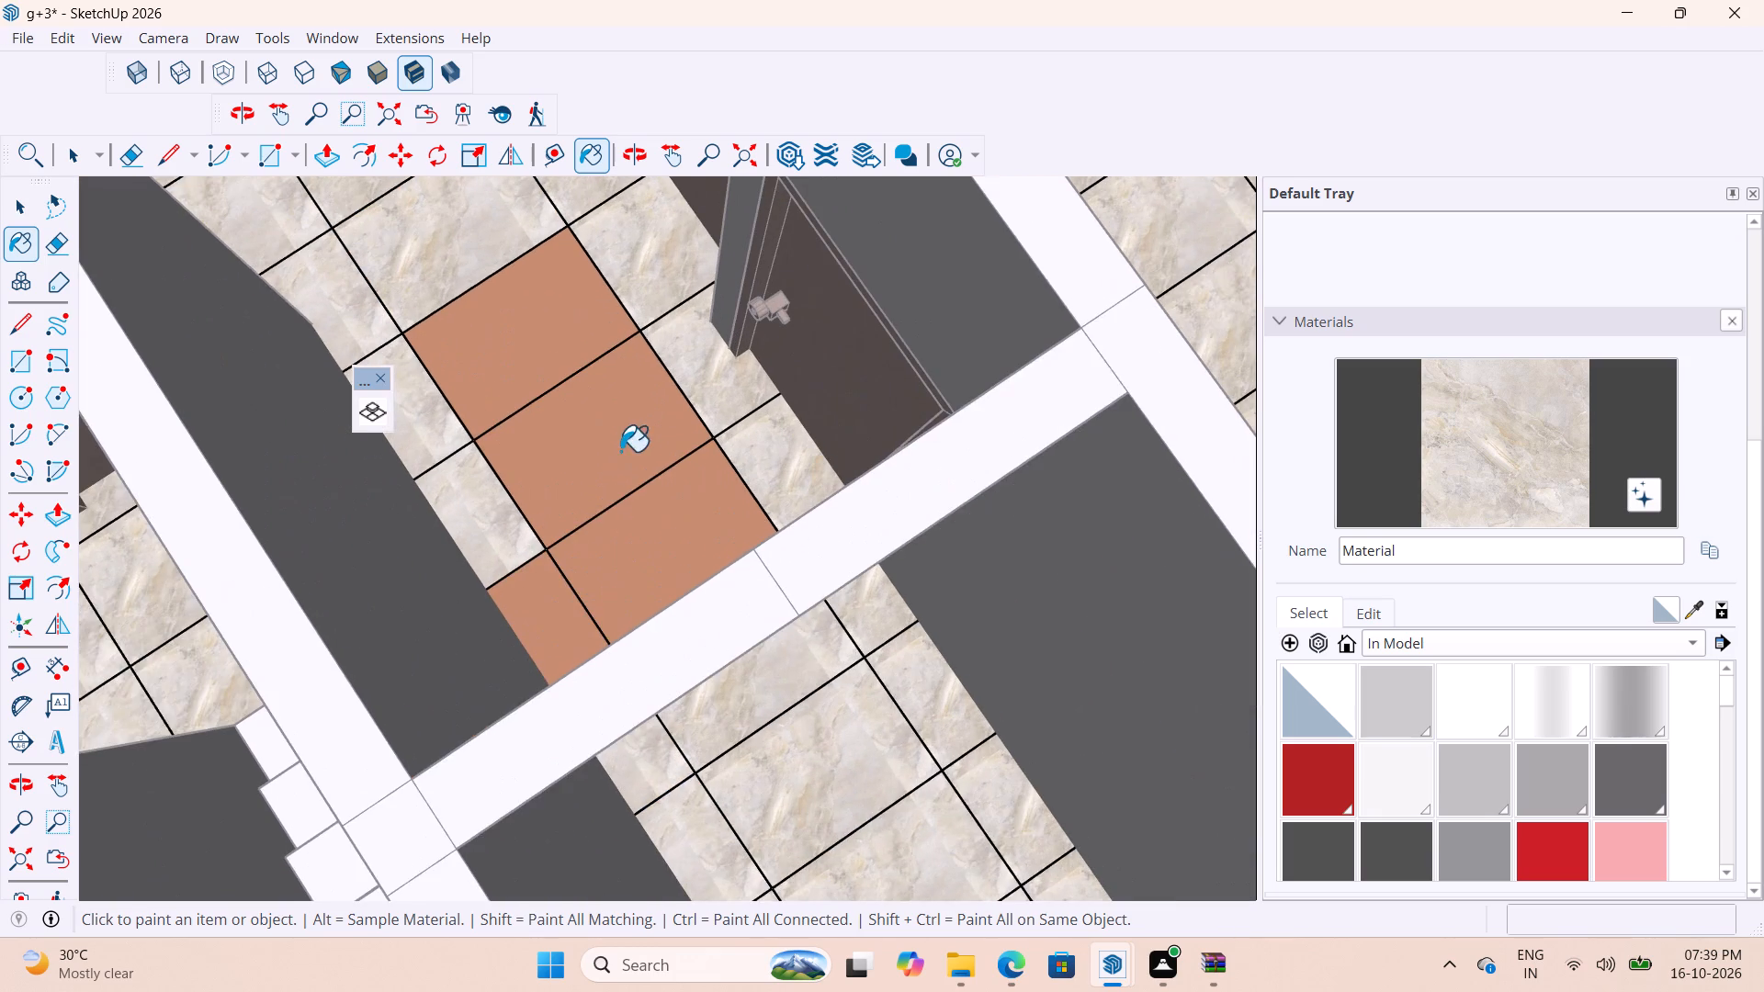
left_click(692, 586)
left_click(594, 443)
left_click(530, 310)
left_click(553, 637)
Examine the smaller house's painted floors around the front, hall and stairs, and leave the house group being edited.
scroll(776, 430, "down", 4)
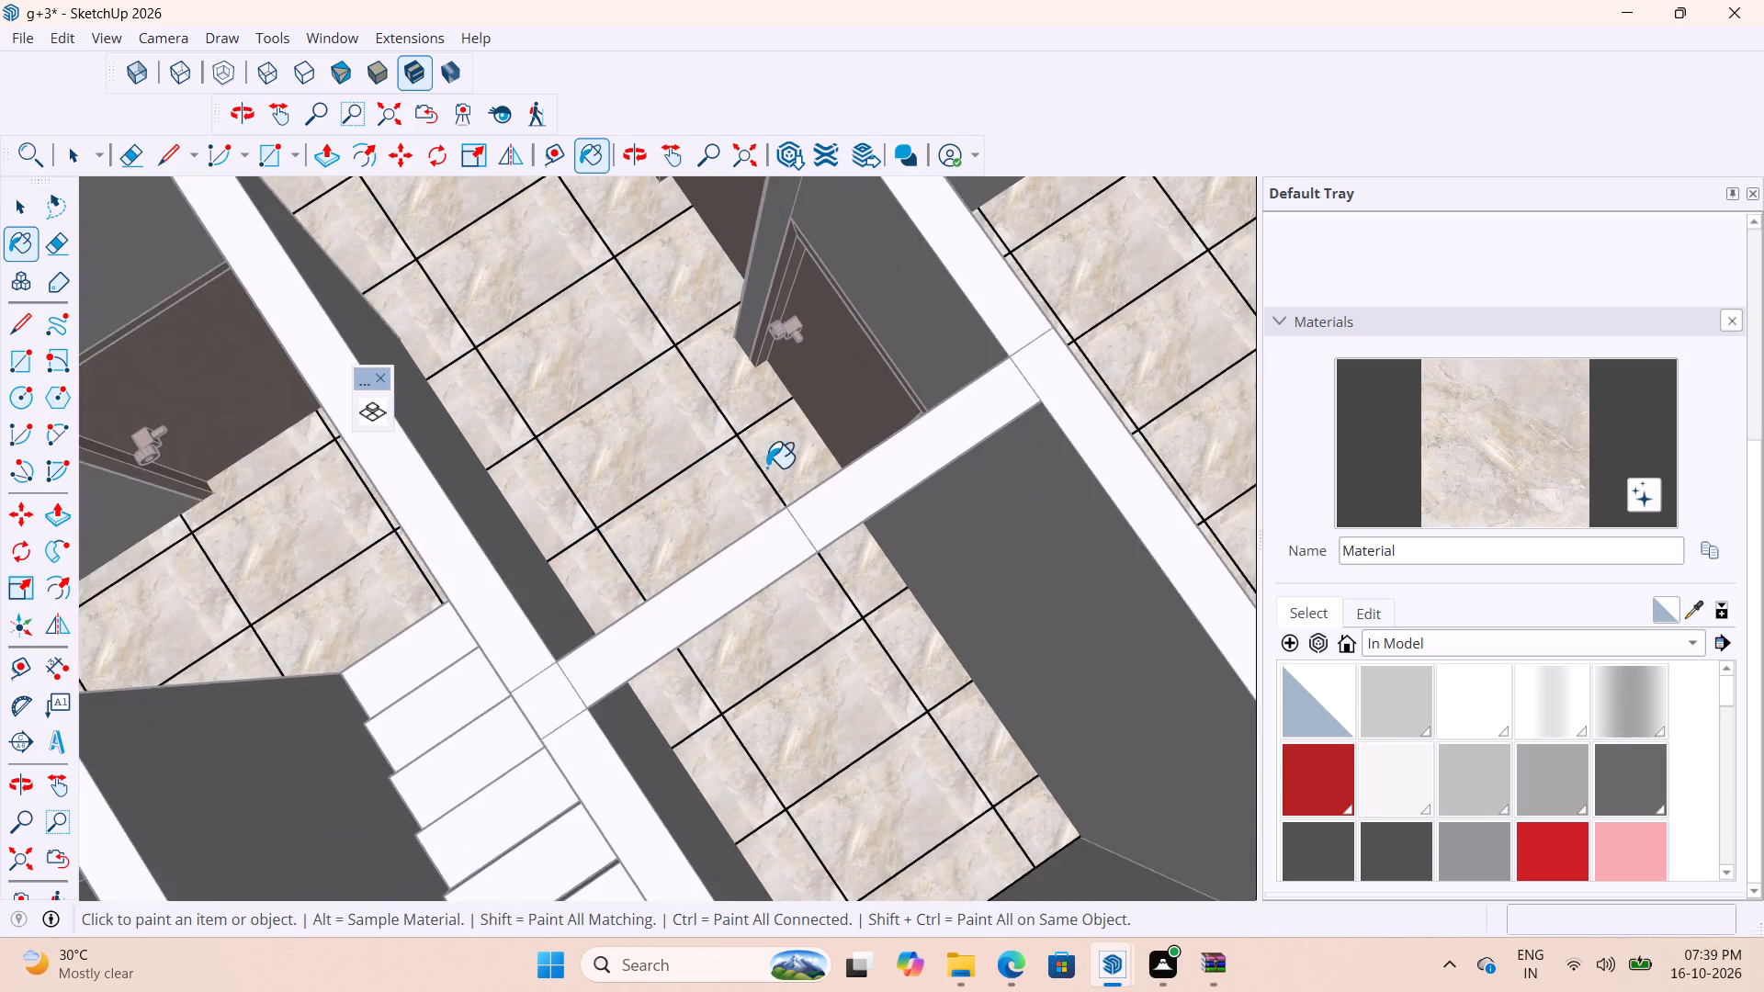
scroll(766, 468, "down", 6)
middle_click_drag(712, 657, 1061, 518)
scroll(1117, 356, "down", 5)
middle_click_drag(916, 528, 1129, 395)
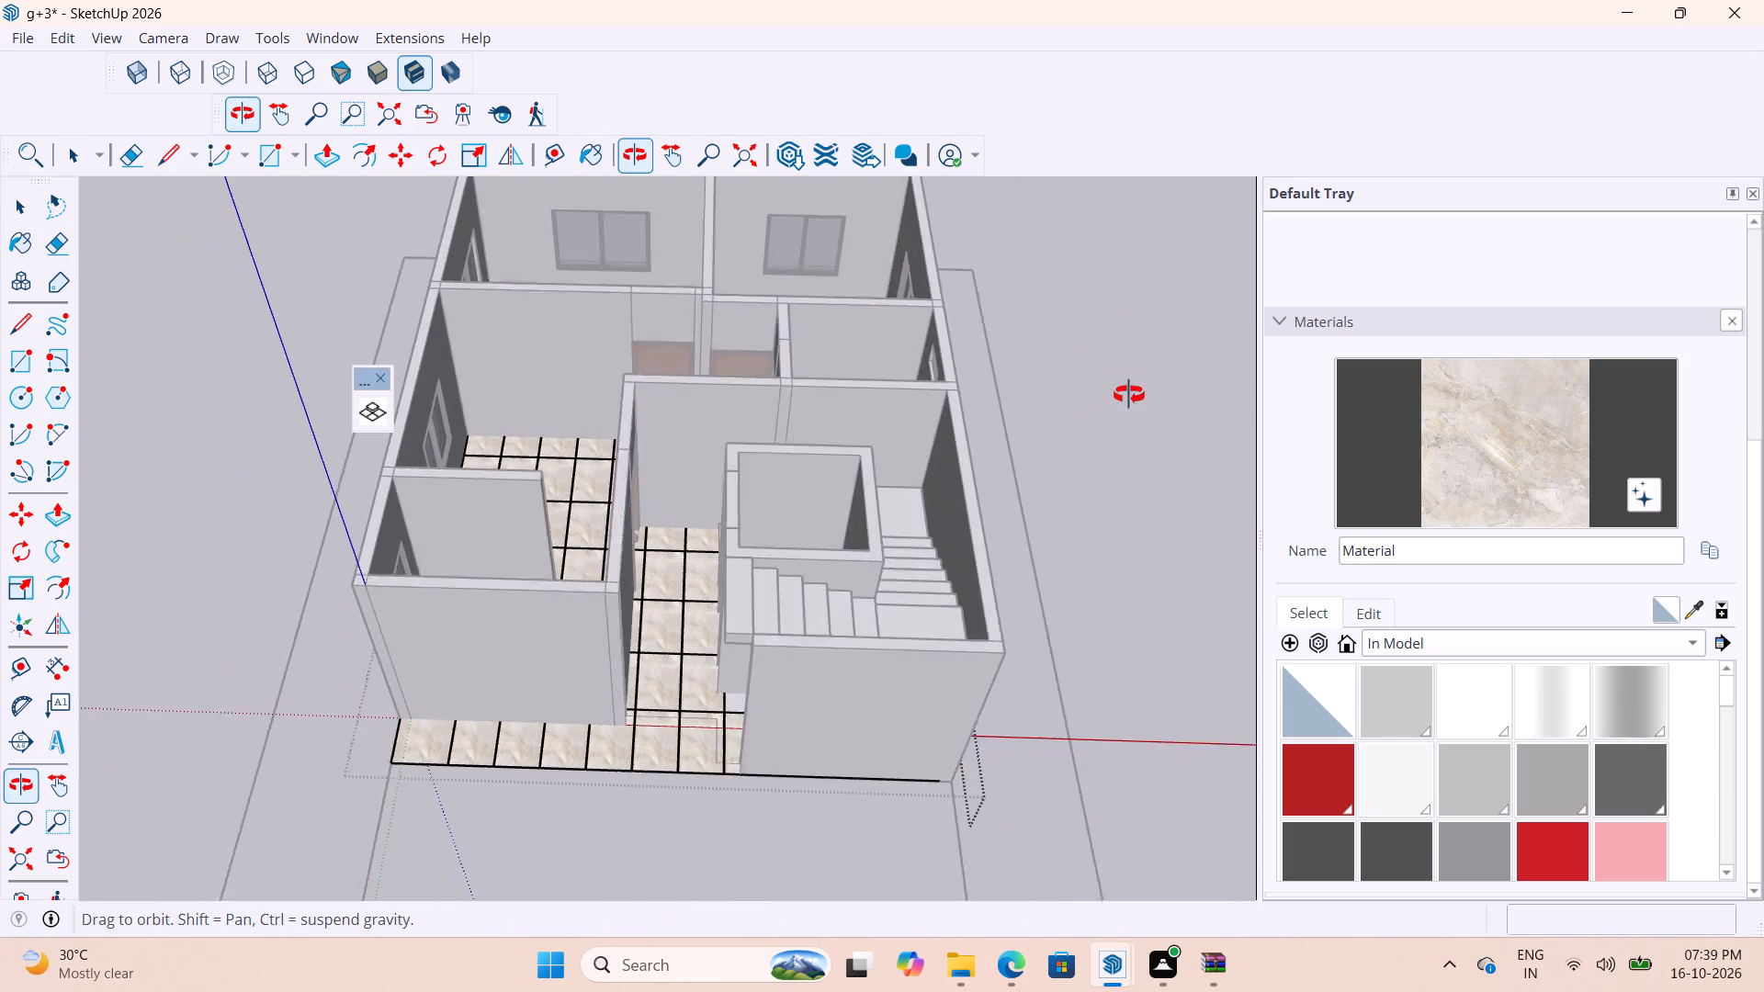
middle_click_drag(1129, 395, 1136, 389)
scroll(782, 802, "up", 8)
middle_click_drag(769, 698, 877, 795)
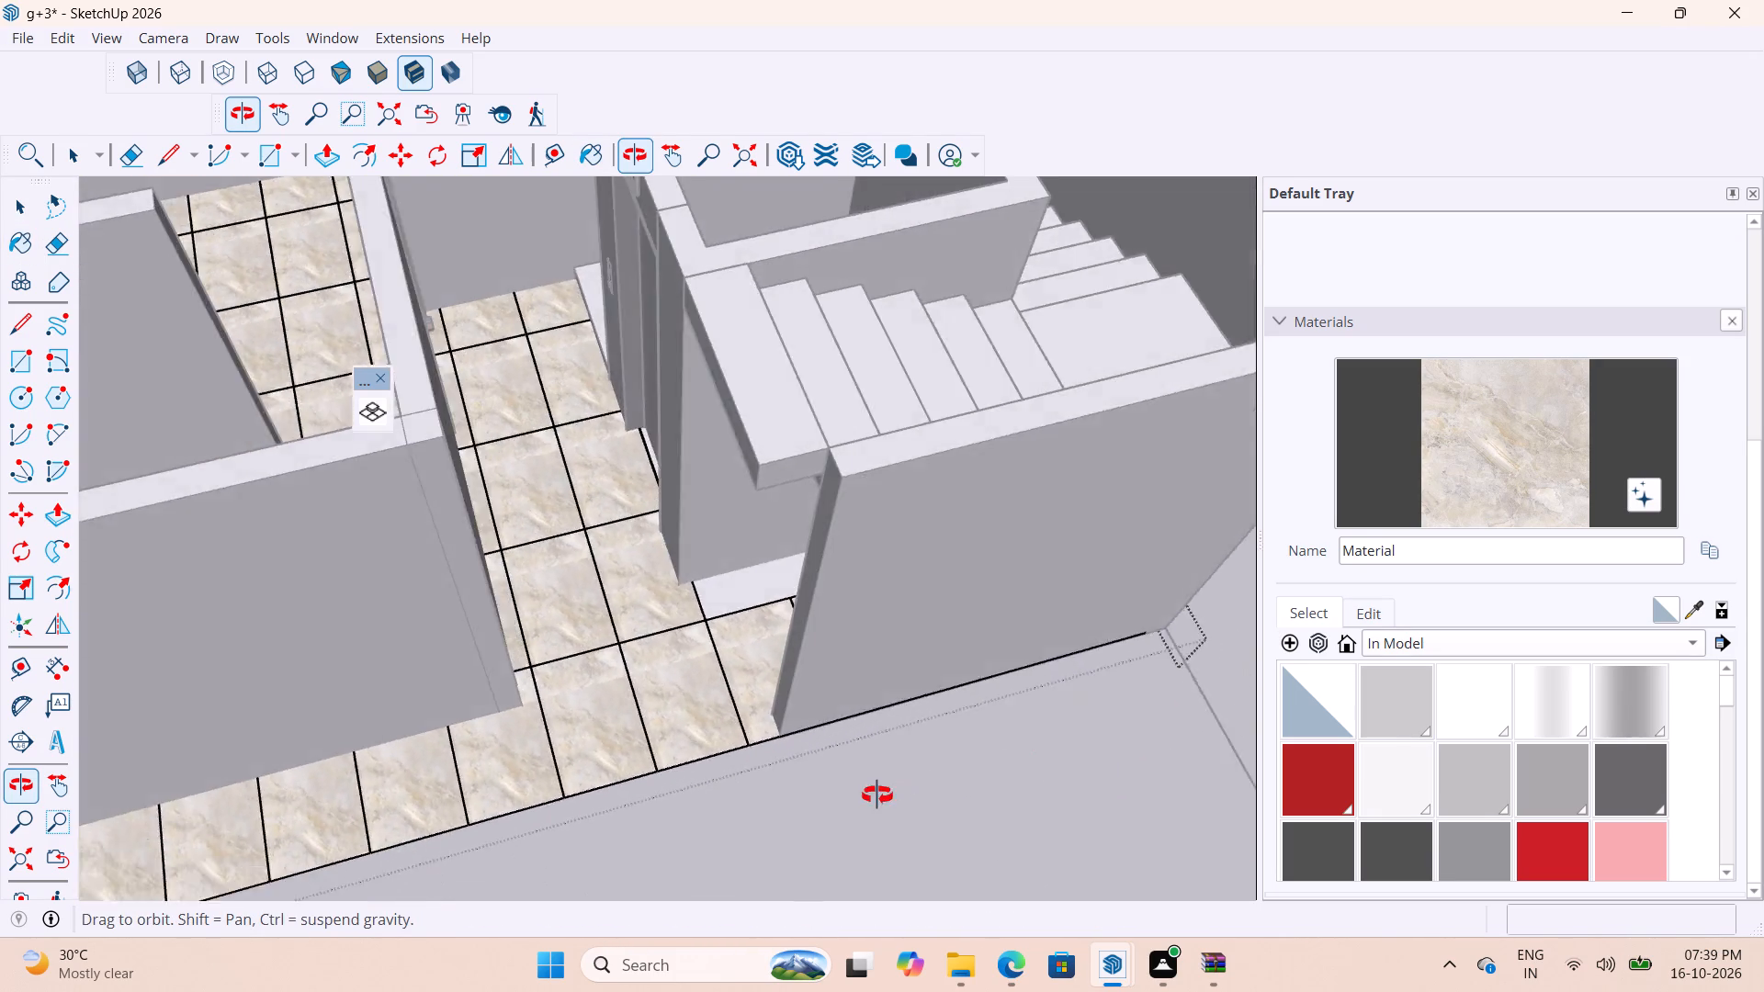
middle_click_drag(877, 795, 828, 806)
scroll(904, 684, "down", 8)
key("space")
key("space")
left_click(1166, 455)
scroll(738, 506, "up", 1)
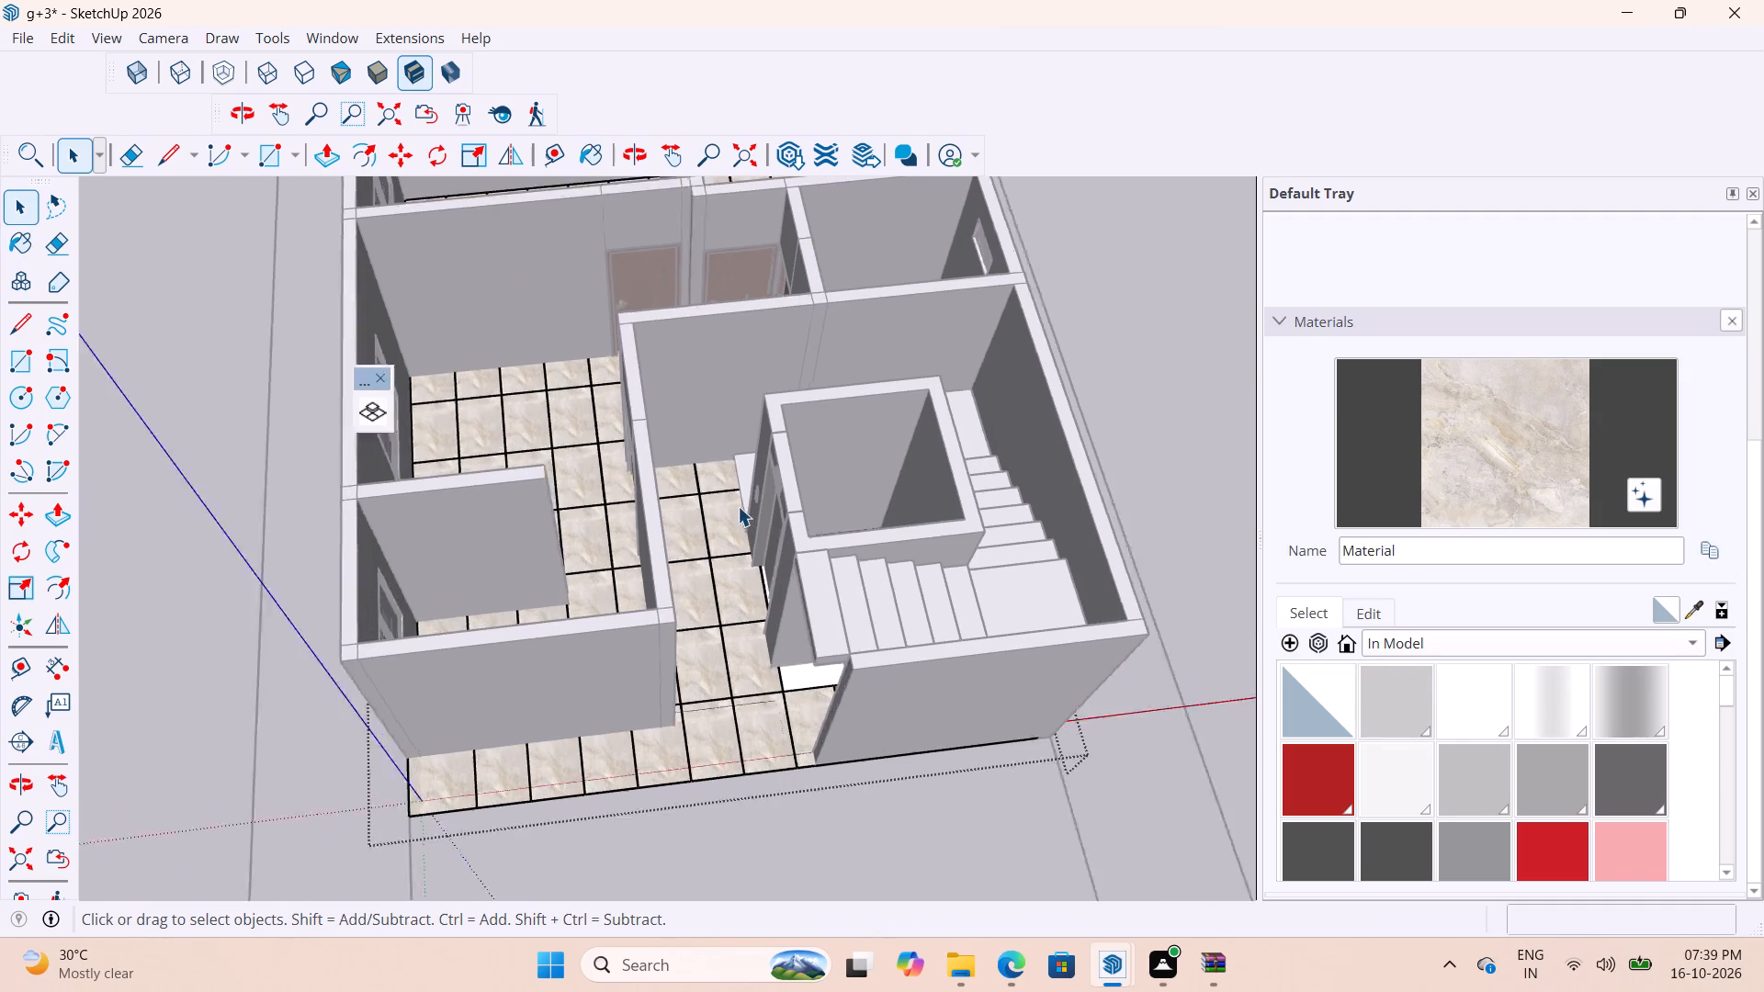
scroll(738, 506, "up", 8)
middle_click_drag(735, 462, 777, 429)
scroll(894, 324, "down", 1)
scroll(693, 384, "up", 1)
scroll(694, 384, "down", 14)
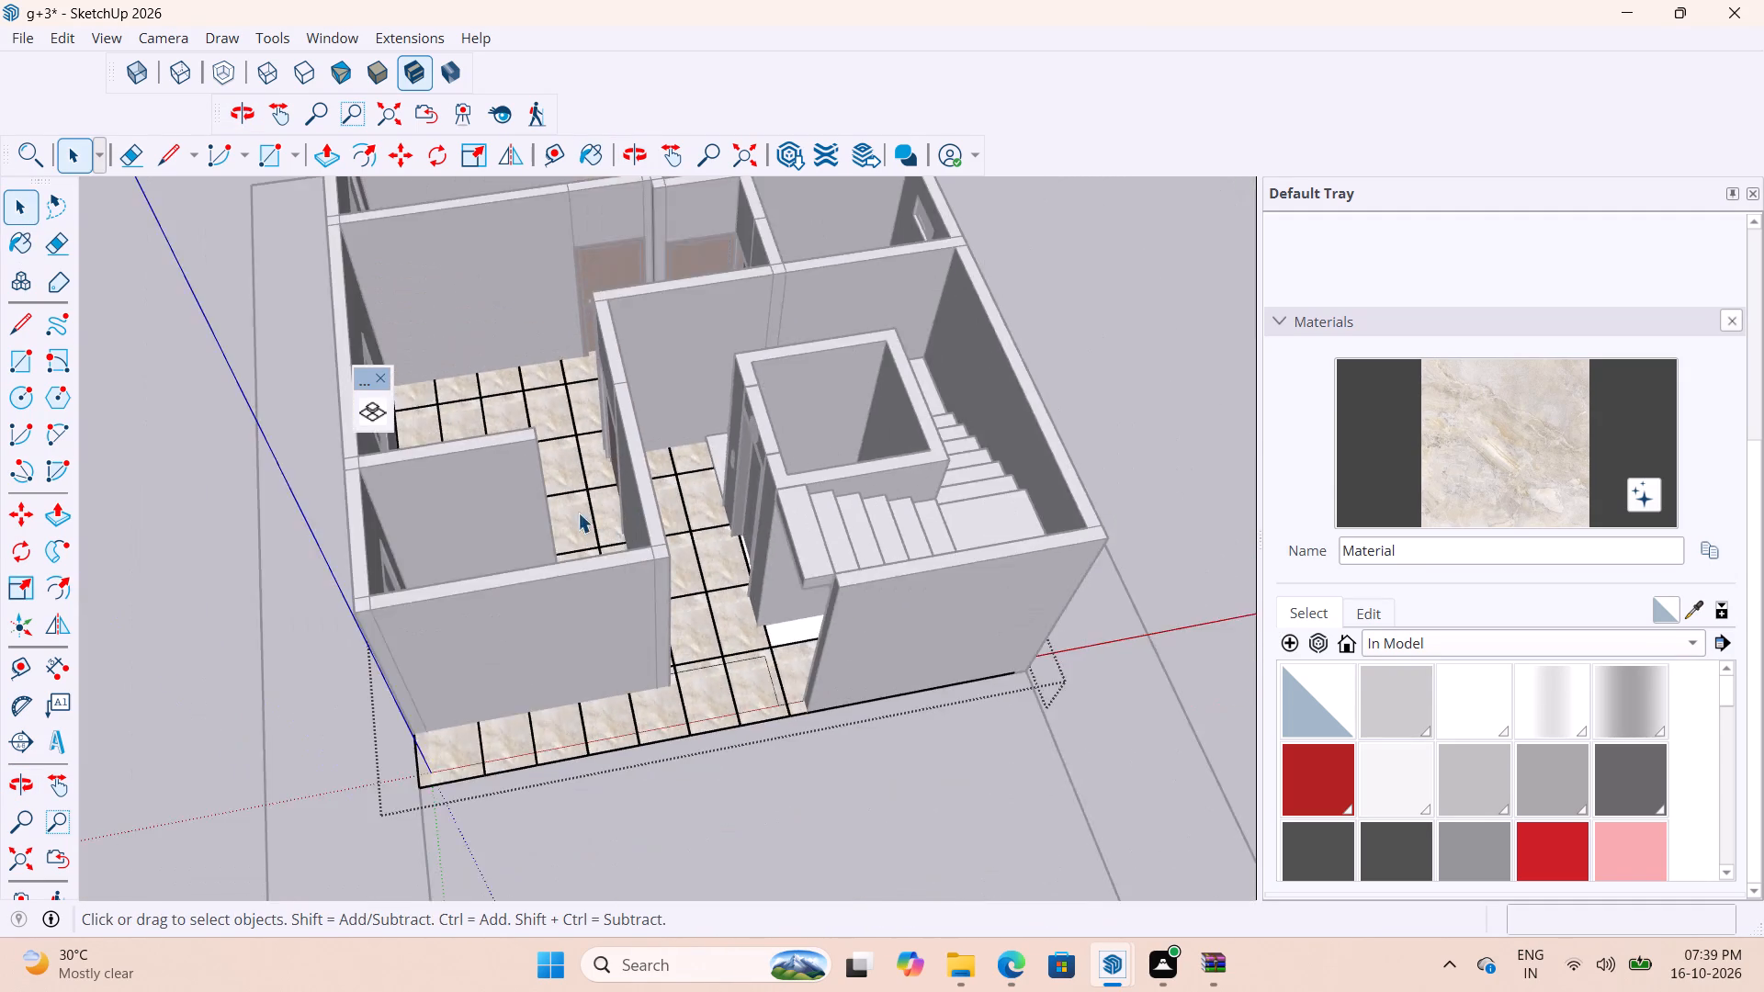
scroll(578, 513, "down", 3)
left_click(1008, 340)
Close the floating Floor Generator toolbar.
scroll(861, 409, "up", 3)
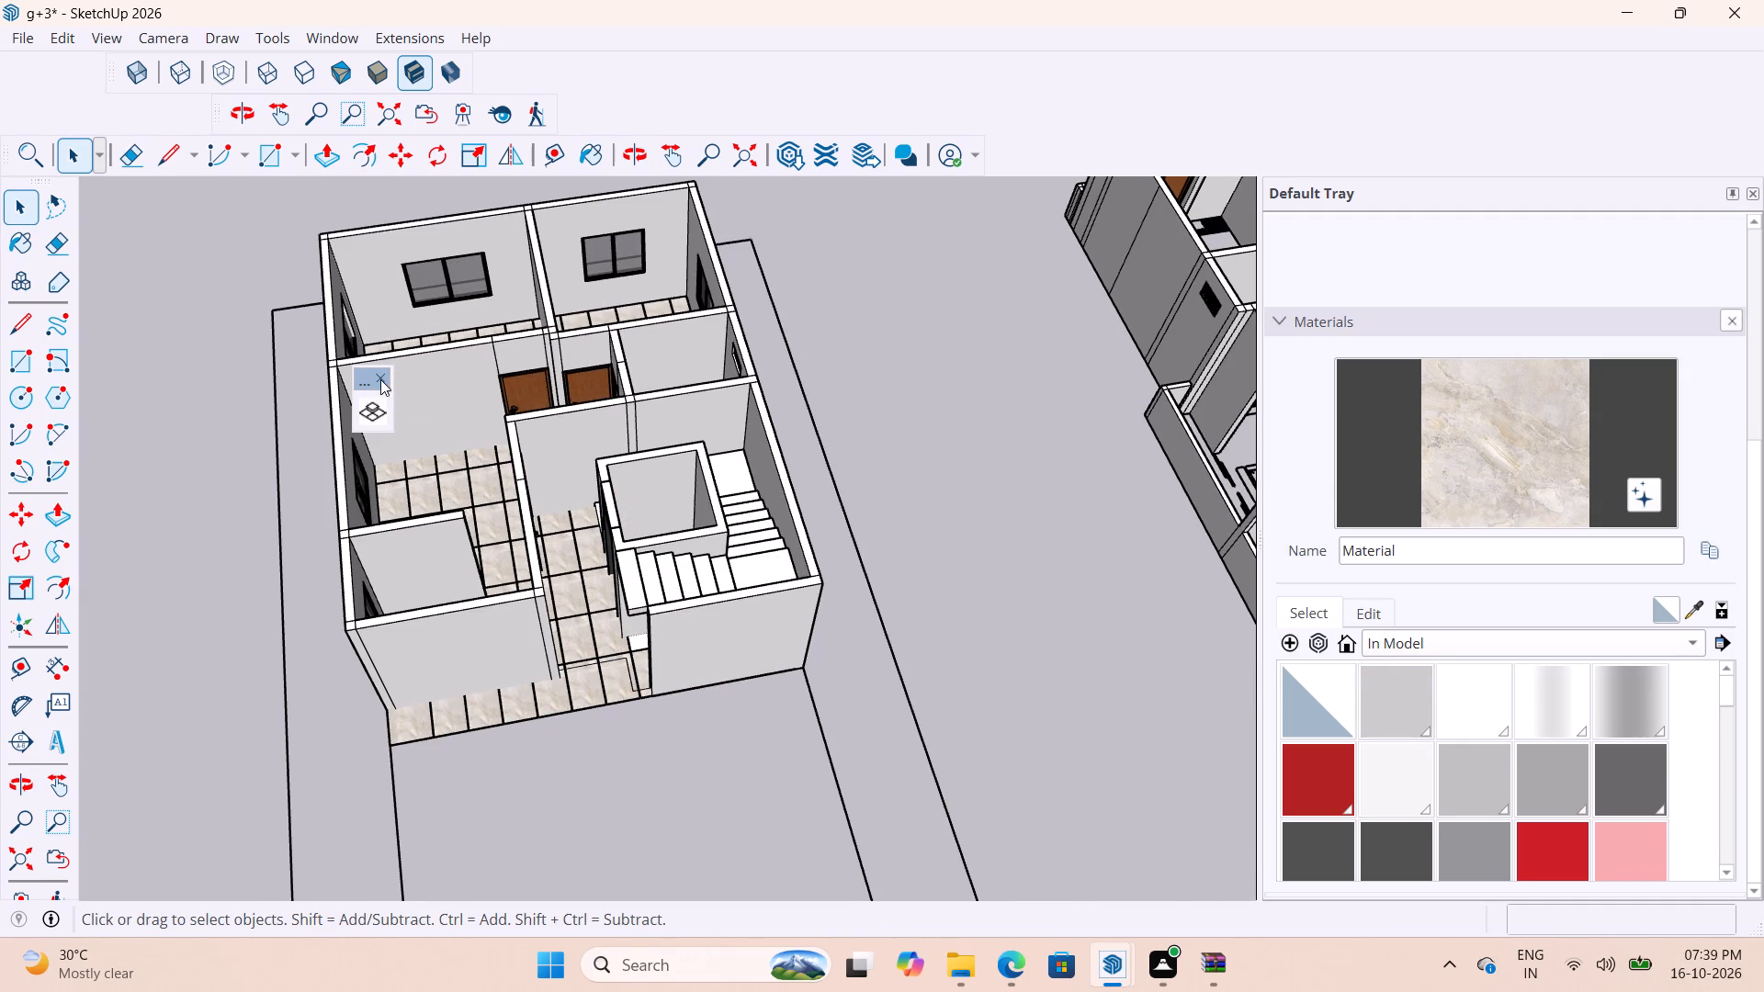
left_click(379, 376)
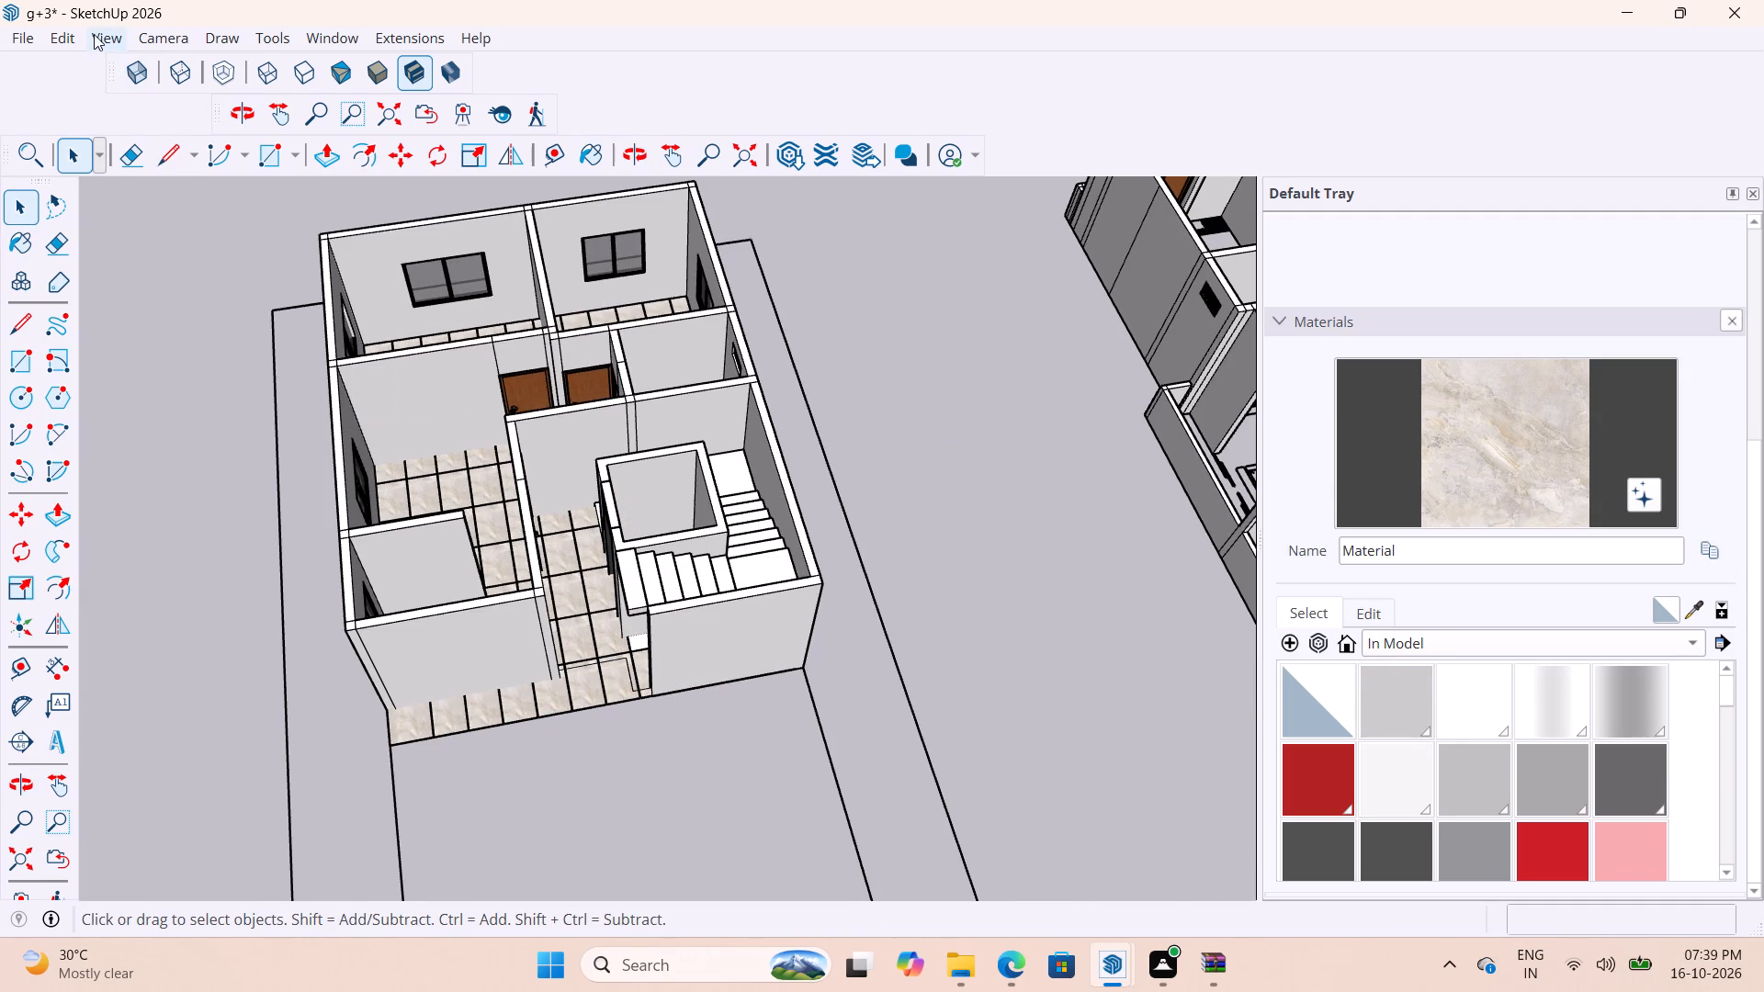
Look through the list of available toolbars.
left_click(96, 36)
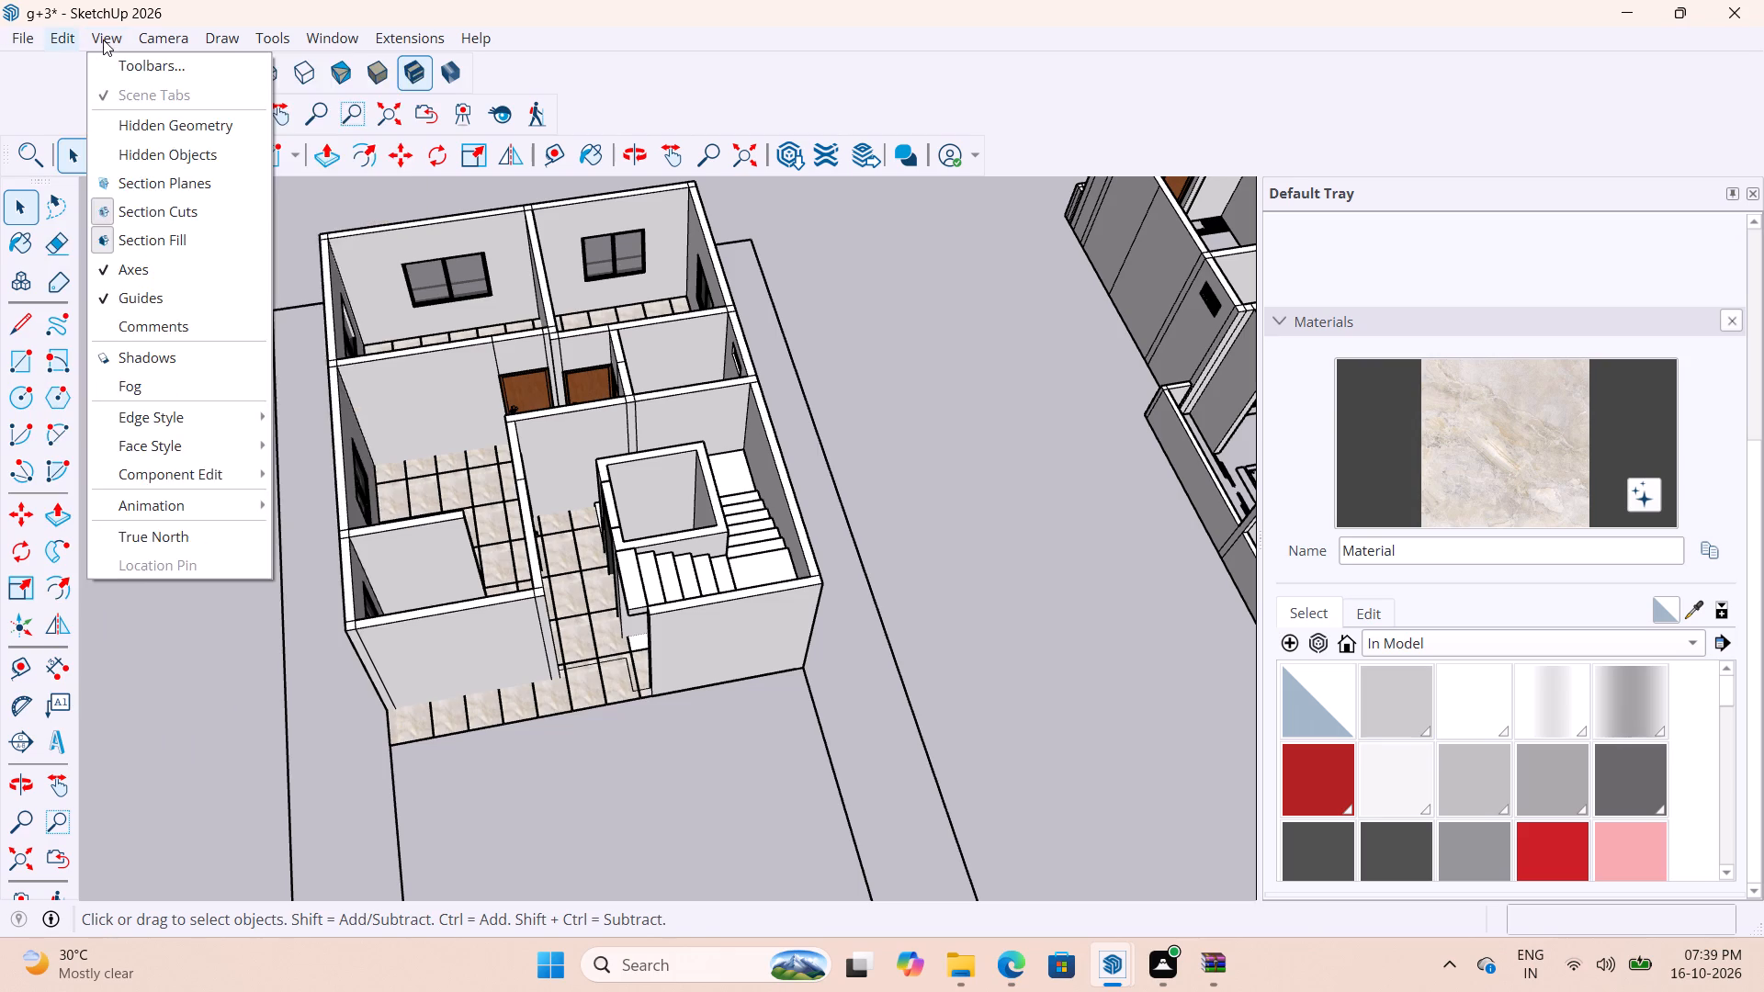
left_click(139, 66)
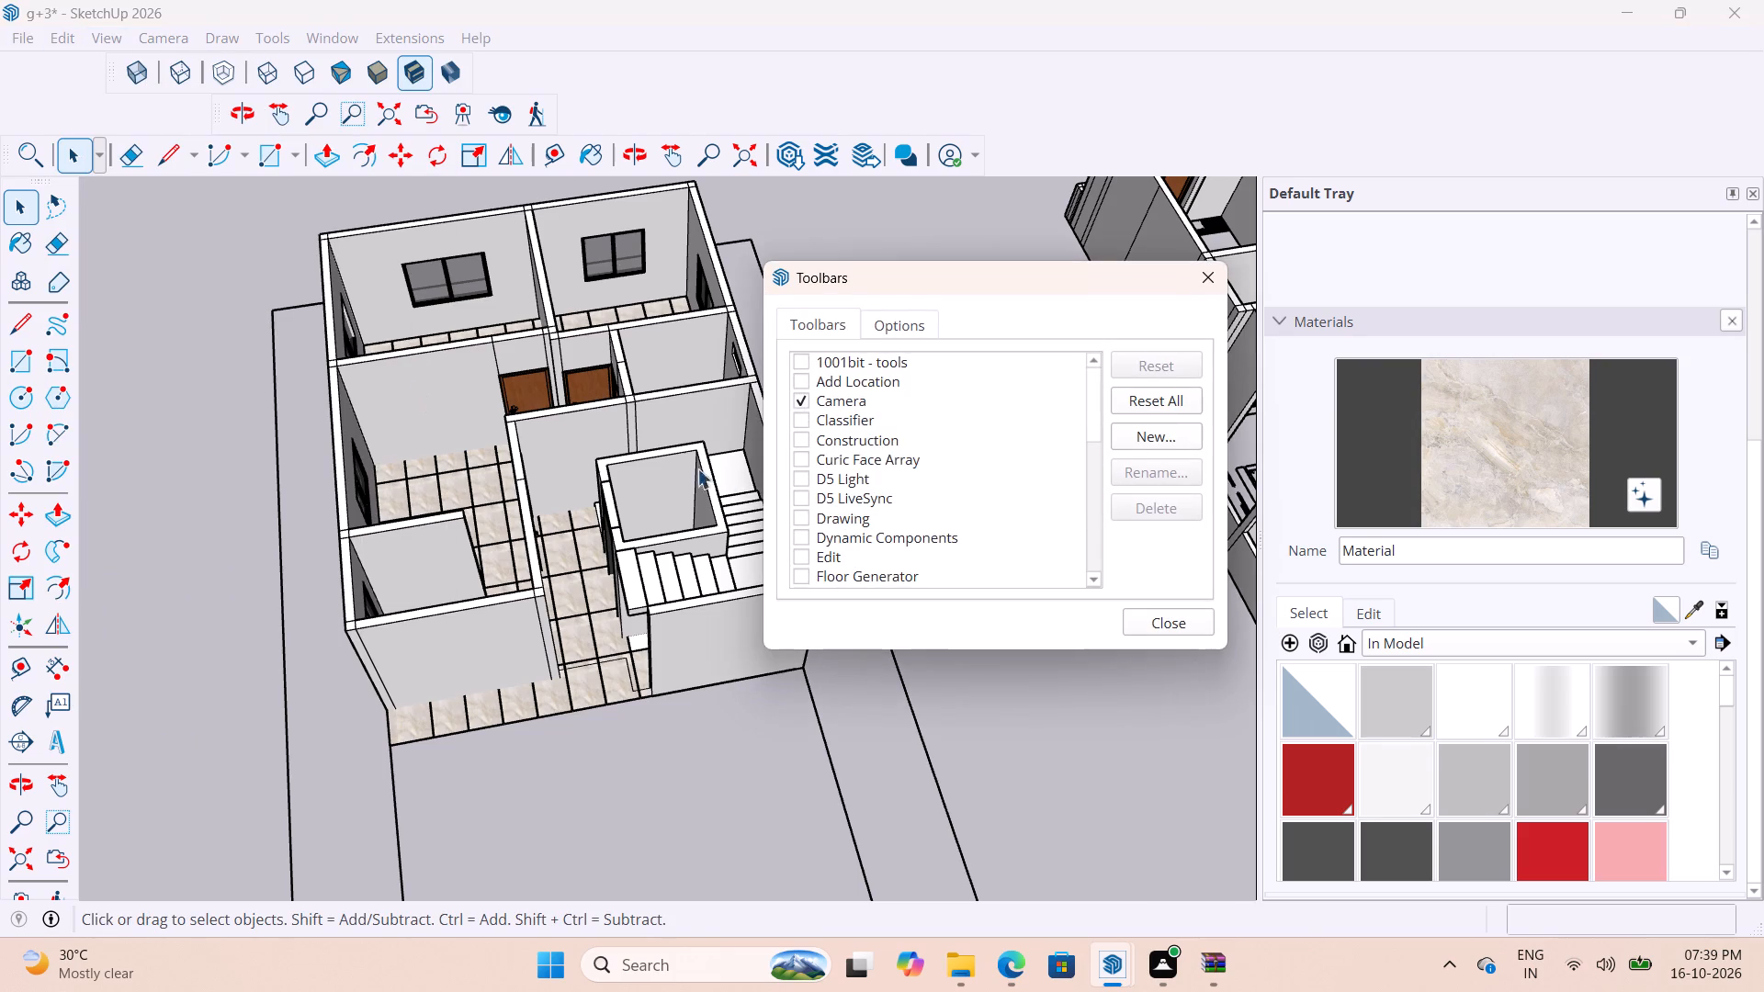
scroll(814, 491, "down", 5)
scroll(912, 550, "down", 10)
scroll(910, 519, "up", 4)
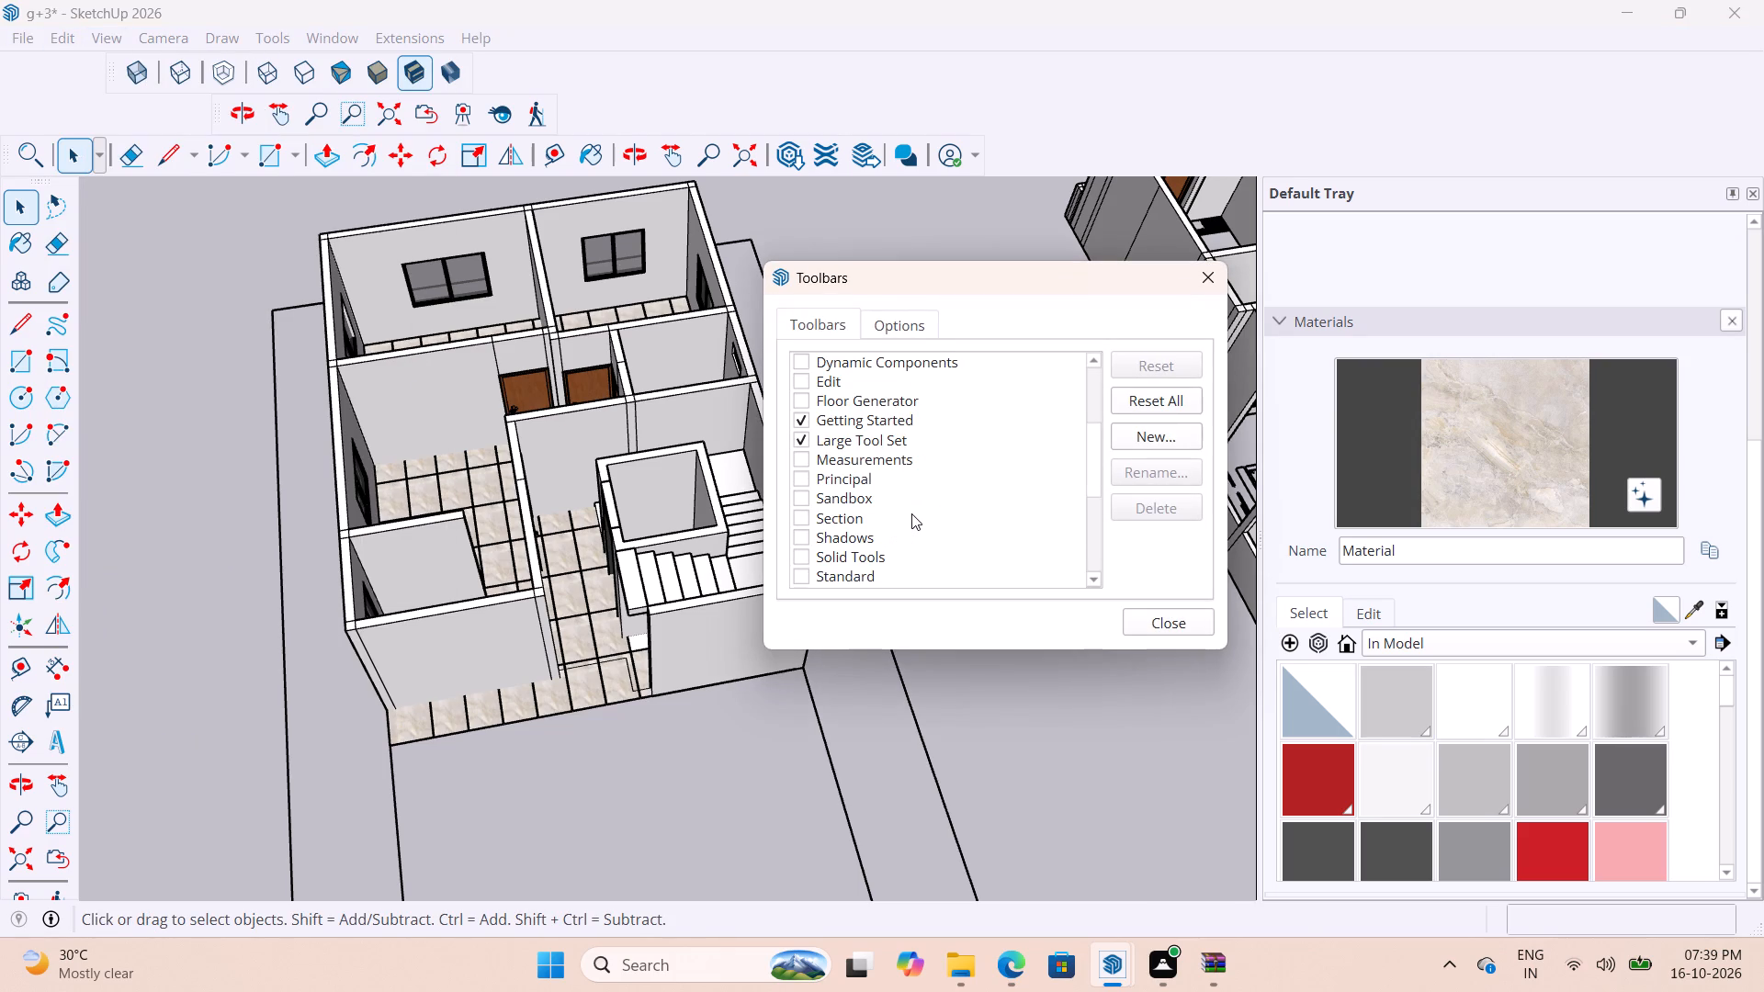
scroll(911, 513, "up", 5)
scroll(910, 490, "down", 2)
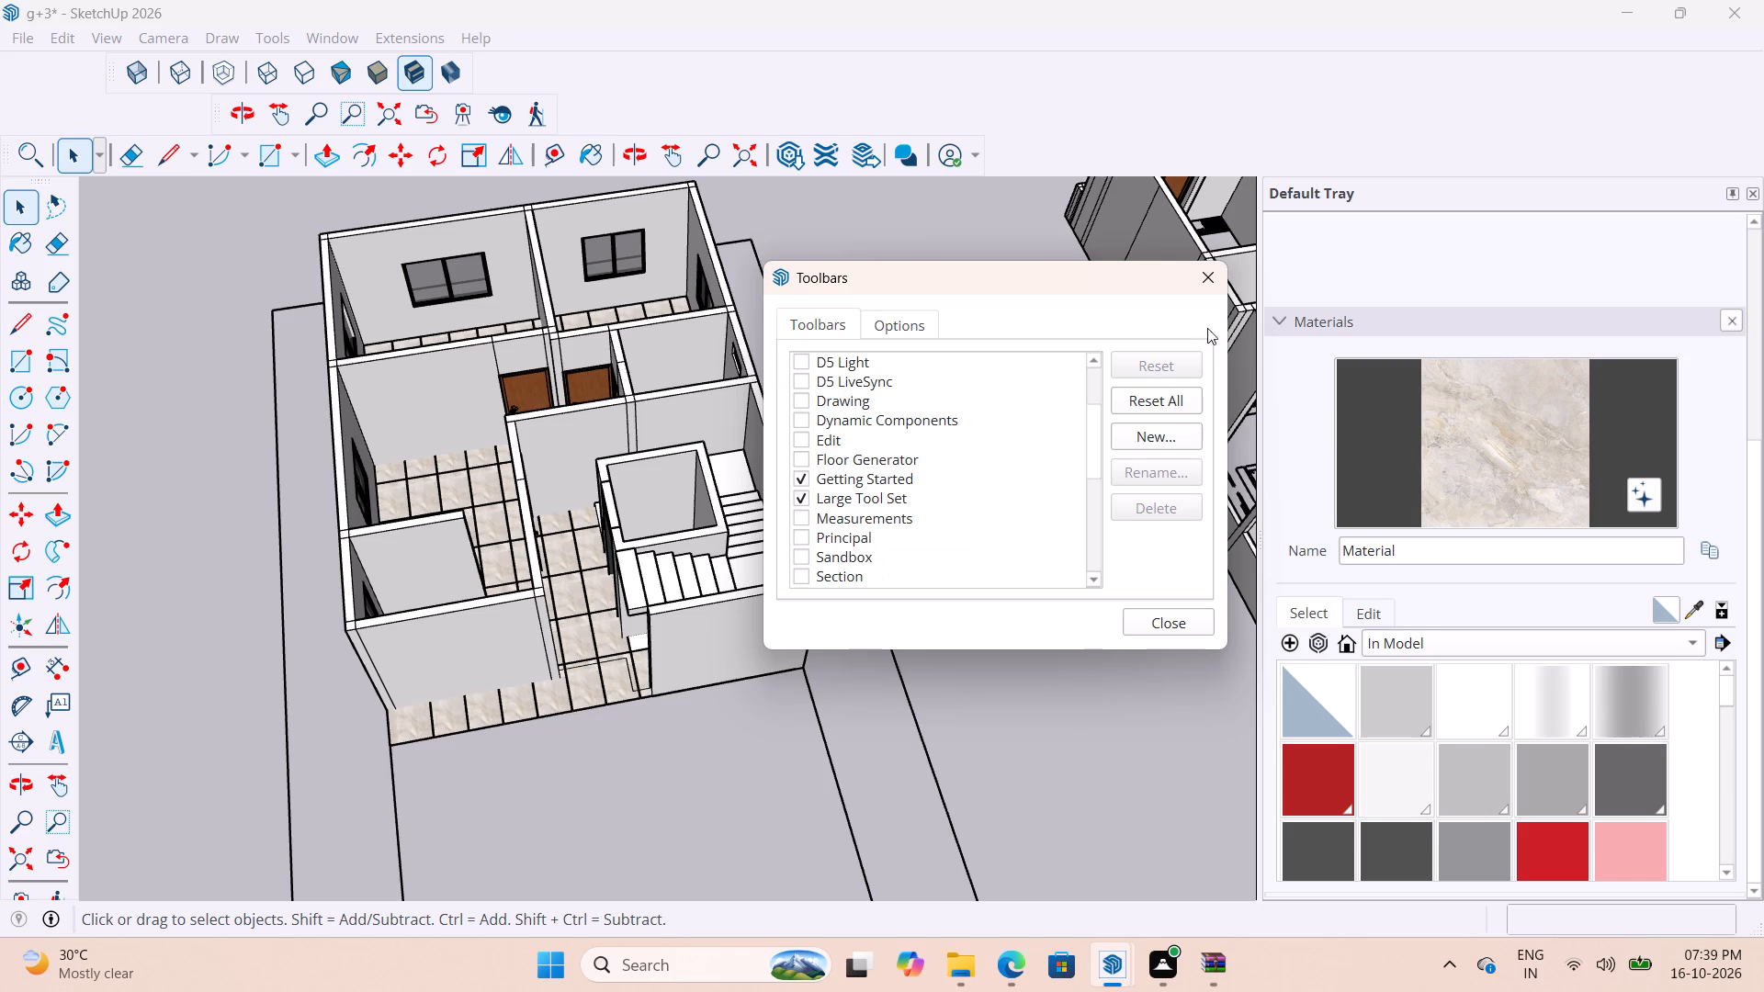
left_click(1205, 284)
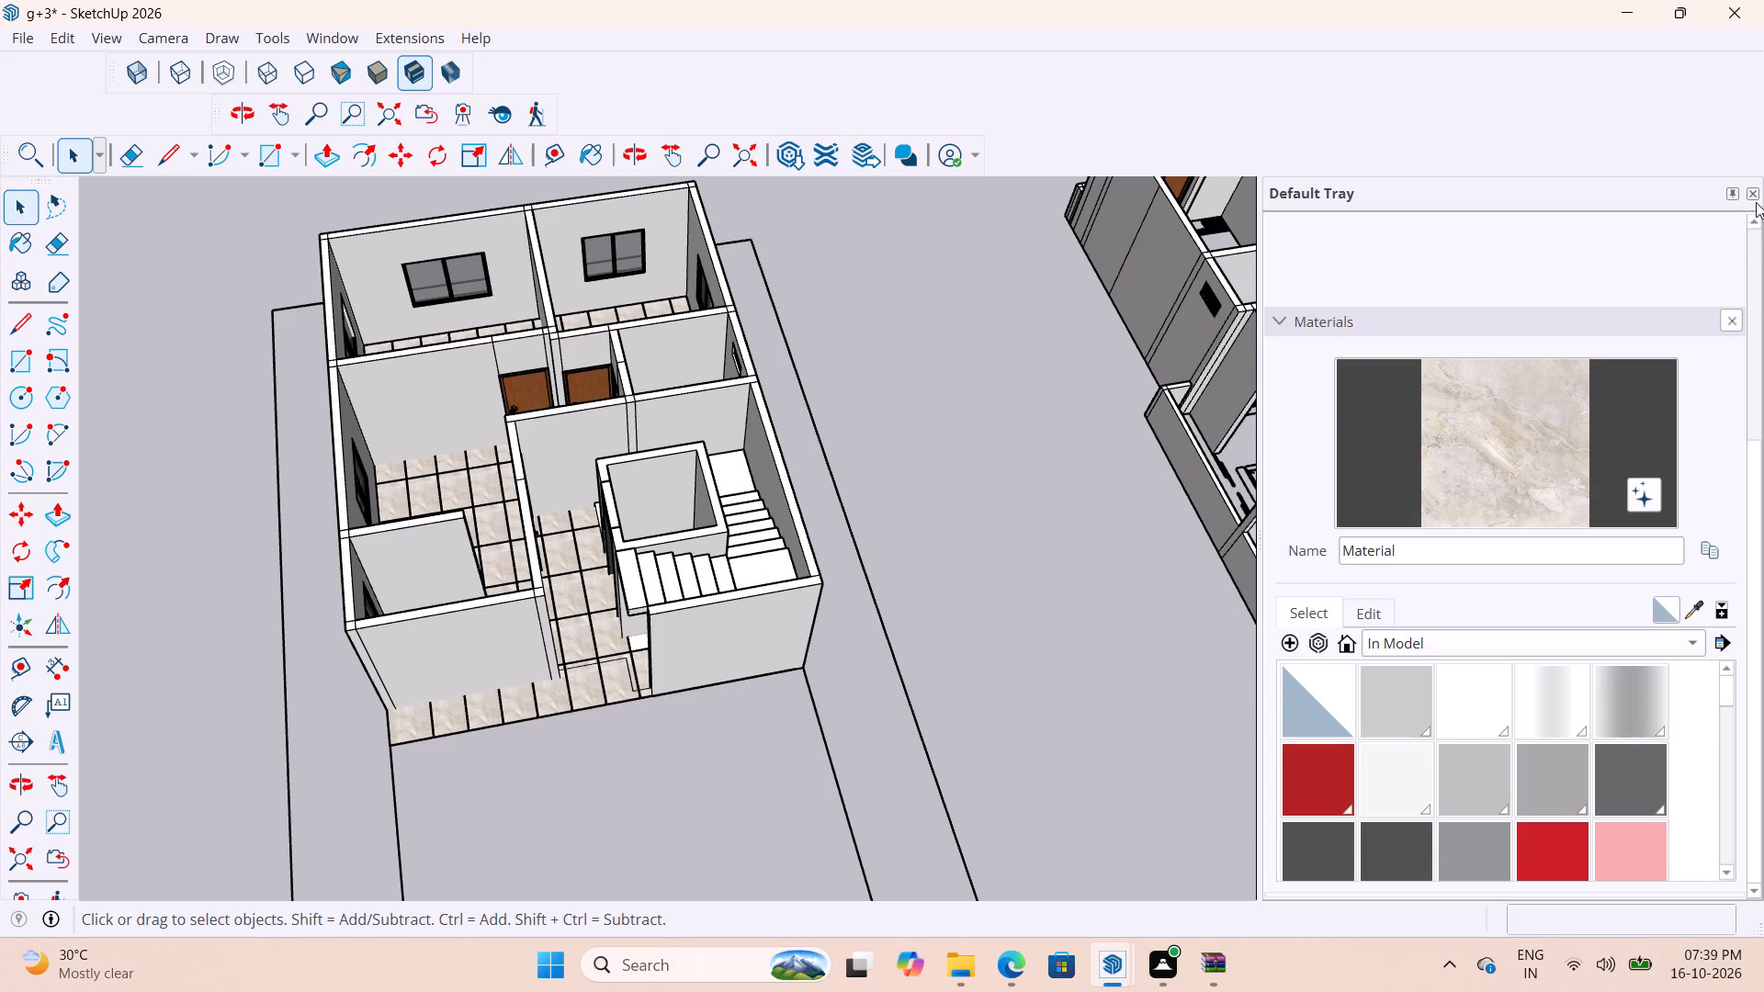
Close the Default Tray.
left_click(1756, 200)
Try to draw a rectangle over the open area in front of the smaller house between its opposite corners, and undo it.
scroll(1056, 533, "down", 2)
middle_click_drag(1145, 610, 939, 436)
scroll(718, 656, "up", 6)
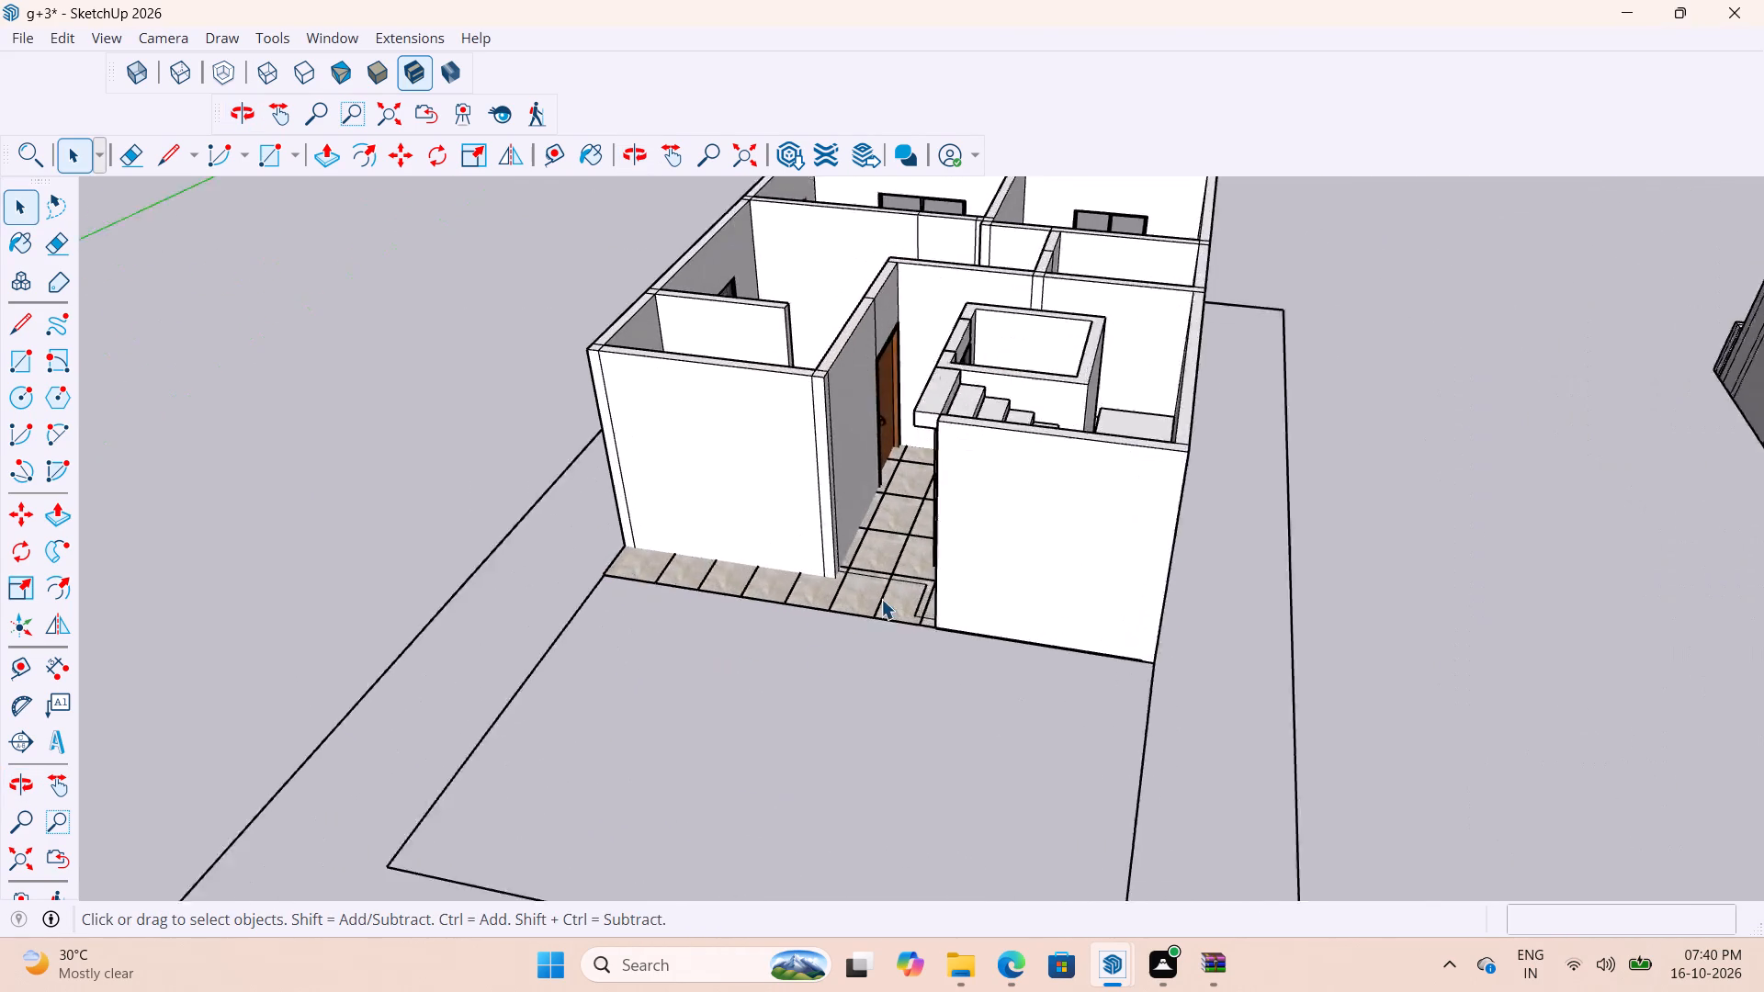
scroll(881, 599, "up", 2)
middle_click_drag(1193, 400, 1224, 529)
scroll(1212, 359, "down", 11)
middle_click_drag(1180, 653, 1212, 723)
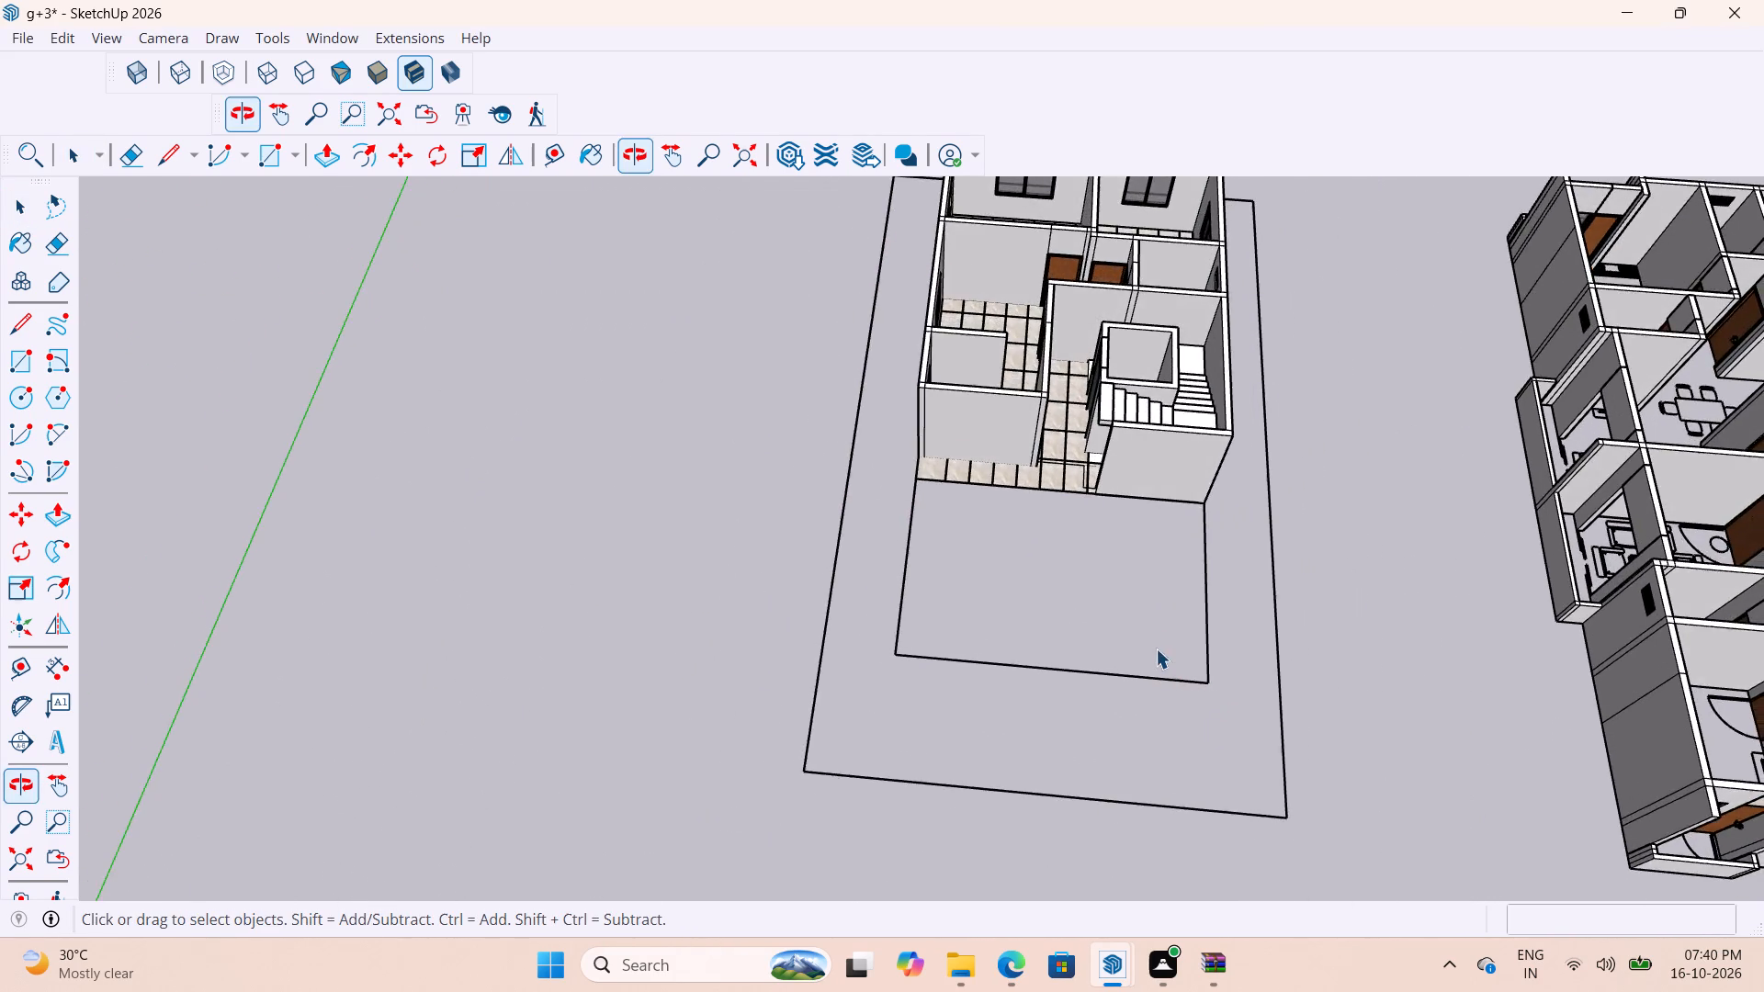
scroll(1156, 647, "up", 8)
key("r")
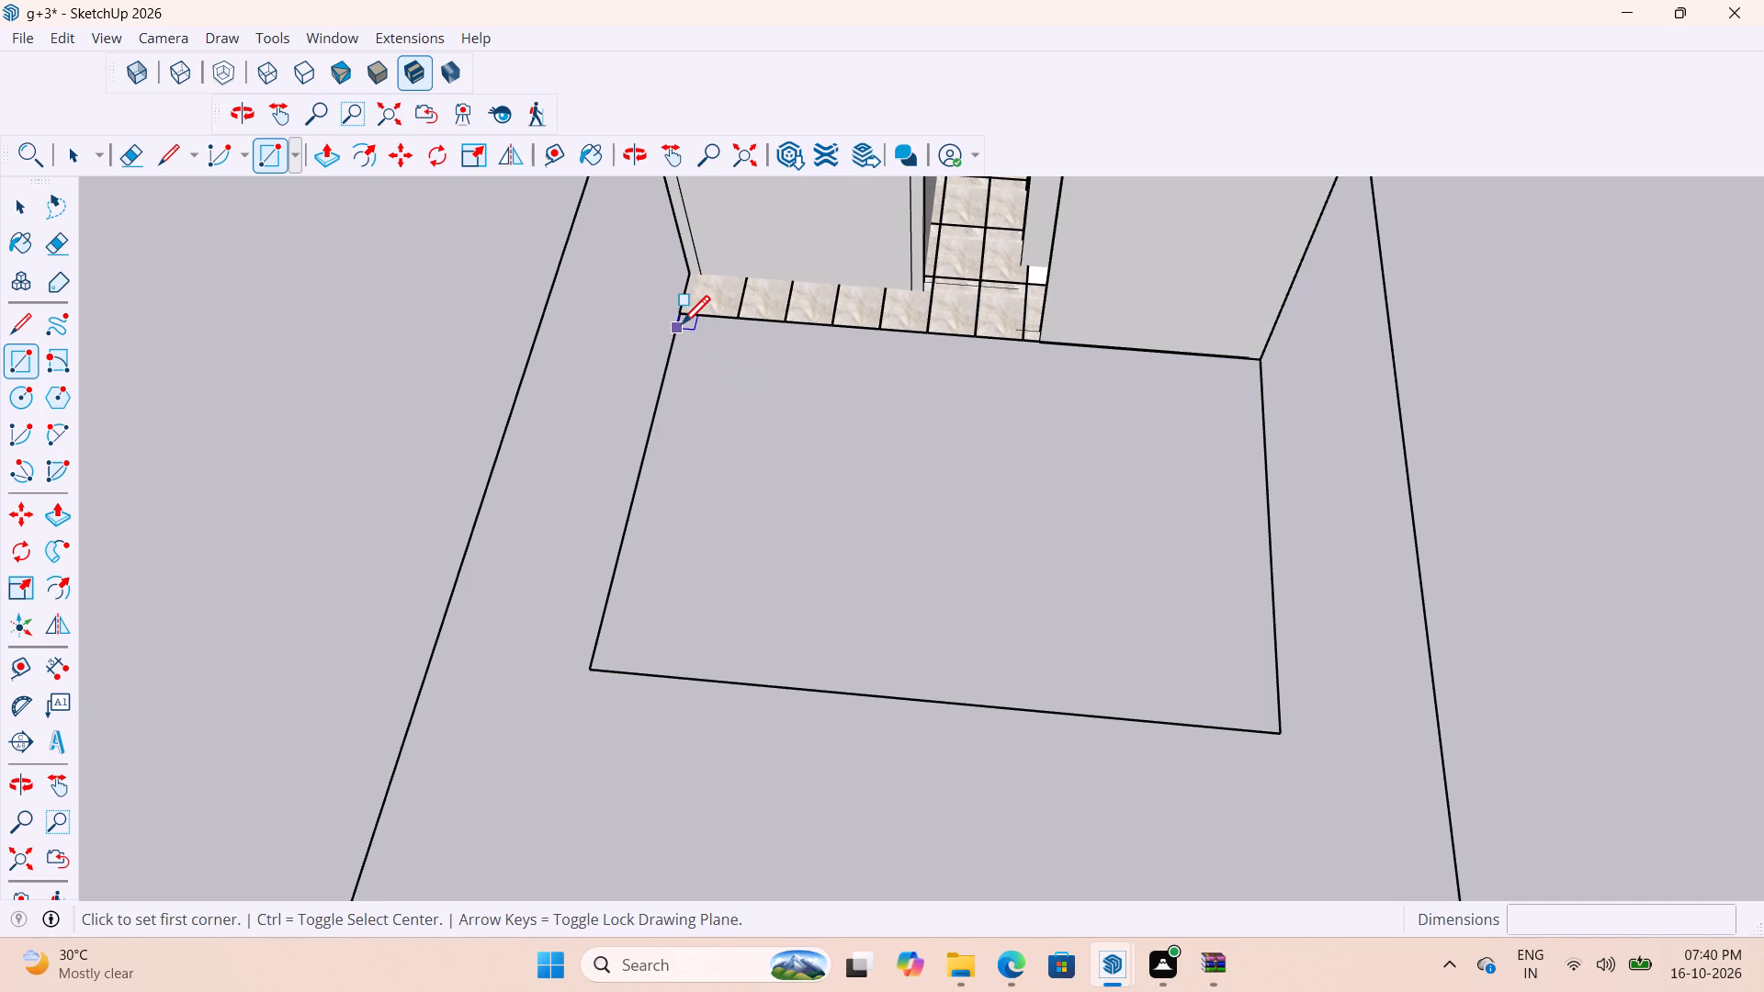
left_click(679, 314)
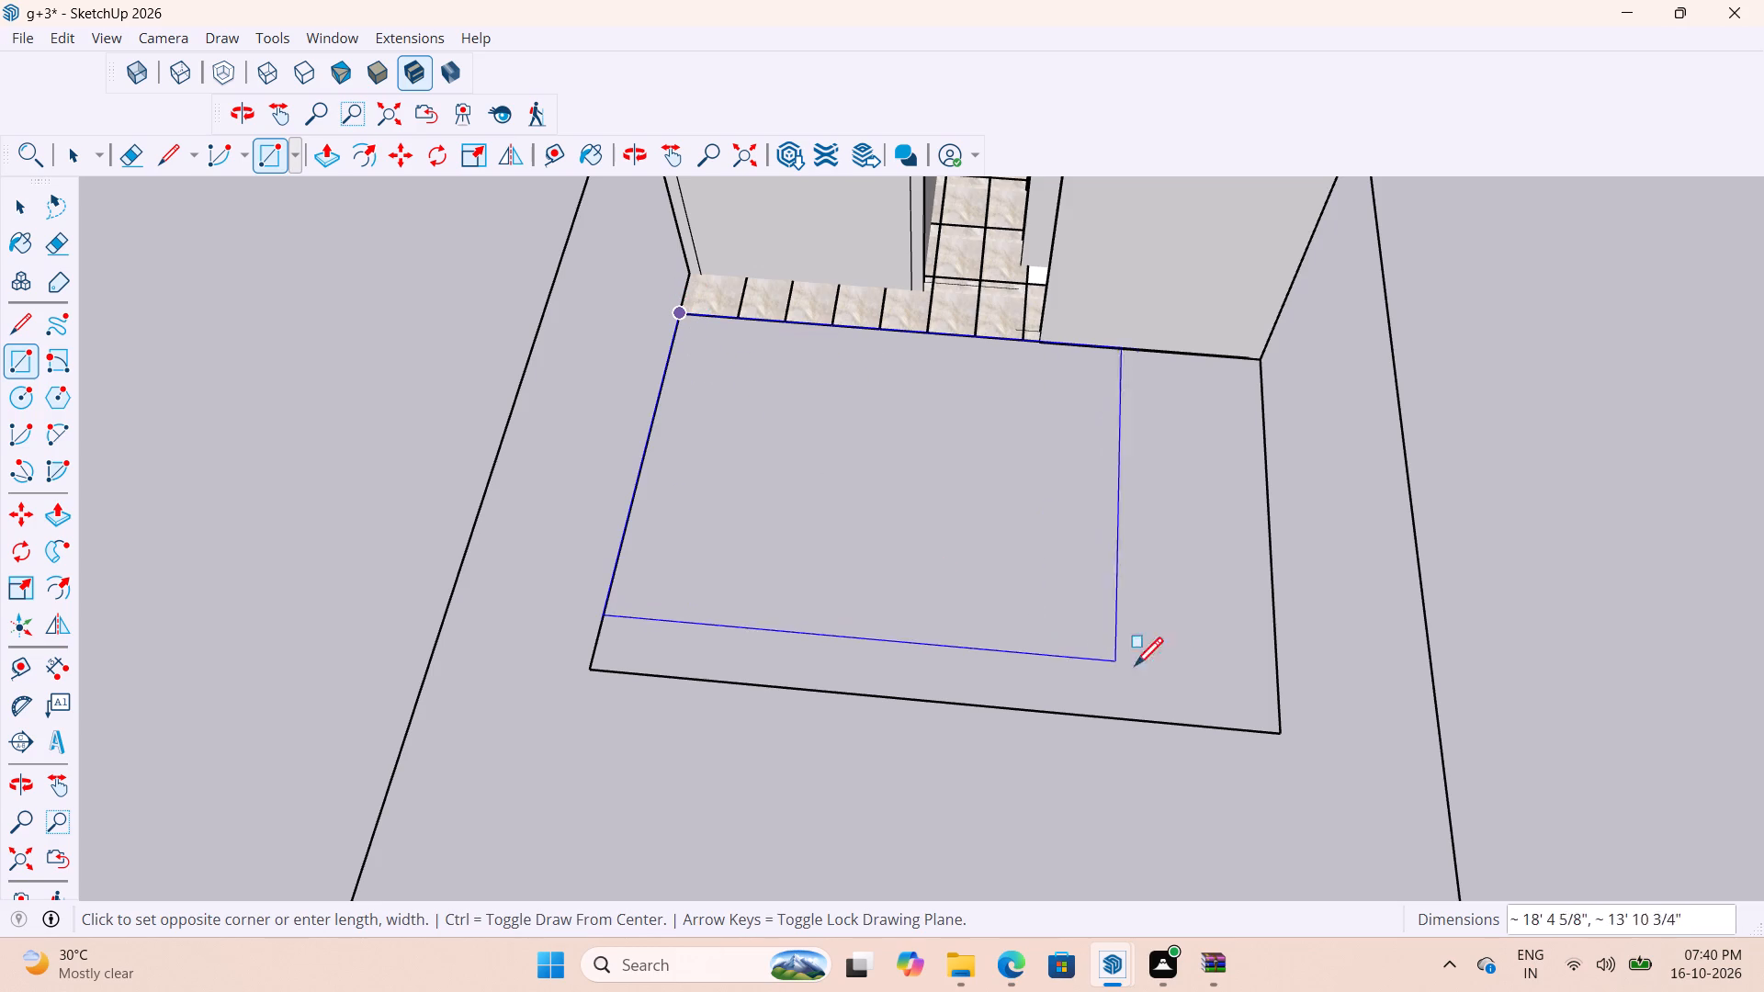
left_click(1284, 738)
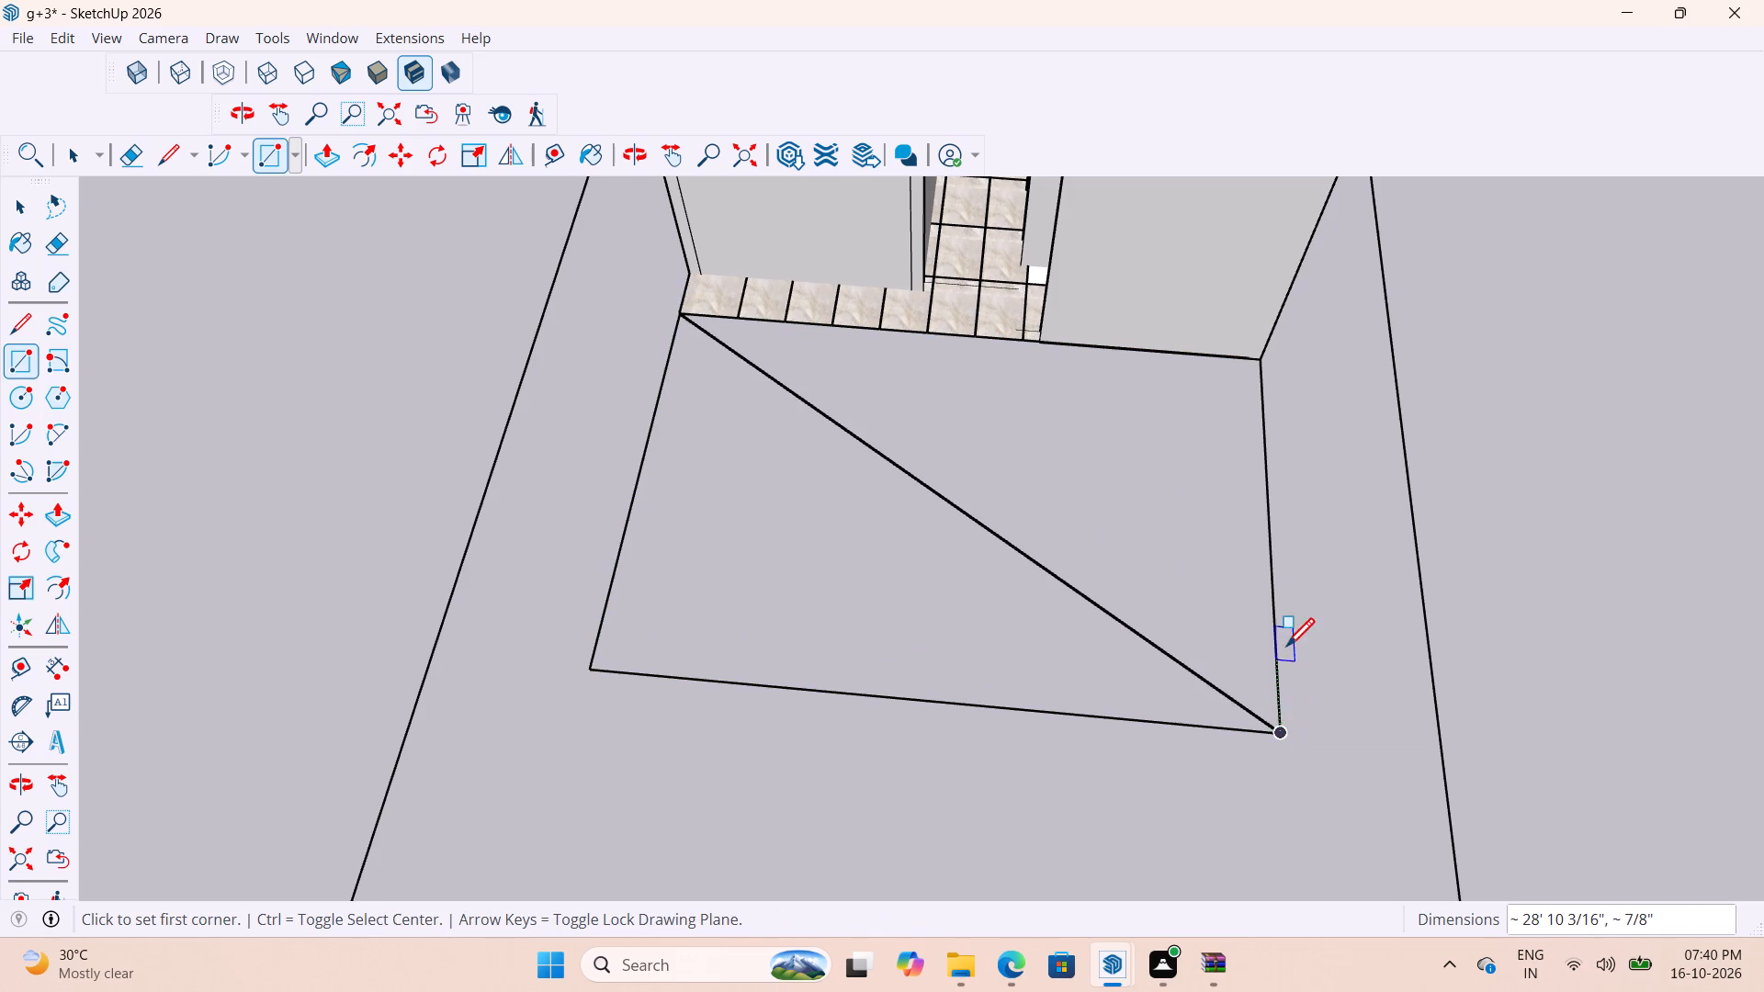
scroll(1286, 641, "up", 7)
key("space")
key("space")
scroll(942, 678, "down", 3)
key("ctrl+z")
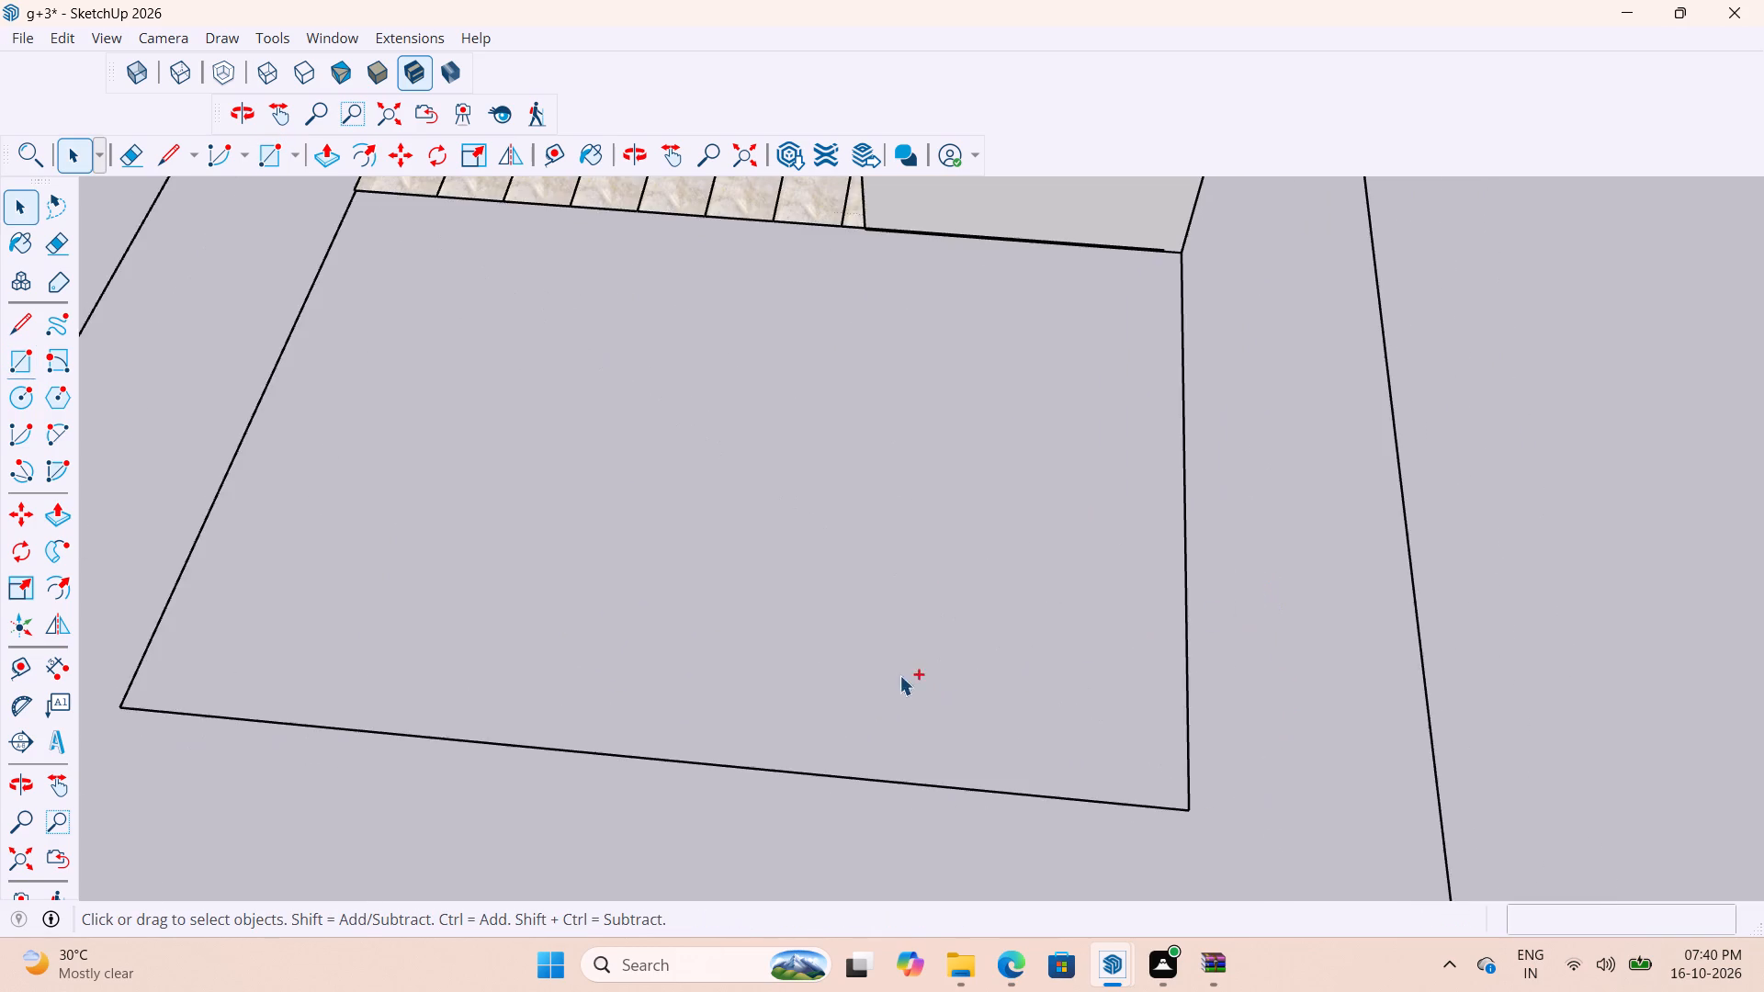
Draw a rectangle locked to the horizontal plane, about 24' by 16', over the outlined area in front of the smaller house.
scroll(682, 573, "down", 3)
middle_click_drag(733, 650, 827, 556)
scroll(521, 414, "up", 7)
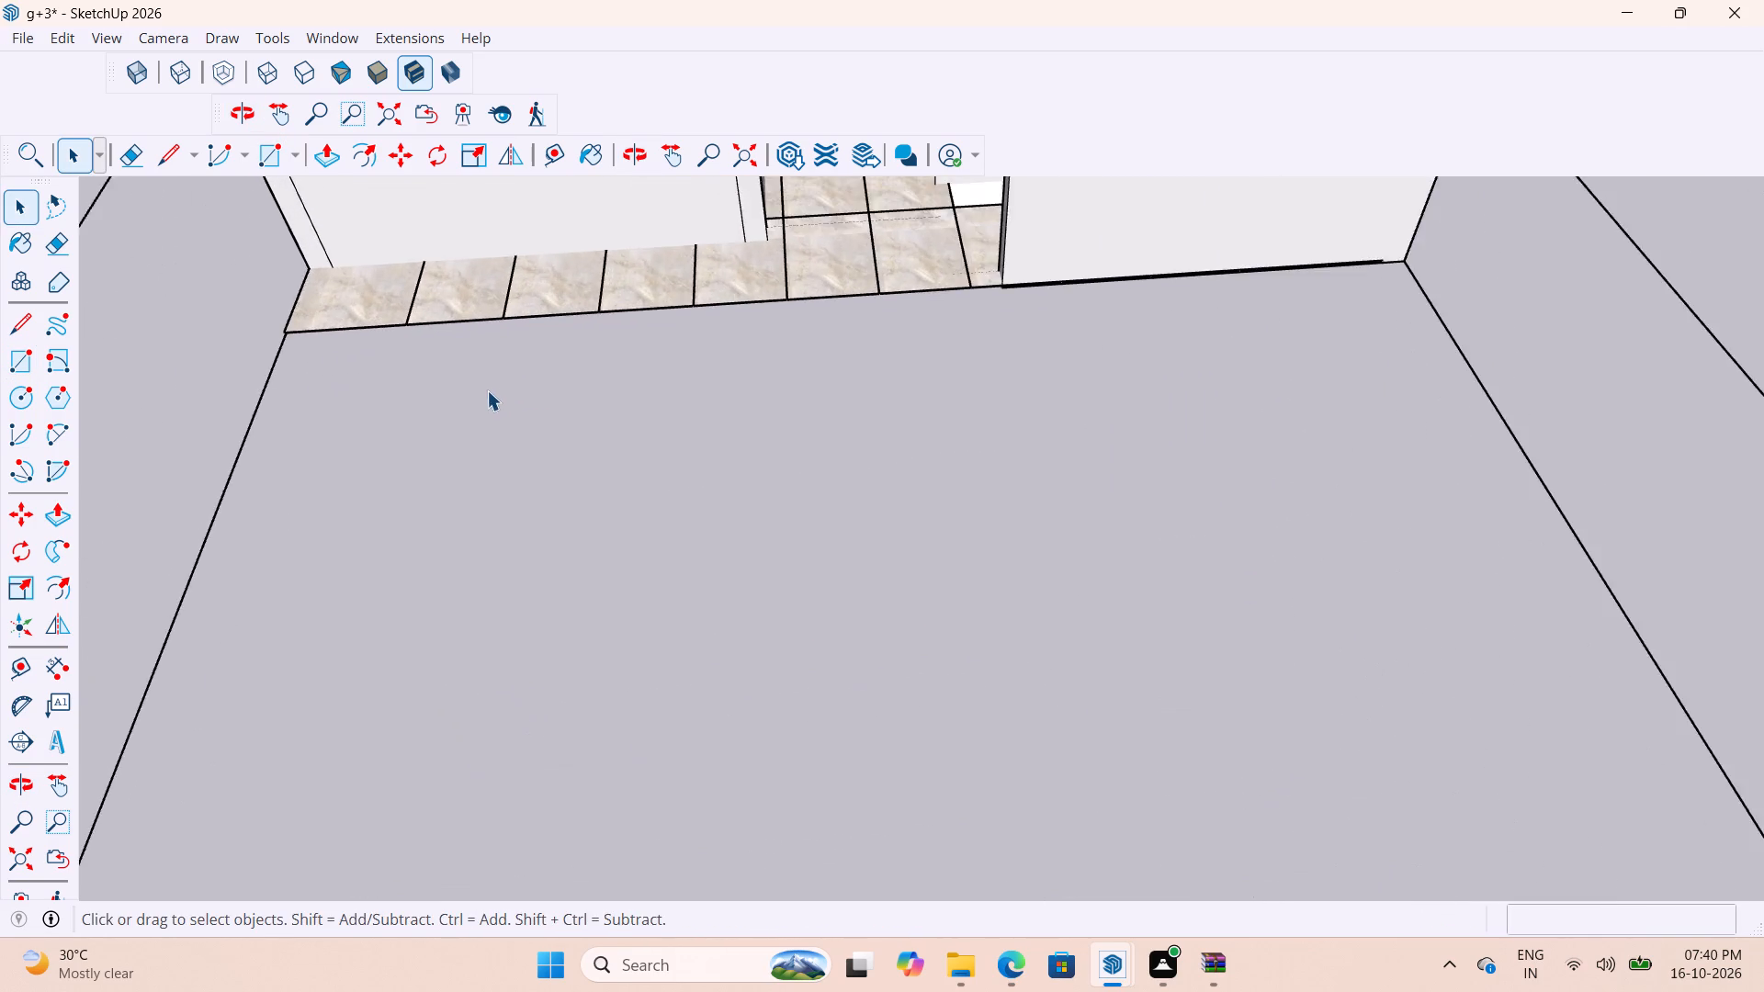
middle_click_drag(487, 390, 455, 481)
scroll(497, 484, "down", 5)
key("r")
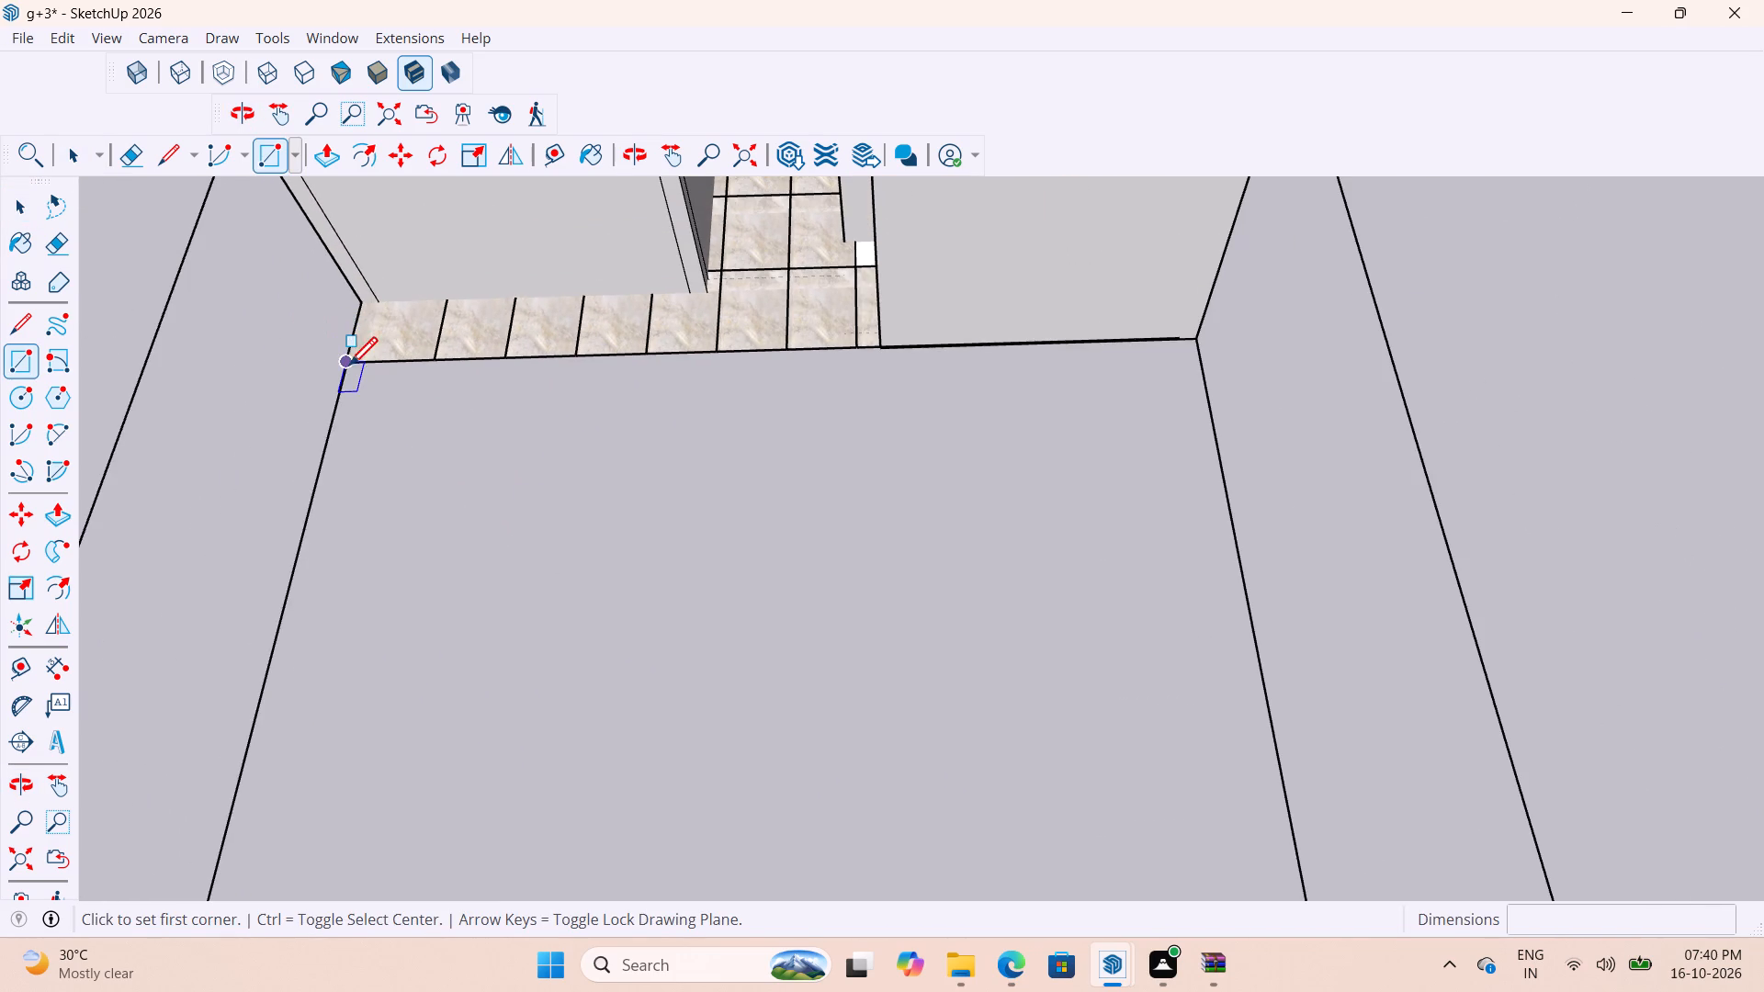
left_click_drag(350, 371, 370, 393)
scroll(854, 603, "down", 10)
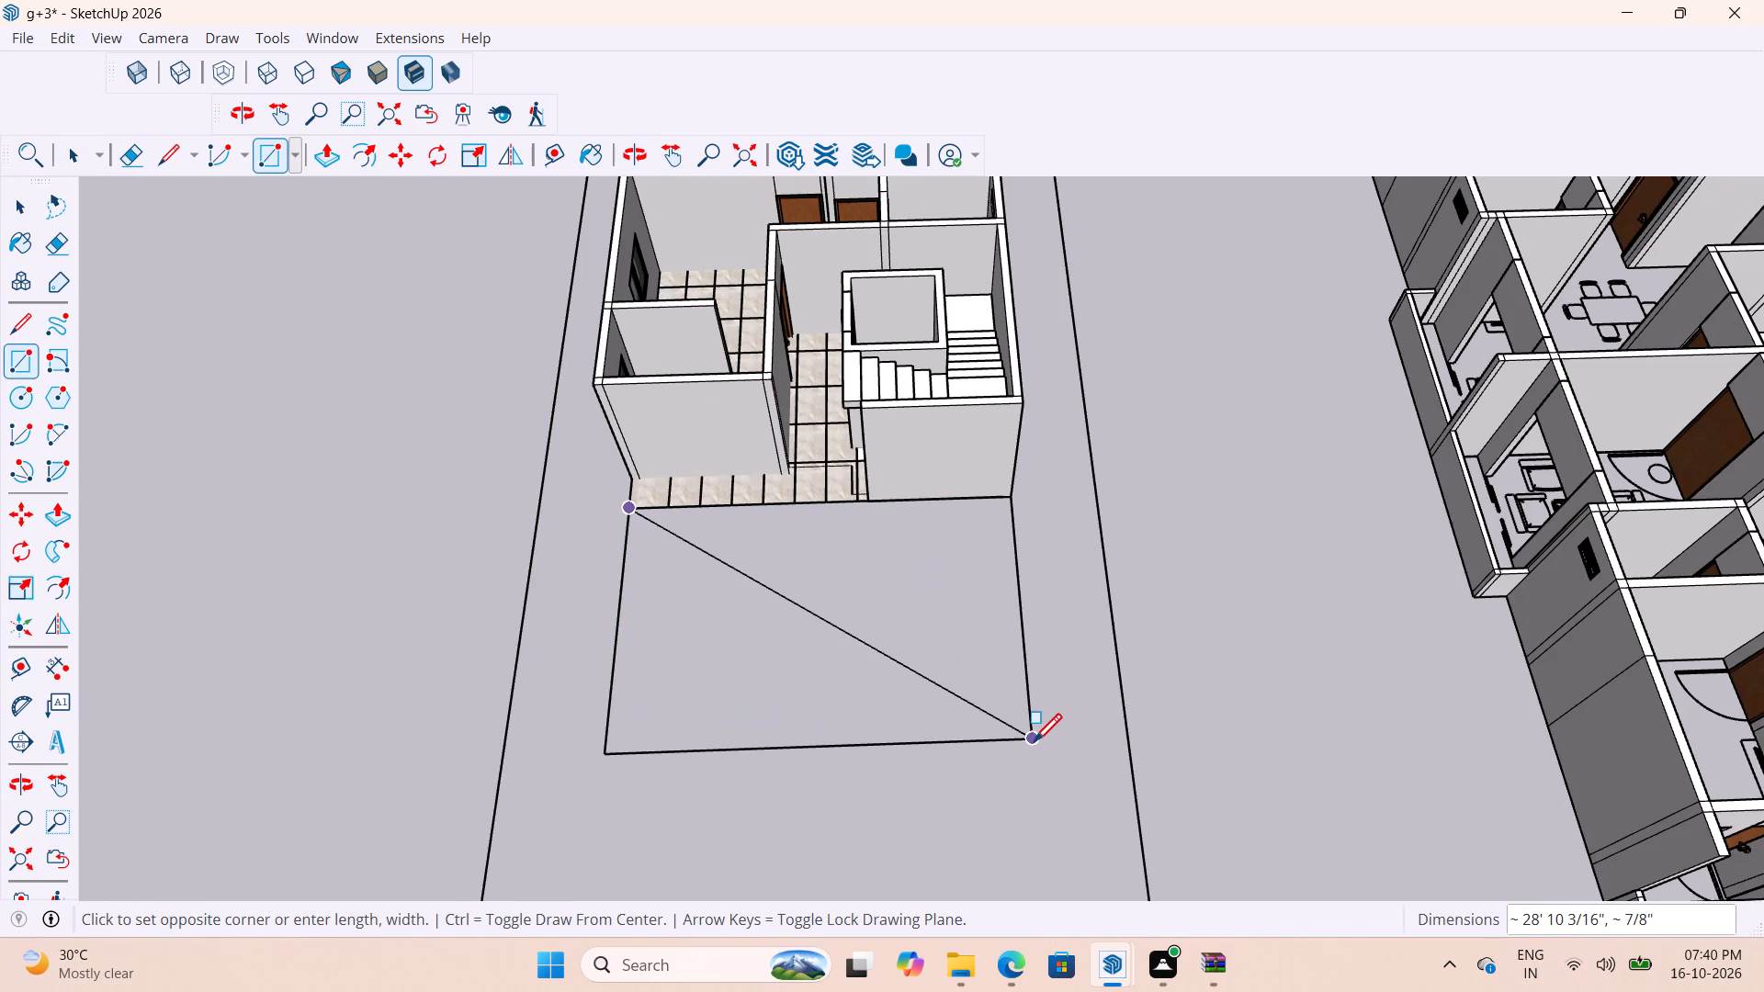
key("Right")
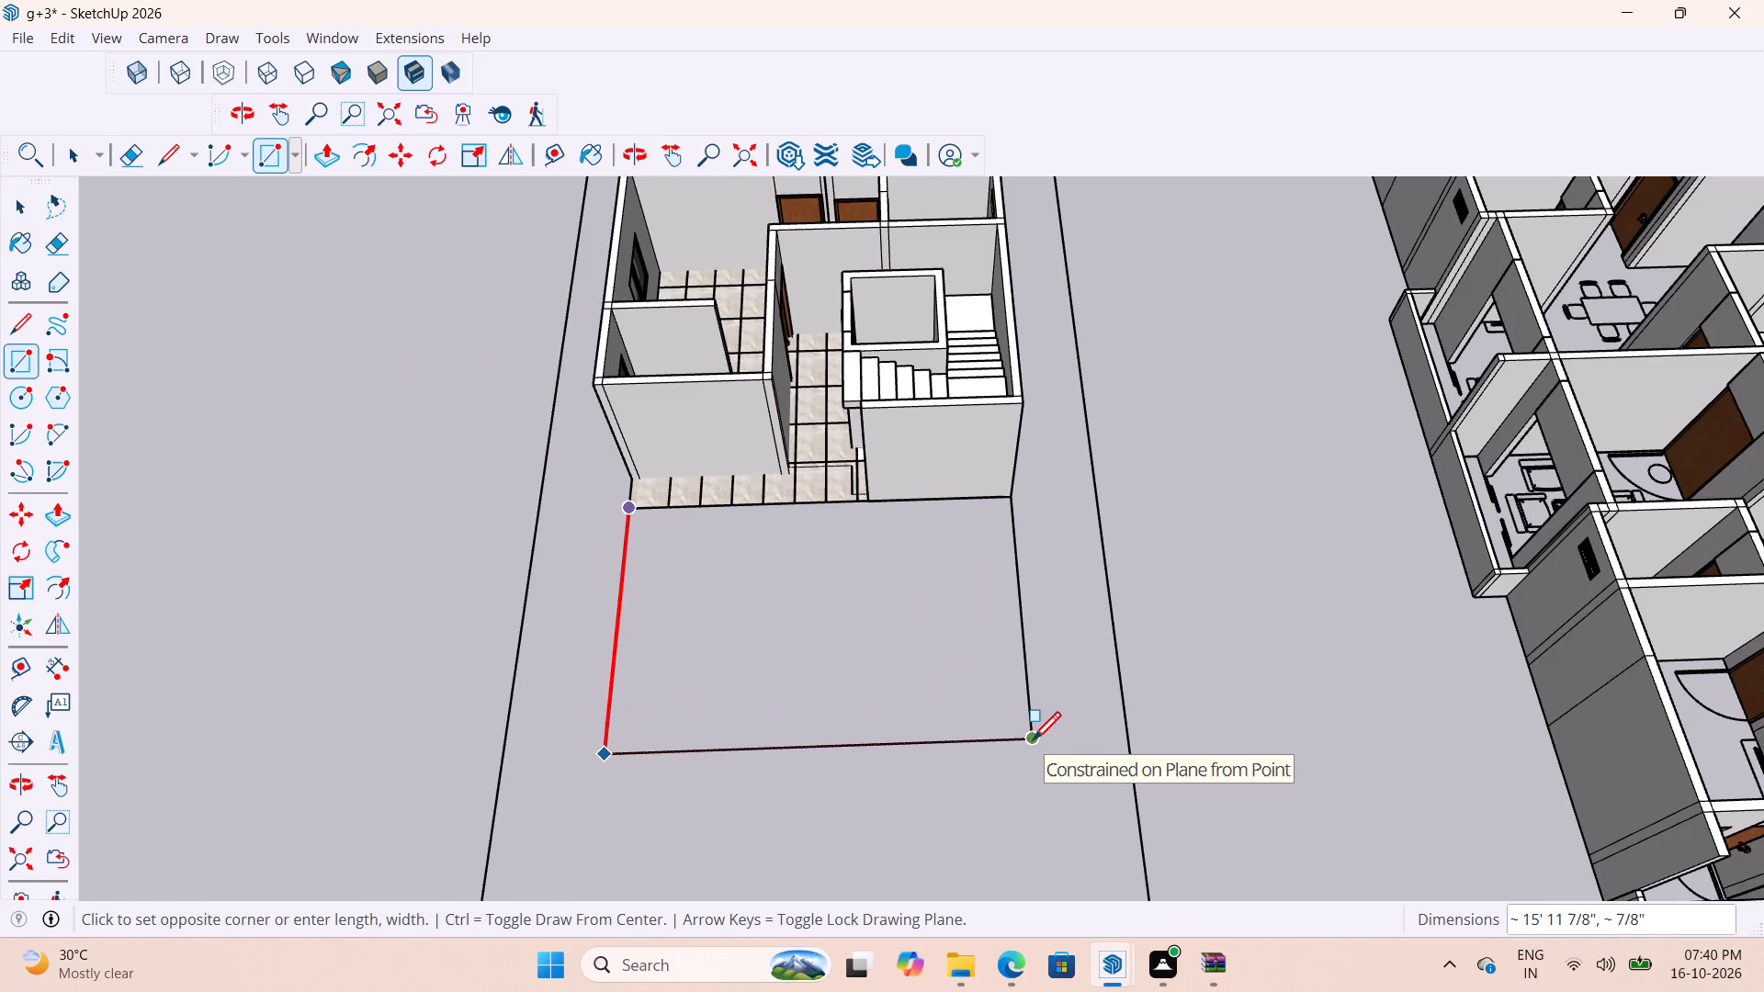
key("Up")
left_click(1033, 743)
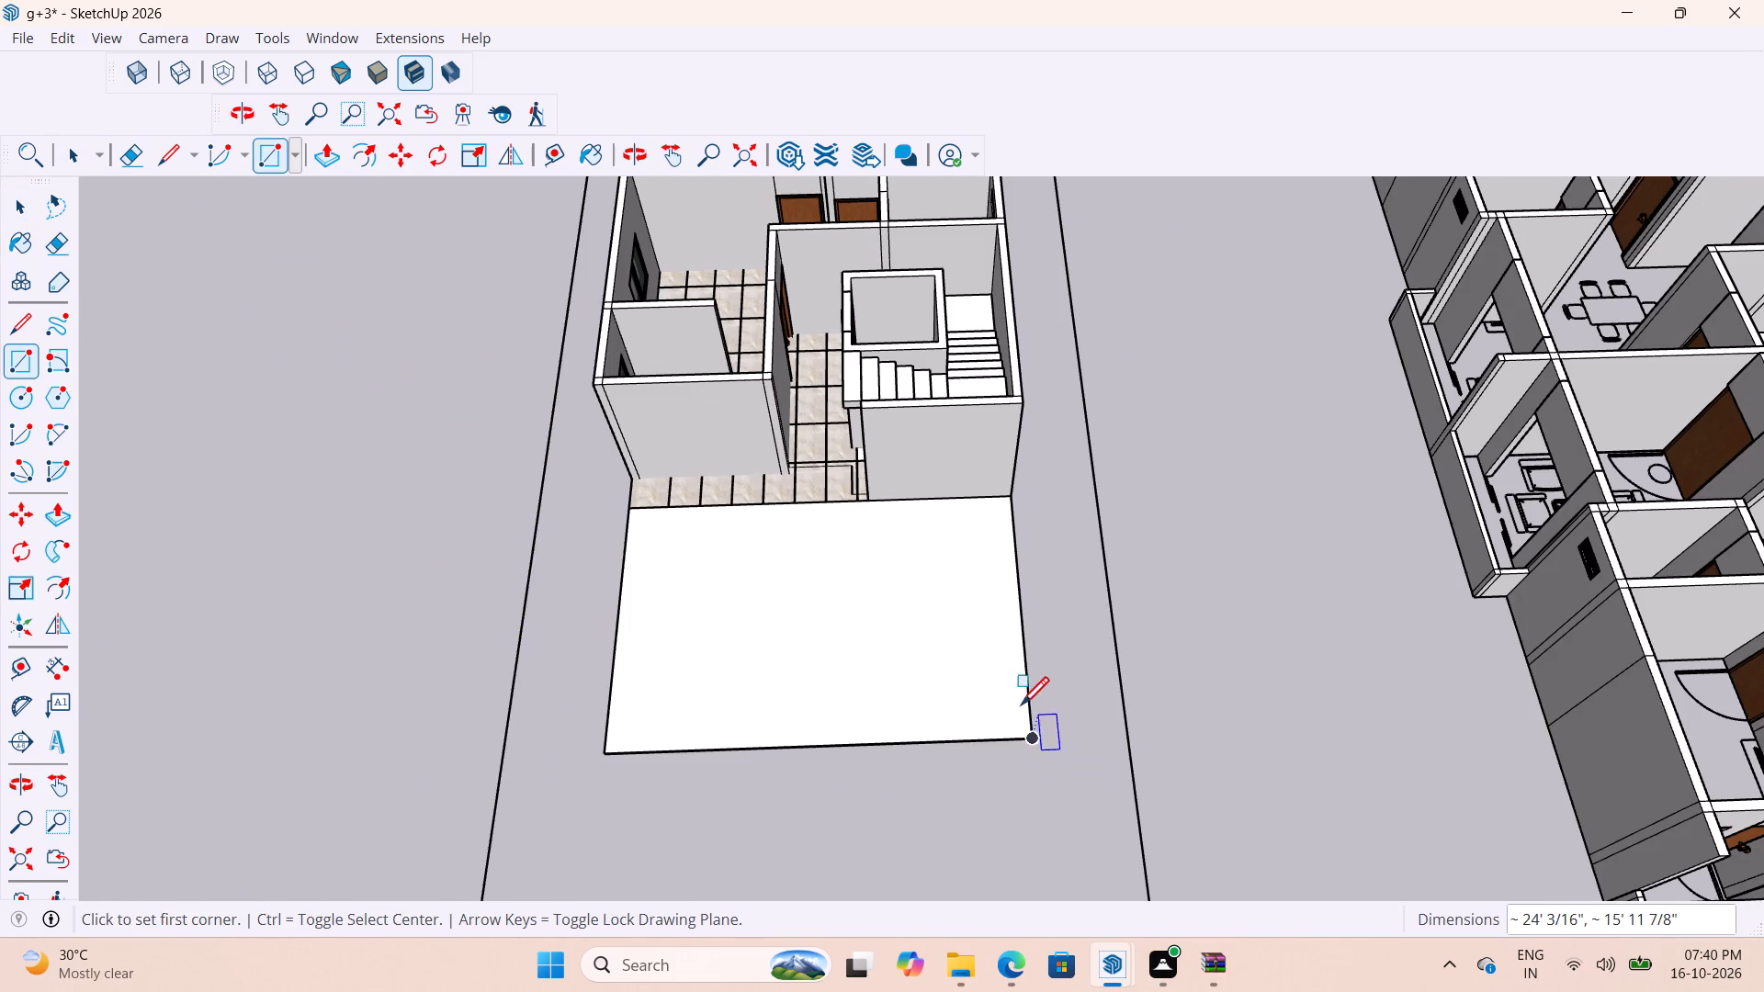
key("space")
Move the new front-area face down so its house-side corner meets the base corner of the house's outer wall.
scroll(1015, 636, "up", 8)
middle_click_drag(1023, 447, 711, 357)
scroll(1082, 550, "up", 6)
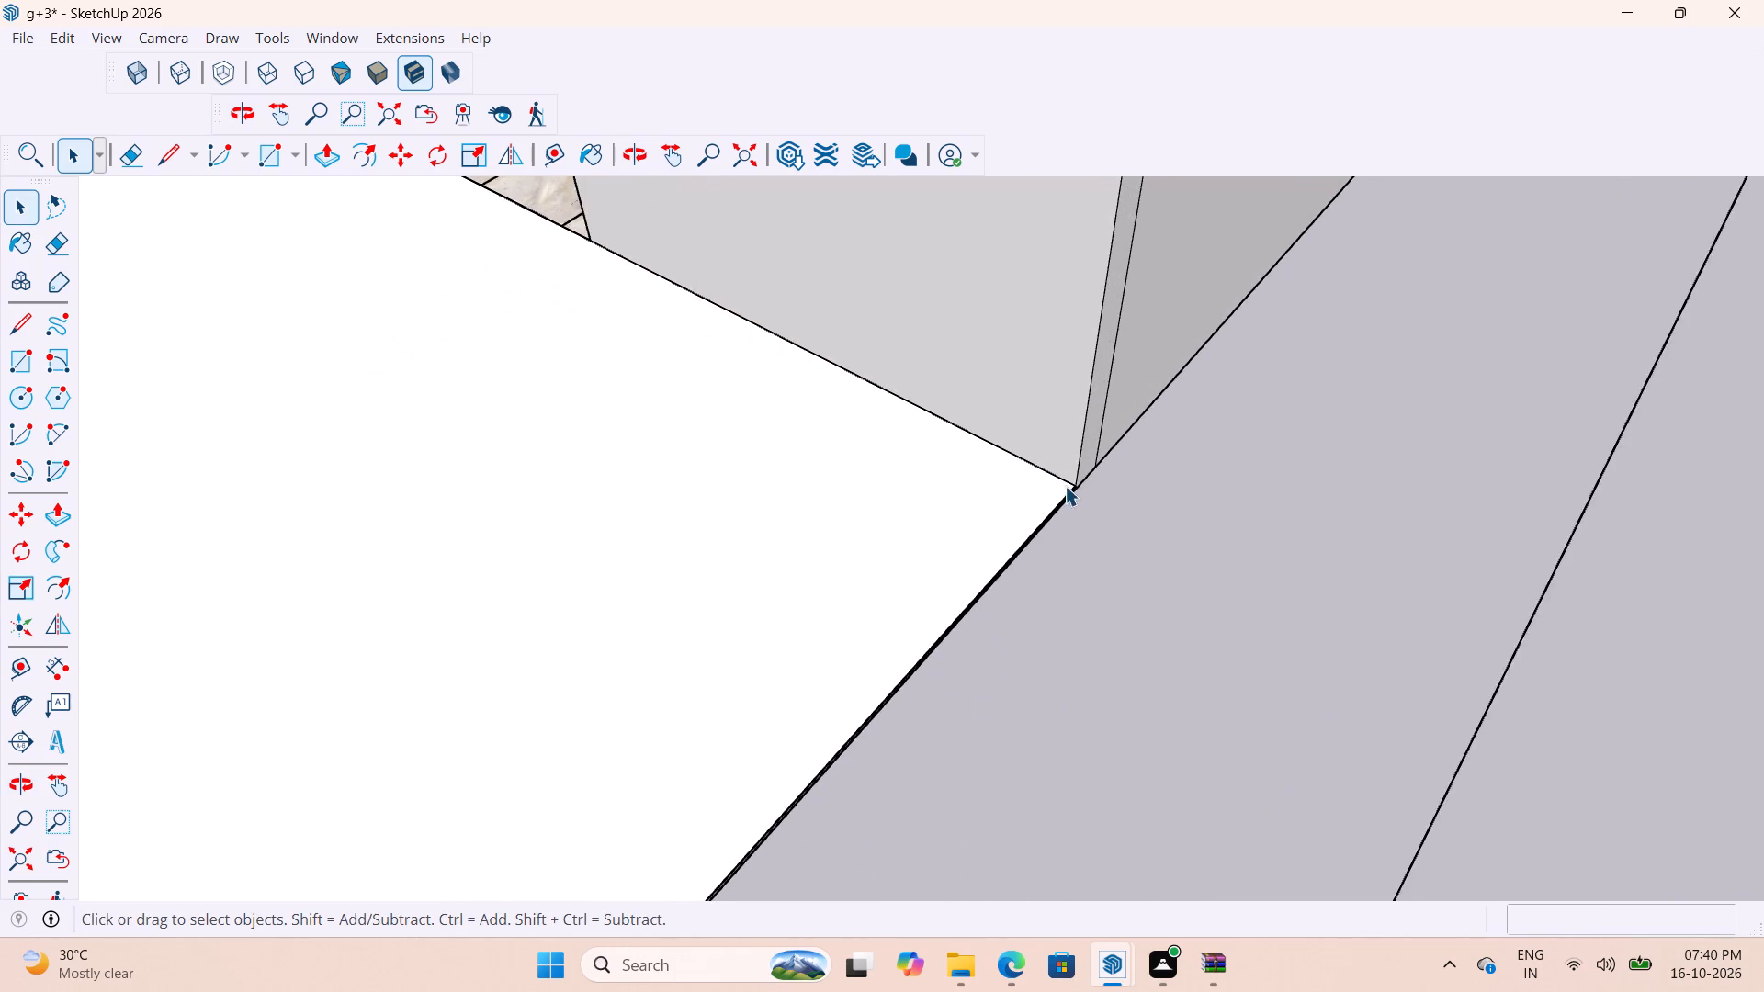
scroll(1065, 486, "up", 19)
middle_click_drag(1095, 558, 855, 346)
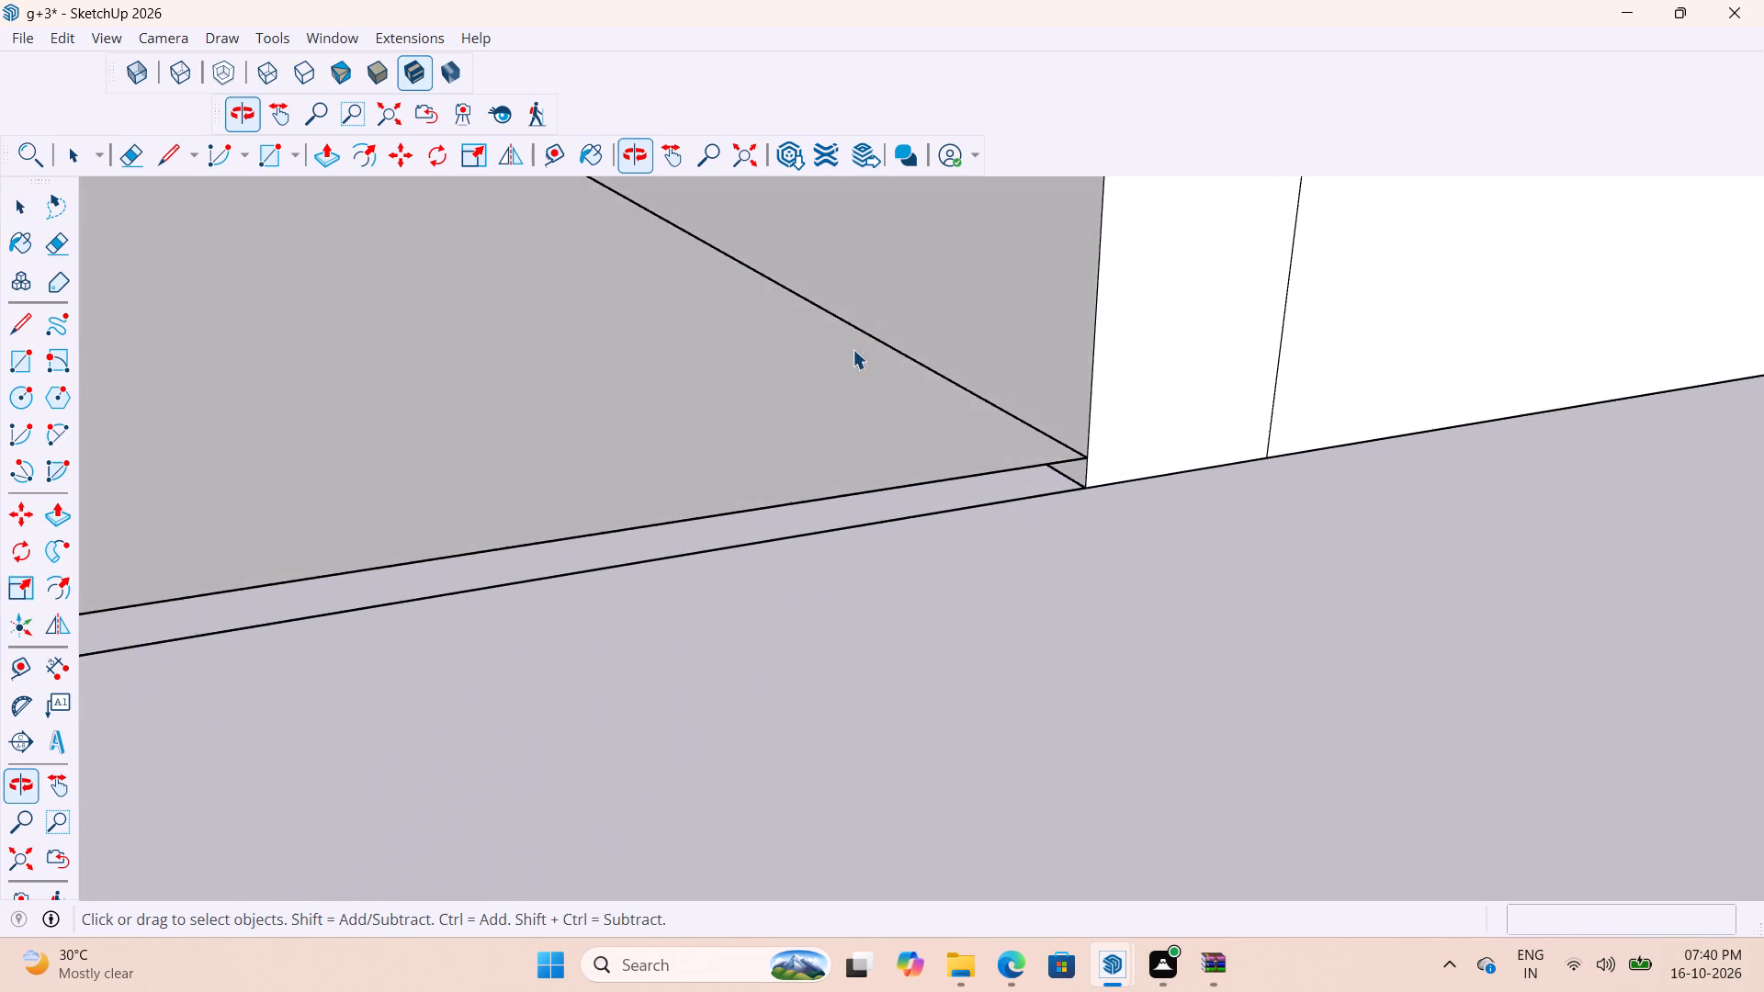
scroll(1029, 453, "up", 9)
left_click(1089, 438)
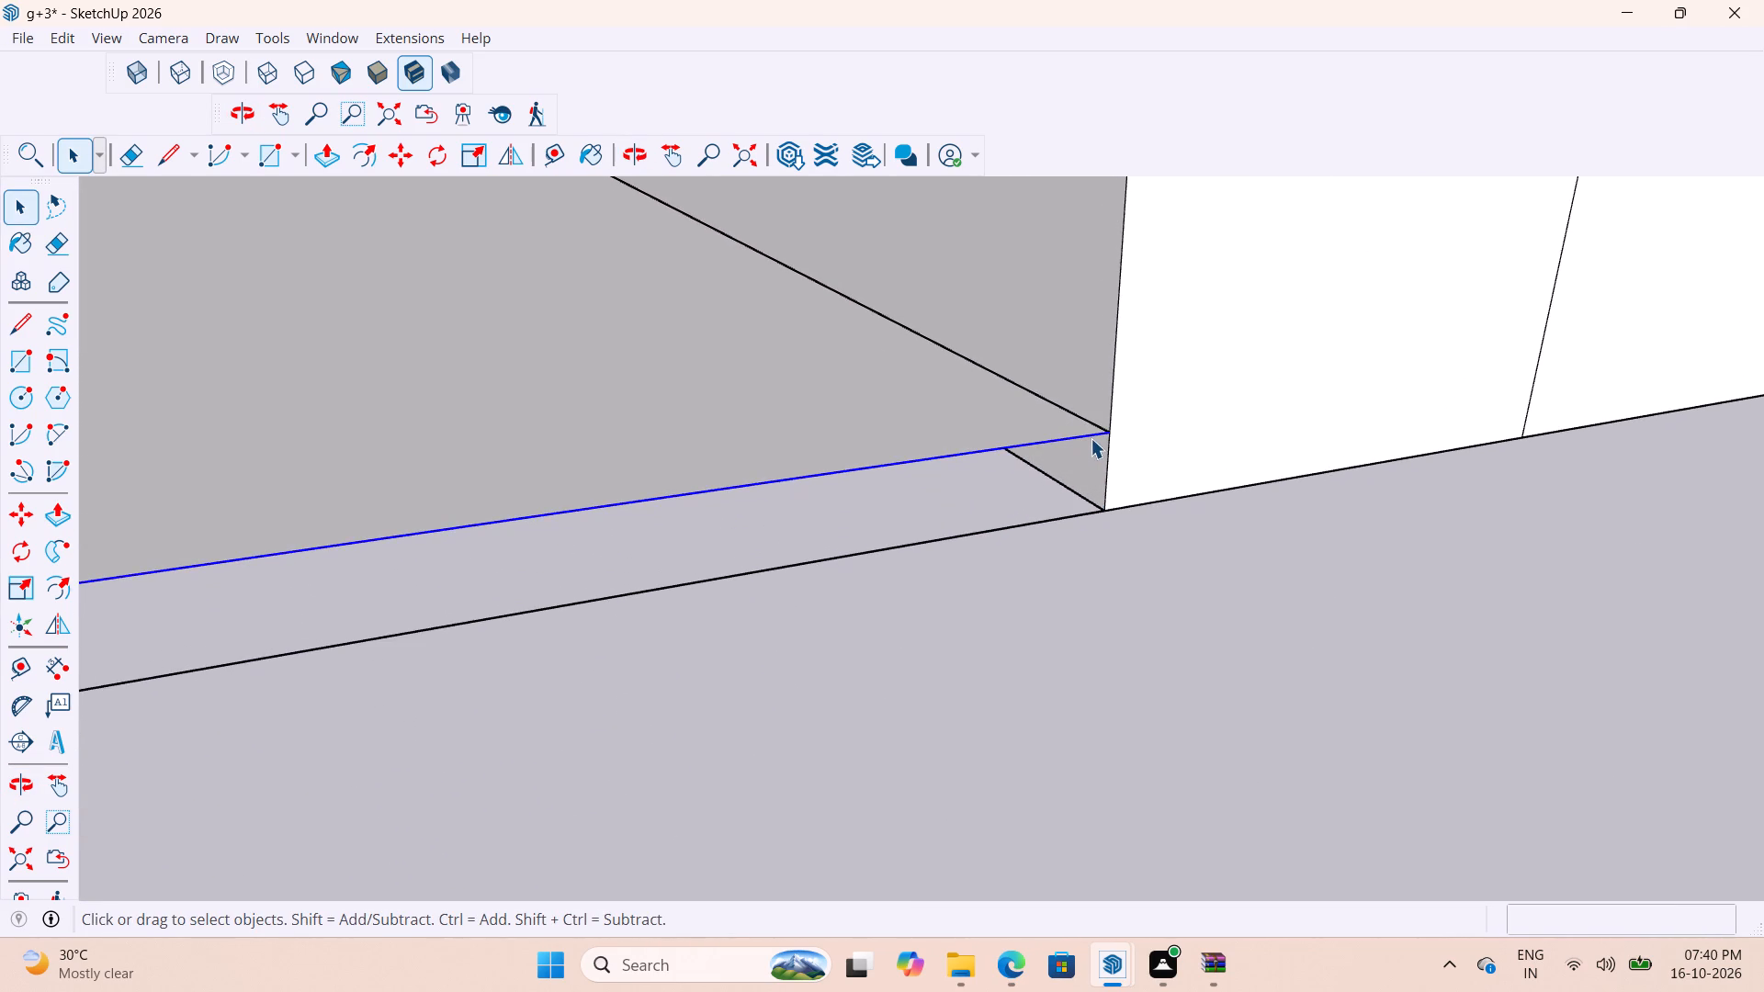
left_click(994, 421)
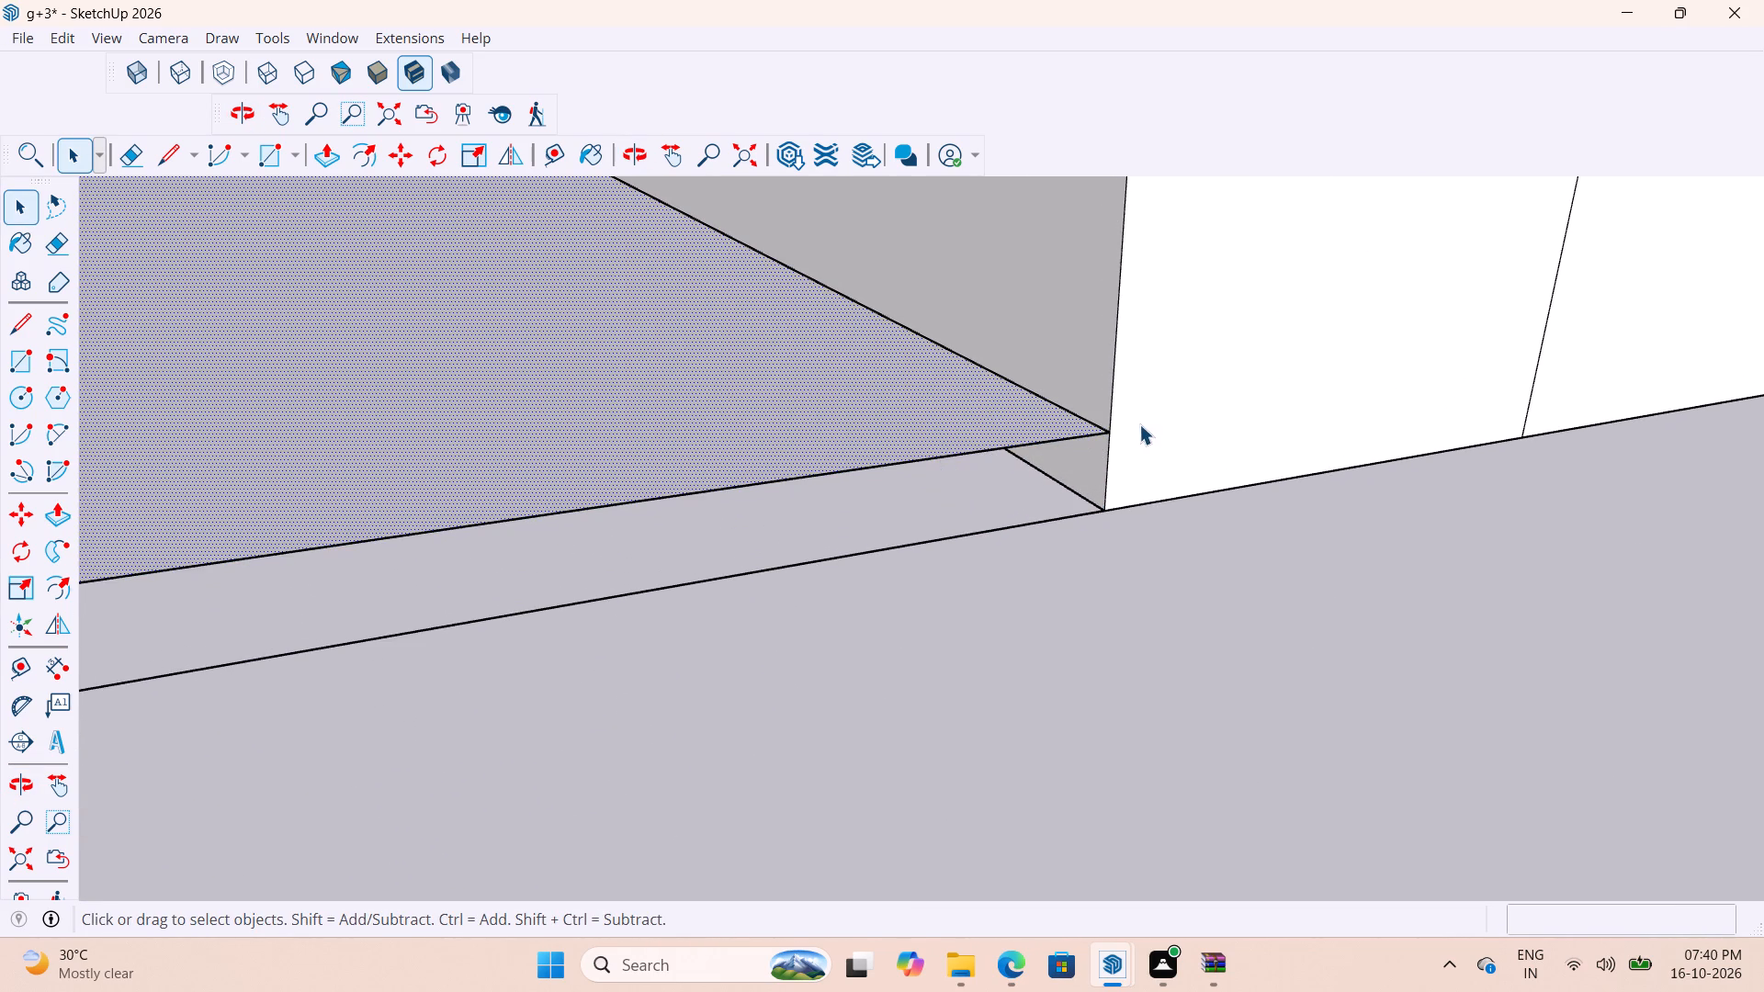
key("m")
left_click(1107, 433)
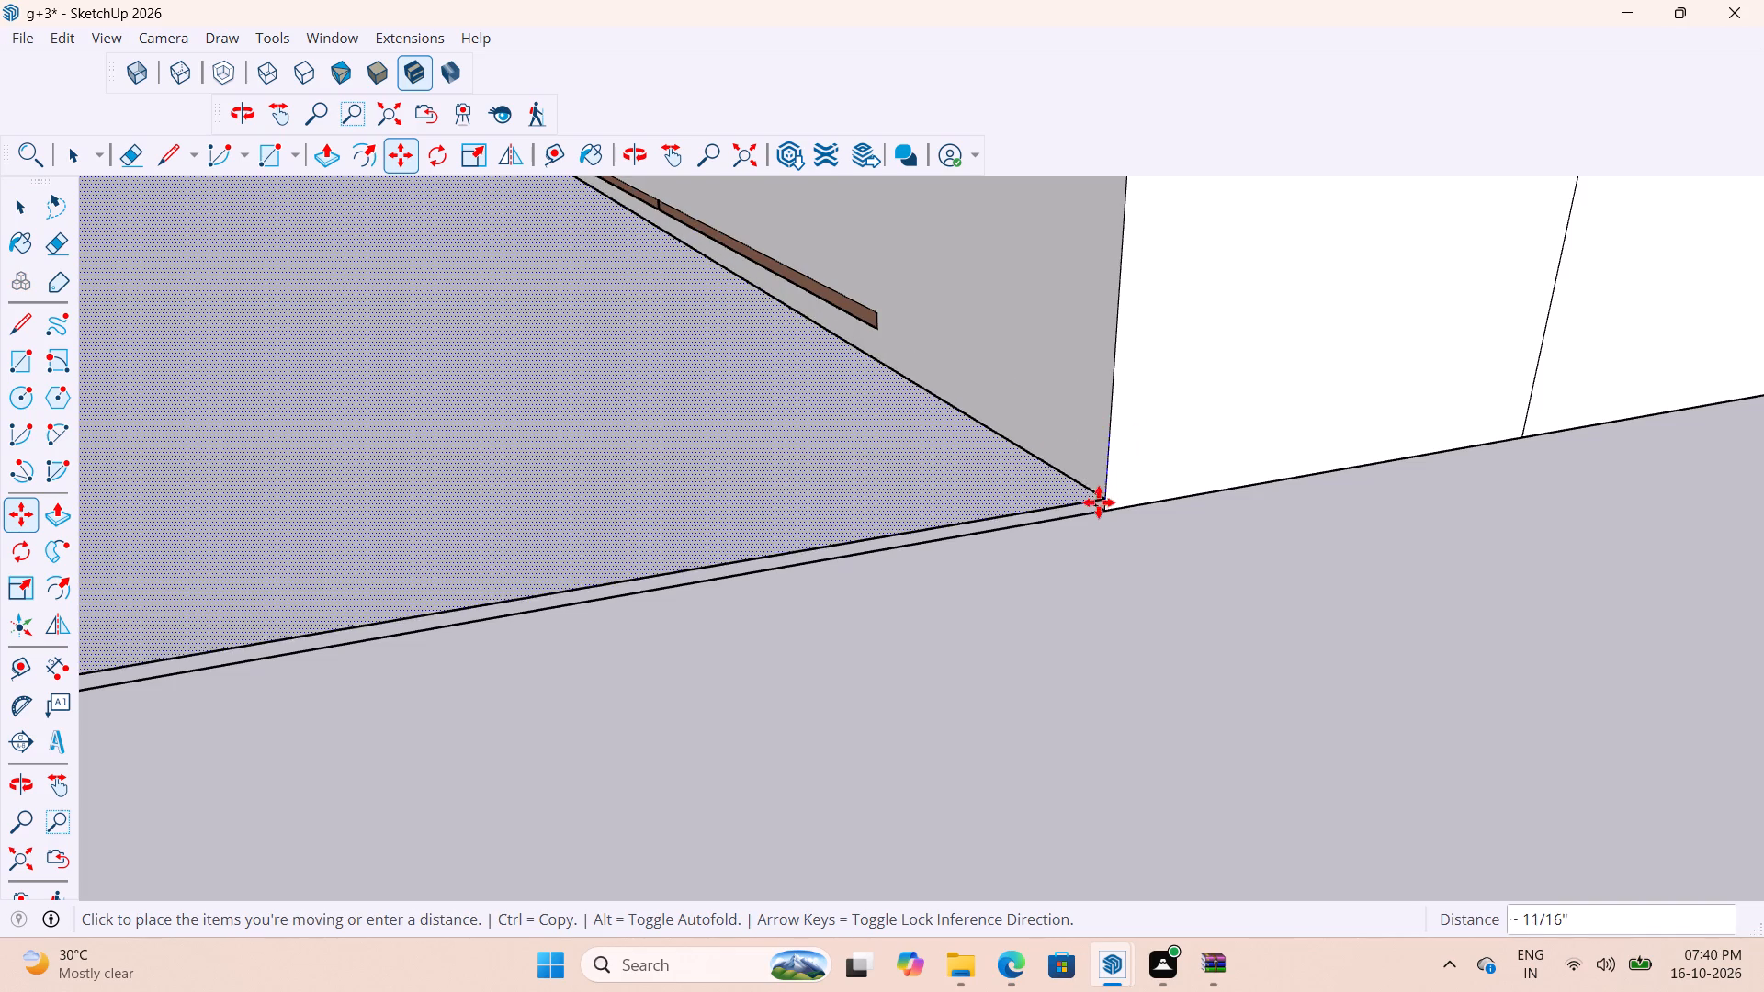
left_click(1099, 512)
Examine how the front-area face meets the house wall and the marble floor's front edge.
scroll(1087, 578, "down", 8)
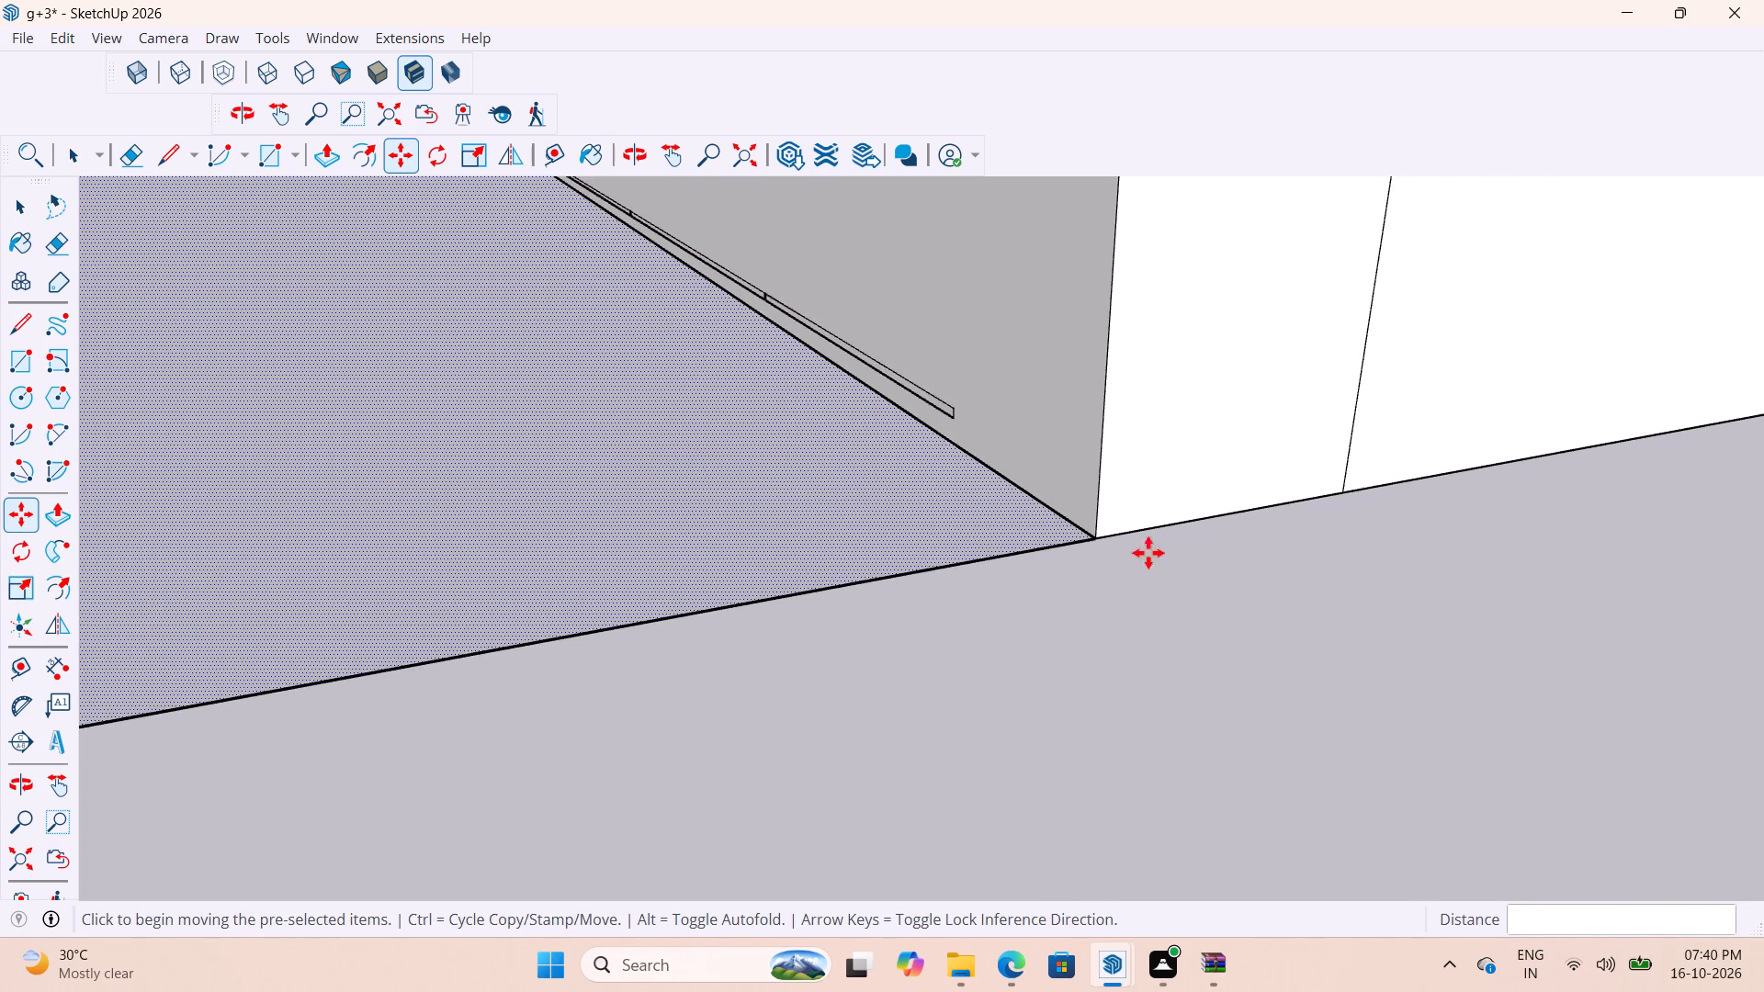
scroll(1148, 553, "down", 20)
scroll(815, 299, "up", 6)
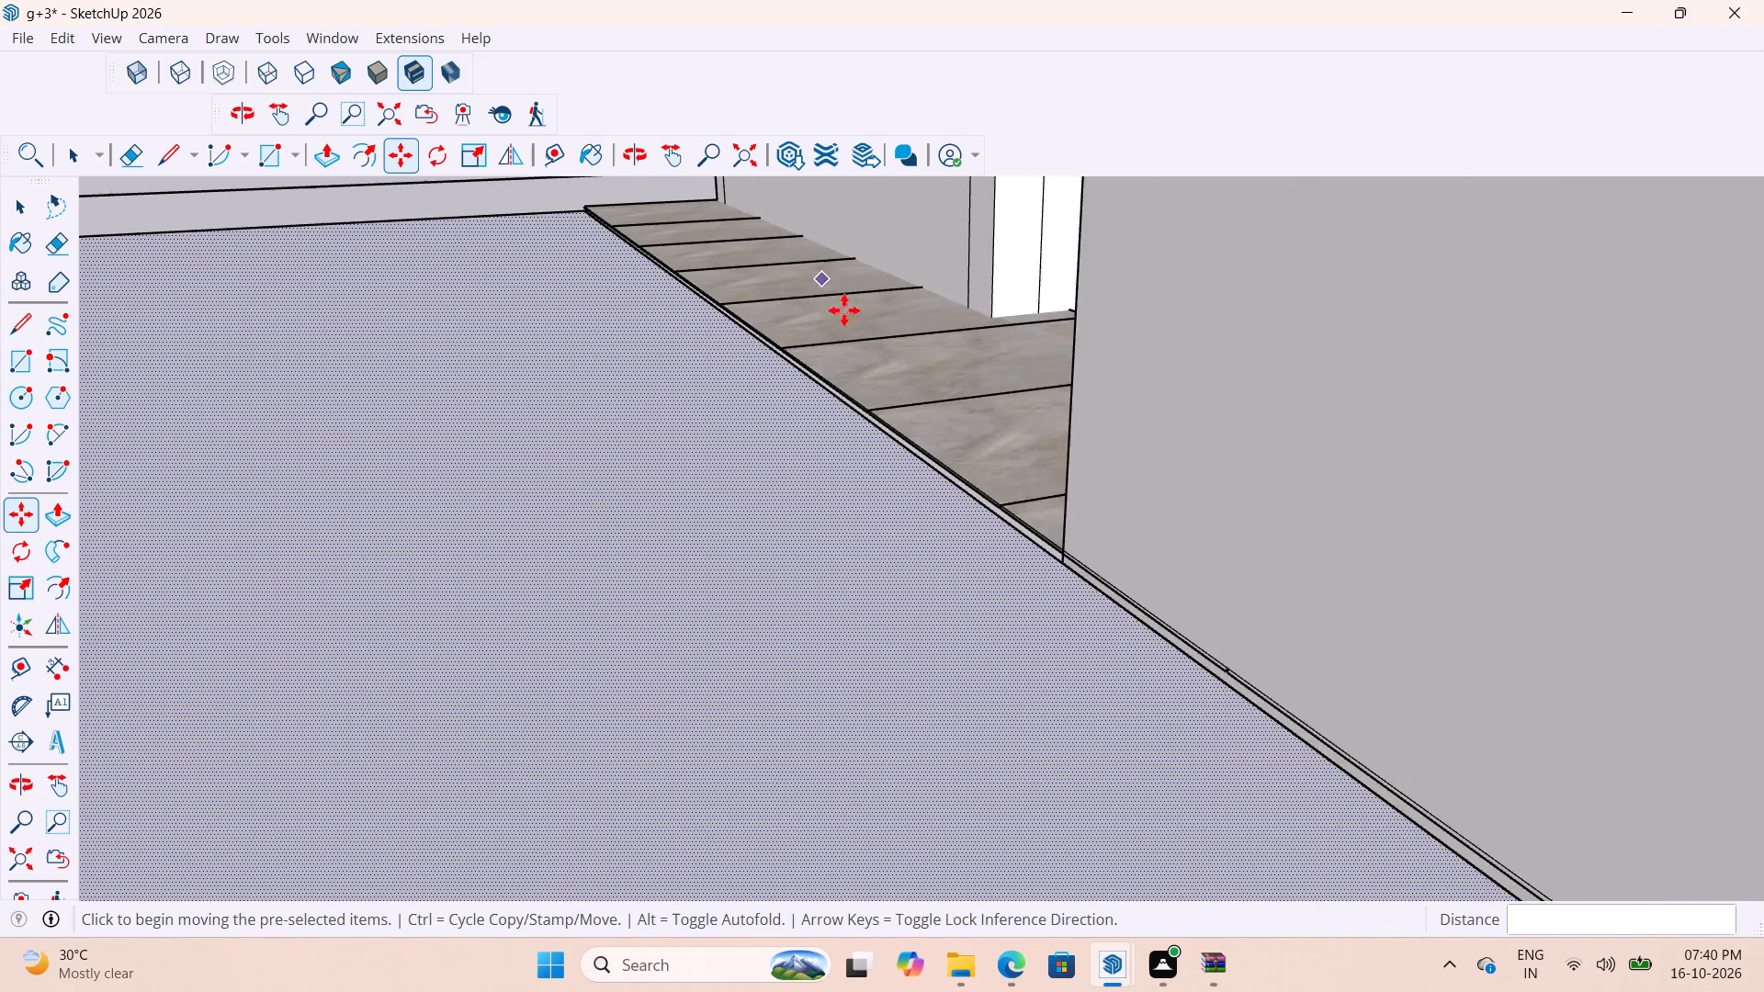
scroll(844, 310, "up", 10)
scroll(825, 560, "up", 3)
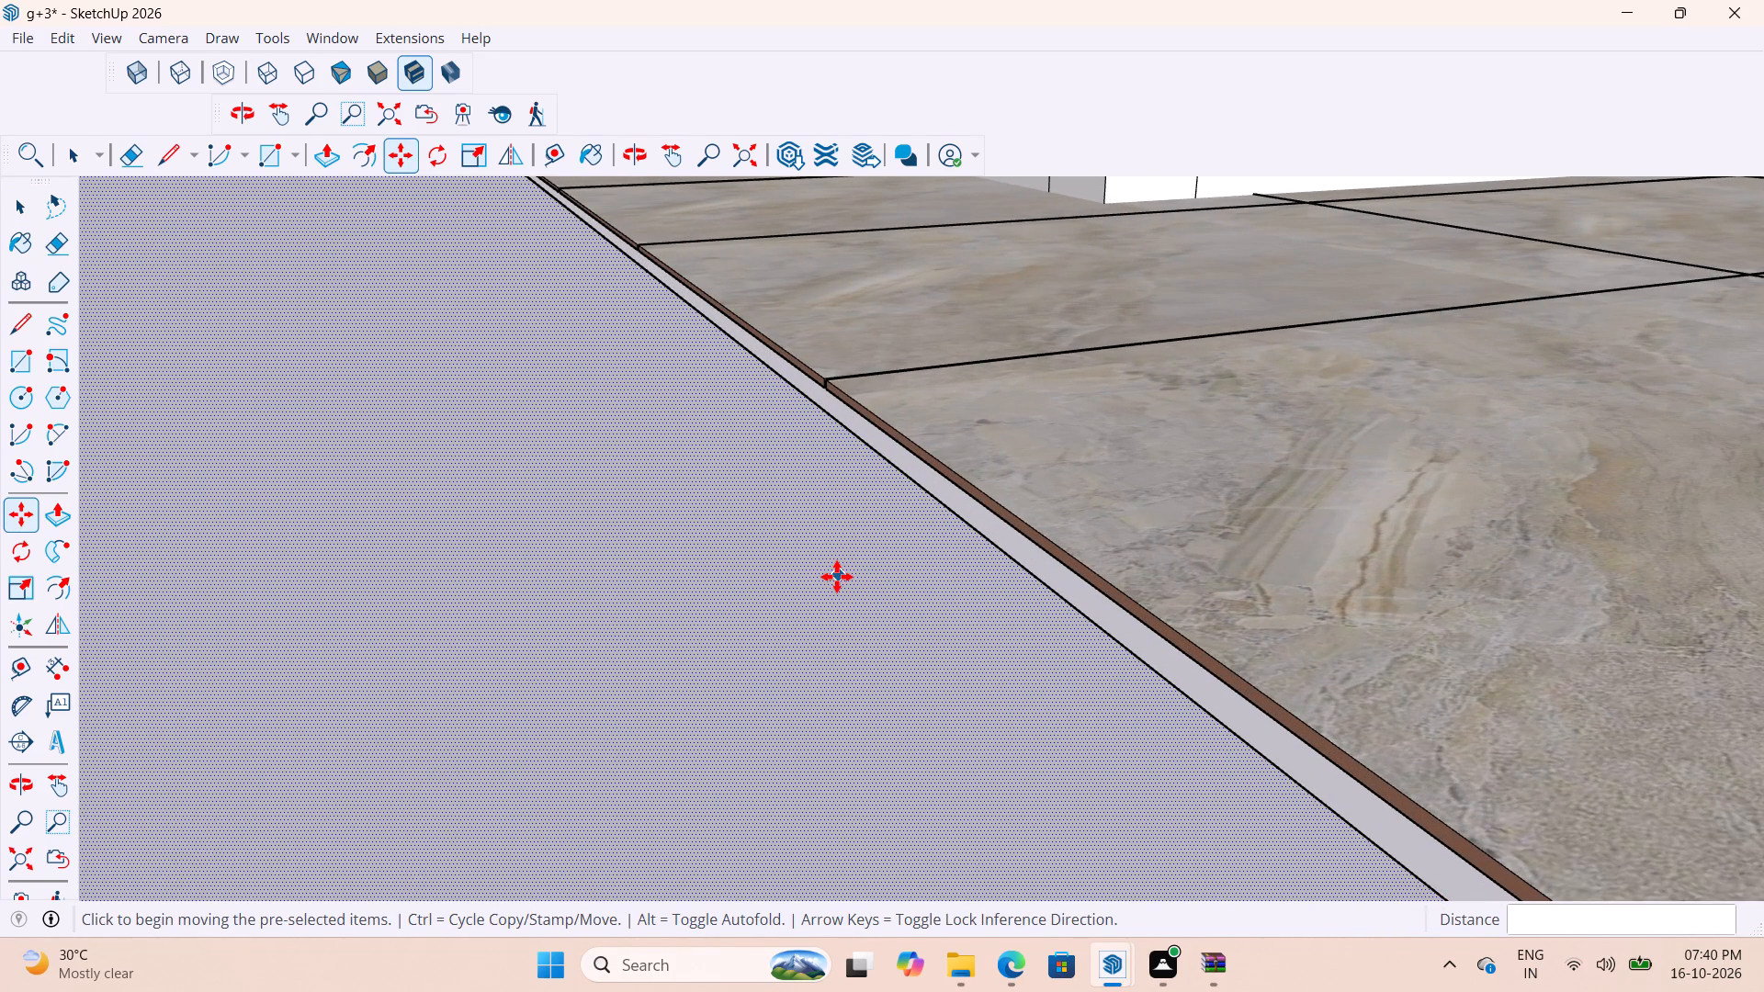
key("v")
scroll(837, 571, "down", 20)
scroll(837, 571, "down", 1)
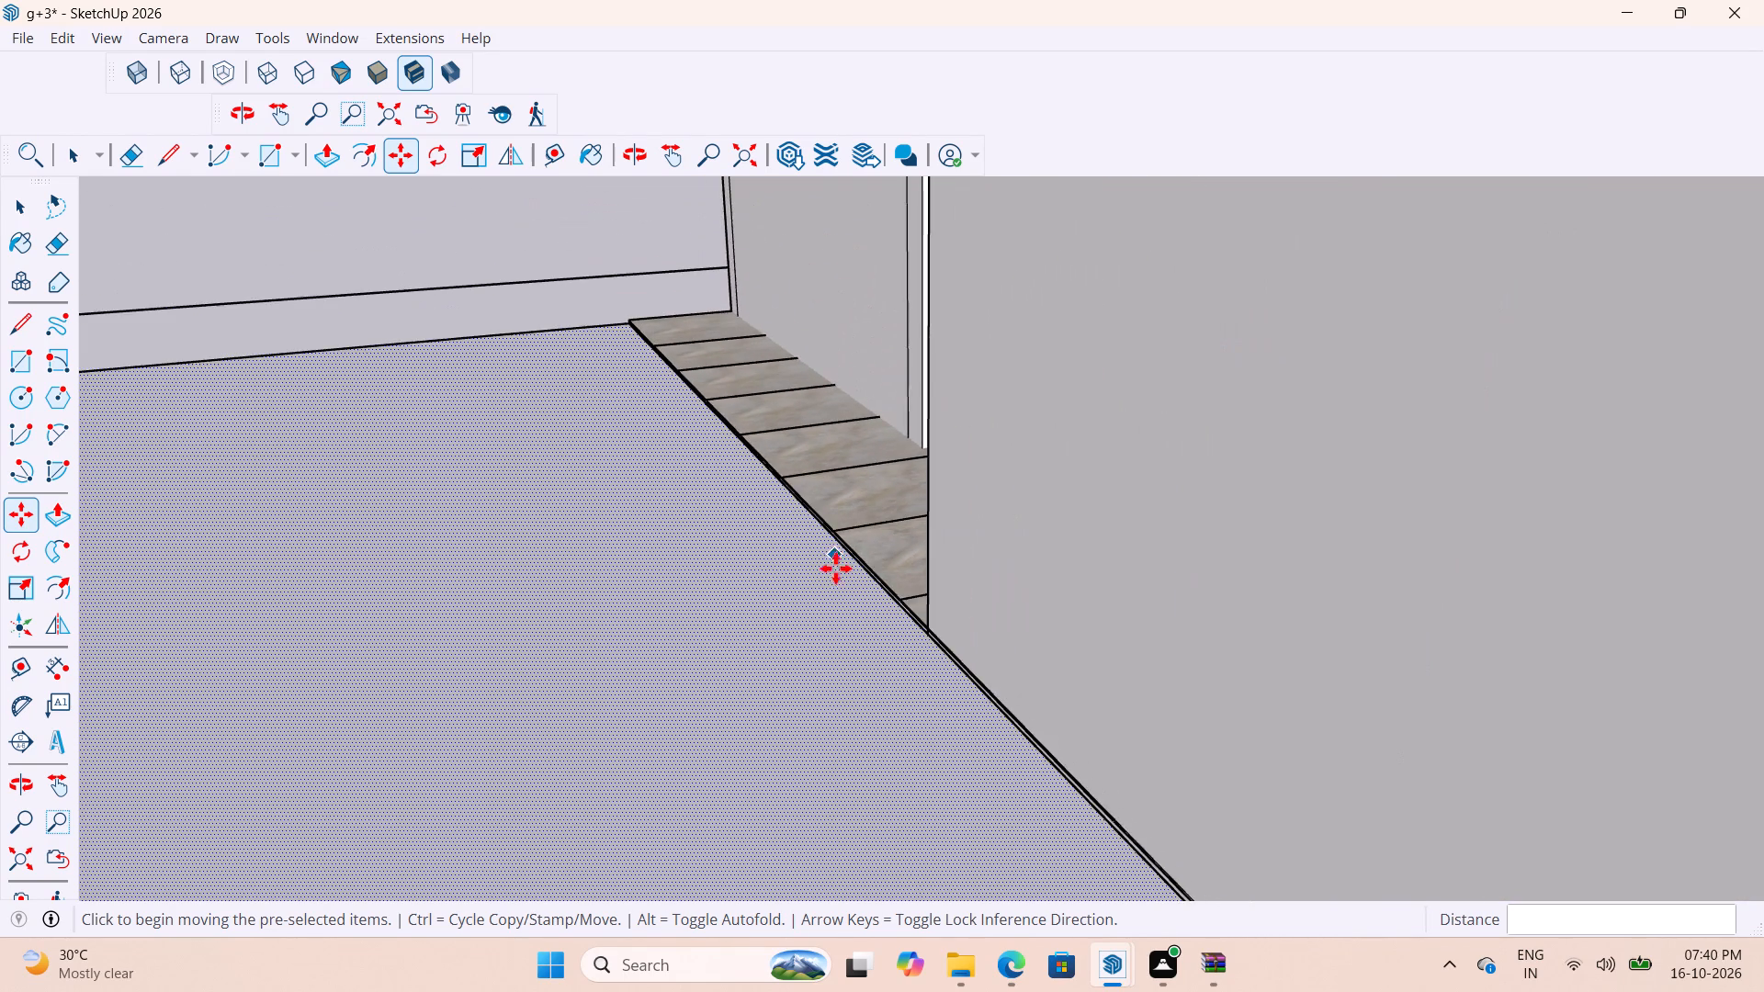
middle_click_drag(768, 640, 995, 684)
scroll(944, 515, "down", 17)
middle_click_drag(905, 611, 960, 631)
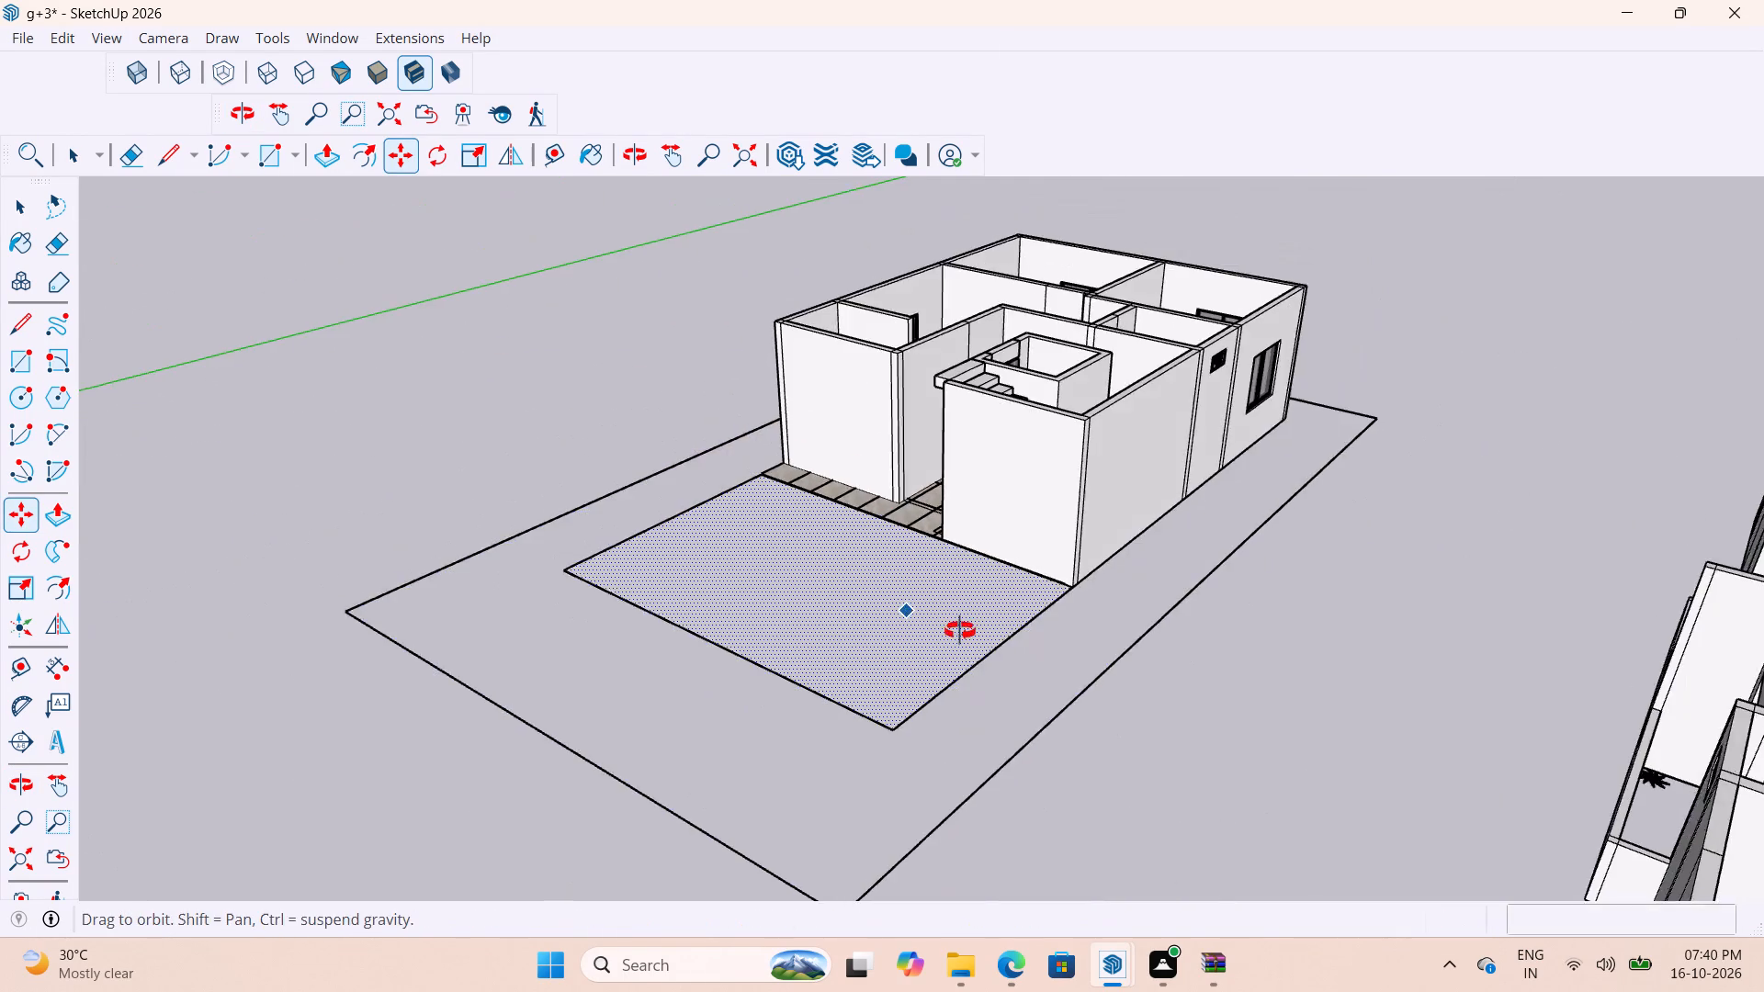
middle_click_drag(960, 631, 1069, 693)
Move the marble floor group down about 5/8" so the tiles' underside corner meets the front-area face's house-side corner.
scroll(739, 455, "up", 20)
scroll(739, 455, "up", 4)
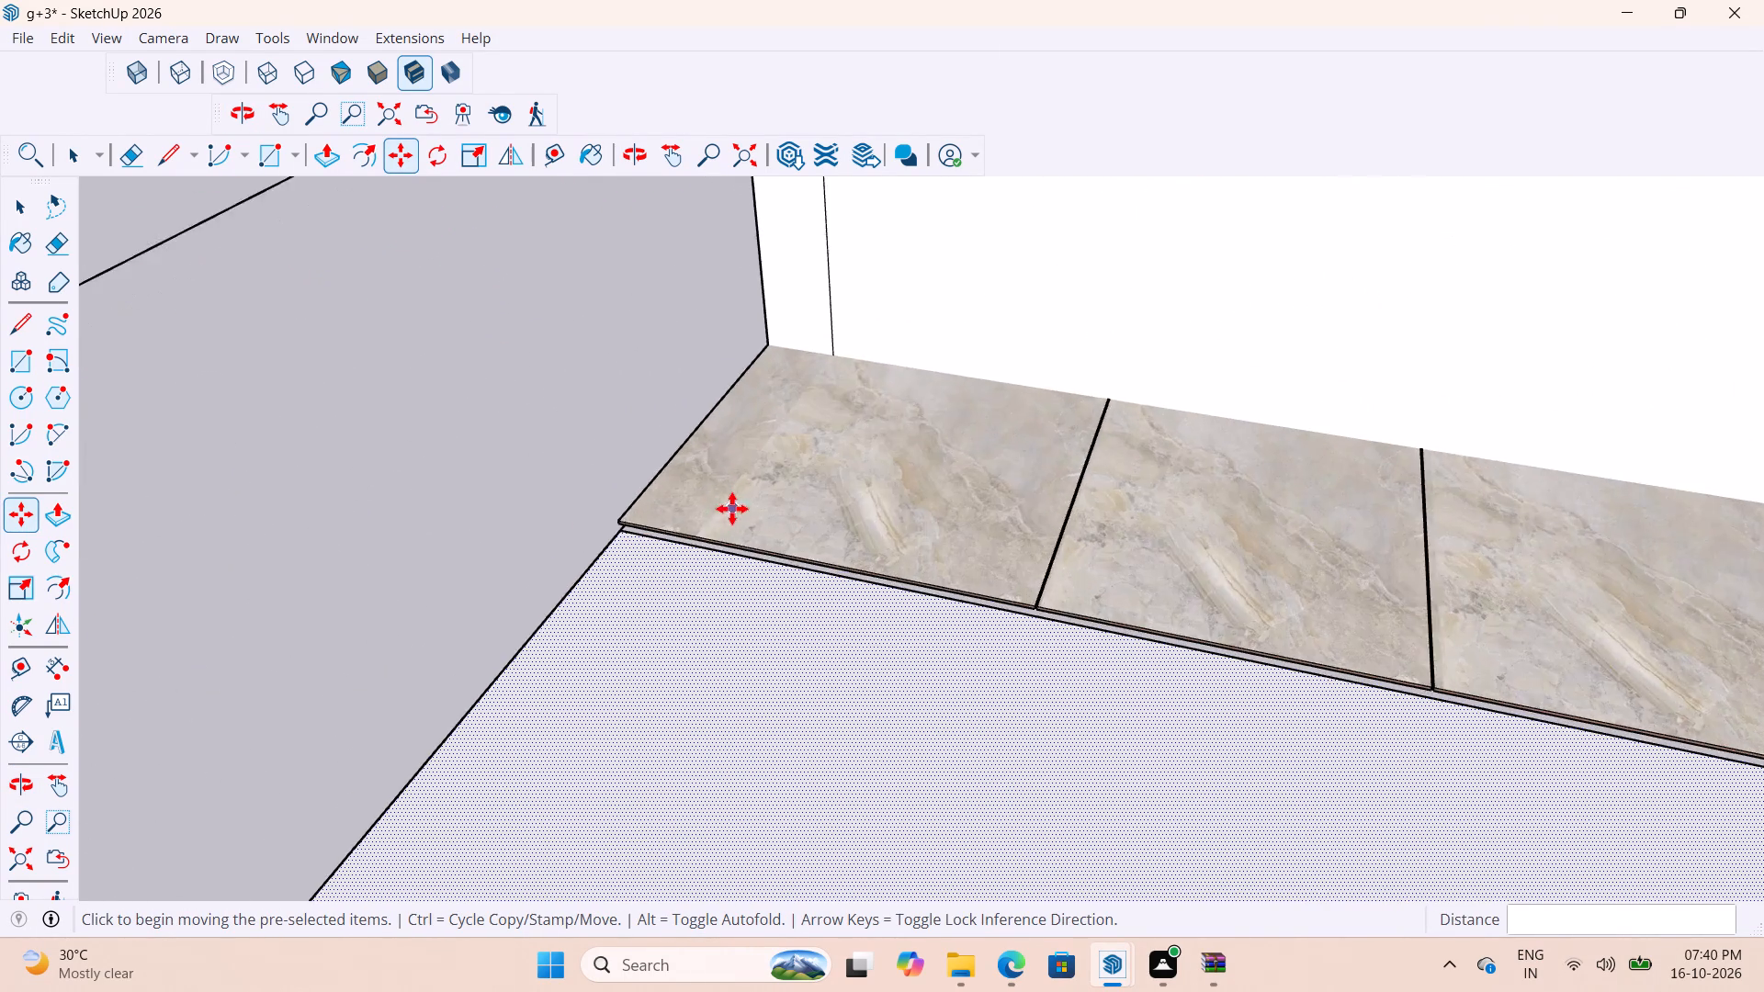
scroll(732, 509, "up", 8)
middle_click_drag(694, 517, 1105, 232)
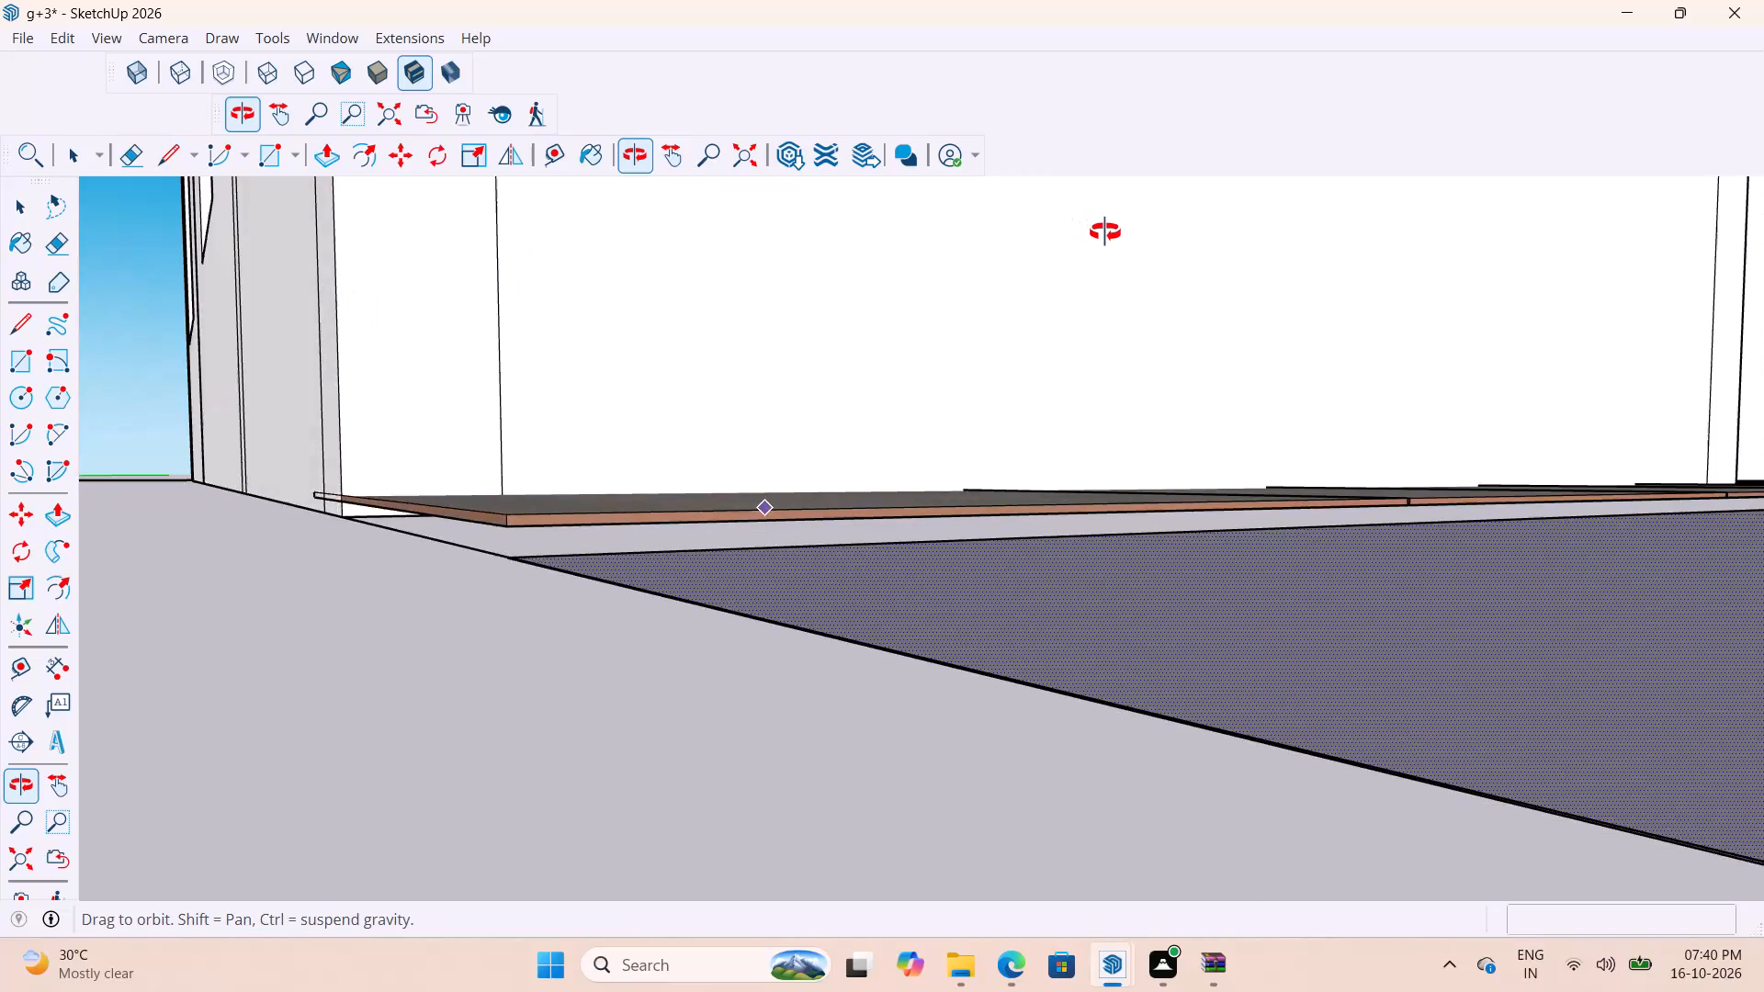
middle_click_drag(1105, 232, 1133, 254)
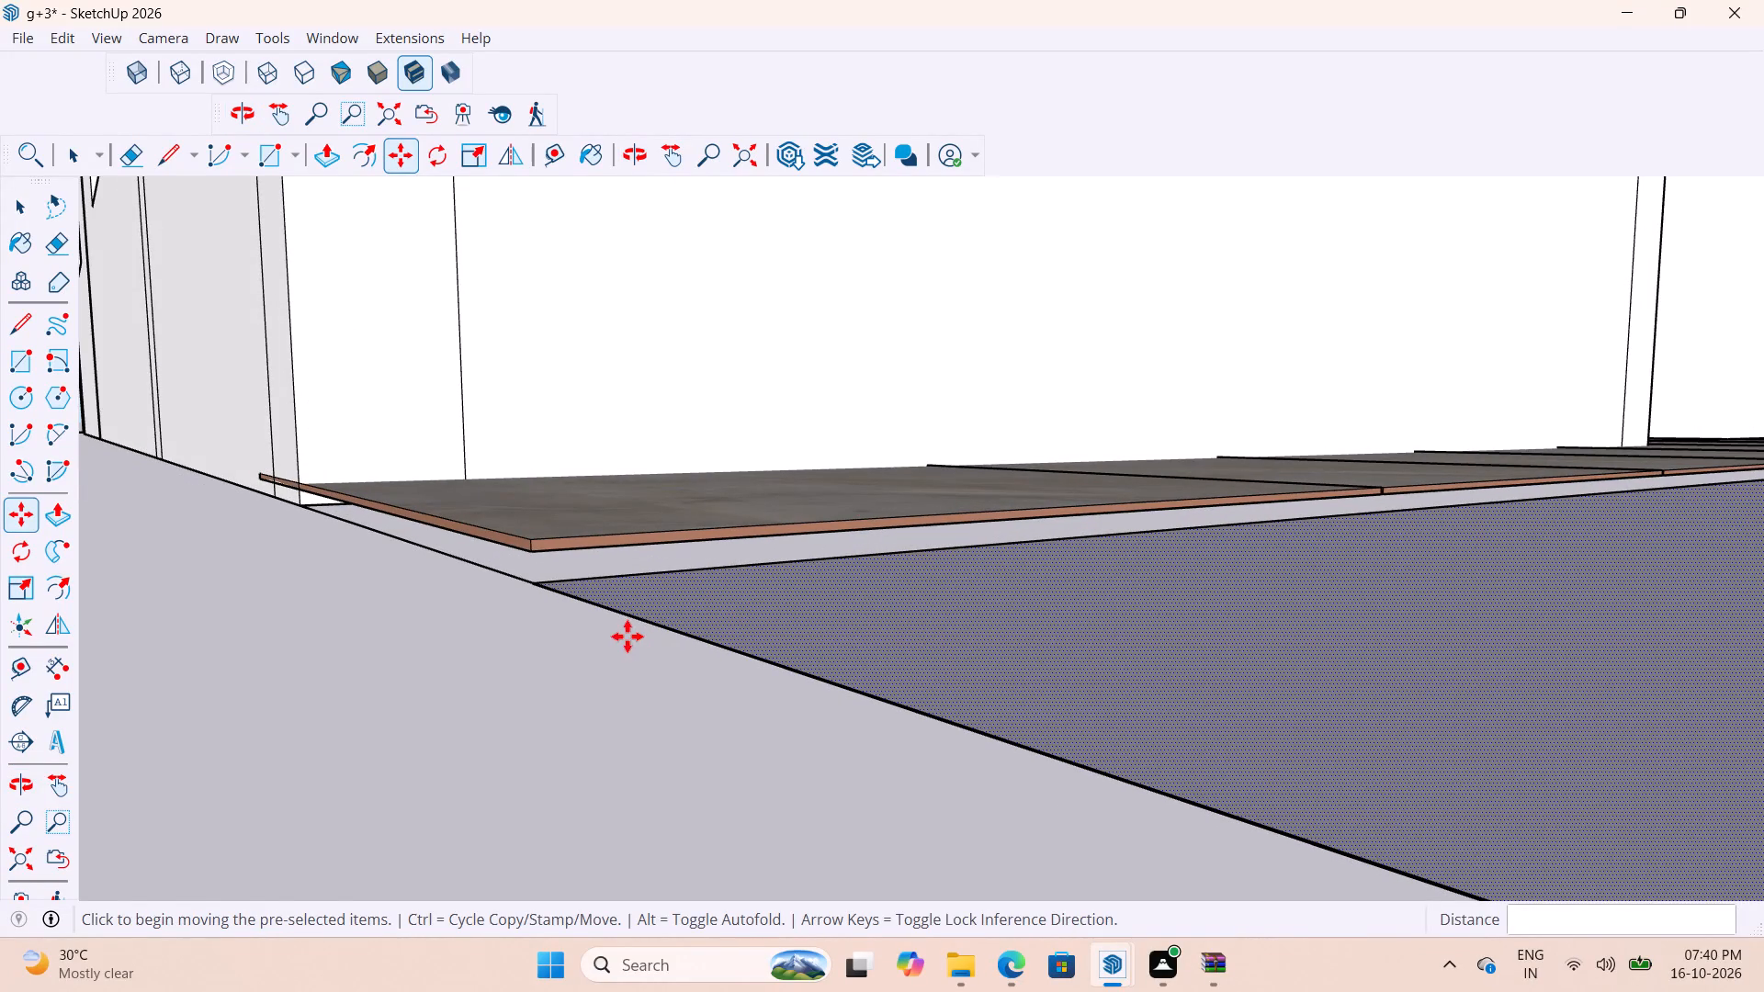
key("space")
key("space")
scroll(532, 546, "up", 4)
middle_click_drag(569, 471, 655, 473)
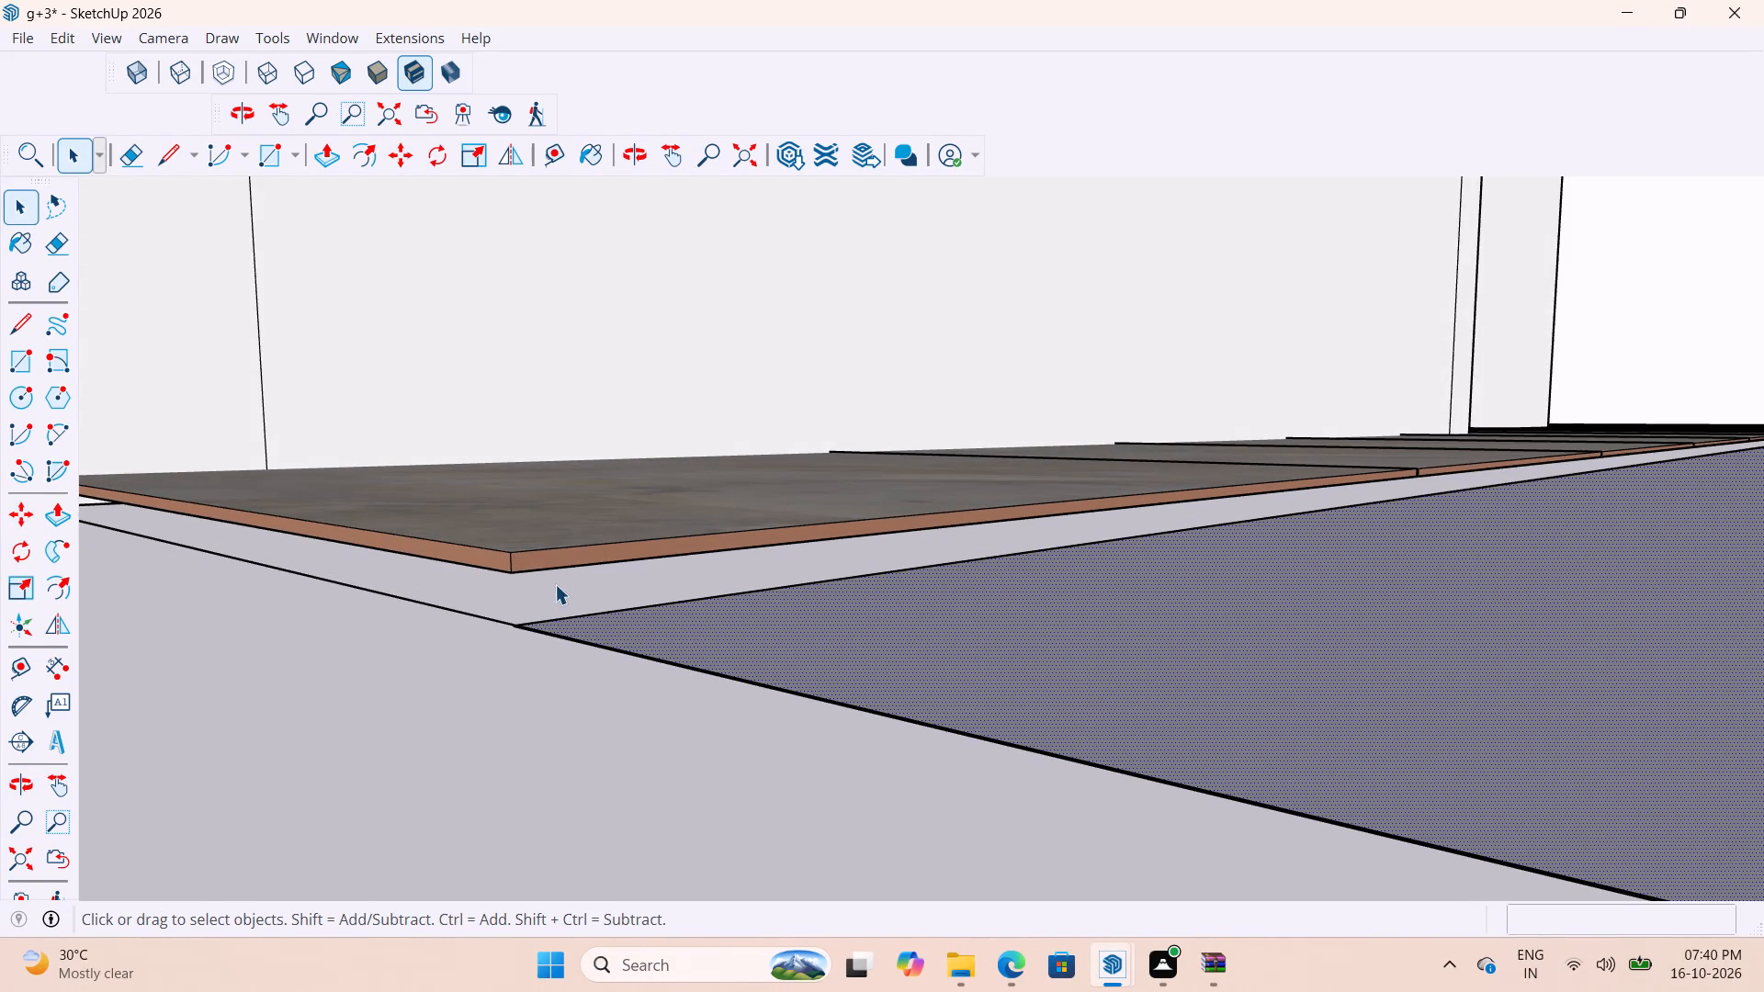
left_click(512, 571)
key("m")
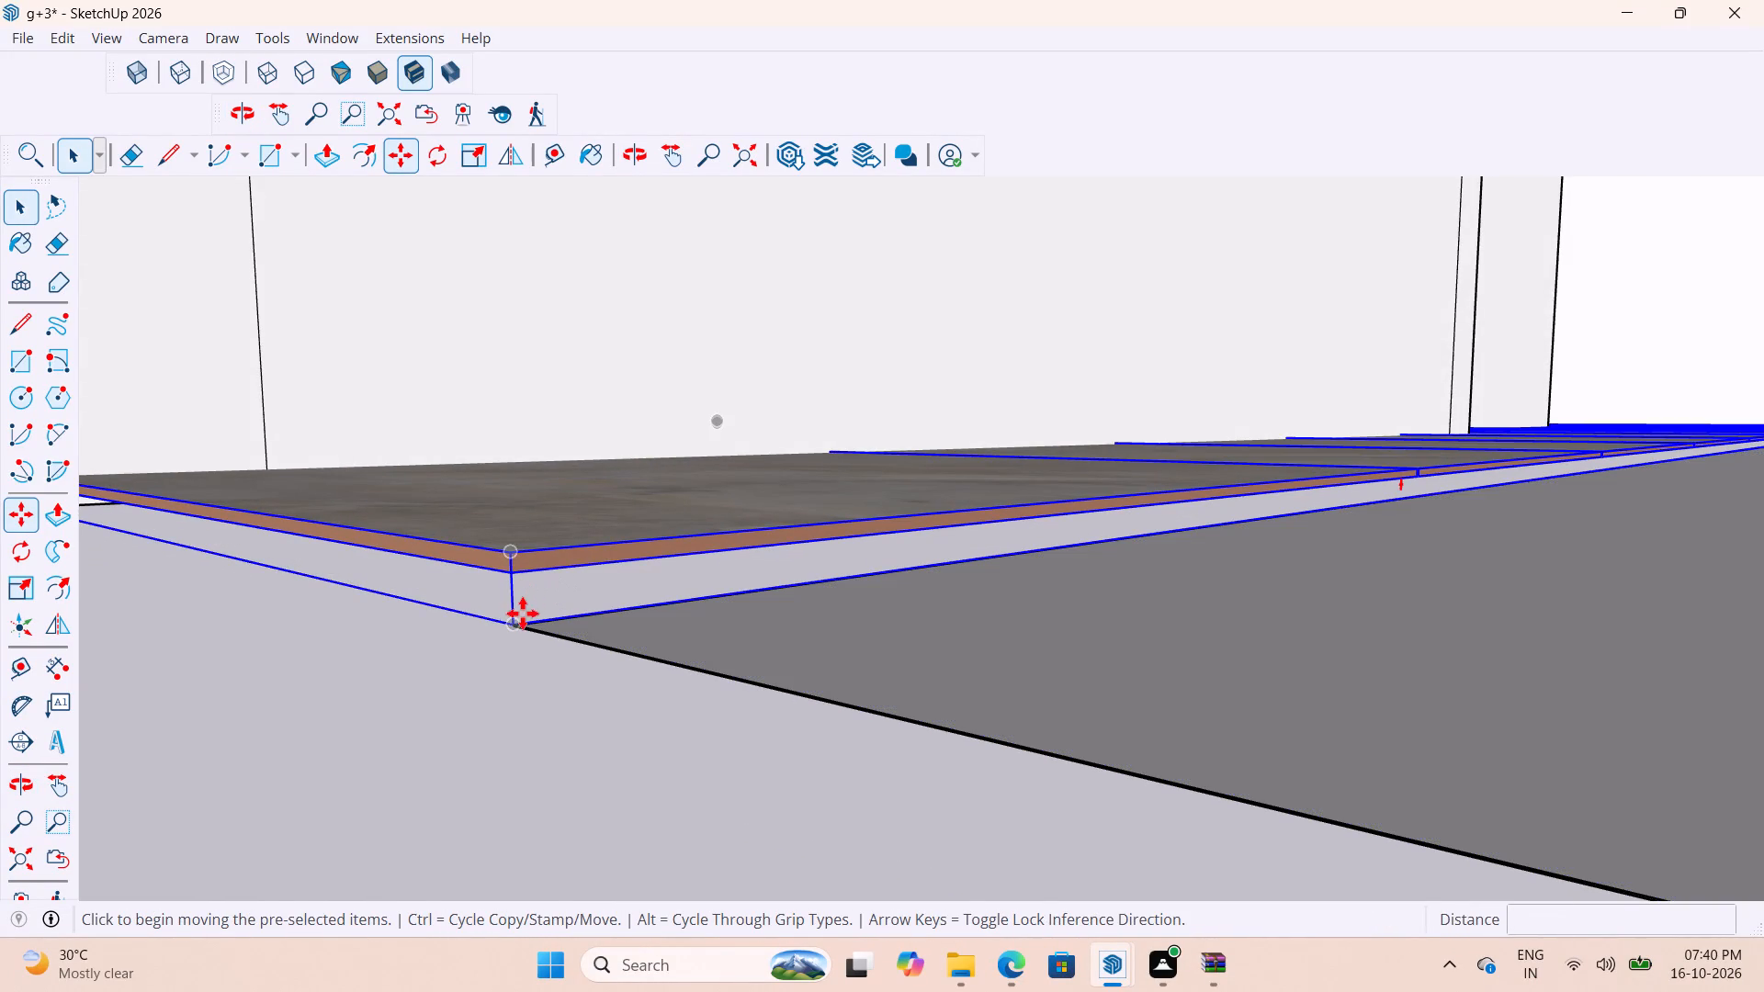
left_click(507, 557)
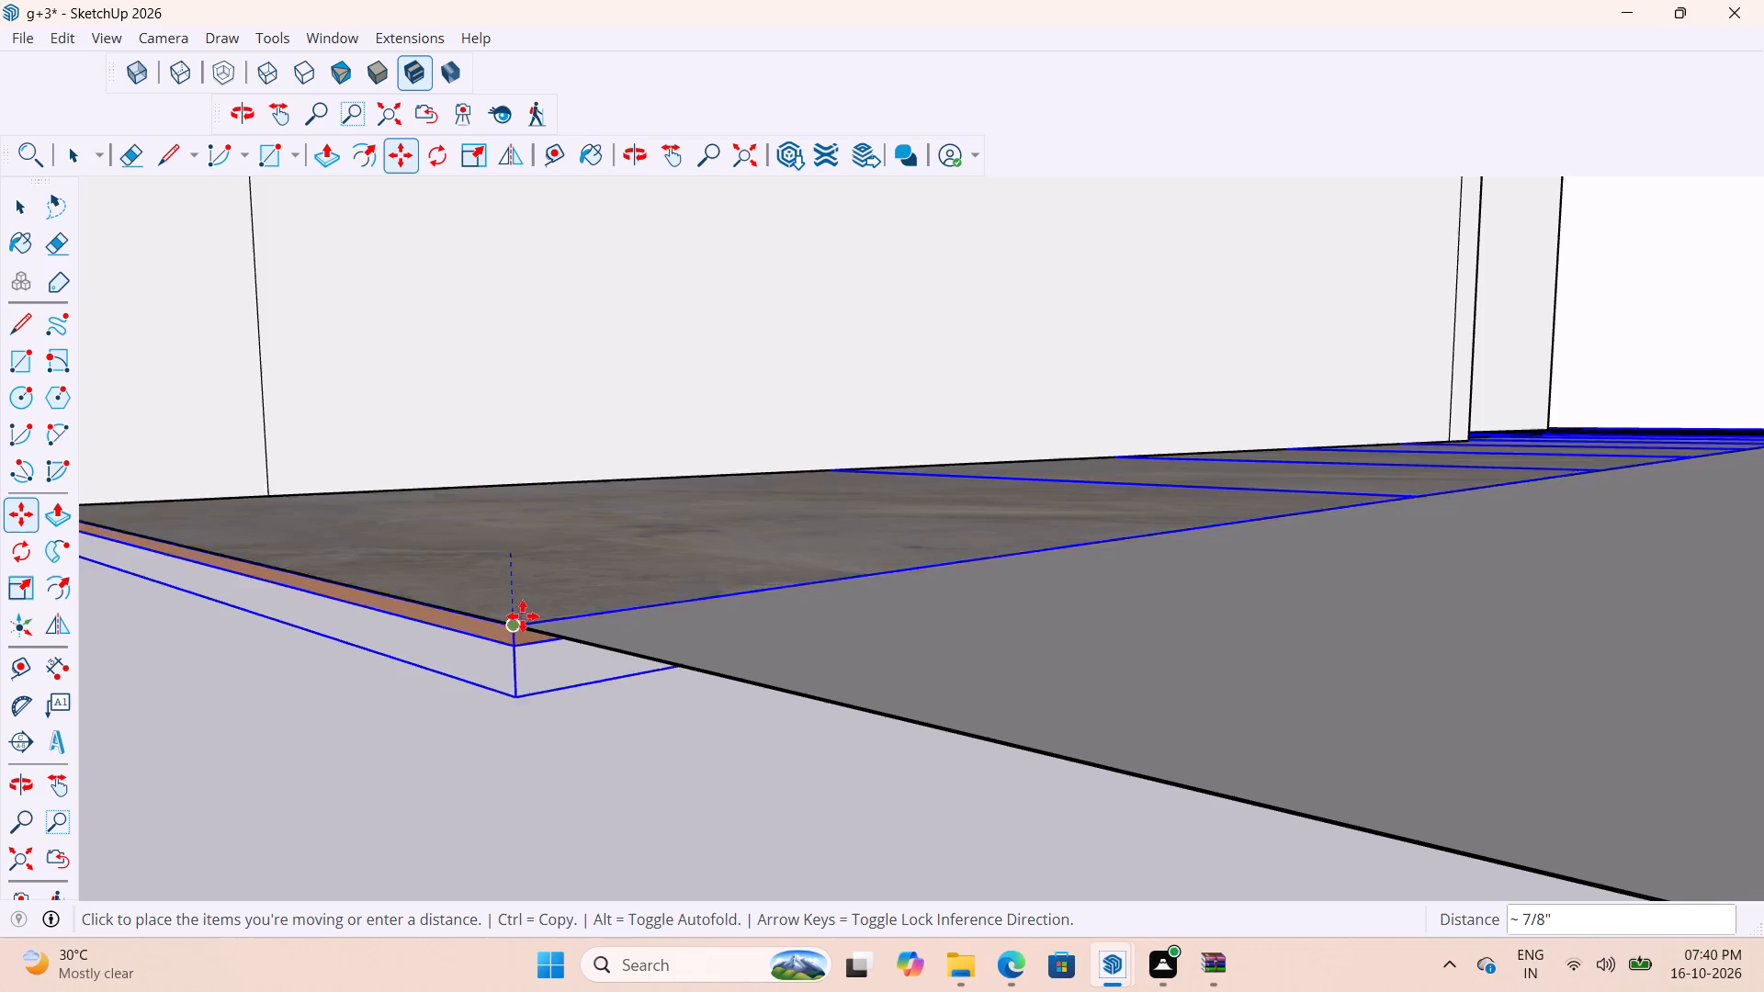
key("space")
scroll(516, 609, "up", 2)
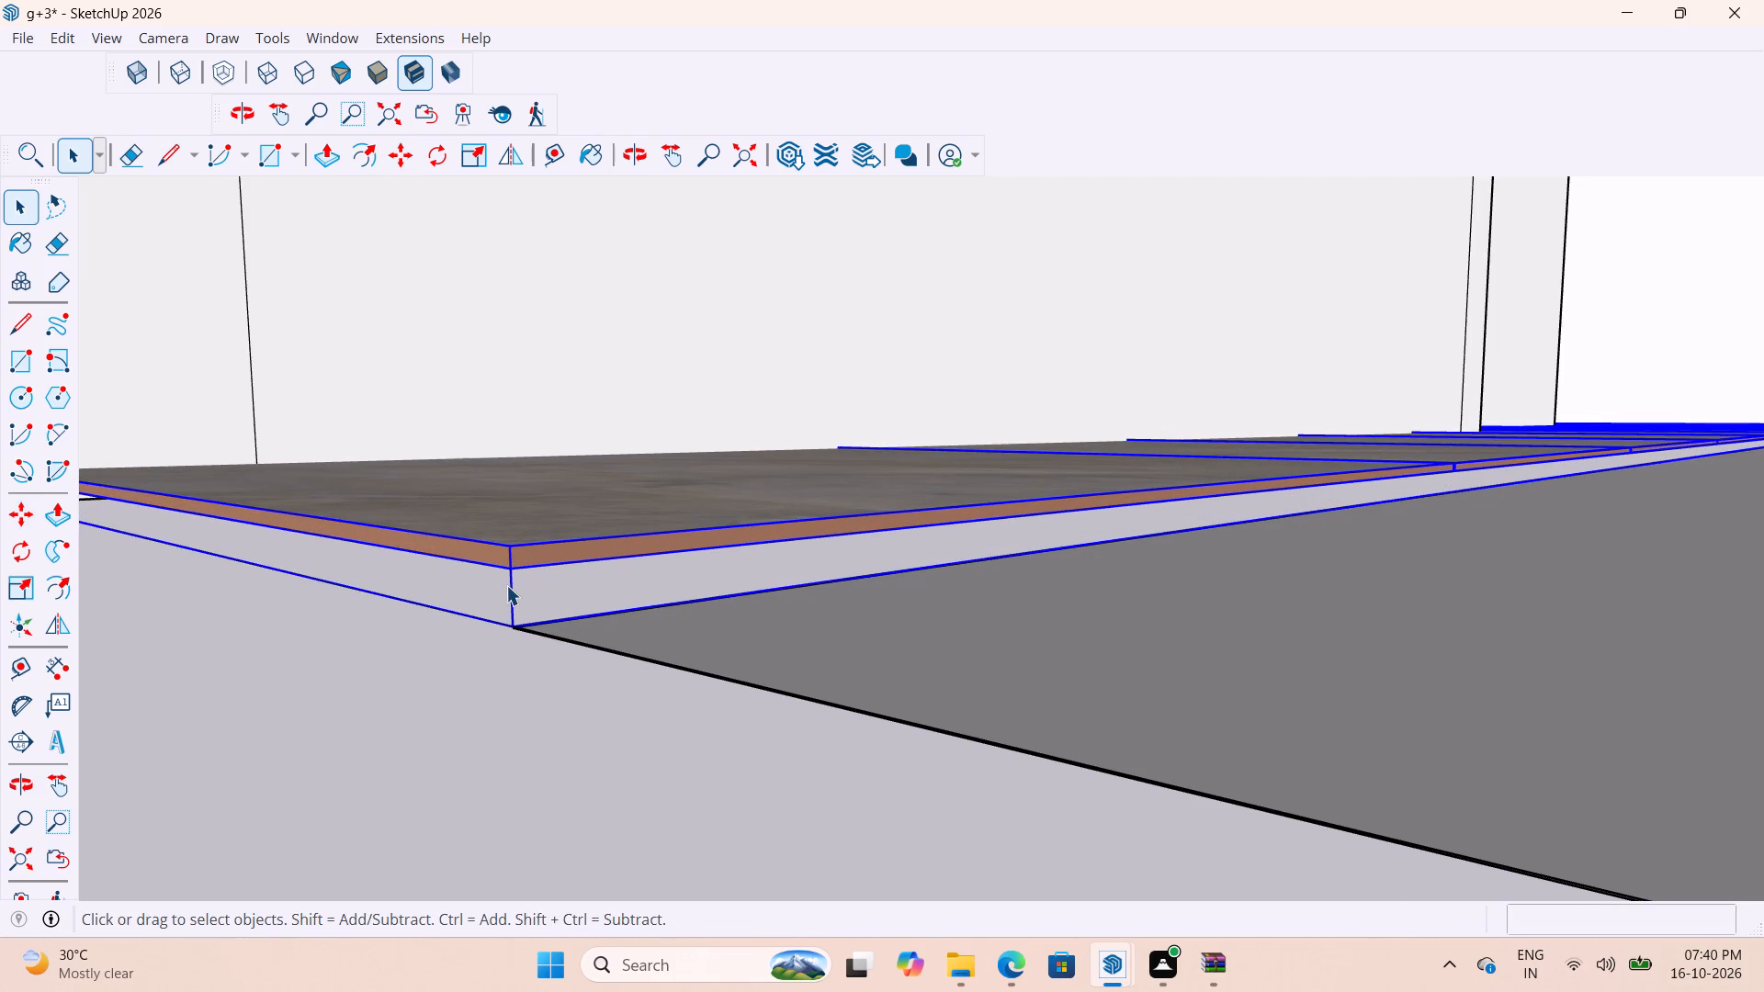
key("m")
left_click(514, 567)
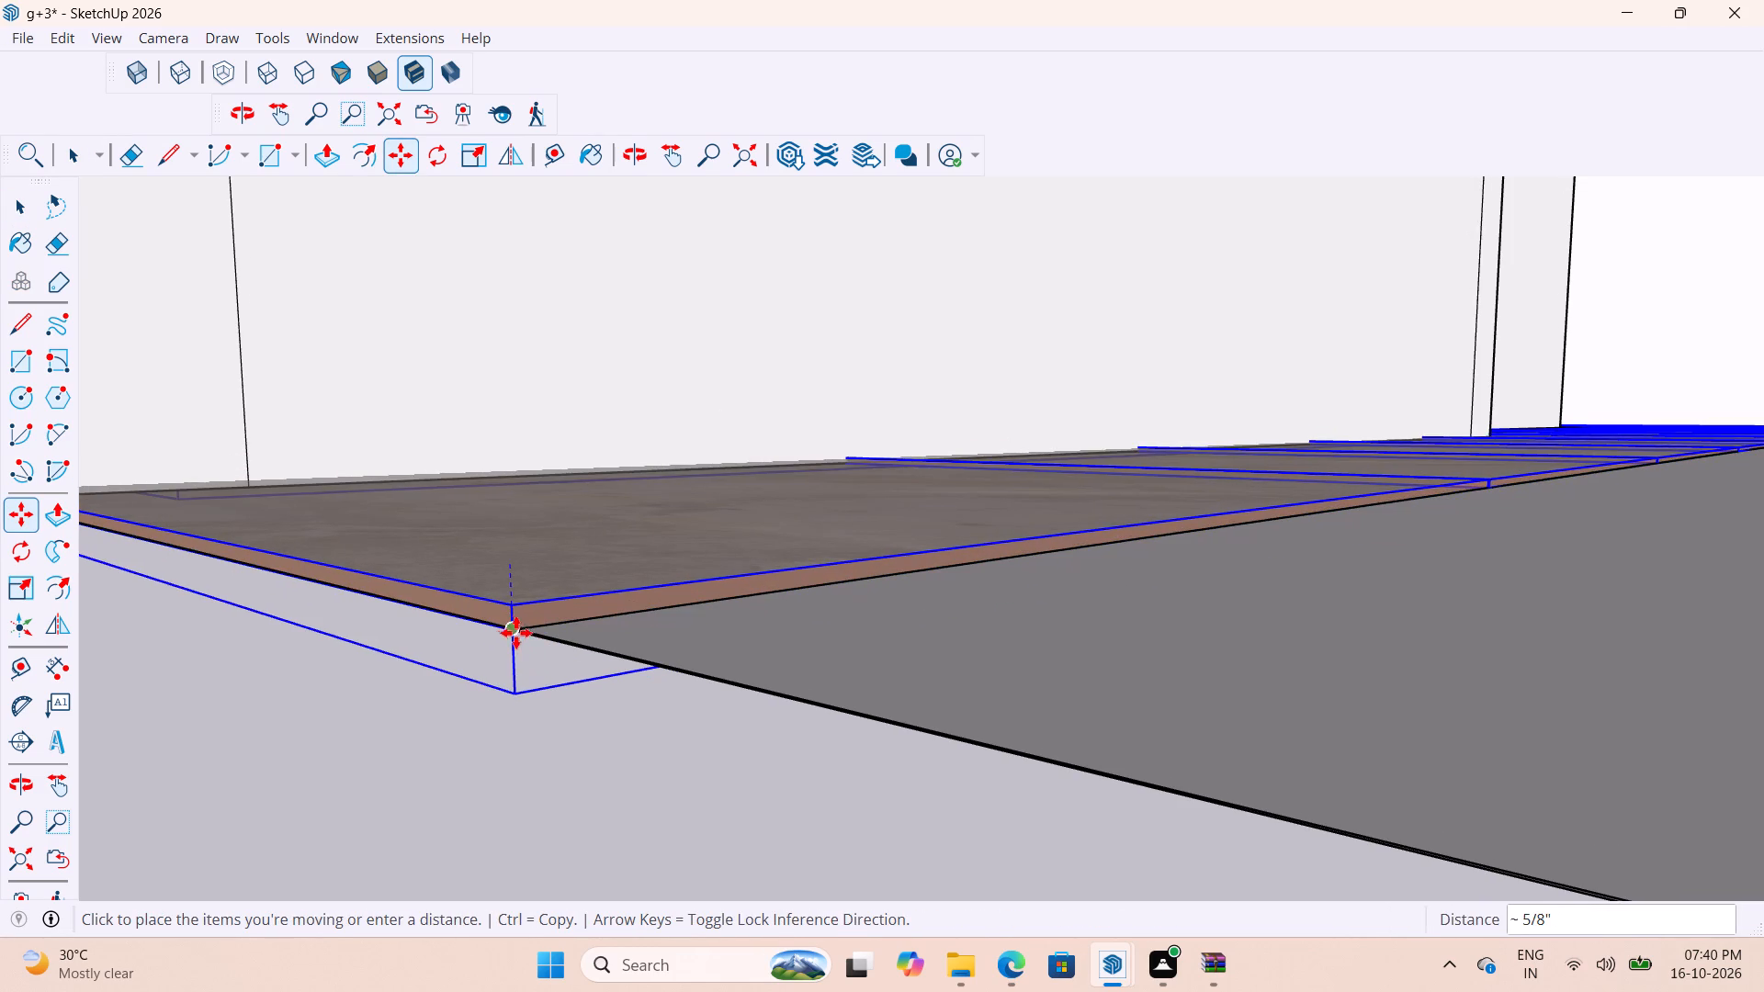
left_click(510, 631)
scroll(535, 625, "down", 9)
key("space")
left_click(519, 712)
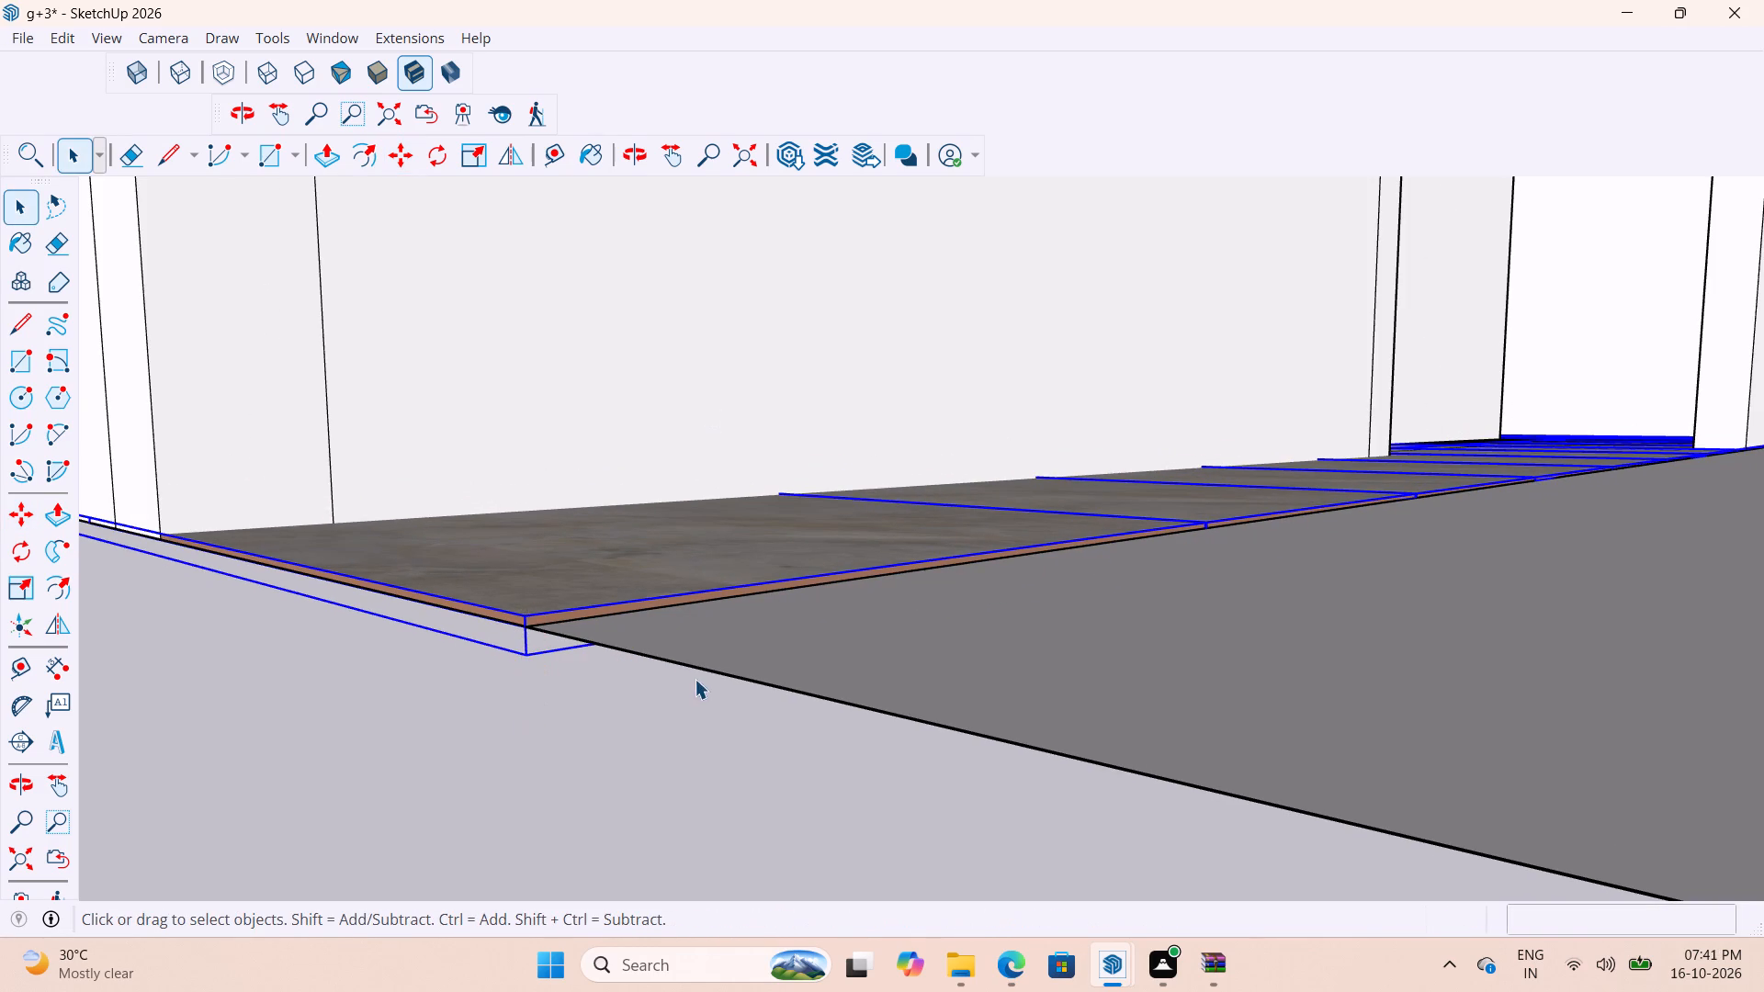
Inspect the lowered marble floor against the front-area face, including the joints between tiles at the entrance.
middle_click_drag(696, 681, 443, 736)
scroll(938, 540, "up", 3)
scroll(711, 526, "down", 16)
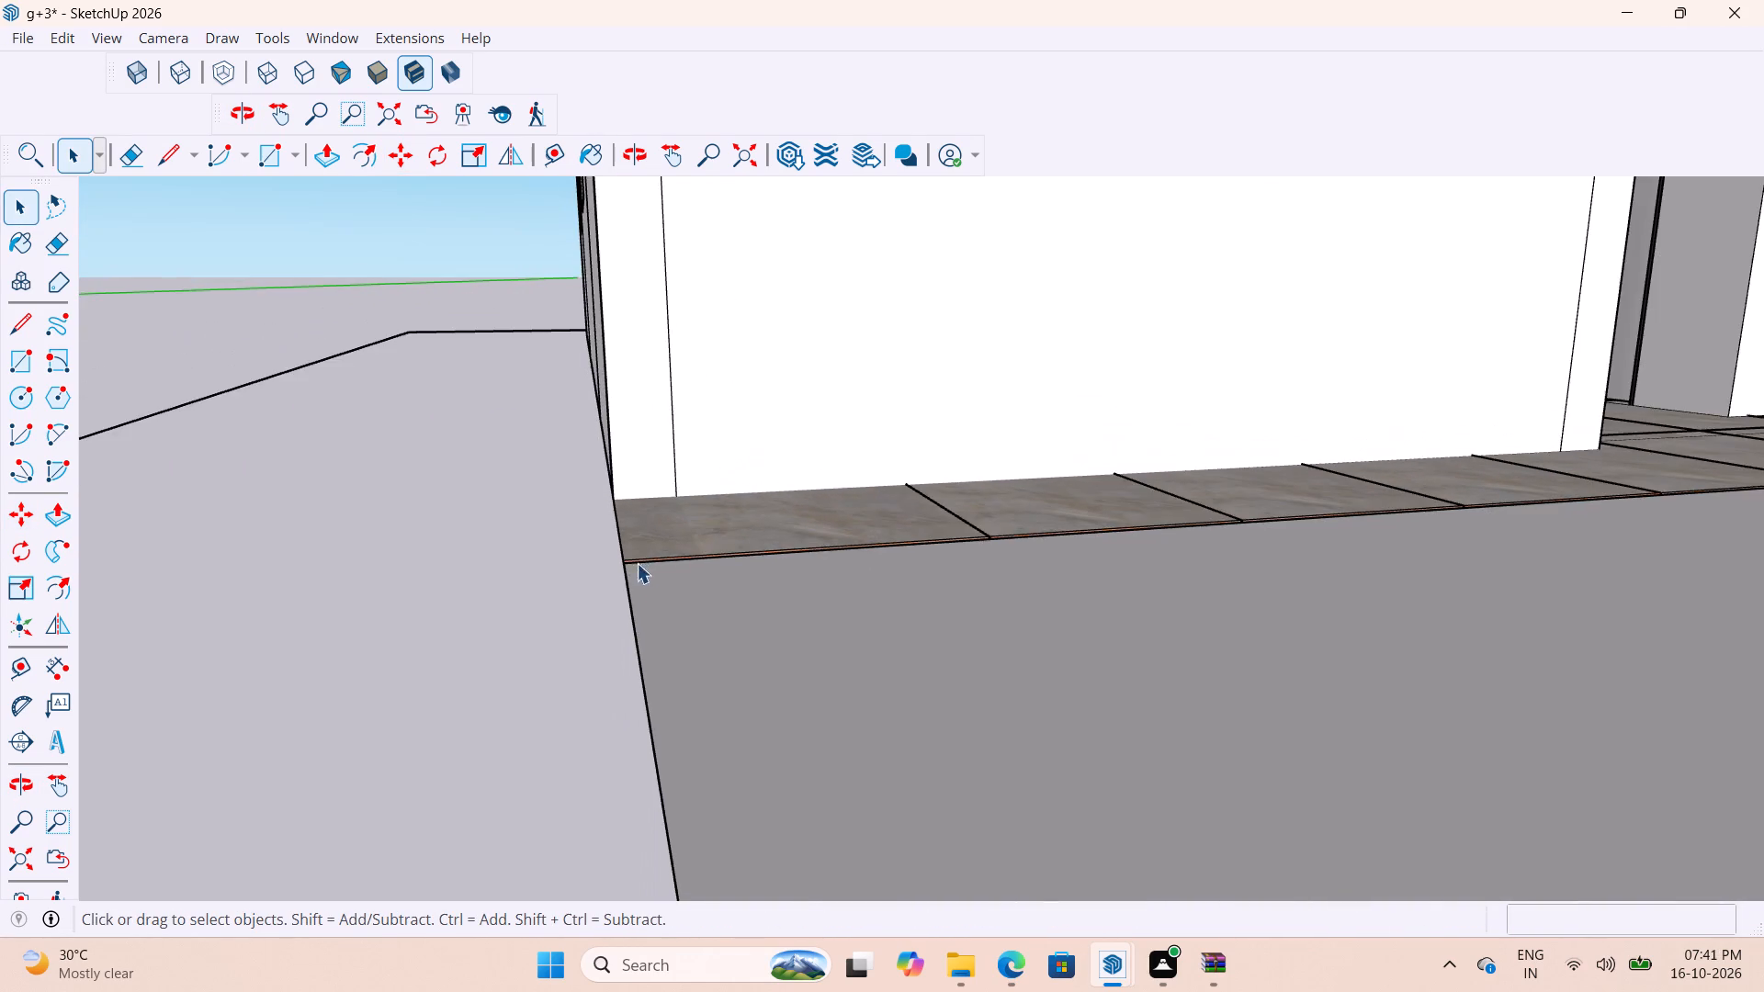
scroll(657, 552, "down", 16)
scroll(679, 545, "down", 5)
middle_click_drag(962, 653, 909, 698)
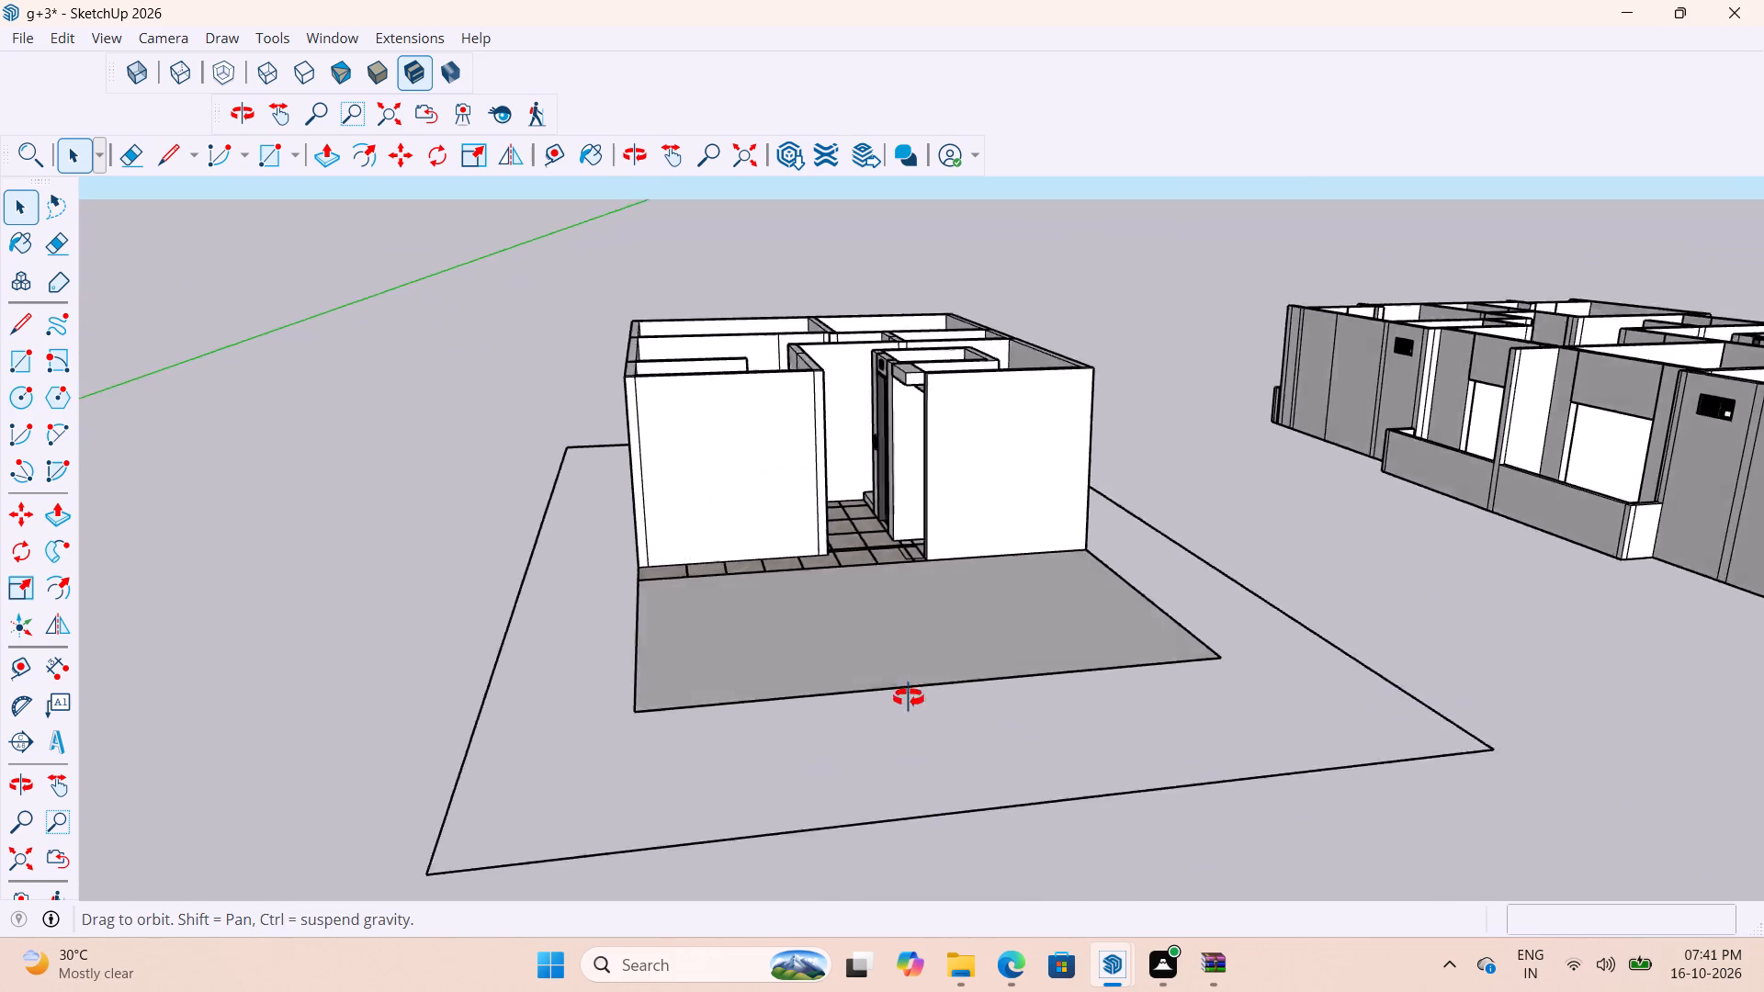
middle_click_drag(909, 698, 856, 725)
scroll(856, 725, "down", 1)
left_click(1269, 495)
left_click(956, 674)
scroll(979, 611, "down", 6)
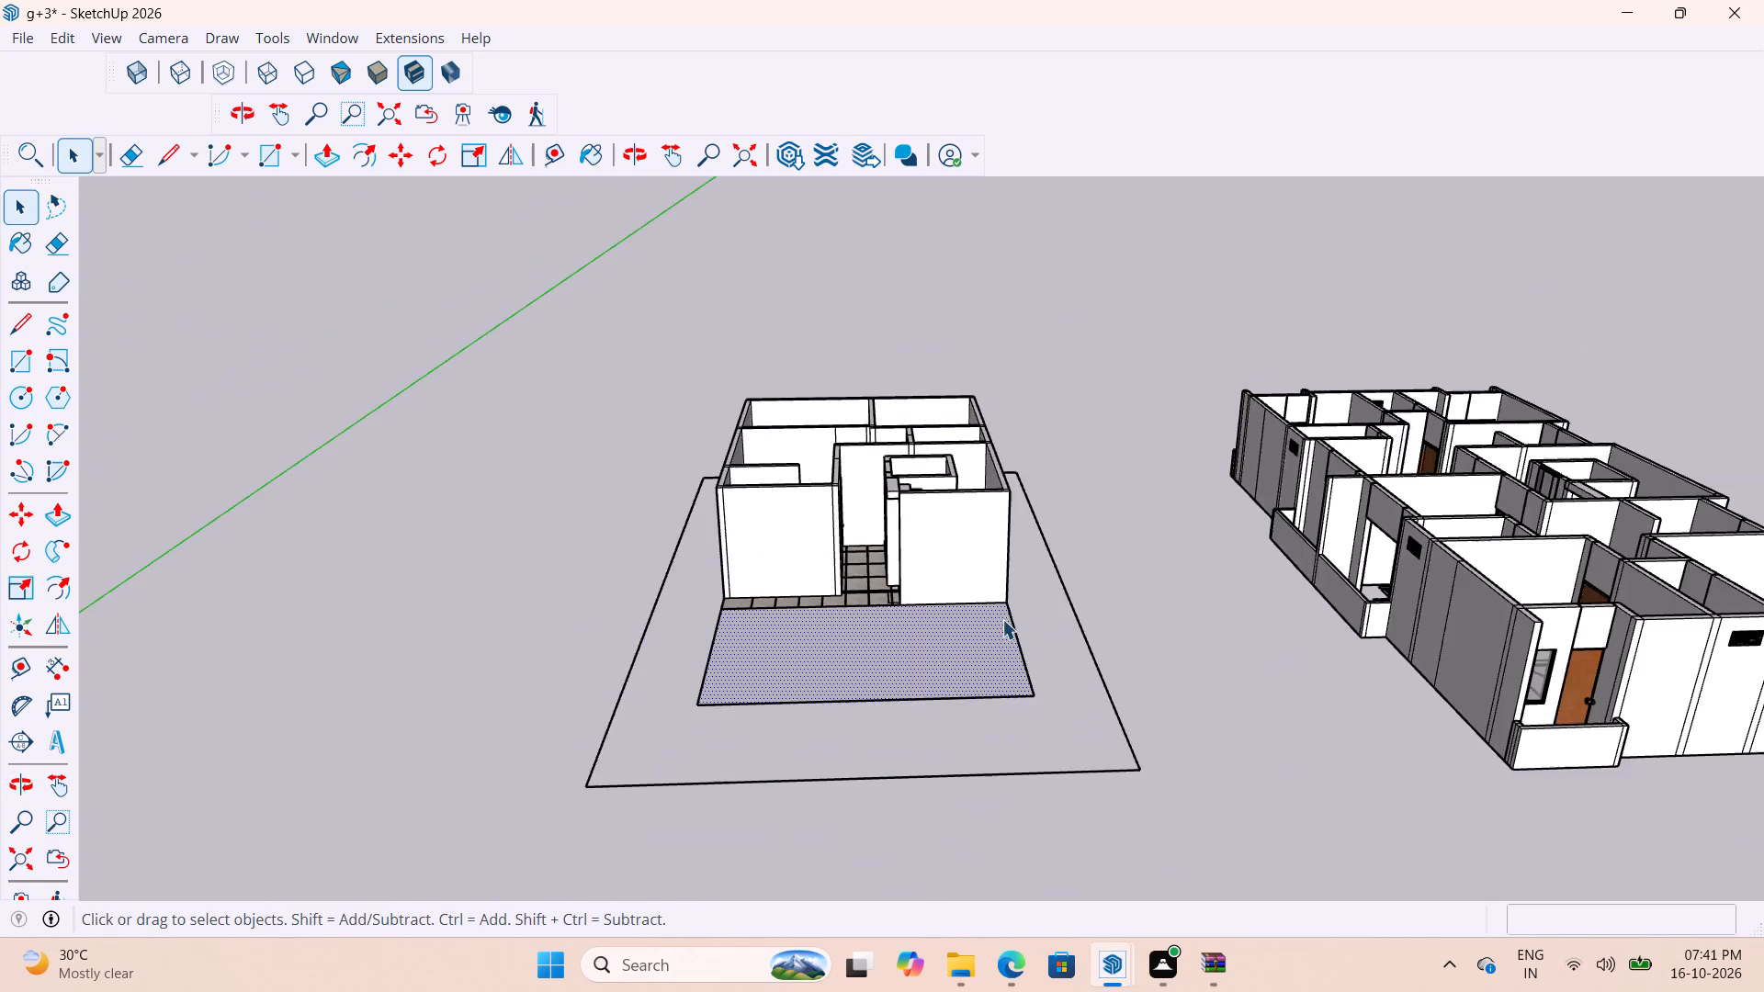
middle_click_drag(1135, 724, 1051, 895)
scroll(967, 772, "up", 17)
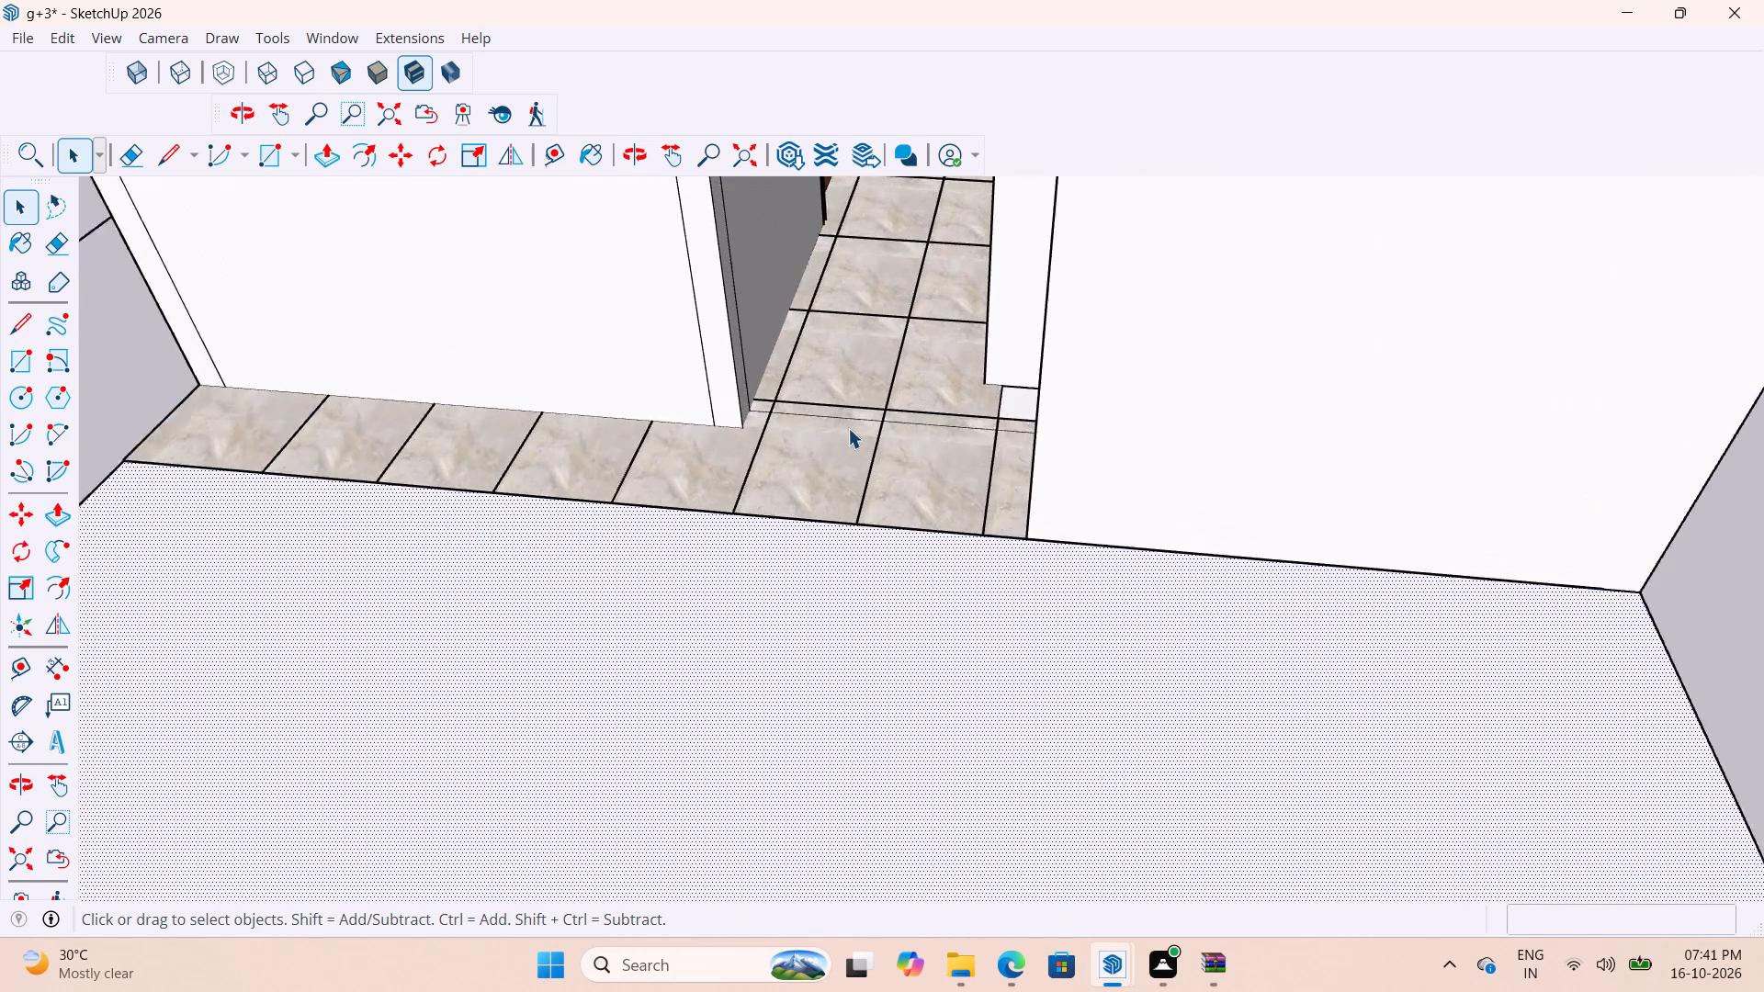
scroll(848, 428, "up", 12)
scroll(805, 660, "up", 20)
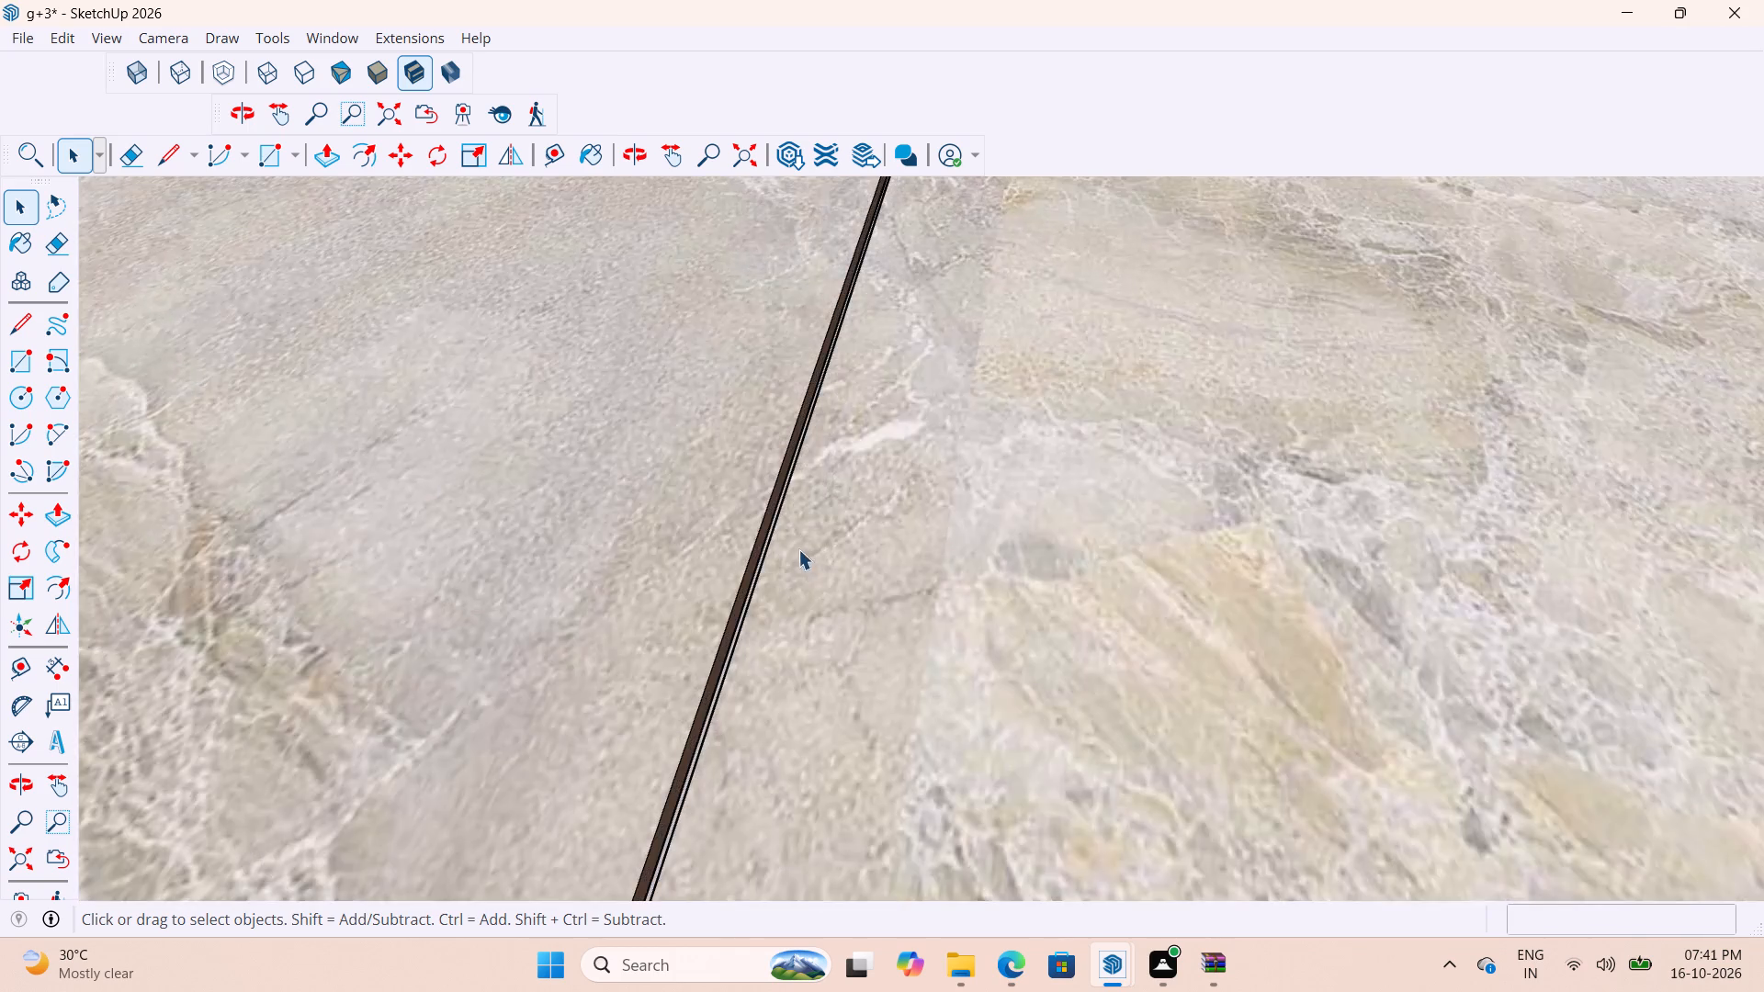
scroll(798, 549, "up", 9)
middle_click_drag(752, 483, 975, 355)
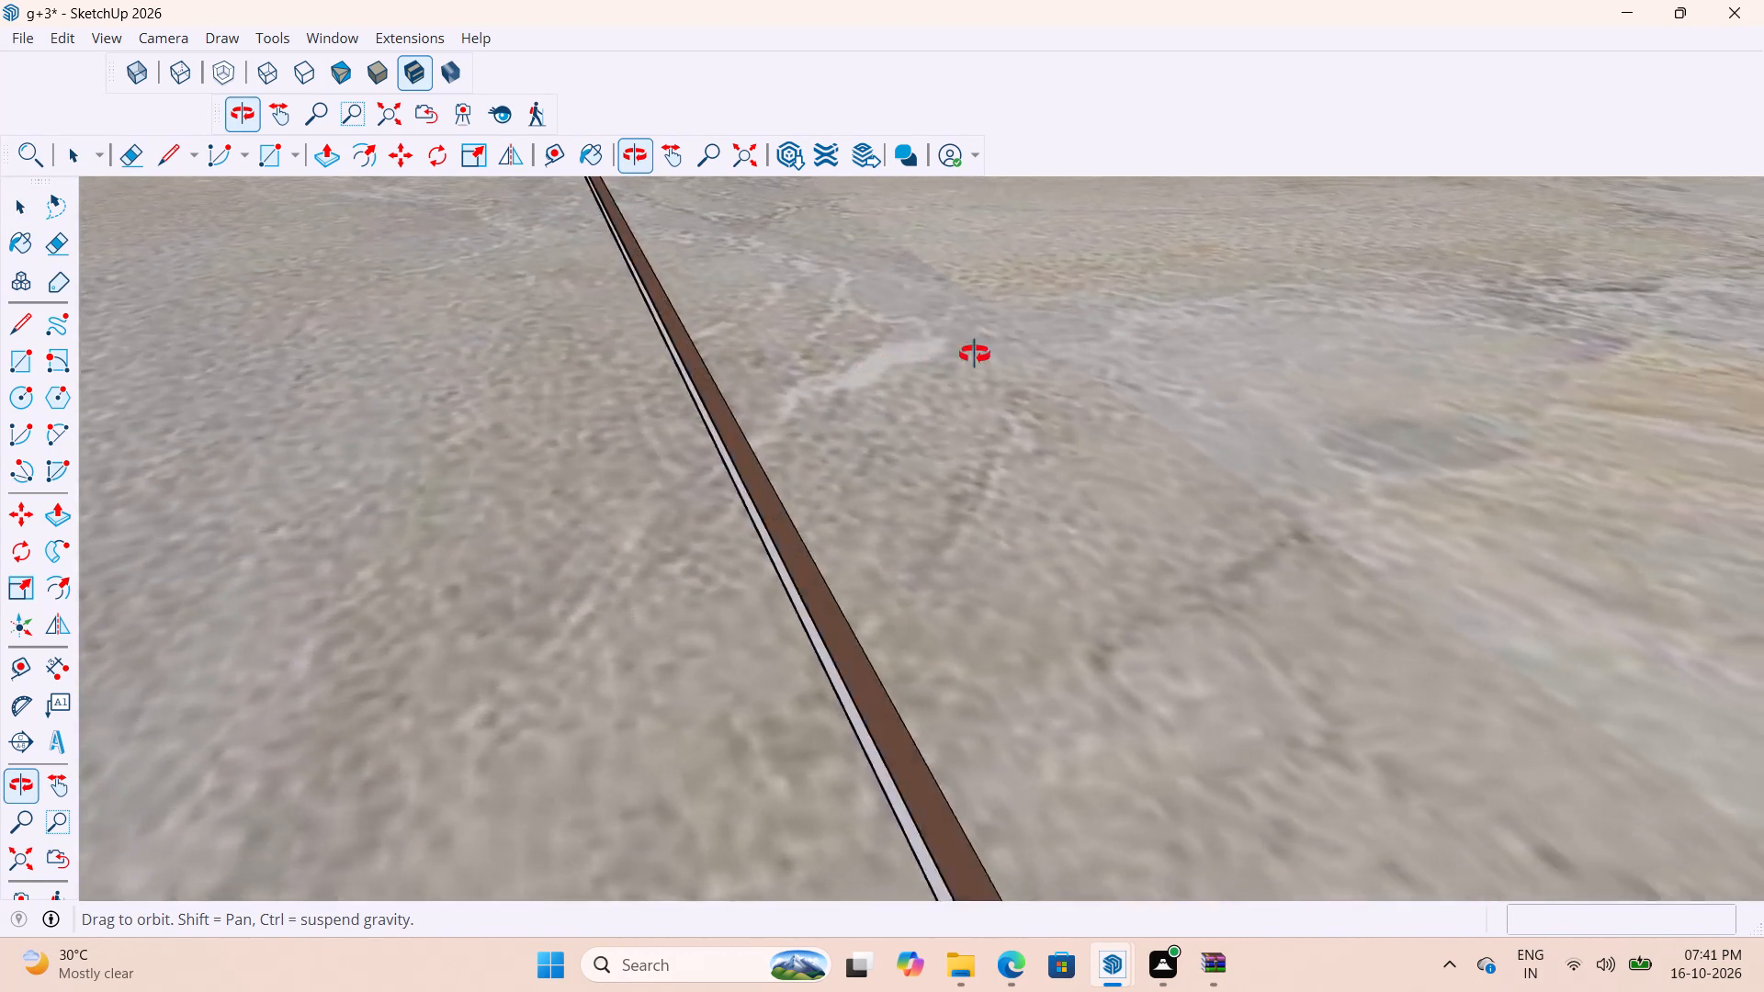
middle_click_drag(975, 355, 773, 471)
scroll(829, 457, "down", 18)
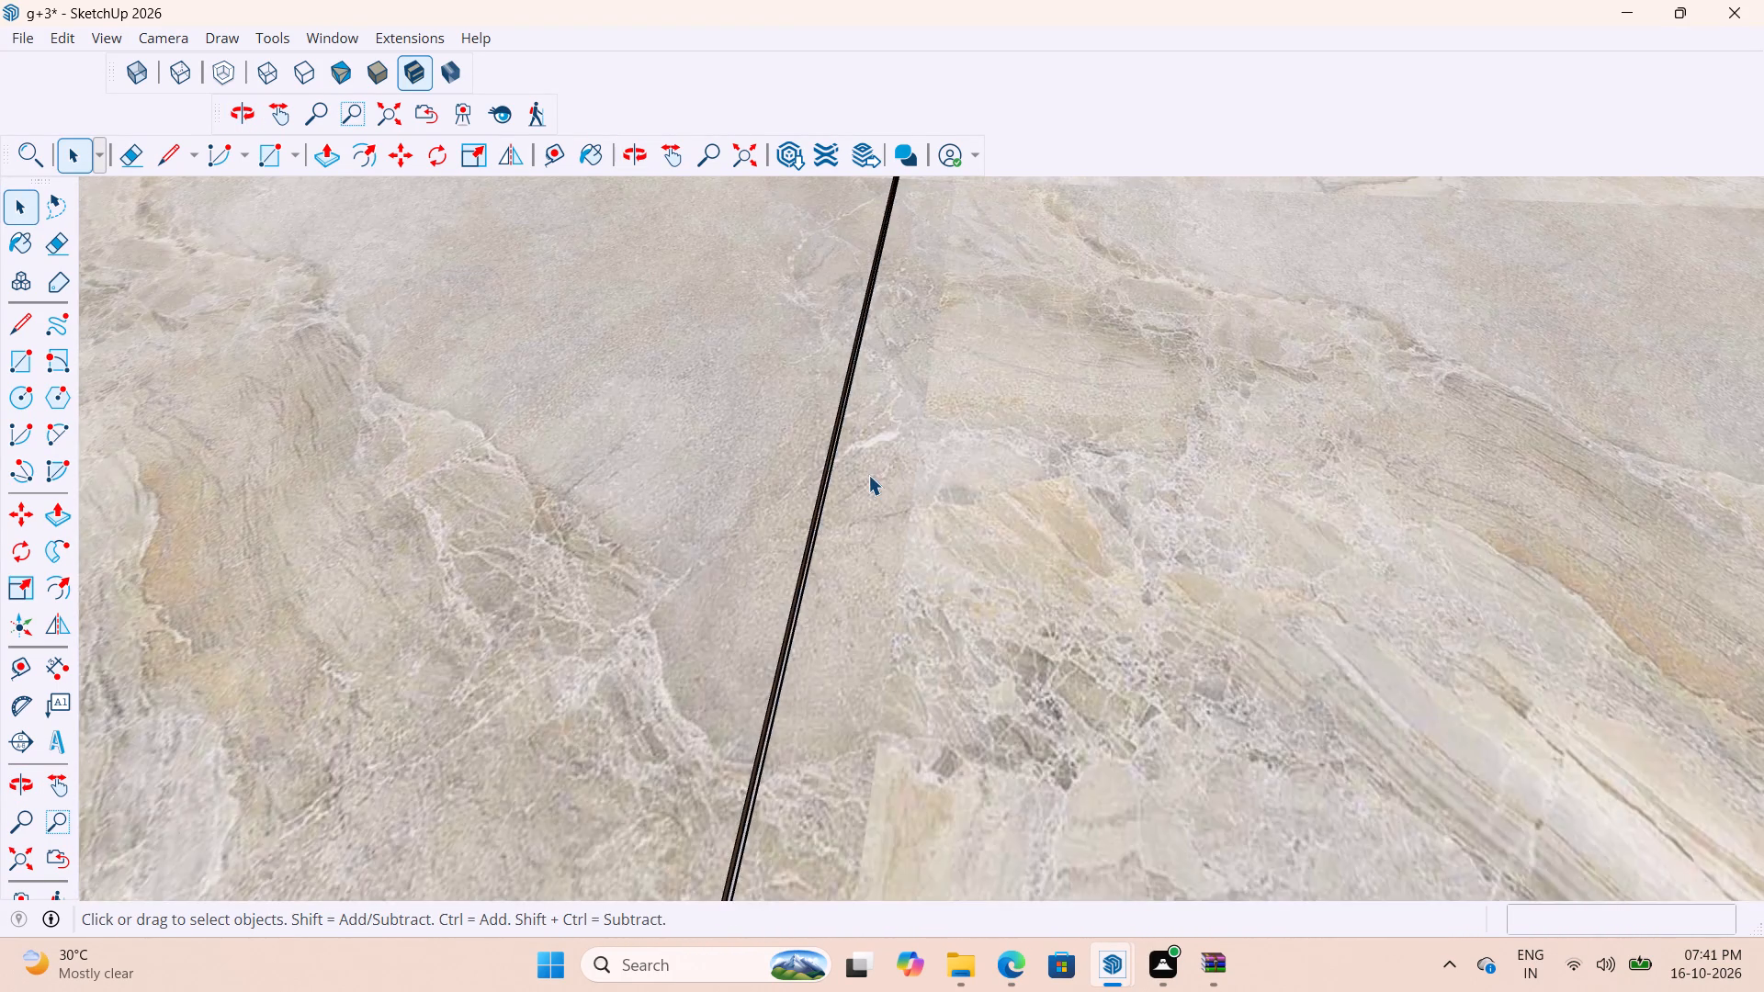
scroll(868, 475, "down", 12)
scroll(836, 655, "up", 20)
scroll(836, 655, "up", 2)
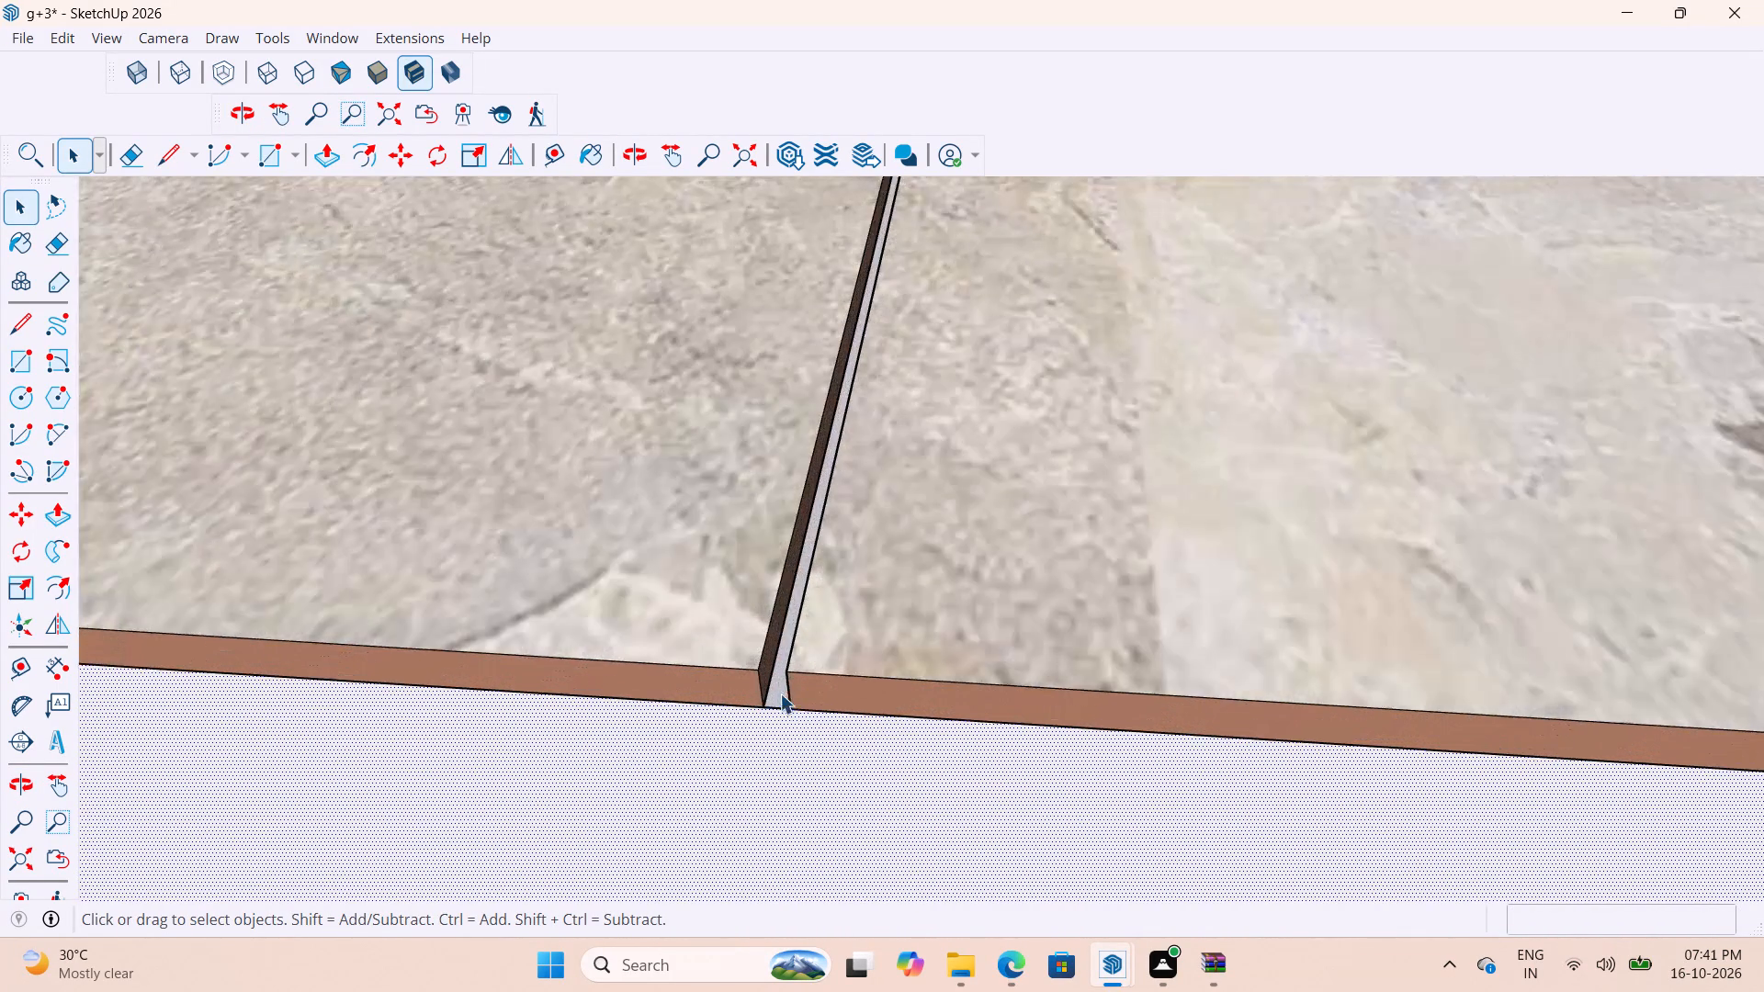
scroll(780, 693, "up", 6)
middle_click_drag(793, 655, 914, 562)
Open the marble floor group for editing at an entrance tile joint, look over its extent around the house, and leave the group.
left_click(844, 690)
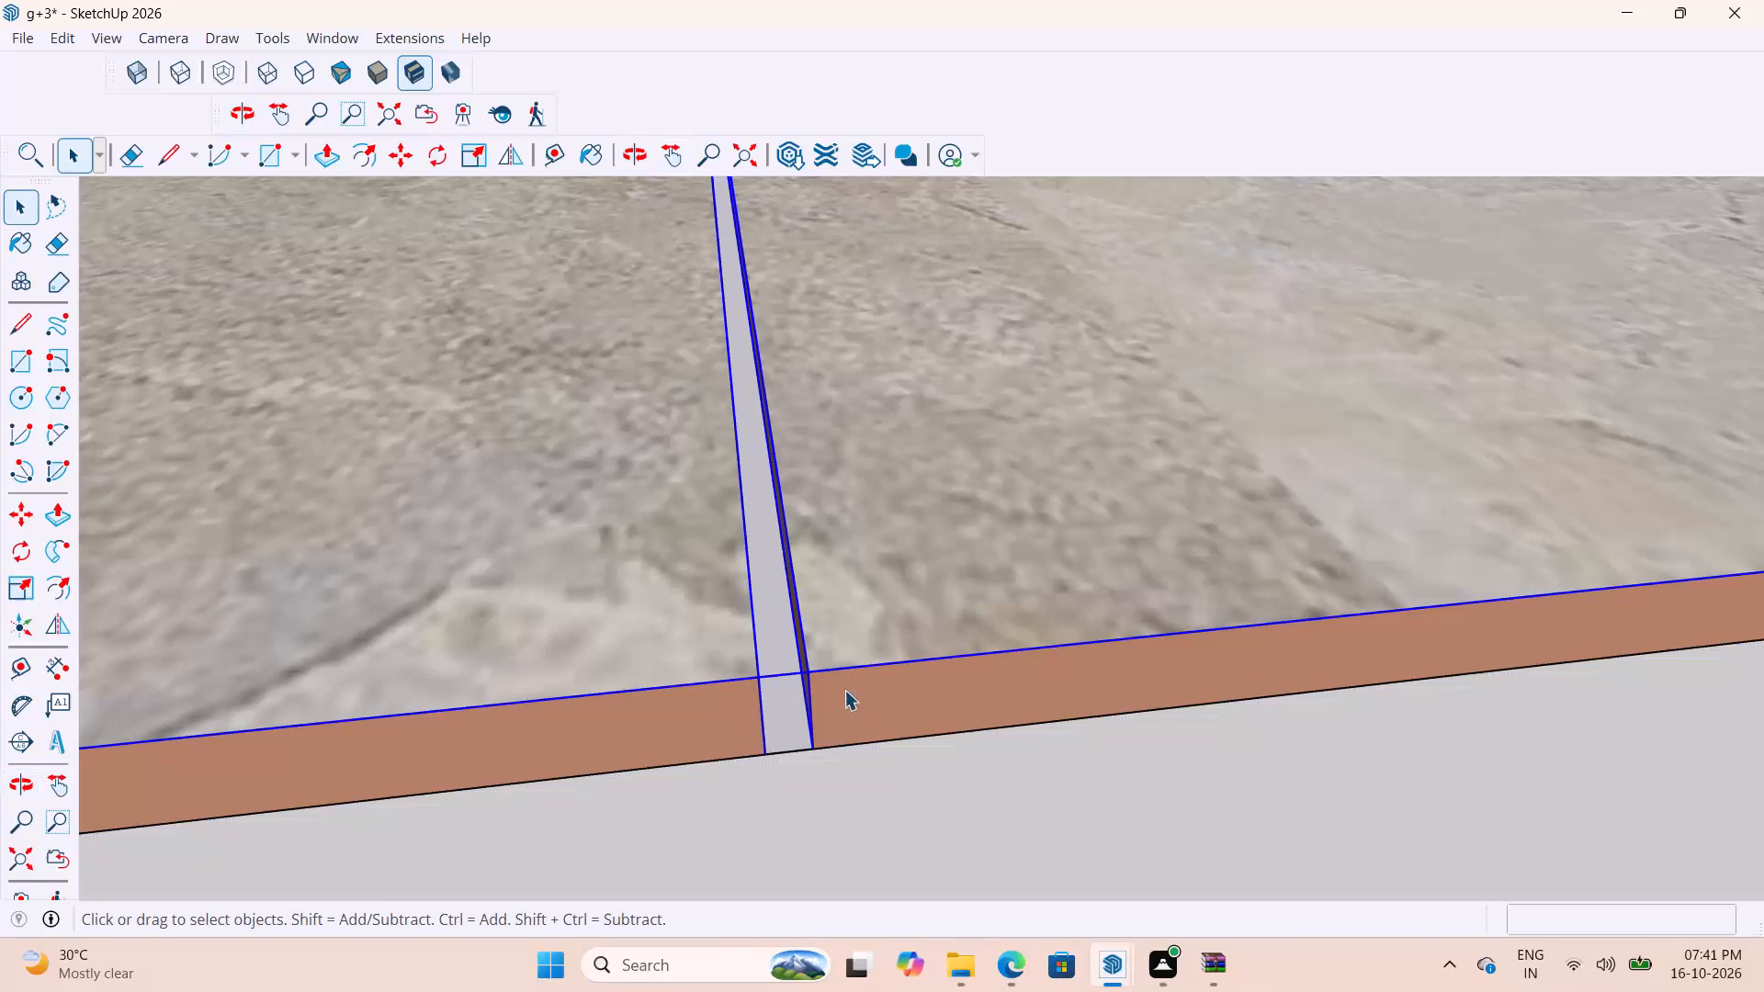
double_click(826, 688)
left_click(826, 673)
scroll(821, 685, "up", 4)
scroll(854, 599, "down", 5)
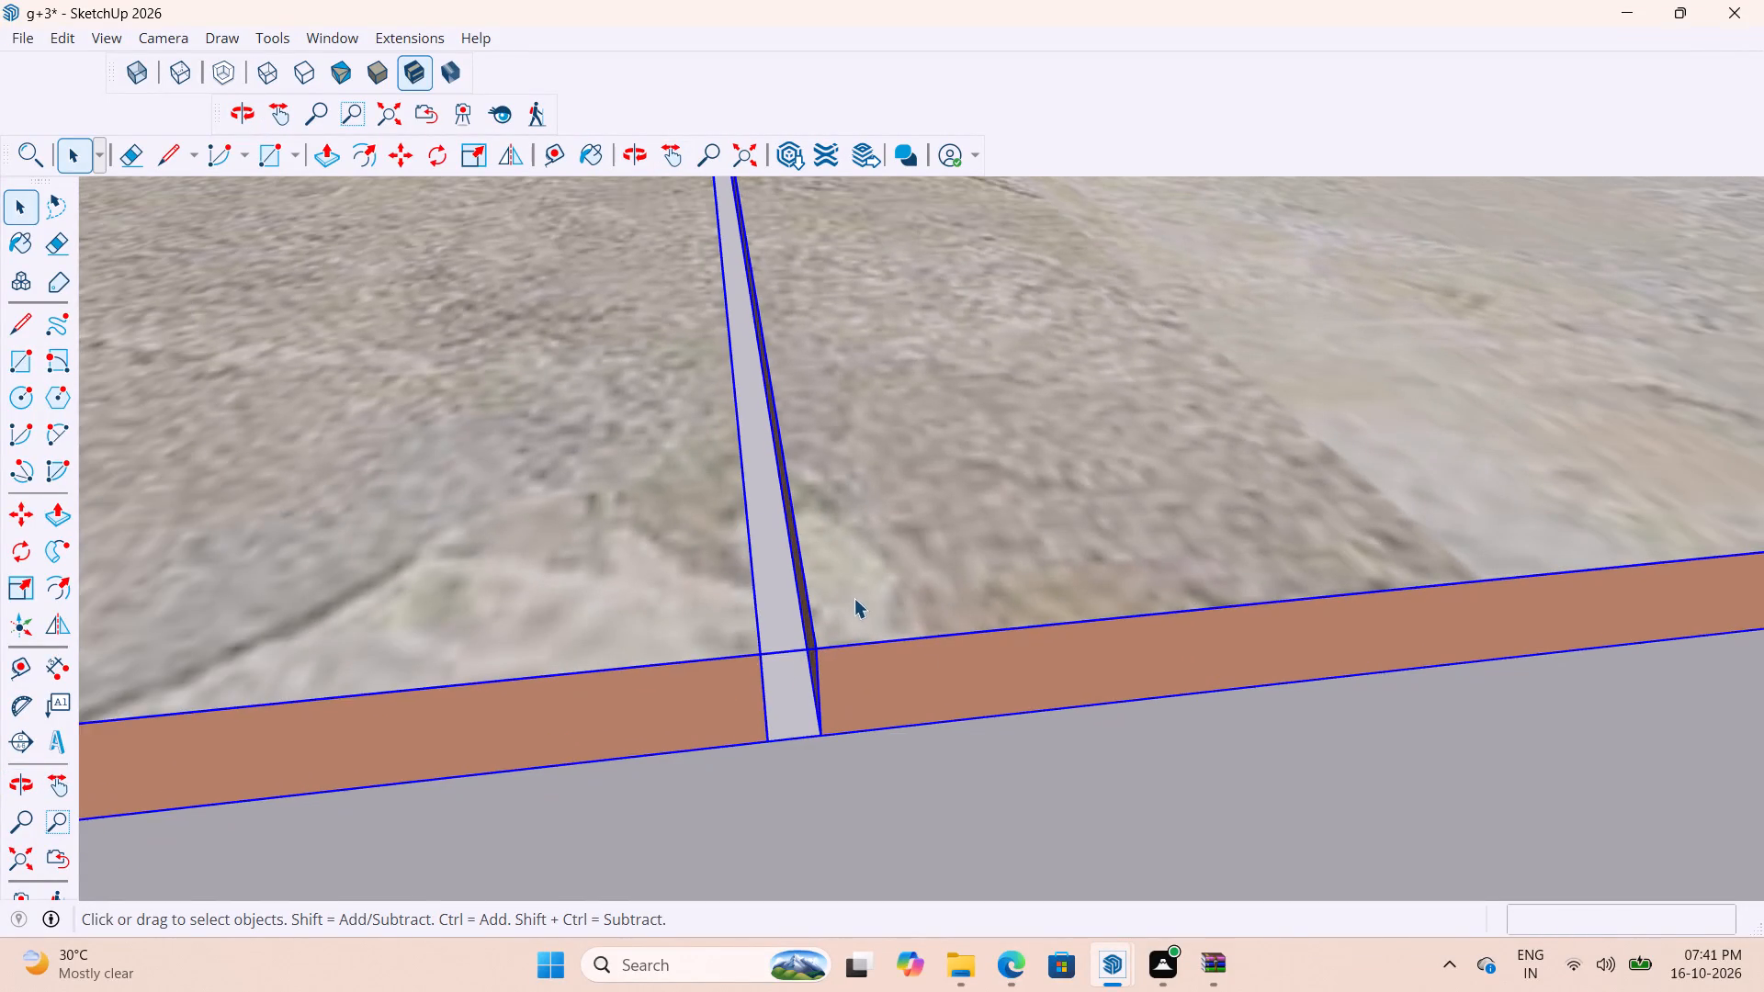
scroll(799, 620, "down", 20)
scroll(799, 620, "down", 15)
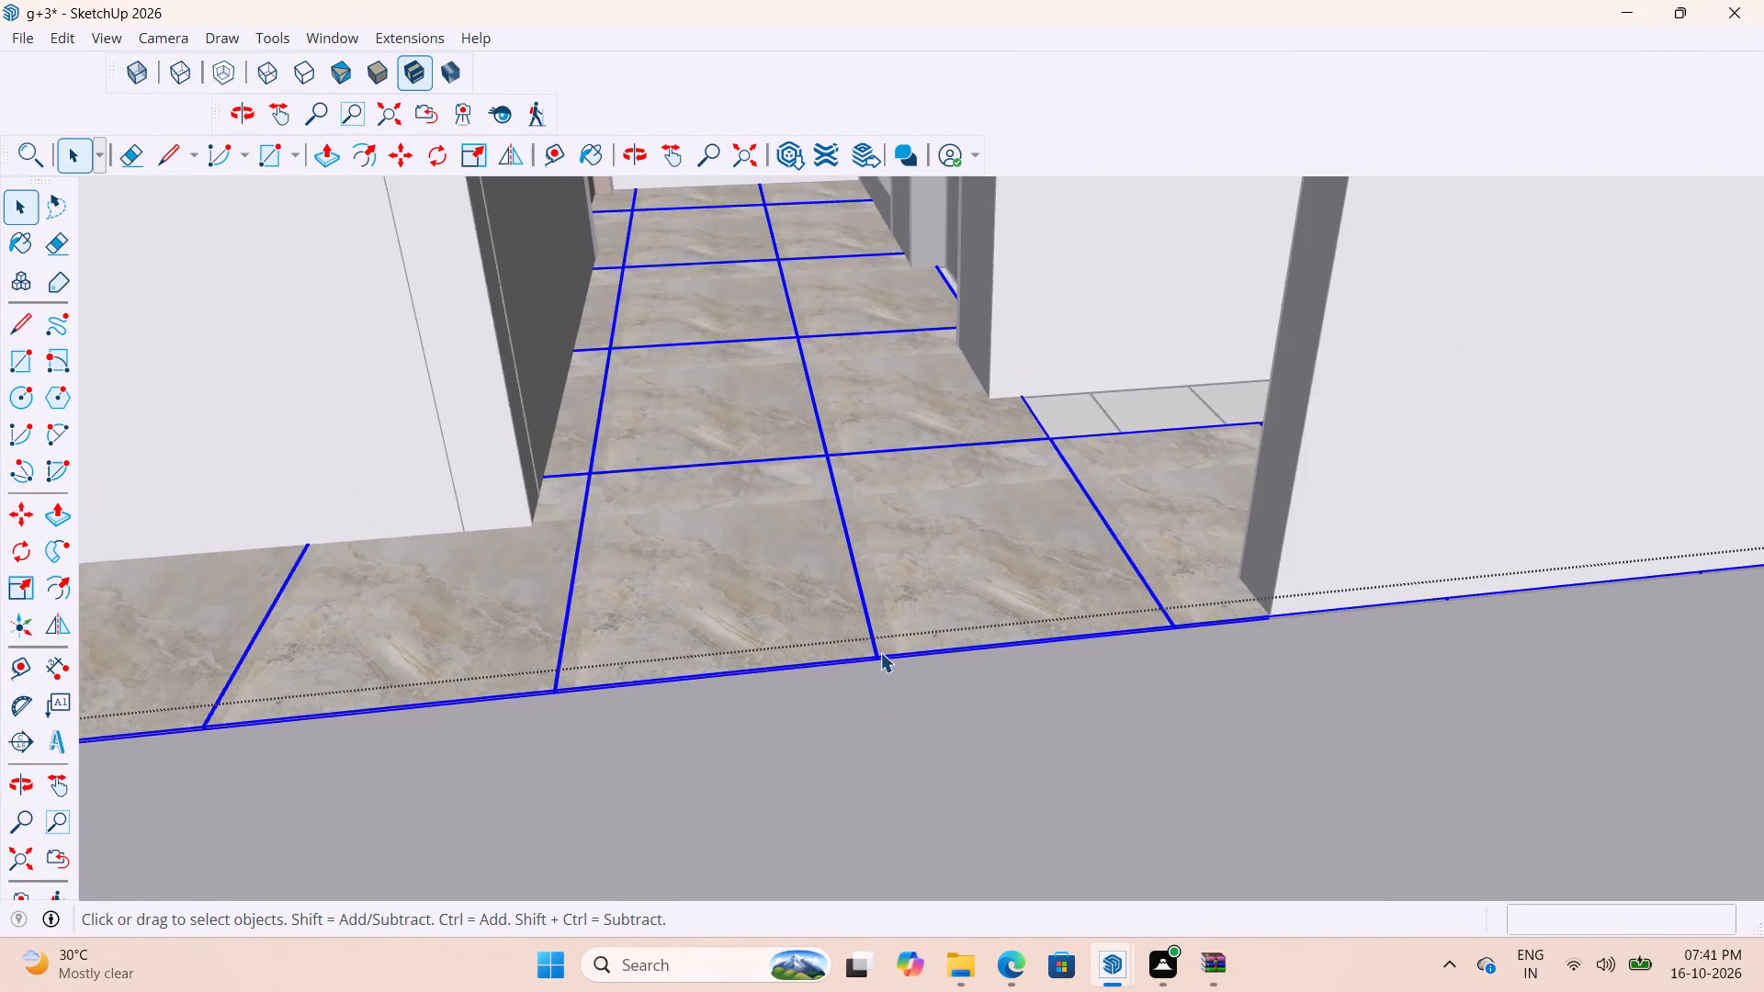
scroll(880, 652, "down", 20)
scroll(880, 652, "down", 5)
middle_click_drag(1118, 727, 1007, 820)
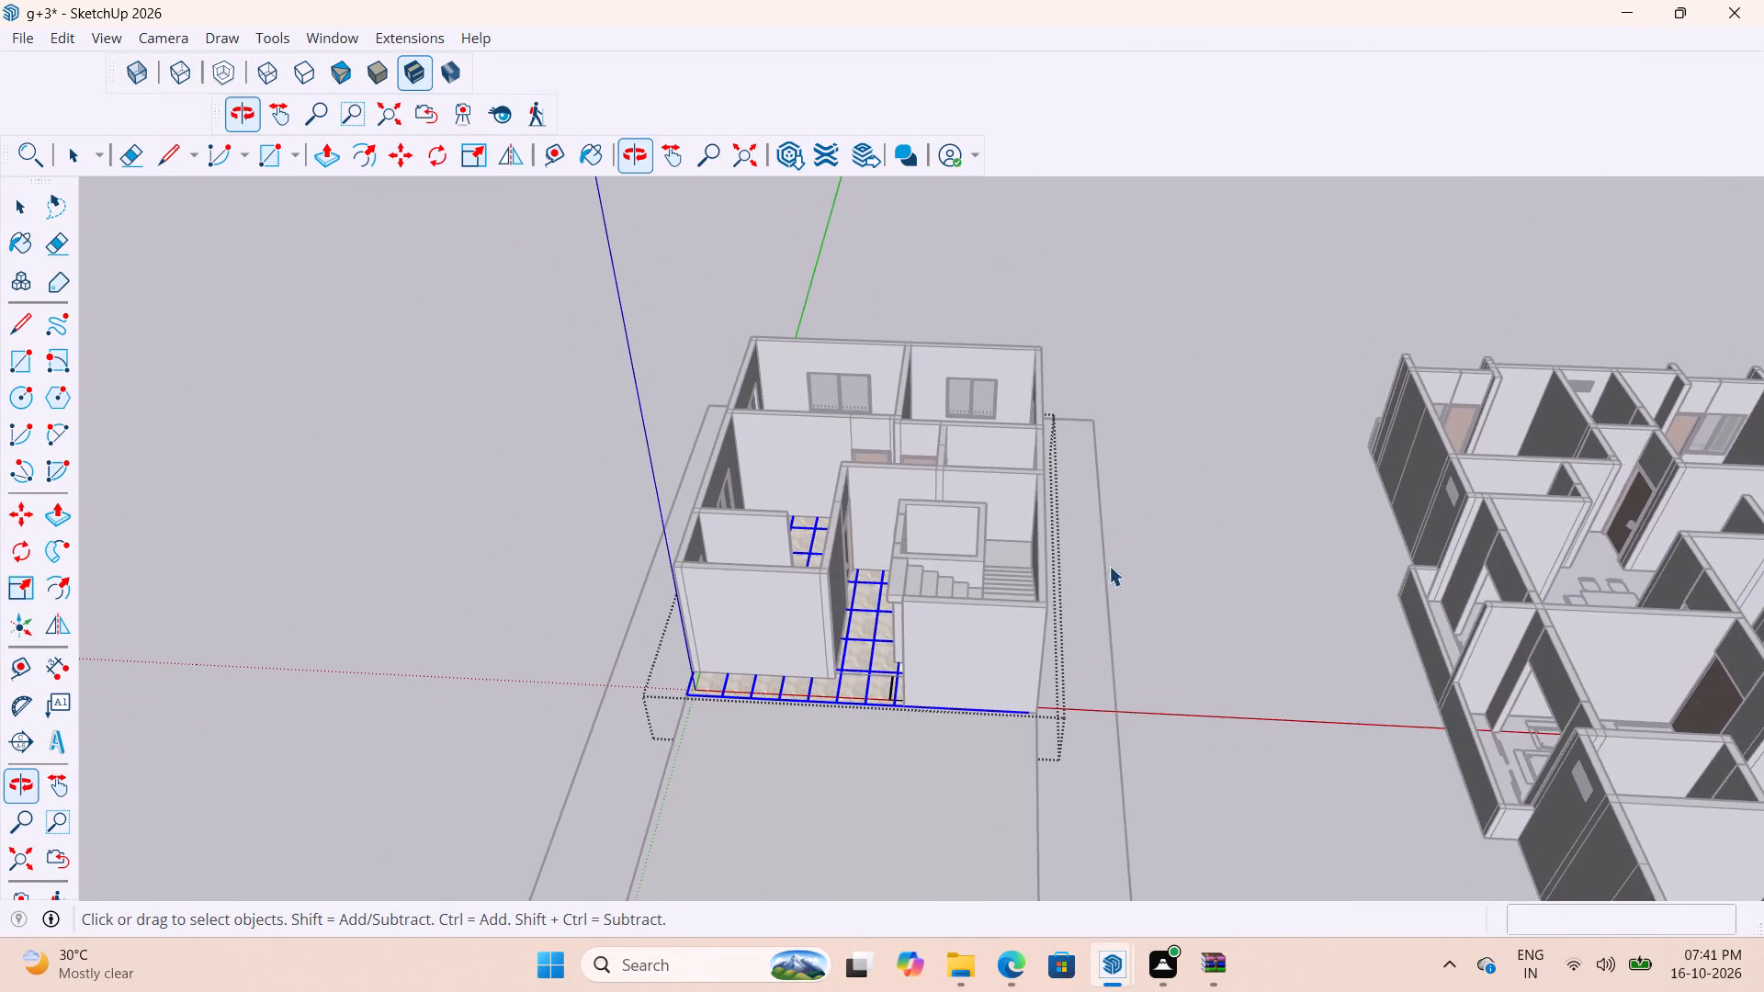
left_click_drag(1159, 502, 1176, 522)
scroll(884, 733, "up", 14)
scroll(974, 620, "down", 9)
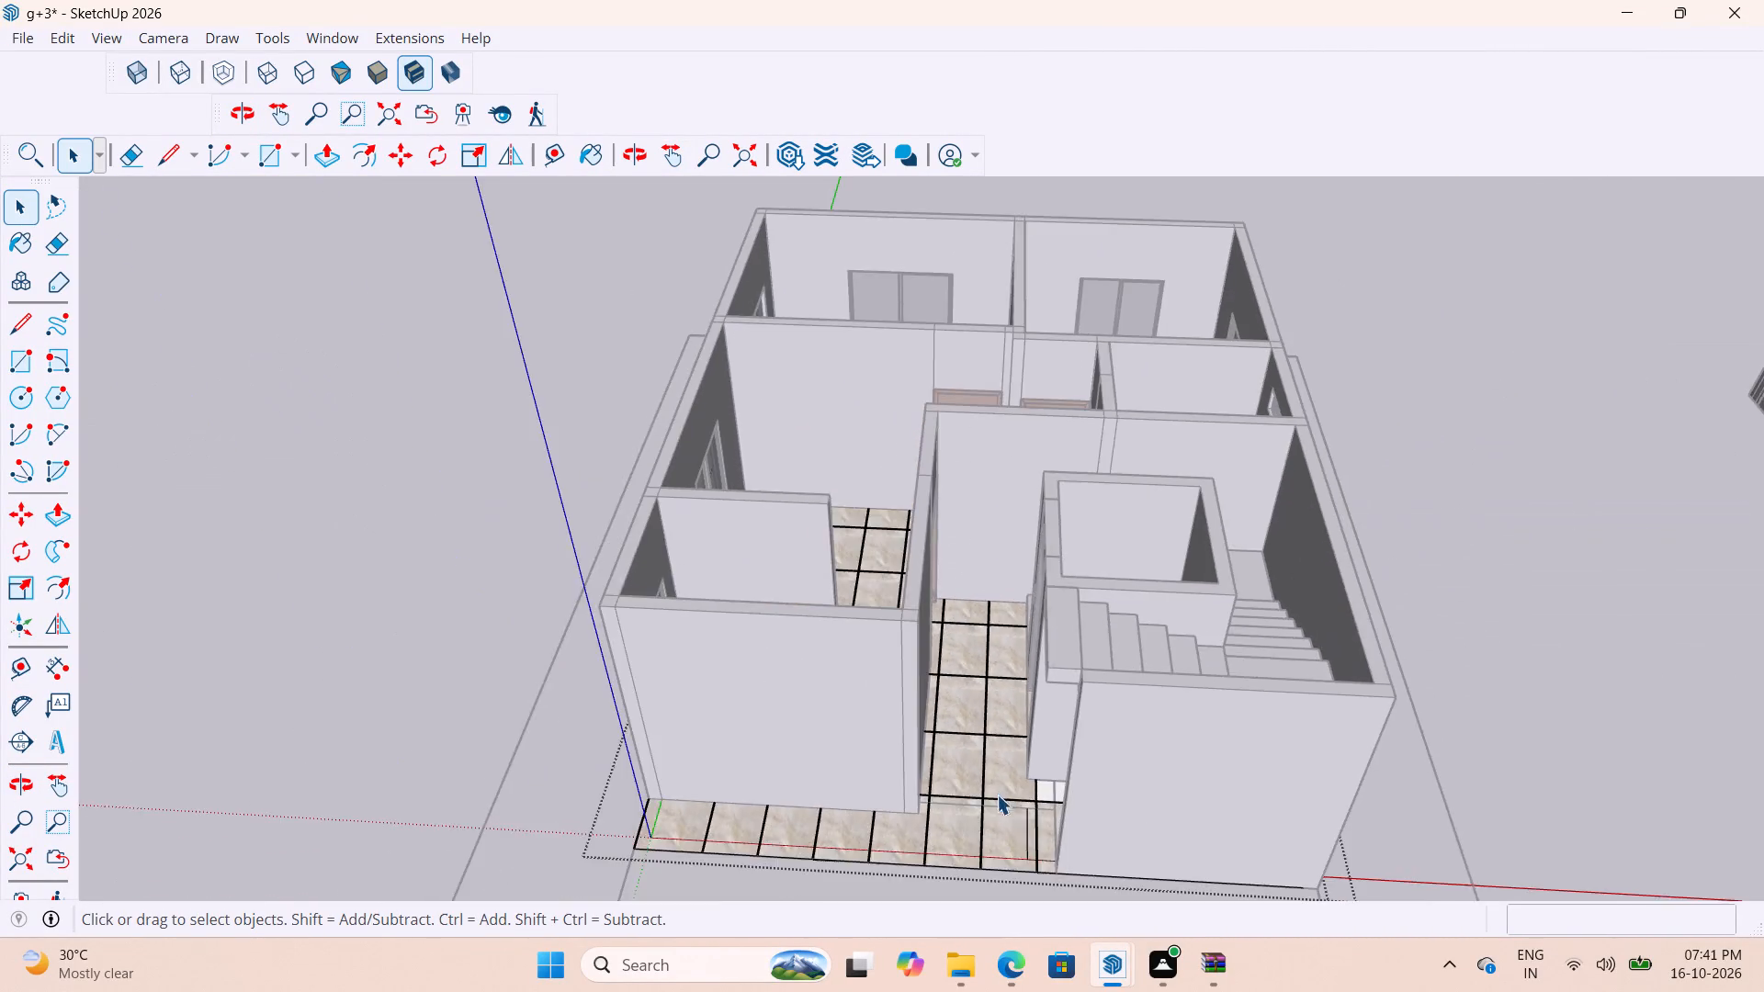
middle_click_drag(1000, 800, 1018, 979)
scroll(951, 694, "down", 10)
middle_click_drag(1026, 742, 753, 479)
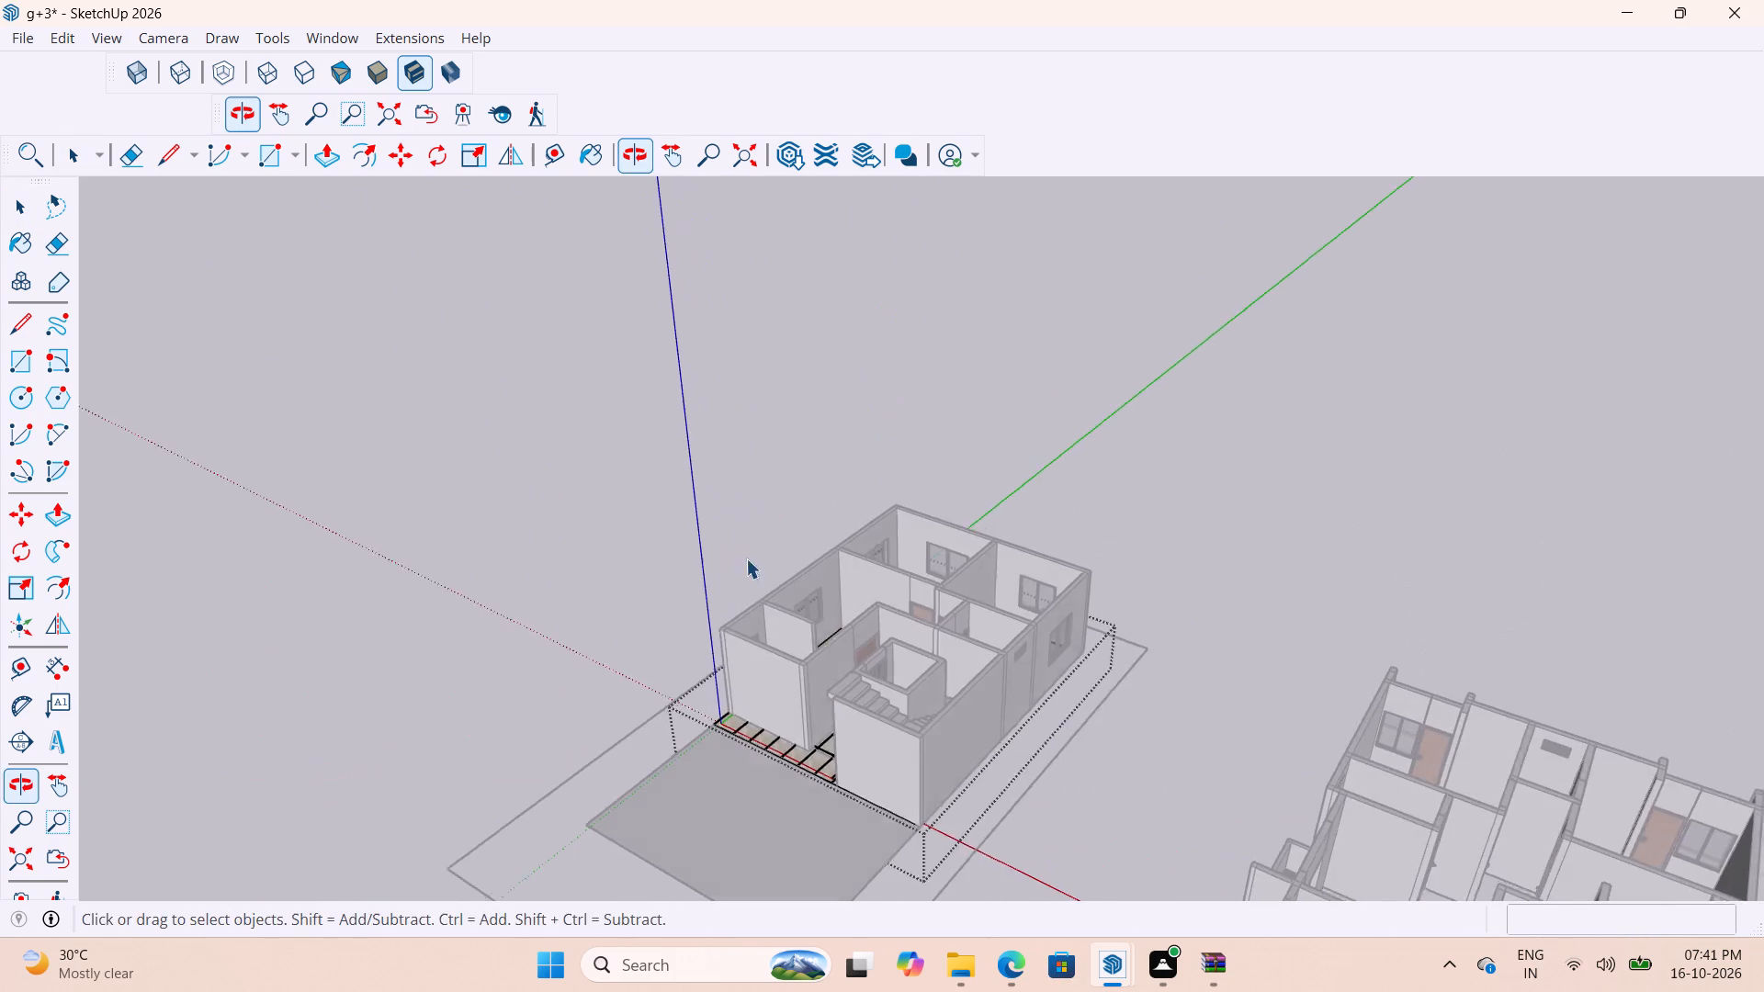
scroll(953, 817, "up", 1)
middle_click_drag(933, 703, 1150, 664)
left_click(1149, 467)
scroll(1093, 551, "down", 5)
left_click_drag(1154, 349, 1164, 357)
scroll(1097, 384, "down", 1)
double_click(1095, 379)
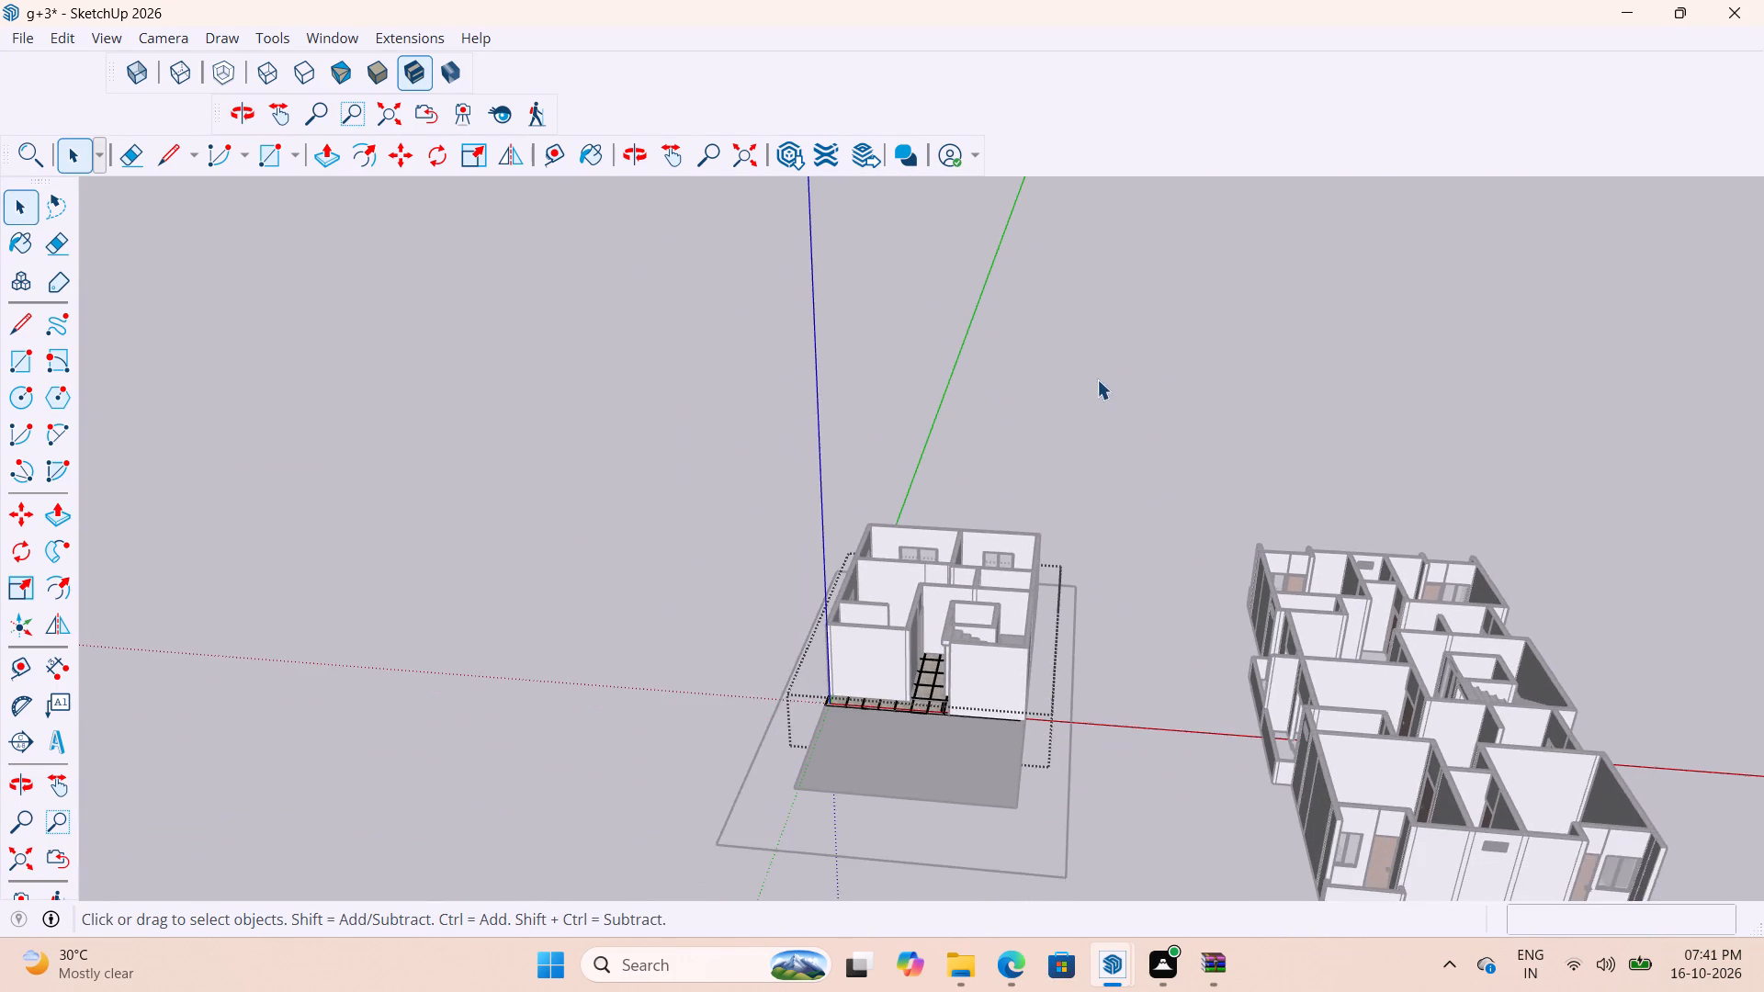
scroll(1006, 737, "up", 4)
middle_click_drag(997, 771, 1063, 890)
scroll(952, 806, "up", 3)
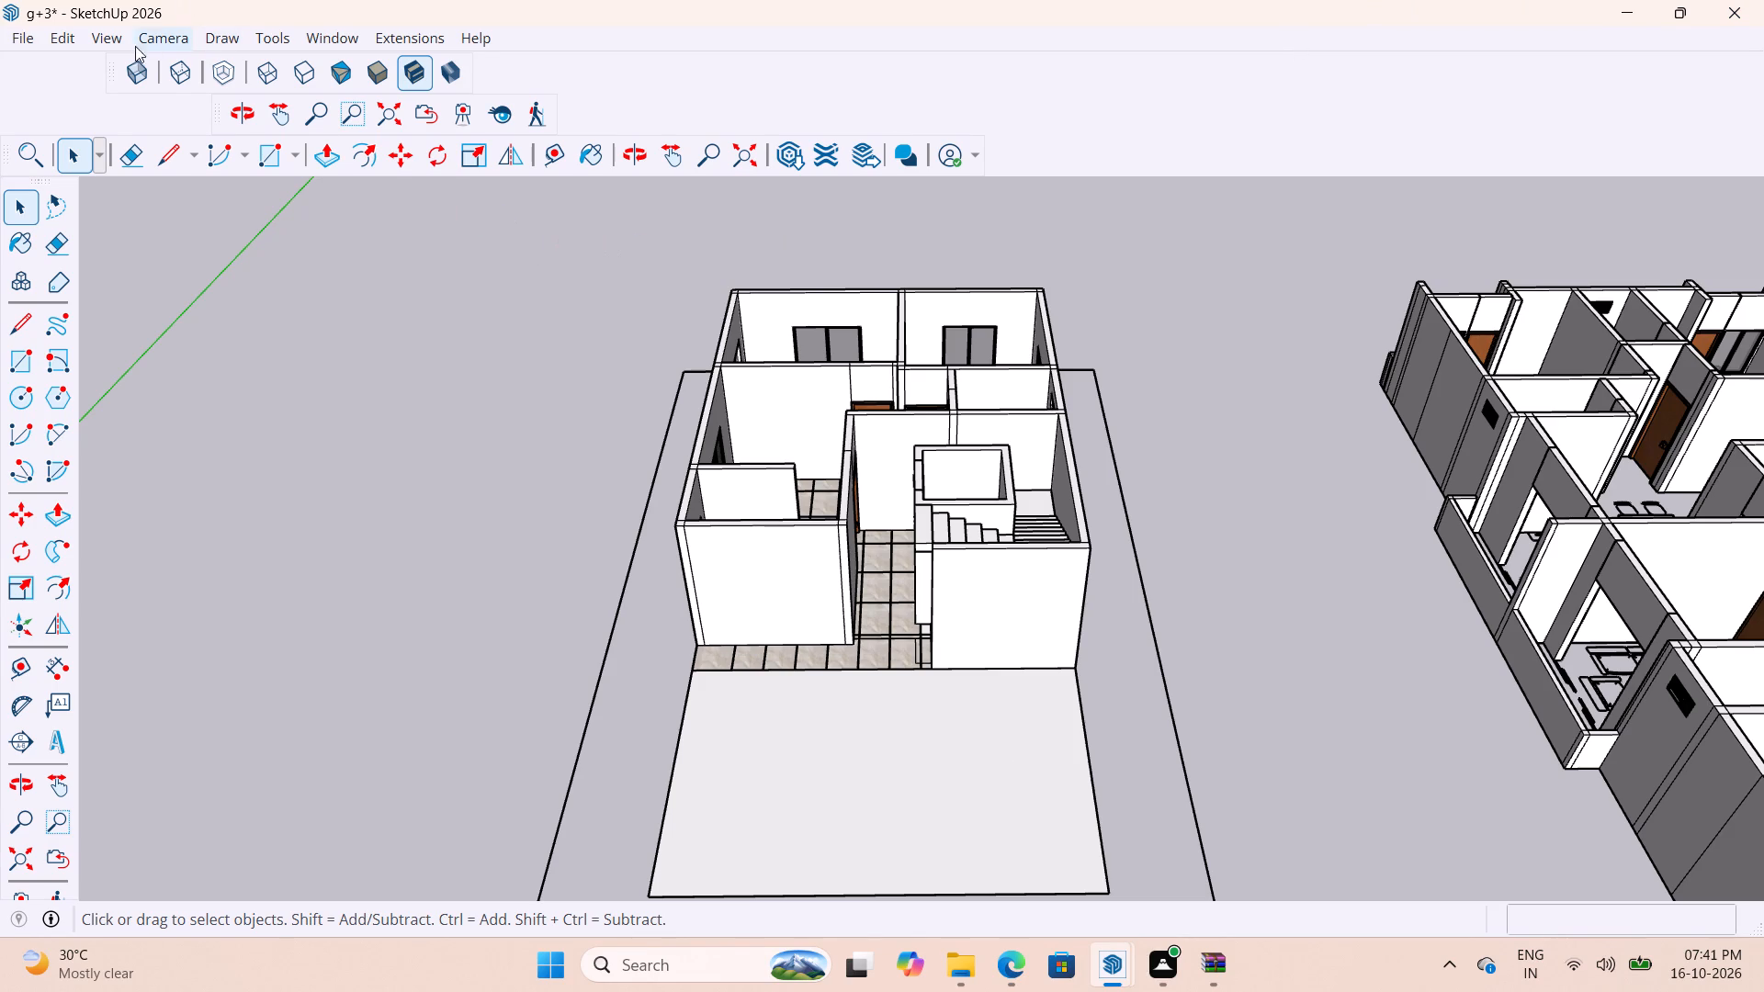
Show the Floor Generator extension's toolbar.
left_click(101, 43)
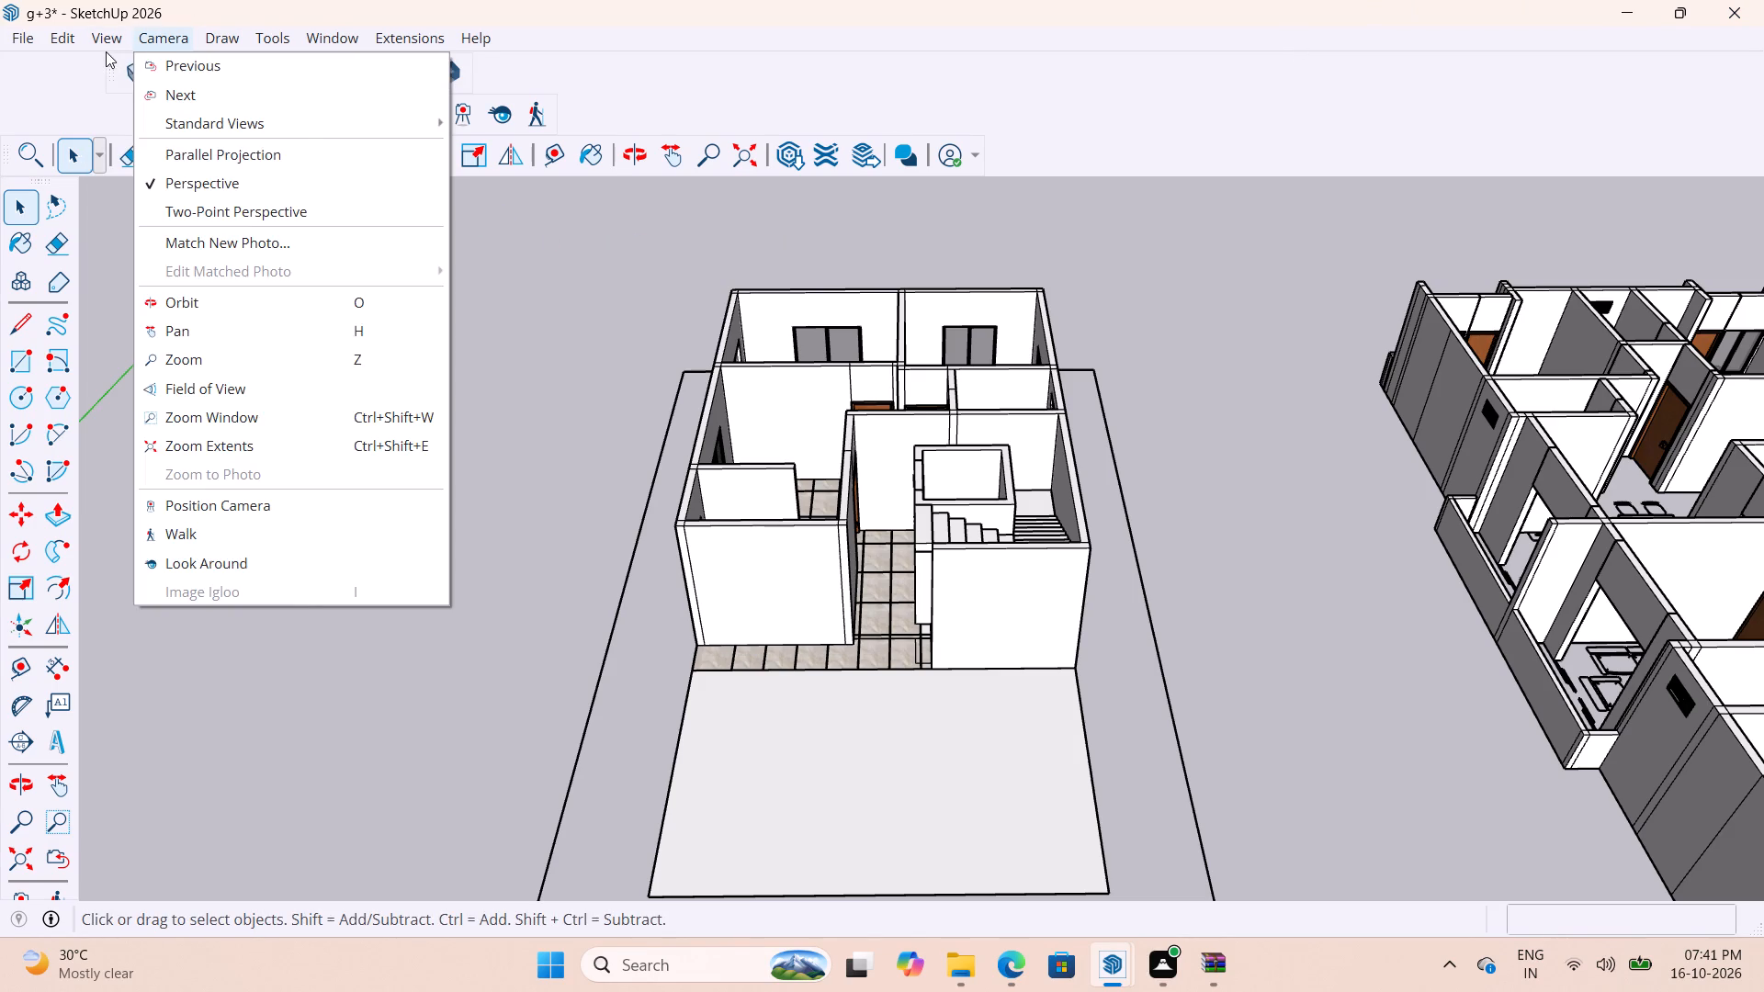
left_click(112, 62)
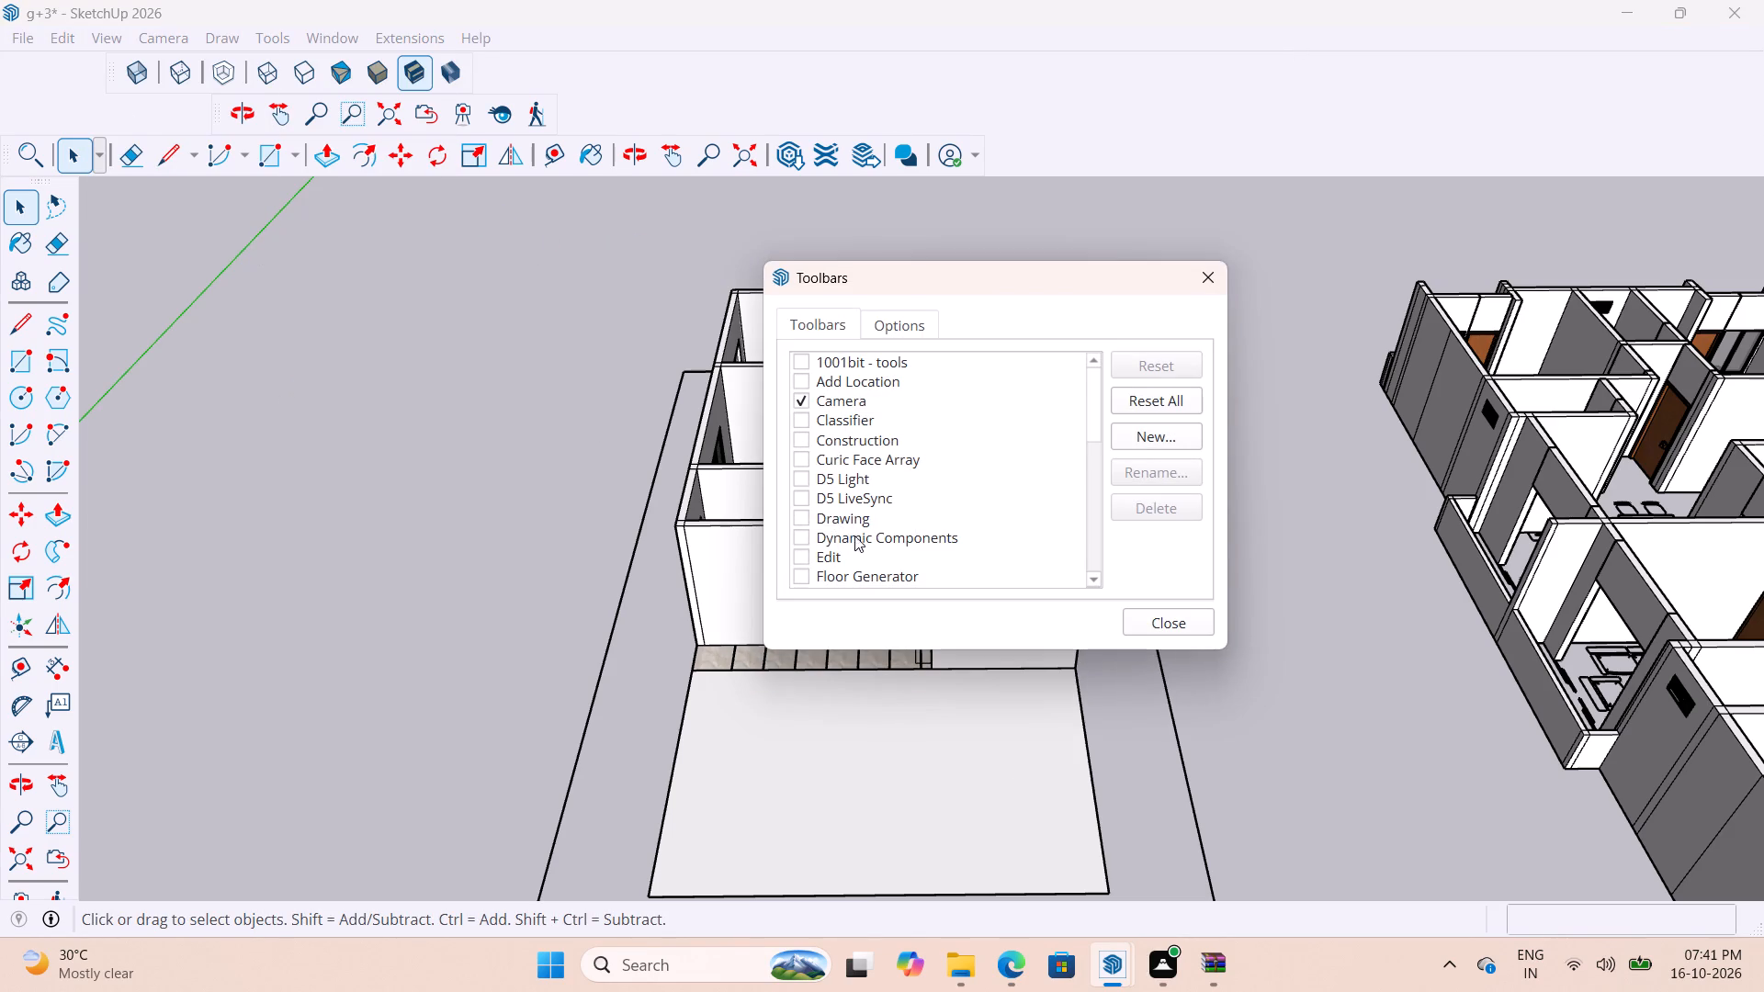
scroll(855, 540, "down", 1)
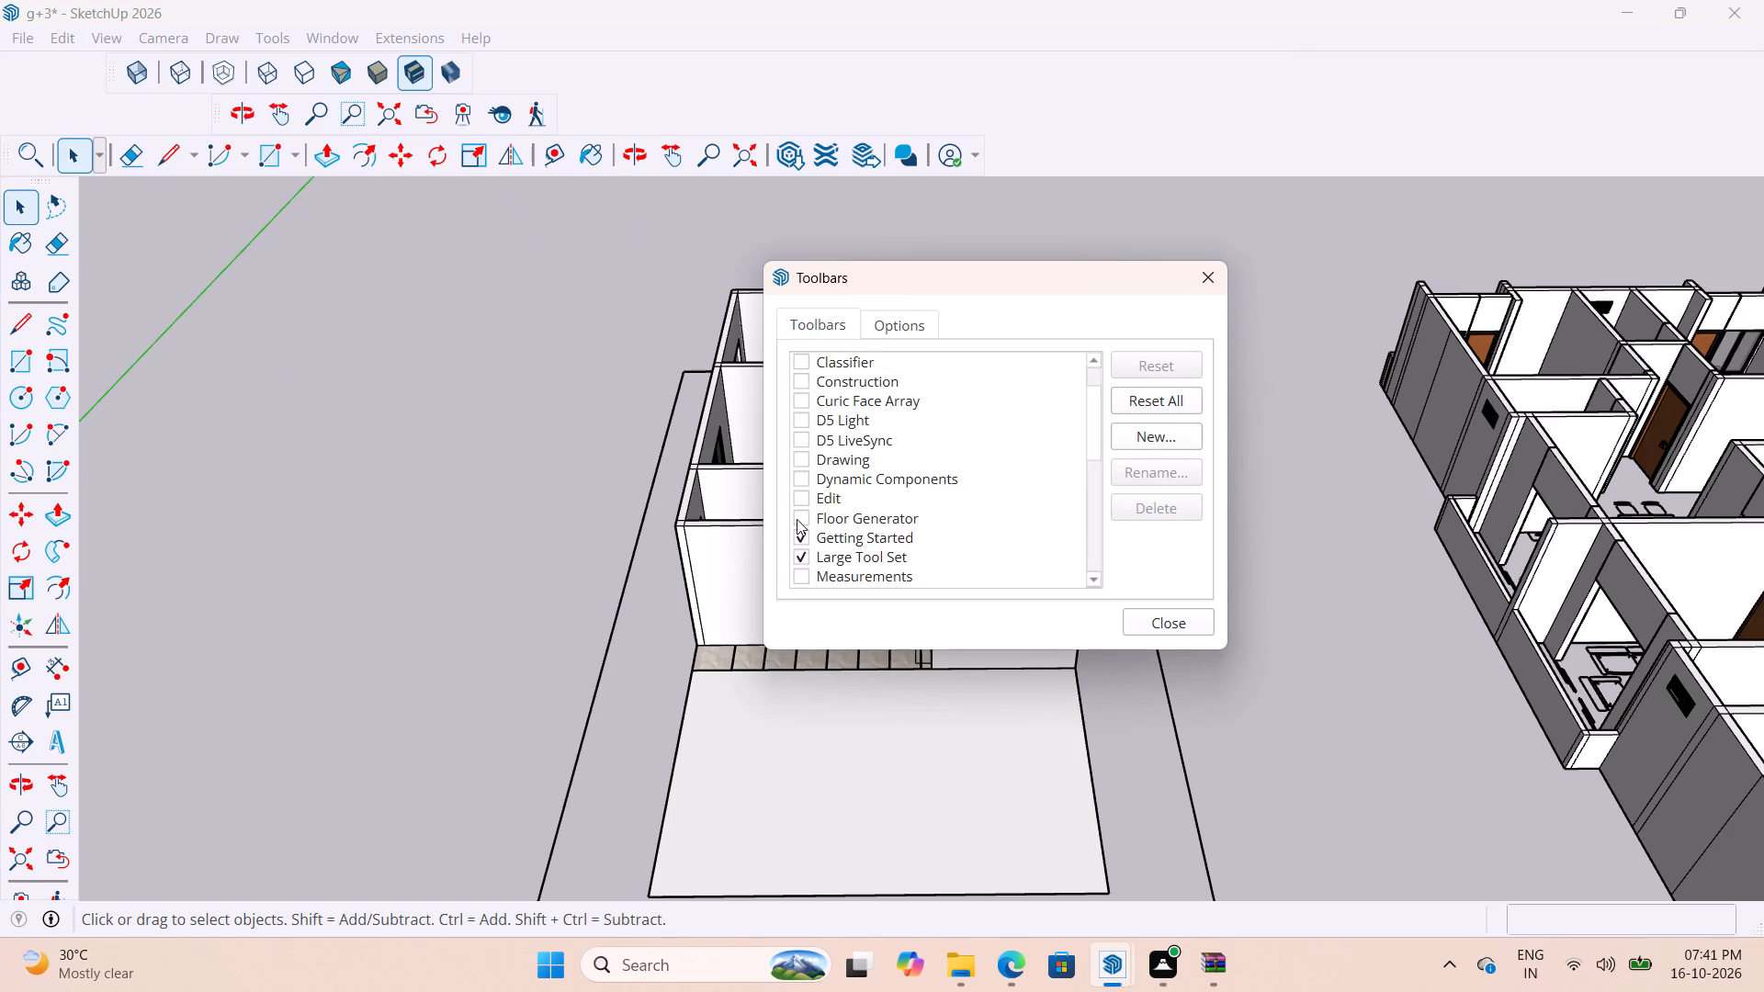
left_click_drag(797, 519, 799, 529)
left_click(799, 519)
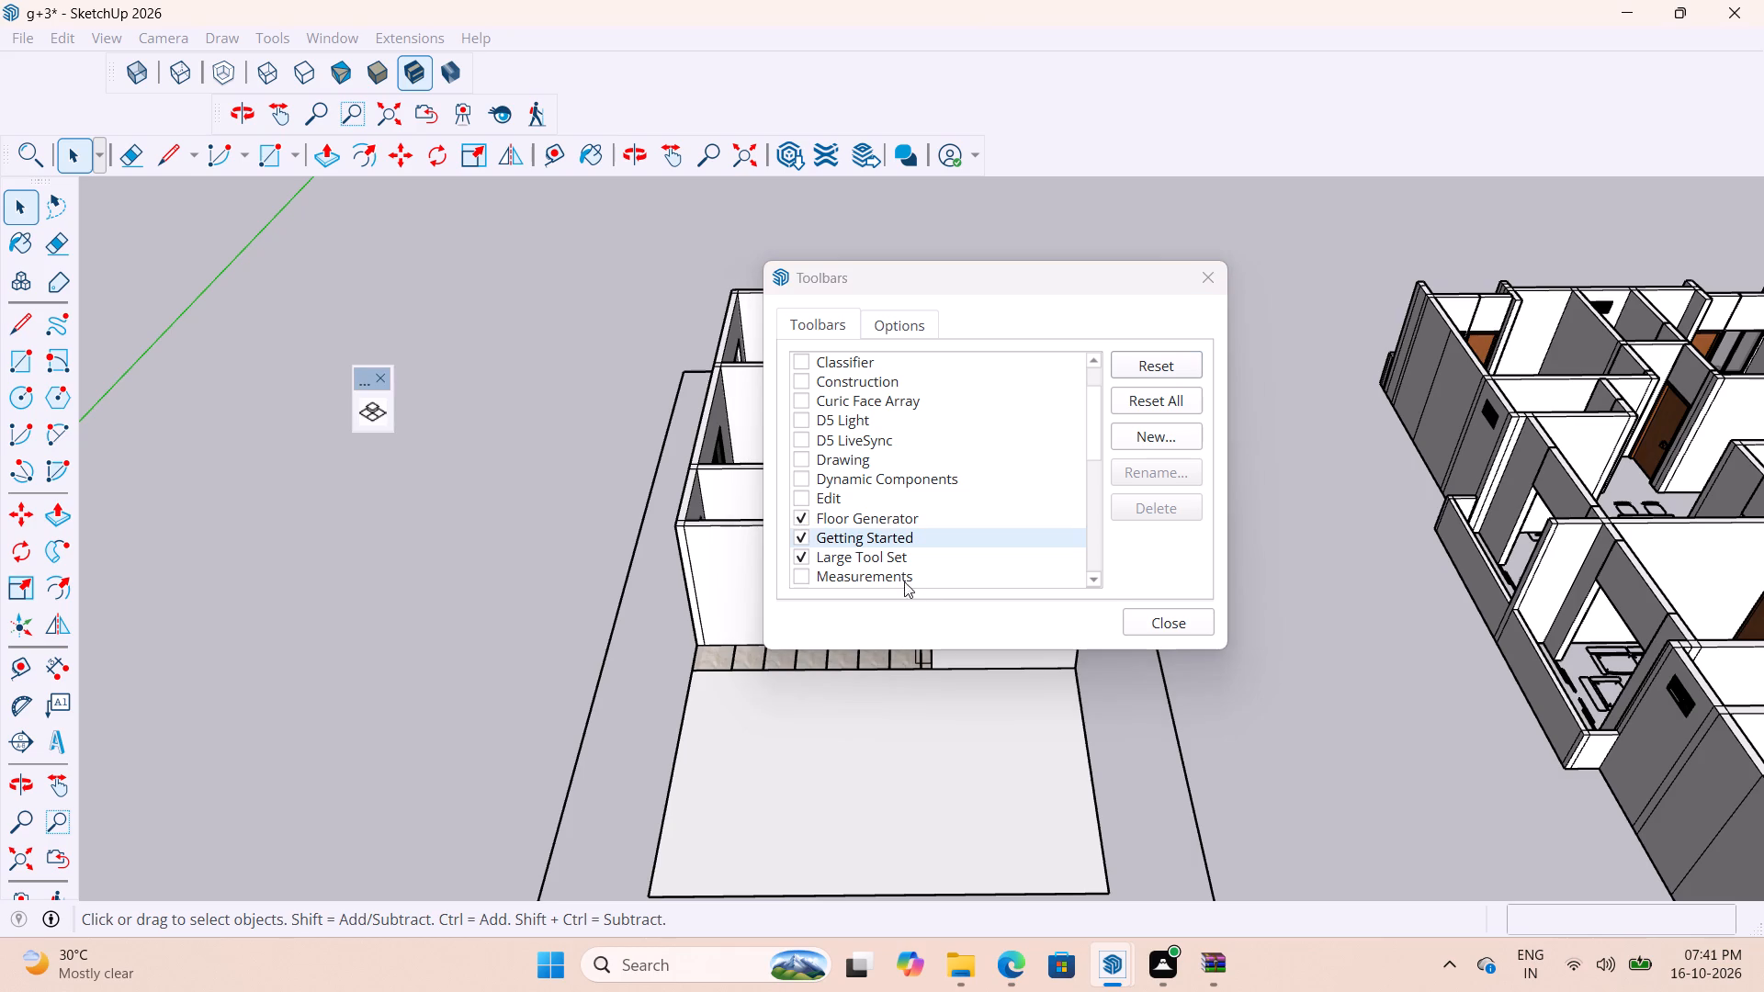
Close the Toolbars dialog, leaving the Floor Generator toolbar shown.
left_click(367, 413)
key("space")
key("space")
key("space")
key("space")
key("Escape")
key("Escape")
left_click(1184, 618)
Start Floor Generator on the smaller house's front-area face, using the preselected Complexion_2 material.
left_click(376, 425)
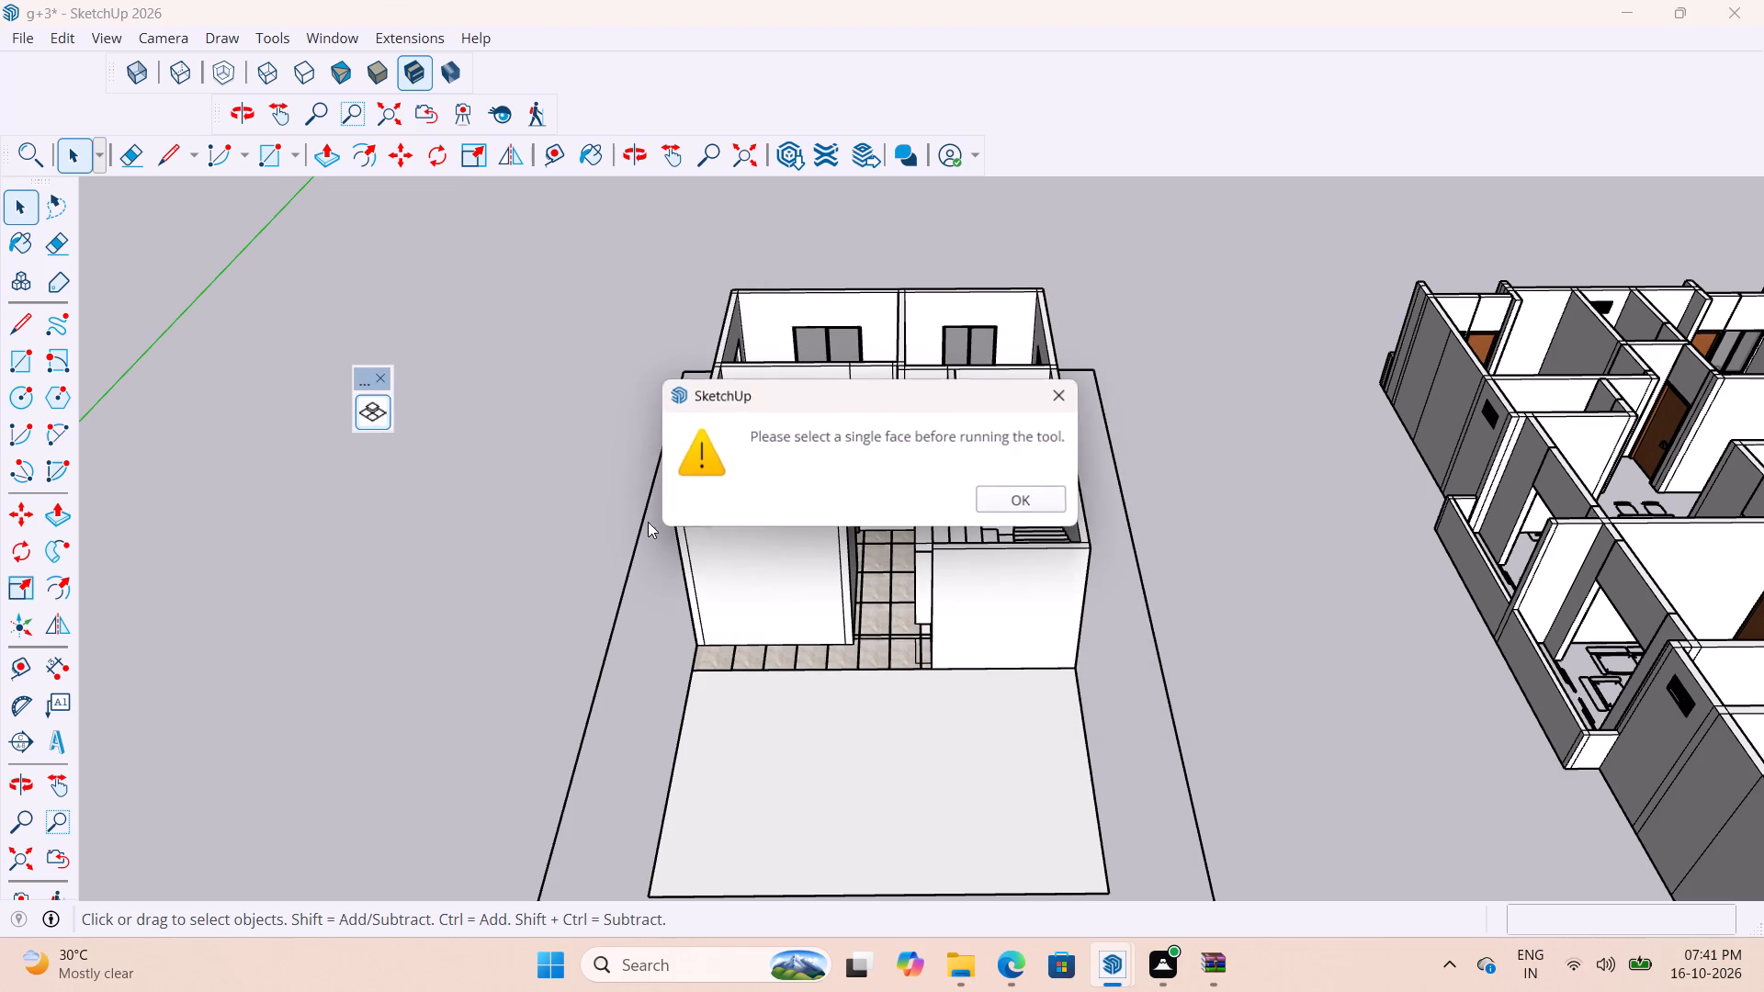
left_click(1035, 511)
left_click(902, 747)
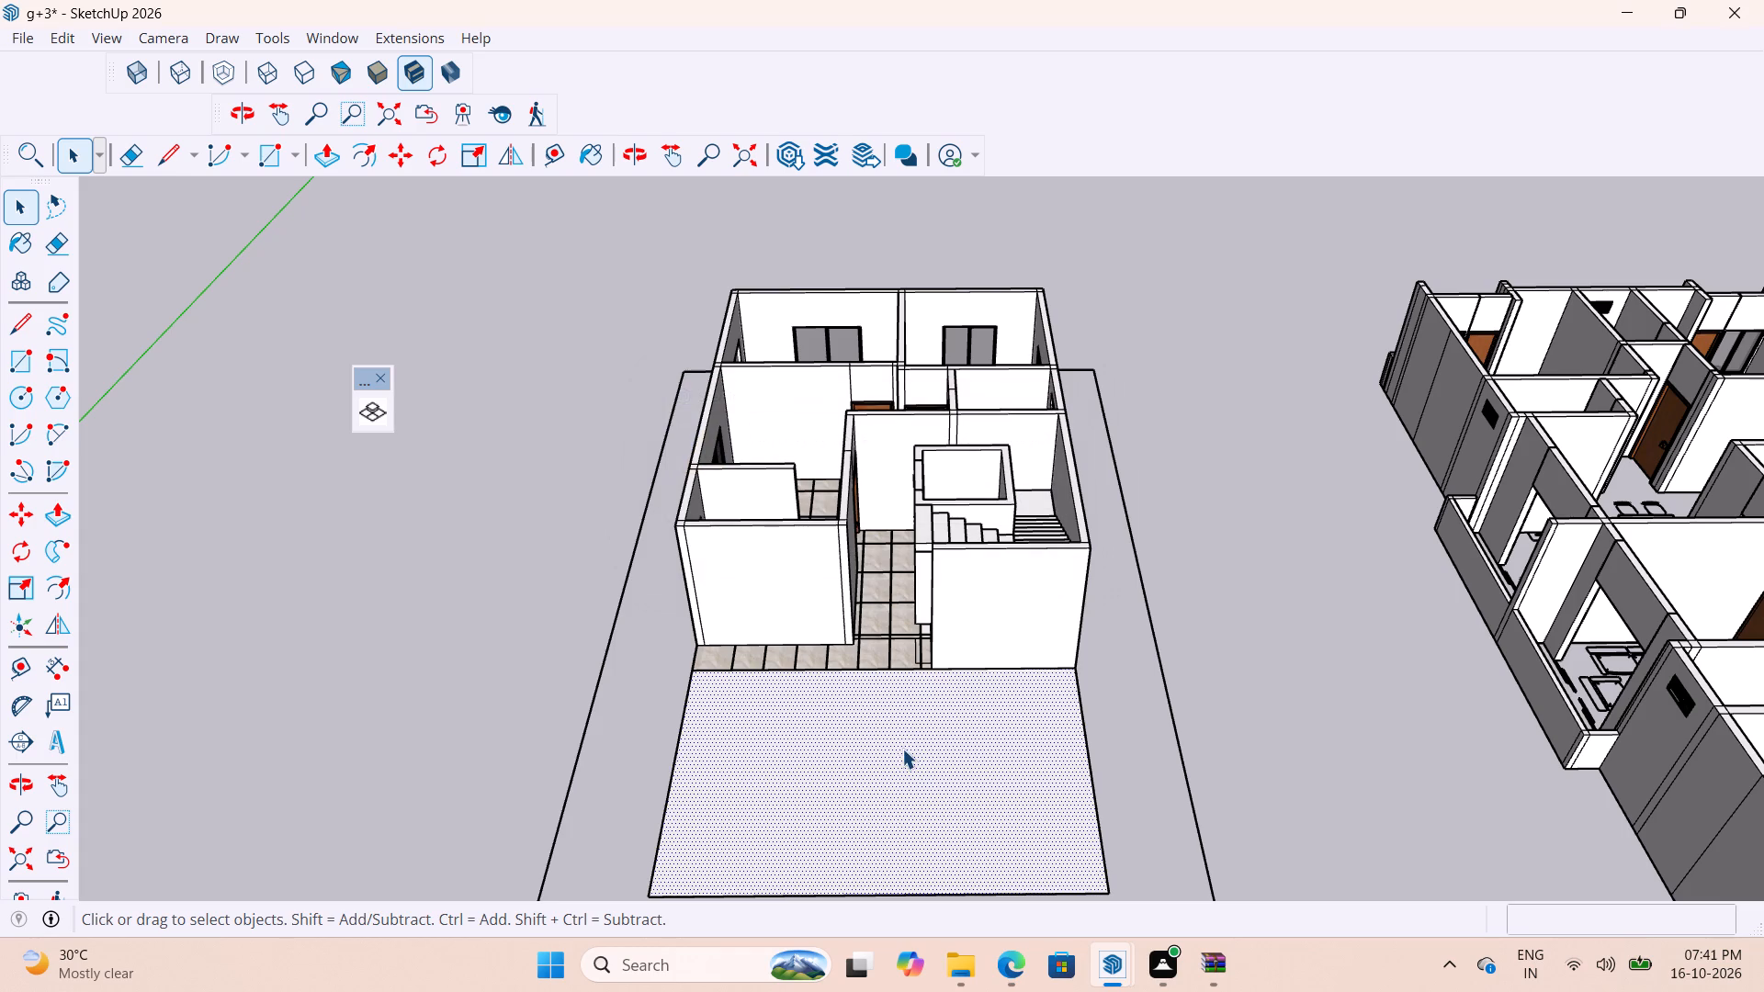
left_click(378, 415)
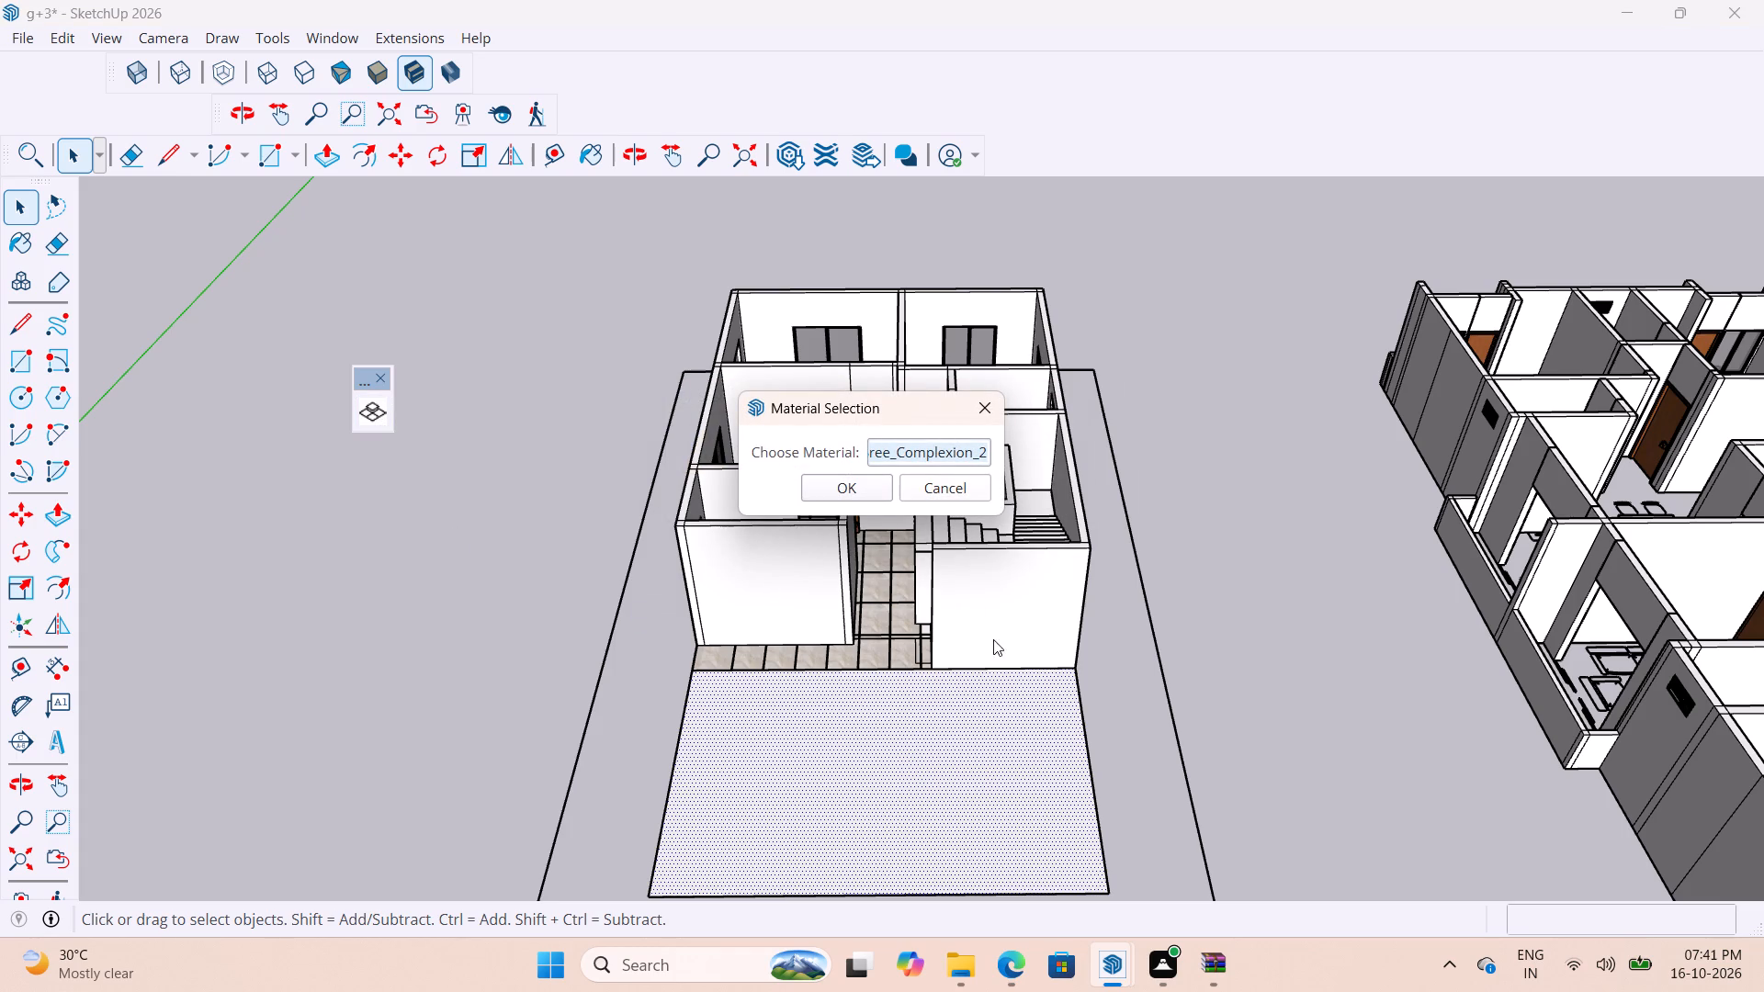
left_click(852, 486)
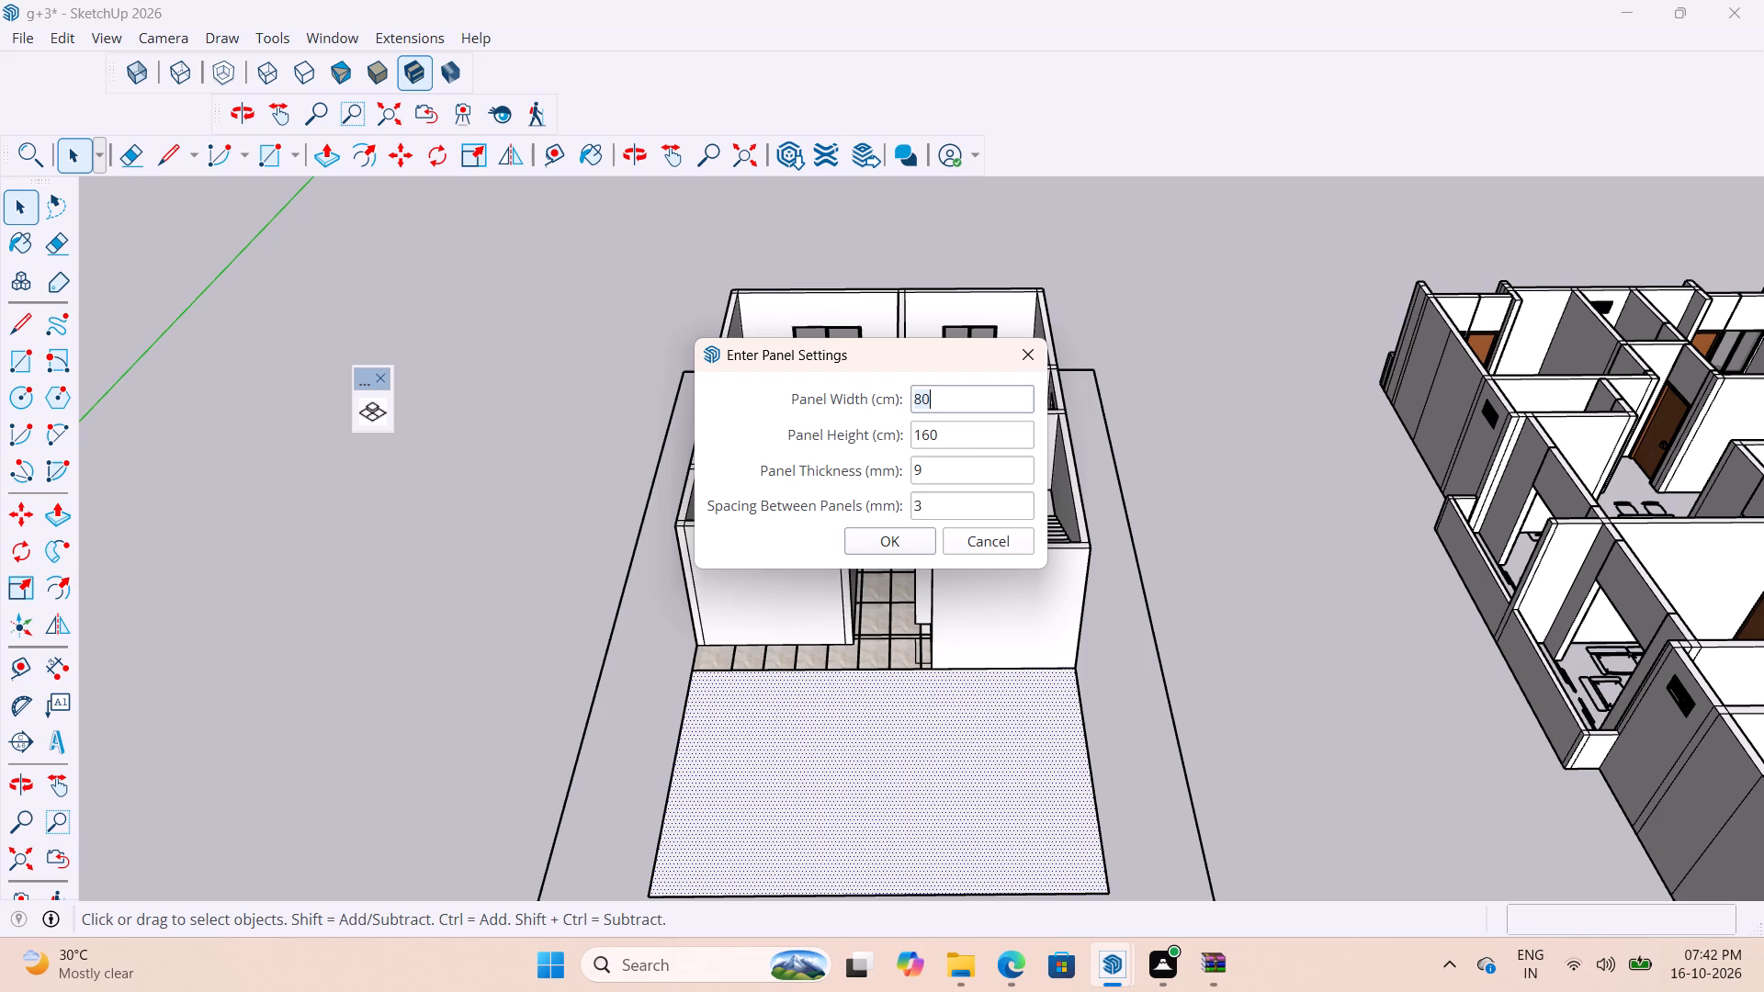
Generate the front-area floor with panels 60 cm wide, 90 cm high and 6 mm thick, spaced 2 mm apart.
key("BackSpace")
key("BackSpace")
type("60")
left_click(925, 411)
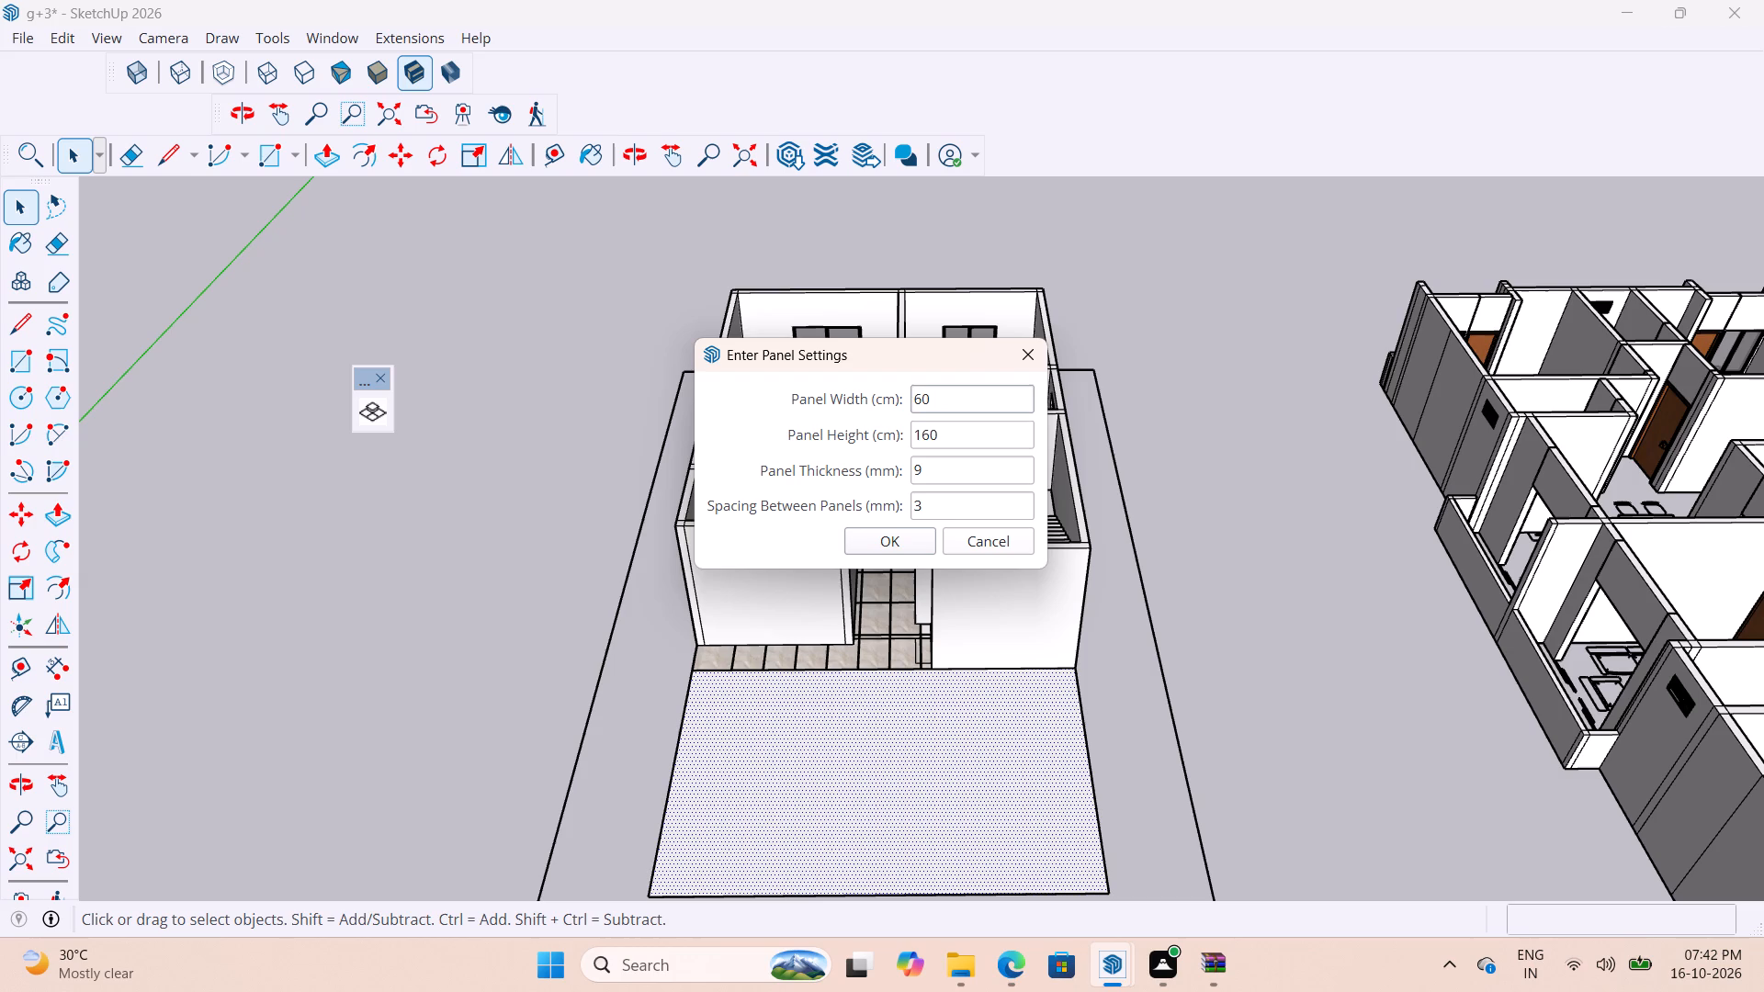
left_click(949, 427)
key("BackSpace")
key("BackSpace")
key("BackSpace")
type("90")
left_click(941, 474)
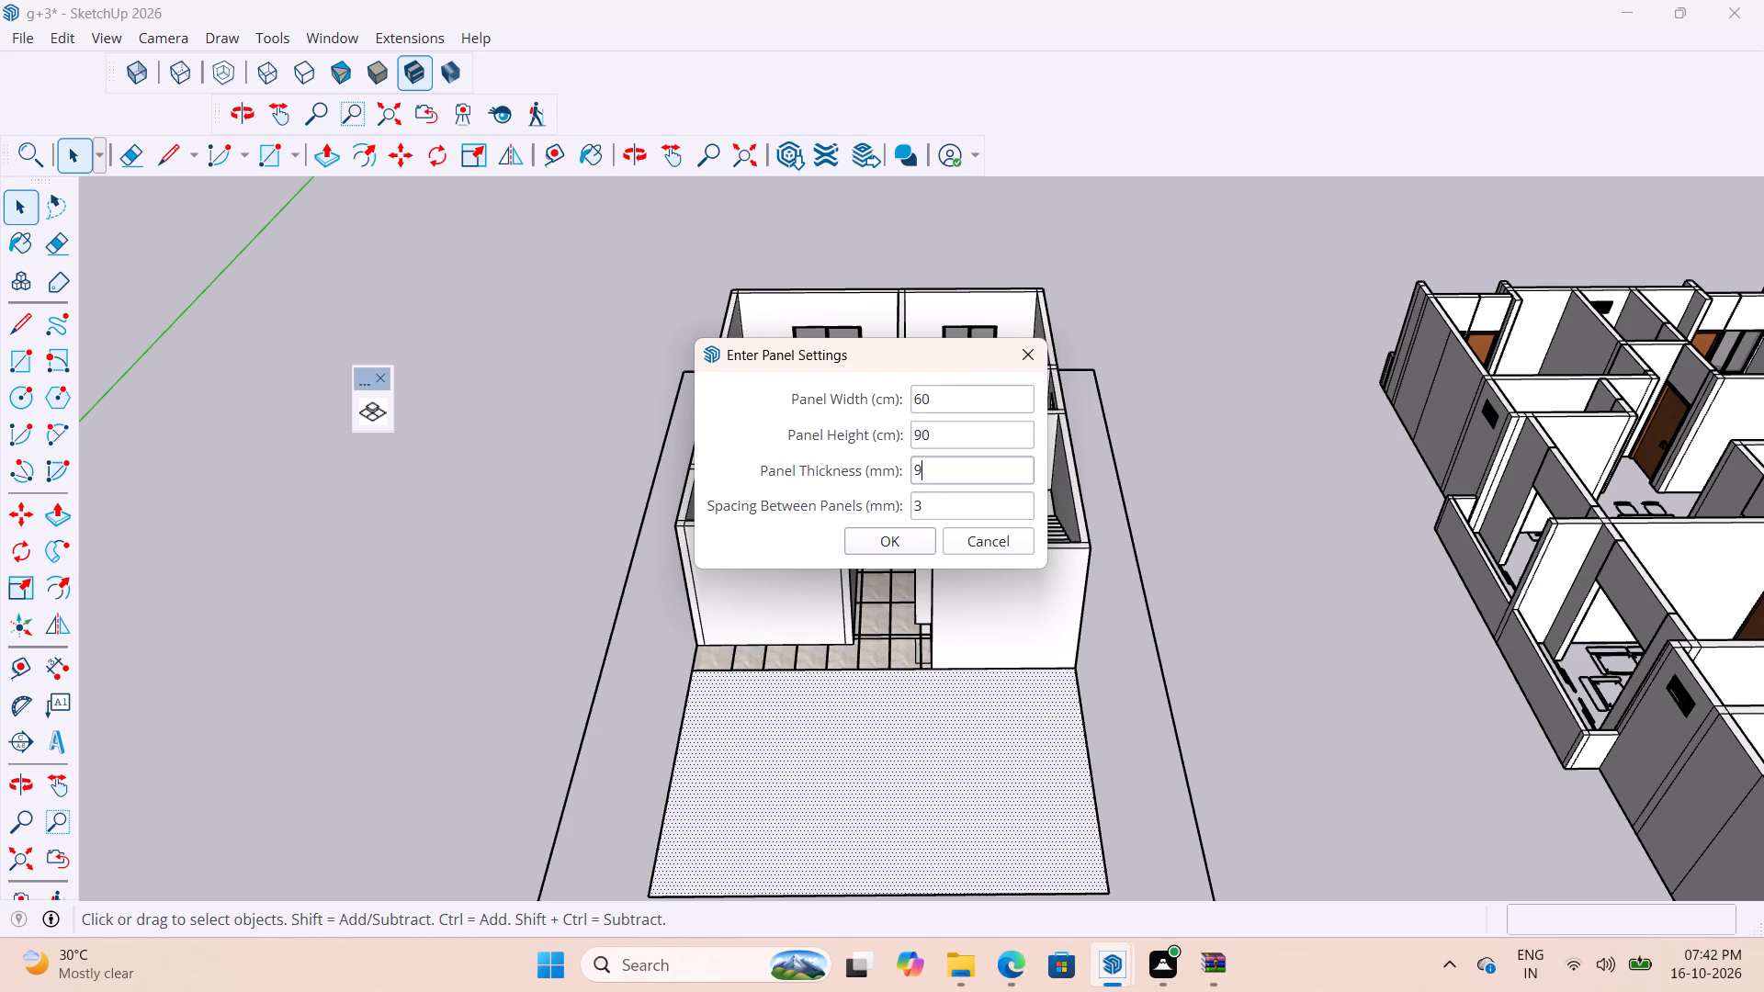
key("BackSpace")
key("6")
left_click(971, 507)
key("BackSpace")
key("BackSpace")
key("2")
left_click(891, 544)
Inspect the generated front floor and its side edge where it meets the marble floor.
scroll(812, 710, "up", 10)
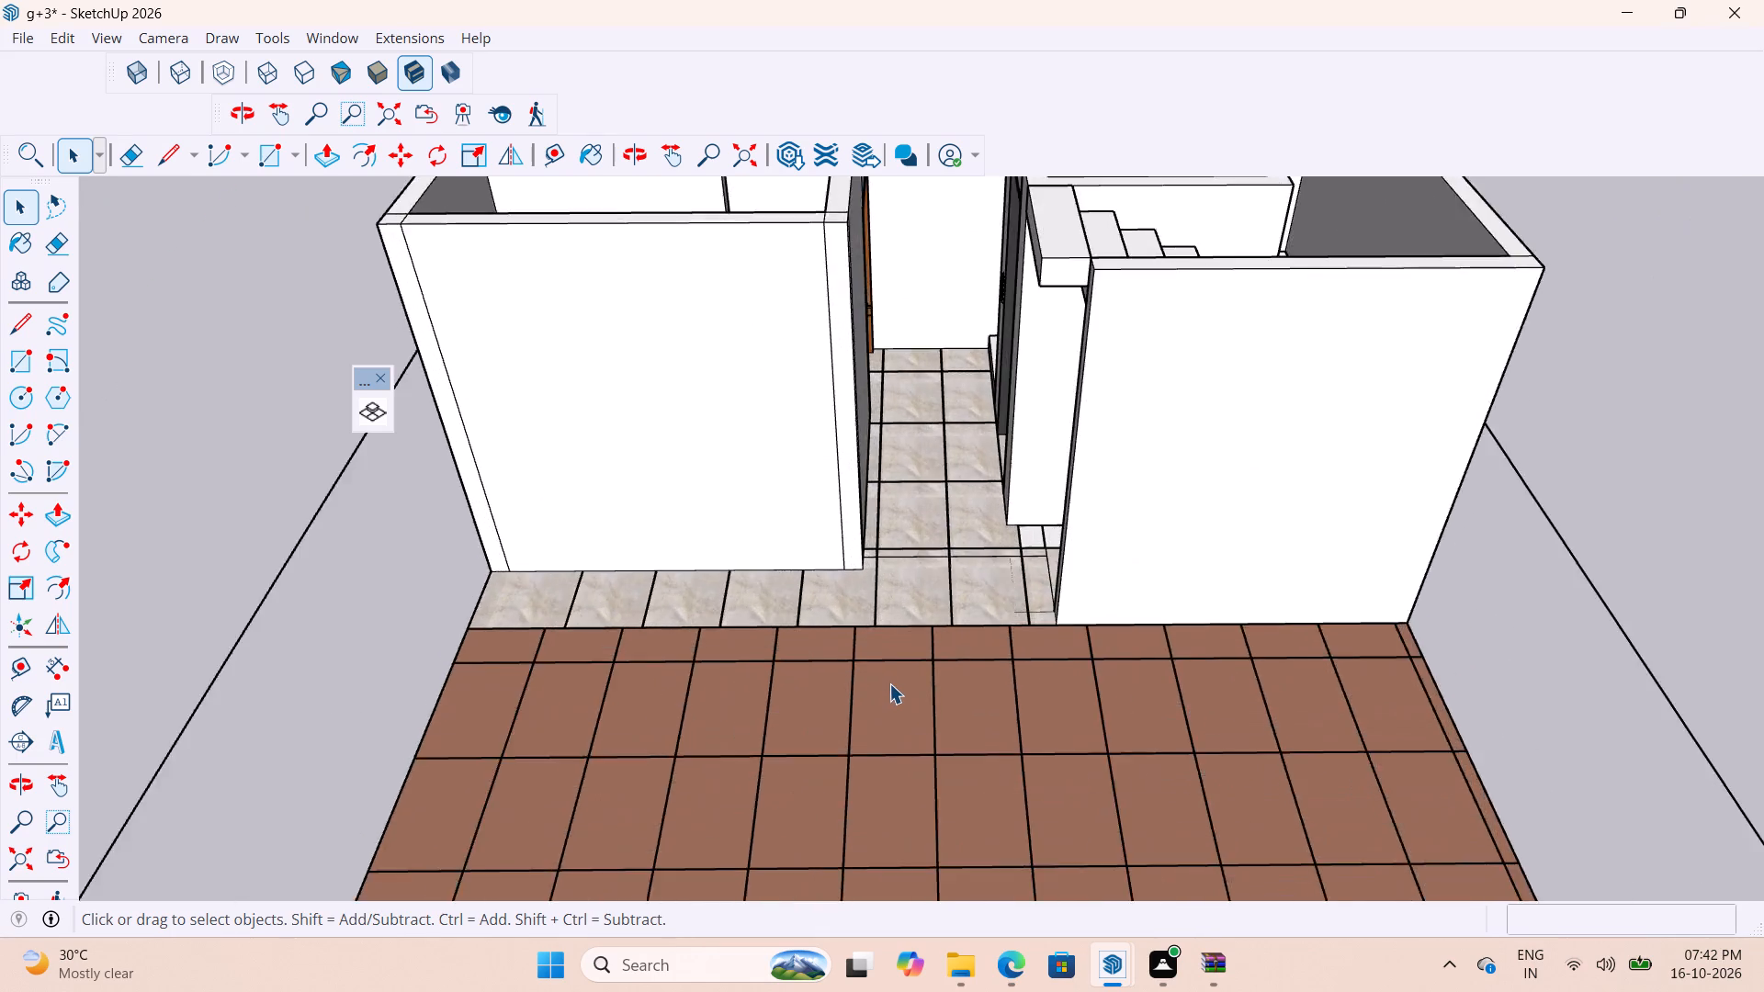
scroll(889, 683, "up", 8)
middle_click_drag(903, 642, 1309, 478)
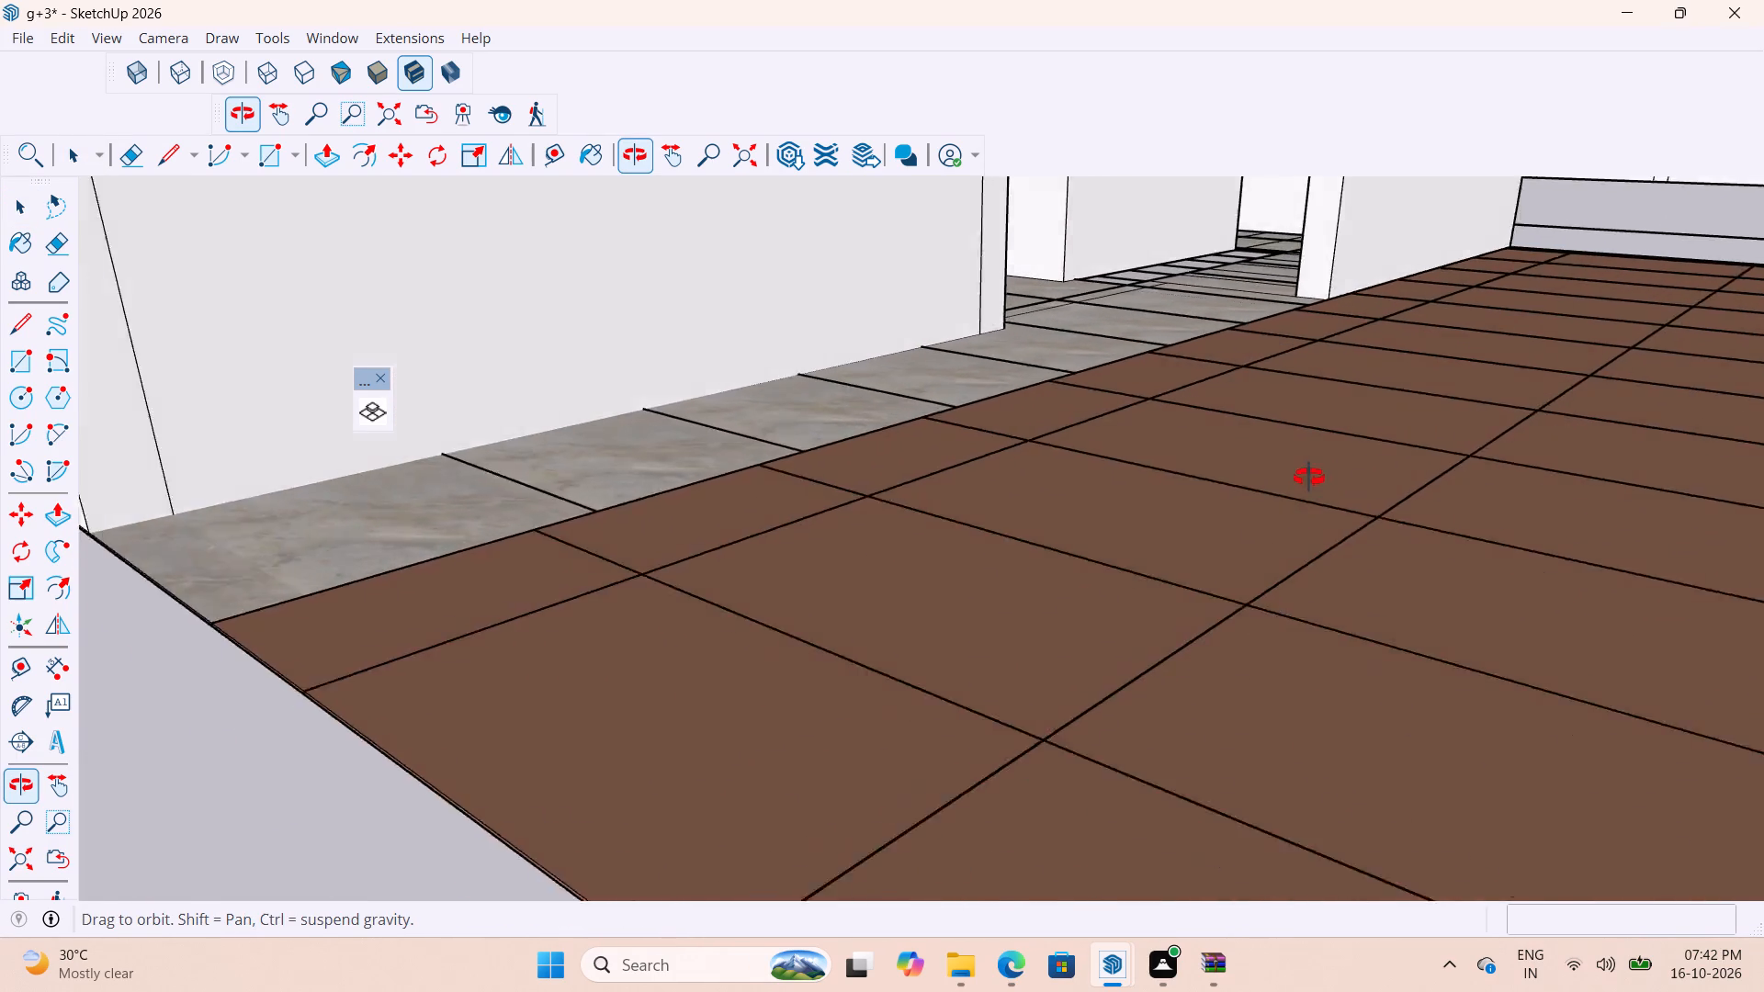
middle_click_drag(1309, 478, 1322, 470)
scroll(389, 526, "up", 14)
middle_click_drag(286, 614, 301, 525)
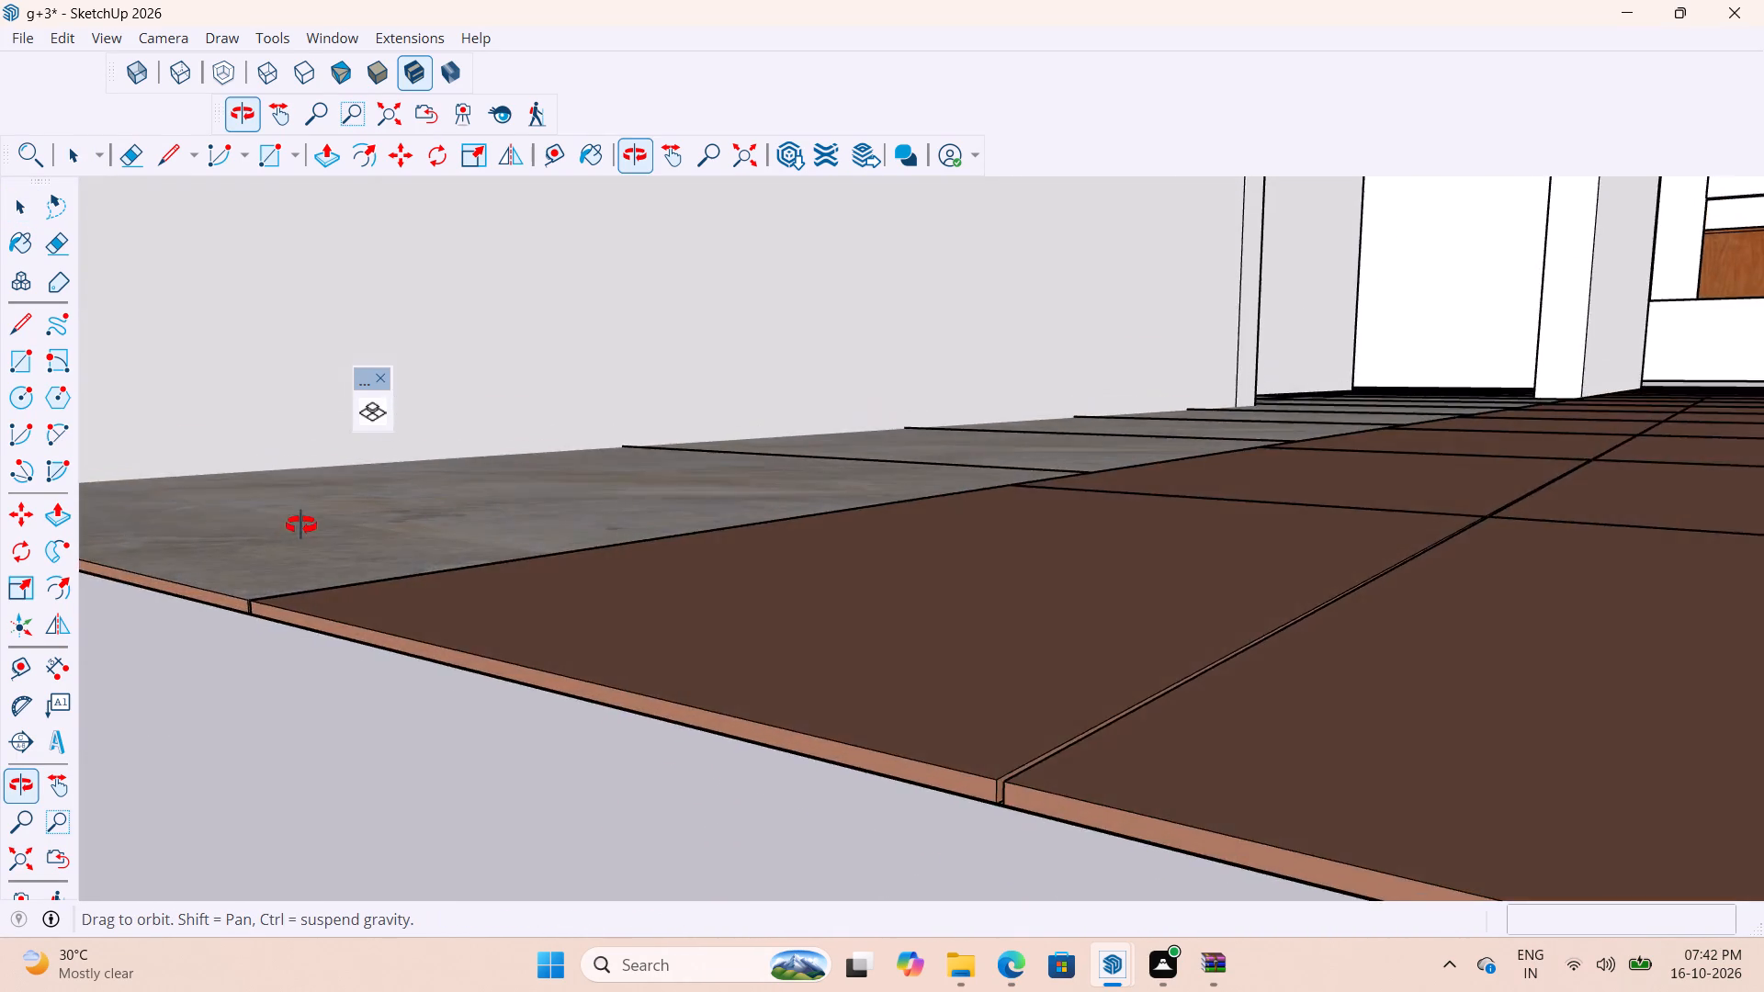
middle_click_drag(301, 525, 275, 628)
scroll(179, 693, "down", 5)
scroll(392, 599, "down", 6)
scroll(694, 546, "down", 17)
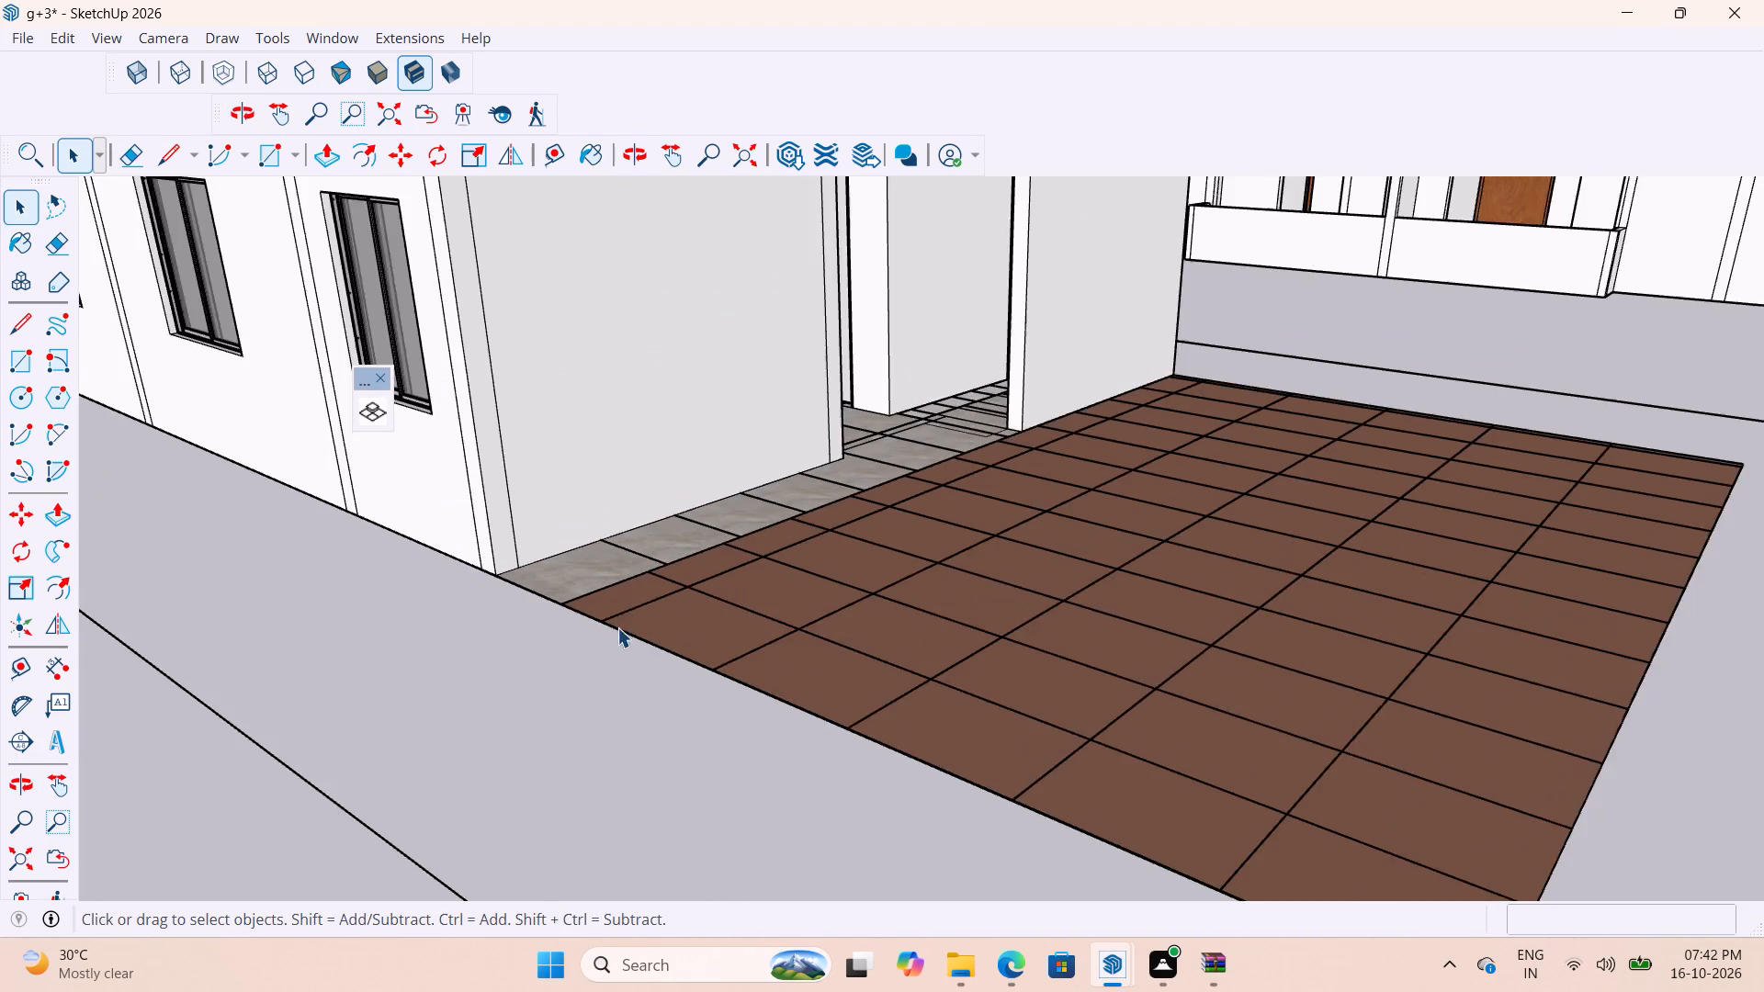
scroll(617, 627, "down", 12)
middle_click_drag(1228, 623, 881, 751)
scroll(315, 689, "up", 4)
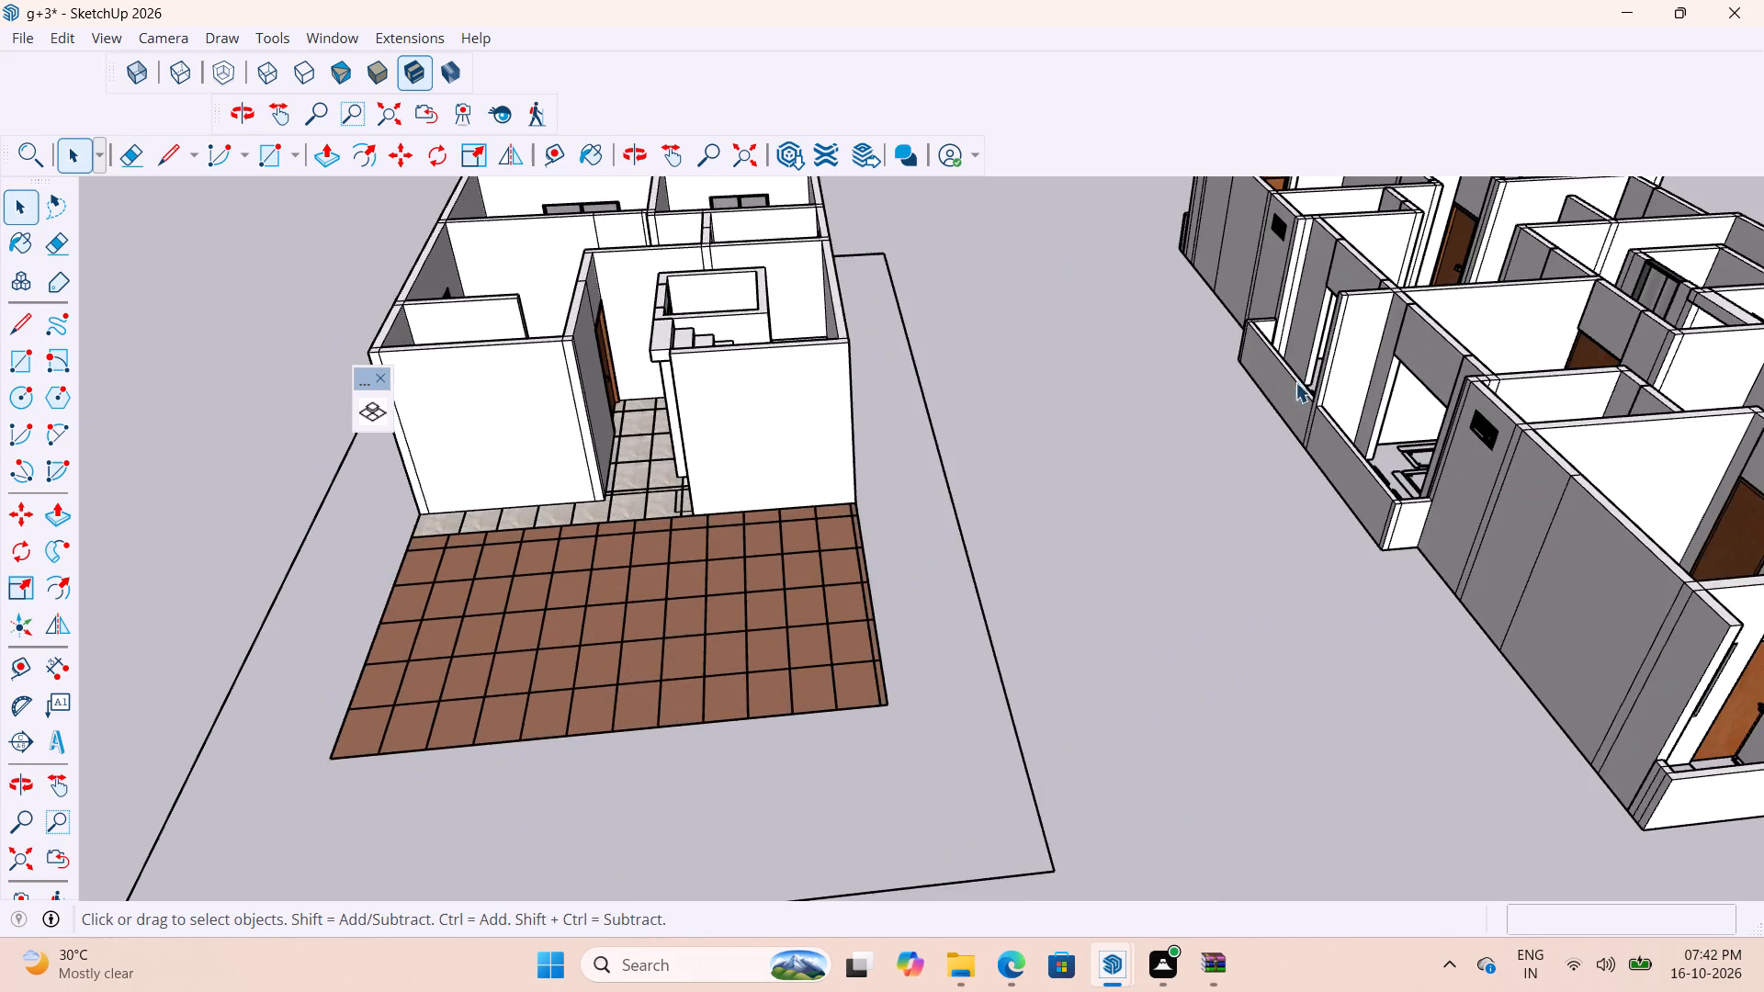
Examine the seam between the front floor and the marble tiles at the entrance, including the gaps between panels.
scroll(1430, 298, "down", 6)
scroll(948, 511, "up", 9)
middle_click_drag(964, 502, 898, 654)
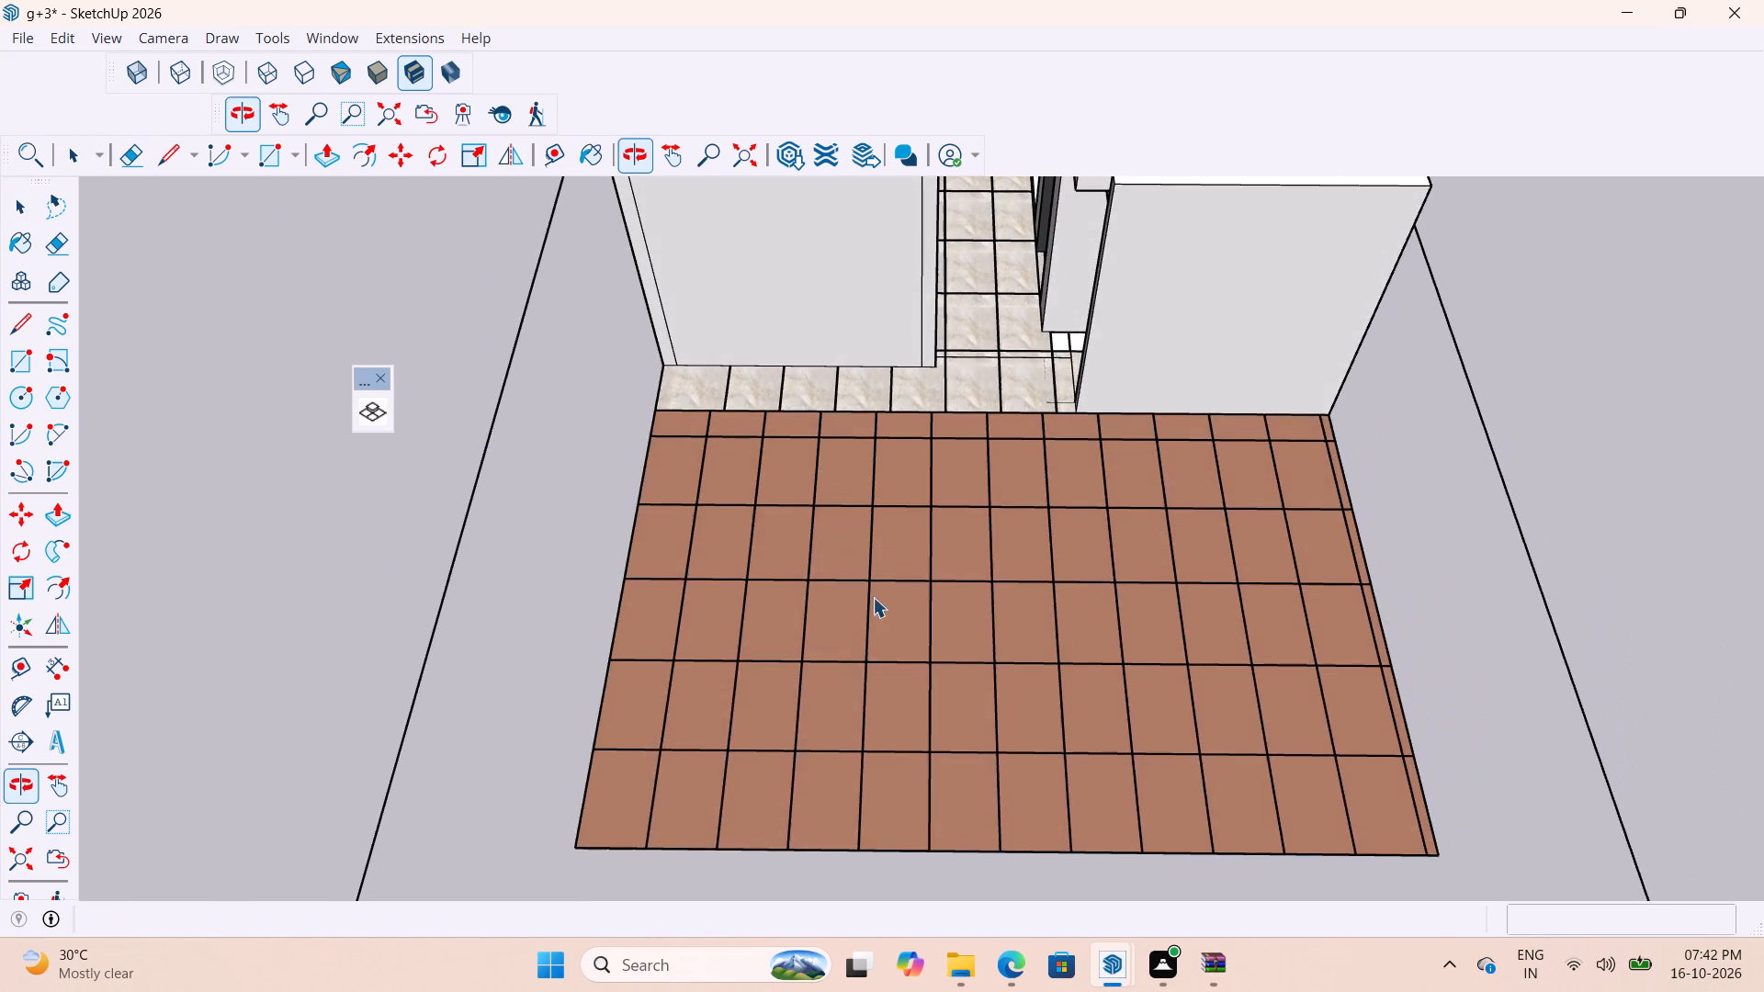
scroll(853, 582, "down", 5)
scroll(989, 486, "up", 8)
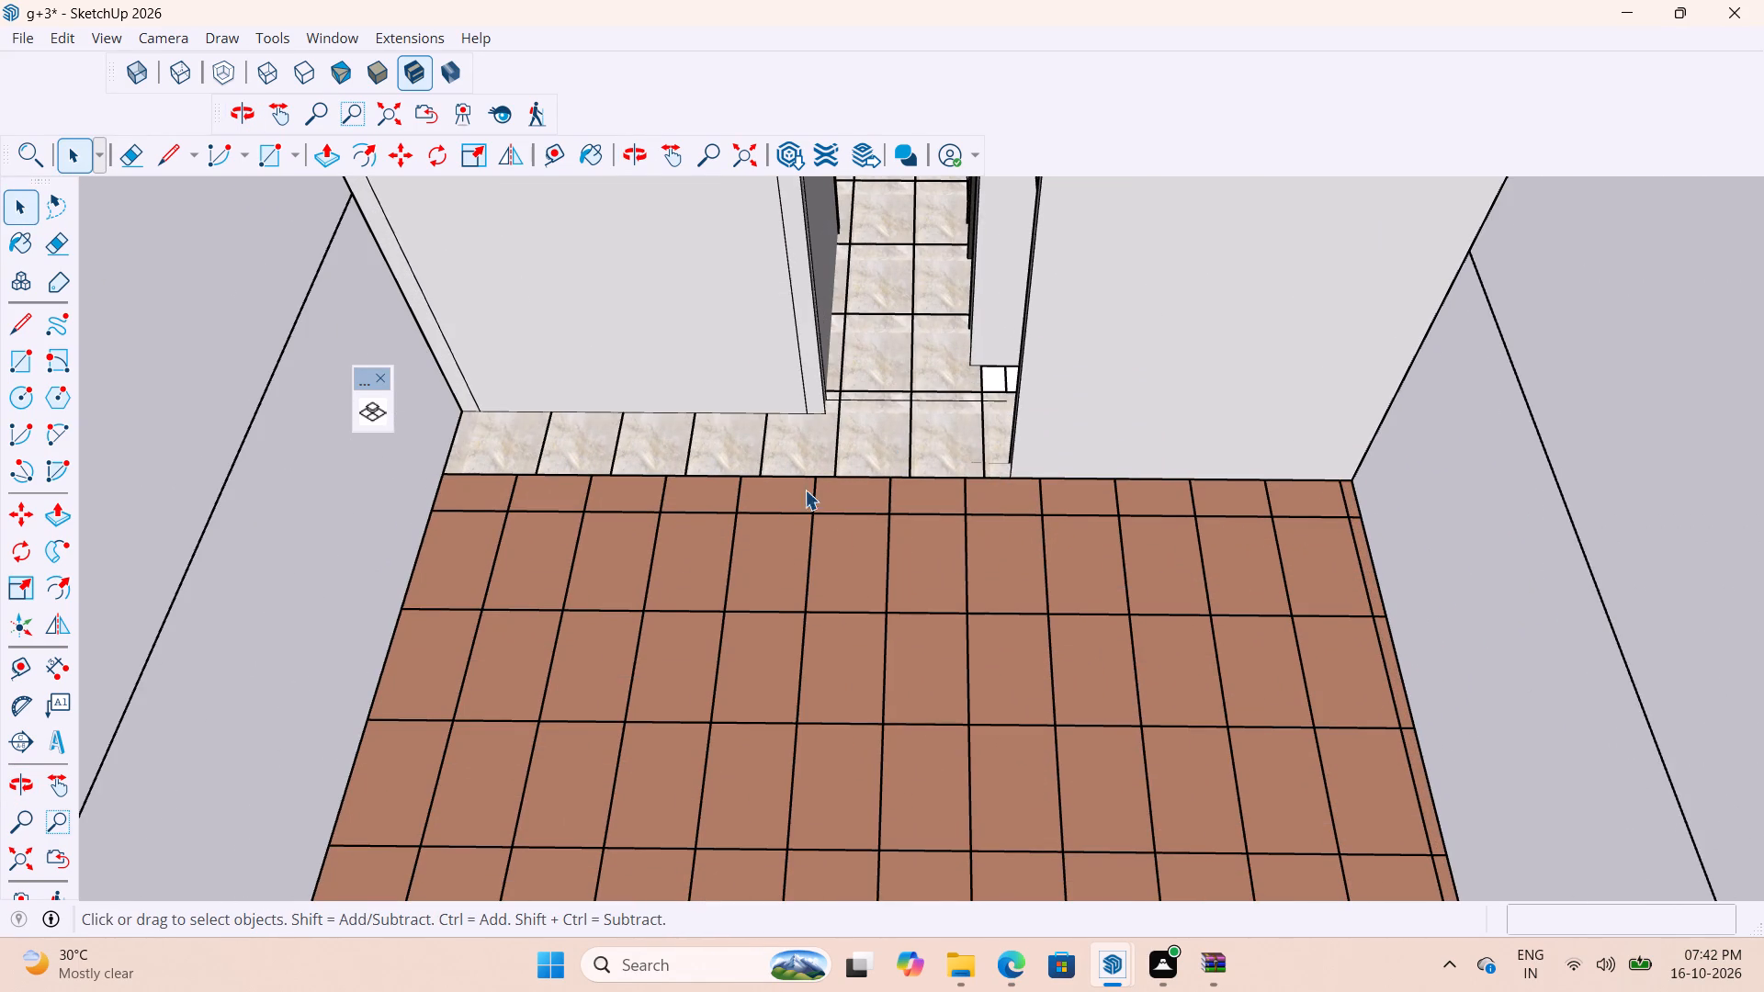
scroll(764, 497, "up", 4)
middle_click_drag(778, 492, 1331, 279)
scroll(955, 450, "up", 2)
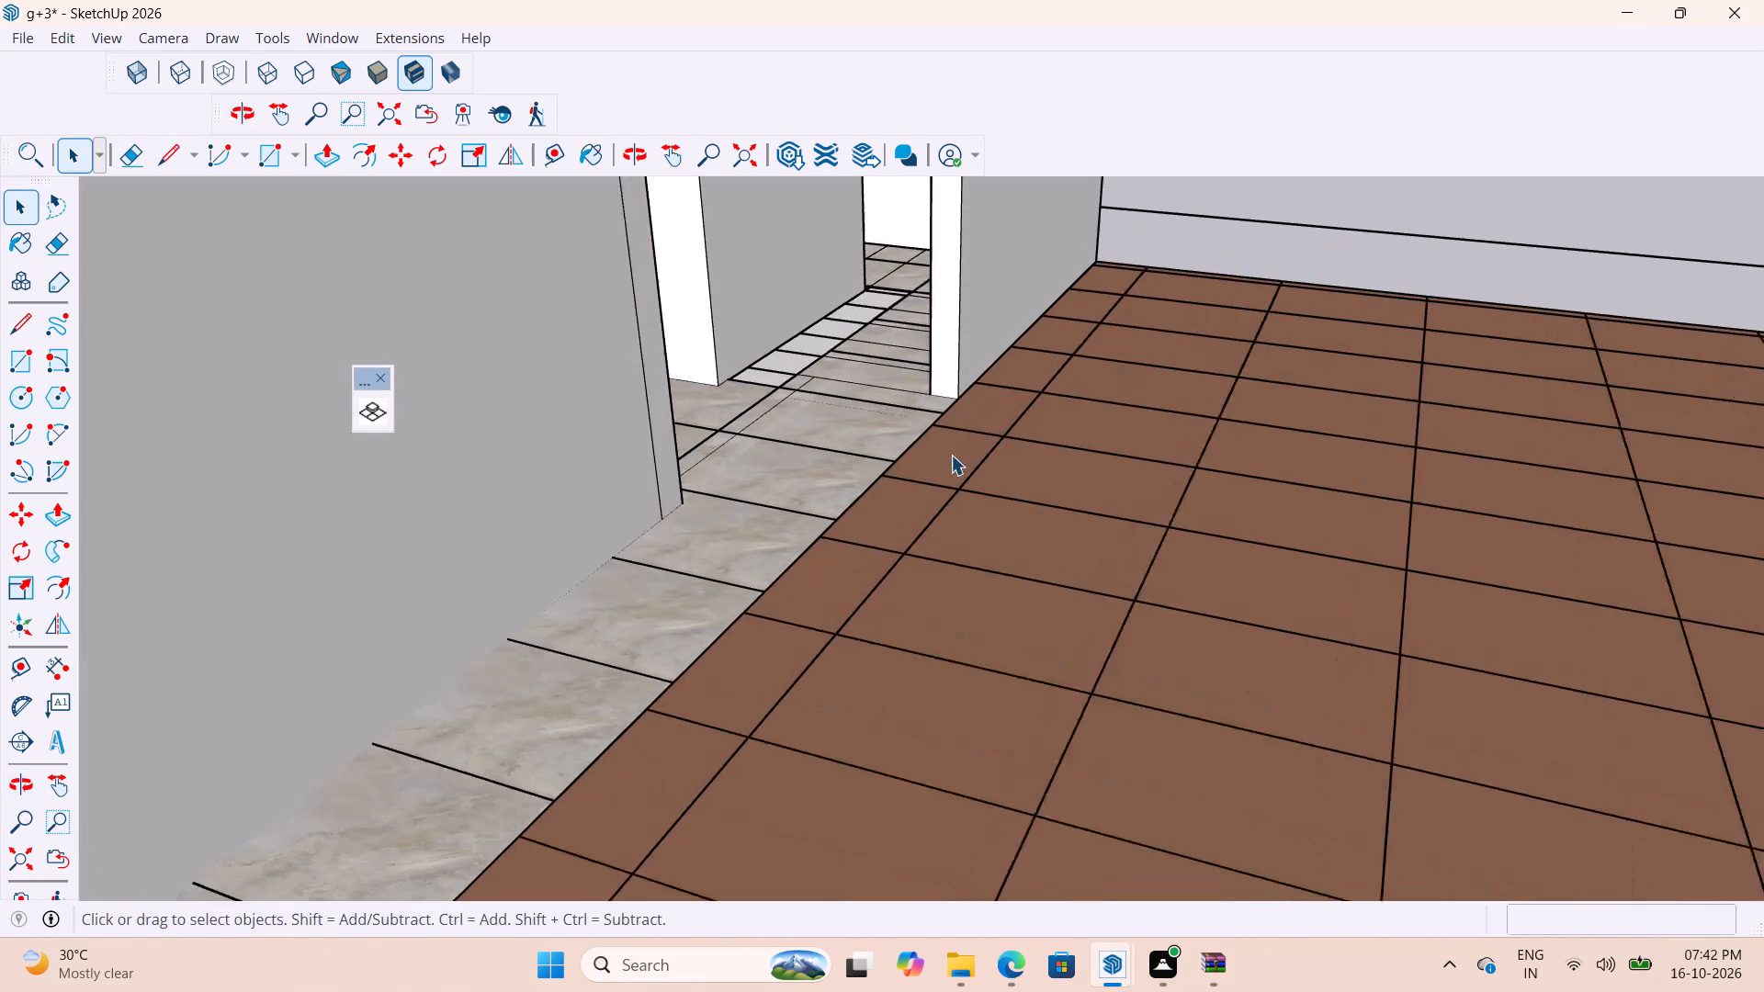
scroll(951, 455, "up", 6)
scroll(820, 450, "down", 18)
middle_click_drag(1273, 516, 1103, 580)
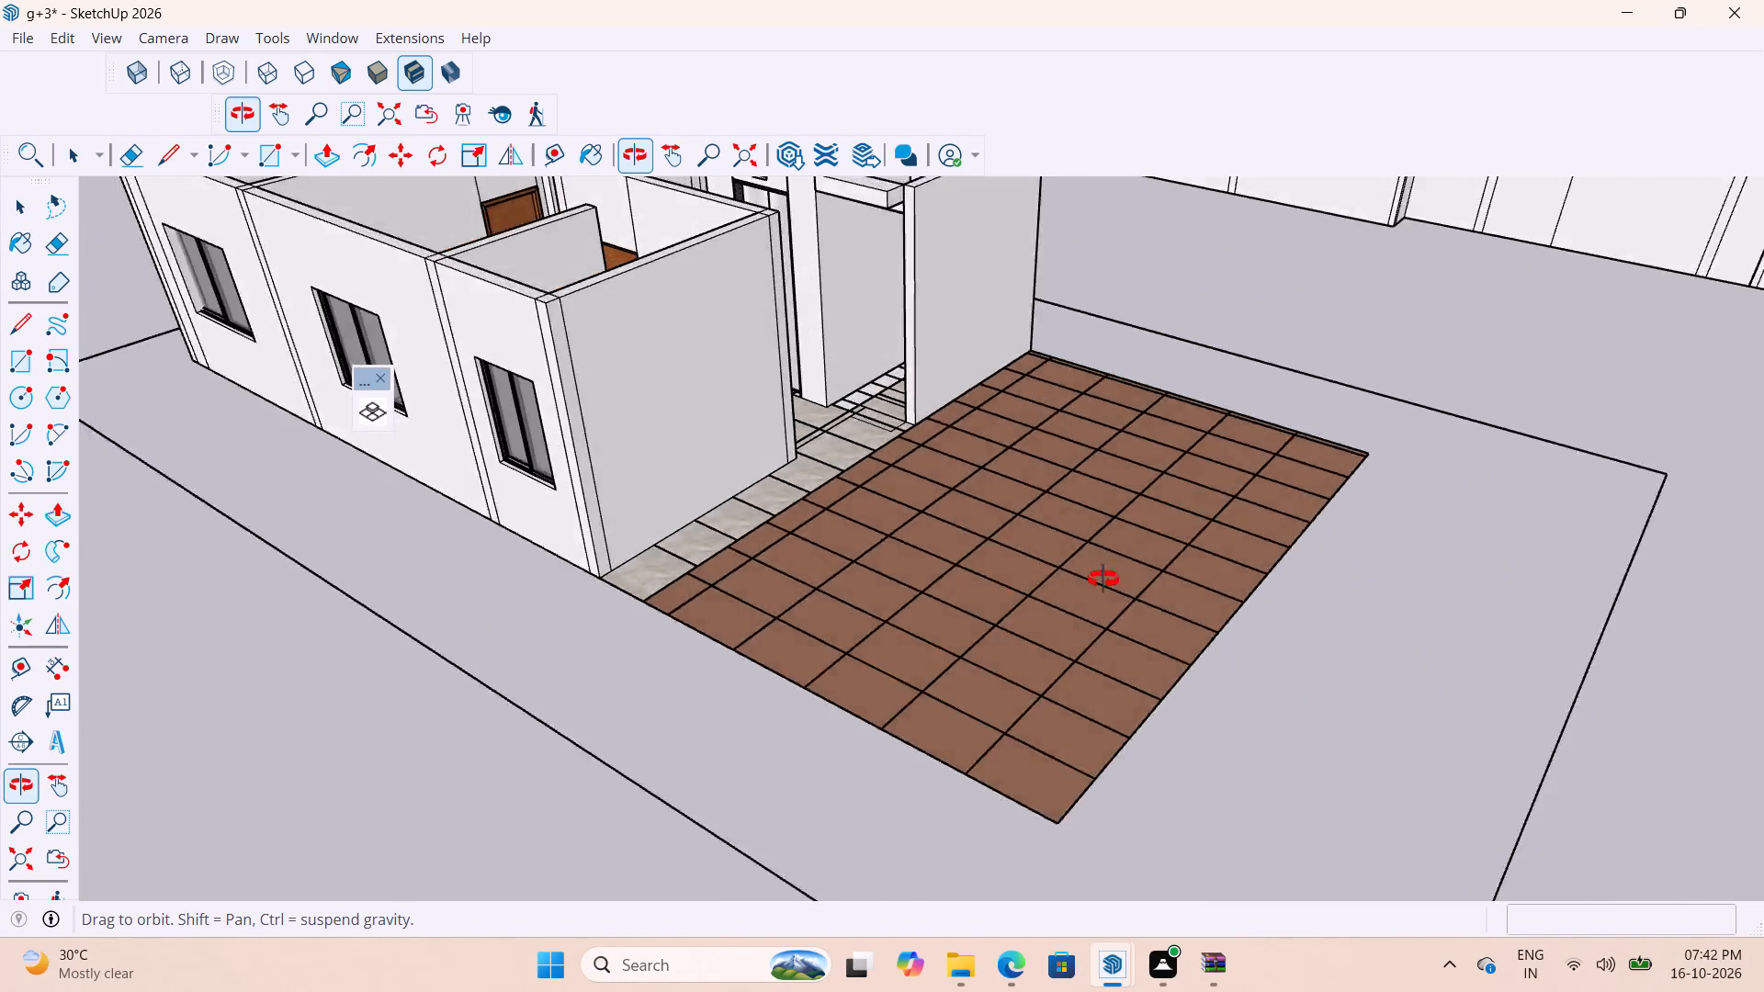
middle_click_drag(1103, 580, 857, 625)
scroll(988, 518, "down", 9)
middle_click_drag(1191, 708, 975, 736)
scroll(806, 636, "up", 20)
scroll(806, 636, "up", 1)
scroll(1102, 497, "up", 6)
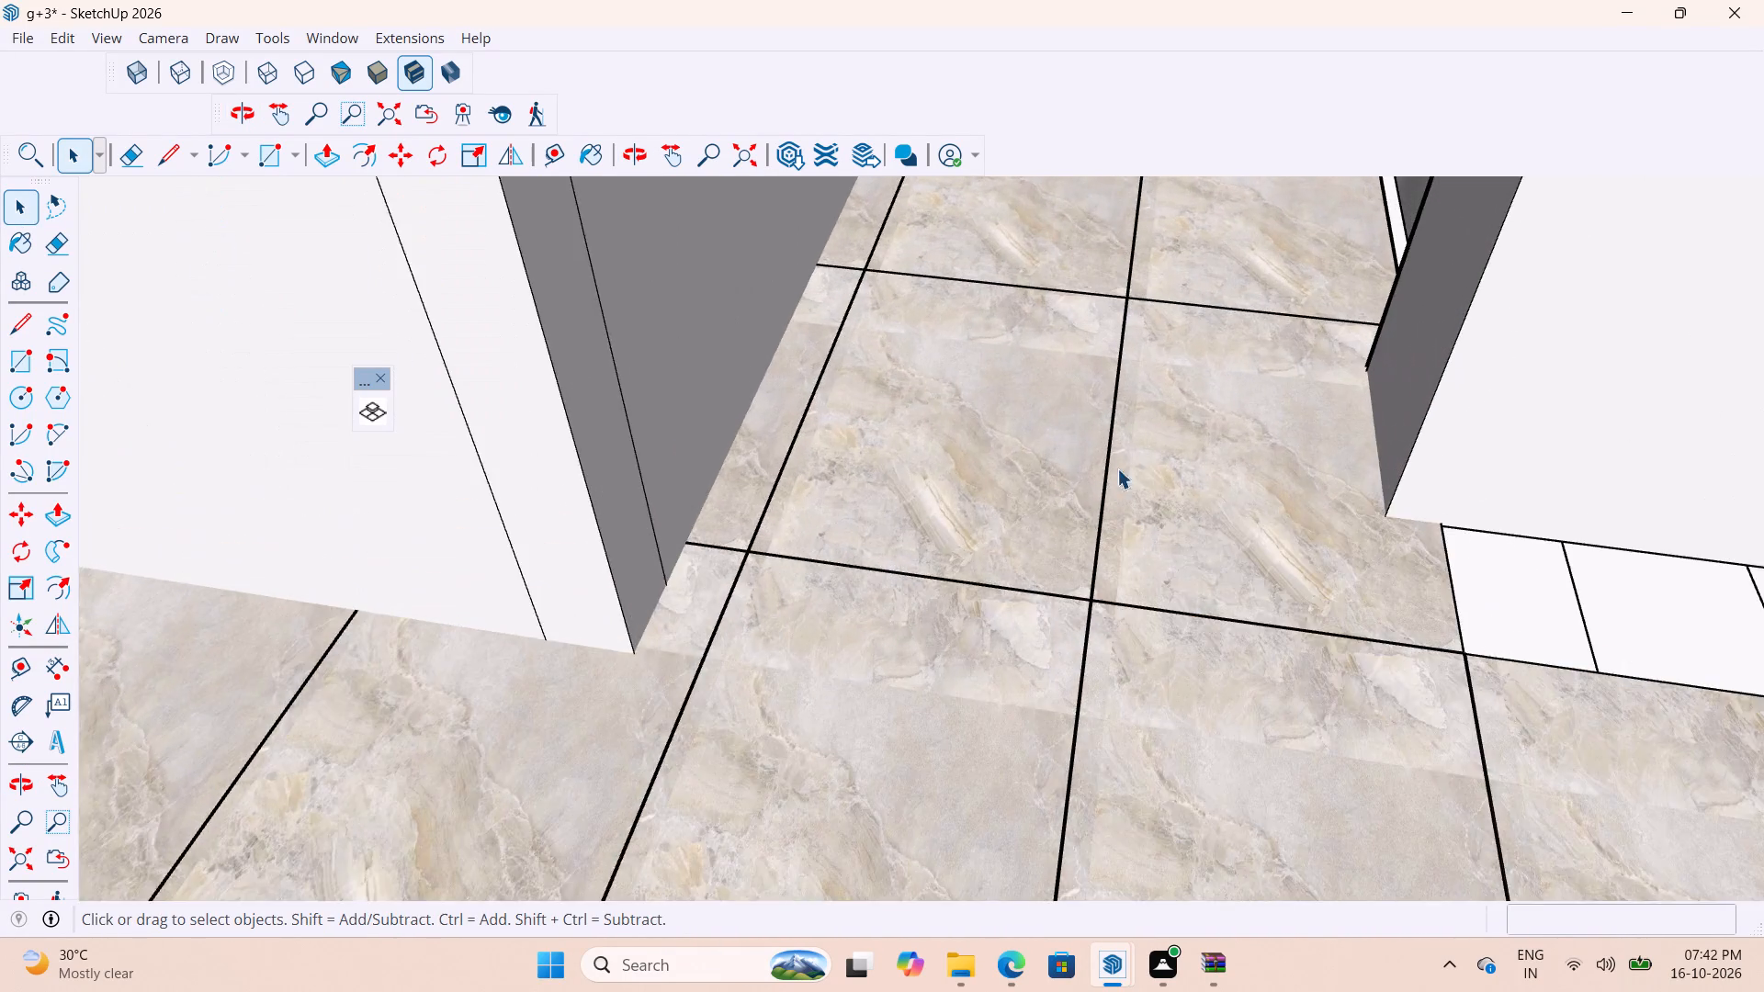
scroll(1130, 444, "down", 14)
scroll(394, 639, "up", 16)
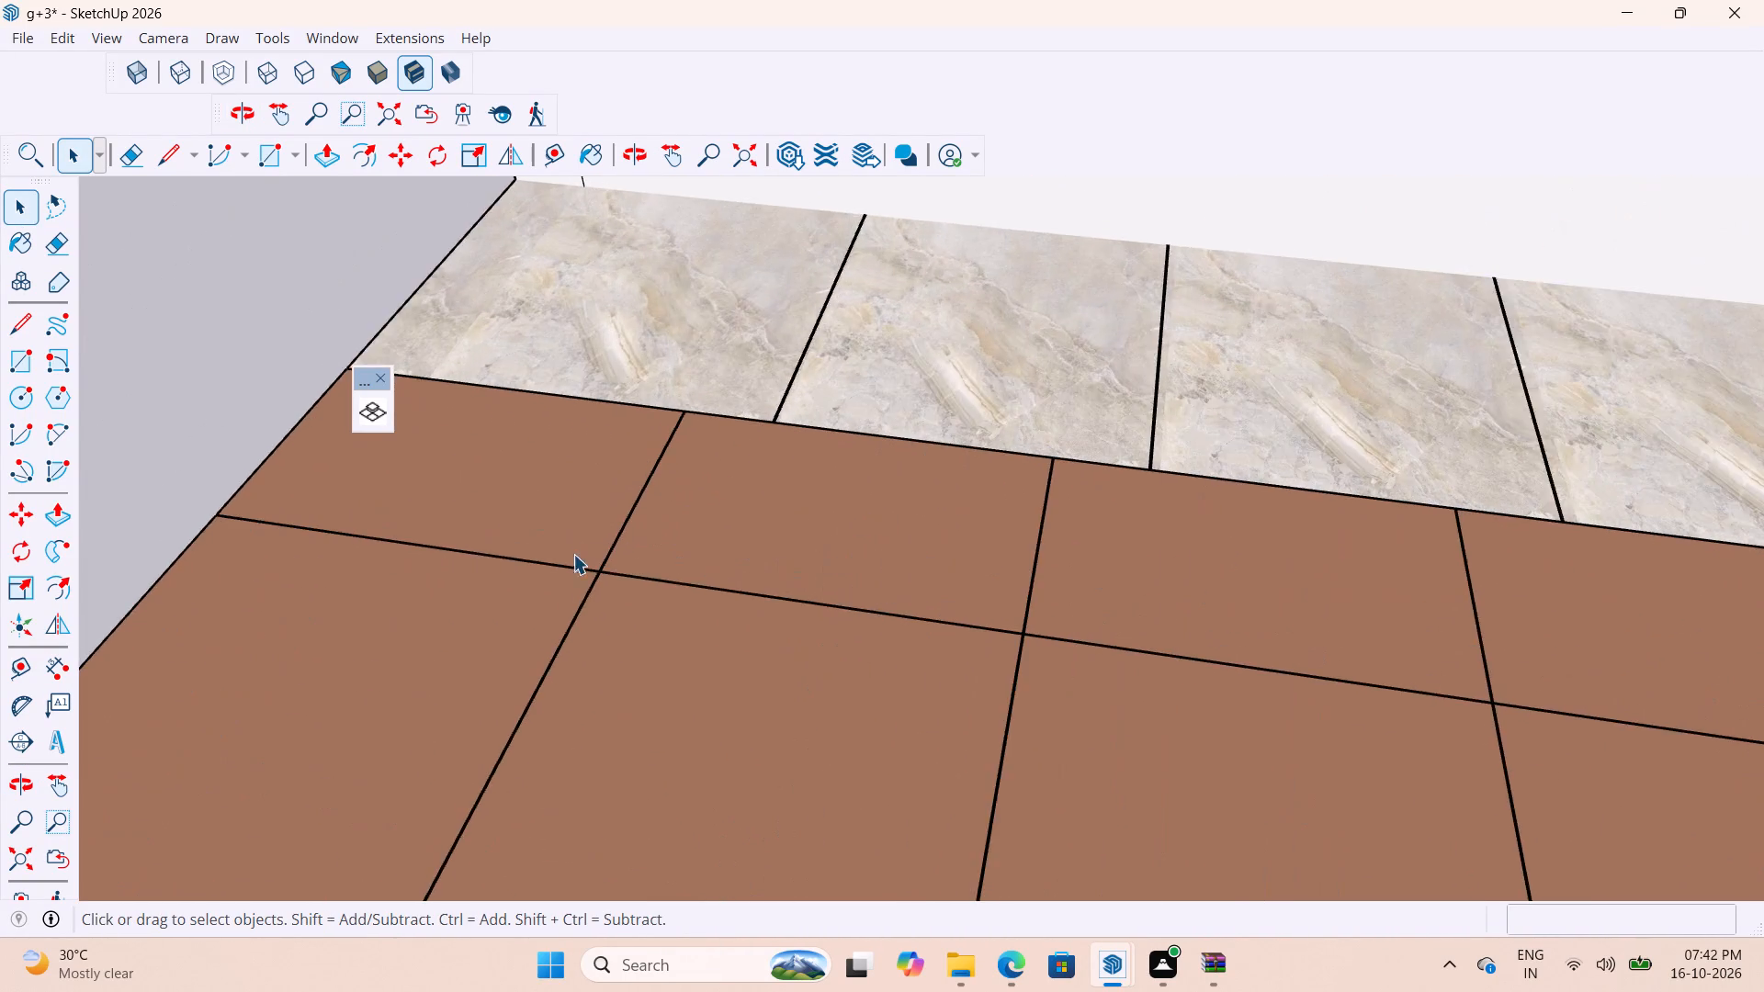
scroll(573, 554, "up", 20)
scroll(573, 554, "up", 3)
middle_click_drag(687, 506, 968, 275)
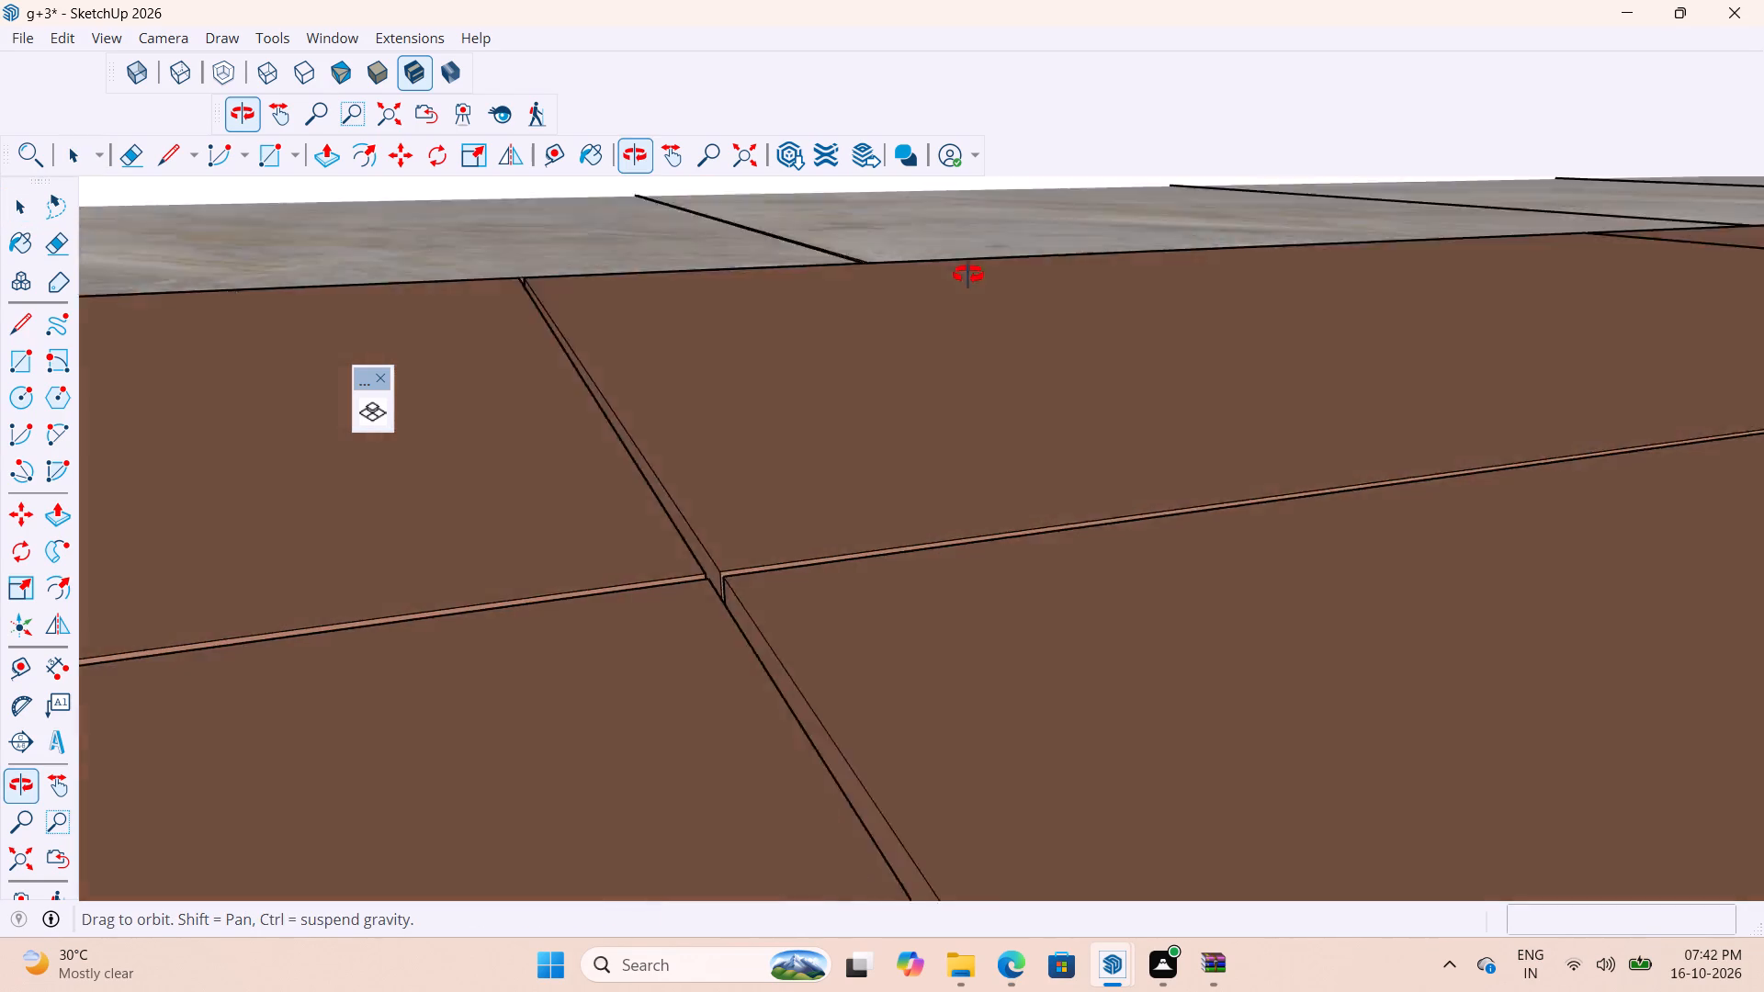
middle_click_drag(968, 275, 978, 264)
Examine the underside of the front floor and the marble floor beside the smaller house's floor slab.
scroll(984, 336, "down", 5)
middle_click_drag(827, 586, 831, 425)
scroll(864, 428, "down", 6)
scroll(850, 533, "down", 4)
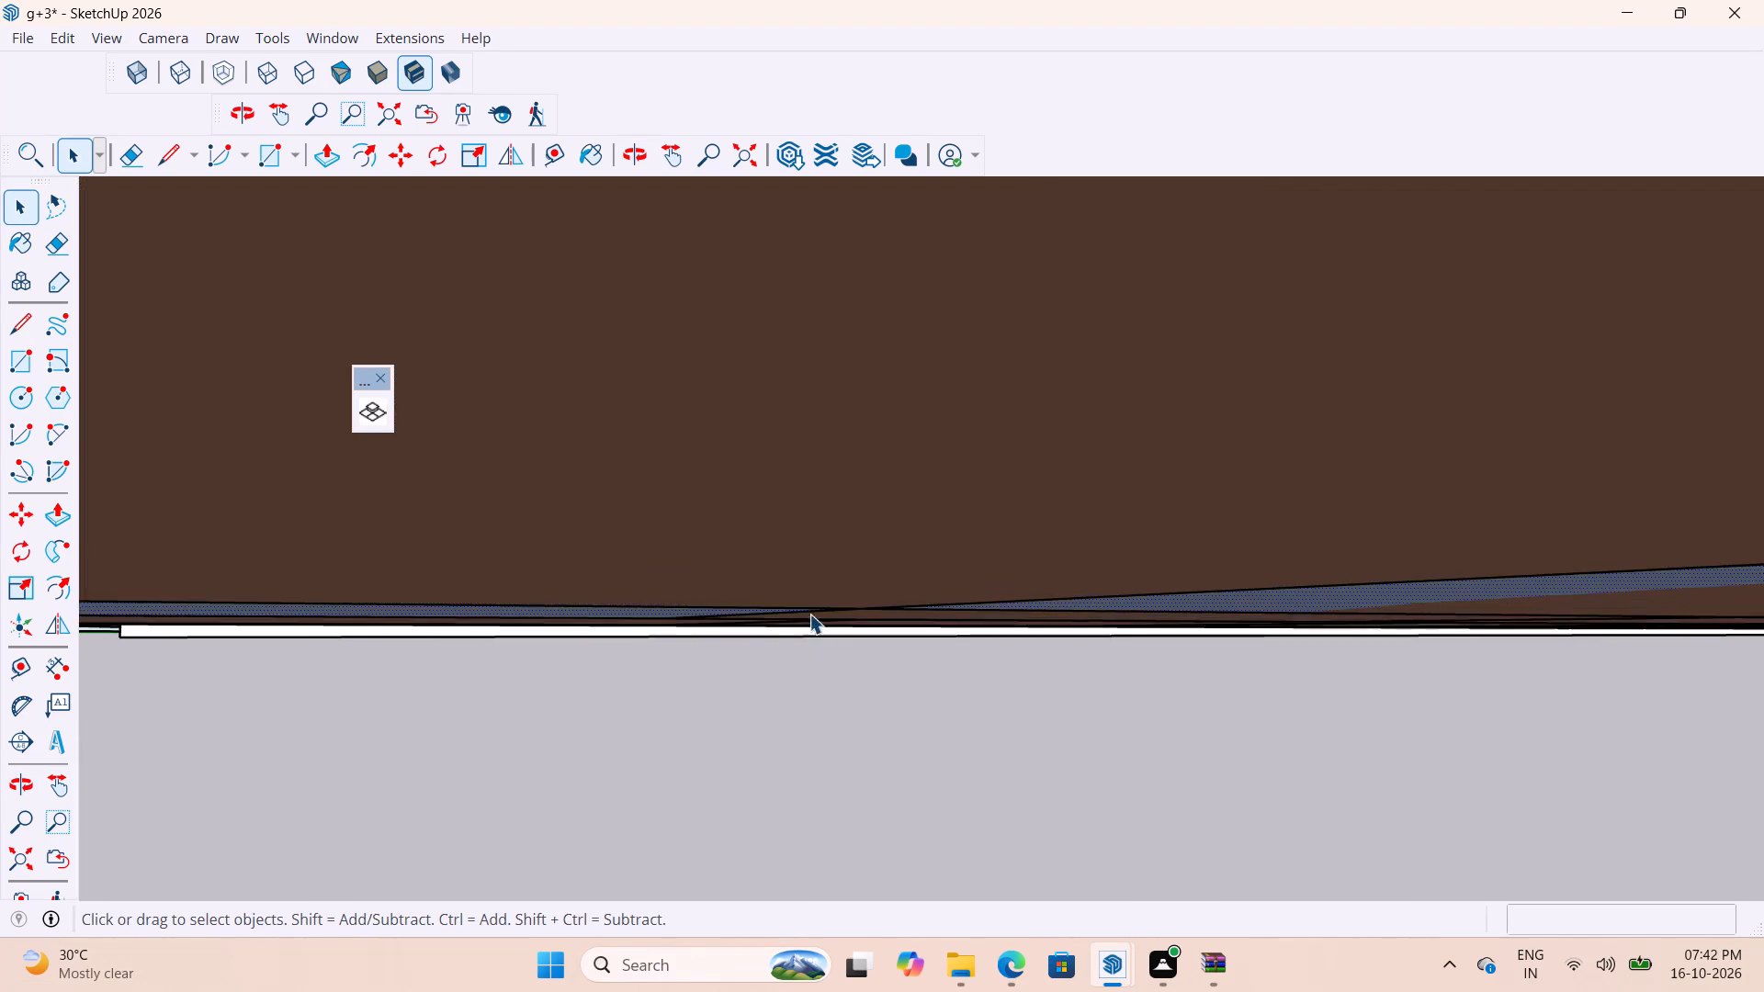
scroll(741, 620, "down", 5)
middle_click_drag(815, 626, 787, 526)
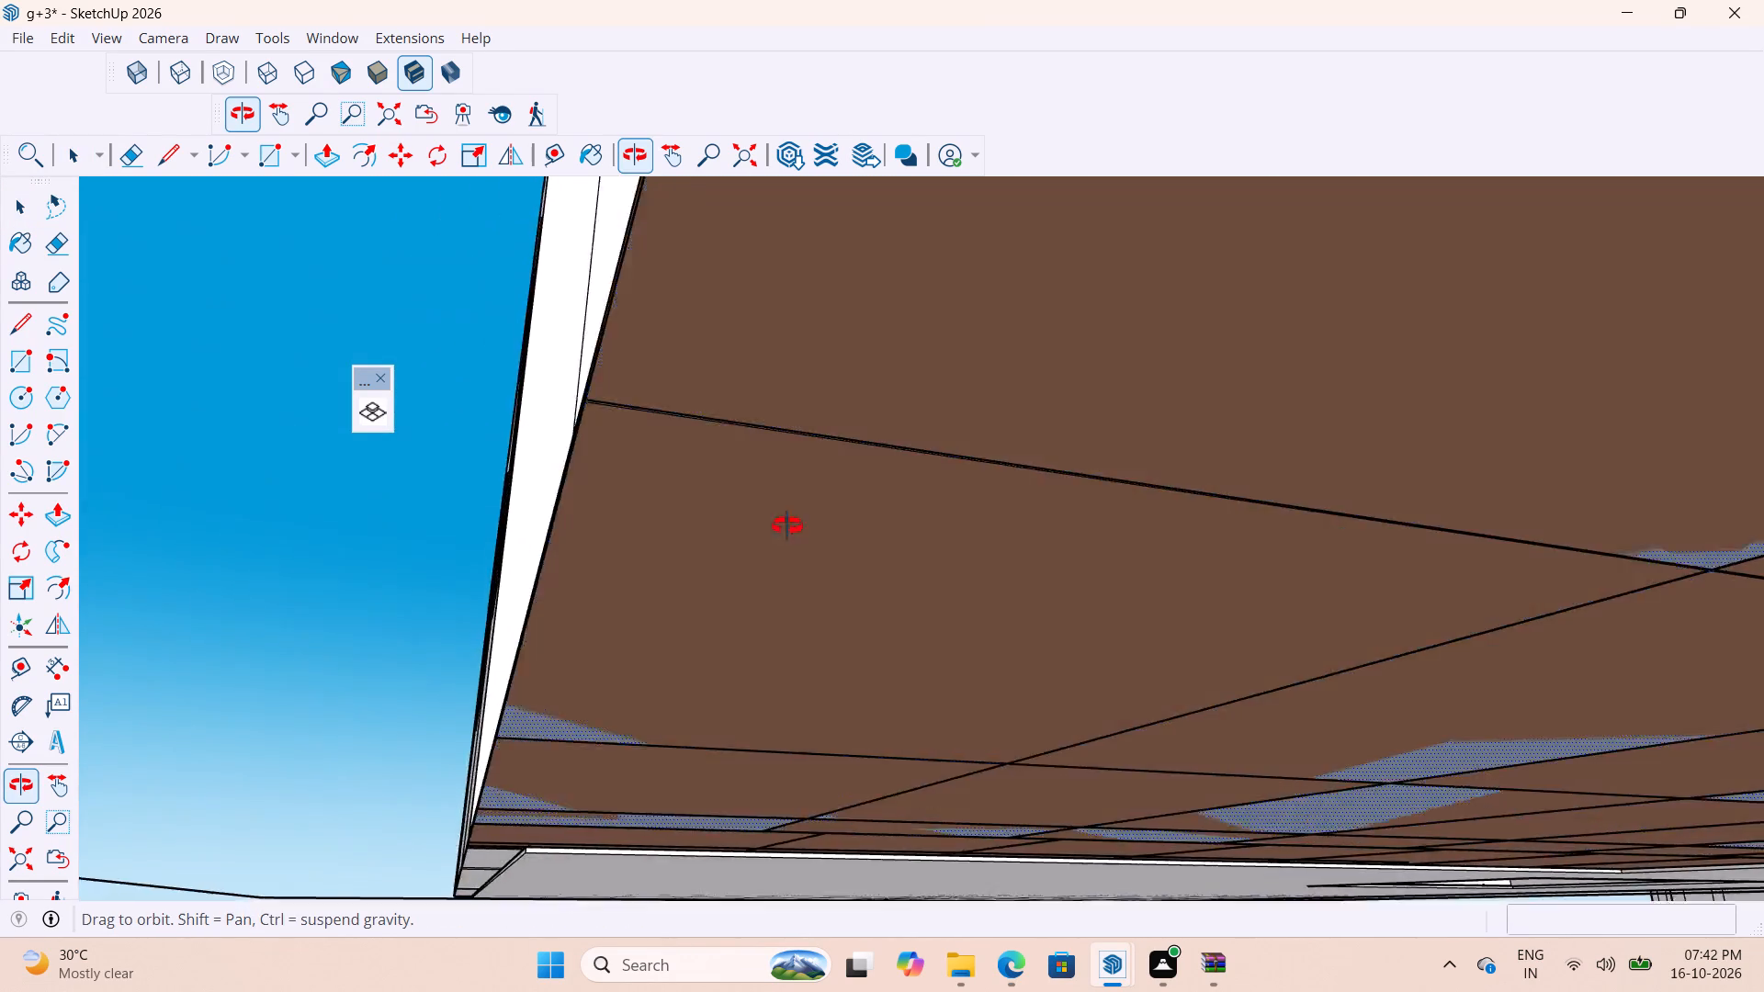
middle_click_drag(787, 526, 1046, 569)
scroll(1091, 617, "down", 4)
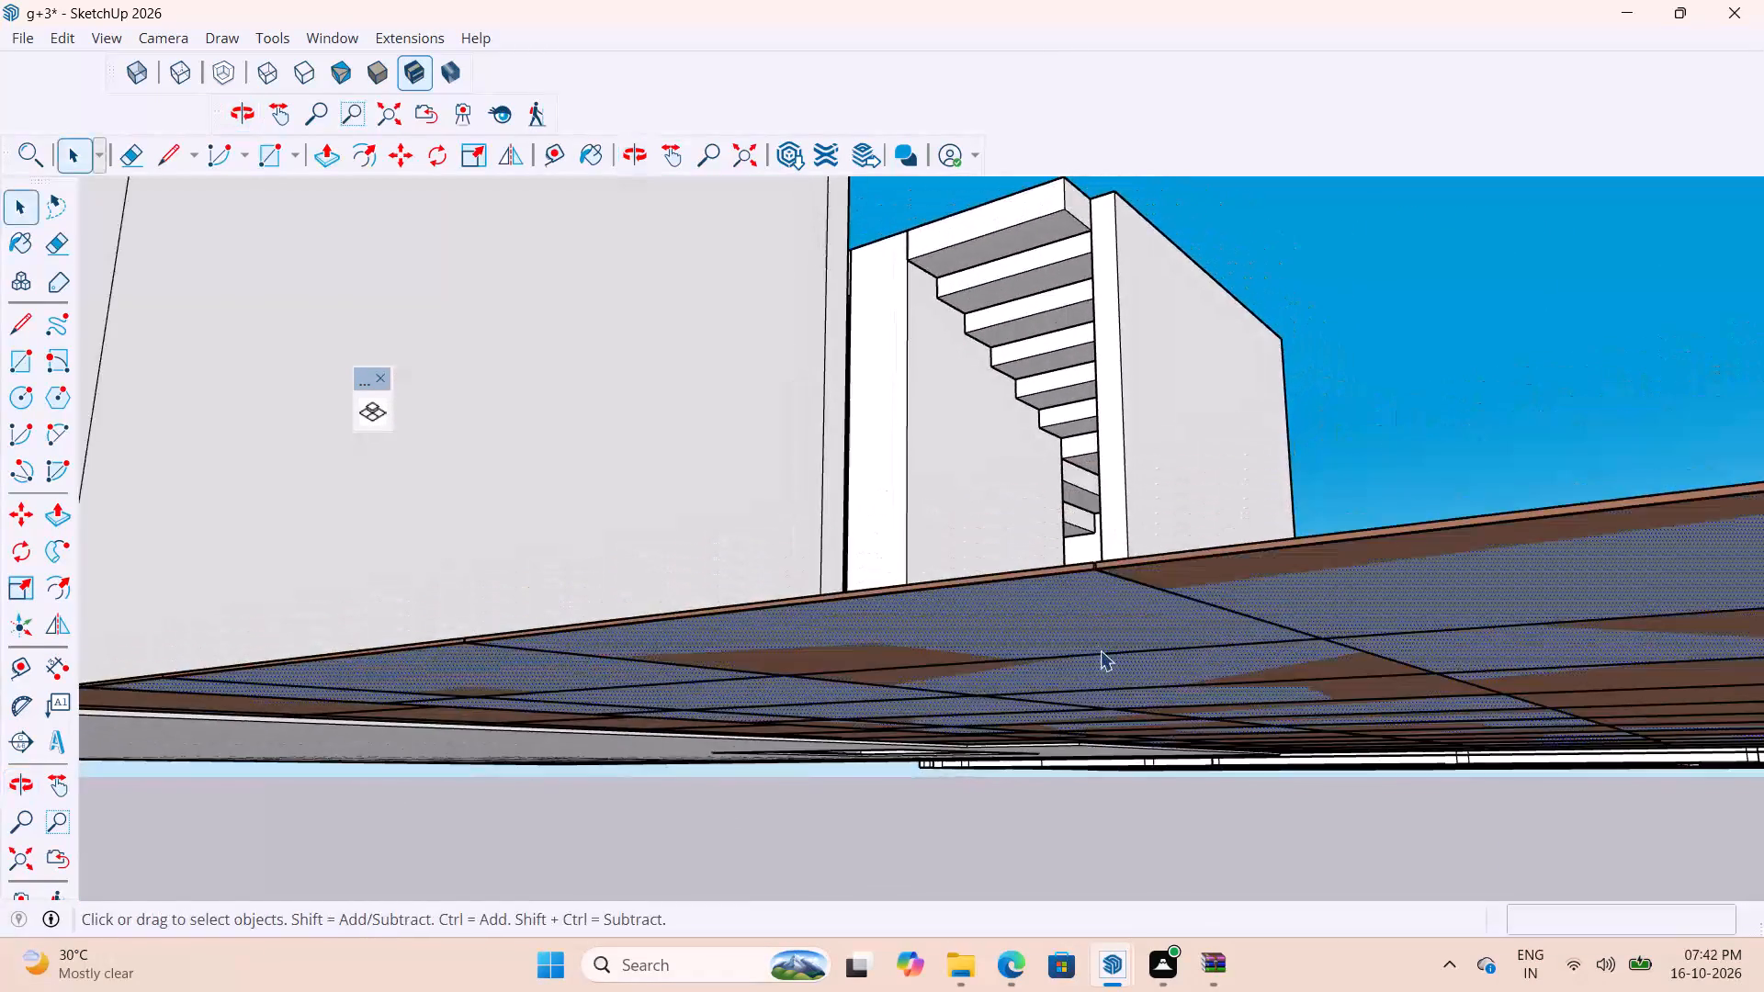
scroll(1100, 650, "down", 7)
scroll(554, 696, "up", 2)
middle_click_drag(552, 693, 542, 671)
middle_click_drag(542, 631, 894, 625)
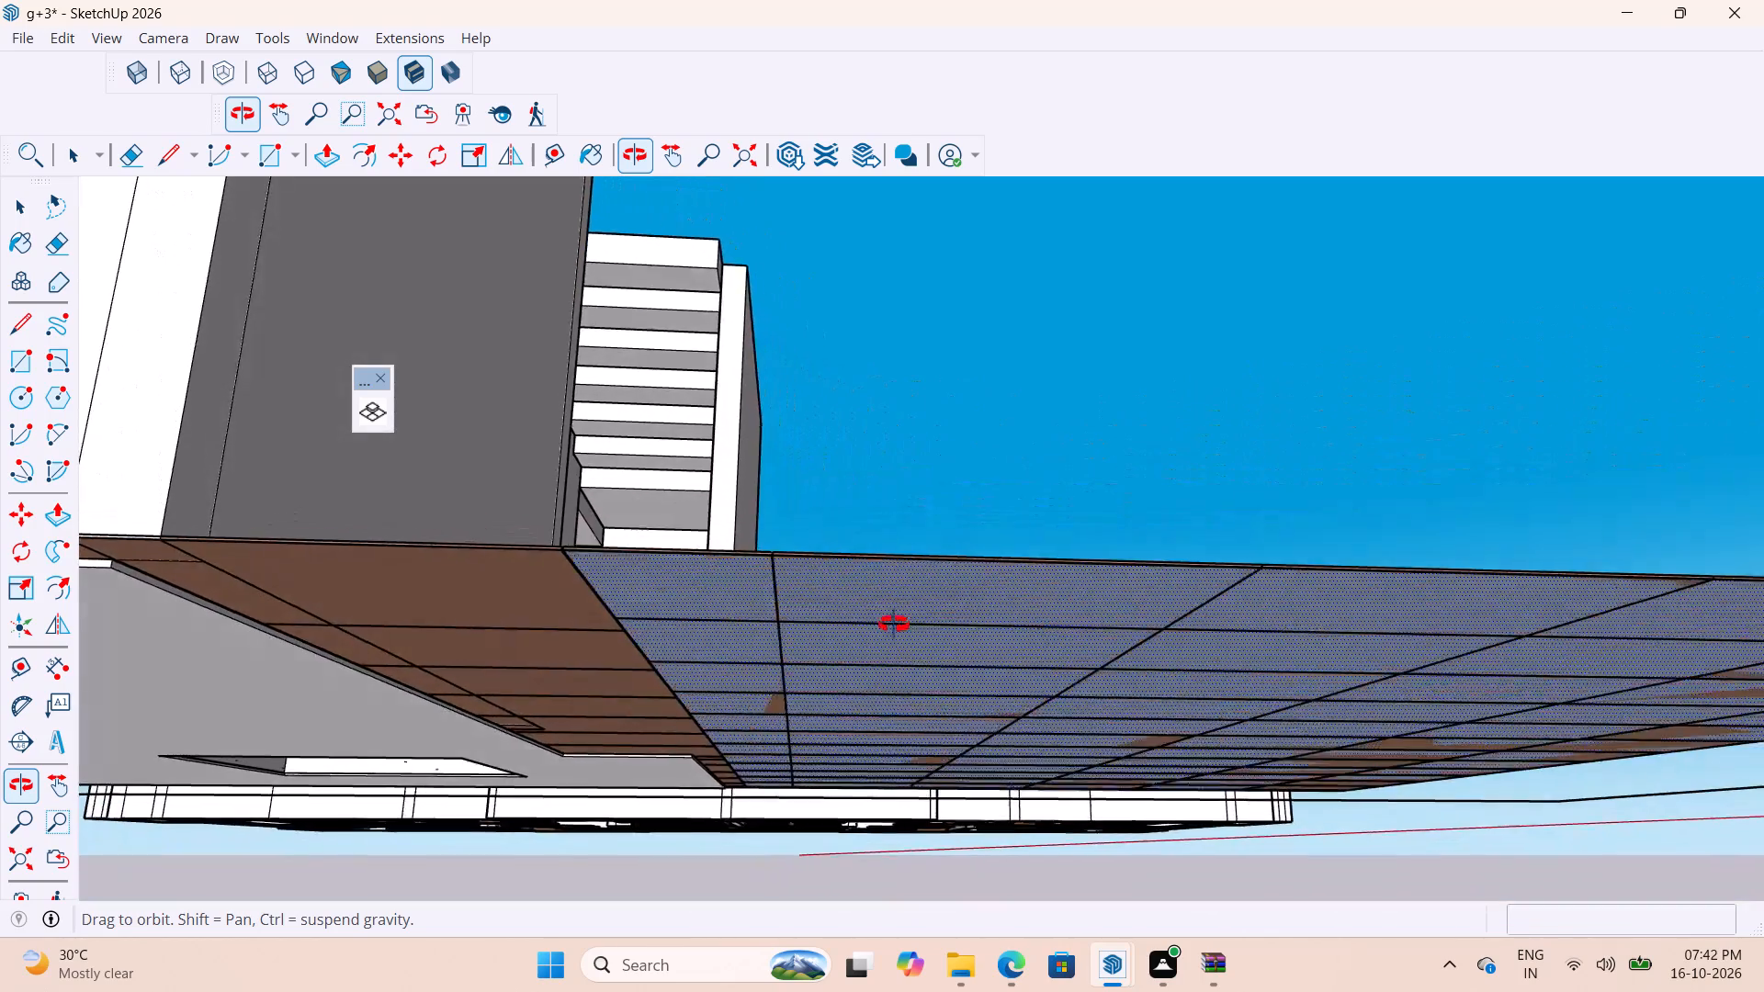
middle_click_drag(894, 625, 1133, 652)
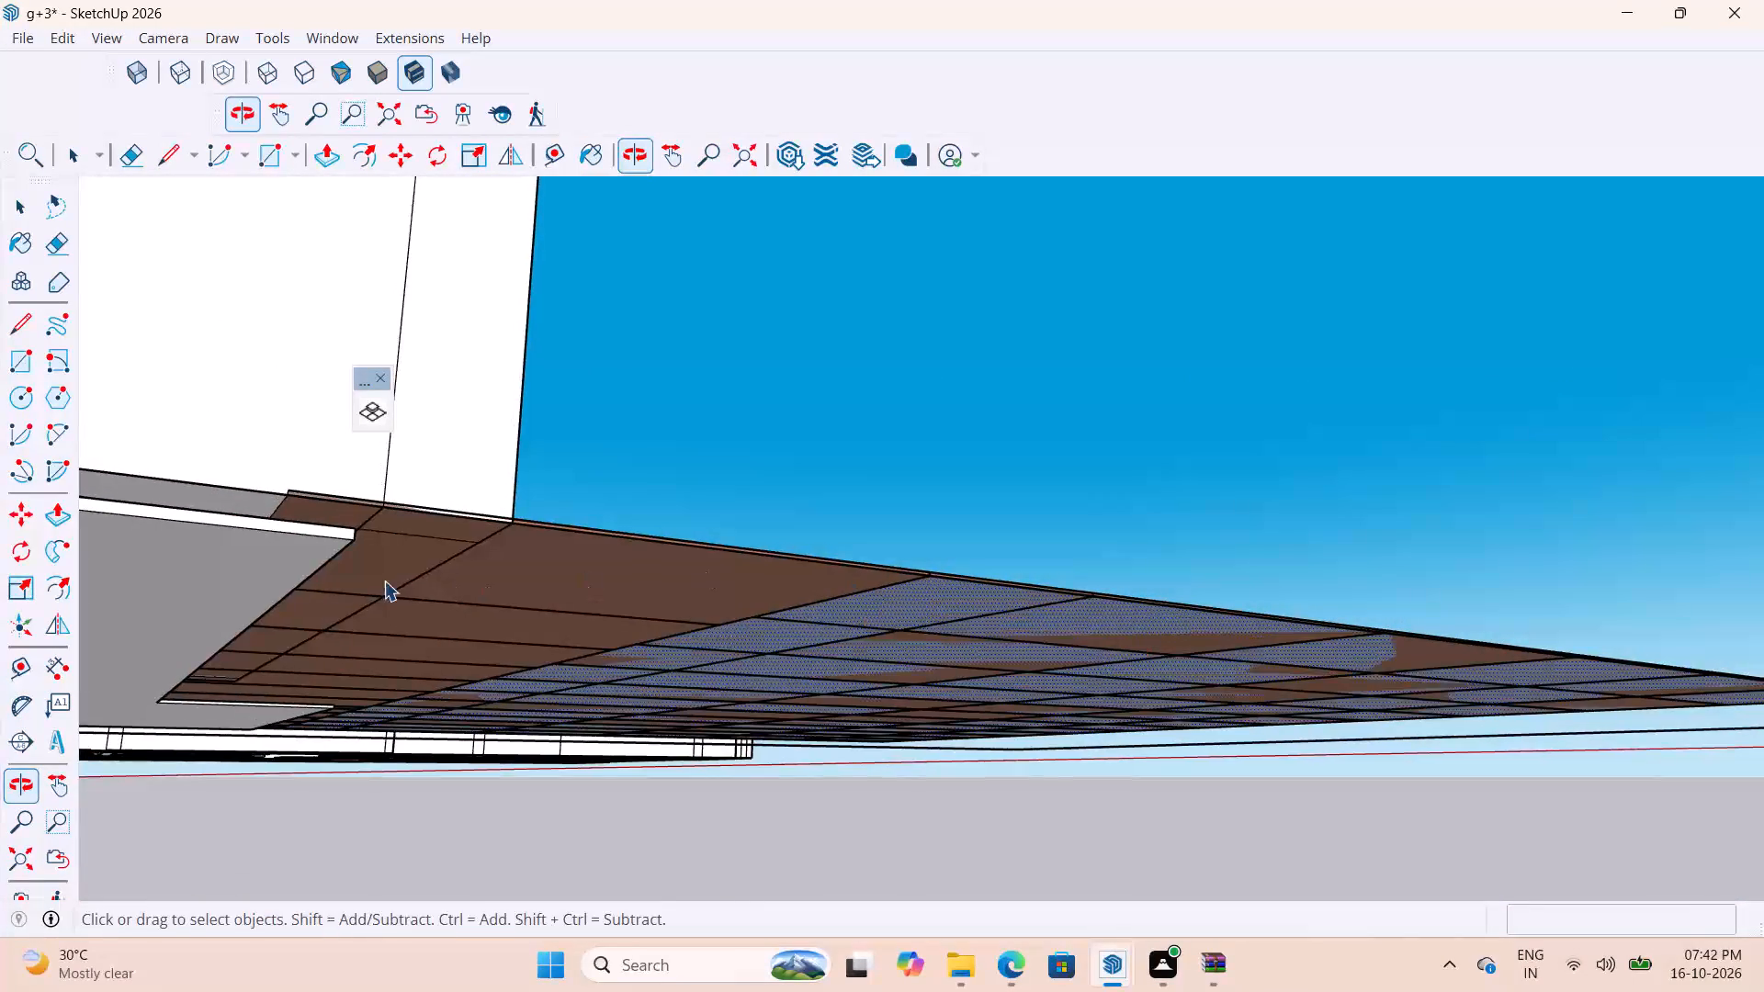
scroll(273, 579, "up", 10)
middle_click_drag(349, 509, 406, 517)
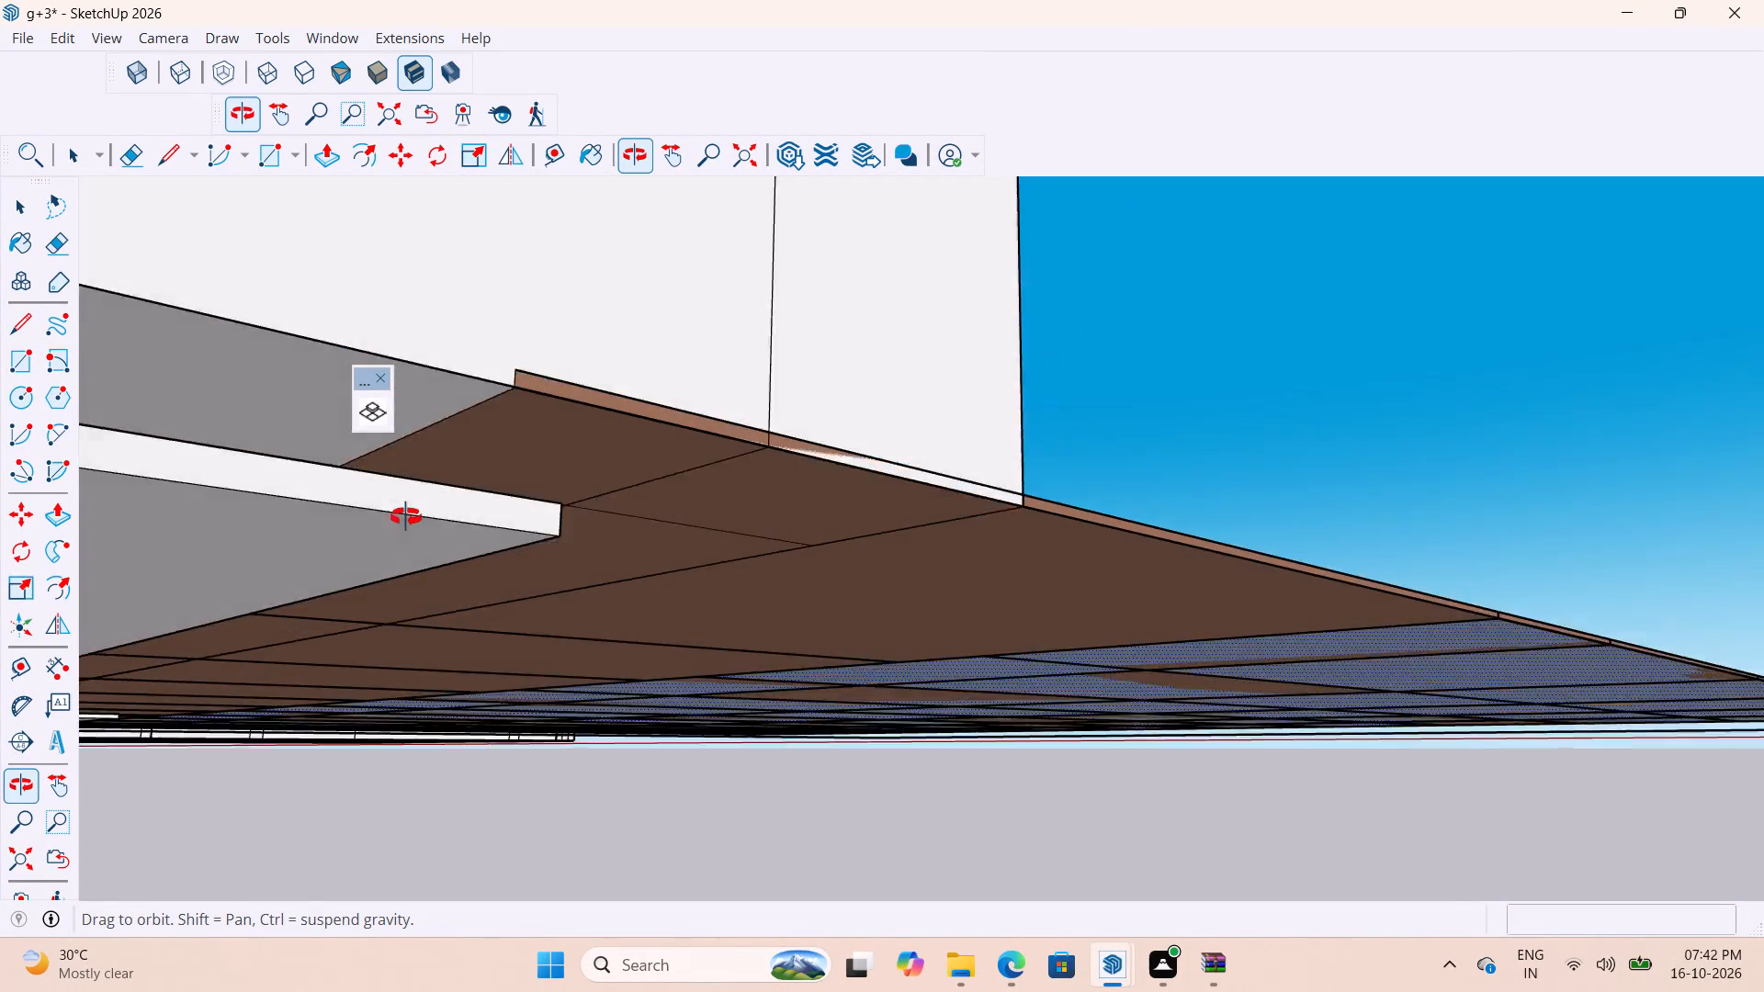
middle_click_drag(406, 517, 155, 528)
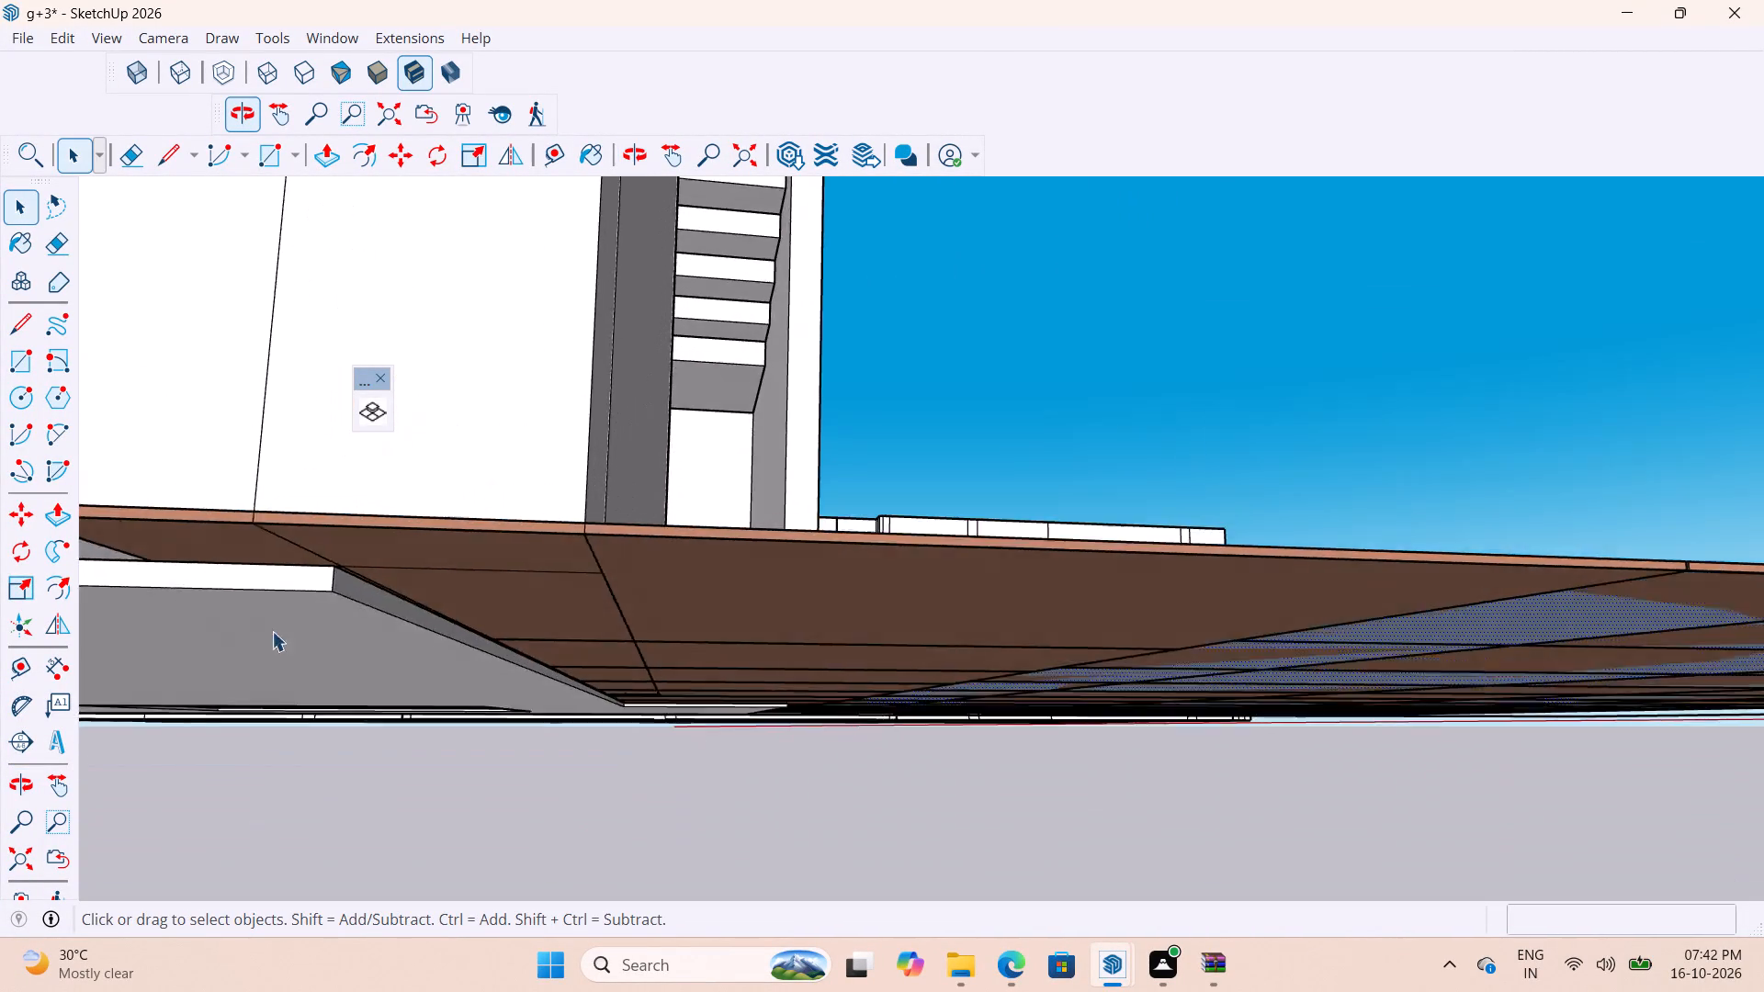
scroll(276, 652, "down", 10)
scroll(632, 563, "down", 5)
middle_click_drag(652, 661, 607, 647)
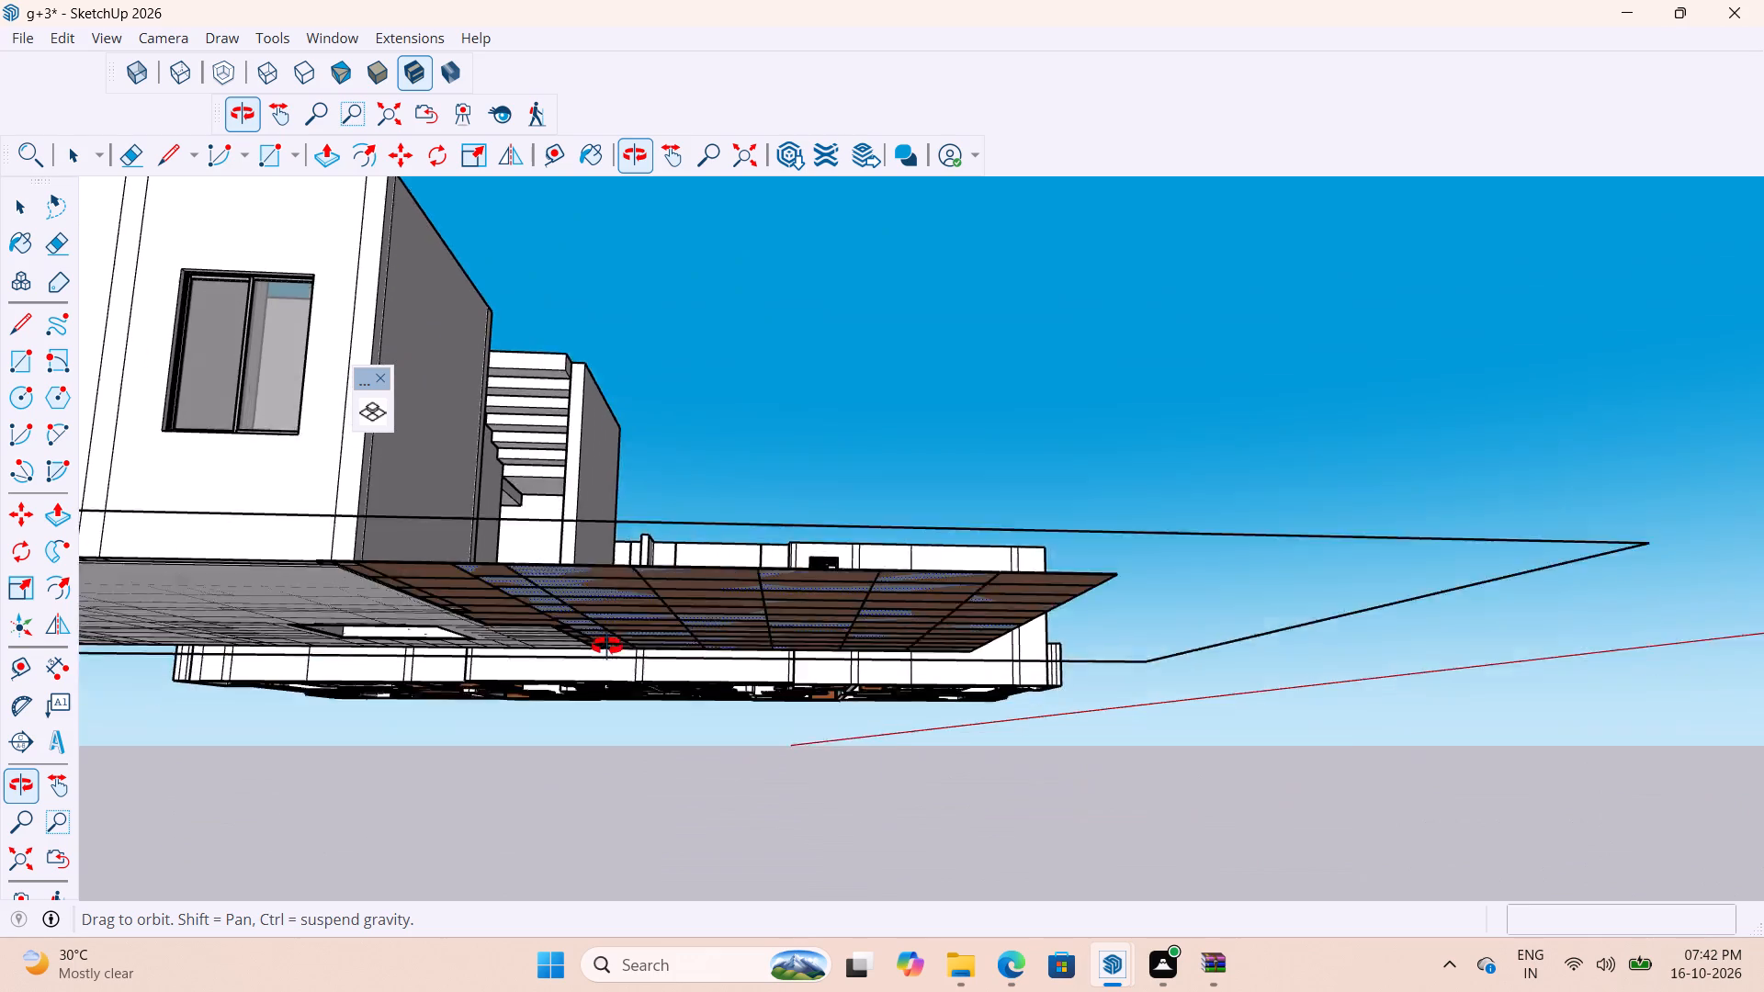
middle_click_drag(607, 647, 647, 567)
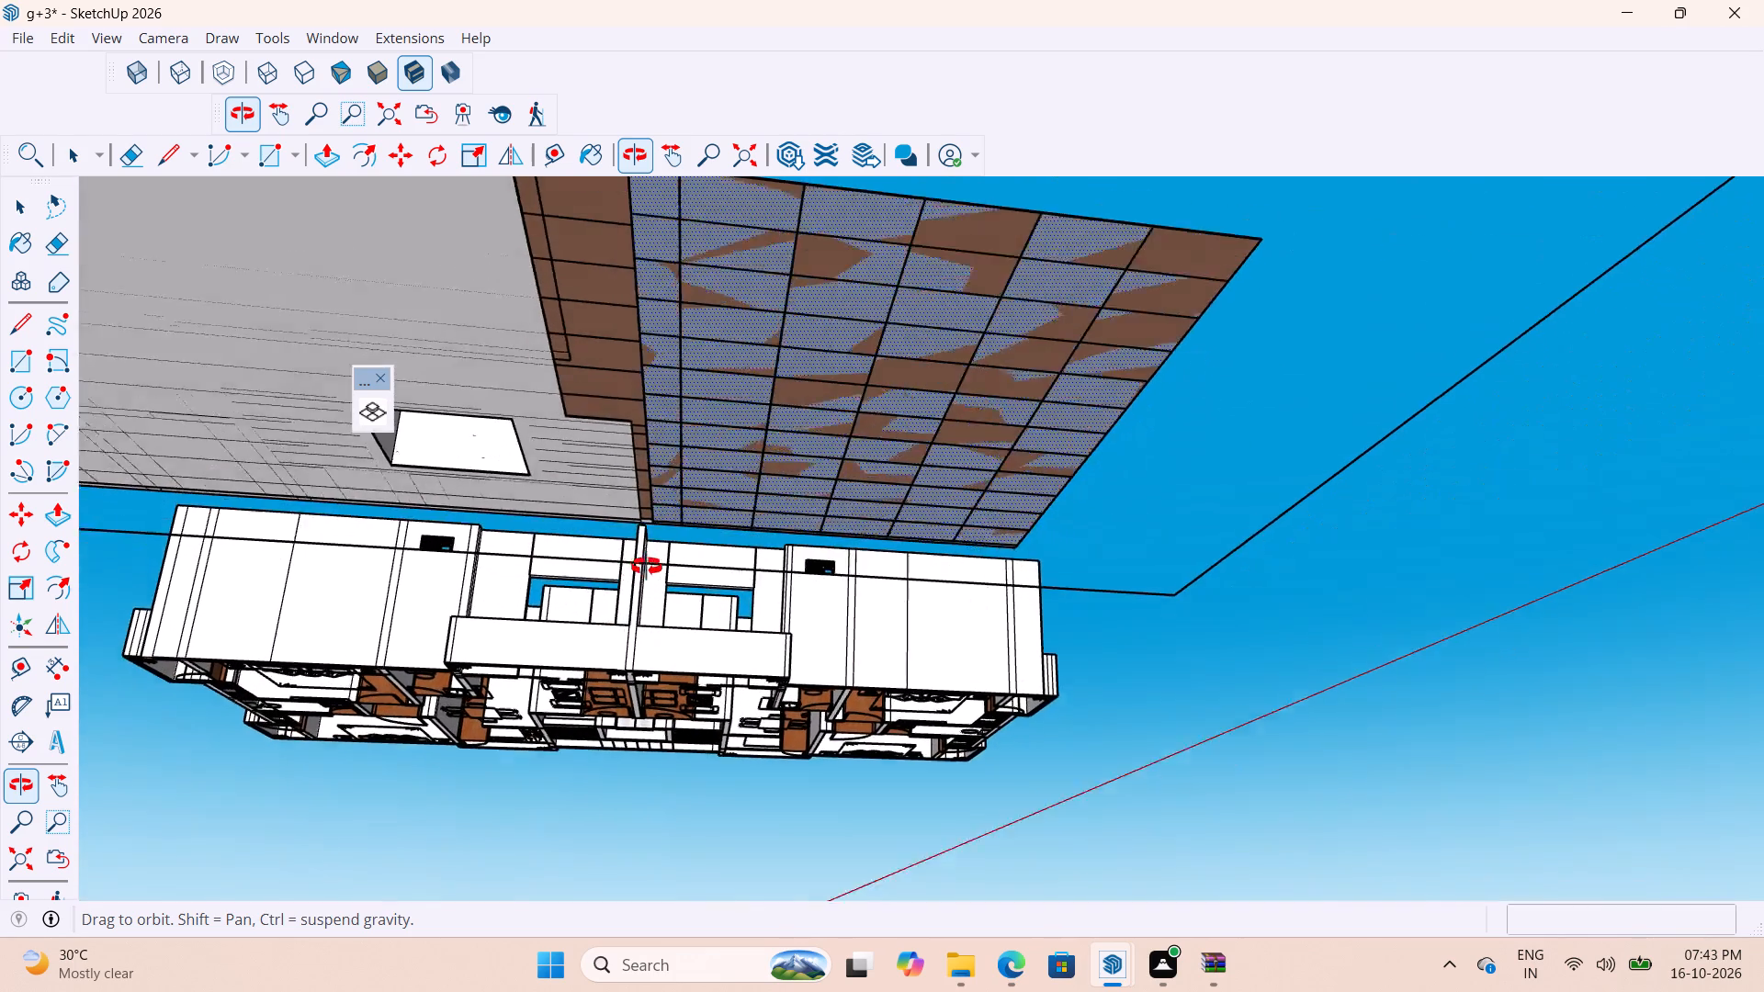
middle_click_drag(647, 567, 652, 602)
Extend the recessed edge face of the smaller house's floor slab by about 14' toward the stair-side edge of the floor above.
scroll(449, 527, "up", 7)
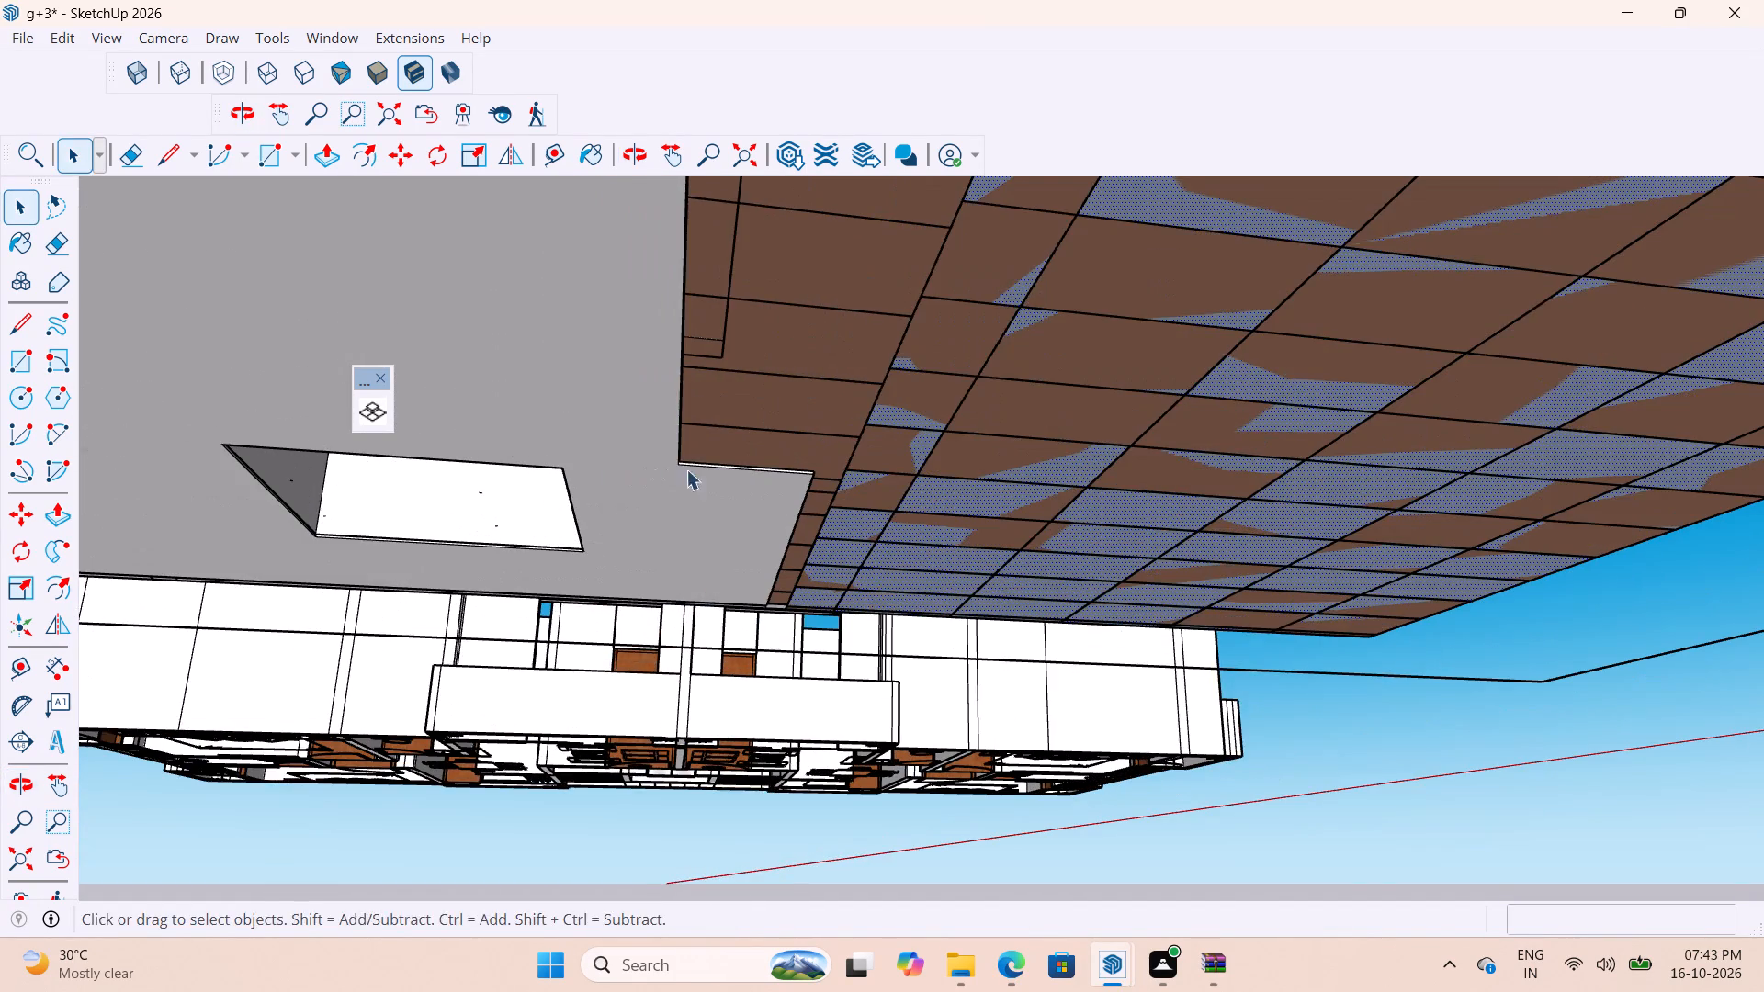
middle_click_drag(683, 467, 551, 556)
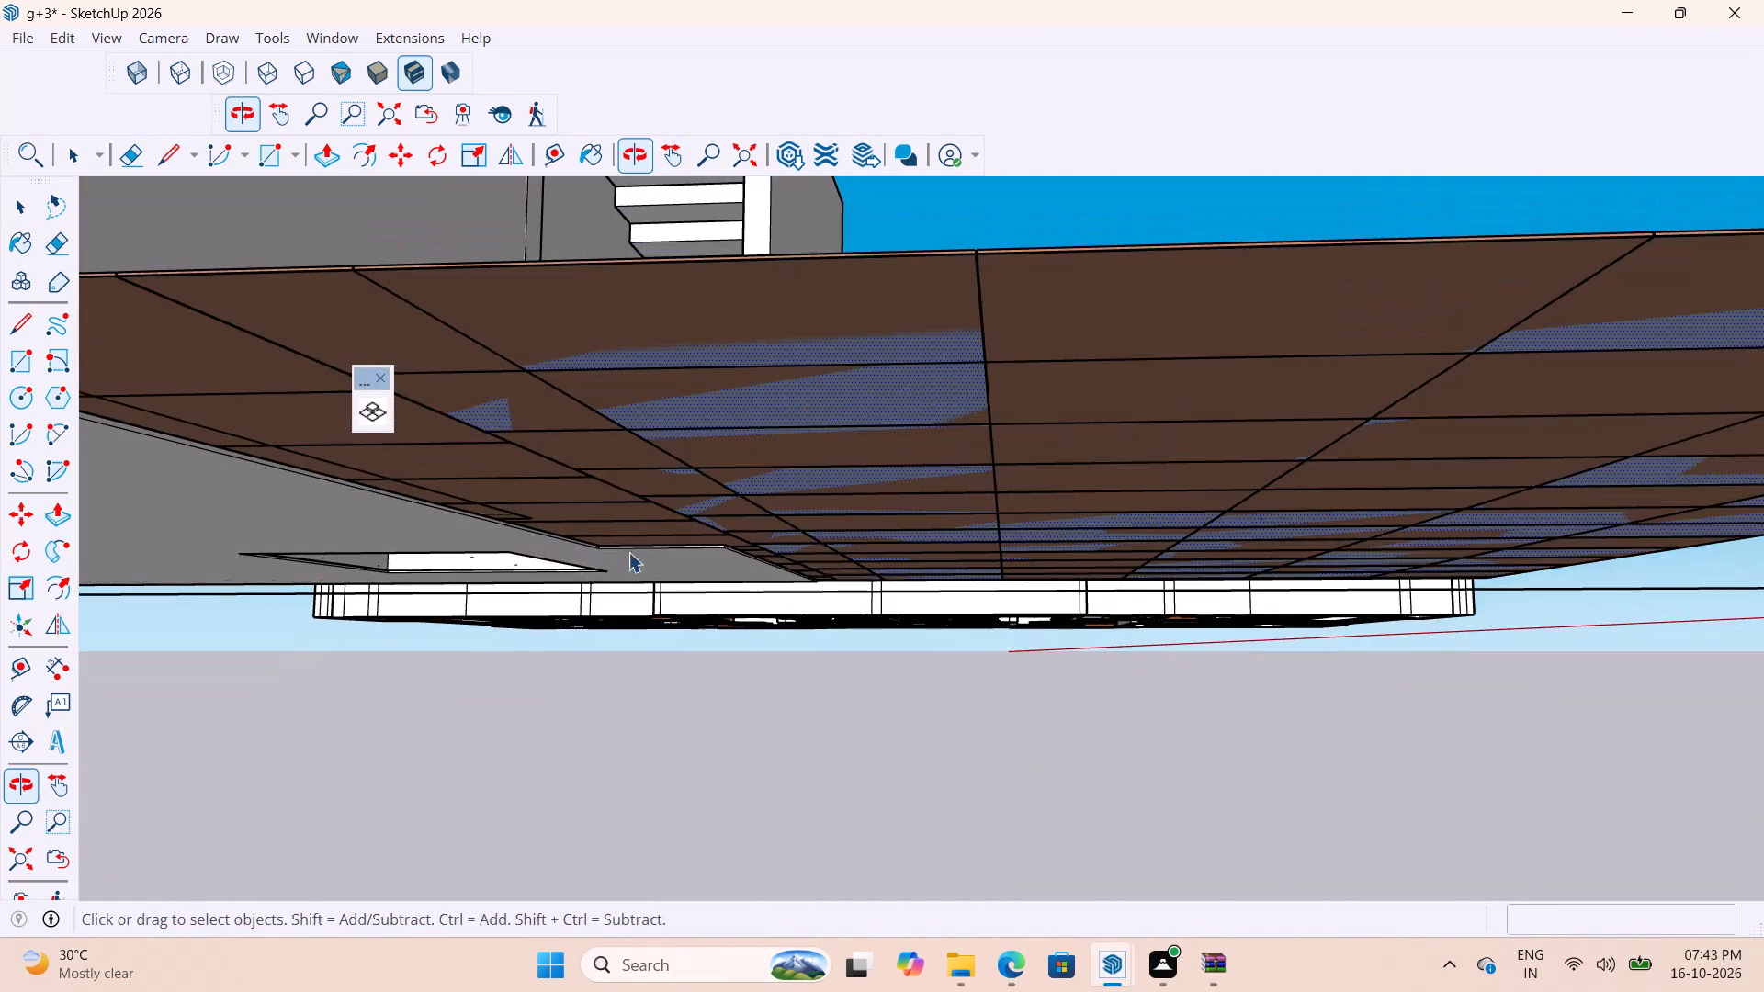
scroll(644, 550, "up", 12)
double_click(718, 525)
left_click(720, 532)
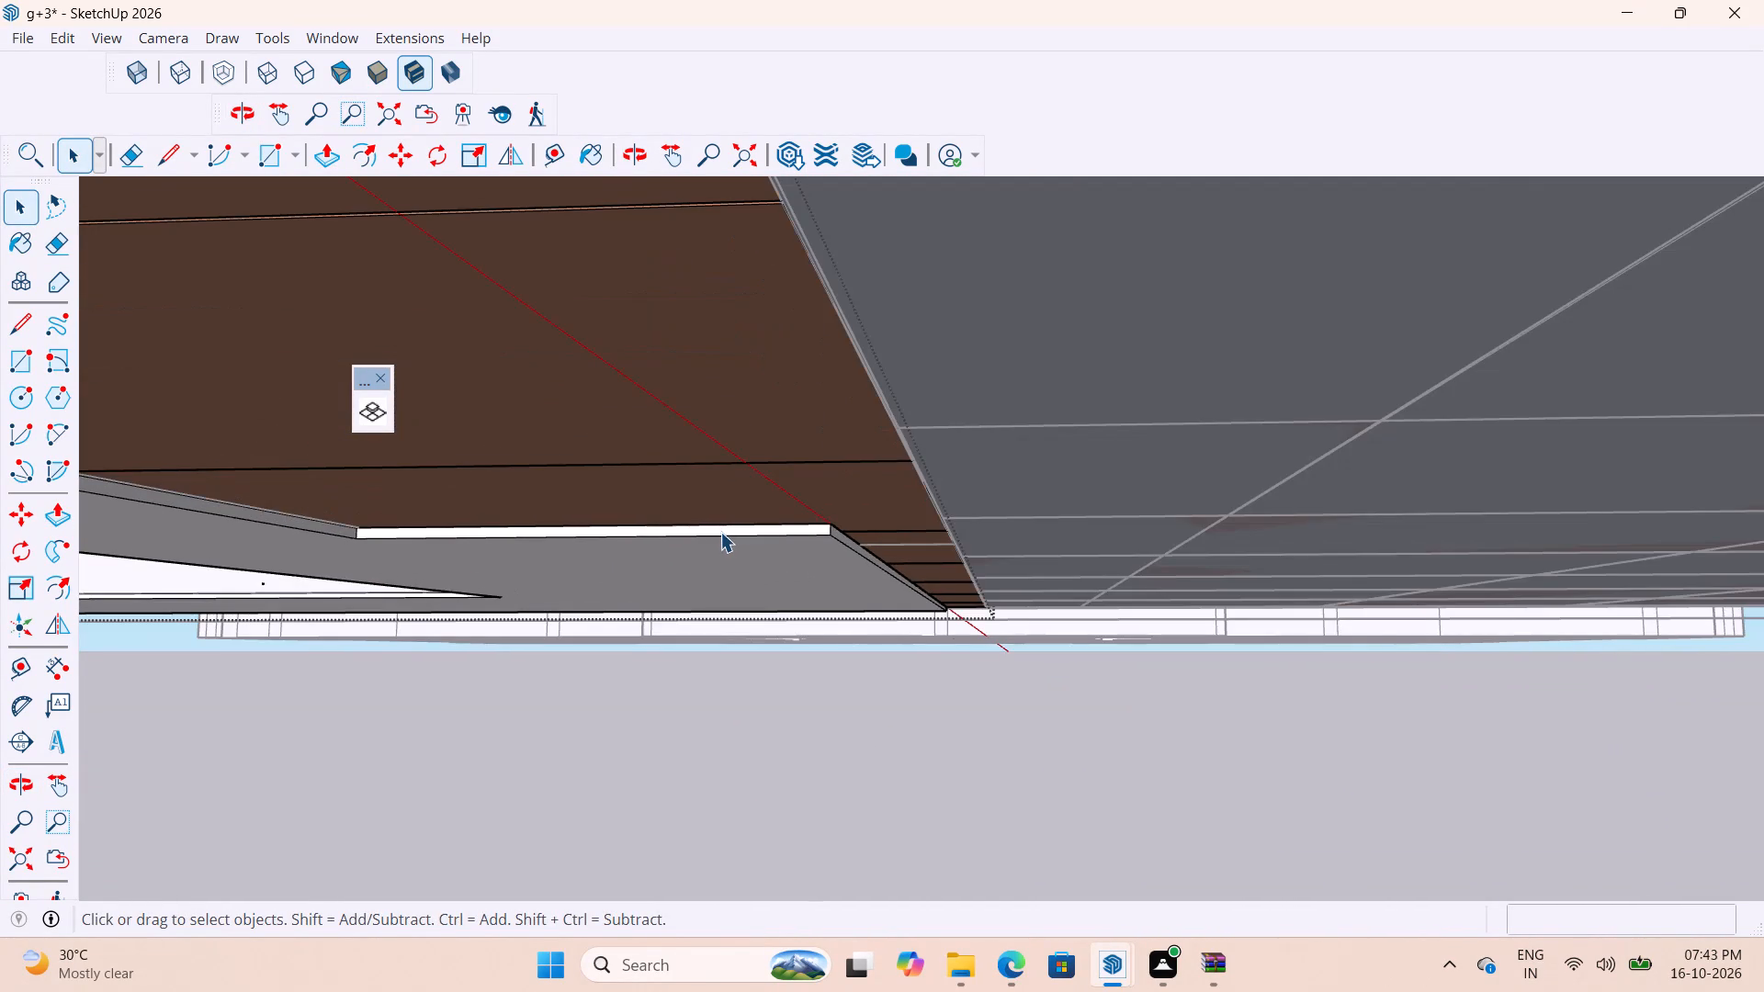
key("p")
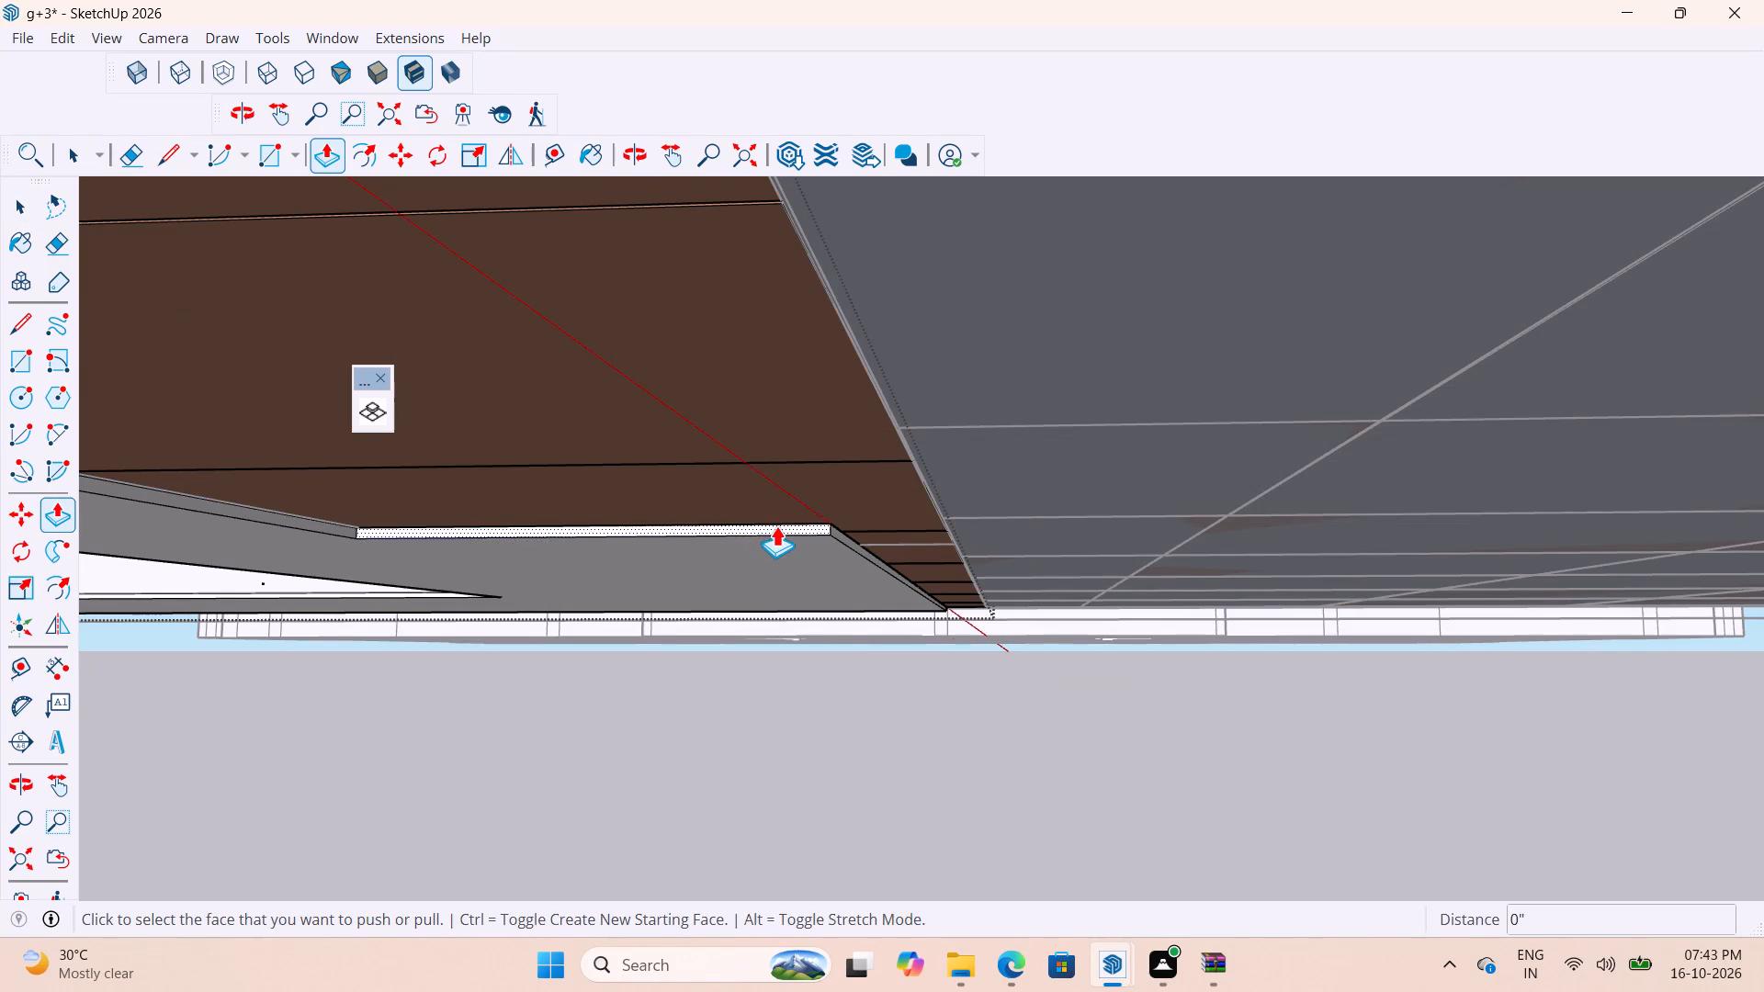
scroll(790, 528, "up", 3)
left_click(790, 527)
scroll(887, 430, "down", 4)
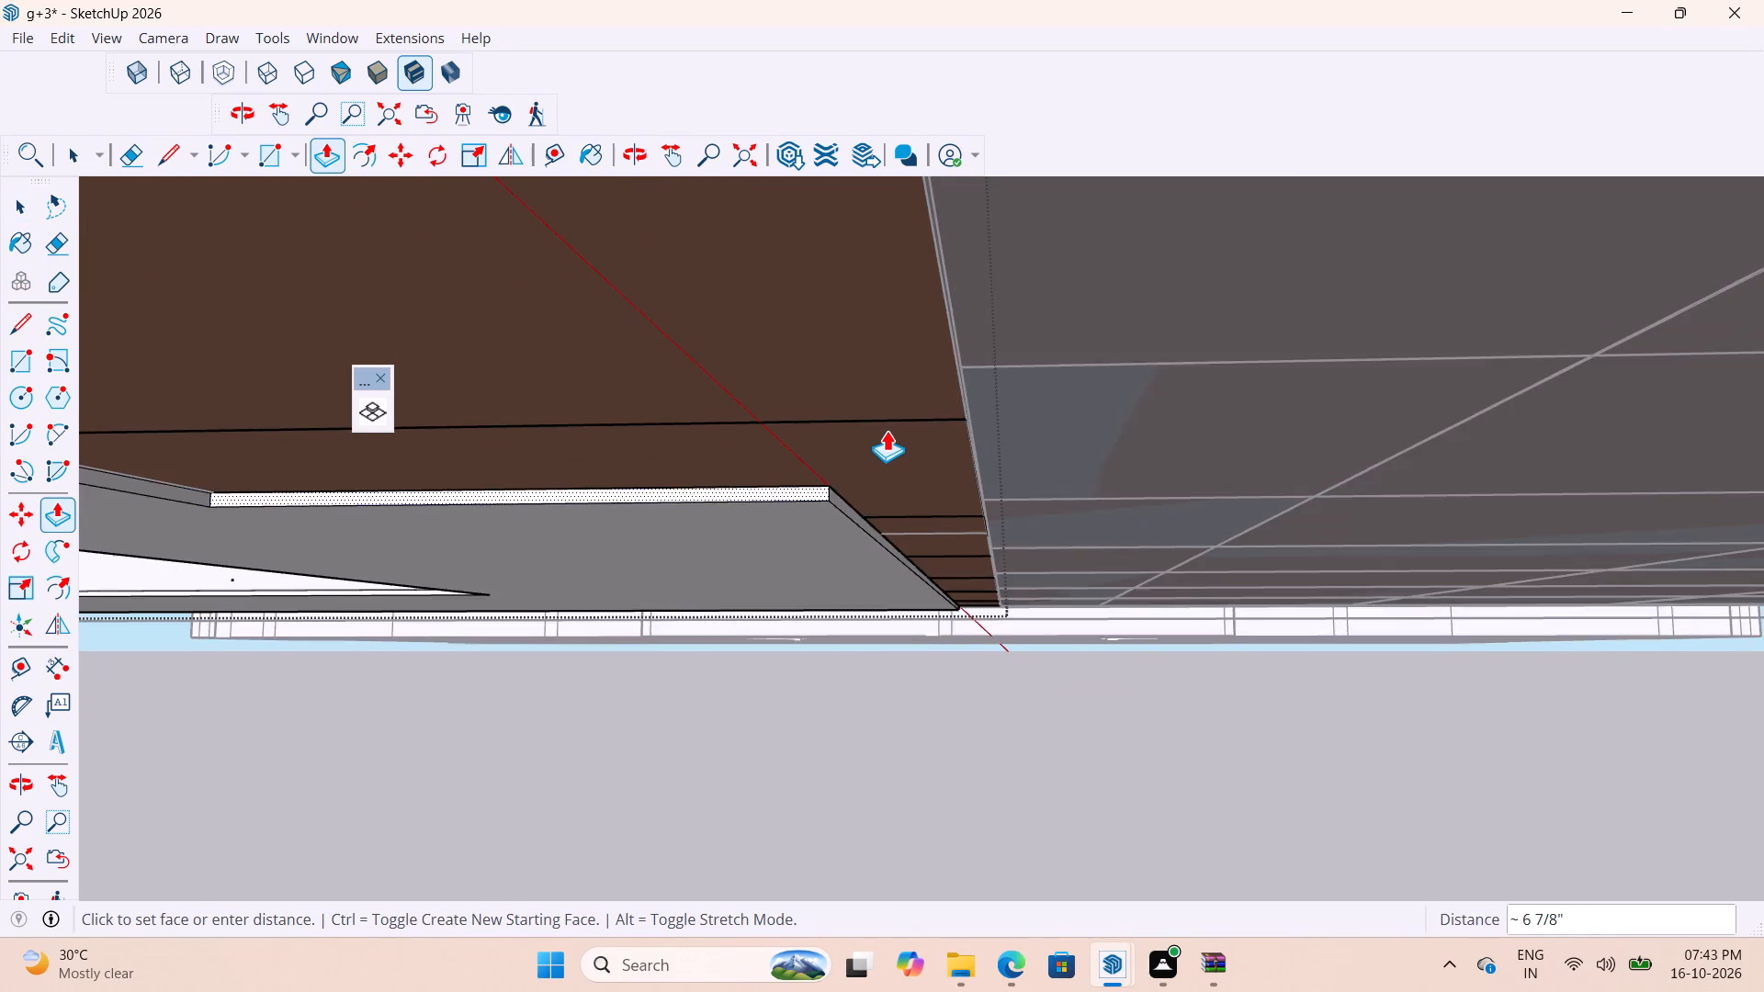
scroll(887, 430, "down", 20)
scroll(887, 430, "down", 3)
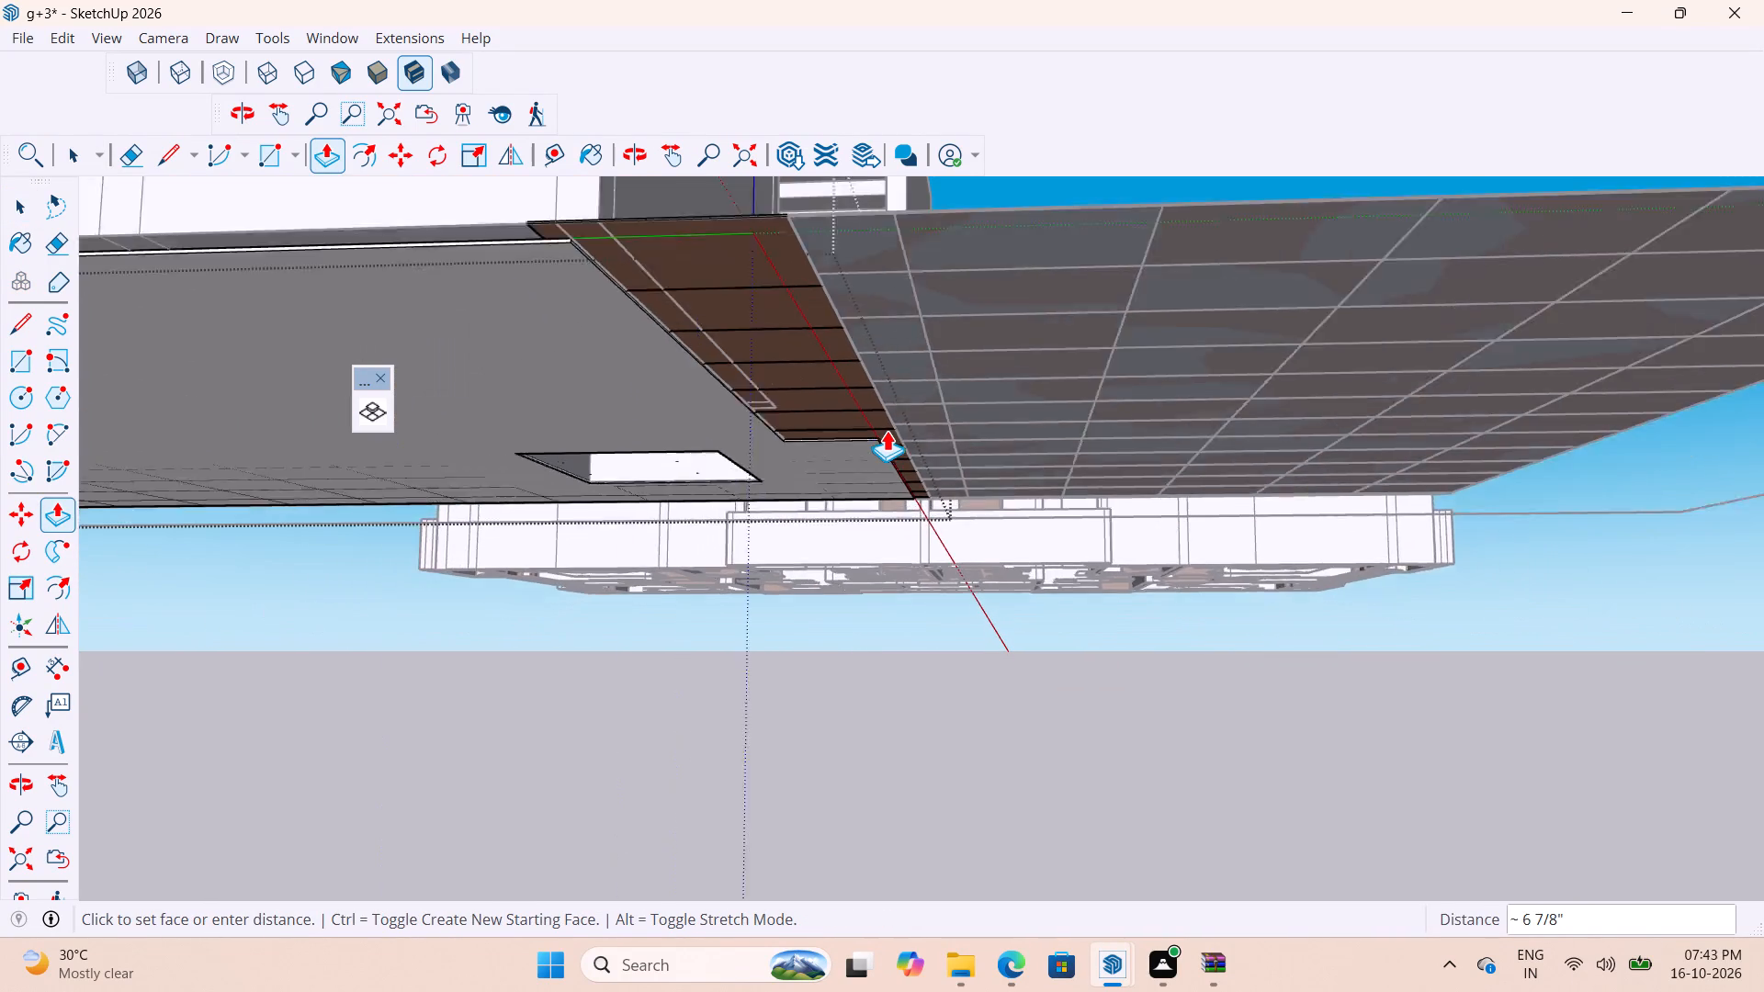
scroll(887, 430, "down", 6)
scroll(856, 361, "up", 6)
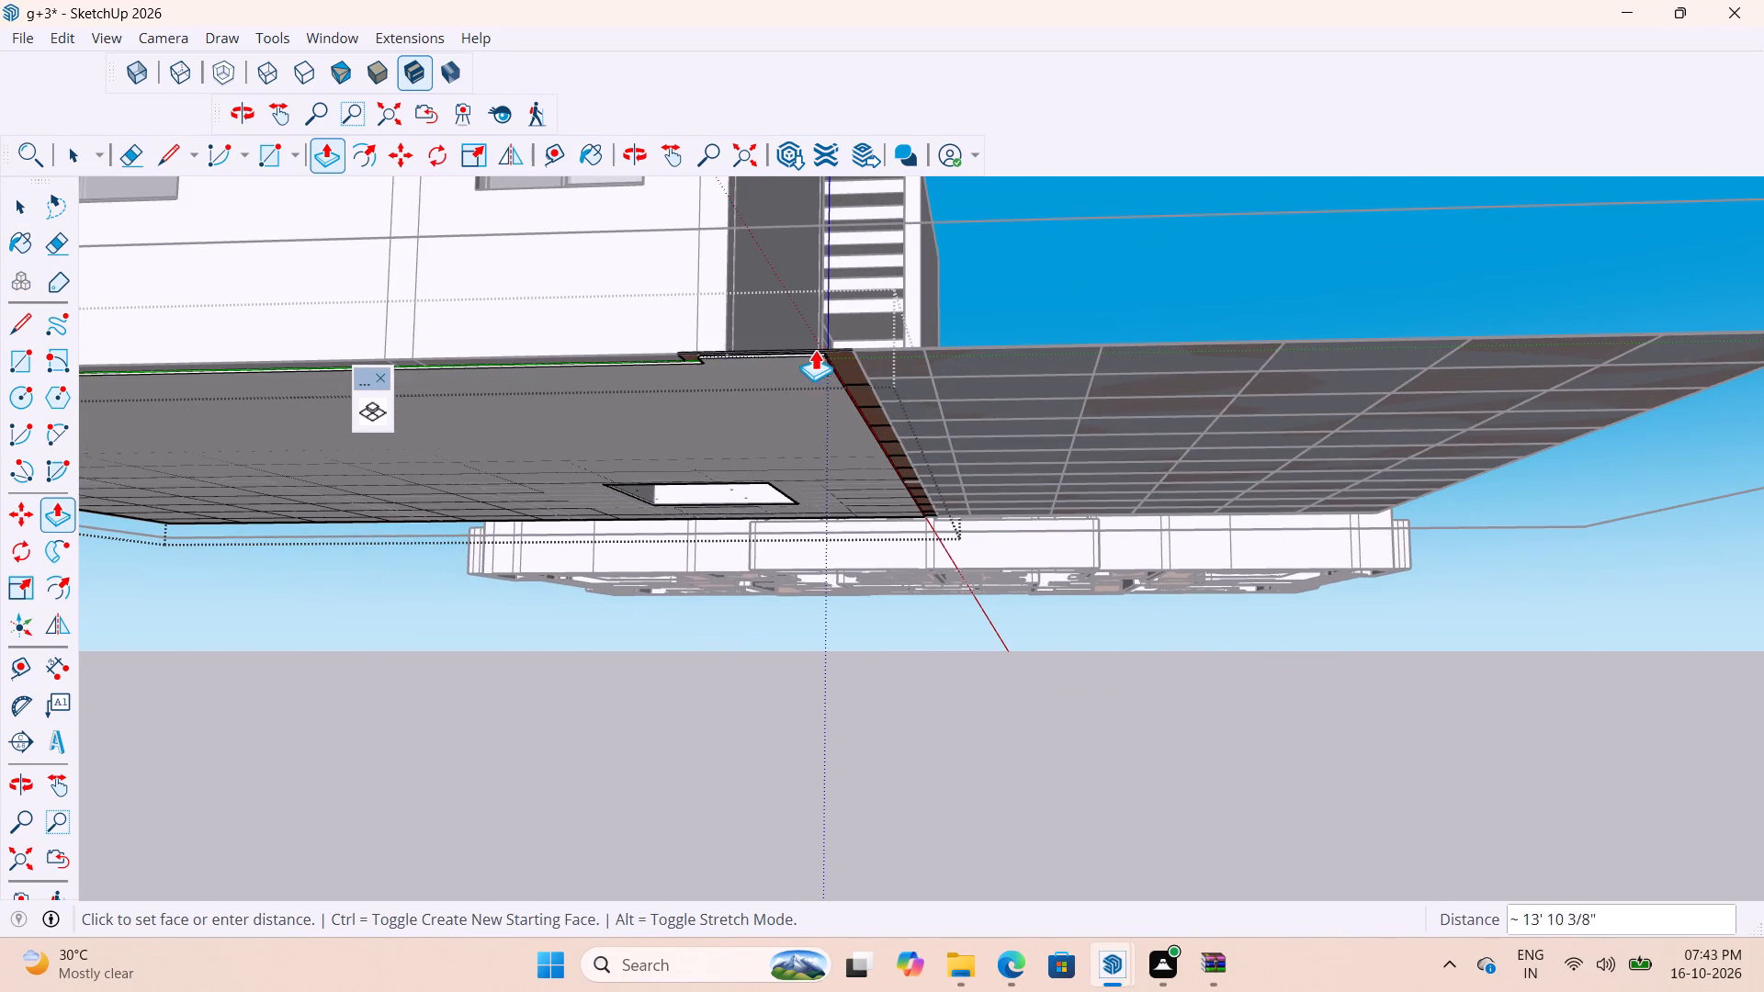
scroll(811, 344, "up", 7)
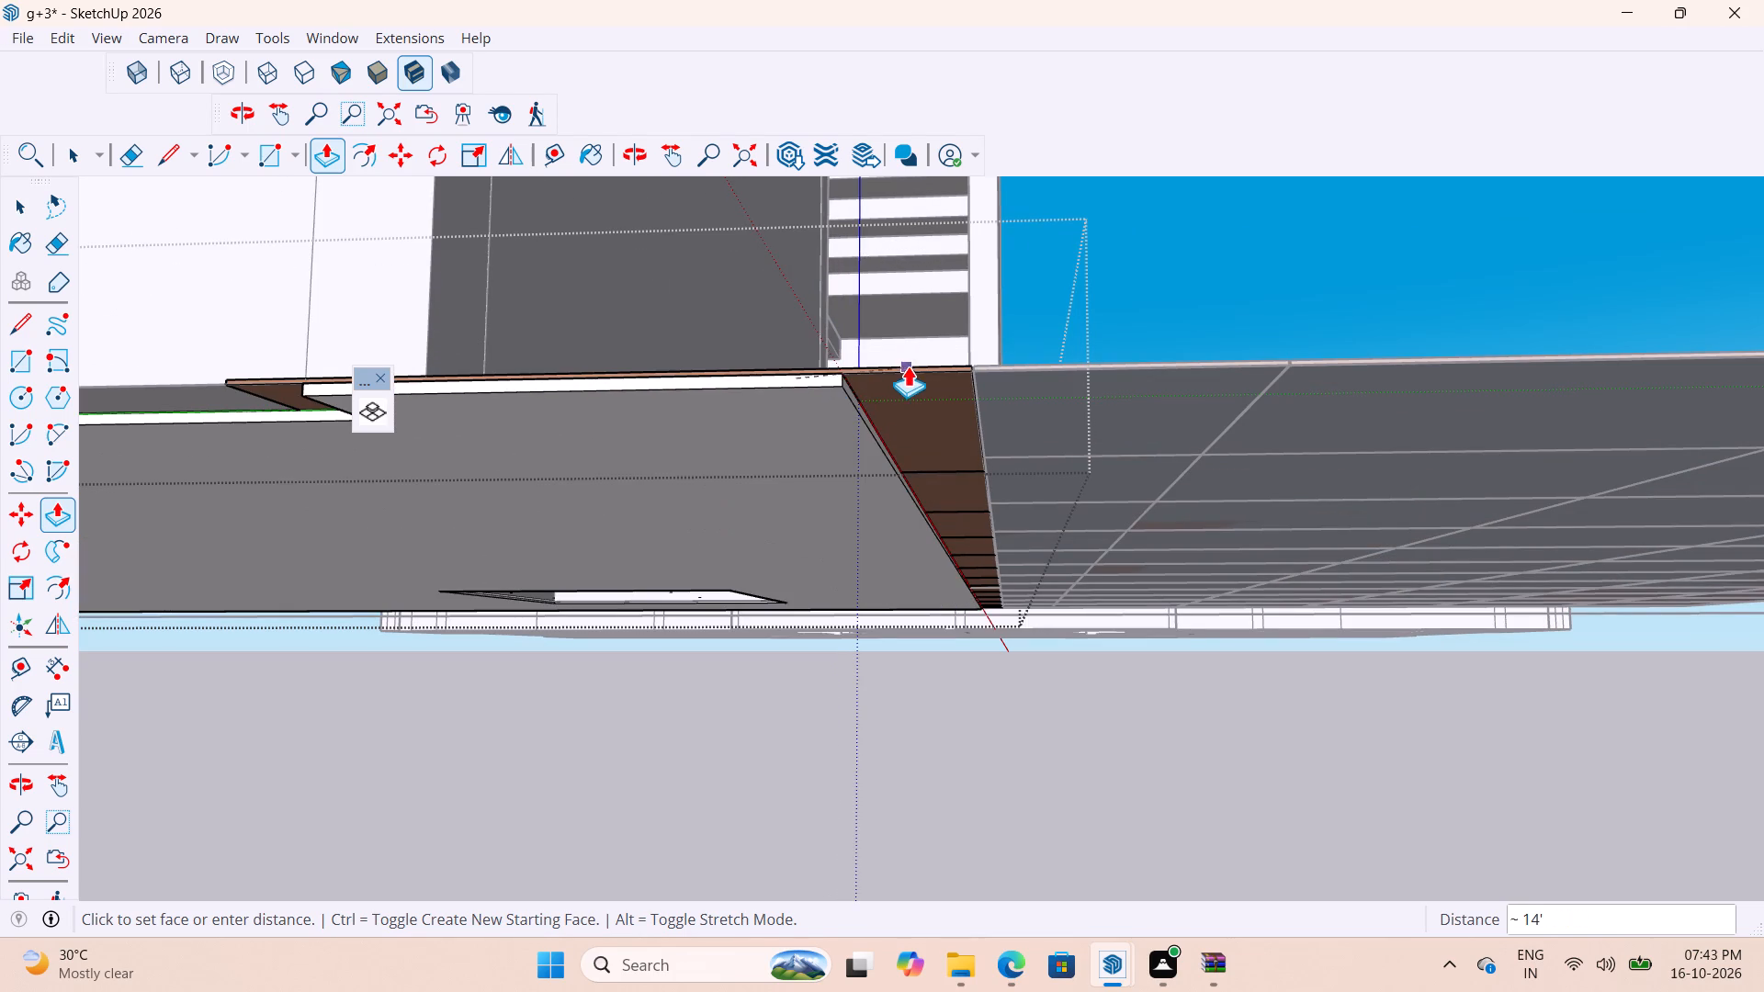
left_click(900, 369)
Pull the adjoining set-back edge face of the slab out about 5 7/8" to meet the floor edge above.
scroll(168, 468, "up", 3)
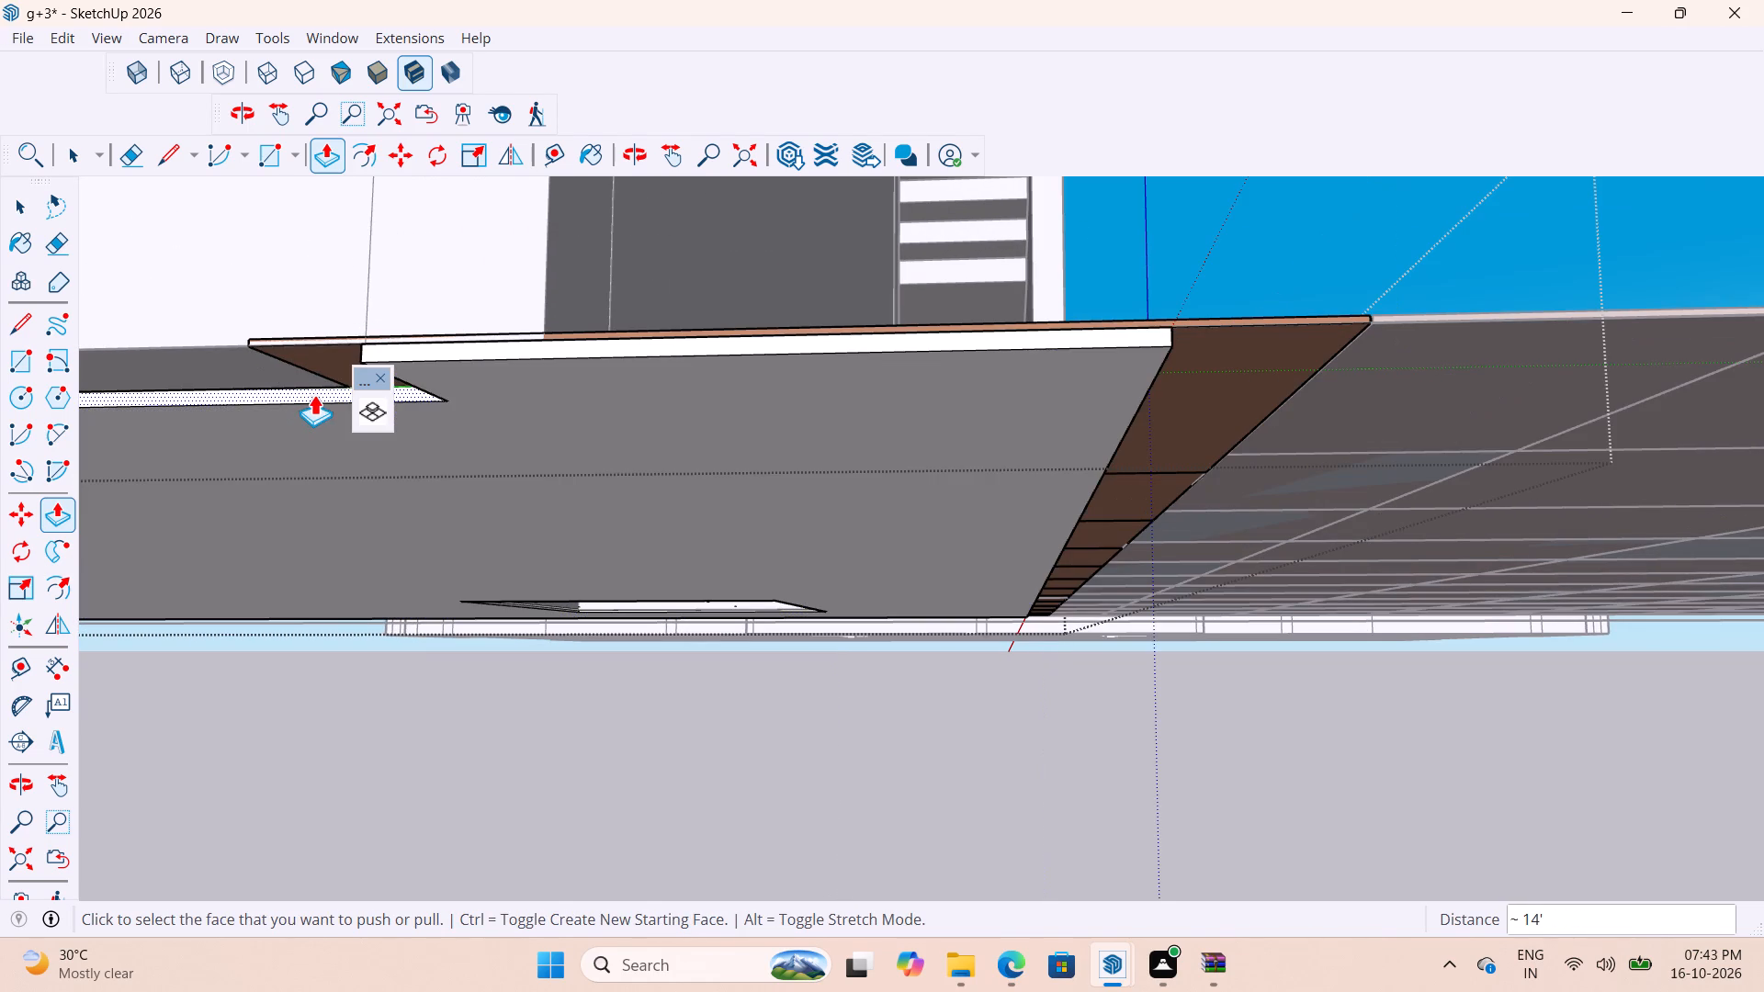
left_click(314, 394)
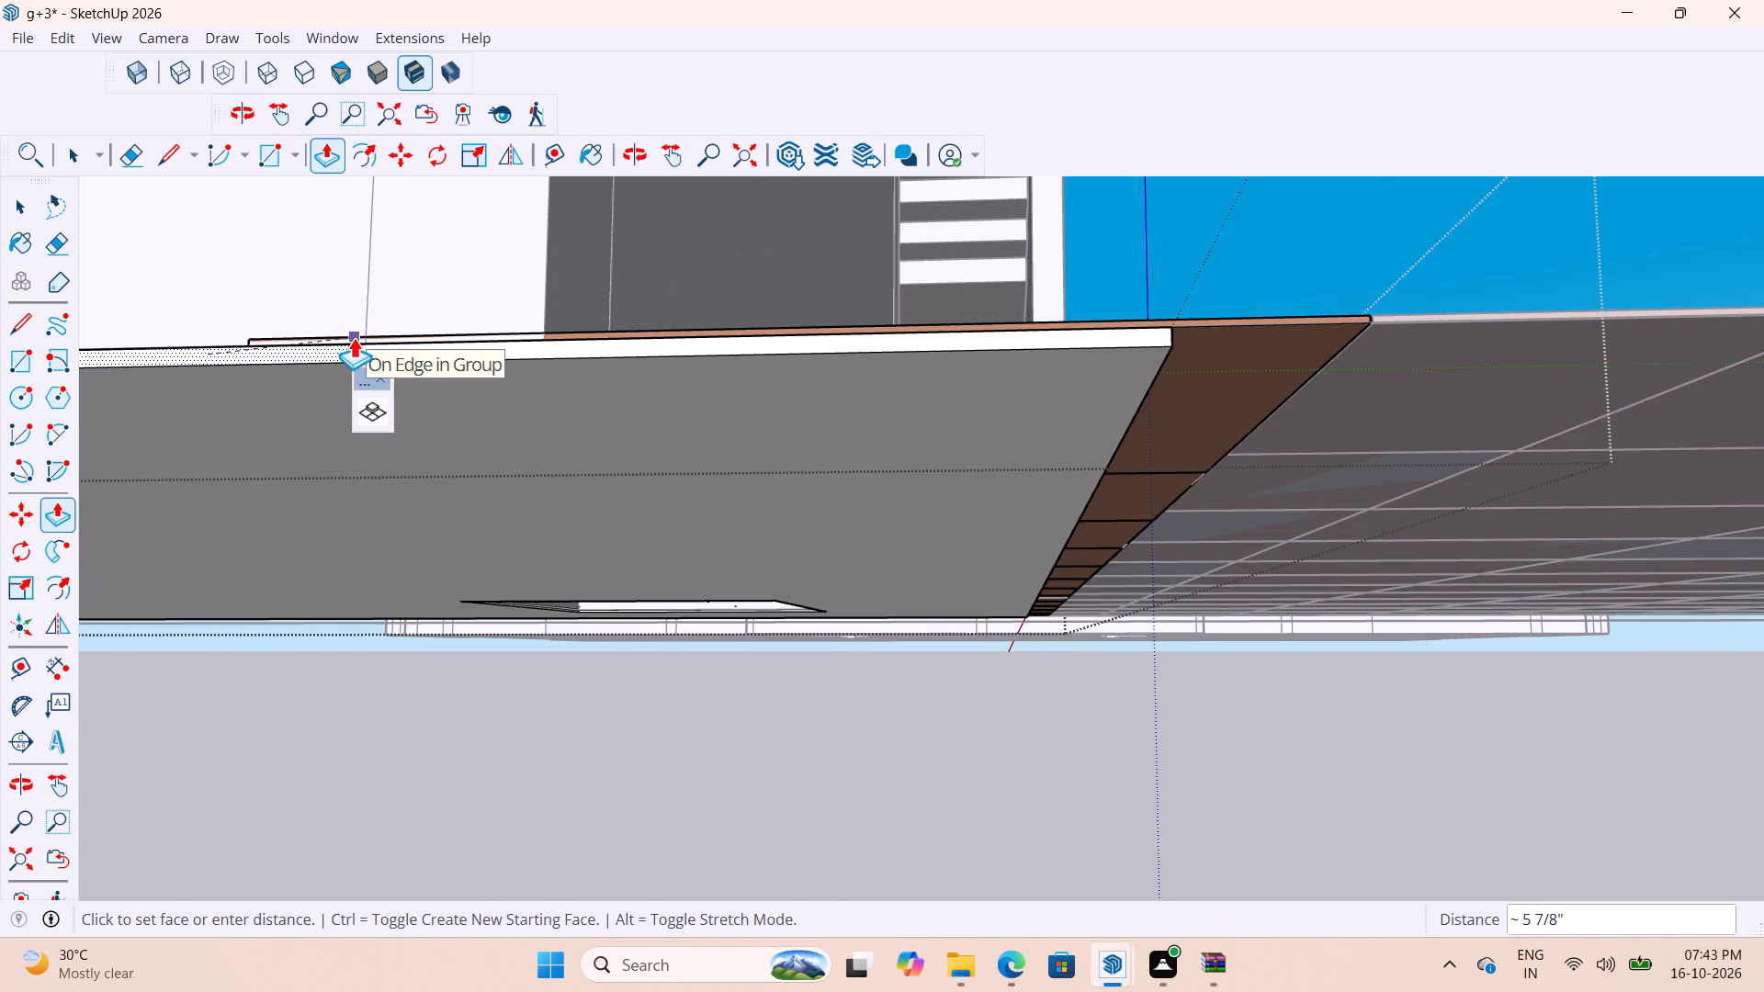
left_click(354, 337)
Extend the slab's front edge face about 16' 4" beneath the front-area floor to that floor's outer corner.
scroll(961, 365, "down", 3)
middle_click_drag(1164, 463, 895, 432)
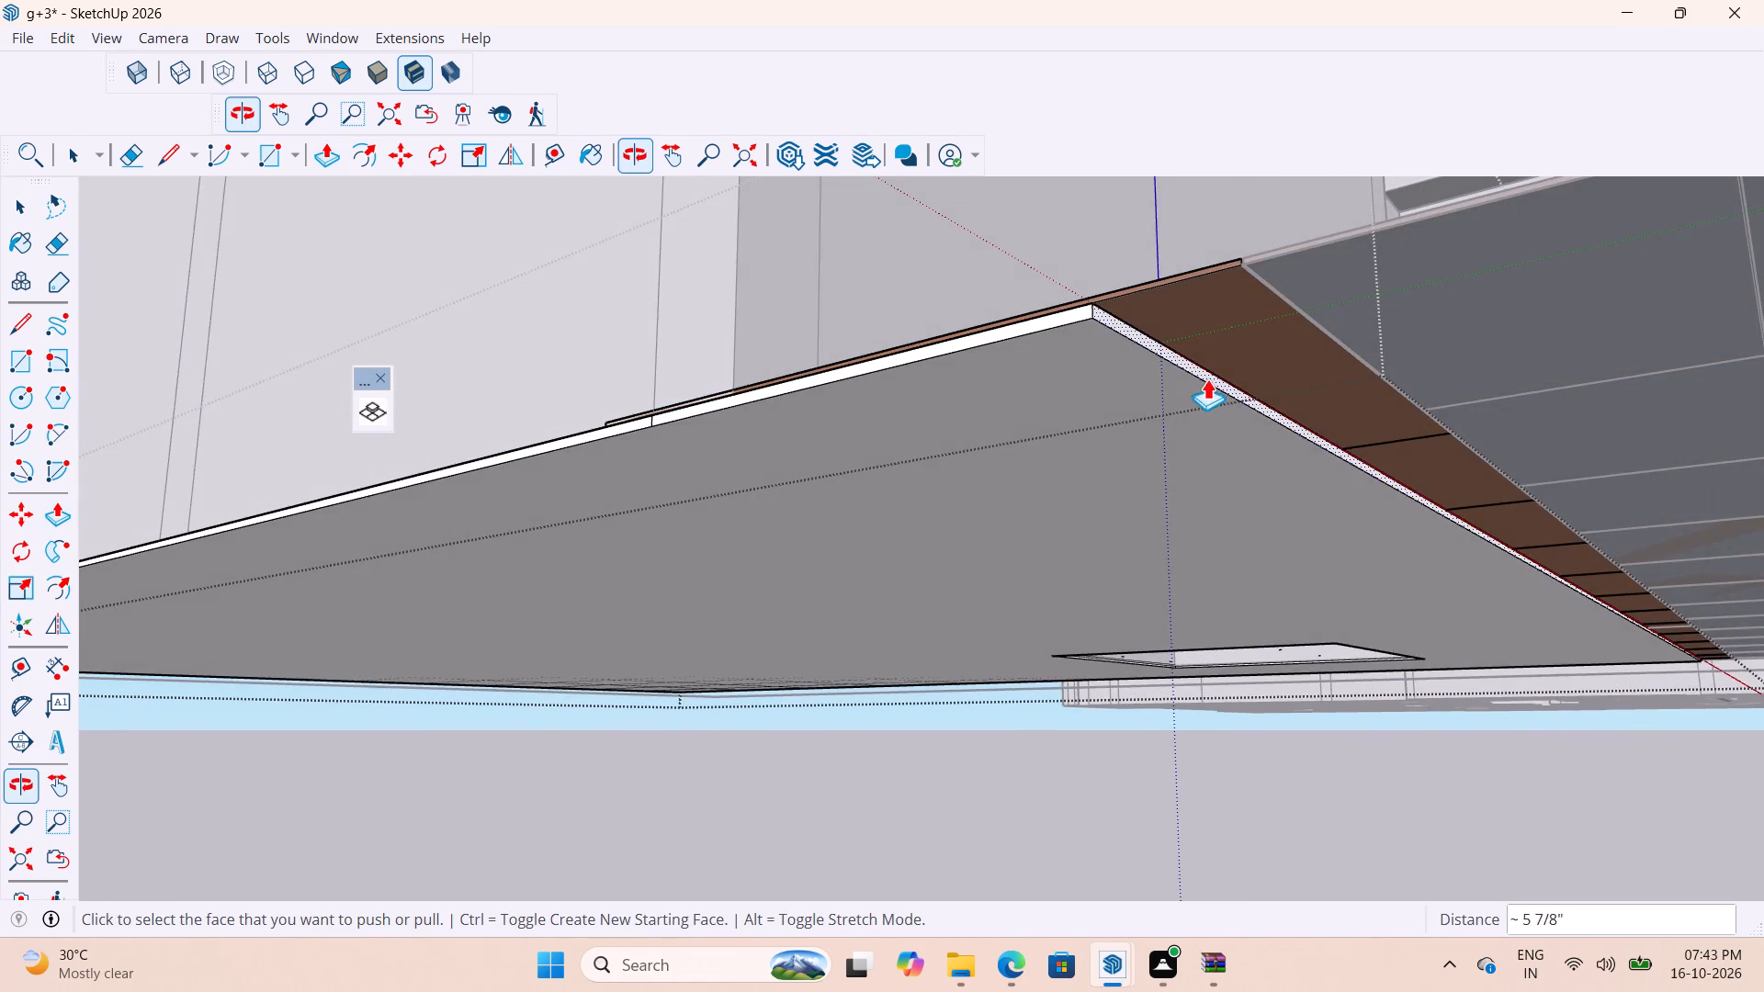
scroll(1050, 350, "down", 9)
scroll(1206, 431, "up", 4)
middle_click_drag(1226, 434, 1122, 501)
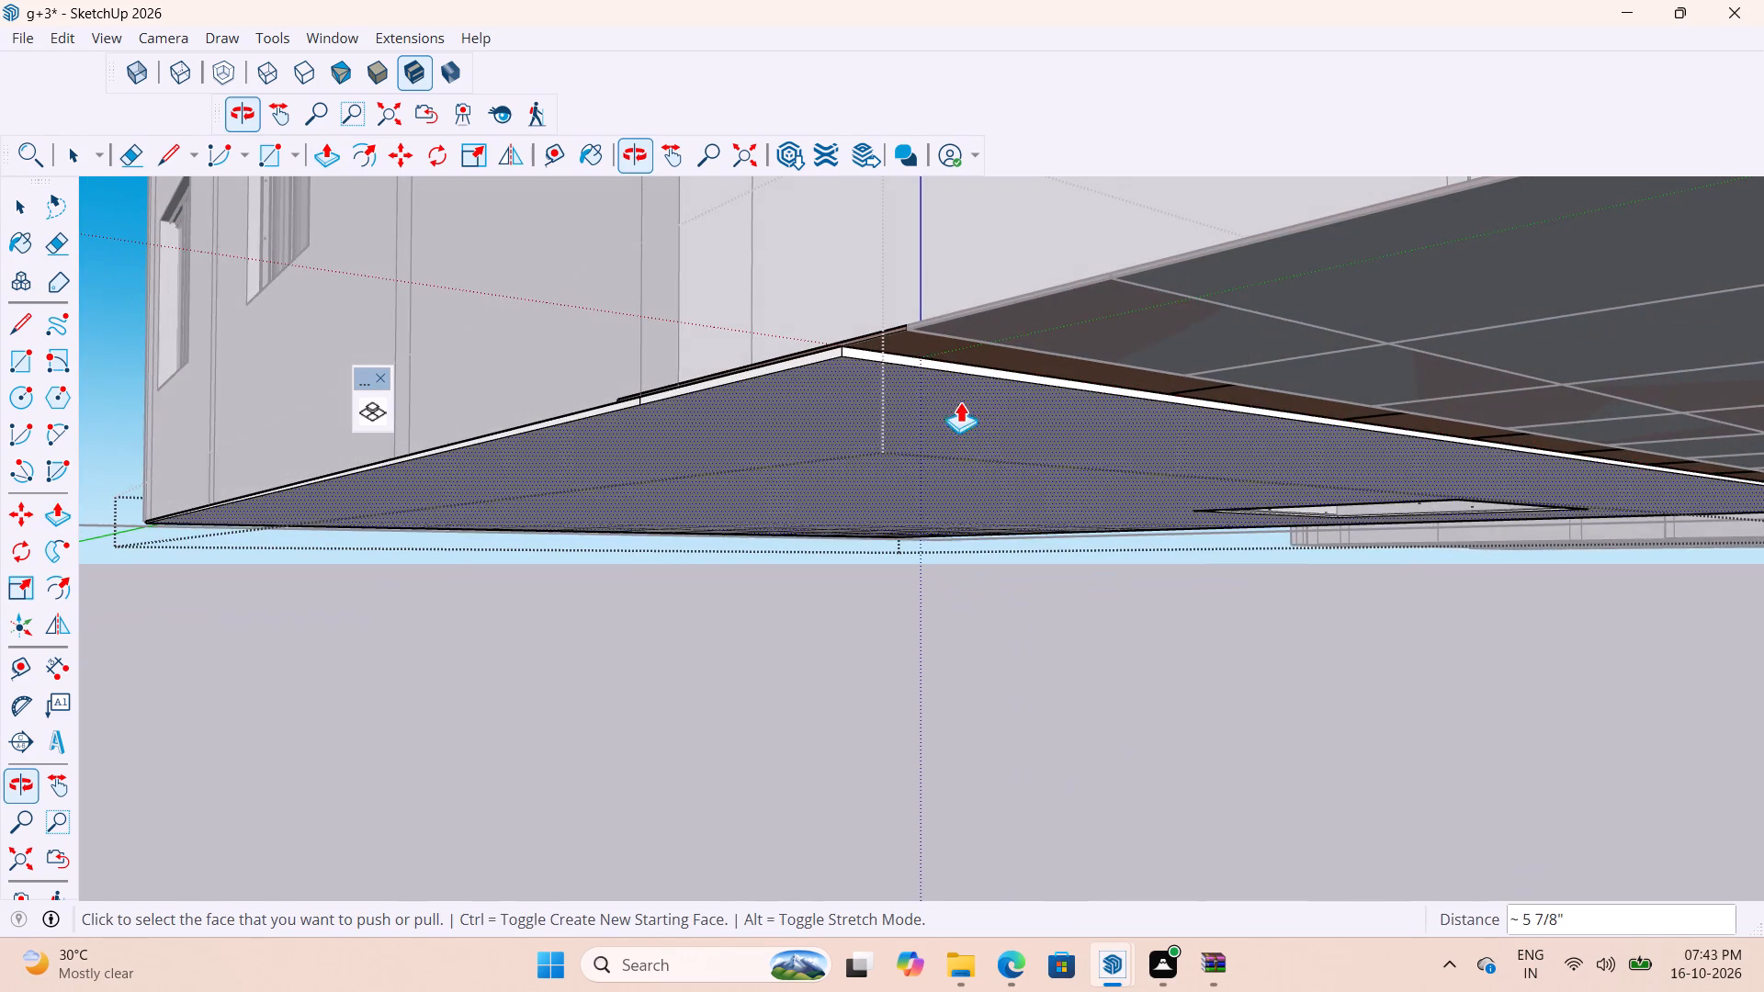
scroll(925, 351, "up", 7)
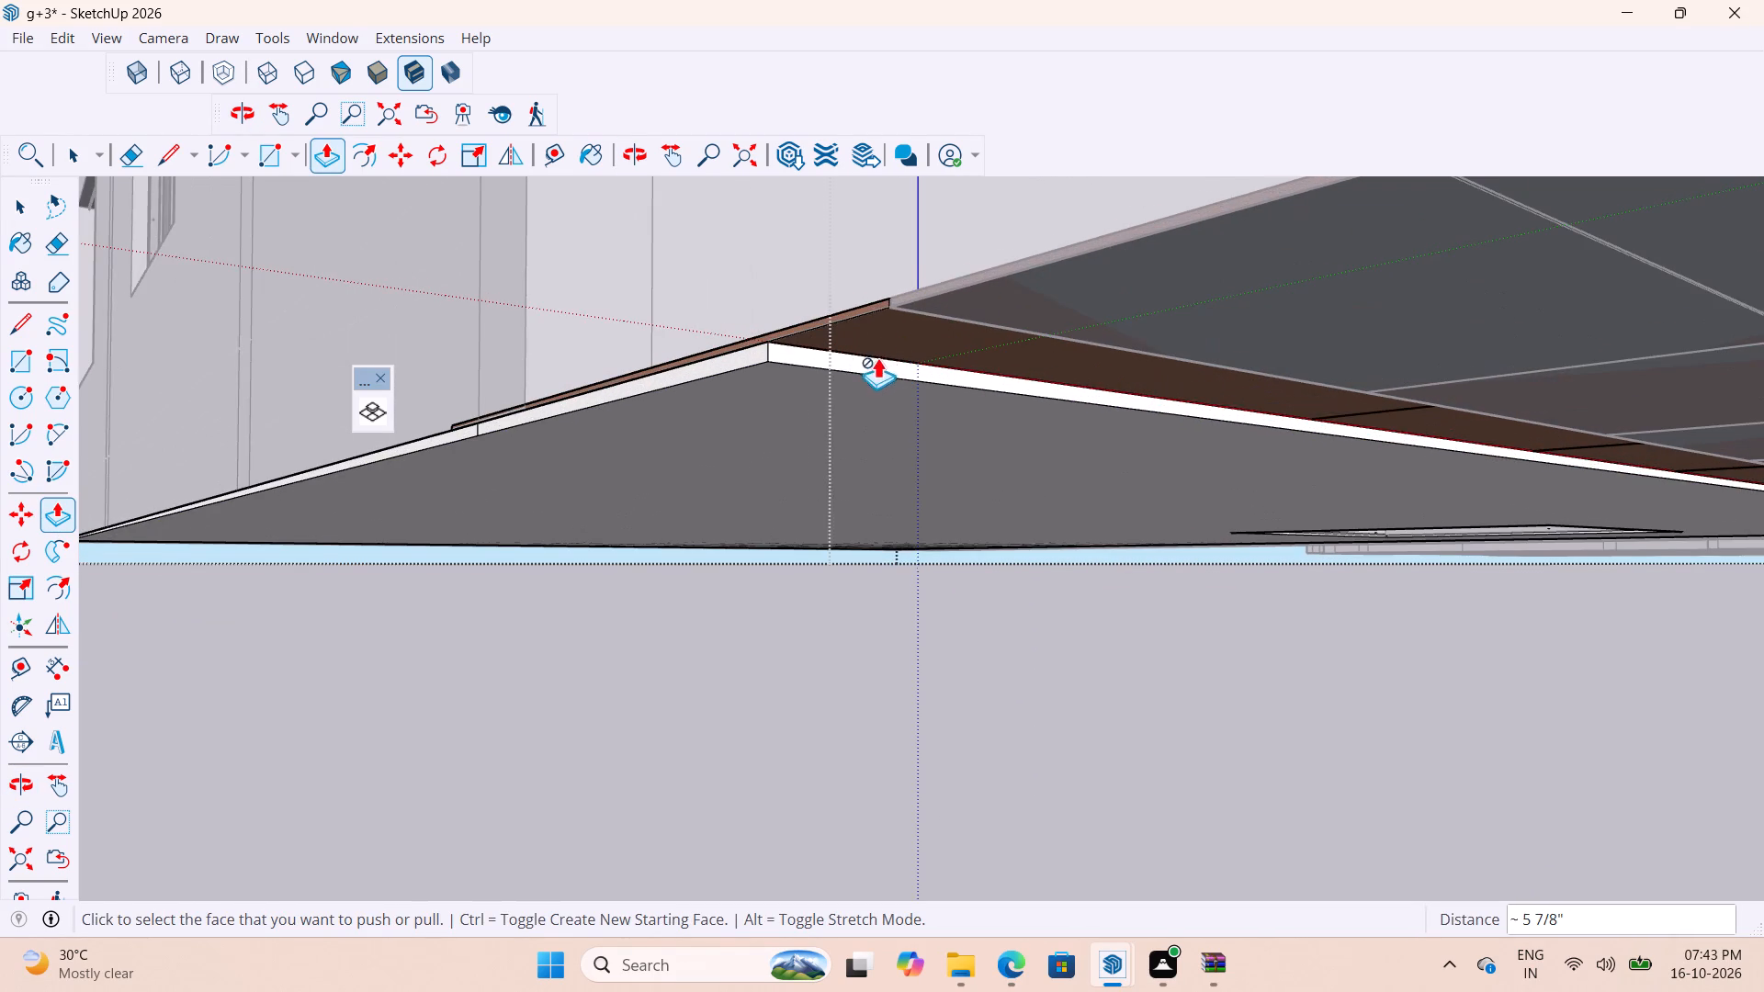
left_click(839, 358)
scroll(1020, 359, "down", 12)
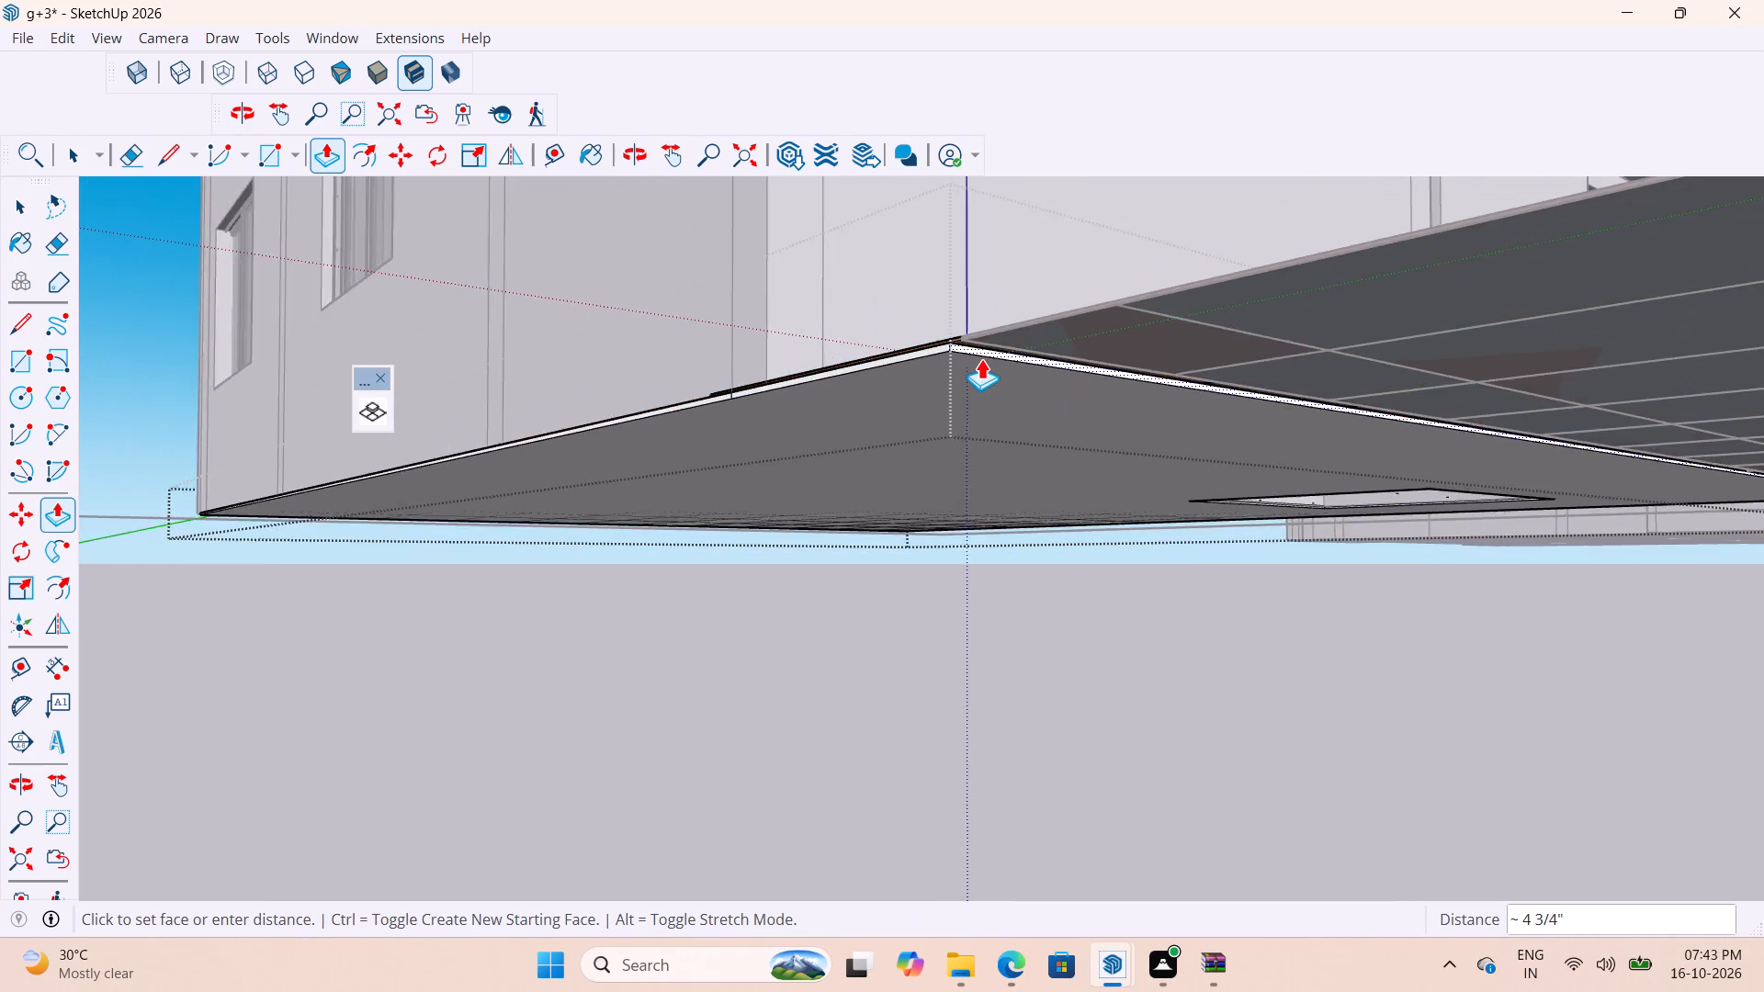
scroll(981, 358, "down", 20)
scroll(981, 358, "down", 3)
scroll(1194, 321, "up", 3)
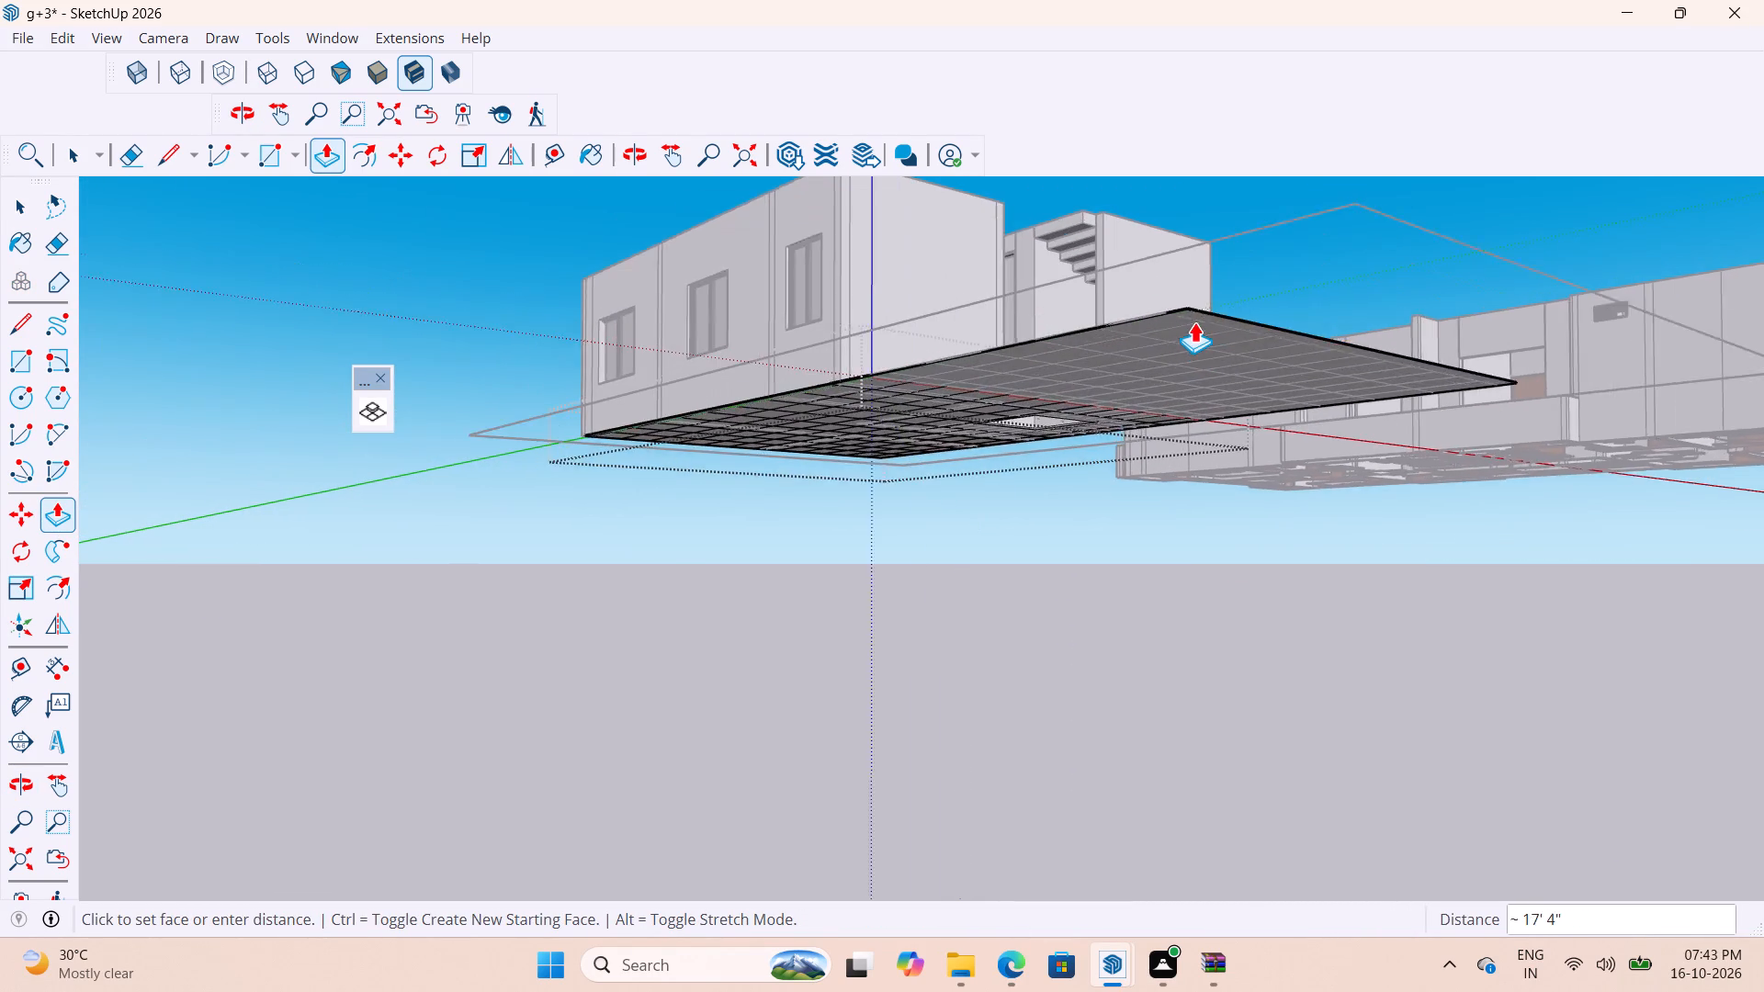
scroll(1194, 321, "up", 18)
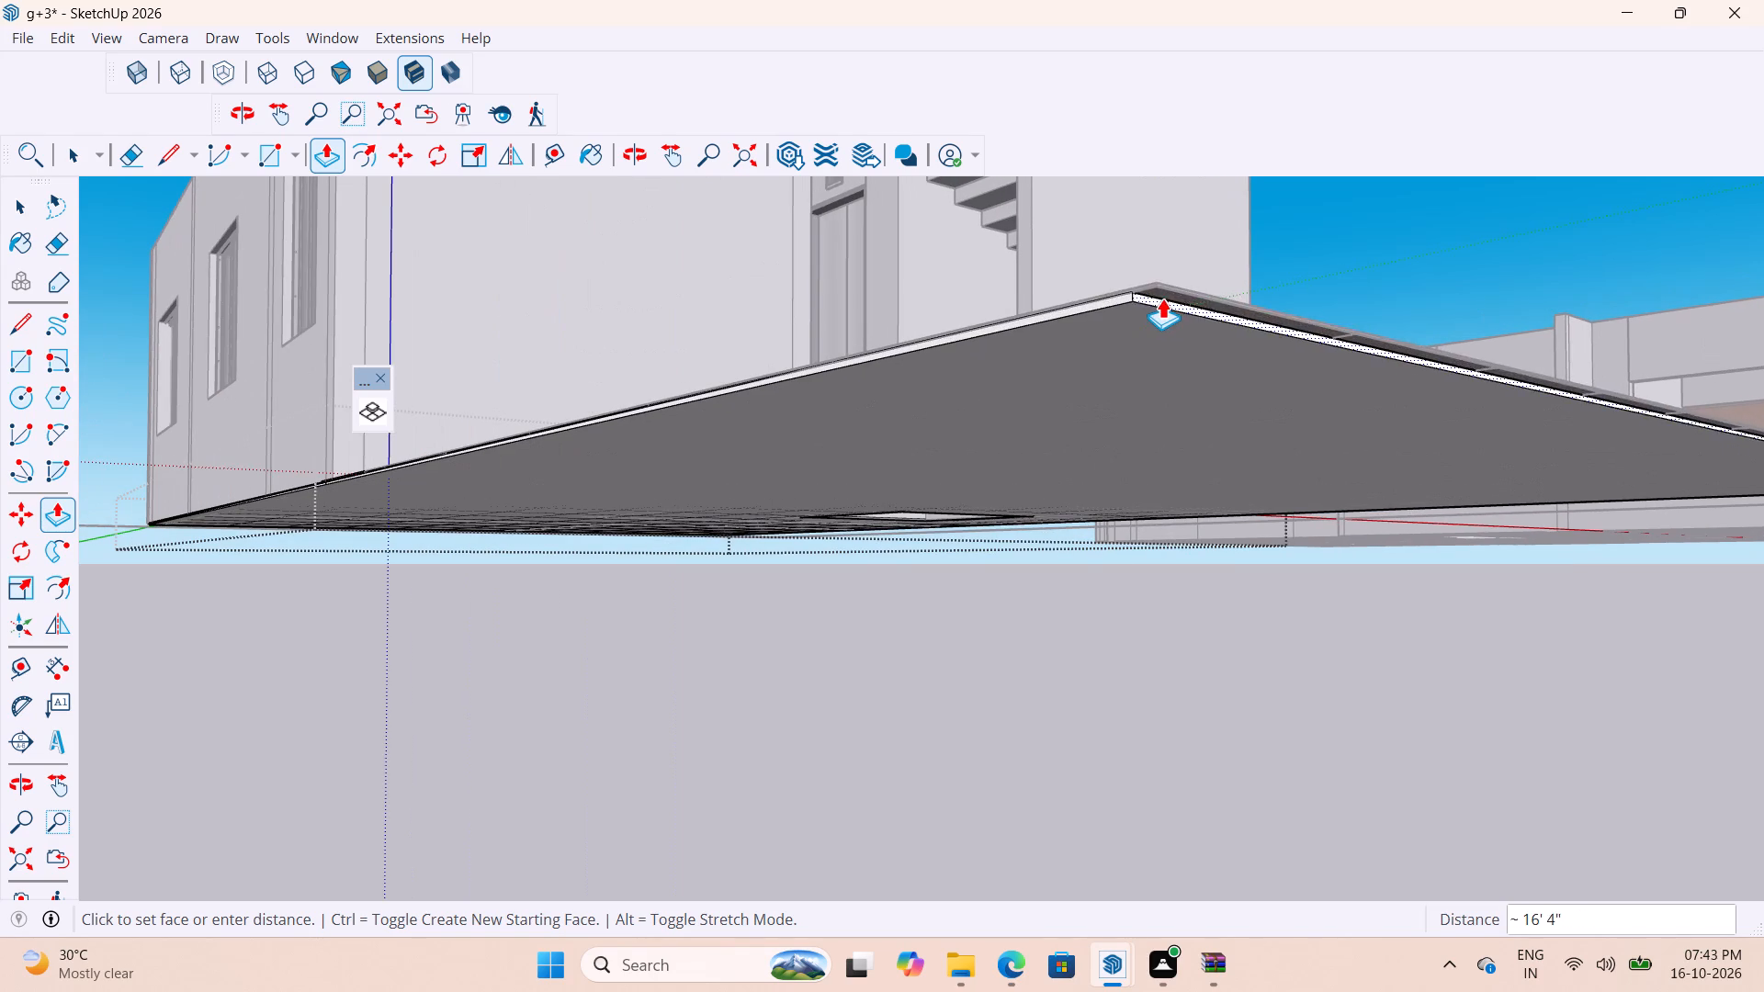
left_click(1160, 290)
scroll(1083, 363, "down", 4)
key("space")
left_click(893, 581)
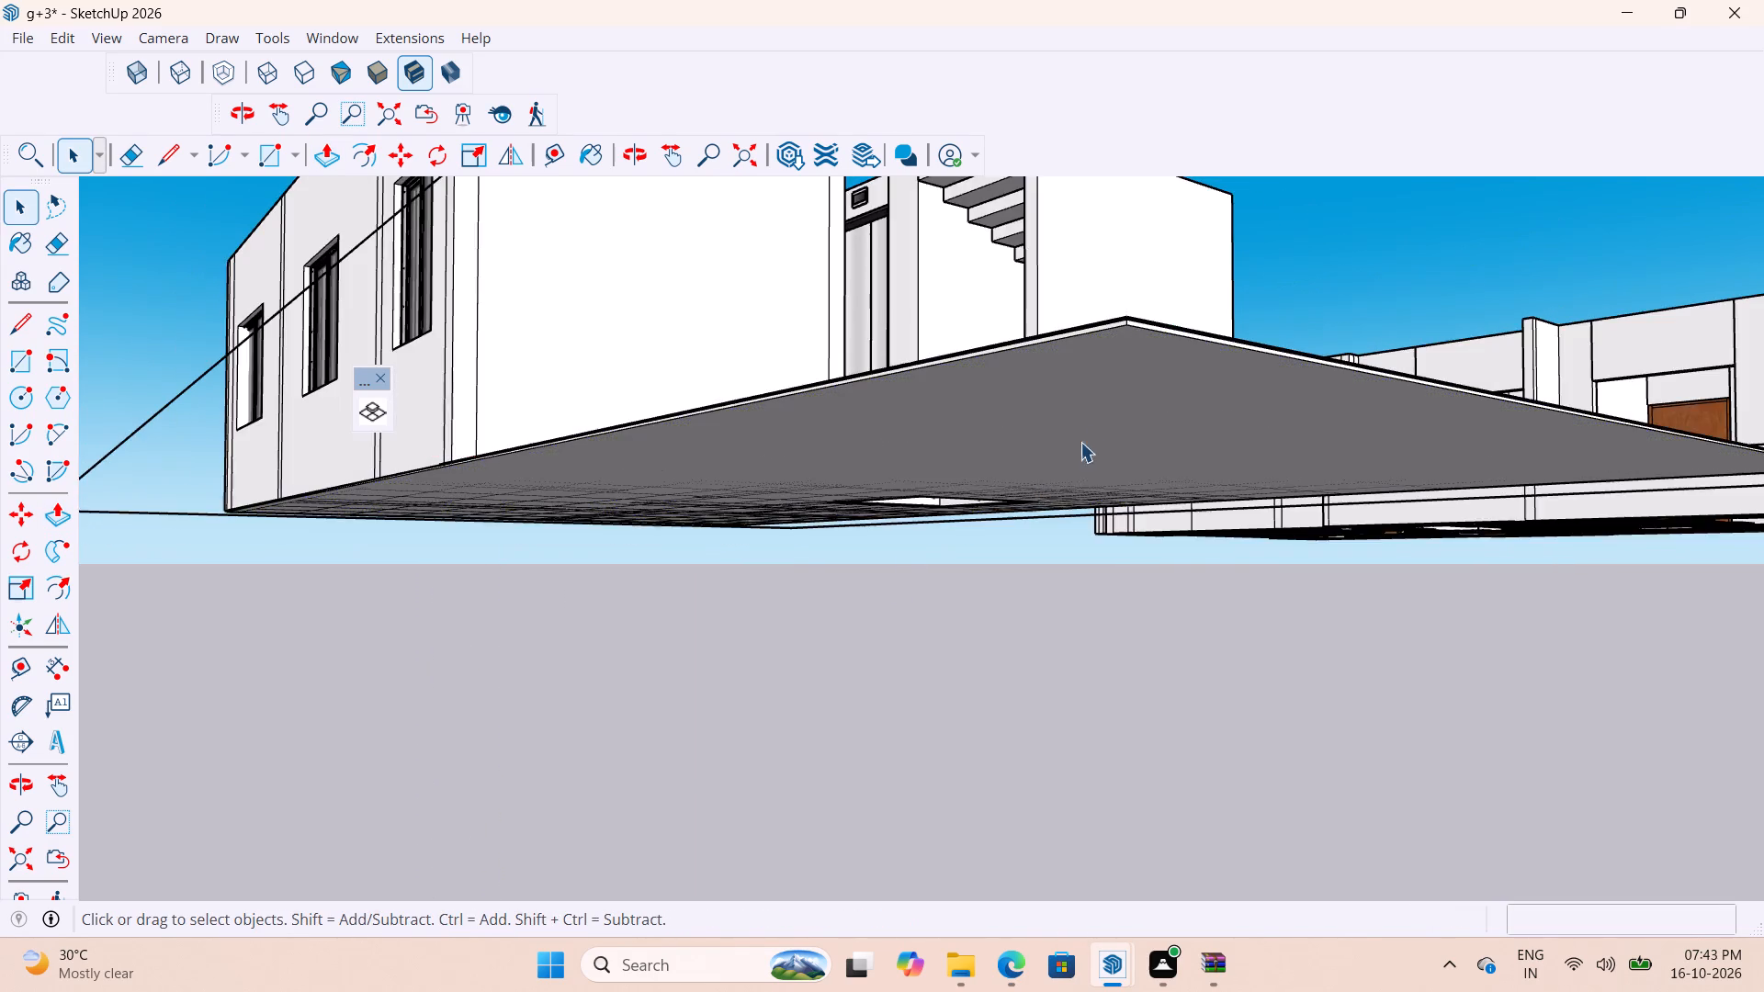
Examine the front floor's uncovered side strip from below, its junction with the slab and marble floor, and the tiled area from above.
middle_click_drag(1086, 434, 1029, 633)
scroll(741, 409, "down", 10)
middle_click_drag(1023, 542, 929, 699)
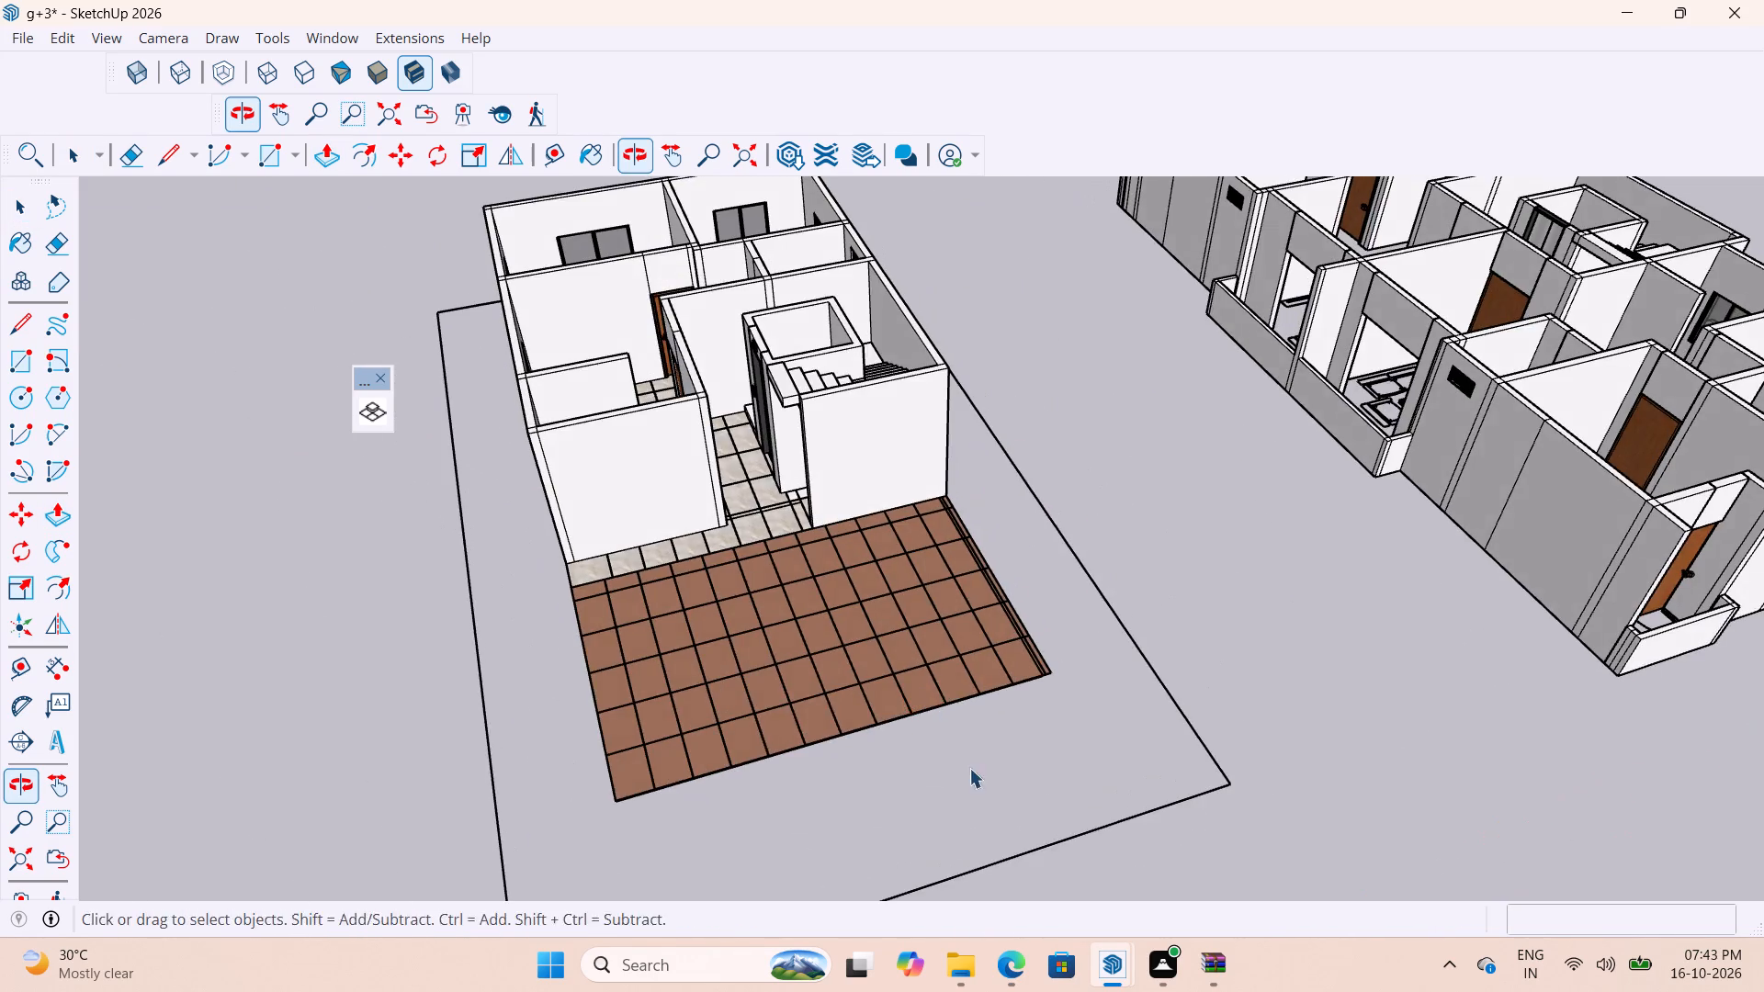
middle_click_drag(949, 678, 789, 172)
scroll(948, 338, "up", 10)
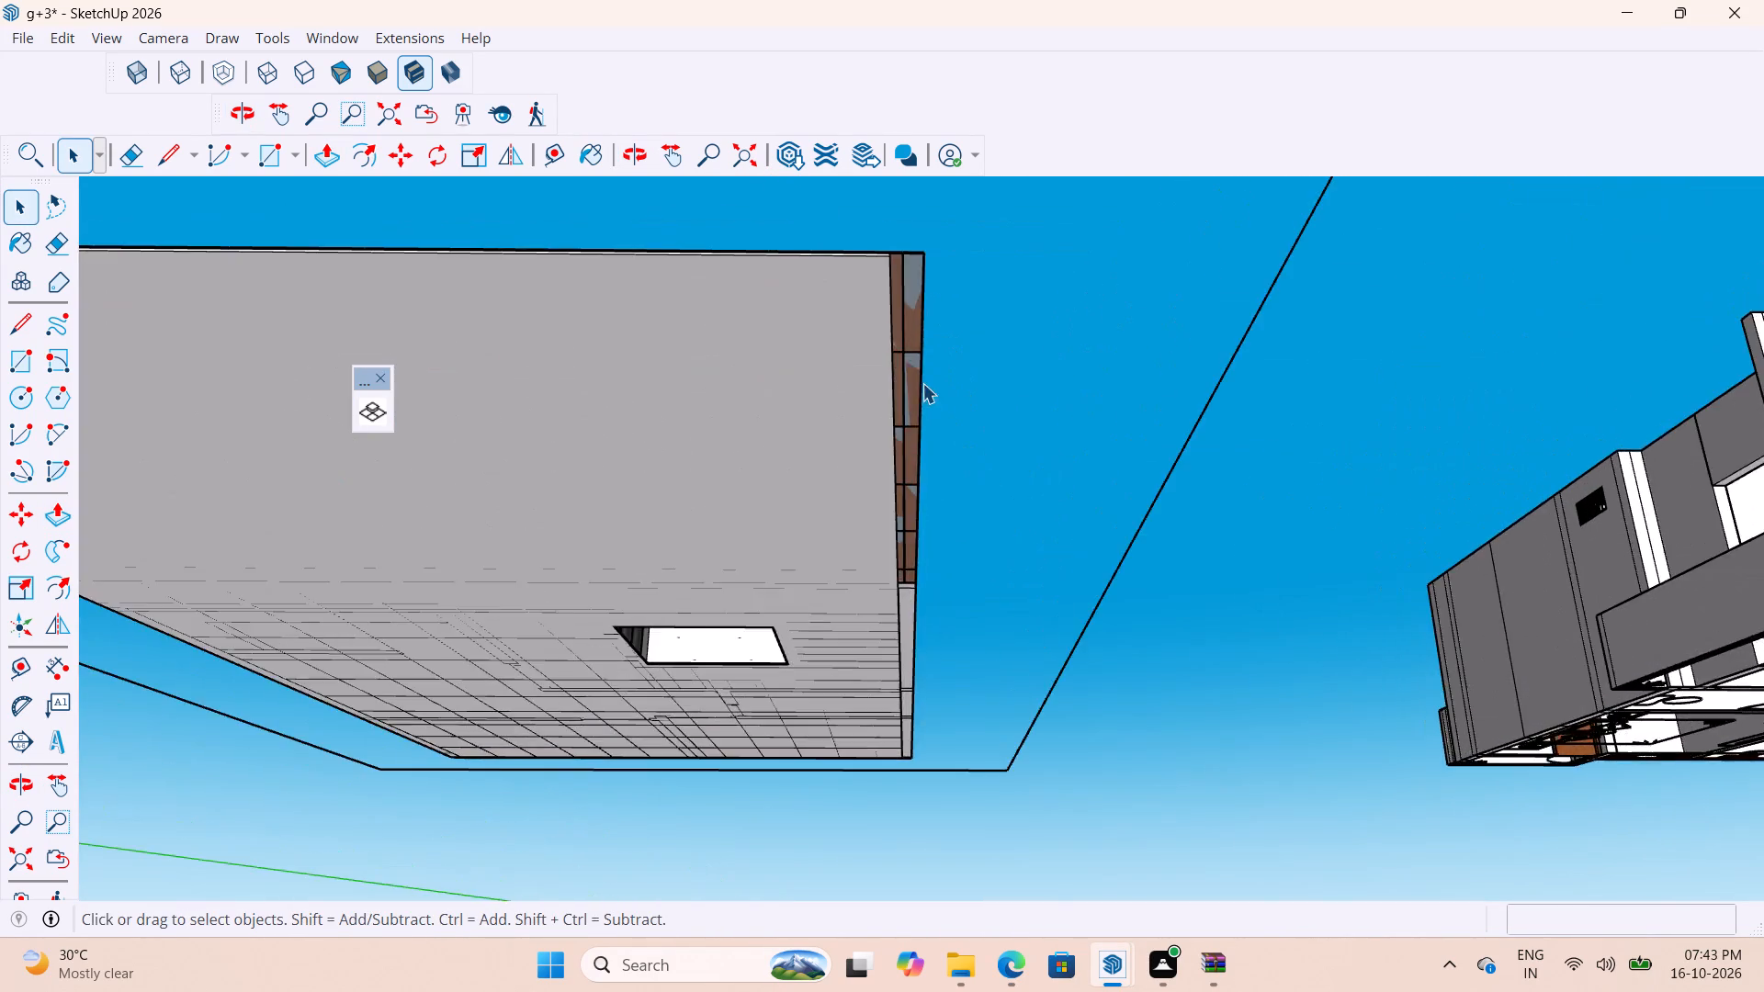
scroll(922, 383, "up", 6)
middle_click_drag(895, 396, 886, 466)
scroll(976, 695, "up", 8)
scroll(751, 541, "up", 2)
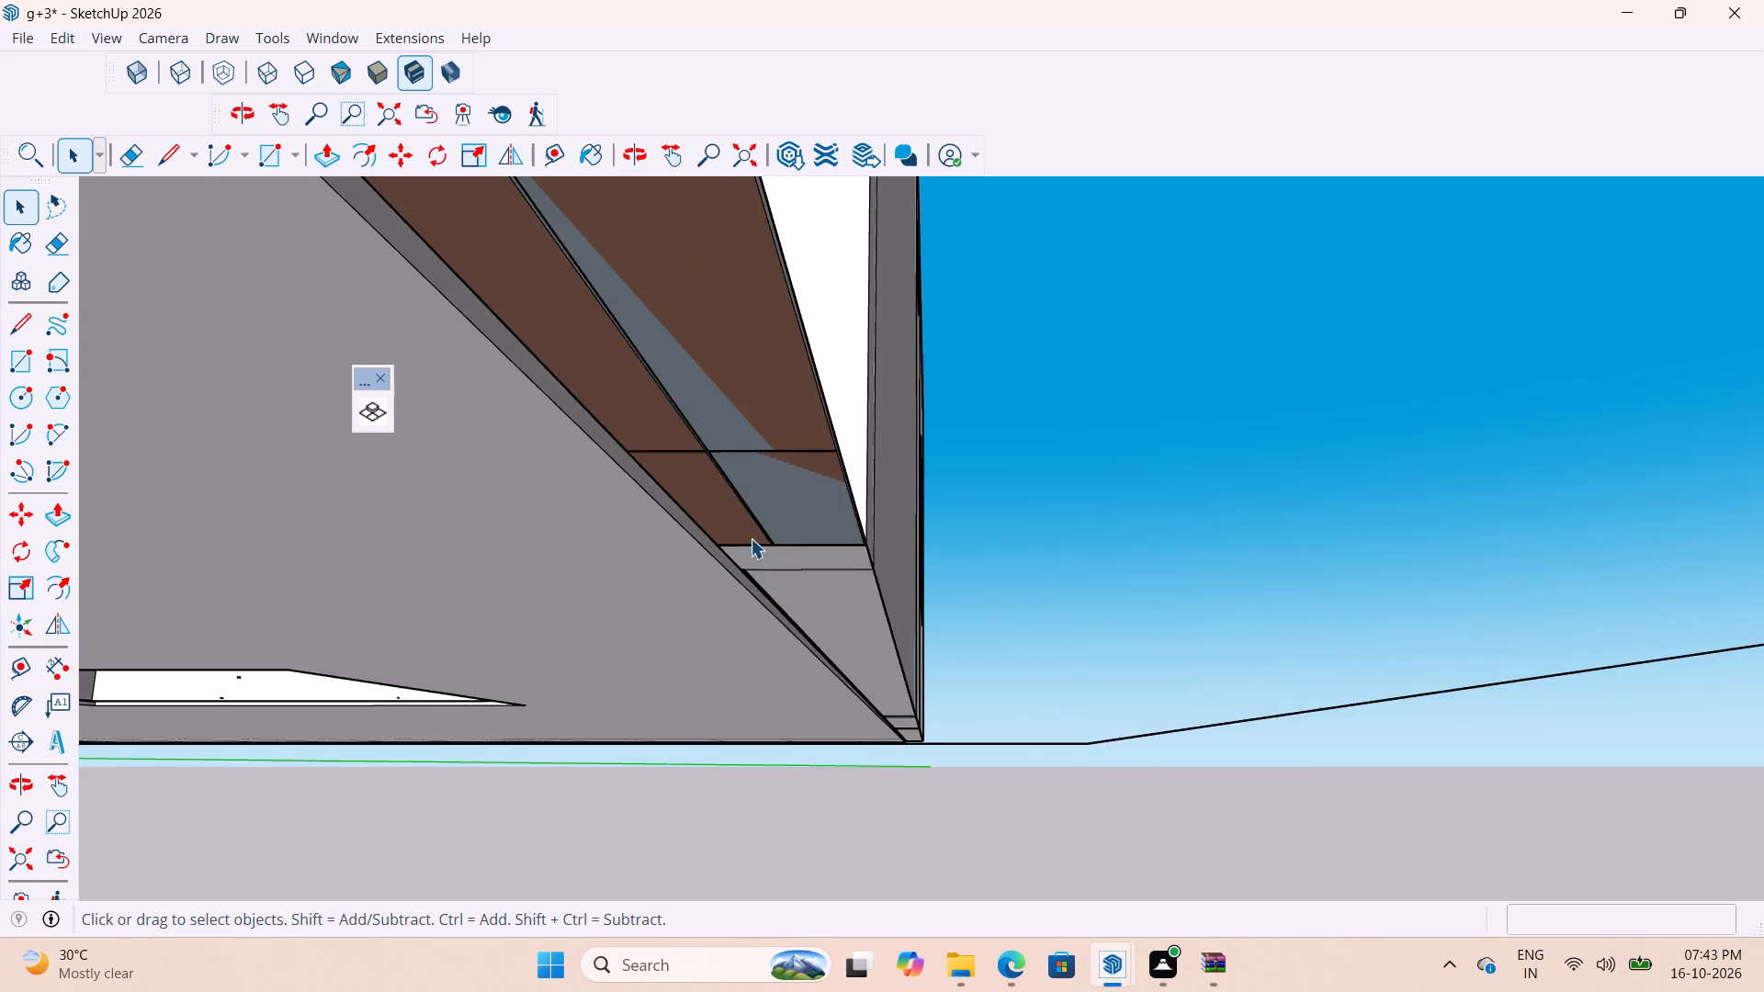
scroll(751, 538, "up", 5)
middle_click_drag(816, 545, 787, 557)
scroll(906, 541, "up", 9)
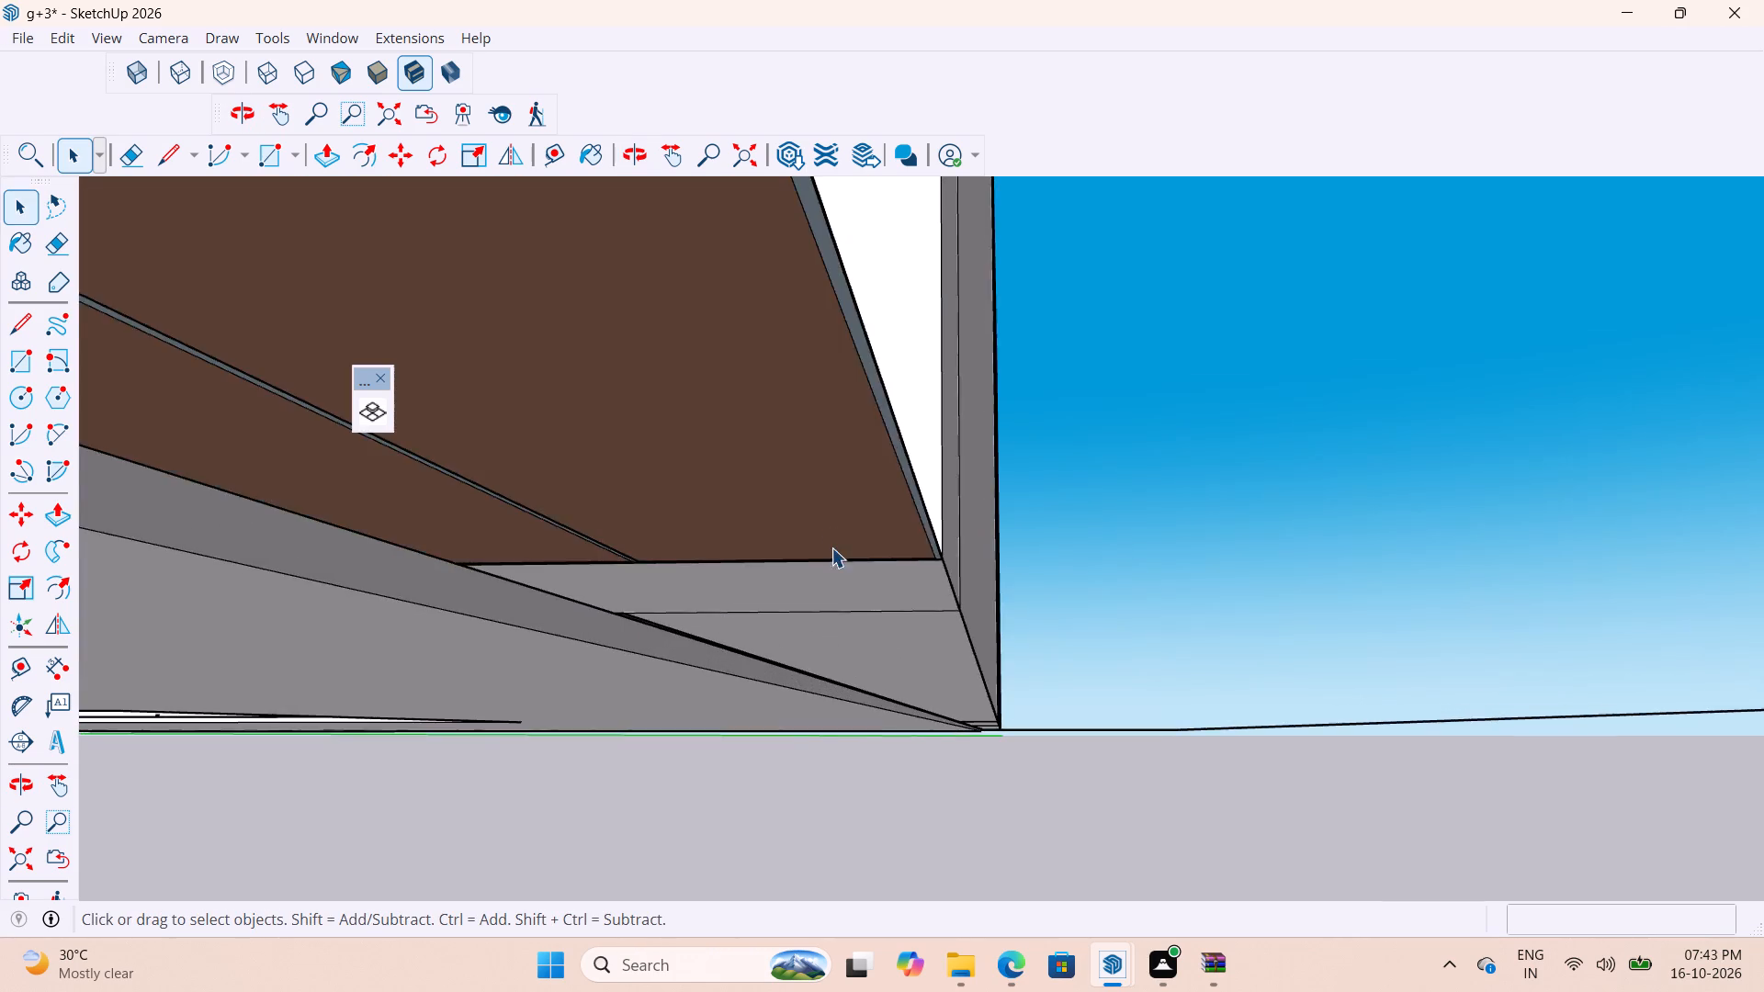
scroll(831, 547, "up", 8)
middle_click_drag(991, 594, 797, 434)
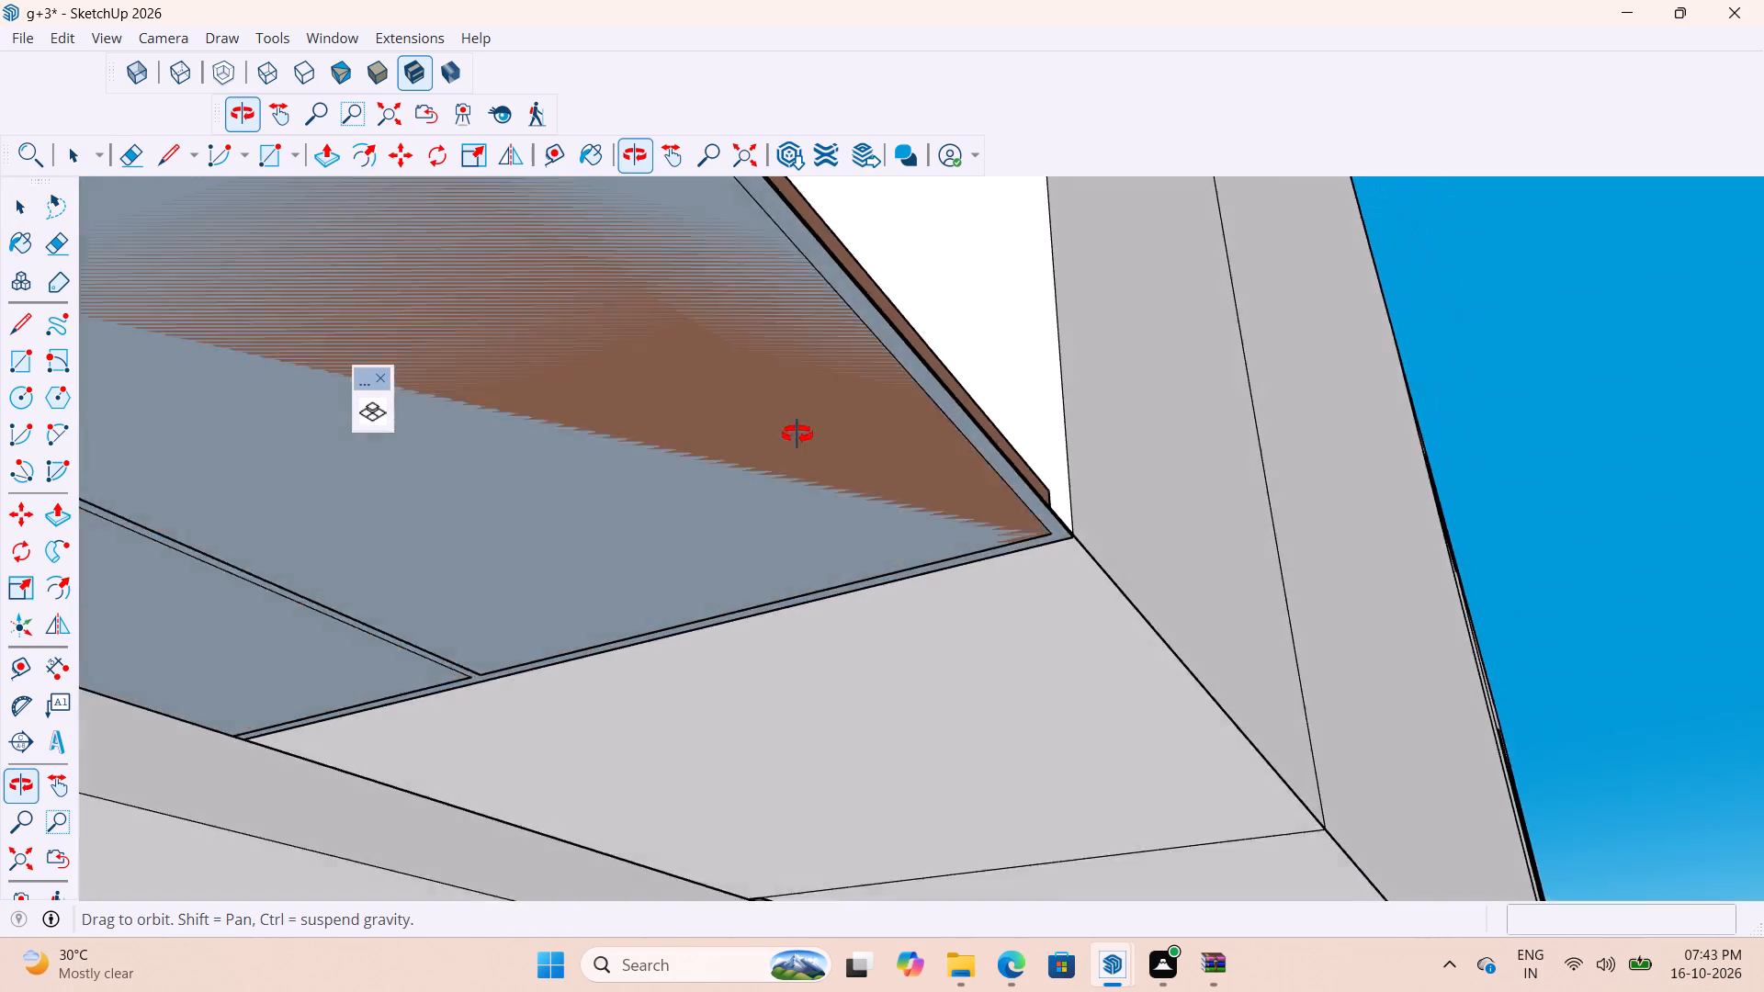
middle_click_drag(797, 434, 824, 416)
scroll(936, 492, "up", 1)
scroll(1063, 560, "down", 11)
middle_click_drag(1106, 580, 928, 771)
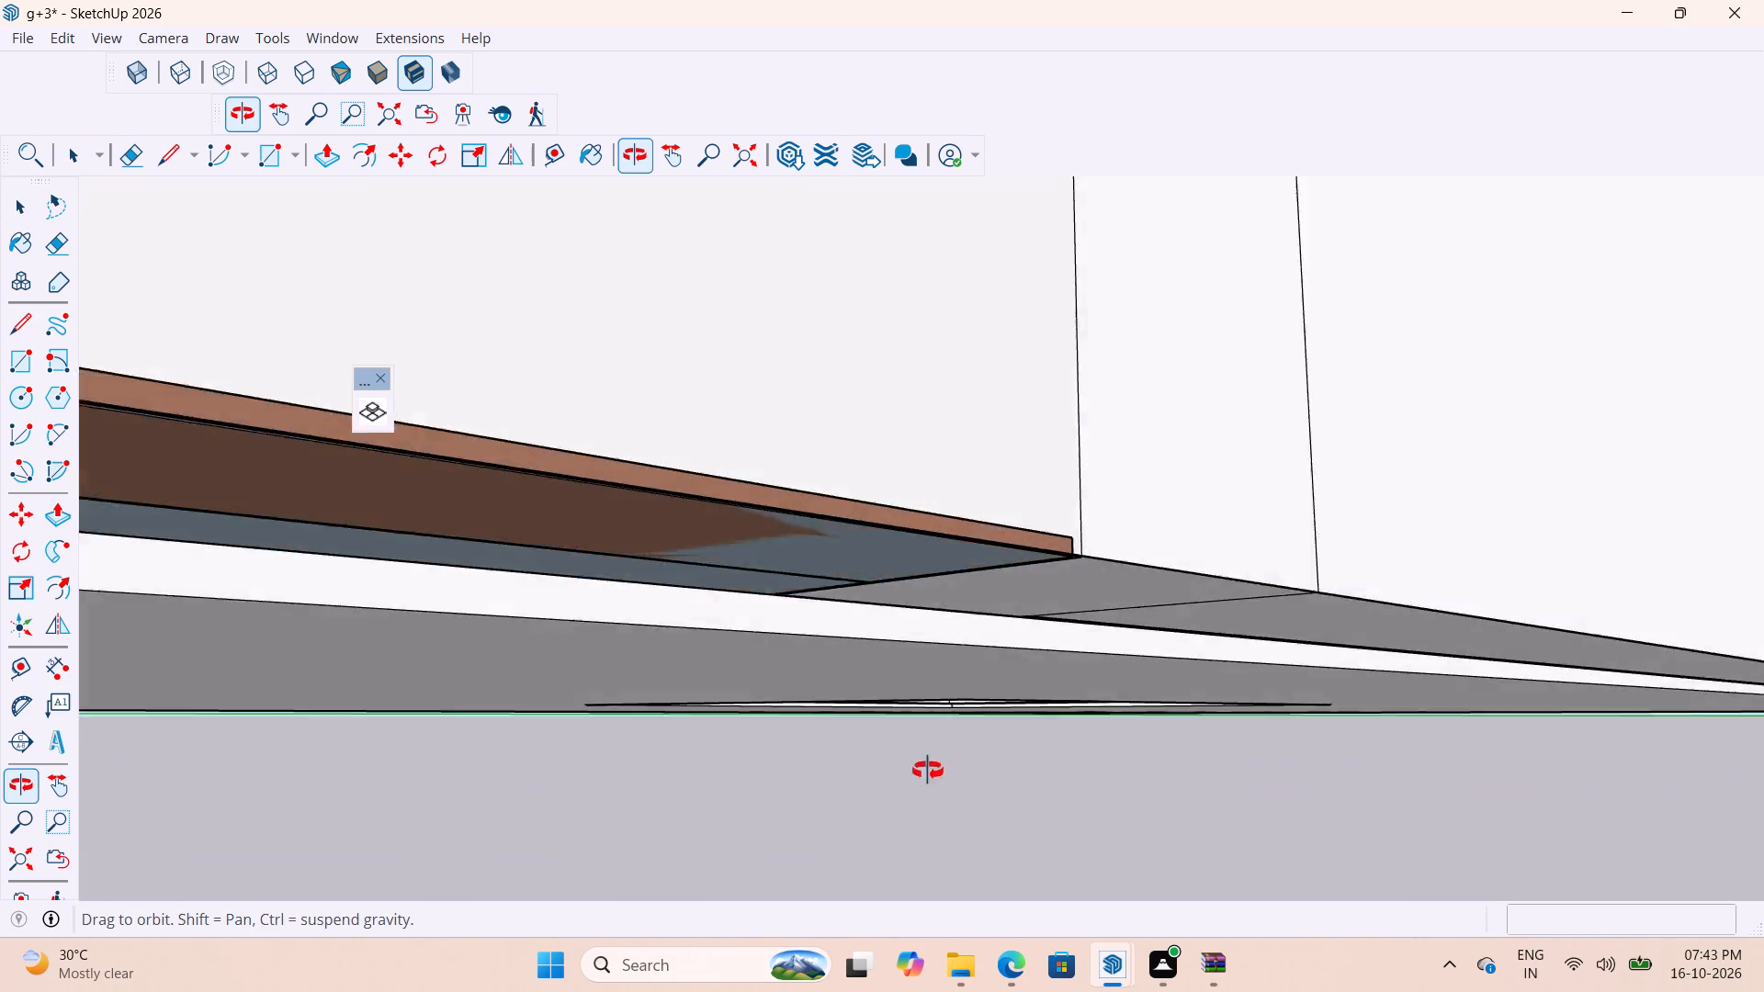
middle_click_drag(928, 771, 797, 772)
scroll(798, 773, "down", 17)
middle_click_drag(1264, 490, 1547, 687)
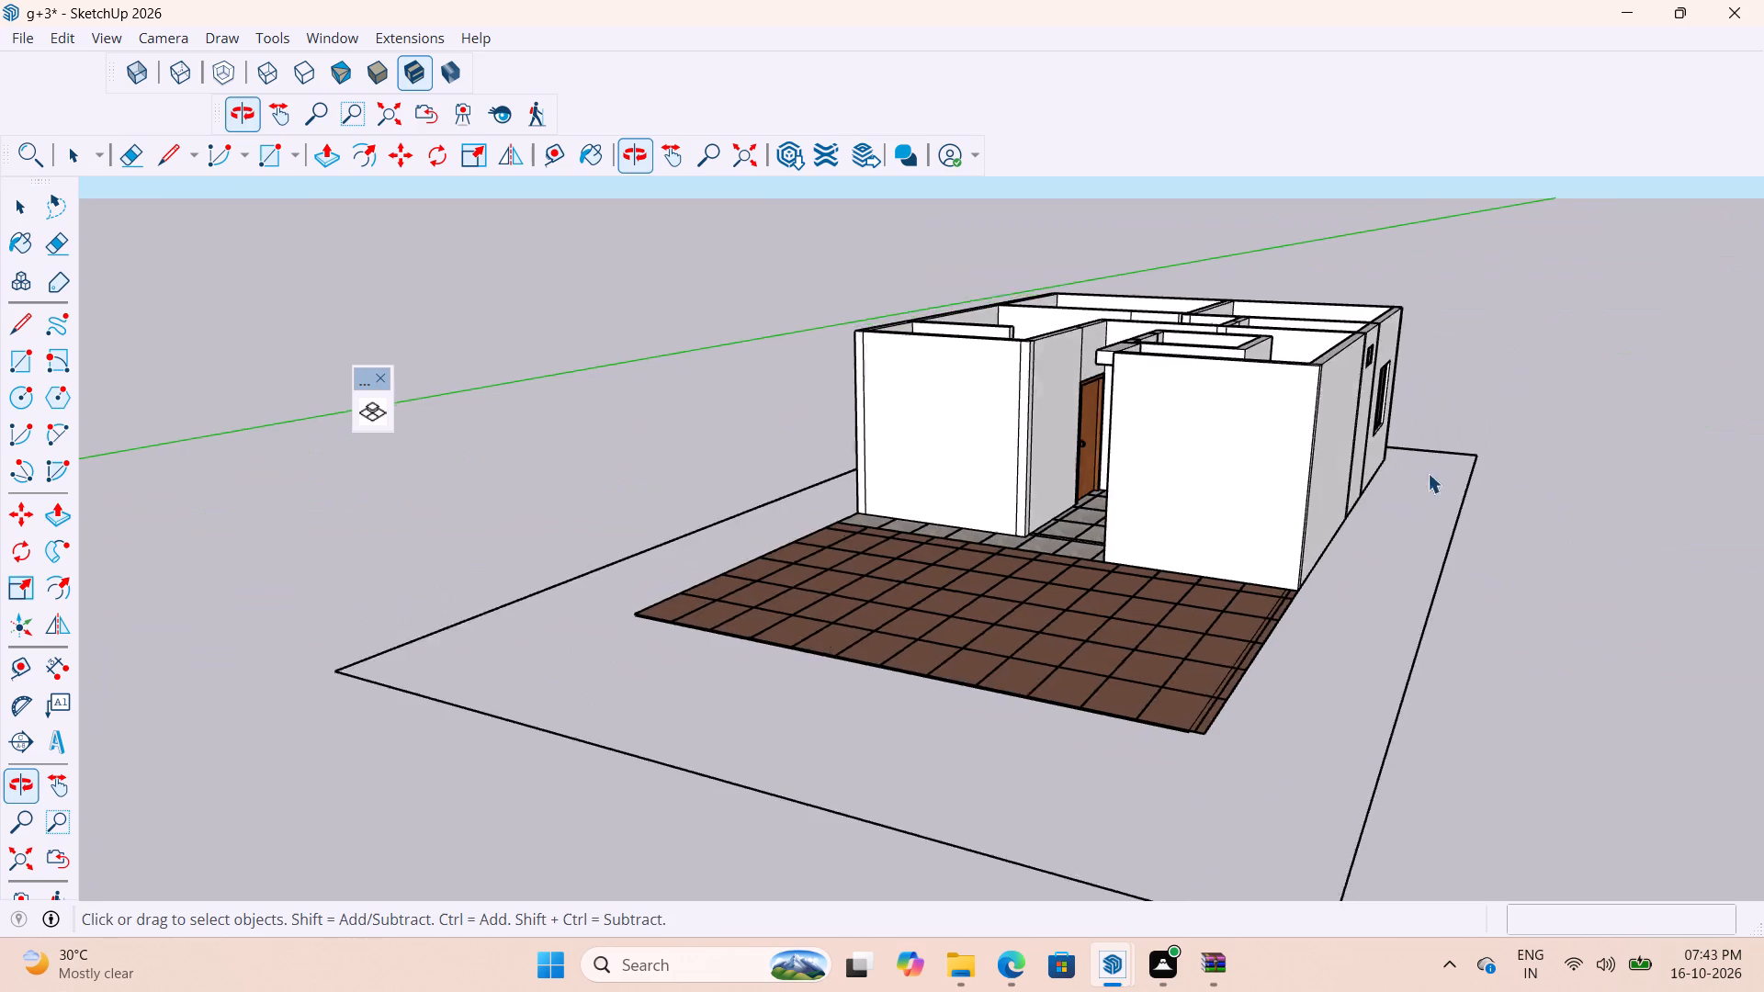
scroll(1402, 435, "down", 5)
left_click(1605, 617)
scroll(1379, 560, "up", 4)
middle_click_drag(1329, 602, 1518, 810)
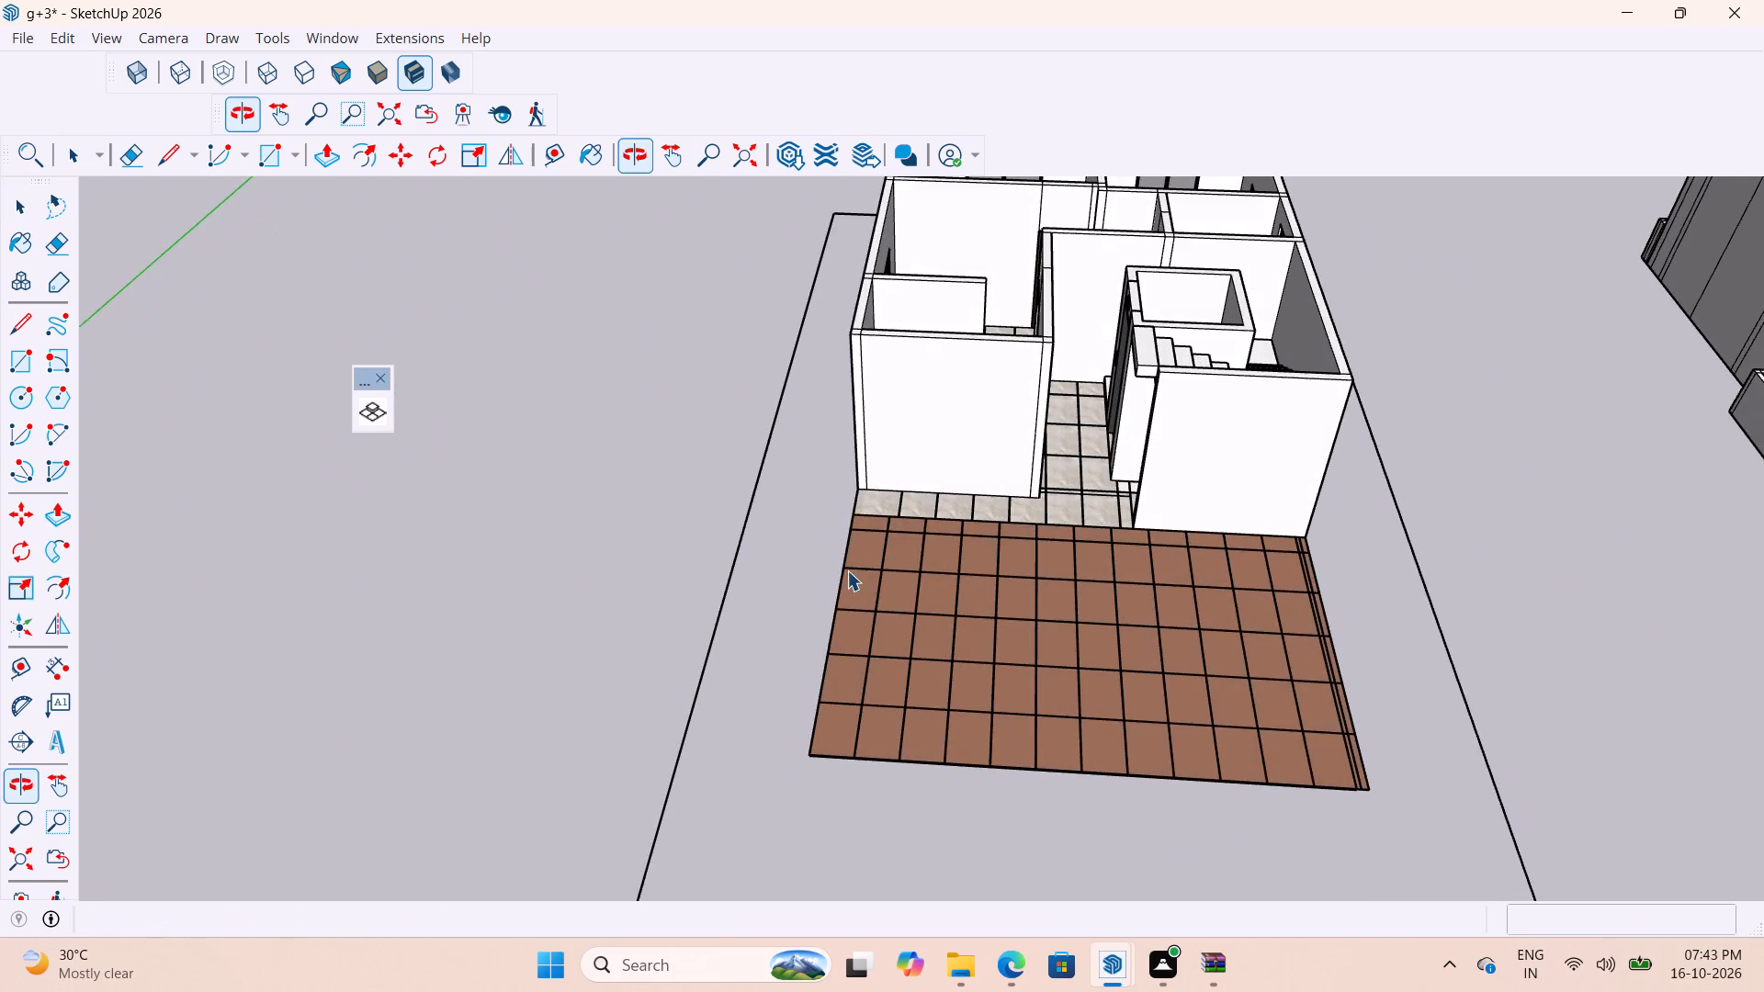
scroll(819, 575, "down", 5)
Switch to Microsoft Edge, search for "parking tiles matt" in place of the old floor generator search, and browse the image results.
left_click(1011, 975)
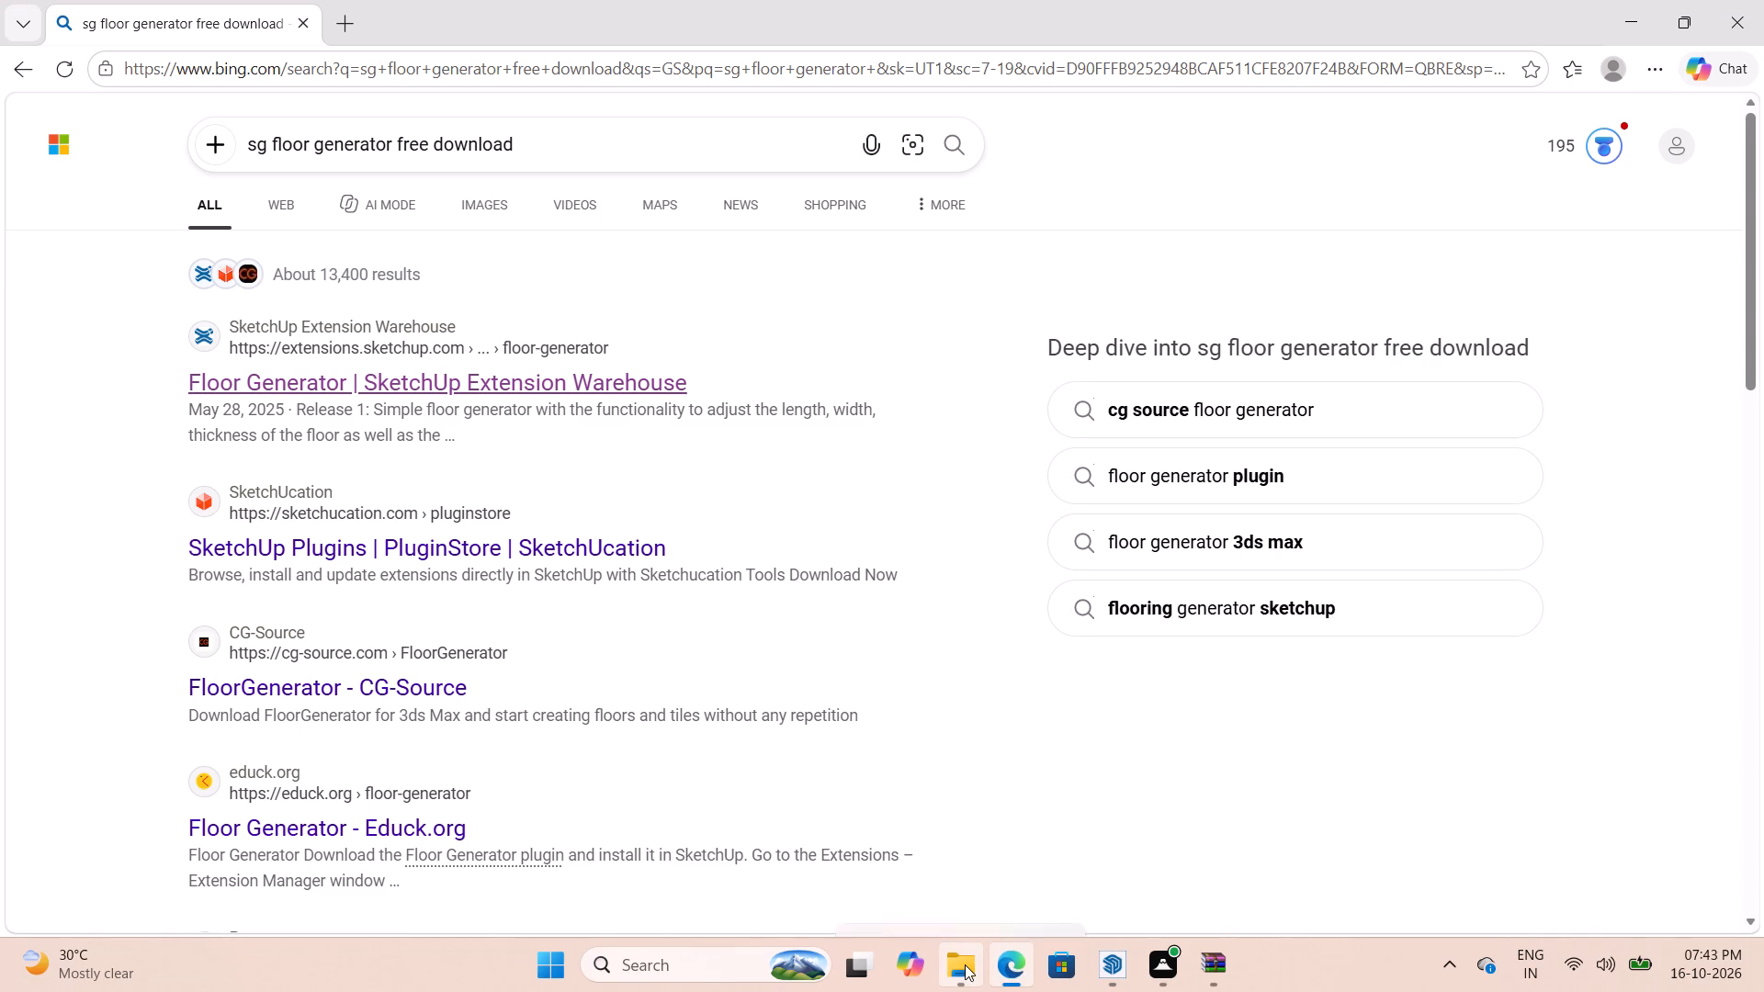
scroll(902, 738, "up", 5)
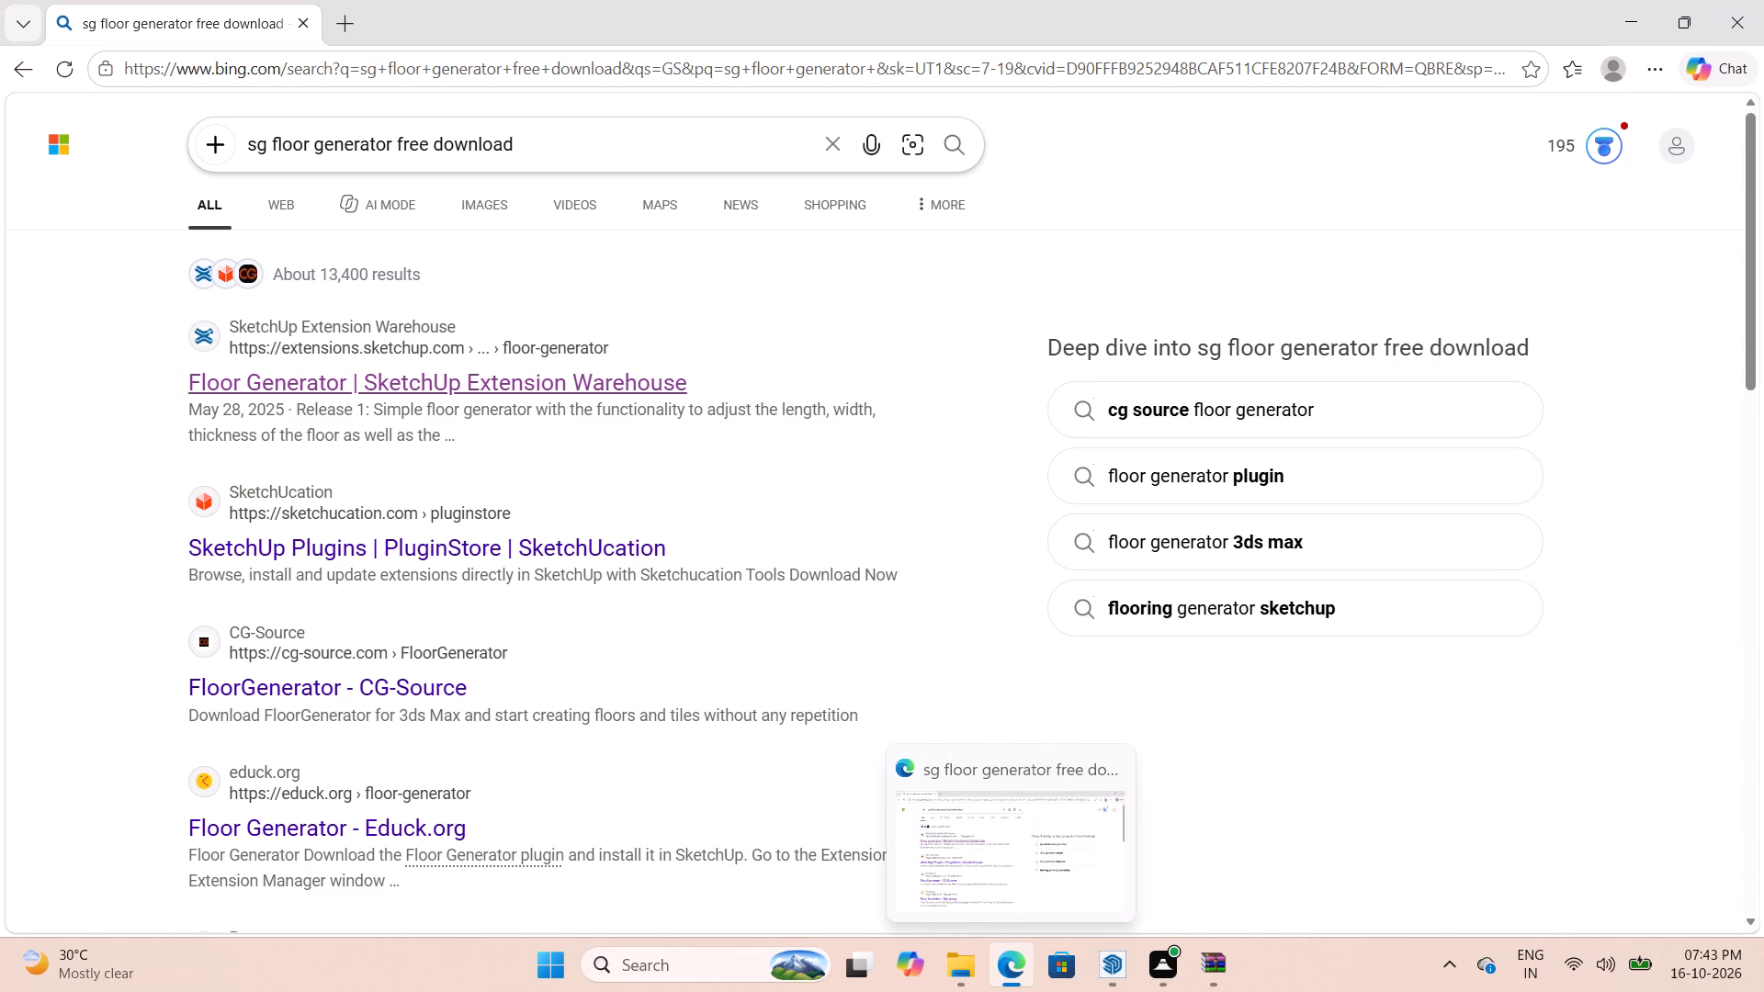
left_click(356, 19)
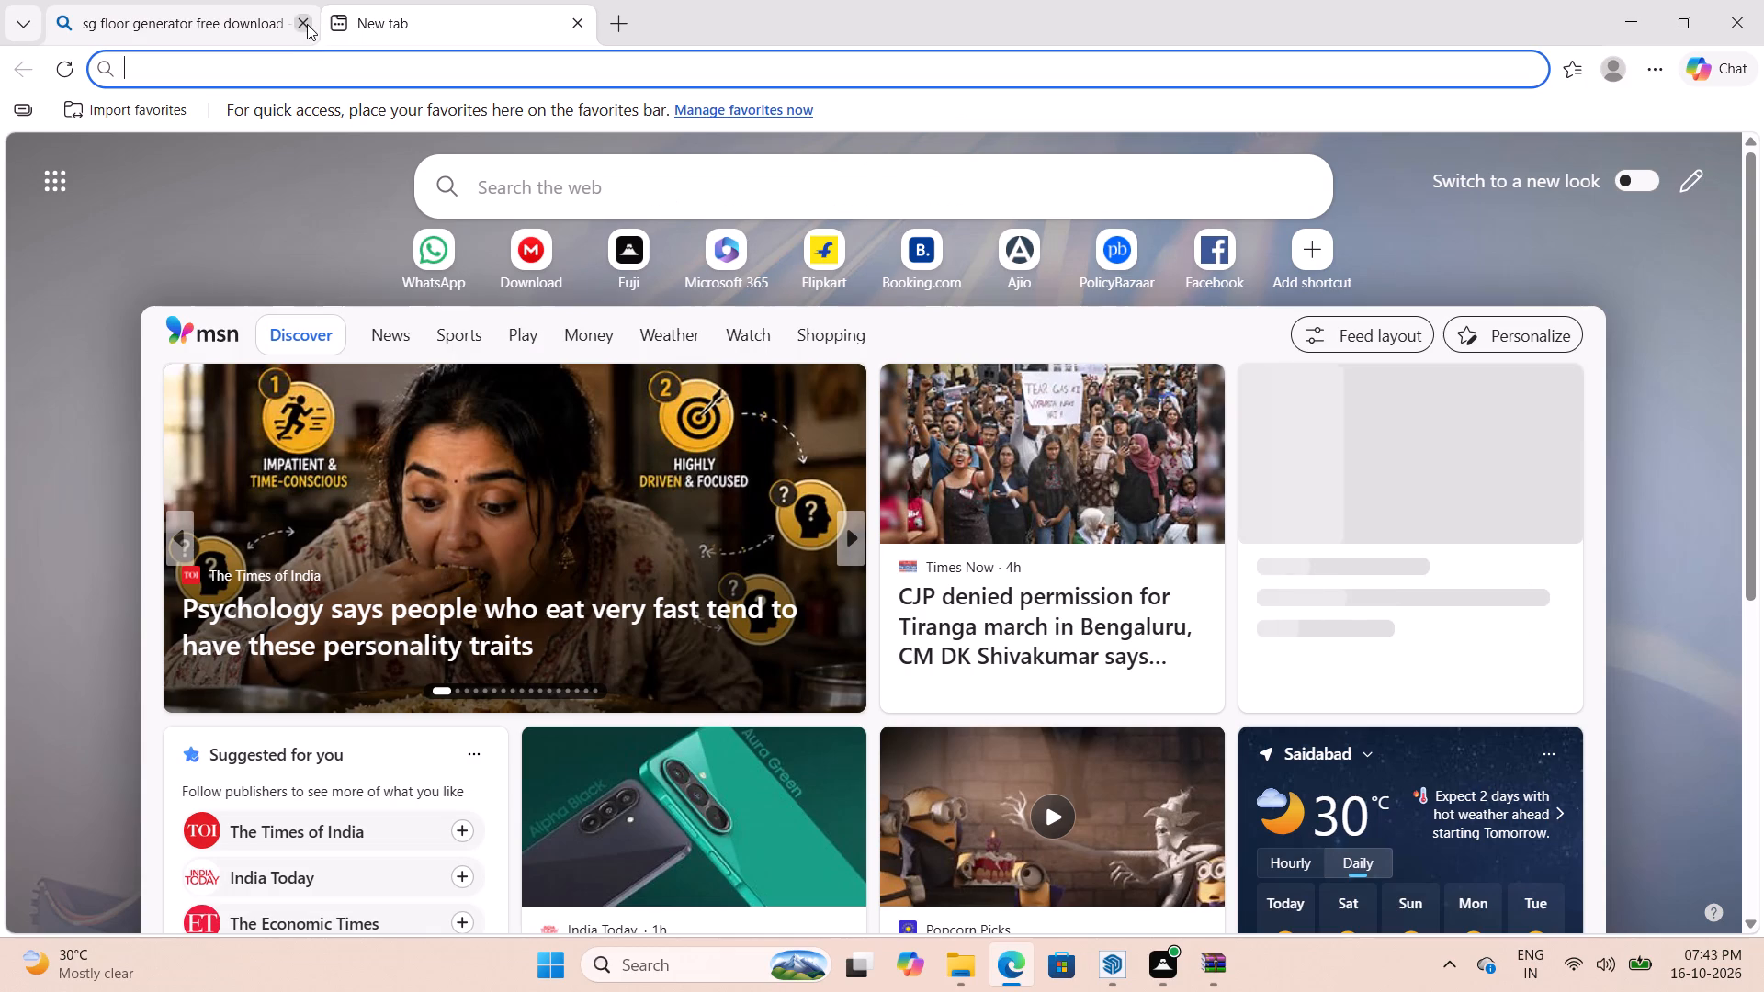
left_click(307, 24)
type("parking tiles")
key("space")
type("matt")
key("Return")
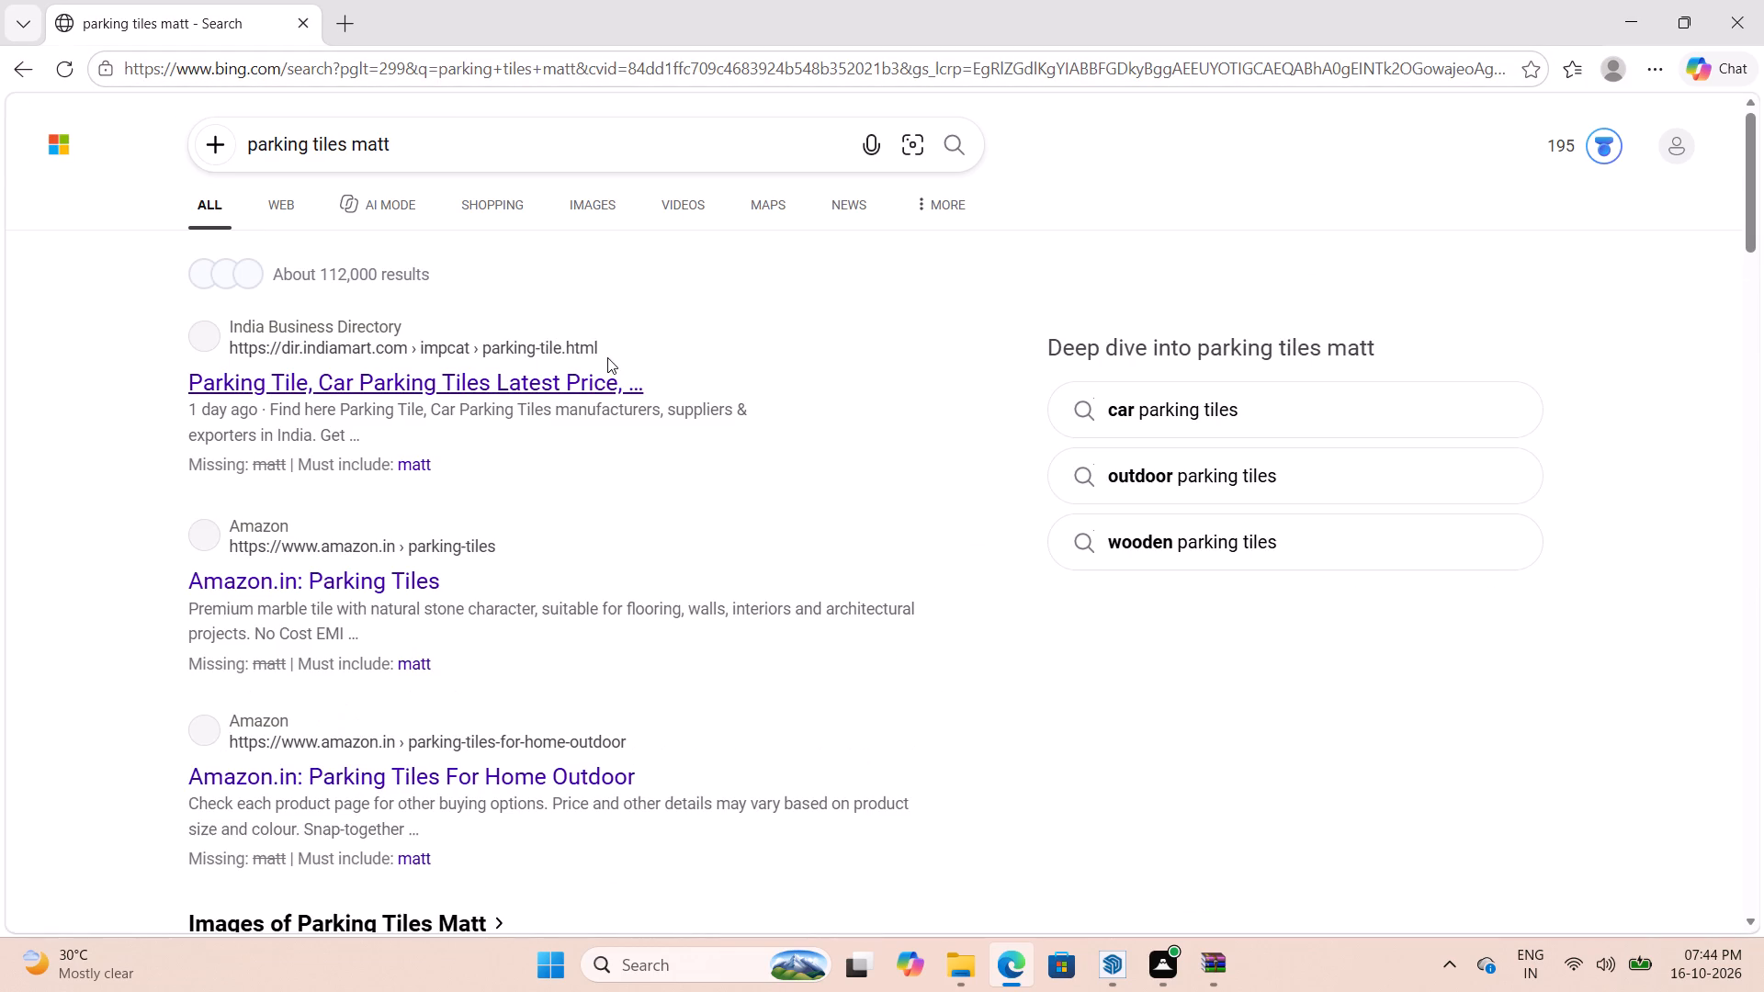
left_click(604, 195)
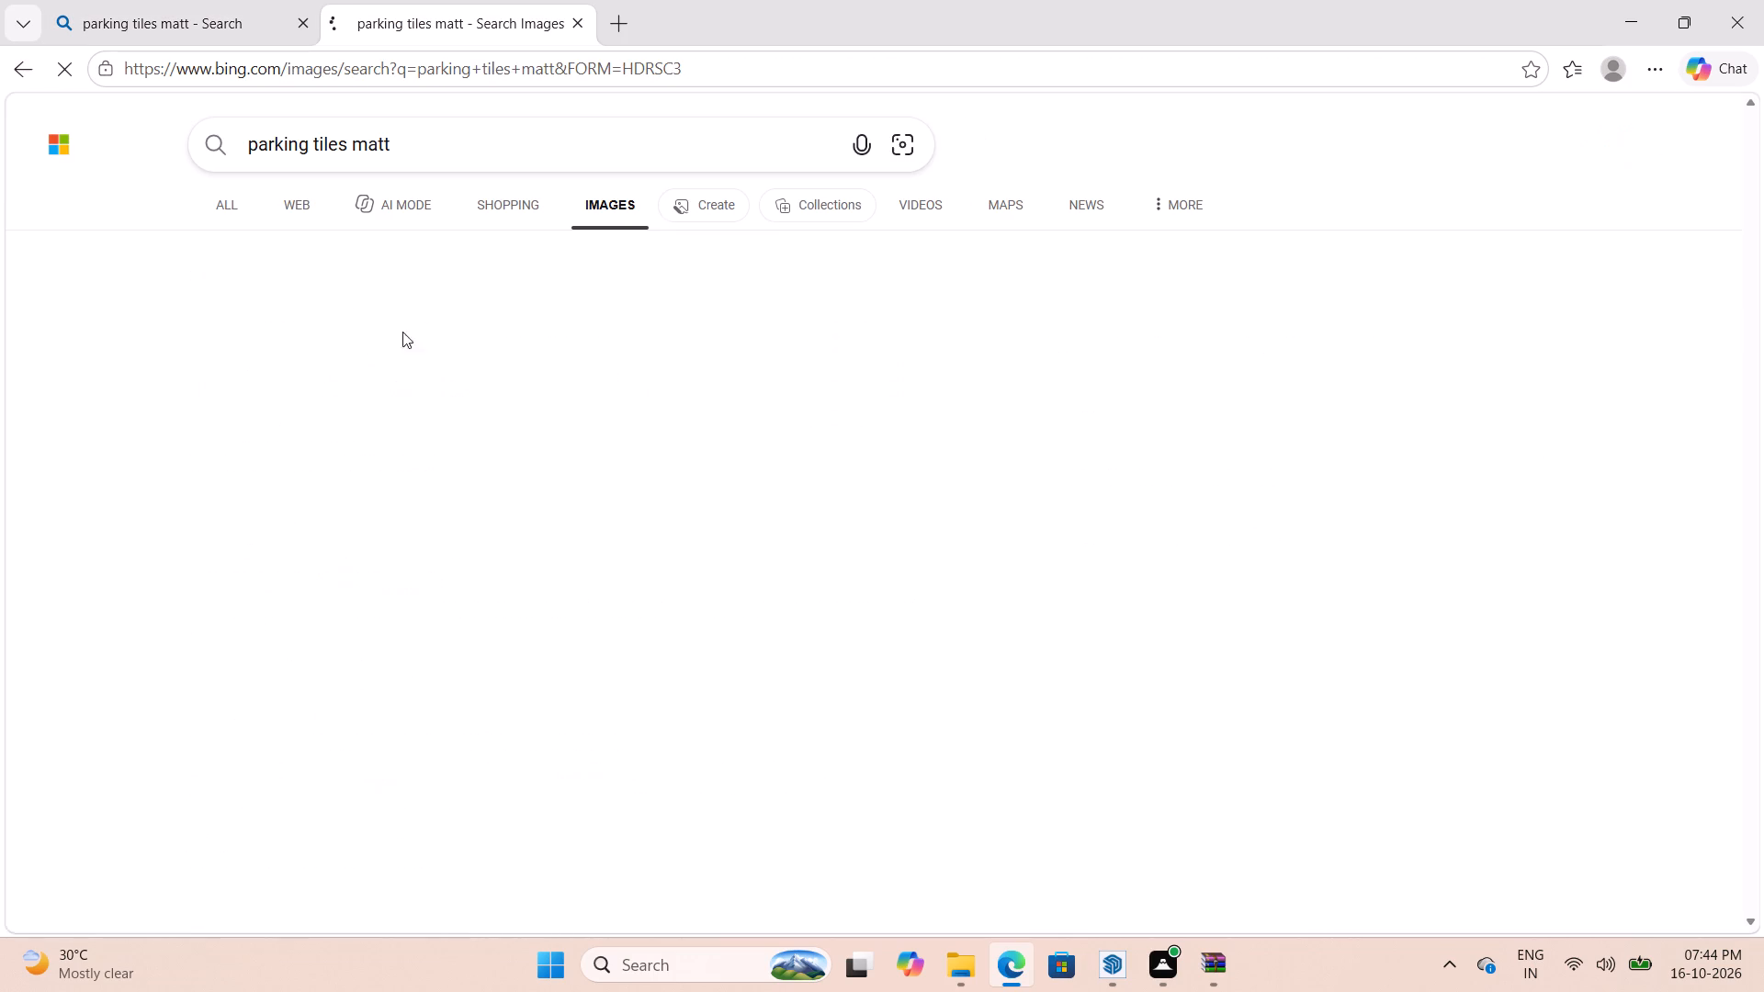
scroll(512, 461, "down", 3)
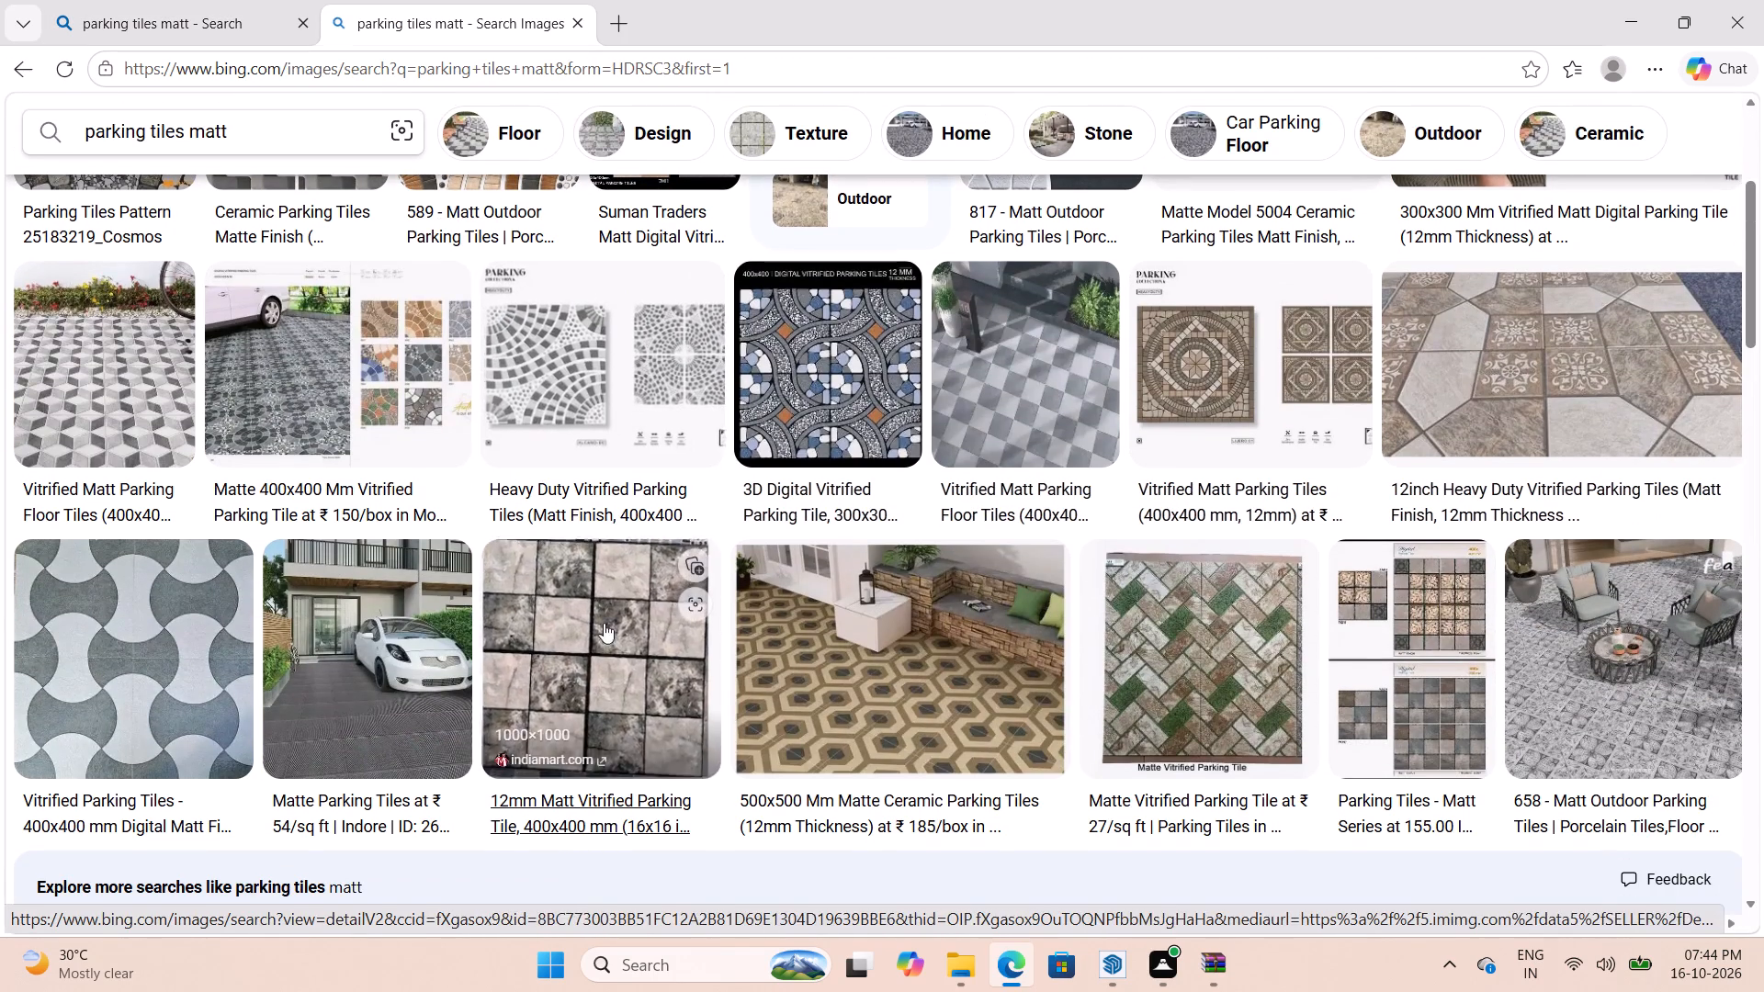
scroll(661, 508, "down", 2)
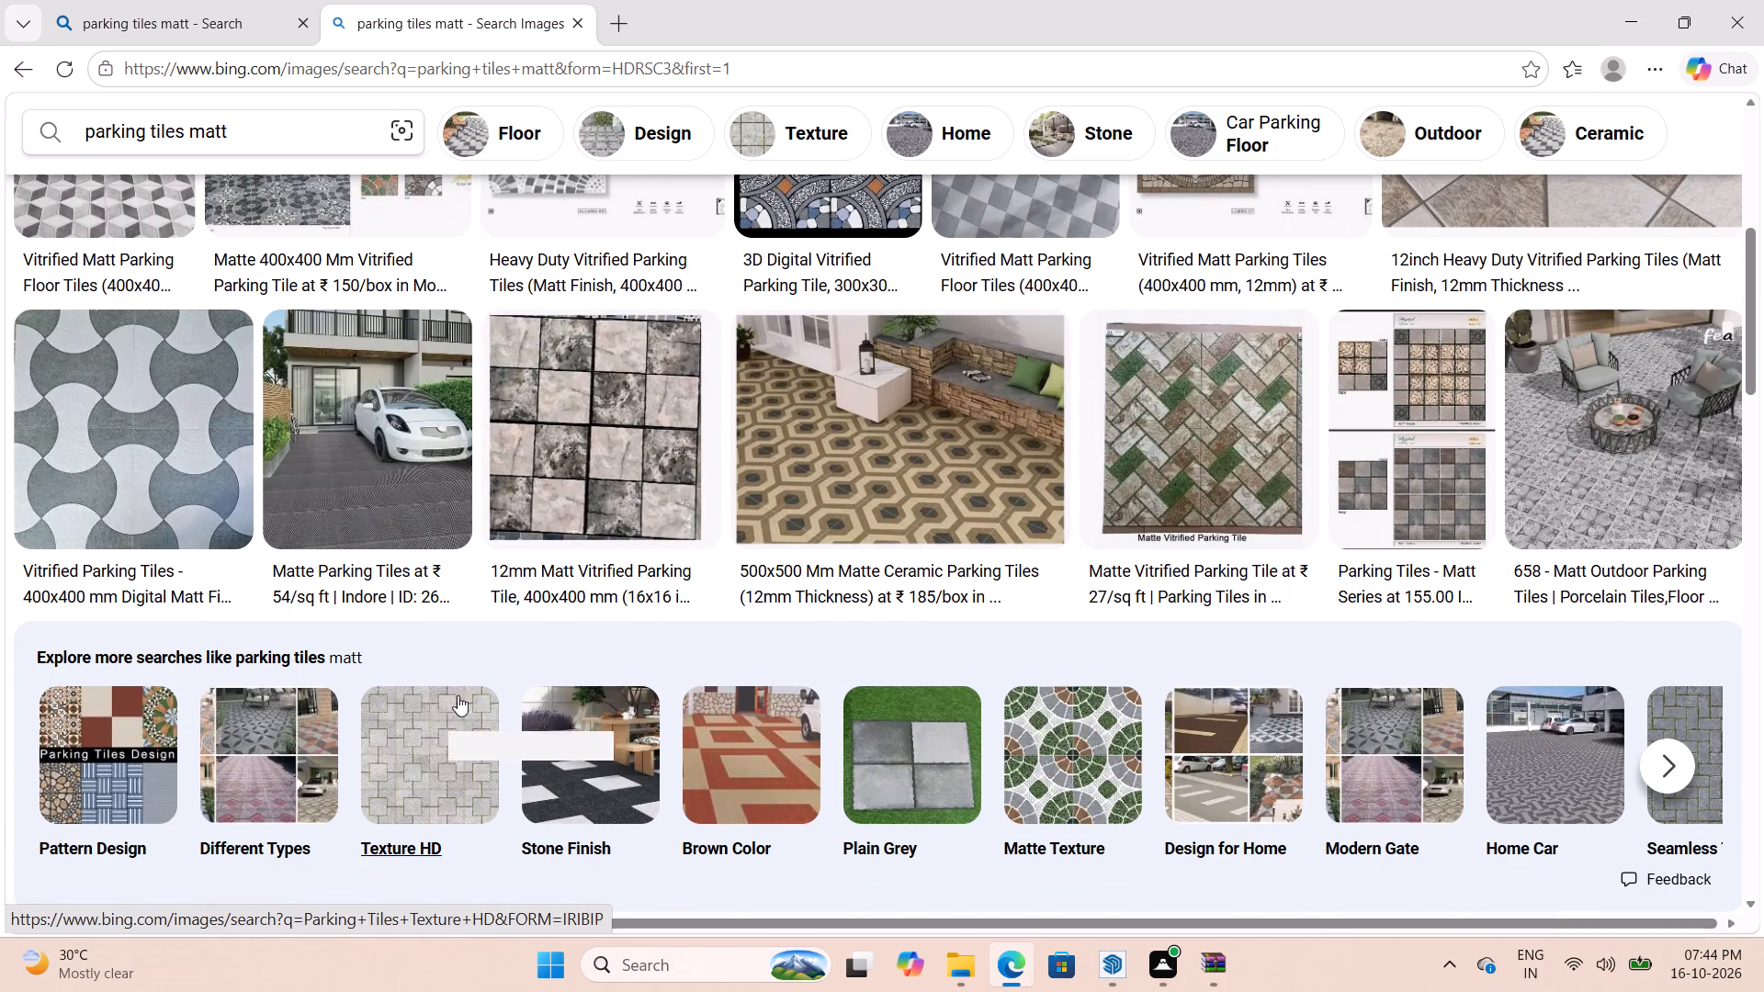
scroll(597, 603, "down", 7)
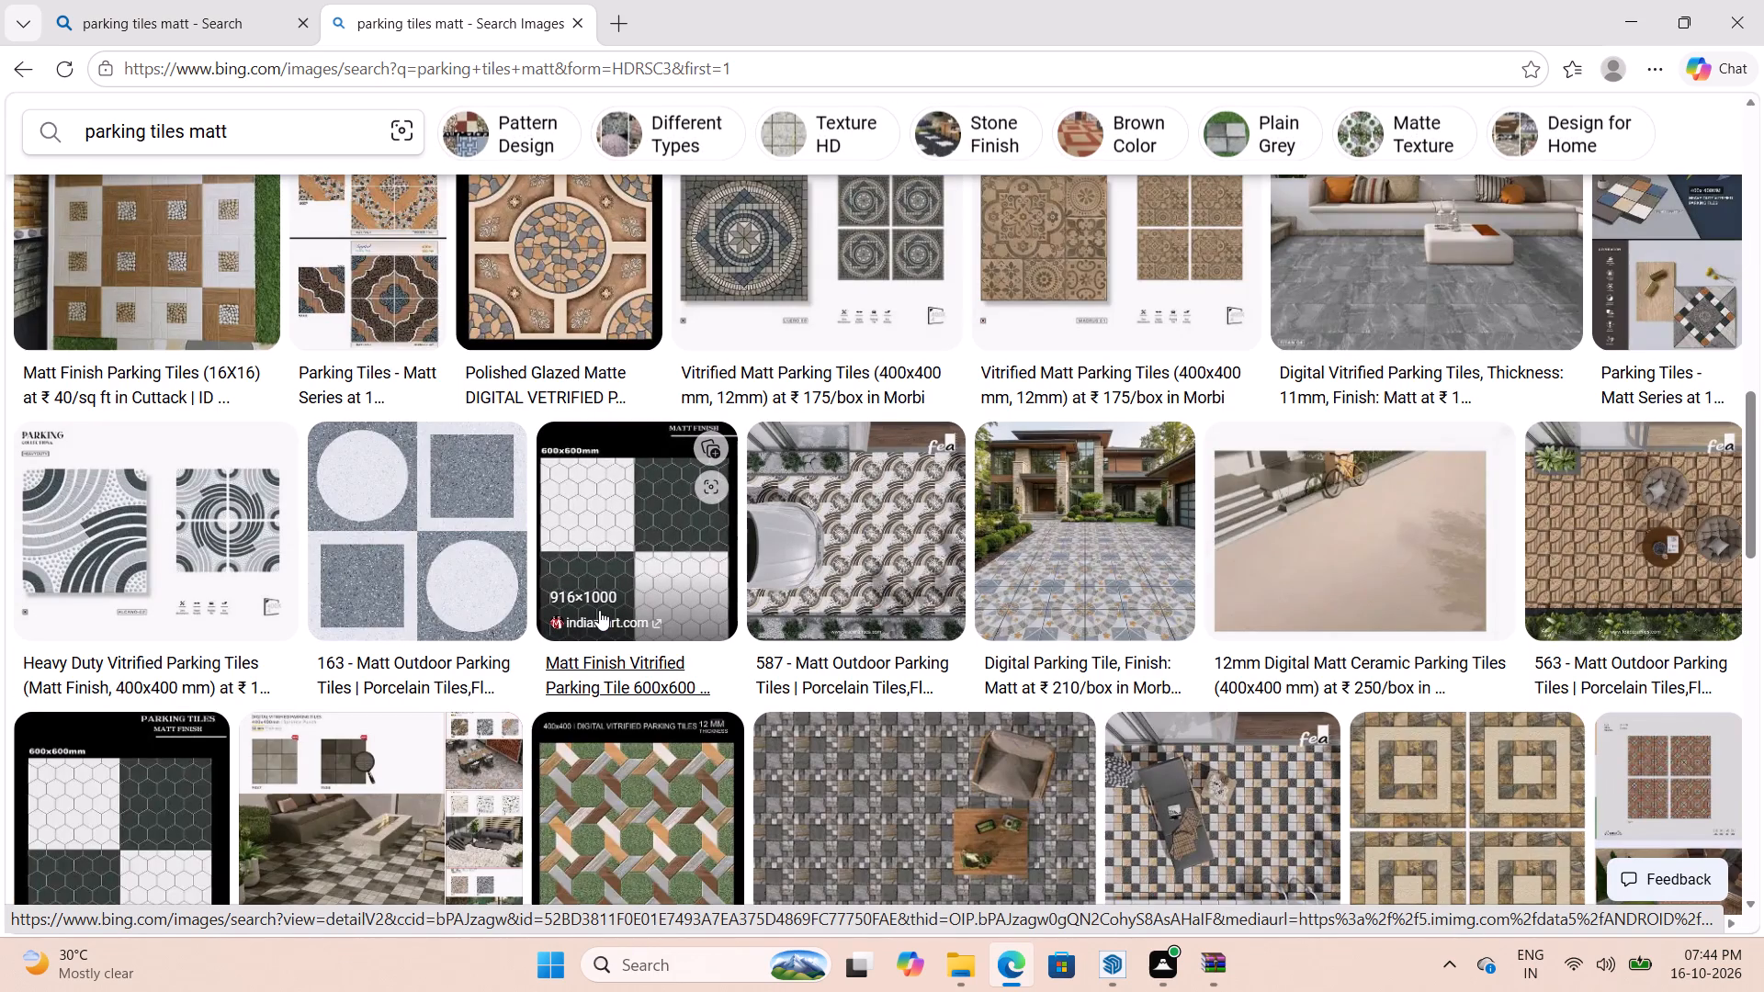
scroll(892, 566, "up", 15)
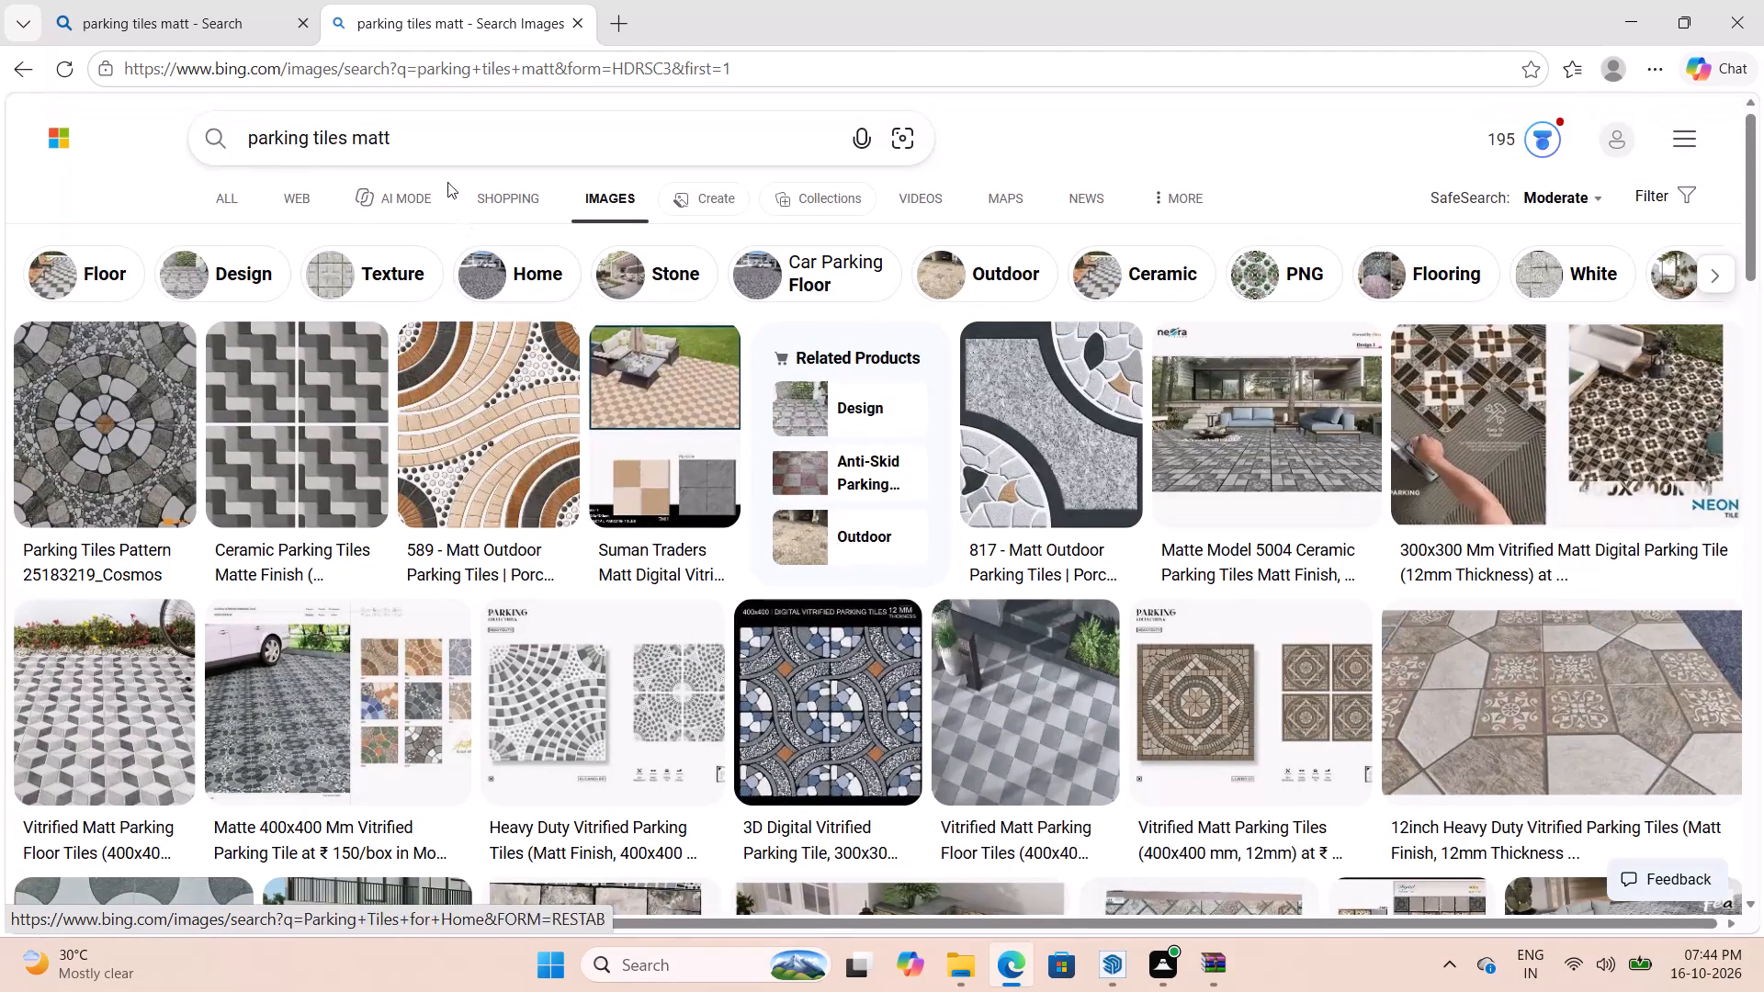
Extend the image search to "parking tiles matt treding in villa" and browse the results for a suitable tile pattern.
left_click(496, 143)
key("space")
type("tredno")
key("BackSpace")
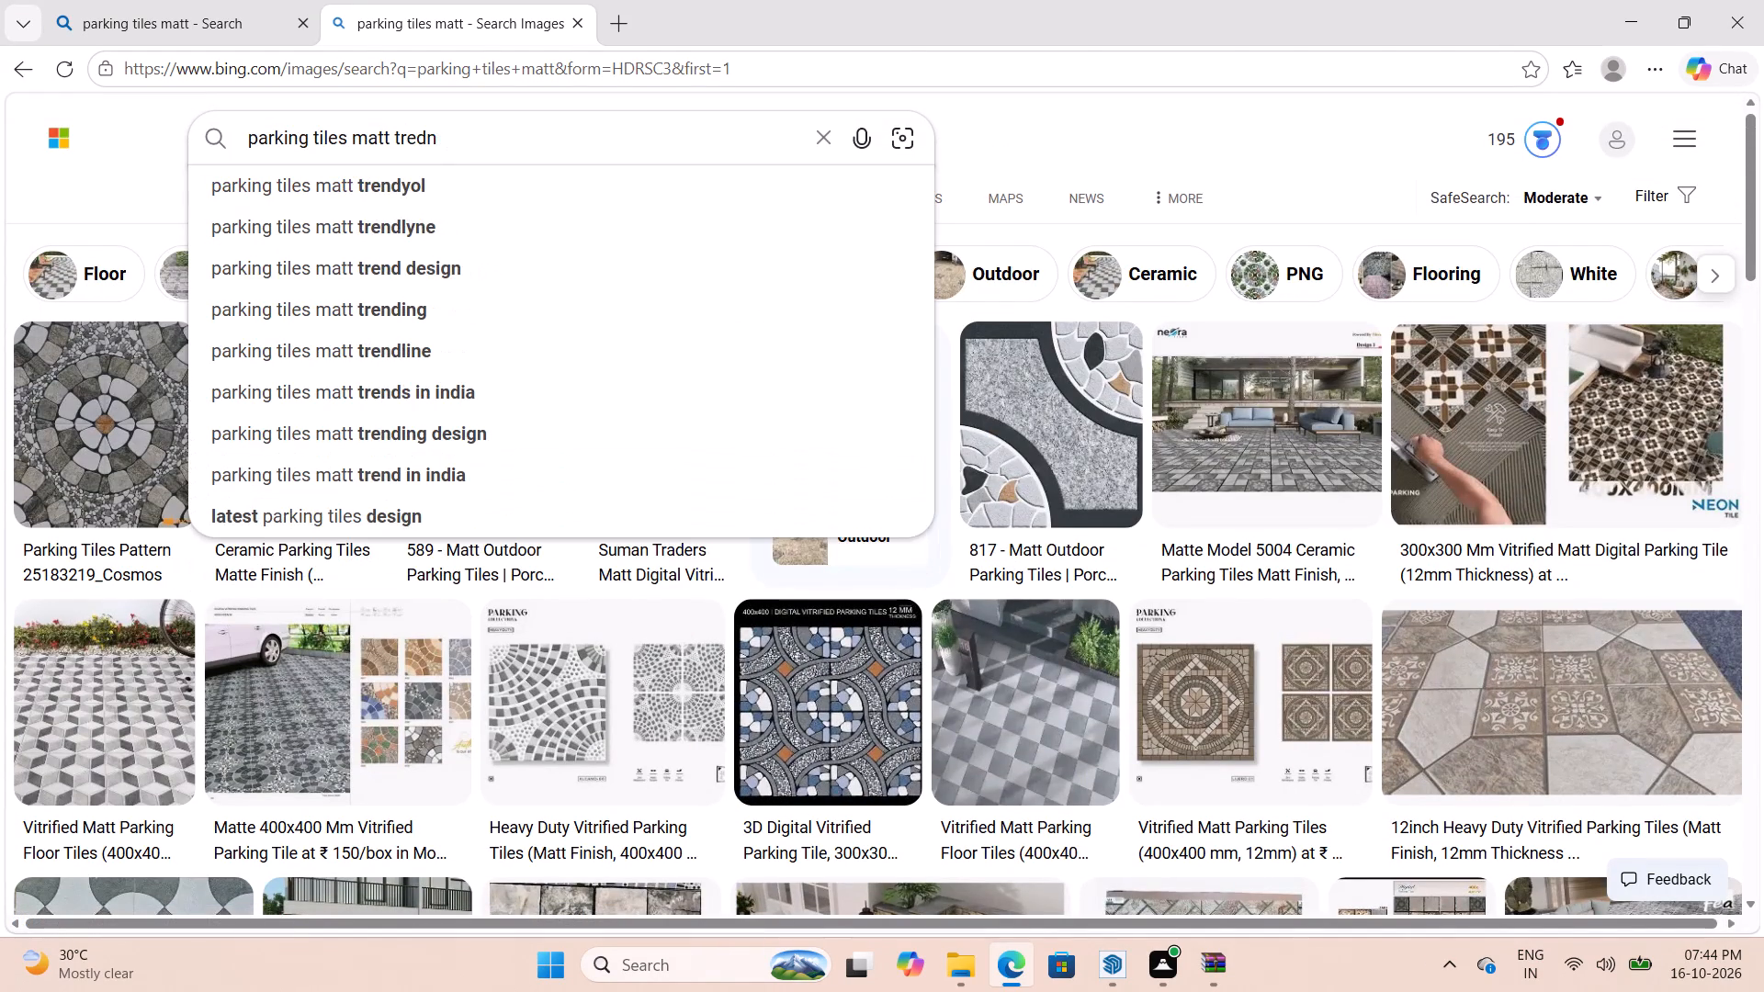
key("BackSpace")
type("ing in villa")
key("Return")
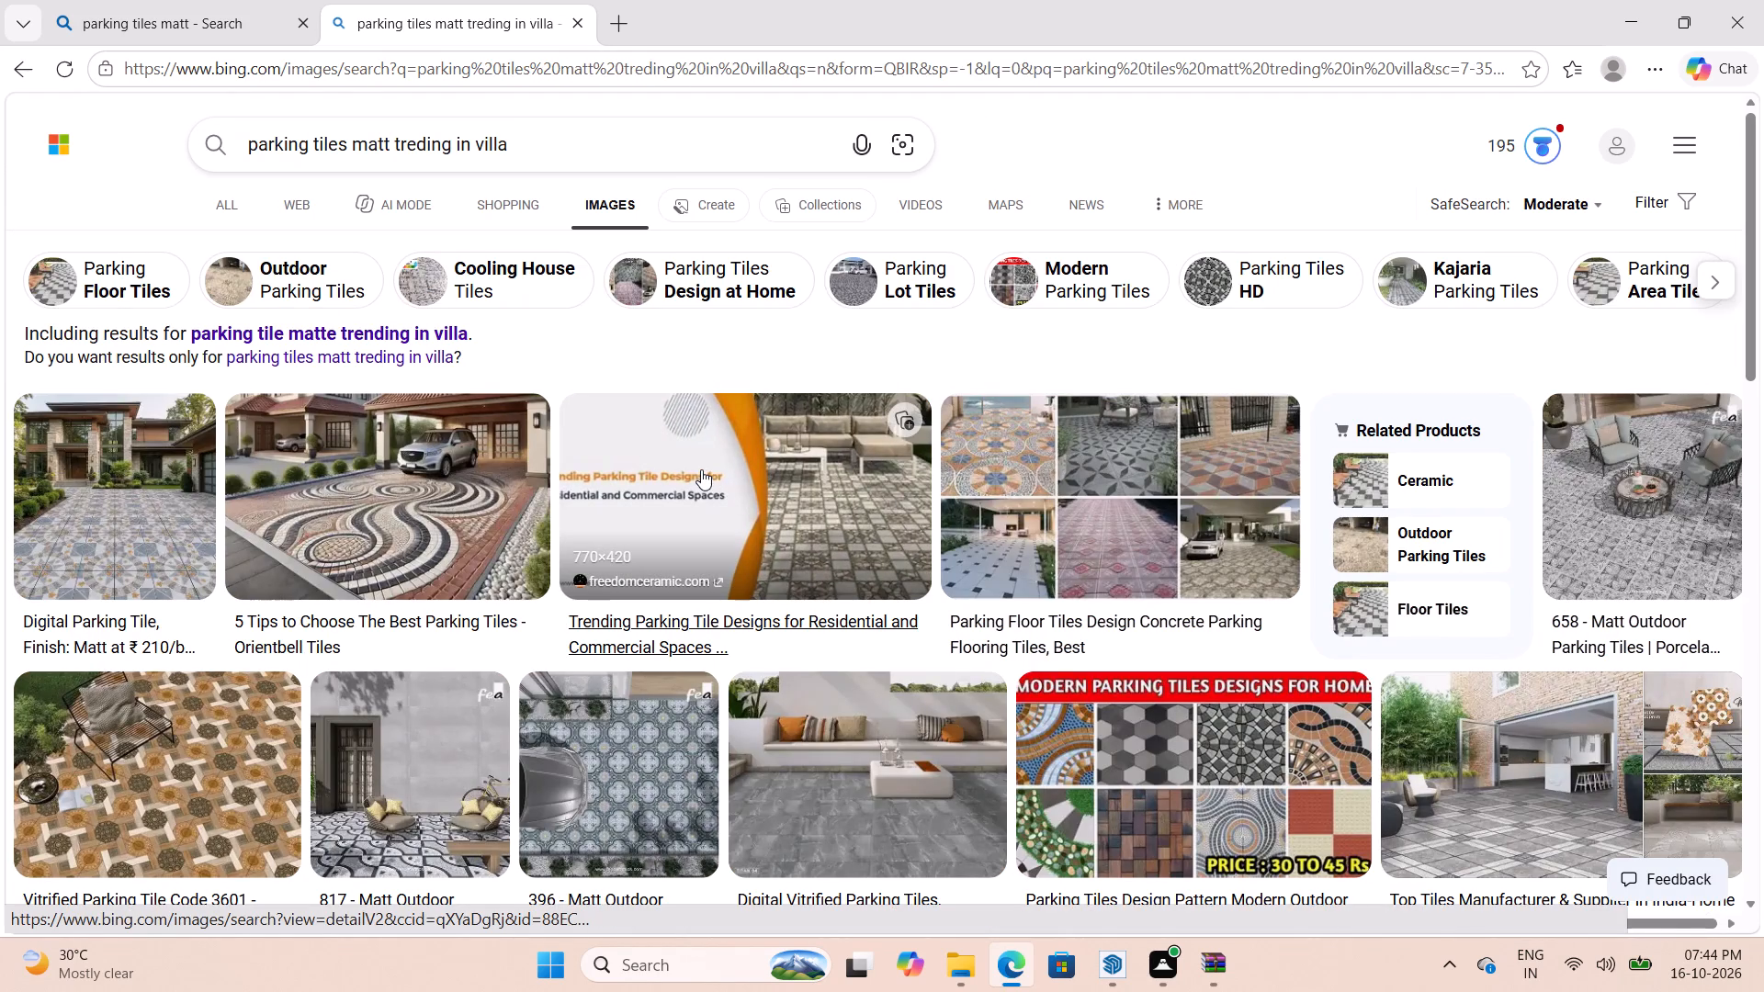
scroll(687, 448, "down", 4)
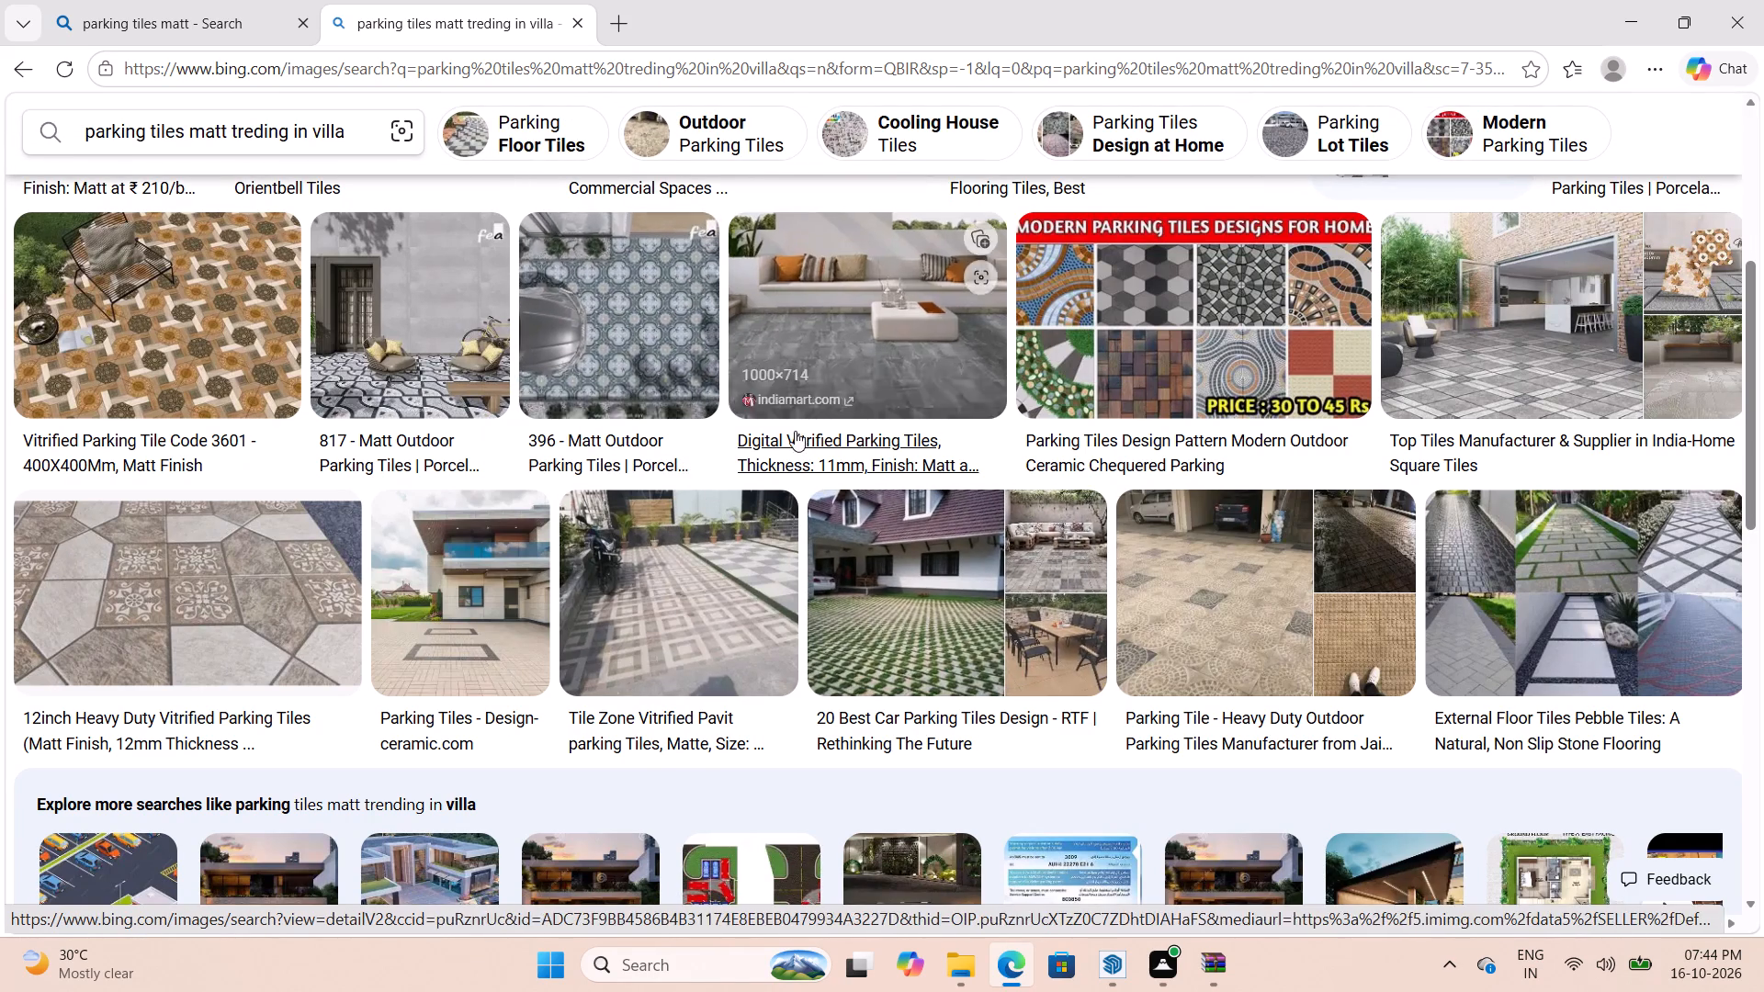
scroll(774, 528, "down", 5)
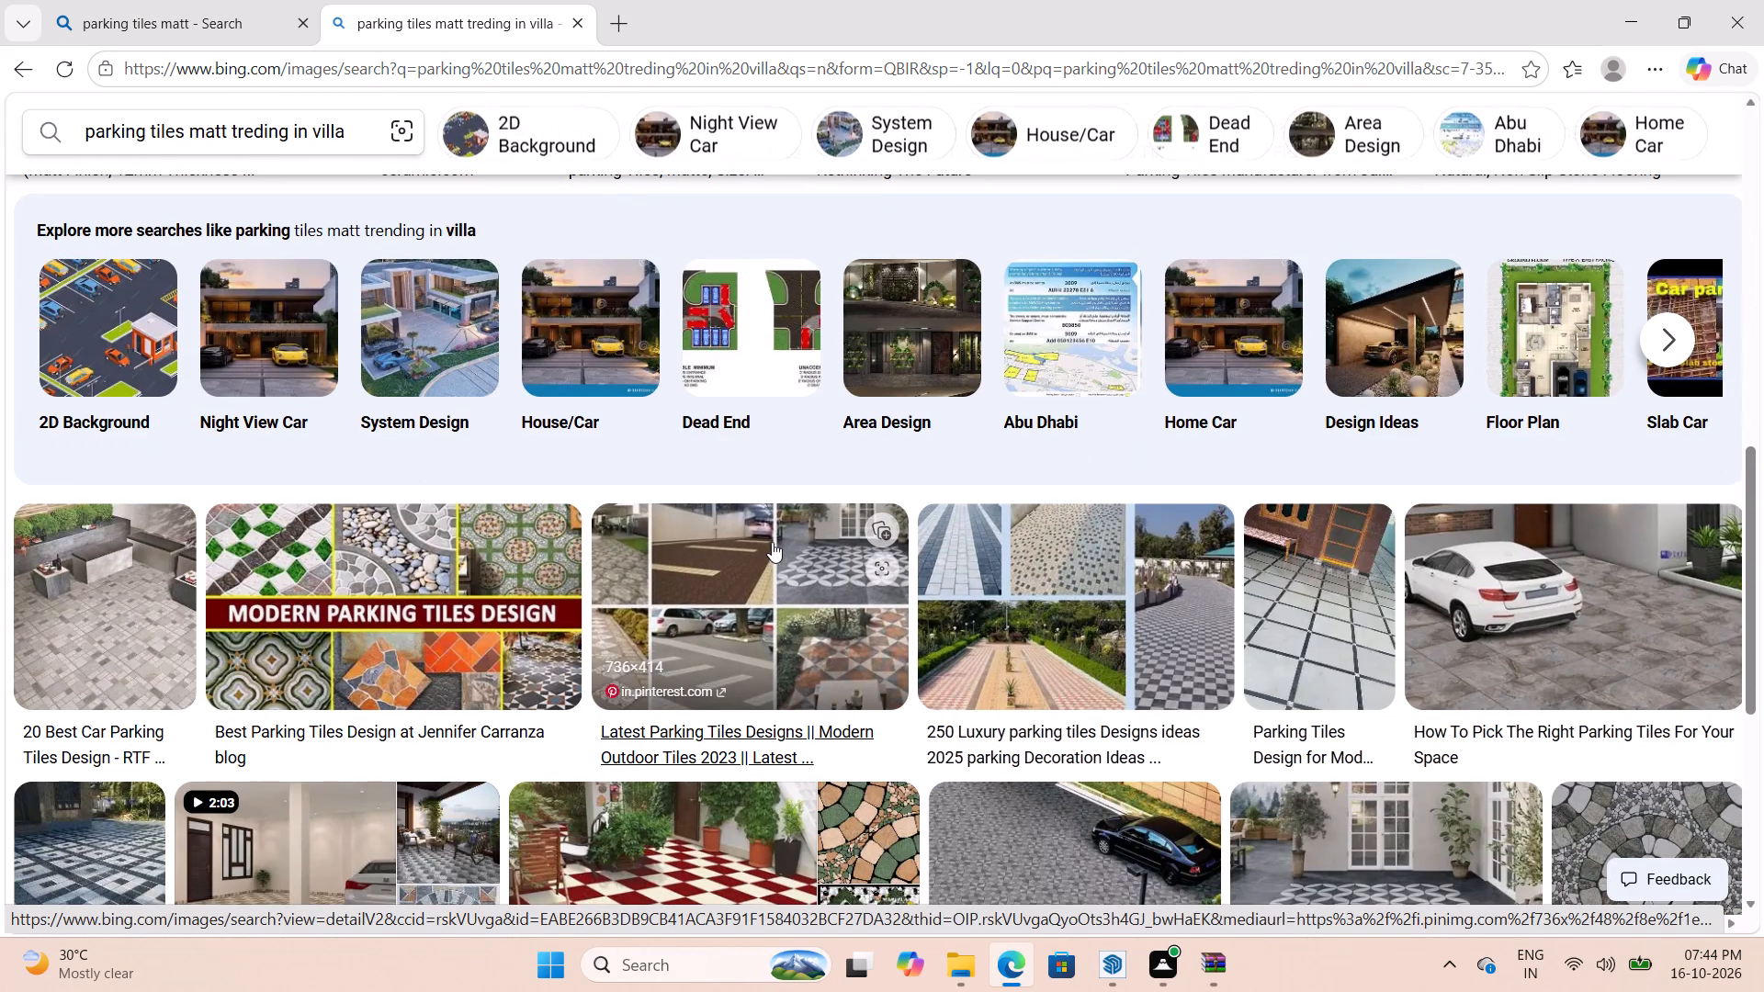
scroll(770, 540, "down", 6)
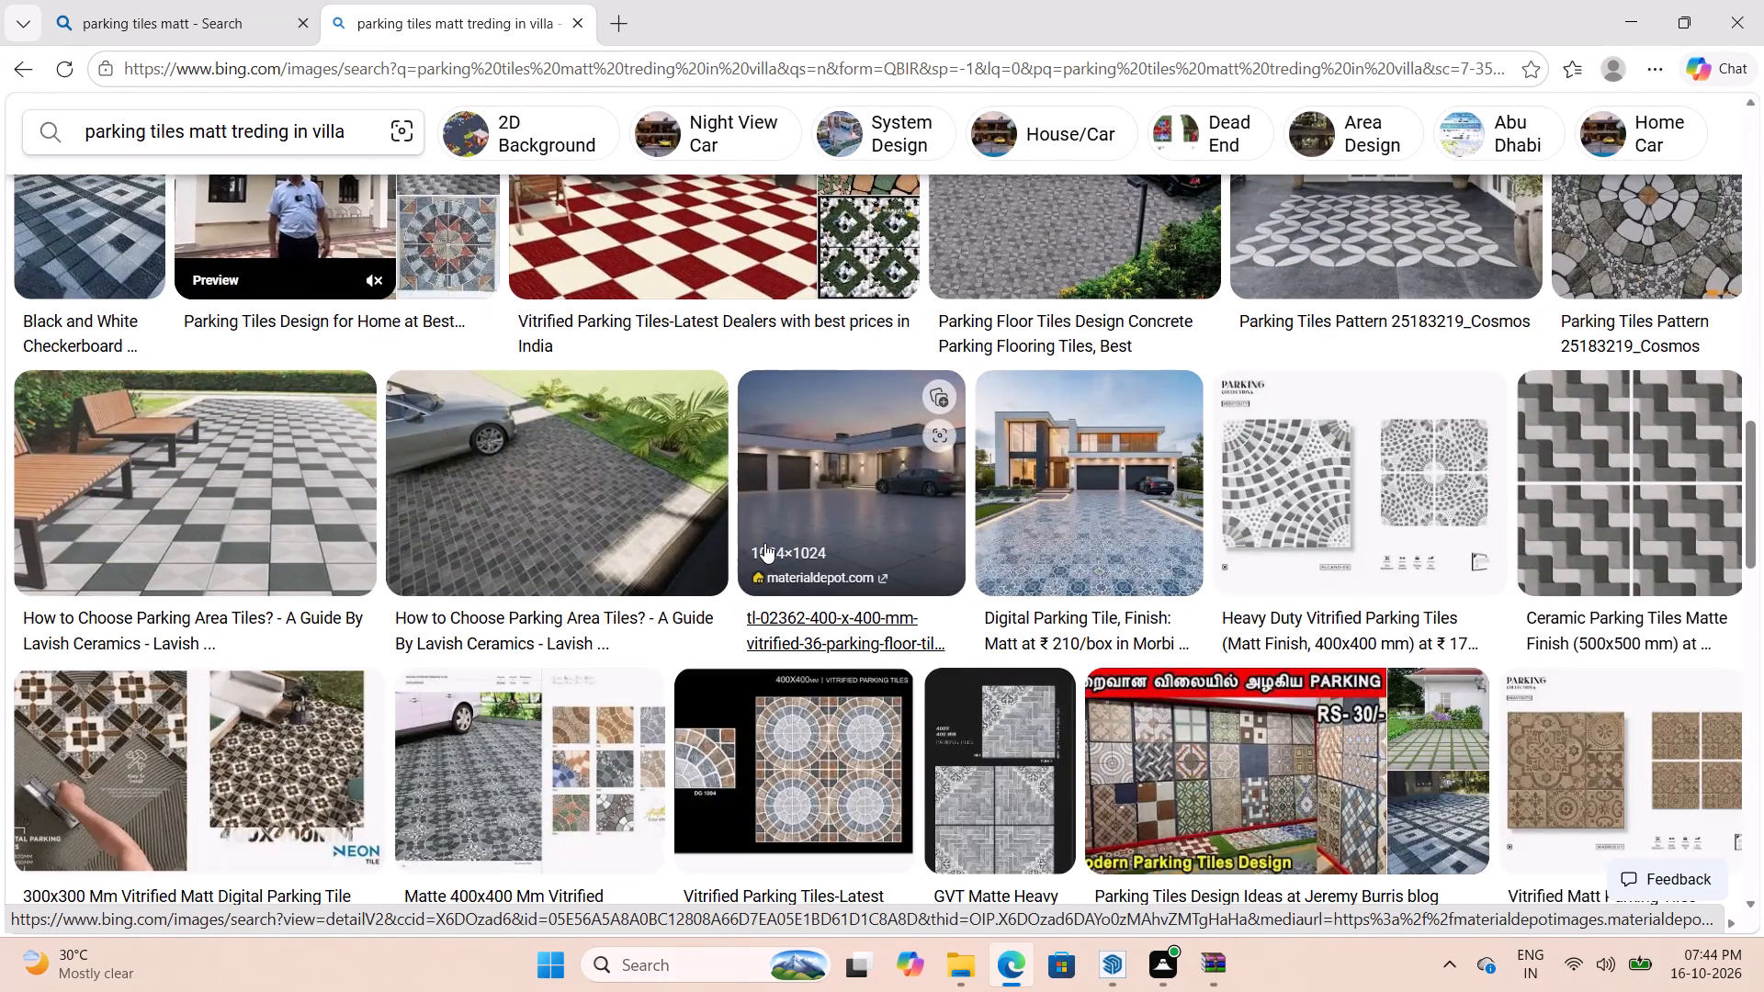
scroll(927, 544, "down", 5)
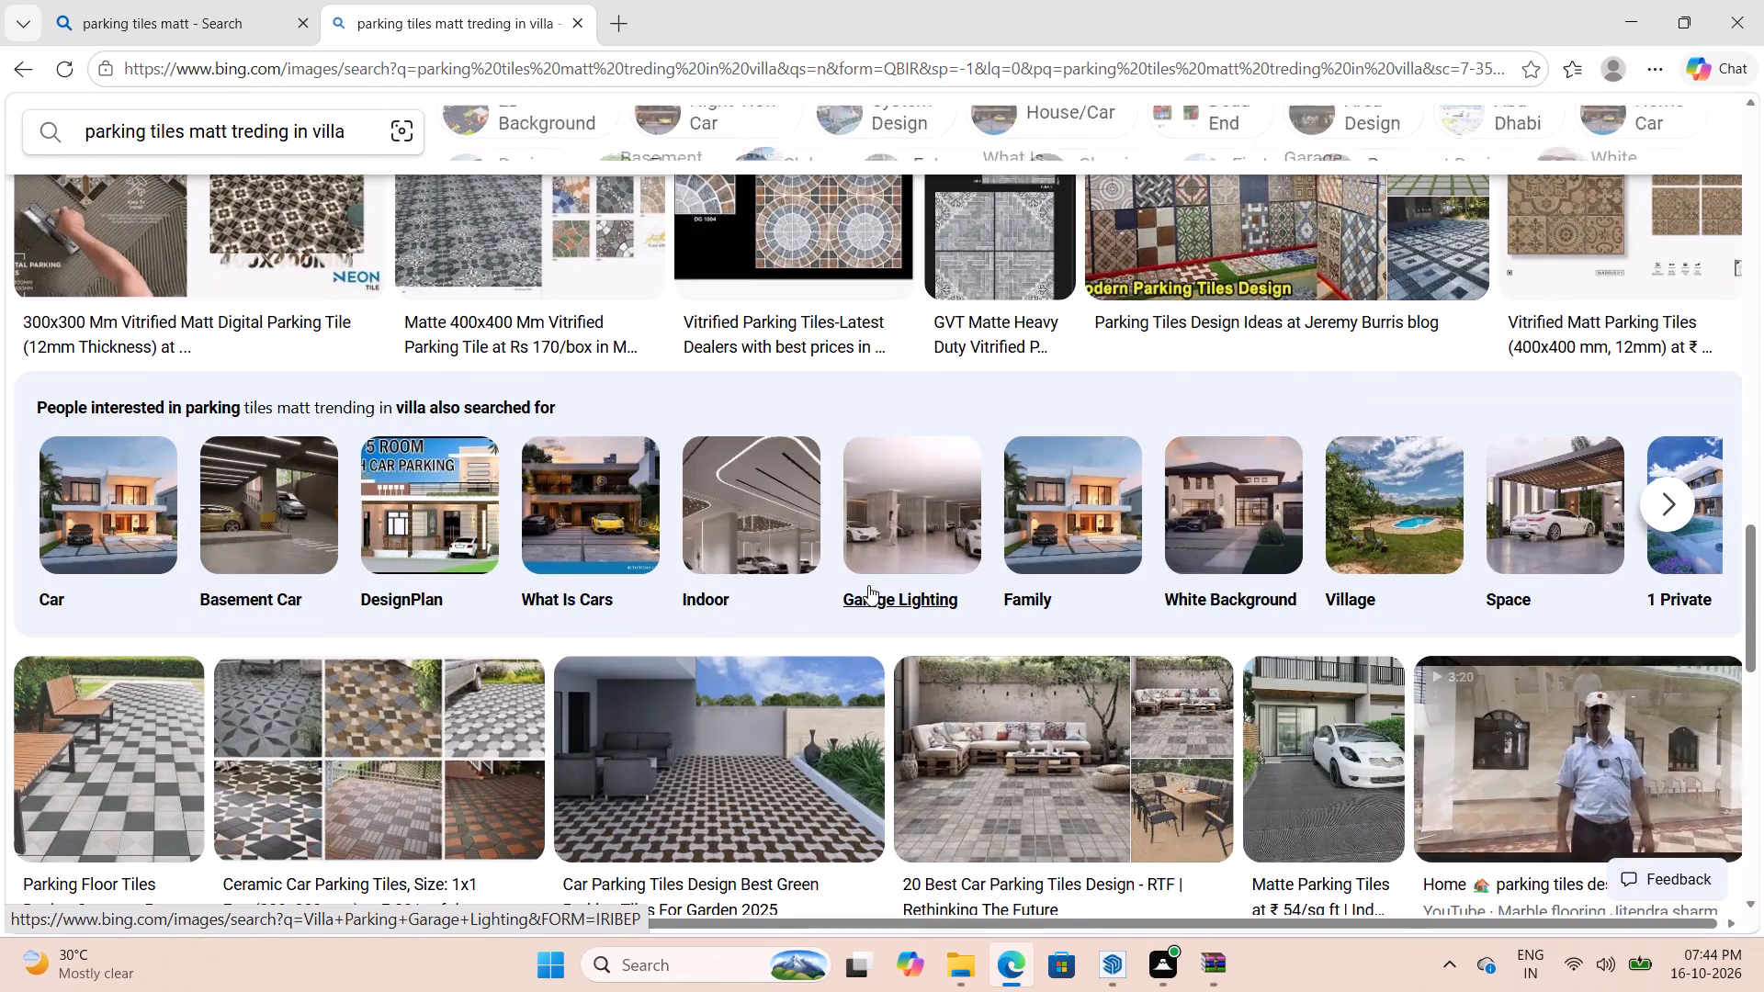
scroll(870, 577, "down", 5)
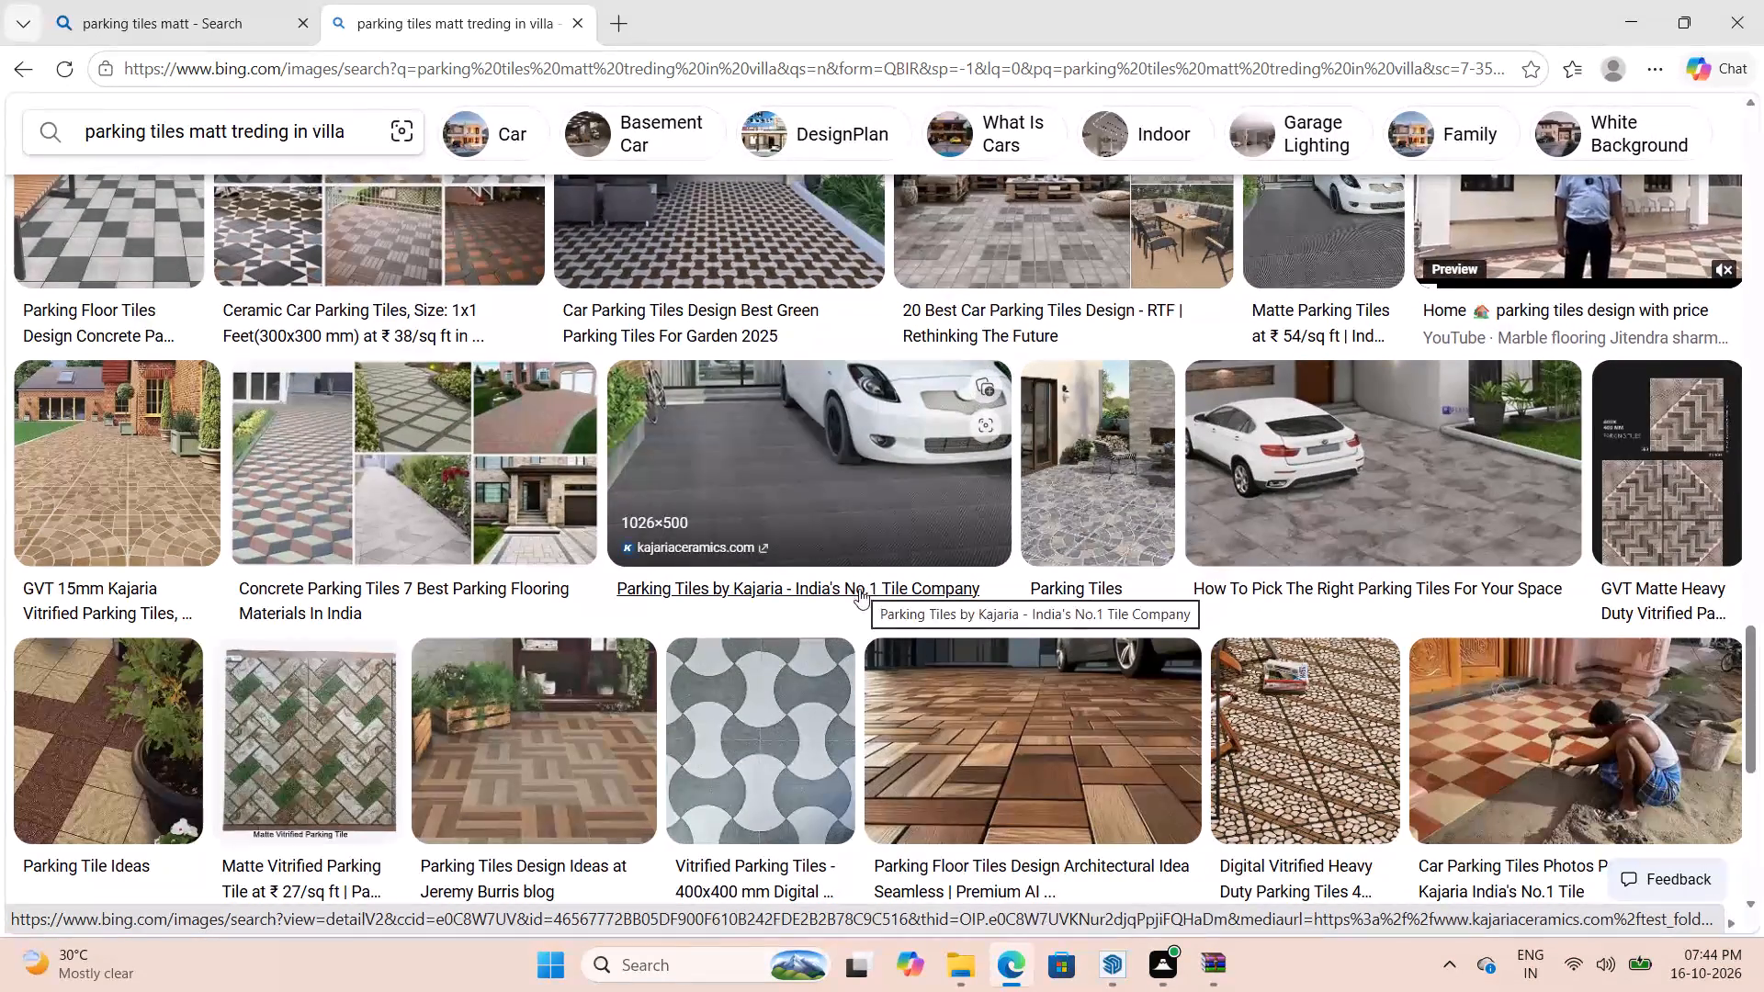
Open the grey-and-white curved 400x400 mm vitrified parking tile image and start saving it.
left_click(817, 738)
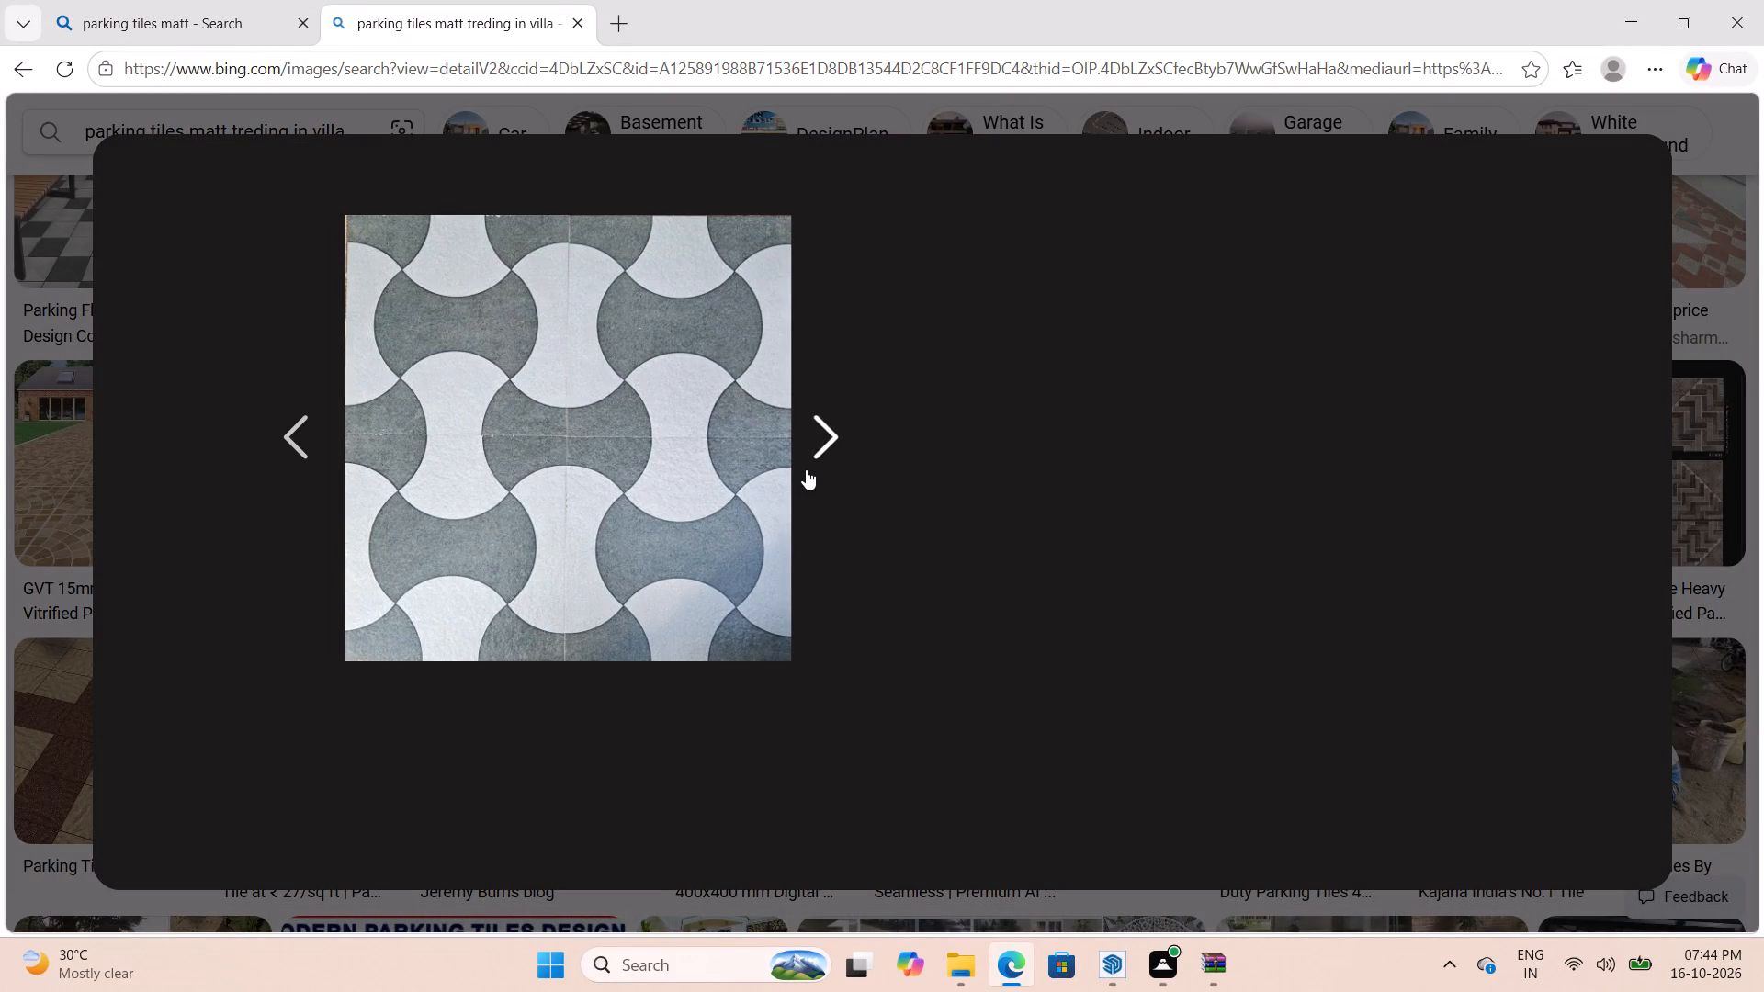
right_click(636, 412)
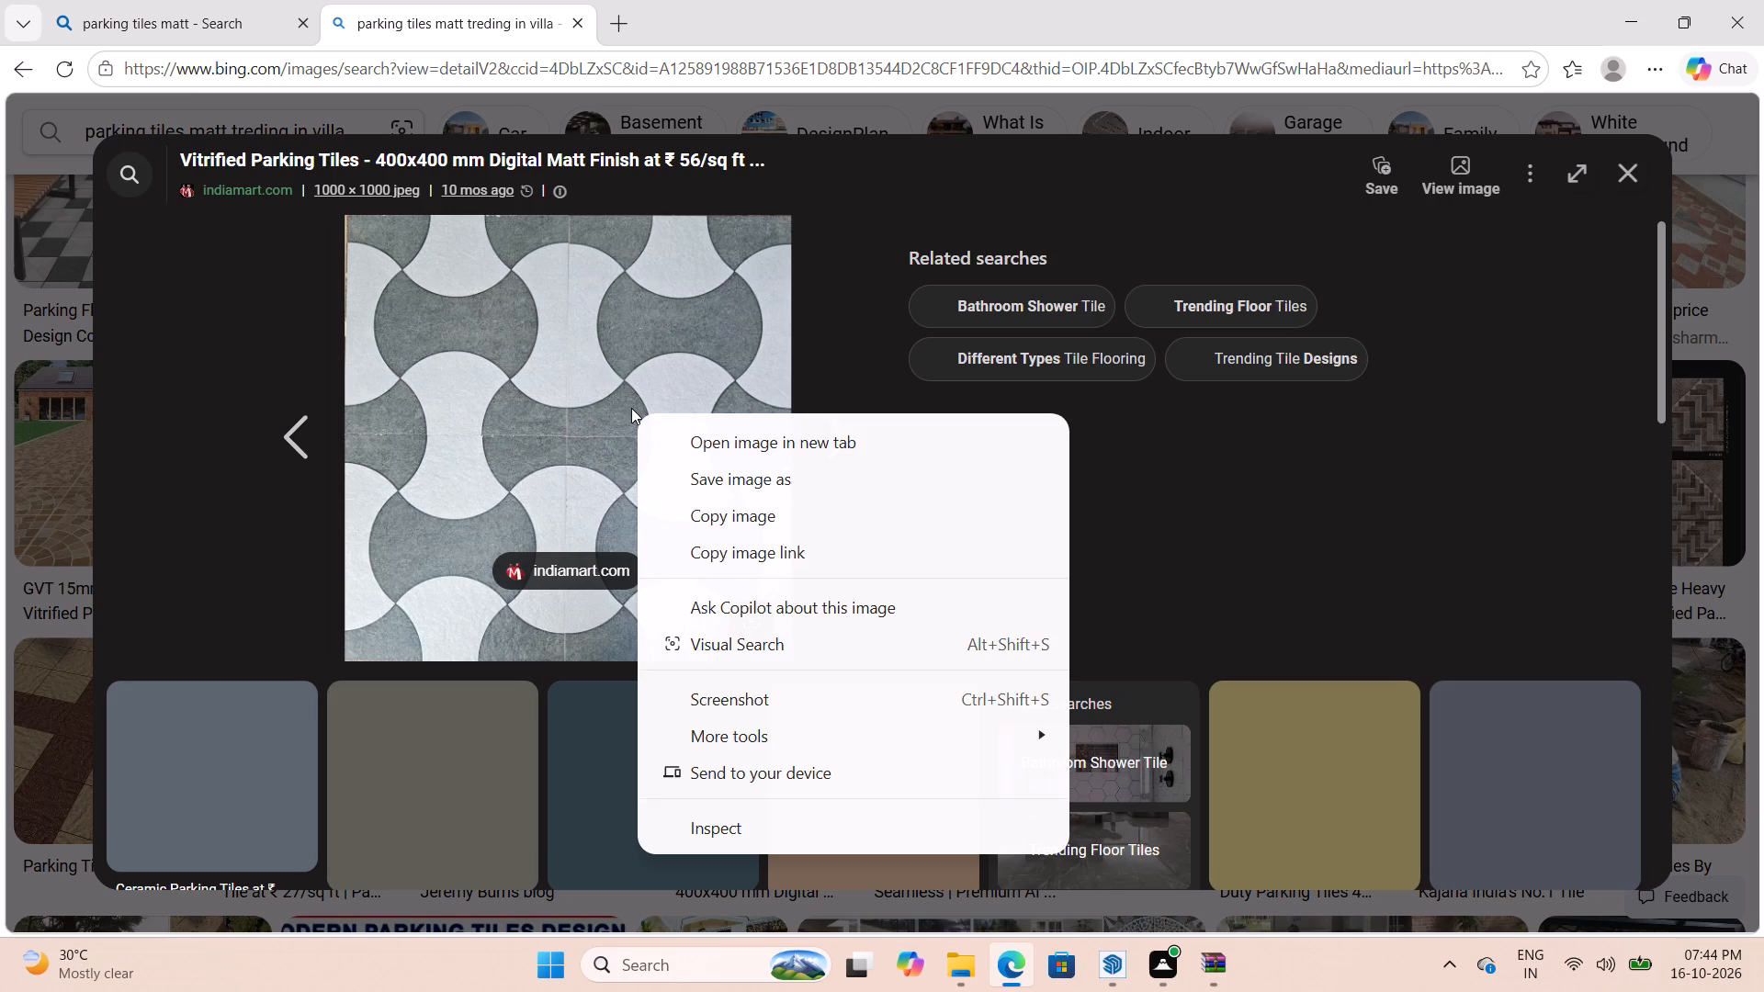
left_click(732, 483)
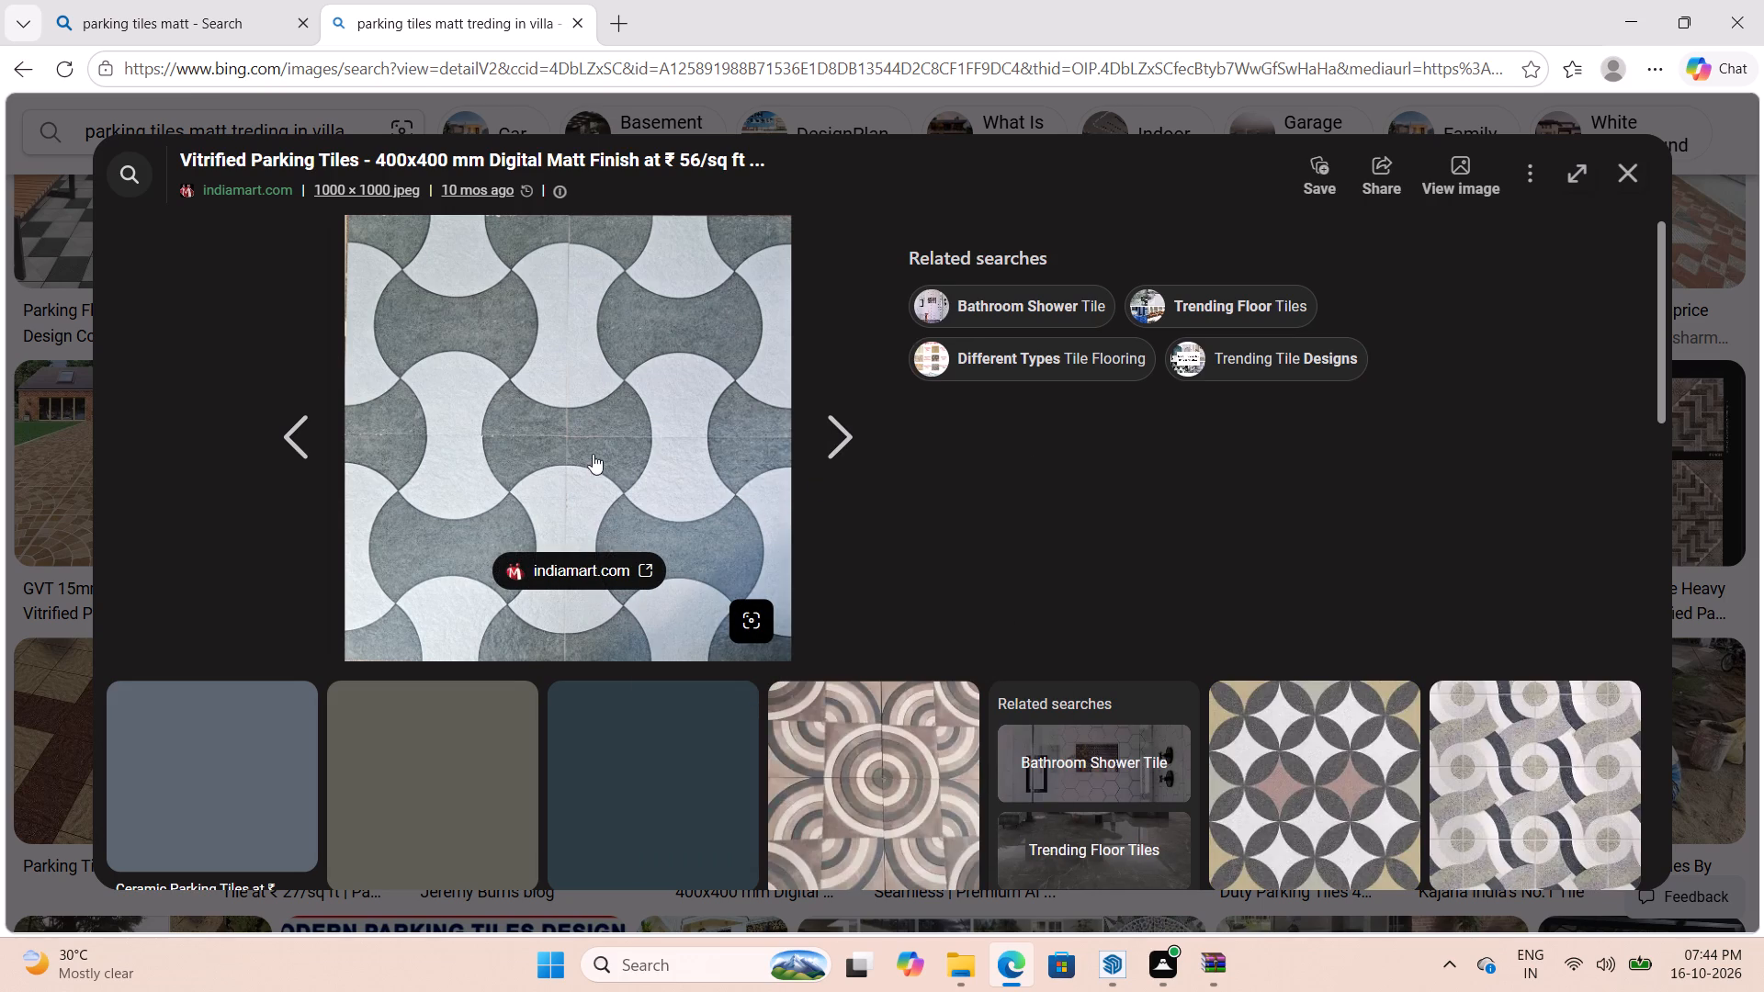
right_click(583, 333)
left_click(733, 391)
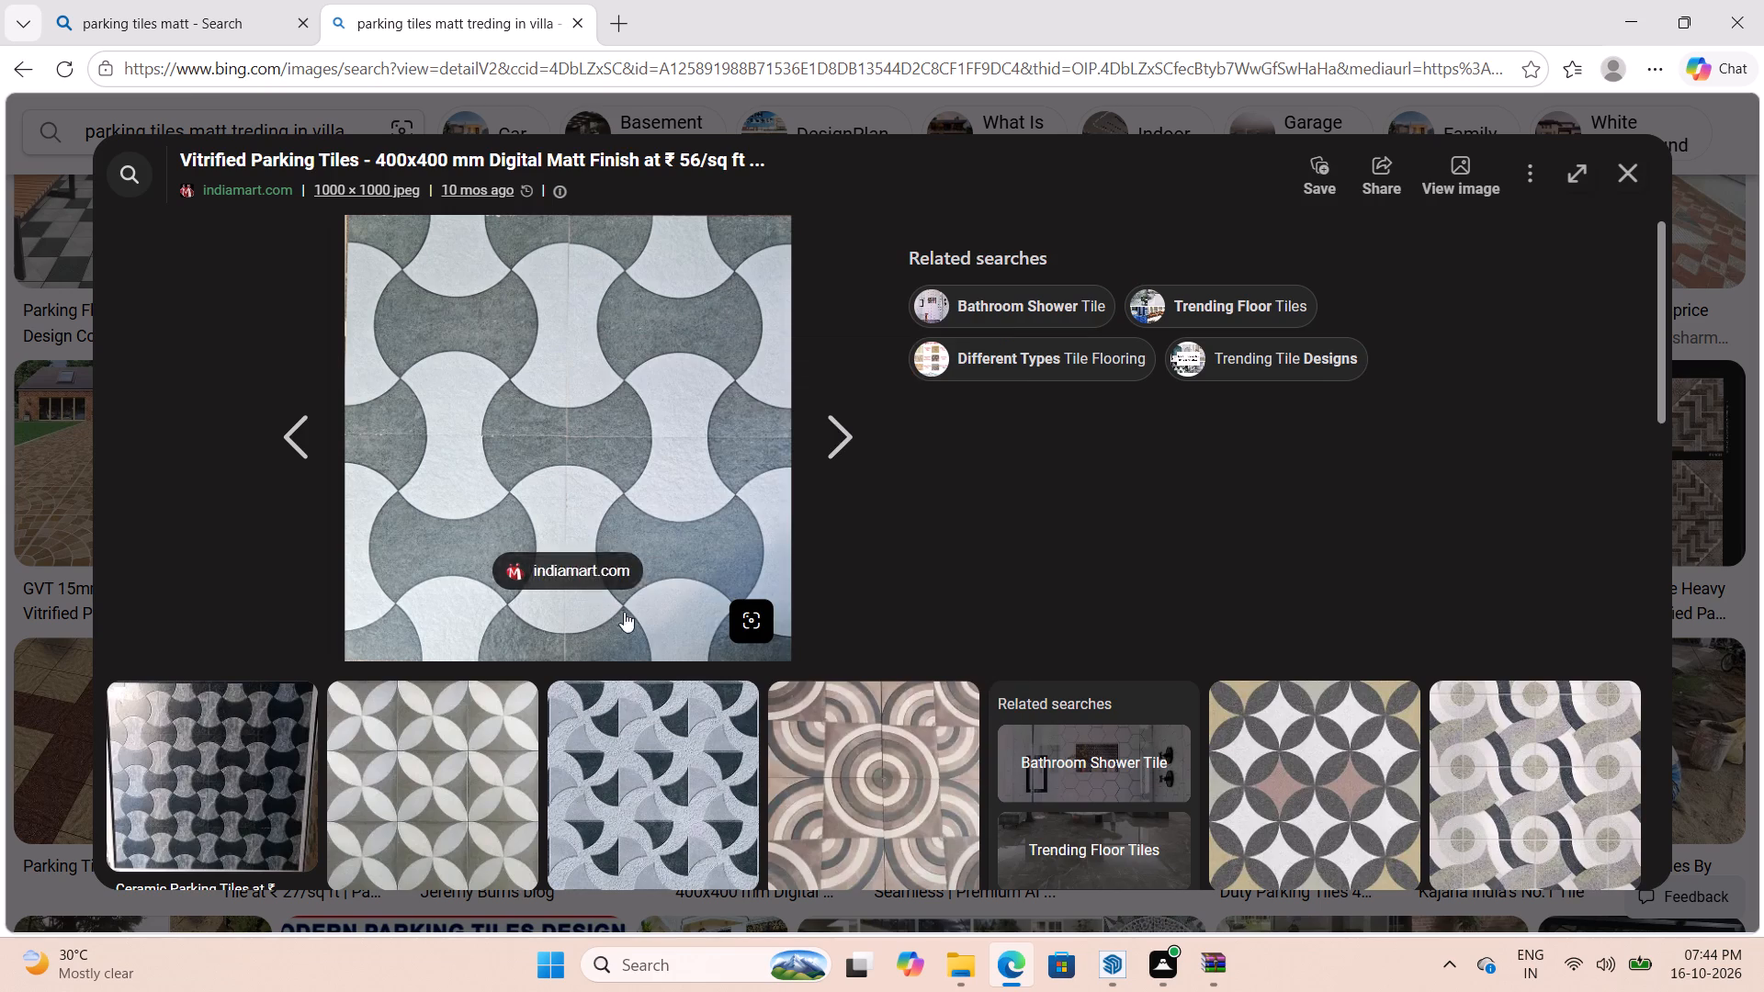
Open the related Natural Stone Grey Car Parking Tiles image and start saving it too.
scroll(746, 547, "down", 4)
scroll(570, 401, "up", 1)
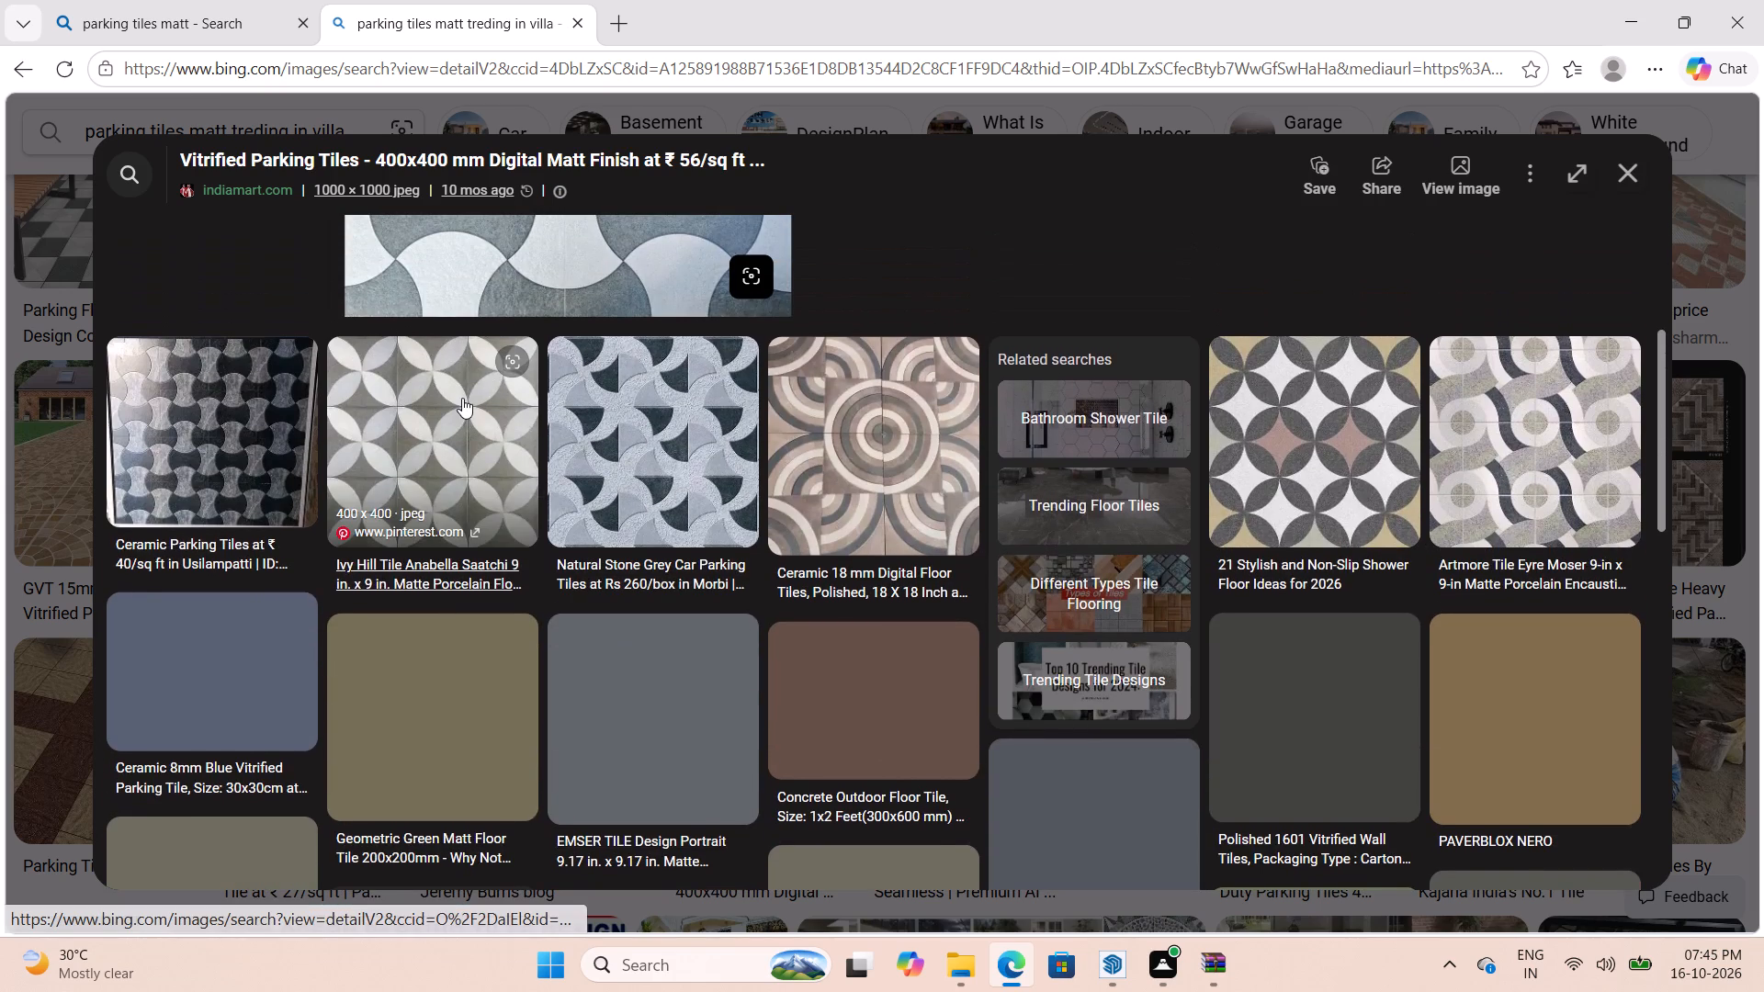
left_click(628, 404)
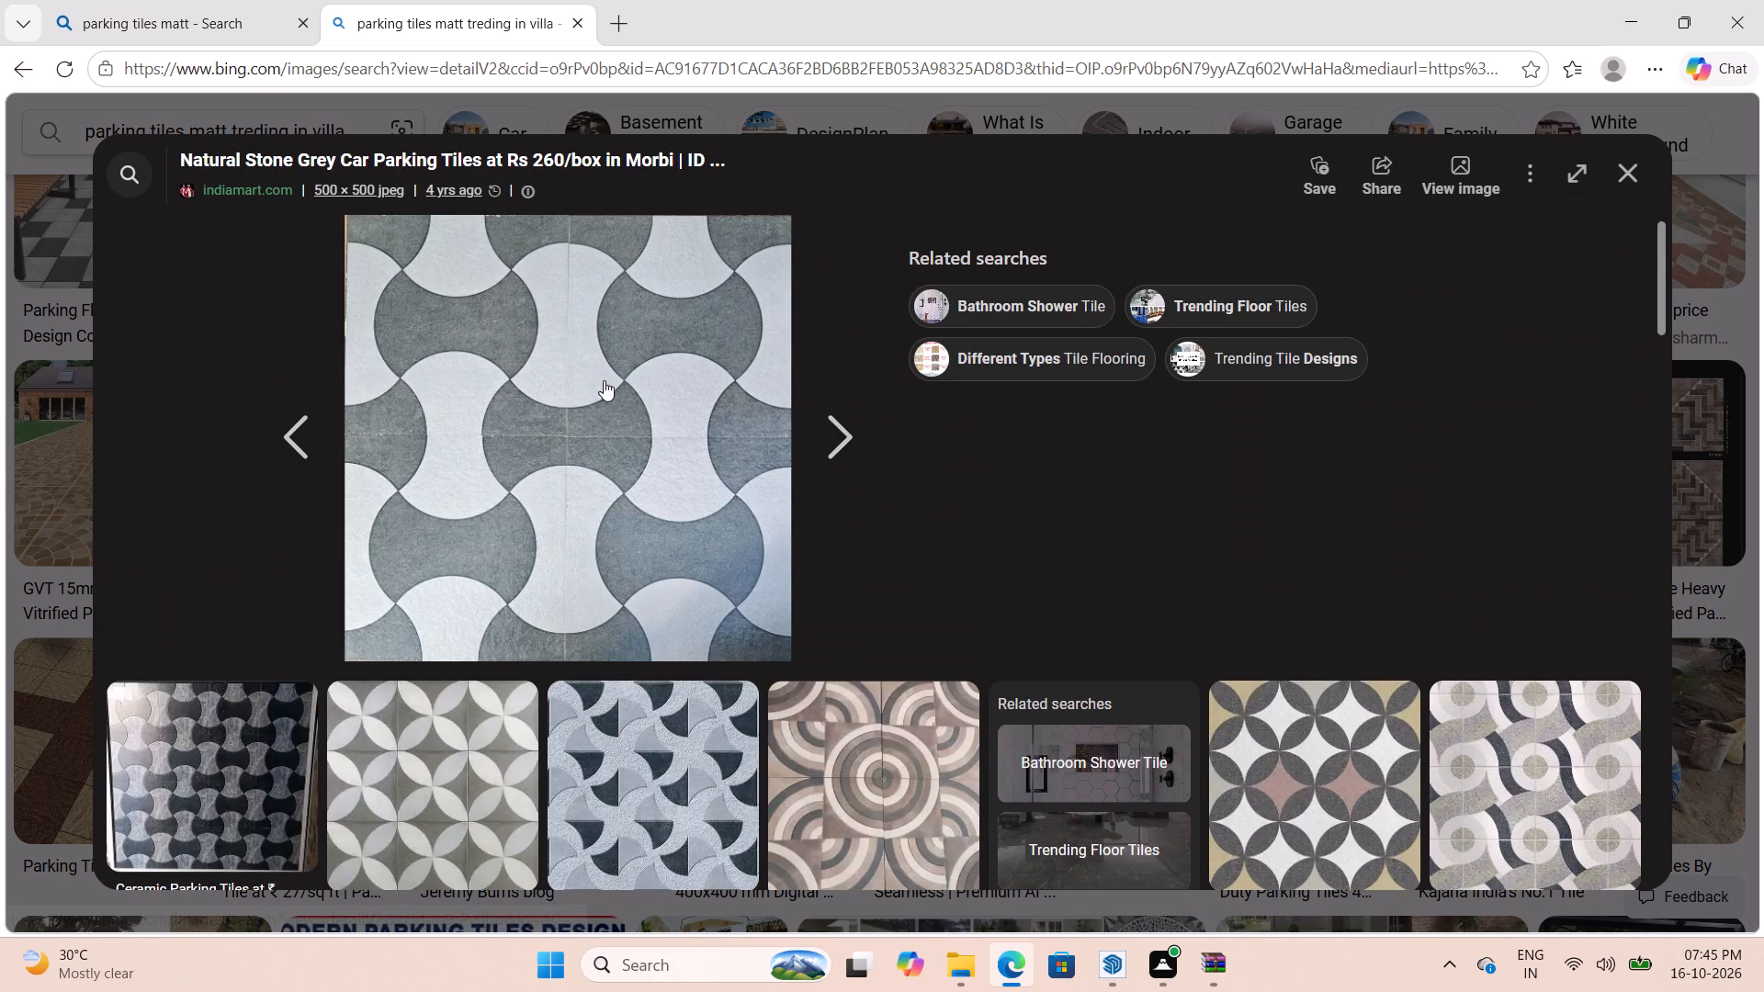
left_click(630, 704)
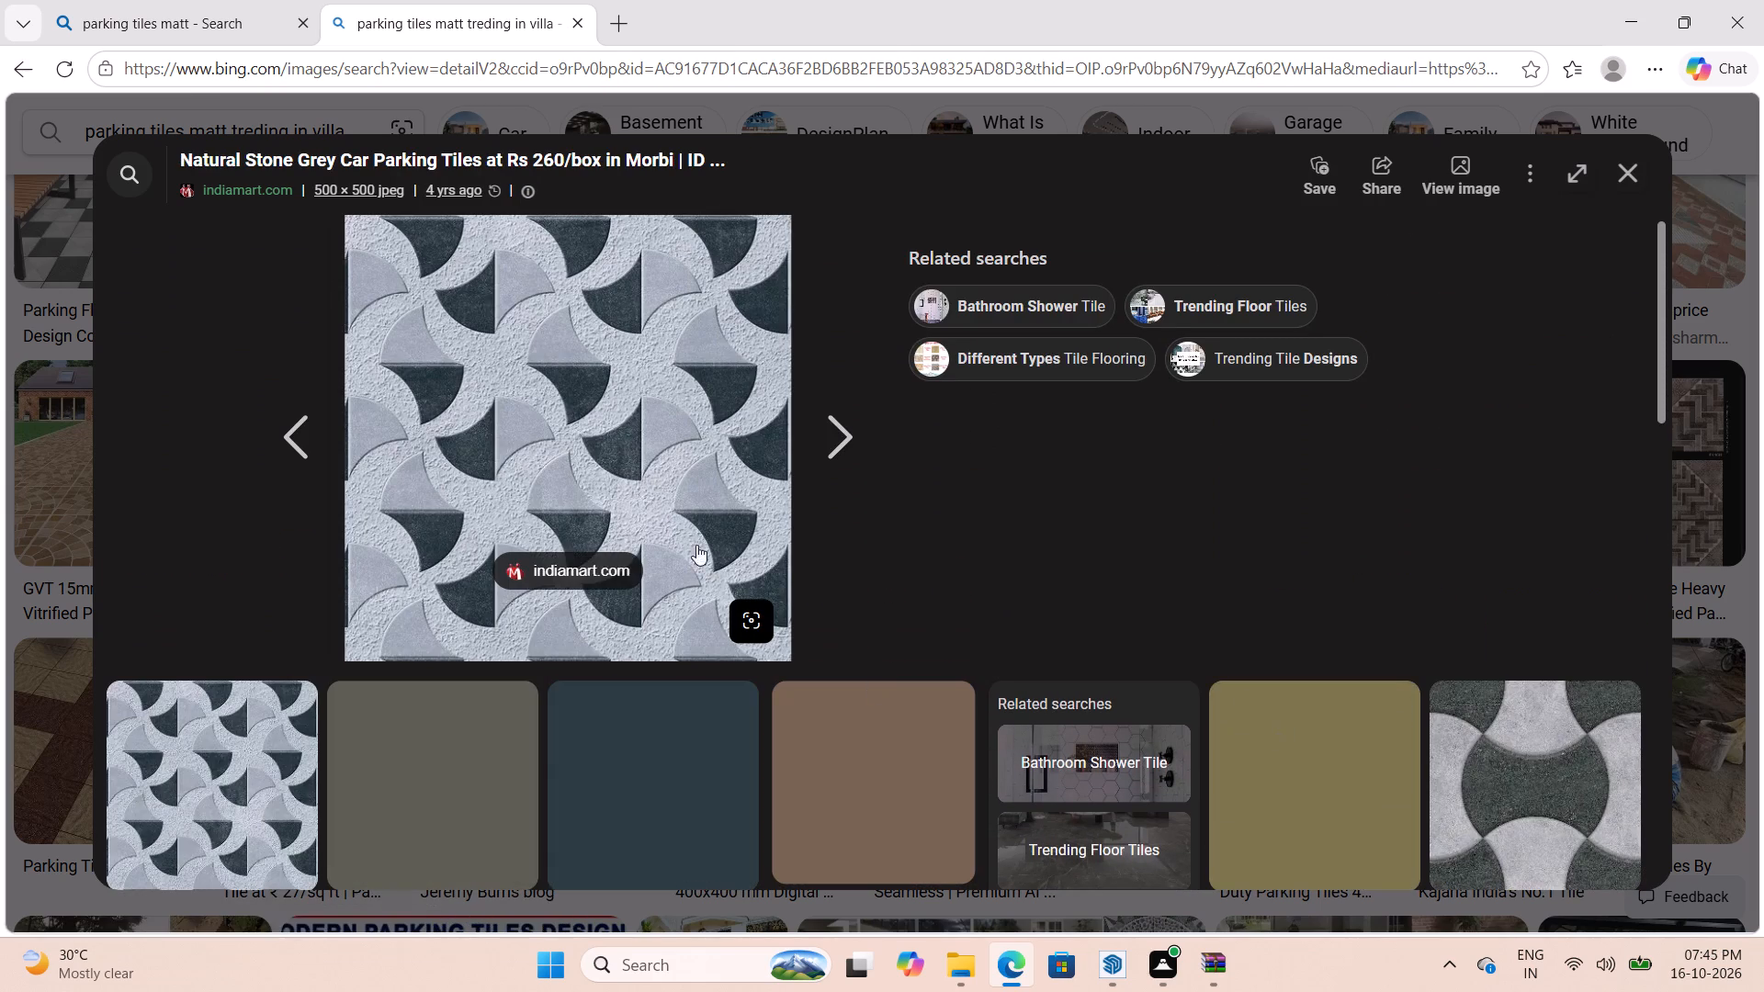
right_click(550, 396)
left_click(674, 468)
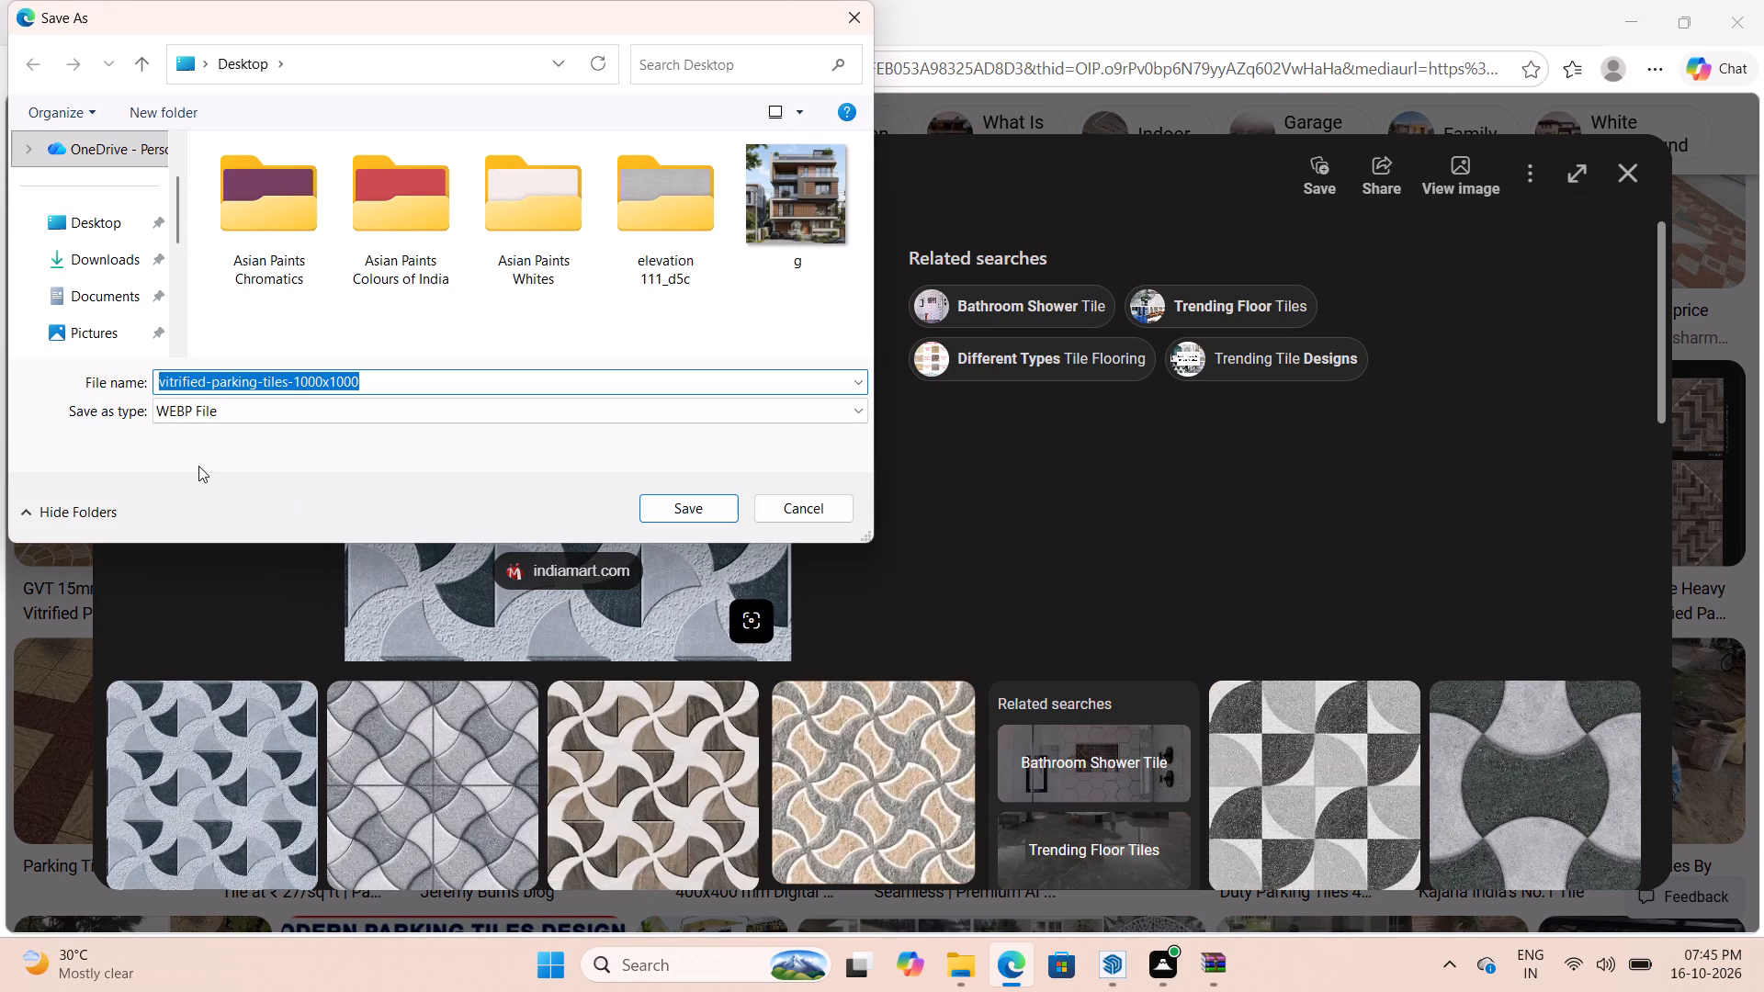
Save the vitrified tile image to the Desktop as "parking tile" and cancel its duplicate save.
key("BackSpace")
type("parki")
key("m")
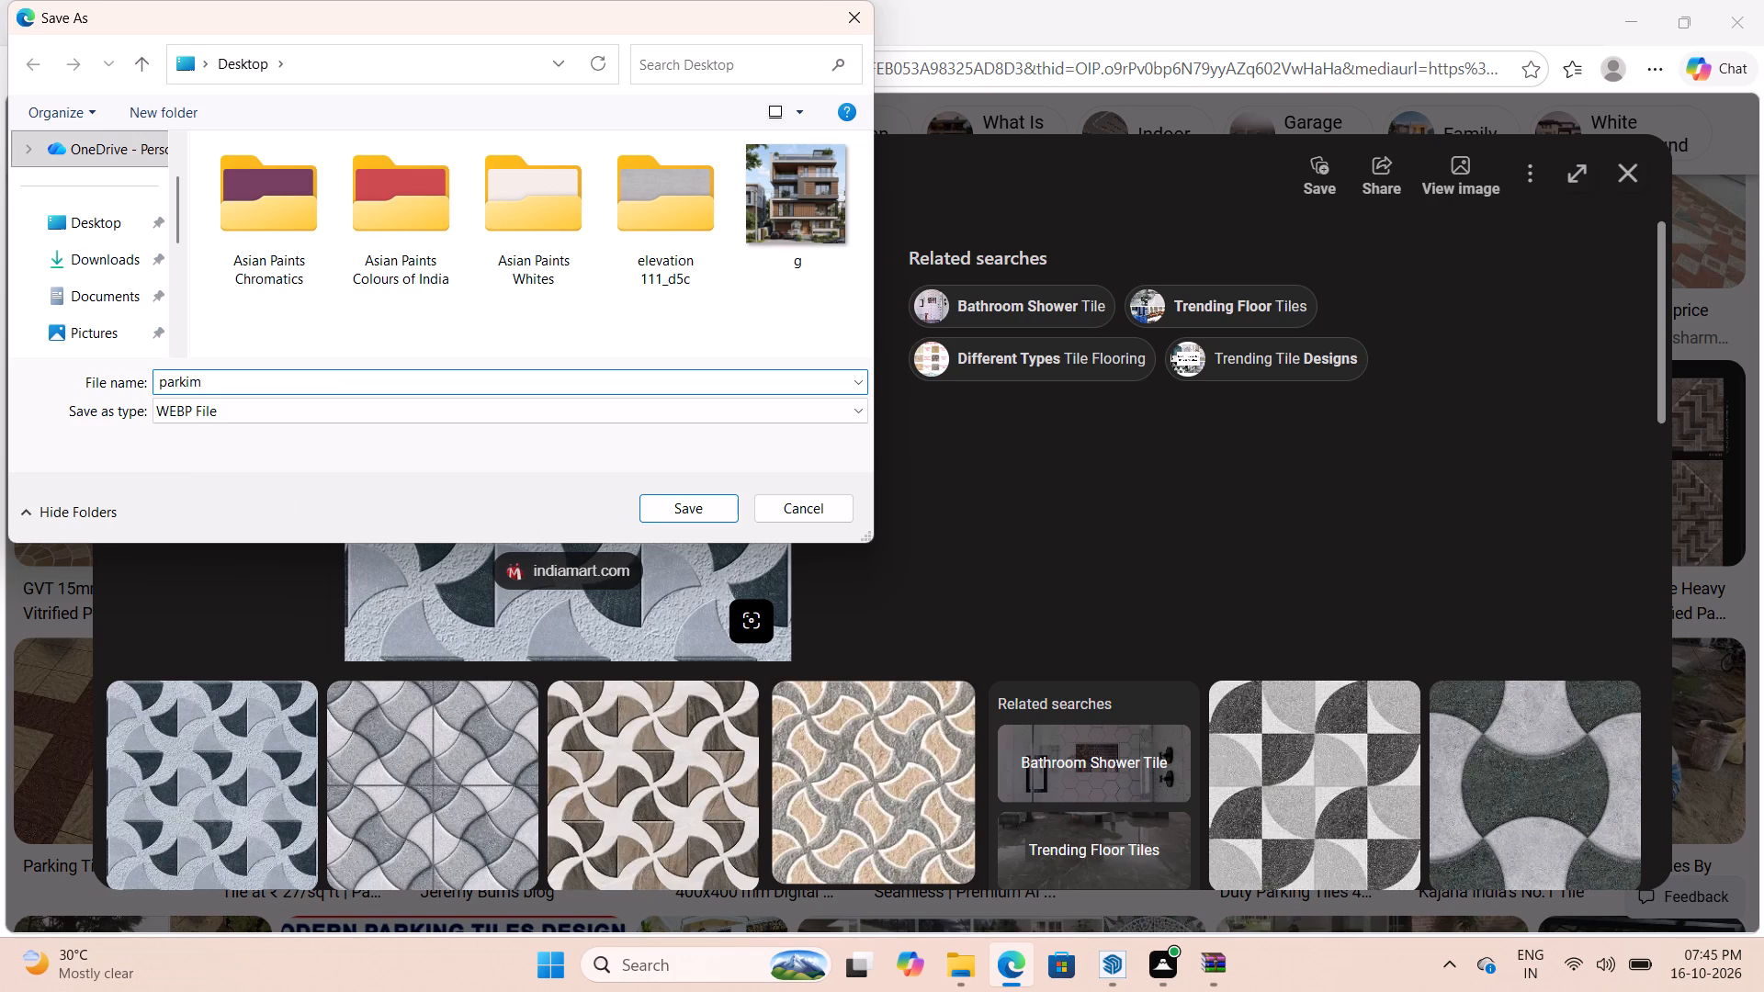
key("BackSpace")
type("ng tile")
left_click(712, 498)
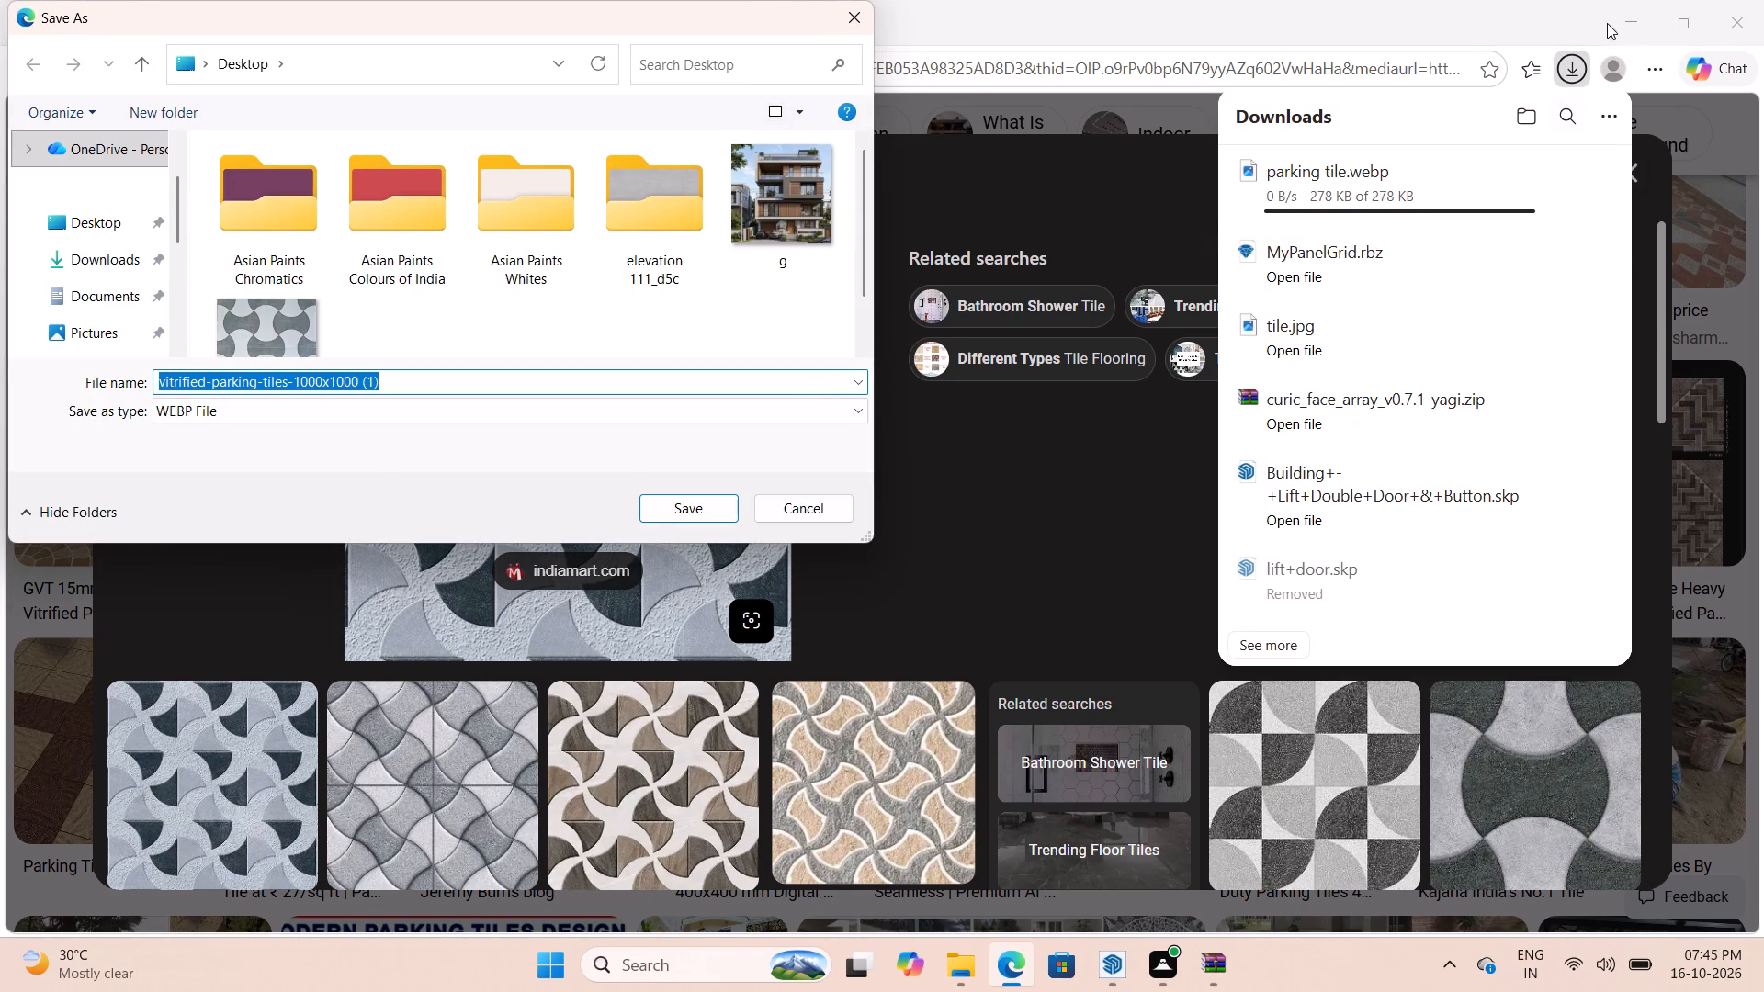
left_click(1634, 20)
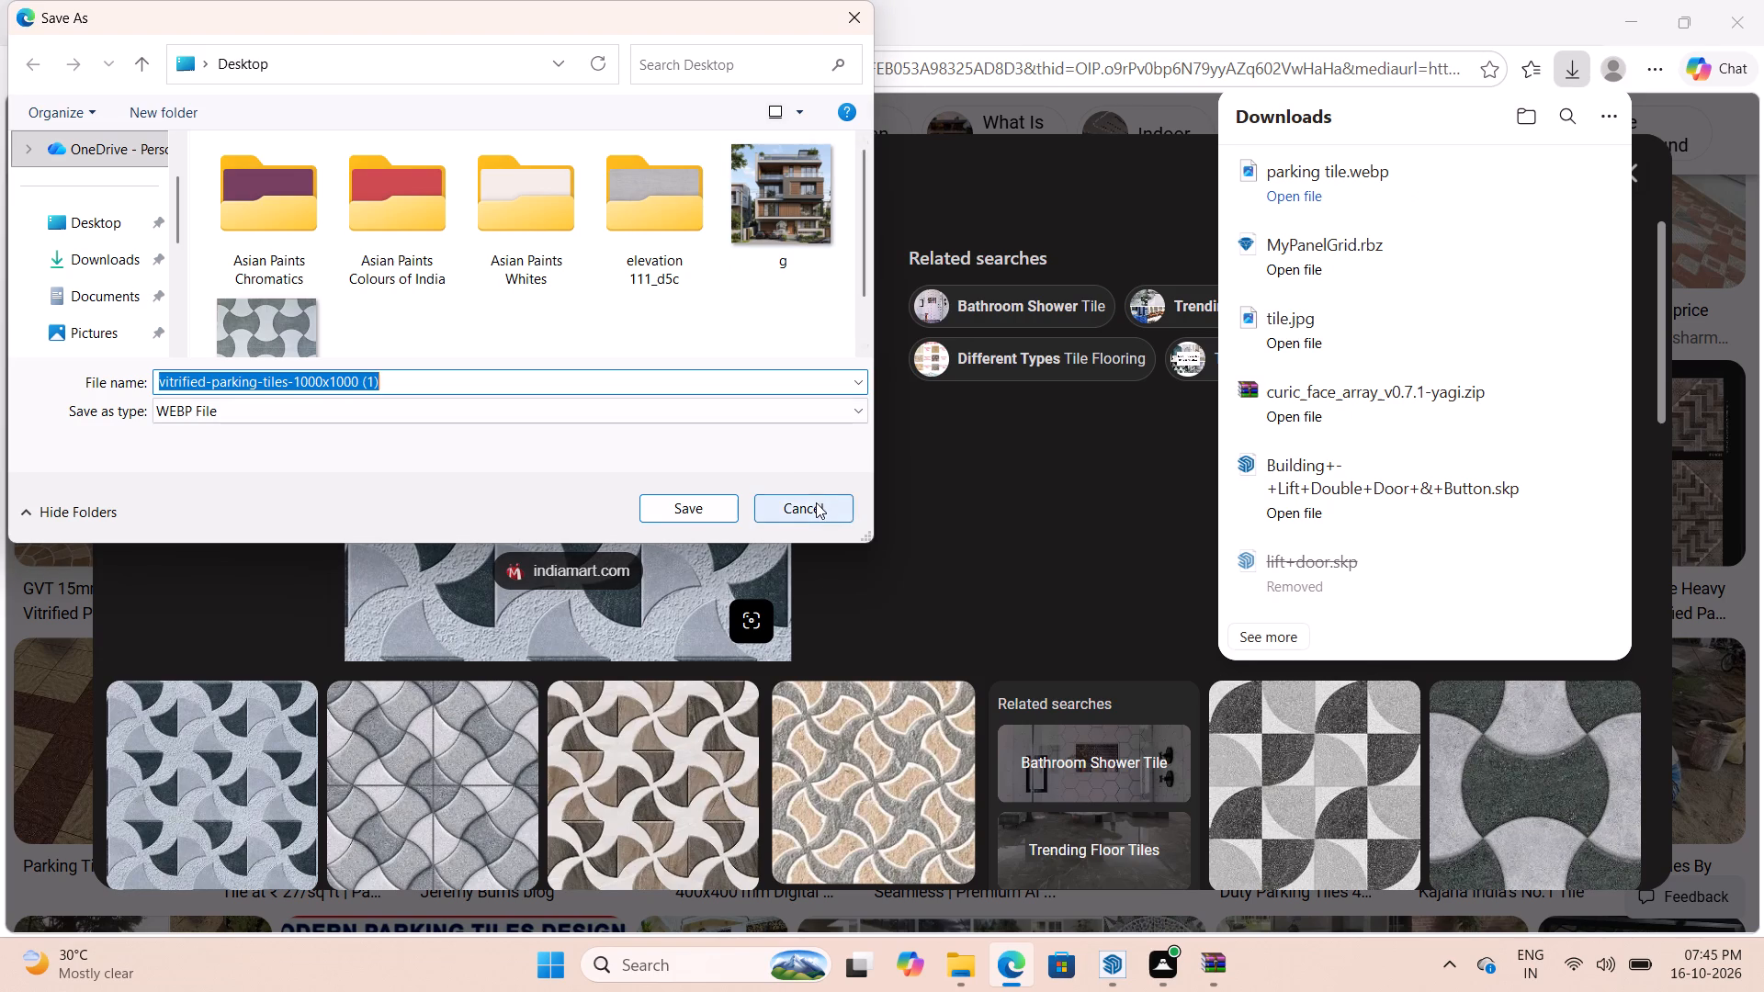
left_click(816, 502)
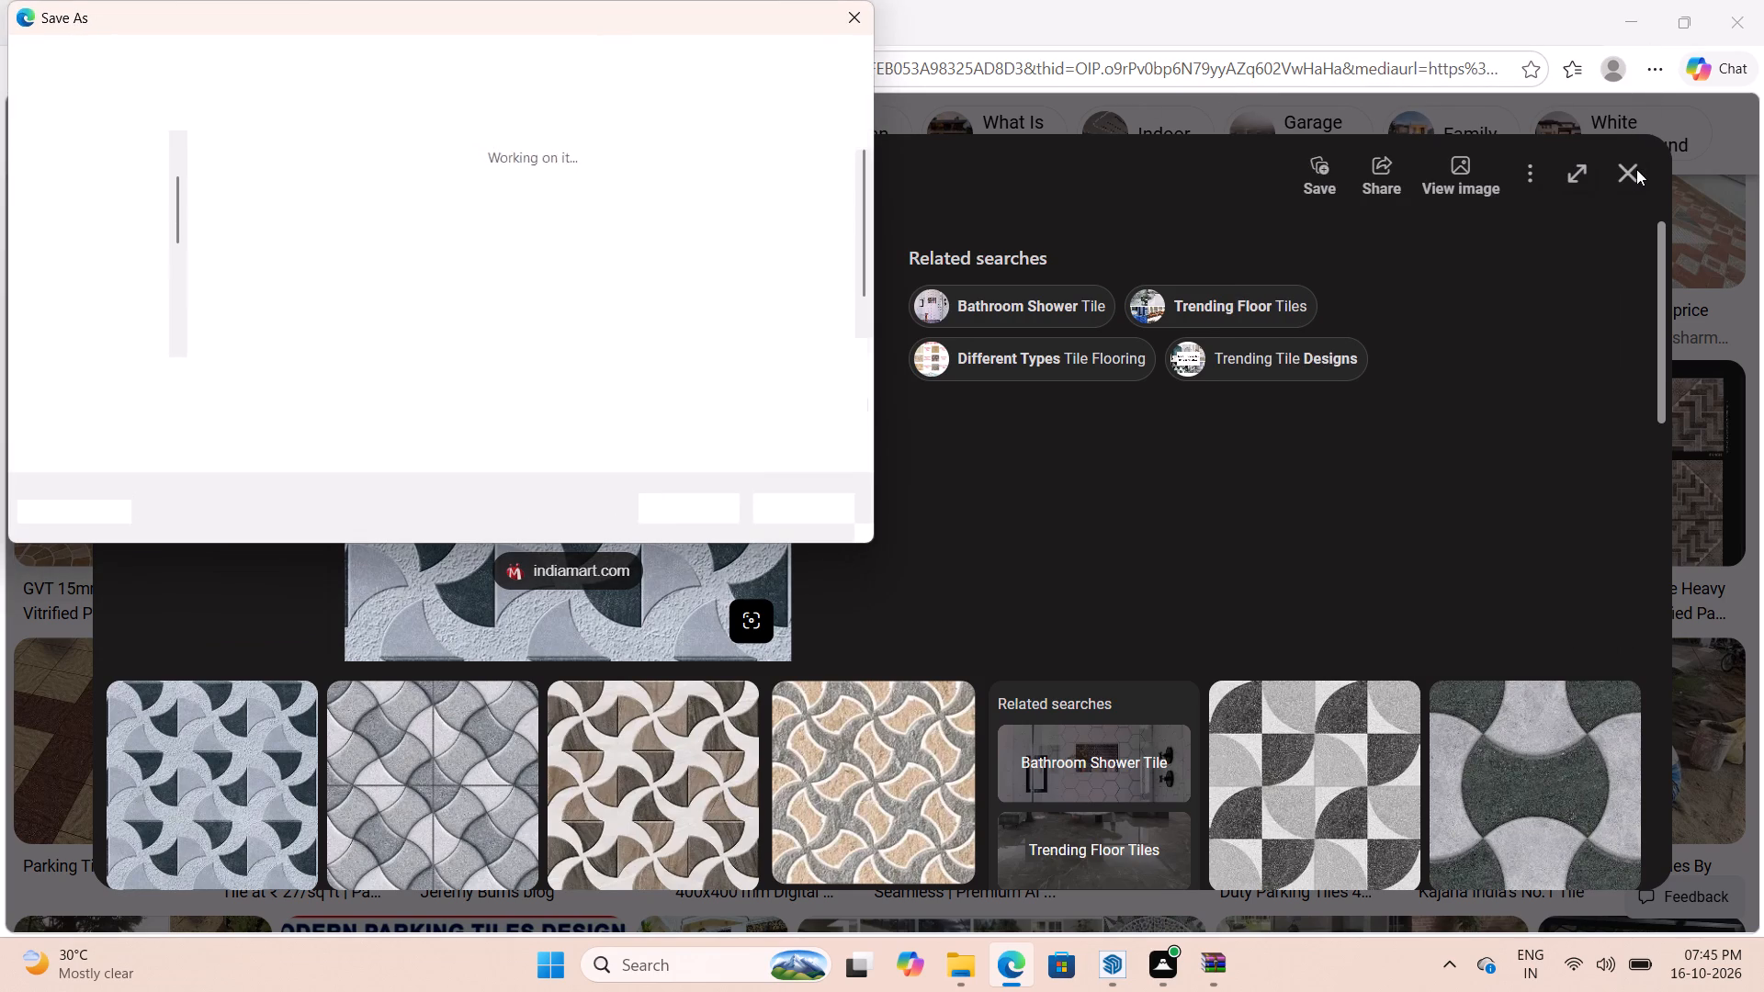
Save the natural stone grey tile image to the Desktop under its suggested name, flower-printed-wall-tiles-500x500.
left_click(1632, 171)
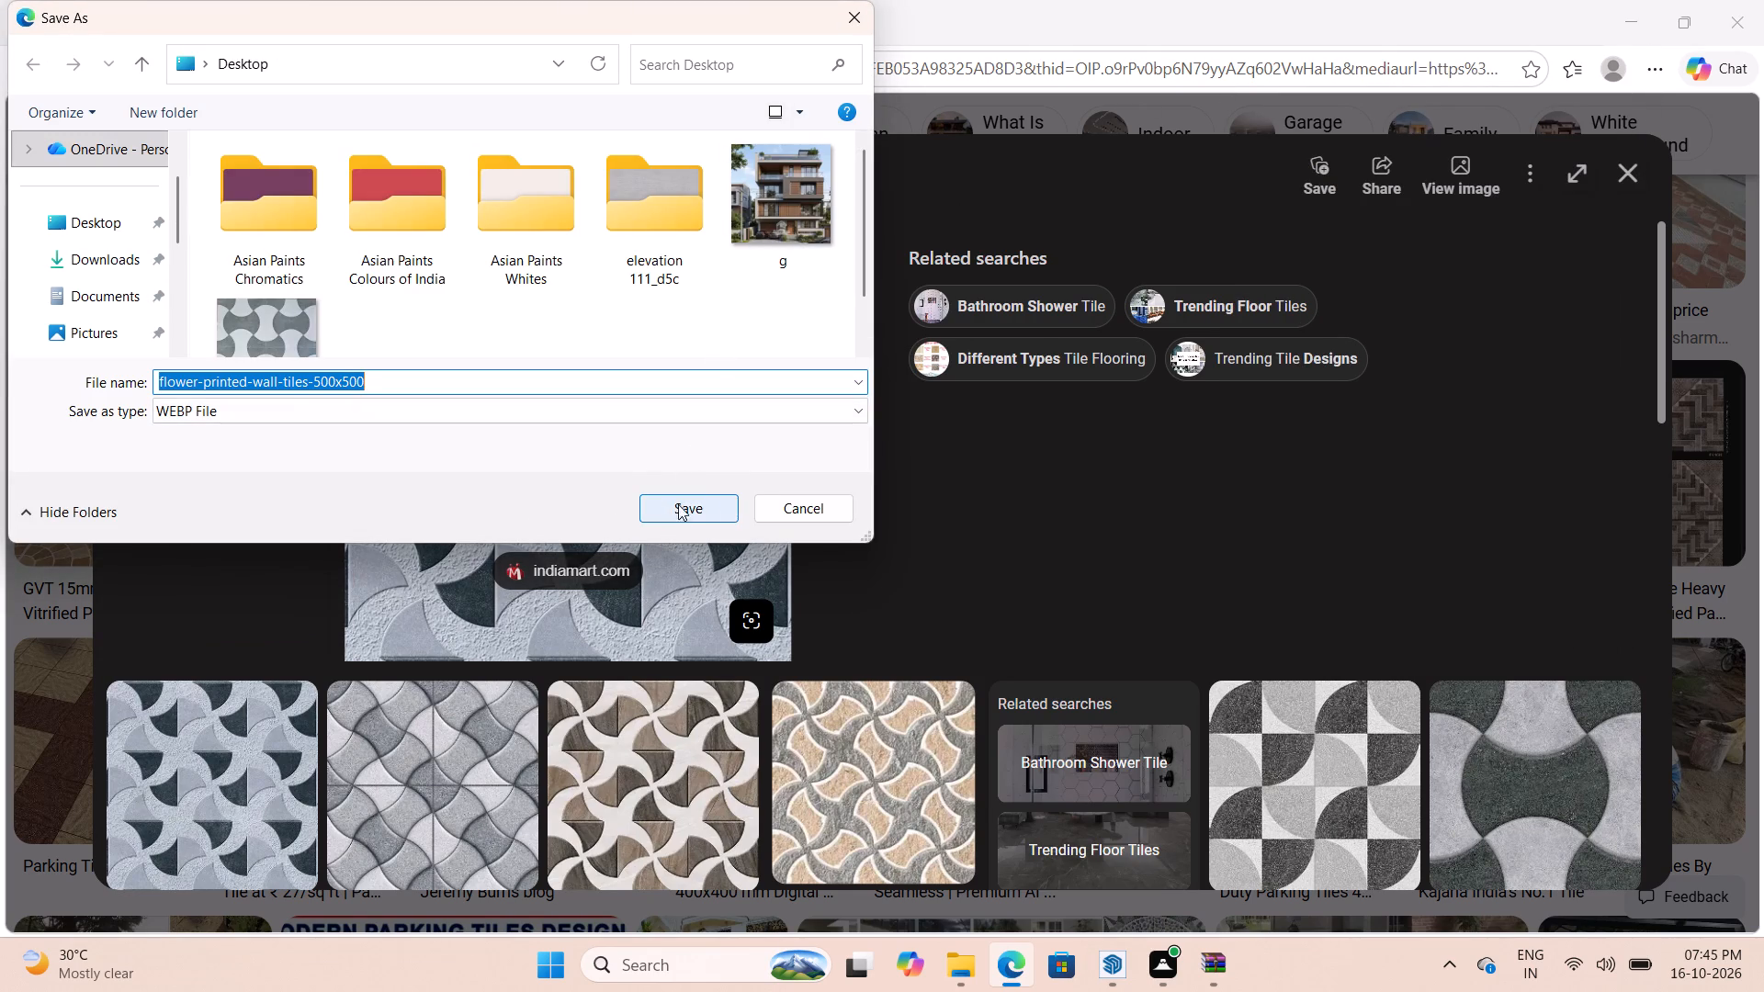
left_click(705, 510)
Switch to SketchUp, start a new material, and check the Desktop for the saved tile images as its texture.
left_click(1633, 24)
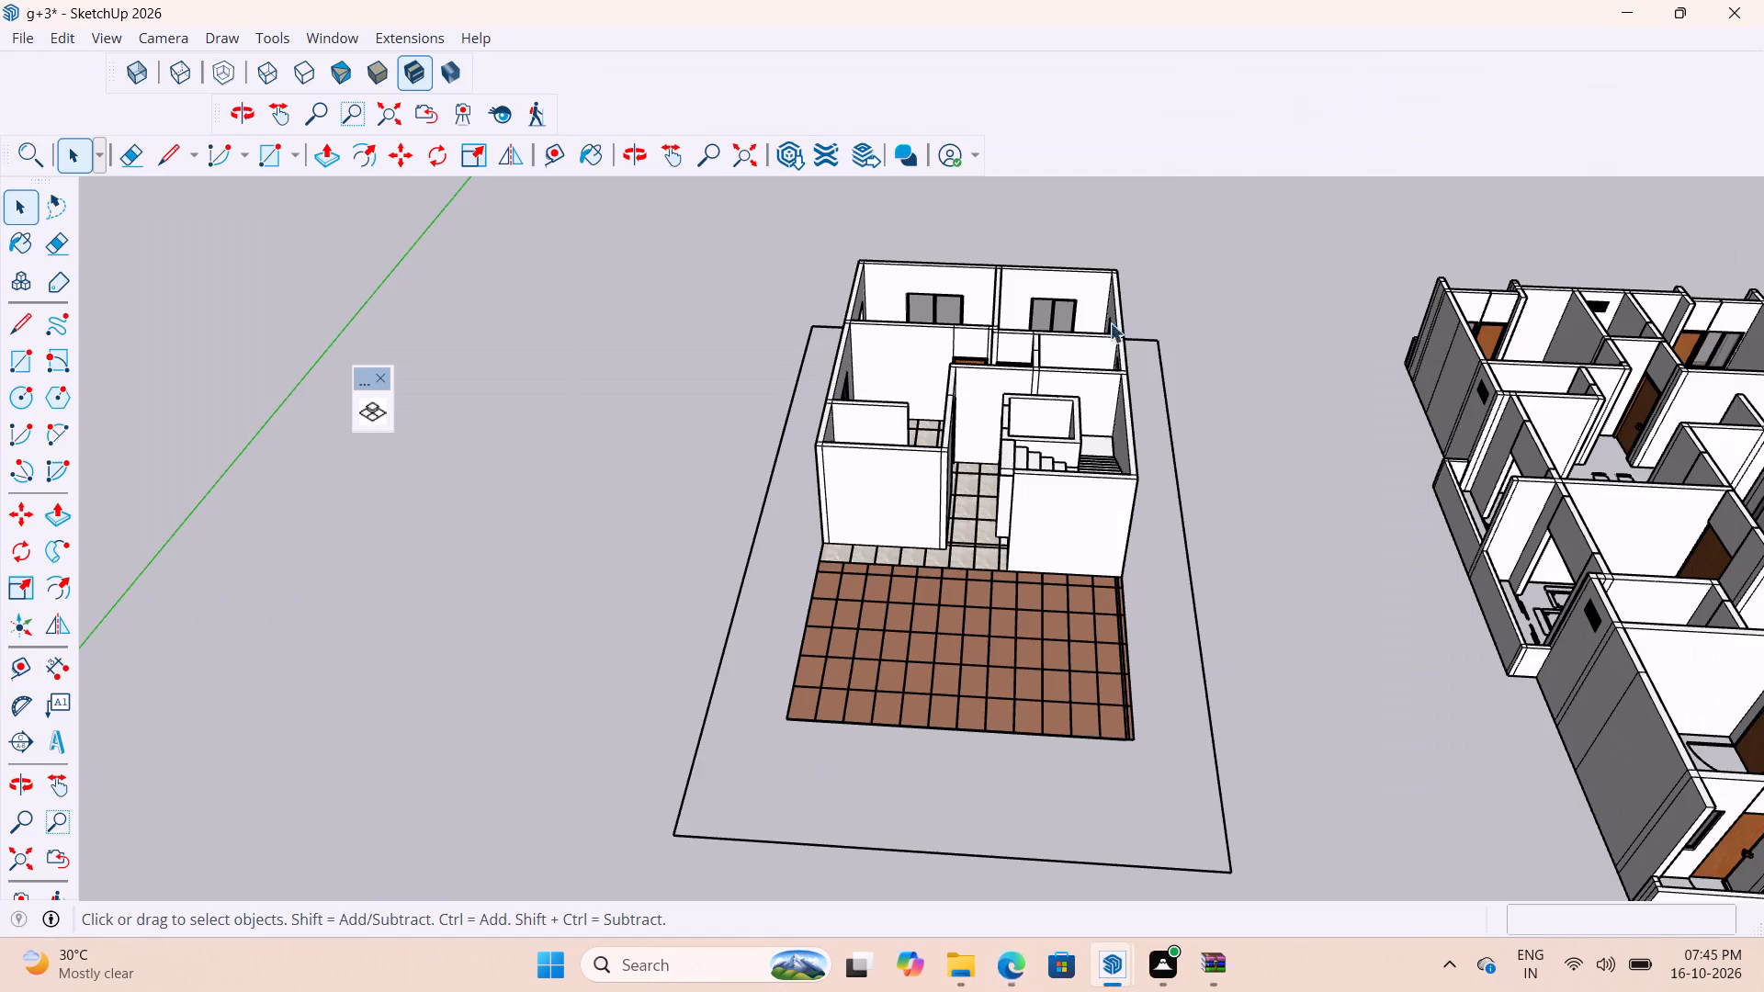
scroll(617, 411, "down", 4)
scroll(827, 673, "up", 6)
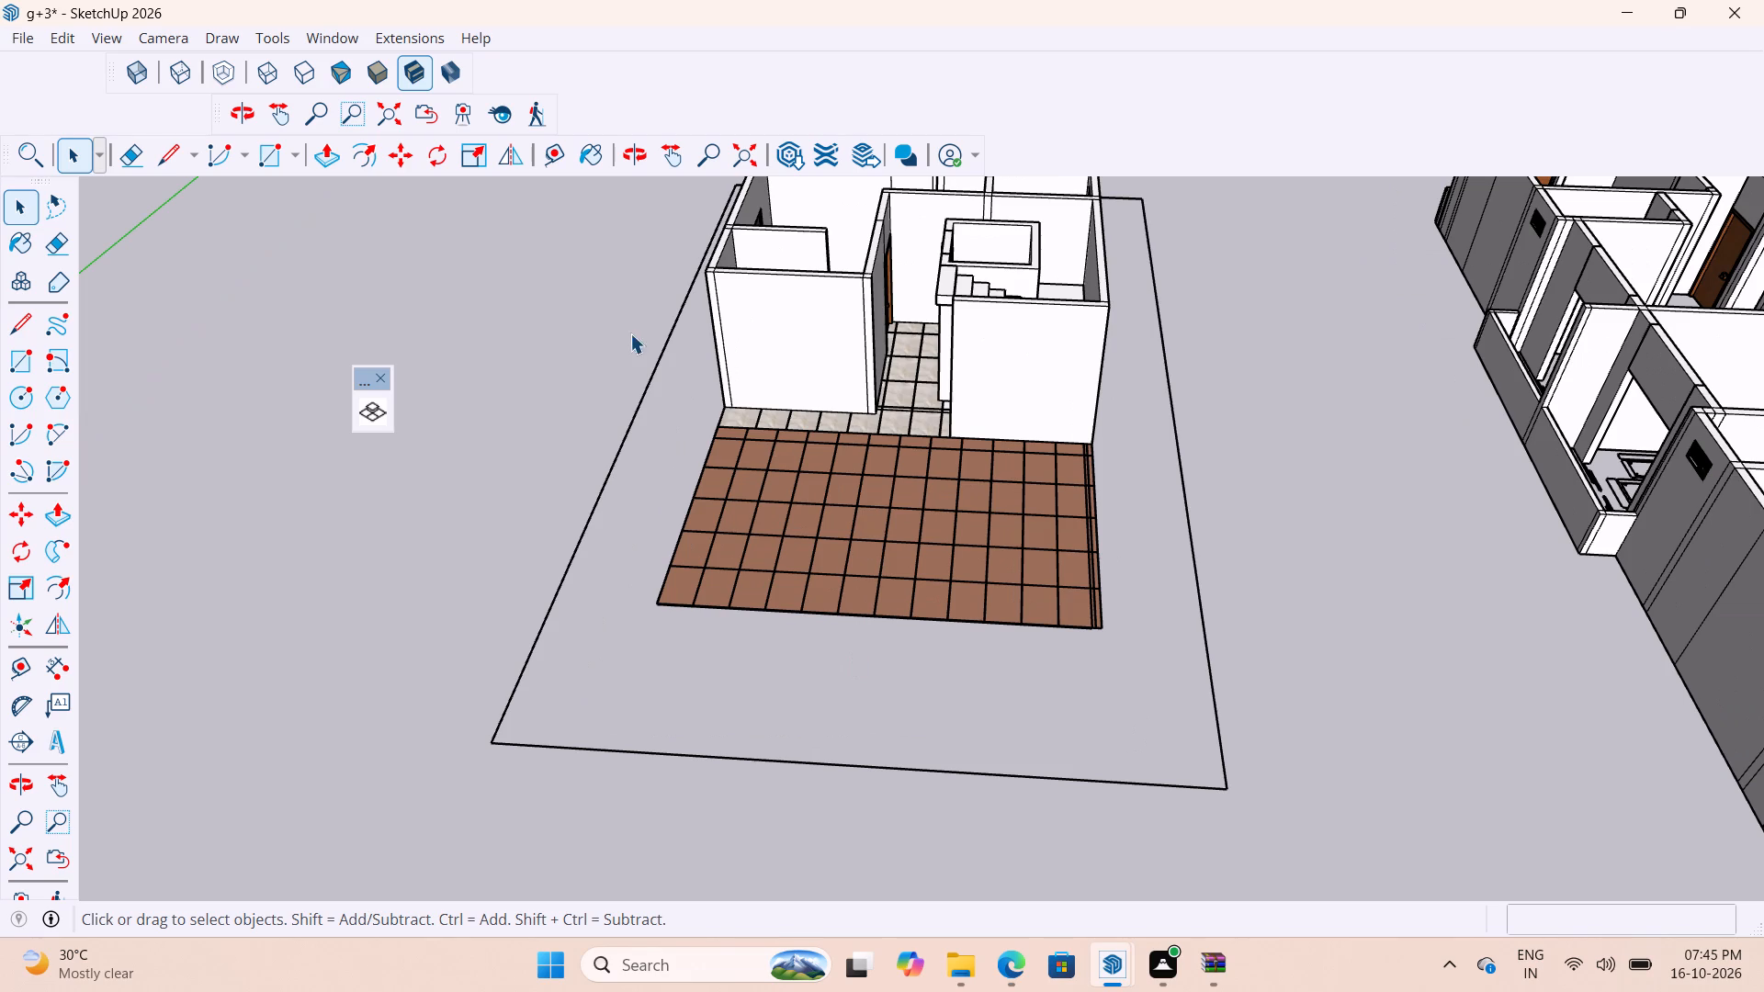
key("b")
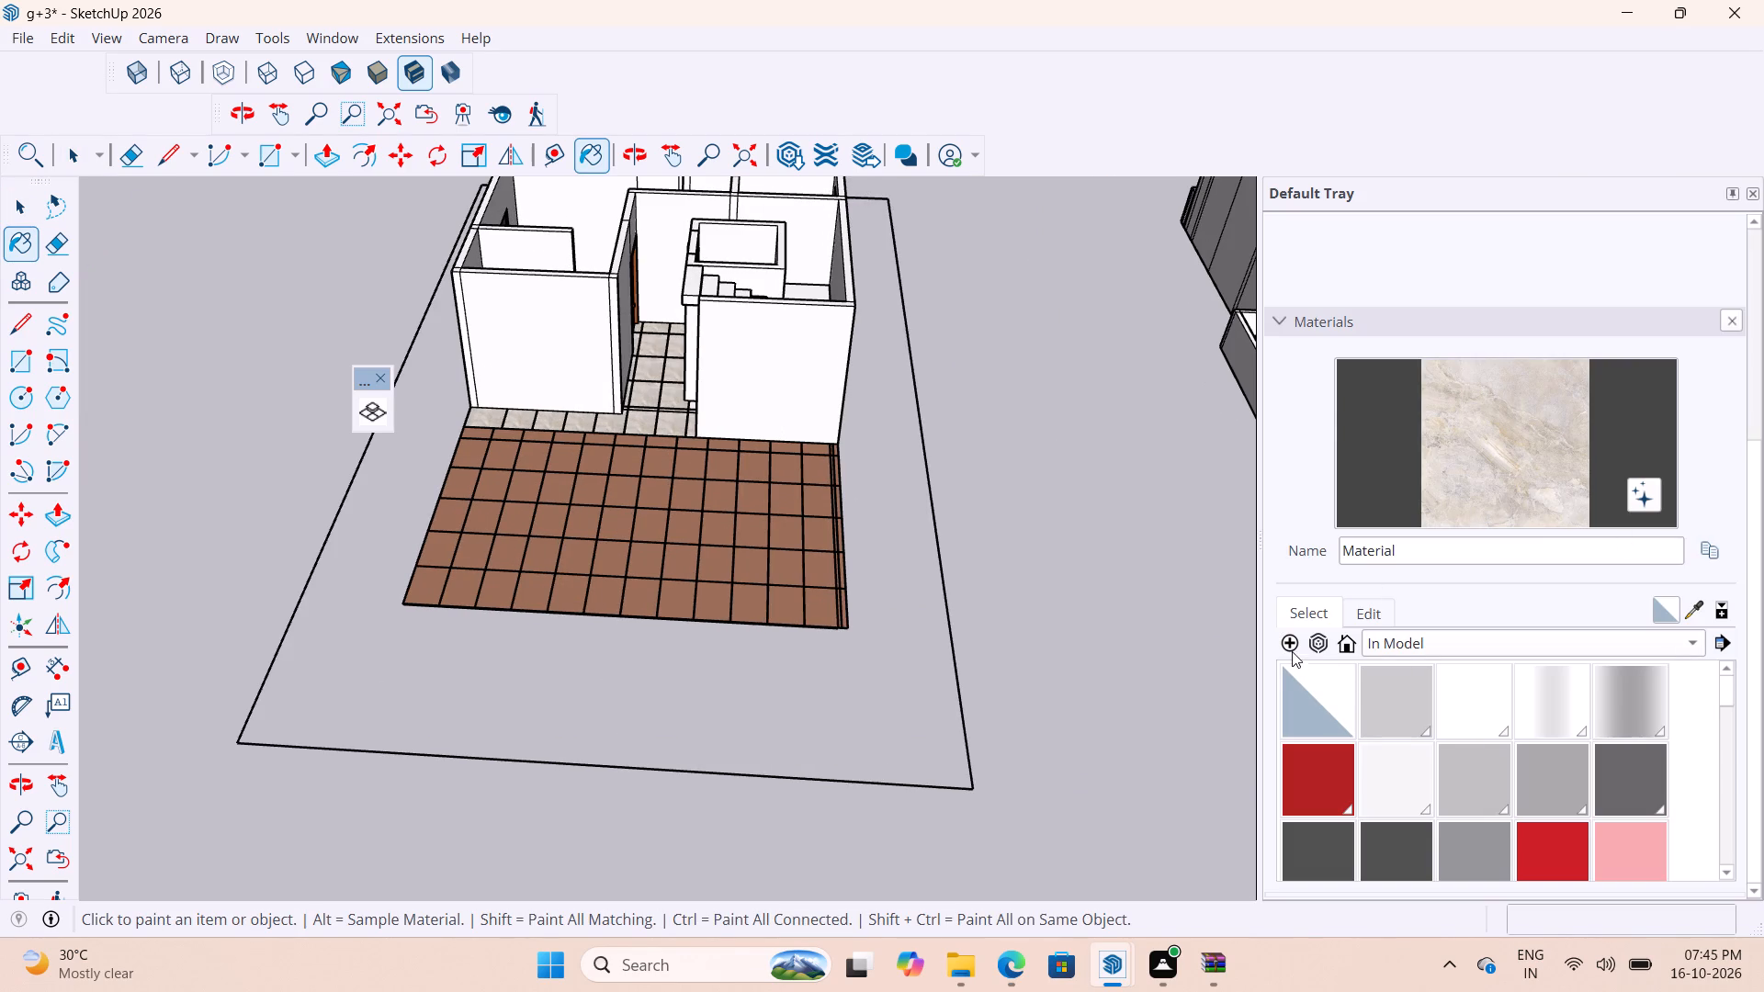
left_click(1291, 647)
left_click(1000, 517)
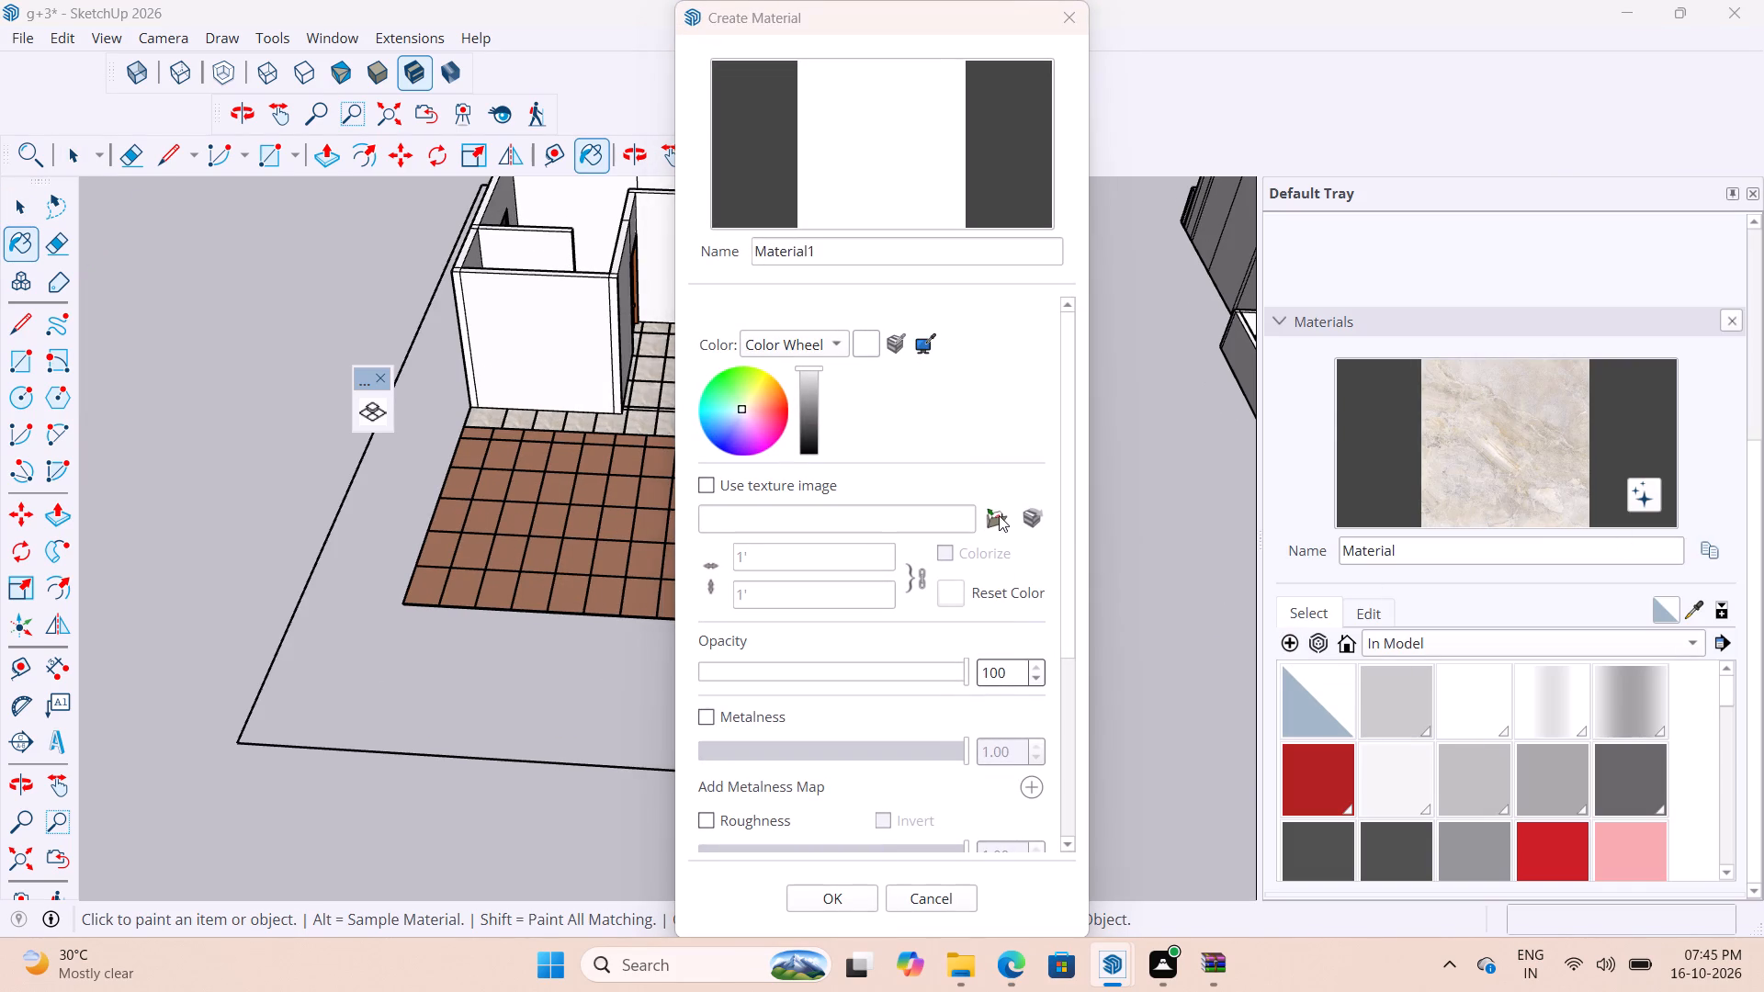
left_click(1112, 62)
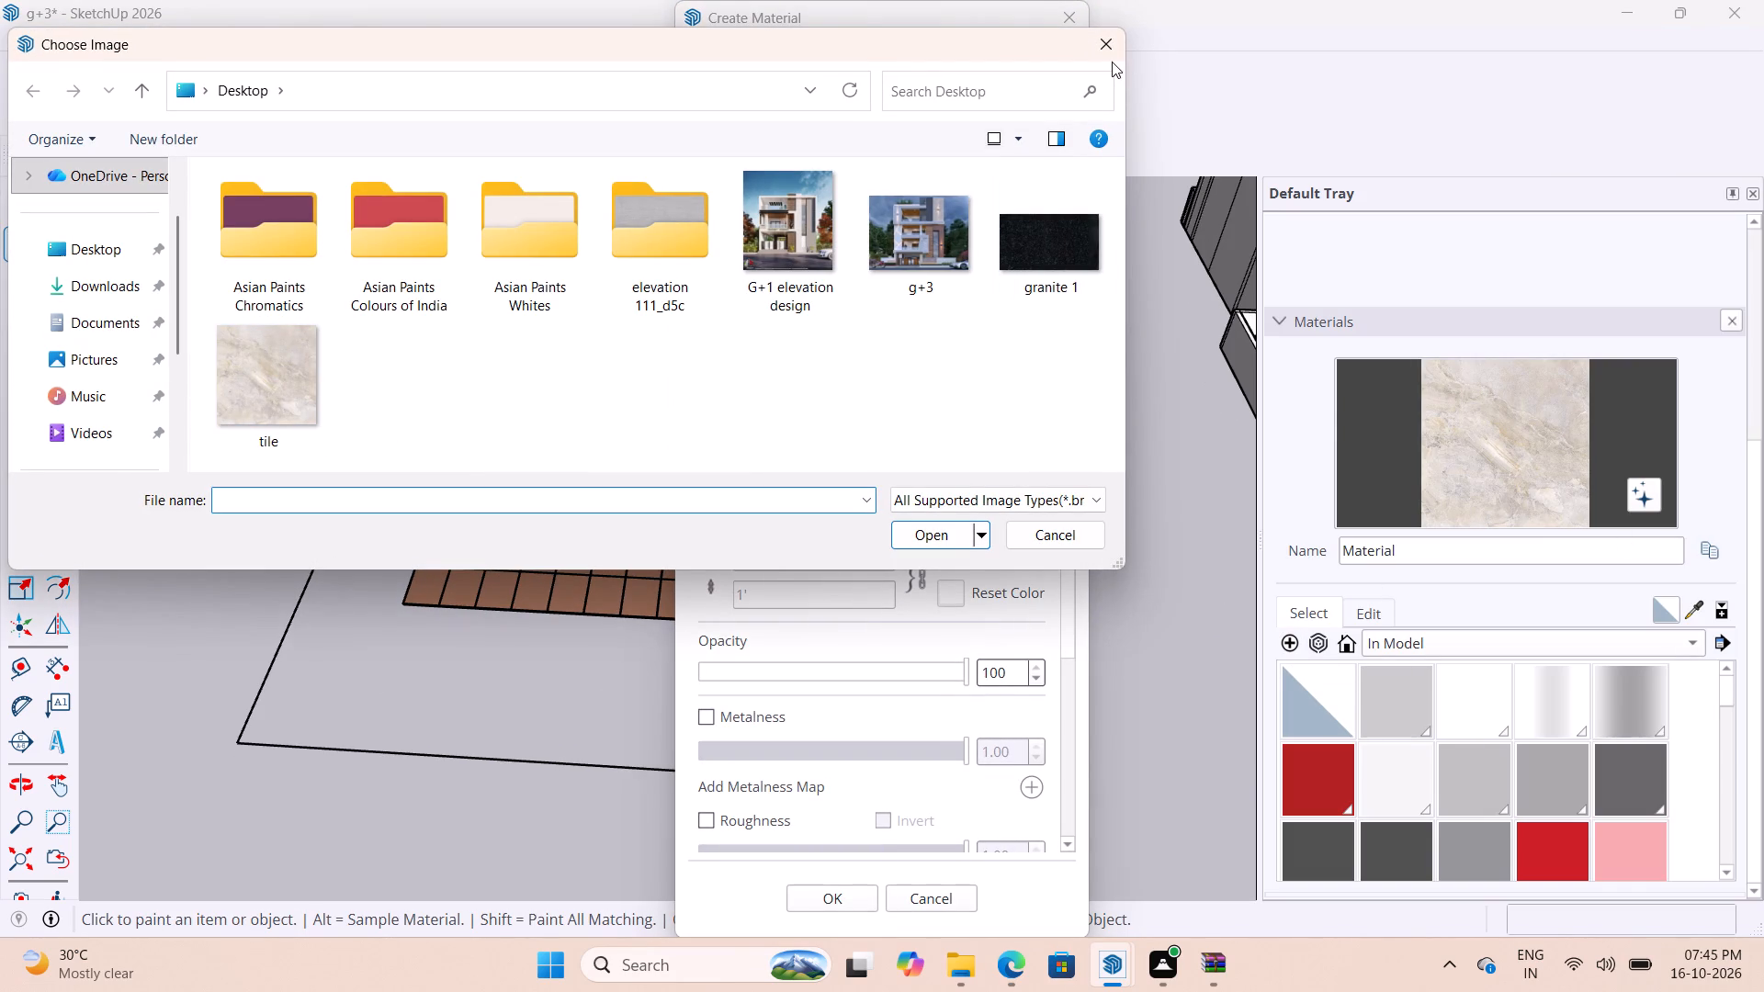
left_click(1103, 51)
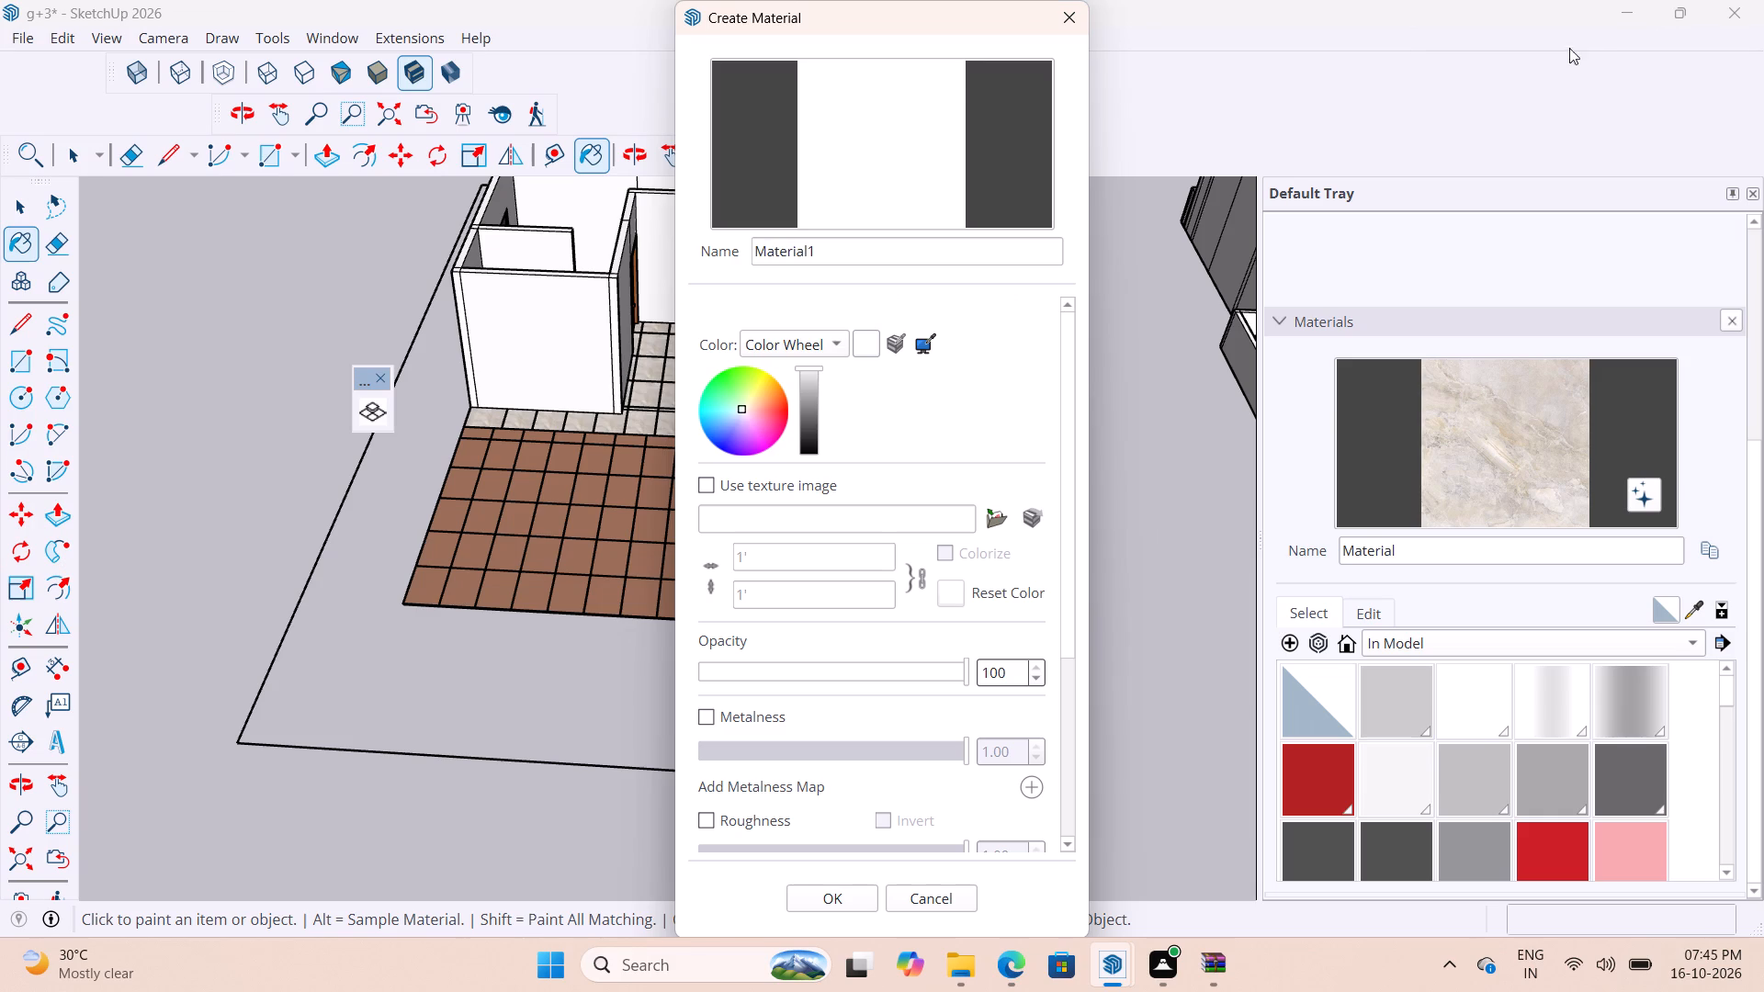
Open the flower-printed-wall-tiles-500x500 image from the Desktop in Photos and start saving an edited copy.
left_click(977, 961)
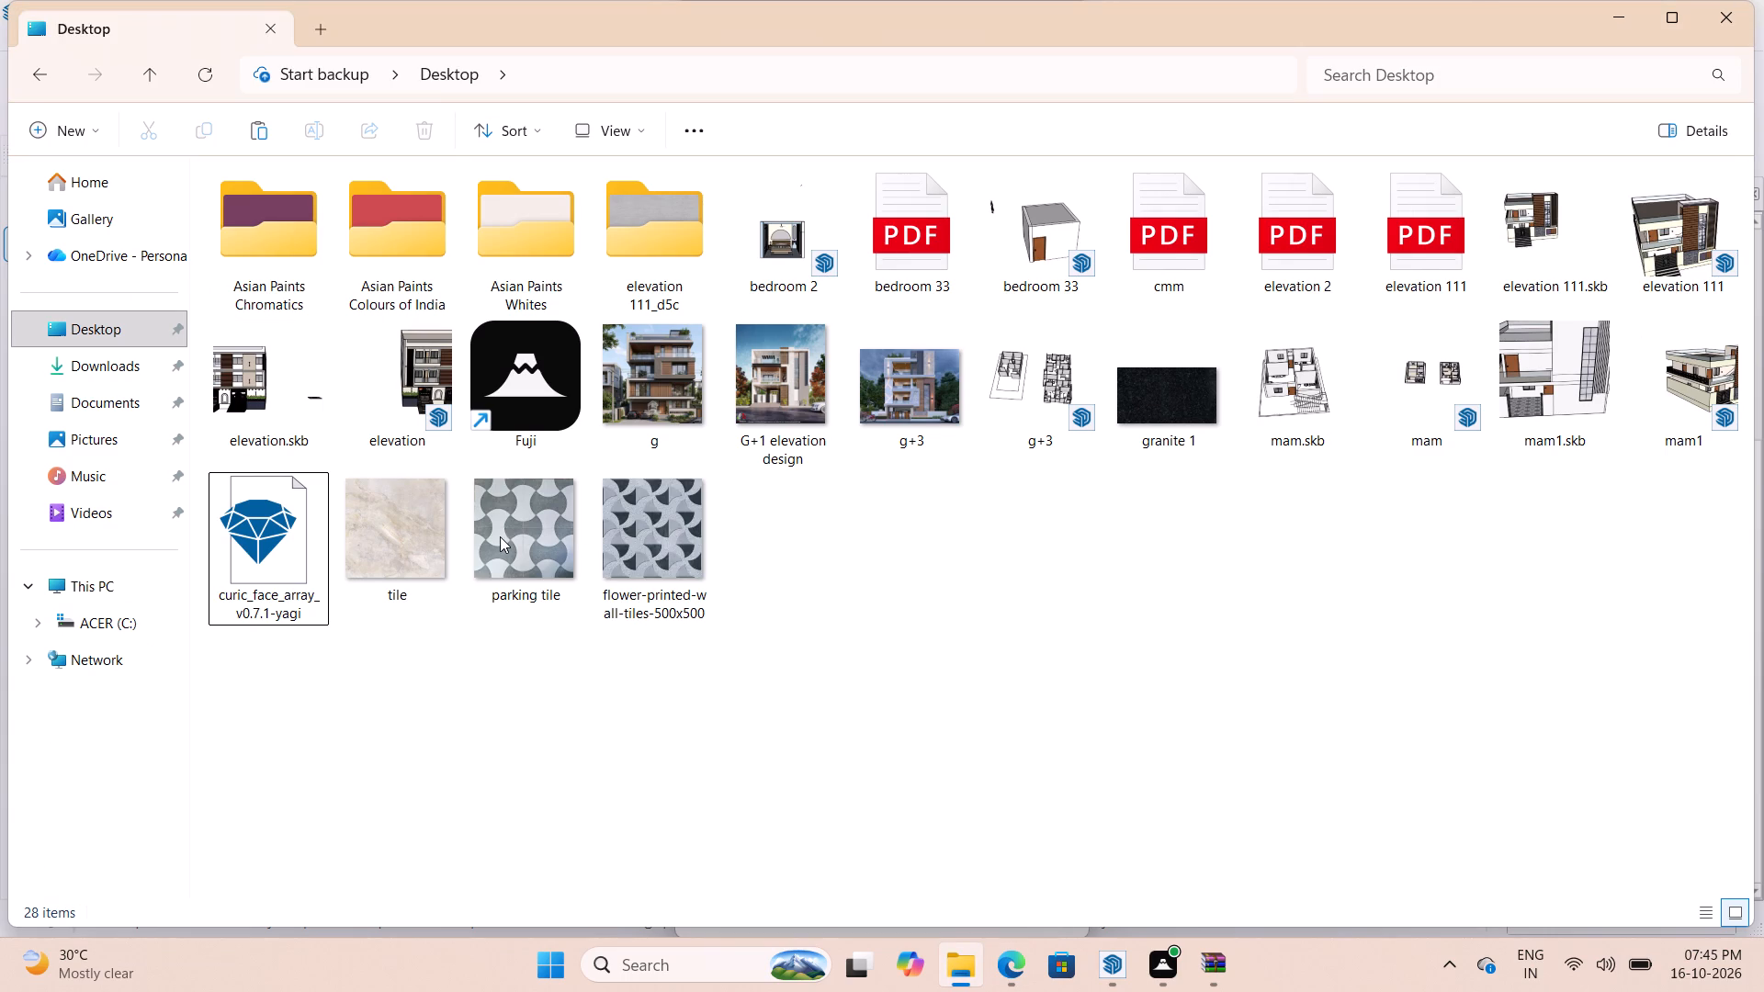
right_click(608, 535)
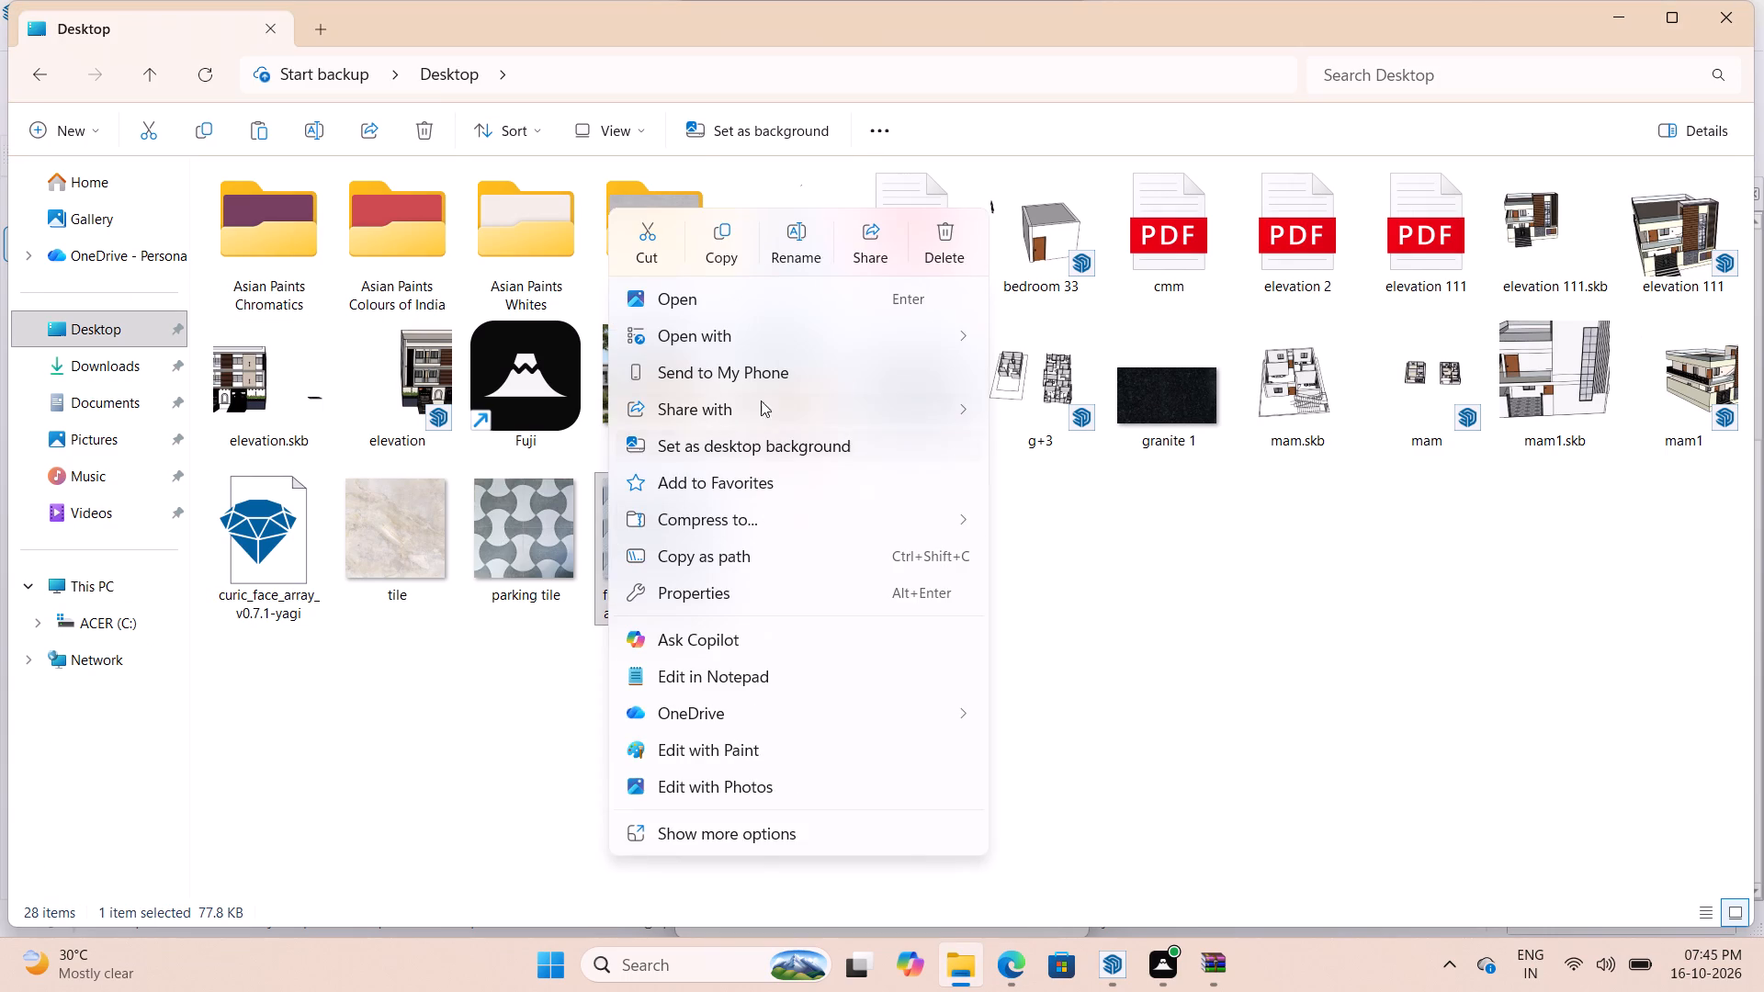
left_click_drag(699, 310, 698, 299)
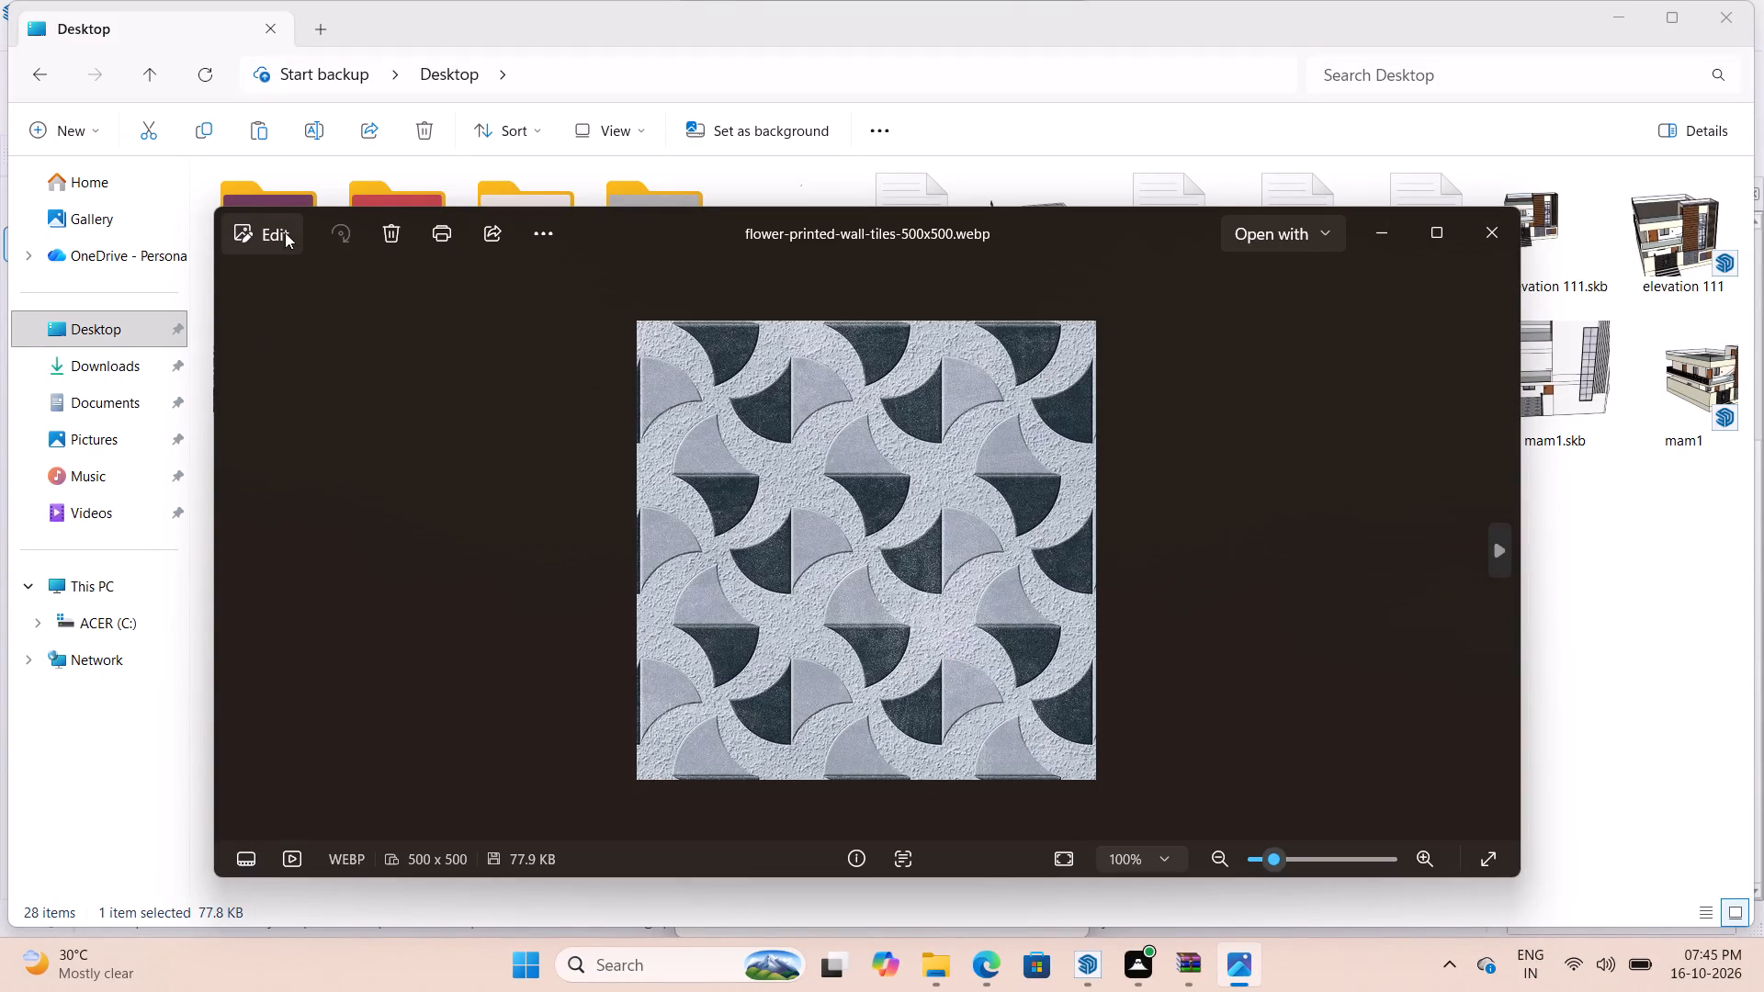
left_click(295, 237)
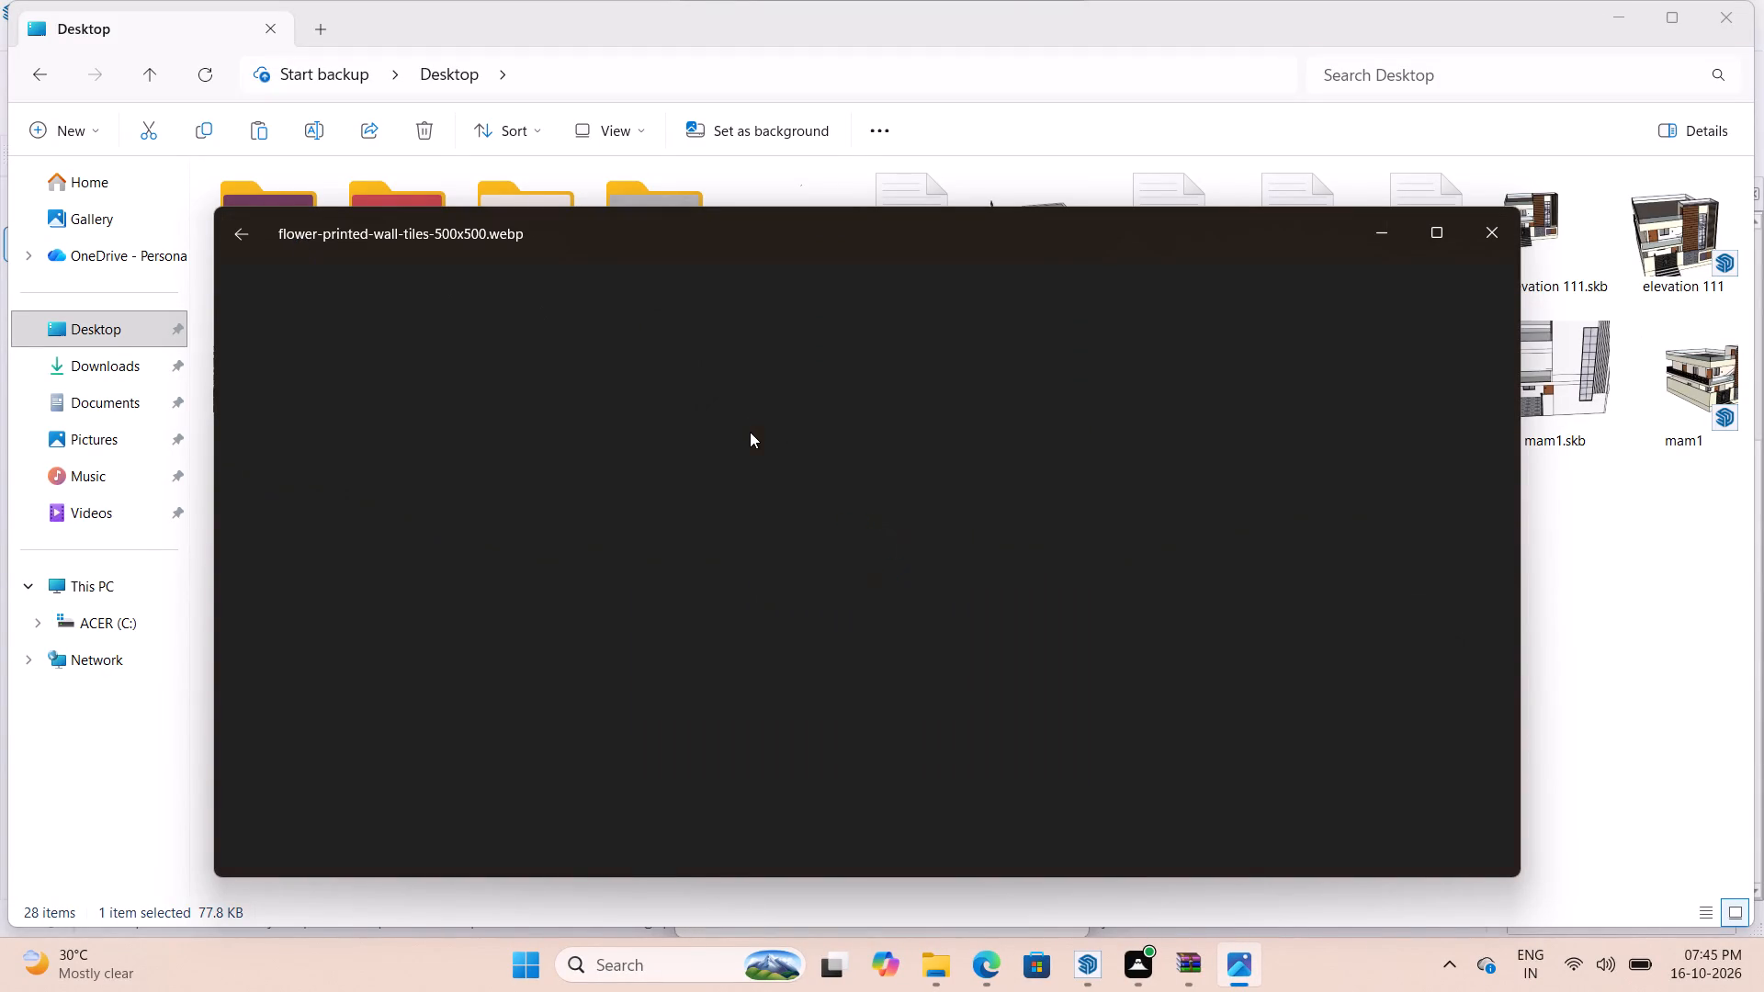
left_click(1314, 310)
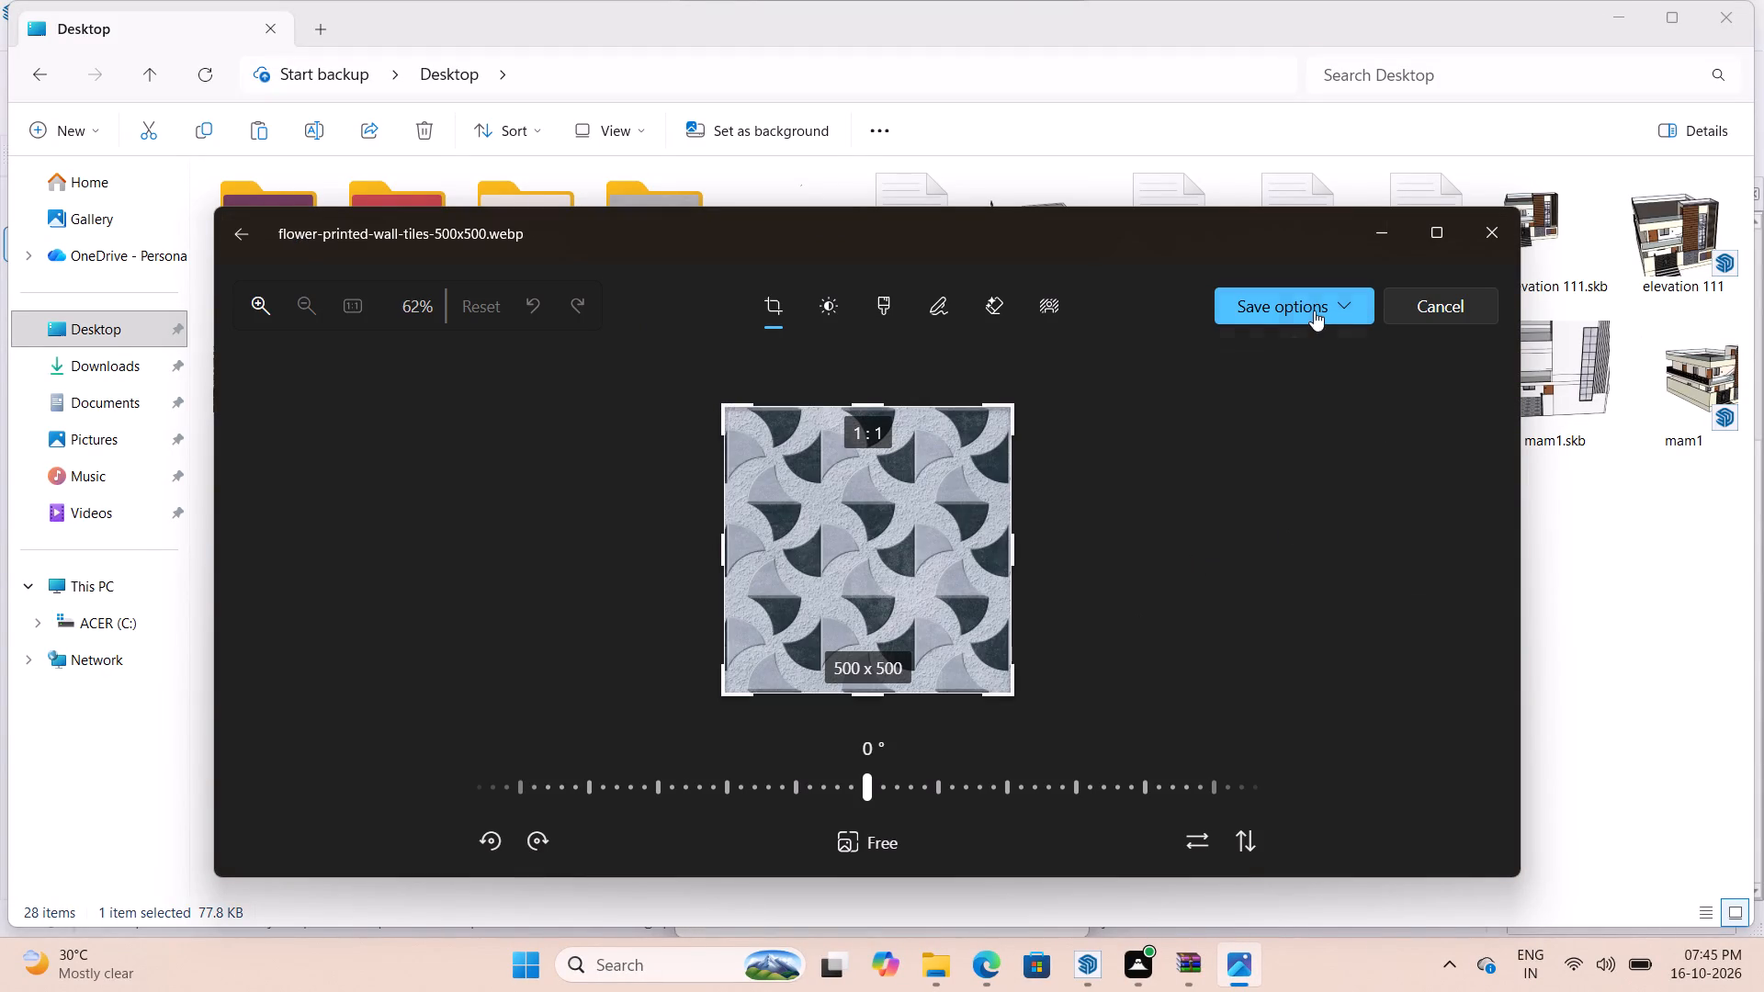
left_click(1327, 348)
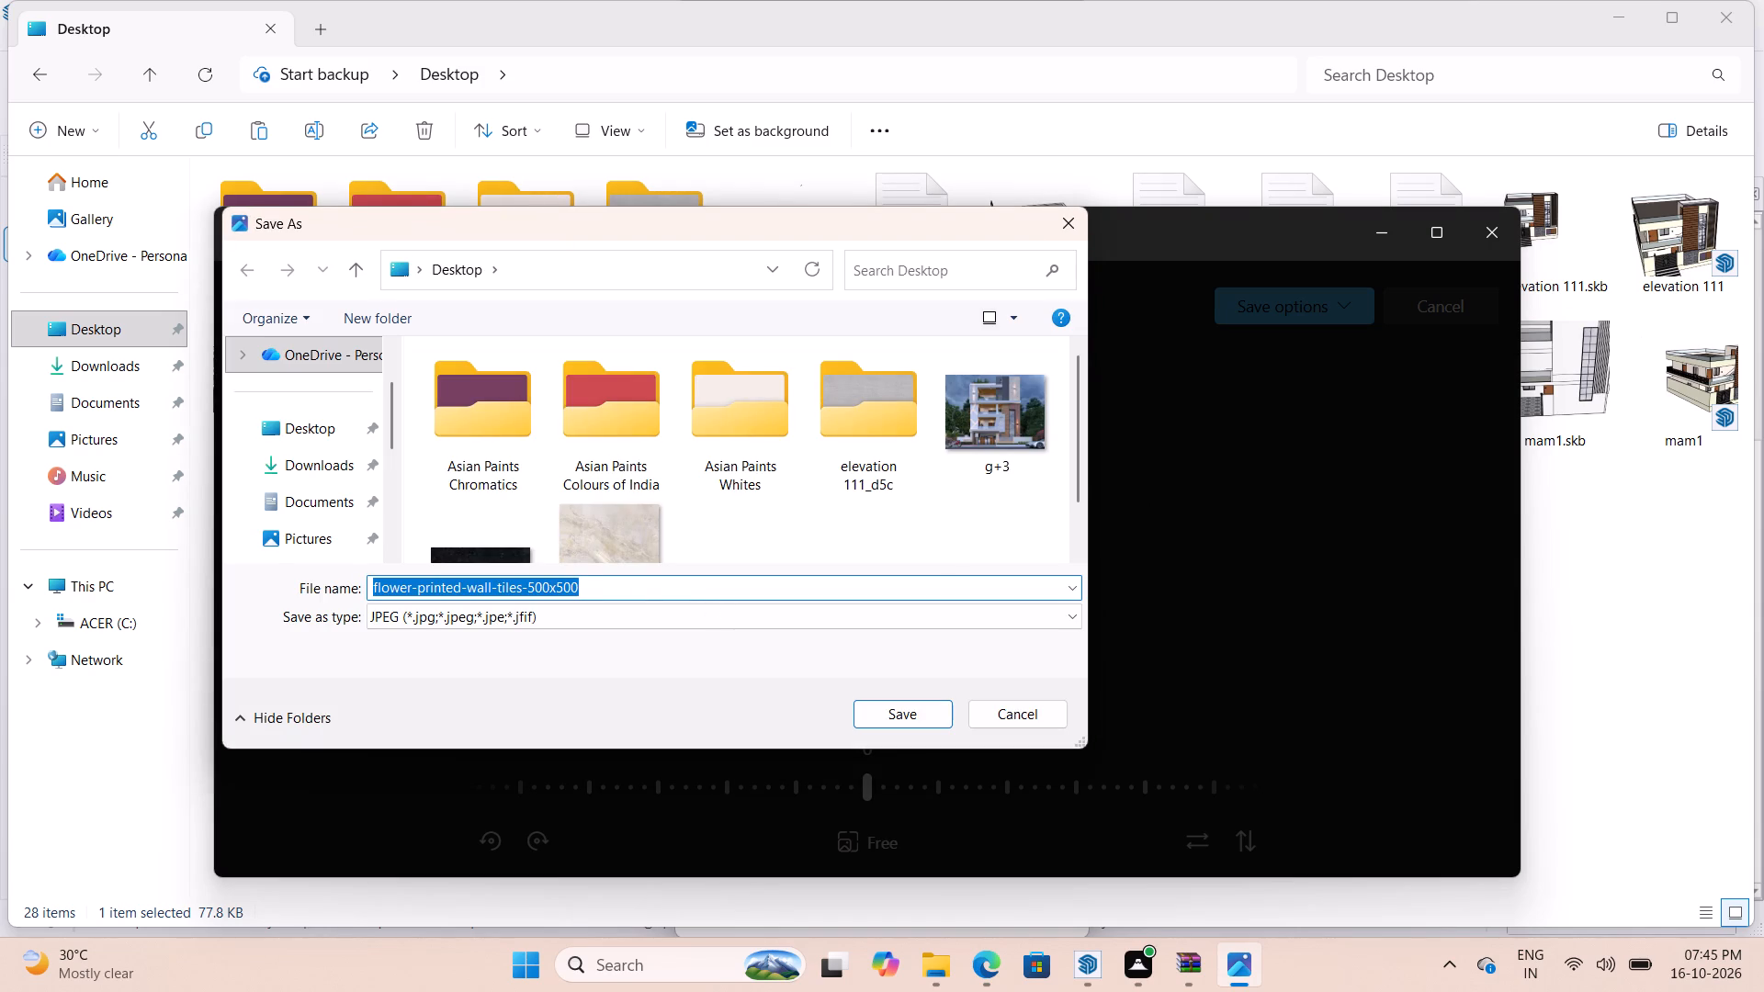
Save the tile image copy to the Desktop as a JPEG named "parking tile 11".
left_click(299, 417)
left_click(699, 584)
key("BackSpace")
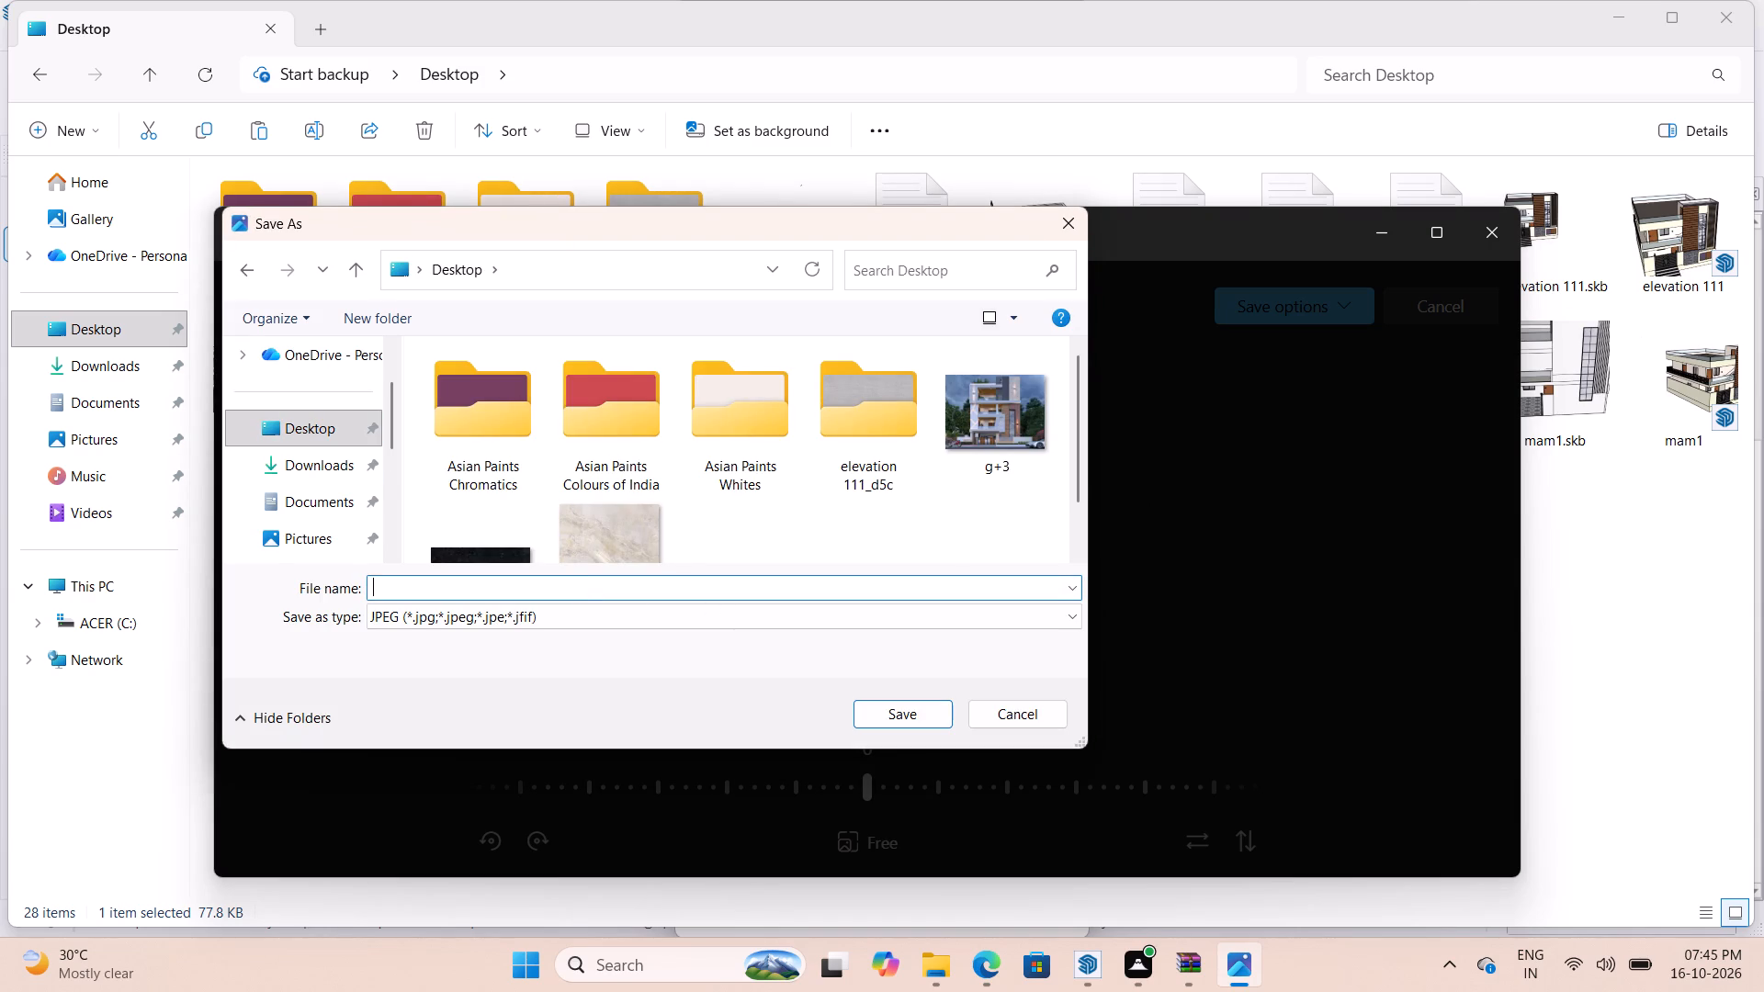
type("parlk")
key("BackSpace")
key("BackSpace")
type("kinmg")
key("space")
key("BackSpace")
key("BackSpace")
key("BackSpace")
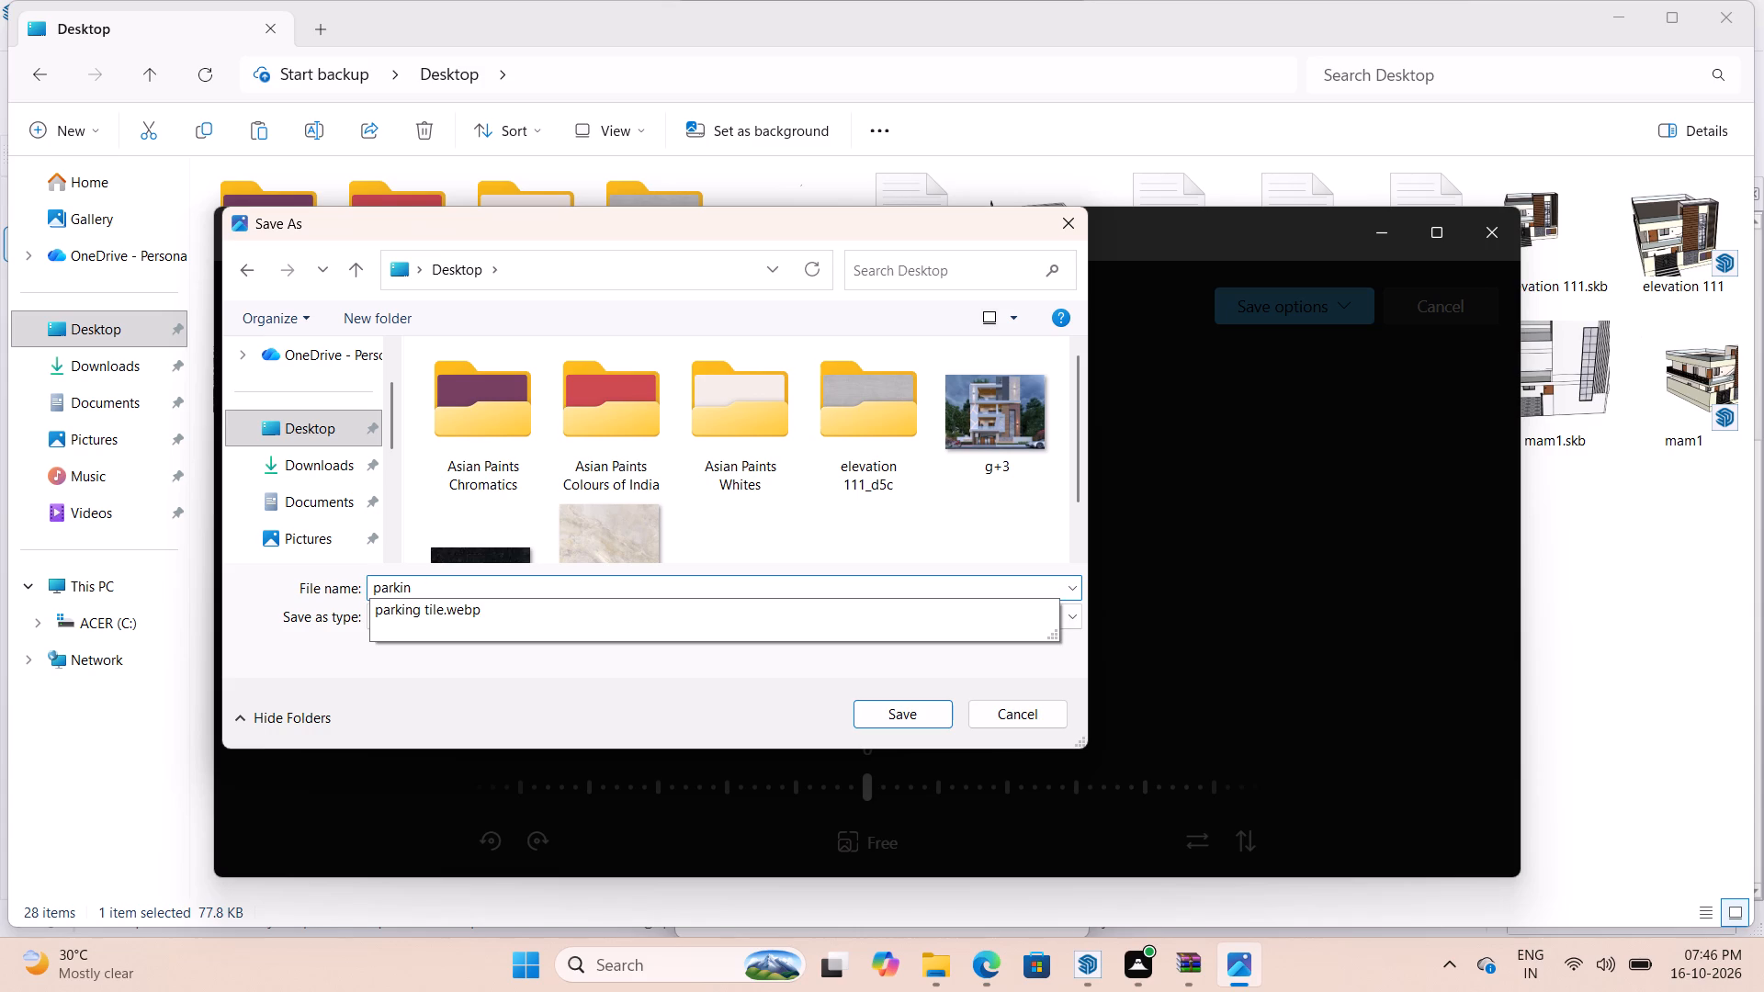
type("g tile")
key("space")
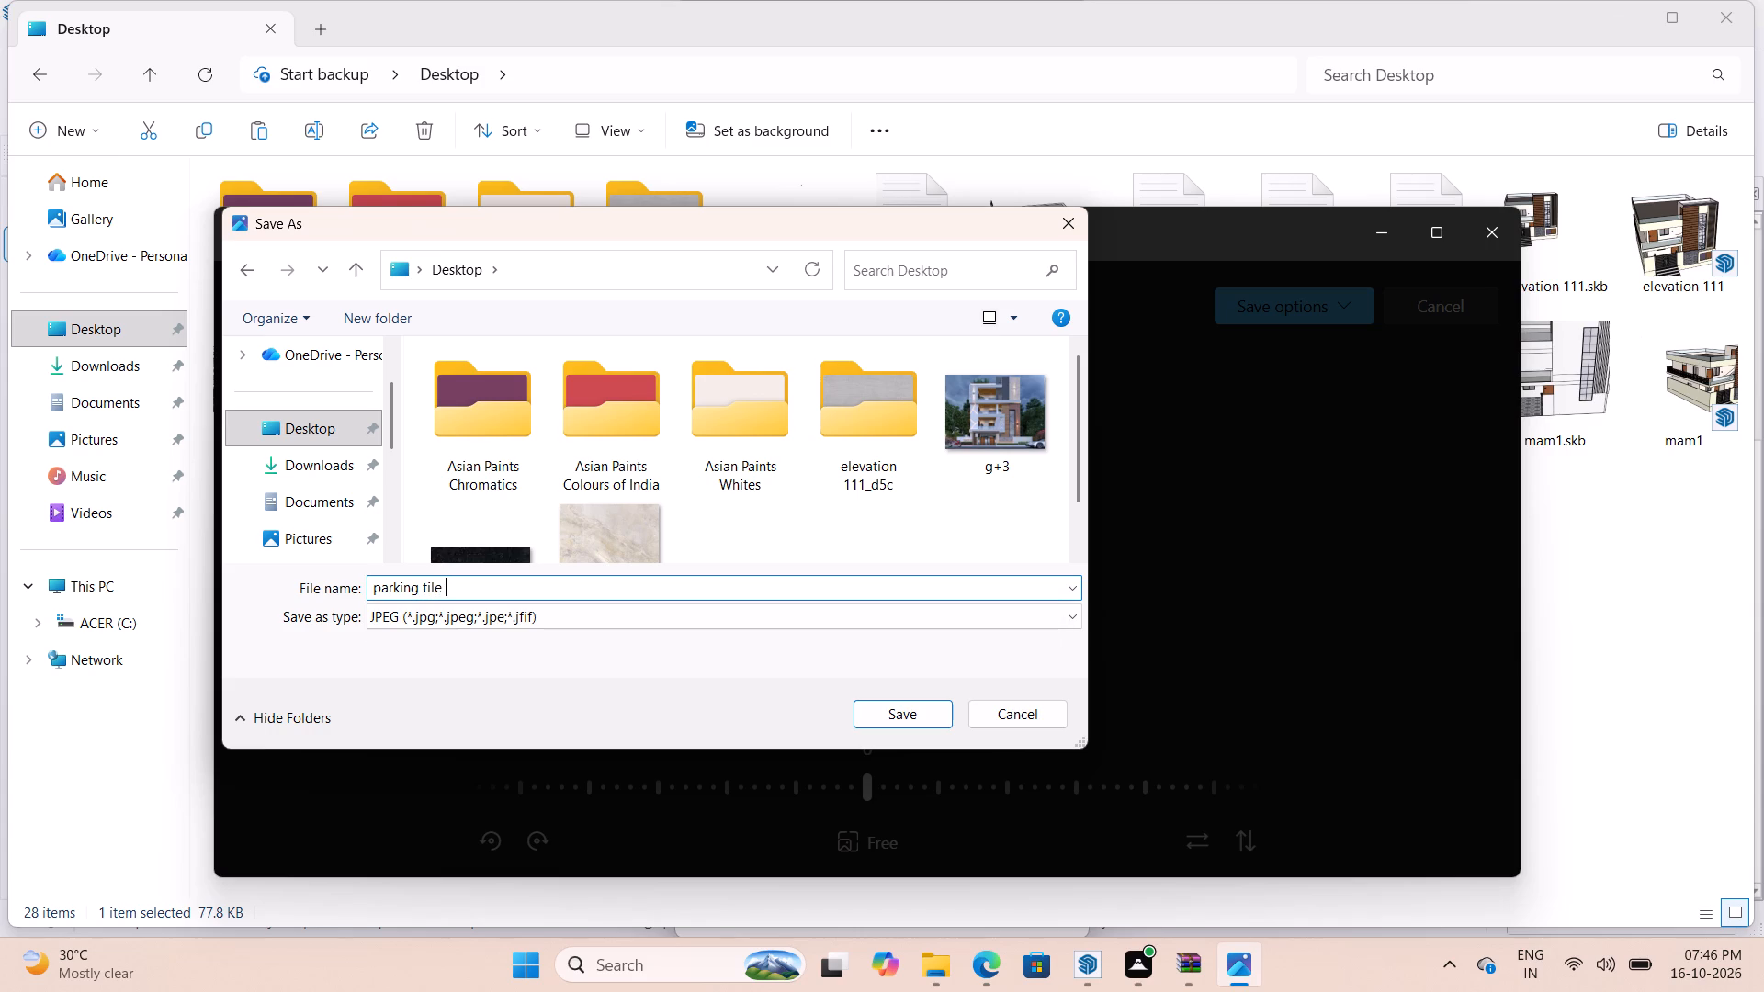
type("11")
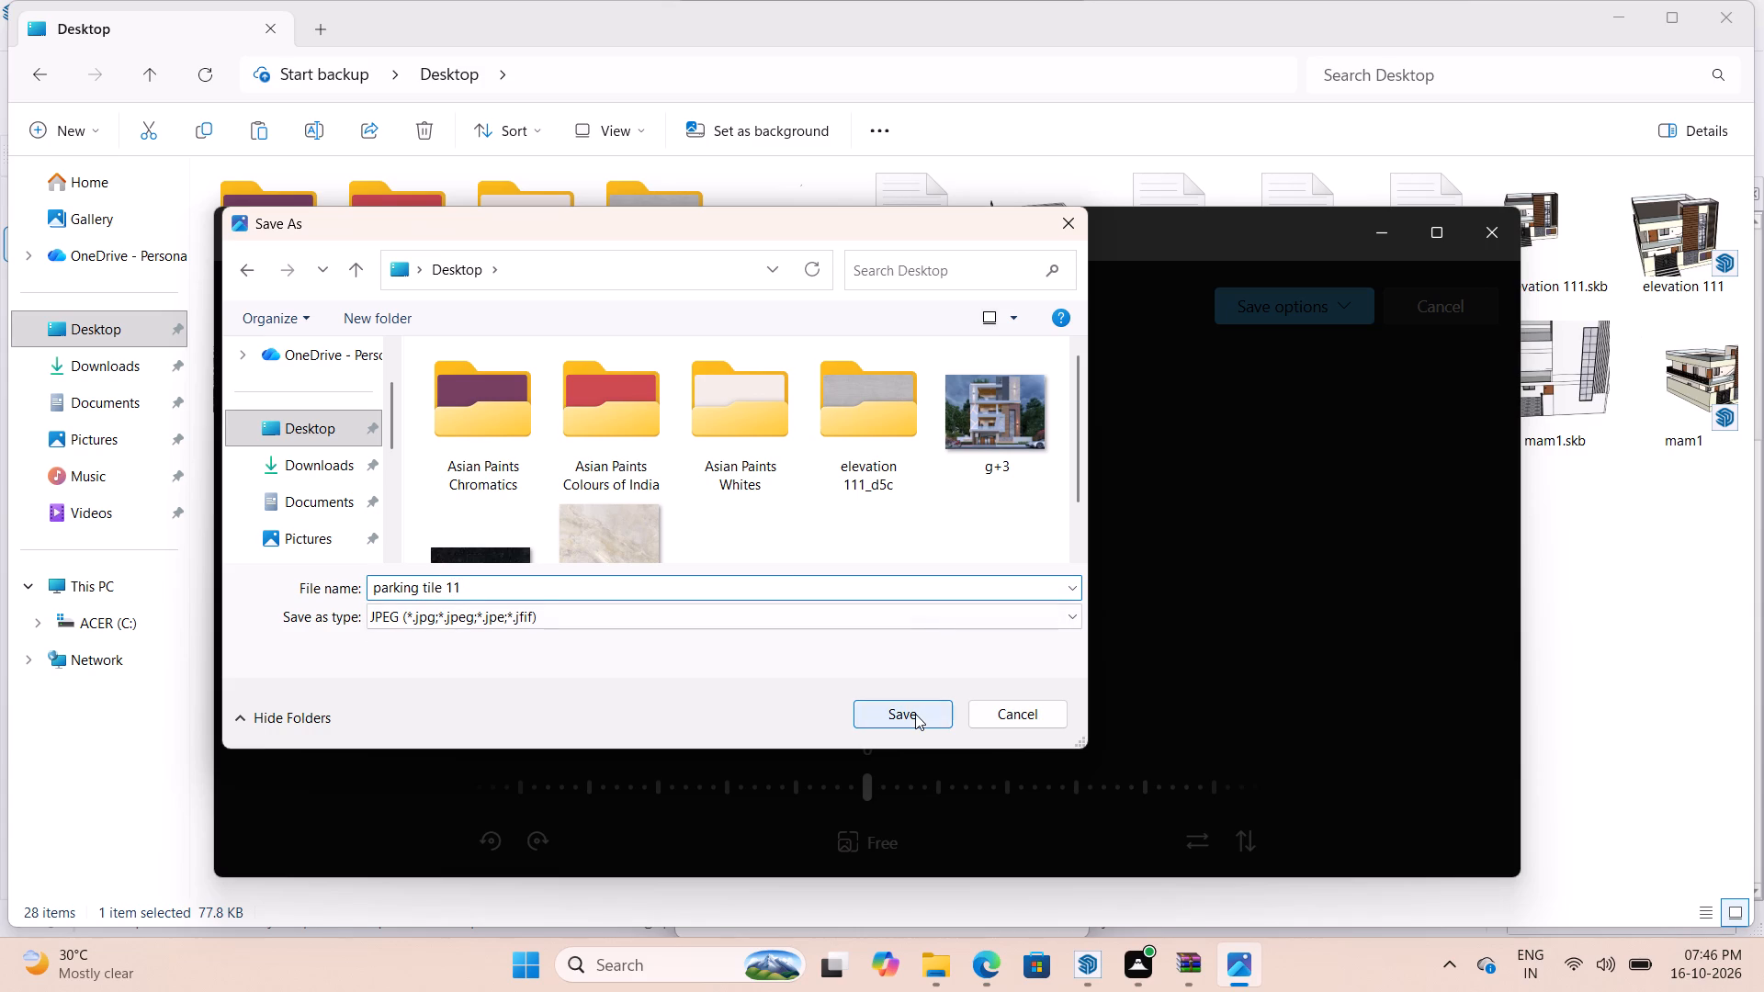
left_click(915, 714)
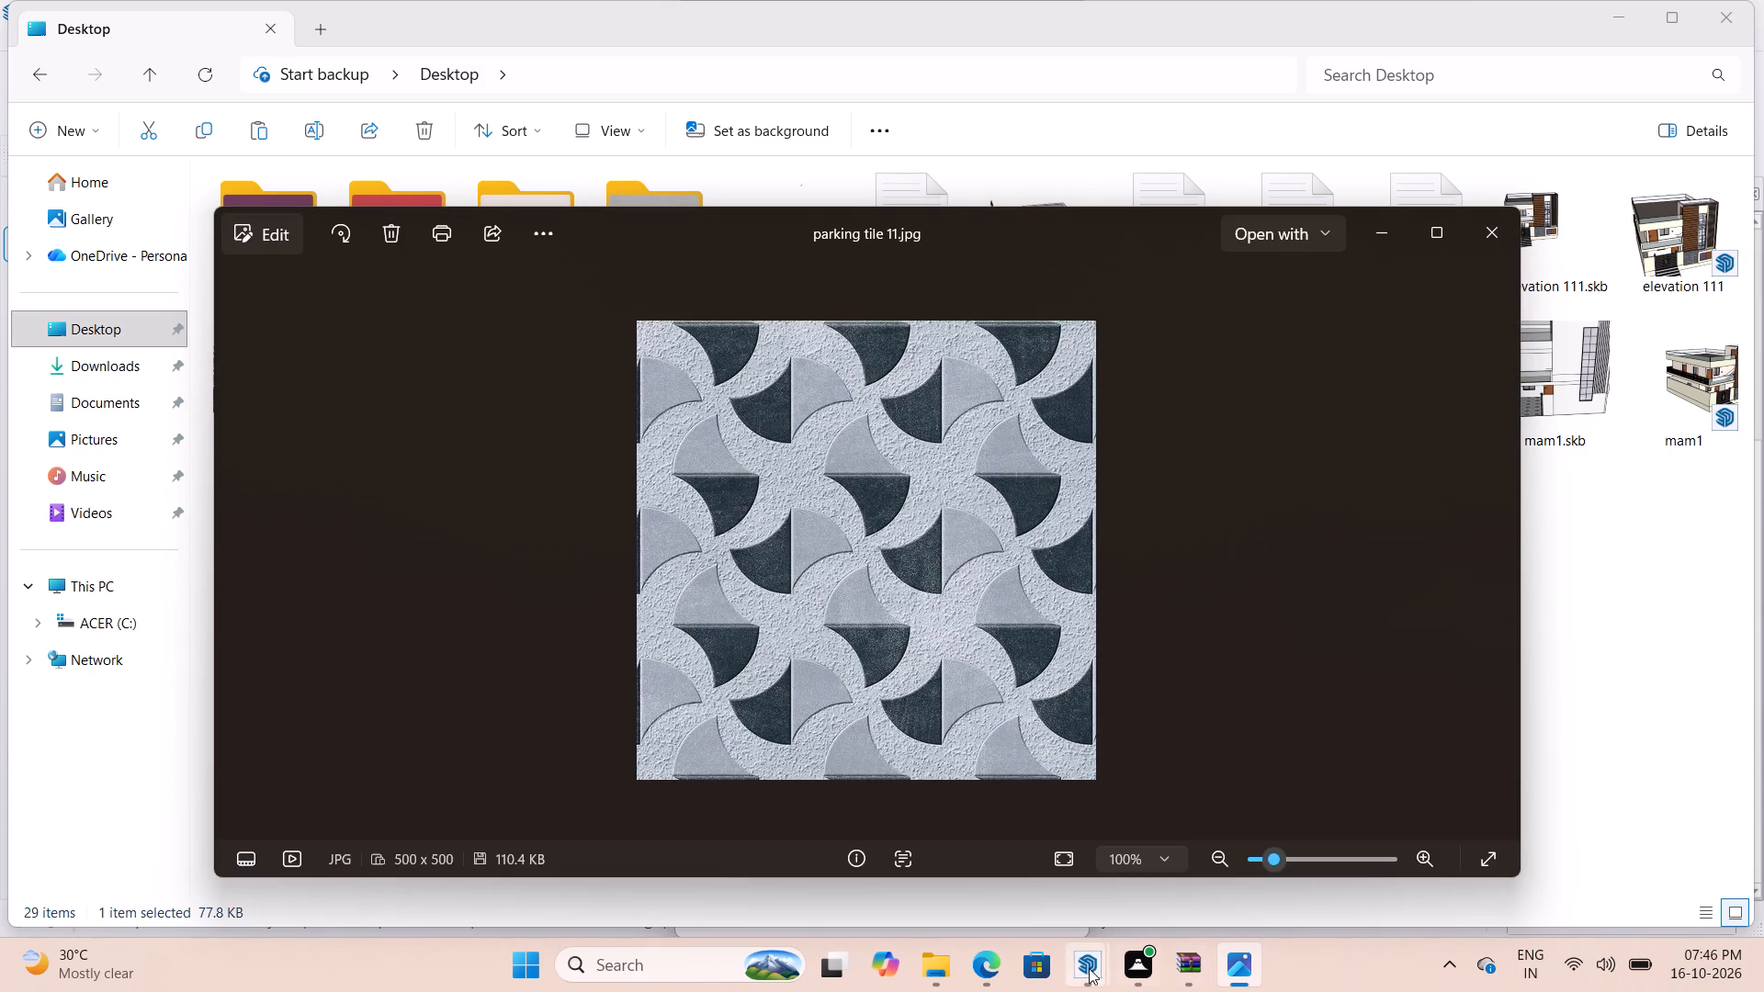
Return to SketchUp and create the new material with the "parking tile 11" image as its texture.
left_click(1088, 968)
left_click(989, 884)
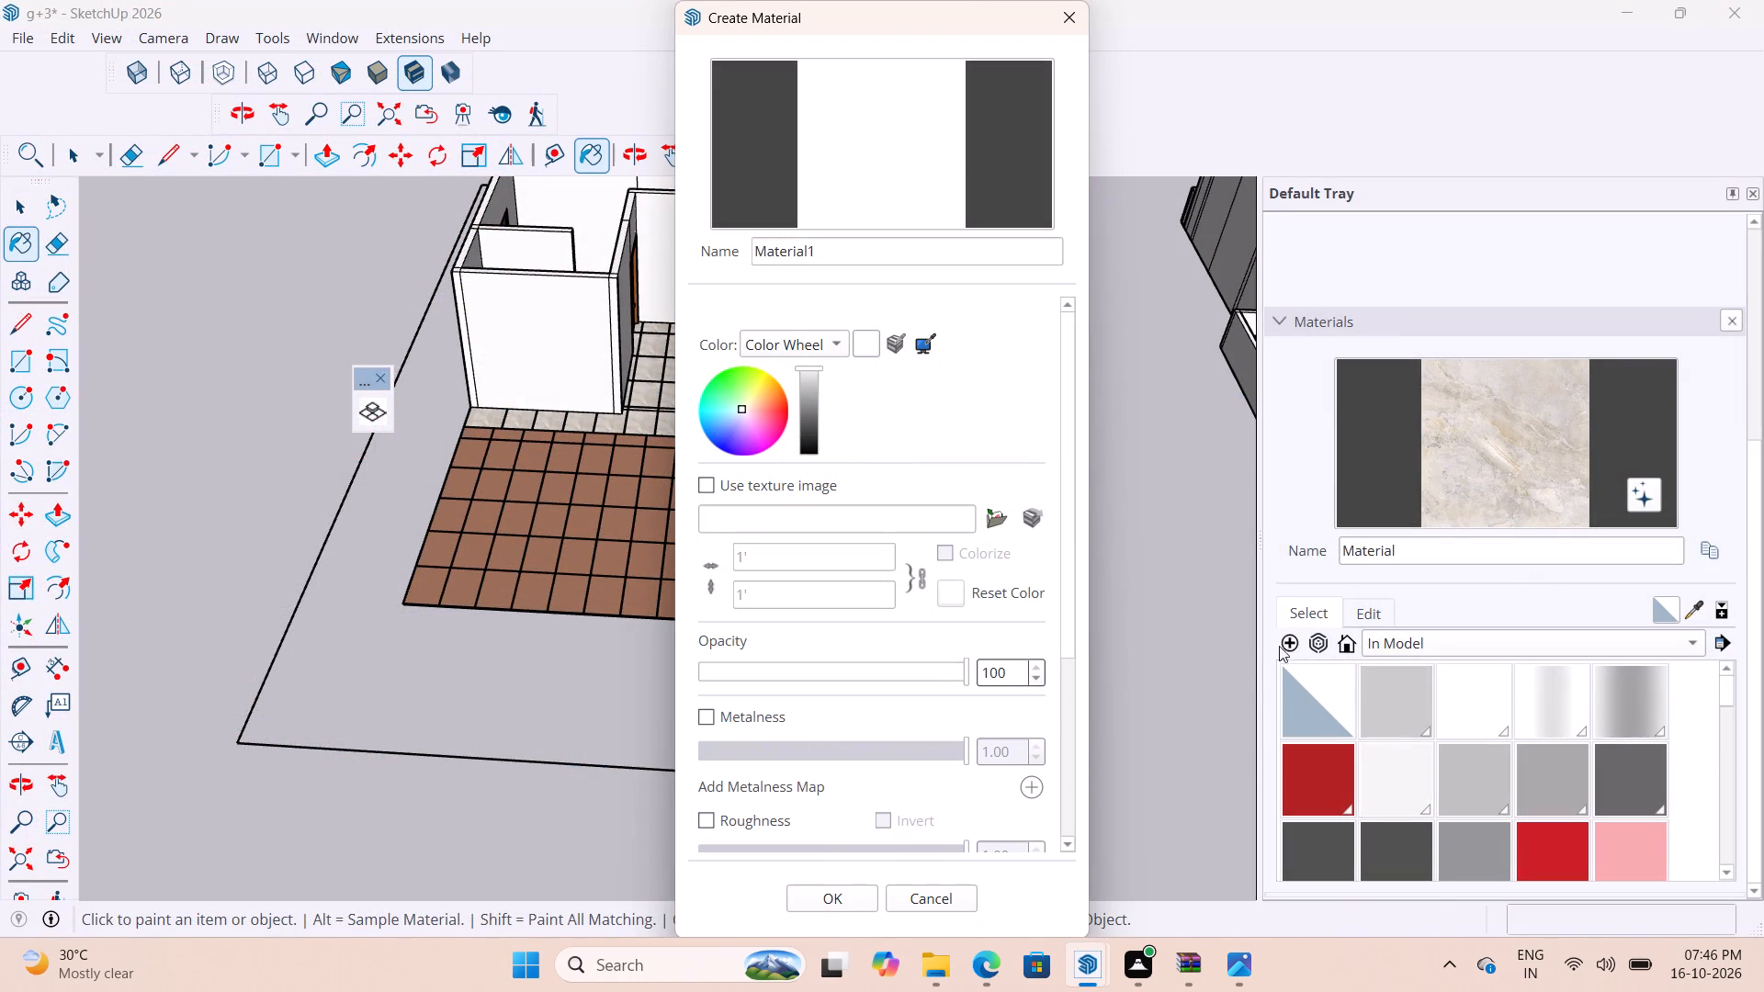
left_click(991, 520)
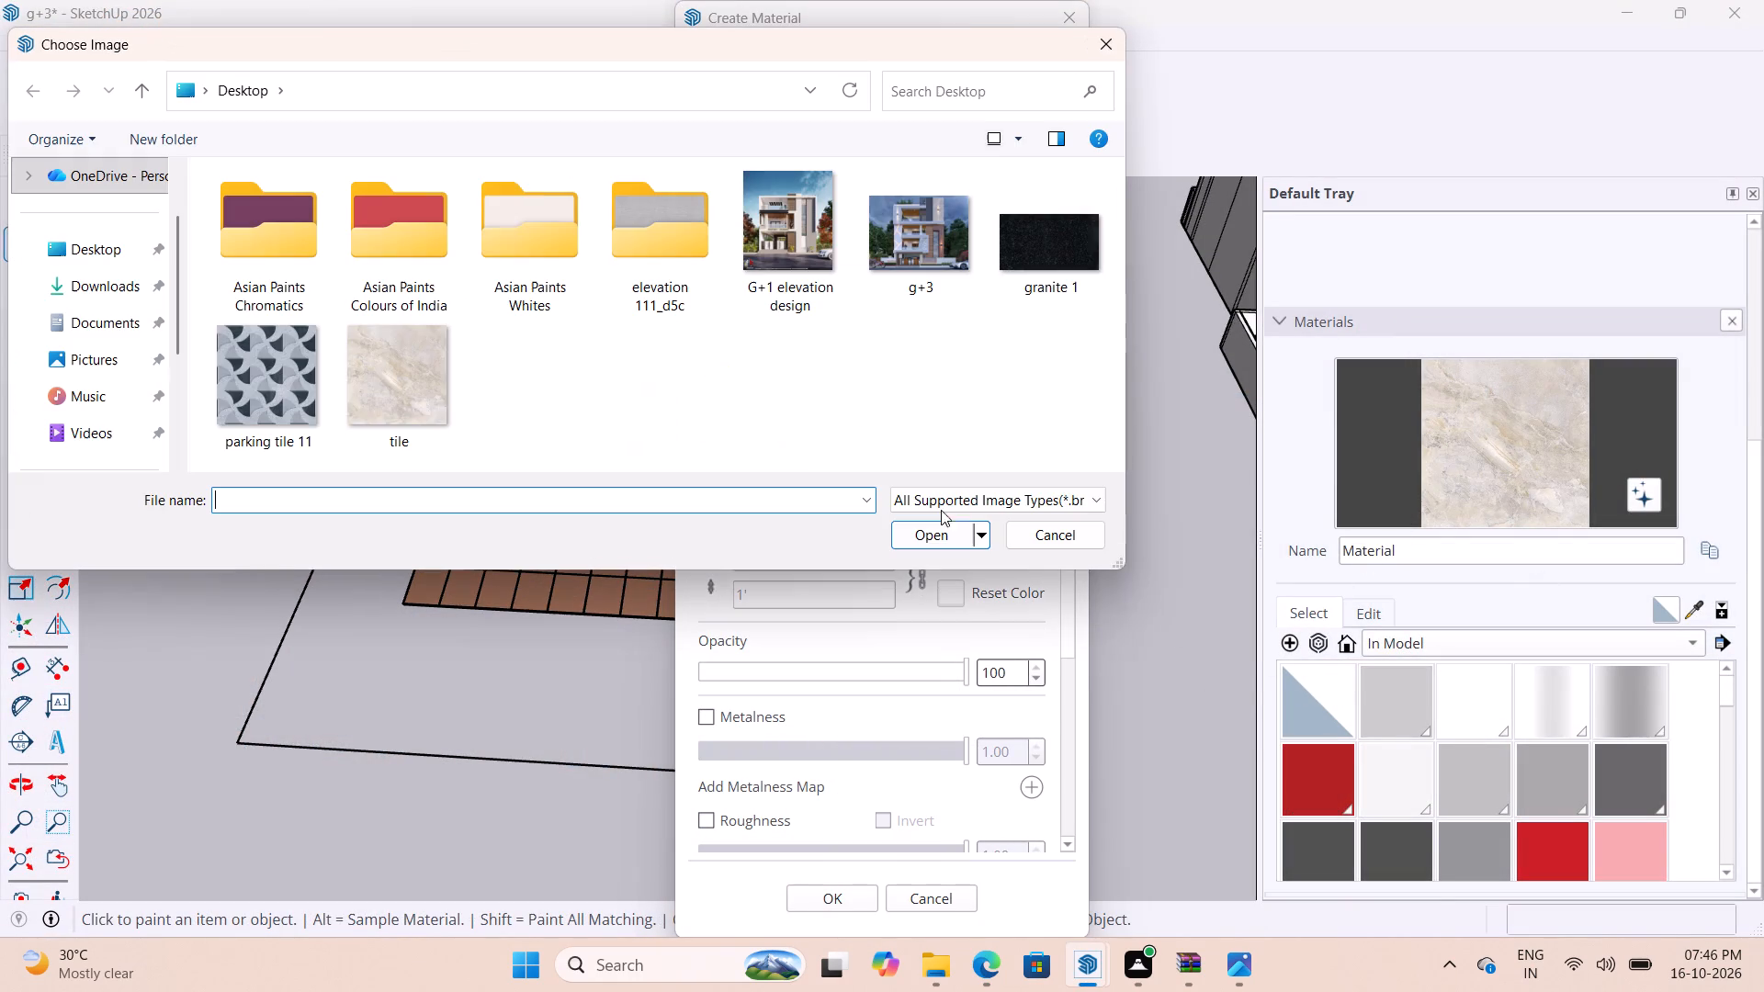
left_click(311, 409)
left_click(918, 536)
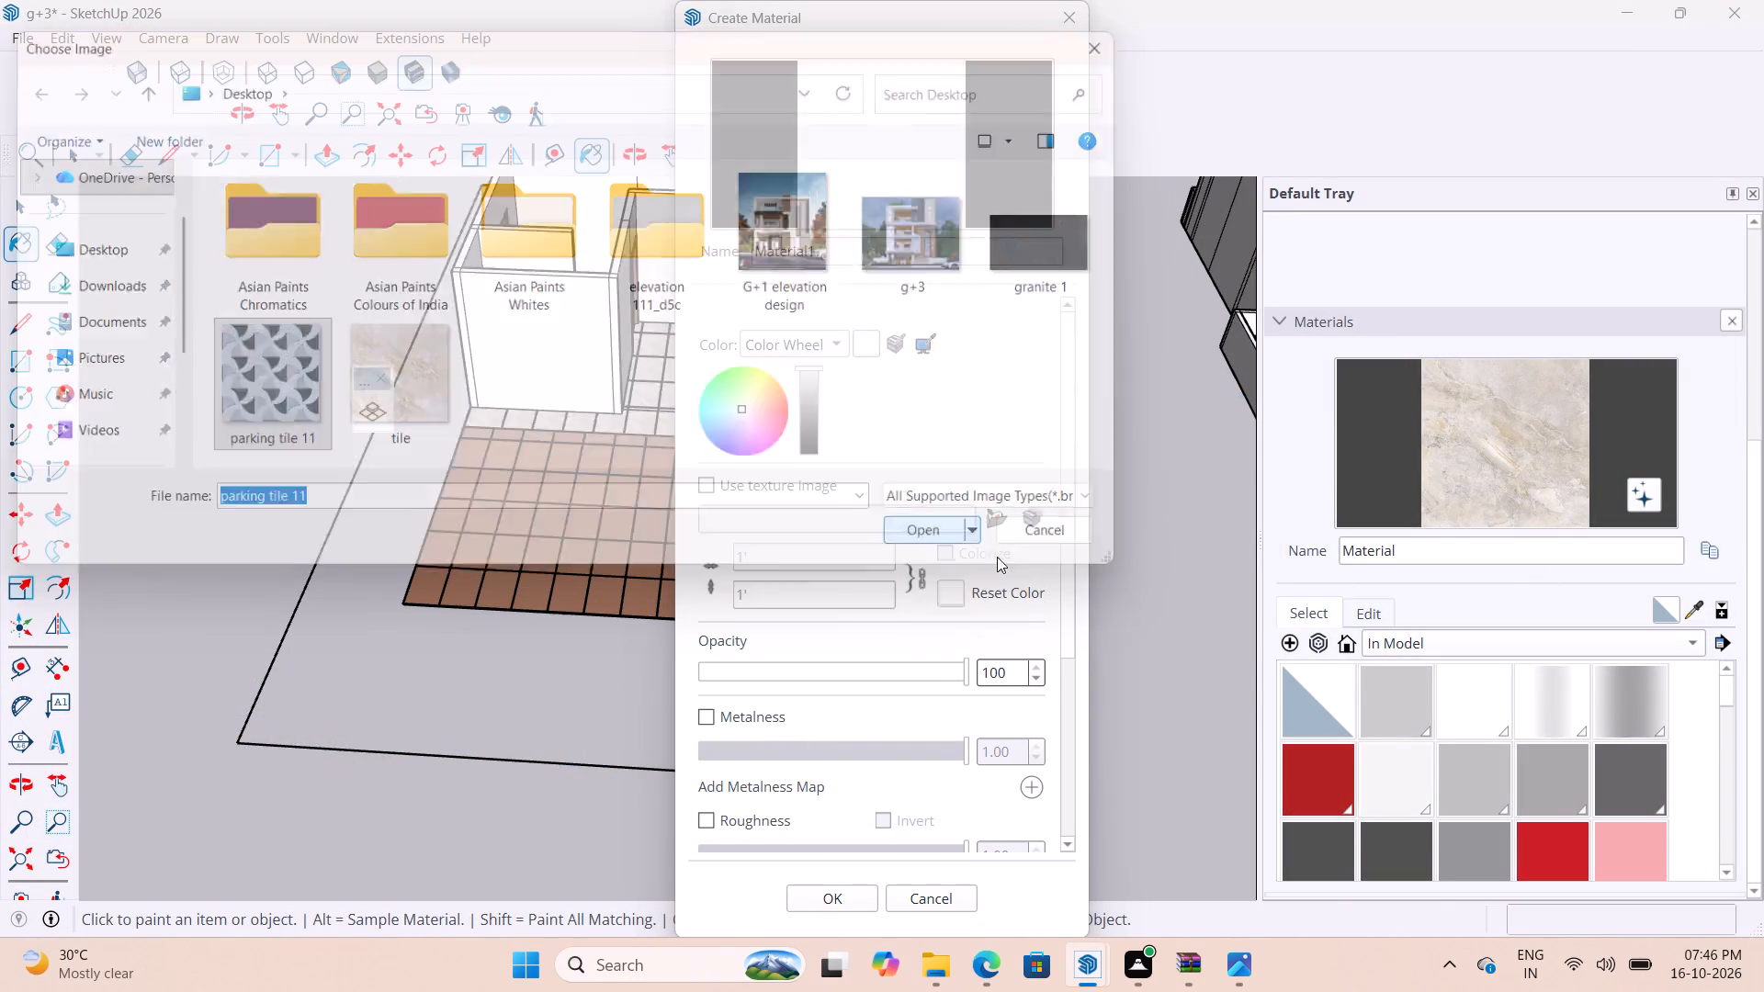
left_click(829, 900)
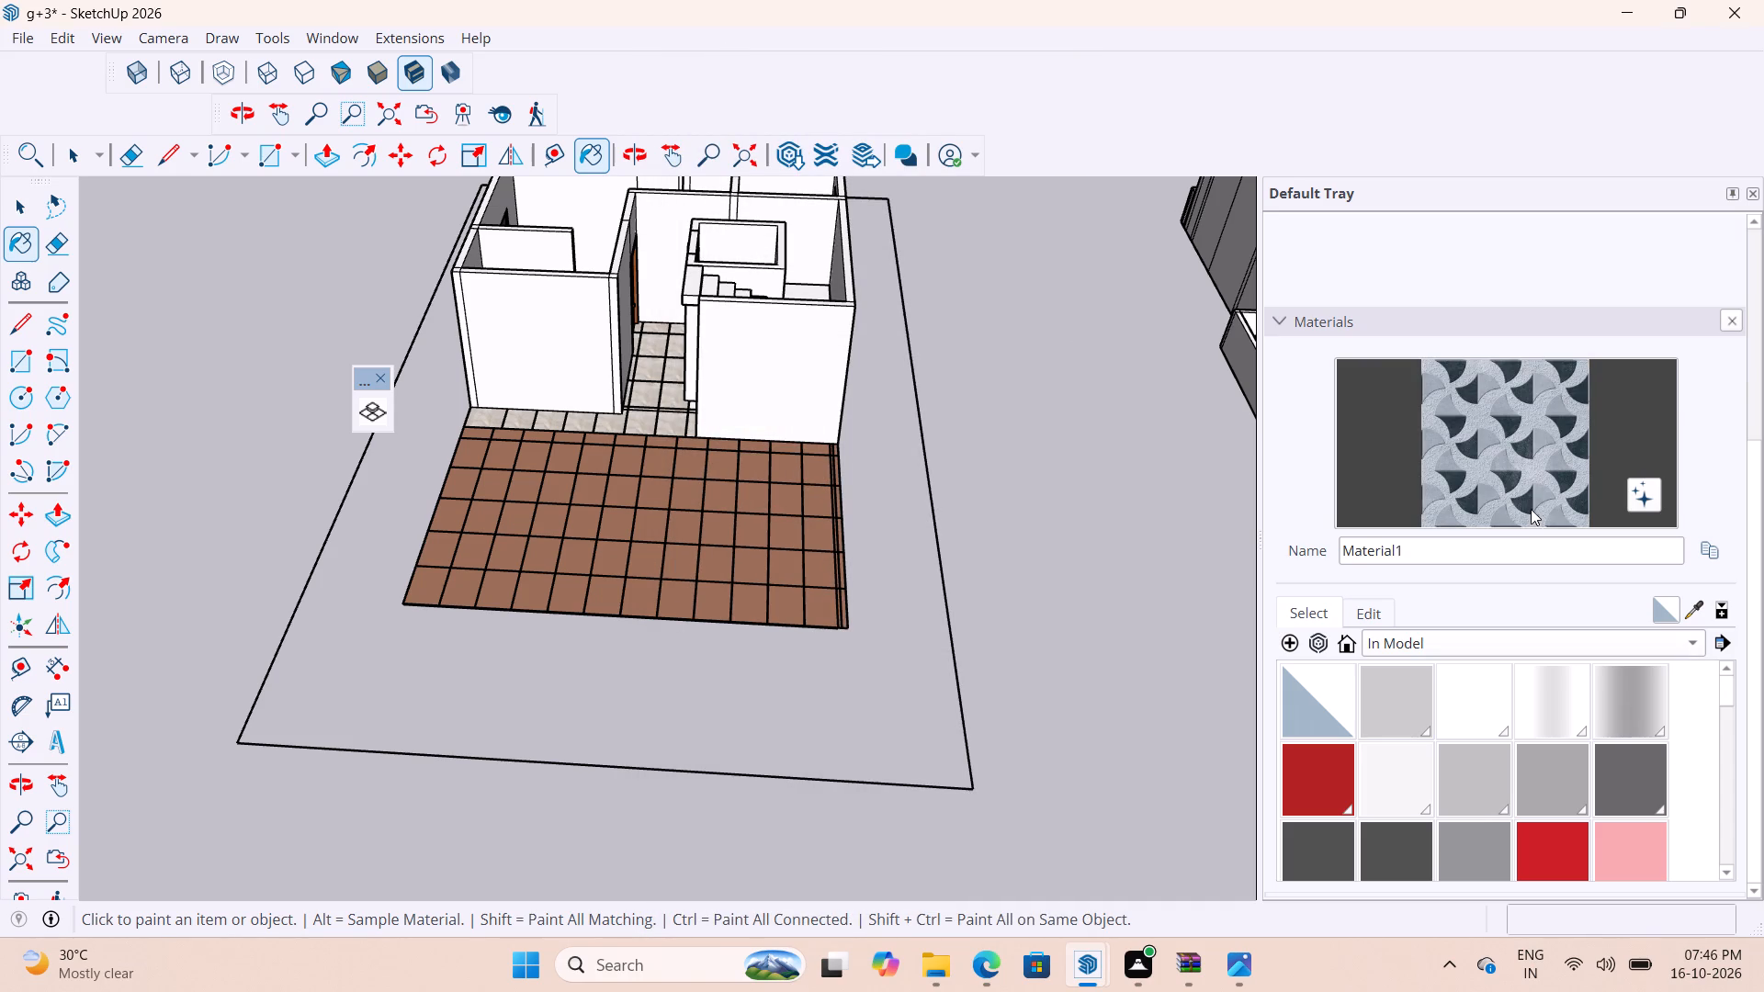
Open the brown front parking floor group and paint the first two tiles of its two rows nearest the house with the parking tile material.
left_click(1527, 498)
scroll(396, 495, "up", 8)
left_click(465, 484)
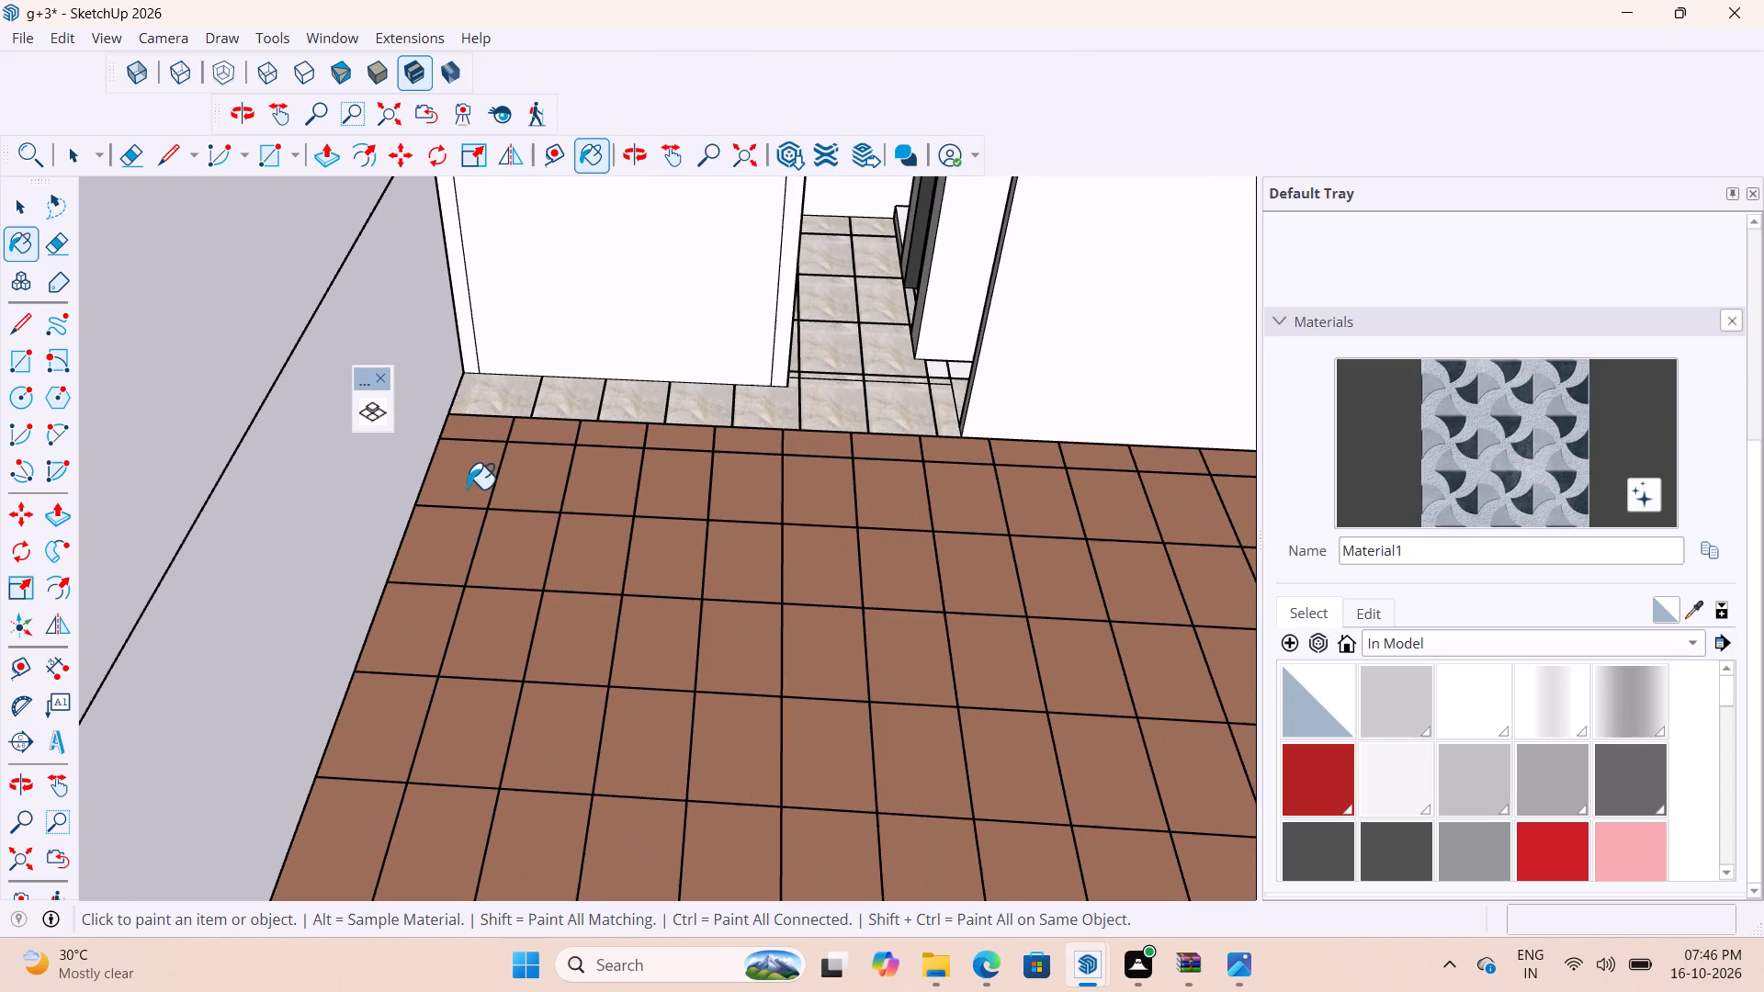
key("space")
double_click(466, 485)
left_click(1470, 445)
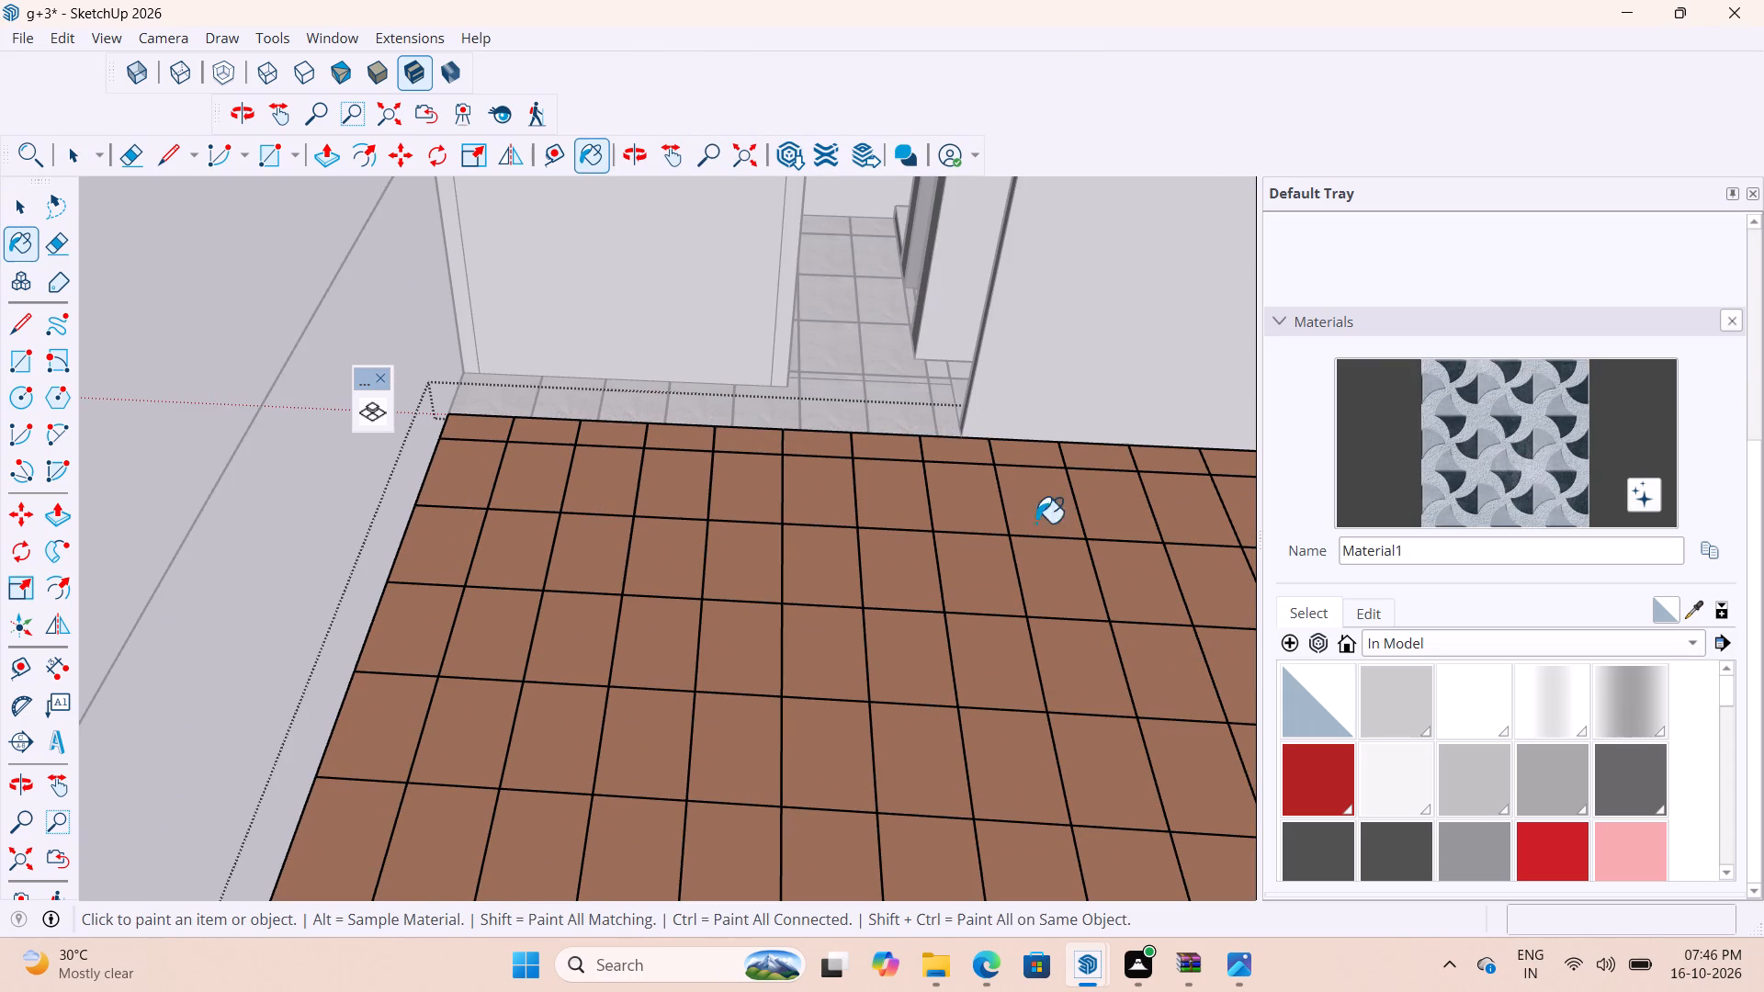
scroll(414, 519, "up", 4)
left_click(439, 467)
left_click(505, 396)
scroll(585, 458, "up", 3)
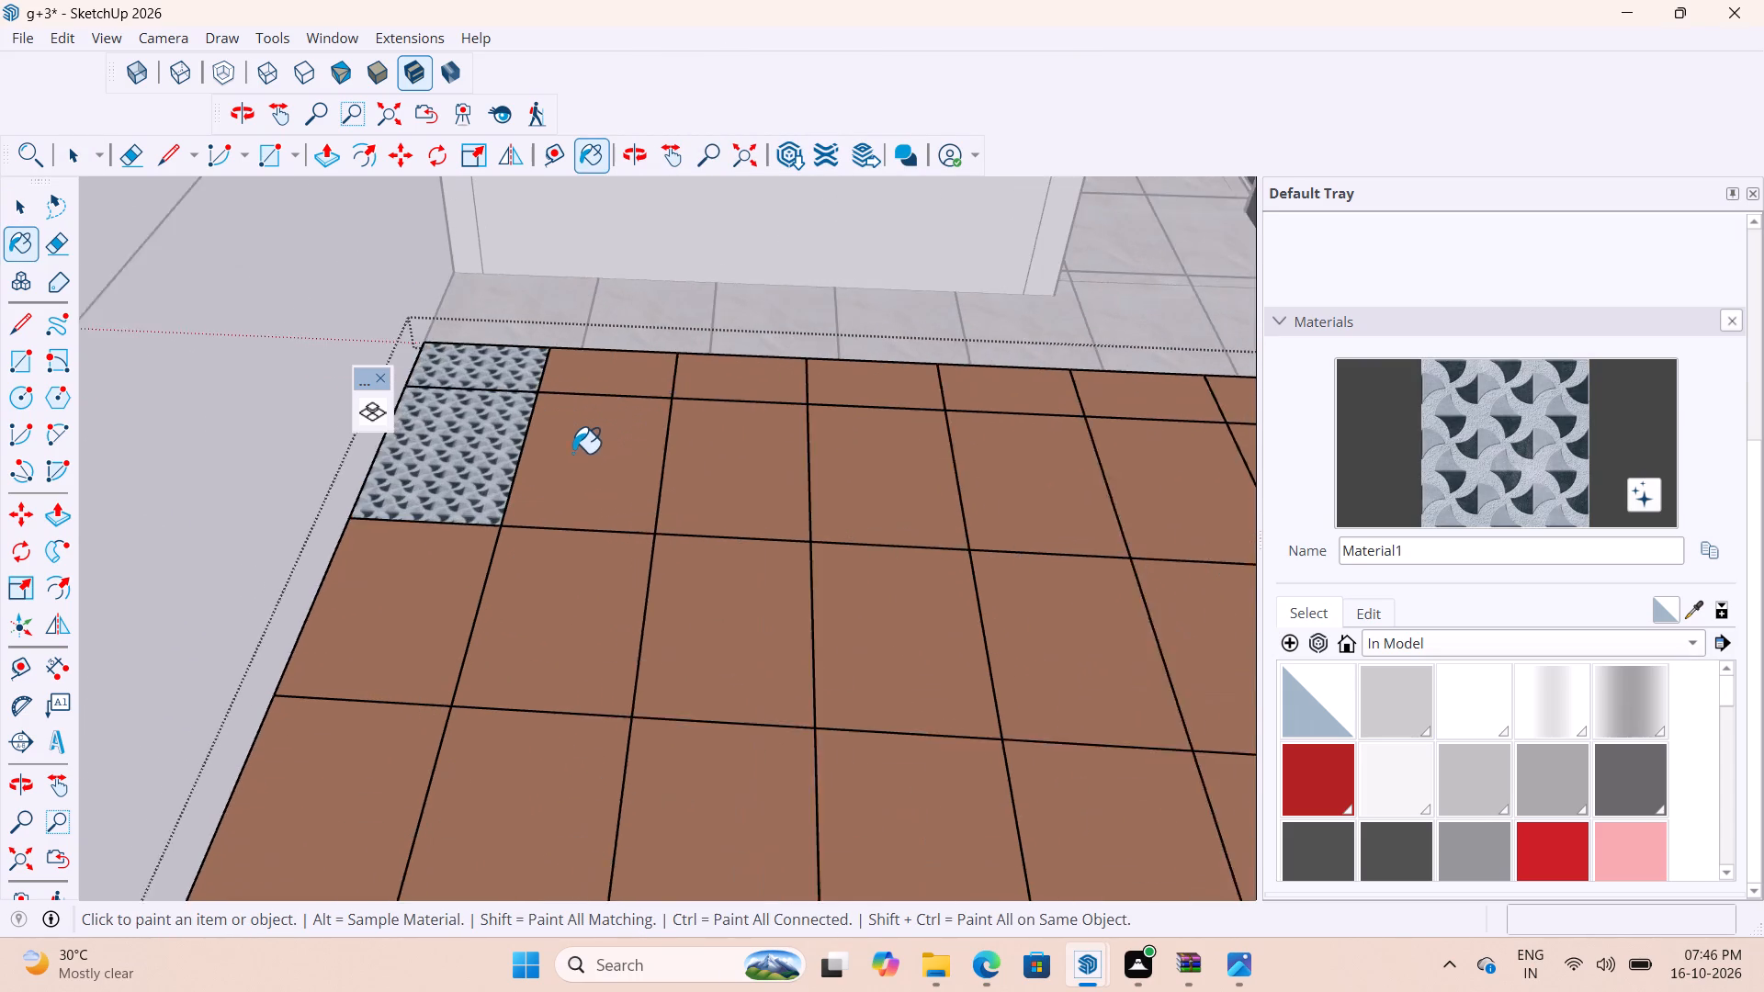
scroll(572, 453, "up", 3)
left_click(575, 473)
scroll(547, 540, "up", 3)
left_click(598, 313)
Extend the parking tile material to the first four tile columns across the three rows nearest the house.
scroll(789, 387, "down", 3)
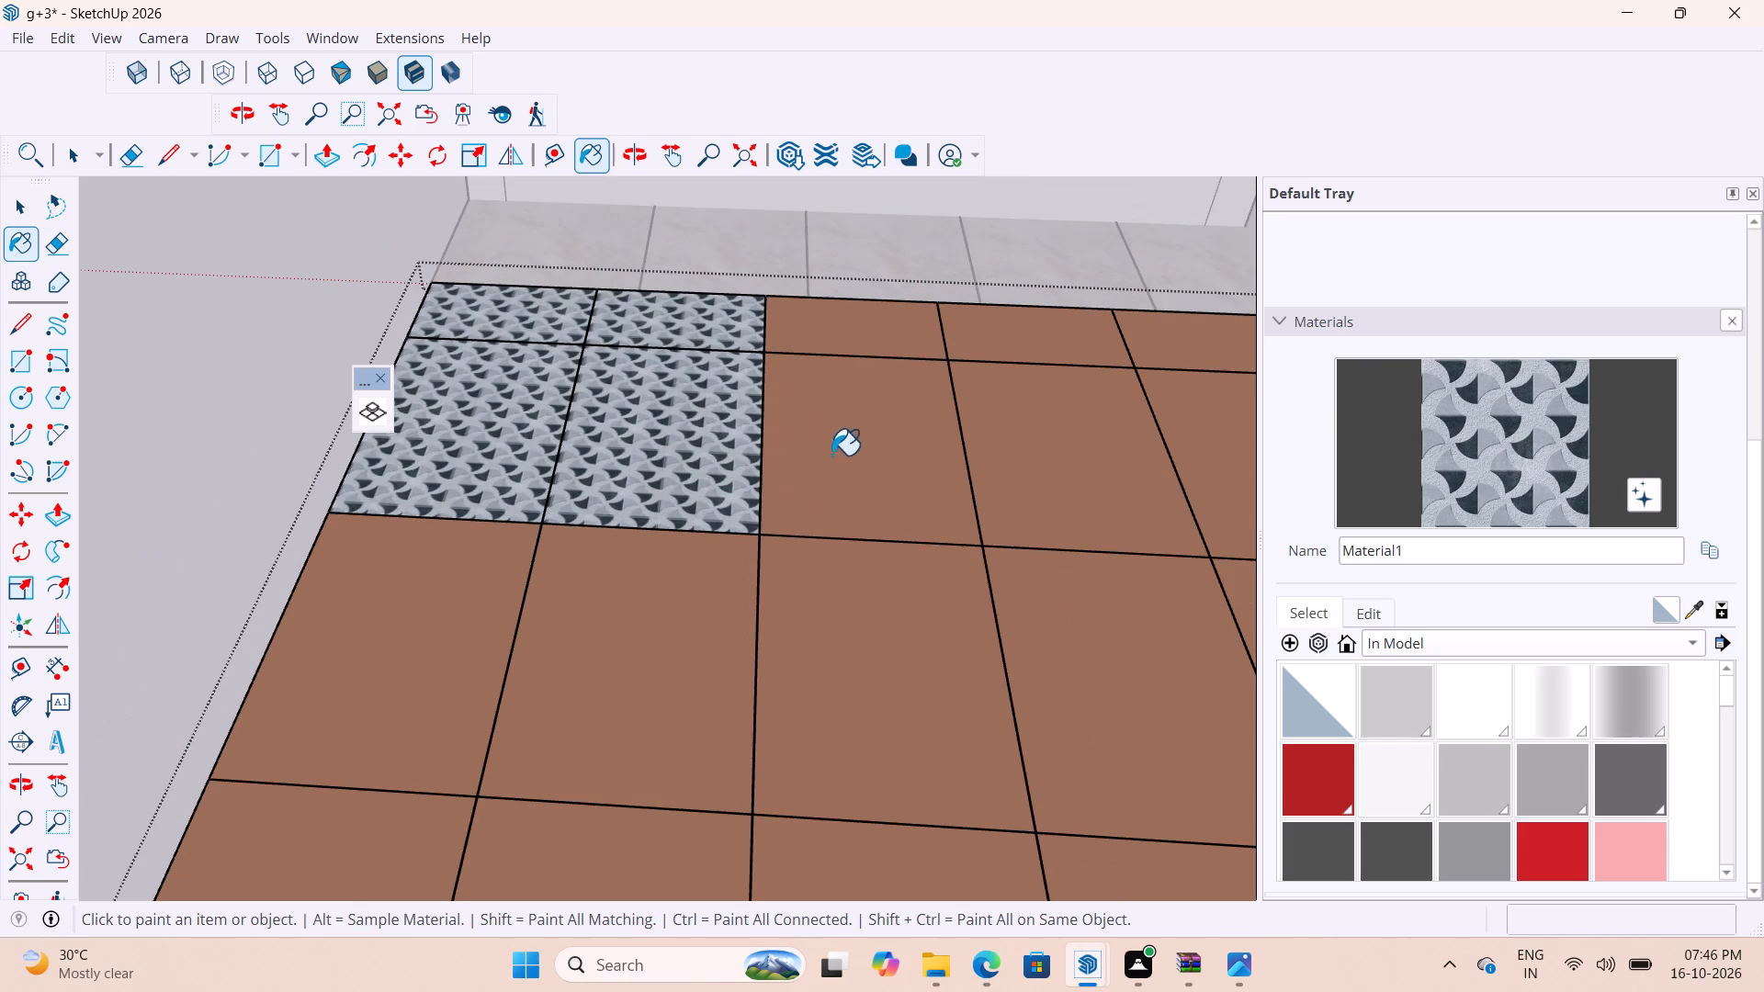
left_click(838, 456)
left_click(443, 634)
left_click(609, 658)
left_click(881, 657)
left_click(846, 337)
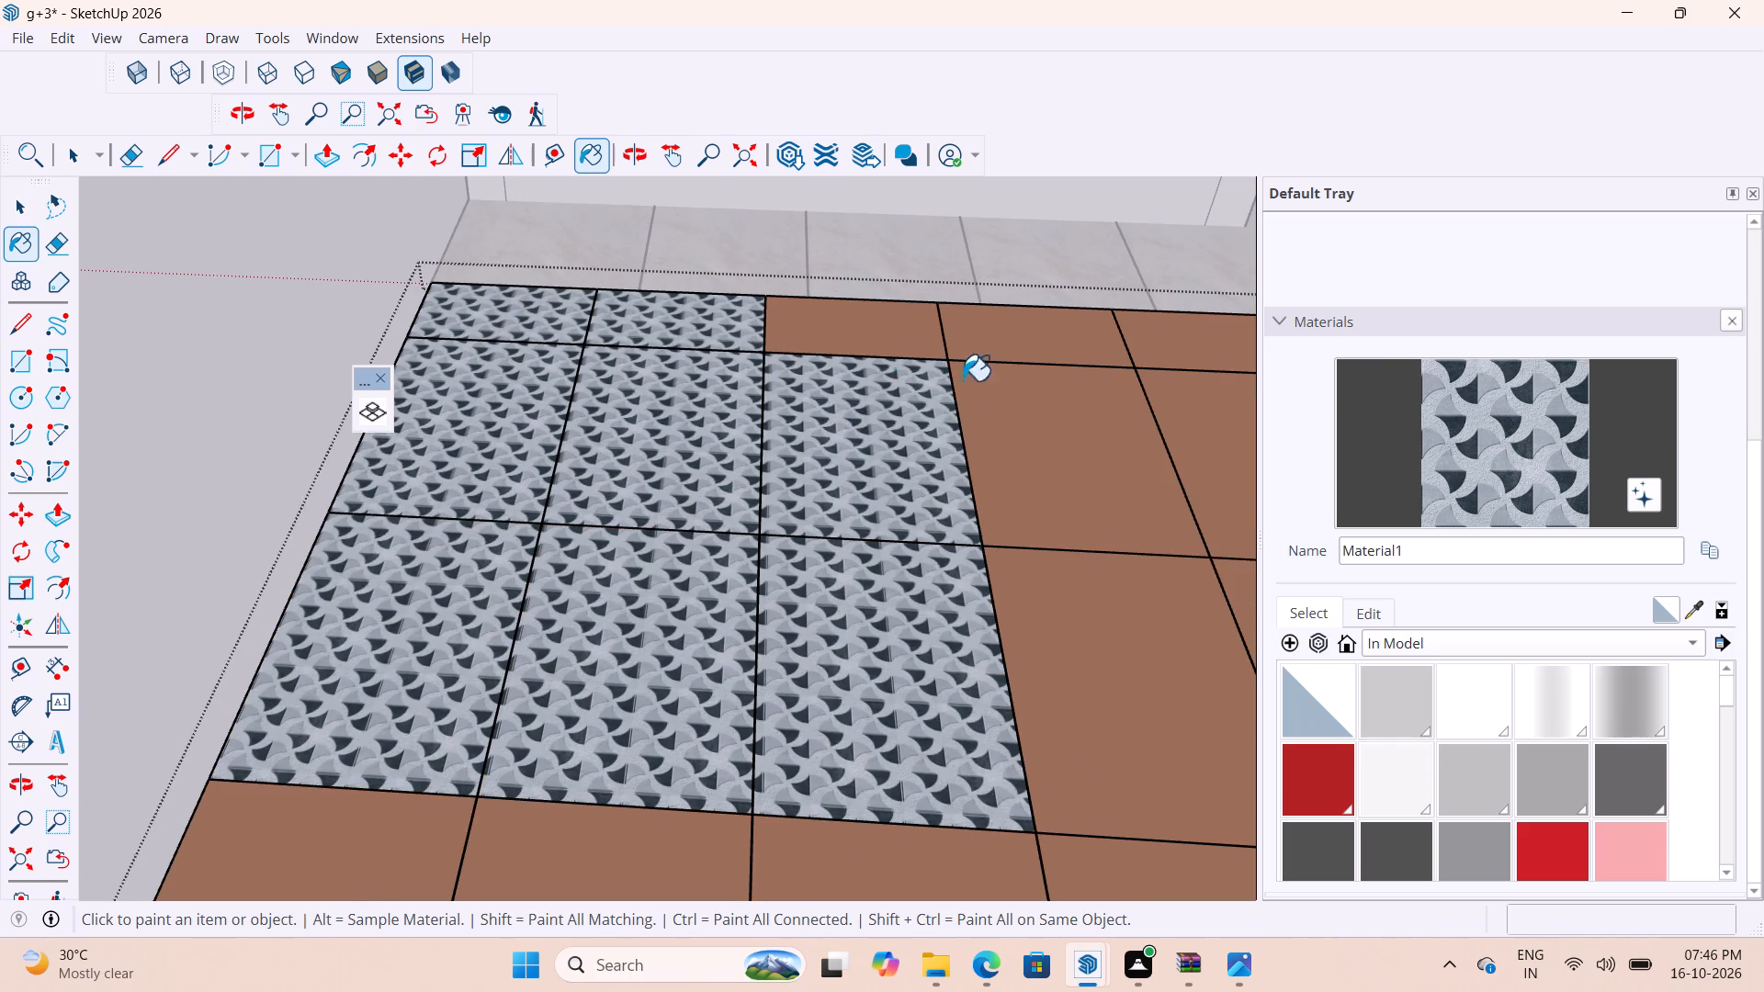
left_click(1058, 359)
left_click(1054, 462)
left_click(1134, 689)
Set the parking tile material's texture size to 2' wide with its proportions locked.
scroll(550, 463, "down", 12)
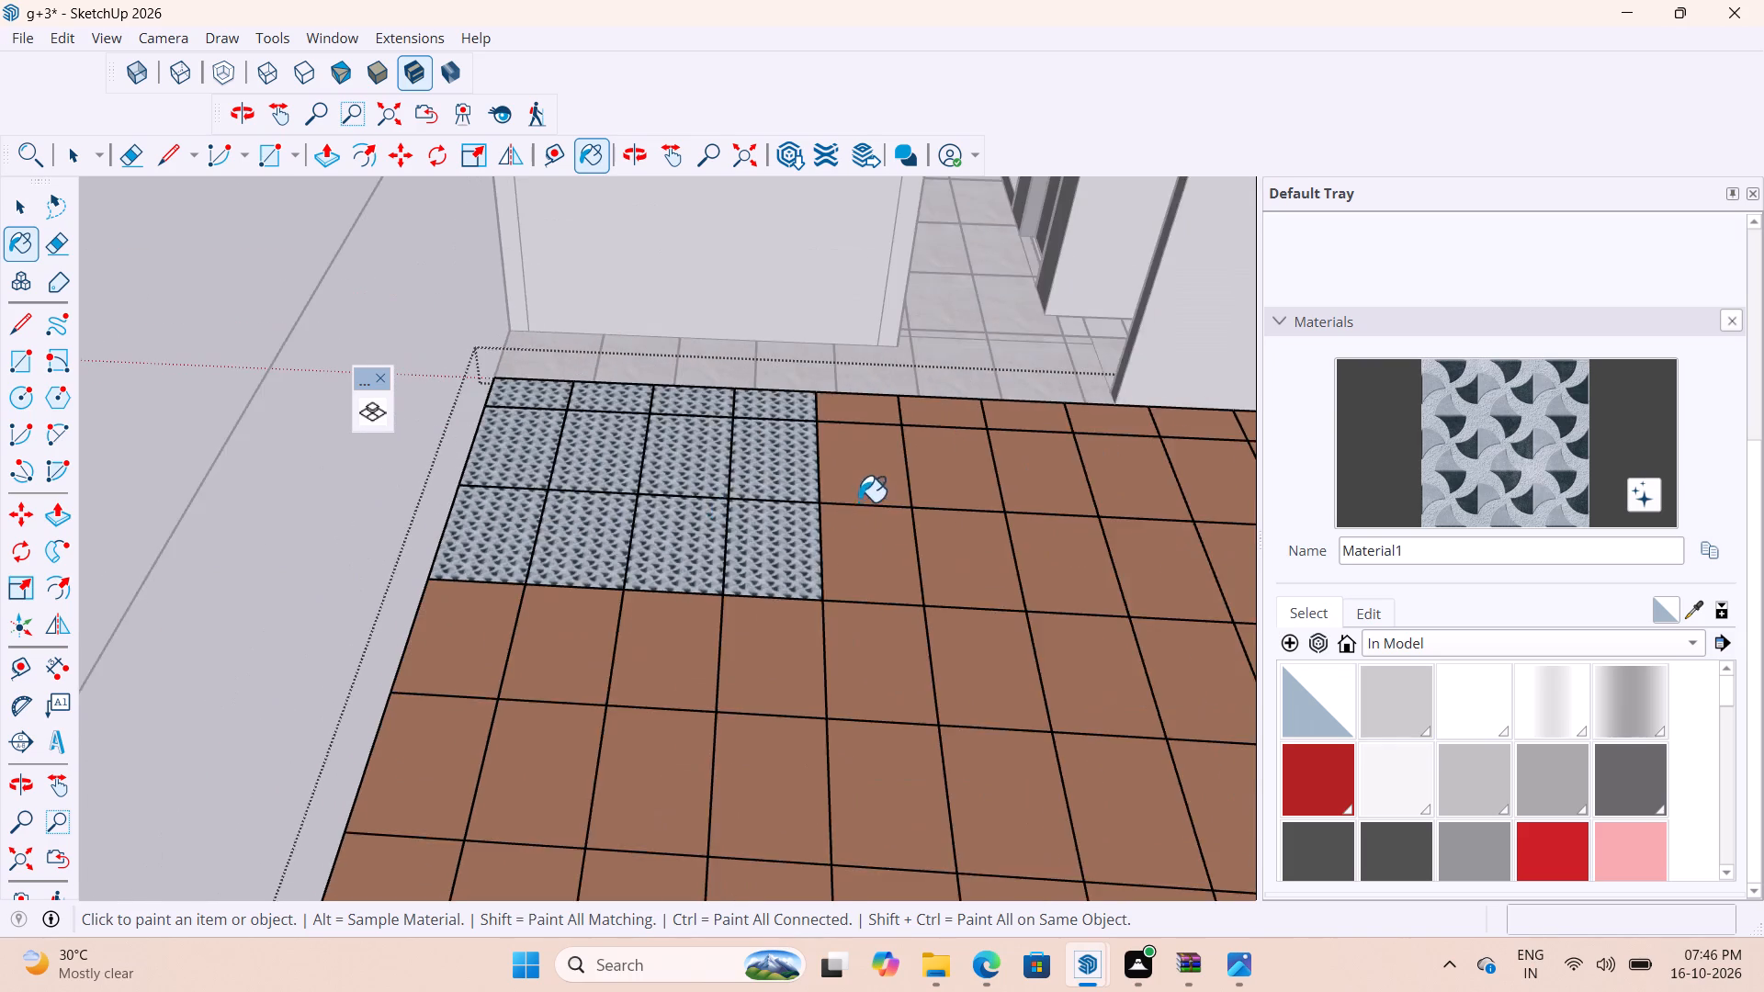
scroll(858, 502, "down", 4)
scroll(624, 647, "up", 16)
middle_click_drag(730, 416, 759, 533)
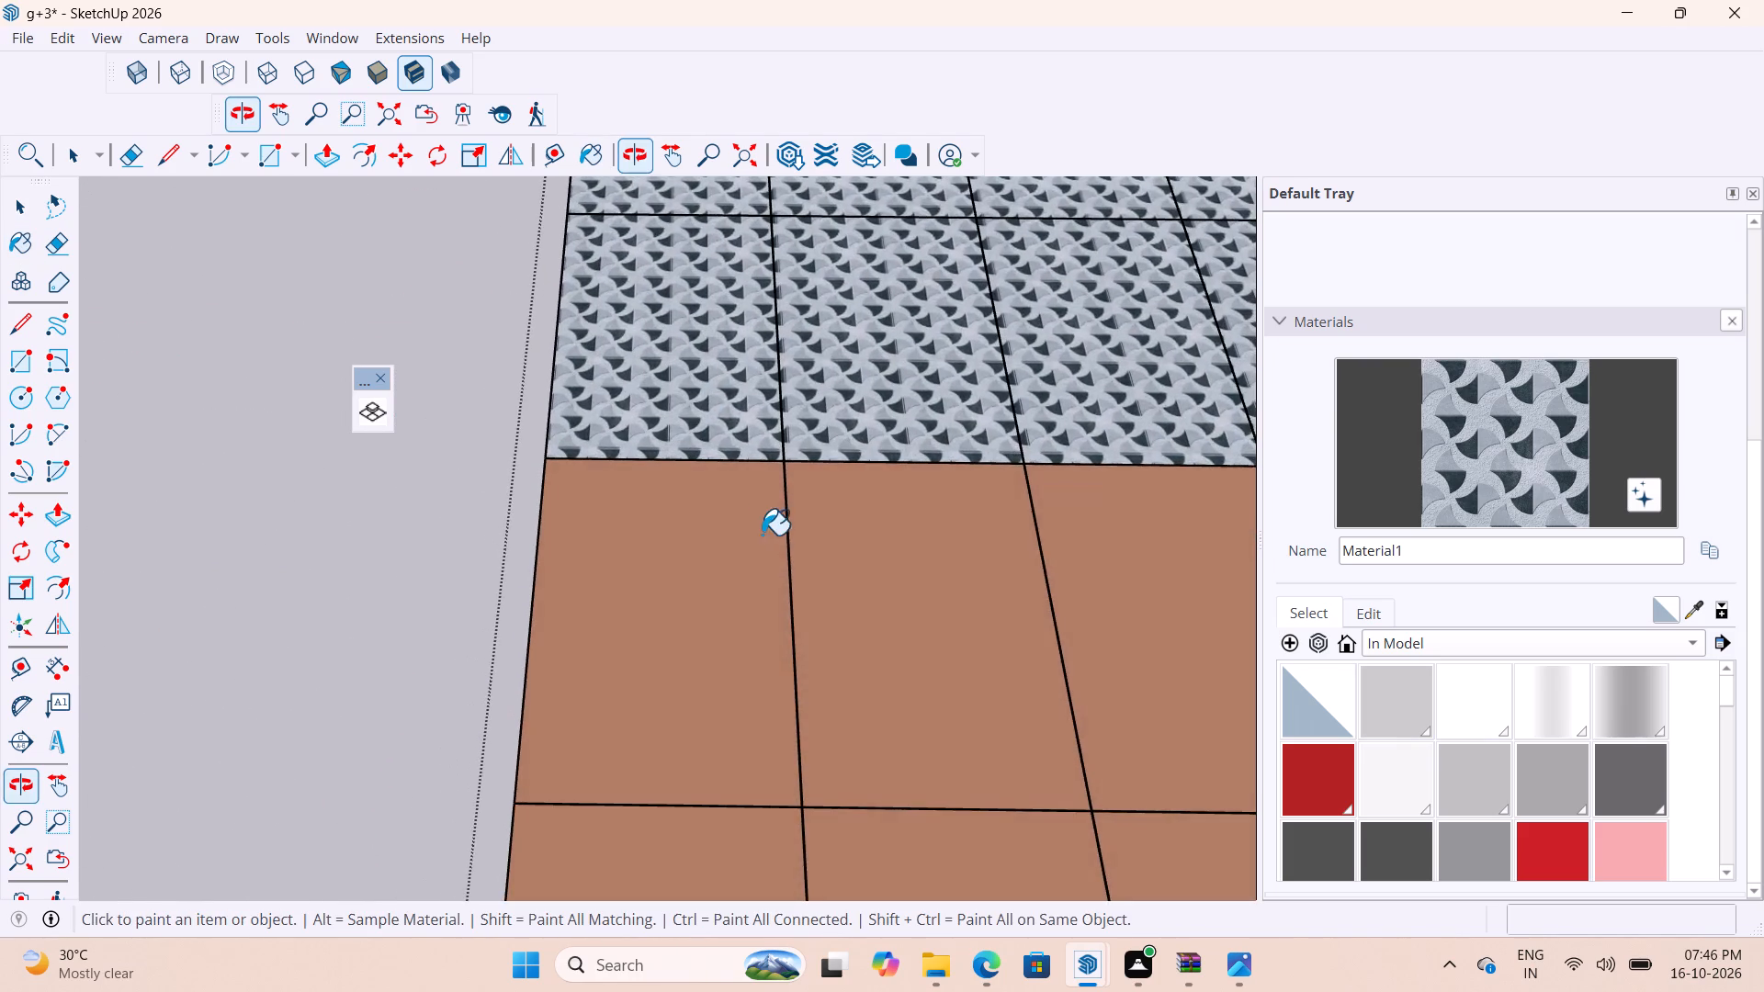
scroll(734, 445, "up", 3)
left_click(1368, 616)
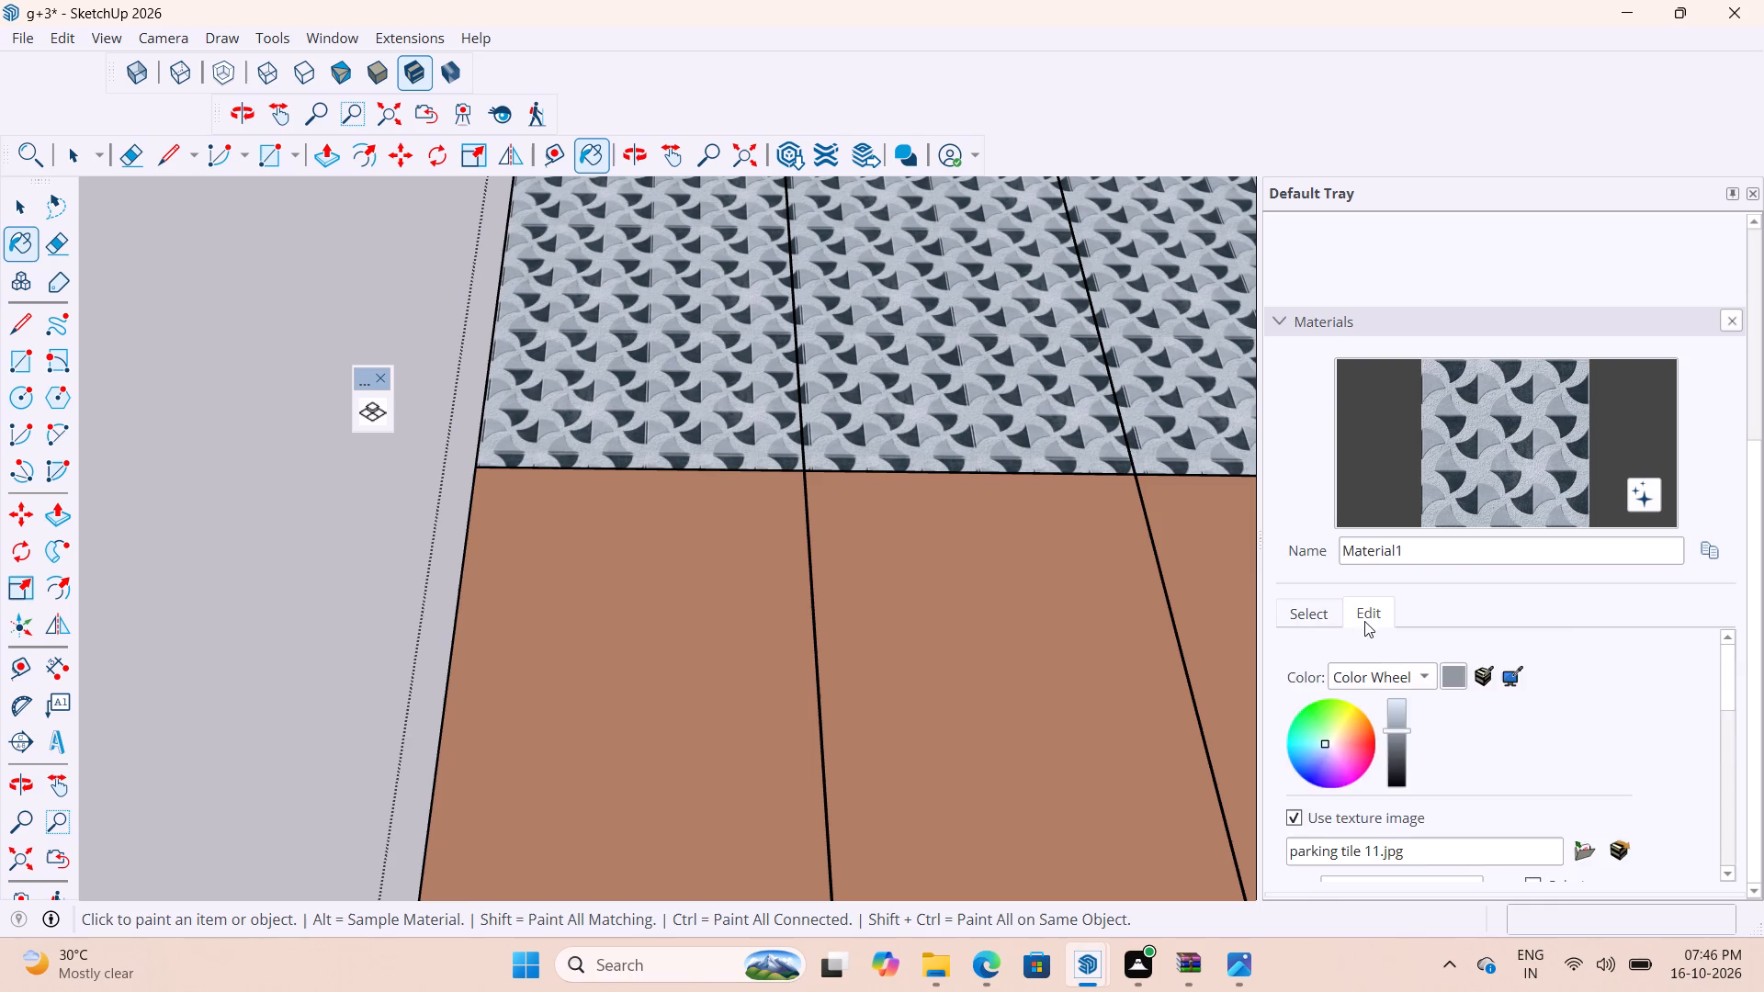
scroll(1348, 757, "down", 3)
left_click(1353, 680)
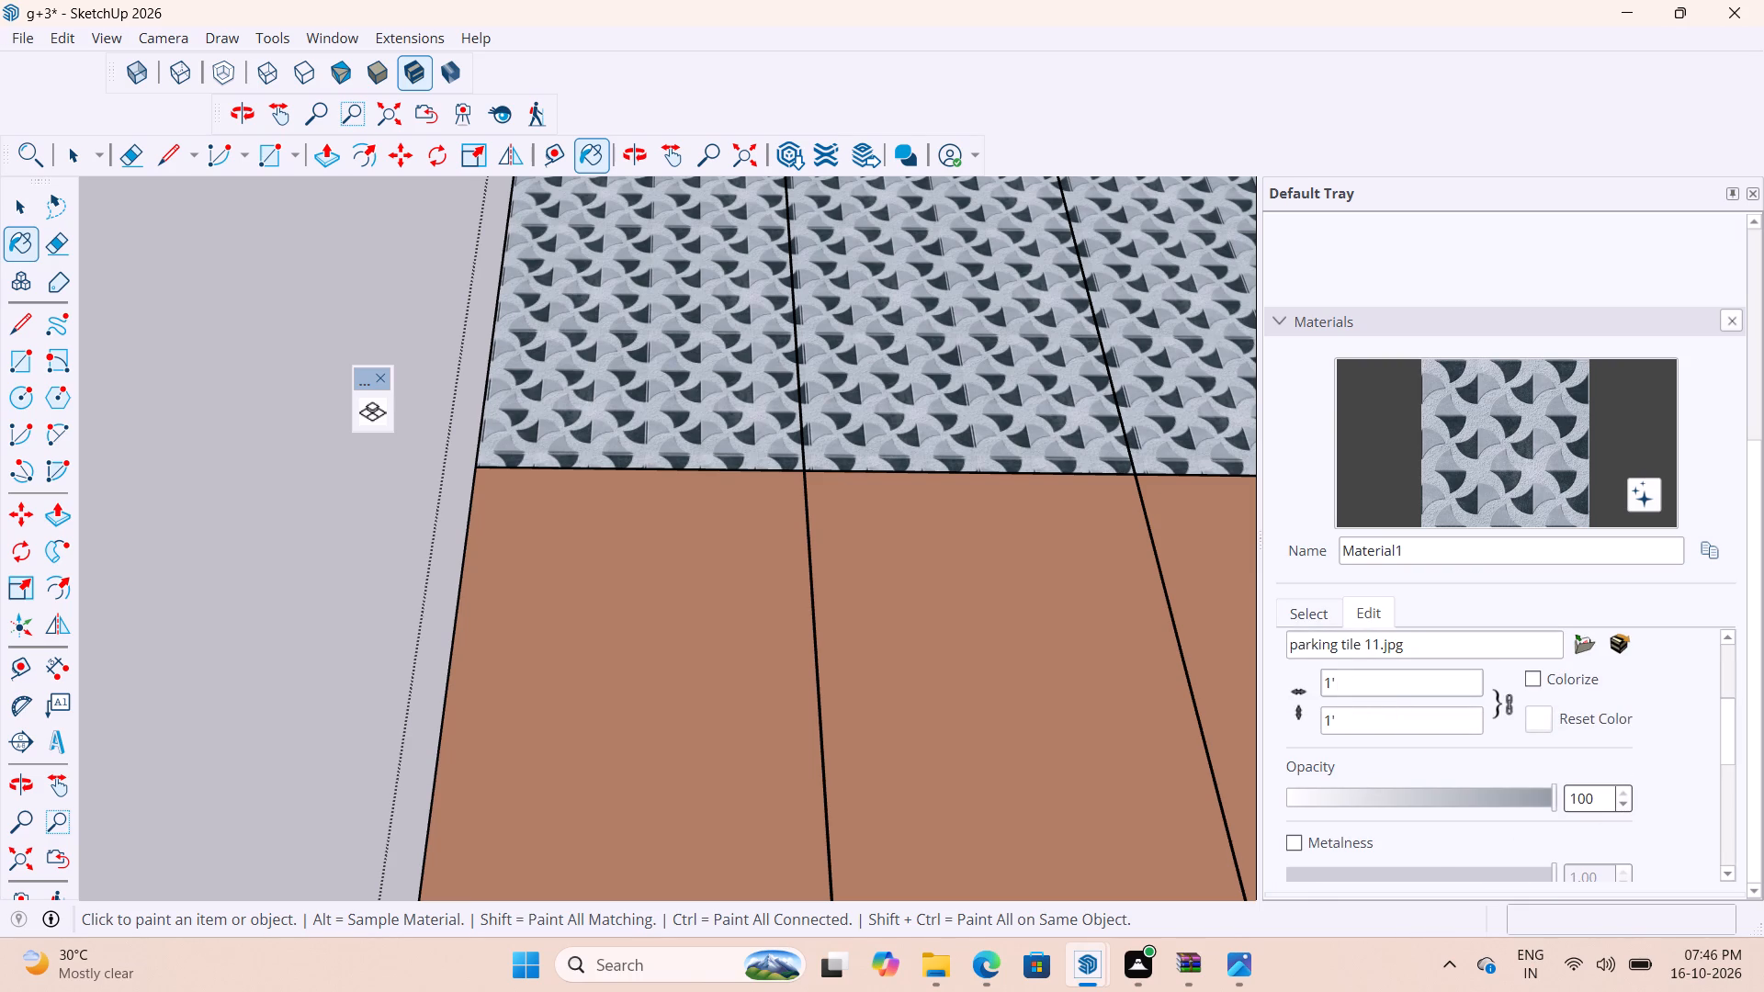
key("BackSpace")
key("BackSpace")
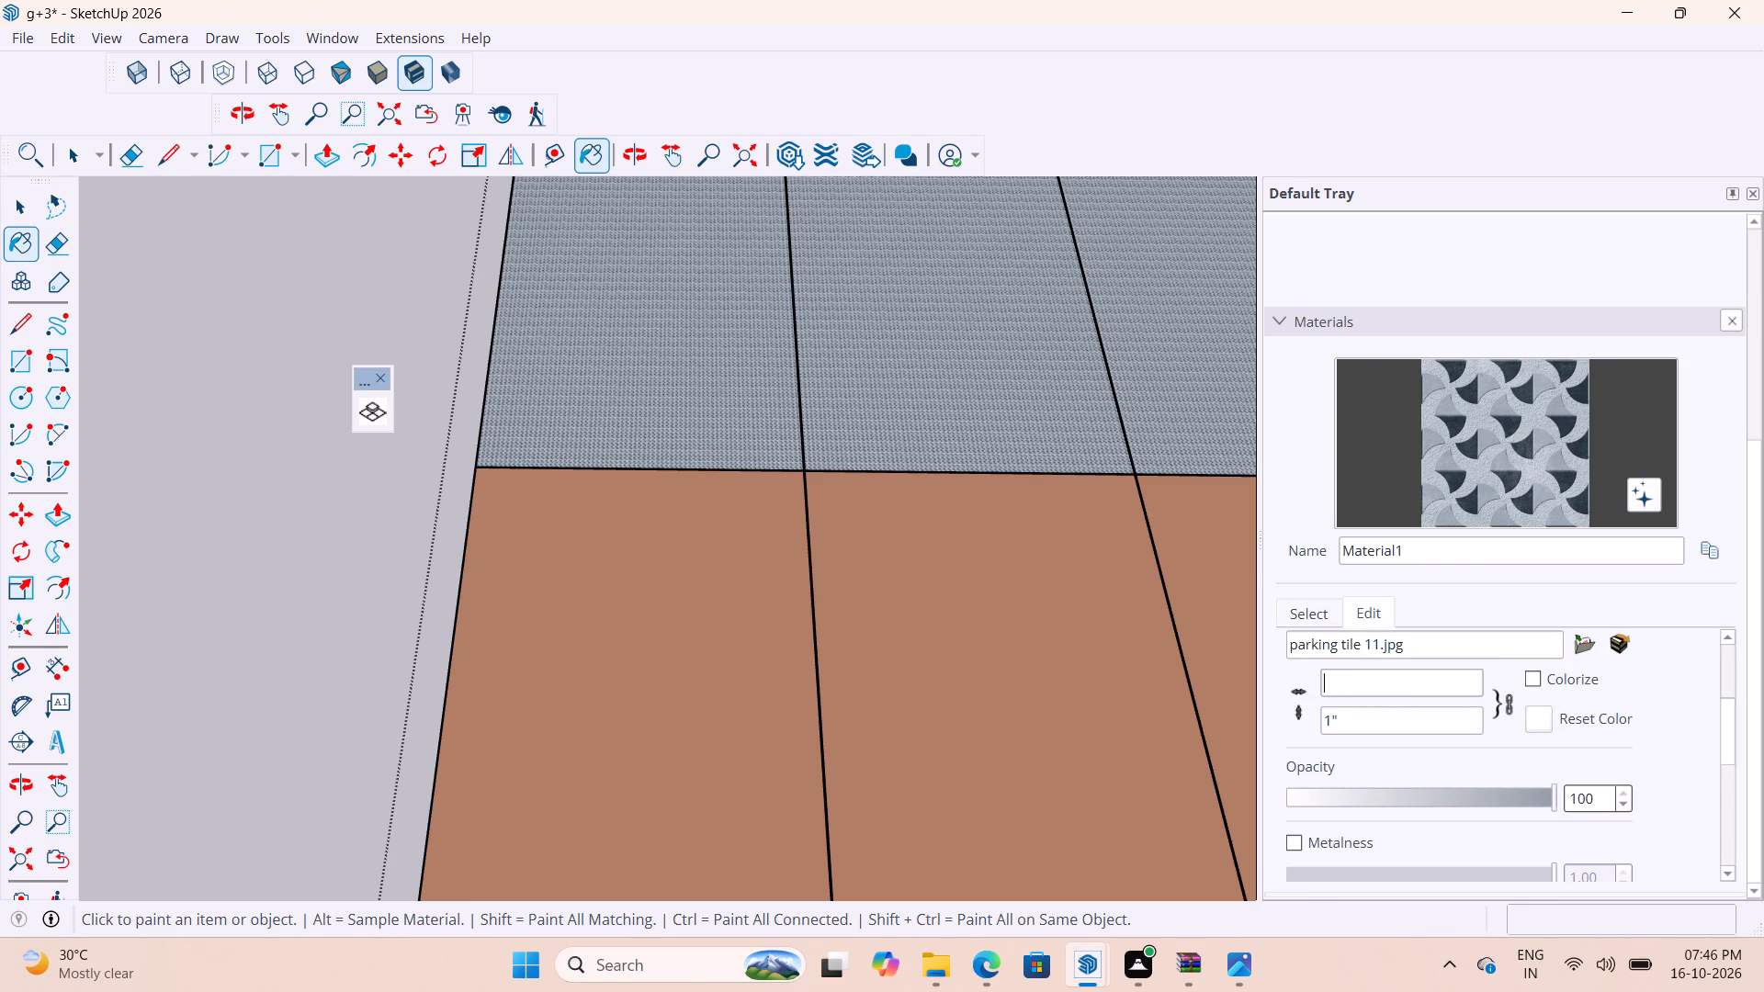
type("2'")
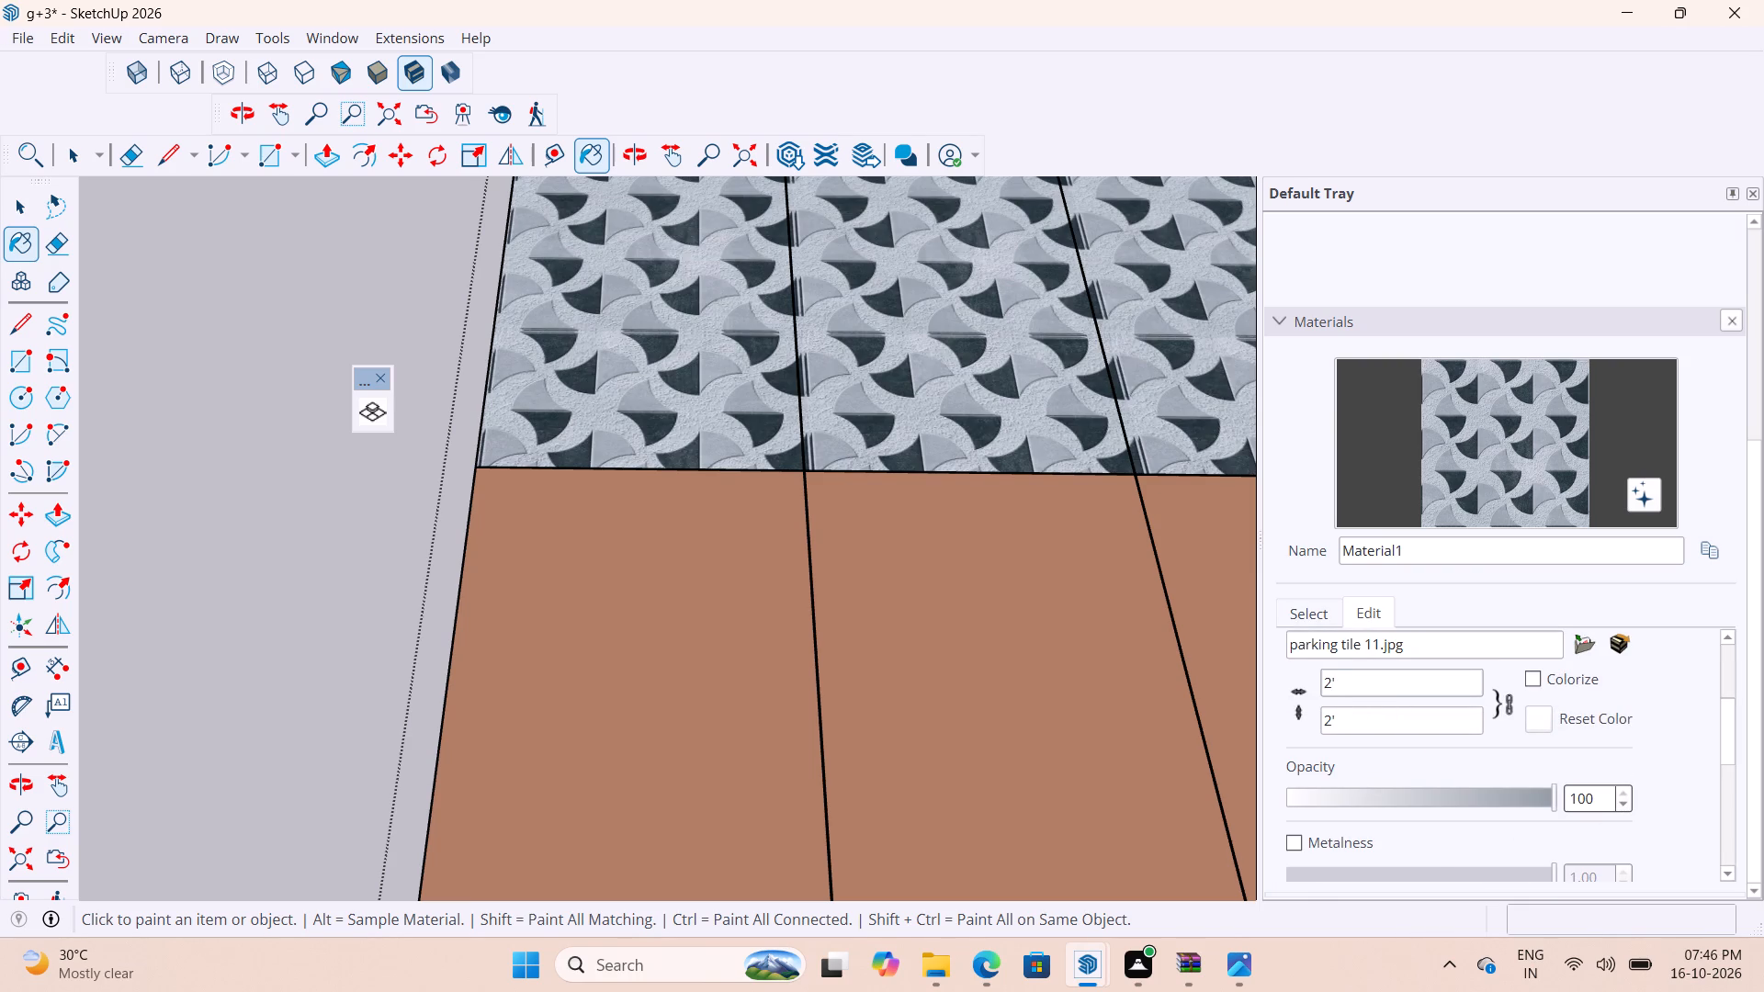
Unlock the texture's aspect ratio and set its height to 3'.
left_click(1514, 702)
left_click(1452, 723)
key("BackSpace")
key("BackSpace")
type("3'")
Paint the fifth and sixth tile columns in the three rows nearest the house with the parking tile material.
scroll(1114, 855, "down", 5)
scroll(986, 867, "down", 5)
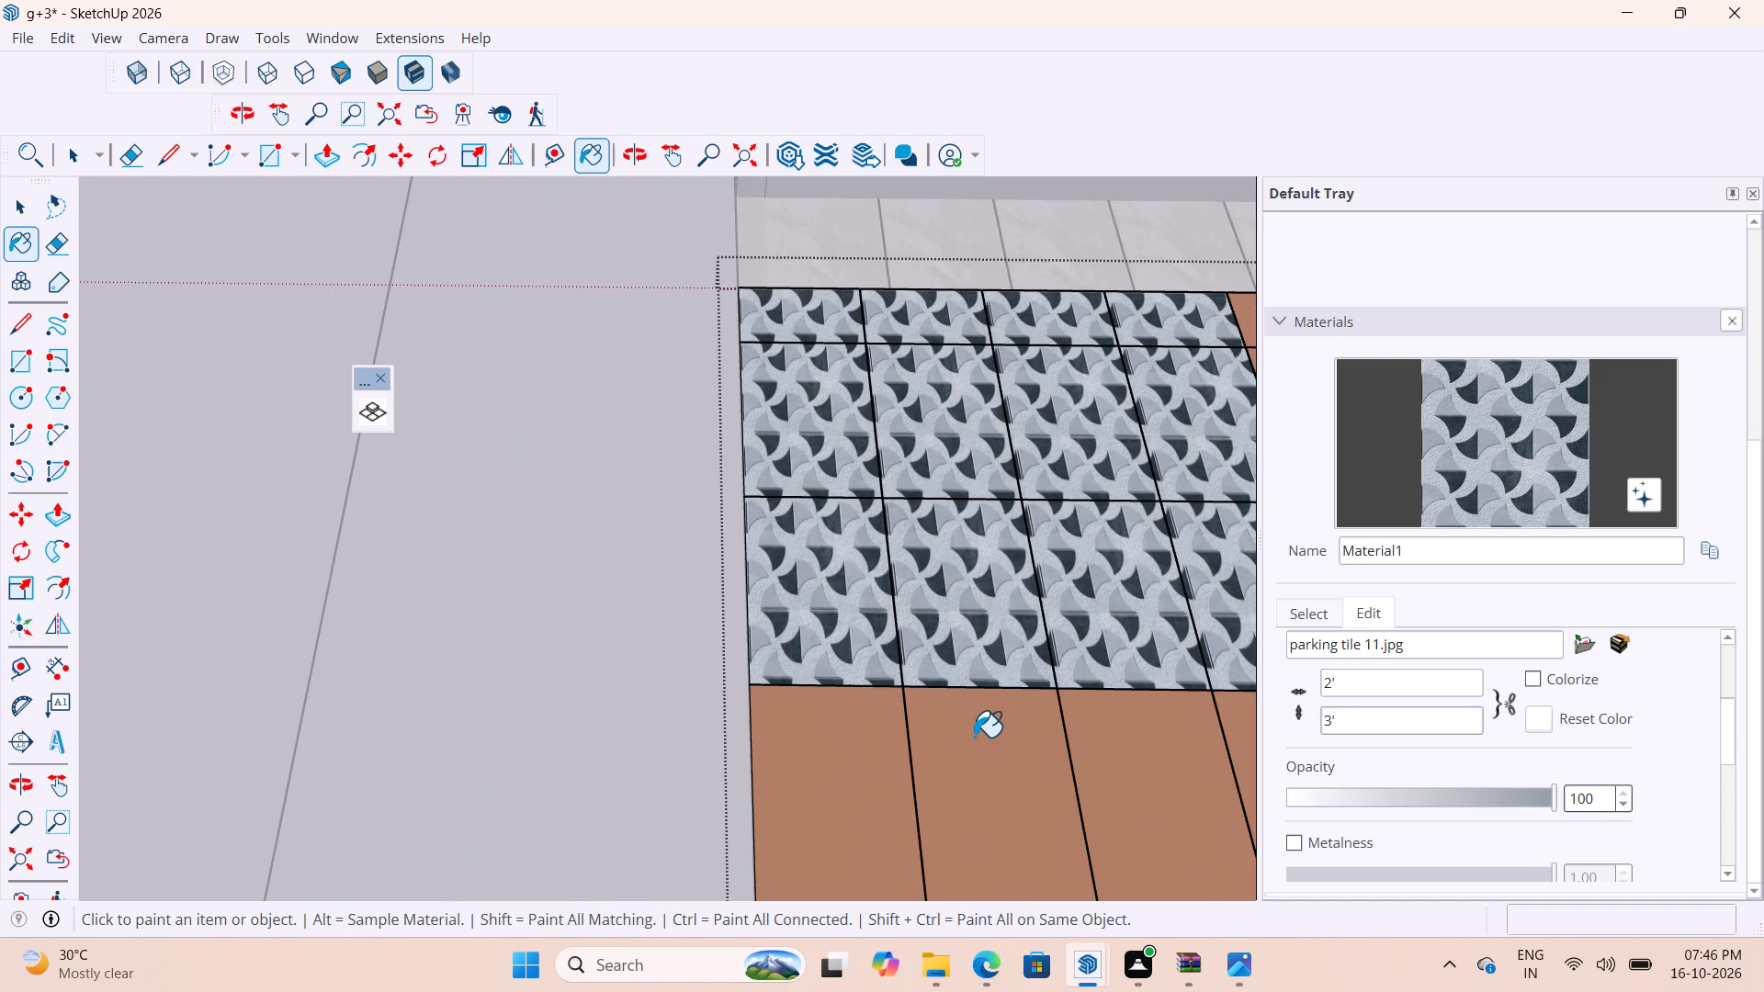
scroll(837, 609, "down", 7)
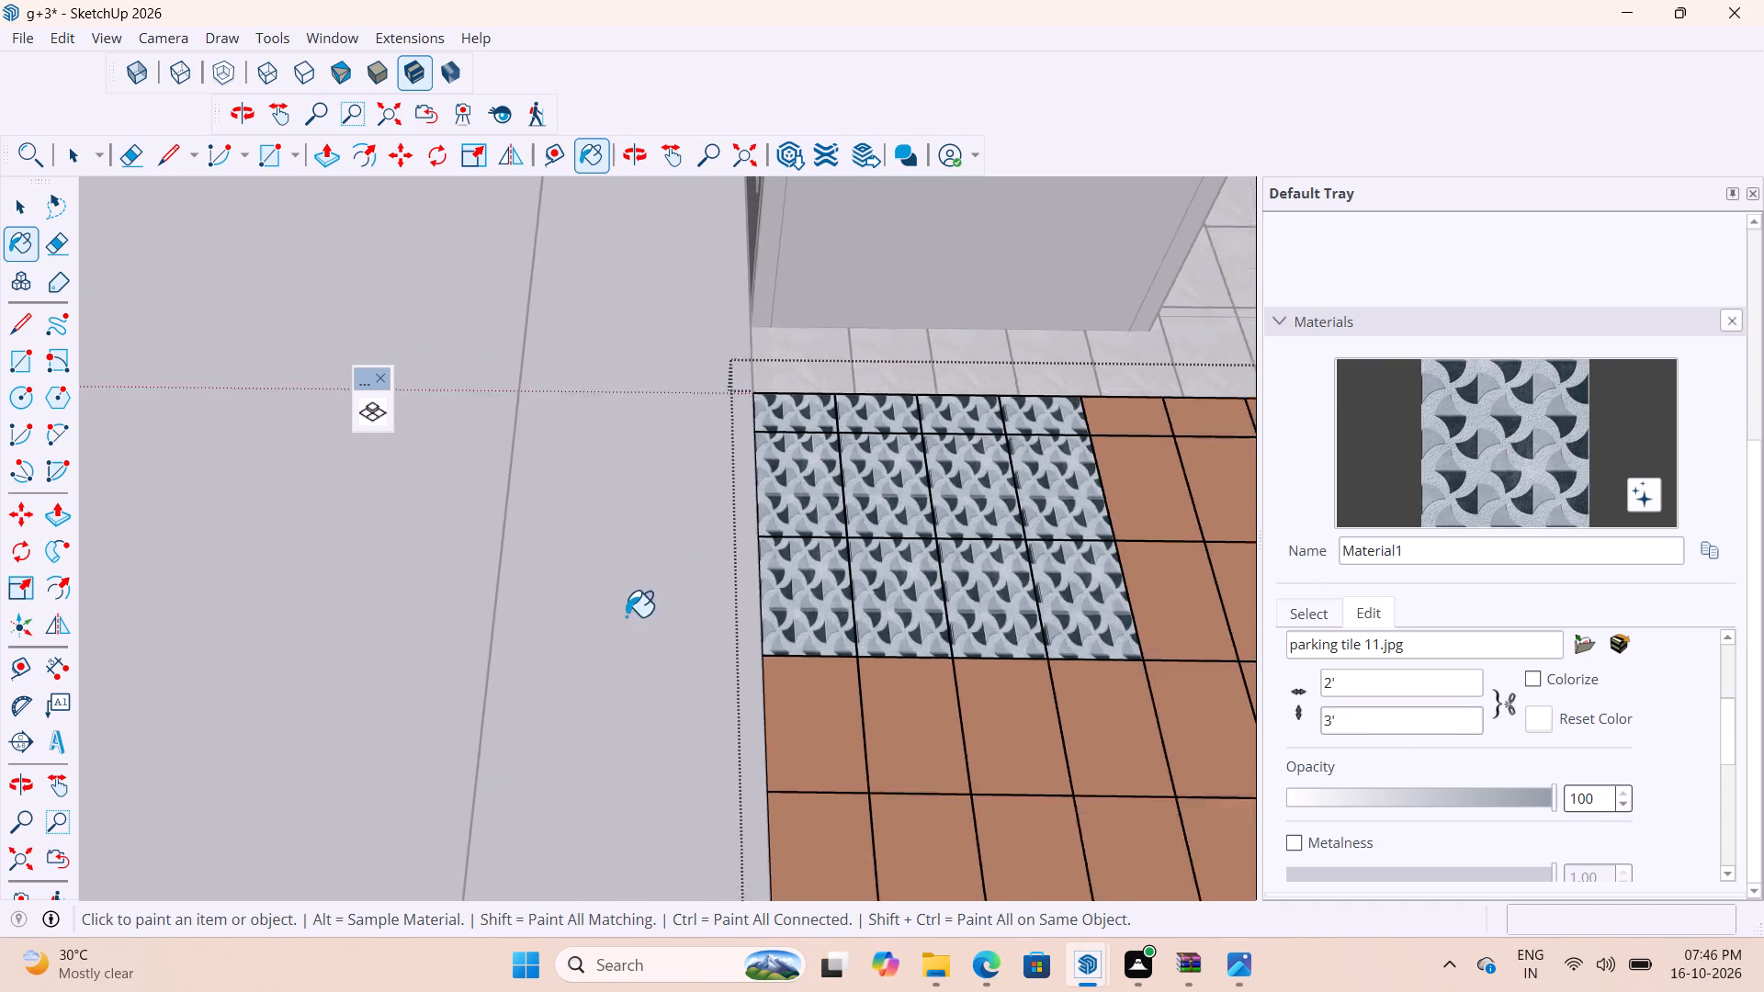
scroll(626, 616, "down", 2)
scroll(982, 468, "up", 7)
left_click(979, 477)
left_click(1002, 572)
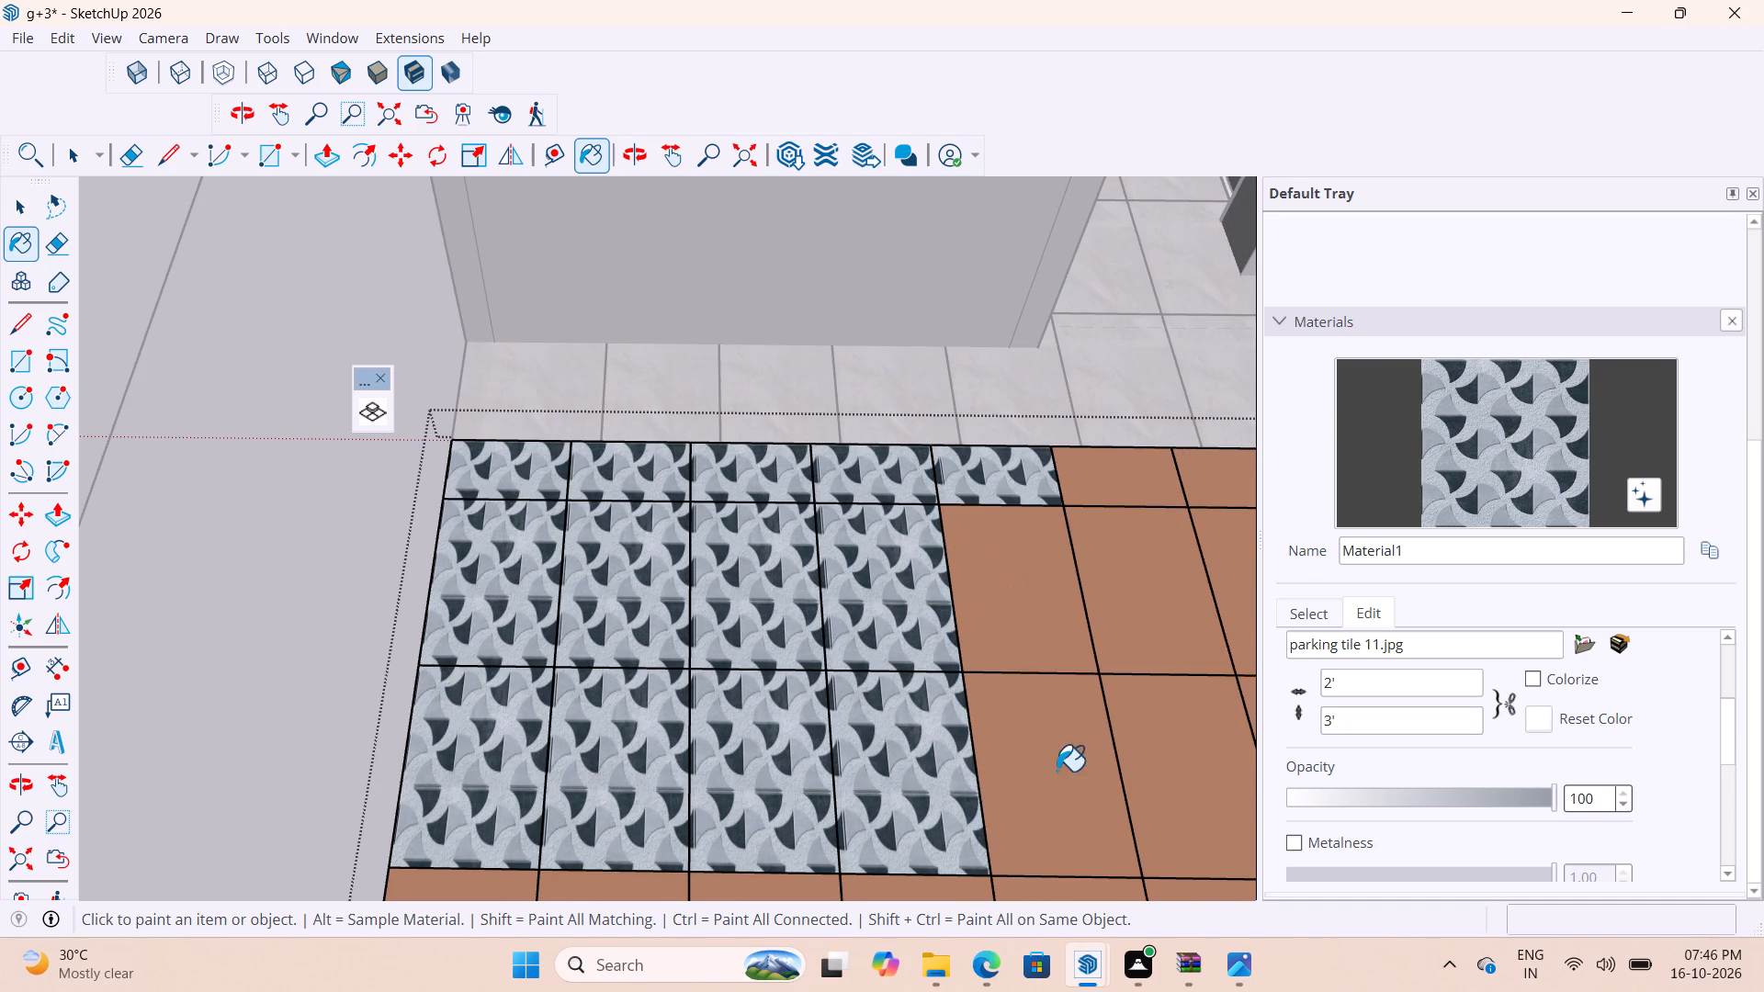
left_click(1054, 775)
left_click(1117, 496)
left_click(1116, 637)
left_click(1169, 764)
Paint the seventh, eighth and ninth tile columns in the three rows nearest the house with the parking tile material.
scroll(828, 547, "down", 3)
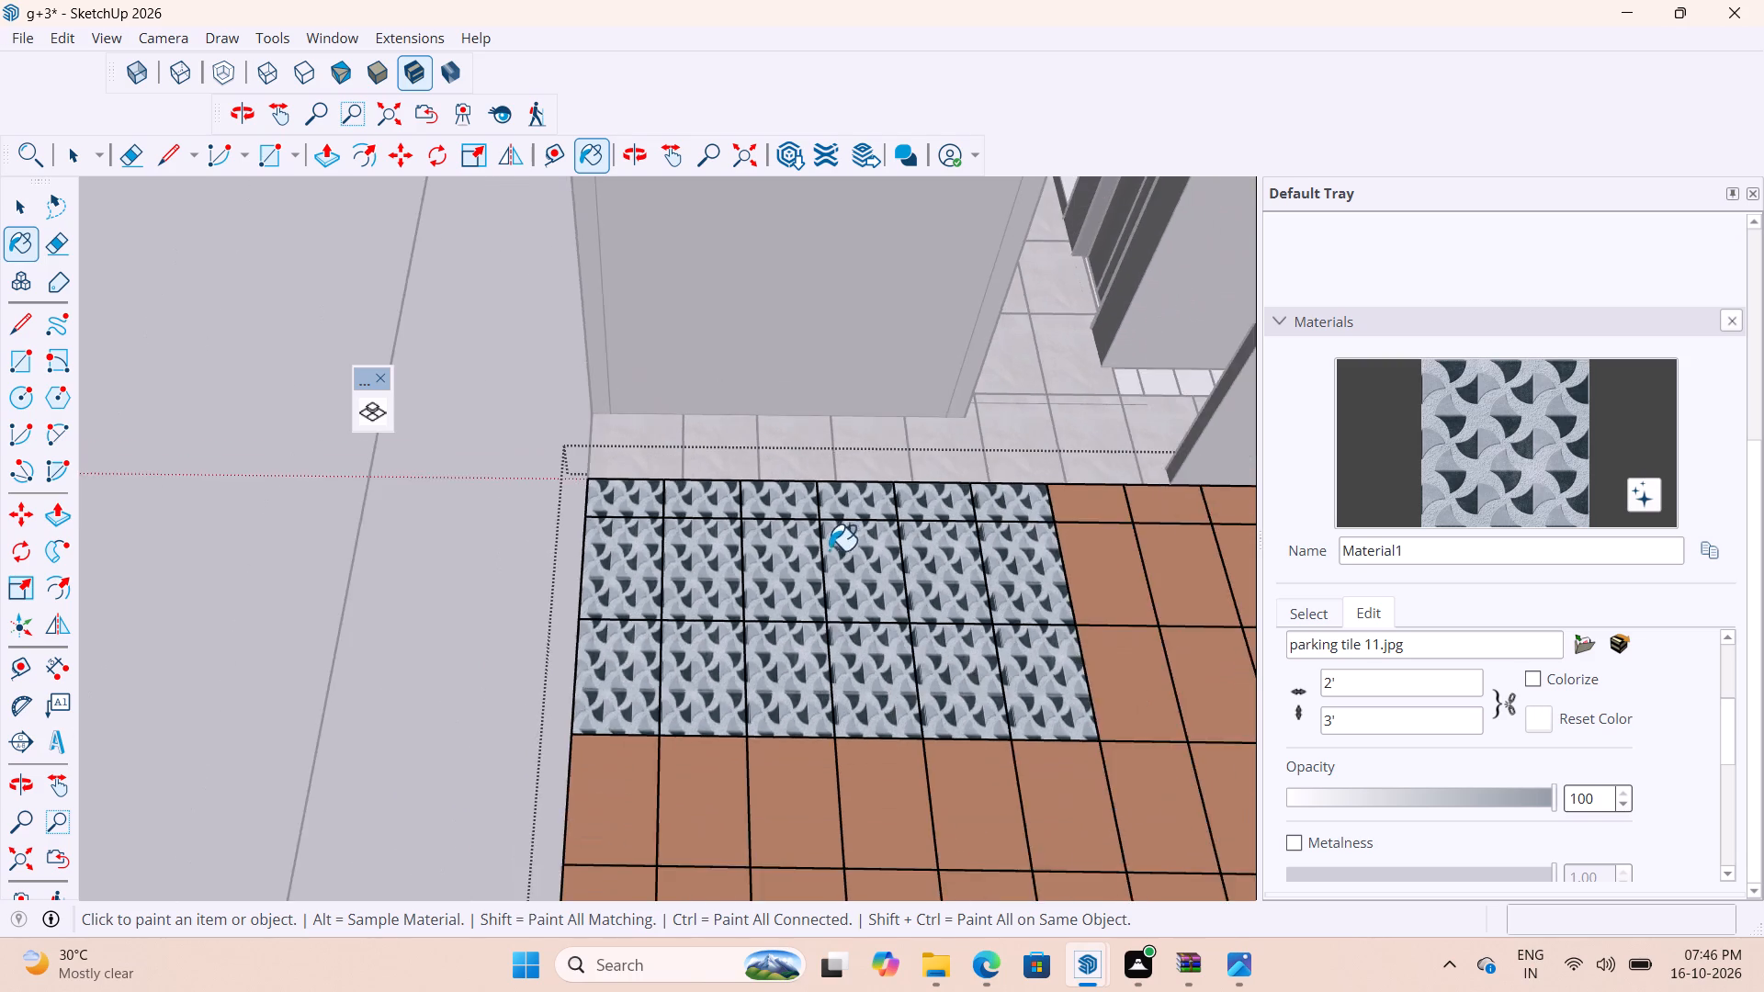
scroll(829, 550, "down", 8)
left_click(997, 531)
left_click(993, 580)
left_click(1017, 627)
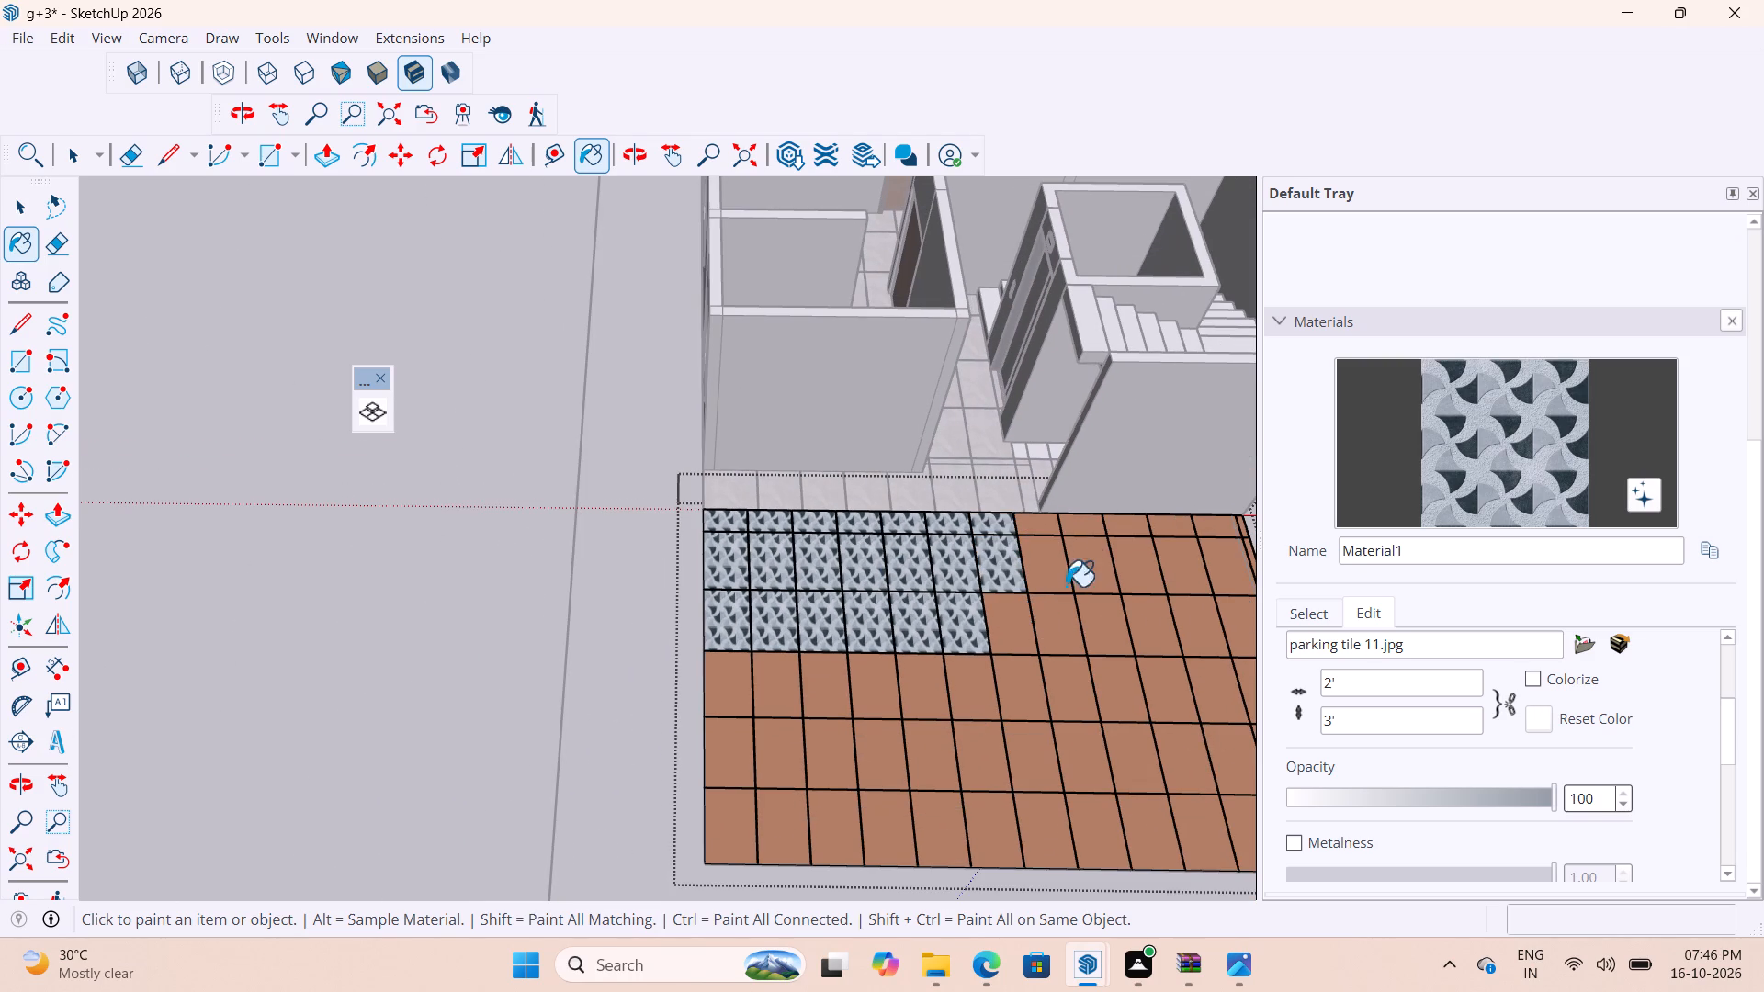
left_click(1038, 533)
left_click(1046, 575)
left_click(1059, 637)
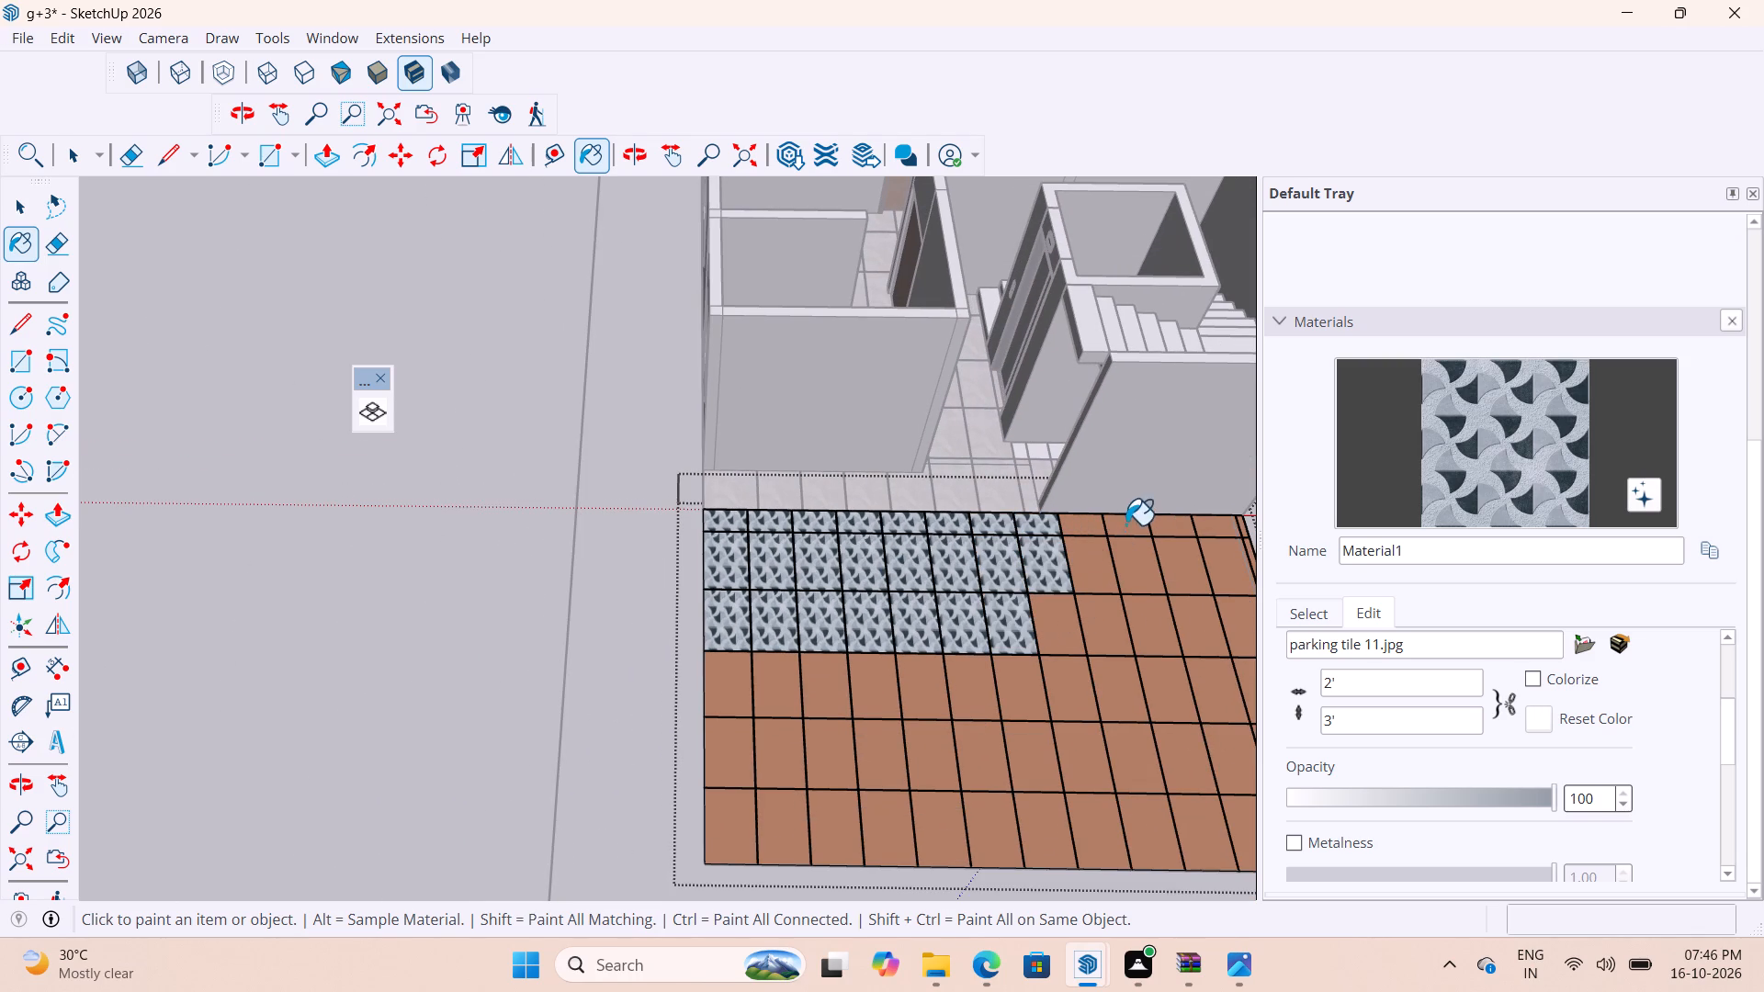
left_click(1081, 528)
left_click(1100, 566)
left_click(1105, 638)
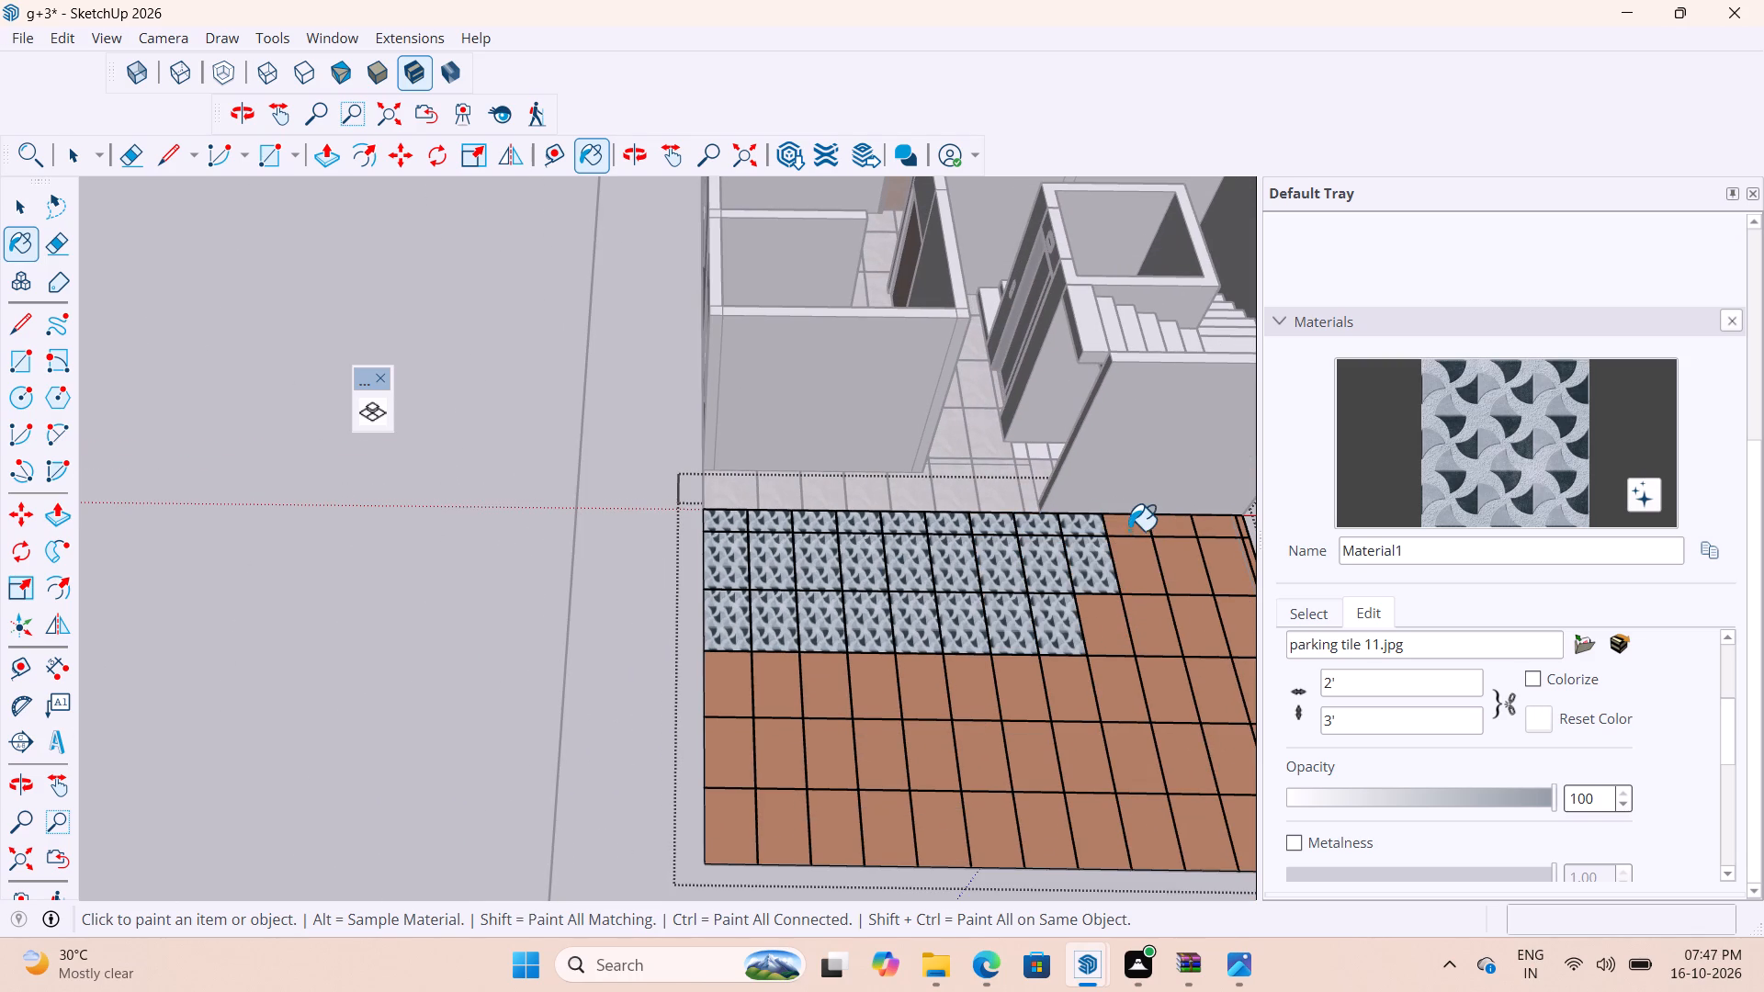
Paint the tenth, eleventh and twelfth tile columns in the three rows nearest the house with the parking tile material.
left_click(1128, 530)
left_click(1127, 575)
left_click(1142, 628)
left_click(1177, 529)
left_click(1177, 570)
left_click(1191, 640)
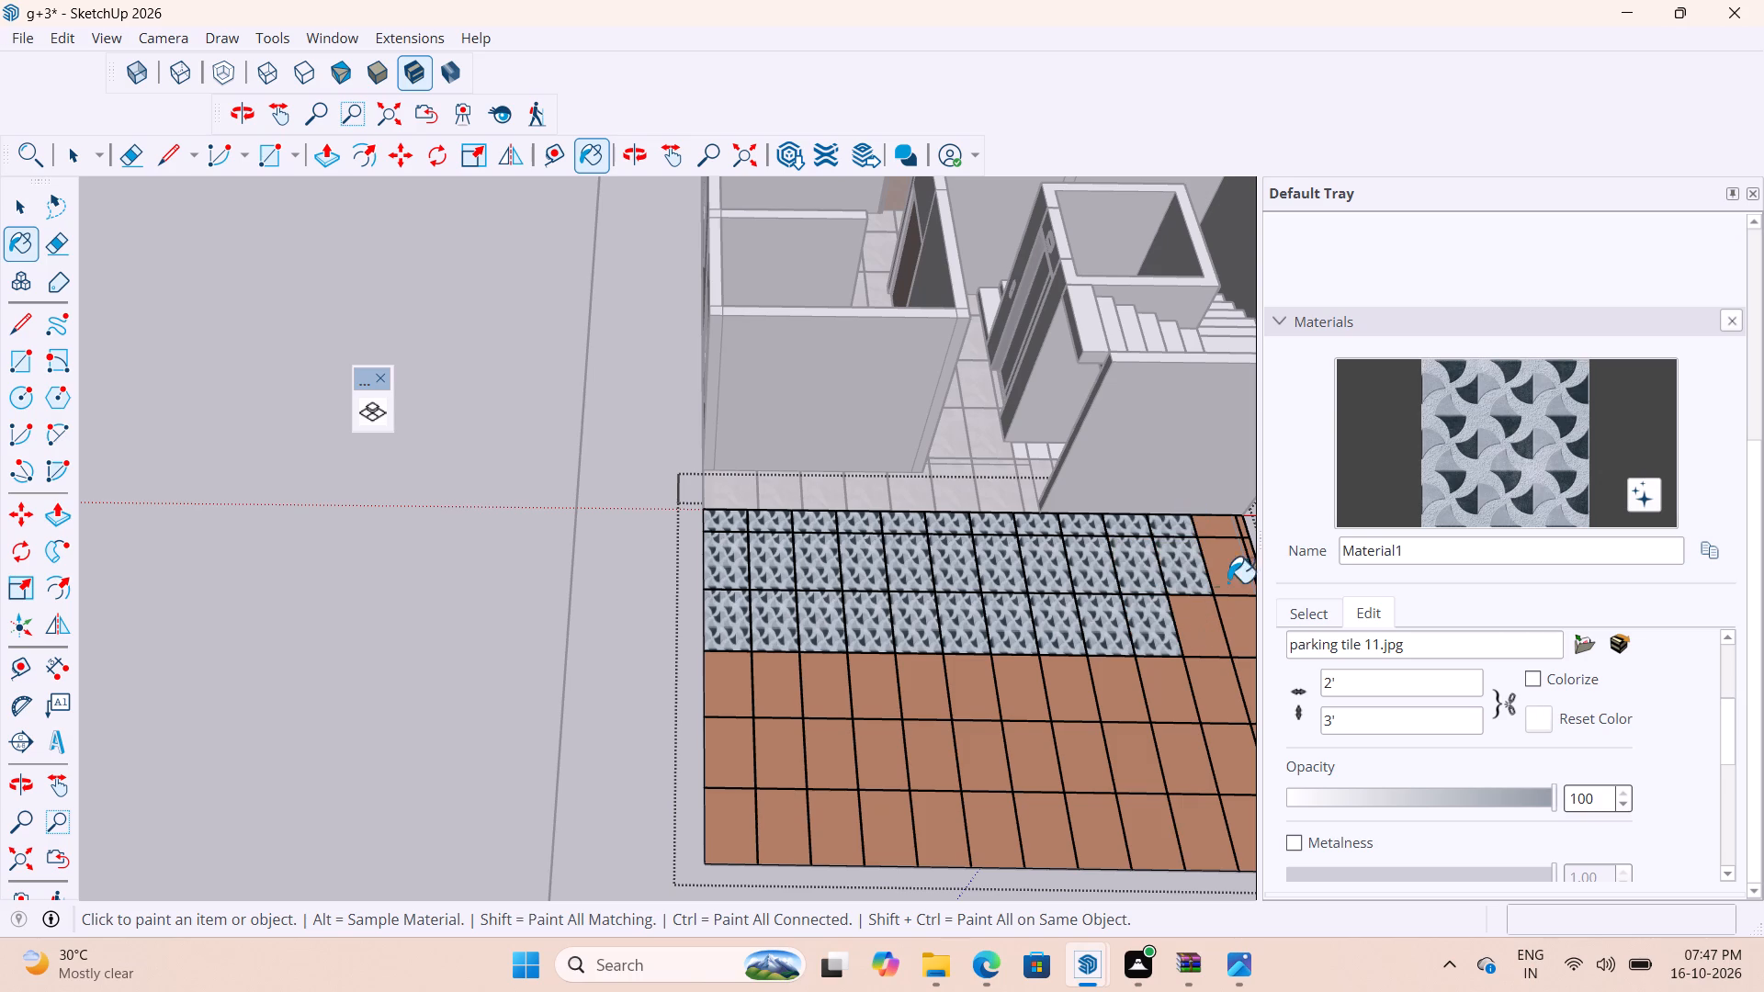
left_click(1223, 533)
left_click(1222, 569)
left_click(1249, 633)
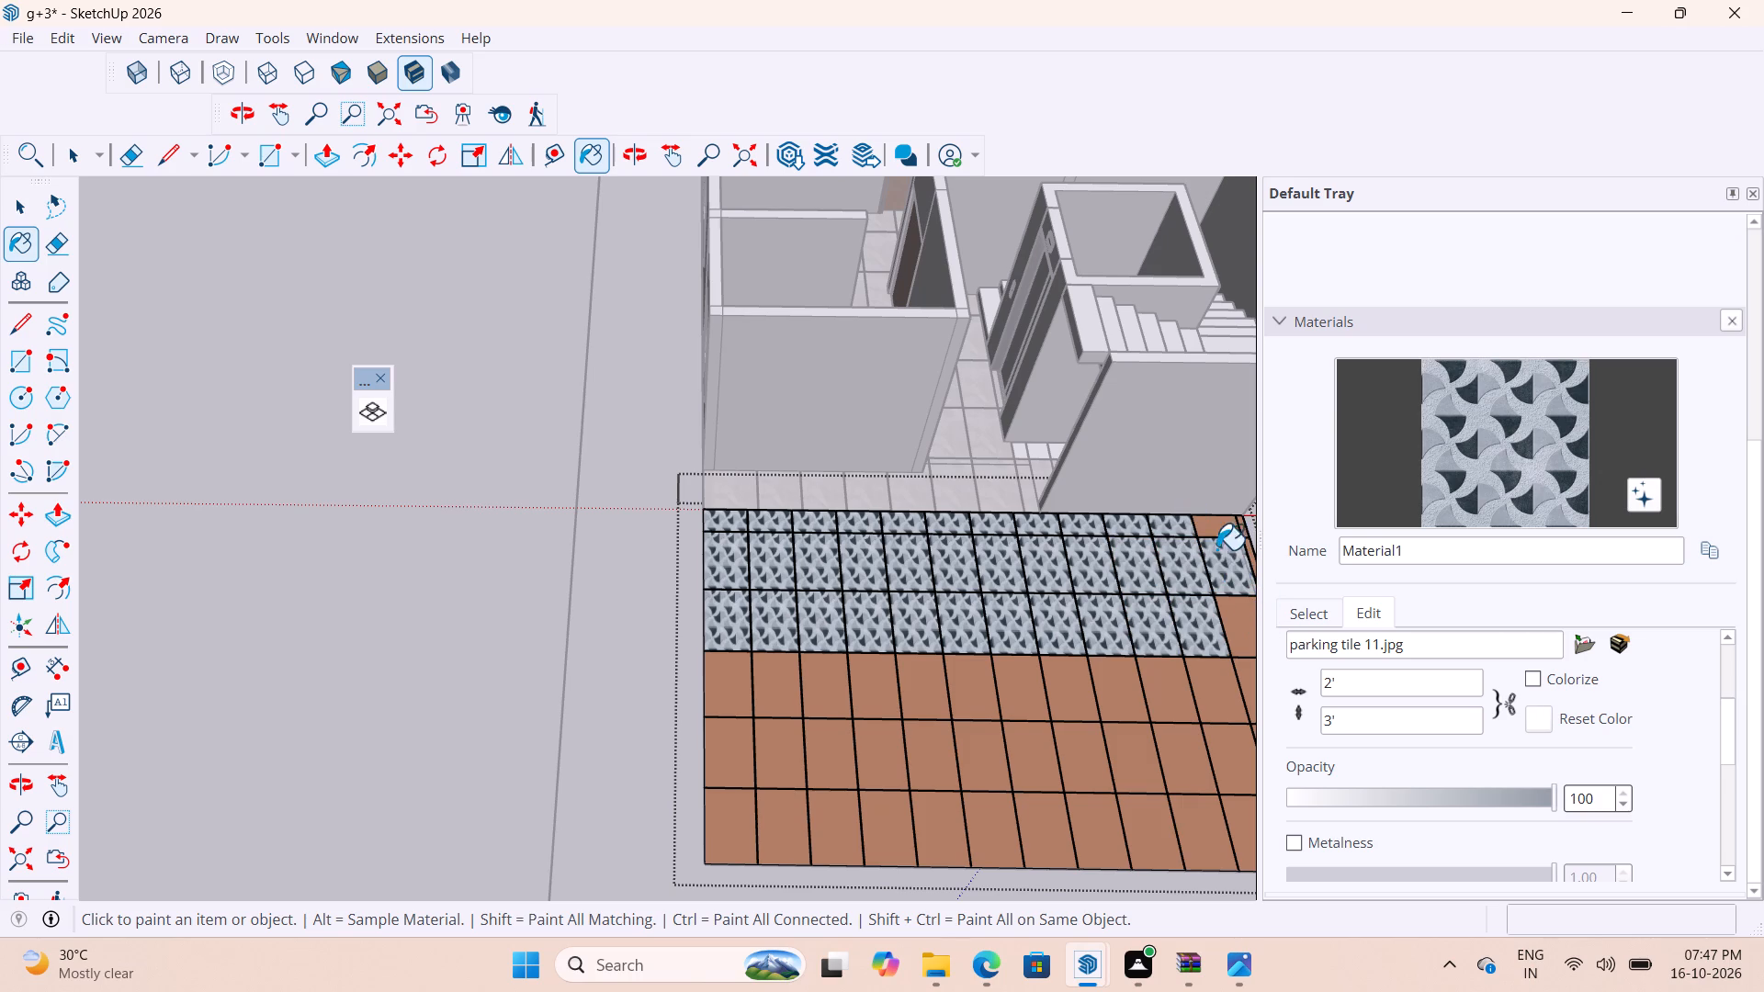
left_click(1215, 528)
Paint the first three tile columns in the three rows farthest from the house with the parking tile material.
scroll(1136, 522, "down", 5)
scroll(981, 727, "up", 7)
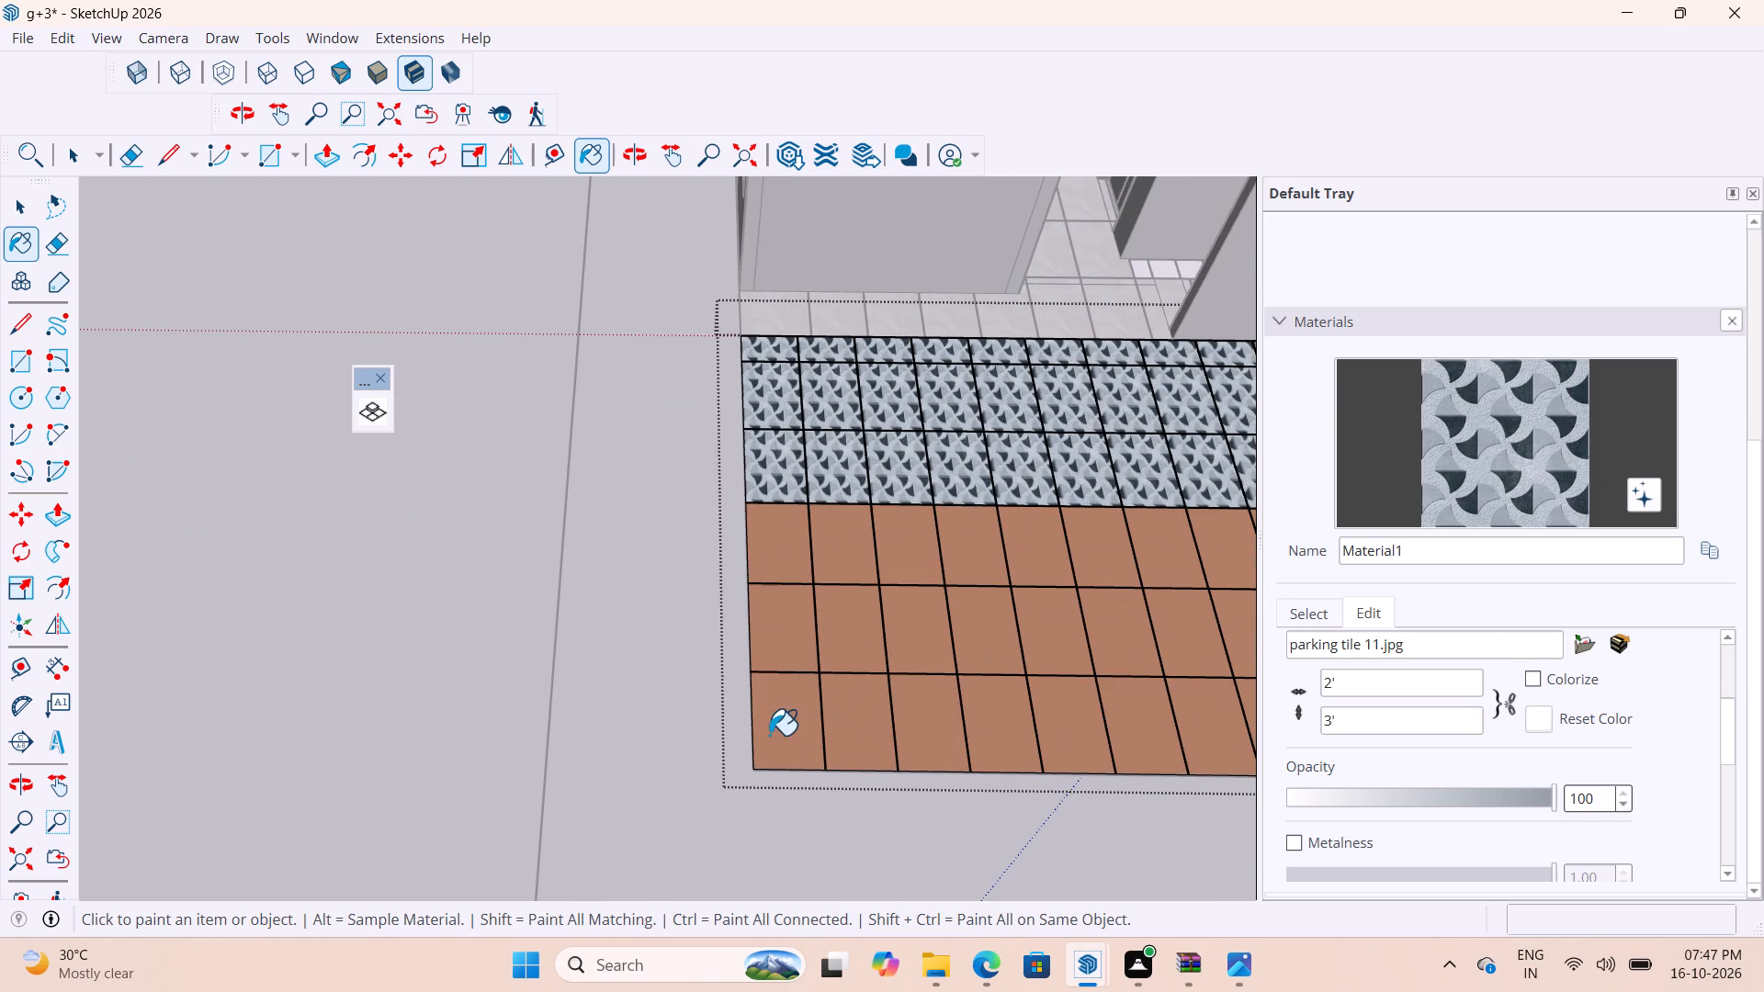
left_click(794, 733)
left_click(781, 632)
left_click(780, 553)
left_click(829, 547)
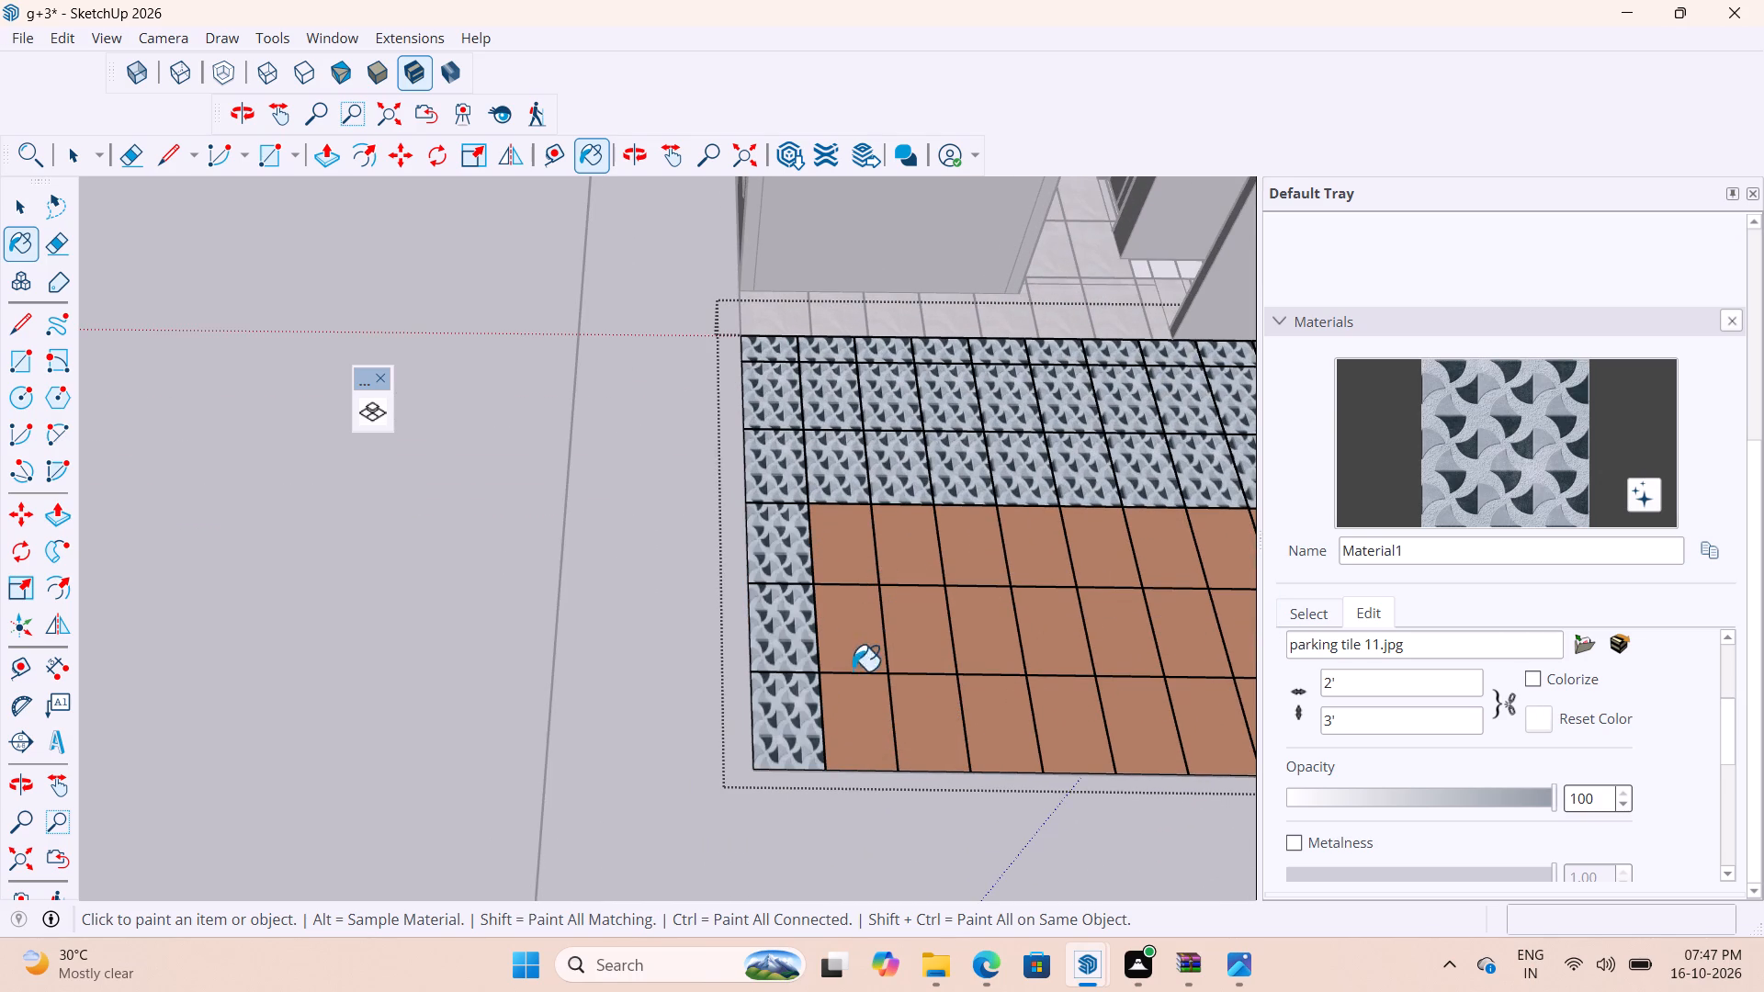
left_click(852, 671)
left_click(871, 748)
left_click(852, 648)
left_click(906, 569)
left_click(925, 624)
left_click(933, 757)
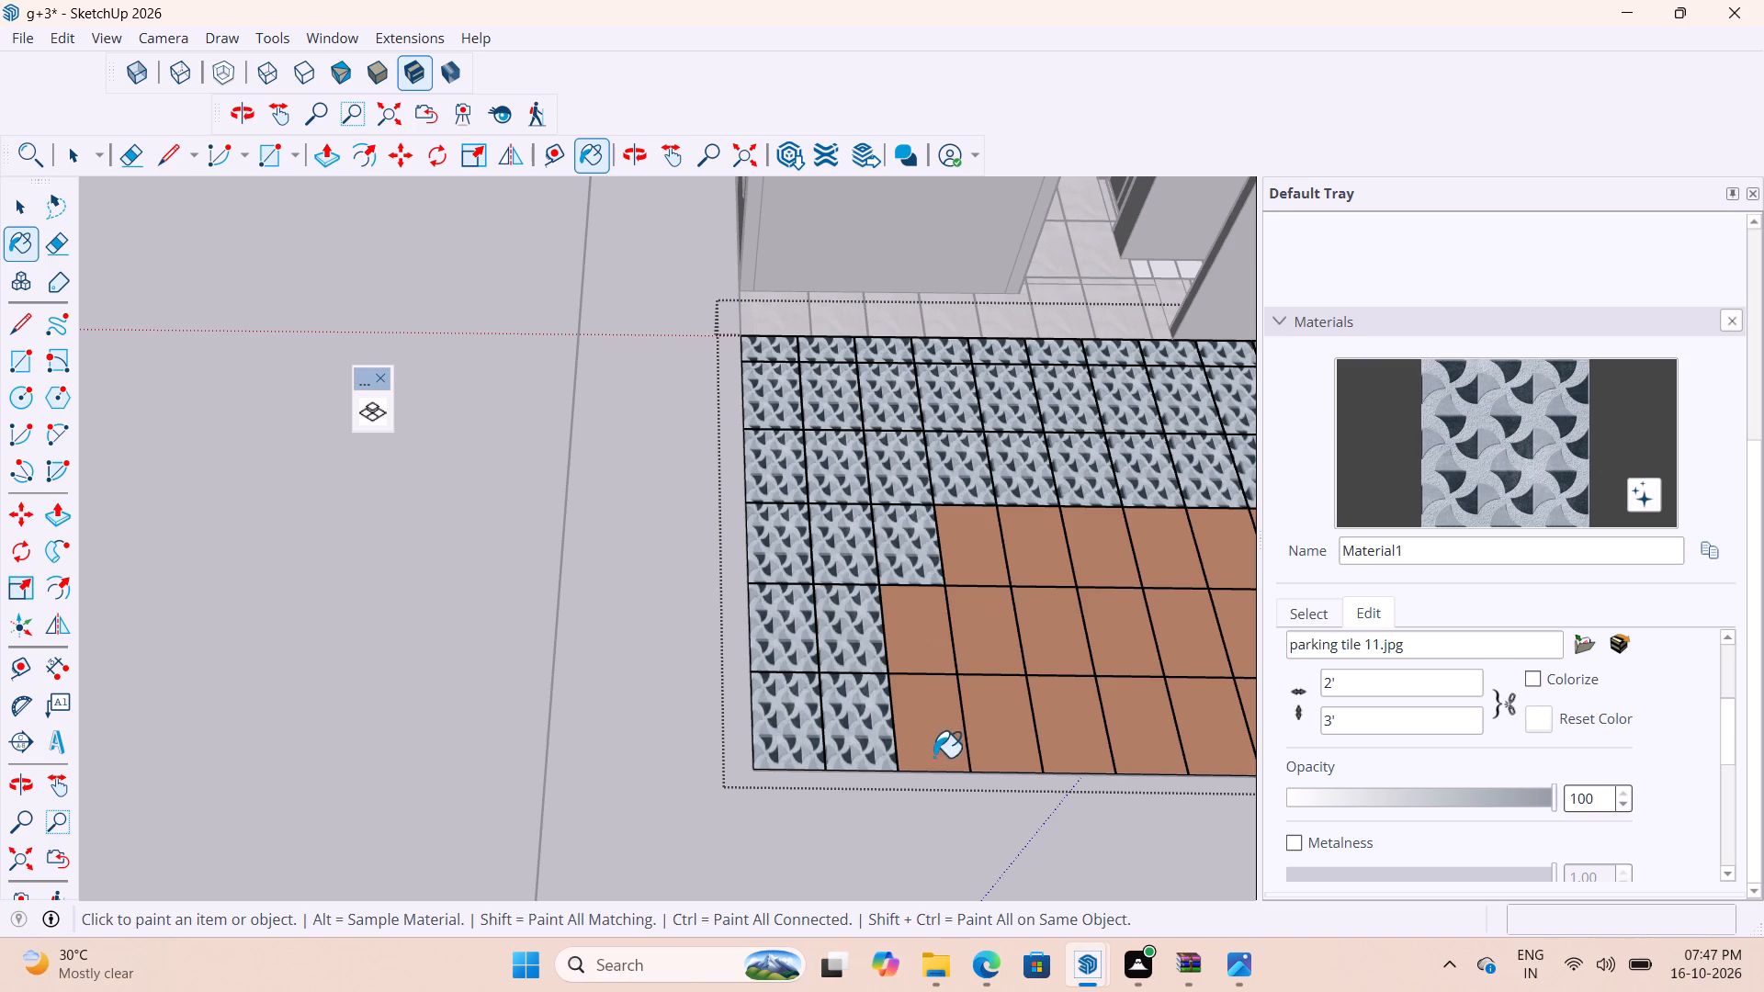
Paint the fourth to seventh tile columns in the three rows farthest from the house with the parking tile material.
left_click(976, 561)
left_click(984, 637)
left_click(978, 732)
left_click(1018, 547)
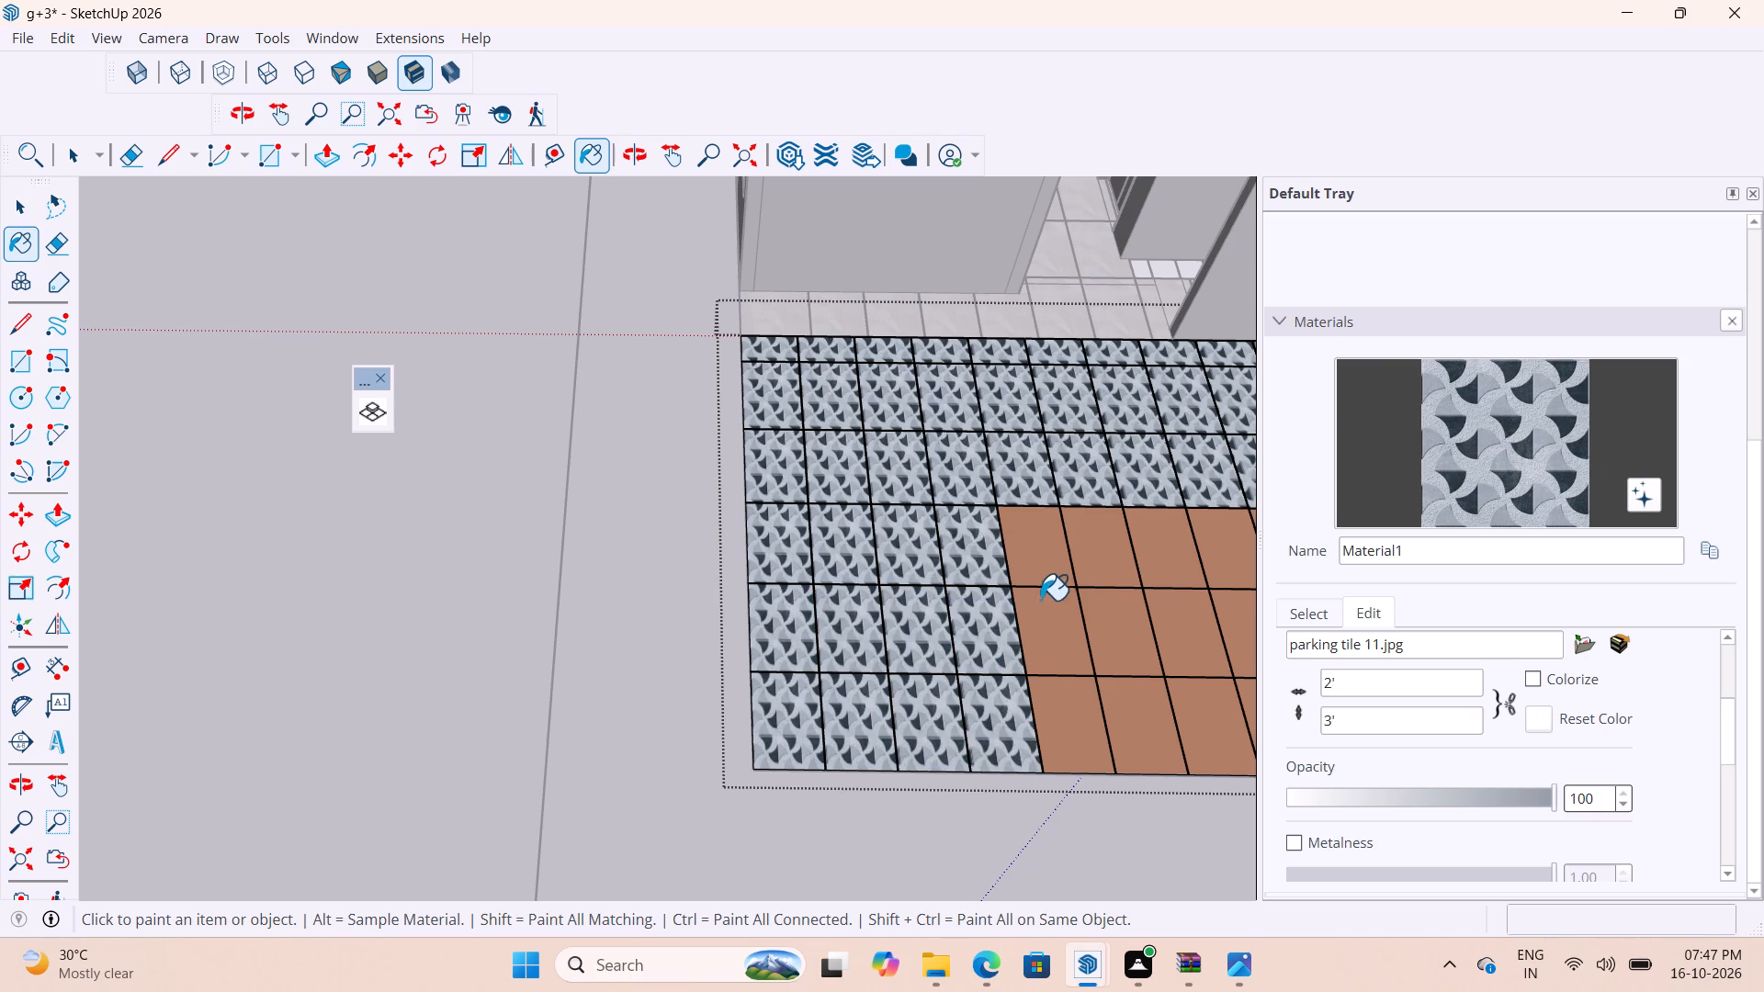
left_click(1043, 607)
left_click(1072, 738)
left_click(1091, 559)
left_click(1108, 626)
left_click(1129, 732)
scroll(839, 587, "down", 4)
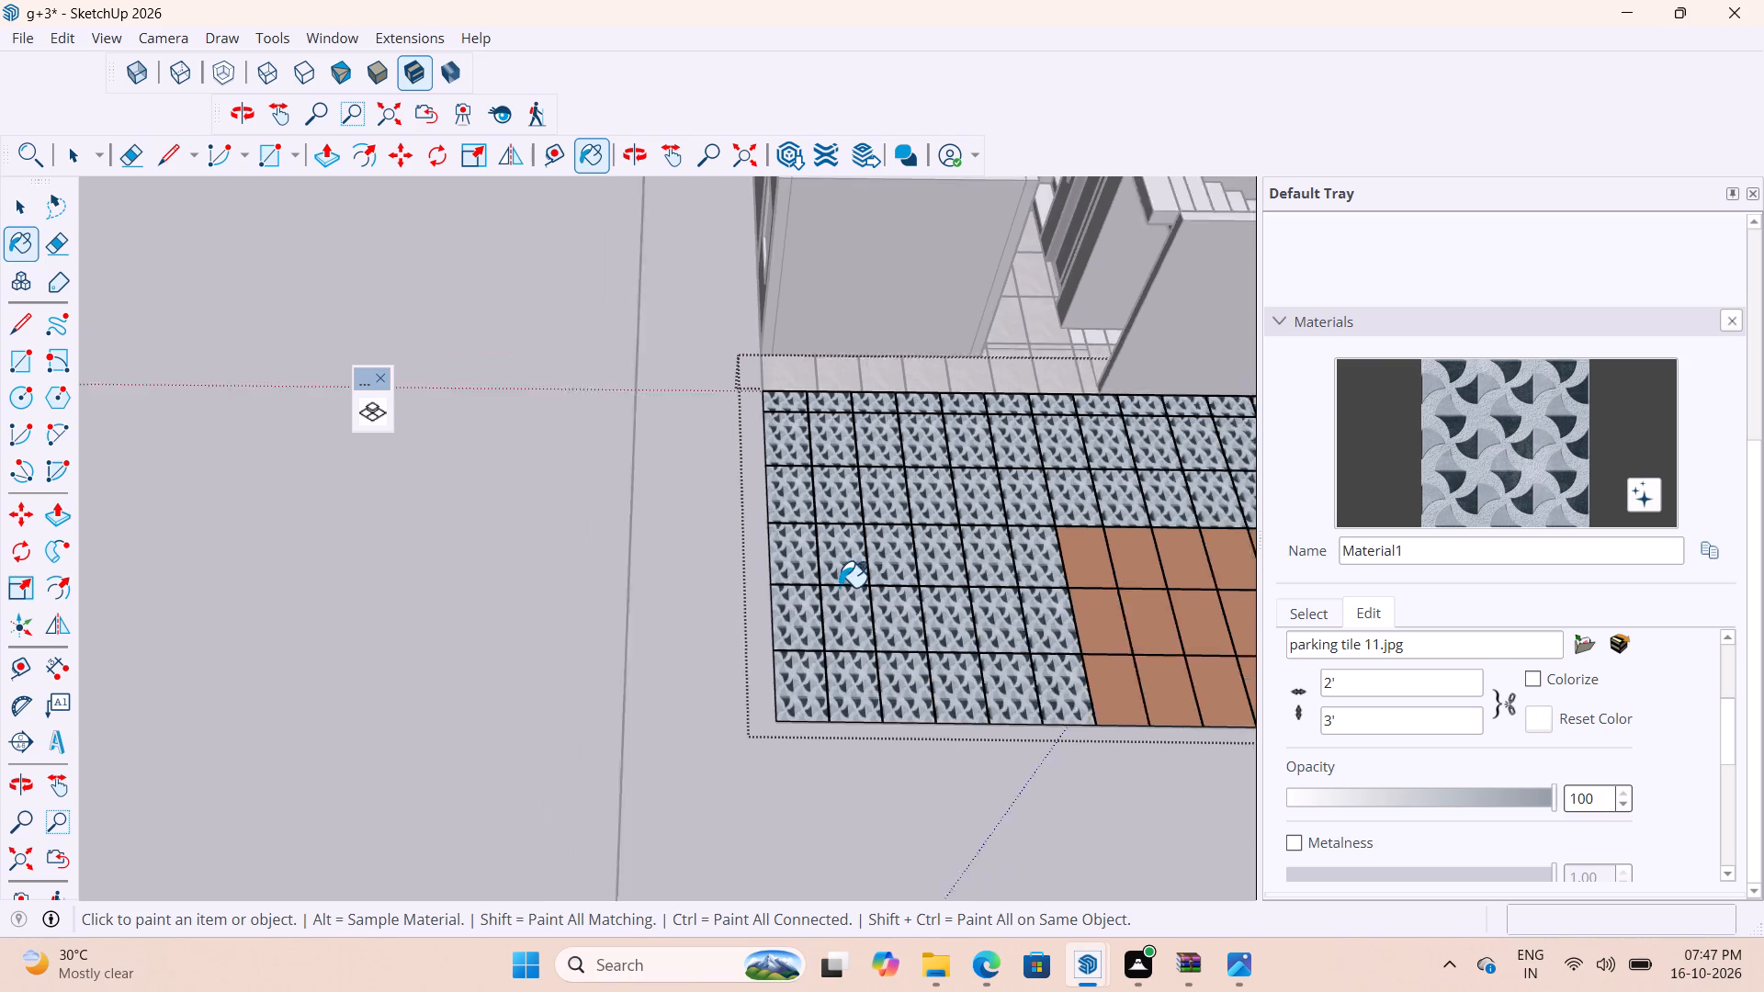
scroll(1087, 608, "up", 7)
left_click(1046, 536)
left_click(1076, 646)
left_click(1097, 795)
Paint the eighth and ninth tile columns in the three outer rows with the parking tile material.
scroll(639, 629, "down", 6)
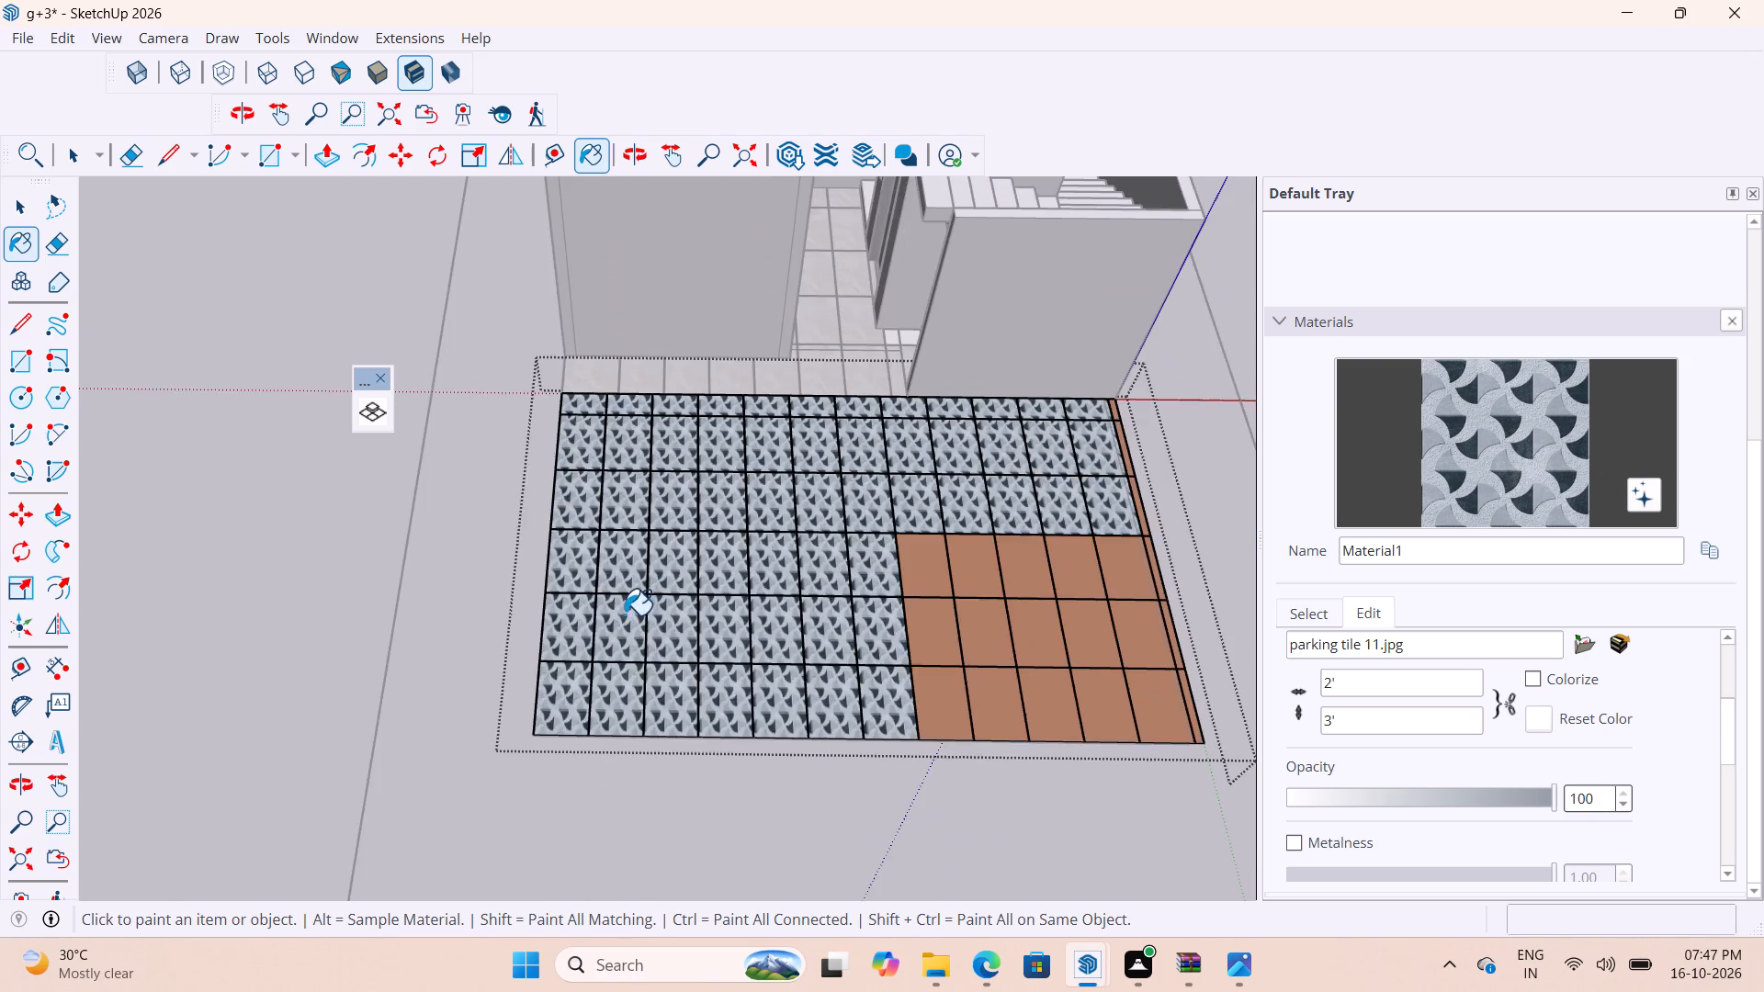
scroll(624, 614, "down", 5)
scroll(907, 724, "up", 7)
left_click(792, 683)
left_click(782, 582)
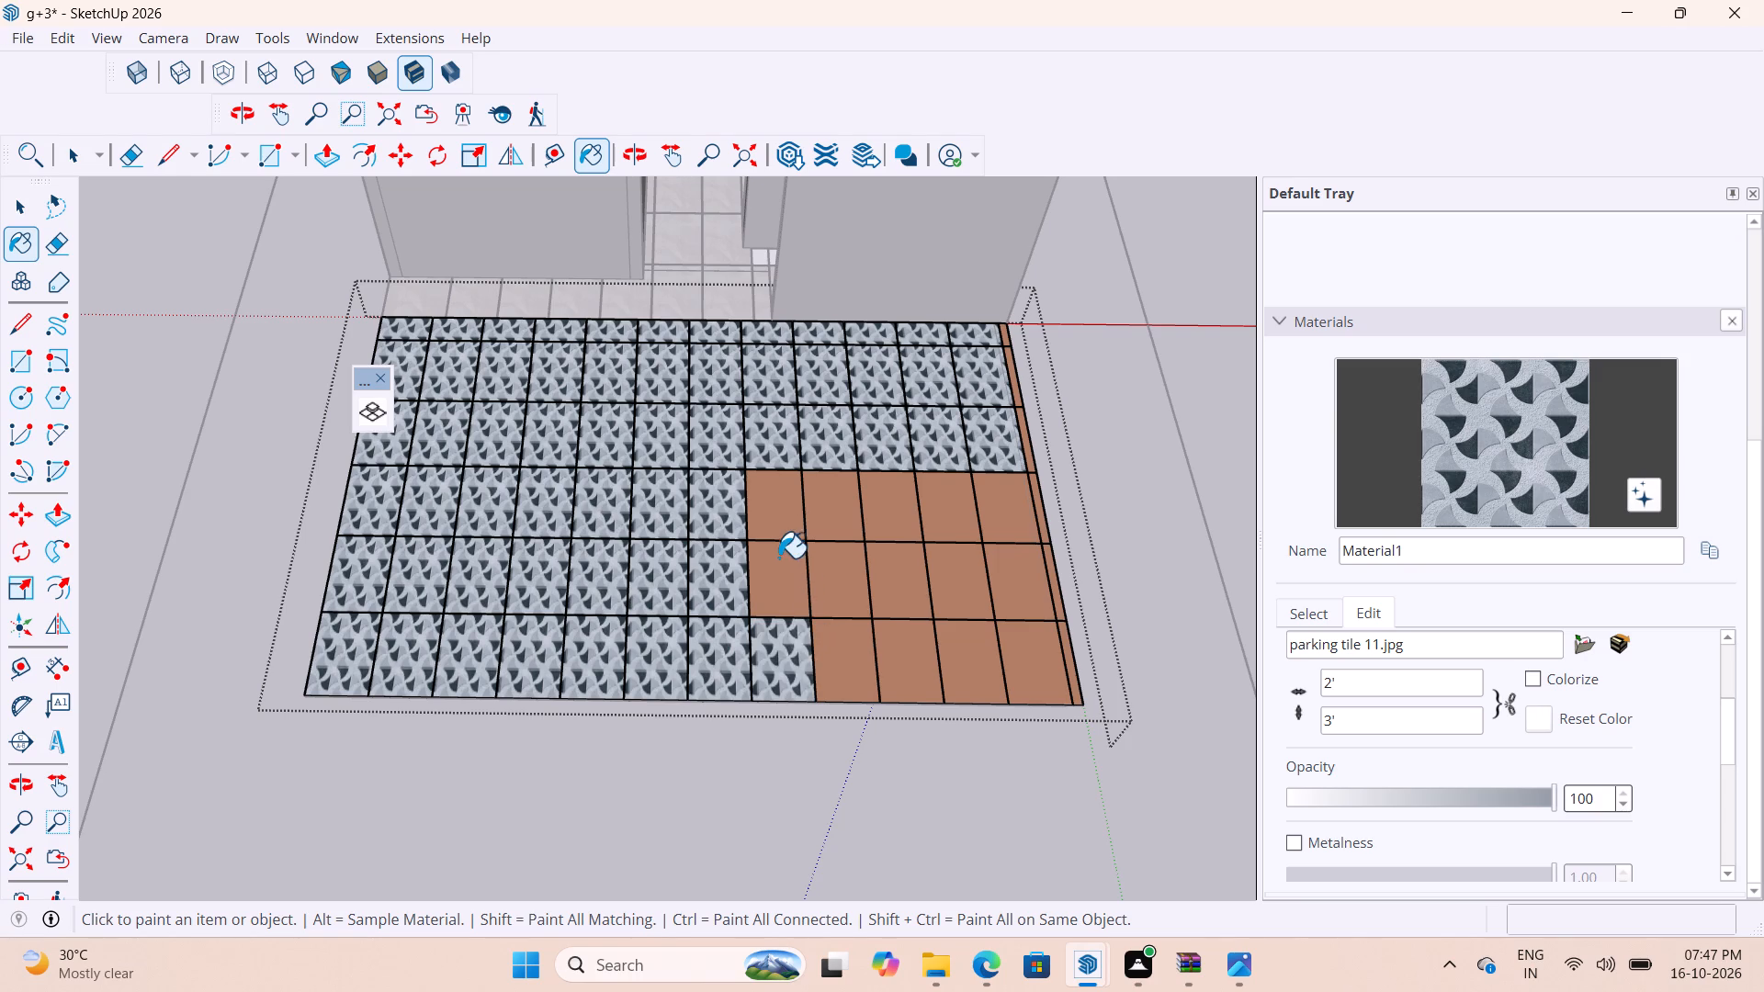
left_click(778, 513)
left_click(824, 518)
left_click(856, 598)
left_click(850, 698)
Paint the tenth, eleventh and twelfth tile columns in the three outer rows with the parking tile material.
left_click(879, 519)
left_click(898, 592)
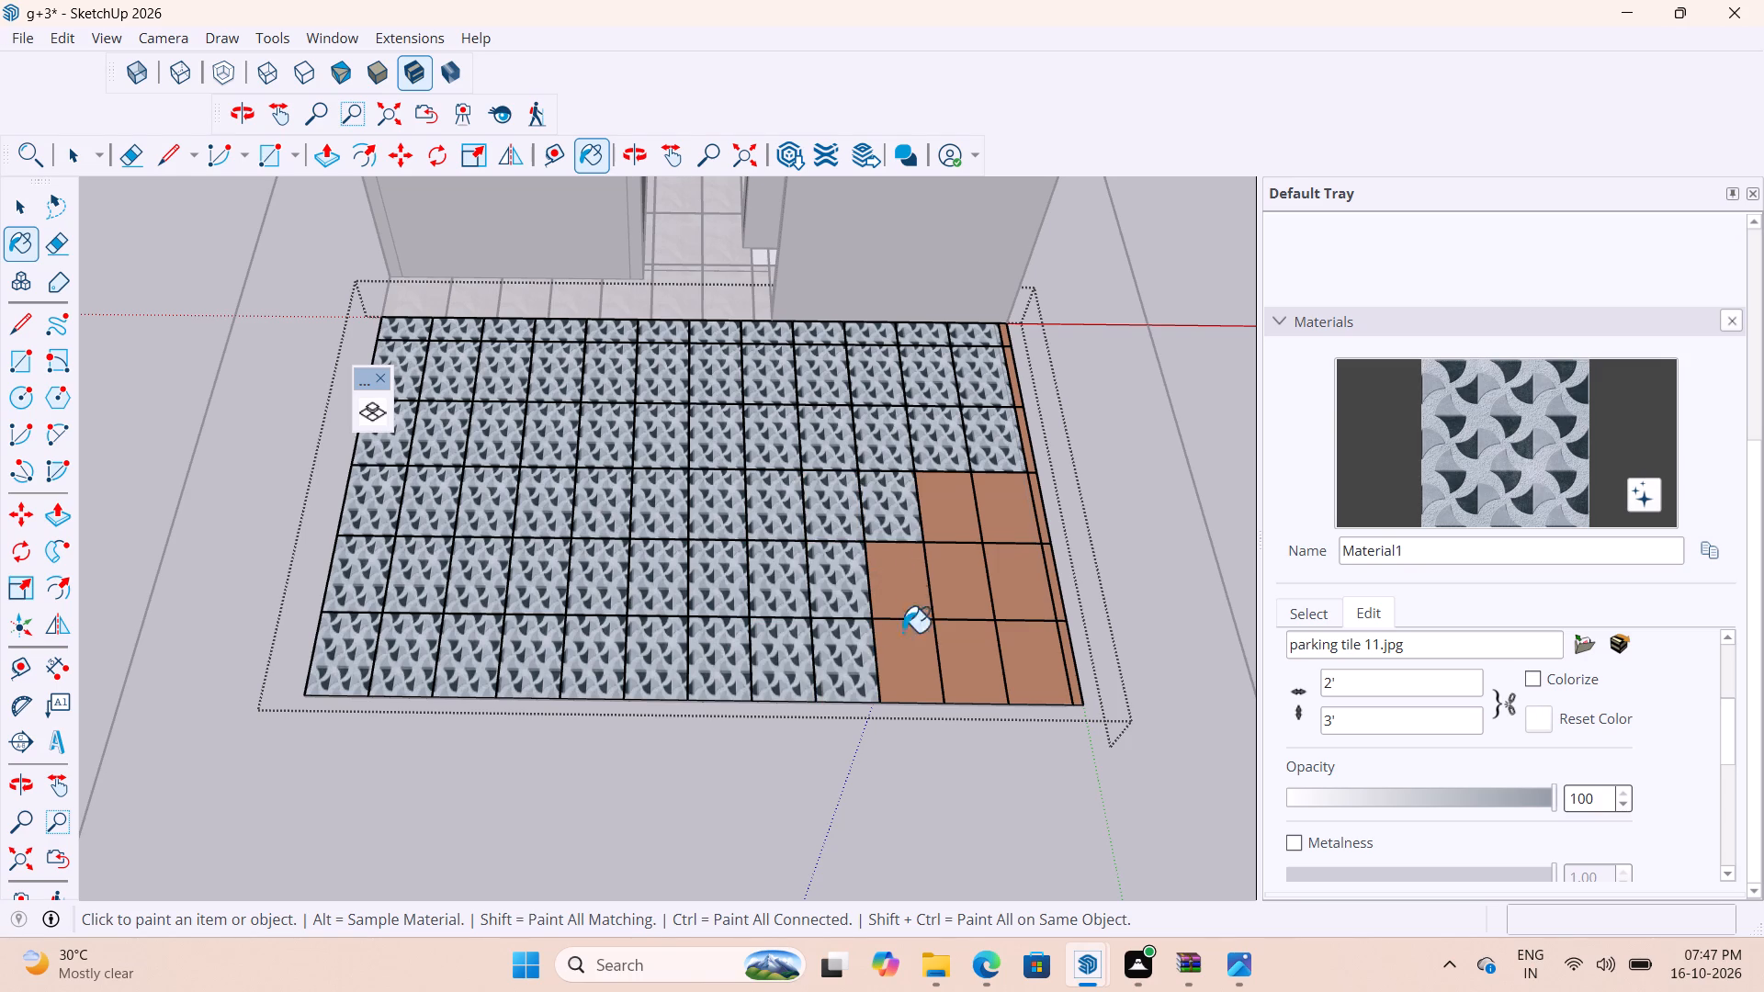
left_click(910, 674)
left_click(936, 530)
left_click(950, 596)
left_click(955, 661)
left_click(1012, 670)
left_click(990, 605)
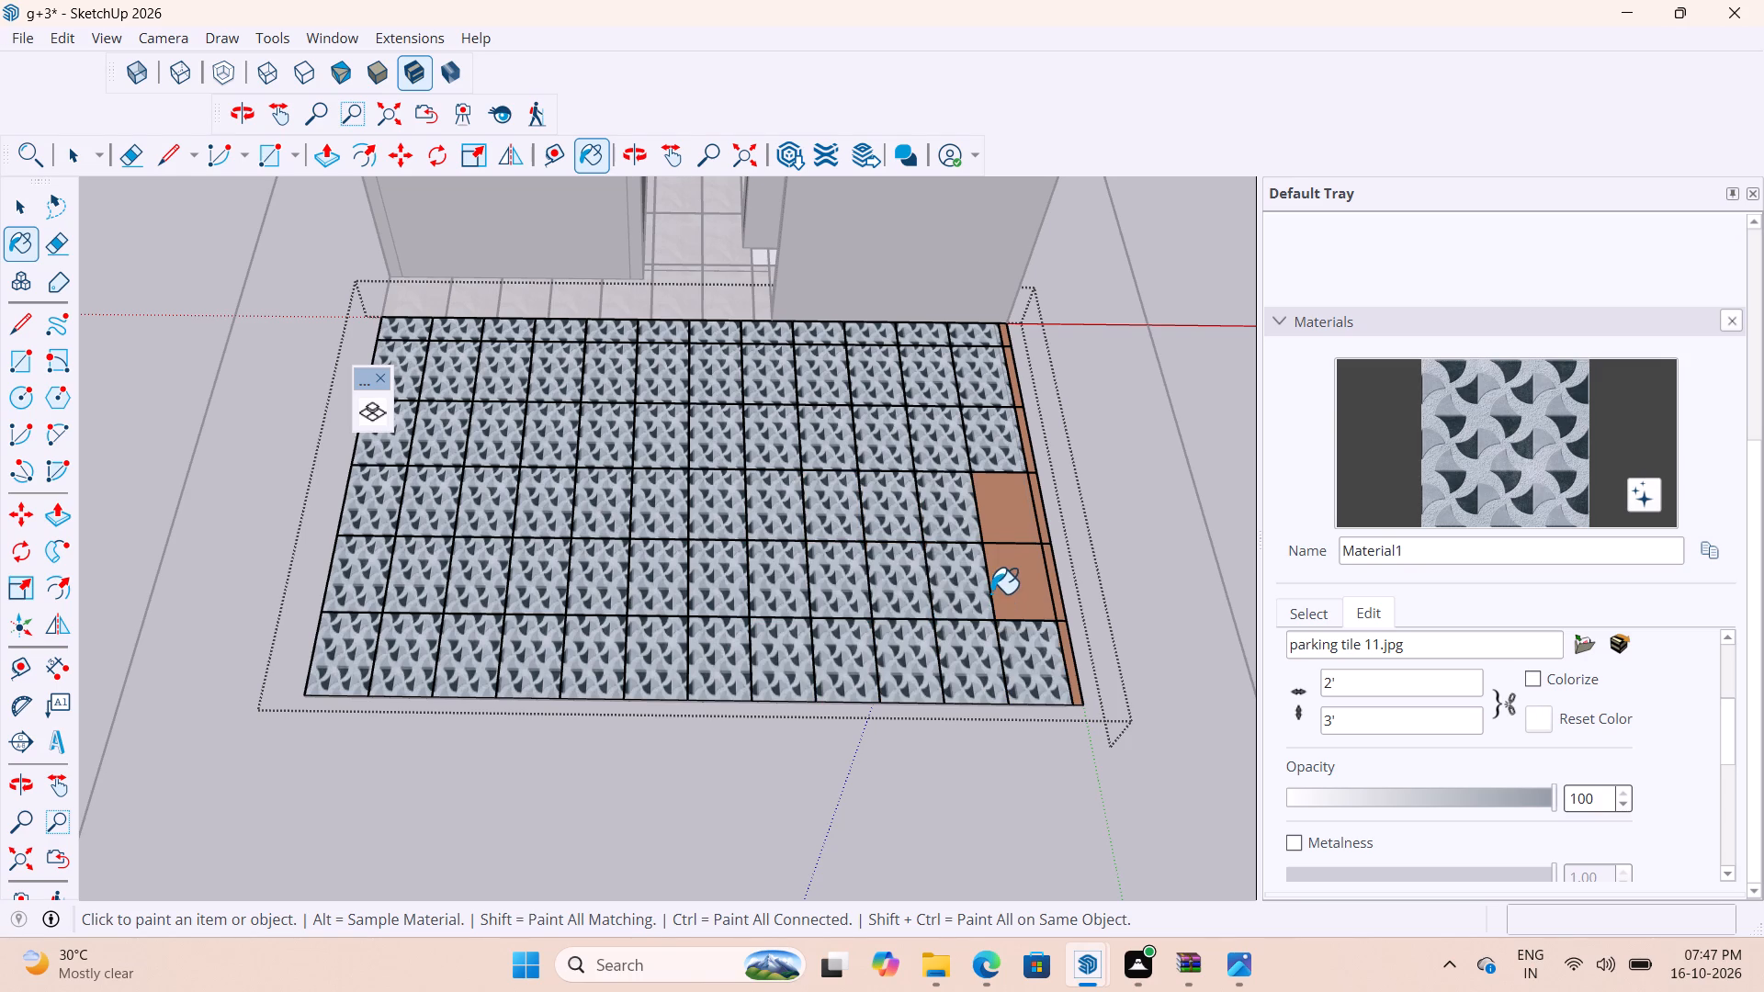
left_click(991, 506)
left_click(1015, 594)
Paint the narrow strip of cut tiles along the parking floor's side edge with the parking tile material.
scroll(904, 645, "down", 4)
scroll(1025, 612, "up", 6)
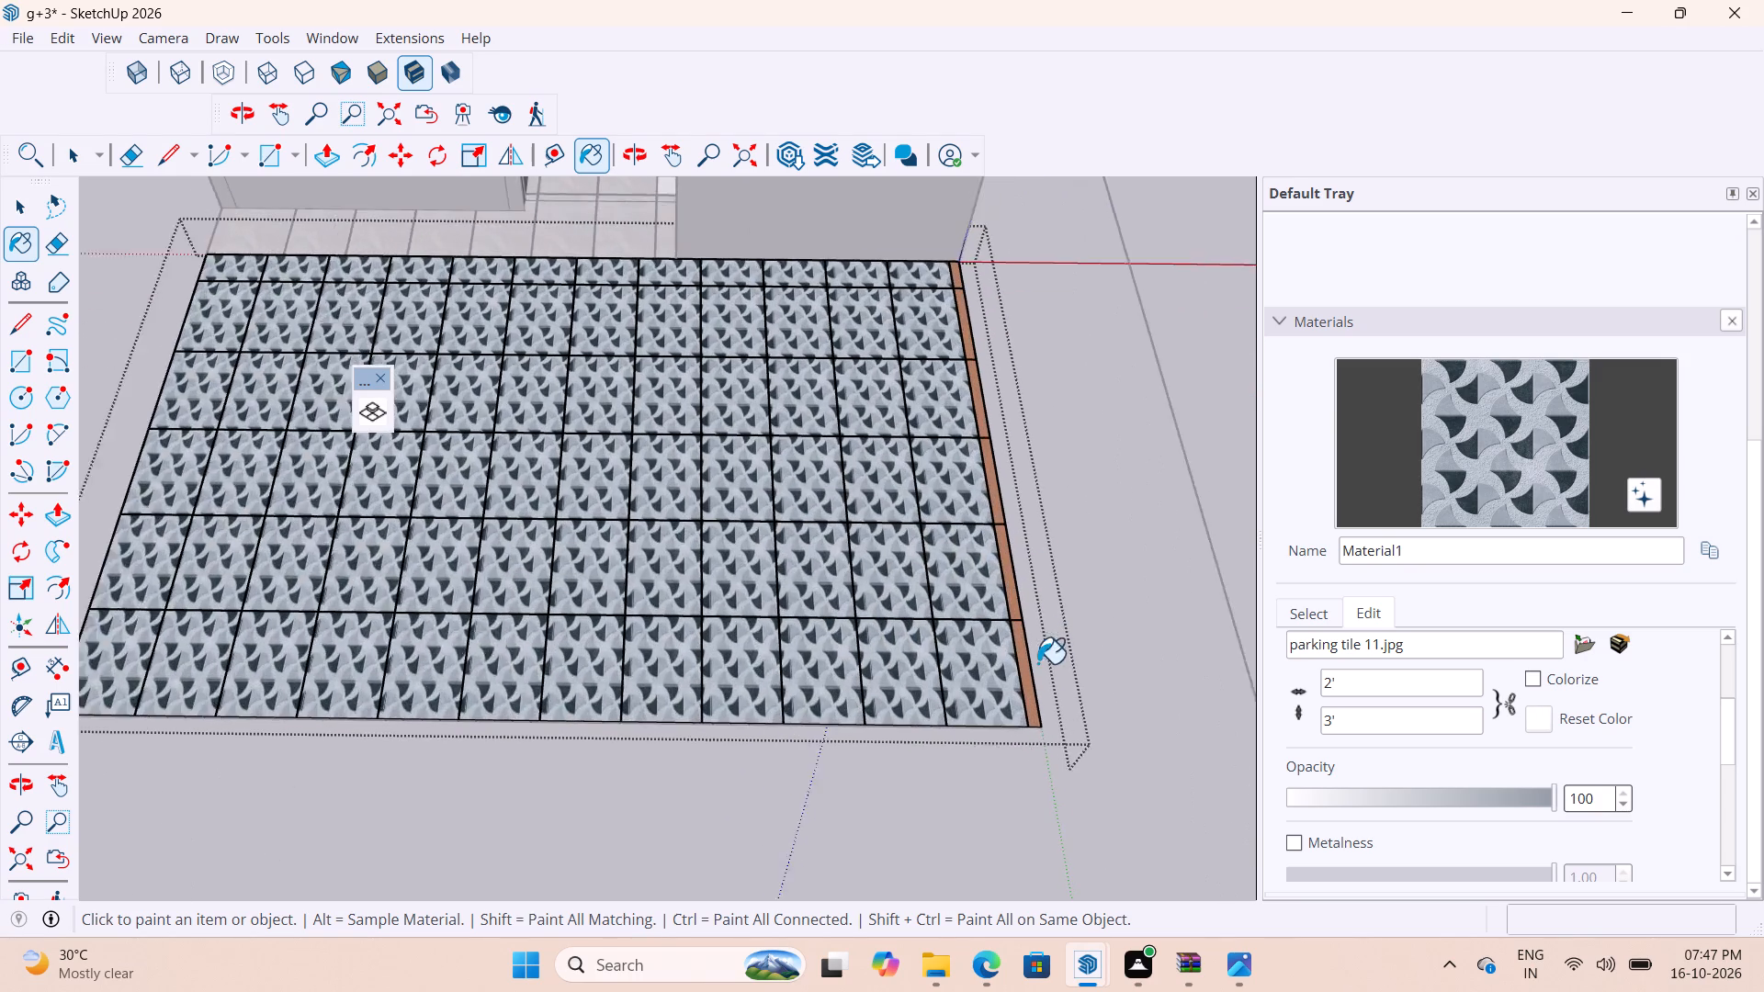
scroll(1037, 663, "up", 3)
left_click(1020, 646)
left_click(998, 544)
left_click(979, 423)
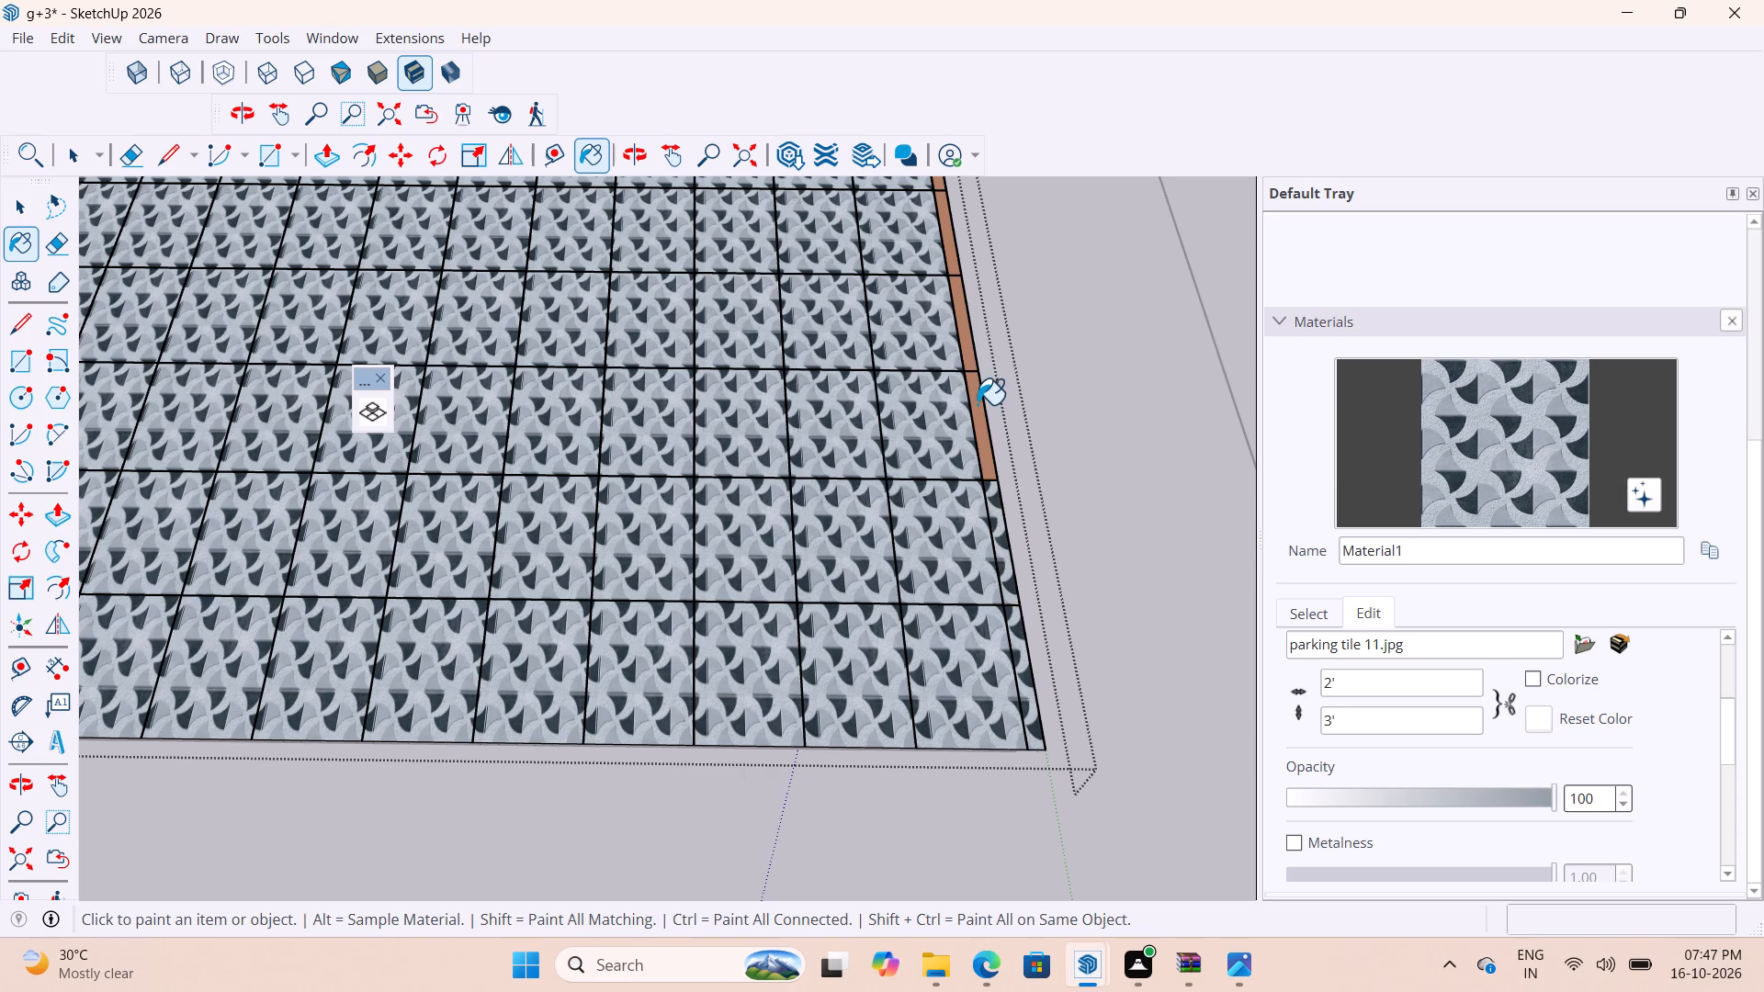
left_click(961, 327)
scroll(937, 554, "down", 4)
scroll(989, 372, "up", 7)
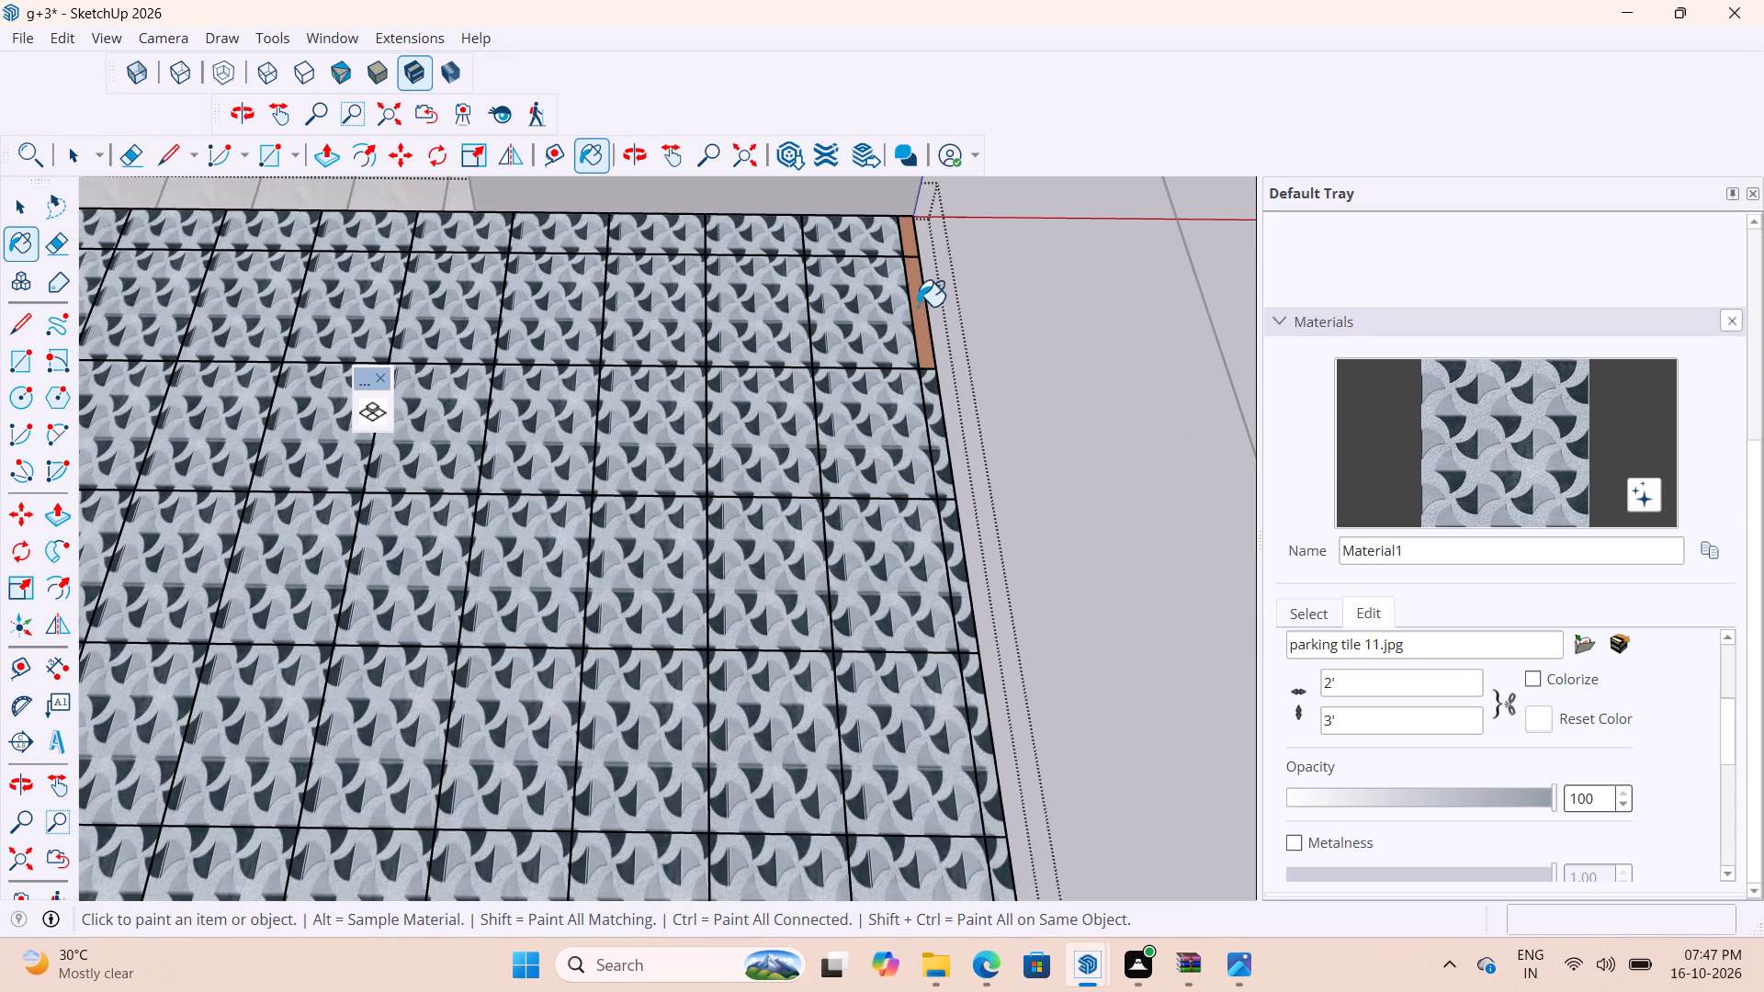
left_click(912, 314)
left_click(915, 325)
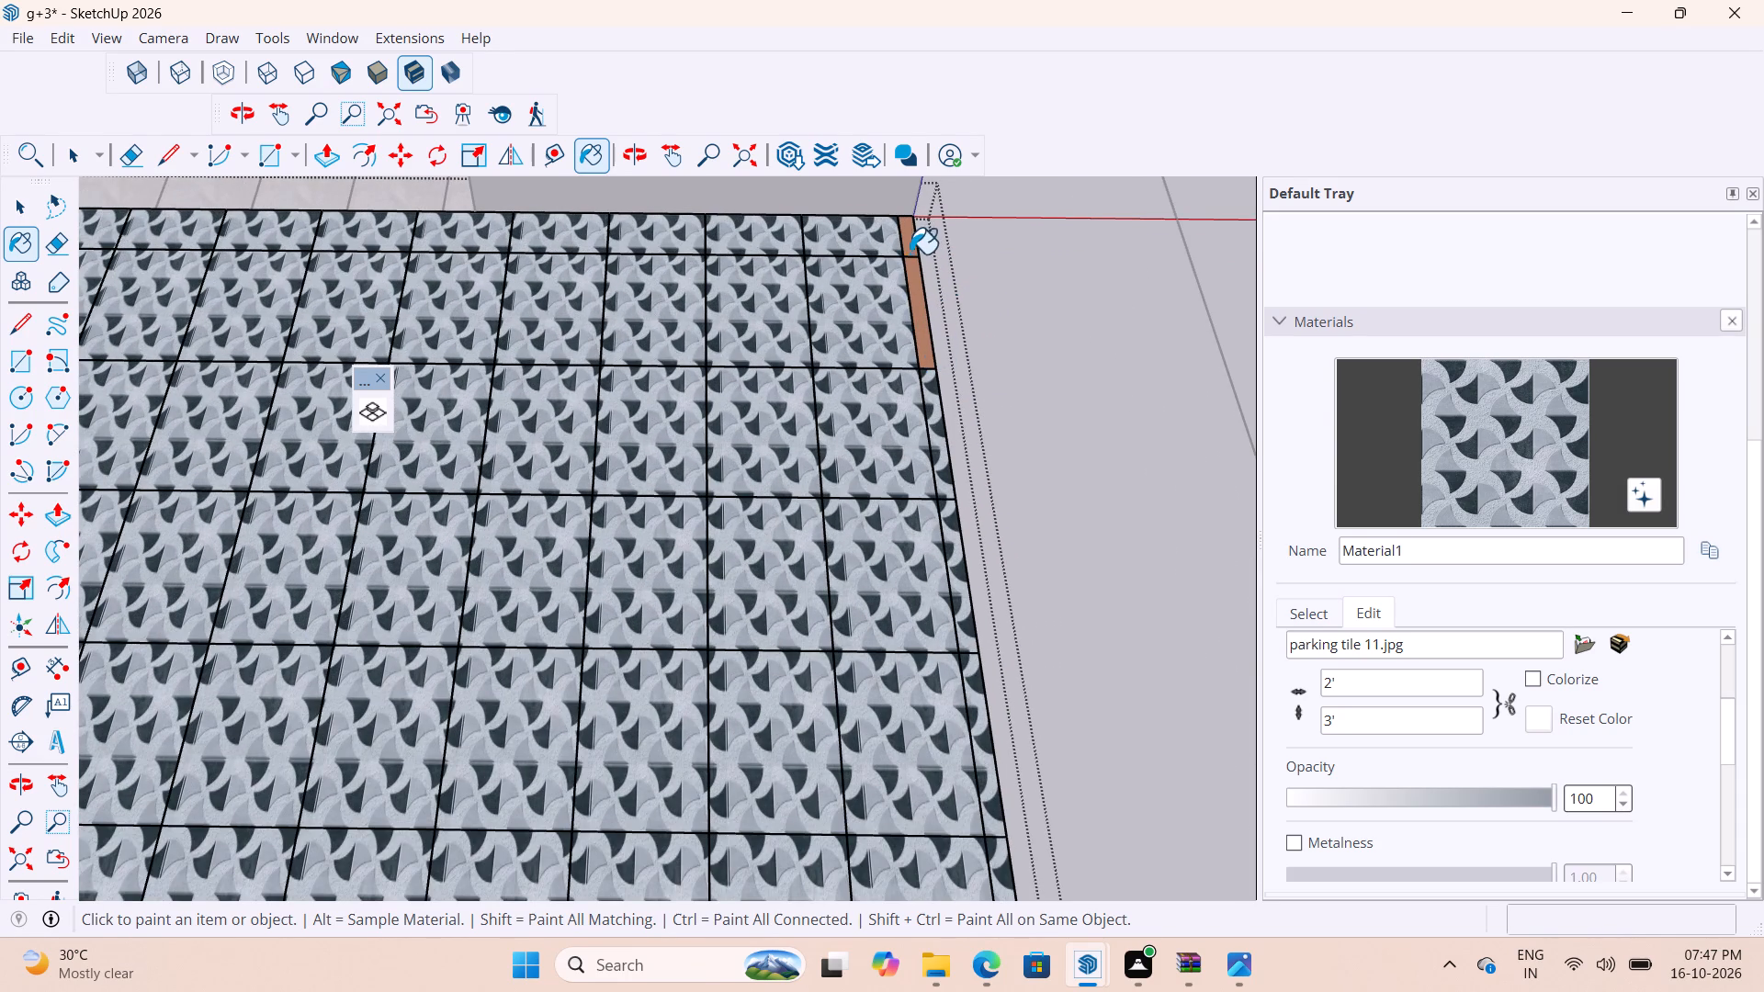
scroll(910, 254, "up", 4)
left_click(905, 242)
scroll(942, 446, "down", 16)
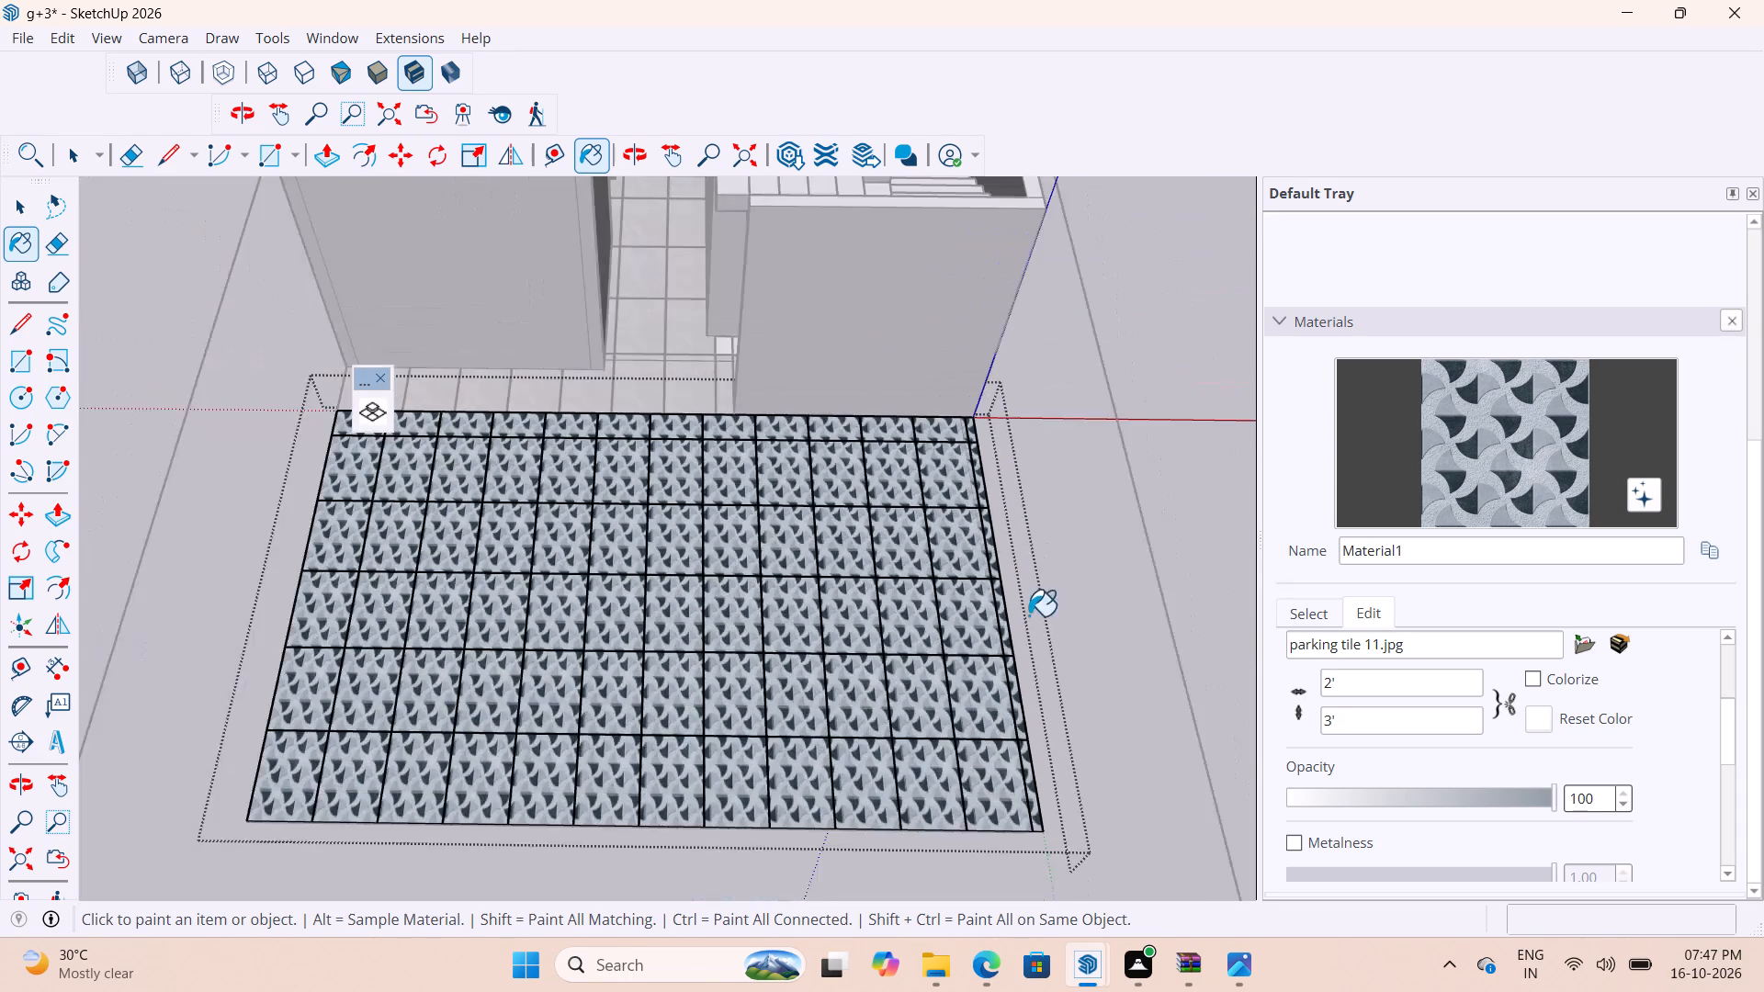
Finish painting and leave the parking floor group's editing mode with nothing selected.
scroll(1028, 615, "down", 7)
key("space")
key("space")
left_click(371, 502)
scroll(922, 693, "up", 2)
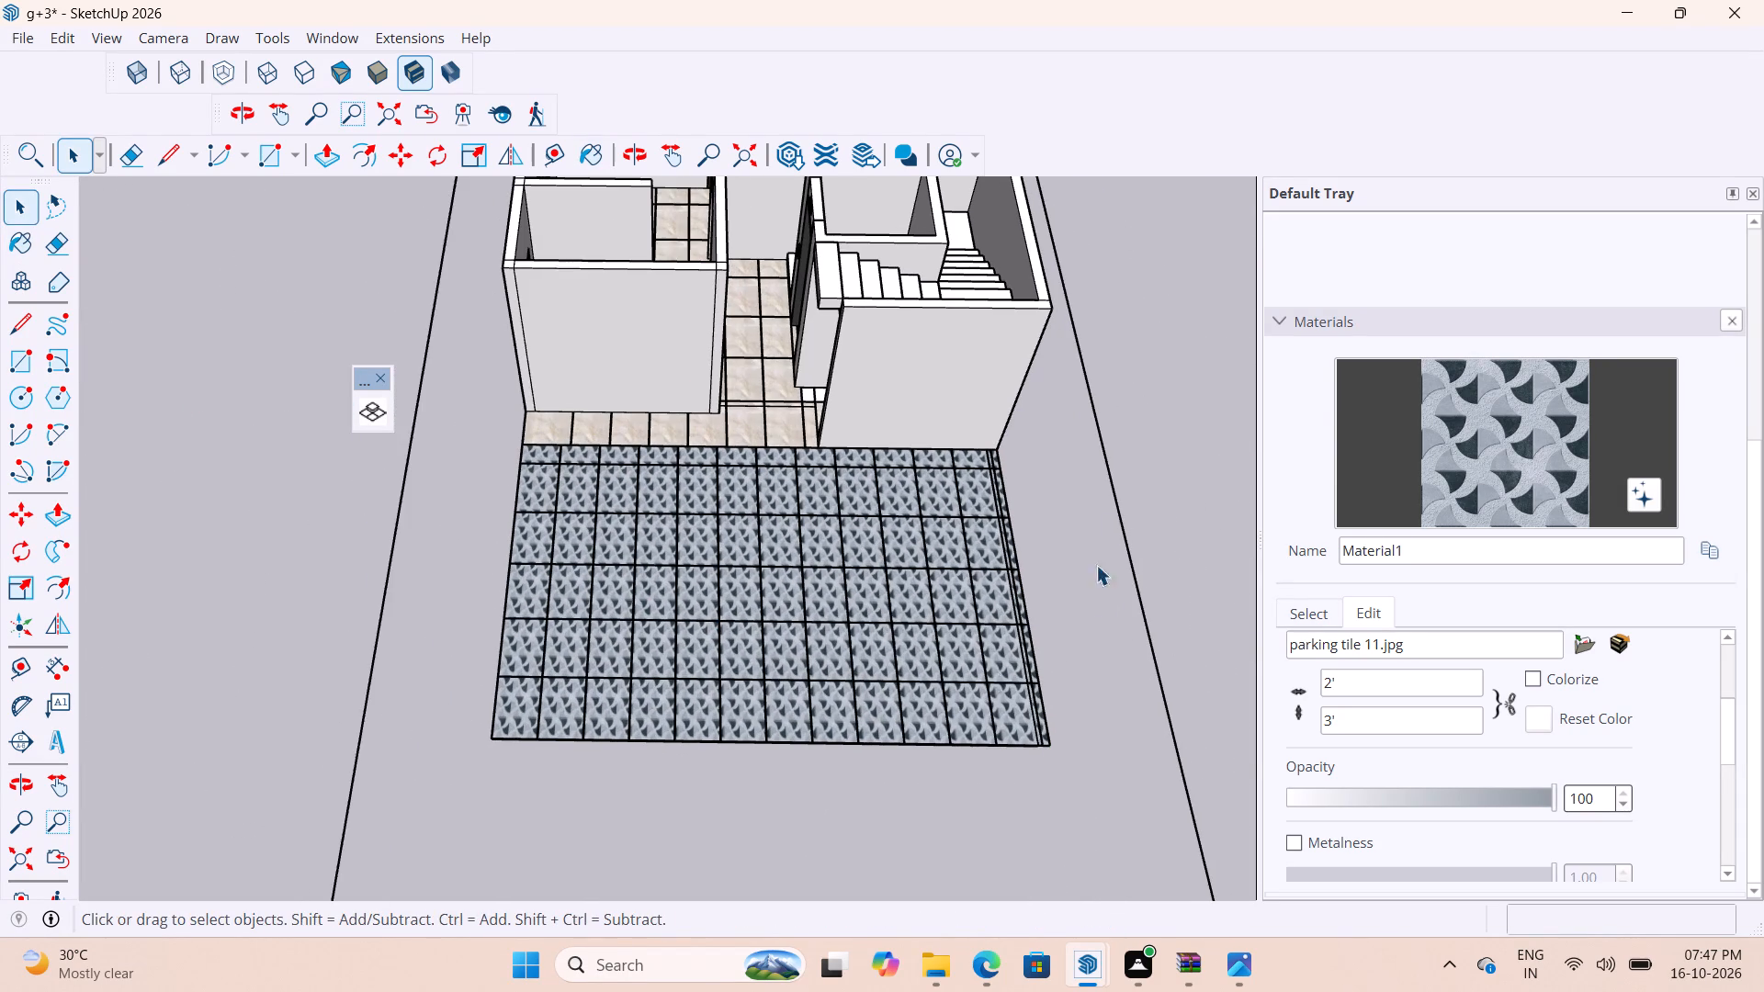
left_click(1182, 358)
left_click(1209, 289)
scroll(793, 618, "down", 5)
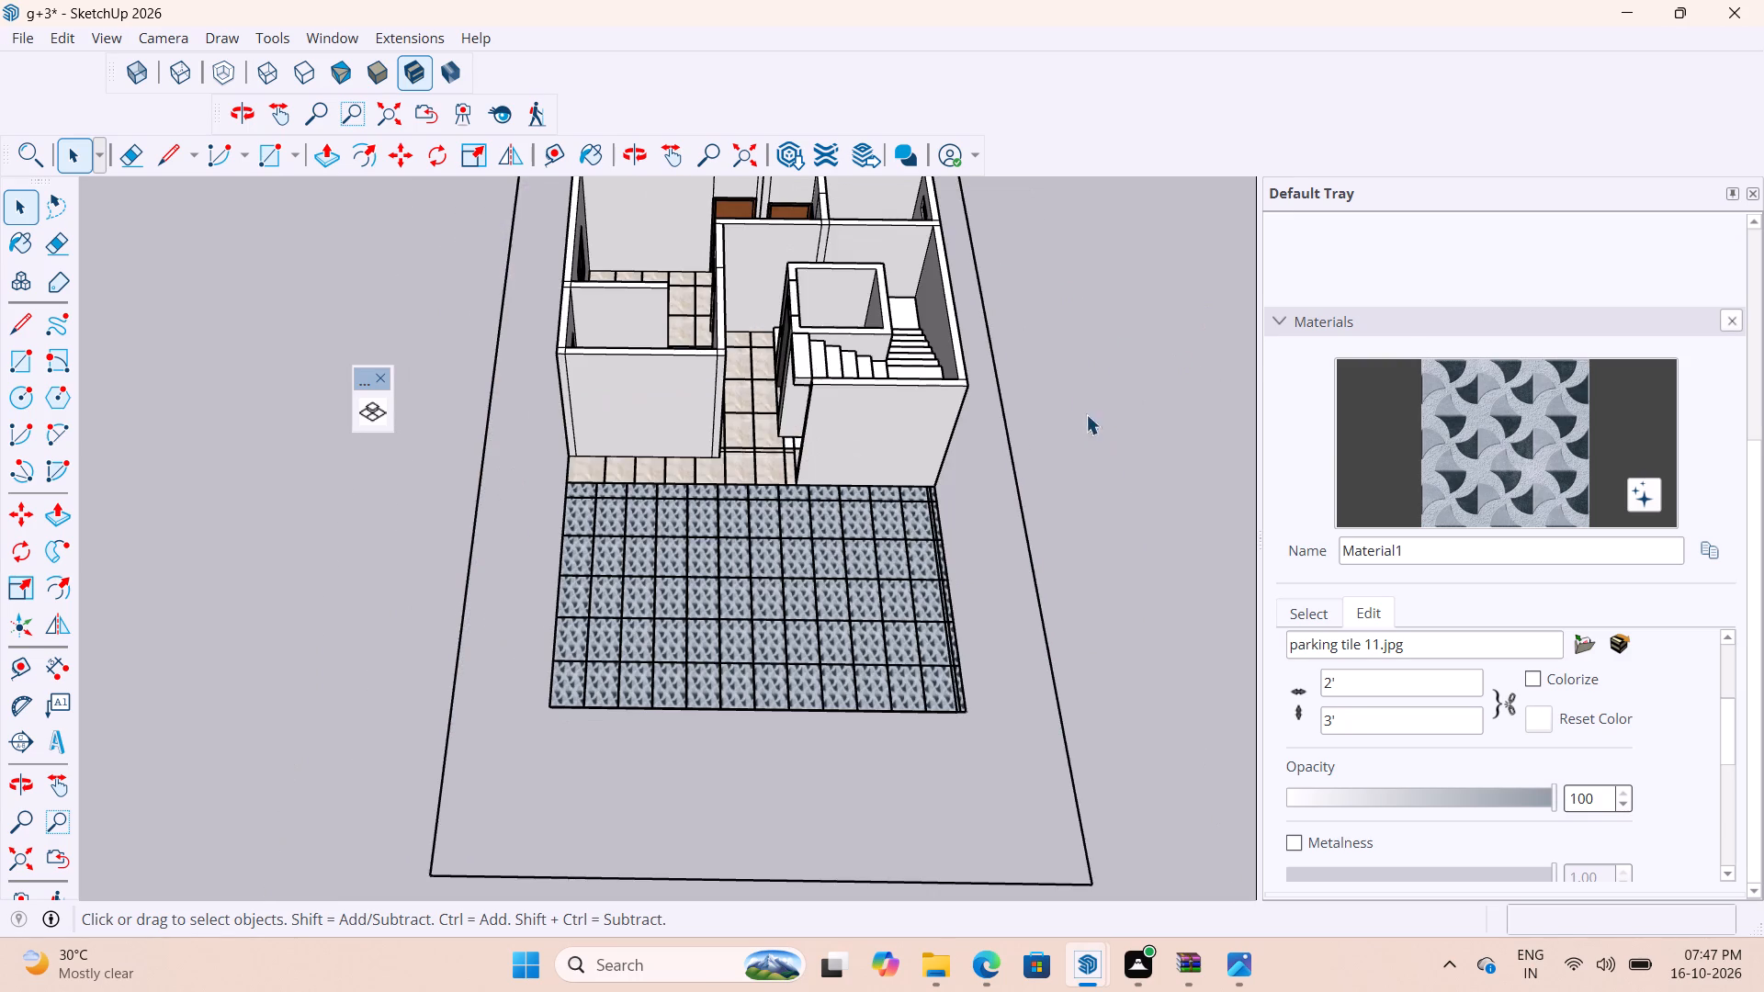
left_click_drag(1069, 348, 1078, 351)
Close the Default Tray to give the model view the full window width.
left_click(1751, 196)
Examine the painted parking floor up close along its side edge and where it meets the stair wall.
scroll(1189, 487, "down", 4)
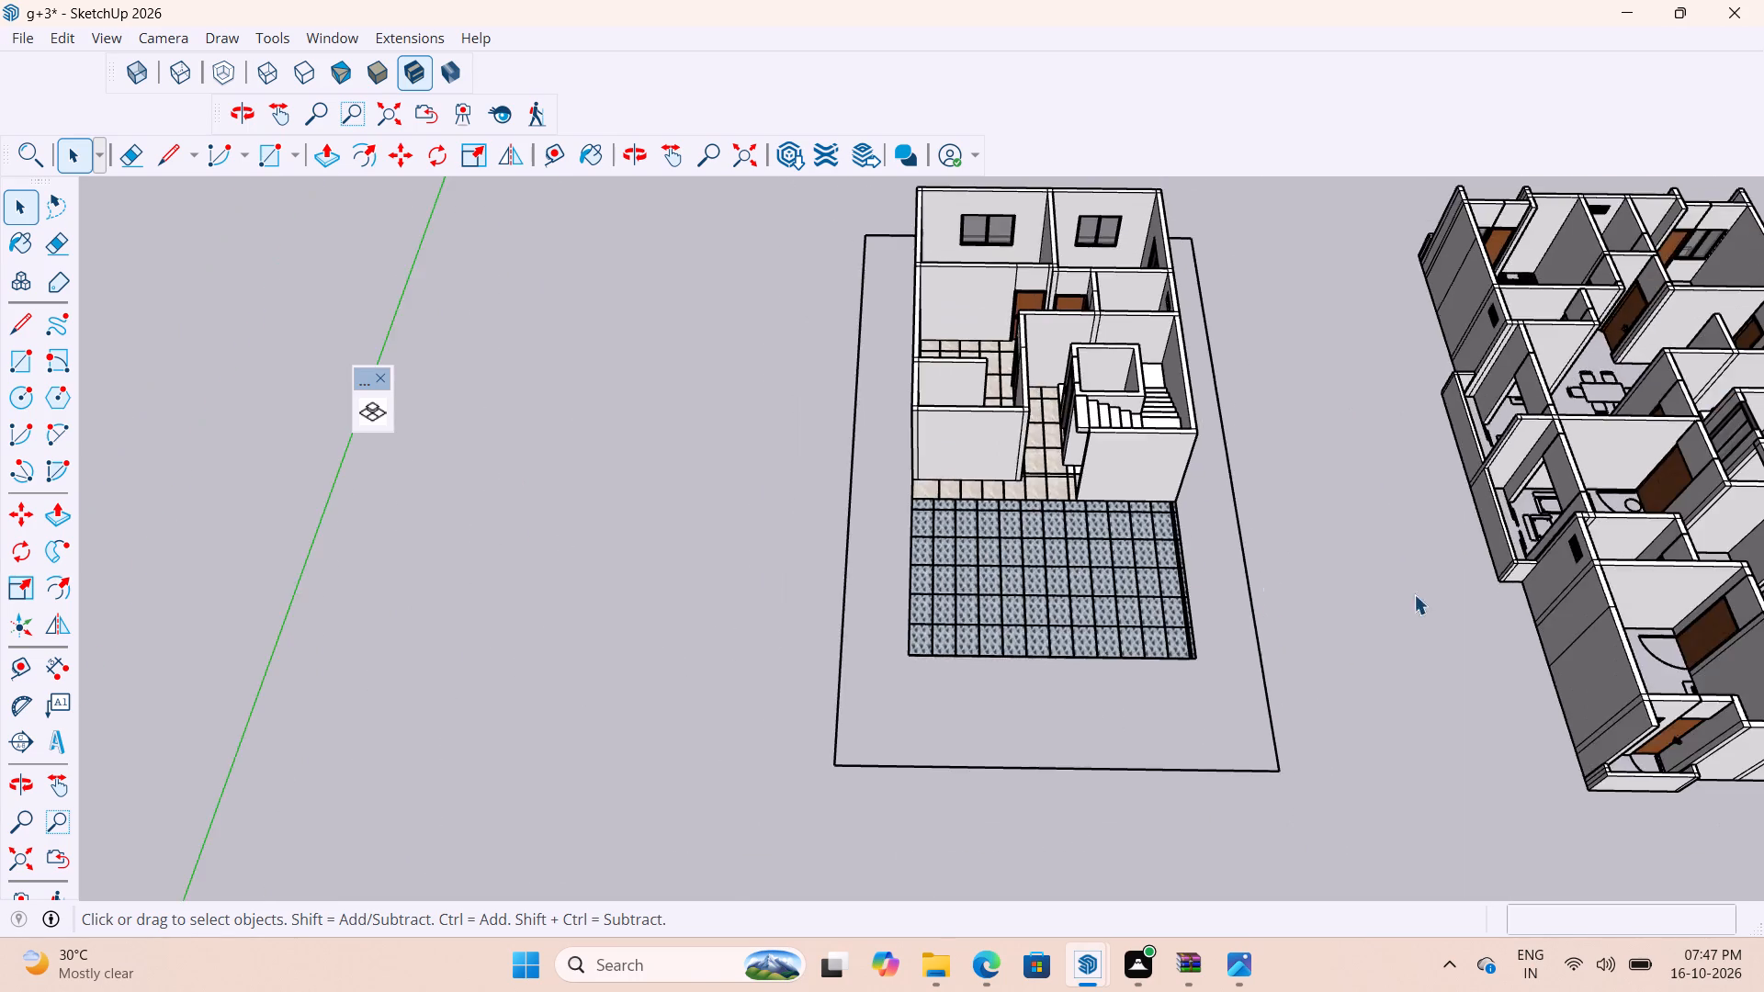
middle_click_drag(1386, 577, 1191, 484)
scroll(1329, 482, "up", 8)
left_click(1104, 748)
scroll(1082, 723, "up", 4)
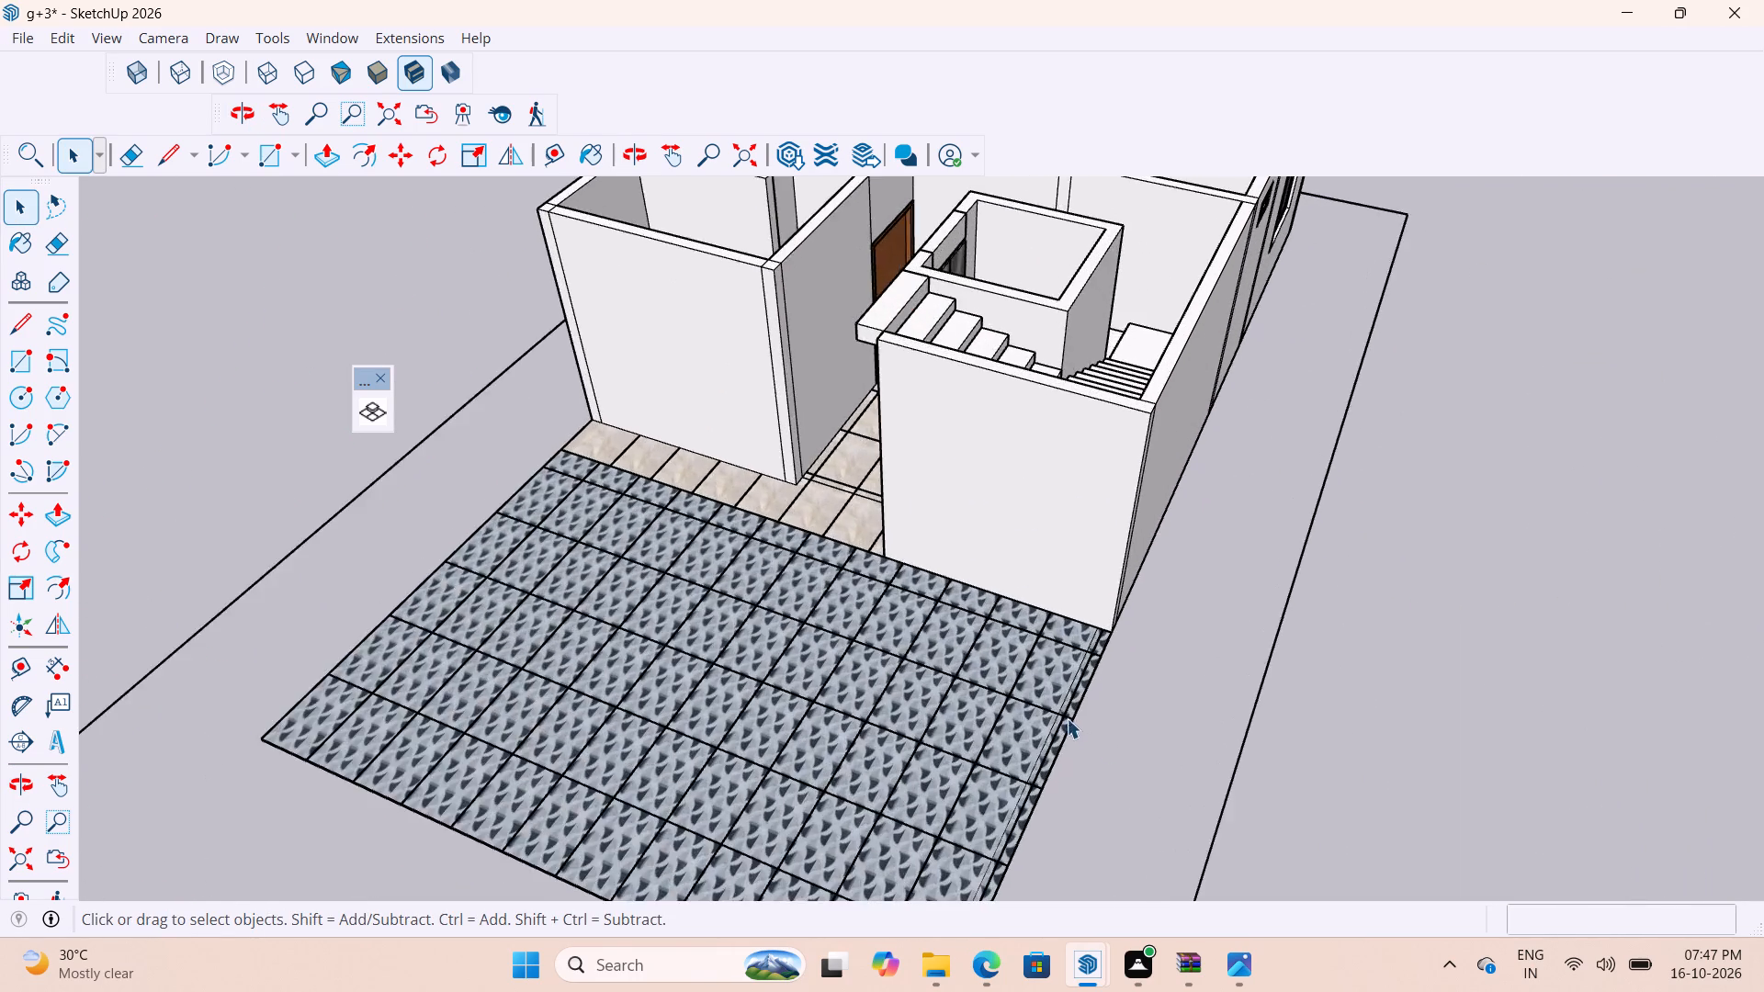
scroll(1067, 718, "up", 4)
middle_click_drag(1069, 759, 859, 581)
scroll(855, 551, "up", 13)
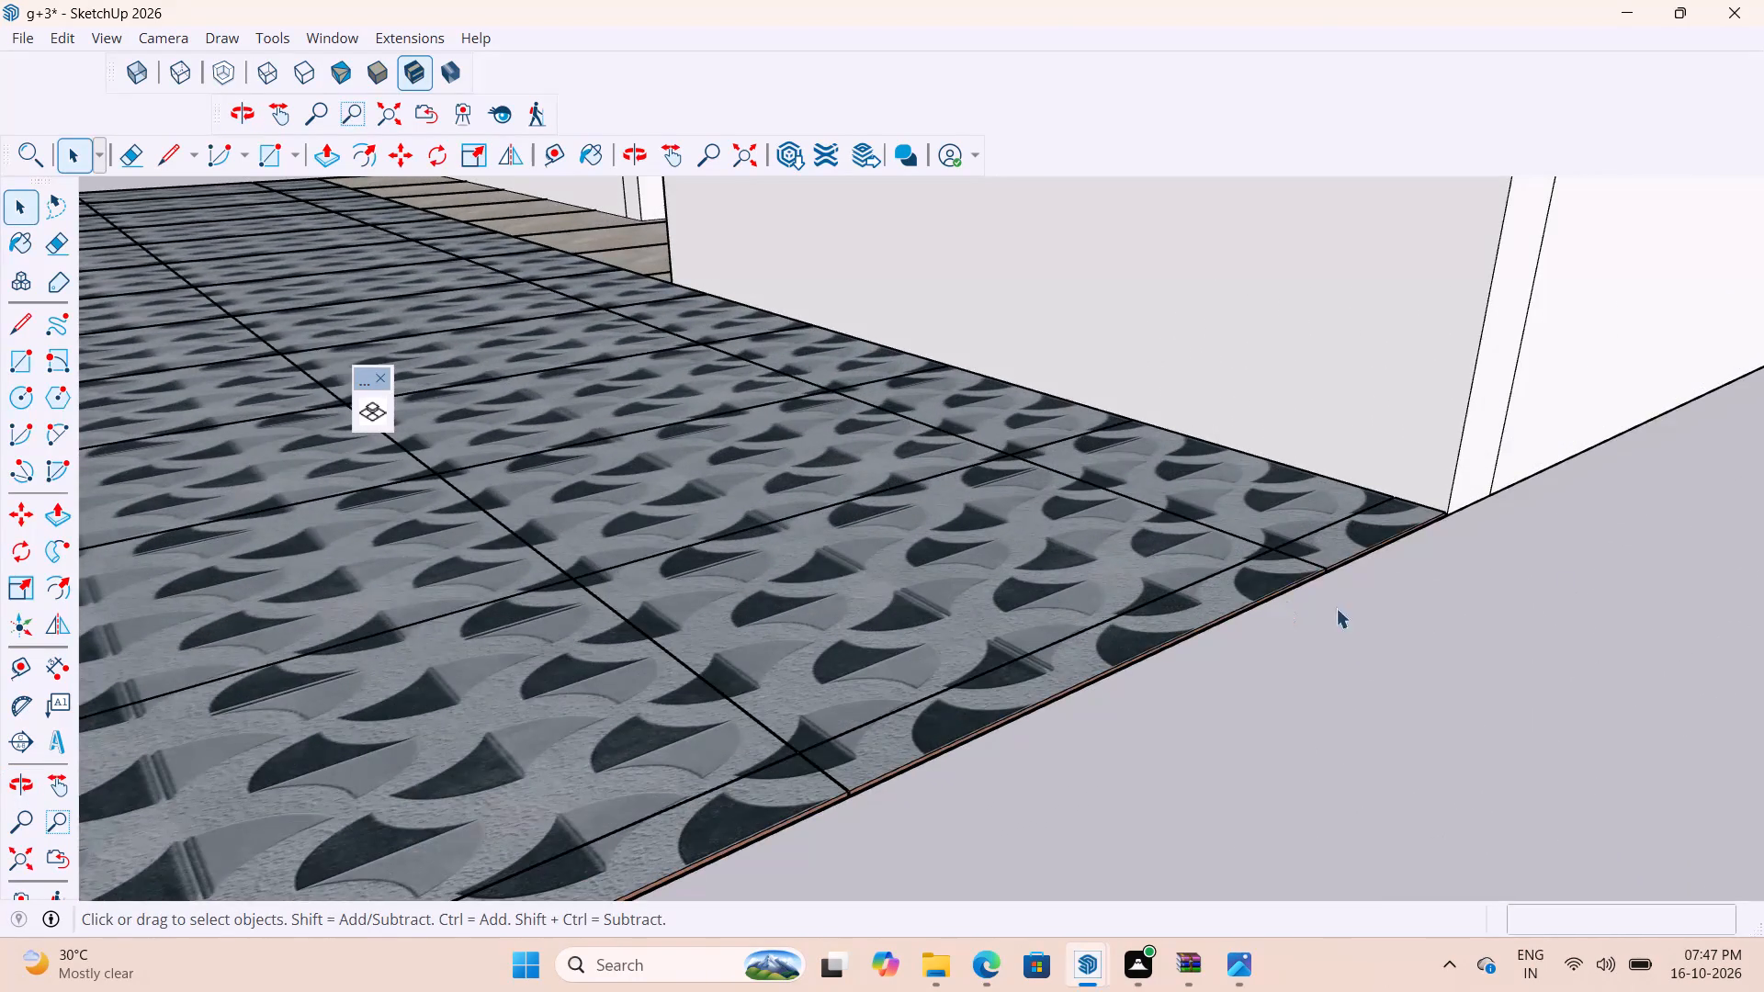
middle_click_drag(1311, 592, 1547, 637)
scroll(1574, 648, "up", 1)
scroll(1247, 464, "down", 4)
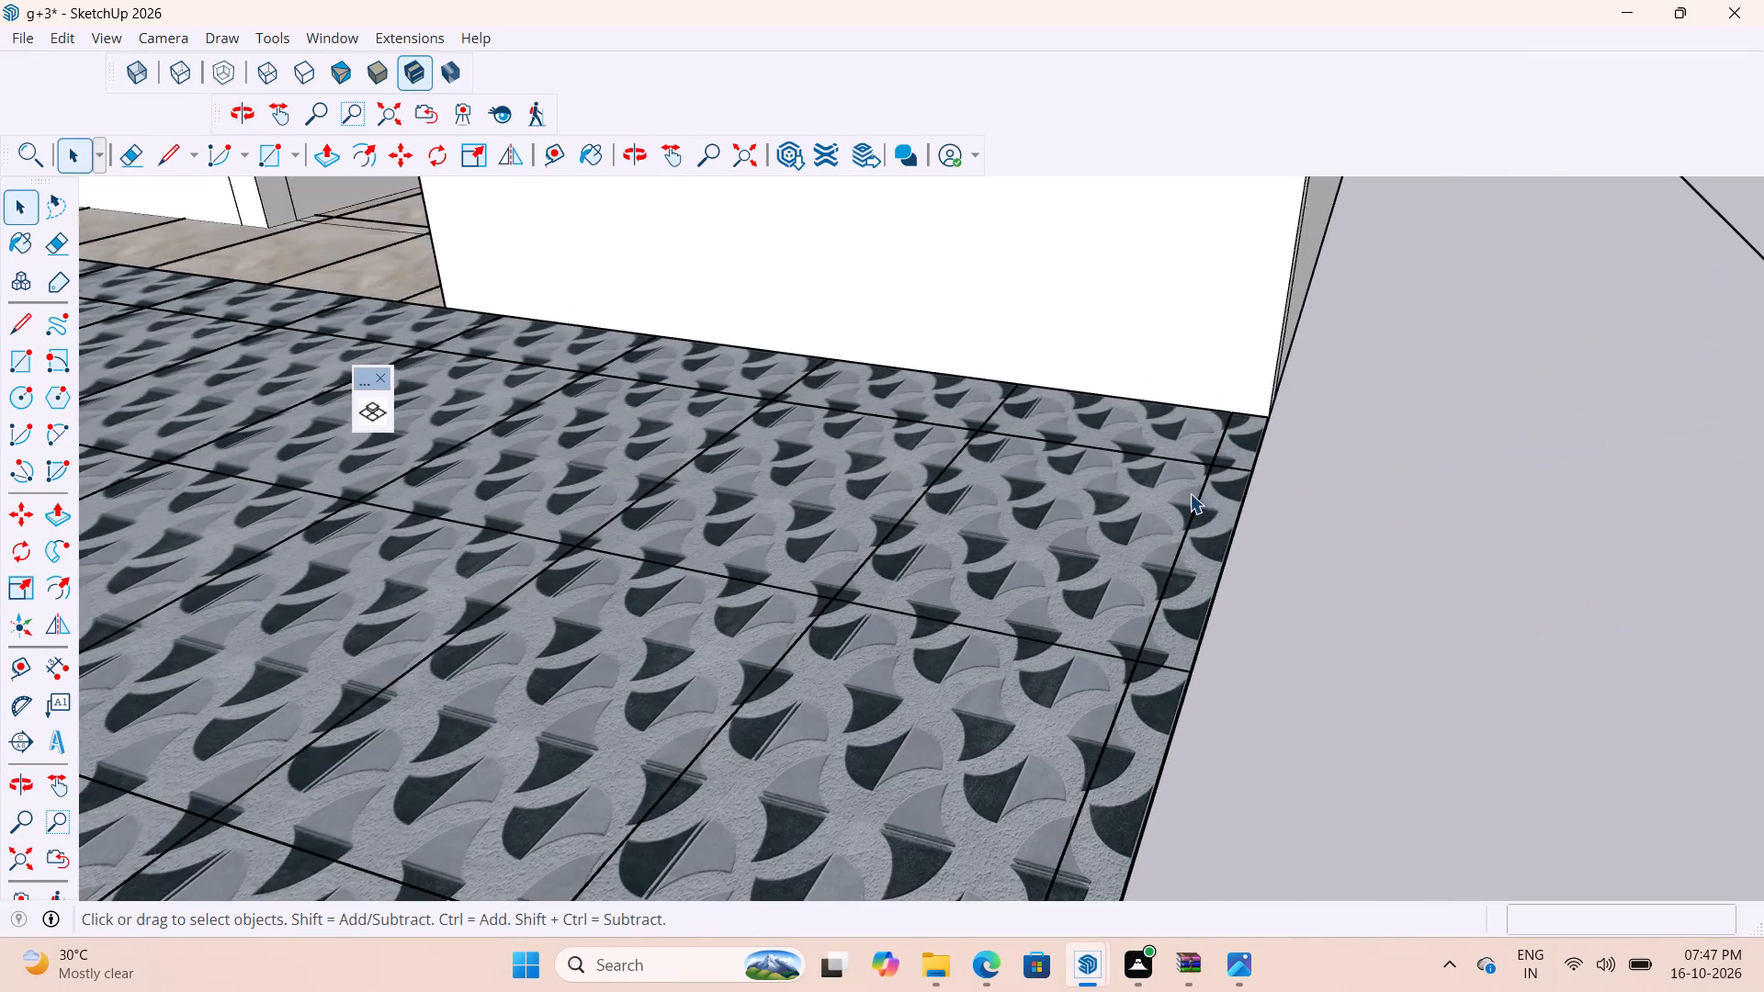
scroll(1190, 493, "down", 8)
middle_click_drag(835, 607, 989, 695)
scroll(809, 412, "down", 7)
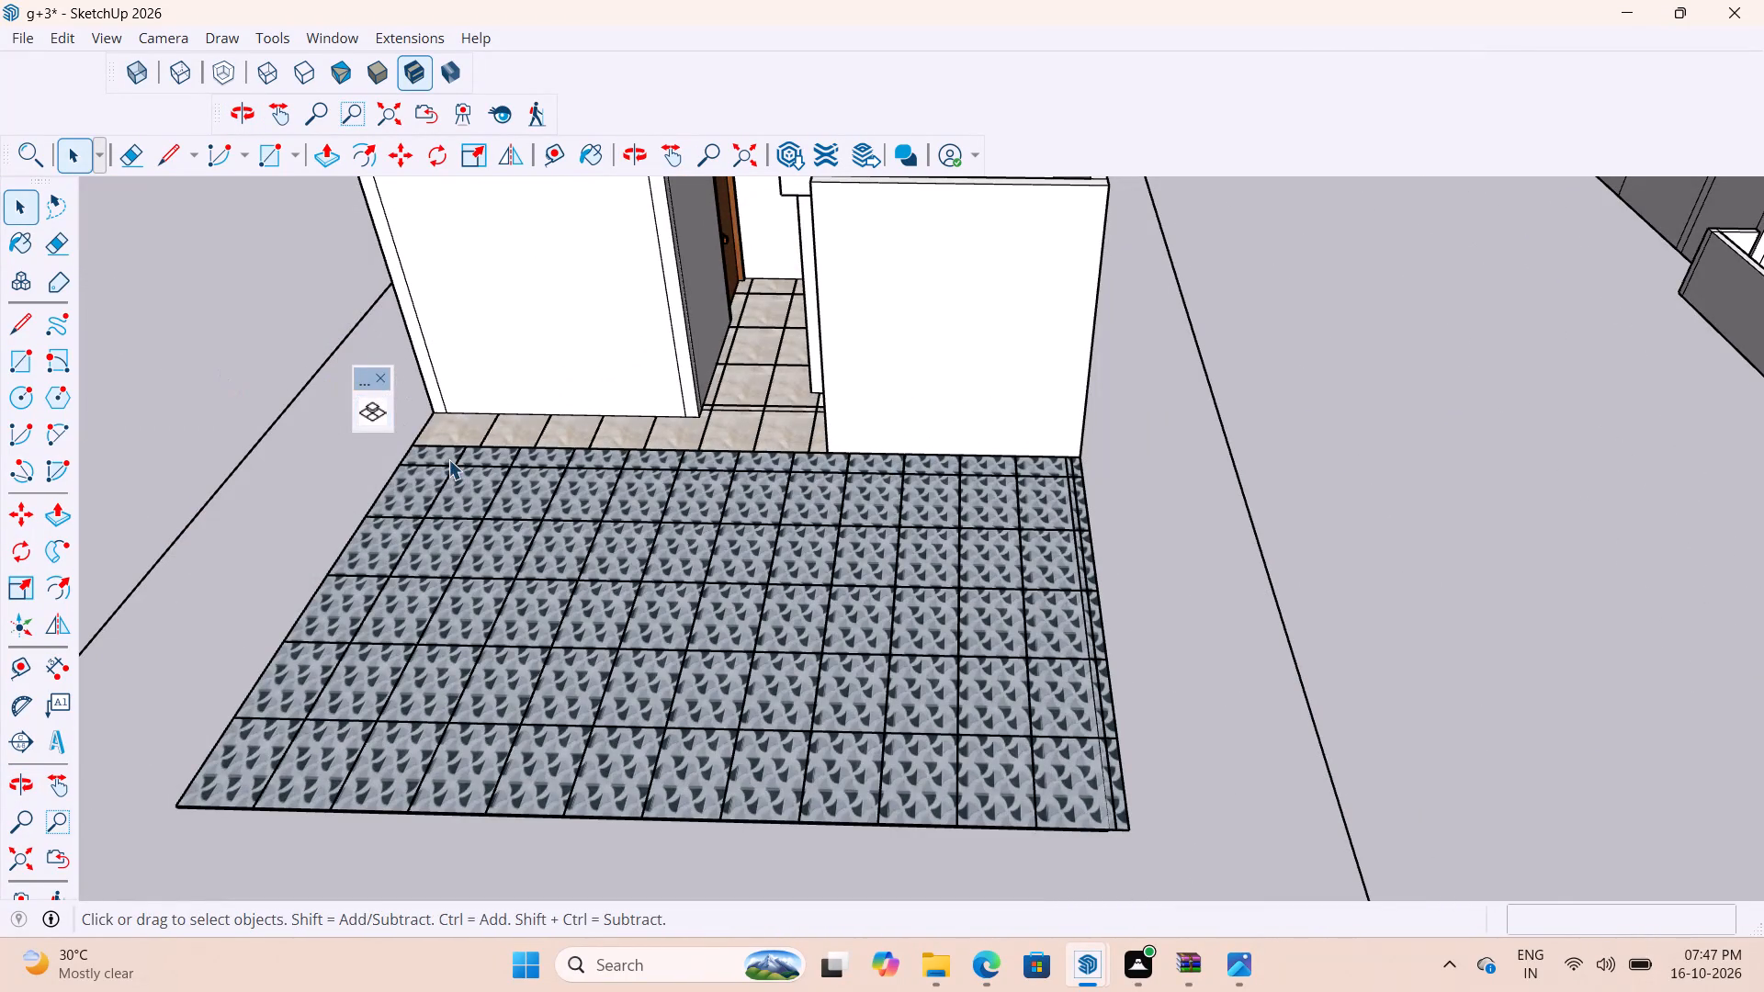
Close the small floating toolbar lying over the model view.
left_click(380, 372)
Examine the entrance floor tiles and the unpainted white tile strip beside the lift wall under the stairs.
scroll(610, 506, "up", 5)
middle_click_drag(921, 435, 1311, 491)
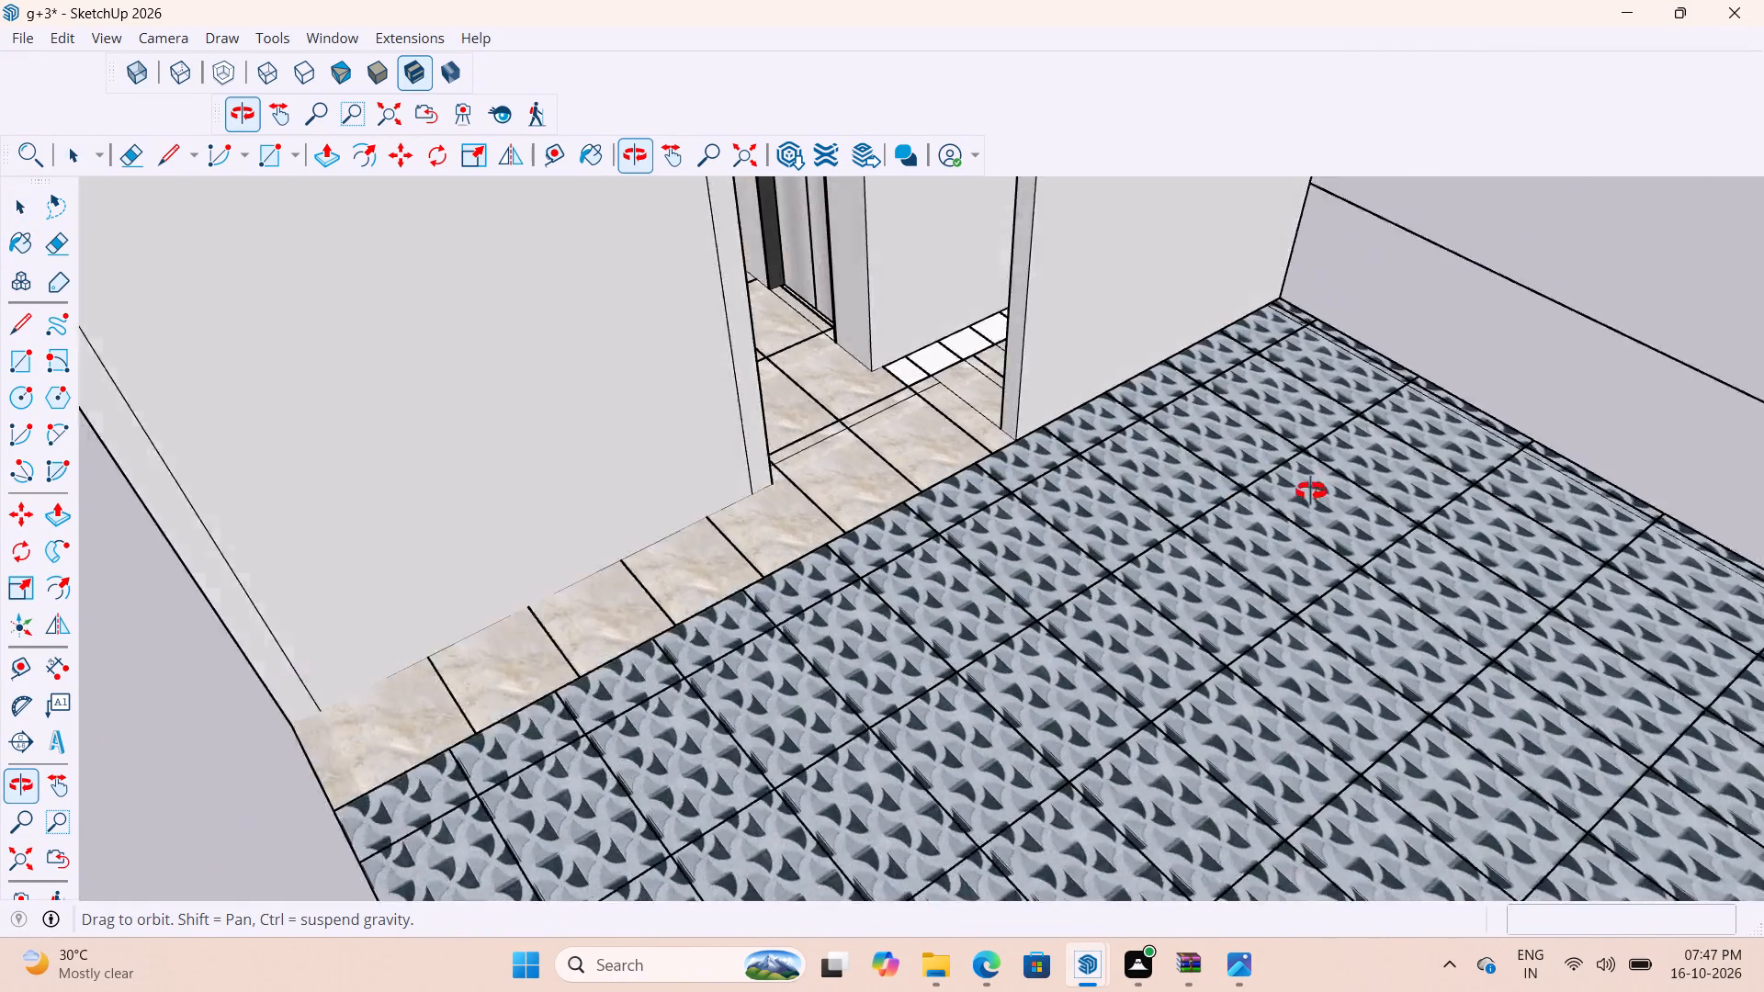
middle_click_drag(1311, 491, 1025, 708)
scroll(888, 458, "up", 12)
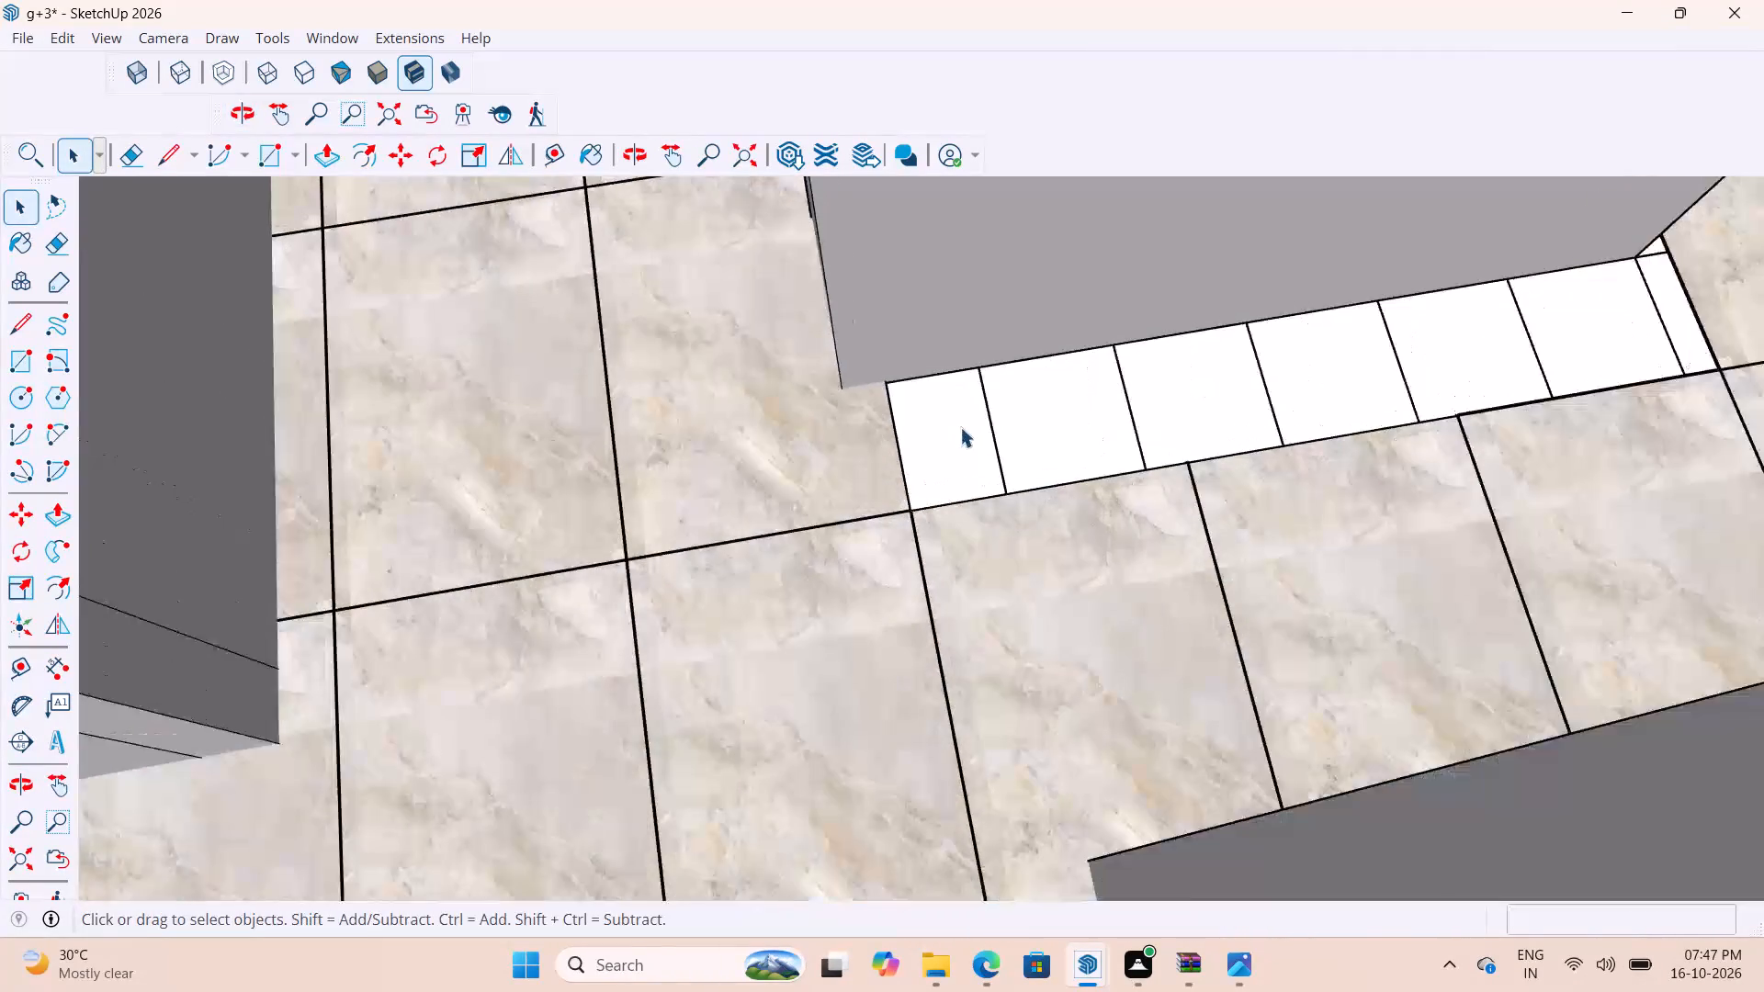
middle_click_drag(971, 422, 1445, 459)
scroll(977, 721, "down", 17)
scroll(945, 659, "up", 3)
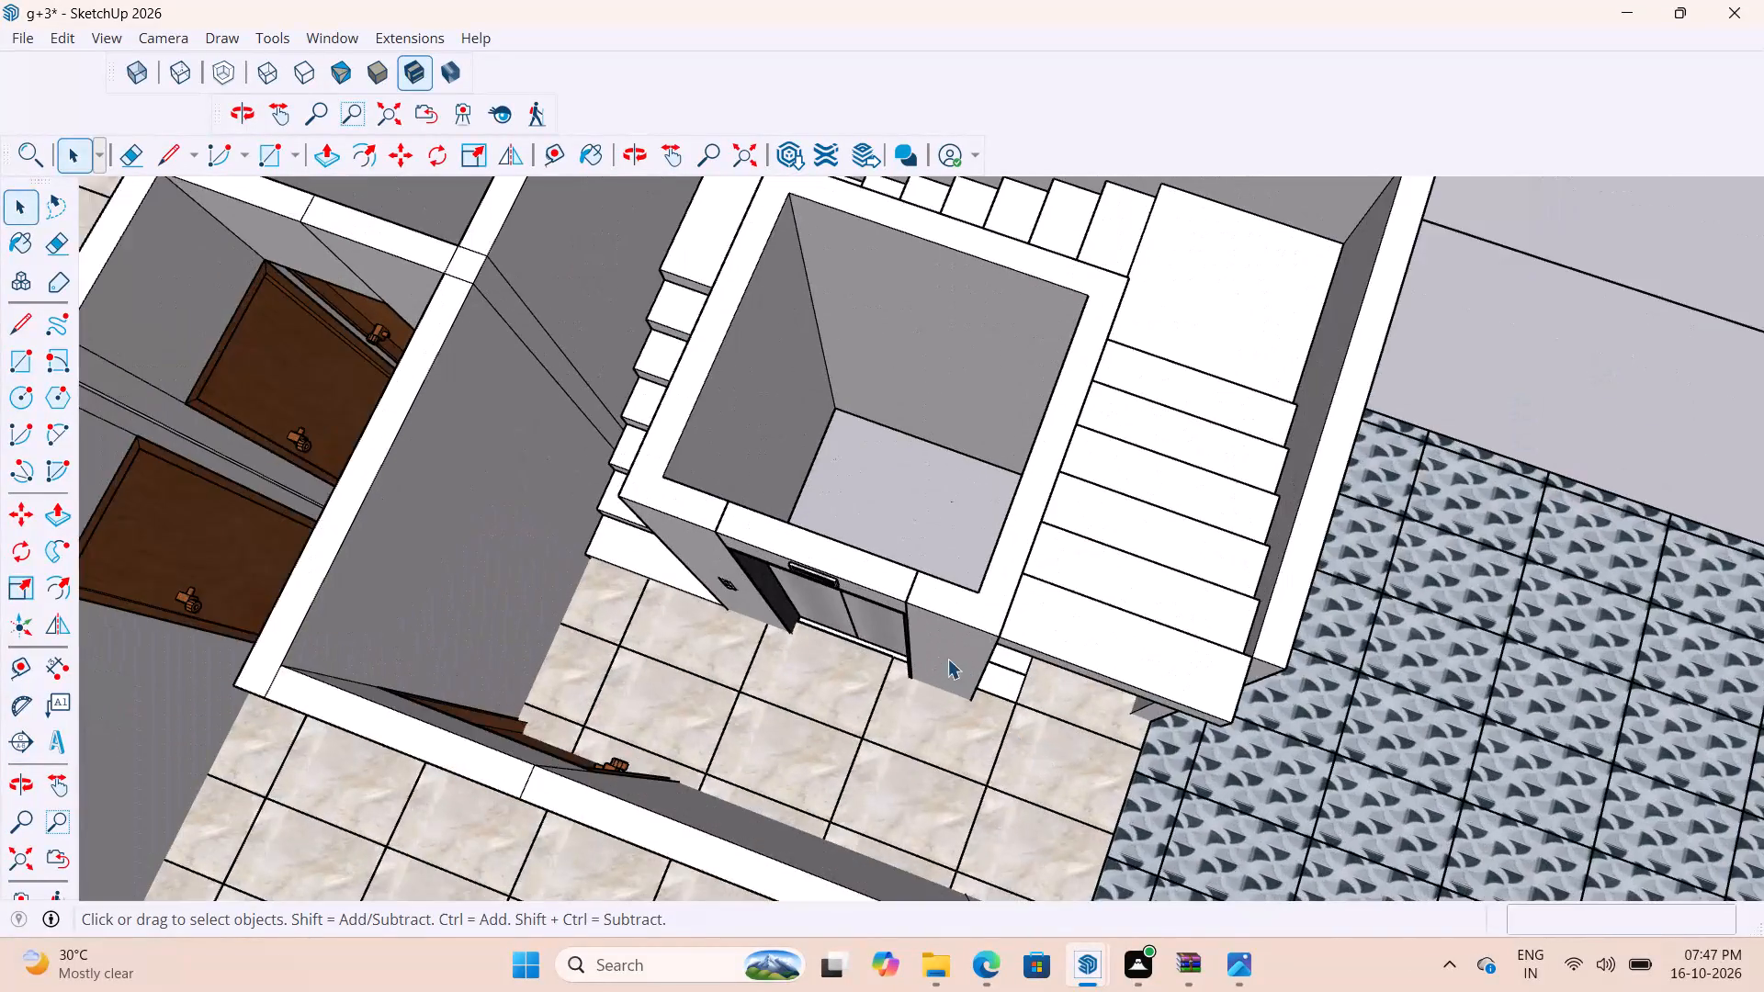
scroll(947, 659, "up", 6)
middle_click_drag(1019, 673, 905, 472)
scroll(1185, 766, "up", 7)
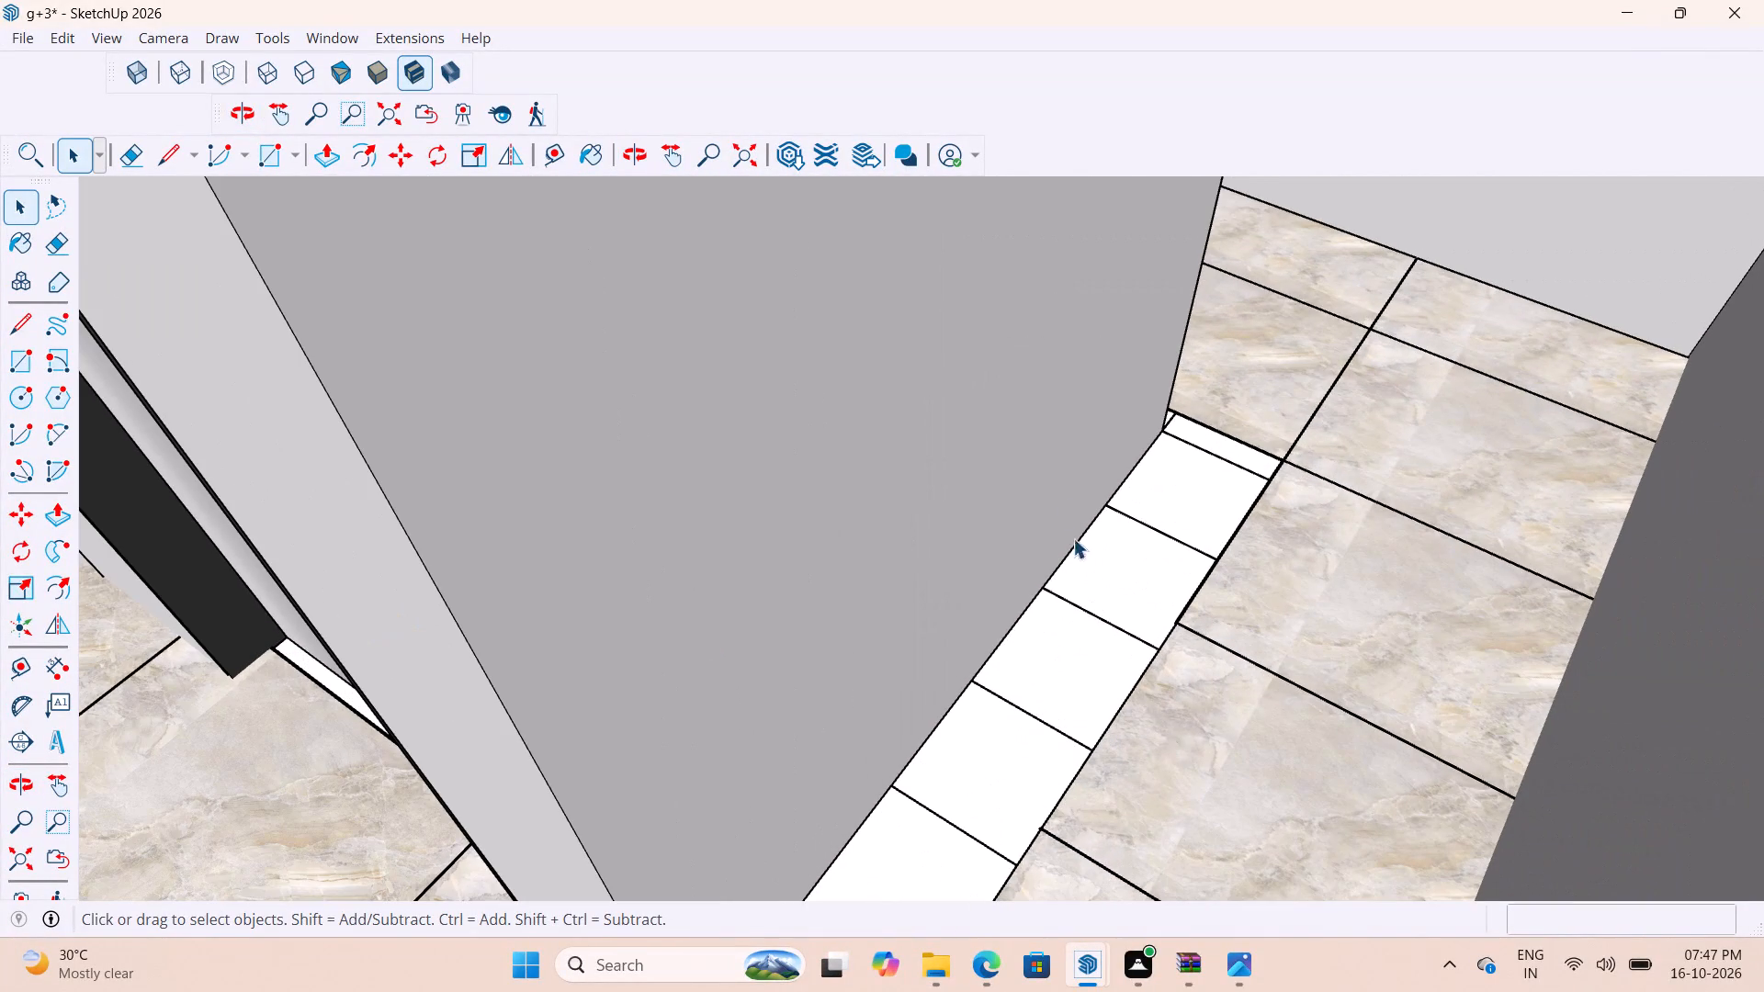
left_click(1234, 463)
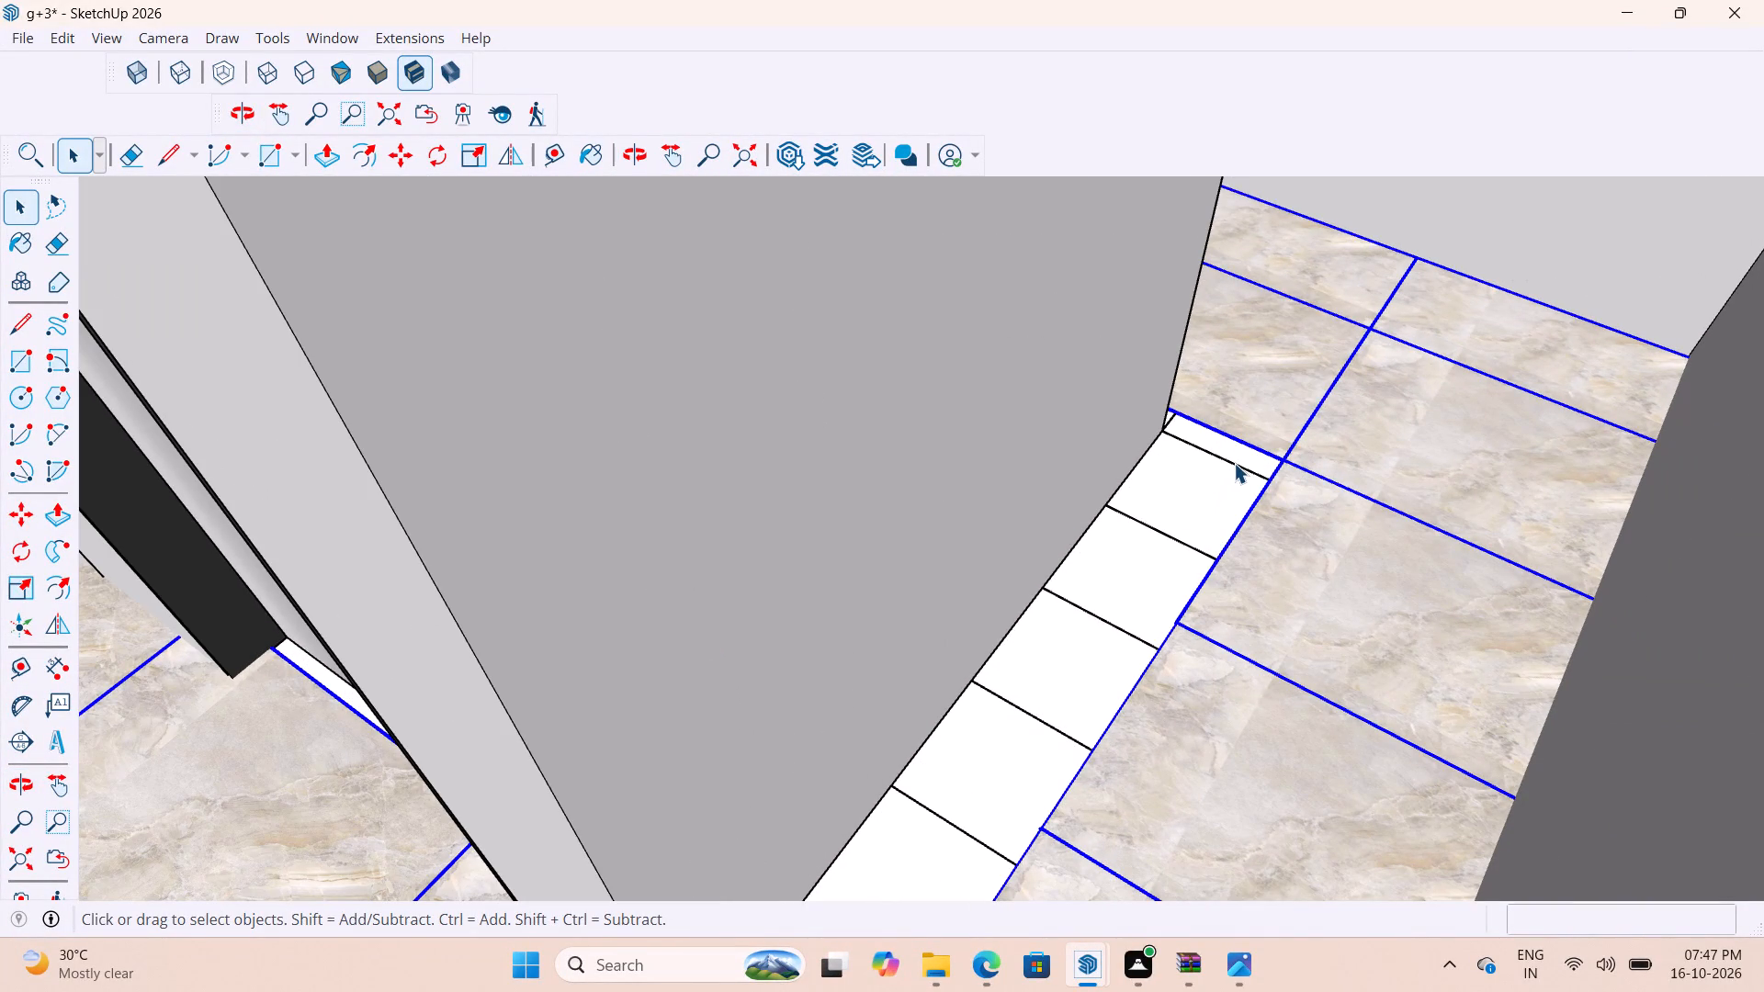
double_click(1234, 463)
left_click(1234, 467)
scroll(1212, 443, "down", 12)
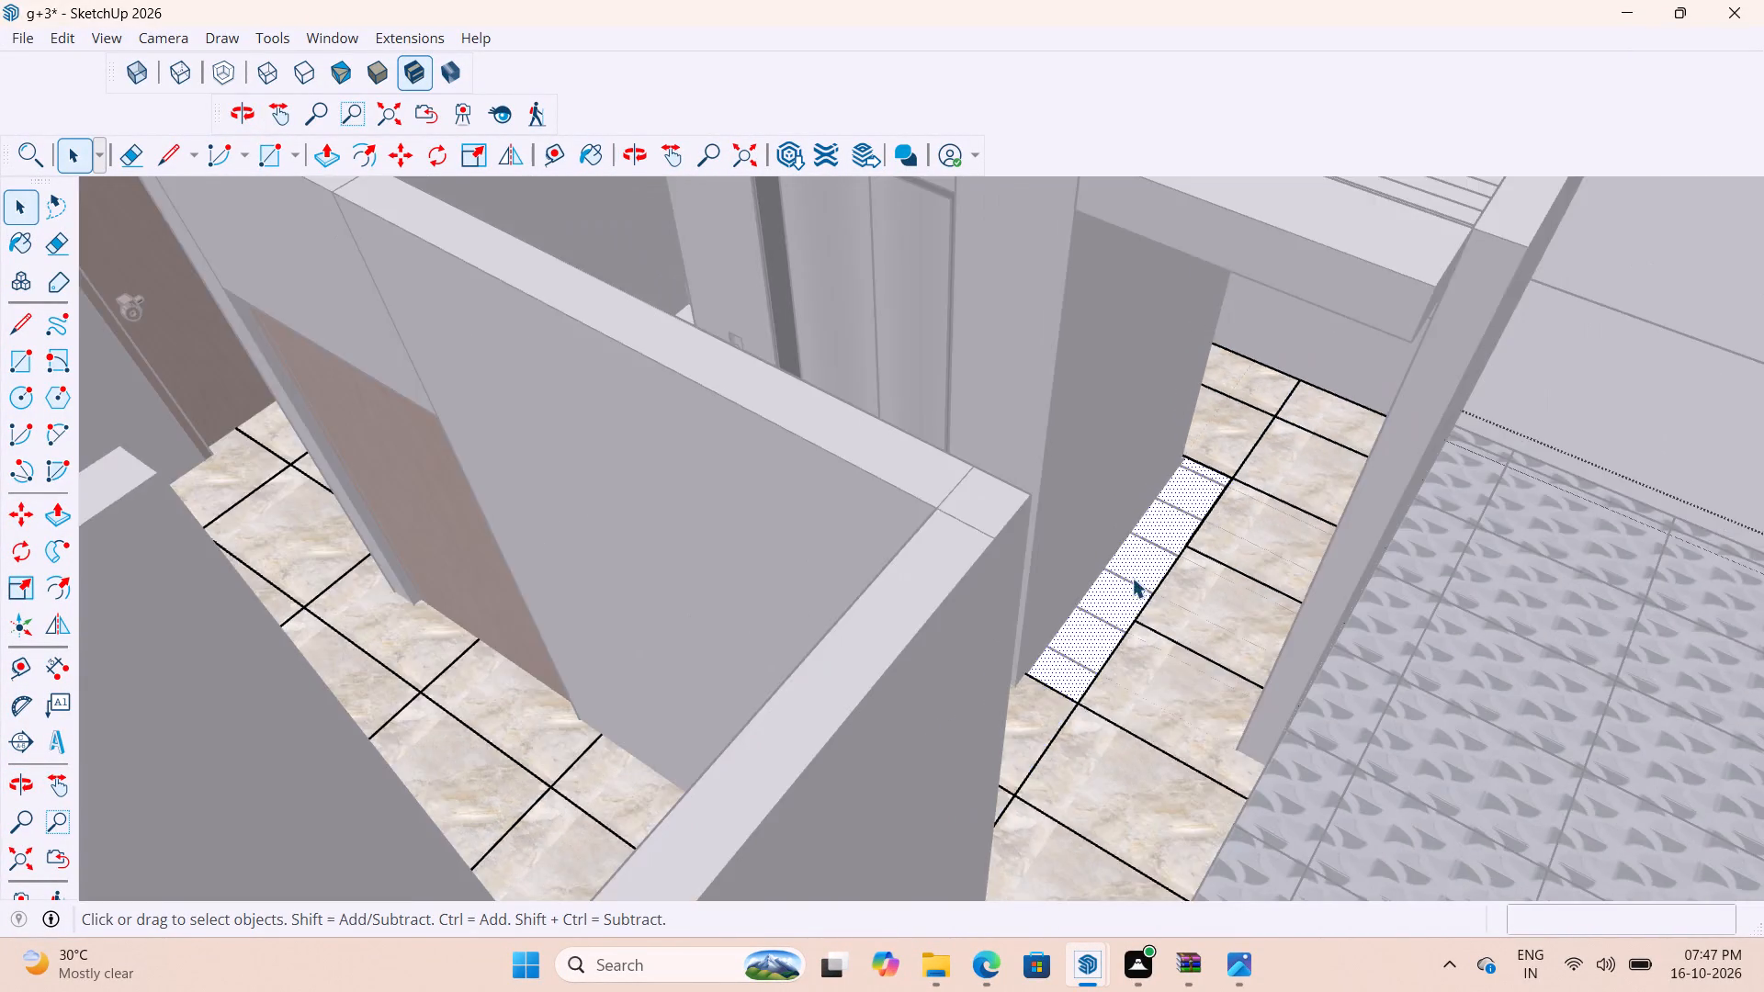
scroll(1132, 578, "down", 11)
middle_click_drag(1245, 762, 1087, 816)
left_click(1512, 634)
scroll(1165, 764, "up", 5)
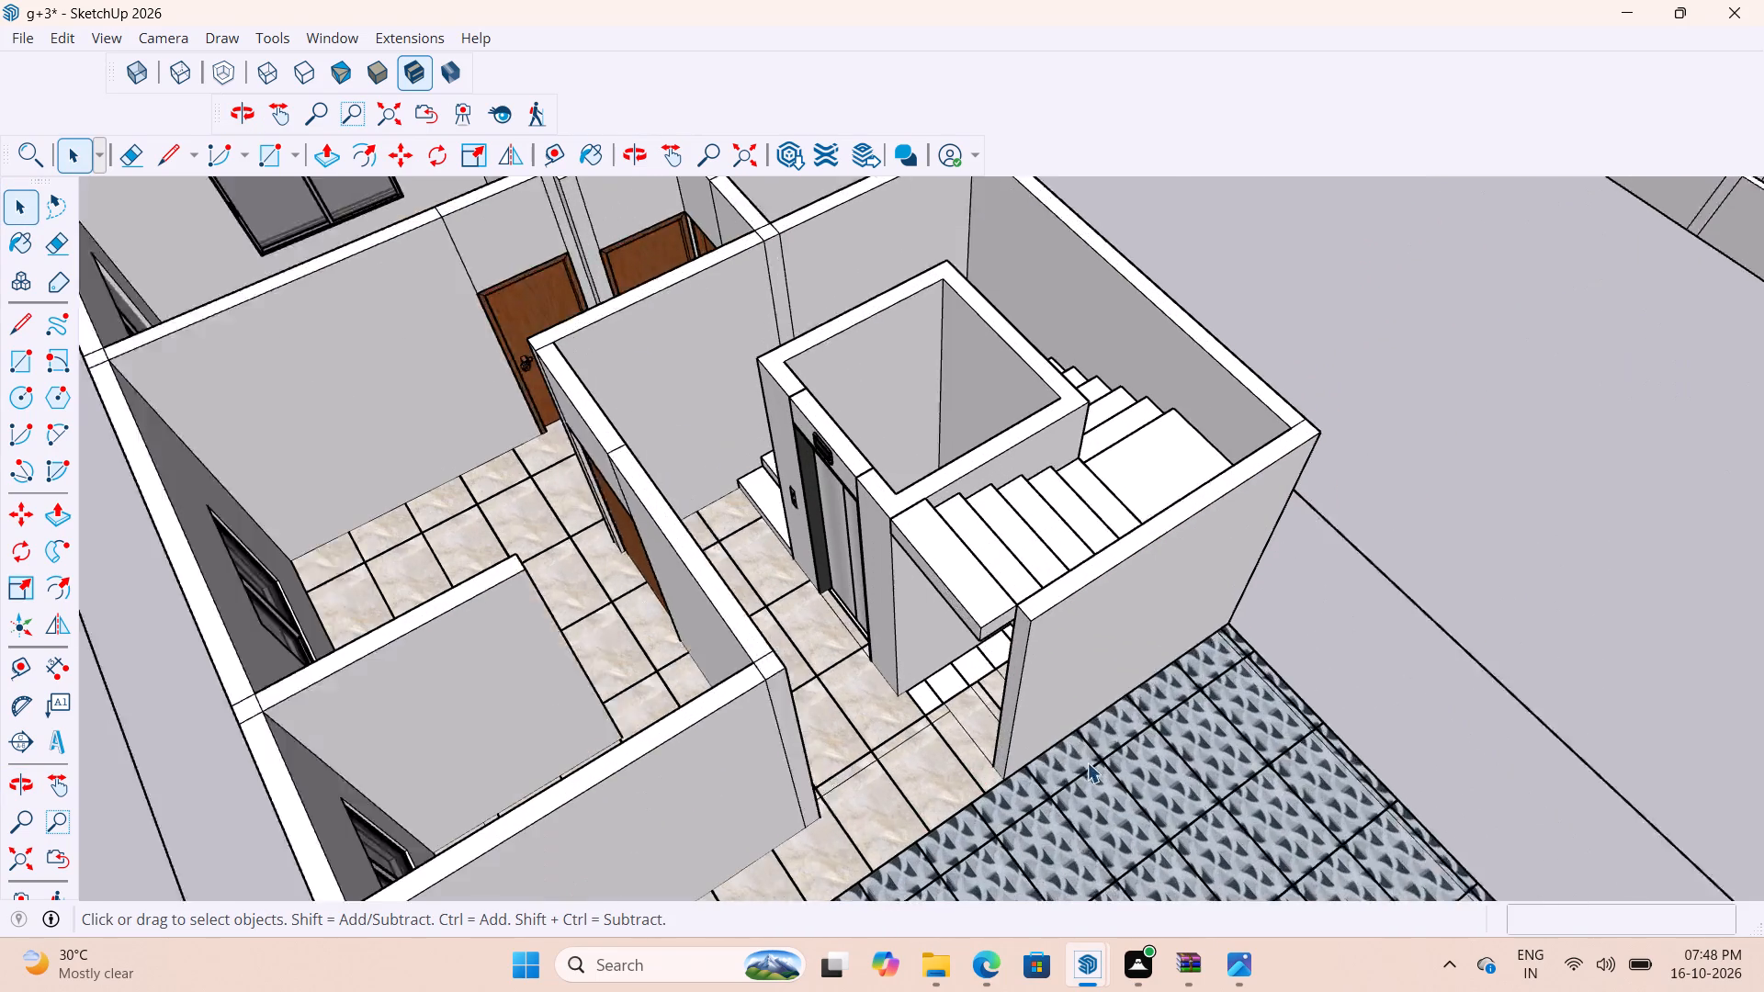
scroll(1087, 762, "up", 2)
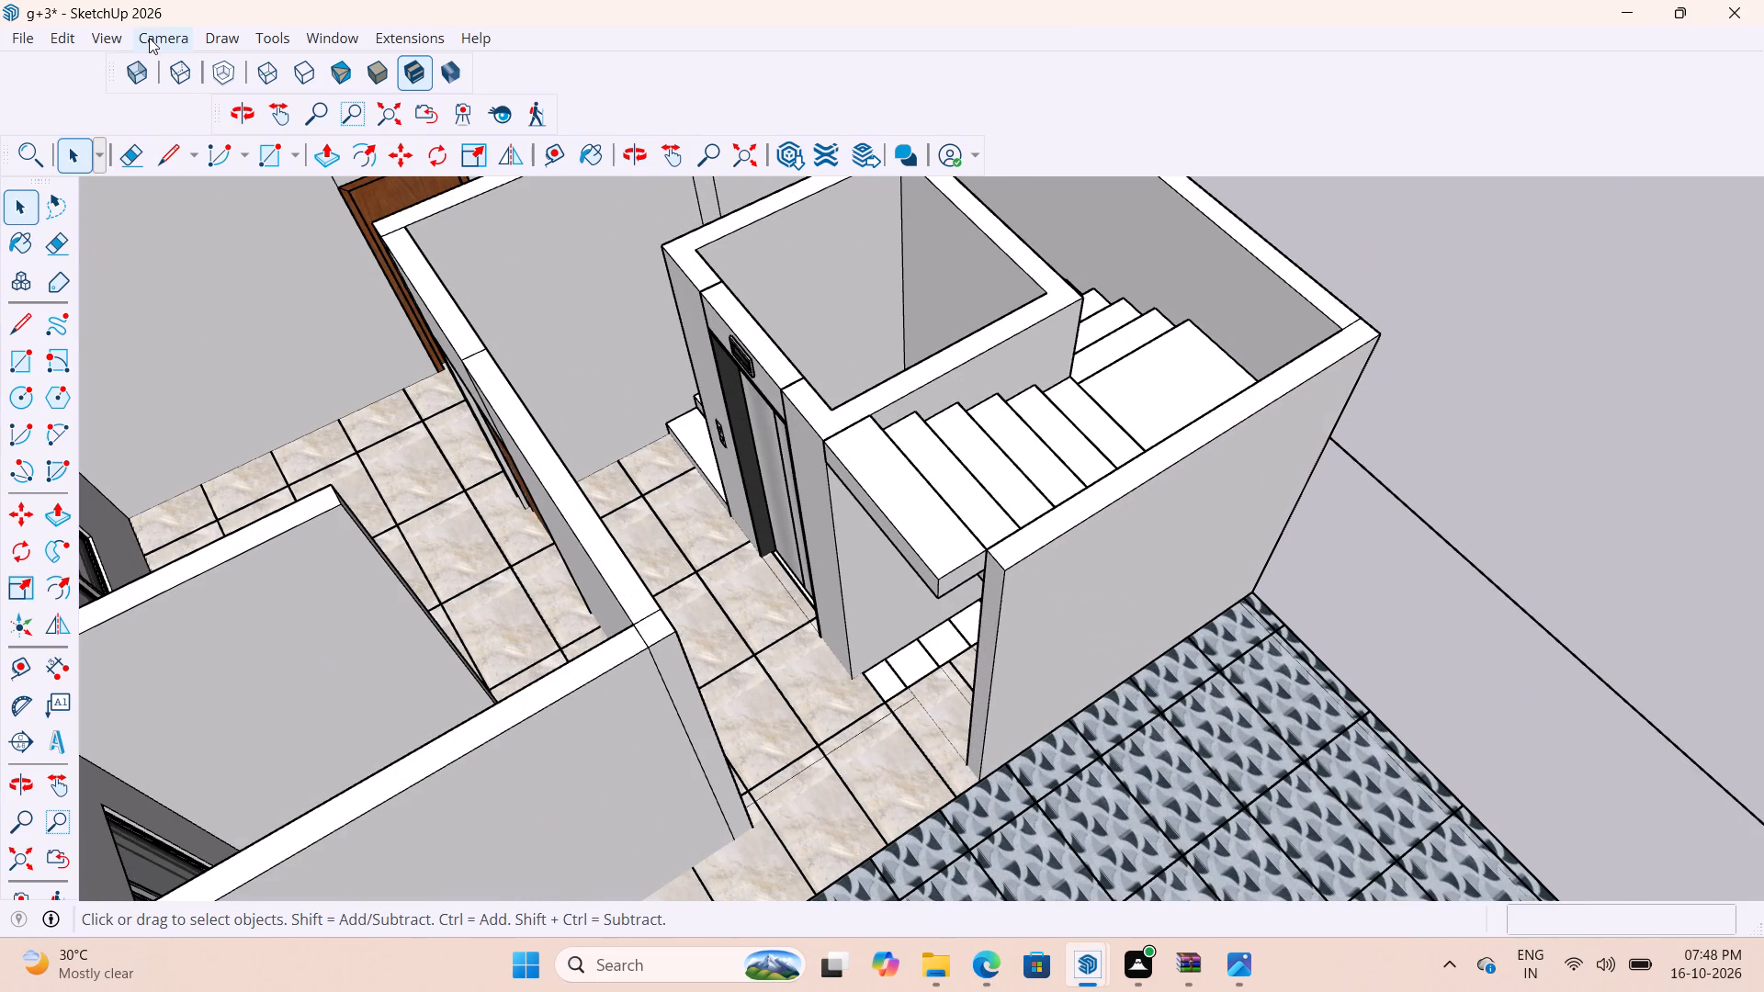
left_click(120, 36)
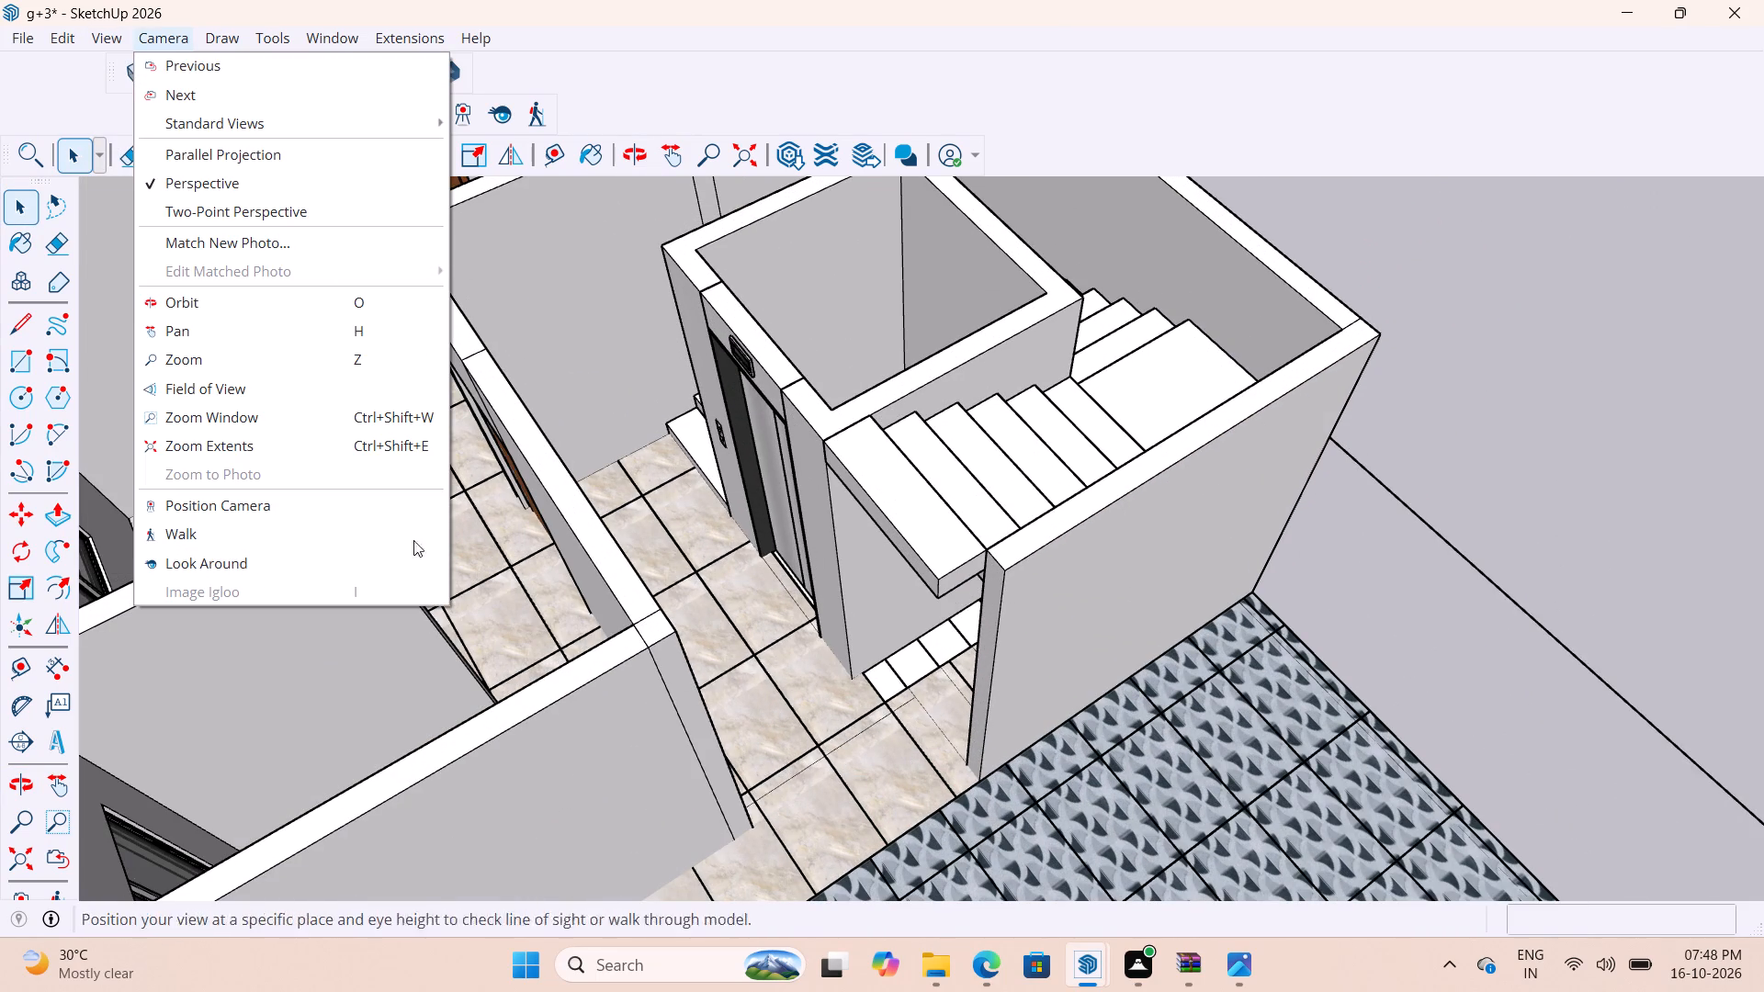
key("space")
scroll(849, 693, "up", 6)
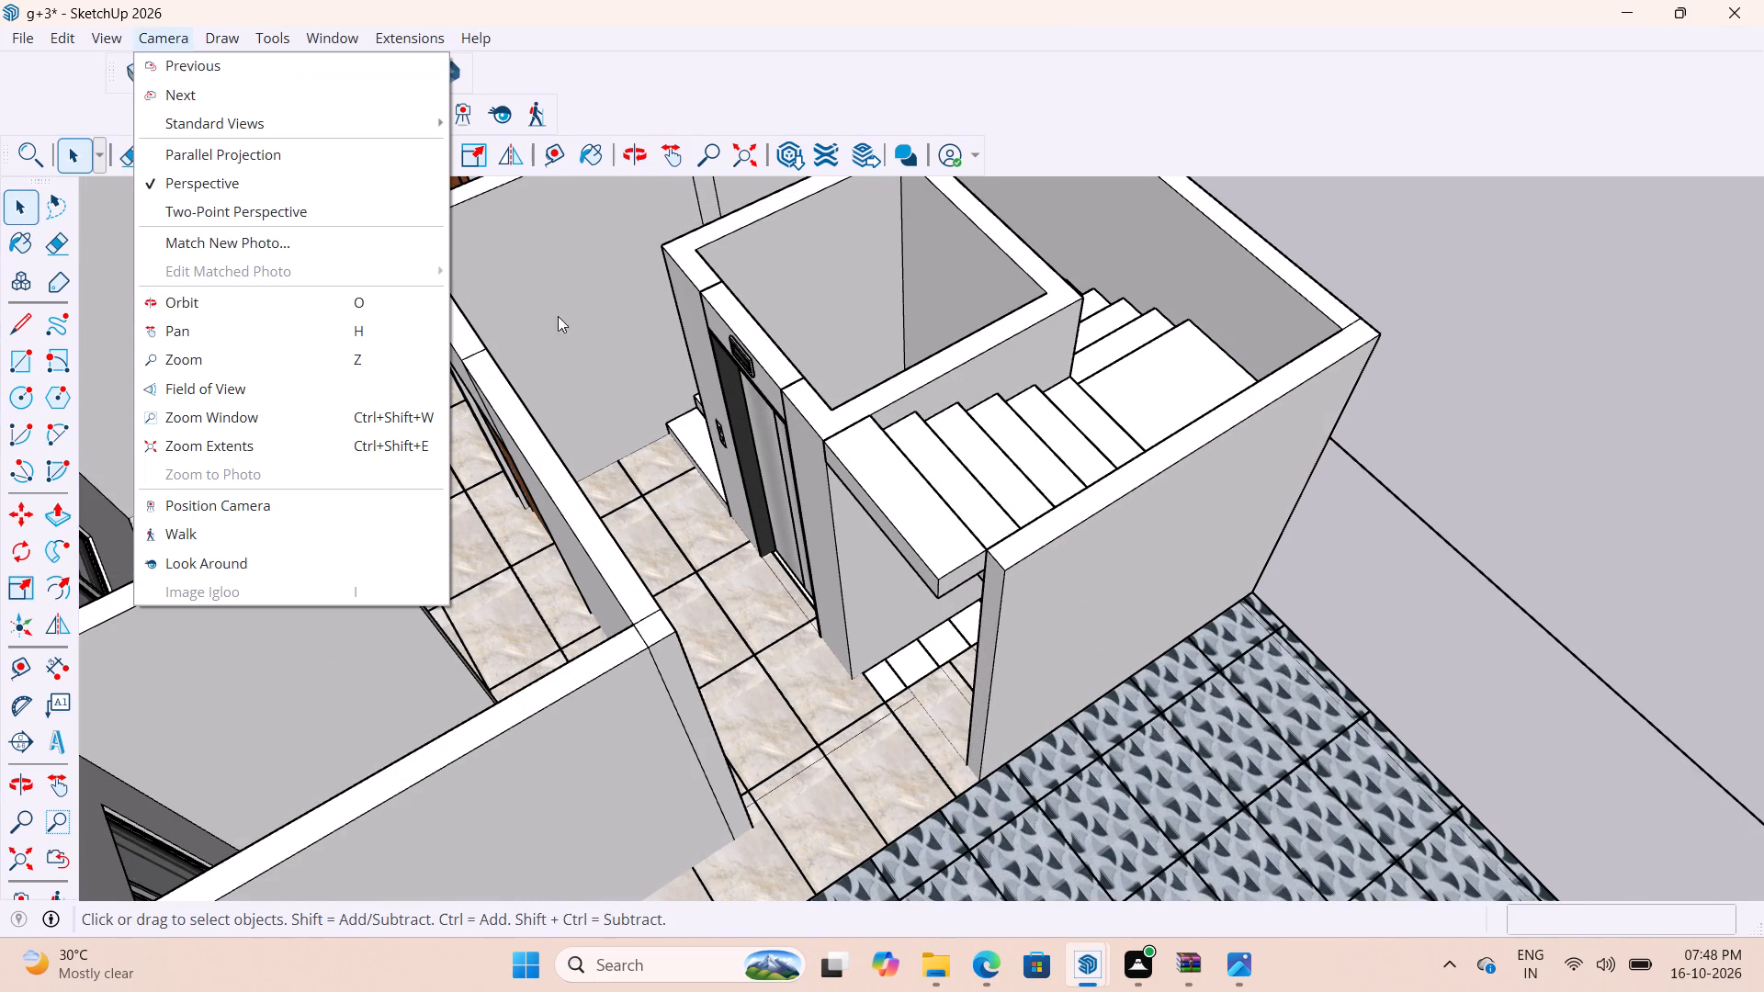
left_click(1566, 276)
Open the entrance floor tile group for editing and select the tile bordering the white strip beside the lift wall.
scroll(863, 725, "up", 17)
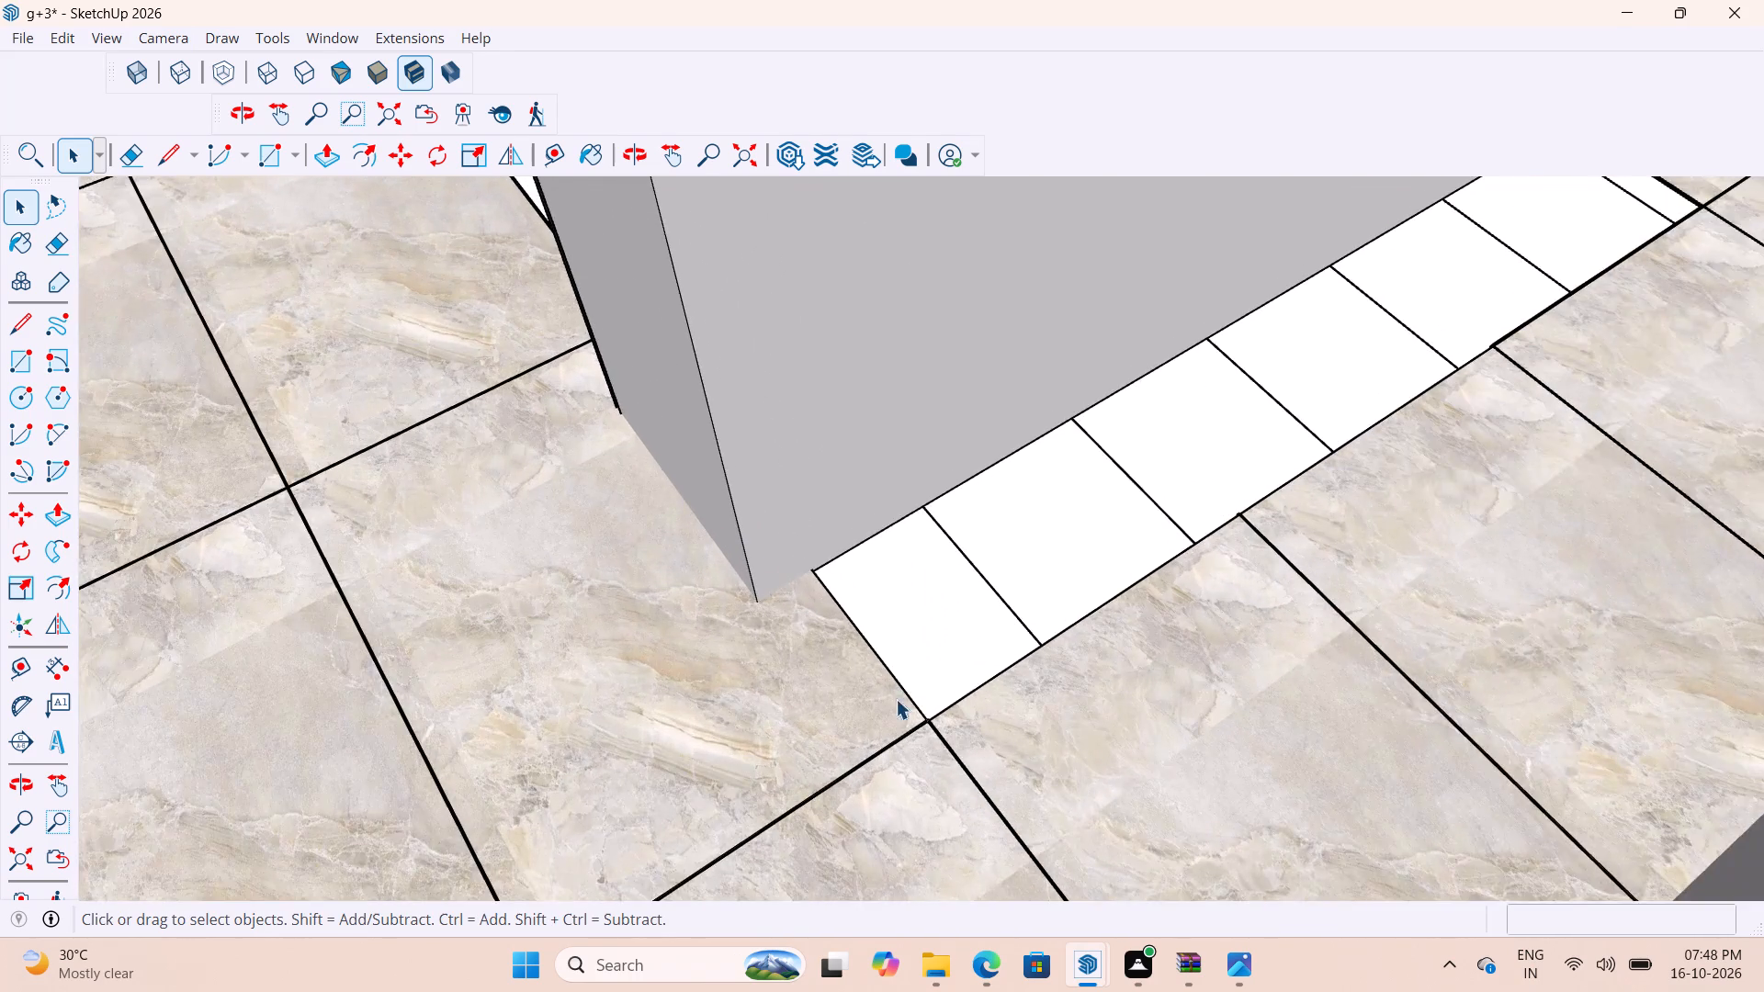
middle_click_drag(896, 699, 923, 594)
scroll(937, 595, "up", 14)
scroll(1211, 778, "up", 9)
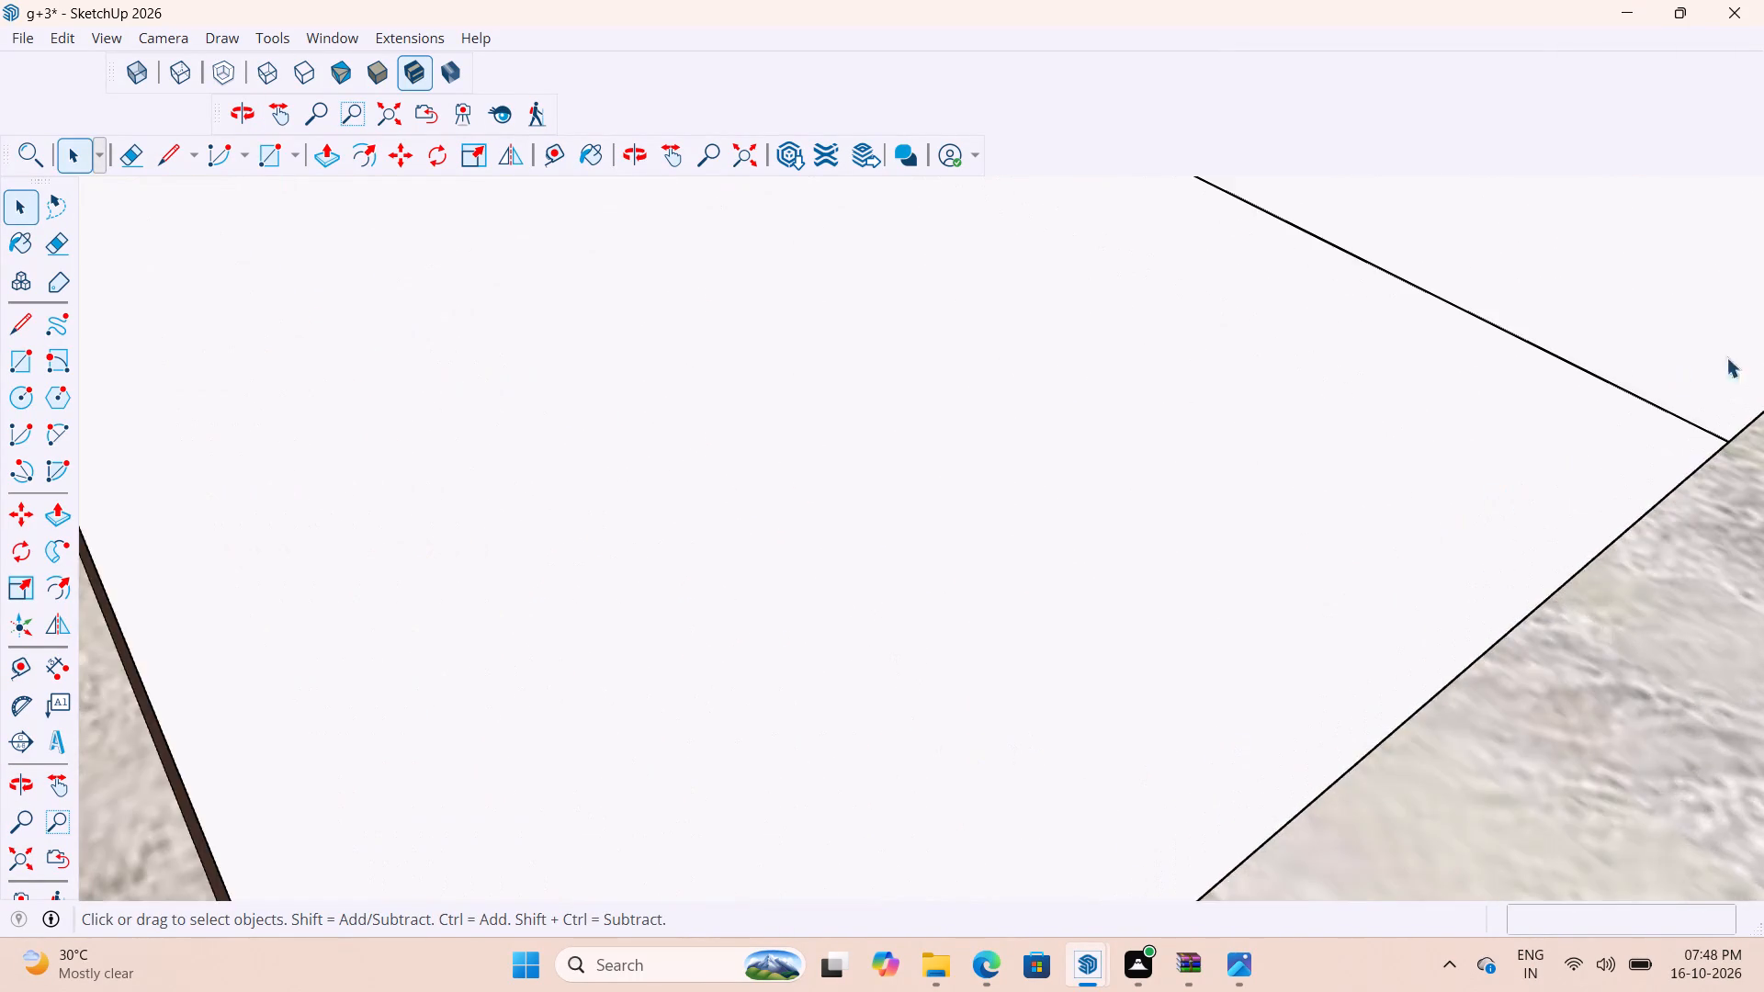
scroll(1726, 357, "up", 20)
scroll(1726, 357, "up", 4)
middle_click_drag(1693, 517, 1763, 366)
scroll(1693, 517, "down", 1)
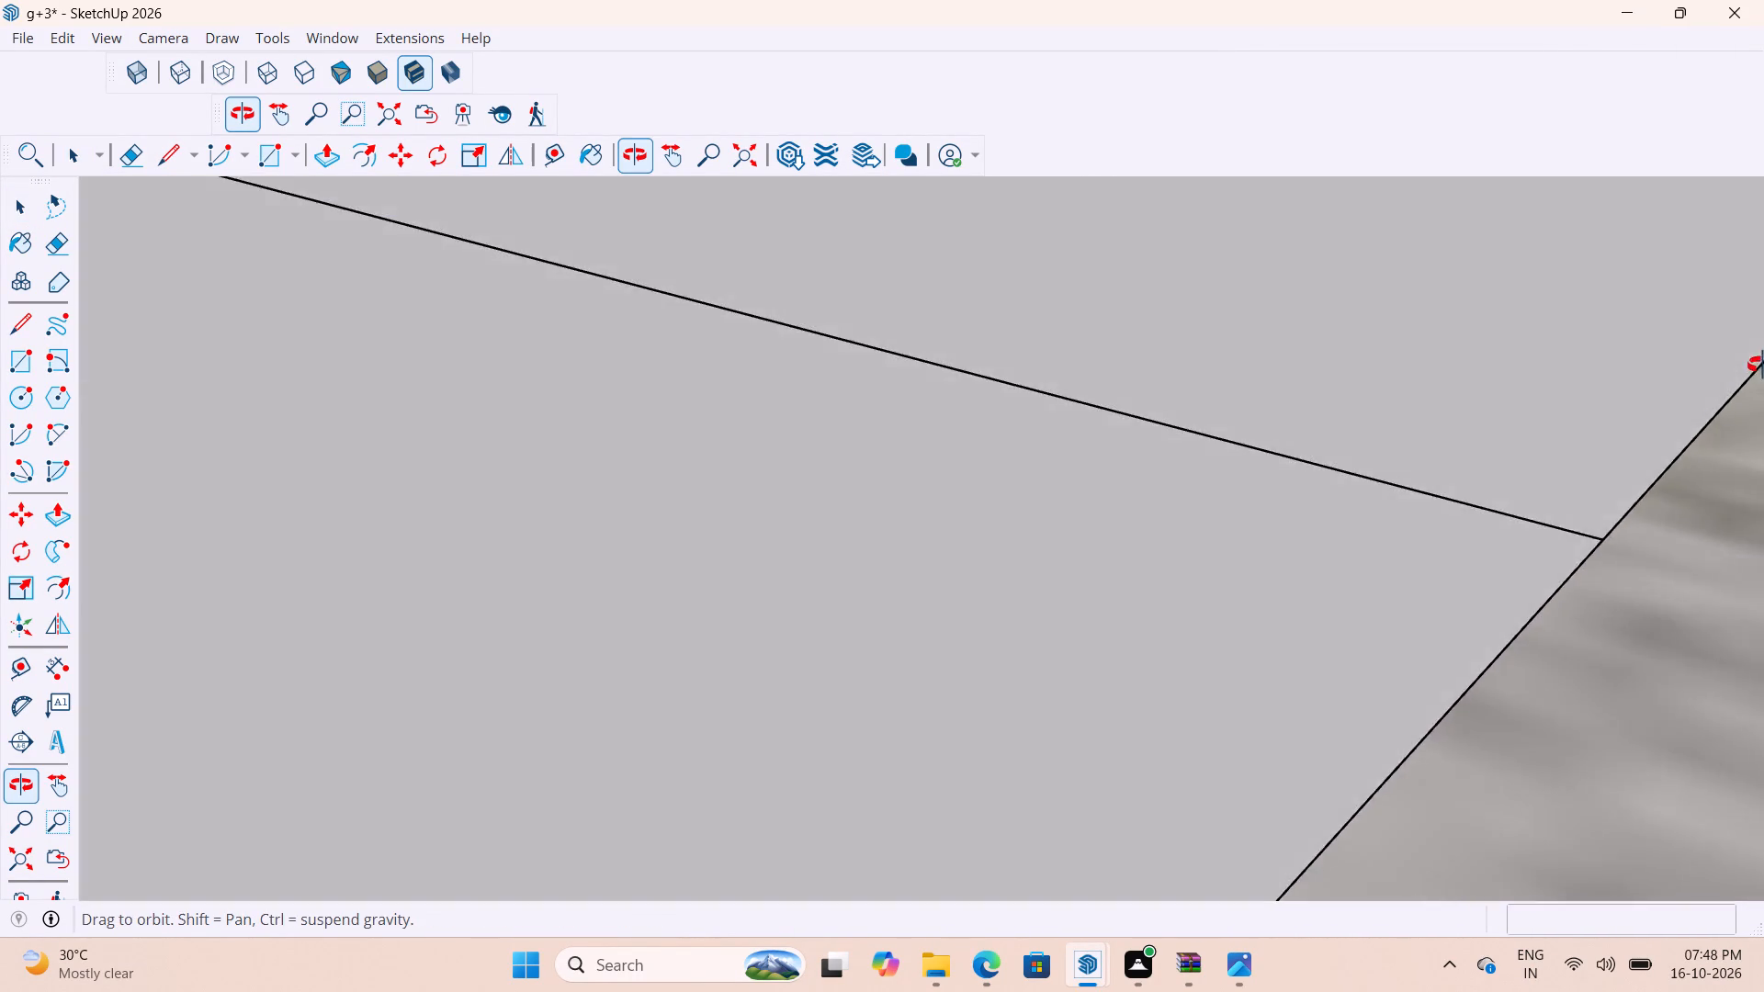
middle_click_drag(1763, 366, 1736, 495)
middle_click_drag(1583, 541, 1653, 502)
scroll(1424, 581, "down", 4)
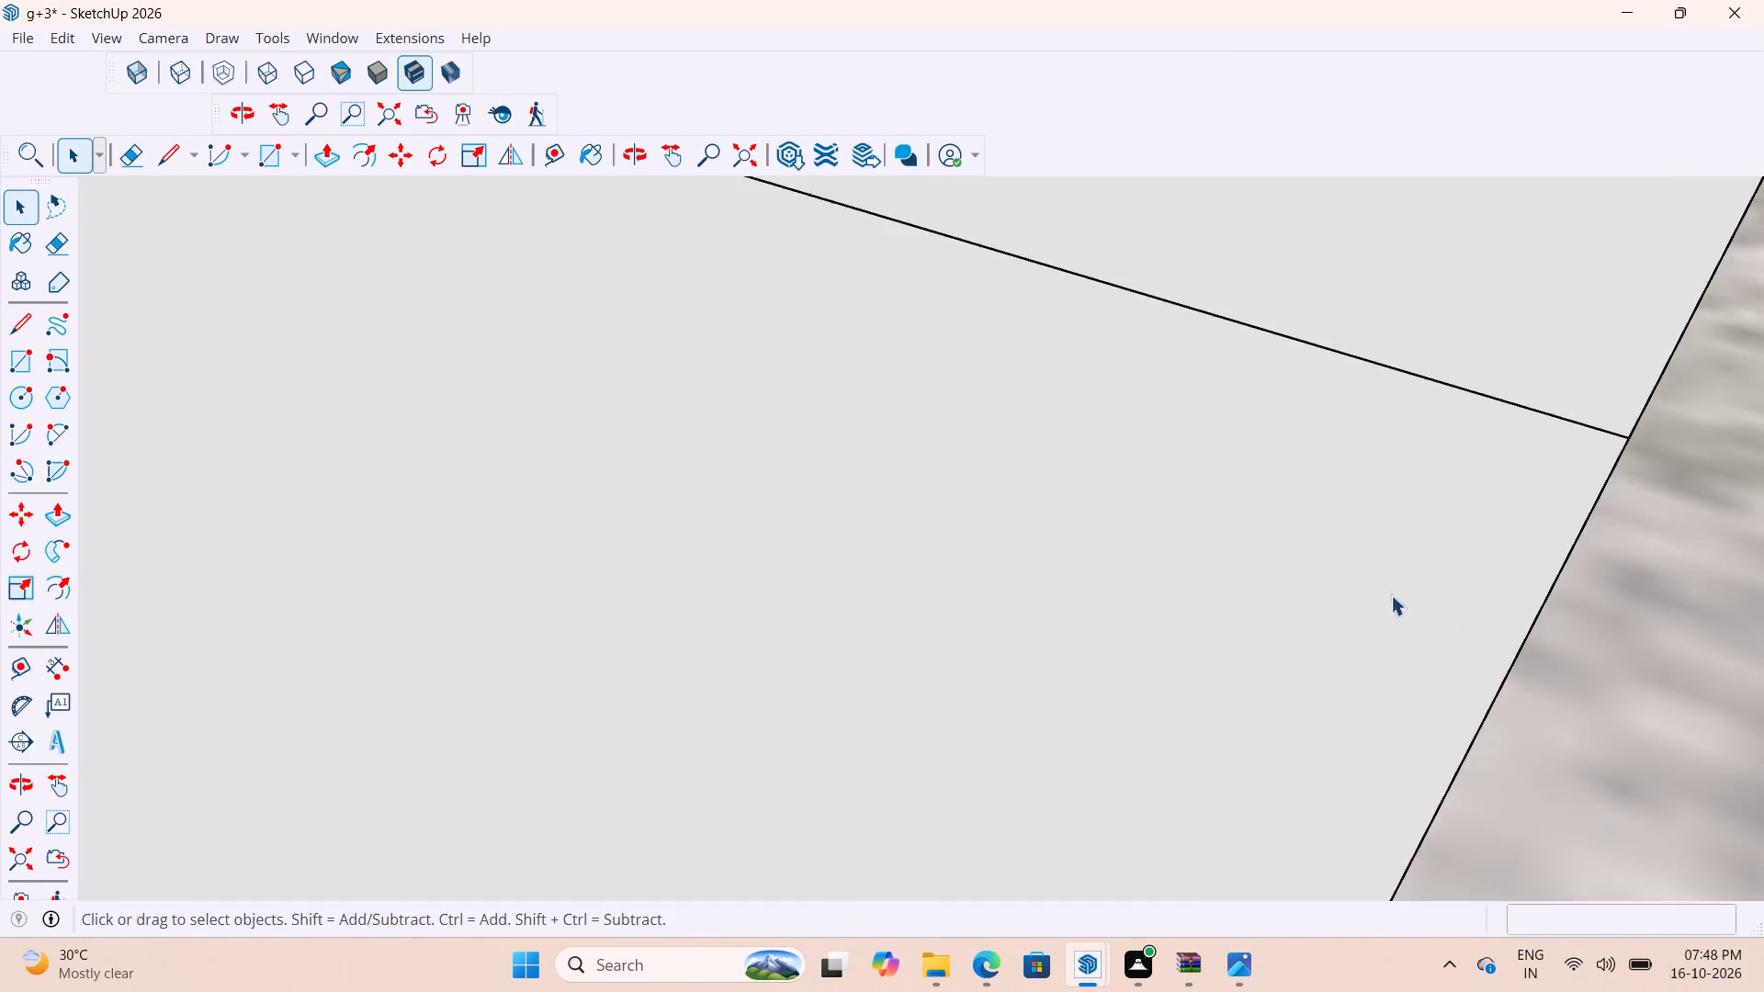
scroll(1391, 595, "down", 7)
scroll(1297, 592, "down", 10)
middle_click_drag(1346, 642, 1724, 498)
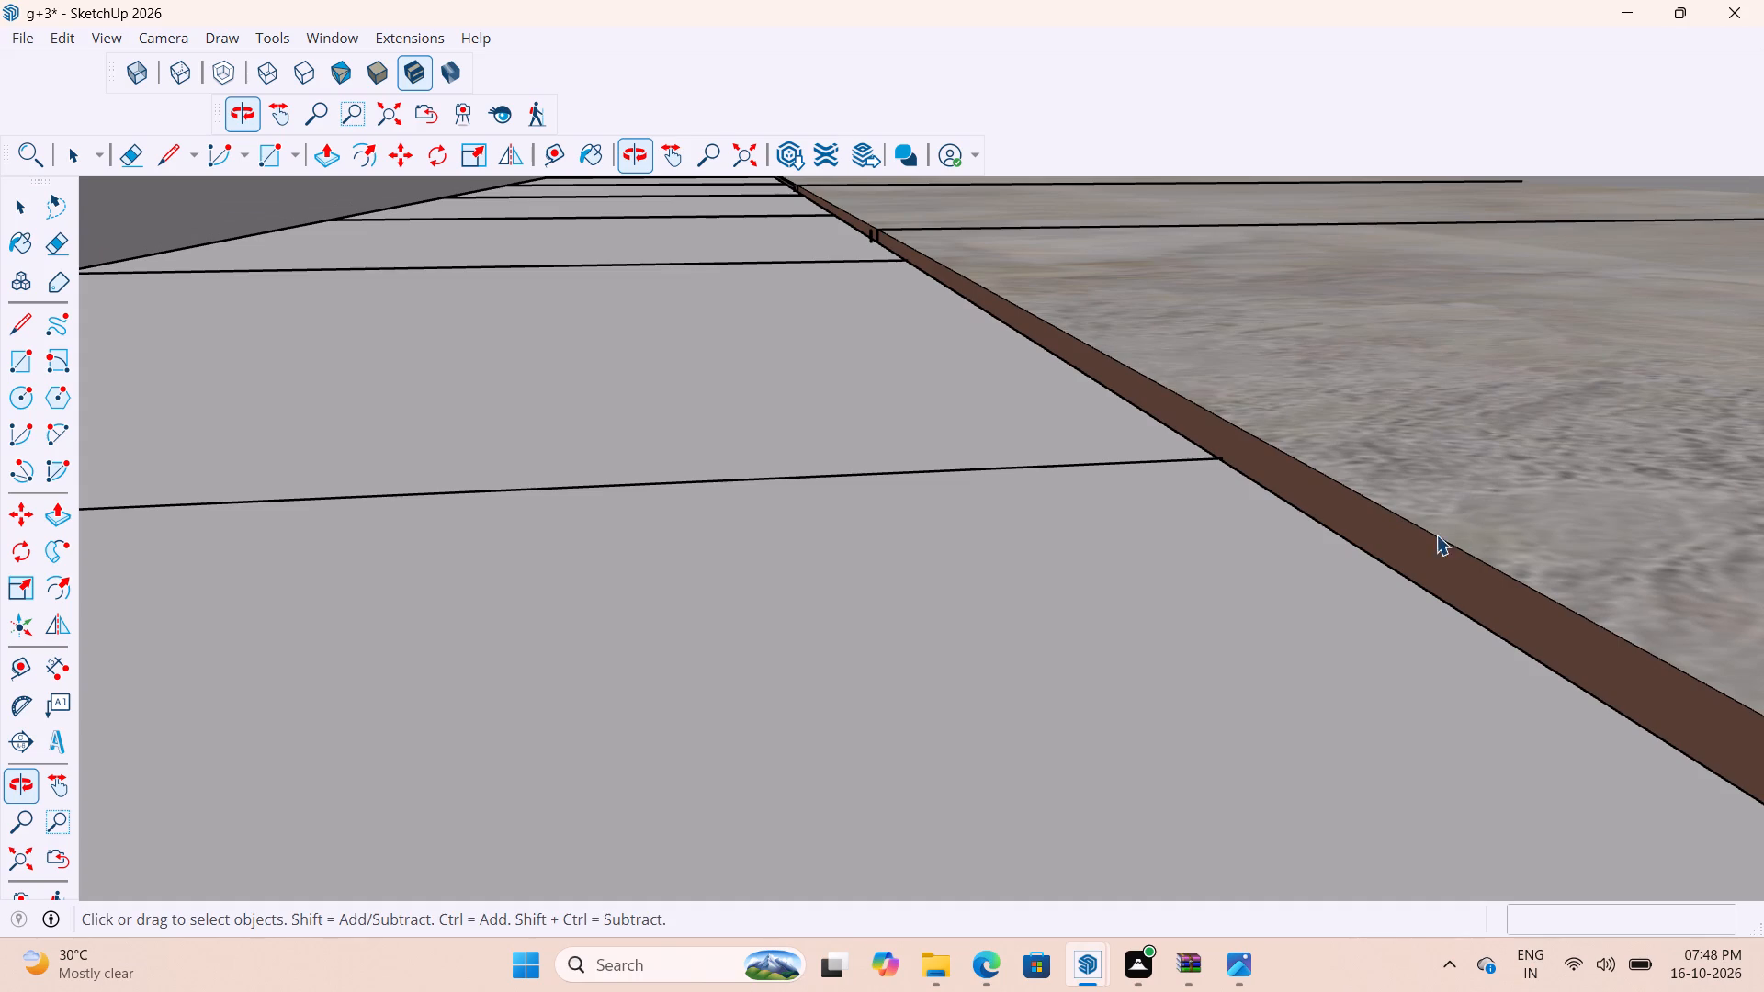
double_click(1414, 547)
left_click(1405, 564)
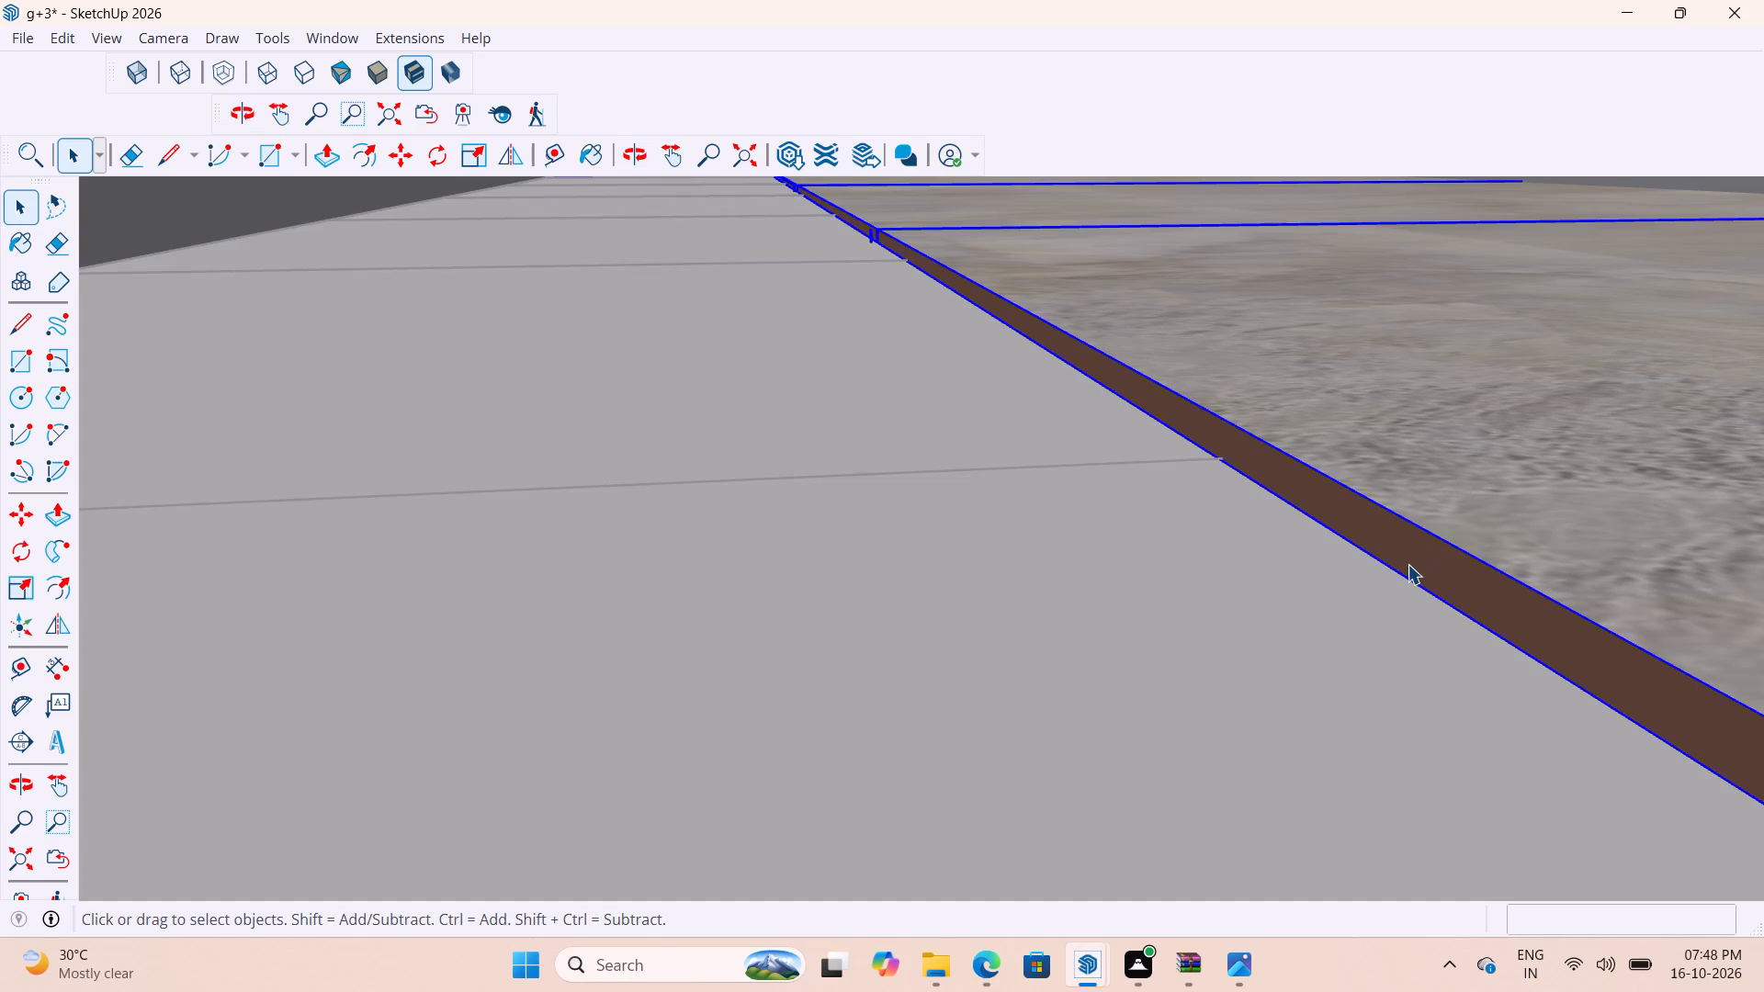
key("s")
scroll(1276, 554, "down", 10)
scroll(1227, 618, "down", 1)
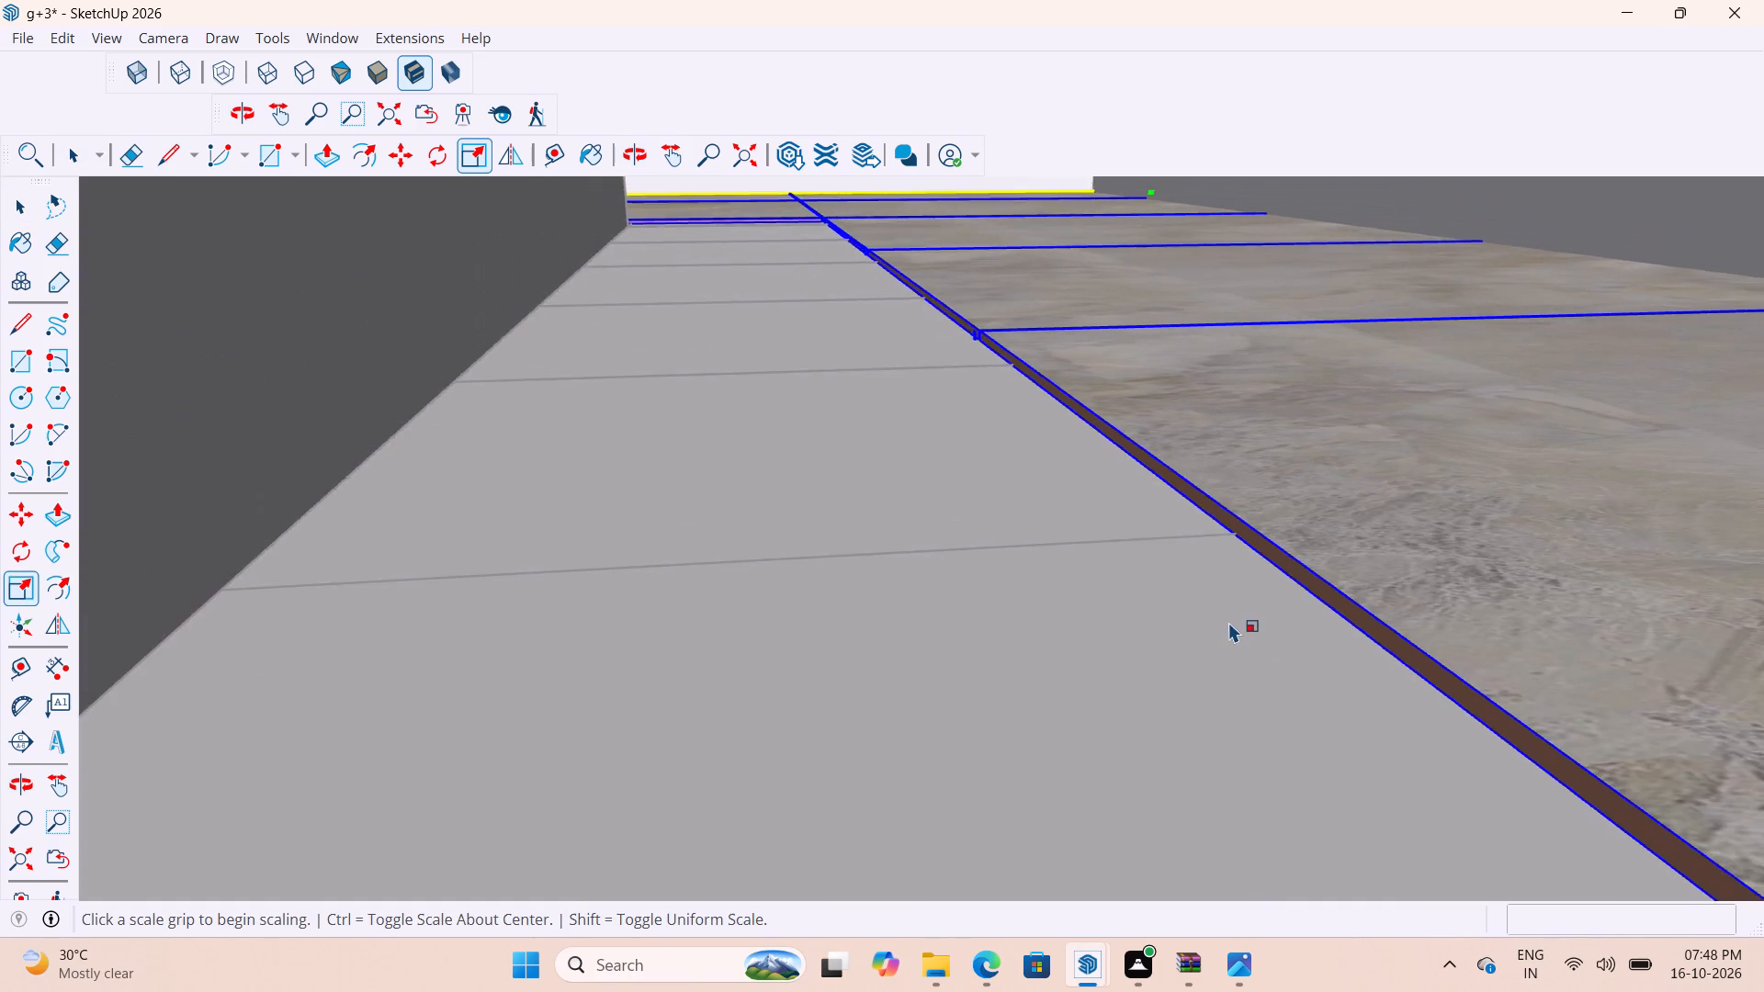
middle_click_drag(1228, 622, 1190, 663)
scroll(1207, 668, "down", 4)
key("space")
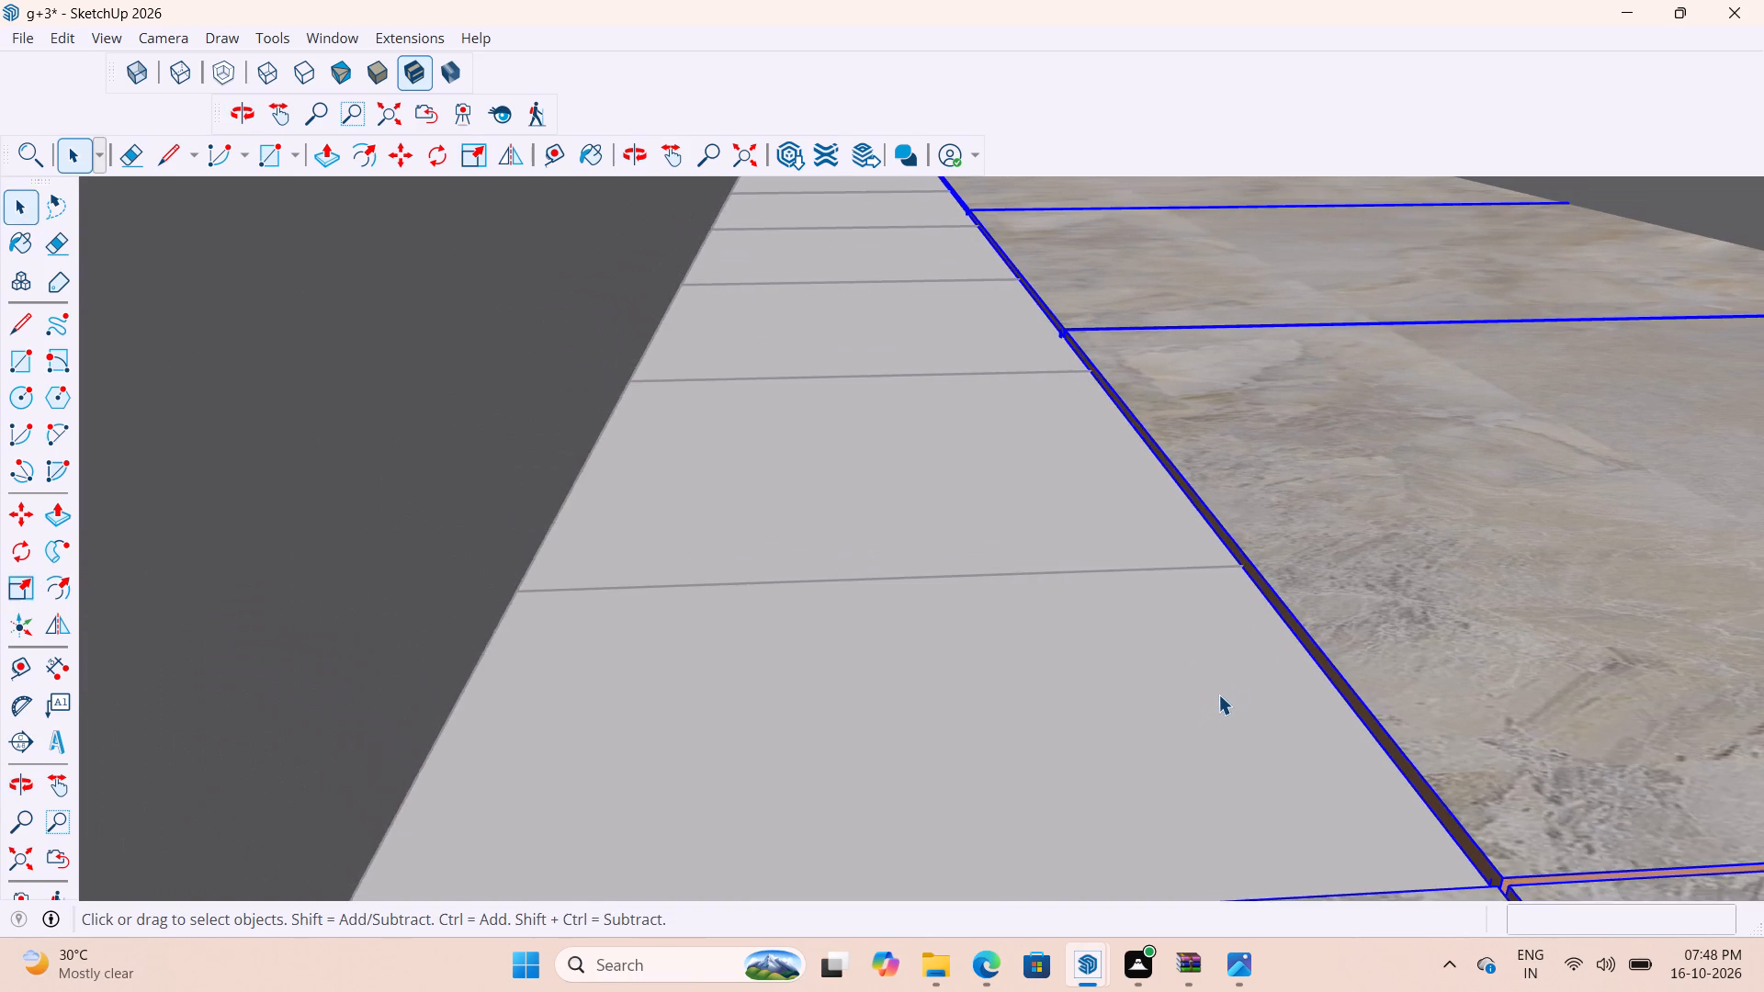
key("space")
Open the tile bordering the white strip for editing and select its brown side face.
scroll(1218, 694, "down", 4)
scroll(1292, 663, "up", 3)
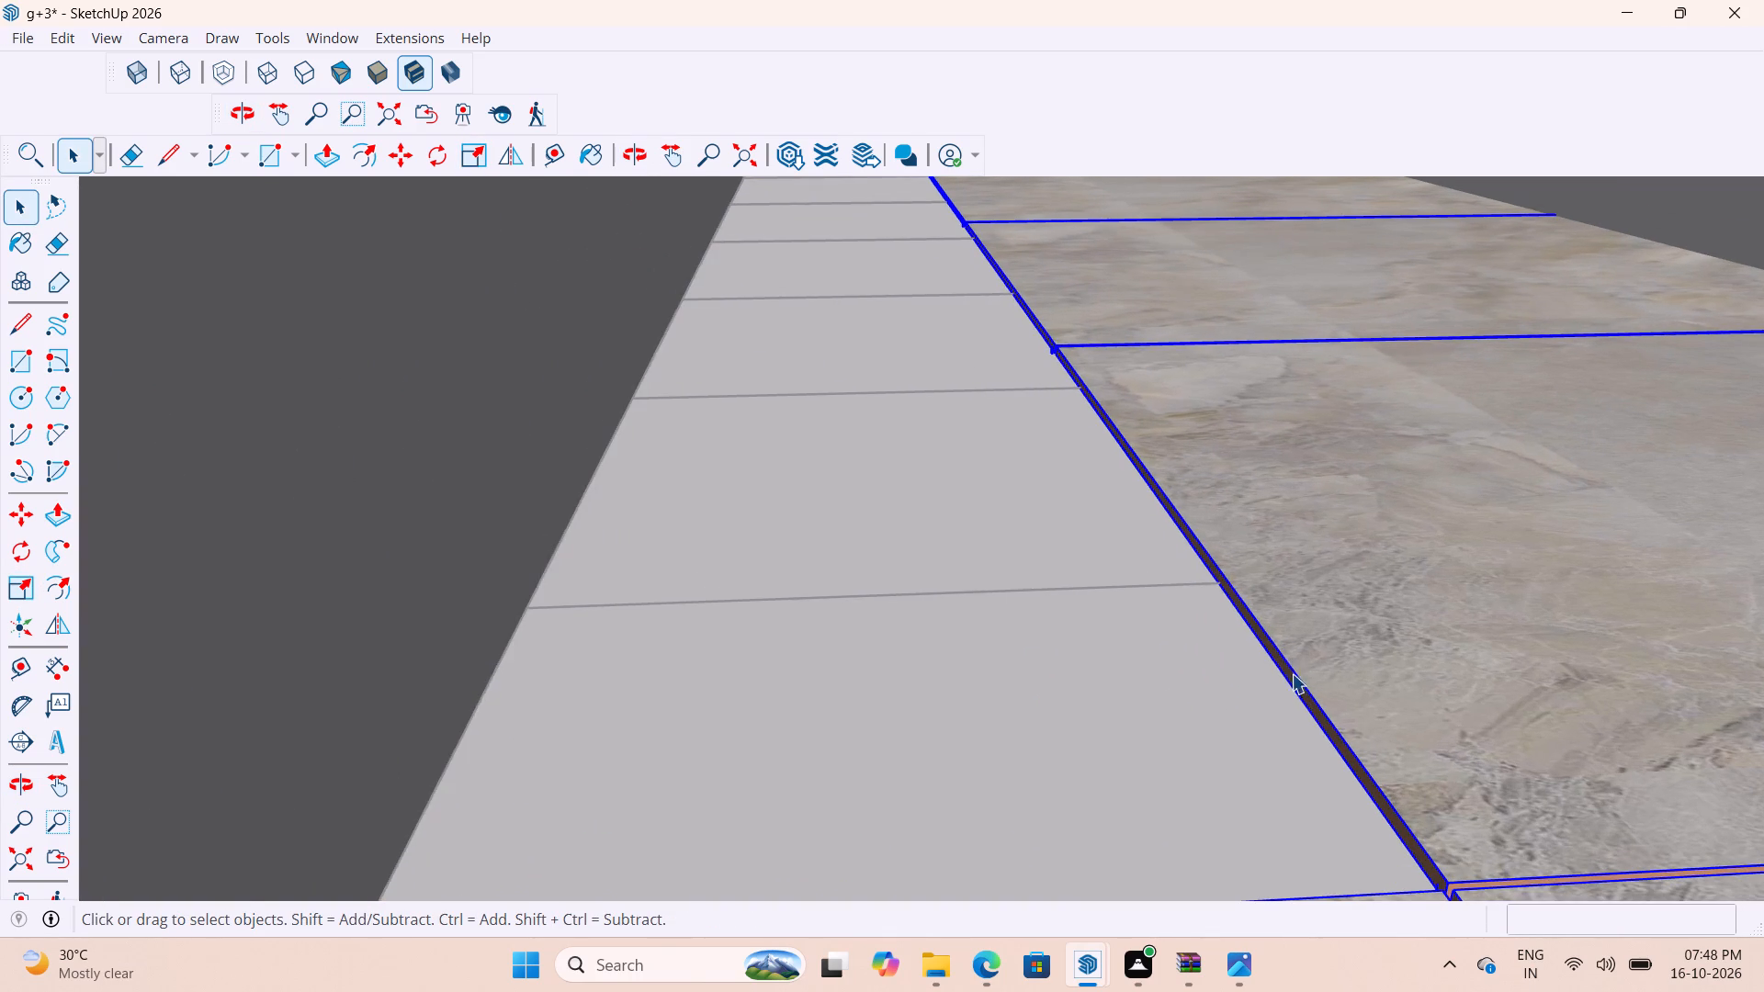
double_click(1295, 682)
left_click(1295, 692)
scroll(1295, 692, "up", 6)
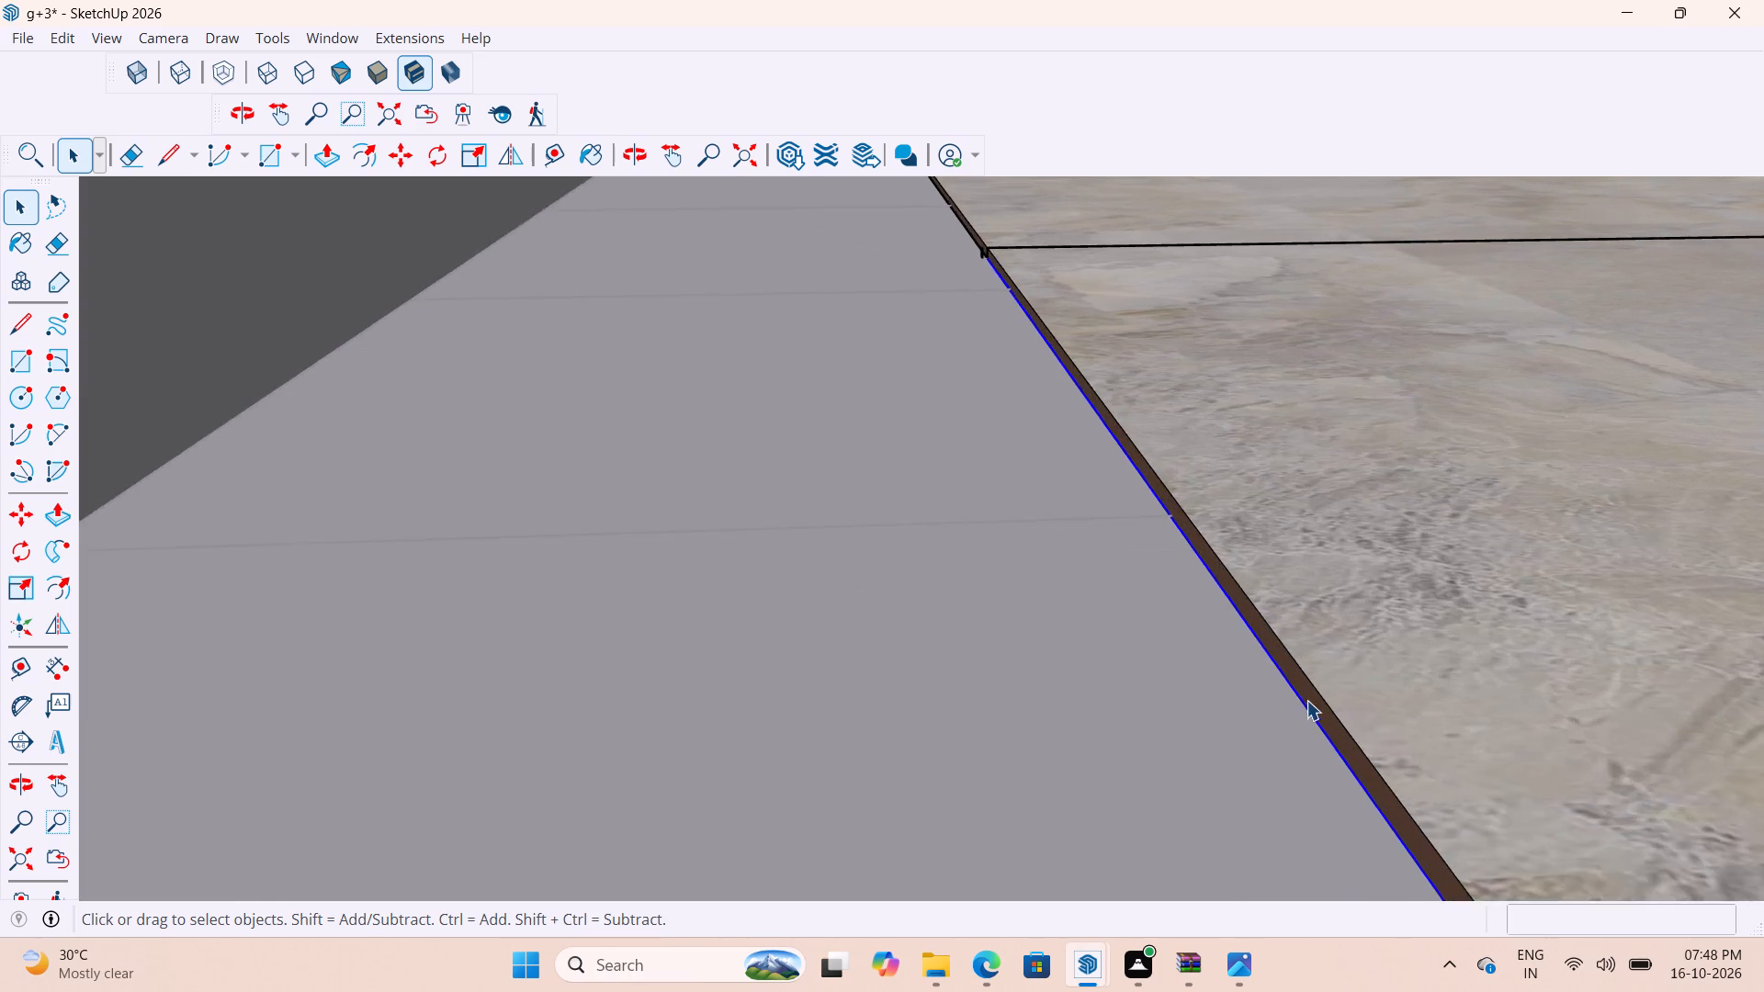
scroll(1306, 700, "up", 2)
middle_click_drag(1323, 706, 1356, 680)
scroll(1347, 710, "up", 6)
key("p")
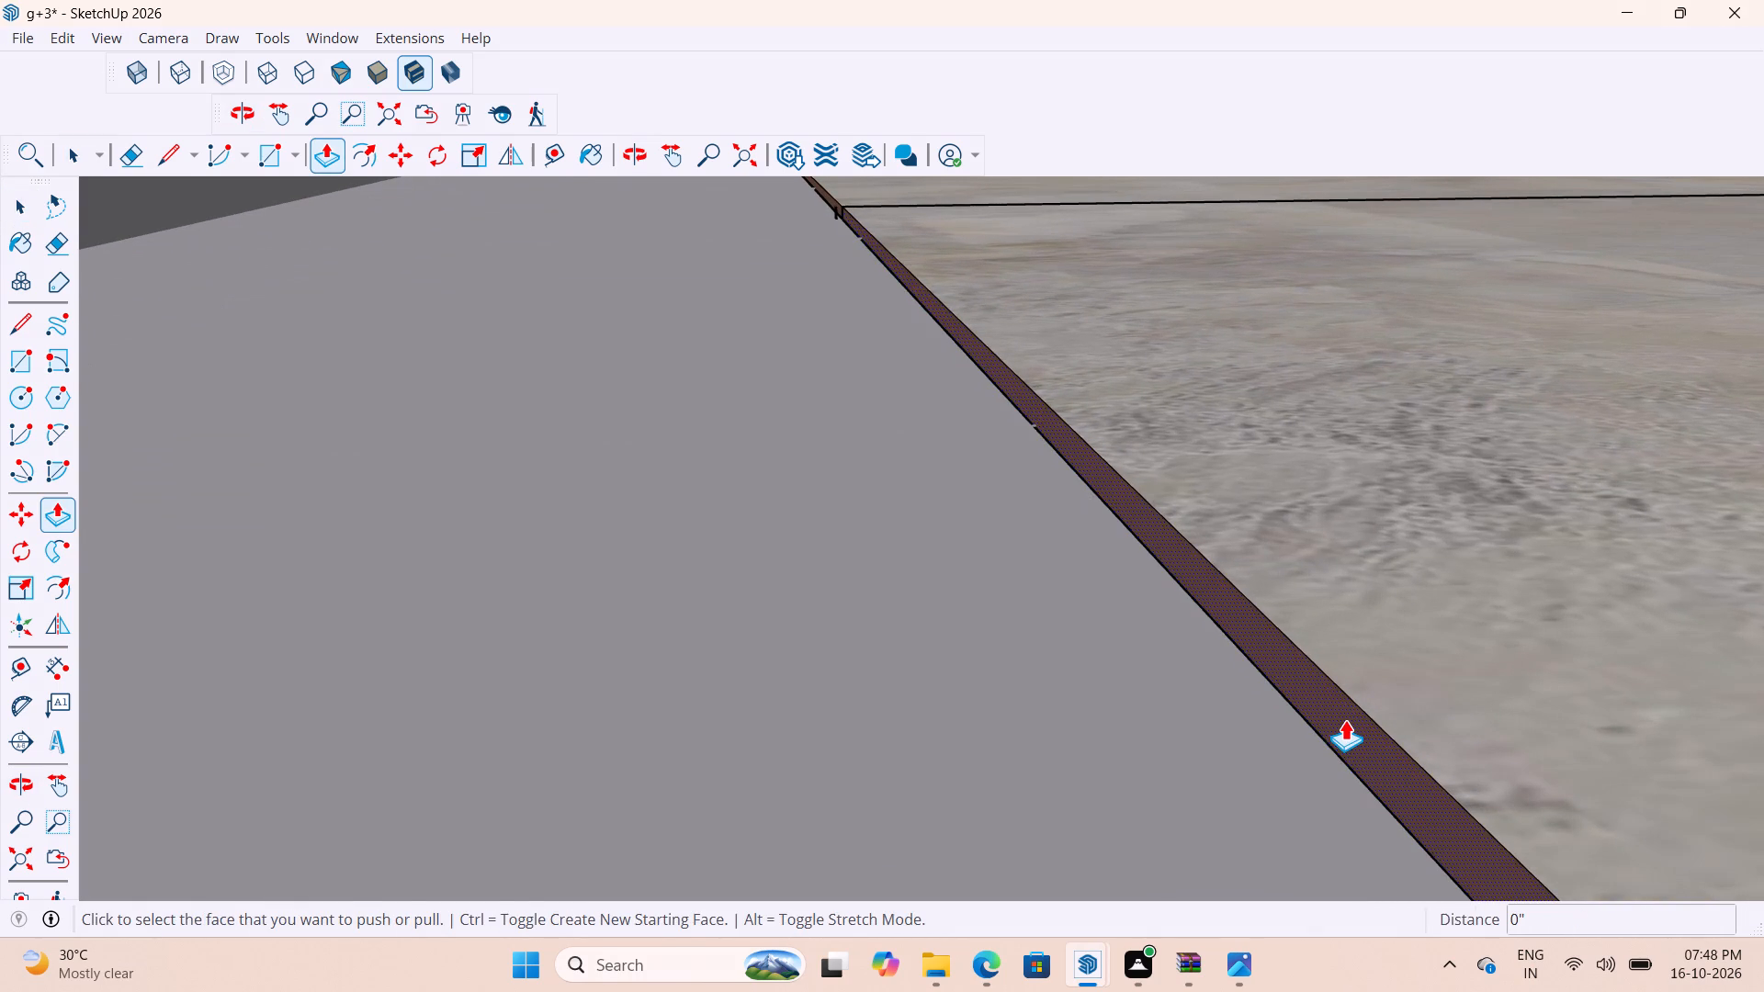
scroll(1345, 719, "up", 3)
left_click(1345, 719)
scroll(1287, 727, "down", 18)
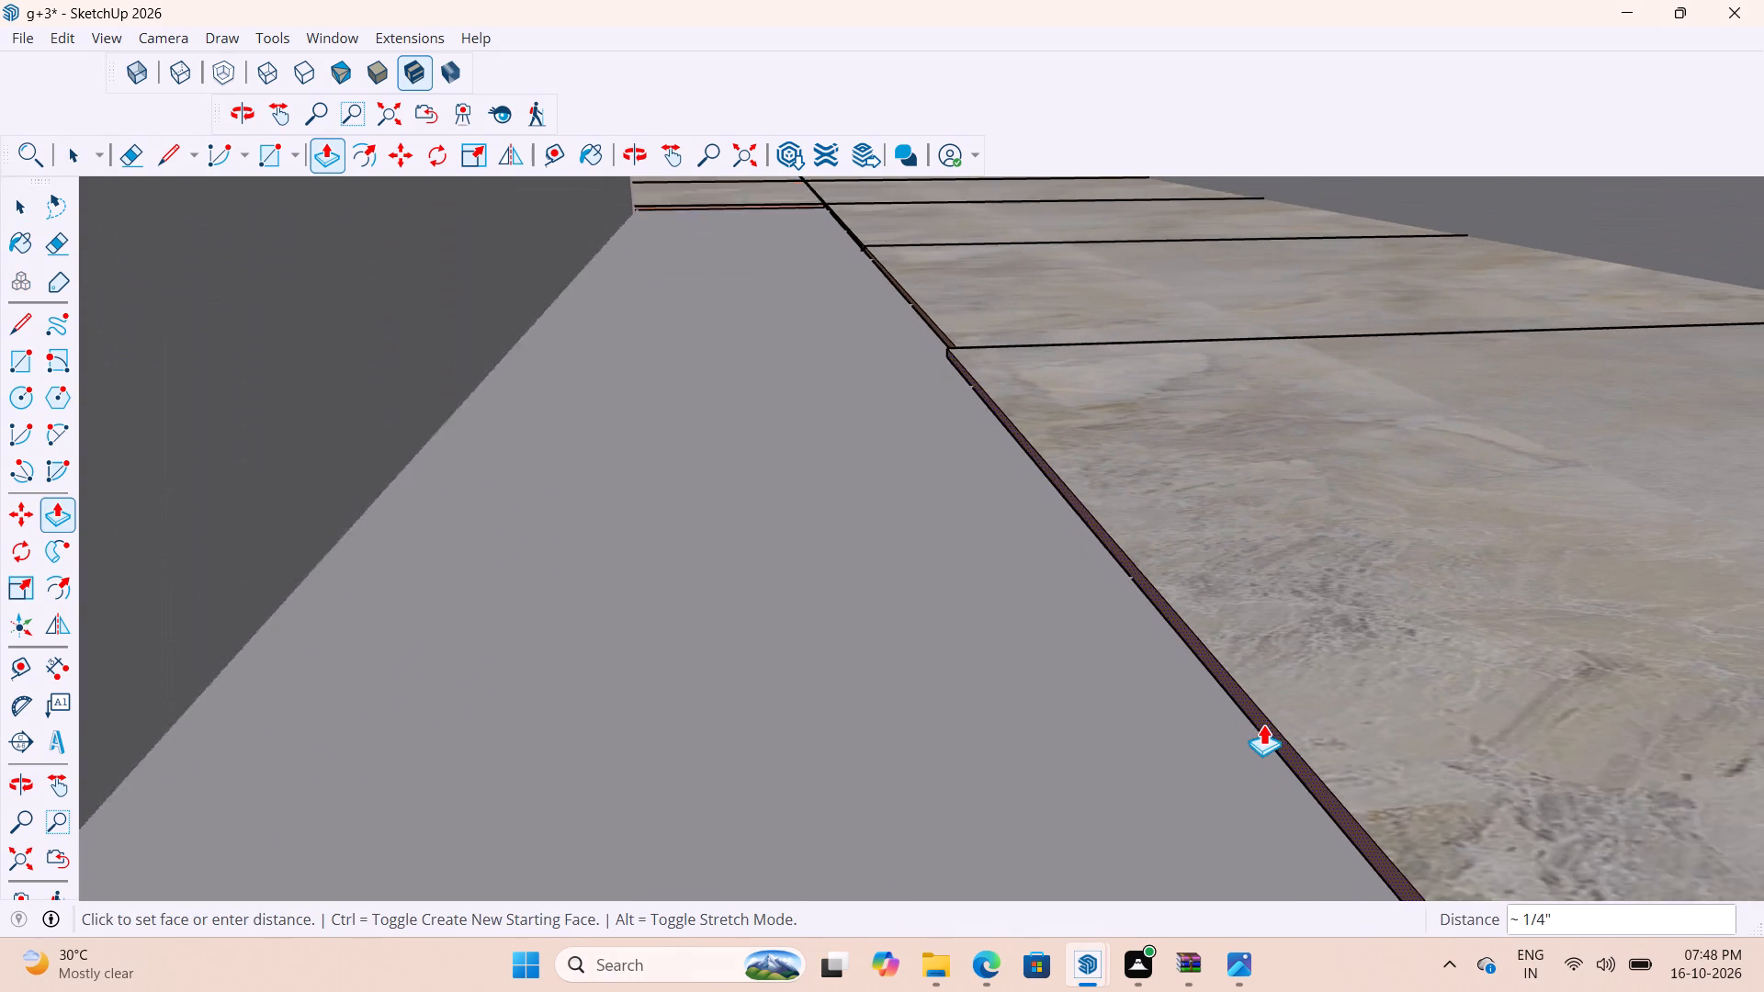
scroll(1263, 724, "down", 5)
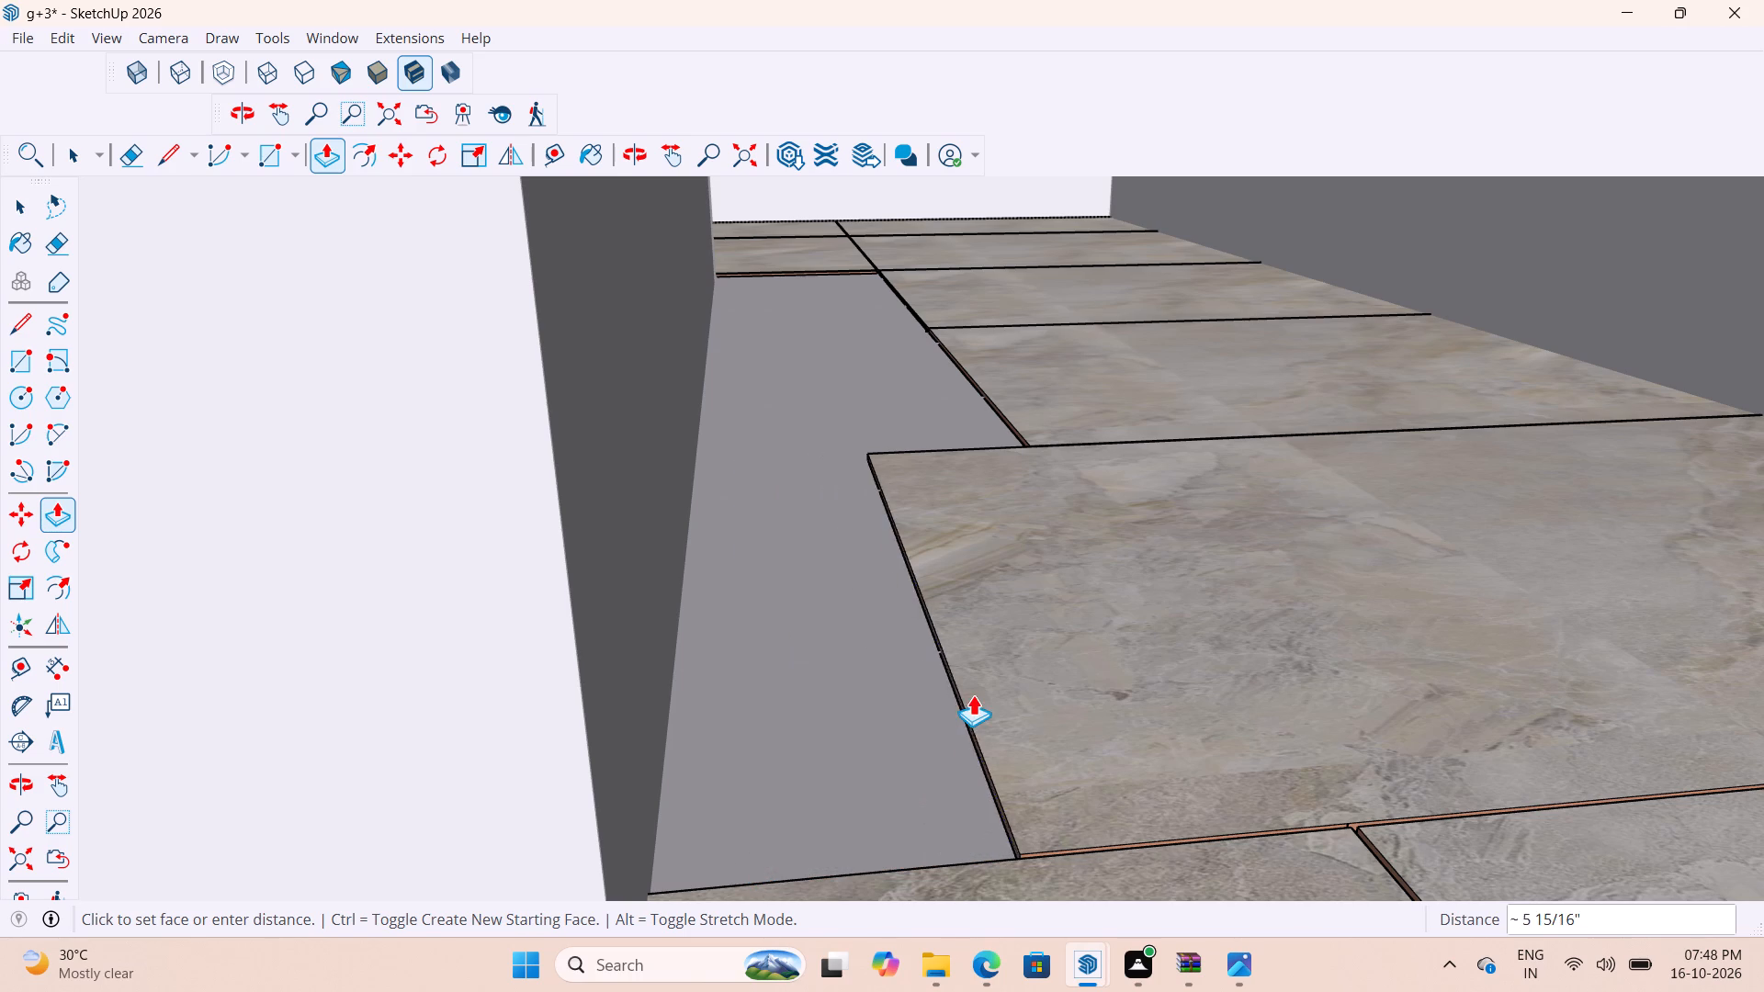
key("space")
Examine the far end of the white strip where it meets the lift wall corner and the surrounding tiles.
scroll(1080, 625, "up", 2)
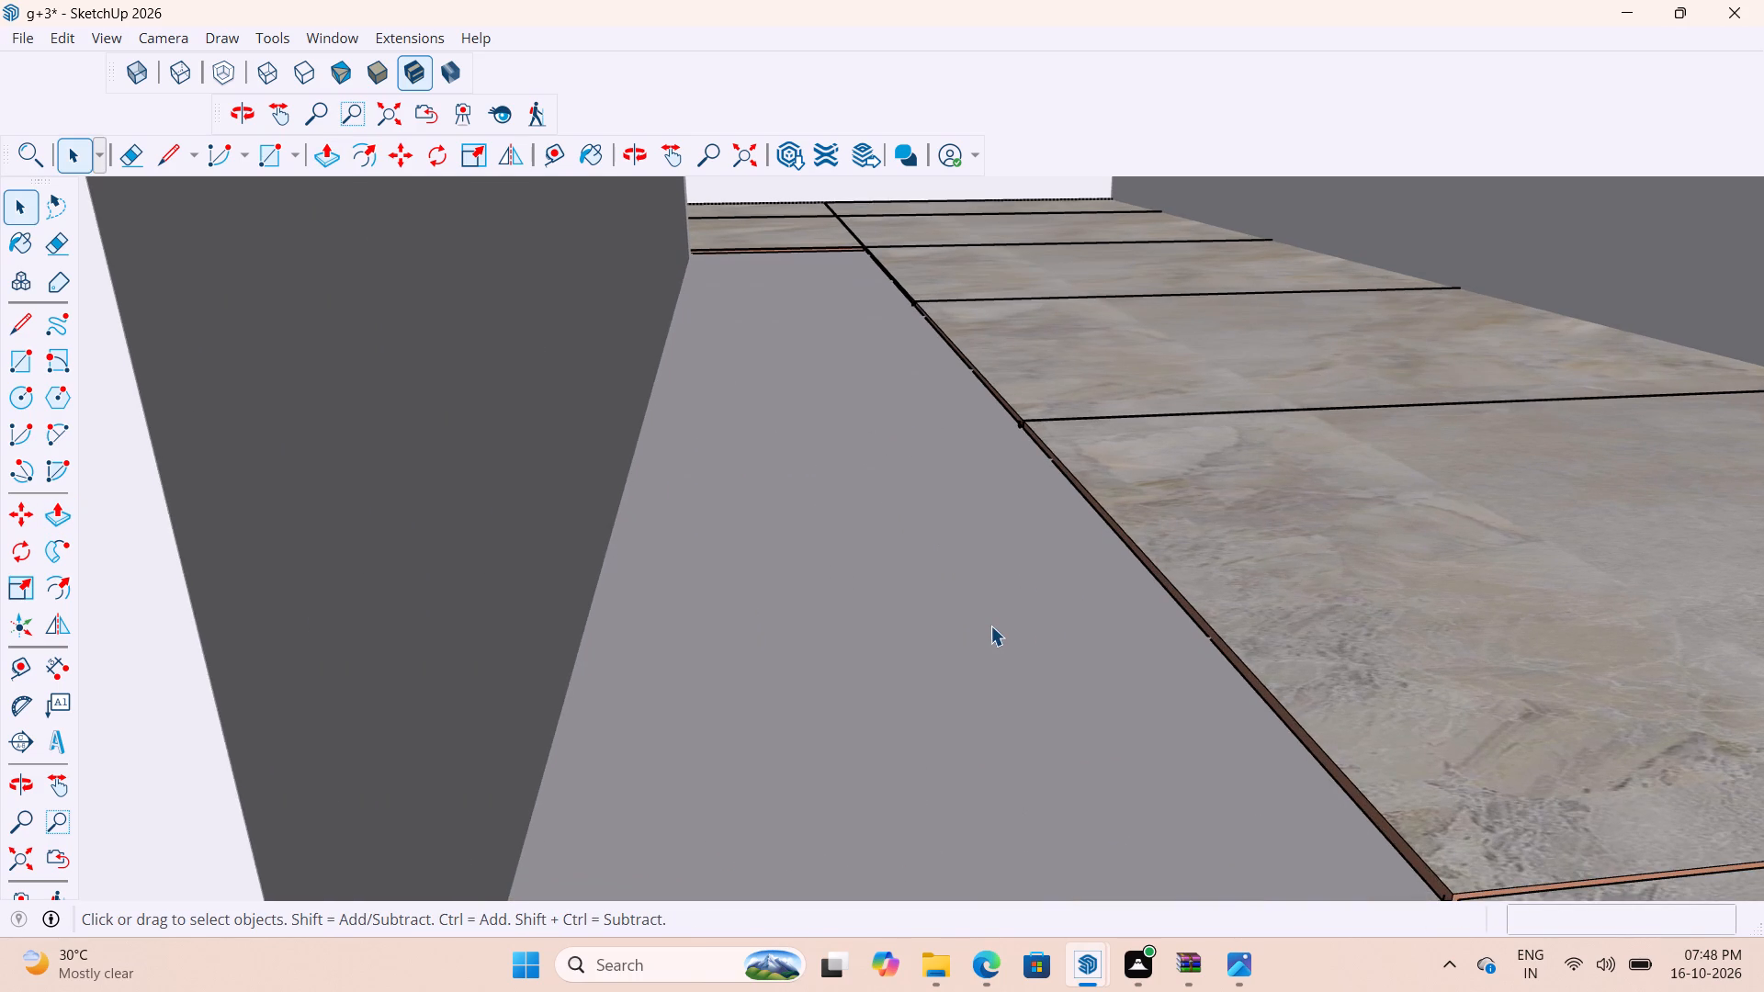
scroll(982, 628, "up", 3)
middle_click_drag(793, 298, 757, 428)
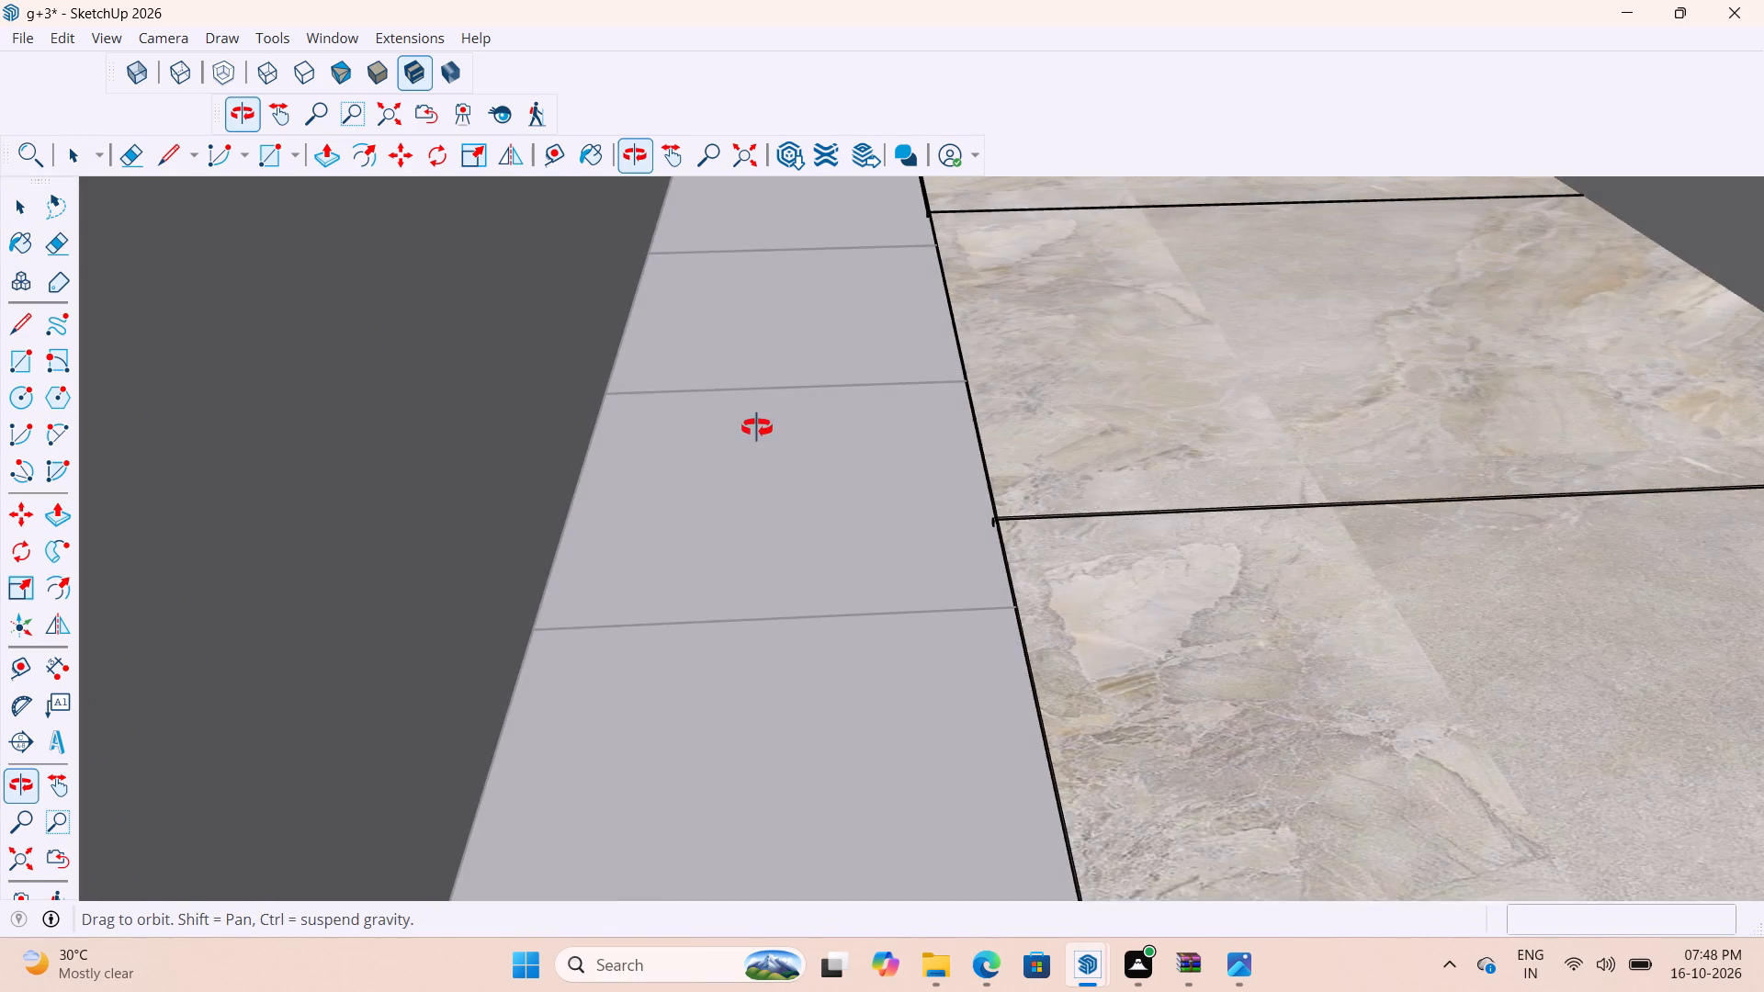
middle_click_drag(757, 428, 756, 429)
scroll(774, 511, "down", 8)
scroll(789, 223, "up", 17)
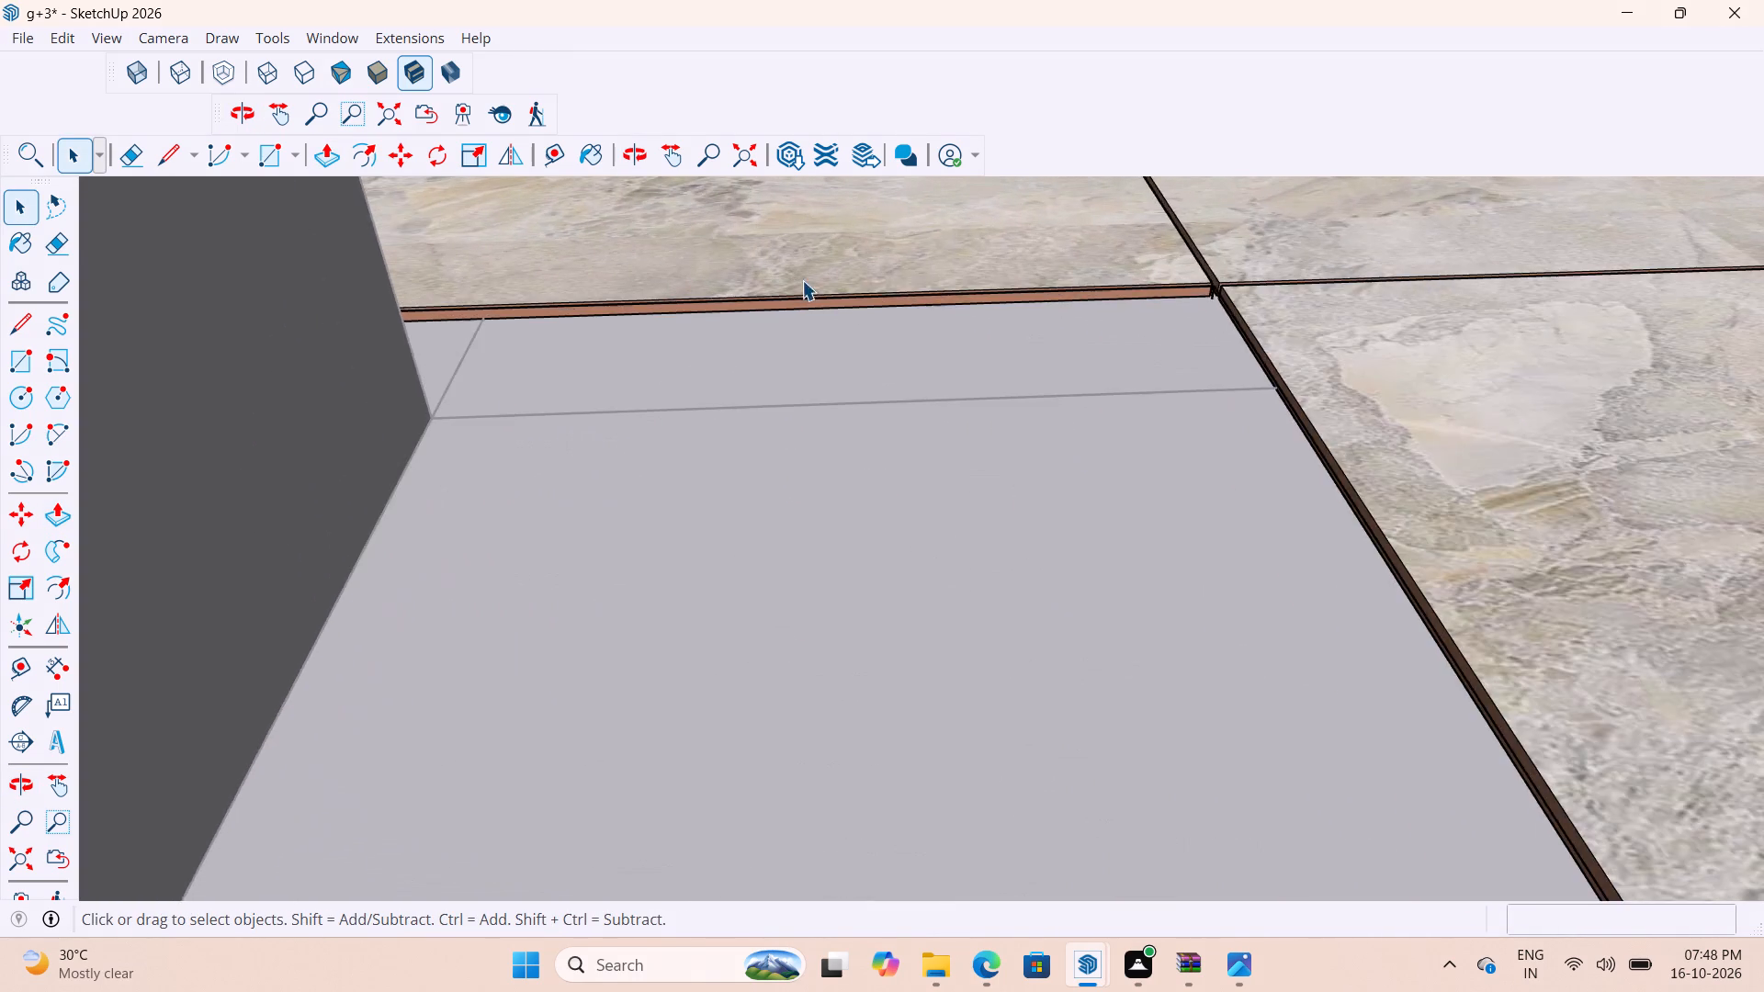
middle_click_drag(800, 378, 578, 506)
scroll(617, 622, "down", 8)
middle_click_drag(722, 493, 583, 468)
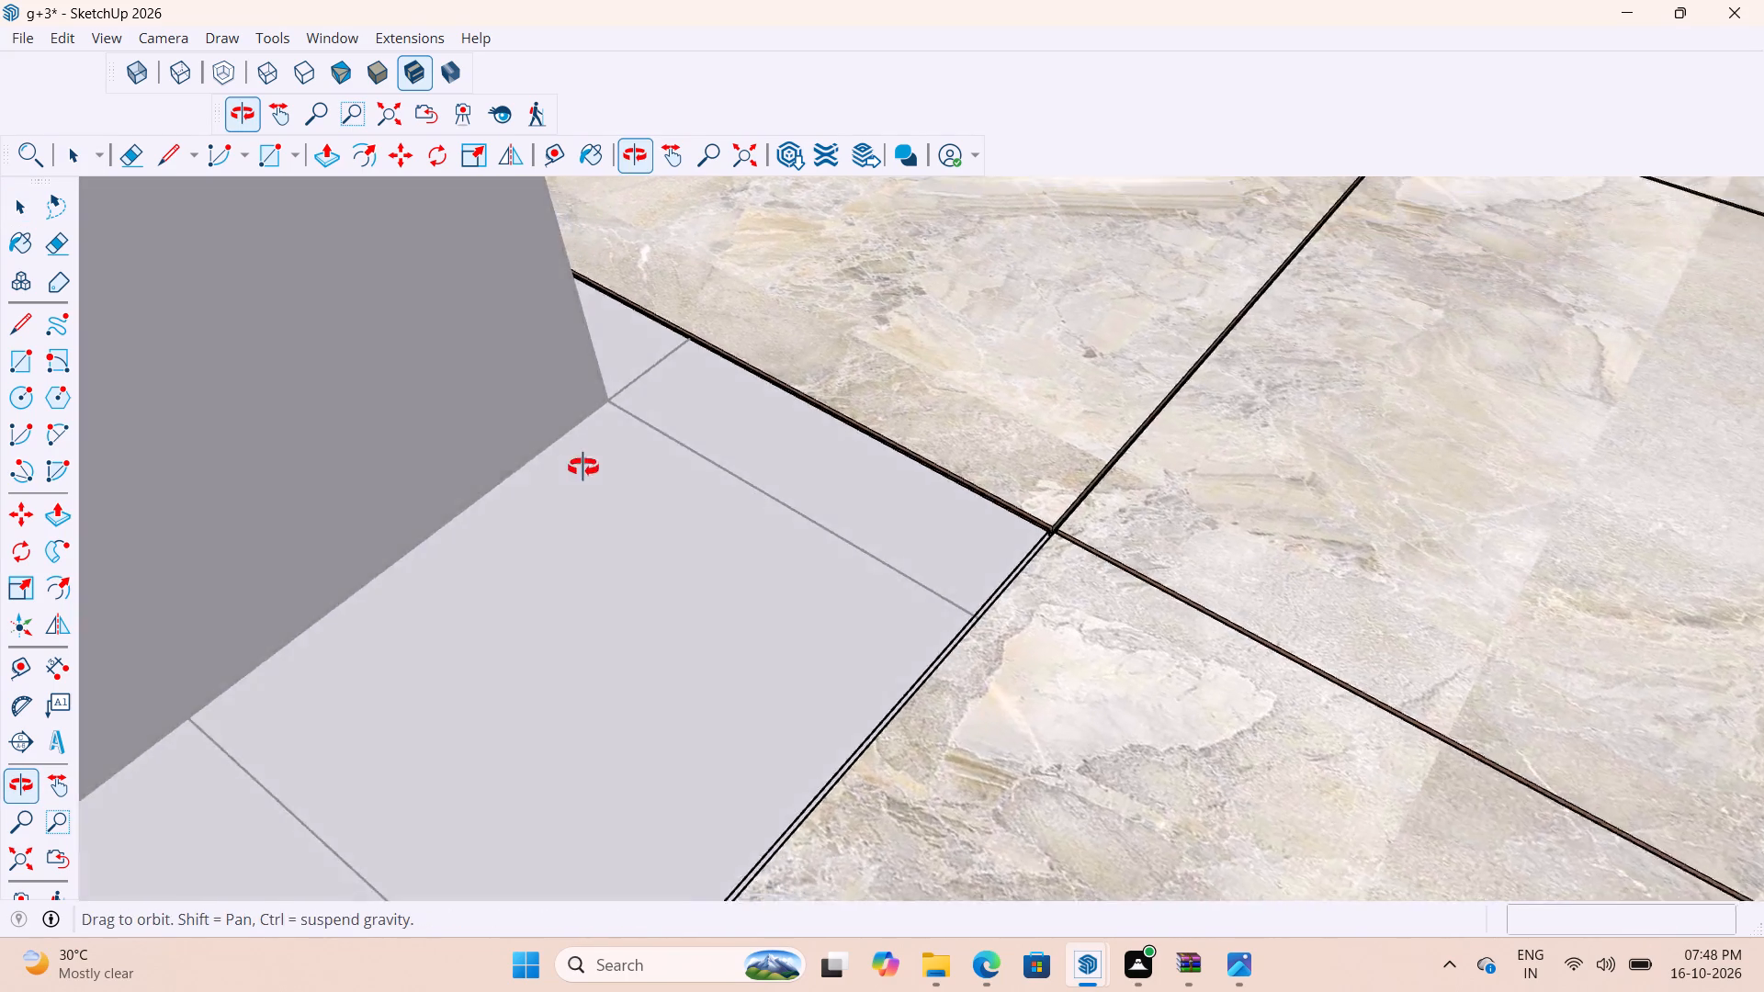
middle_click_drag(583, 468, 500, 426)
scroll(707, 242, "up", 8)
Select the tile's brown side face with its edges along the white strip.
middle_click_drag(791, 471, 644, 242)
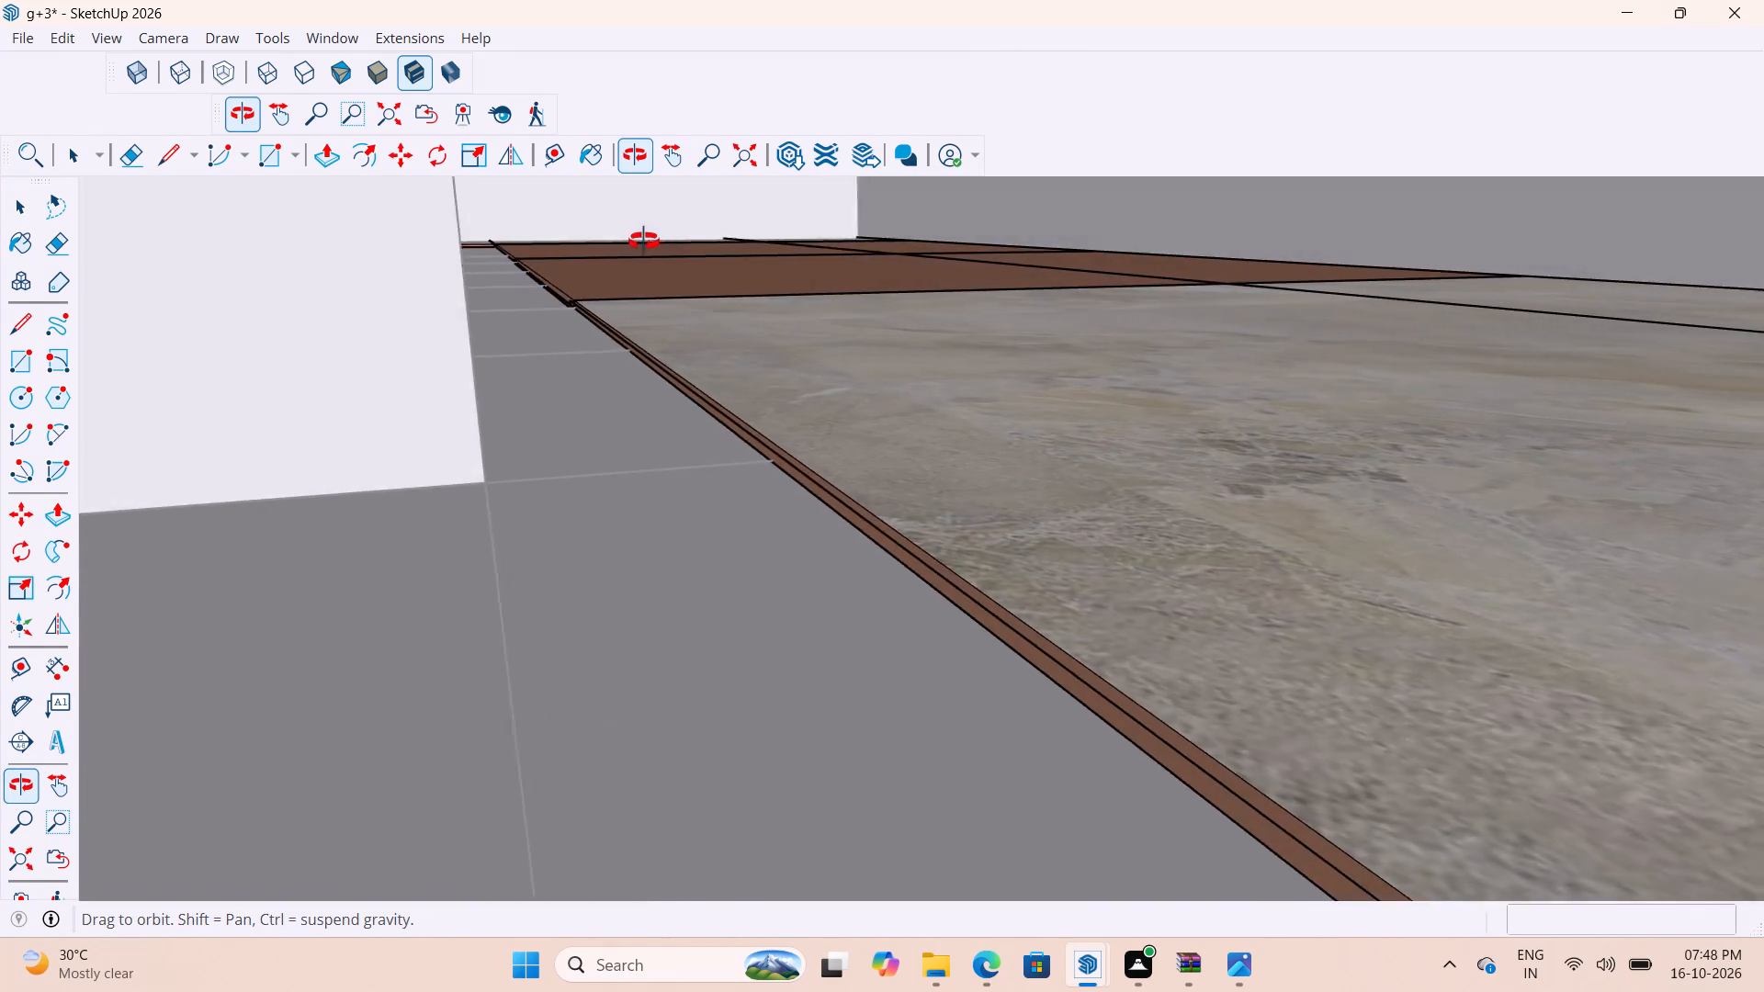
middle_click_drag(644, 242, 632, 309)
scroll(638, 314, "up", 1)
scroll(660, 478, "down", 8)
scroll(661, 361, "up", 10)
middle_click_drag(693, 425, 728, 333)
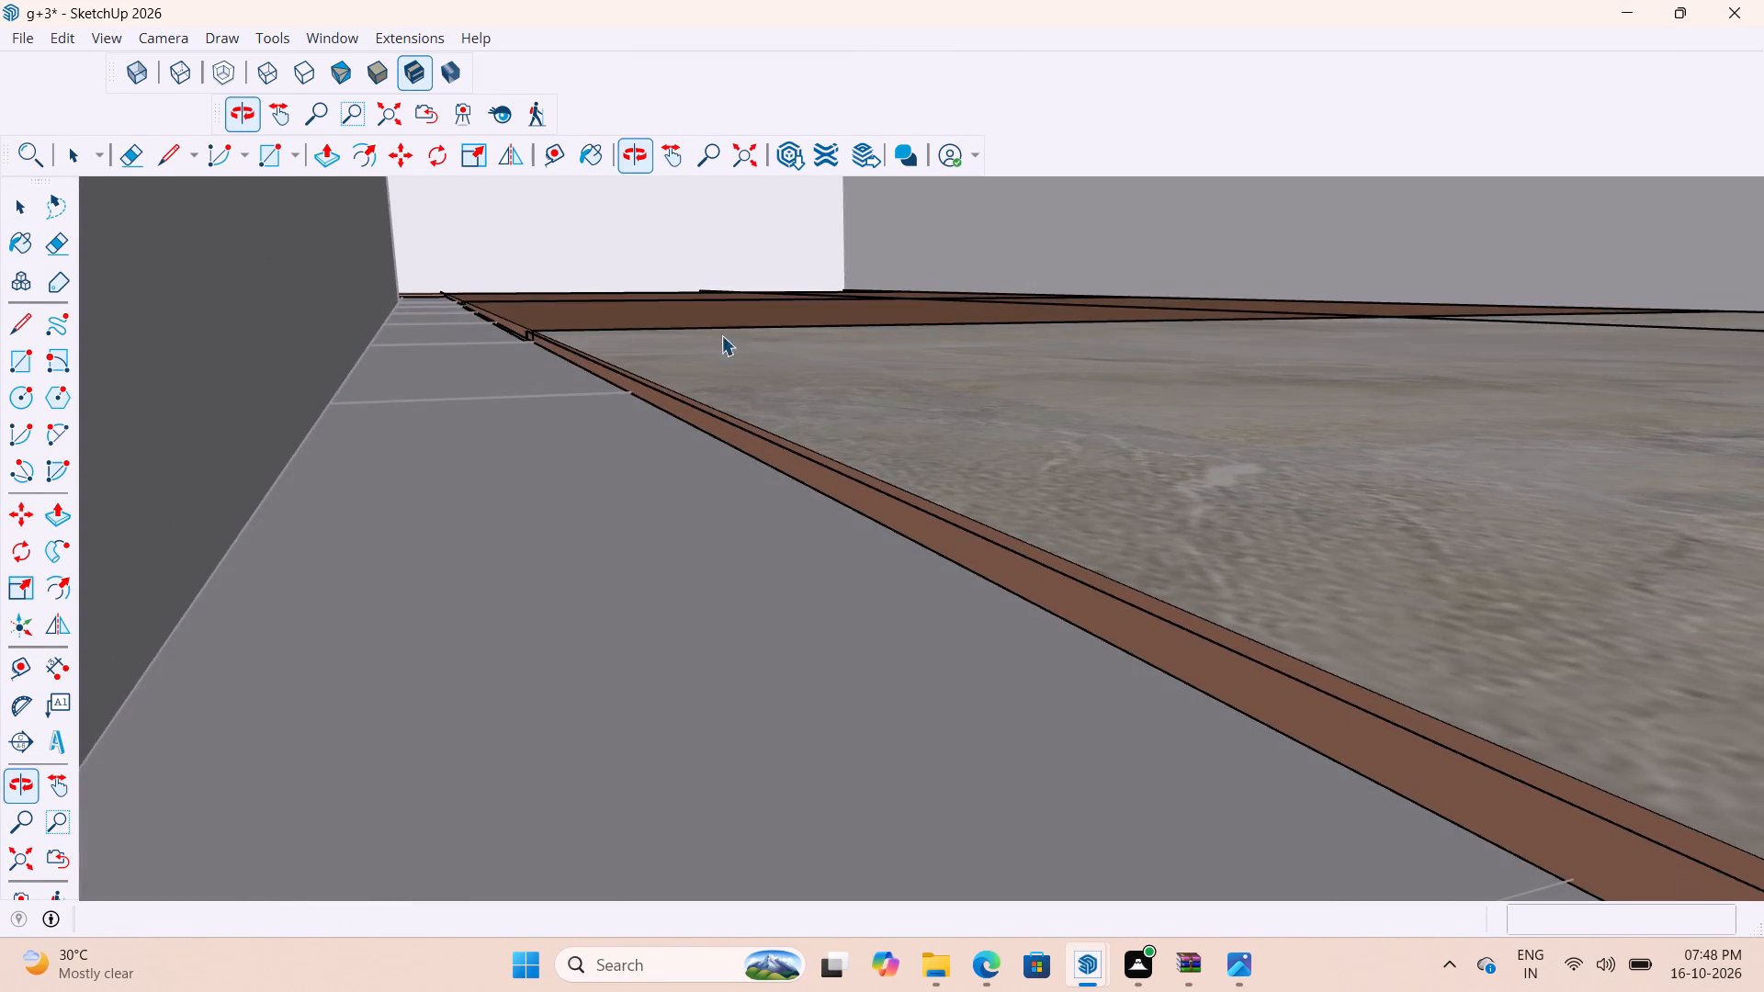
scroll(657, 374, "up", 3)
double_click(672, 410)
scroll(646, 409, "up", 4)
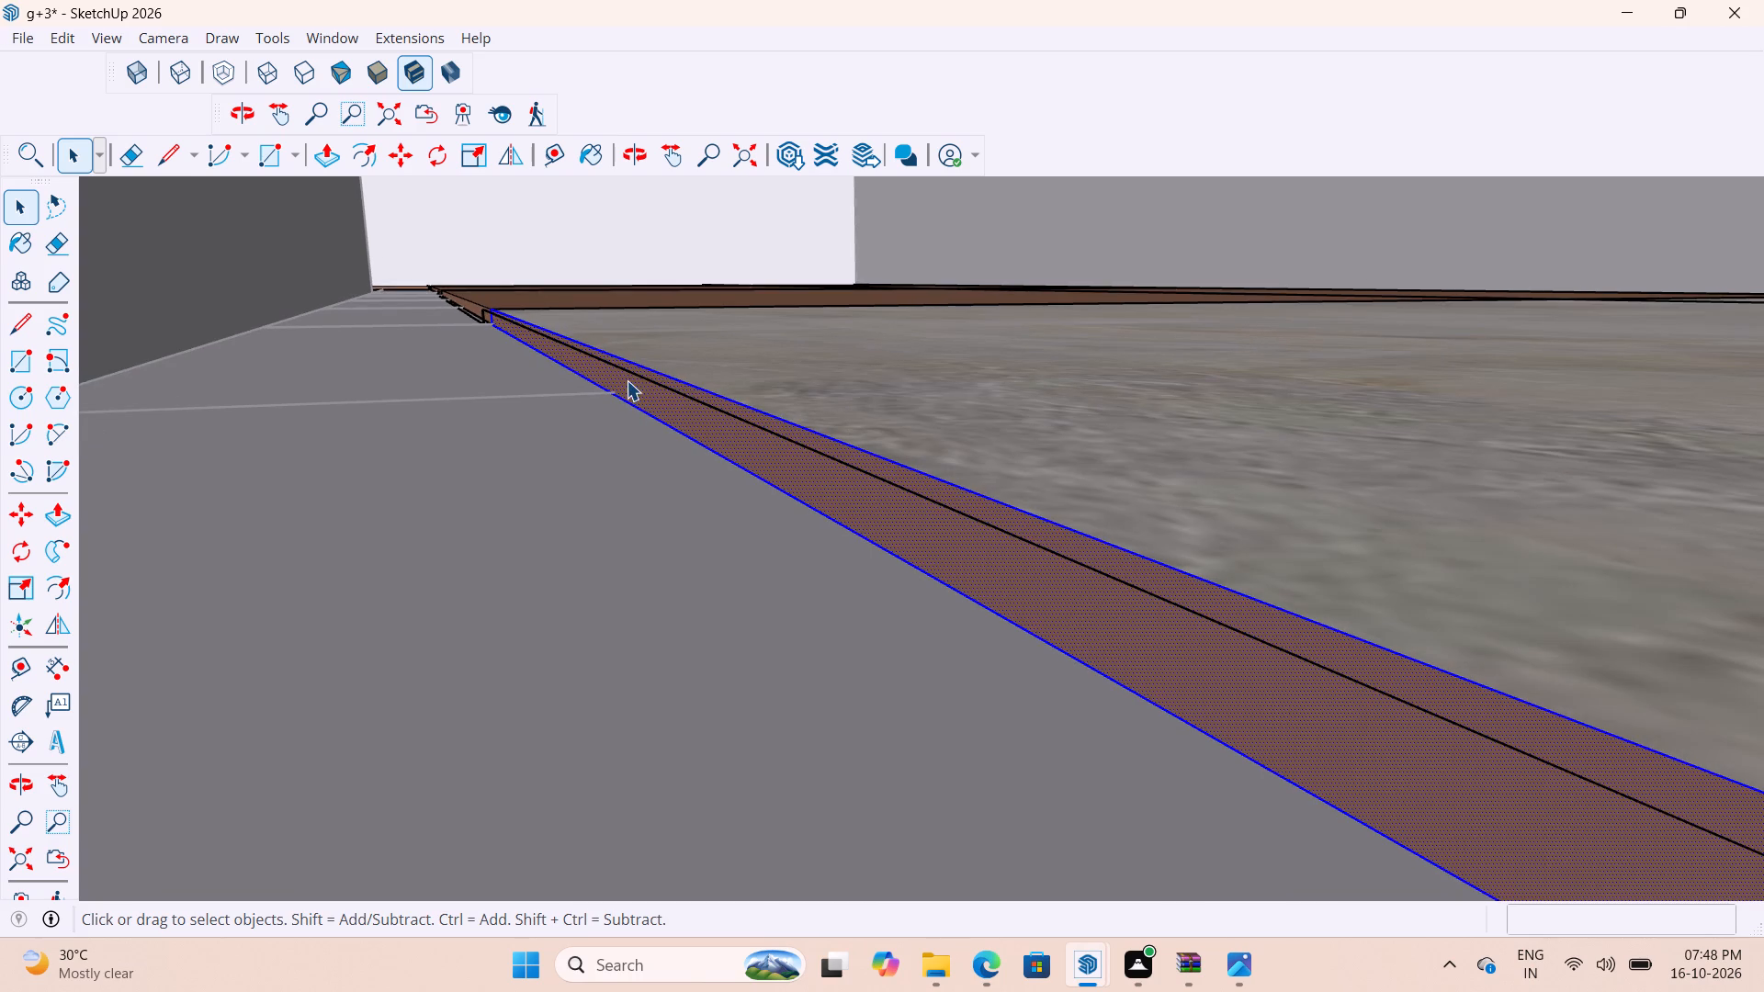
scroll(625, 387, "down", 4)
middle_click_drag(702, 484, 636, 553)
scroll(772, 424, "down", 8)
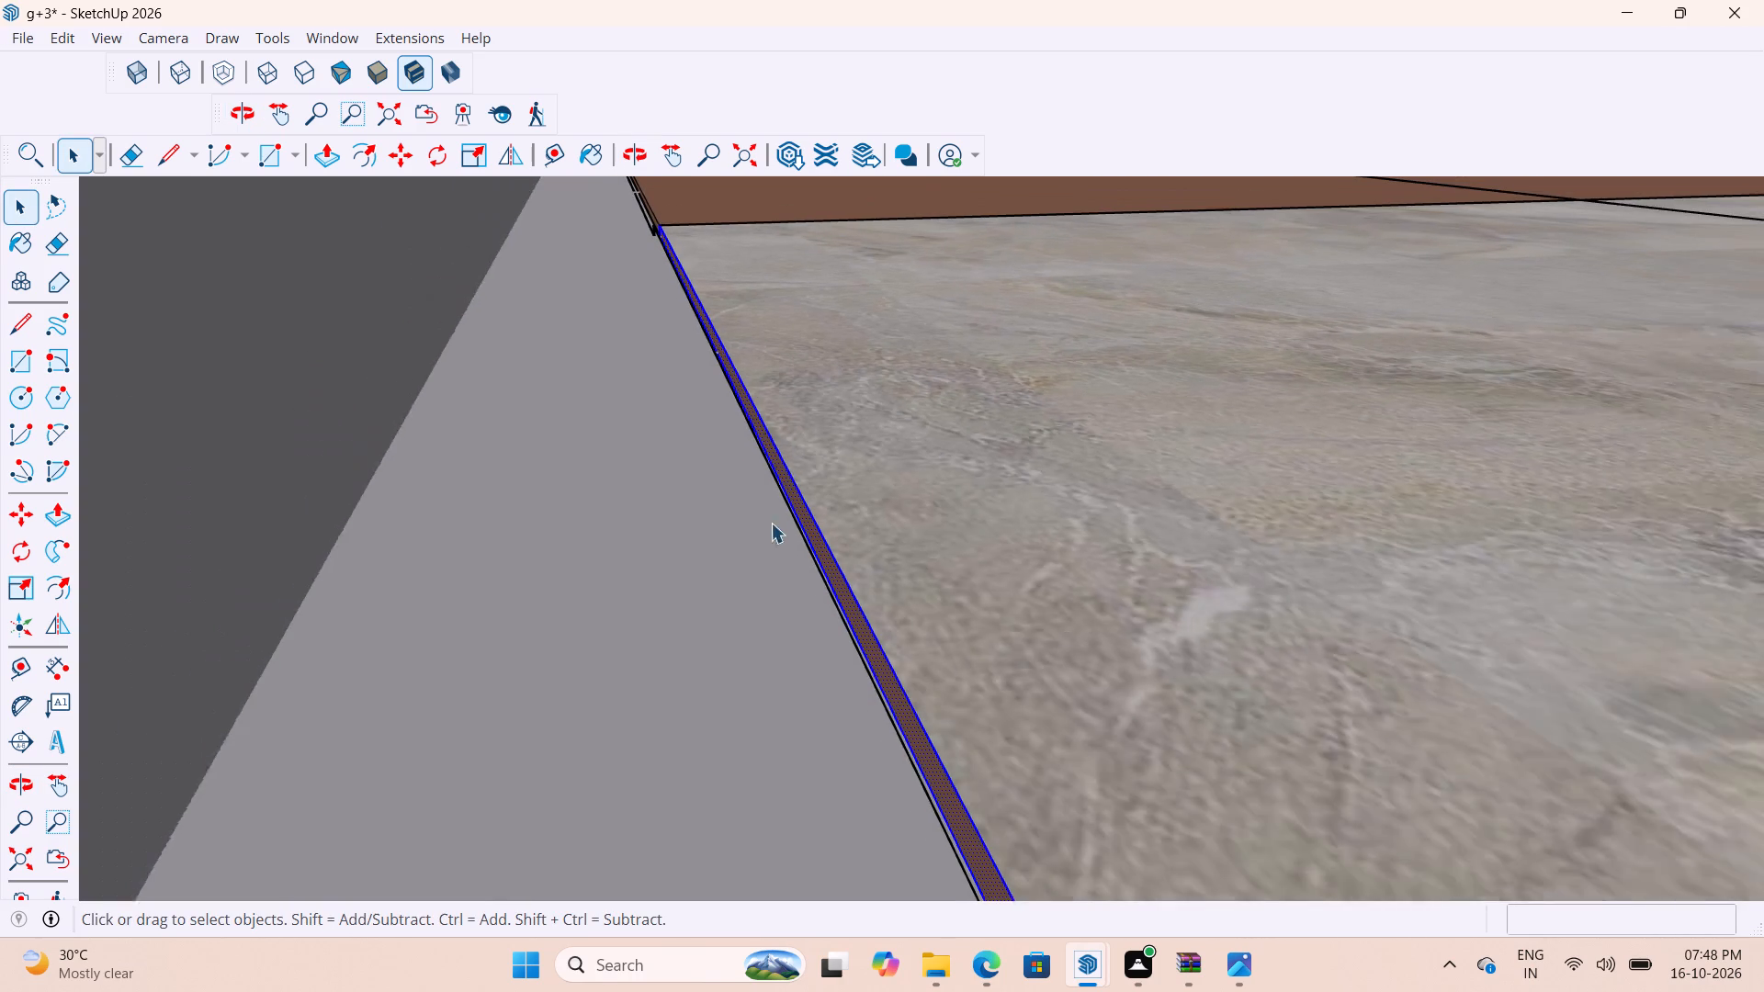
scroll(771, 523, "down", 1)
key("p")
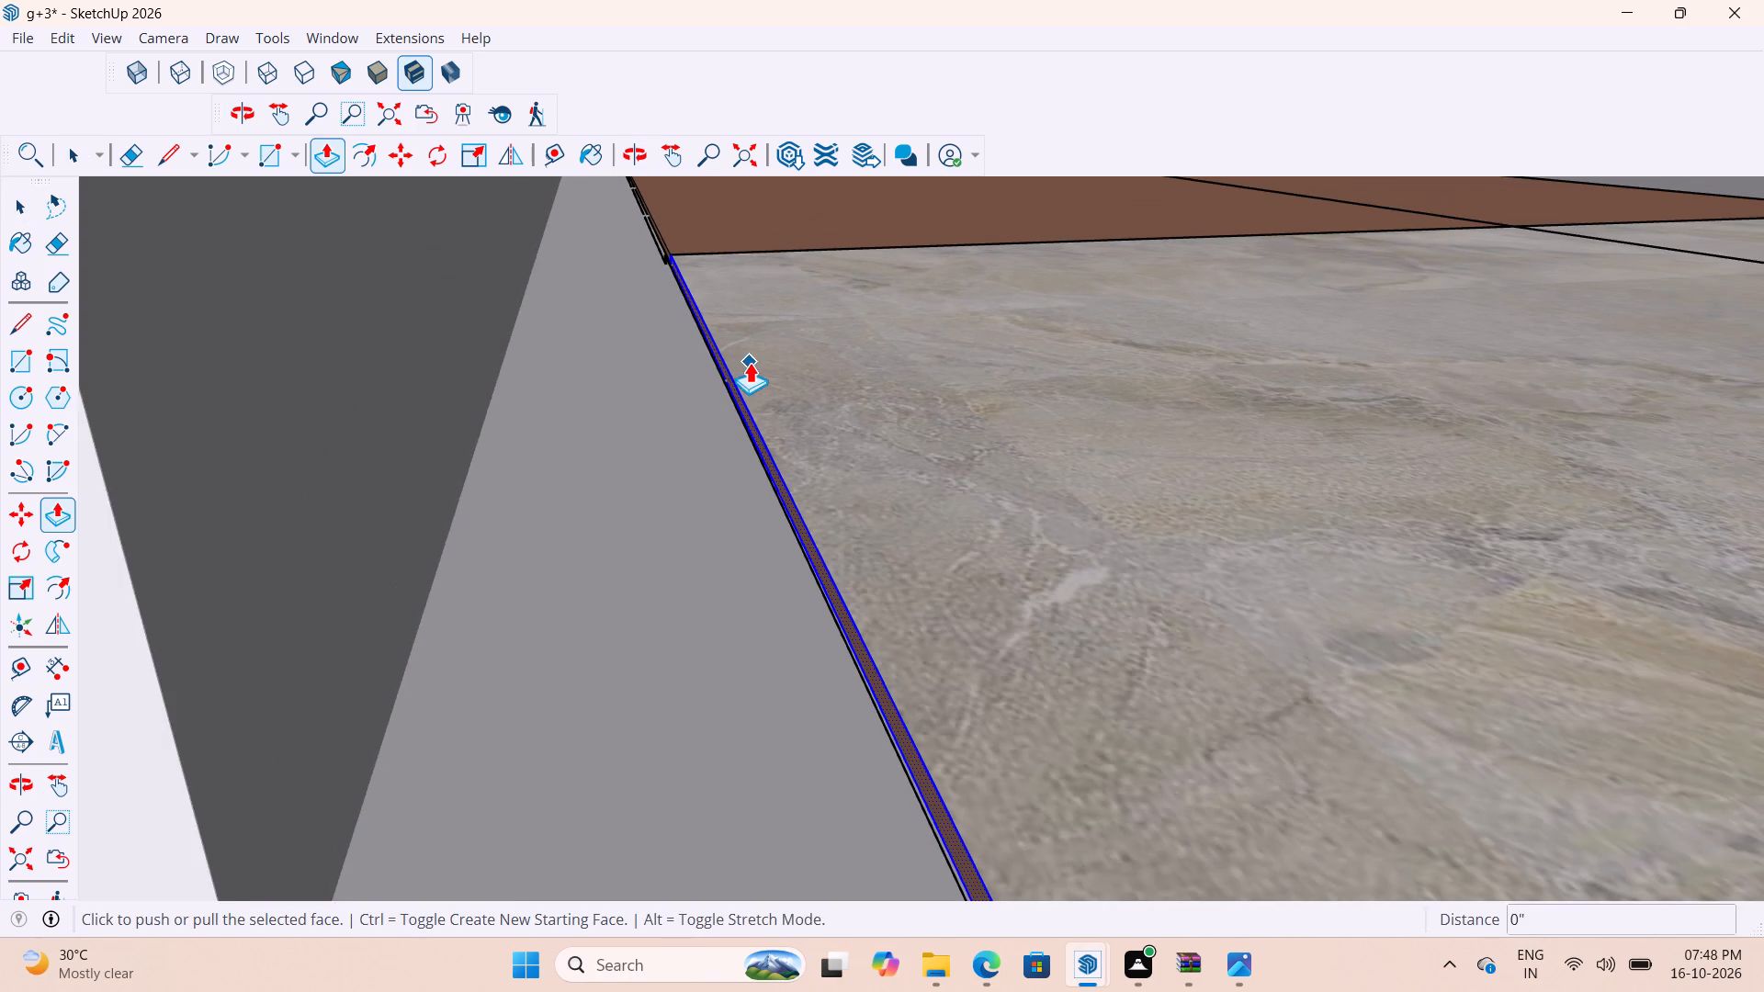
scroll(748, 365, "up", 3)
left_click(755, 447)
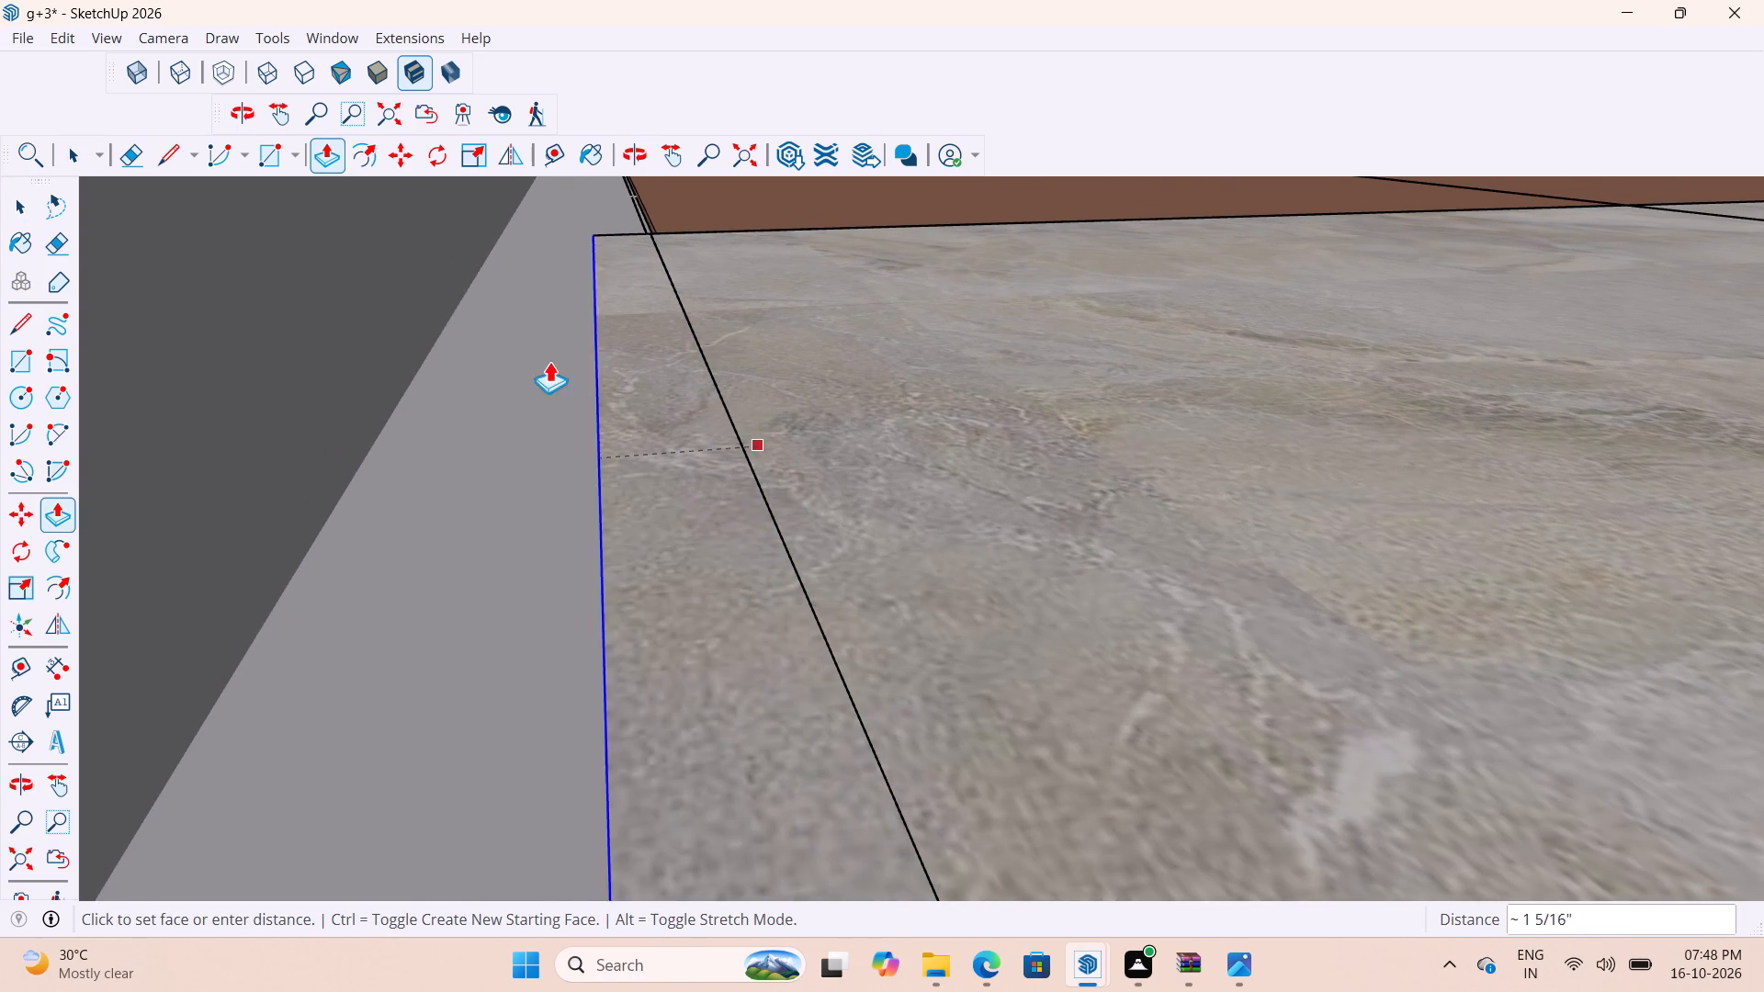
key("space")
Push/Pull the tile's side face about 3 1/8" across the white strip toward the lift wall.
scroll(771, 367, "down", 4)
middle_click_drag(802, 459, 832, 455)
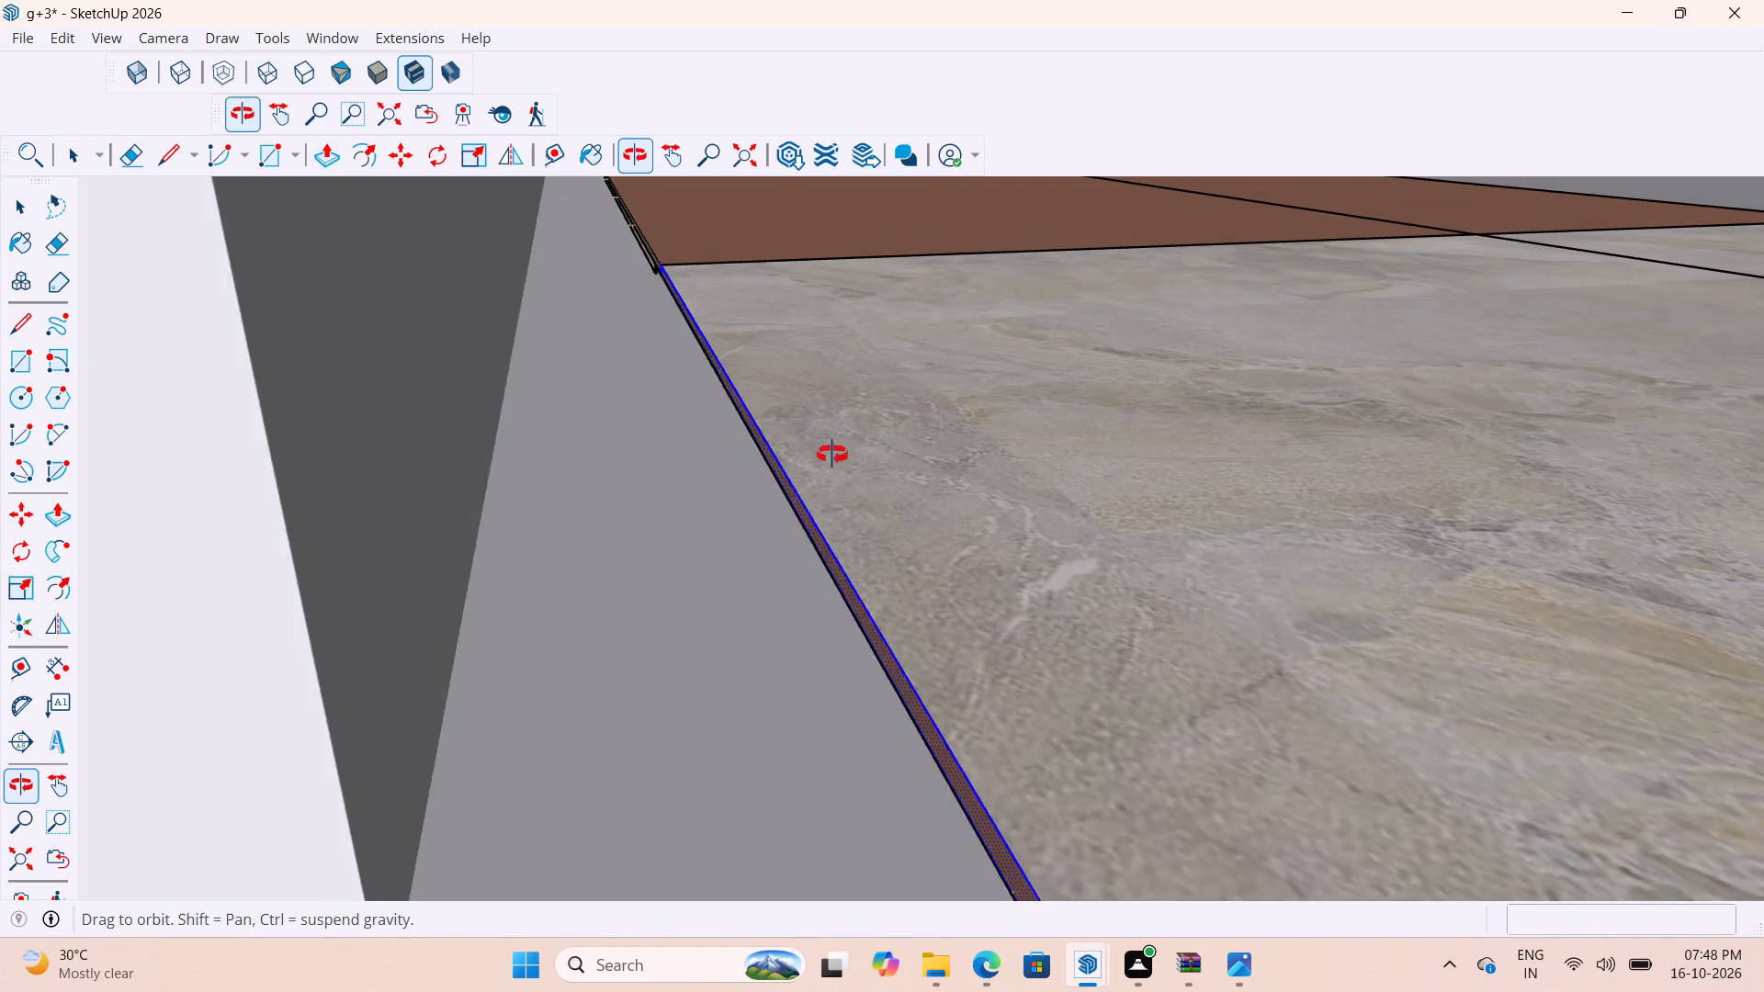
middle_click_drag(832, 455, 873, 454)
scroll(865, 566, "up", 8)
middle_click_drag(872, 570, 880, 491)
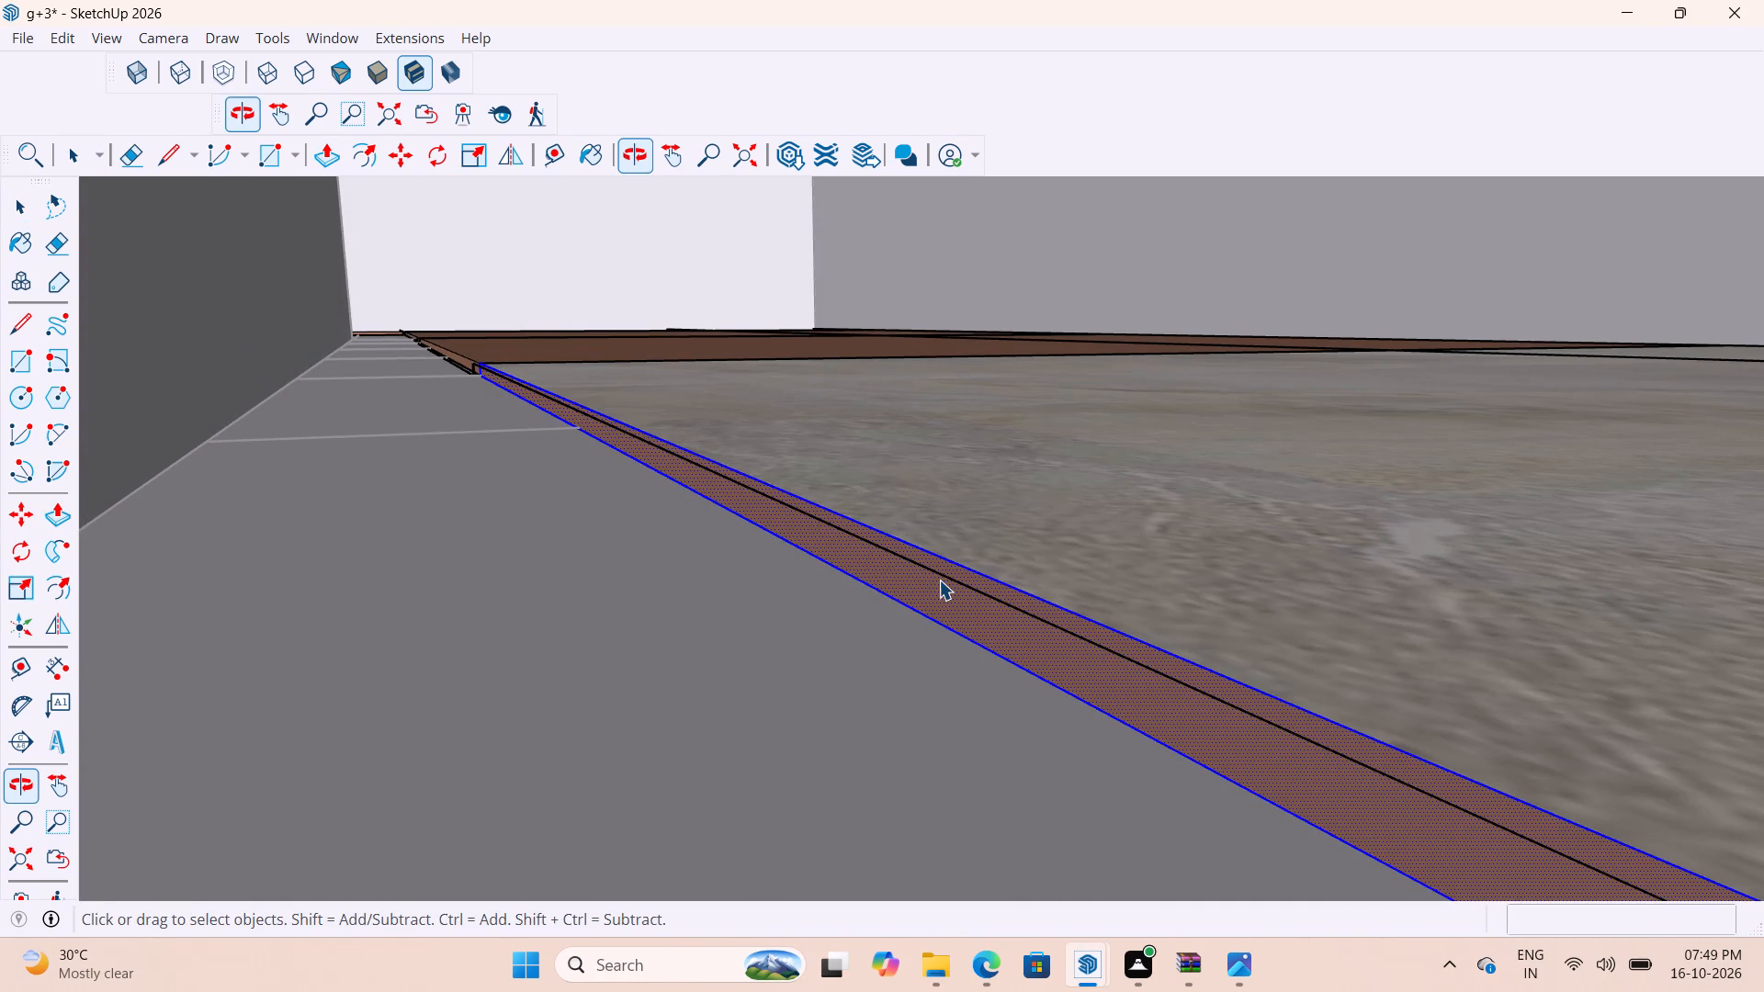
key("p")
left_click(937, 592)
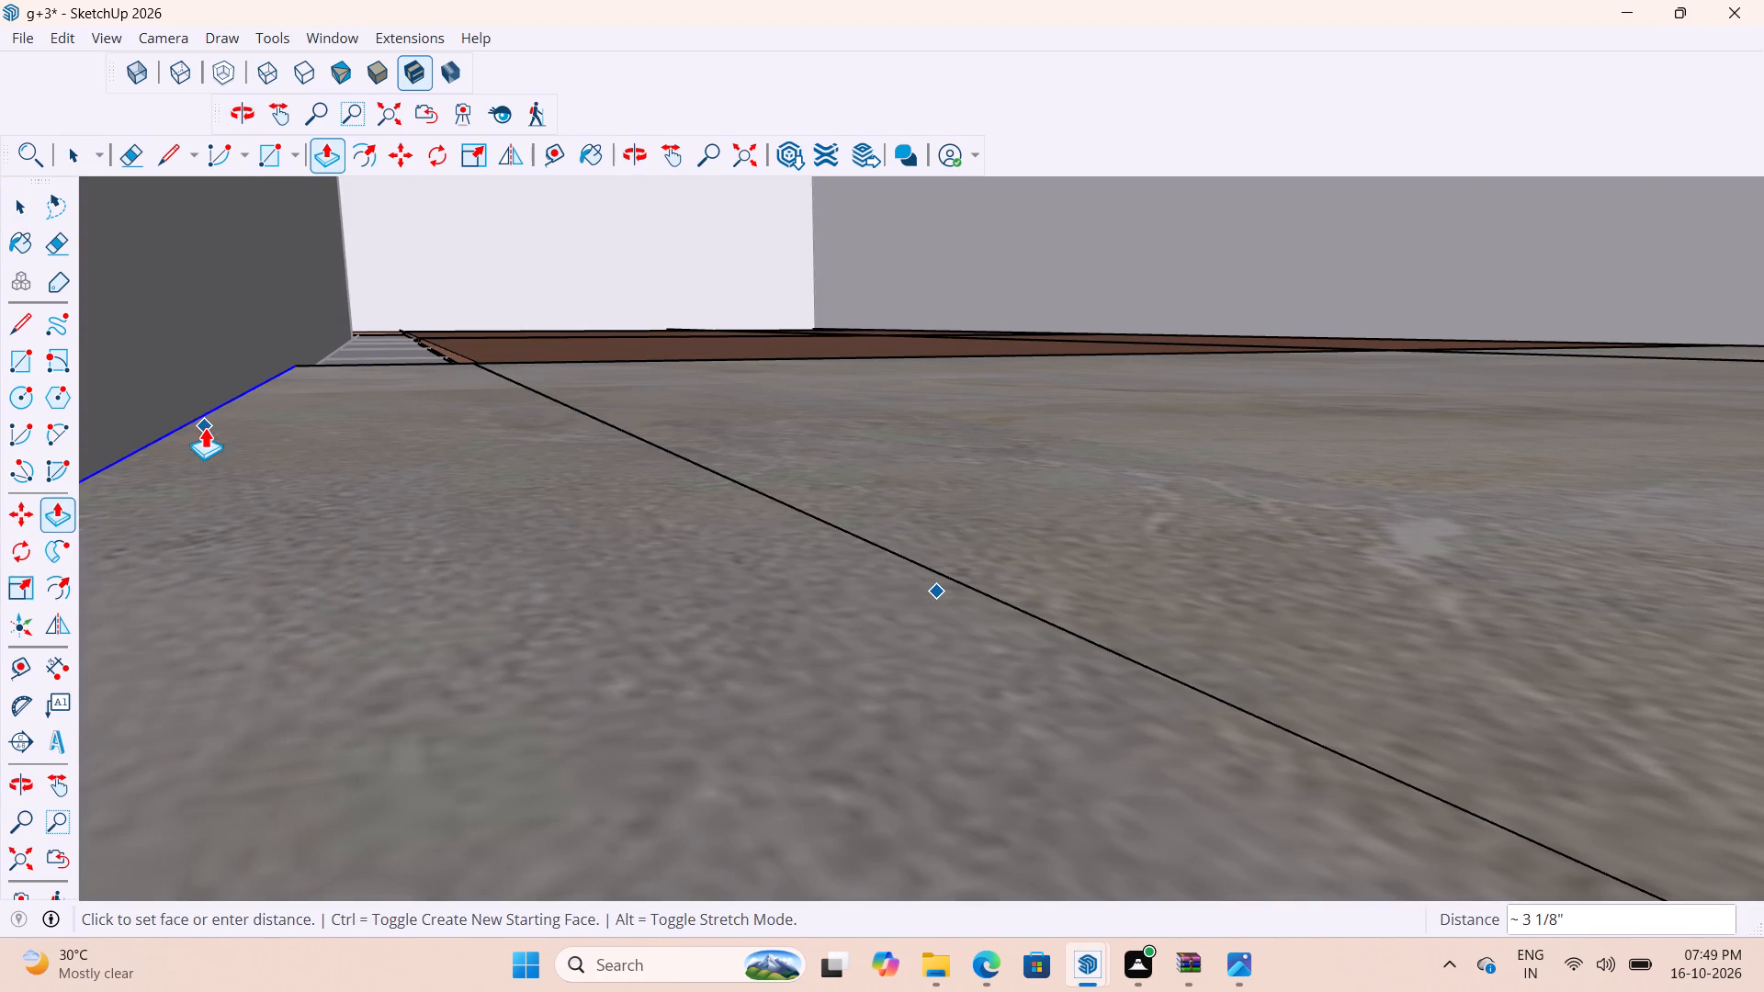
left_click(205, 427)
Zoom out to the whole model and leave the tile and floor group editing.
scroll(452, 268, "up", 3)
middle_click_drag(416, 342, 457, 433)
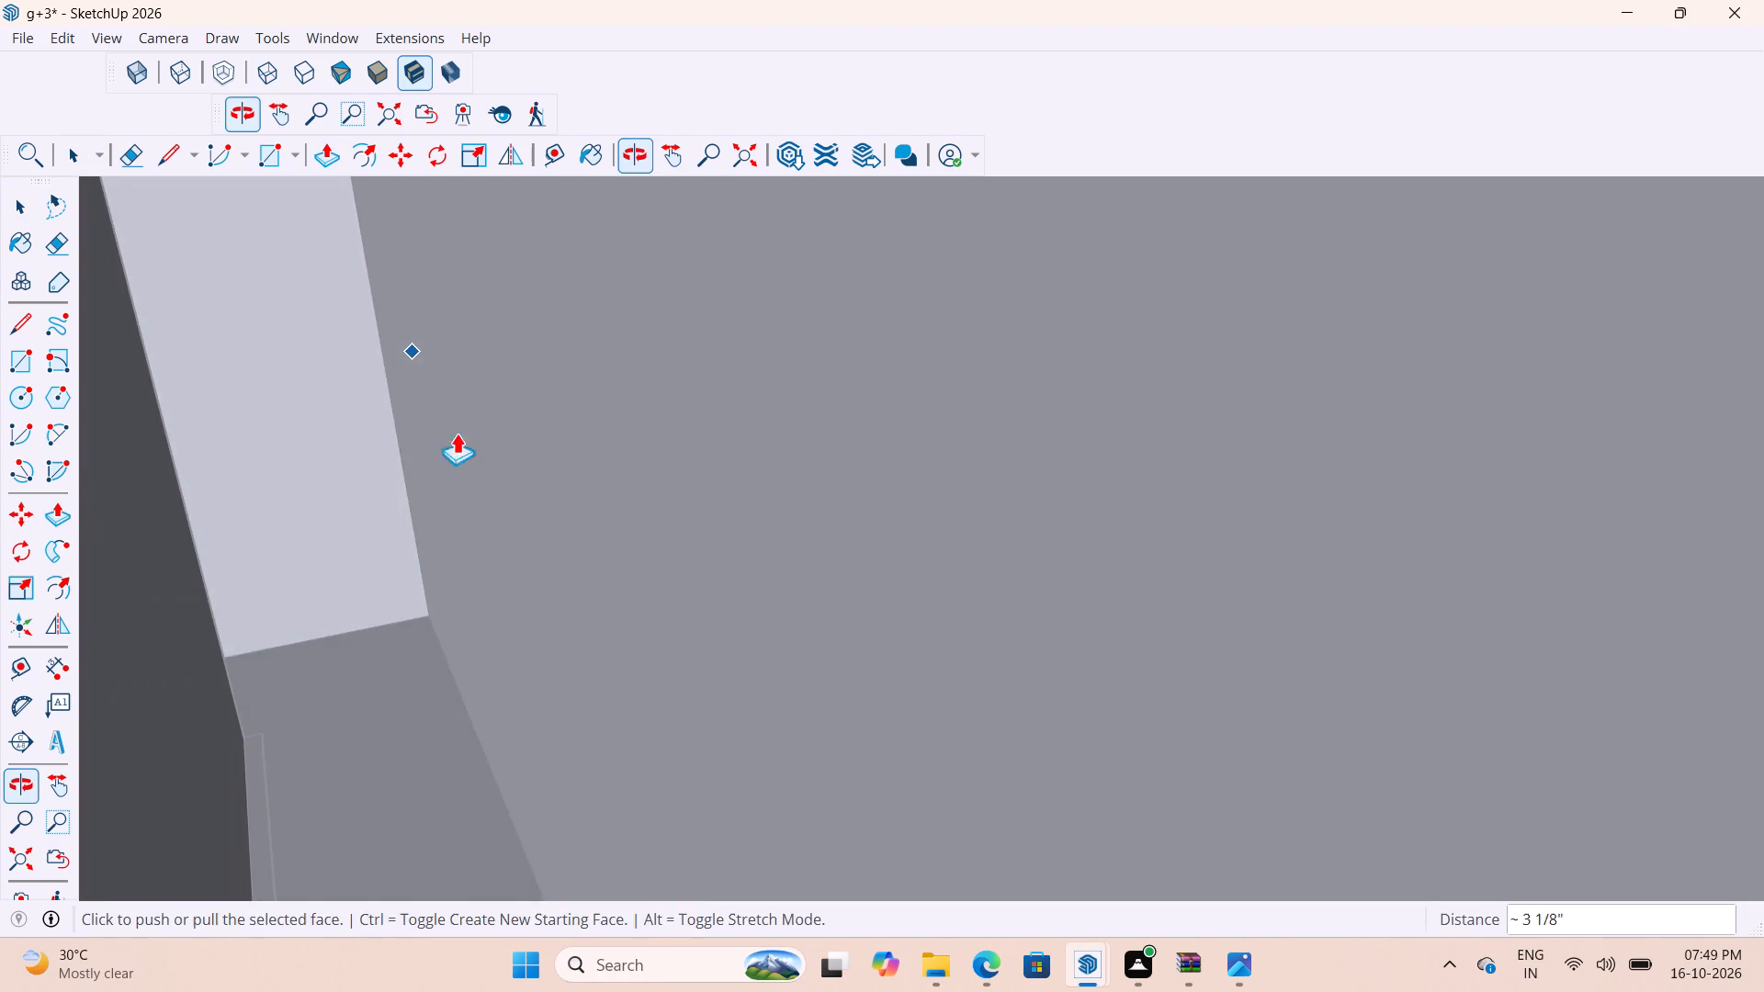
scroll(391, 448, "down", 5)
key("space")
scroll(691, 457, "down", 9)
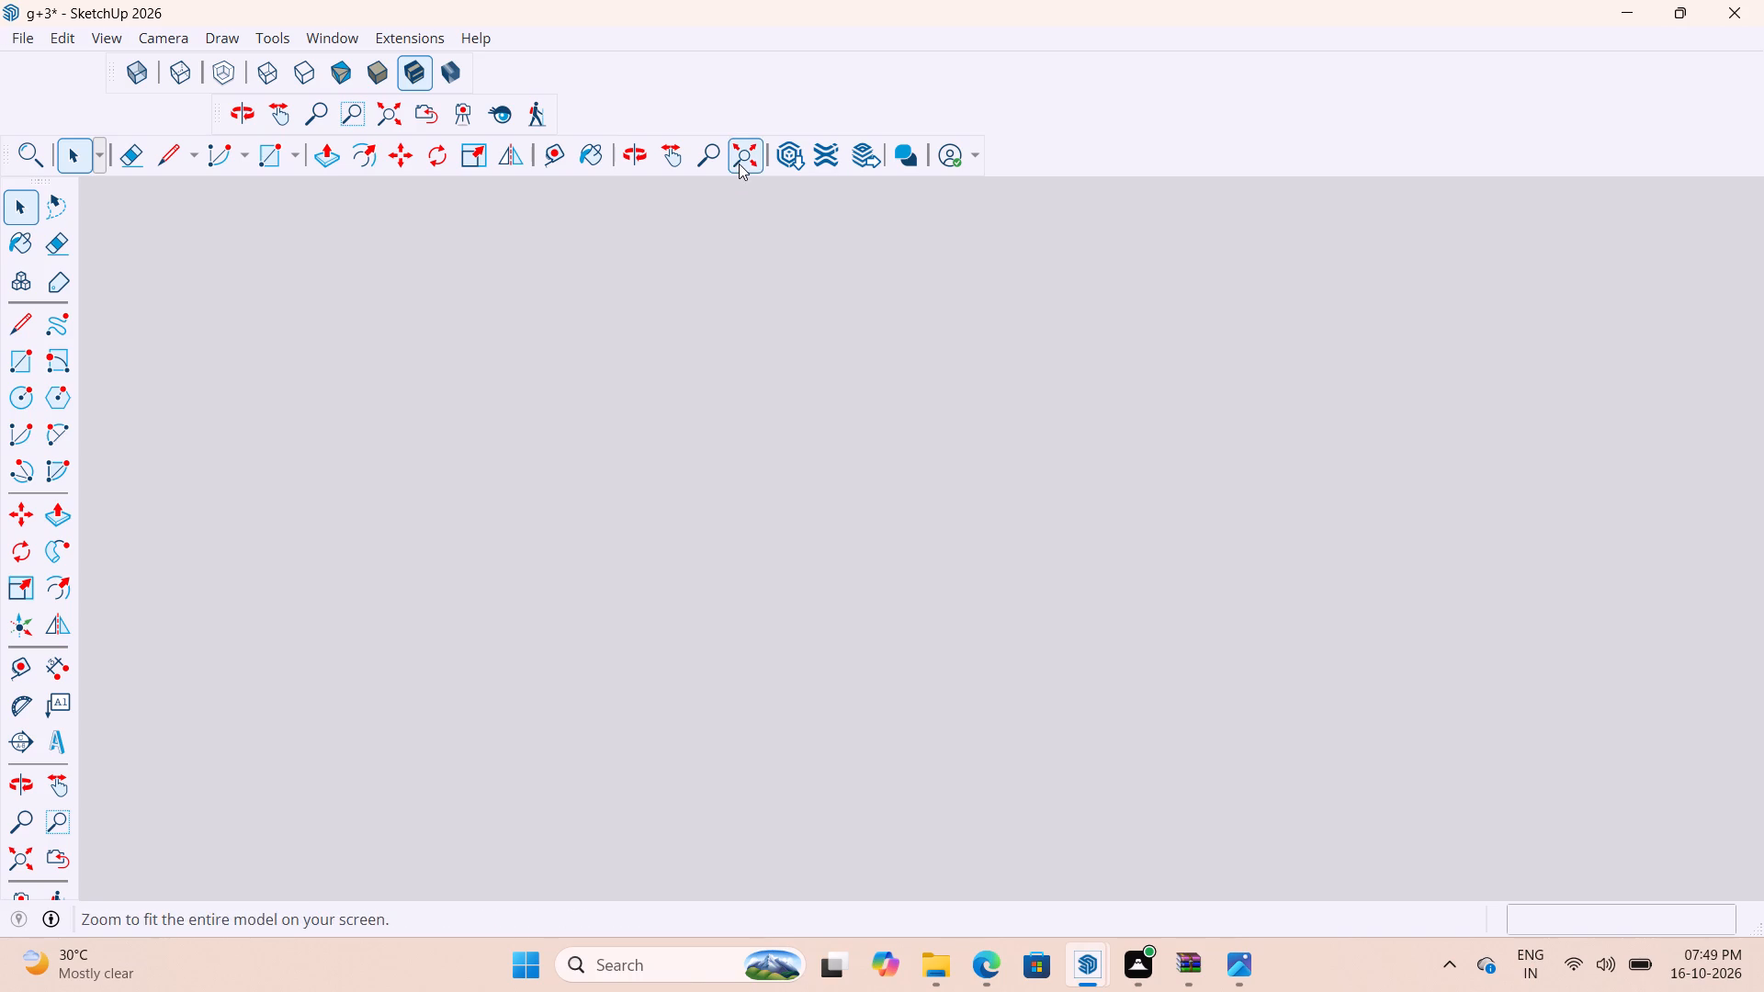
left_click(739, 163)
scroll(929, 433, "down", 5)
left_click(1146, 672)
scroll(1091, 325, "up", 7)
left_click(811, 735)
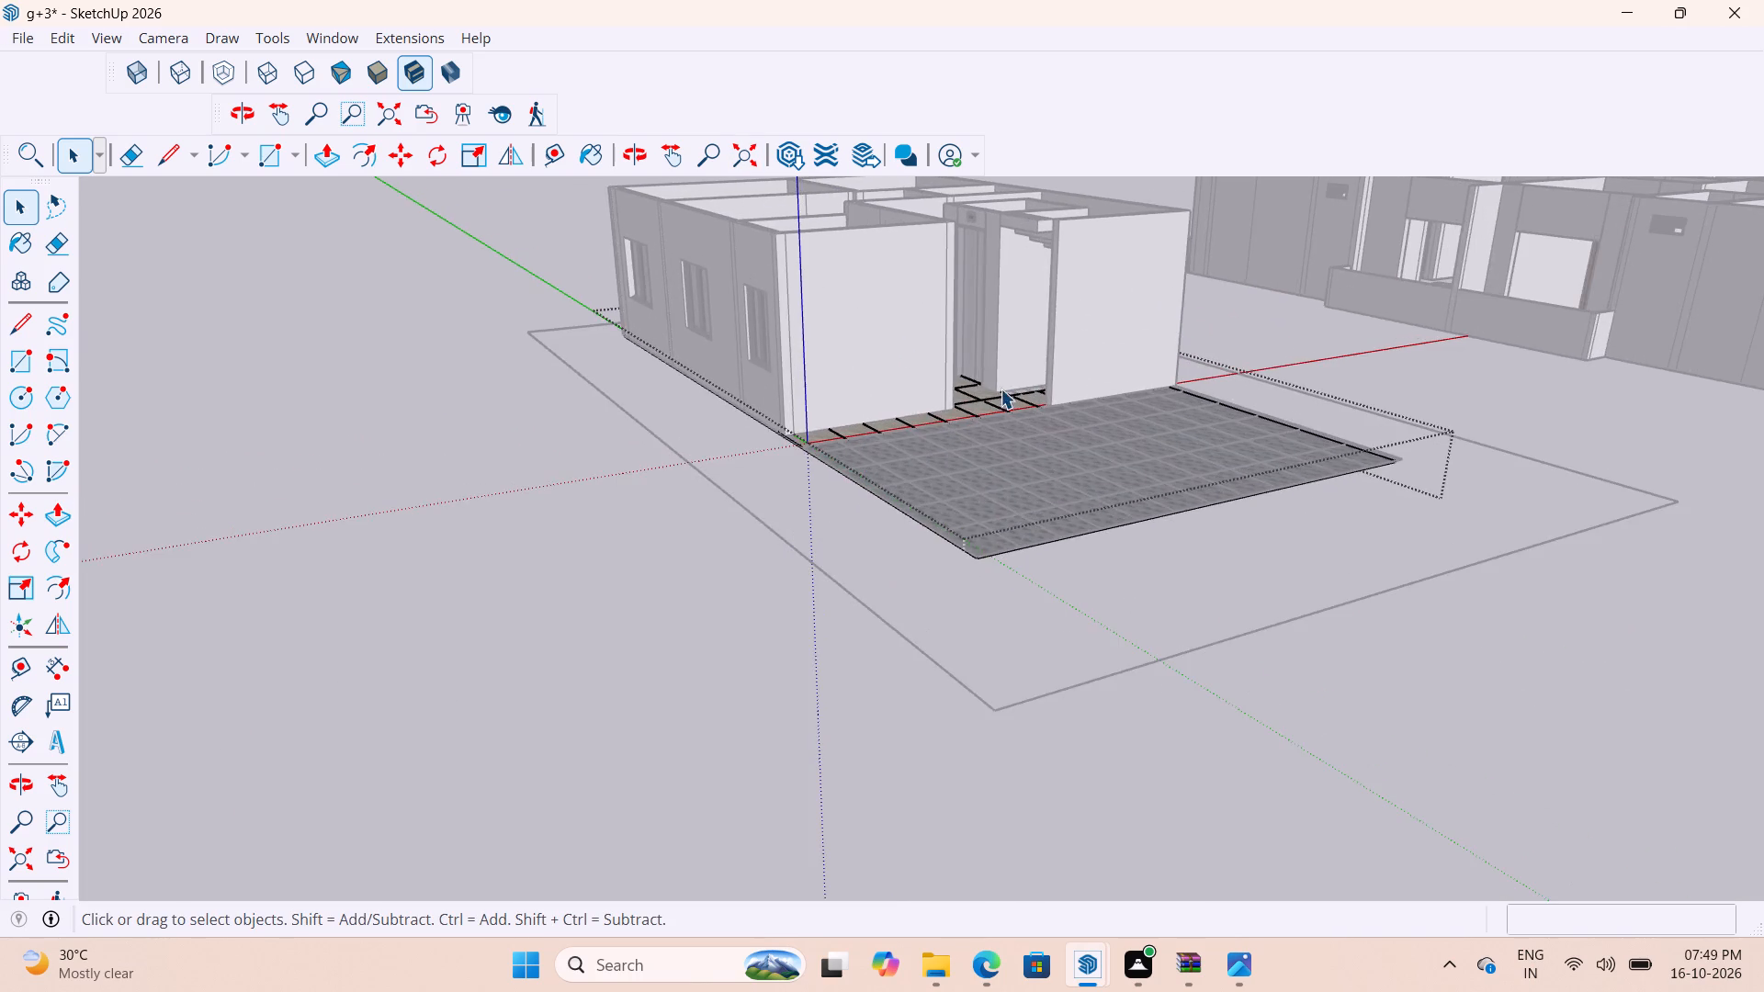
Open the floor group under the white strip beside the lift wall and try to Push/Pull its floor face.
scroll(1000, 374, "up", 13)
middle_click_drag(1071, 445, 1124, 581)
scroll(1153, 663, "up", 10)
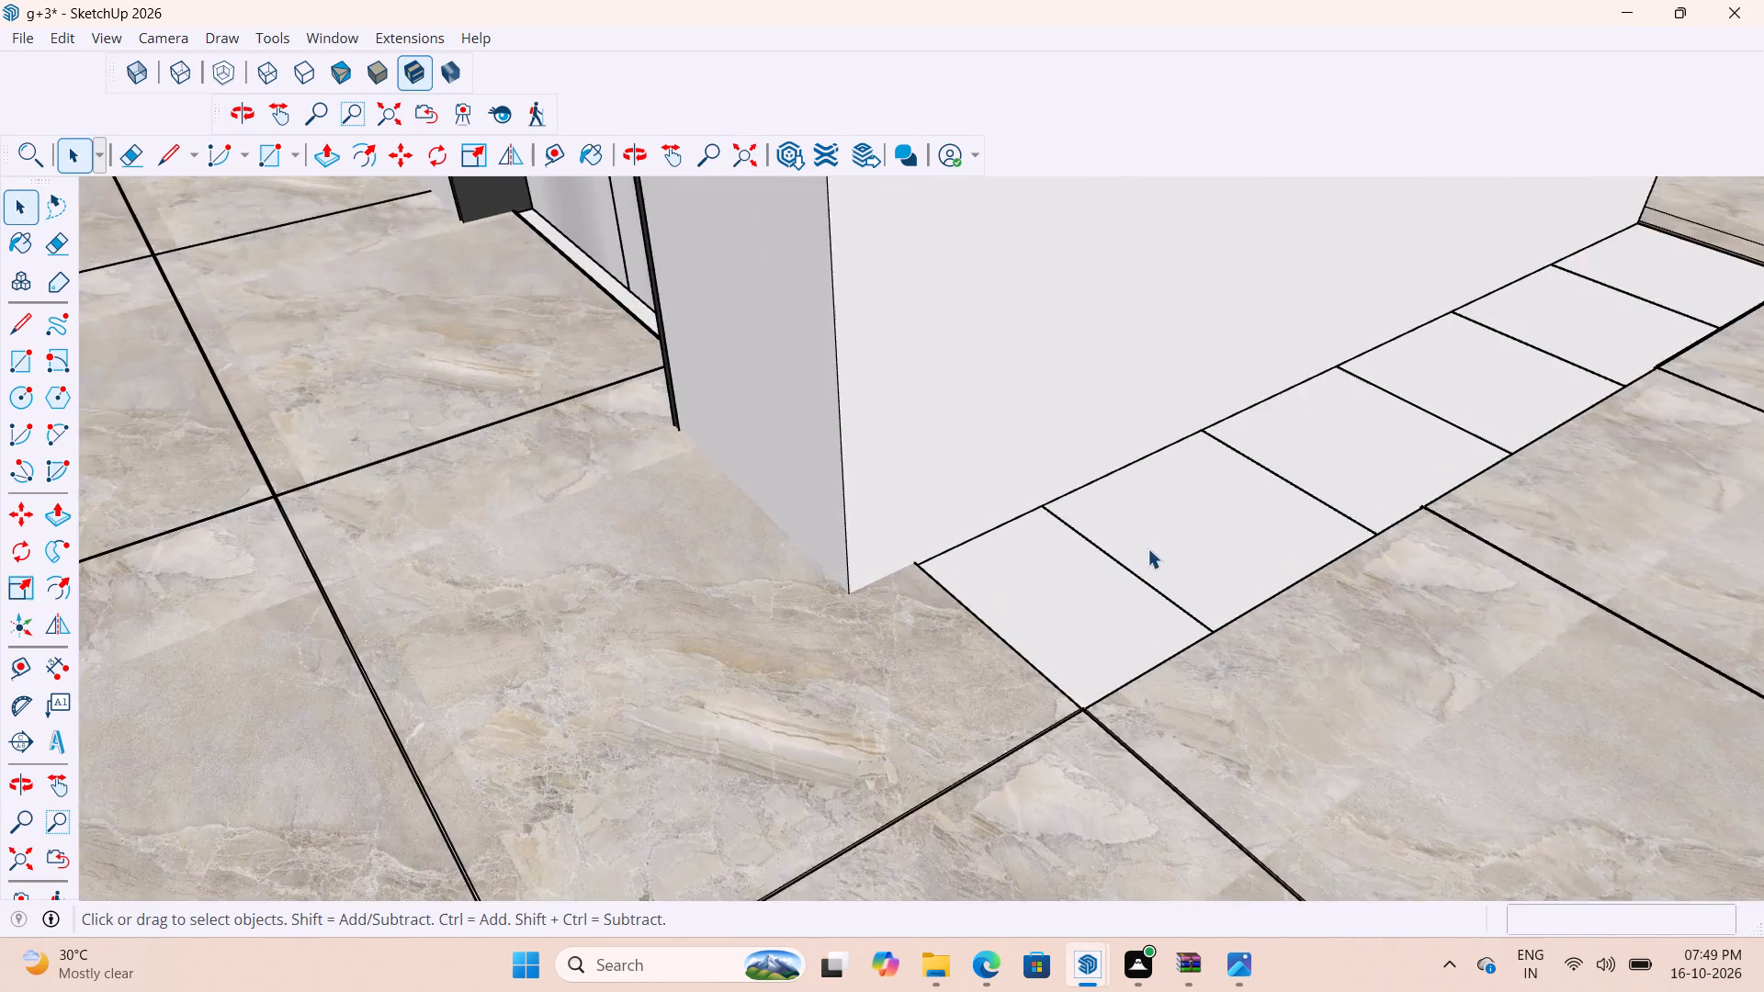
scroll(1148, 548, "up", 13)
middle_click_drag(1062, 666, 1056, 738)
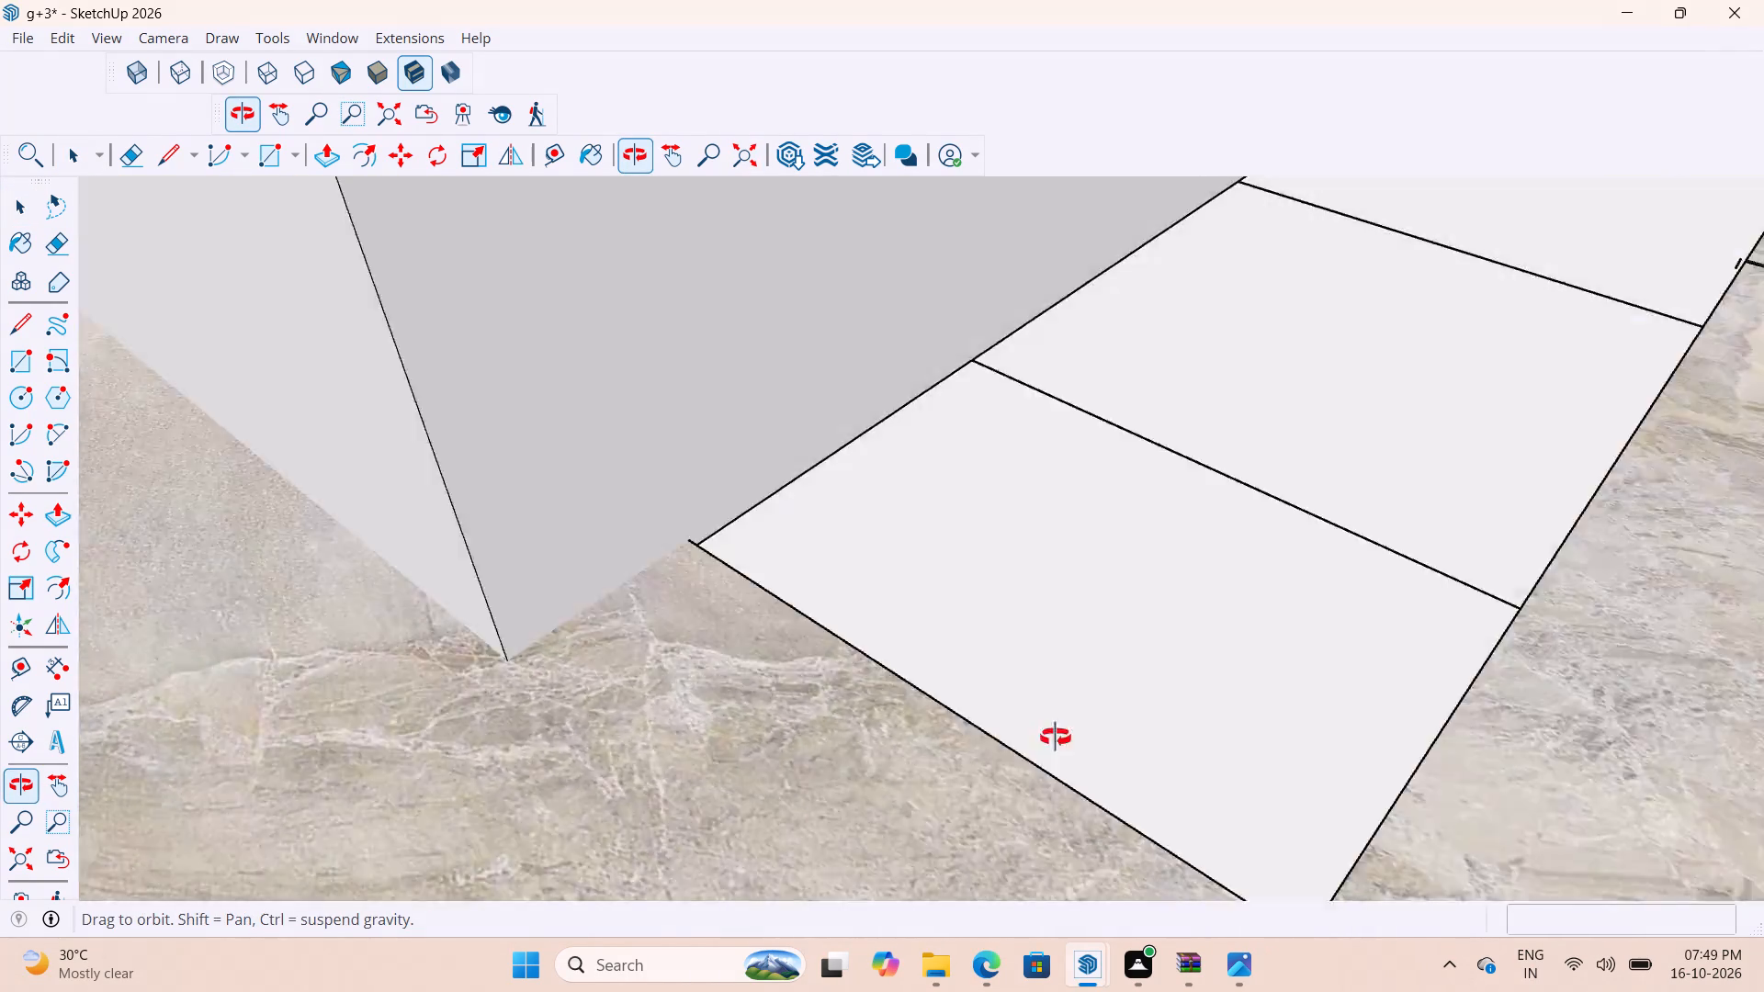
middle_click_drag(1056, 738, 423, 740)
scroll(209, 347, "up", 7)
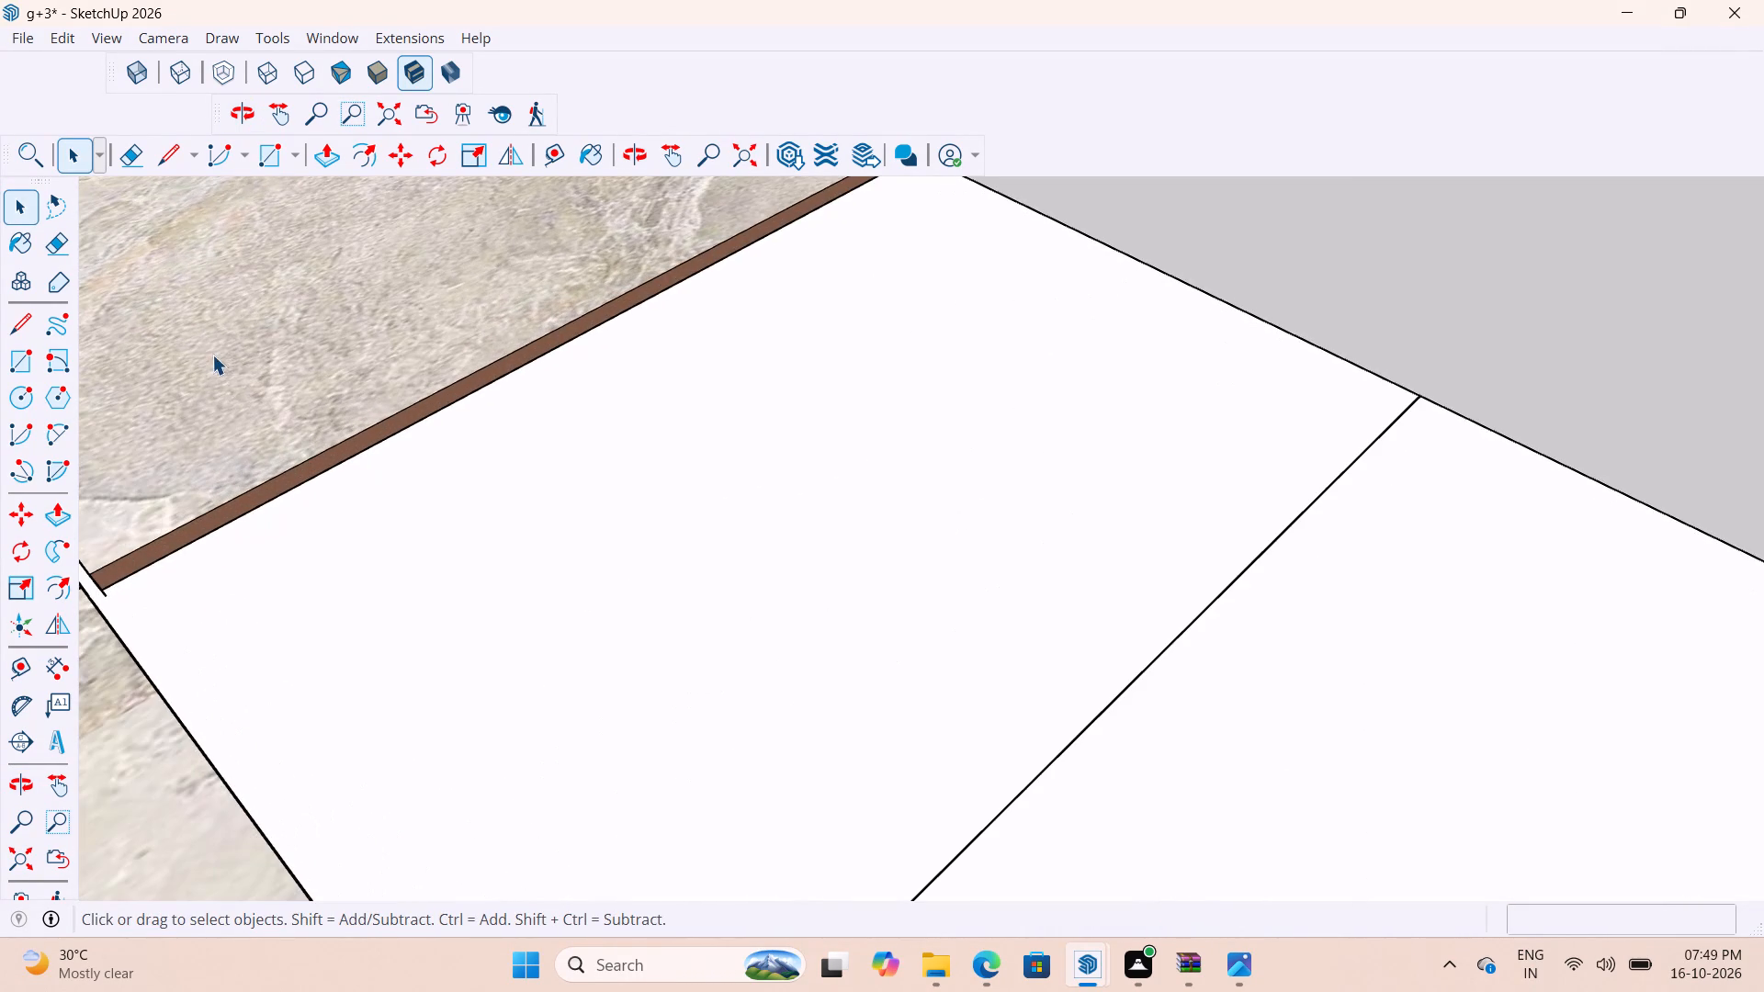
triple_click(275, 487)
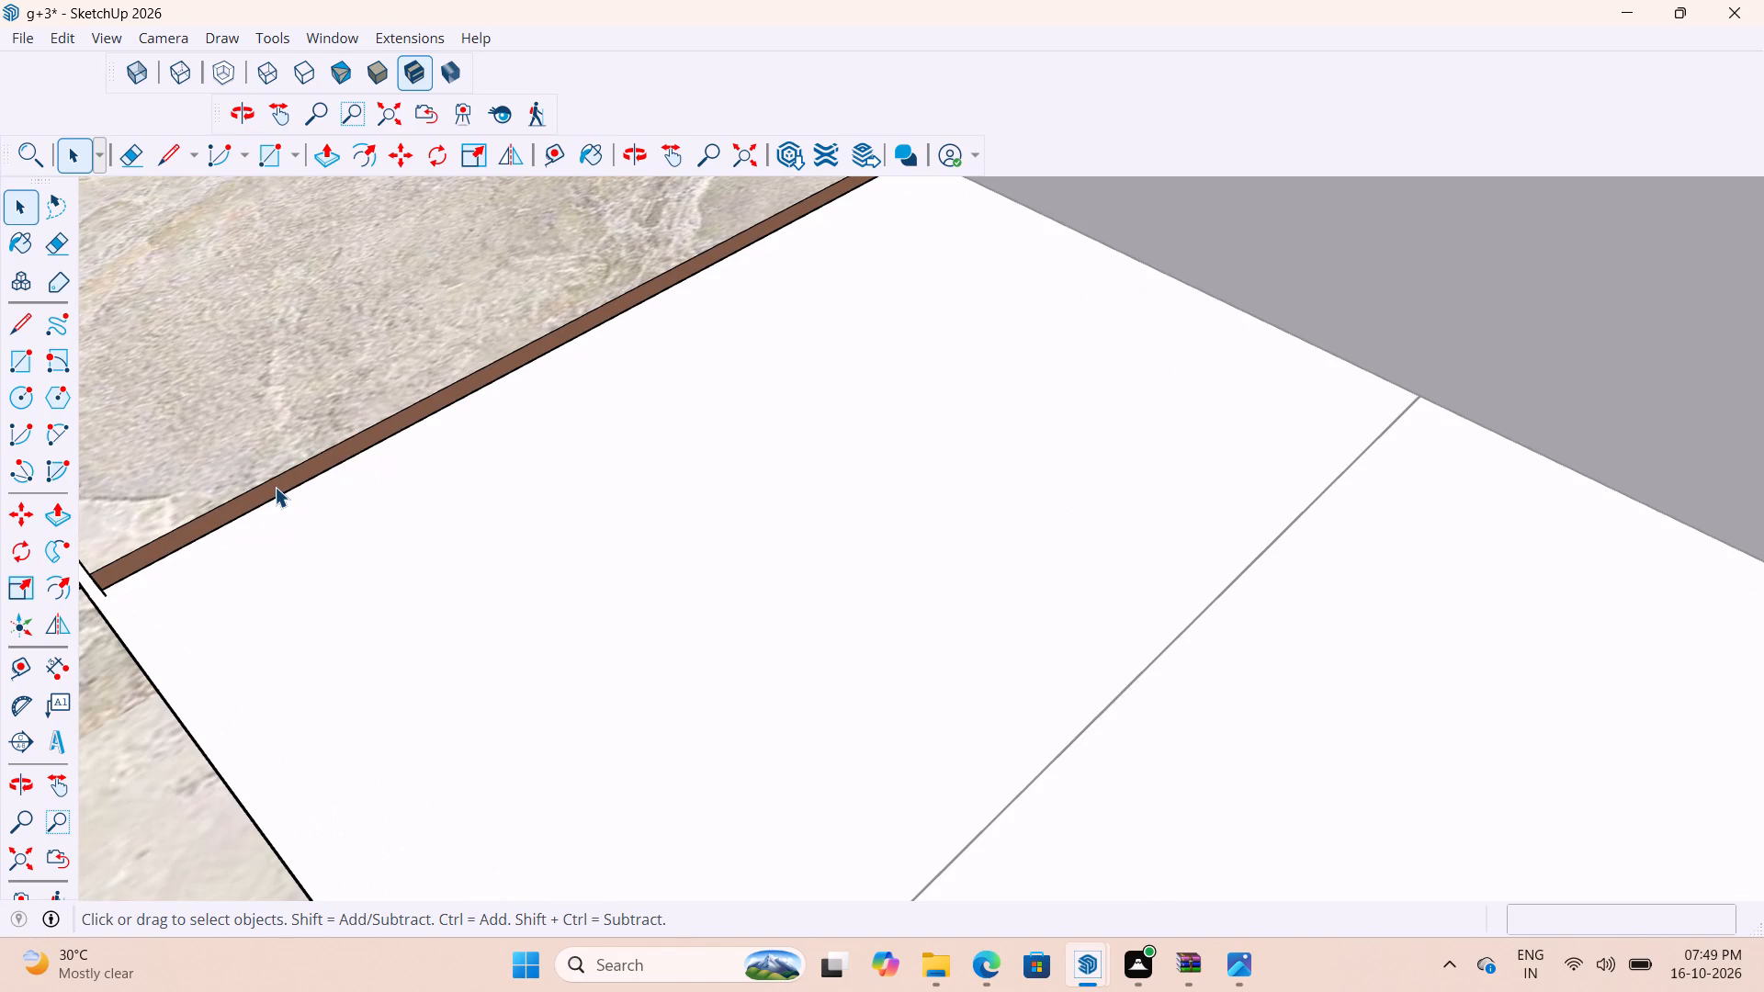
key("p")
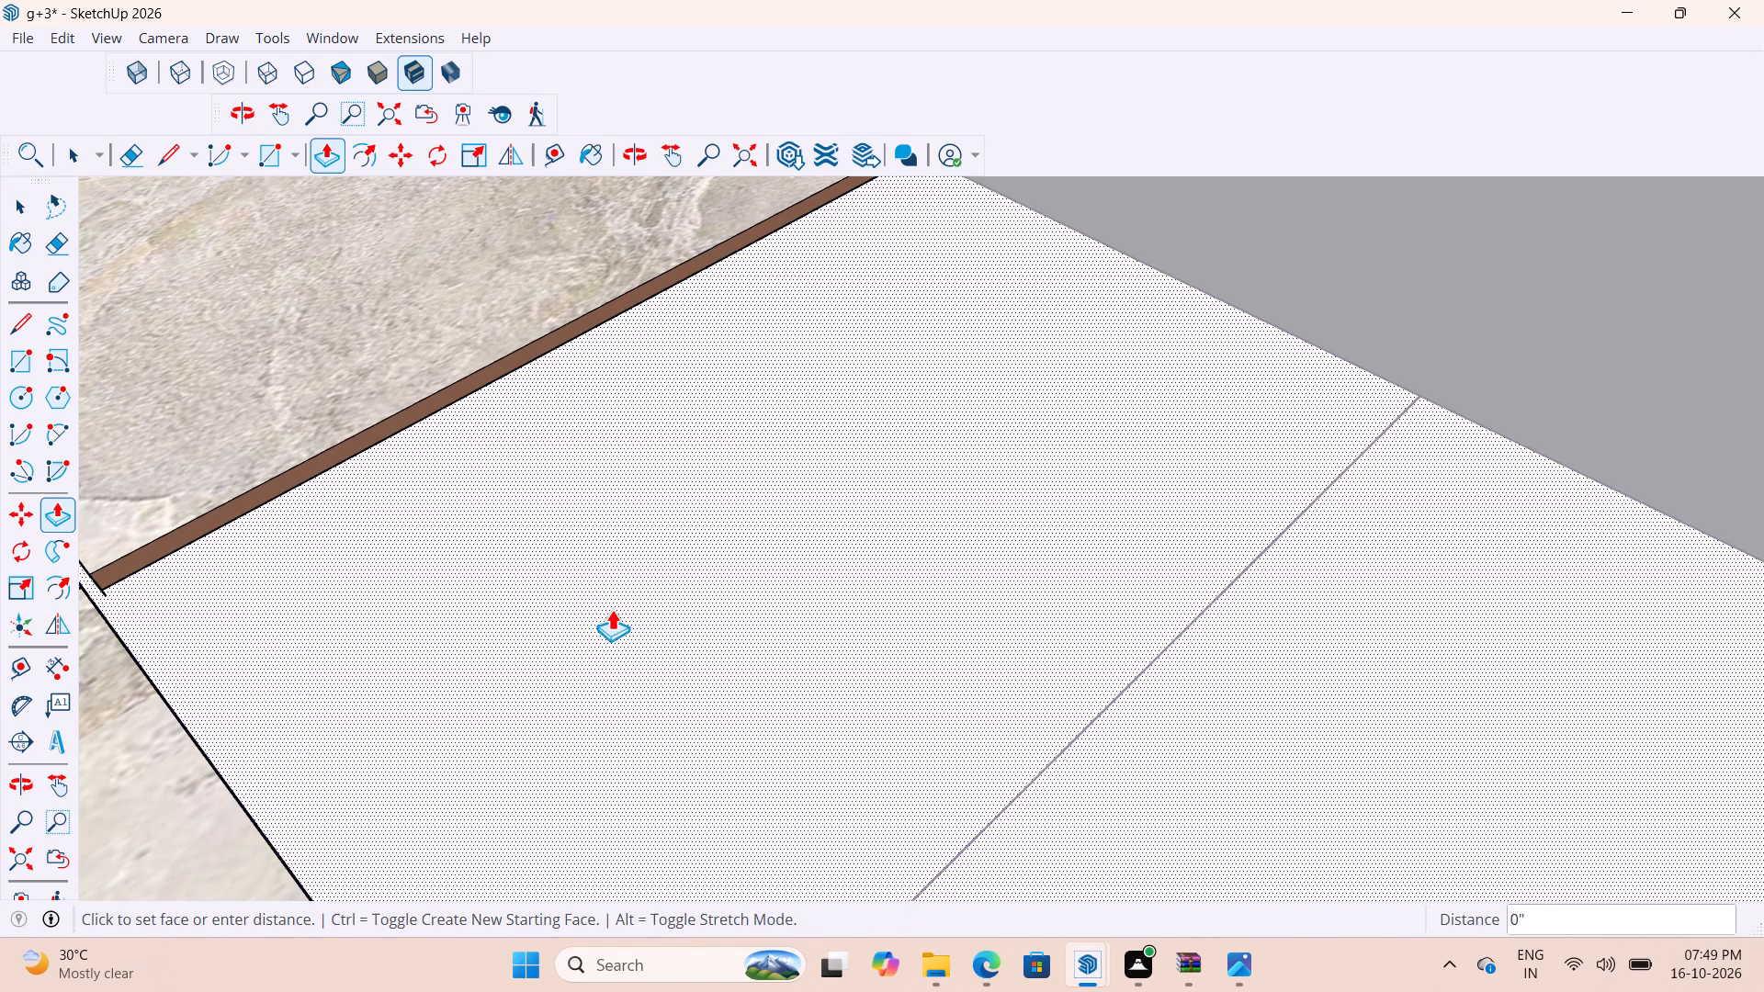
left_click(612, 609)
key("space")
Select the floor face forming the white strip to check its extent, and leave the floor group editing.
scroll(616, 624, "down", 8)
middle_click_drag(808, 669, 712, 716)
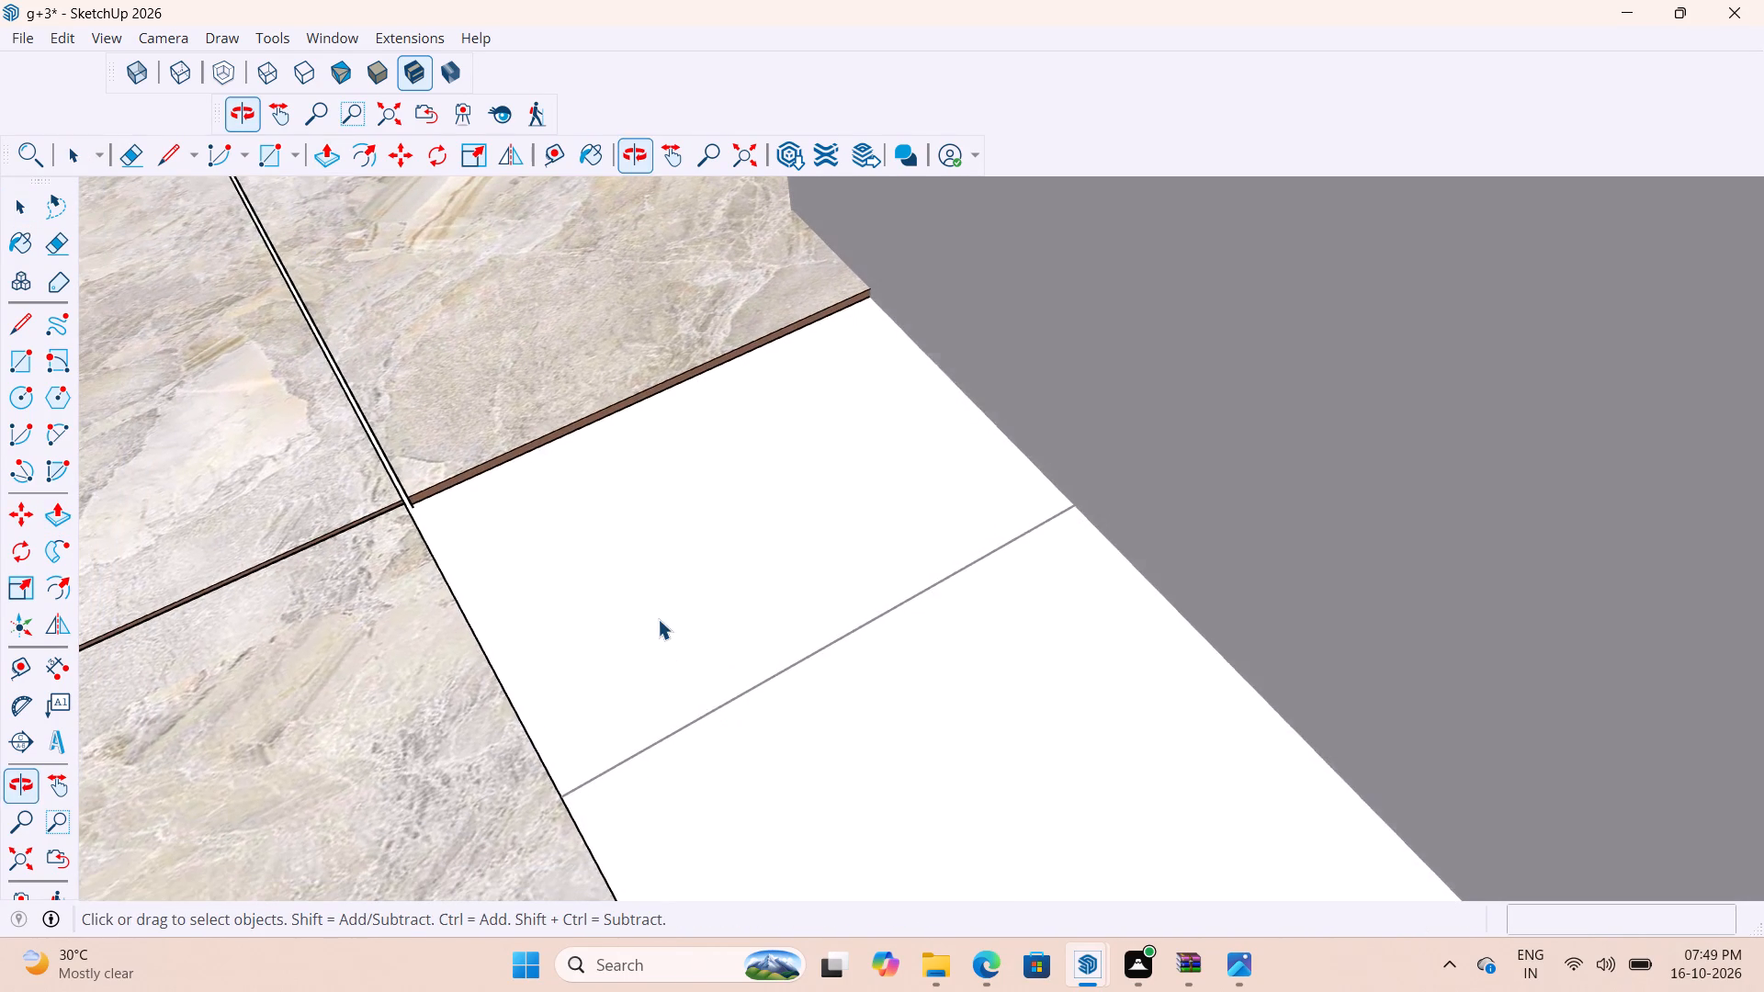
left_click(656, 603)
scroll(661, 600, "down", 10)
middle_click_drag(691, 647, 863, 671)
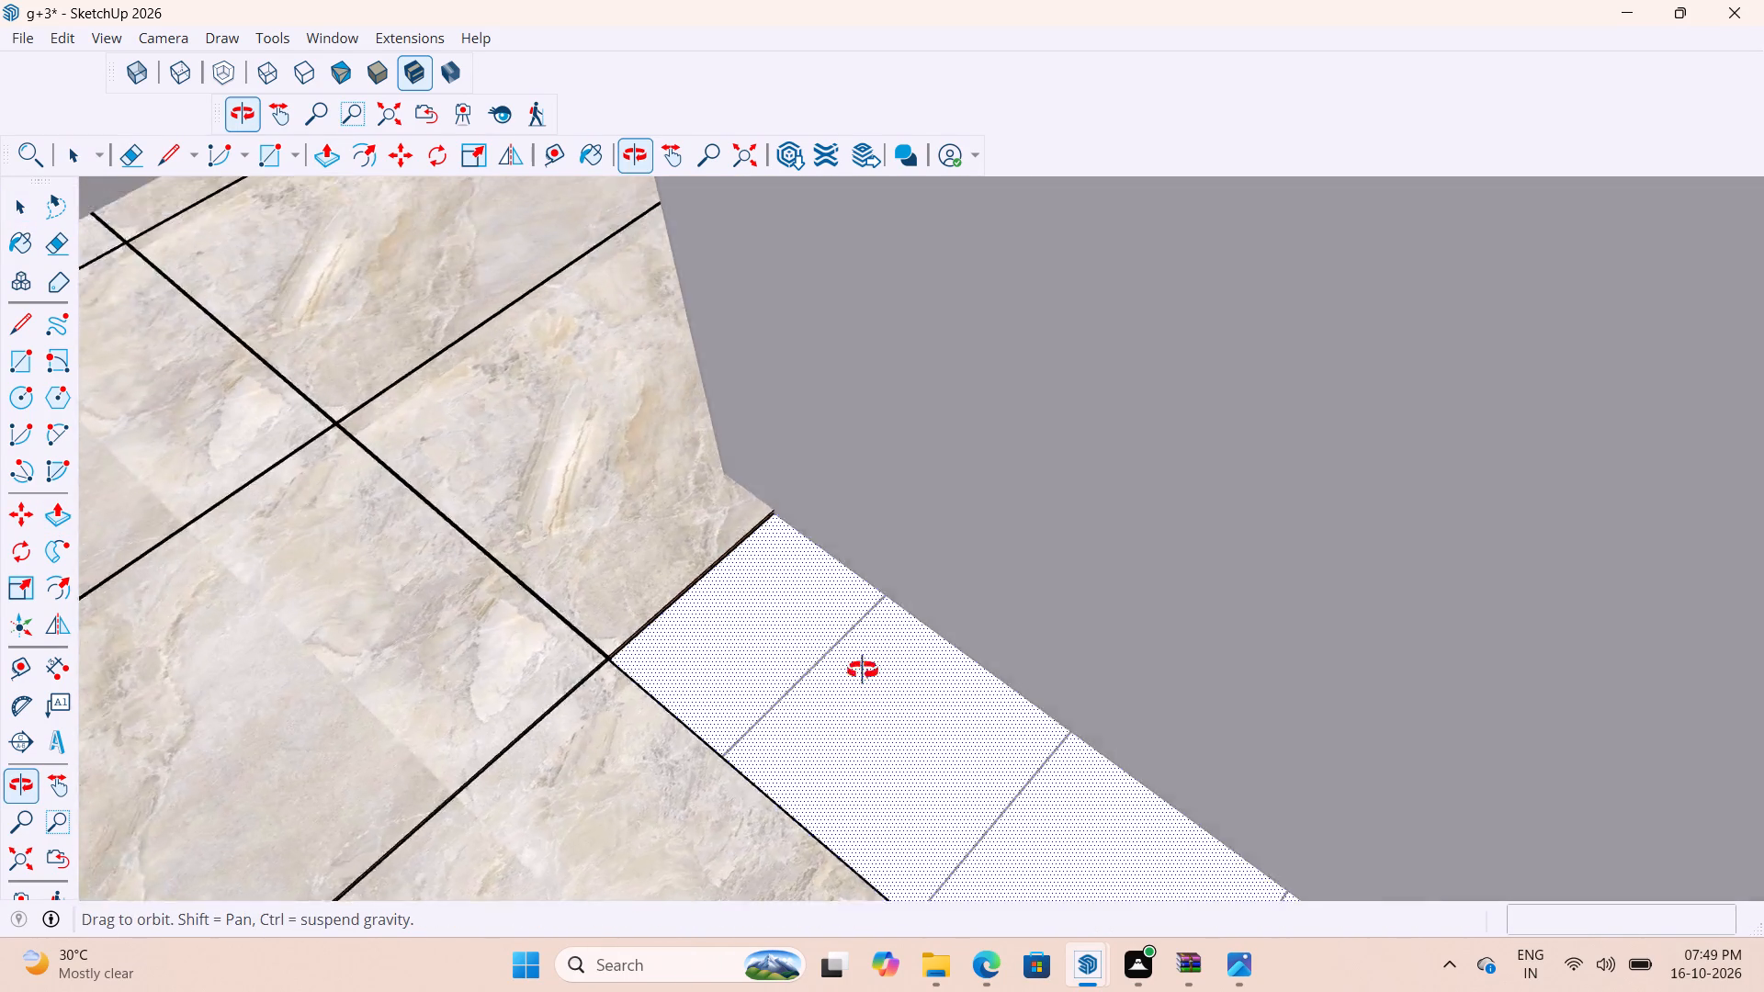
middle_click_drag(863, 671, 968, 670)
scroll(808, 597, "down", 10)
middle_click_drag(794, 646, 1012, 789)
scroll(594, 761, "down", 12)
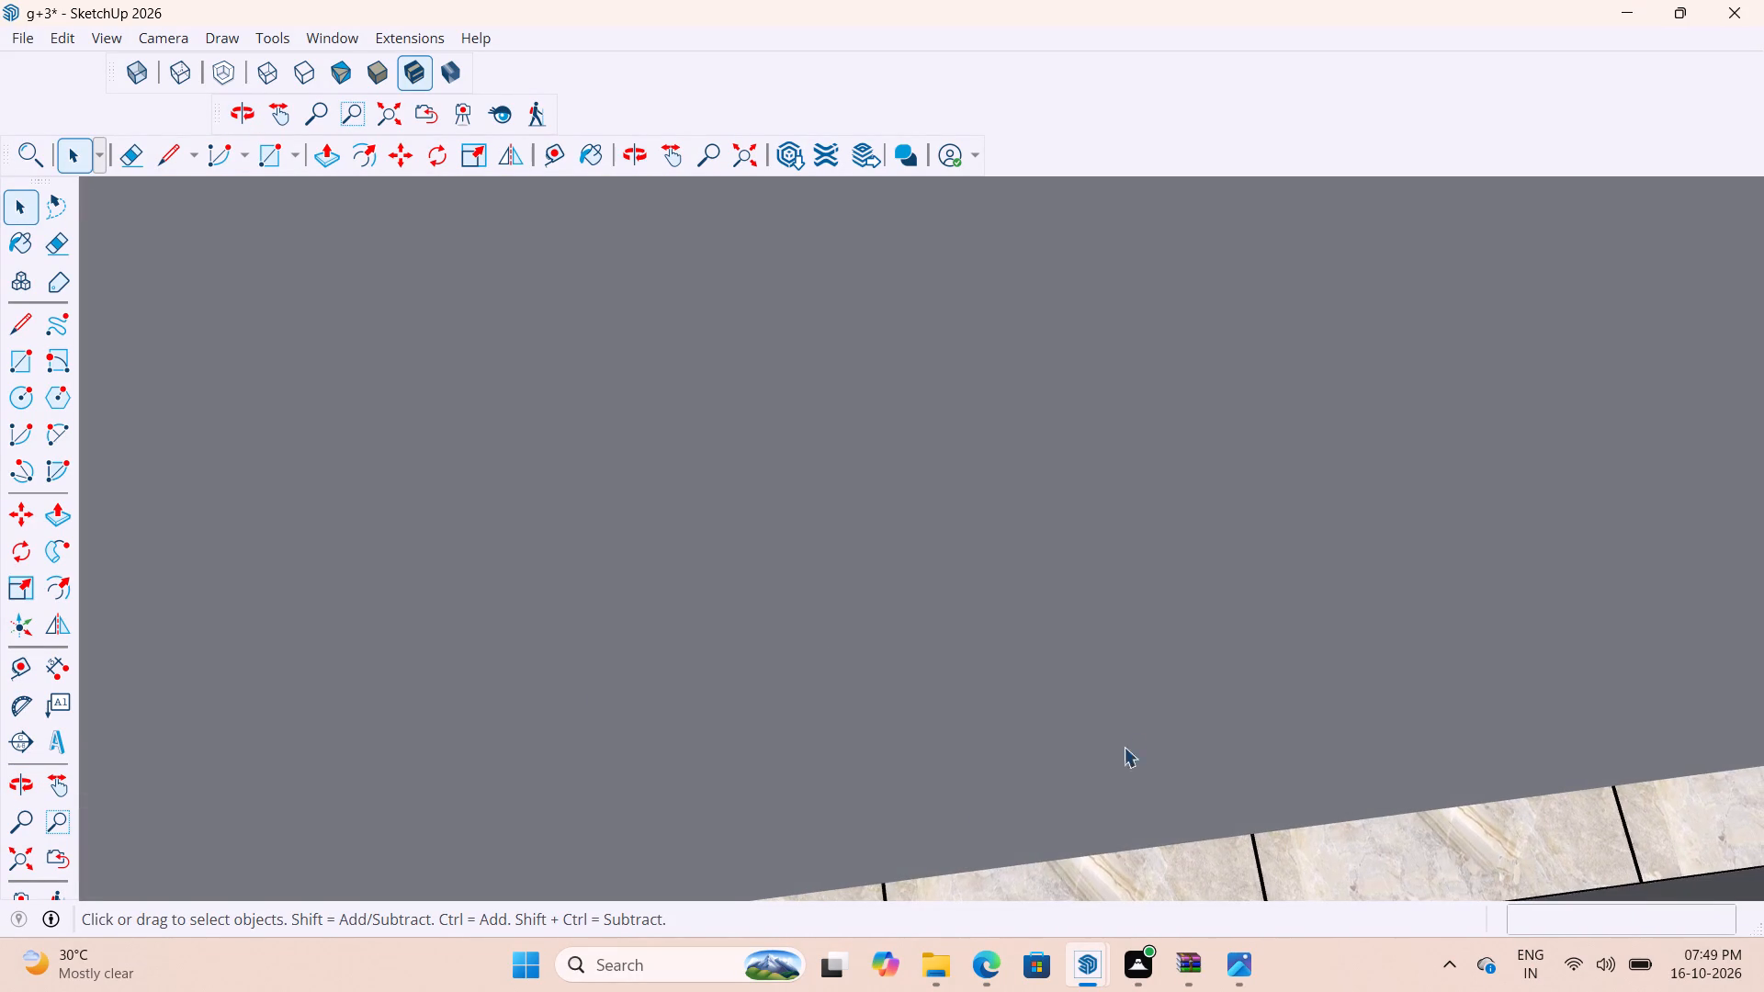
scroll(1124, 747, "down", 6)
left_click(738, 164)
scroll(865, 681, "down", 3)
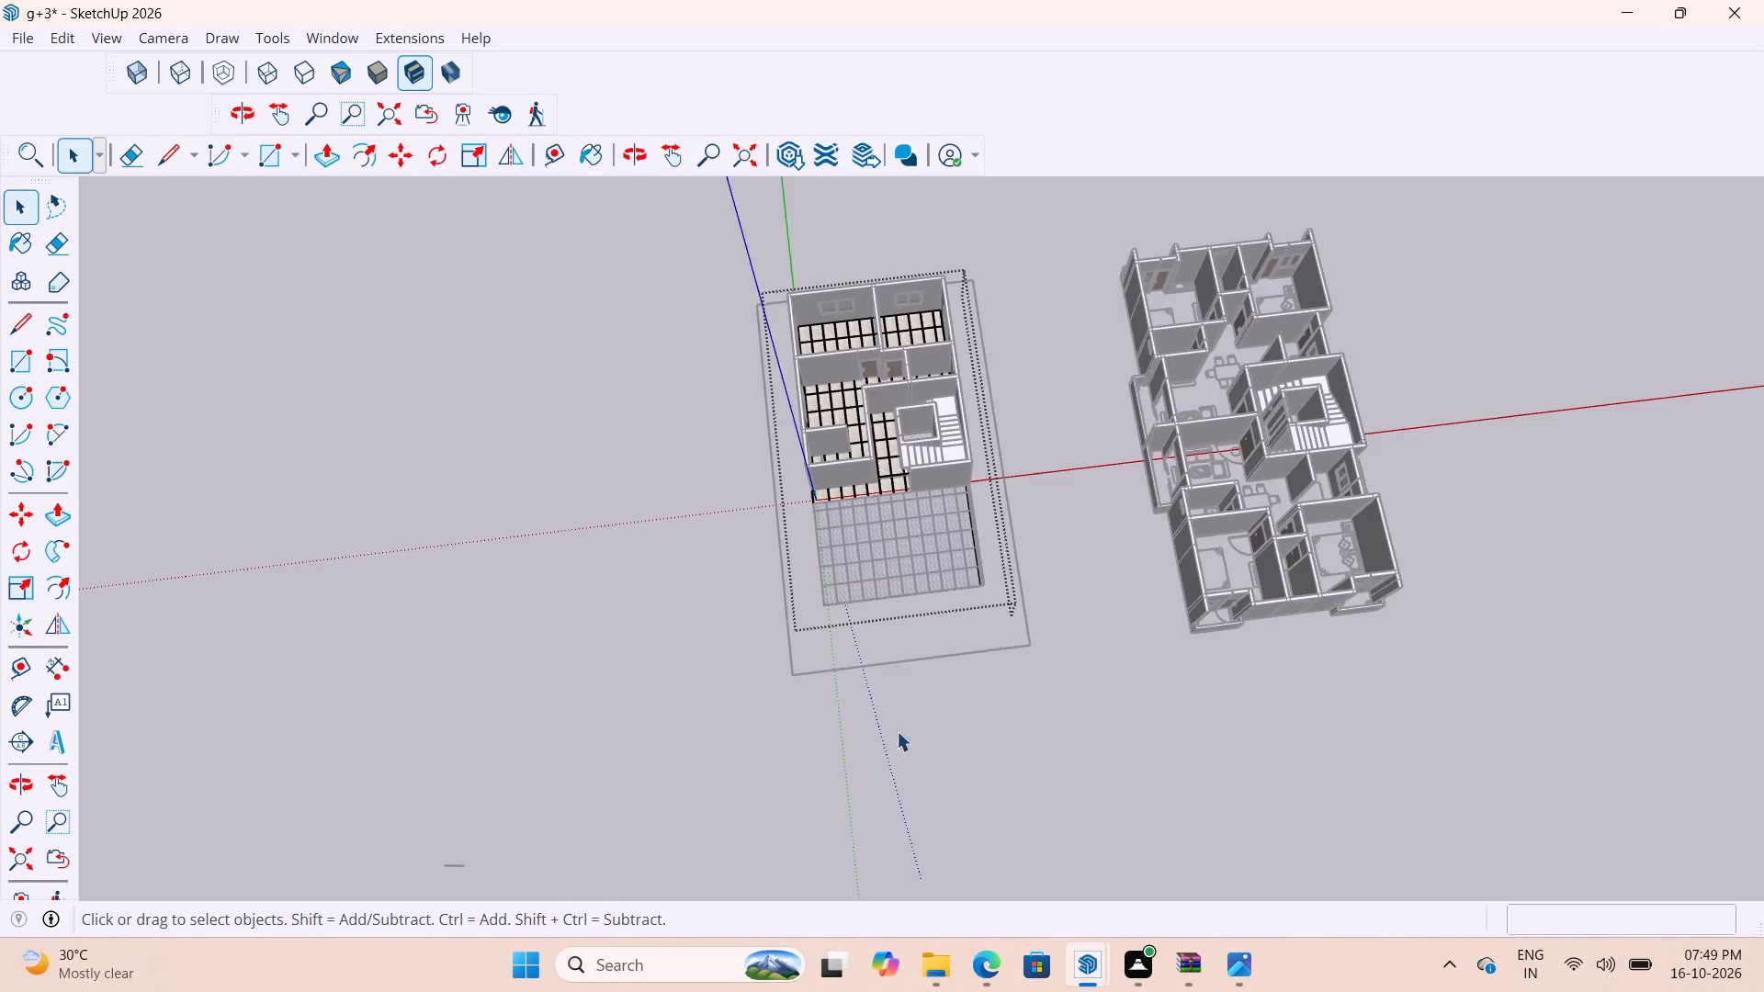
scroll(1029, 490, "up", 6)
left_click(1007, 445)
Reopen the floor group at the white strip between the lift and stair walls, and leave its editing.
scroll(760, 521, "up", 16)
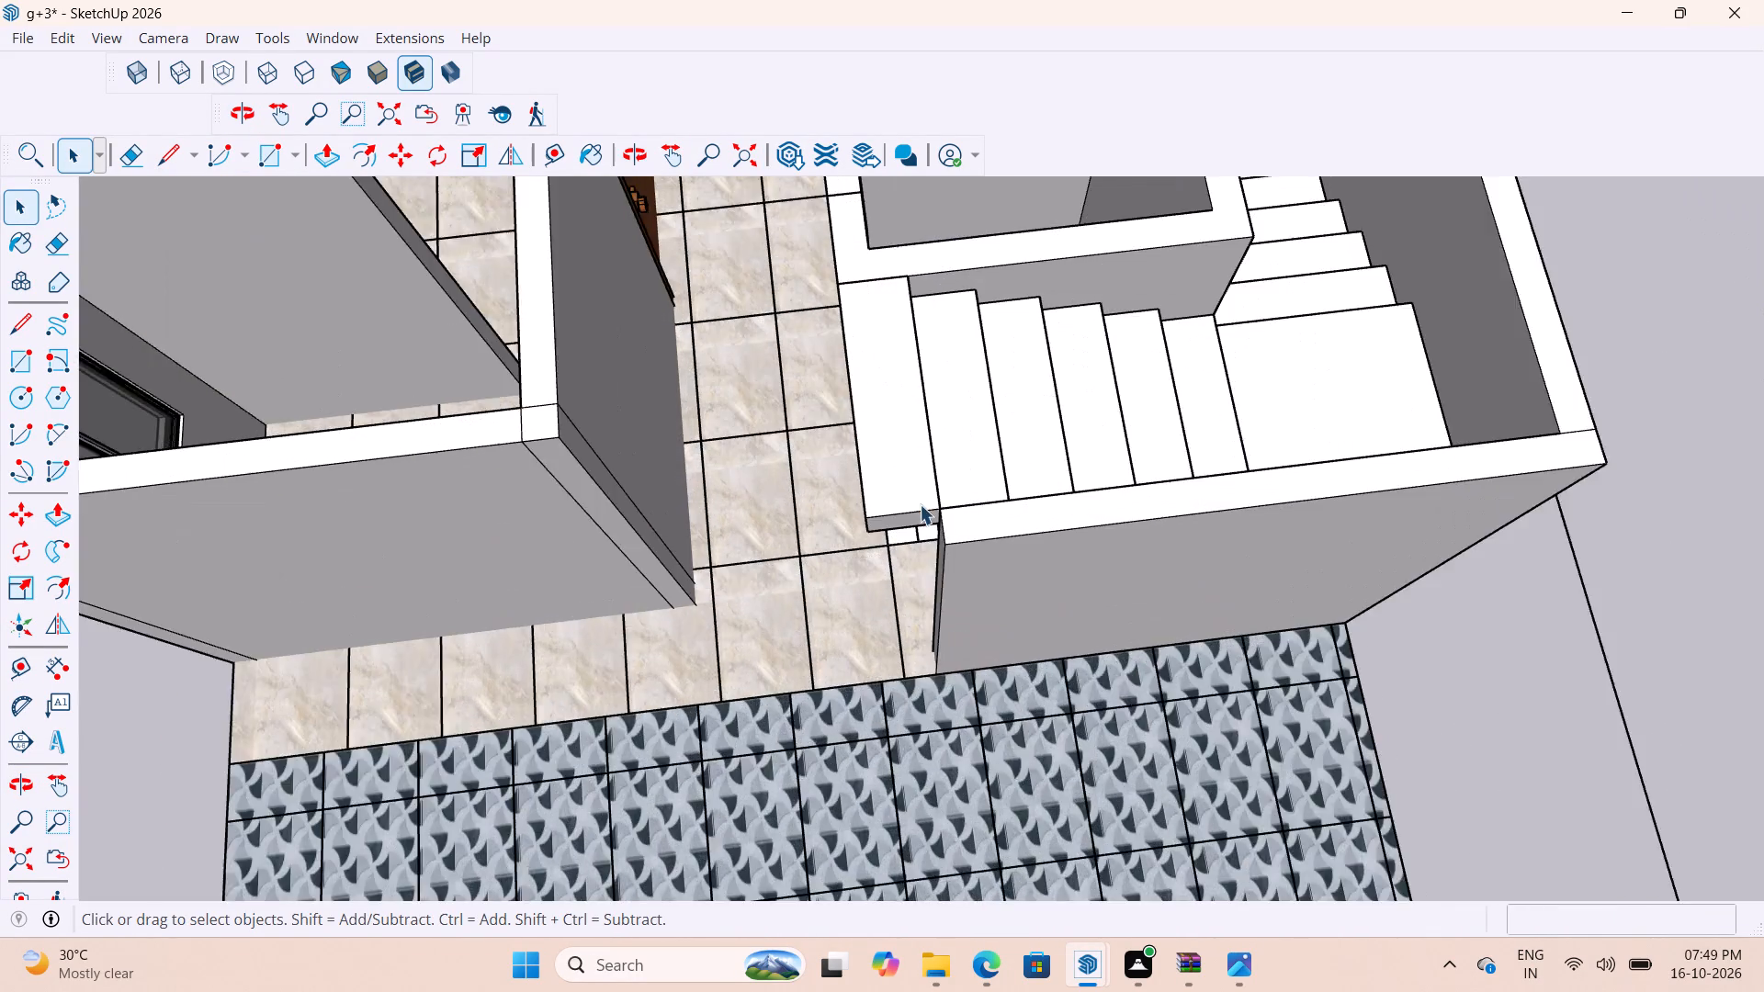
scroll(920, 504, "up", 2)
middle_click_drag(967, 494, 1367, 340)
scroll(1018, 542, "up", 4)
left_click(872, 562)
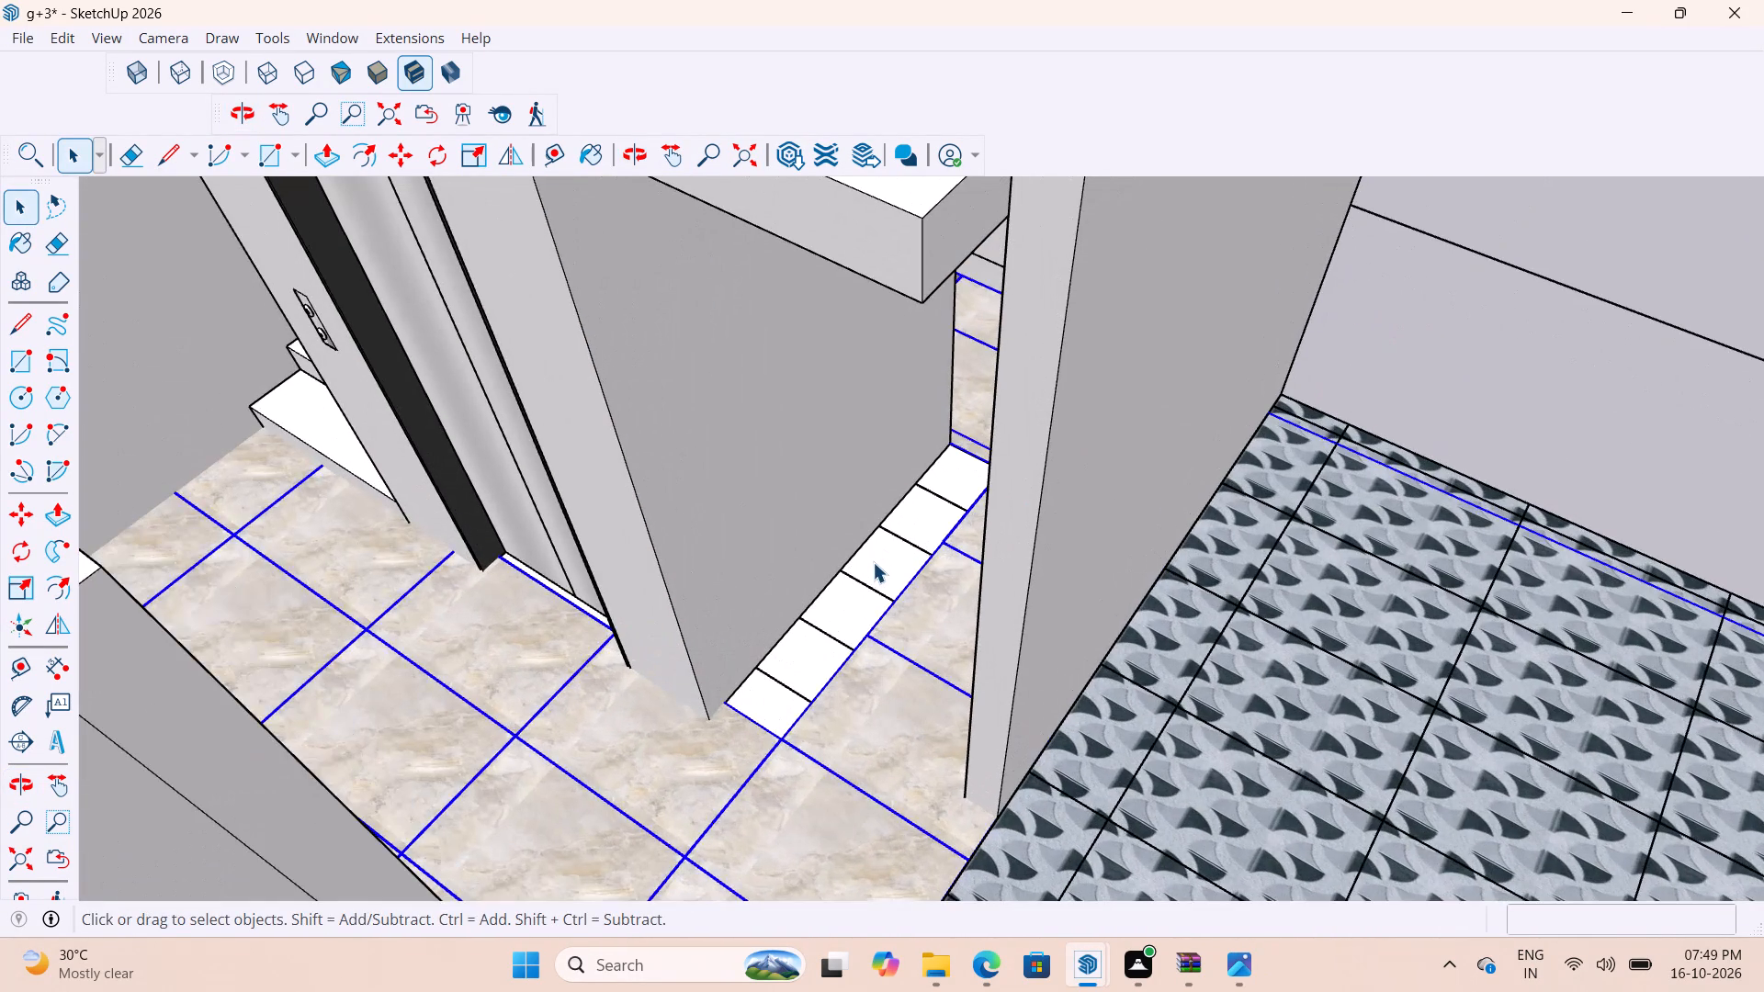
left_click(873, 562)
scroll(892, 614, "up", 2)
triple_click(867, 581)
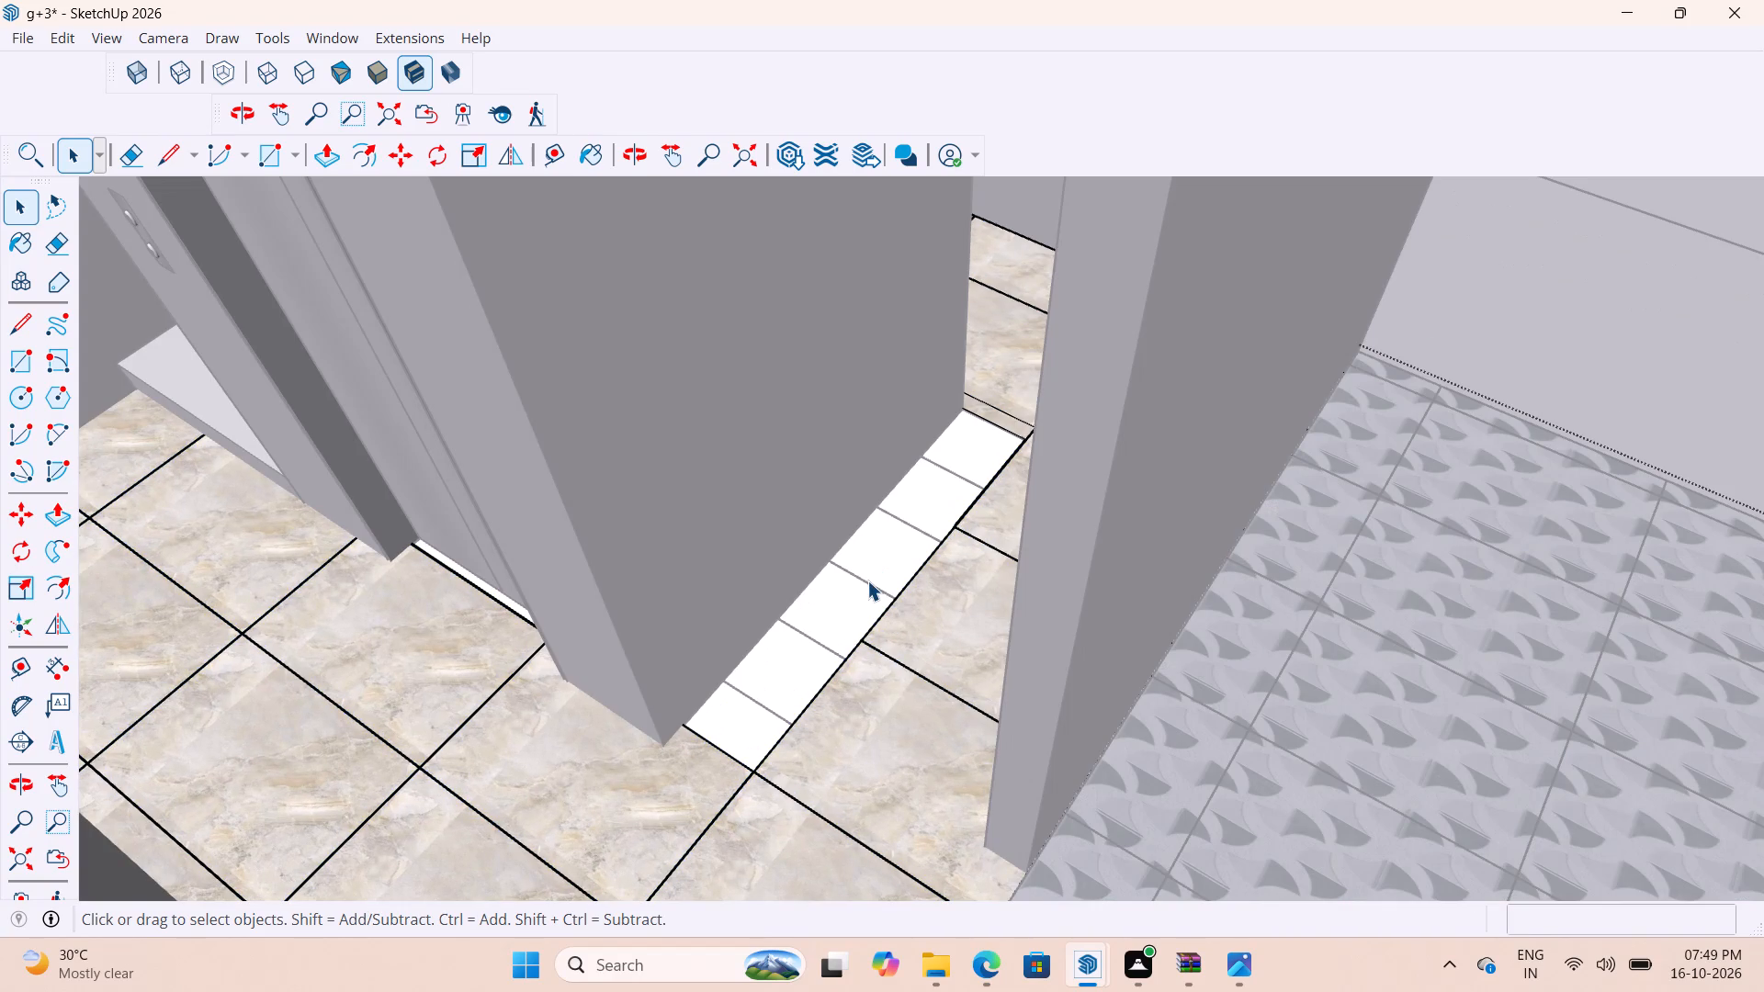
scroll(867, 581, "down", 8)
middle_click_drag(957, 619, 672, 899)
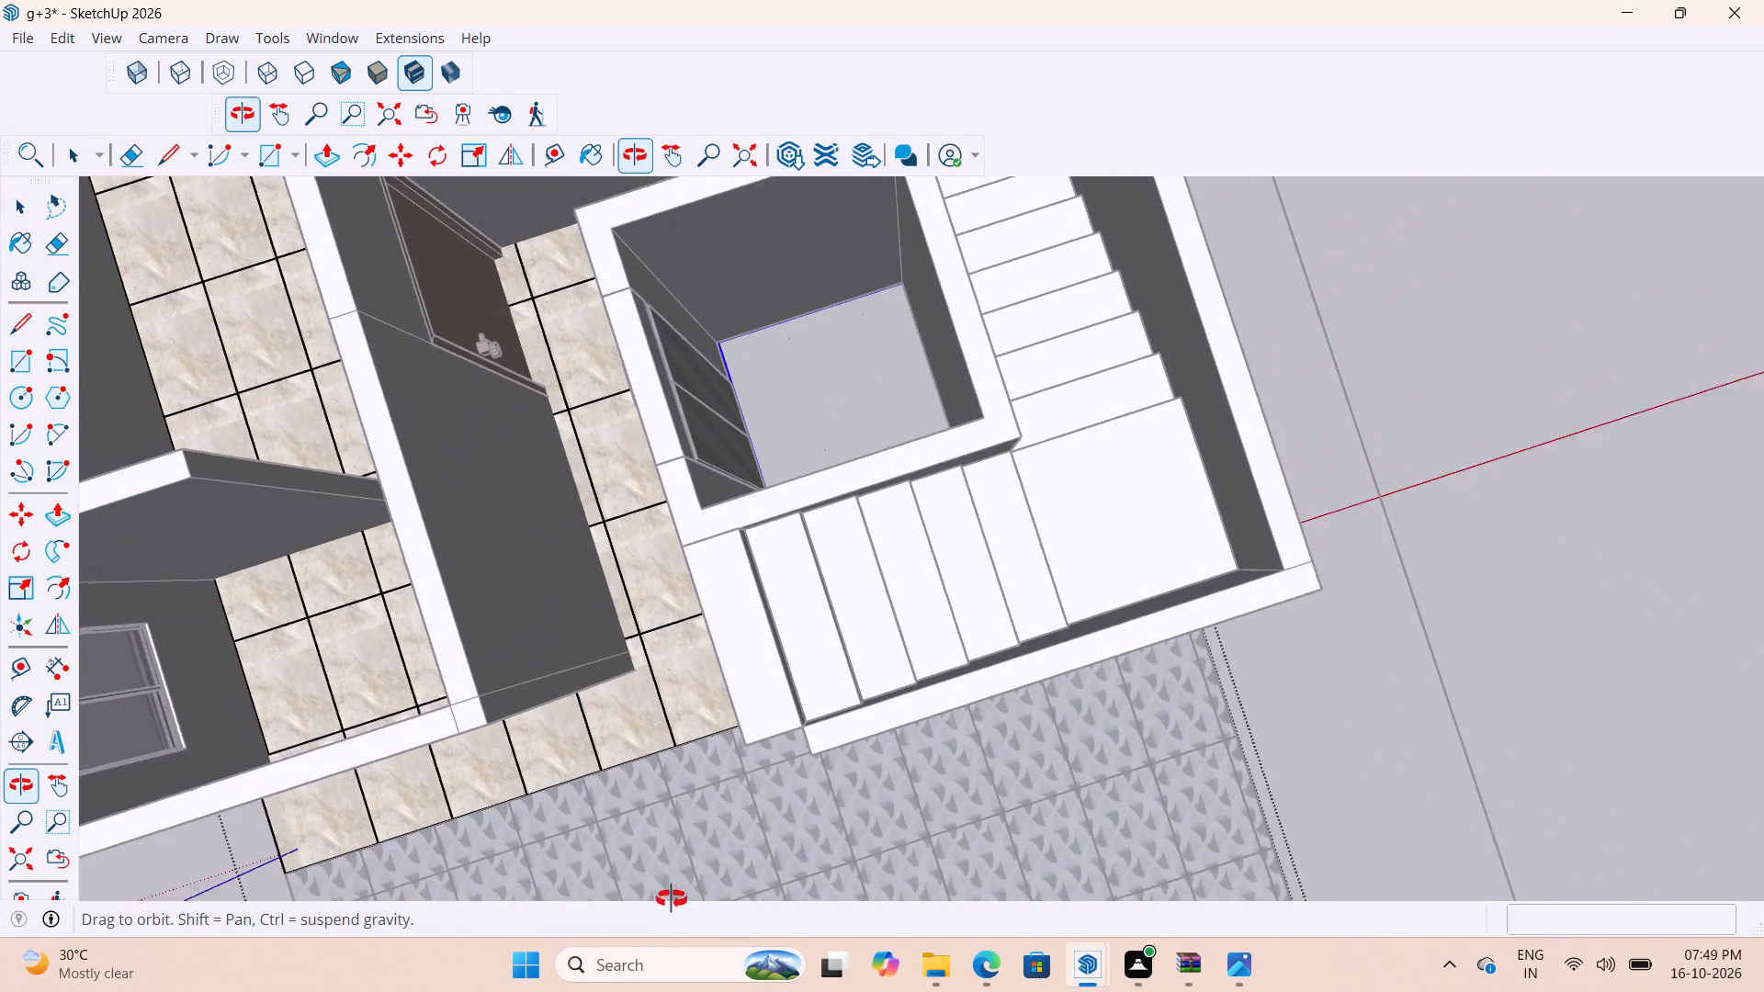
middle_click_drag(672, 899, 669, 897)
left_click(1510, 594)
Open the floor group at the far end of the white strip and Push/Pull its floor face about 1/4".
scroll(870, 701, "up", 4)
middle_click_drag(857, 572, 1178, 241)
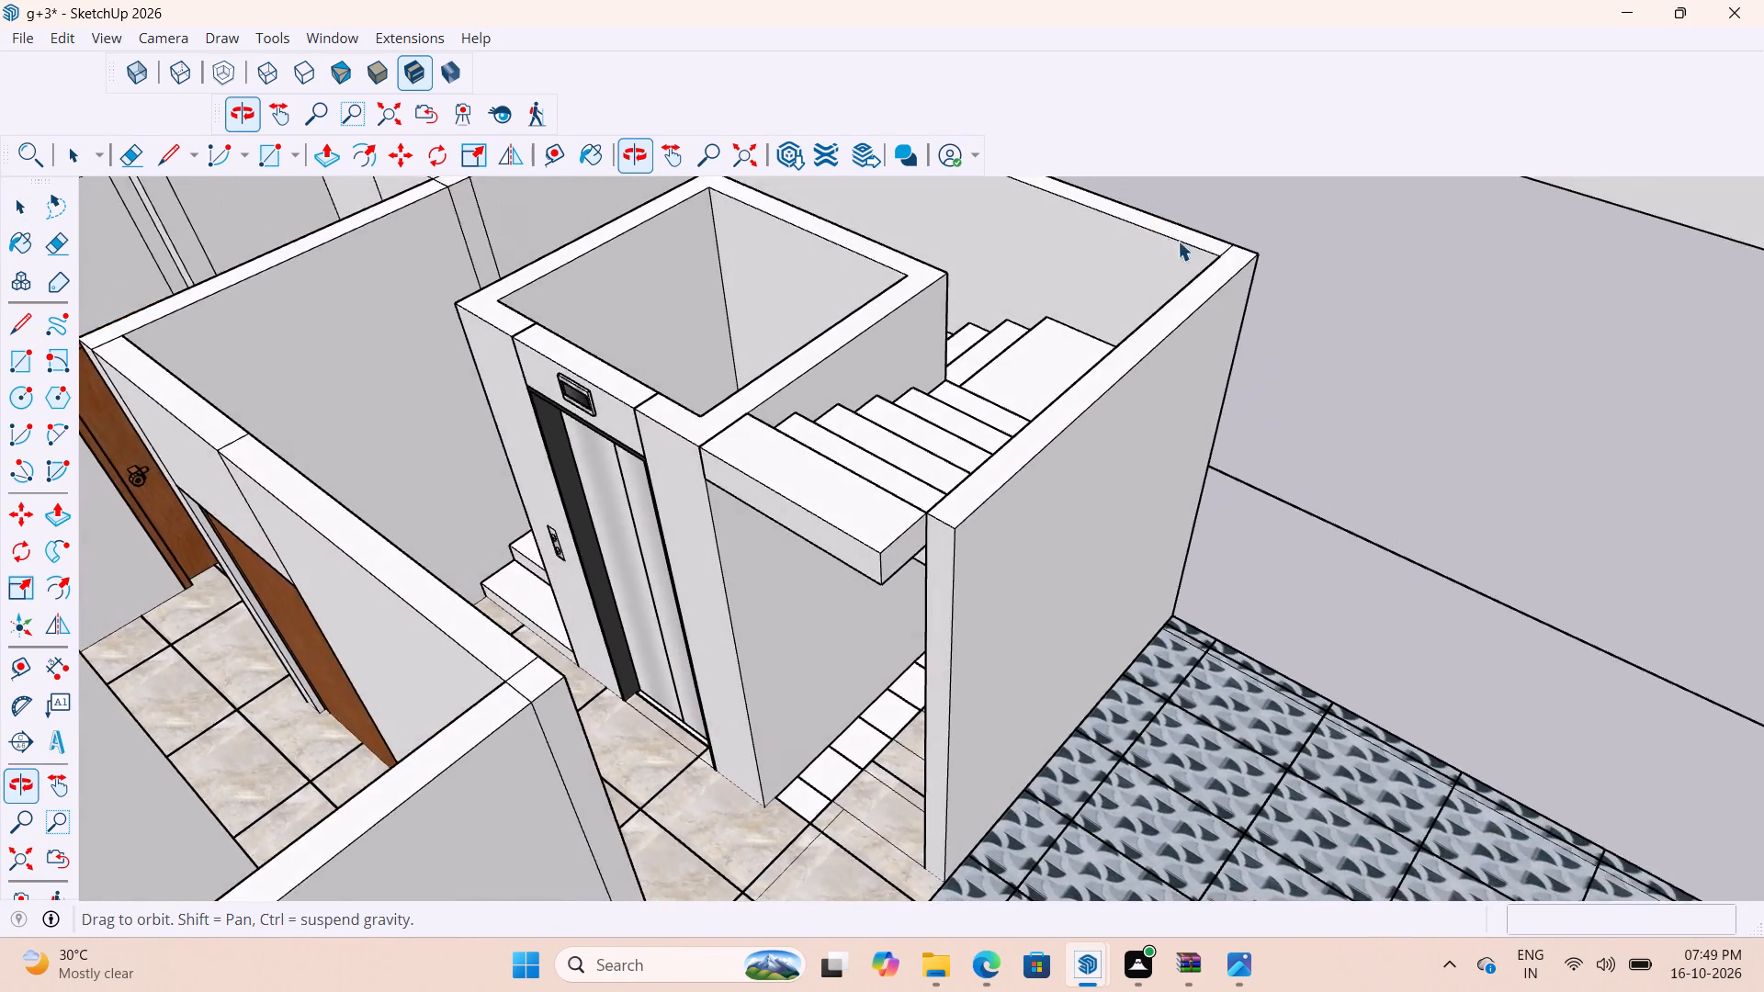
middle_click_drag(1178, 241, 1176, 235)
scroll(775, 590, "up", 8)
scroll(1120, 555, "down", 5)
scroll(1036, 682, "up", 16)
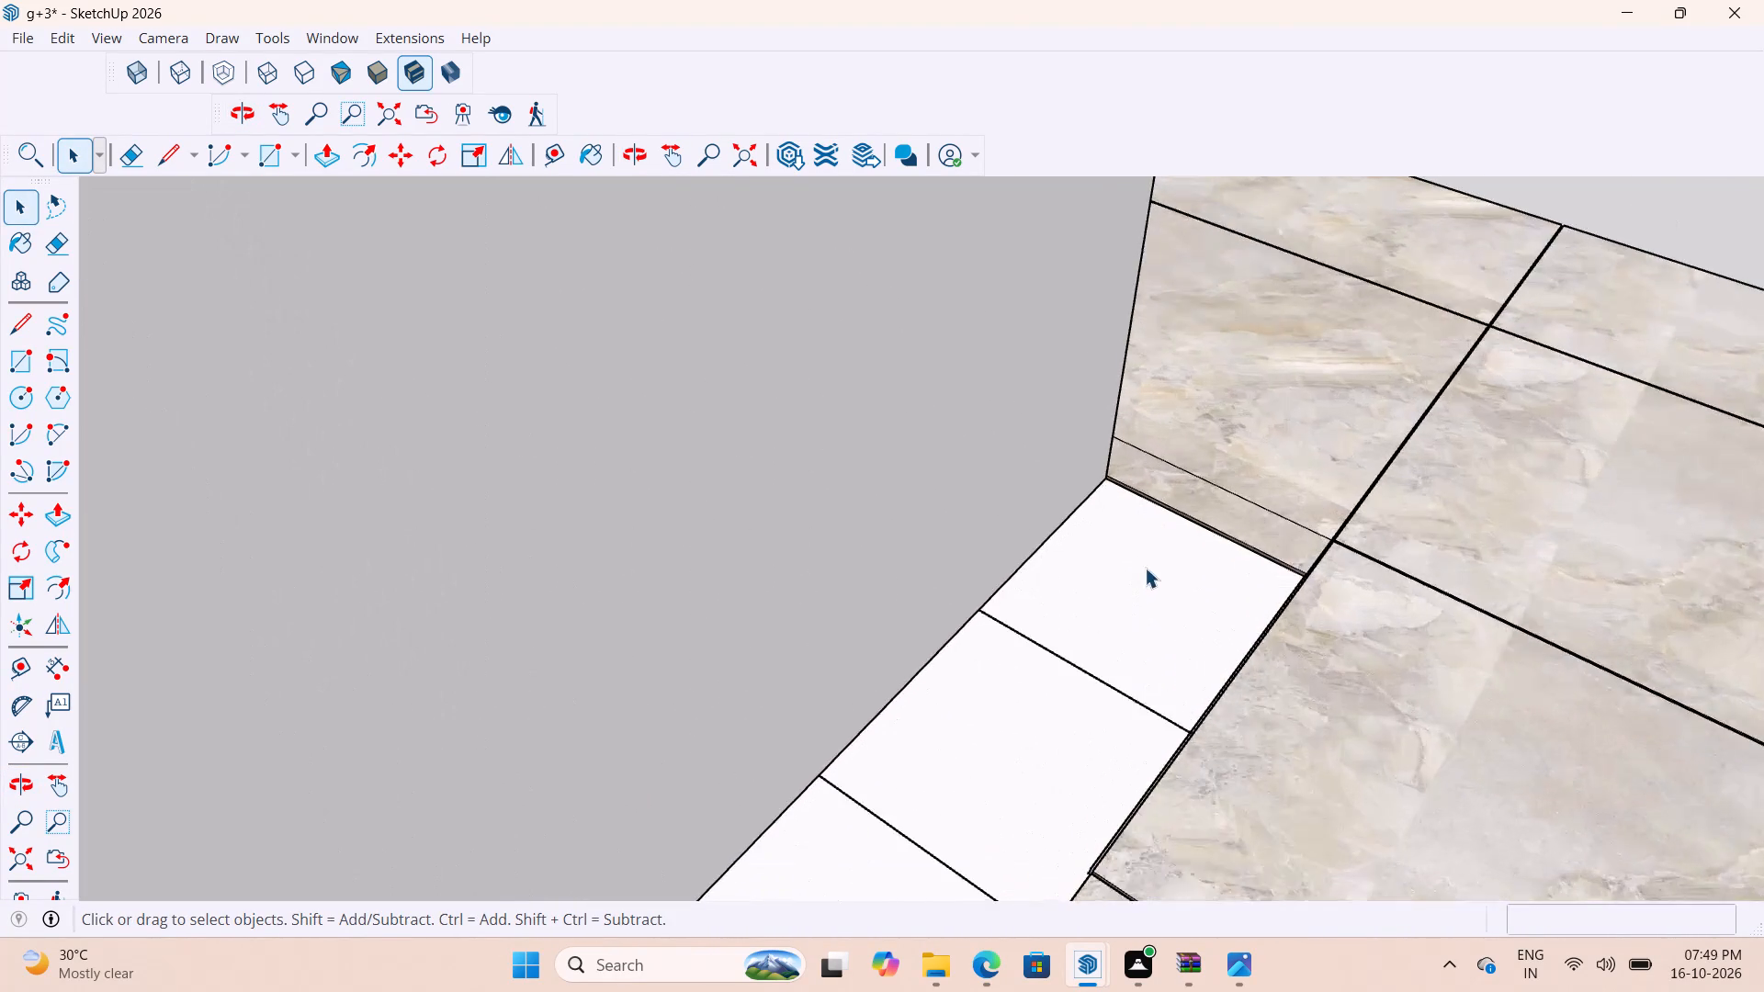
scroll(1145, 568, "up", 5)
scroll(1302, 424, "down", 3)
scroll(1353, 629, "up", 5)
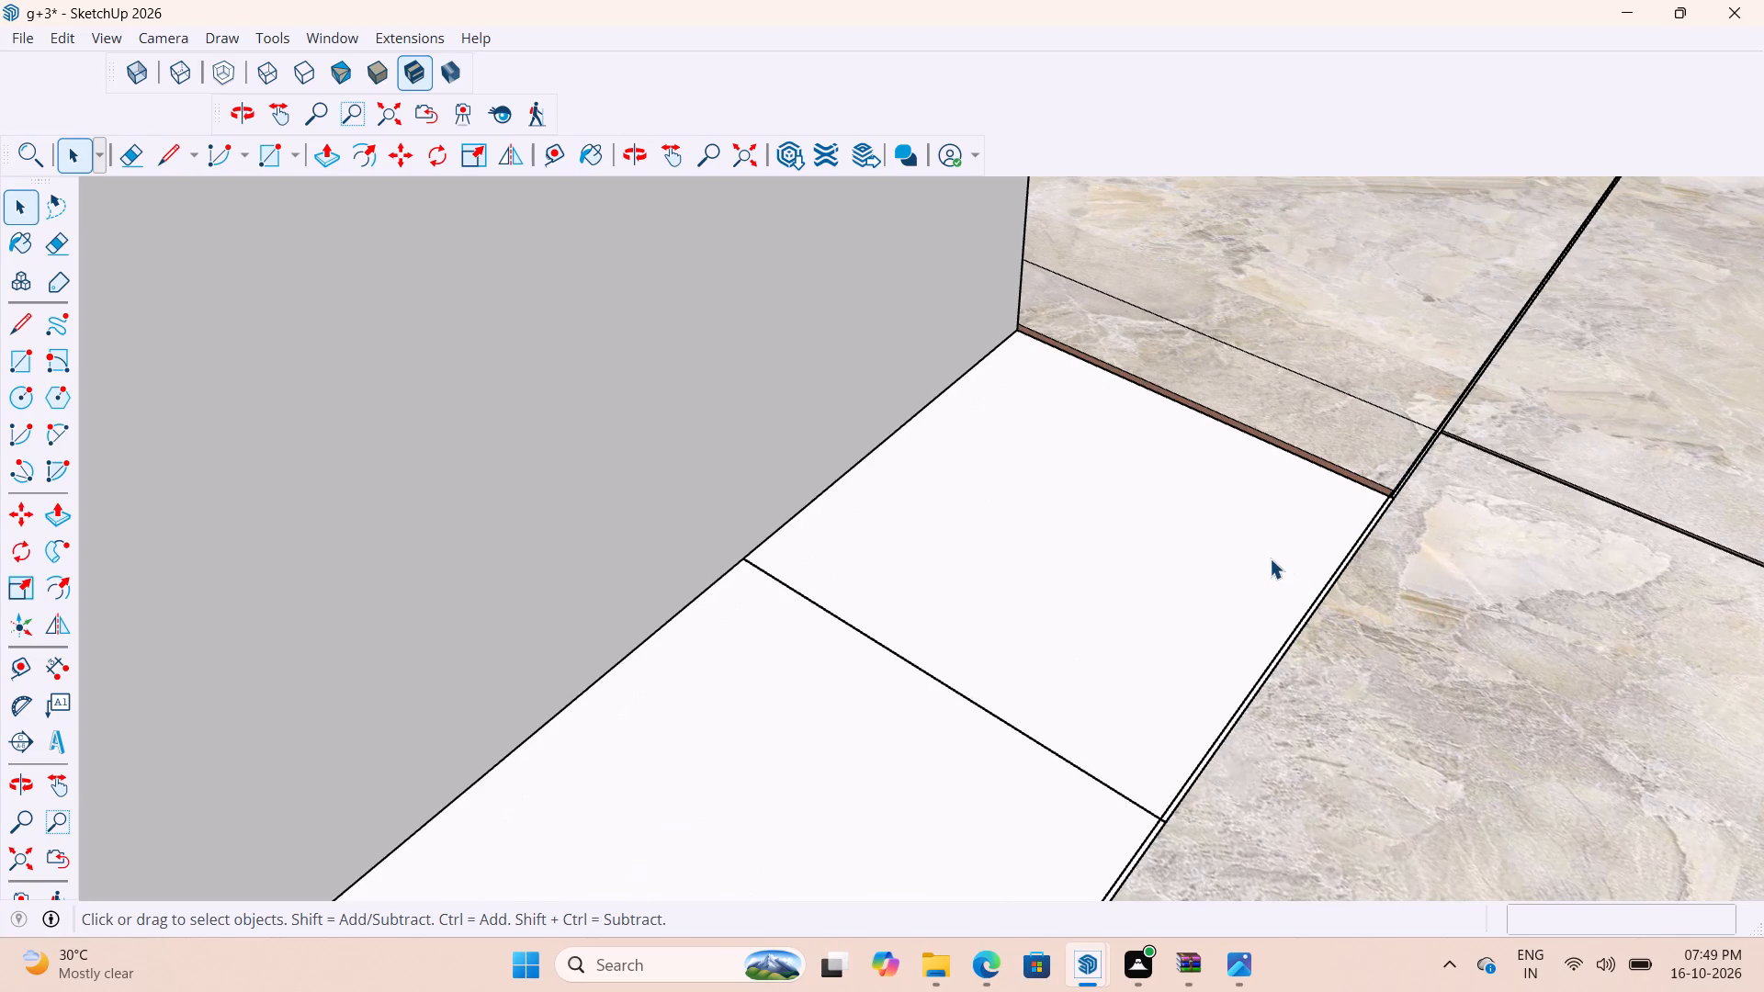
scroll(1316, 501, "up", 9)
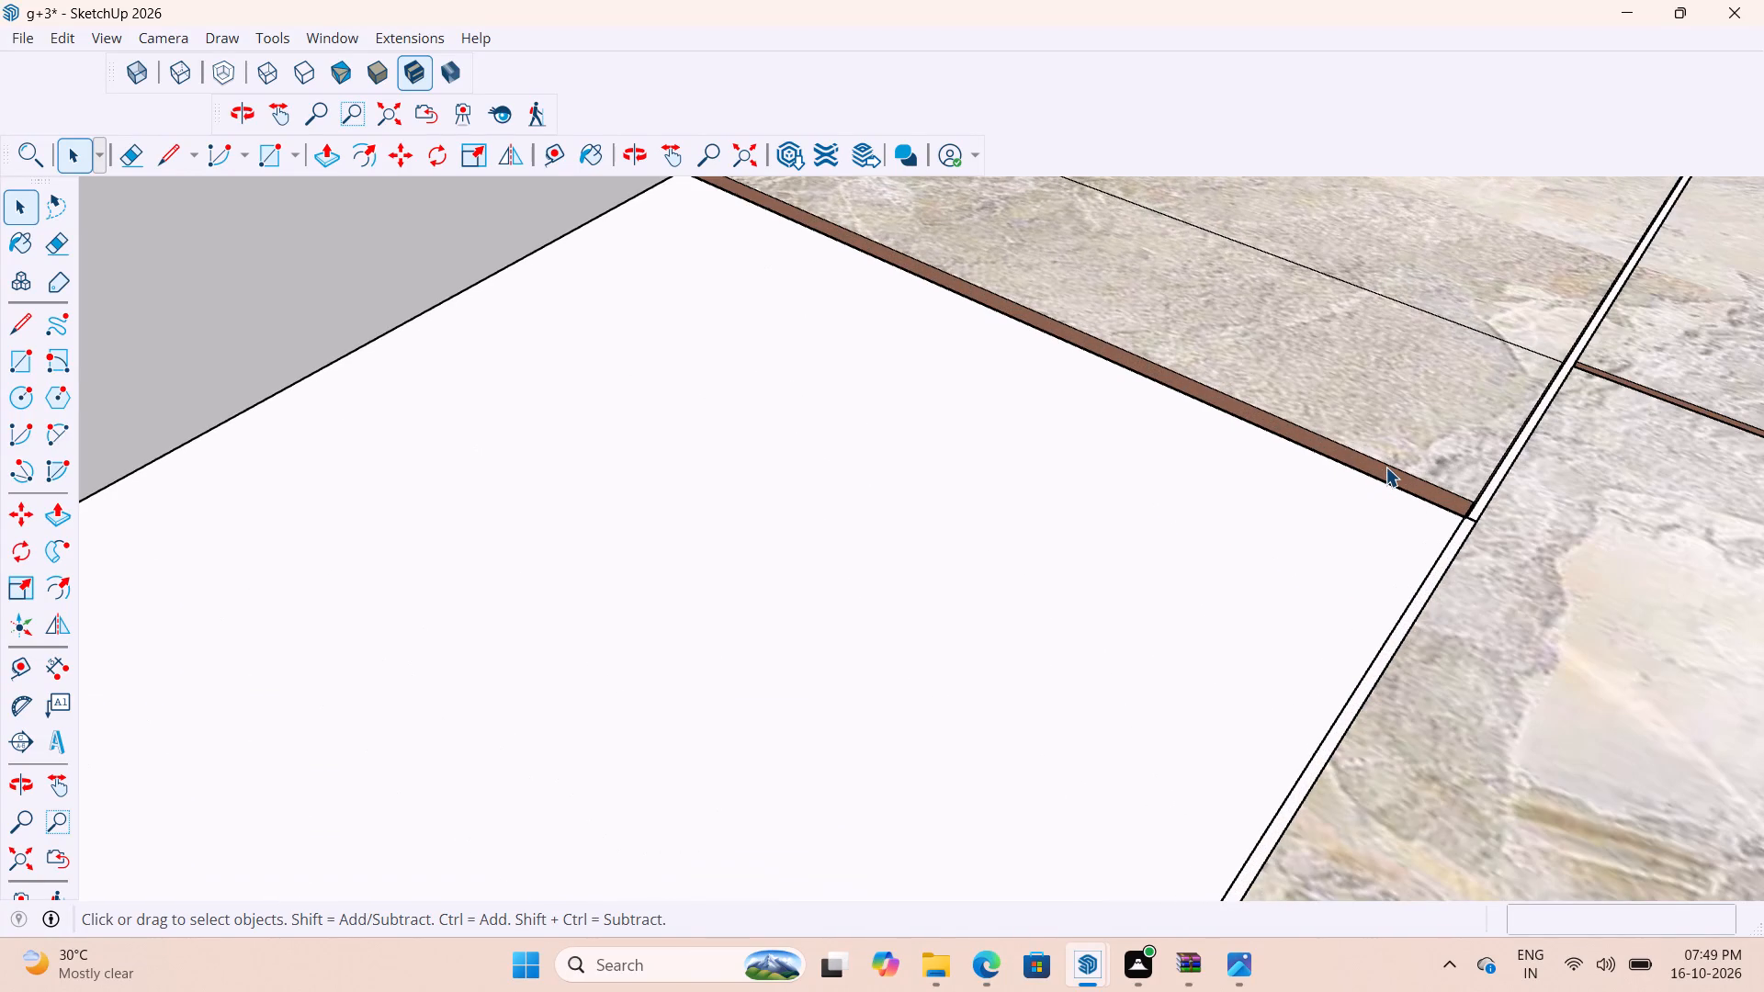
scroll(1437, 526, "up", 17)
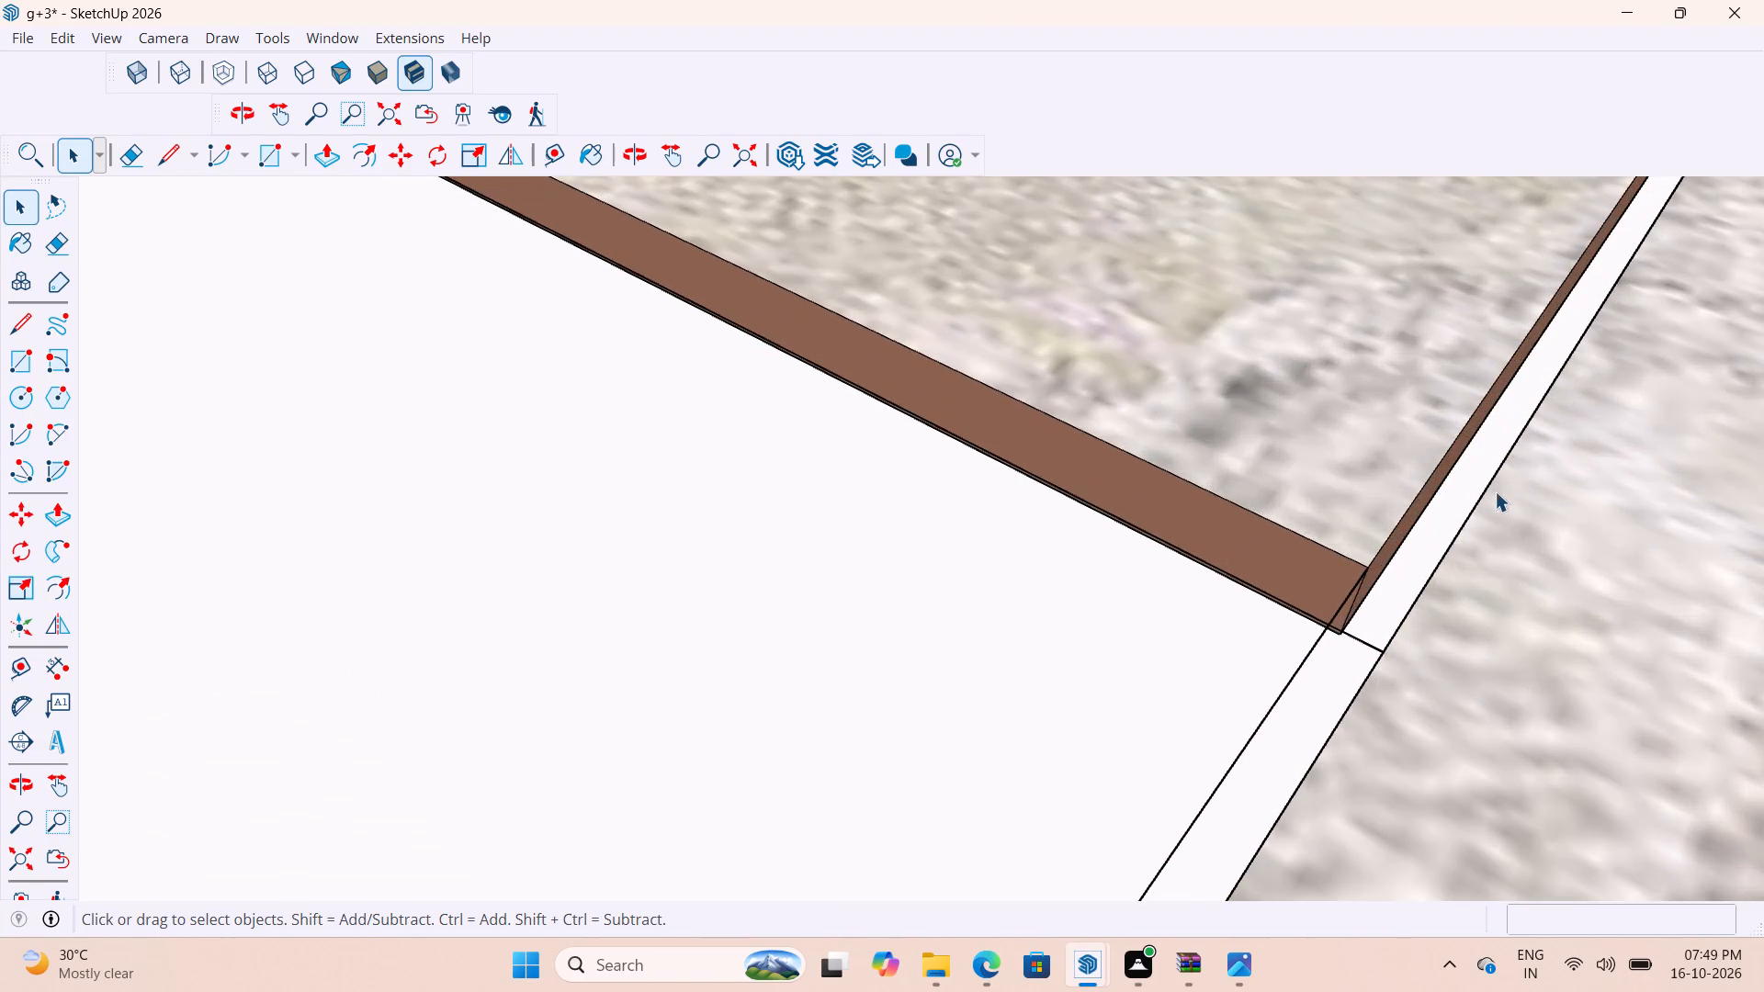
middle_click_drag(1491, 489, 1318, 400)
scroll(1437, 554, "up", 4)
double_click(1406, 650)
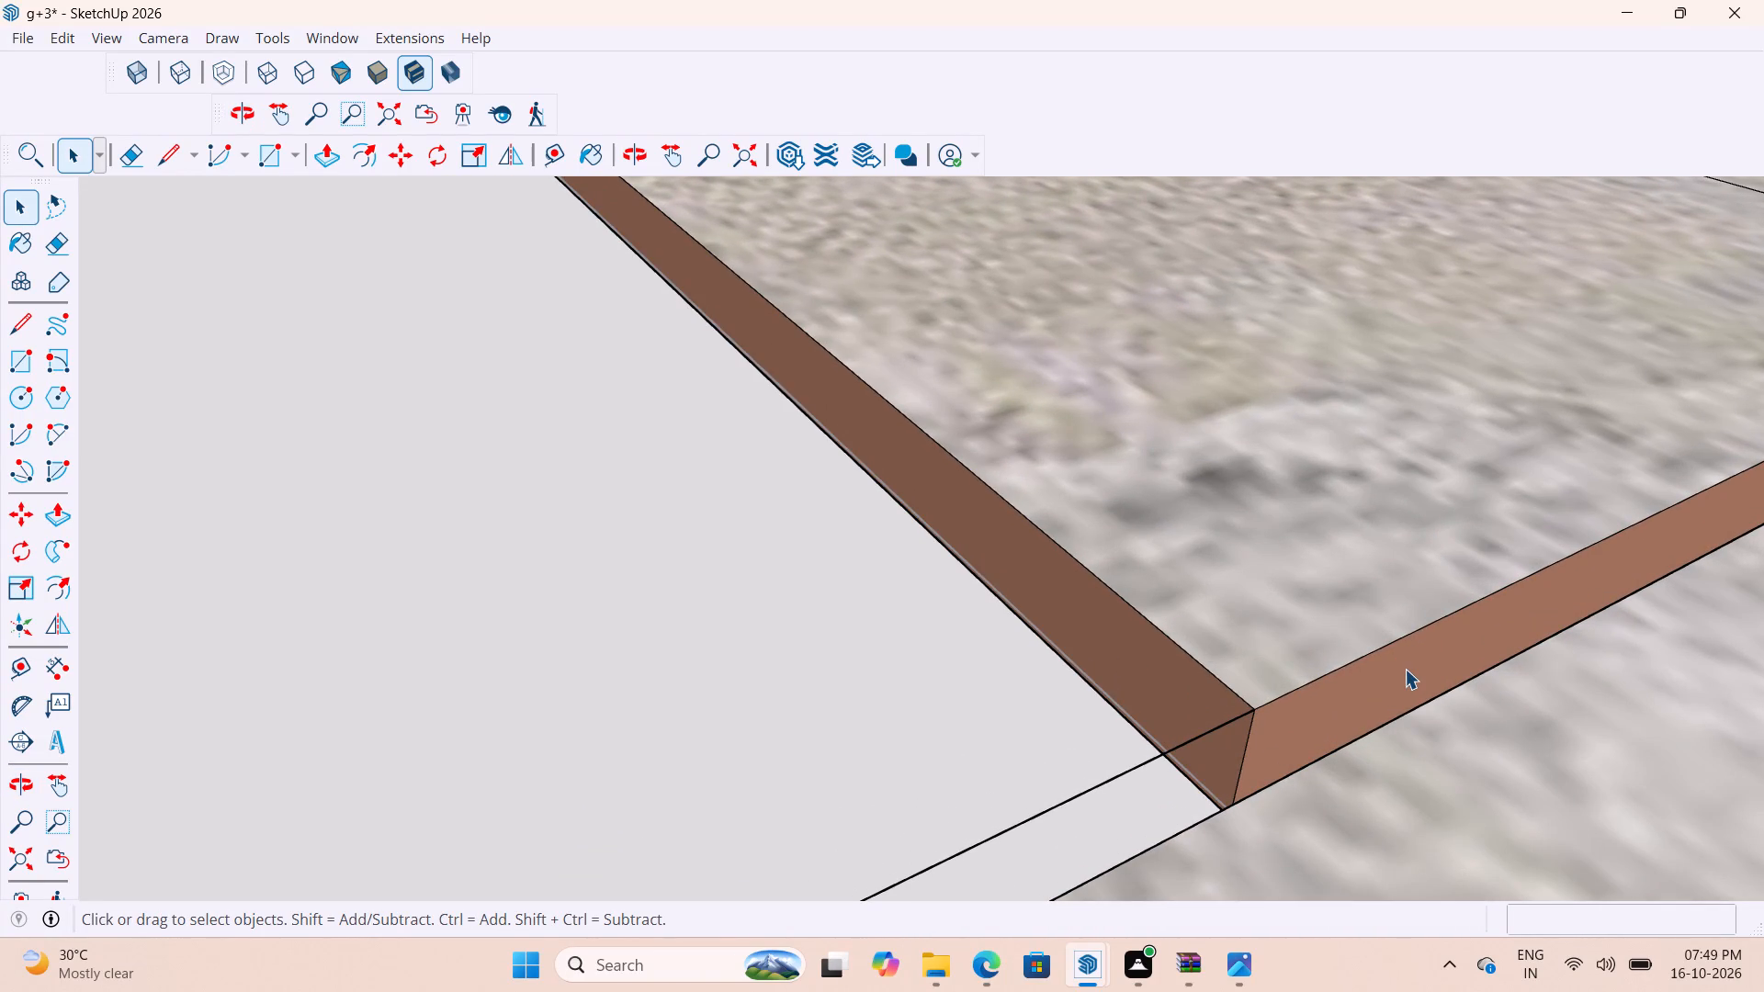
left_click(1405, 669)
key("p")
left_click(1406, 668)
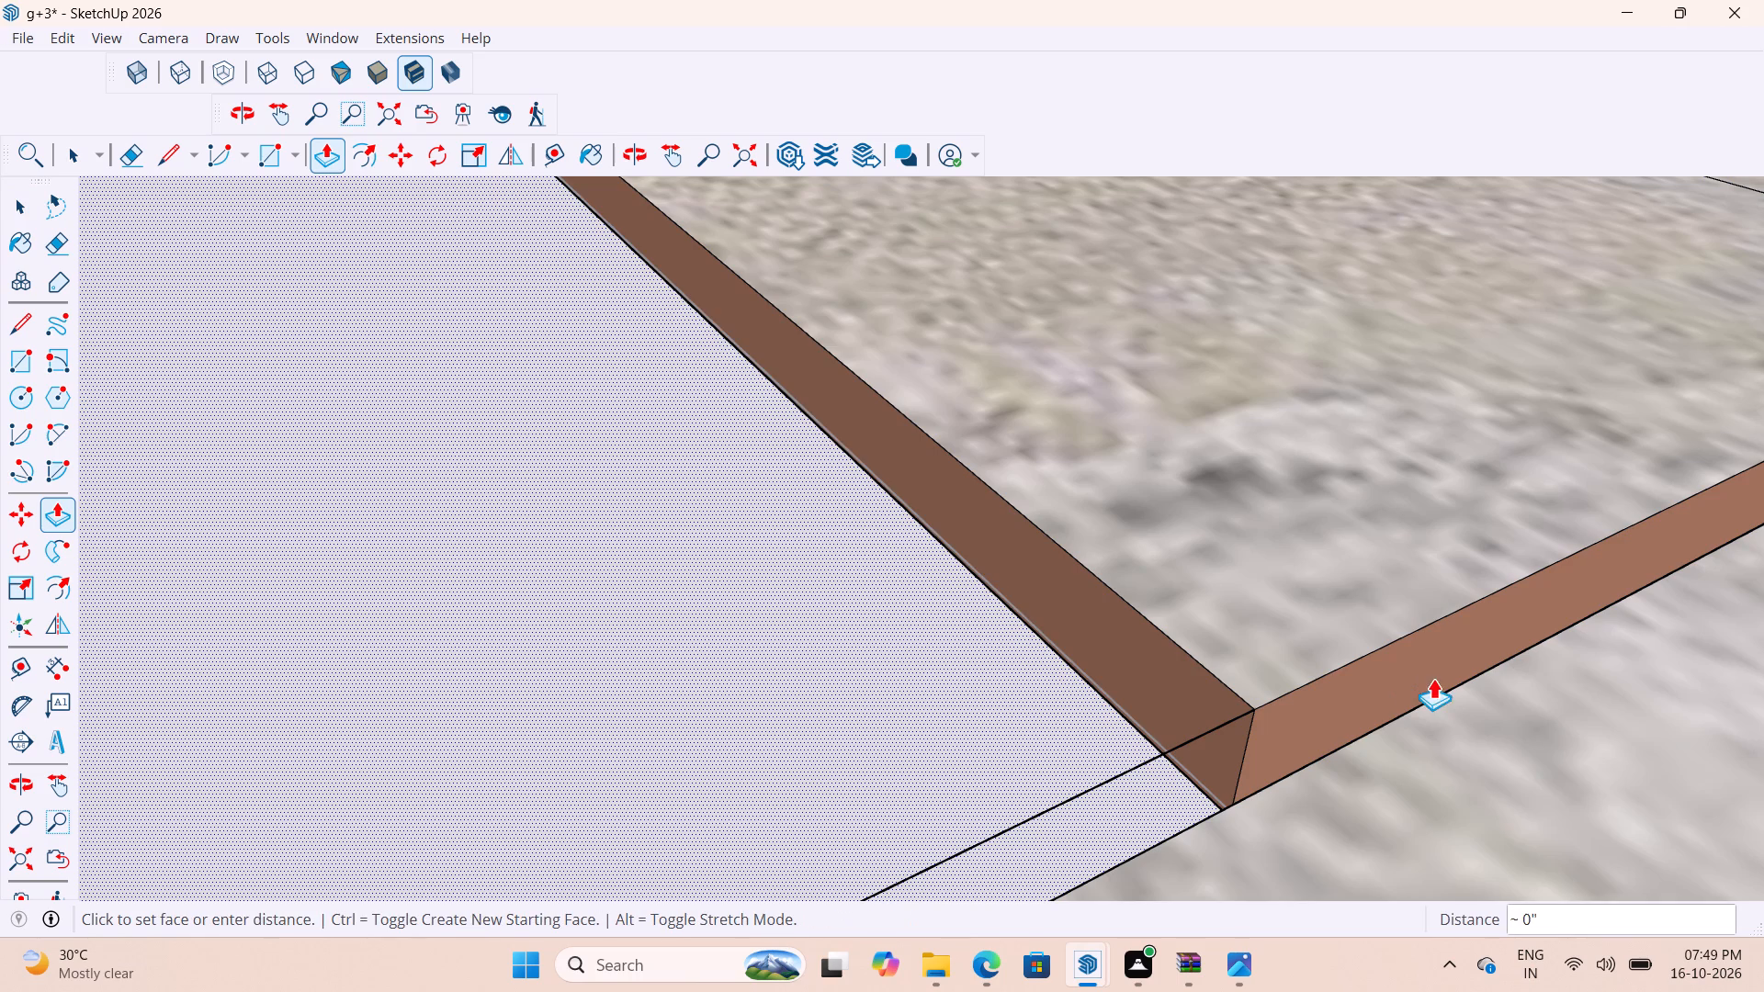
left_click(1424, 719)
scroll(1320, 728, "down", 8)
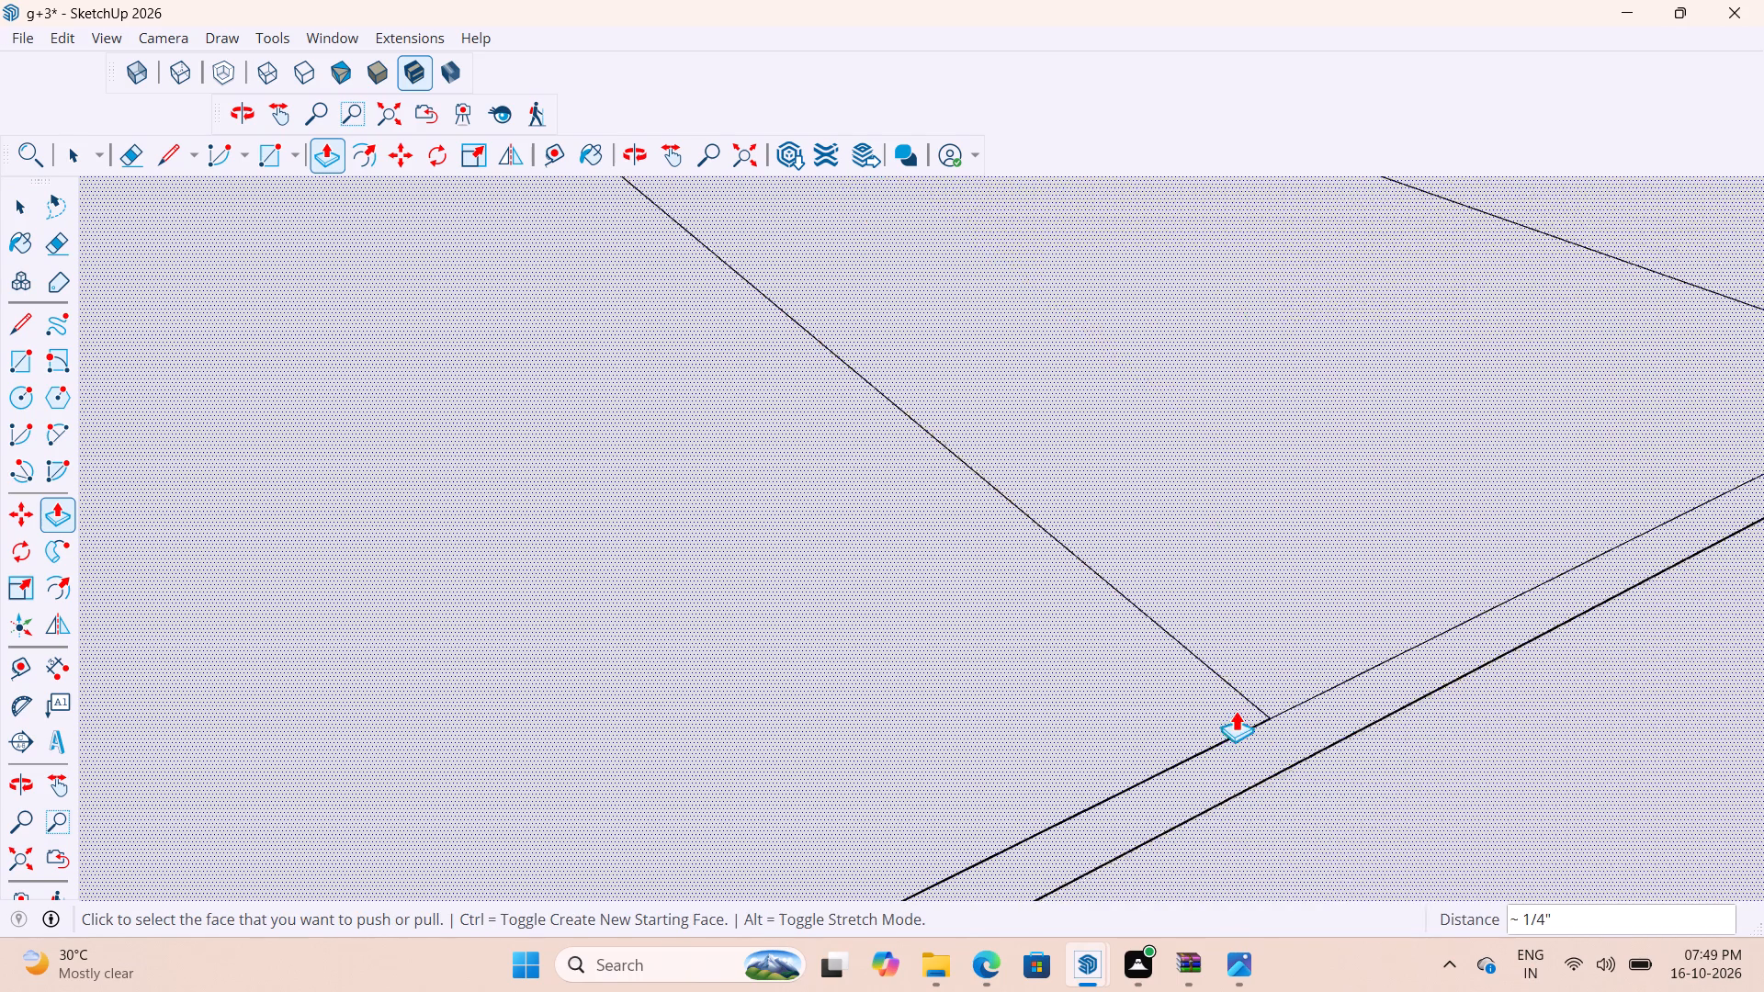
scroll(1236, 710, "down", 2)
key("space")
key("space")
Examine the pushed floor face against the tiles throughout the house, leaving the floor group editing.
scroll(1109, 727, "down", 14)
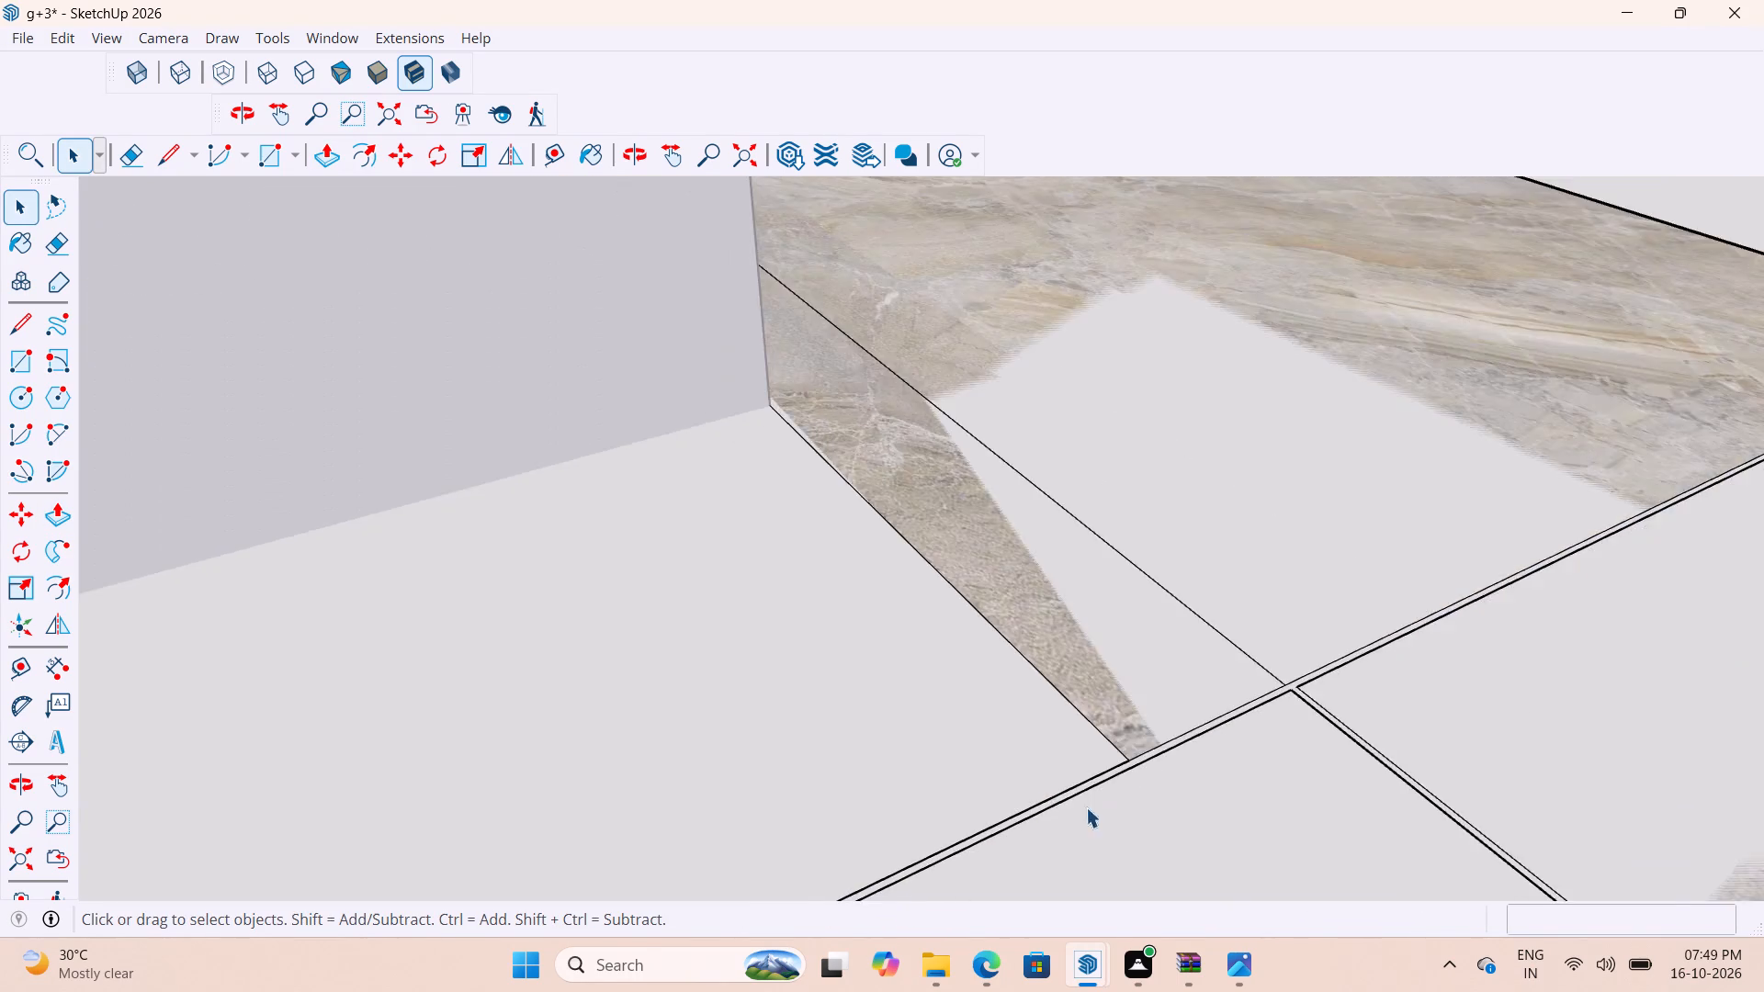
scroll(1086, 807, "down", 9)
middle_click_drag(1079, 806, 1208, 867)
scroll(878, 844, "down", 19)
middle_click_drag(1025, 765, 1081, 809)
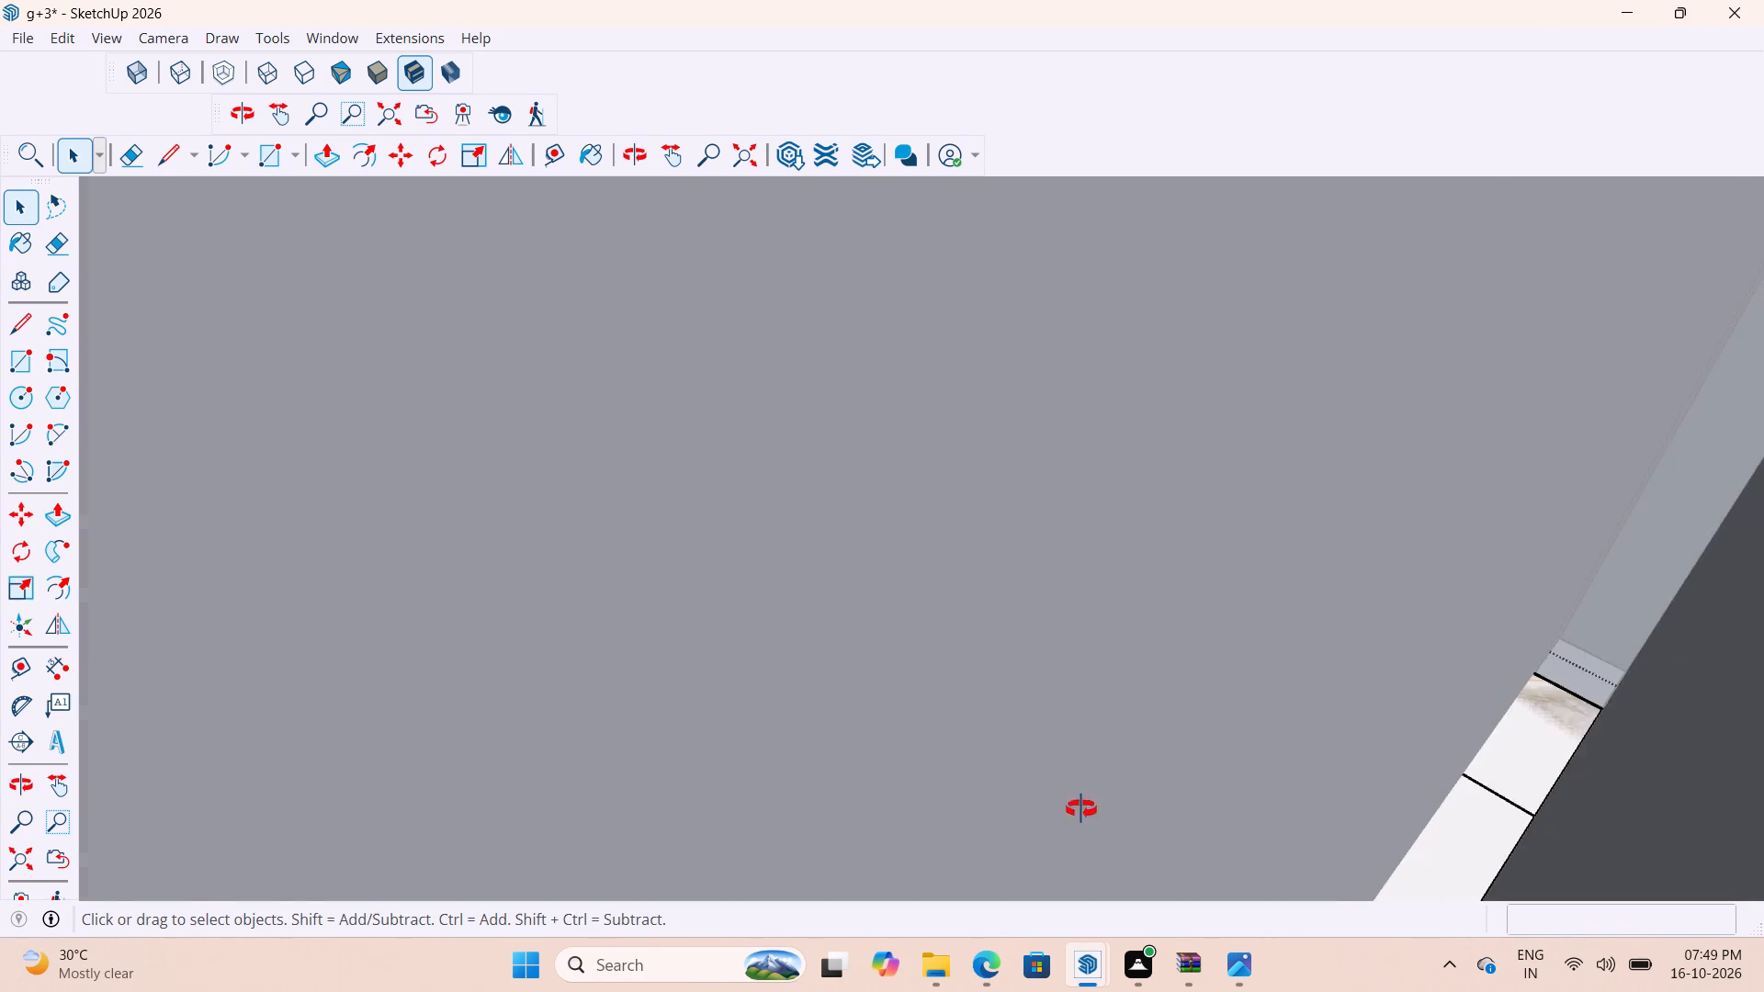
middle_click_drag(1081, 809, 1109, 842)
scroll(707, 801, "down", 20)
scroll(707, 801, "down", 6)
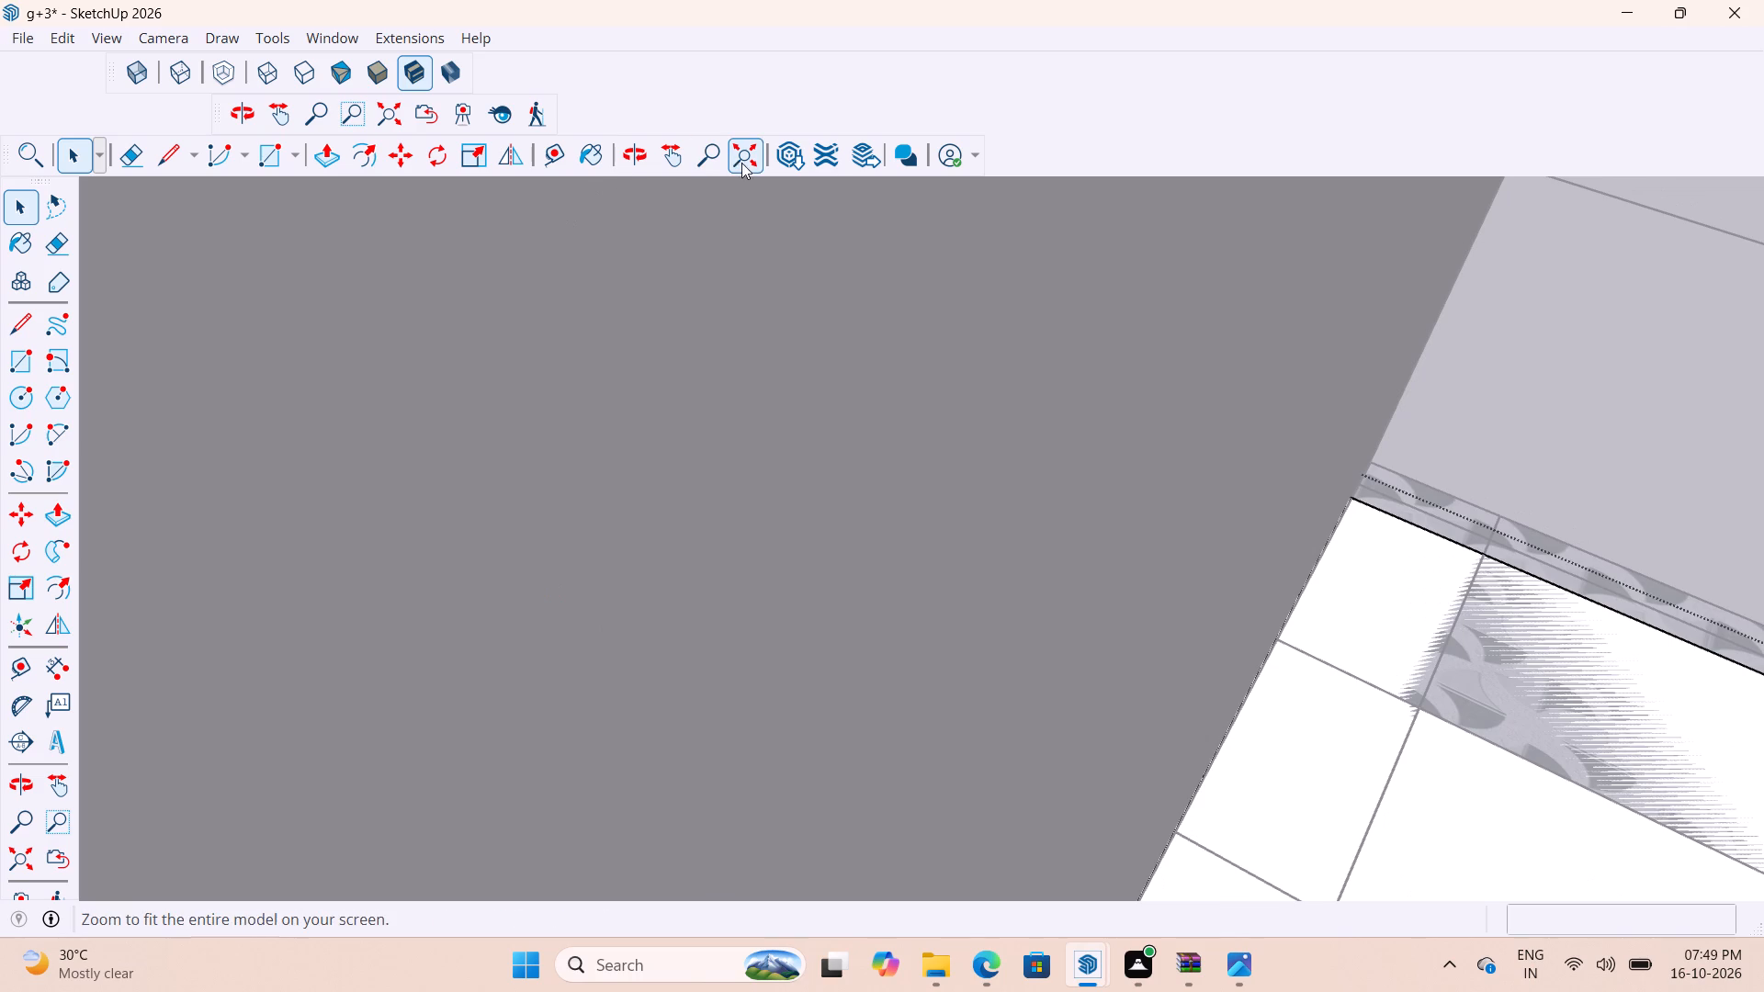
left_click(737, 163)
scroll(713, 675, "down", 6)
left_click(1067, 572)
scroll(832, 471, "up", 17)
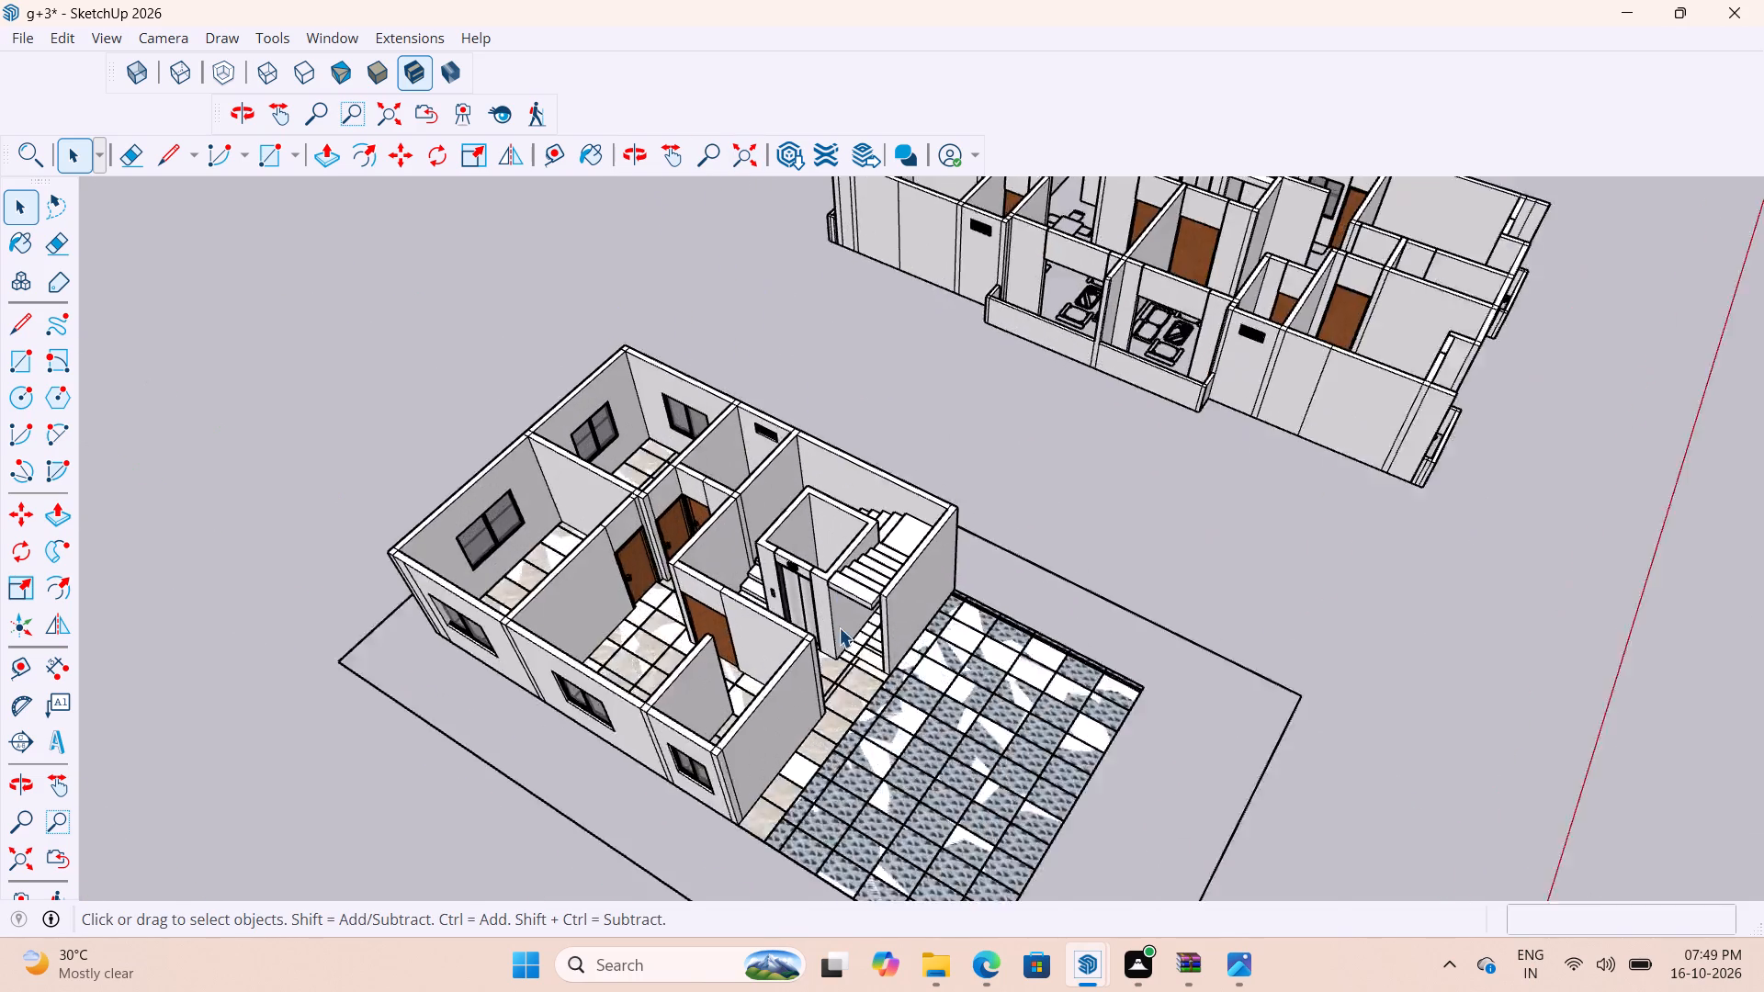
scroll(839, 627, "up", 11)
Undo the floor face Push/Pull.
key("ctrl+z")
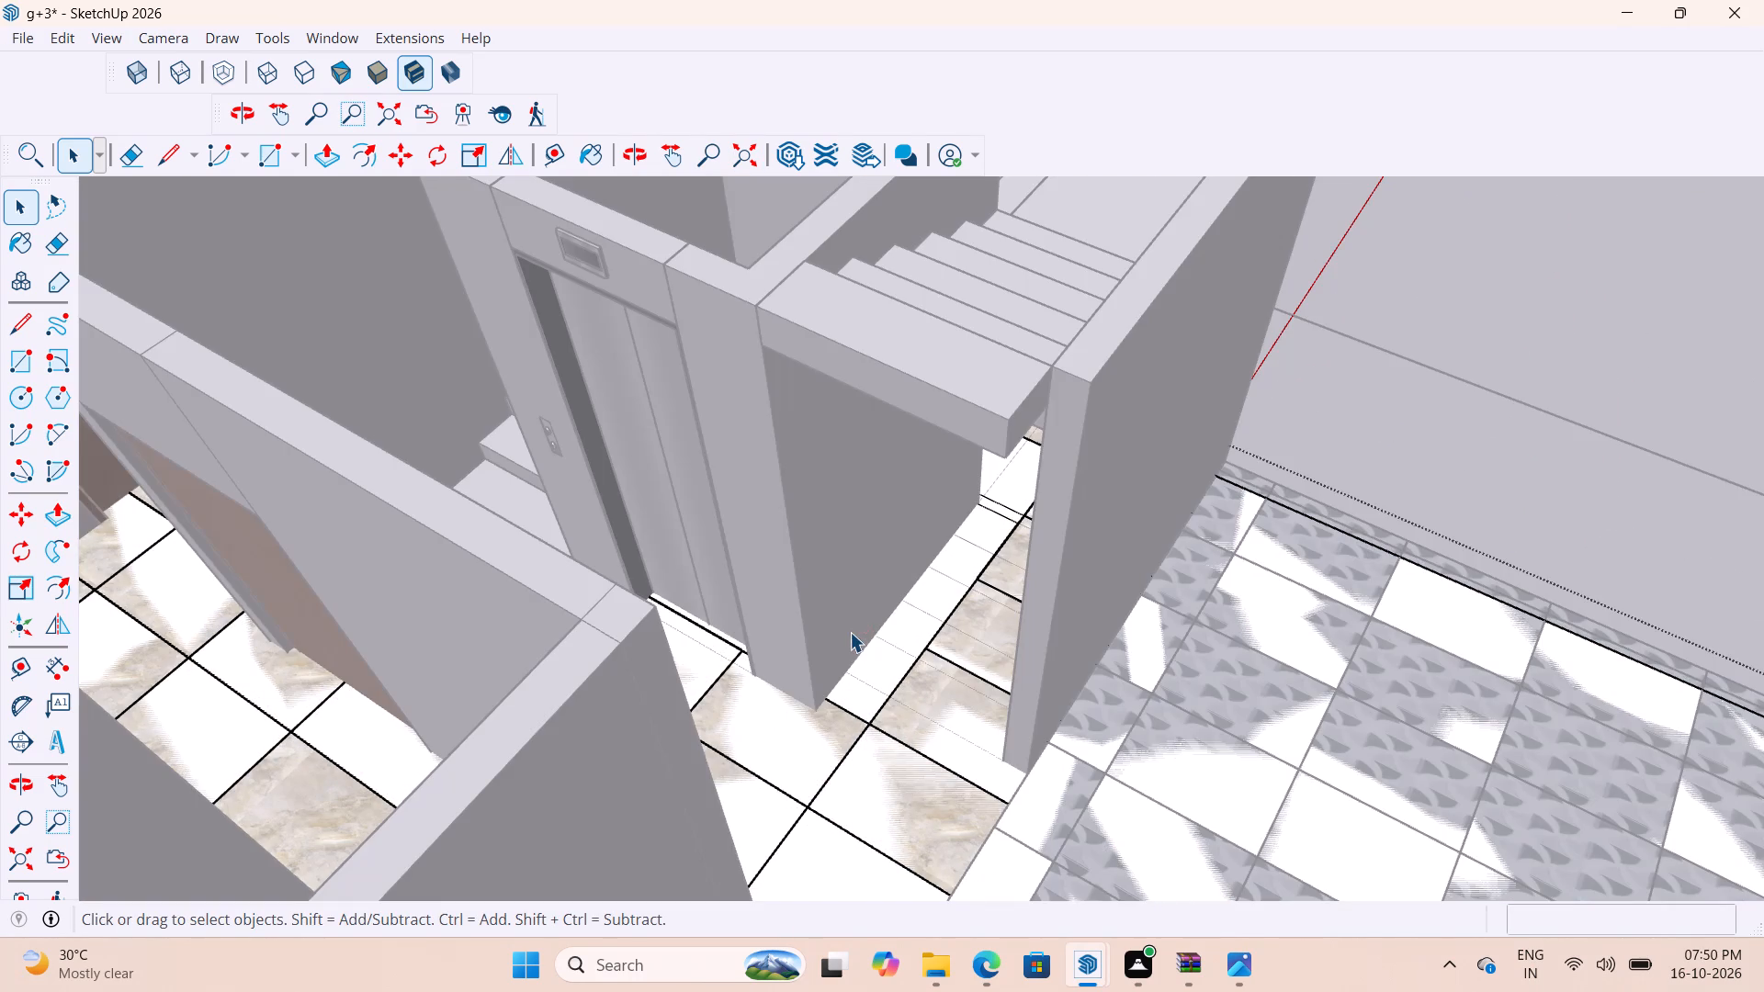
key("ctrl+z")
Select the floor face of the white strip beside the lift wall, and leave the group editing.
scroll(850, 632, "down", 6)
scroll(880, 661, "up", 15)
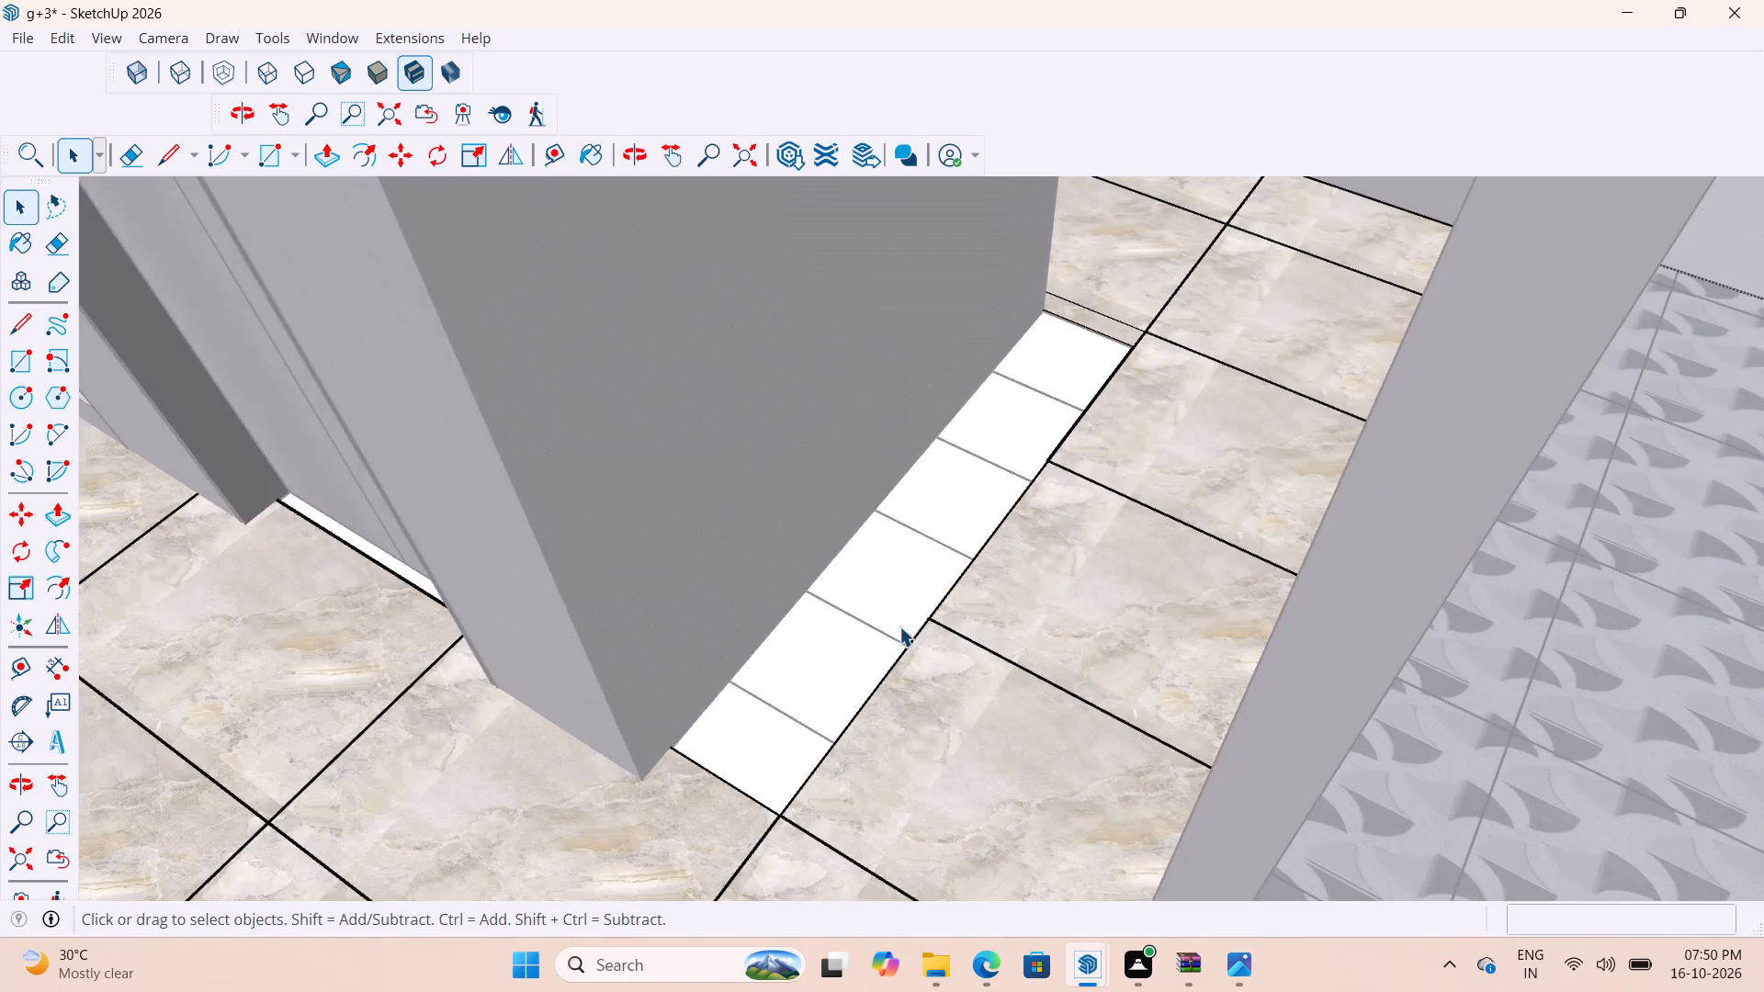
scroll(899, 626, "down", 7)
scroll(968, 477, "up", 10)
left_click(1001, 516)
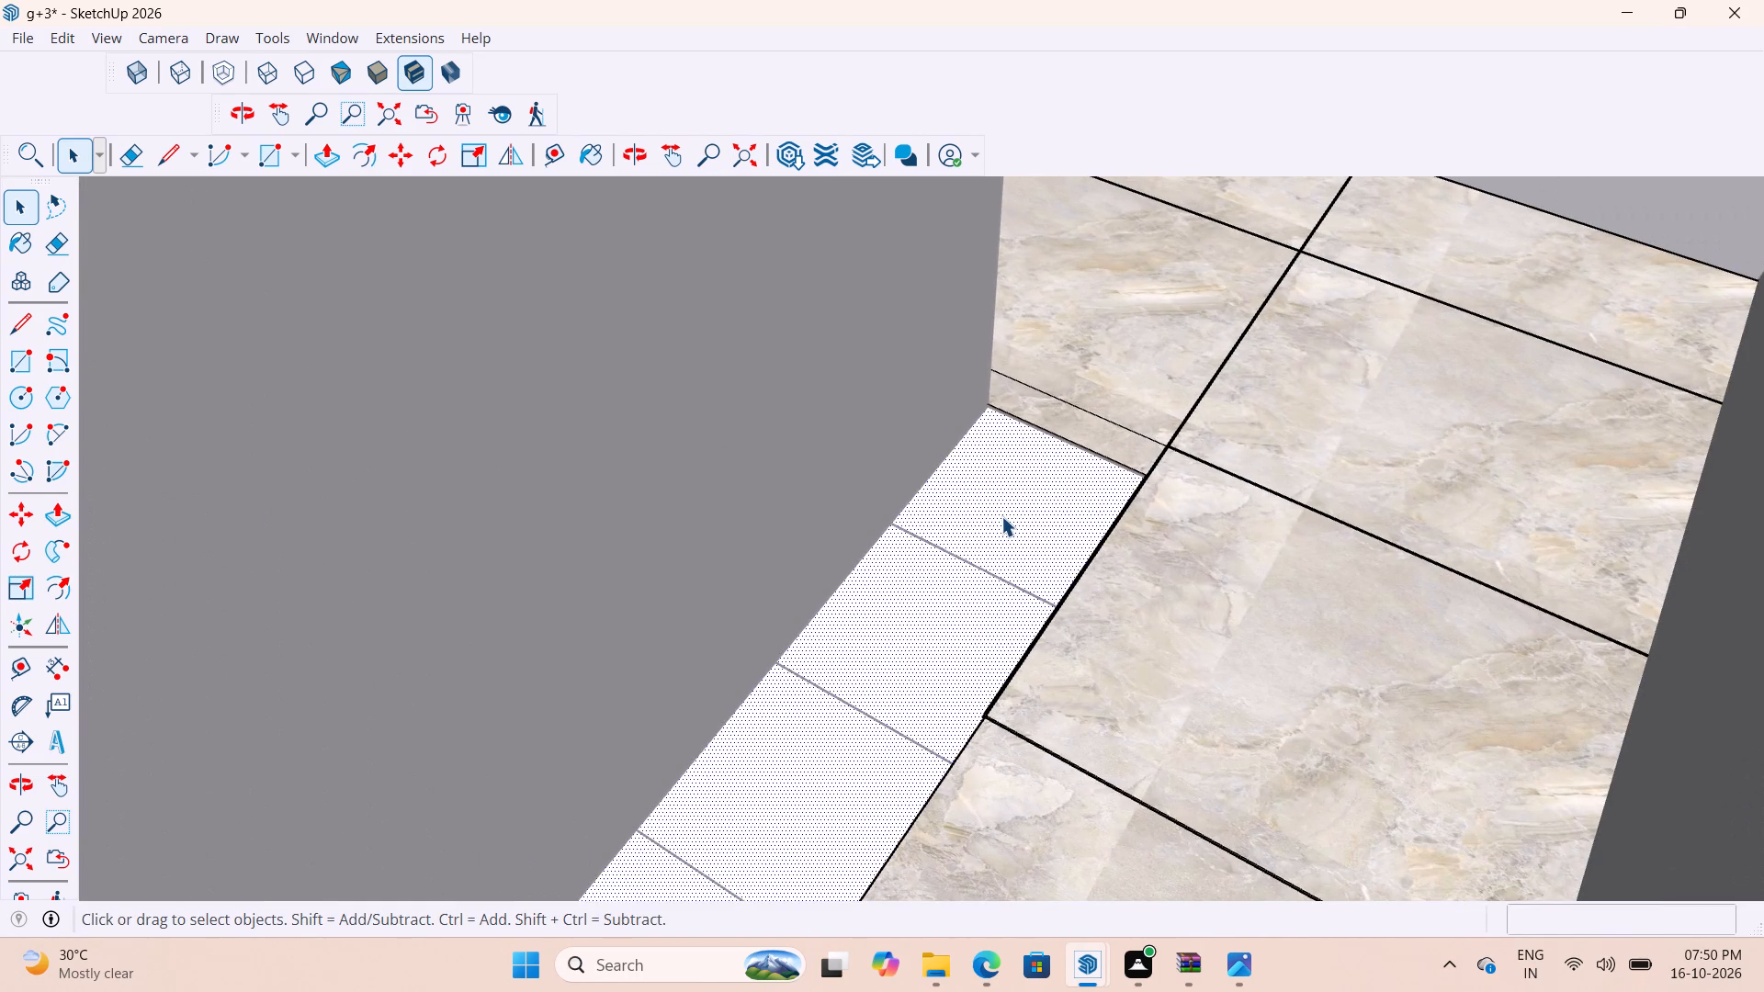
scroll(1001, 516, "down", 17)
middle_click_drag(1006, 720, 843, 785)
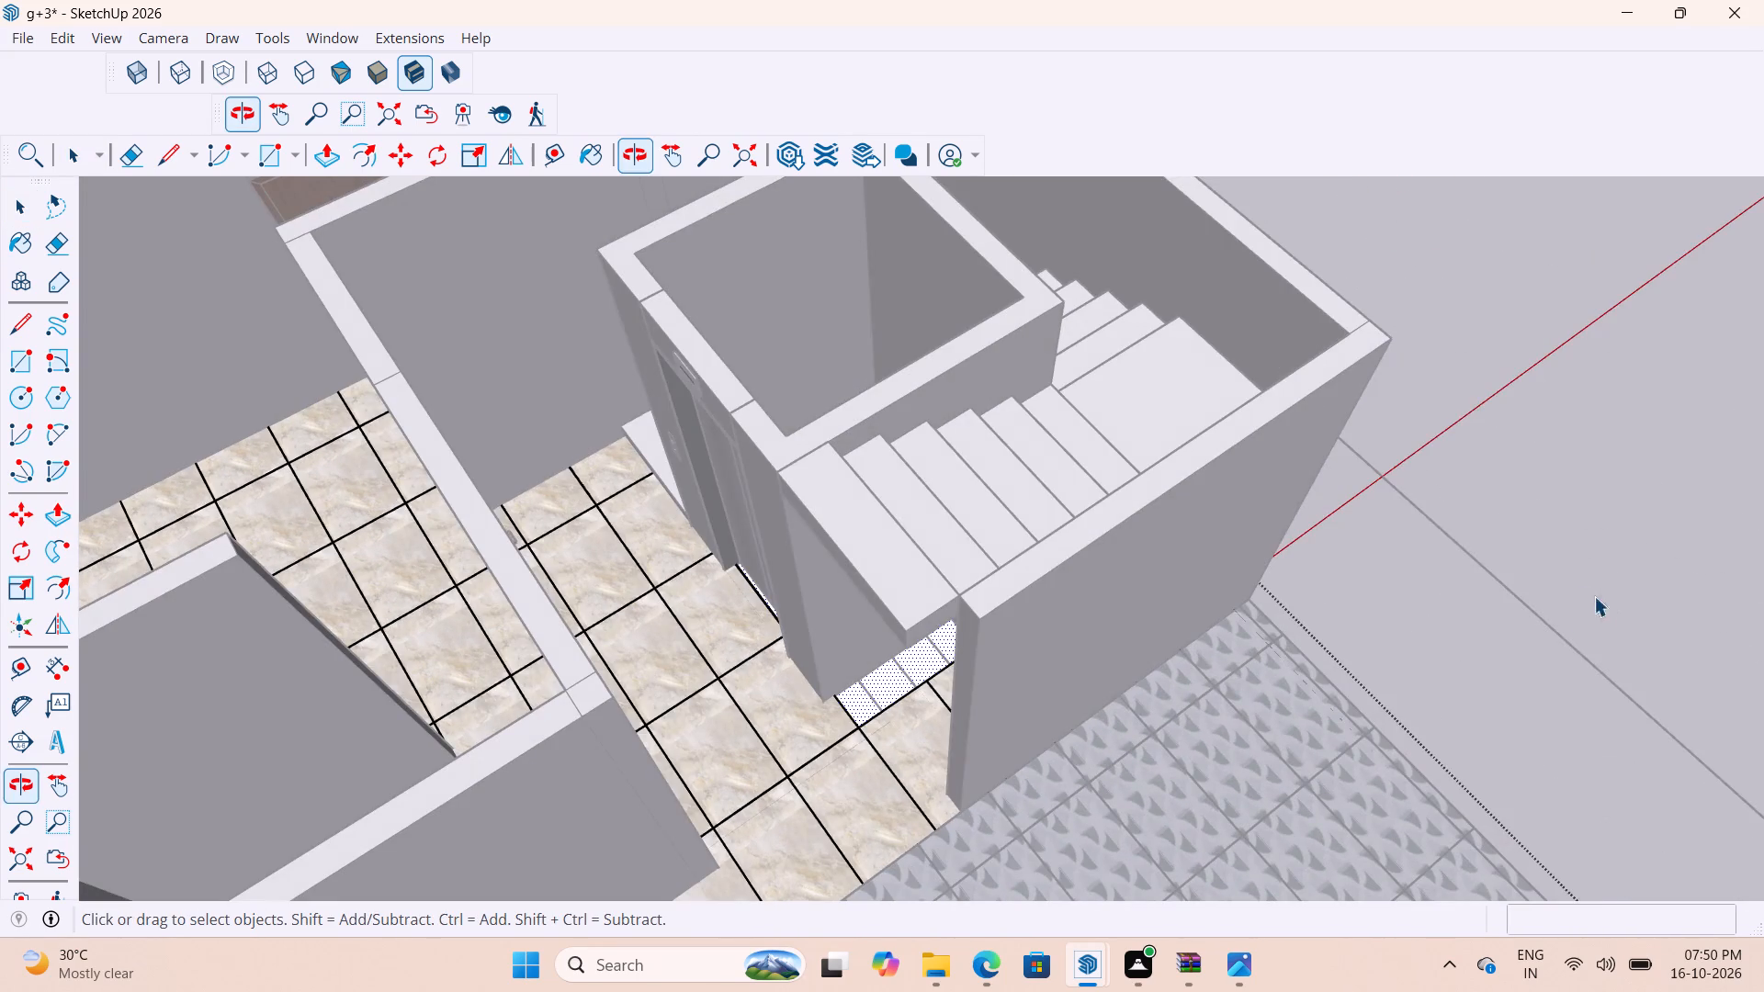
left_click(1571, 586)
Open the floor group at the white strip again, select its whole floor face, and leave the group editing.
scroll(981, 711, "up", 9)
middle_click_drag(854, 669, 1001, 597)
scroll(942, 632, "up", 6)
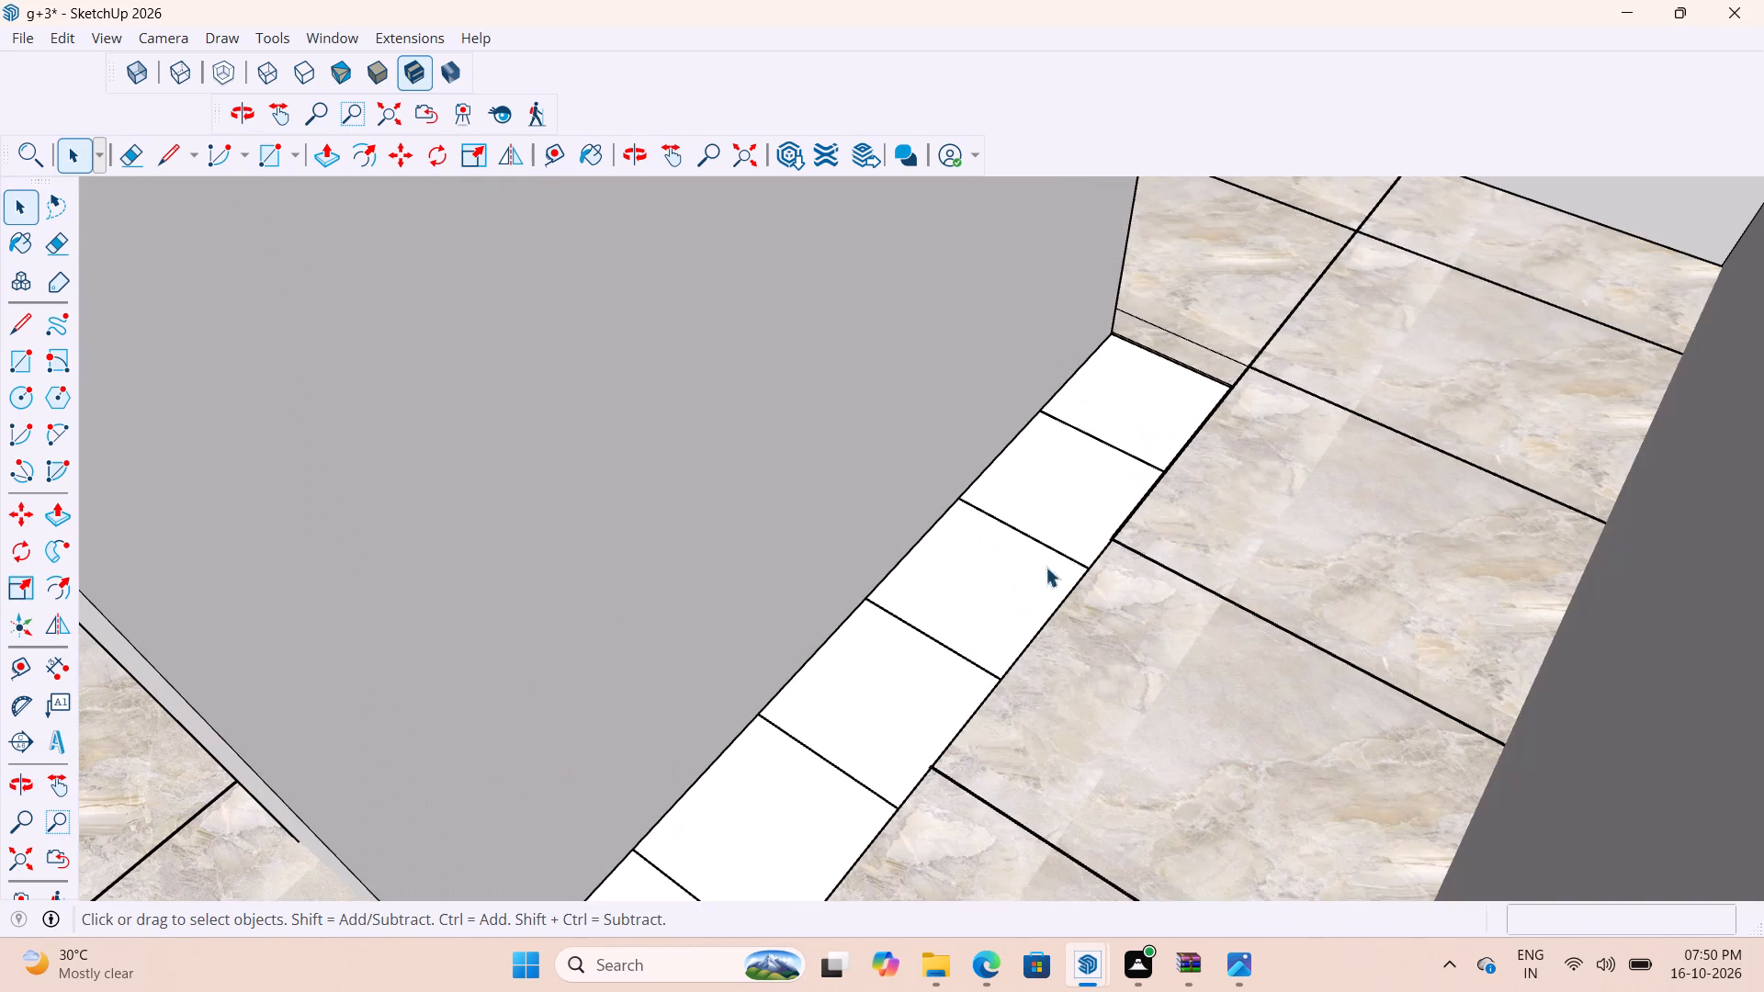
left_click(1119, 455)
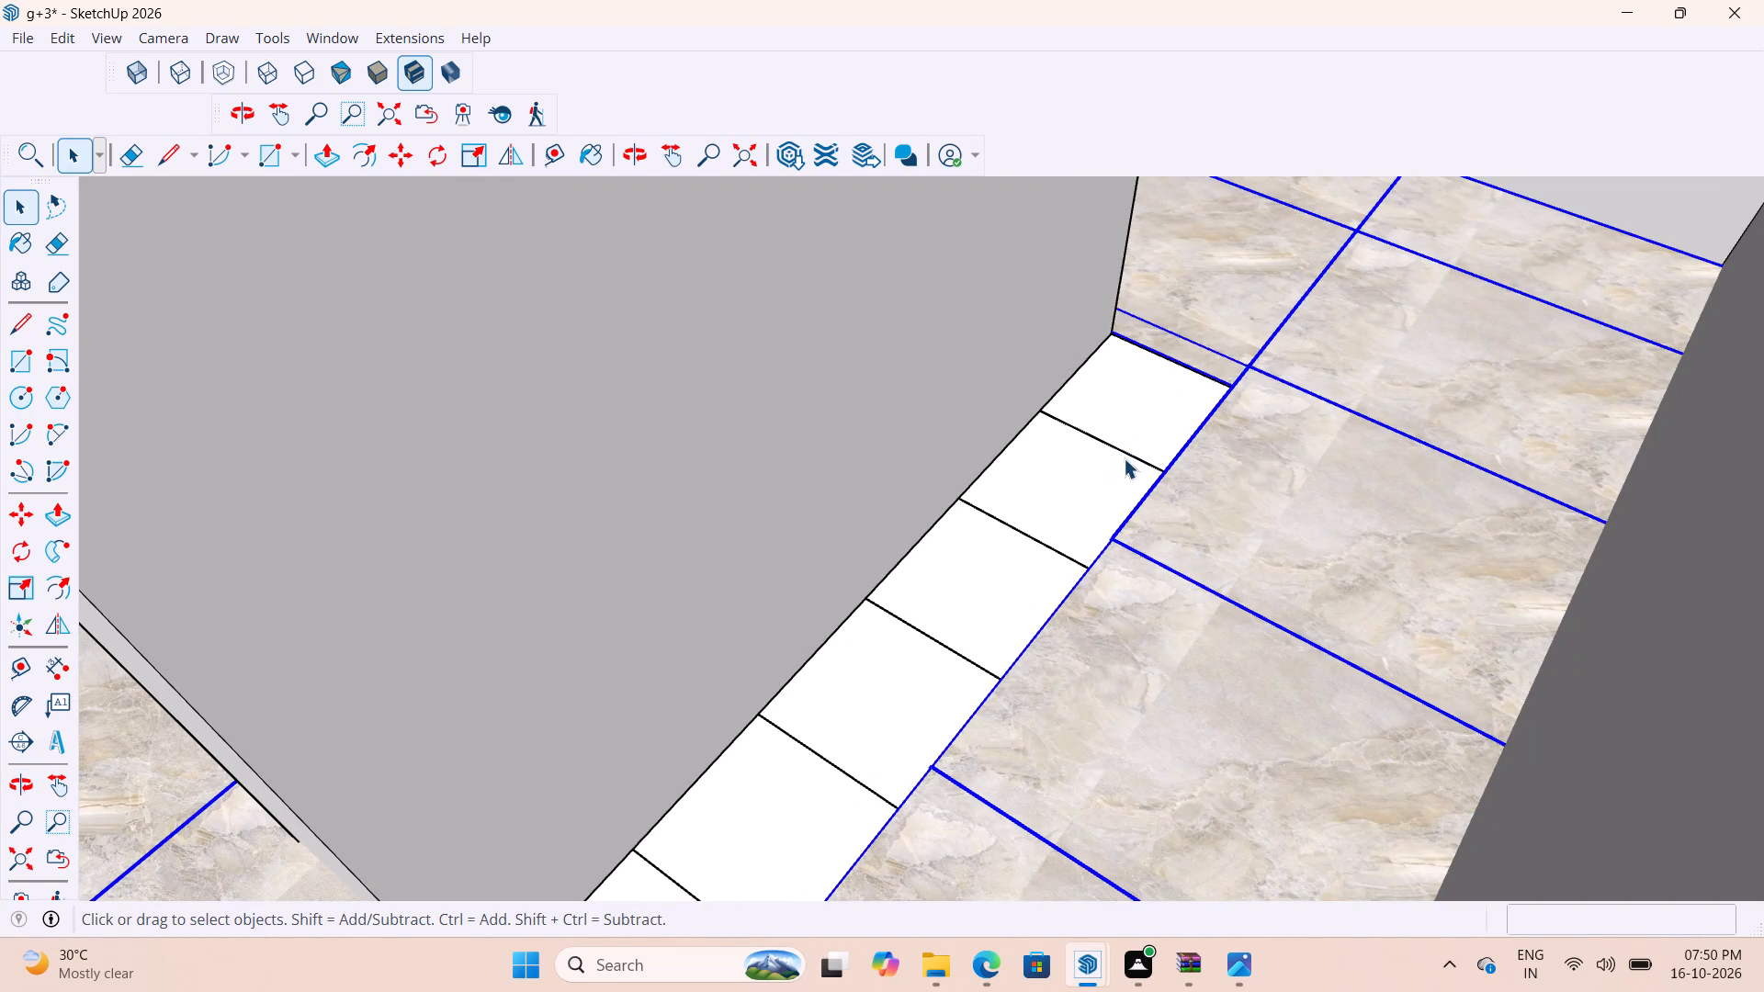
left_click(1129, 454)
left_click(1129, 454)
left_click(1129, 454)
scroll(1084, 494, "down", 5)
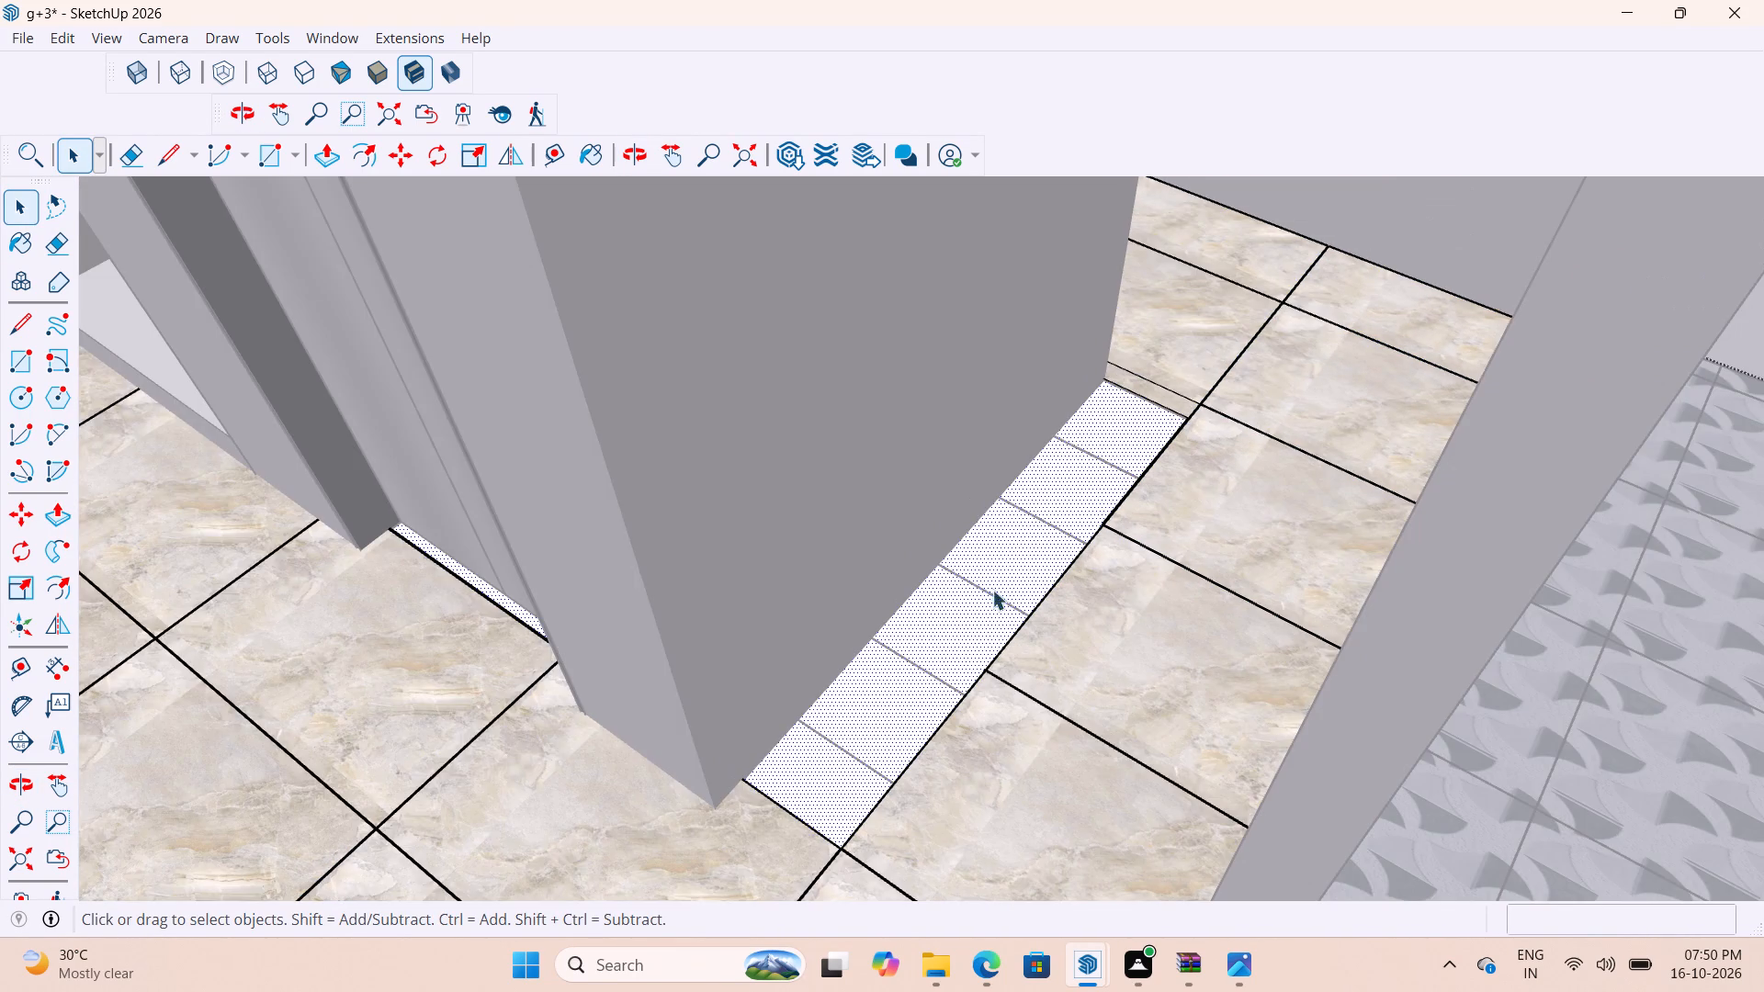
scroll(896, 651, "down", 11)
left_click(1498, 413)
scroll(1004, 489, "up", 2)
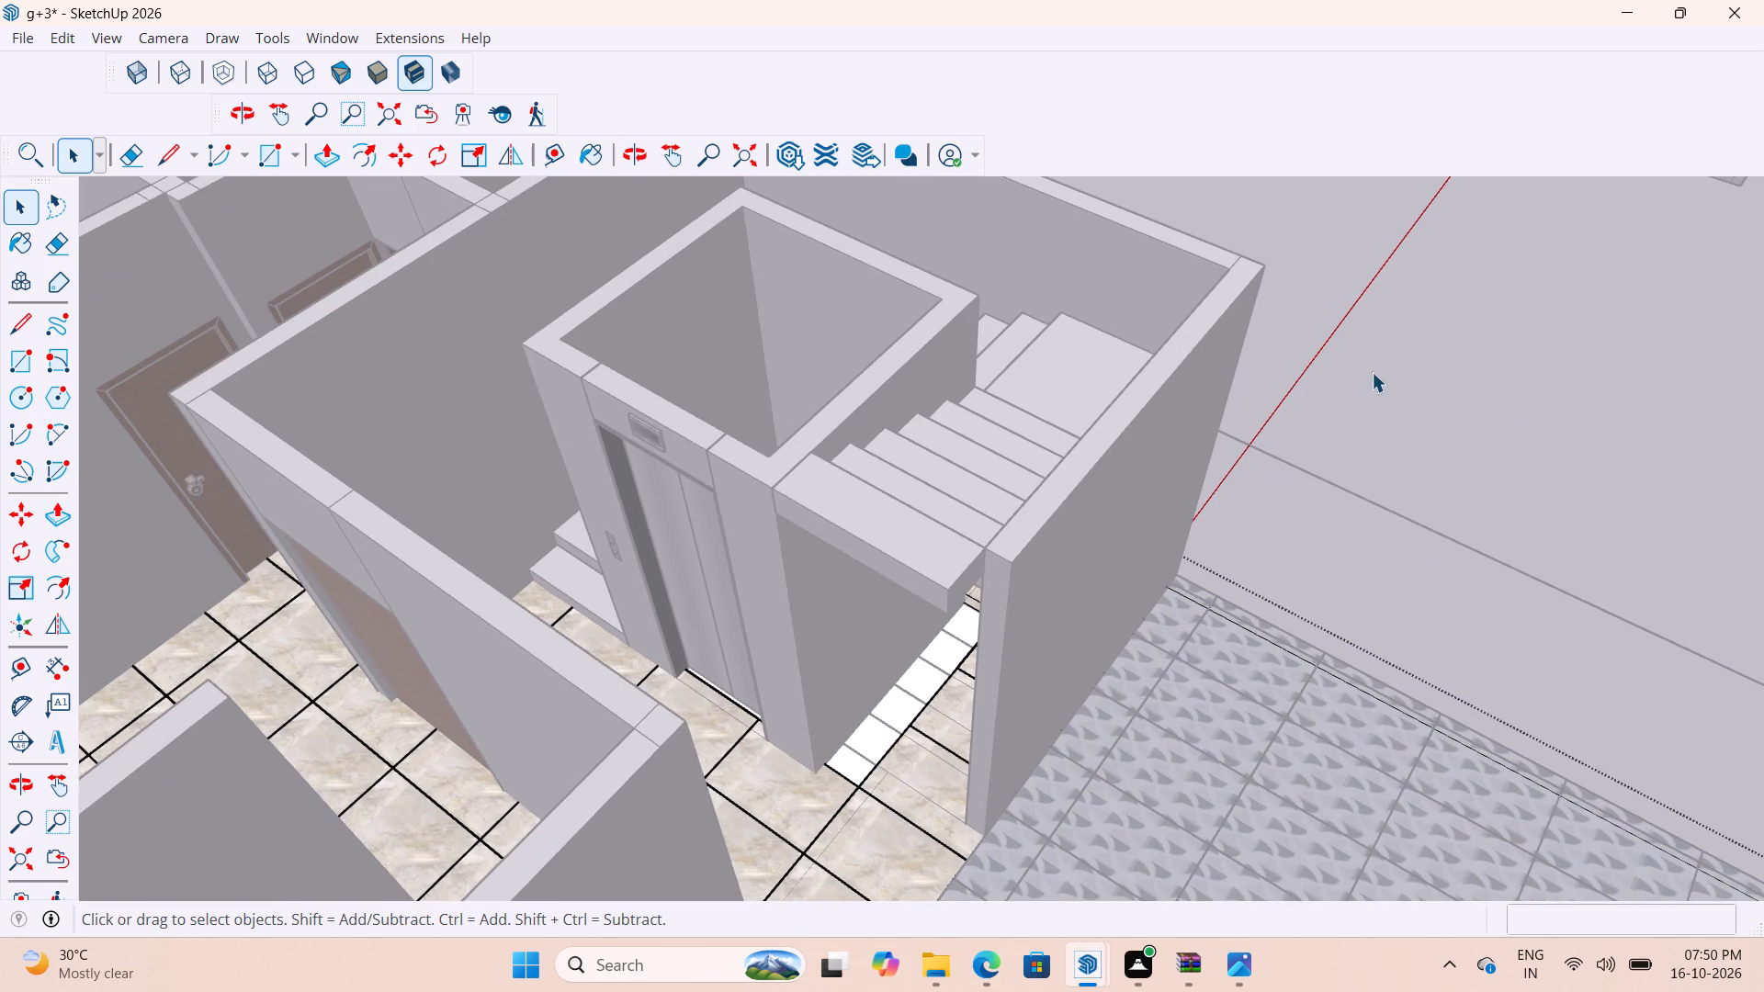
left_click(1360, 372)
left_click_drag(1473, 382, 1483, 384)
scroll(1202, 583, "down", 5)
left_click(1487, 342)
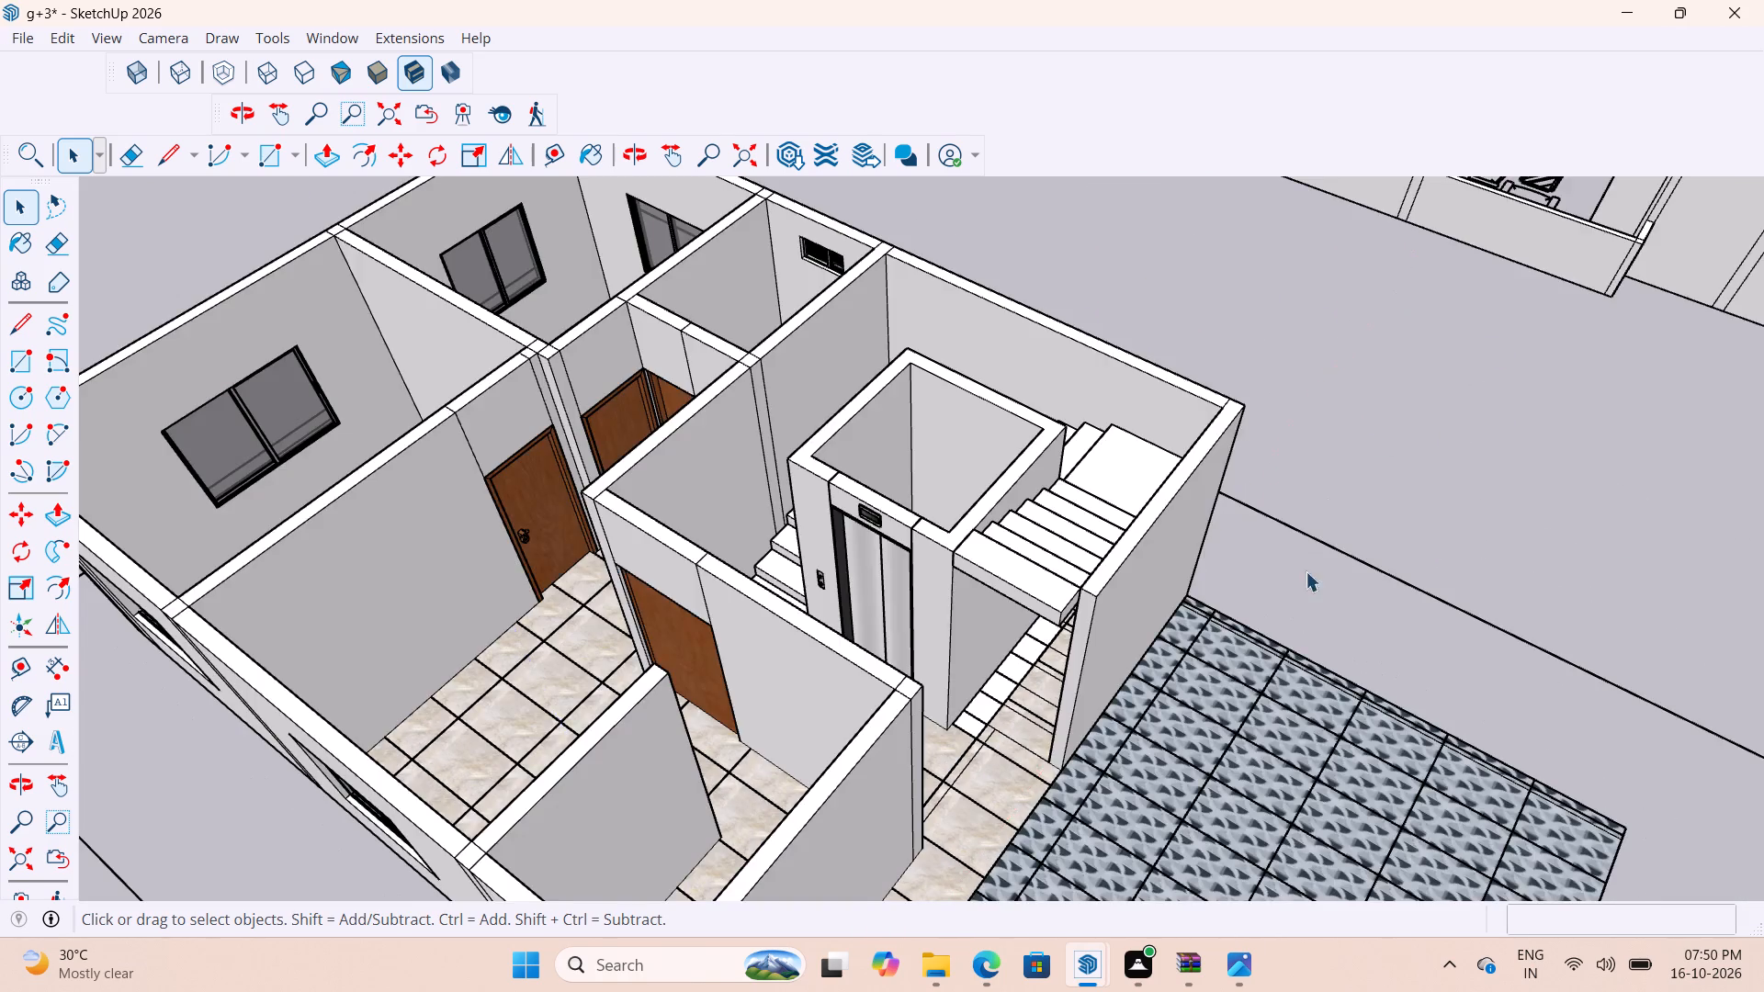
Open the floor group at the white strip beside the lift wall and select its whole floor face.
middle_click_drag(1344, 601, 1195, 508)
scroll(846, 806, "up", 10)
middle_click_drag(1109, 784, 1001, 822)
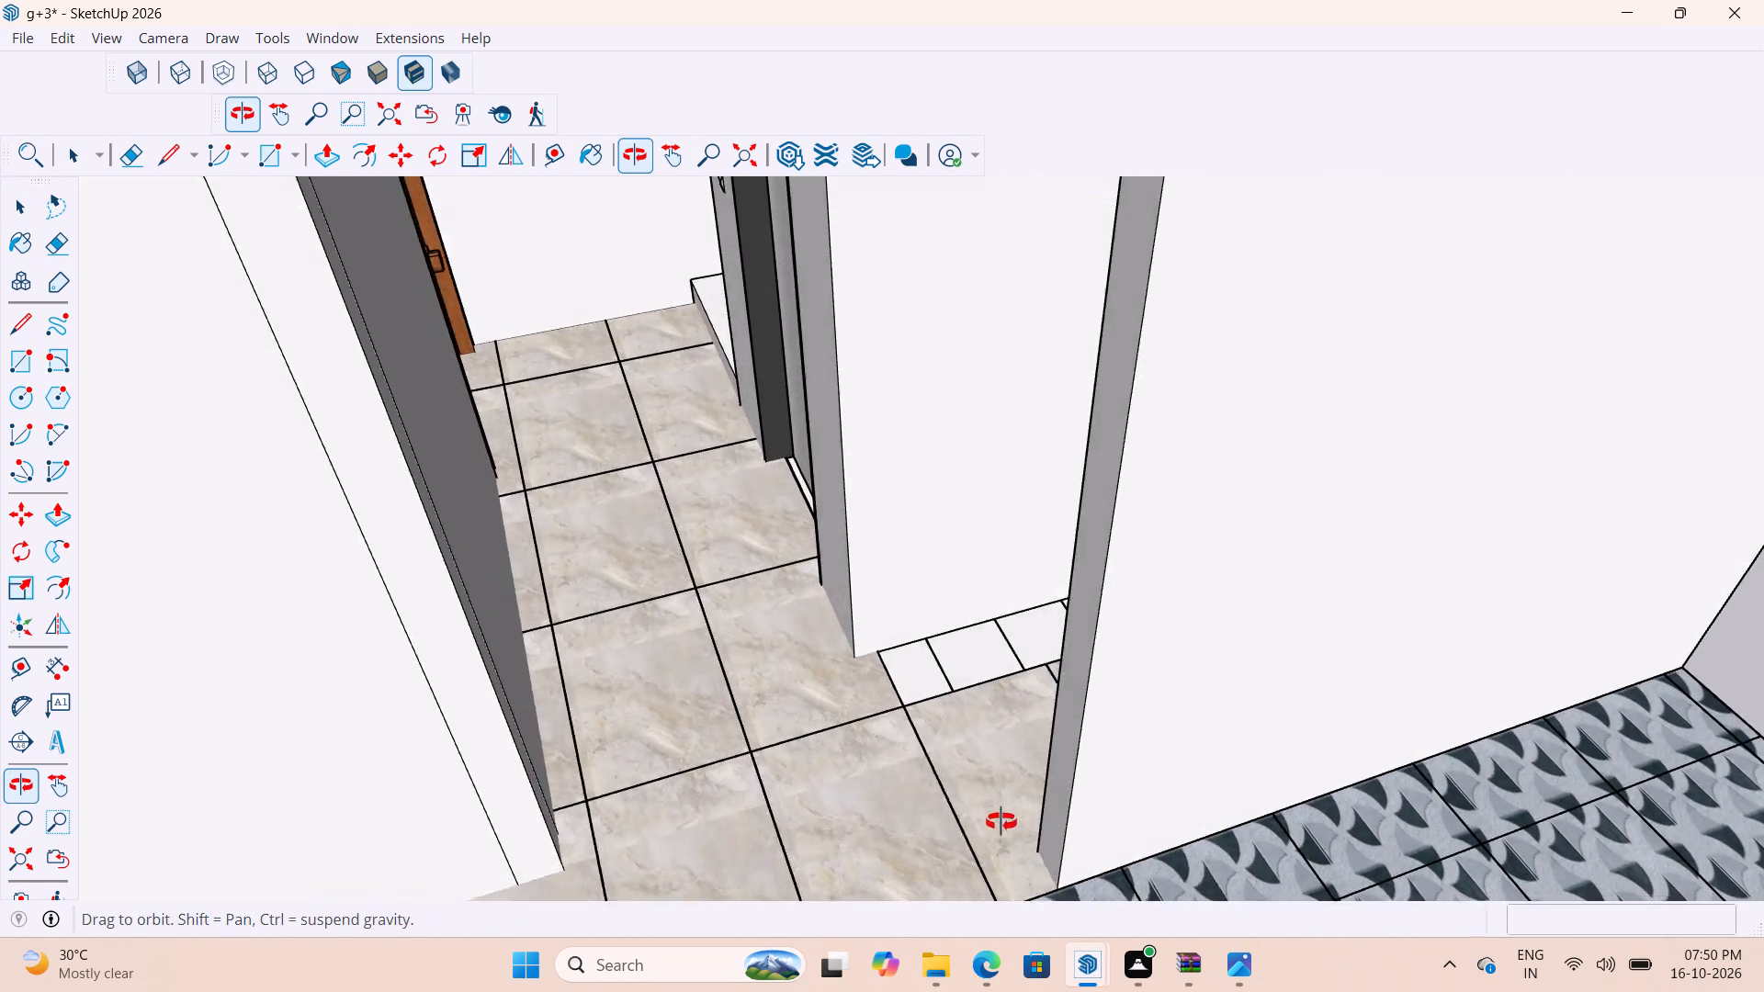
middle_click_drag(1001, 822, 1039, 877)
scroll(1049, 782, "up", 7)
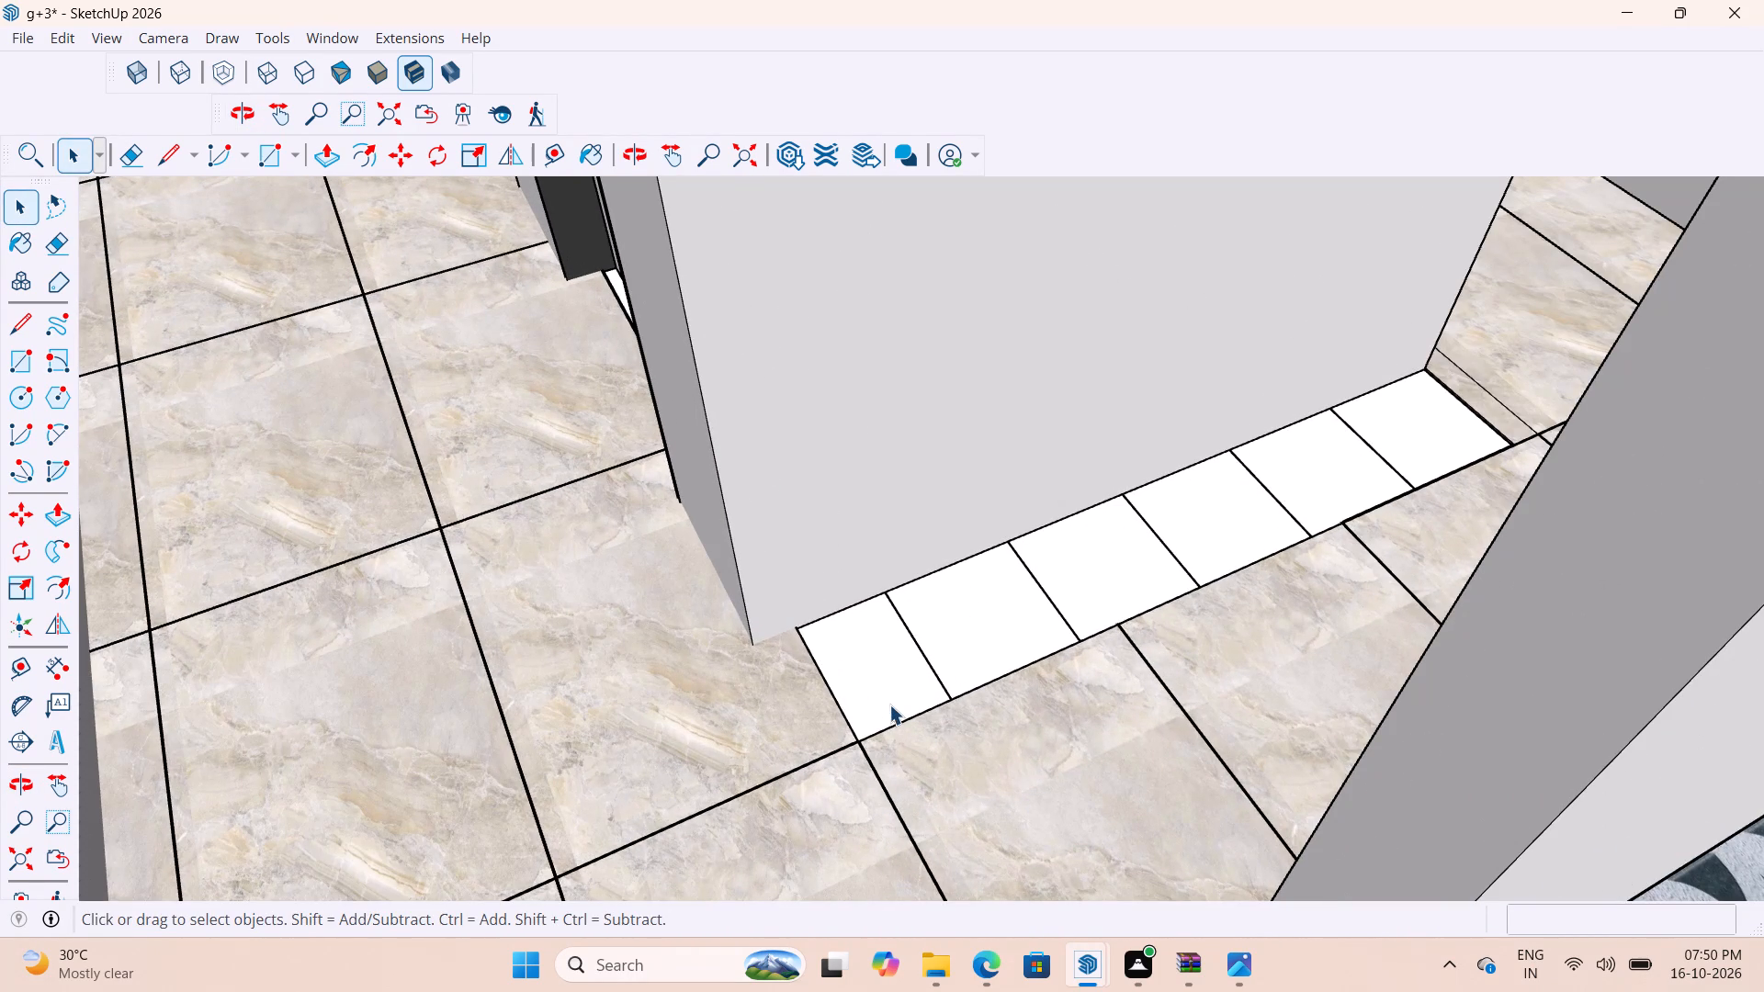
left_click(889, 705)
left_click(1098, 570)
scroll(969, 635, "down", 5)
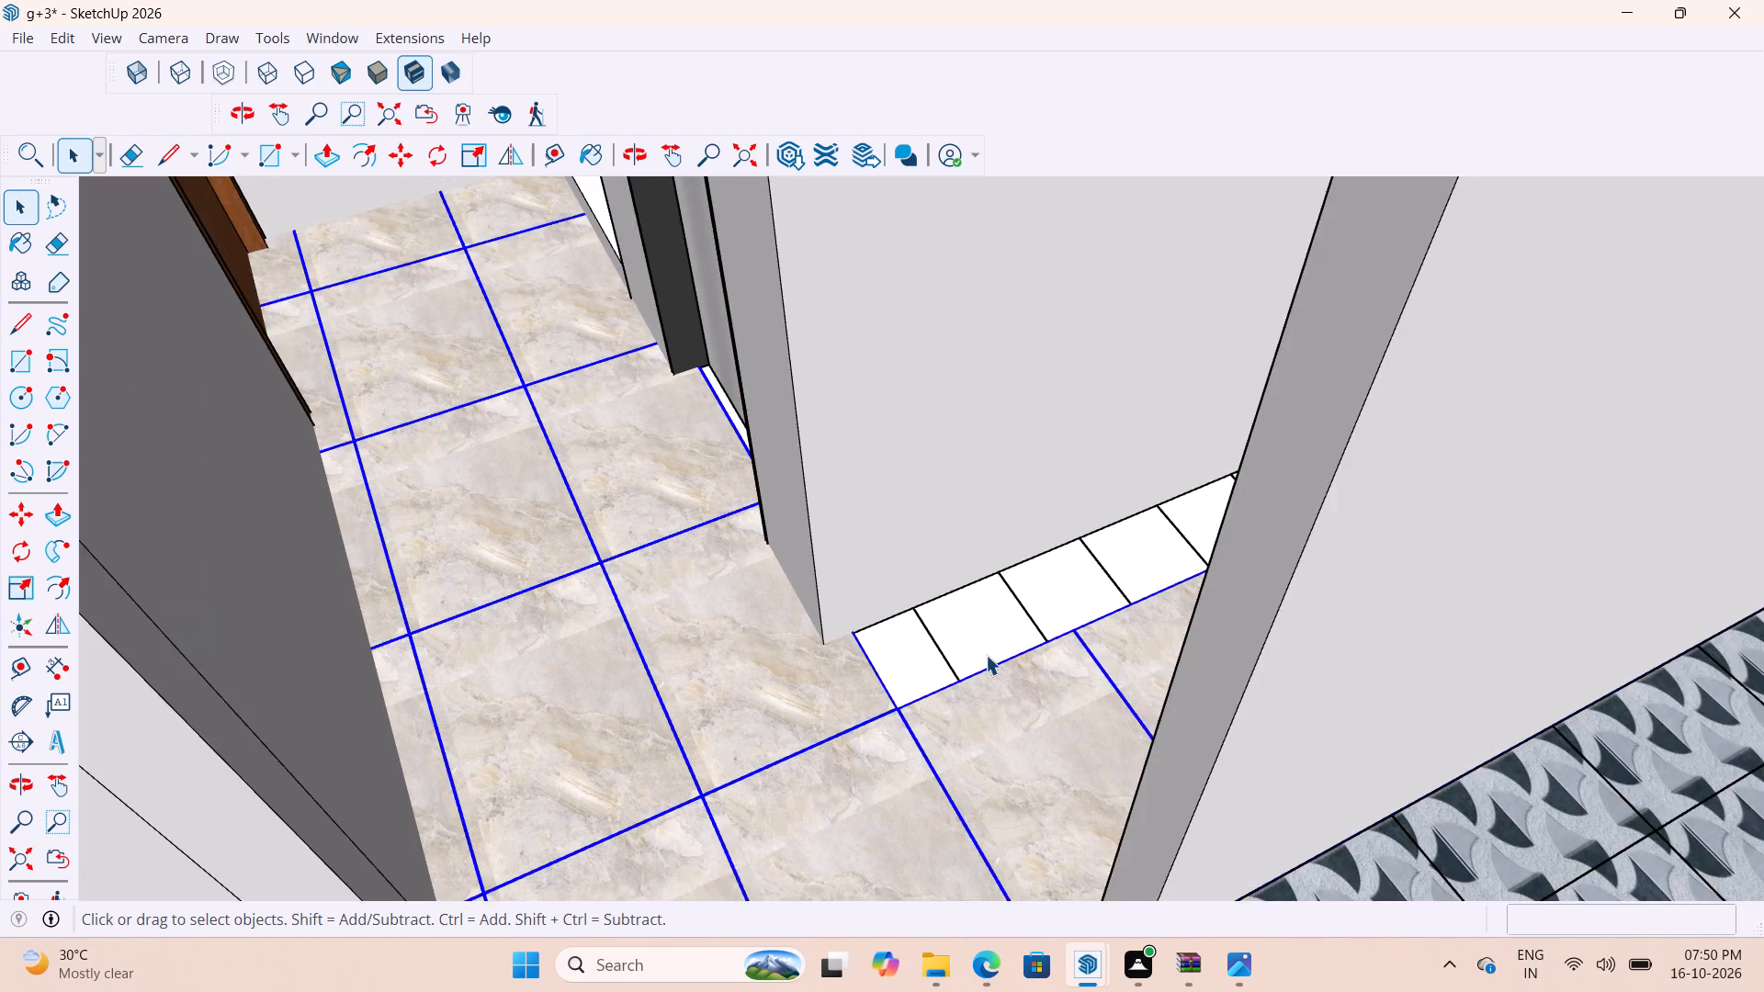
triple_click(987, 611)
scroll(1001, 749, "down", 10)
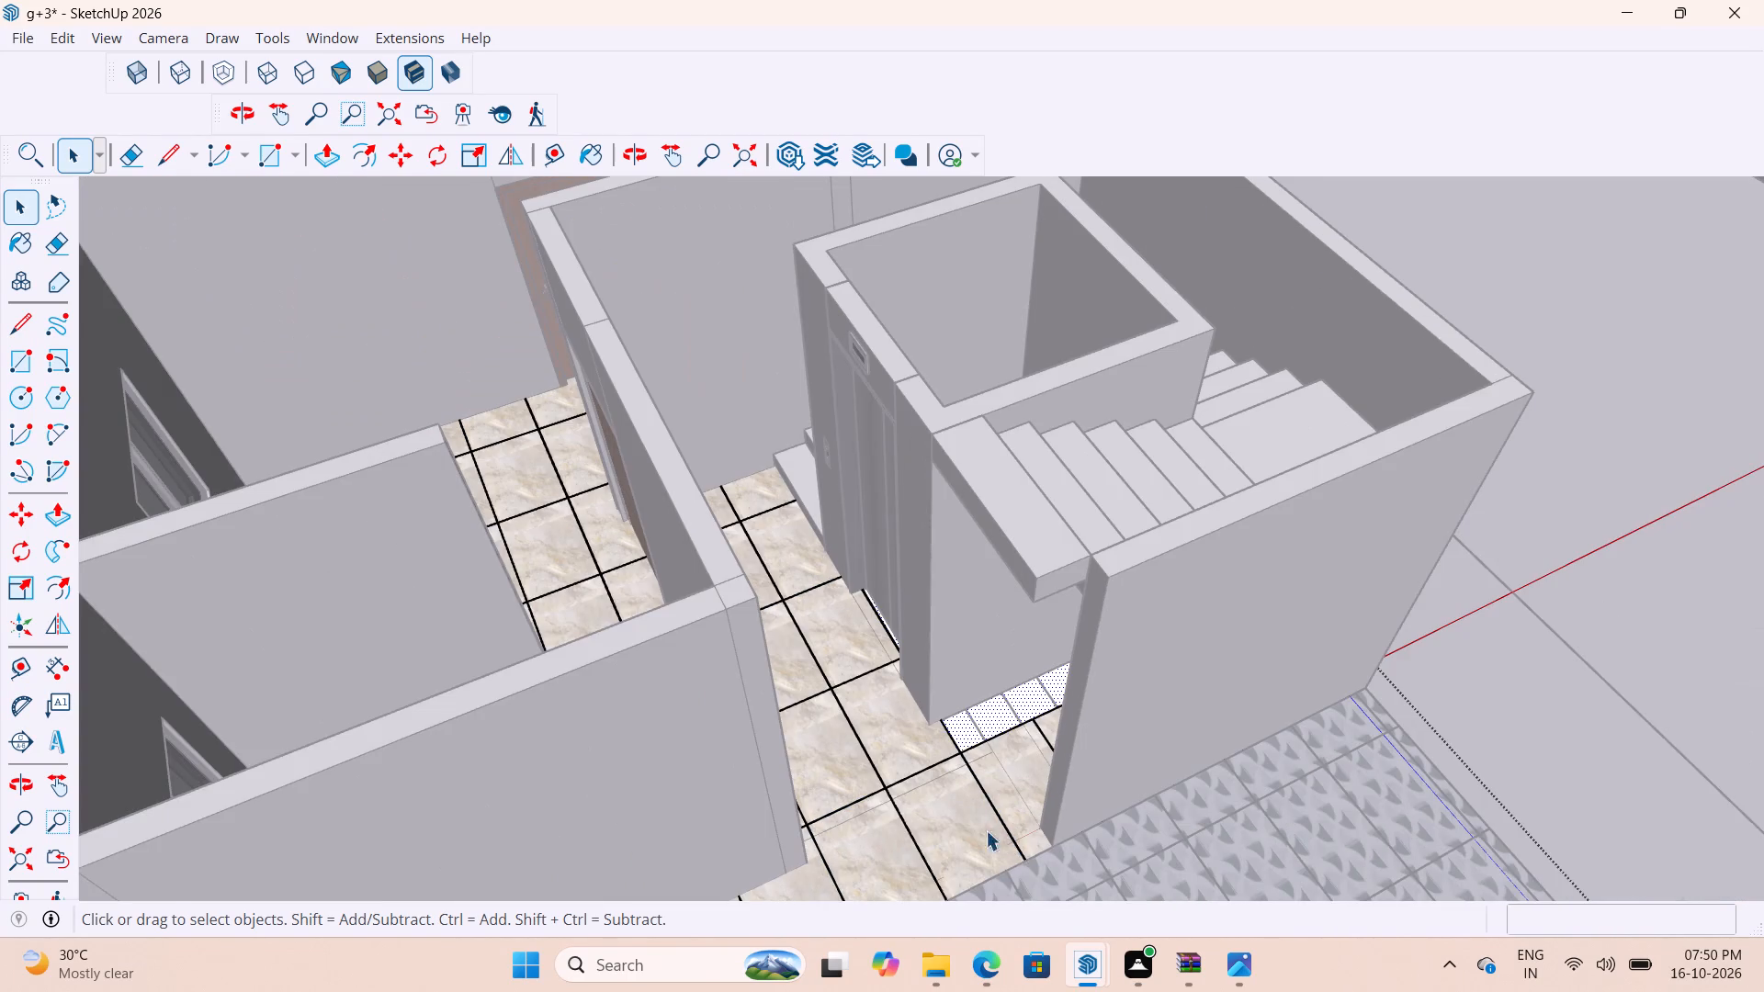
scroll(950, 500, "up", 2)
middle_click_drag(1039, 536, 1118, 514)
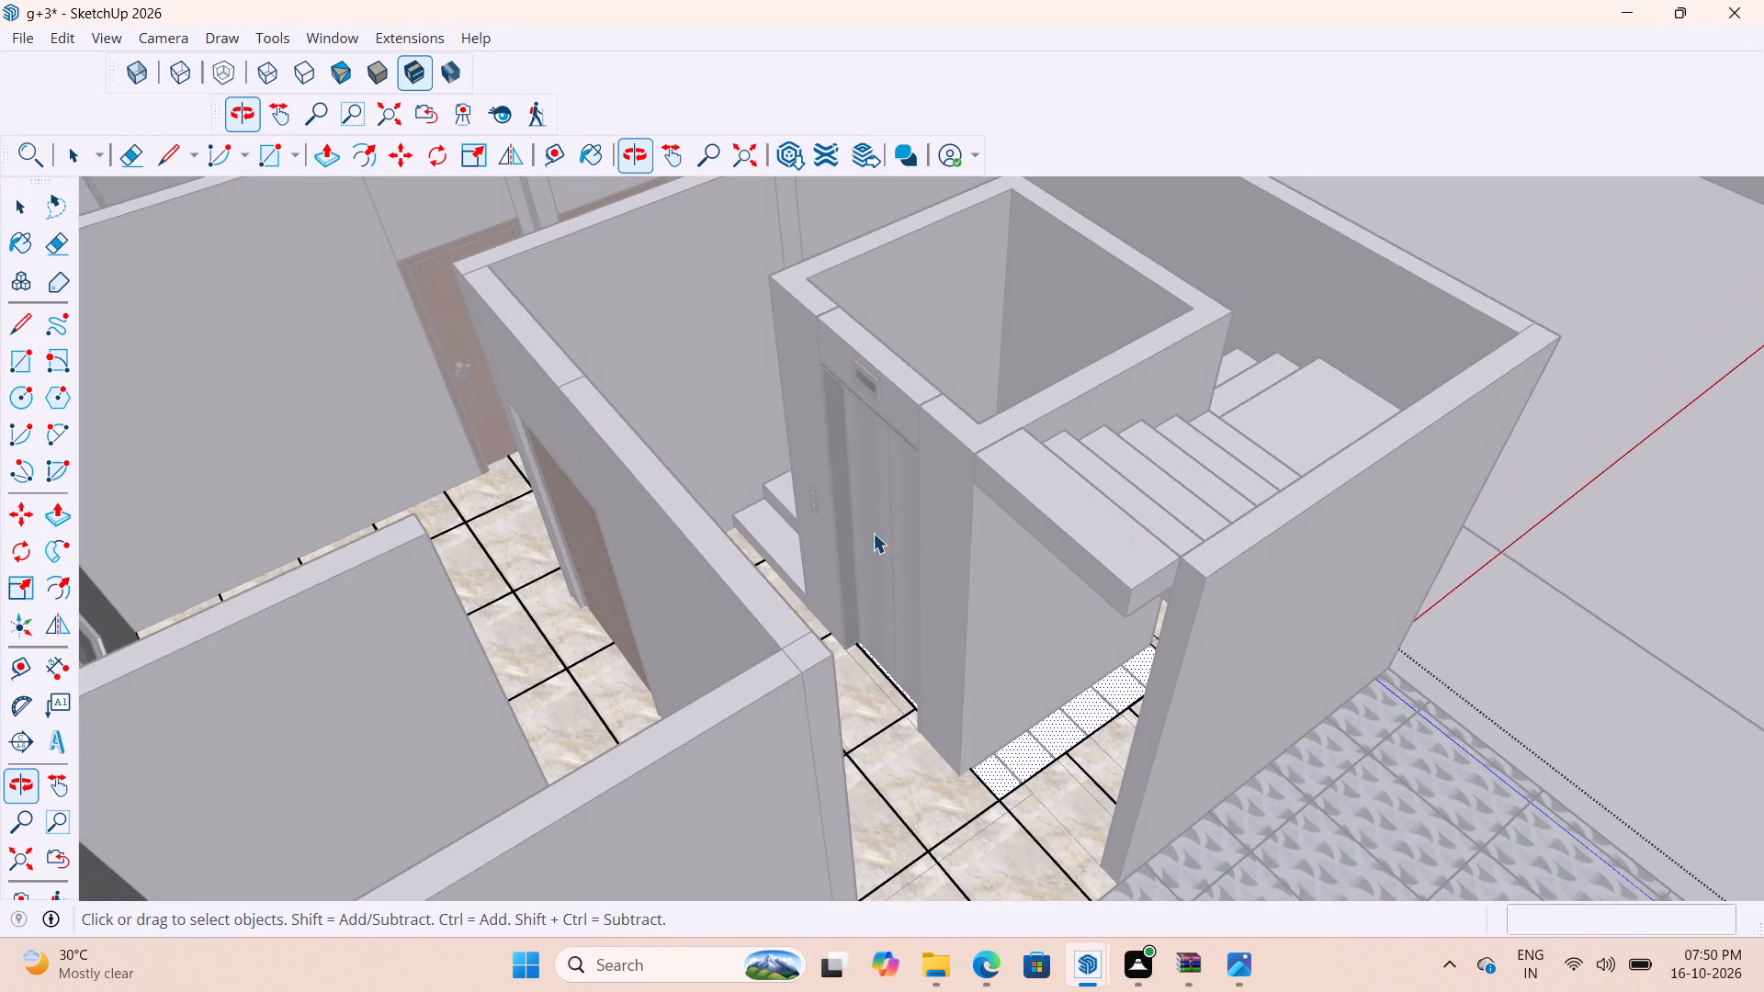
Show the Floor Generator toolbar.
left_click(107, 38)
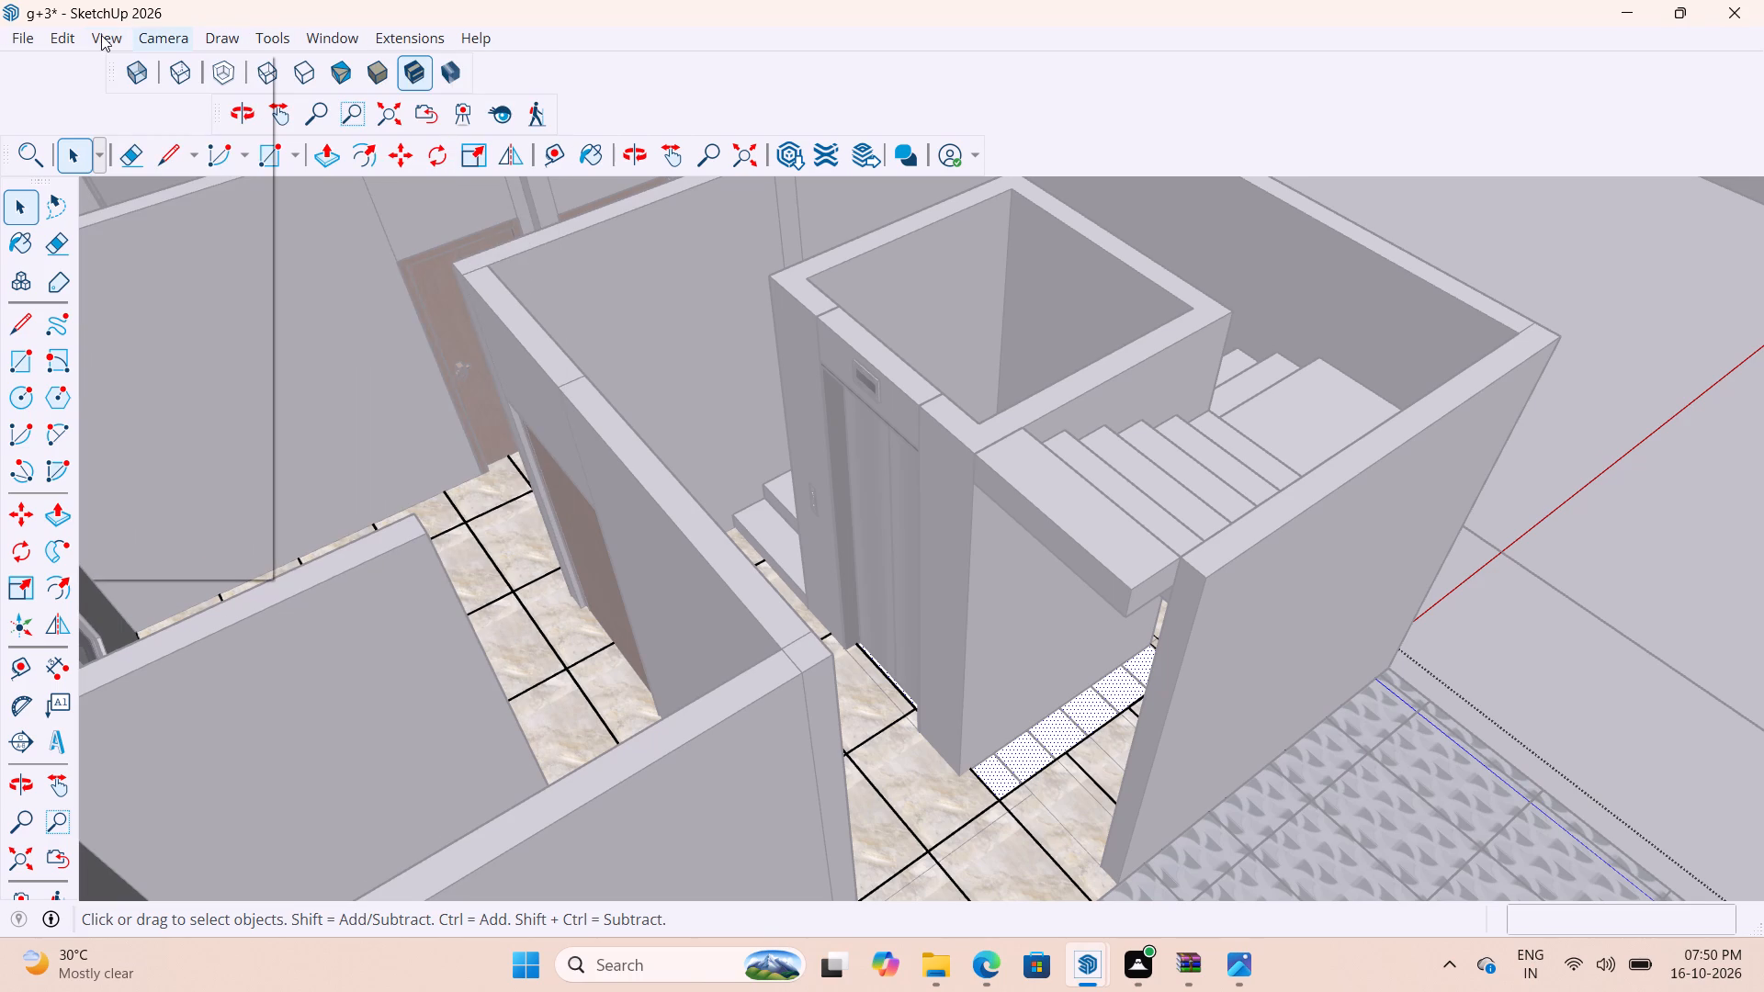
left_click(130, 71)
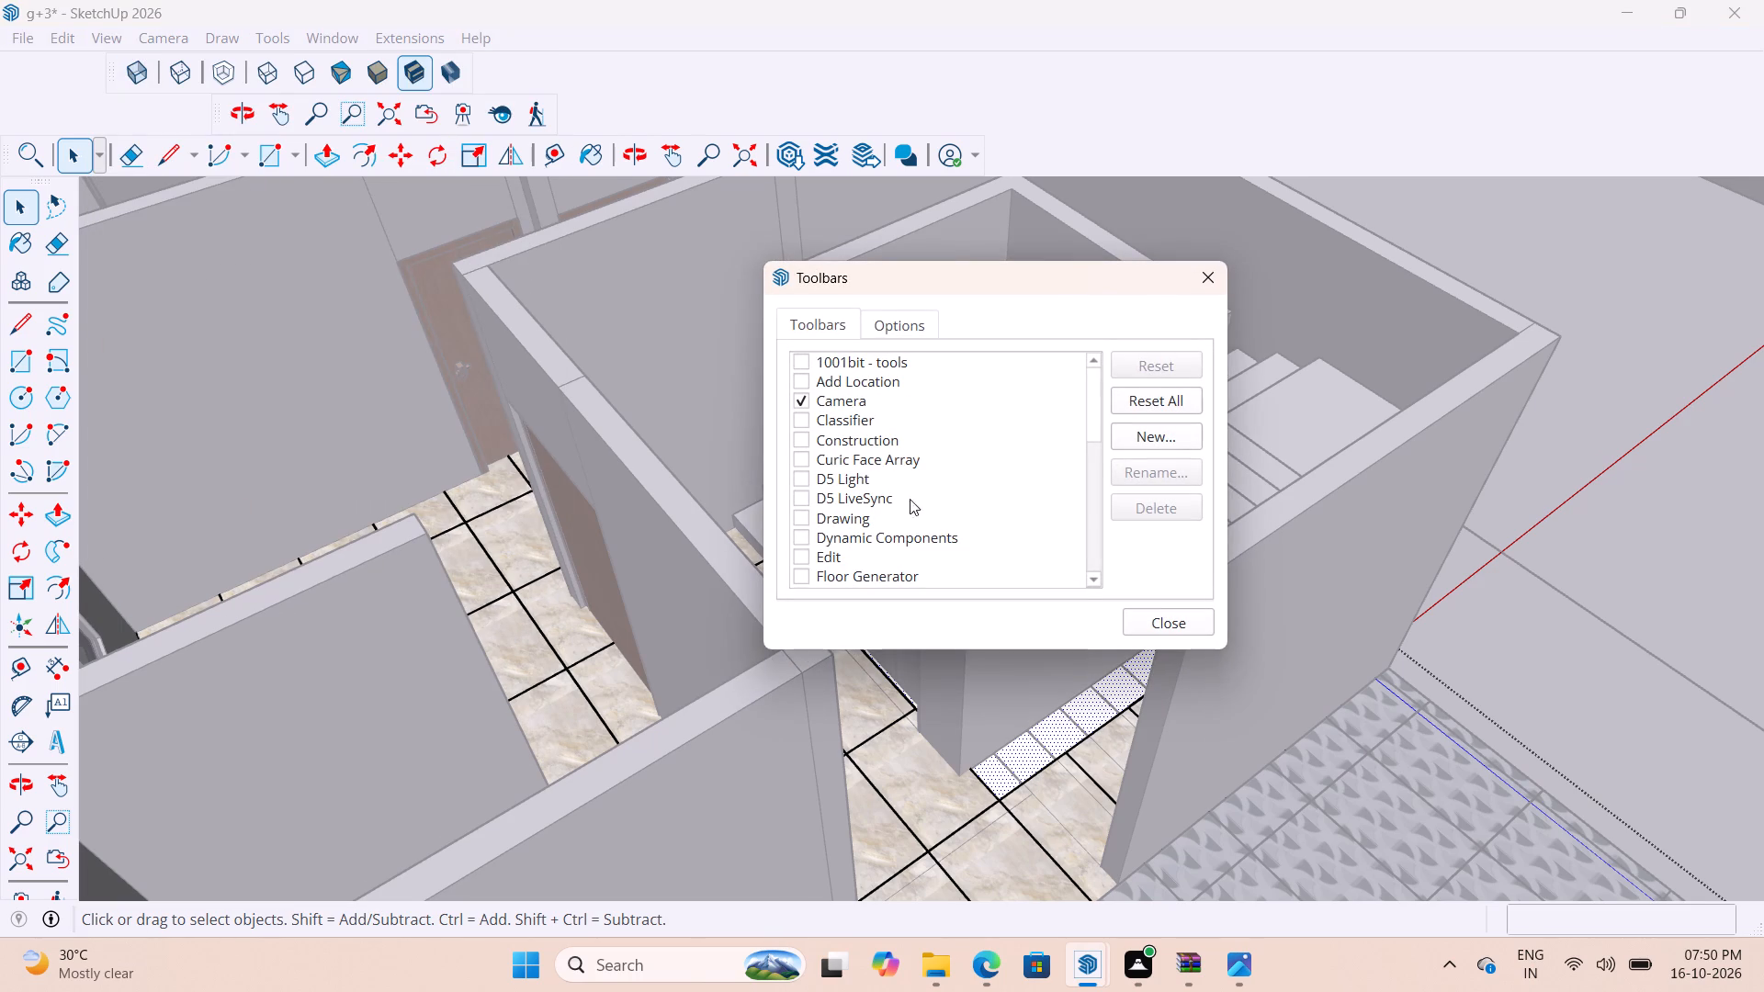
left_click(794, 577)
left_click(1151, 626)
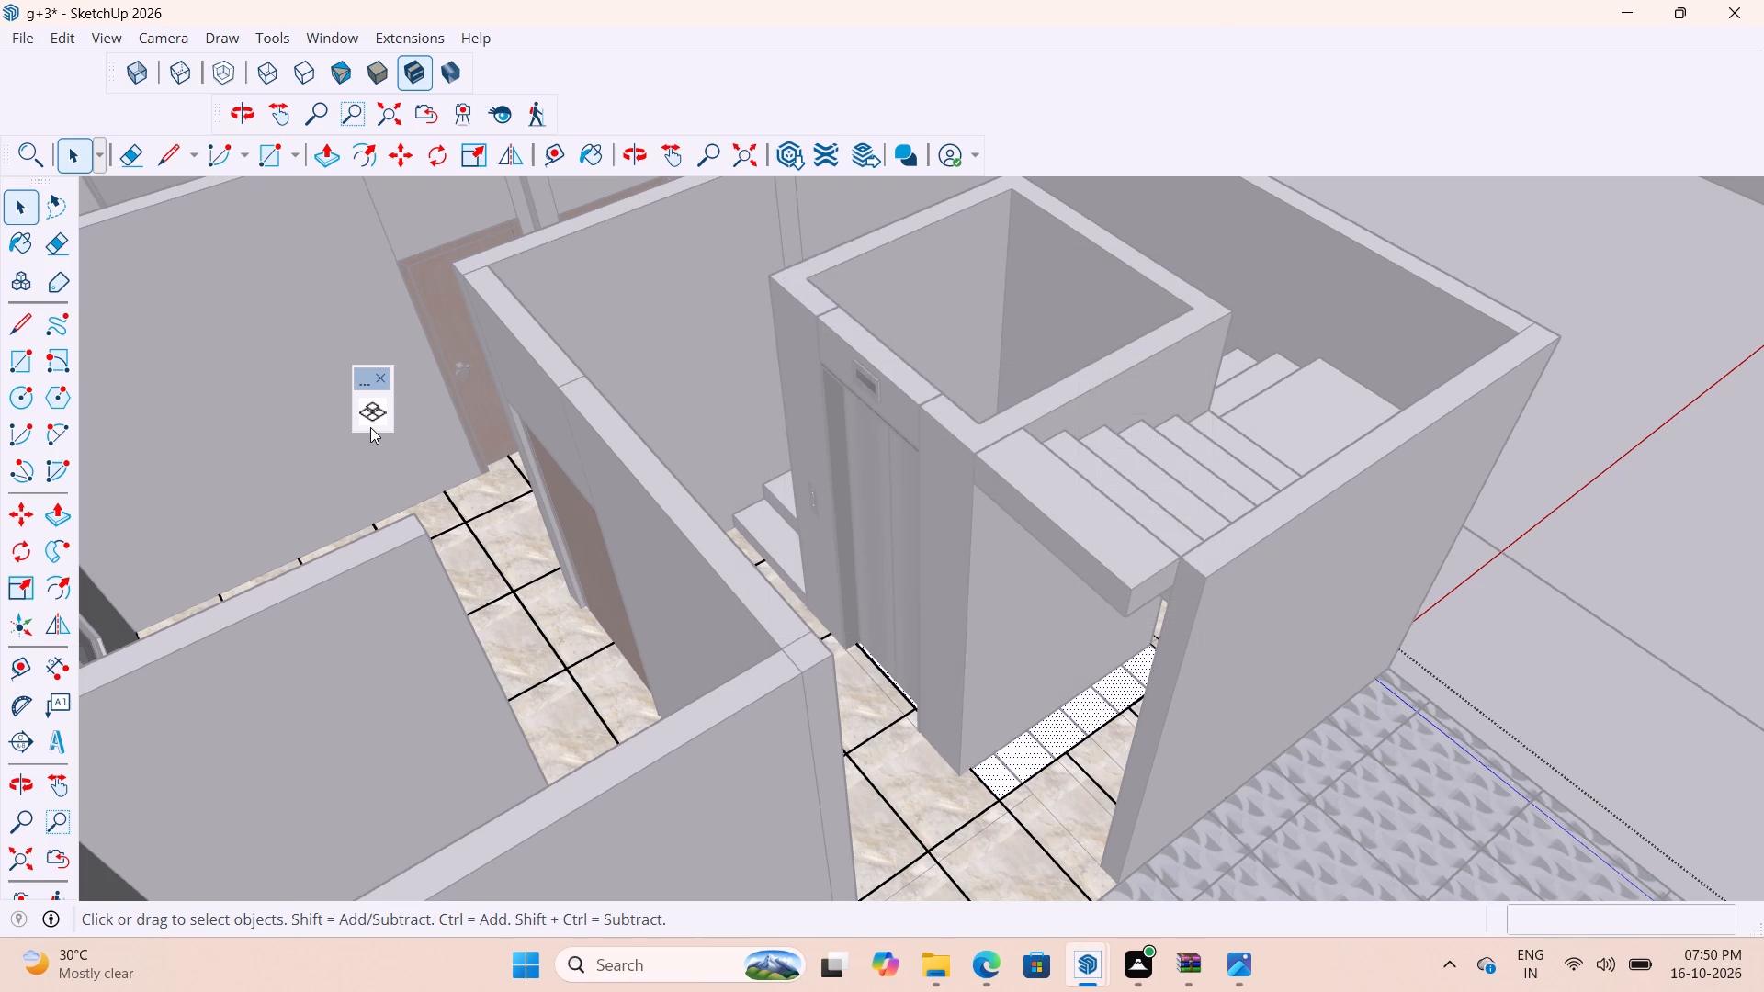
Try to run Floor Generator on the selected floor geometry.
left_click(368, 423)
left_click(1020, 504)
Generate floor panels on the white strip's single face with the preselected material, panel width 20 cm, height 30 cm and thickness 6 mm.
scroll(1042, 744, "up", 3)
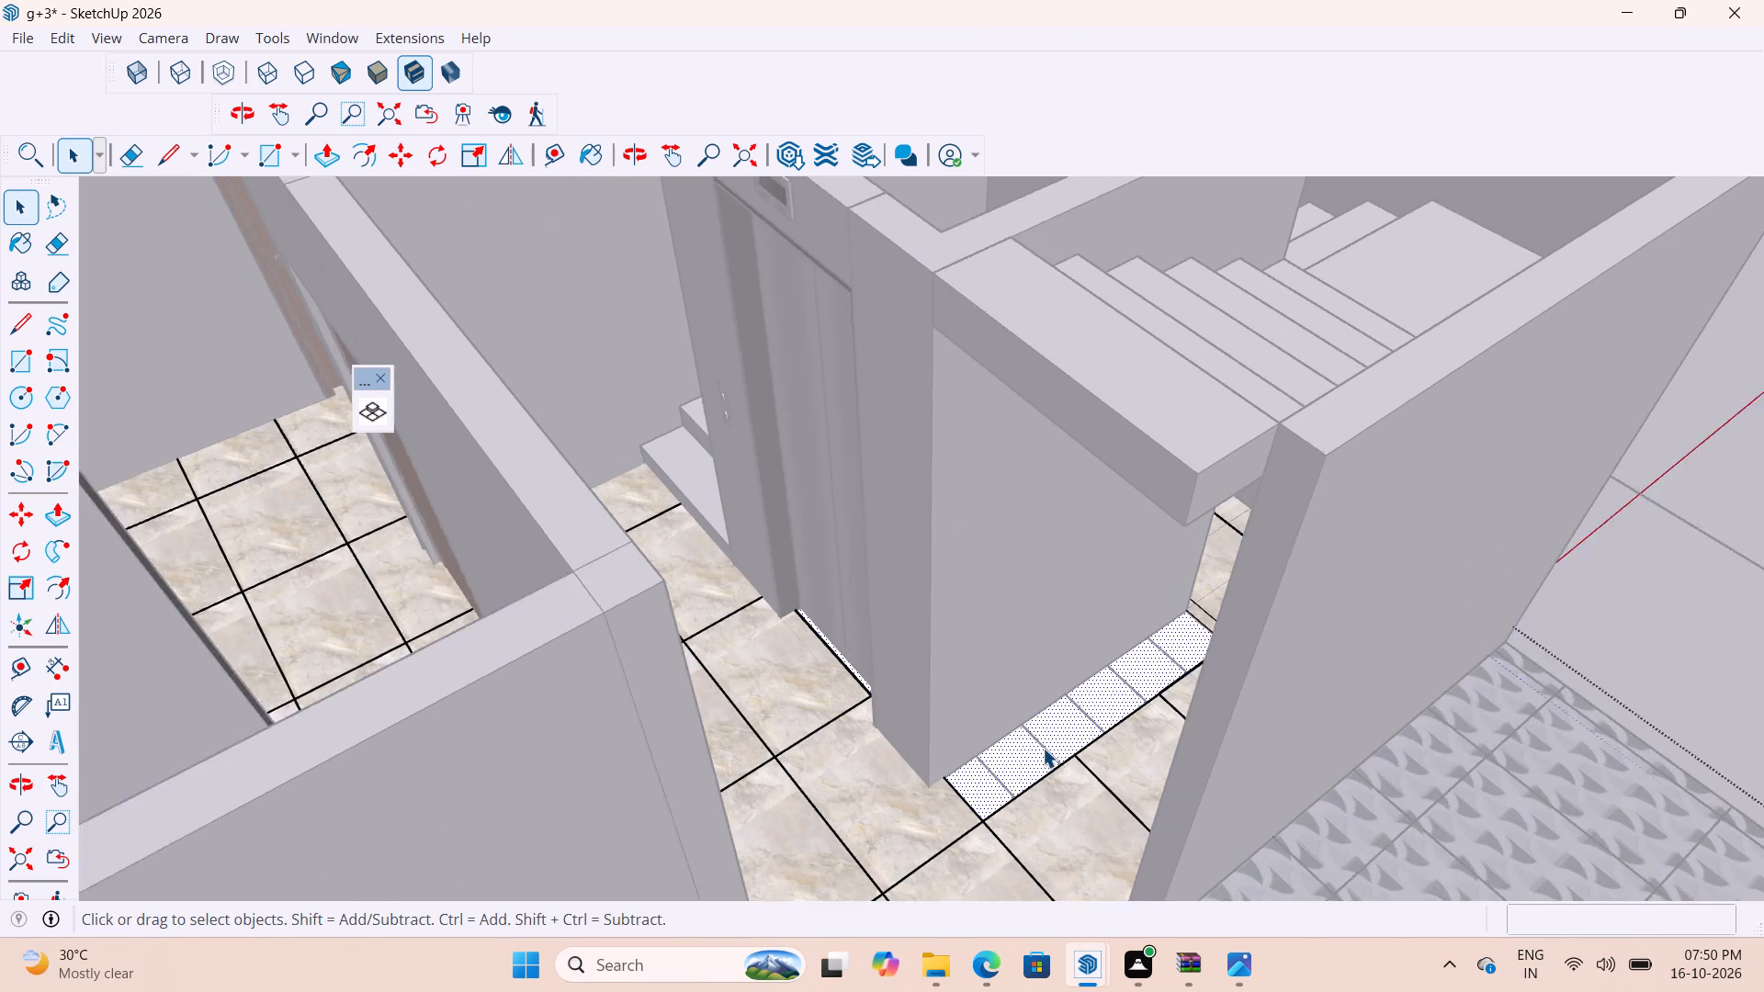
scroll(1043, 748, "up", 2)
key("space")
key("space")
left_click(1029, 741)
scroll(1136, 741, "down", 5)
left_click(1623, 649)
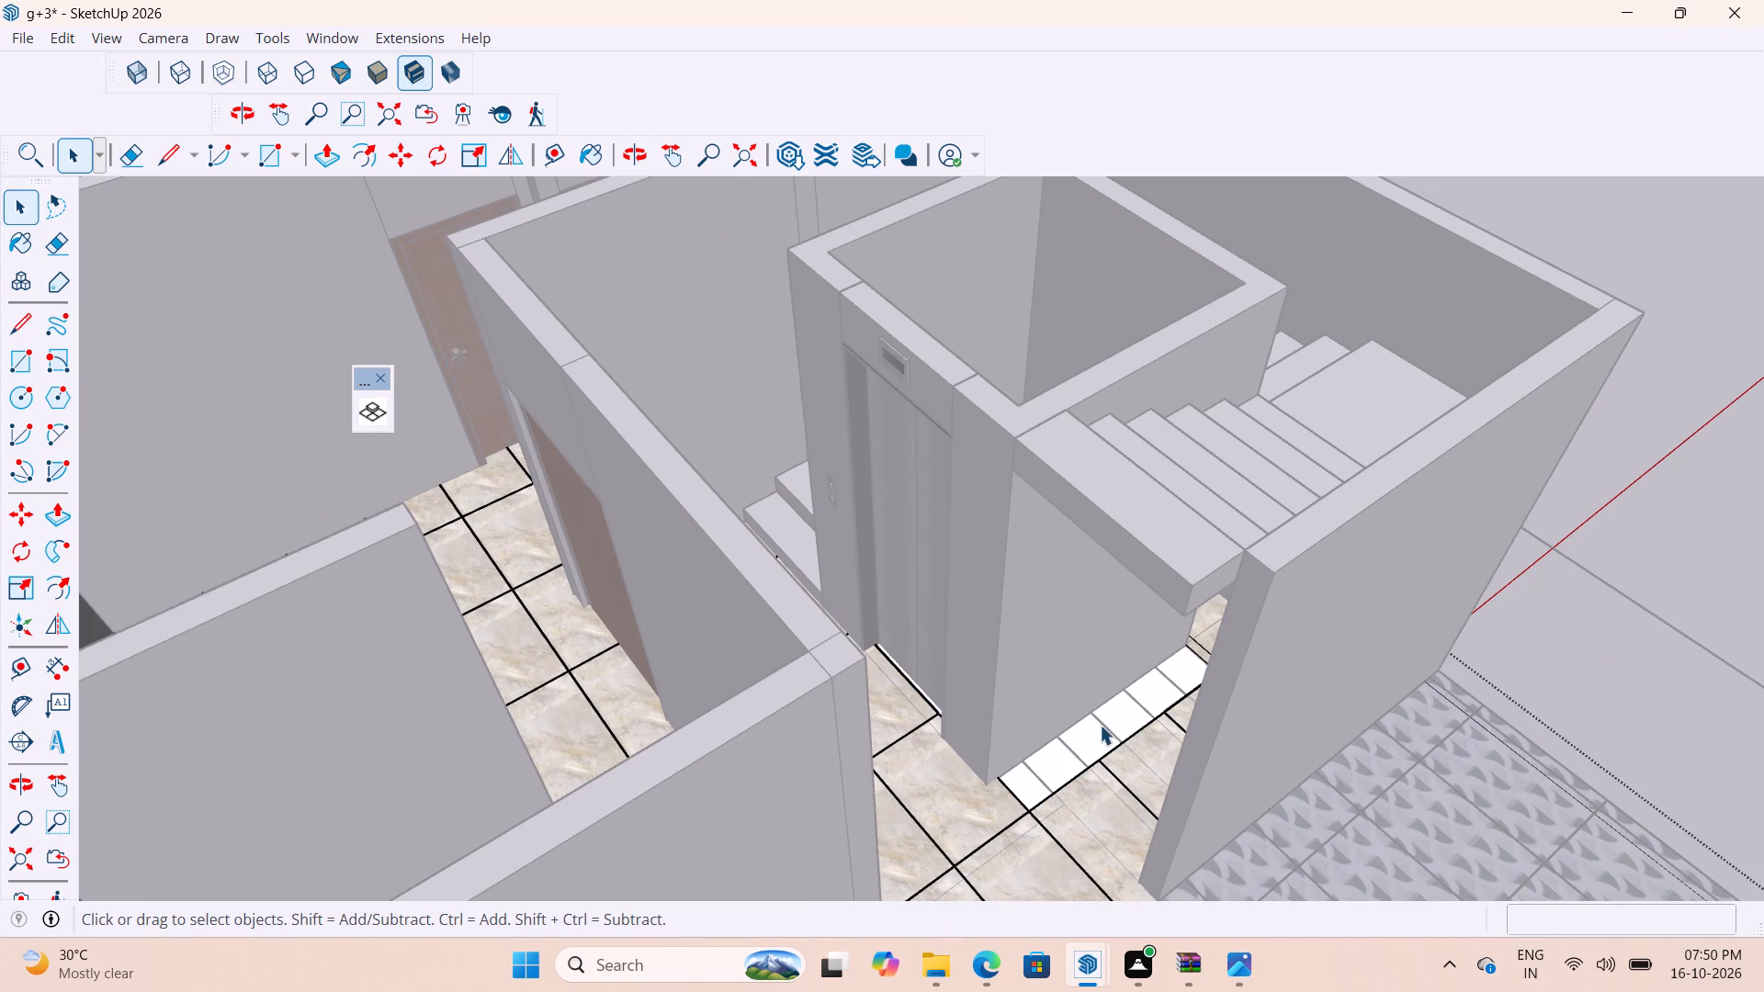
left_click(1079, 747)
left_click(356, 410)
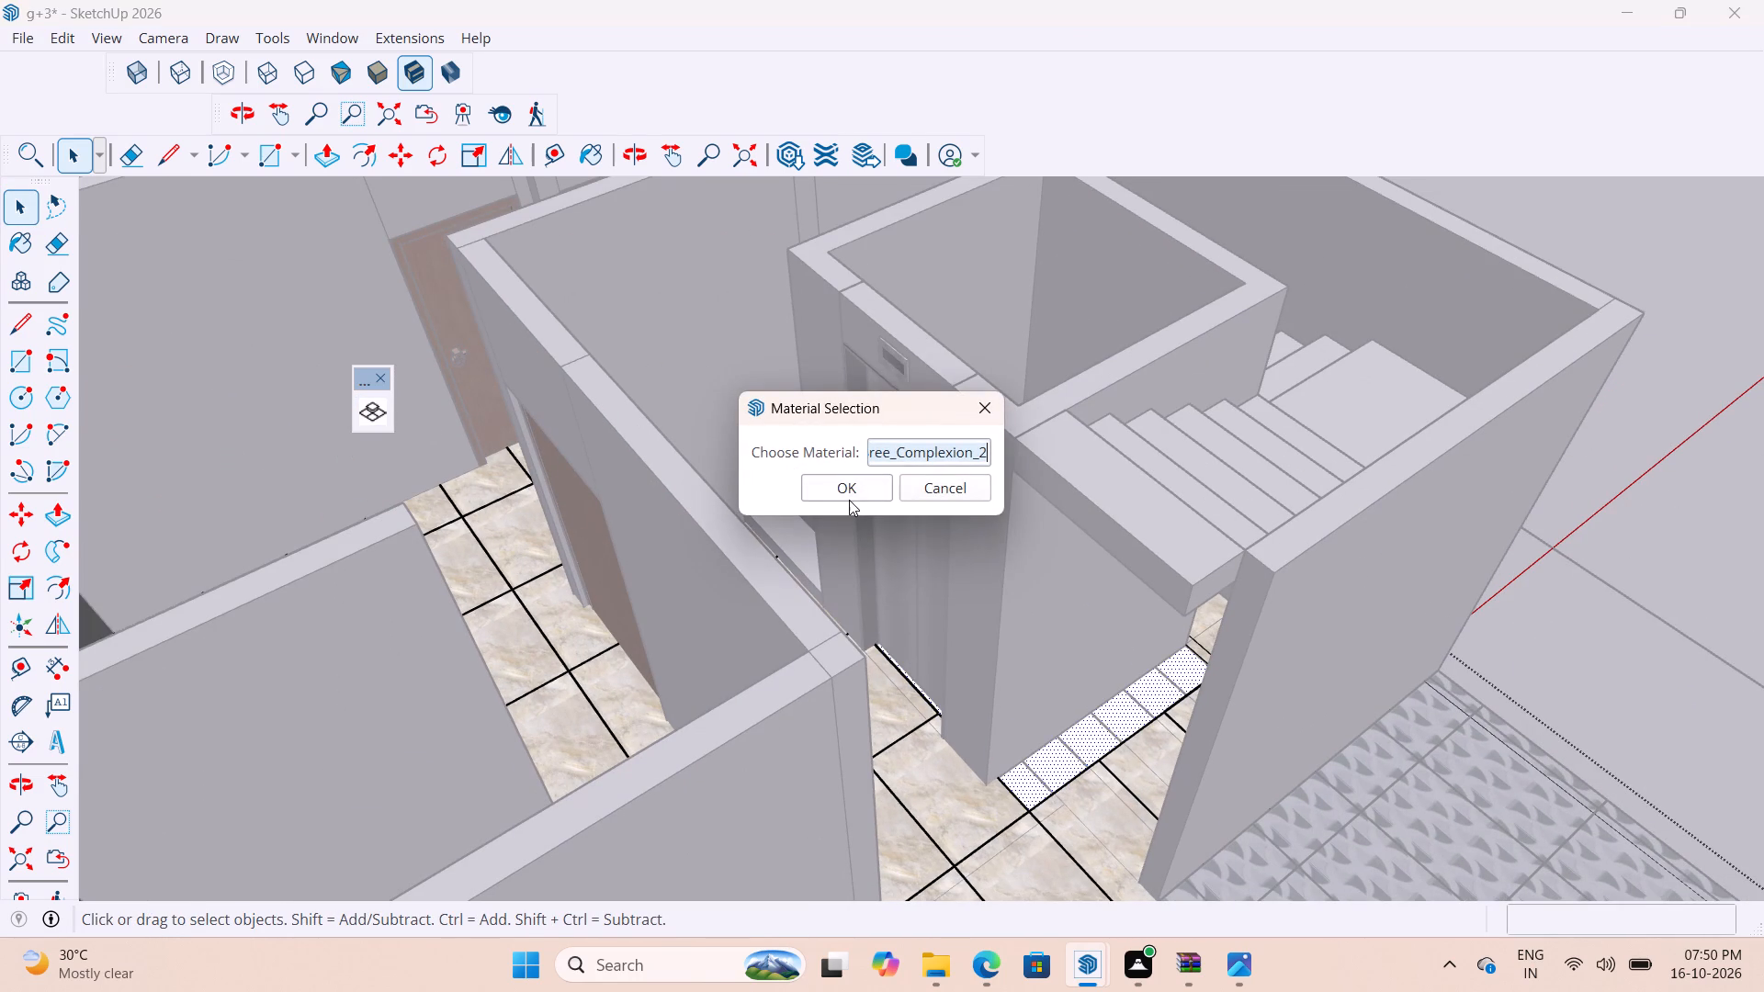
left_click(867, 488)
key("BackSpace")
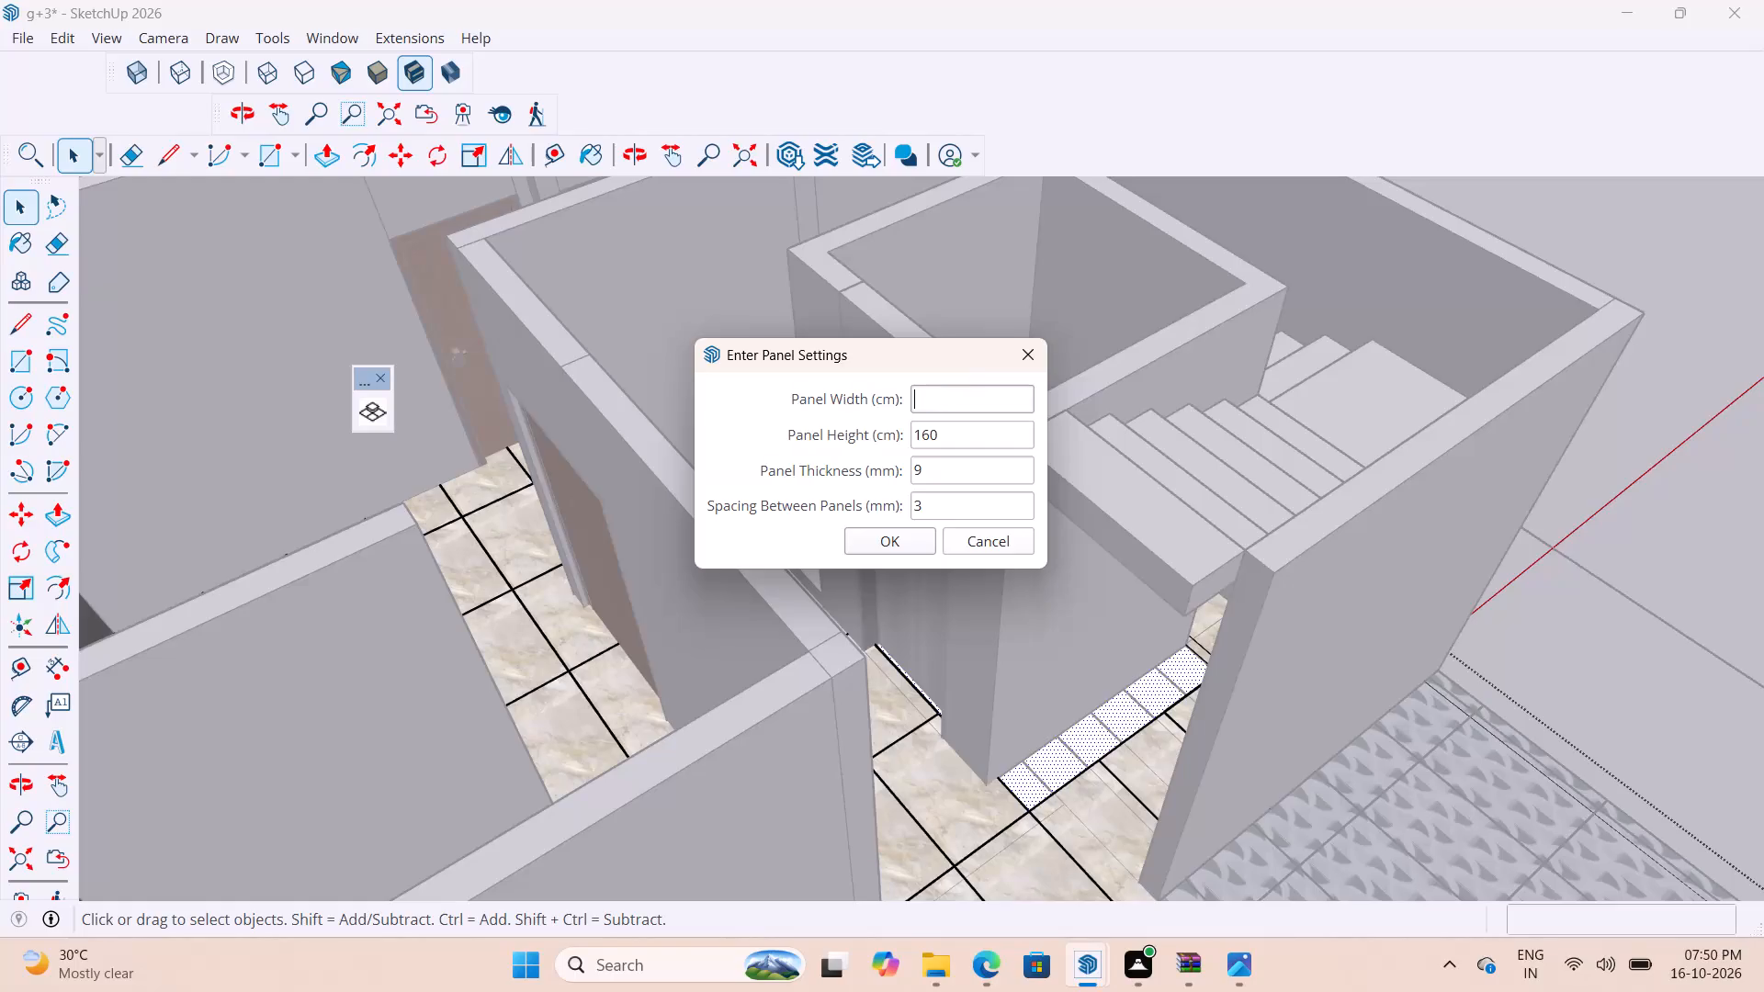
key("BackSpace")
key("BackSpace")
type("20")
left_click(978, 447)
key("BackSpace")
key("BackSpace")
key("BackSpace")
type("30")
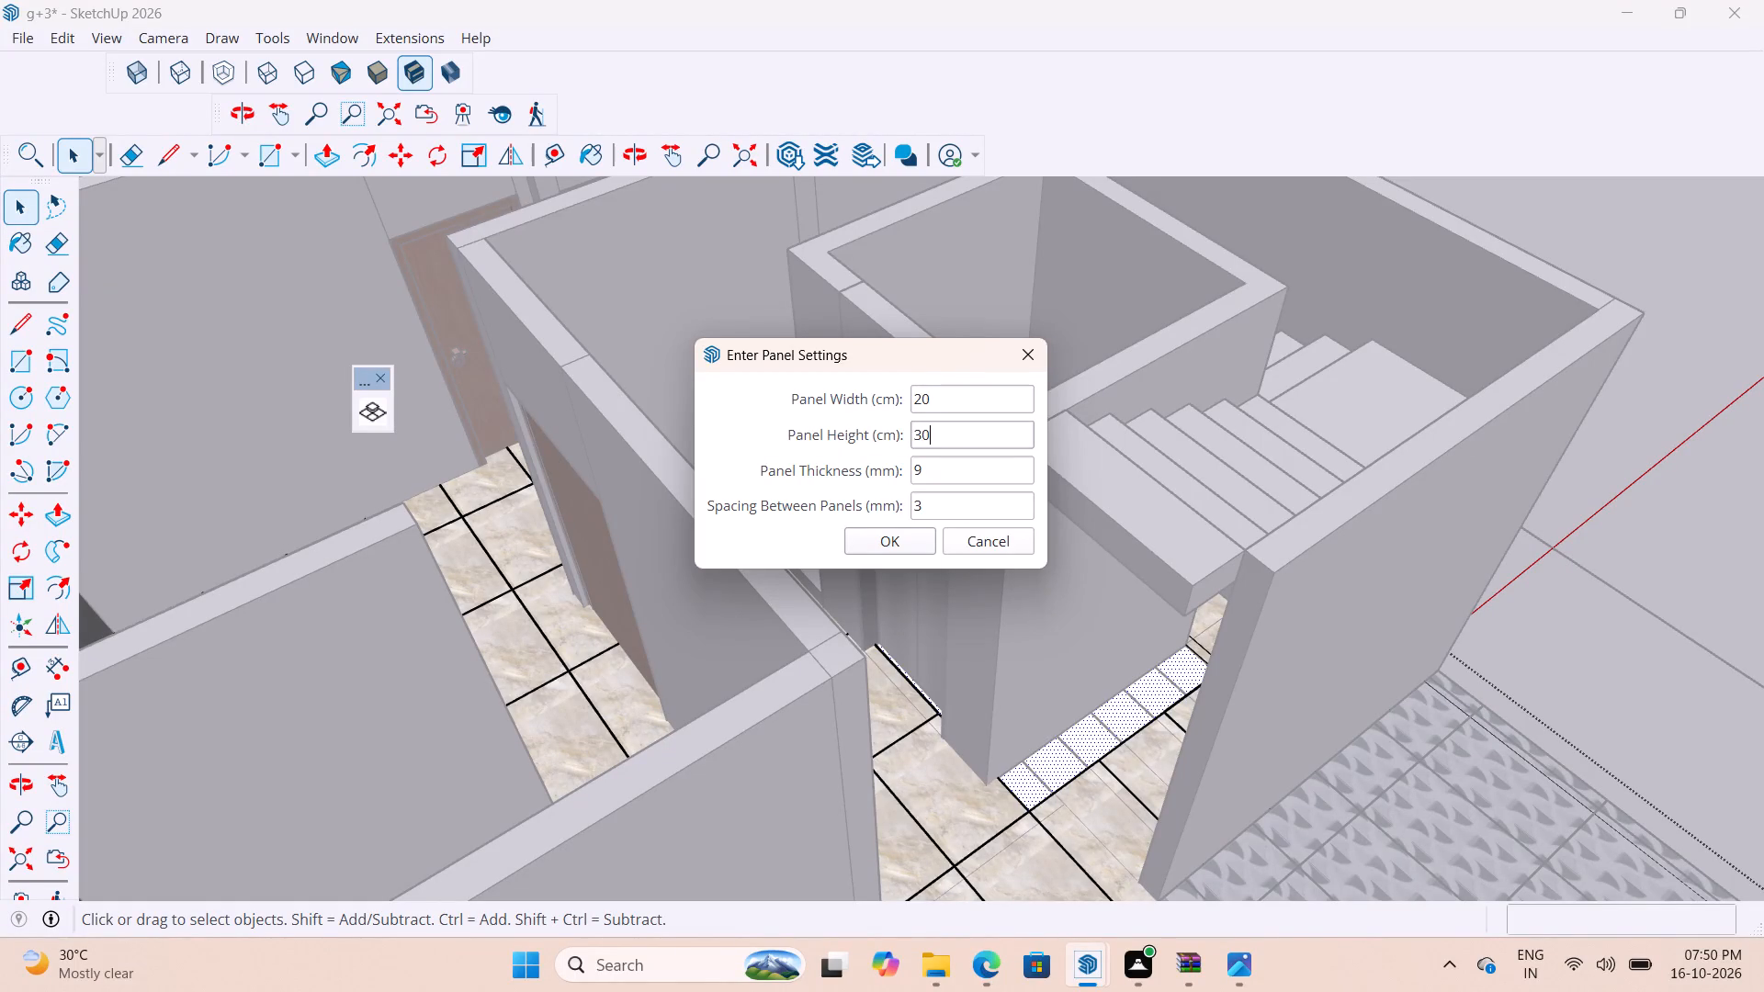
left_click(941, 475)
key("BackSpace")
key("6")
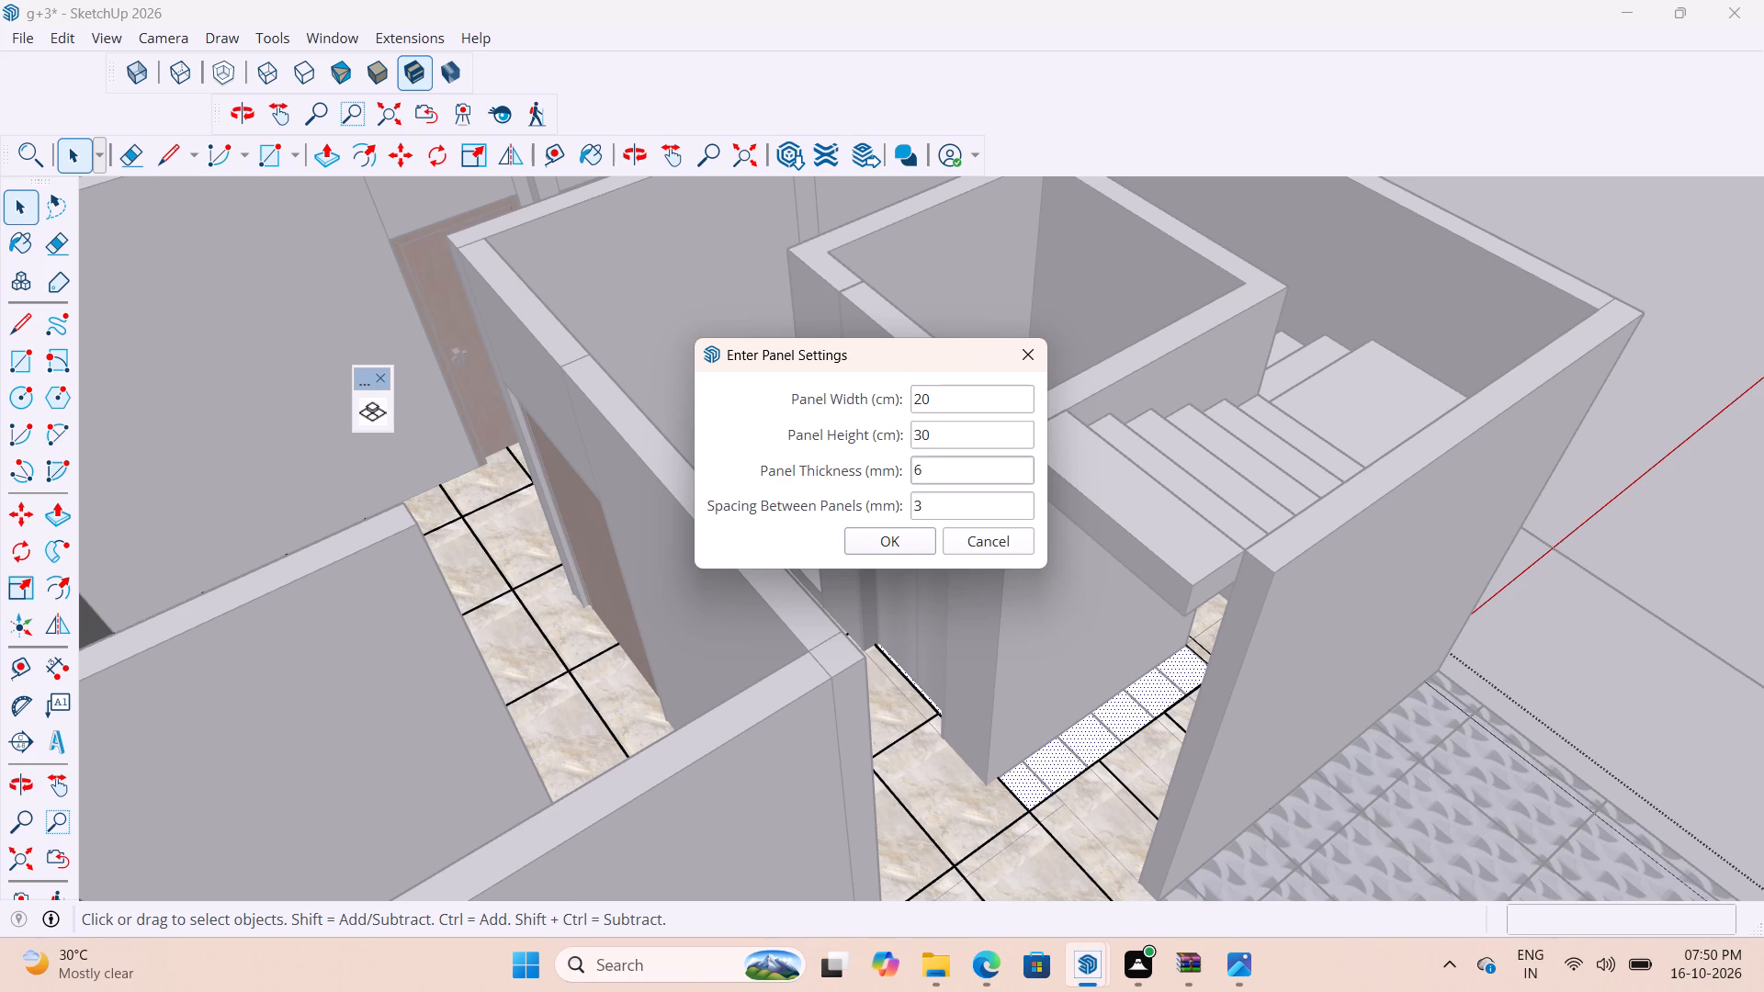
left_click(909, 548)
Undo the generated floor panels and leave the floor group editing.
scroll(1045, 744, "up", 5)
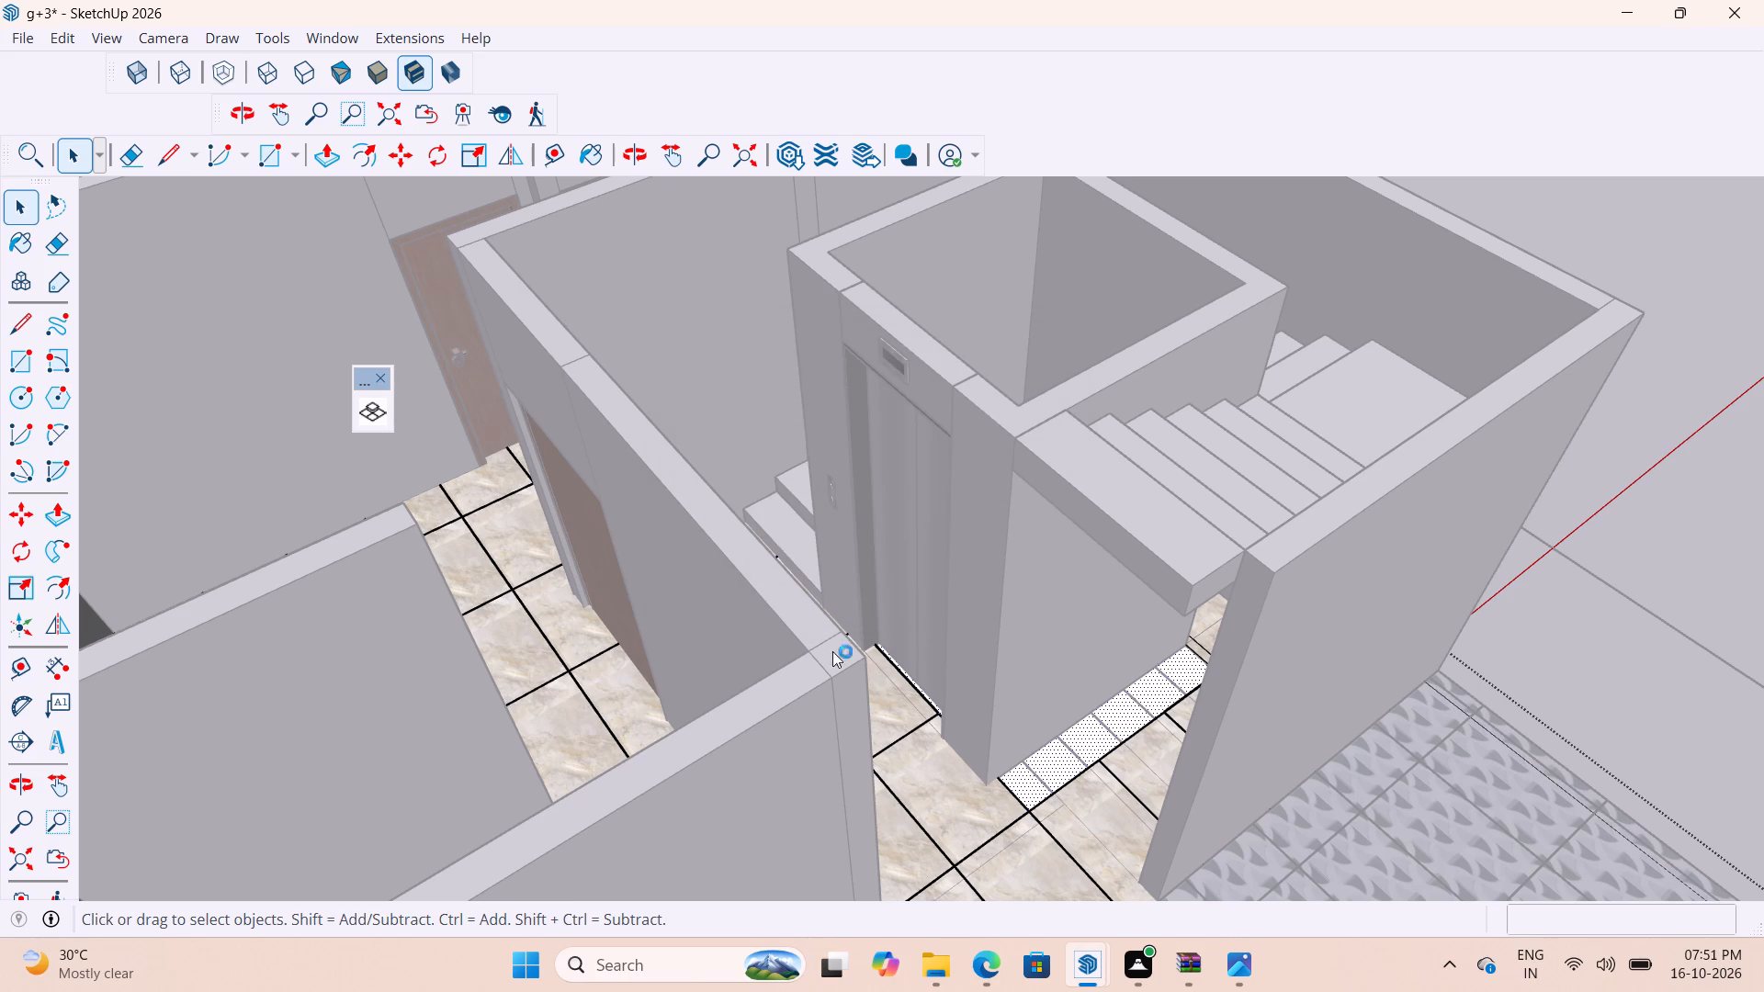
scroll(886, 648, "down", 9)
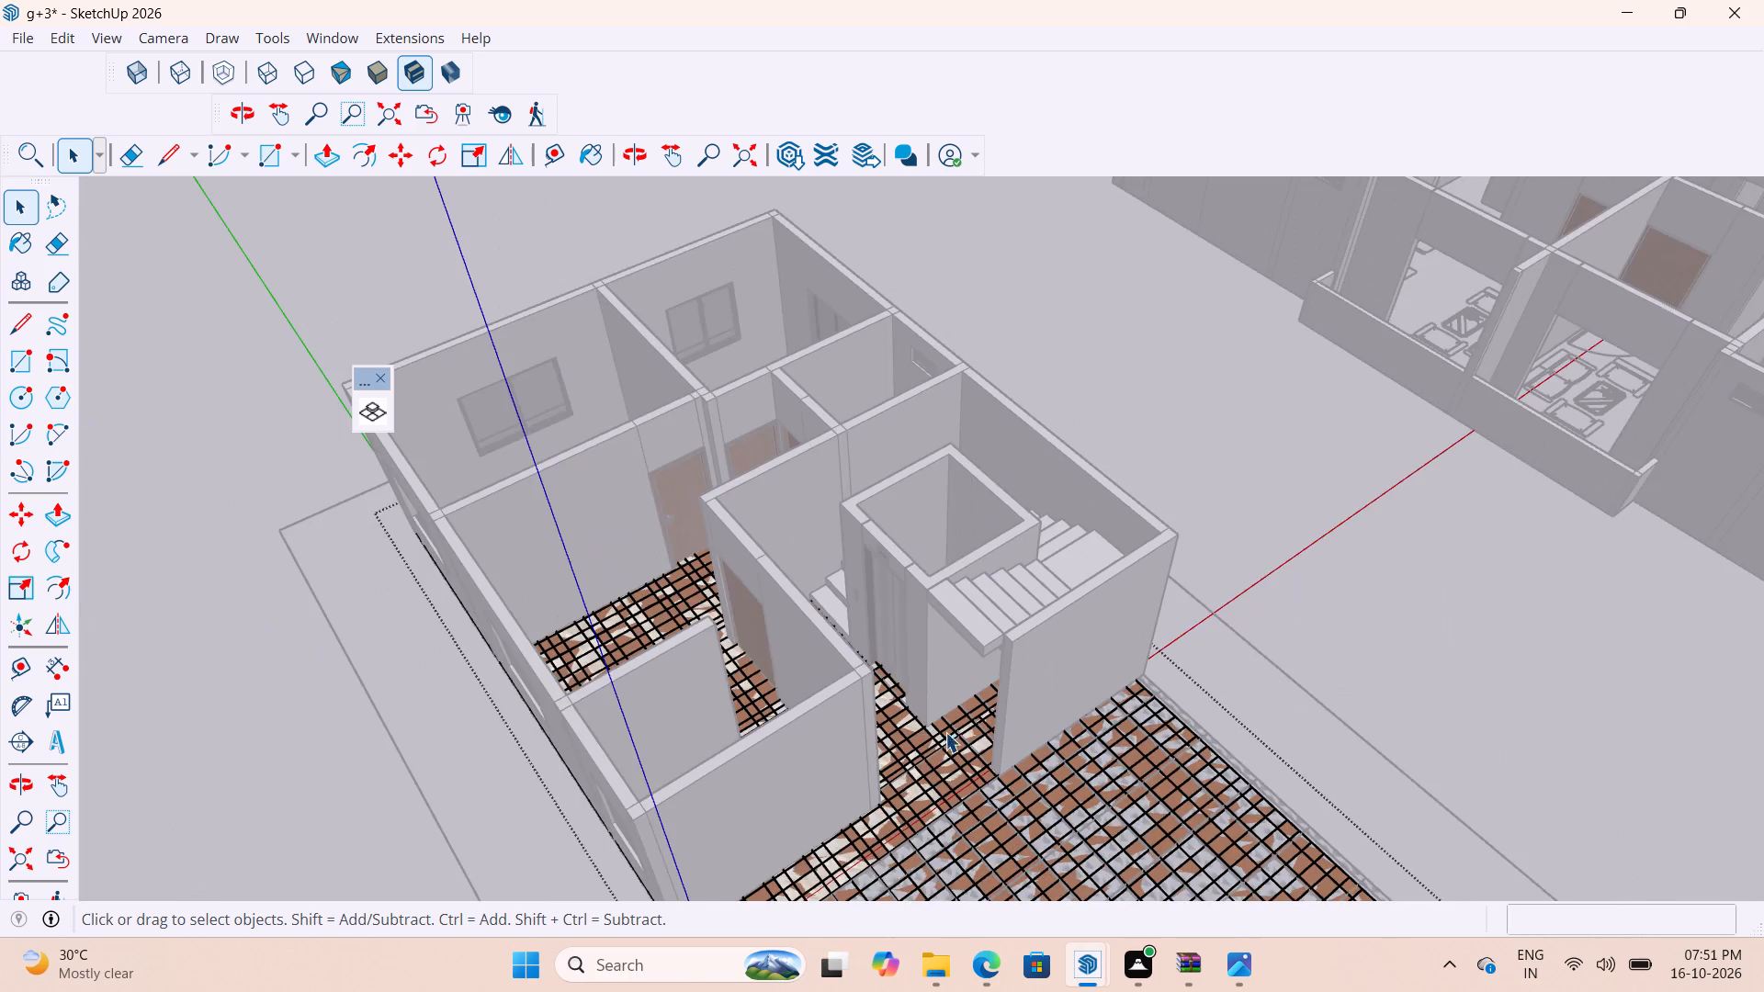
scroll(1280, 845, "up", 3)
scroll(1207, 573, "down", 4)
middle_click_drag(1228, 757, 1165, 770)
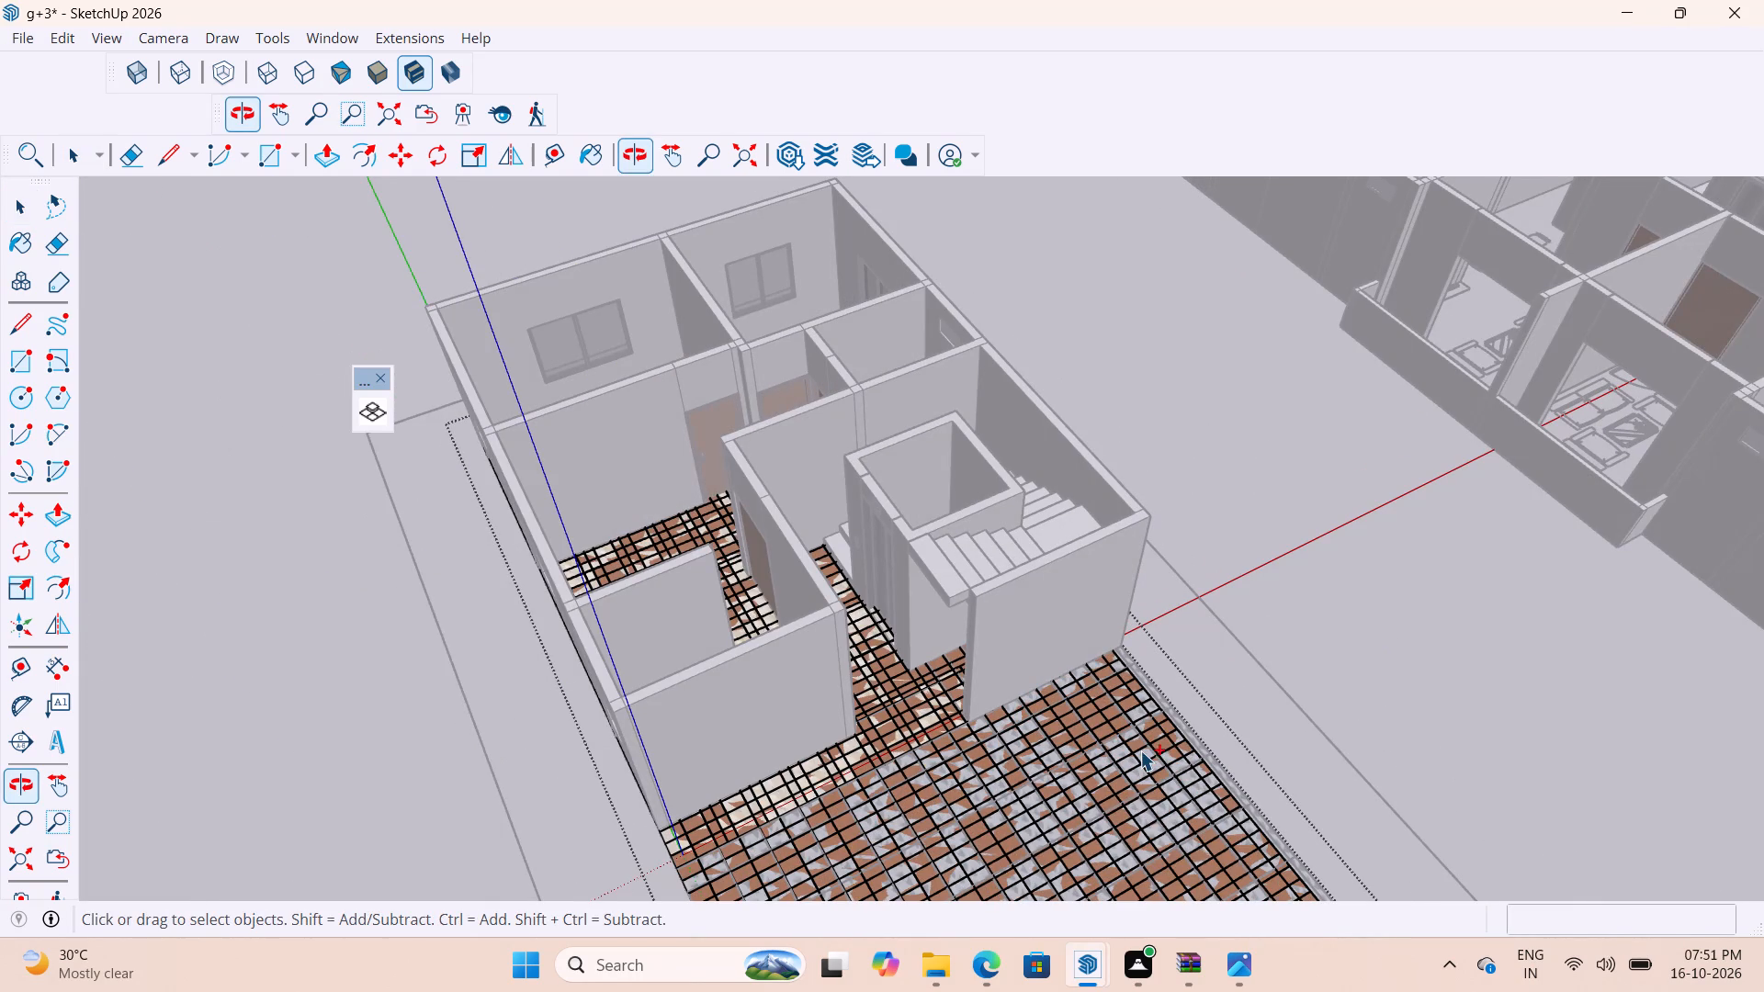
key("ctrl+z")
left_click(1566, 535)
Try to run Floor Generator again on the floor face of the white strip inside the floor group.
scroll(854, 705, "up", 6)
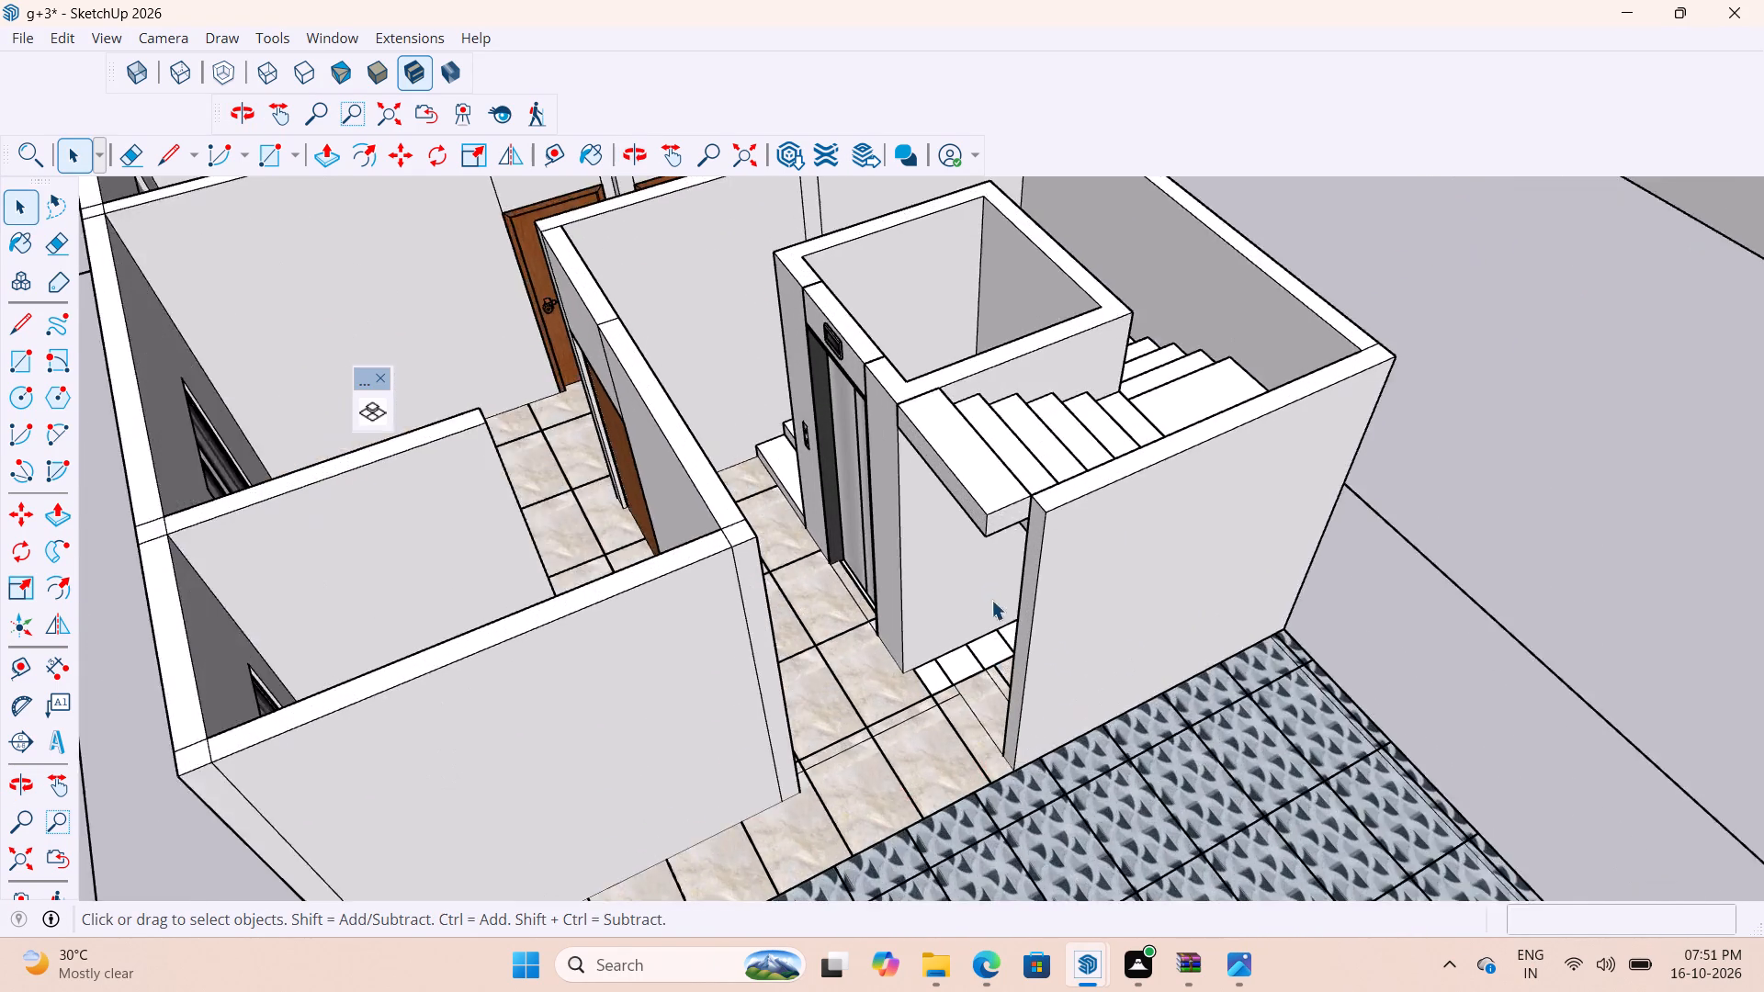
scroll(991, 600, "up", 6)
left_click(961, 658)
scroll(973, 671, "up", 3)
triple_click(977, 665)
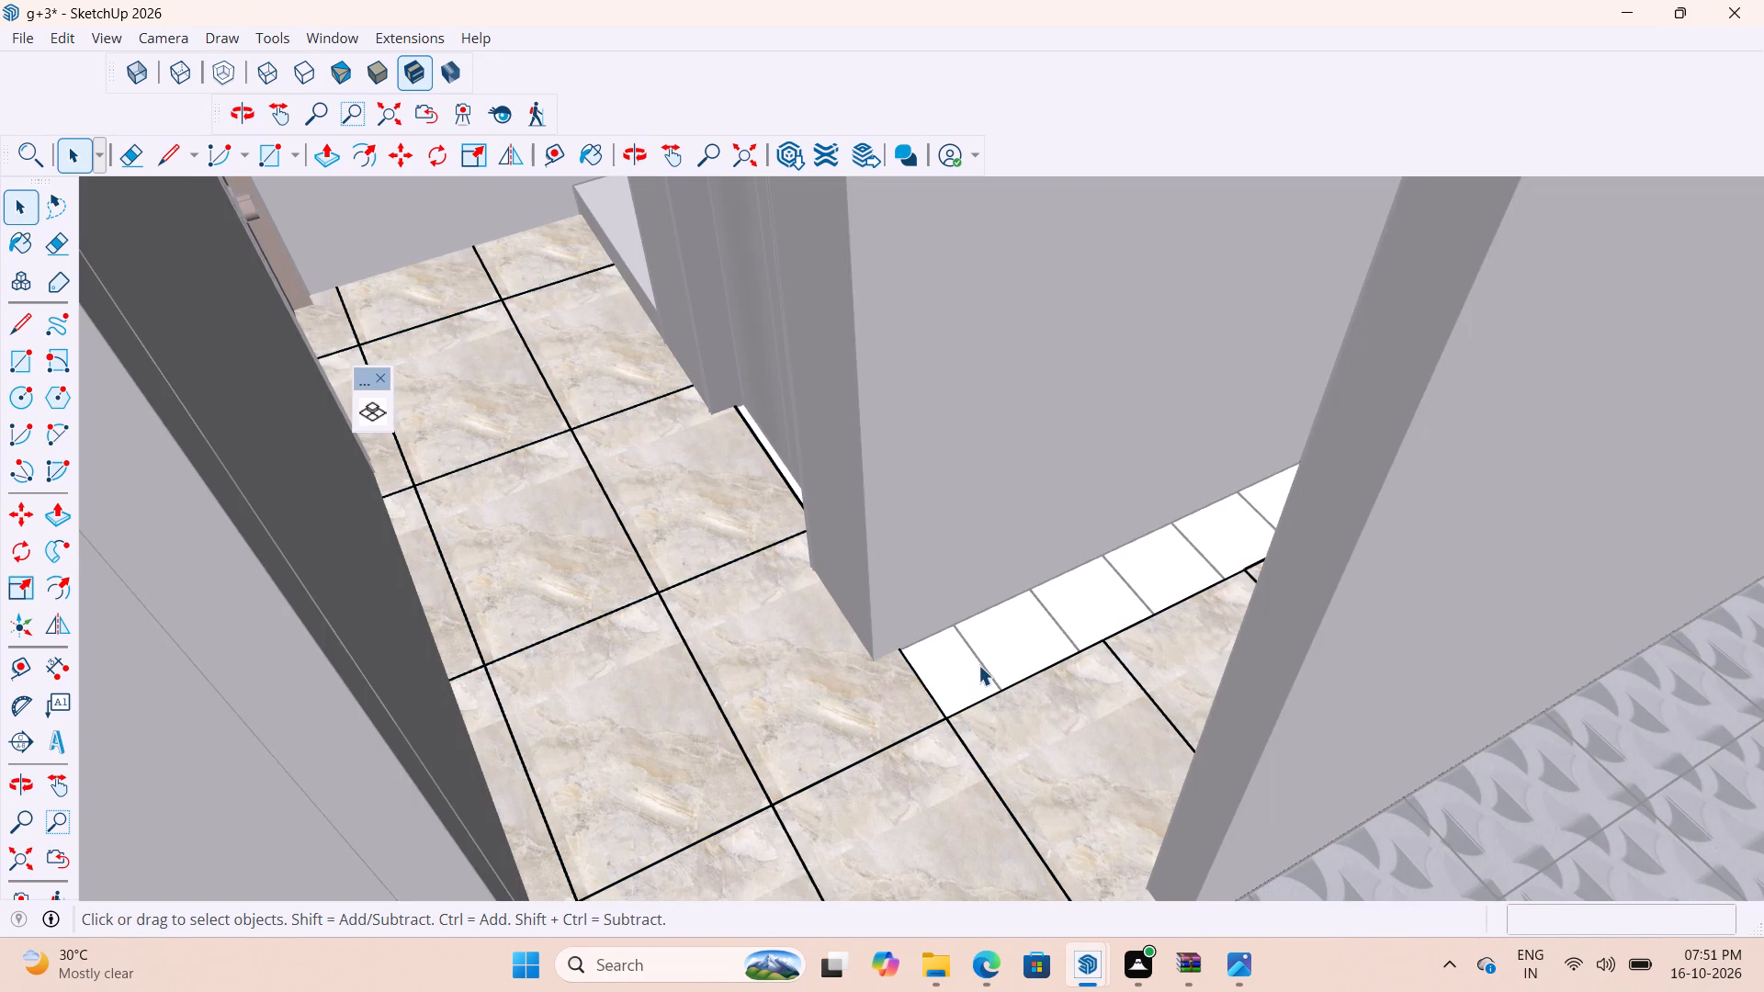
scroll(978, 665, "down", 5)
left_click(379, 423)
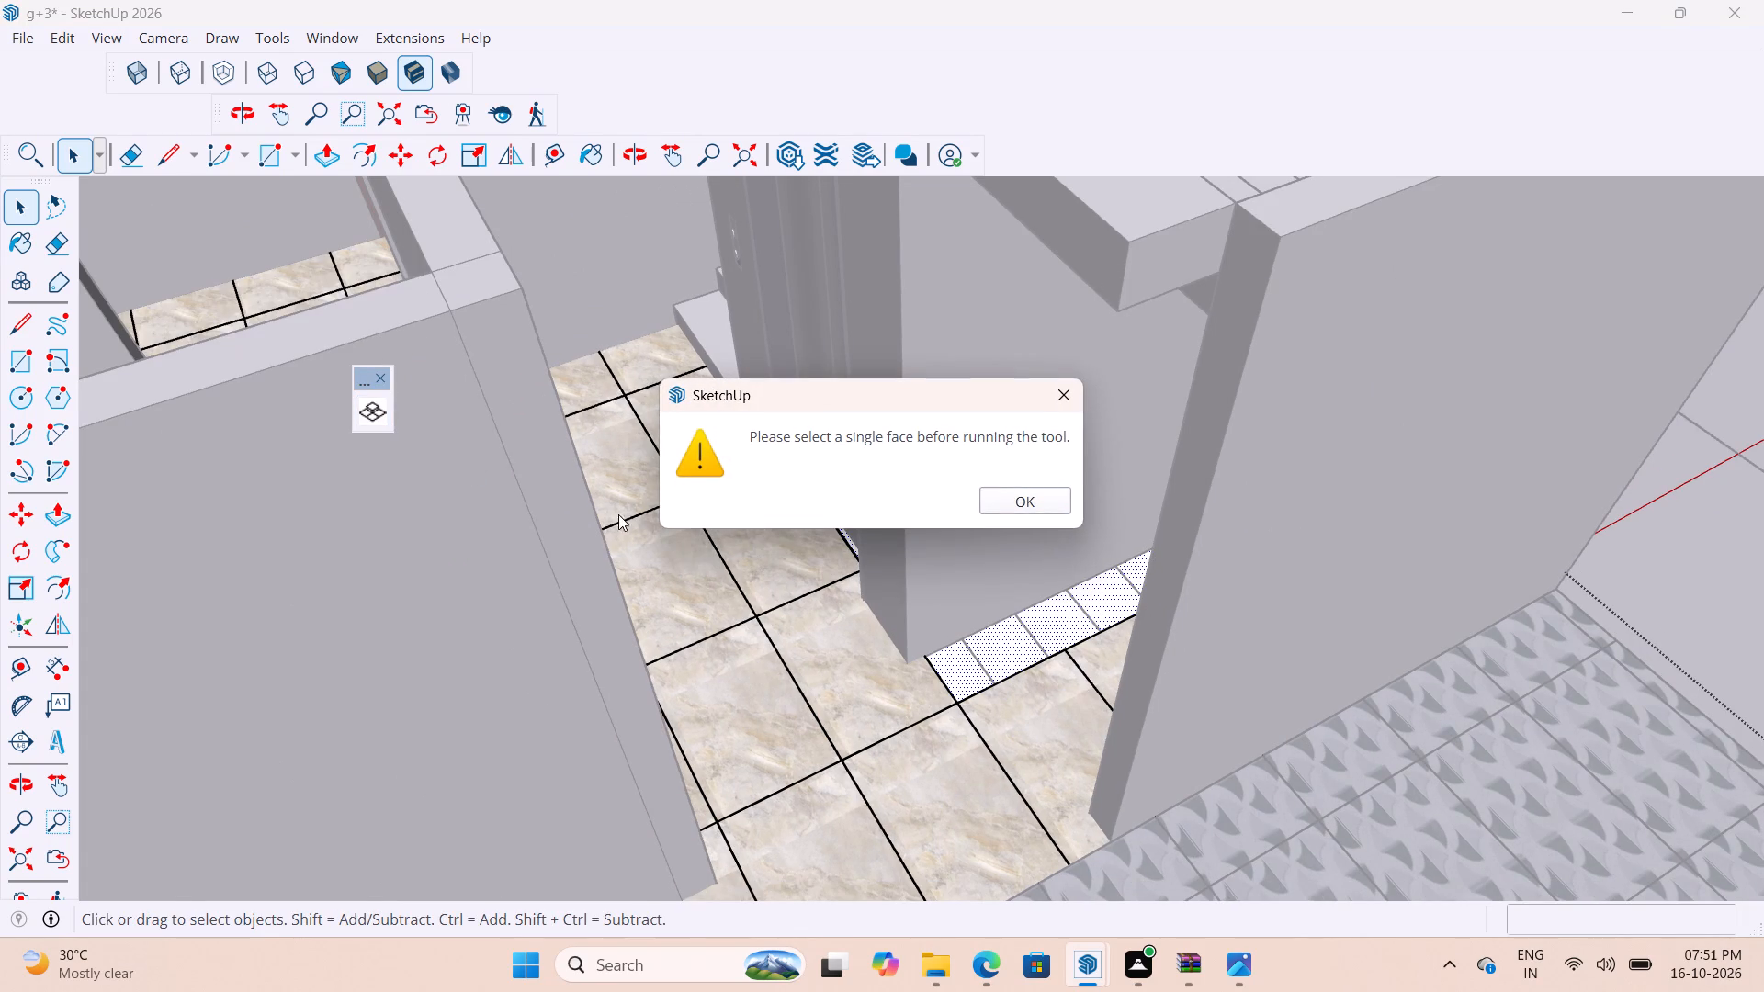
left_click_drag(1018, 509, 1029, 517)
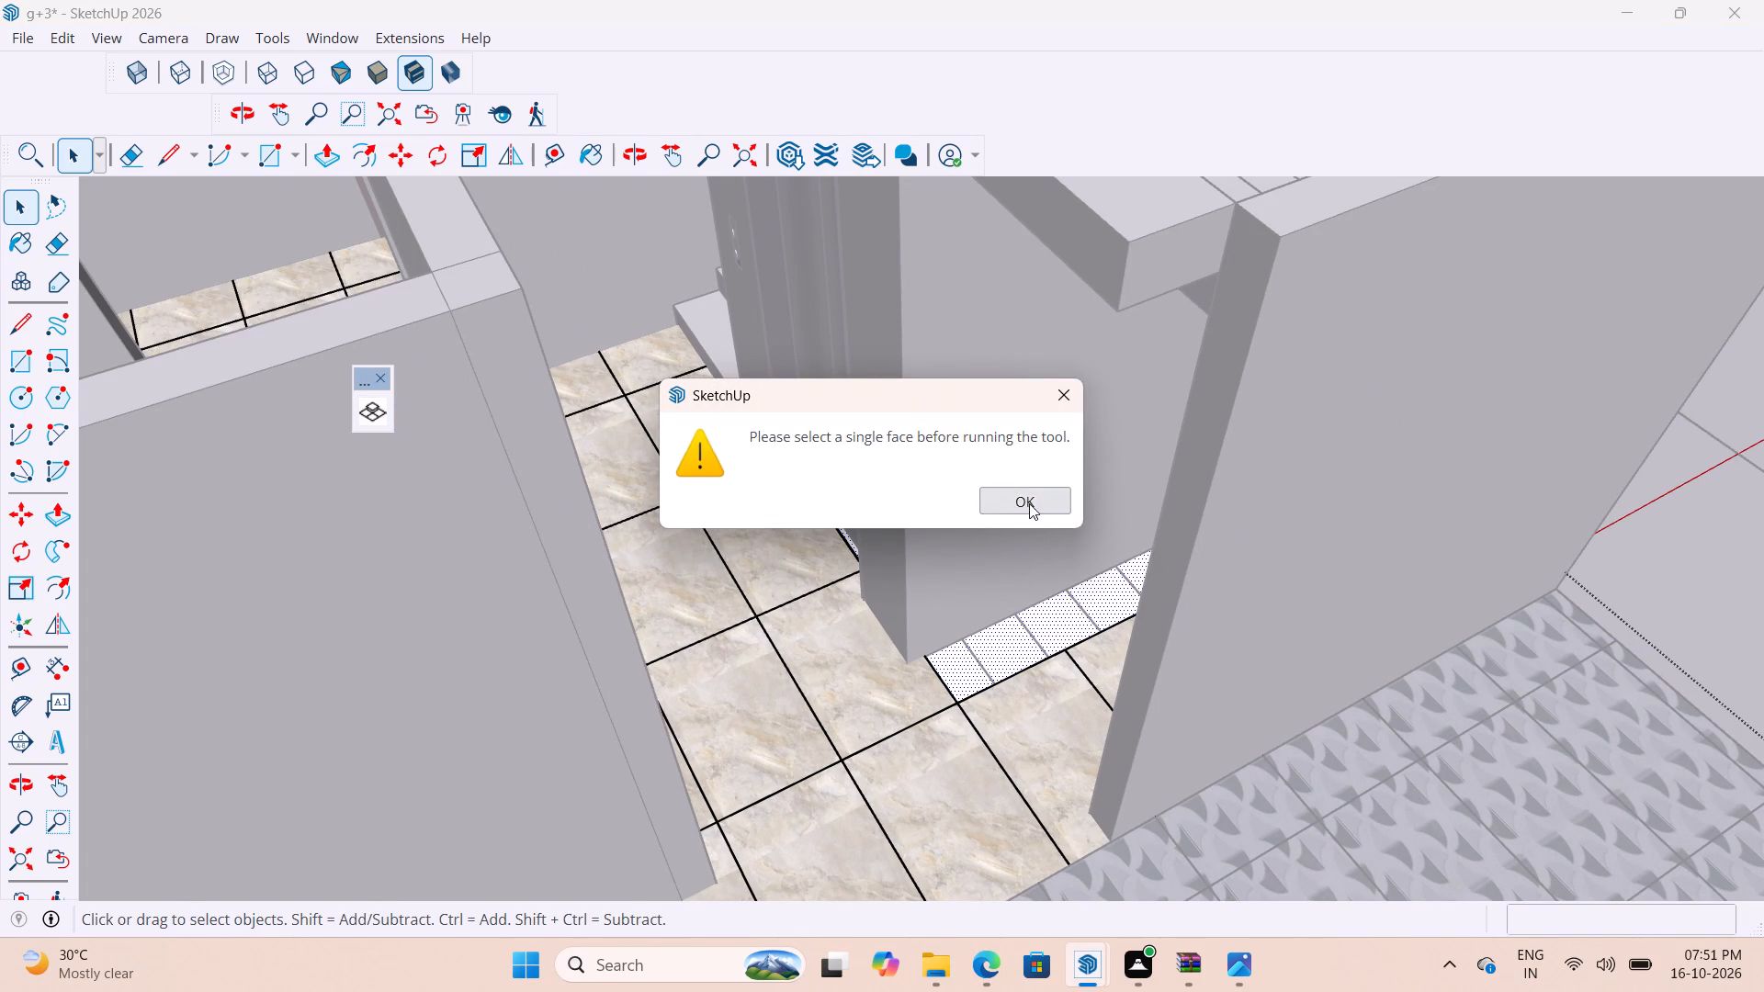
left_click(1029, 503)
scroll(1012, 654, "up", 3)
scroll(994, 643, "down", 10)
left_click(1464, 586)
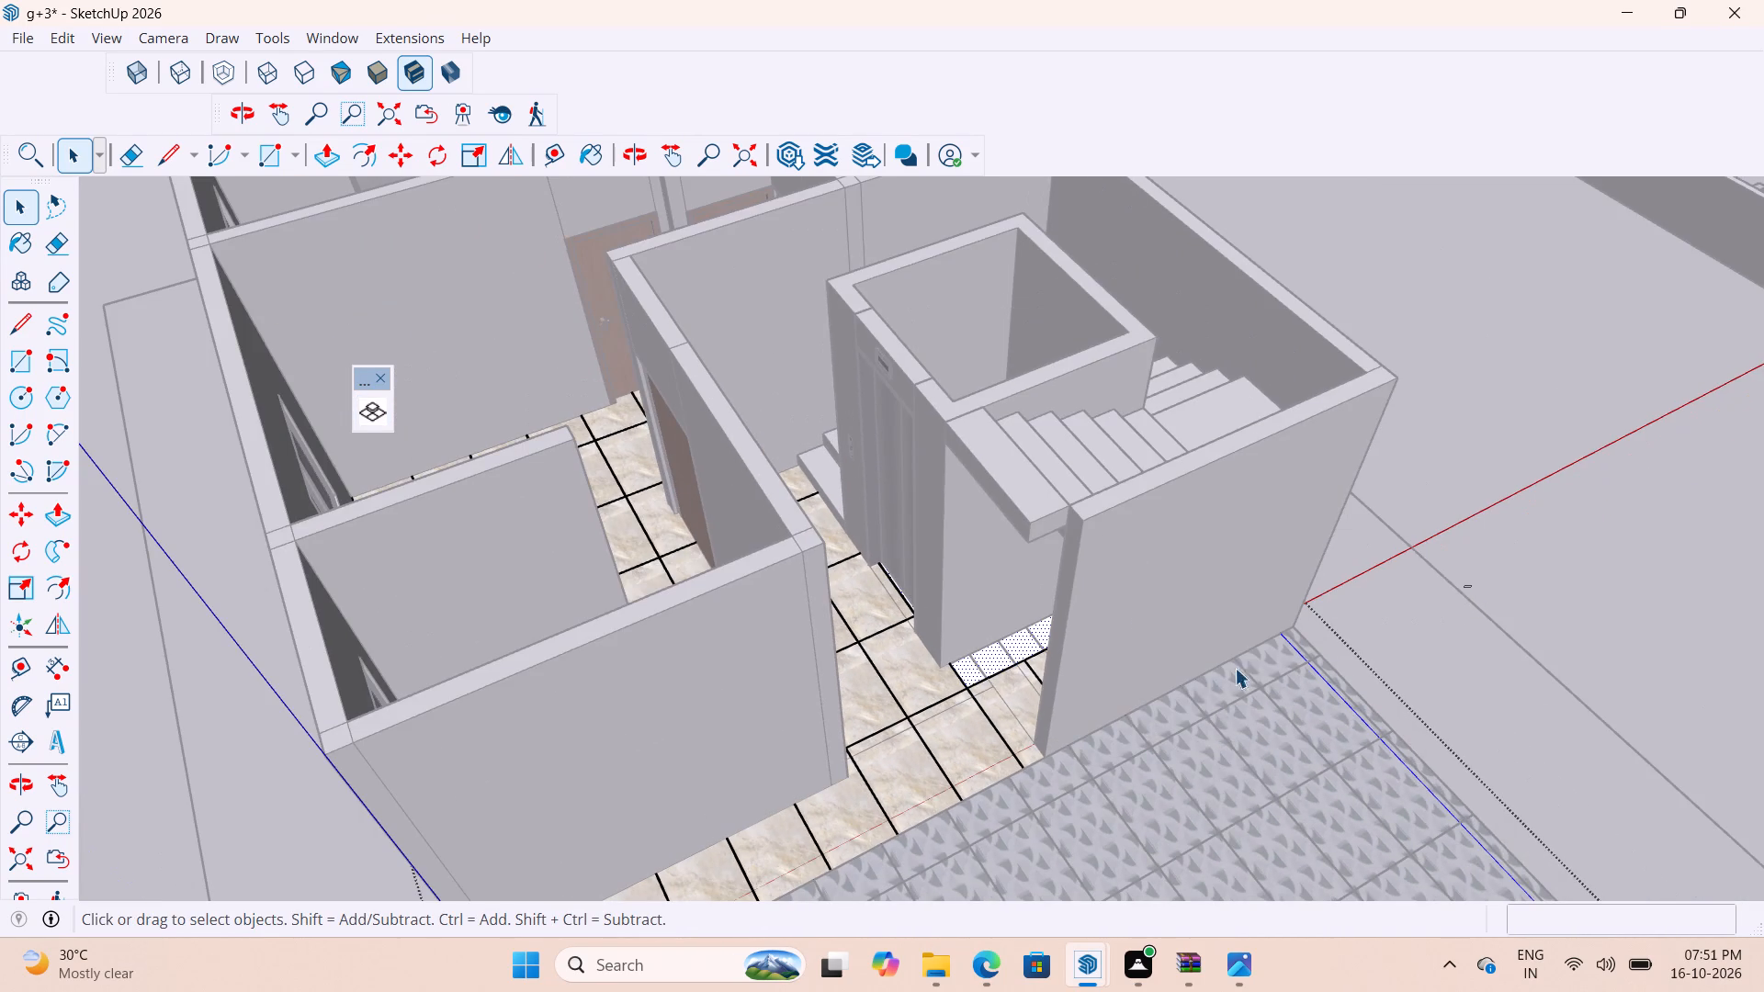
Open the entrance tile group and Push/Pull the side of the first tile bordering the white strip out to the lift wall.
scroll(959, 719, "up", 12)
middle_click_drag(980, 675, 1216, 709)
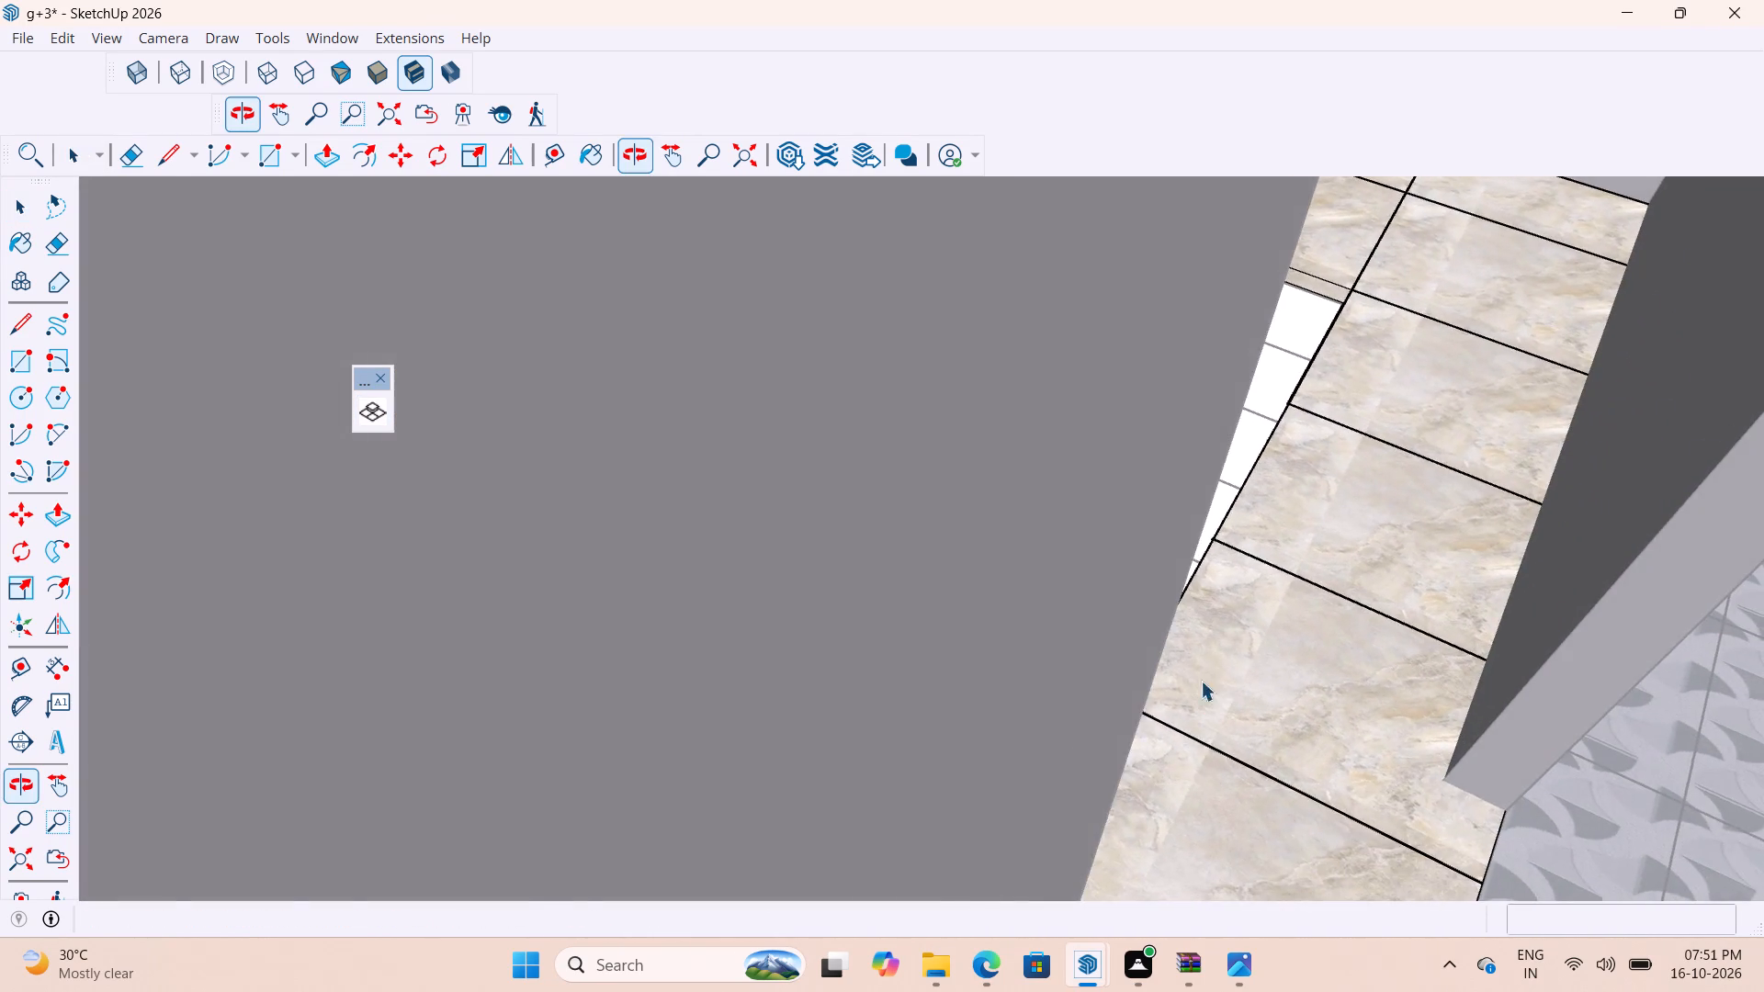
scroll(1223, 645, "up", 7)
middle_click_drag(1178, 631, 1408, 636)
scroll(1210, 574, "up", 7)
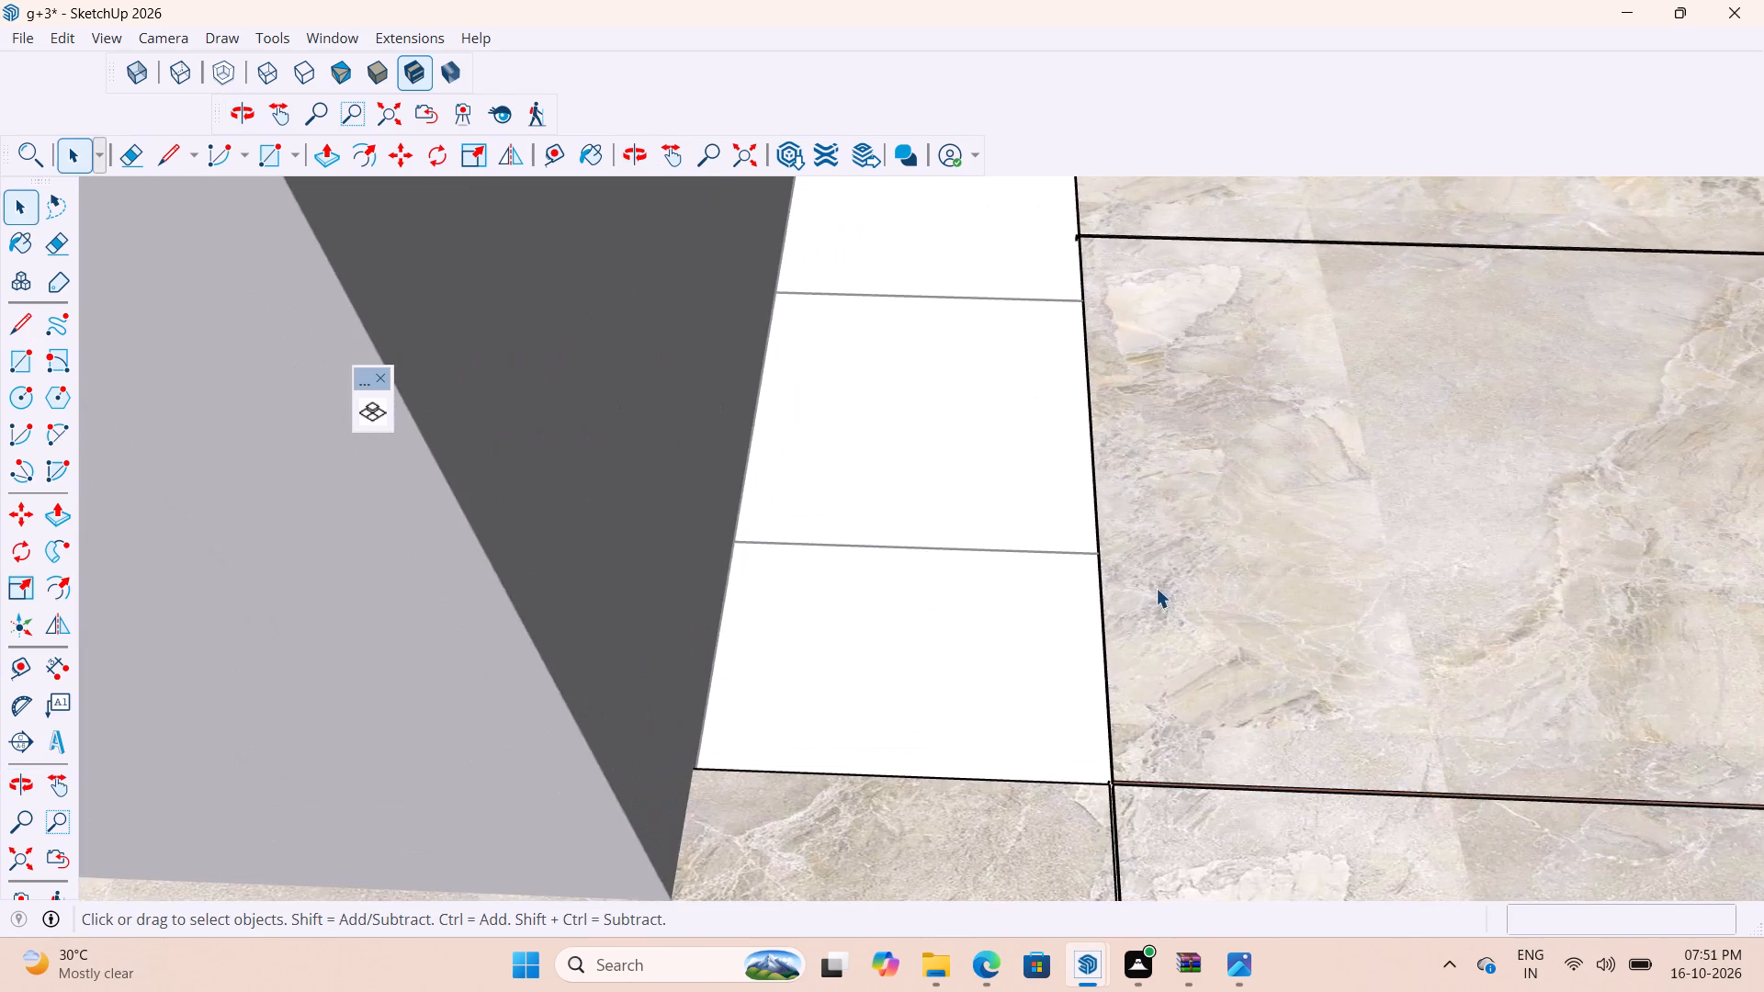
middle_click_drag(1147, 599, 1281, 421)
scroll(1141, 633, "up", 4)
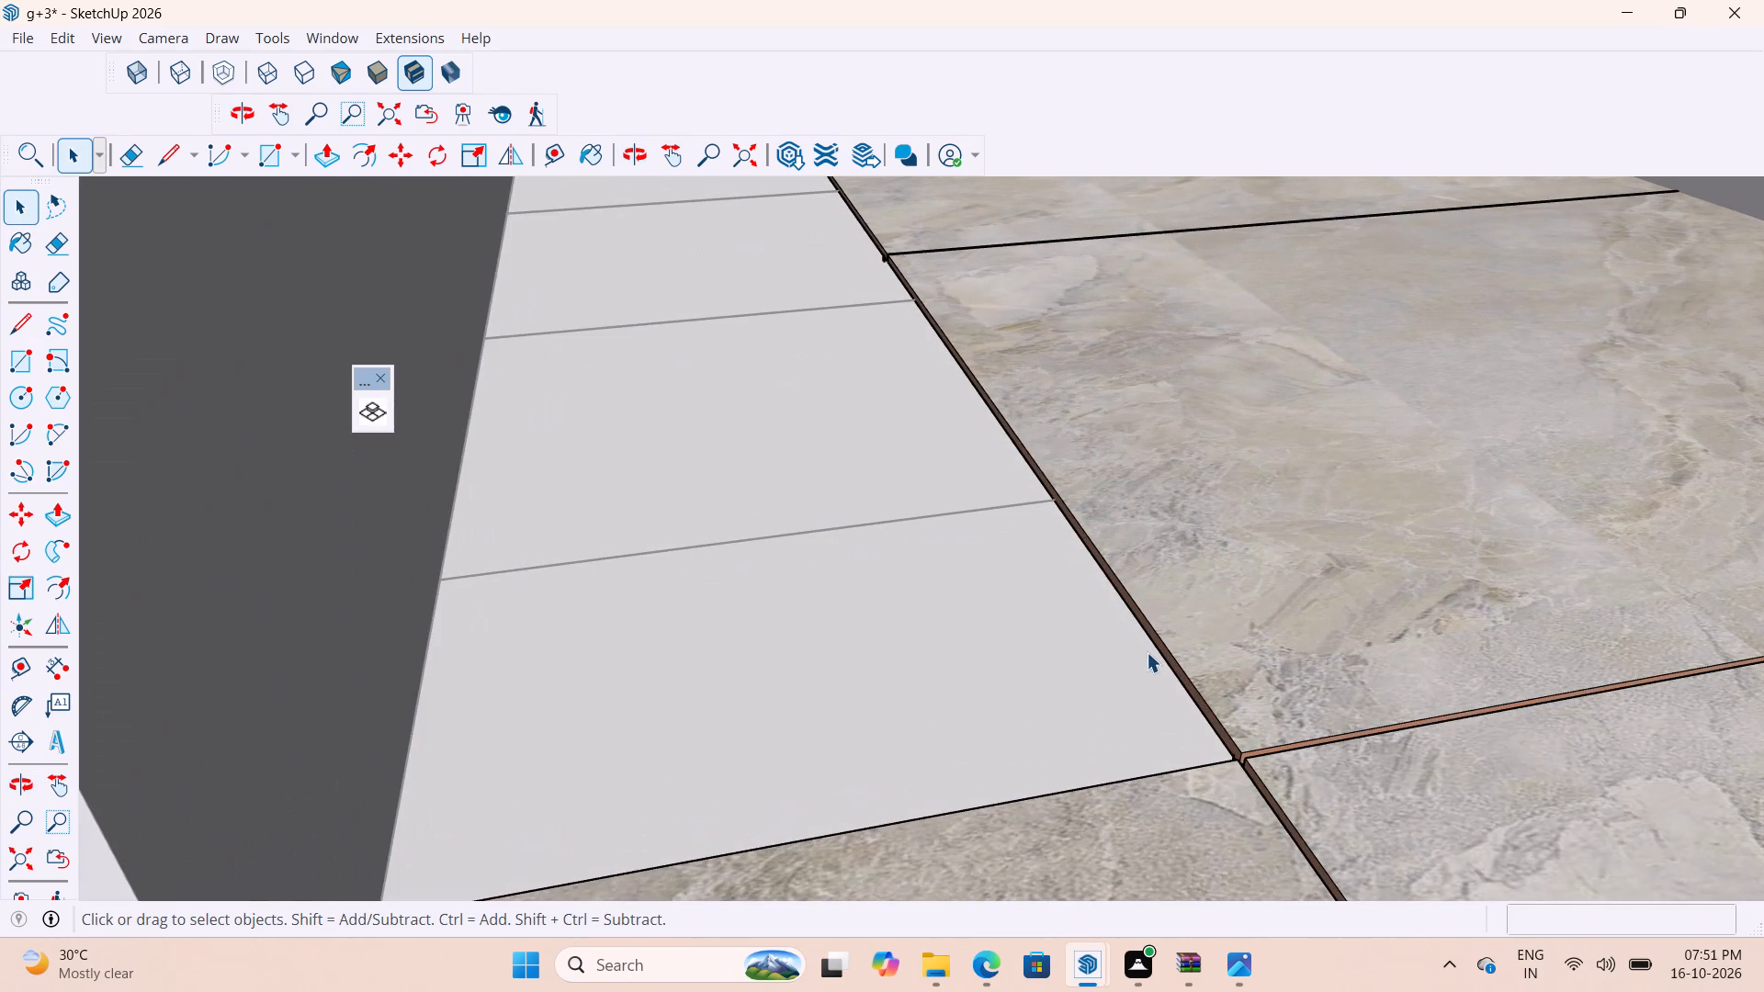
double_click(1158, 657)
double_click(1166, 658)
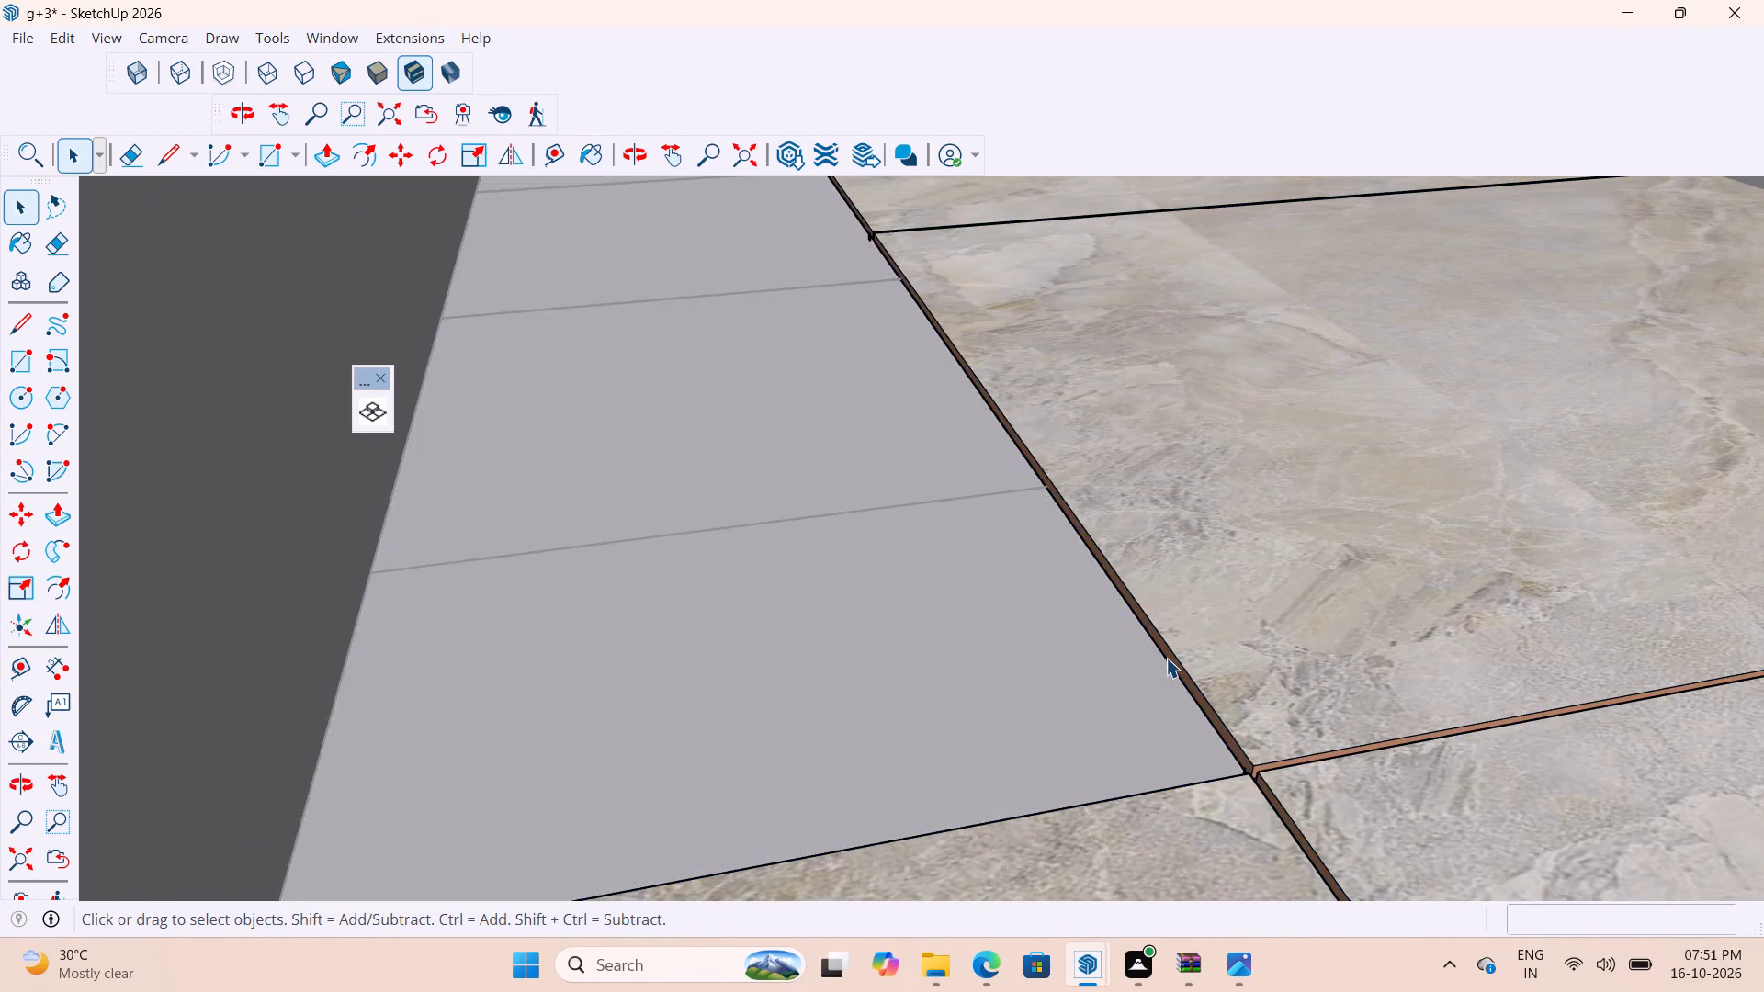
double_click(1166, 658)
scroll(1170, 658, "up", 6)
key("p")
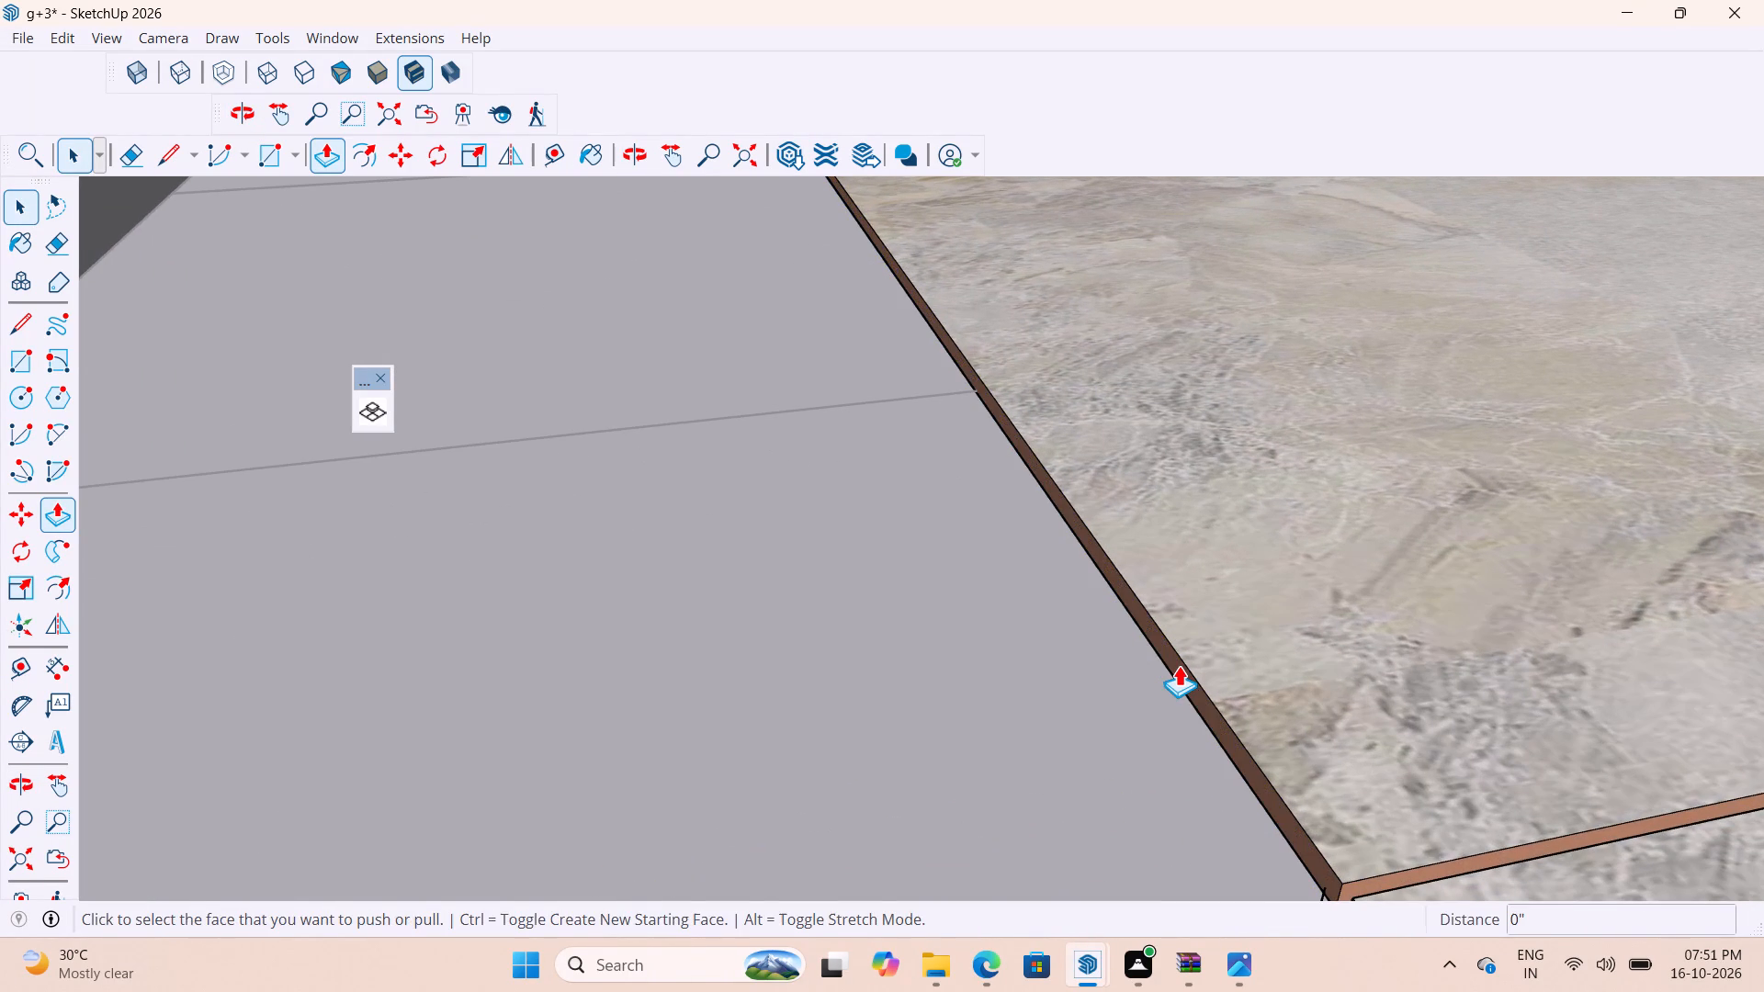
left_click(1179, 671)
scroll(796, 669, "down", 13)
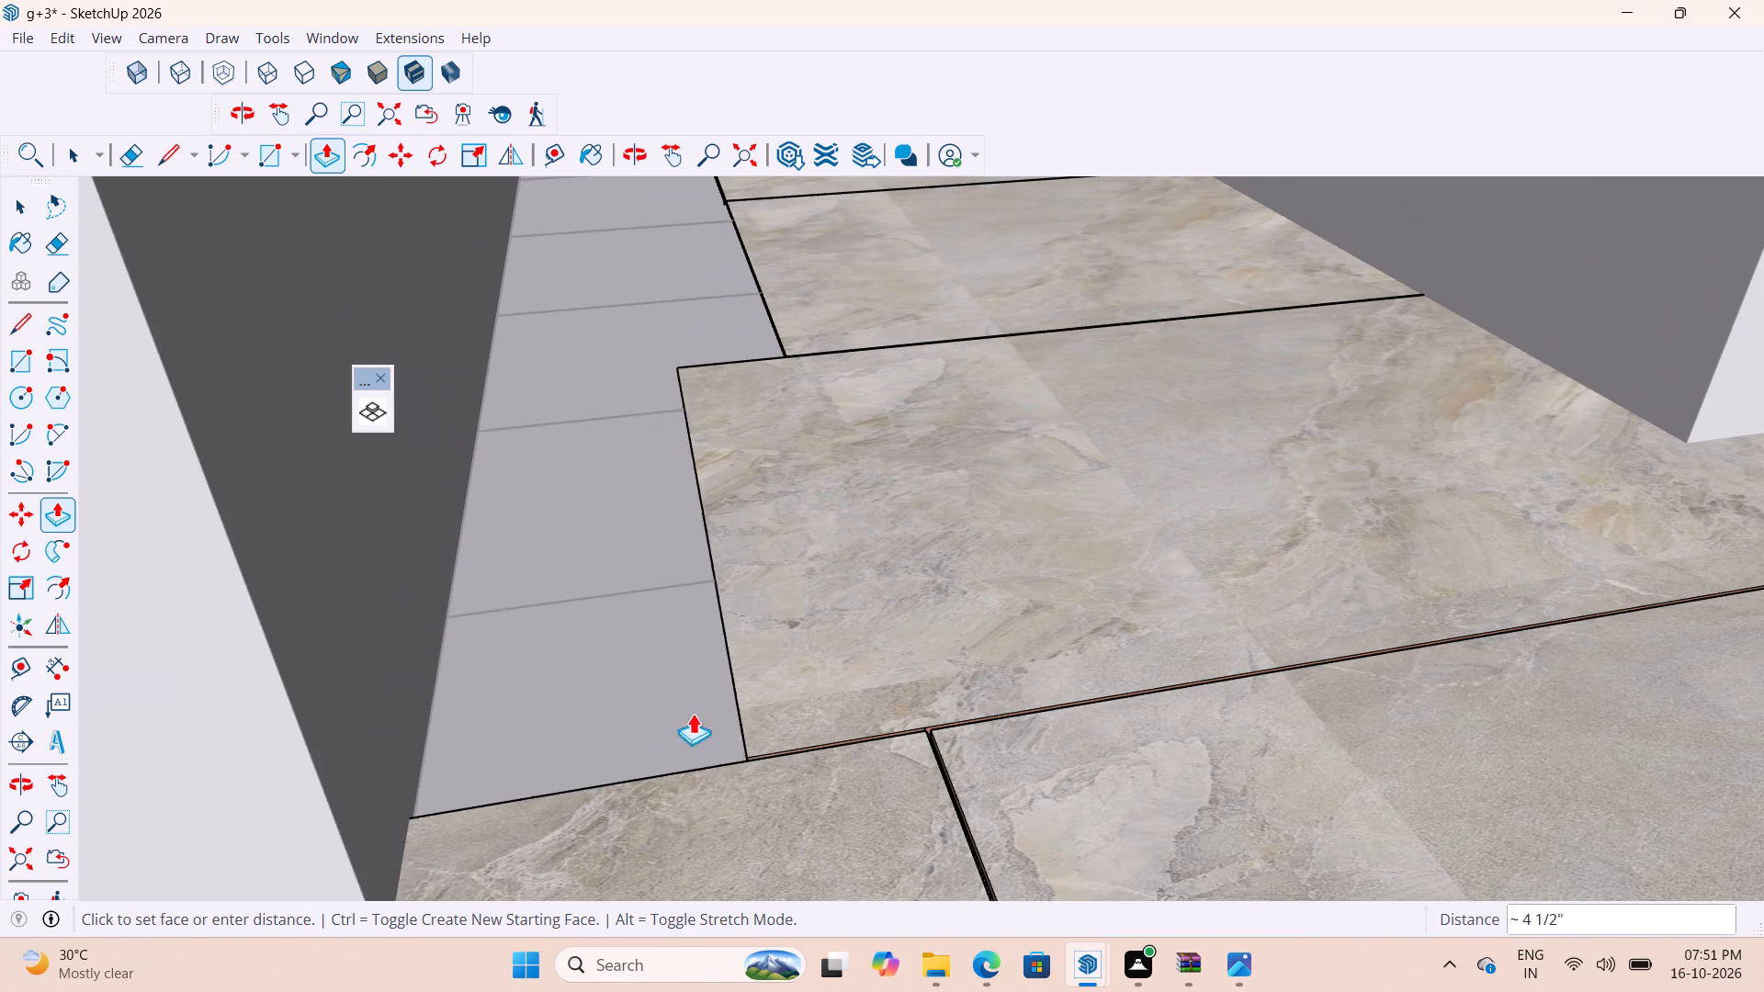
left_click(417, 806)
Push/Pull the next tile's side about 1' across the white strip to the lift wall.
scroll(731, 204, "up", 7)
middle_click_drag(771, 314, 841, 300)
scroll(854, 539, "up", 6)
left_click(941, 508)
scroll(550, 603, "down", 2)
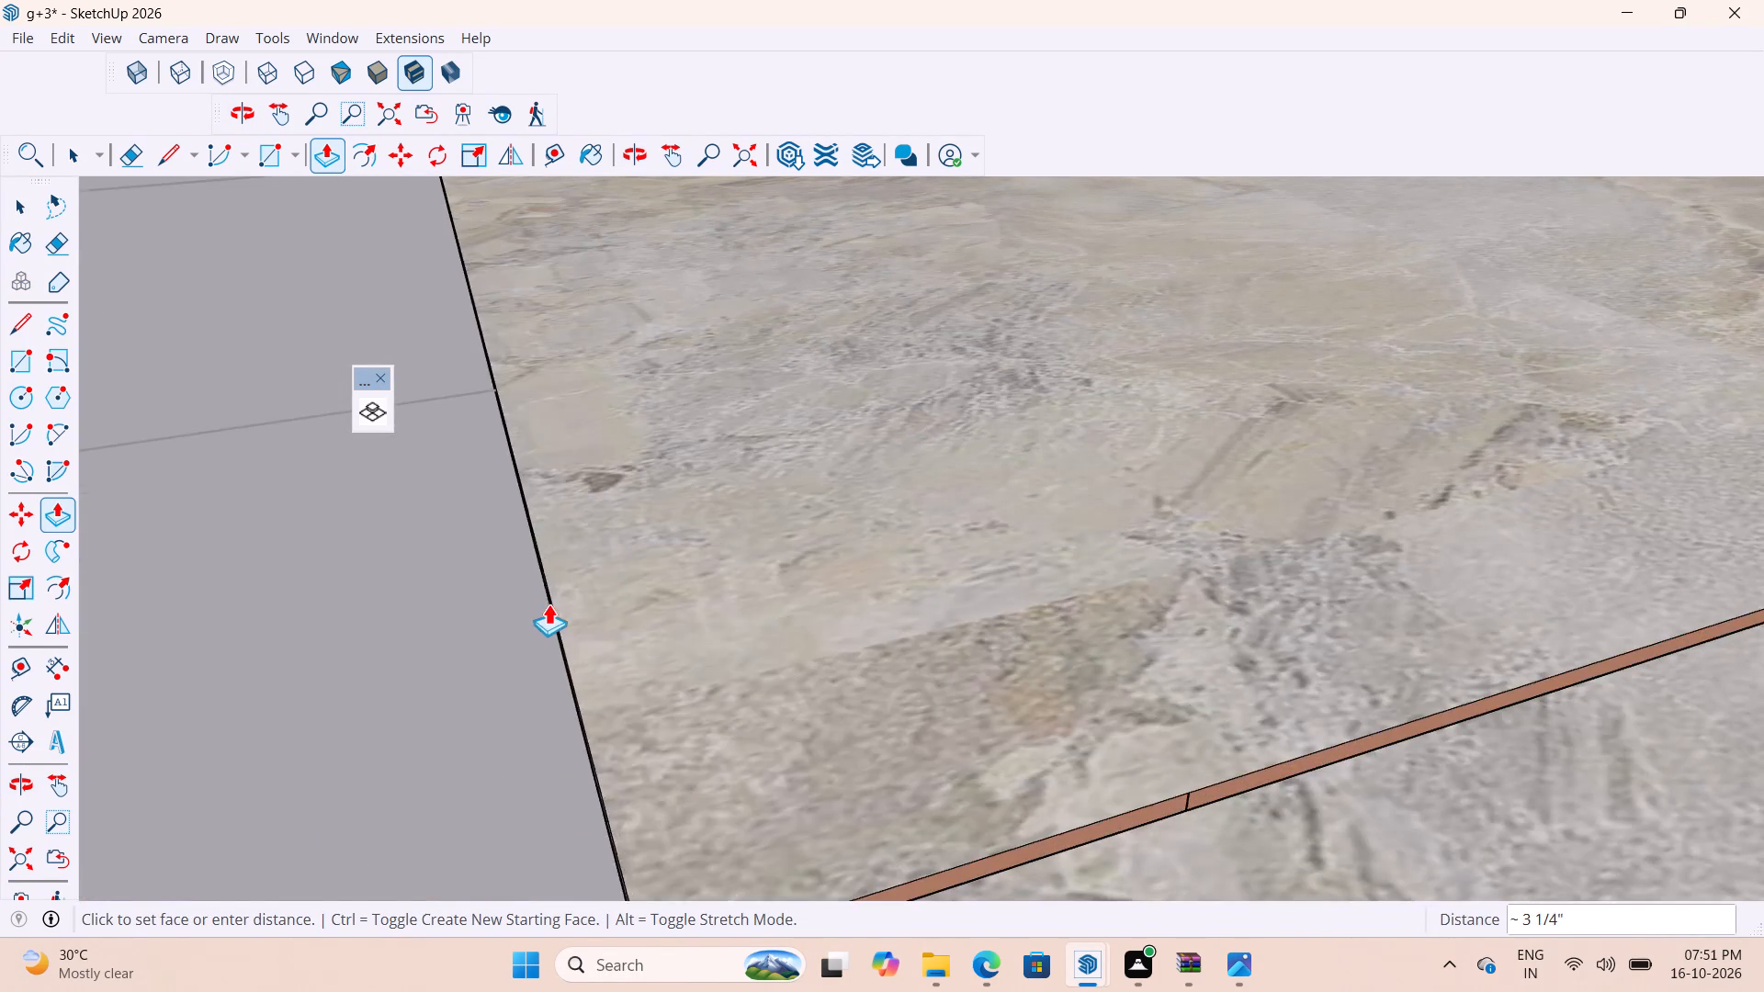
scroll(548, 603, "down", 12)
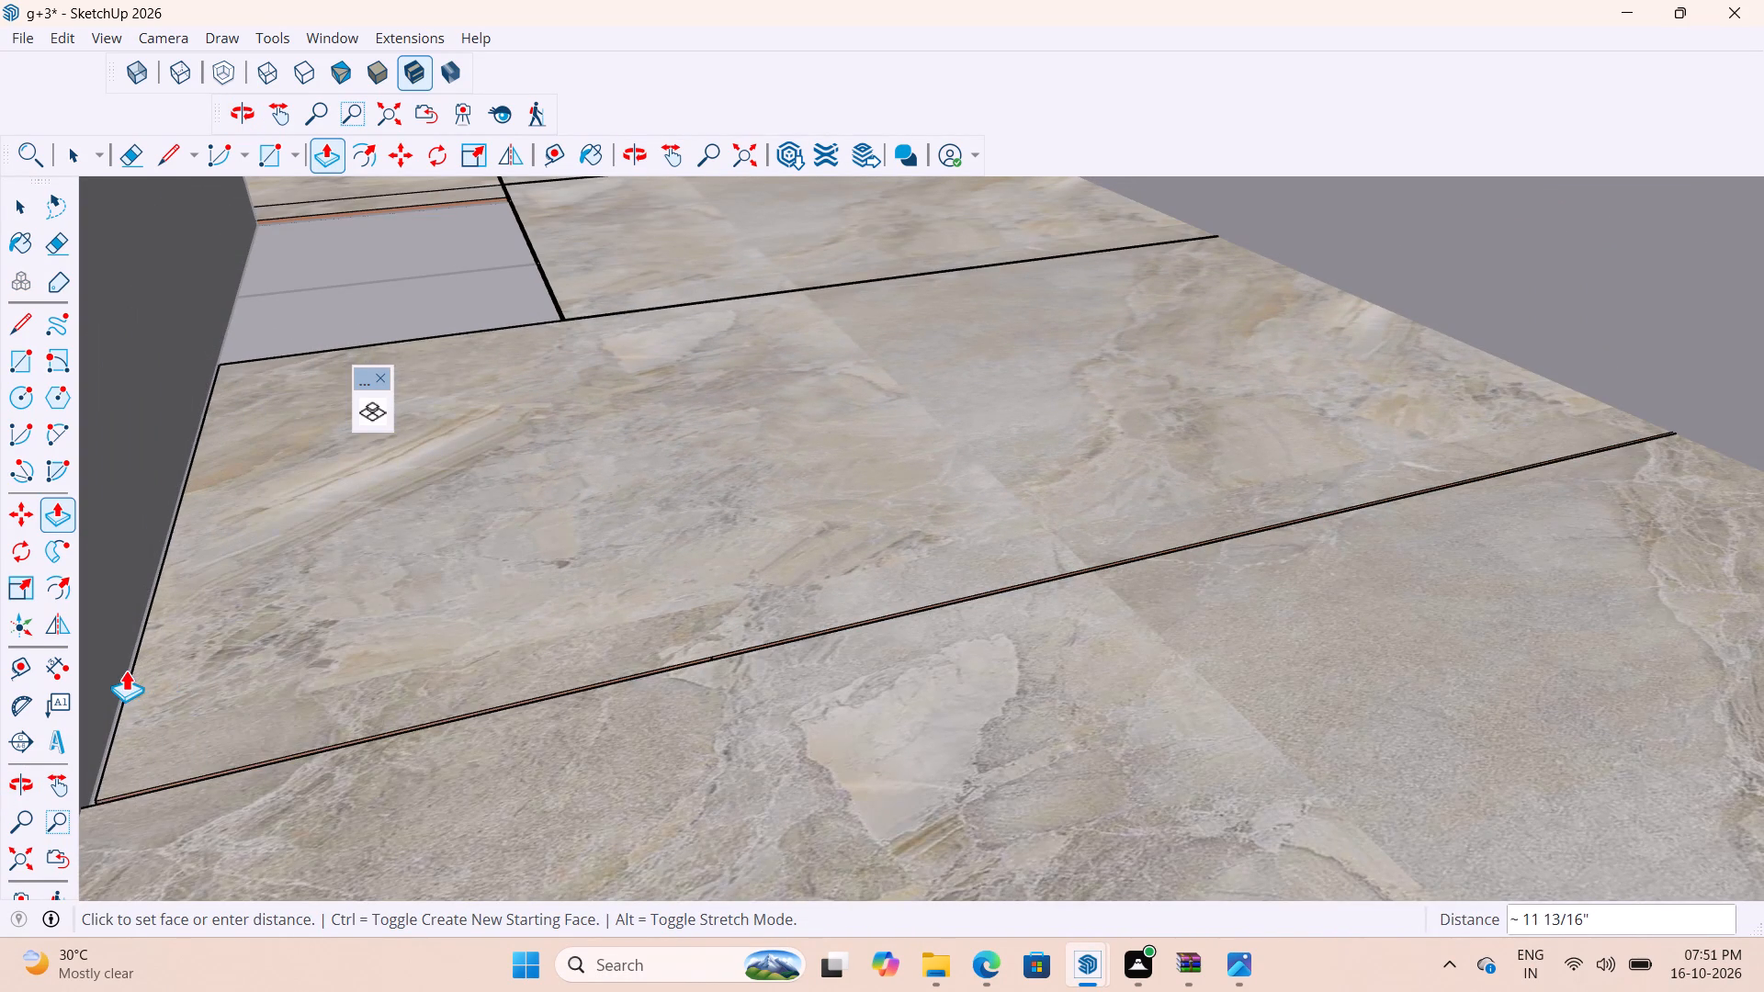
left_click(119, 674)
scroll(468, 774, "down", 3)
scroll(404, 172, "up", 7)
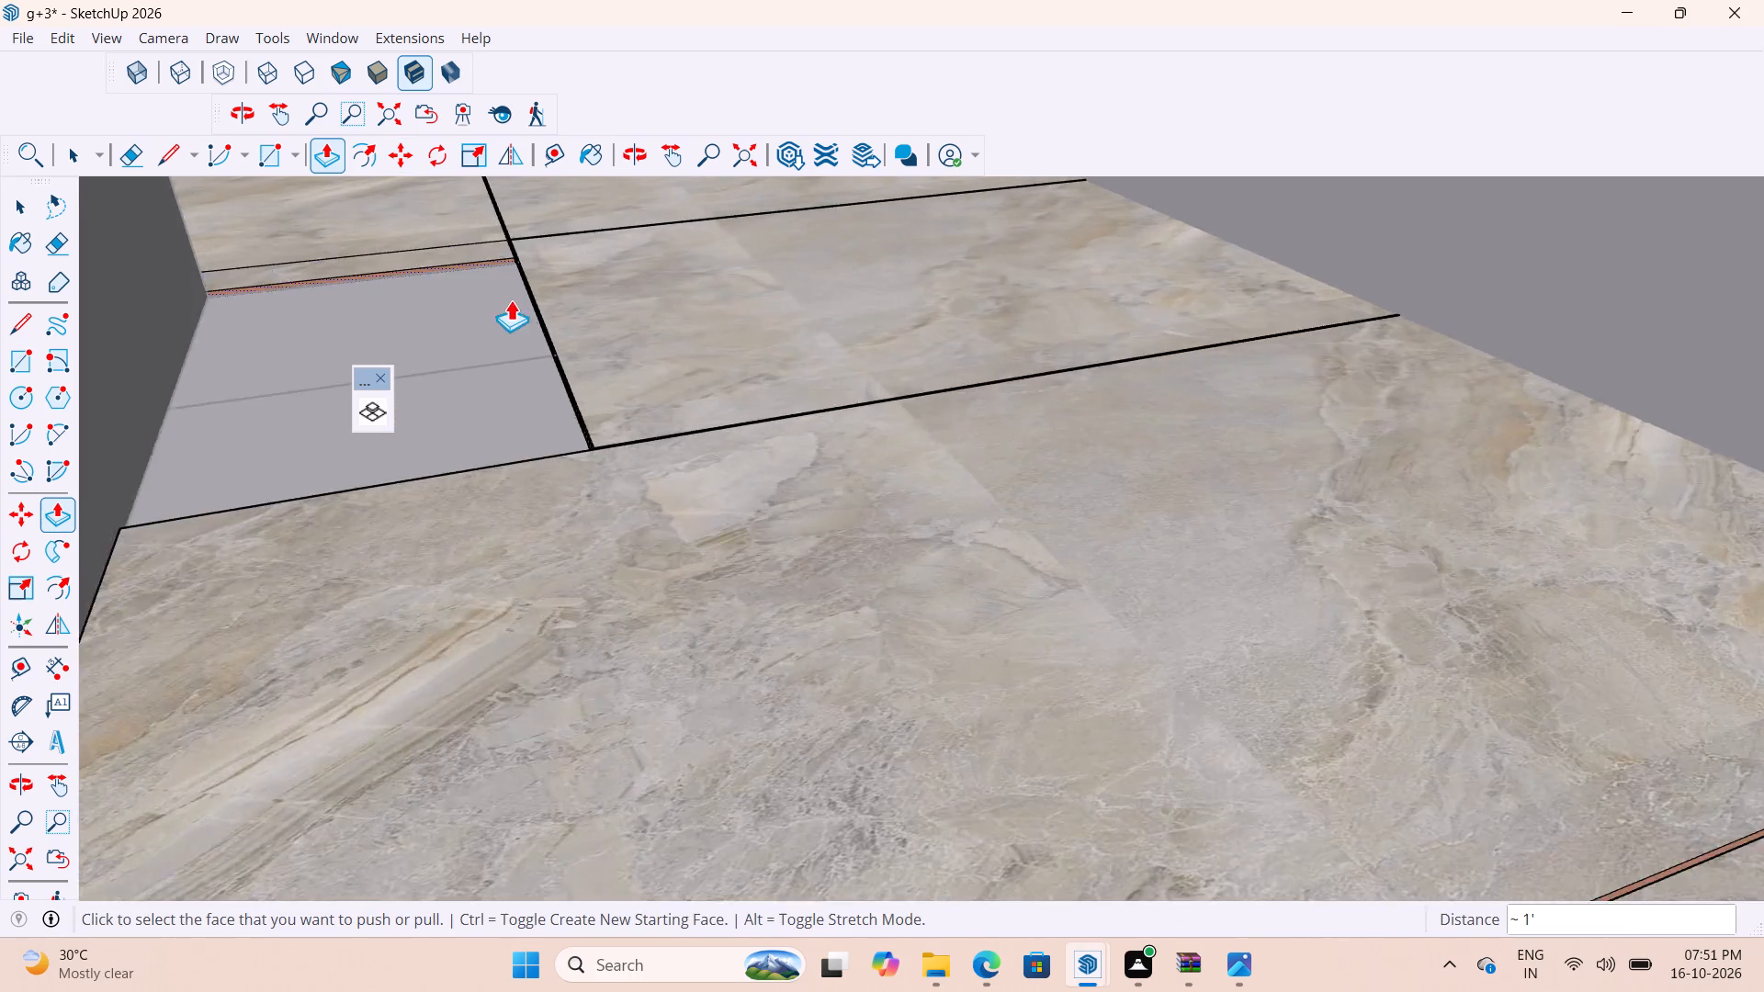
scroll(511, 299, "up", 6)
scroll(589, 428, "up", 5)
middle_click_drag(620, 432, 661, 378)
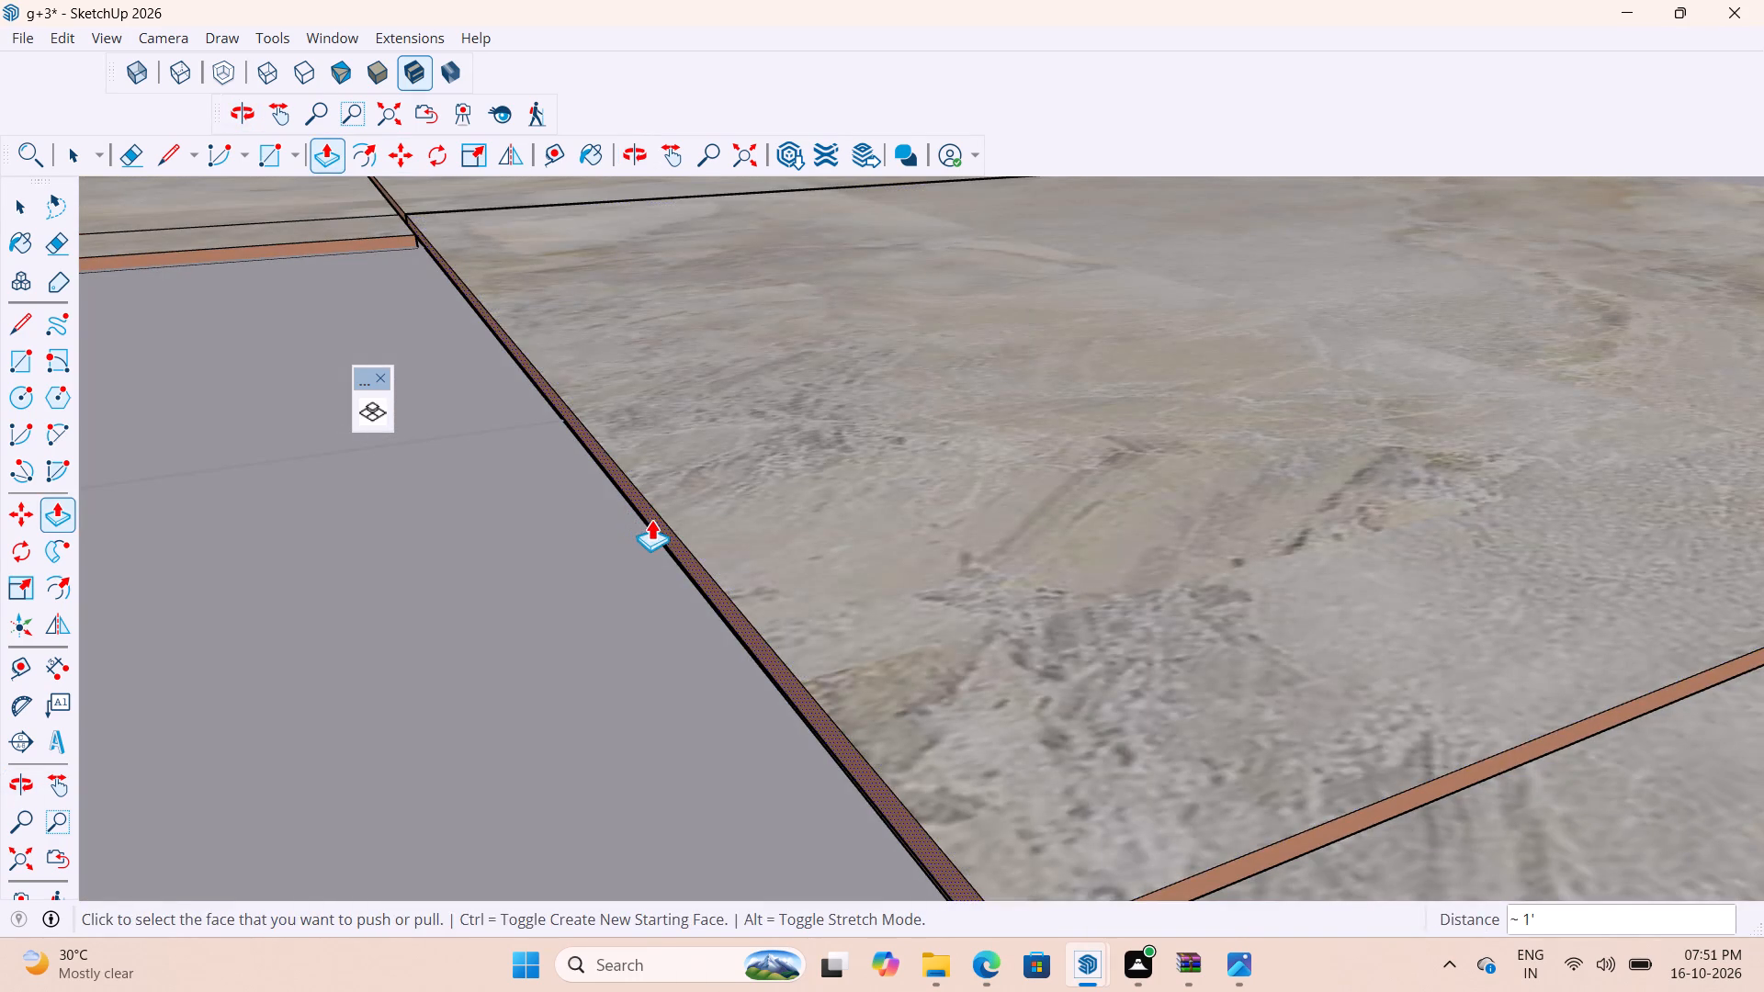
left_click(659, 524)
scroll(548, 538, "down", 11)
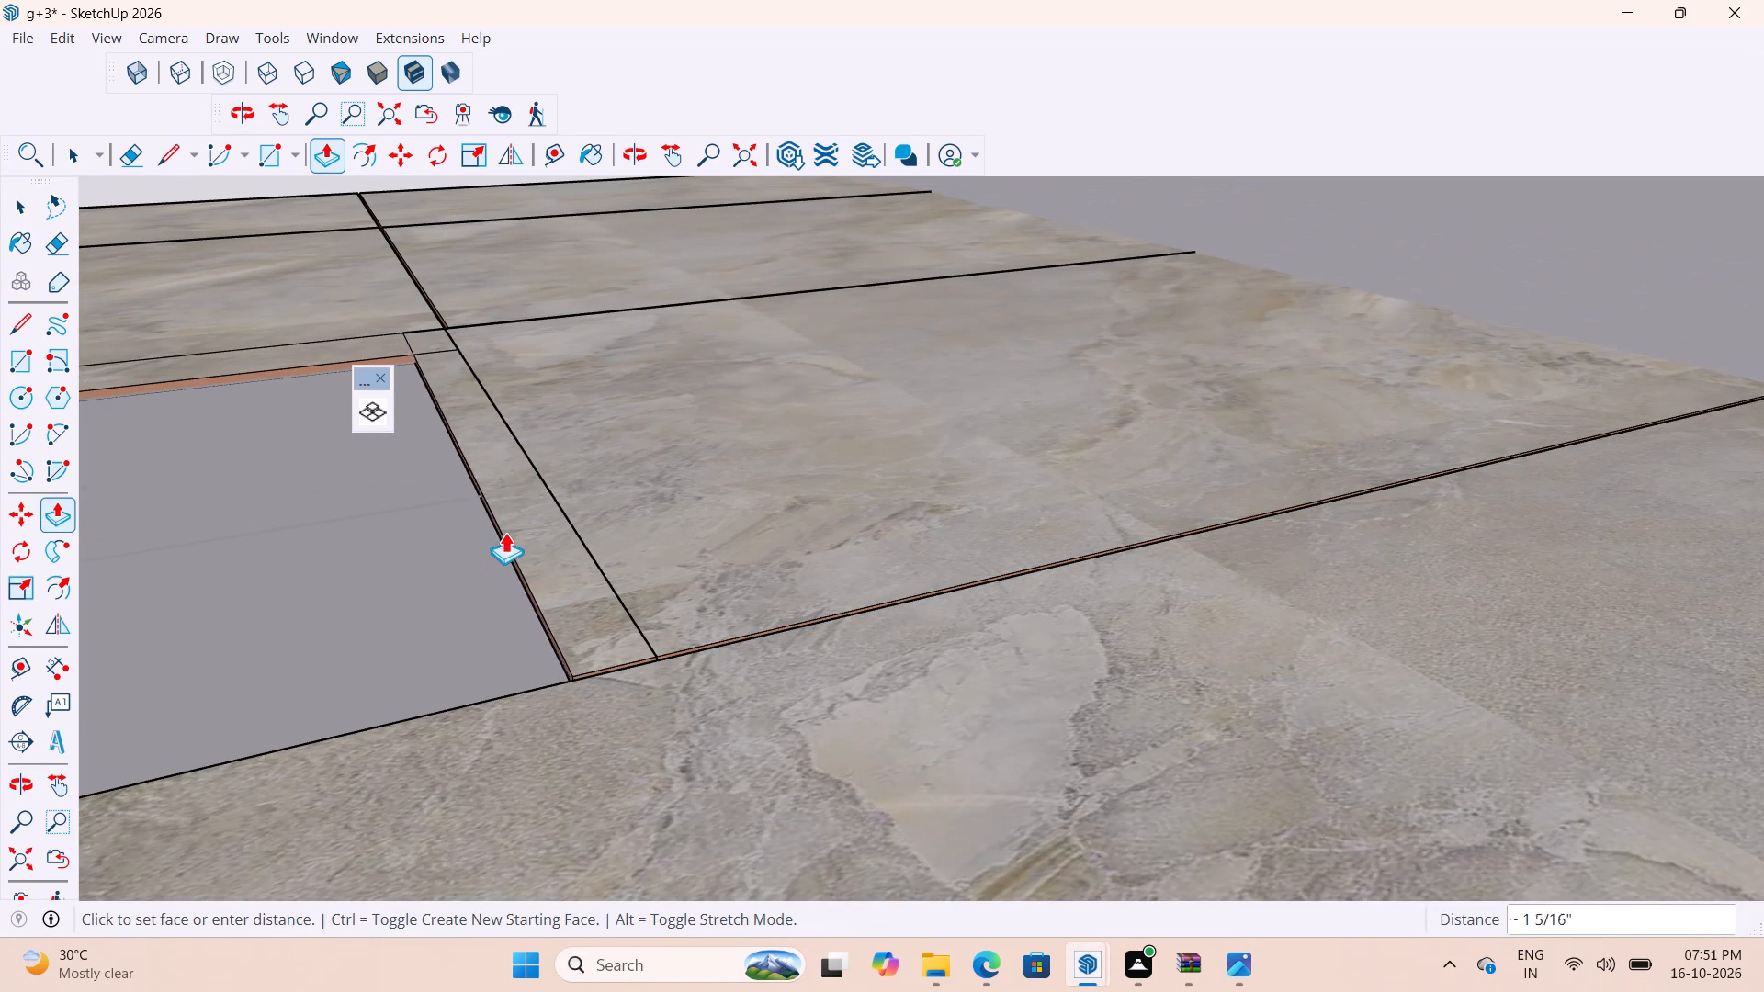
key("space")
Delete the extra edge that splits the side face of the remaining tile bordering the white strip.
scroll(523, 551, "up", 6)
middle_click_drag(694, 535, 775, 479)
scroll(737, 592, "up", 7)
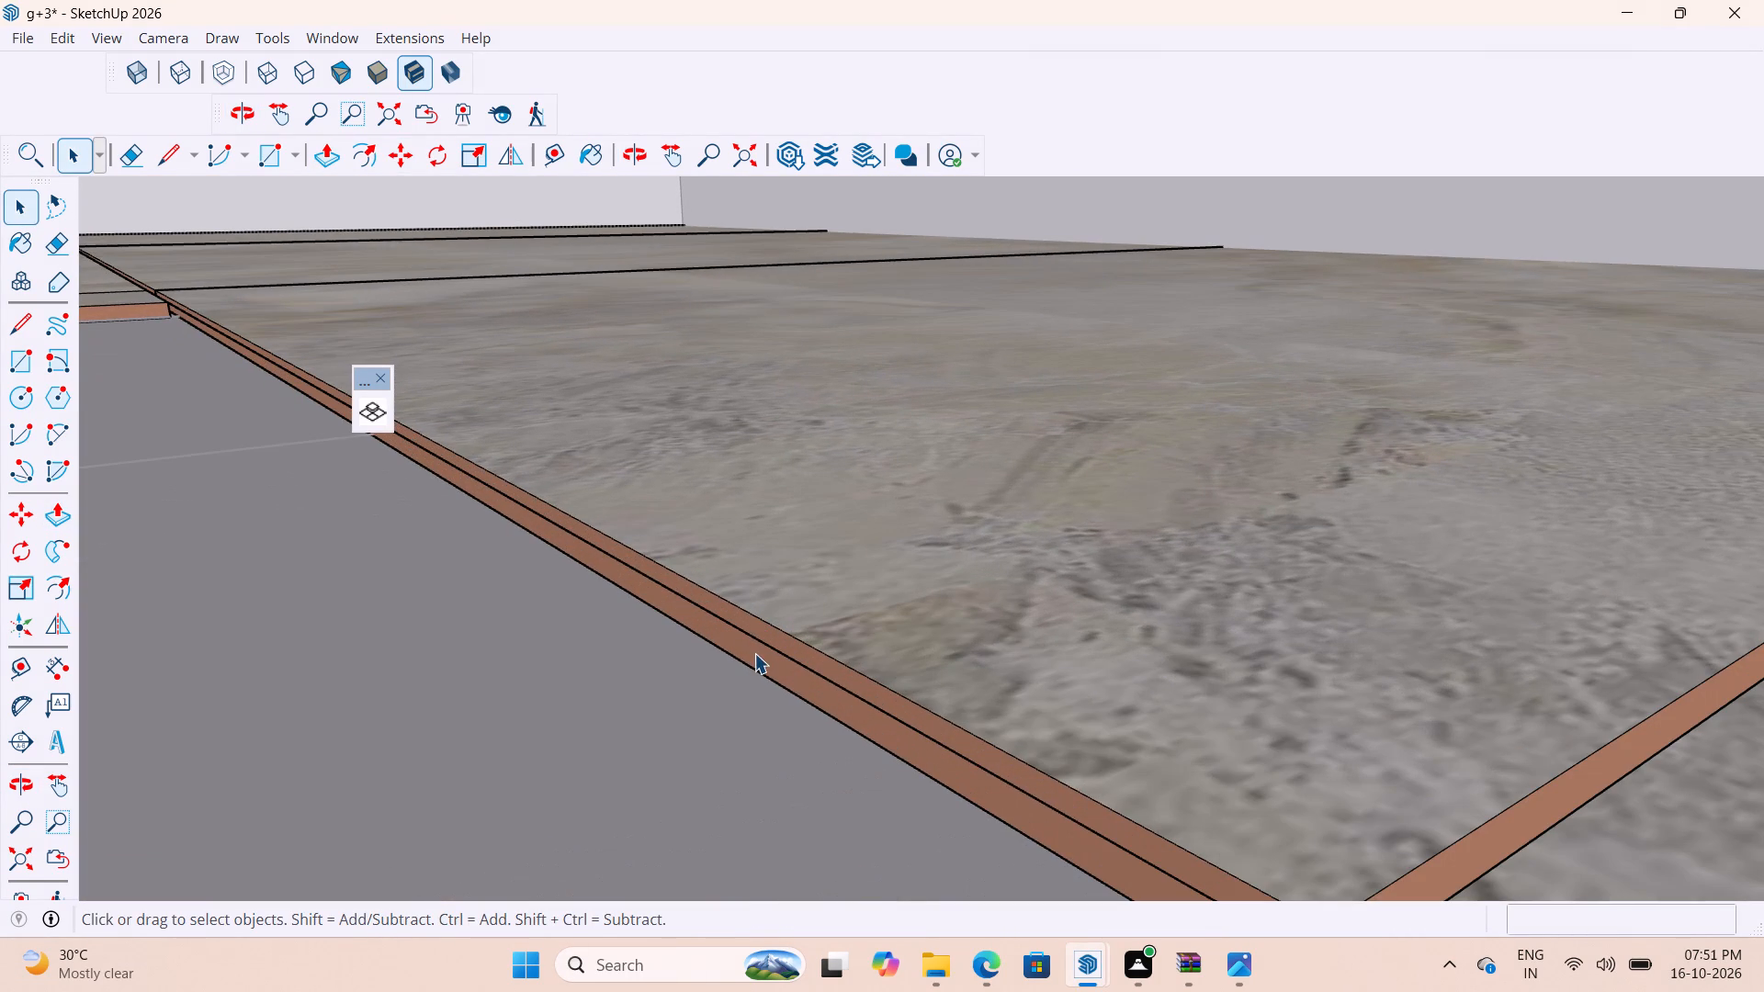
left_click(772, 652)
key("Delete")
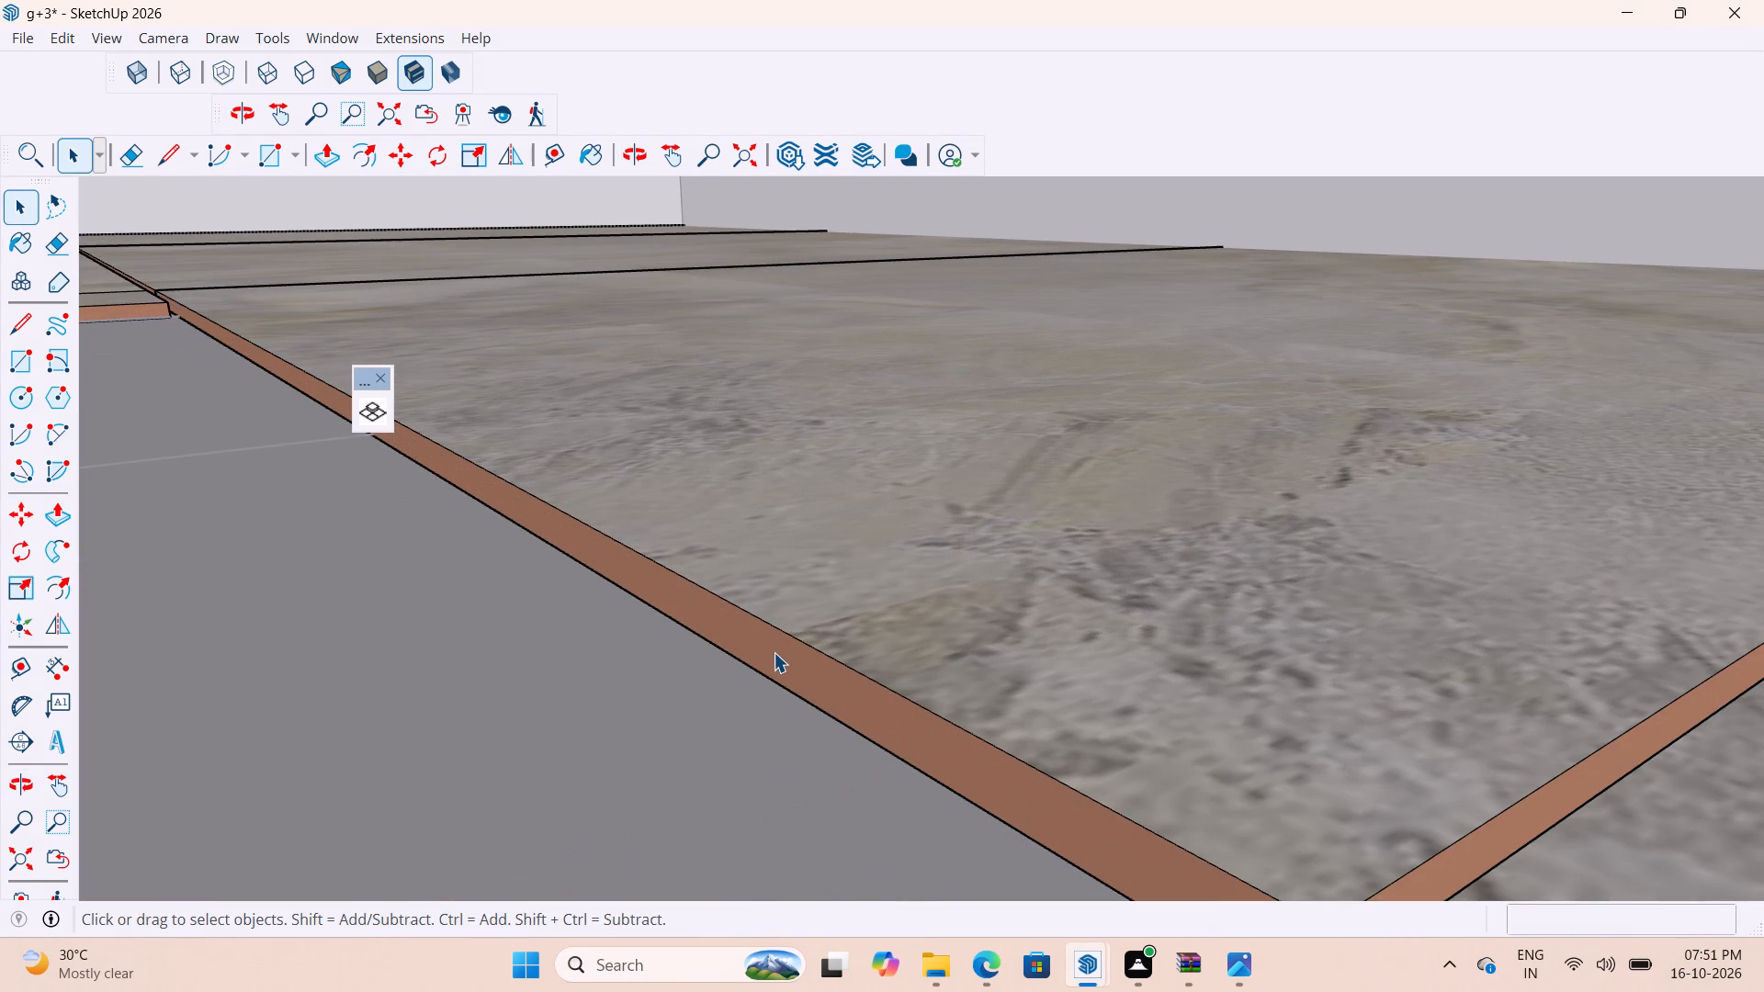
Push/Pull the remaining tile's side about 1' across the white strip, level with the neighbouring tile at the lift wall.
key("p")
left_click(822, 699)
scroll(666, 713, "down", 5)
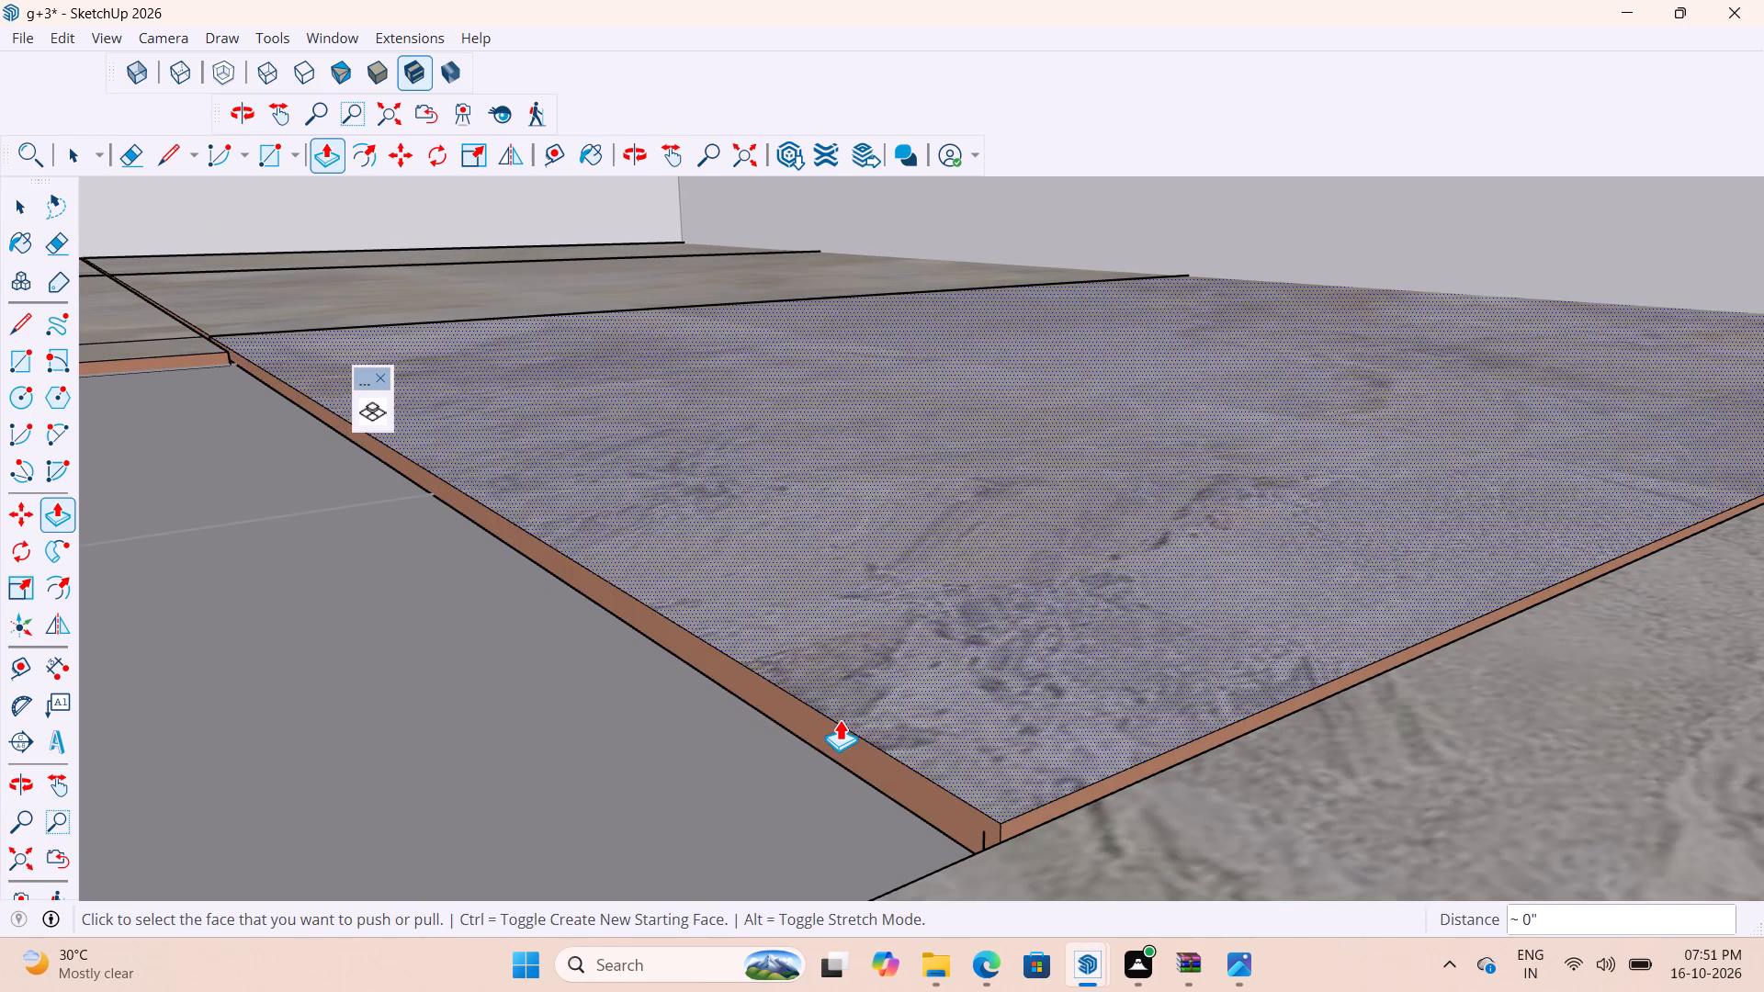
left_click(833, 736)
scroll(735, 746, "down", 20)
scroll(735, 746, "down", 2)
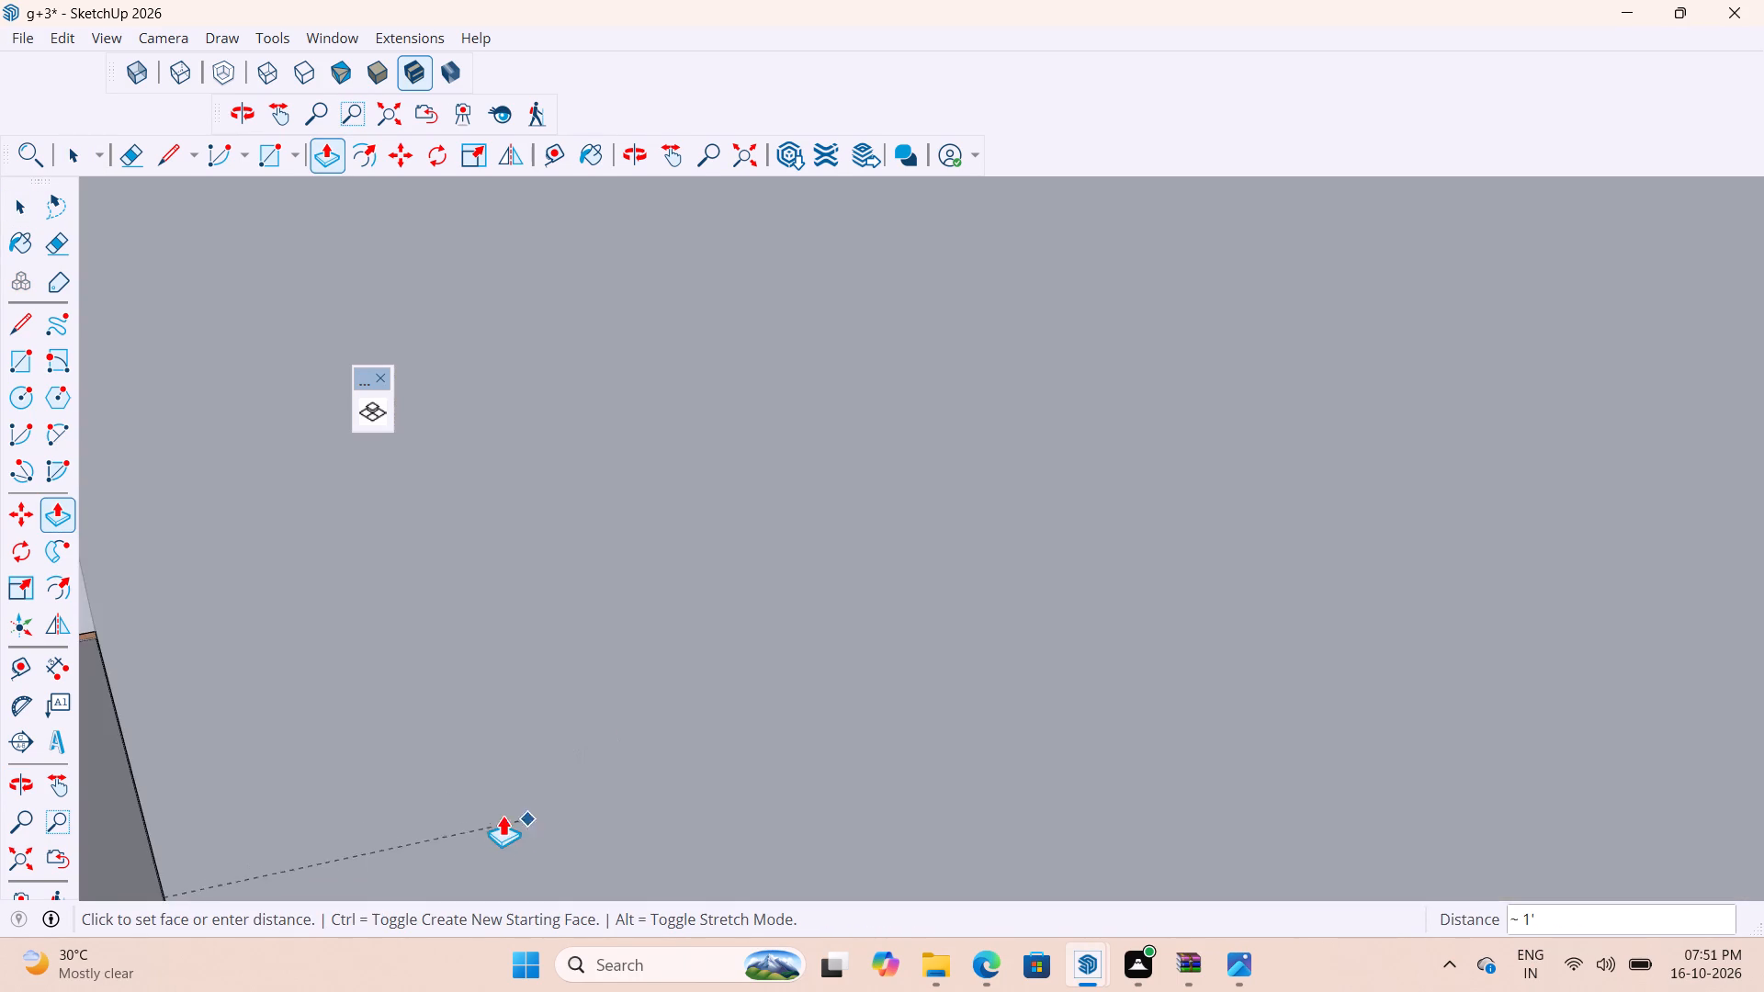
scroll(484, 781, "down", 5)
middle_click_drag(555, 729, 453, 833)
scroll(530, 659, "down", 11)
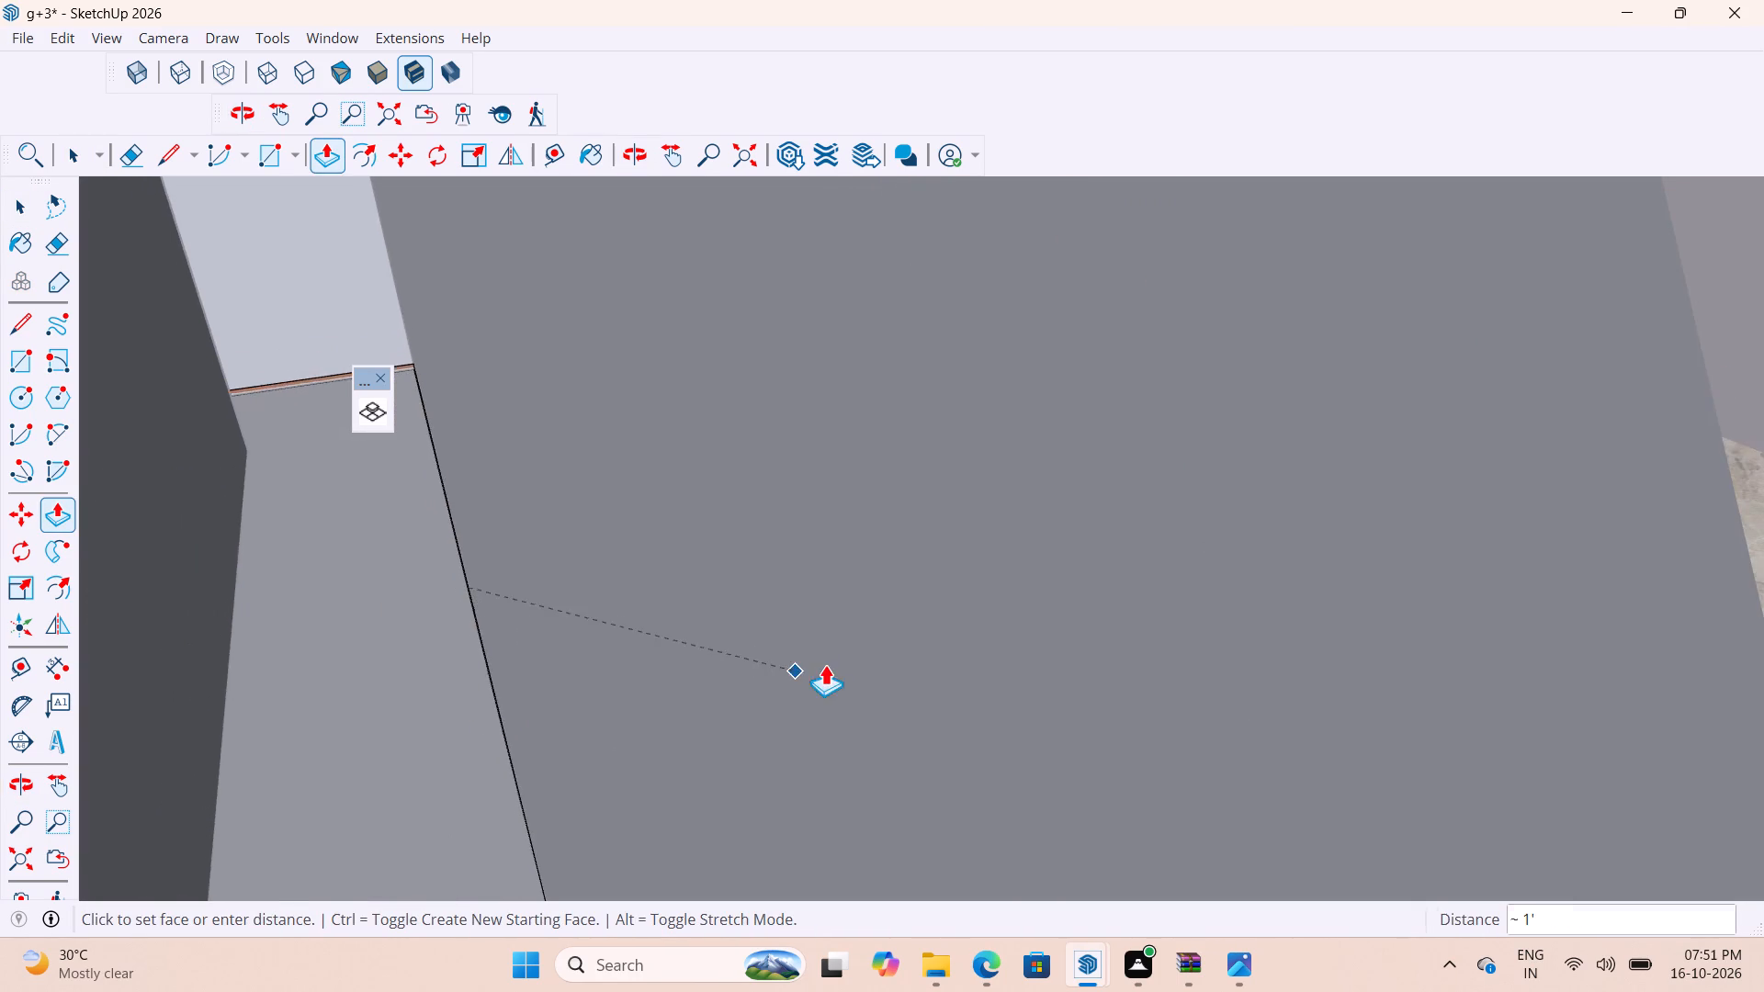
middle_click_drag(825, 664, 515, 738)
scroll(1027, 627, "down", 16)
middle_click_drag(1304, 577, 1226, 559)
scroll(1175, 451, "up", 11)
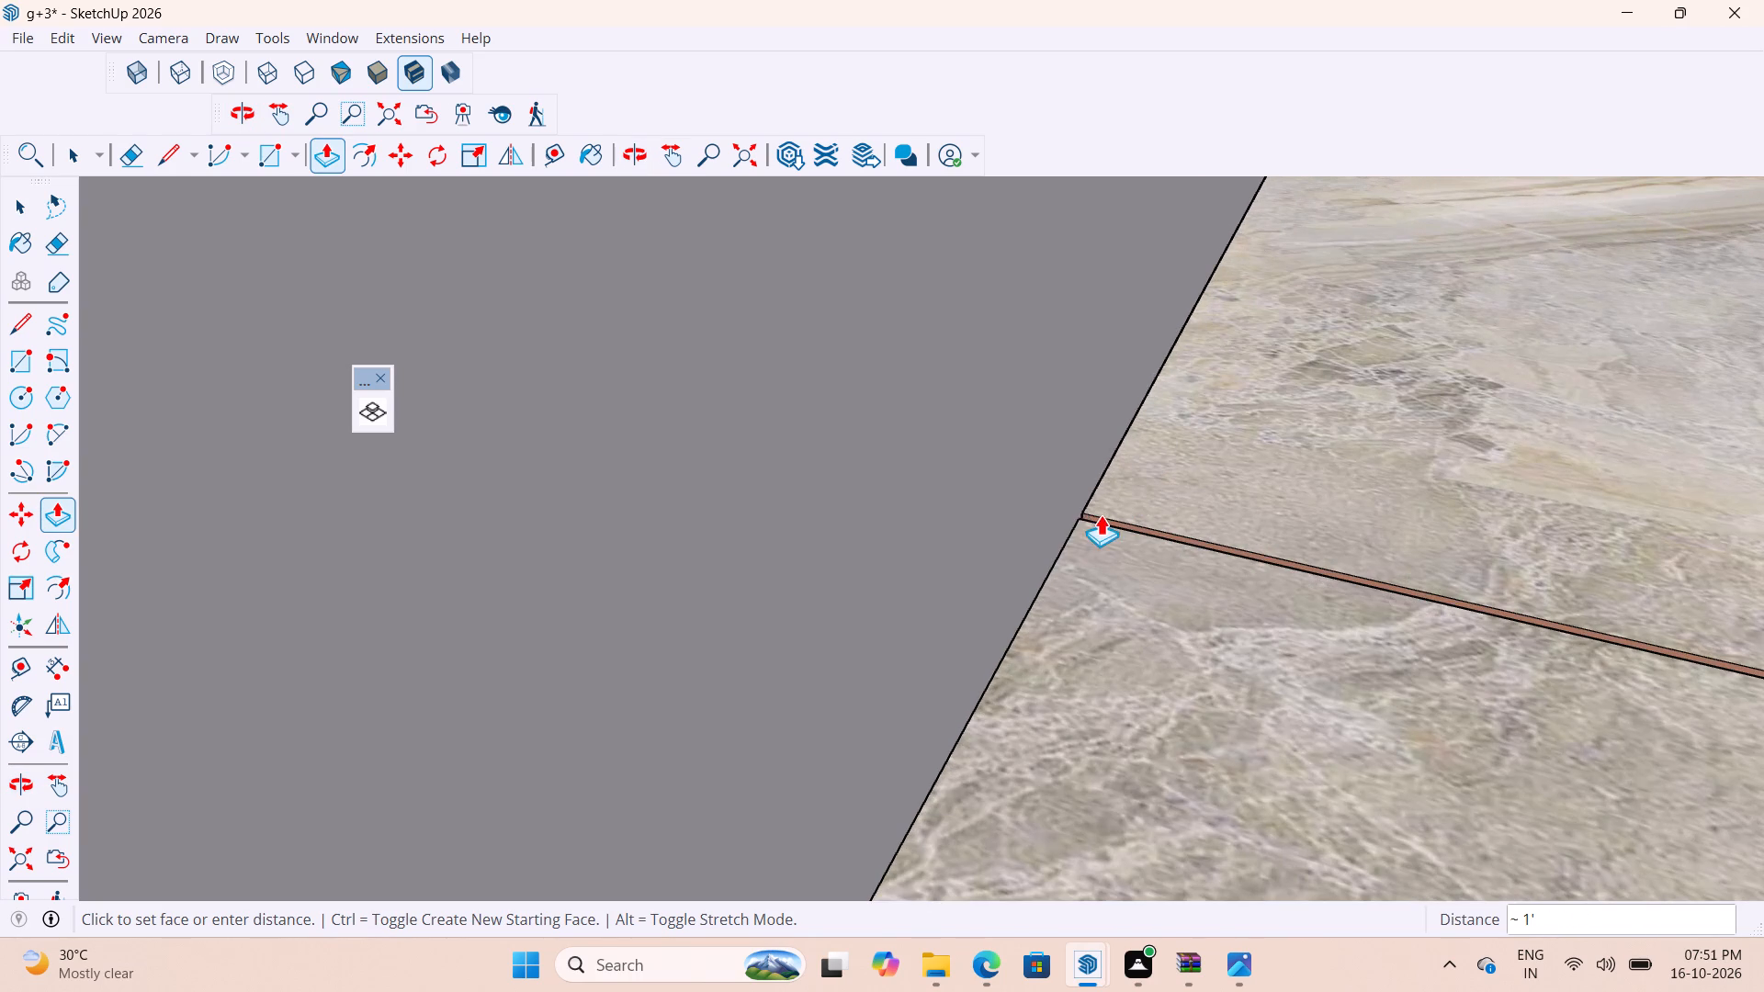
left_click(1084, 521)
Delete the two leftover edges on top of the extended tile near the corner of the wall.
scroll(966, 558, "down", 19)
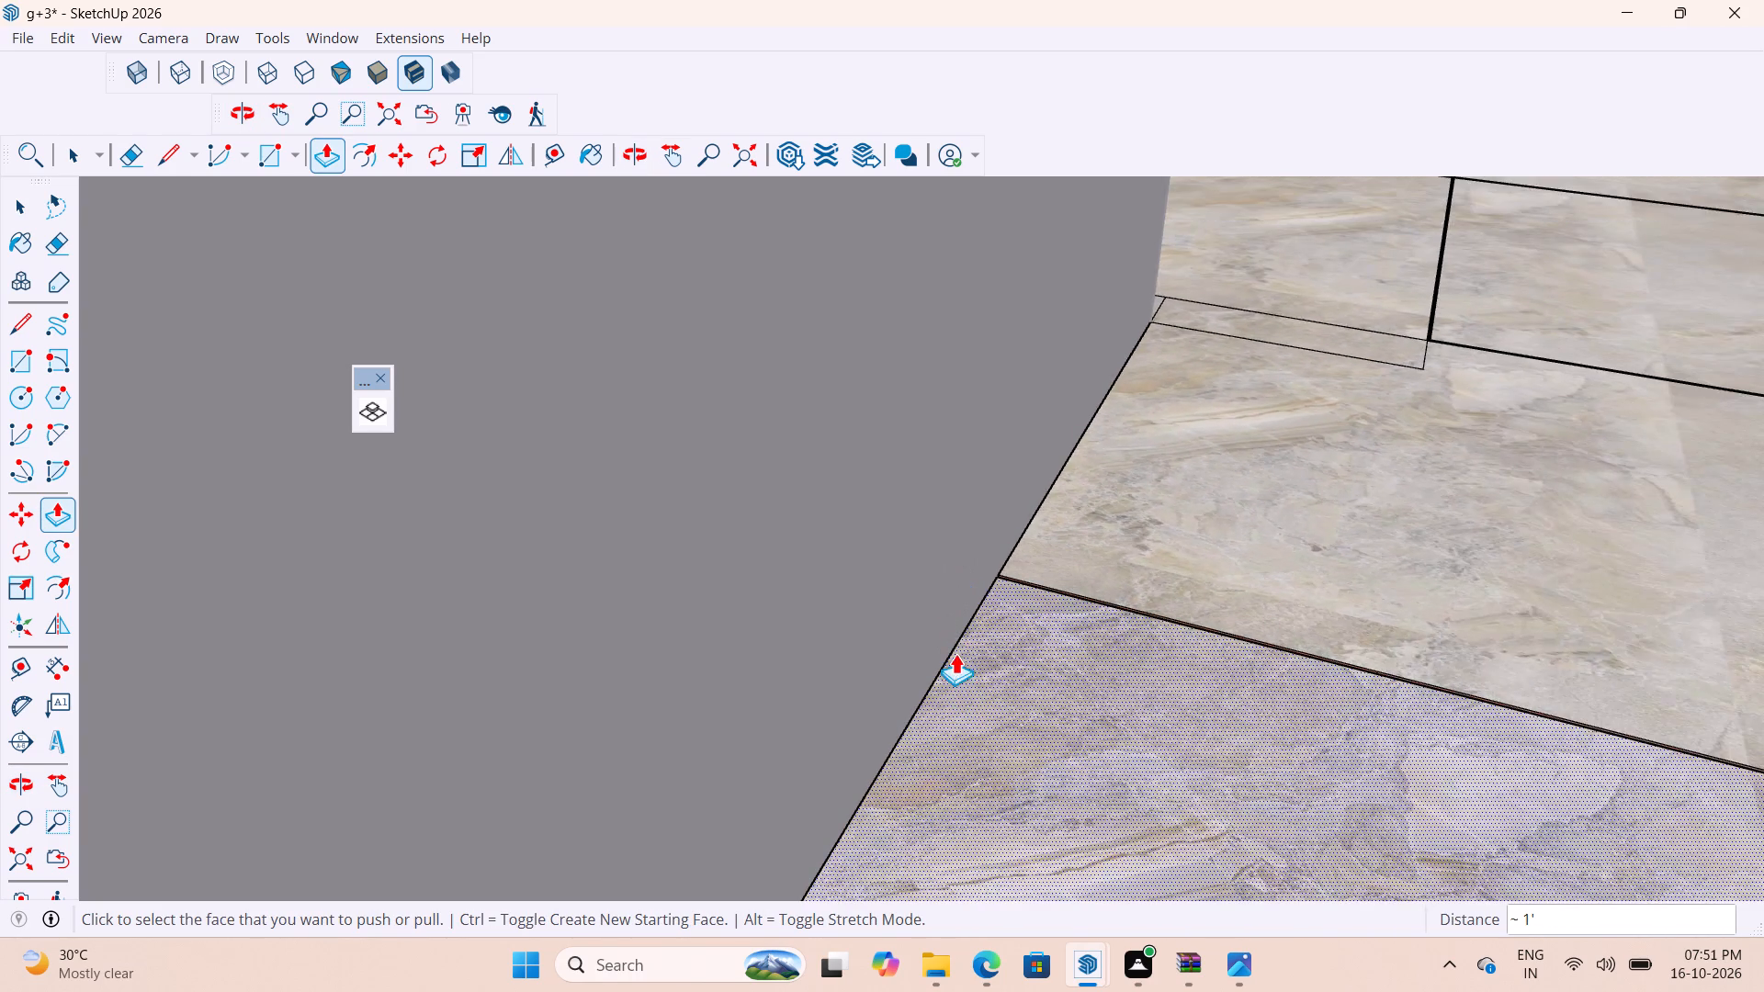
scroll(955, 653, "down", 3)
scroll(1082, 556, "down", 11)
key("space")
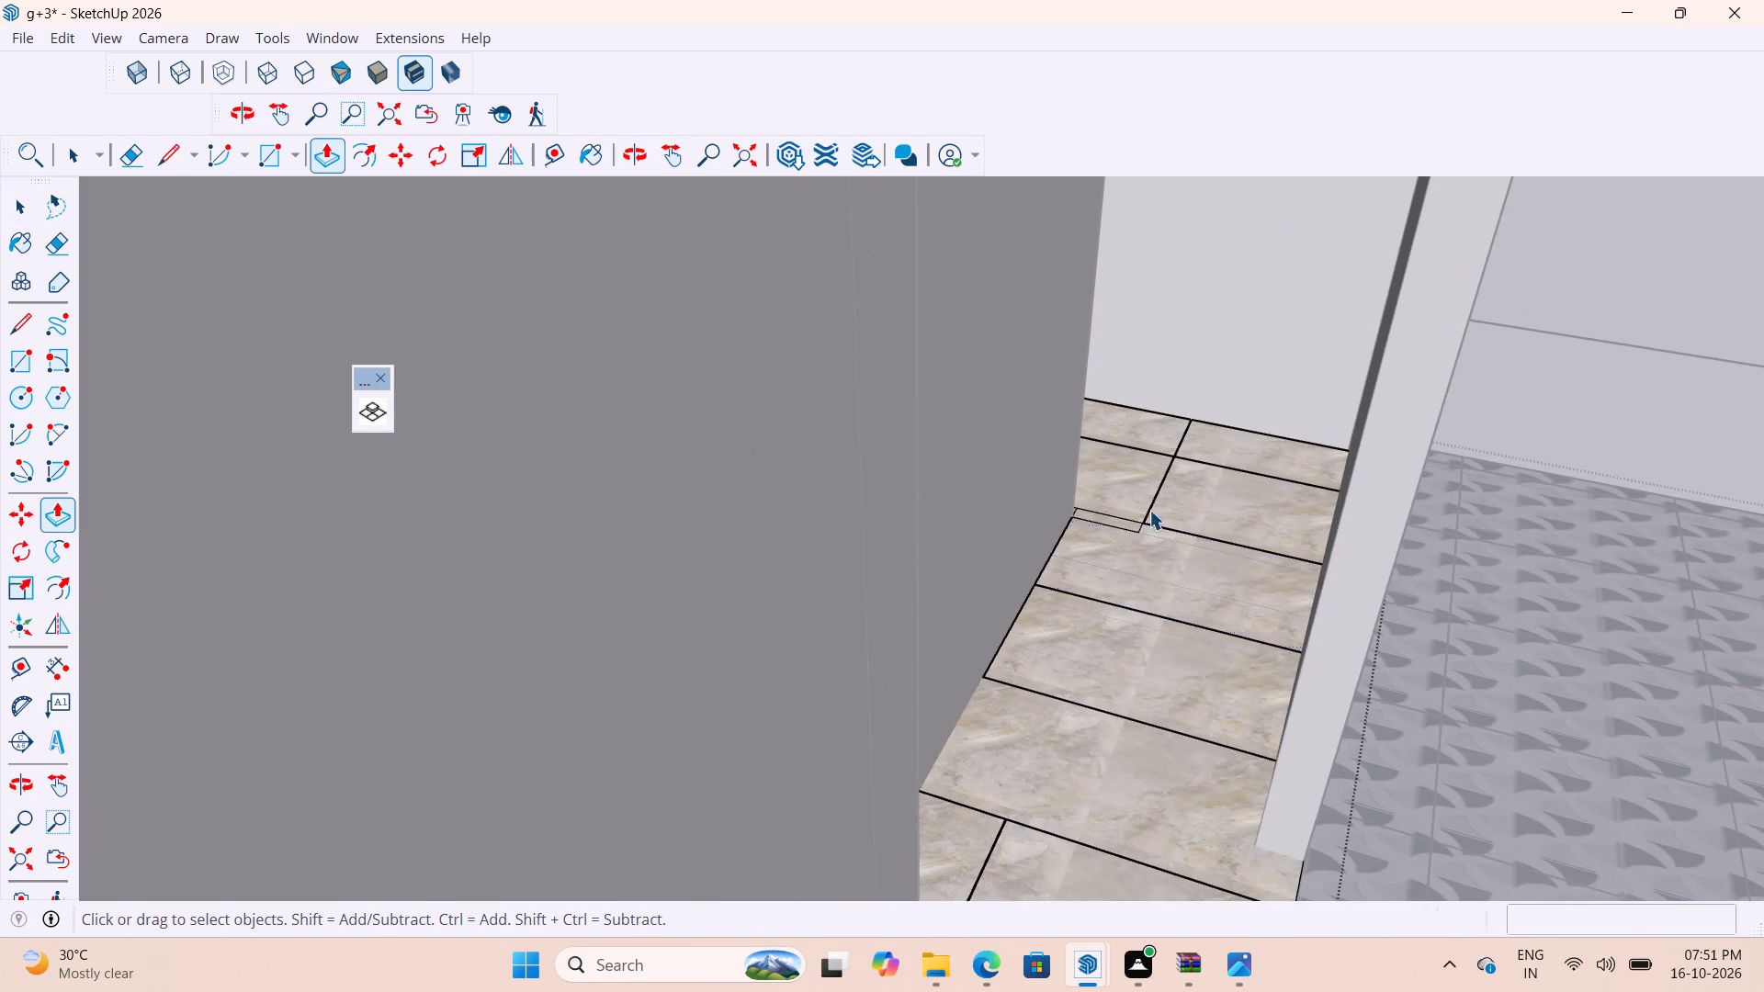
key("space")
scroll(1144, 502, "up", 16)
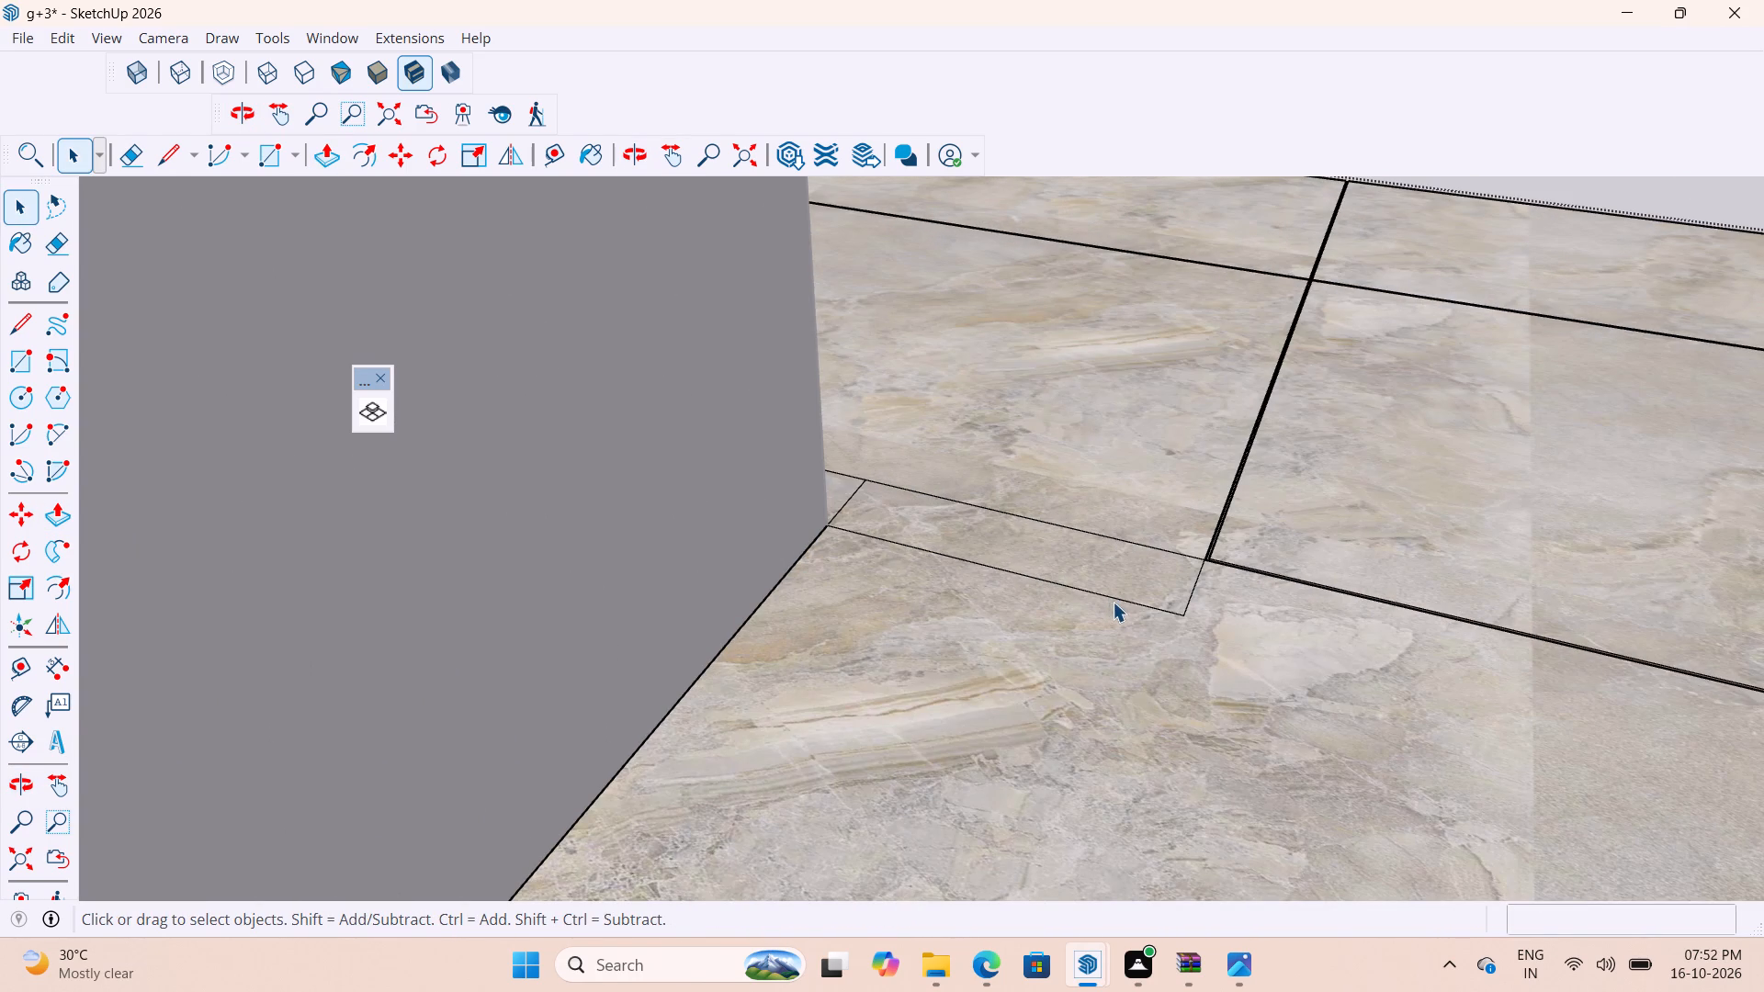
left_click(1130, 600)
key("Delete")
left_click(1191, 599)
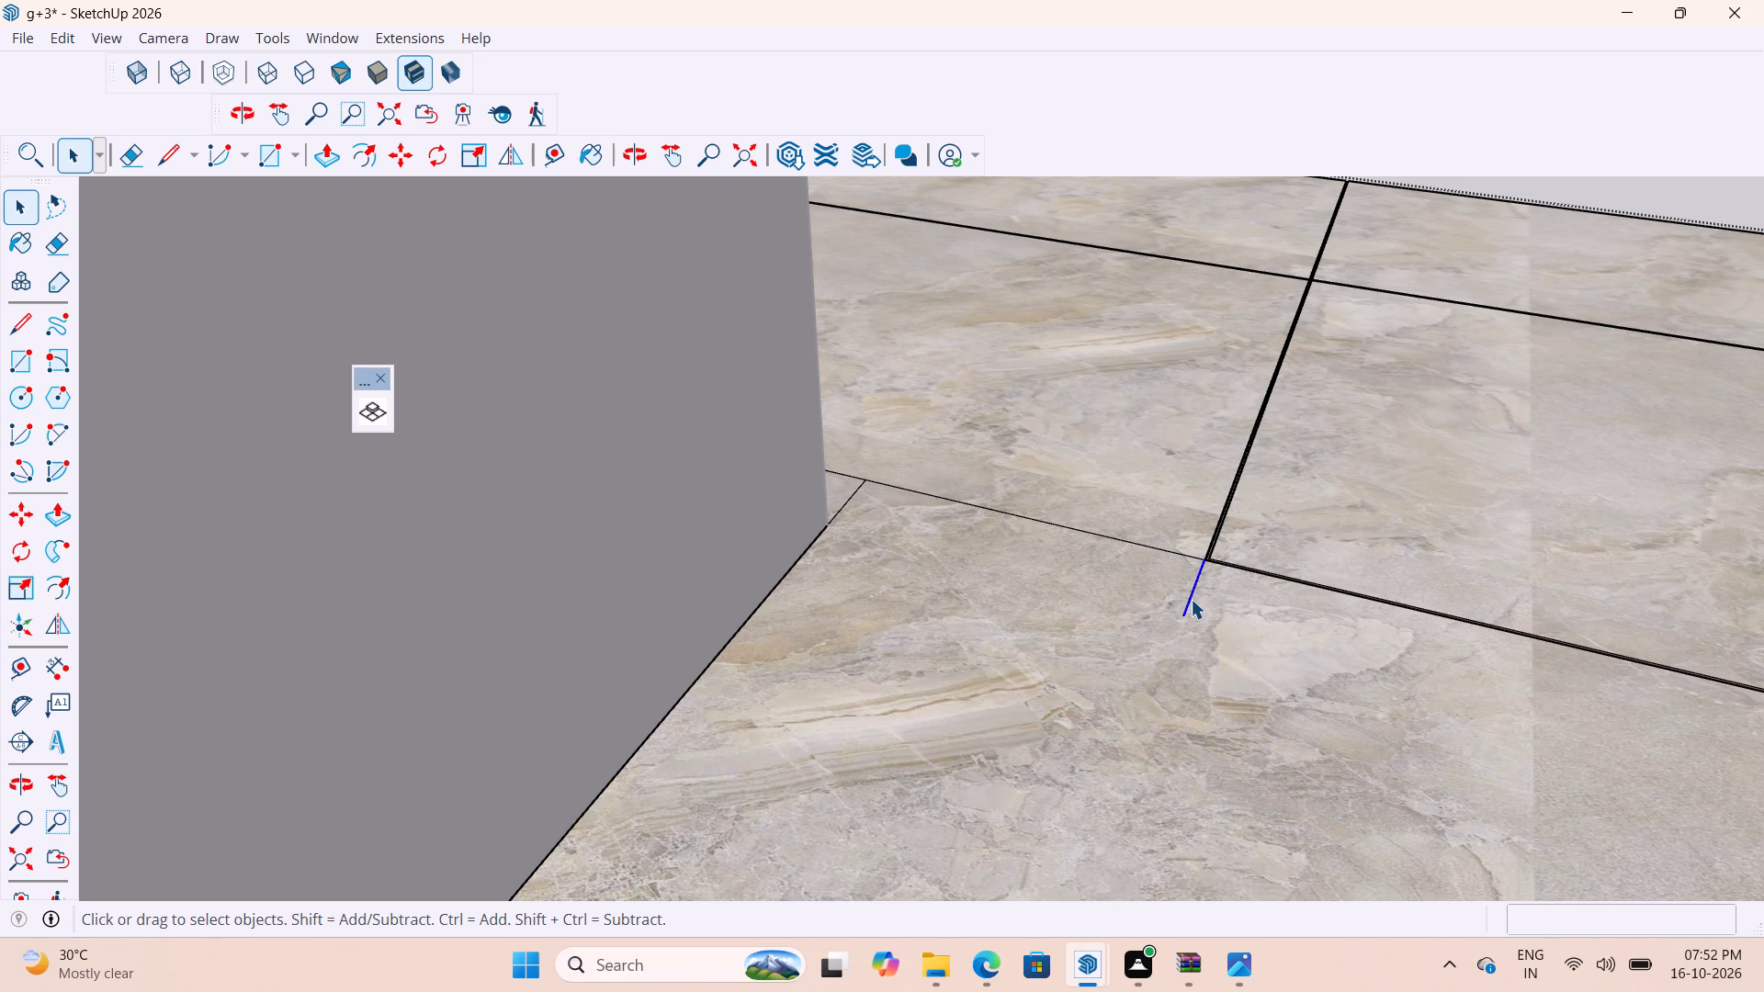
key("Delete")
Leave the entrance tile group editing.
scroll(943, 575, "down", 12)
scroll(876, 569, "down", 19)
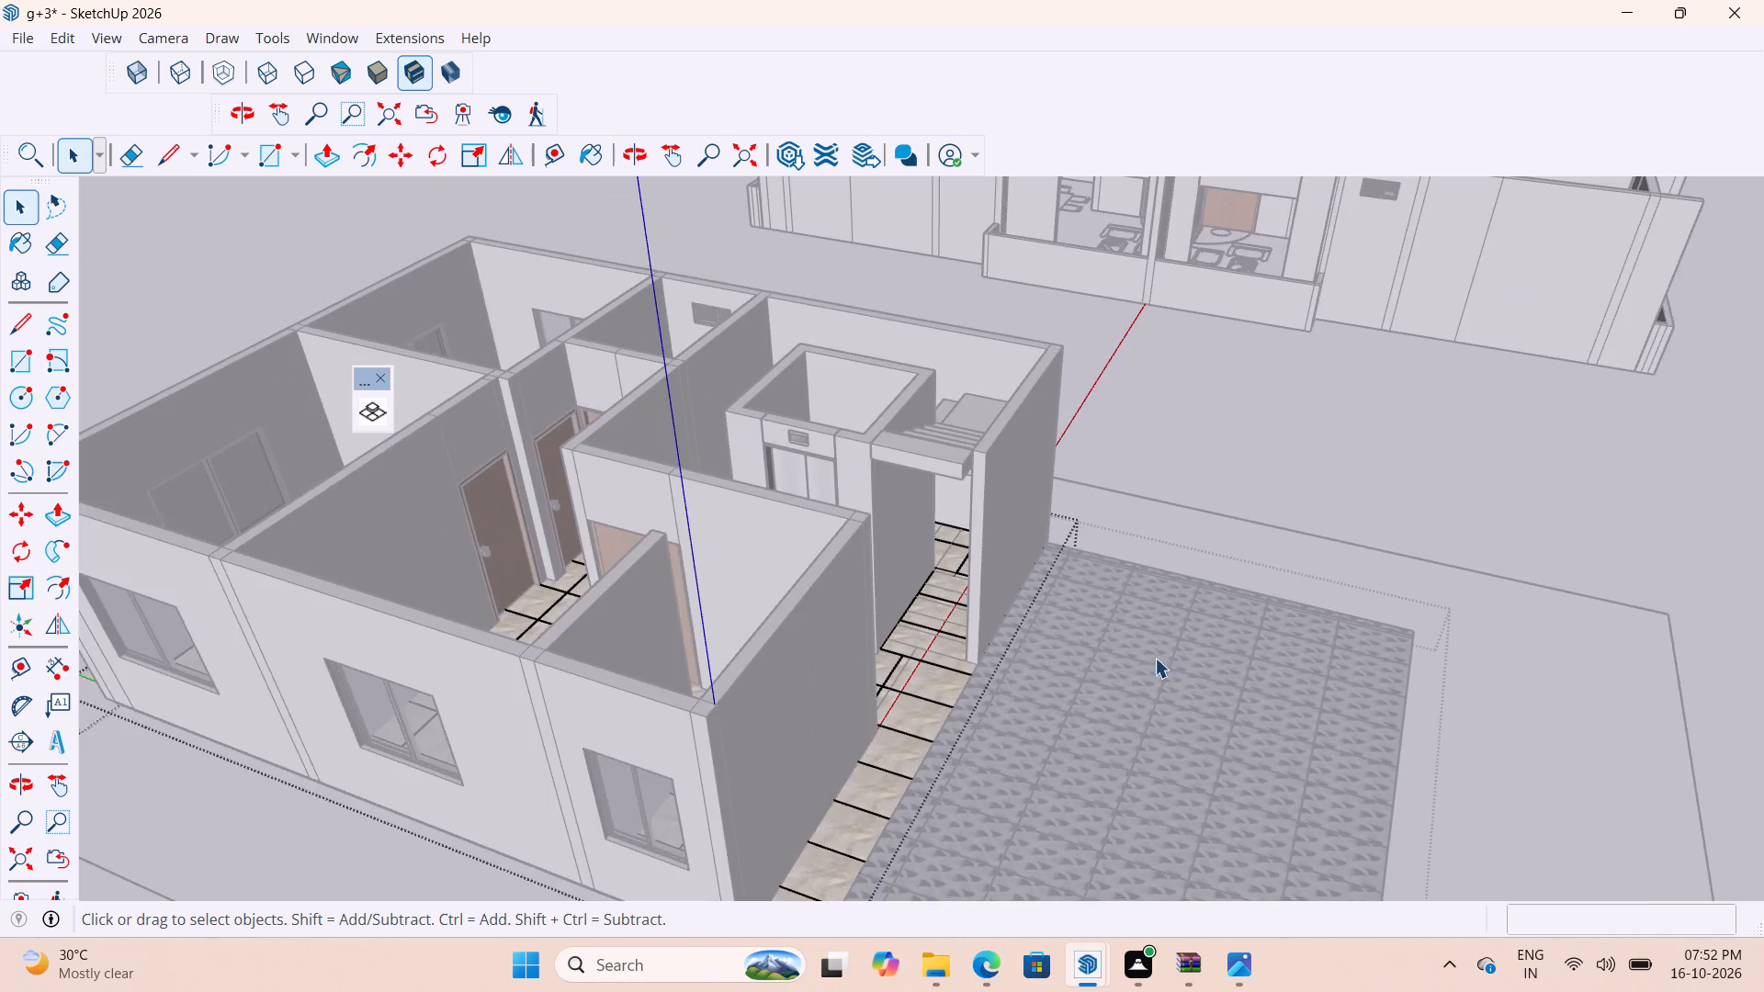
middle_click_drag(1081, 693, 912, 738)
left_click_drag(1310, 546, 1318, 557)
left_click_drag(1226, 478, 1236, 484)
middle_click_drag(1267, 505, 1064, 577)
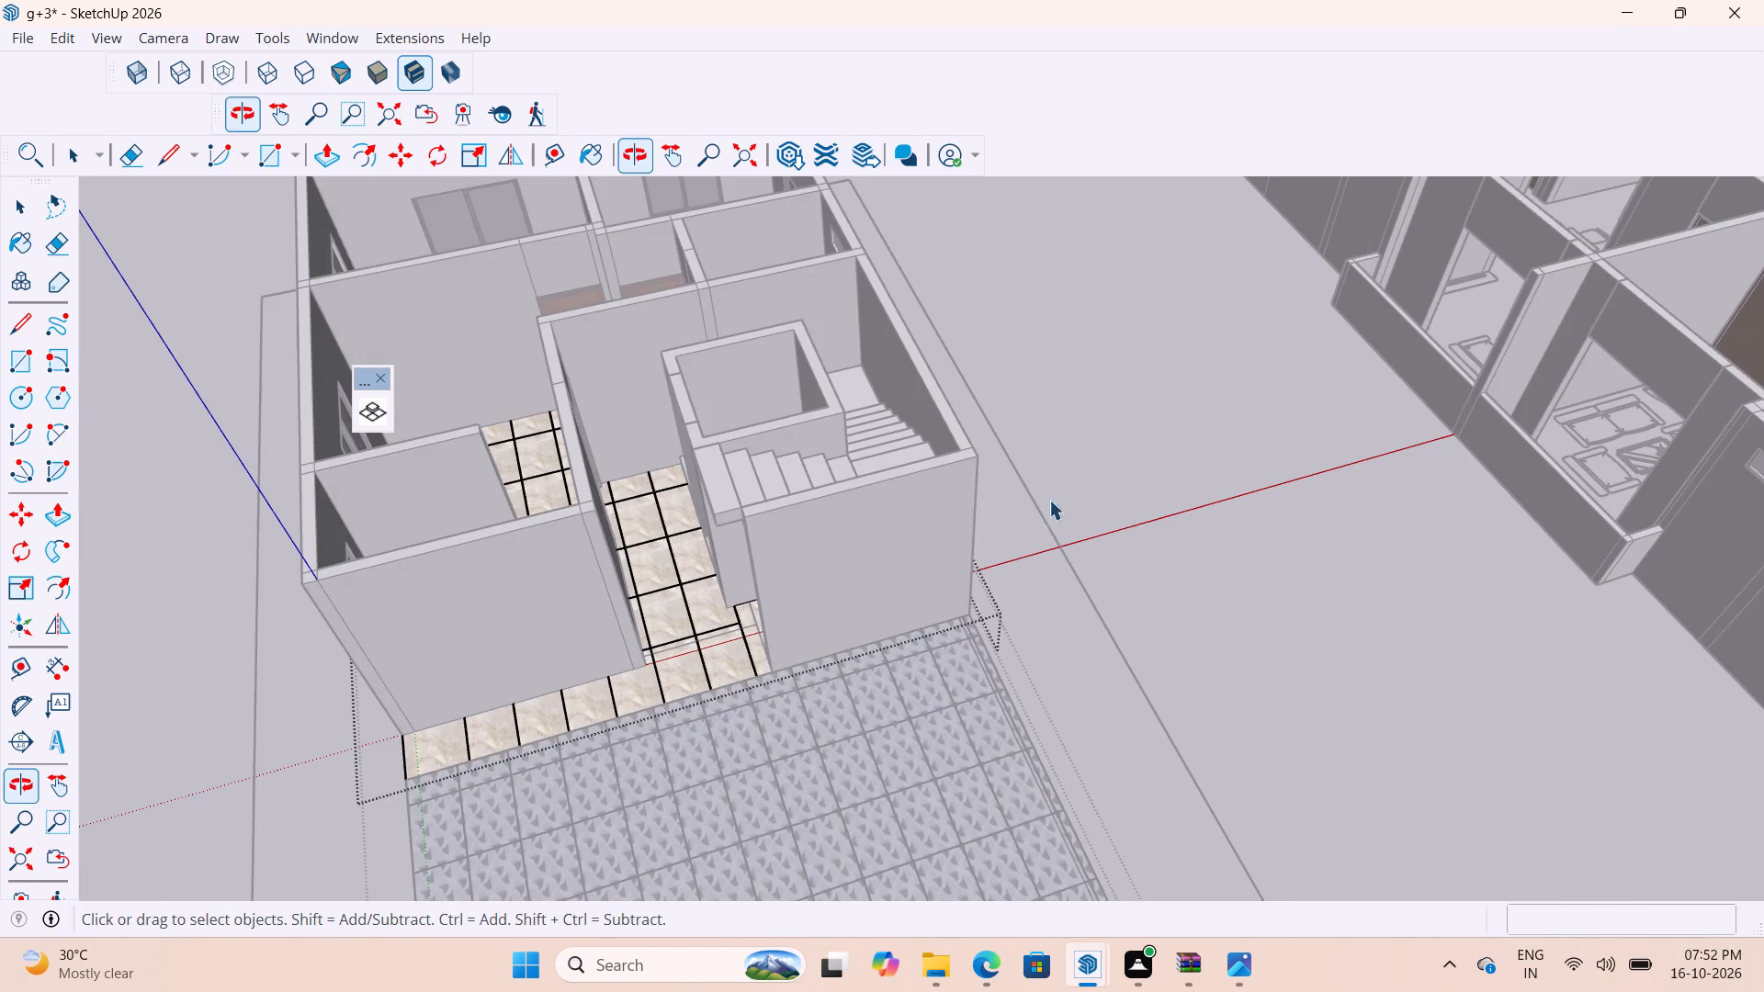
left_click(1090, 410)
scroll(1006, 593, "down", 4)
left_click(1186, 615)
left_click(1054, 284)
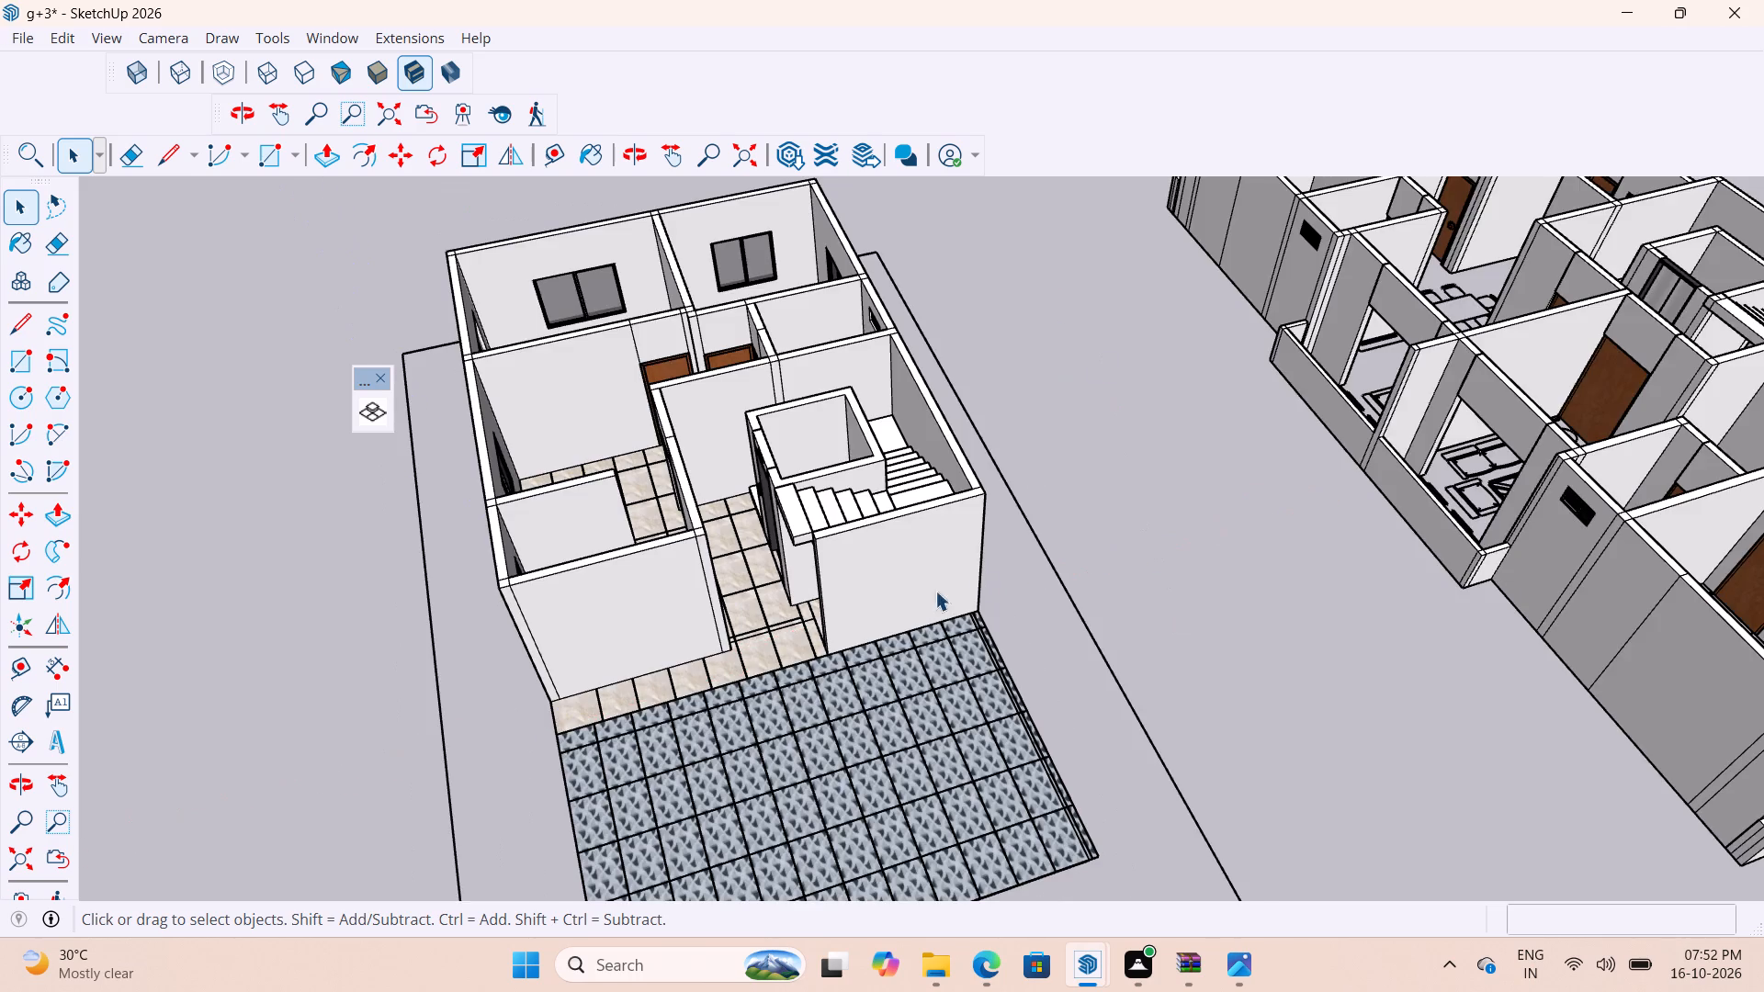
Examine the entrance tiles and the paved parking area in front of the first house from several angles.
scroll(870, 590, "up", 8)
middle_click_drag(838, 713, 669, 551)
scroll(1071, 437, "down", 6)
scroll(1081, 665, "up", 4)
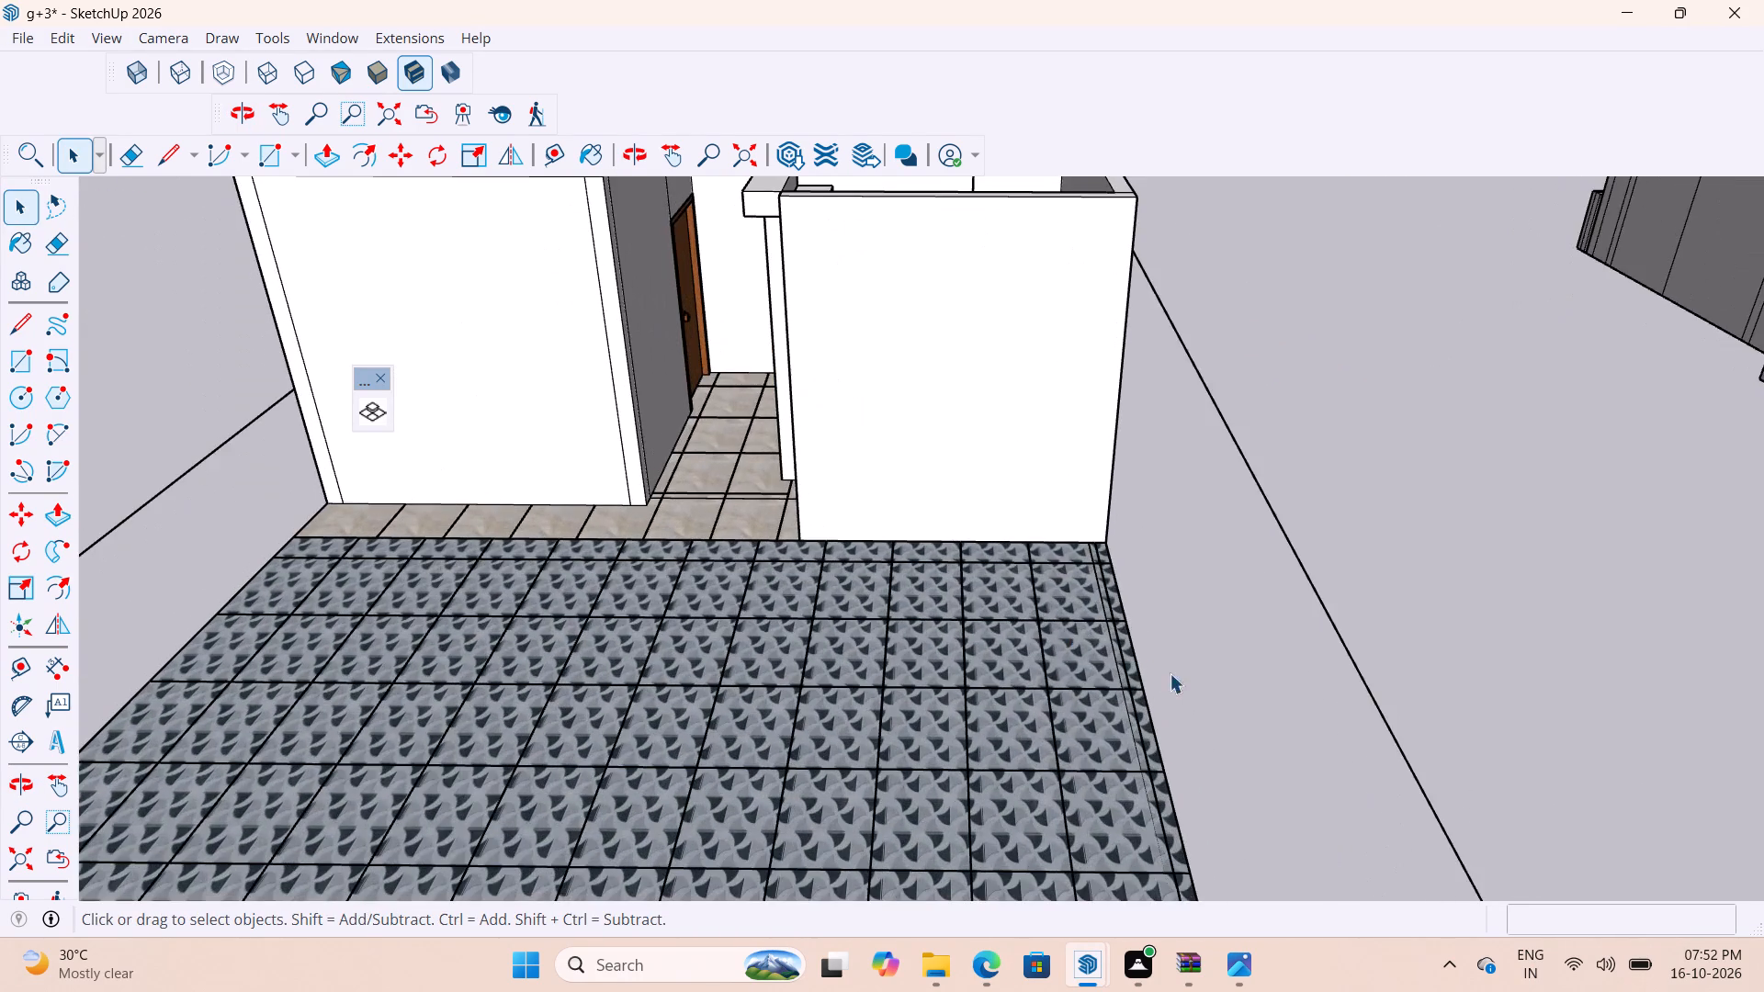
middle_click_drag(1166, 671, 1073, 768)
scroll(1206, 538, "down", 10)
scroll(869, 598, "up", 3)
middle_click_drag(833, 611, 893, 648)
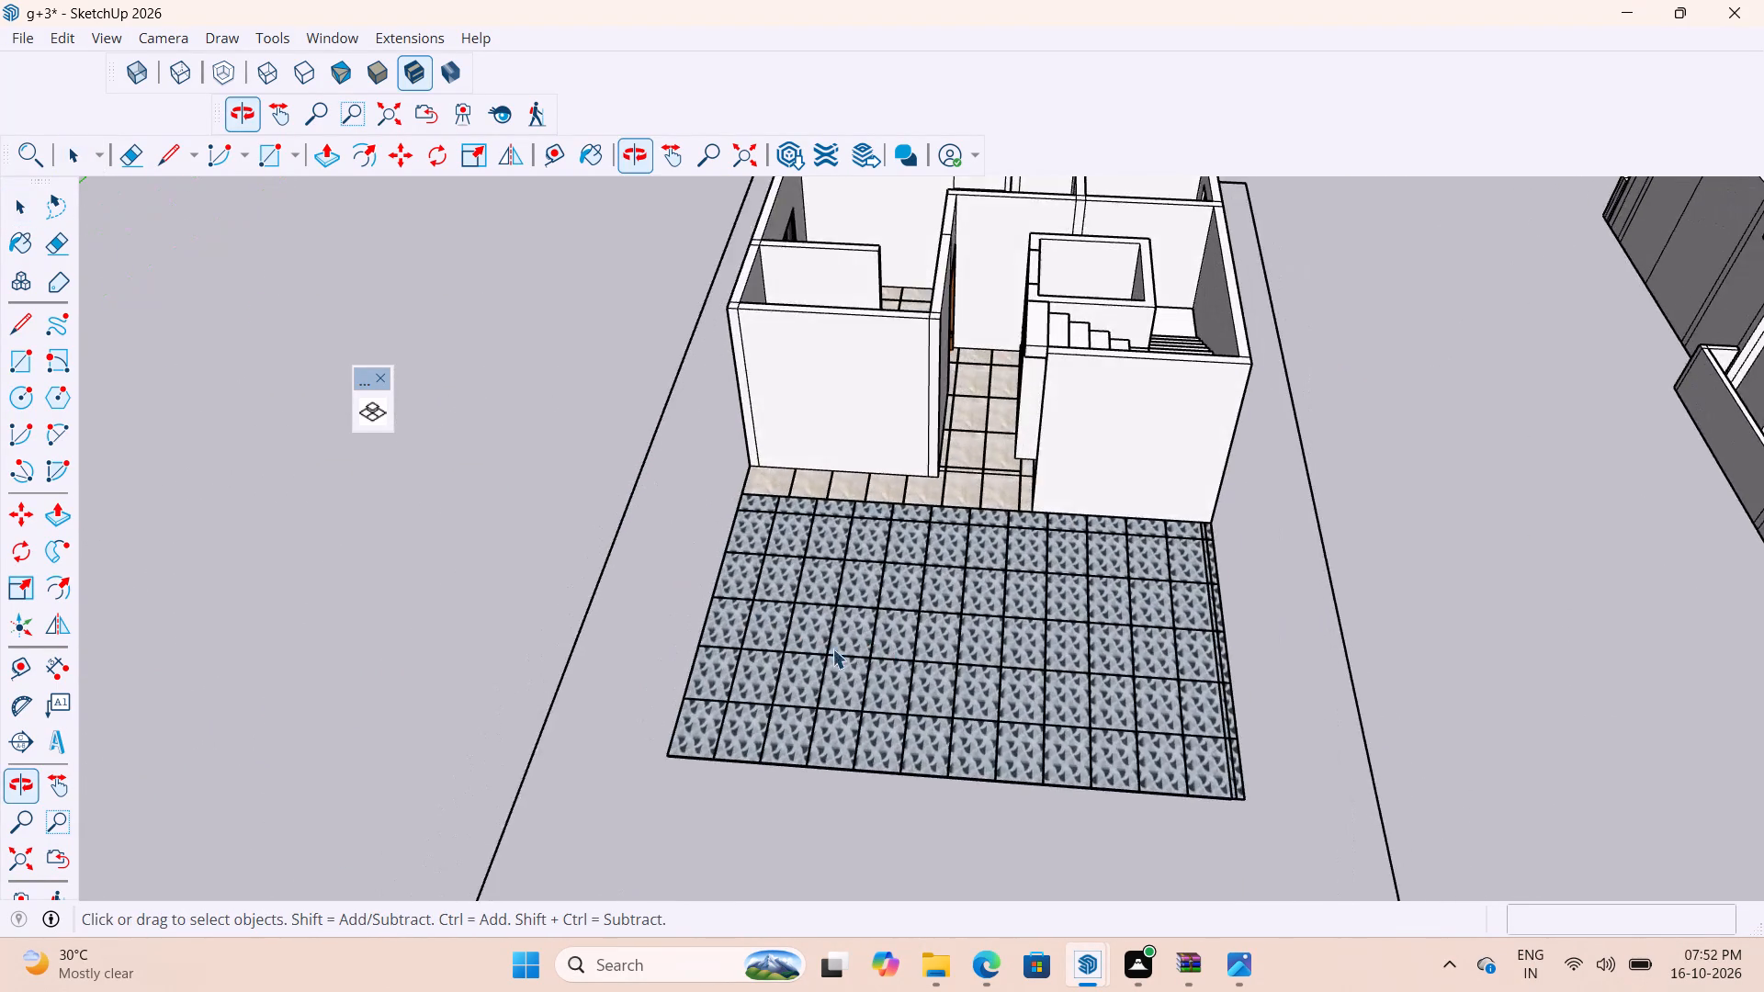
scroll(821, 611, "up", 15)
scroll(789, 509, "up", 6)
middle_click_drag(804, 413, 1150, 177)
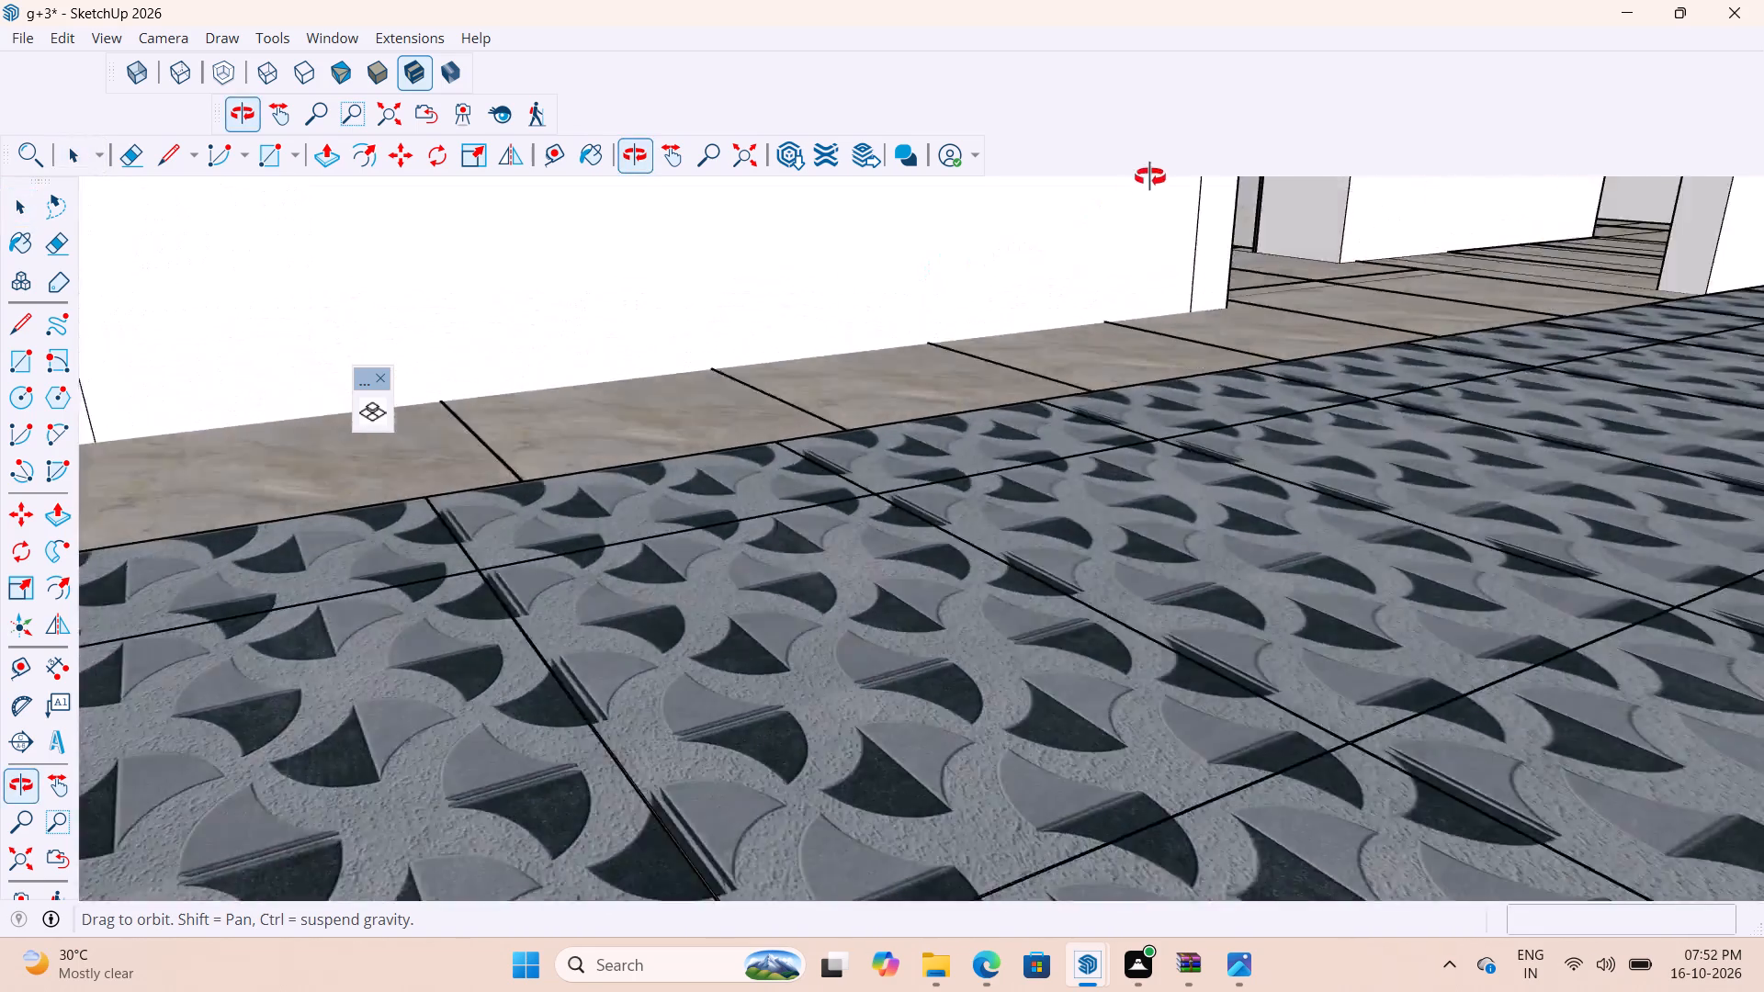
middle_click_drag(1150, 177, 1228, 191)
scroll(1101, 284, "down", 11)
middle_click_drag(1059, 457, 933, 548)
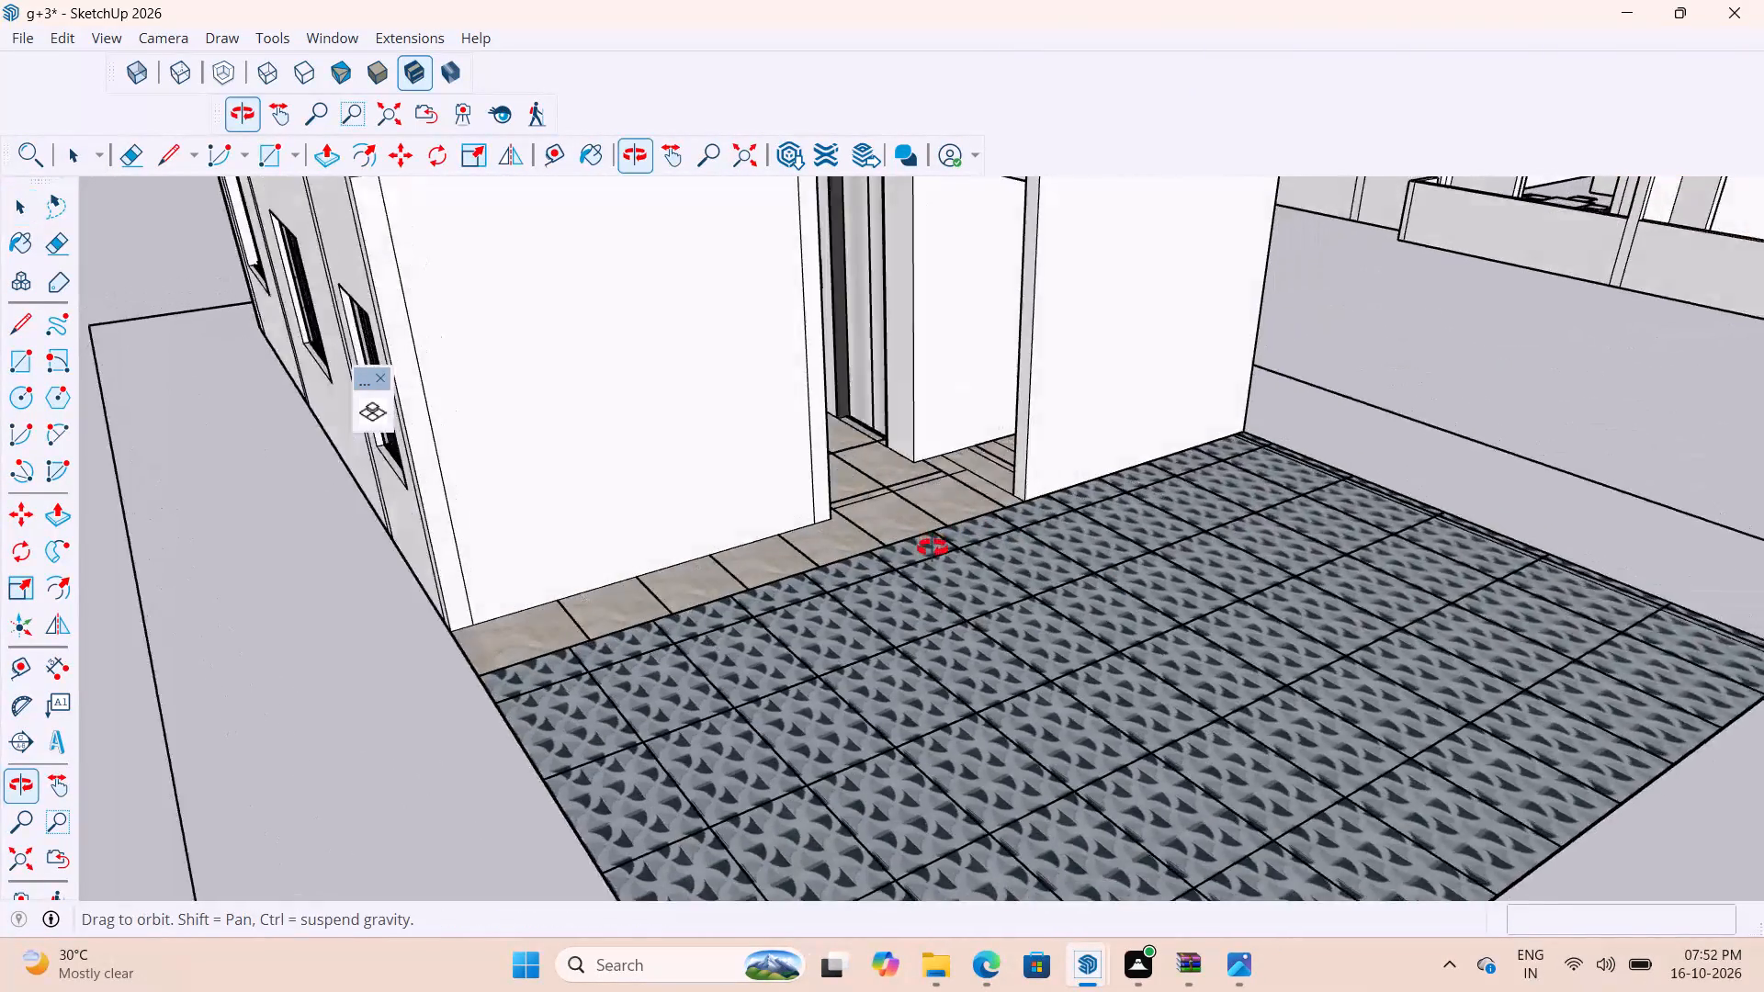
middle_click_drag(933, 548, 917, 547)
scroll(1030, 478, "down", 3)
scroll(989, 640, "up", 4)
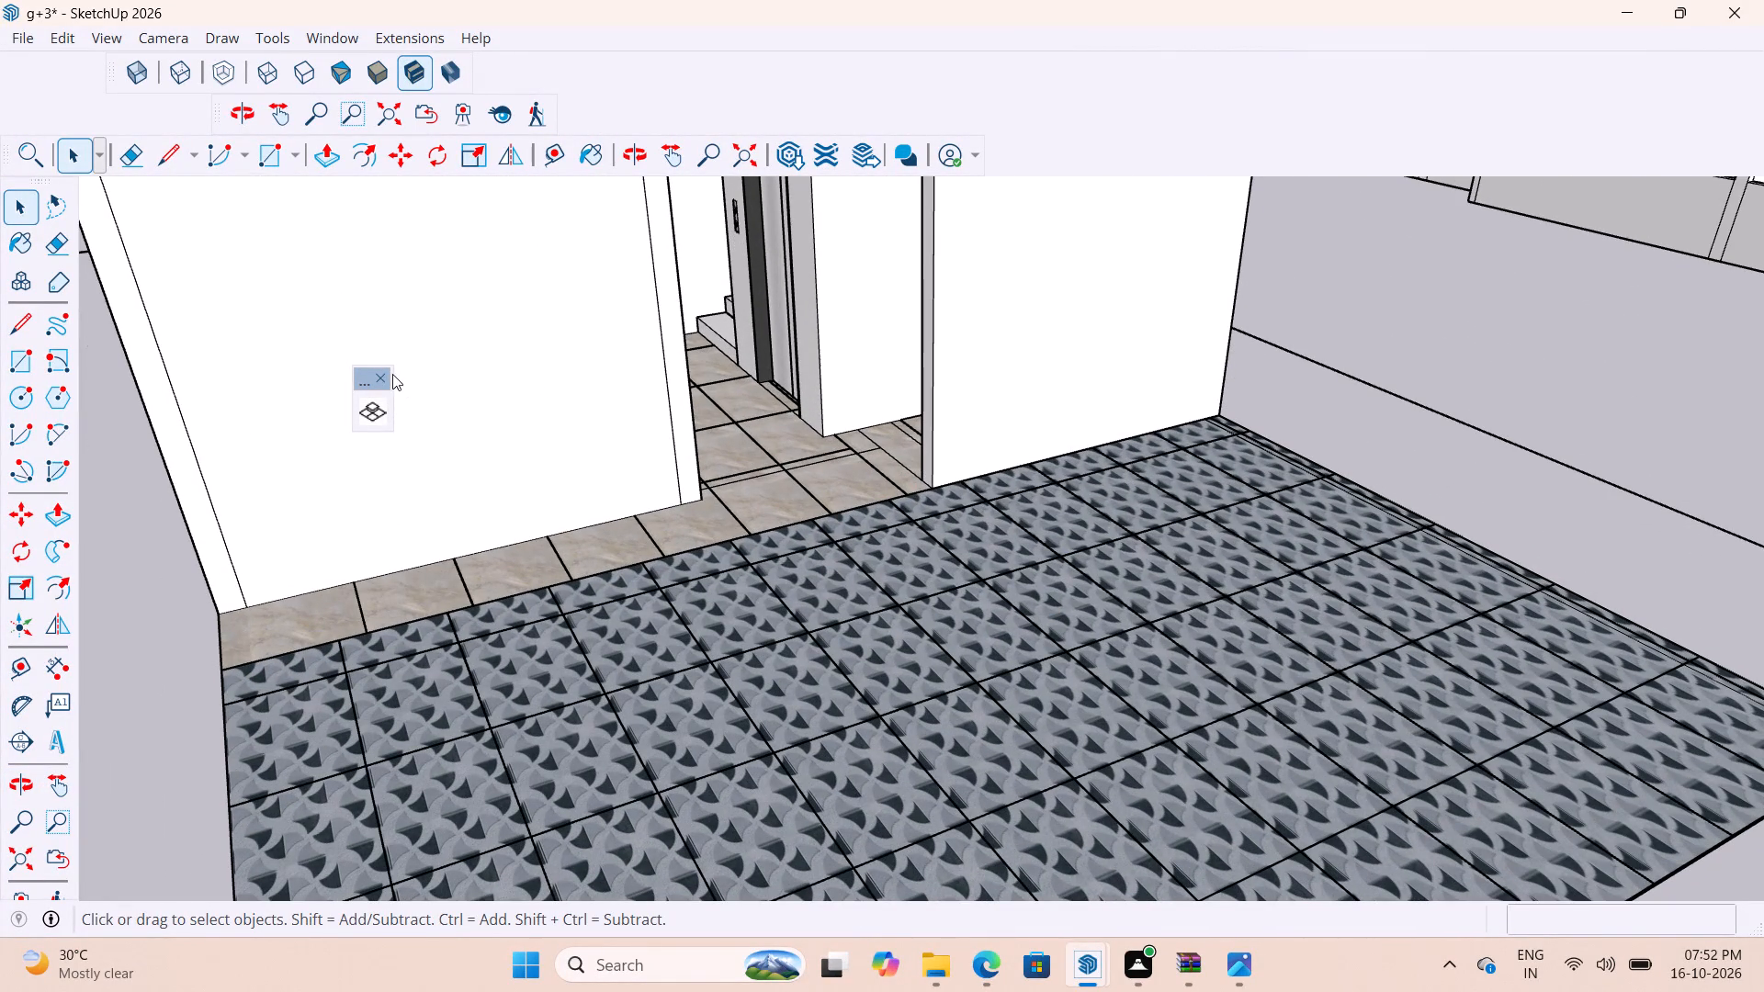
Close the floating Floor Generator toolbar.
left_click(382, 378)
Examine the lift shaft, the staircase and the untiled lobby floor of the second, furnished house.
scroll(838, 543, "down", 5)
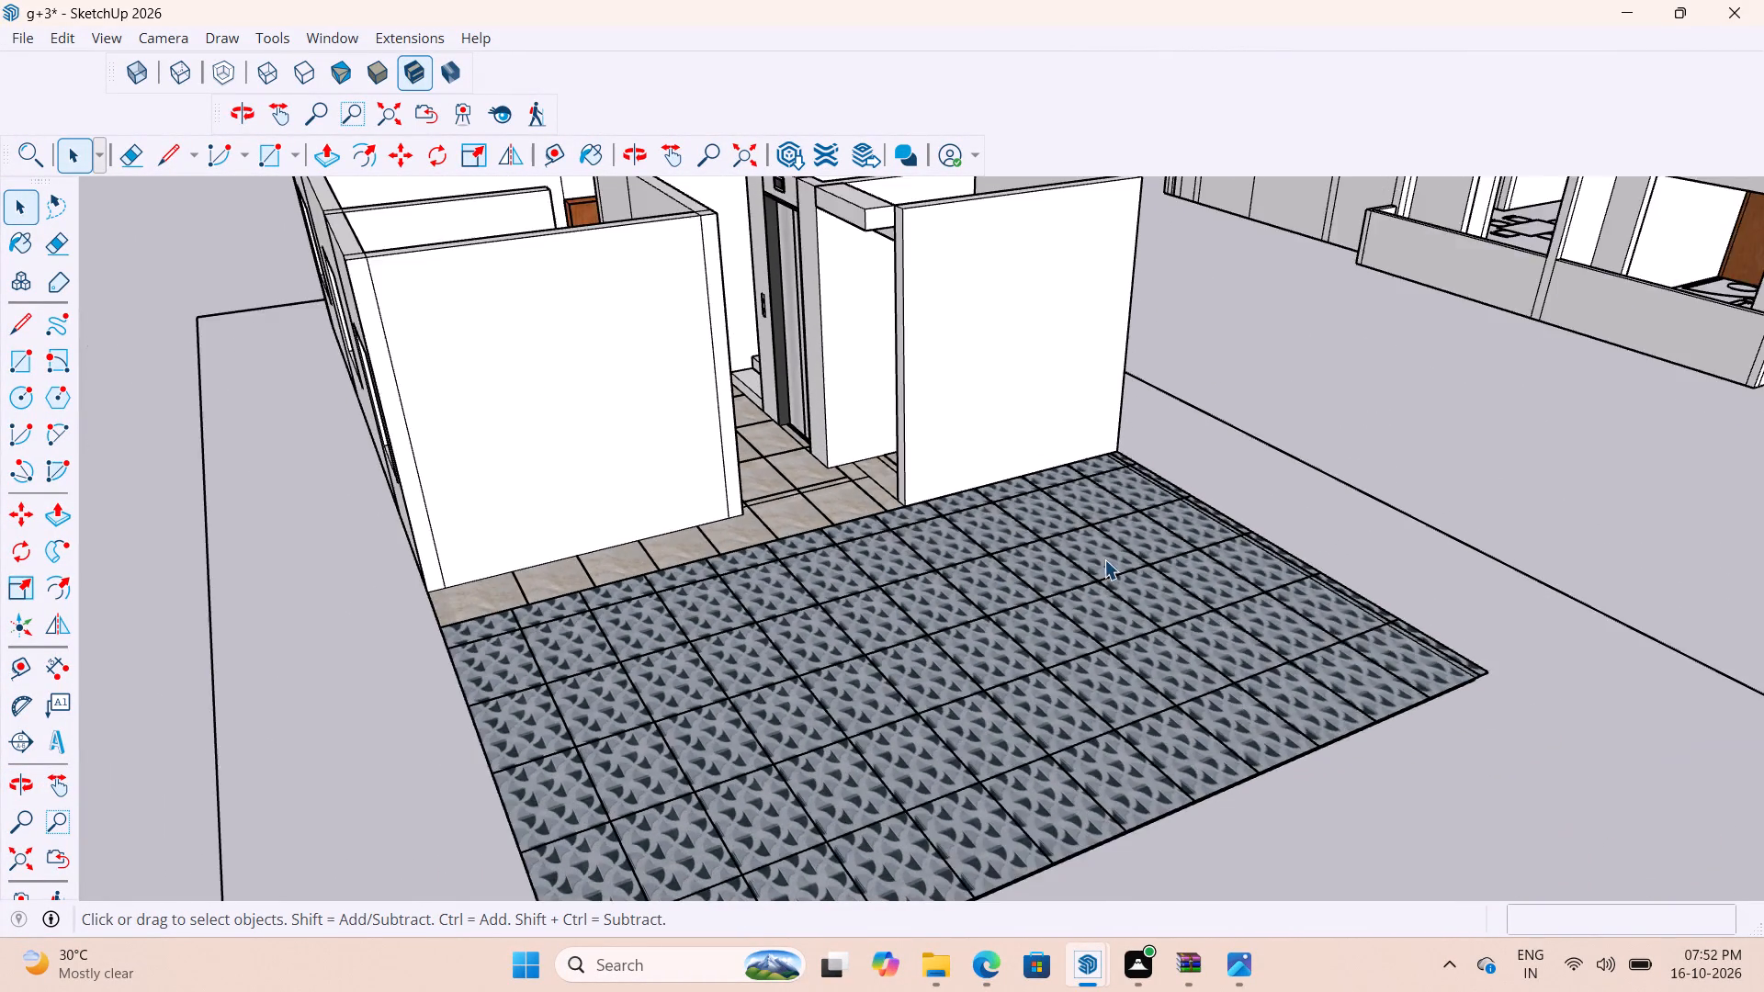
middle_click_drag(1104, 559, 980, 666)
scroll(924, 655, "down", 12)
middle_click_drag(1575, 501, 1324, 632)
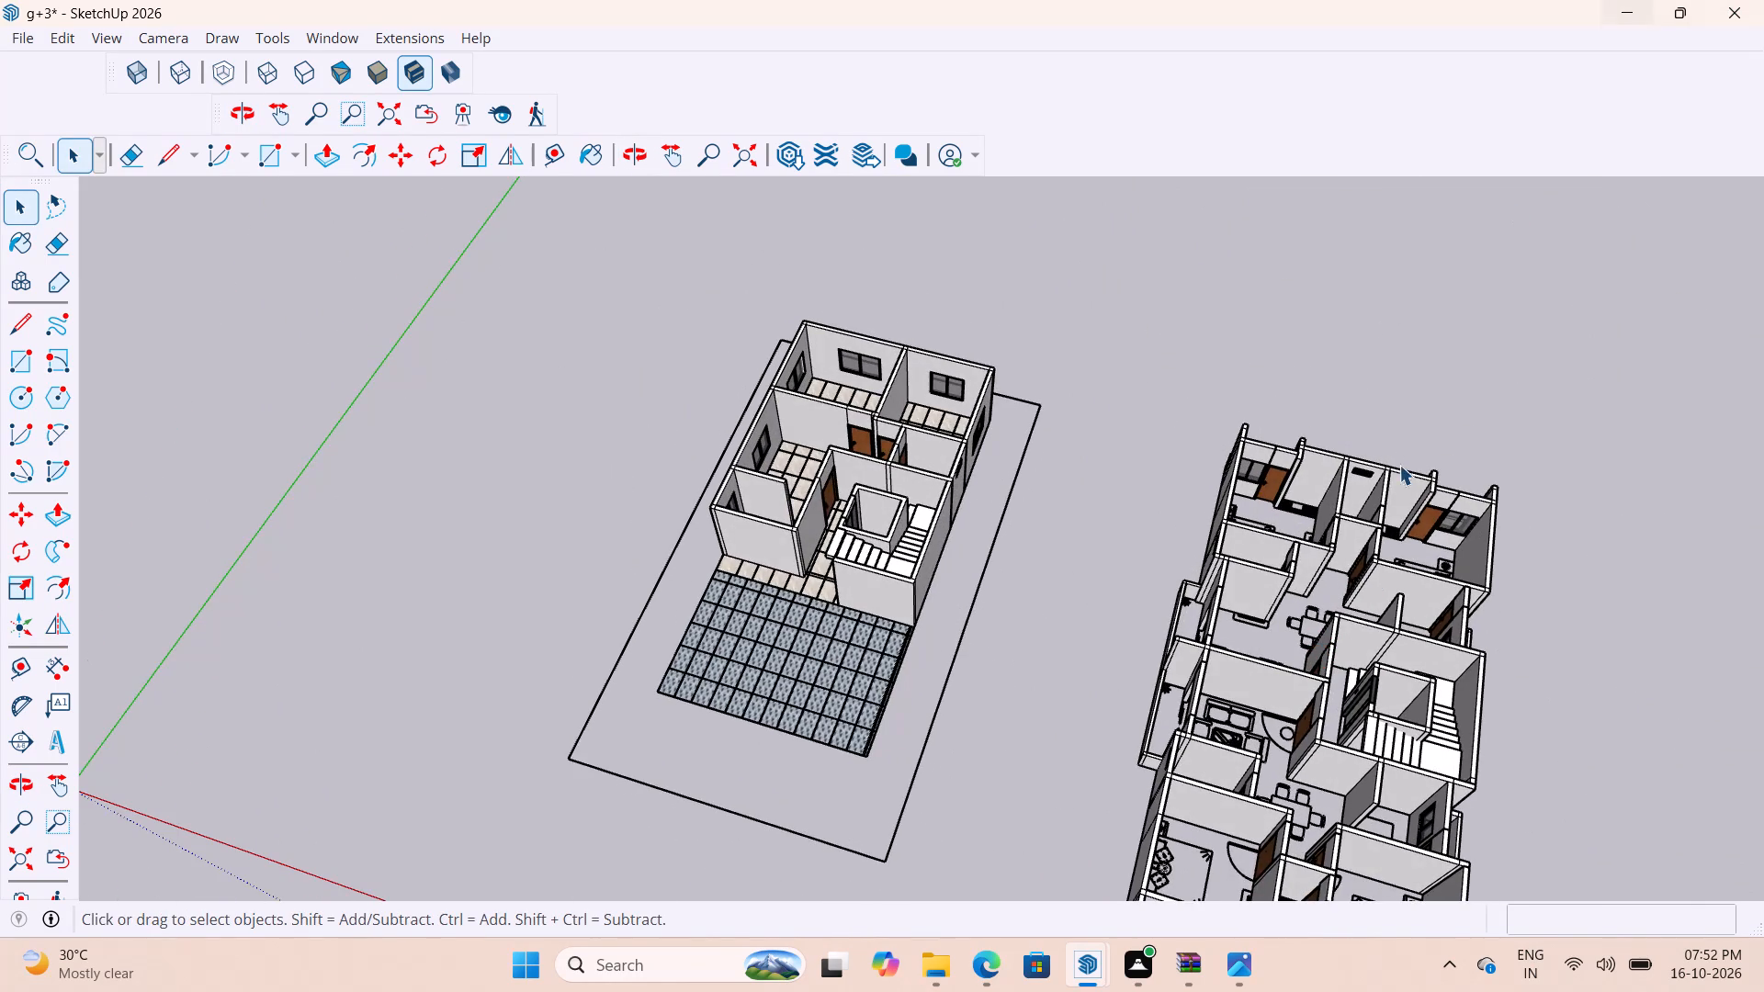
scroll(1425, 750, "up", 18)
middle_click_drag(1363, 688, 1533, 790)
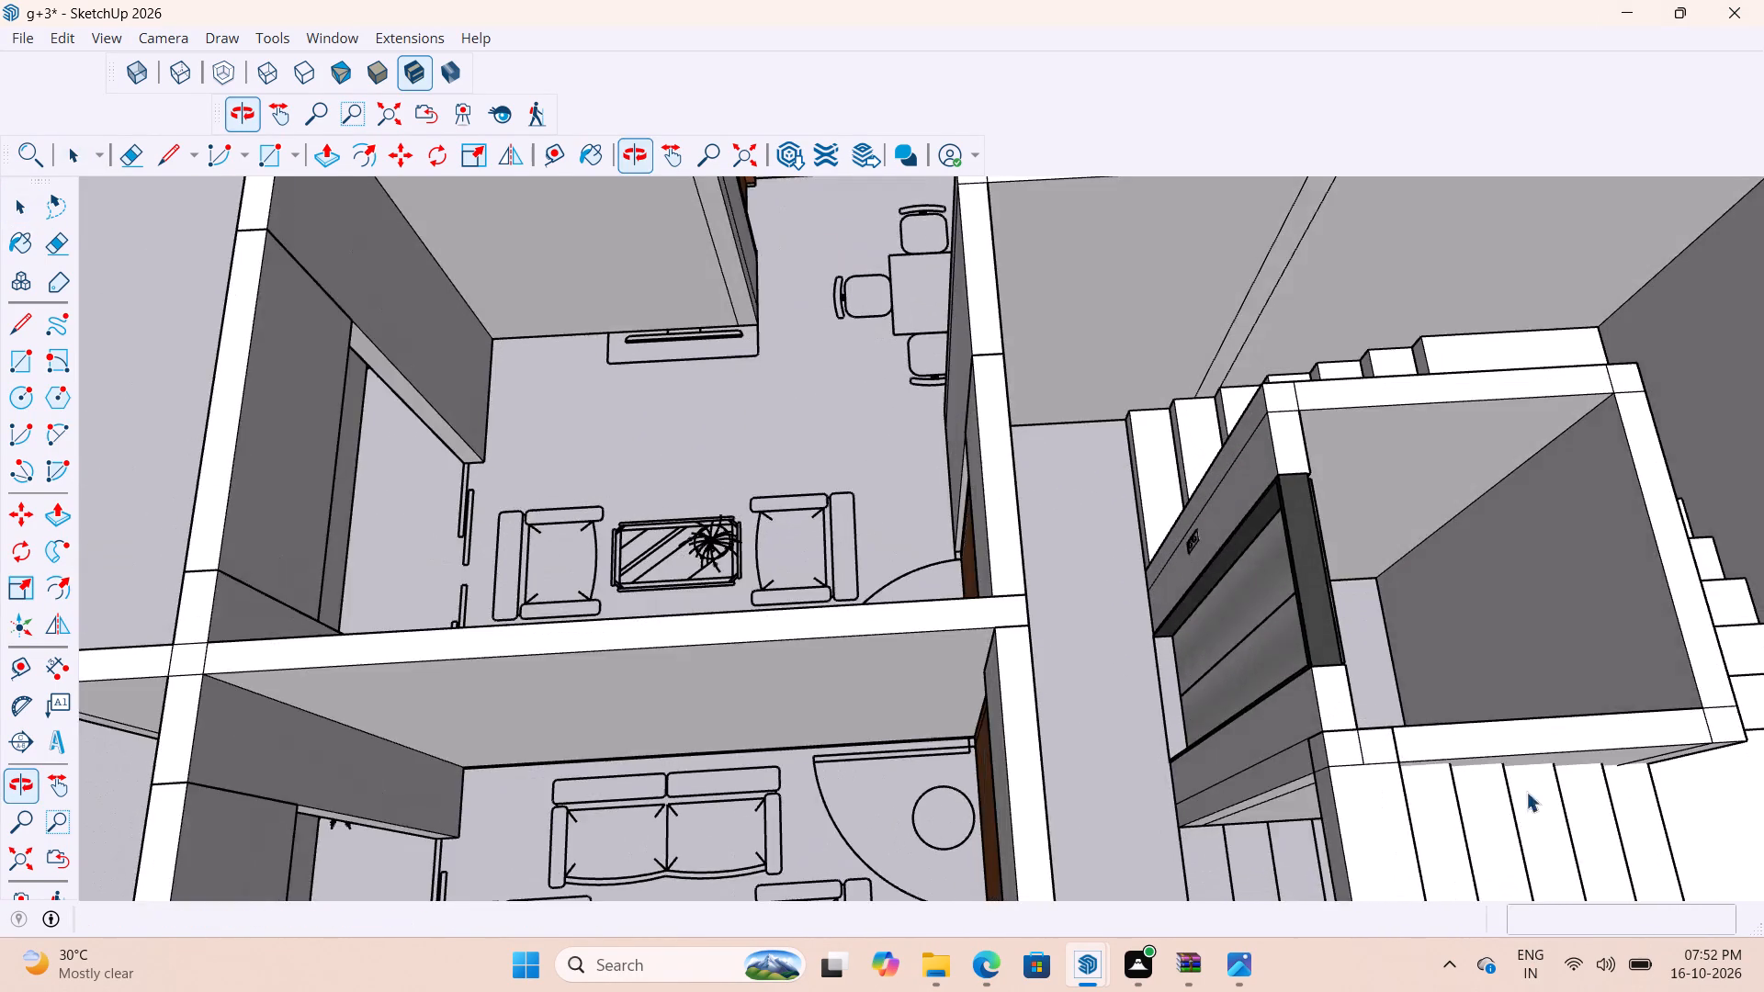
scroll(1212, 667, "up", 10)
scroll(995, 672, "down", 5)
scroll(860, 748, "down", 5)
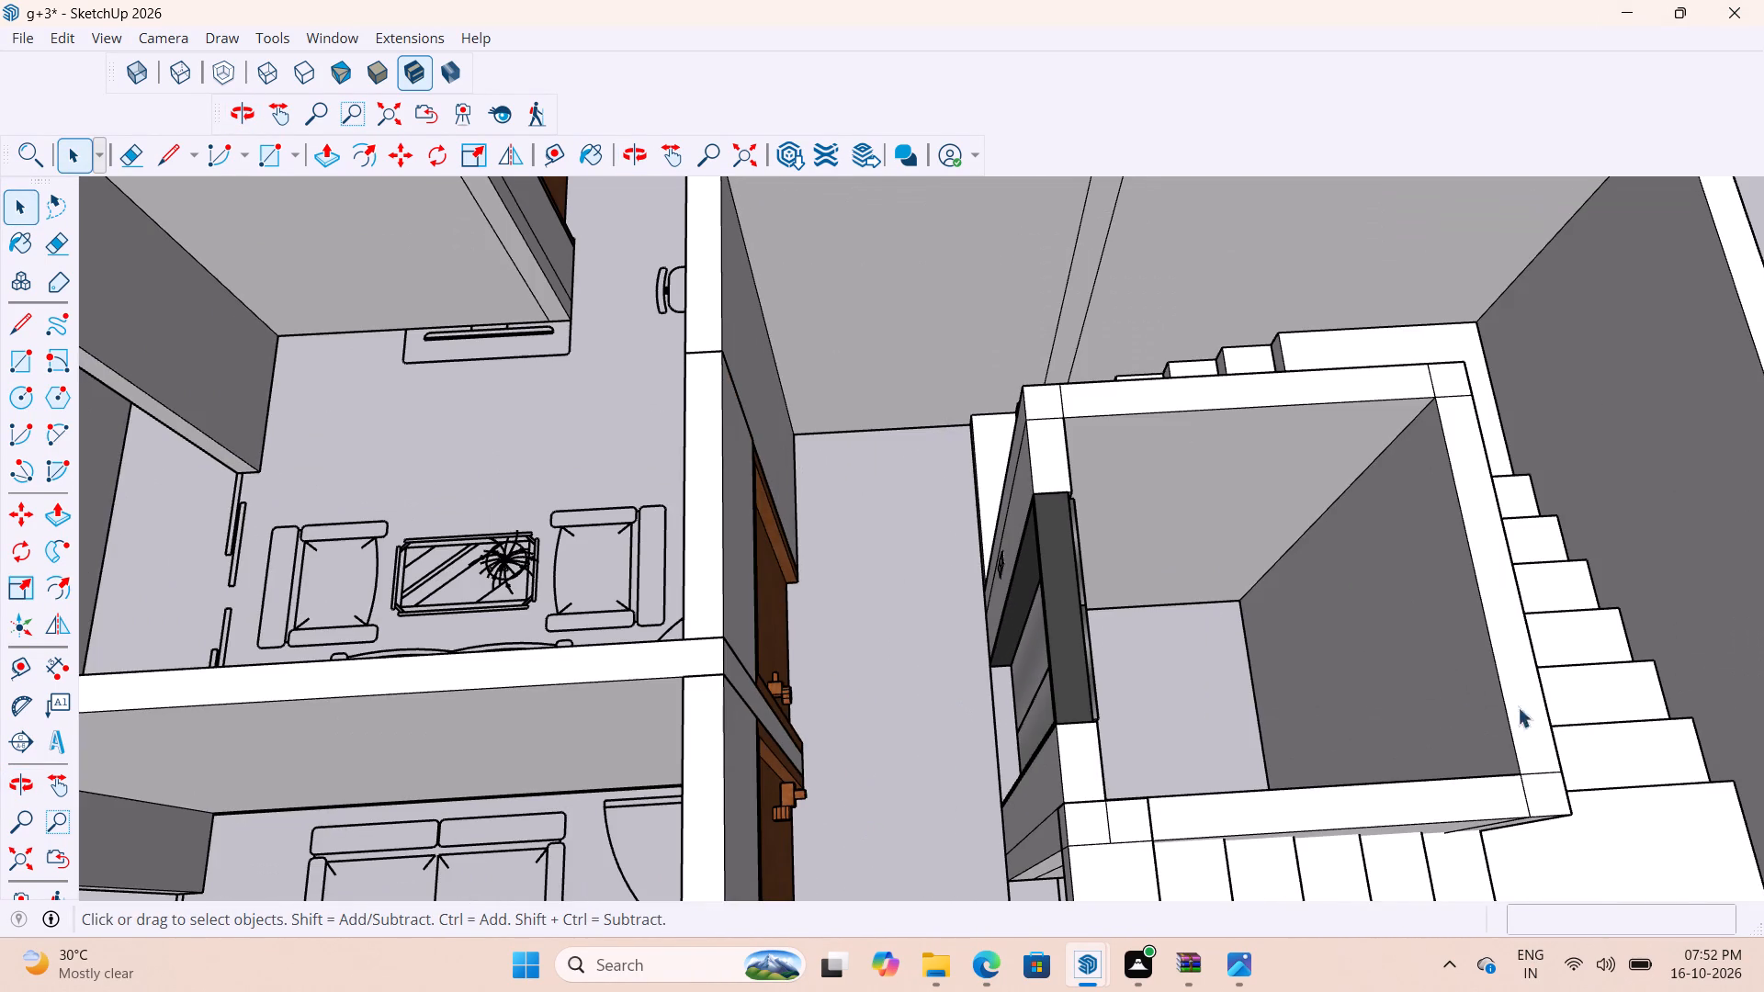
scroll(1238, 682, "up", 4)
scroll(876, 738, "down", 7)
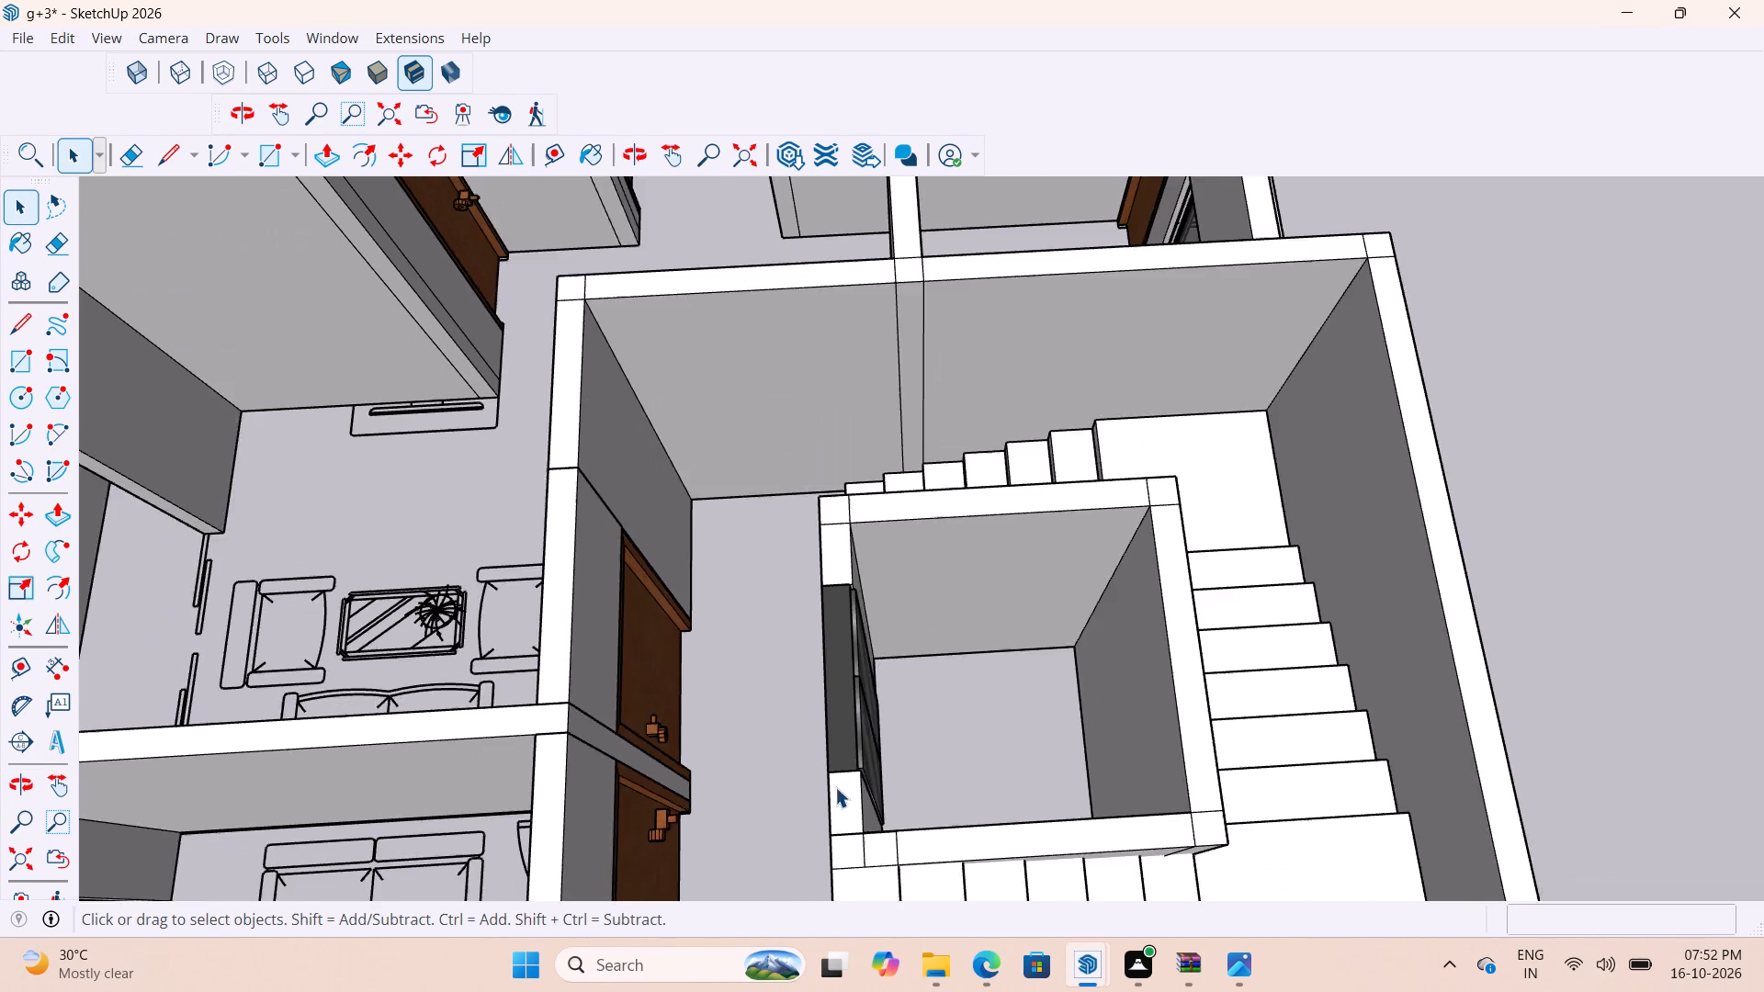
scroll(835, 787, "down", 3)
middle_click_drag(1065, 654, 1420, 510)
scroll(1114, 946, "up", 4)
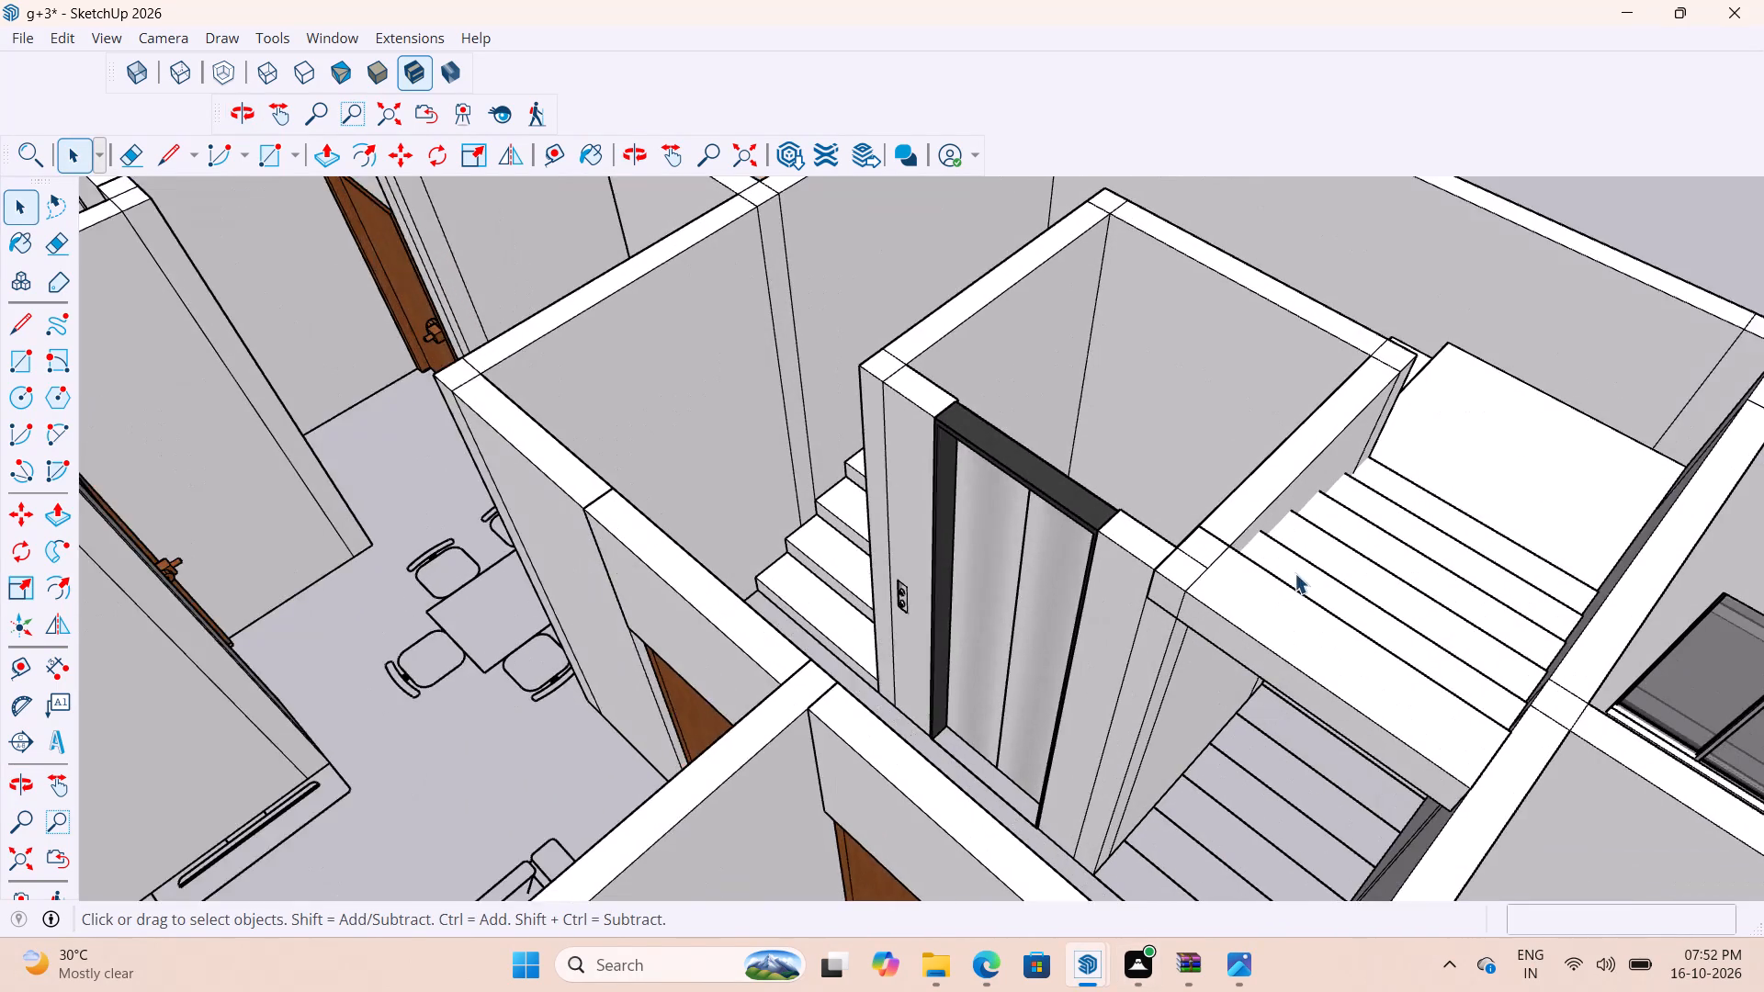
scroll(1289, 567, "down", 5)
middle_click_drag(1304, 744, 1329, 784)
scroll(1323, 783, "up", 7)
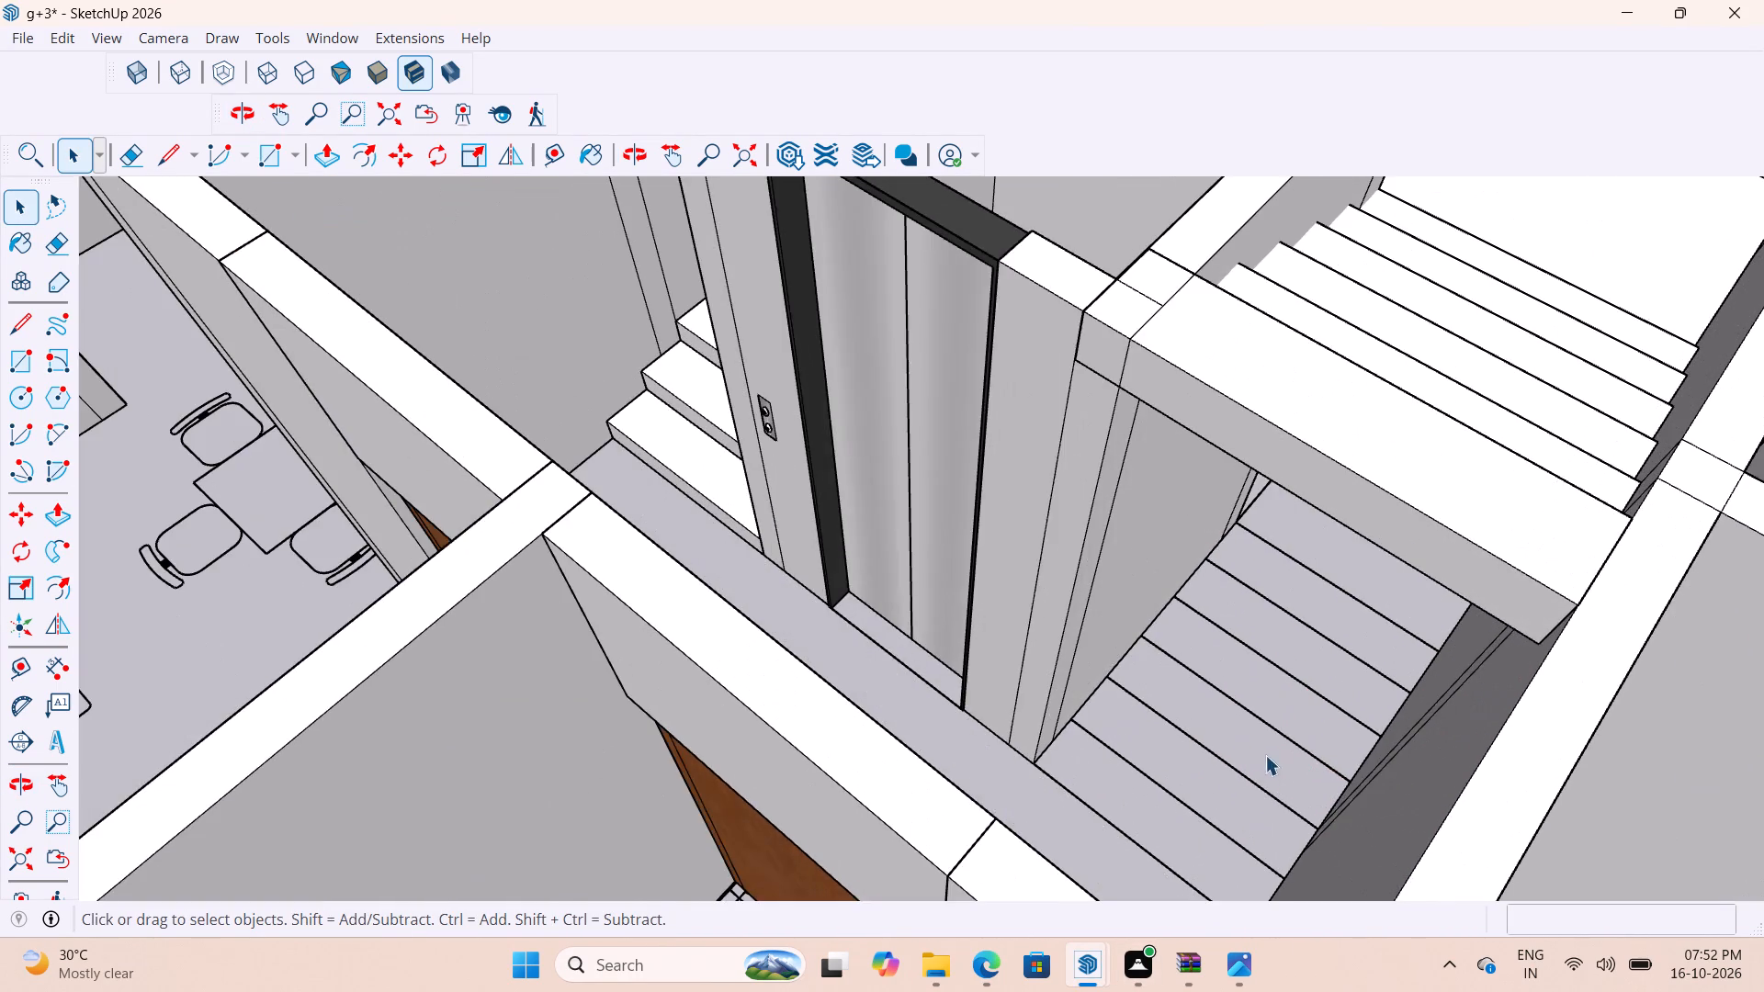
scroll(1137, 716, "down", 9)
middle_click_drag(1203, 807, 1203, 808)
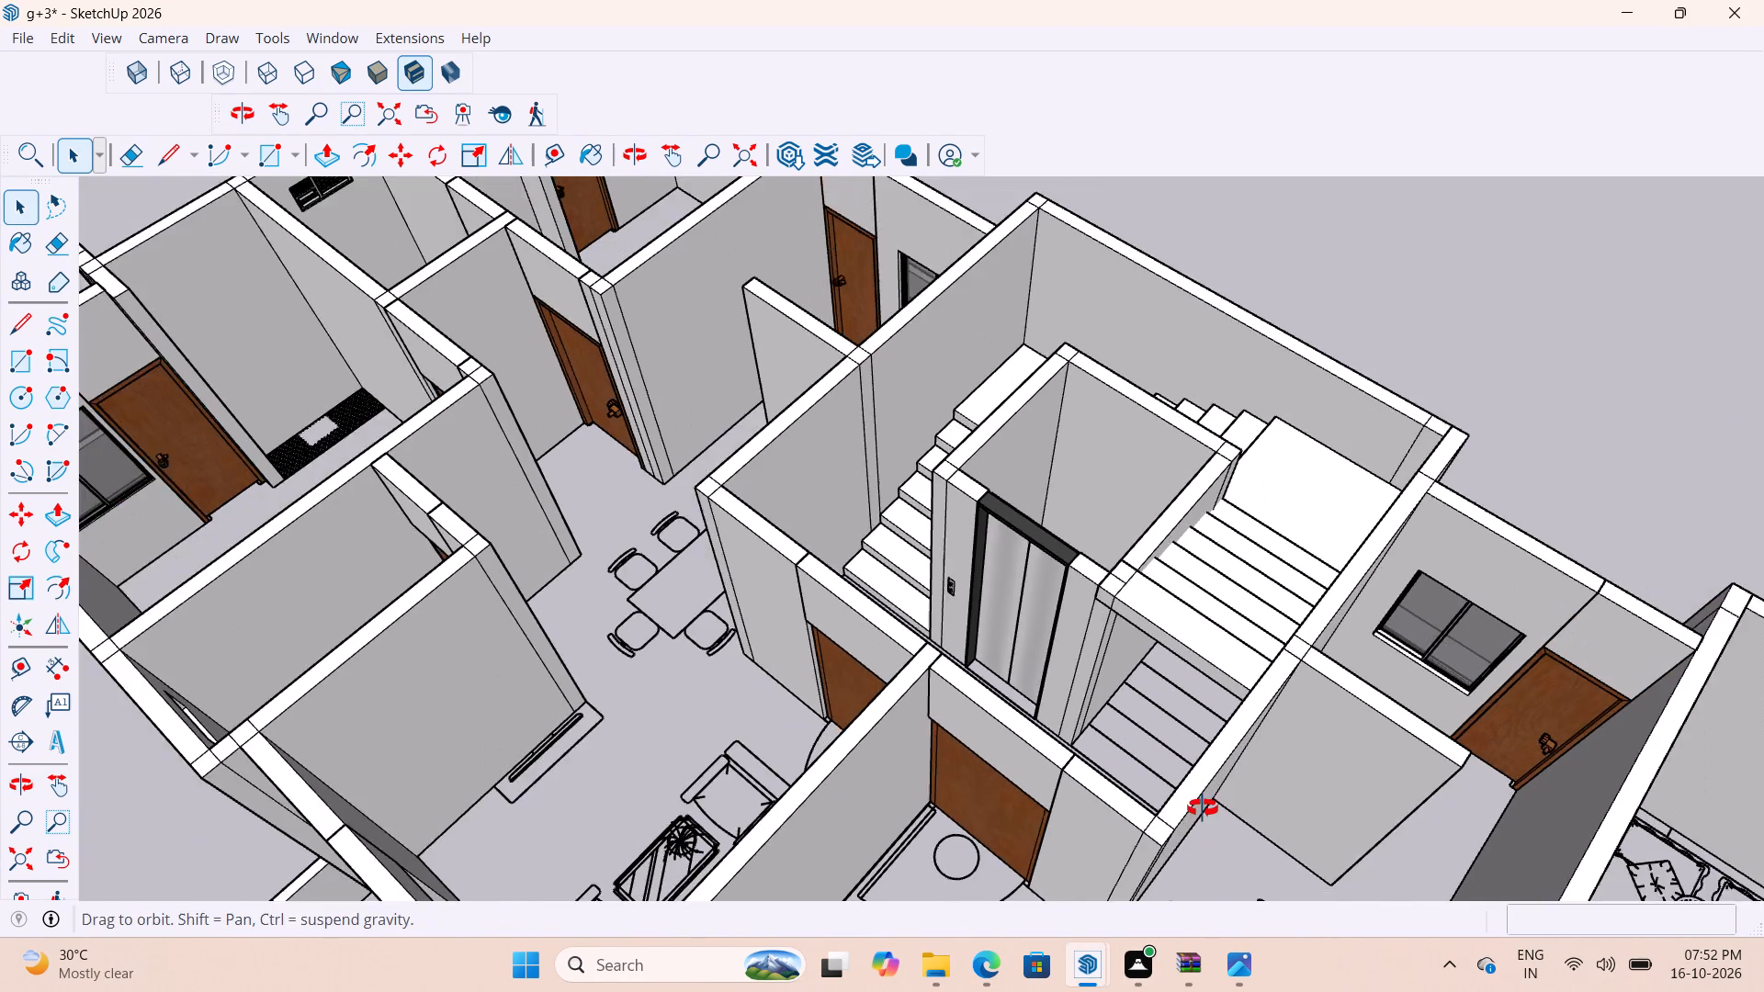
middle_click_drag(1203, 808, 1021, 841)
scroll(1006, 749, "down", 5)
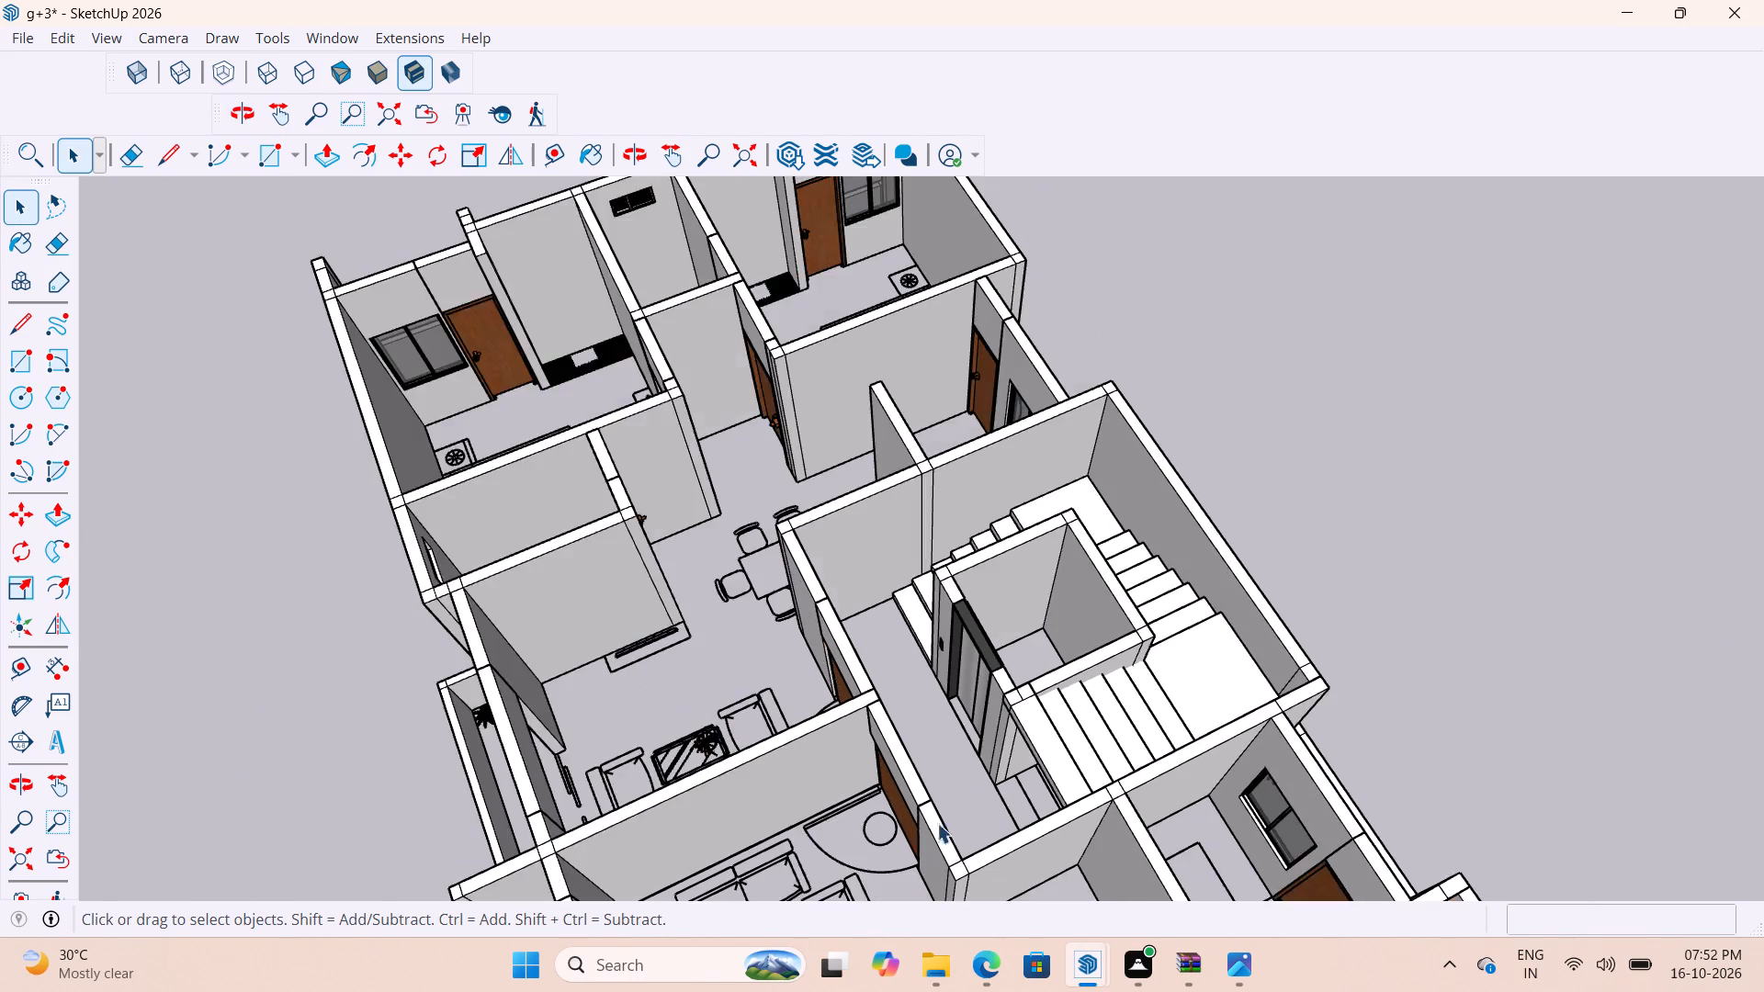
scroll(937, 823, "down", 5)
middle_click_drag(1241, 737, 1128, 793)
scroll(1315, 575, "down", 10)
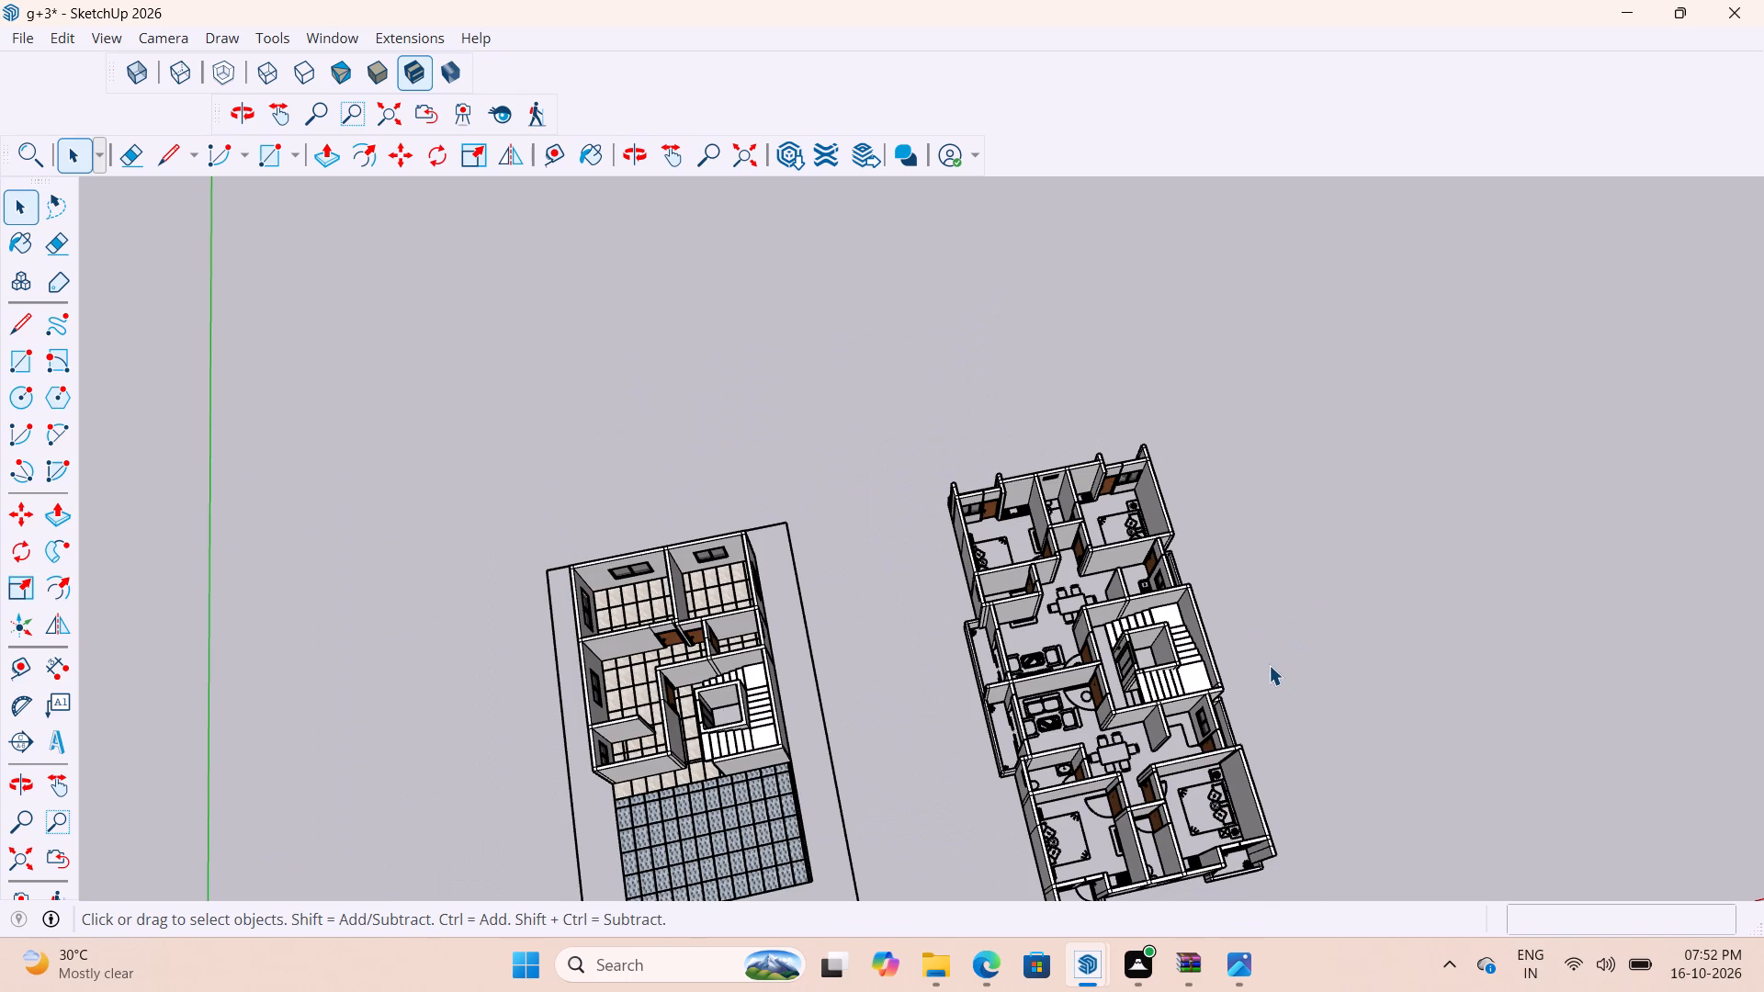
scroll(1026, 787, "up", 14)
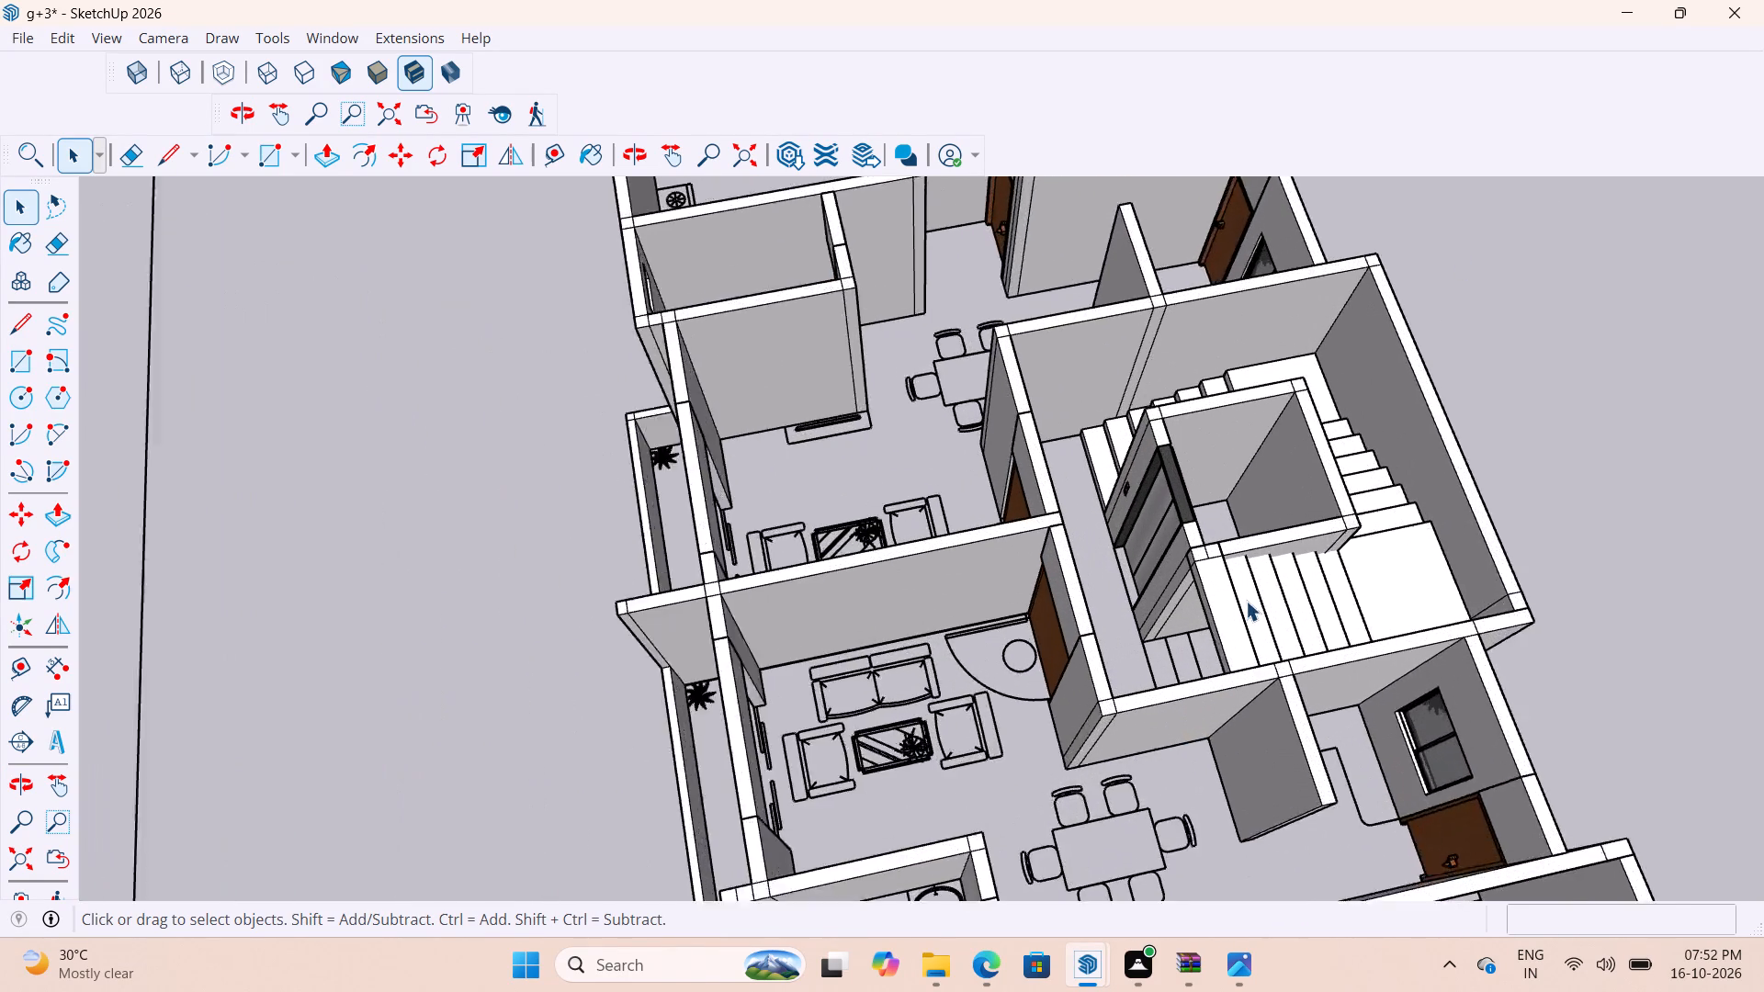
scroll(1246, 601, "up", 6)
middle_click_drag(1249, 605, 1640, 521)
scroll(1267, 503, "up", 1)
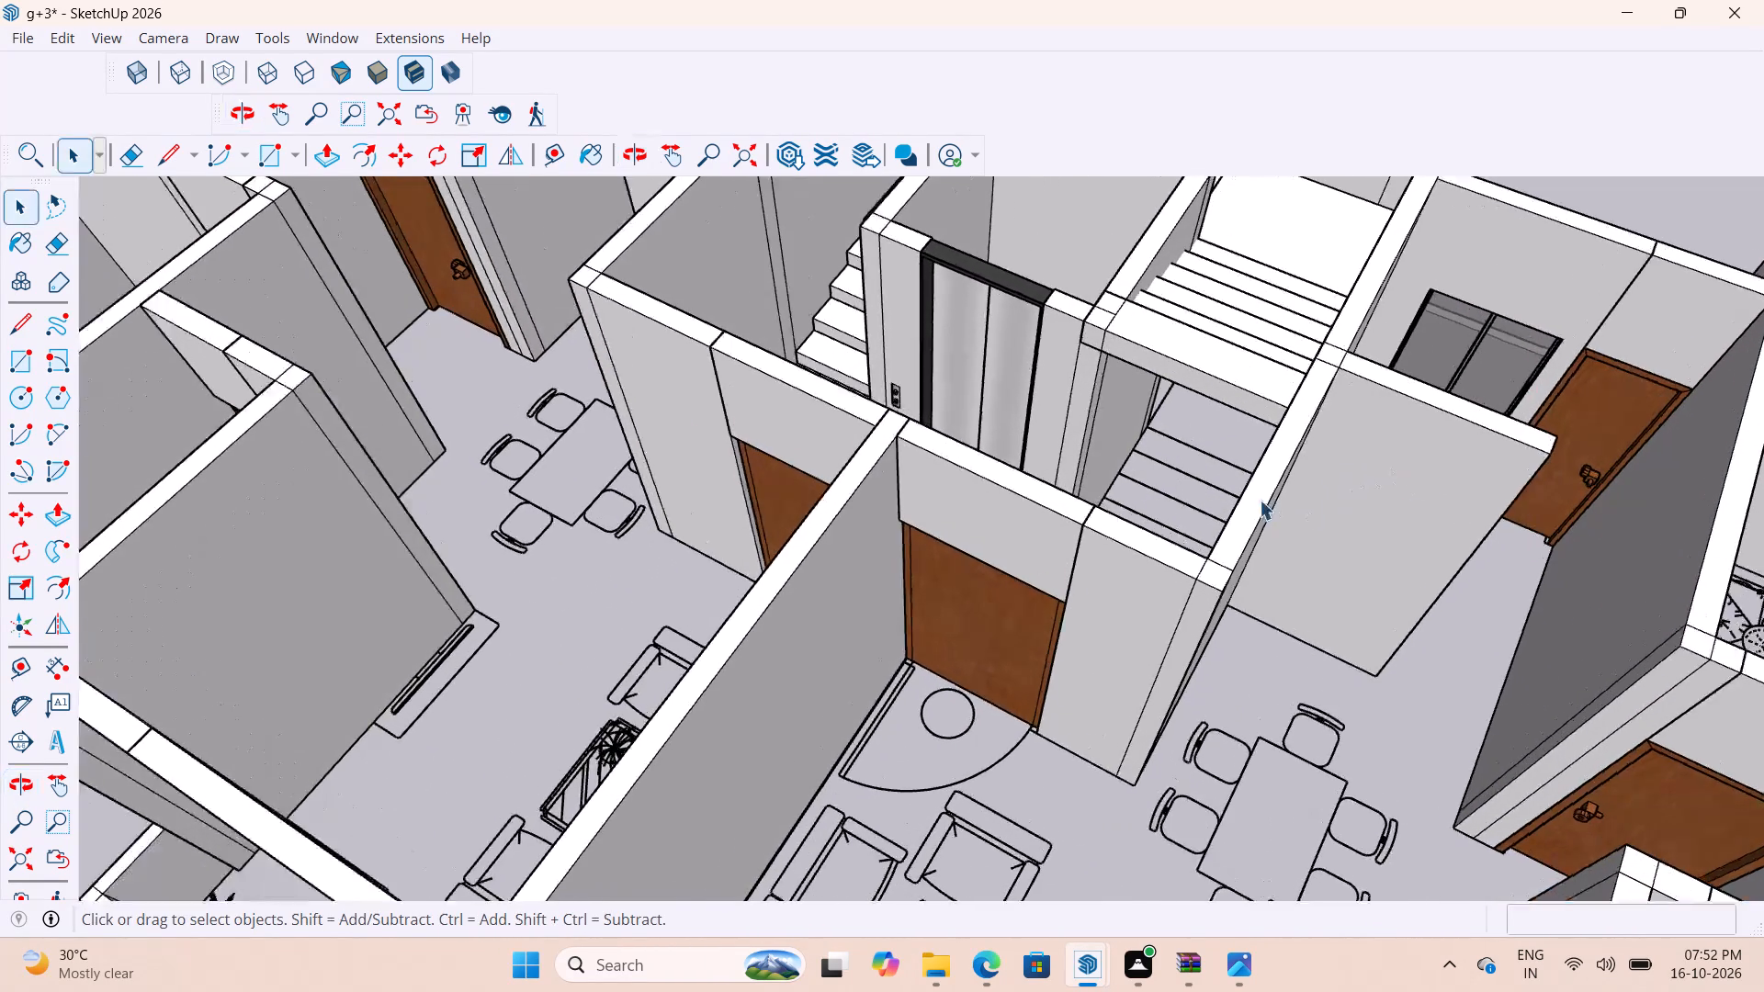
scroll(1260, 500, "up", 15)
scroll(1218, 451, "down", 6)
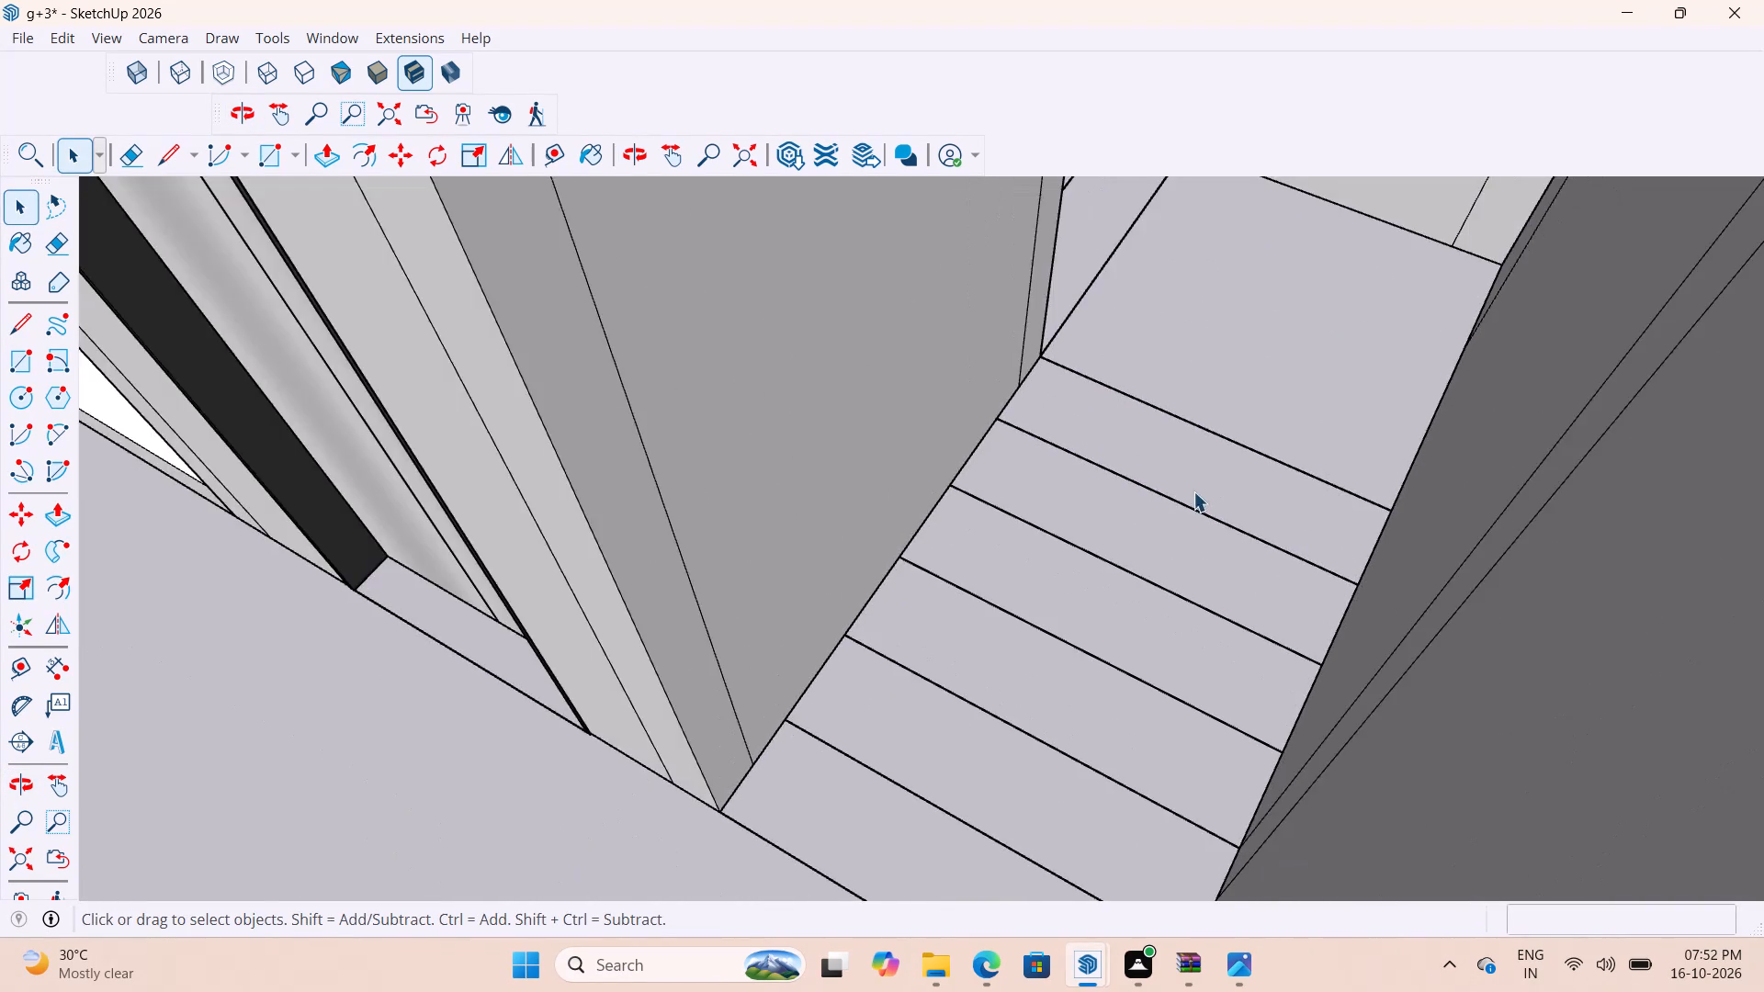
Examine the second house's staircase, lift front and untiled lobby floor from above.
scroll(1193, 491, "down", 8)
middle_click_drag(1190, 567, 779, 645)
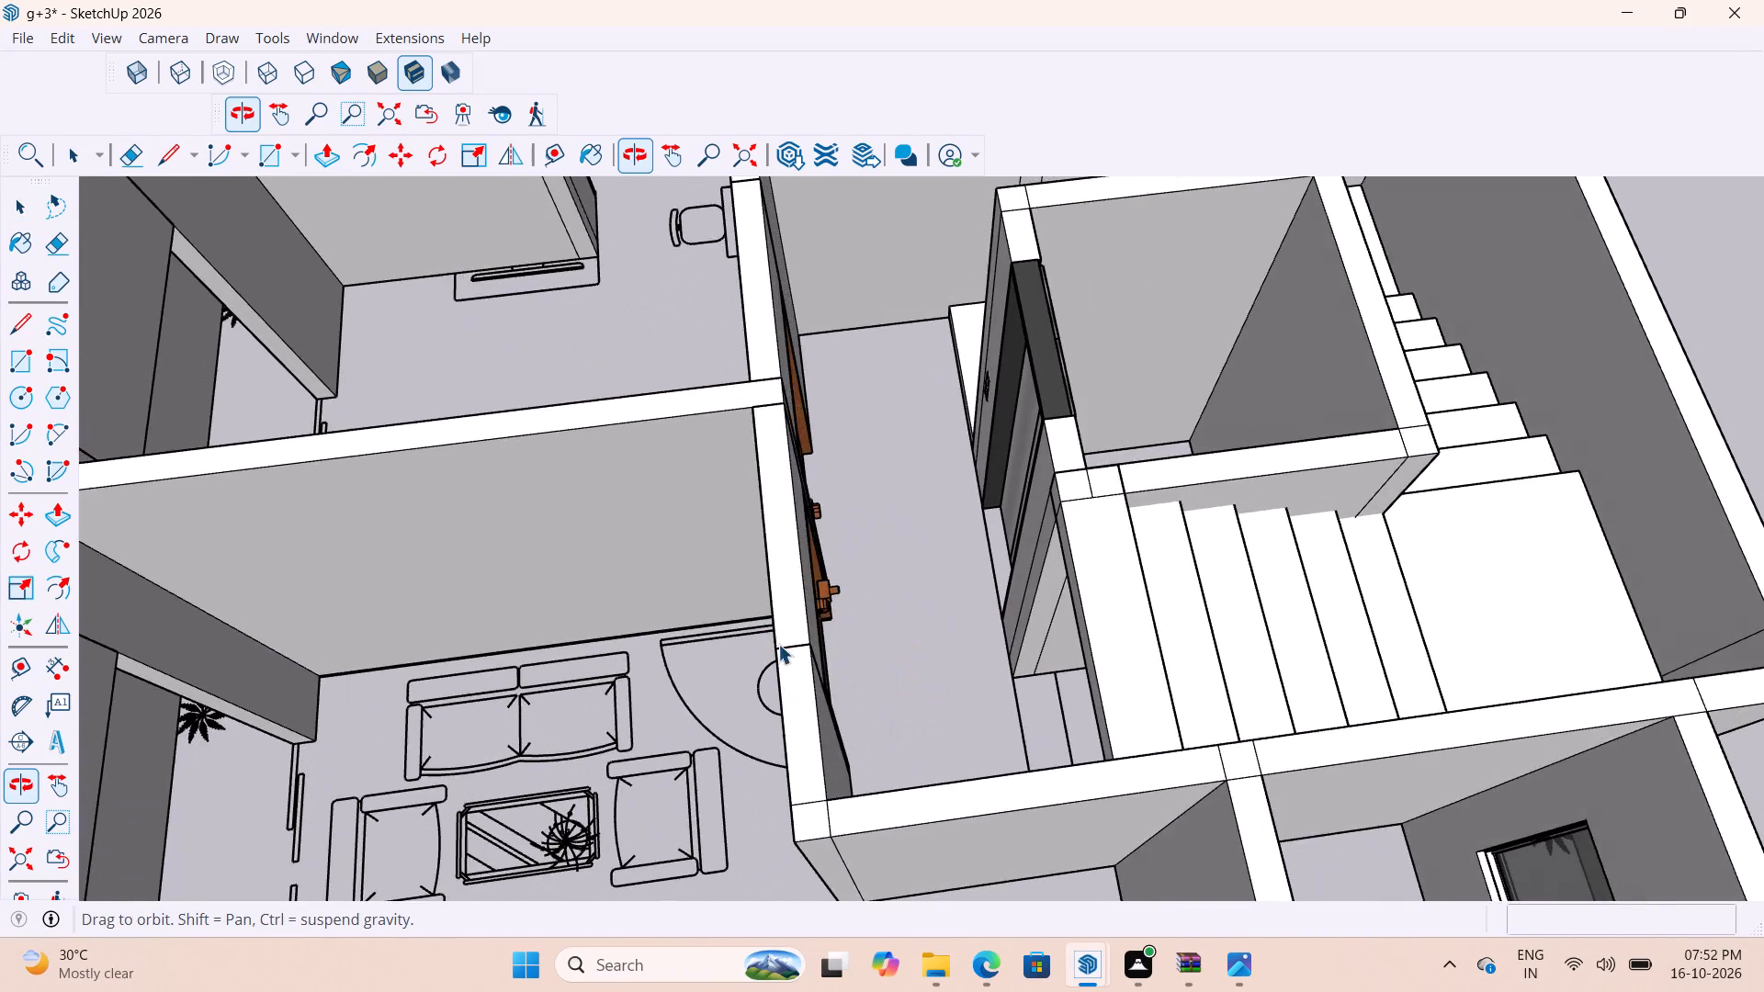
scroll(1017, 561, "up", 4)
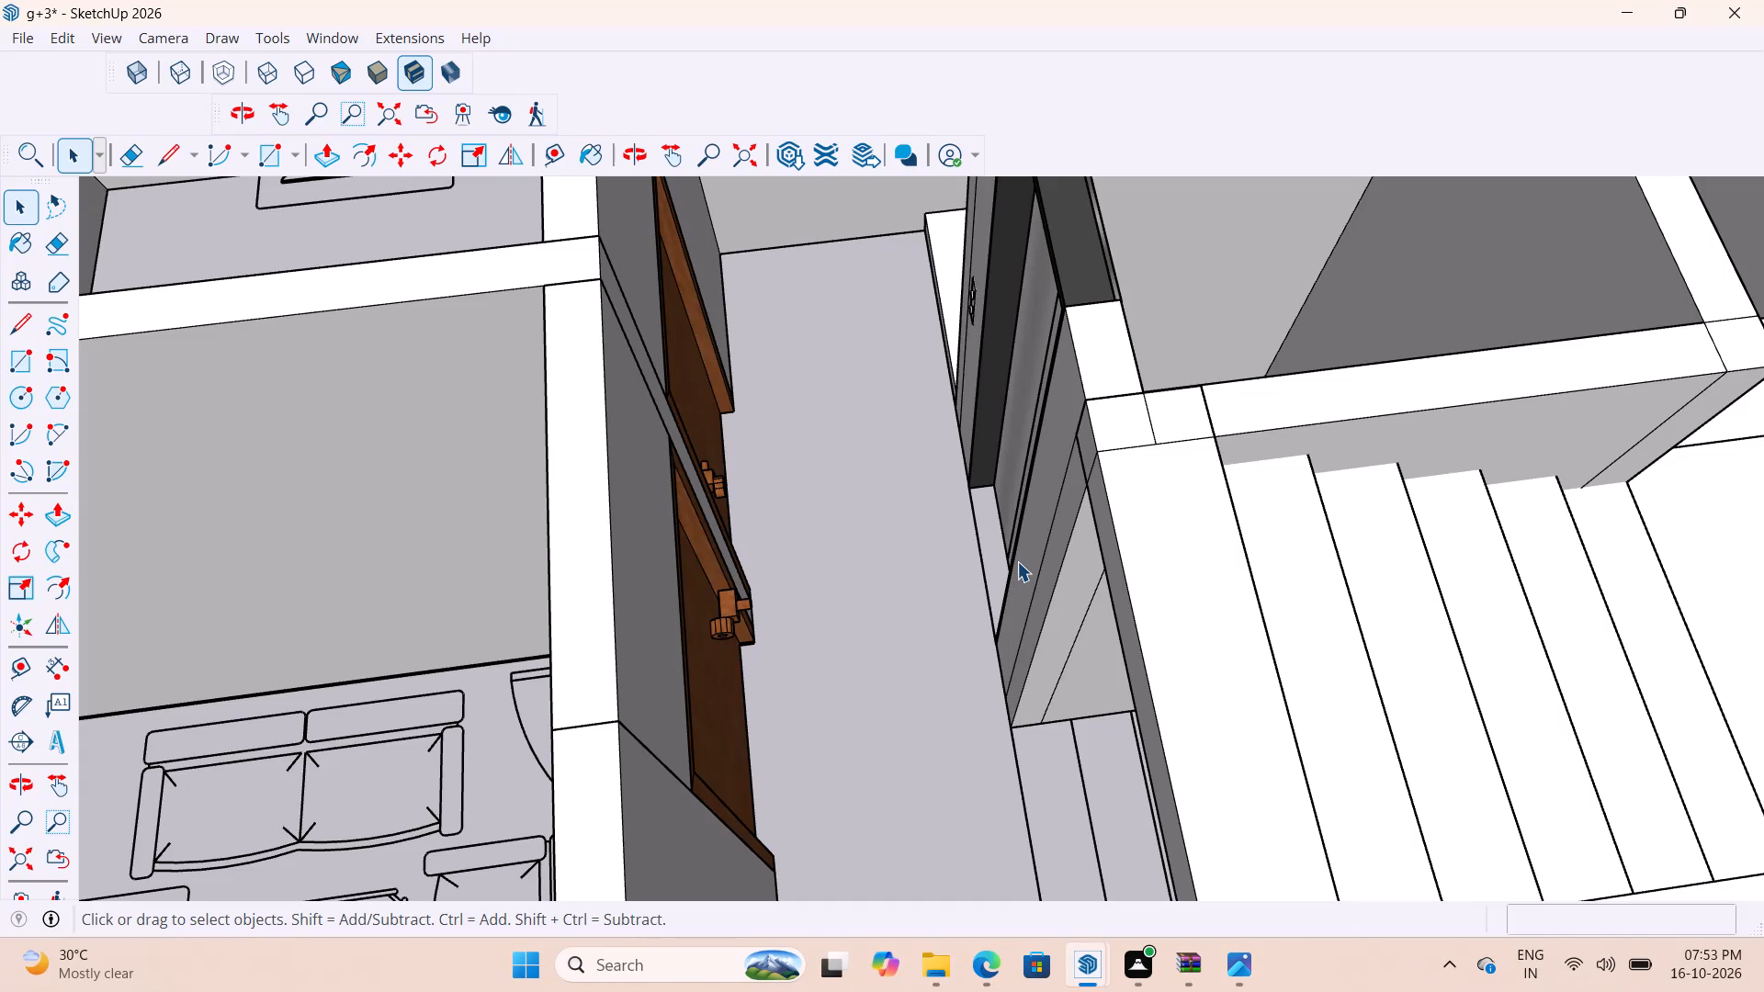
scroll(1350, 650, "down", 5)
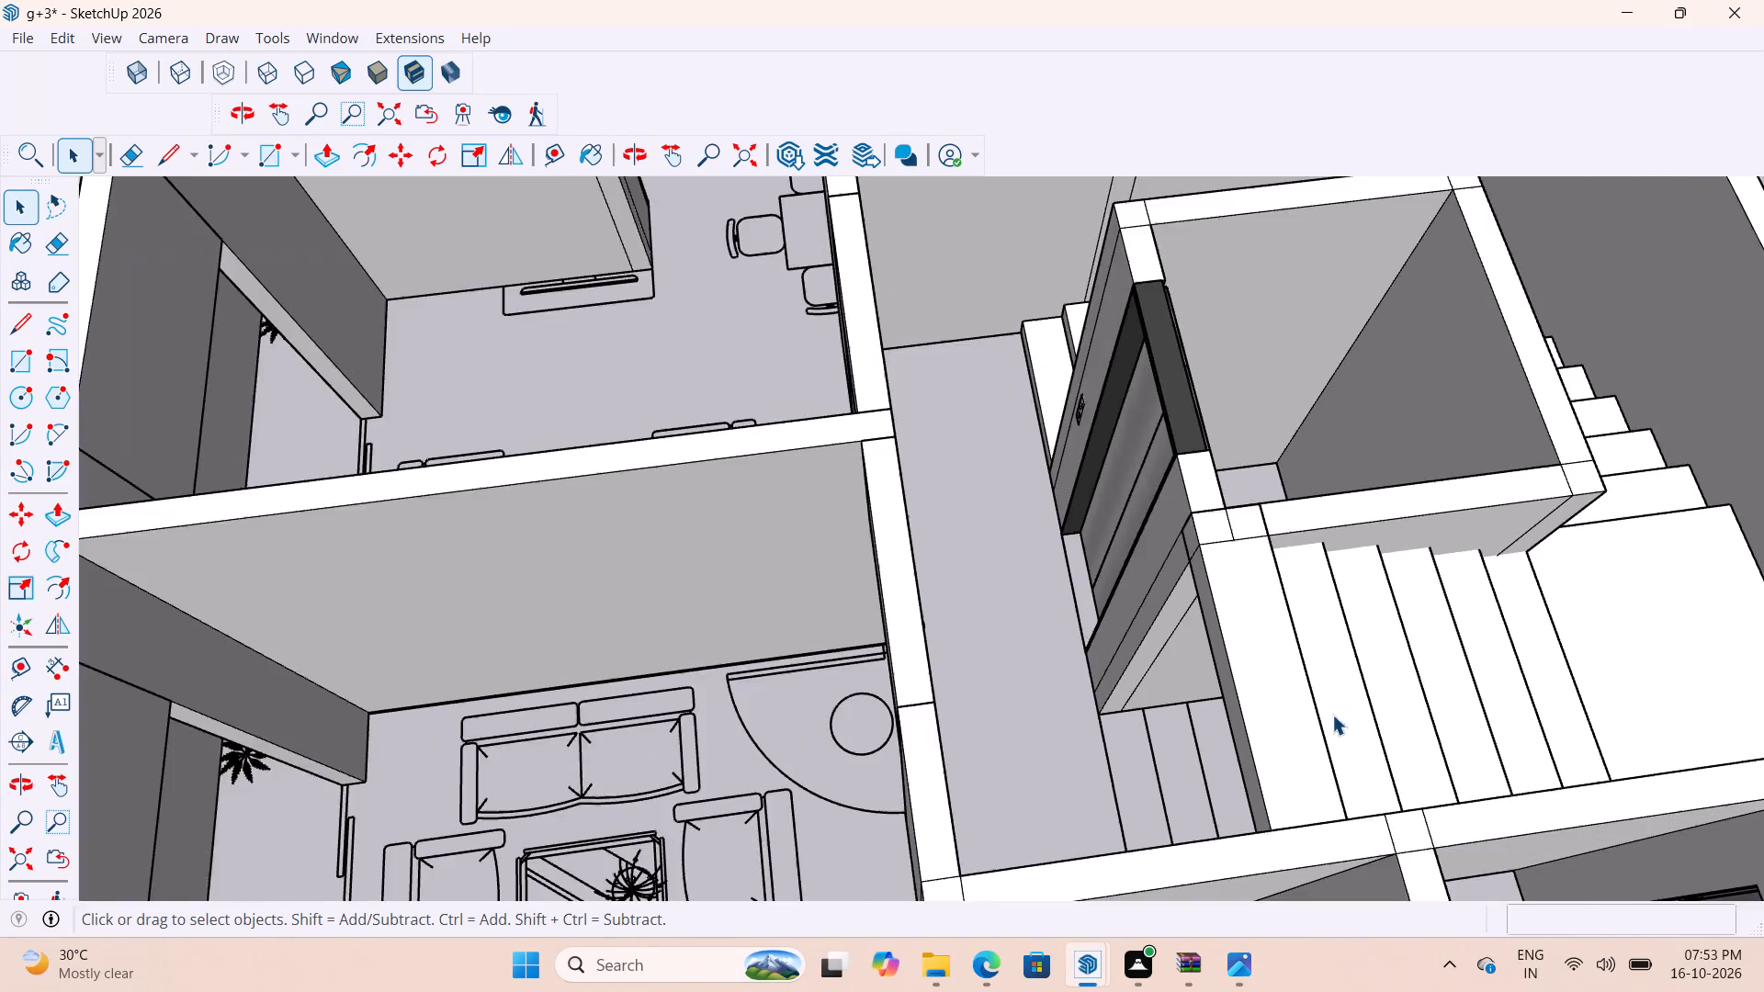
scroll(1332, 715, "down", 6)
middle_click_drag(1268, 752, 1439, 815)
scroll(1336, 614, "up", 9)
middle_click_drag(1331, 603, 1345, 543)
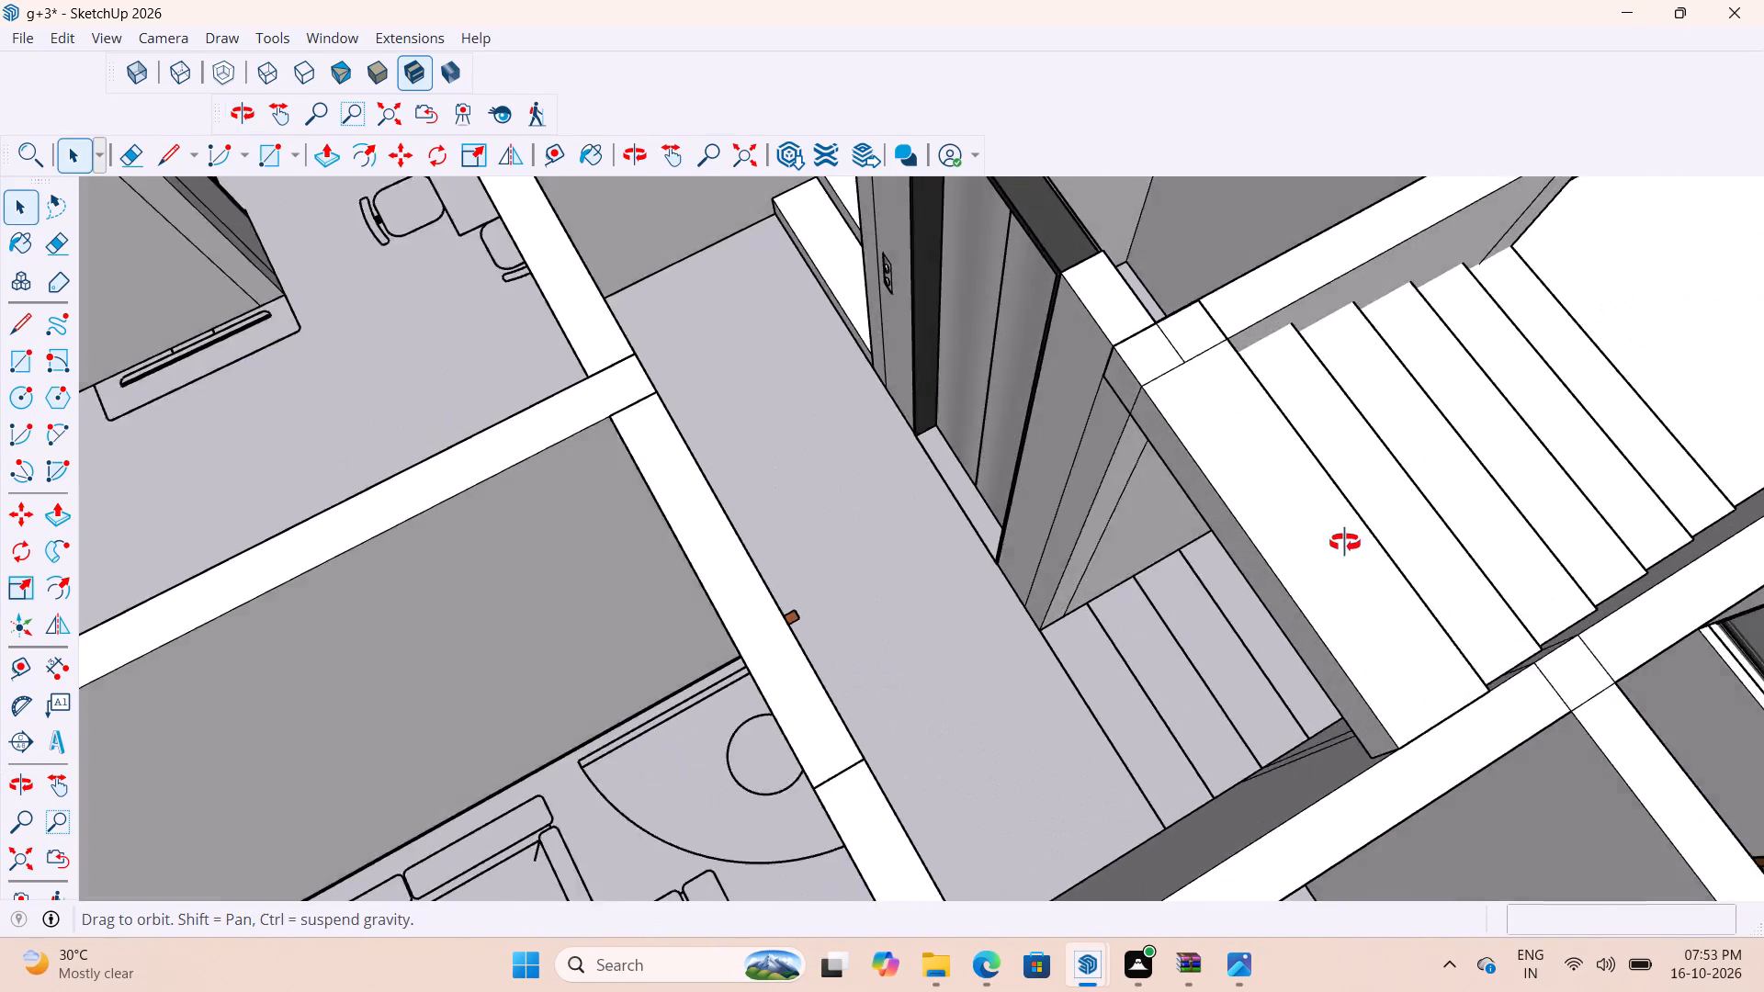
middle_click_drag(1345, 543, 1331, 426)
scroll(1231, 517, "up", 6)
middle_click_drag(1228, 584, 1068, 699)
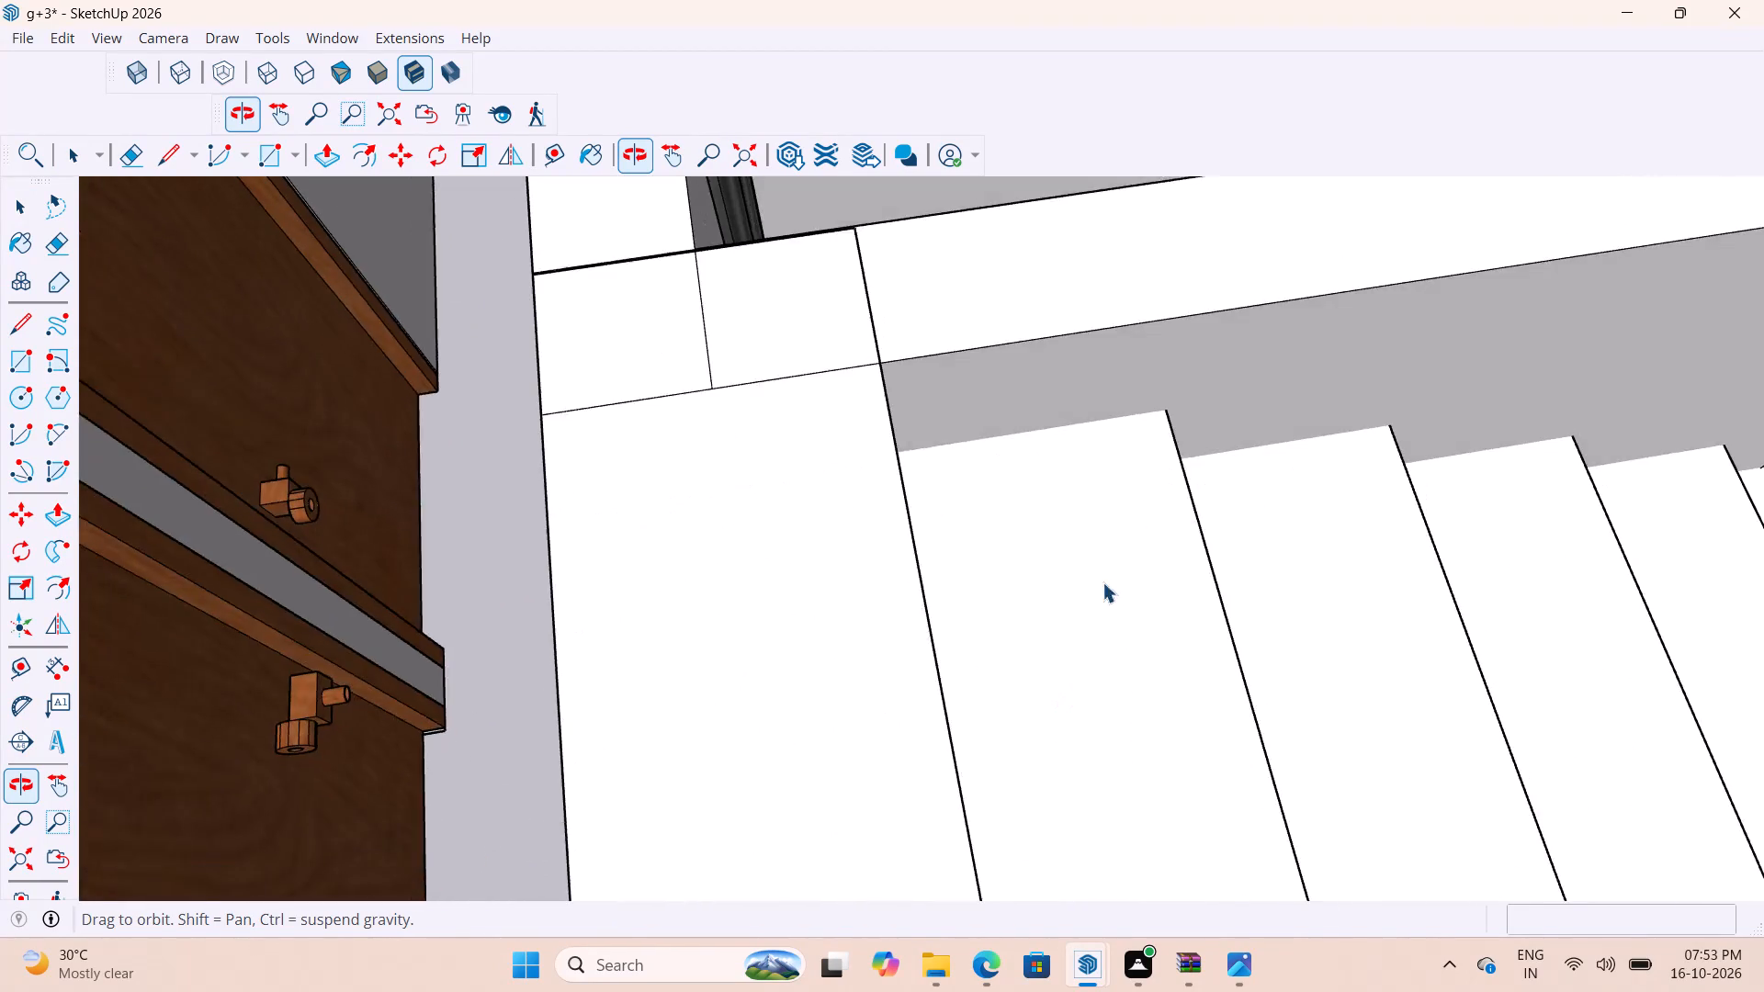
scroll(1297, 306, "down", 12)
scroll(1191, 431, "down", 18)
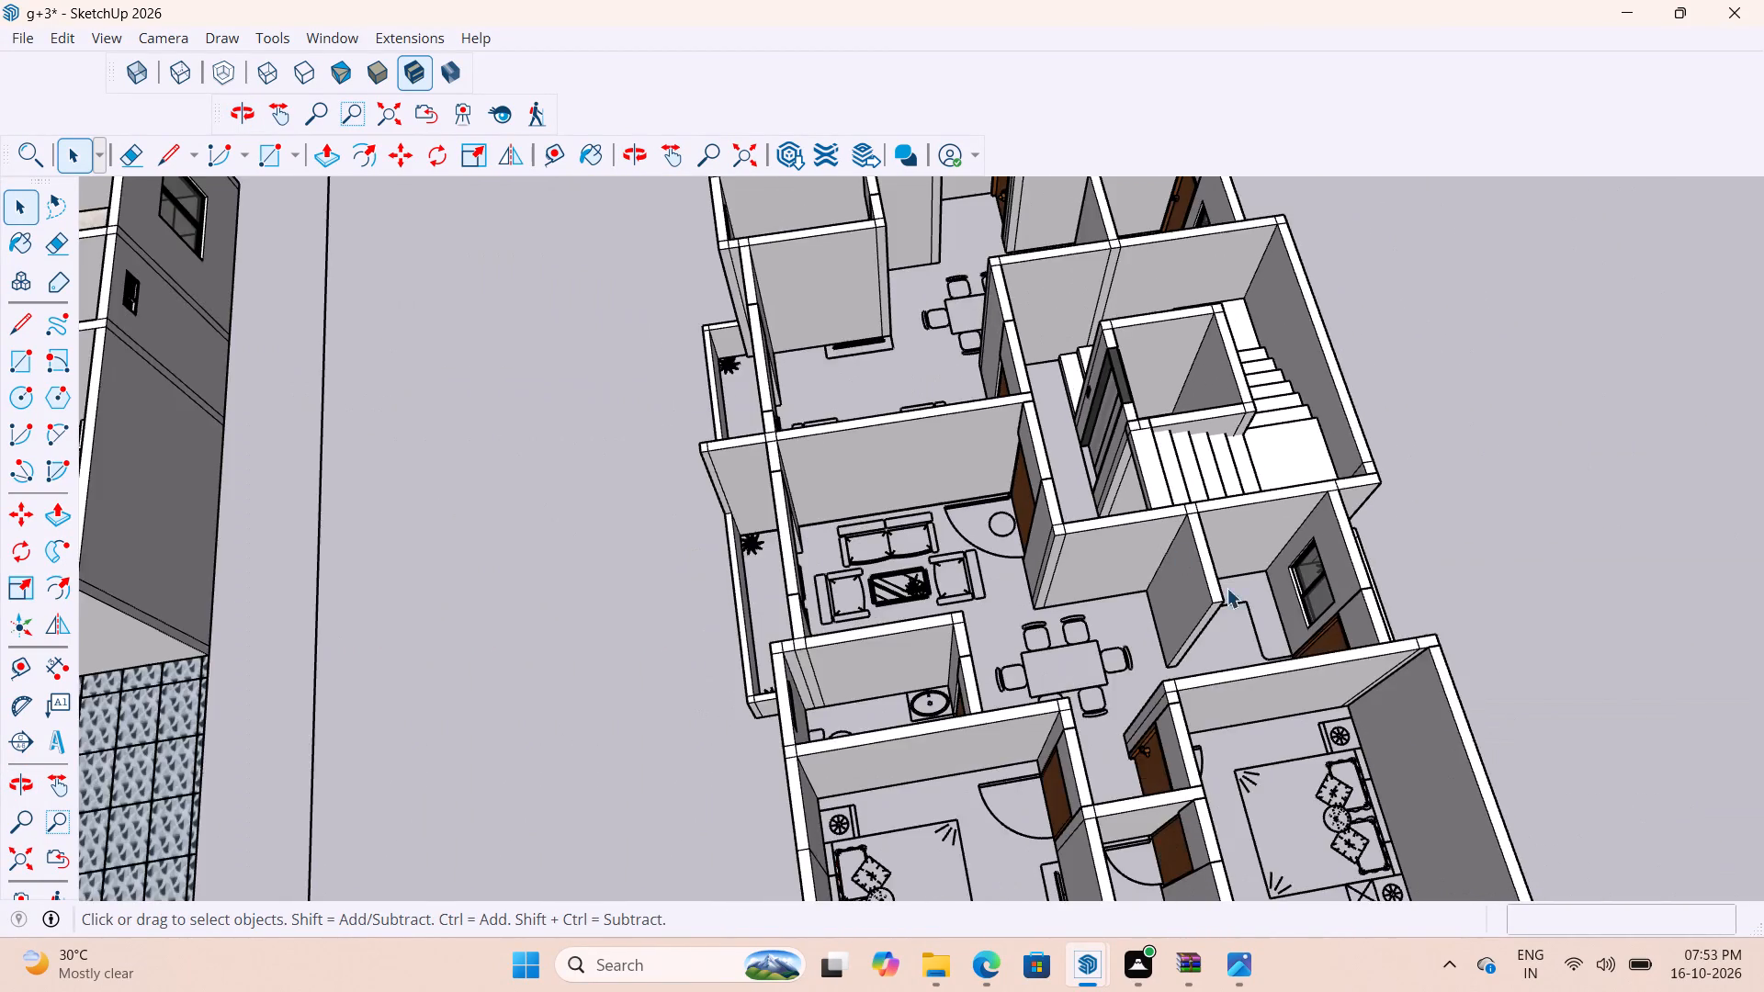
Examine the second house's overall room layout, including the bedrooms, toilets and balconies at both ends.
middle_click_drag(1199, 599, 1058, 631)
scroll(885, 510, "down", 12)
scroll(975, 297, "up", 10)
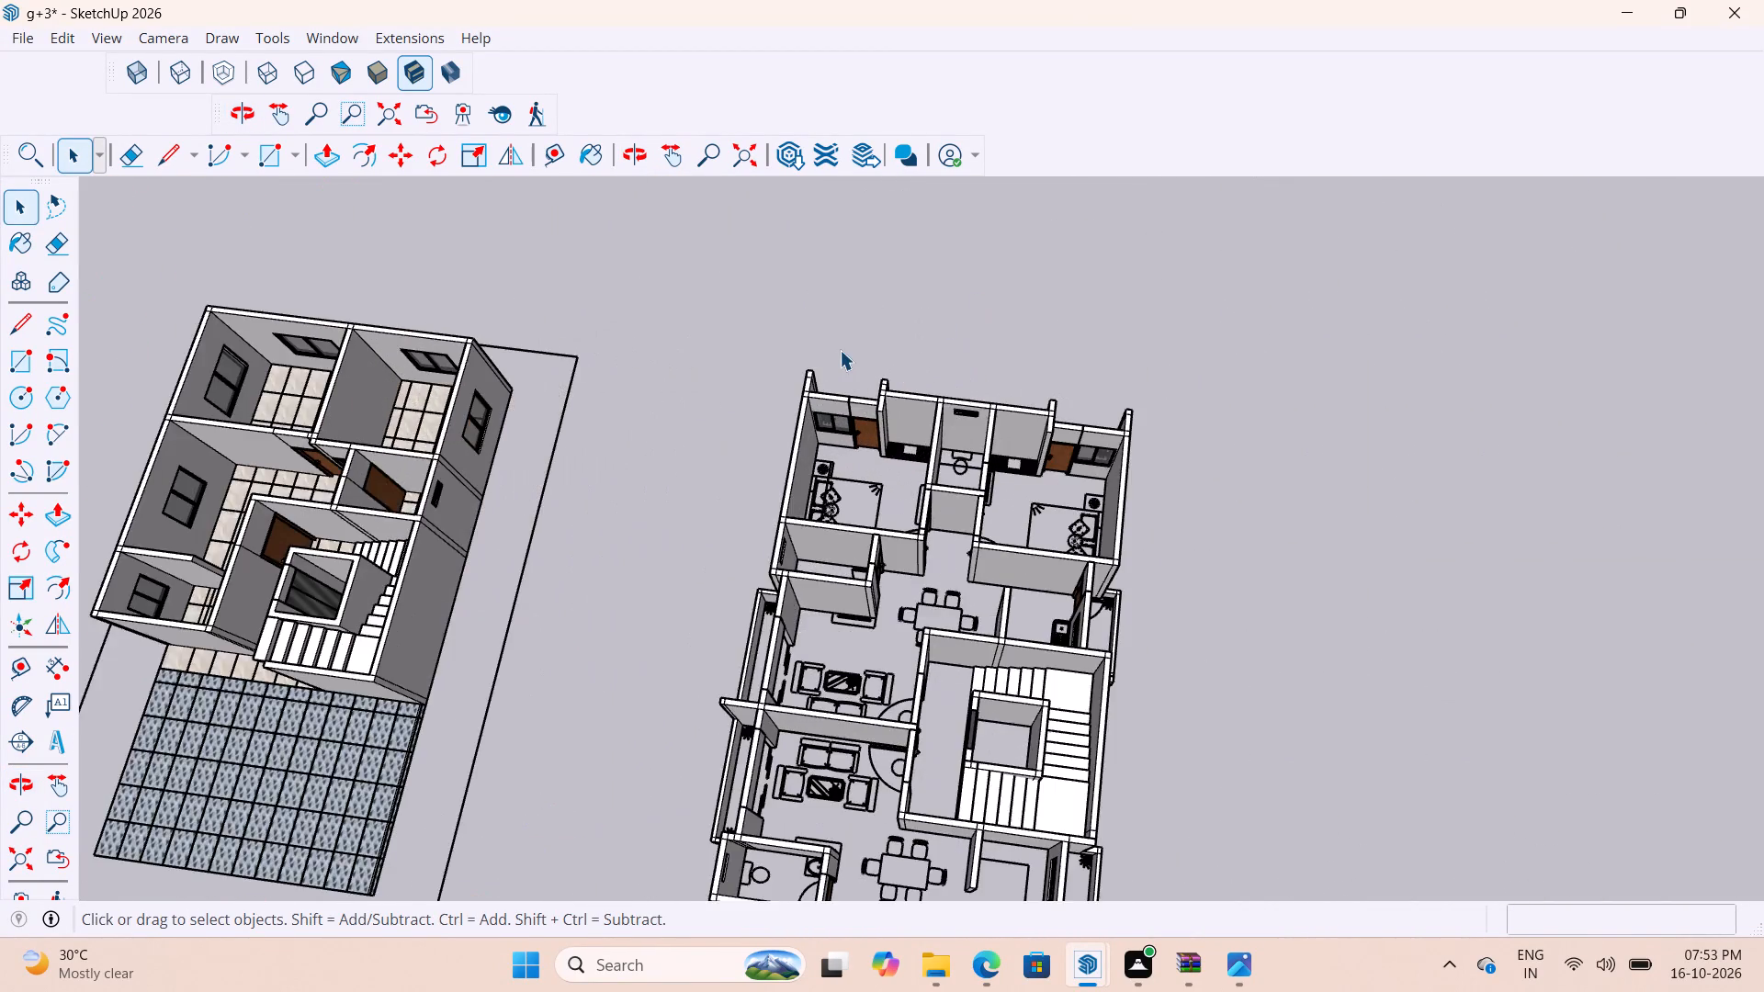
scroll(840, 350, "up", 3)
scroll(829, 333, "down", 6)
scroll(839, 487, "up", 9)
middle_click_drag(839, 437, 919, 511)
scroll(922, 515, "up", 1)
scroll(703, 373, "down", 2)
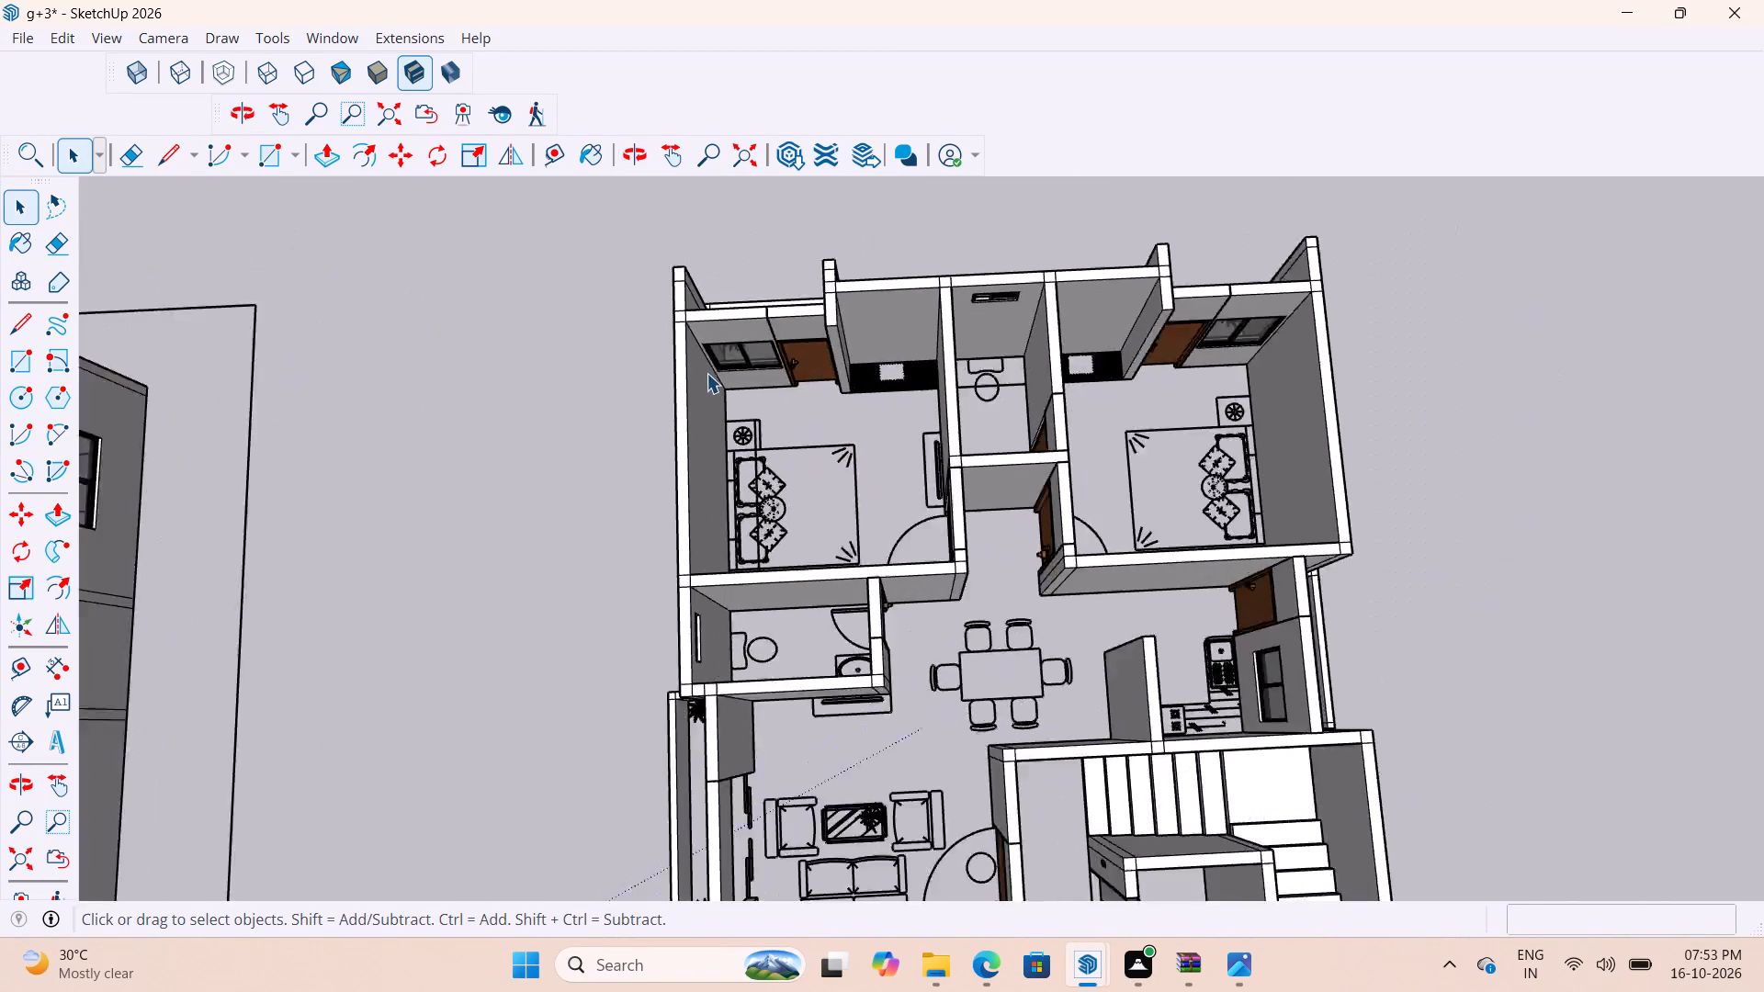
scroll(707, 373, "down", 15)
scroll(944, 637, "up", 15)
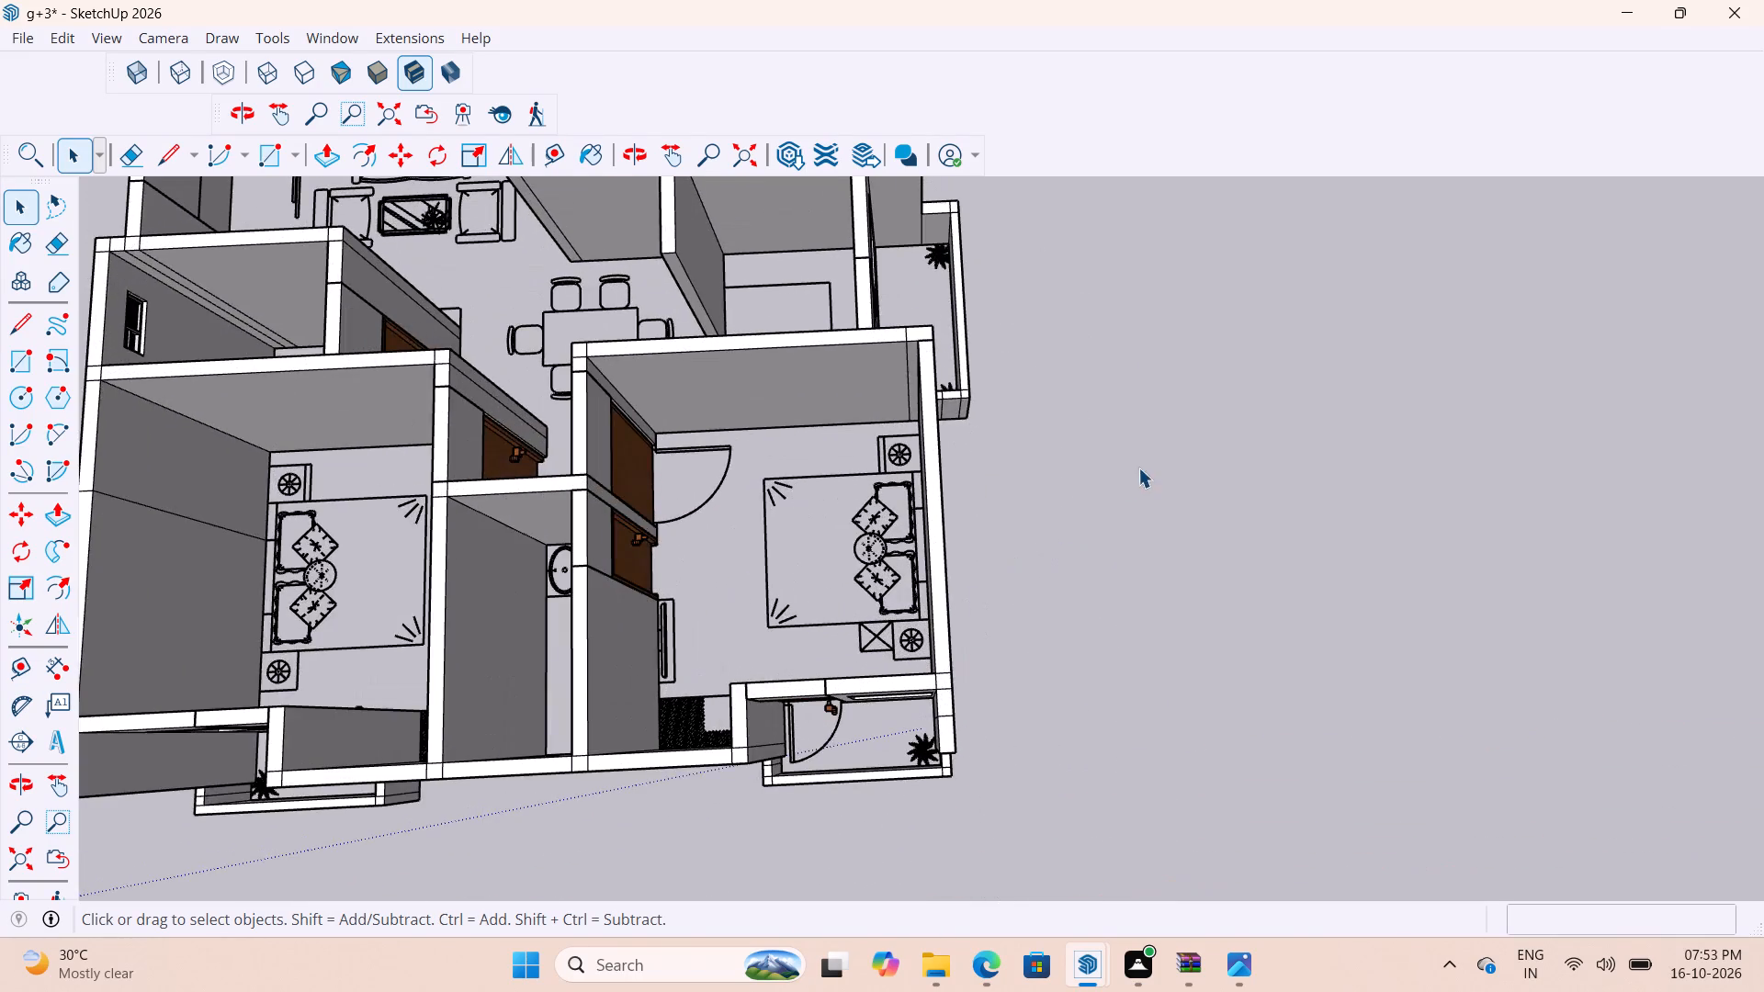
scroll(1138, 468, "down", 7)
scroll(800, 666, "up", 5)
scroll(1252, 494, "down", 6)
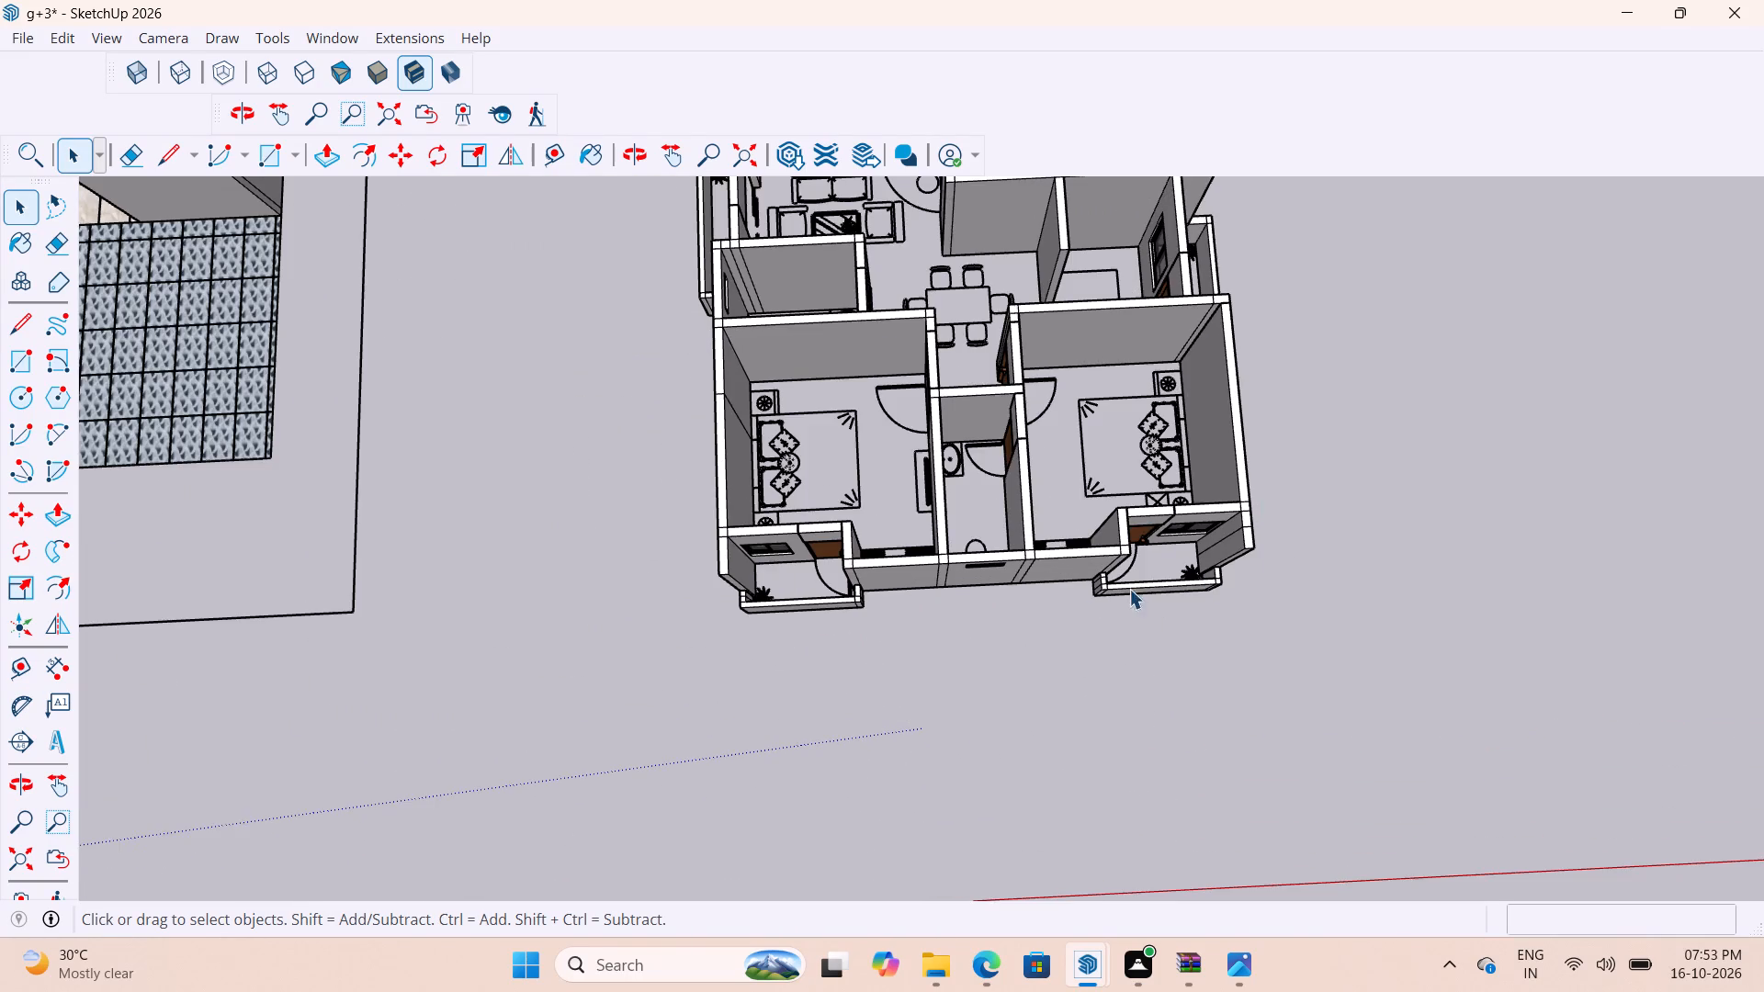
scroll(1061, 600, "up", 9)
scroll(1134, 524, "down", 12)
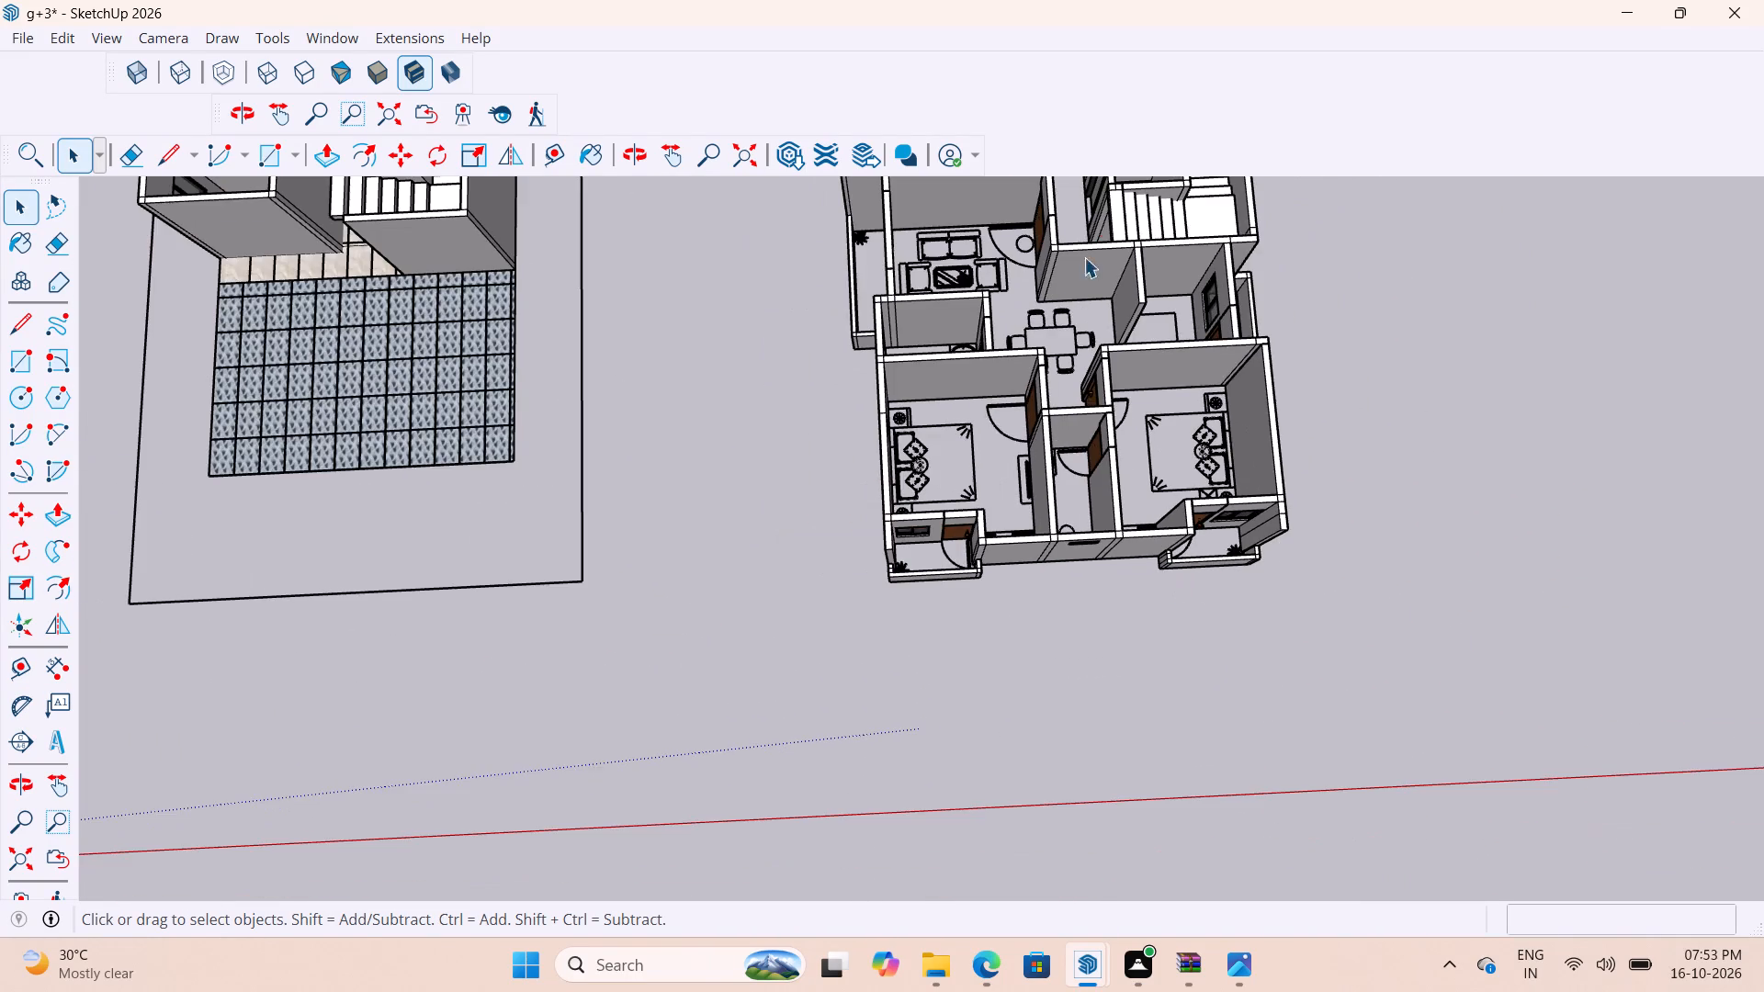
middle_click_drag(1100, 244, 1084, 323)
scroll(967, 477, "down", 10)
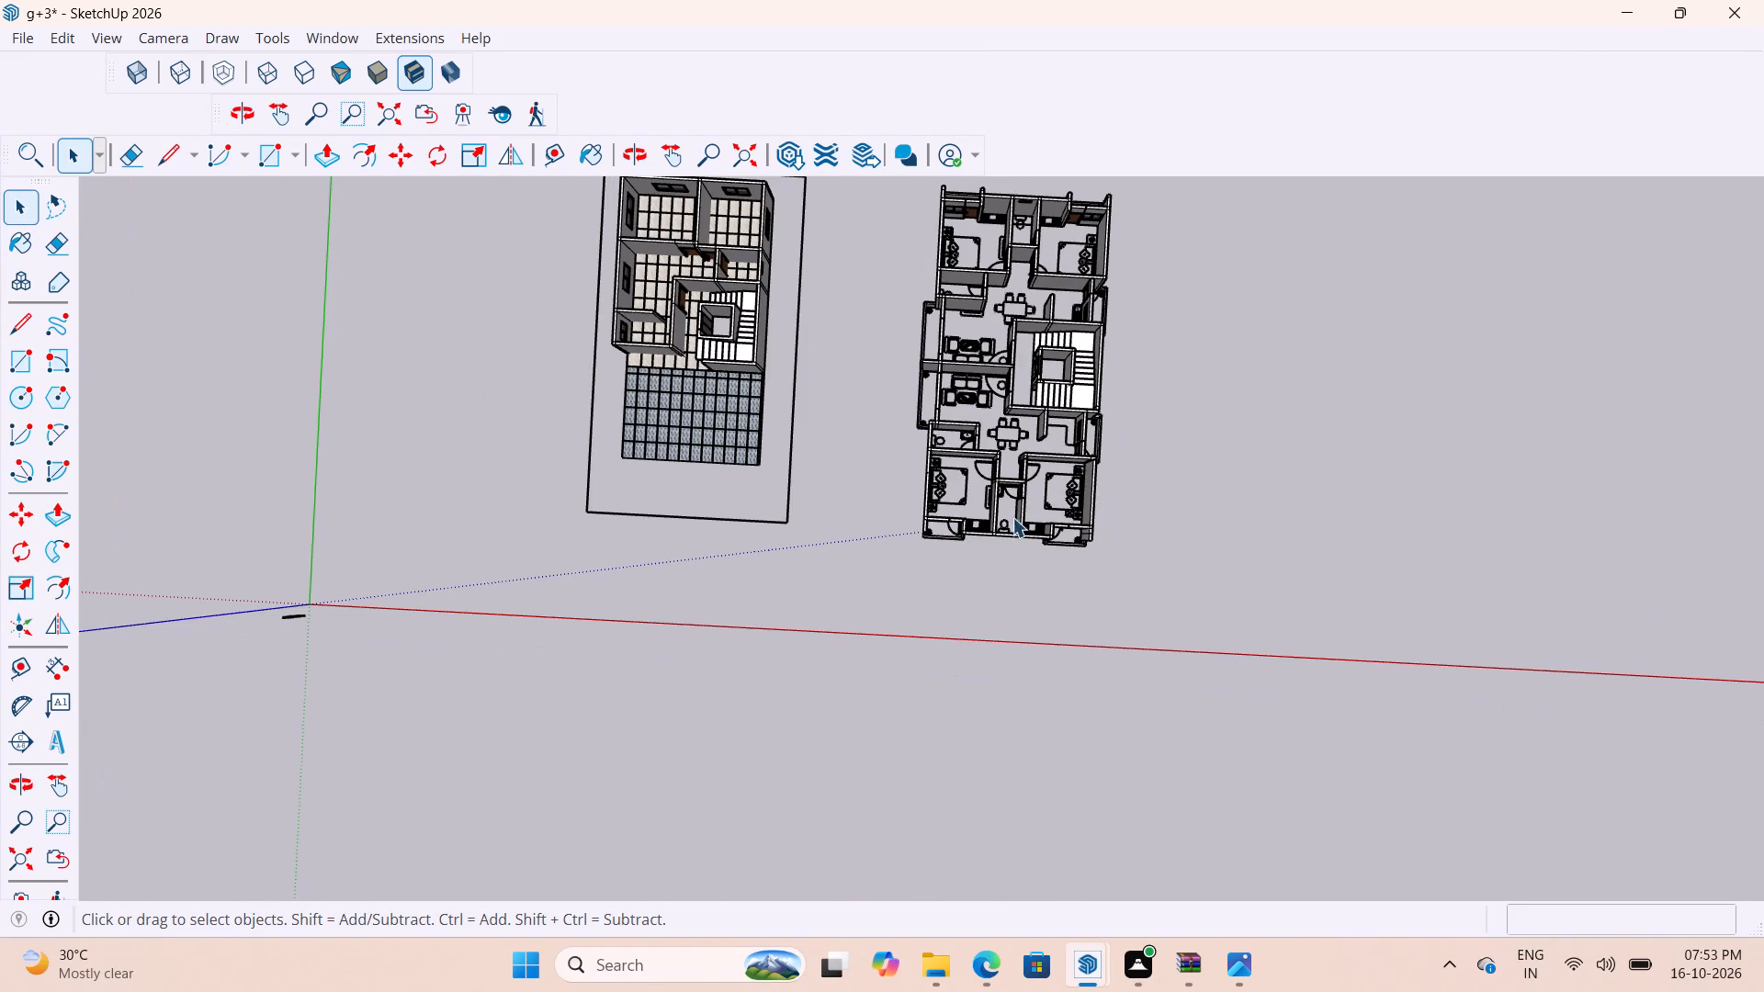
scroll(1008, 168, "up", 10)
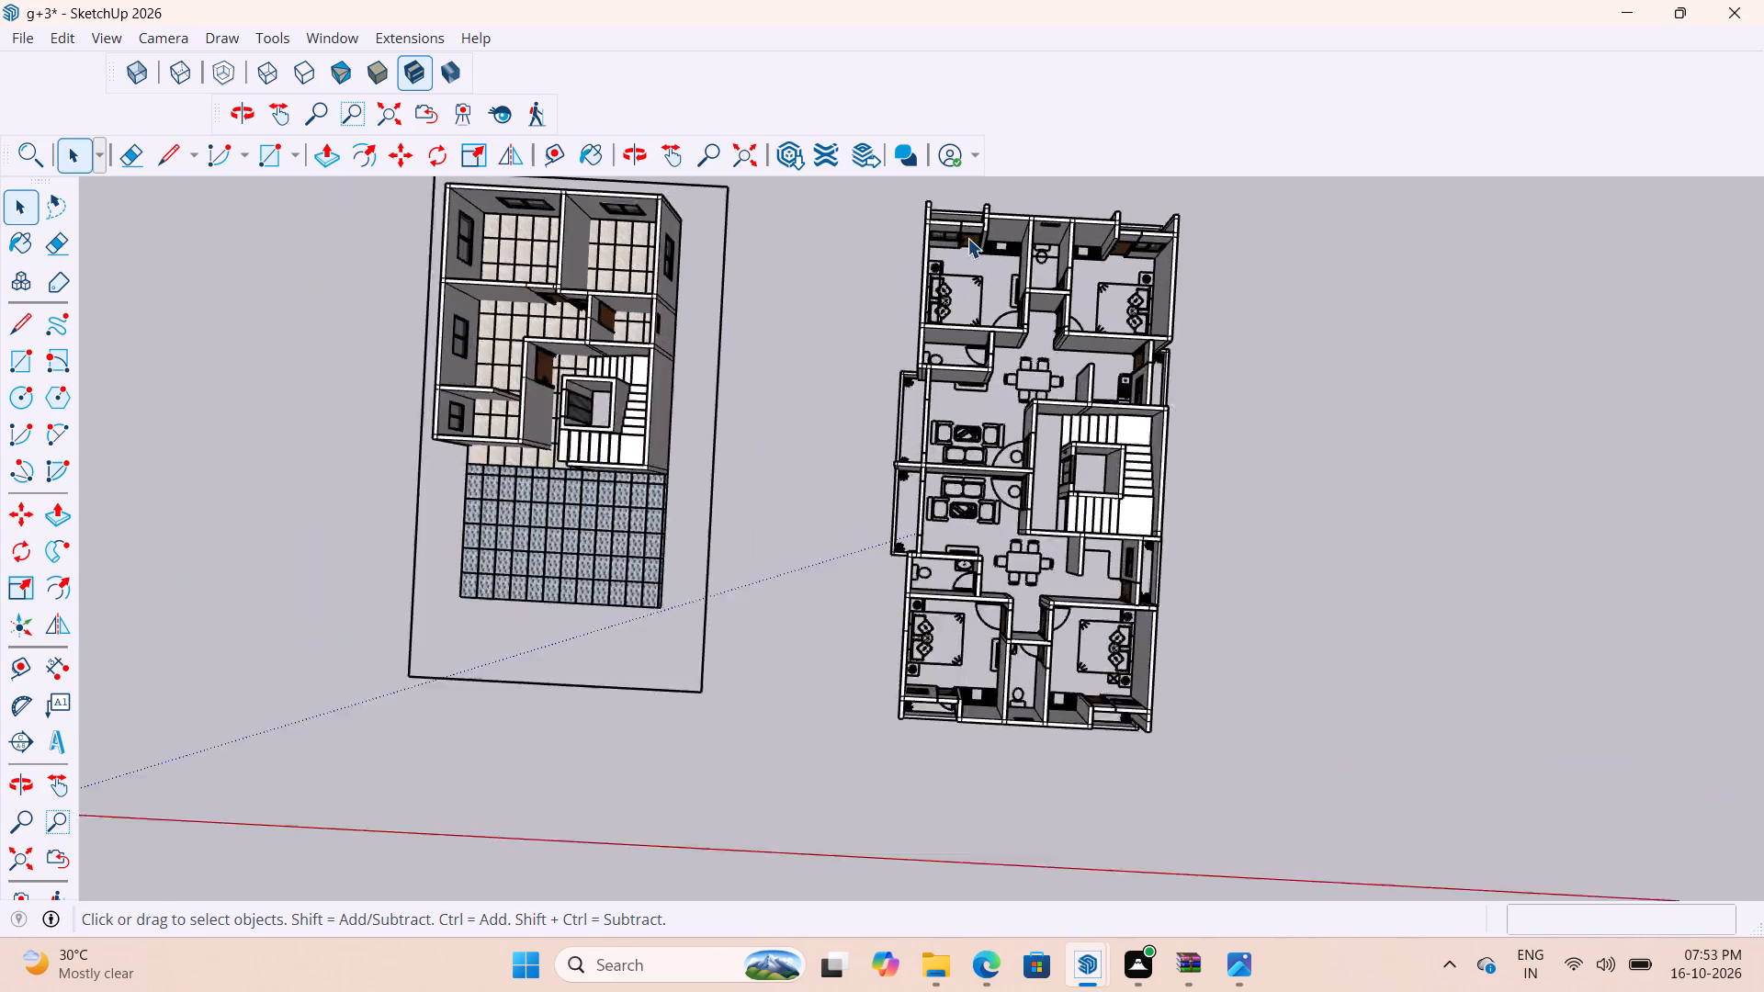
scroll(967, 238, "up", 10)
scroll(740, 273, "down", 4)
scroll(673, 333, "down", 6)
scroll(868, 386, "up", 2)
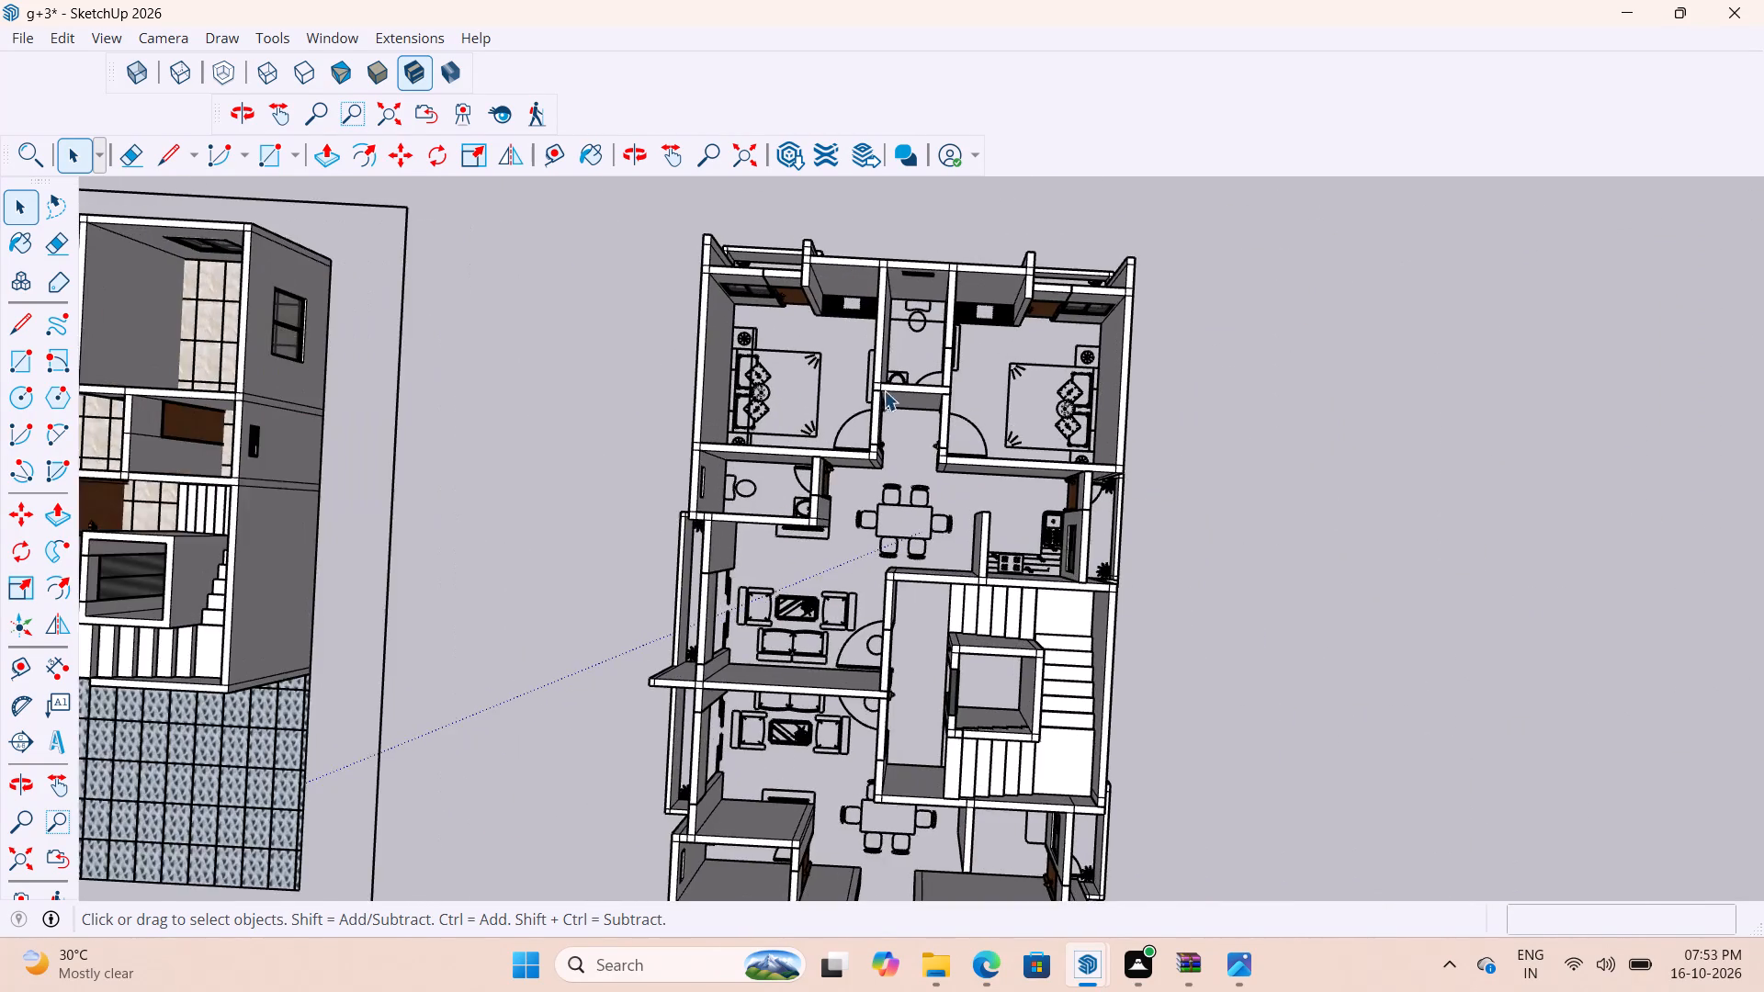
scroll(899, 397, "up", 3)
scroll(928, 280, "down", 5)
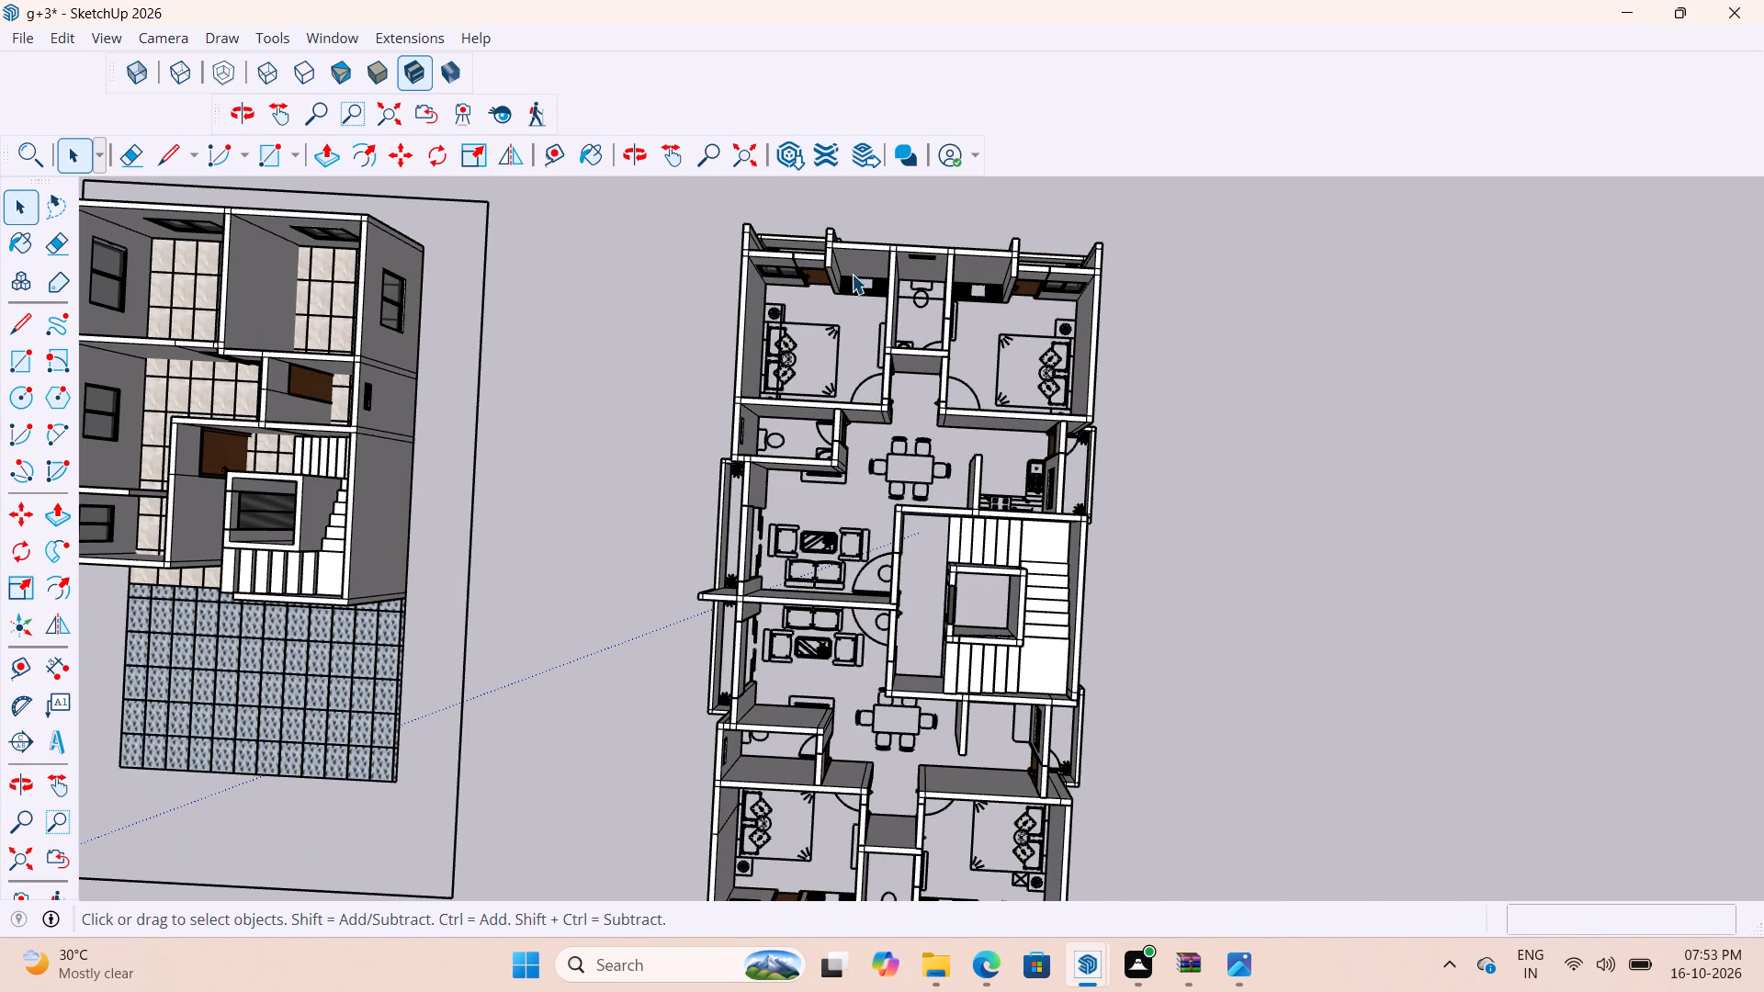
scroll(828, 258, "up", 4)
middle_click_drag(825, 274, 845, 365)
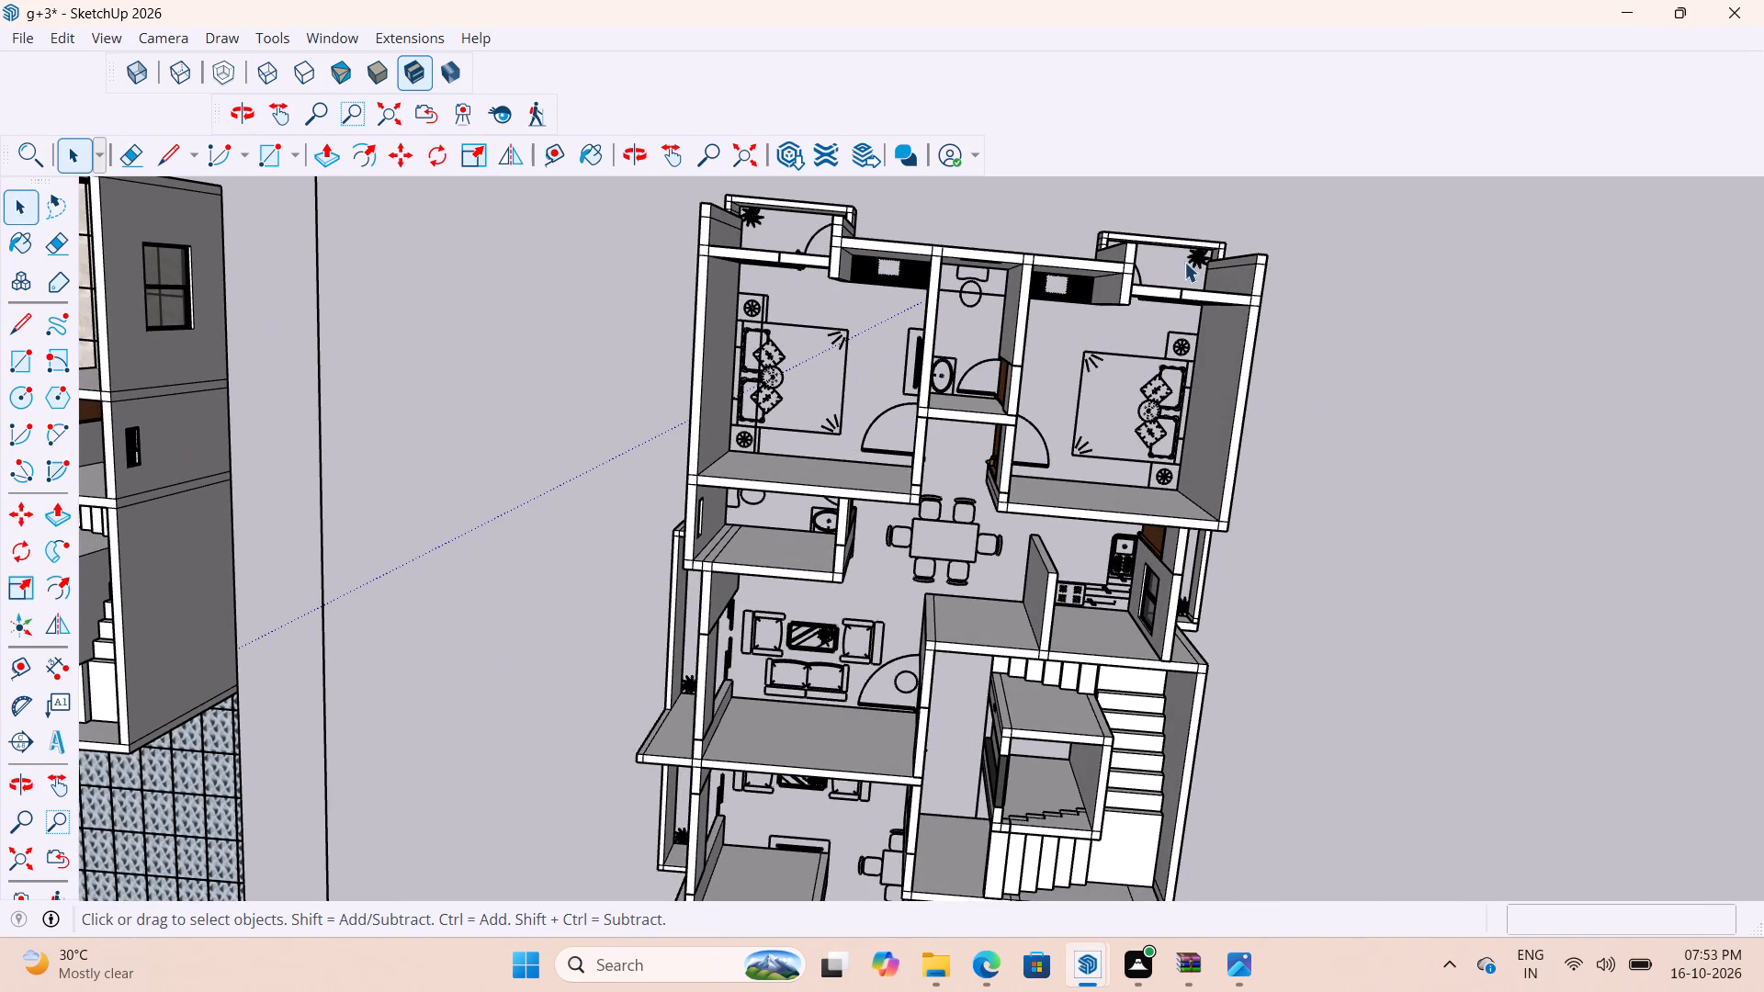
scroll(783, 291, "up", 4)
middle_click_drag(787, 290, 854, 93)
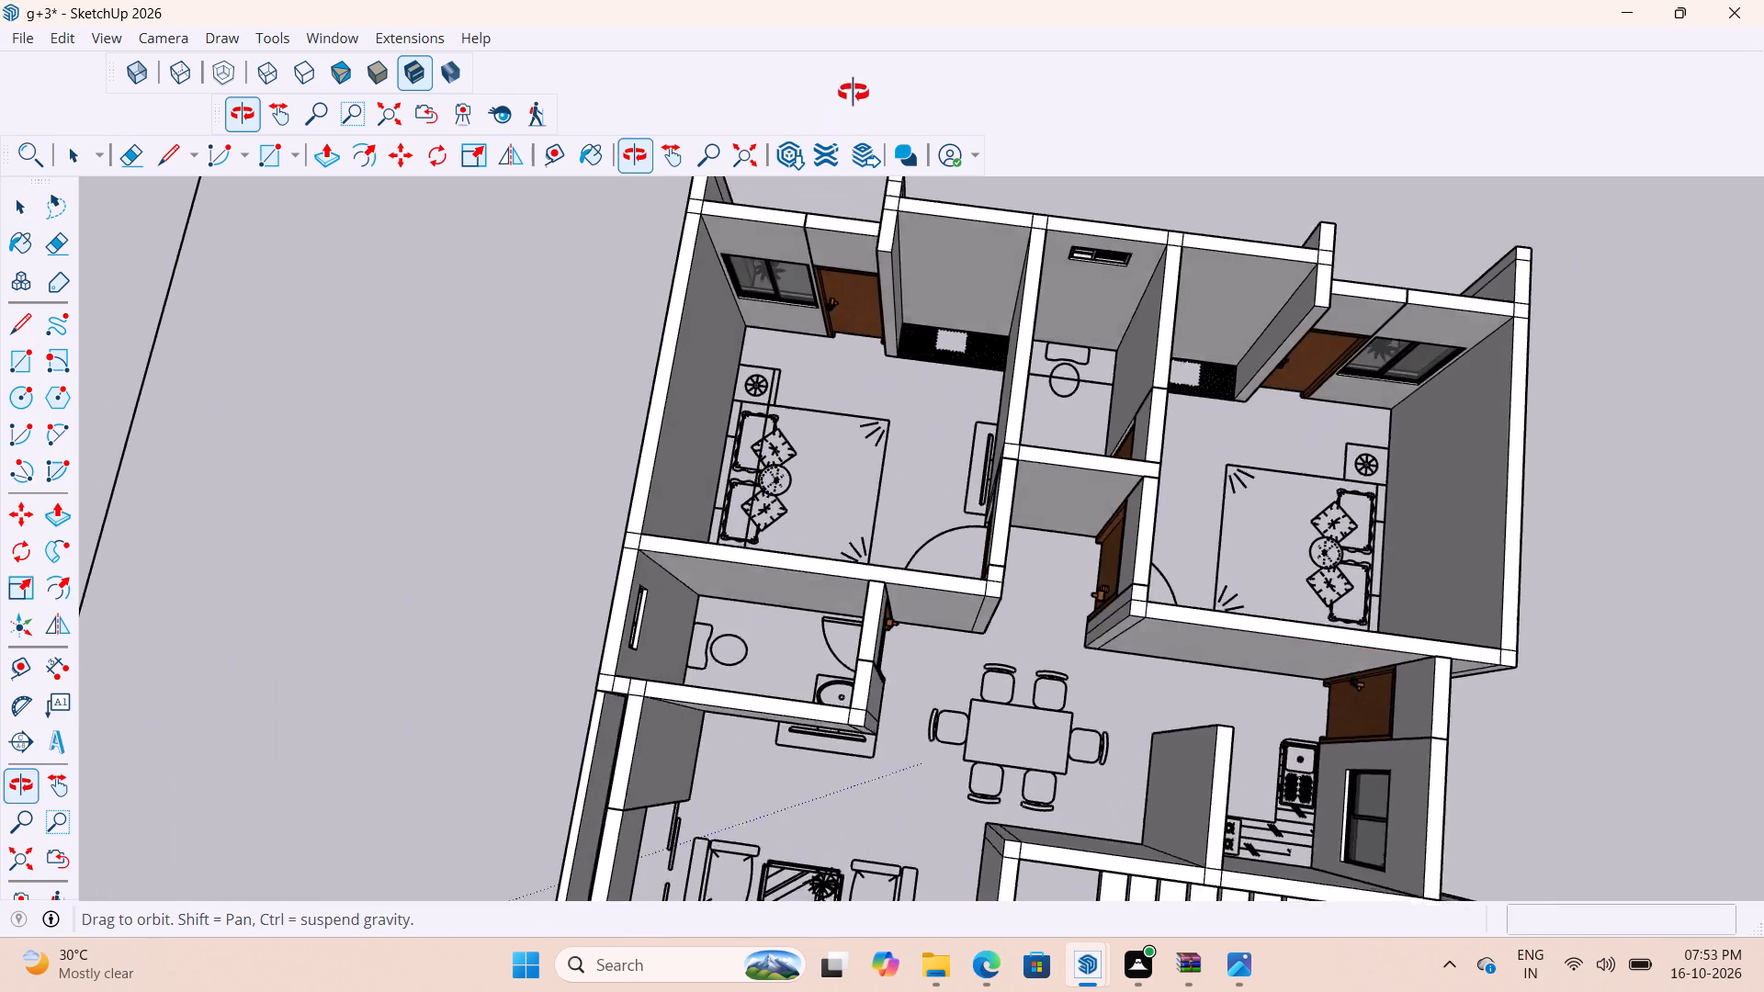
middle_click_drag(854, 93, 865, 75)
scroll(729, 411, "up", 17)
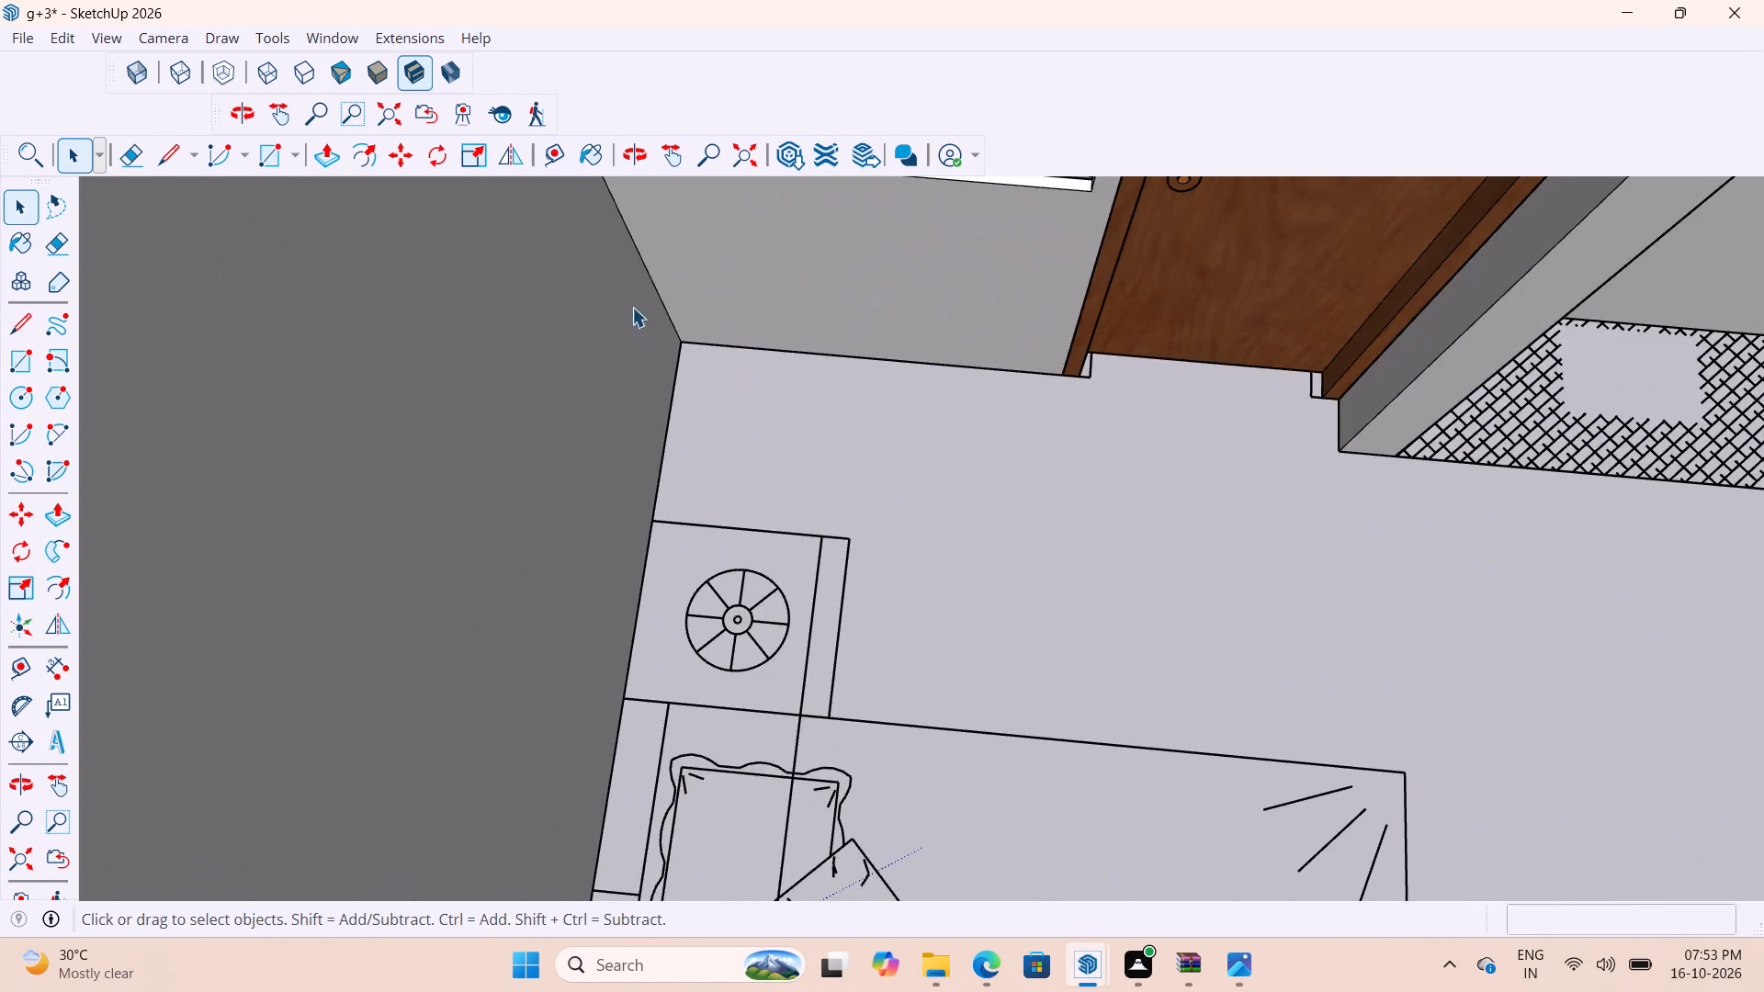
scroll(623, 347, "down", 11)
scroll(691, 391, "down", 11)
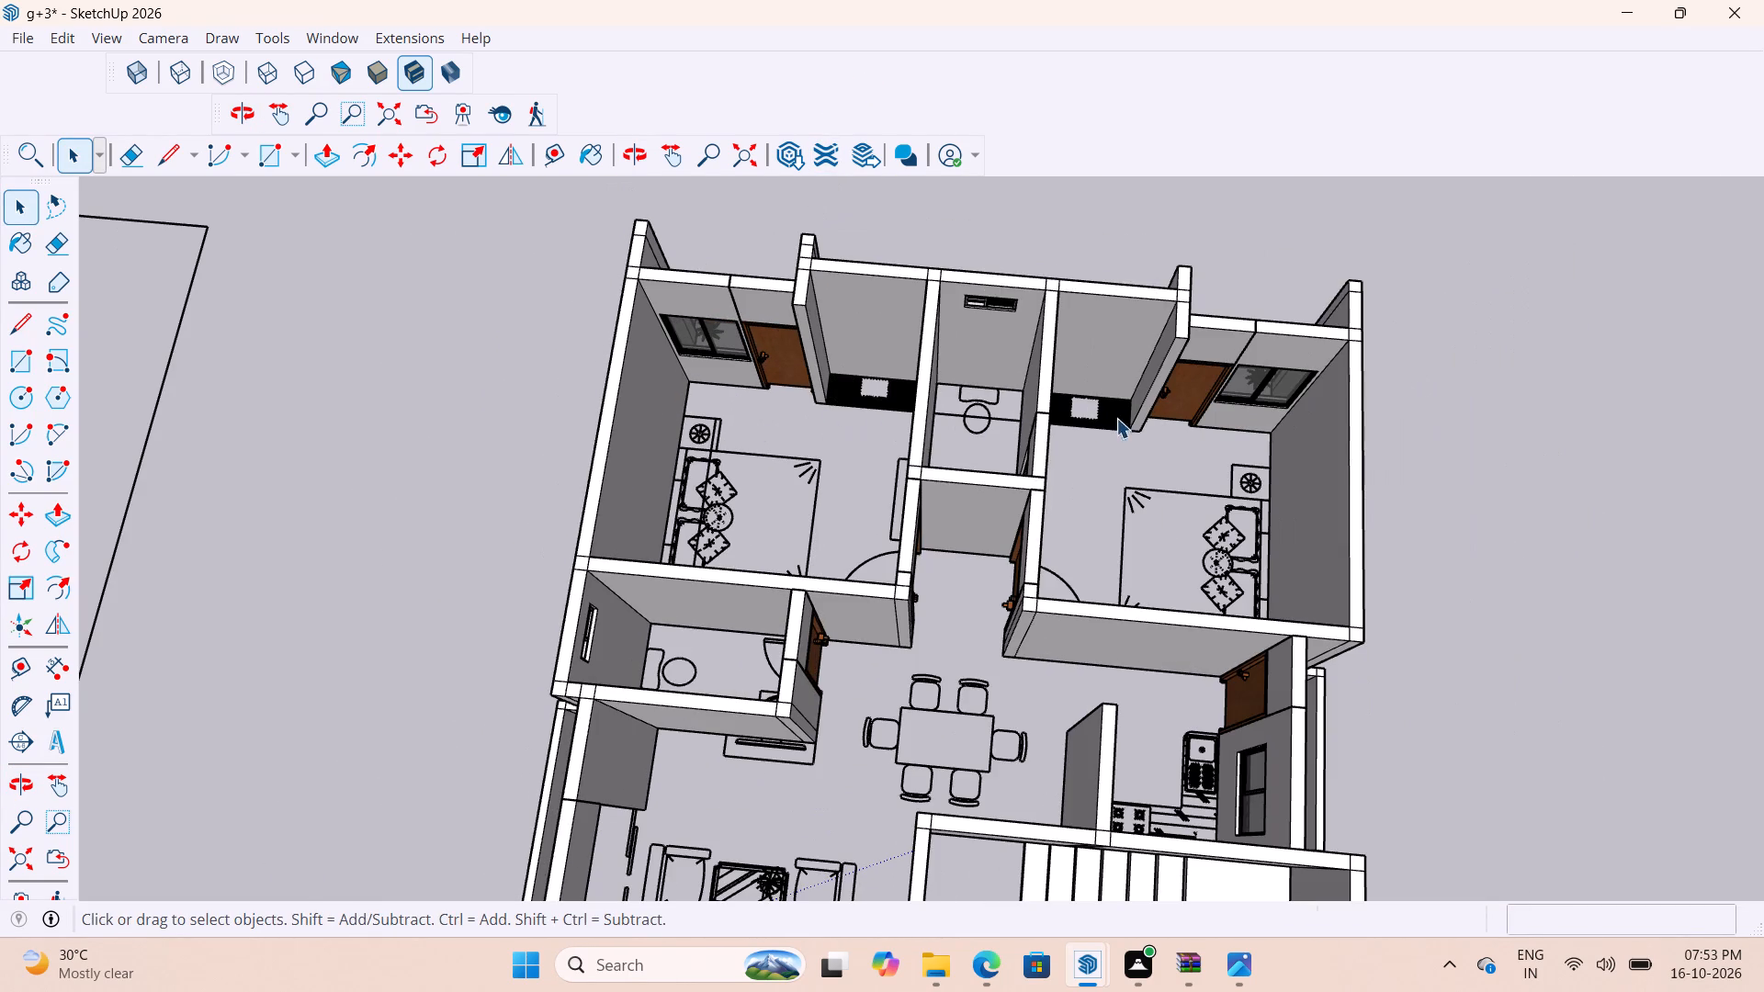
scroll(987, 362, "down", 5)
scroll(1077, 307, "down", 6)
scroll(1492, 340, "down", 5)
scroll(750, 581, "up", 8)
Examine the first house's tiled entrance strip, lift lobby and paved parking area from several angles.
middle_click_drag(906, 451, 1082, 302)
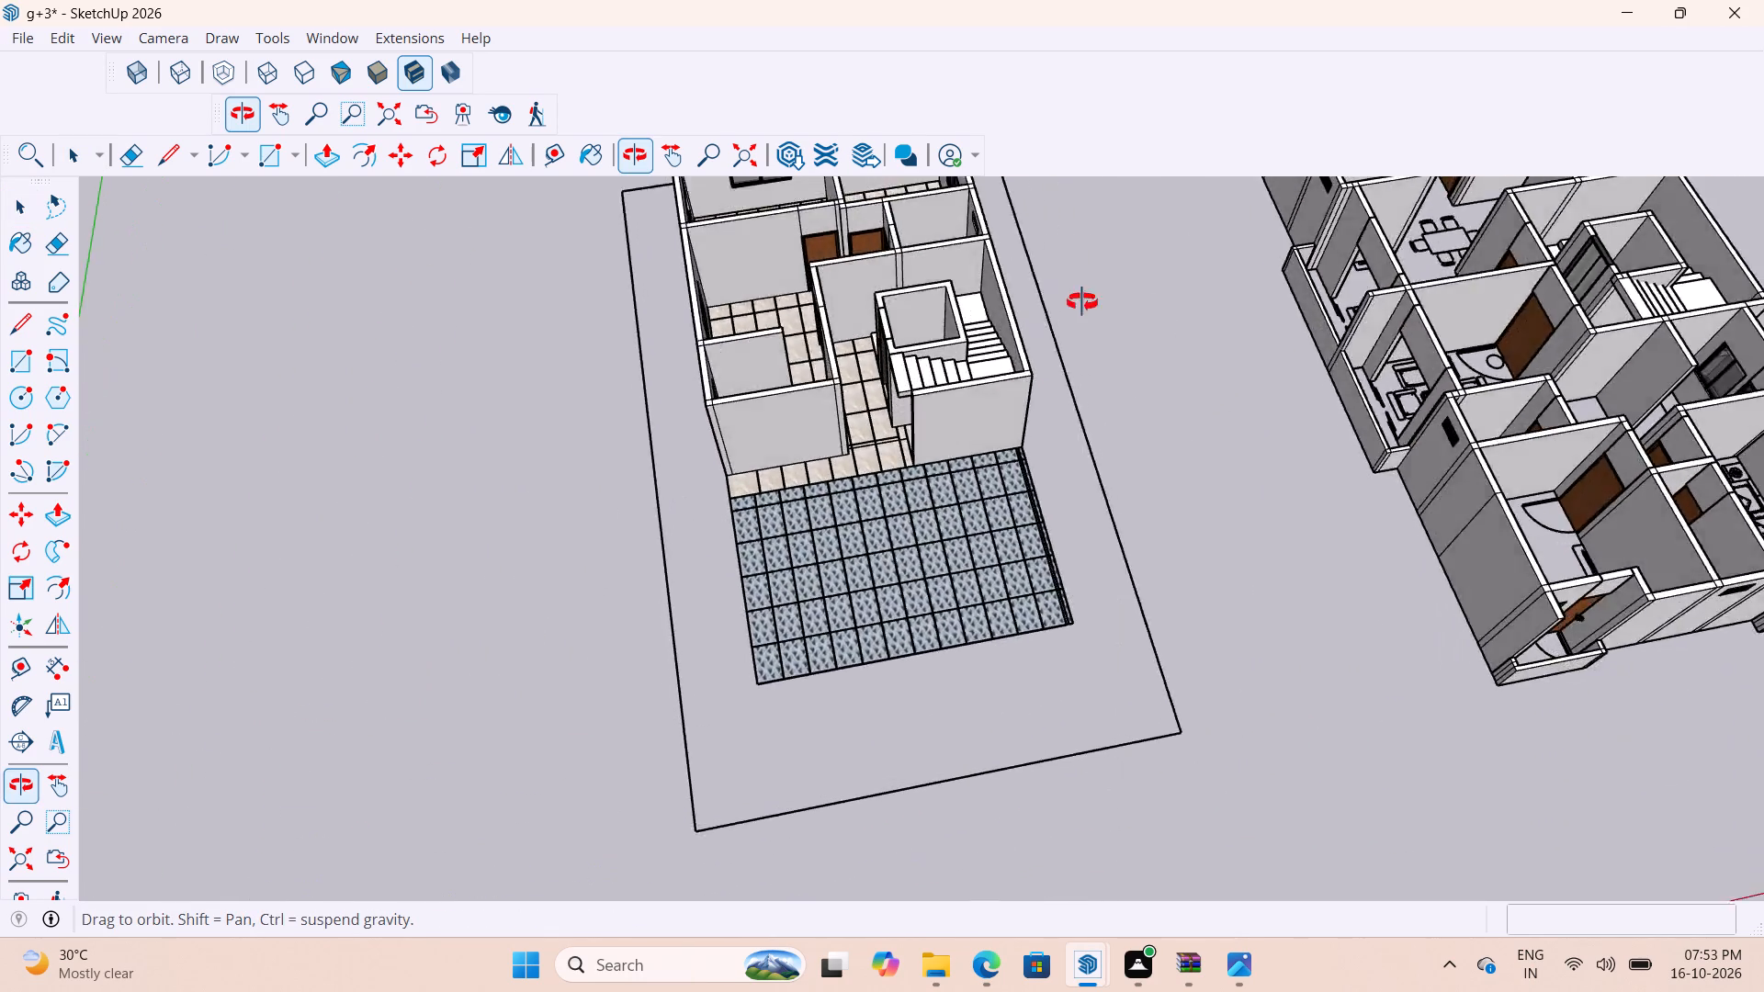
middle_click_drag(1082, 302, 916, 310)
scroll(799, 433, "up", 11)
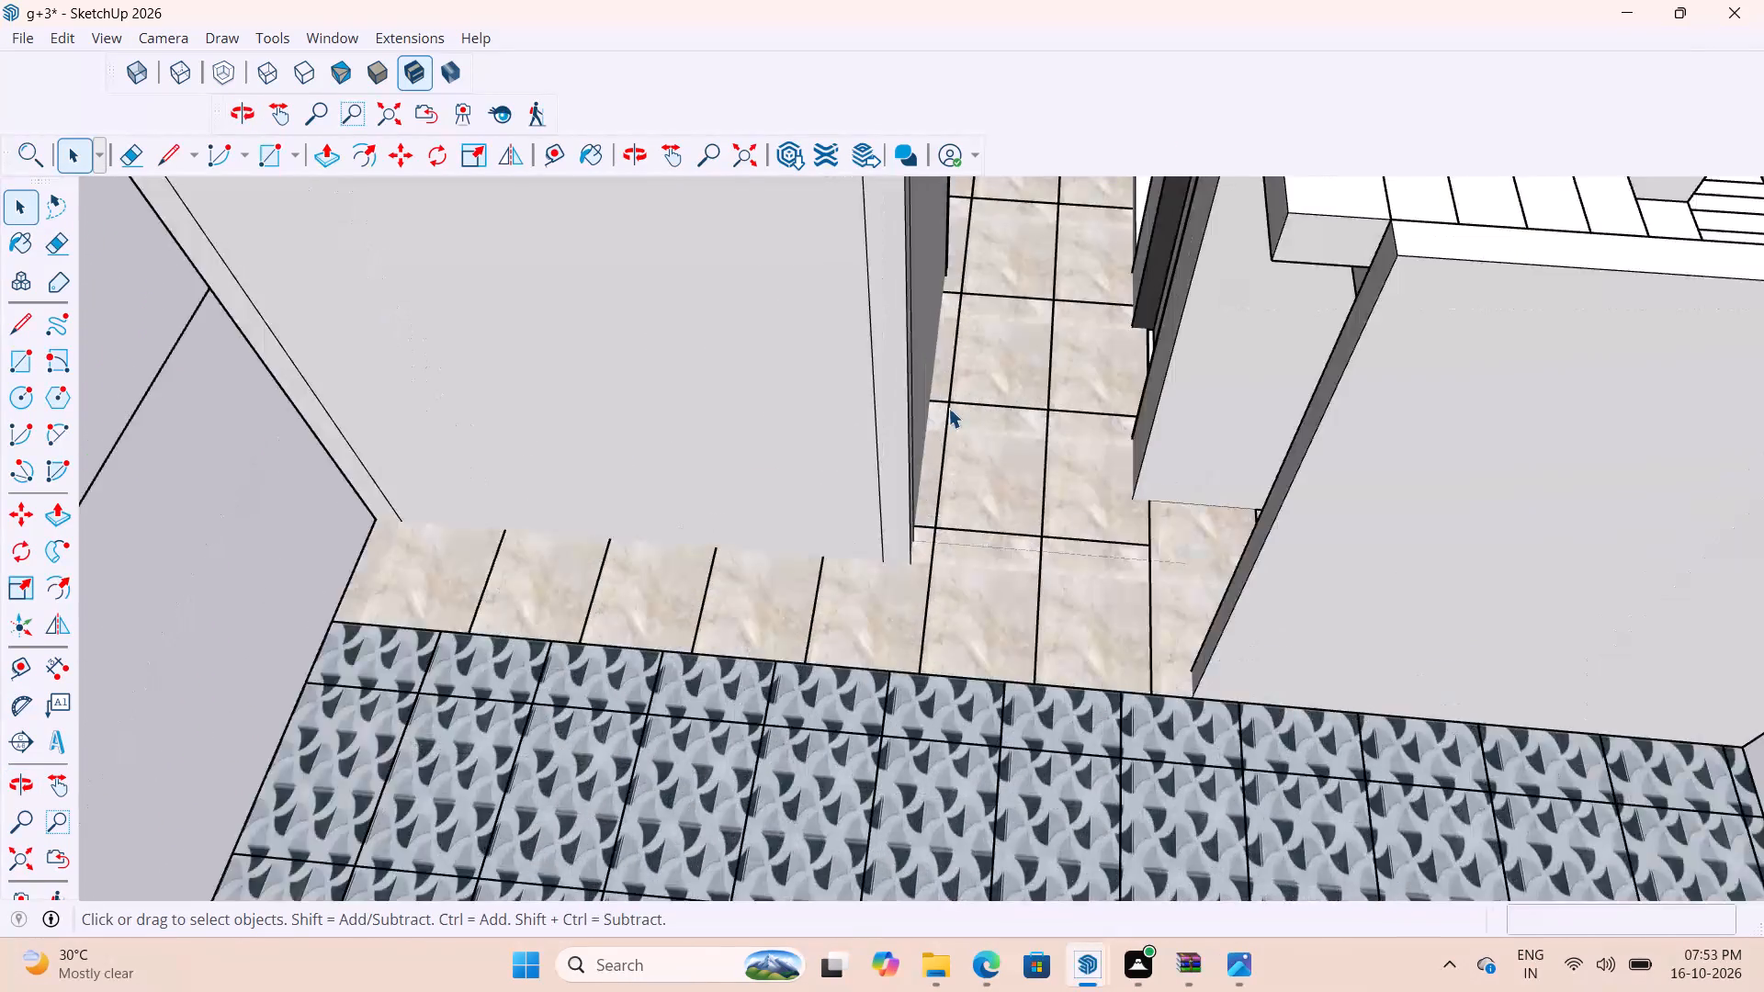
scroll(948, 408, "up", 4)
scroll(877, 395, "down", 6)
scroll(909, 540, "up", 14)
scroll(944, 468, "down", 6)
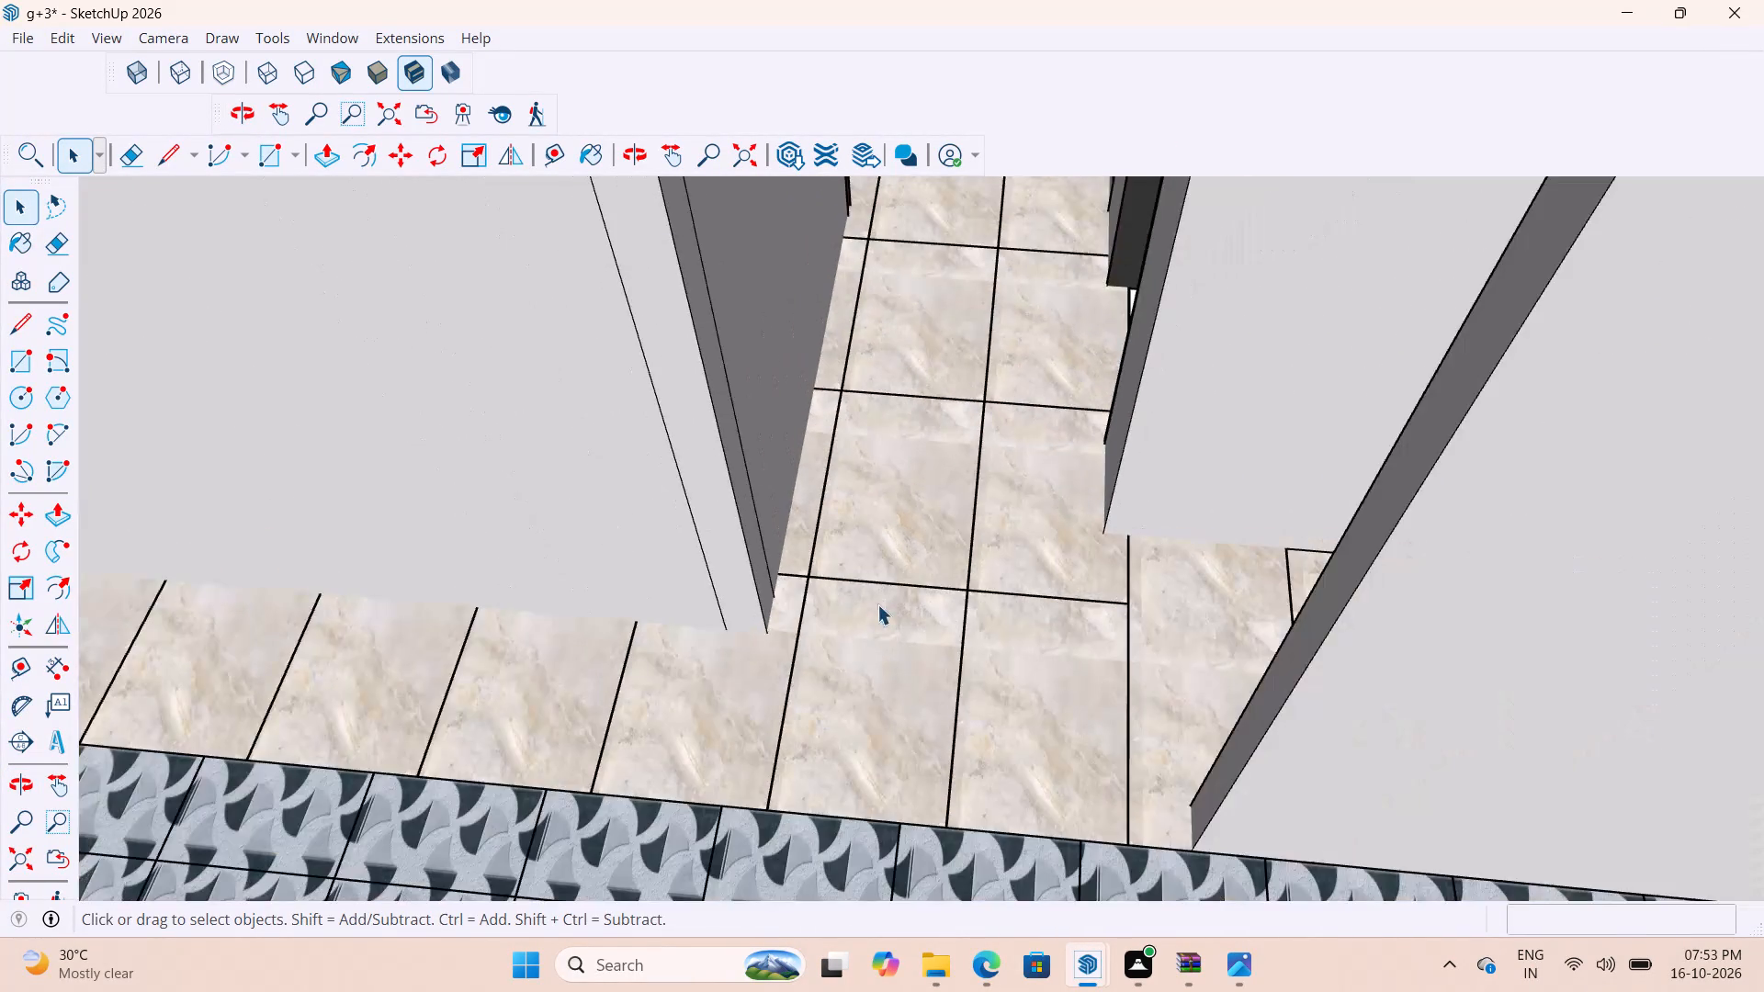
scroll(877, 604, "down", 6)
scroll(967, 613, "down", 6)
middle_click_drag(986, 707, 1096, 276)
scroll(964, 500, "up", 1)
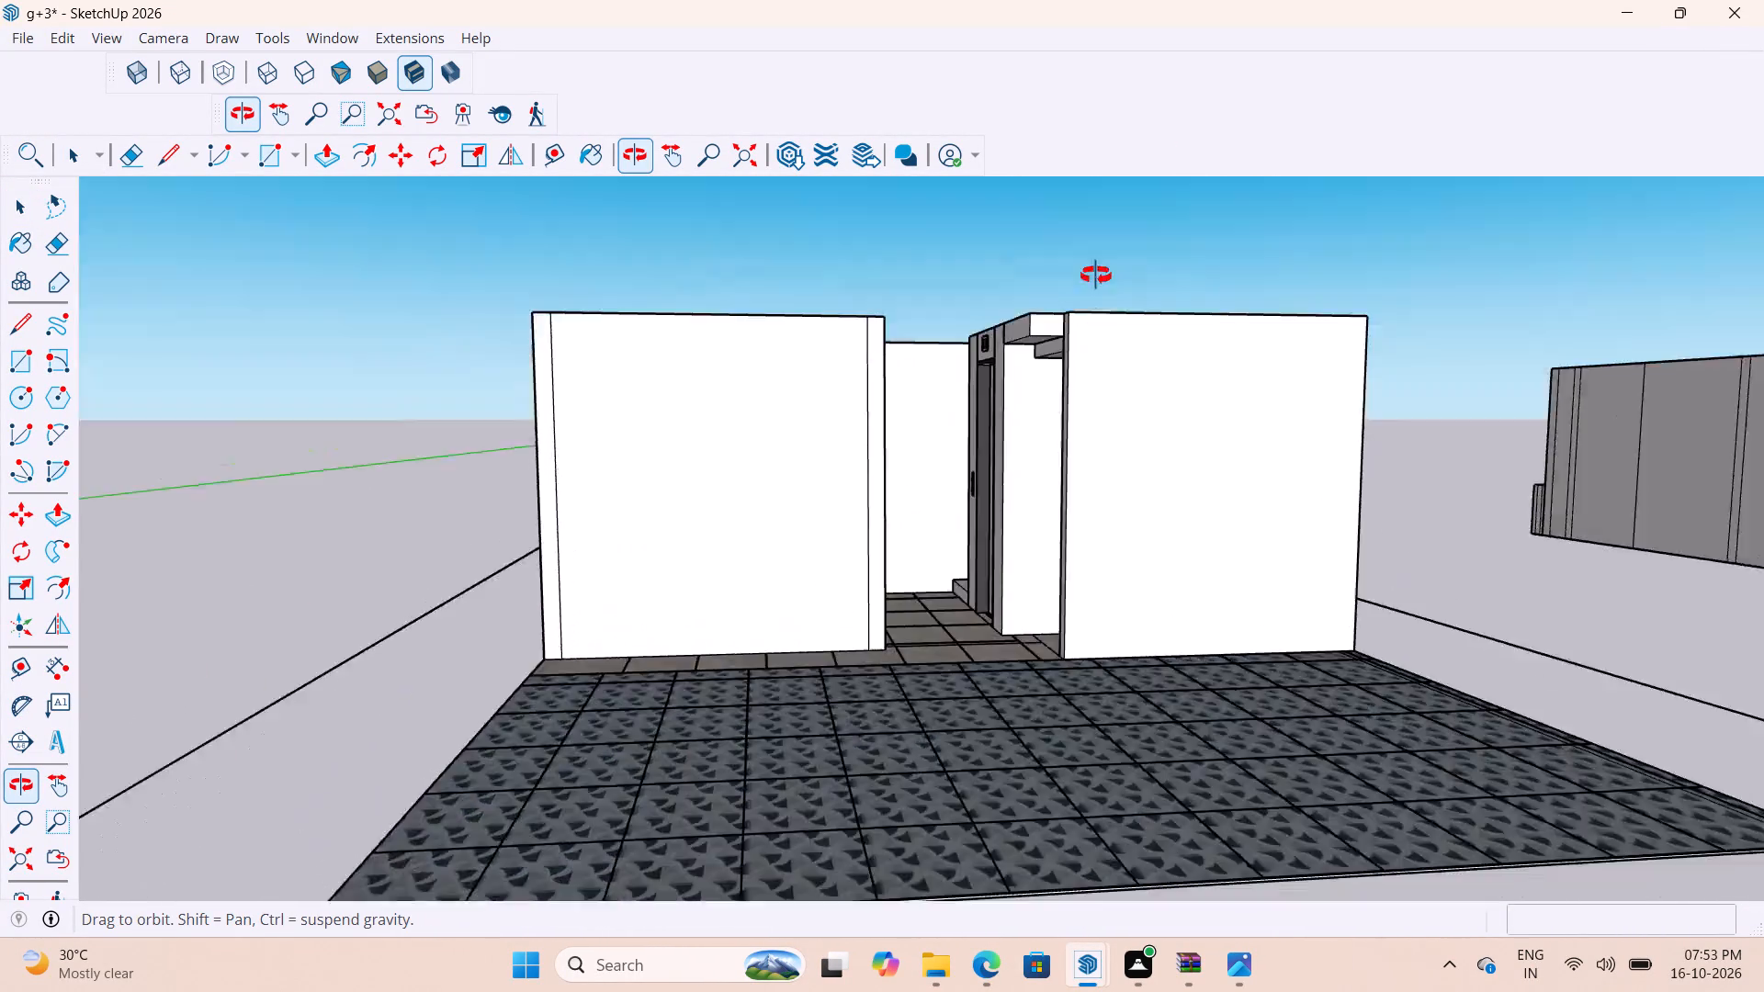
middle_click_drag(1096, 276, 1102, 524)
scroll(981, 547, "down", 6)
middle_click_drag(953, 741, 901, 885)
scroll(820, 780, "up", 17)
middle_click_drag(769, 678, 1328, 432)
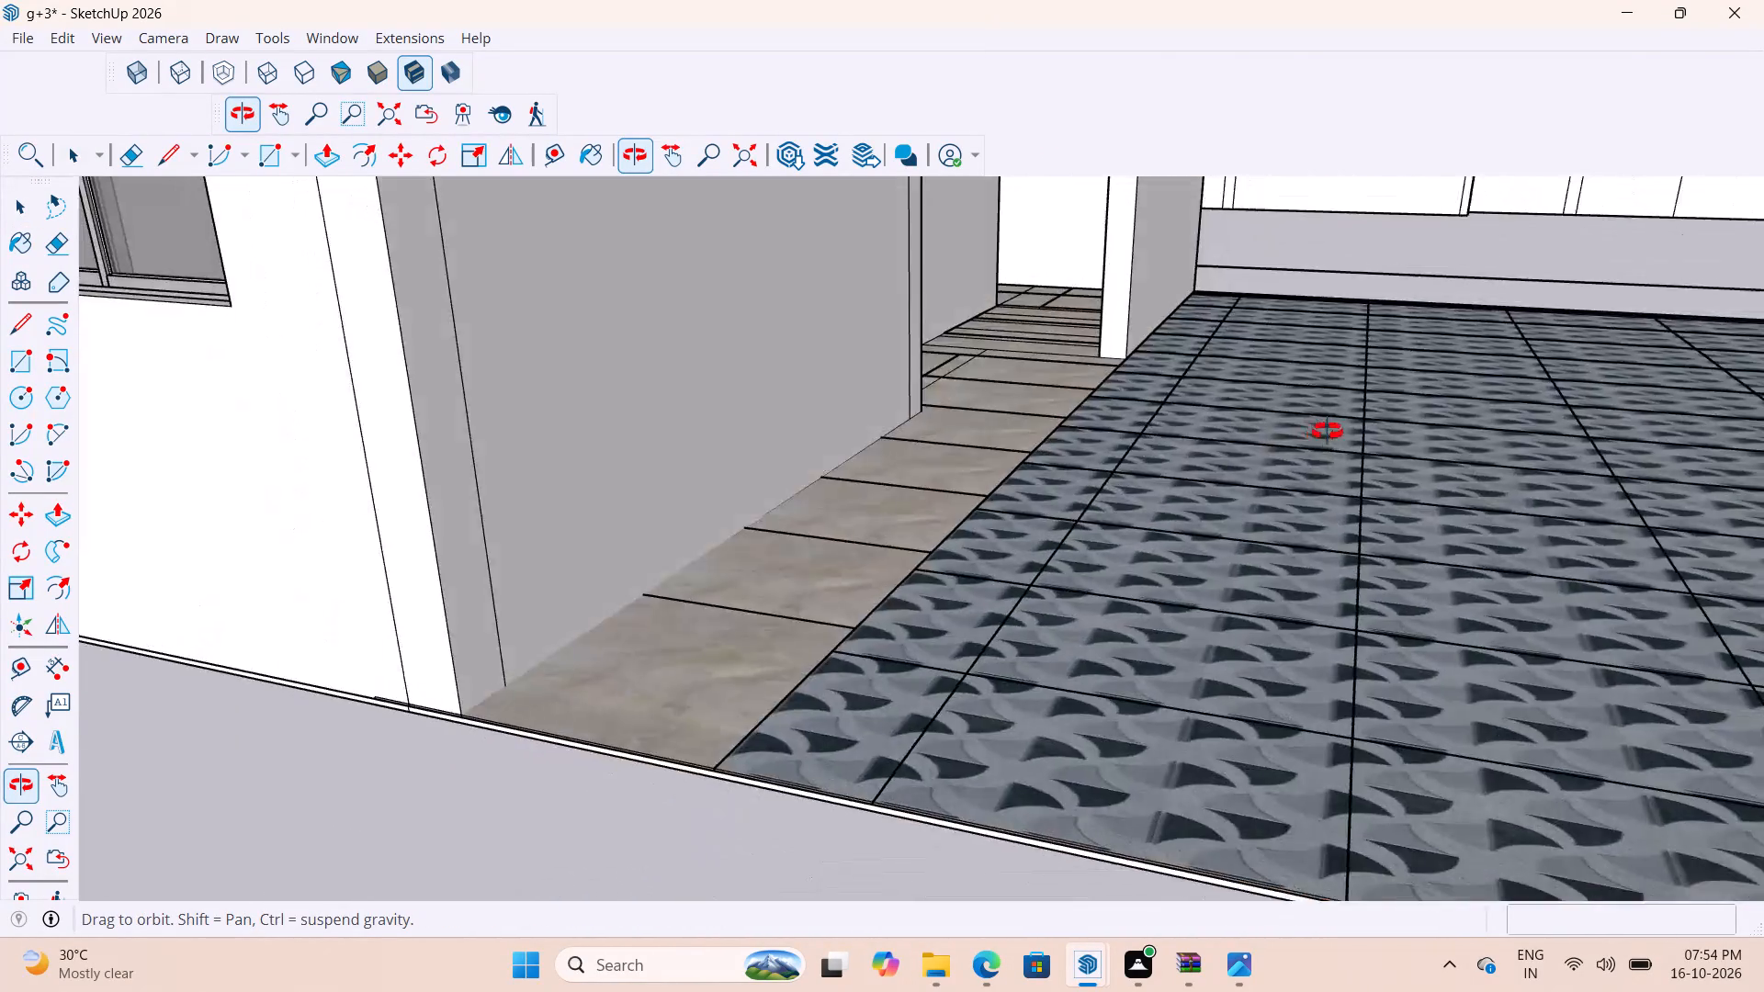
middle_click_drag(1328, 432, 736, 655)
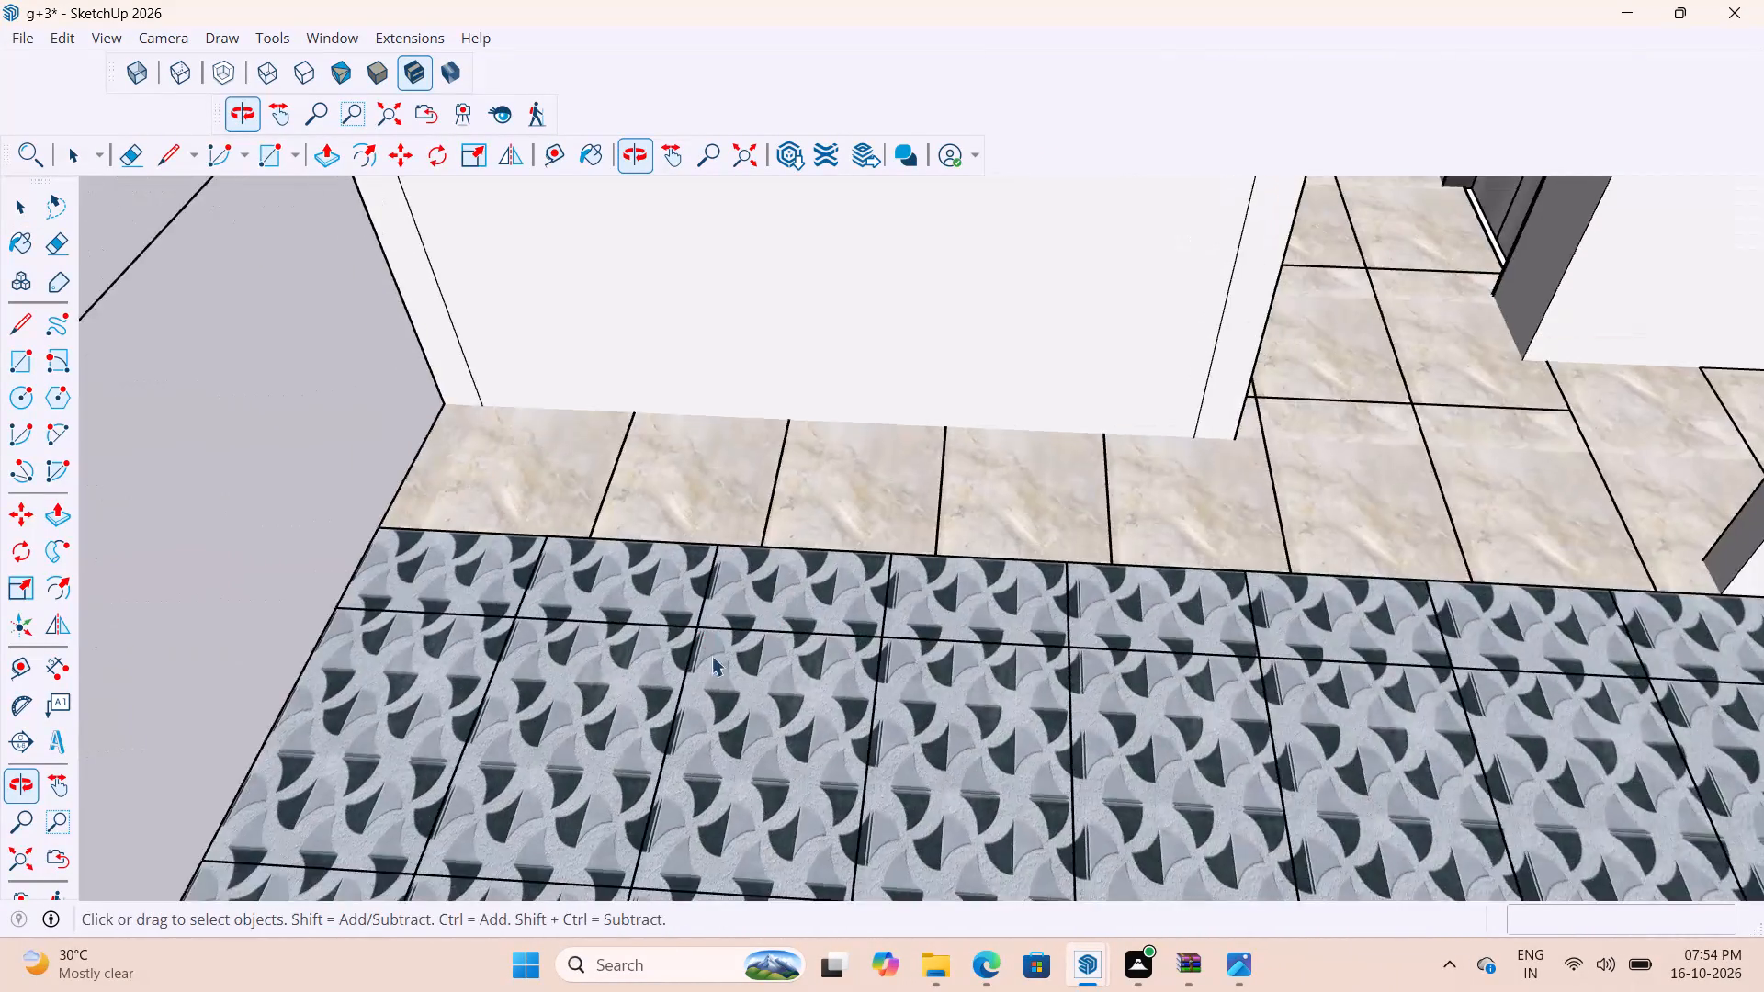
scroll(681, 653, "down", 18)
scroll(966, 603, "up", 9)
middle_click_drag(804, 637, 768, 655)
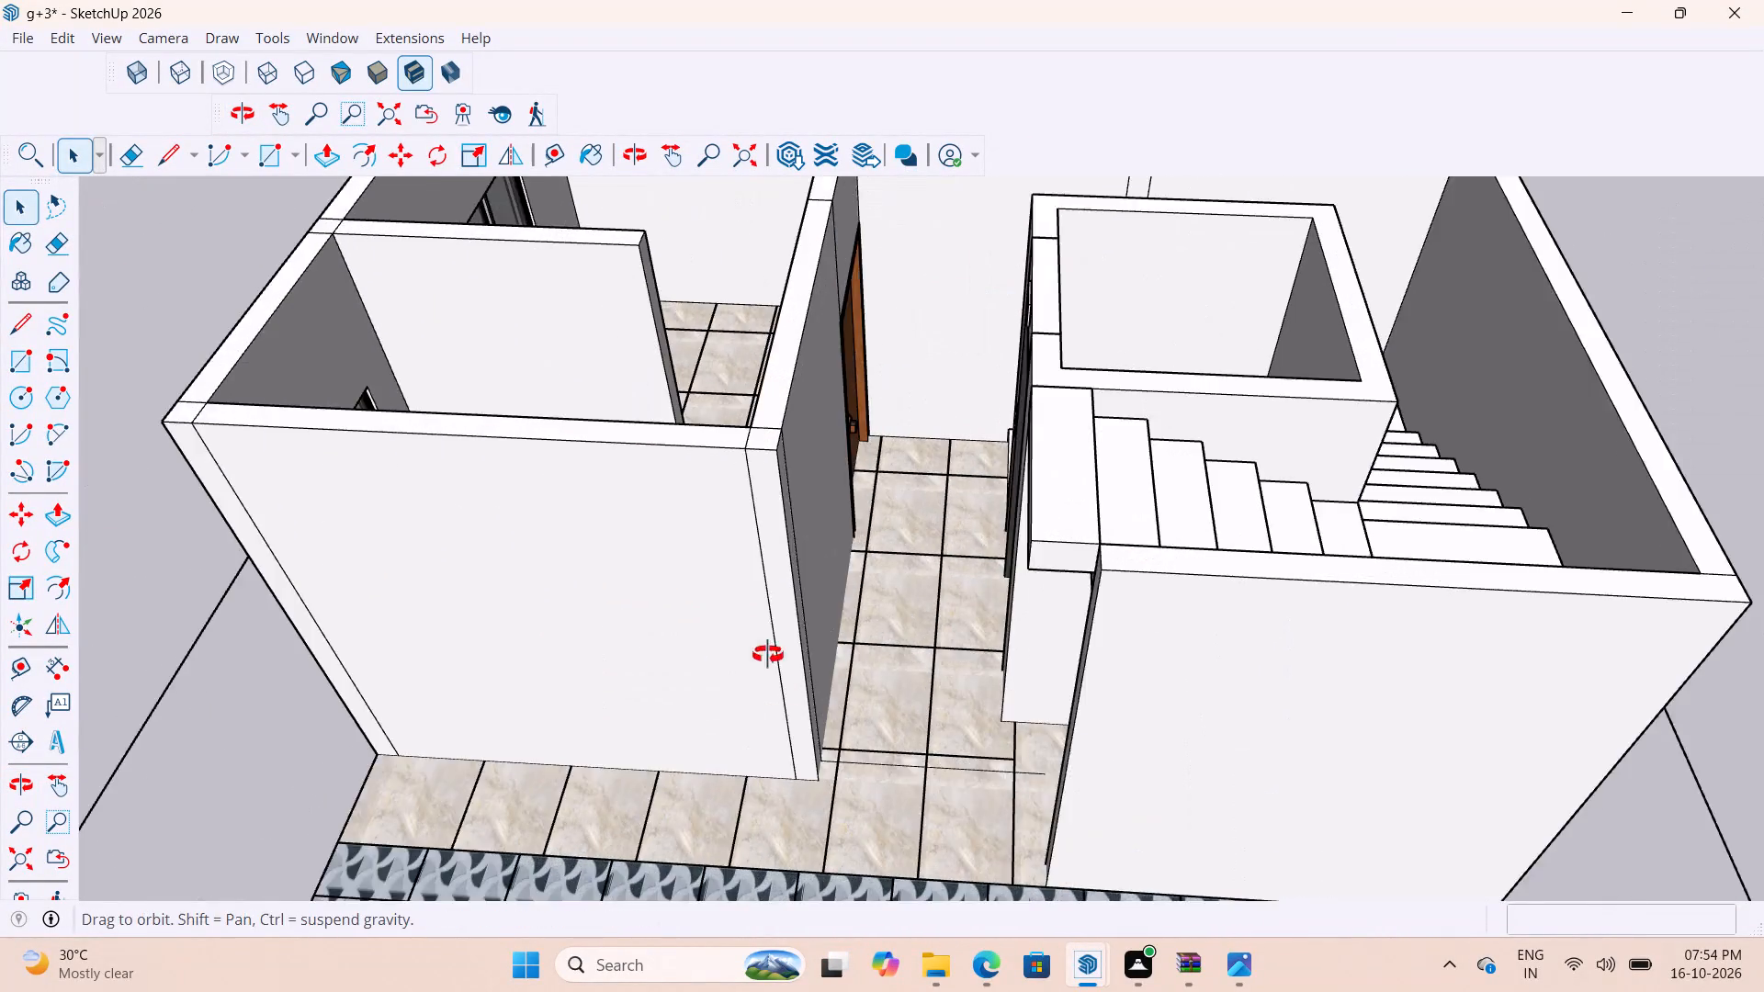
middle_click_drag(768, 655, 1206, 651)
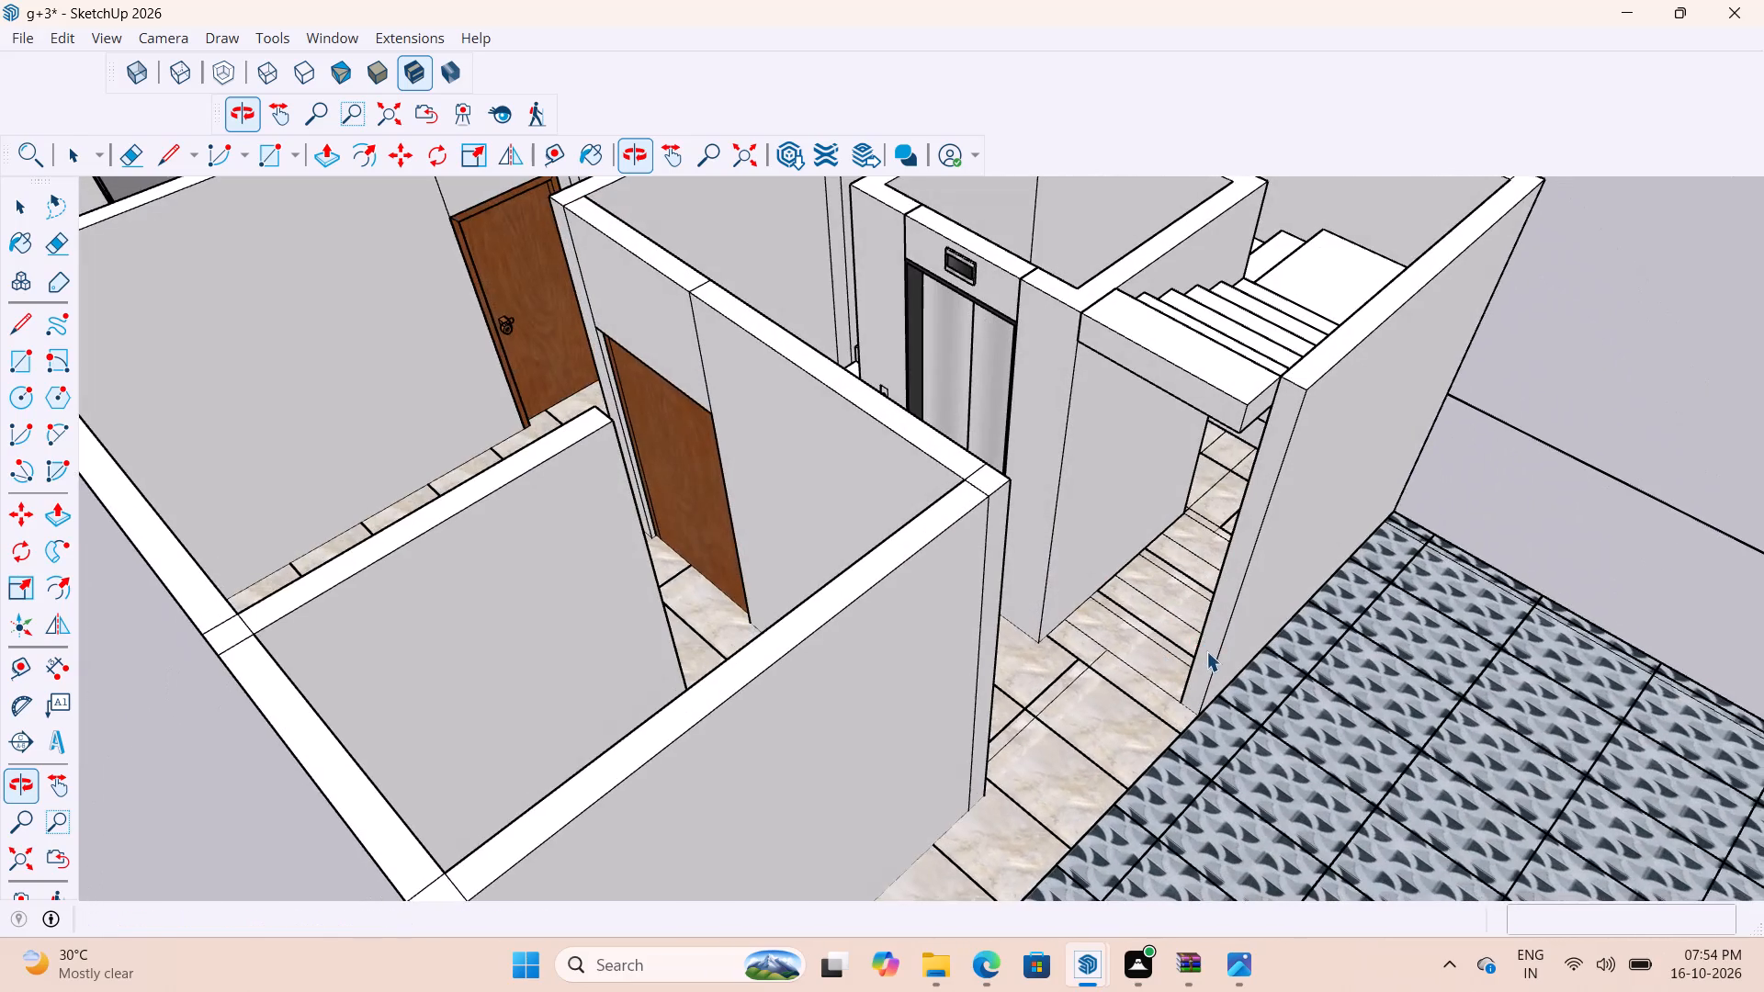
middle_click_drag(859, 674, 643, 700)
scroll(594, 664, "down", 17)
scroll(886, 682, "up", 3)
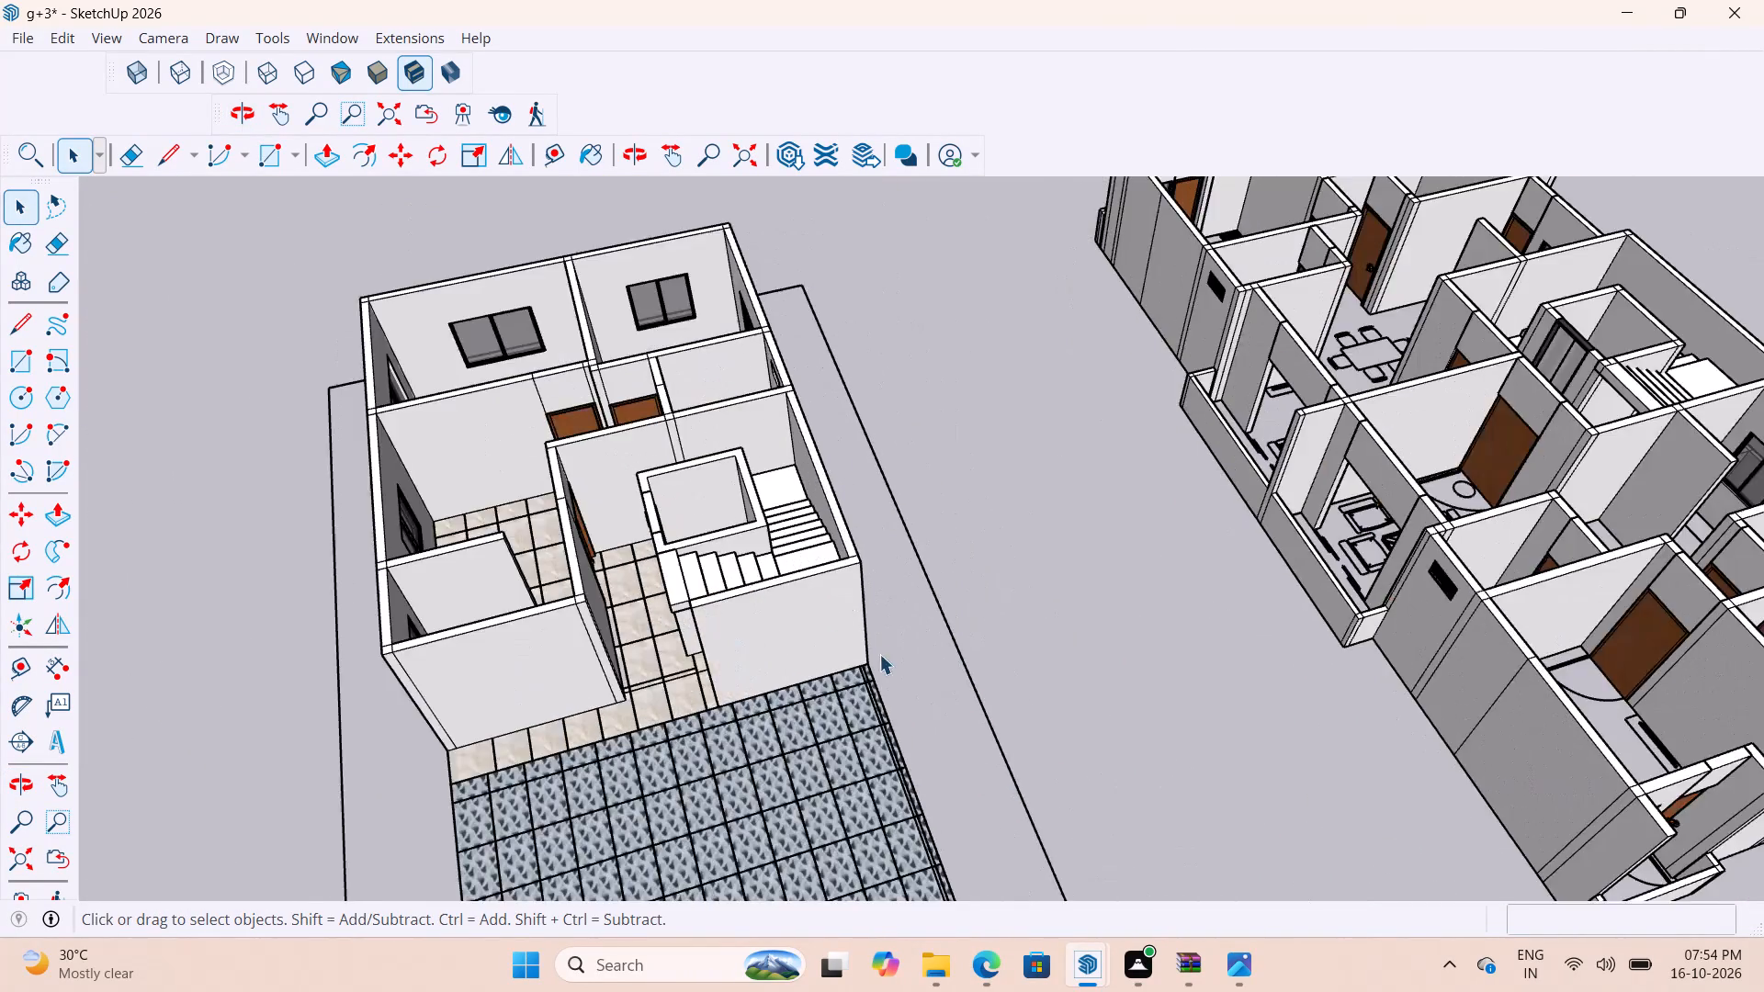
scroll(879, 654, "up", 4)
scroll(766, 666, "down", 12)
Examine the second house's stair and lift core and the untiled bedroom floors at its far end.
middle_click_drag(1204, 597, 986, 596)
scroll(1184, 642, "up", 5)
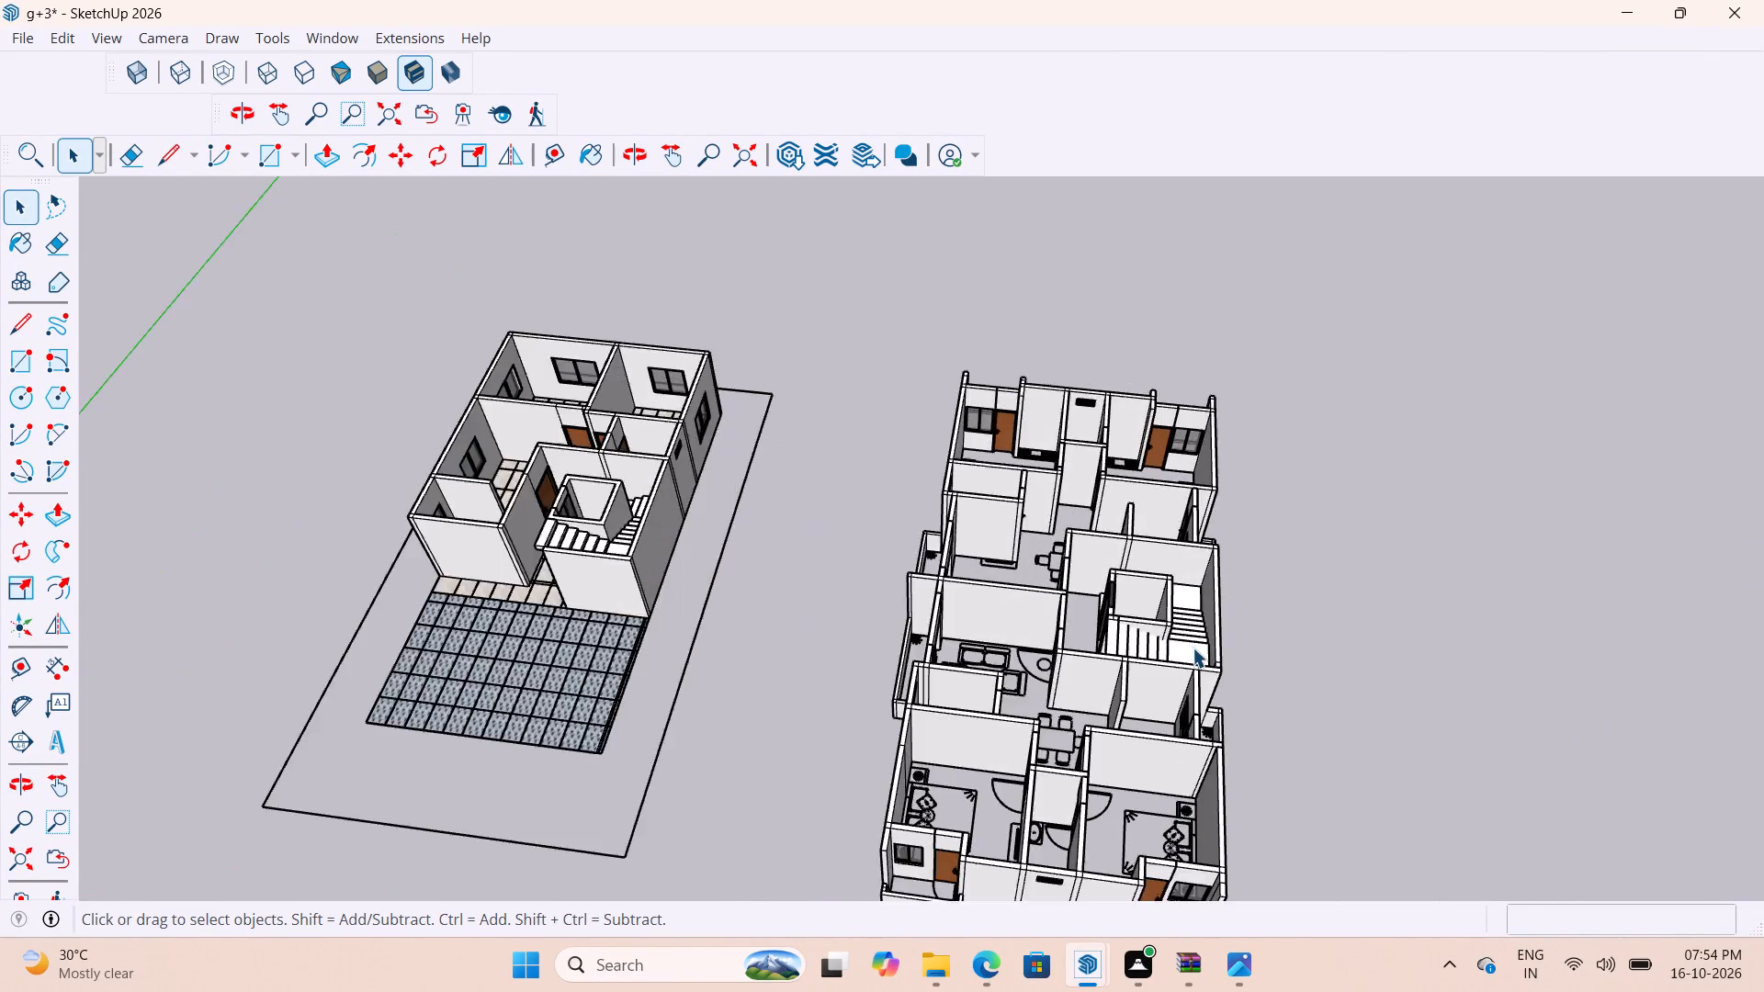
scroll(1193, 648, "up", 13)
scroll(997, 505, "down", 6)
scroll(944, 706, "up", 9)
middle_click_drag(1109, 587, 1233, 603)
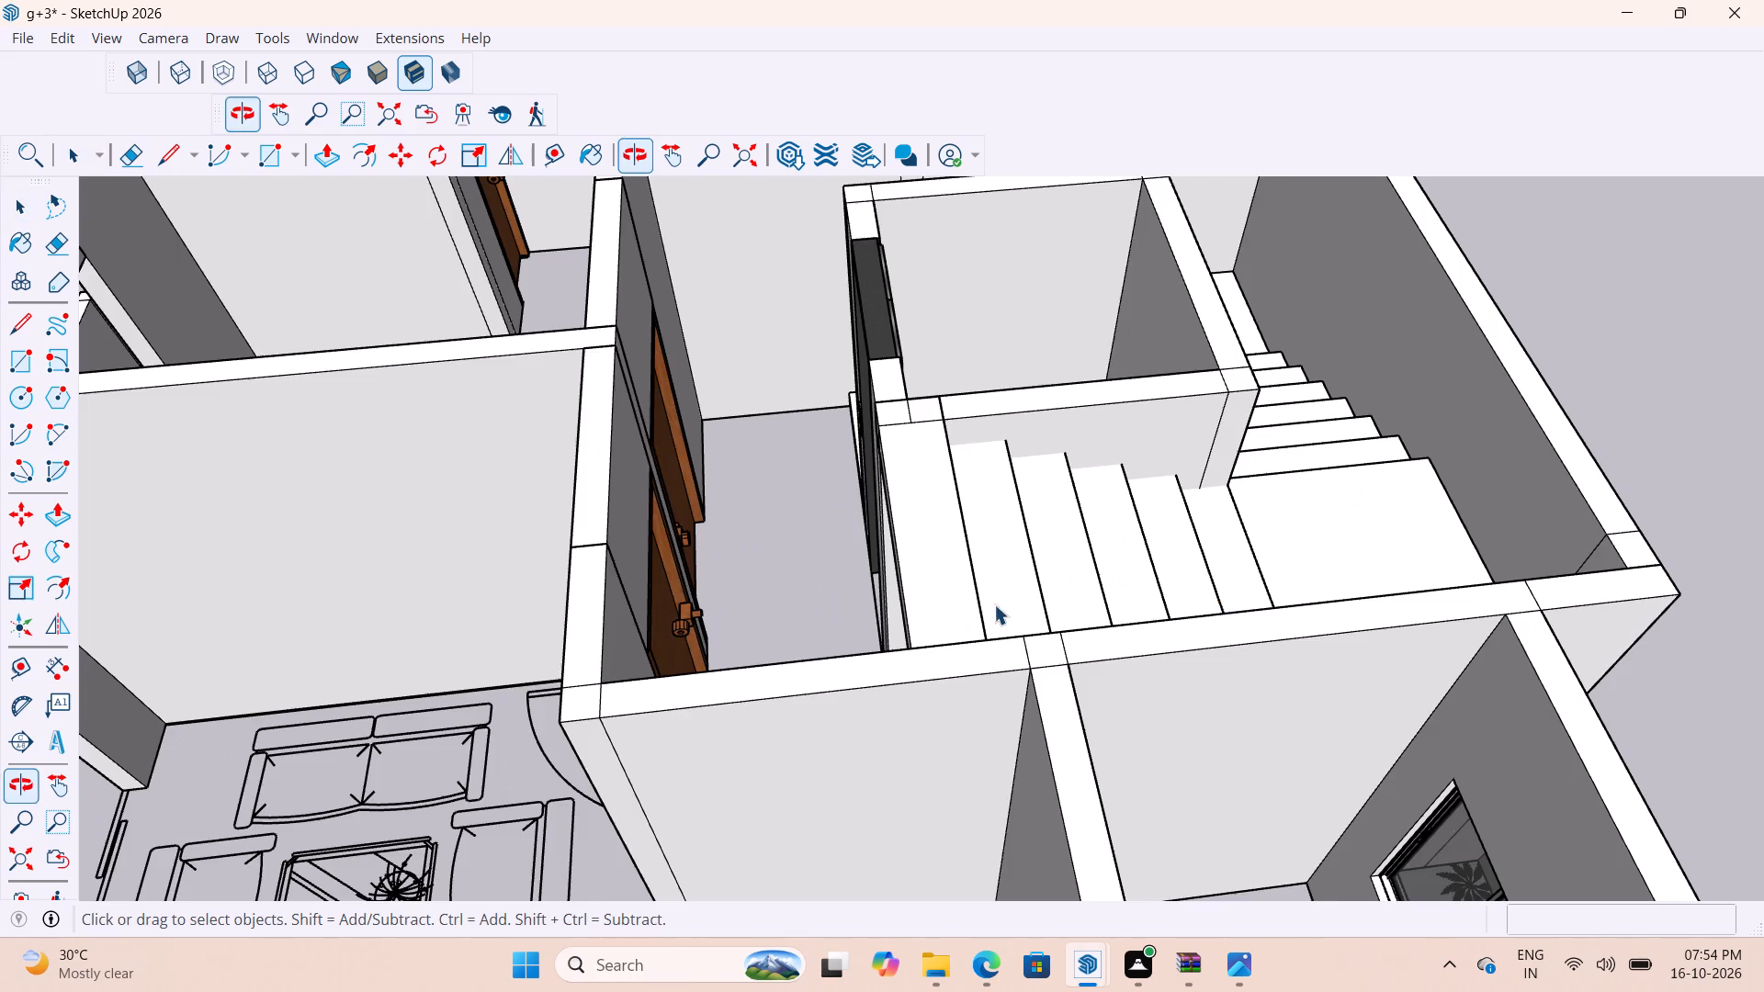
scroll(813, 614, "down", 20)
scroll(813, 614, "down", 5)
middle_click_drag(945, 522, 945, 585)
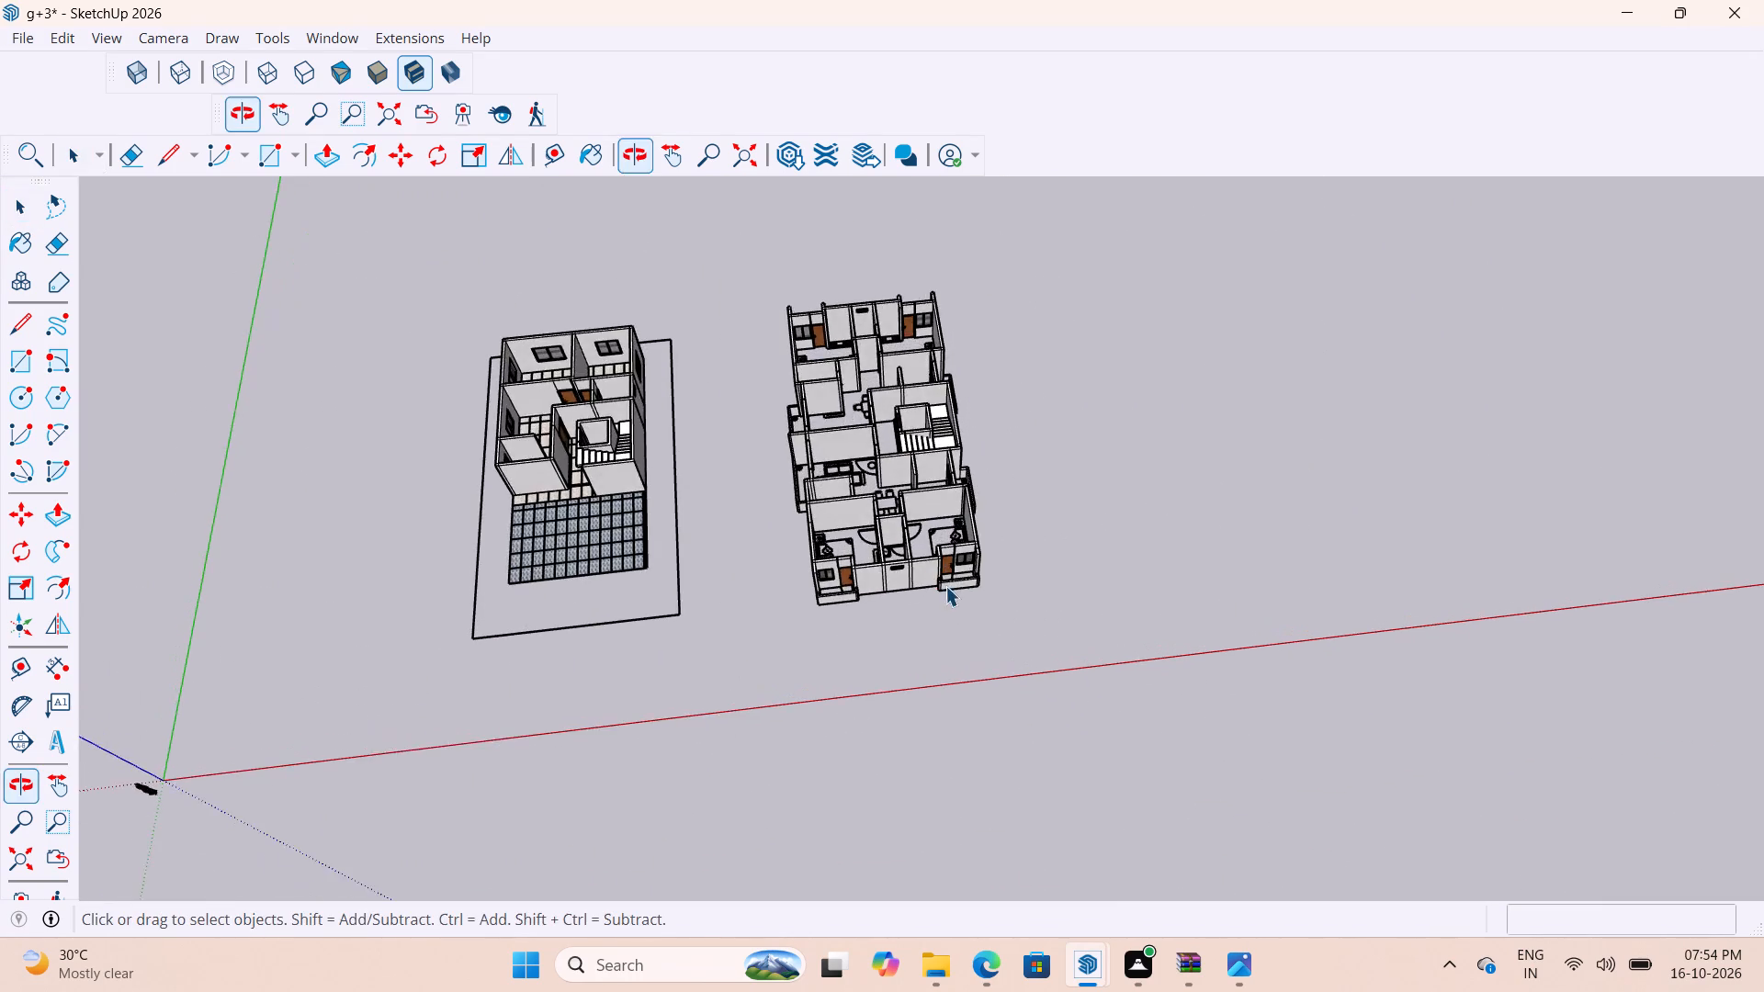
scroll(968, 613, "up", 9)
scroll(915, 619, "down", 10)
scroll(850, 419, "up", 8)
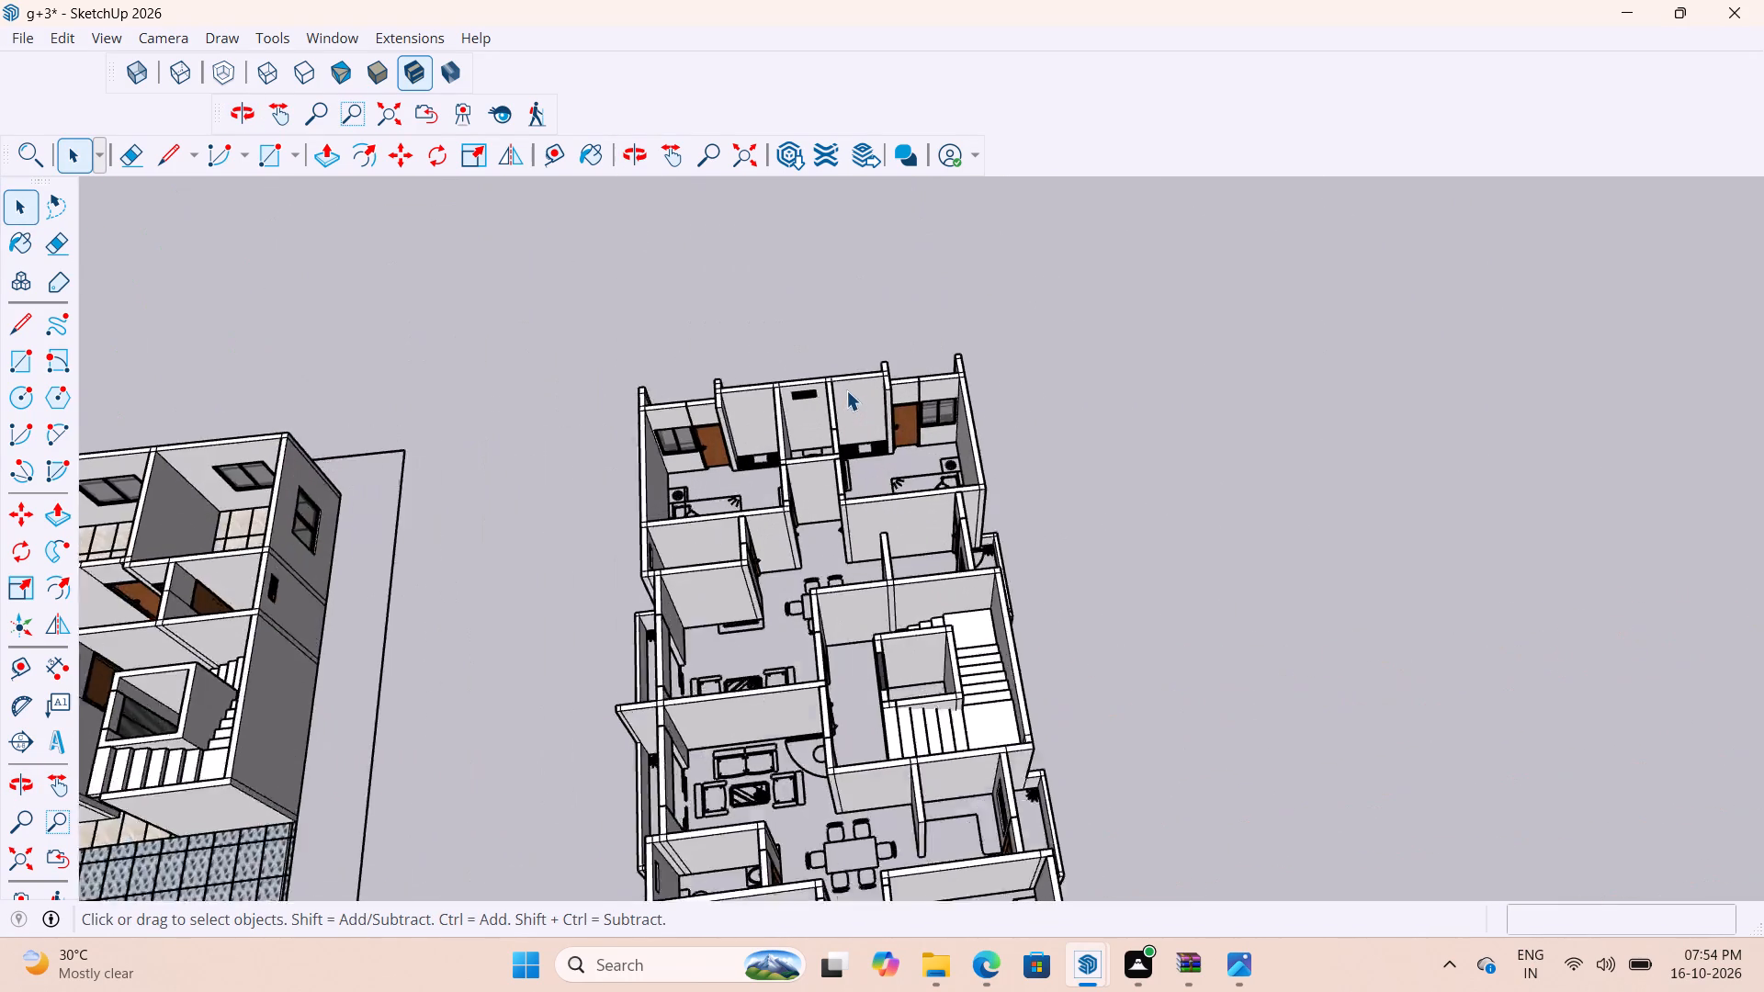
scroll(846, 390, "up", 5)
middle_click_drag(829, 443, 829, 550)
scroll(819, 507, "down", 11)
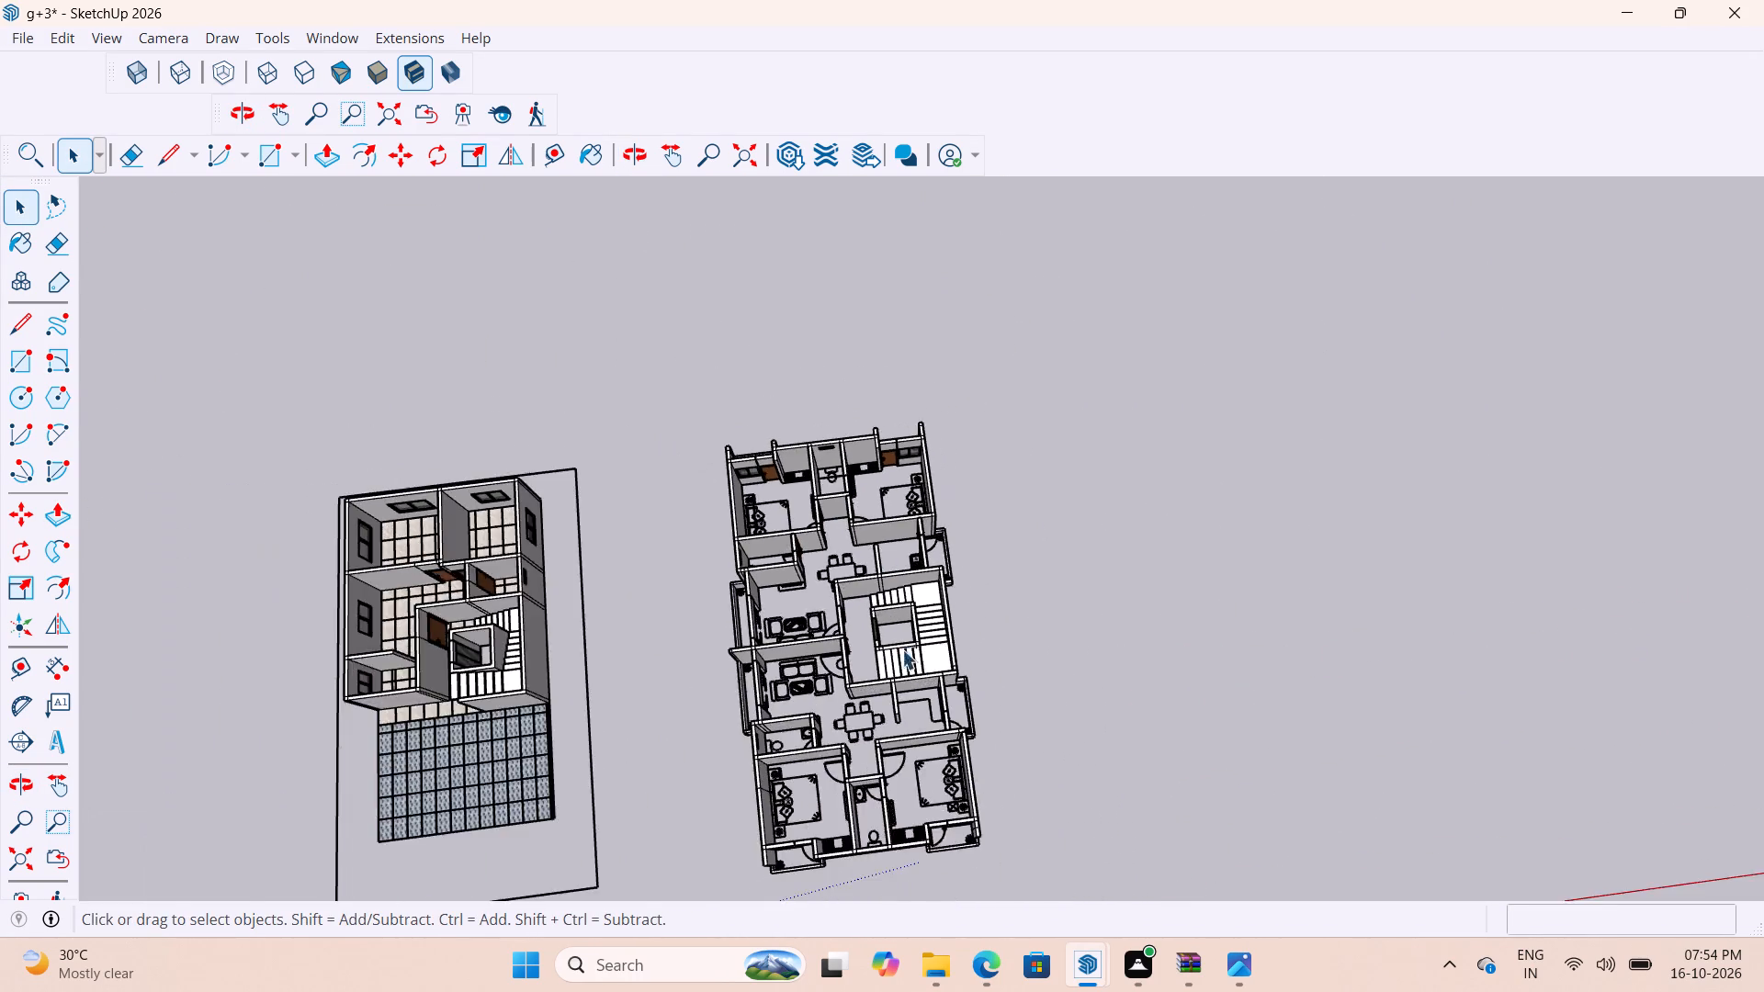
scroll(913, 664, "up", 10)
scroll(988, 474, "down", 10)
scroll(918, 490, "up", 8)
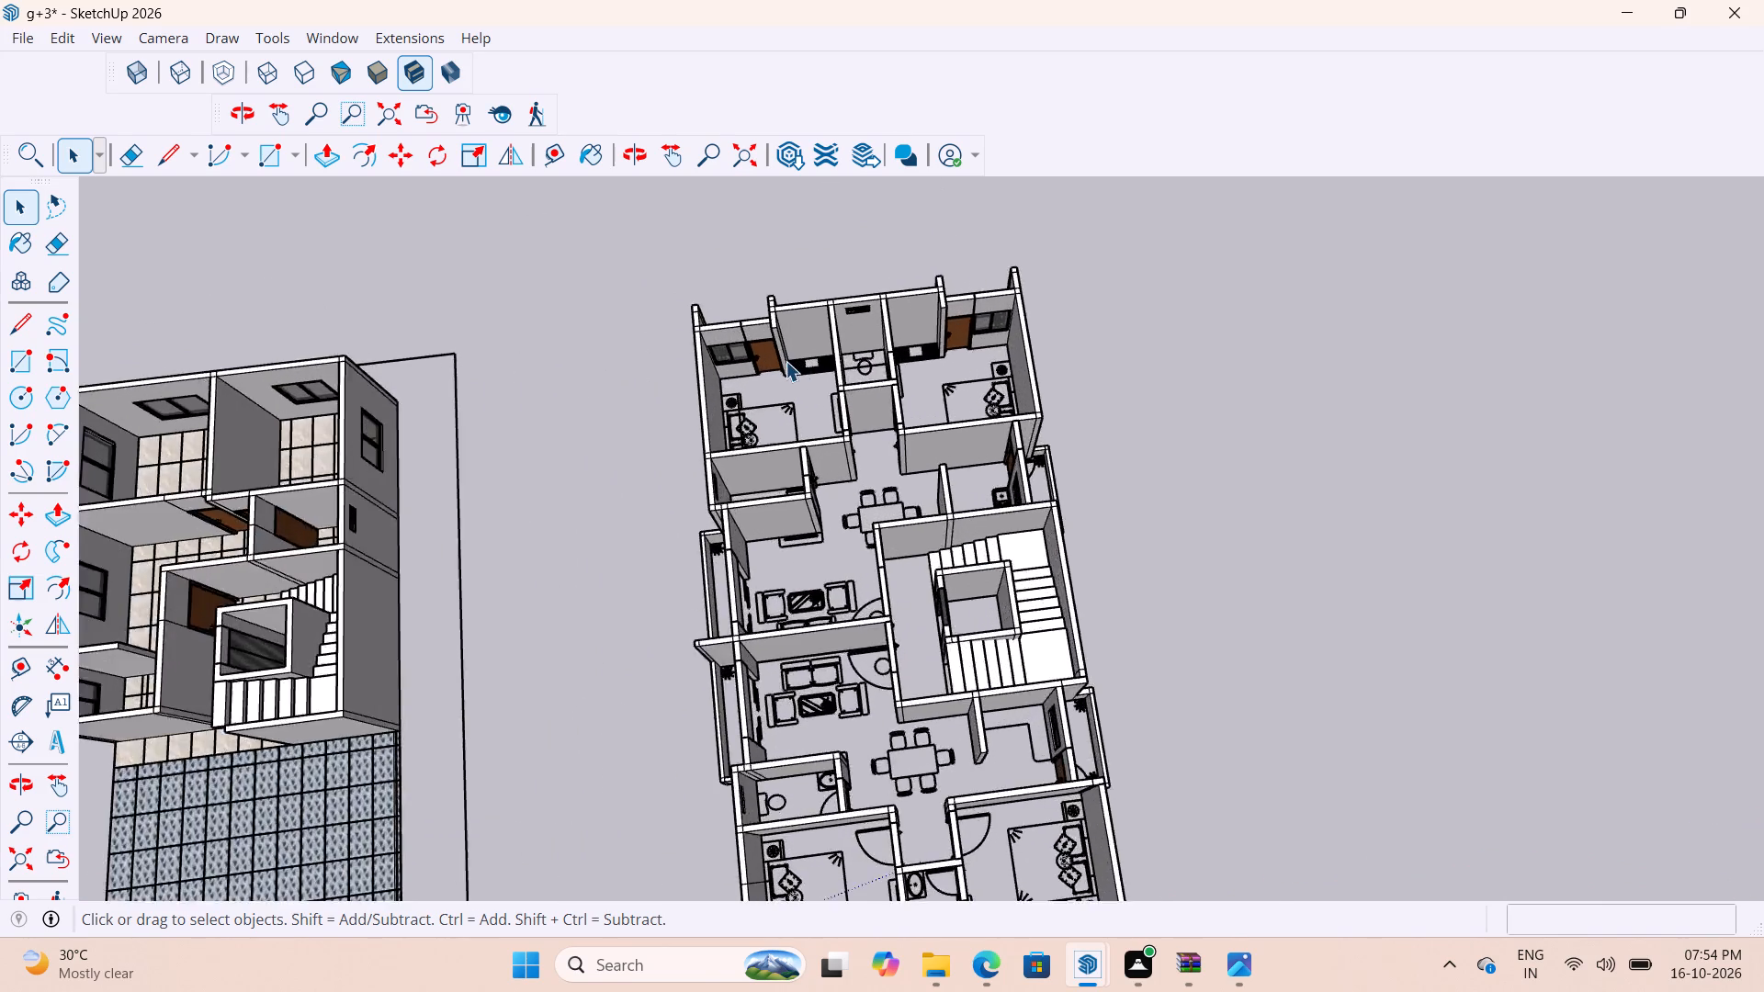
scroll(786, 361, "up", 10)
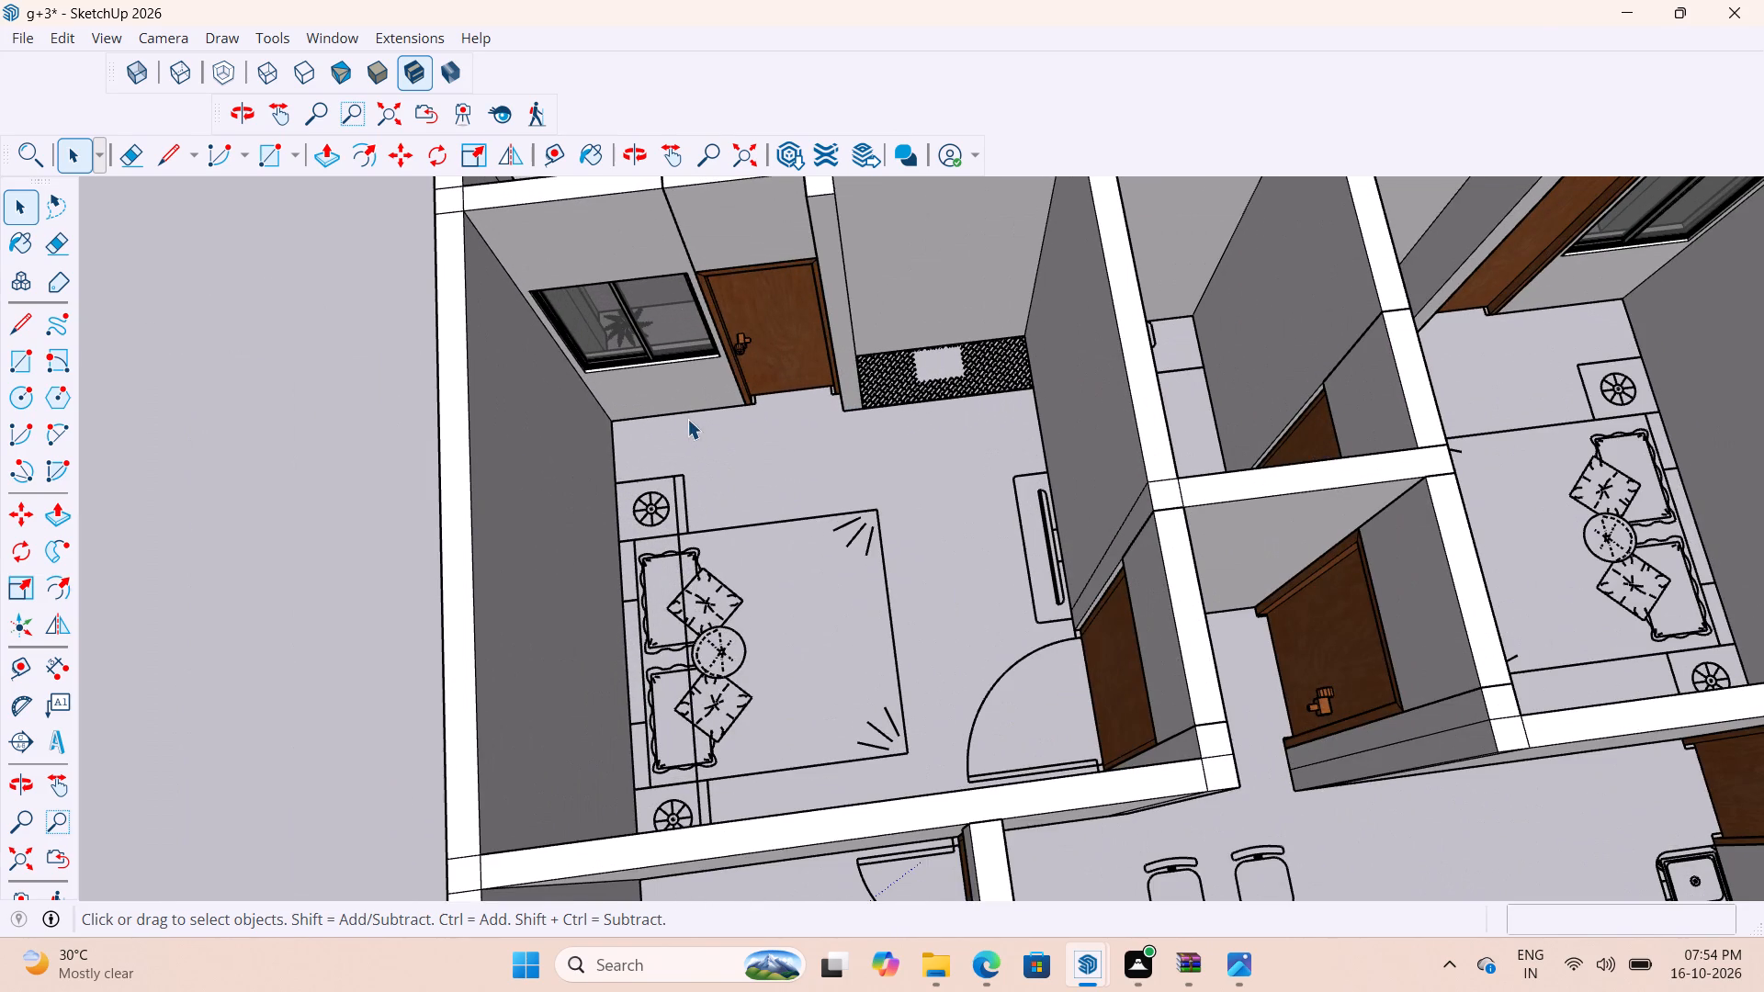
Draw a floor rectangle of about 27' by 53' across the second house, locked flat, from one end bedroom's corner to the opposite end's balcony corner.
key("r")
left_click(611, 428)
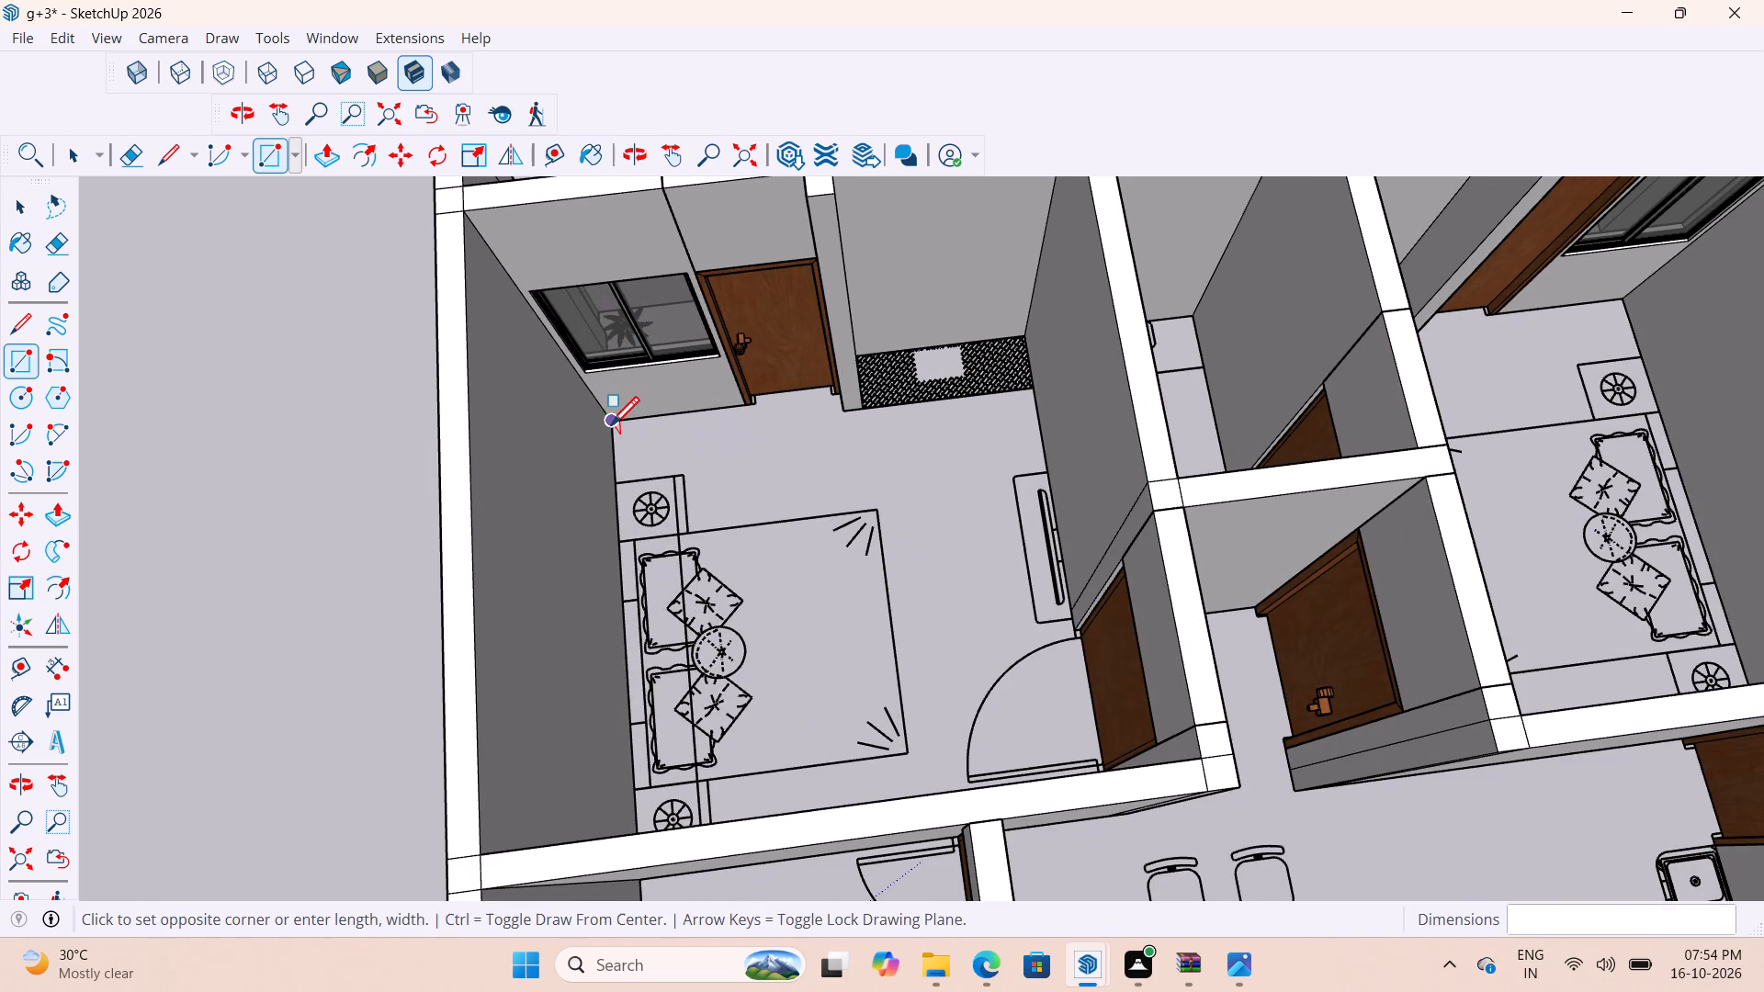
scroll(1224, 411, "down", 10)
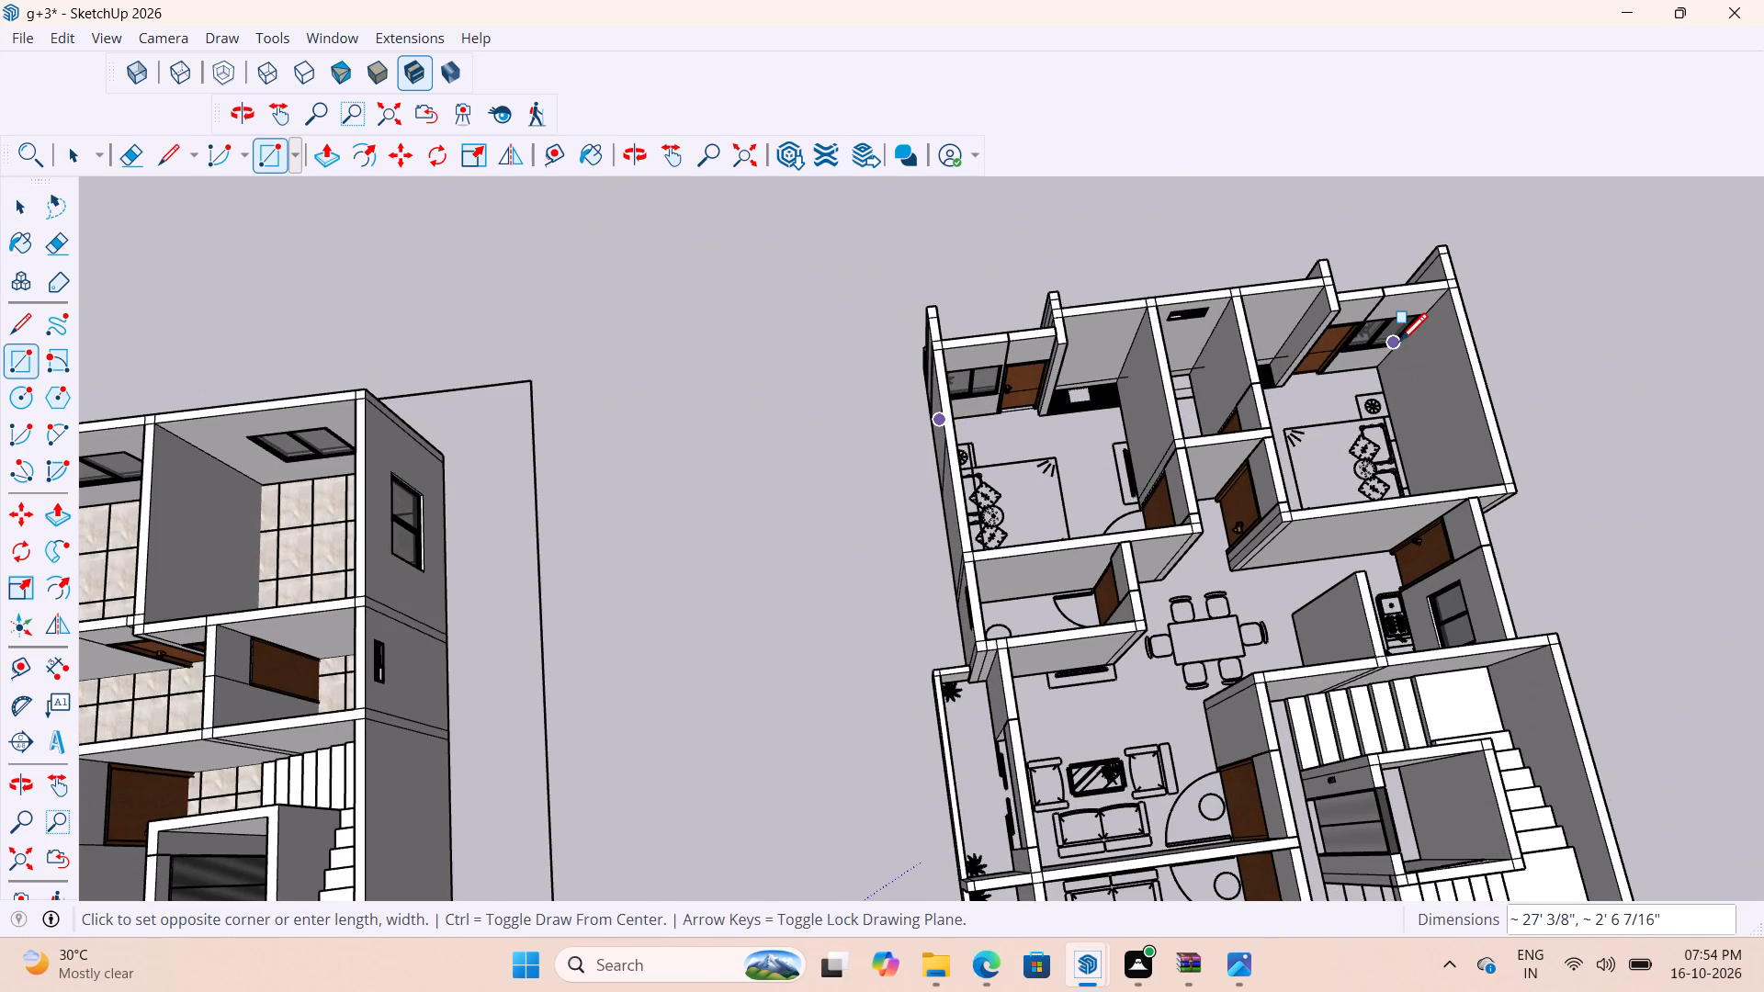
scroll(1400, 366, "up", 8)
scroll(1309, 386, "down", 6)
scroll(1372, 427, "down", 9)
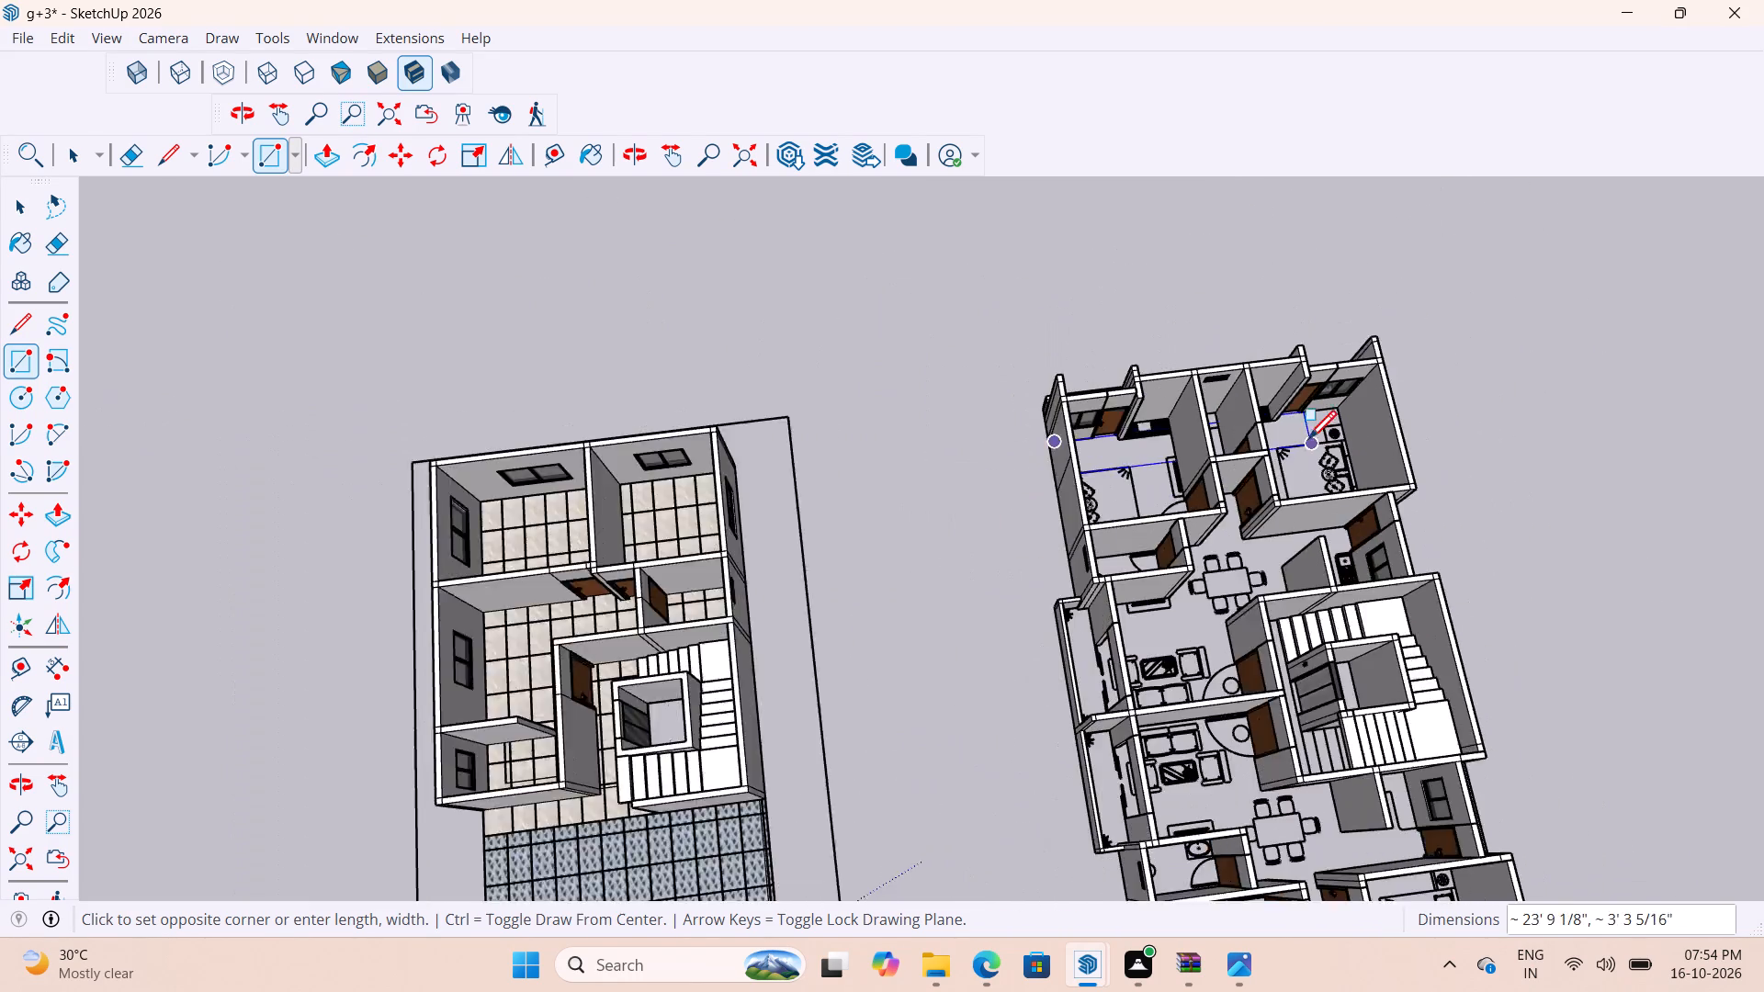
scroll(1308, 442, "down", 13)
scroll(1338, 629, "up", 7)
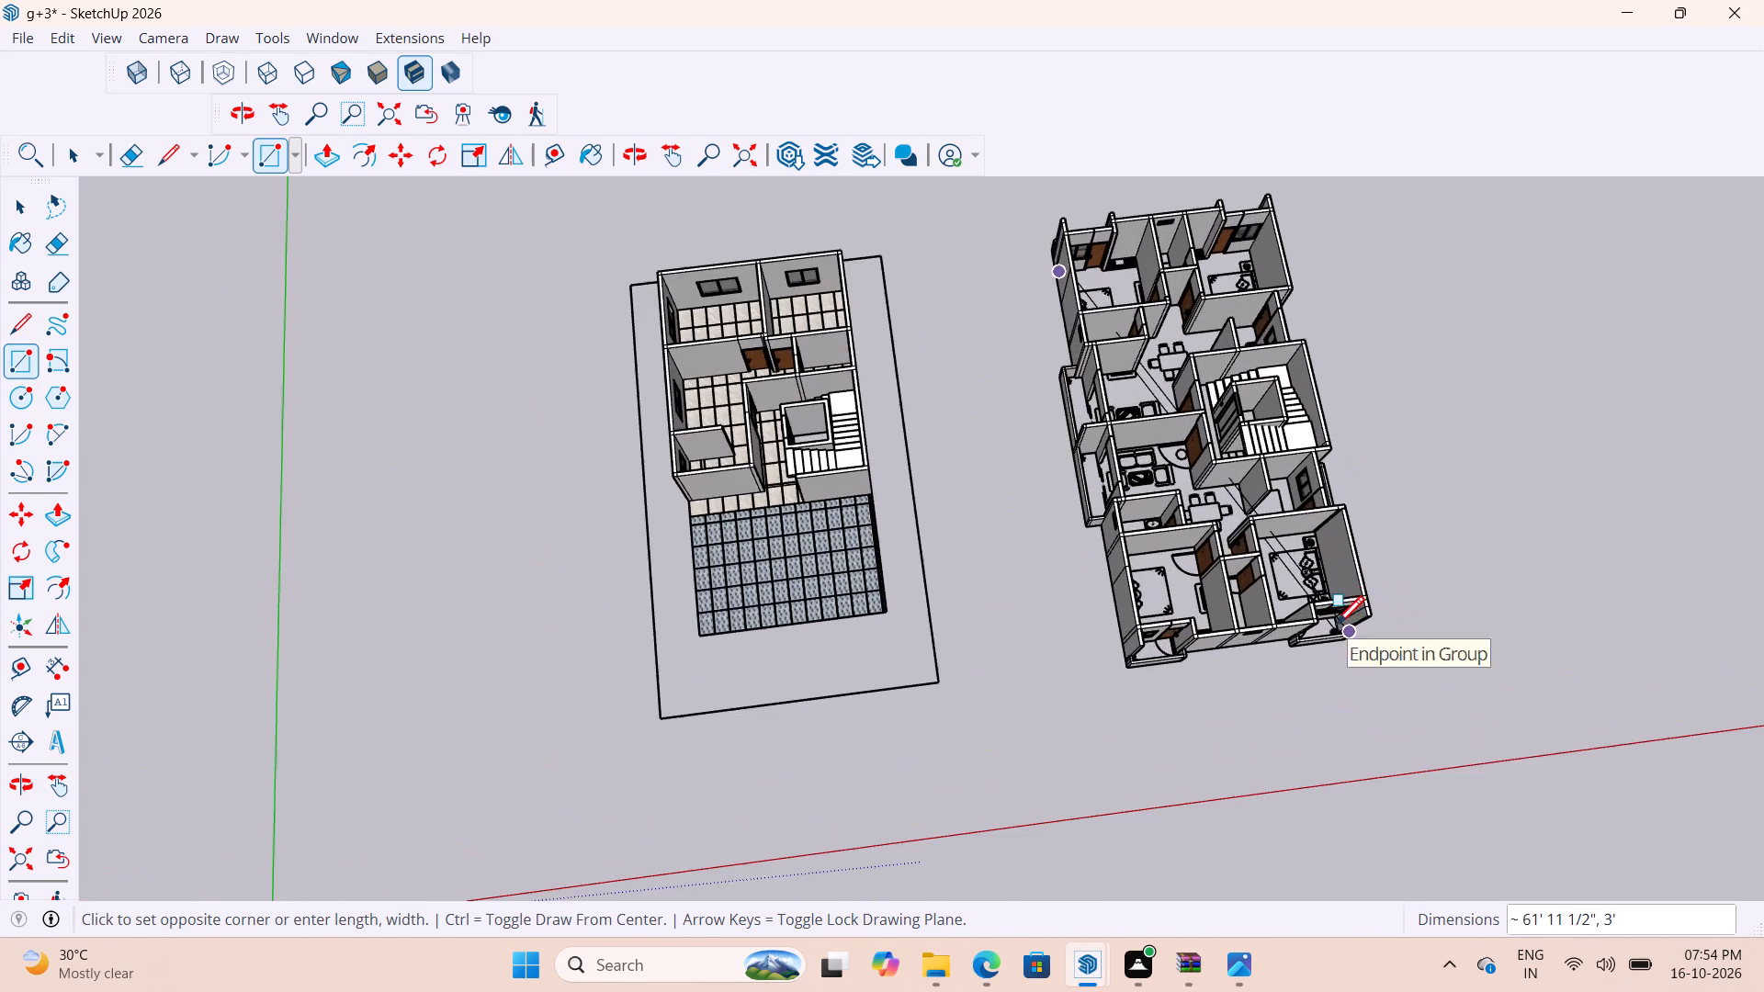
middle_click_drag(1336, 627, 1272, 708)
scroll(1315, 671, "up", 4)
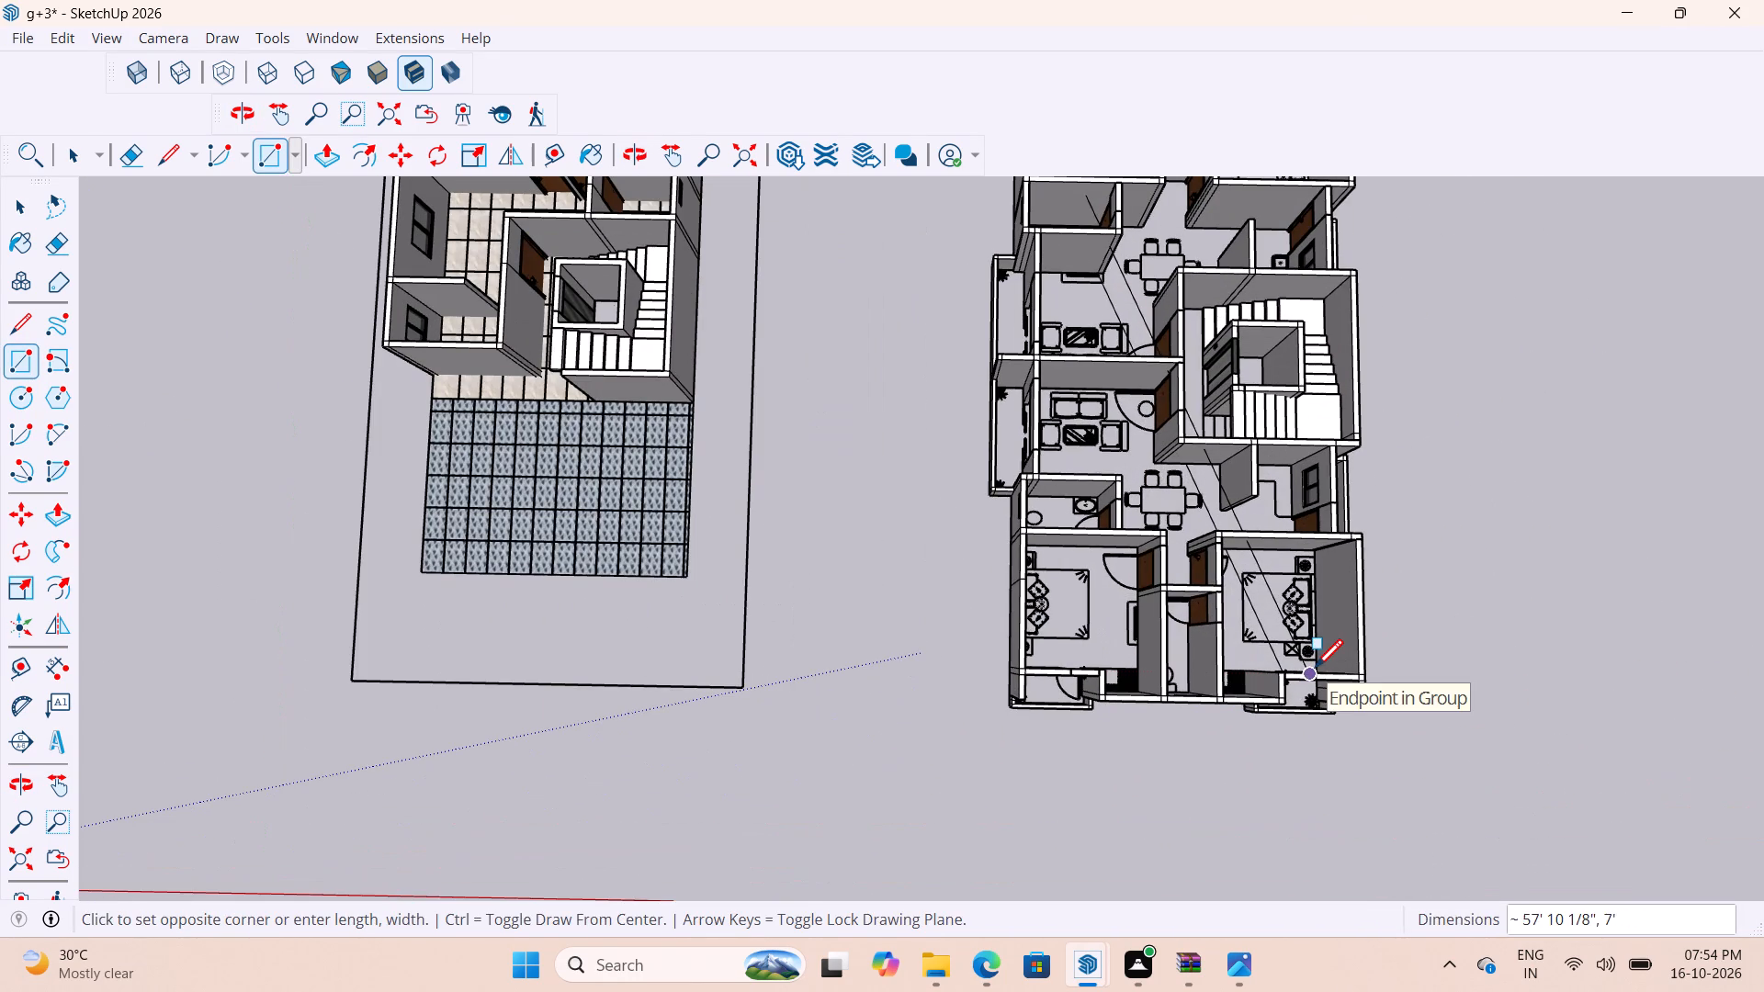
key("Right")
key("Up")
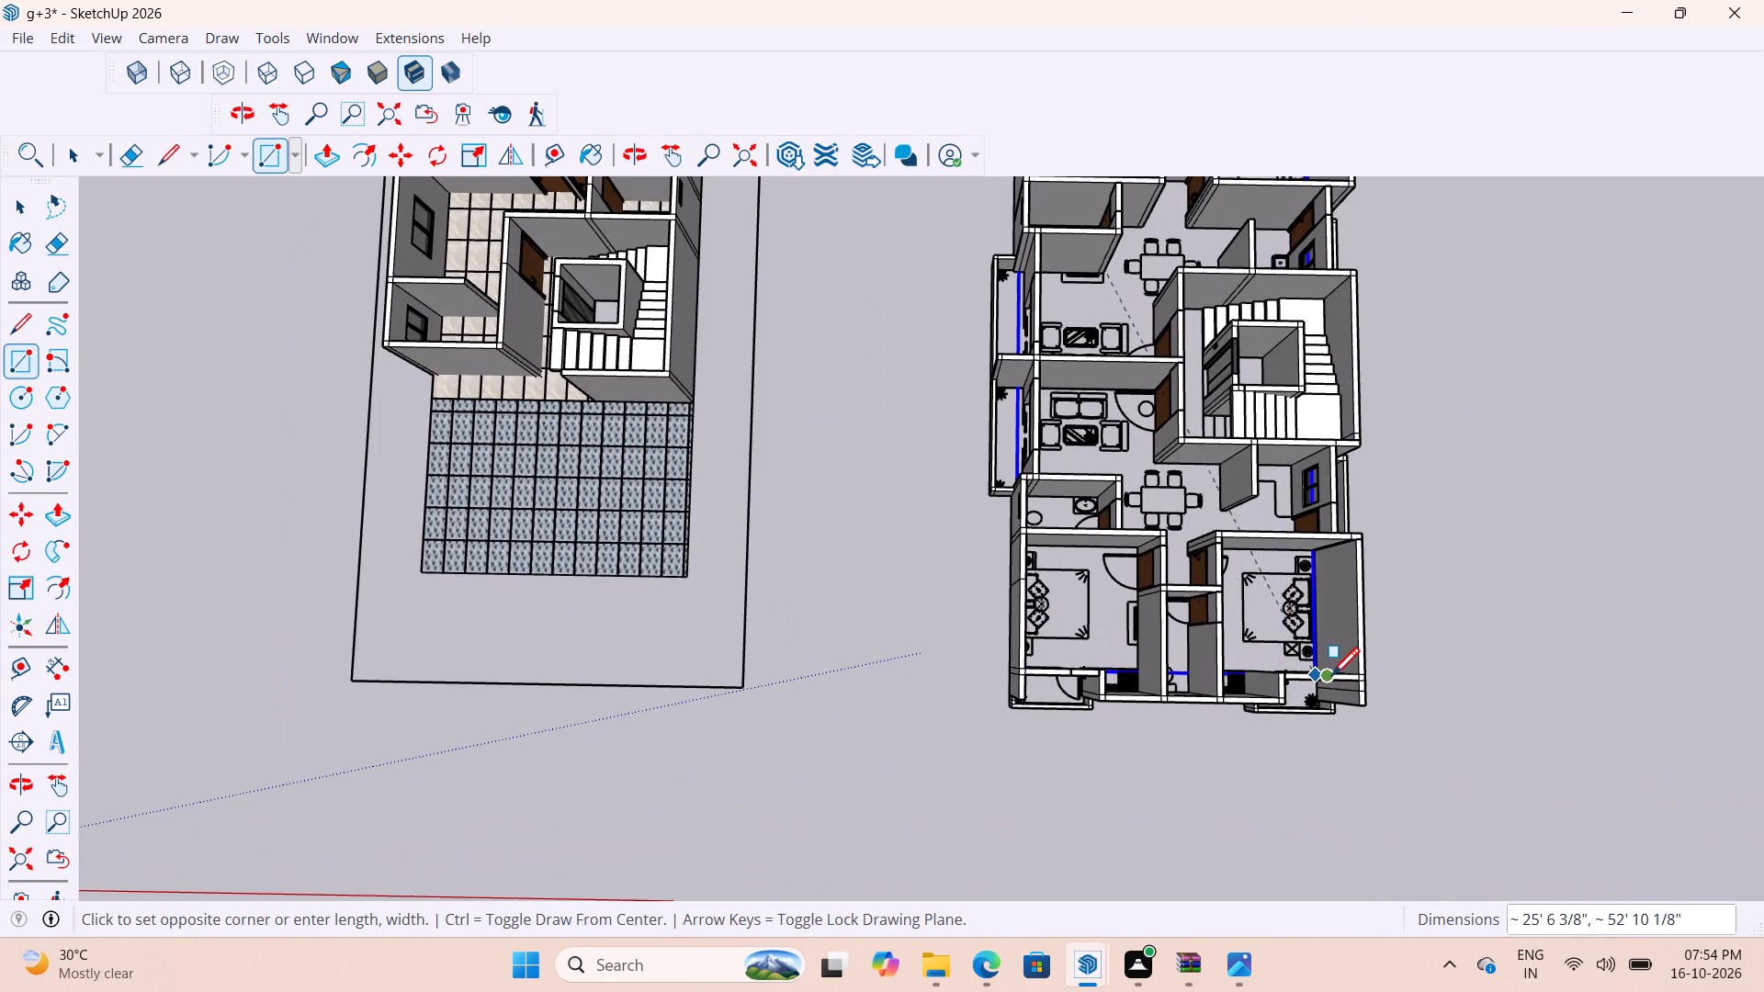
scroll(1331, 679, "up", 6)
middle_click_drag(1331, 680, 1309, 732)
scroll(1295, 716, "up", 7)
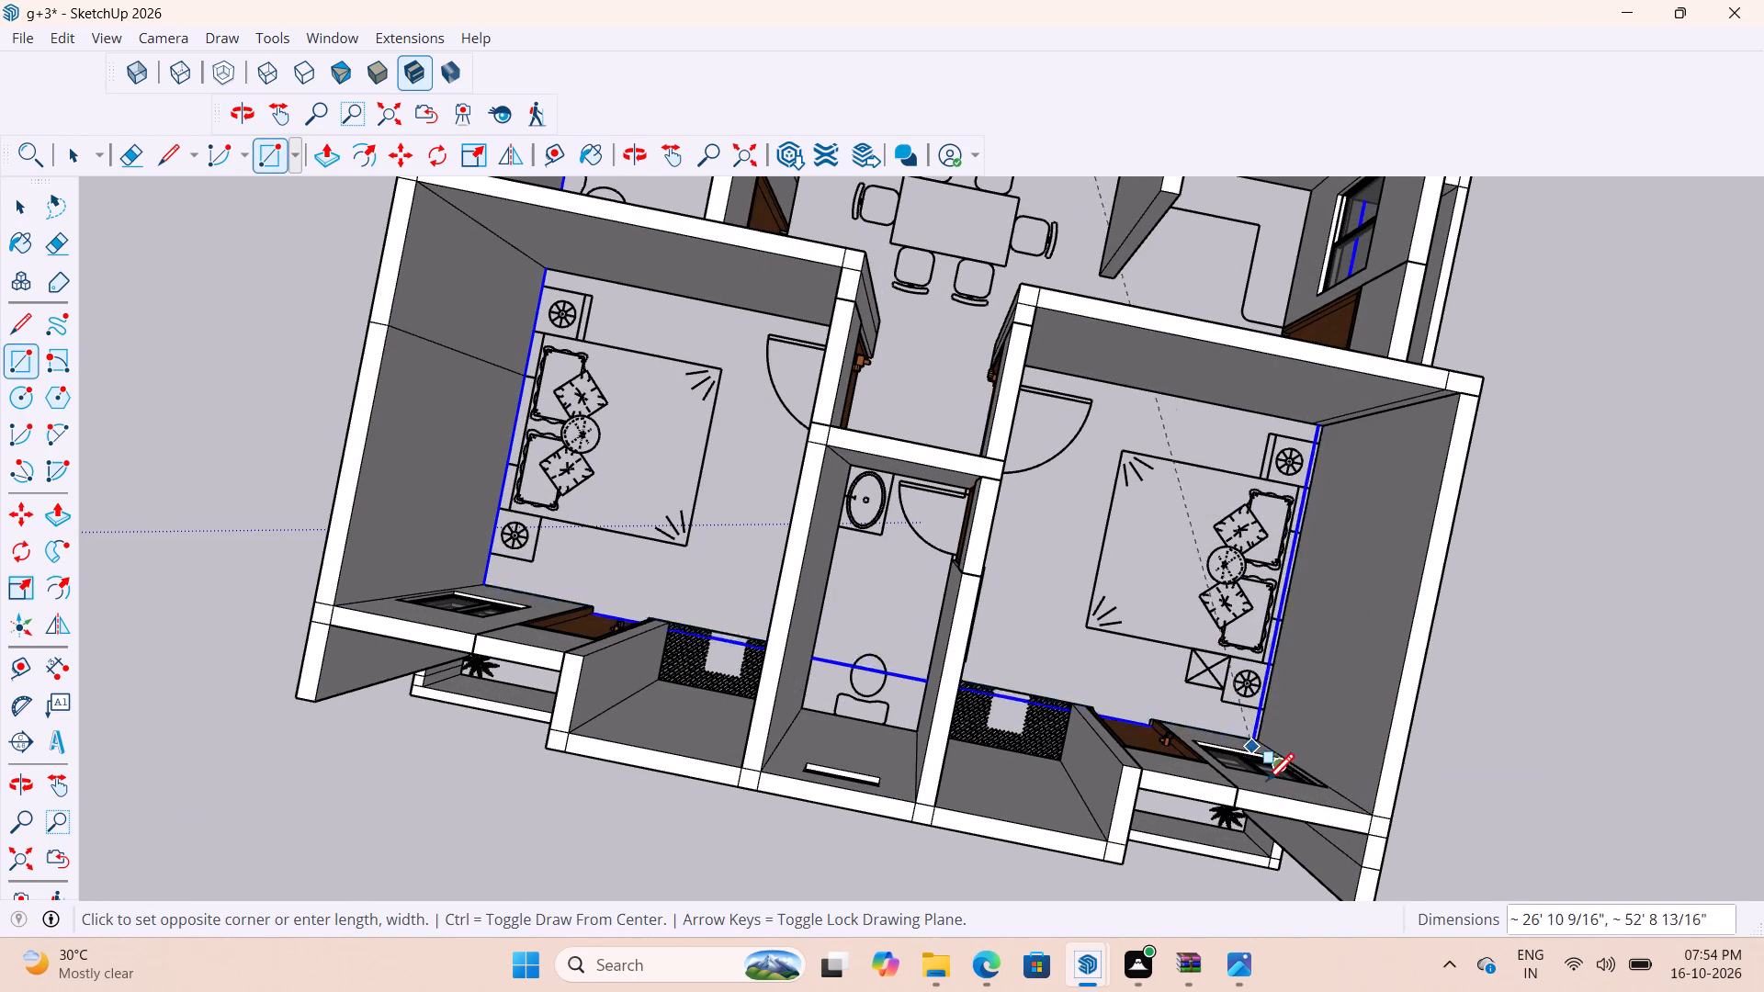
scroll(1301, 754, "down", 9)
middle_click_drag(1313, 771, 1313, 489)
scroll(1301, 821, "down", 5)
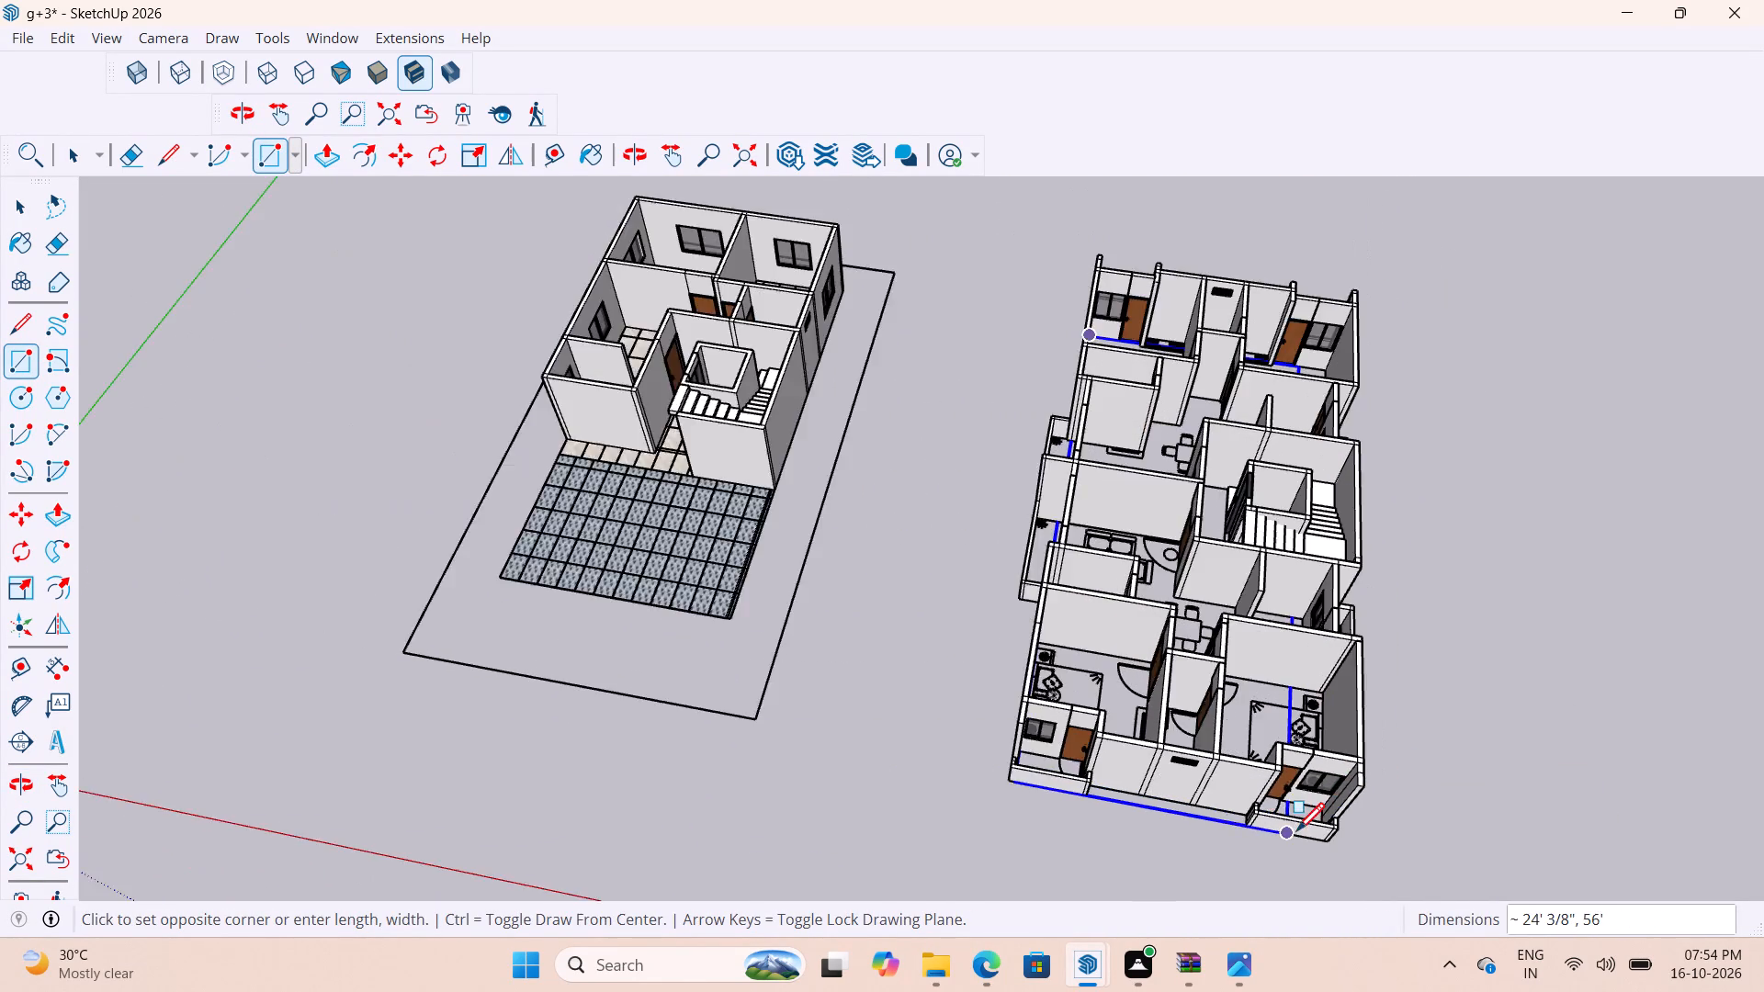
scroll(1296, 834, "down", 4)
scroll(1293, 622, "up", 3)
middle_click_drag(1294, 686, 1281, 792)
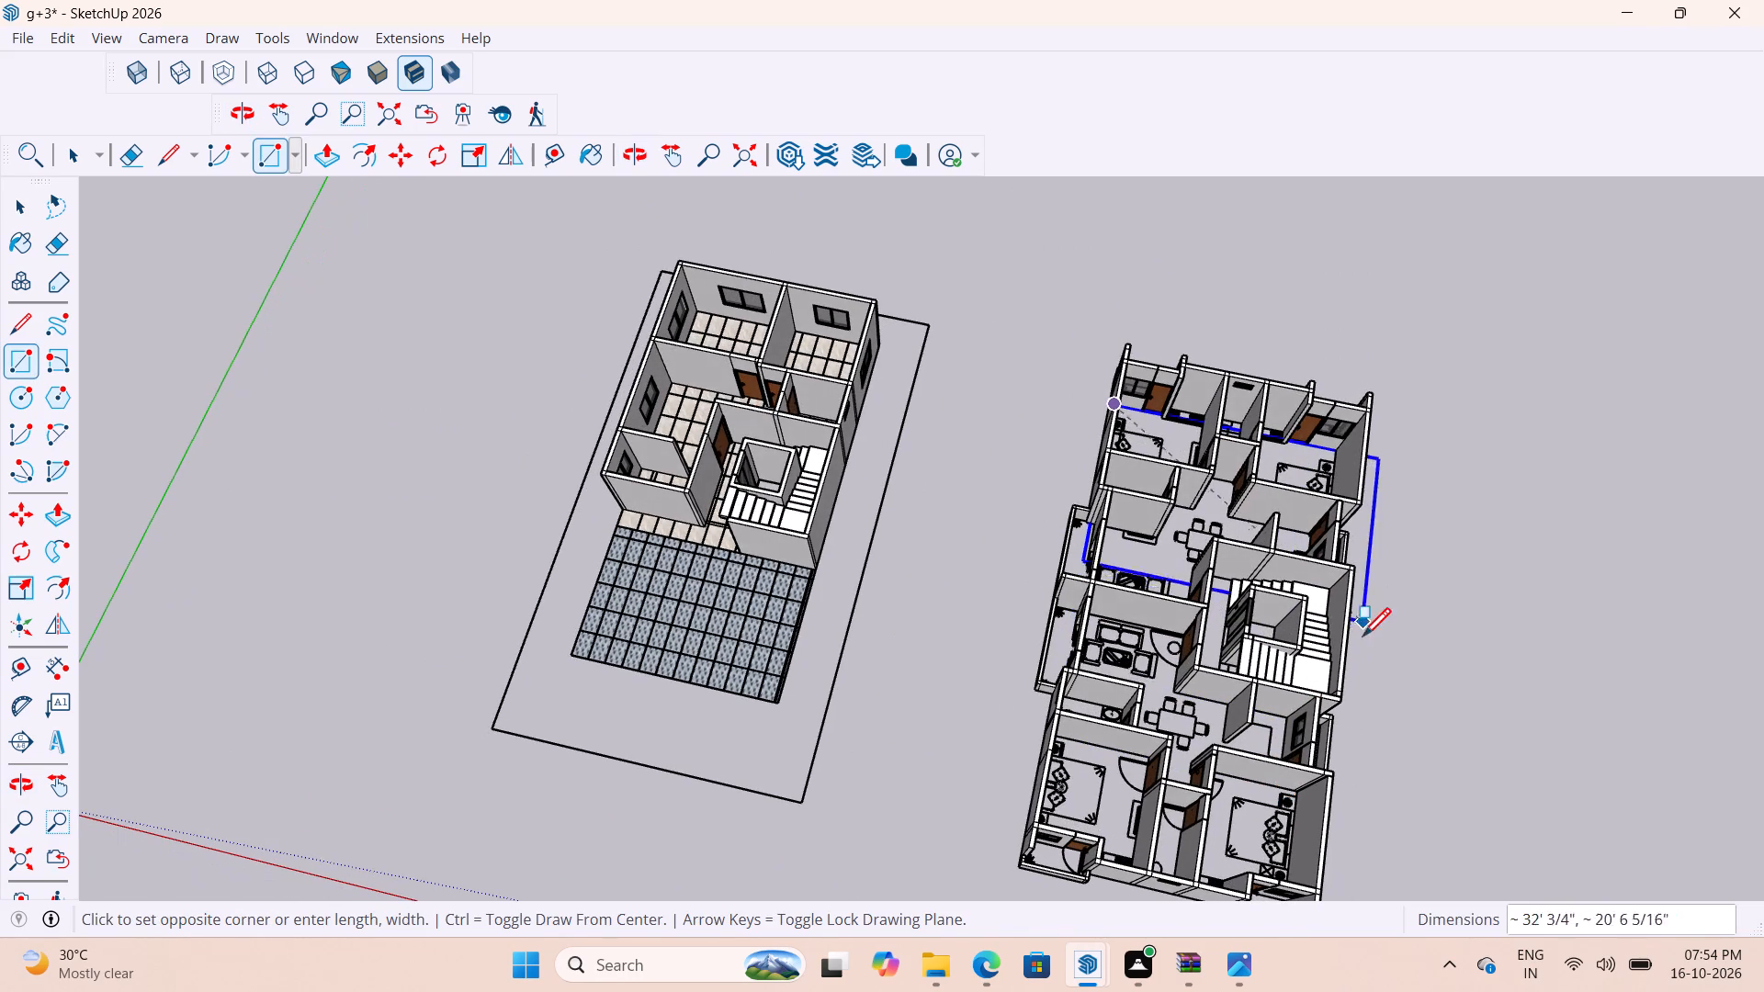
scroll(1276, 850, "up", 1)
scroll(1240, 733, "down", 5)
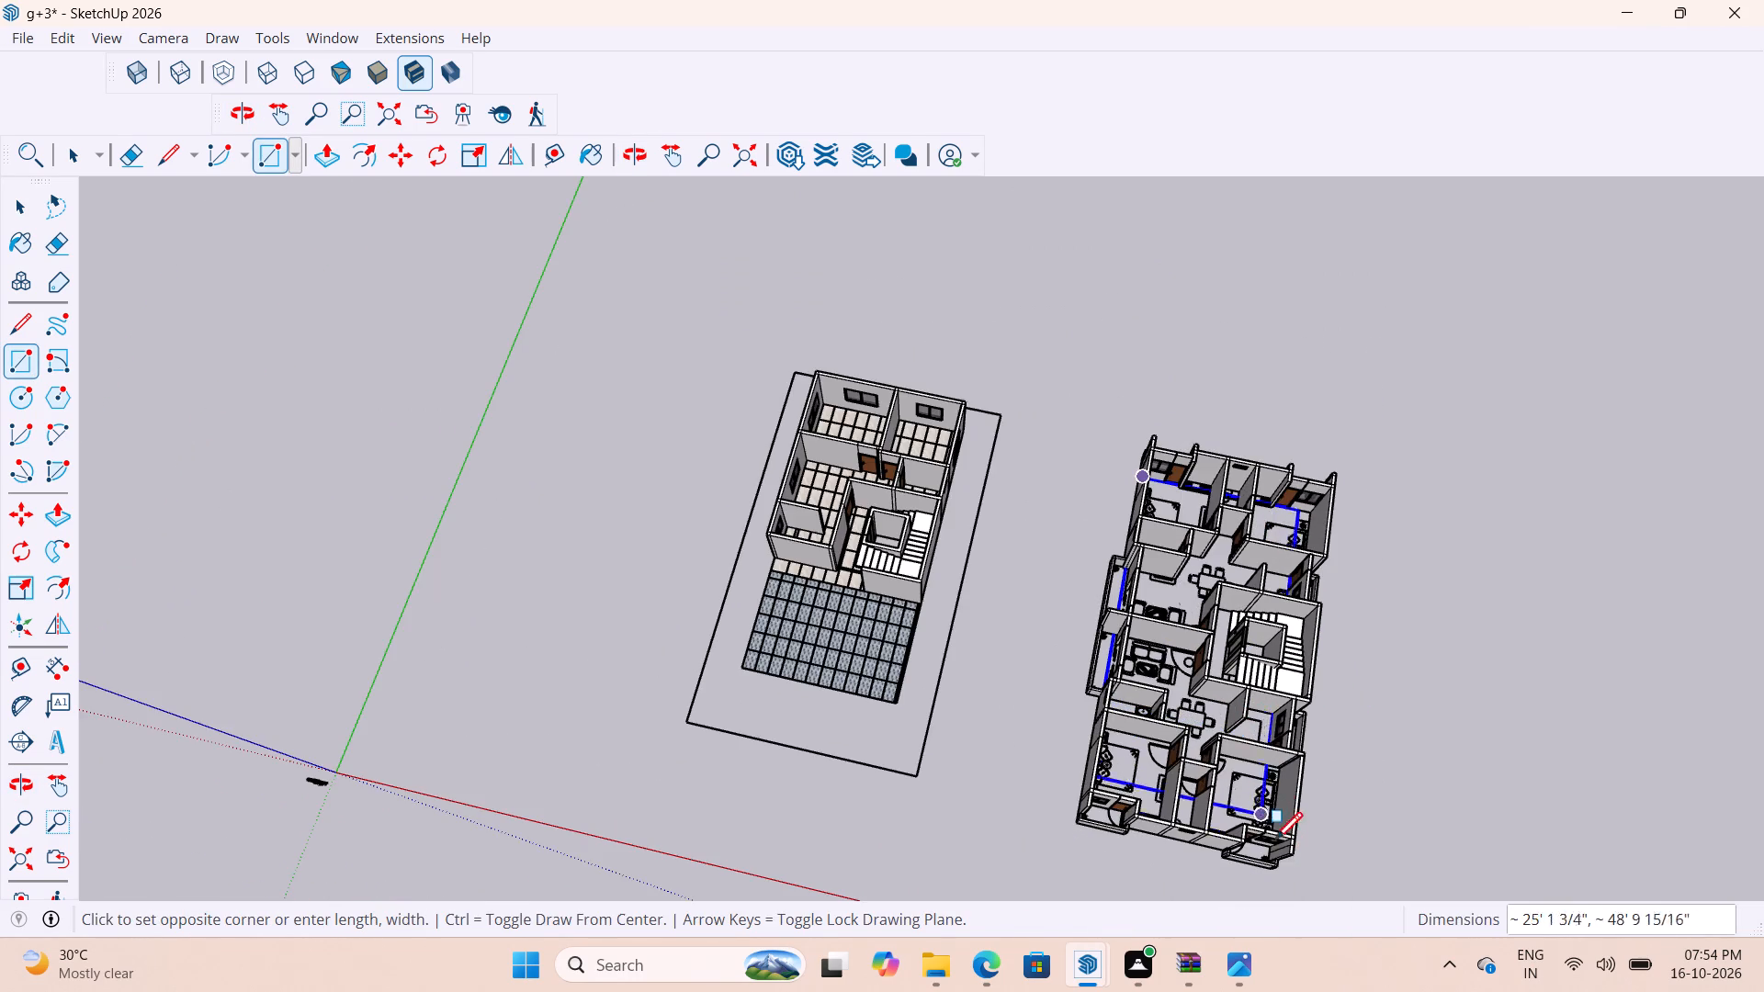
middle_click_drag(1285, 865, 1310, 898)
scroll(1312, 867, "up", 12)
scroll(1268, 795, "up", 5)
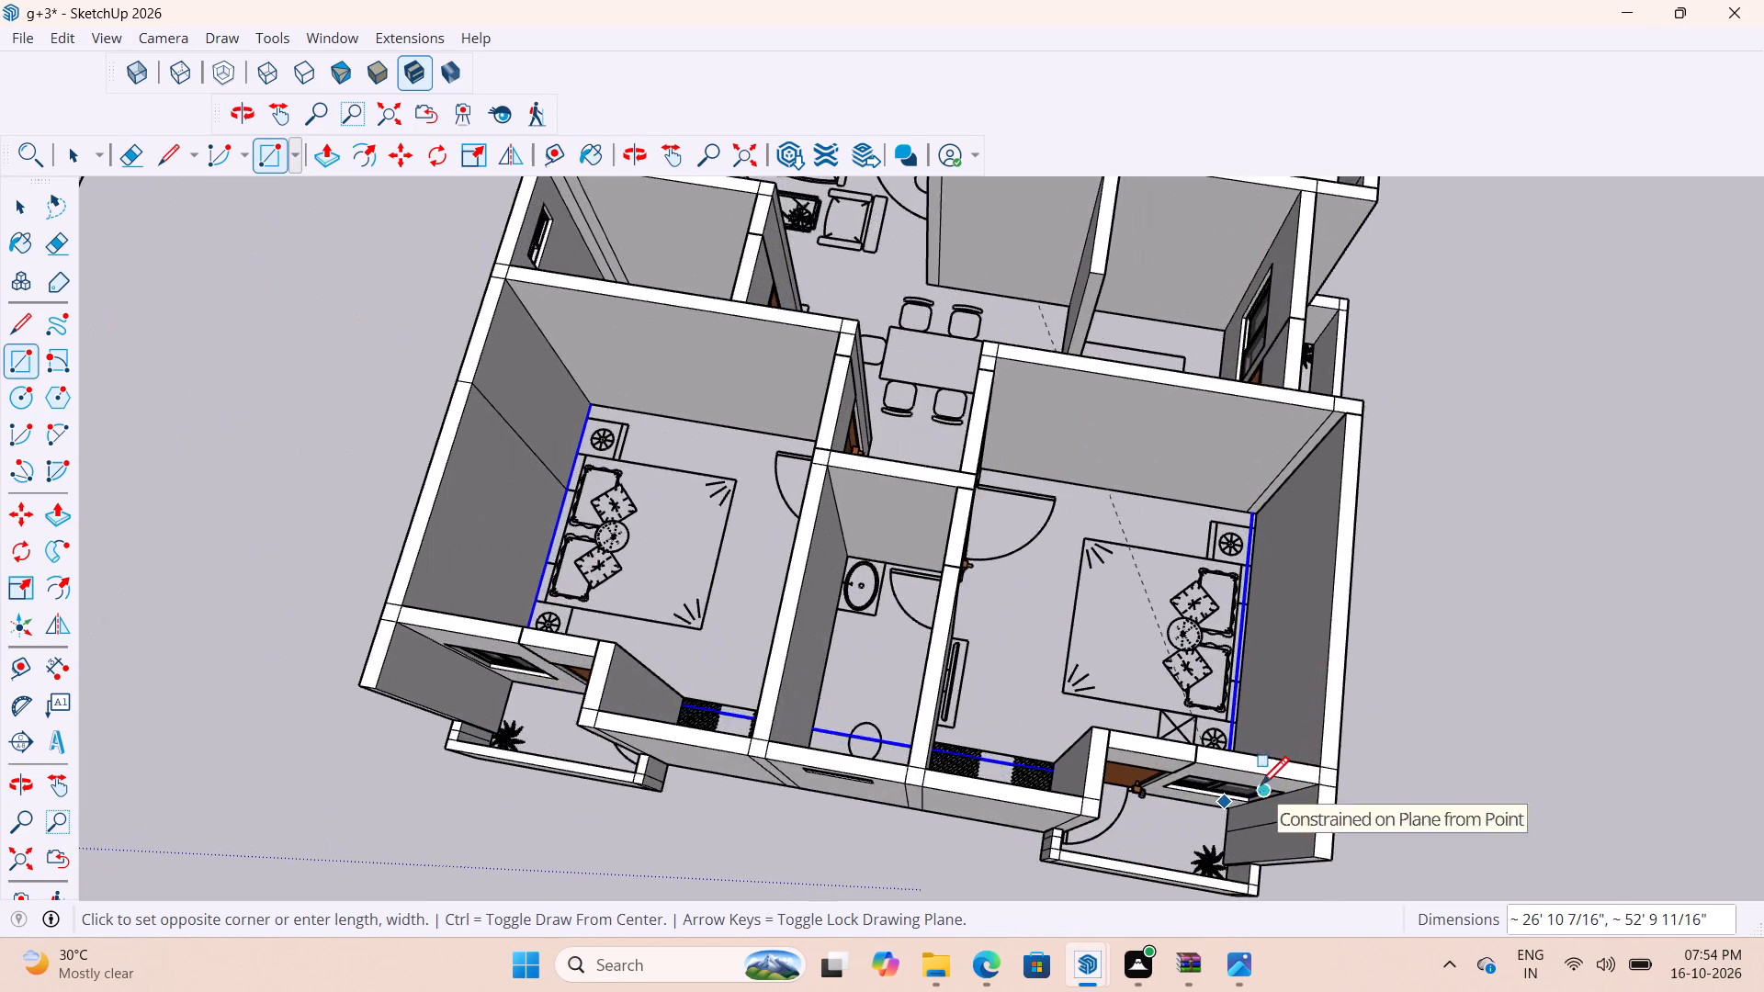
scroll(1261, 788, "up", 1)
scroll(1261, 786, "down", 7)
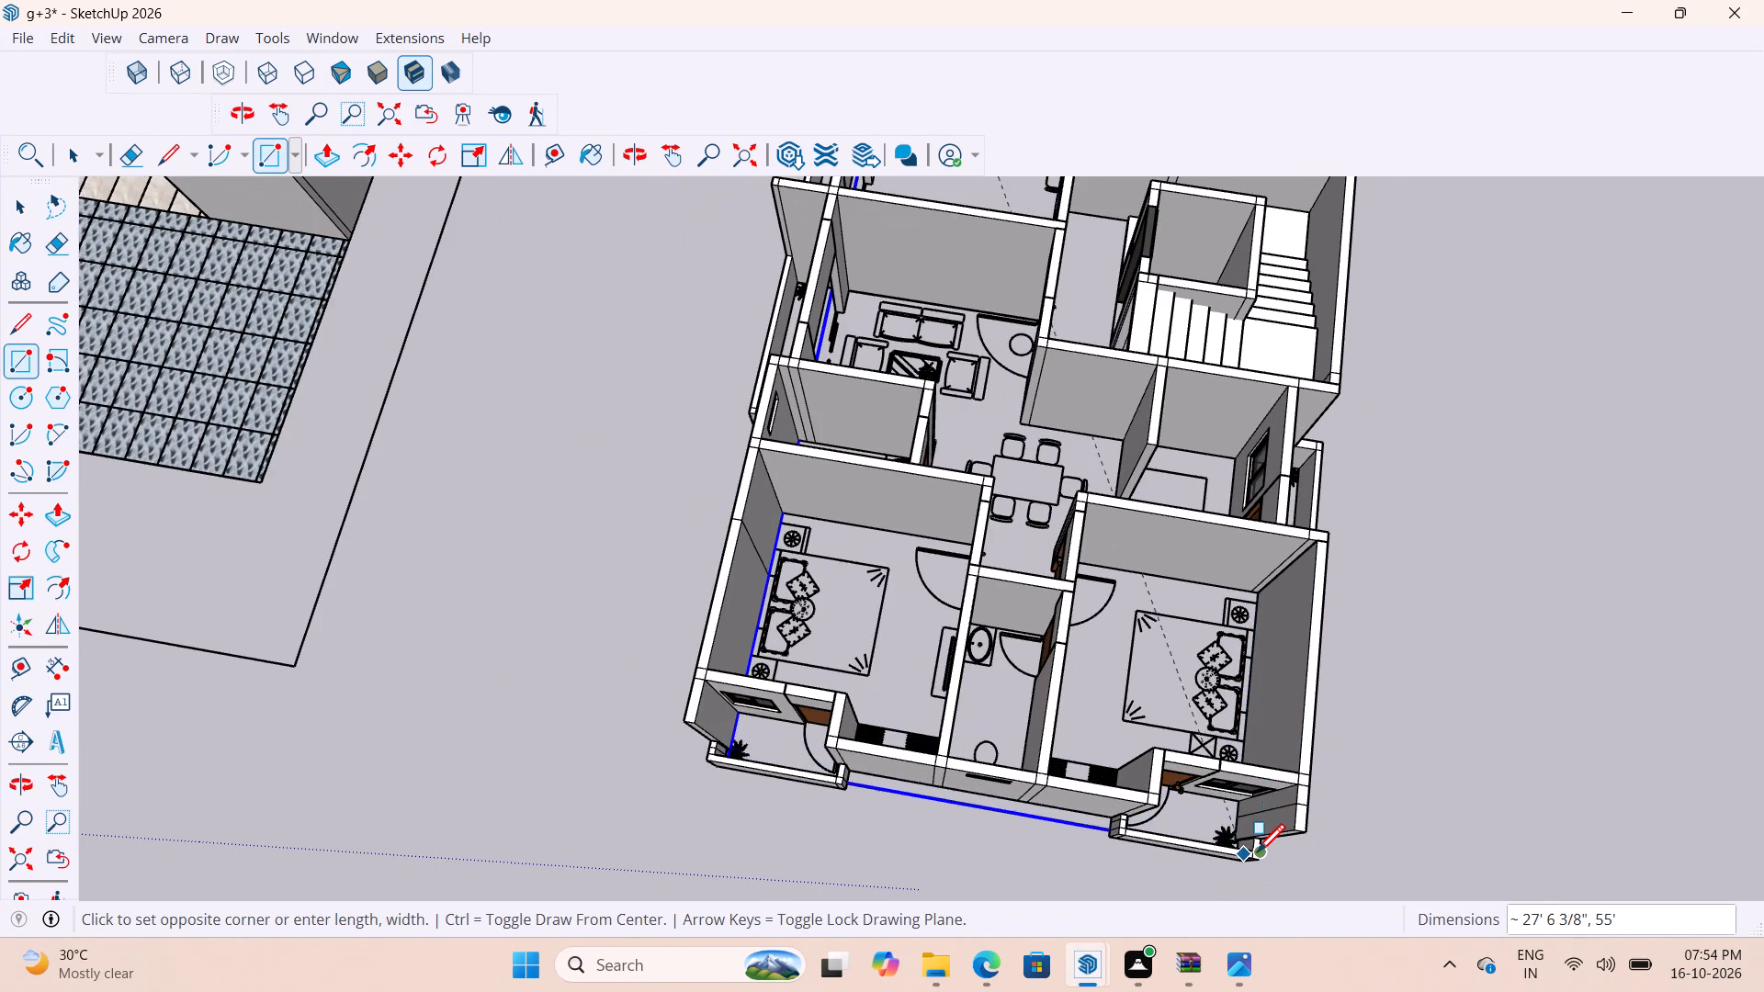
scroll(1257, 855, "up", 5)
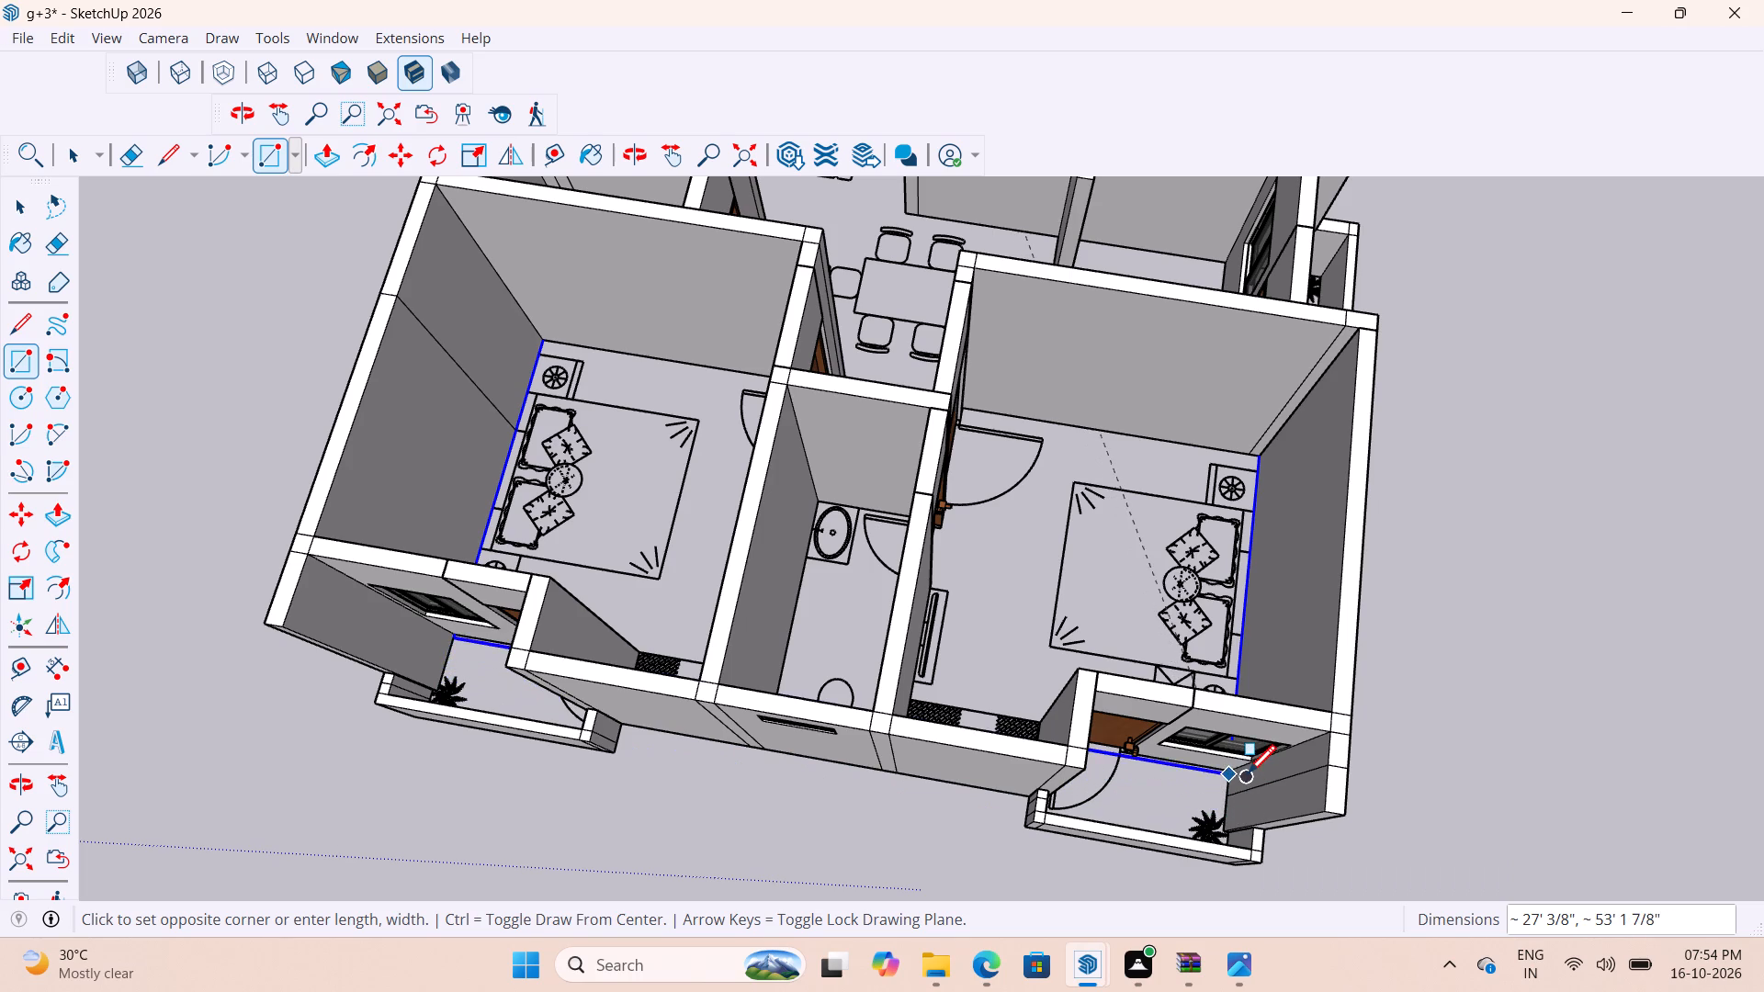
scroll(1267, 770, "up", 3)
middle_click_drag(1267, 772, 1299, 843)
scroll(1220, 730, "up", 10)
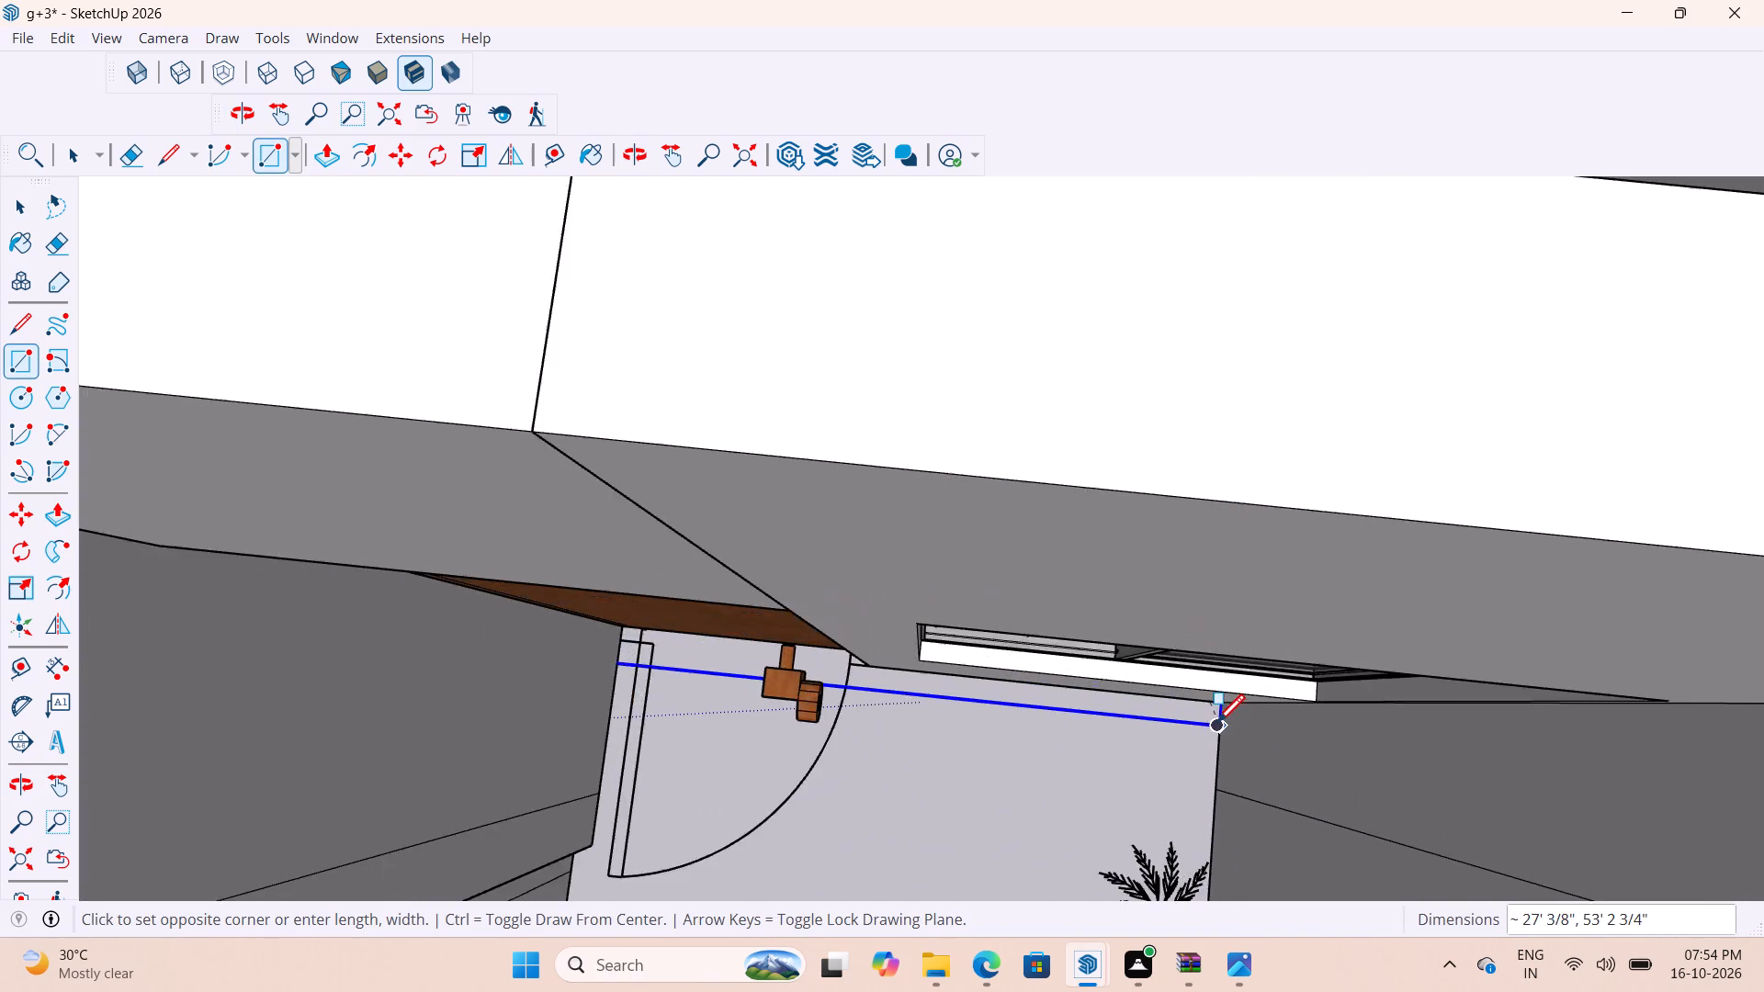
scroll(1216, 726, "up", 1)
middle_click_drag(1221, 705, 1222, 583)
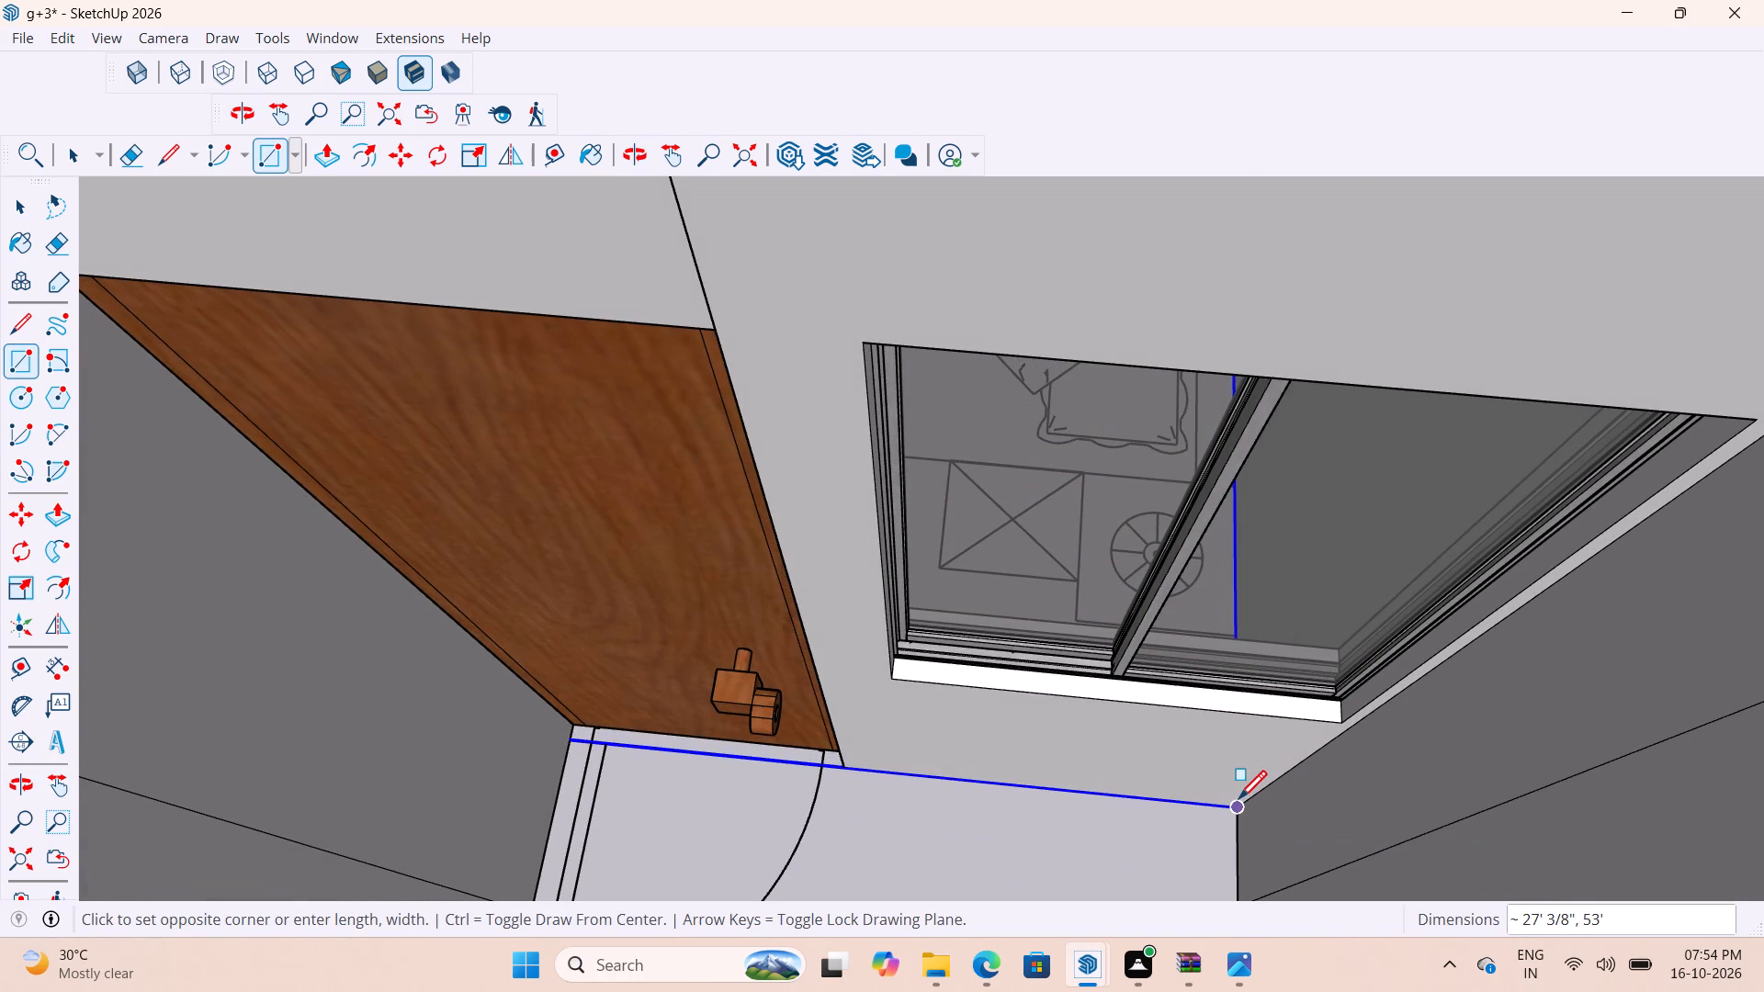
scroll(1238, 806, "down", 4)
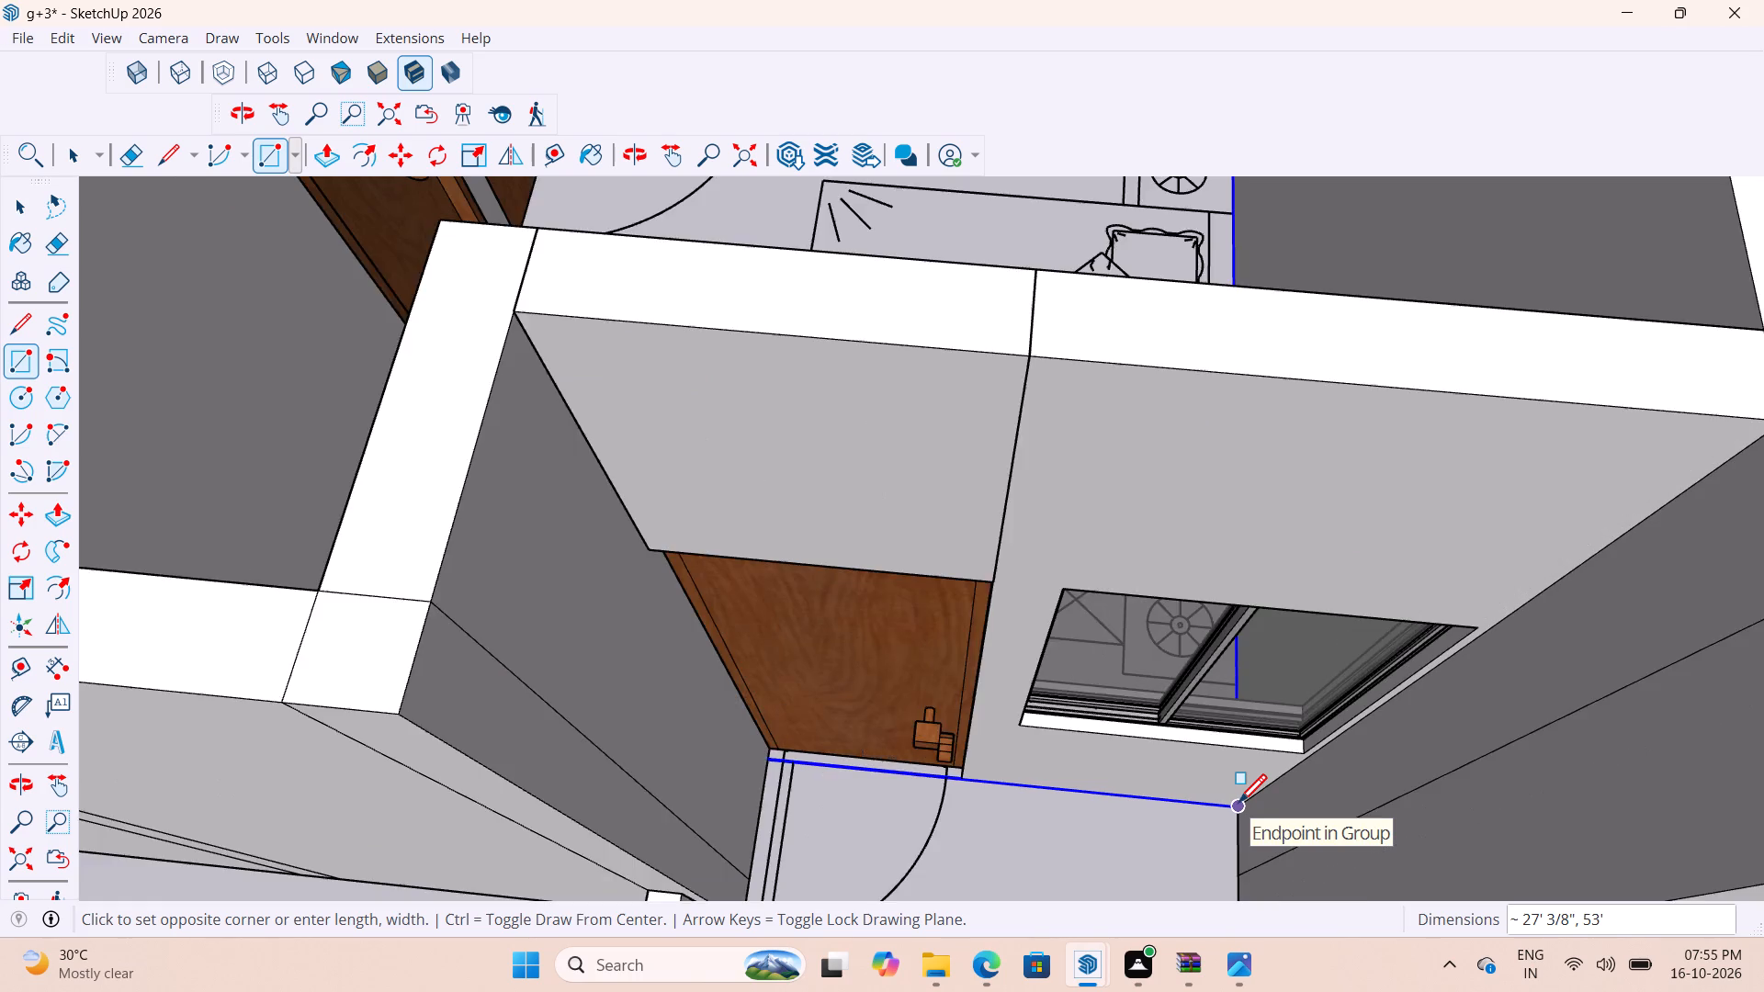
scroll(1238, 806, "down", 14)
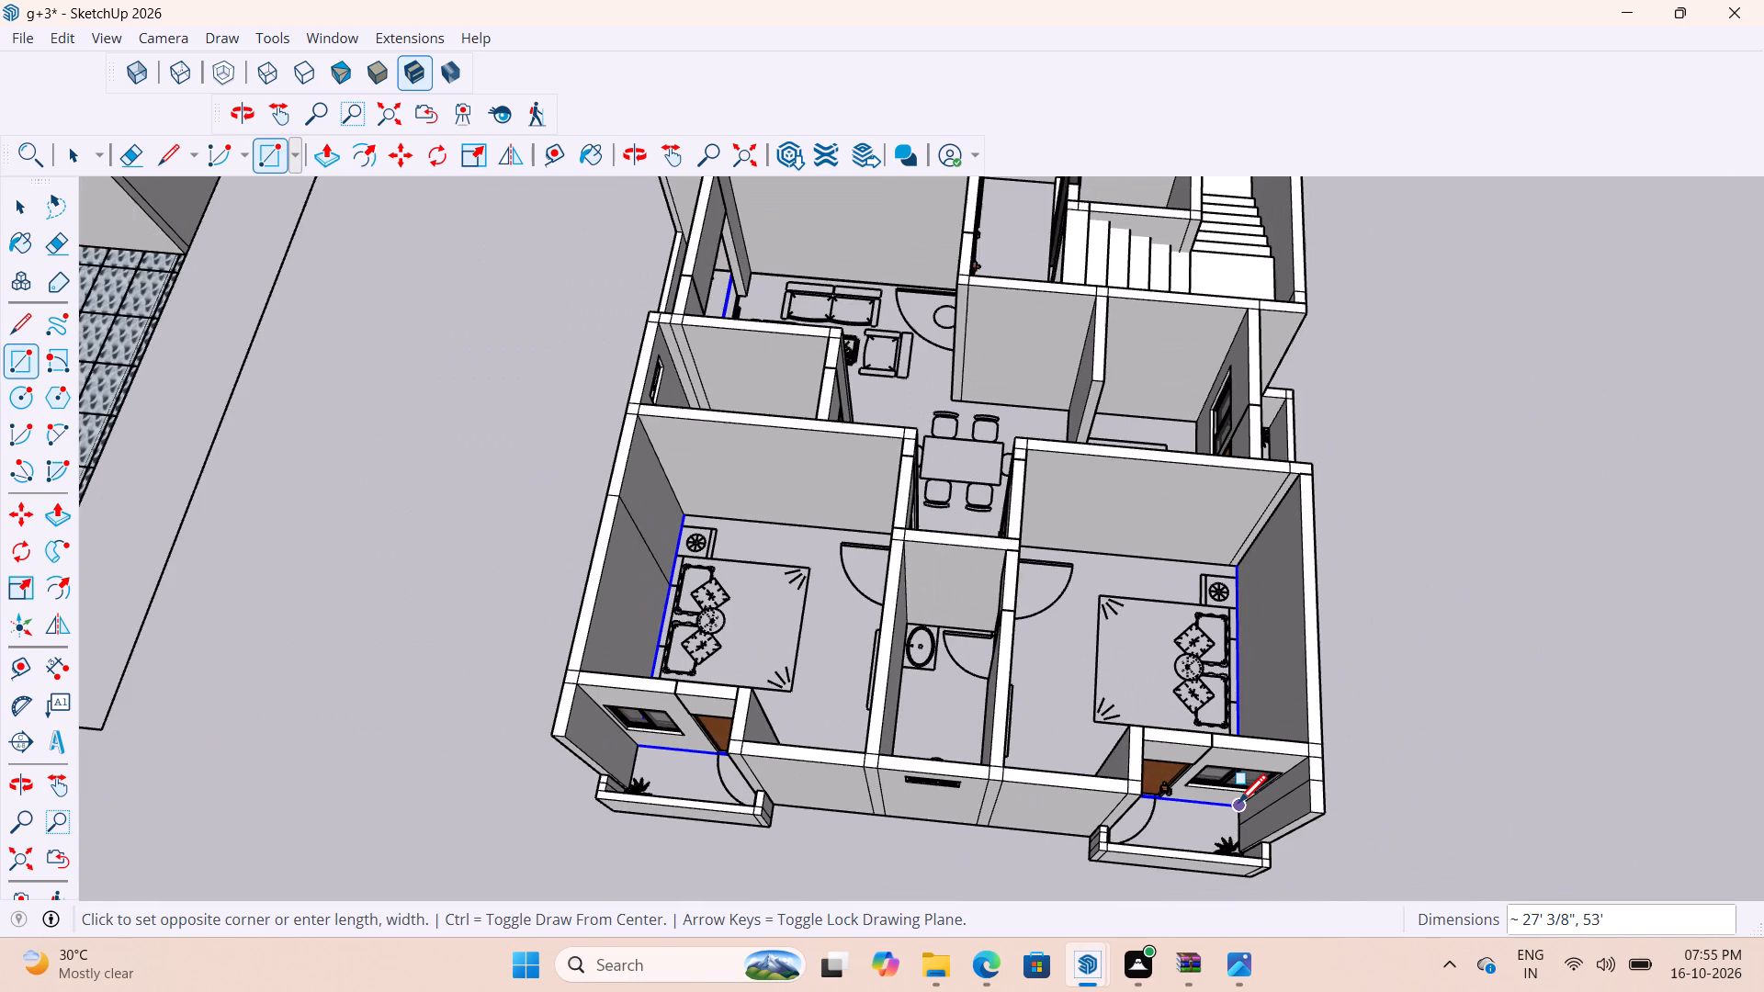
scroll(1238, 806, "down", 5)
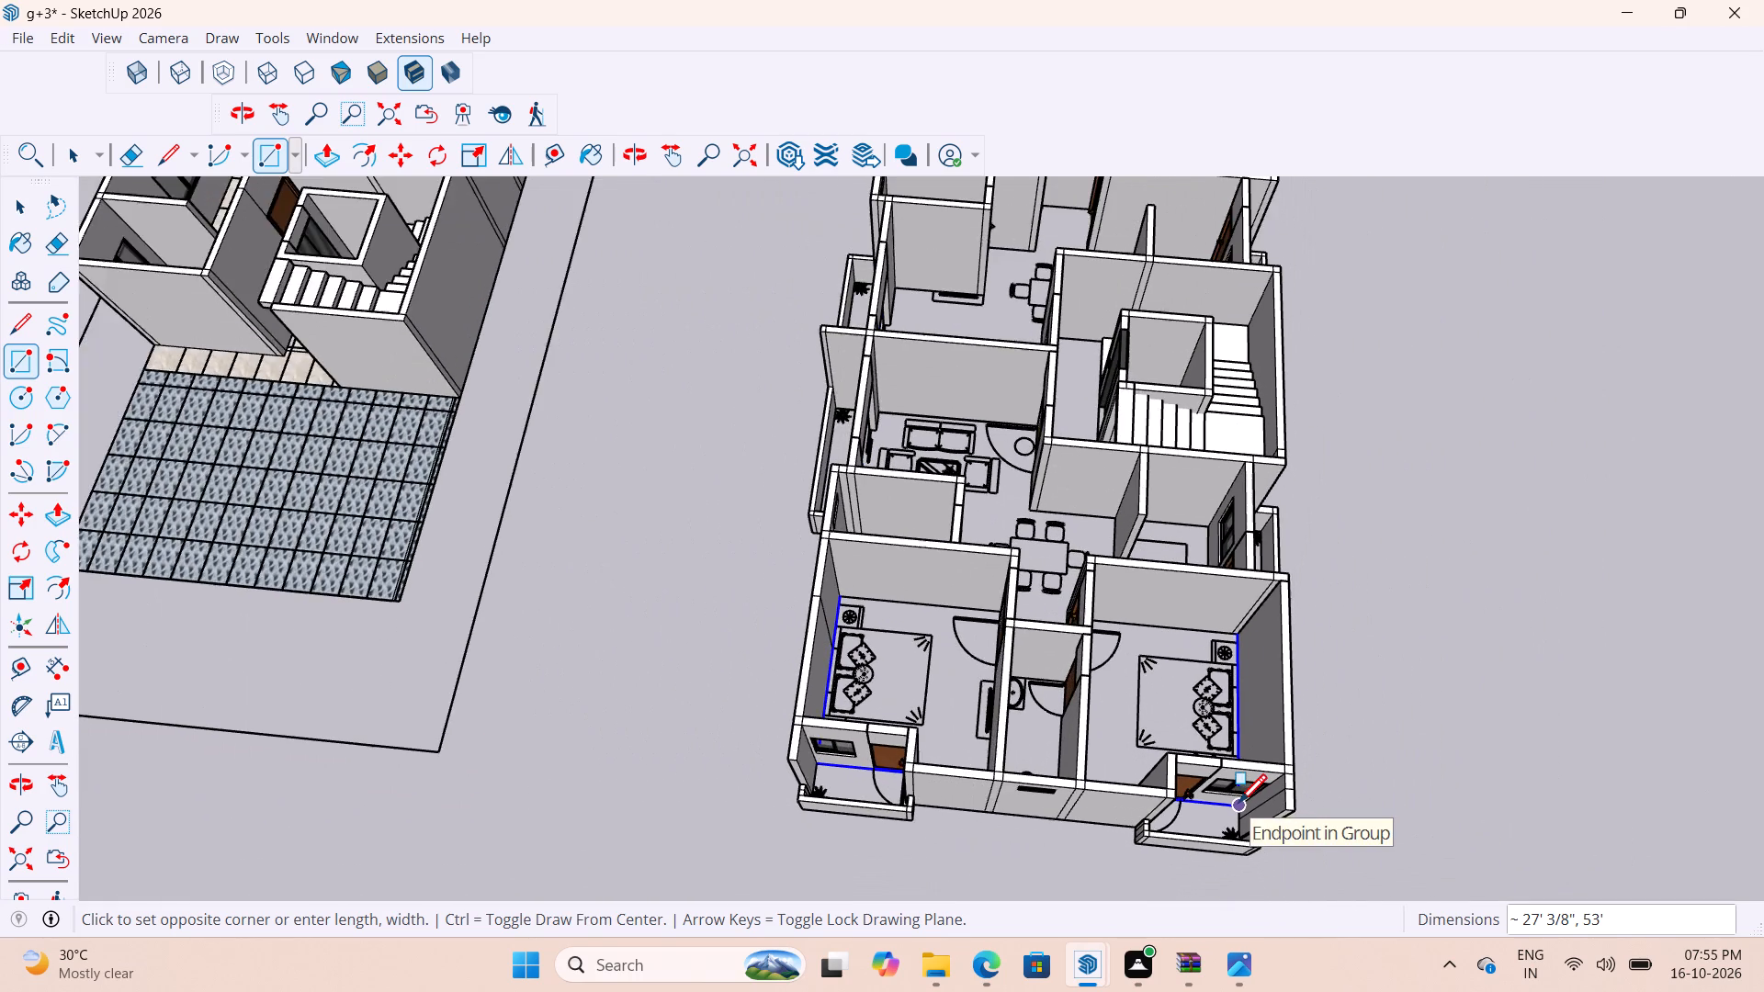
scroll(1238, 806, "down", 2)
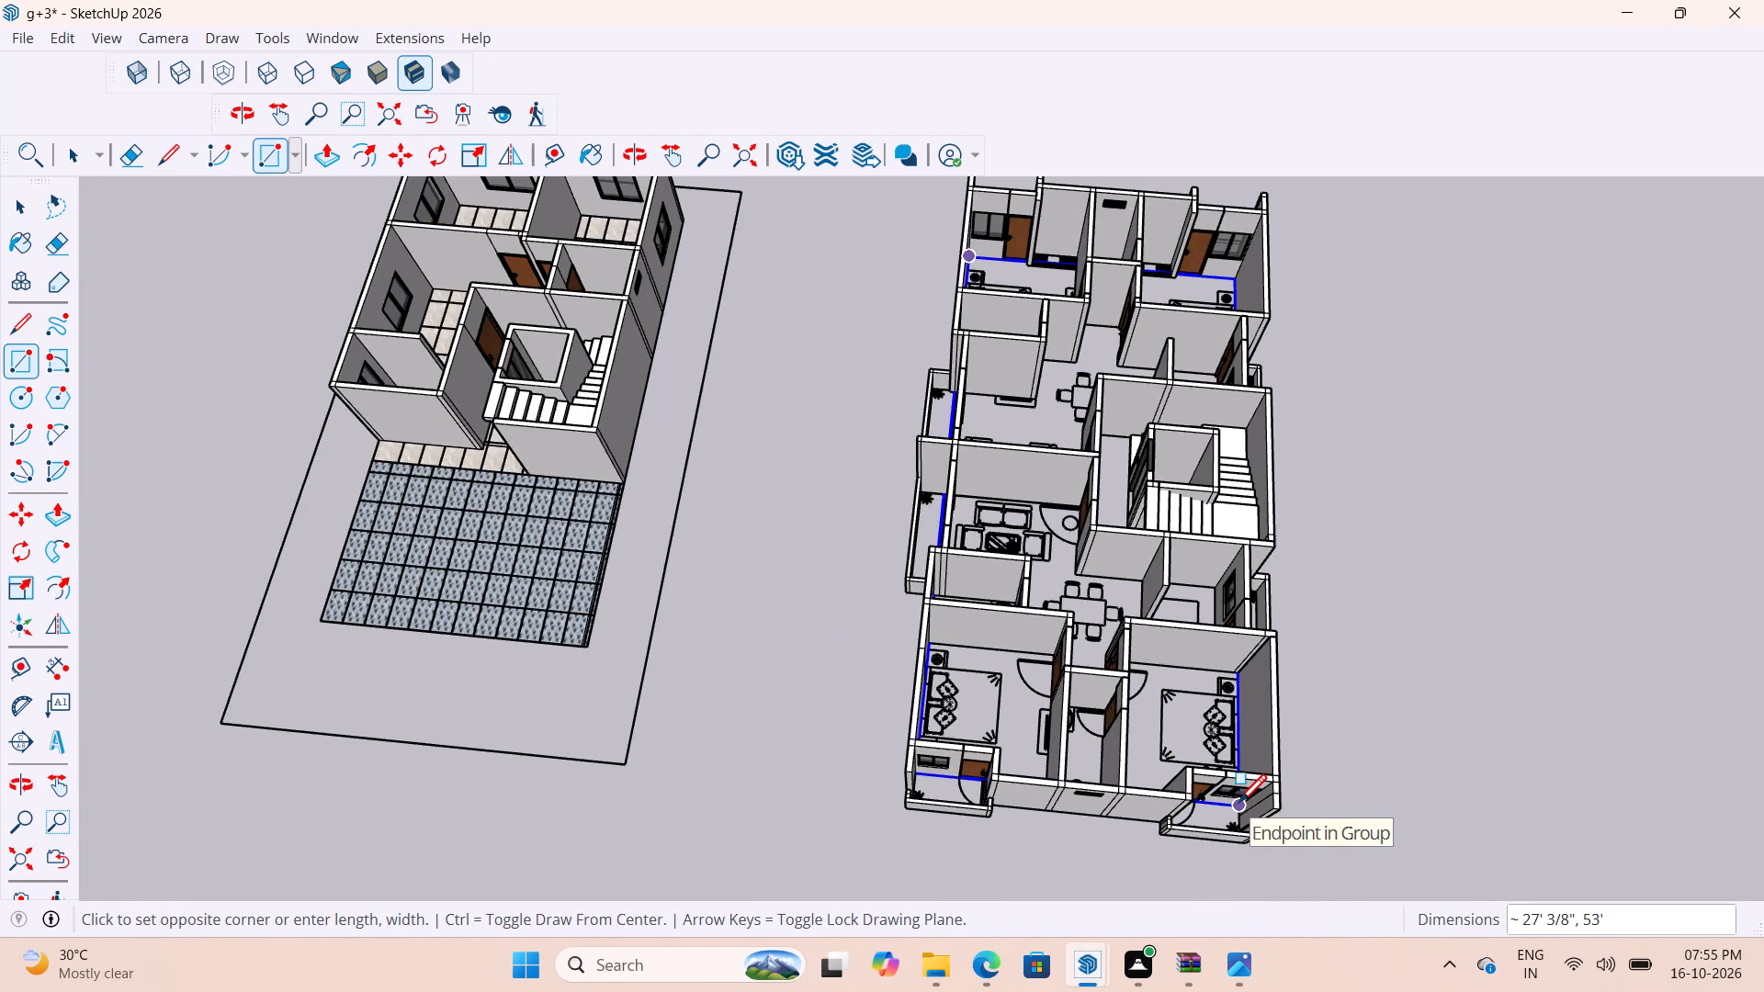
scroll(1238, 806, "up", 20)
scroll(1238, 806, "up", 6)
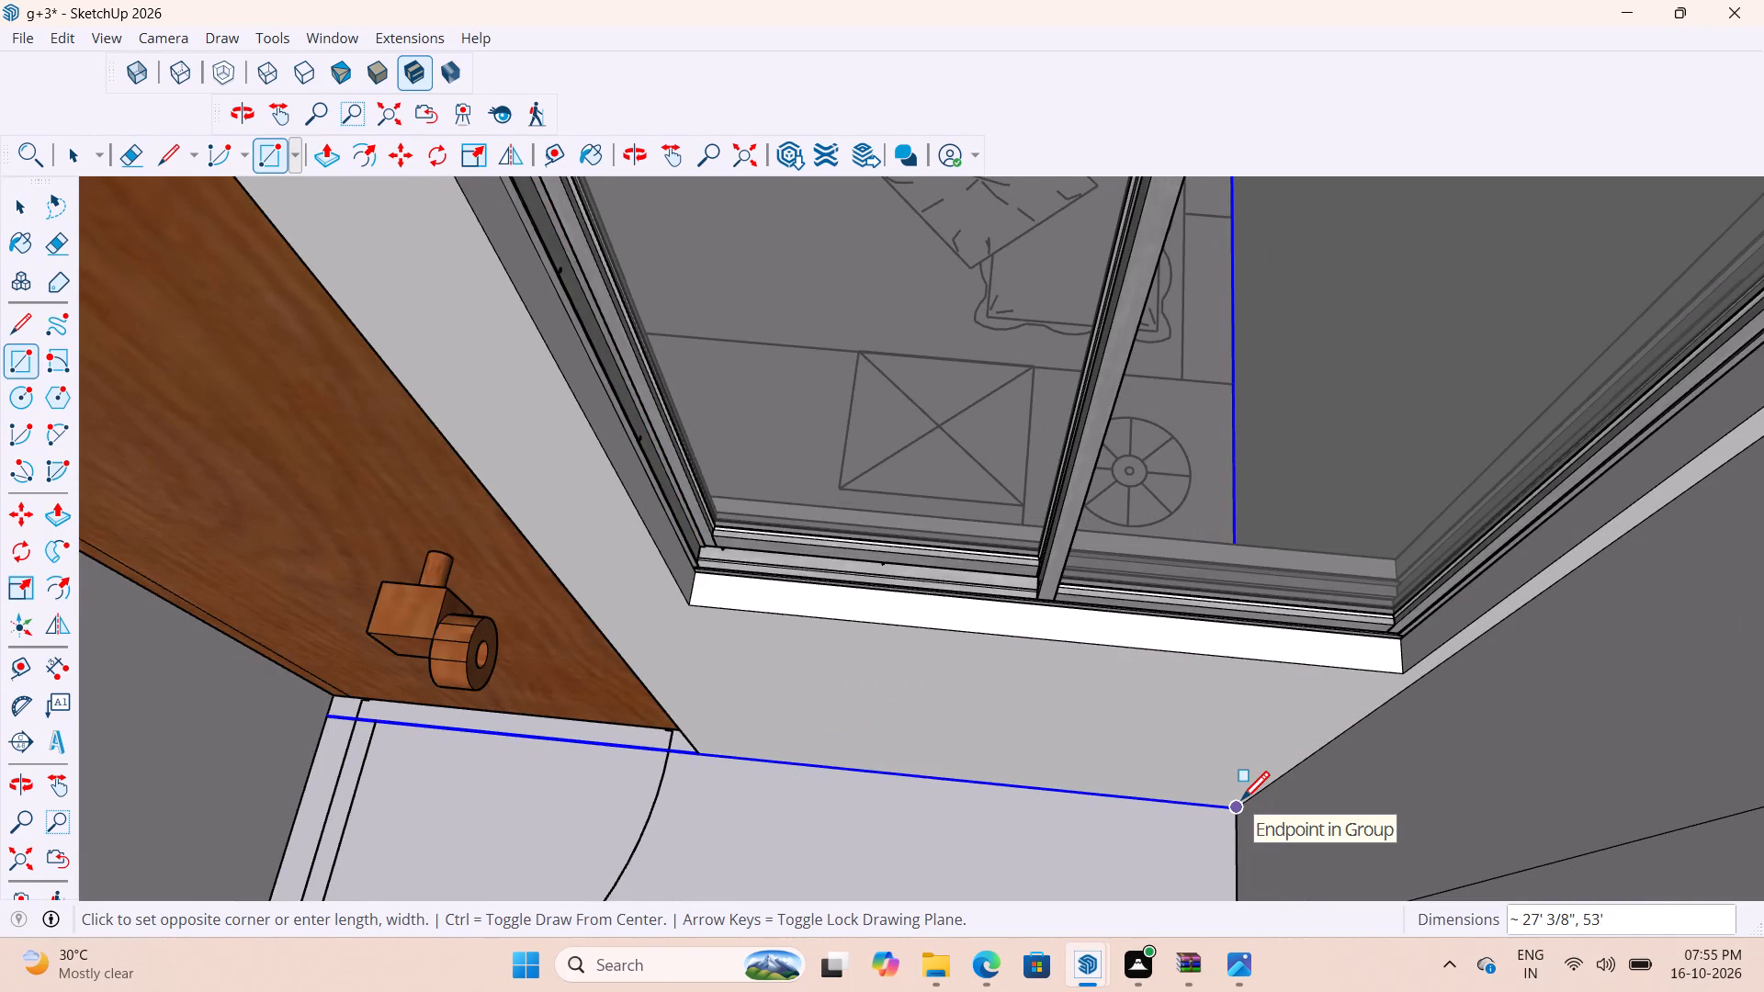
left_click(1241, 803)
scroll(1241, 803, "down", 14)
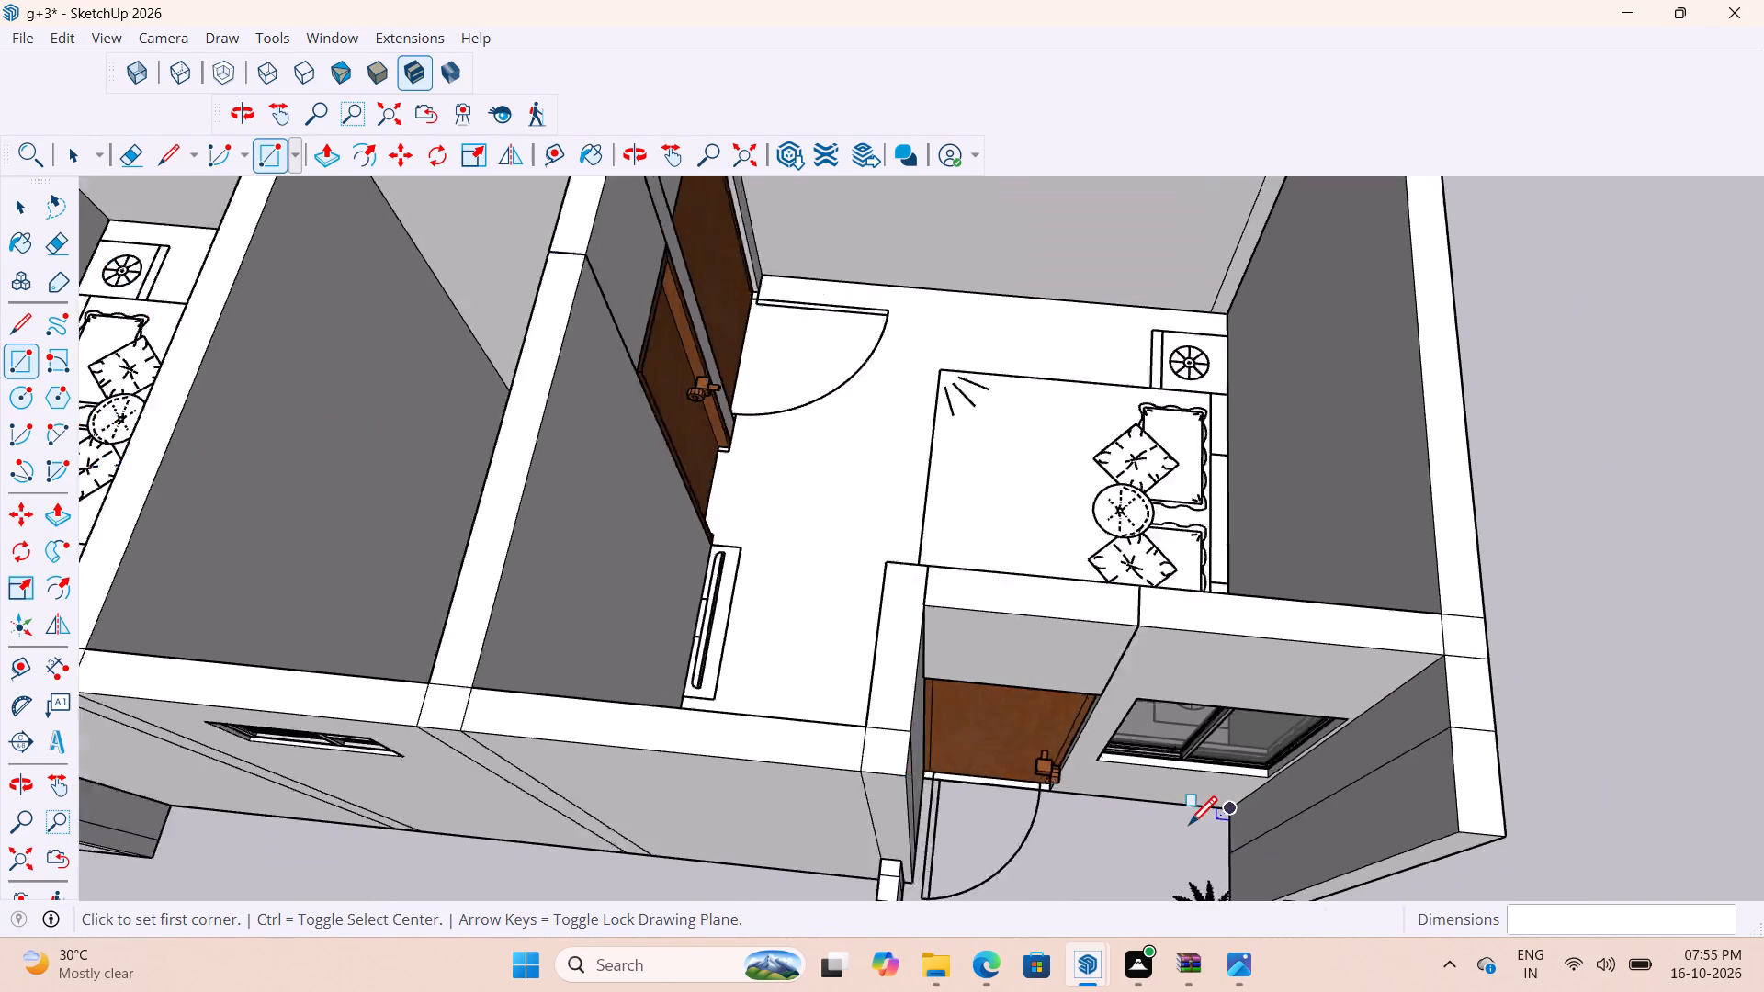
scroll(1189, 828, "down", 19)
key("space")
Draw a 5' by 5' rectangle on the new floor face inside the second house's lift shaft.
scroll(1101, 505, "up", 7)
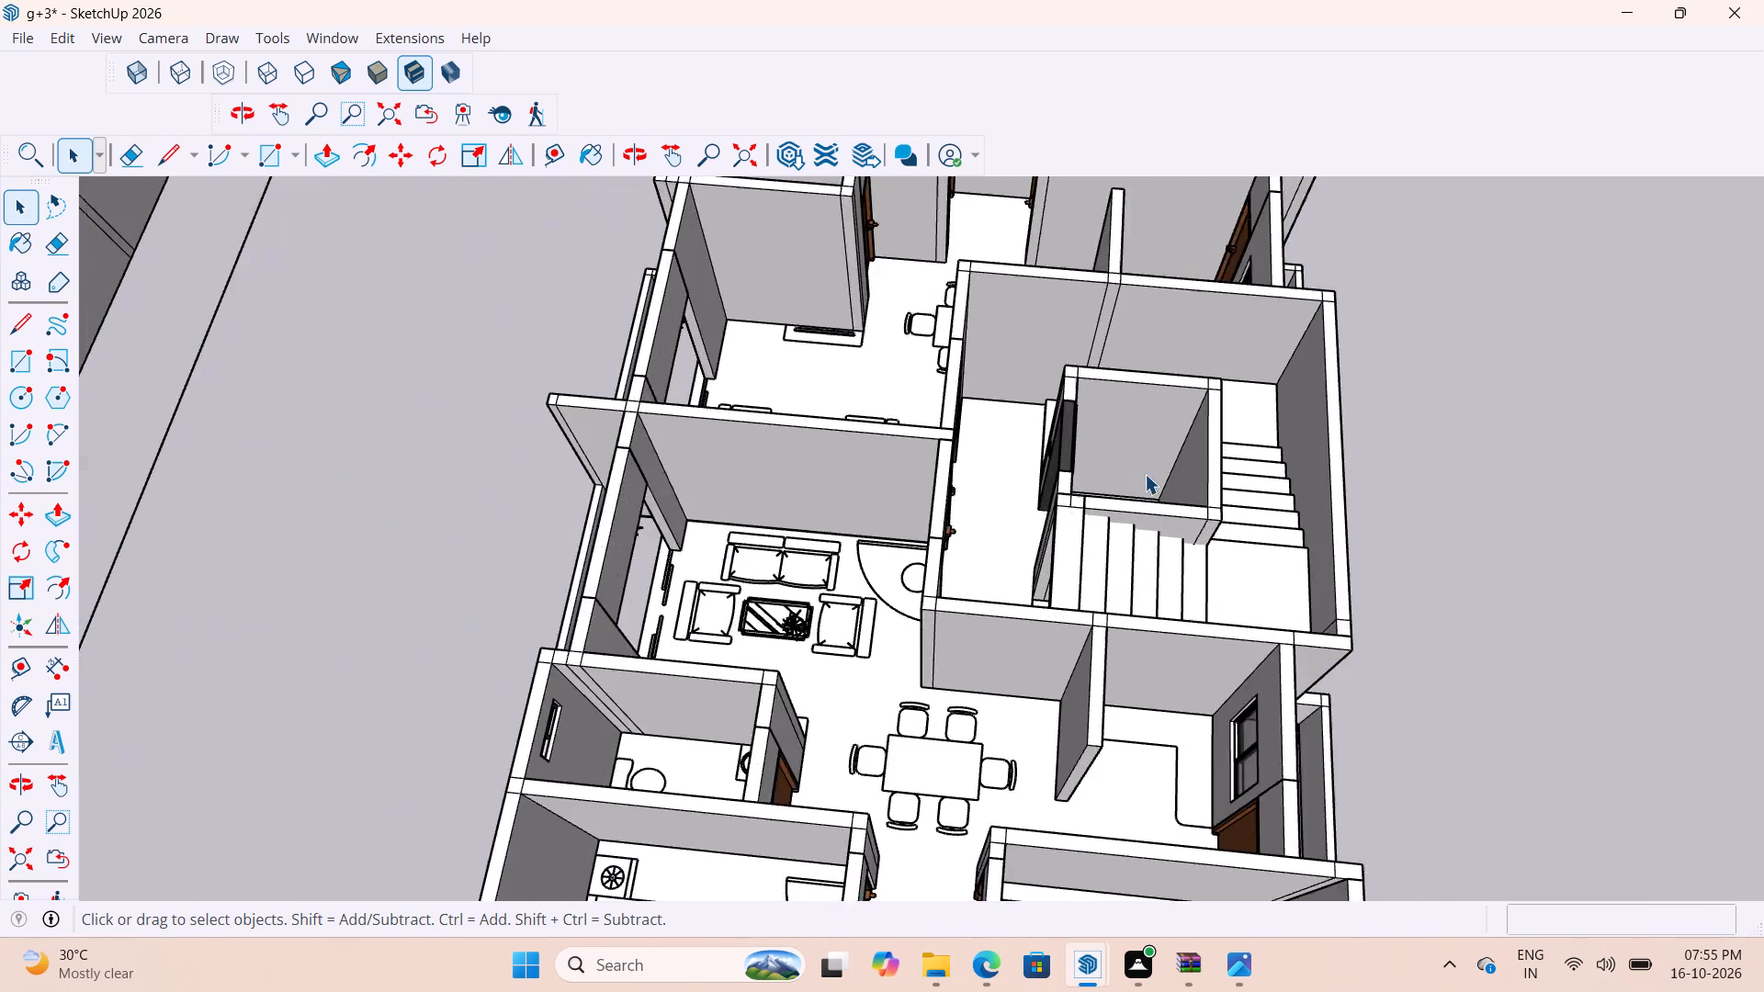
scroll(1145, 474, "up", 9)
middle_click_drag(1114, 556, 1114, 644)
scroll(1114, 644, "up", 1)
left_click(1062, 572)
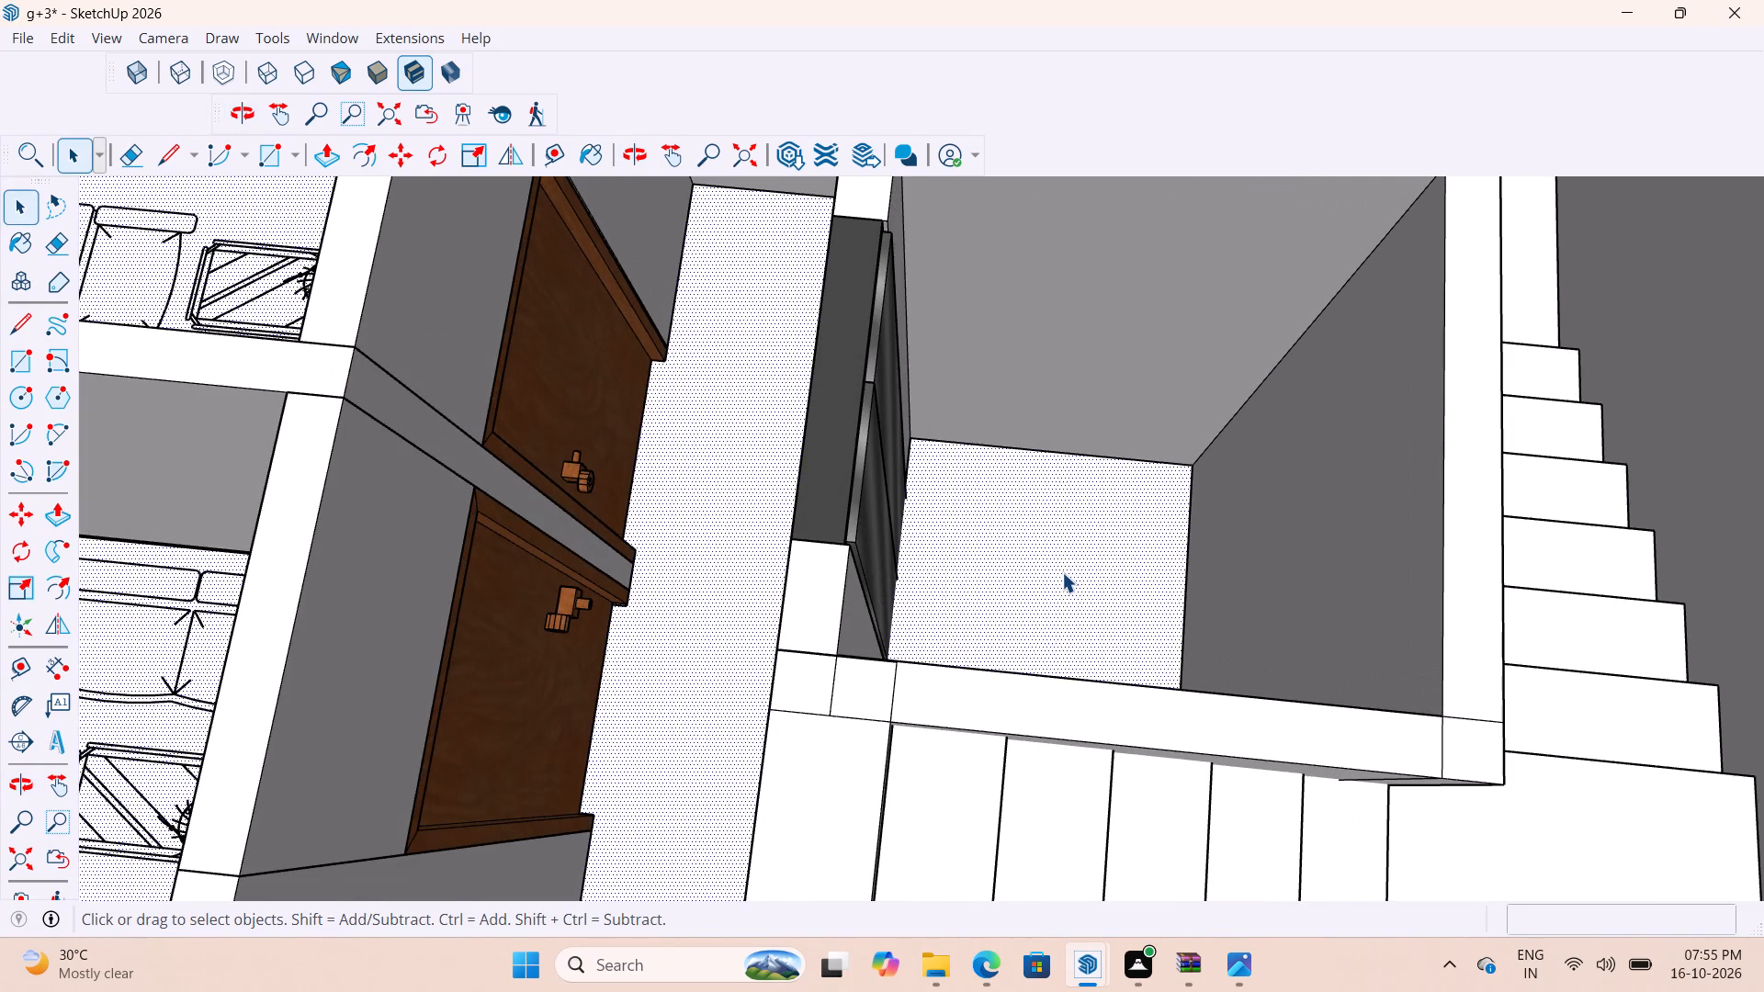
scroll(1062, 572, "up", 3)
scroll(956, 611, "down", 9)
middle_click_drag(958, 620, 1006, 686)
scroll(1013, 624, "up", 2)
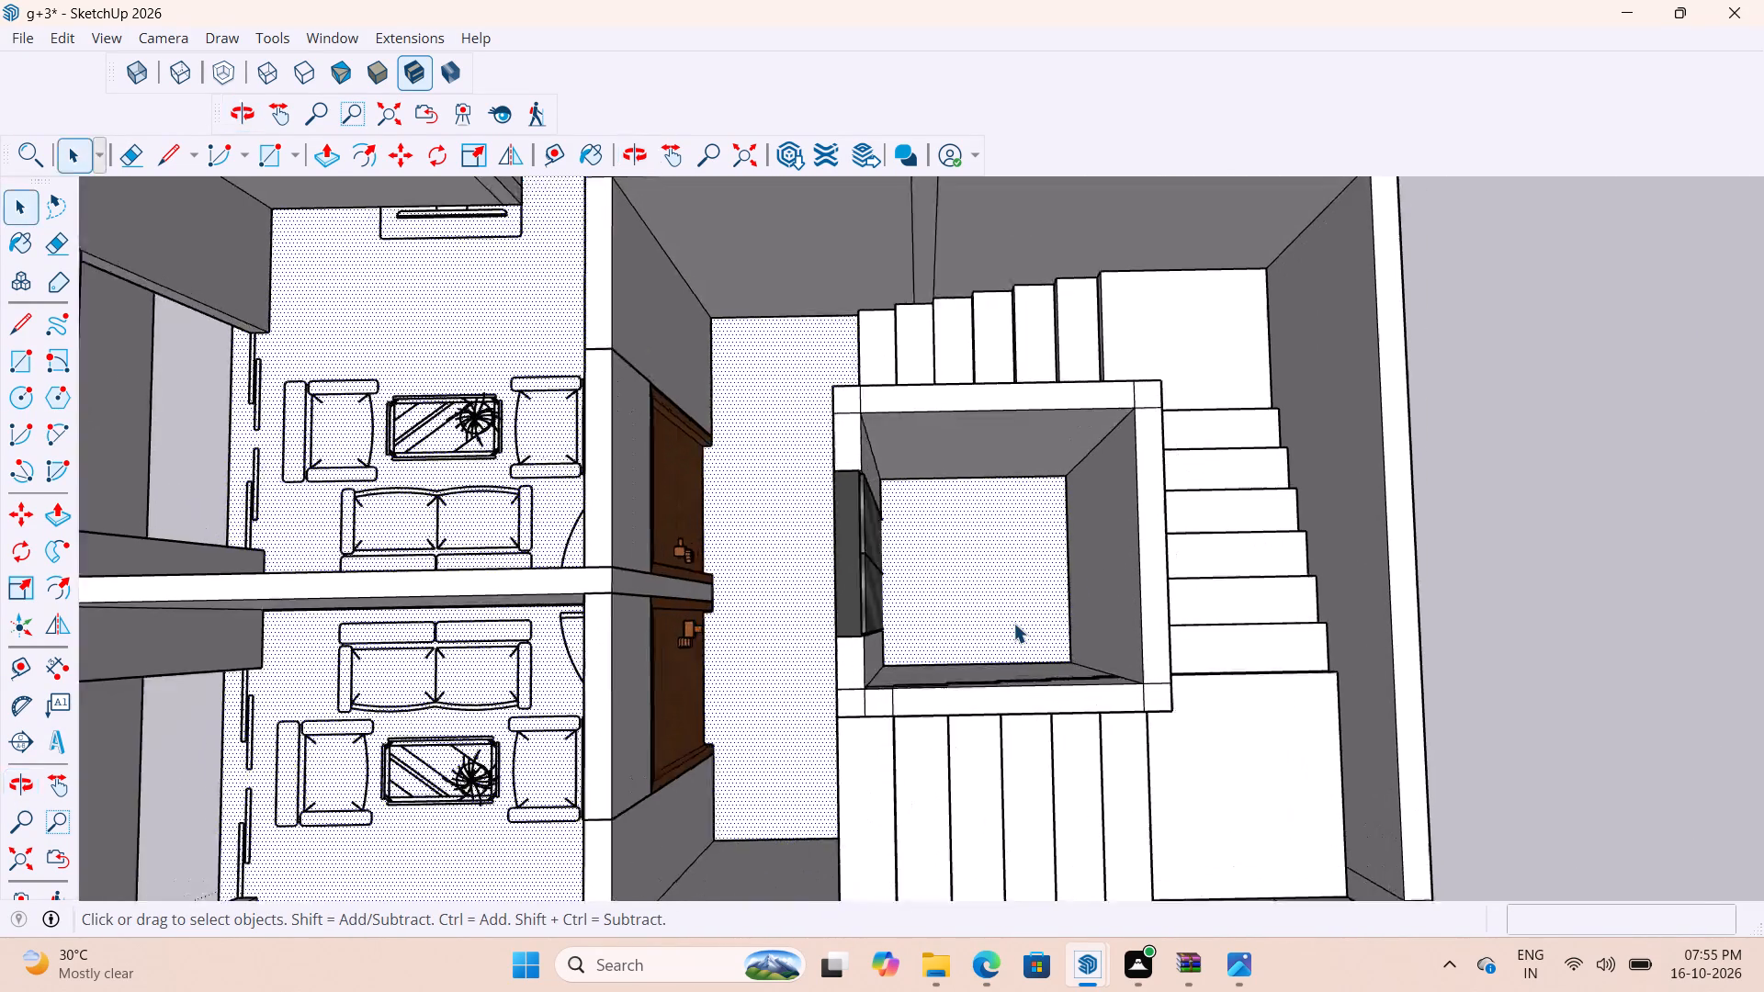
scroll(1013, 623, "up", 5)
key("r")
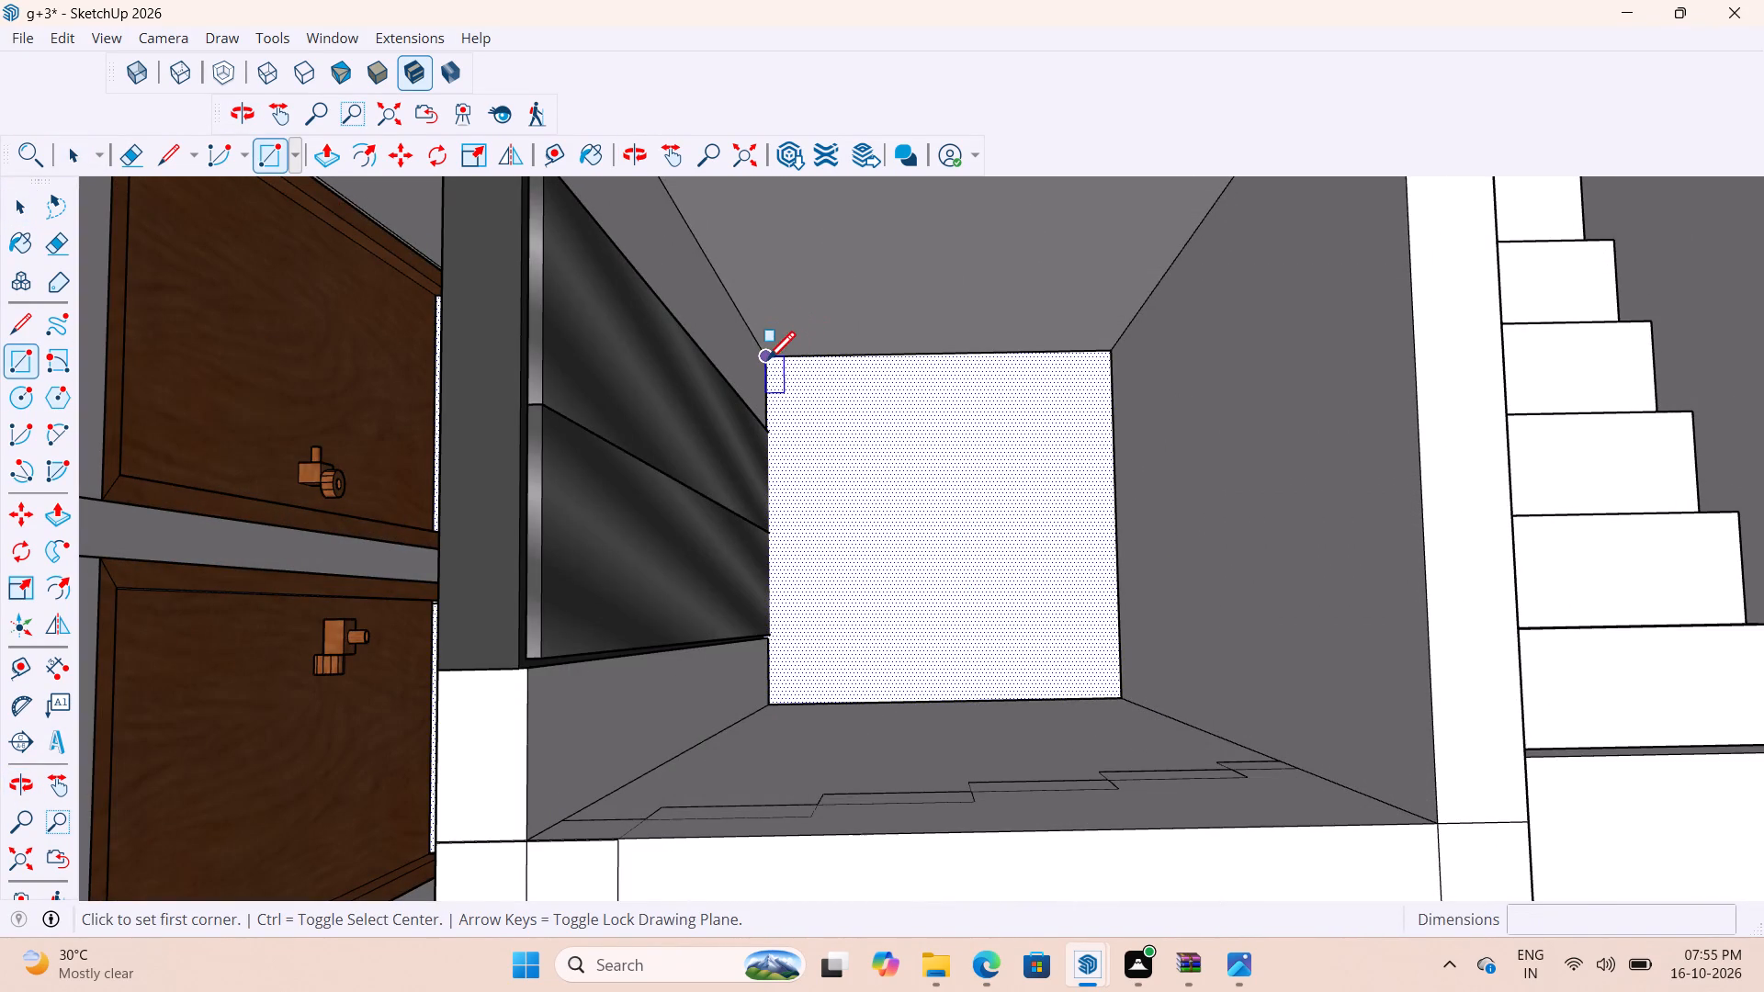
left_click(767, 363)
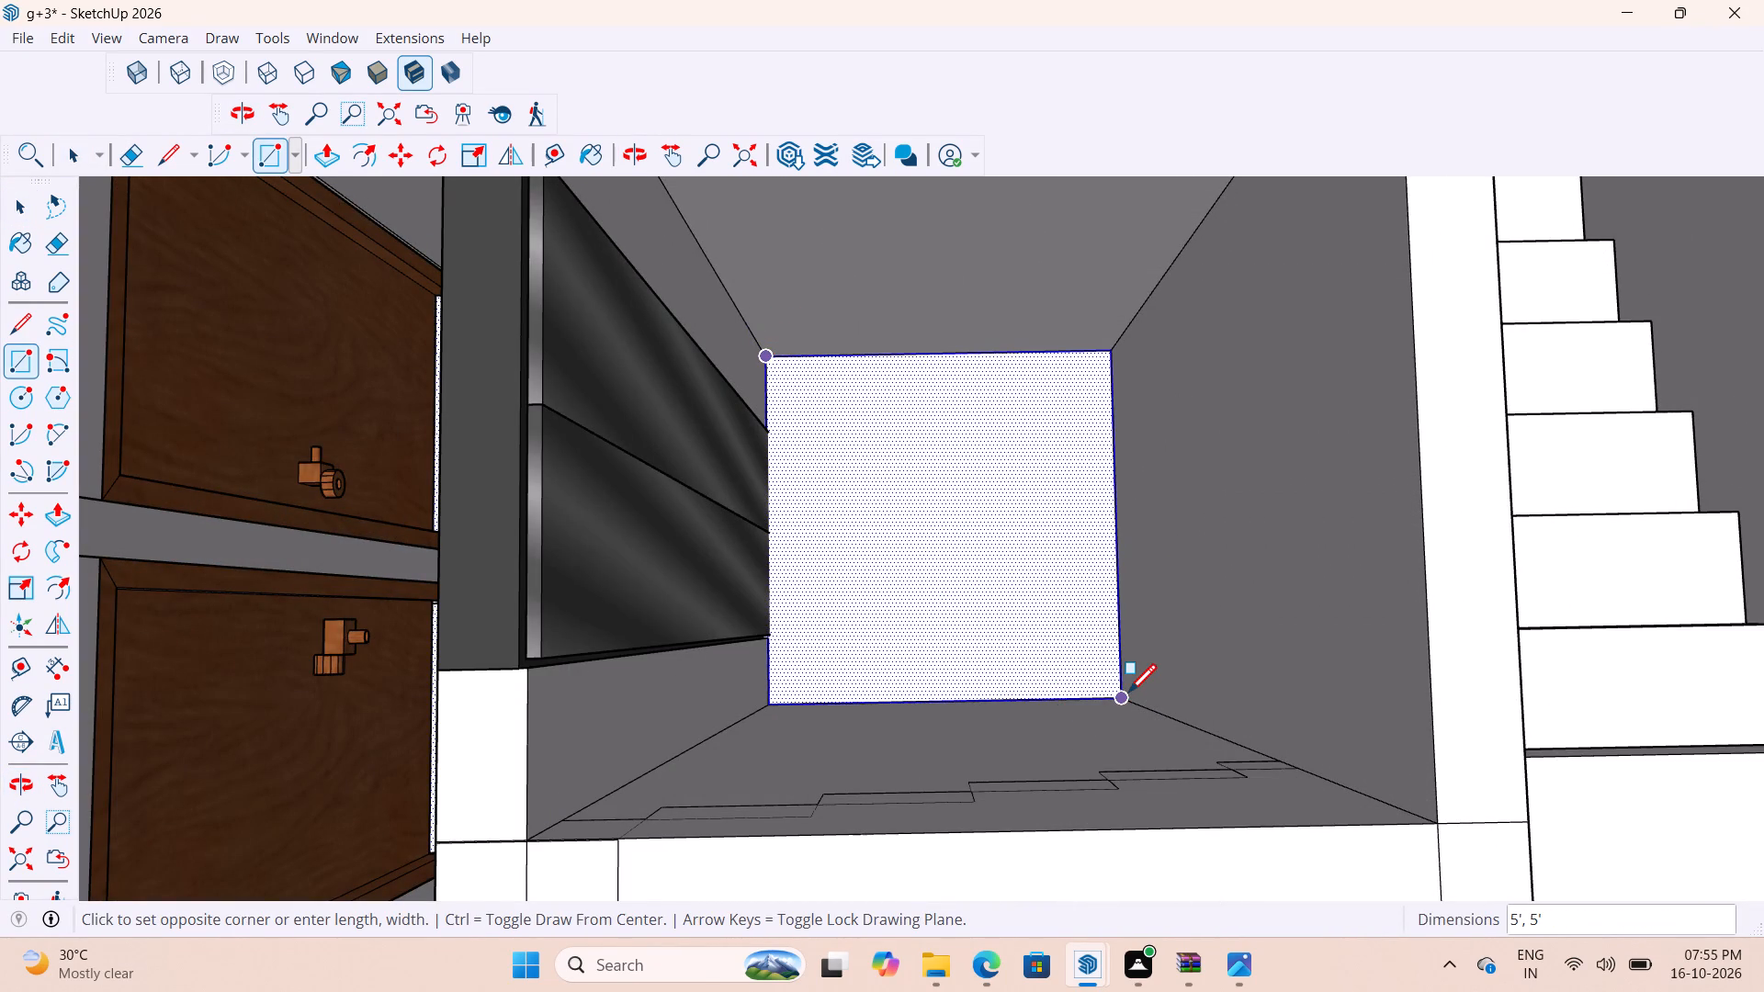
left_click(1128, 695)
key("space")
Delete the square floor face inside the lift shaft to leave an opening.
left_click(1010, 616)
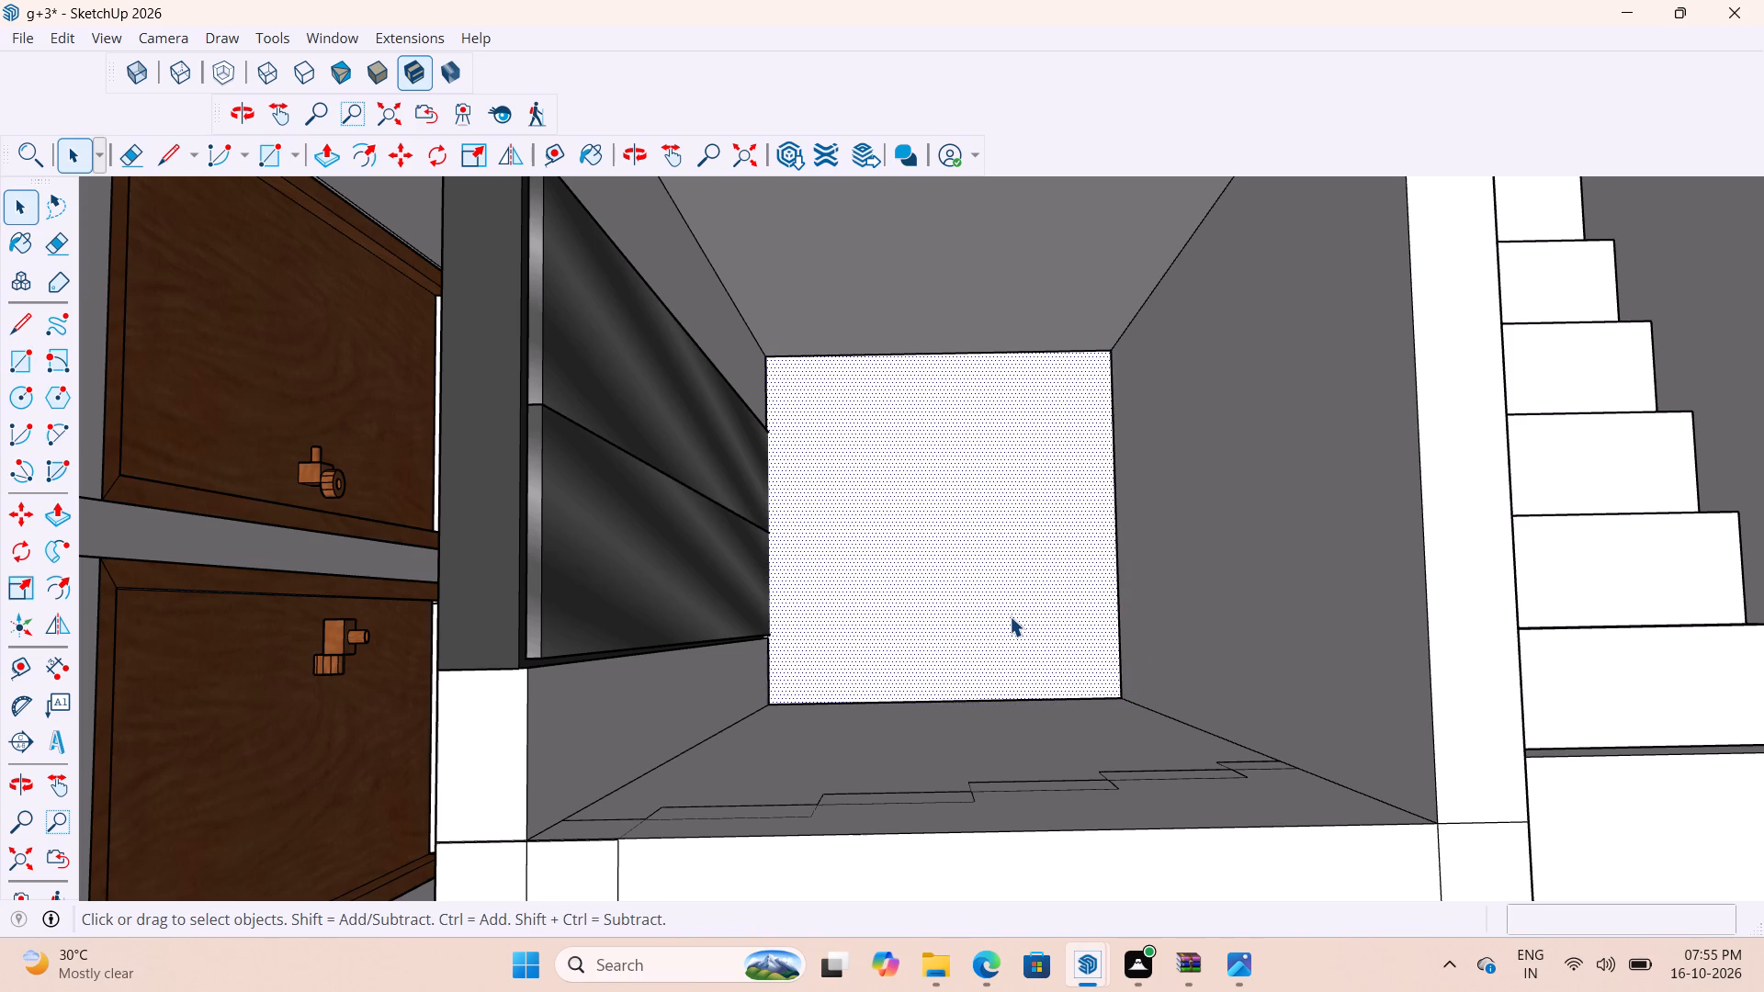
key("Delete")
Open the second house's floor plan group for editing at the tread lines beside the lift shaft.
scroll(1010, 616, "down", 12)
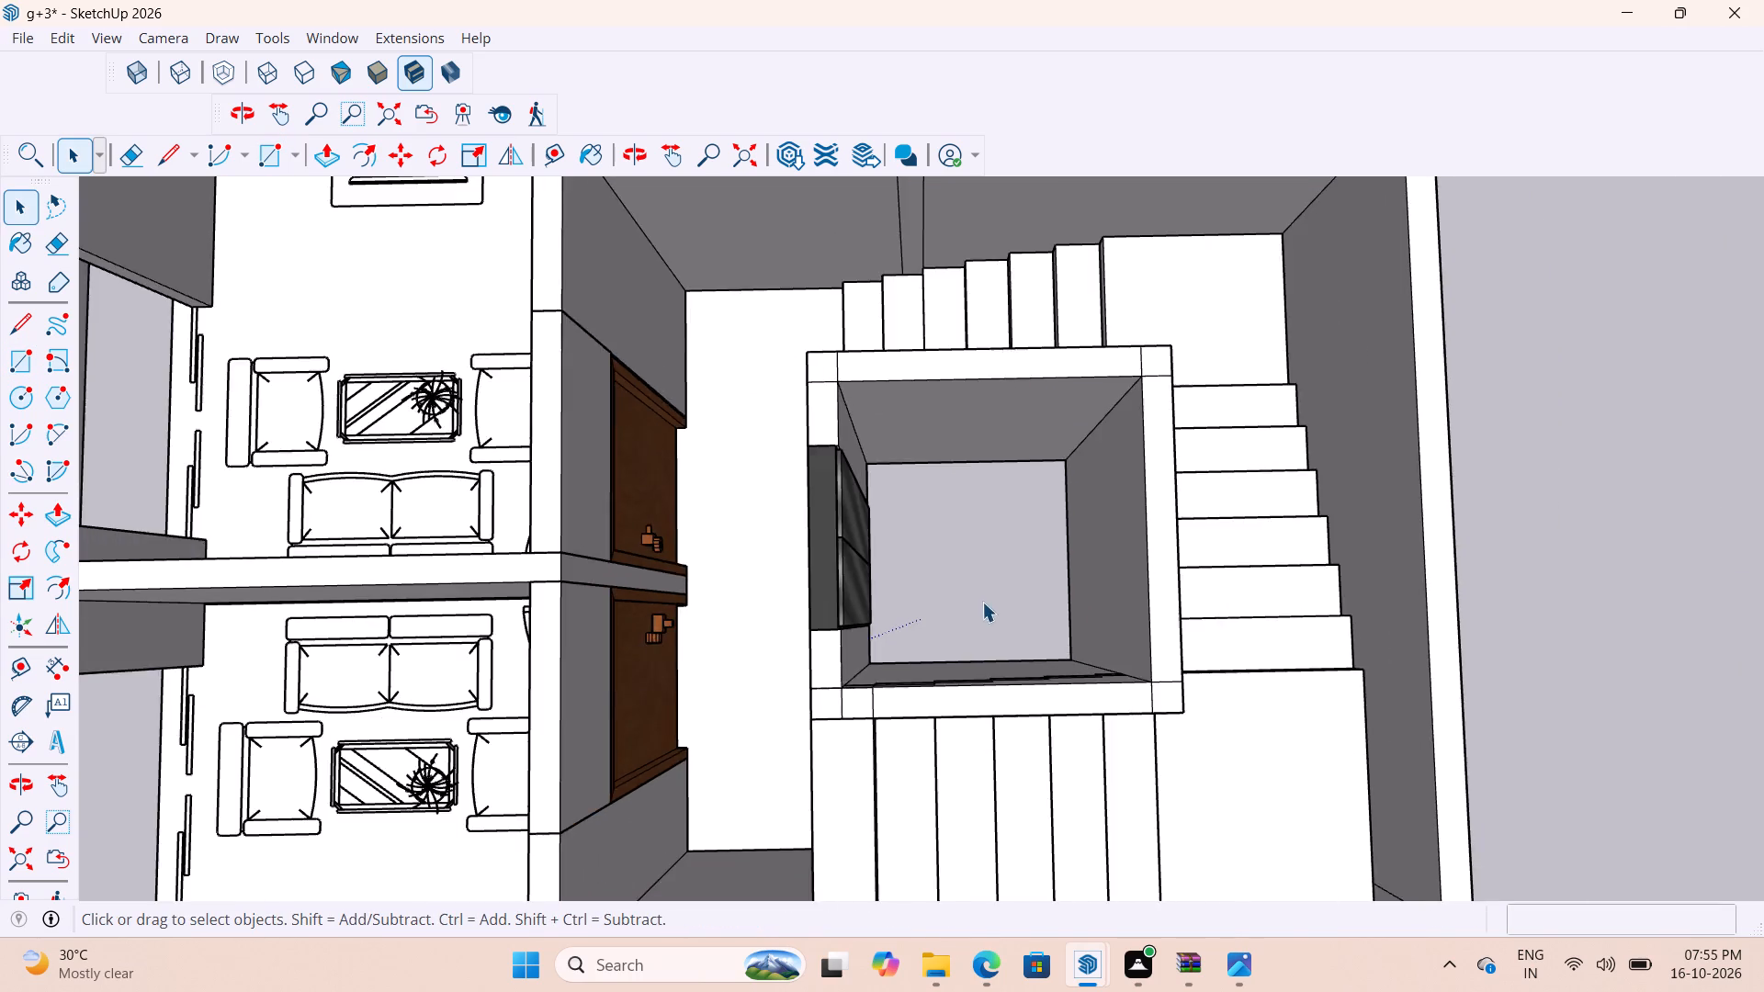
scroll(982, 602, "down", 5)
middle_click_drag(1005, 647, 1371, 447)
scroll(935, 631, "up", 3)
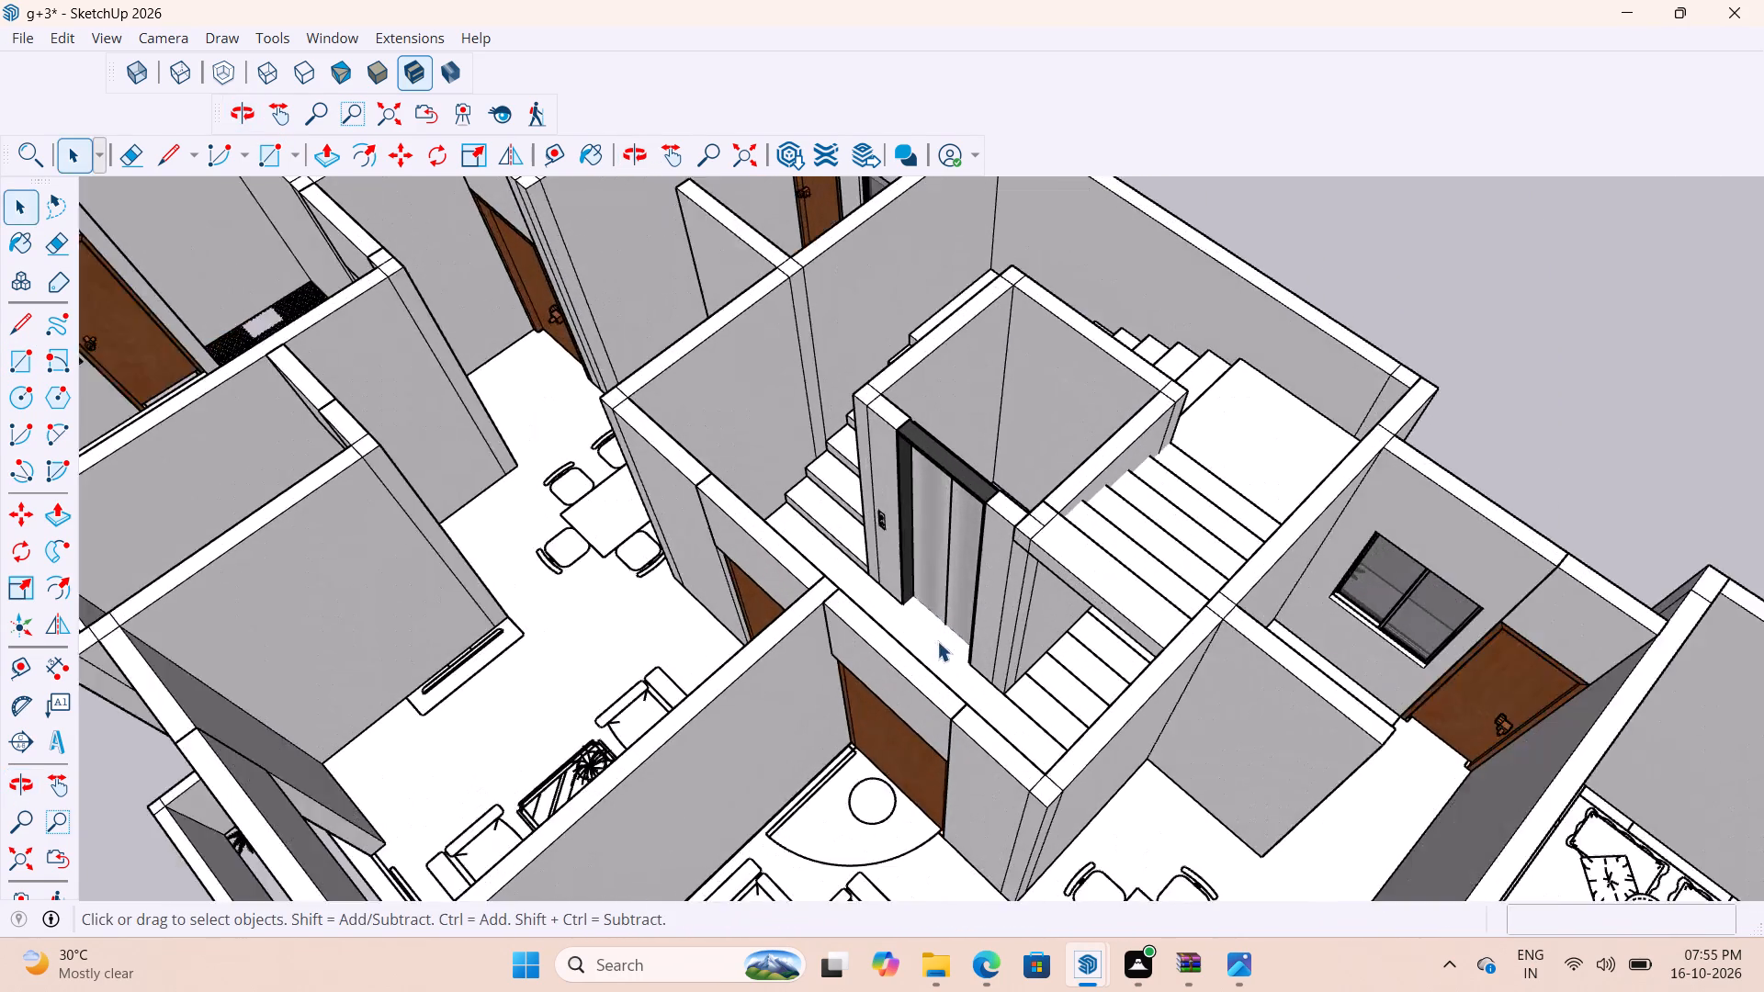
scroll(937, 641, "up", 8)
left_click(1170, 662)
scroll(1085, 644, "down", 5)
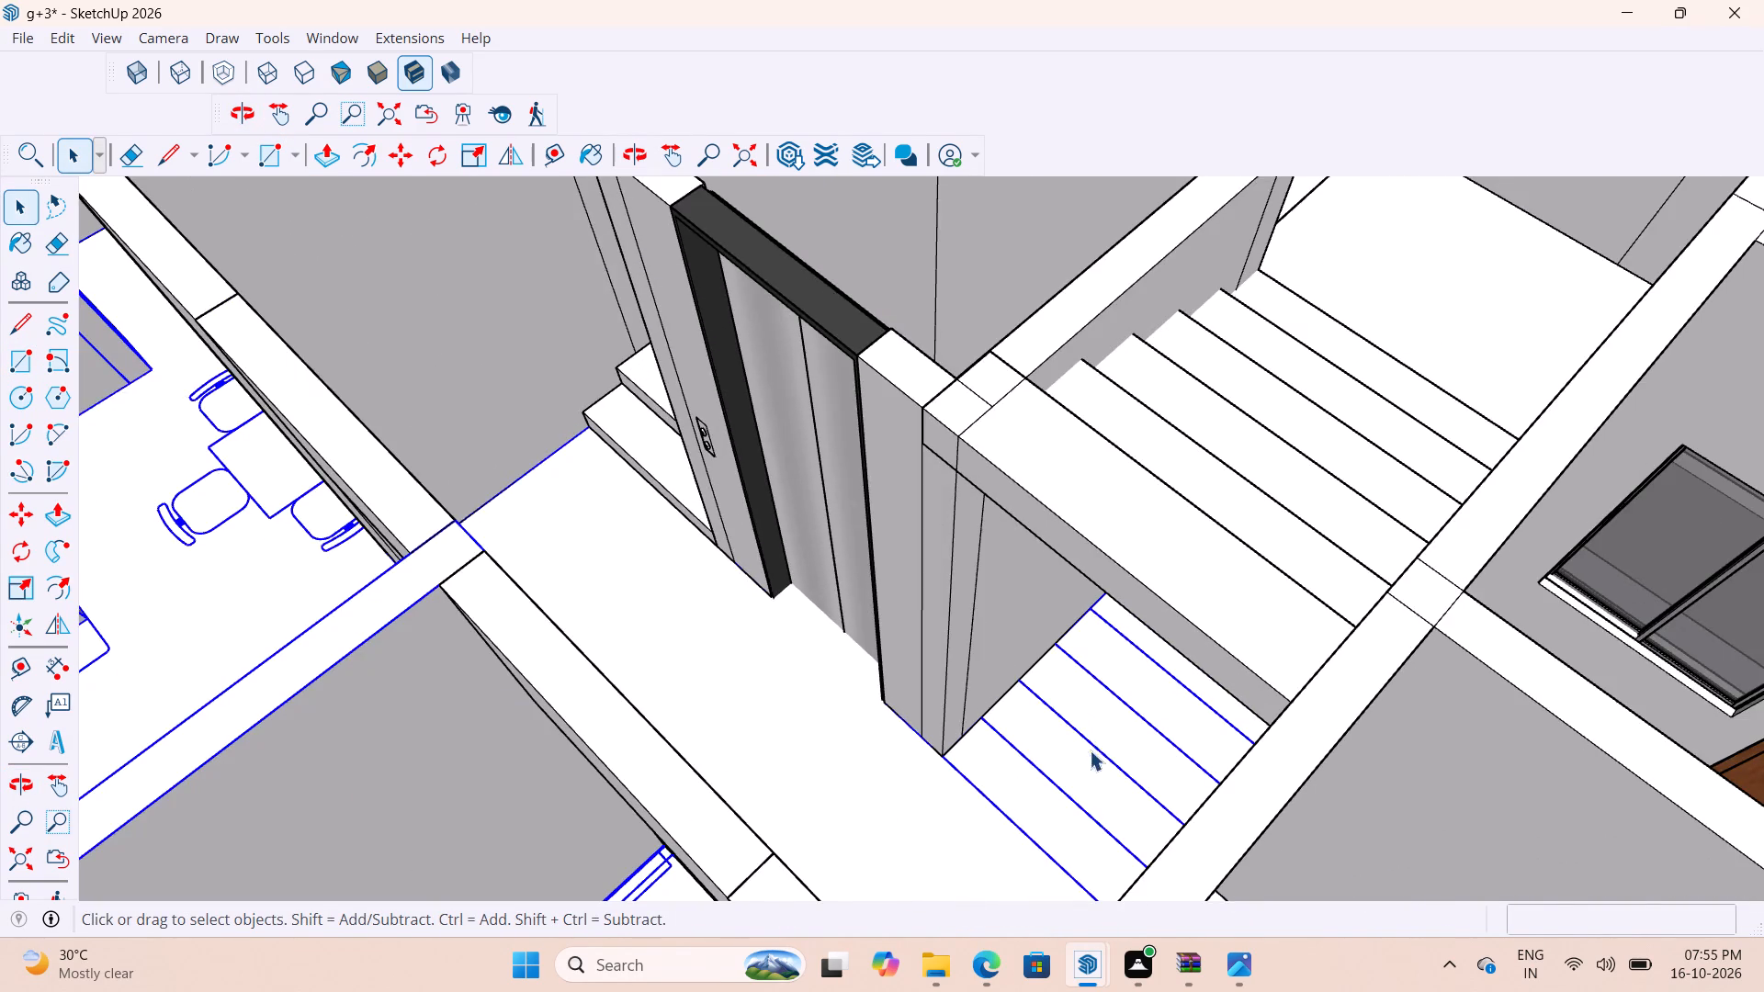
scroll(934, 685, "down", 12)
left_click(1259, 512)
scroll(995, 707, "up", 4)
middle_click_drag(967, 710, 947, 765)
scroll(903, 722, "up", 13)
middle_click_drag(1103, 673, 1199, 589)
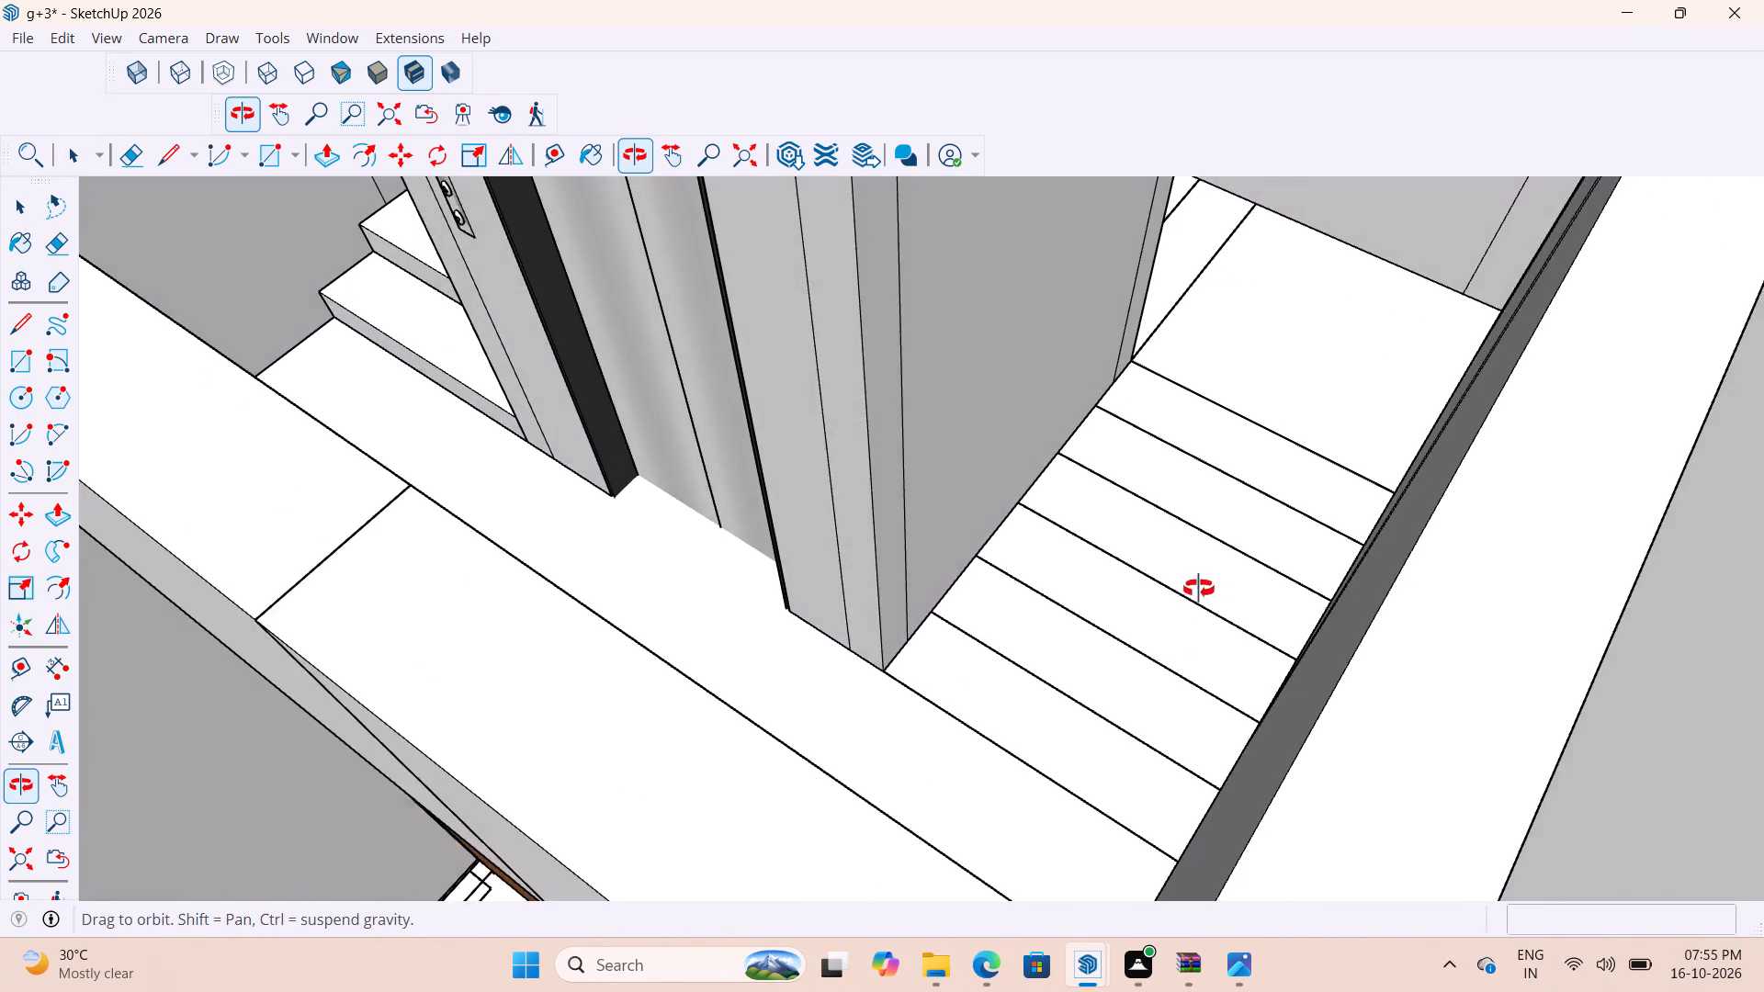
middle_click_drag(1199, 589, 1221, 610)
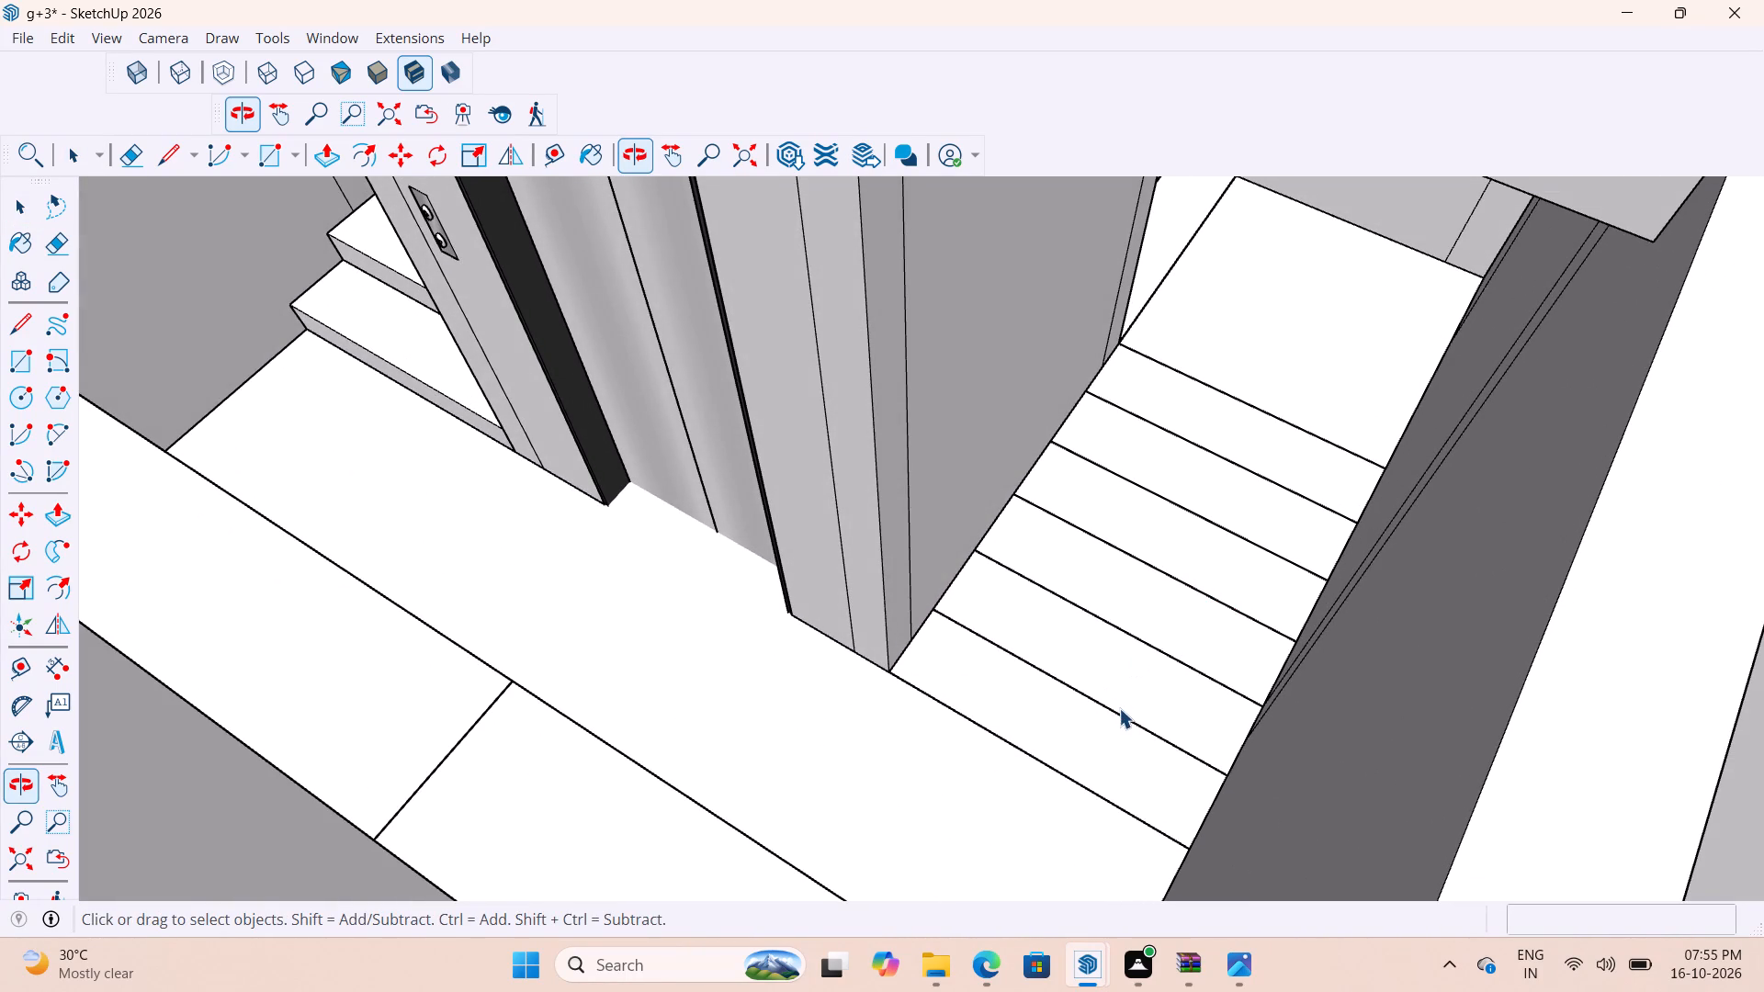
double_click(1120, 715)
left_click(1120, 715)
Delete the seven tread lines drawn on the floor under the stair flight beside the lift shaft.
scroll(1120, 716, "up", 3)
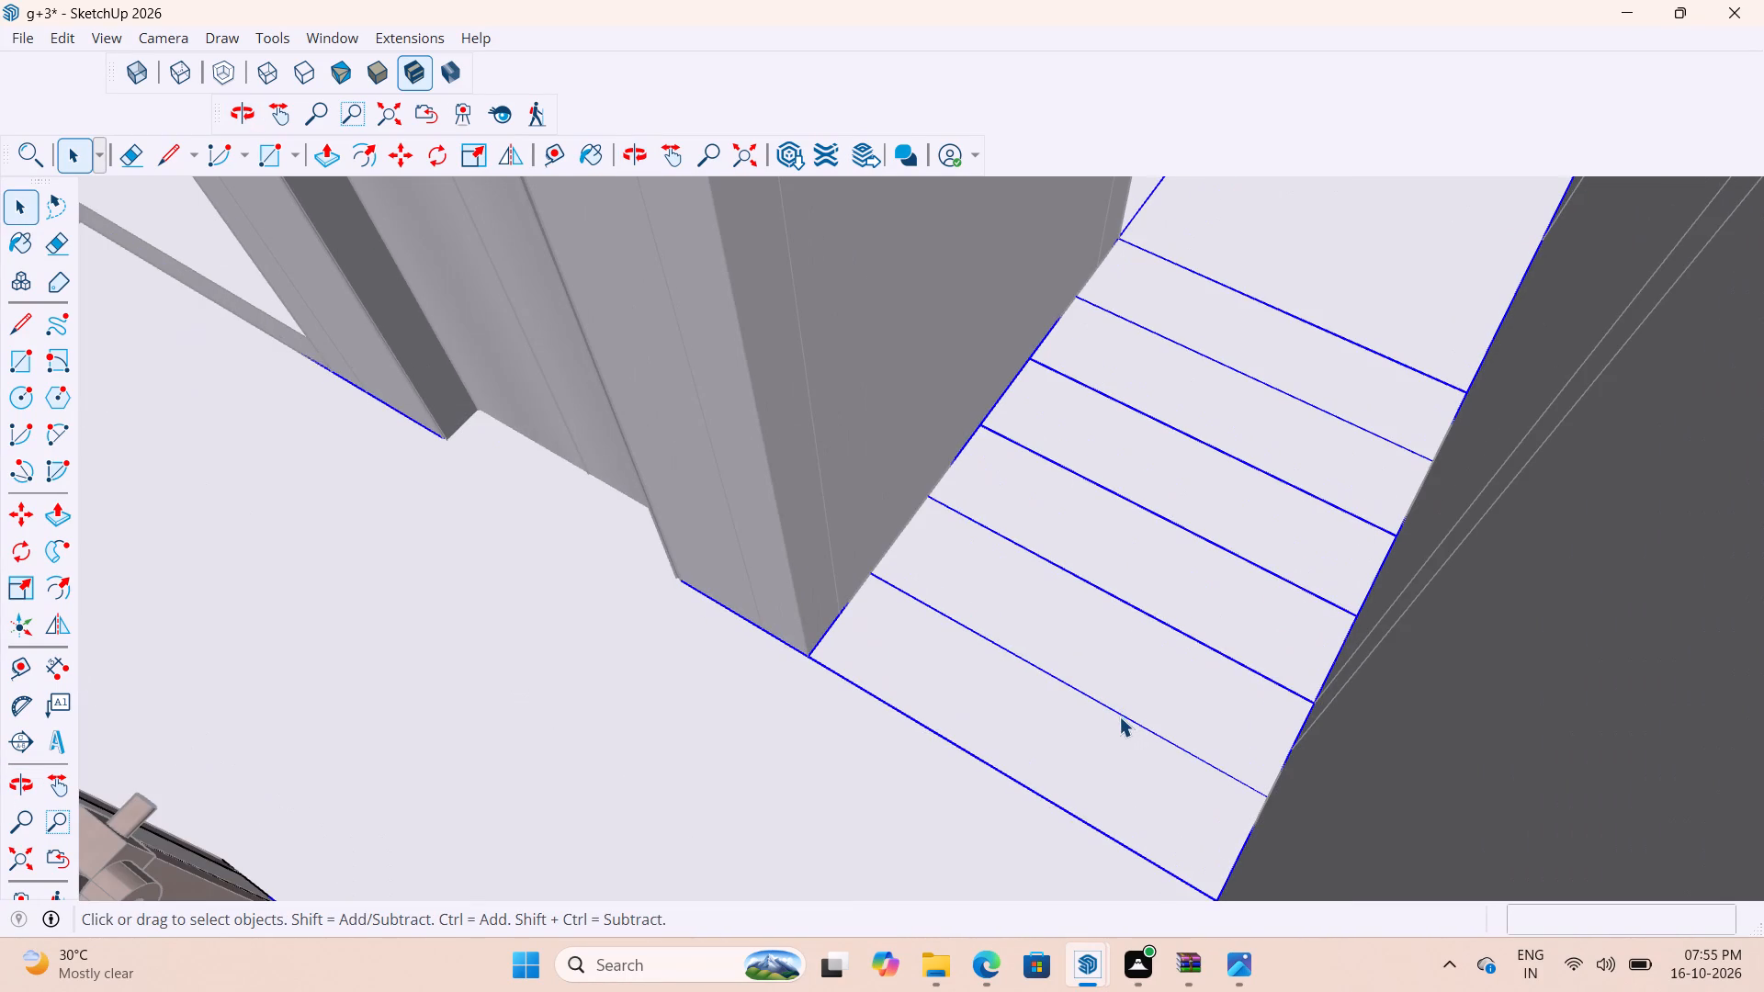
left_click(1119, 716)
key("Delete")
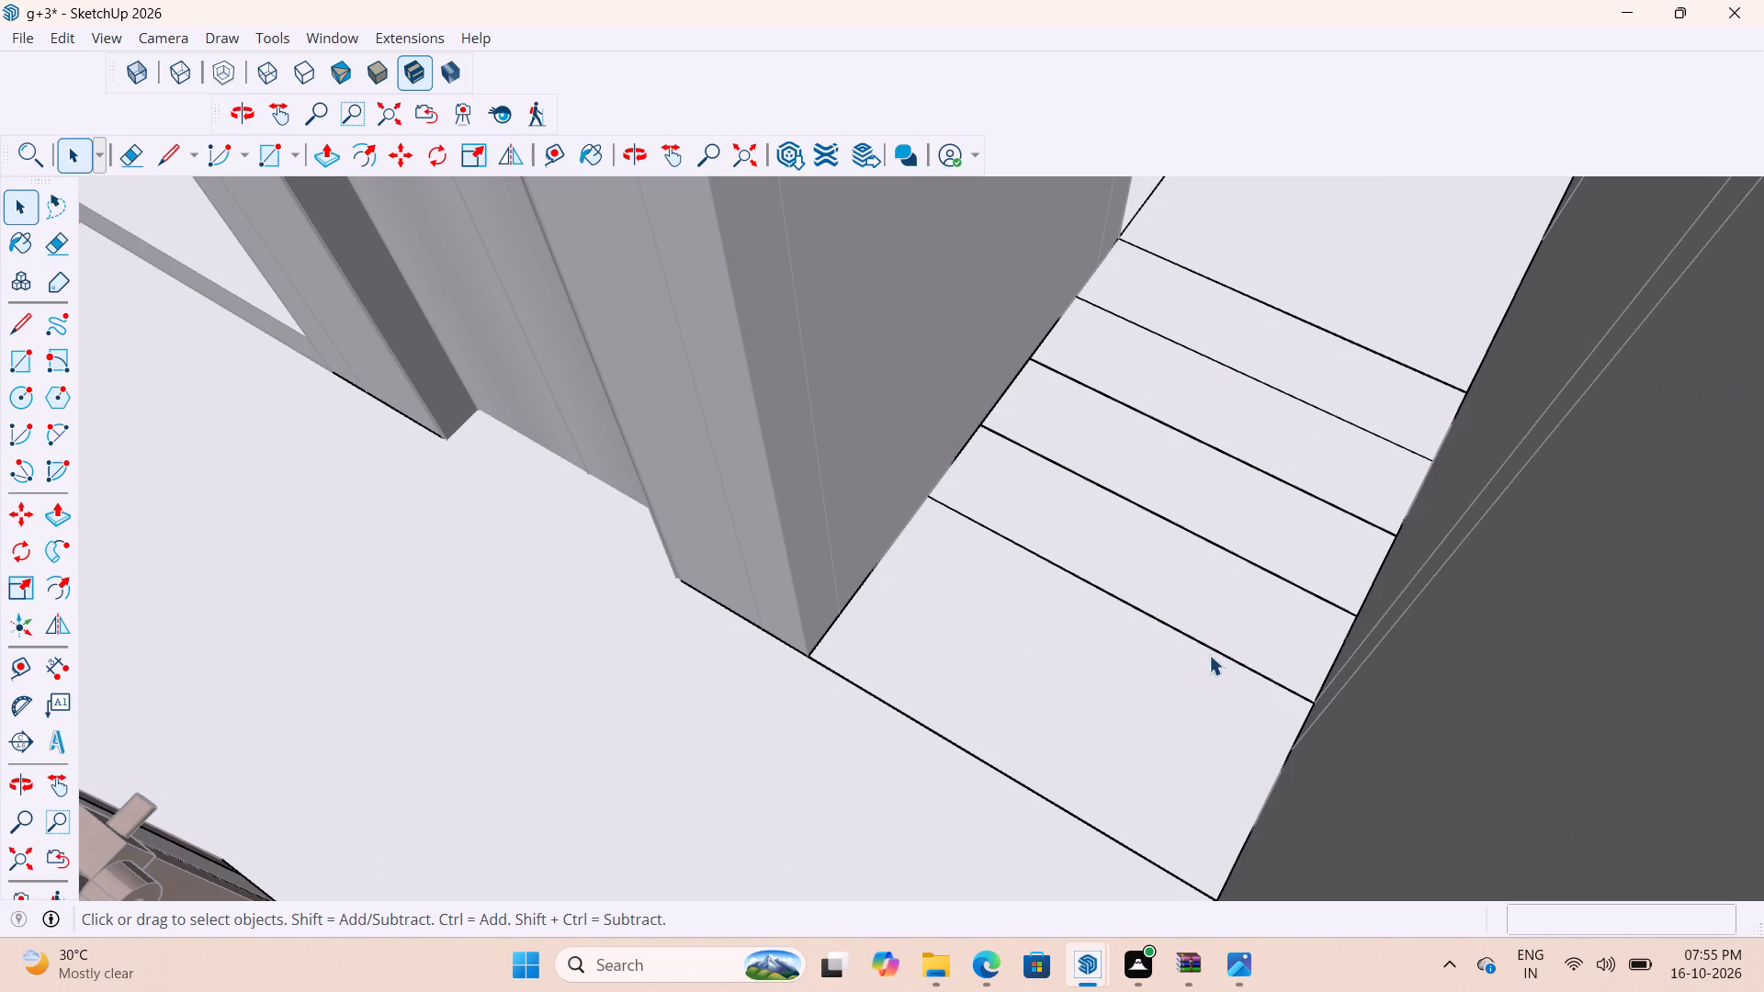
left_click(1223, 653)
key("Delete")
left_click(1269, 574)
key("Delete")
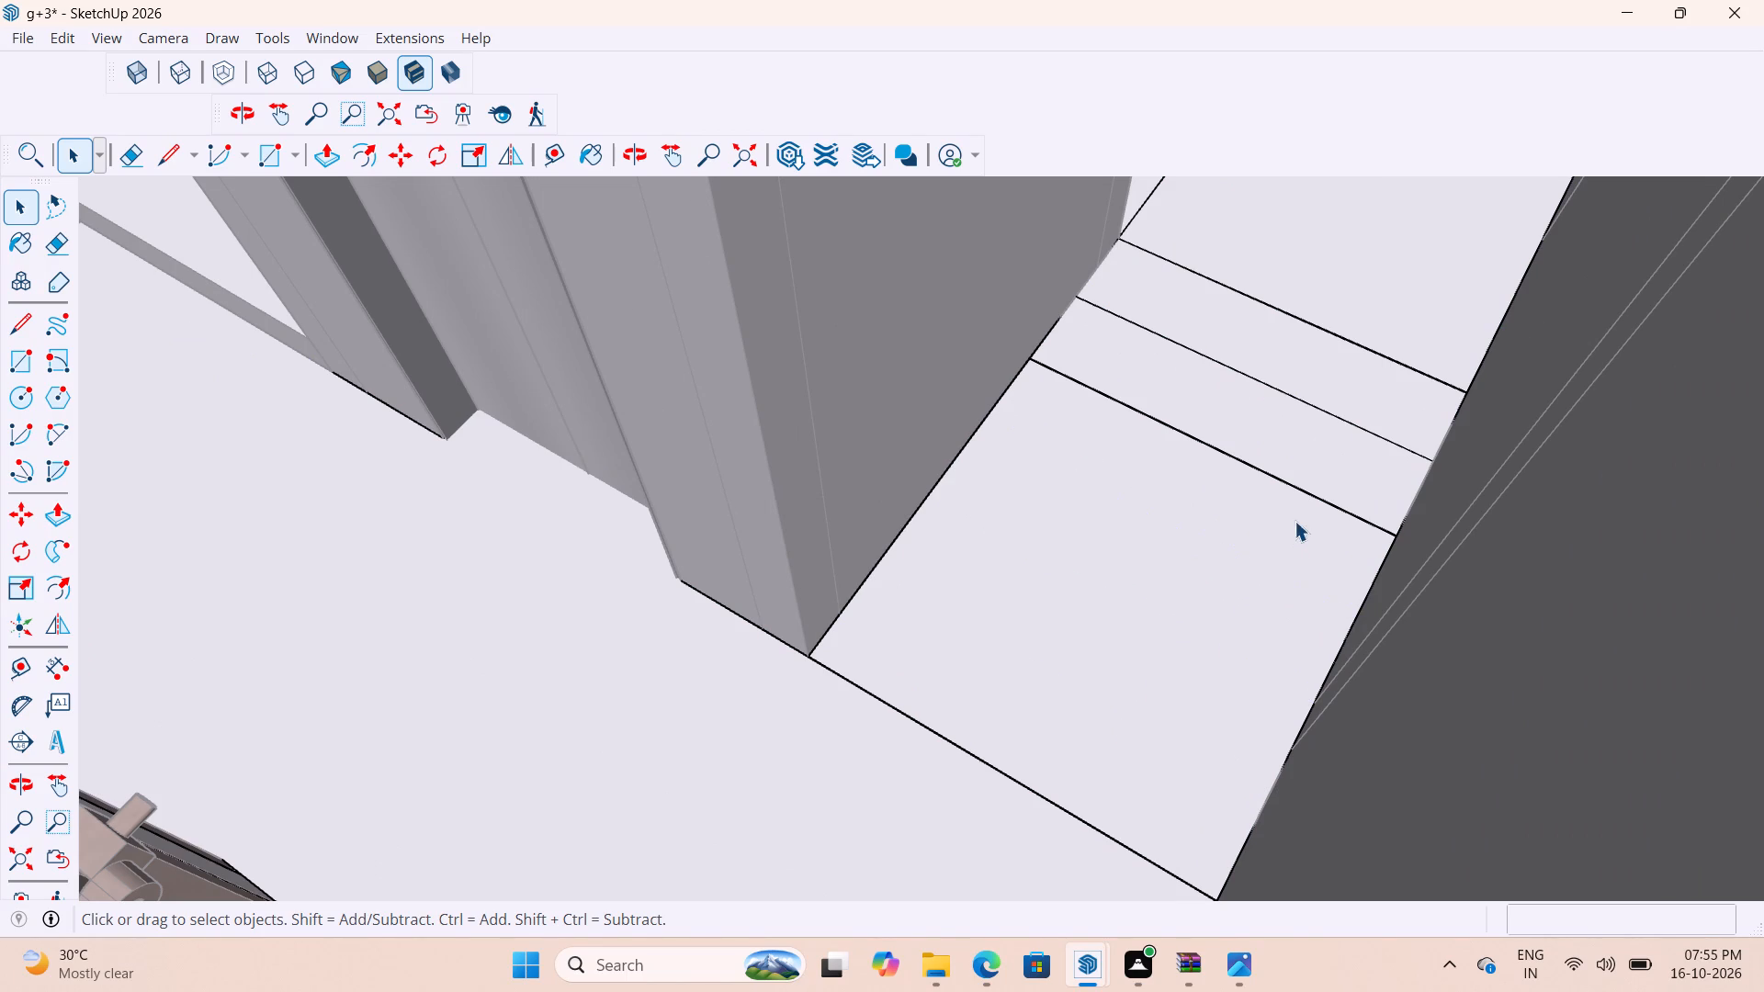
left_click(1307, 495)
key("Delete")
left_click(1347, 426)
key("Delete")
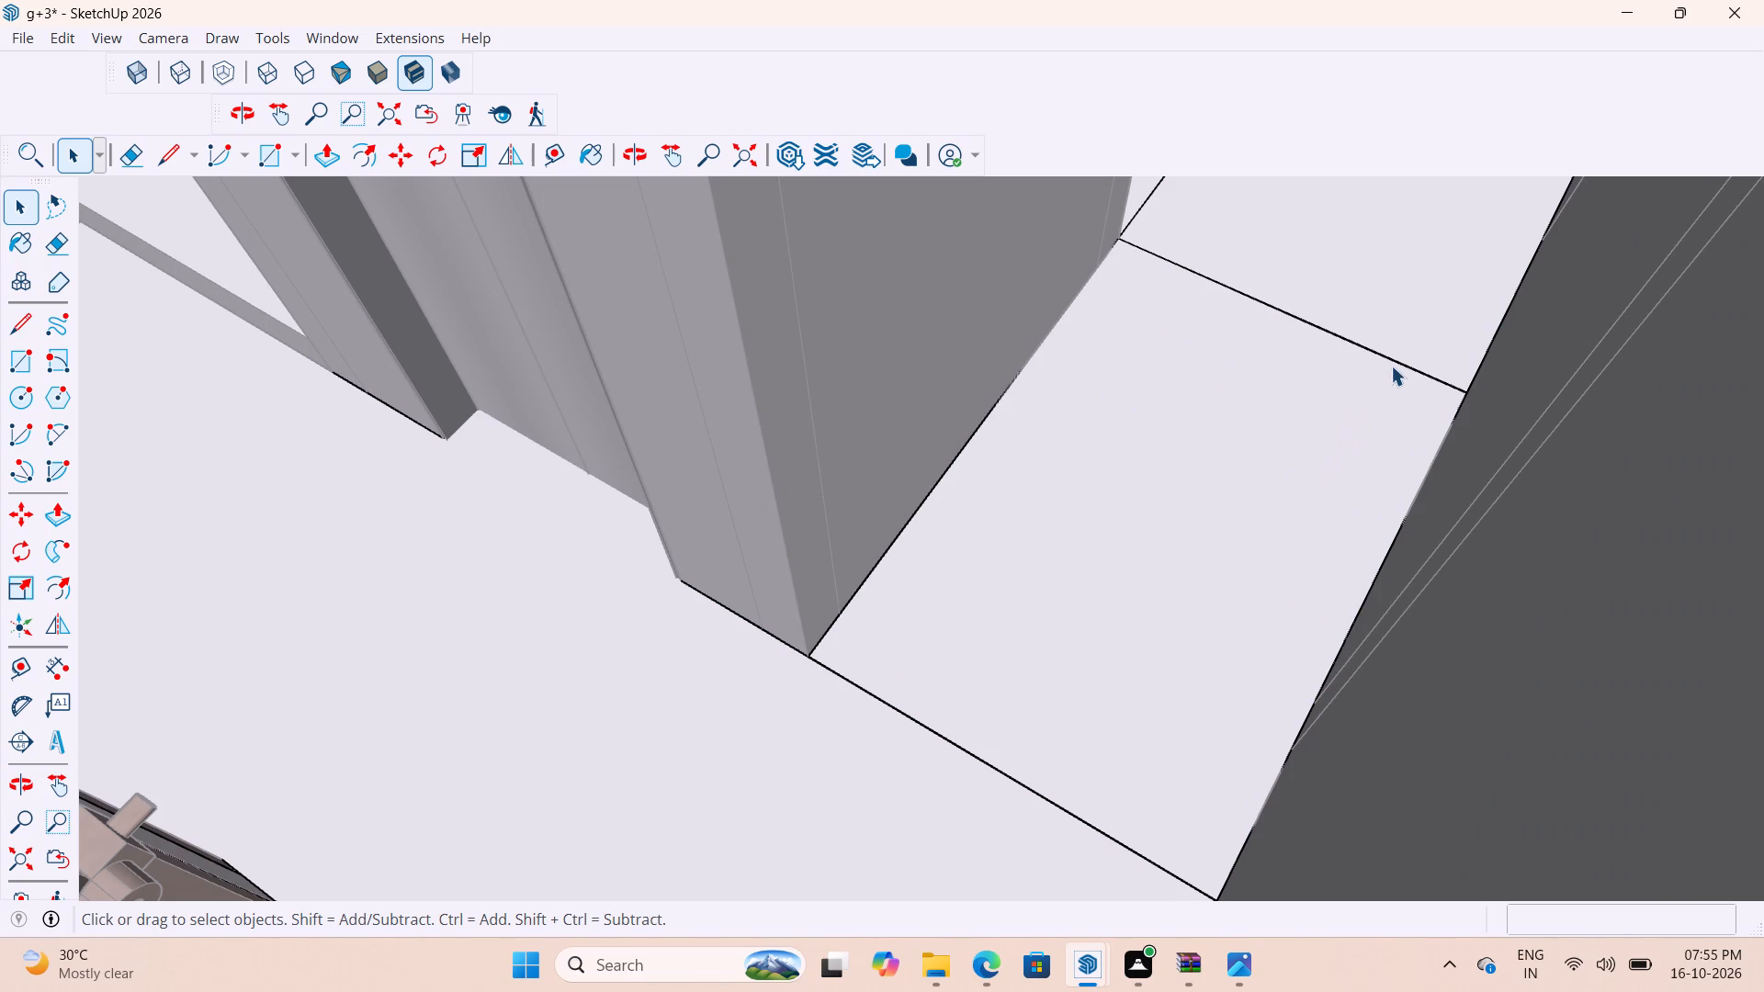
left_click(1395, 362)
key("Delete")
left_click(1124, 843)
key("Delete")
Finish editing the second house's floor plan group and return to the whole model.
scroll(1056, 802, "down", 5)
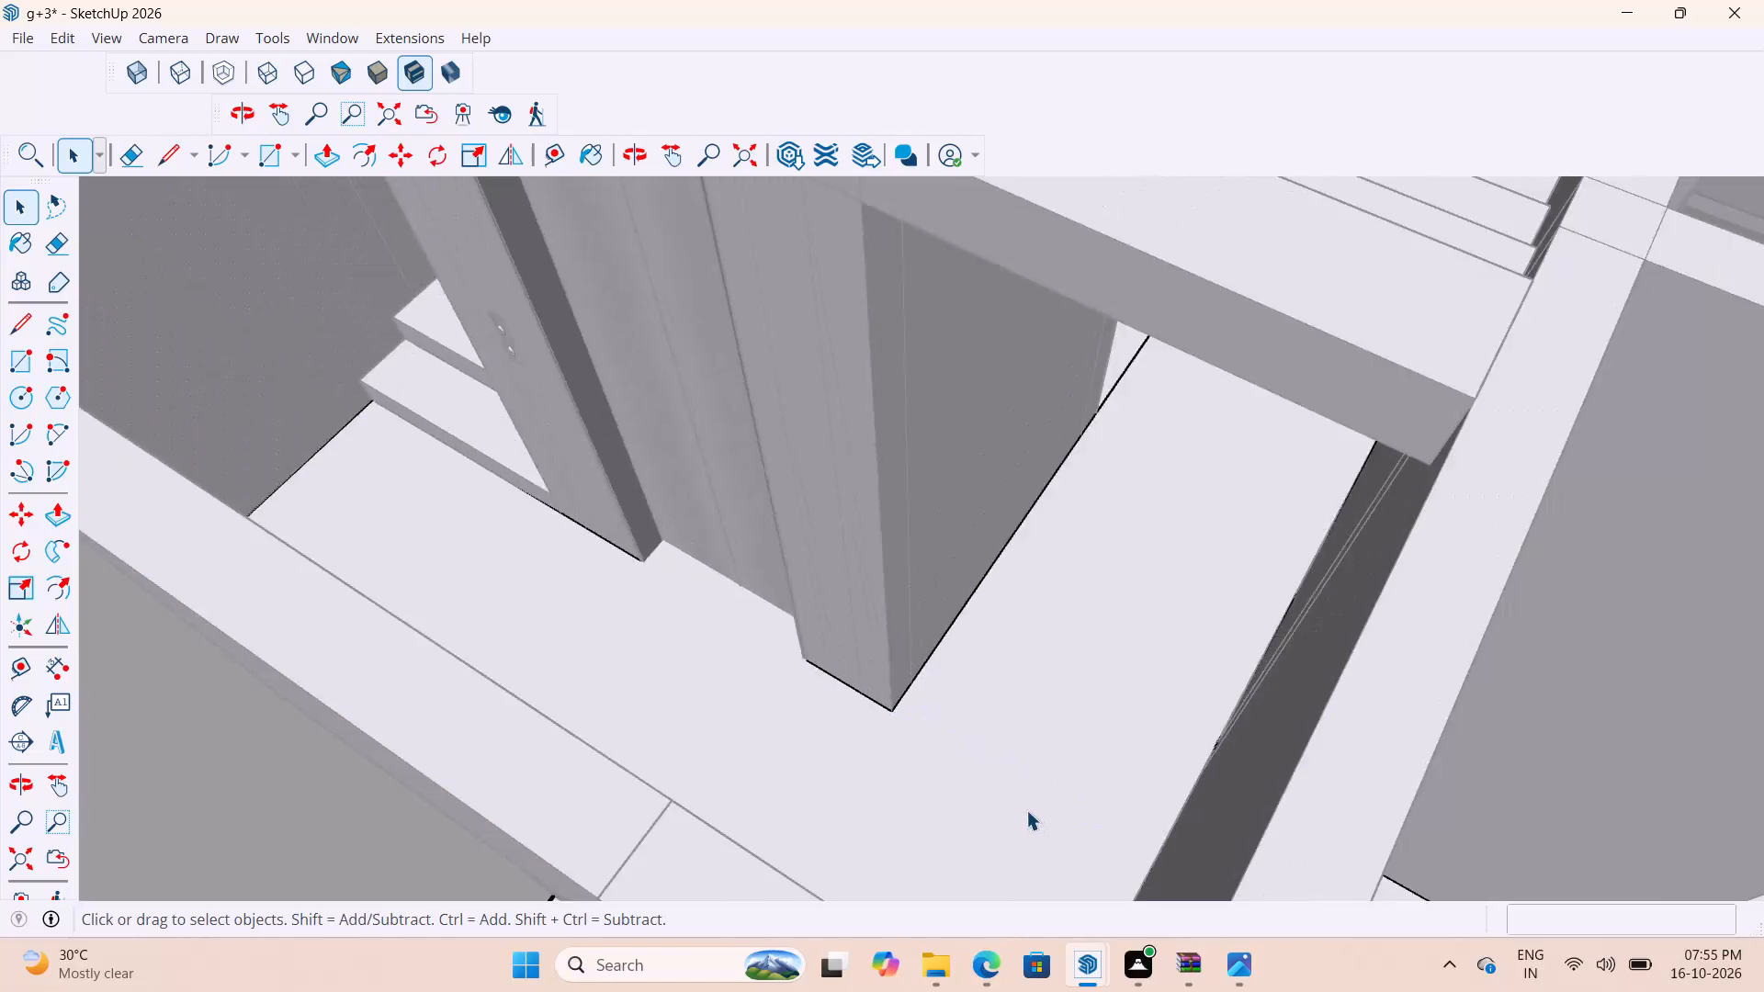
scroll(1026, 810, "down", 11)
middle_click_drag(1317, 732, 947, 808)
left_click_drag(1435, 431, 1443, 434)
scroll(1099, 571, "up", 3)
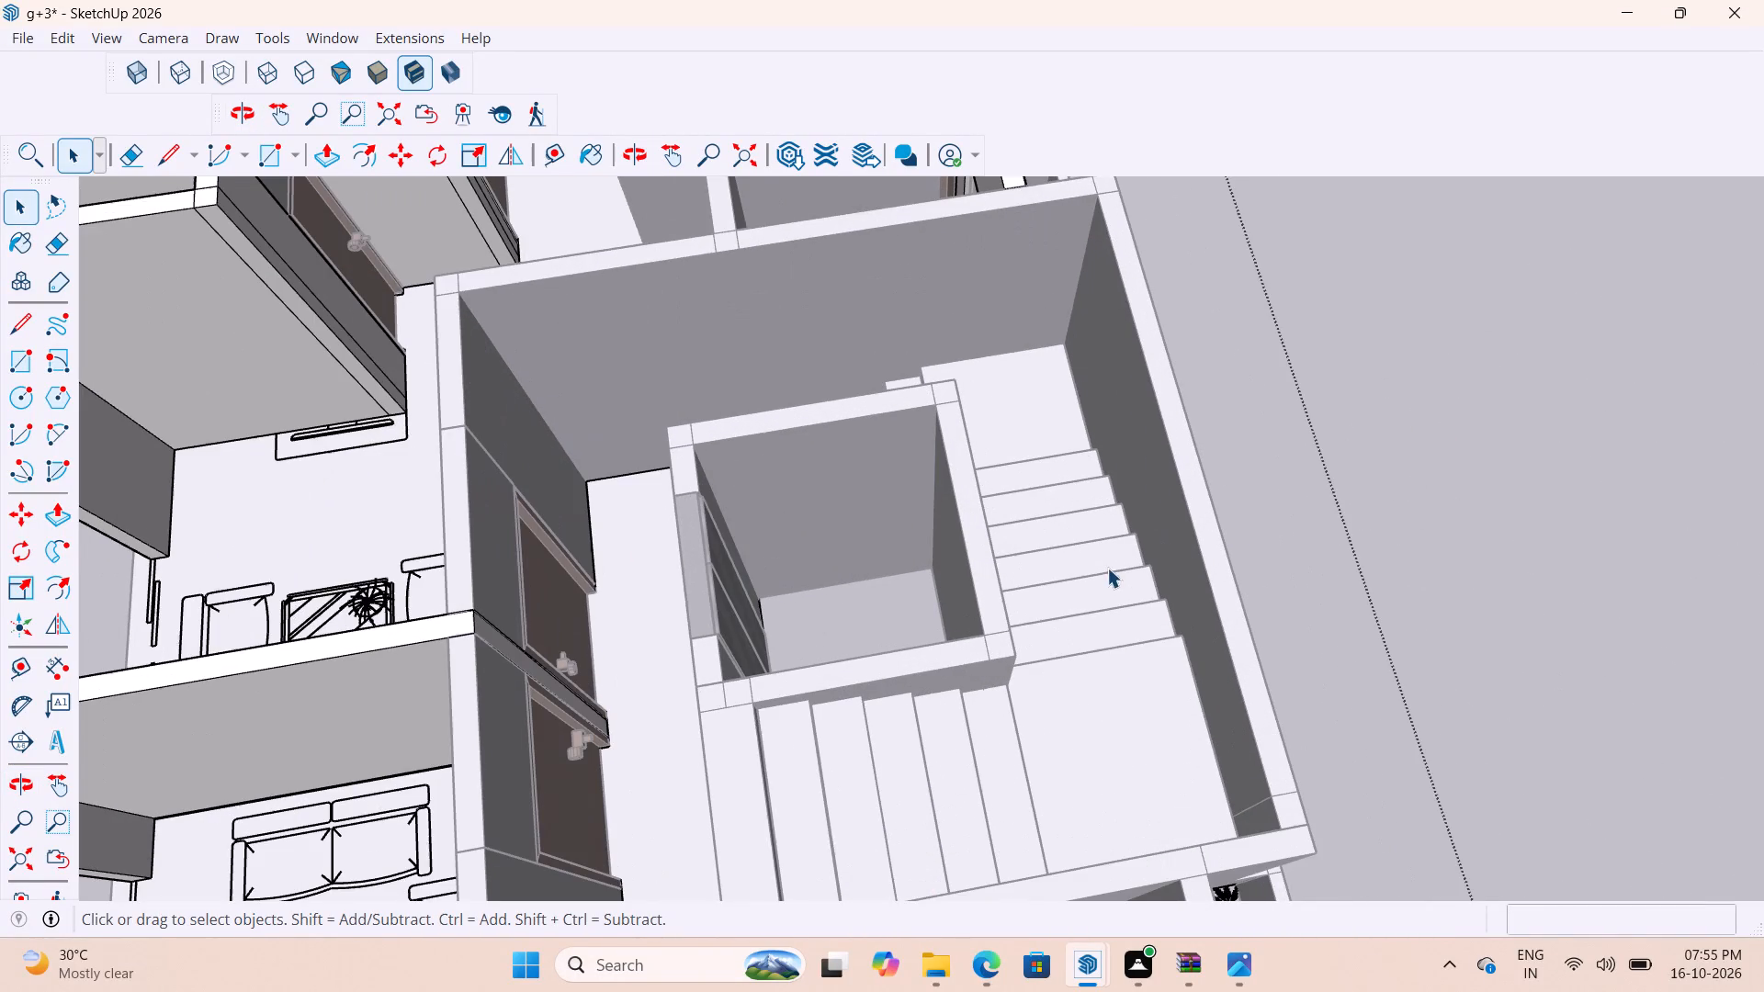
left_click(1306, 441)
scroll(1444, 526, "down", 6)
left_click_drag(1600, 314, 1602, 305)
scroll(1282, 412, "down", 5)
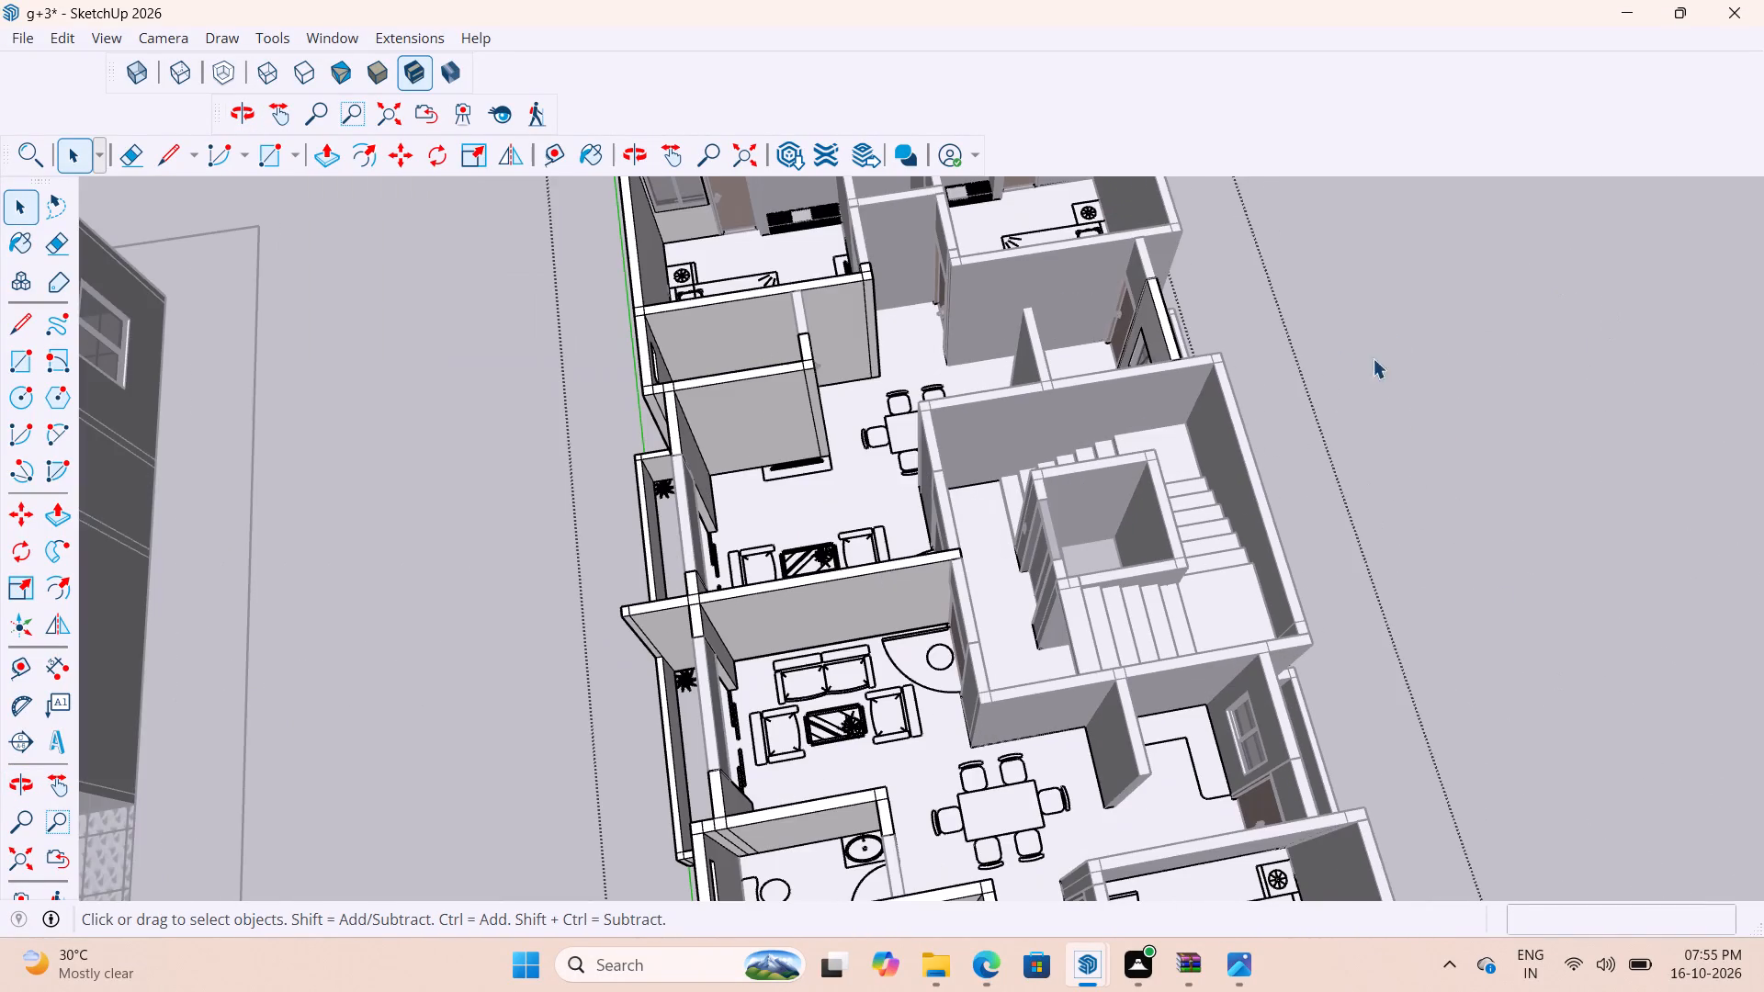
left_click(1405, 324)
scroll(1046, 468, "down", 5)
left_click(1366, 335)
Examine the second house's stair flights, lift shaft opening and lobby from several sides.
scroll(1153, 543, "up", 8)
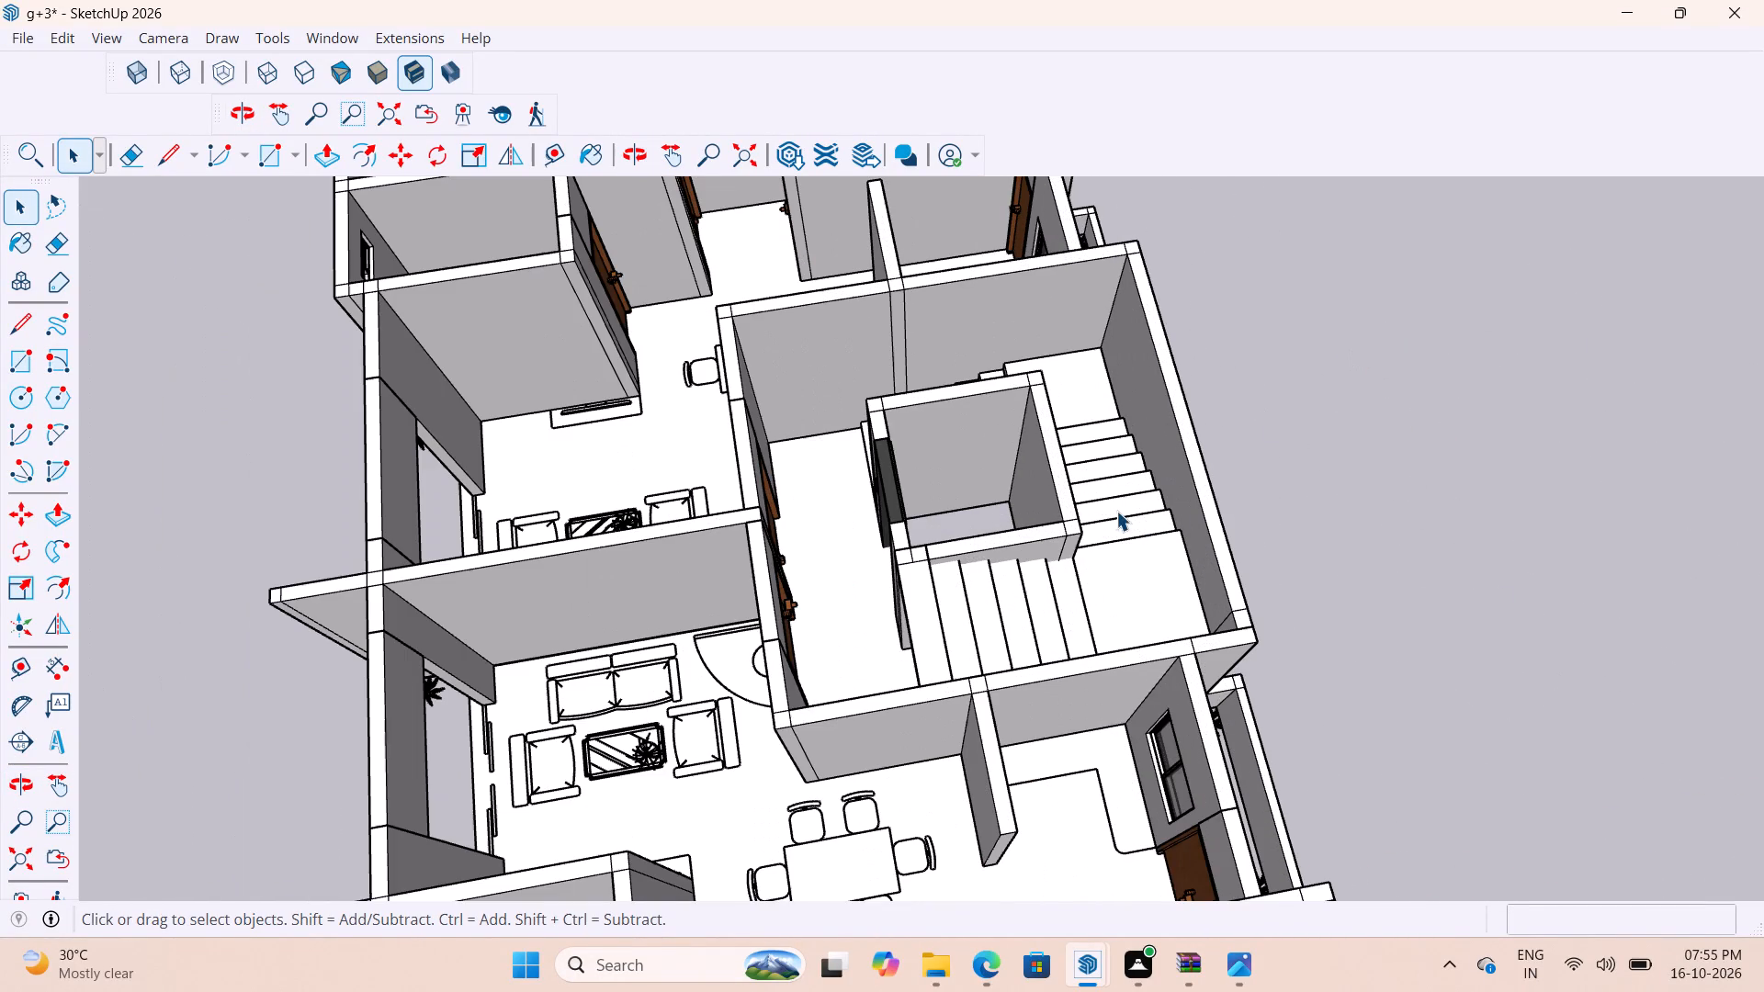
middle_click_drag(1241, 451, 837, 407)
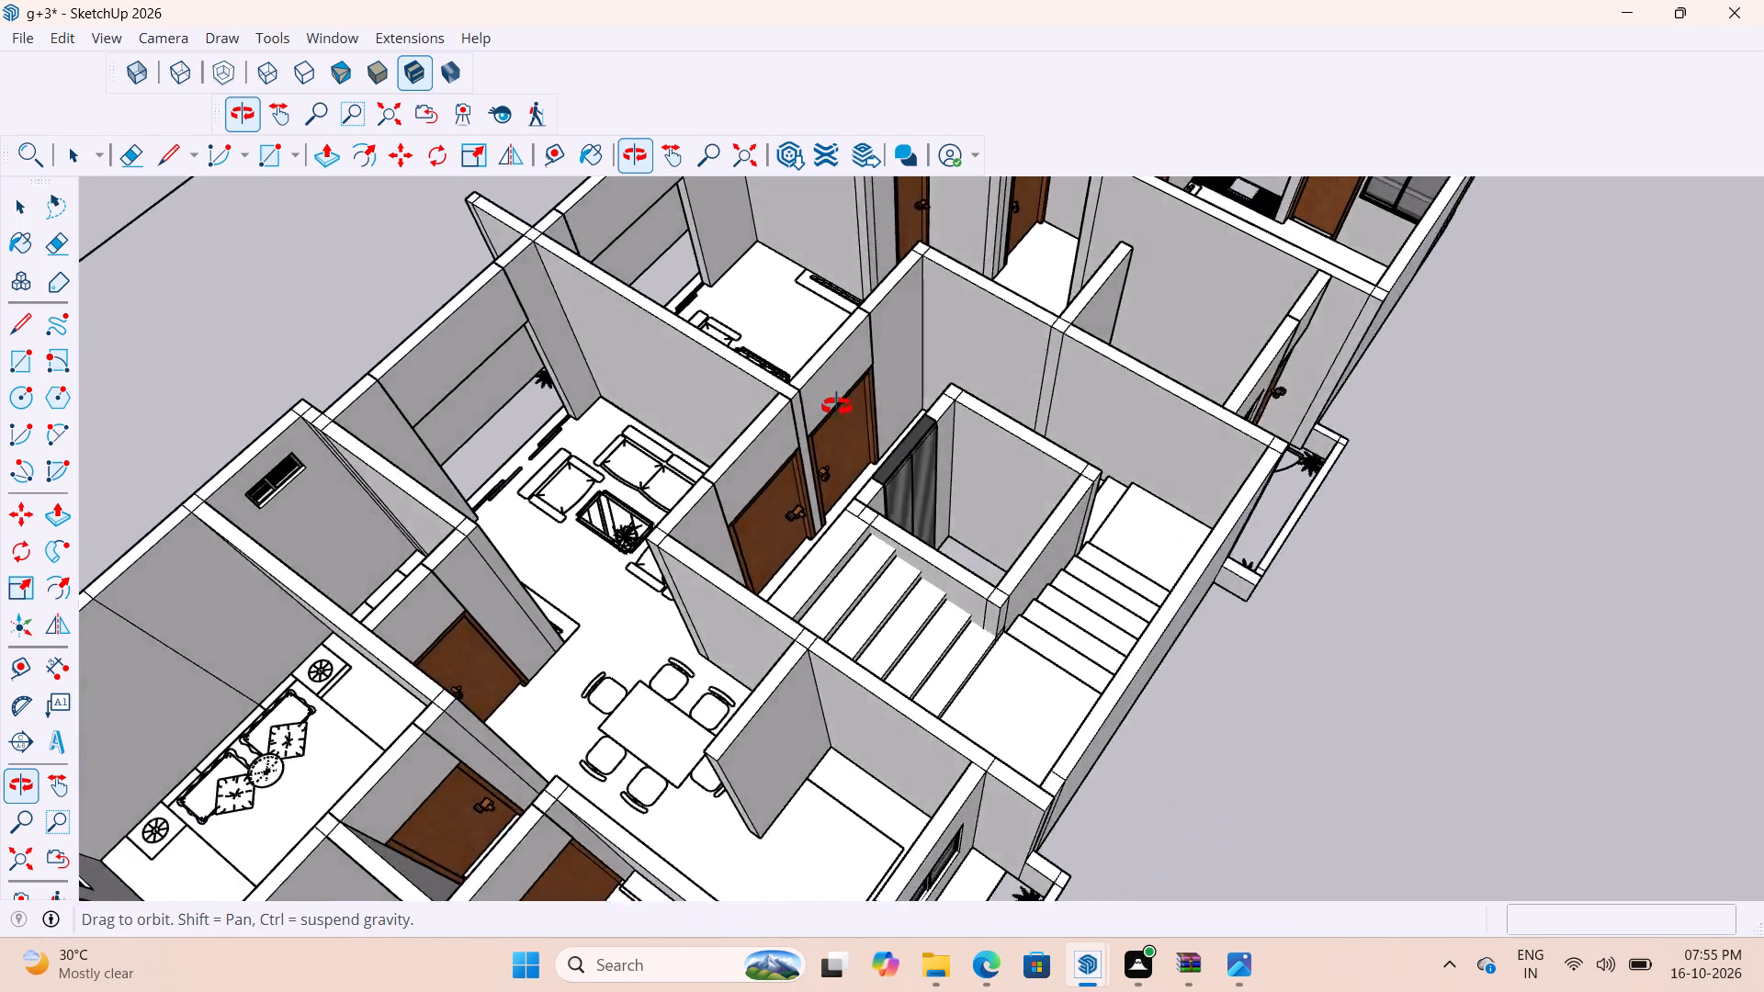
middle_click_drag(837, 407, 660, 428)
scroll(808, 434, "up", 8)
middle_click_drag(806, 440, 1359, 358)
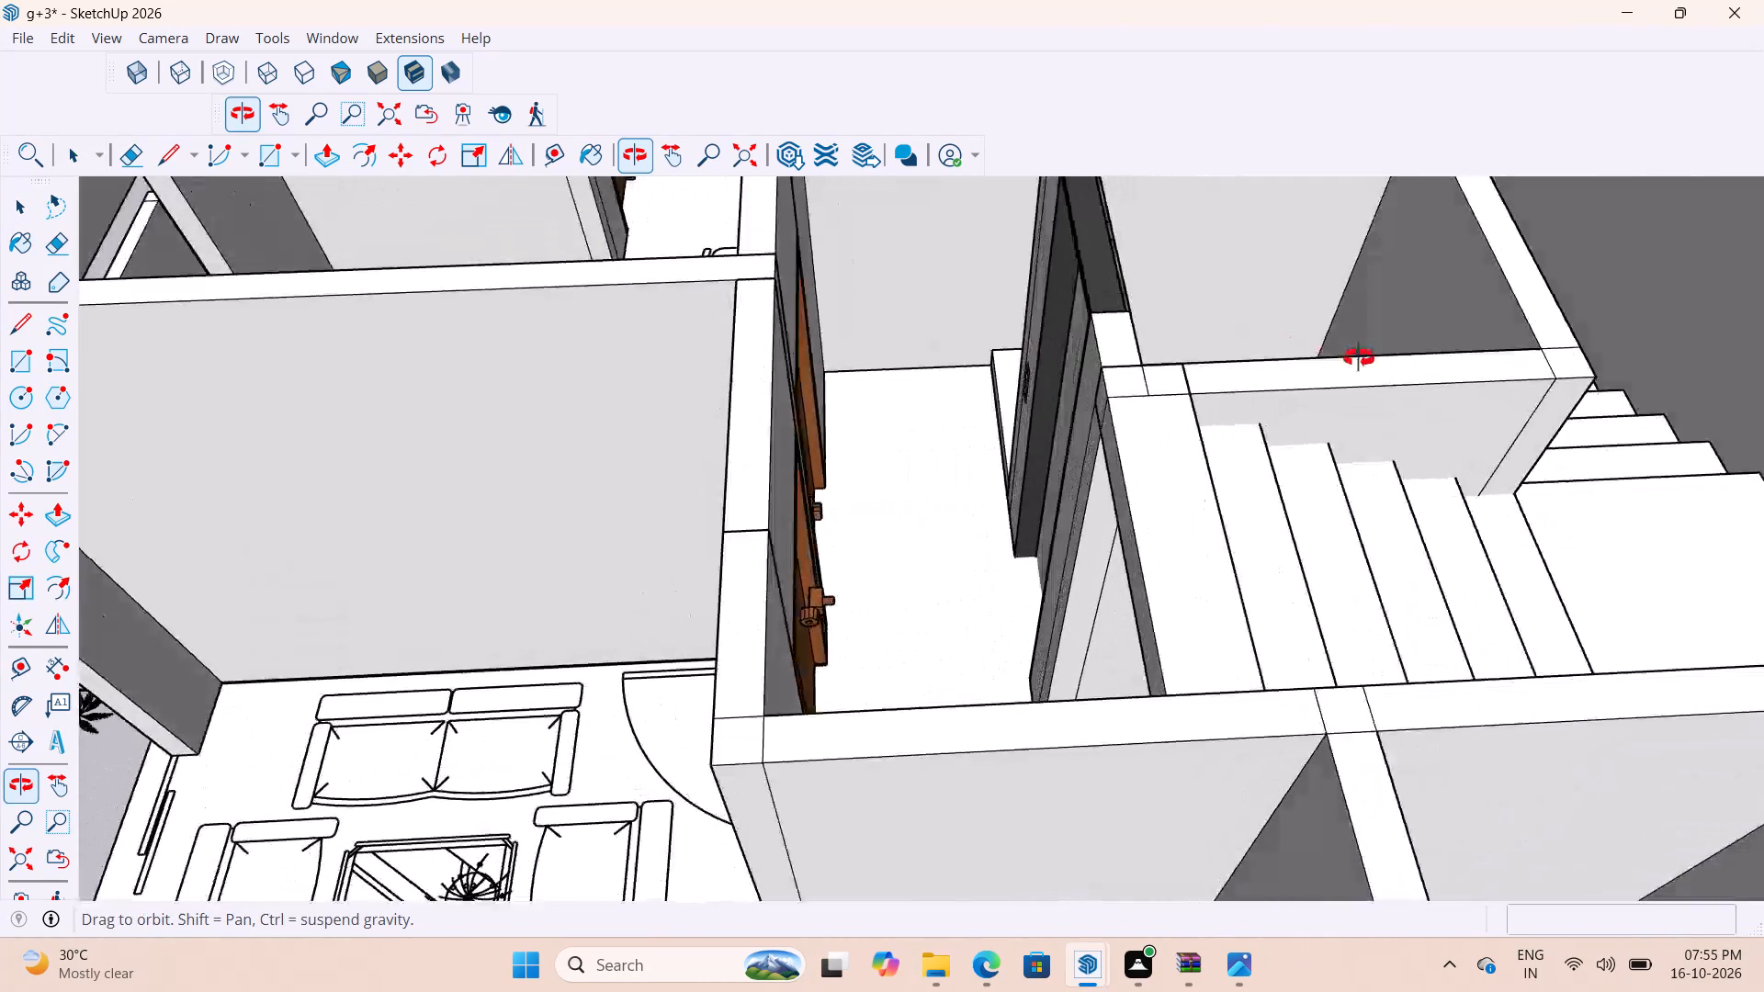
middle_click_drag(1359, 358, 1763, 364)
scroll(956, 499, "down", 13)
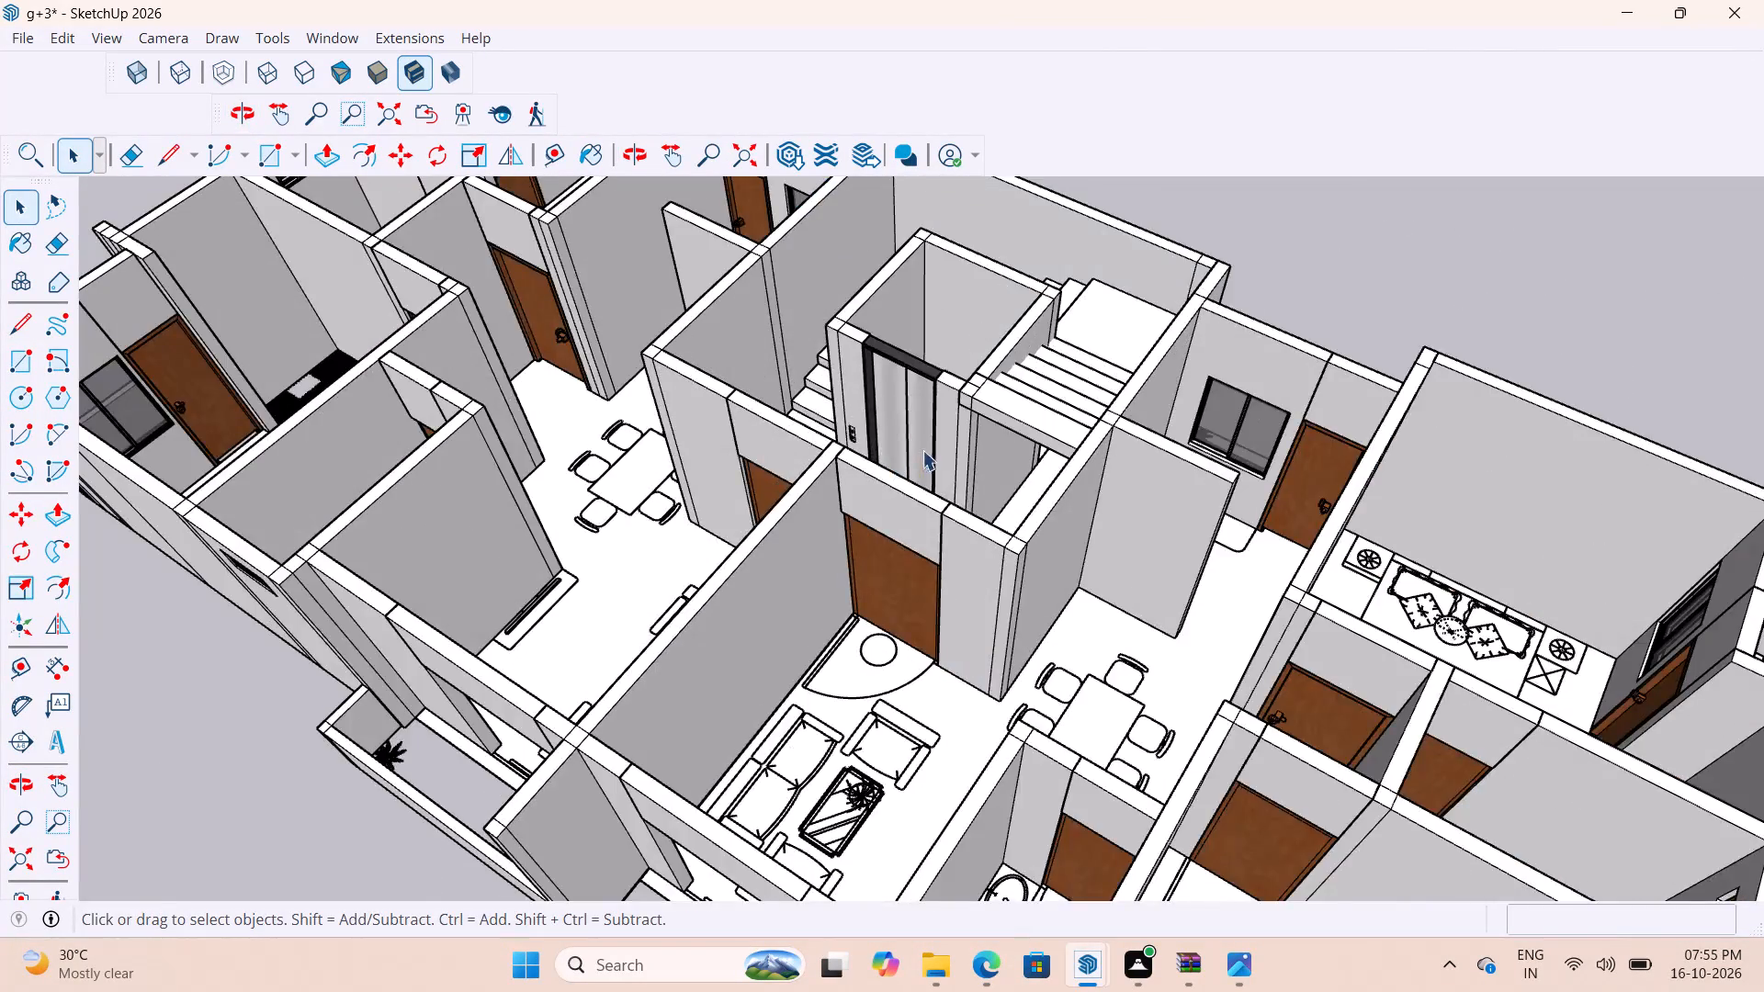
scroll(922, 450, "down", 8)
middle_click_drag(1210, 541, 992, 573)
Examine the tiled first house's stair and lift core as a reference for the second house.
scroll(316, 667, "up", 1)
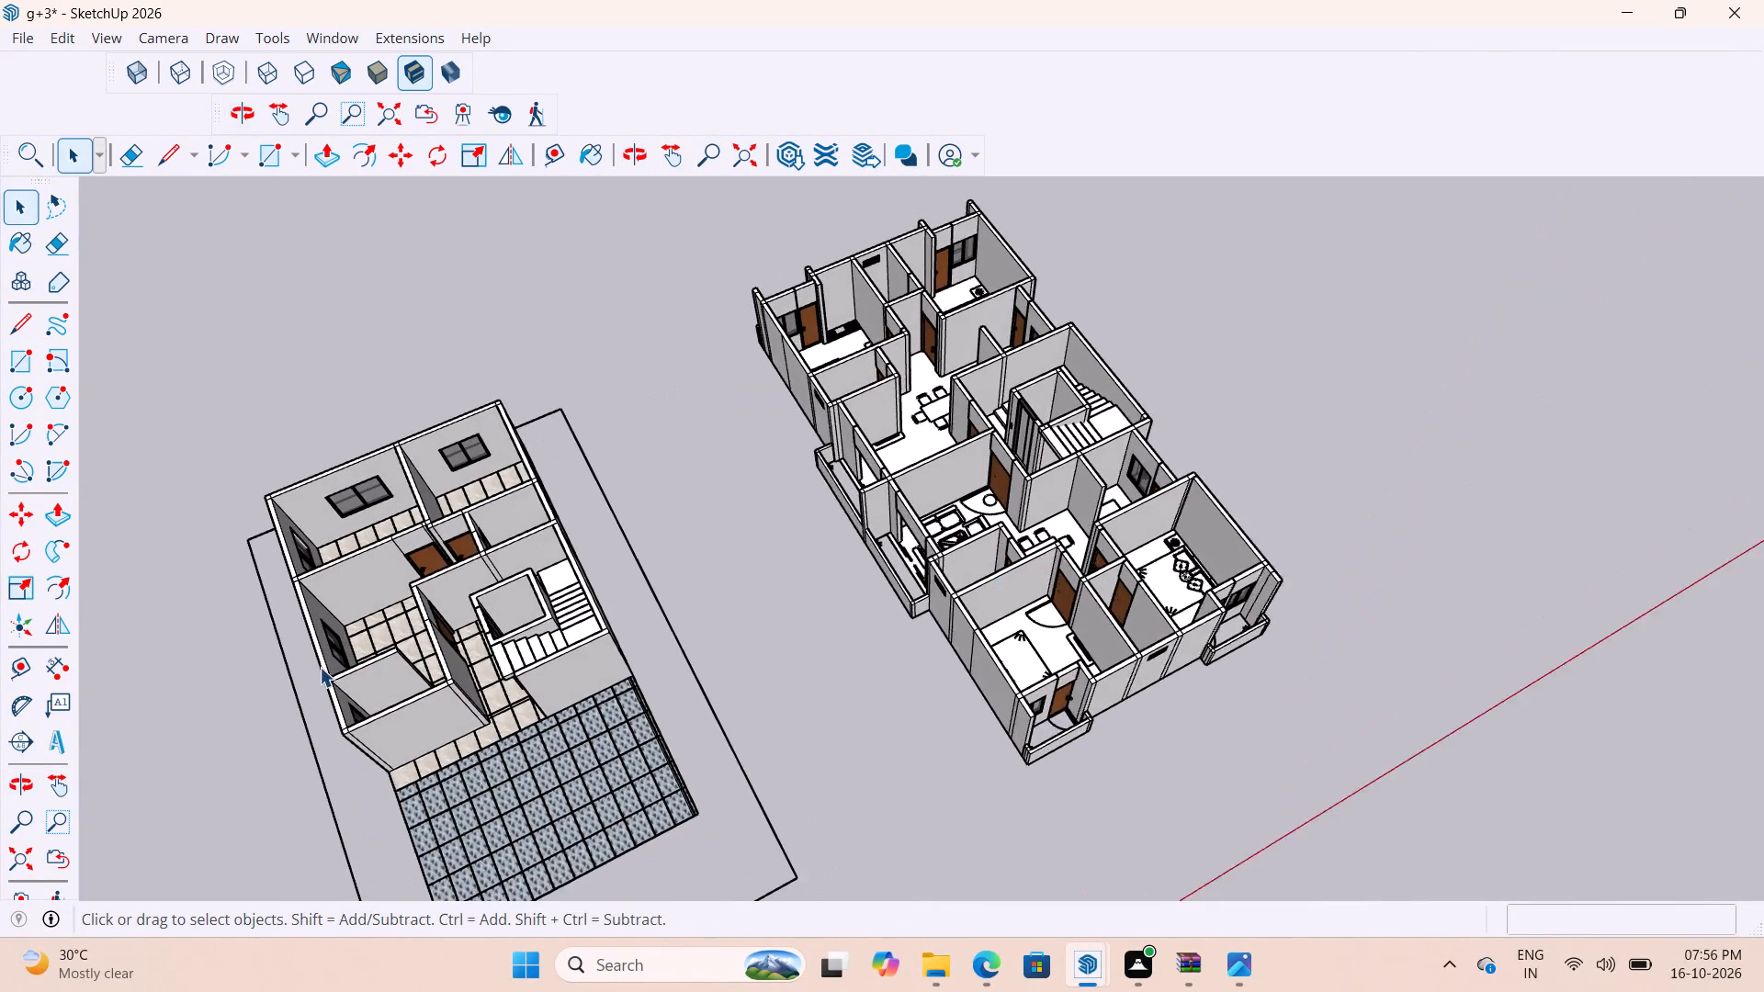
scroll(320, 667, "up", 2)
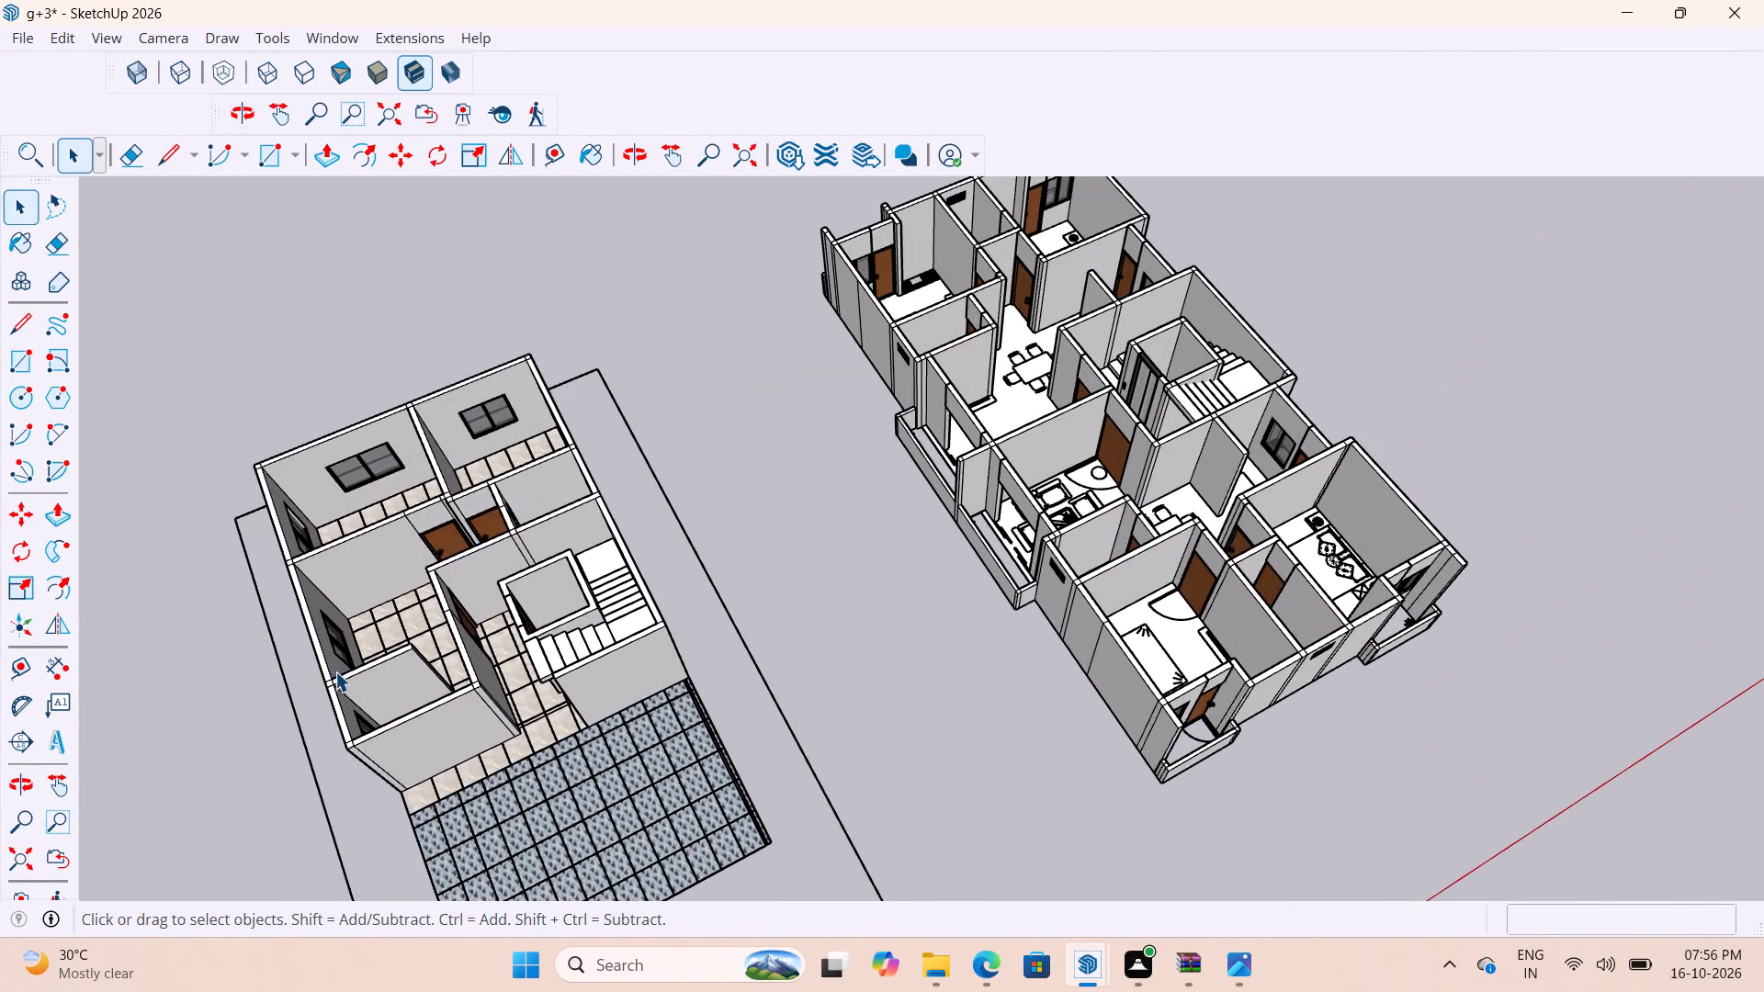
scroll(335, 671, "down", 4)
scroll(432, 695, "up", 2)
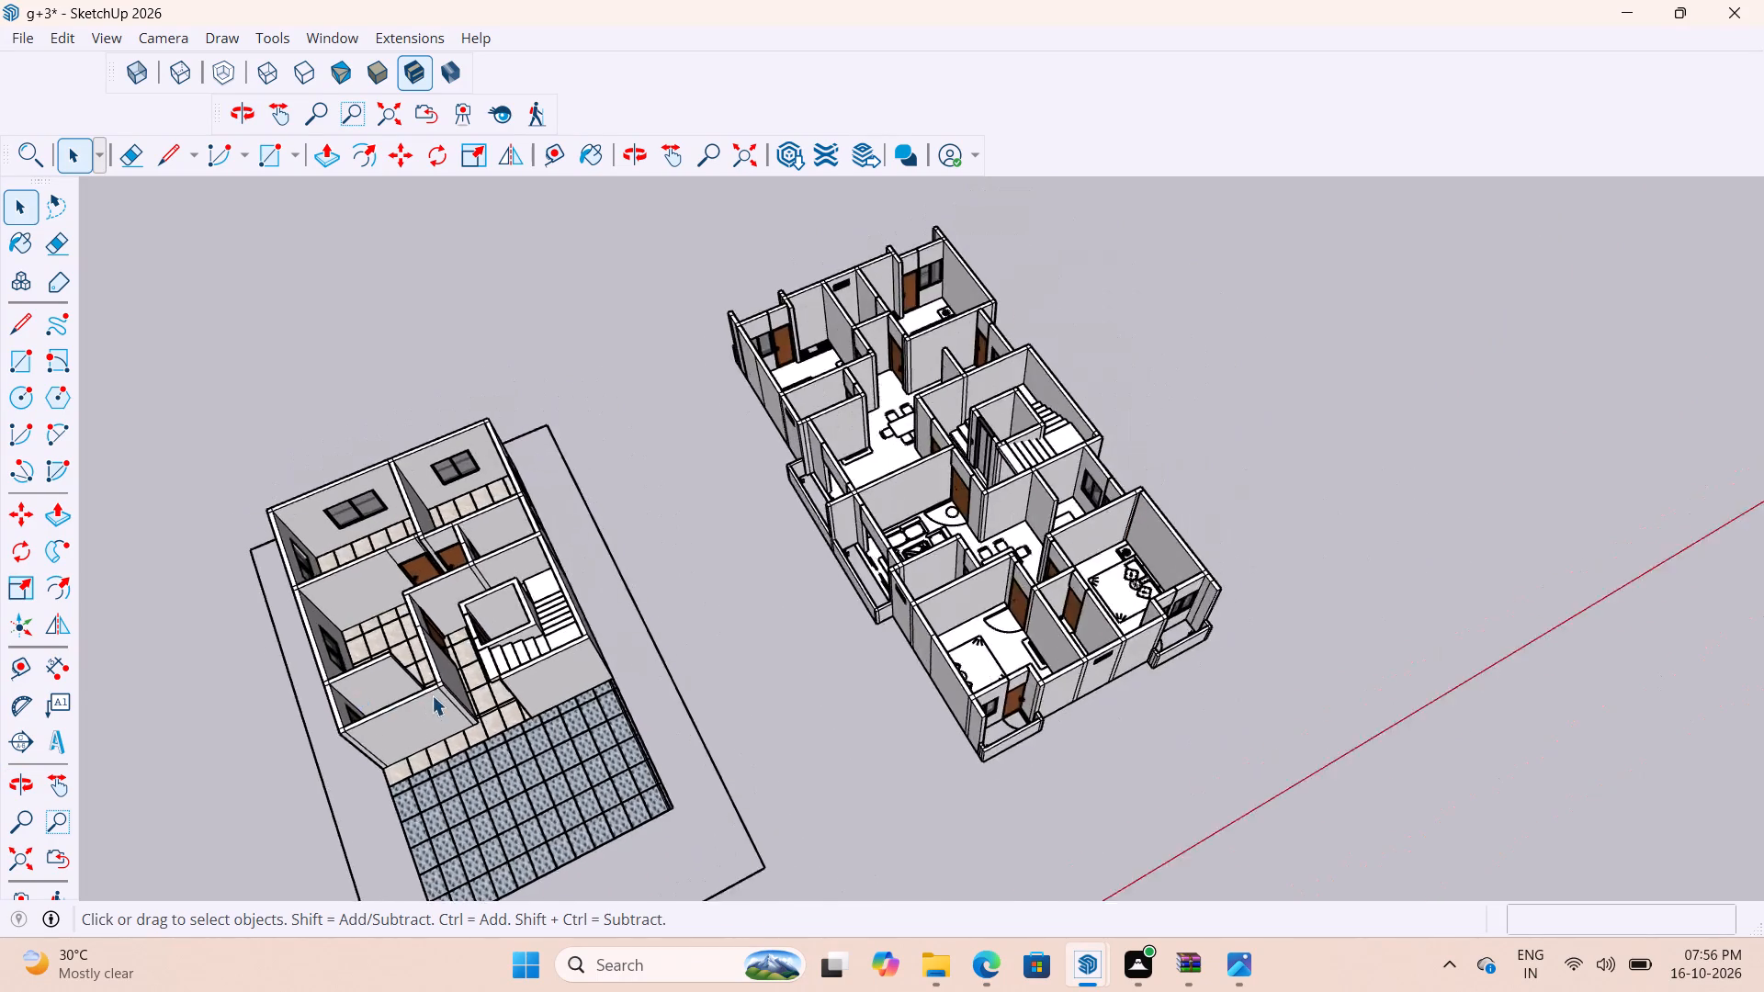
scroll(432, 695, "up", 12)
middle_click_drag(437, 697, 608, 550)
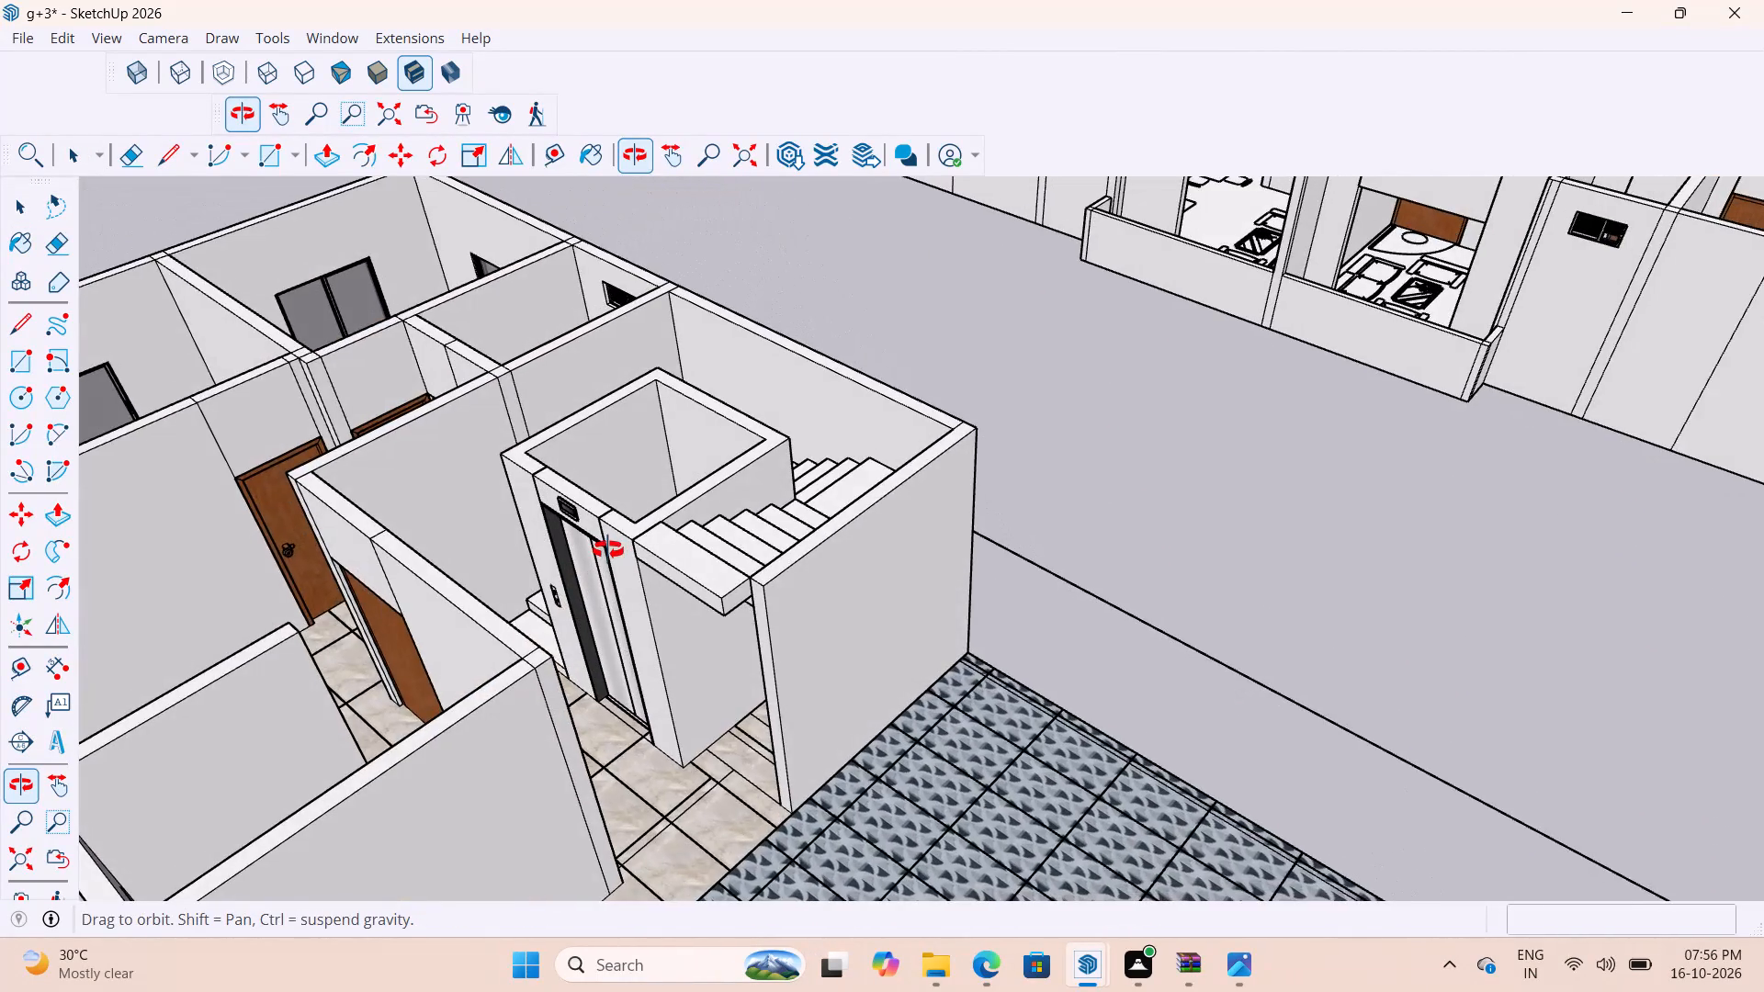
middle_click_drag(608, 550, 707, 568)
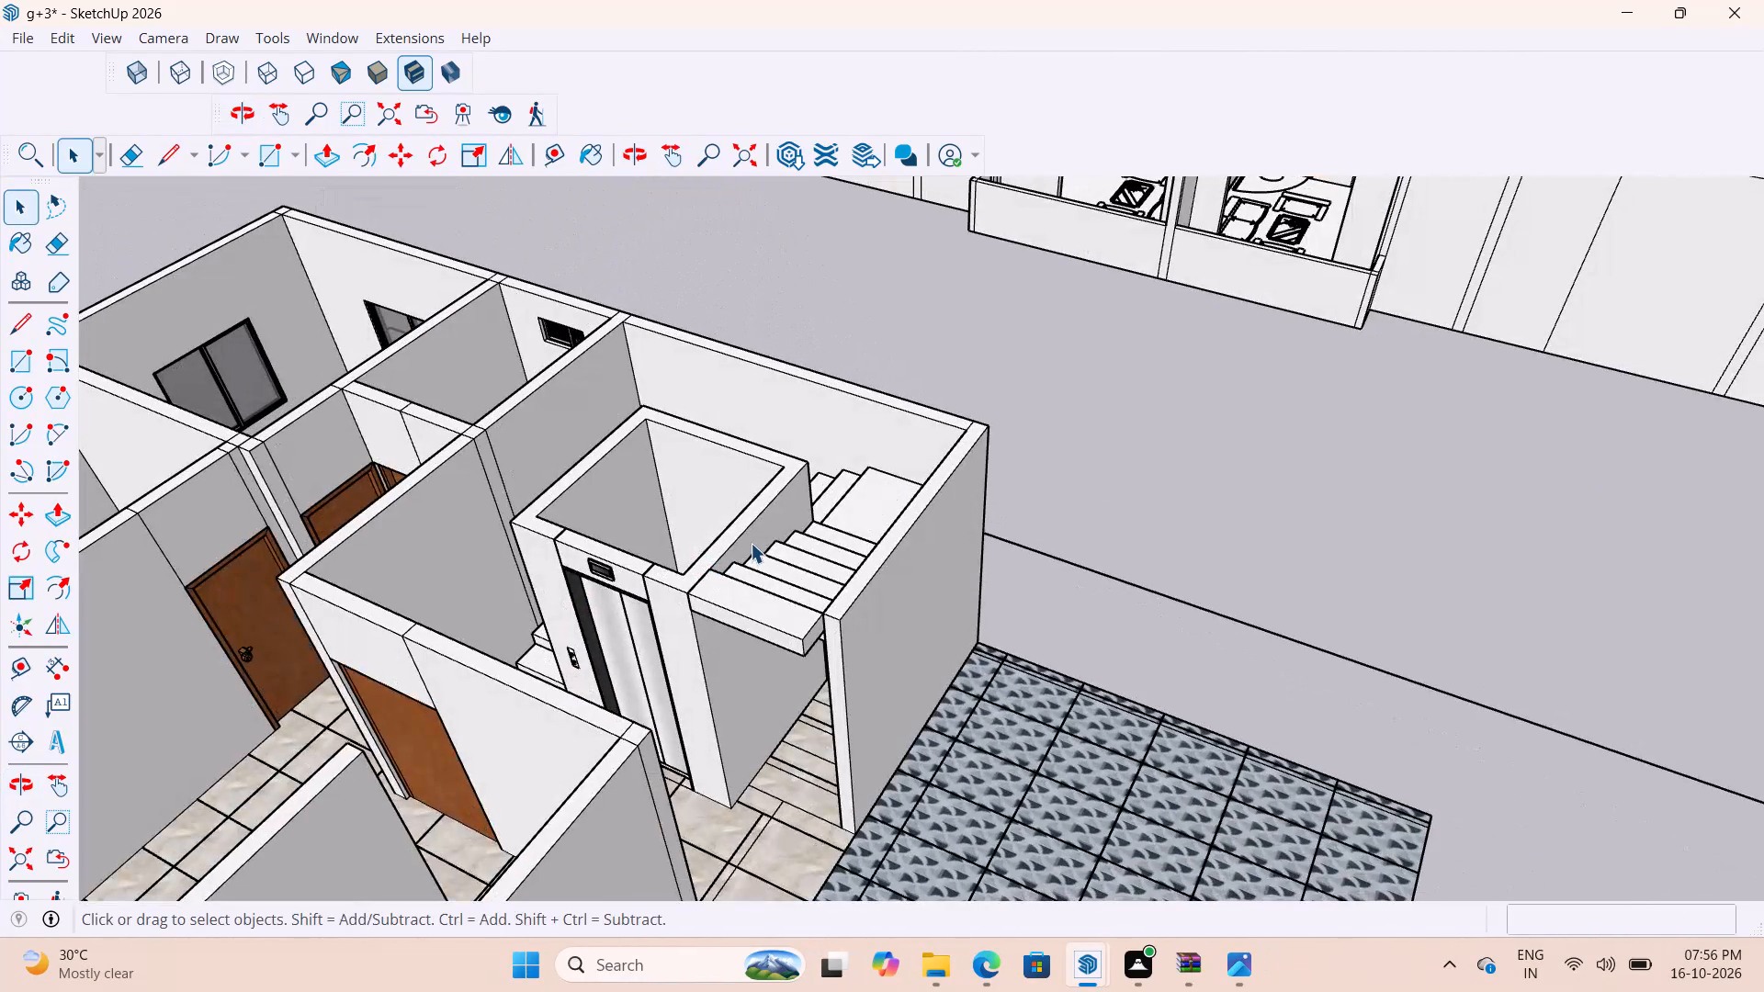
scroll(670, 514, "down", 10)
middle_click_drag(1153, 611, 786, 670)
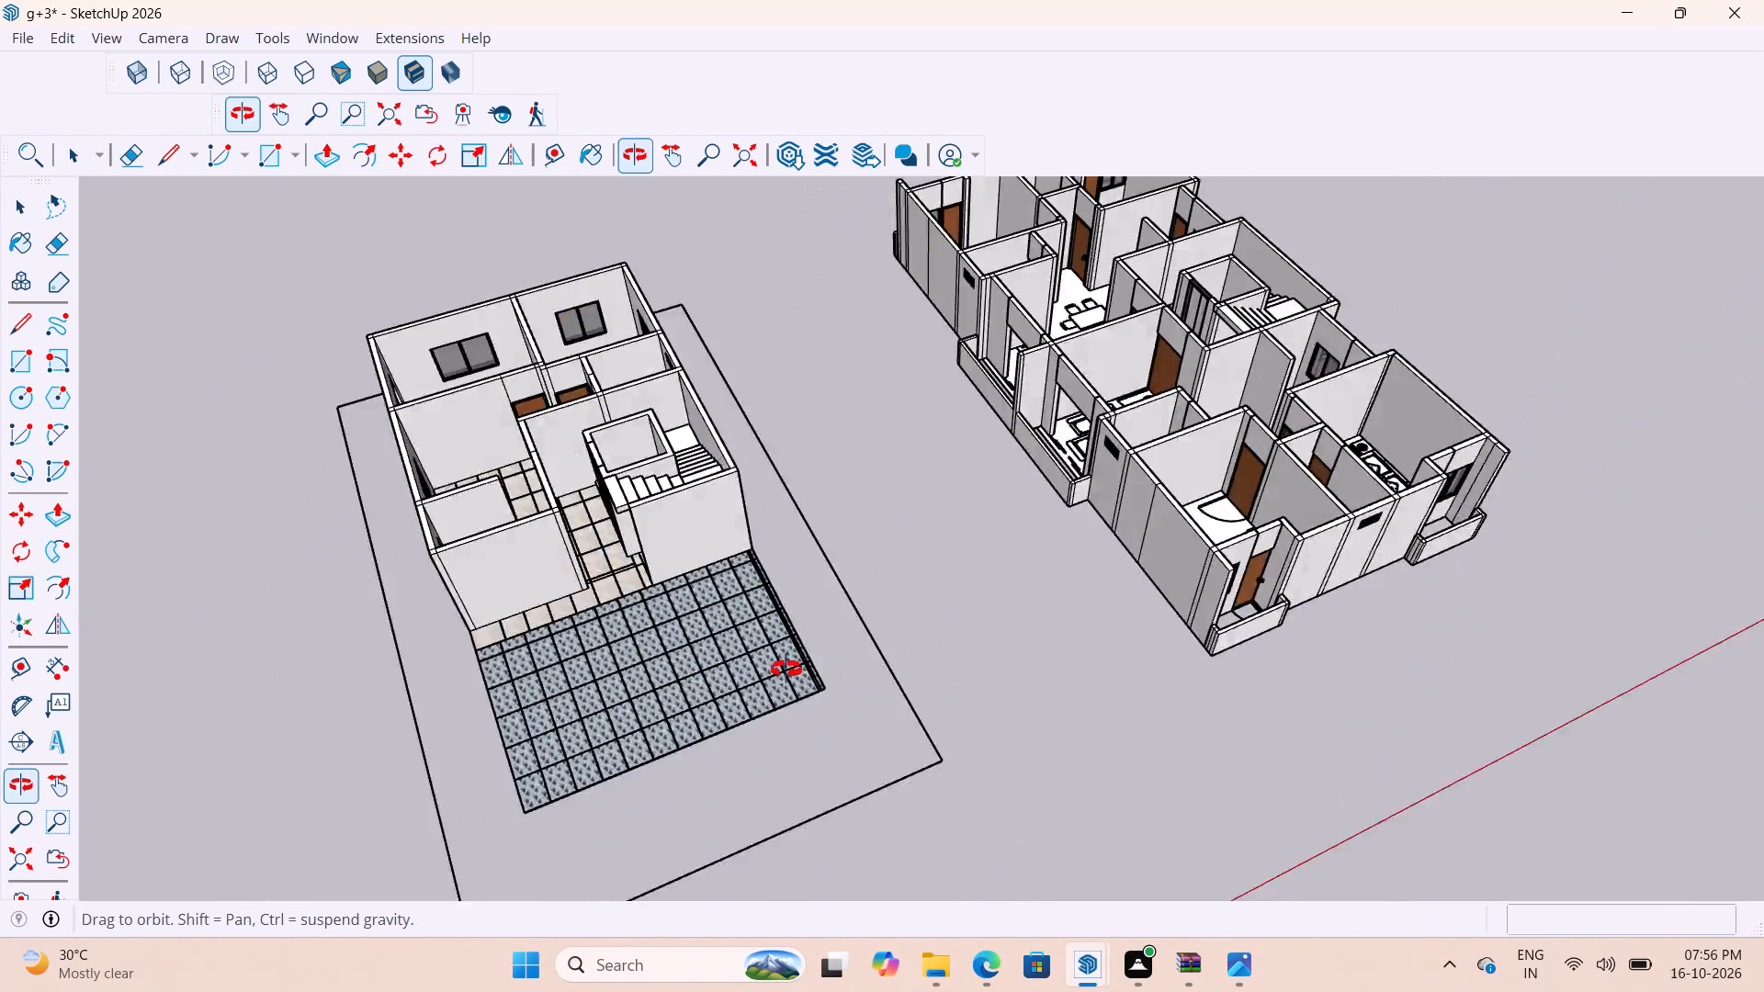
middle_click_drag(786, 670, 689, 682)
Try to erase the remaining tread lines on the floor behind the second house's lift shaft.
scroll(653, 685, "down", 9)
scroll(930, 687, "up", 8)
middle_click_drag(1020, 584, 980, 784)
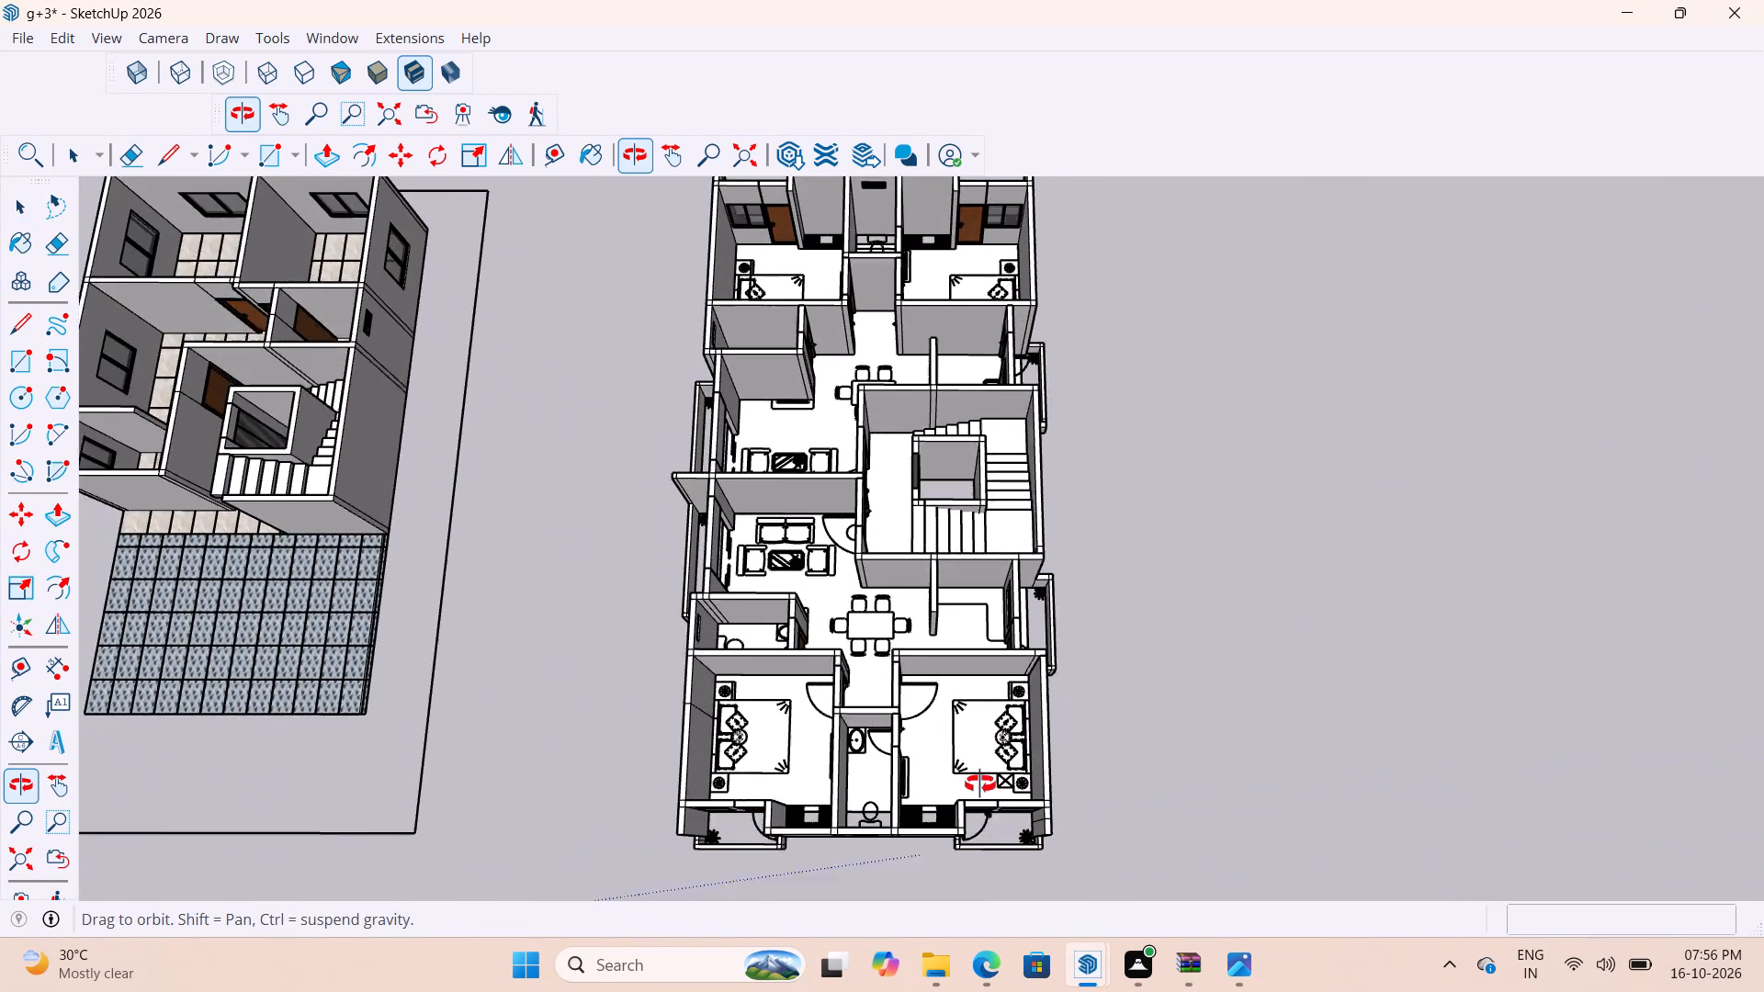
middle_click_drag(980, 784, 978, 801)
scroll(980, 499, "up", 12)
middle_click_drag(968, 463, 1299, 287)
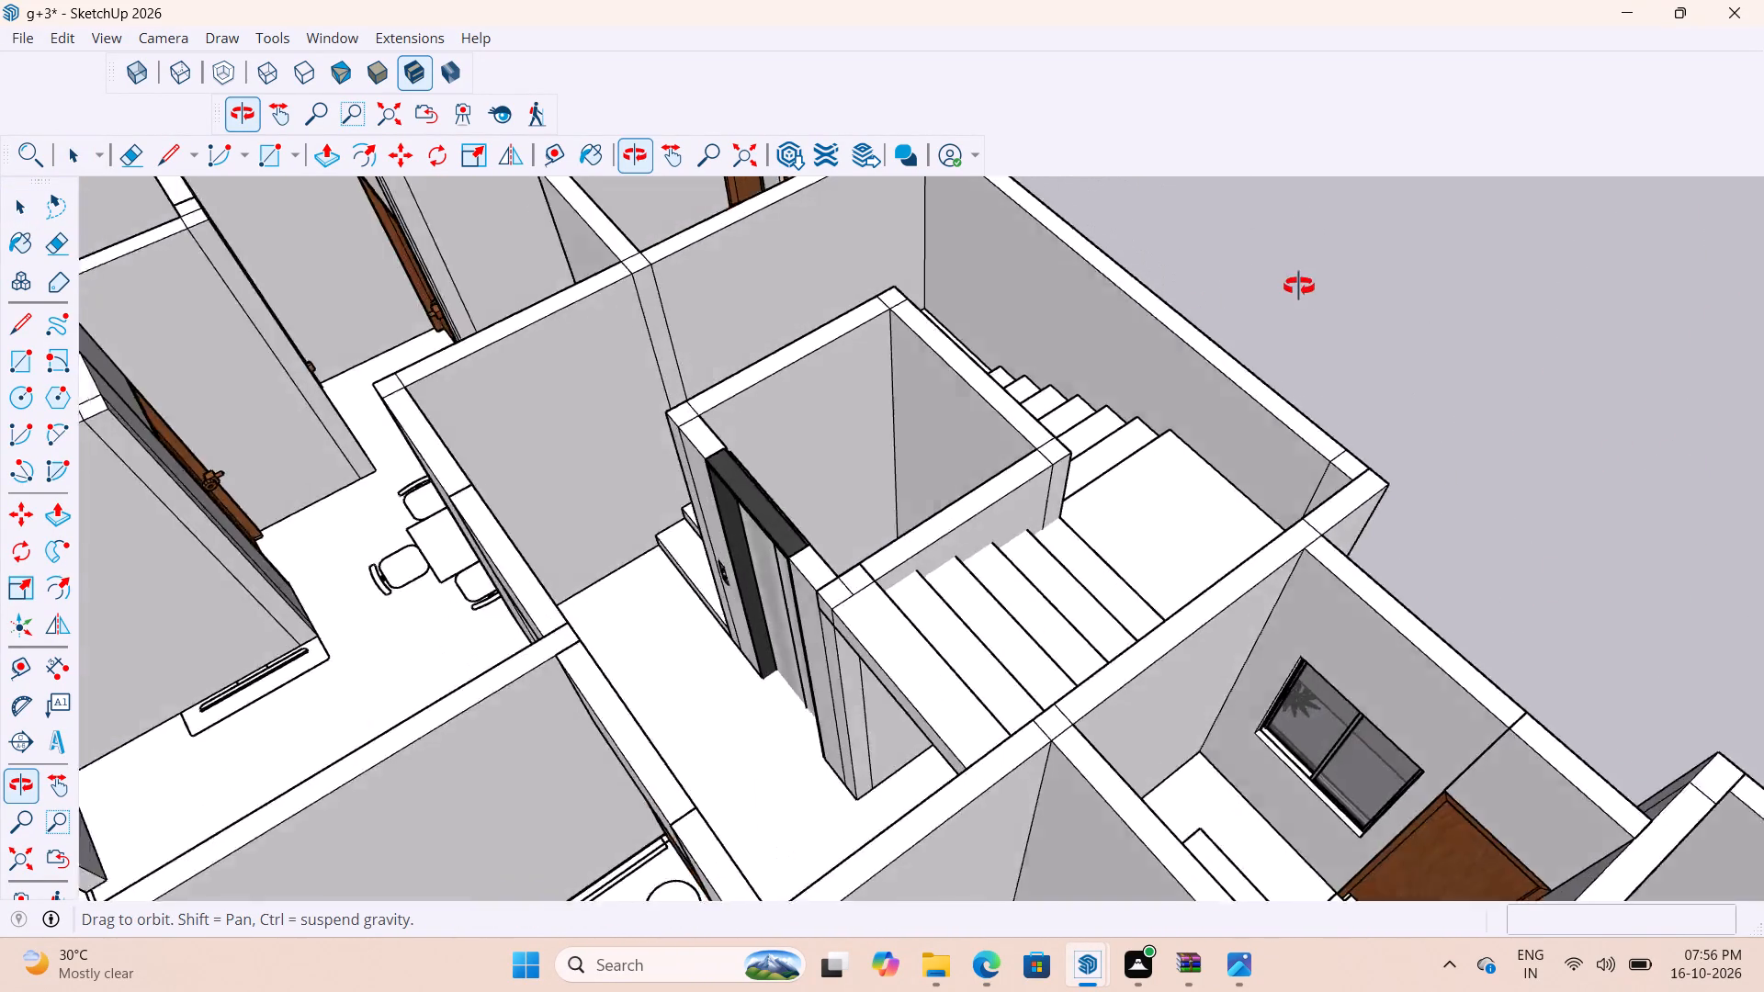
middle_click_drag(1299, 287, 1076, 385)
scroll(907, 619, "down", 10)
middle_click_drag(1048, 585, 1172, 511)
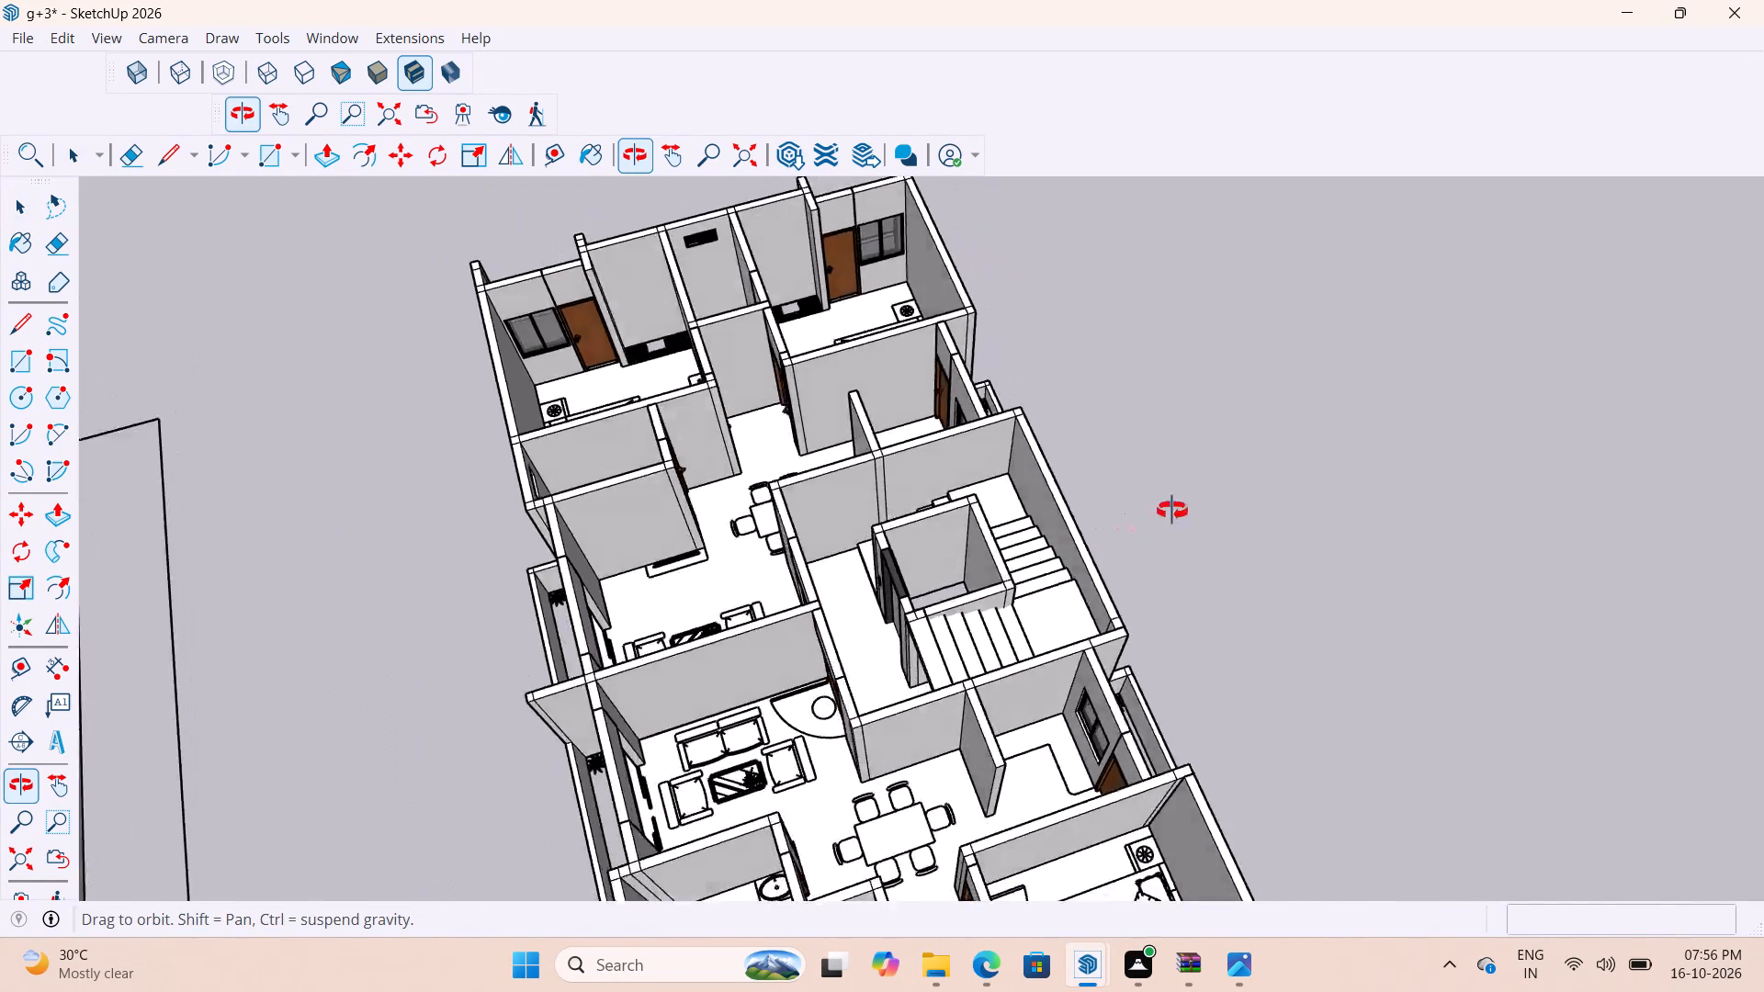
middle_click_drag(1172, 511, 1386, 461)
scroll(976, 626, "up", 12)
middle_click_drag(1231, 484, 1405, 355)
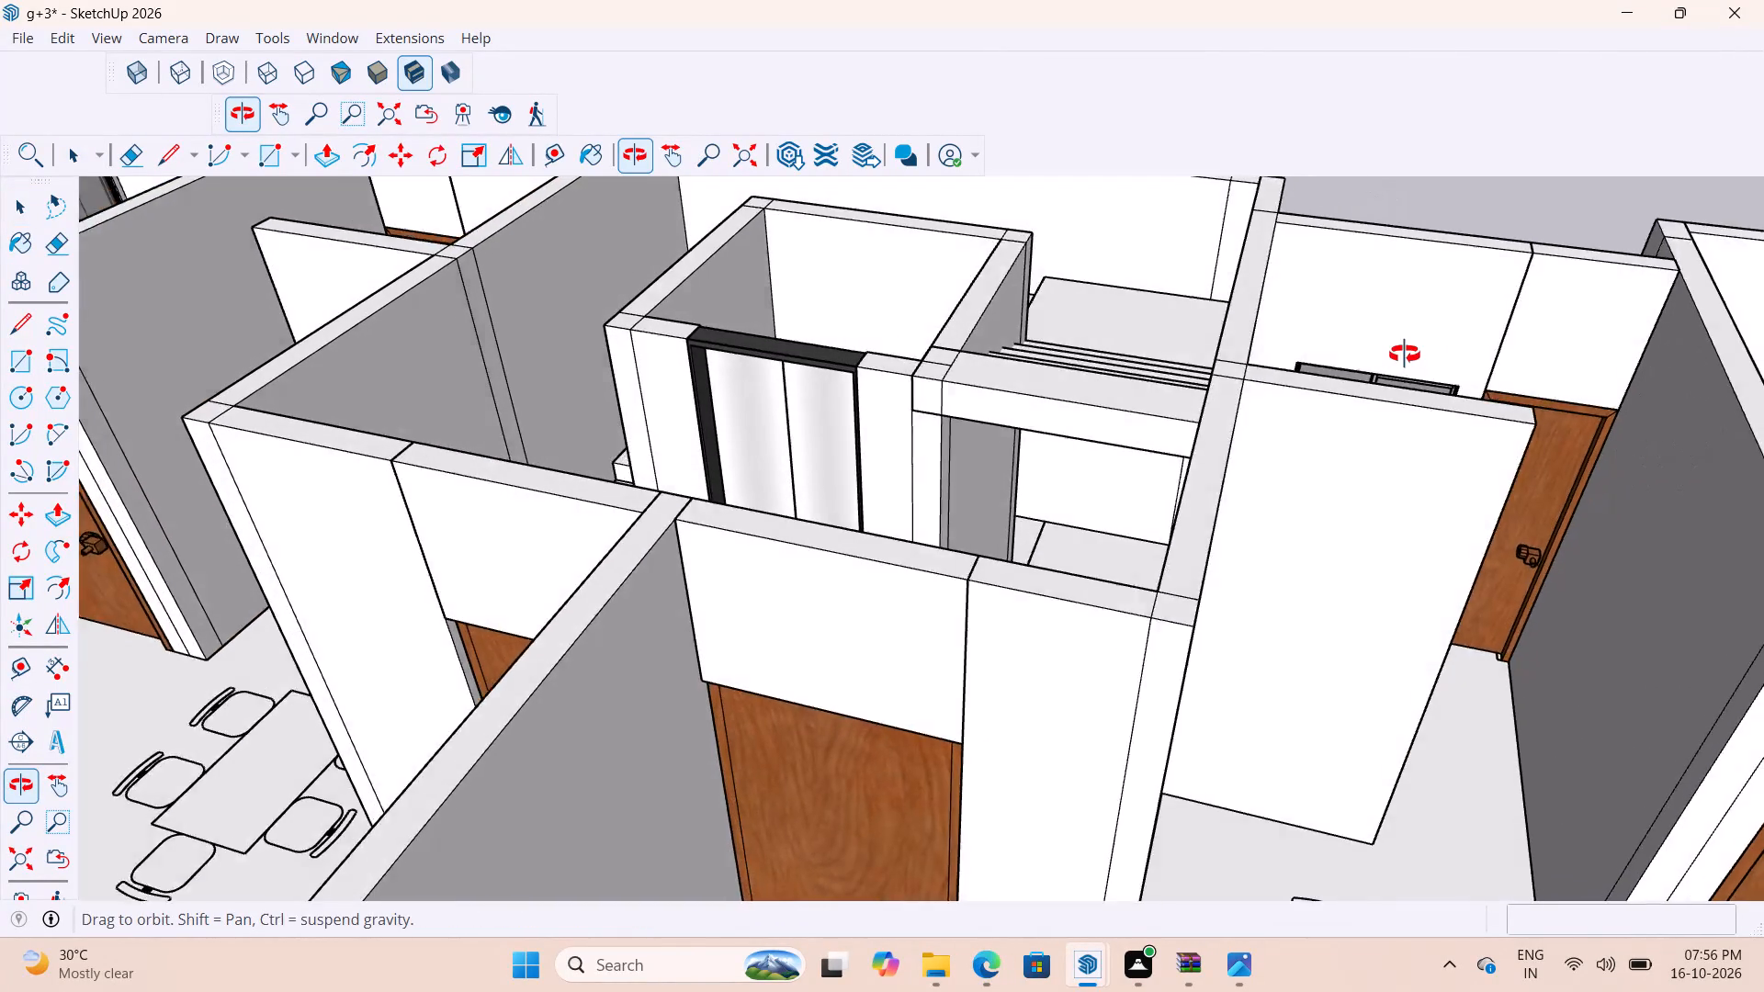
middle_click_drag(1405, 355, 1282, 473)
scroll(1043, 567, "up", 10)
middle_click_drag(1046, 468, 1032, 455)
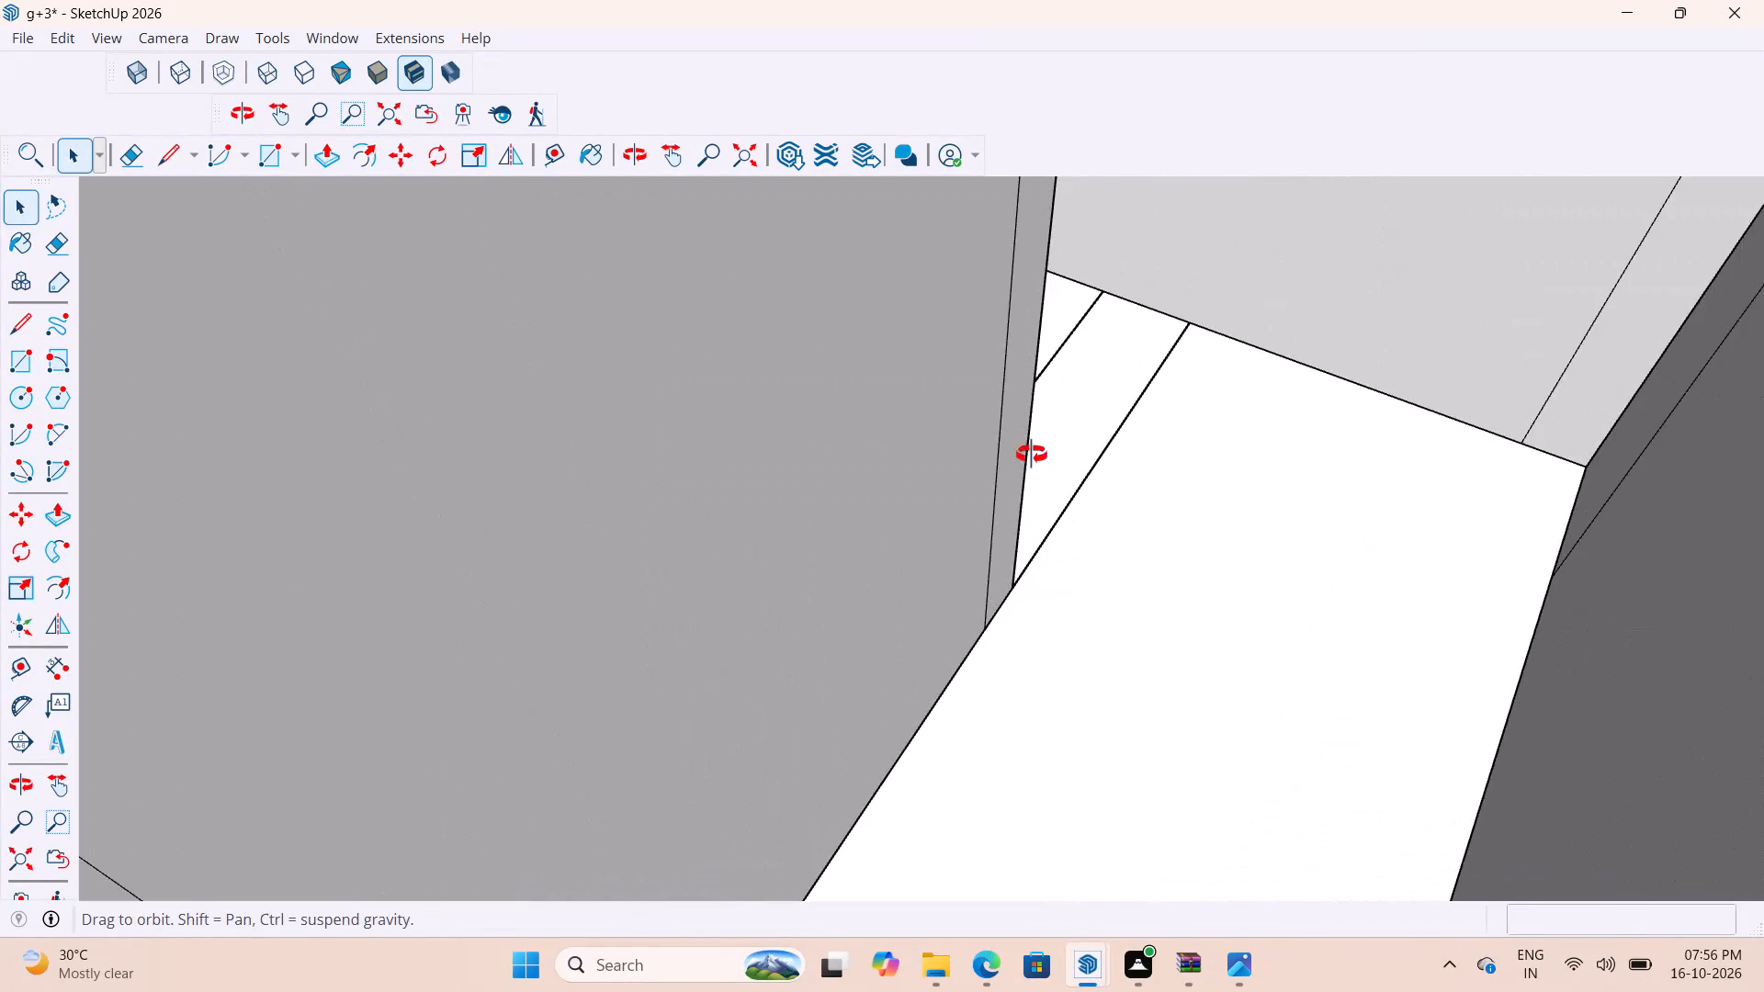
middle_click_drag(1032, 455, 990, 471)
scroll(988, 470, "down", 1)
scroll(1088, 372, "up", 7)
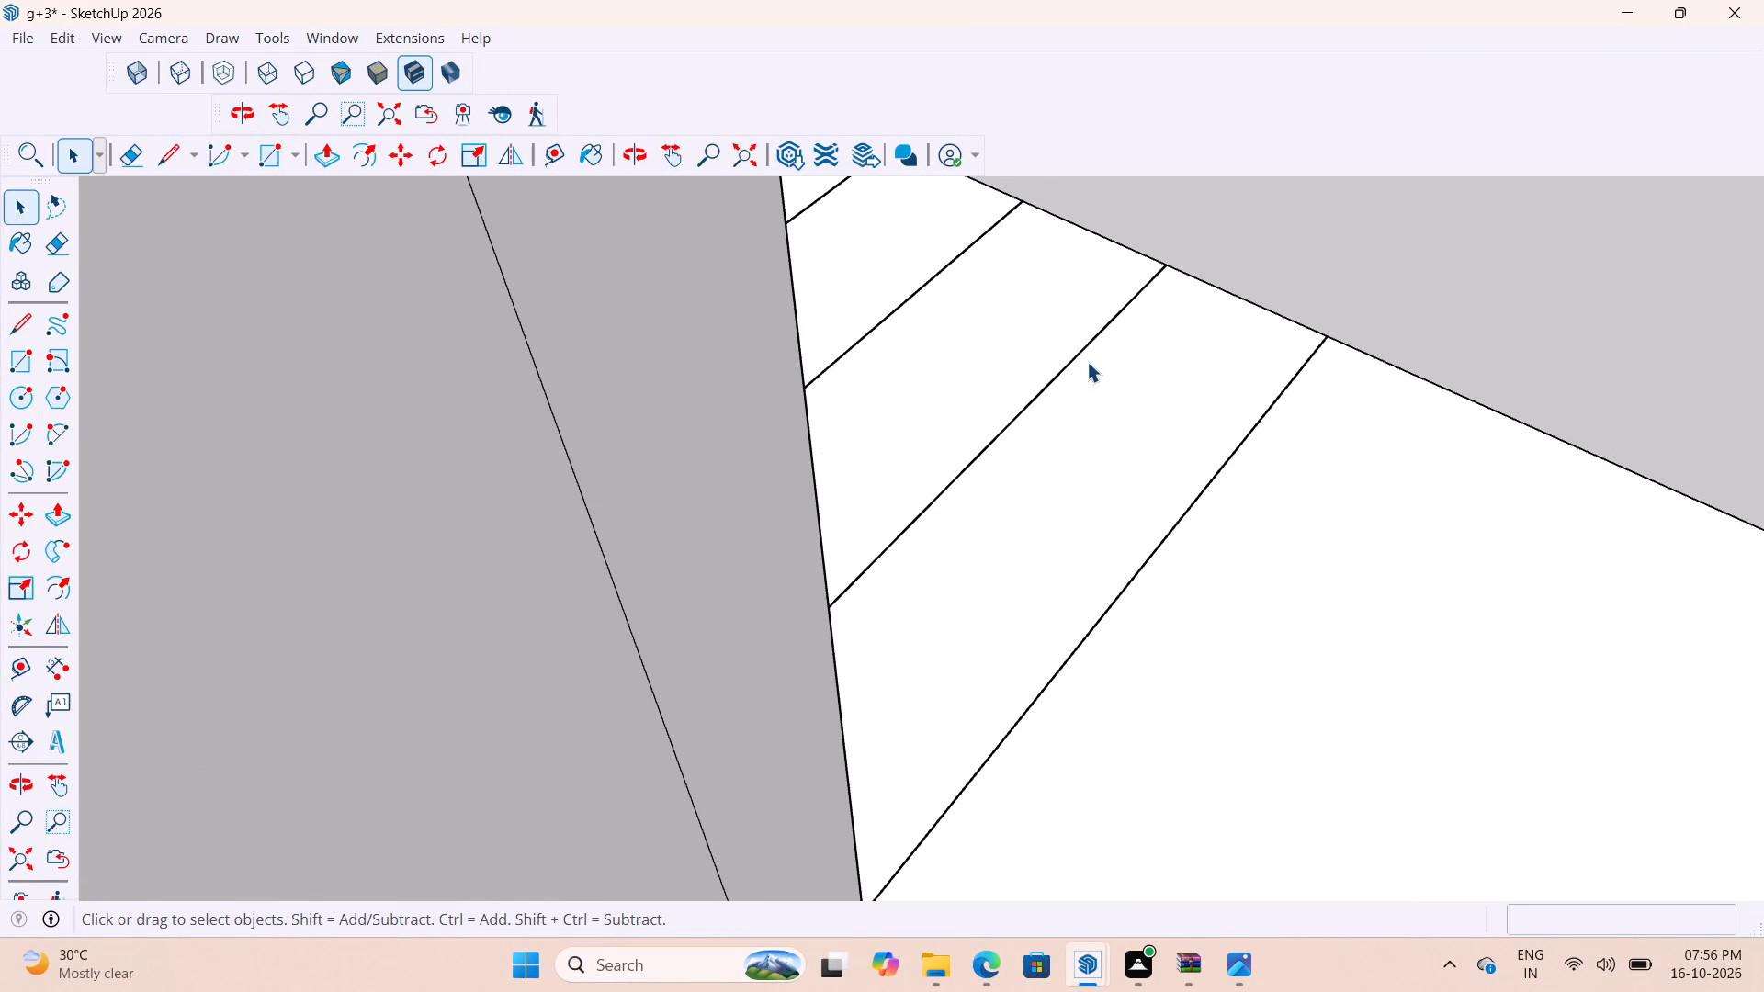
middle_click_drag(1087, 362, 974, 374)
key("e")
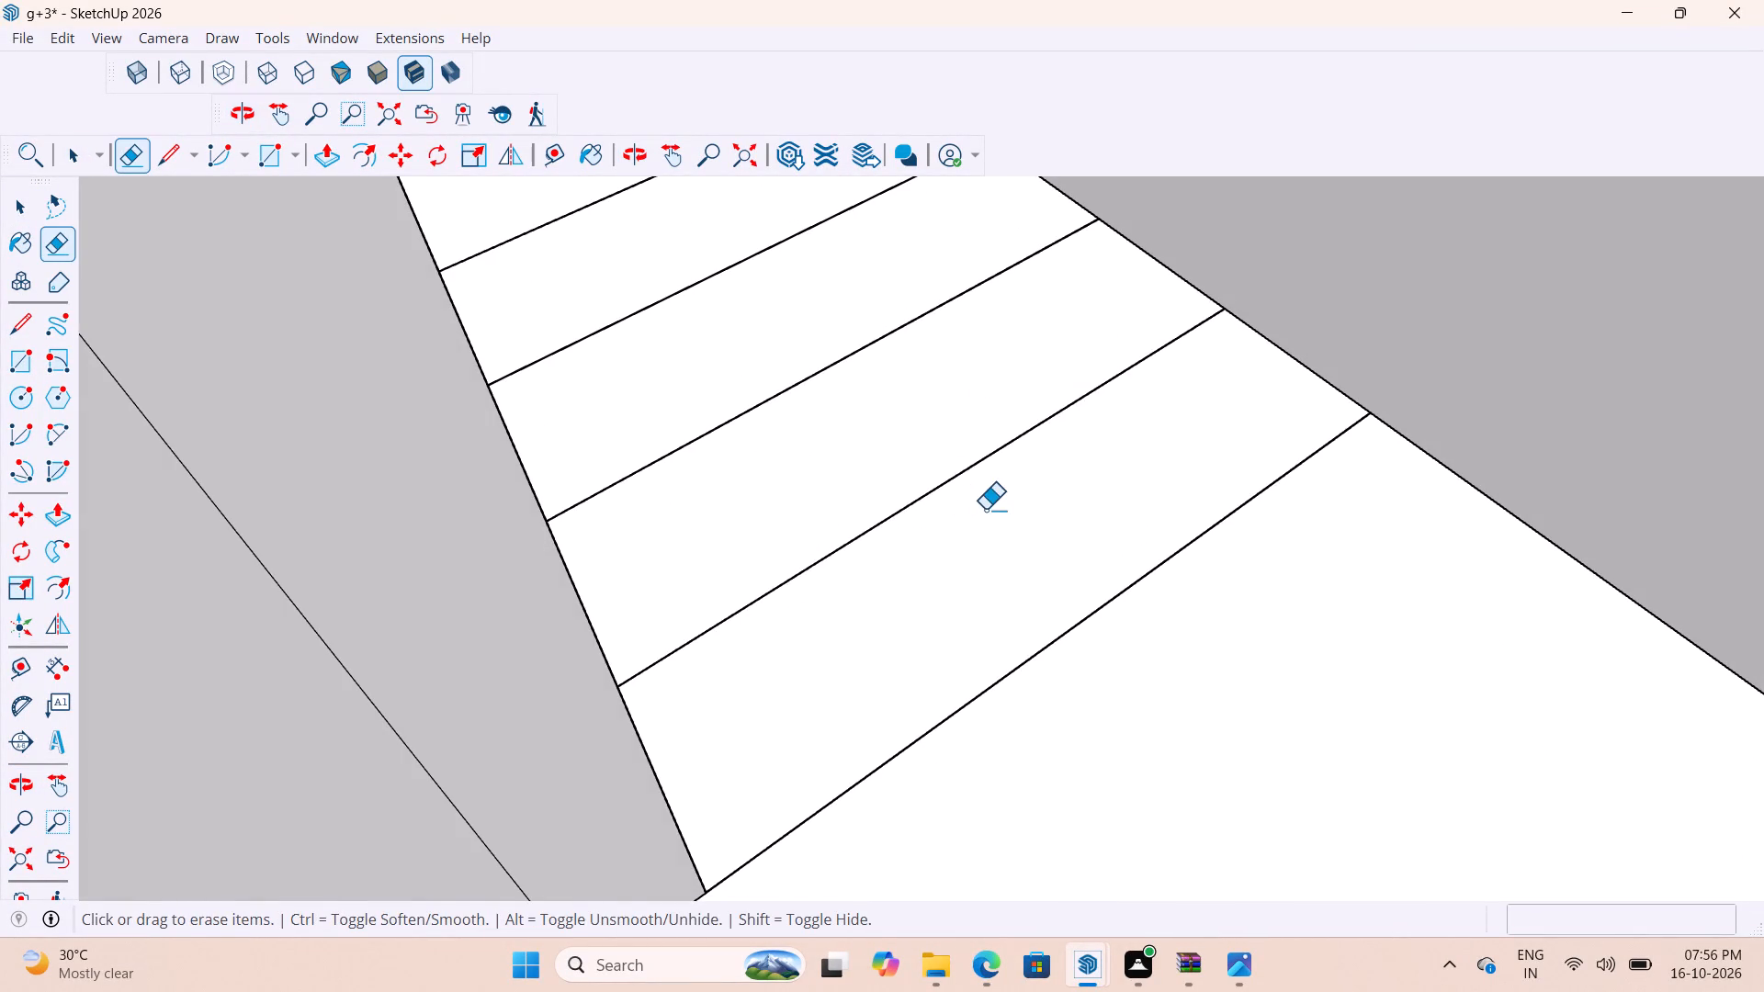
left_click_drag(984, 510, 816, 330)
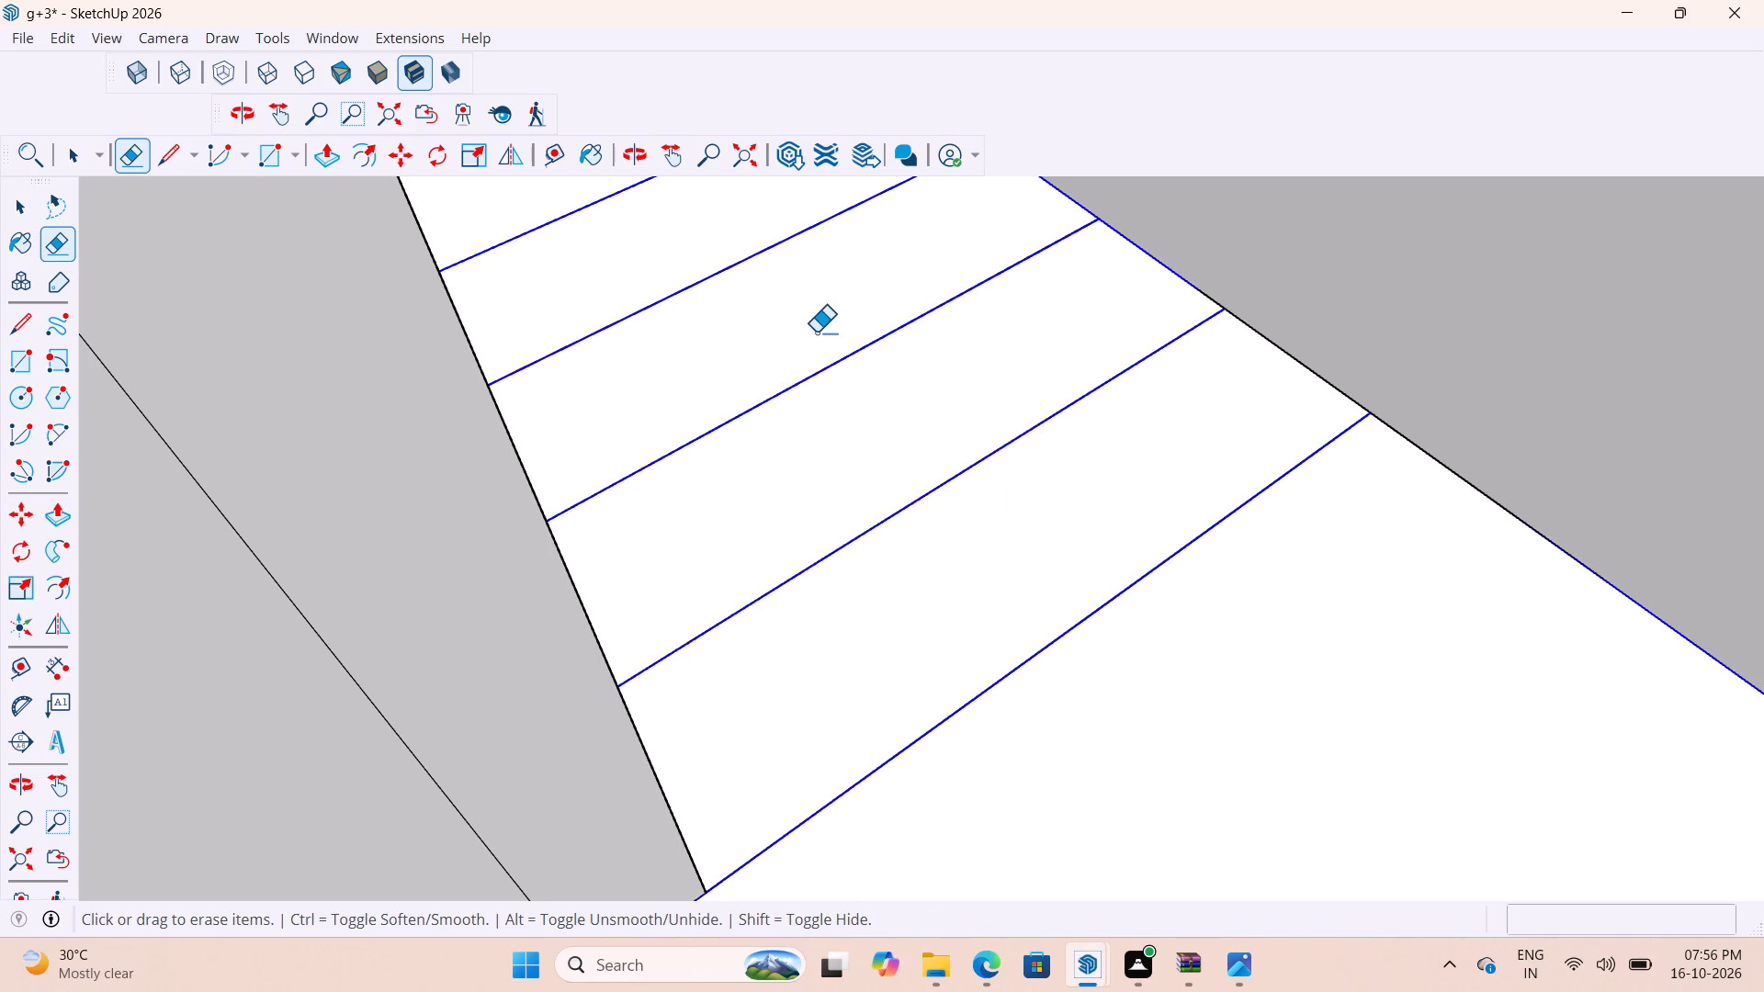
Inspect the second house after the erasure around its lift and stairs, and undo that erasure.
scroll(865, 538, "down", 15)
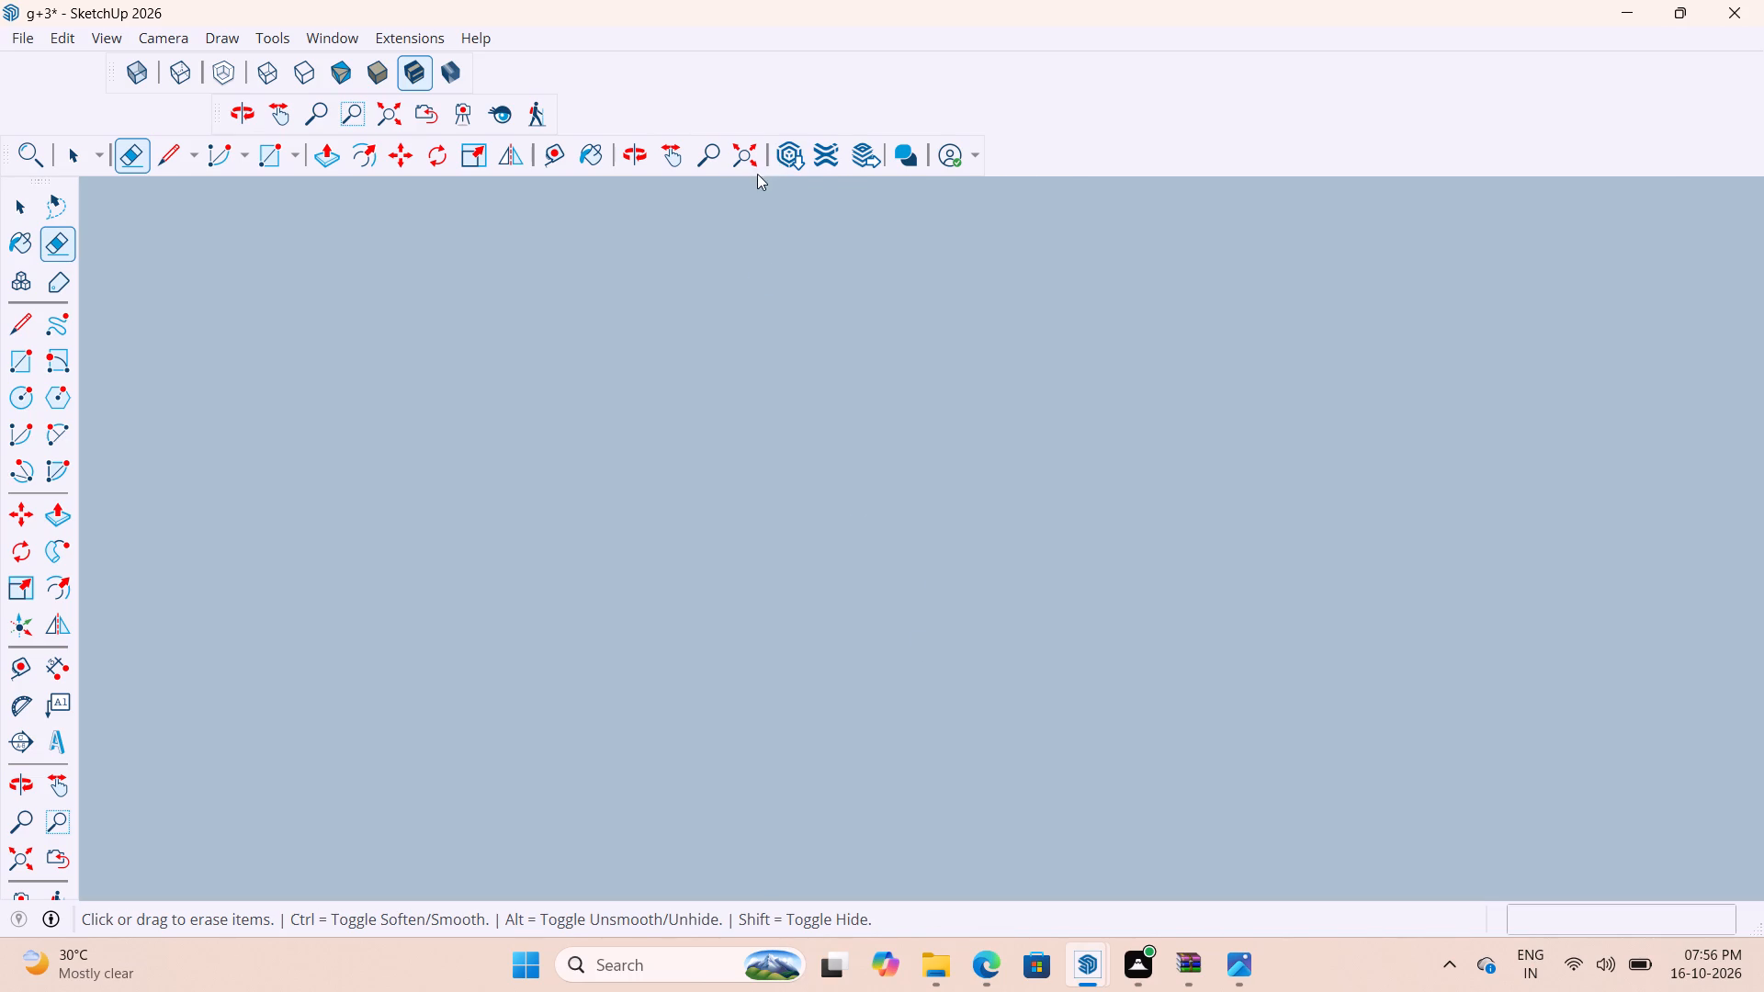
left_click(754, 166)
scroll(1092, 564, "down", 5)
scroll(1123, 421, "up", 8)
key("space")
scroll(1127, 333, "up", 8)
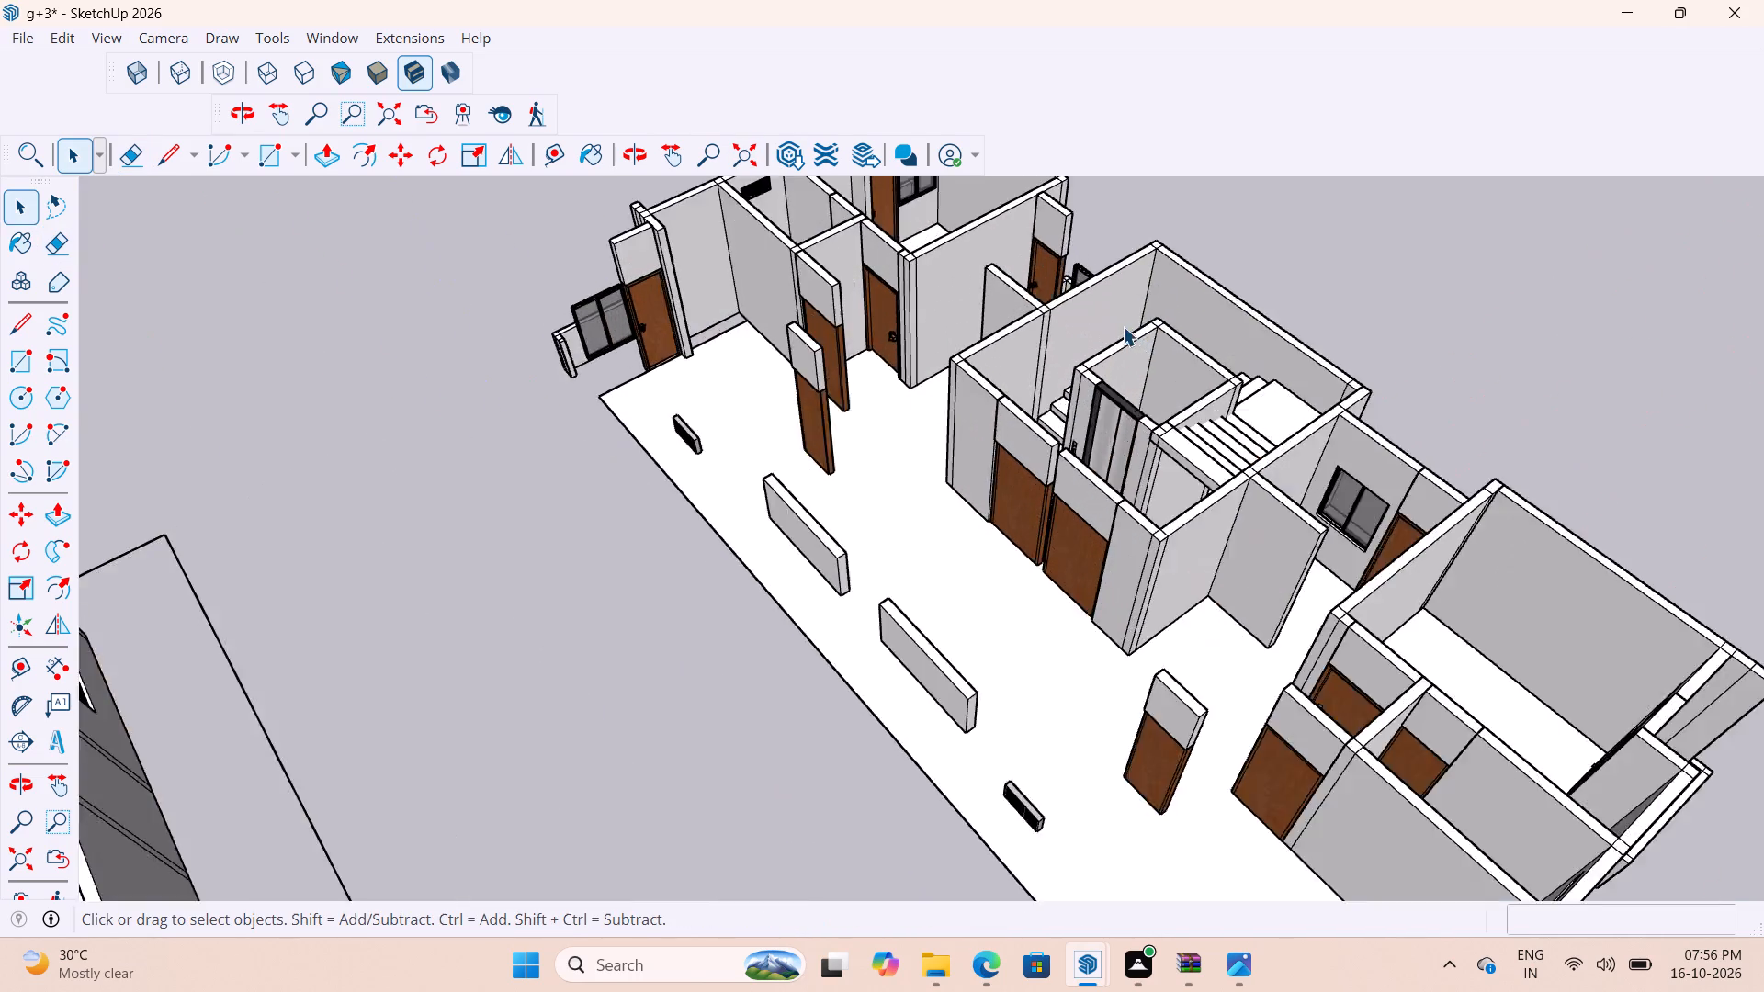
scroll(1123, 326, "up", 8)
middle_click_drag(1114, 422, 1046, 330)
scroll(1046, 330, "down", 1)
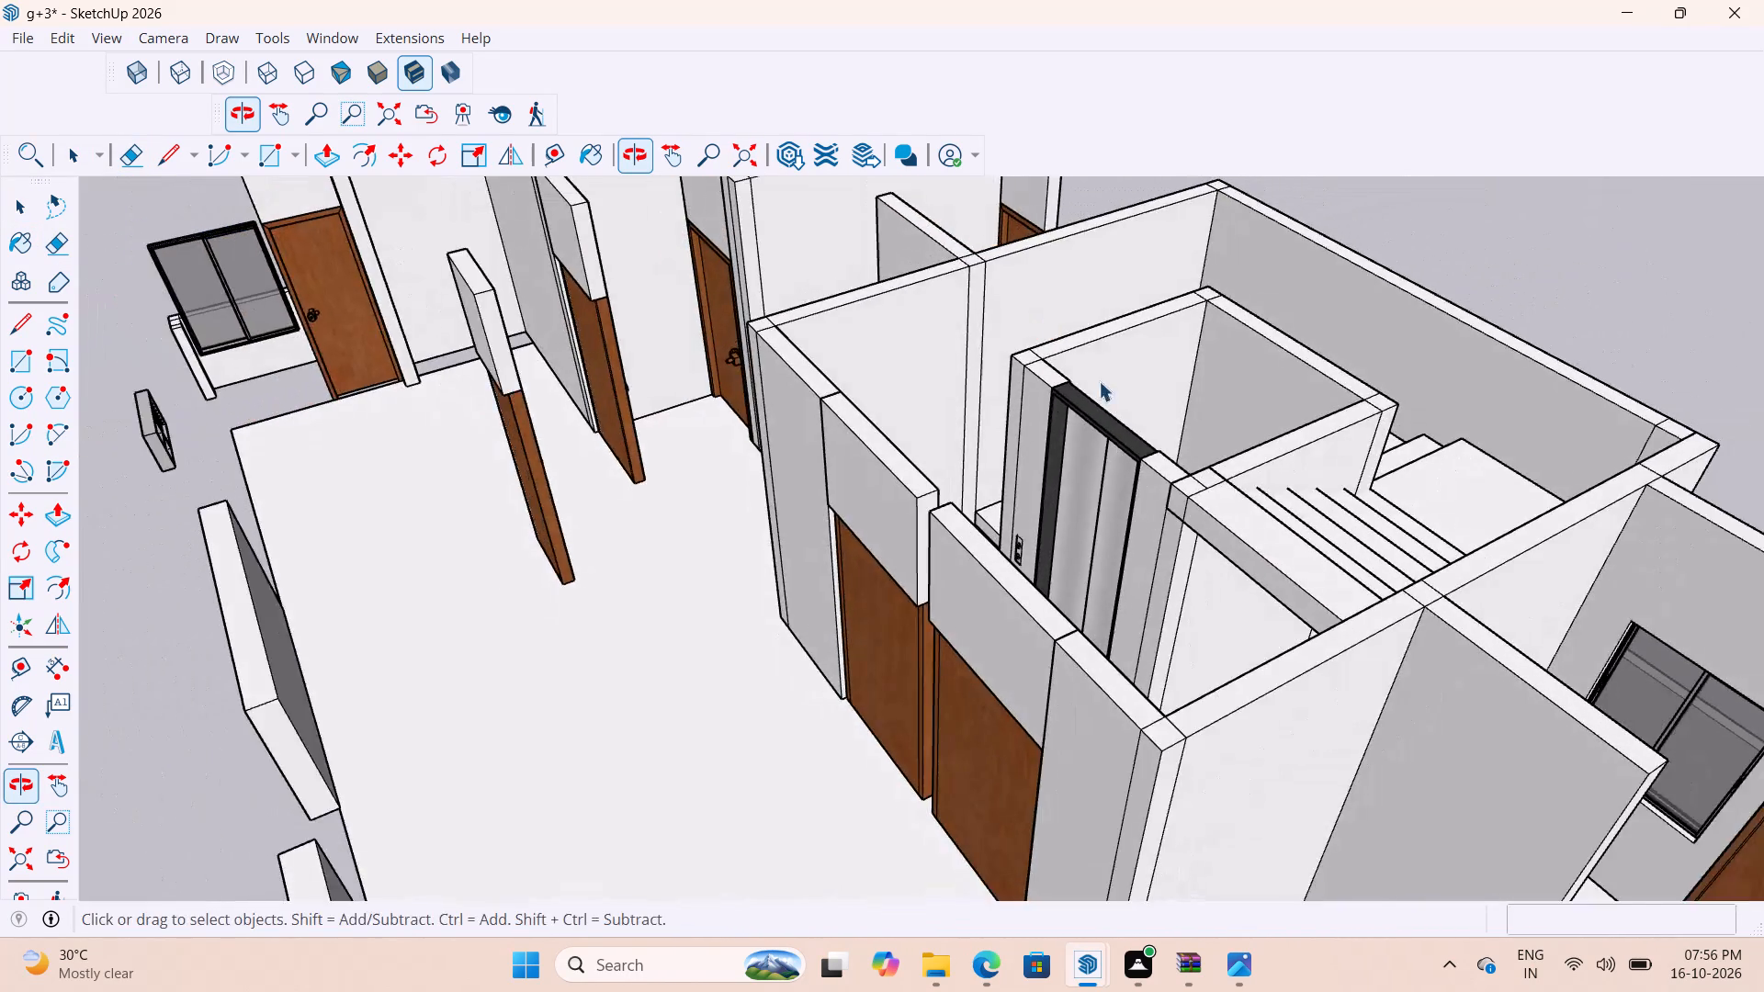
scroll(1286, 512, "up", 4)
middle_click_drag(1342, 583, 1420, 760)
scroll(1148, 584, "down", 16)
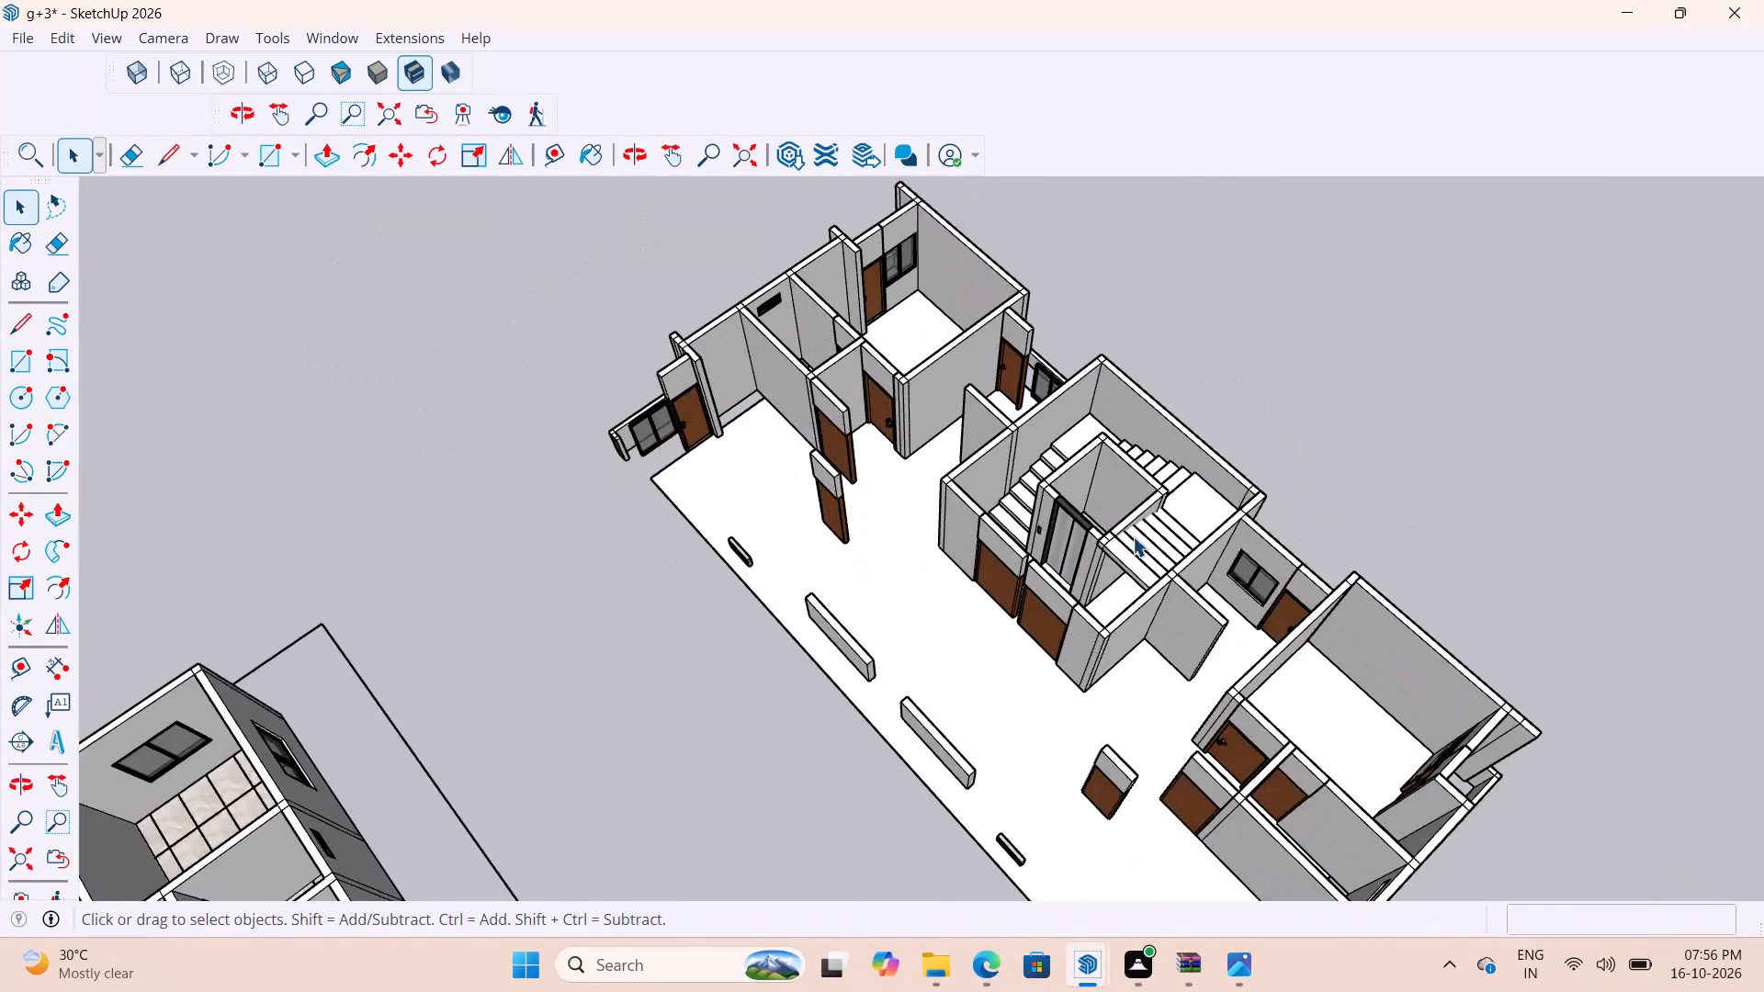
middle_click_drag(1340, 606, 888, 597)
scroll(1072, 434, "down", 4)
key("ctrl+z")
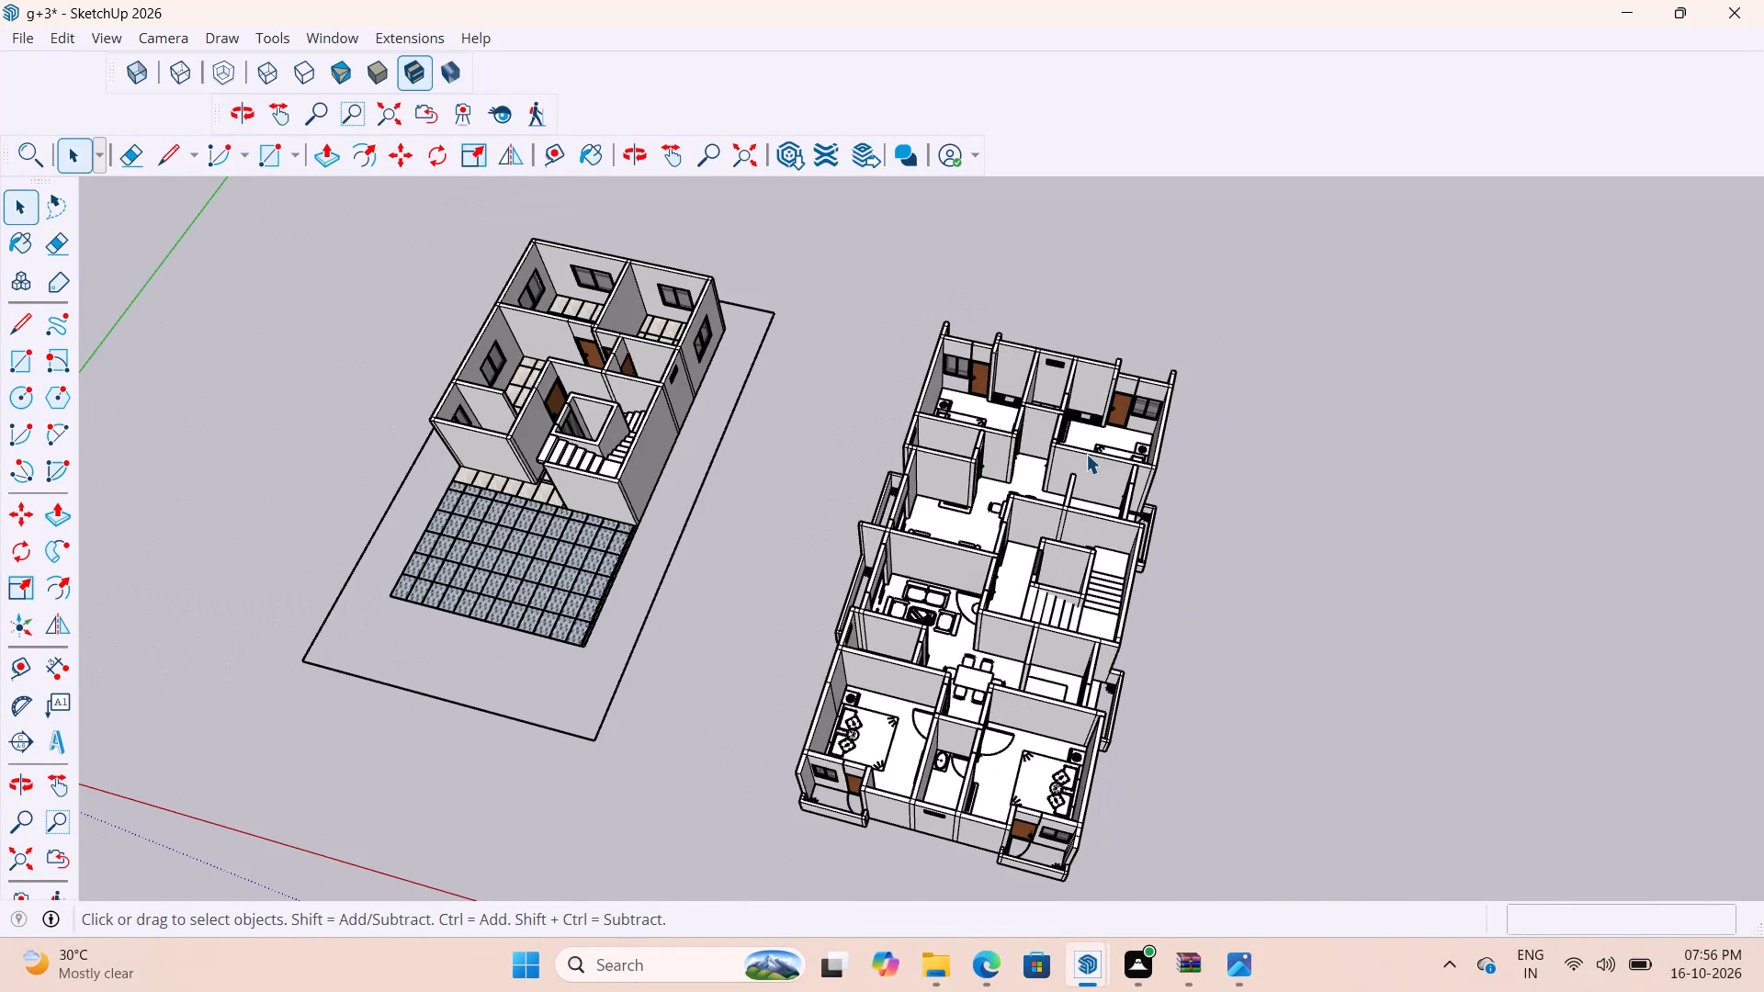
Examine the leftover floor line beside the second house's lift shaft, opening the group that holds it.
scroll(1058, 657, "up", 12)
middle_click_drag(1069, 461, 1626, 456)
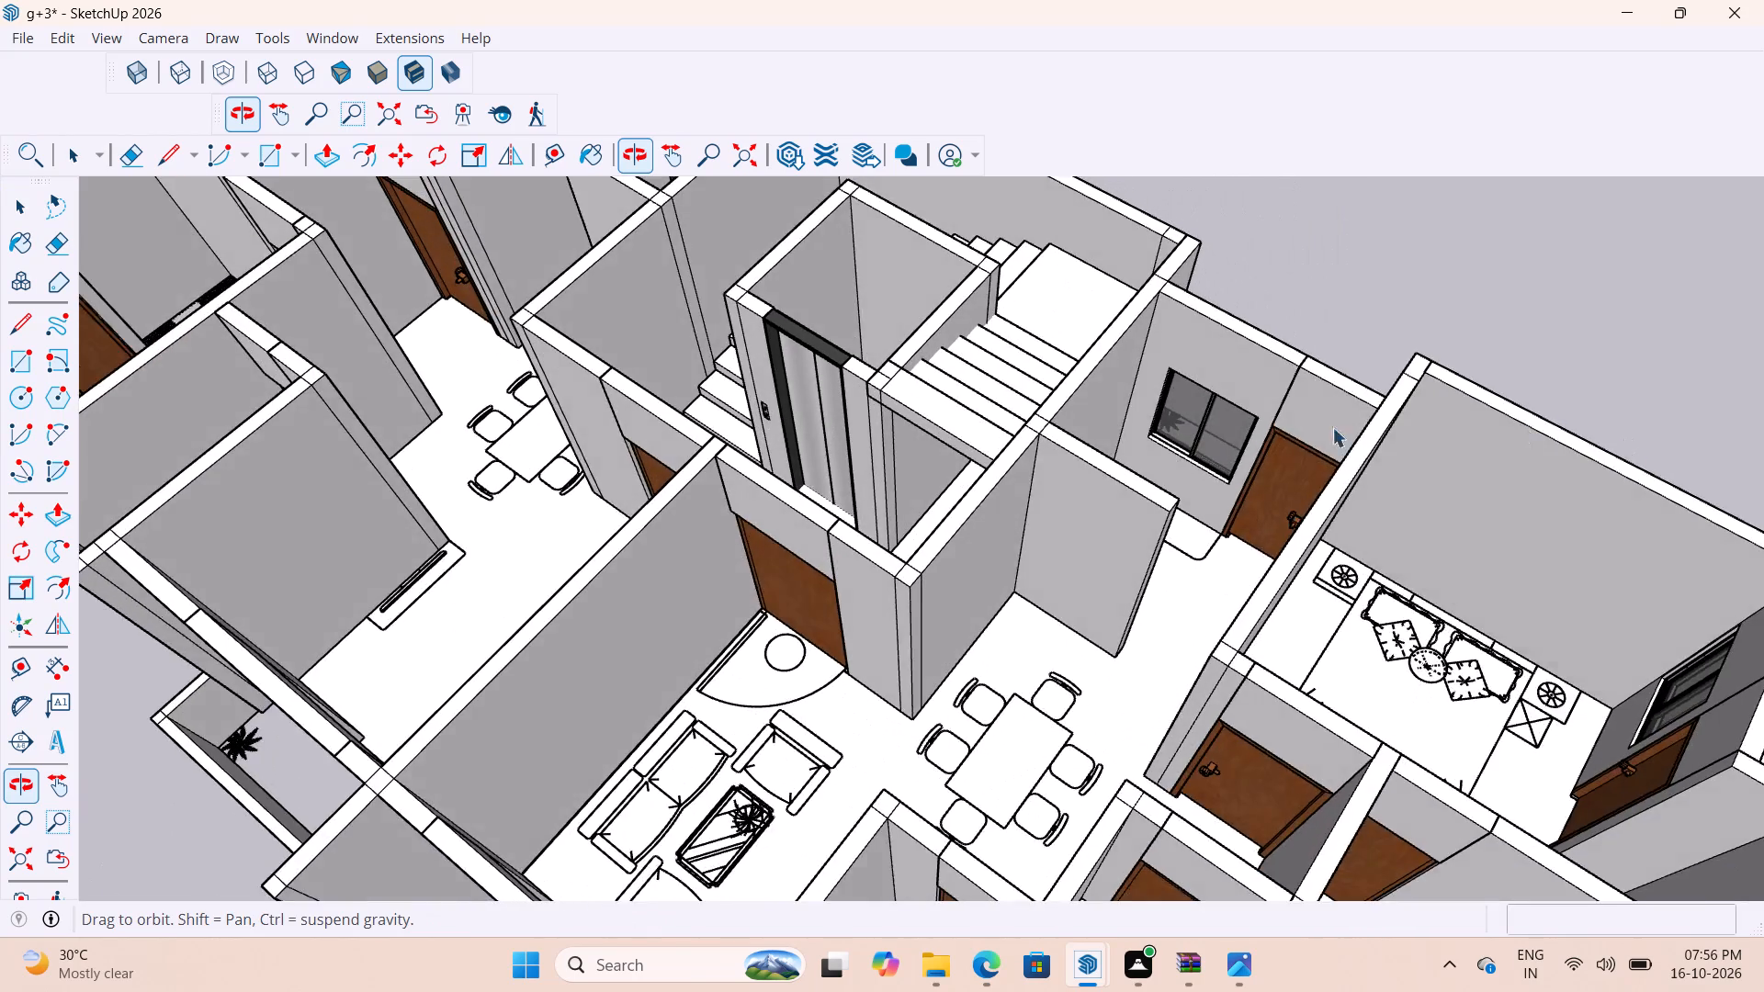
scroll(976, 411, "up", 14)
middle_click_drag(1001, 469, 1115, 408)
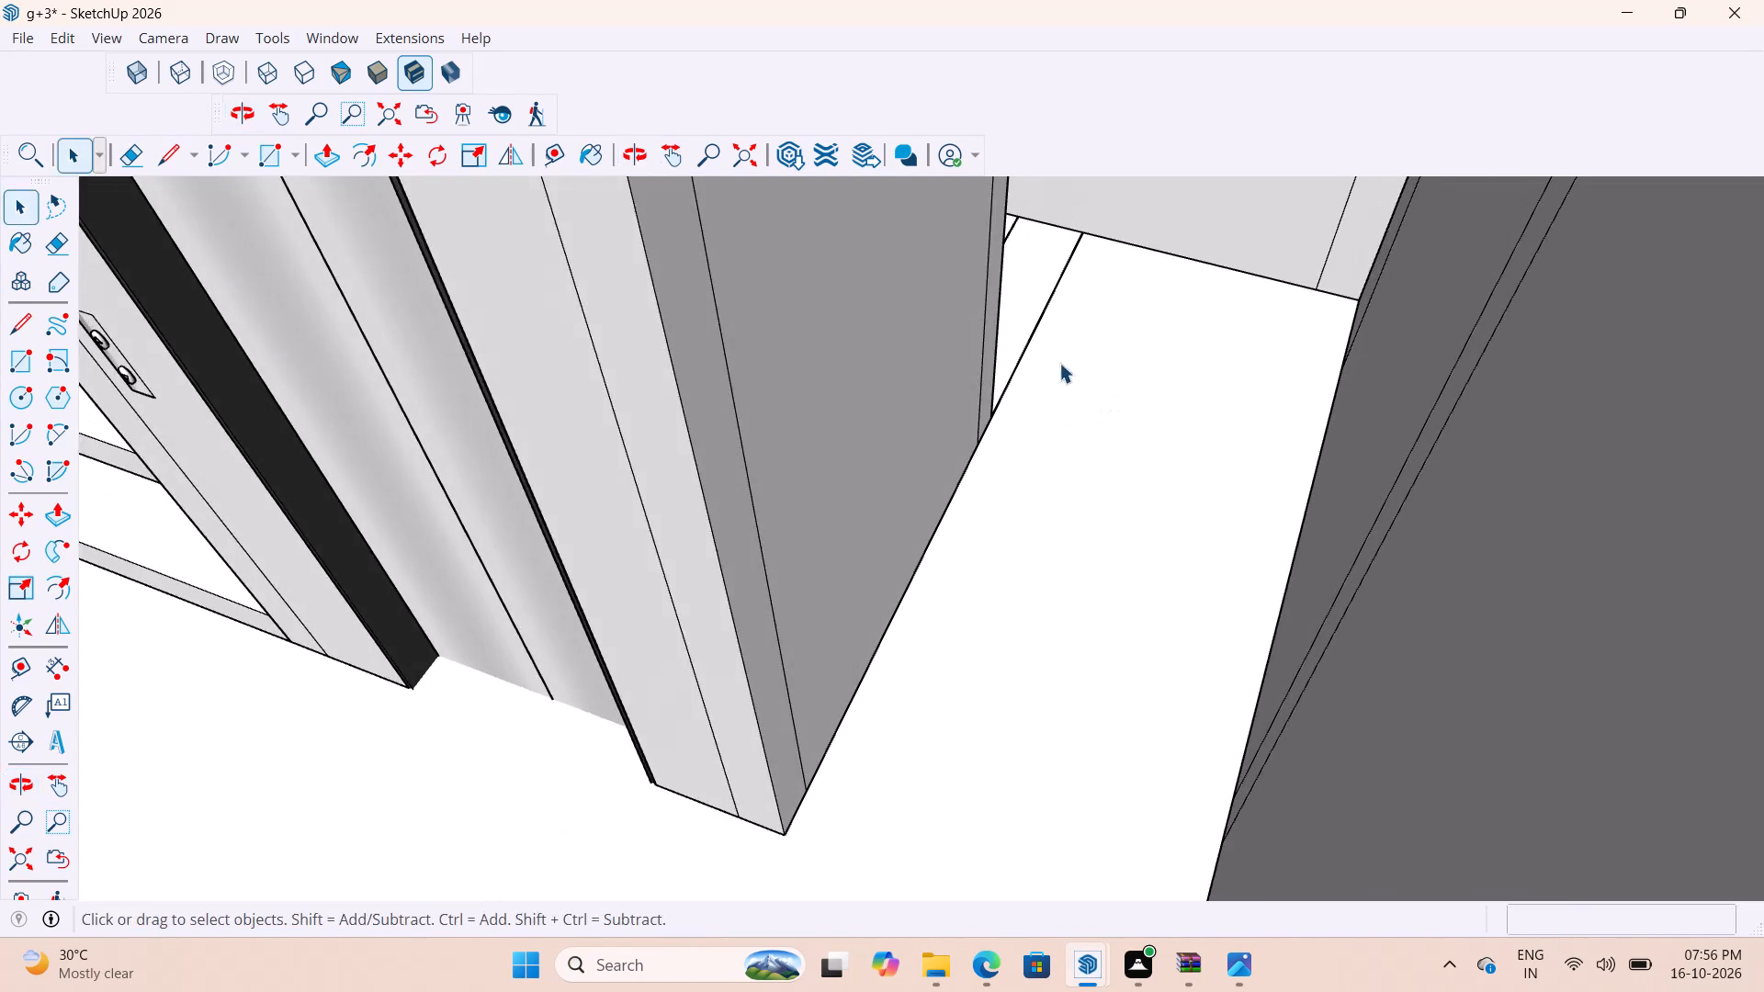
scroll(1033, 324, "up", 3)
double_click(1044, 309)
left_click(1044, 309)
scroll(1044, 309, "up", 4)
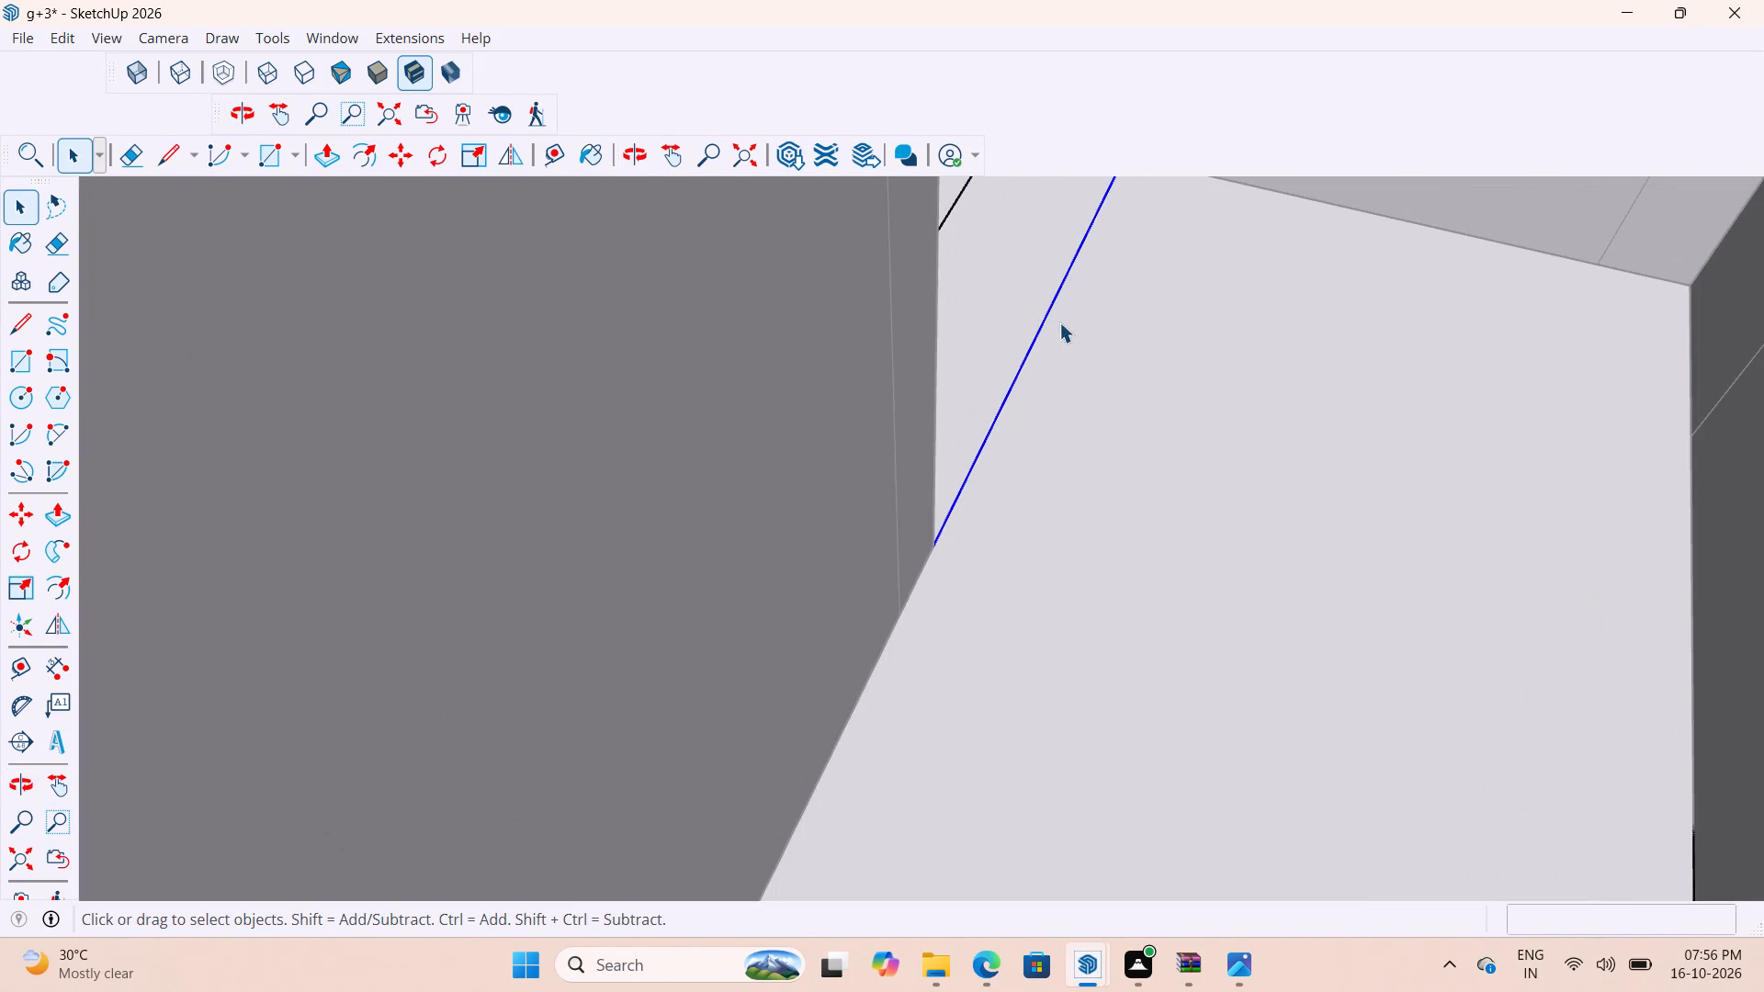
middle_click_drag(945, 337, 443, 421)
scroll(915, 624, "down", 8)
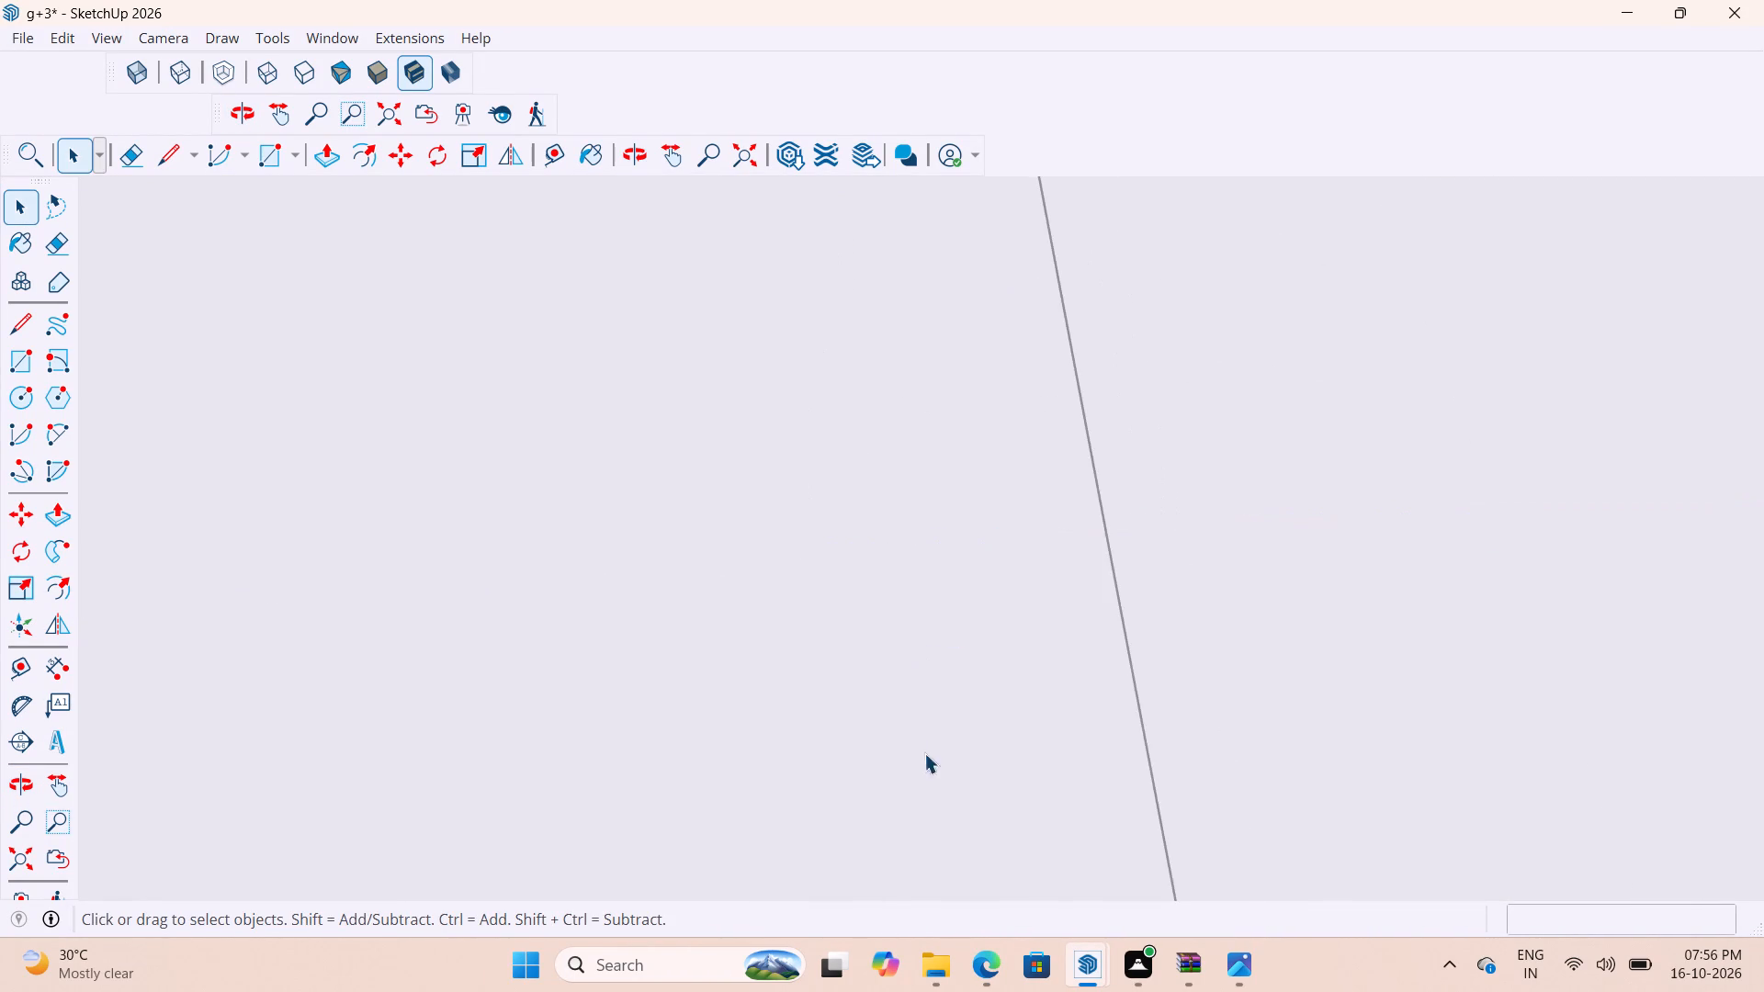
scroll(833, 315, "up", 2)
left_click(736, 162)
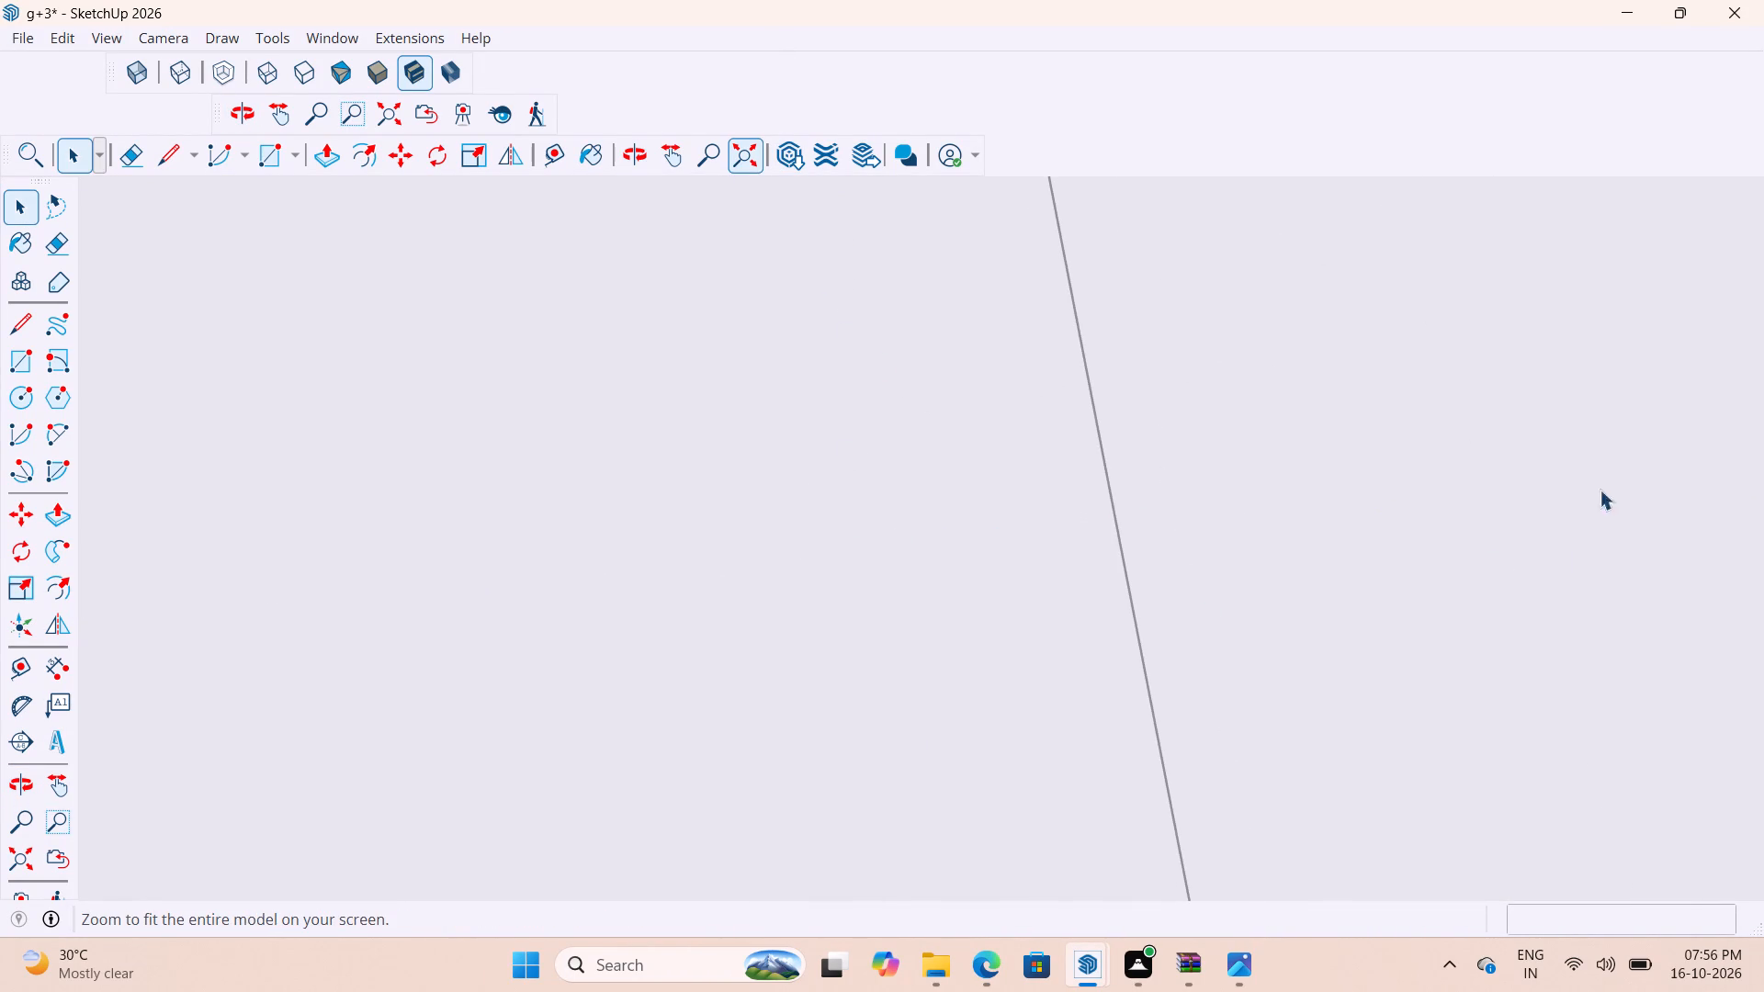
middle_click_drag(1562, 454, 1230, 304)
scroll(1257, 544, "up", 2)
scroll(1089, 545, "down", 5)
key("space")
left_click(1556, 754)
scroll(1505, 705, "up", 9)
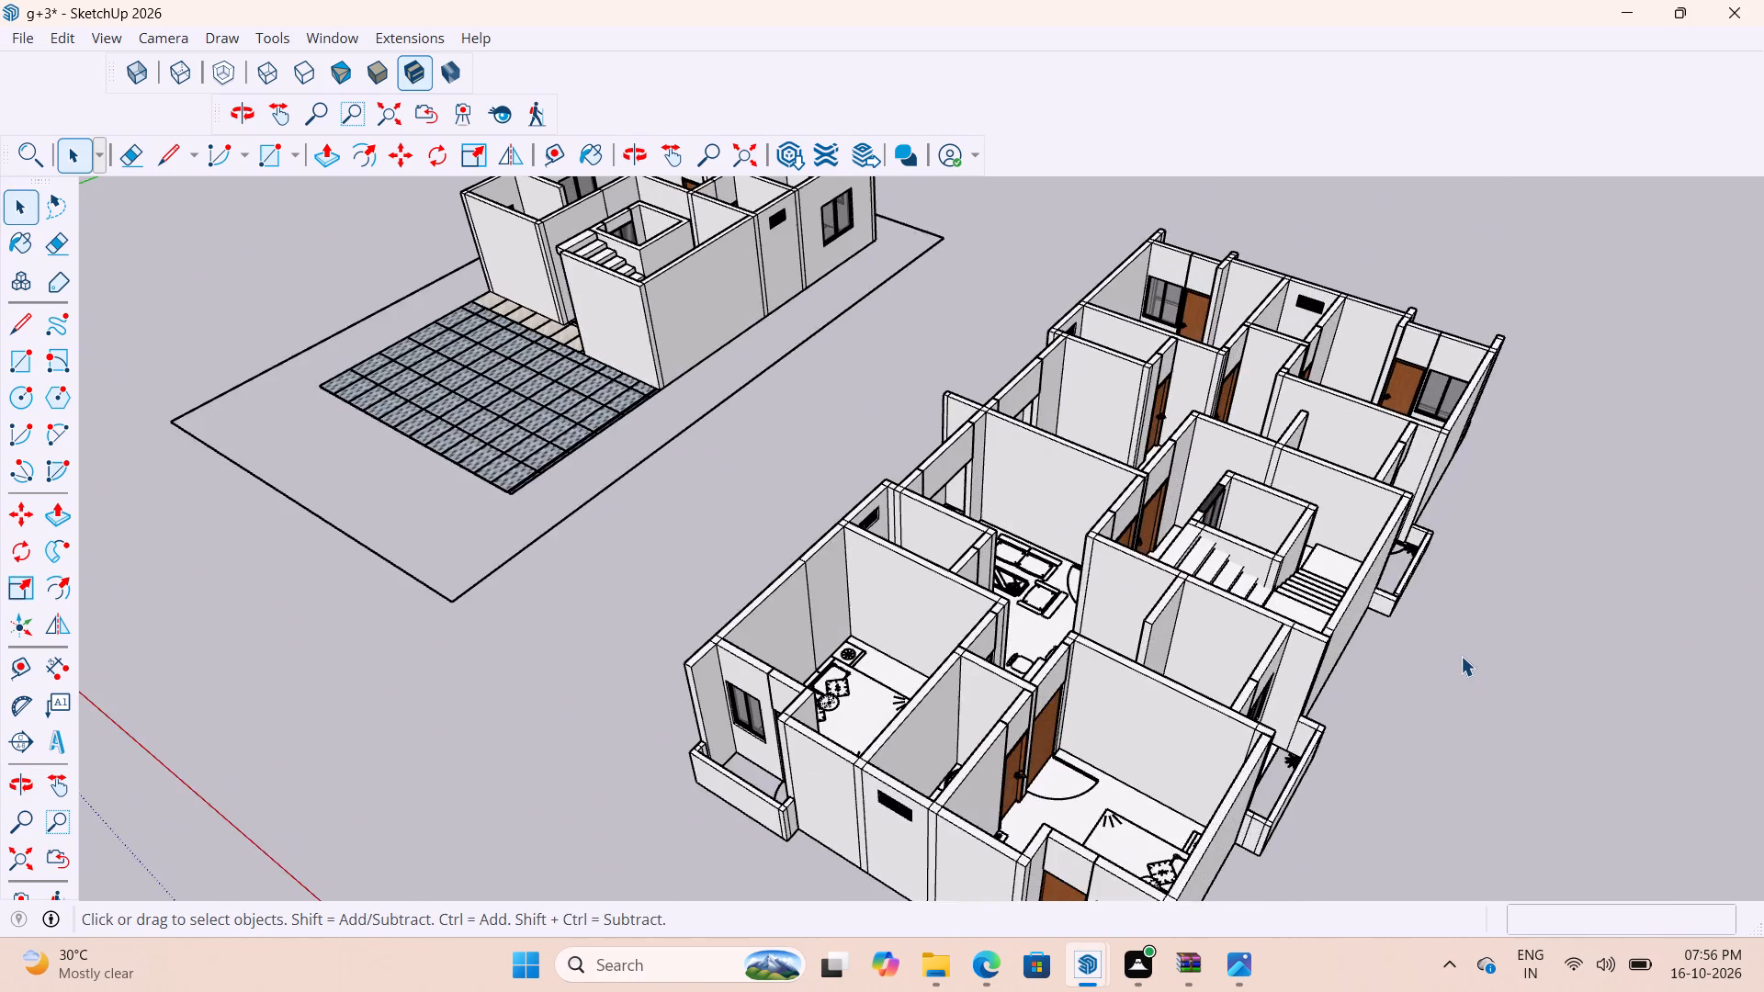
Hide the outer and inner faces of the second house's exterior stair wall inside its wall group, and leave the group.
middle_click_drag(1441, 642, 1167, 526)
left_click(1194, 695)
scroll(1190, 705, "up", 3)
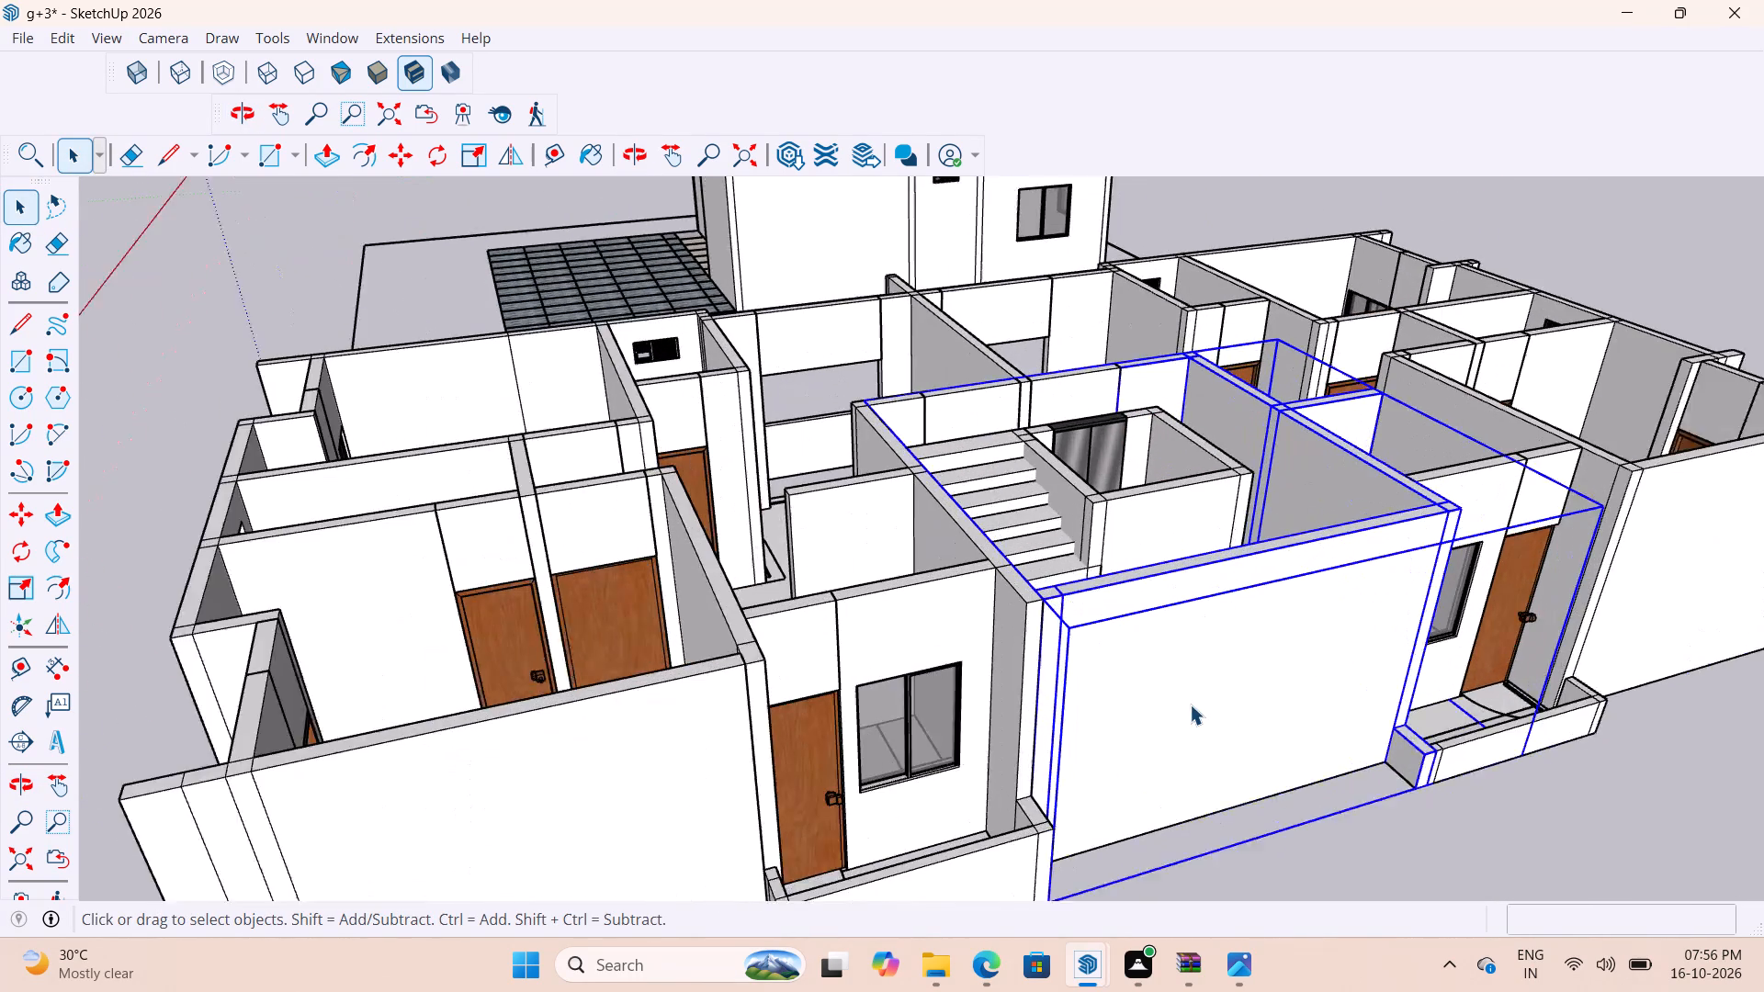
scroll(1190, 705, "up", 3)
double_click(1188, 701)
left_click(1173, 690)
right_click(1173, 690)
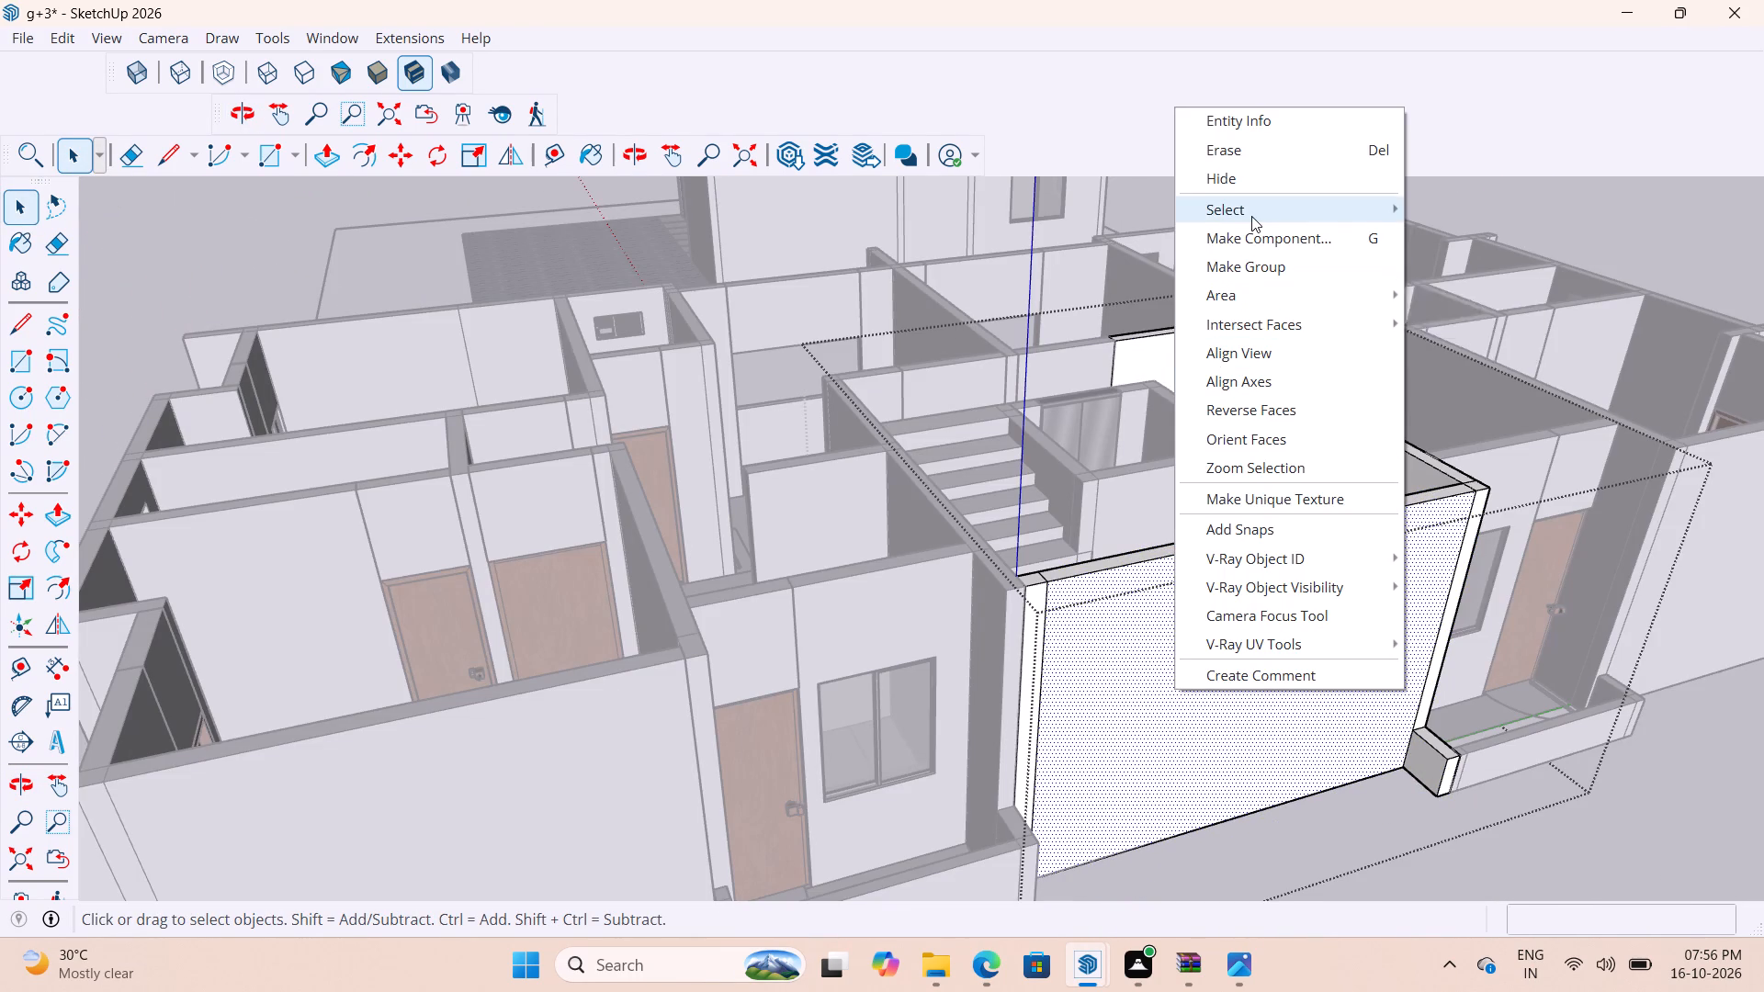
left_click(1314, 186)
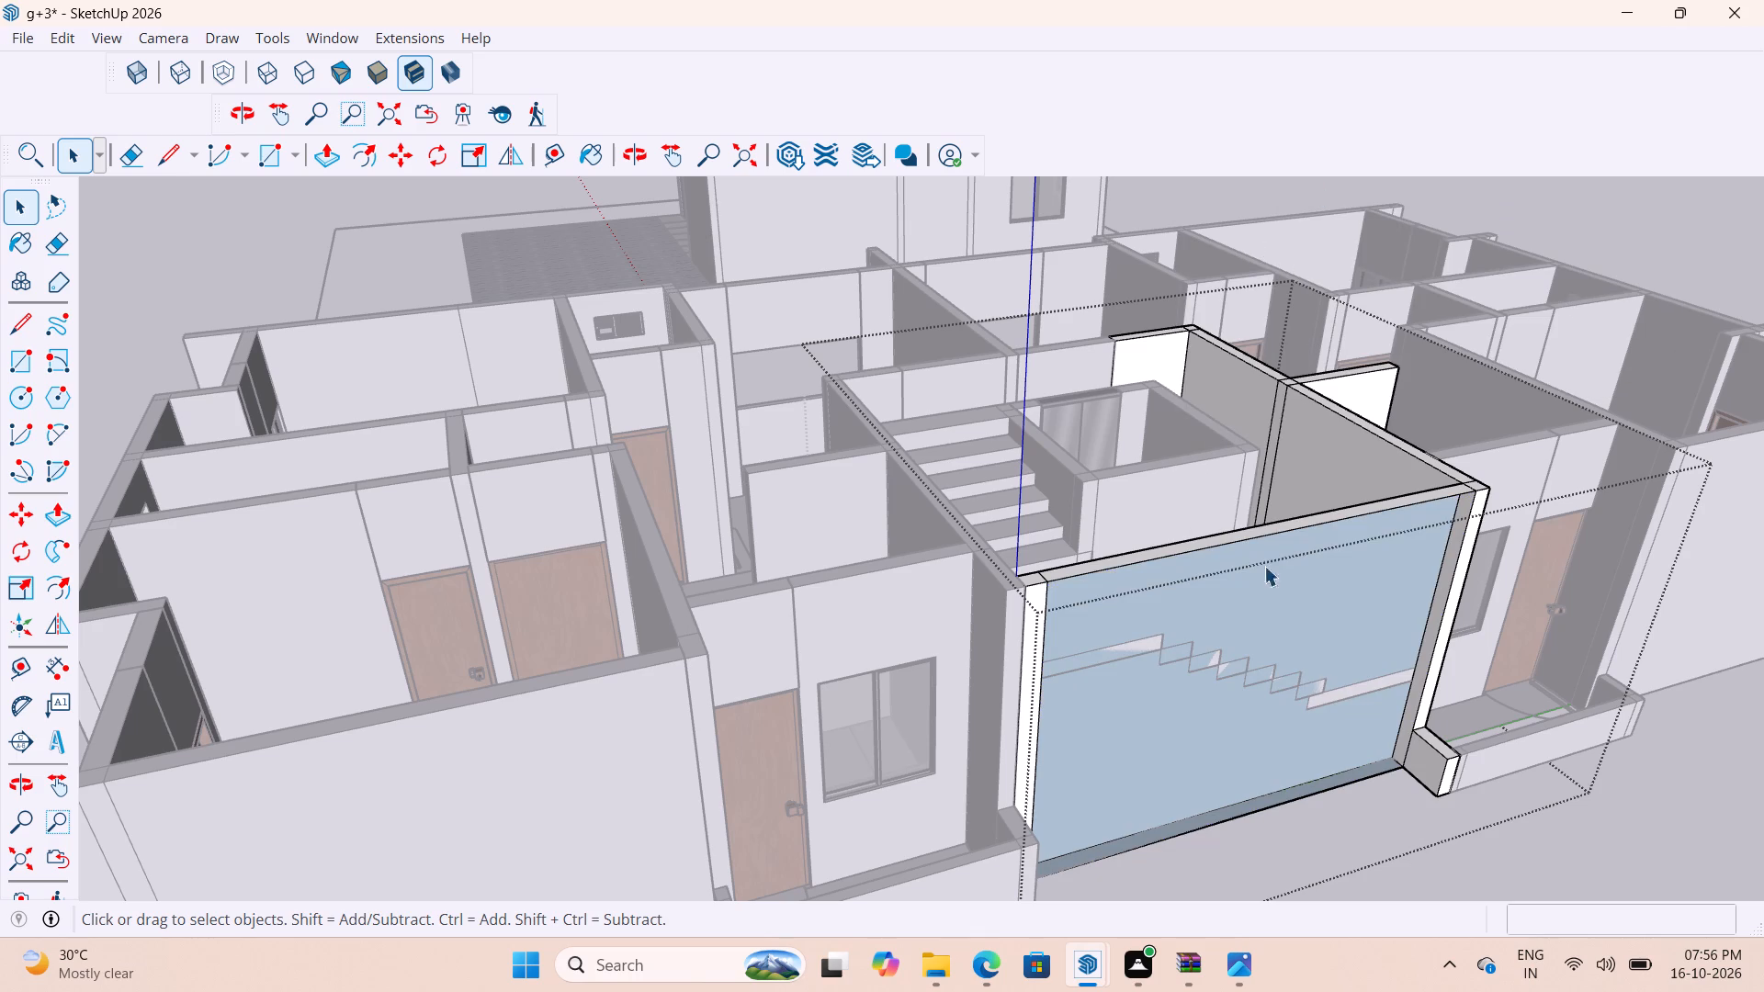
left_click(1200, 707)
right_click(1200, 707)
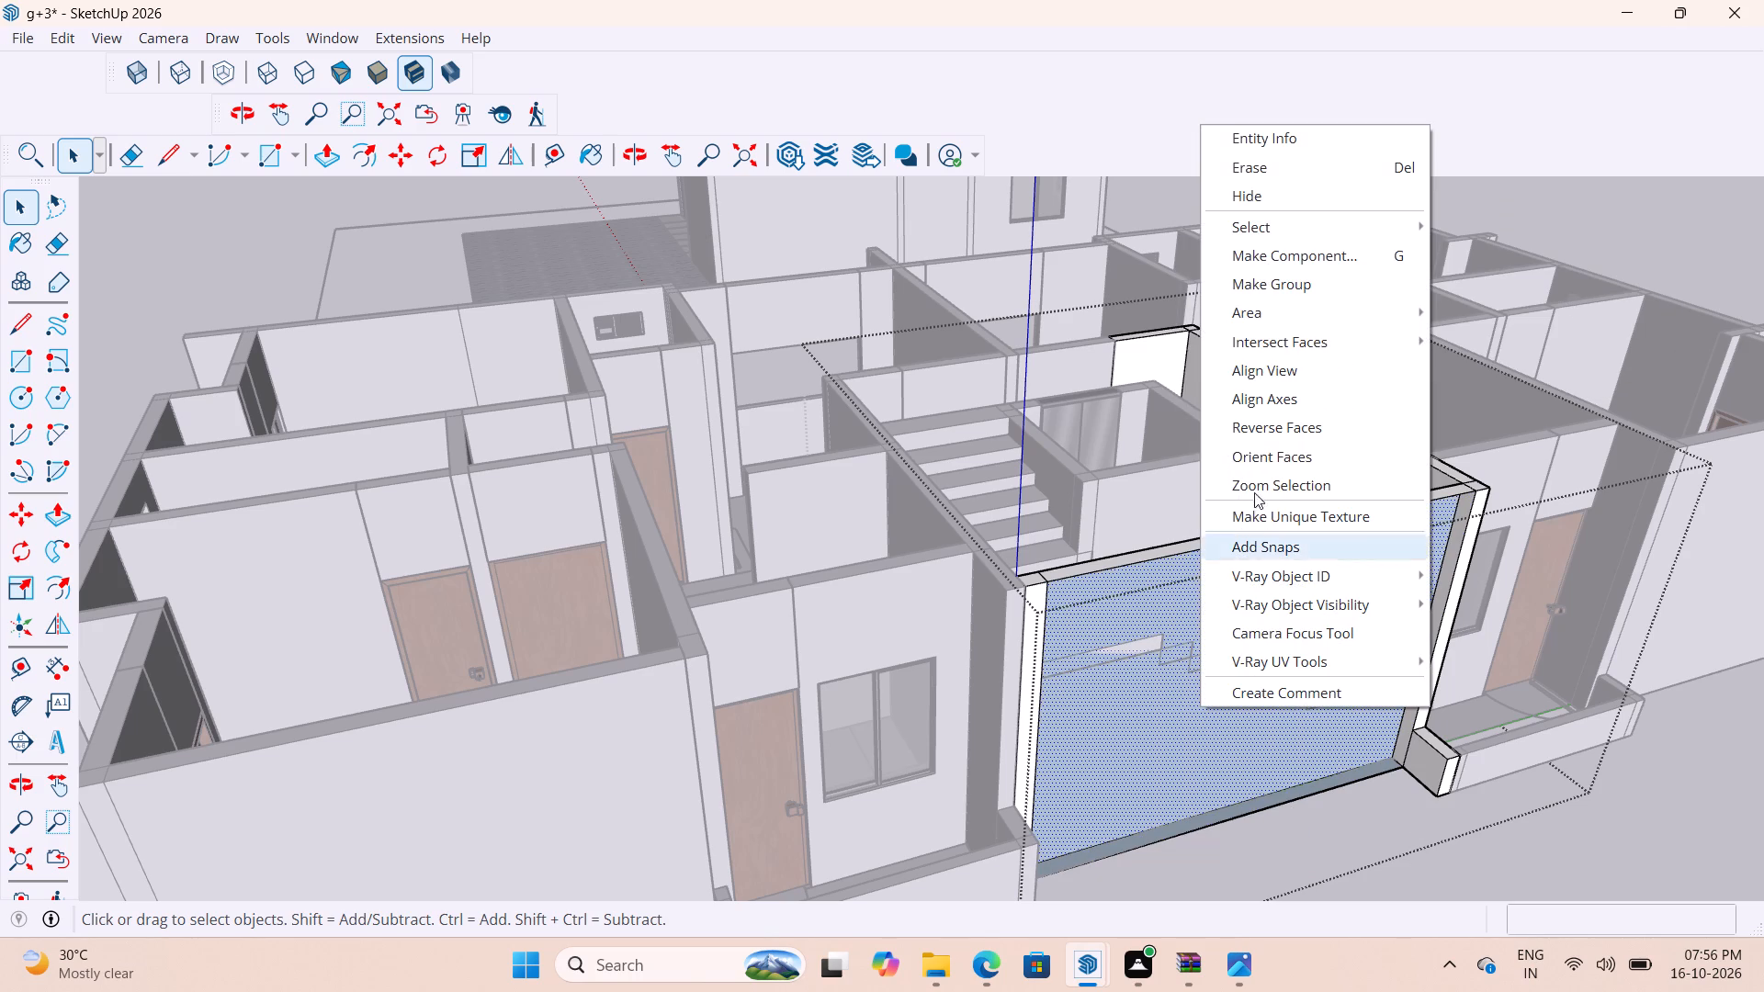
left_click(1297, 200)
scroll(1270, 743, "up", 3)
scroll(1193, 442, "down", 8)
left_click(1372, 805)
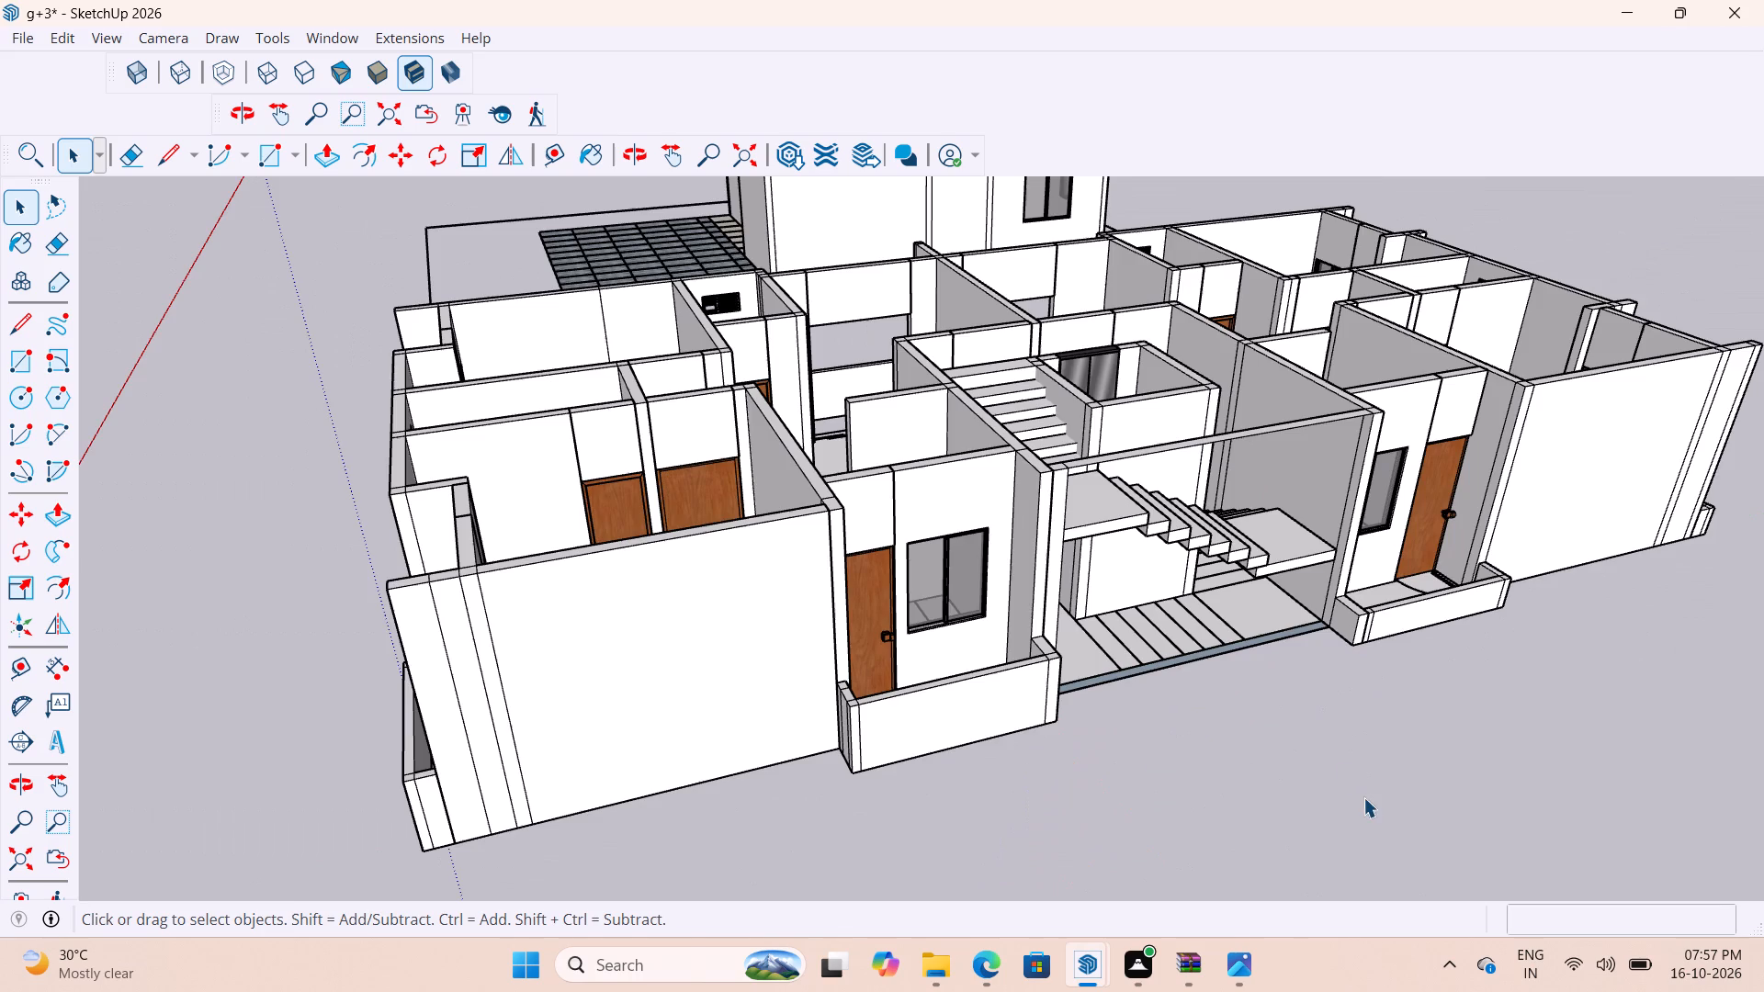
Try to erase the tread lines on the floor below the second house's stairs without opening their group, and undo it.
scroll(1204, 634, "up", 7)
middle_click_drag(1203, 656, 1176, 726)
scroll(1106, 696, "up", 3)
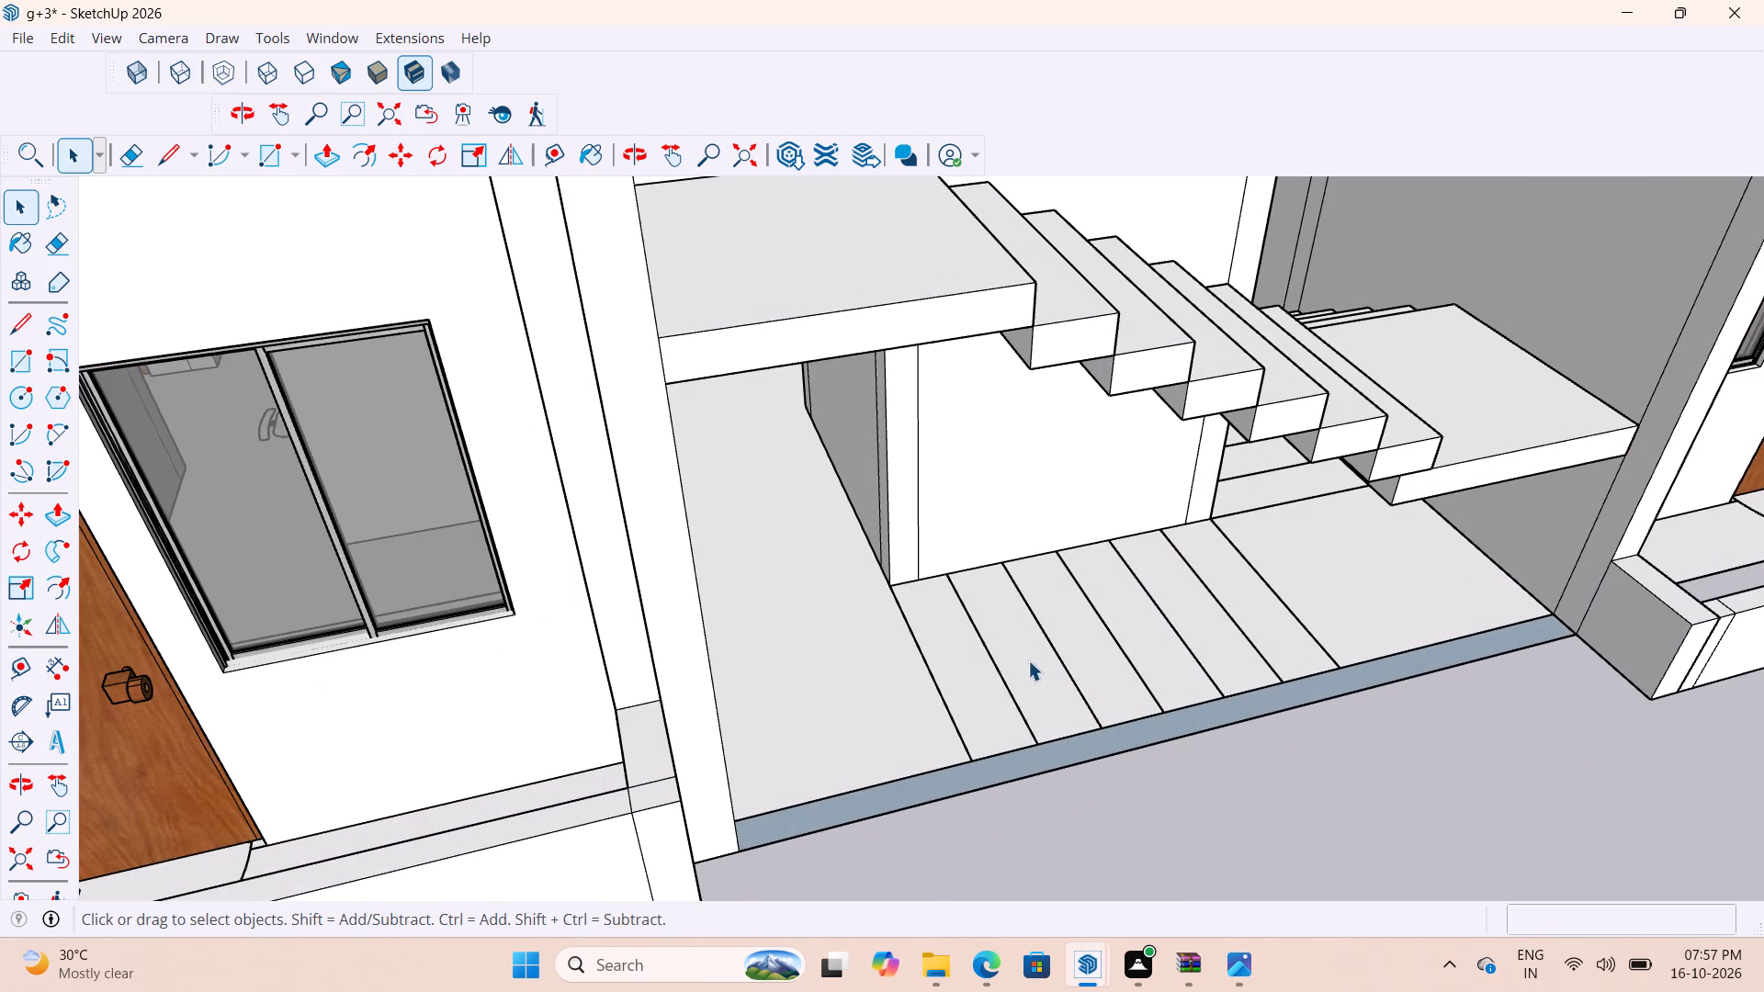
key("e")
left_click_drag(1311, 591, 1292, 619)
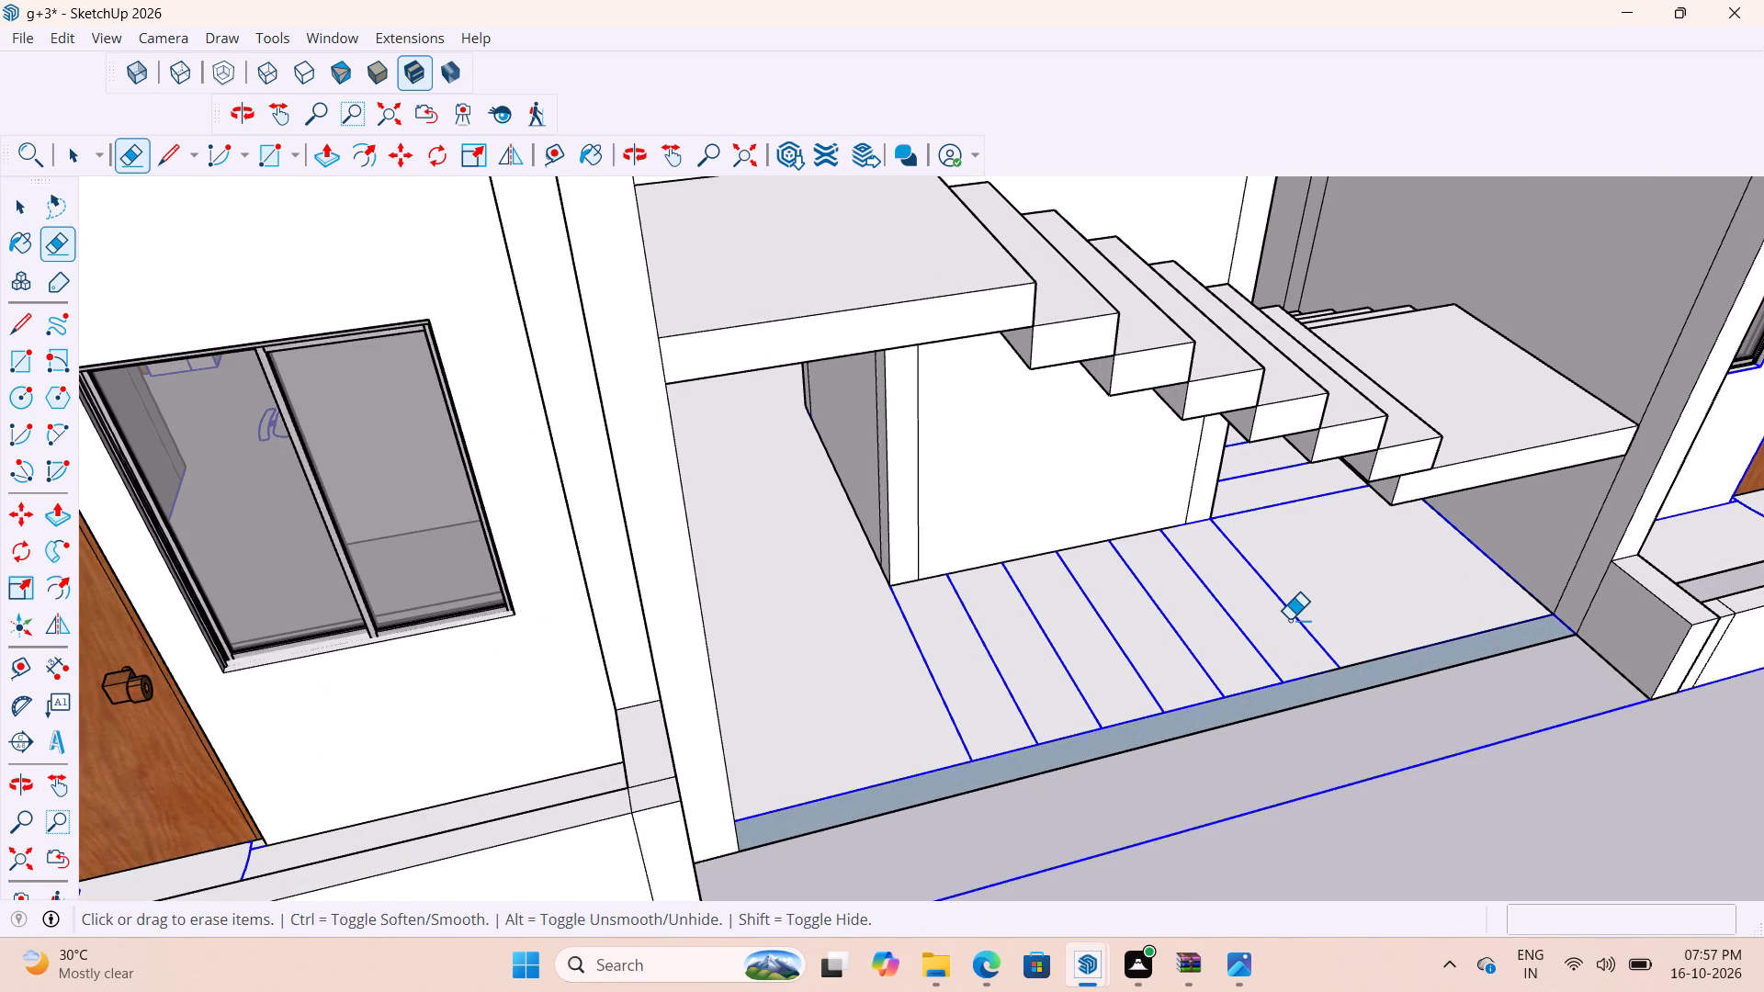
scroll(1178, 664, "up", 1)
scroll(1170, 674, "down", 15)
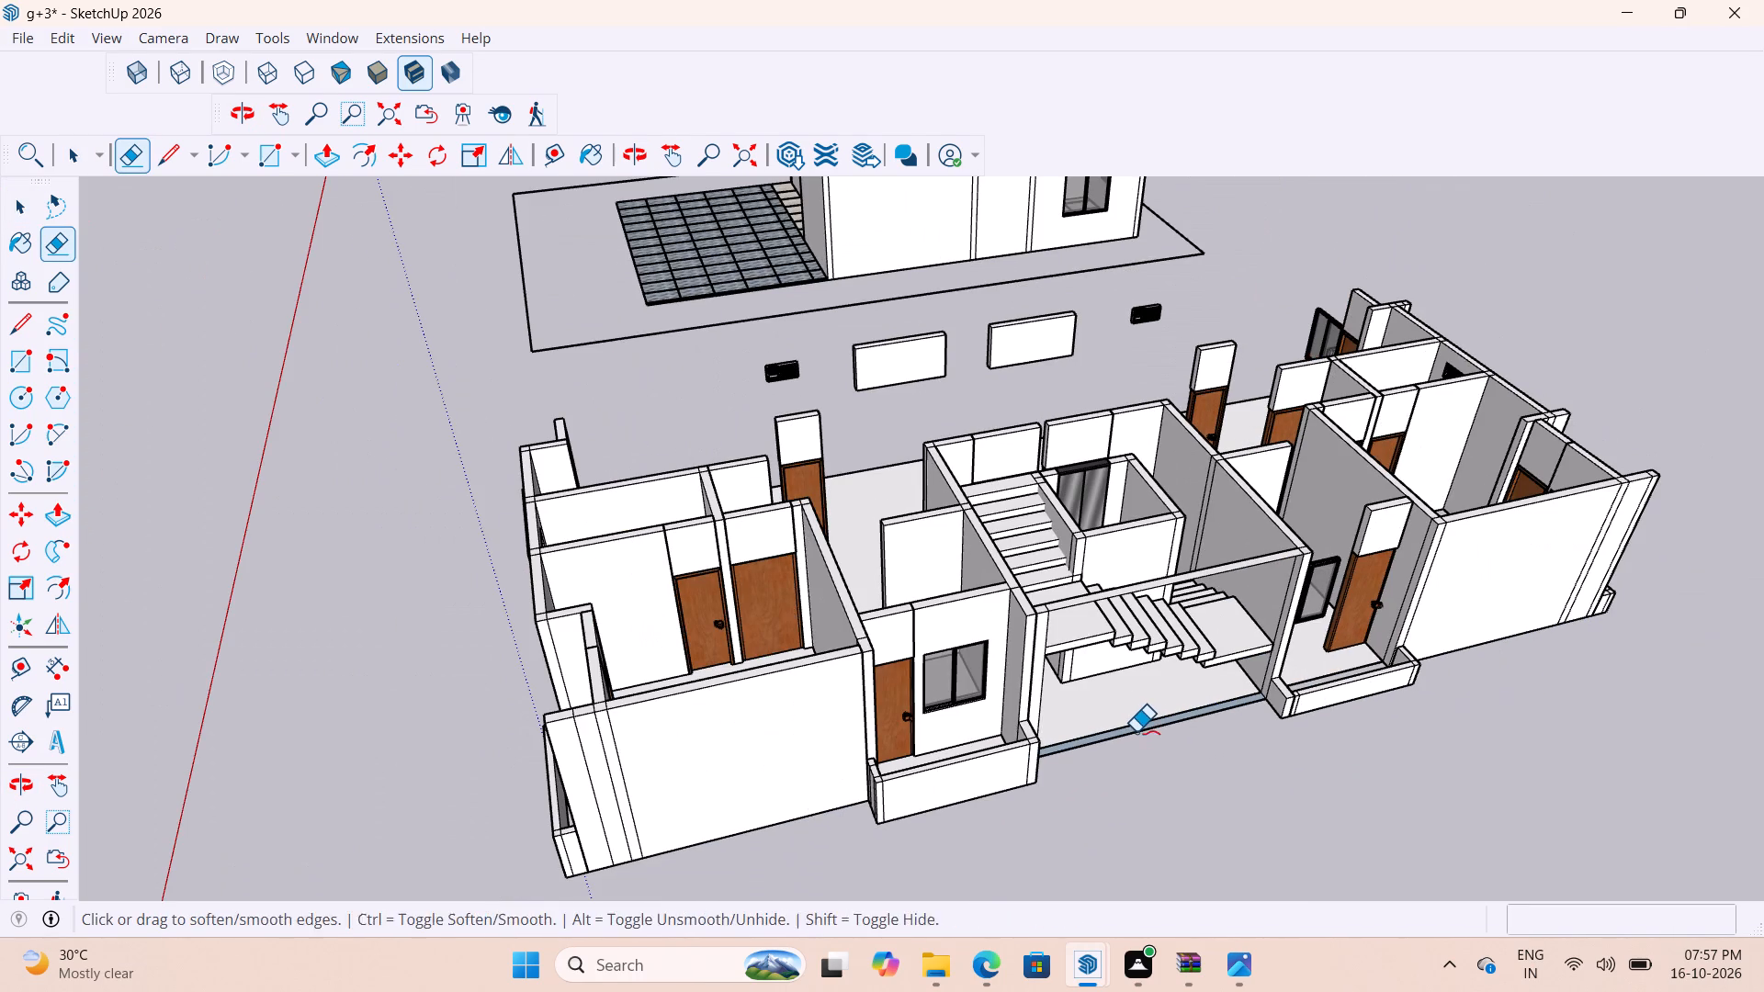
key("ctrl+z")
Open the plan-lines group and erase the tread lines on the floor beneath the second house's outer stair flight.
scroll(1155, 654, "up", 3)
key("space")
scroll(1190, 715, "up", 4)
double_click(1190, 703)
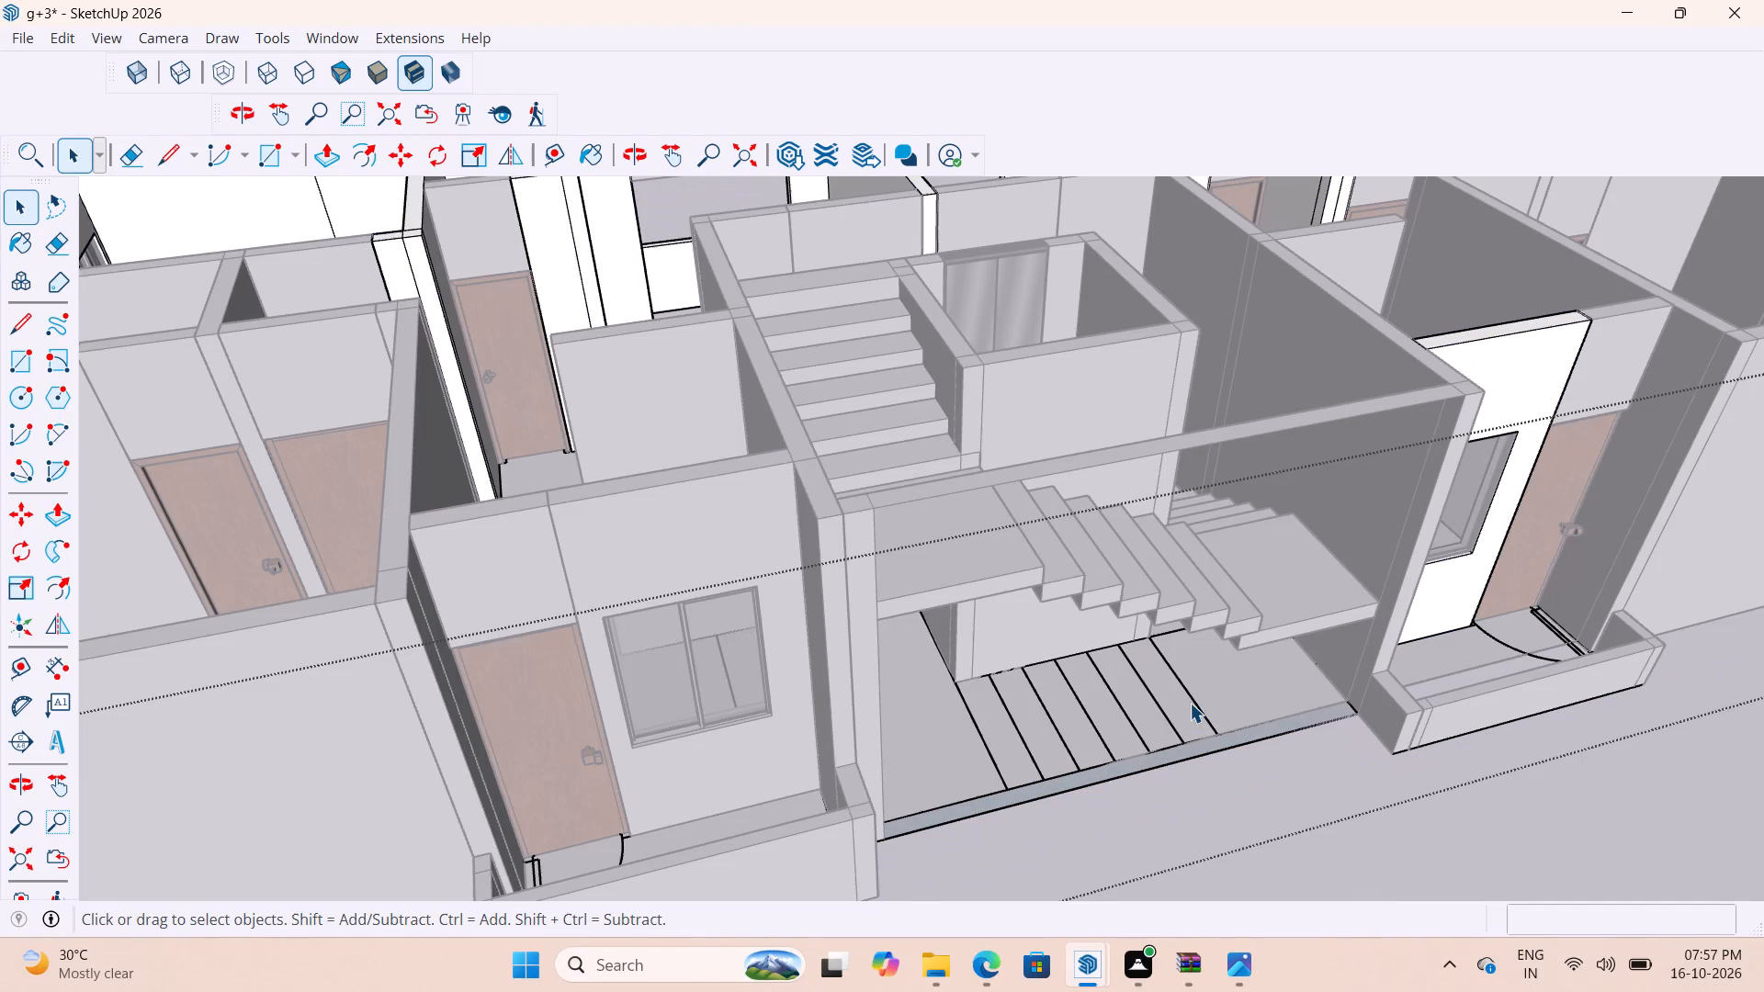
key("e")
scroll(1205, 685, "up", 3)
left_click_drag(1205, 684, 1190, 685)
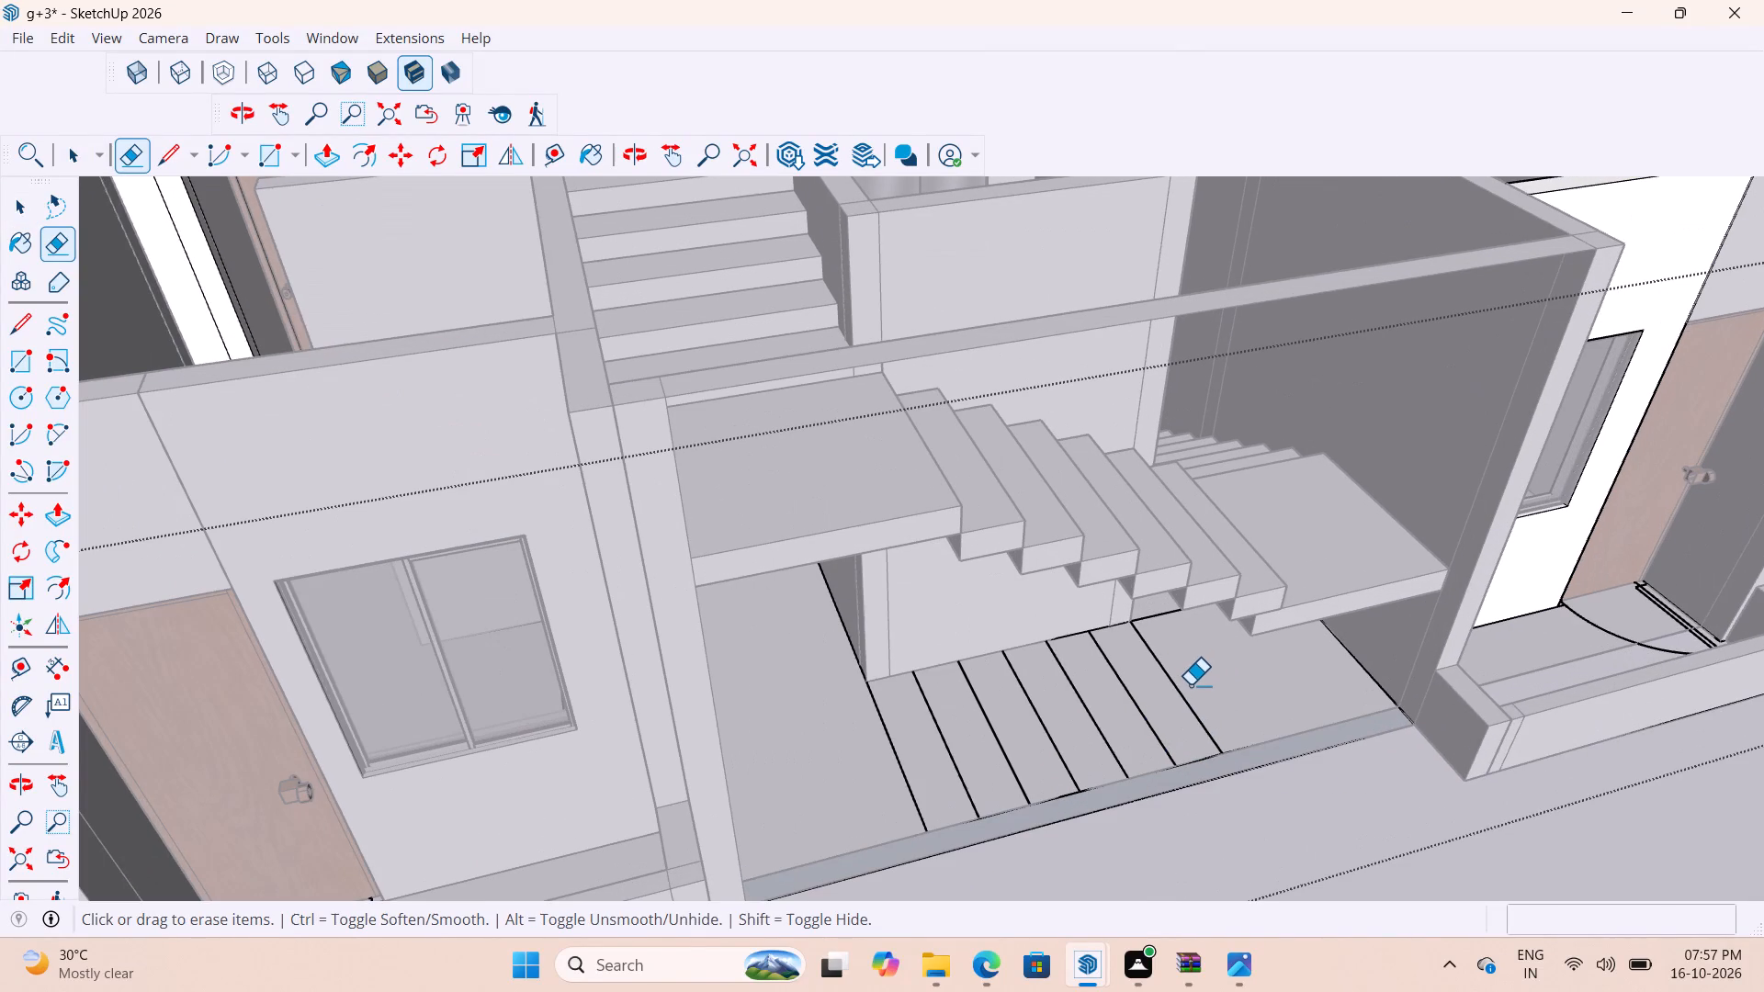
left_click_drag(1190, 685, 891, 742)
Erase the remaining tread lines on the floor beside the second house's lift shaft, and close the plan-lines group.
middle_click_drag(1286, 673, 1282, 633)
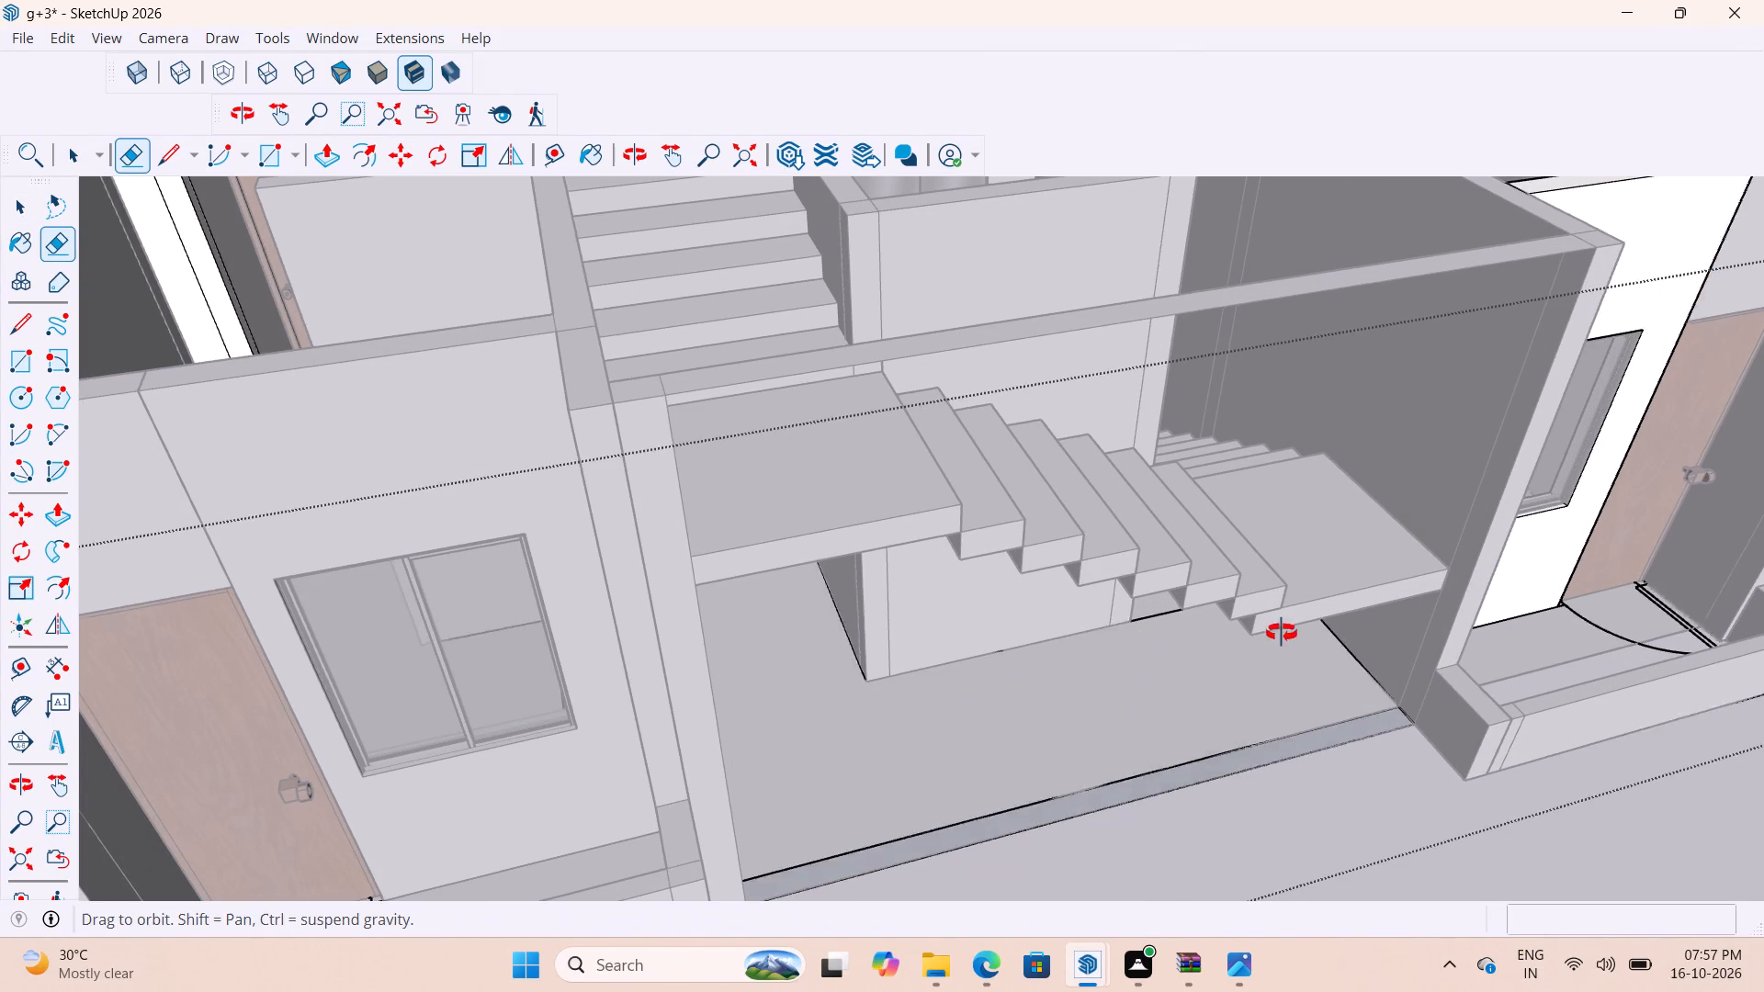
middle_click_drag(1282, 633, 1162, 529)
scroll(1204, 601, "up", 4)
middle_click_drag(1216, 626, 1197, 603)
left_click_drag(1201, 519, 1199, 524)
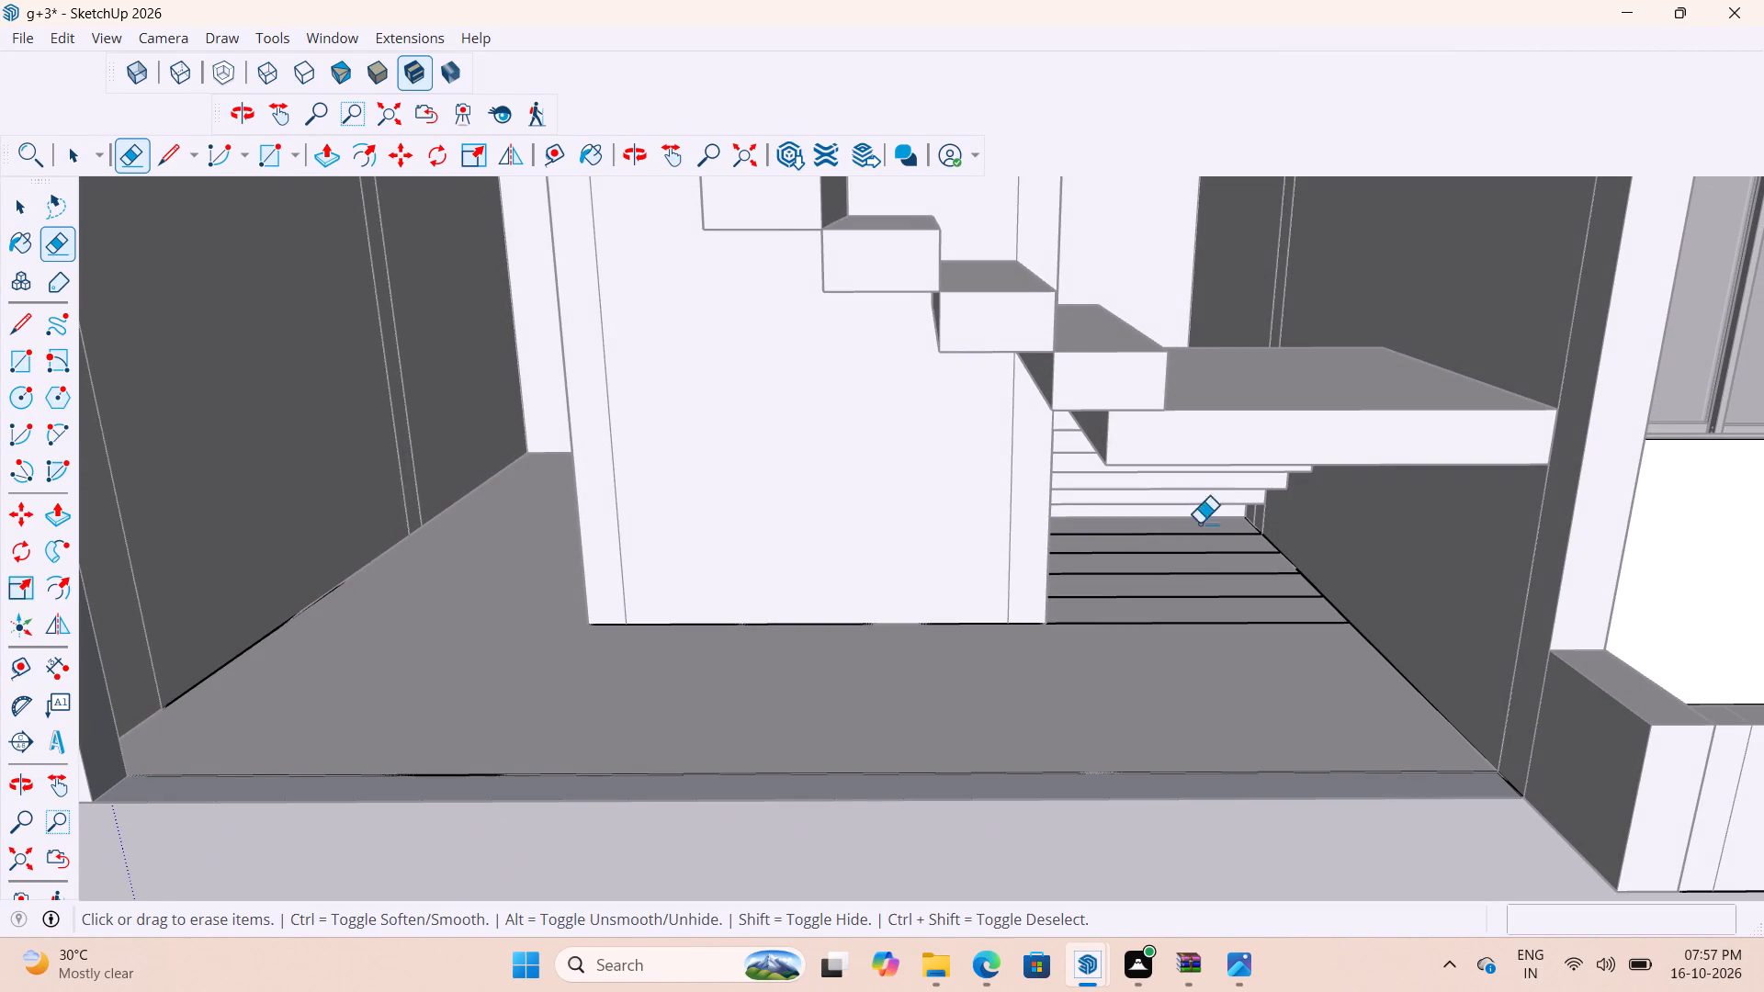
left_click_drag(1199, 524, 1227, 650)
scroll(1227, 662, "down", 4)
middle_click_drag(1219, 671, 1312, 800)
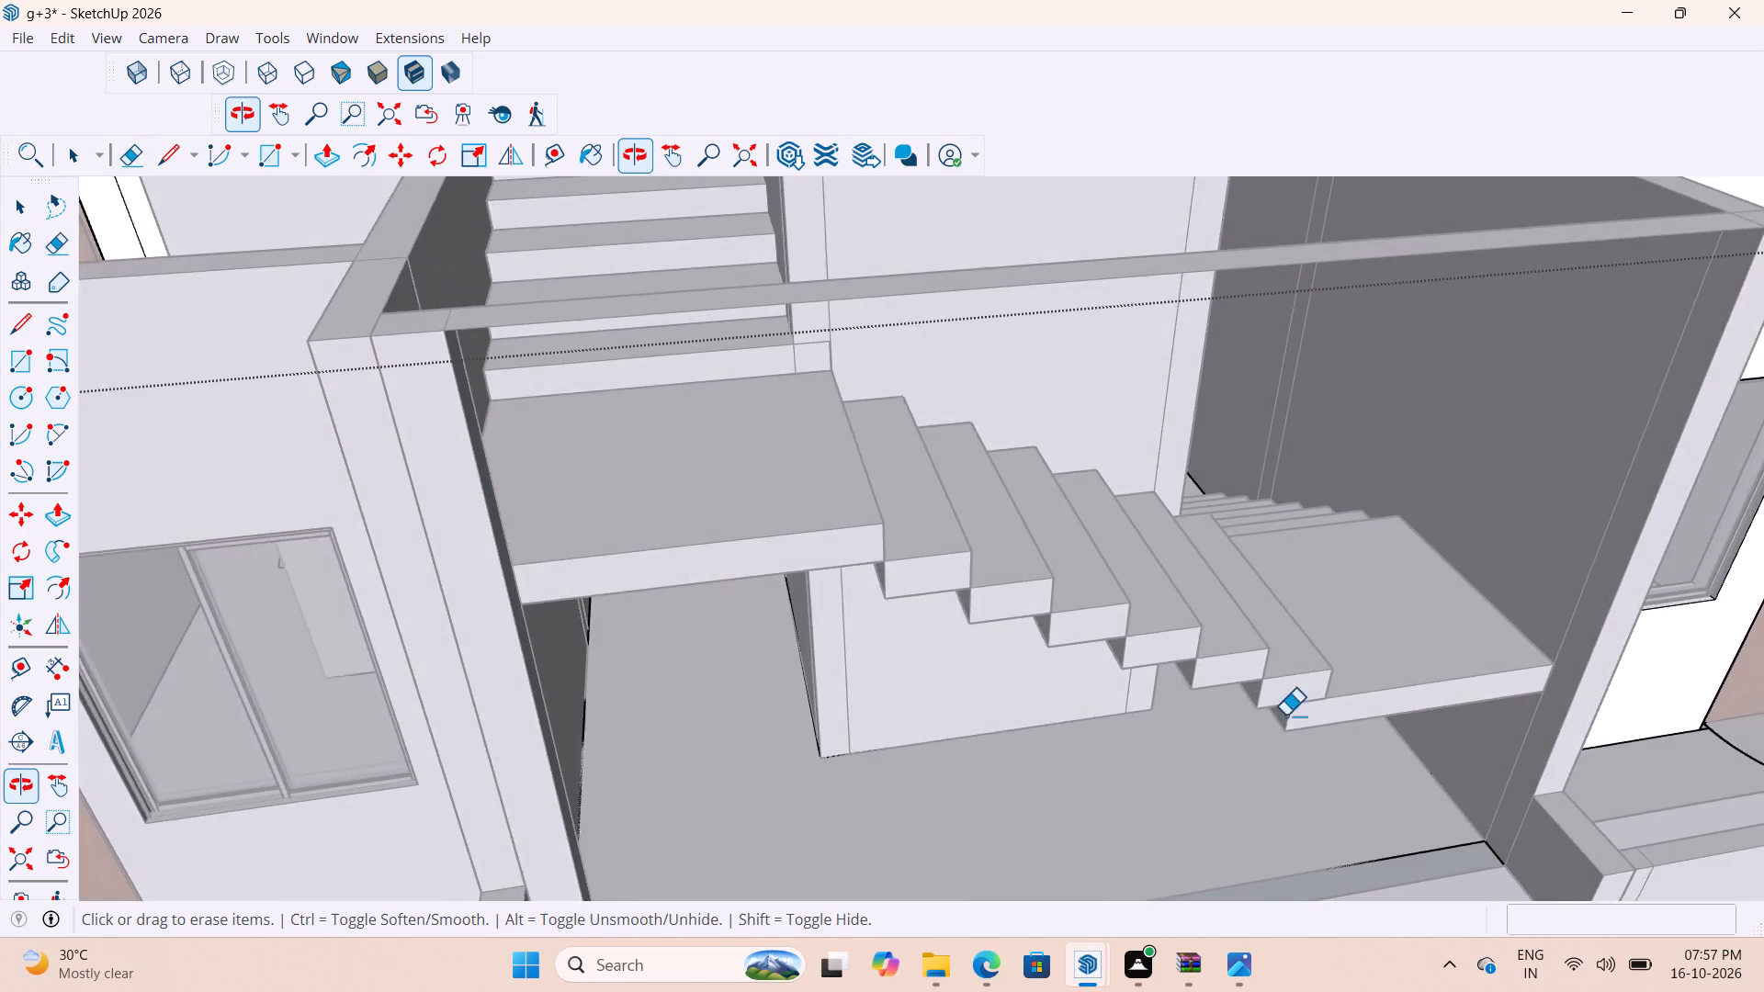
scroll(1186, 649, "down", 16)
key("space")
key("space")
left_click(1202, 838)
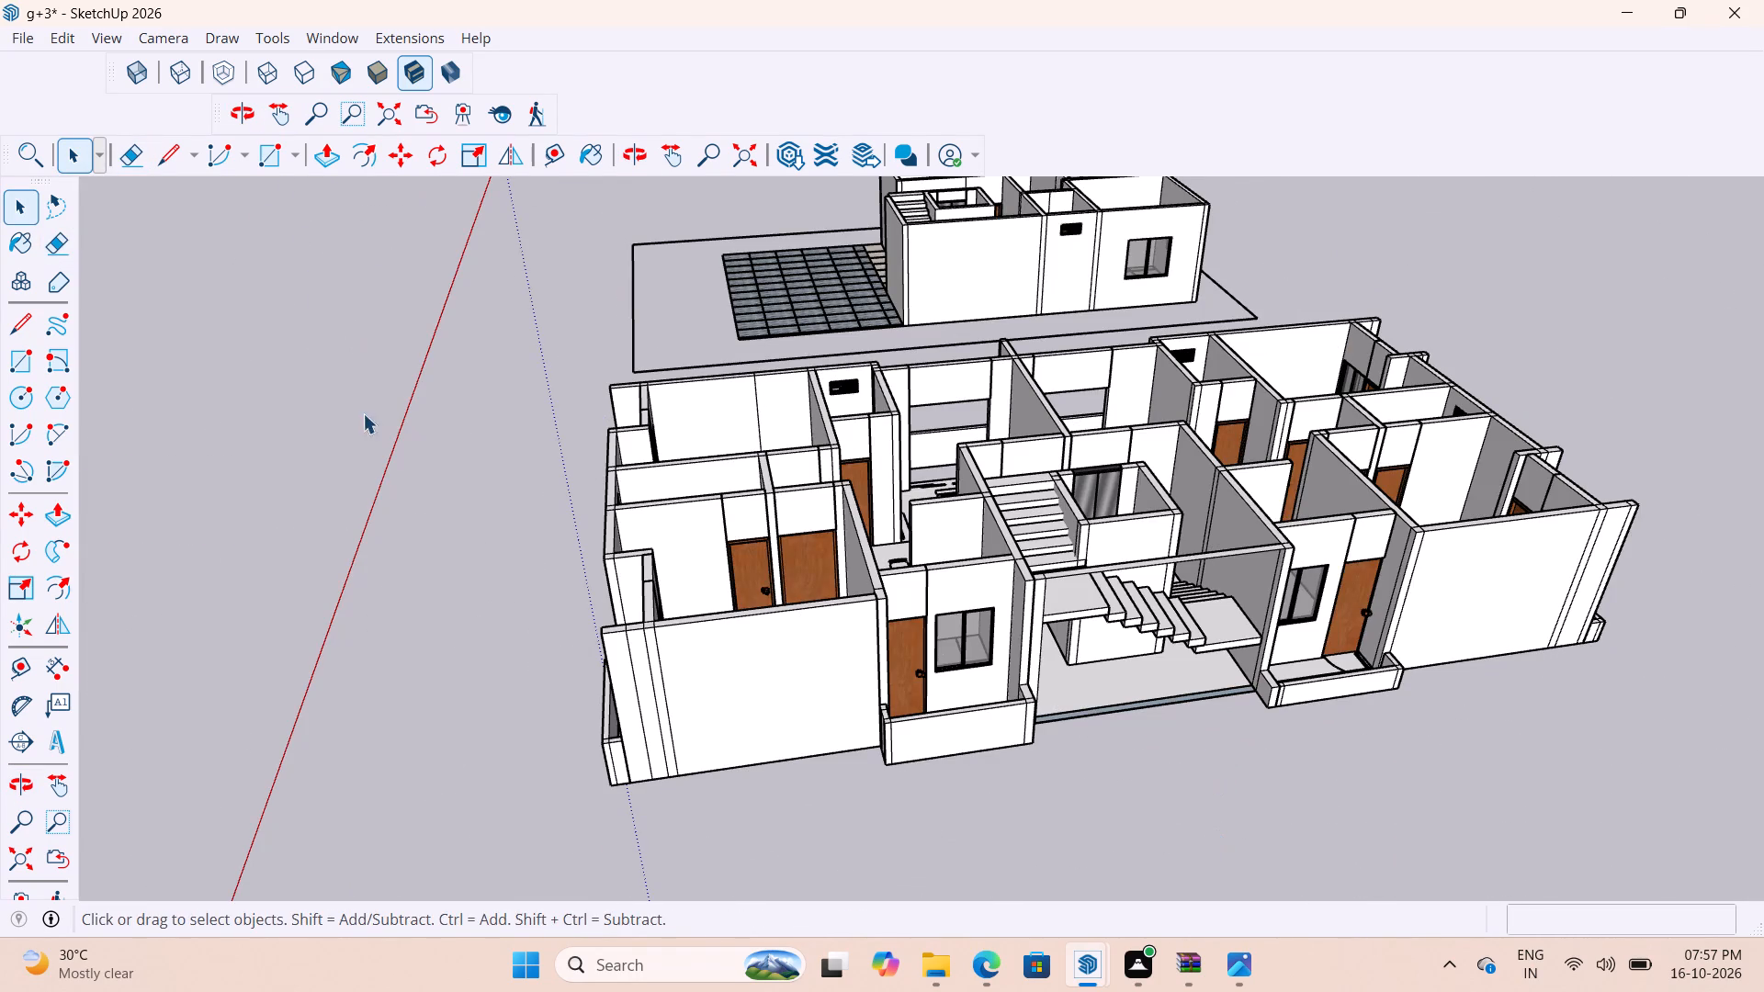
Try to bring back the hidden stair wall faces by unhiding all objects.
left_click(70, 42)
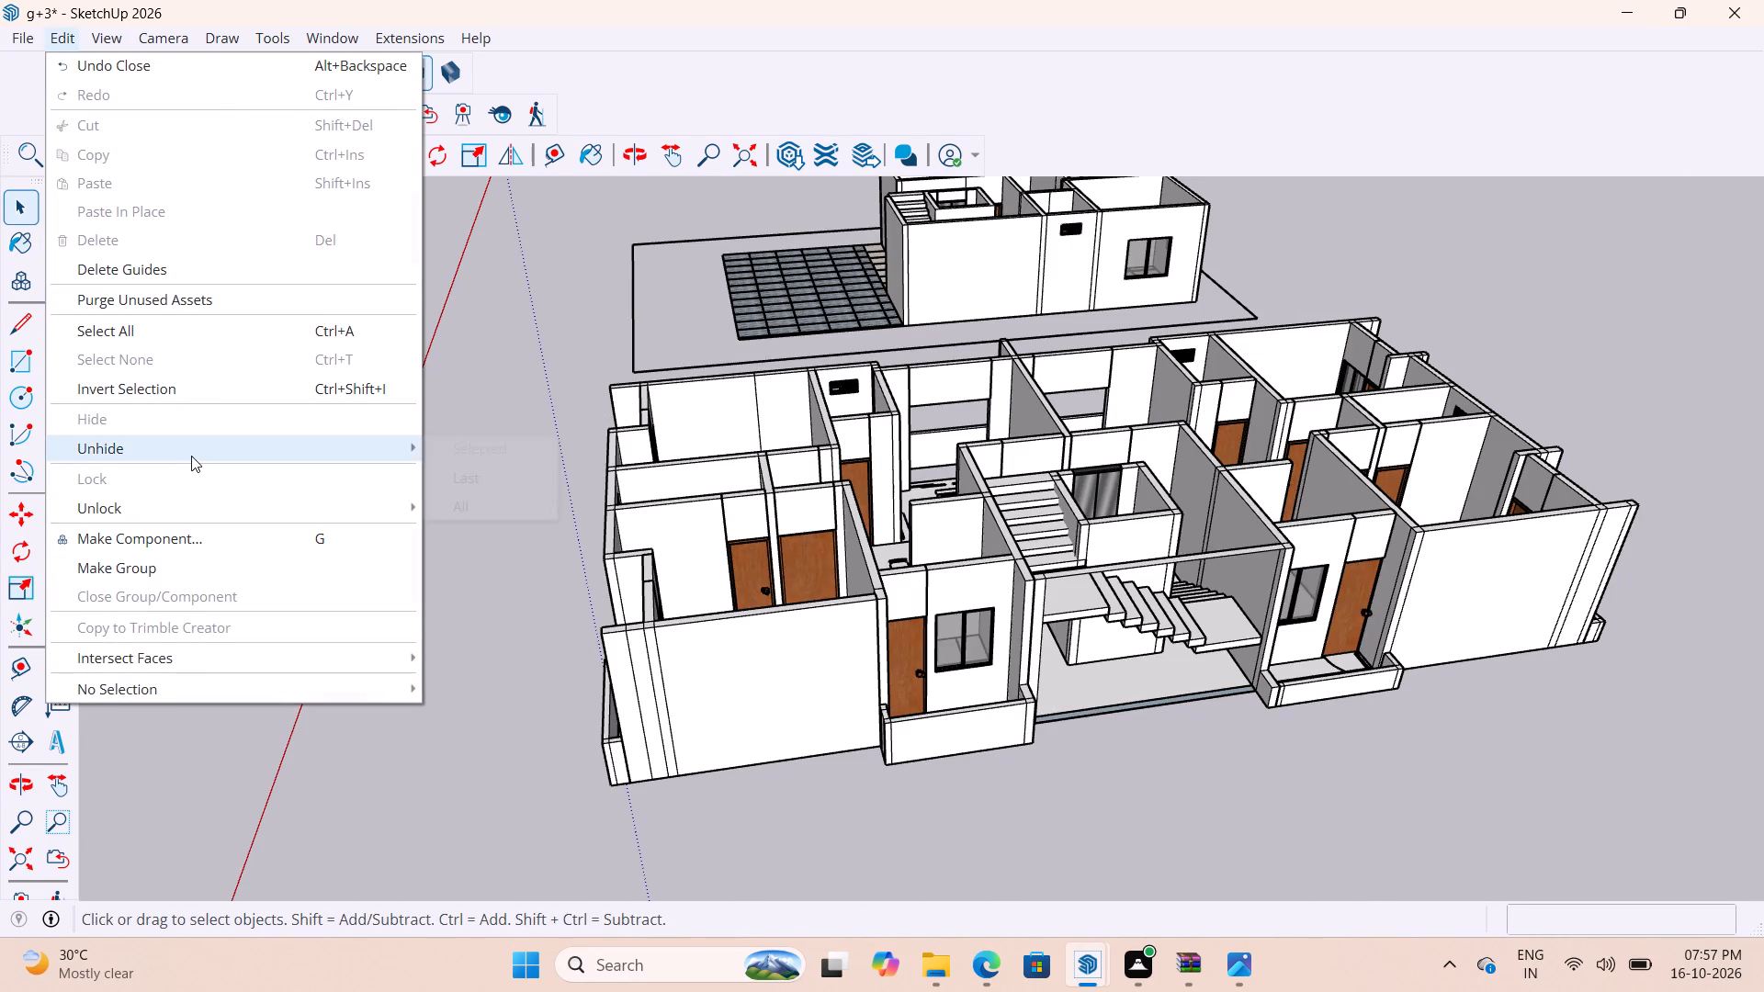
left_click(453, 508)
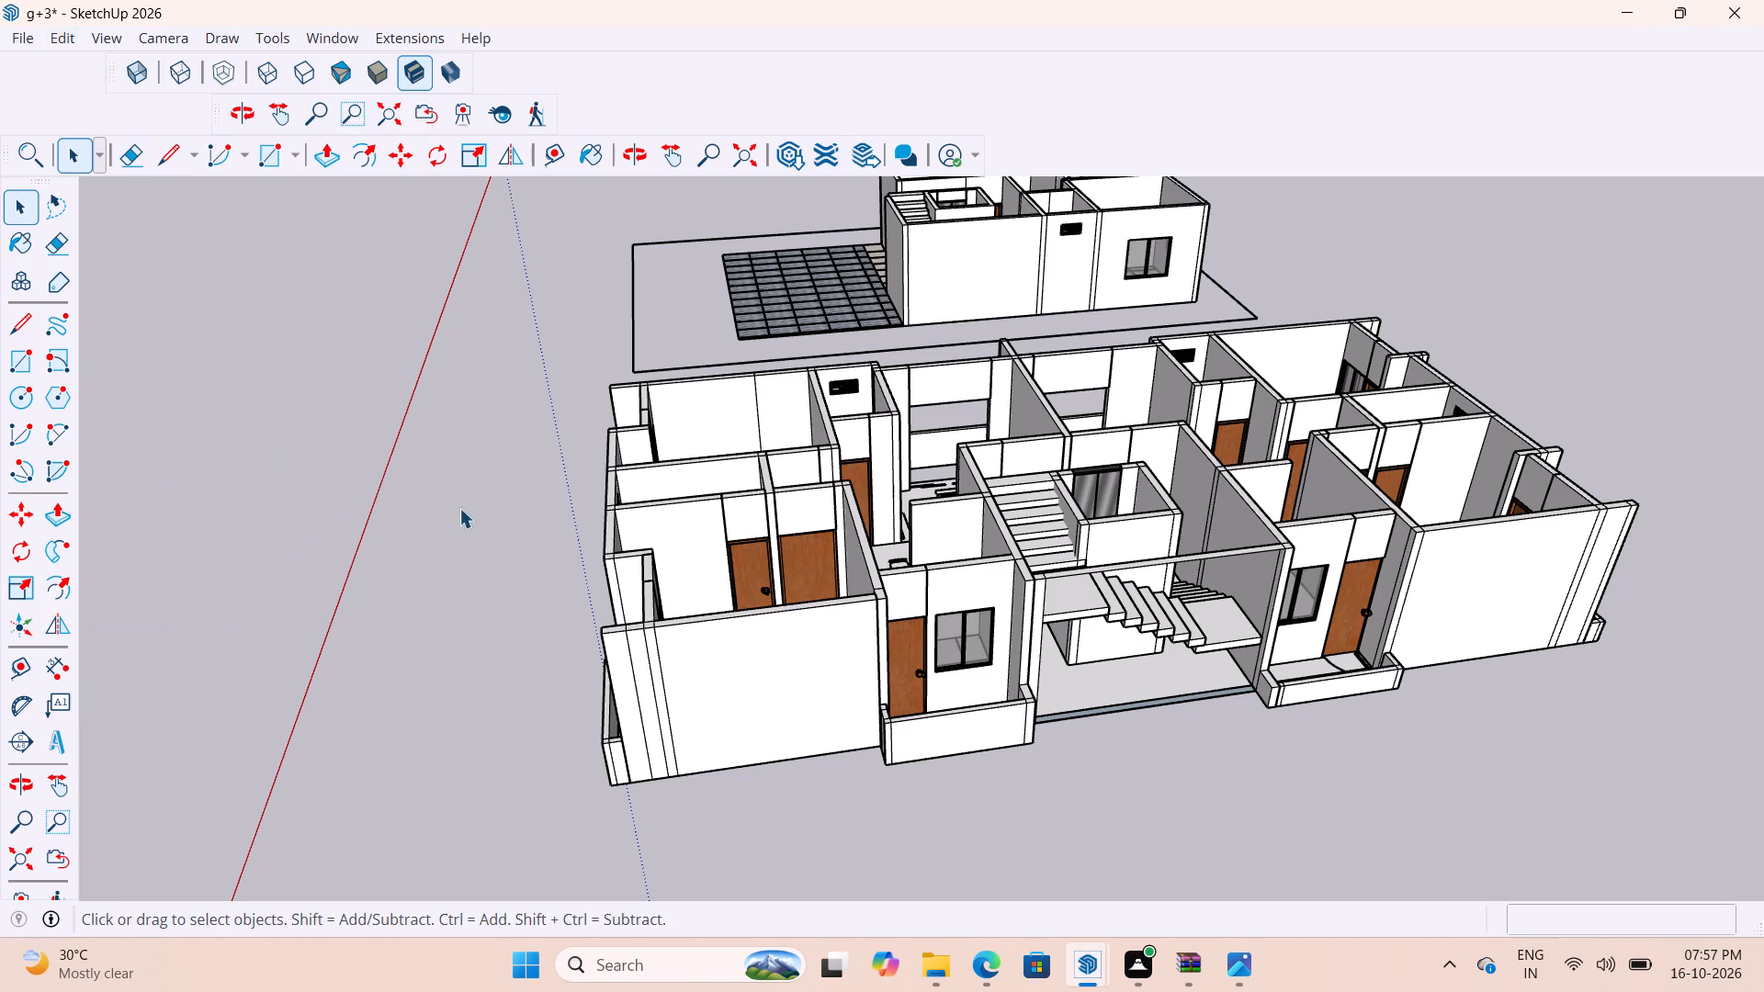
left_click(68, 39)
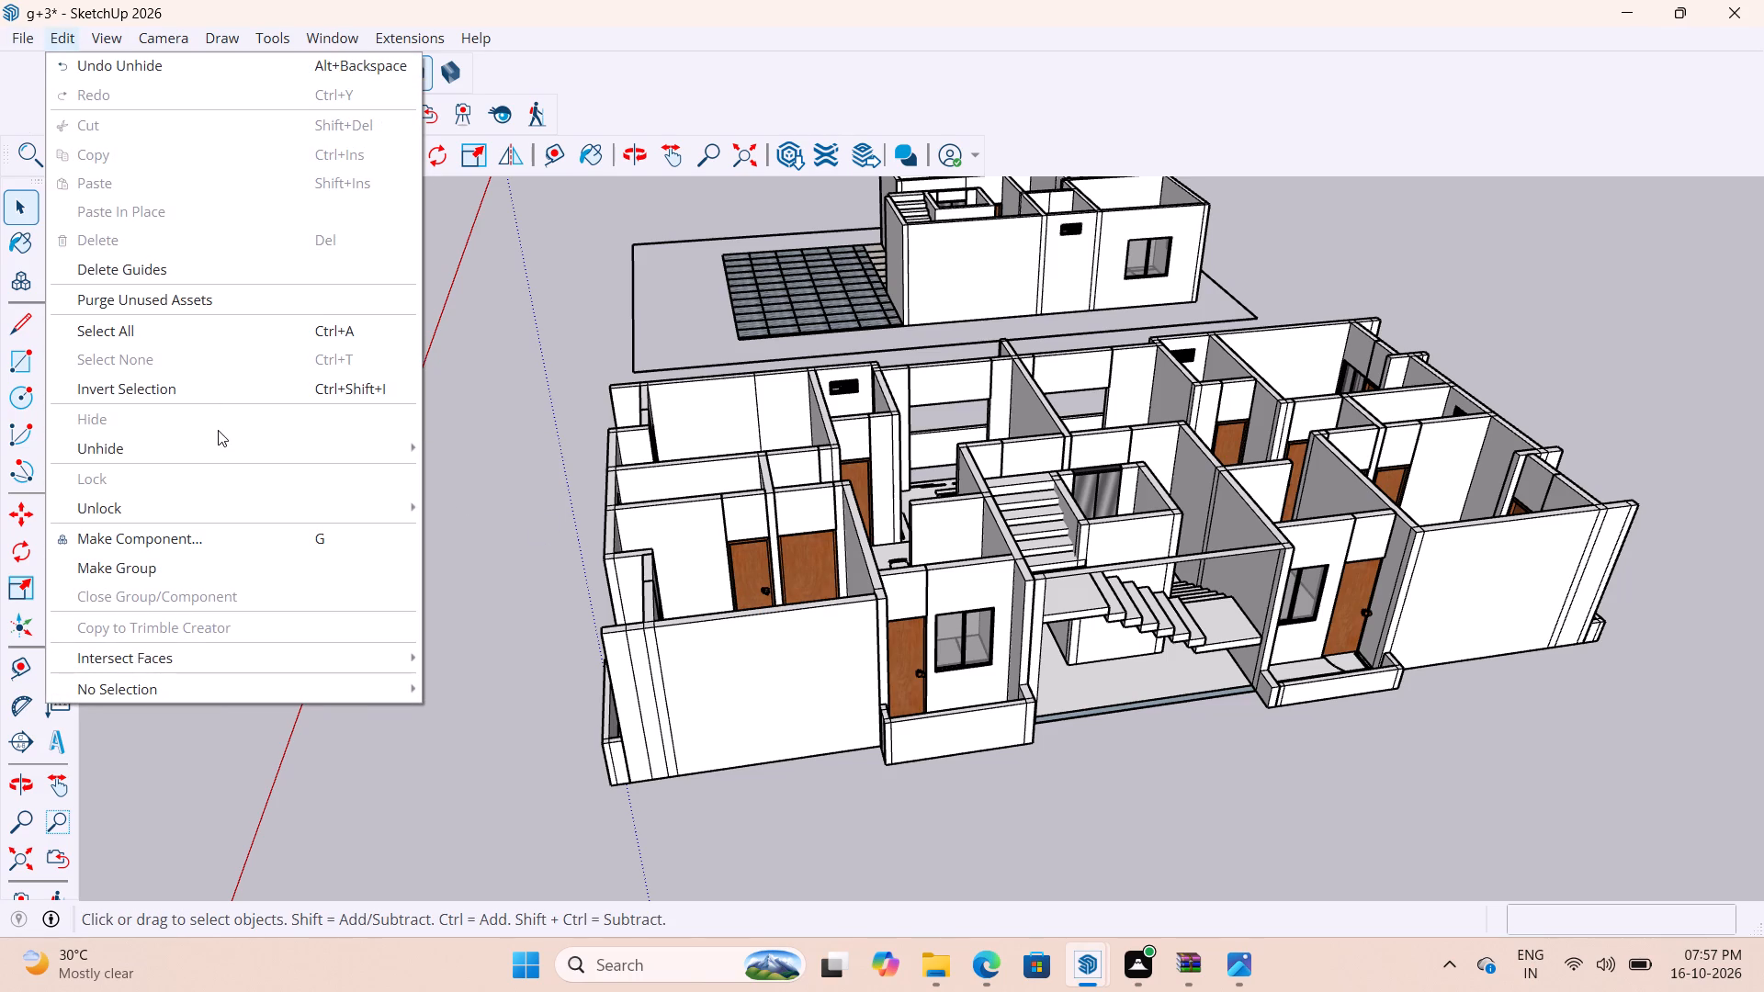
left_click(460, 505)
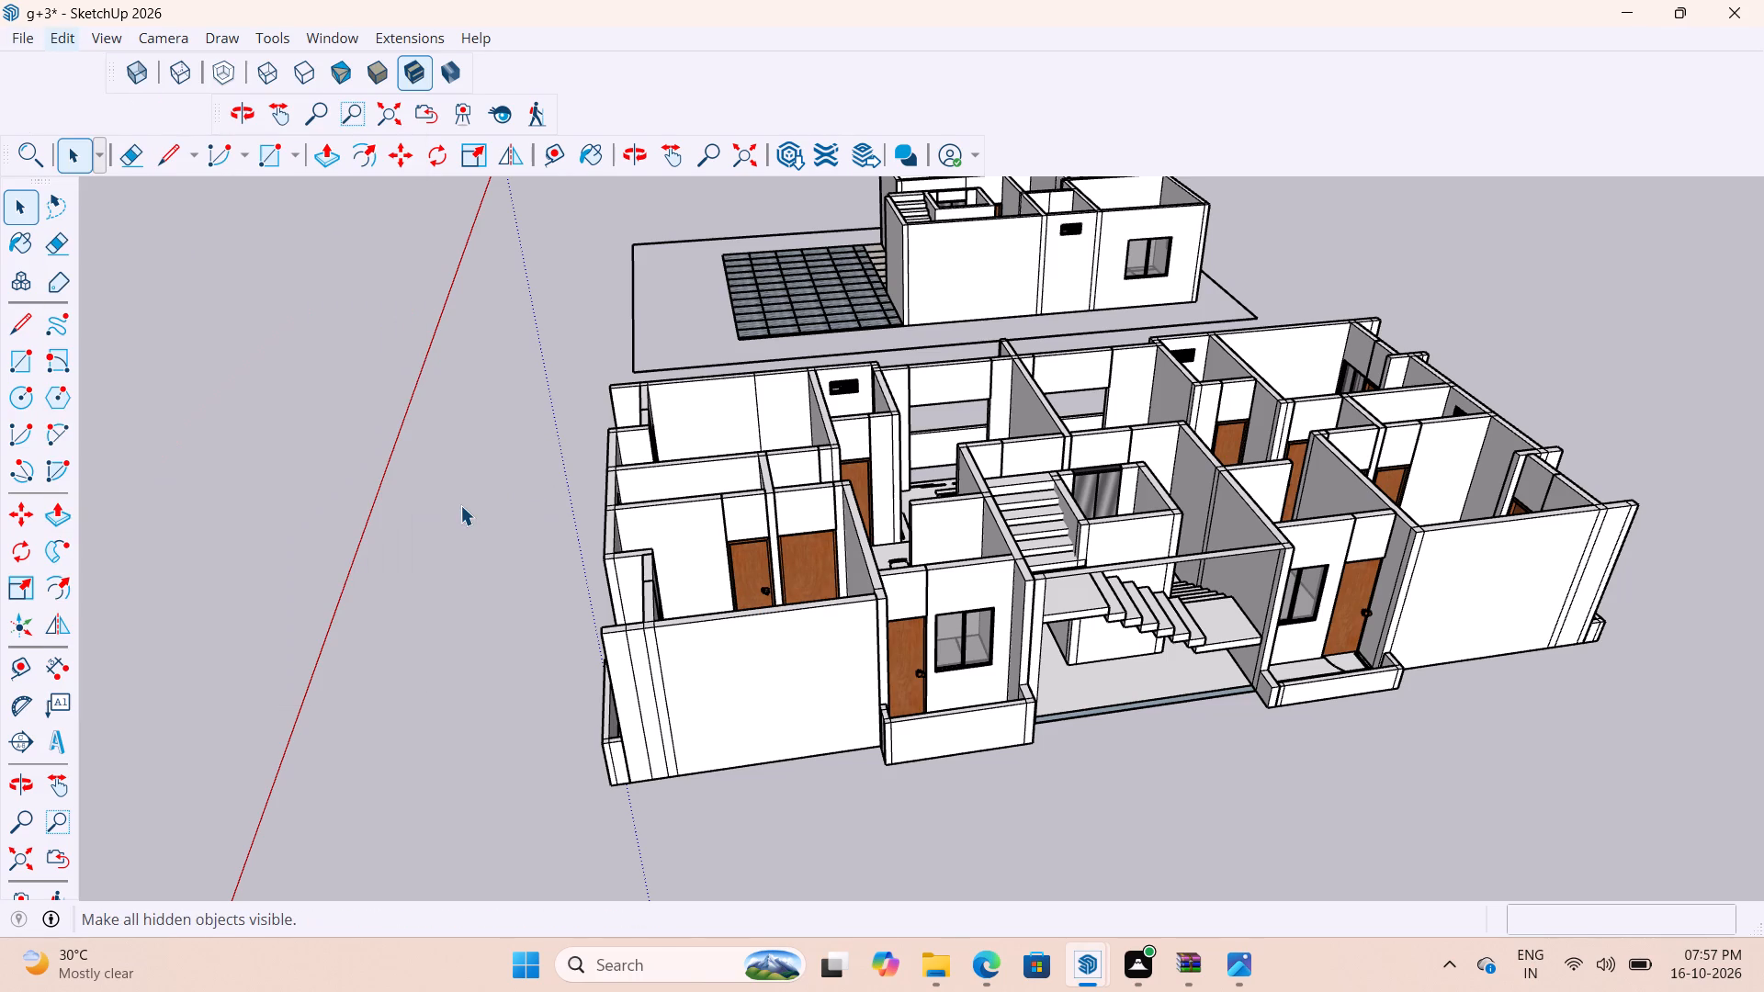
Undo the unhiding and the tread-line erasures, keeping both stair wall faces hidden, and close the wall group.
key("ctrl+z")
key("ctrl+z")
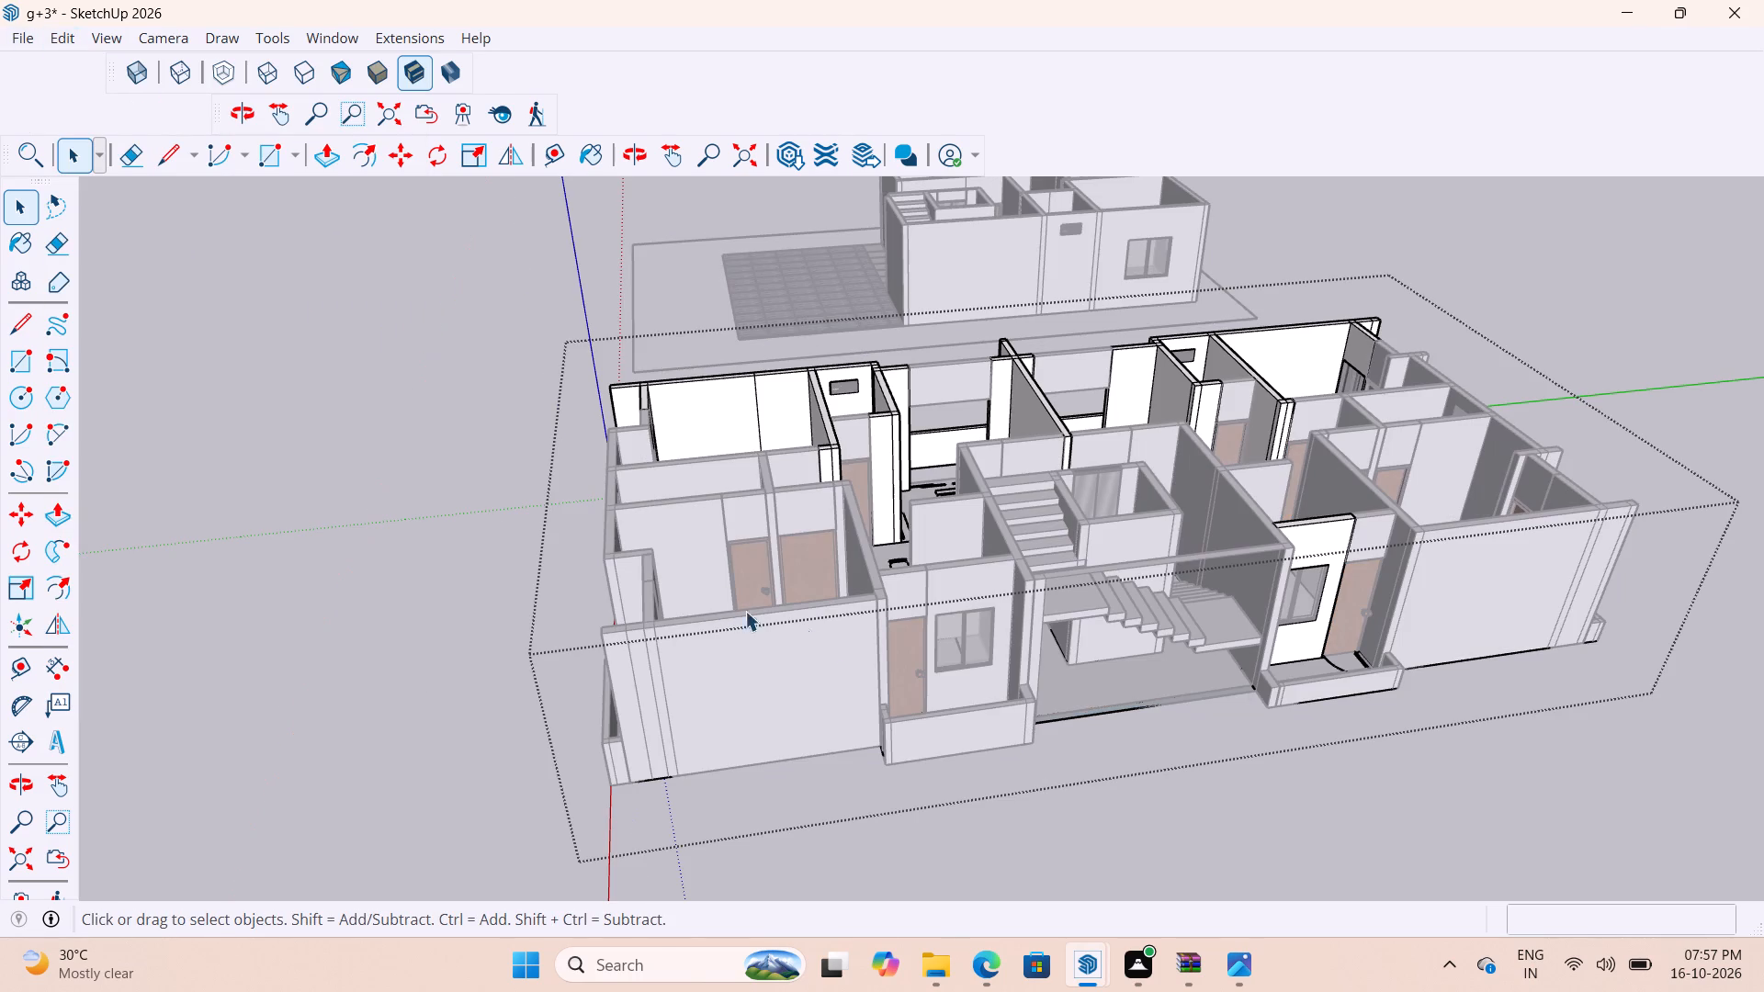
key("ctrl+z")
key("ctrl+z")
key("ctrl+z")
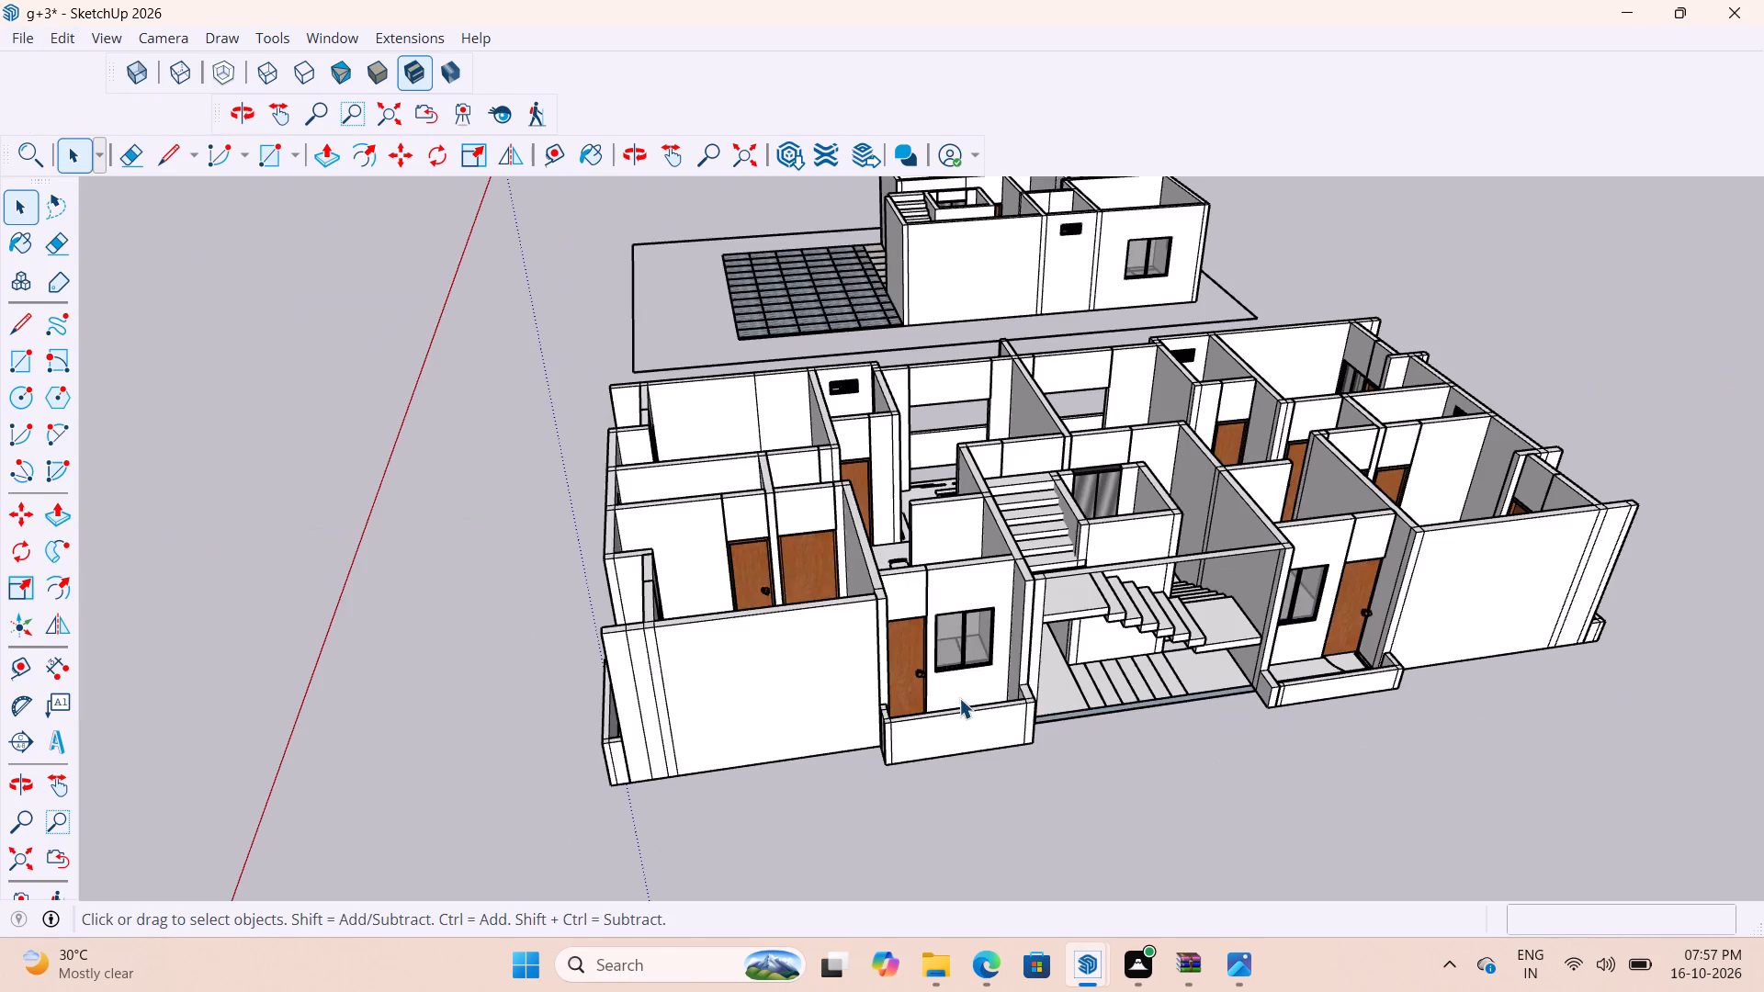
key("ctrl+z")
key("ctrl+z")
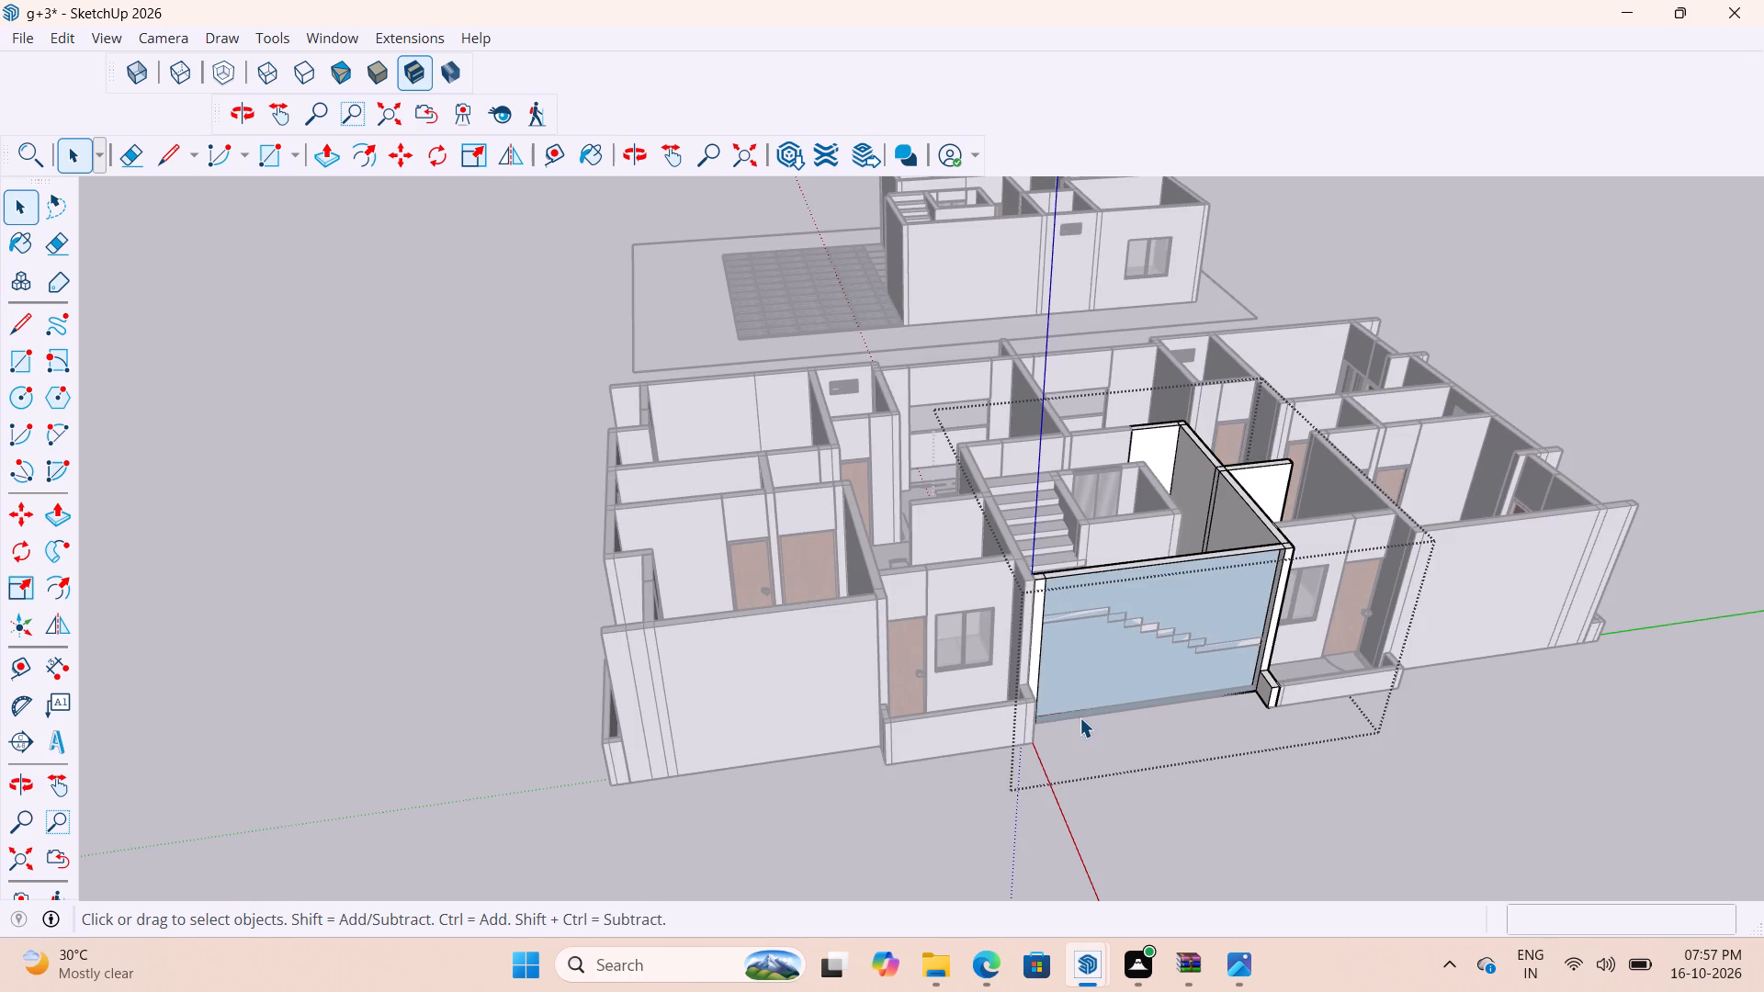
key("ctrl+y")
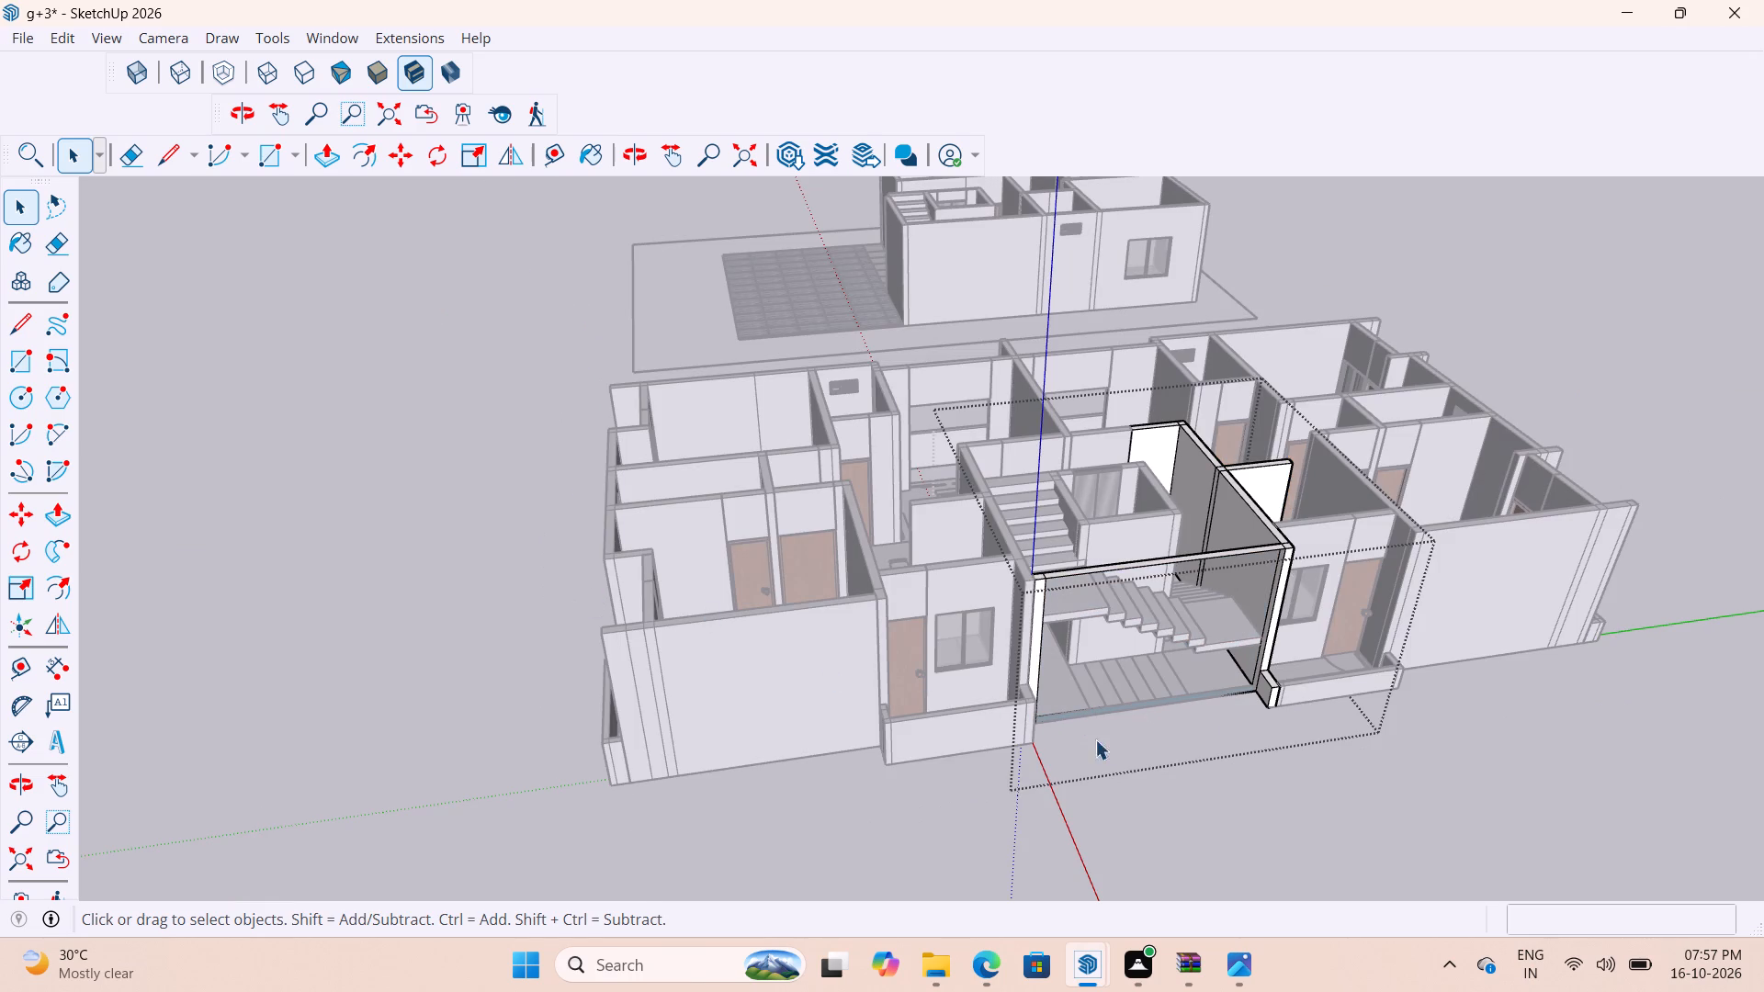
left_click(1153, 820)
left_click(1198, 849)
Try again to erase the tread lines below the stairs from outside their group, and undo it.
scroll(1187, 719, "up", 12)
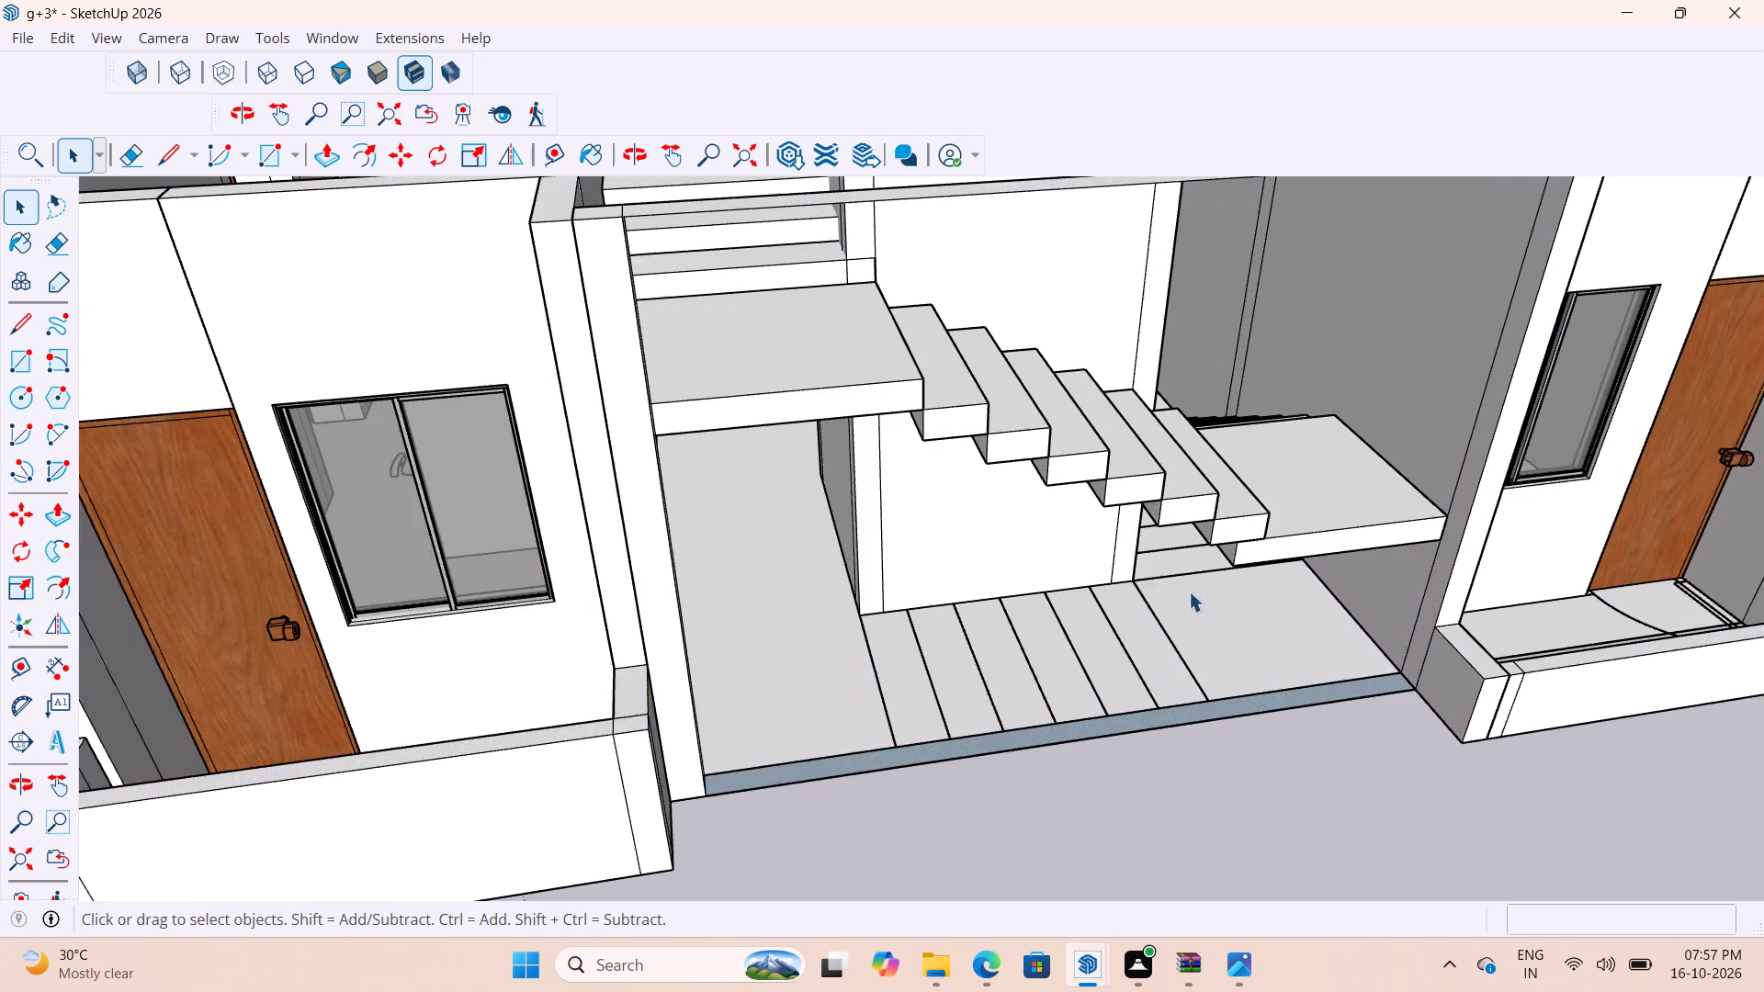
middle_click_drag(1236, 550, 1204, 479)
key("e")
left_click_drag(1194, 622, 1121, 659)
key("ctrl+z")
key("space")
Open the plan-lines group and erase the row of tread lines on the floor beneath the outer stair flight.
double_click(1181, 654)
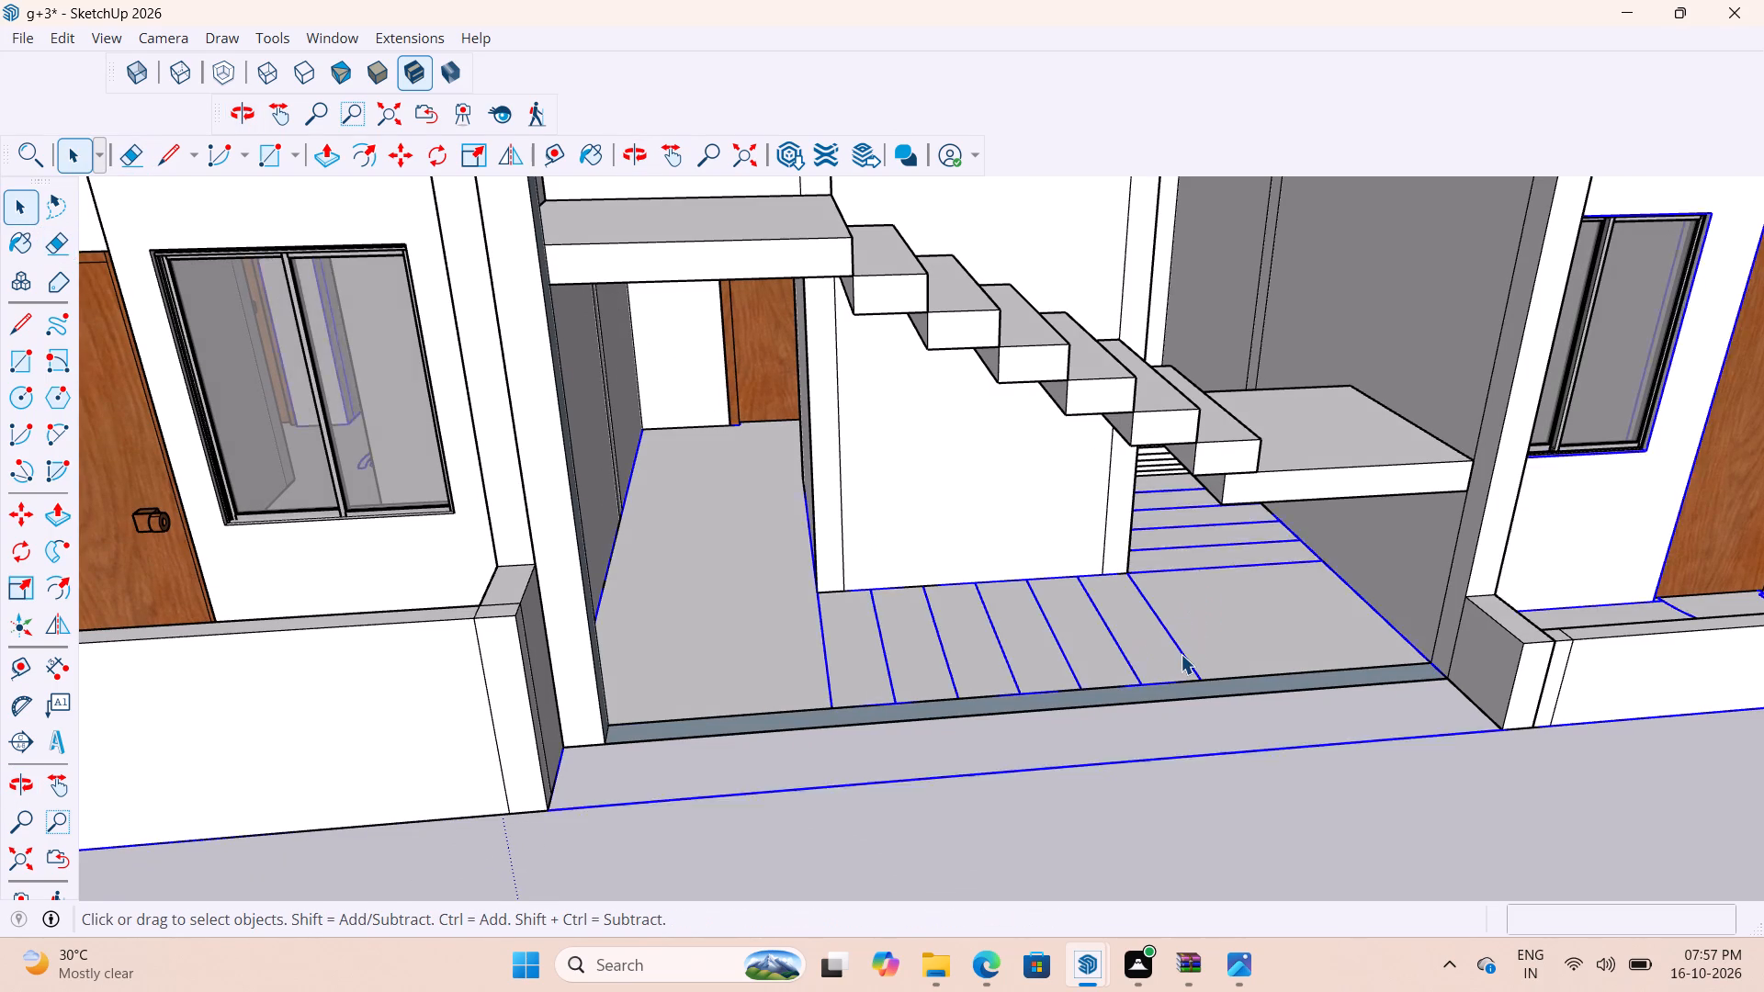
key("e")
left_click_drag(1205, 622, 1095, 643)
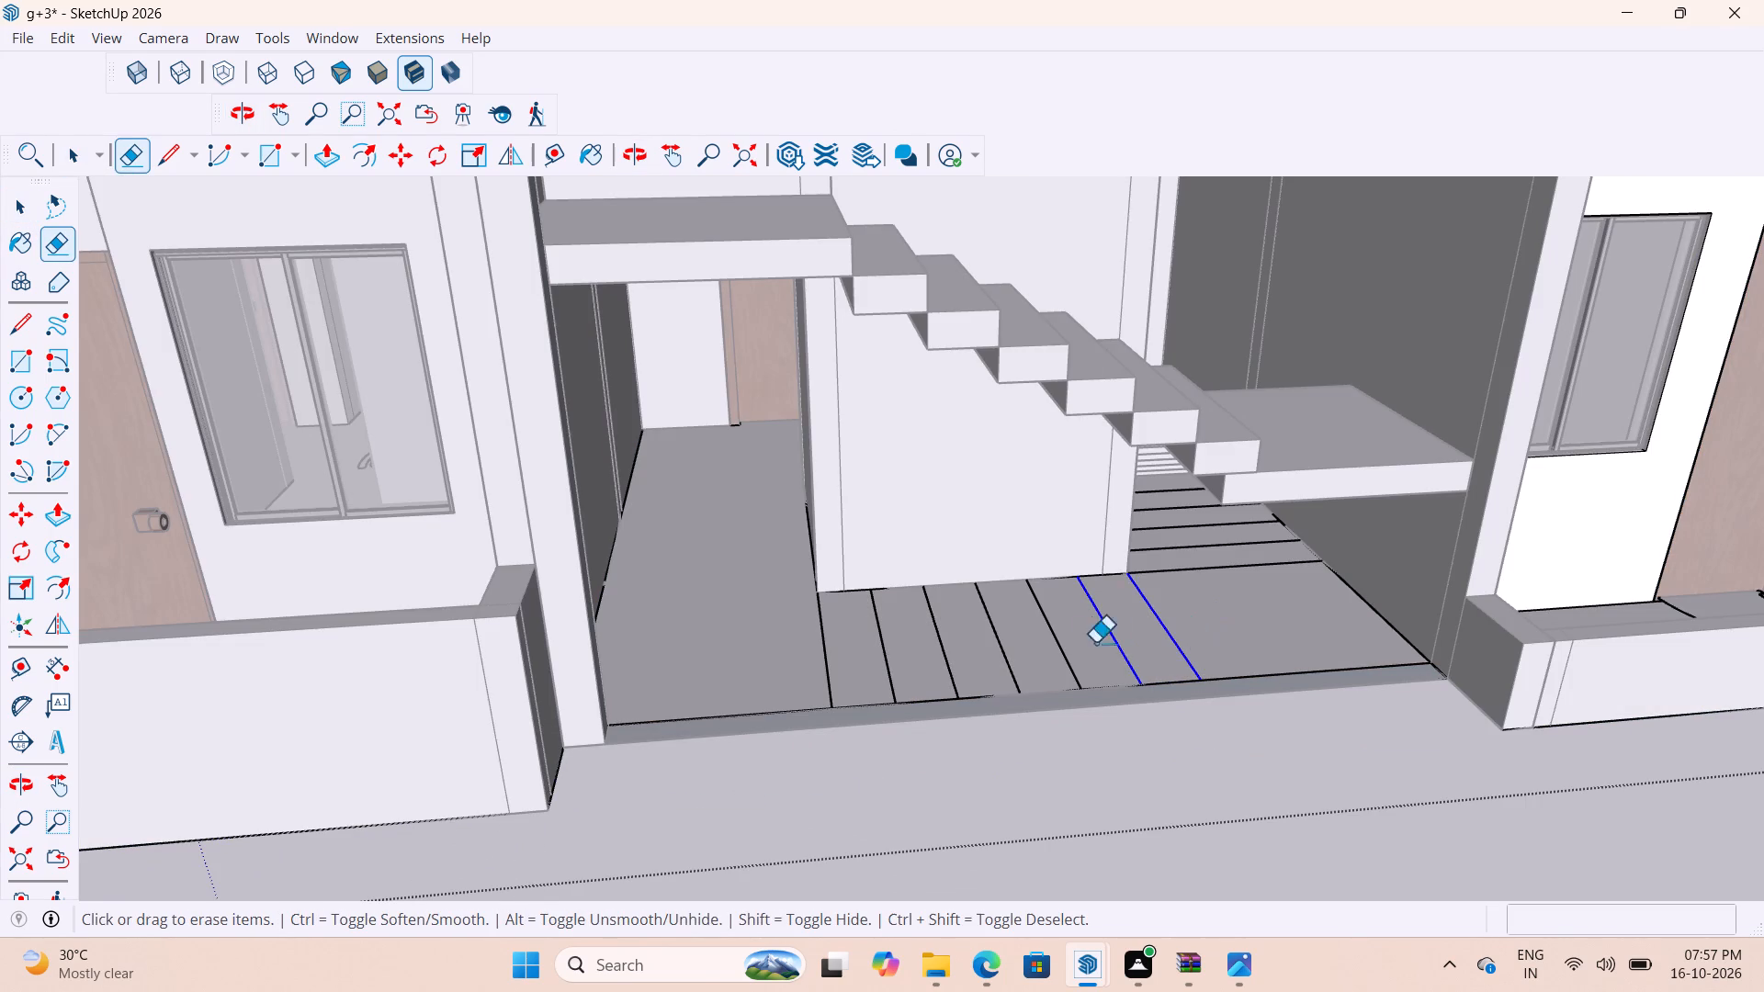
left_click_drag(1095, 643, 865, 662)
left_click_drag(913, 656, 800, 672)
Erase the remaining tread lines on the floor beside the lift shaft under the landing, and close the plan-lines group.
scroll(1249, 515, "up", 2)
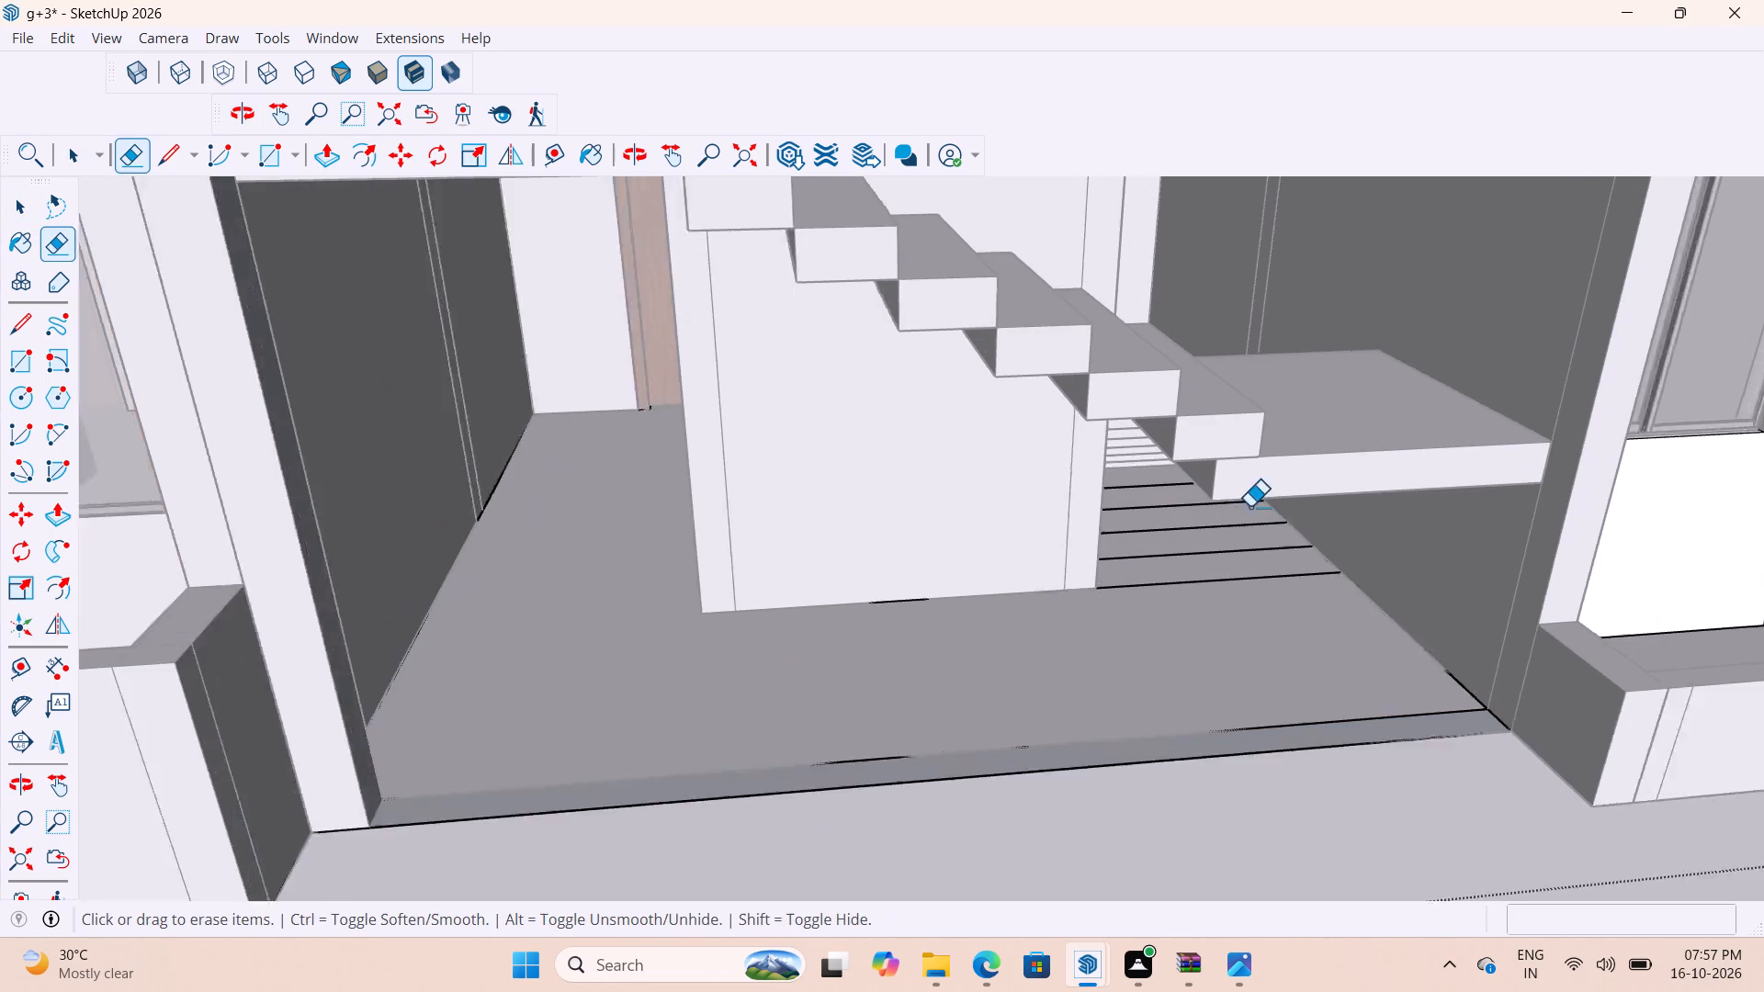
scroll(1249, 507, "up", 1)
middle_click_drag(1239, 531, 1228, 509)
left_click_drag(1238, 619, 1179, 476)
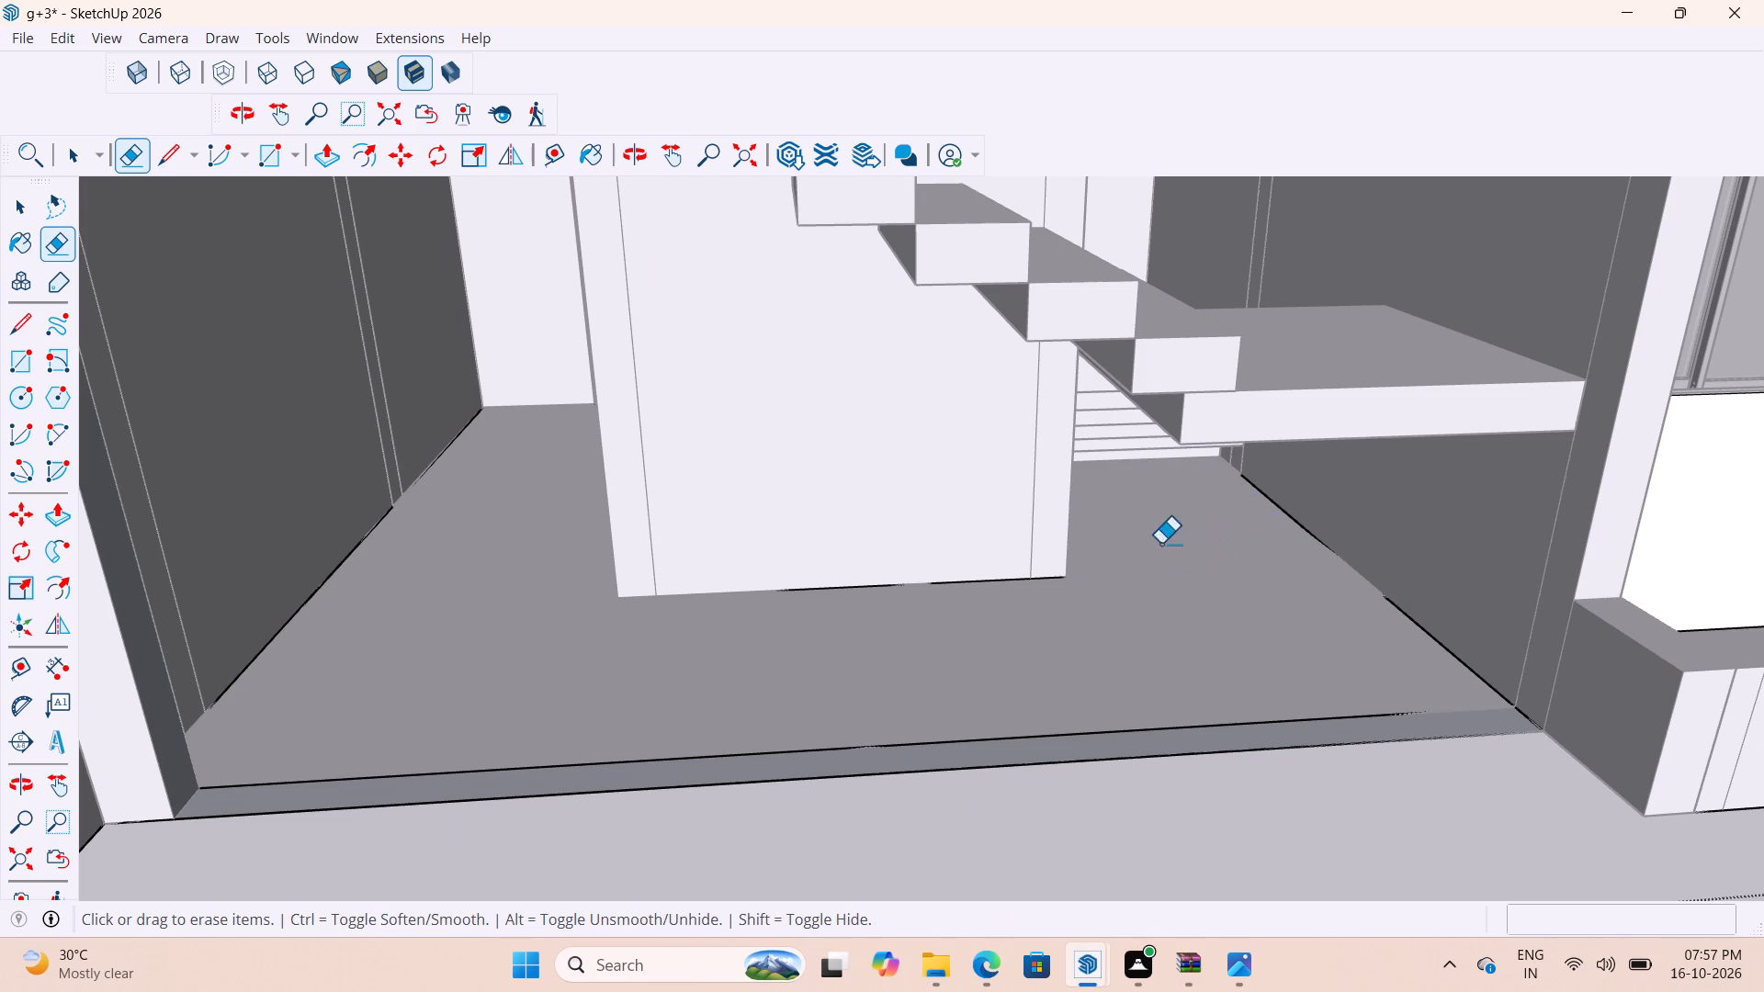
scroll(1154, 569, "down", 4)
middle_click_drag(1161, 613, 1200, 668)
scroll(1066, 595, "down", 10)
key("space")
key("space")
left_click(1156, 794)
scroll(1014, 666, "down", 5)
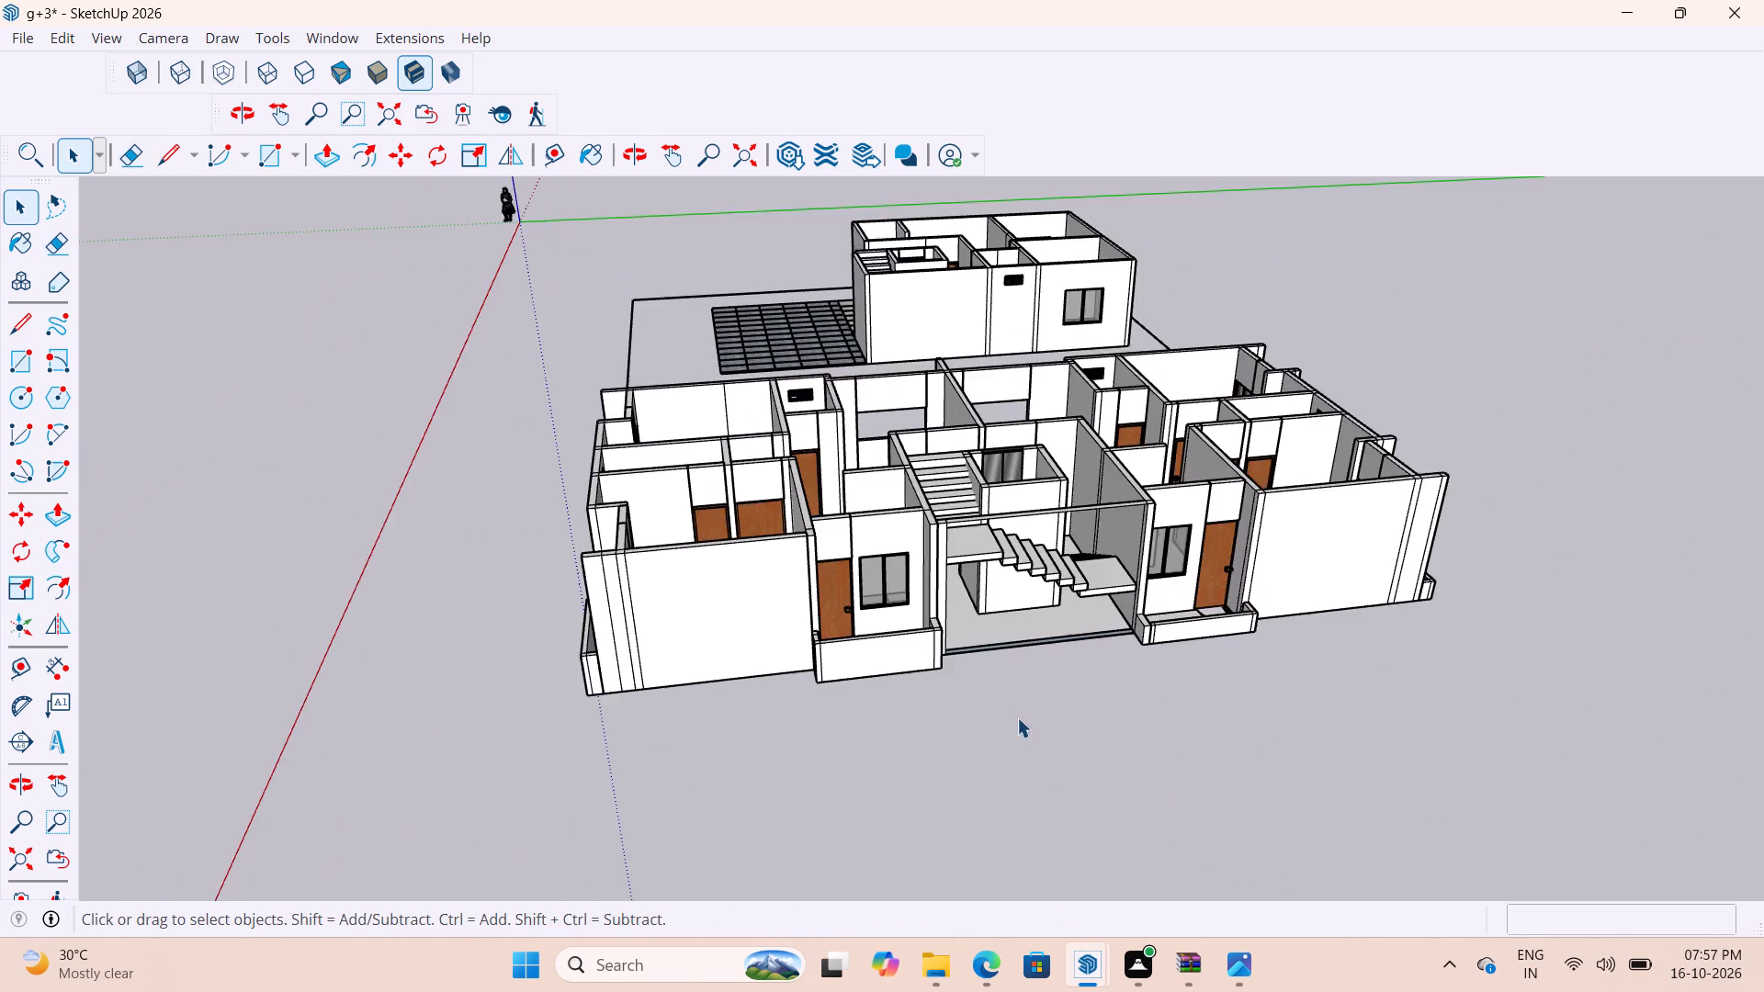
Unhide the last hidden faces to restore the outer stair wall of the second house.
middle_click_drag(1014, 709, 1130, 803)
scroll(1130, 803, "up", 1)
left_click(59, 35)
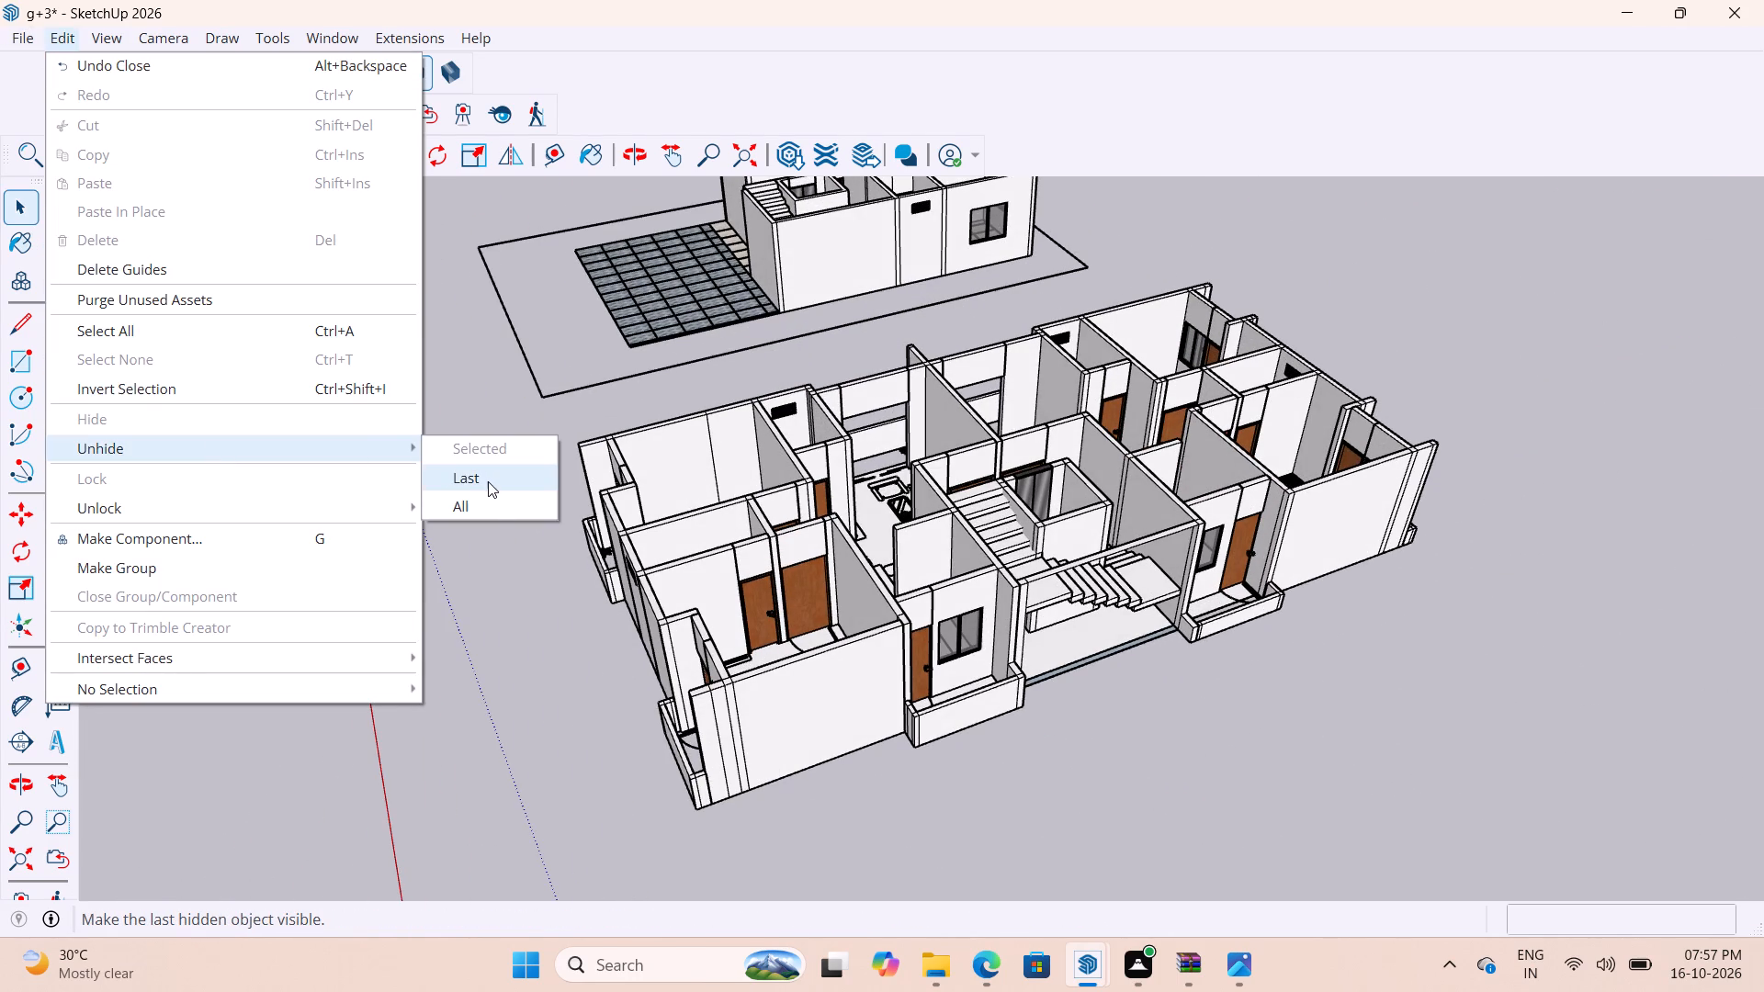
left_click(488, 481)
Examine the second house's stair wall, stair flights and lift front from above and from several sides.
middle_click_drag(1096, 529, 1334, 631)
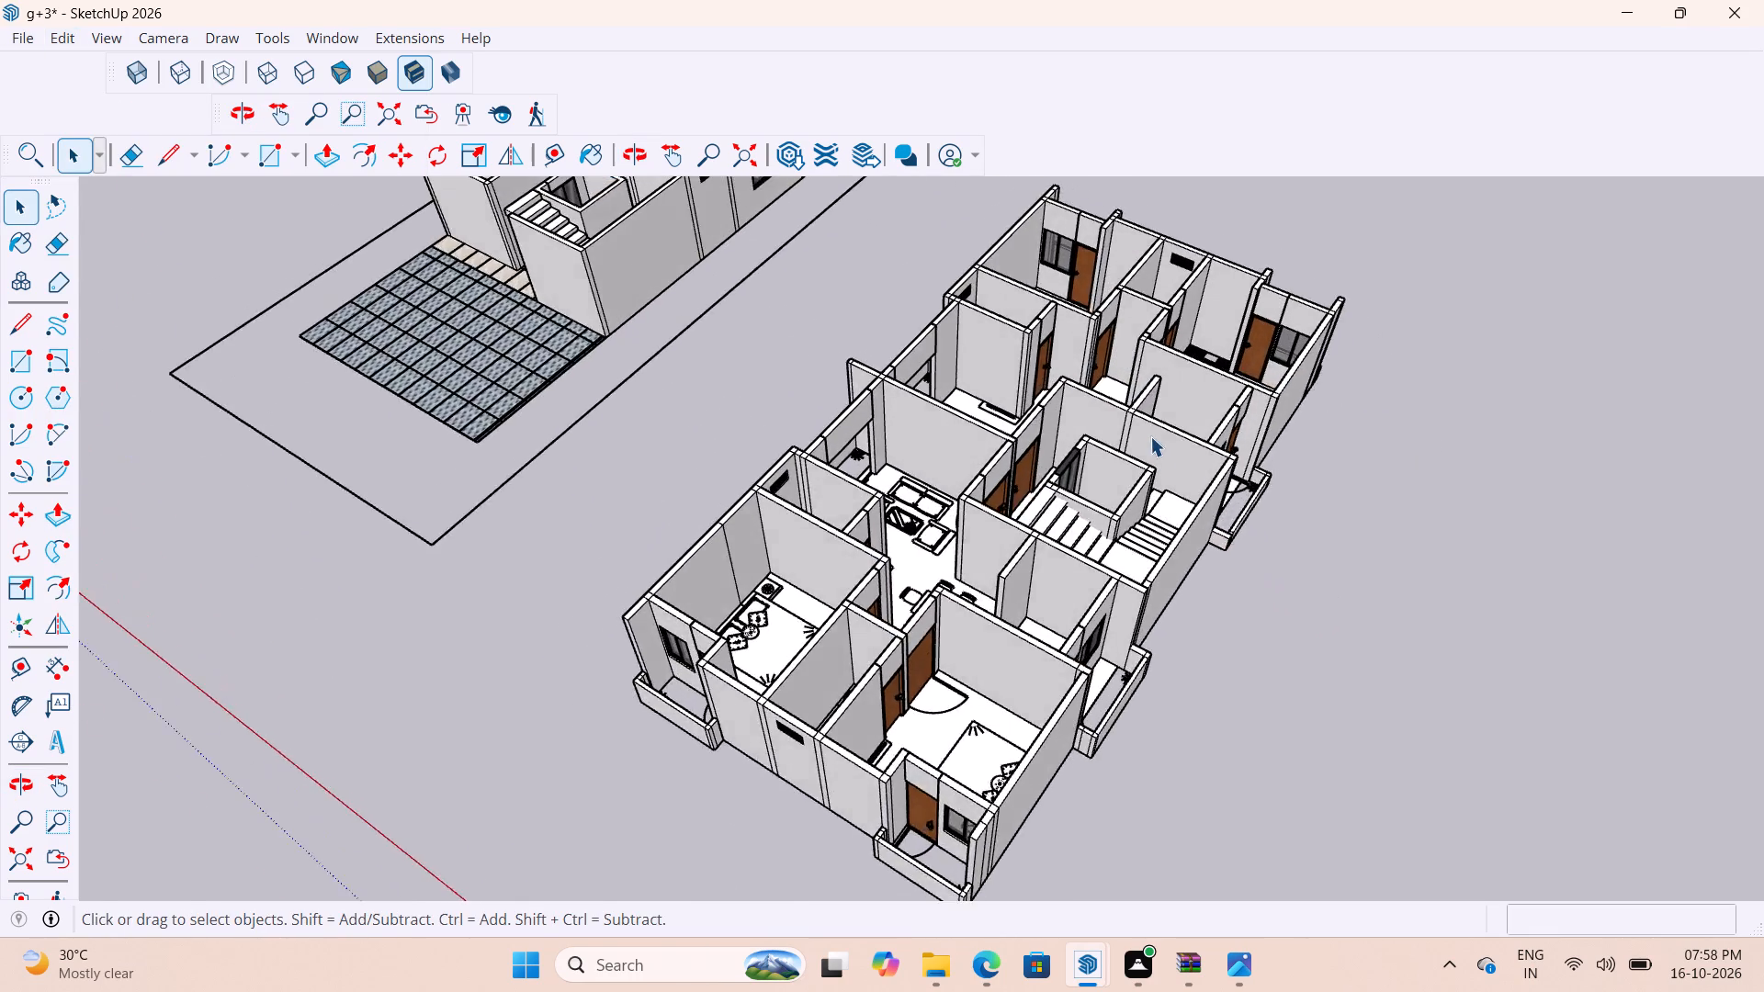
scroll(1150, 436, "up", 8)
middle_click_drag(1209, 508, 1710, 369)
scroll(1092, 438, "up", 3)
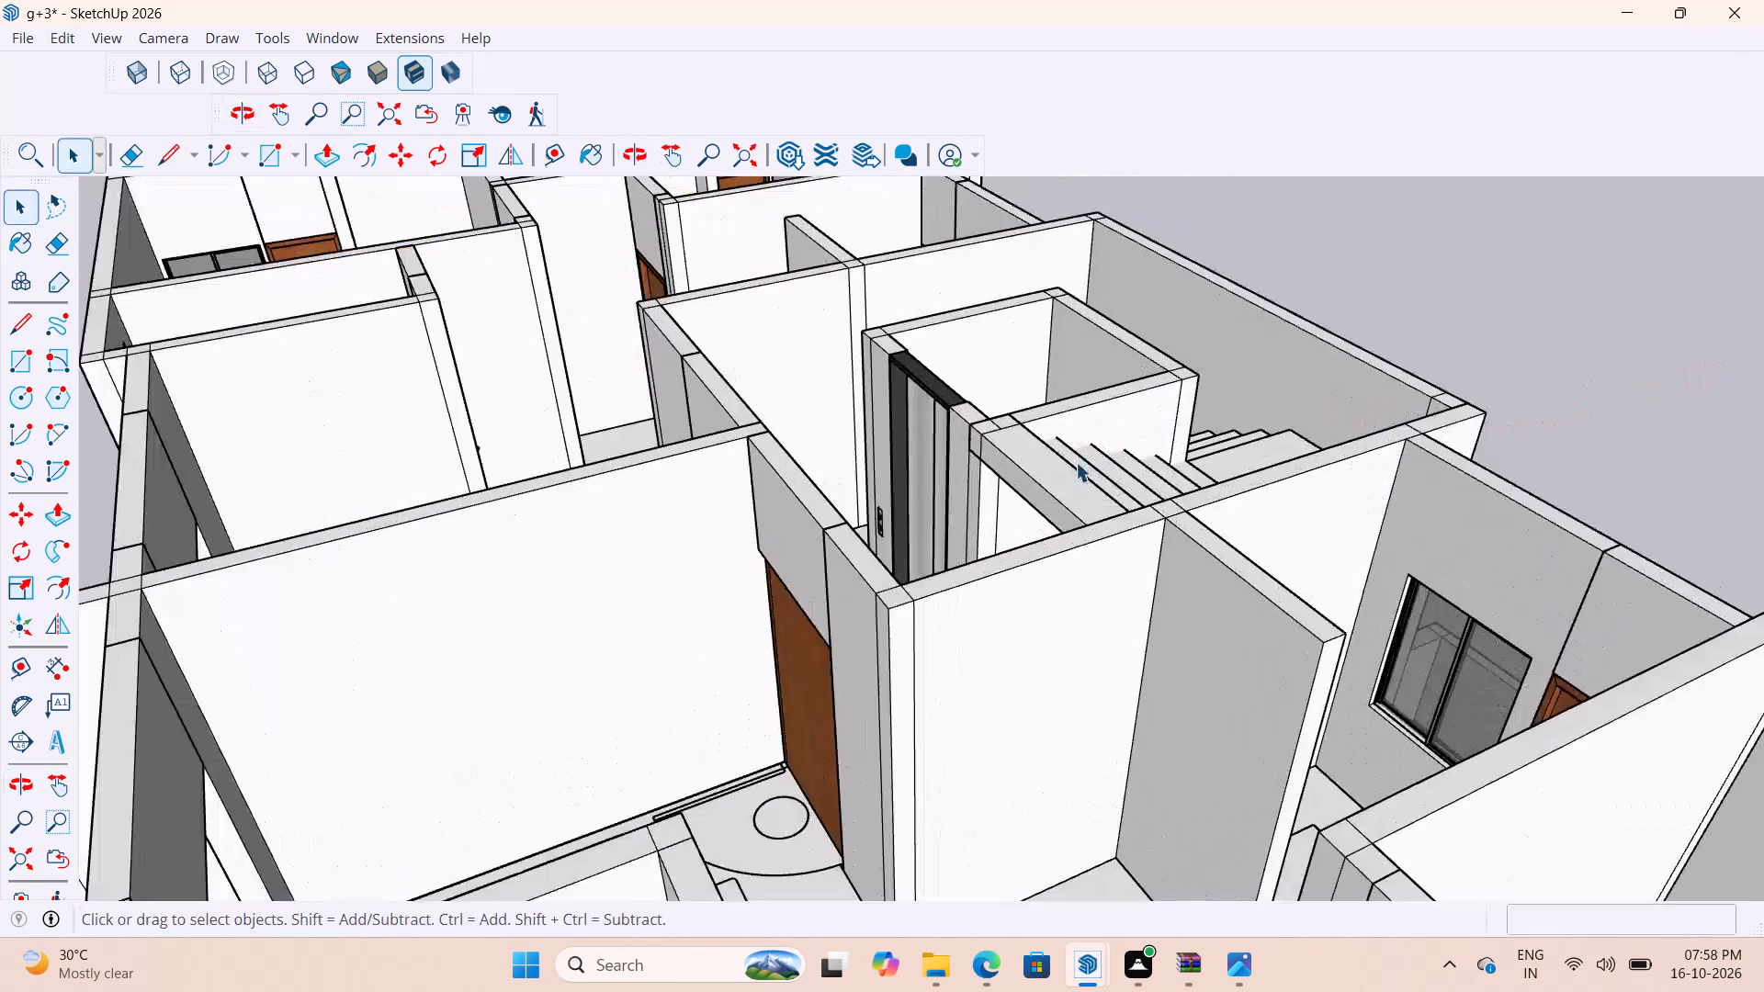
middle_click_drag(1114, 481, 1483, 564)
scroll(1220, 521, "up", 8)
middle_click_drag(1178, 476, 1052, 481)
scroll(1117, 456, "down", 3)
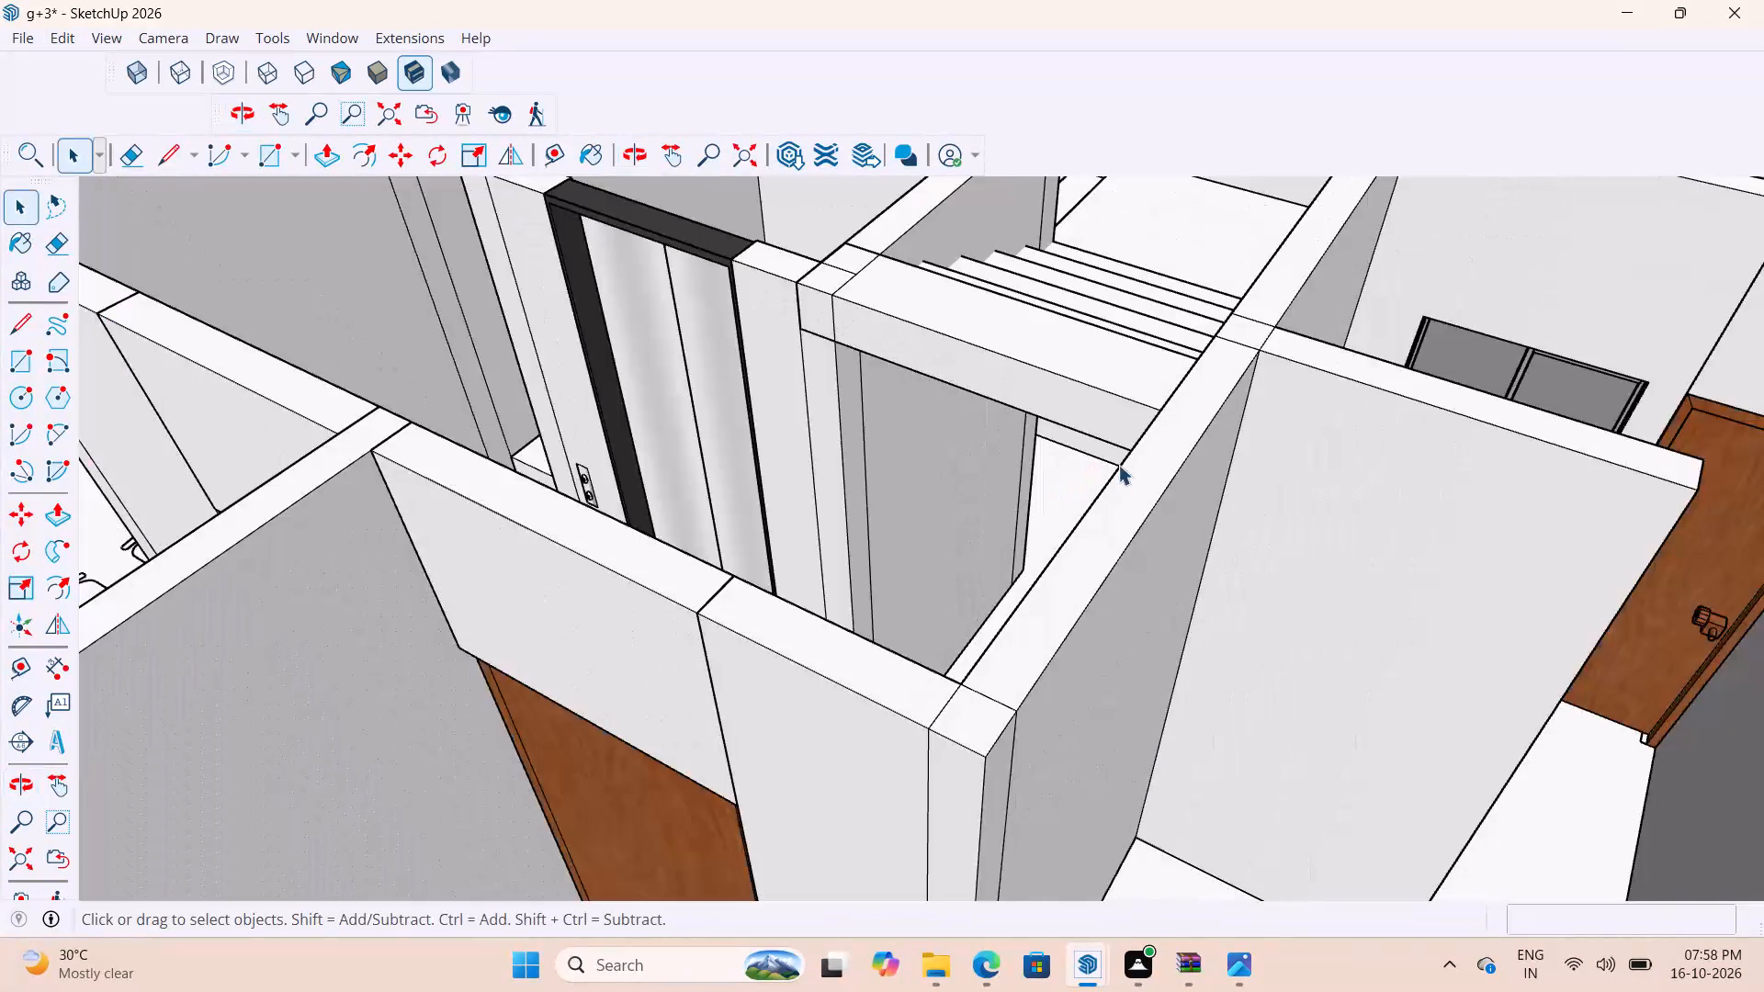
scroll(1118, 465, "down", 15)
middle_click_drag(1244, 405, 834, 455)
scroll(797, 402, "down", 12)
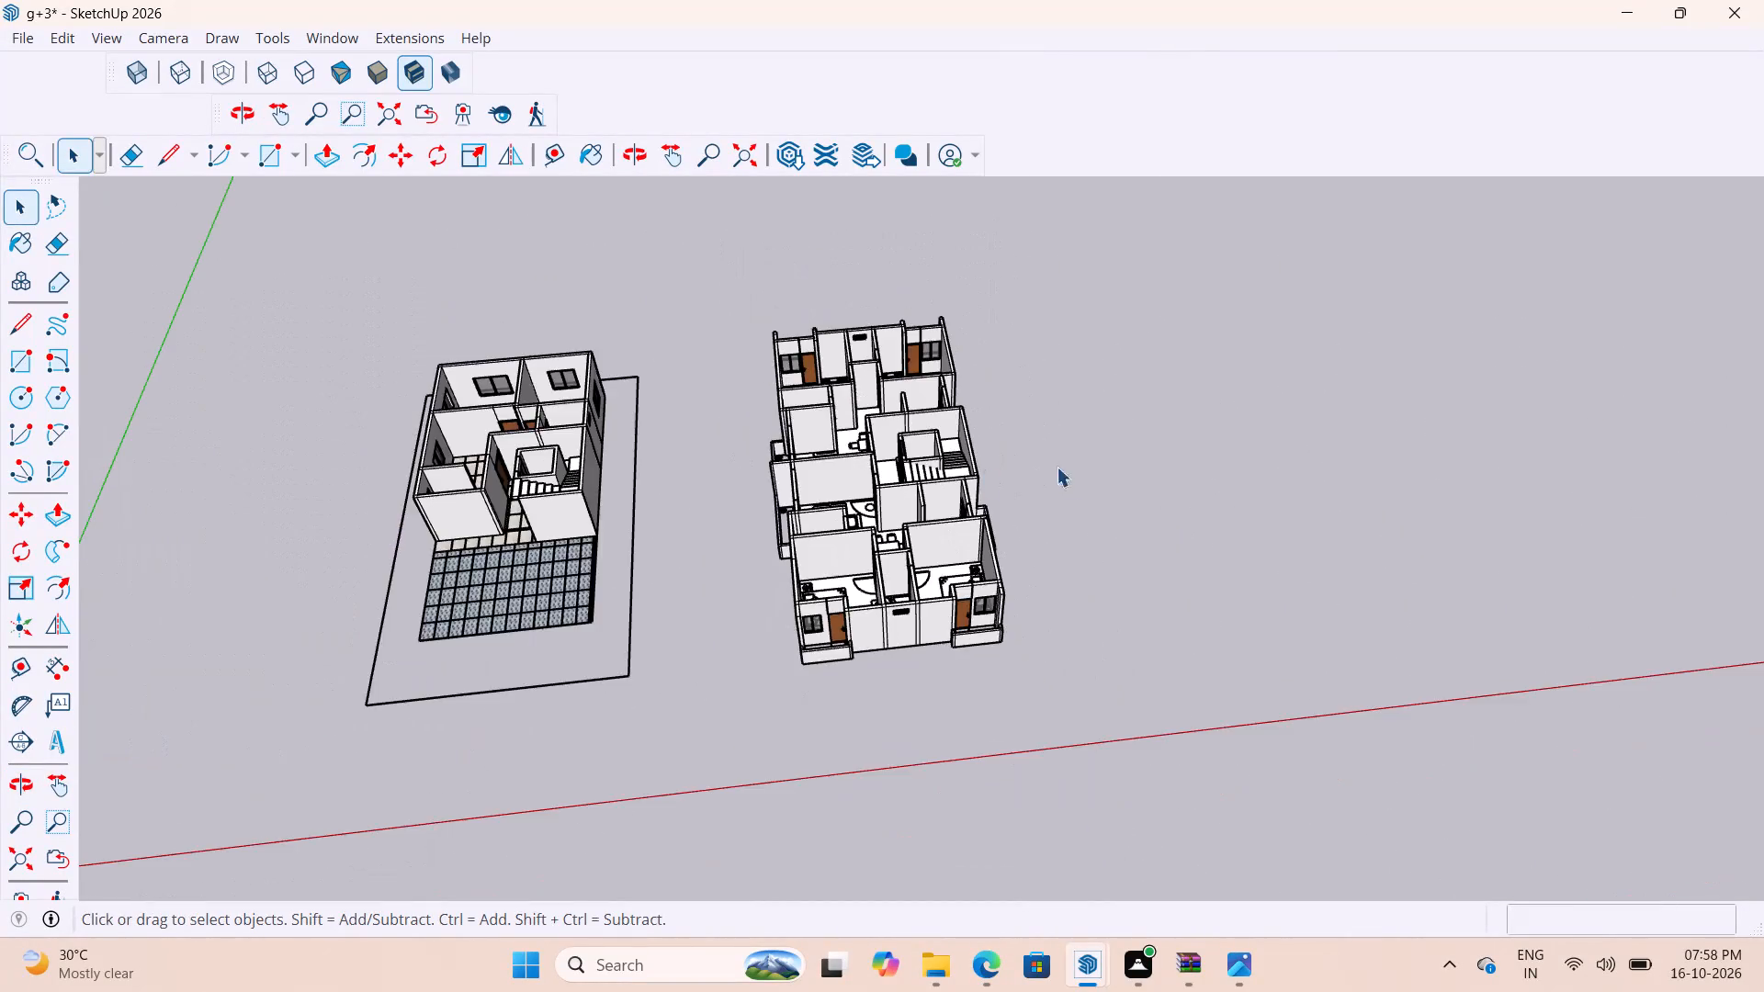
middle_click_drag(1066, 475, 884, 561)
scroll(965, 429, "up", 18)
middle_click_drag(917, 494, 1051, 427)
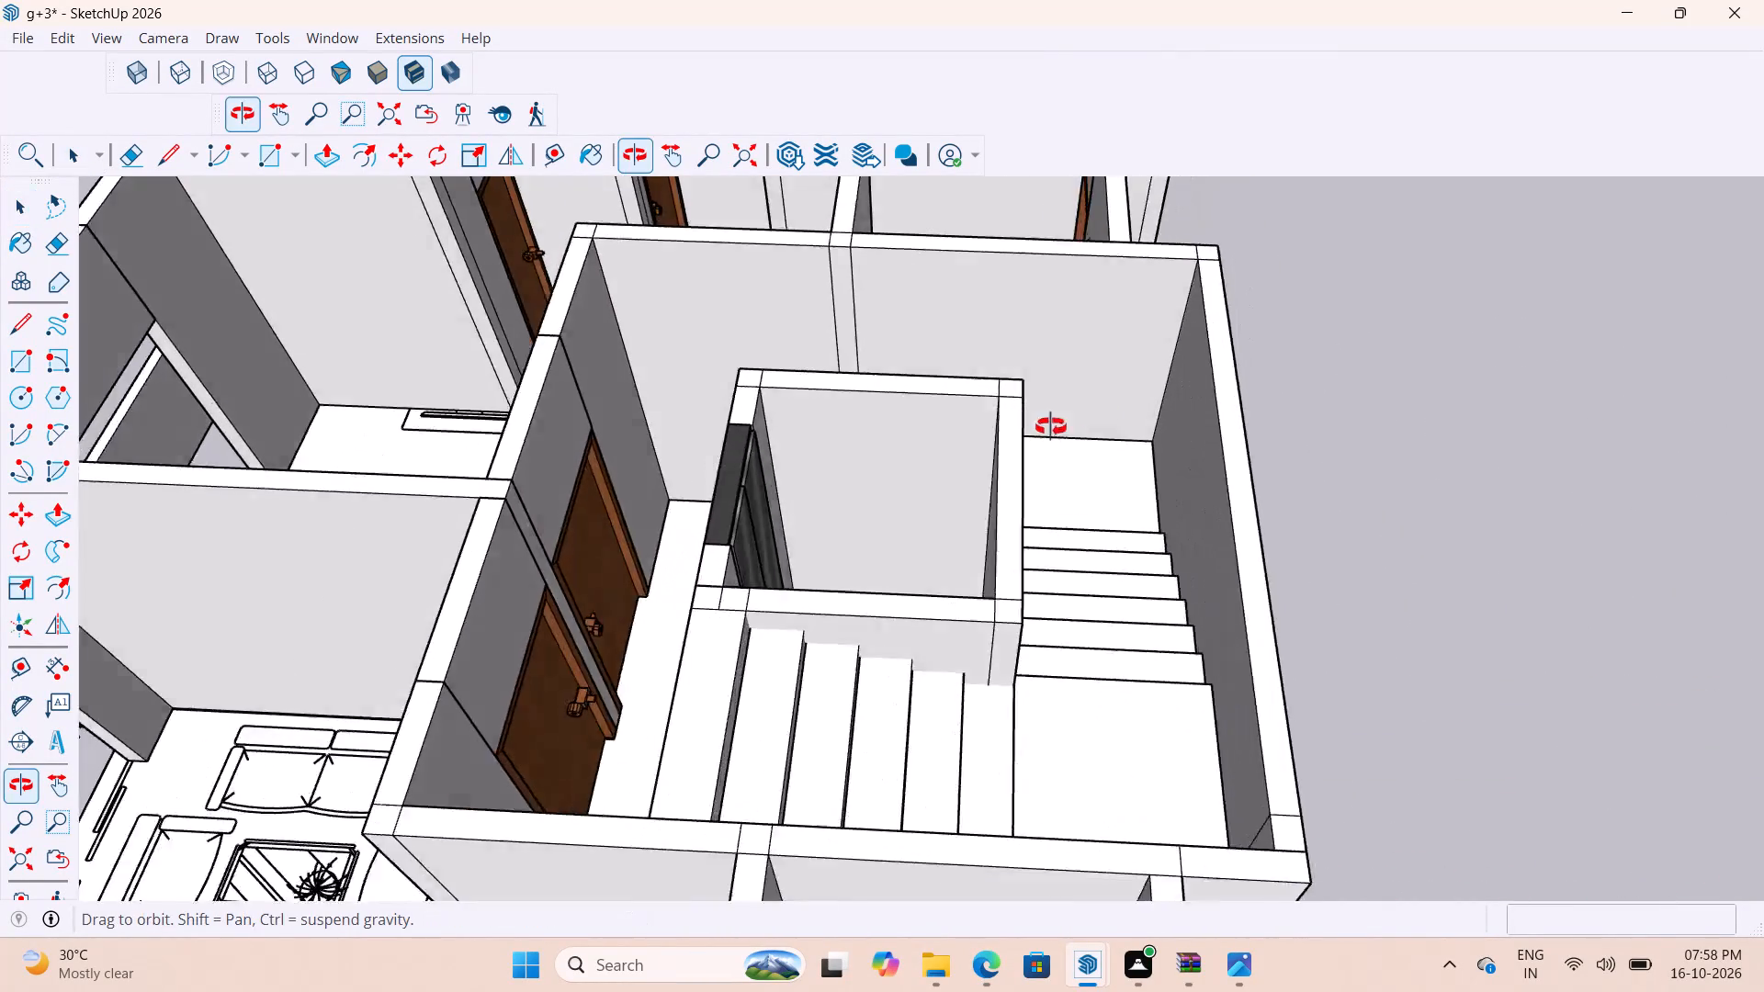
middle_click_drag(1051, 427, 1319, 378)
scroll(1319, 378, "up", 4)
scroll(1106, 443, "down", 5)
middle_click_drag(1037, 579, 1125, 615)
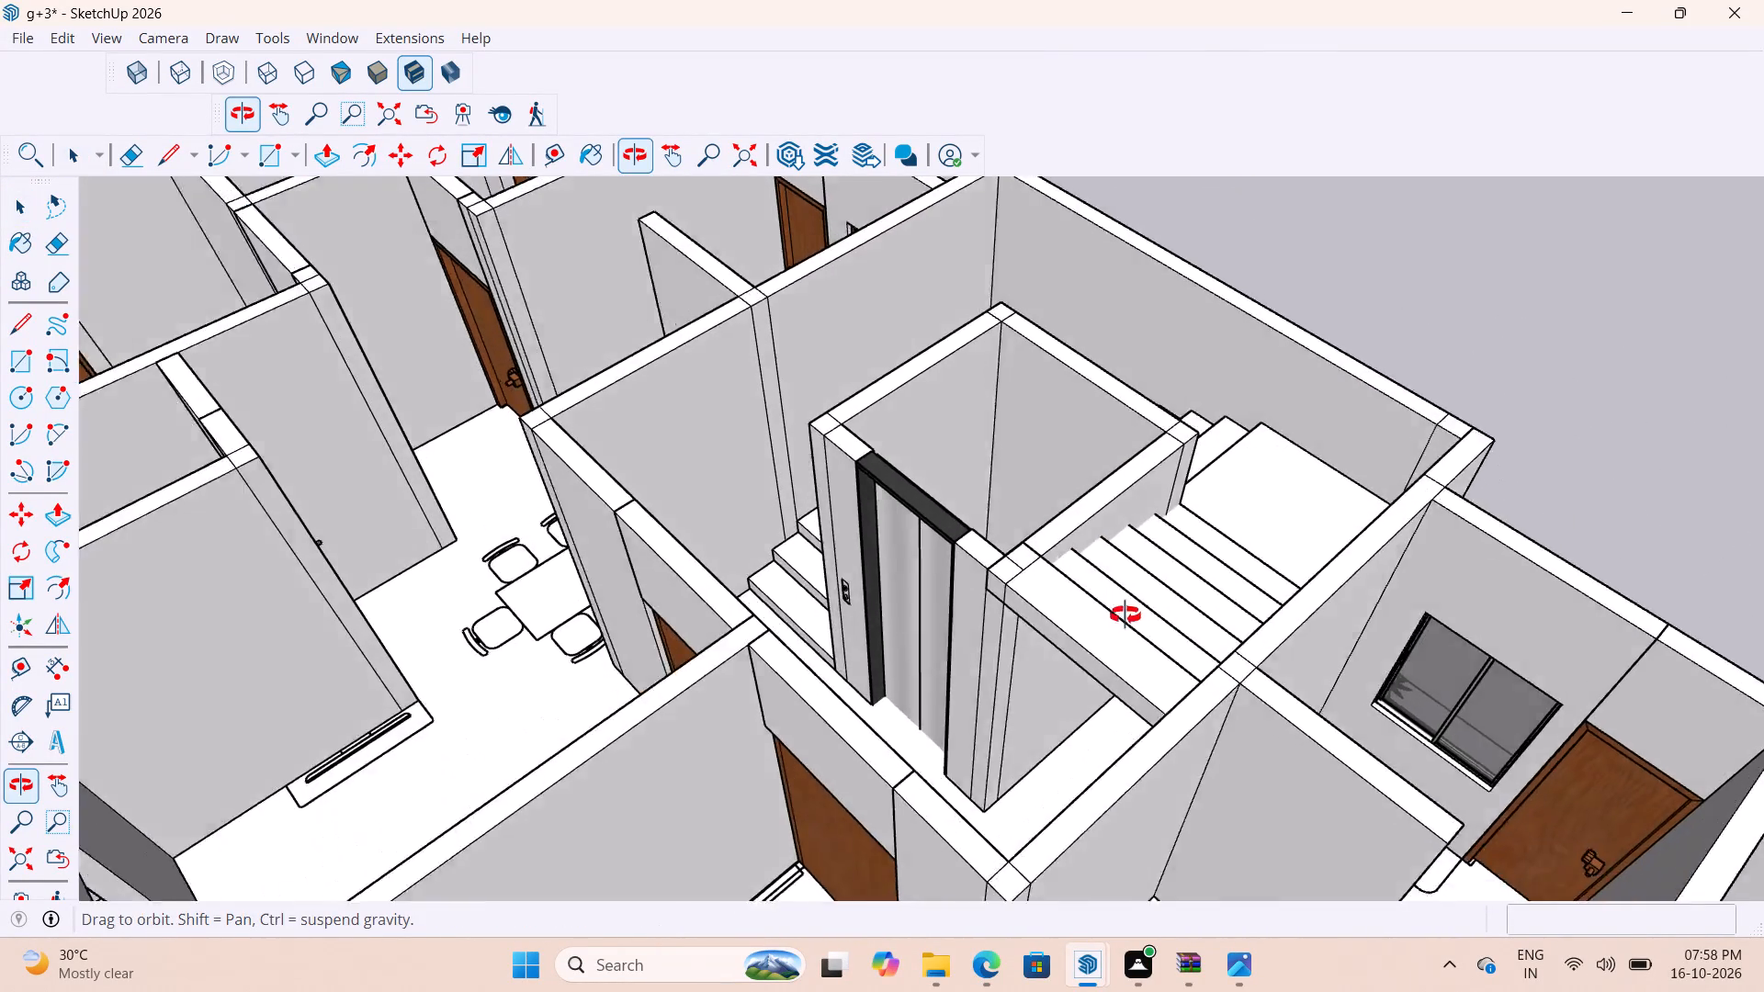
middle_click_drag(1125, 615, 1249, 668)
scroll(1044, 678, "up", 8)
scroll(1099, 628, "down", 5)
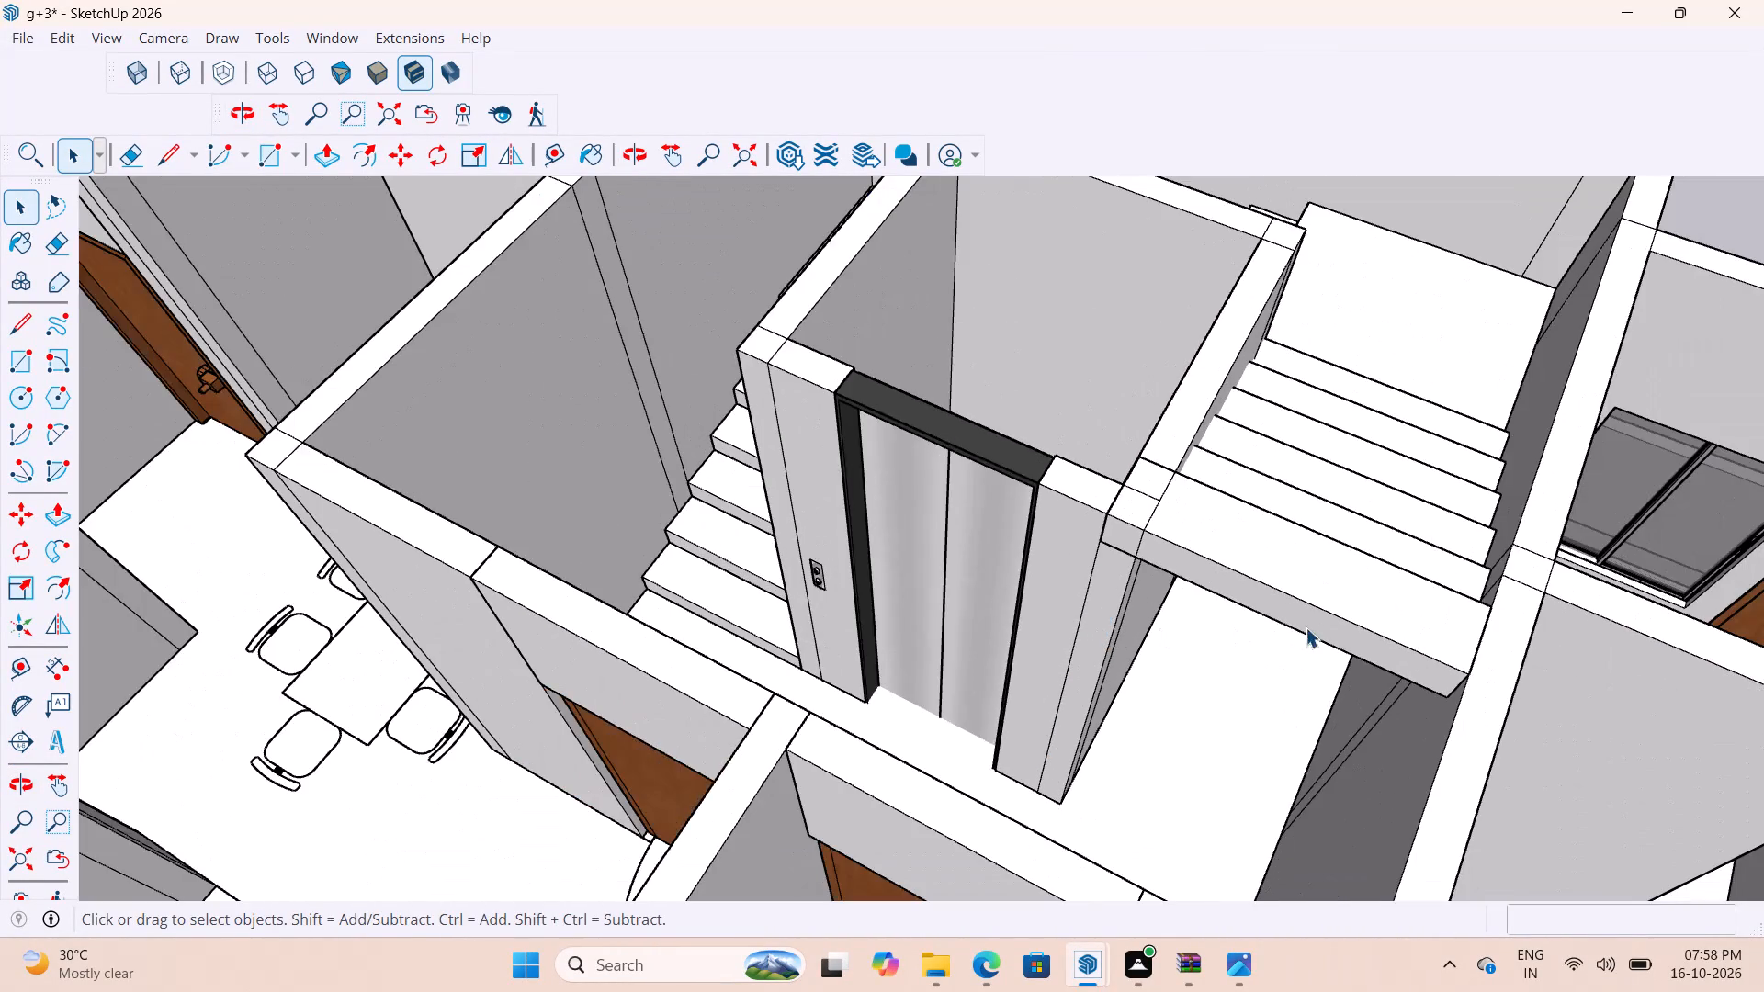
scroll(670, 604, "down", 11)
scroll(1263, 378, "down", 4)
middle_click_drag(1305, 525, 847, 558)
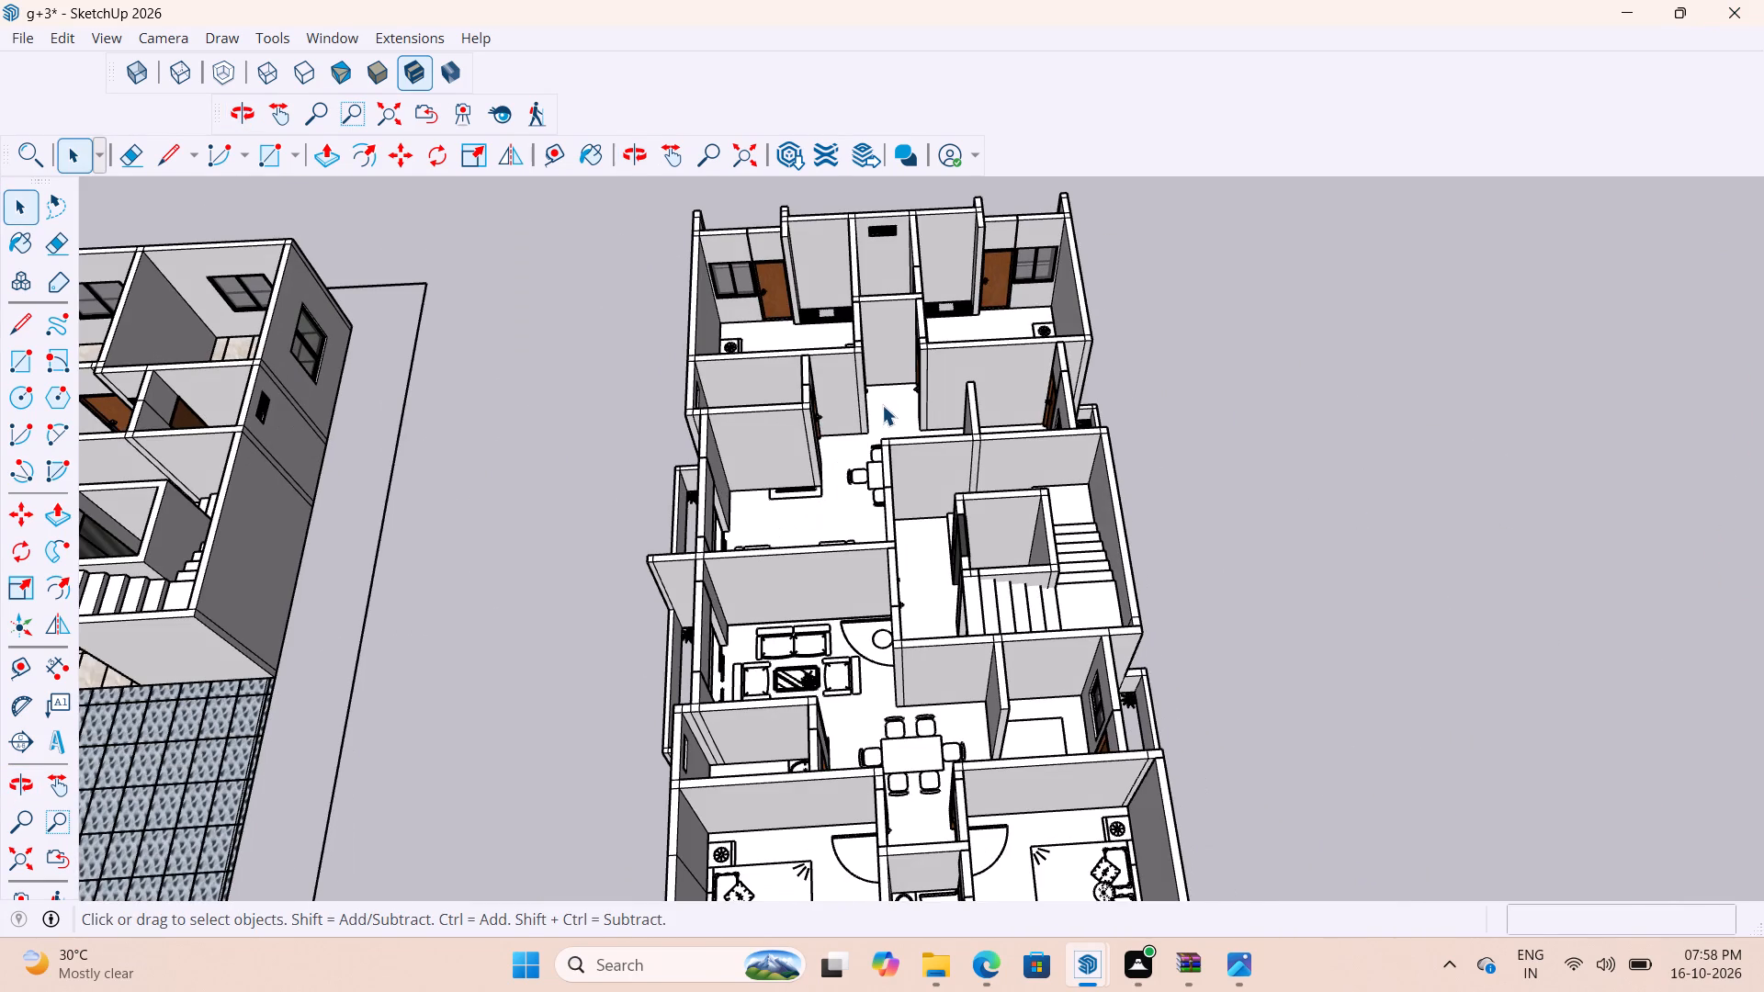
scroll(882, 405, "down", 3)
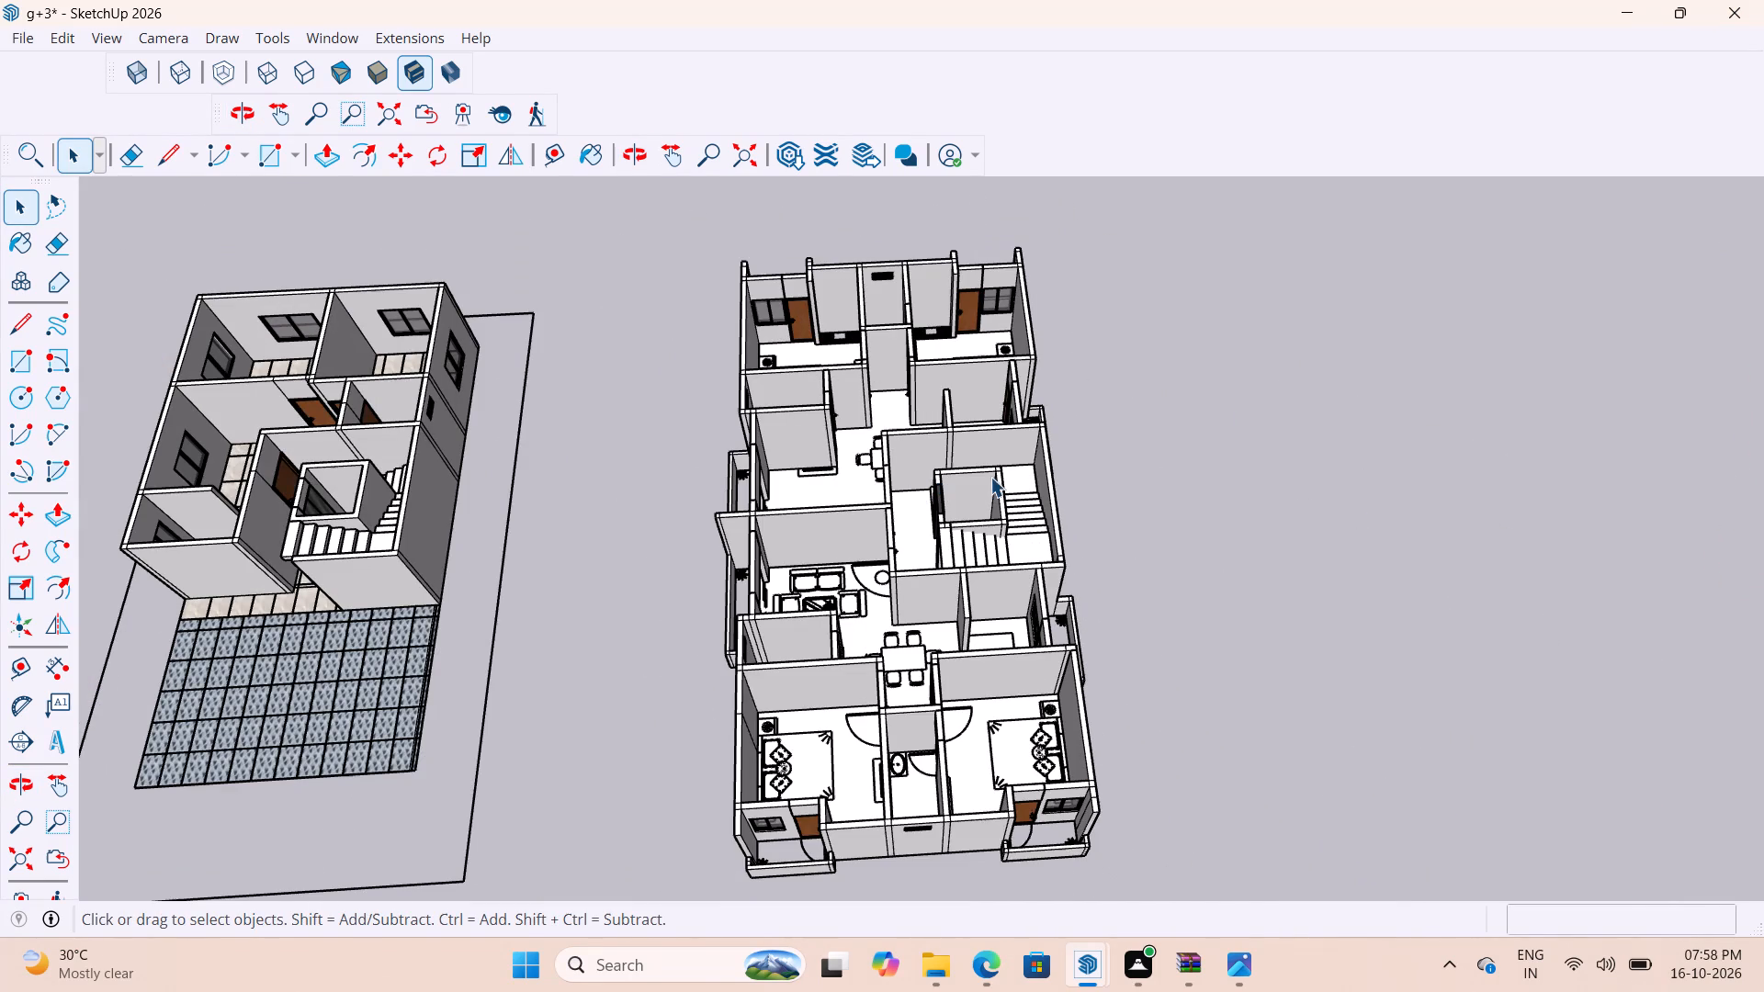
scroll(964, 508, "up", 6)
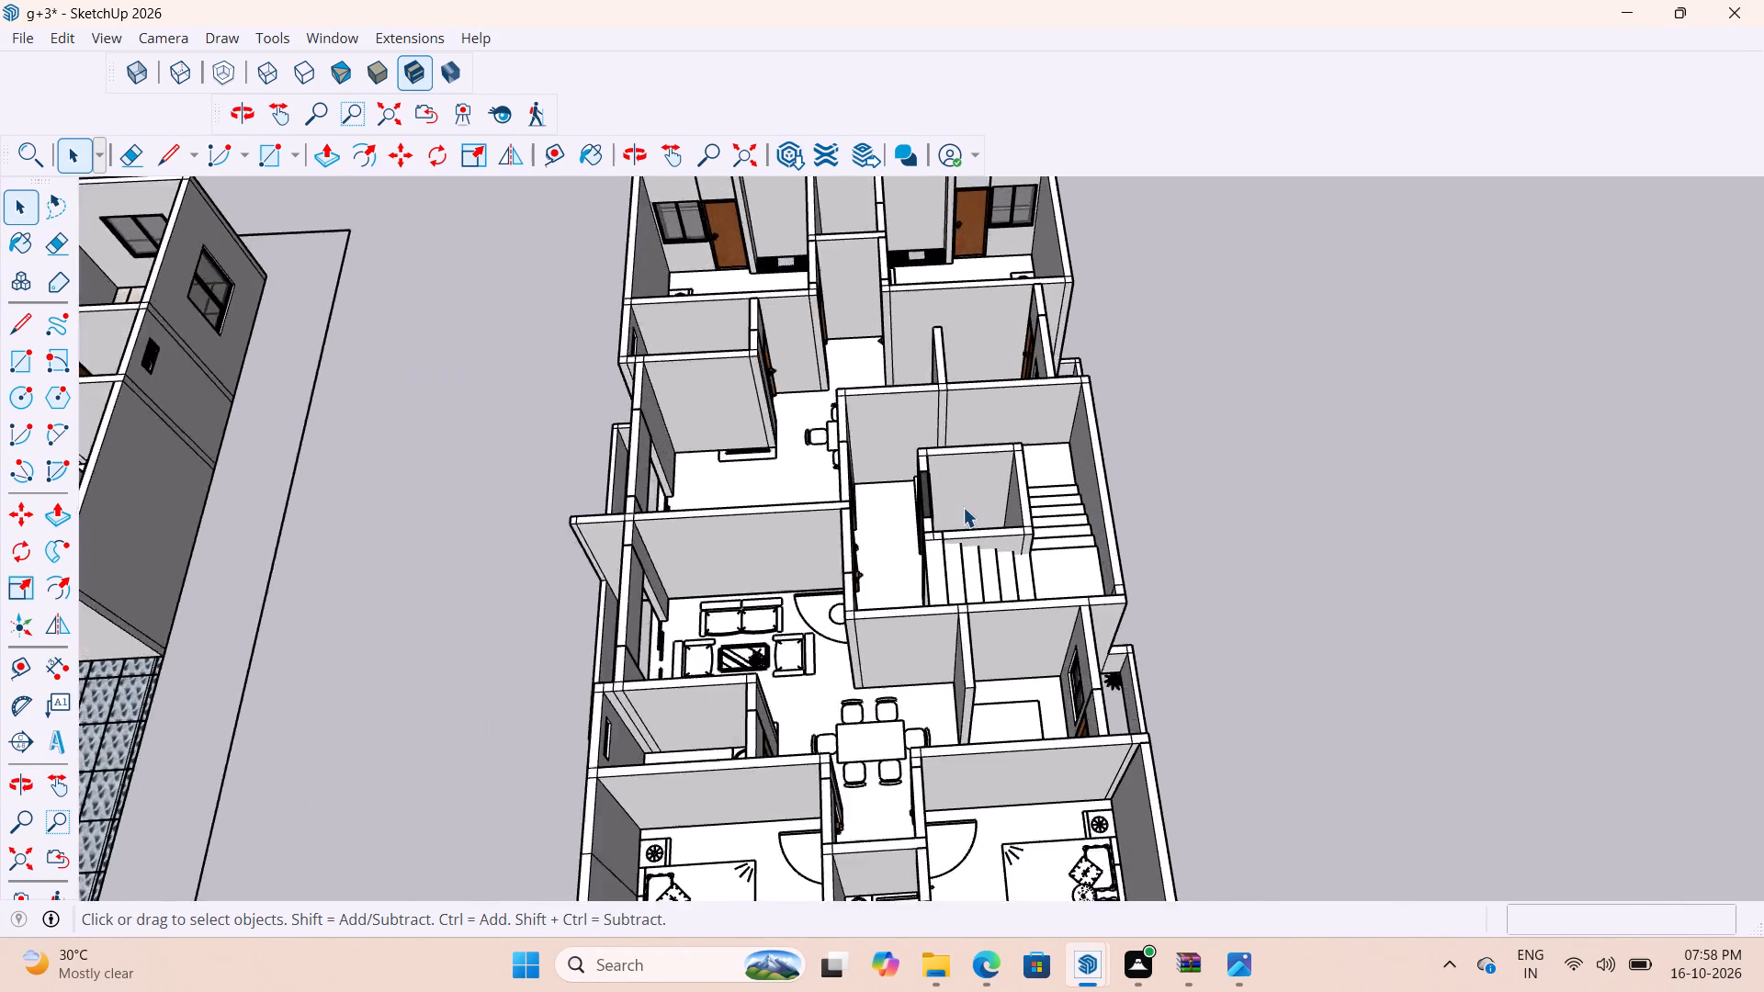
scroll(963, 507, "up", 1)
scroll(1286, 400, "down", 12)
Compare the two houses from above, checking their layouts and stair cores.
middle_click_drag(1349, 498, 1244, 554)
scroll(1239, 503, "down", 6)
scroll(767, 450, "up", 4)
scroll(1024, 410, "down", 5)
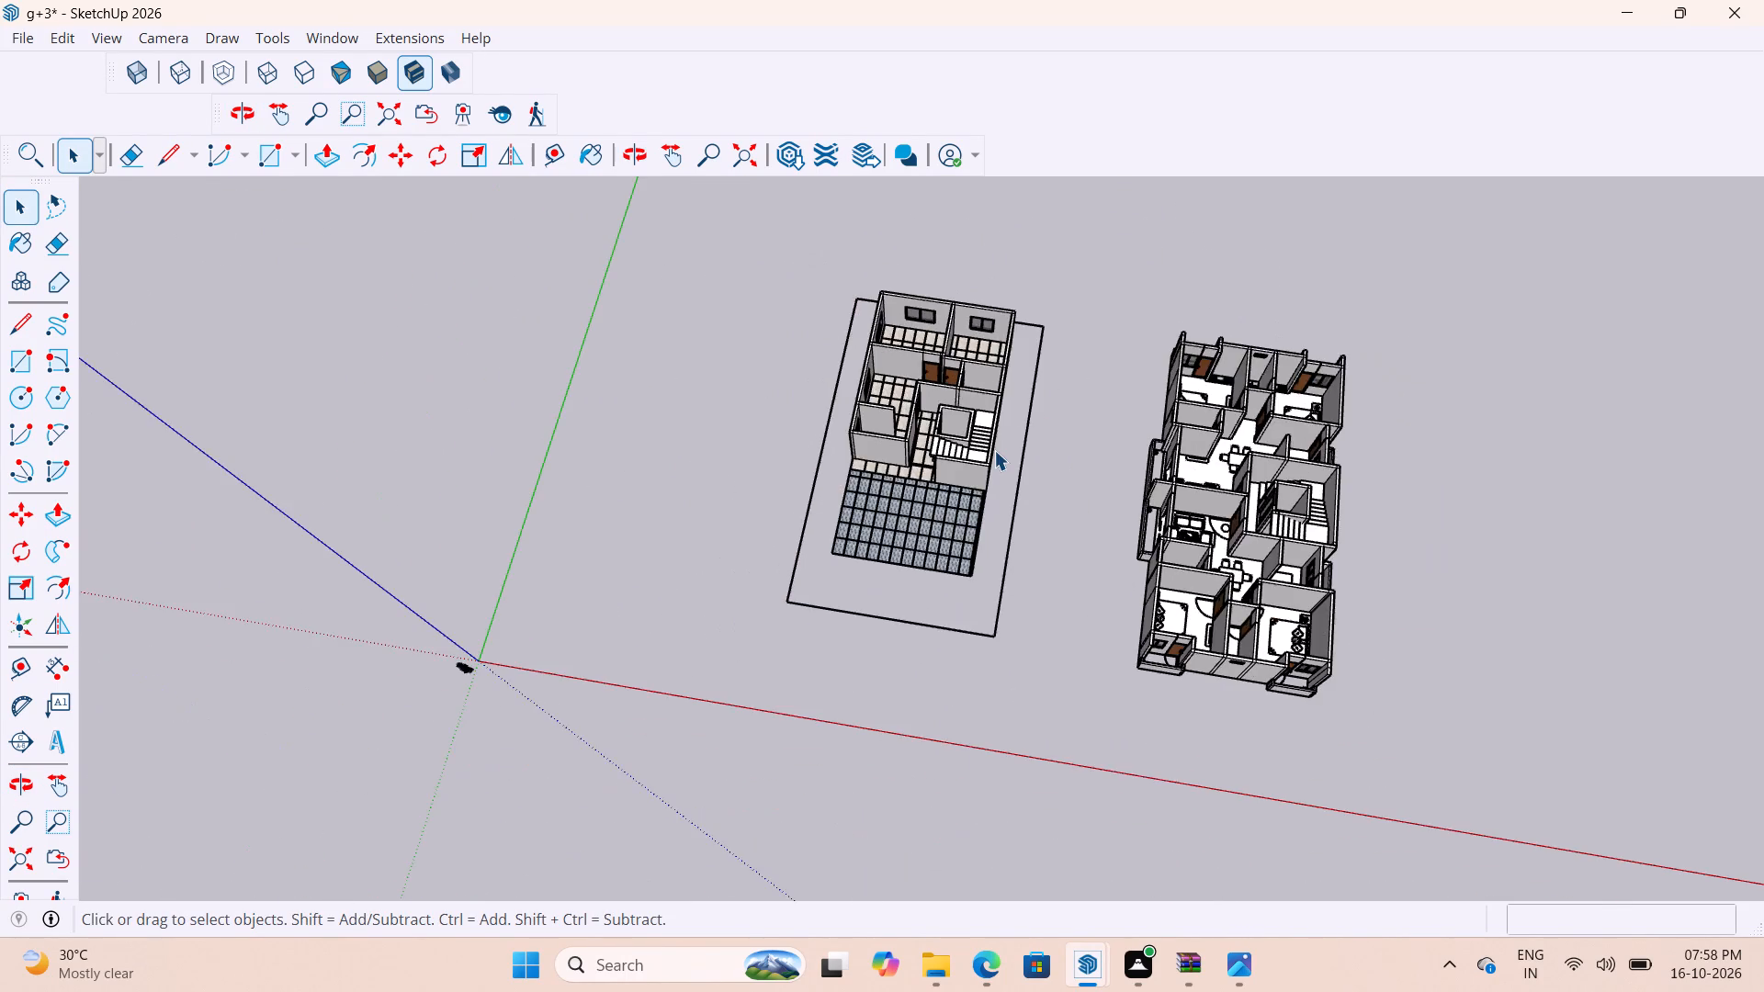
scroll(994, 450, "up", 9)
middle_click_drag(1040, 437, 951, 410)
scroll(949, 408, "up", 1)
scroll(933, 402, "down", 6)
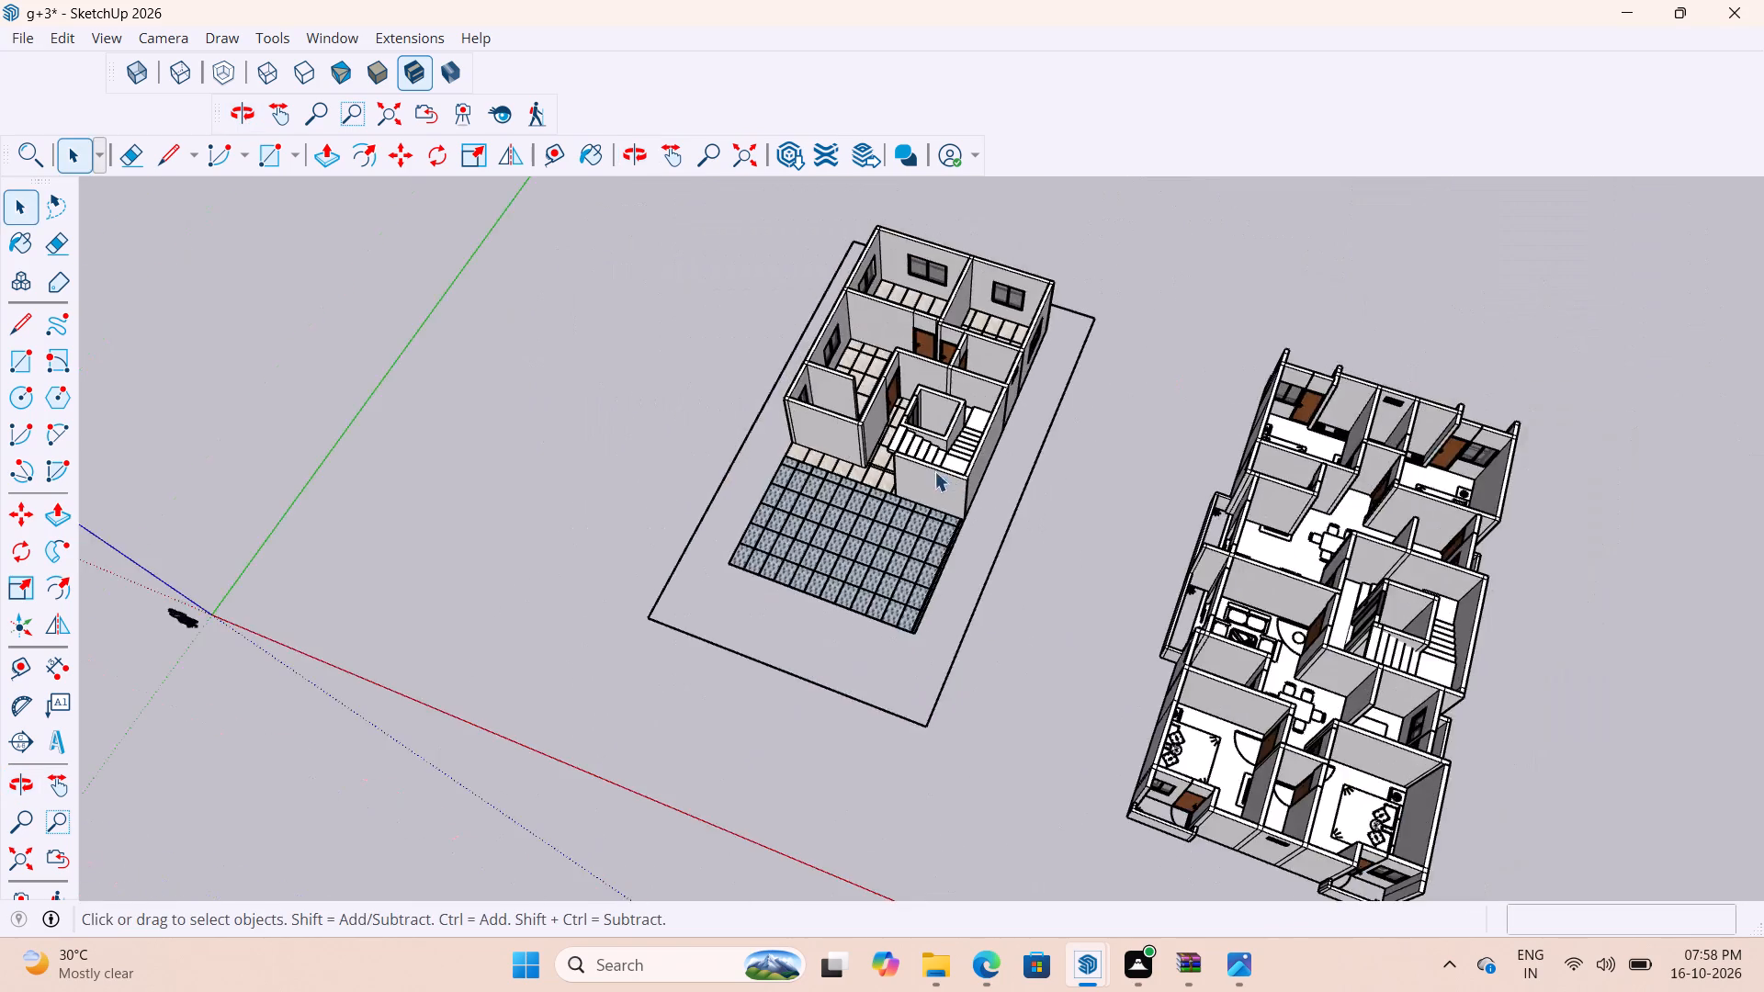
scroll(934, 471, "down", 4)
scroll(1392, 532, "up", 14)
scroll(1102, 370, "down", 15)
middle_click_drag(1070, 600, 1214, 624)
scroll(1091, 496, "up", 13)
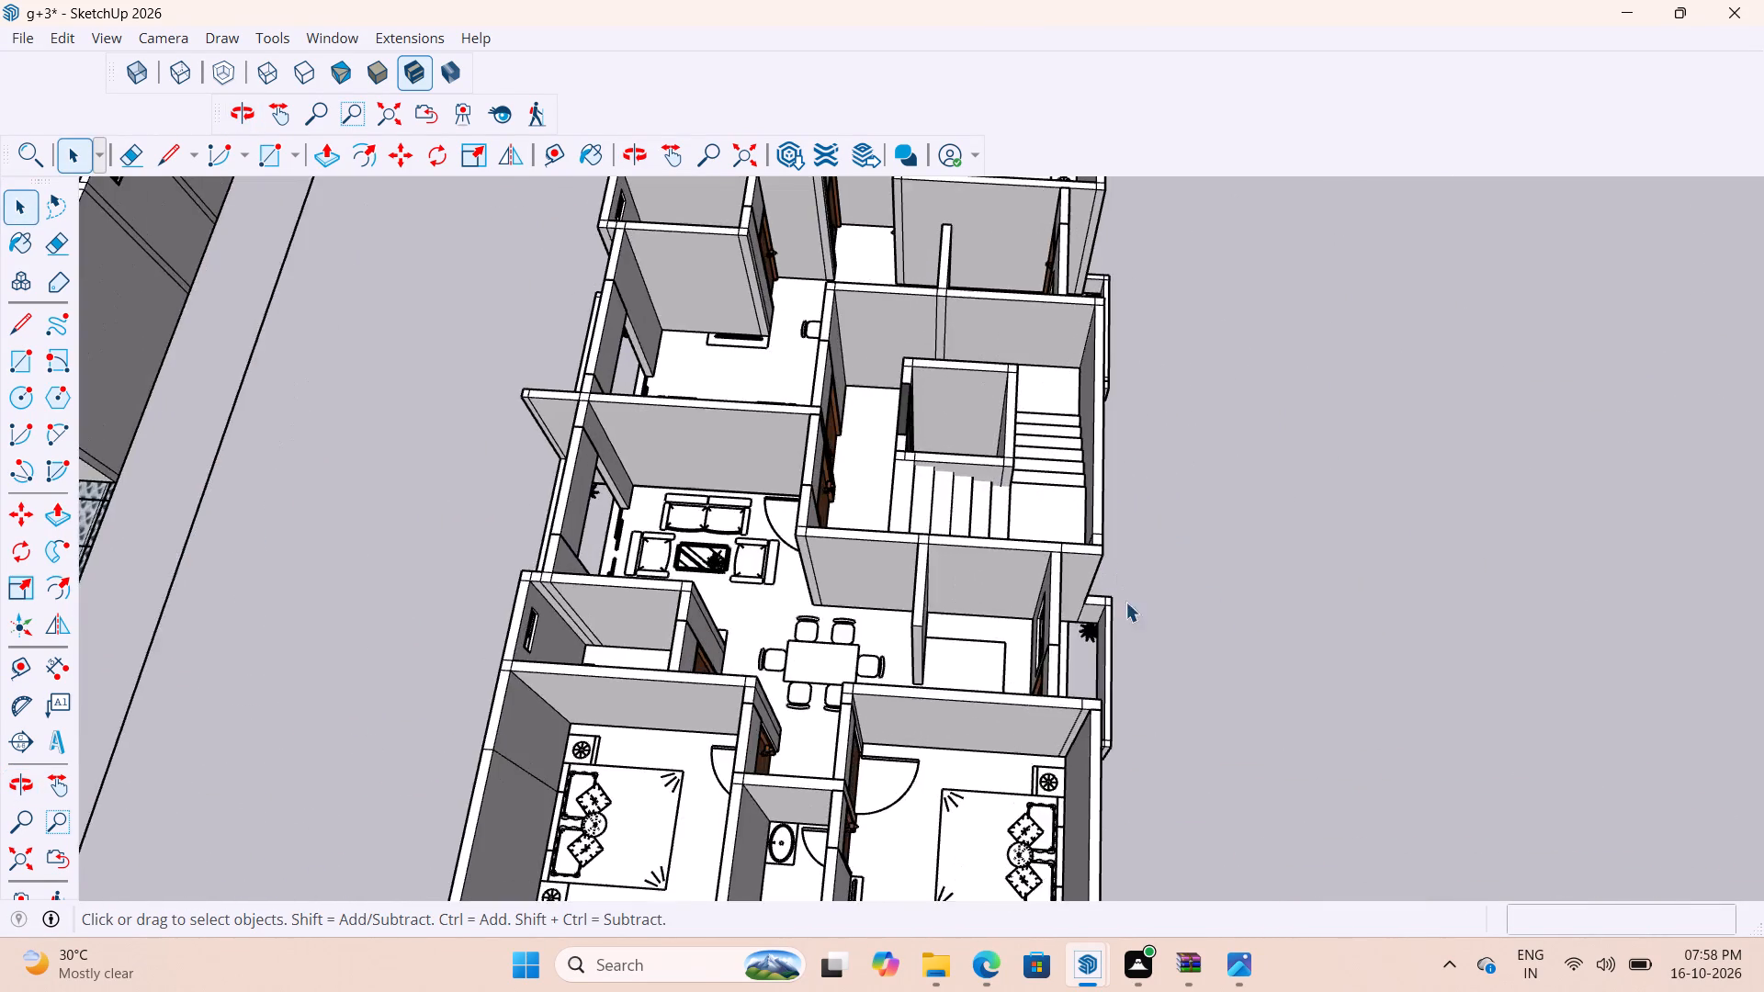
Examine the second house's outer walls, balconies and furnished rooms from all around.
middle_click_drag(1114, 596, 977, 513)
scroll(1018, 613, "up", 9)
middle_click_drag(1084, 630, 854, 624)
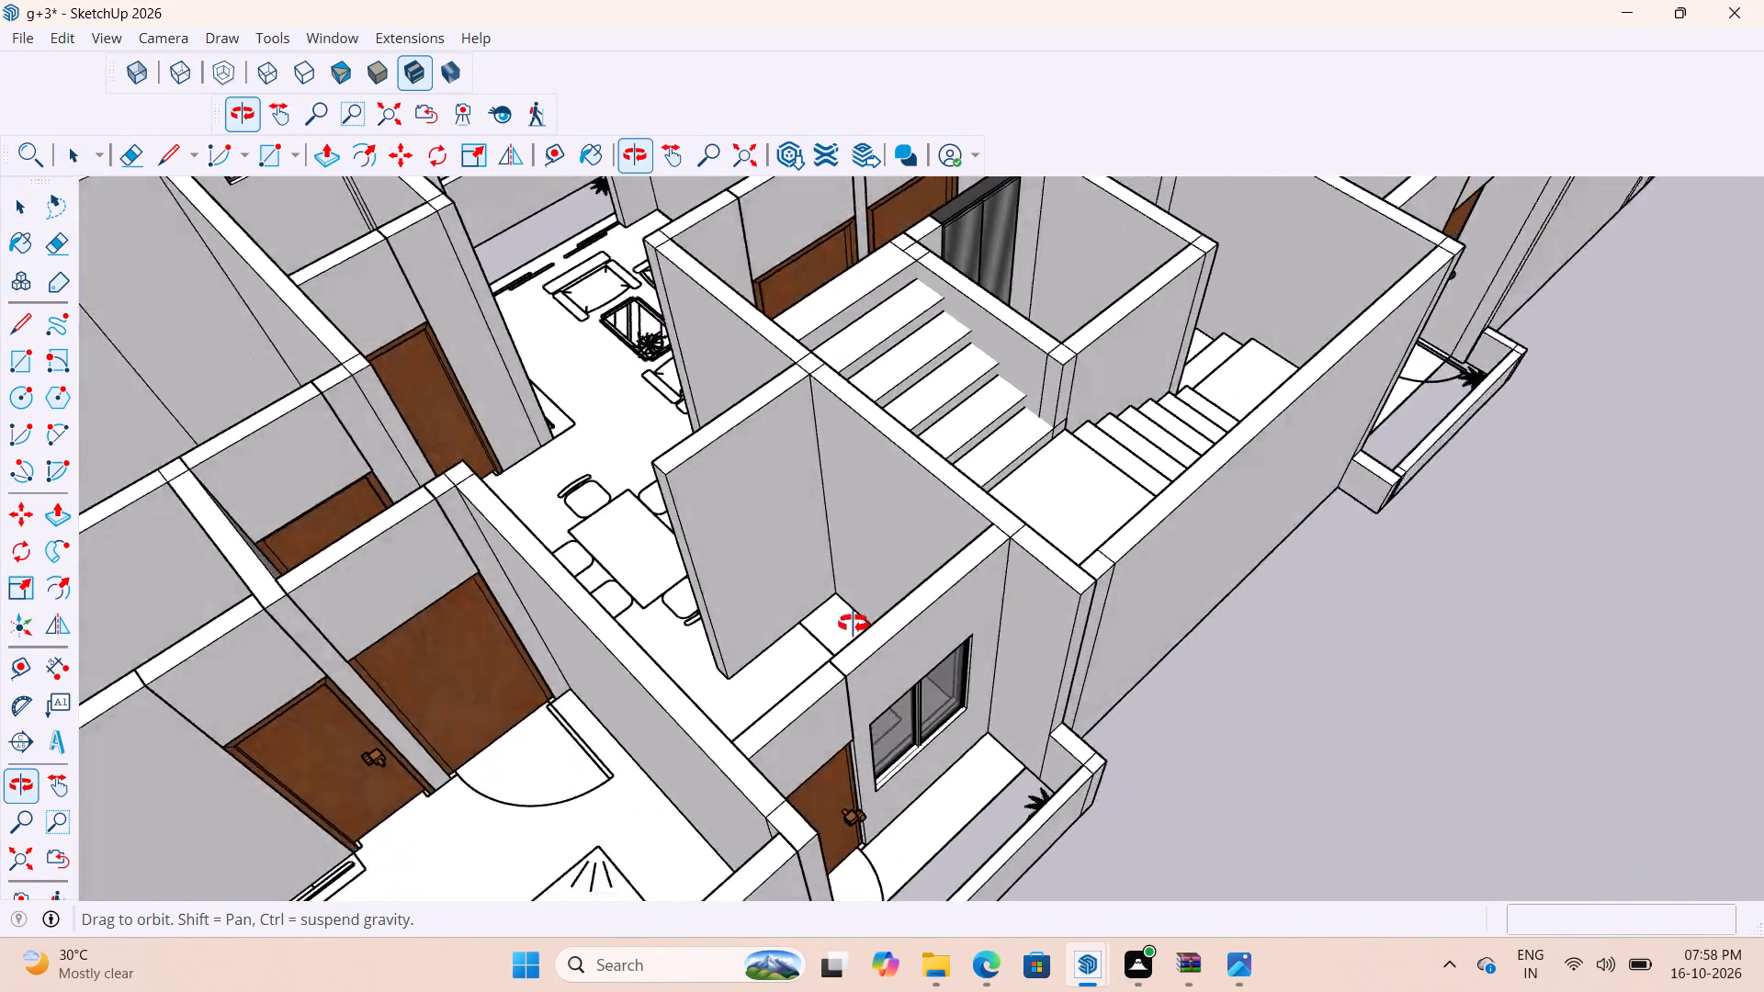
middle_click_drag(854, 624, 752, 631)
scroll(984, 463, "down", 9)
scroll(1046, 655, "up", 4)
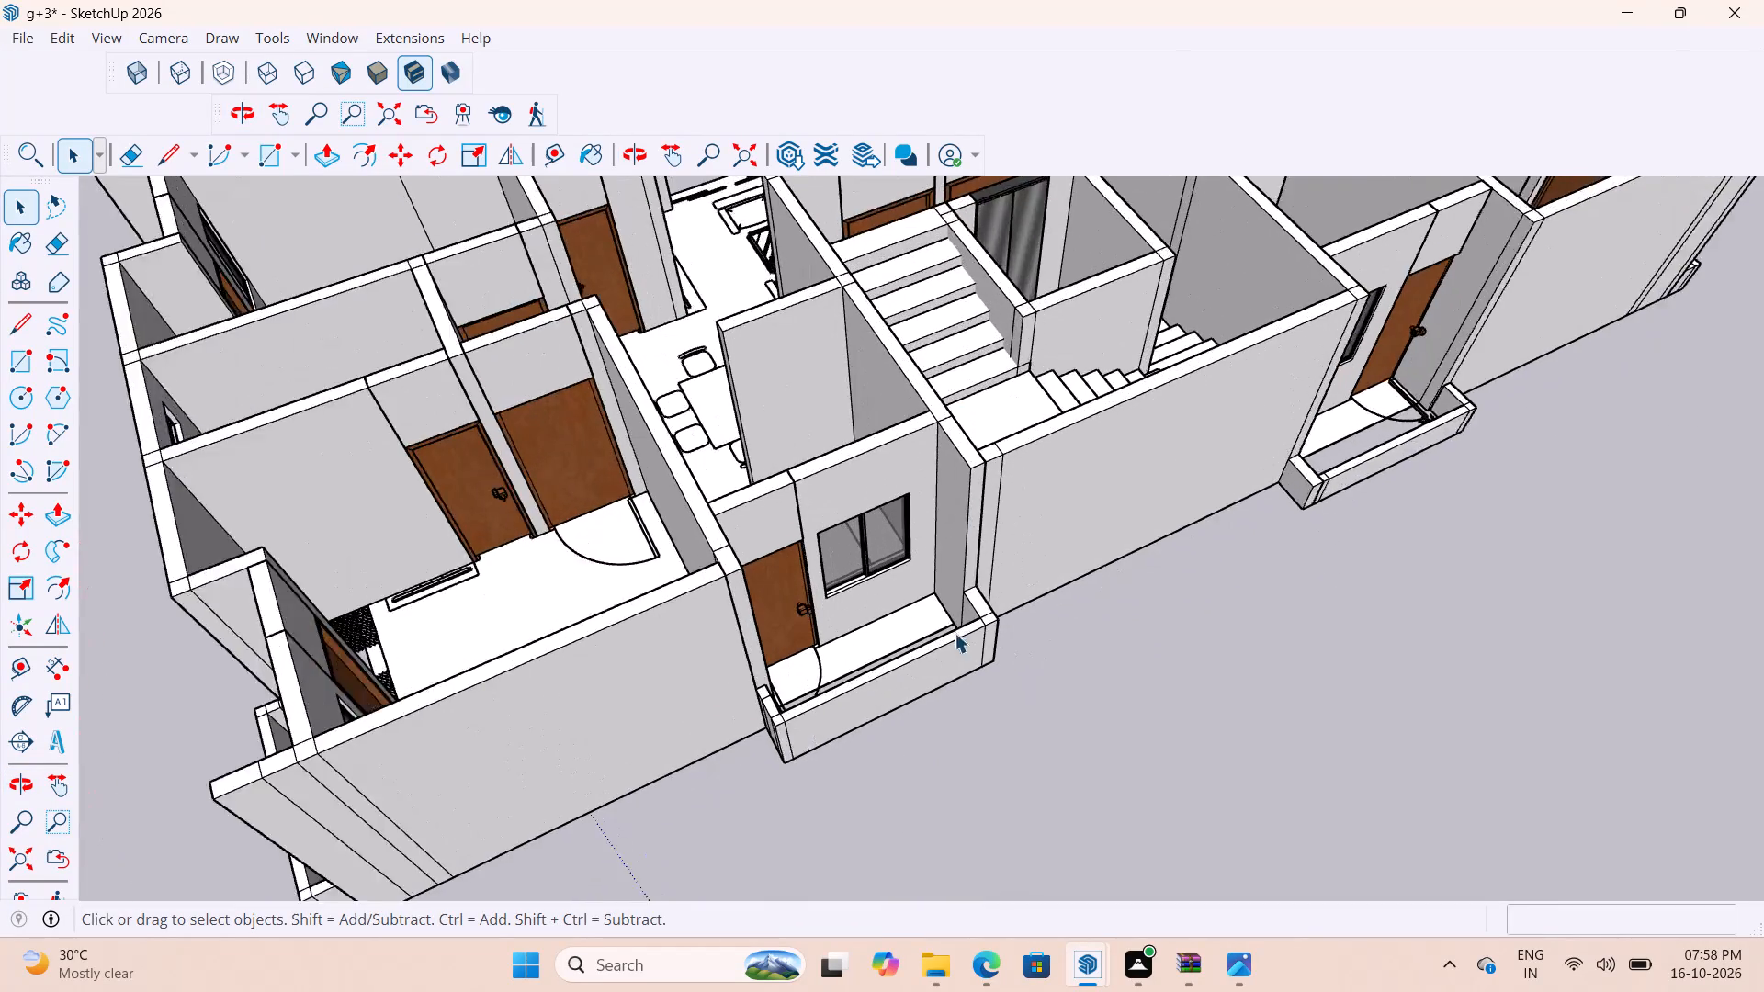
scroll(955, 633, "up", 3)
middle_click_drag(936, 651, 1465, 720)
scroll(996, 536, "down", 5)
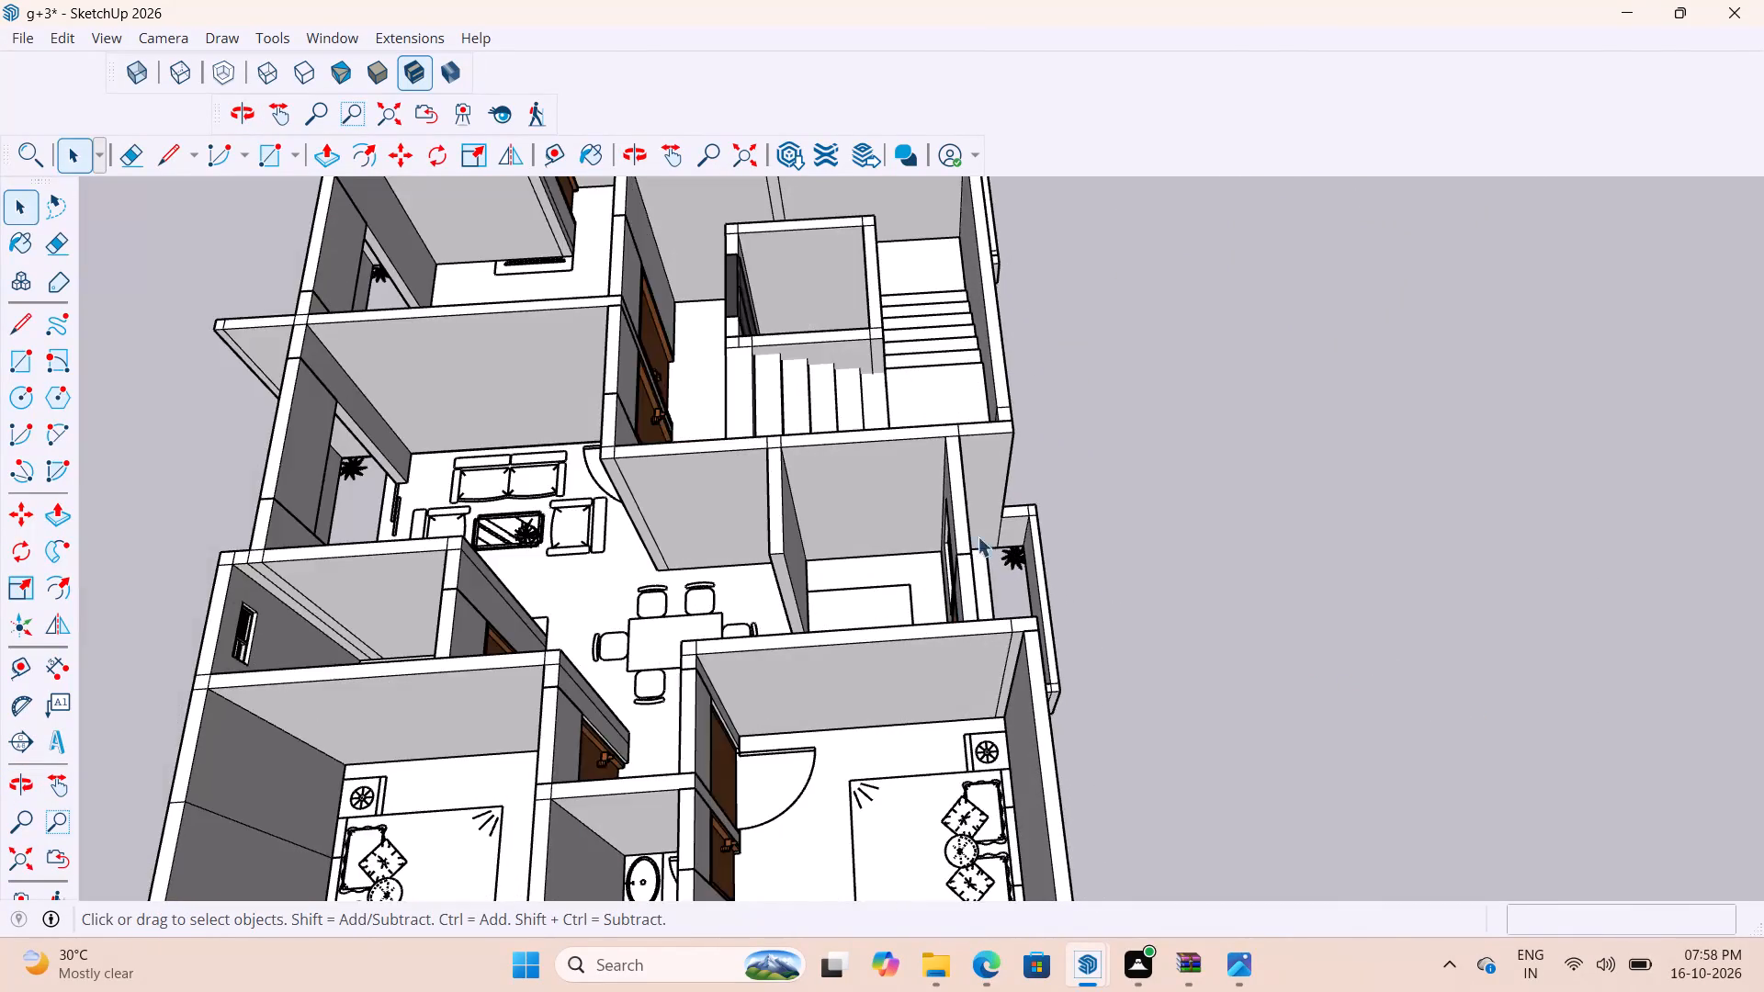
scroll(1286, 369, "down", 11)
scroll(790, 523, "up", 6)
middle_click_drag(949, 485, 1342, 475)
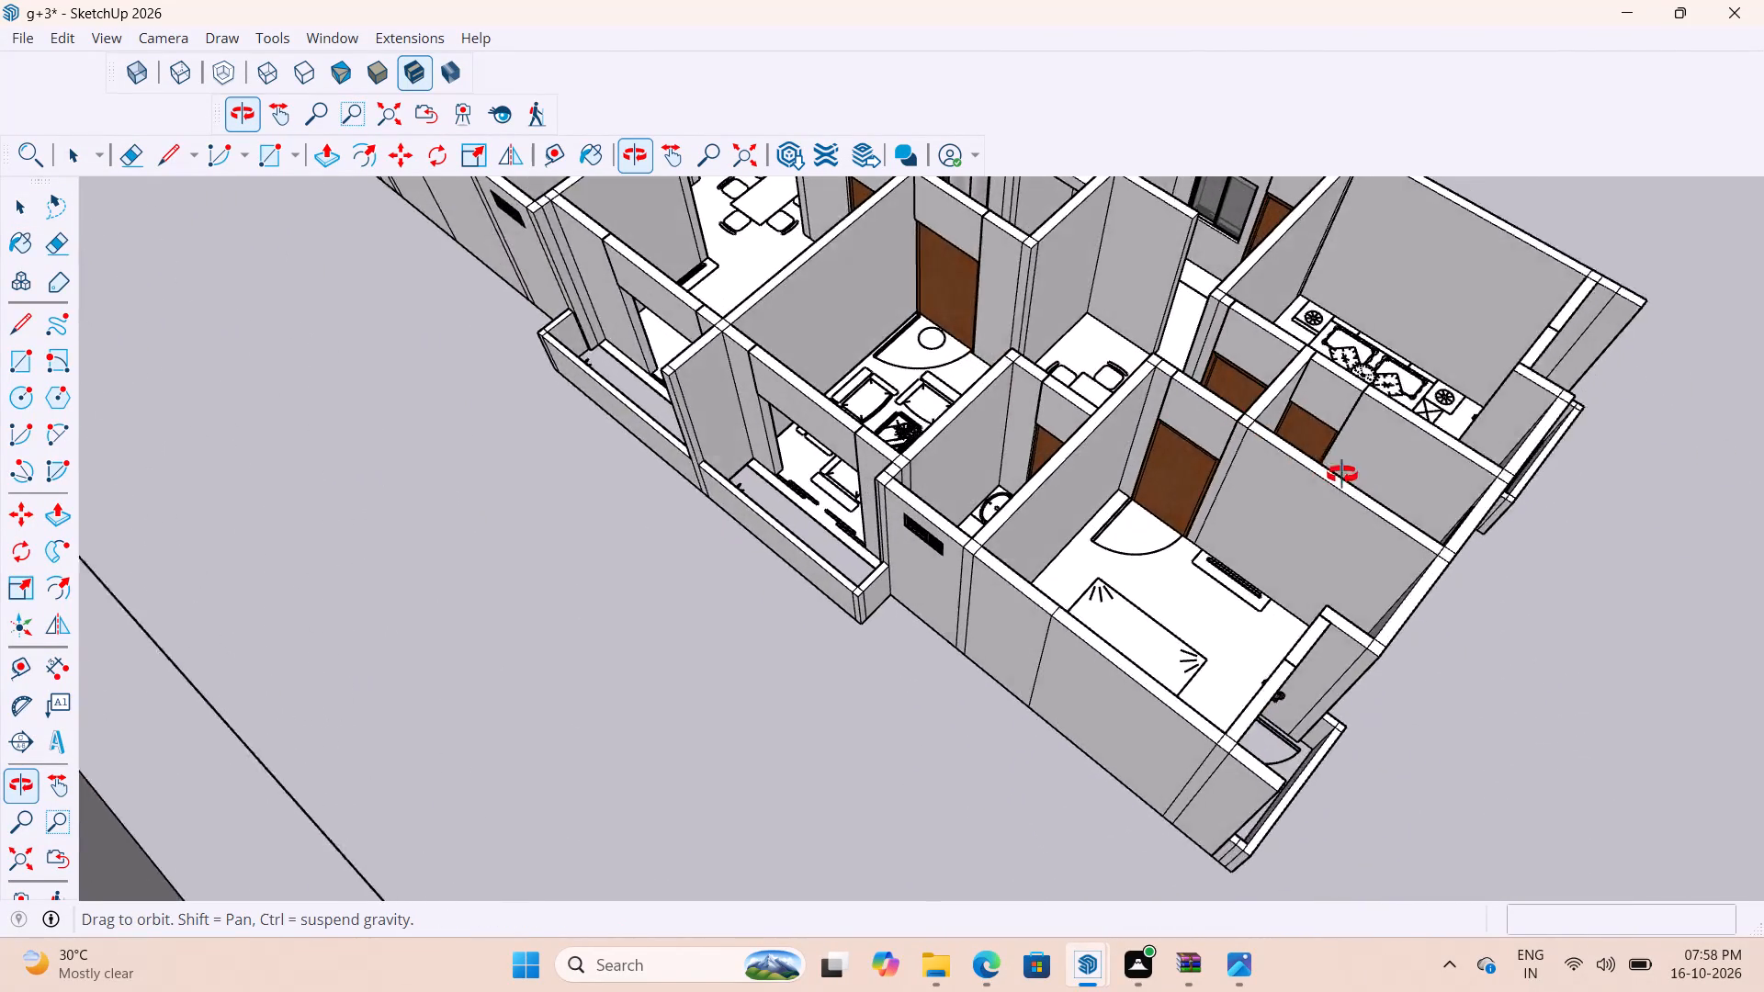
middle_click_drag(1342, 475, 1351, 479)
scroll(939, 524, "down", 9)
middle_click_drag(541, 197, 1056, 220)
scroll(723, 576, "up", 4)
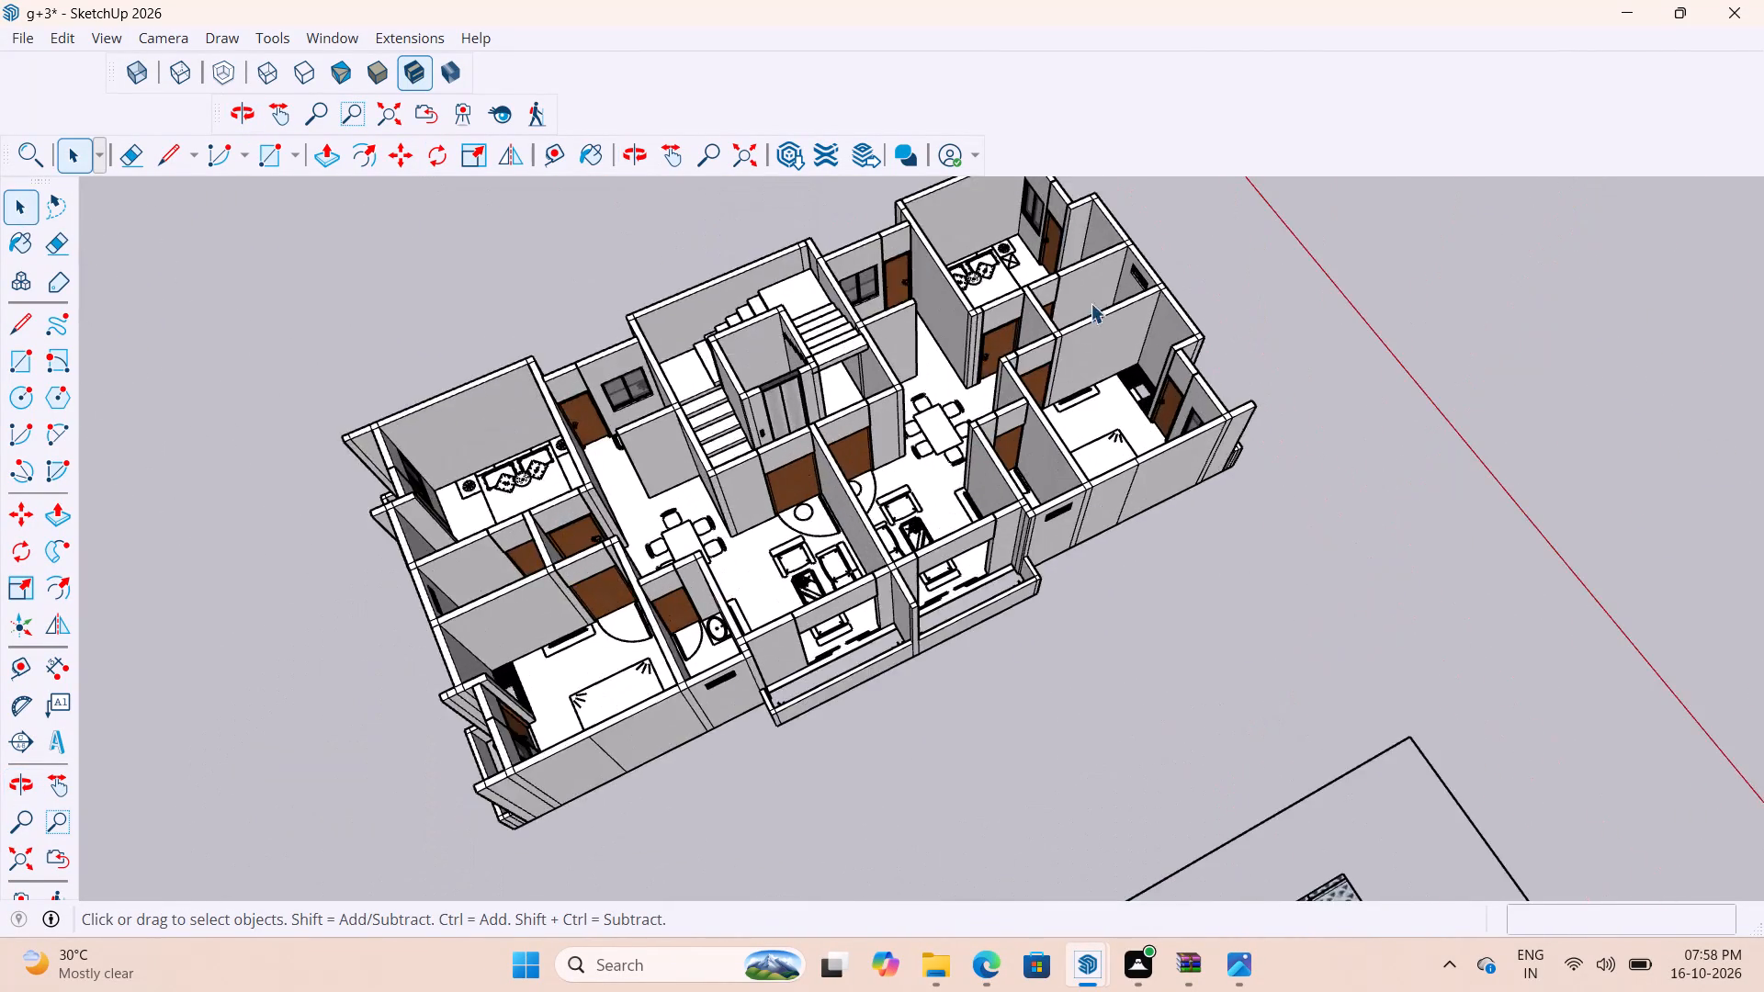
scroll(1110, 309, "down", 4)
scroll(726, 585, "up", 7)
middle_click_drag(767, 547, 1012, 337)
scroll(829, 632, "up", 2)
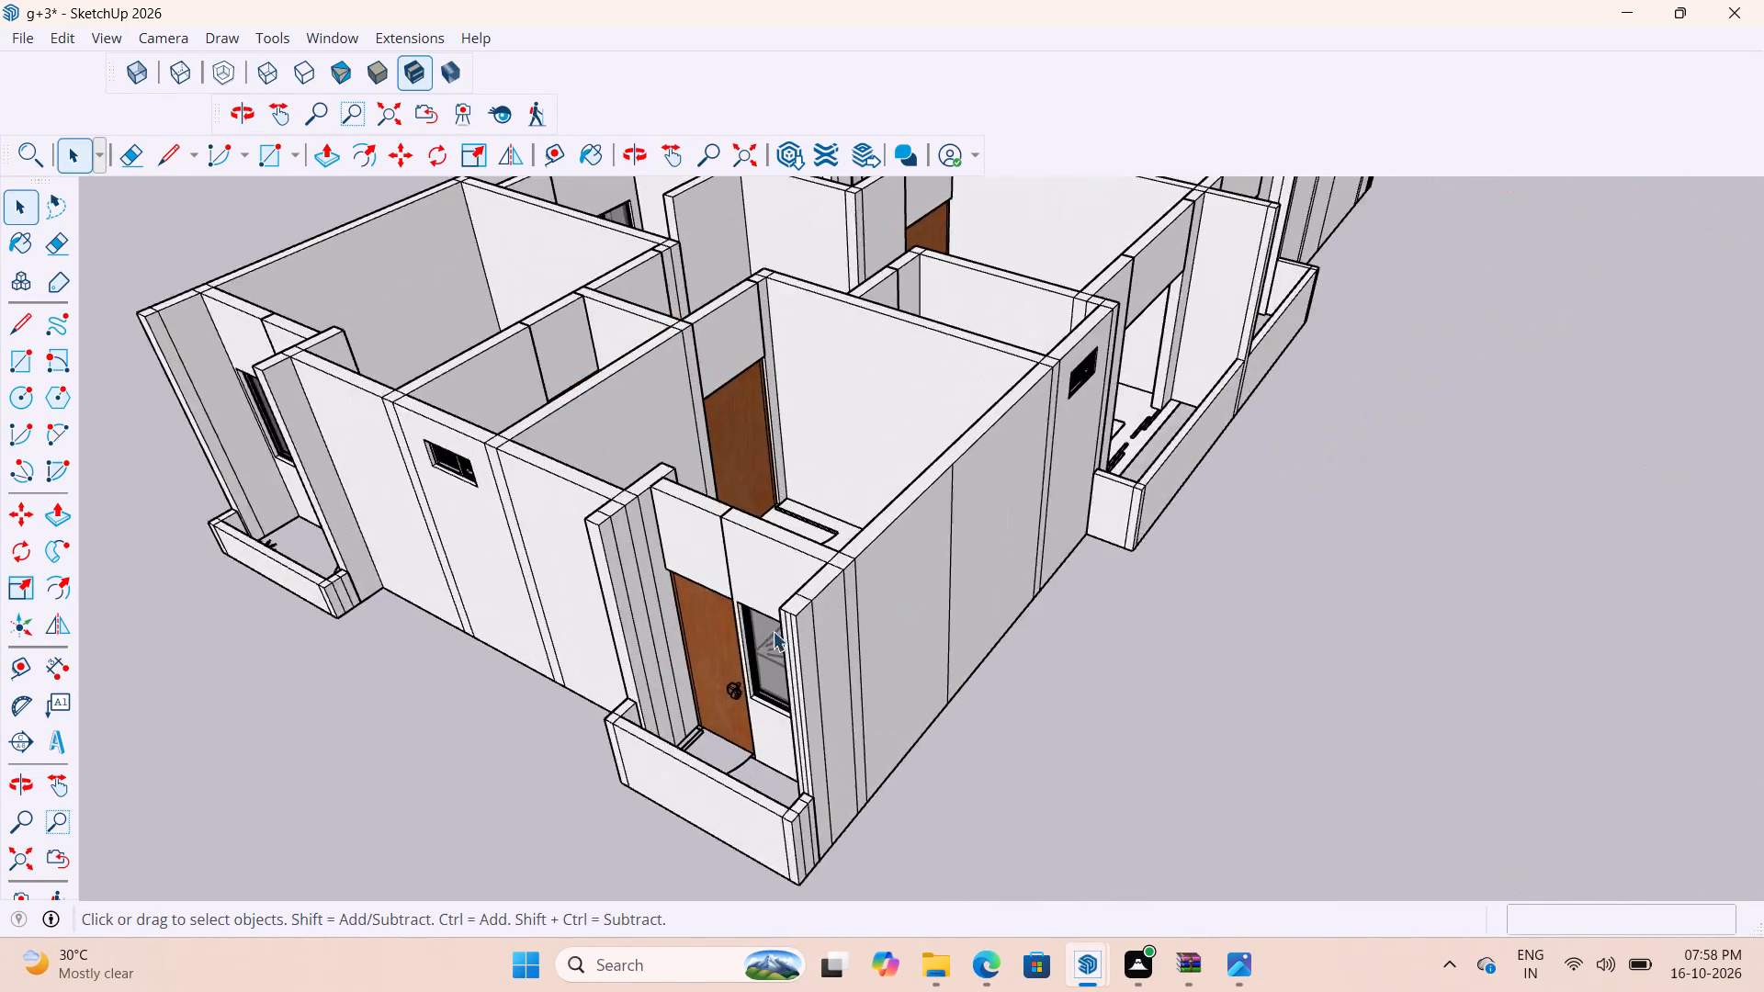
Inspect the floor edge below the balcony door of the second house's corner bedroom, and return to the whole model.
scroll(773, 631, "up", 2)
middle_click_drag(679, 682, 508, 940)
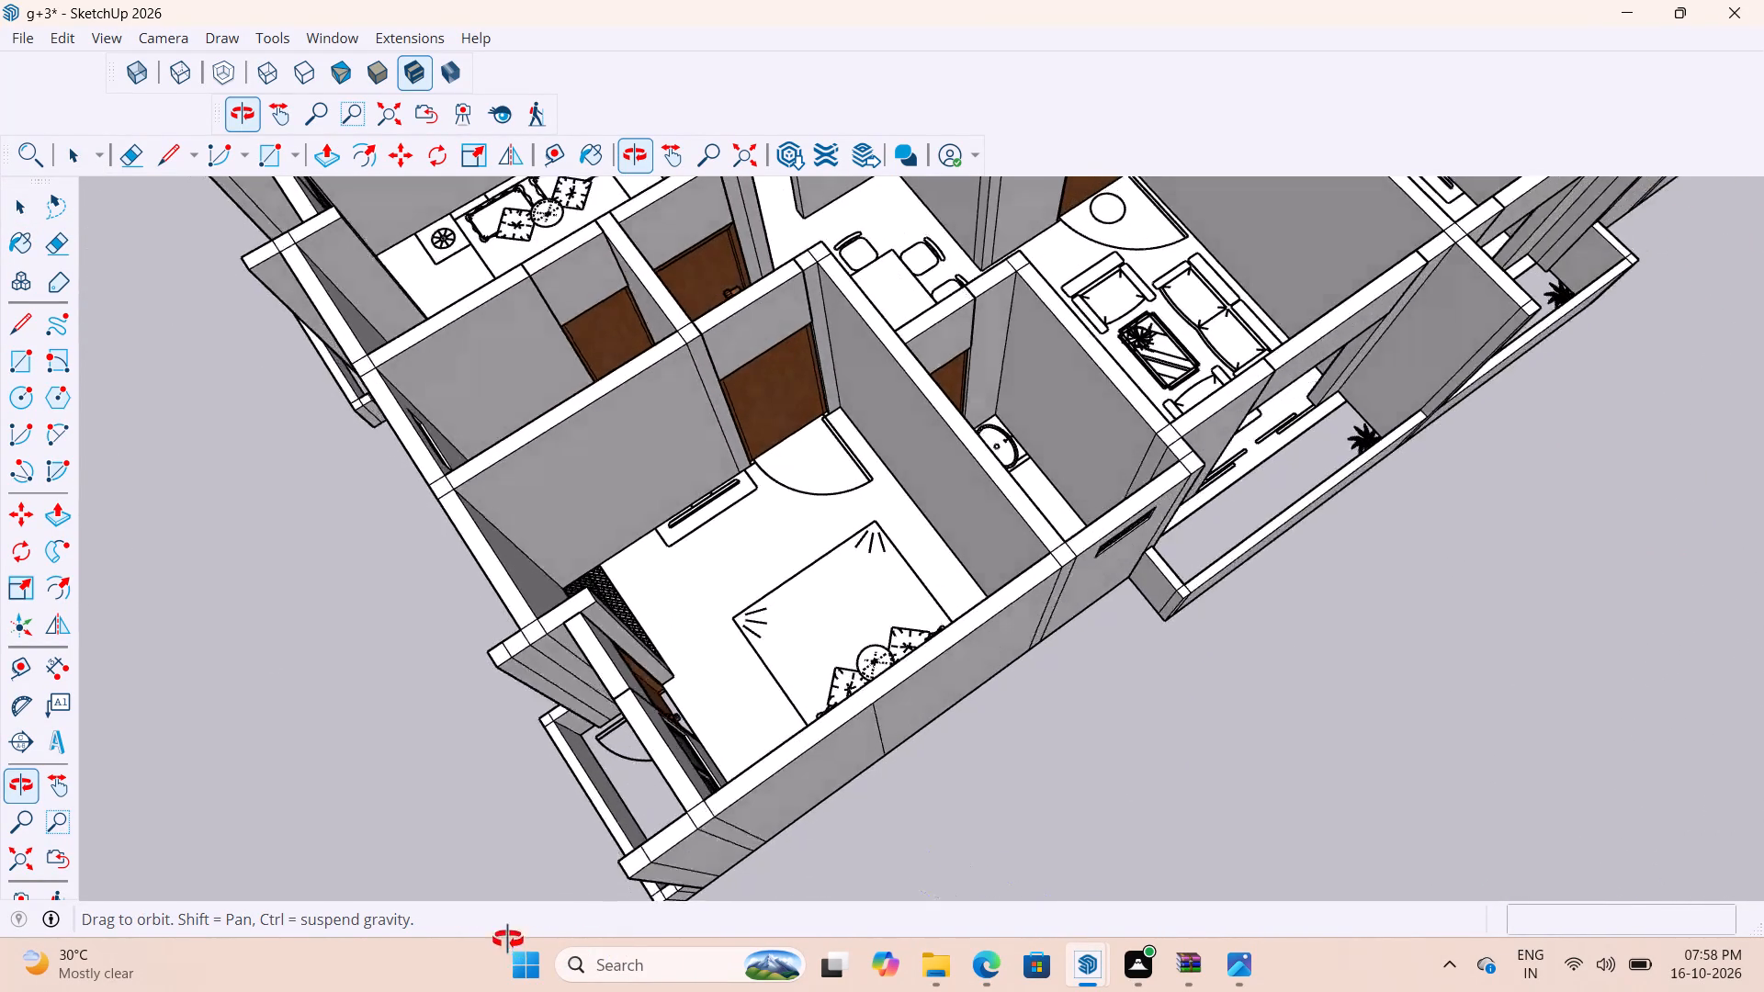
middle_click_drag(508, 940, 421, 934)
scroll(573, 740, "up", 19)
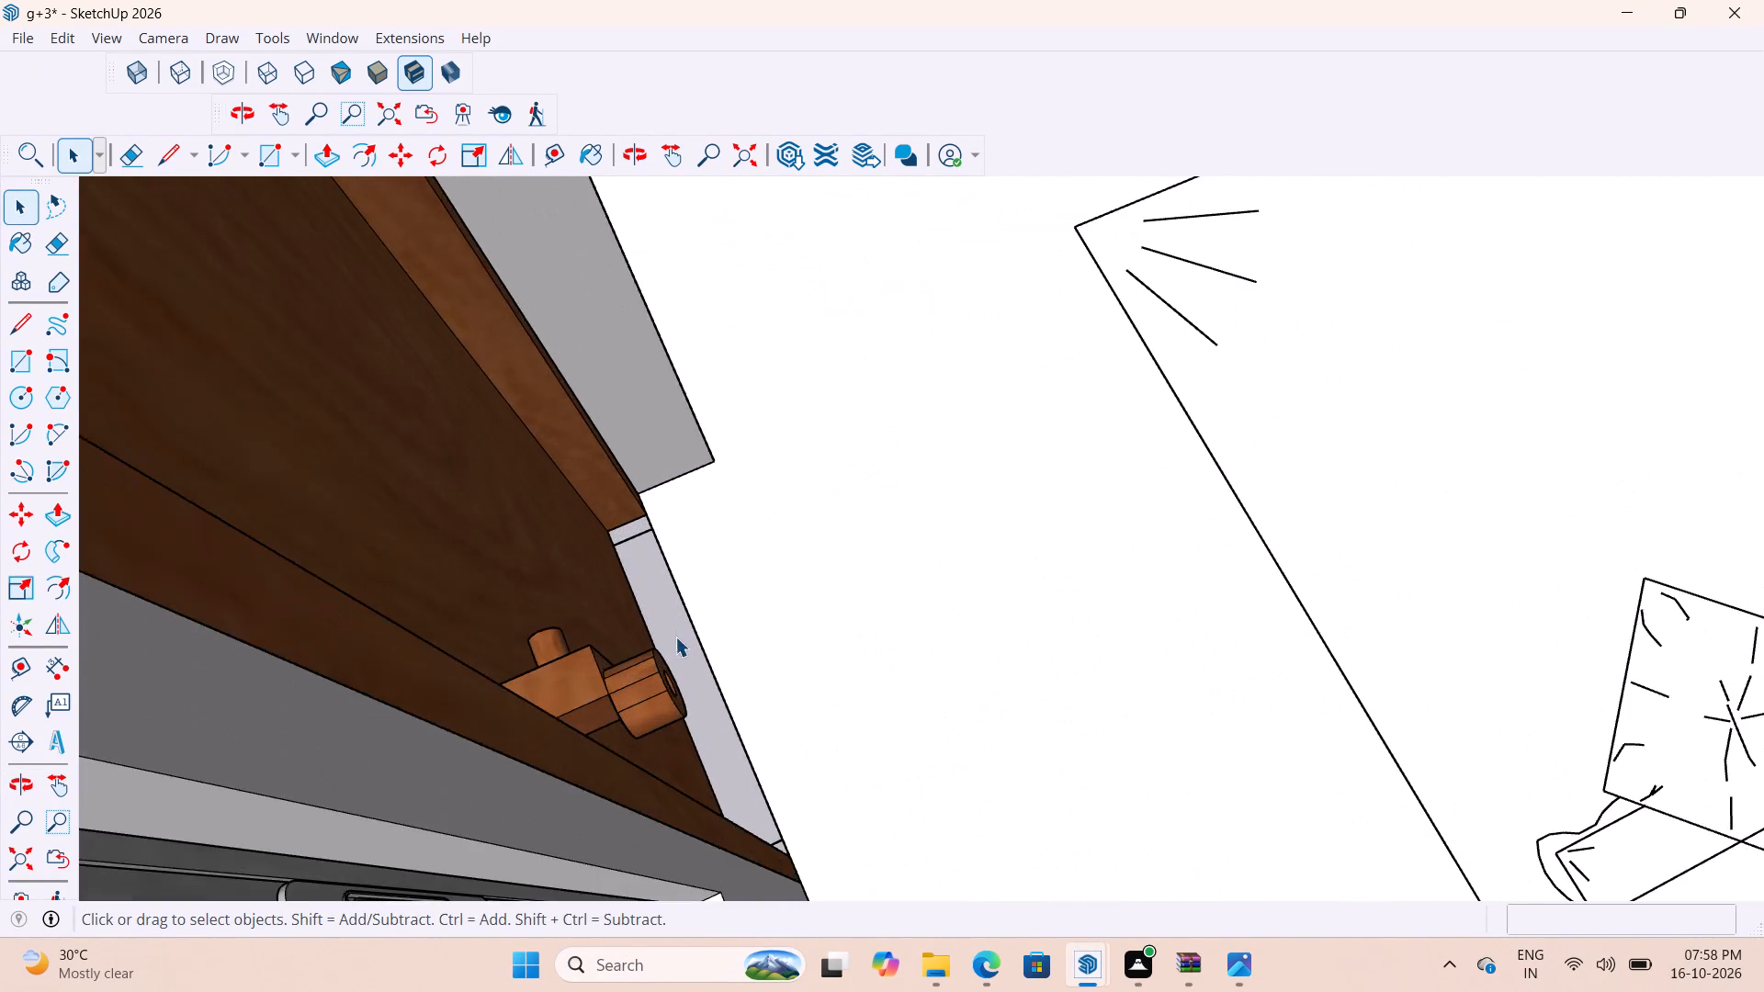
middle_click_drag(667, 632, 672, 604)
scroll(684, 691, "up", 11)
scroll(709, 671, "down", 2)
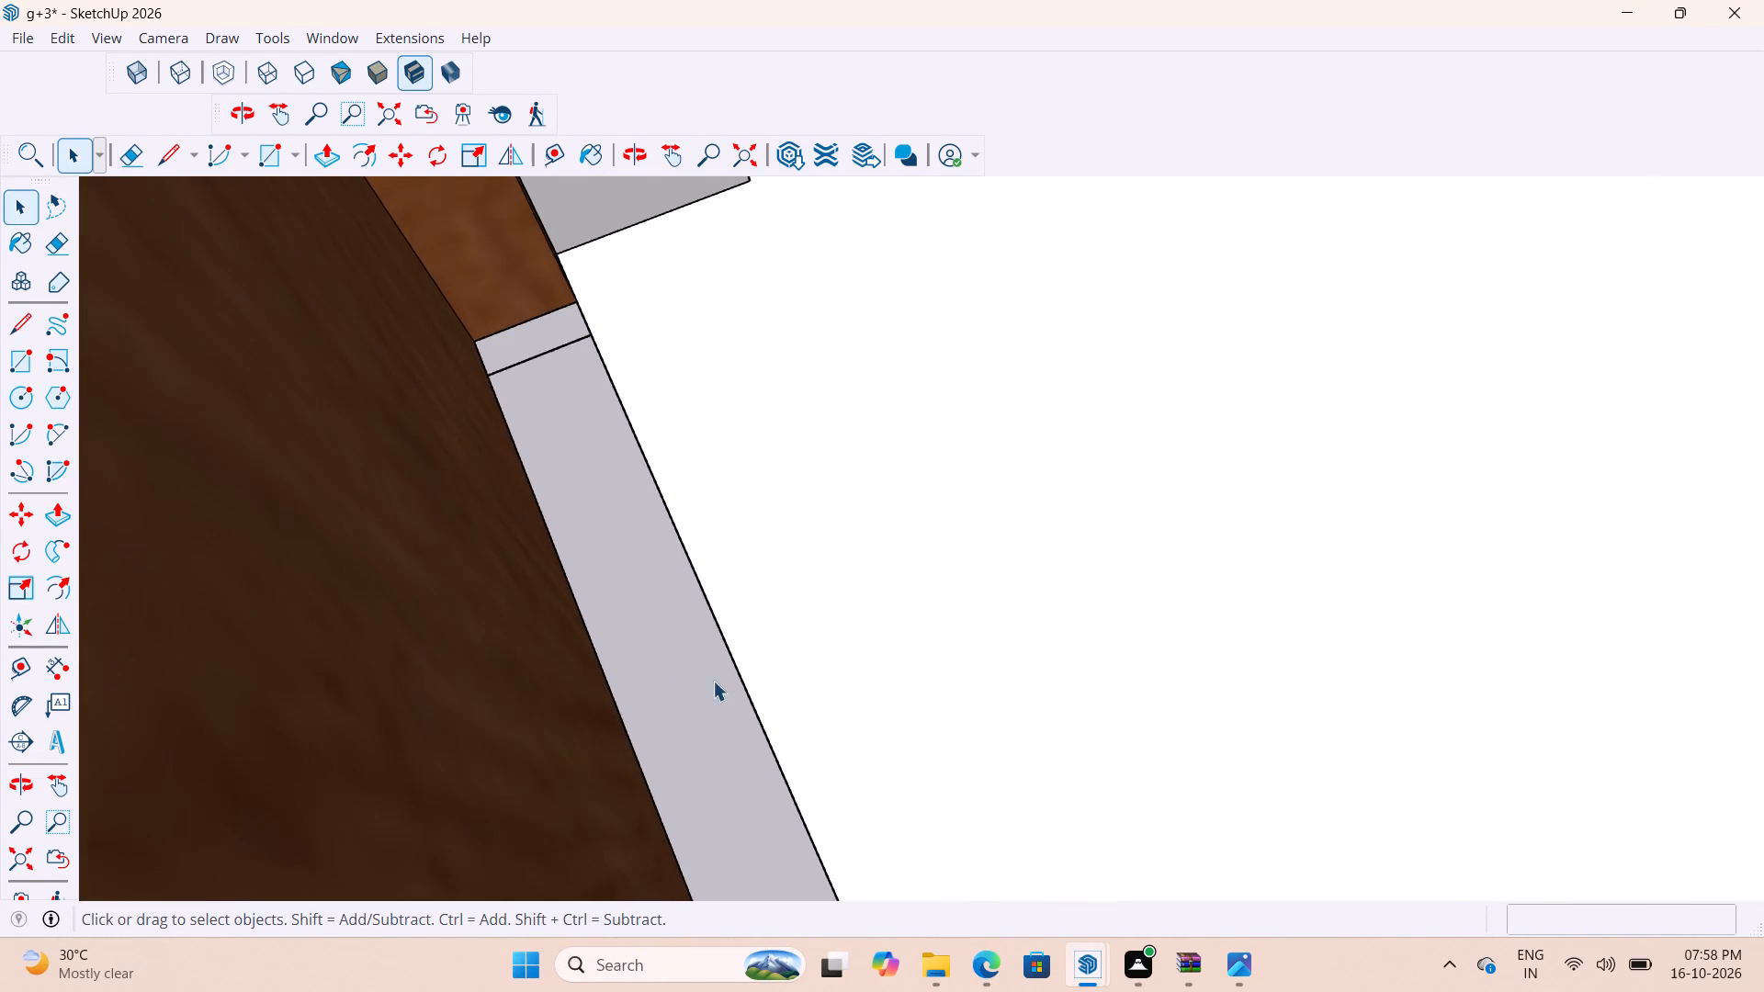
scroll(713, 681, "down", 15)
scroll(811, 582, "down", 20)
scroll(811, 582, "down", 4)
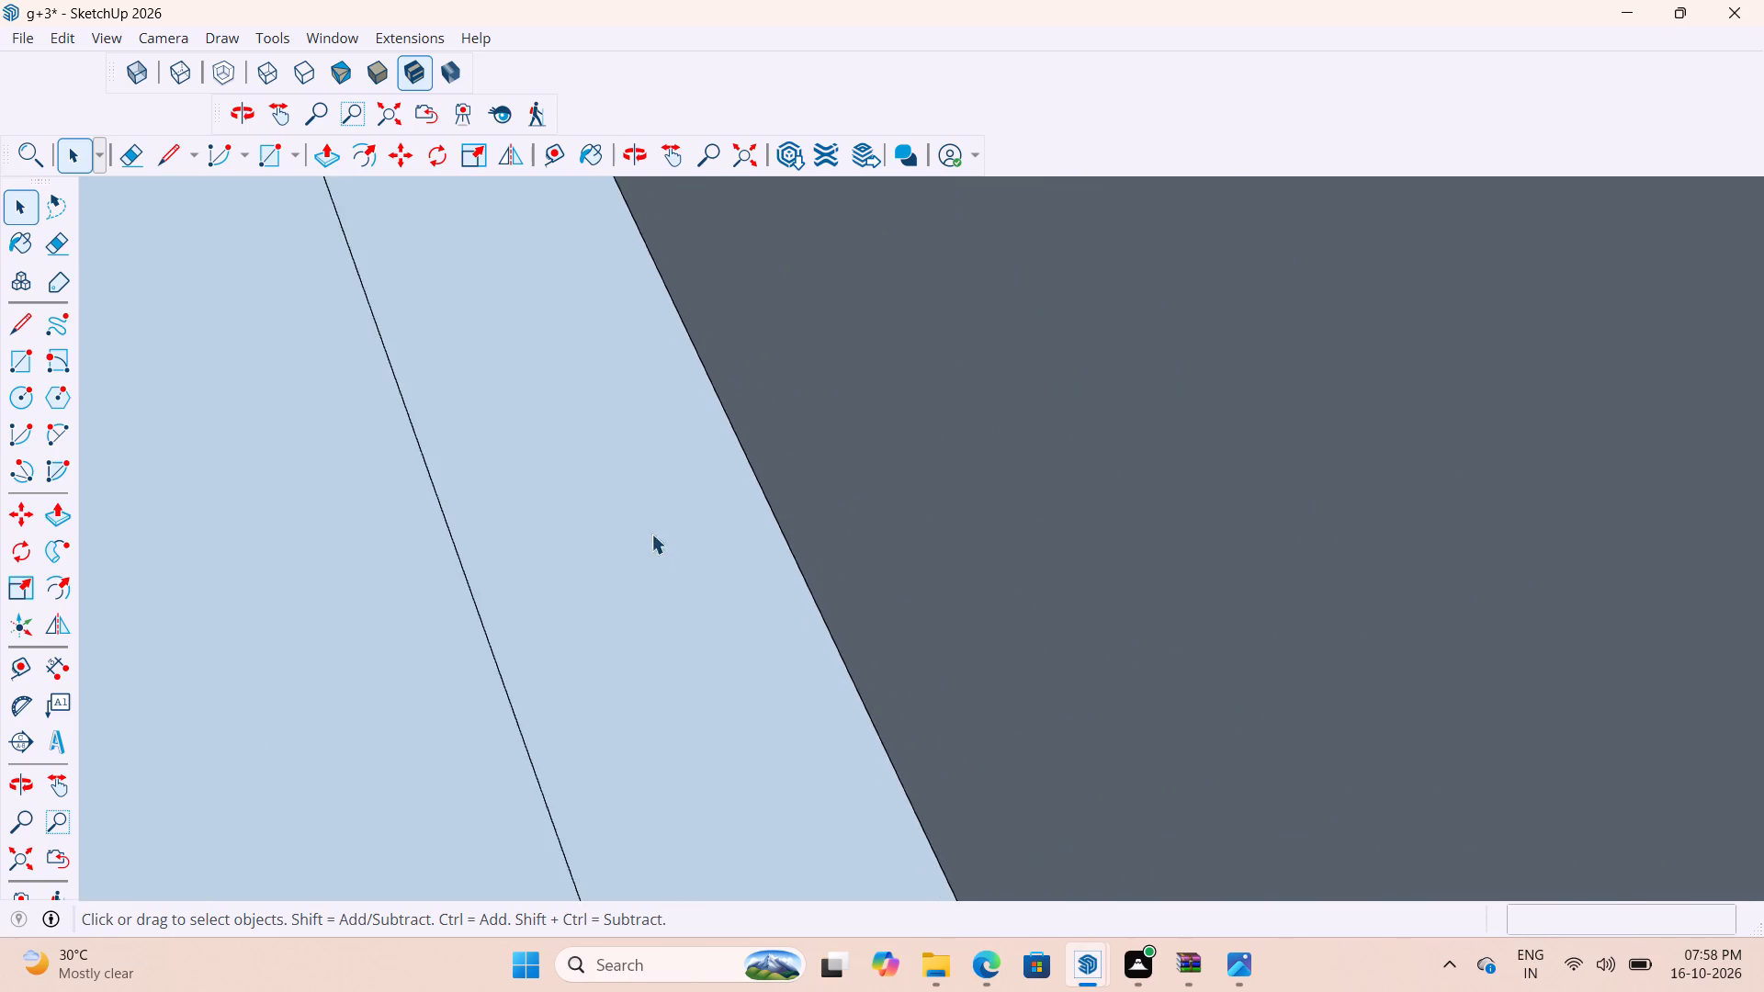
scroll(651, 534, "down", 3)
scroll(644, 265, "down", 13)
left_click(729, 161)
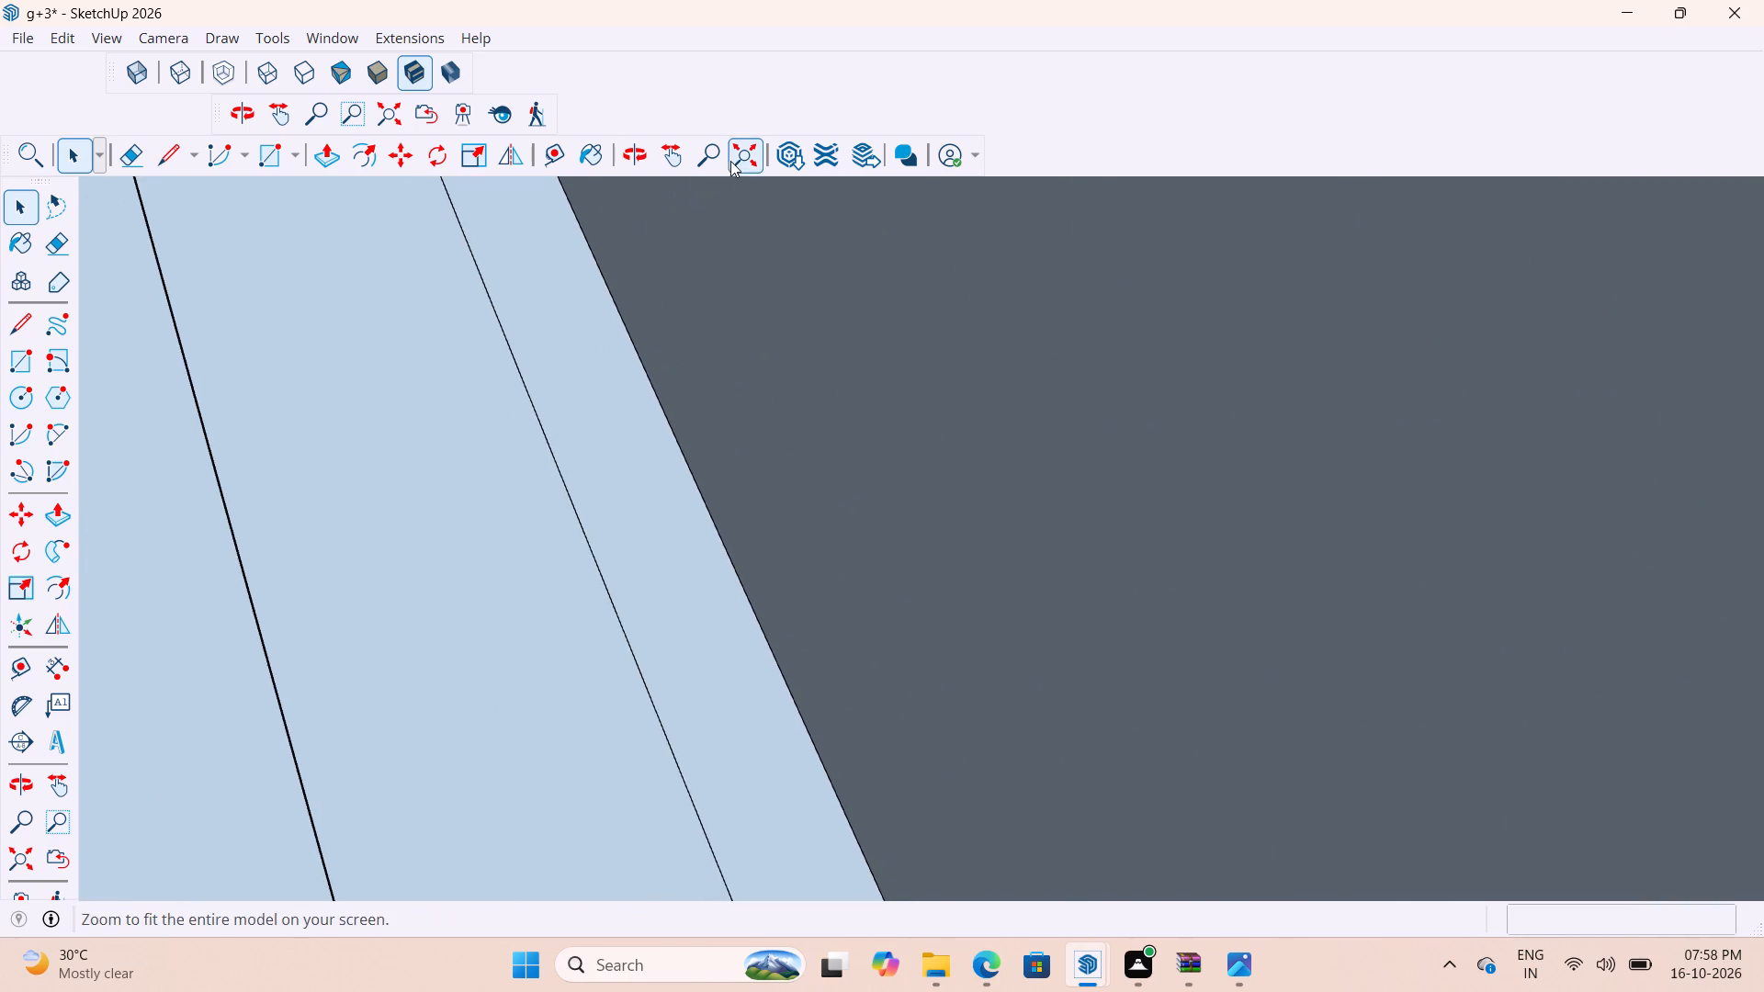
Review the second house's stair core, balconies and rooms again alongside the first house.
scroll(809, 436, "down", 5)
middle_click_drag(921, 541, 198, 616)
scroll(1020, 207, "up", 11)
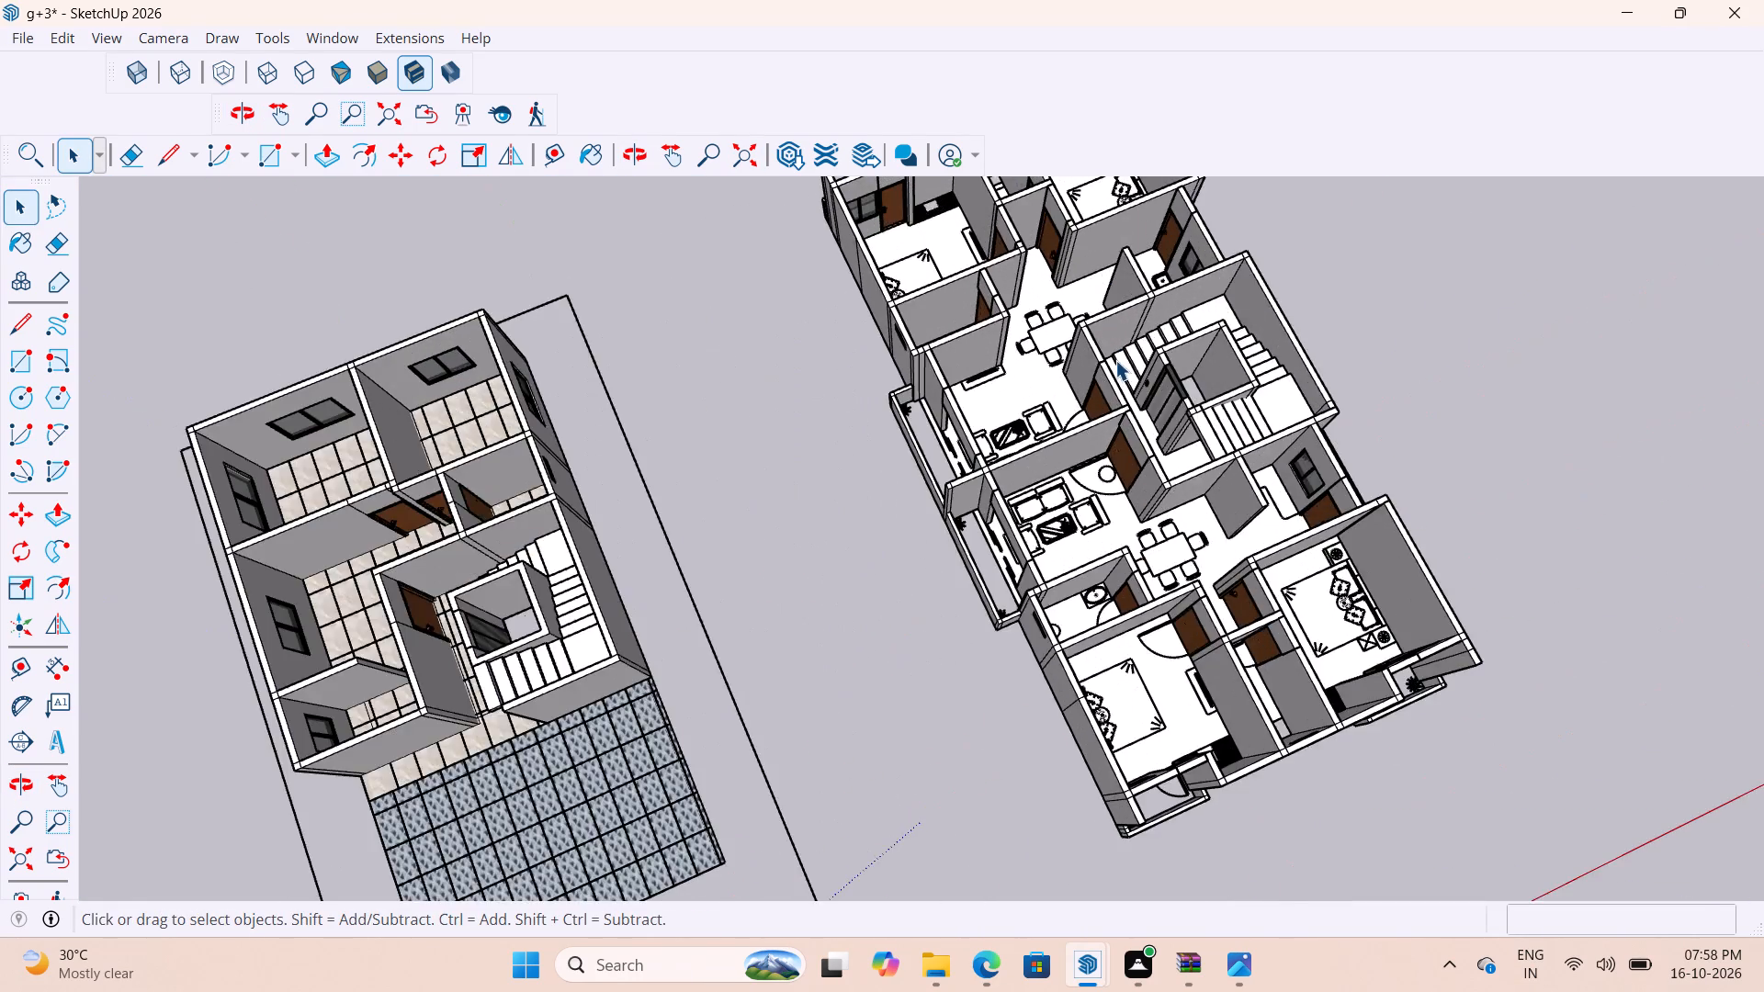
middle_click_drag(1101, 358, 625, 208)
scroll(437, 217, "down", 5)
scroll(1049, 571, "up", 11)
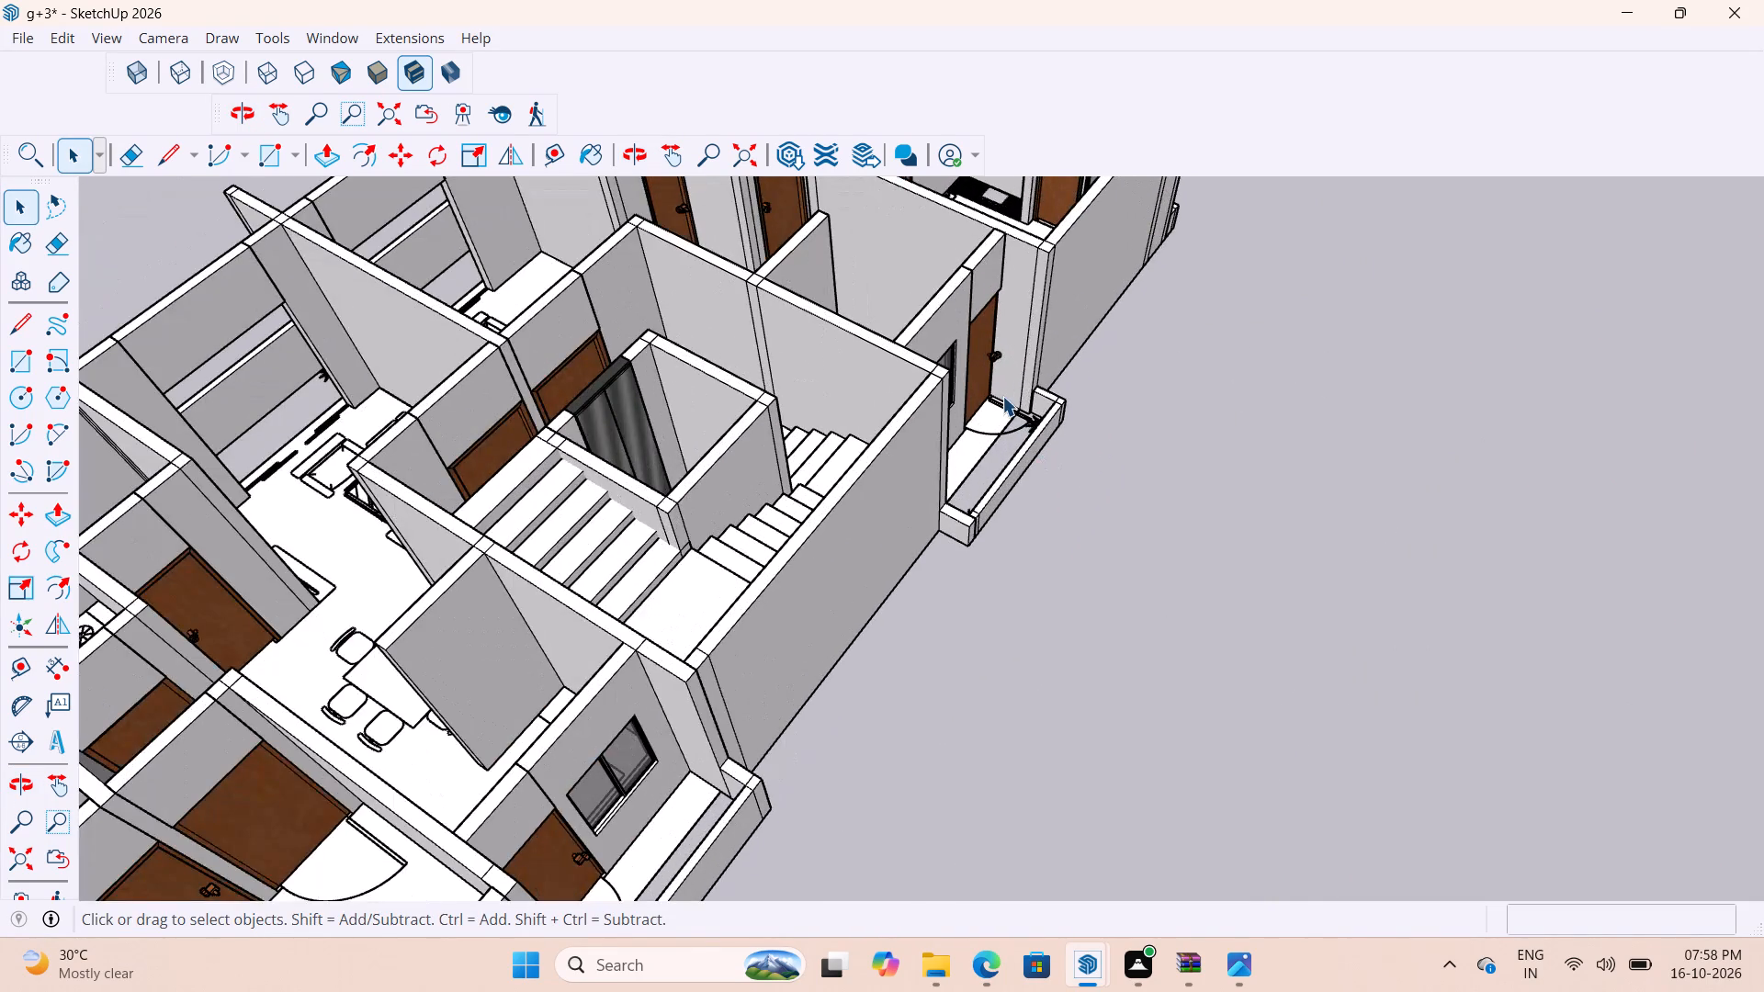
scroll(944, 479, "down", 10)
middle_click_drag(1142, 287, 713, 337)
scroll(1311, 396, "up", 6)
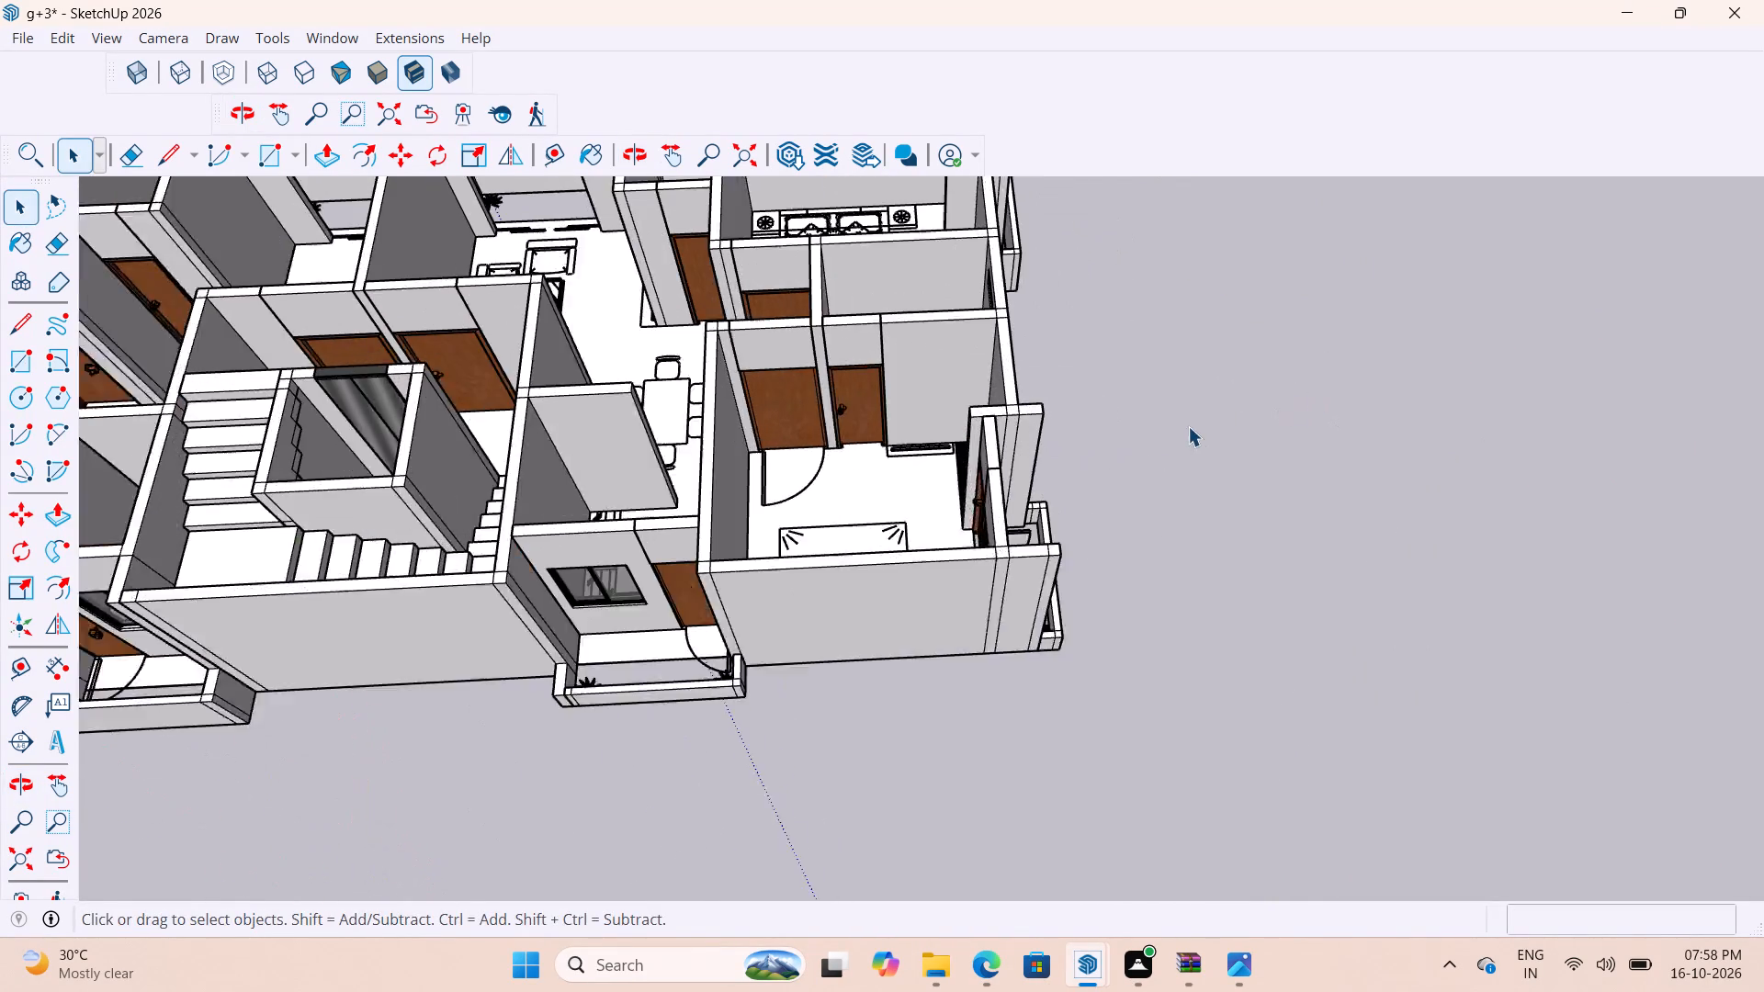
scroll(1188, 426, "up", 2)
middle_click_drag(1135, 456, 1163, 411)
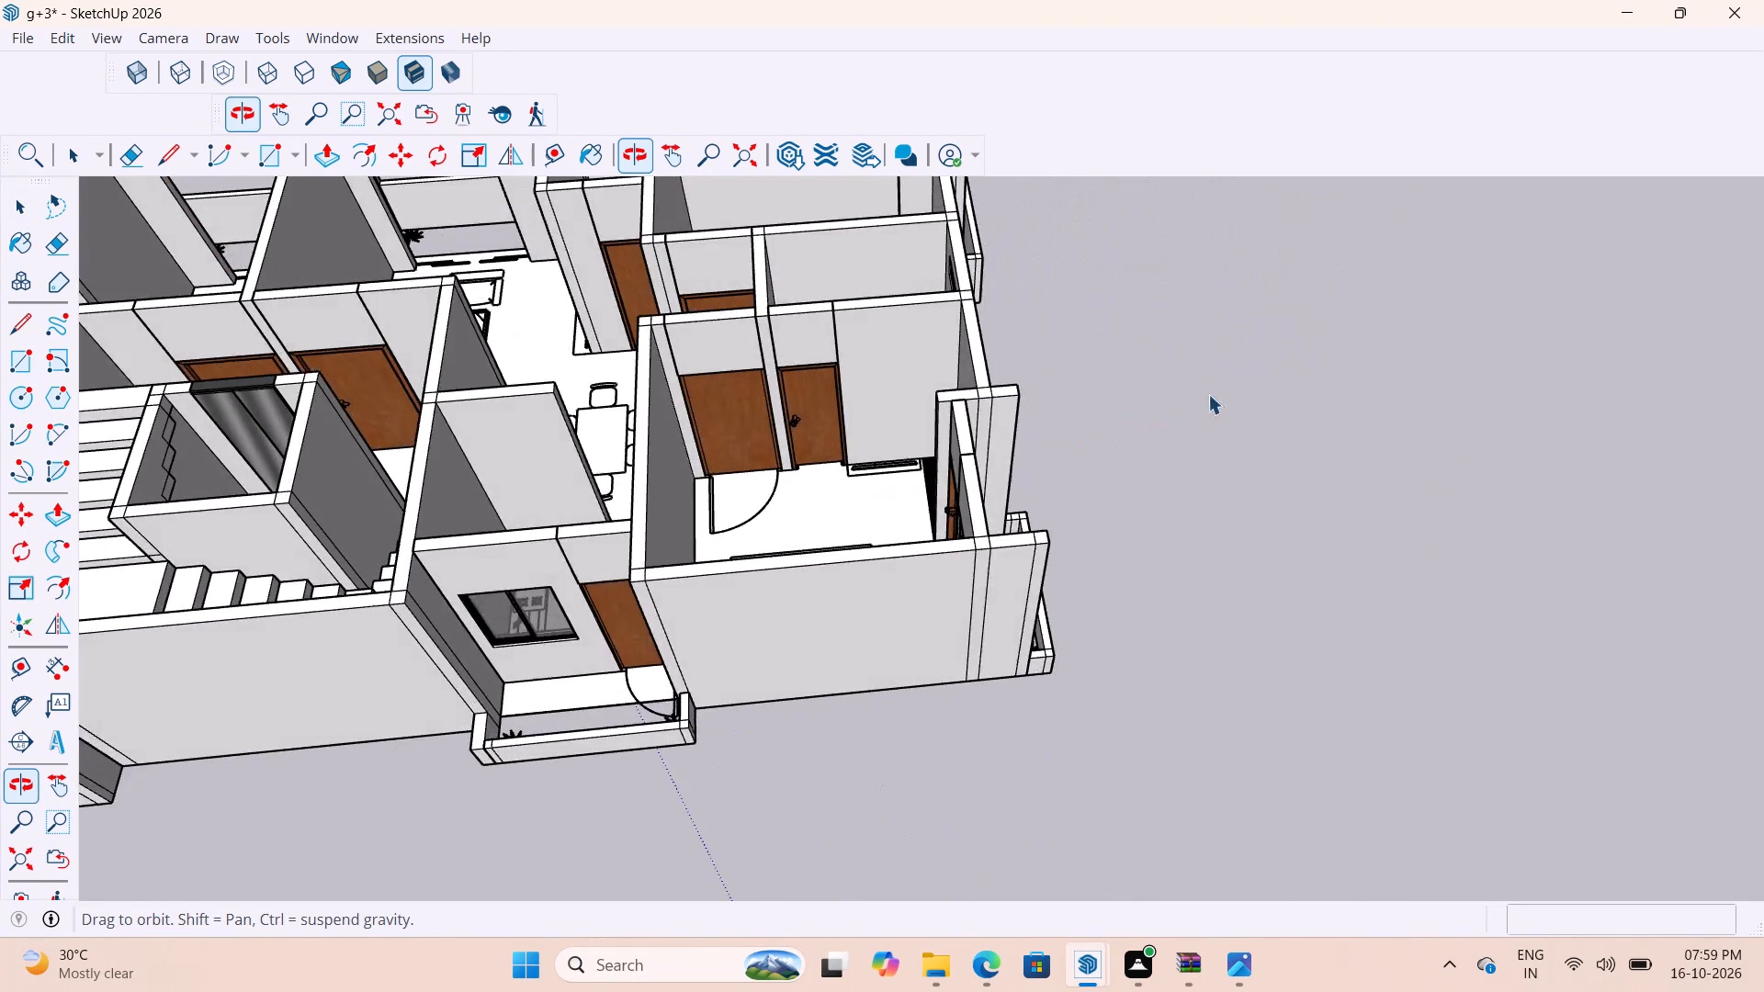
scroll(1249, 387, "down", 15)
middle_click_drag(906, 518, 1436, 393)
scroll(978, 377, "up", 2)
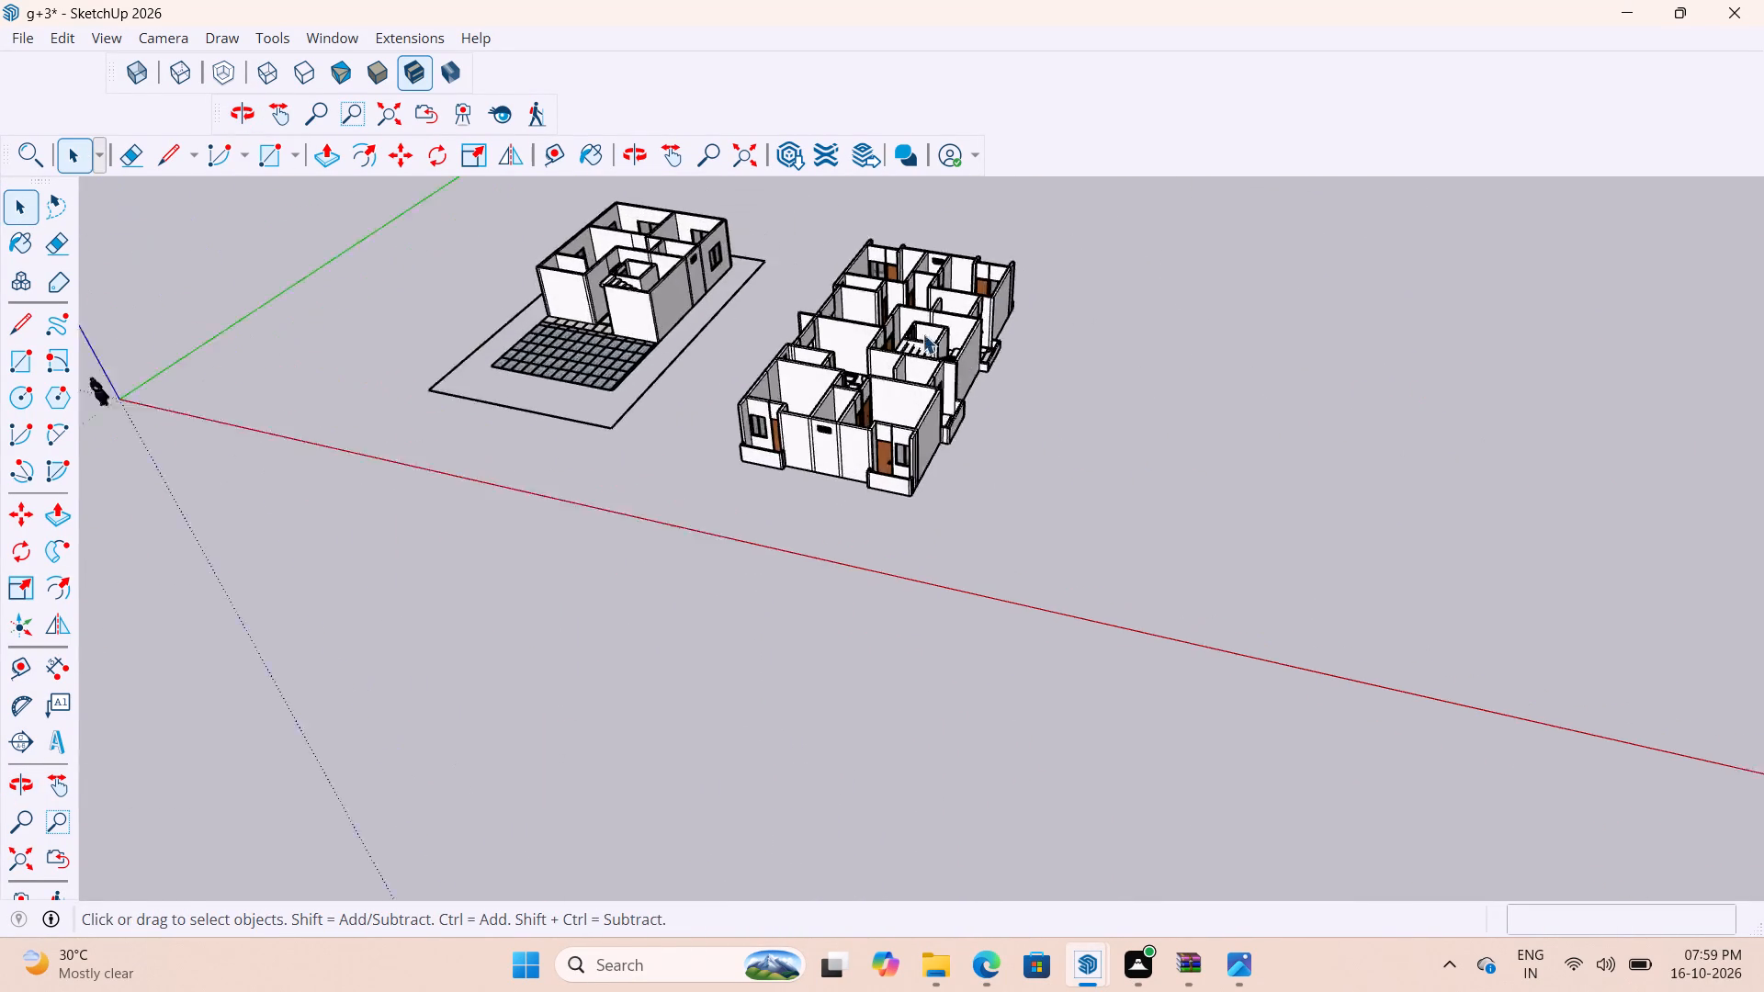
scroll(922, 333, "up", 6)
middle_click_drag(1064, 292, 1199, 321)
scroll(1439, 430, "down", 6)
scroll(899, 195, "up", 6)
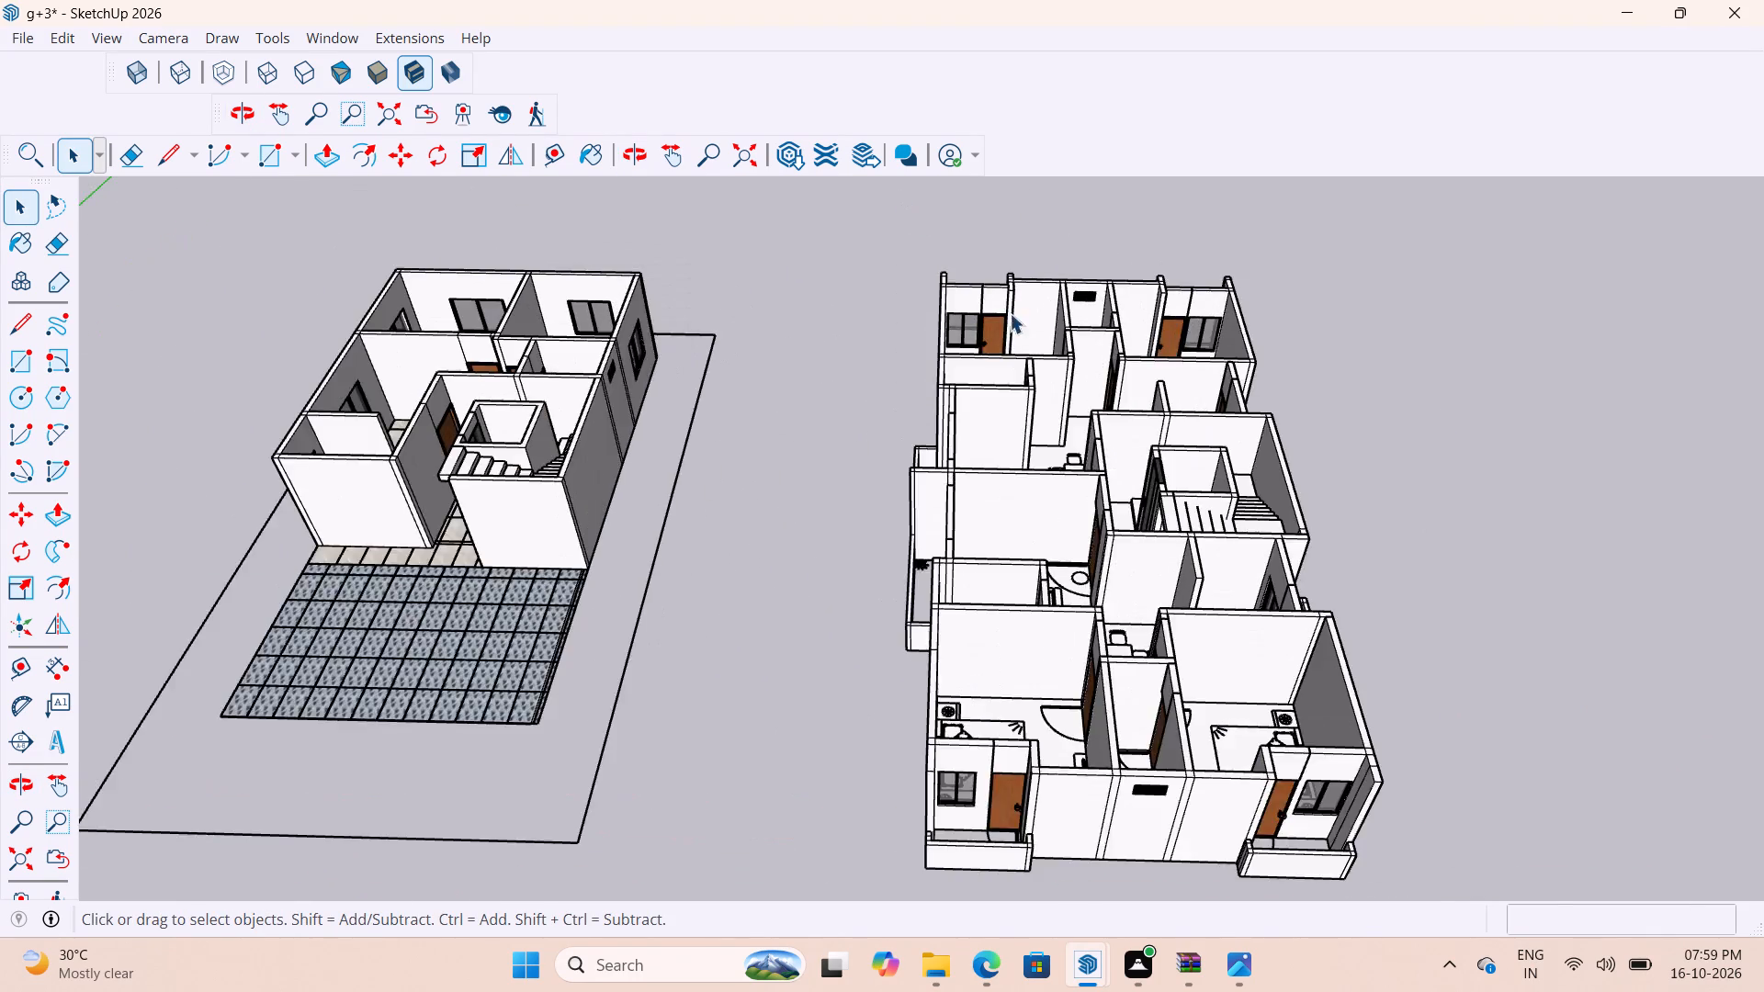
scroll(1010, 313, "up", 2)
scroll(1051, 300, "down", 5)
middle_click_drag(1082, 424, 1116, 512)
scroll(893, 457, "up", 8)
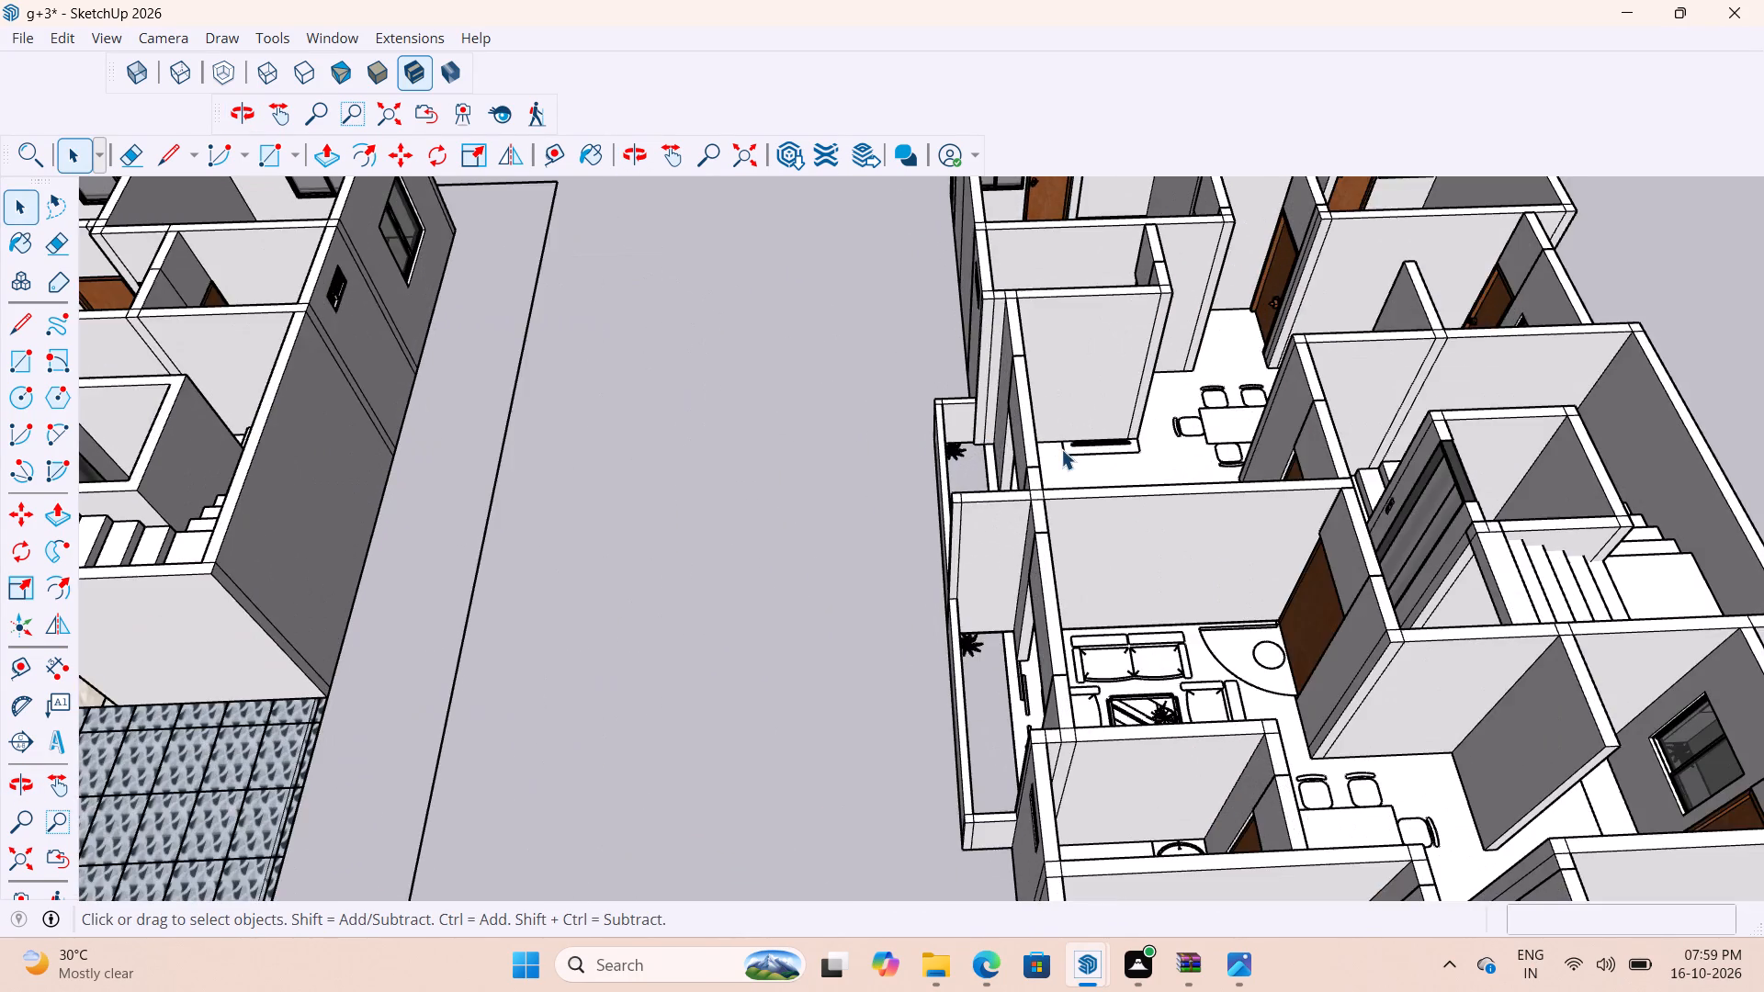
Group the second house's floor face with its bounding edges, and open and close the group to check it.
scroll(1021, 483, "down", 11)
scroll(1089, 469, "up", 4)
scroll(998, 457, "down", 11)
middle_click_drag(1055, 497, 973, 577)
scroll(999, 502, "up", 16)
double_click(1046, 573)
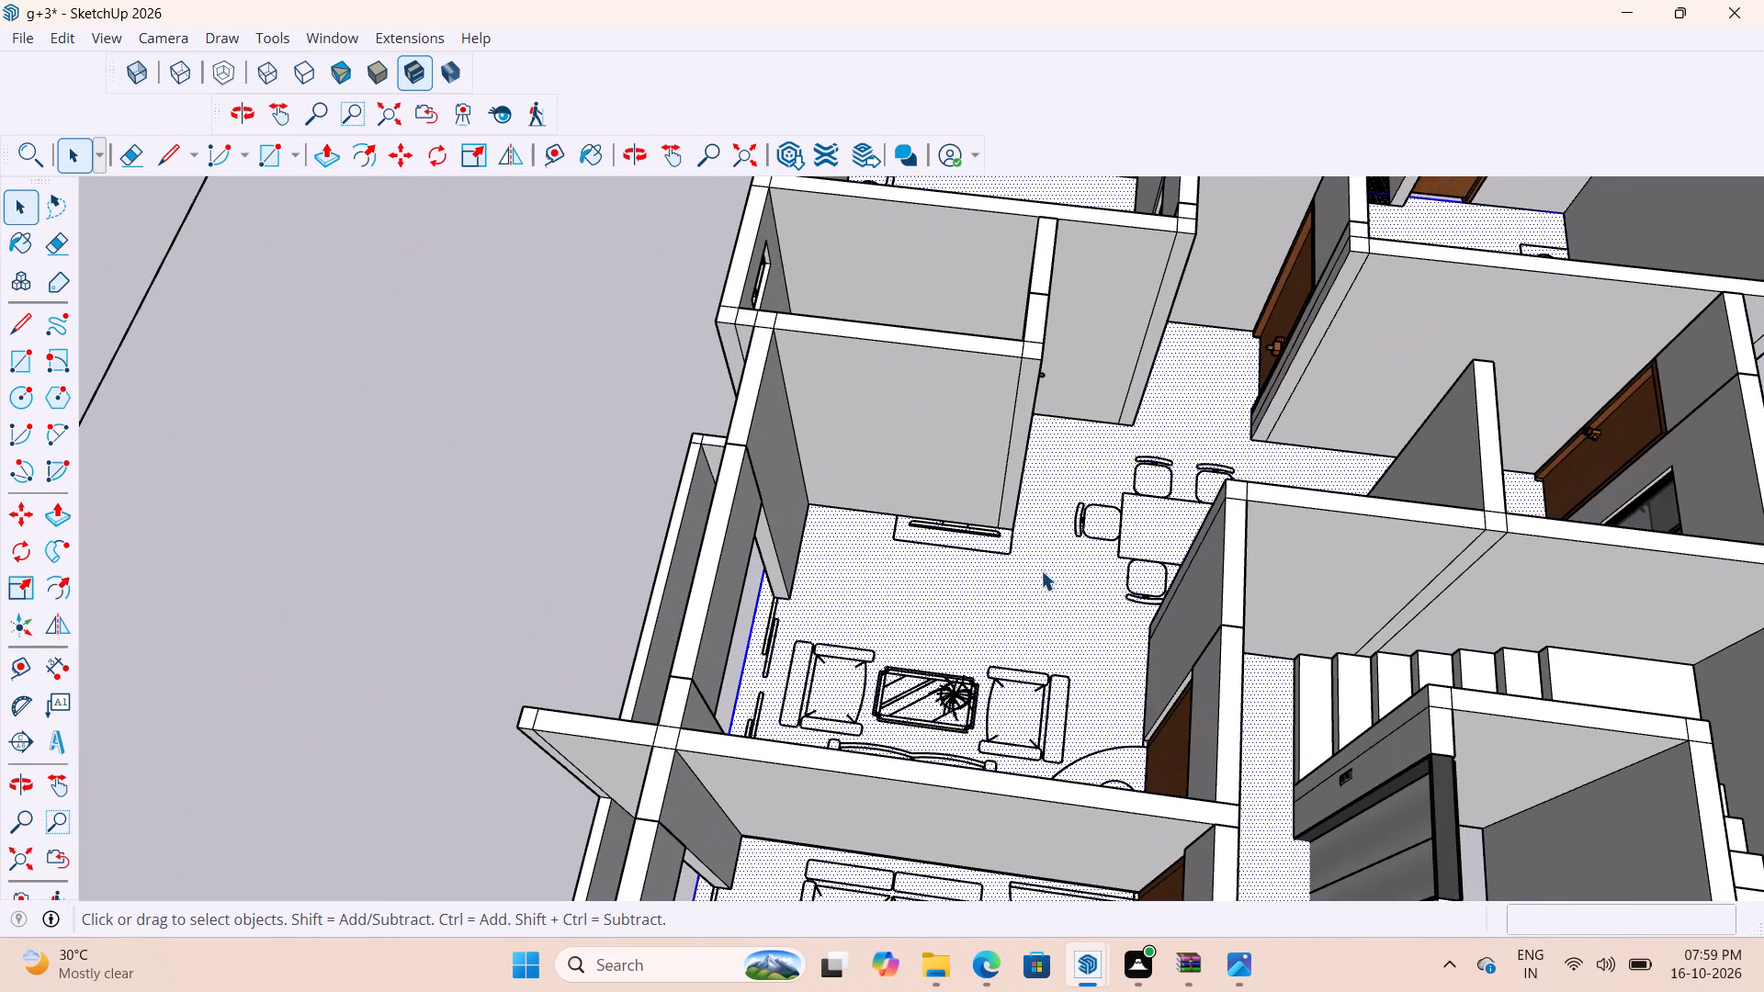
scroll(956, 570, "down", 17)
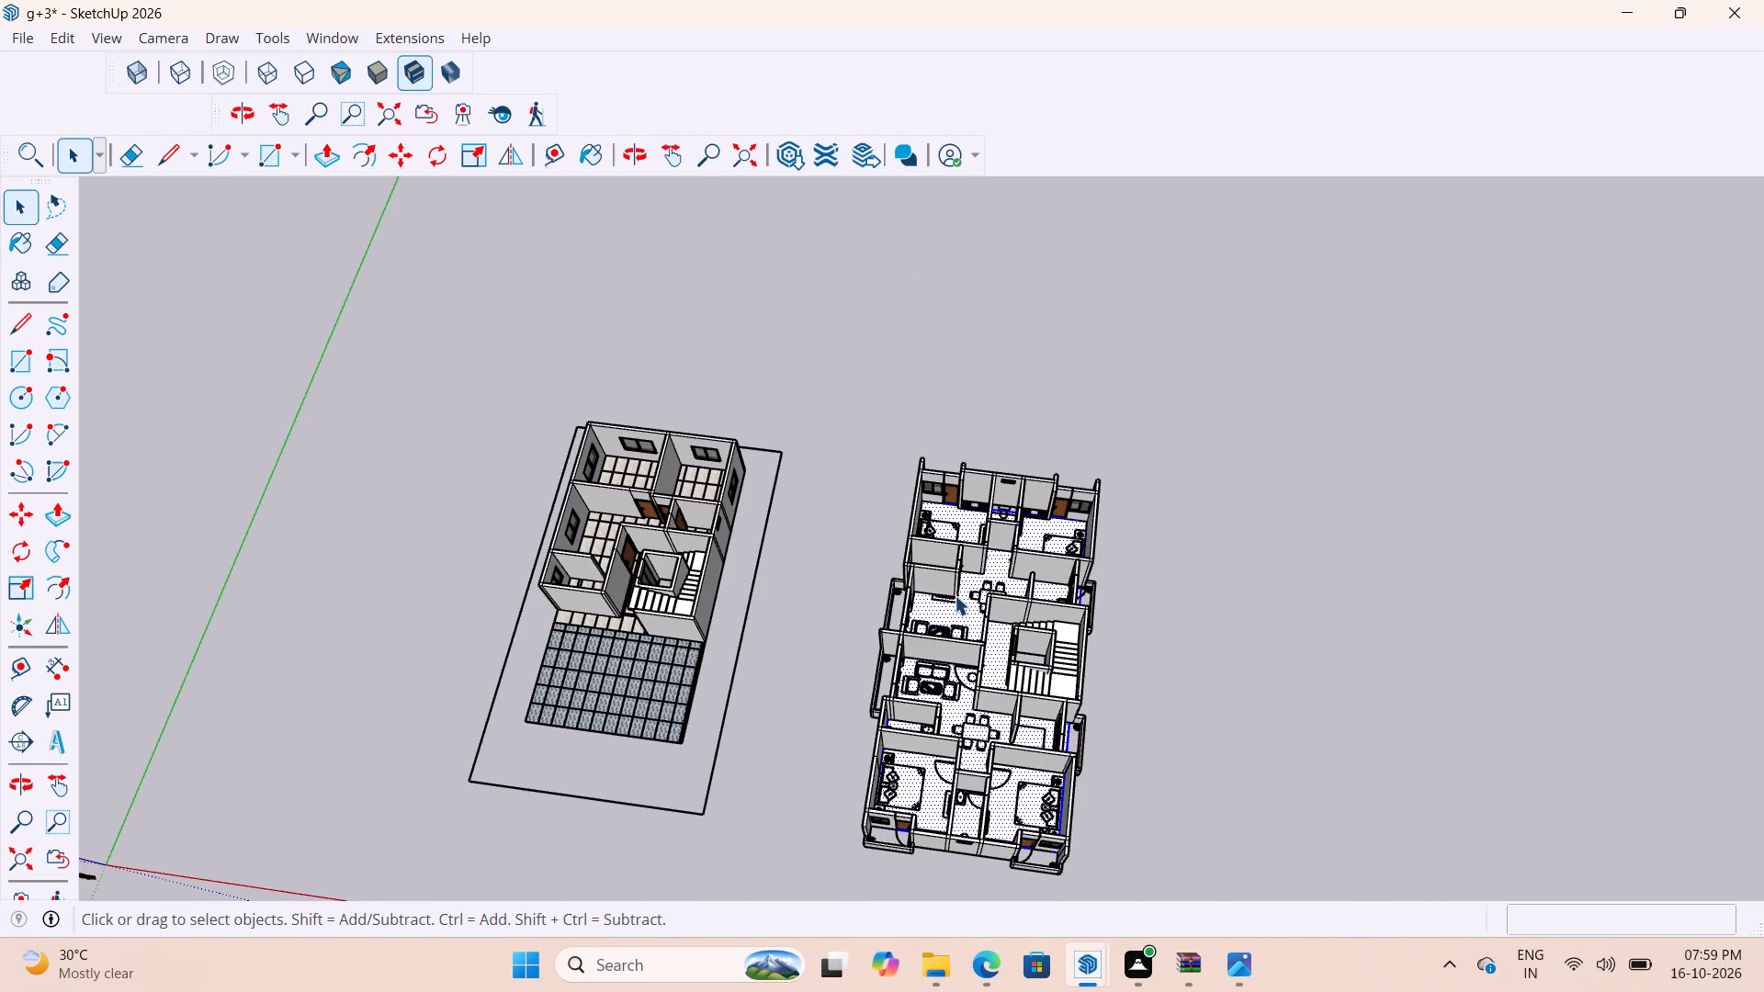
scroll(954, 594, "up", 13)
scroll(840, 637, "down", 5)
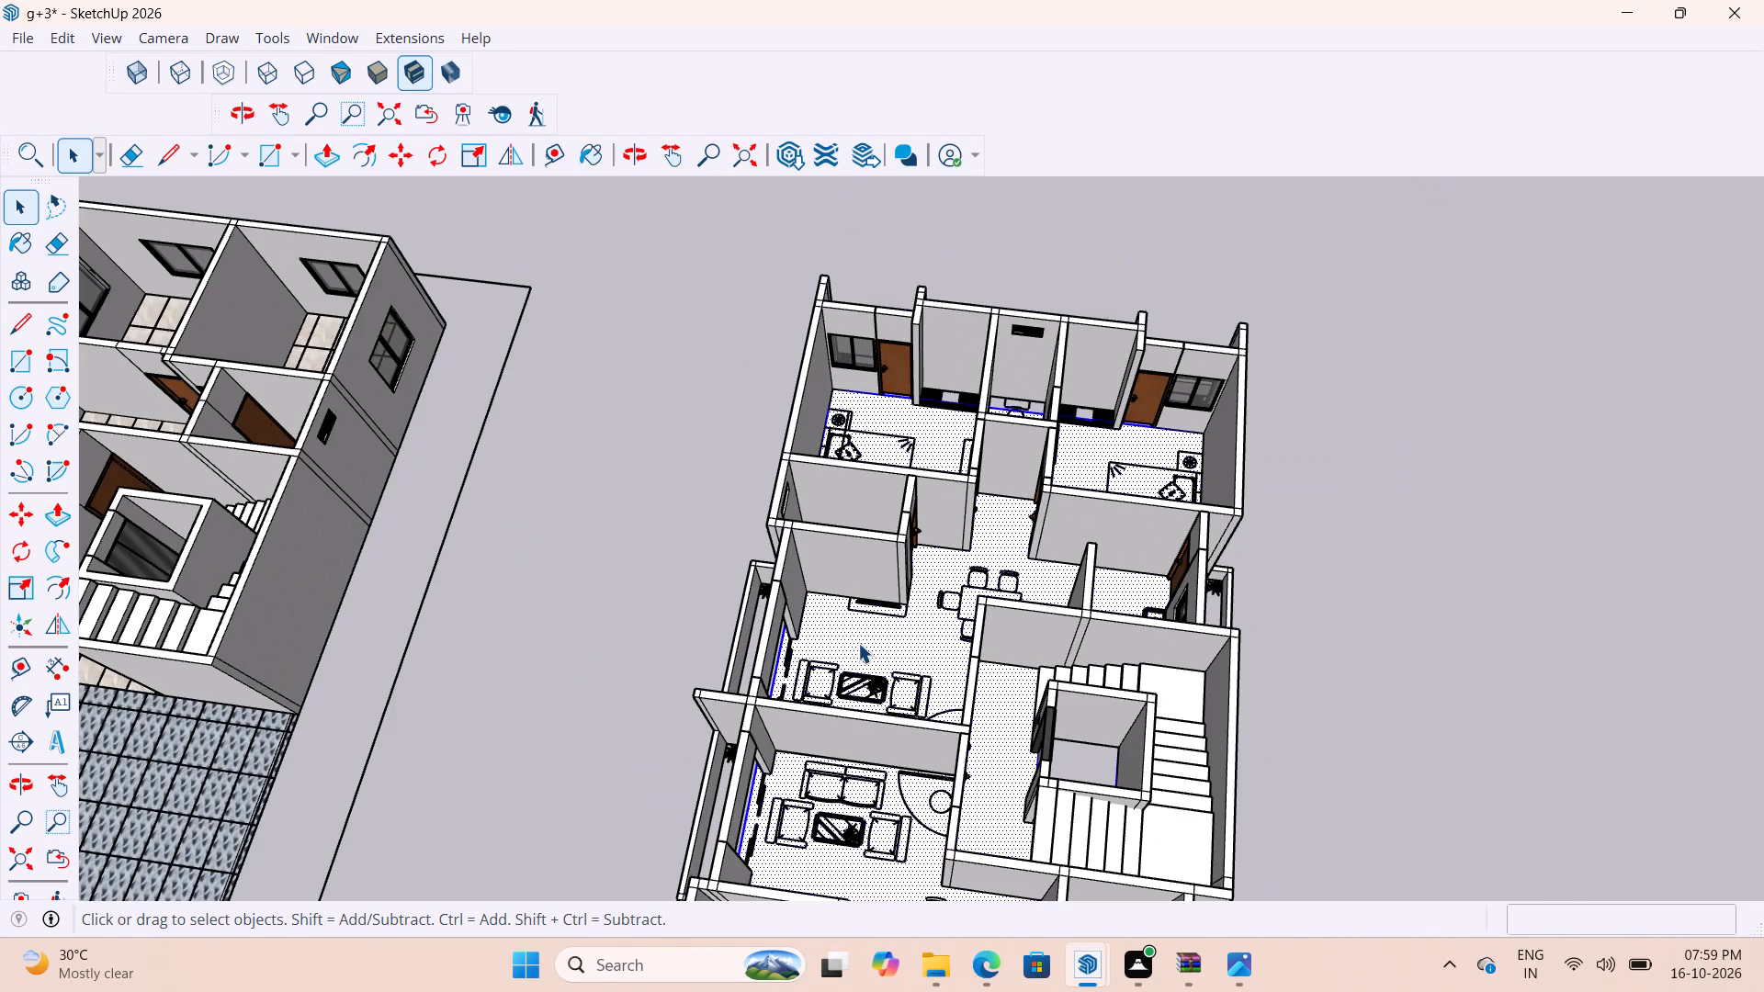
scroll(1018, 717, "up", 3)
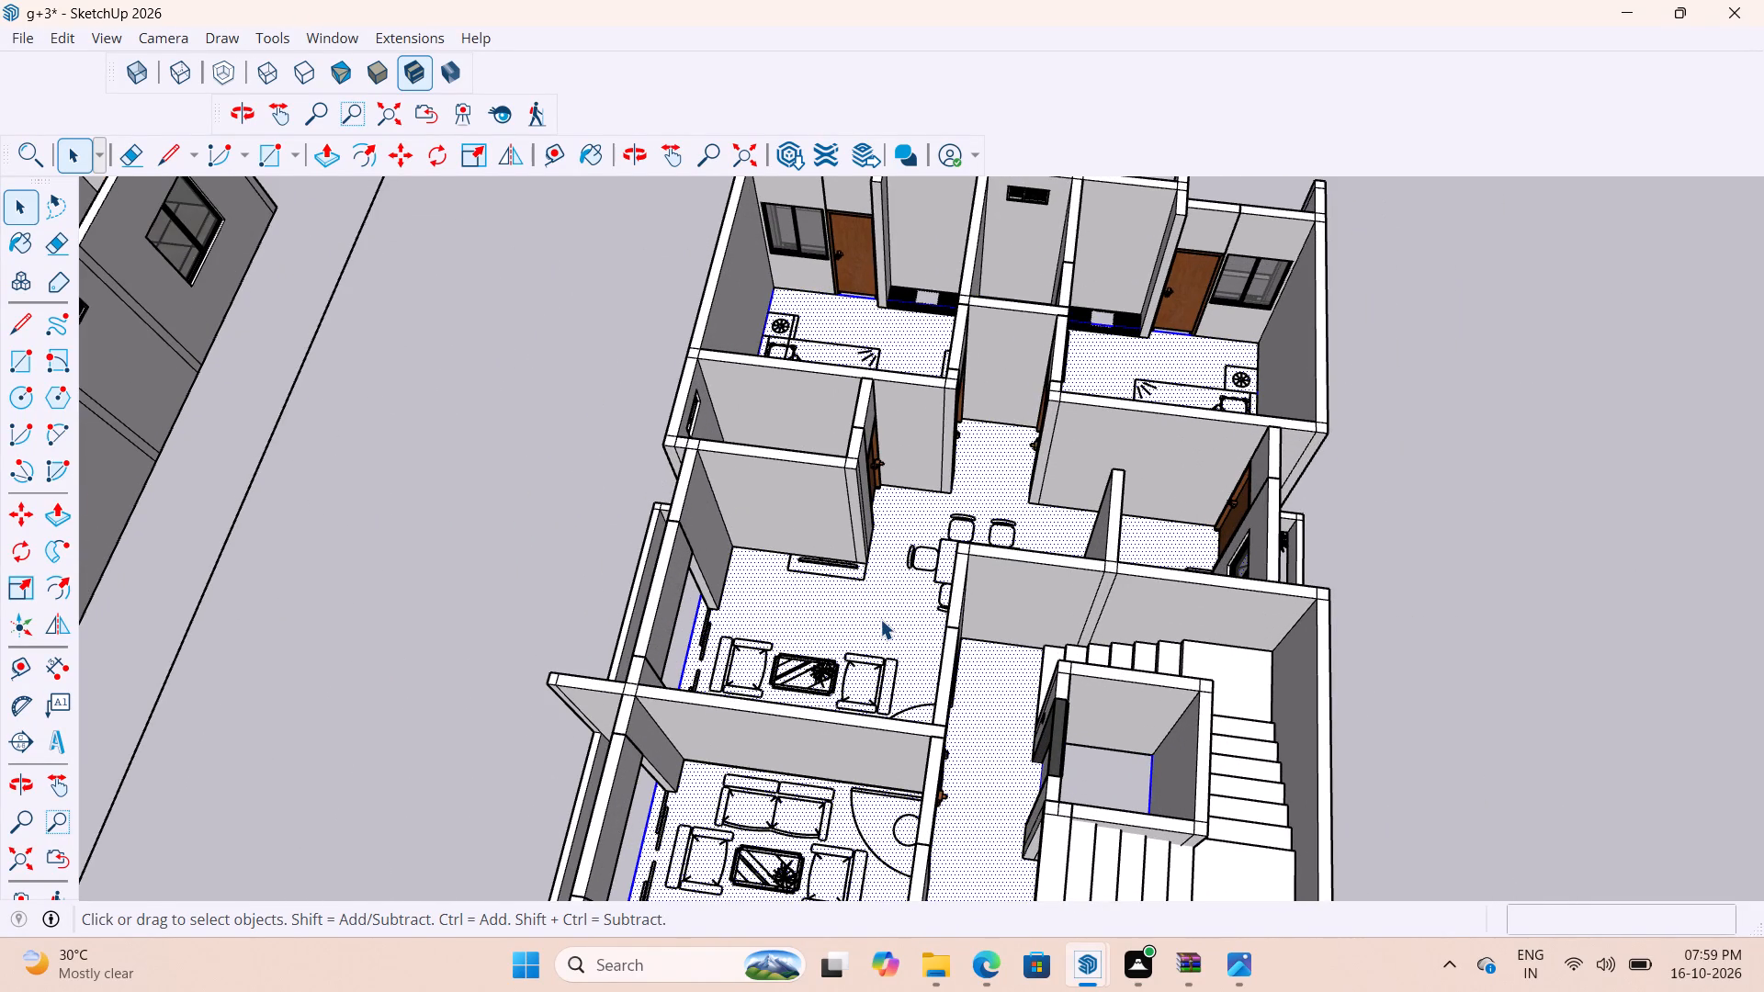
right_click(880, 619)
left_click(997, 324)
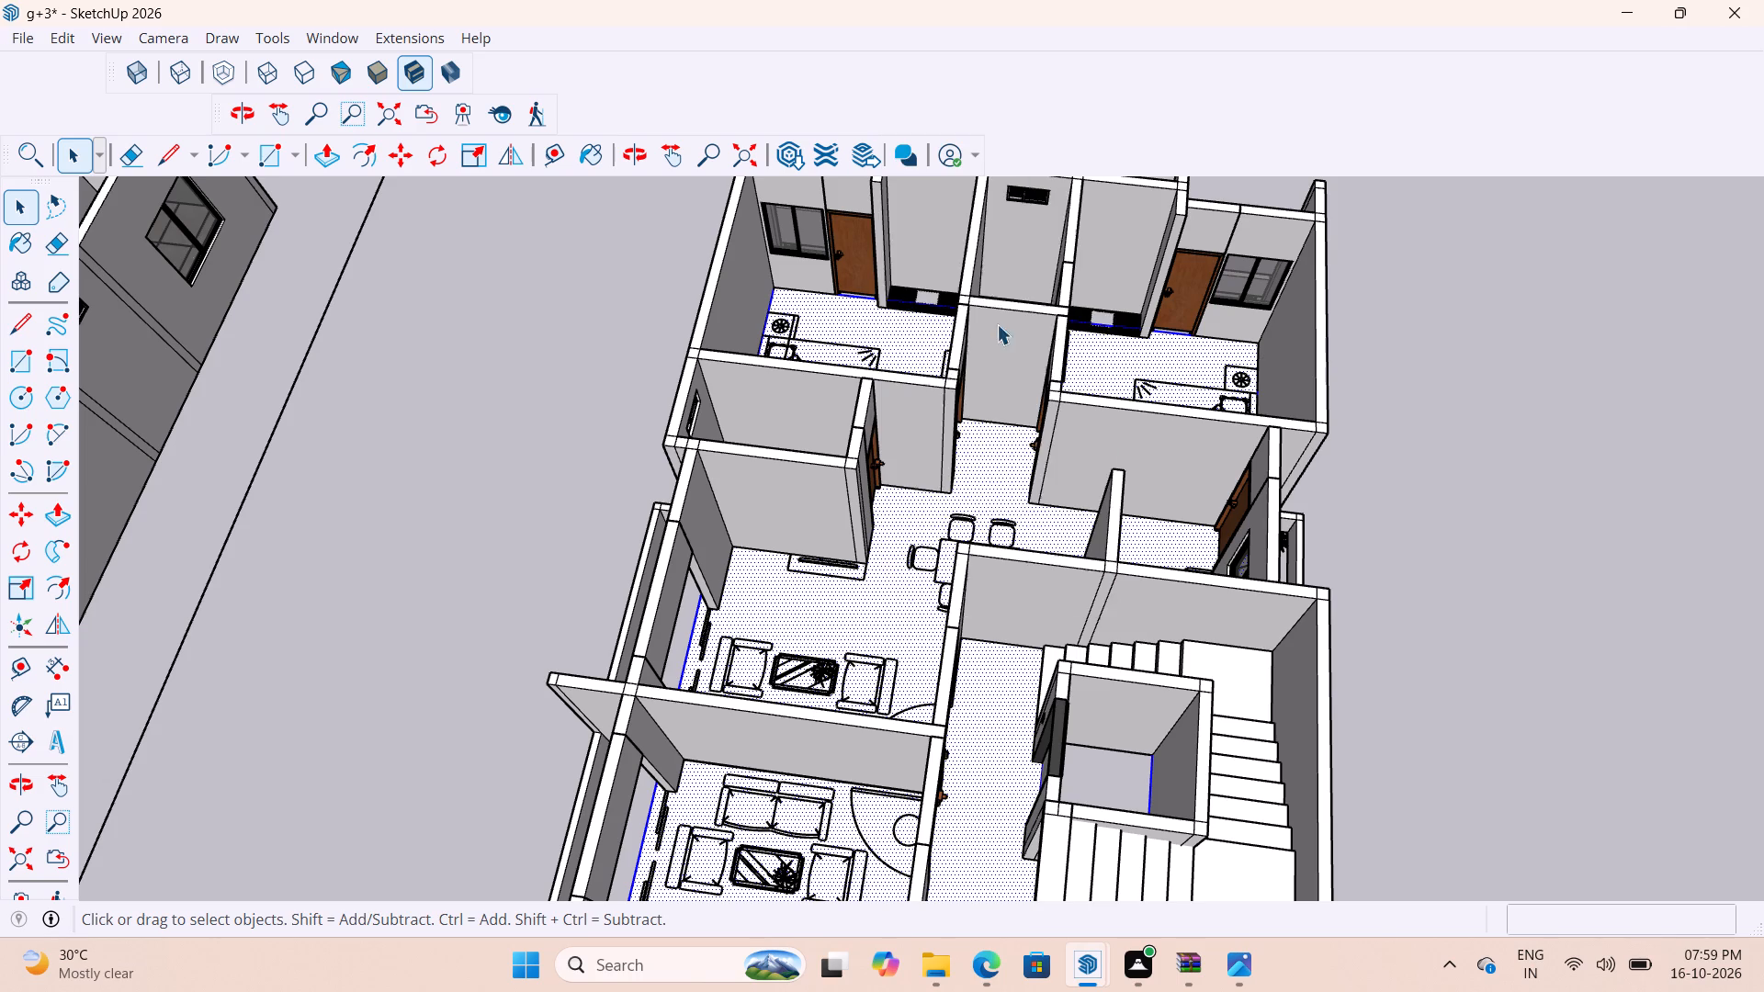
scroll(859, 594, "down", 4)
left_click(1303, 524)
scroll(793, 585, "up", 3)
double_click(869, 616)
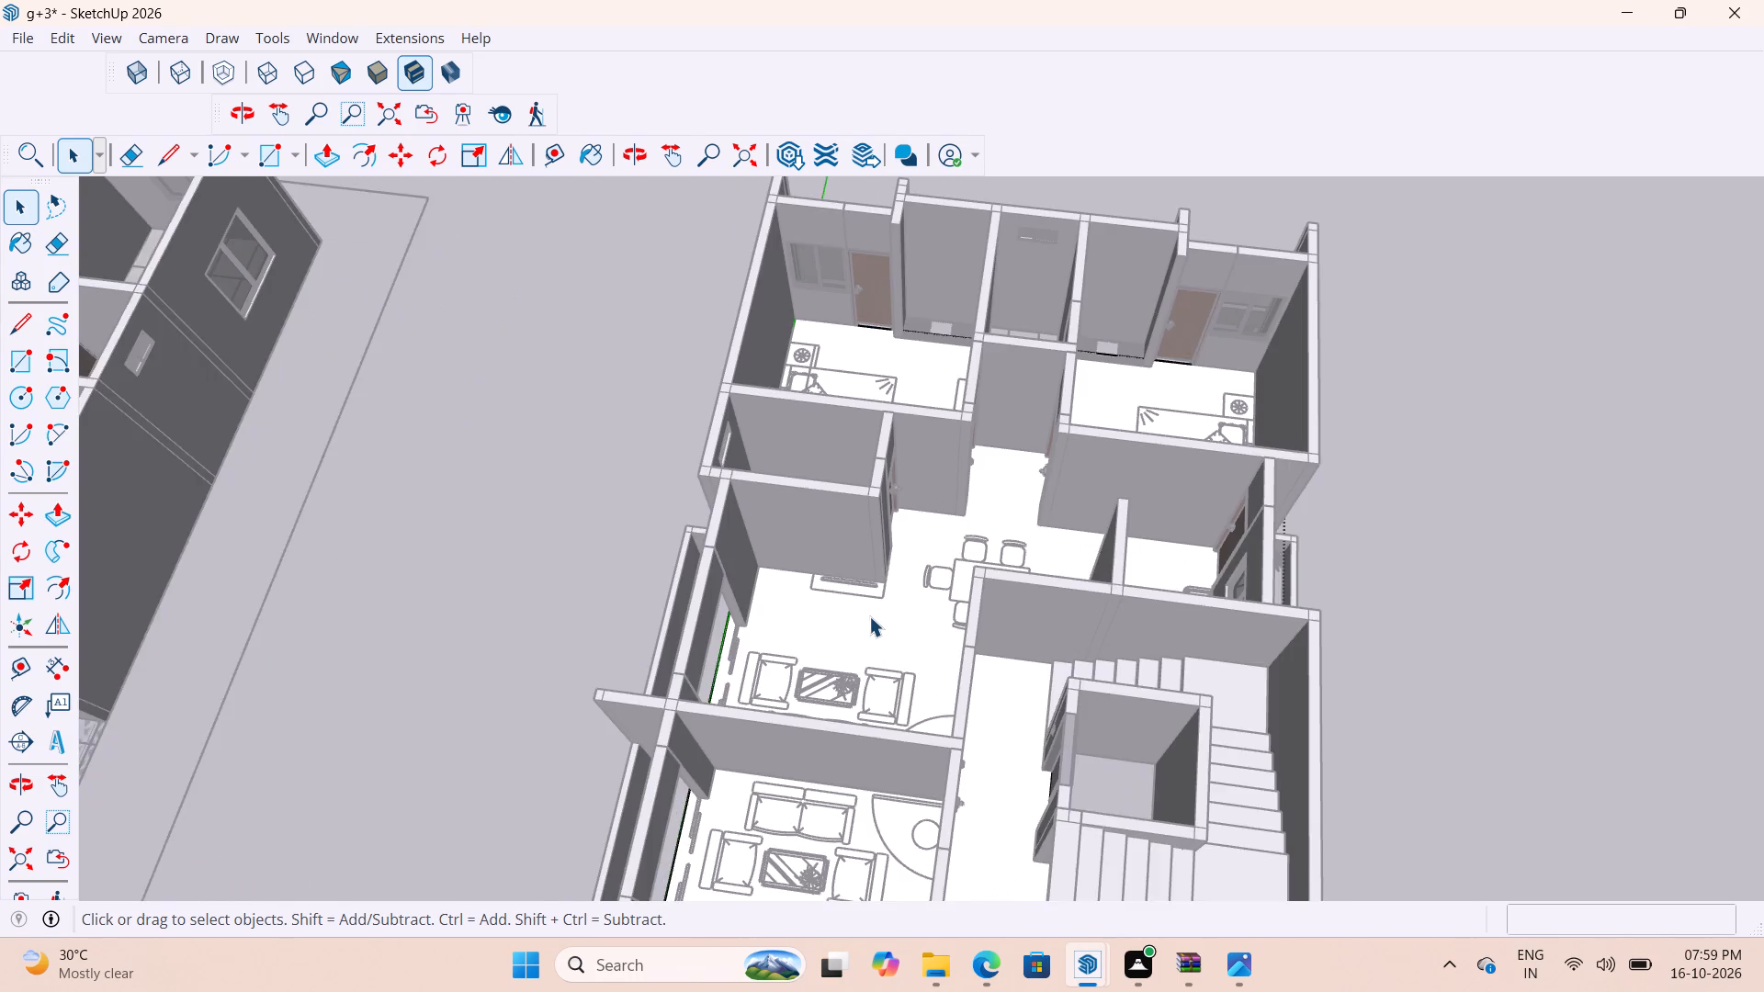
scroll(869, 616, "up", 2)
scroll(964, 593, "down", 4)
middle_click_drag(948, 637, 1110, 556)
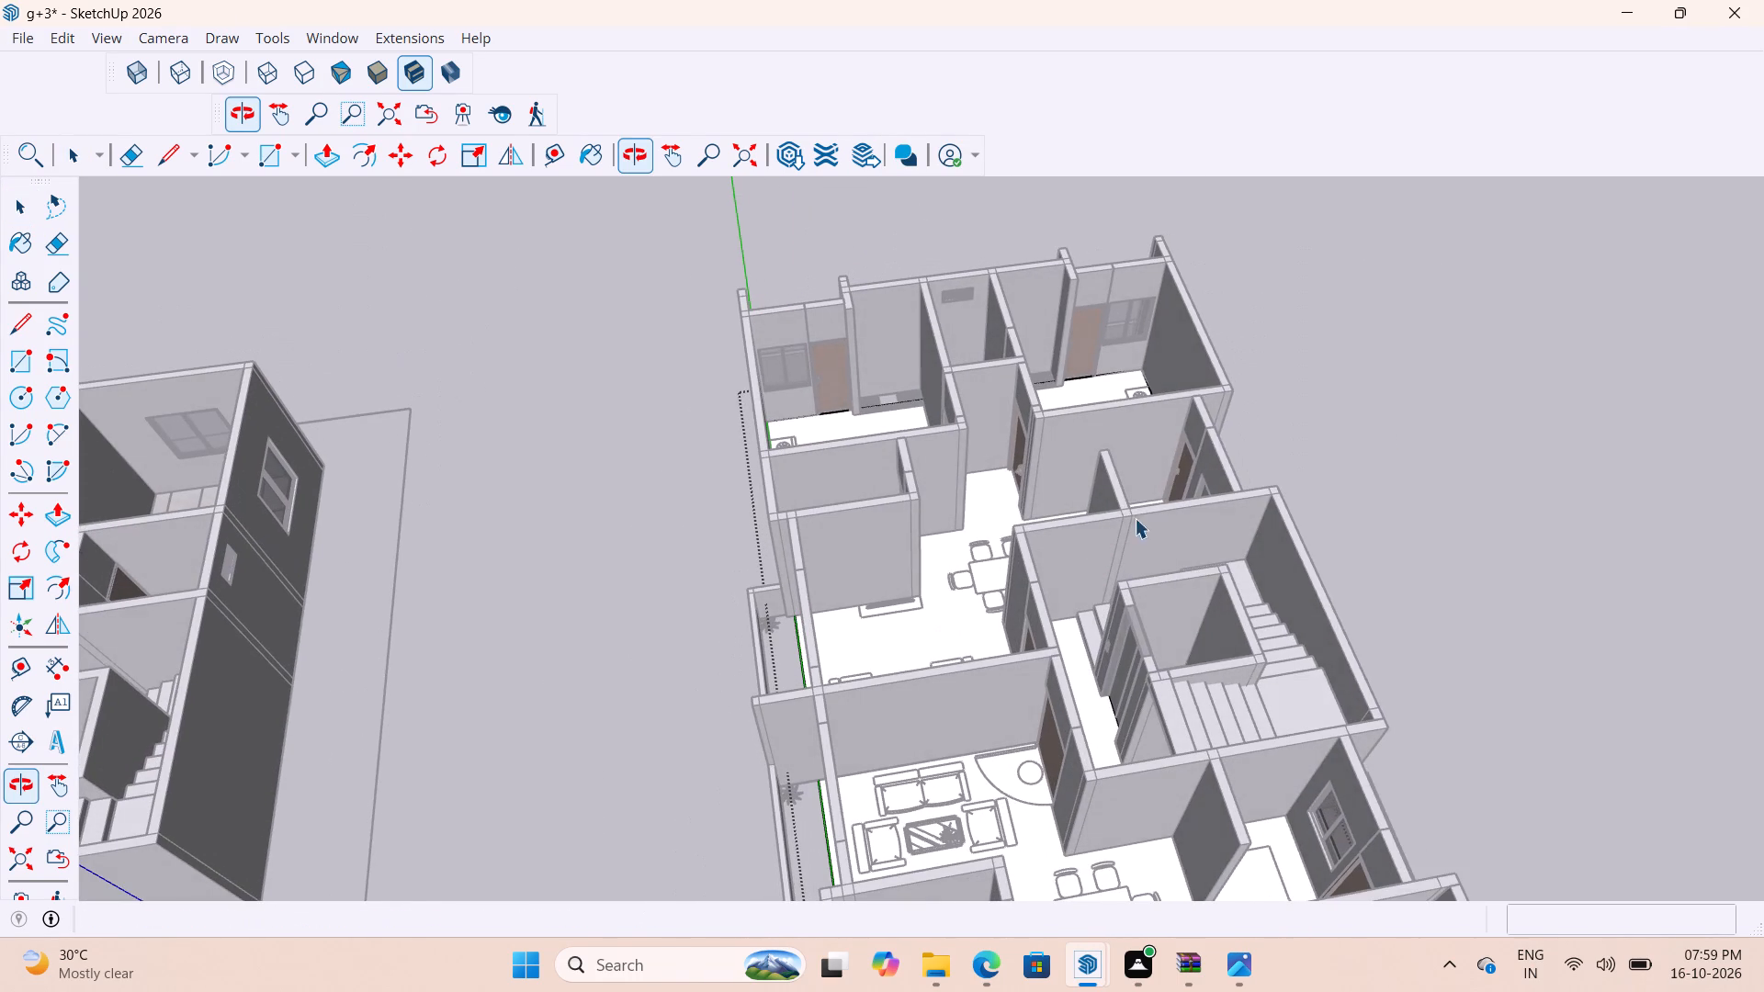
left_click(1264, 386)
Examine the edge of the second house's floor group along the living room balcony beside the potted plant.
scroll(1069, 365, "down", 8)
middle_click_drag(955, 411, 1225, 403)
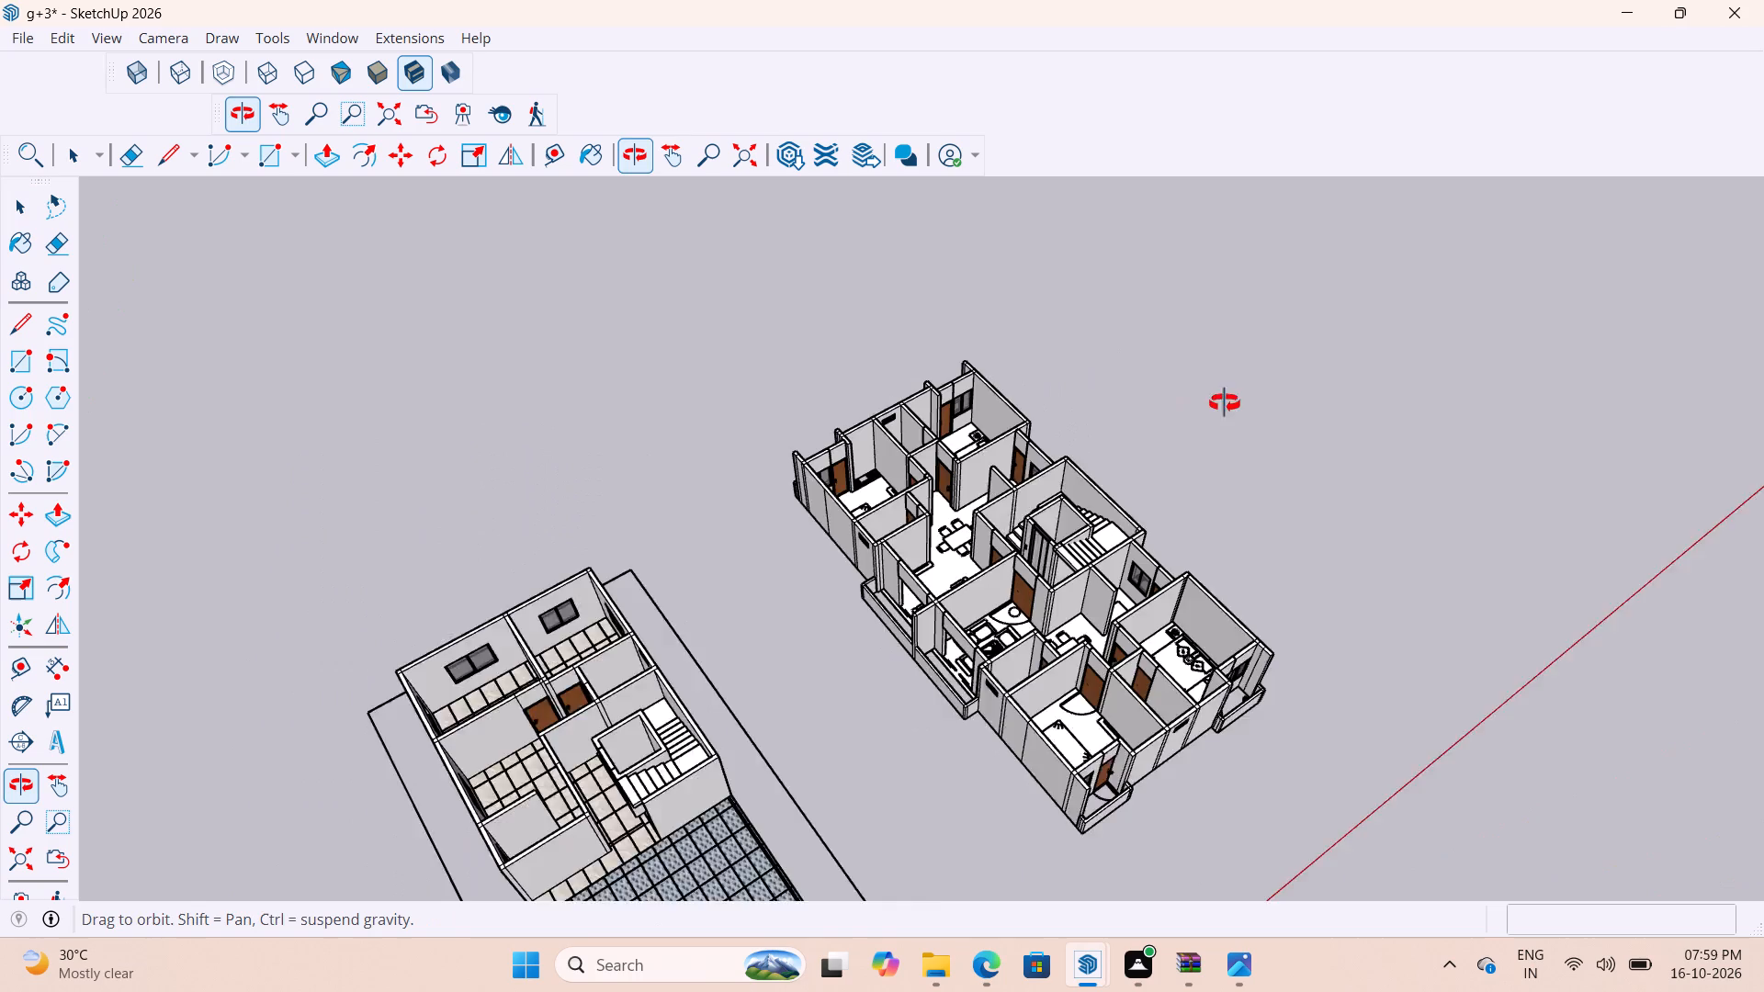
middle_click_drag(1225, 403, 1267, 404)
scroll(943, 873, "up", 15)
middle_click_drag(951, 619, 801, 704)
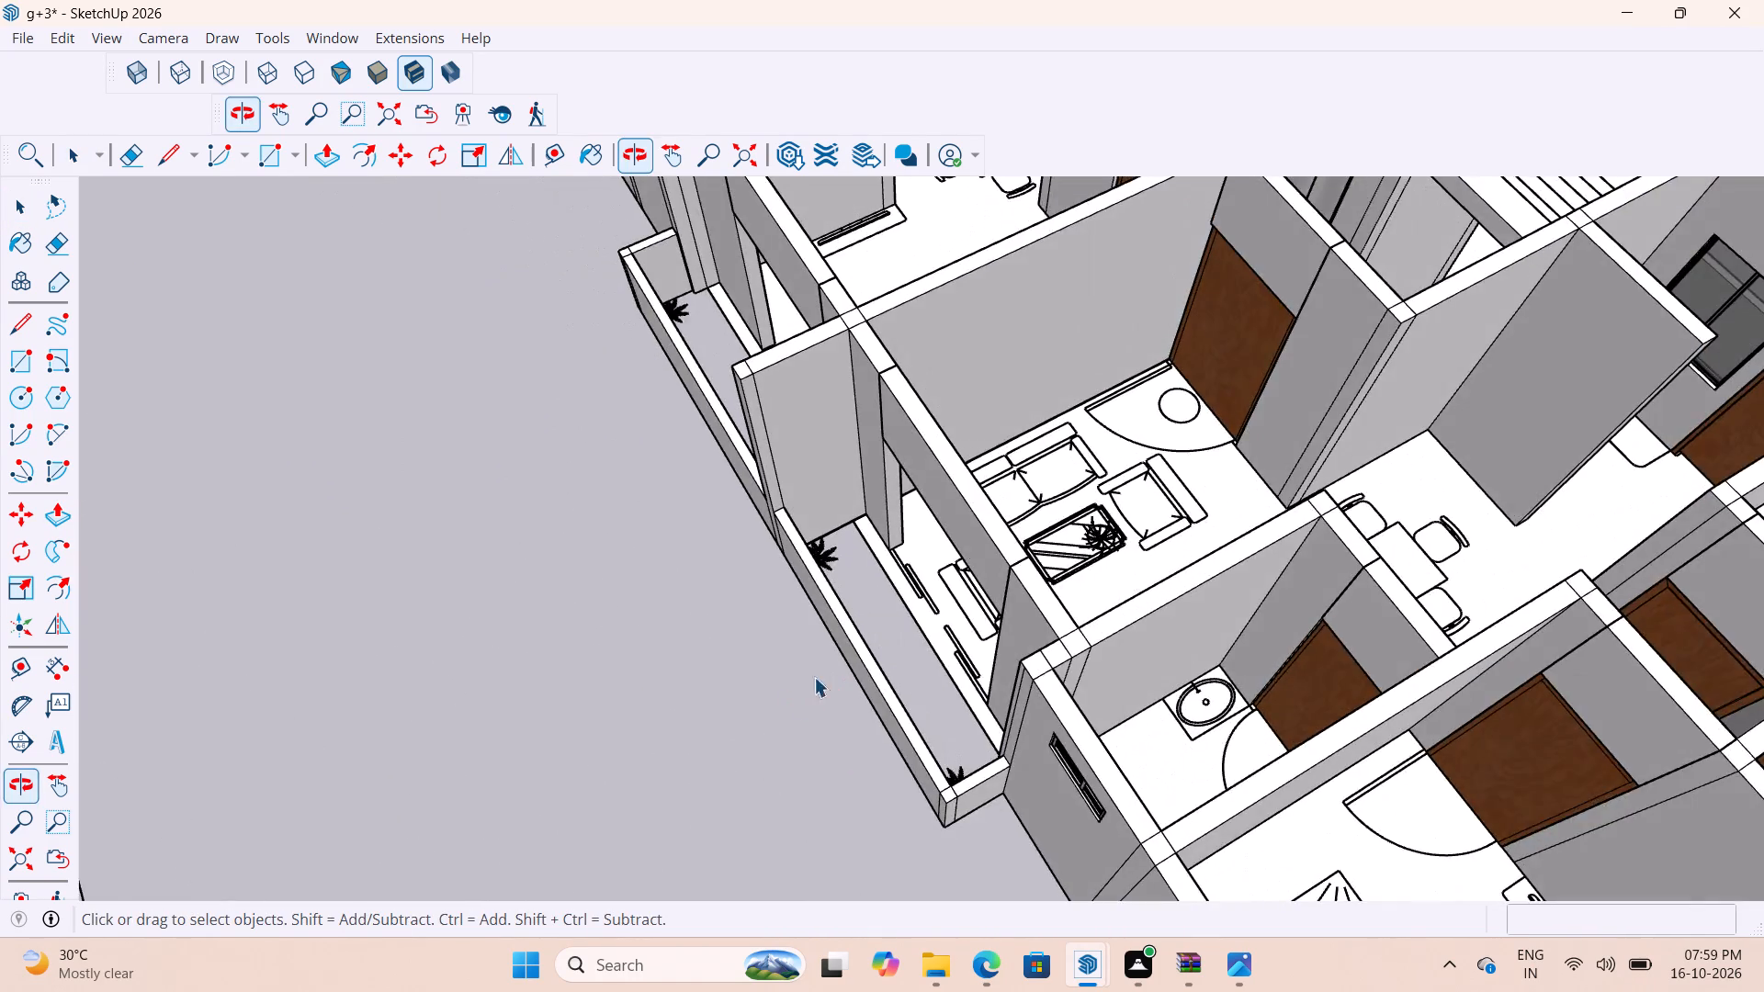
scroll(875, 589, "up", 12)
double_click(887, 483)
scroll(883, 483, "up", 6)
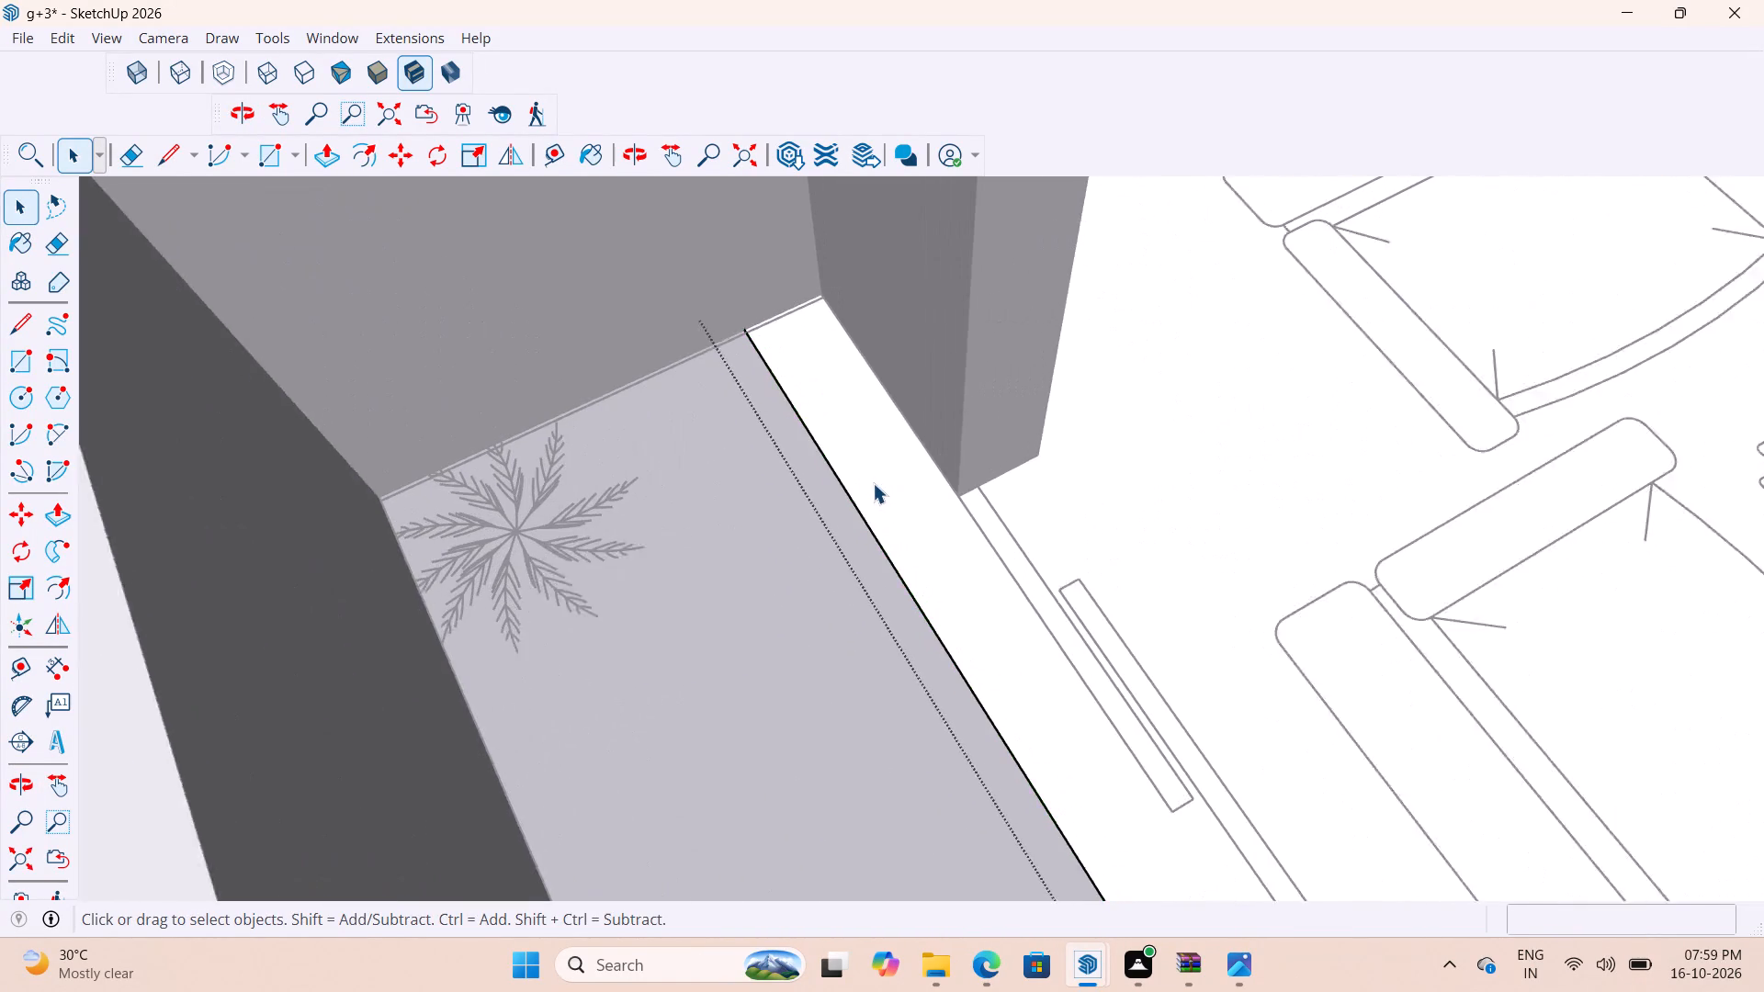
scroll(873, 483, "up", 1)
middle_click_drag(861, 481, 686, 479)
scroll(762, 484, "down", 4)
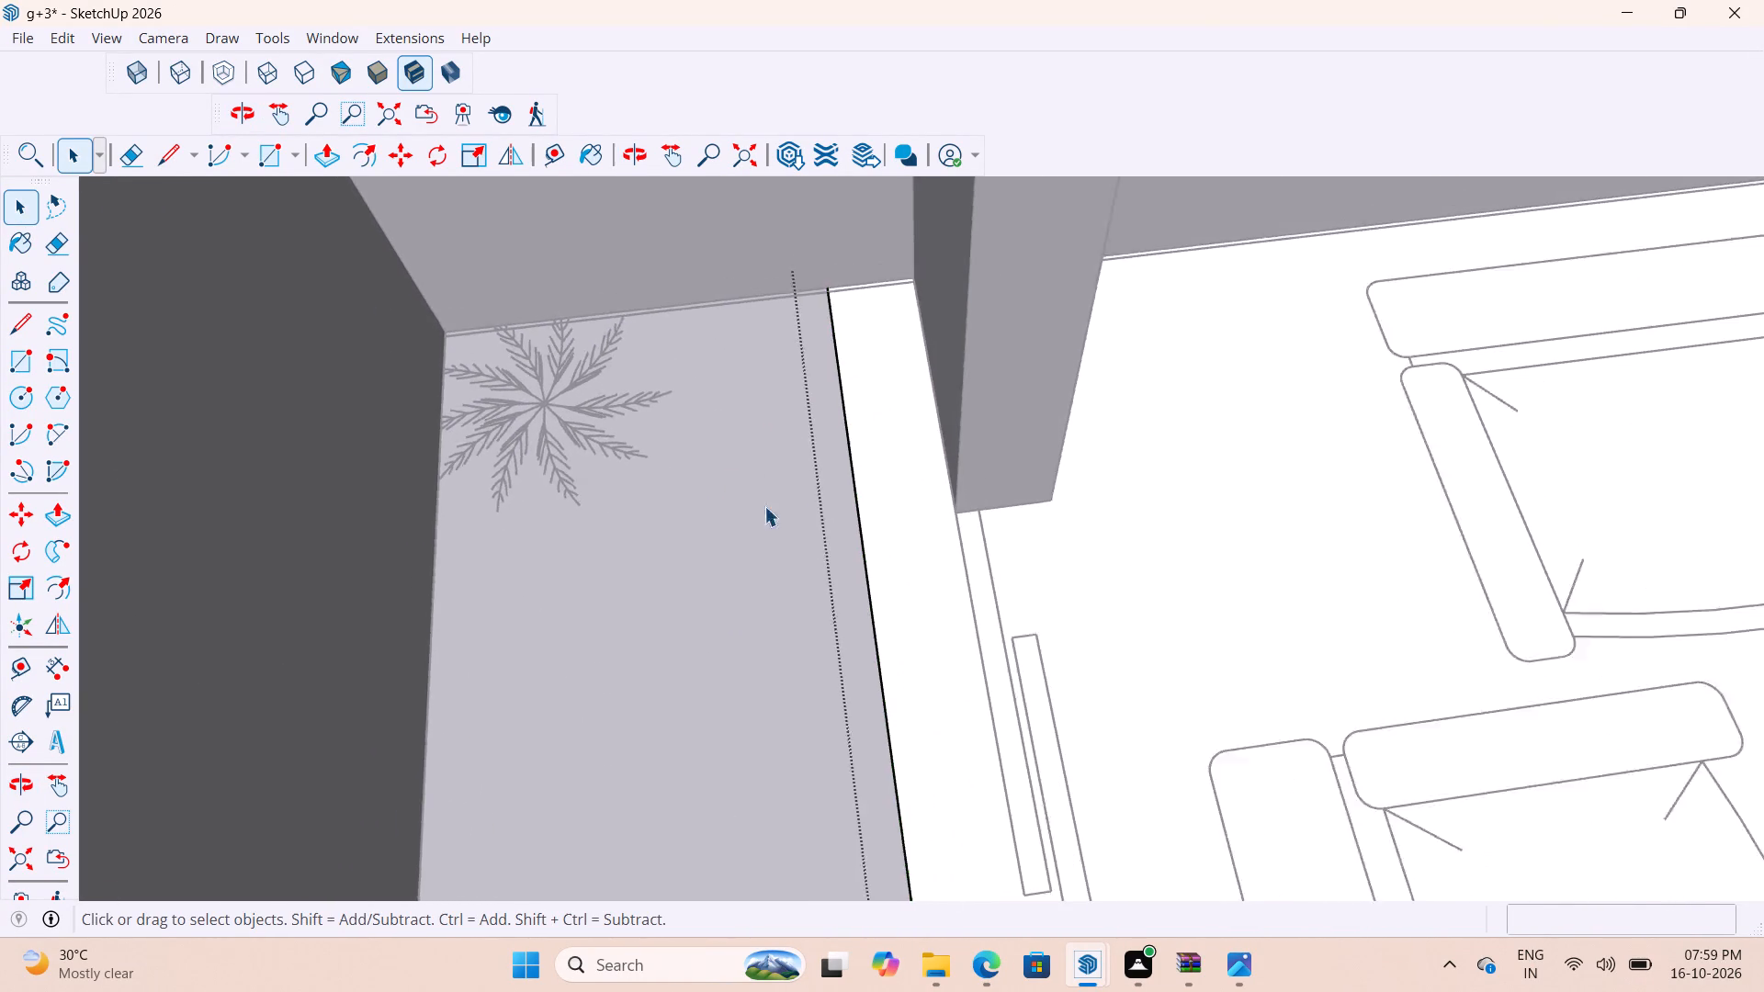
scroll(783, 538, "down", 9)
left_click(453, 607)
scroll(795, 624, "up", 3)
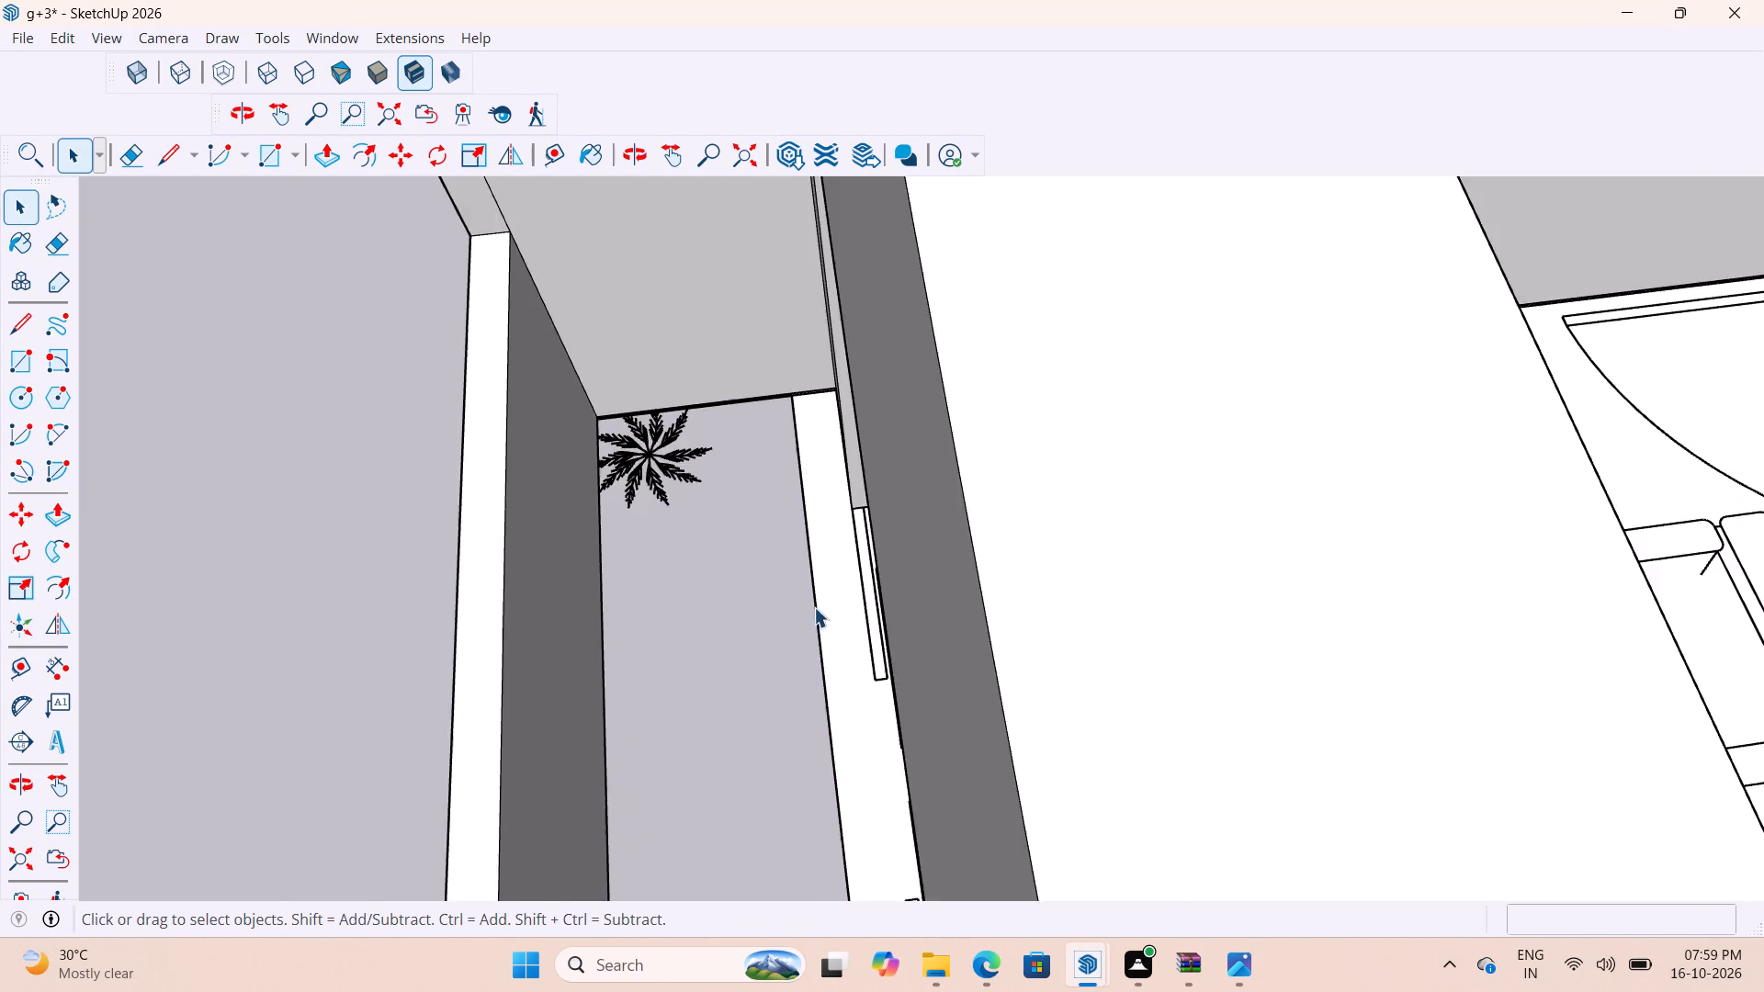
scroll(814, 607, "up", 4)
left_click(825, 592)
scroll(825, 592, "down", 4)
double_click(825, 592)
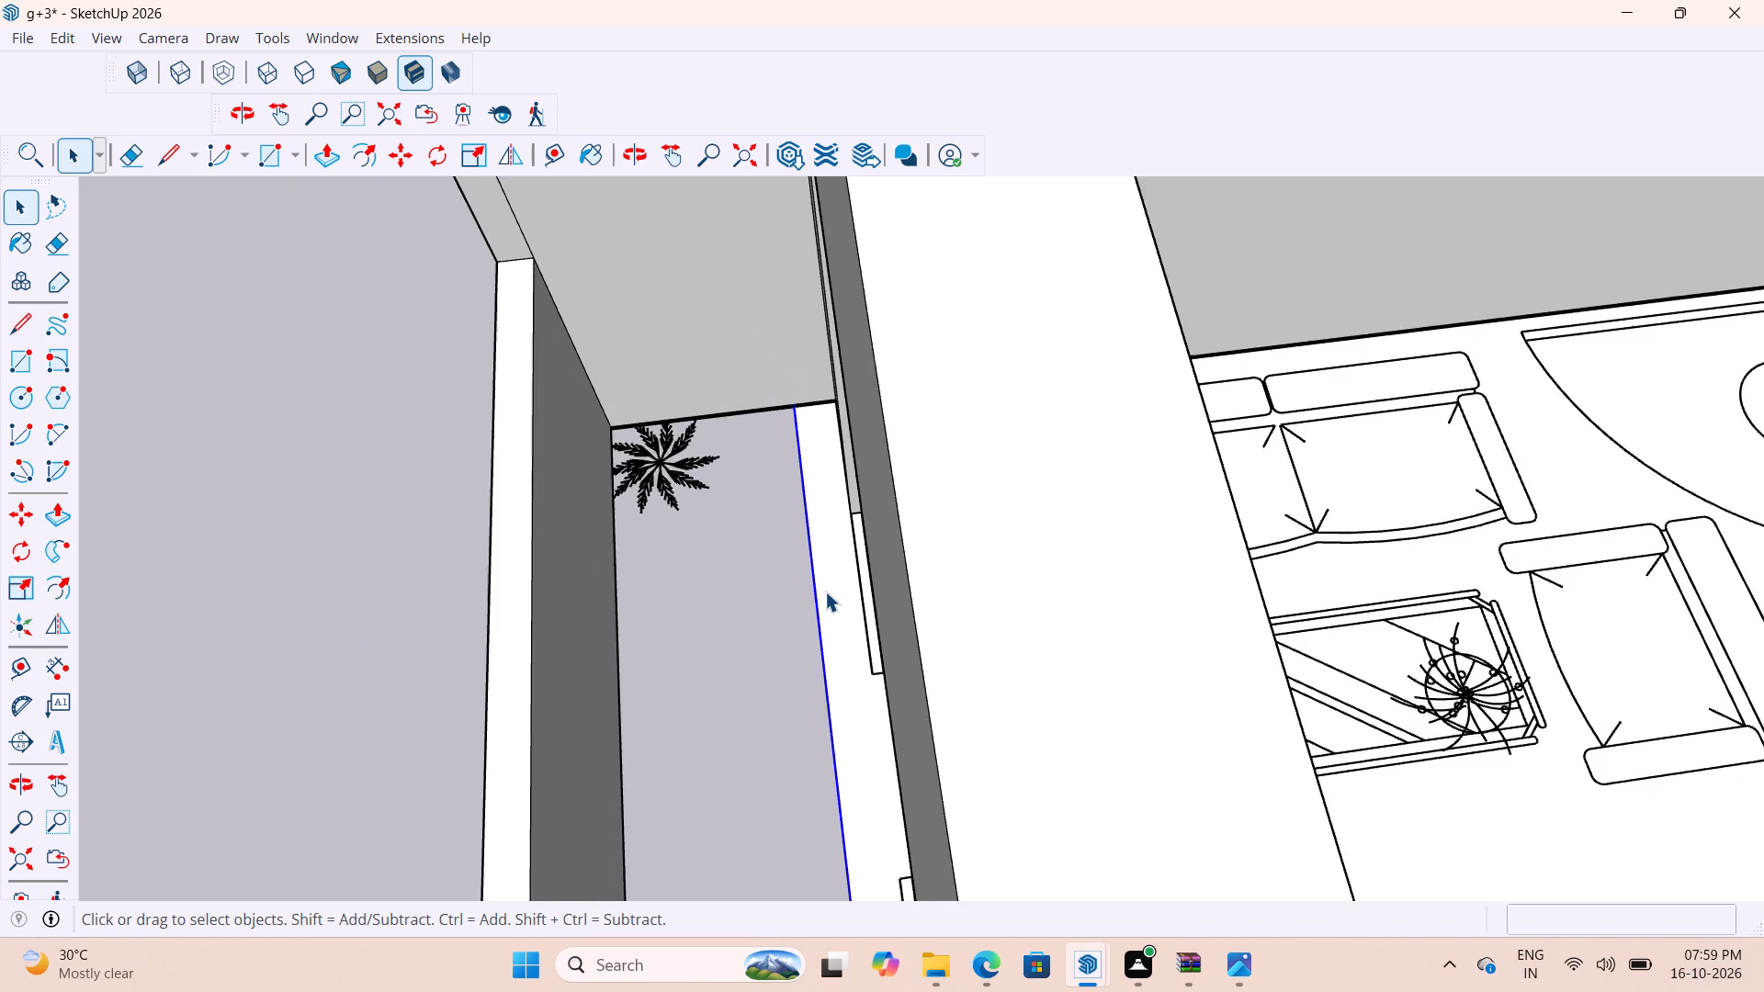
key("space")
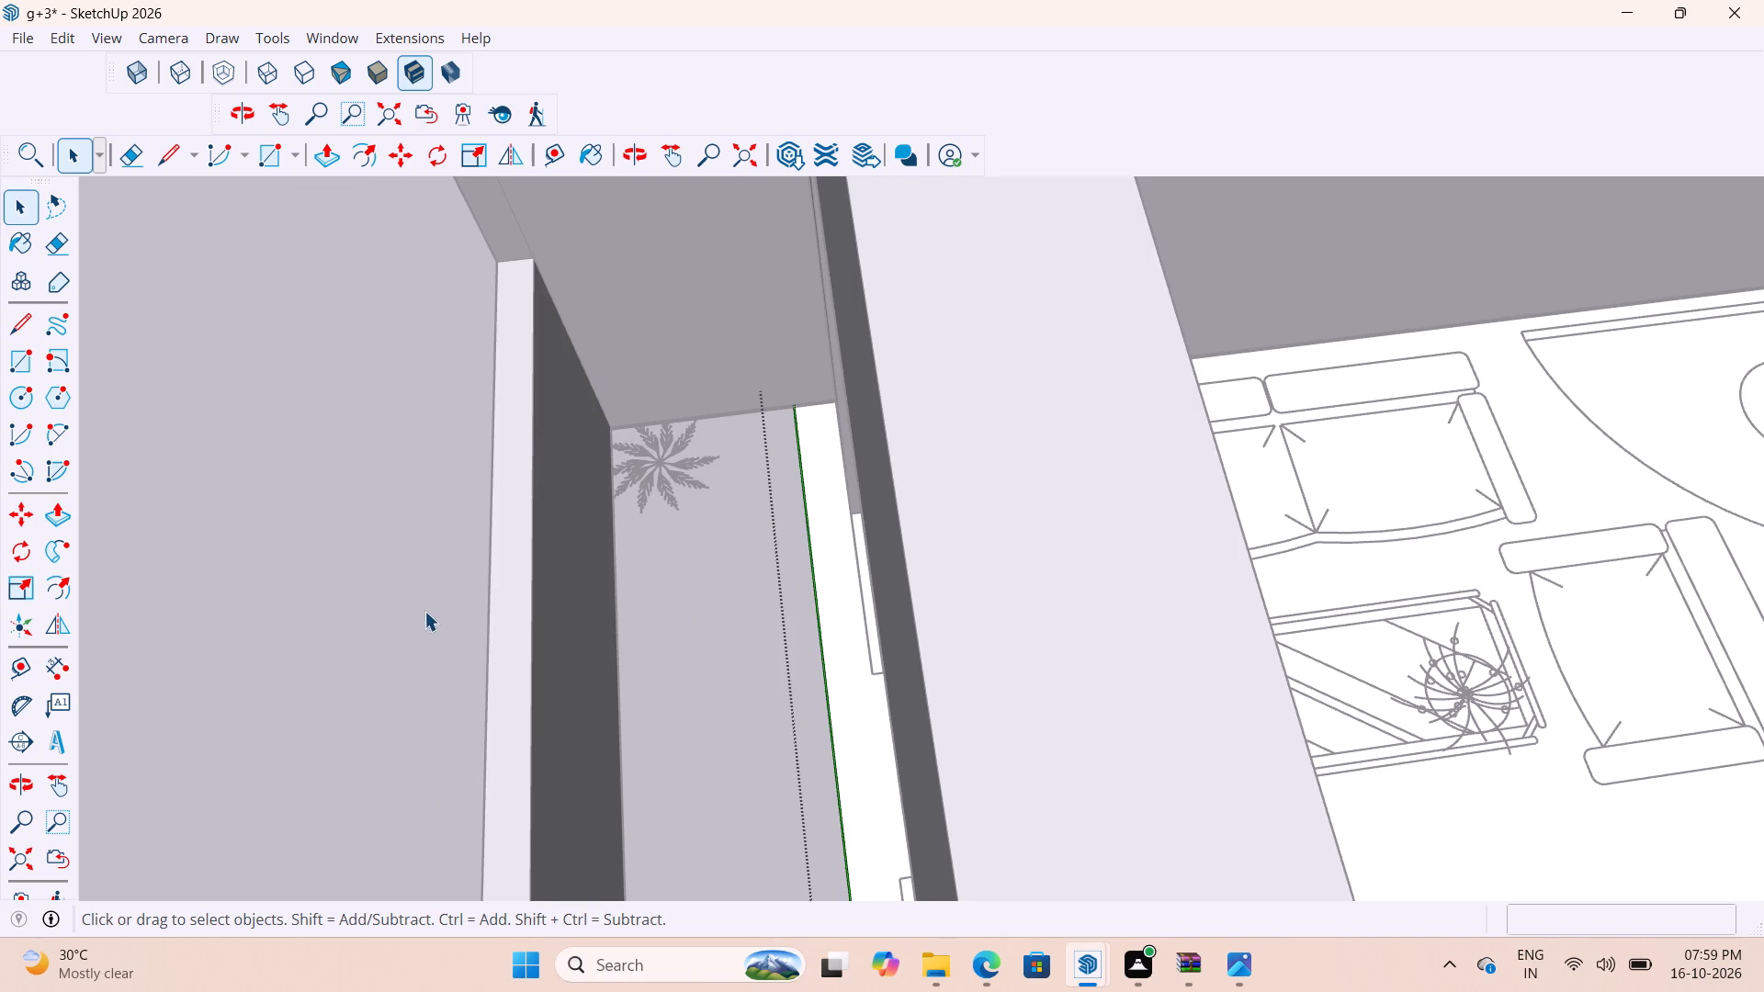
left_click(424, 611)
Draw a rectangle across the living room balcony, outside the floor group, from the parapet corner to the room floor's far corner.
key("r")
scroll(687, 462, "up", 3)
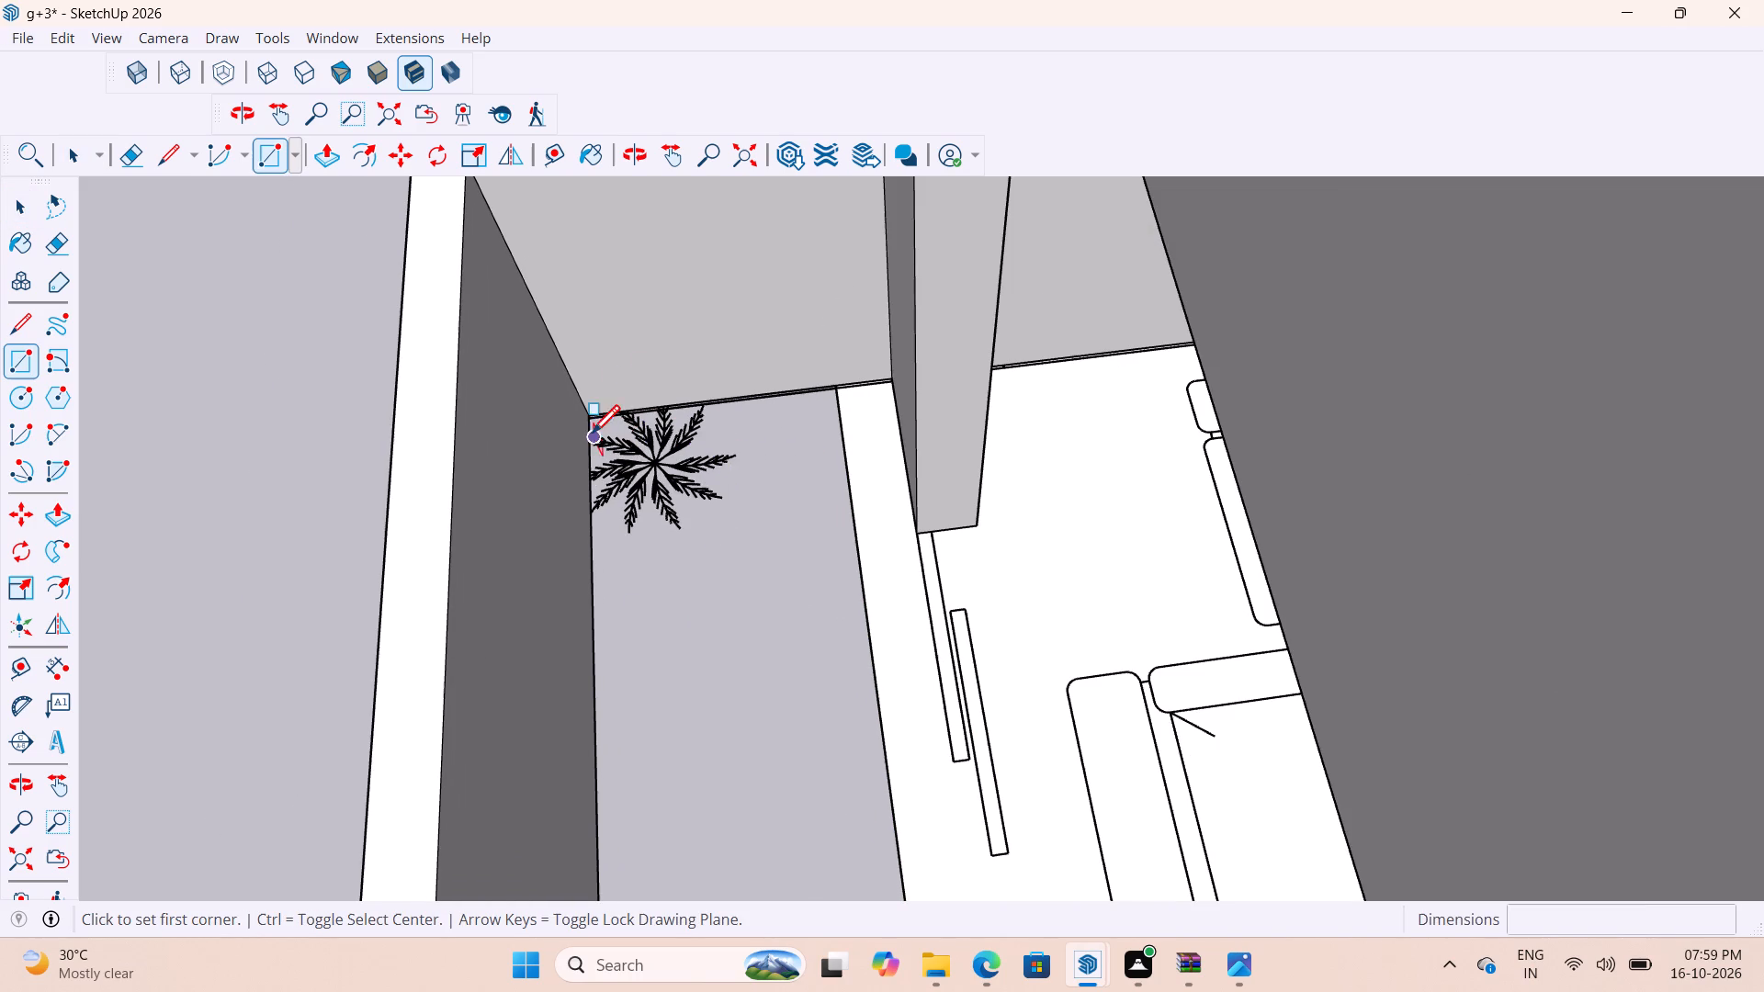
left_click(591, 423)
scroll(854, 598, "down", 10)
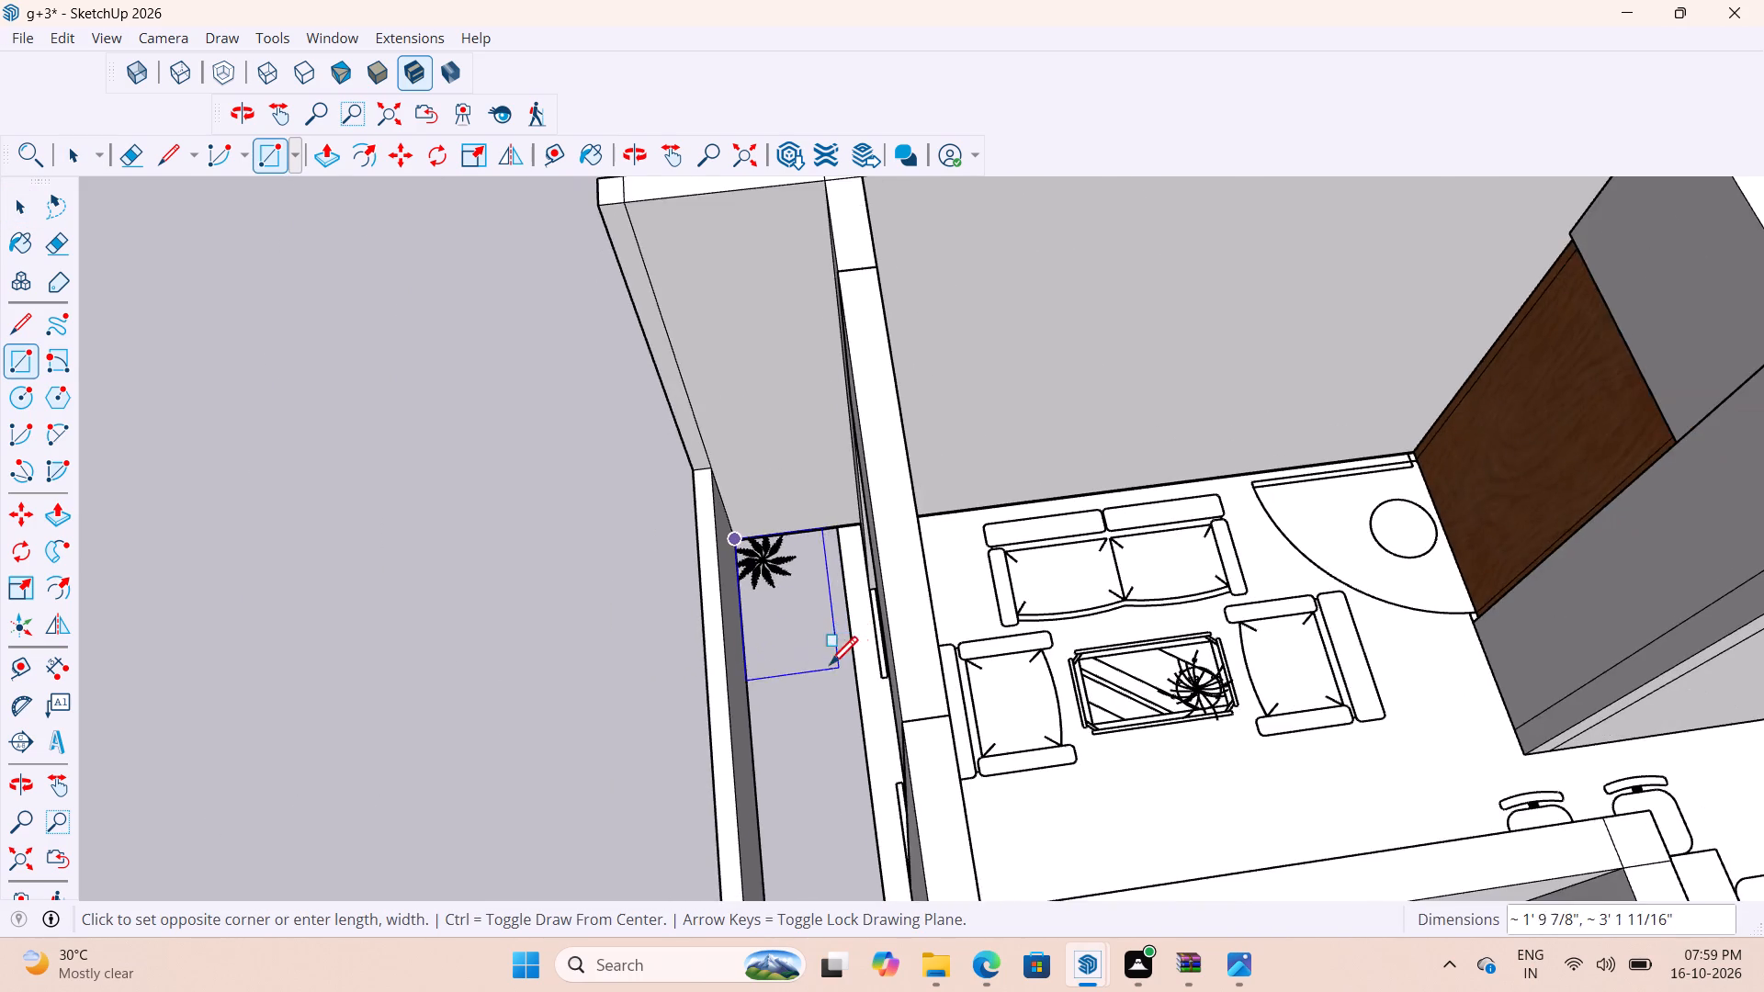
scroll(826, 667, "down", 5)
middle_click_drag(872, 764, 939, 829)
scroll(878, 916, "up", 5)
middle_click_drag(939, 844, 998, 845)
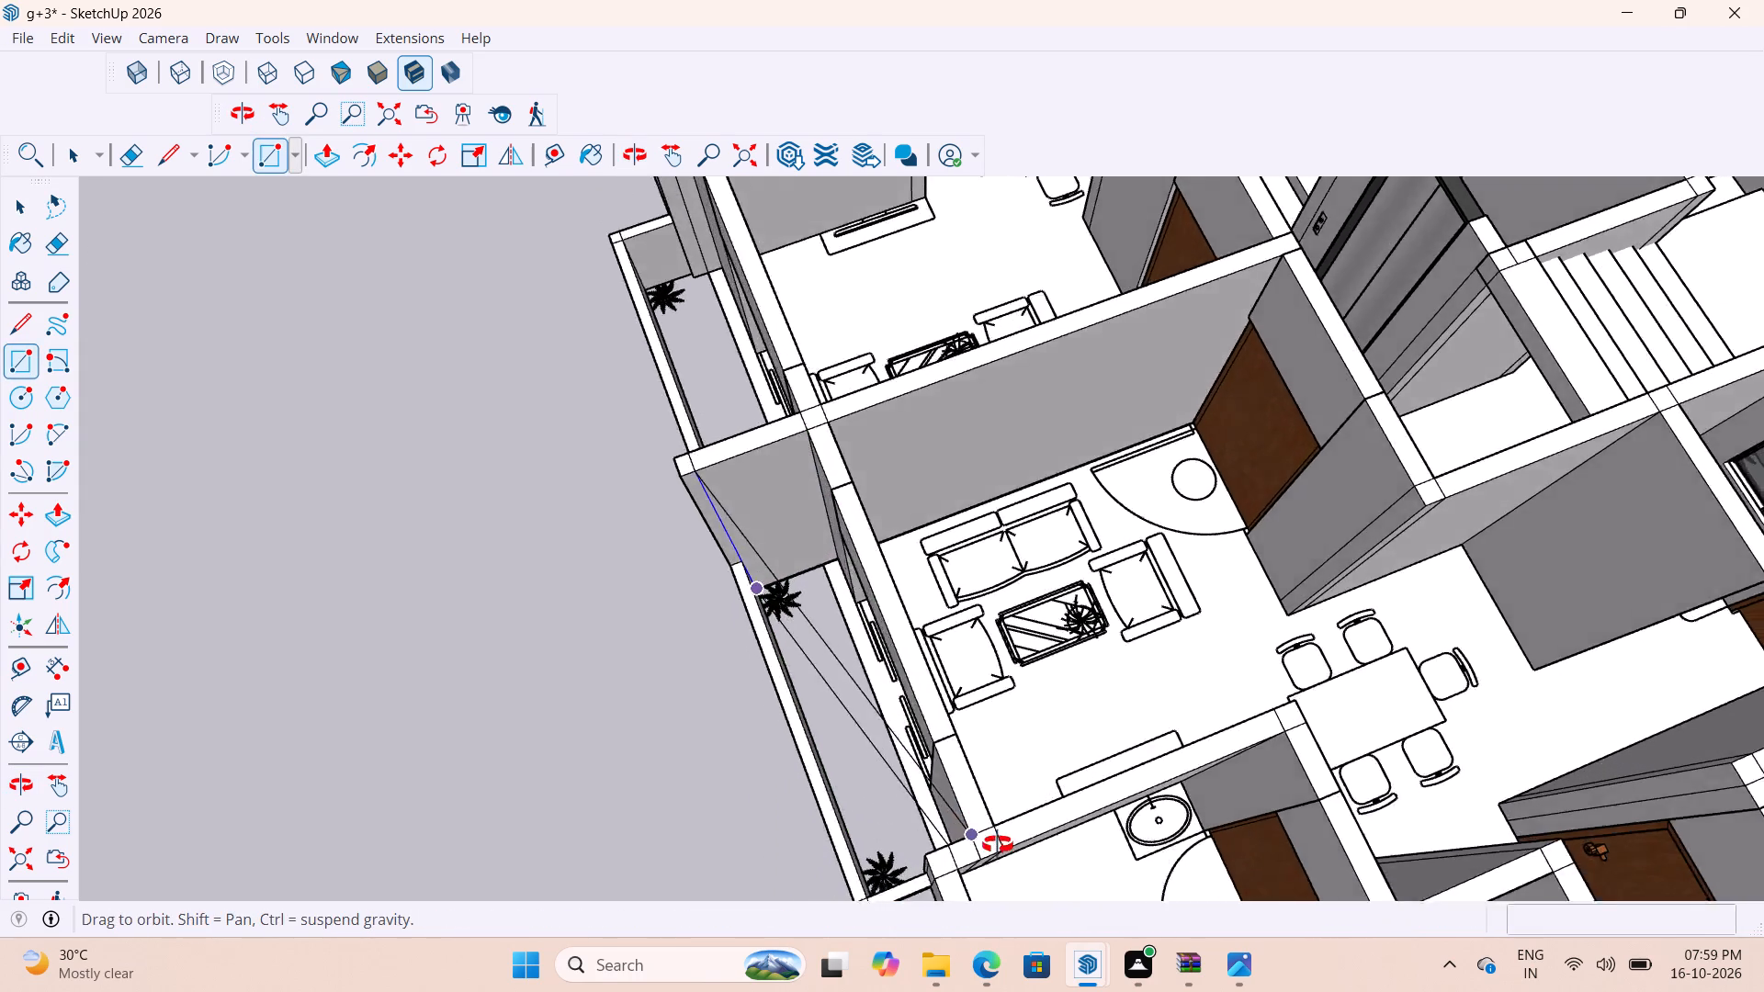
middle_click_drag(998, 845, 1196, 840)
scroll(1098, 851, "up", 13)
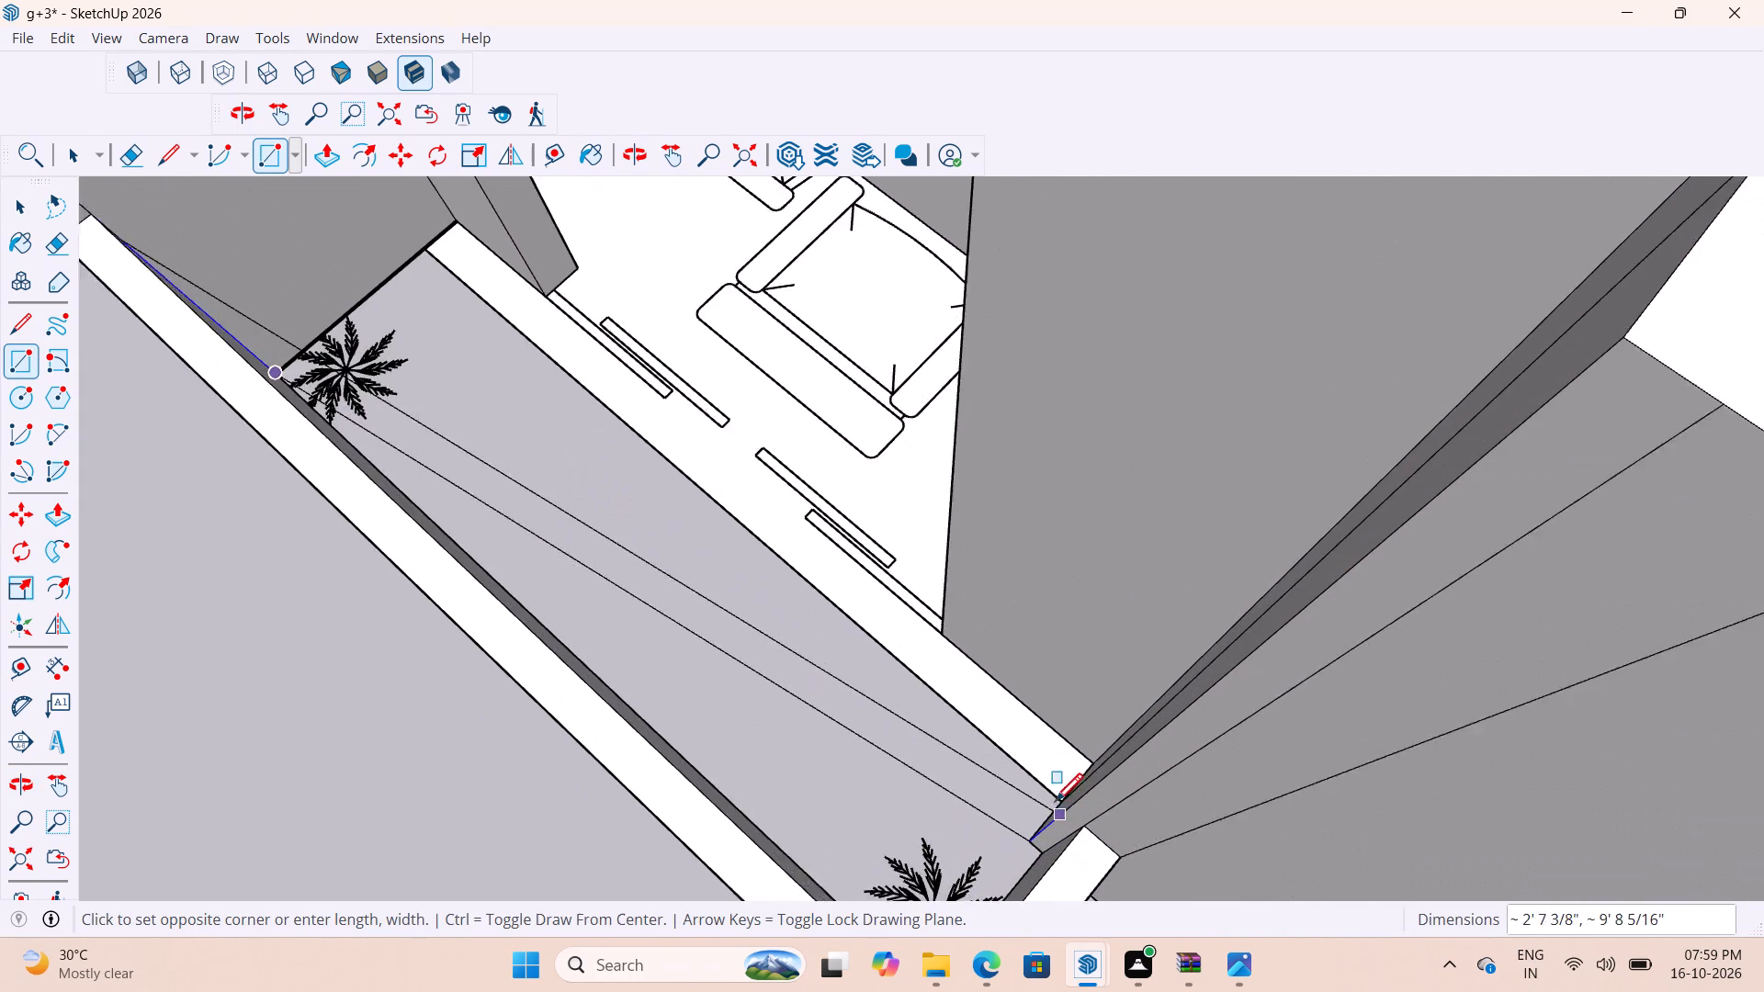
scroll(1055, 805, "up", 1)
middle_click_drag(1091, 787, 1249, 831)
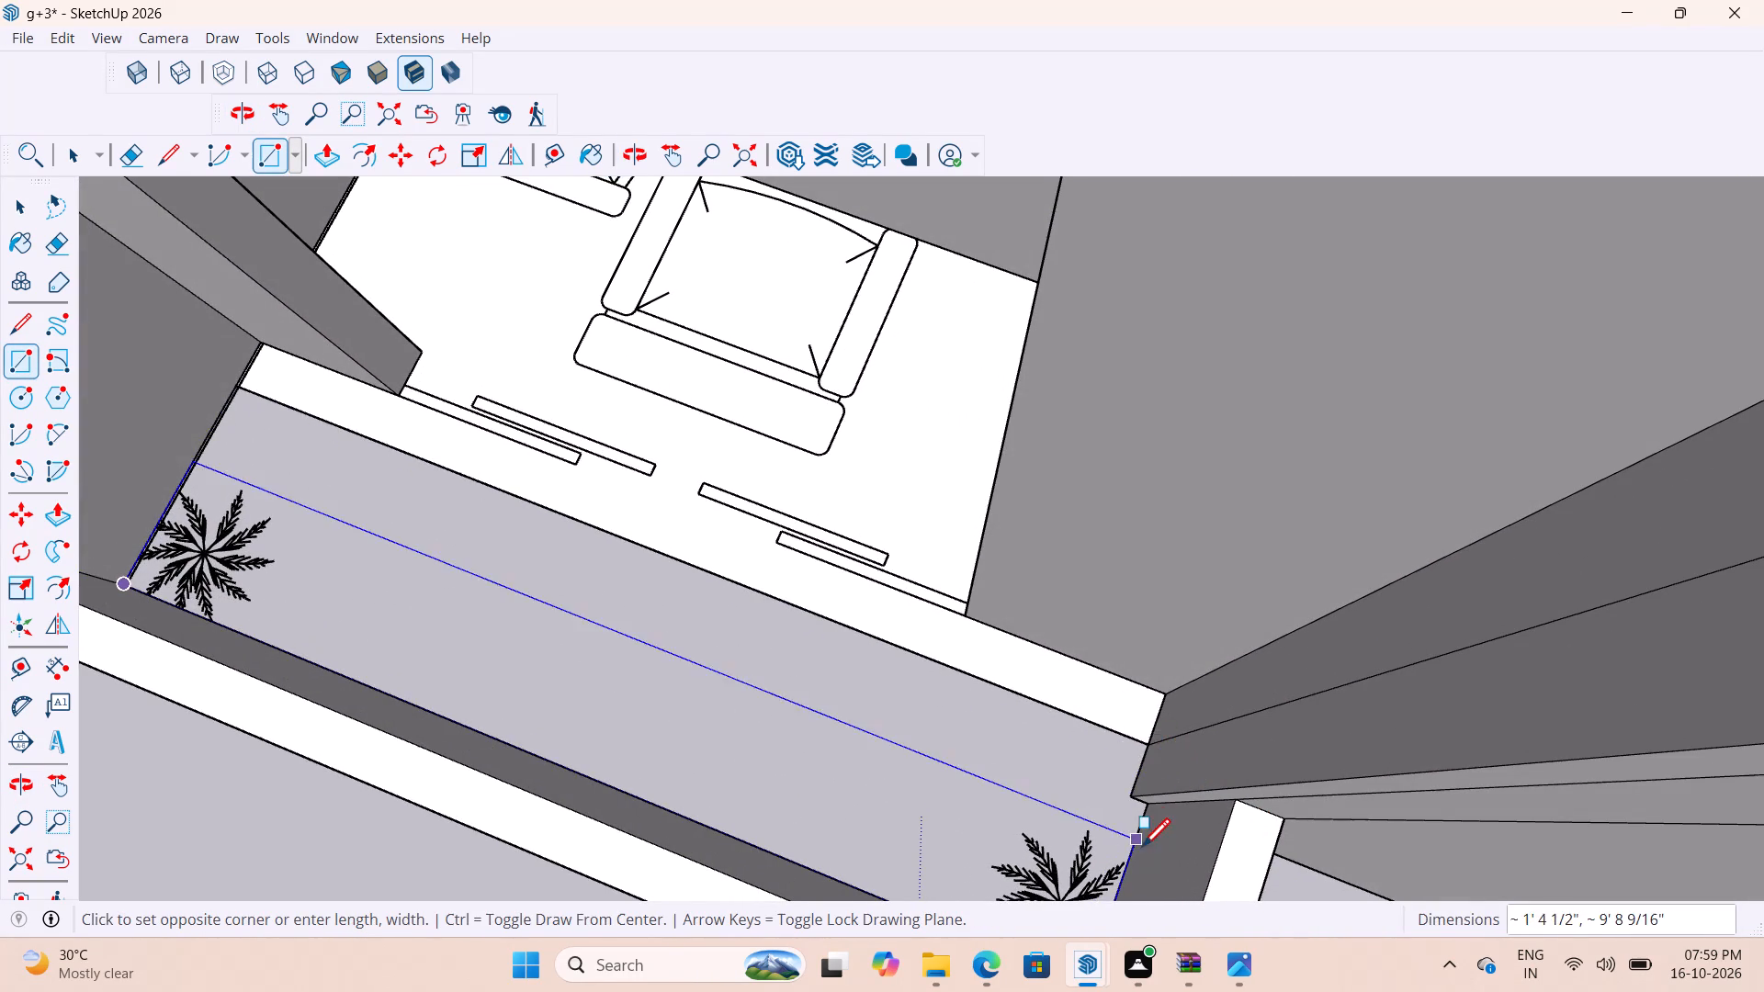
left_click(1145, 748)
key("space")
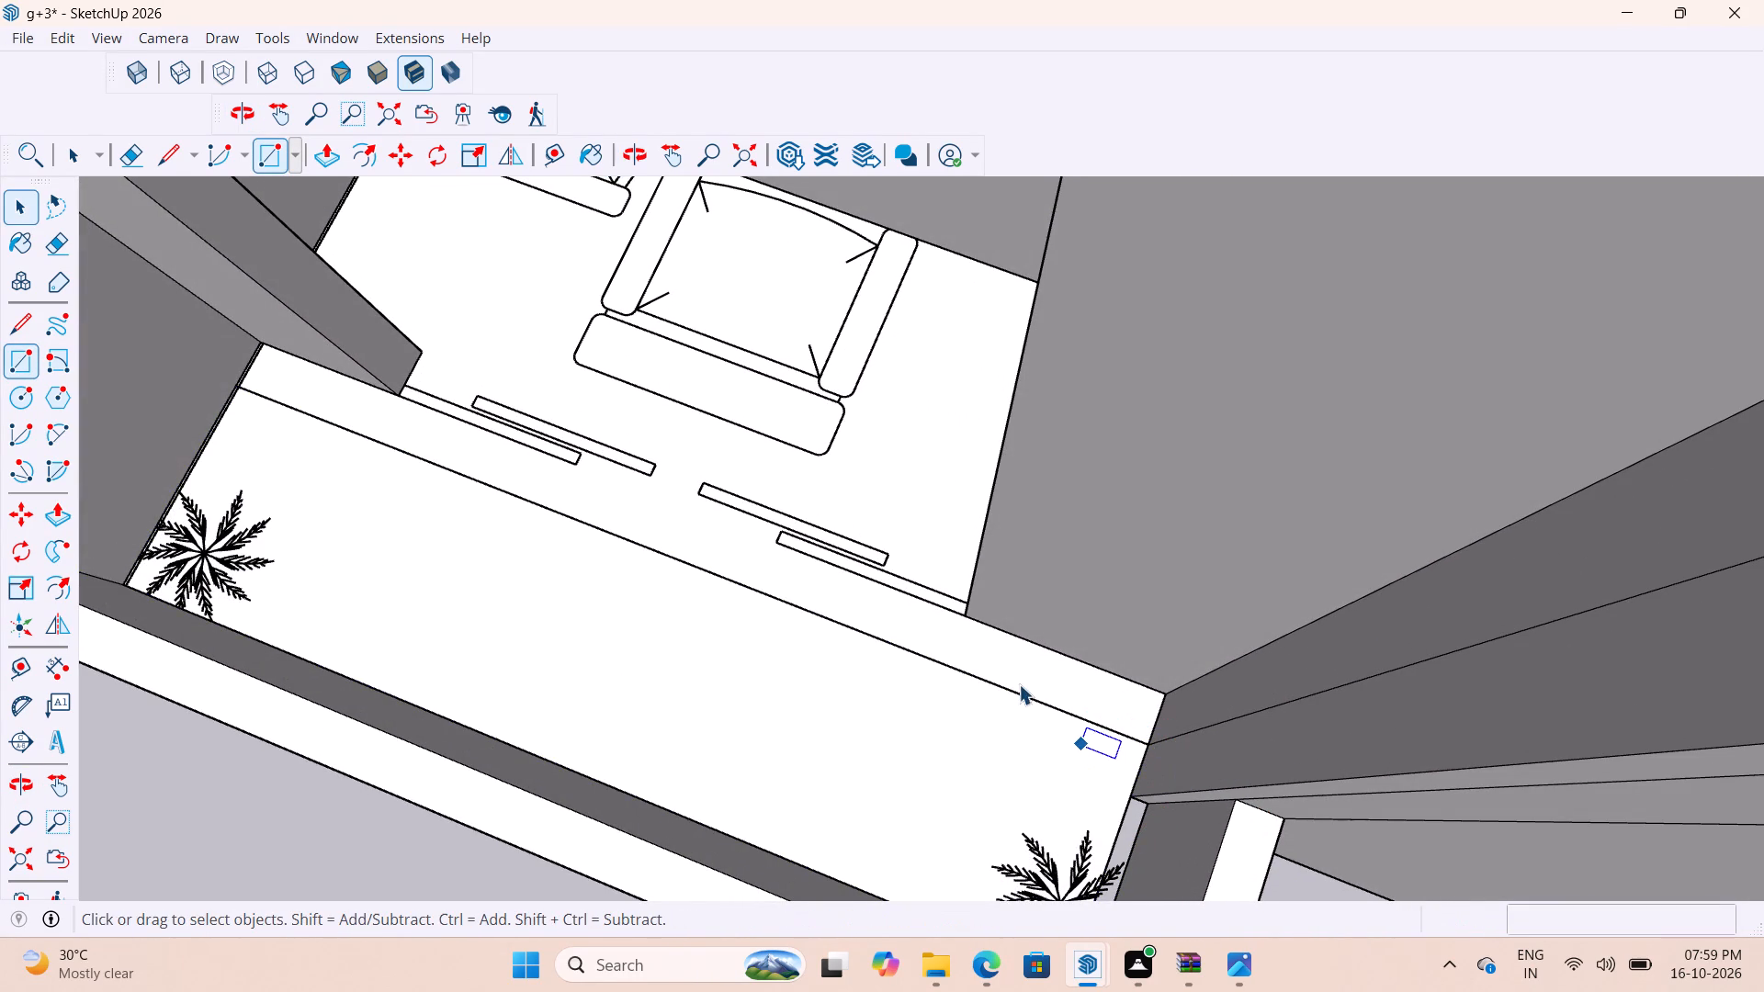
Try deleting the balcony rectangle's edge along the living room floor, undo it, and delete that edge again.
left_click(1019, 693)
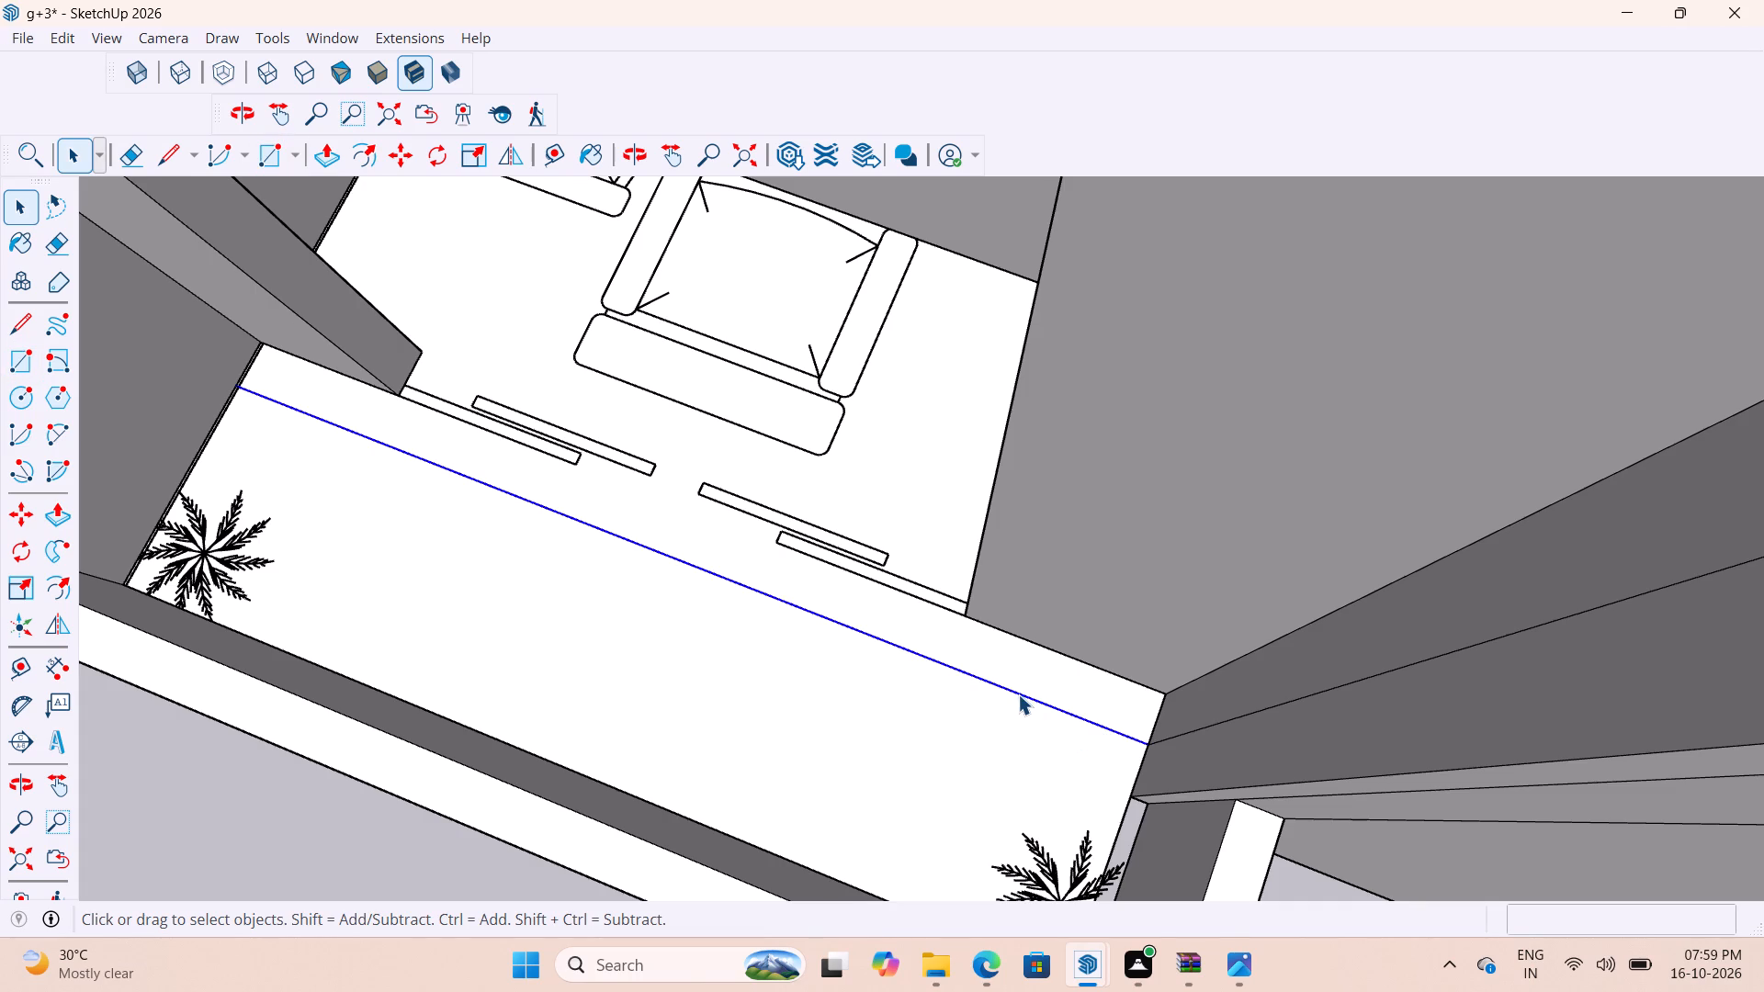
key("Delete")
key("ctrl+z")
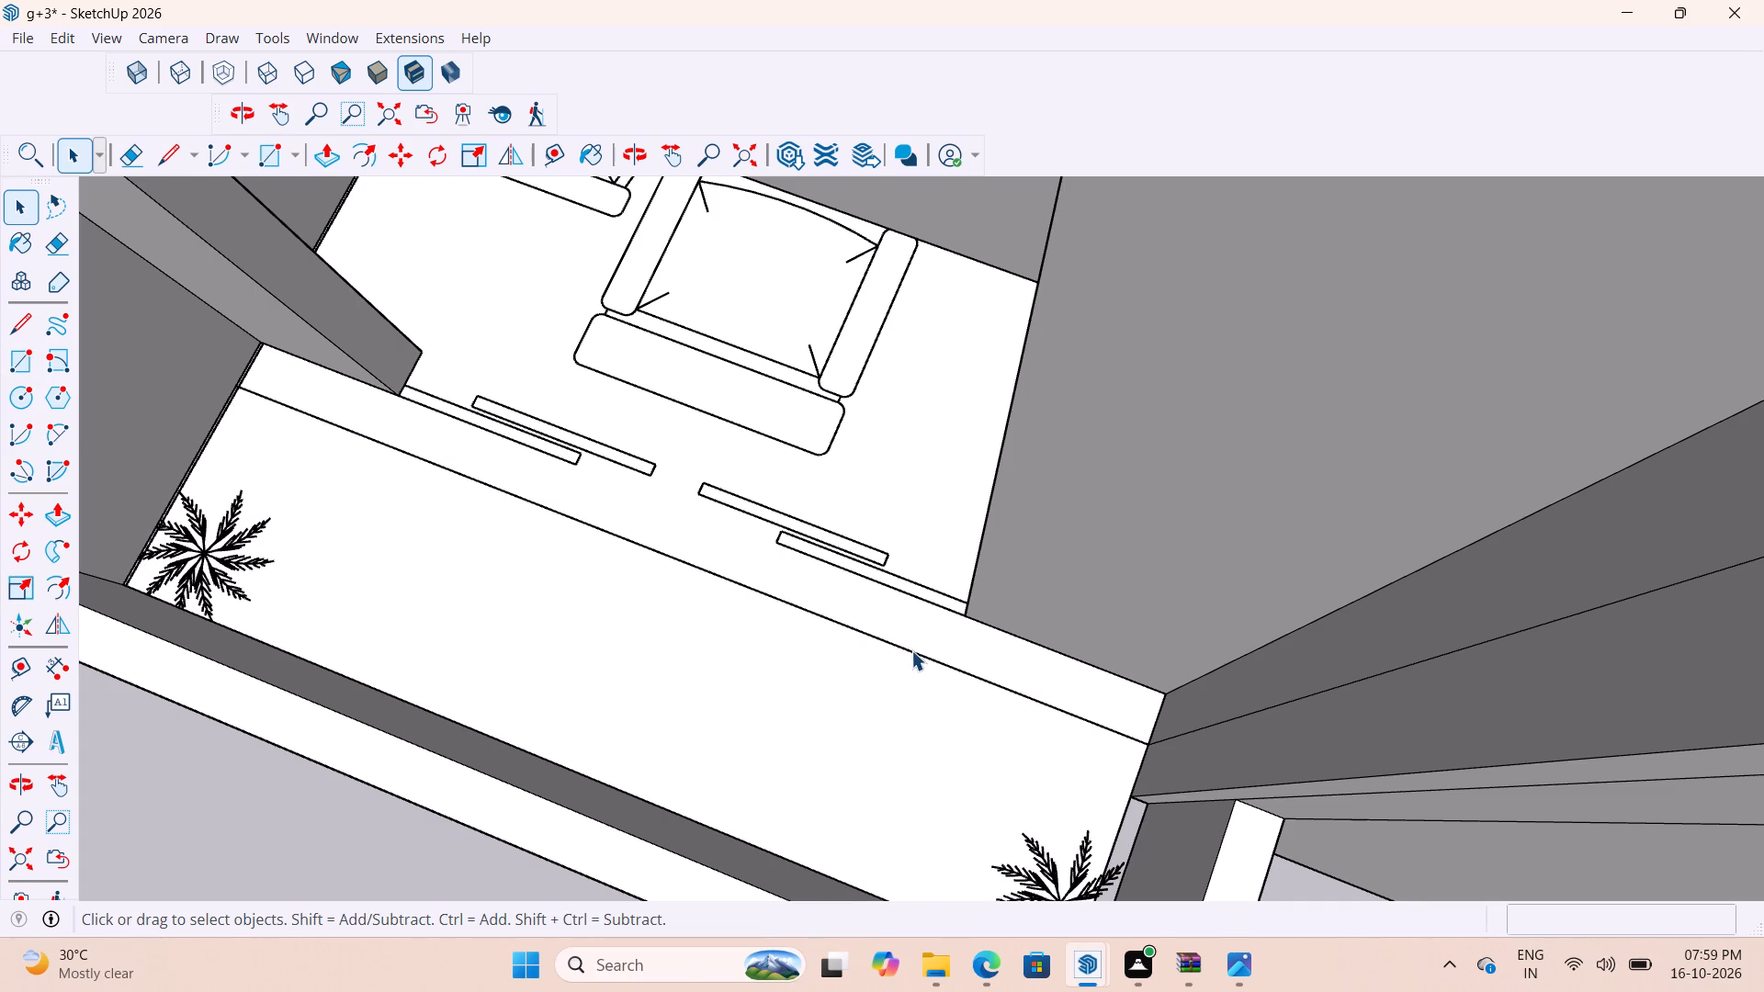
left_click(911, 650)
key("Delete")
Inside the floor group, draw a horizontal rectangle about 2' 1 7/8" by 9' 6 9/16" over the living room balcony.
double_click(899, 637)
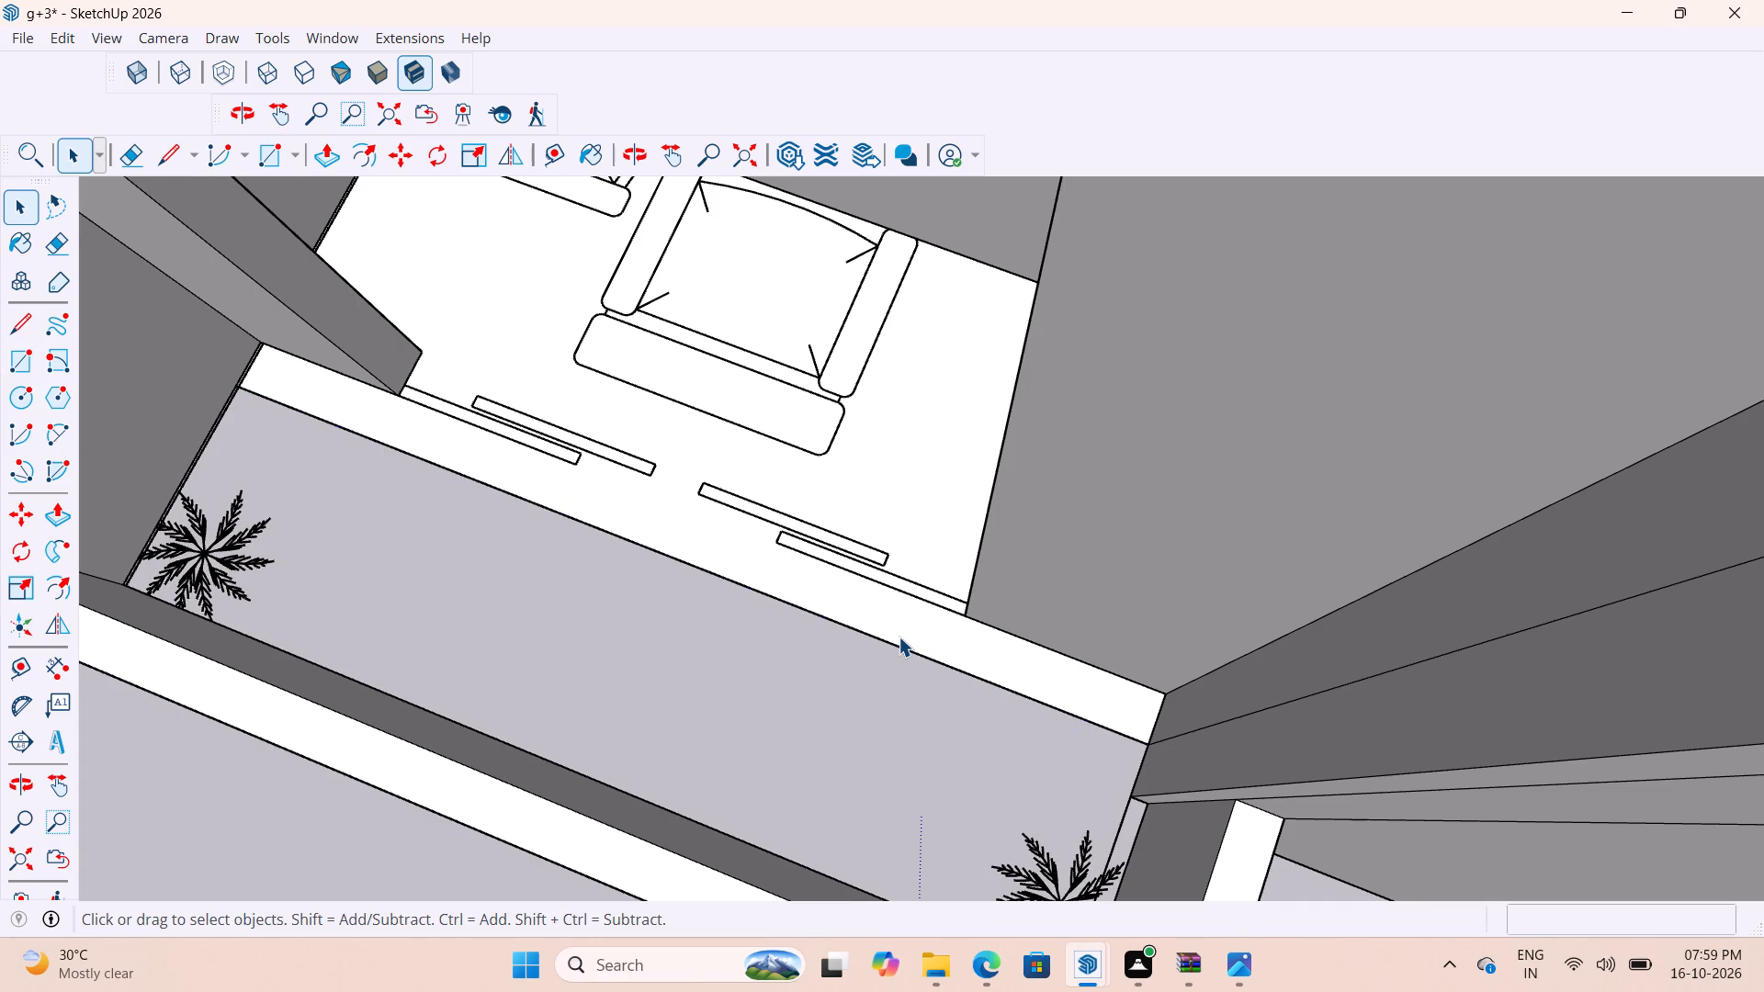
key("r")
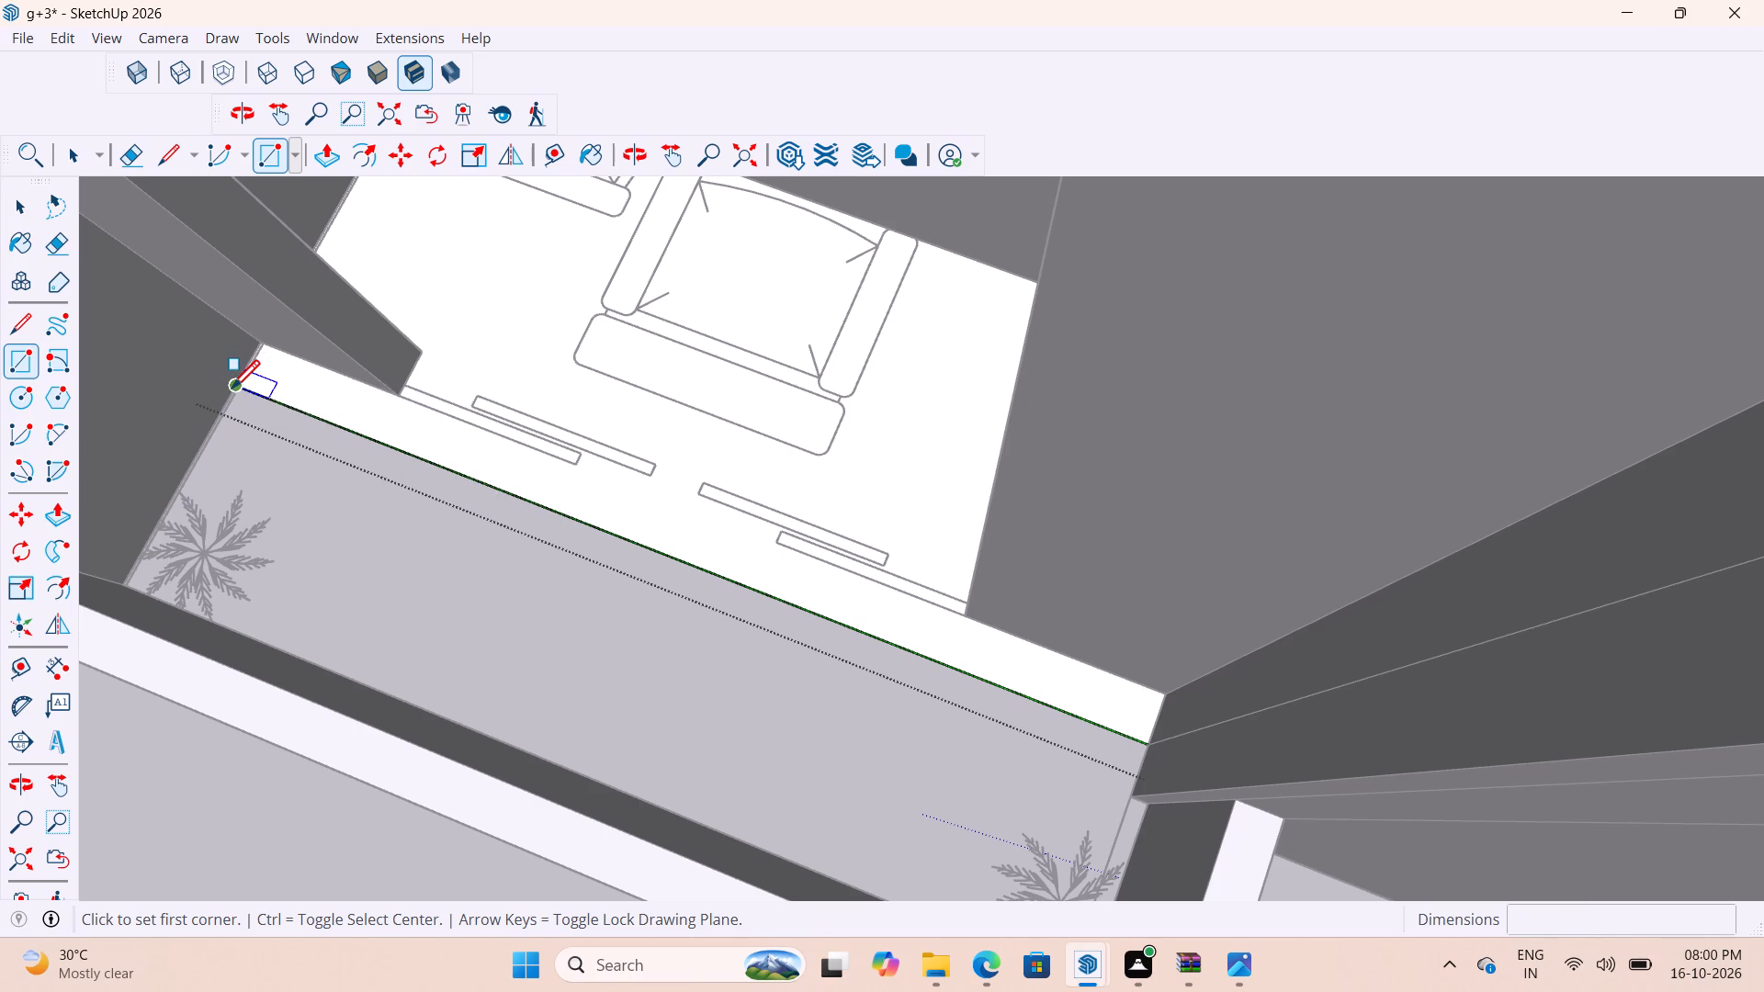
left_click(232, 391)
scroll(662, 663, "down", 5)
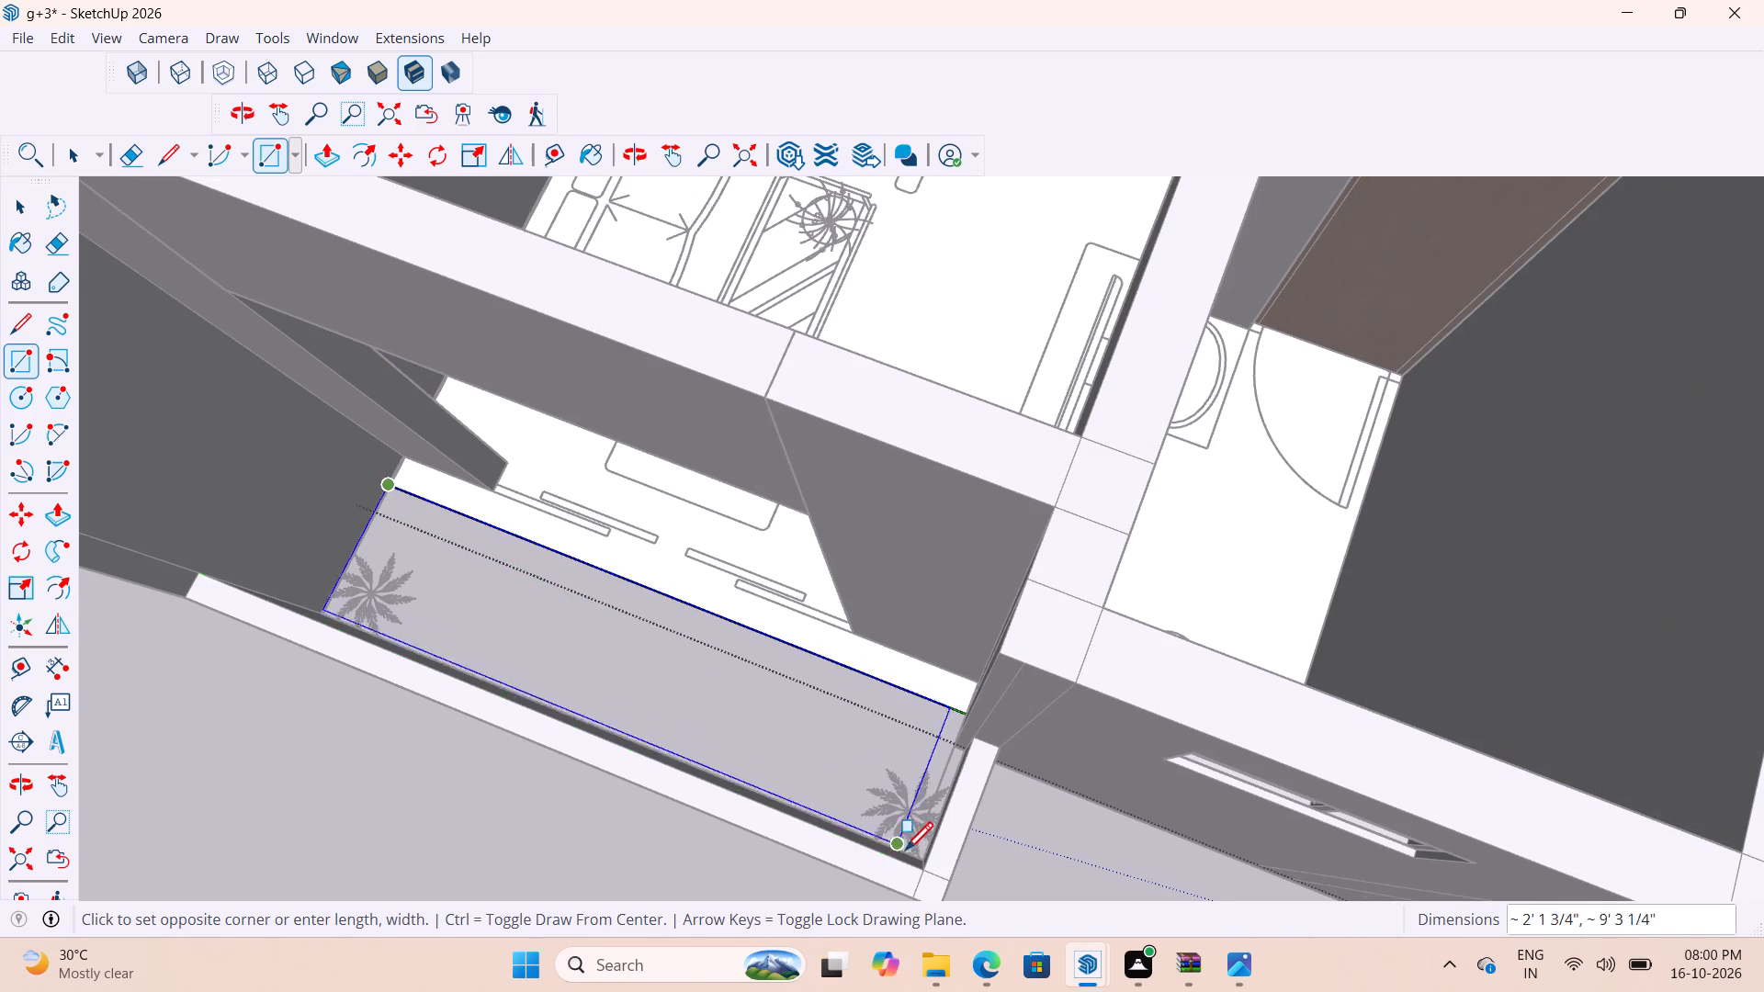
scroll(908, 855, "up", 3)
middle_click_drag(910, 855, 1024, 894)
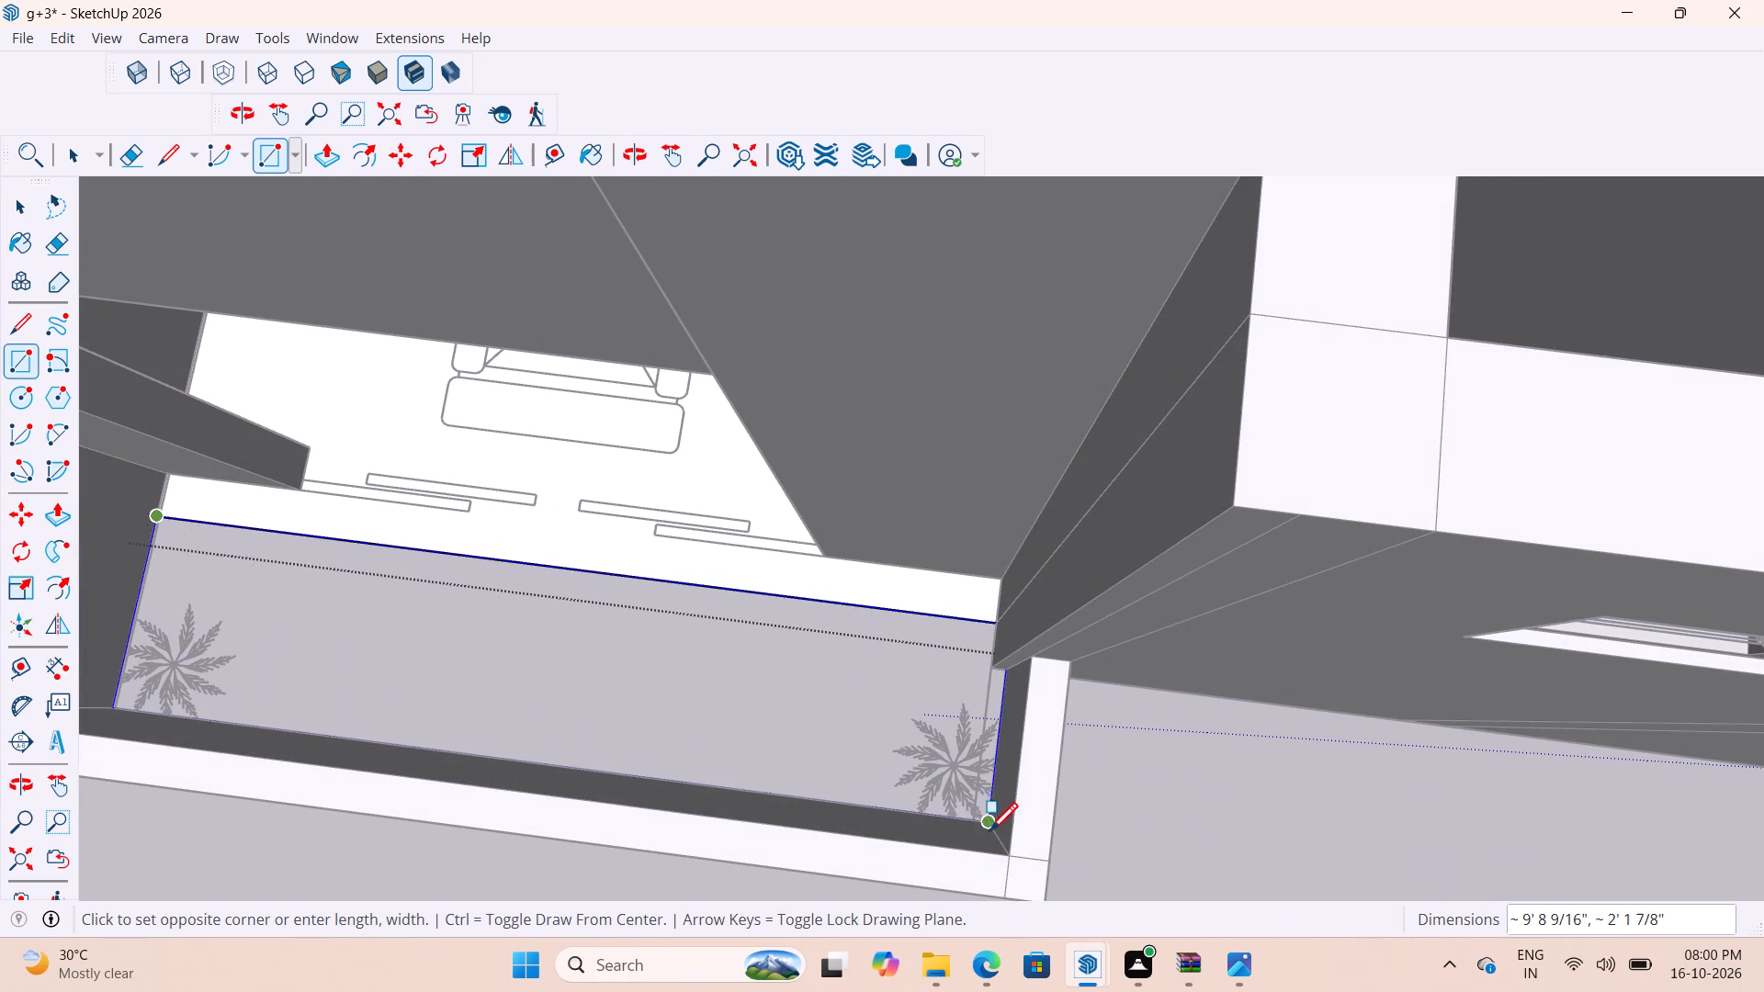
scroll(970, 824, "up", 3)
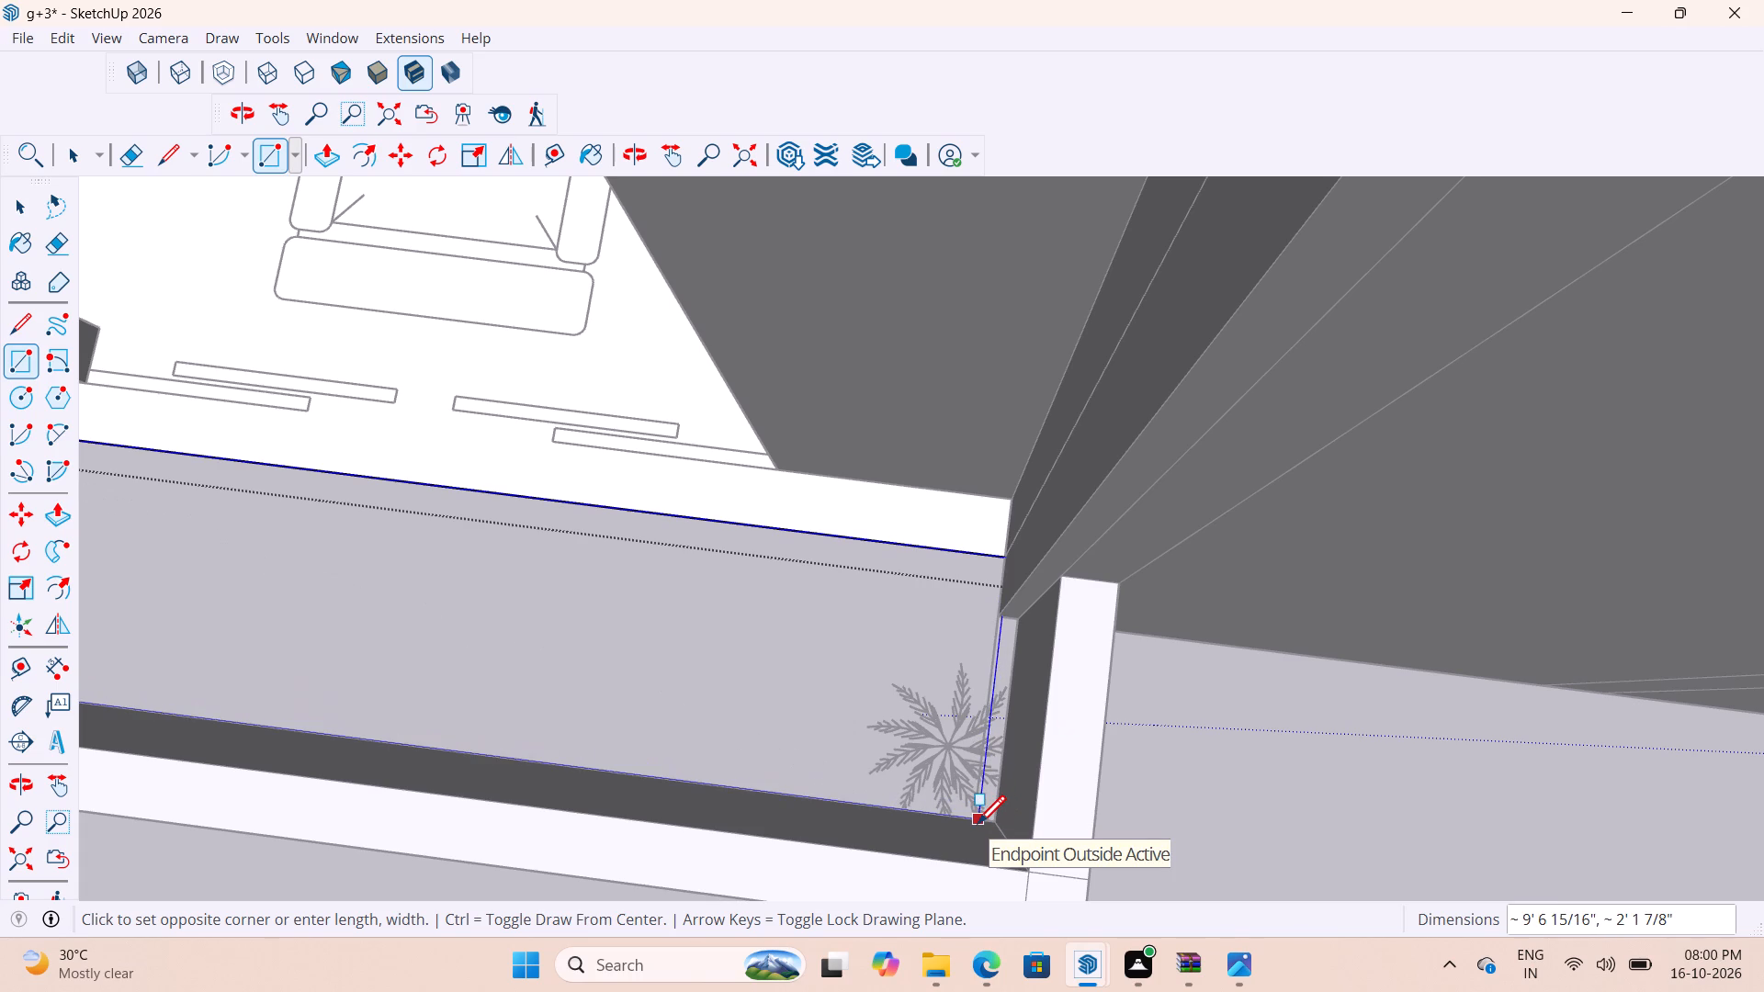
key("Right")
key("Up")
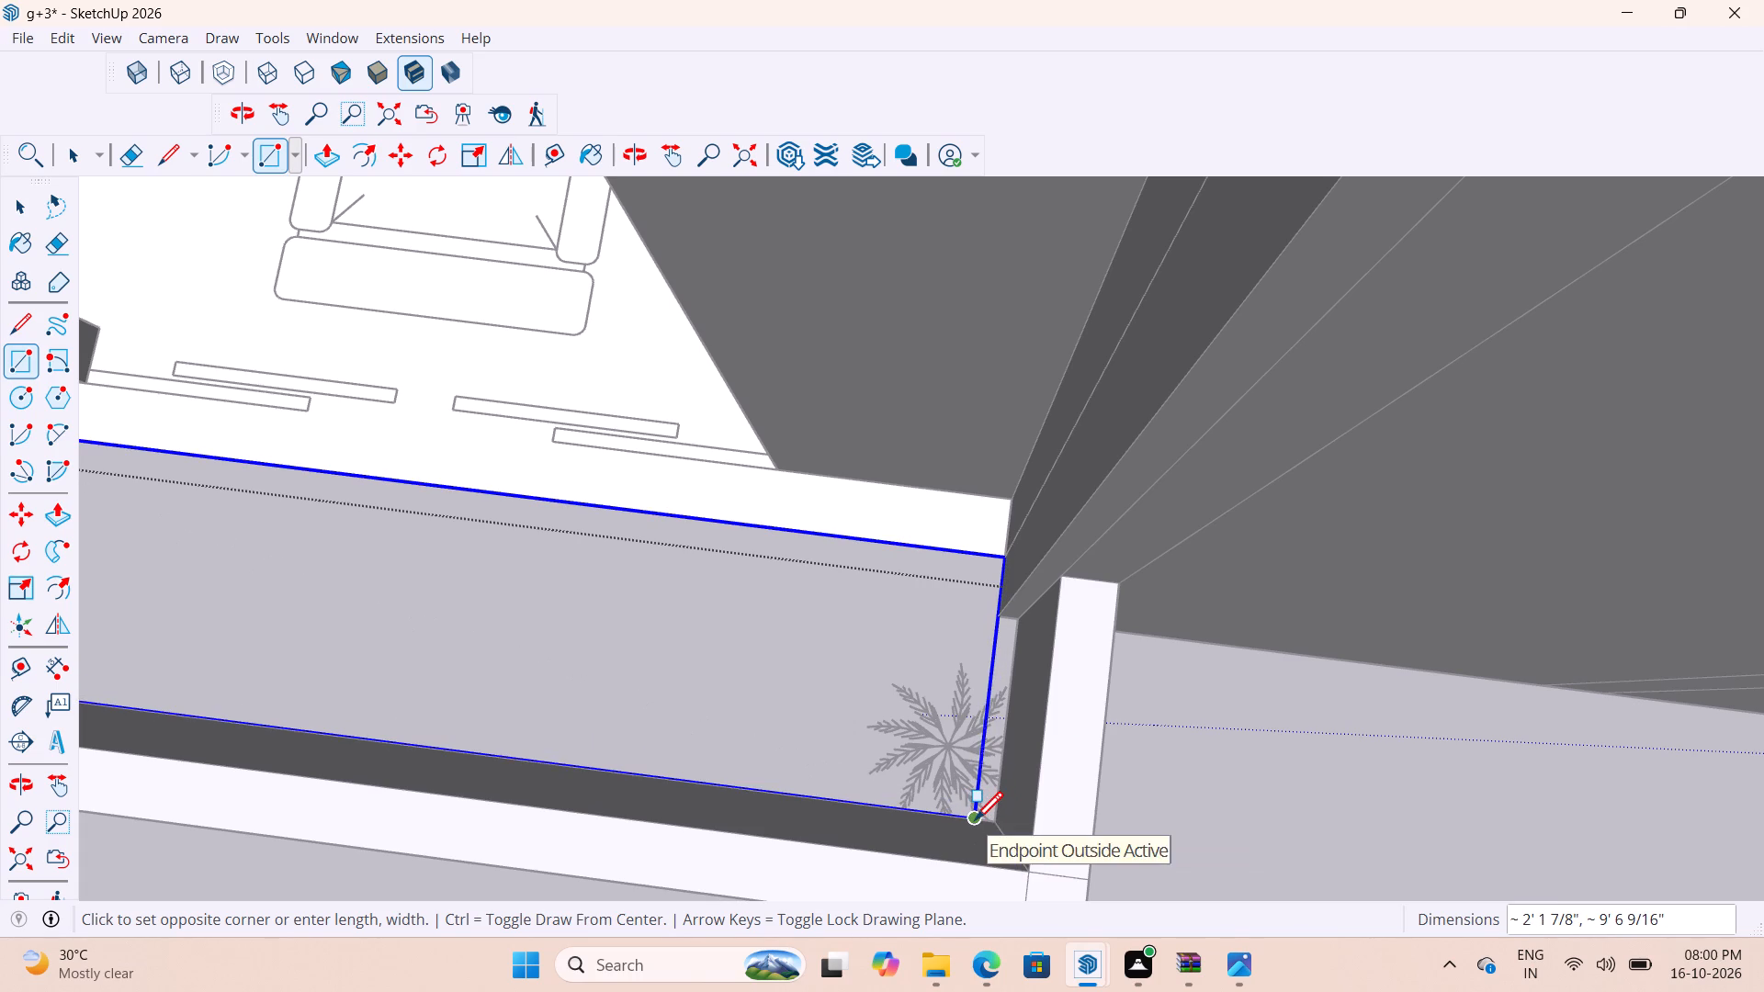
left_click(975, 823)
key("space")
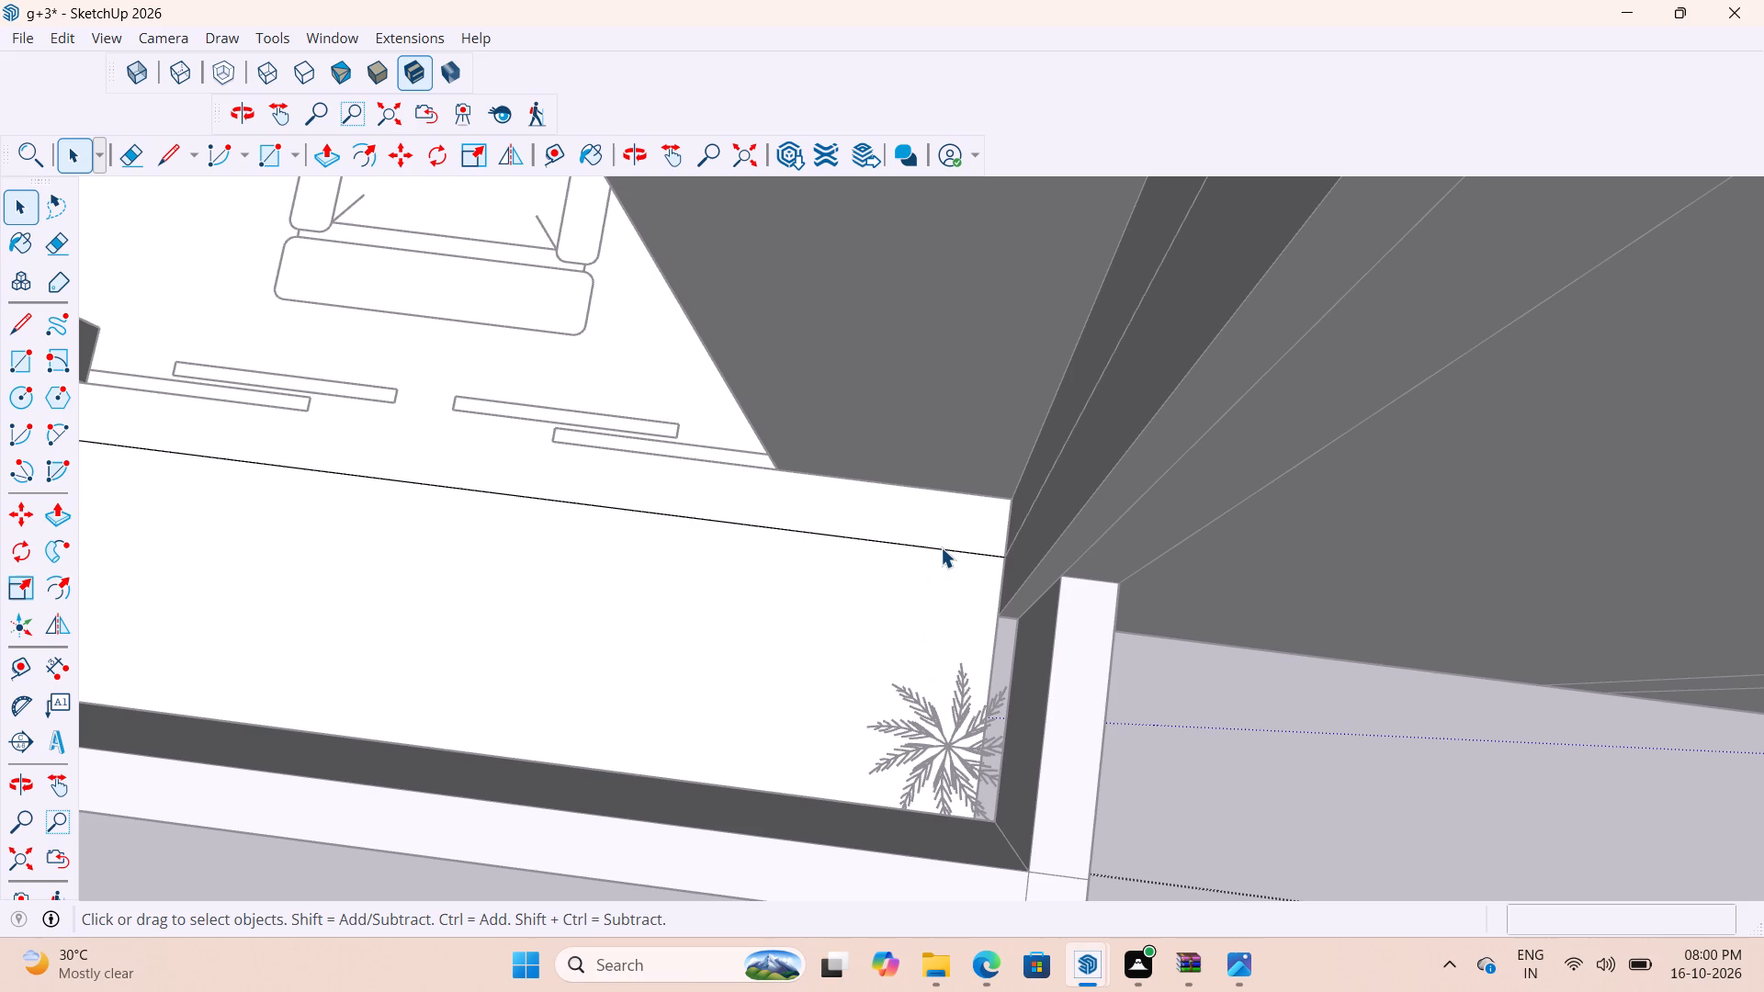
Delete the edge between the new balcony rectangle and the living room floor, and close the floor group.
left_click(941, 547)
key("Delete")
scroll(941, 544, "down", 11)
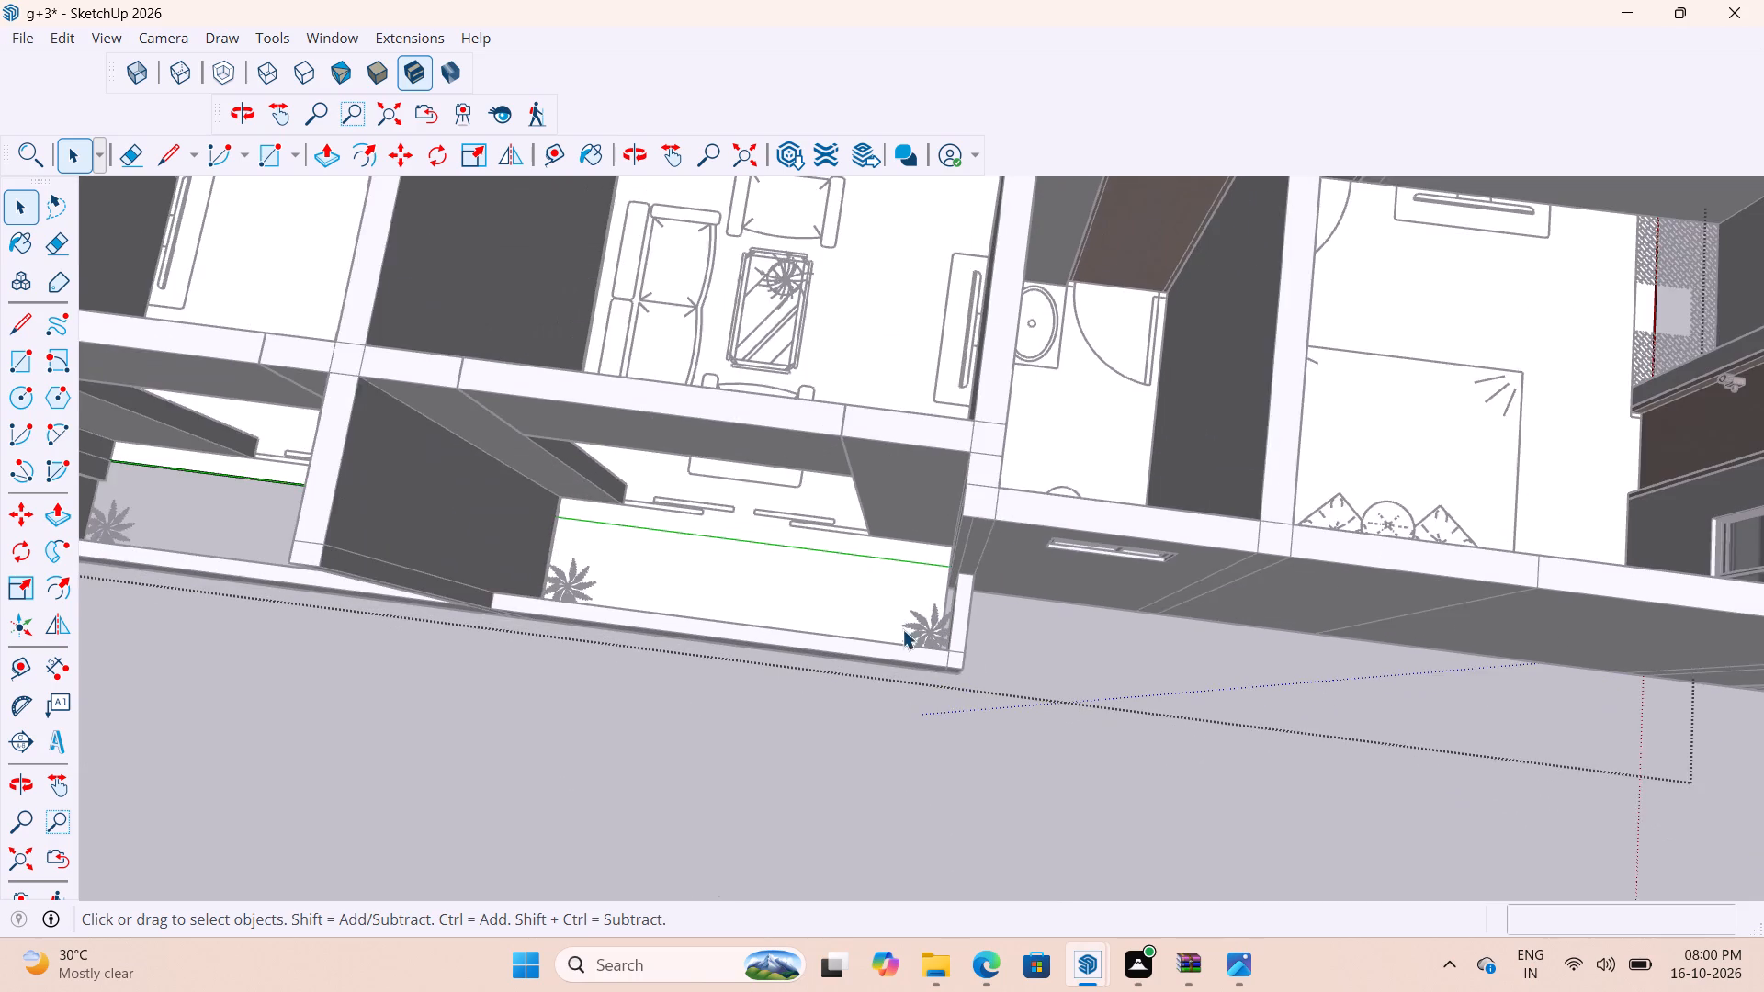
scroll(902, 629, "down", 1)
left_click(861, 574)
scroll(809, 592, "down", 8)
middle_click_drag(998, 647, 959, 618)
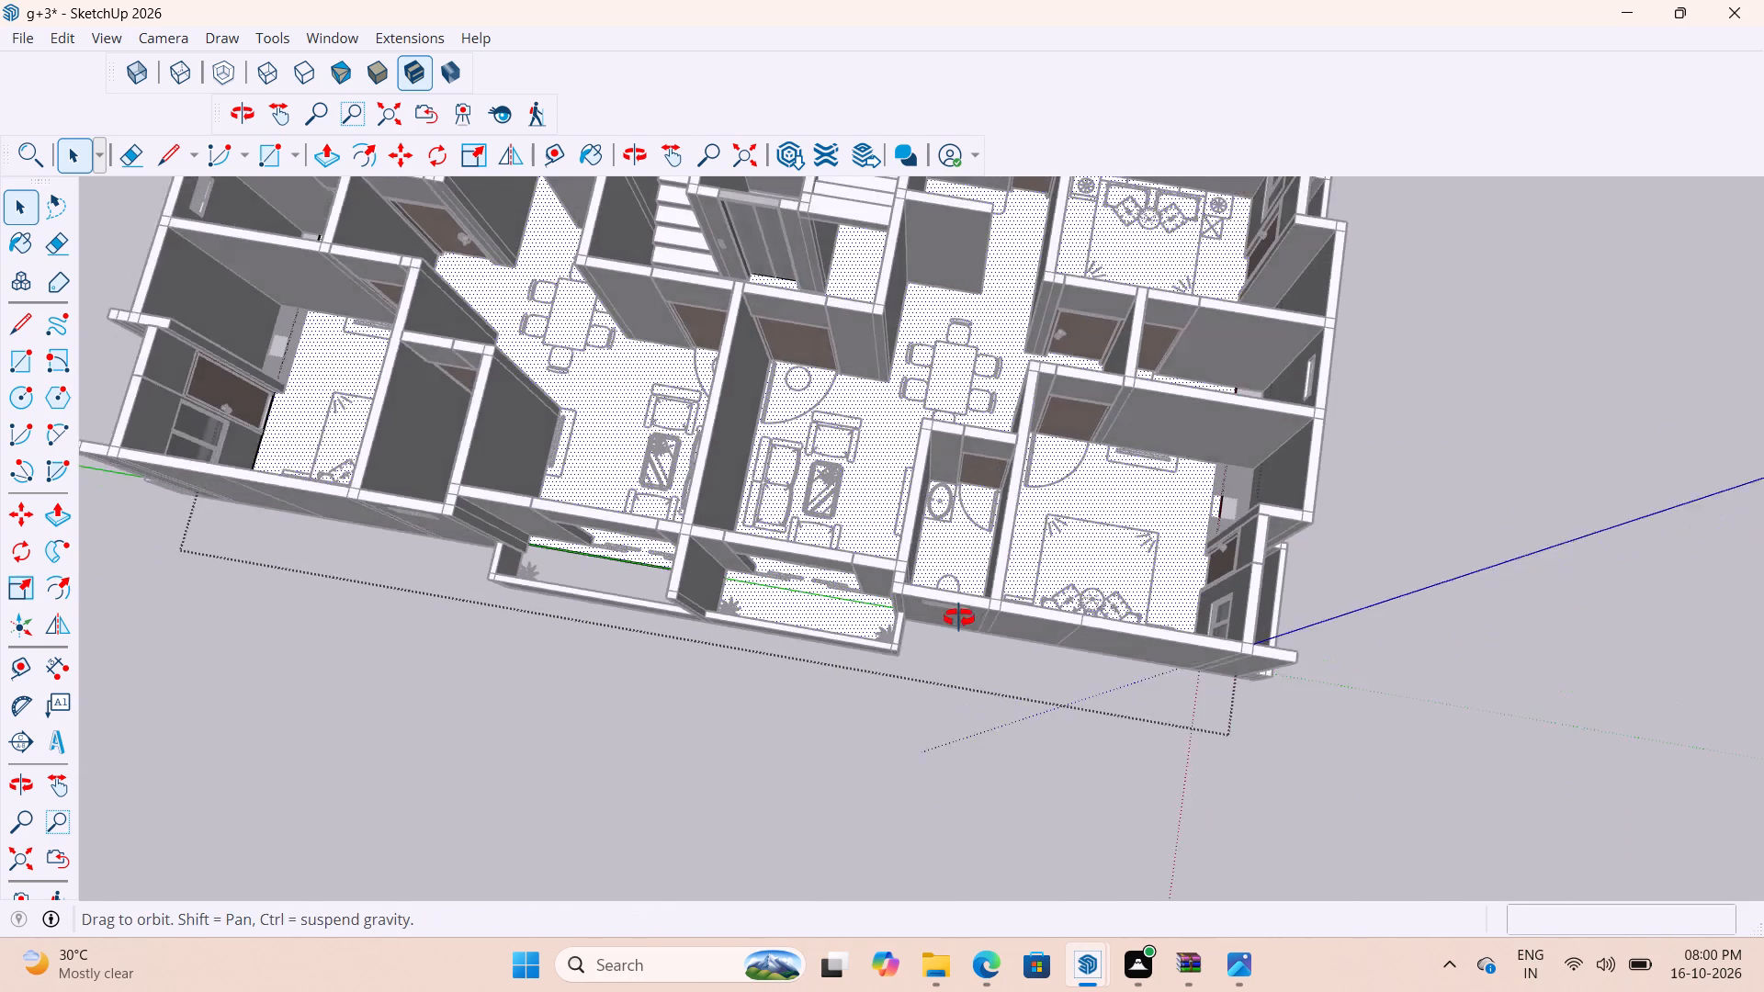
middle_click_drag(959, 618, 931, 580)
left_click(561, 830)
Inside the floor group, draw a rectangle about 1' 7 7/8" by 2" over the narrow gap at the living room balcony's bathroom-side end.
scroll(503, 550, "up", 16)
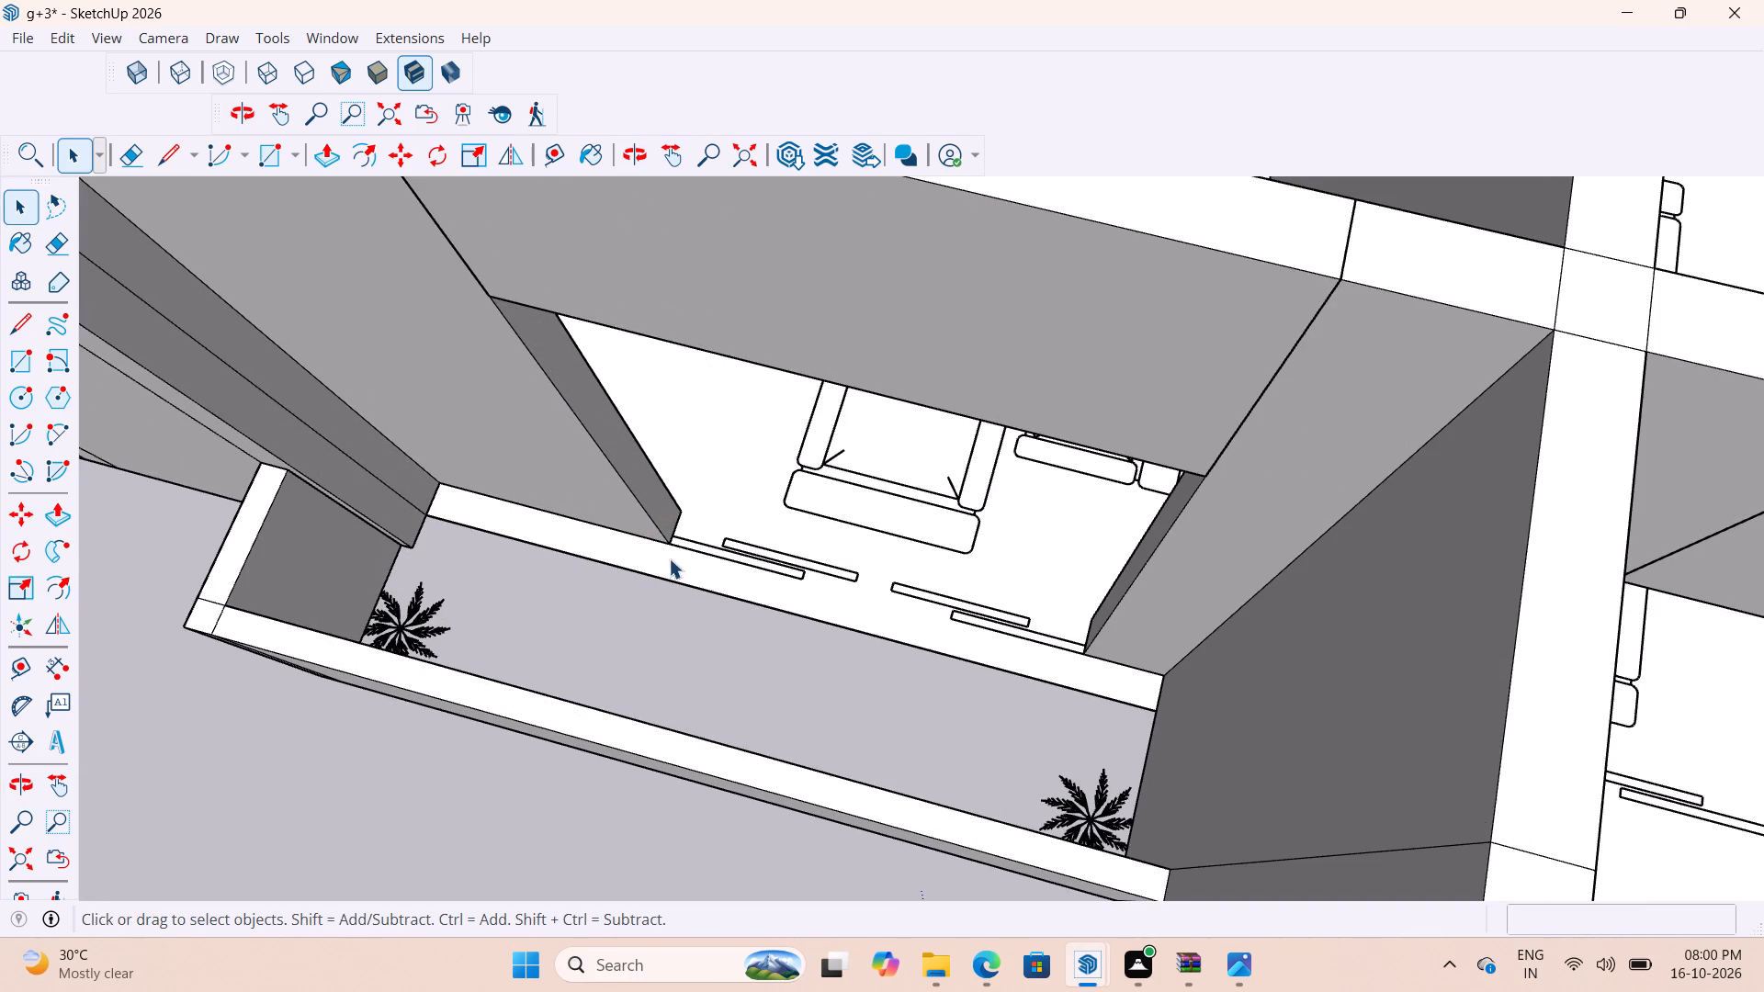
middle_click_drag(917, 715, 463, 705)
scroll(821, 500, "down", 10)
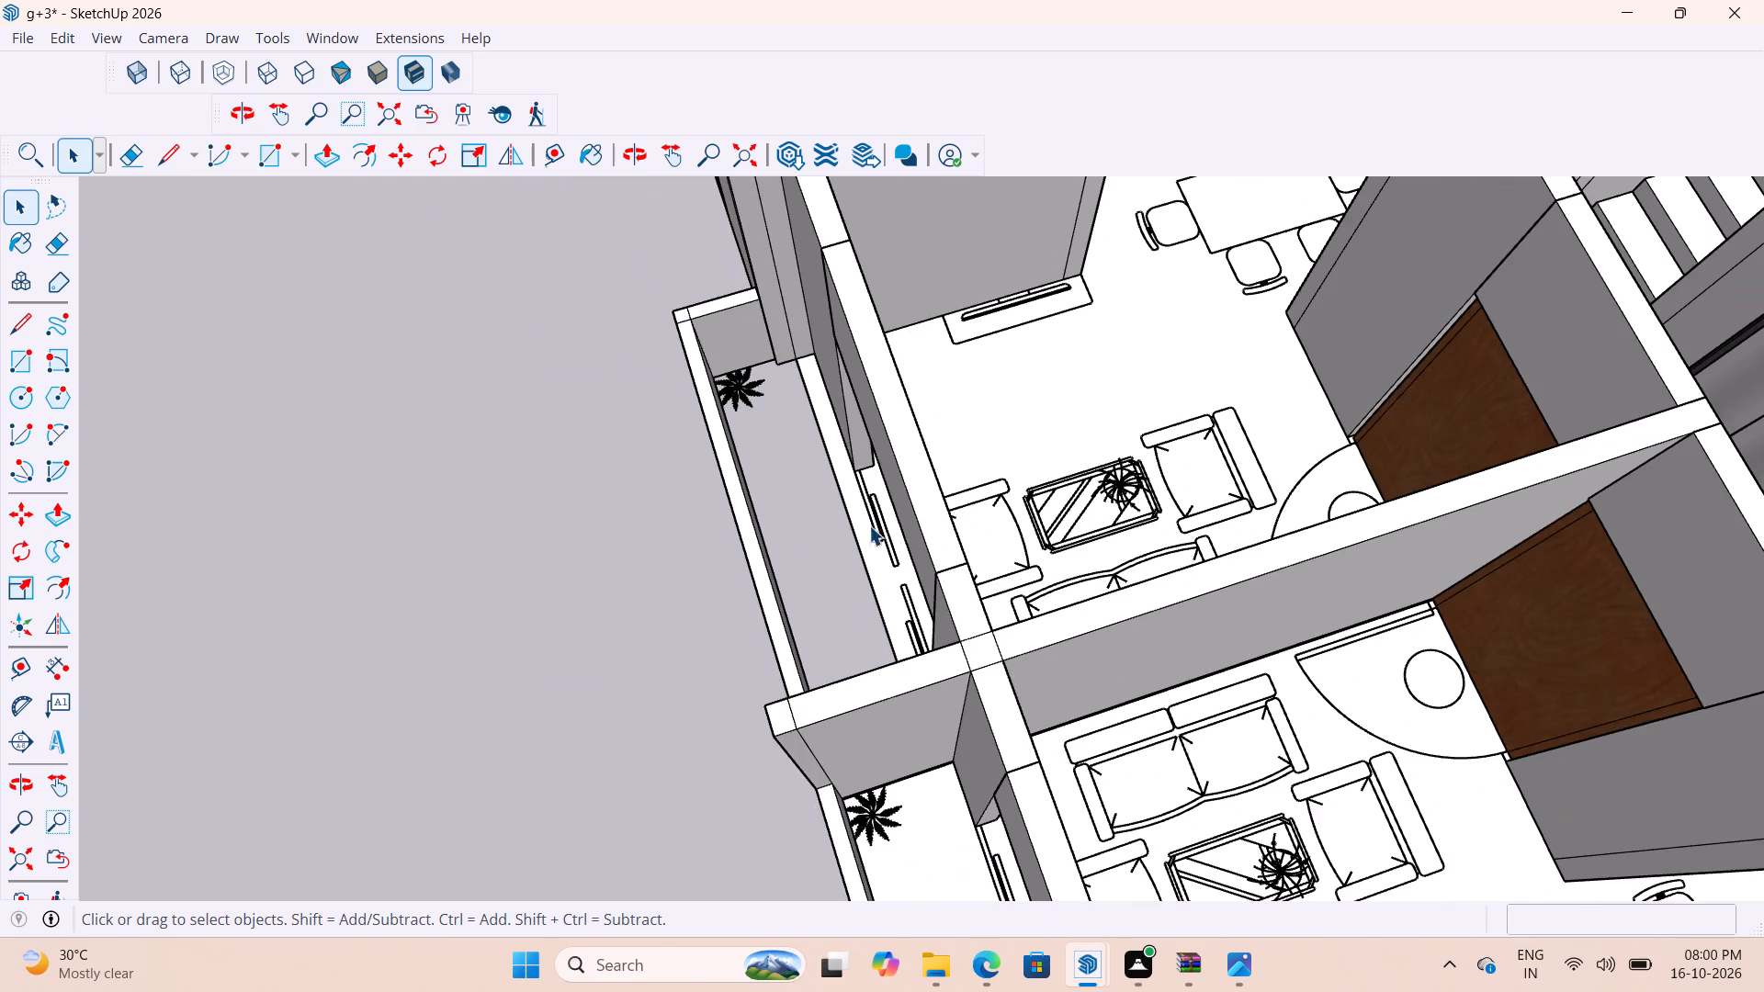
scroll(906, 435, "up", 1)
scroll(941, 299, "down", 9)
scroll(955, 790, "up", 13)
middle_click_drag(953, 664, 1172, 720)
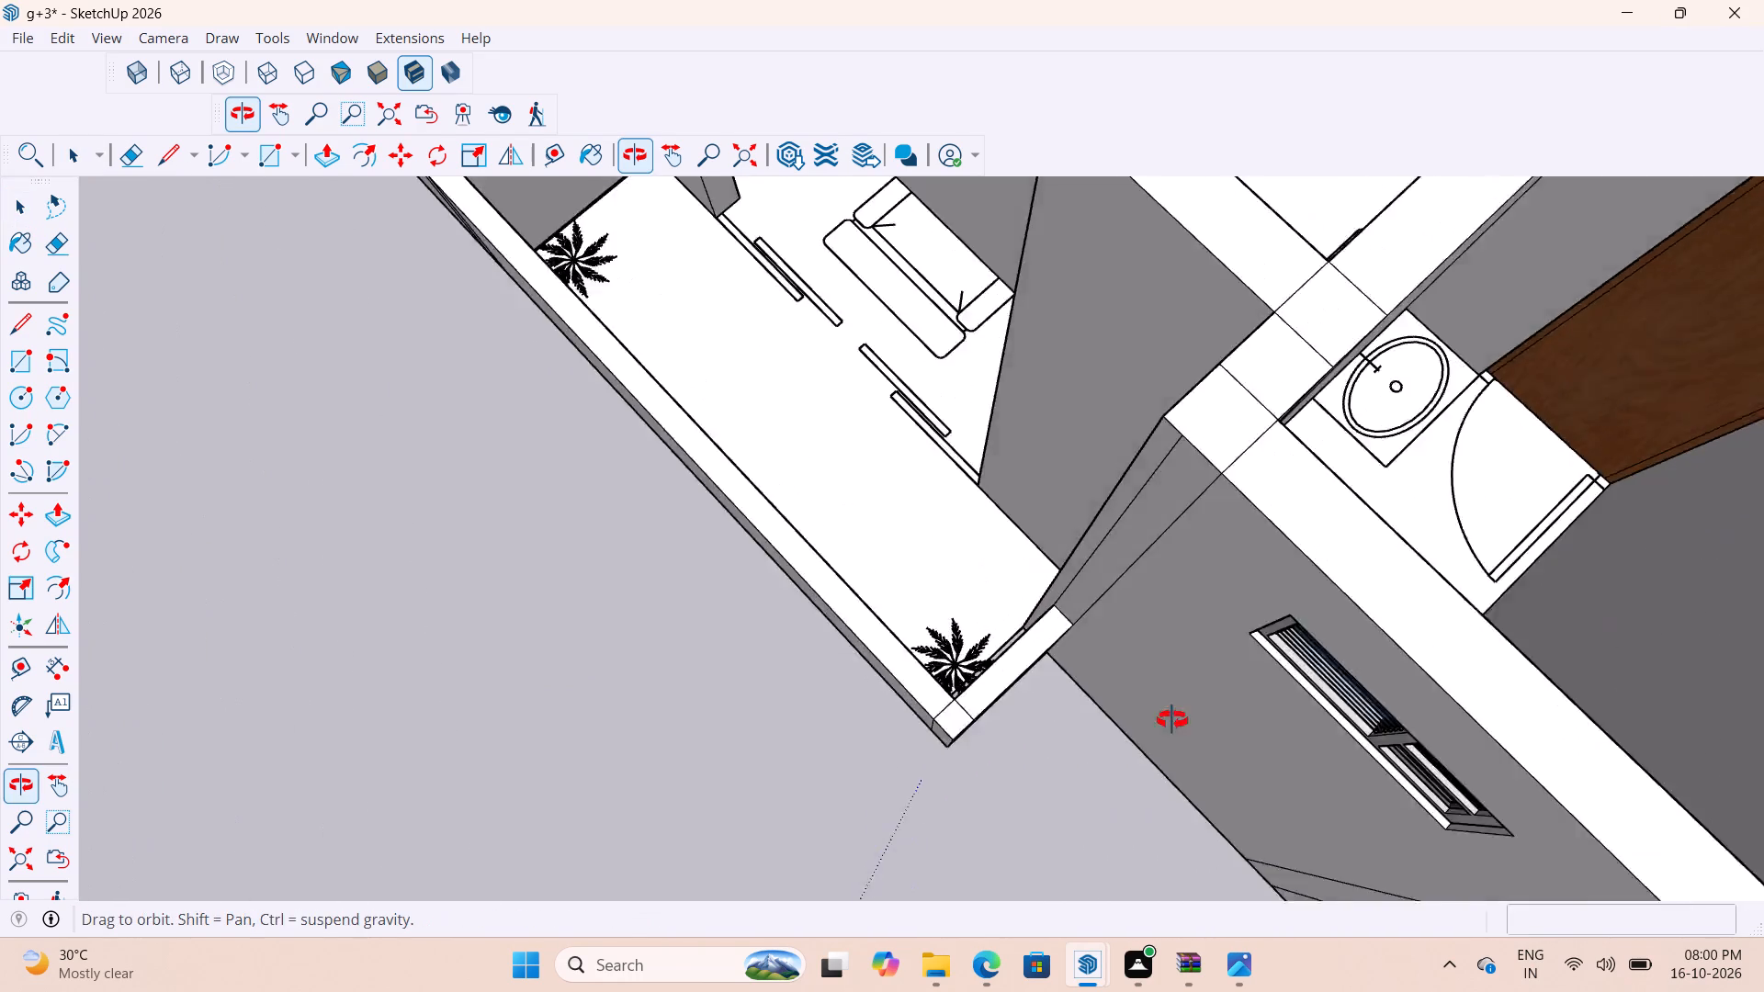
middle_click_drag(1172, 720, 1337, 776)
scroll(1100, 656, "up", 13)
middle_click_drag(1037, 544, 1200, 581)
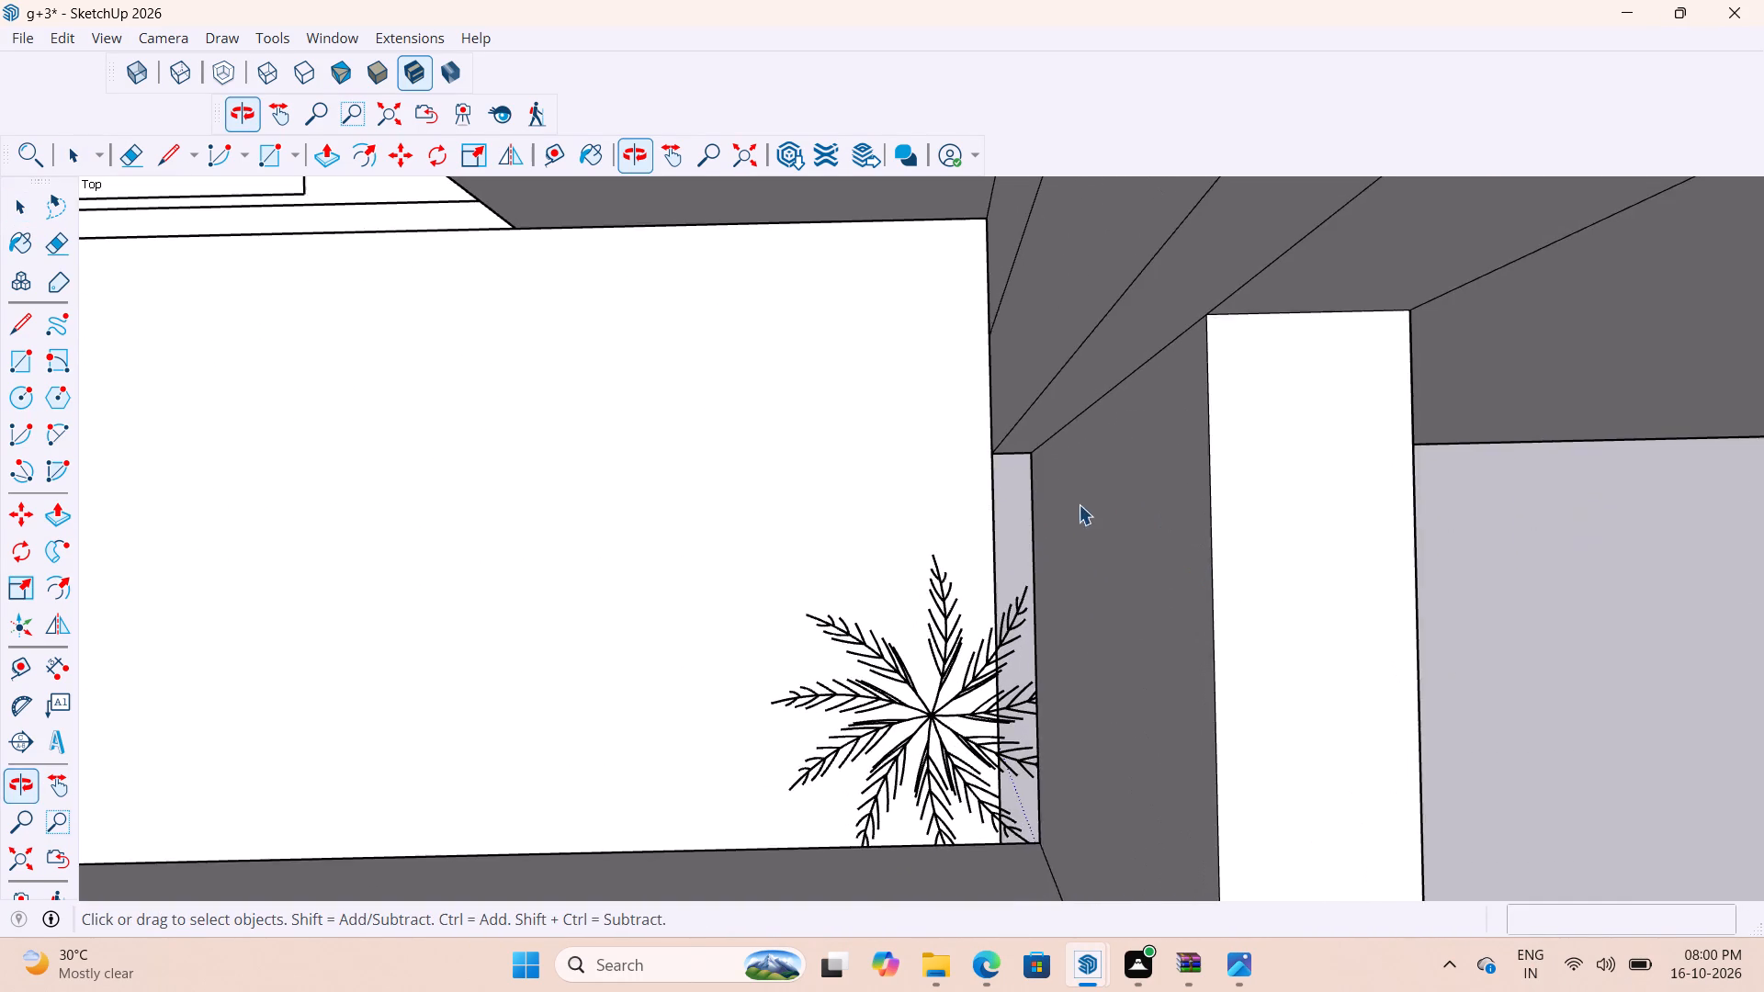
scroll(1076, 504, "up", 2)
key("r")
key("space")
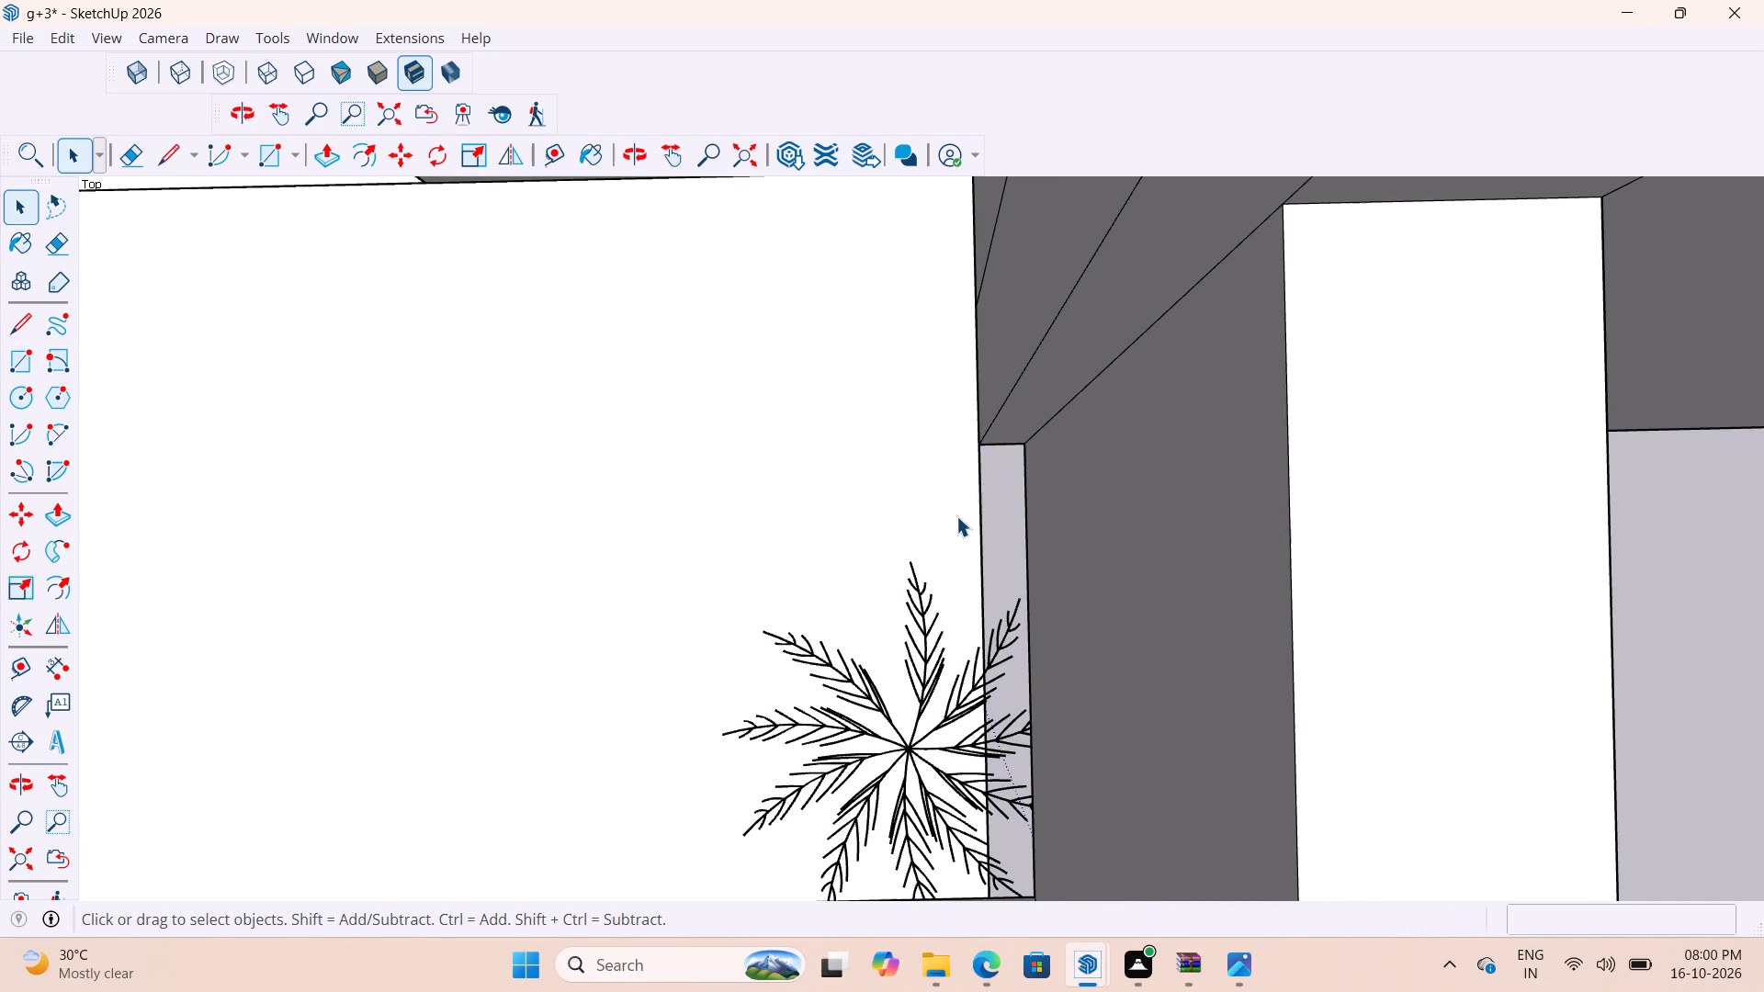
double_click(956, 516)
key("r")
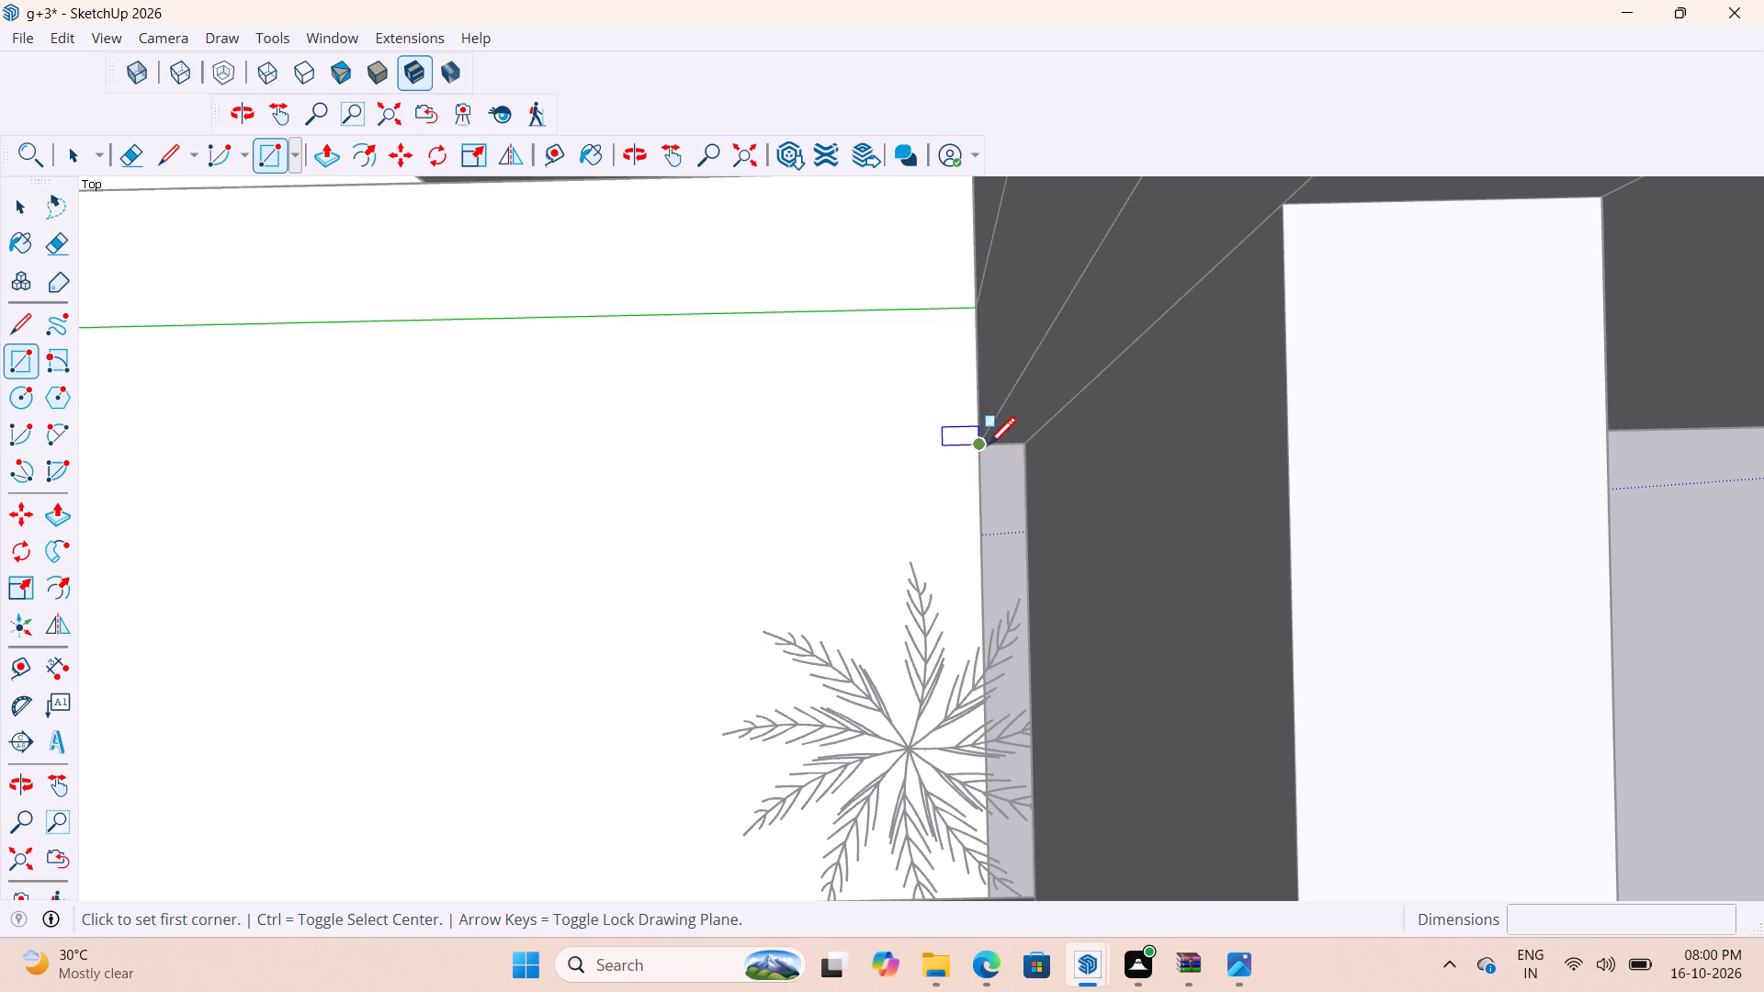
left_click(981, 451)
left_click(1039, 898)
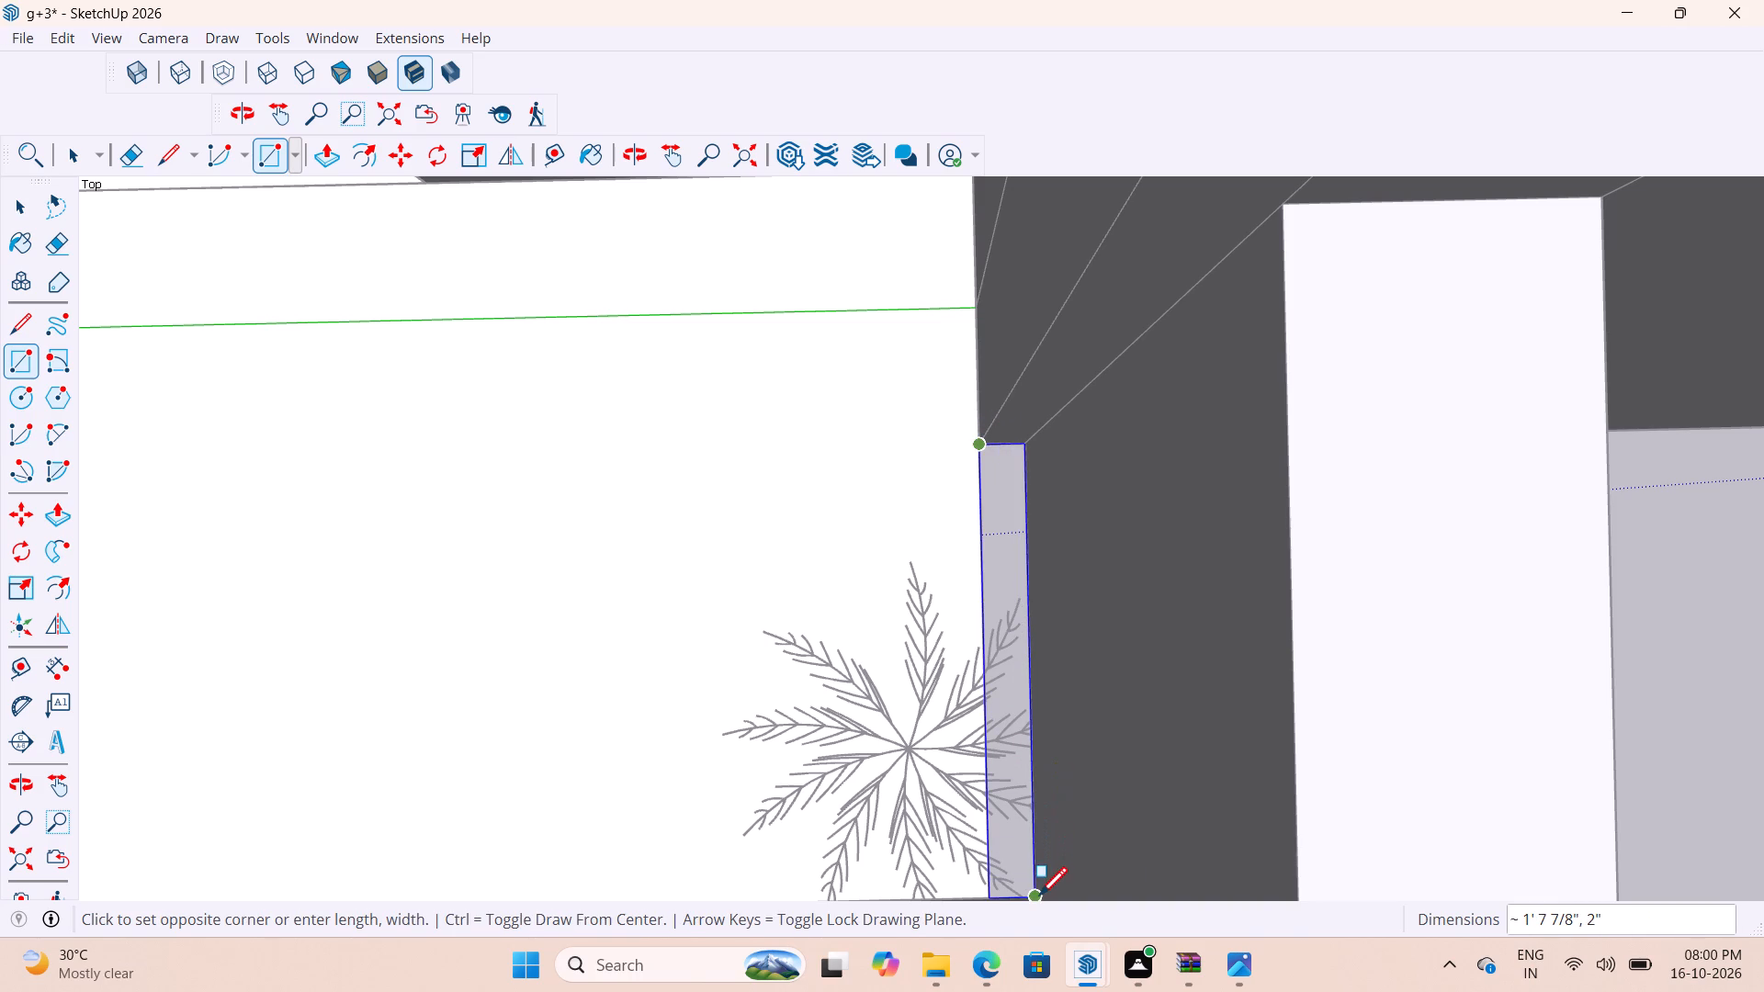
key("space")
key("space")
Delete the edge between the narrow strip and the balcony floor, and close the floor group.
left_click(982, 599)
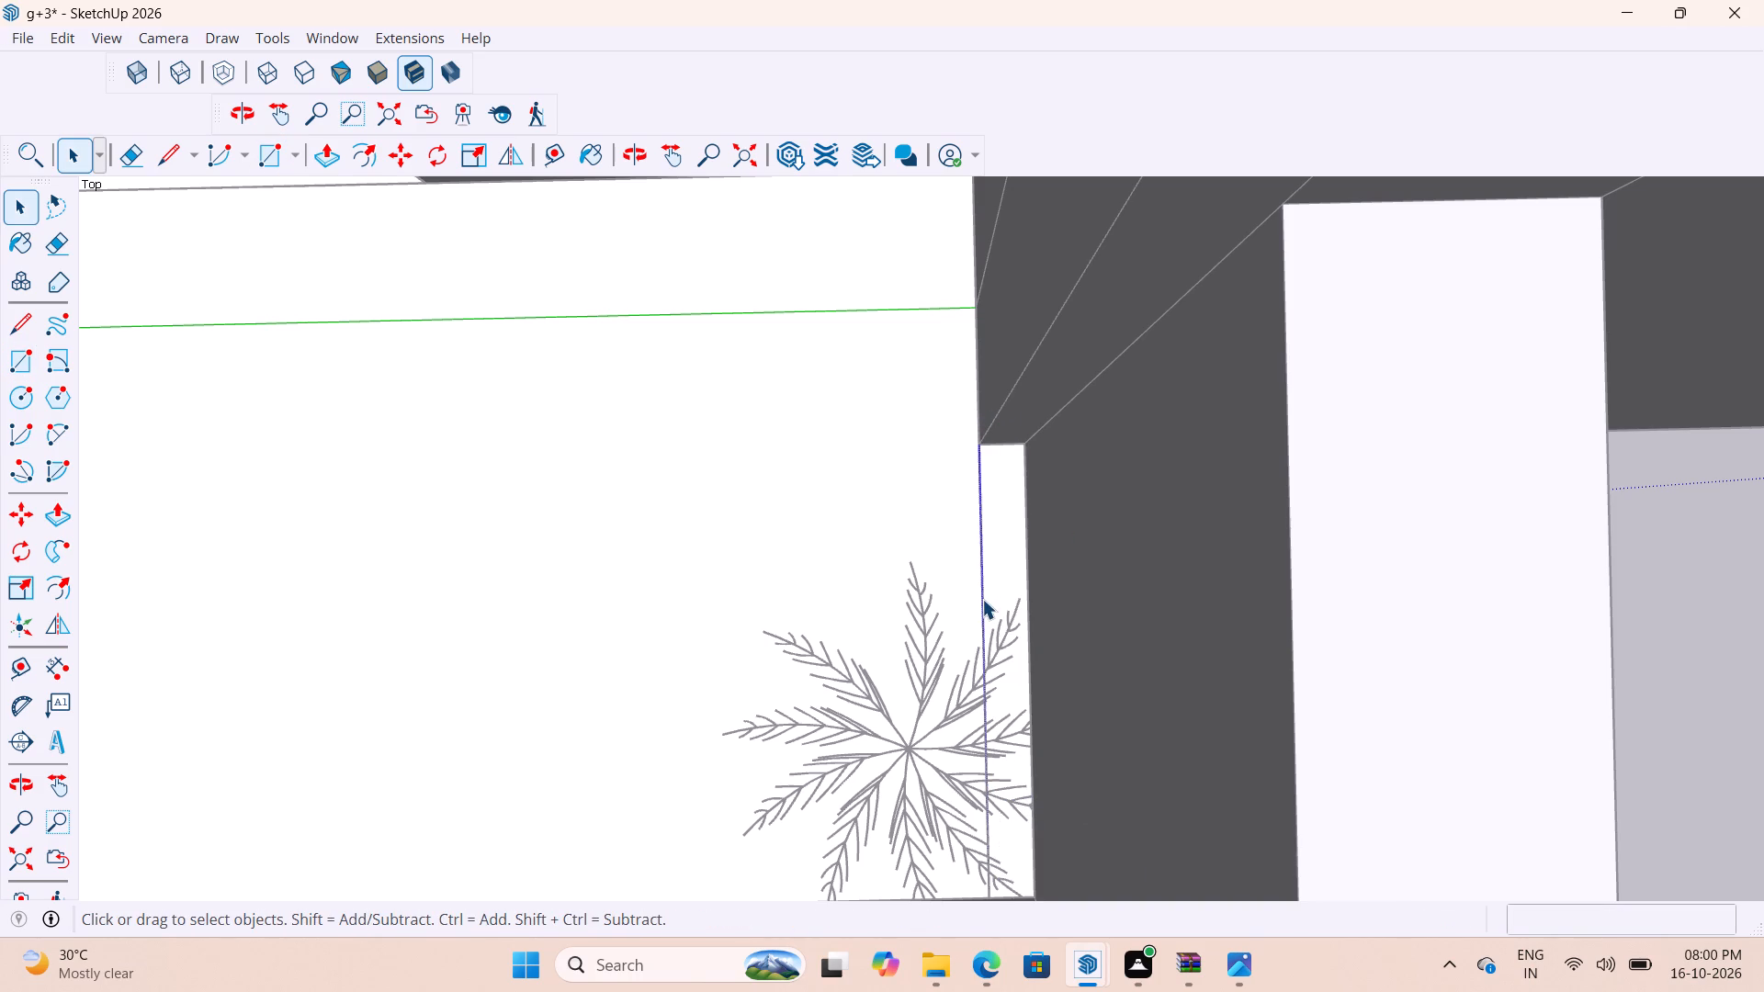
key("Delete")
scroll(982, 599, "down", 18)
left_click(857, 641)
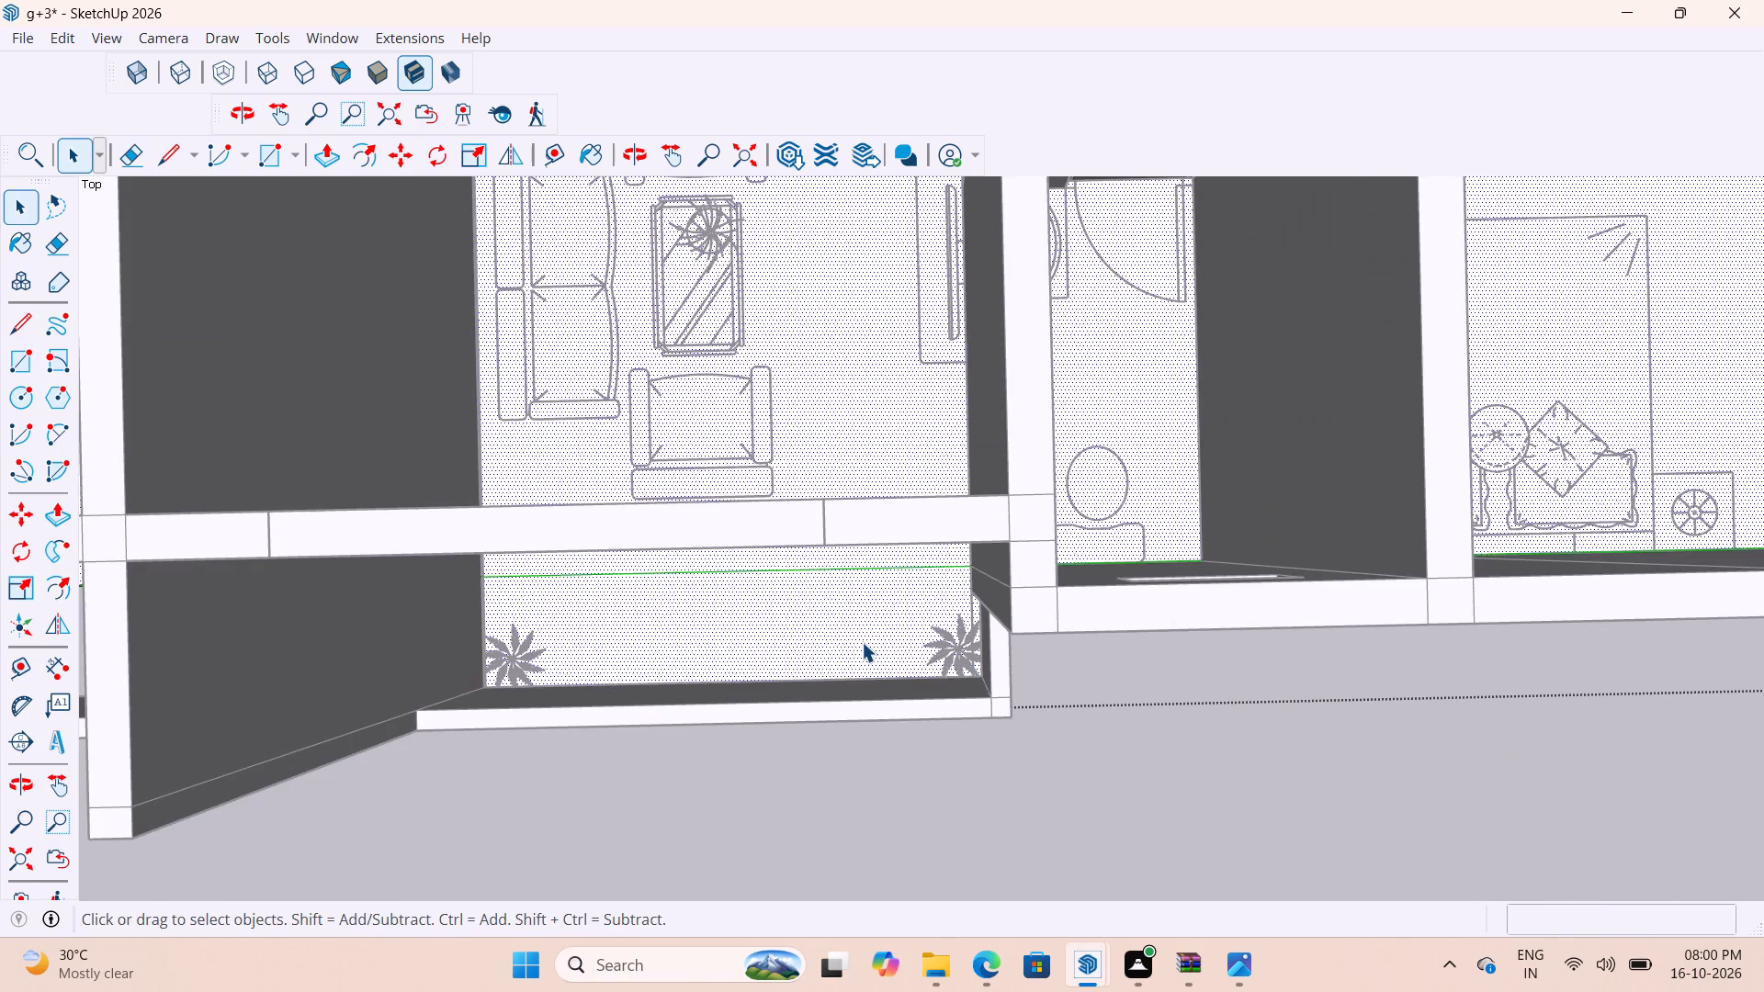
scroll(1033, 672, "up", 4)
middle_click_drag(1017, 656, 828, 535)
scroll(805, 531, "down", 5)
left_click(757, 839)
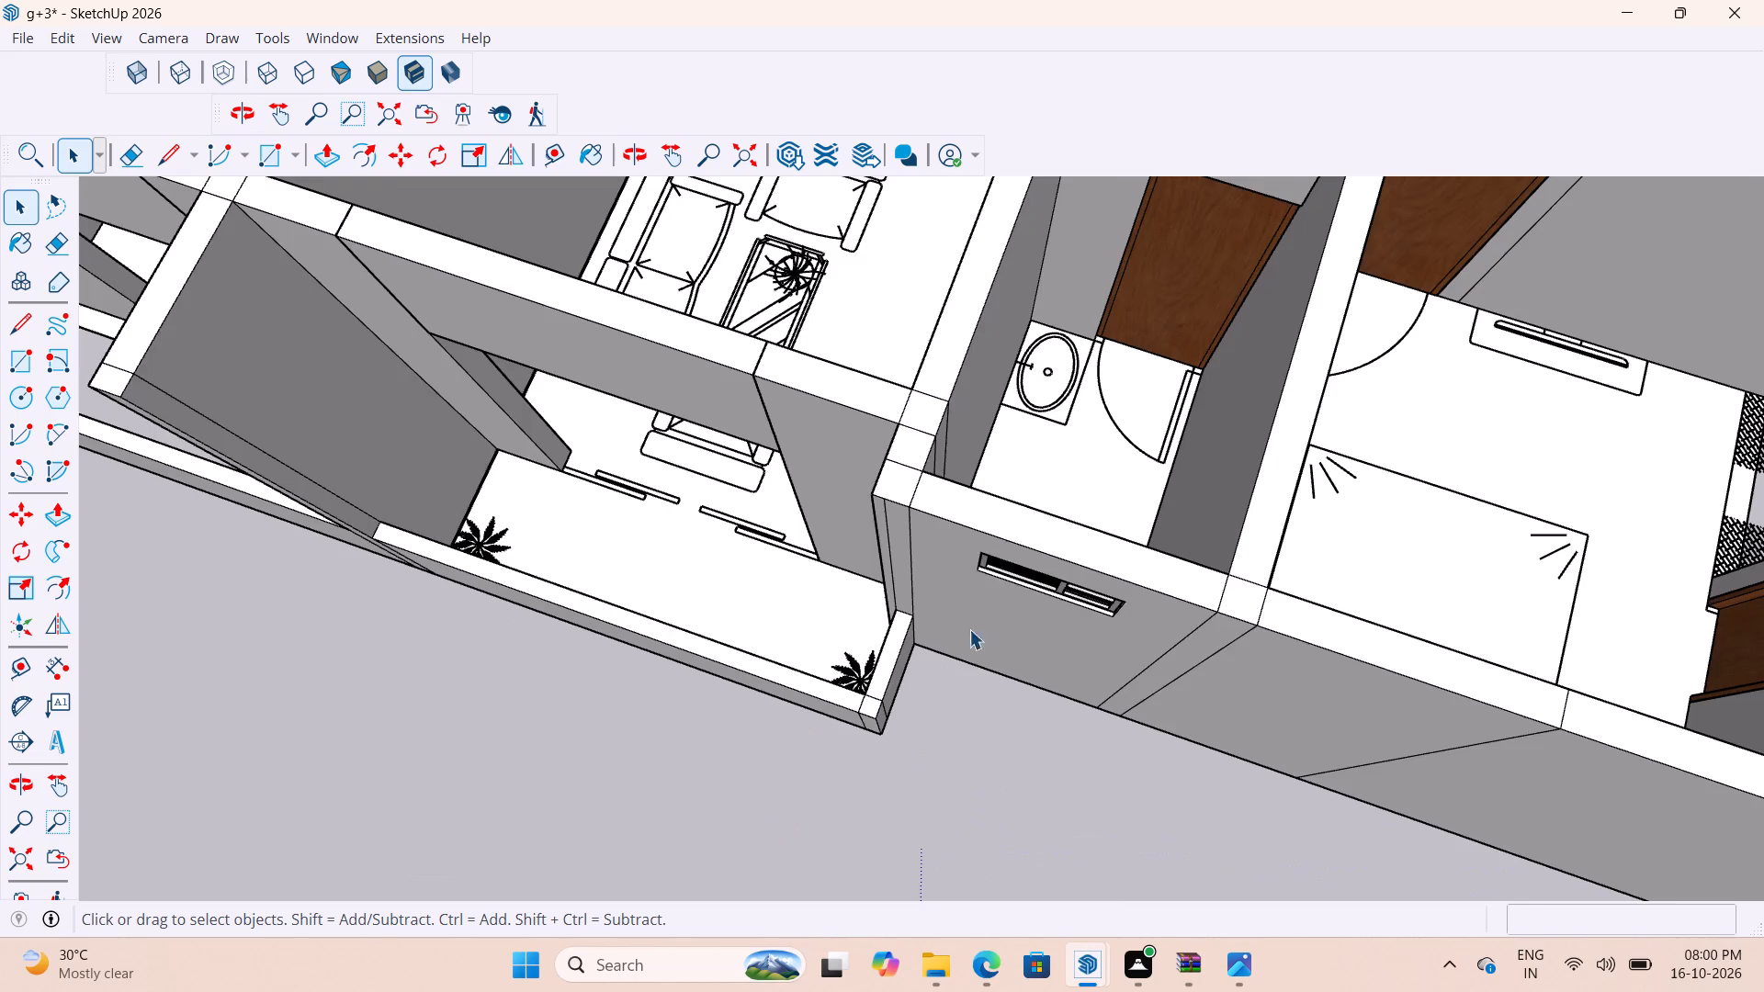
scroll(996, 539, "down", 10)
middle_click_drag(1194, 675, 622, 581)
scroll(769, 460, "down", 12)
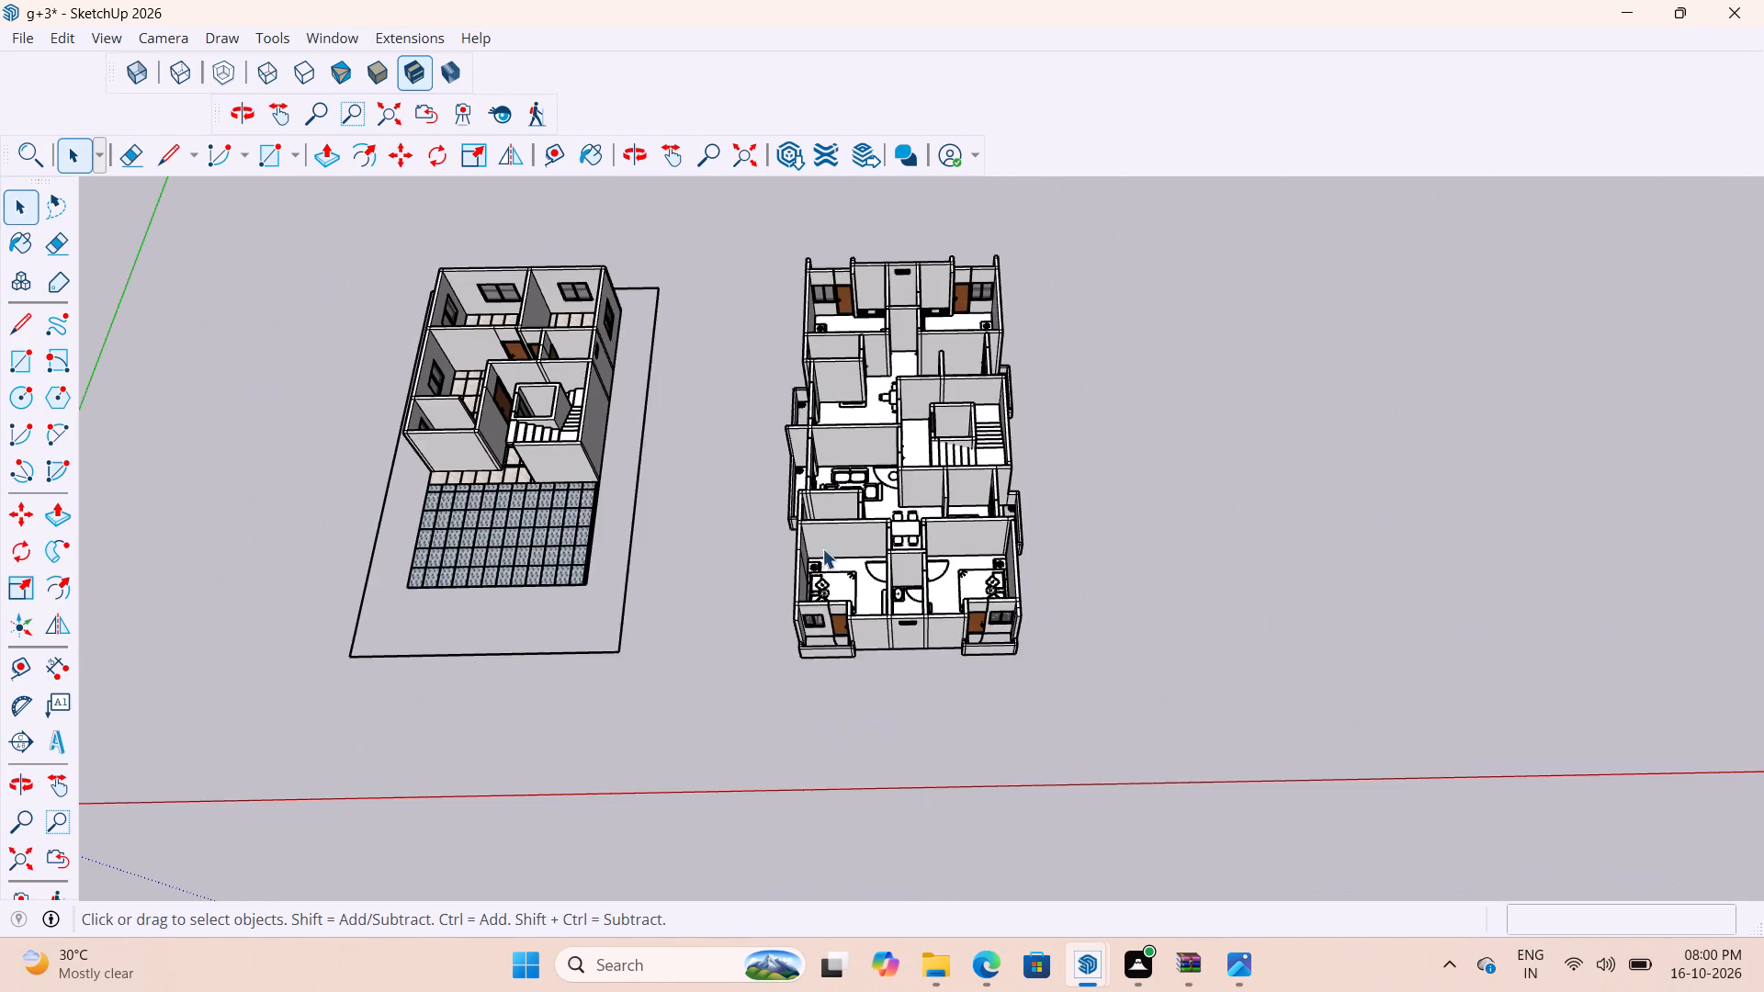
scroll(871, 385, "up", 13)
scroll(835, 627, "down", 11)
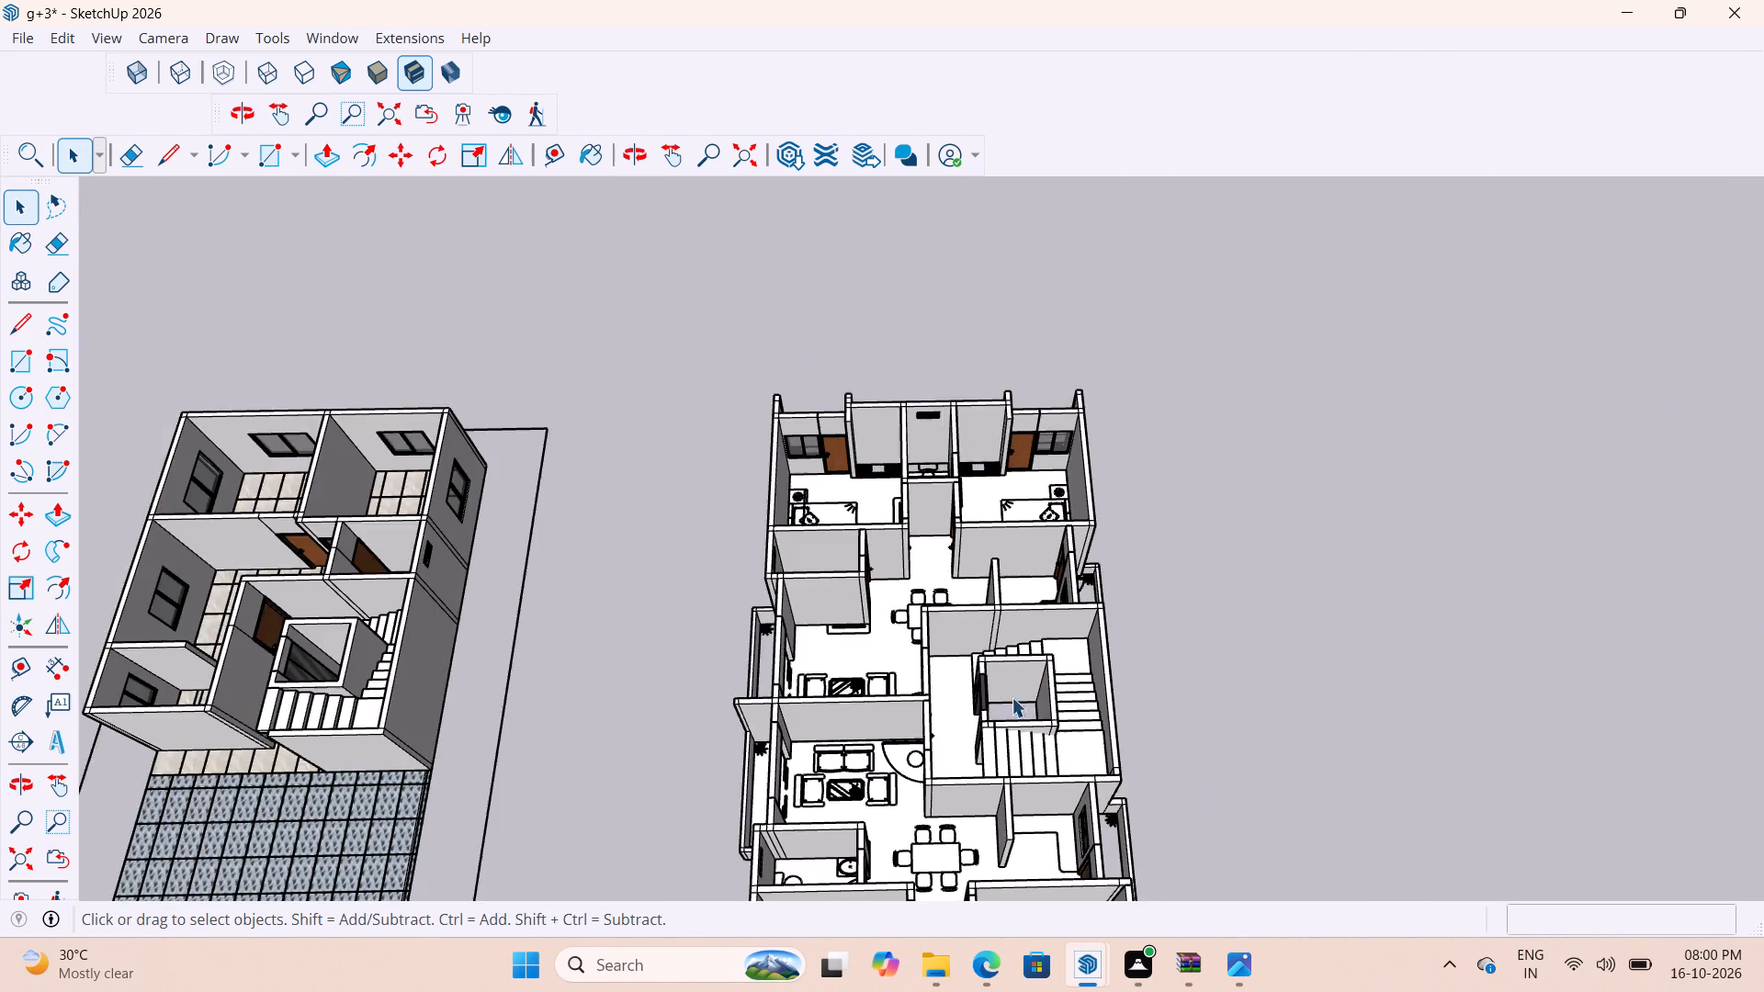
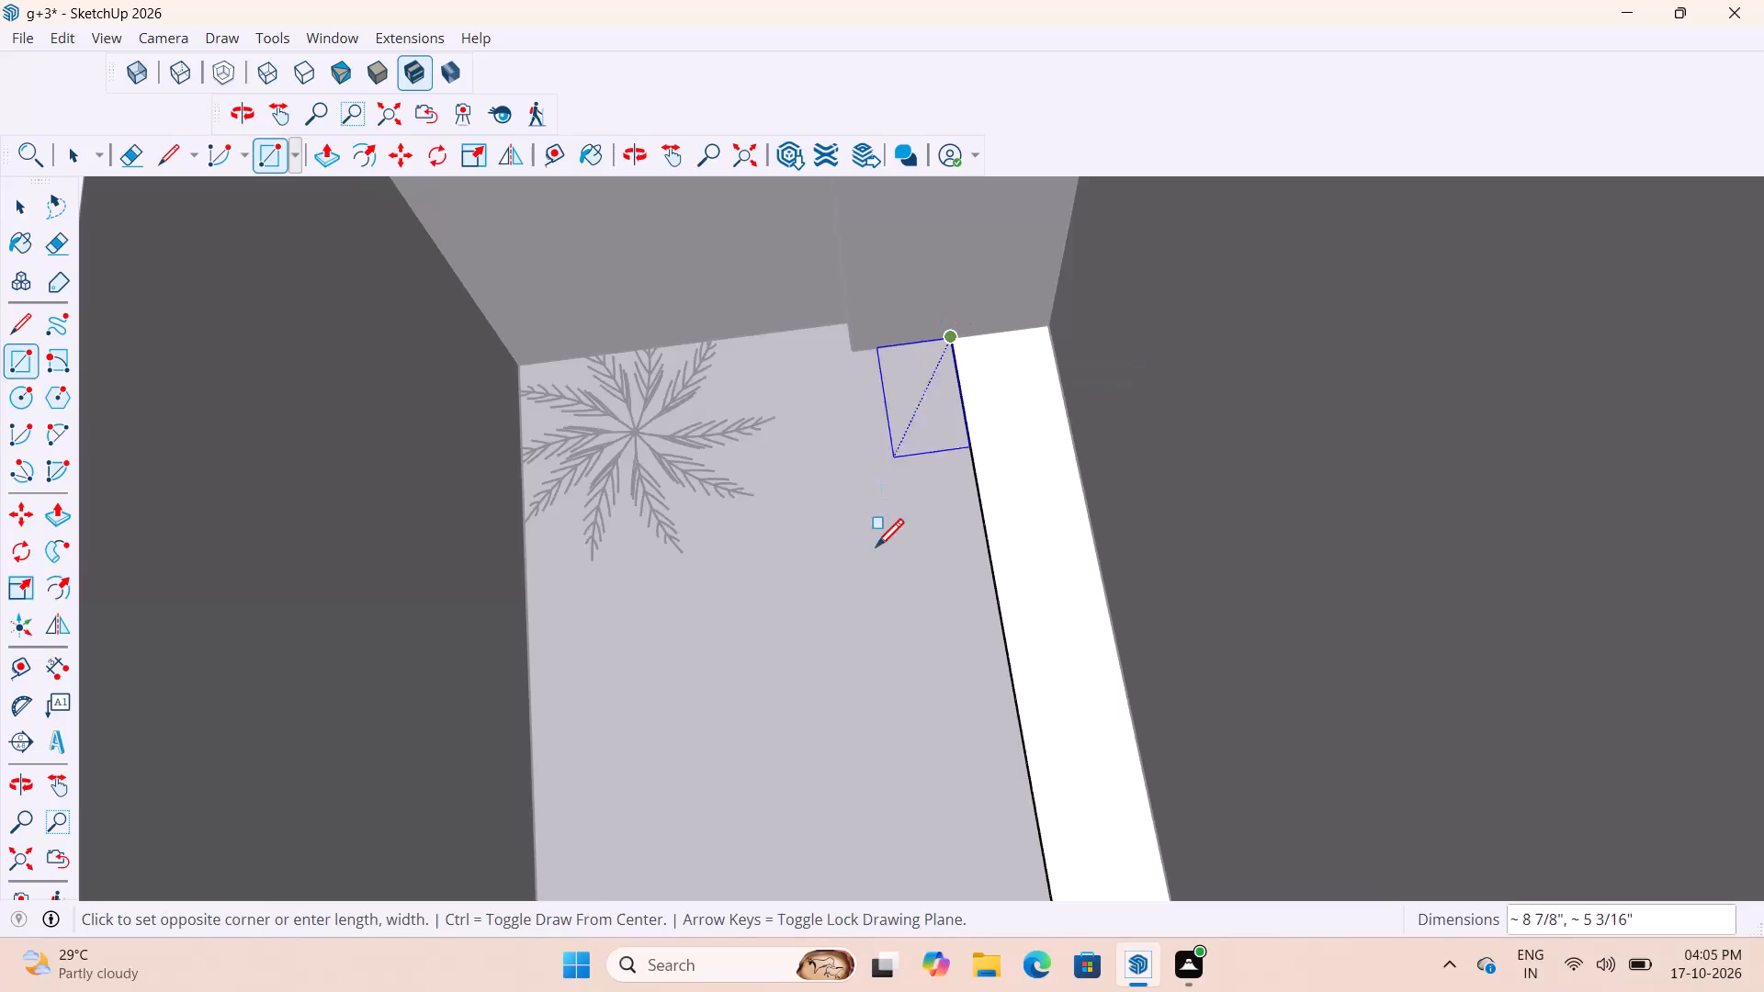
Draw a rectangle about 10' 5 13/16" by 2' 1 7/8" over the unfilled floor of the living room balcony.
scroll(849, 560, "down", 10)
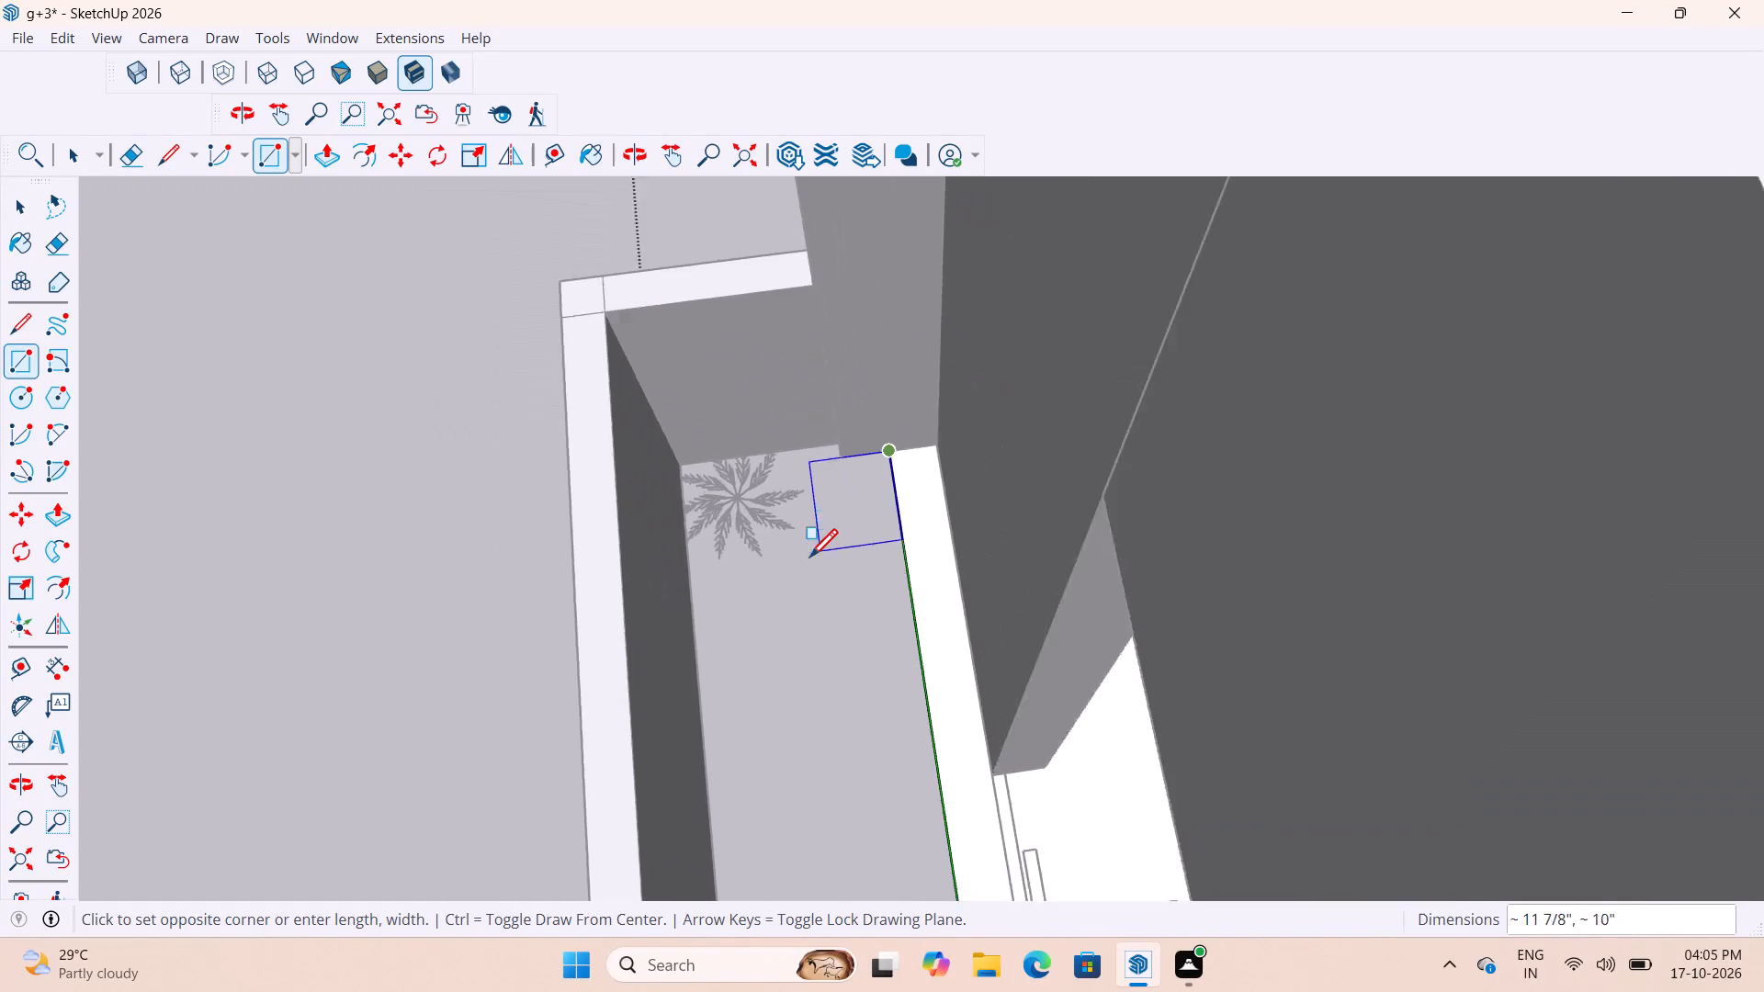
scroll(809, 560, "down", 15)
scroll(798, 746, "up", 5)
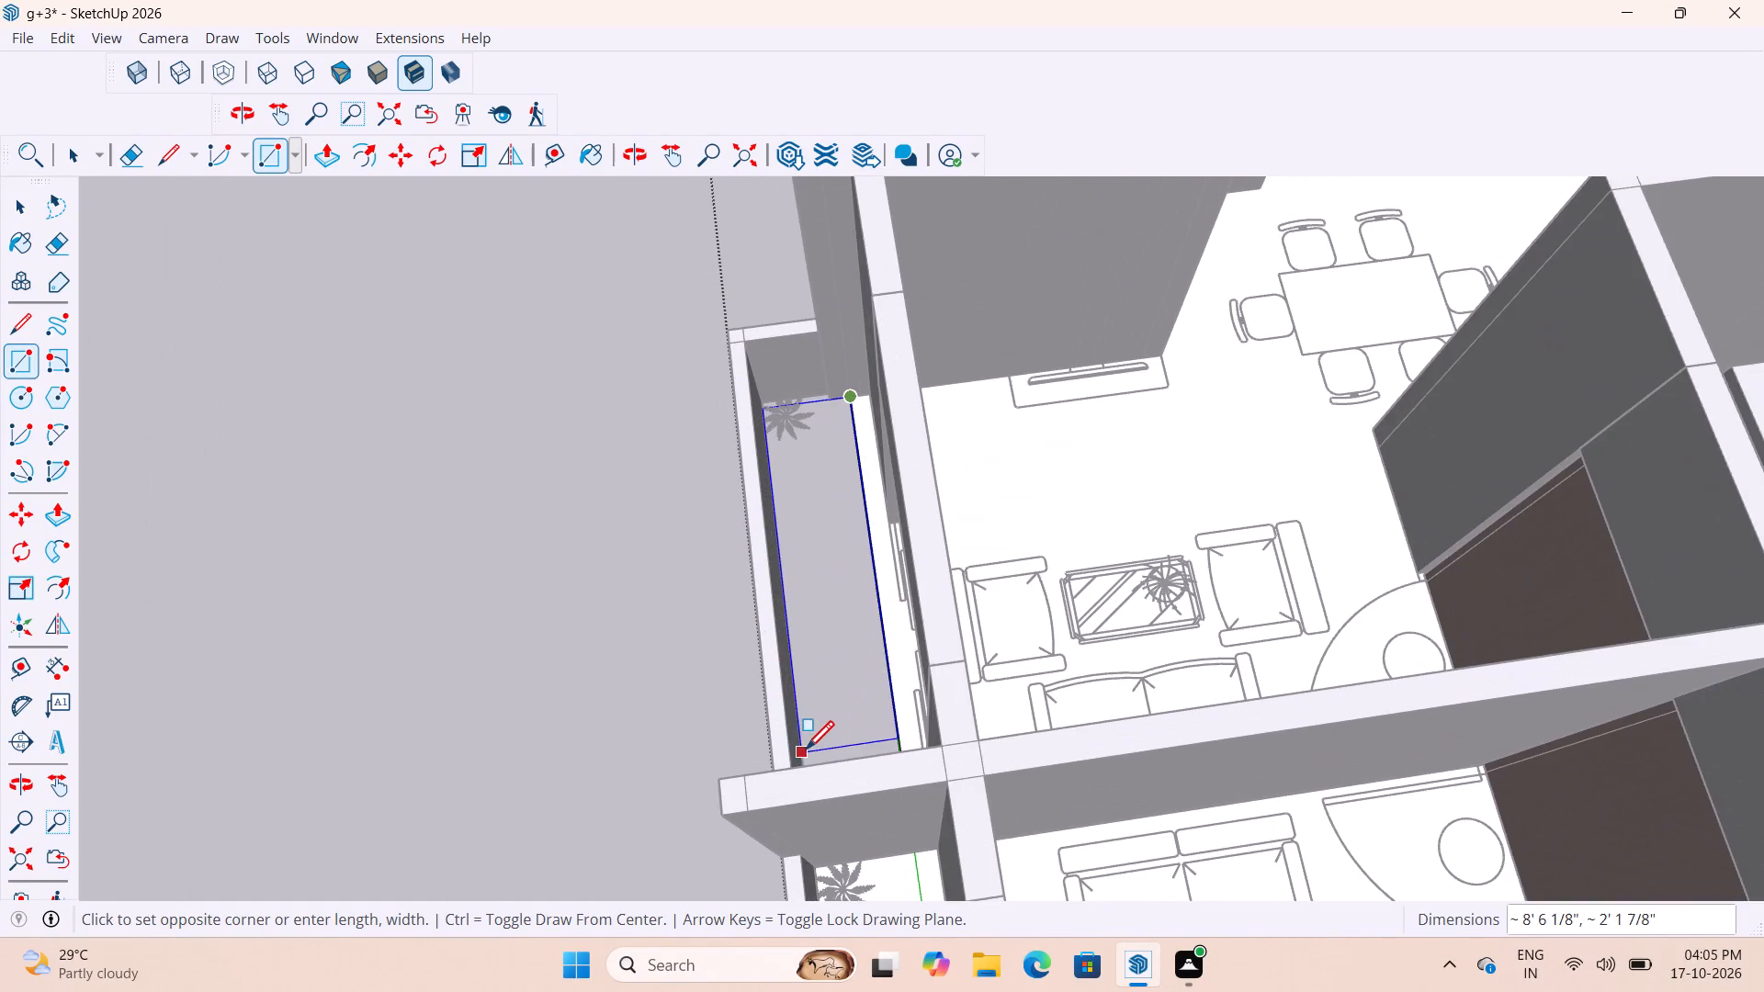
middle_click_drag(878, 784, 1533, 816)
scroll(1115, 730, "up", 10)
middle_click_drag(1143, 694, 1159, 705)
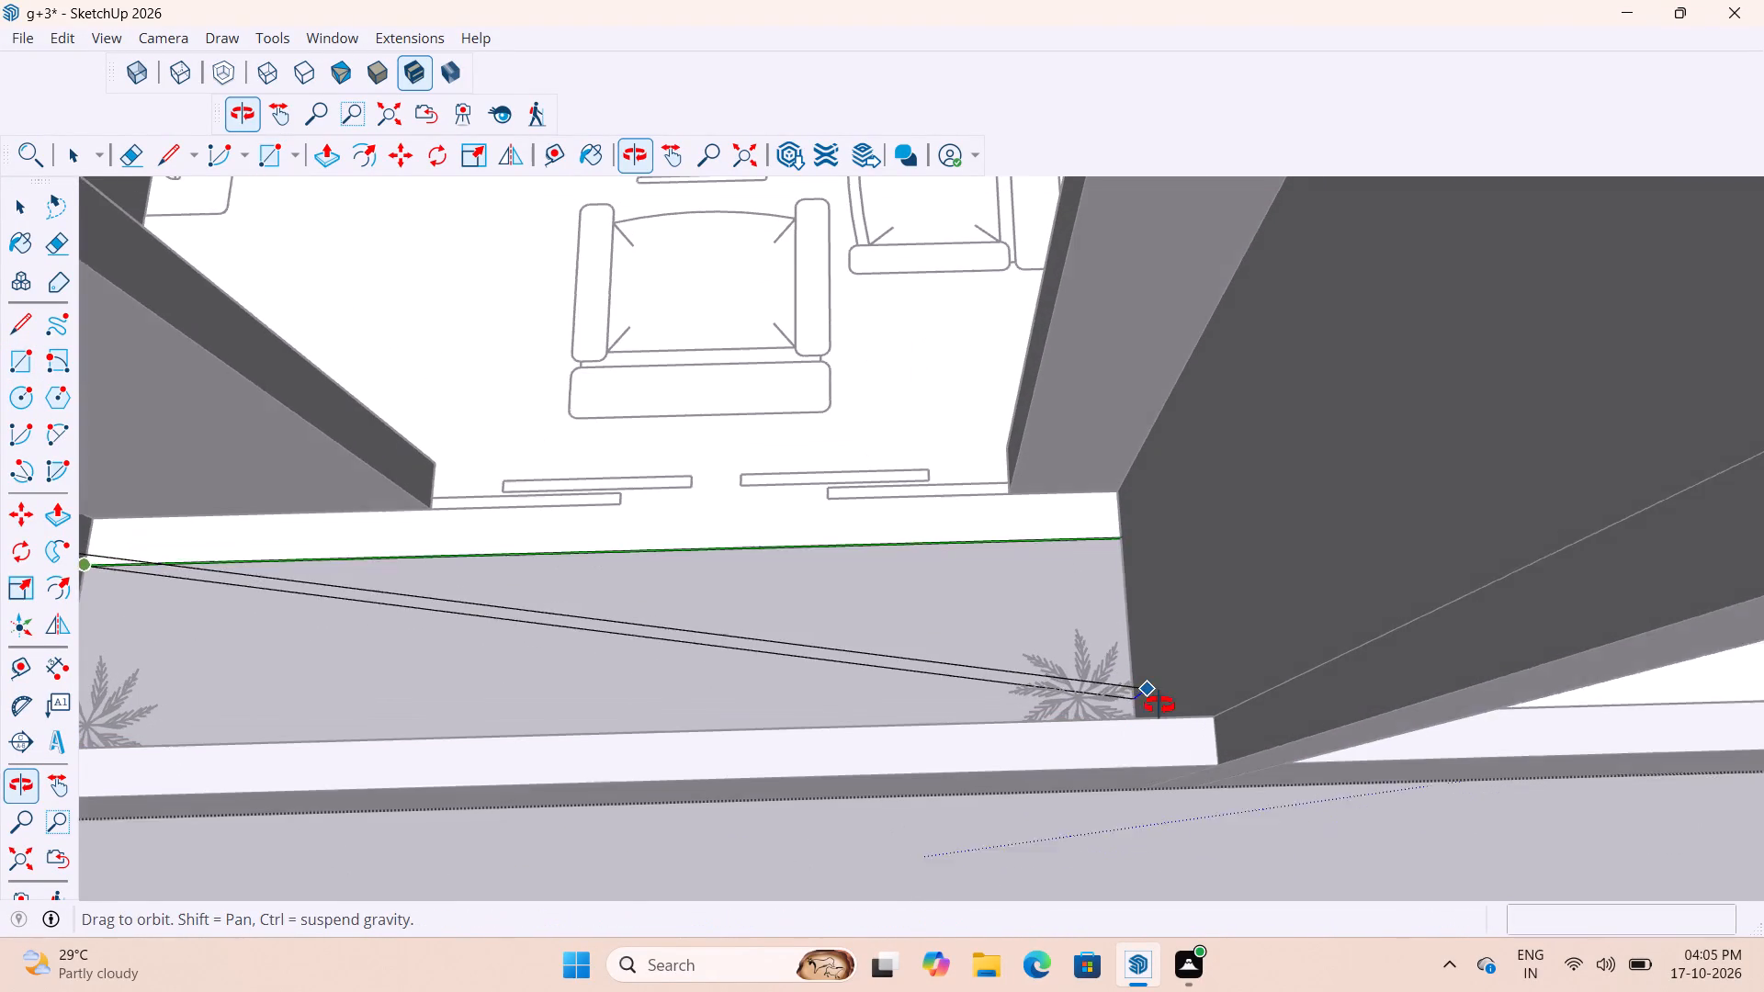
middle_click_drag(1159, 705, 1164, 710)
scroll(1137, 703, "up", 7)
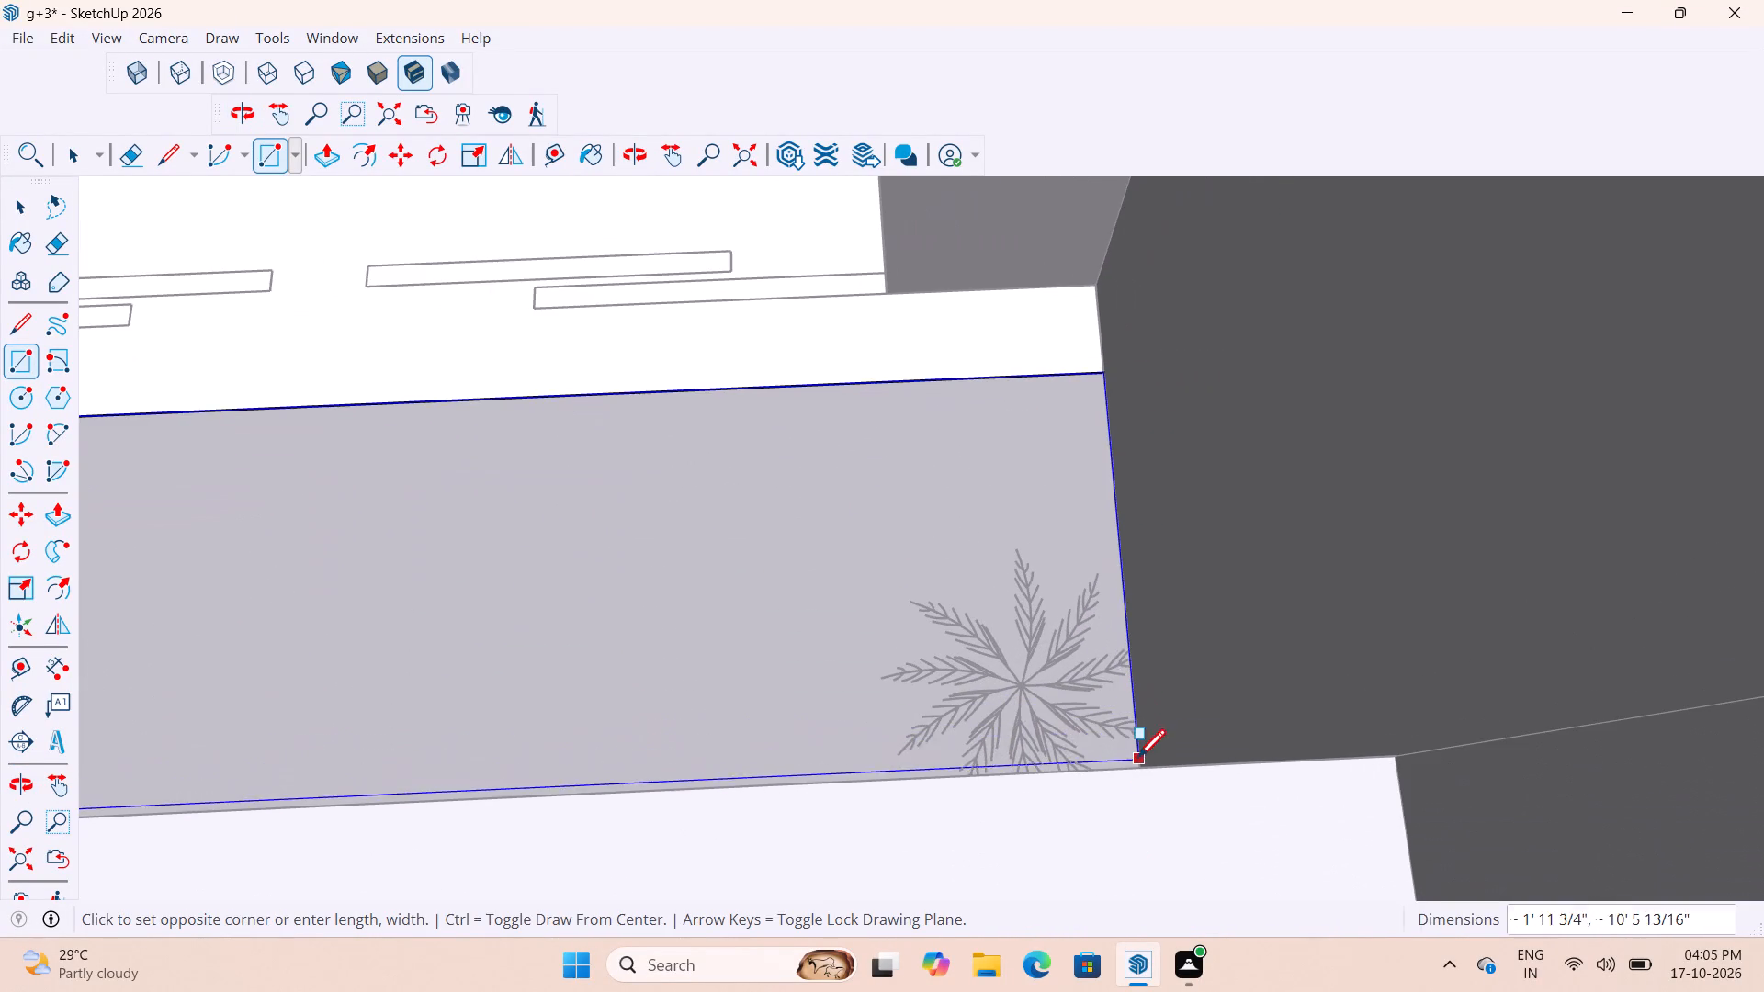
middle_click_drag(1137, 761, 1172, 822)
scroll(1162, 783, "up", 3)
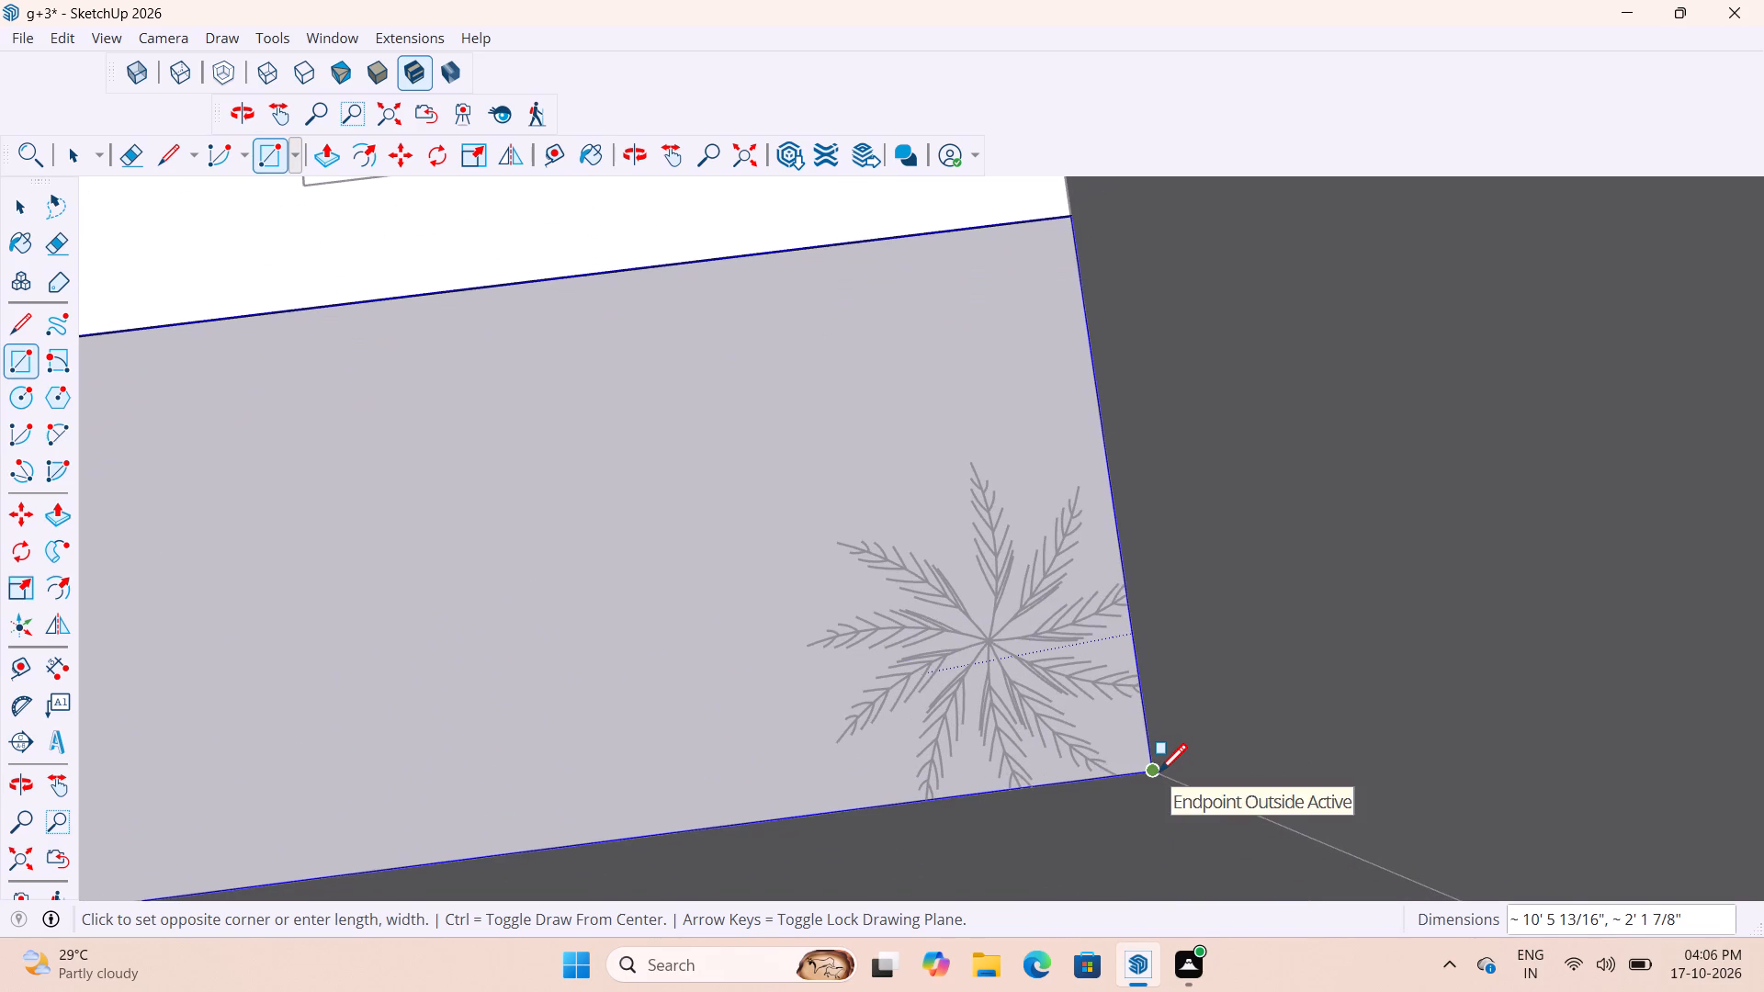
left_click(1159, 775)
Delete the edge separating the living room floor from the new balcony floor and leave the floor group.
scroll(1207, 713, "down", 16)
scroll(1200, 705, "down", 5)
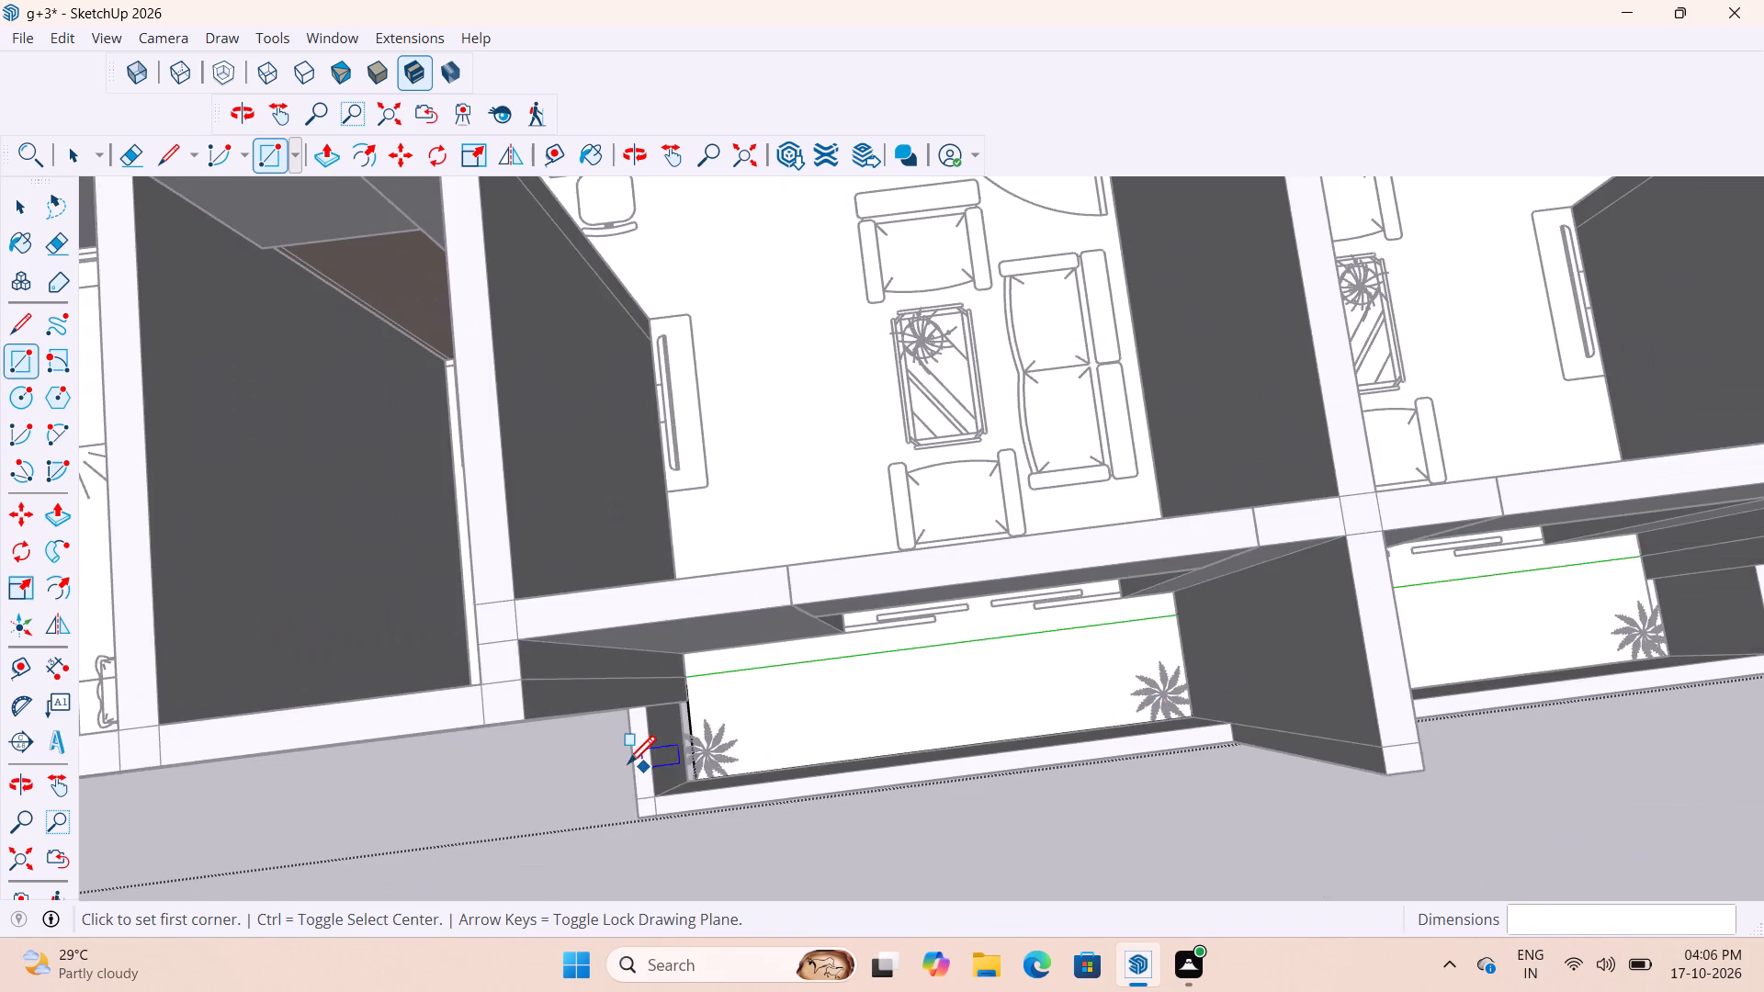
scroll(800, 718, "up", 4)
middle_click_drag(938, 722, 500, 625)
scroll(812, 682, "up", 3)
key("space")
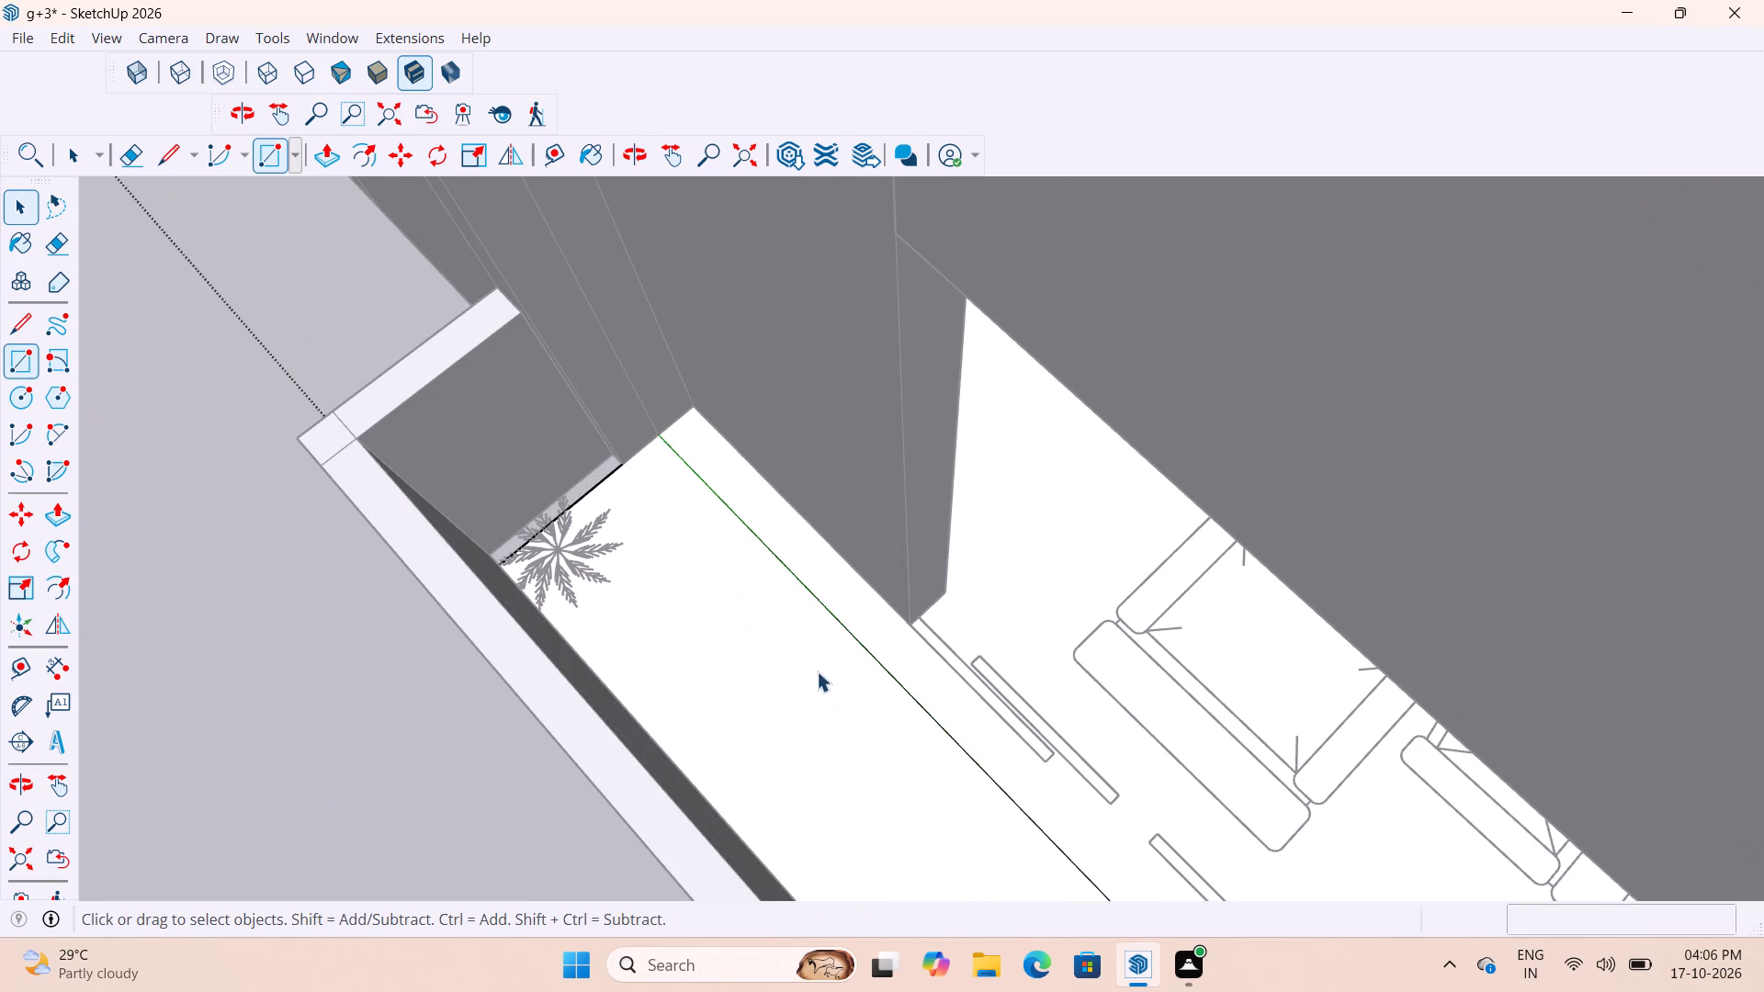
left_click(878, 667)
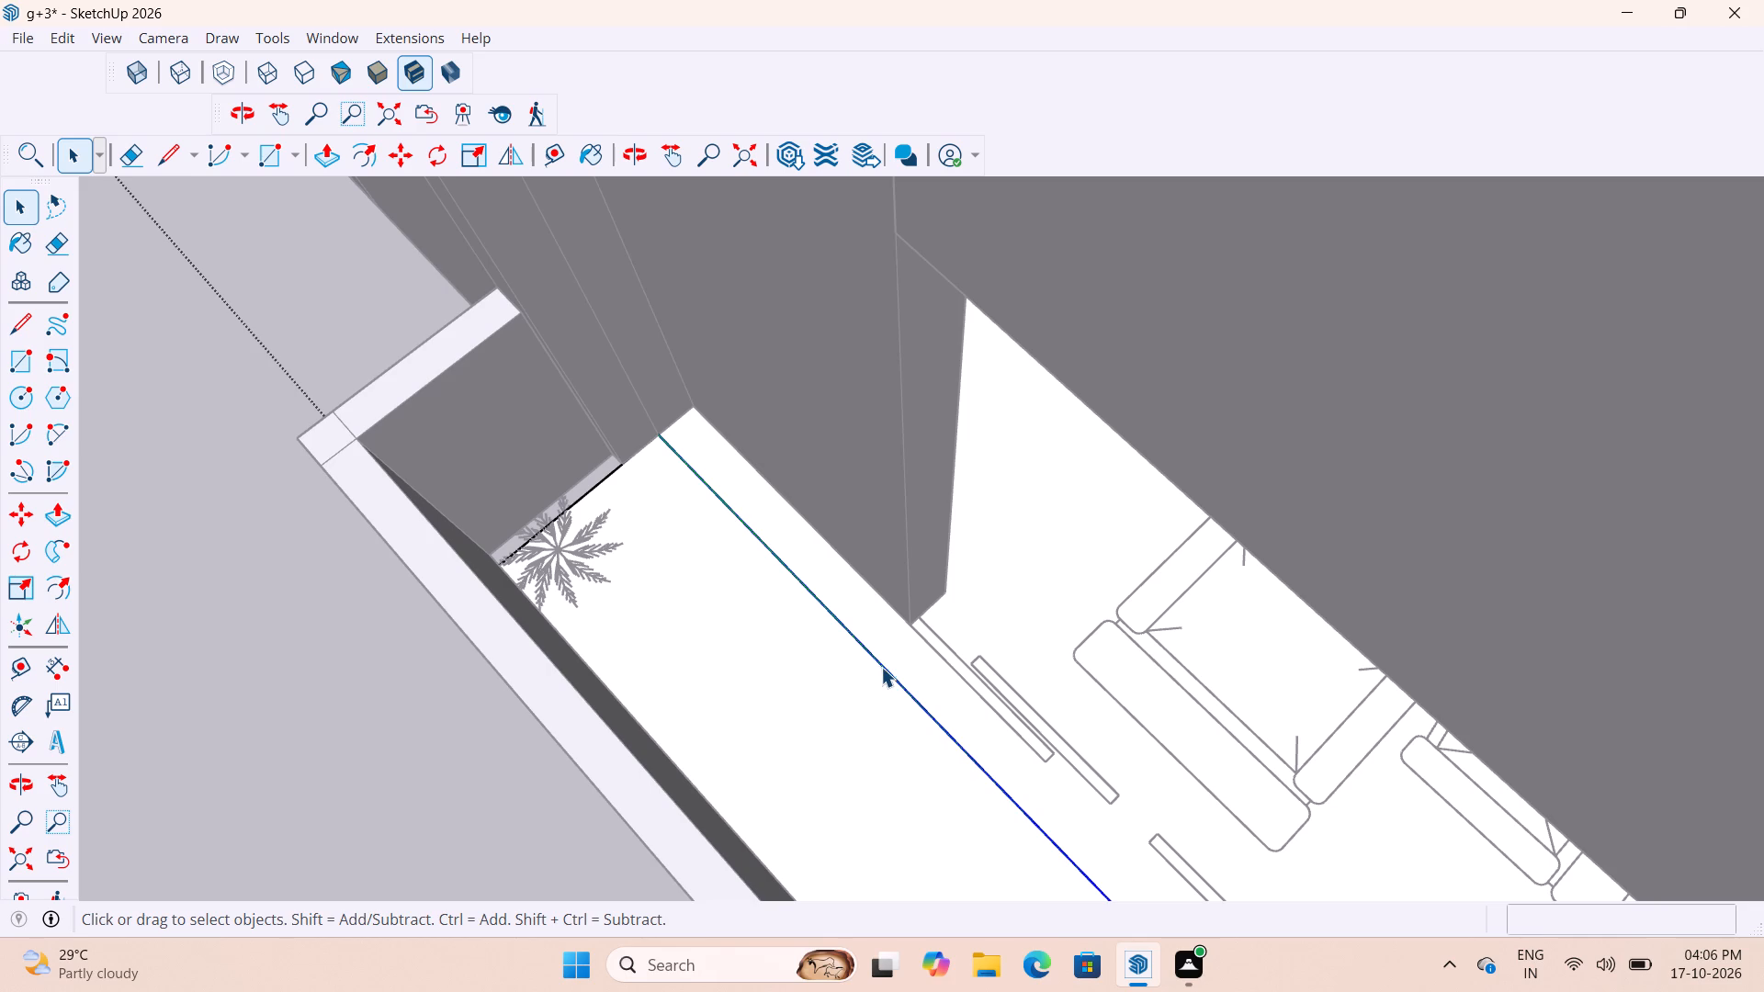
key("Delete")
left_click(924, 673)
scroll(871, 707, "down", 4)
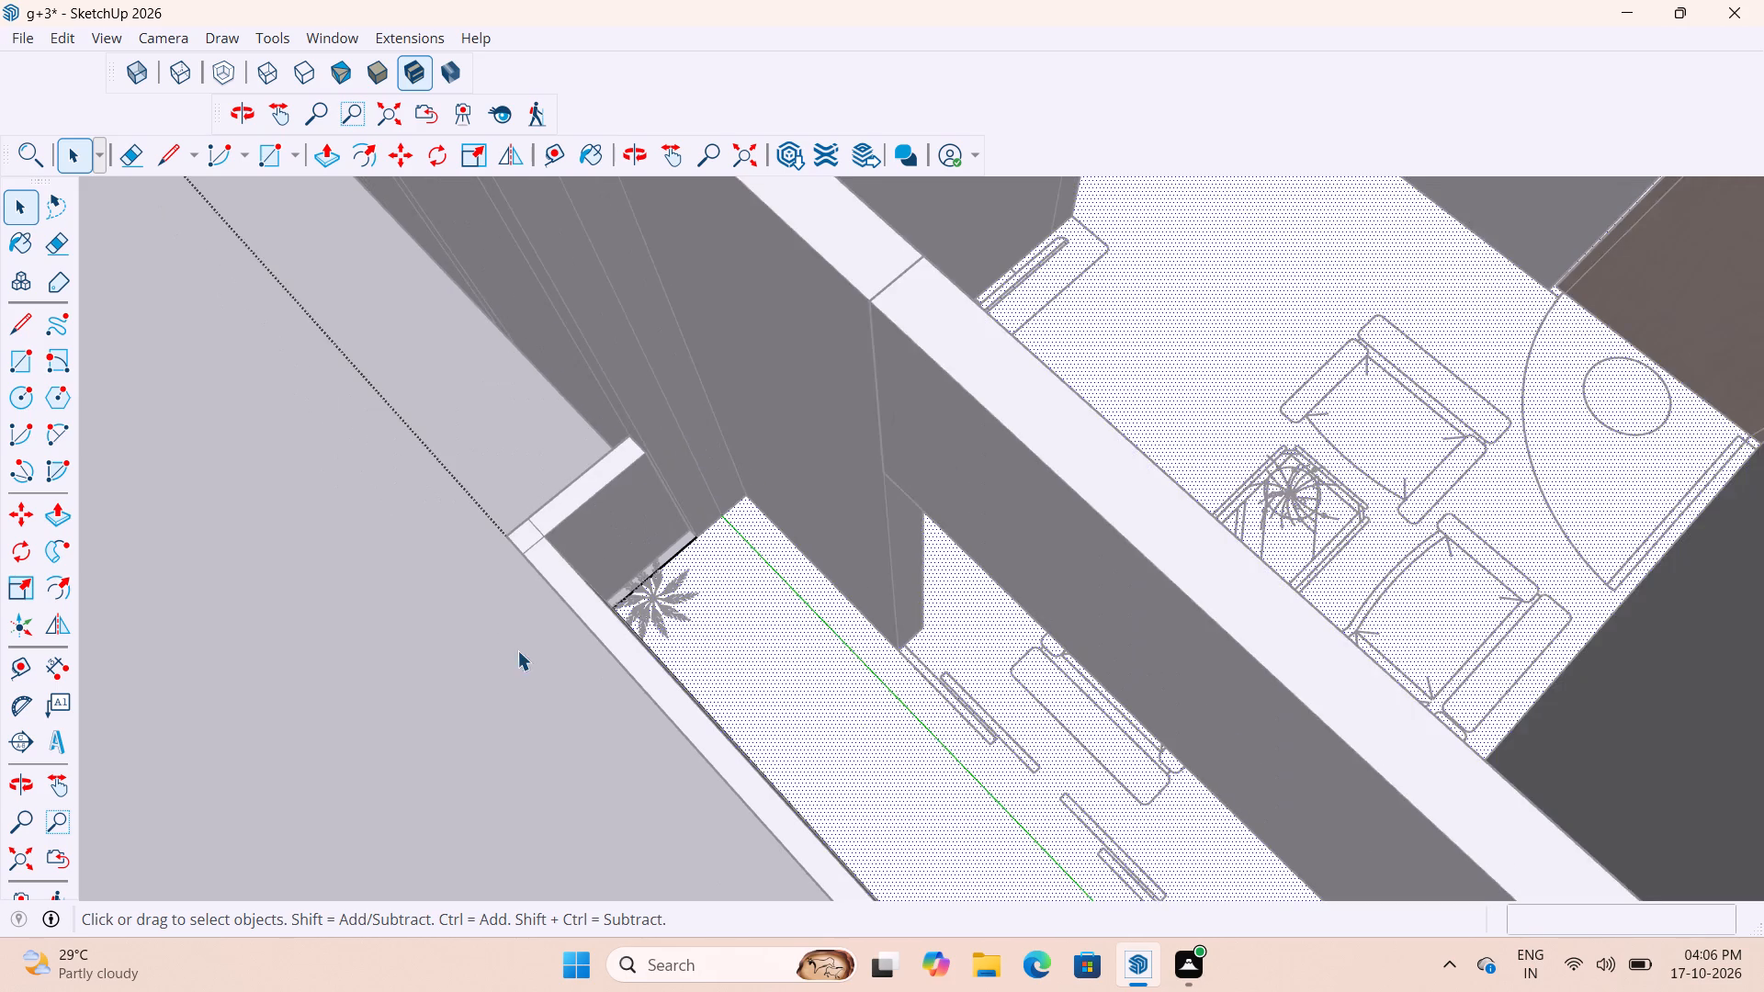
left_click(510, 649)
Reopen the floor group and fill the gap at the balcony's end wall with a rectangle about 1' 7 7/8" by 2".
scroll(624, 598, "up", 9)
middle_click_drag(681, 539, 1016, 623)
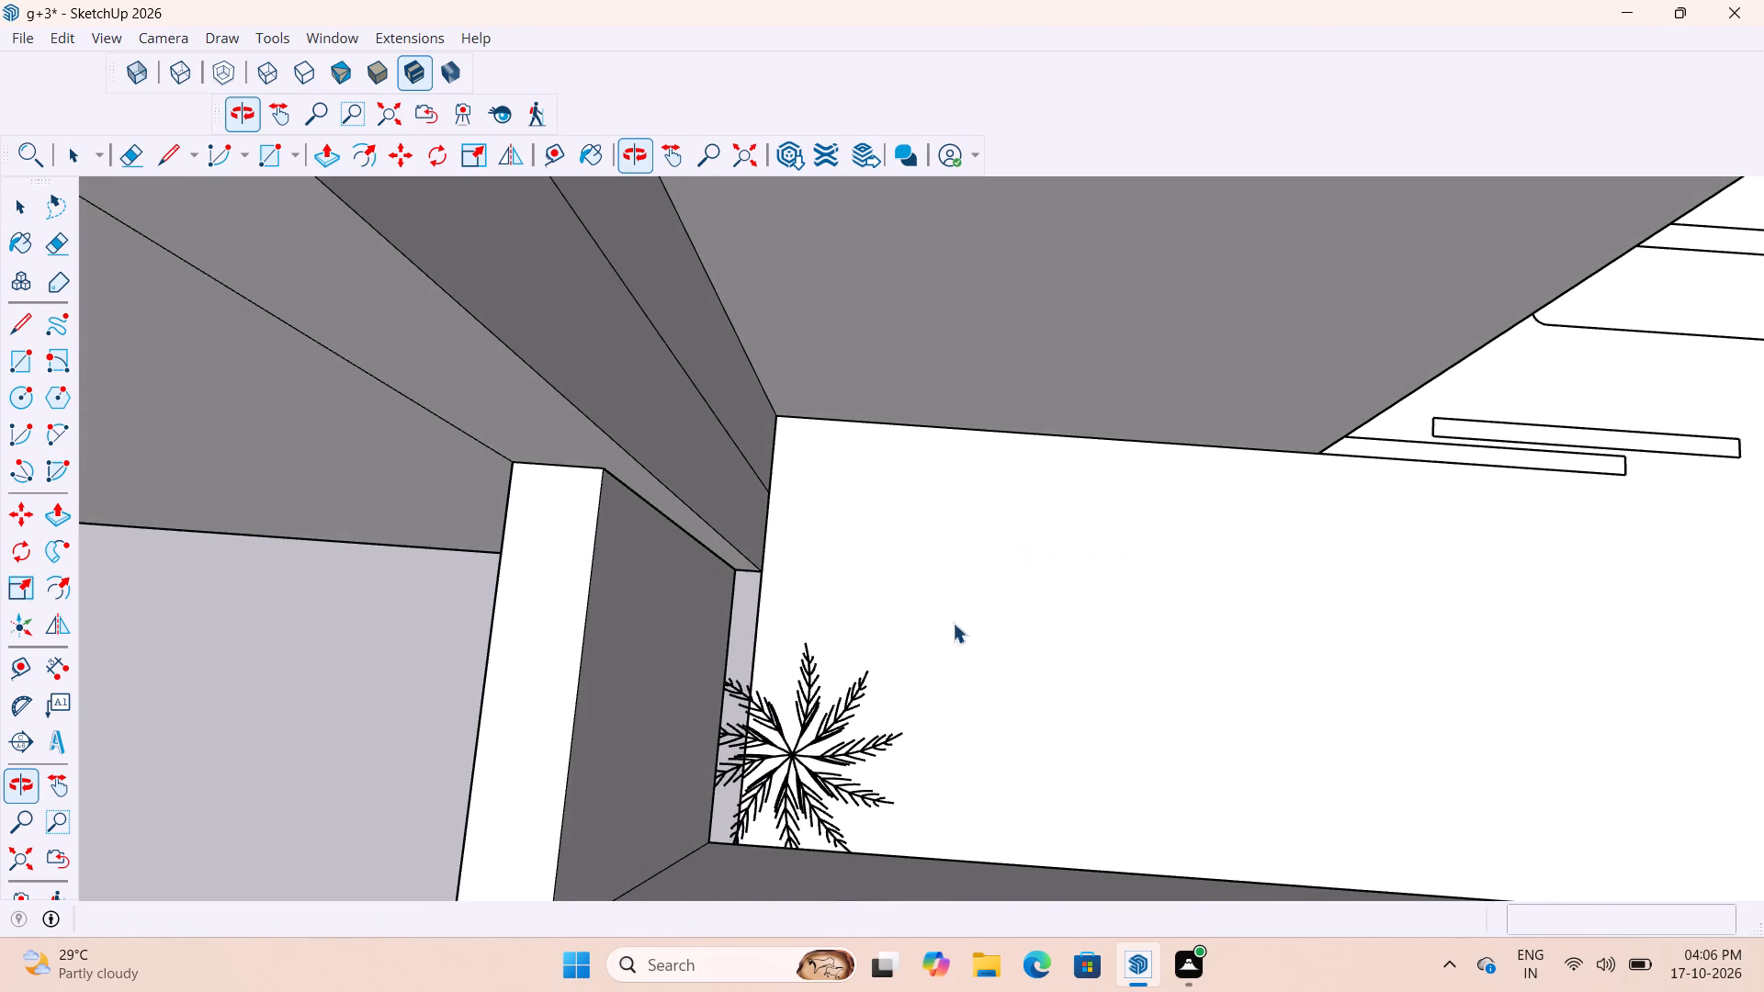
left_click(803, 643)
double_click(788, 638)
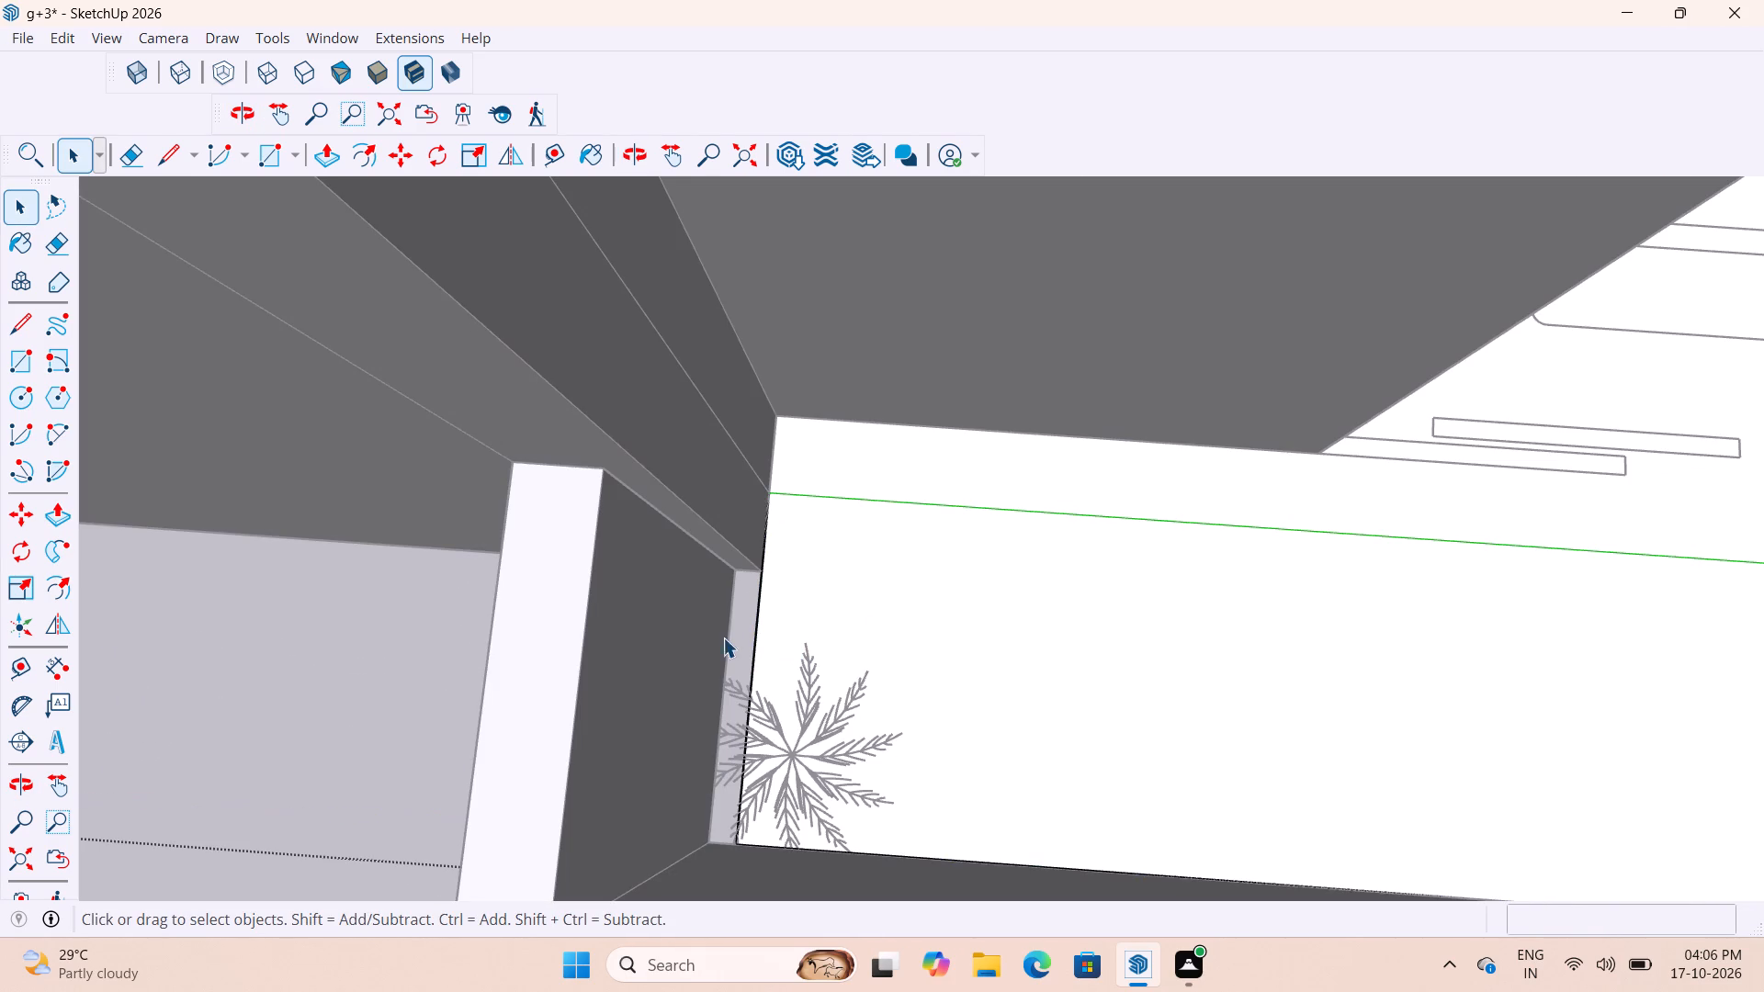
key("r")
scroll(711, 636, "up", 8)
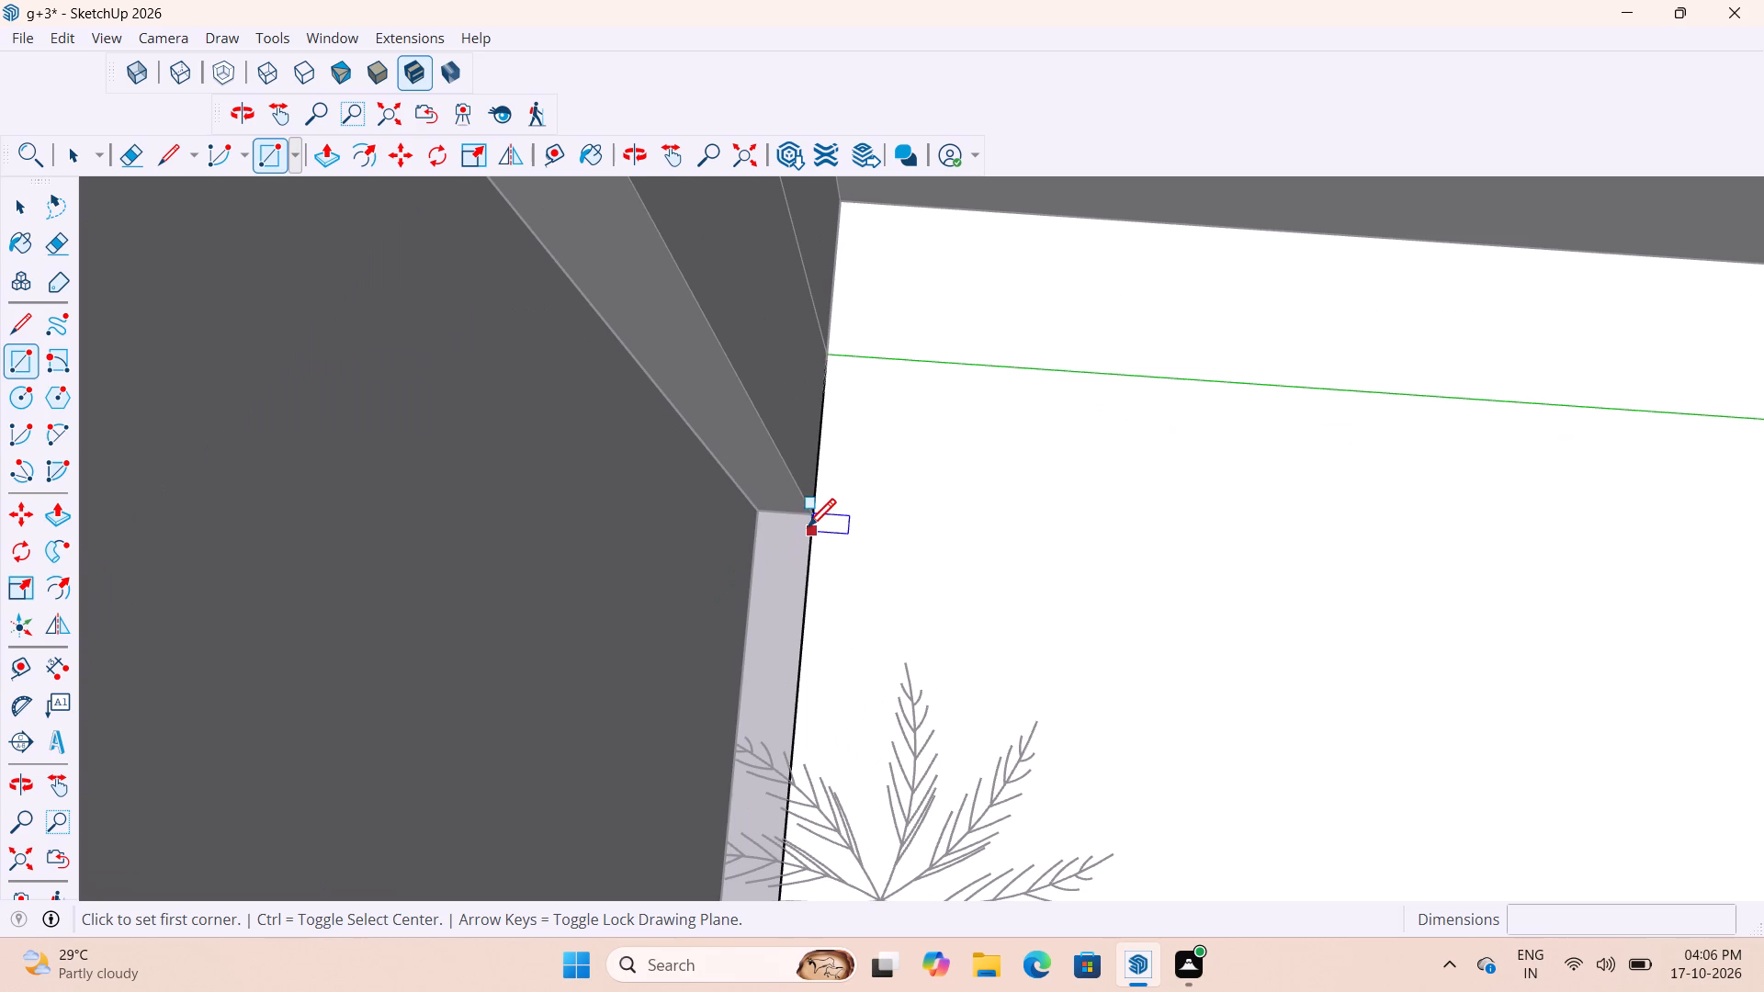
left_click(810, 515)
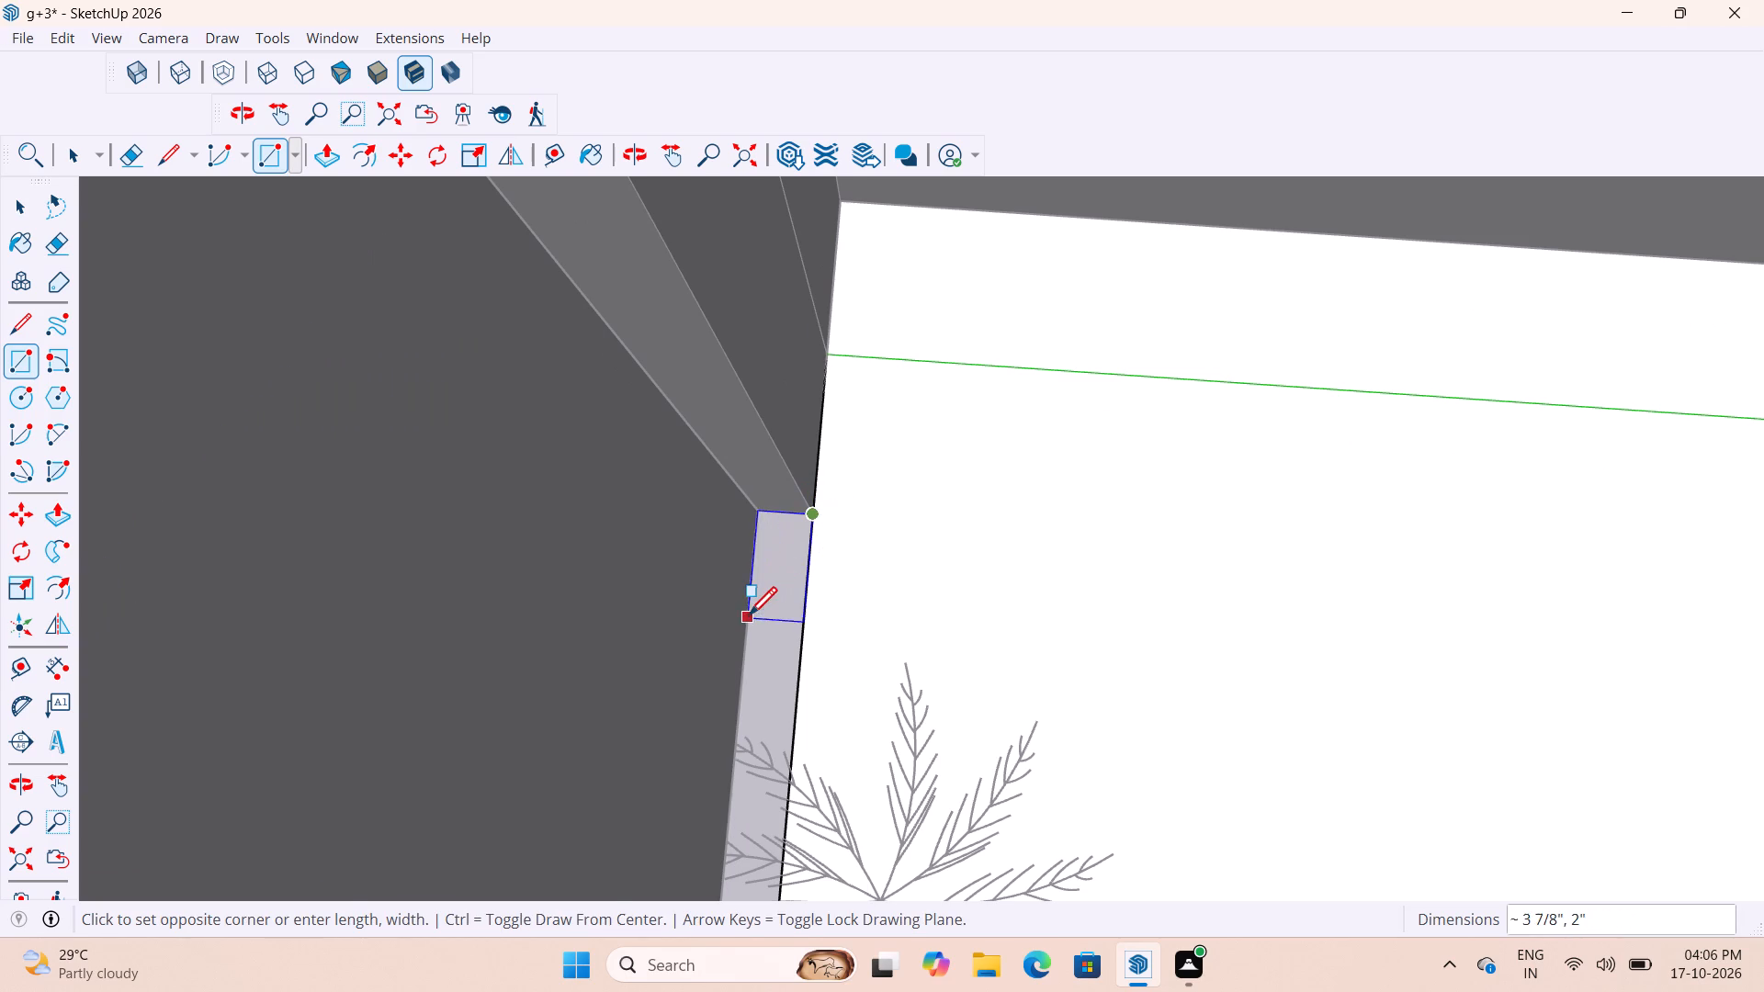
scroll(749, 618, "down", 10)
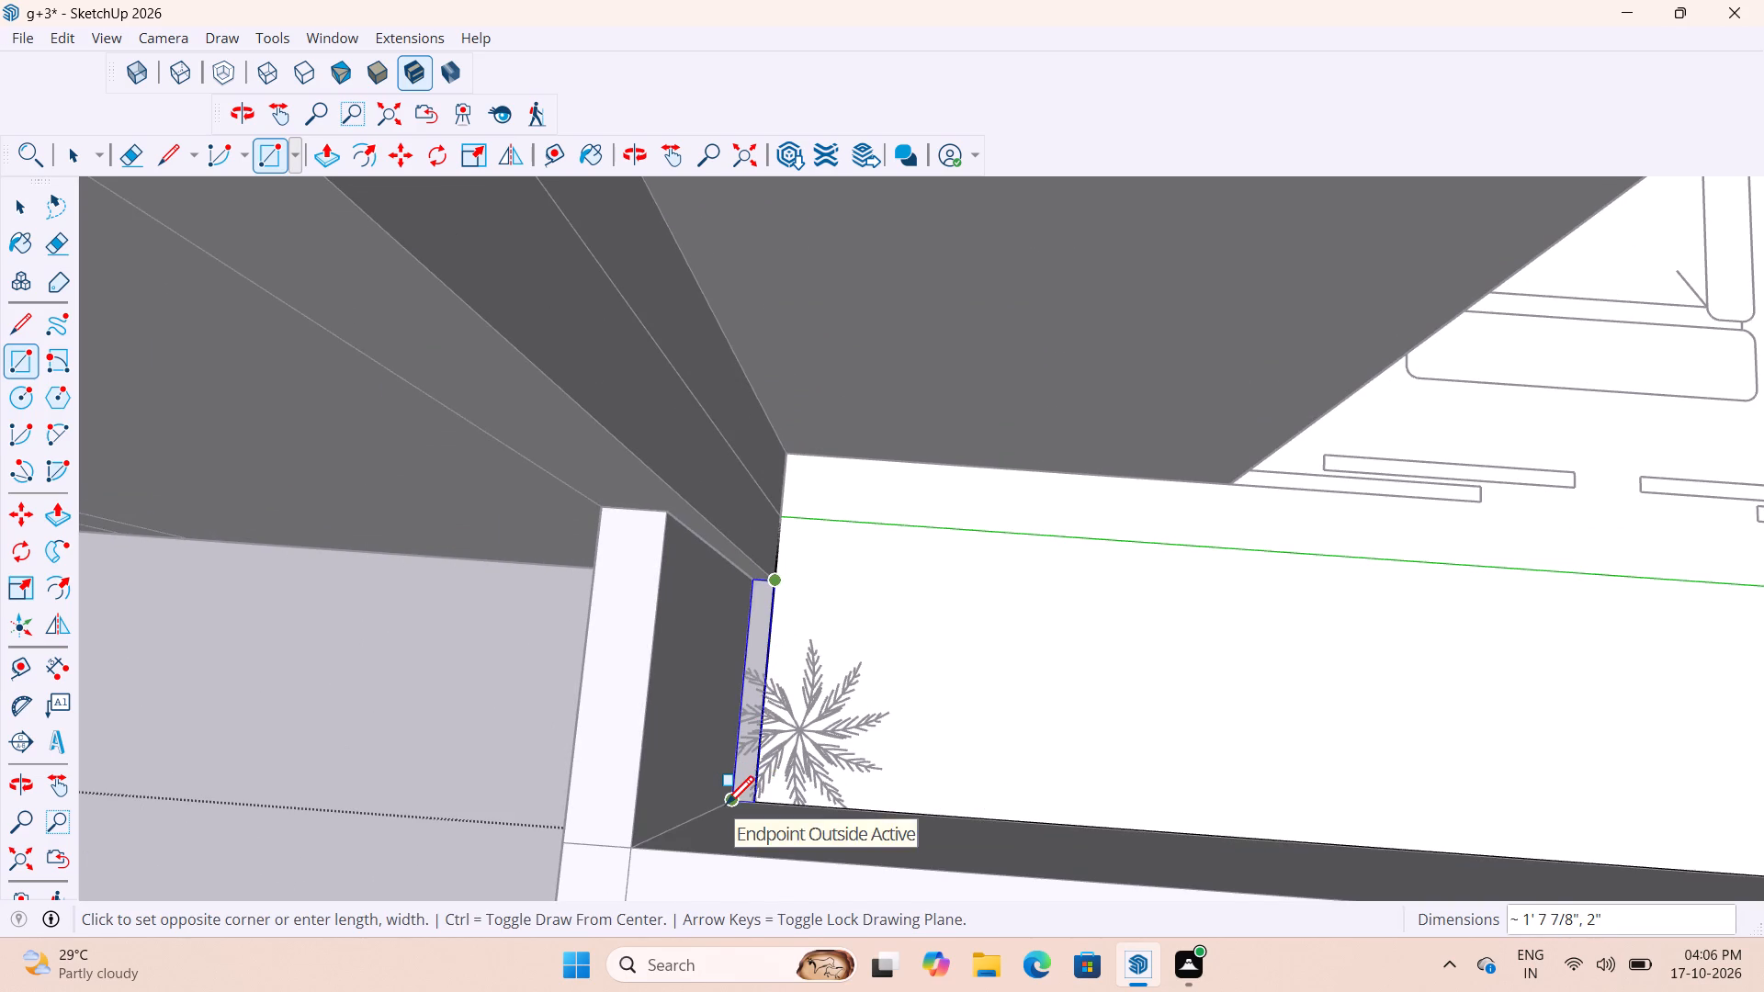
scroll(726, 807, "up", 8)
left_click(739, 790)
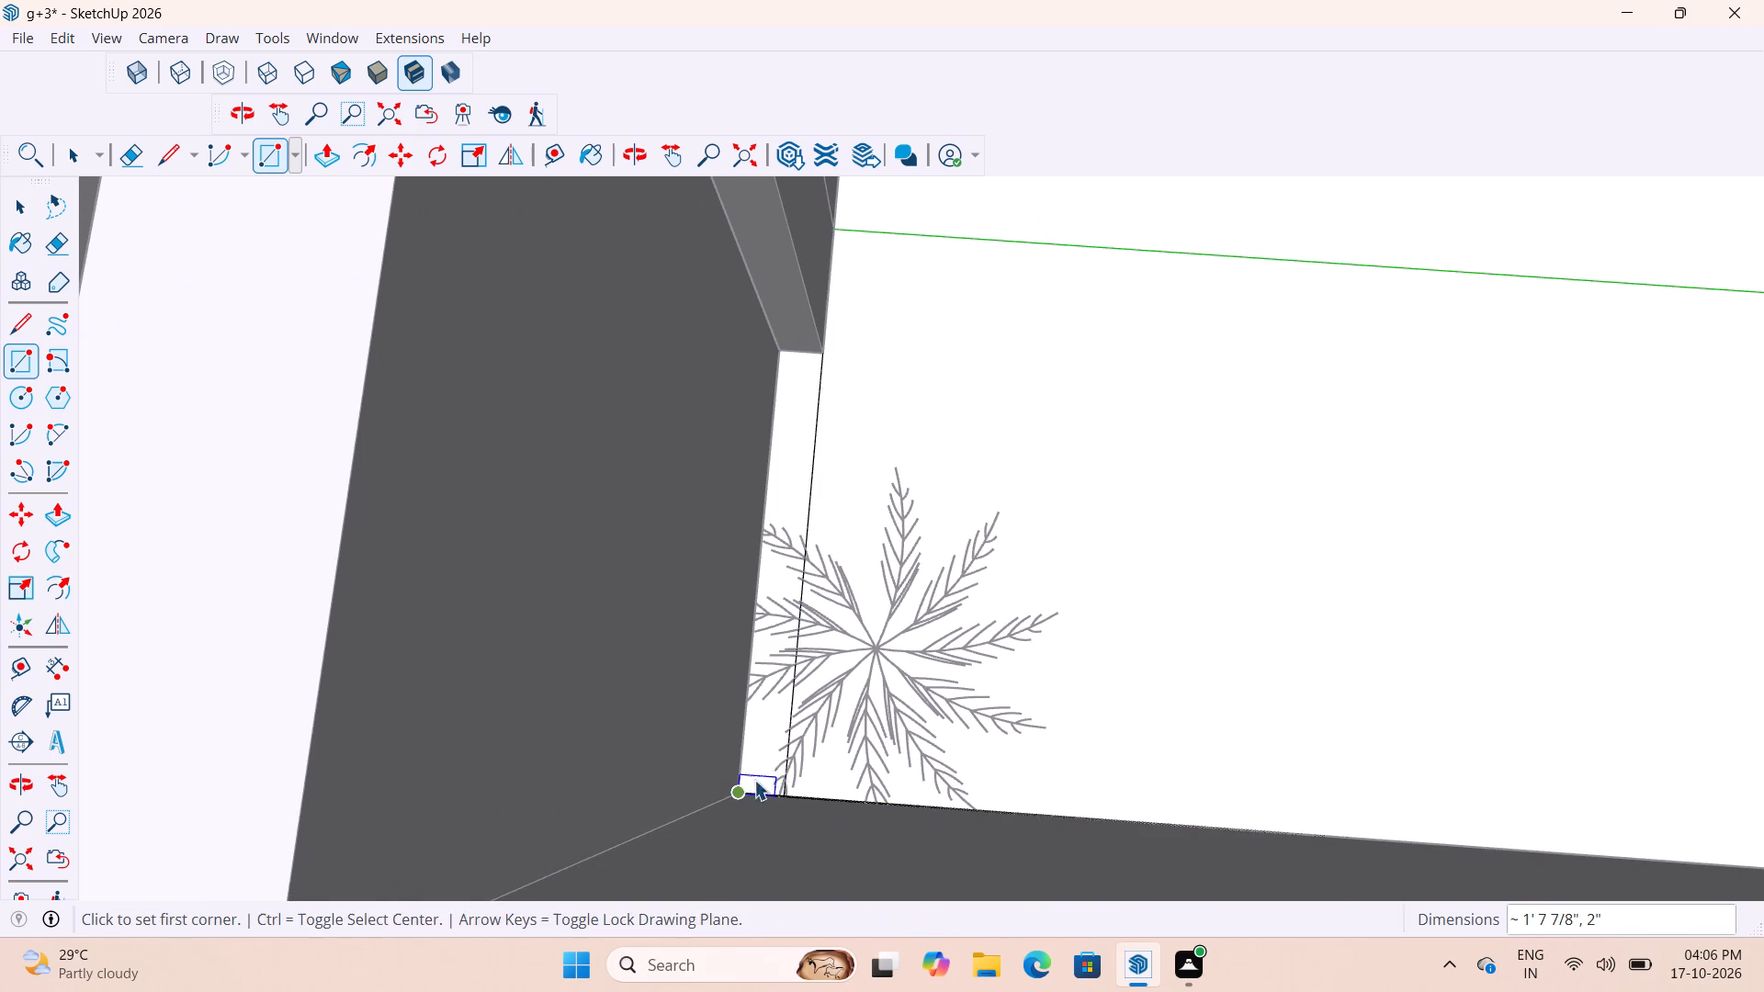
Delete the edge between the narrow strip and the balcony floor, and close the floor group.
key("space")
key("space")
left_click(809, 485)
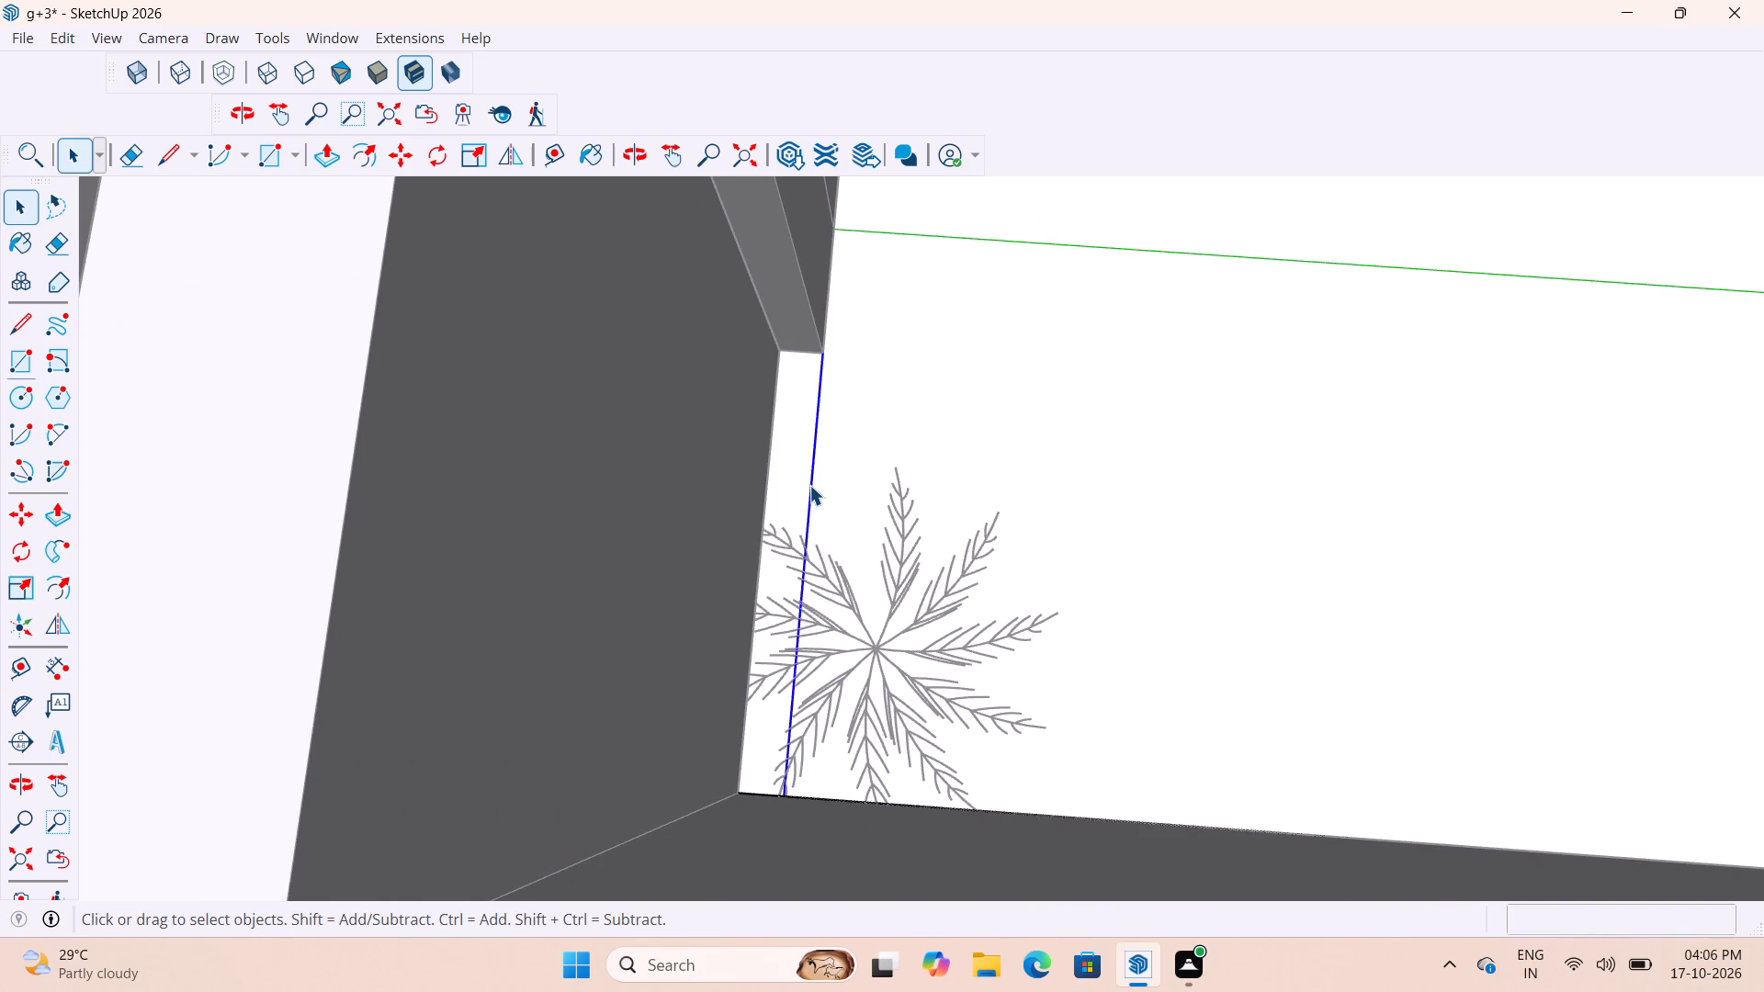
key("Delete")
scroll(932, 572, "down", 5)
scroll(891, 513, "down", 16)
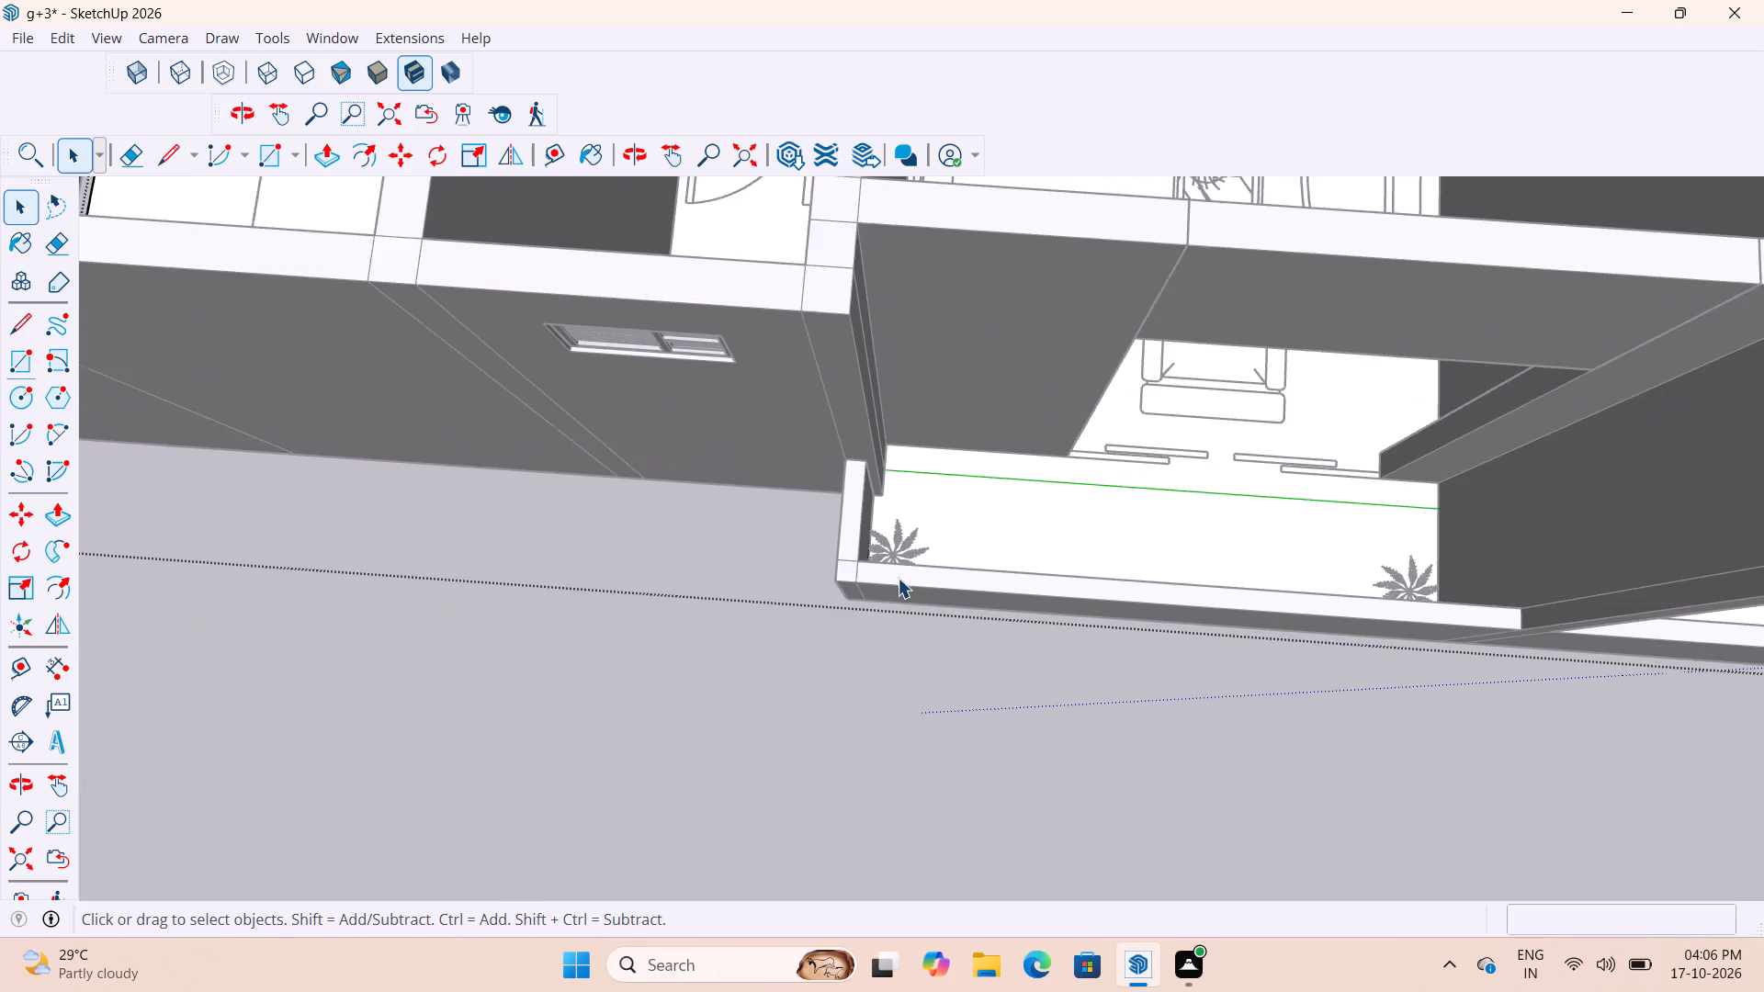
scroll(898, 578, "down", 8)
middle_click_drag(1057, 618, 500, 571)
scroll(769, 457, "down", 5)
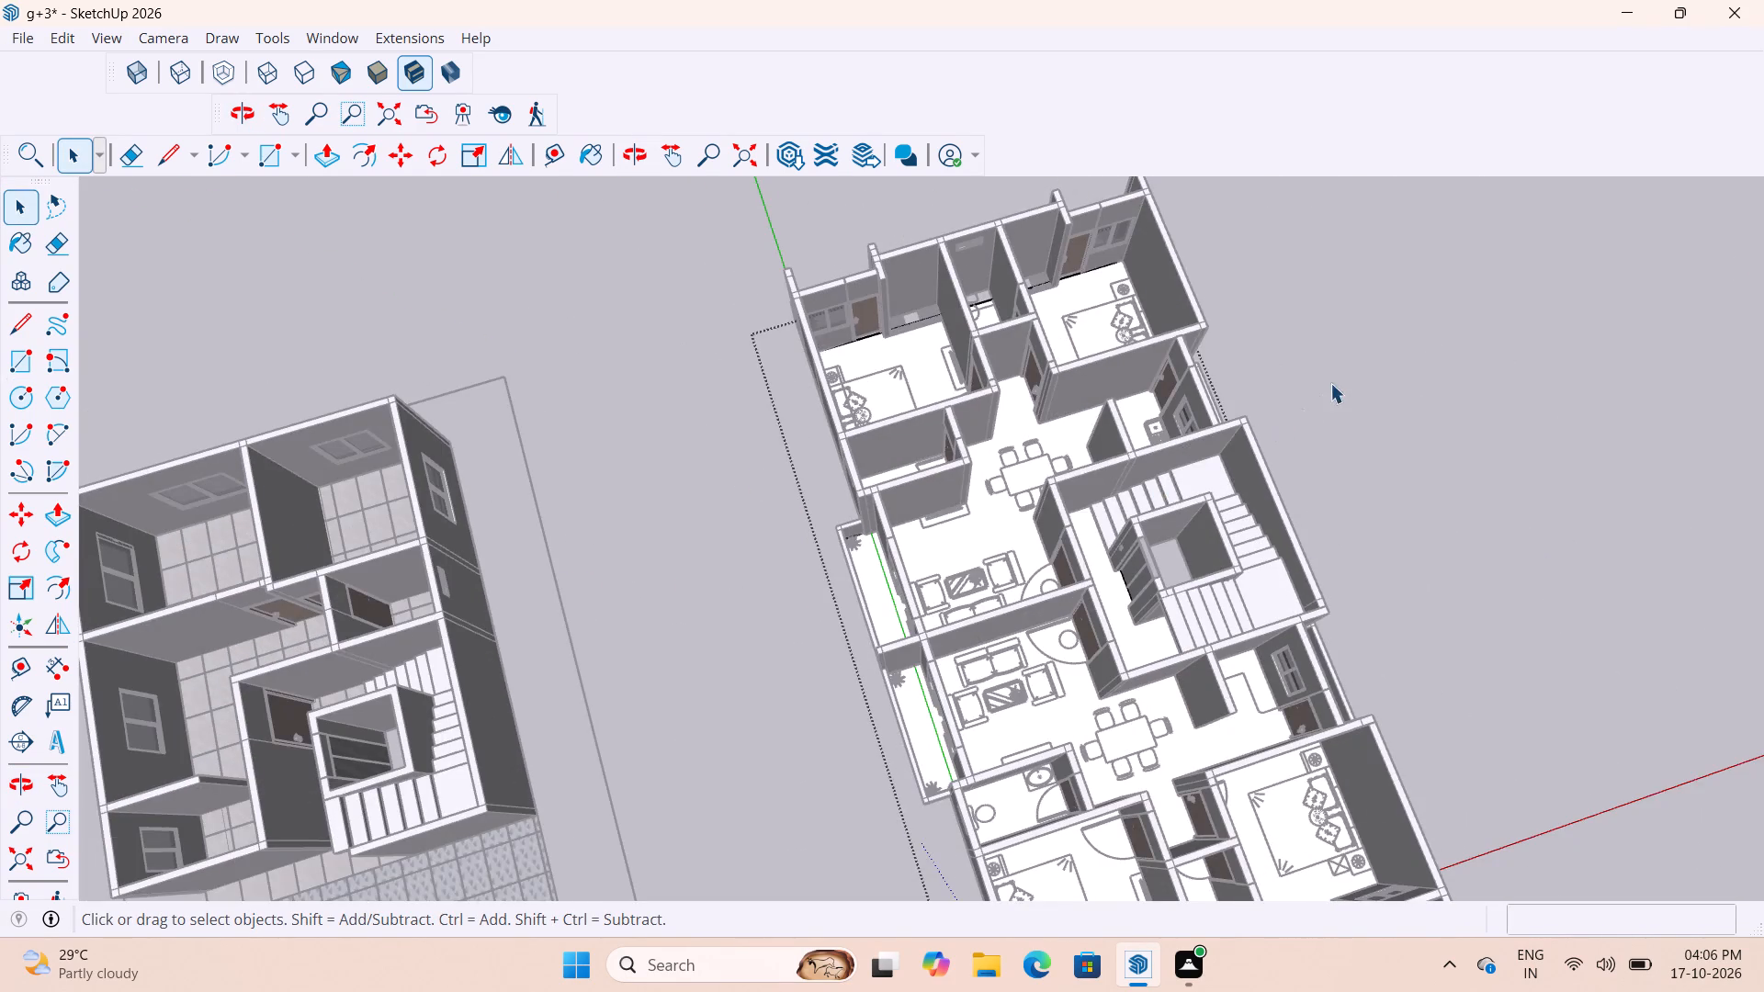
left_click(1330, 383)
Examine the remaining balconies and rooms around the building for areas of missing floor.
scroll(959, 549, "up", 9)
middle_click_drag(908, 549, 1123, 142)
scroll(1056, 293, "down", 5)
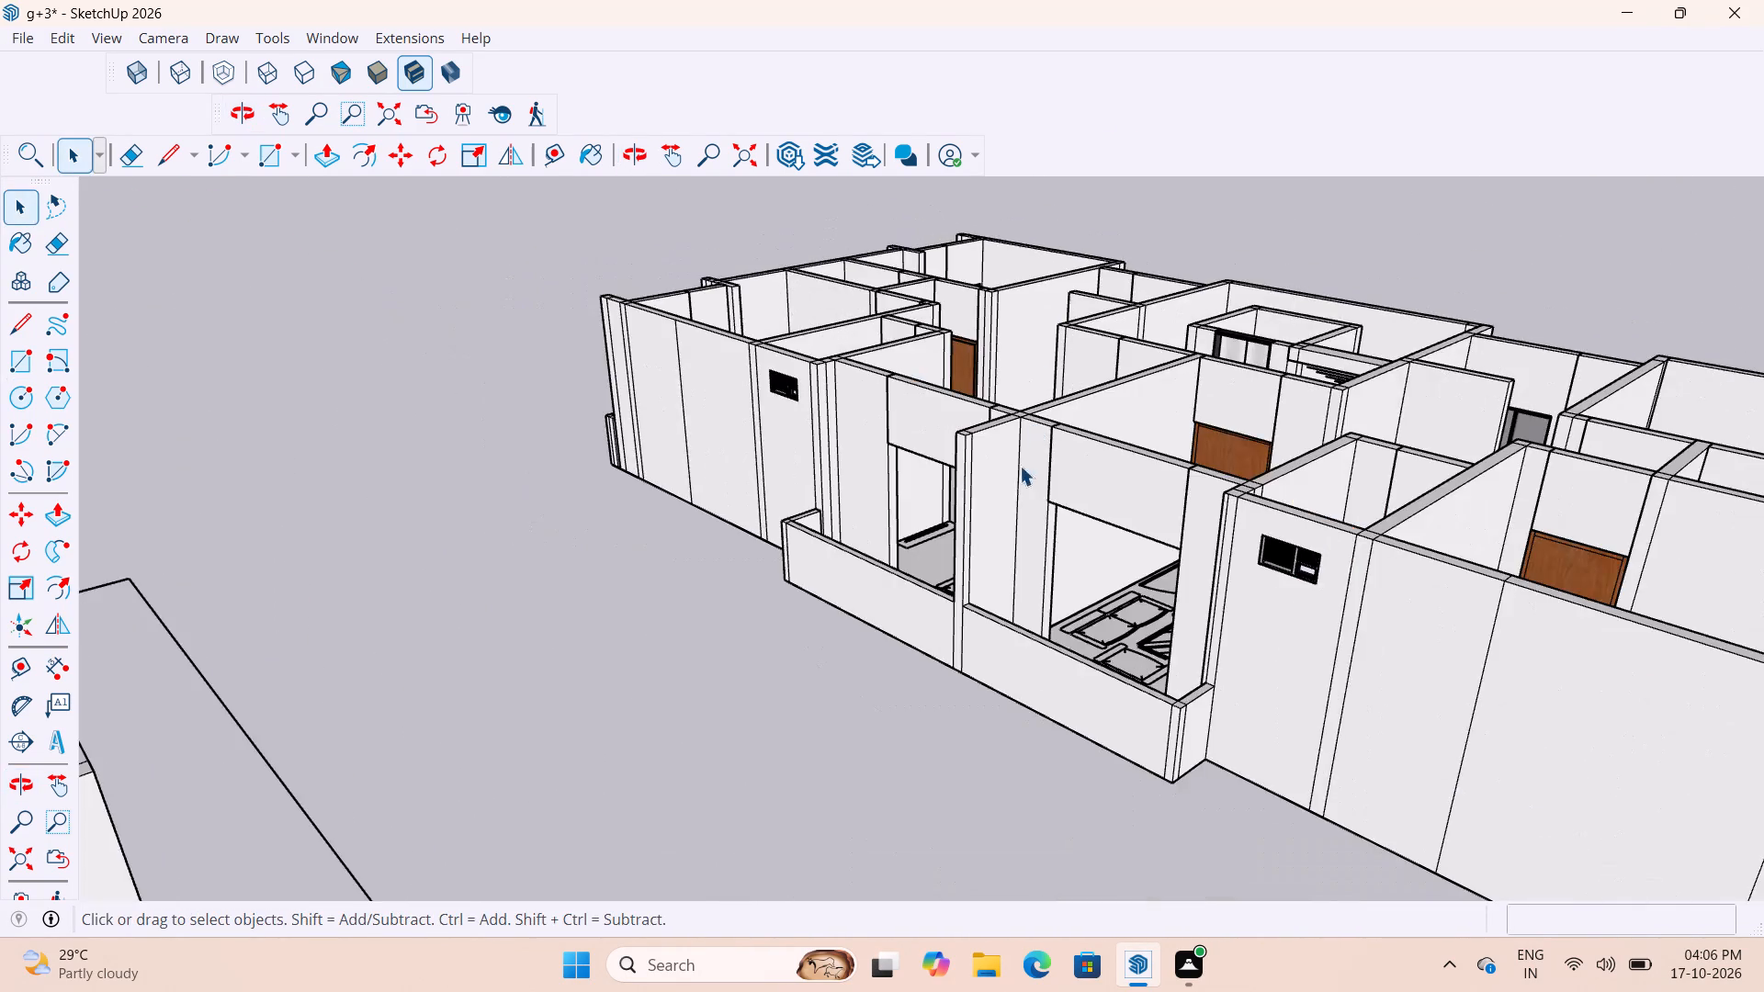
middle_click_drag(1000, 554, 854, 612)
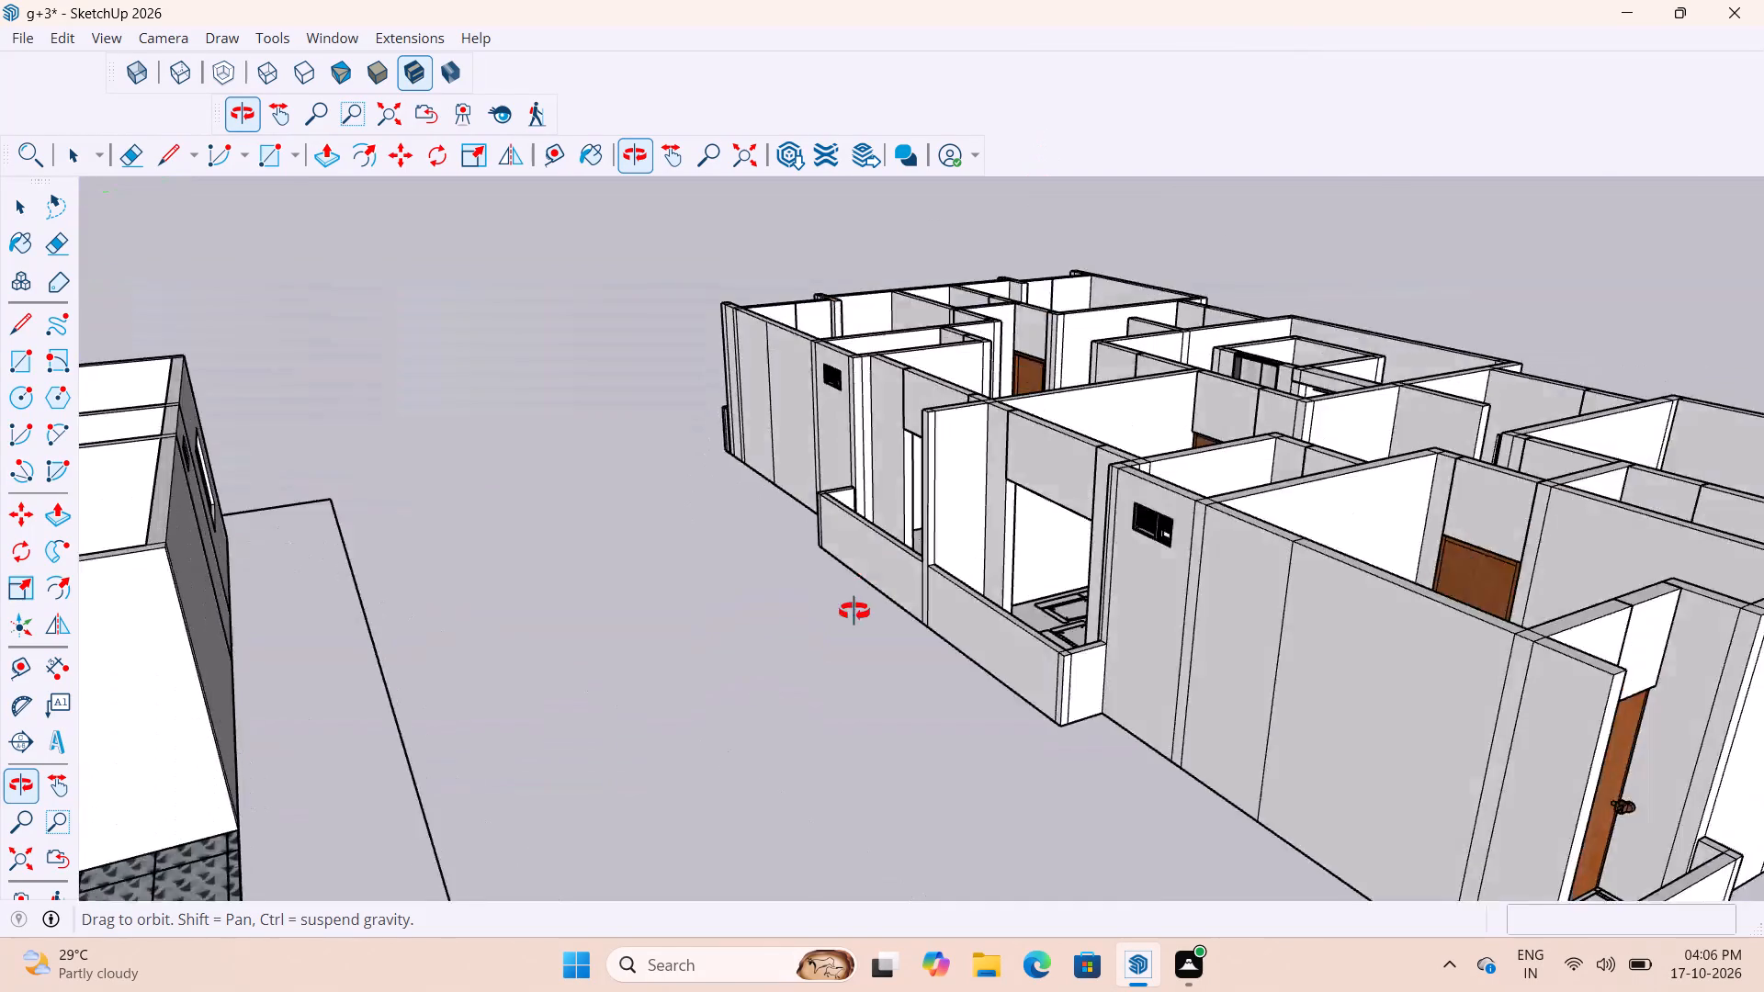
middle_click_drag(854, 612, 636, 842)
scroll(730, 746, "down", 10)
scroll(990, 429, "up", 12)
middle_click_drag(1127, 592, 113, 671)
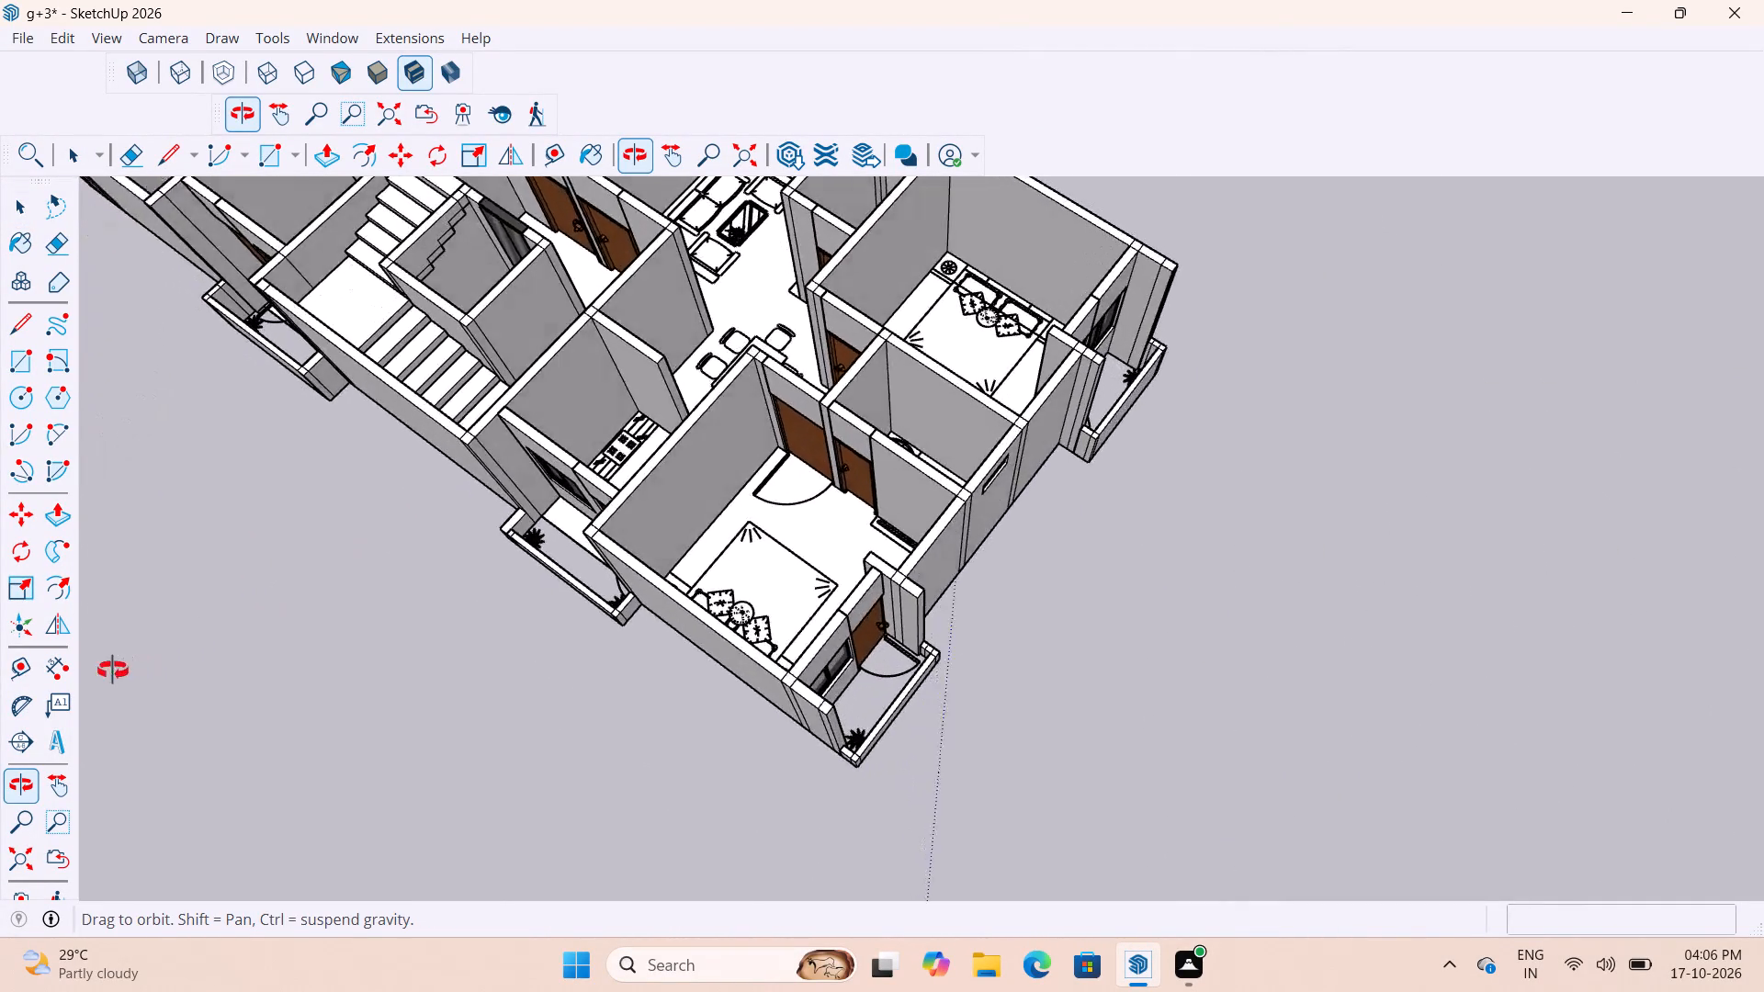
middle_click_drag(113, 671, 47, 667)
scroll(1084, 338, "up", 7)
middle_click_drag(1113, 333, 1602, 383)
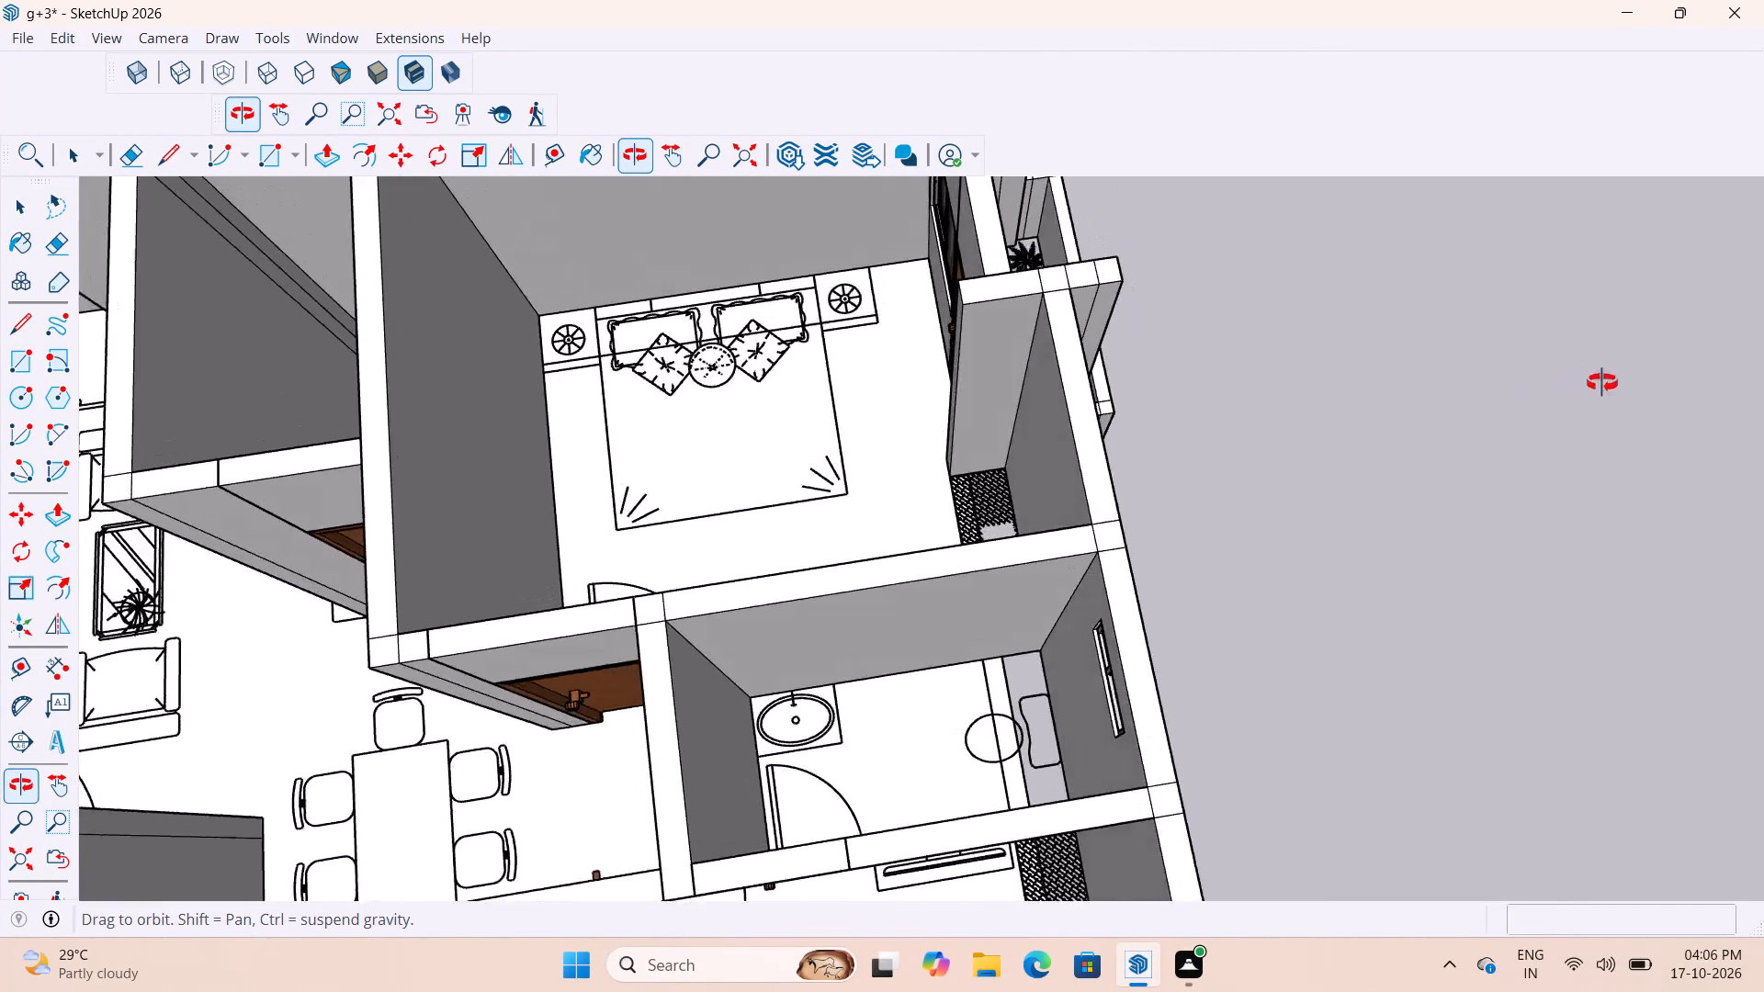
middle_click_drag(1602, 383, 1603, 383)
scroll(1604, 383, "up", 1)
scroll(1068, 316, "down", 7)
scroll(993, 316, "up", 14)
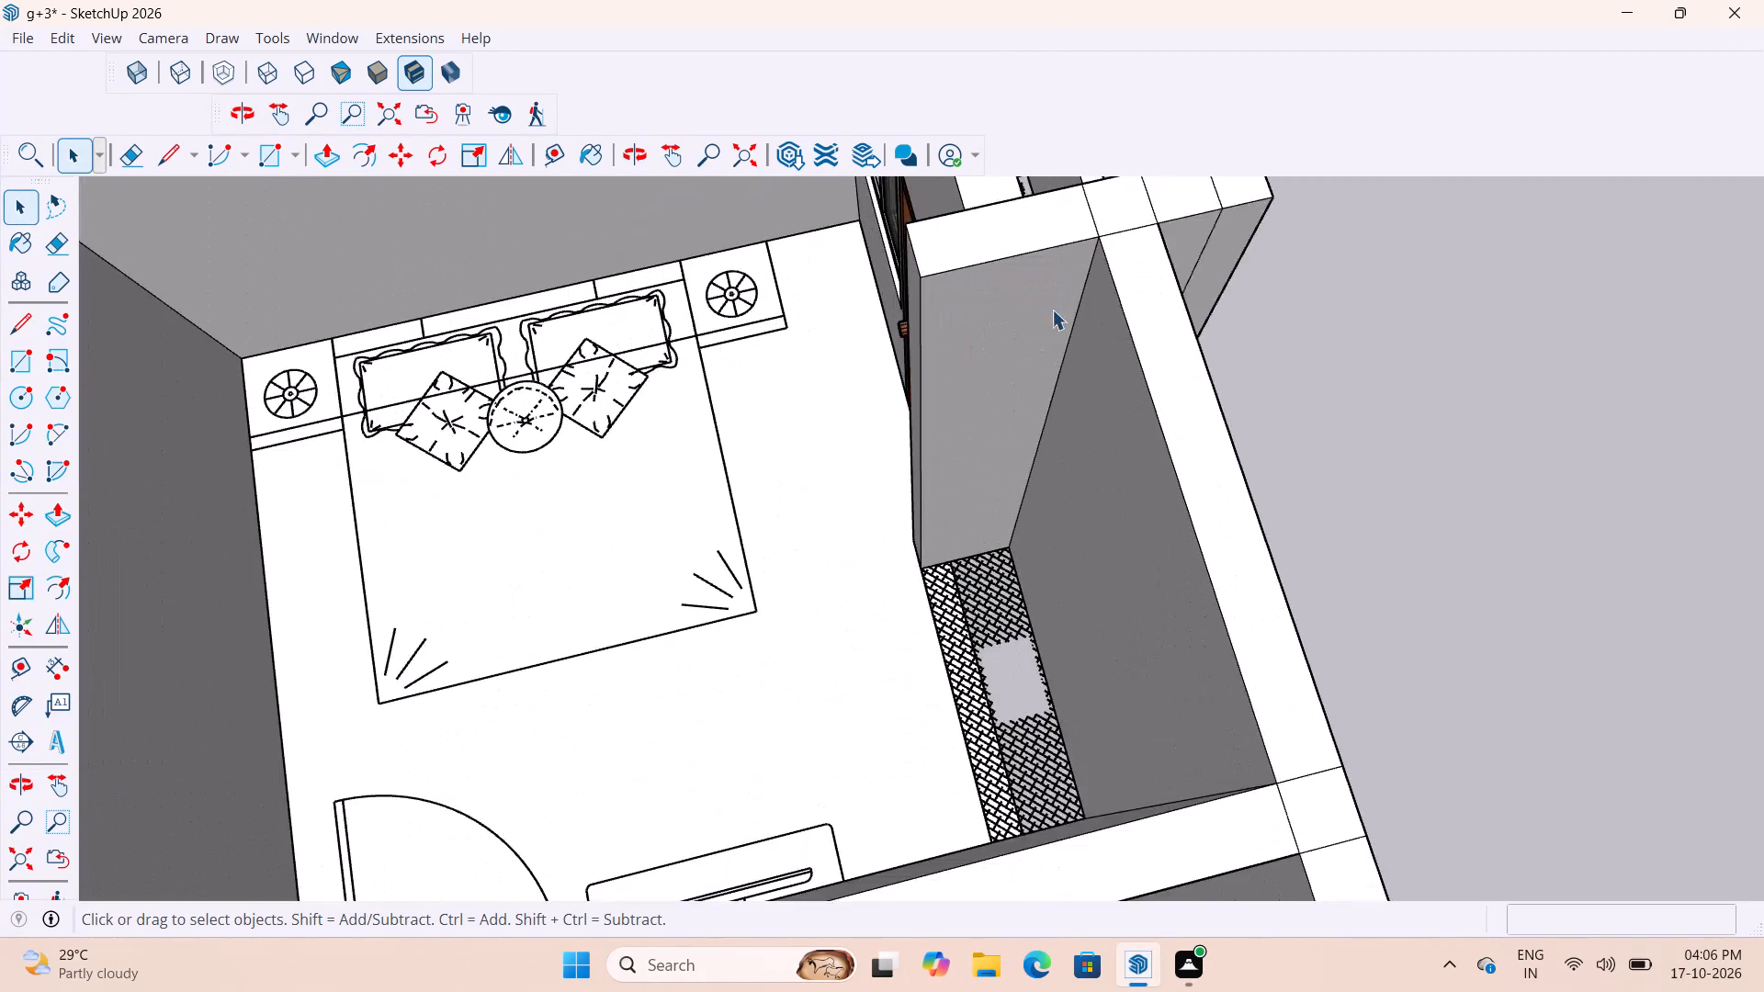
scroll(987, 391, "down", 6)
middle_click_drag(1079, 385, 353, 387)
scroll(1171, 602, "up", 11)
middle_click_drag(1169, 614, 1168, 622)
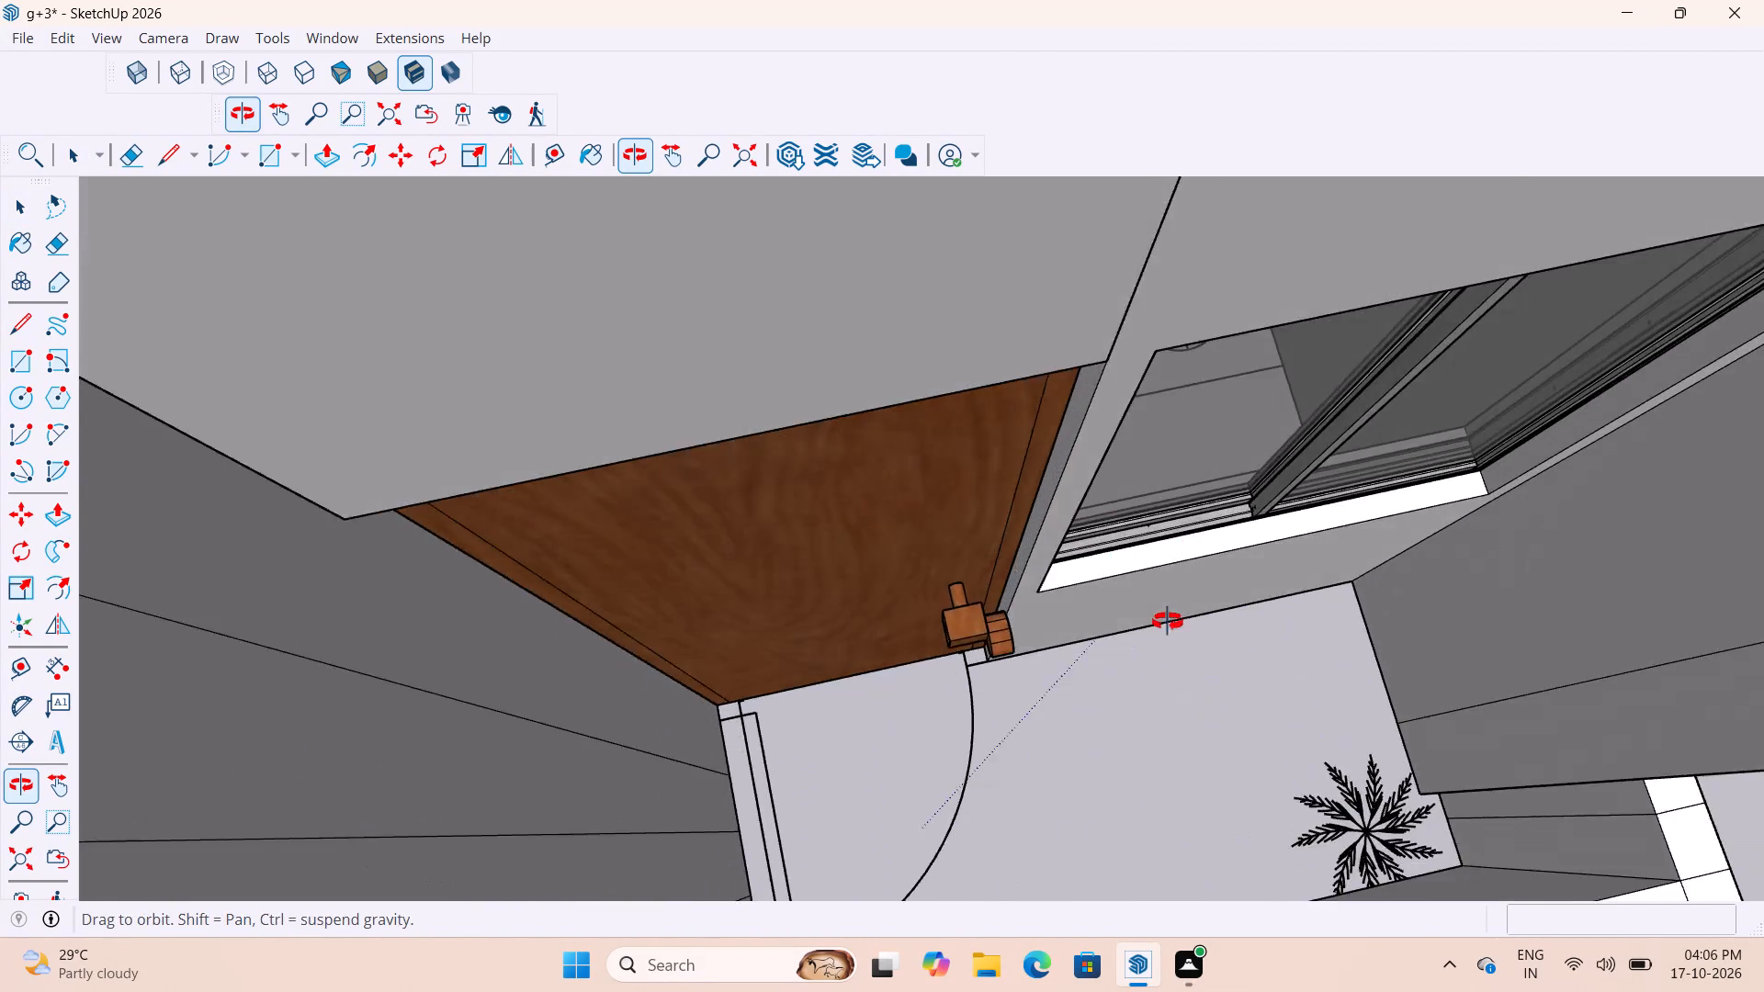
middle_click_drag(1168, 622, 1174, 627)
scroll(1175, 628, "up", 1)
scroll(1122, 648, "down", 12)
scroll(1109, 678, "up", 1)
middle_click_drag(1109, 678, 1746, 668)
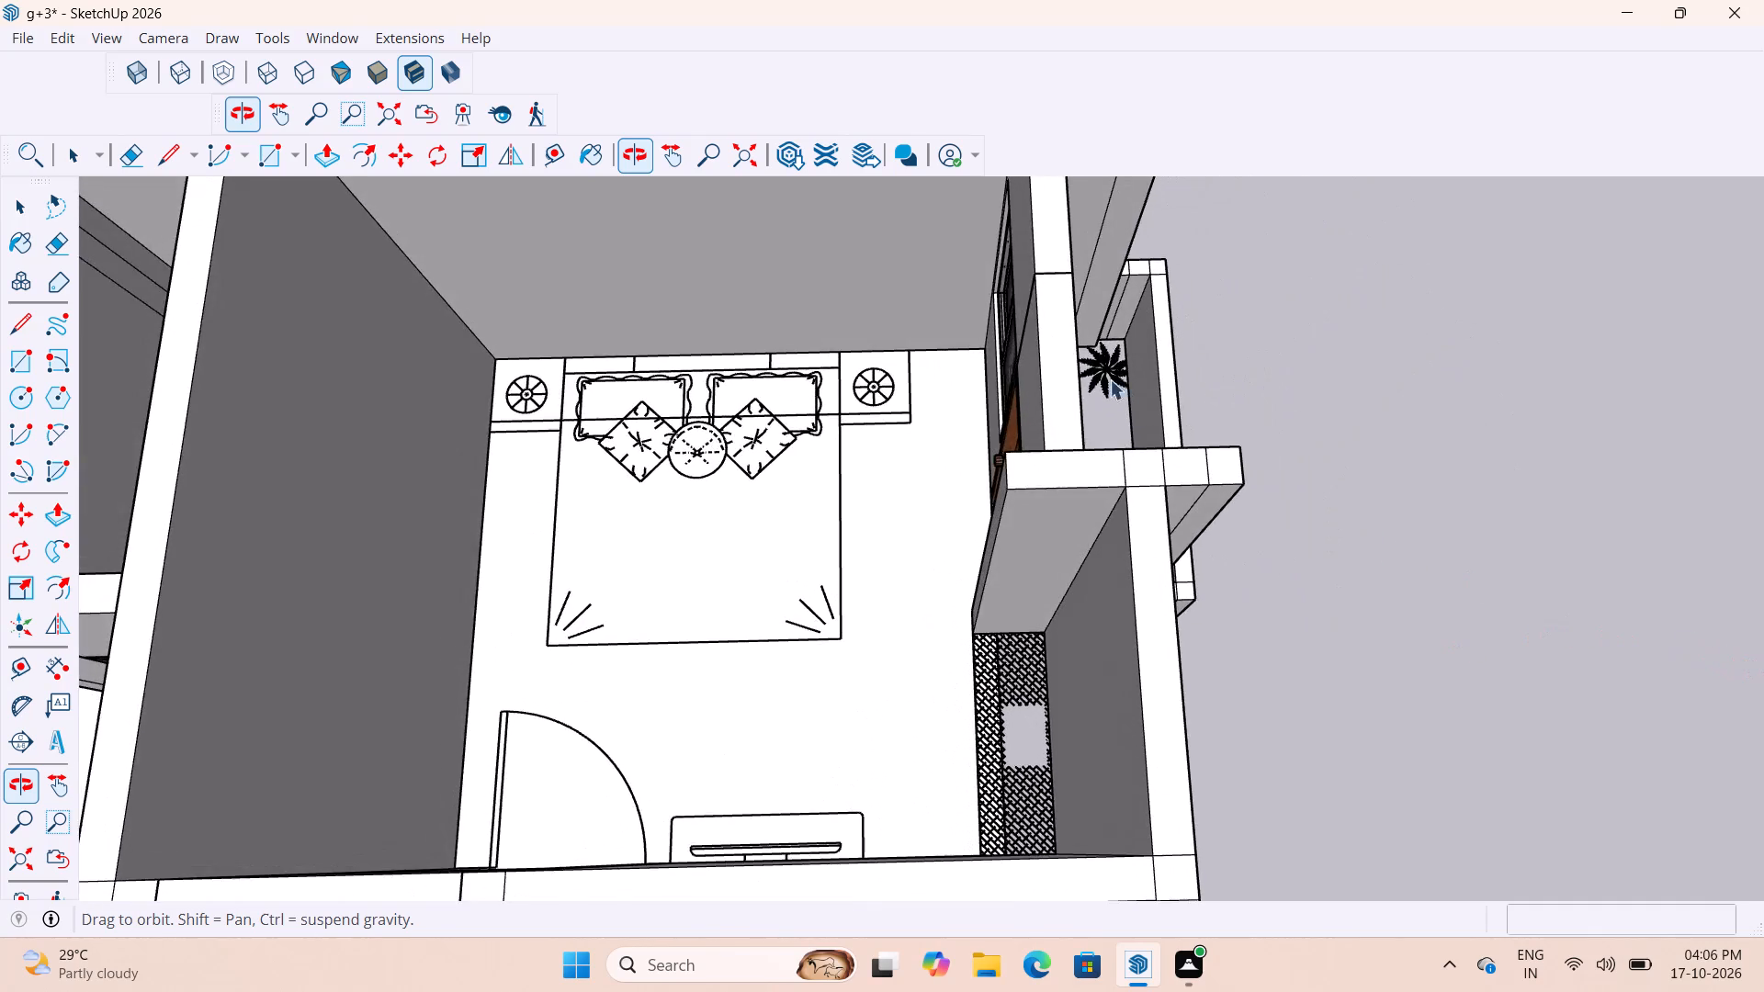
scroll(1084, 380, "up", 8)
scroll(936, 448, "down", 1)
scroll(934, 451, "up", 14)
middle_click_drag(980, 472, 1207, 277)
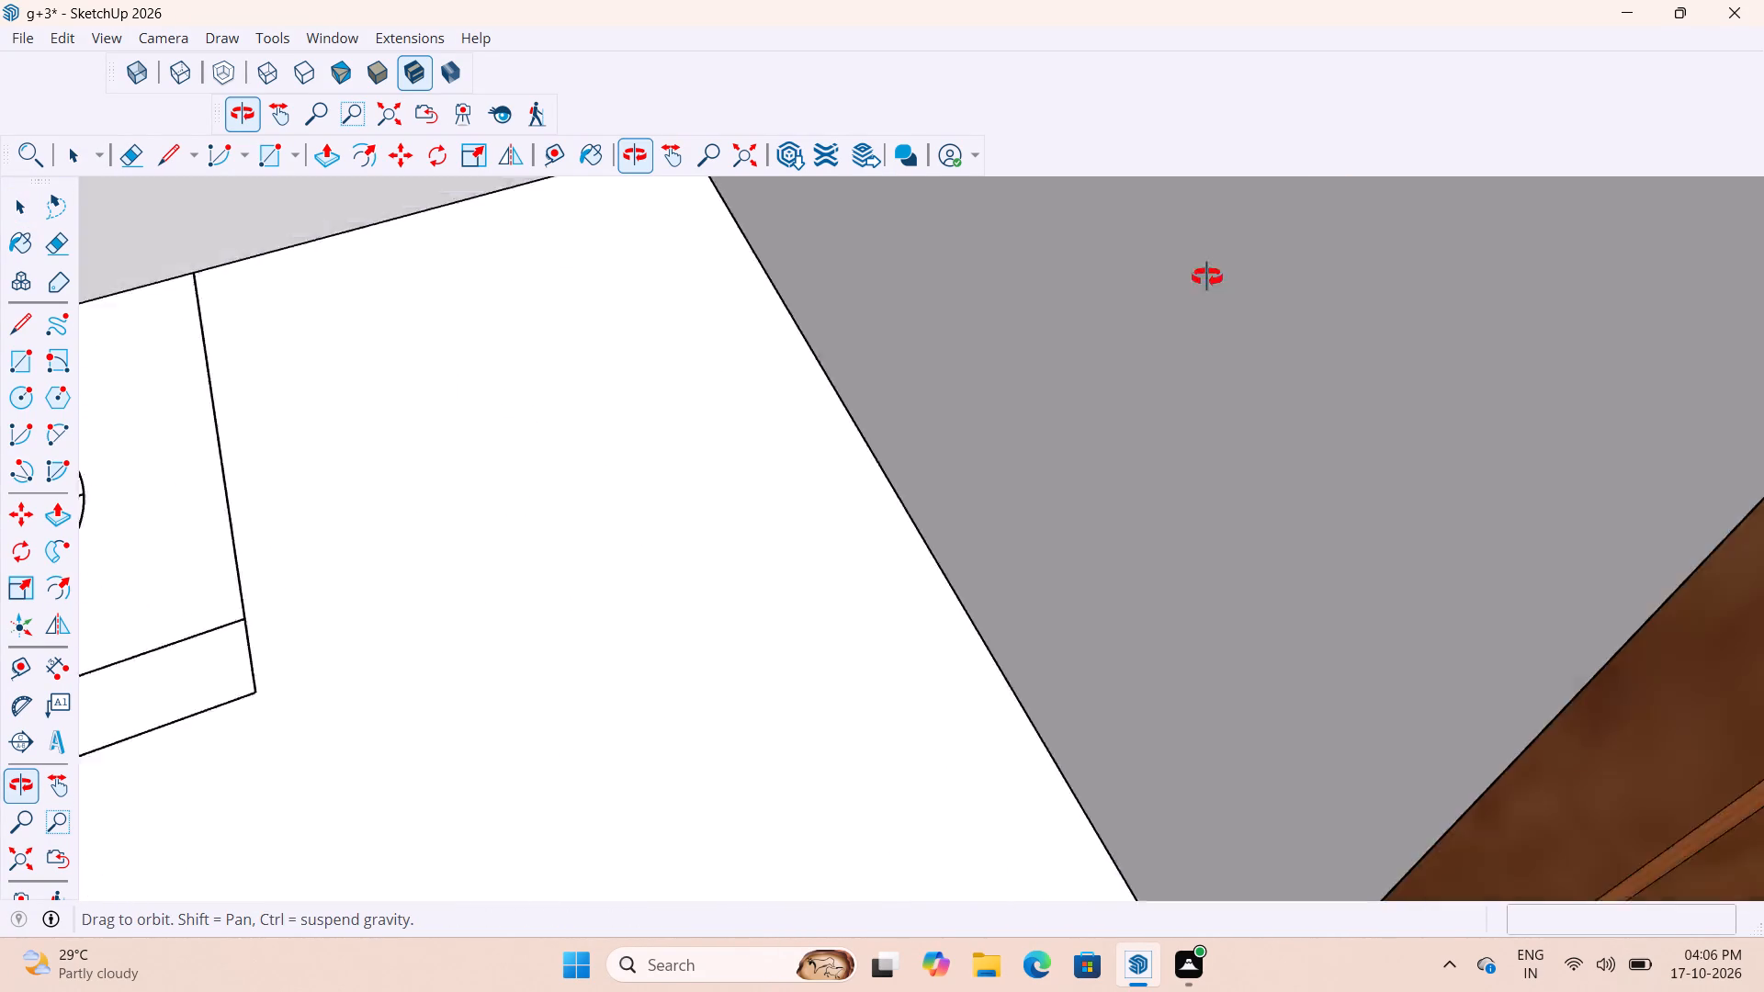
middle_click_drag(1207, 277, 689, 403)
scroll(755, 366, "down", 12)
scroll(864, 461, "down", 18)
scroll(863, 462, "down", 19)
scroll(873, 479, "down", 6)
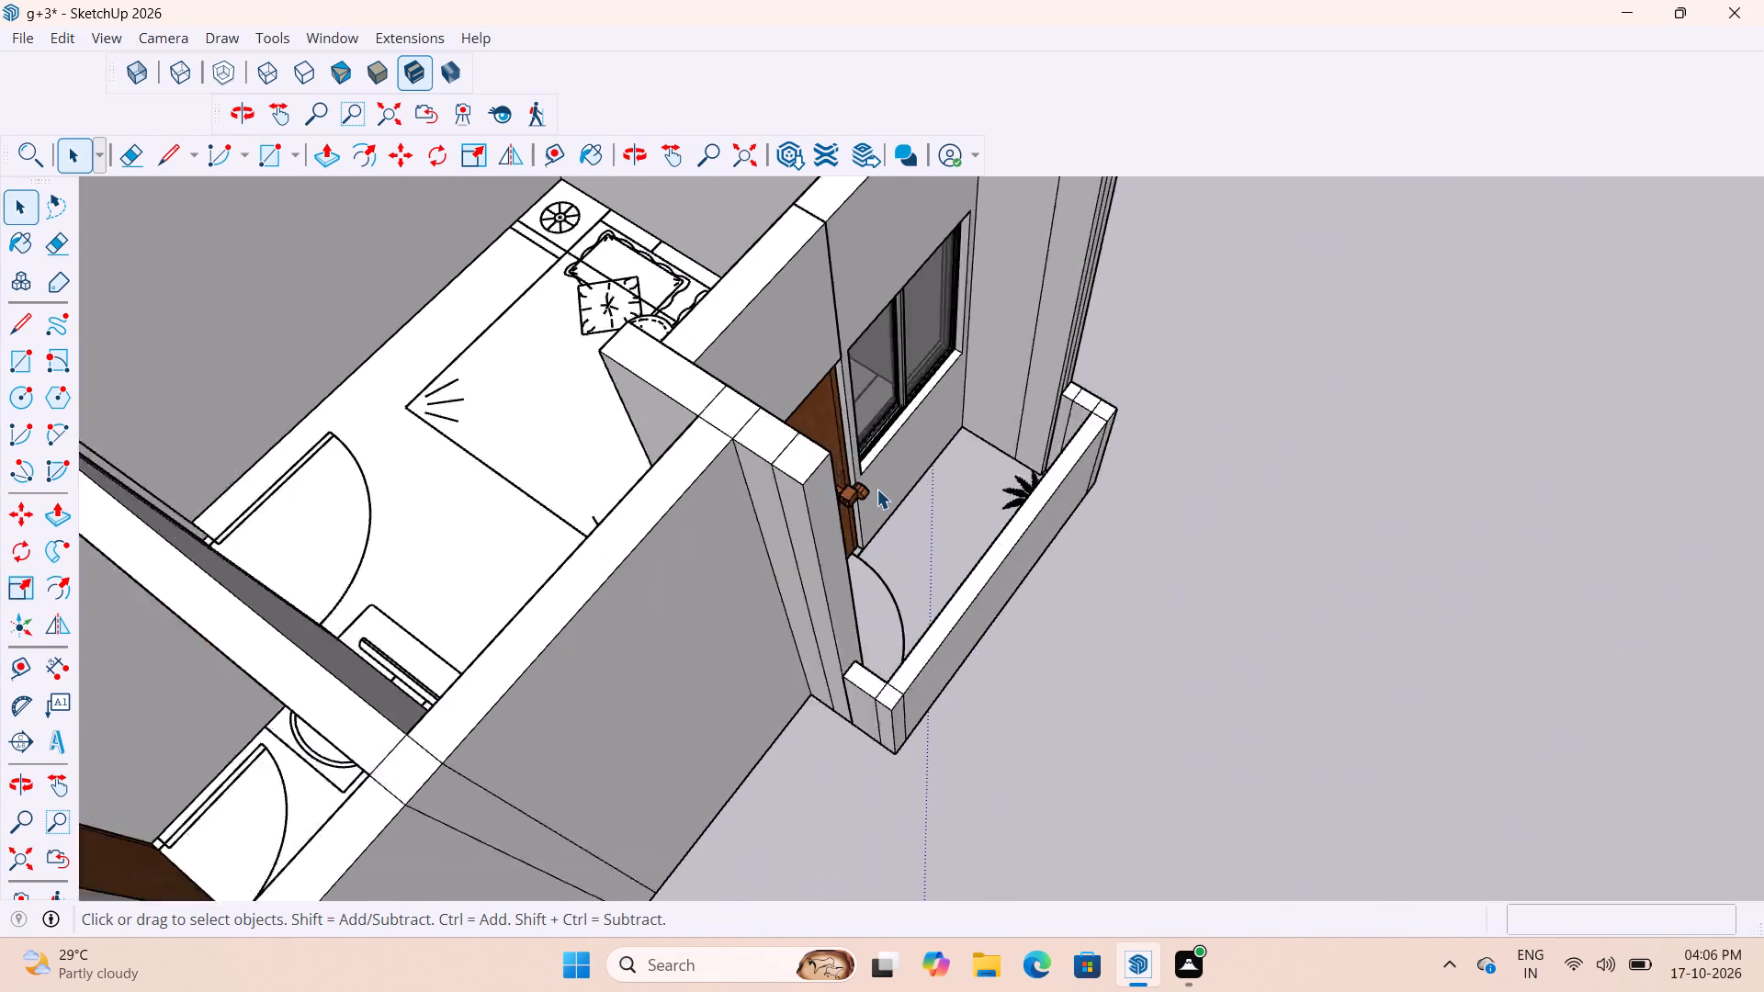
scroll(888, 476, "down", 7)
scroll(778, 498, "up", 4)
middle_click_drag(788, 498, 986, 482)
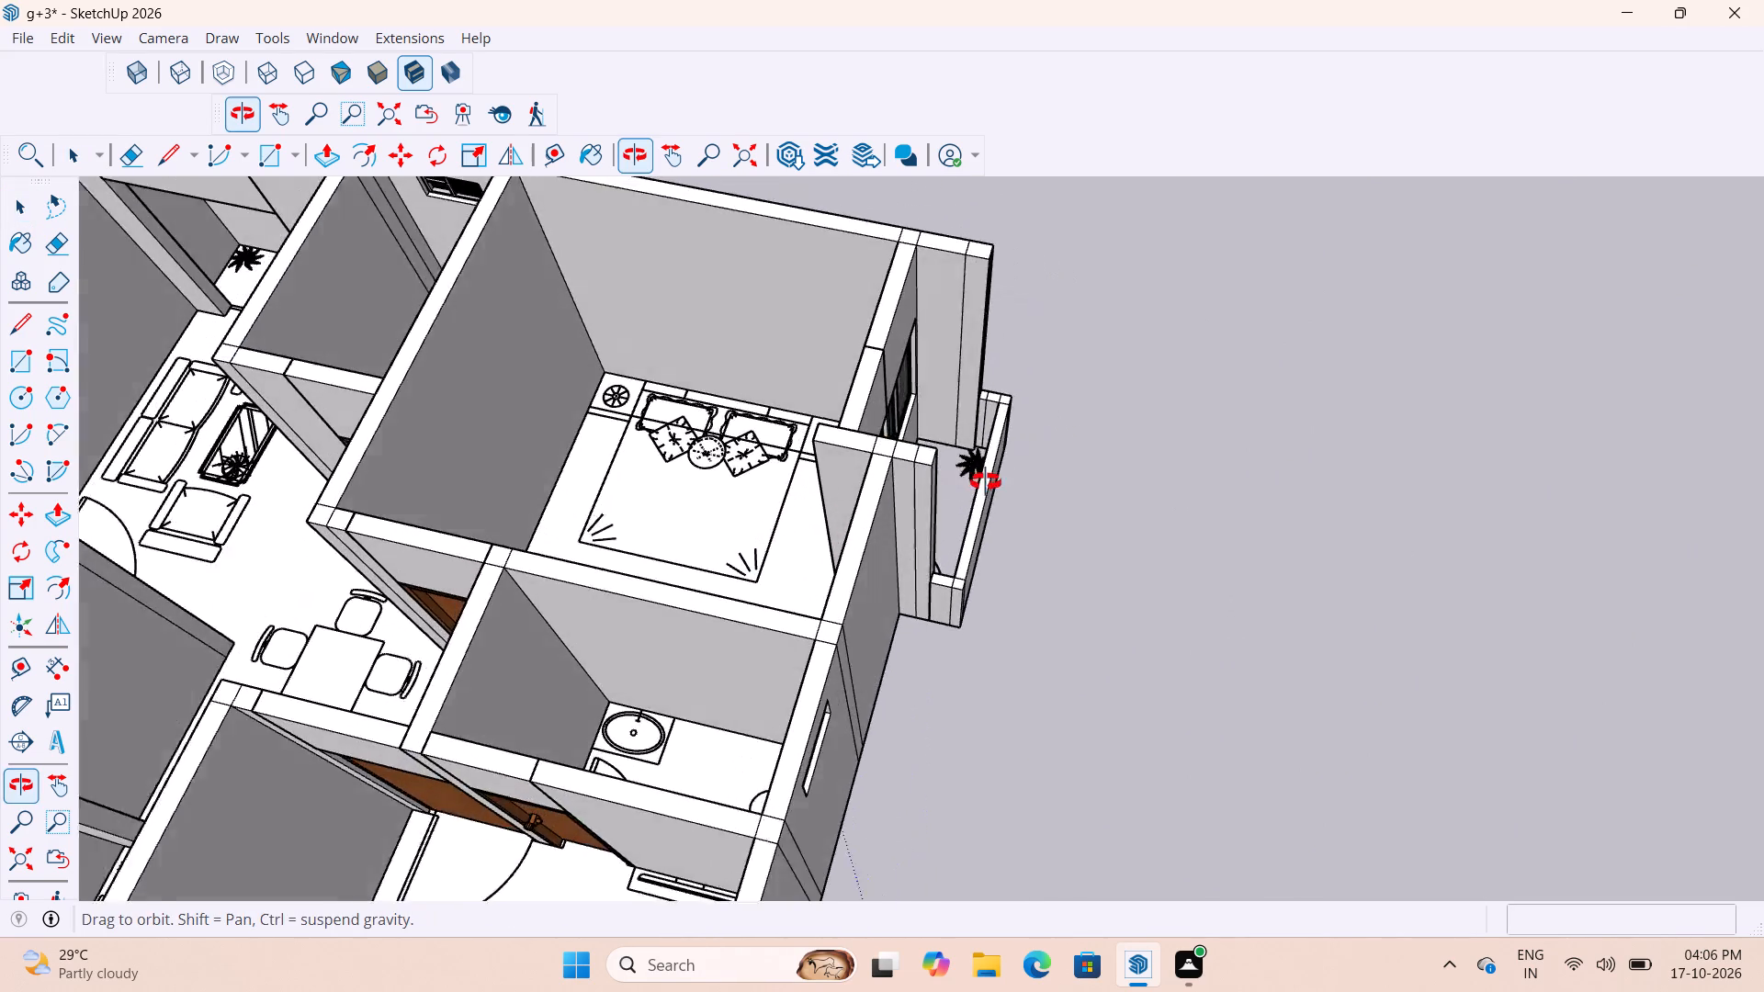
middle_click_drag(986, 482, 1002, 482)
scroll(1231, 391, "down", 10)
scroll(871, 694, "up", 8)
middle_click_drag(928, 723, 934, 724)
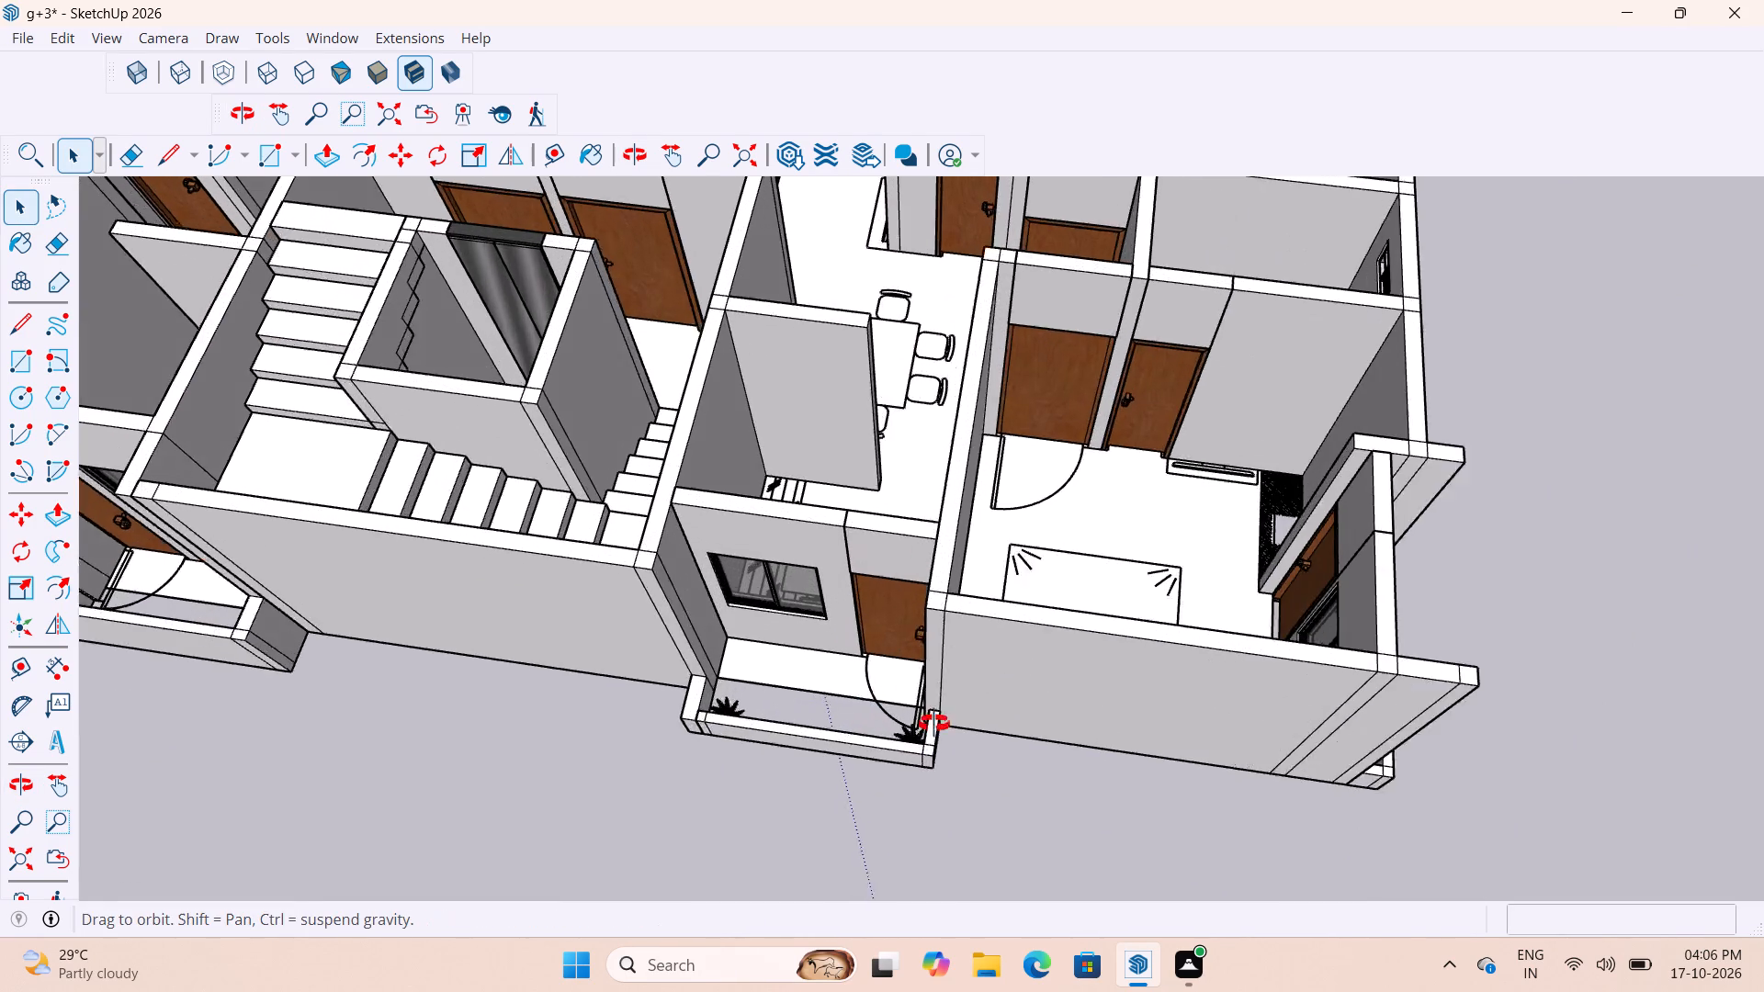
middle_click_drag(934, 724, 1610, 782)
scroll(1155, 654, "up", 4)
scroll(1028, 532, "down", 5)
Open the floor group for editing at the balcony beside the kitchen.
middle_click_drag(1040, 667, 1068, 716)
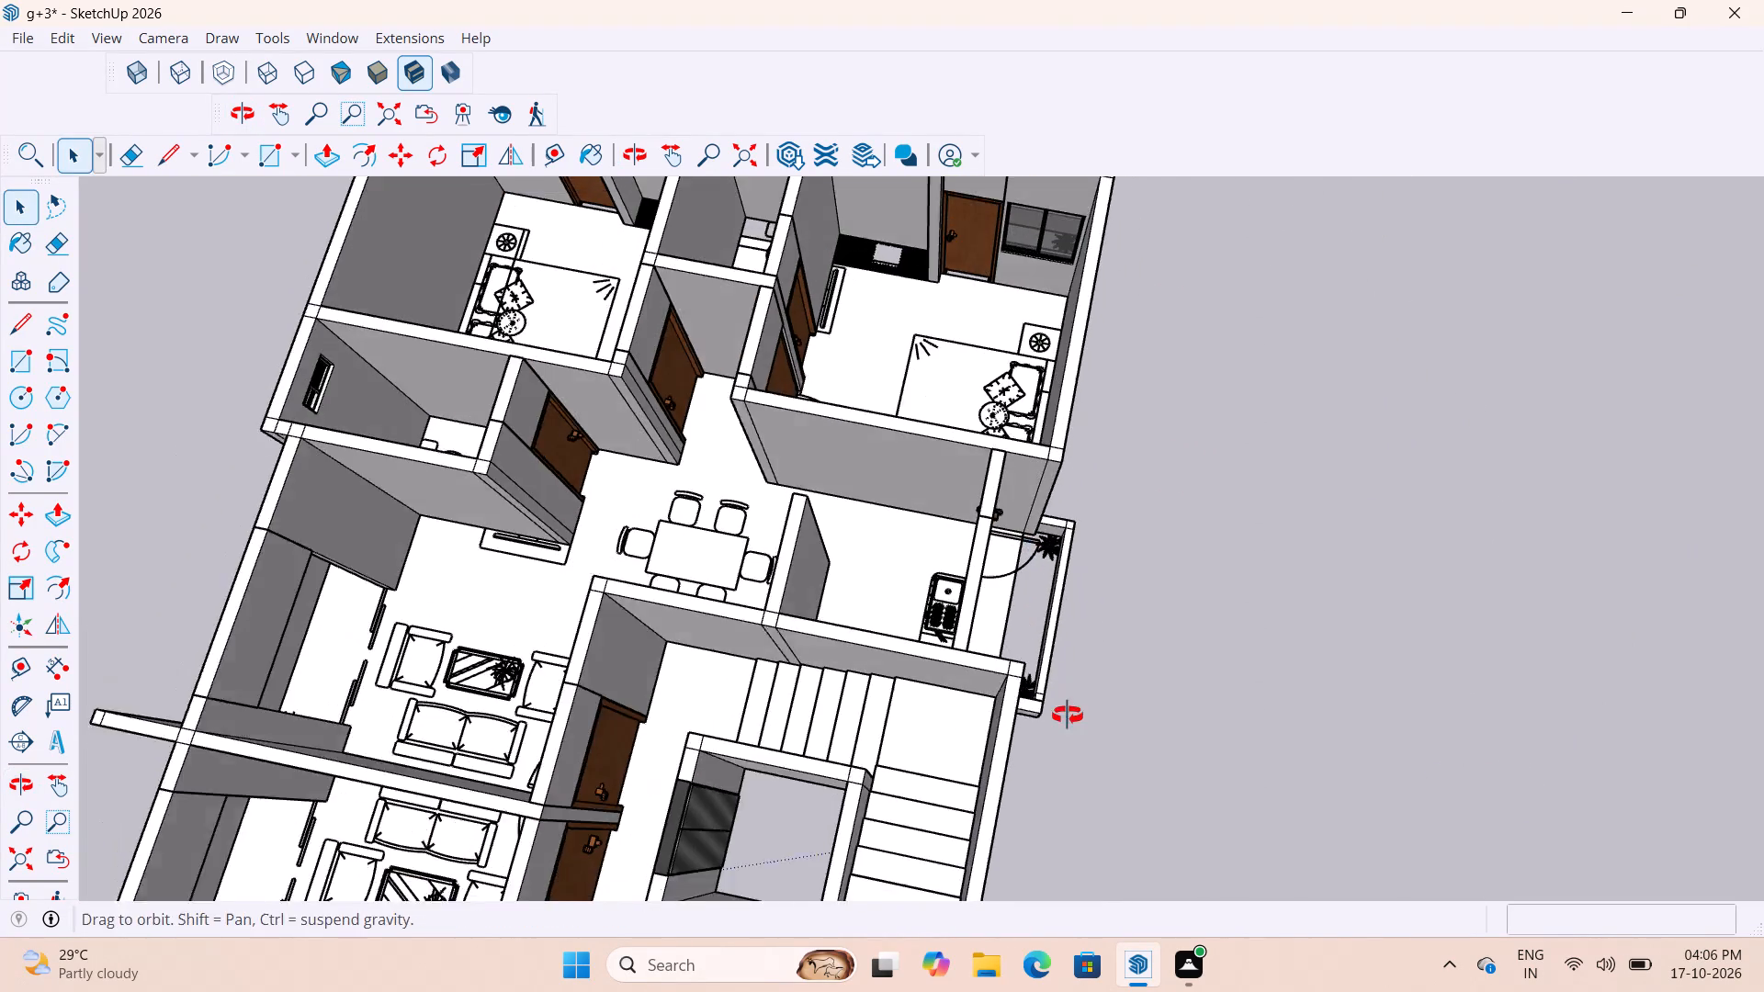
middle_click_drag(1068, 716, 1079, 733)
scroll(1038, 644, "up", 14)
scroll(1029, 406, "up", 4)
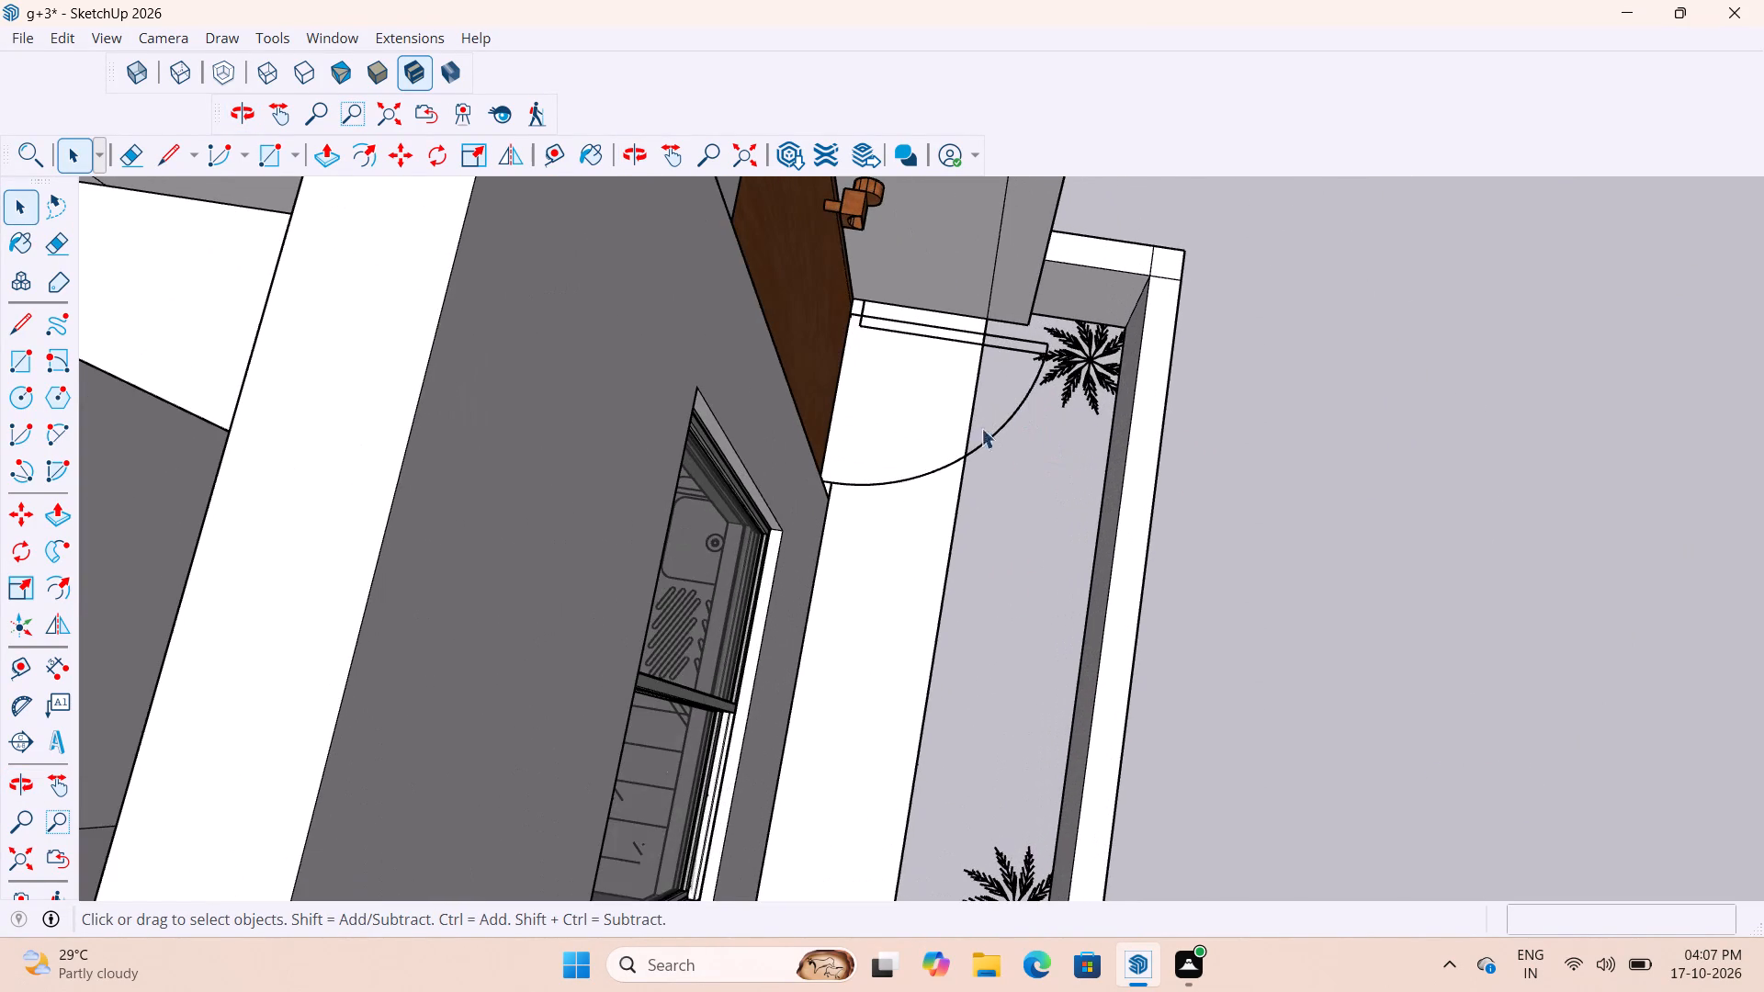
double_click(938, 460)
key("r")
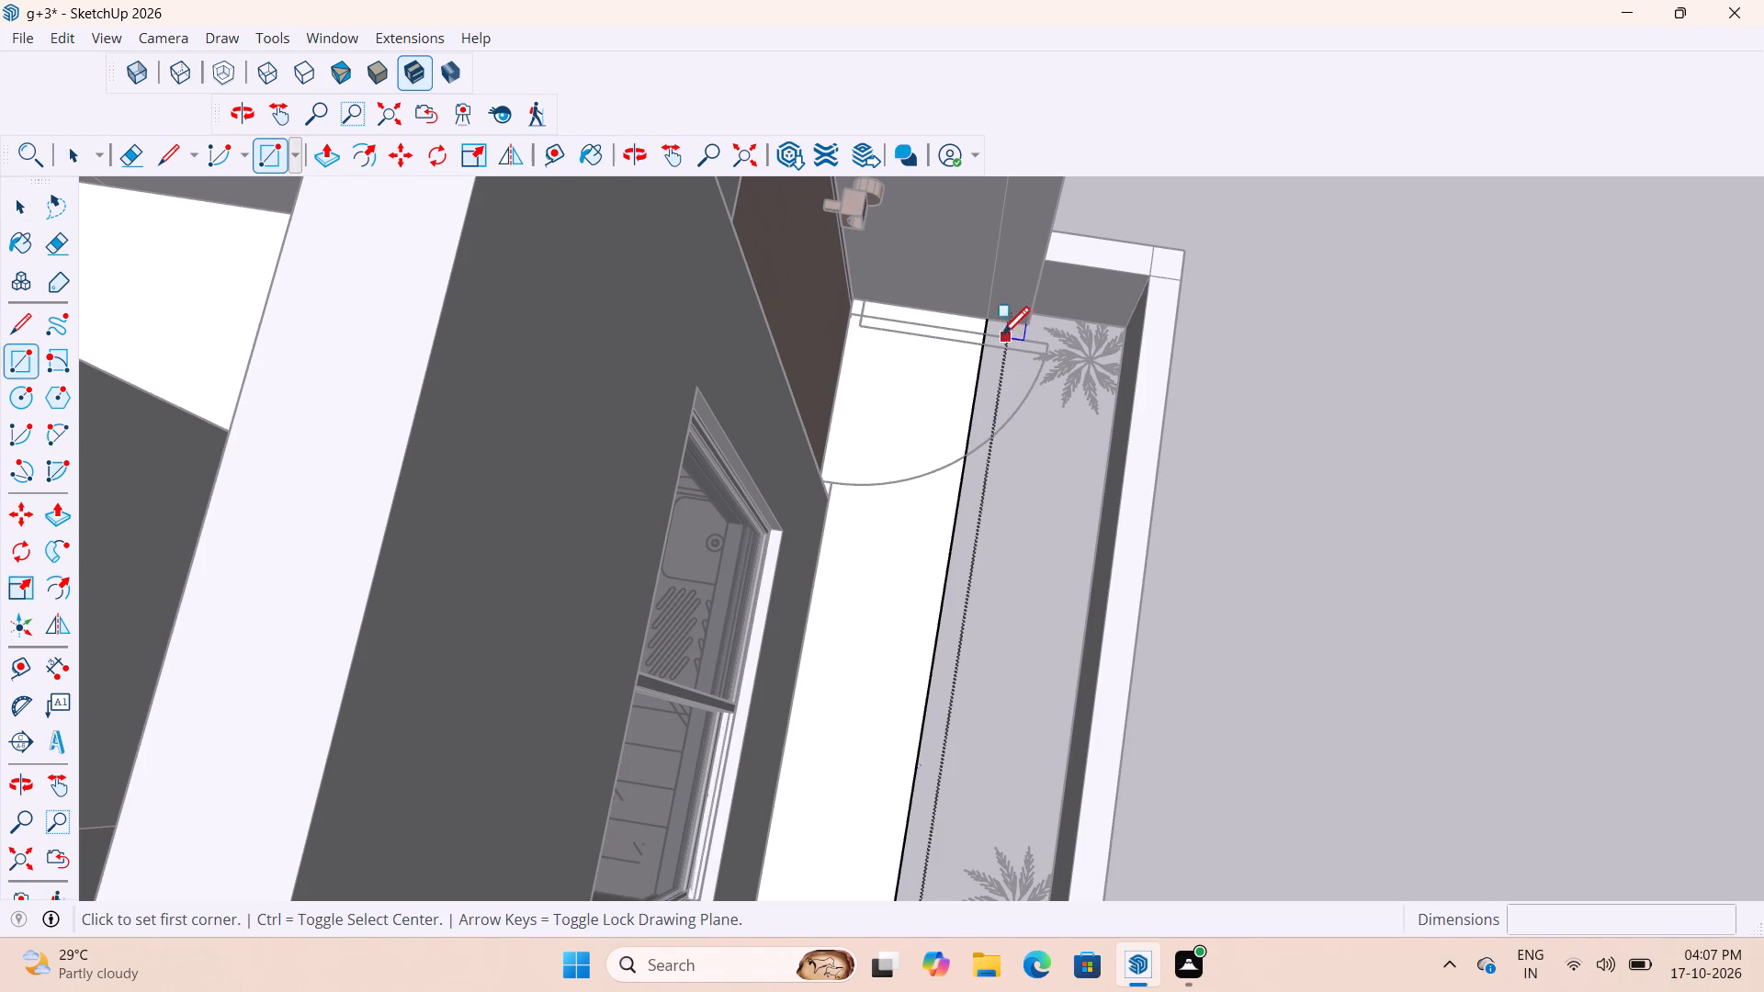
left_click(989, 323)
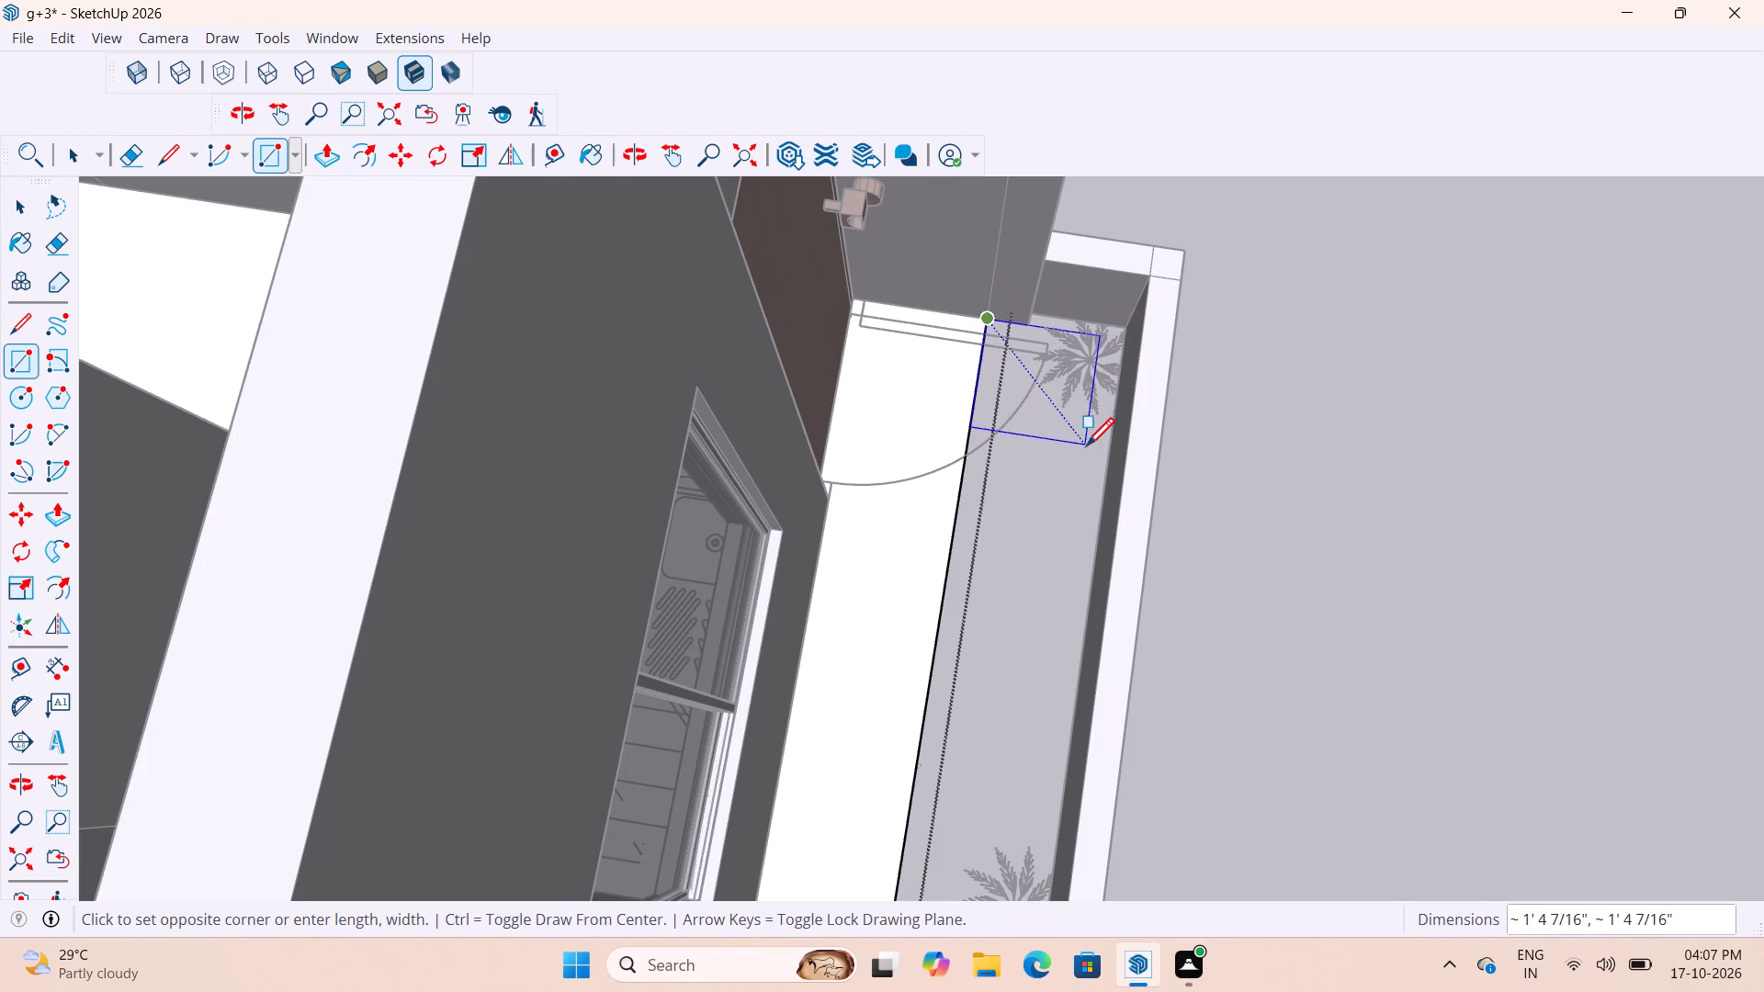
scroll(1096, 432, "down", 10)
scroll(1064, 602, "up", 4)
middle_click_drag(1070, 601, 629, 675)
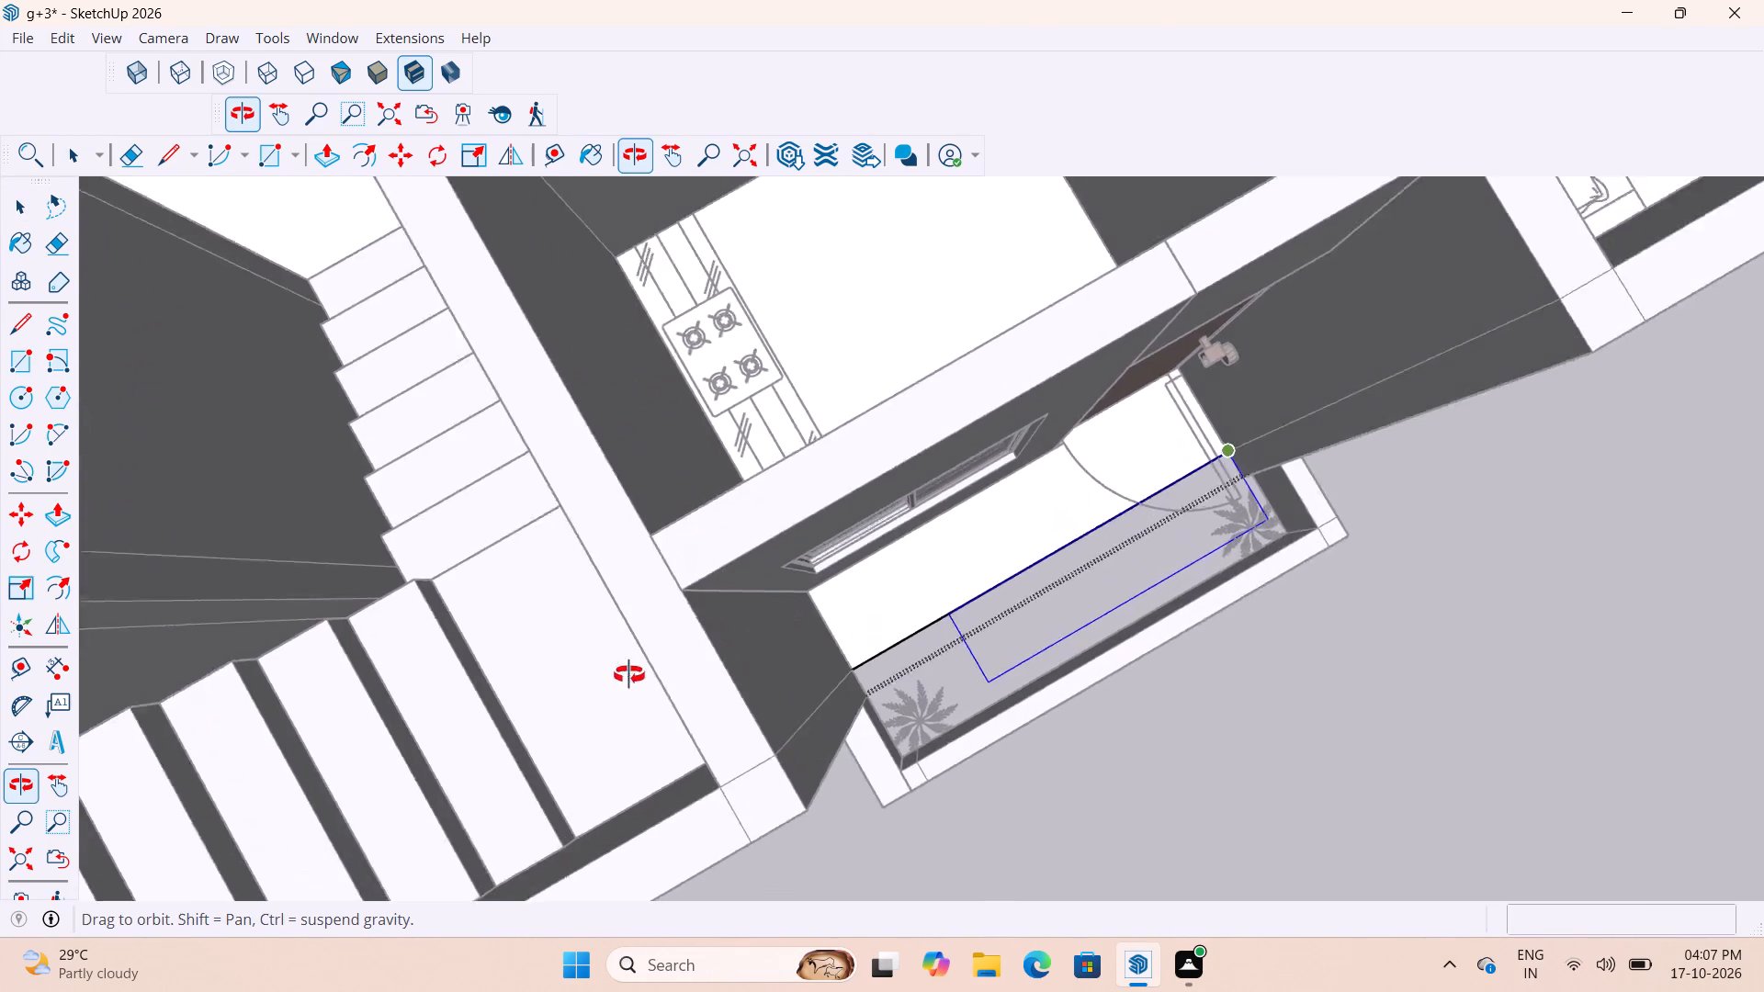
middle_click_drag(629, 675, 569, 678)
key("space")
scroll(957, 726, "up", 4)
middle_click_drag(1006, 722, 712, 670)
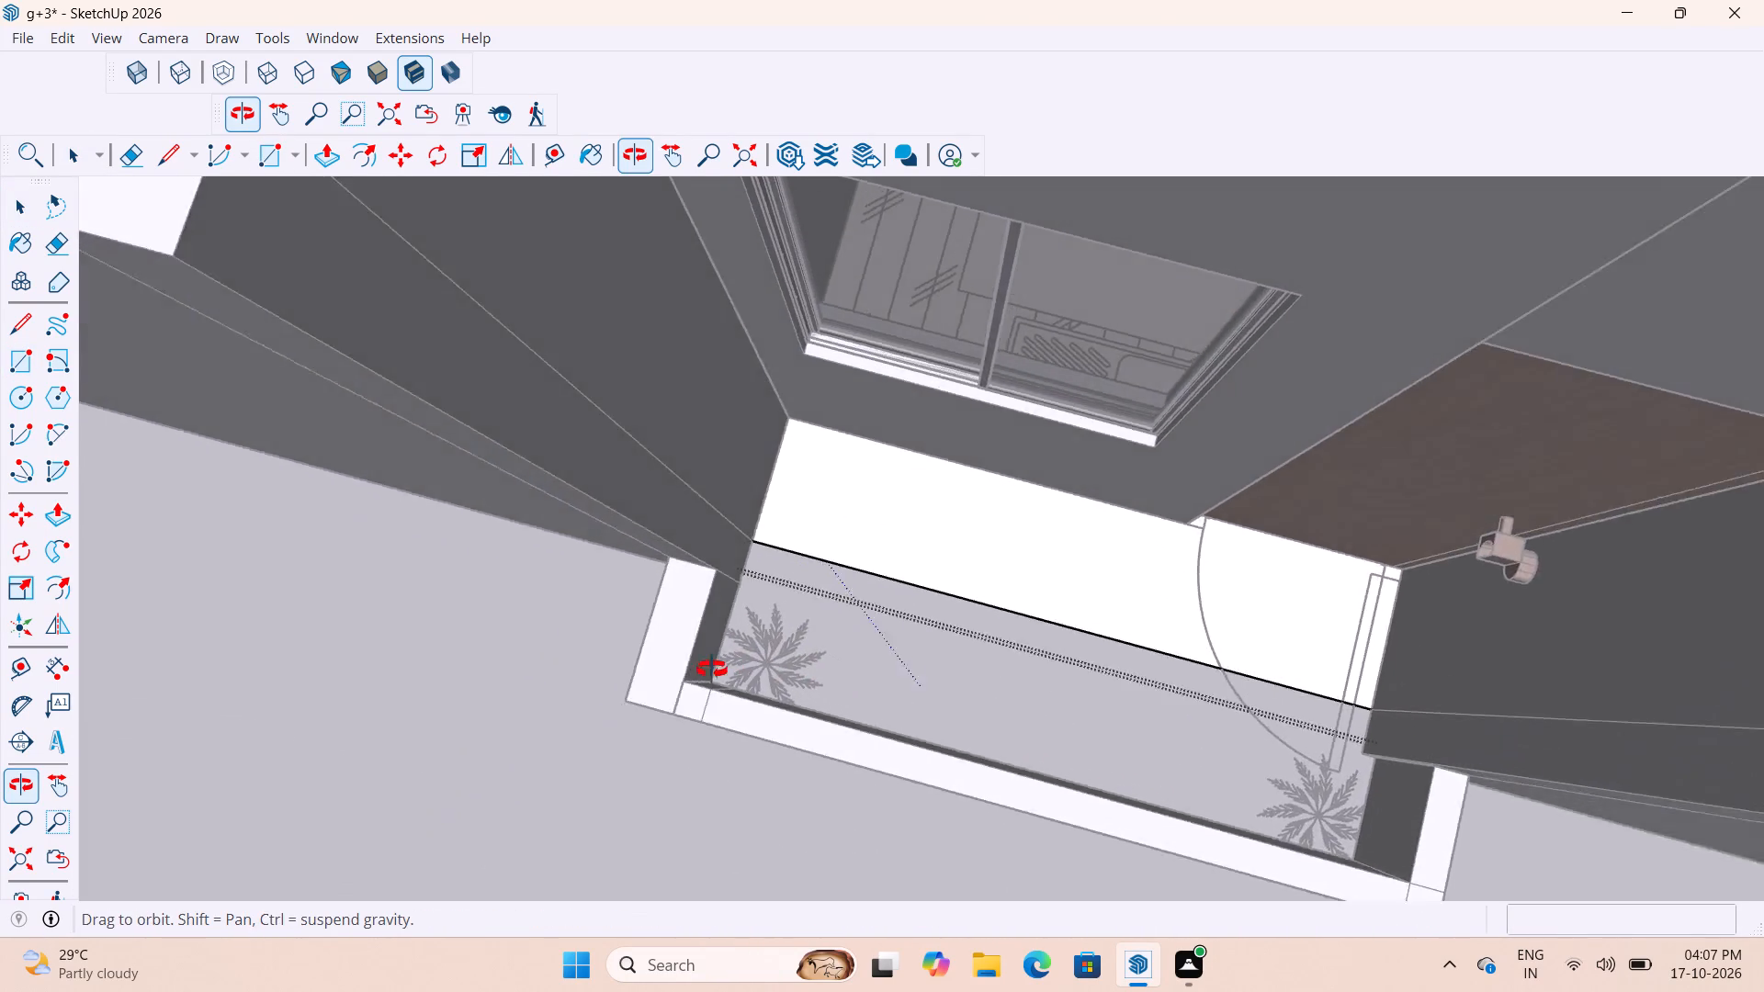
Fill the uncovered floor of the balcony beside the kitchen with a rectangle about 1' 7 15/16" by 7' 3 1/8".
middle_click_drag(712, 670, 639, 661)
key("r")
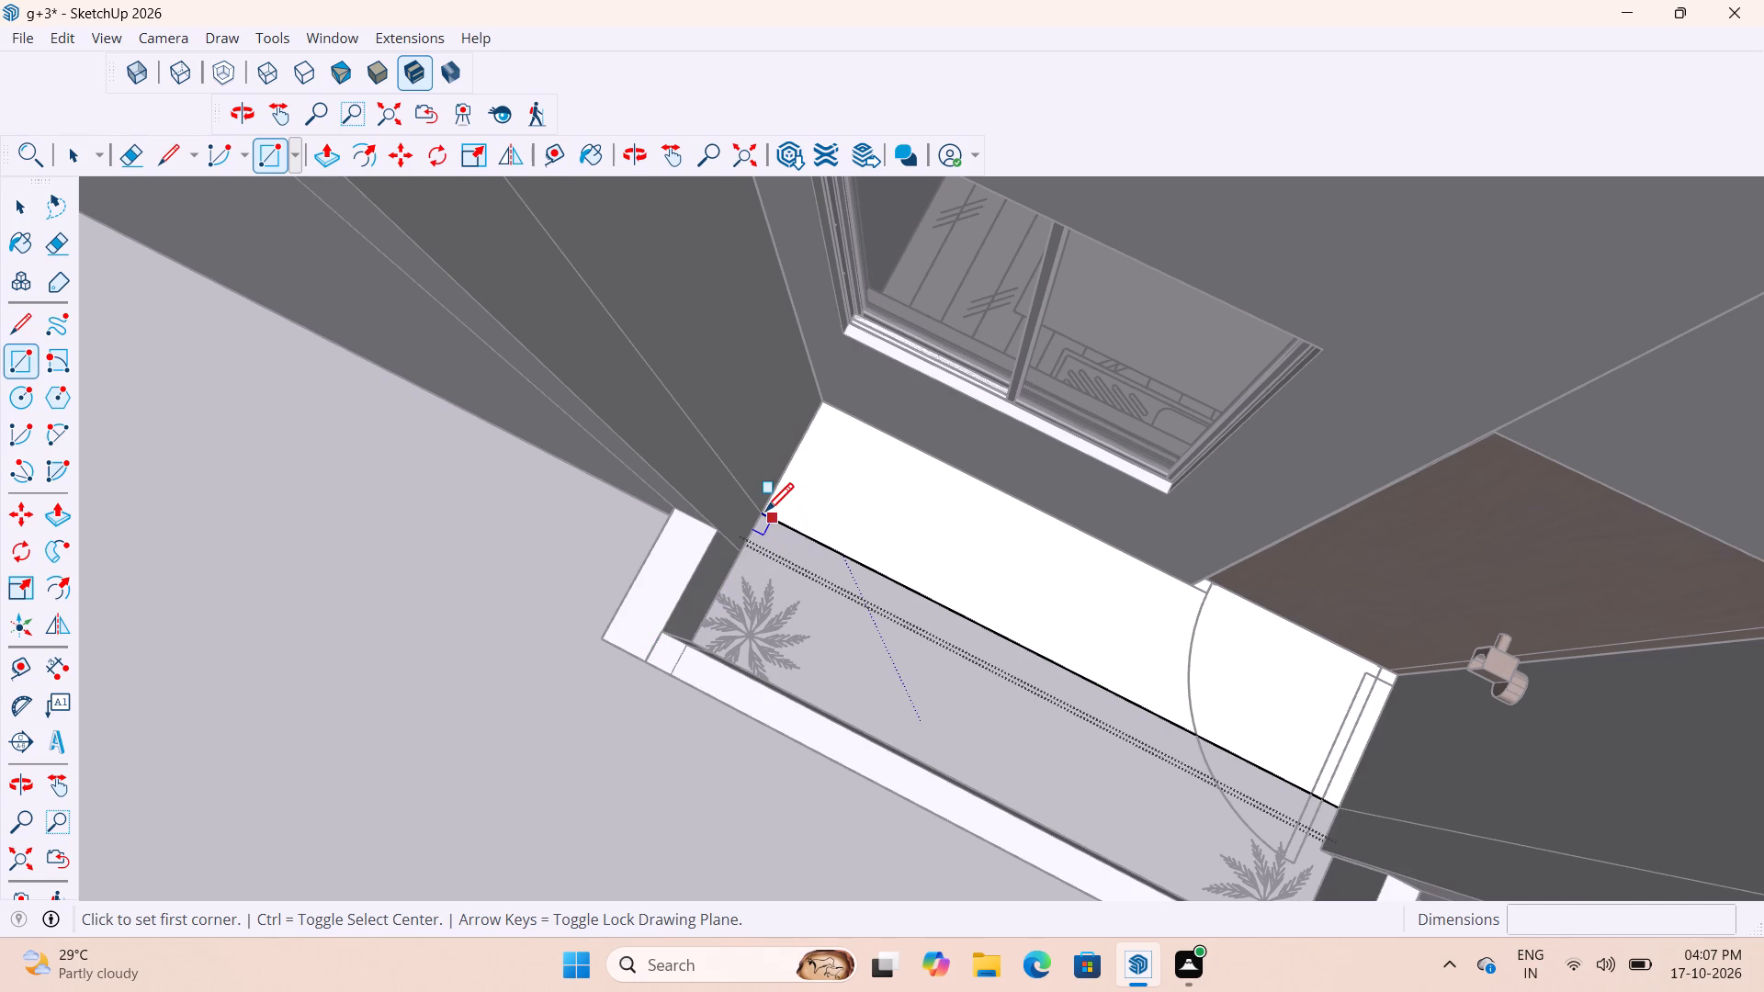
left_click(765, 514)
scroll(986, 612, "down", 10)
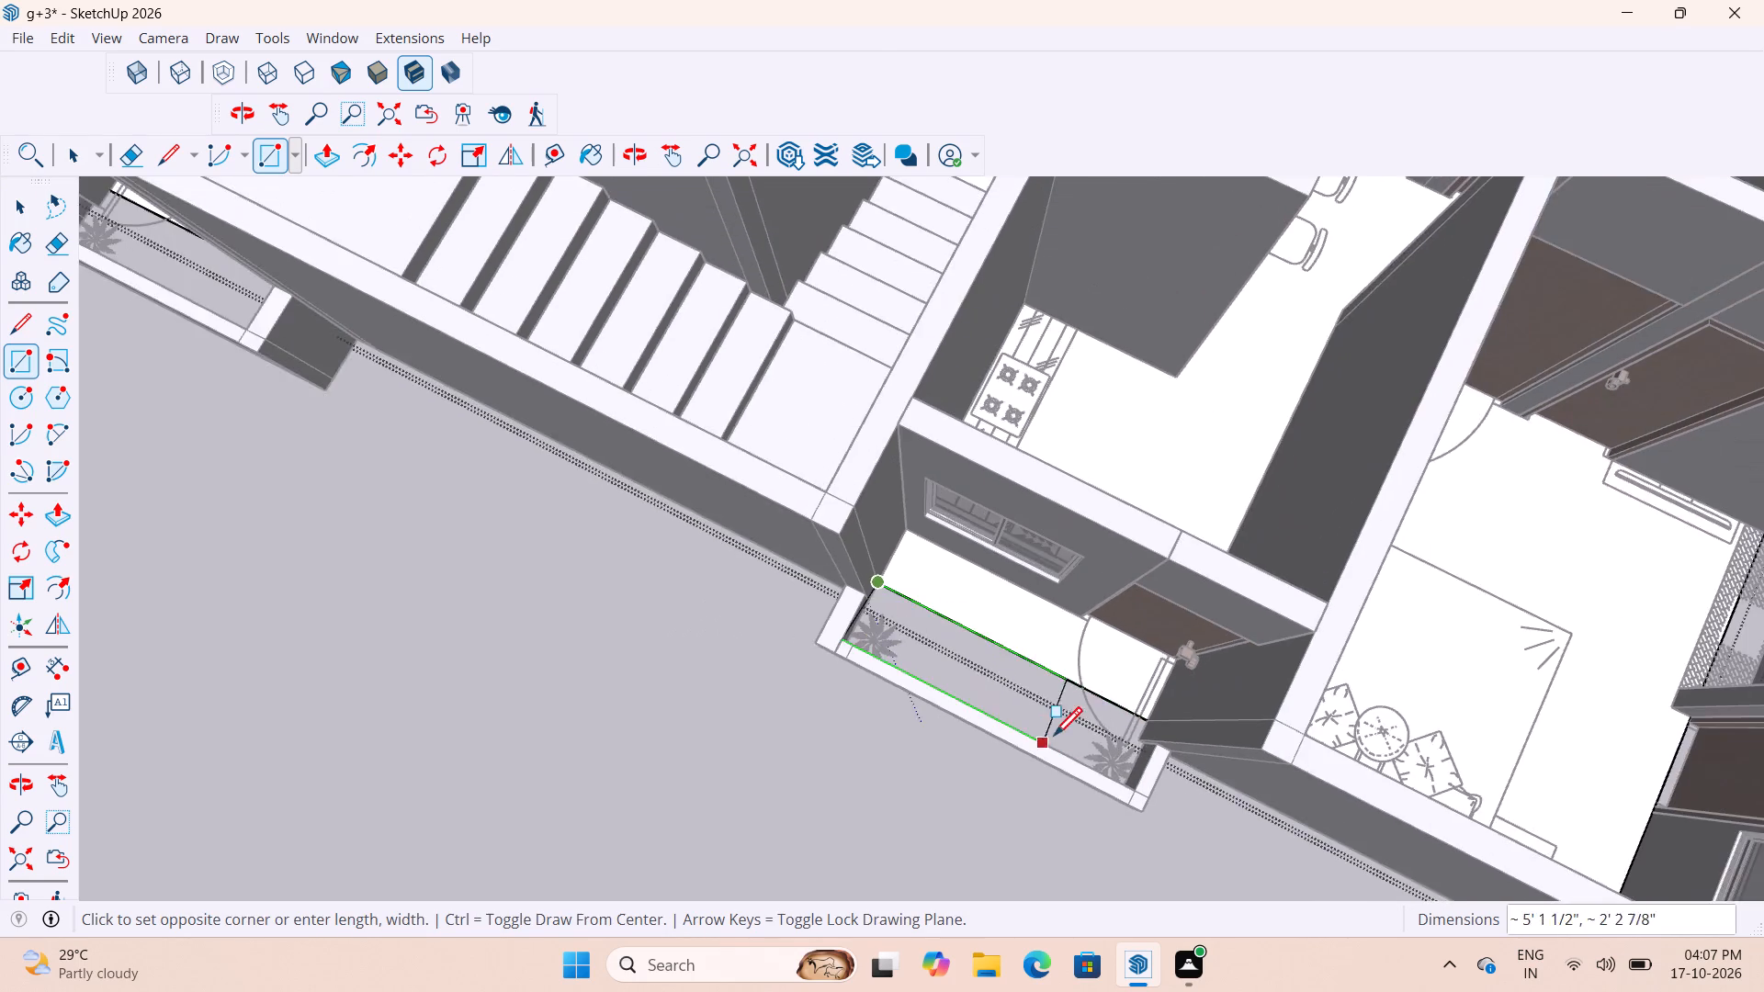
scroll(1129, 745, "up", 10)
scroll(1122, 840, "up", 4)
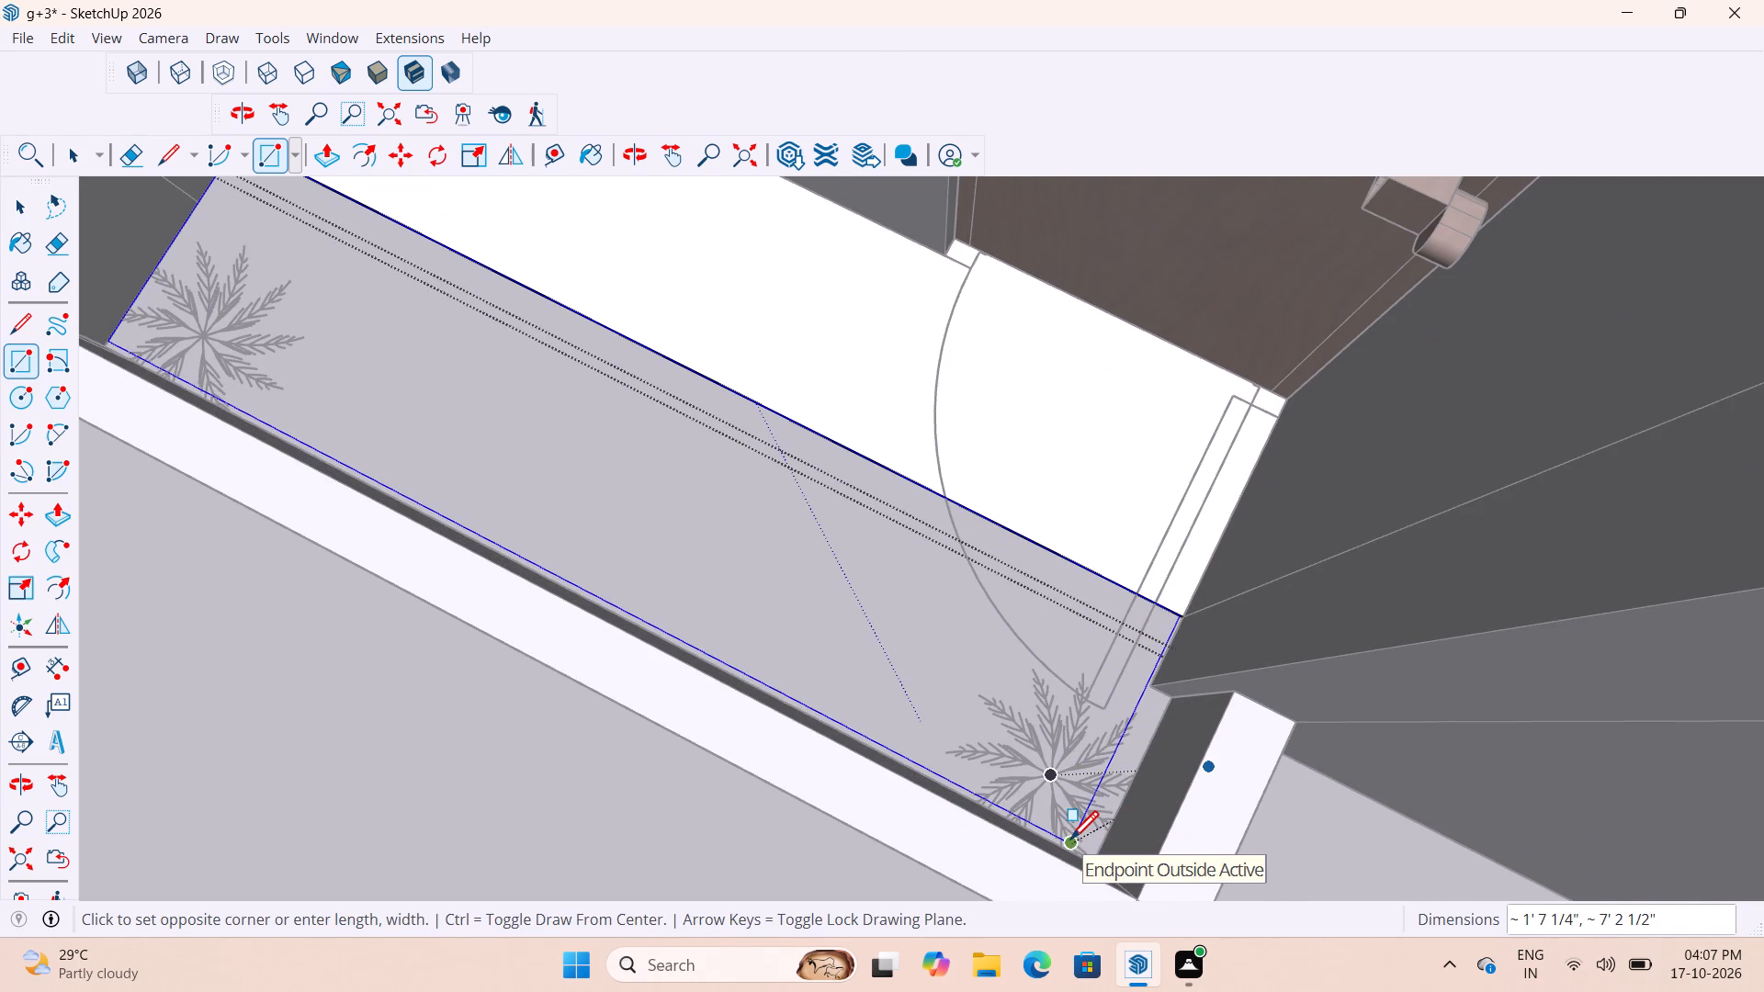
scroll(1070, 842, "up", 3)
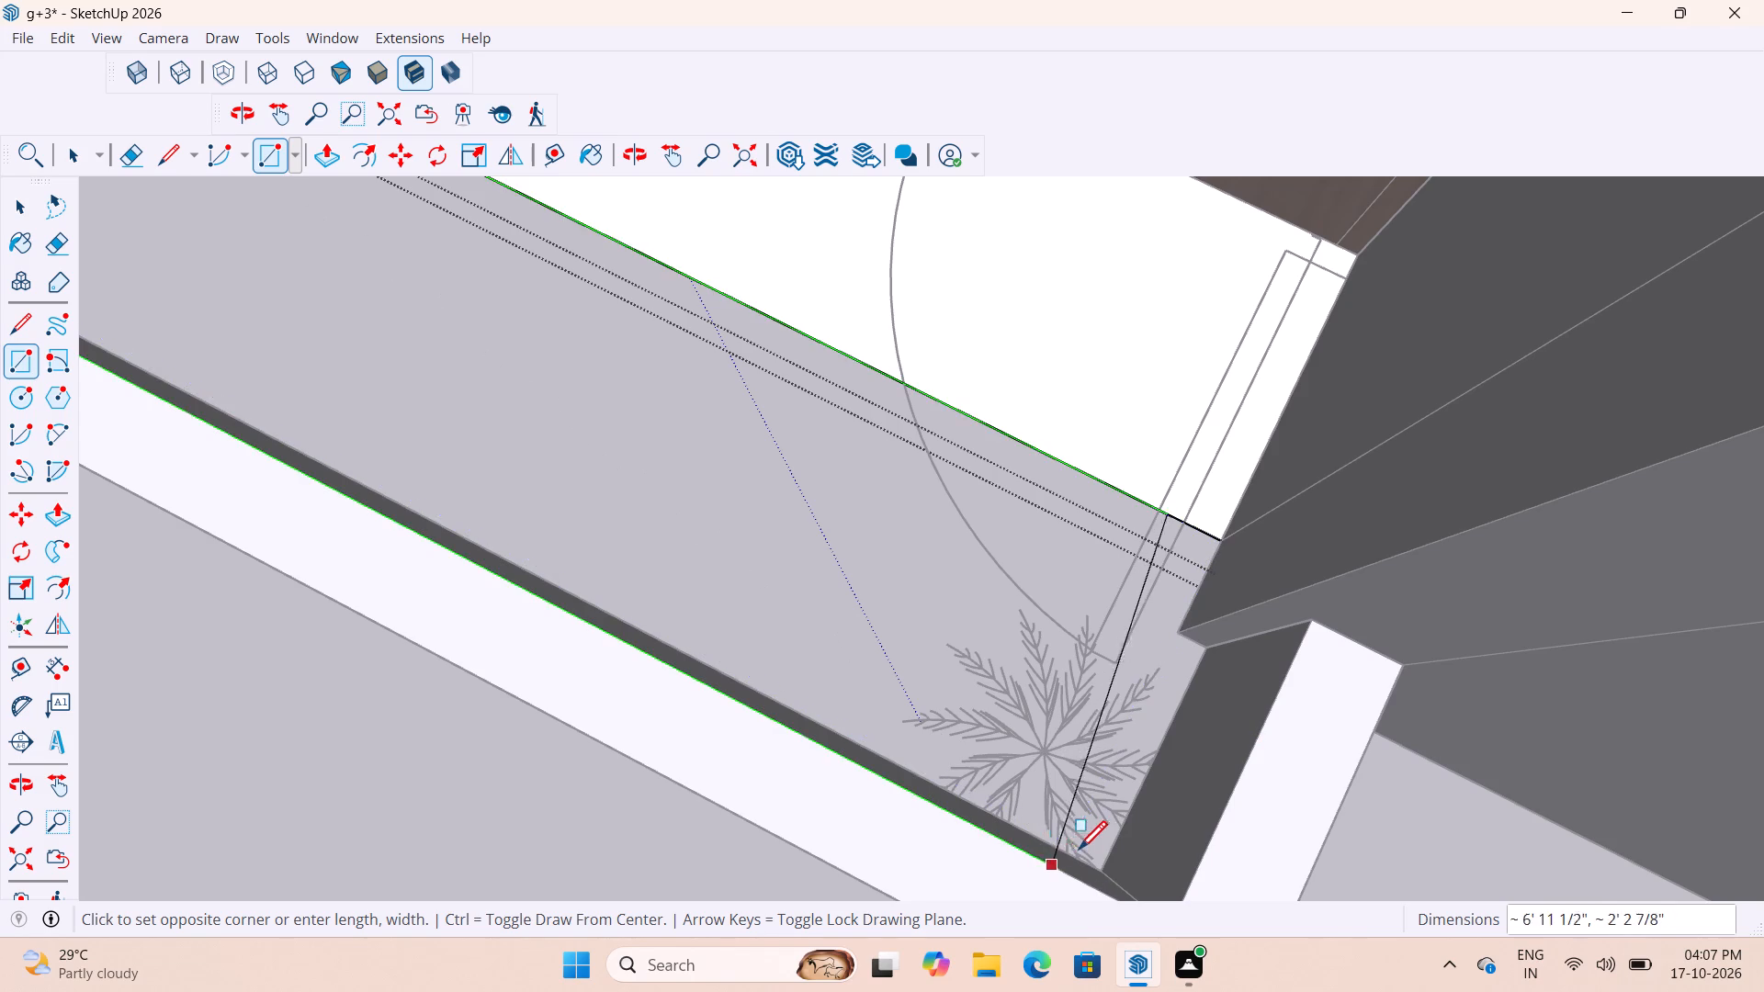
scroll(1071, 855, "up", 5)
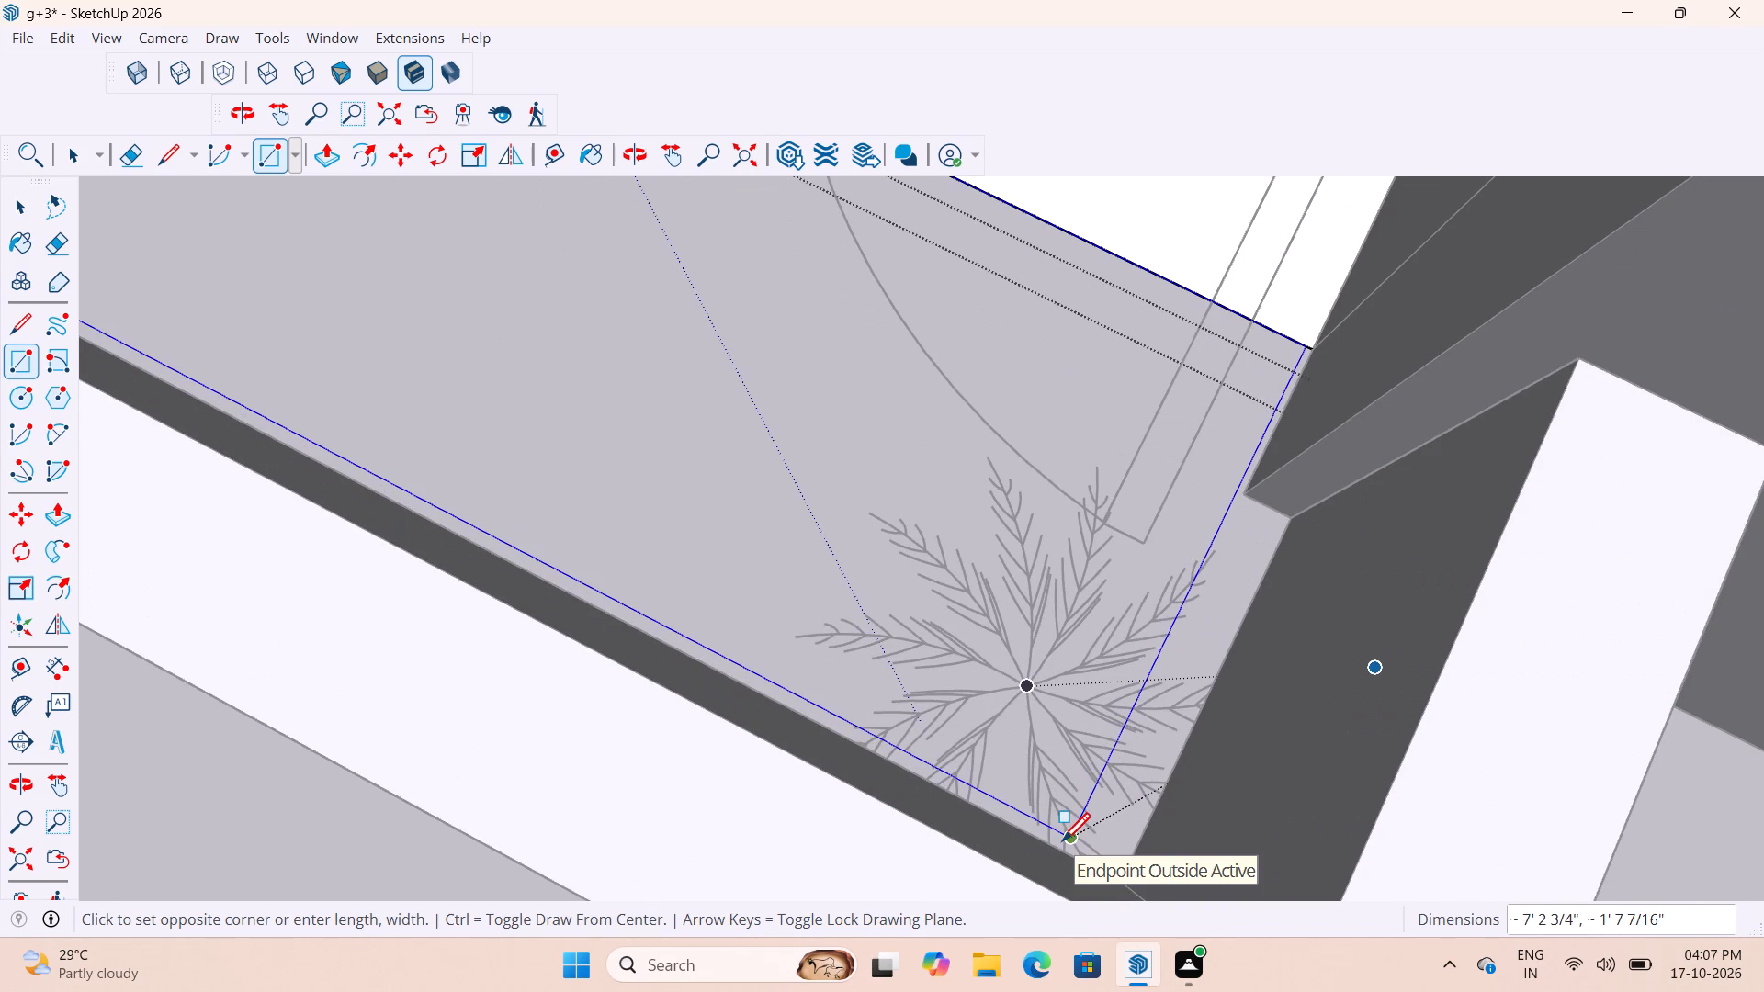
key("Right")
key("Up")
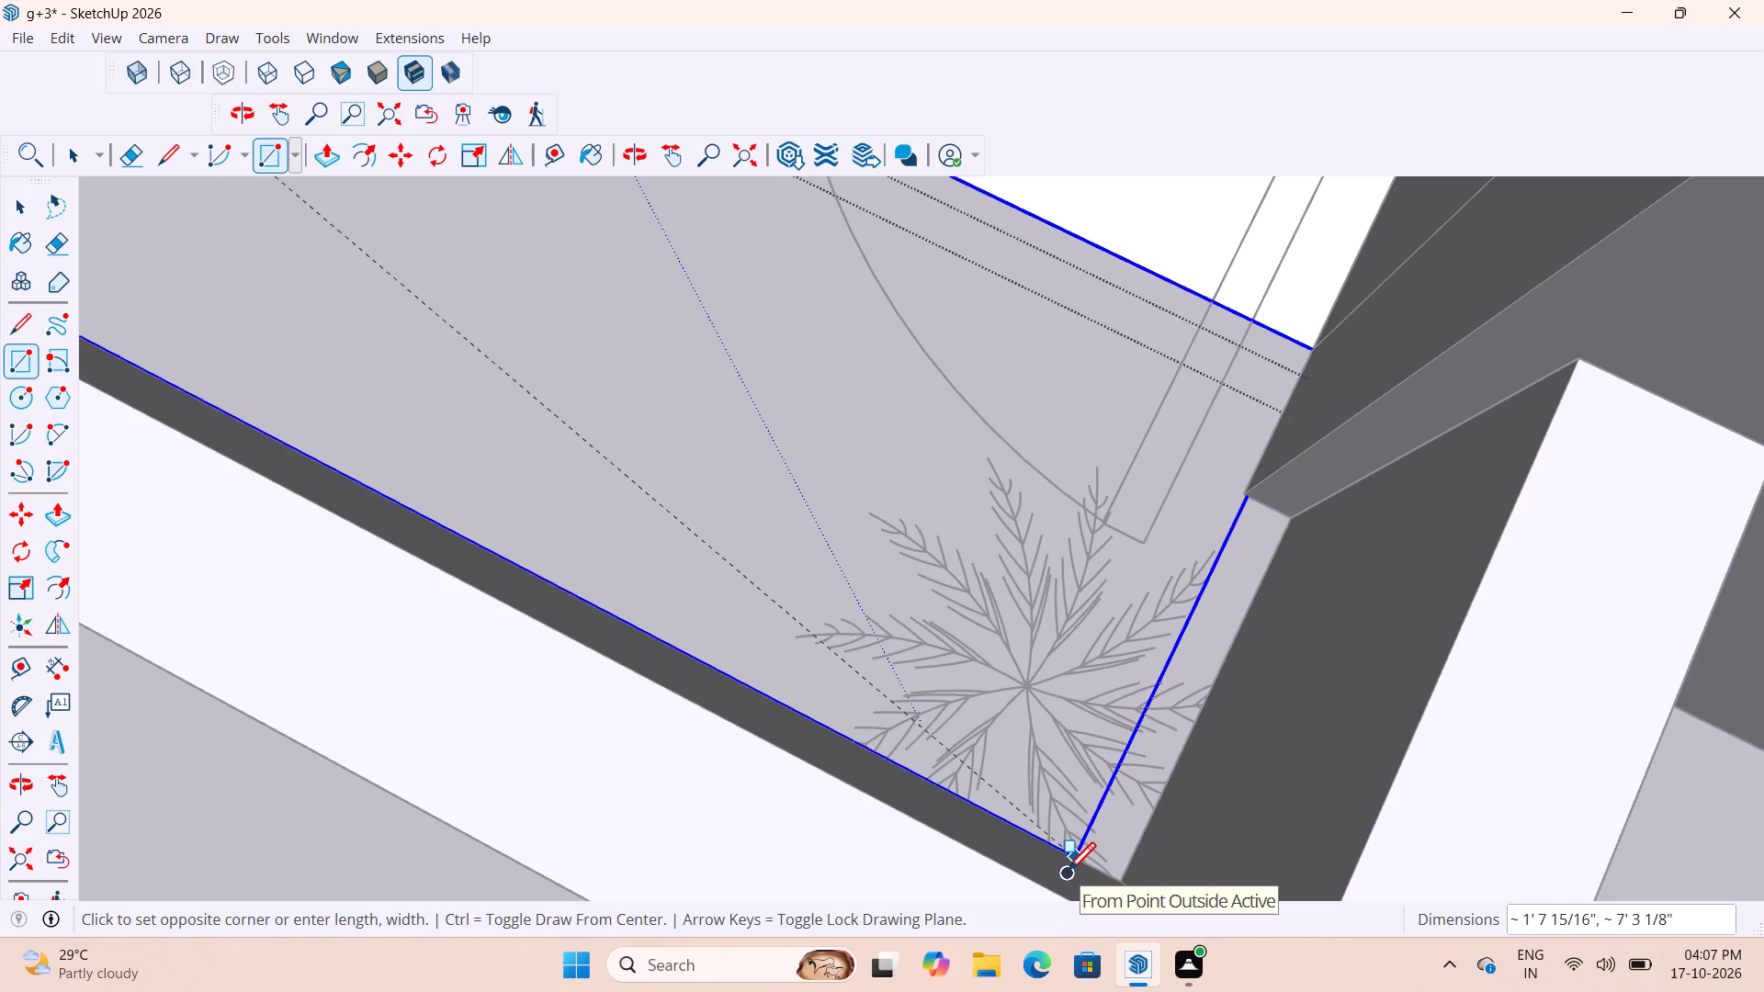
left_click(1068, 874)
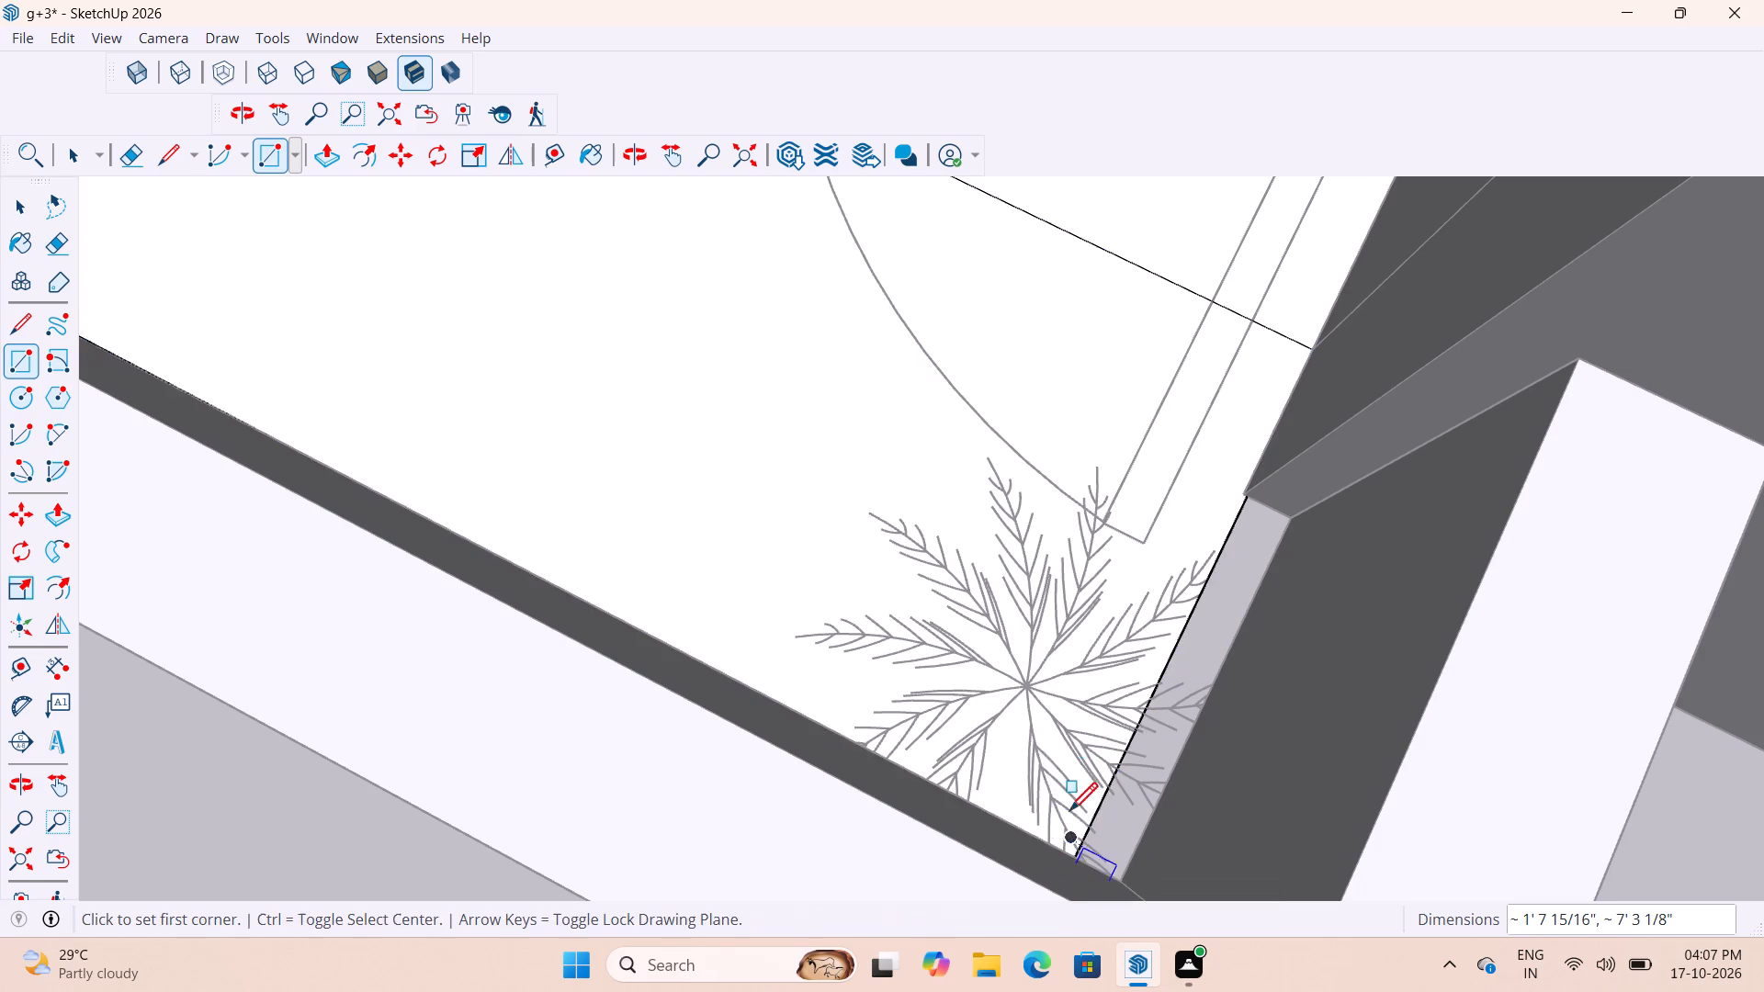
Delete the edge dividing the new rectangle from the existing balcony floor.
scroll(1079, 745, "down", 5)
key("space")
key("space")
left_click(1136, 444)
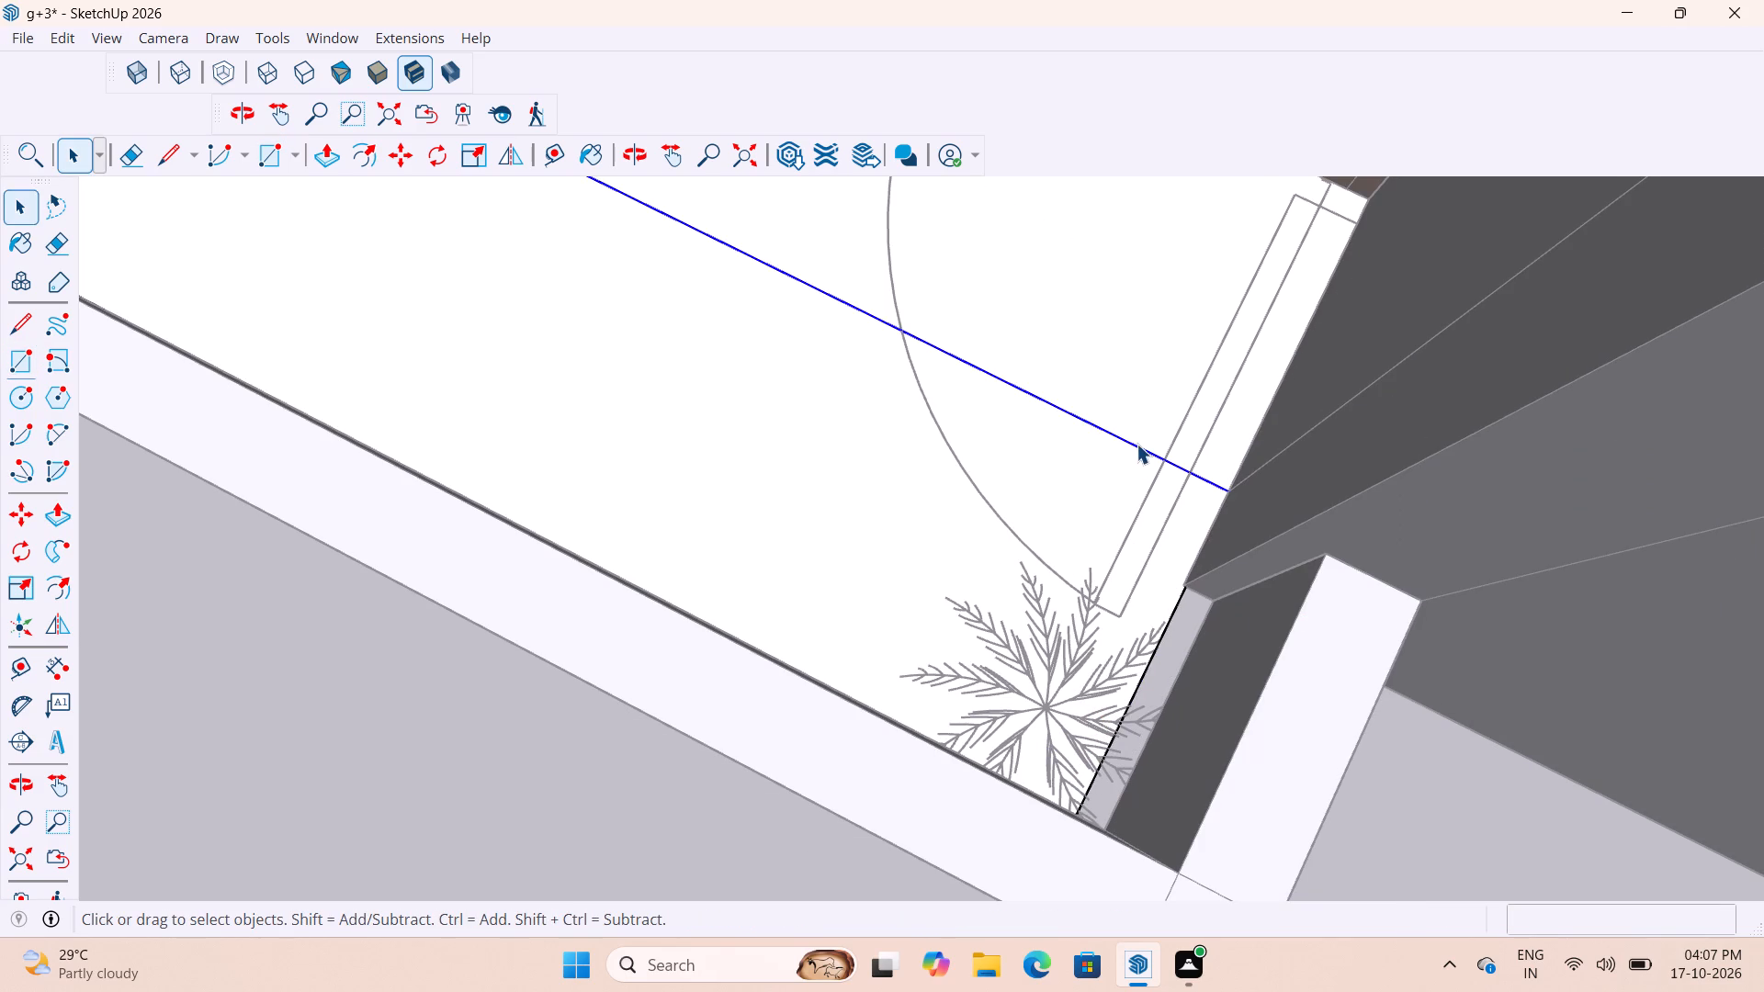
key("Delete")
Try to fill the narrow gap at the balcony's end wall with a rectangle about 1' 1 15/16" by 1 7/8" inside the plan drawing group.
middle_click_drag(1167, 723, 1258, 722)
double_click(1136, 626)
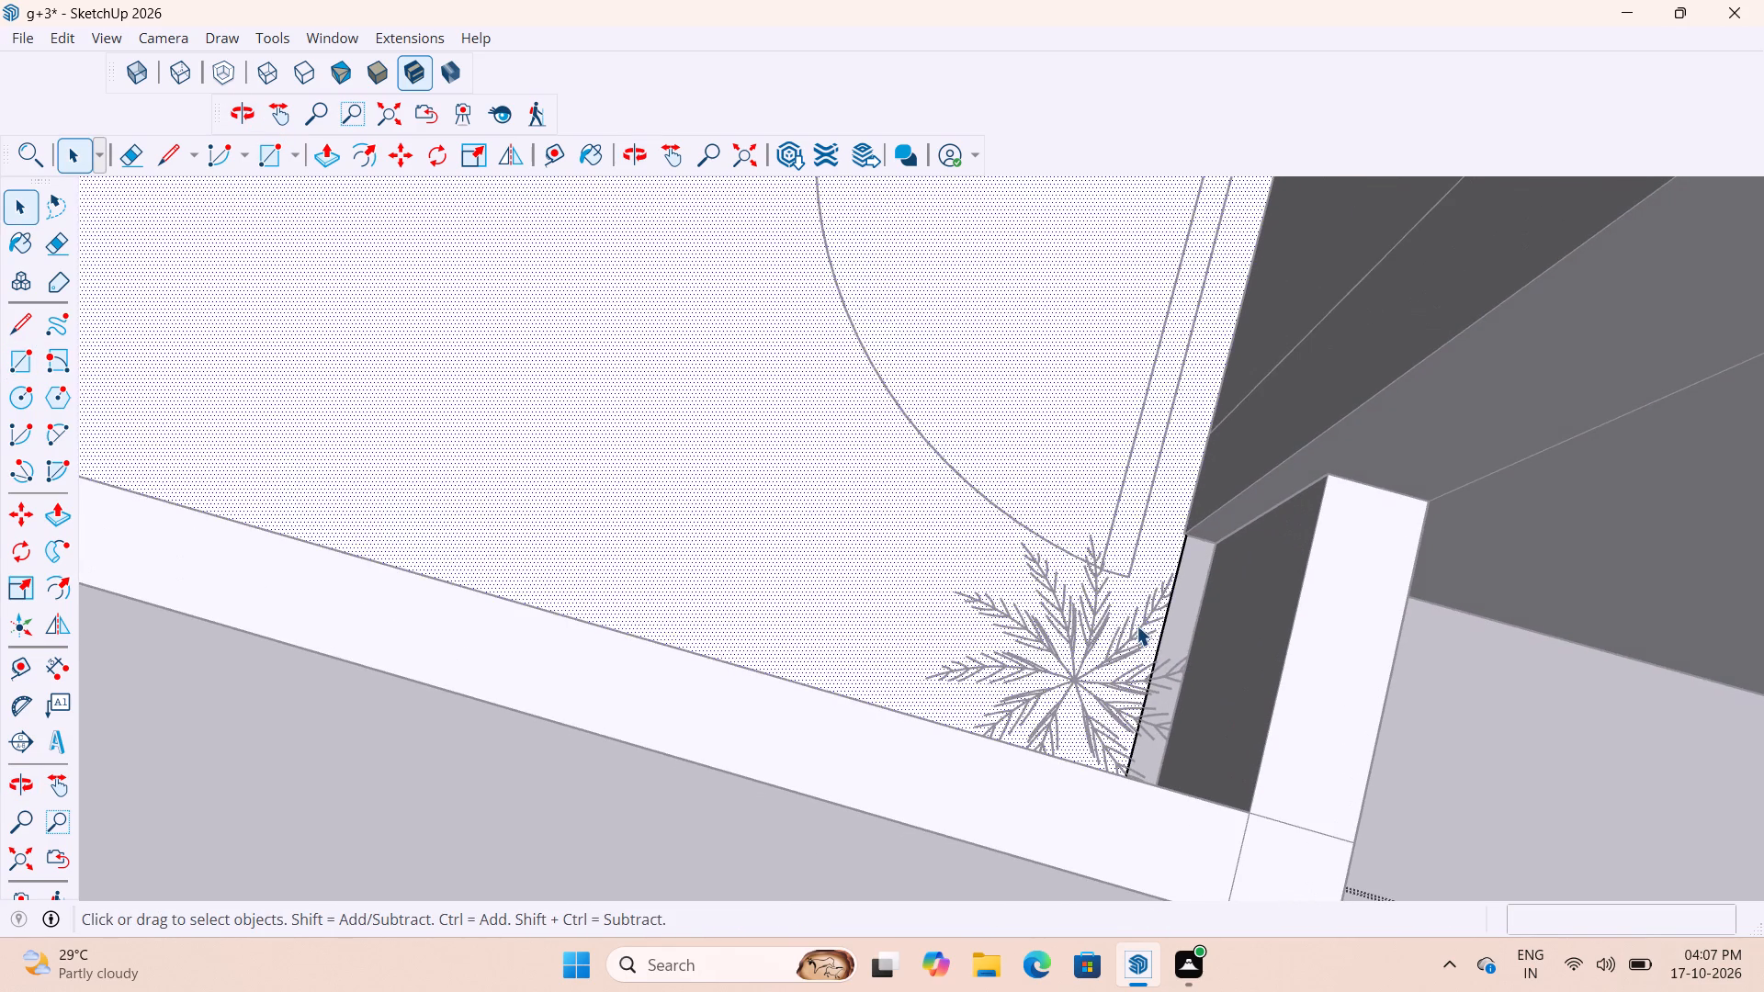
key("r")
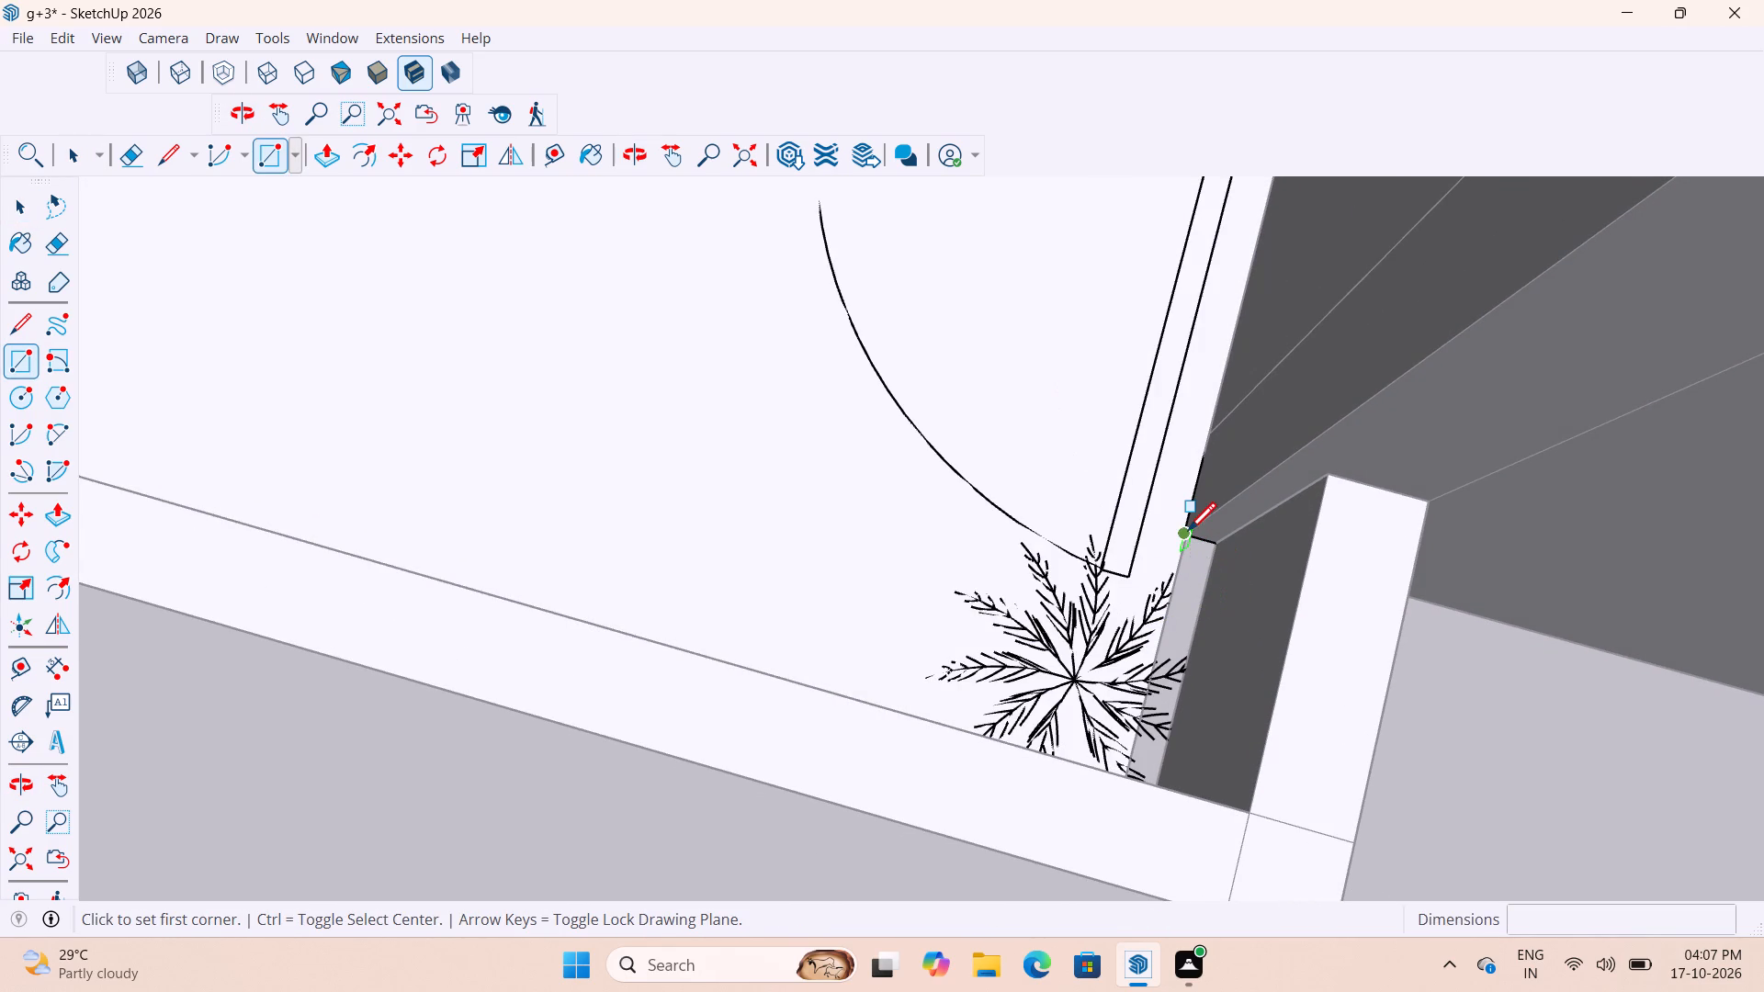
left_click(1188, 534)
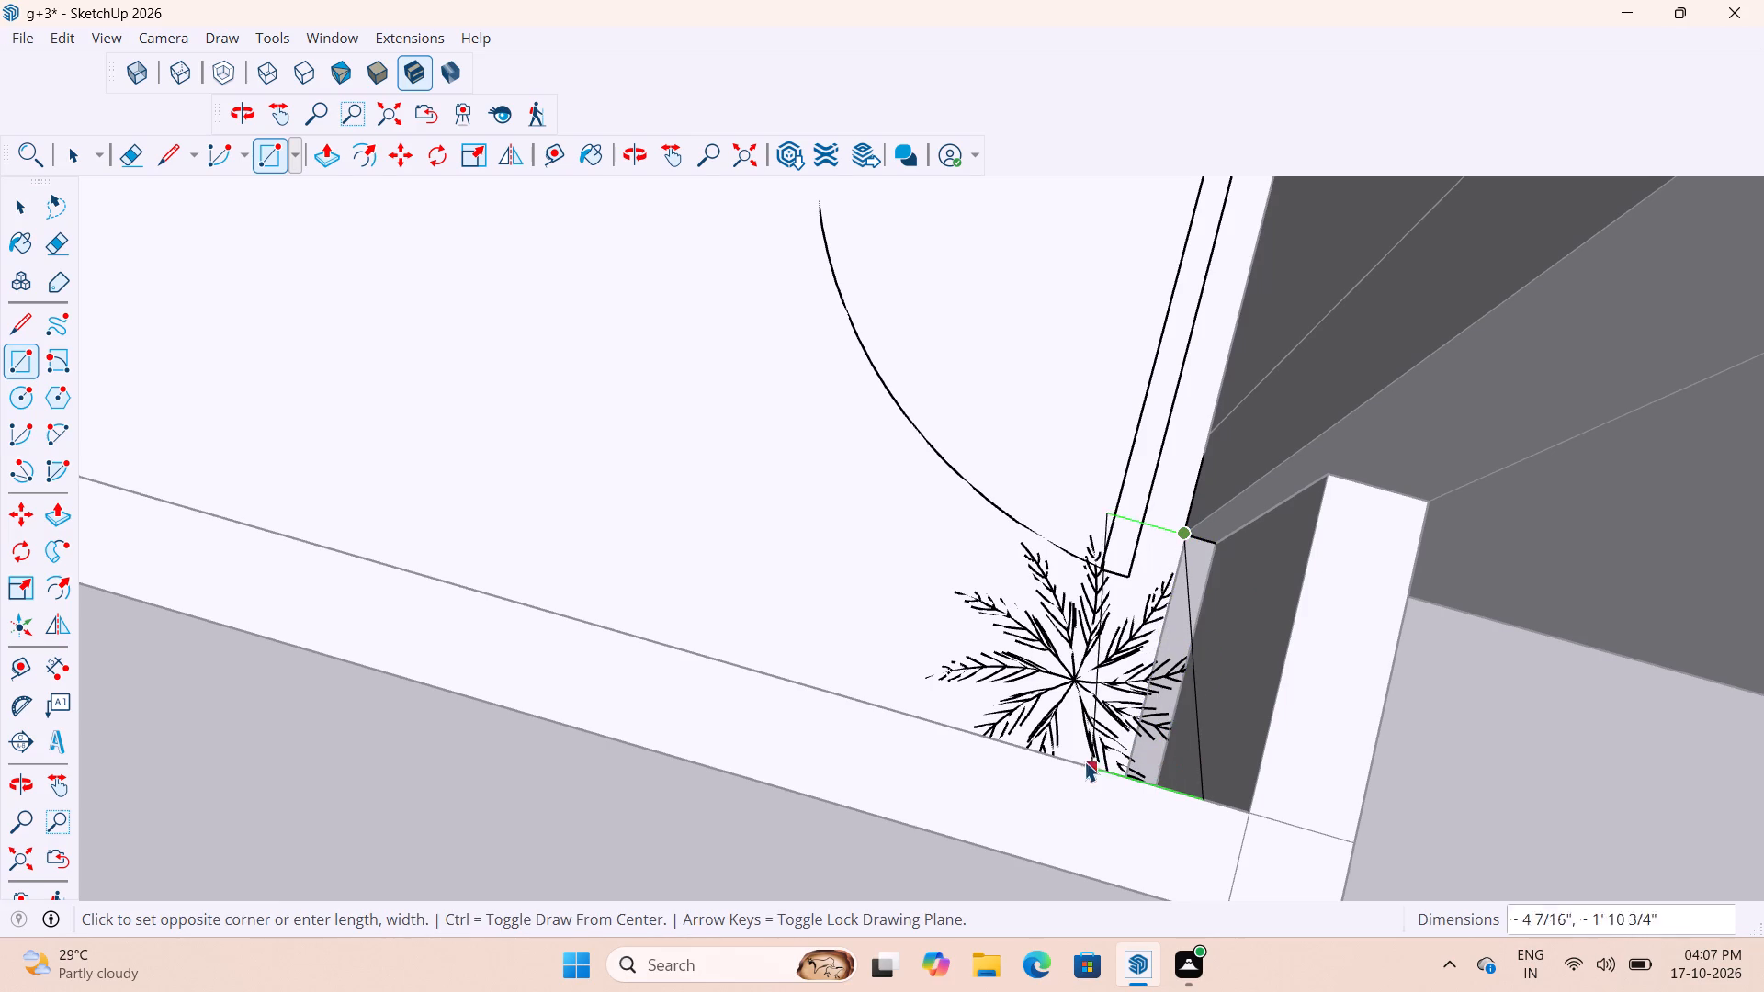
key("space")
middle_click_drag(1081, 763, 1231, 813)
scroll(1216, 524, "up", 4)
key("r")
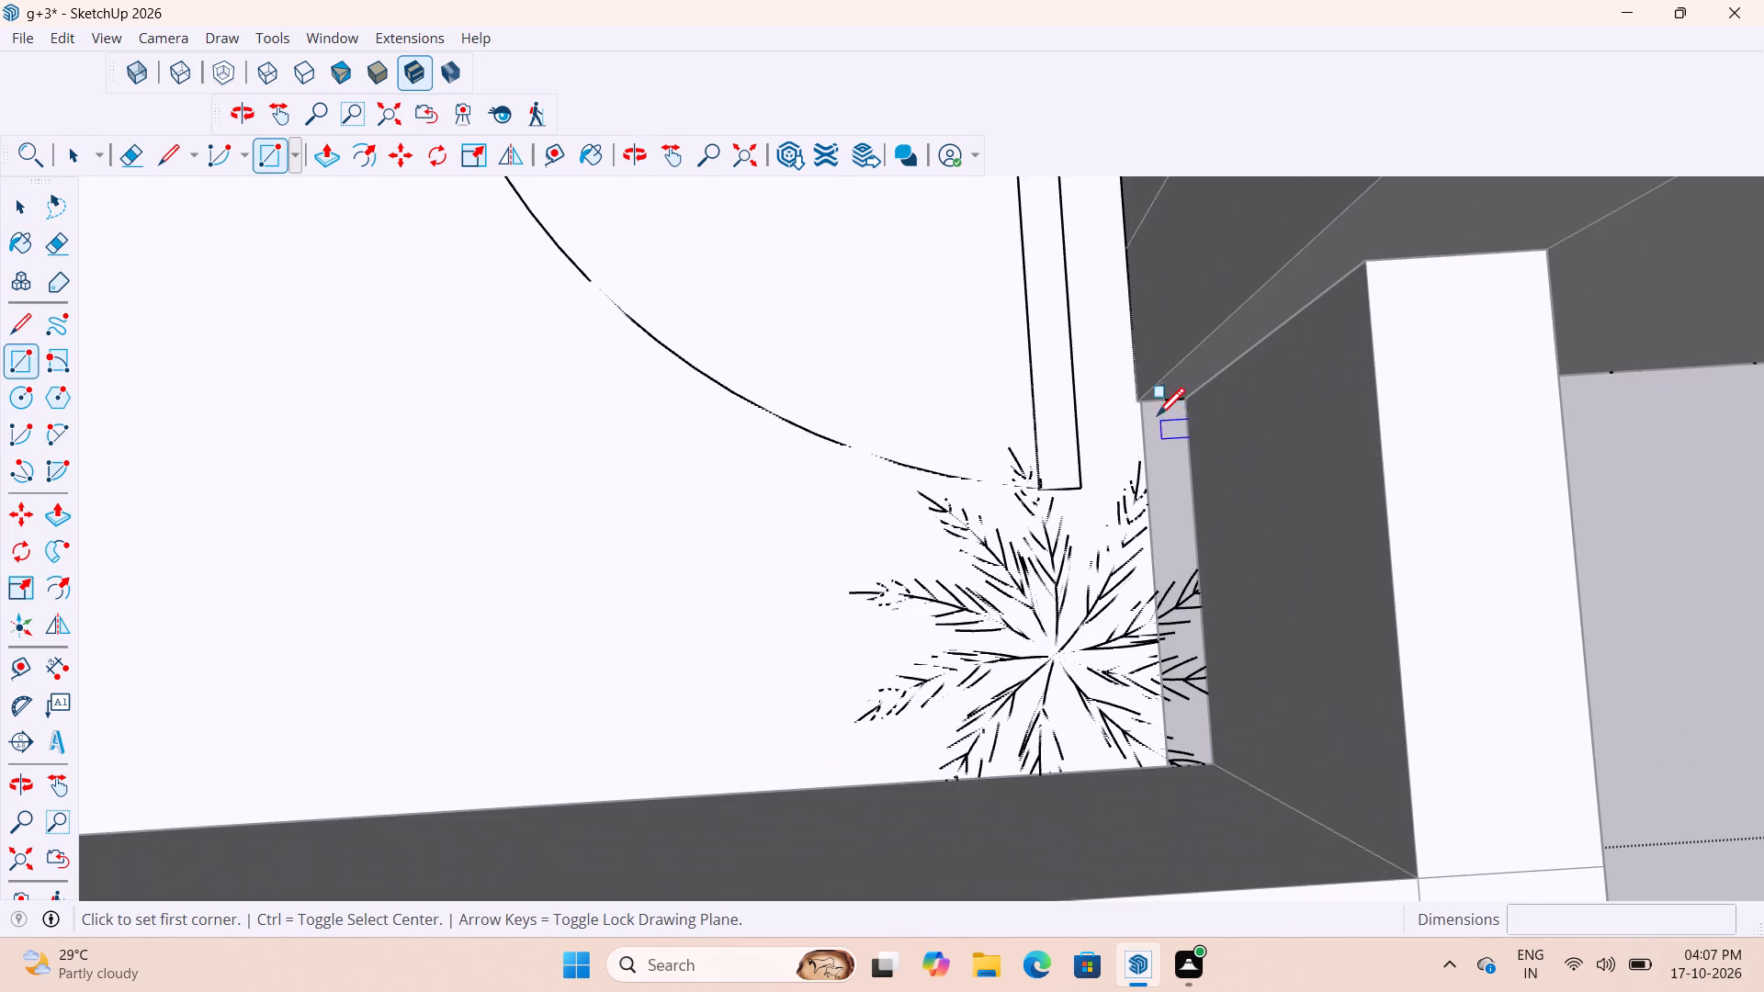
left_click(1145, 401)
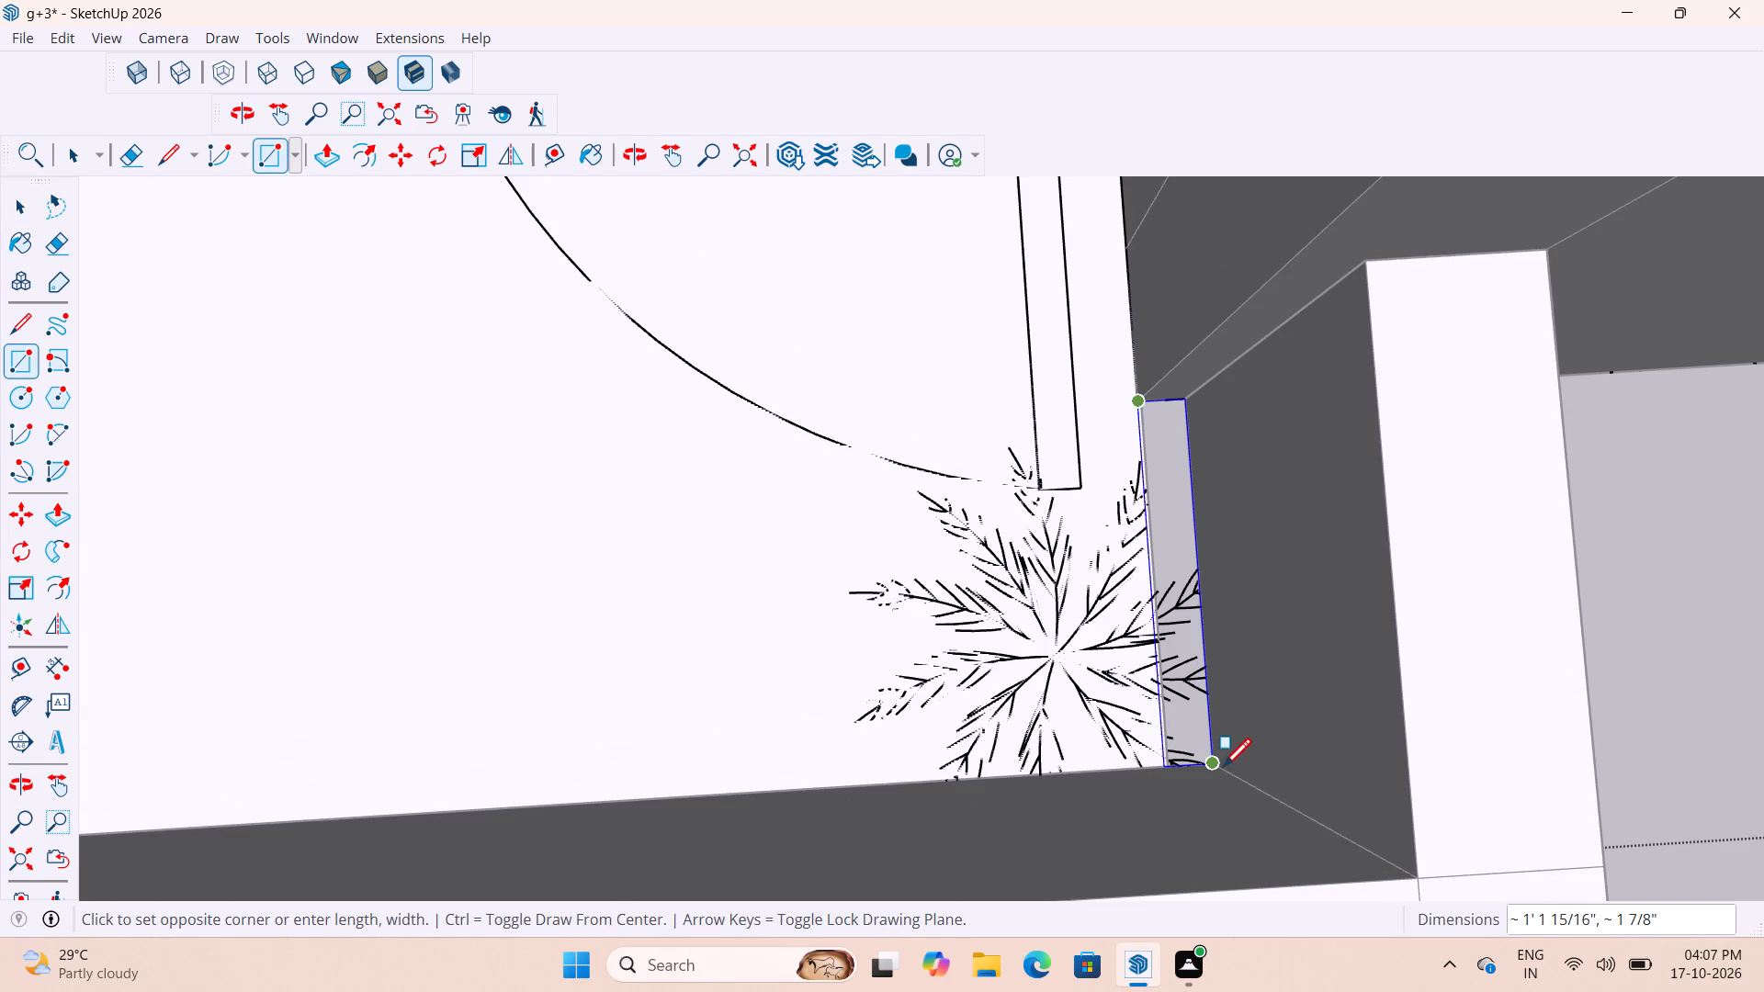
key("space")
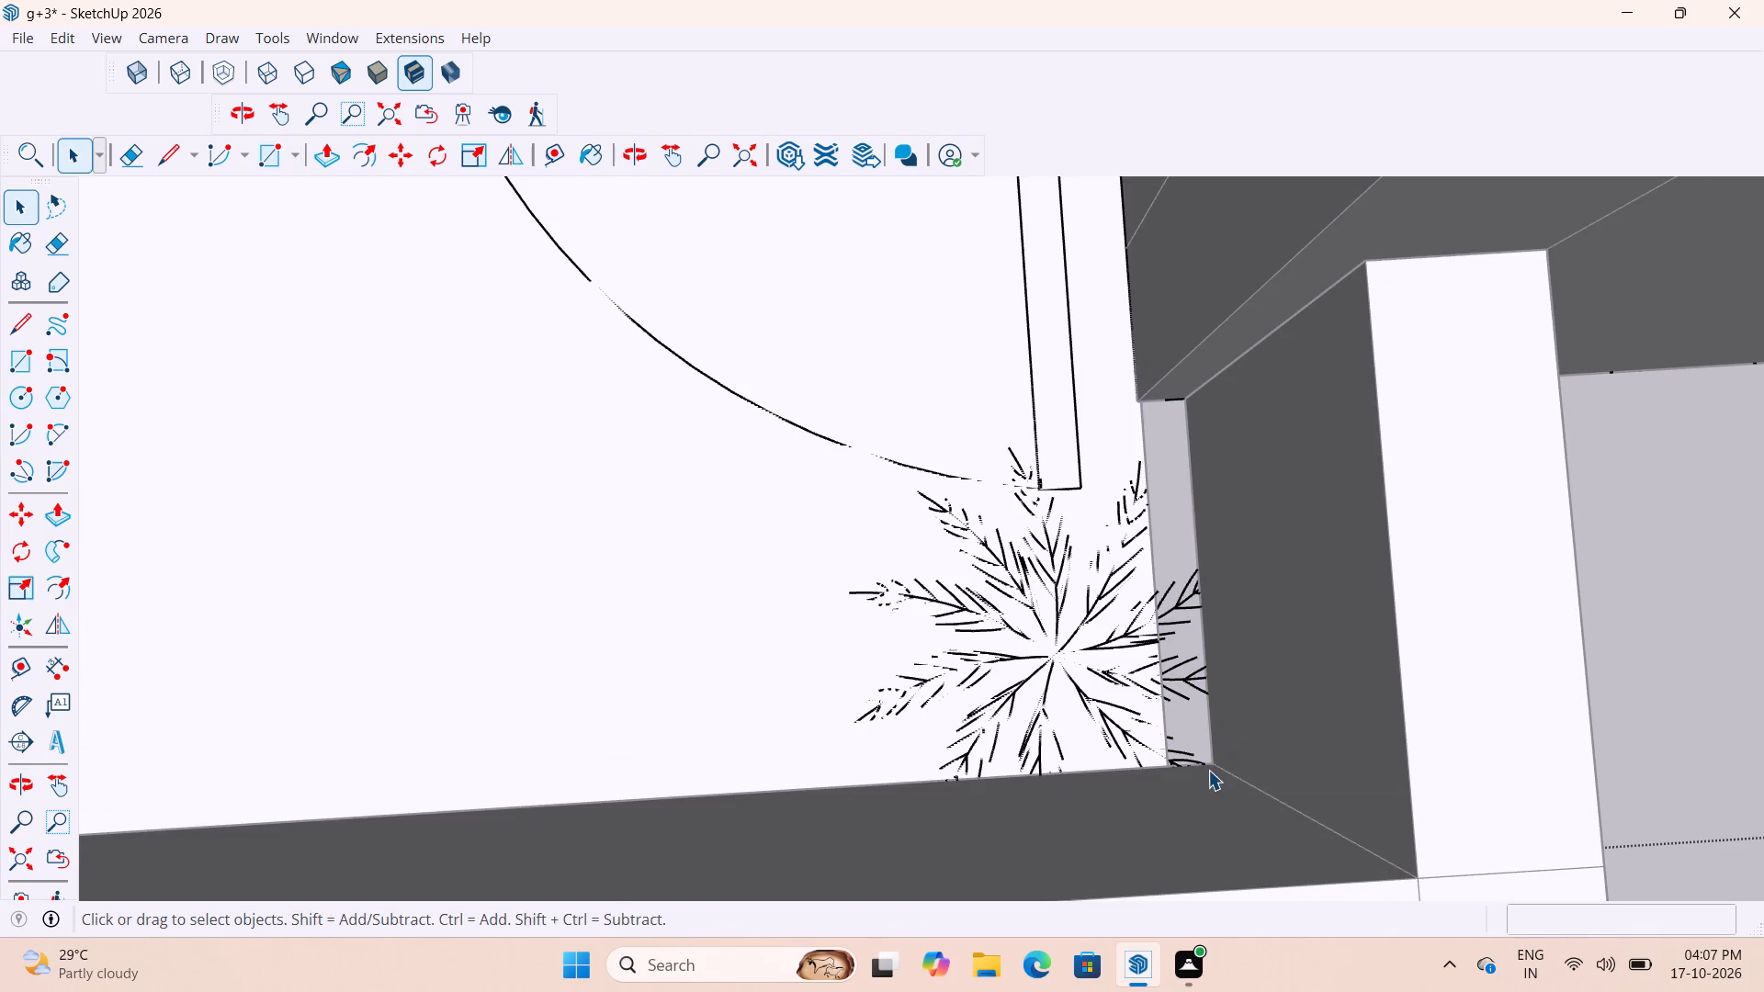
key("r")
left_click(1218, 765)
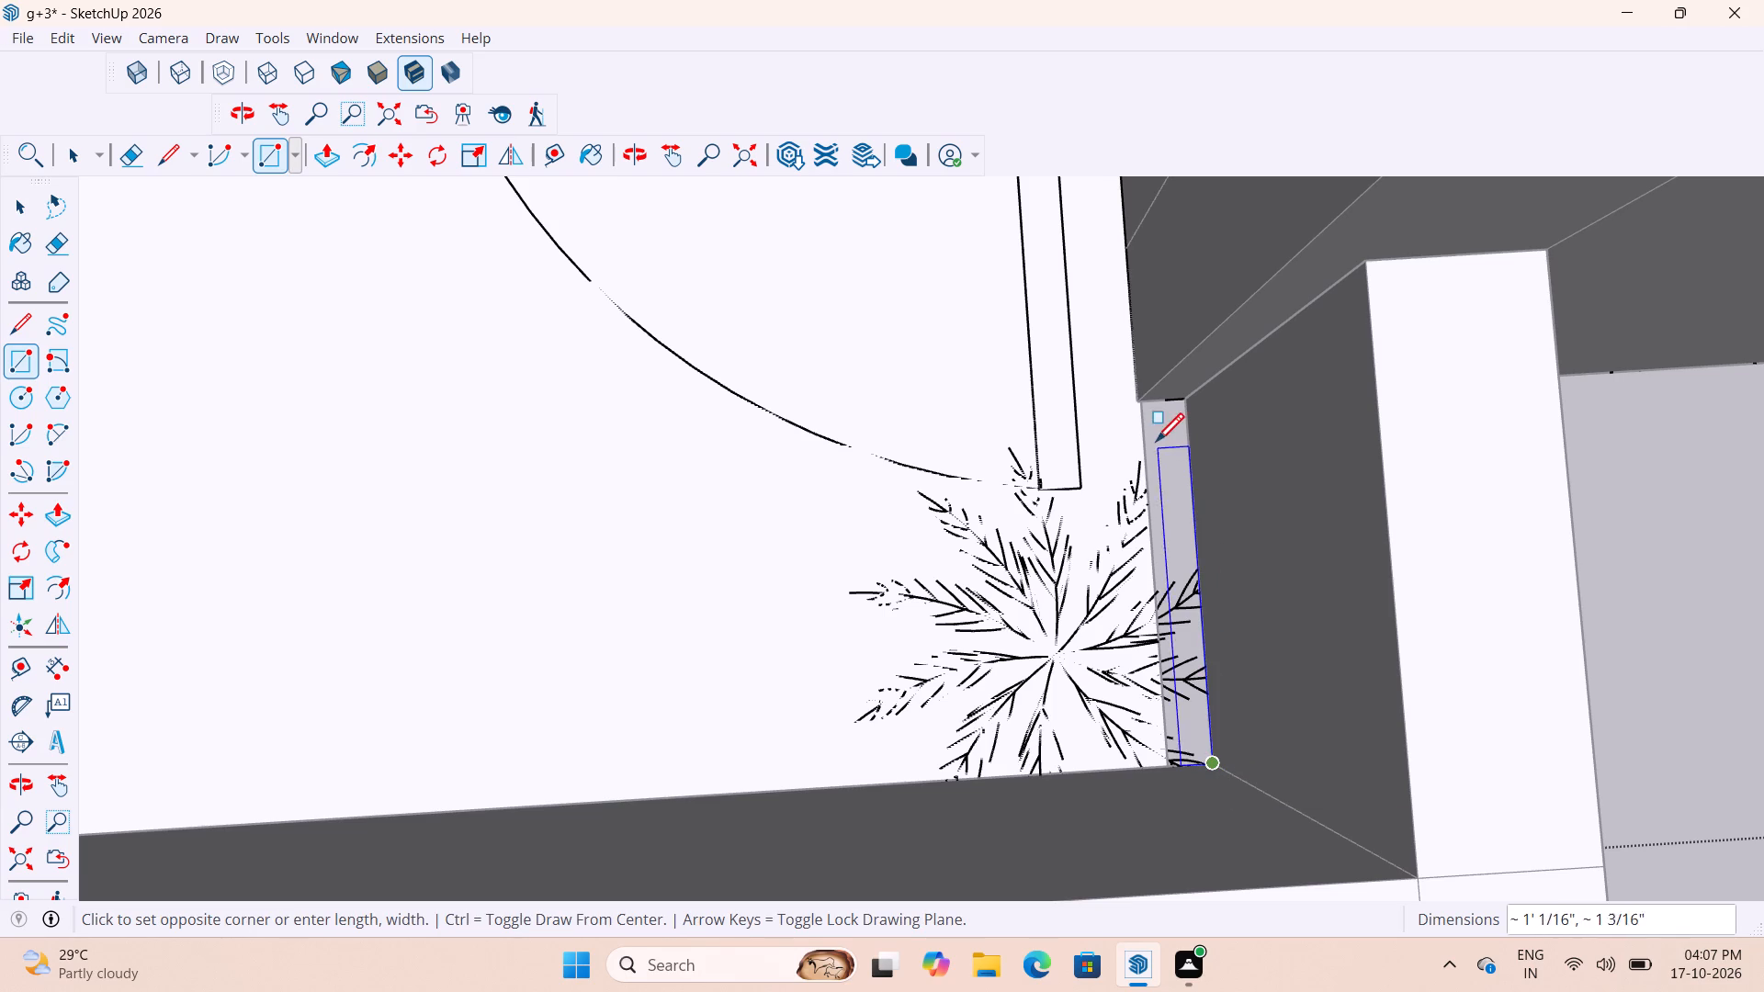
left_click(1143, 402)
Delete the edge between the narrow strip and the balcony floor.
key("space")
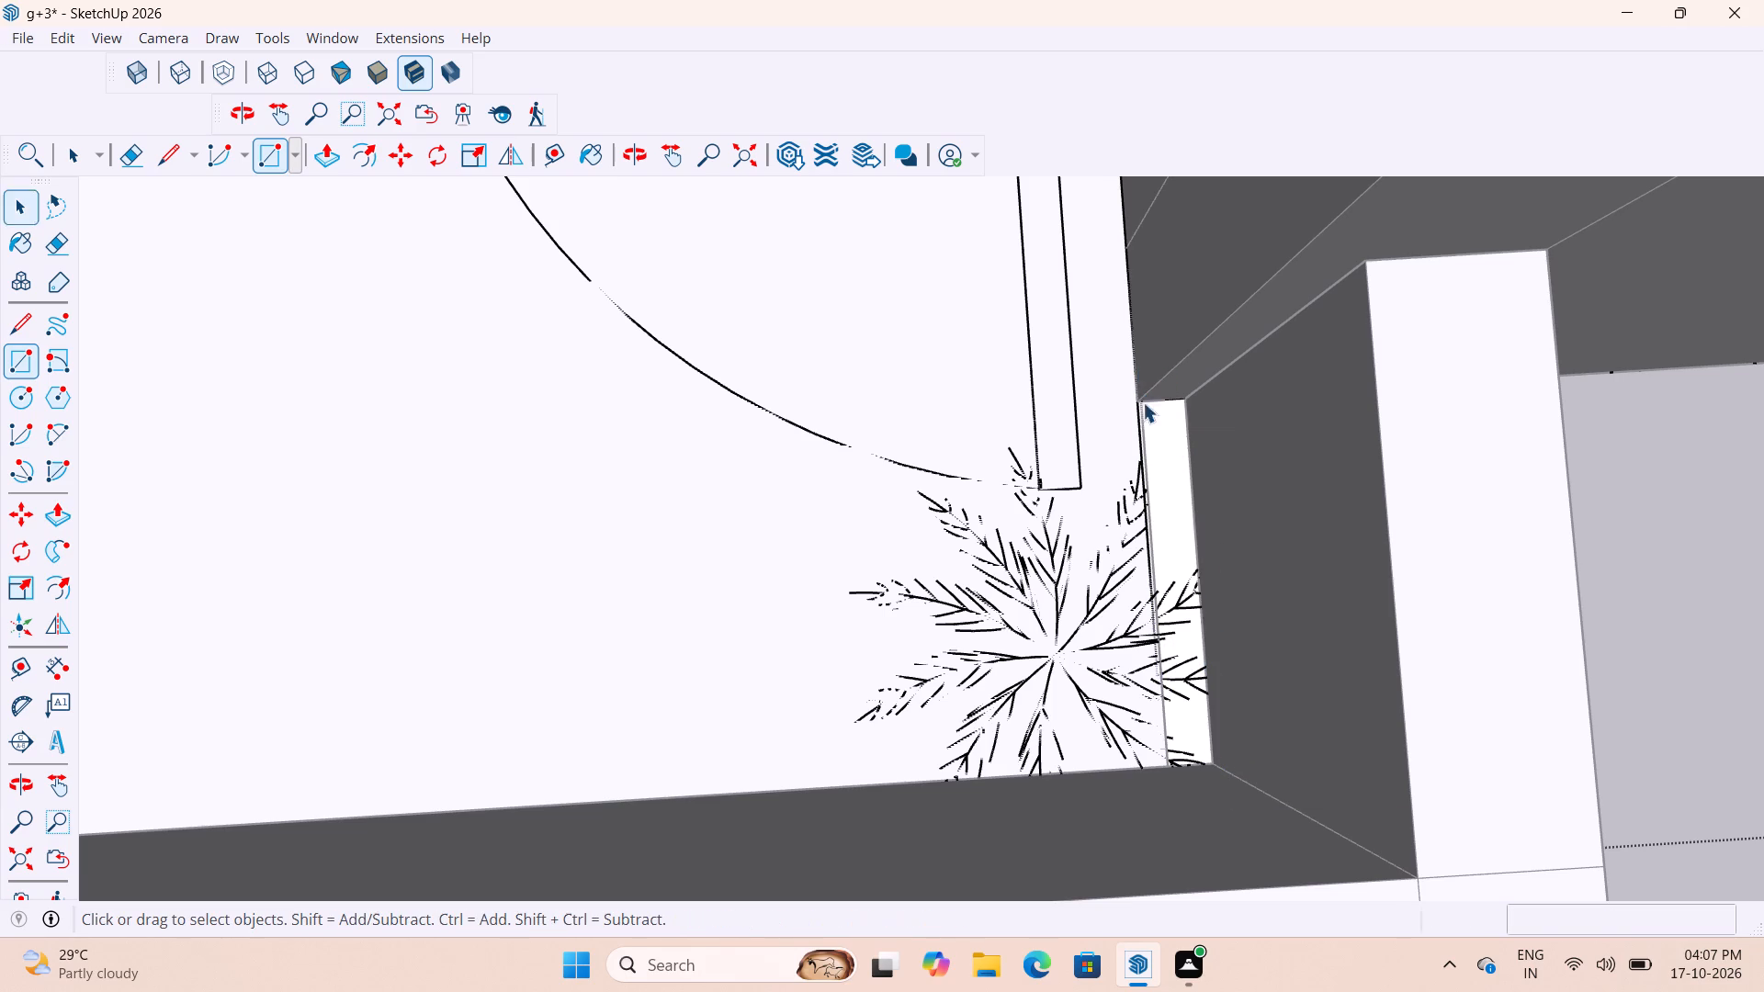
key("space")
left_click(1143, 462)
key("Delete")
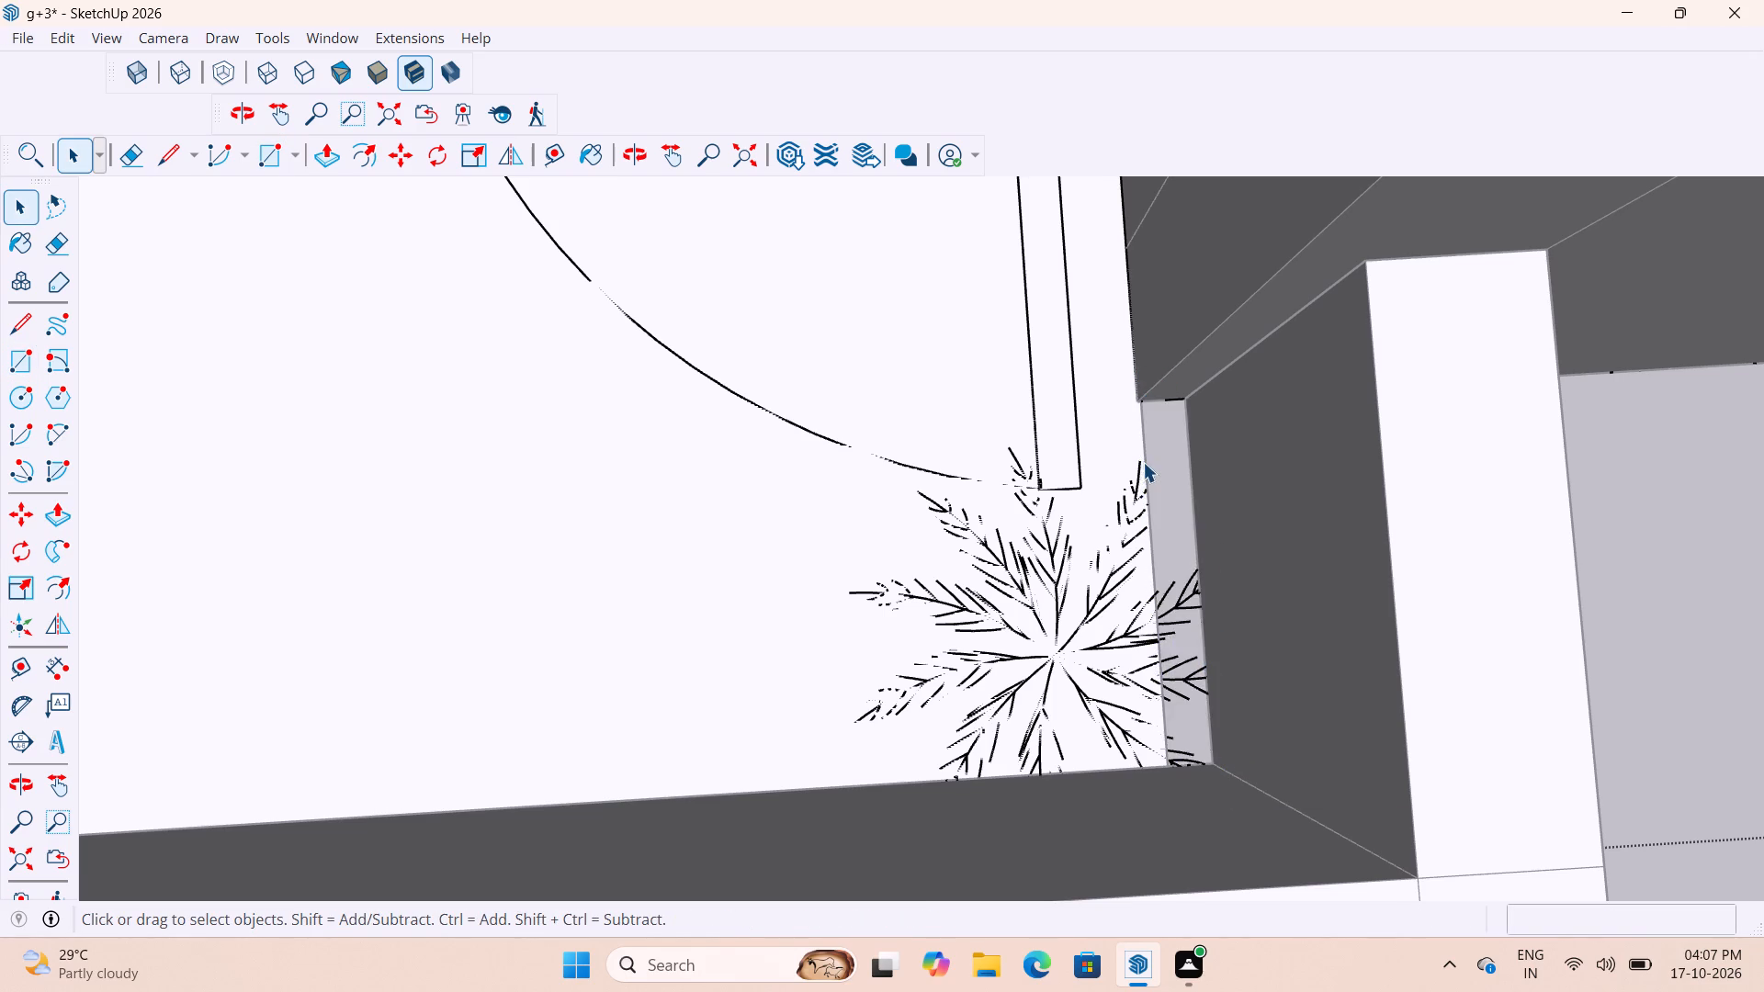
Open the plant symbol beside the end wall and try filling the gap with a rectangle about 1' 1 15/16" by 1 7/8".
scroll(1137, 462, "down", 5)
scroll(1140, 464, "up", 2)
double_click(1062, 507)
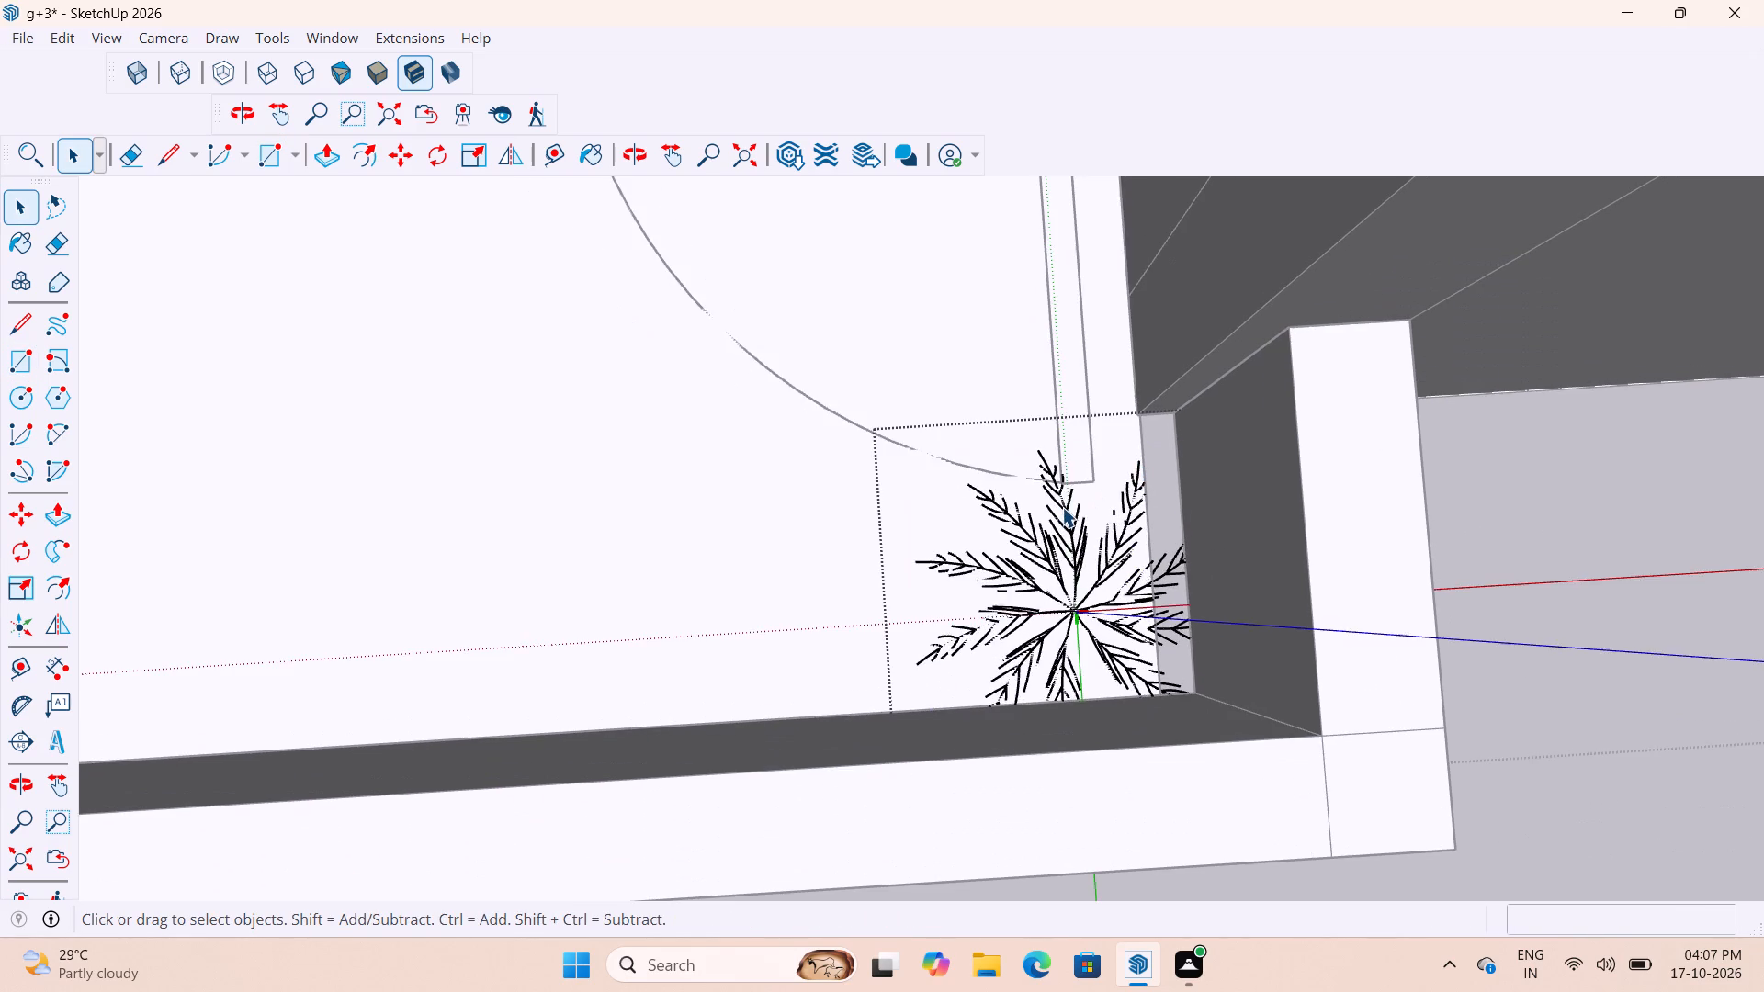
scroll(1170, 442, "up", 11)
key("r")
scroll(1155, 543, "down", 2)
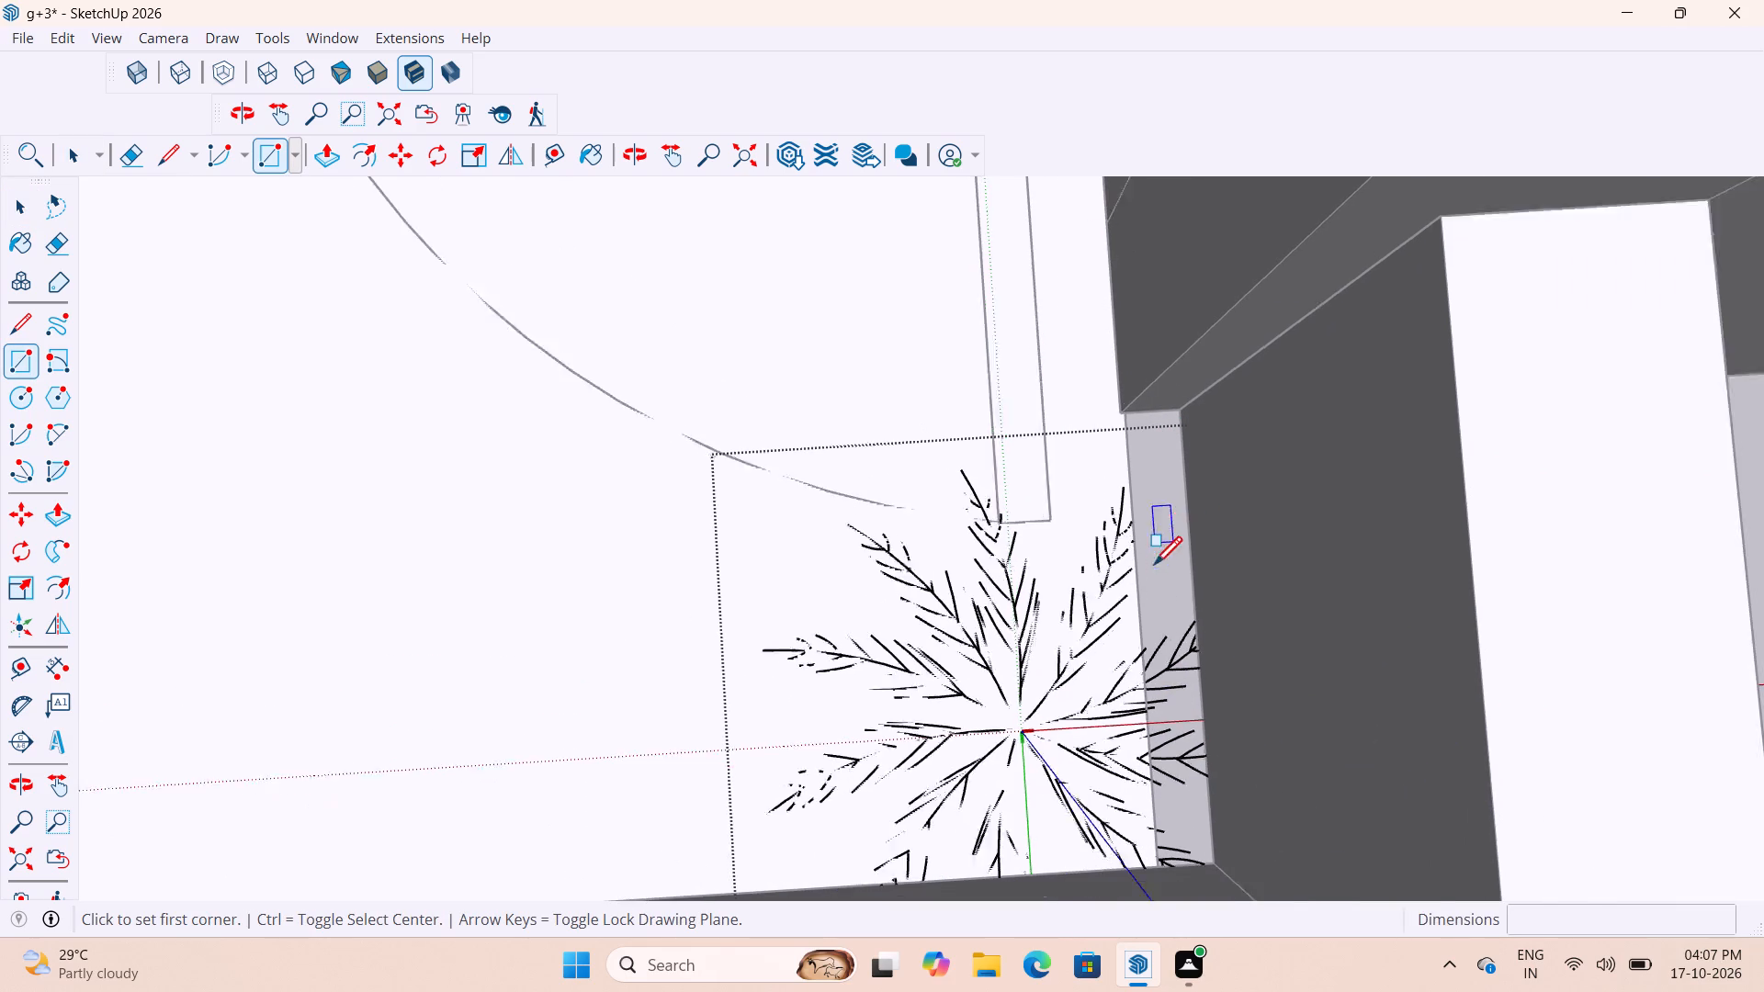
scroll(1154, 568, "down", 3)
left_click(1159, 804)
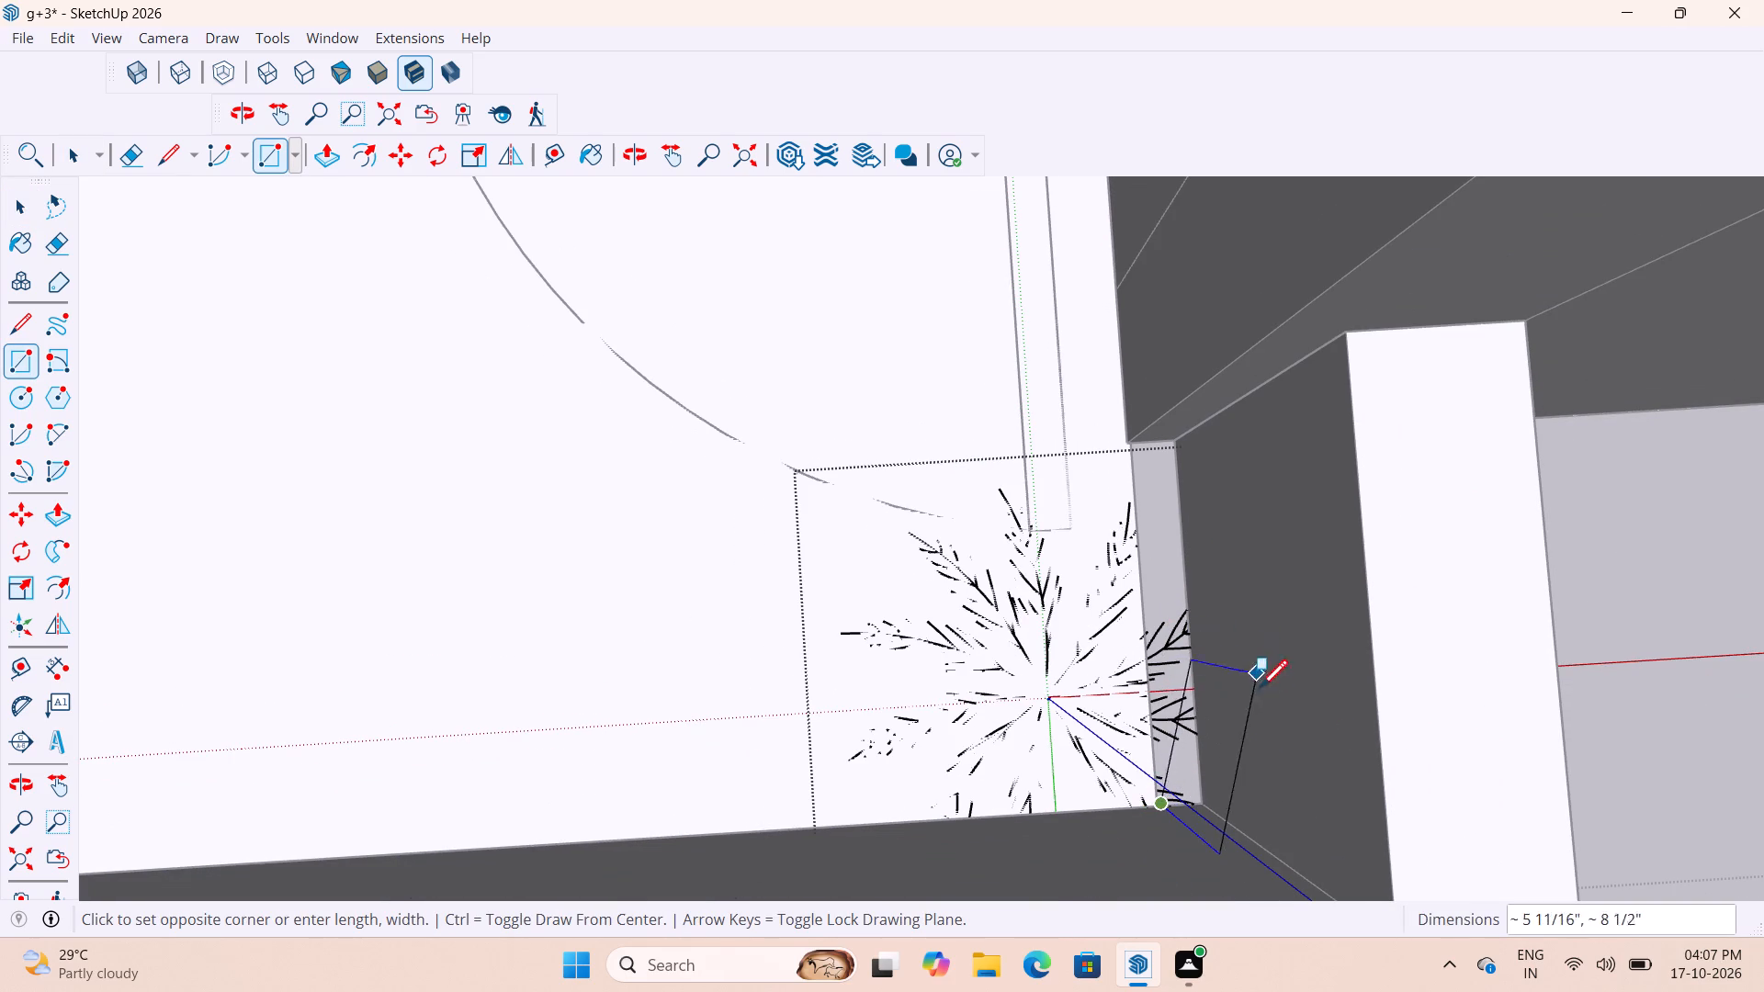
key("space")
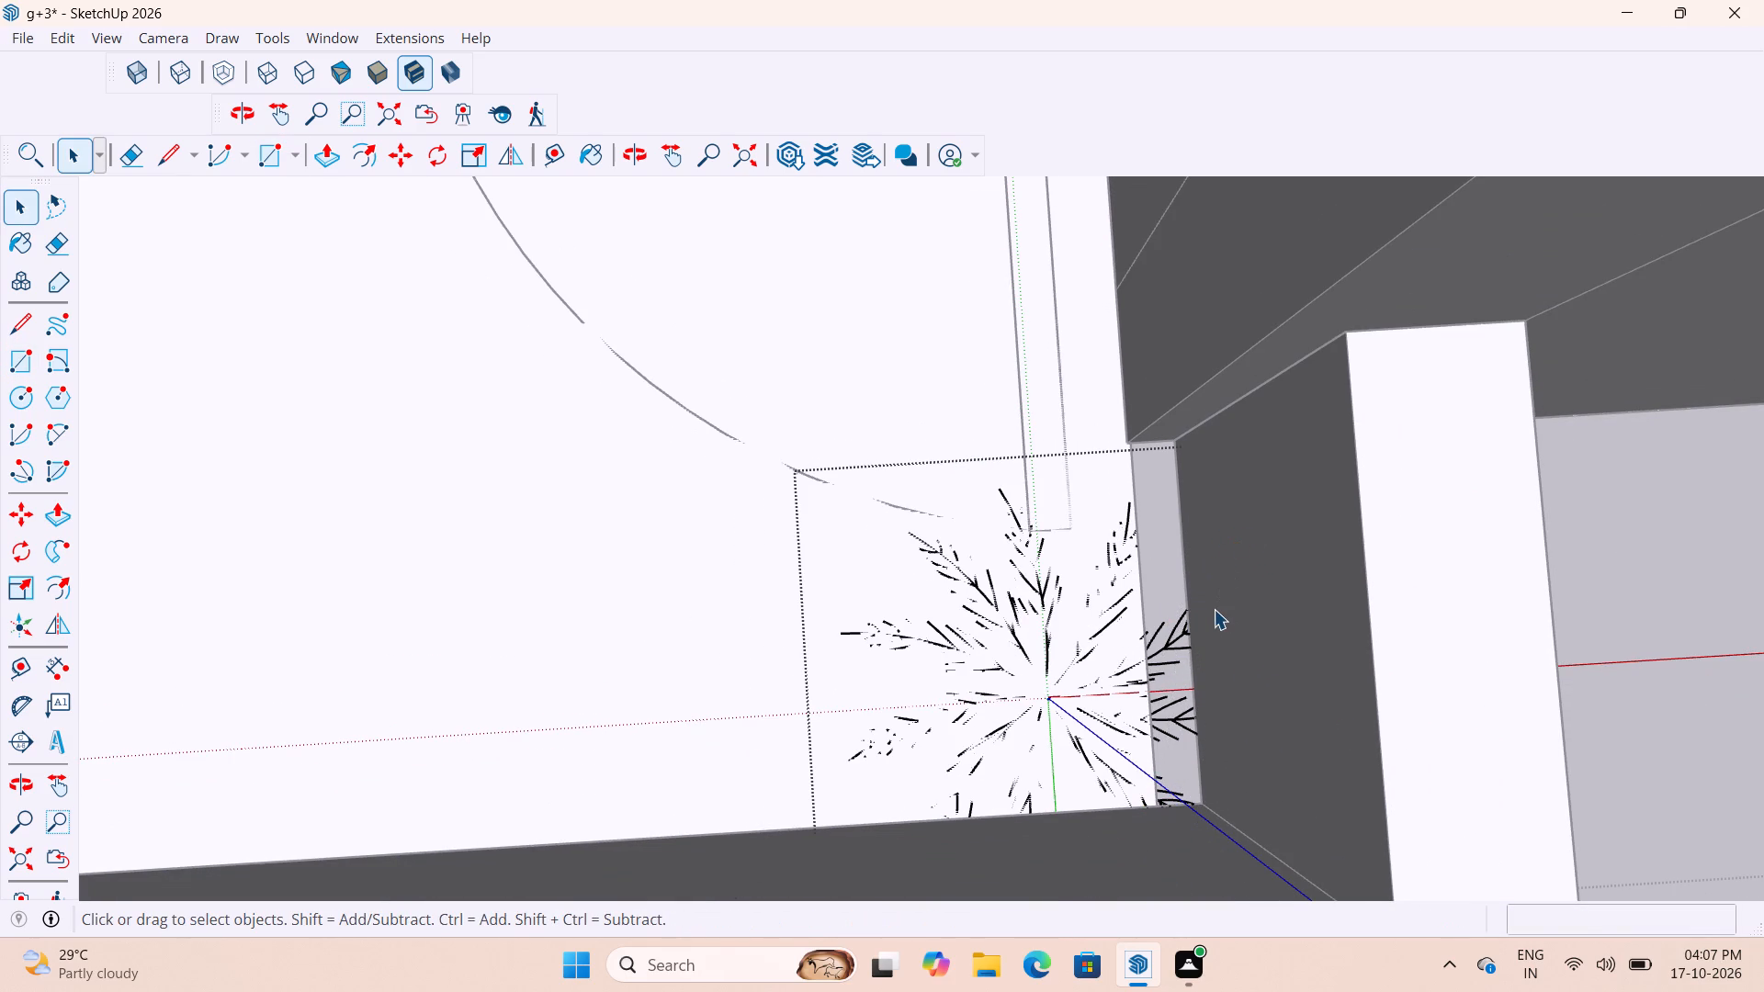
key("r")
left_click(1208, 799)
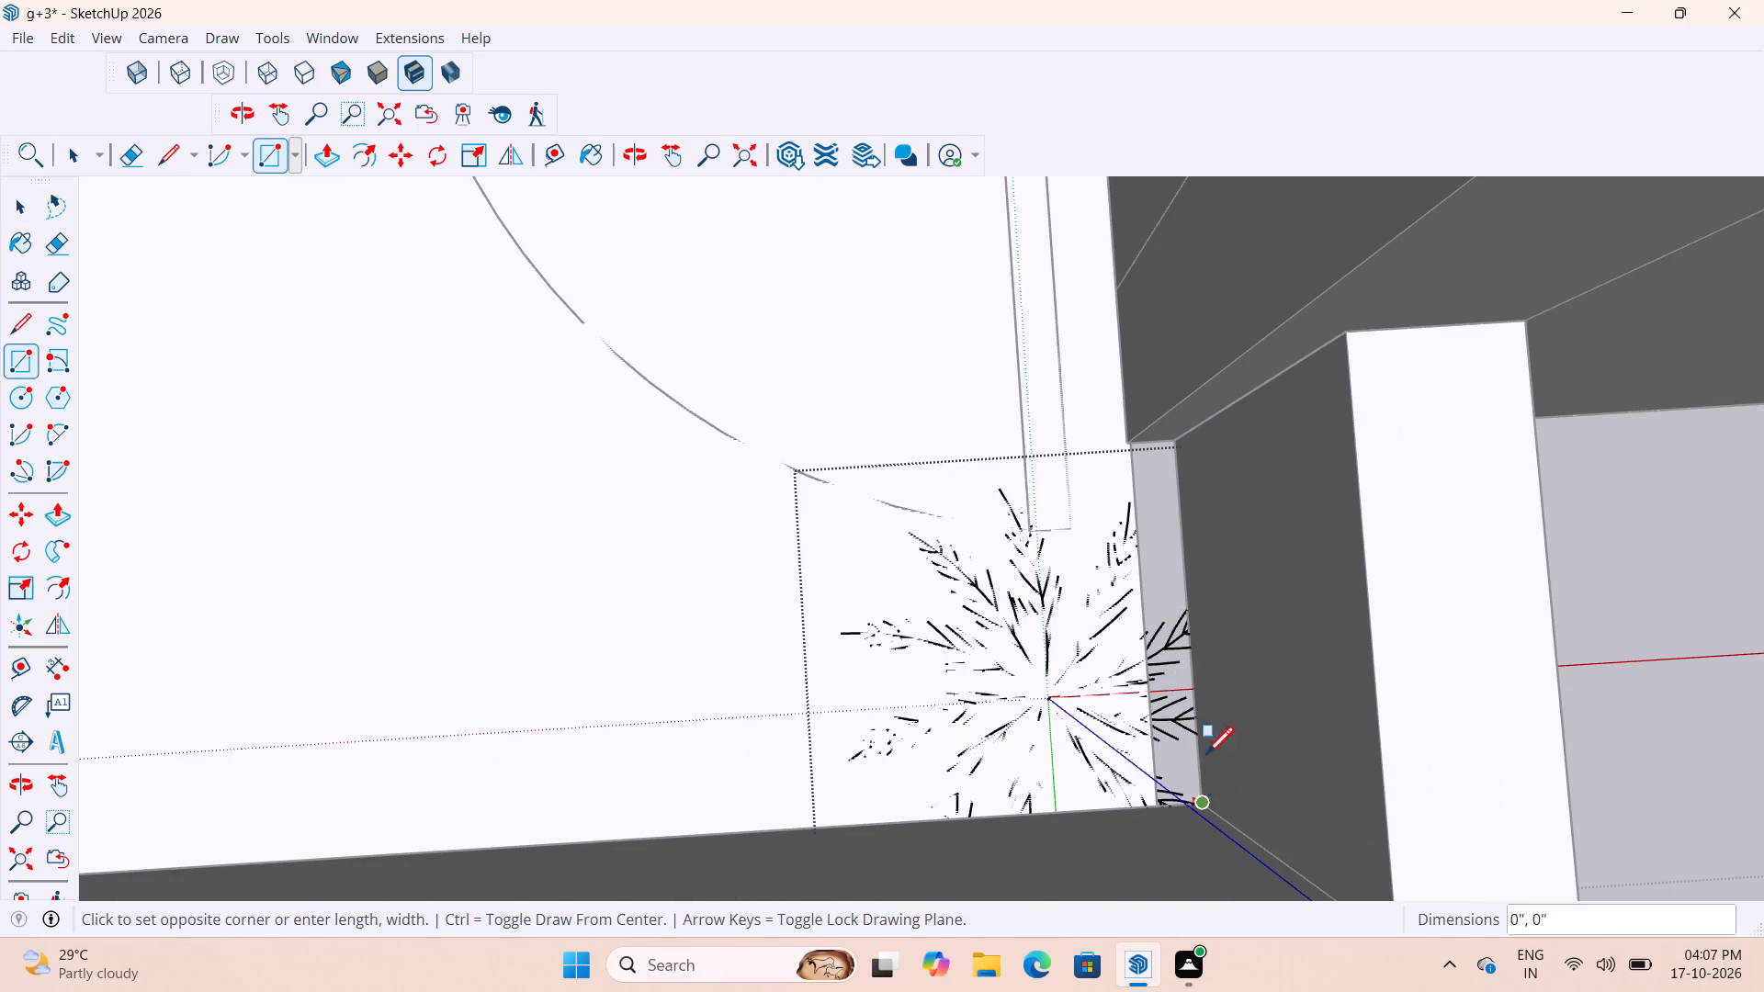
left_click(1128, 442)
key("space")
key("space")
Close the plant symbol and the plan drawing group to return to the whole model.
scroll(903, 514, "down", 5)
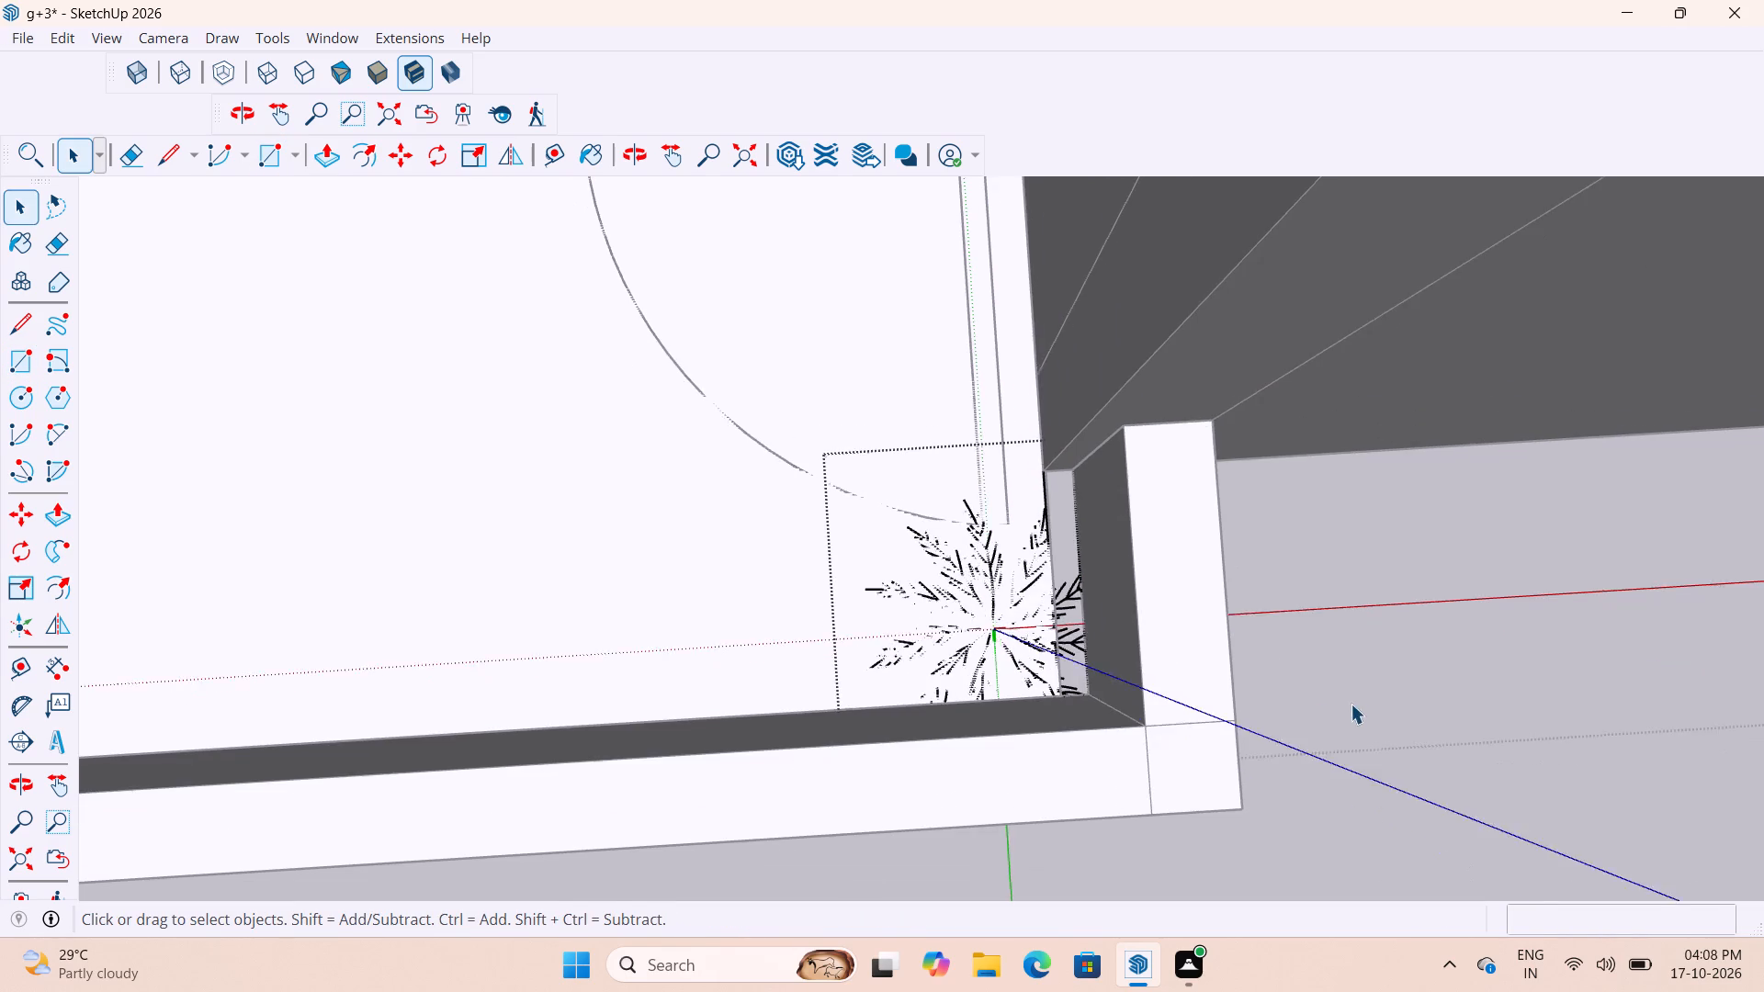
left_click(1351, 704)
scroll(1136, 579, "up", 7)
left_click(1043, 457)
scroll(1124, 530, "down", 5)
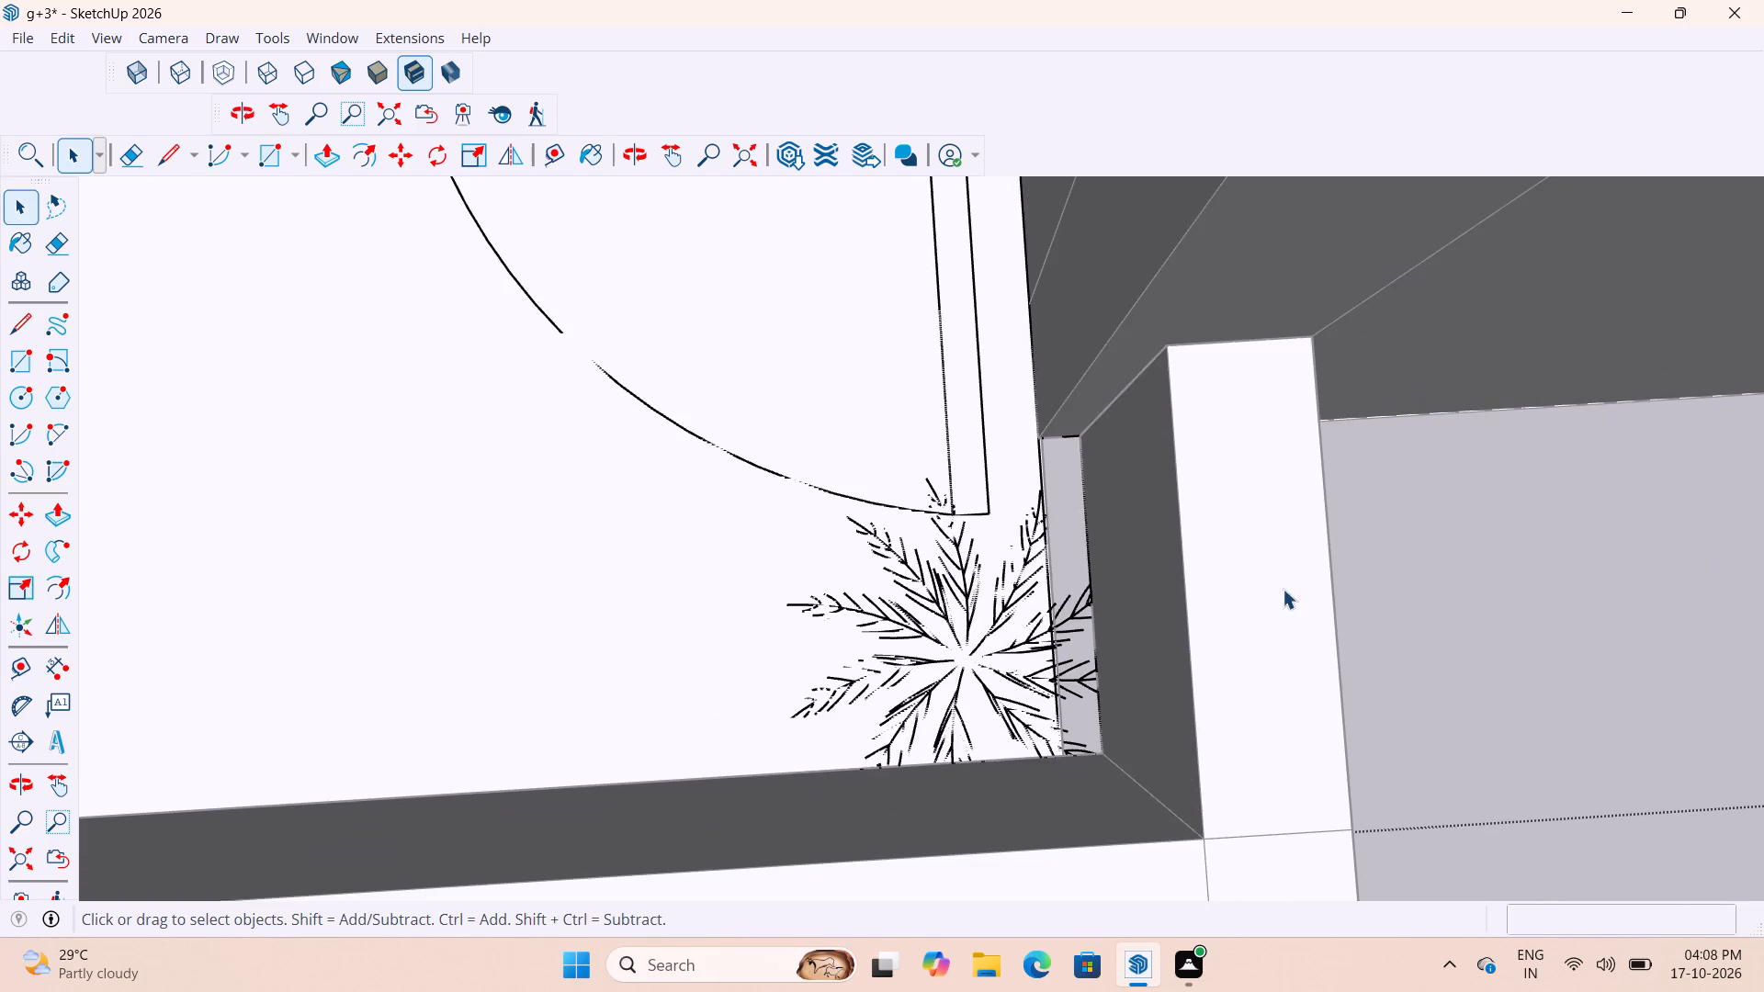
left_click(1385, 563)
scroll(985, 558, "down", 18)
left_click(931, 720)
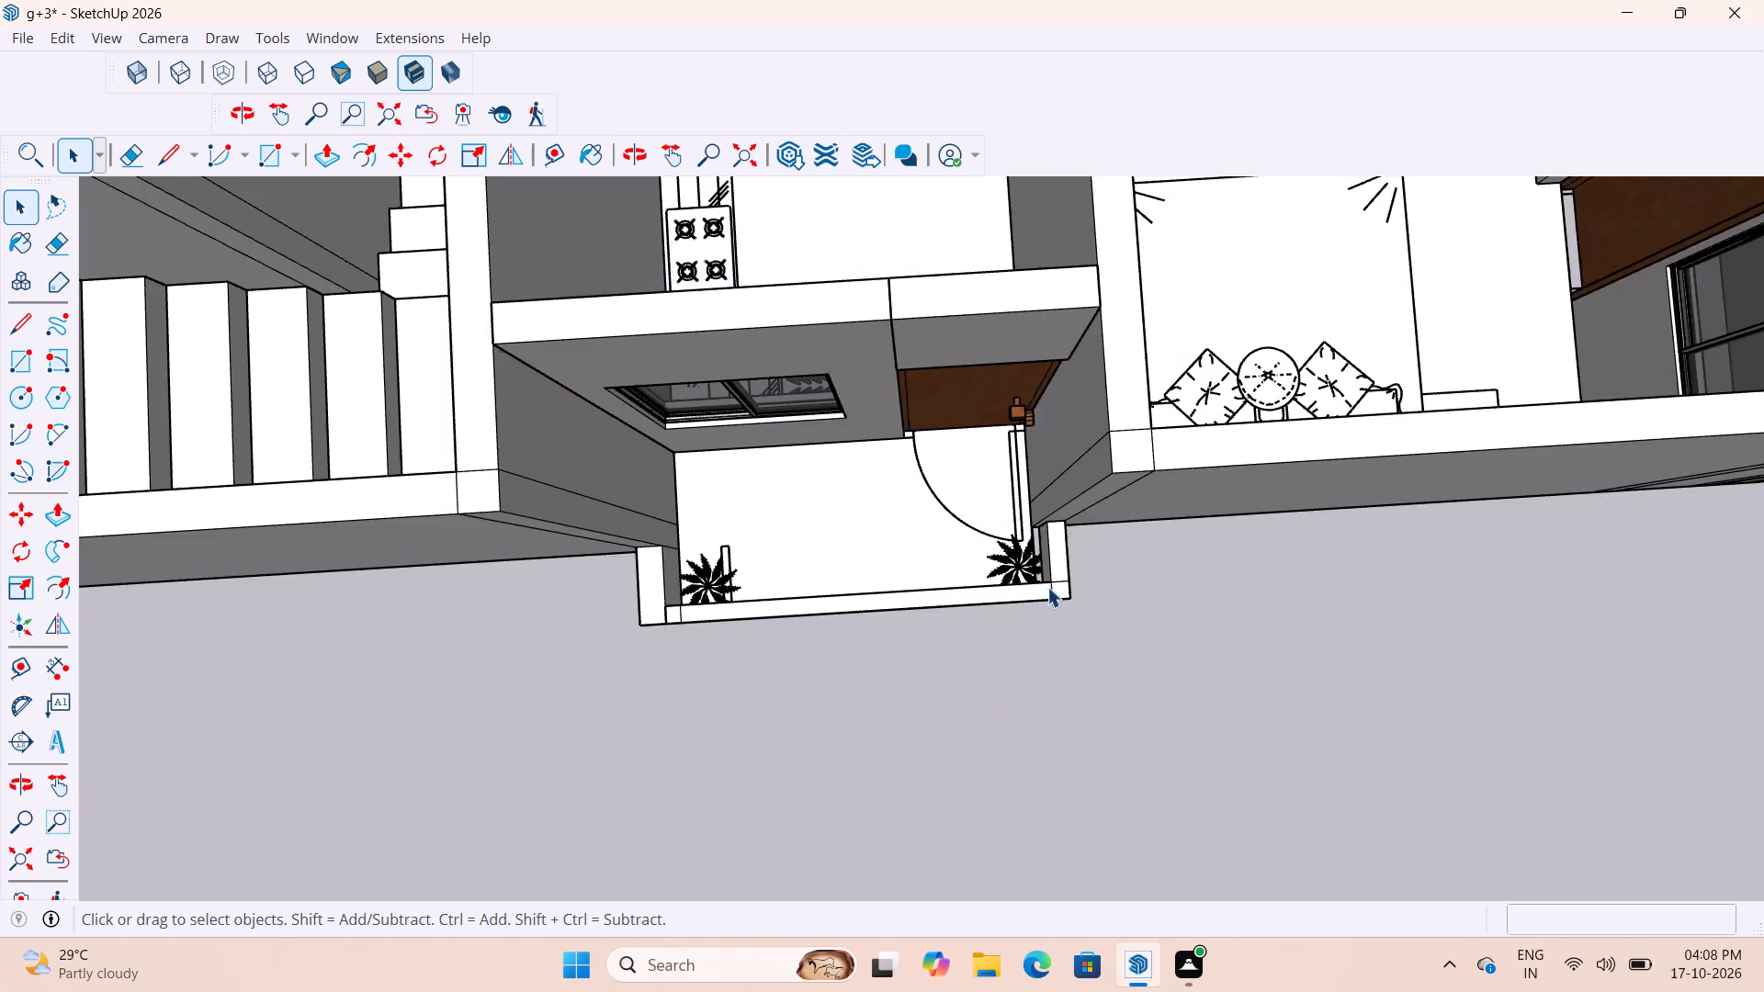
Examine the edges along the narrow gap between the balcony floor and the end wall.
scroll(1047, 585, "up", 20)
left_click(998, 434)
scroll(998, 434, "up", 4)
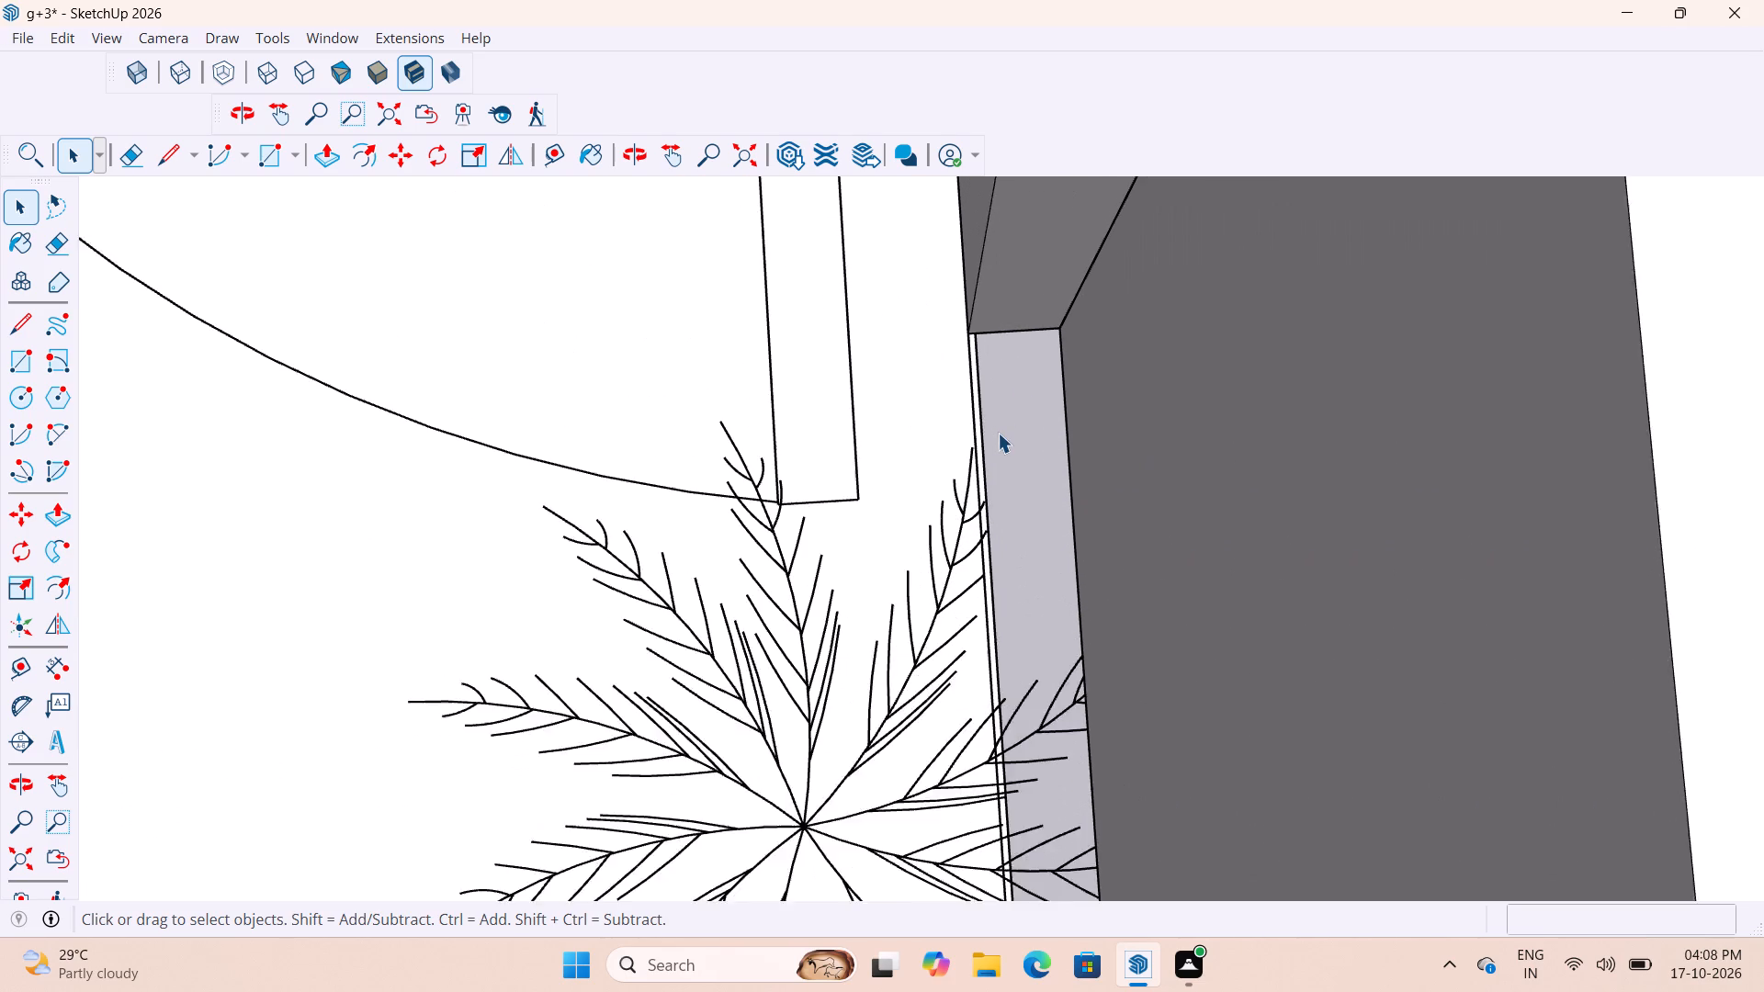
scroll(998, 433, "up", 4)
left_click(966, 406)
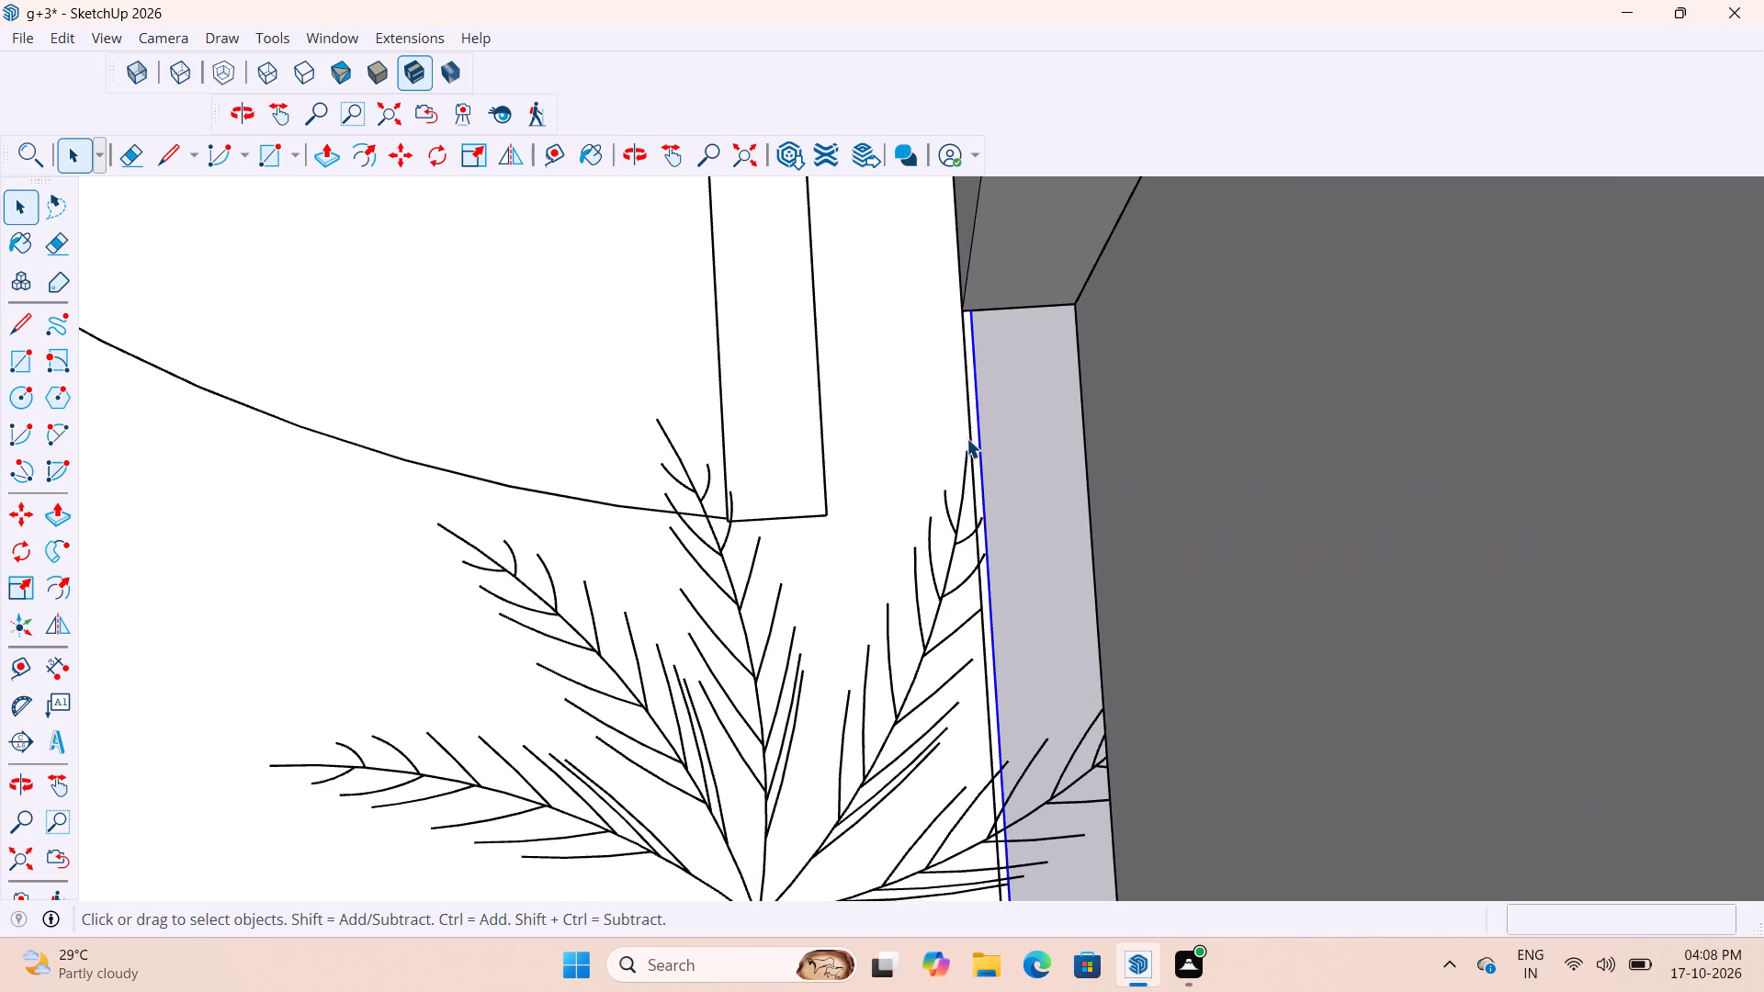
scroll(967, 438, "up", 5)
left_click(968, 398)
scroll(974, 403, "down", 5)
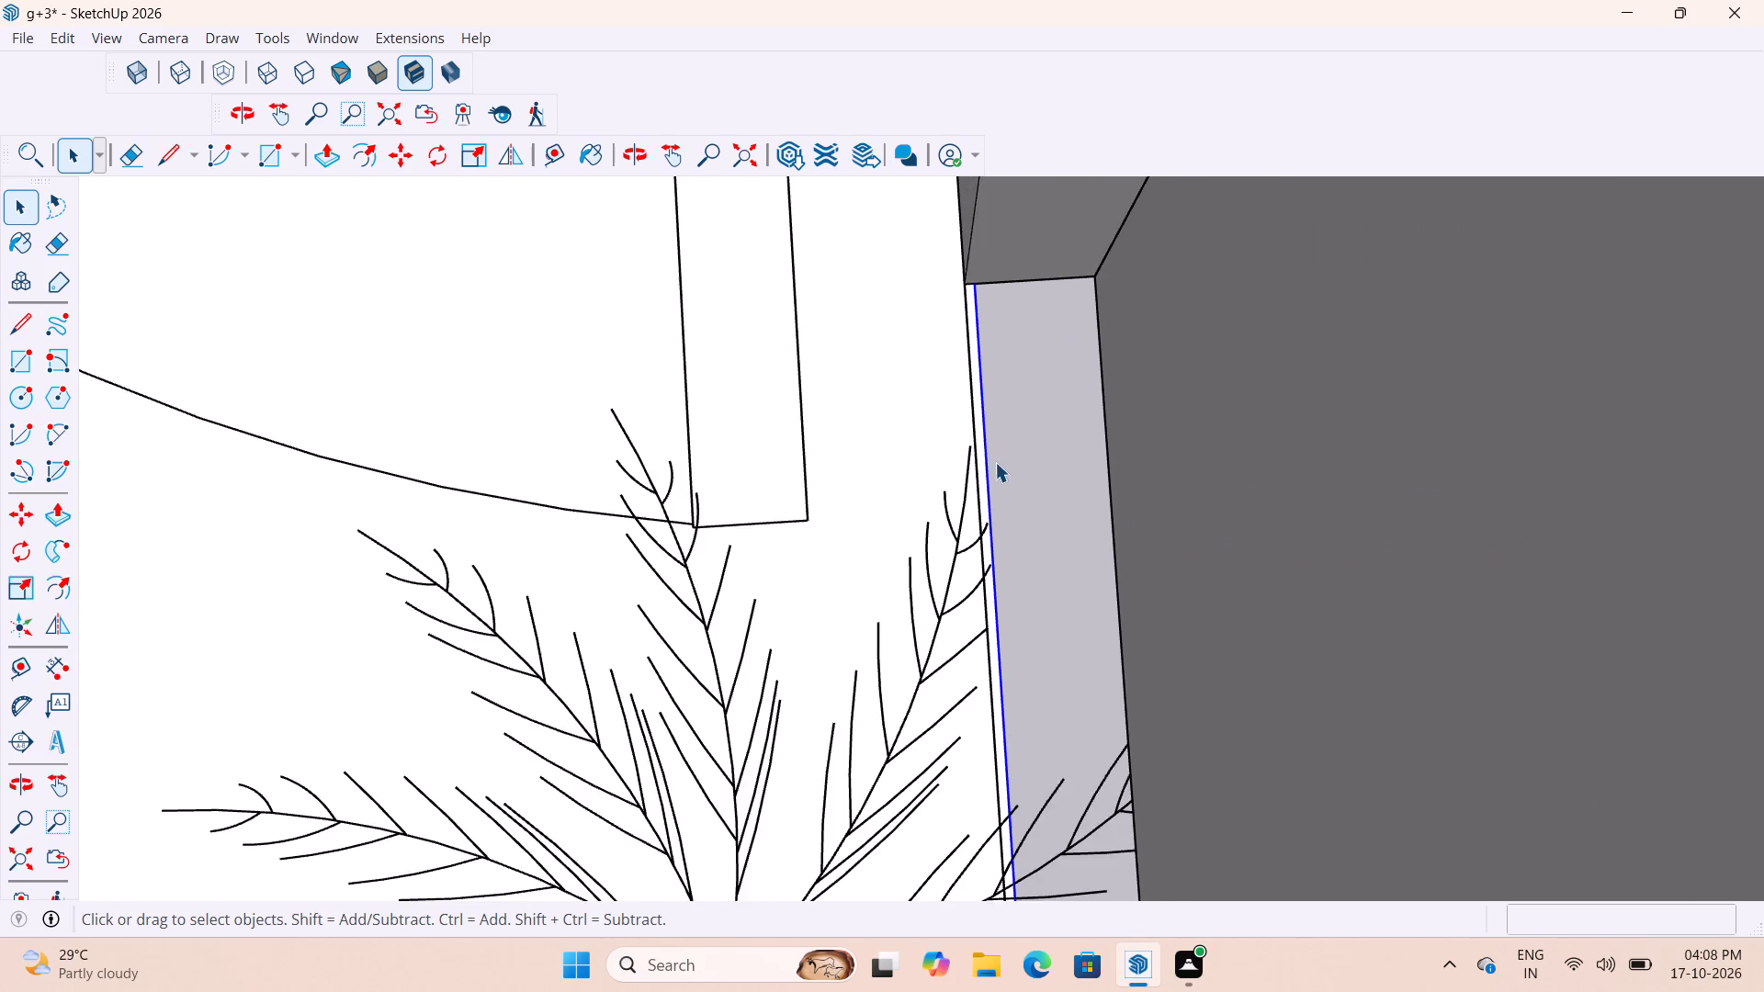
scroll(995, 462, "down", 14)
Open the floor group and fill the narrow gap beside the end wall with a rectangle about 1' 1 15/16" by 1 11/16".
double_click(924, 528)
left_click(921, 564)
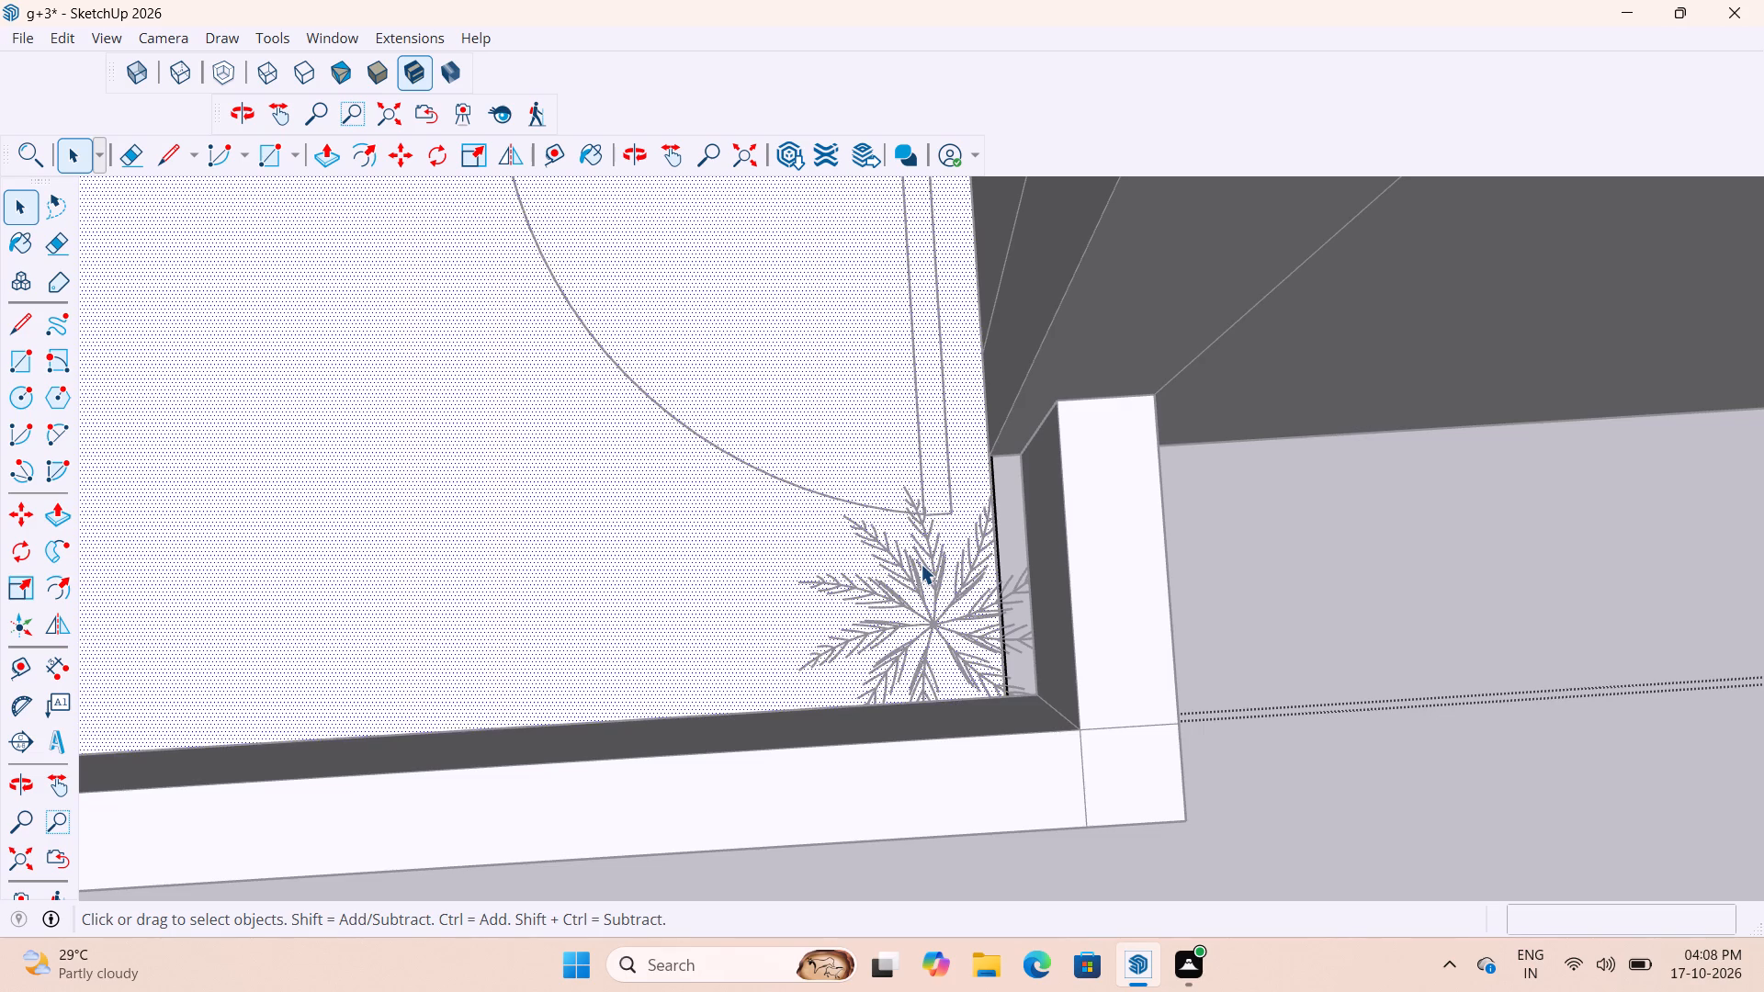
scroll(977, 567, "up", 3)
key("r")
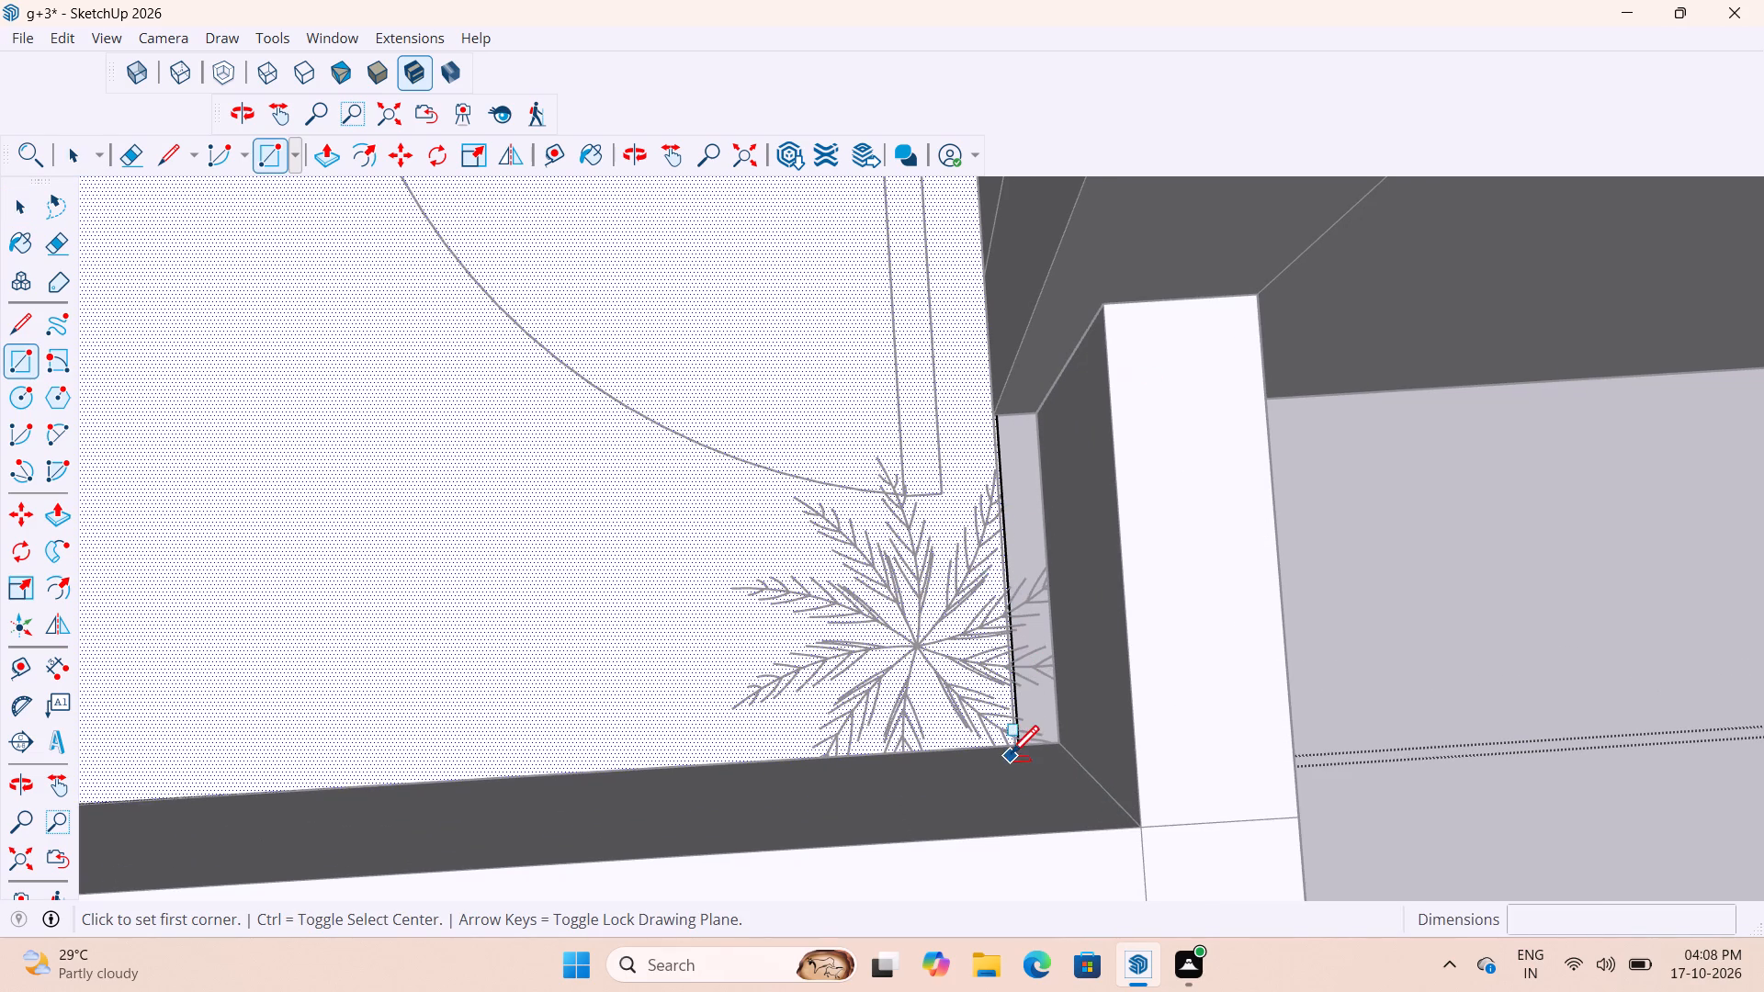
scroll(1001, 772, "up", 20)
scroll(1001, 772, "up", 2)
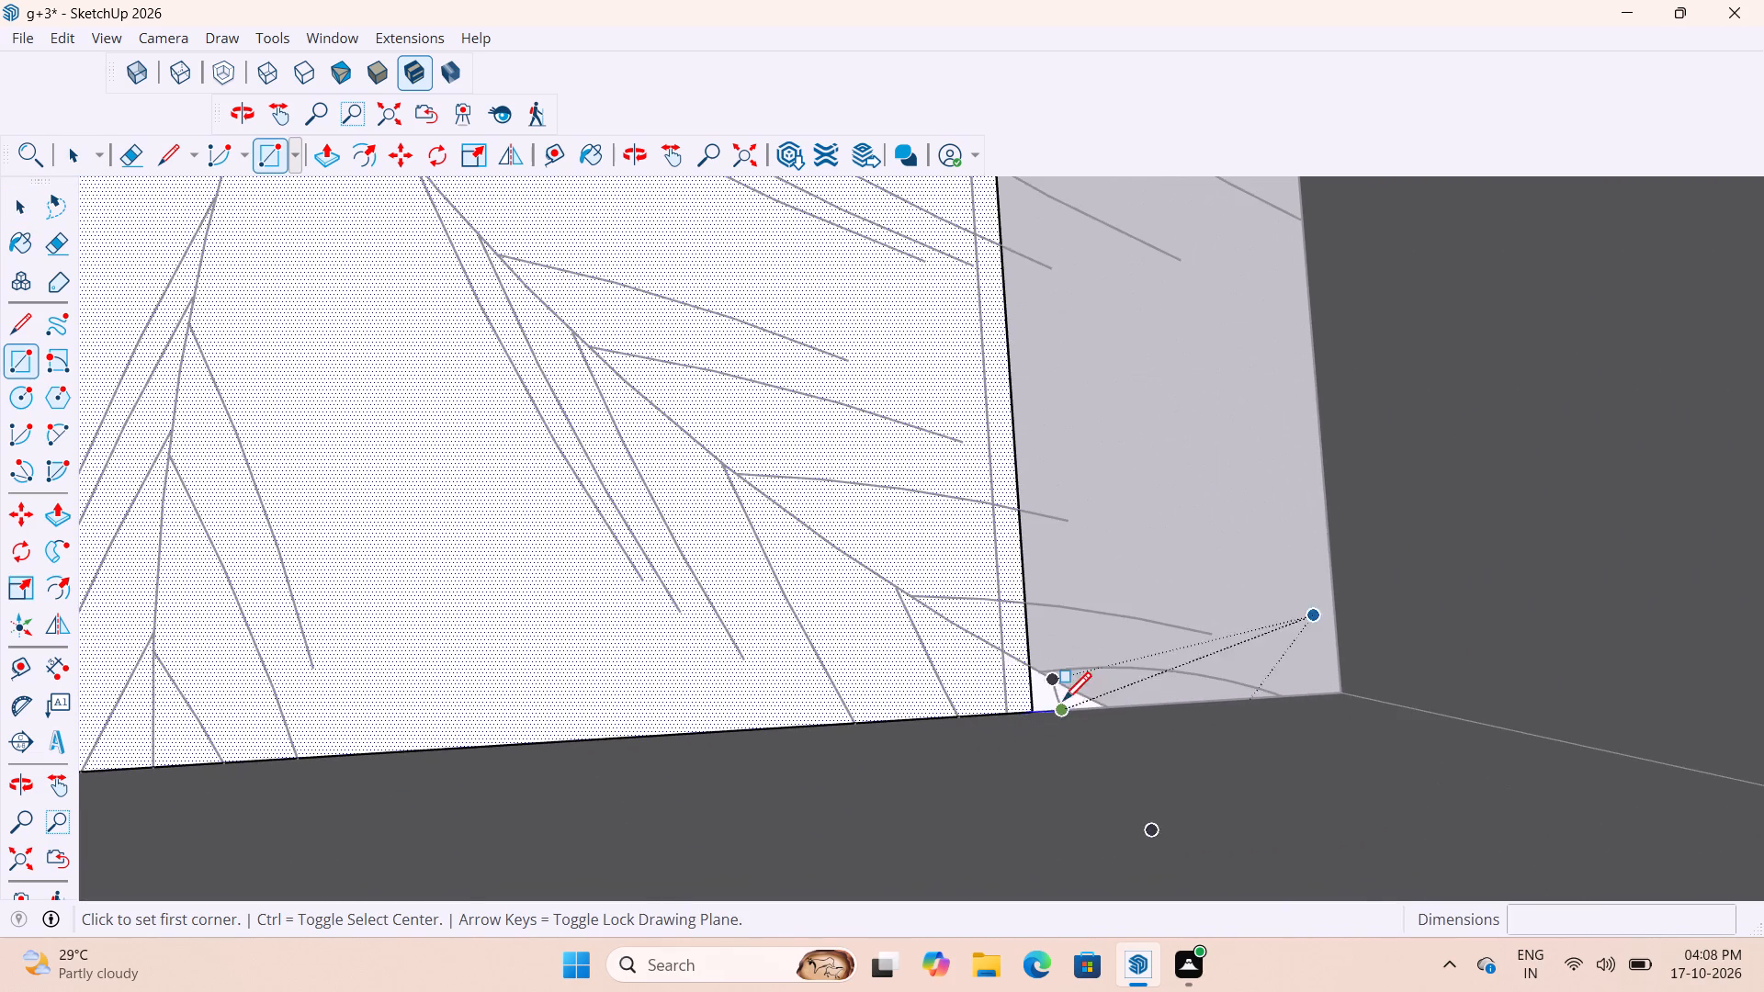
left_click(1035, 706)
scroll(1252, 645, "down", 15)
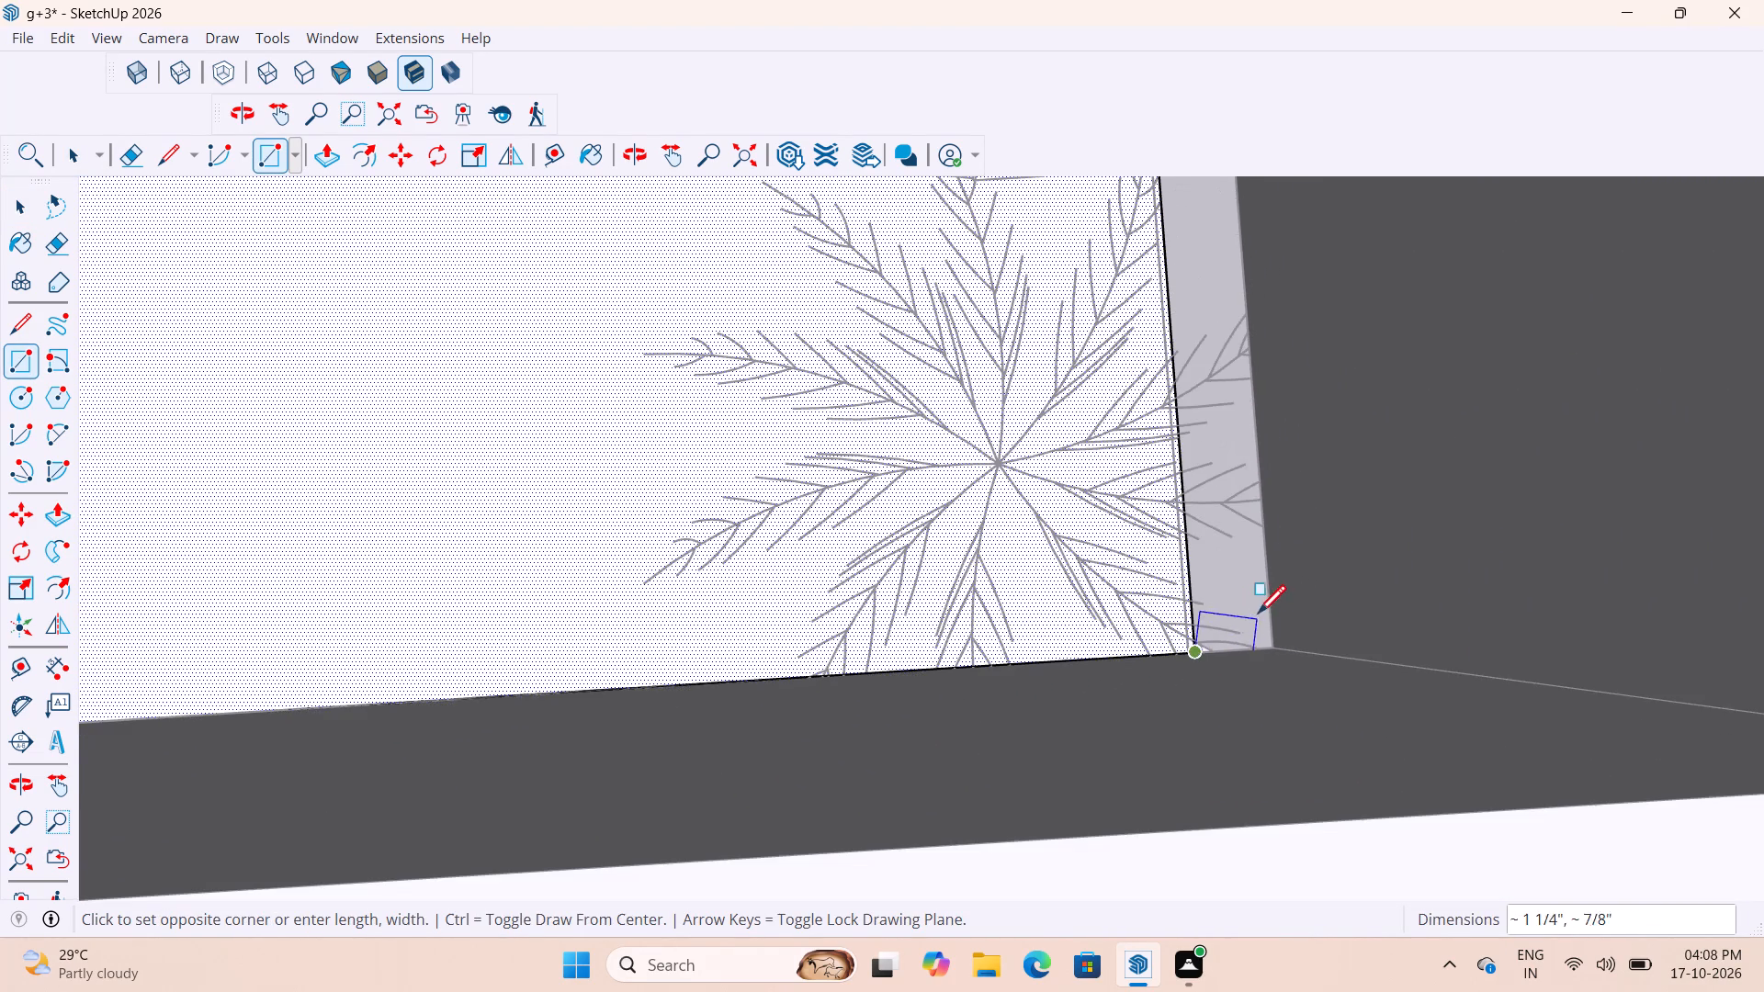
scroll(1267, 586, "down", 11)
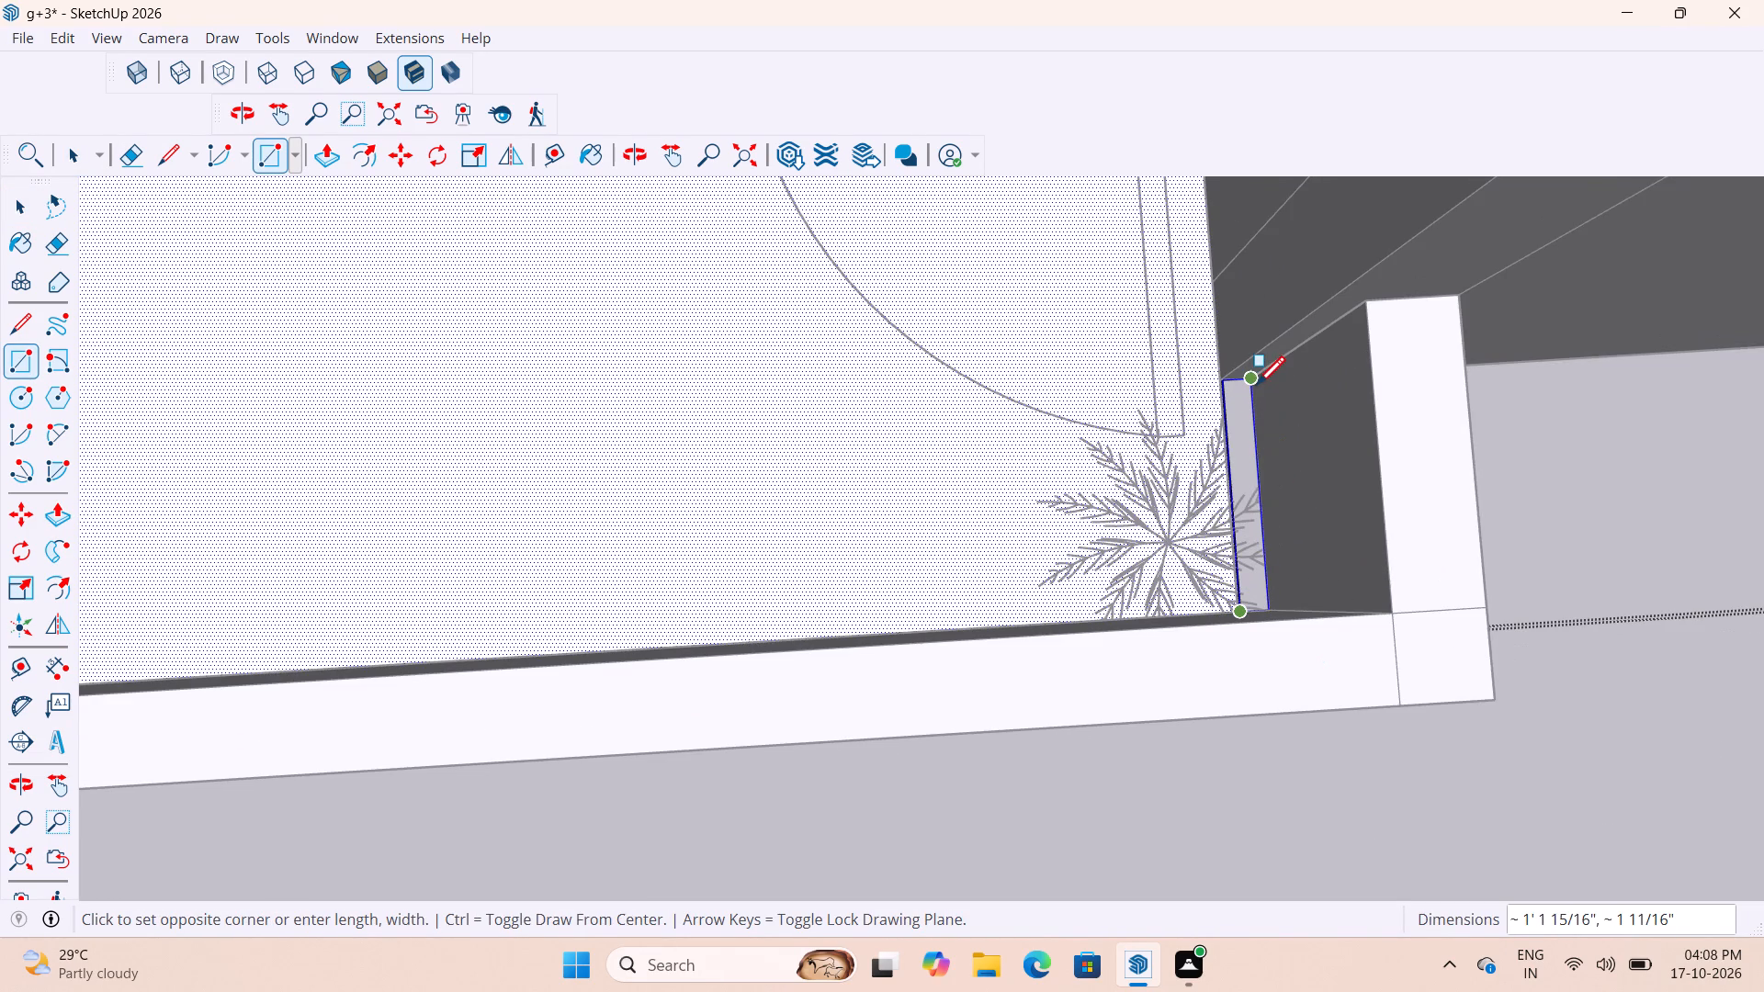
key("Left")
key("Up")
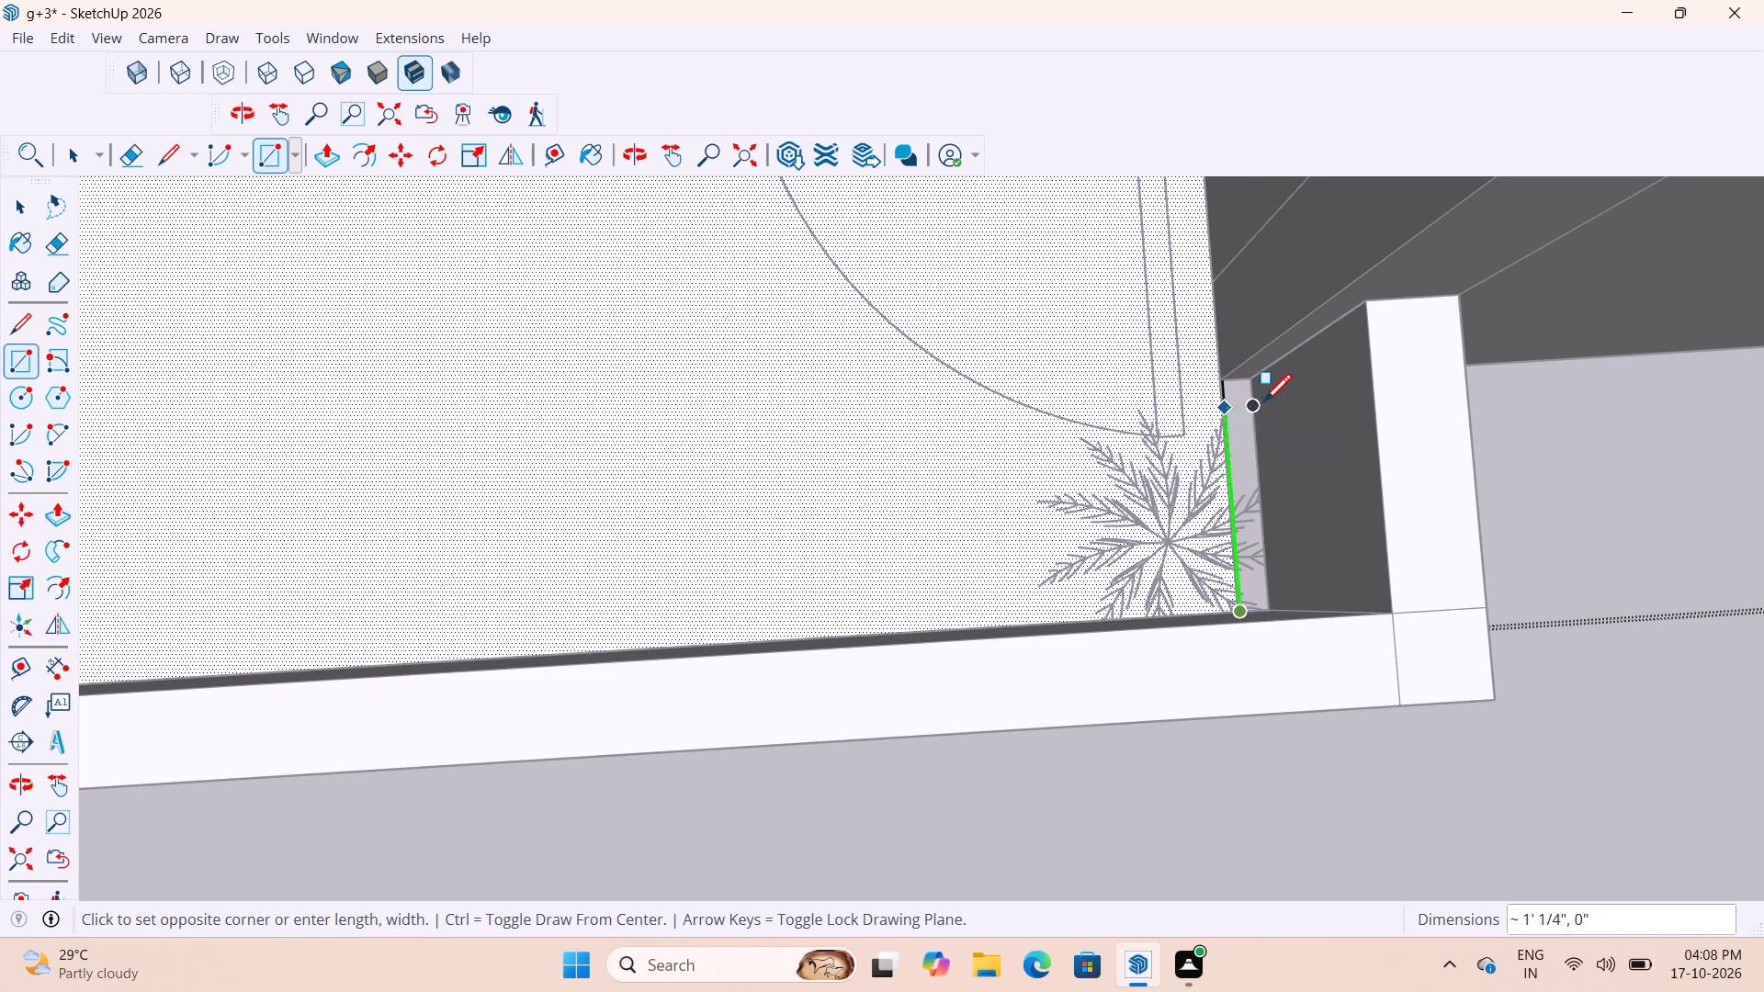
scroll(1244, 399, "up", 6)
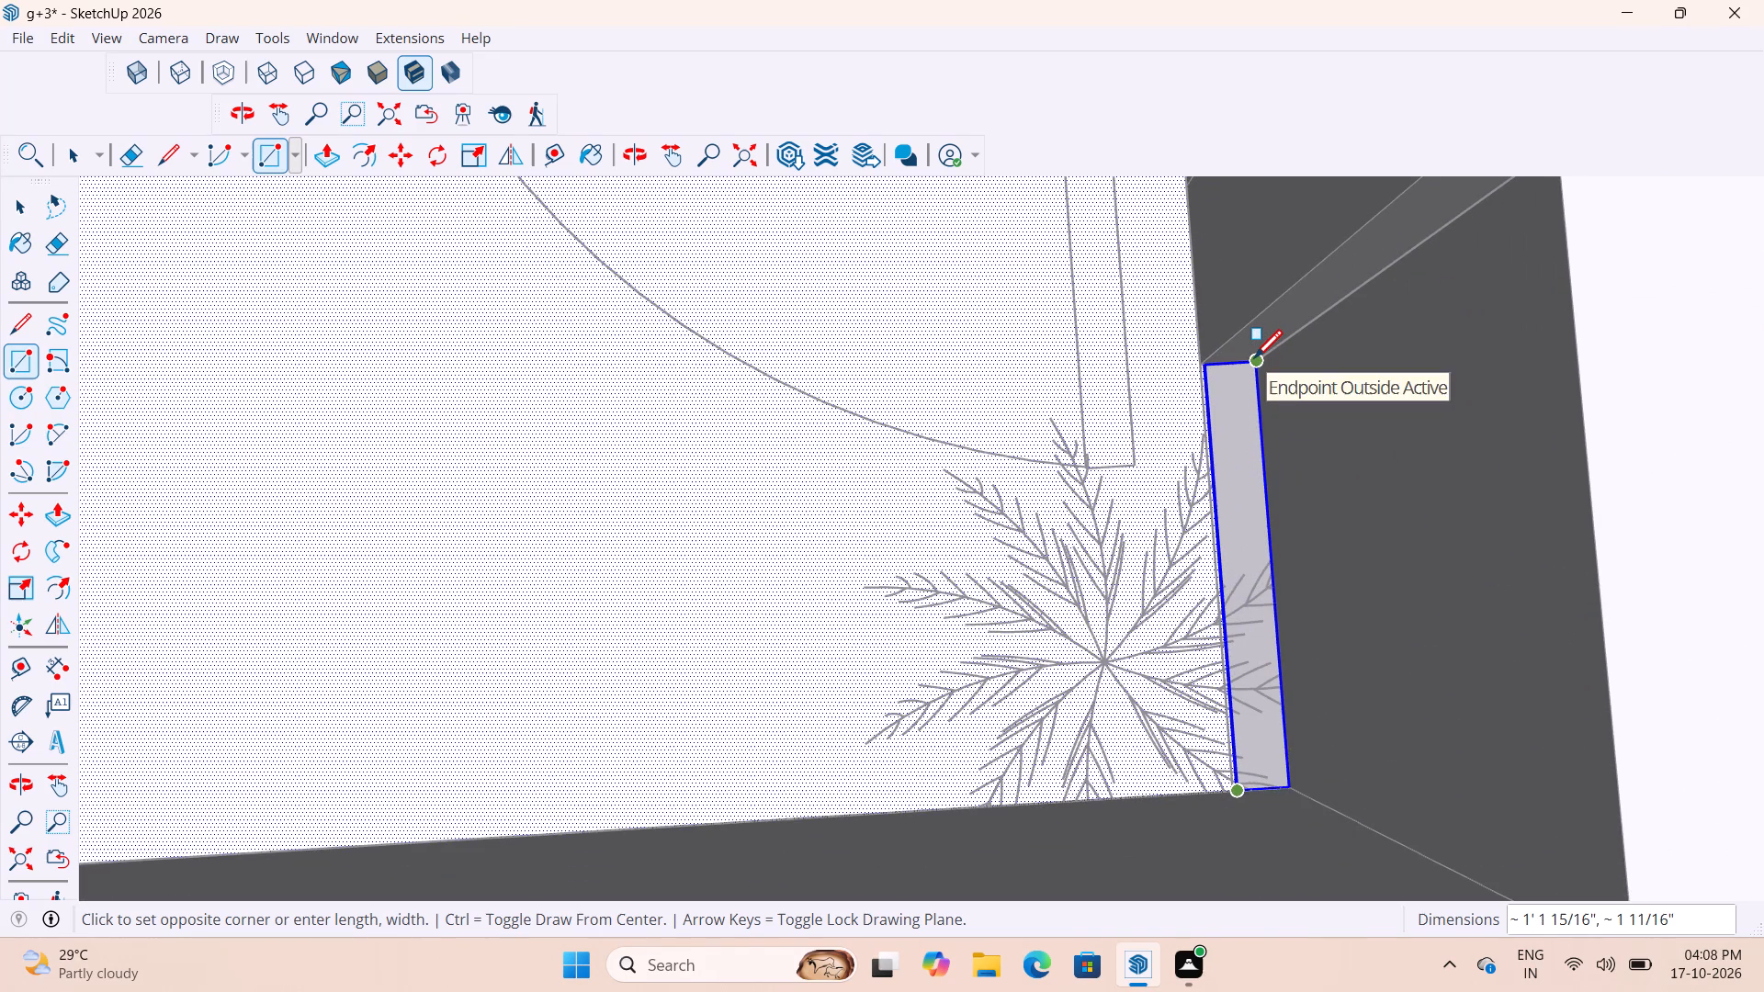
left_click(1254, 361)
Delete the edge dividing the filled strip from the balcony floor and close the floor group.
key("space")
key("space")
scroll(1201, 434, "up", 5)
left_click(1218, 452)
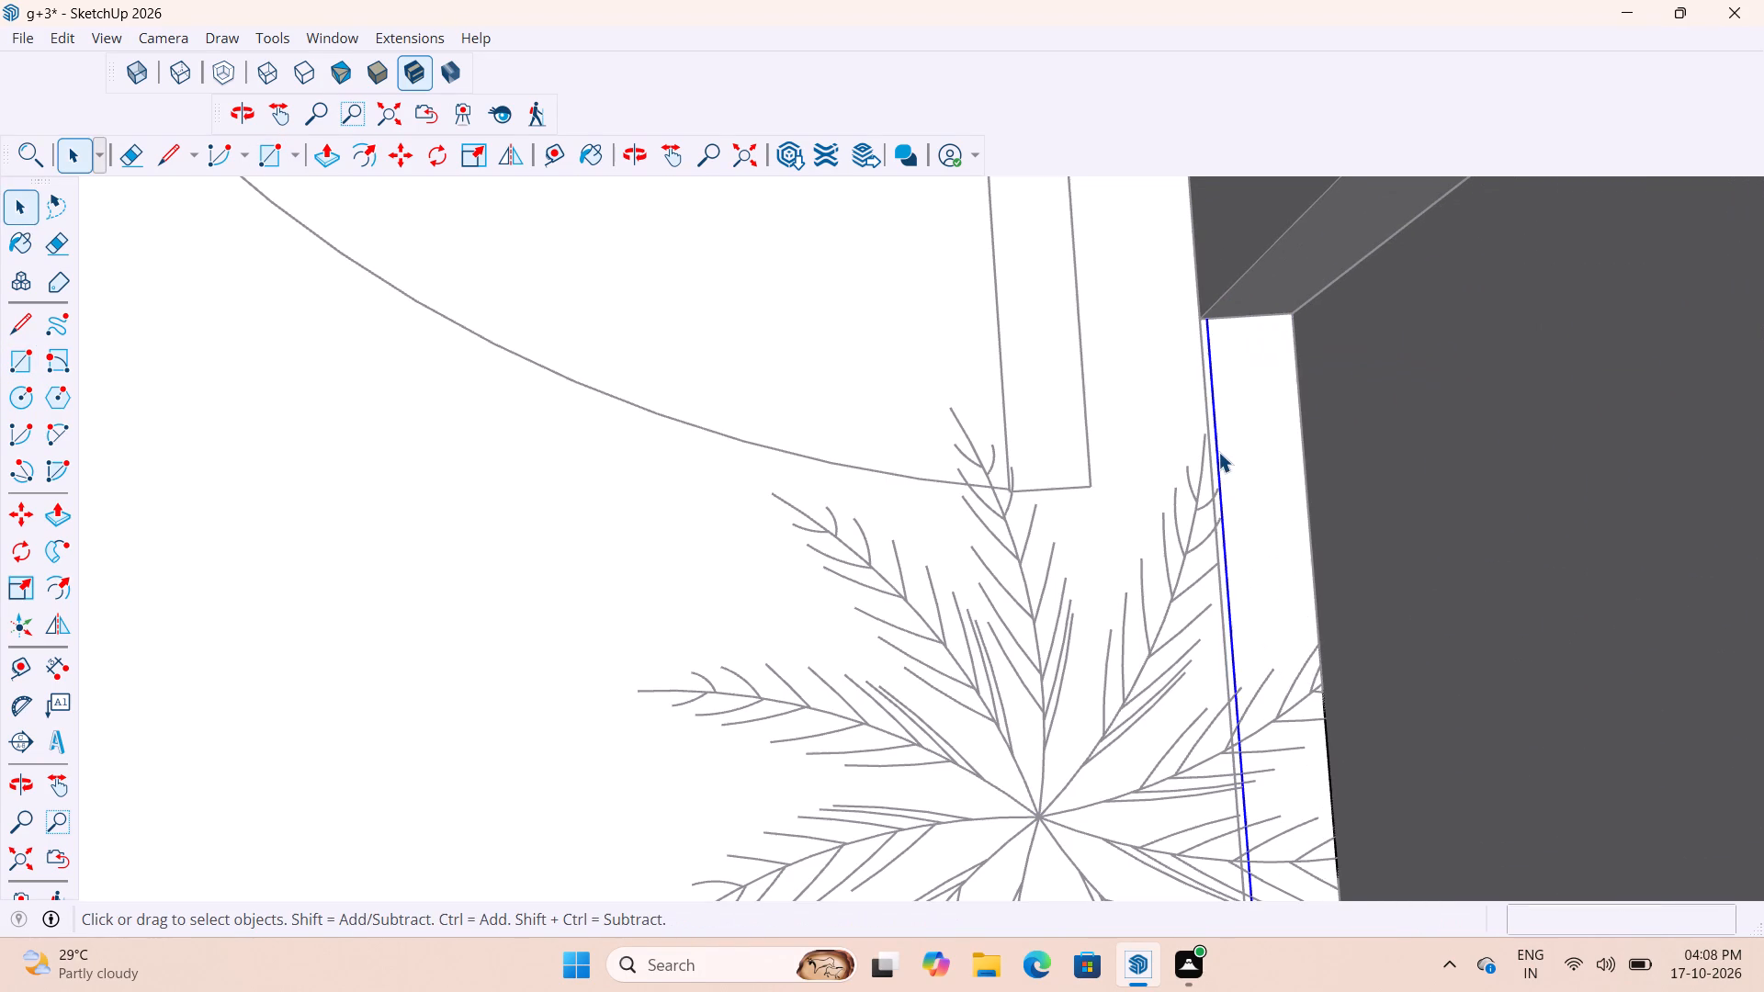
key("Delete")
scroll(1215, 454, "down", 12)
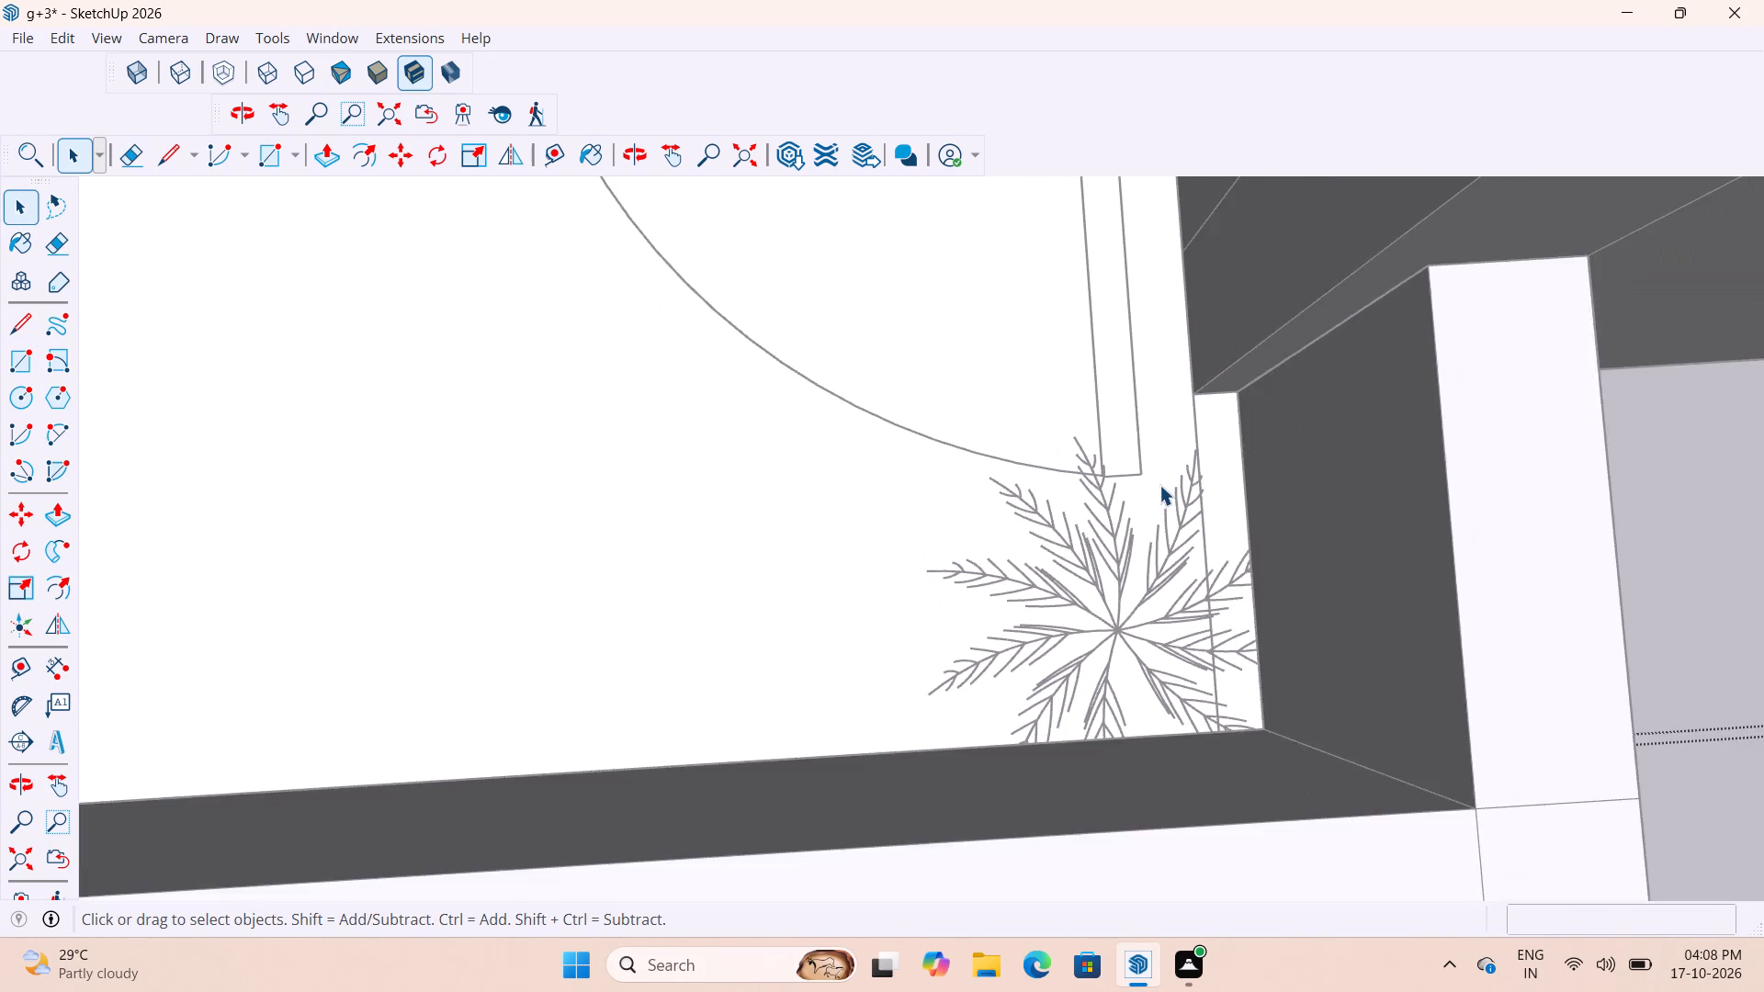
scroll(1159, 485, "down", 3)
scroll(1031, 464, "down", 13)
left_click(981, 619)
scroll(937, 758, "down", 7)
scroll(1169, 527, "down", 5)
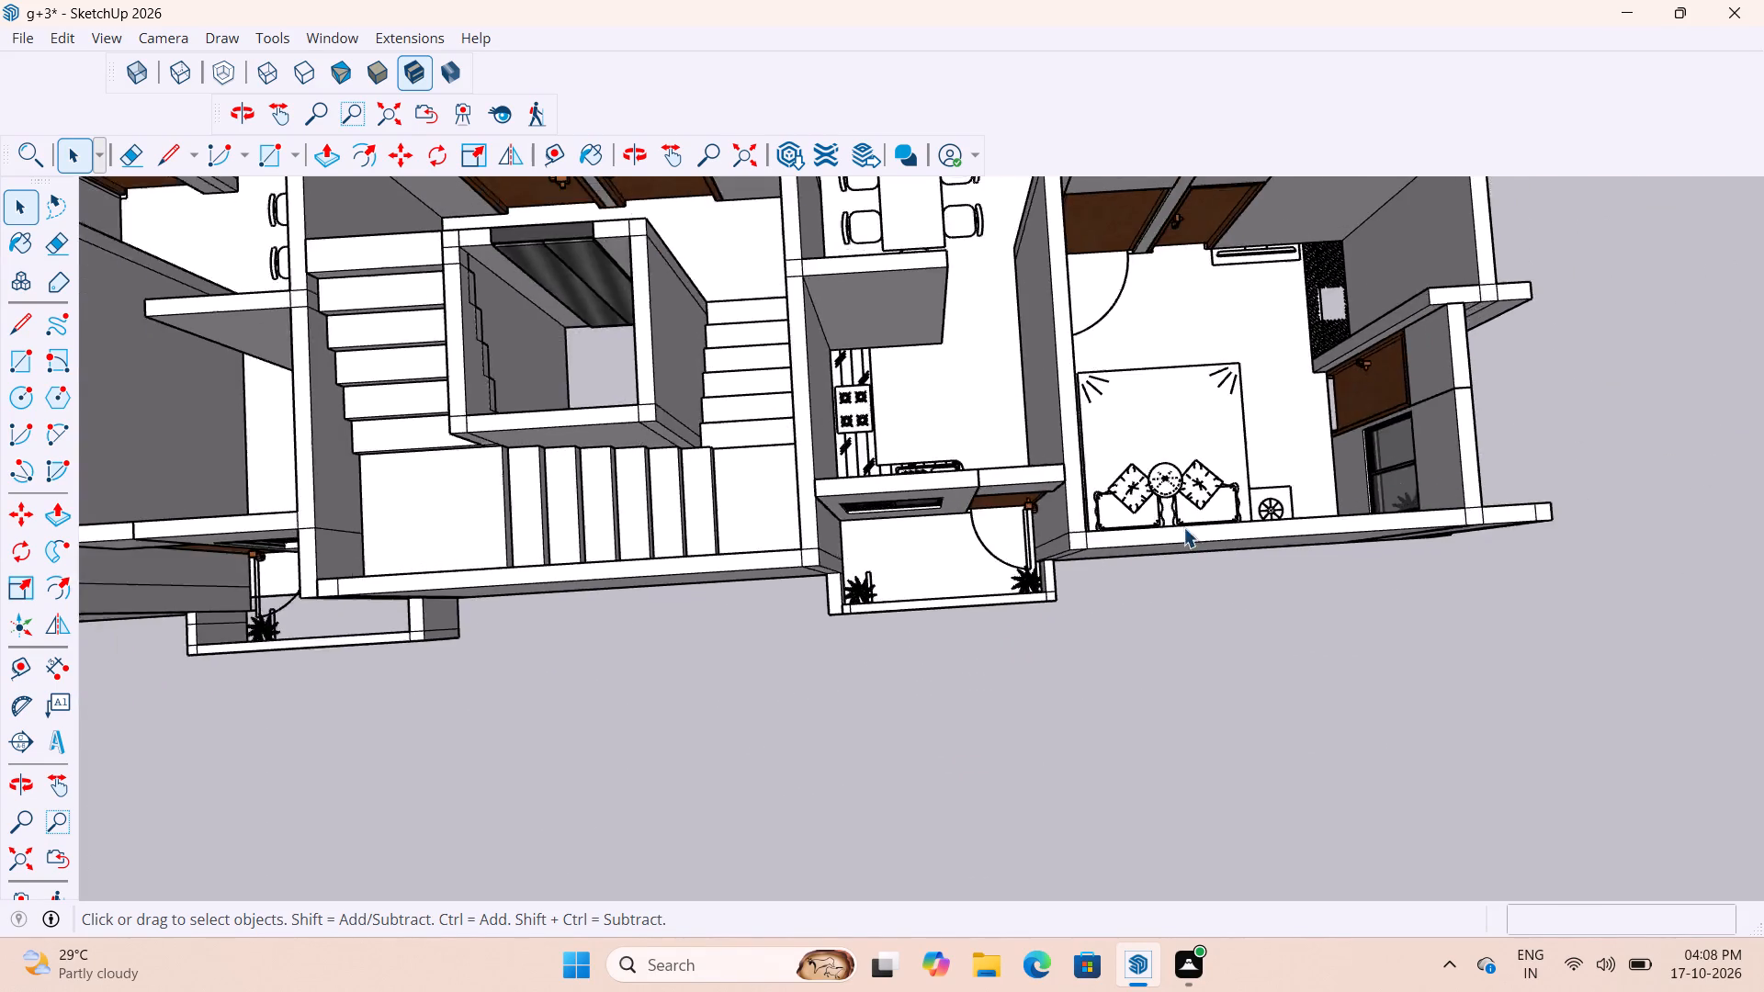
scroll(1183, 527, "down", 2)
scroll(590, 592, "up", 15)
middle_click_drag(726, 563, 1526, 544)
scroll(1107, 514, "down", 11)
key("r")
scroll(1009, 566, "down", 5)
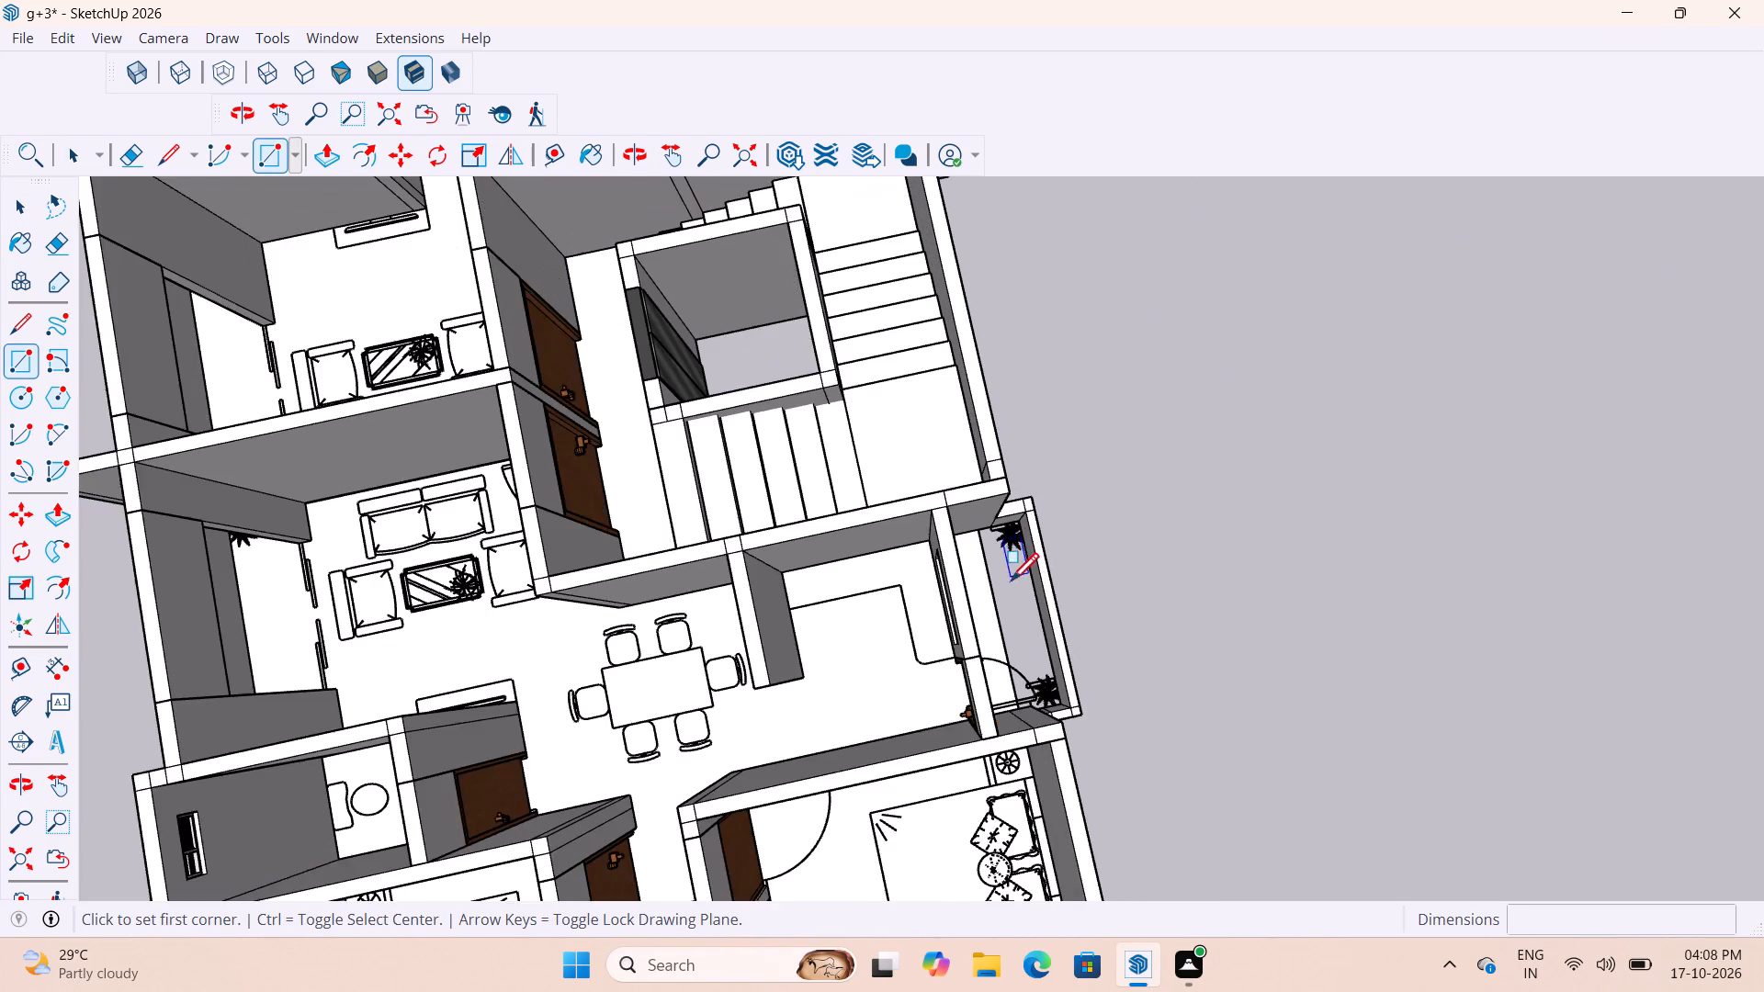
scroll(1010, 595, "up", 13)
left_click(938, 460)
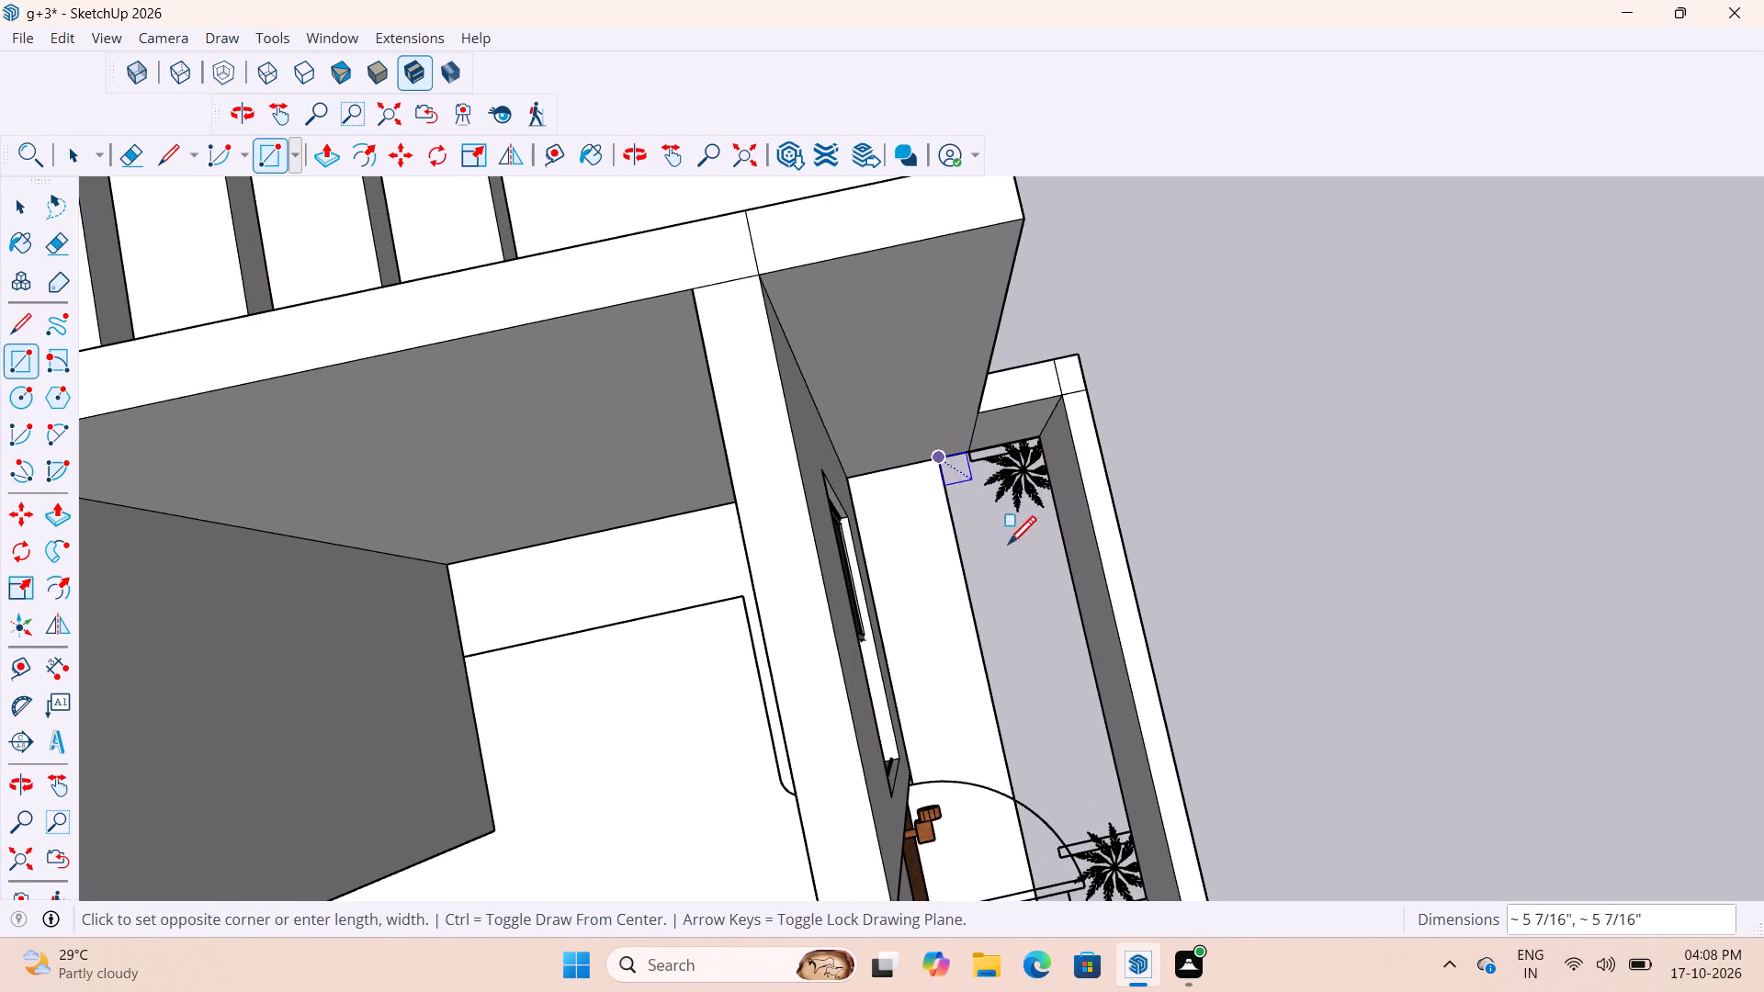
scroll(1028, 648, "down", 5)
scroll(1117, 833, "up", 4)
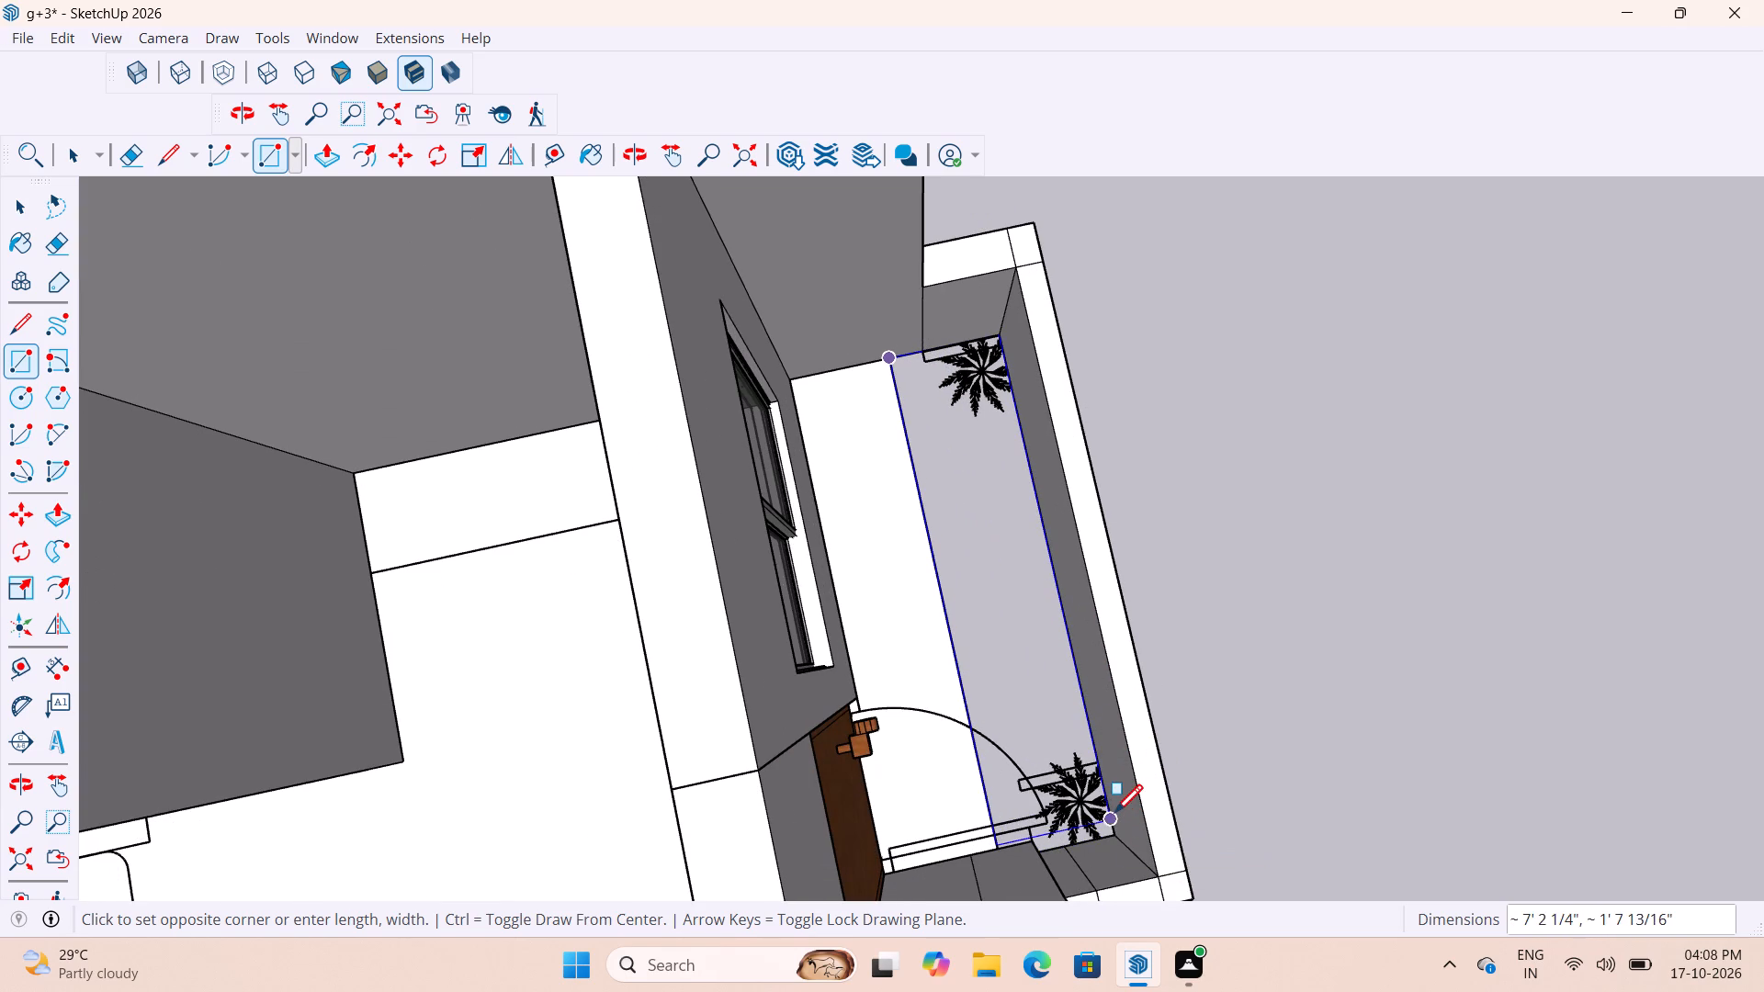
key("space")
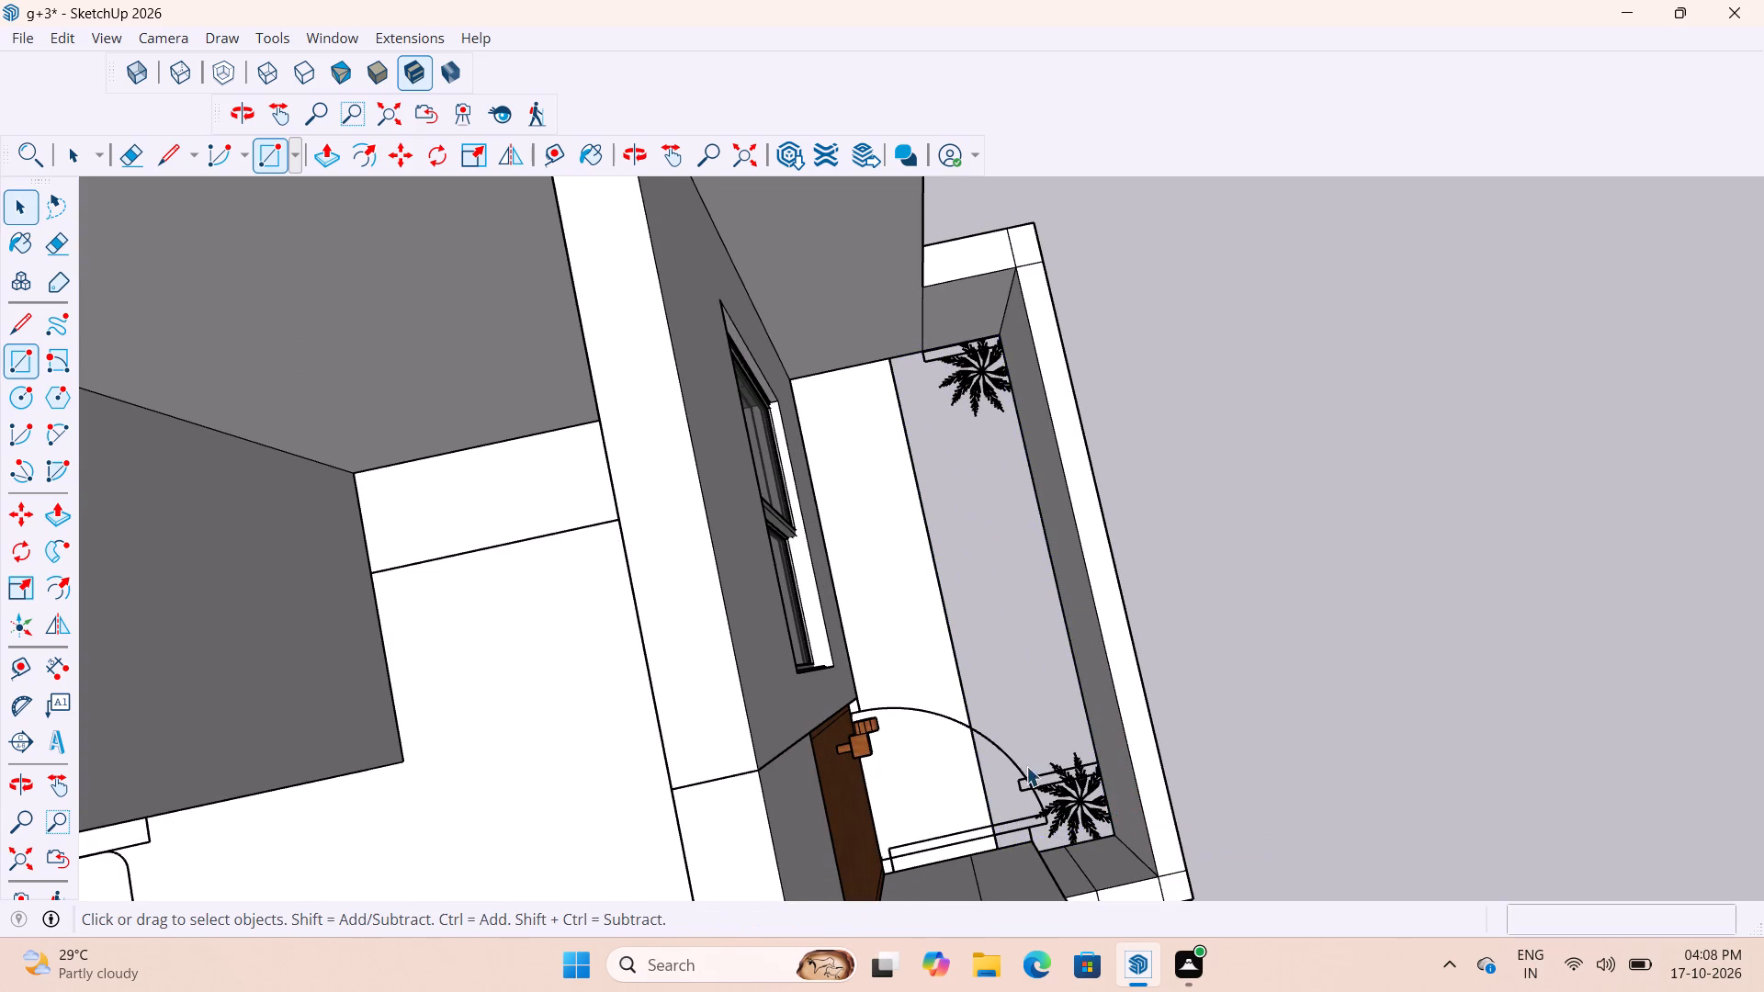
Open the kitchen balcony's floor group and cover the bare area with a rectangle 7' 5" by about 1' 7 15/16".
double_click(929, 705)
key("r")
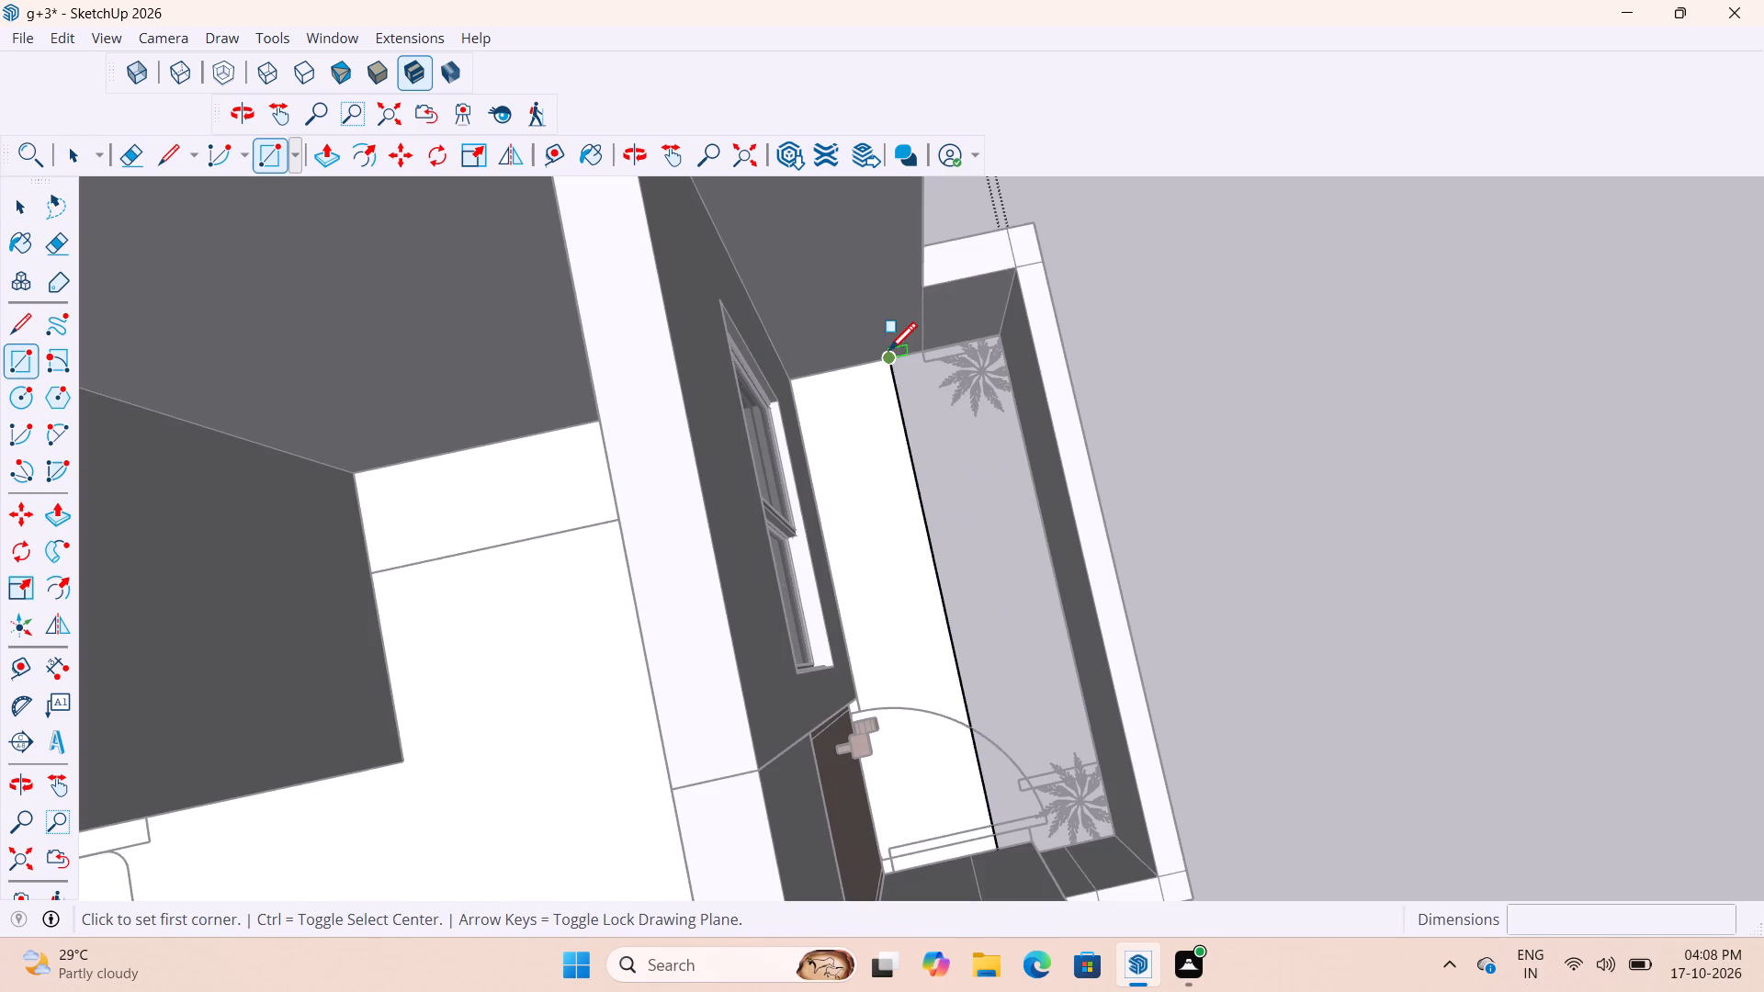
left_click(892, 360)
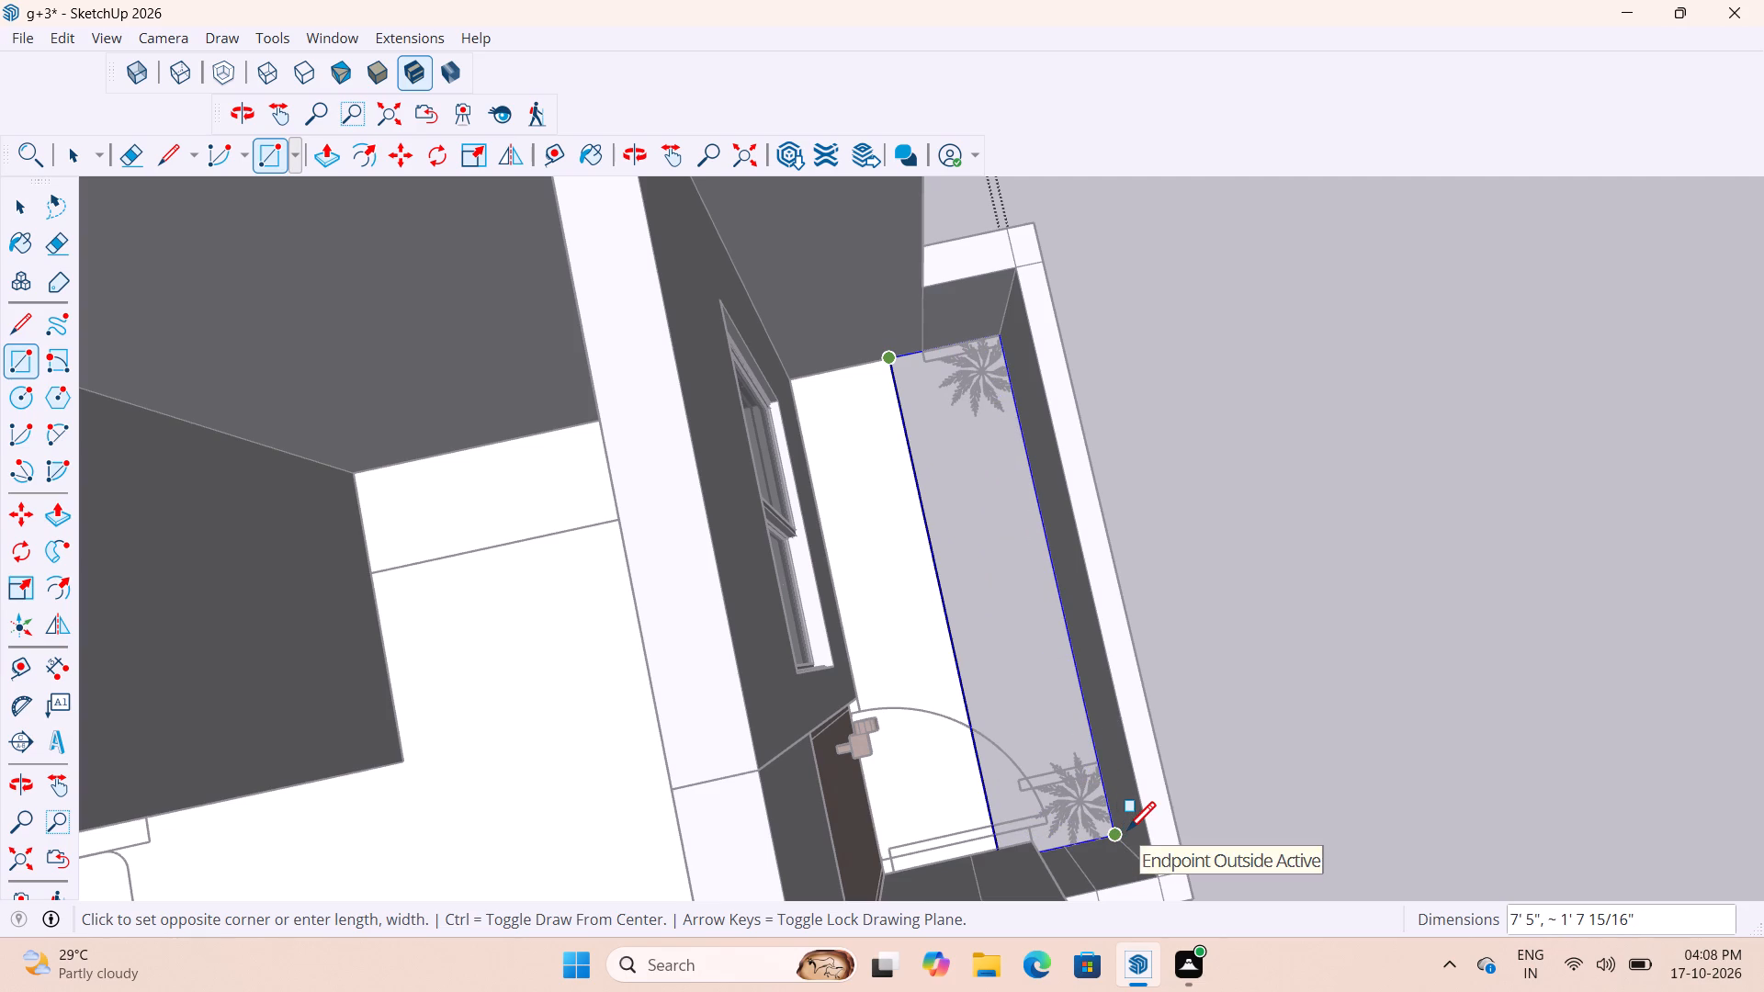
left_click(1127, 833)
Delete the edge between the new rectangle and the kitchen balcony floor, and close the floor group.
key("space")
key("space")
left_click(942, 597)
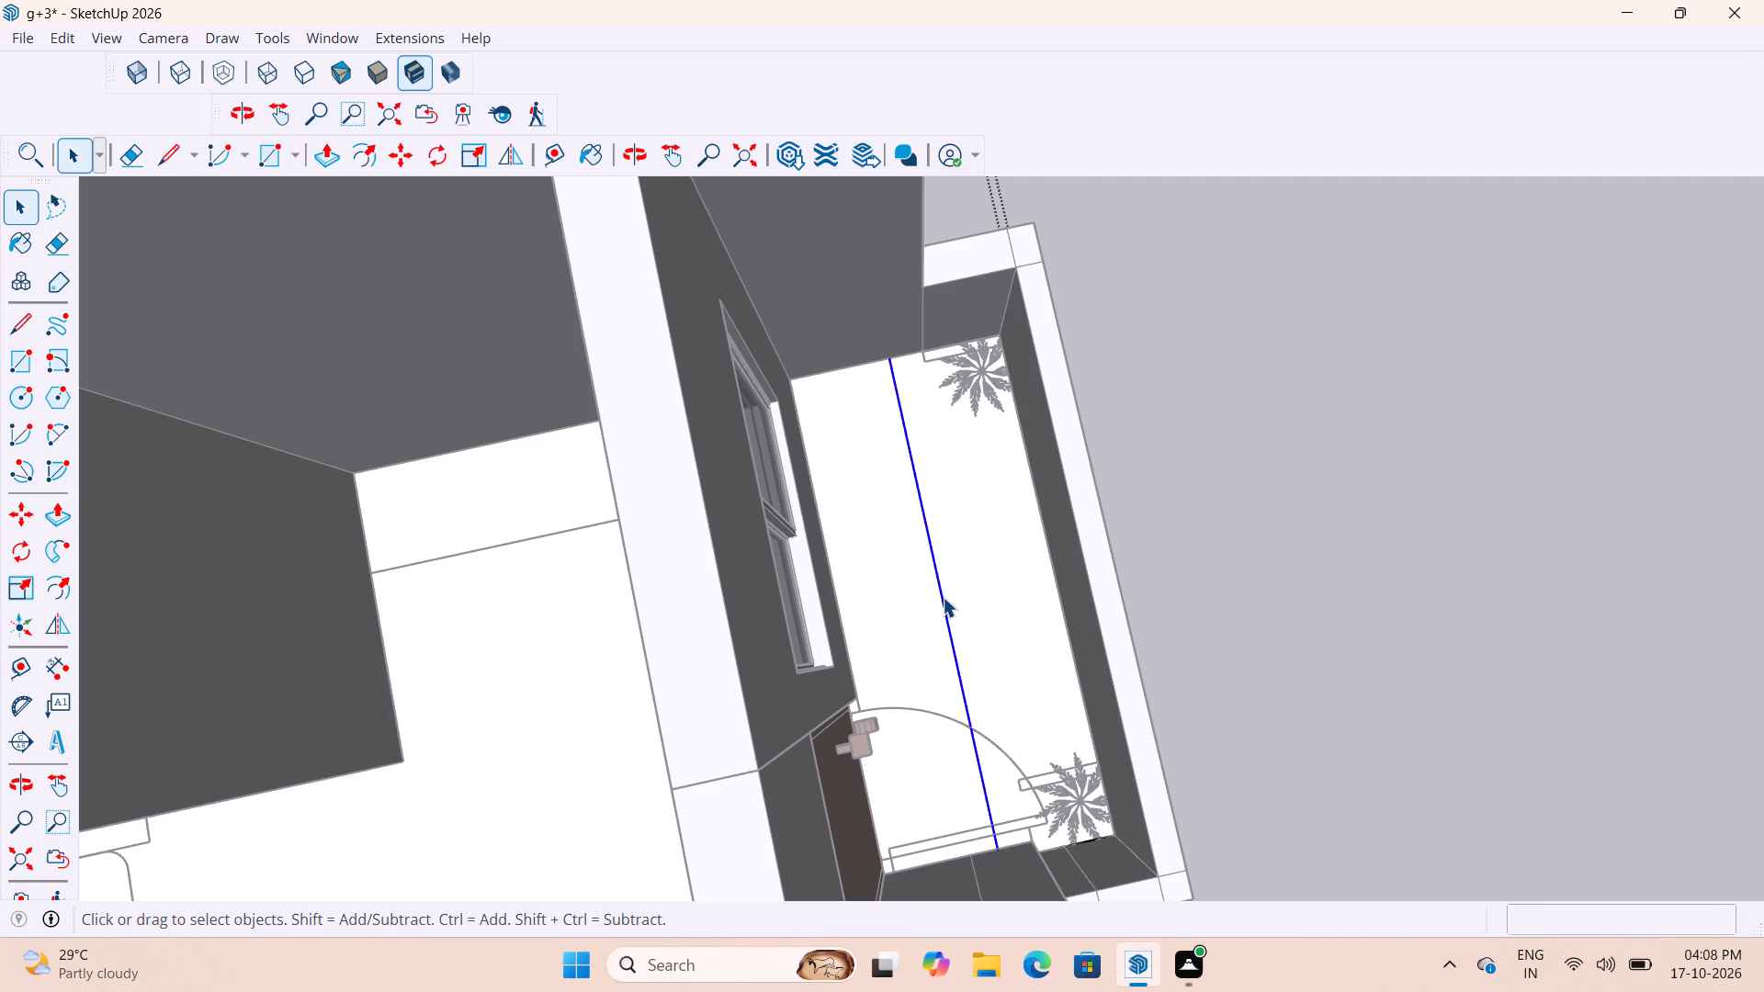
key("Delete")
scroll(943, 597, "down", 18)
middle_click_drag(977, 648, 710, 414)
left_click(1146, 642)
Open the floor group at the threshold of the end bedroom's balcony door for editing.
scroll(964, 695, "up", 9)
scroll(1099, 607, "down", 10)
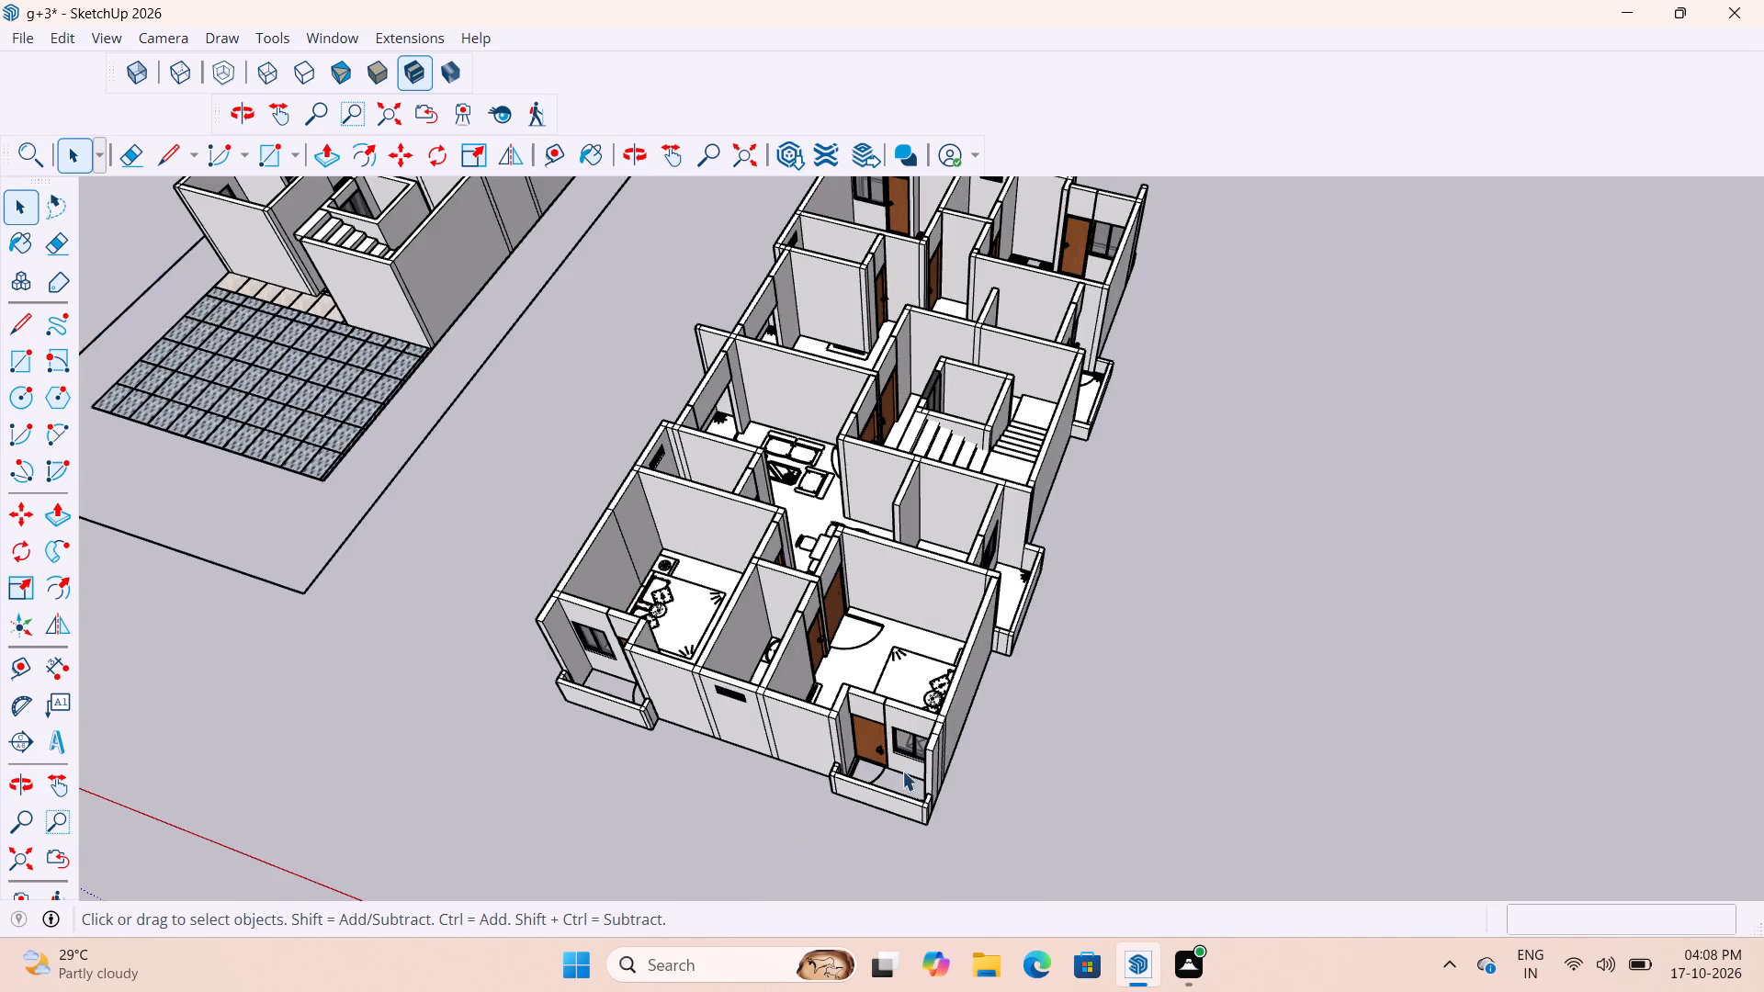
scroll(820, 800, "up", 9)
middle_click_drag(888, 772, 972, 826)
scroll(985, 763, "up", 12)
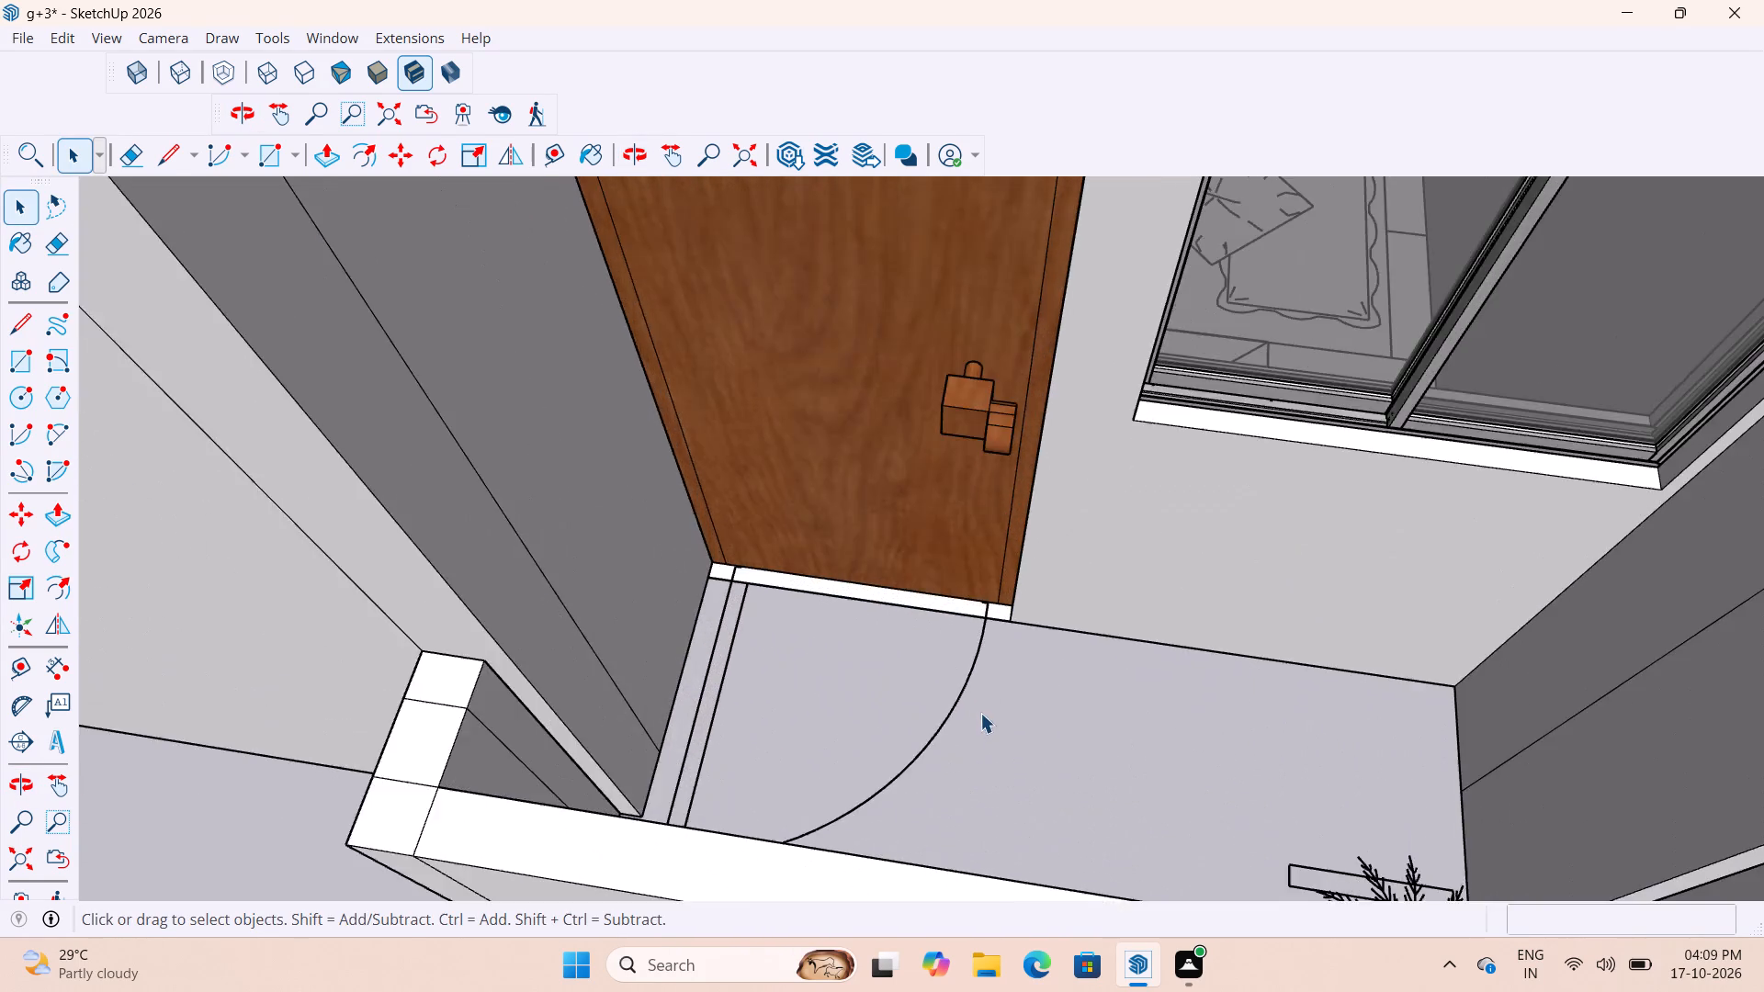
scroll(980, 713, "up", 1)
middle_click_drag(988, 734, 1047, 800)
scroll(986, 697, "down", 11)
middle_click_drag(1023, 759, 1035, 788)
scroll(1003, 701, "up", 3)
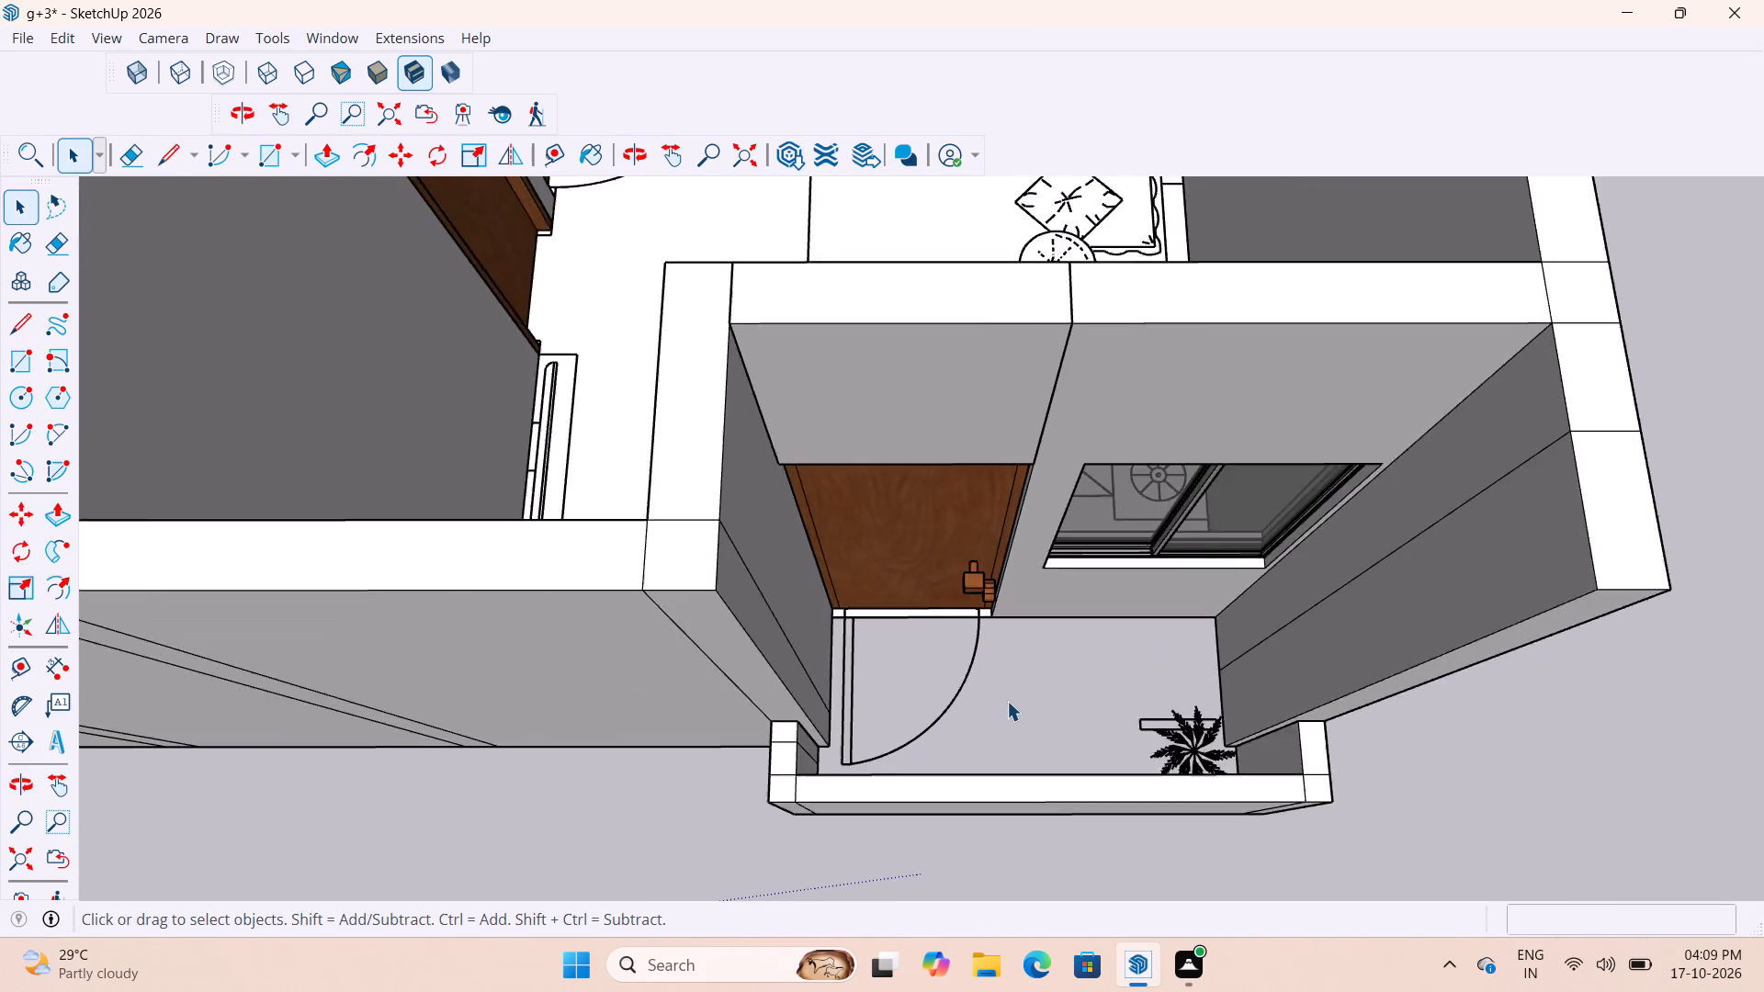
scroll(1007, 701, "up", 4)
key("r")
key("space")
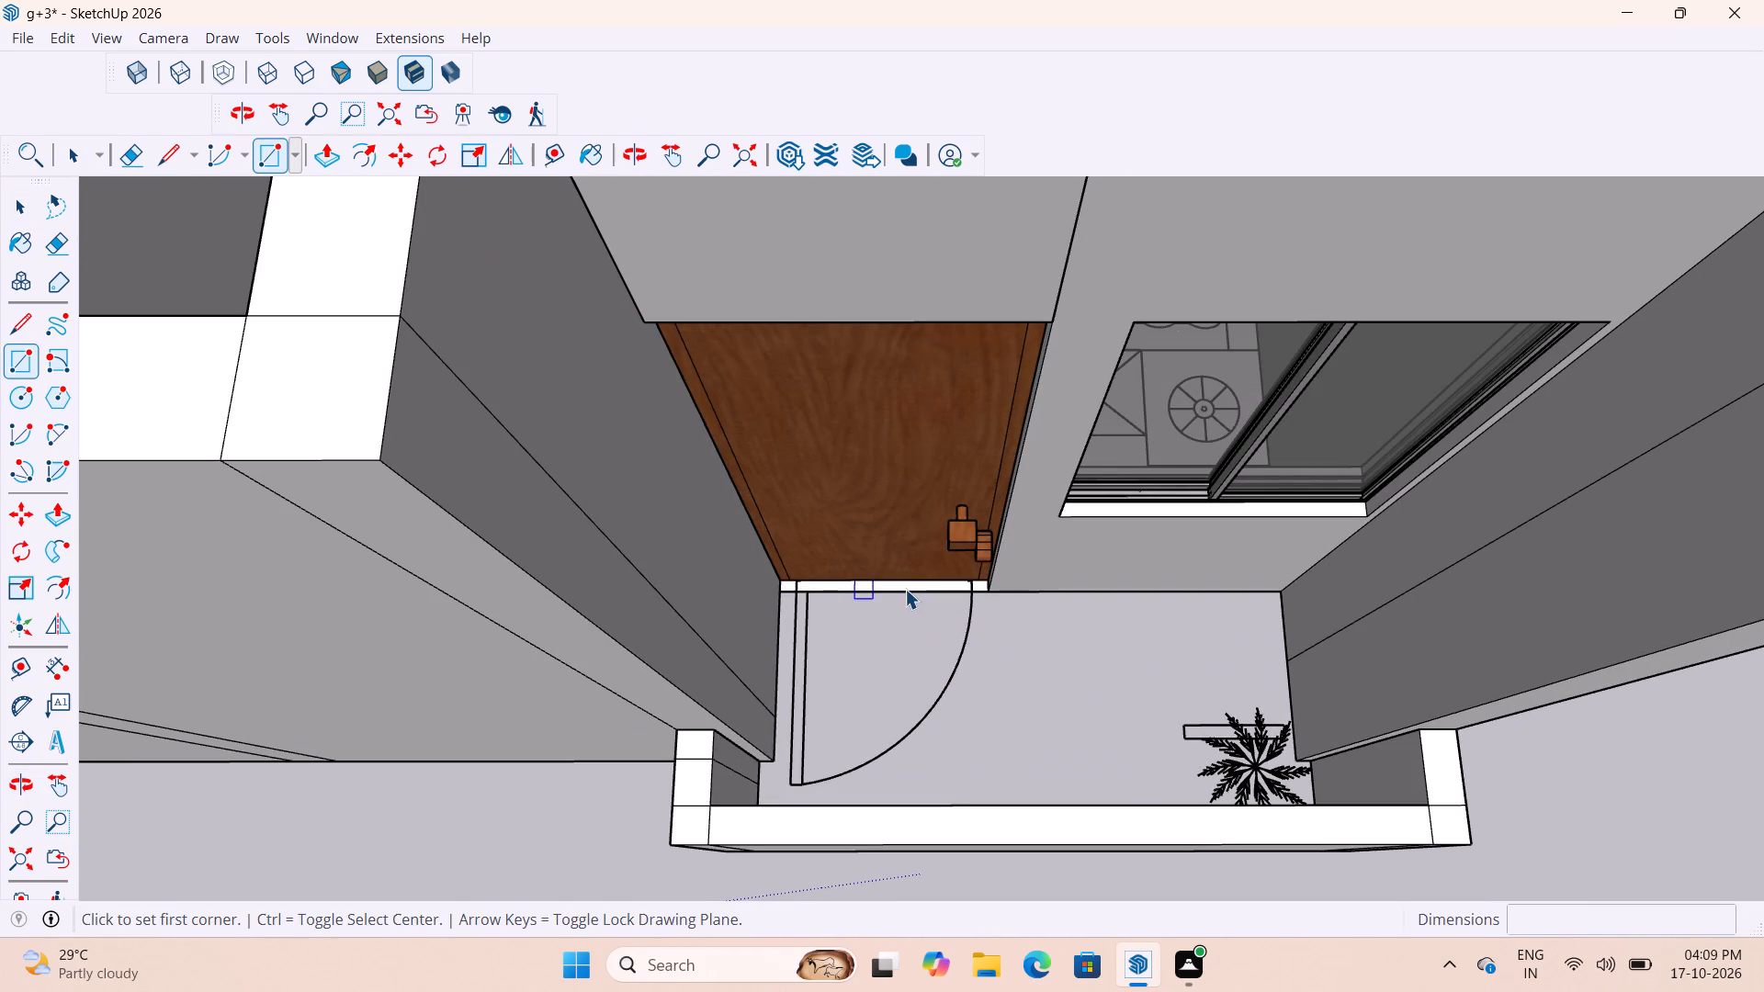
scroll(913, 580, "up", 8)
double_click(913, 587)
scroll(901, 587, "down", 5)
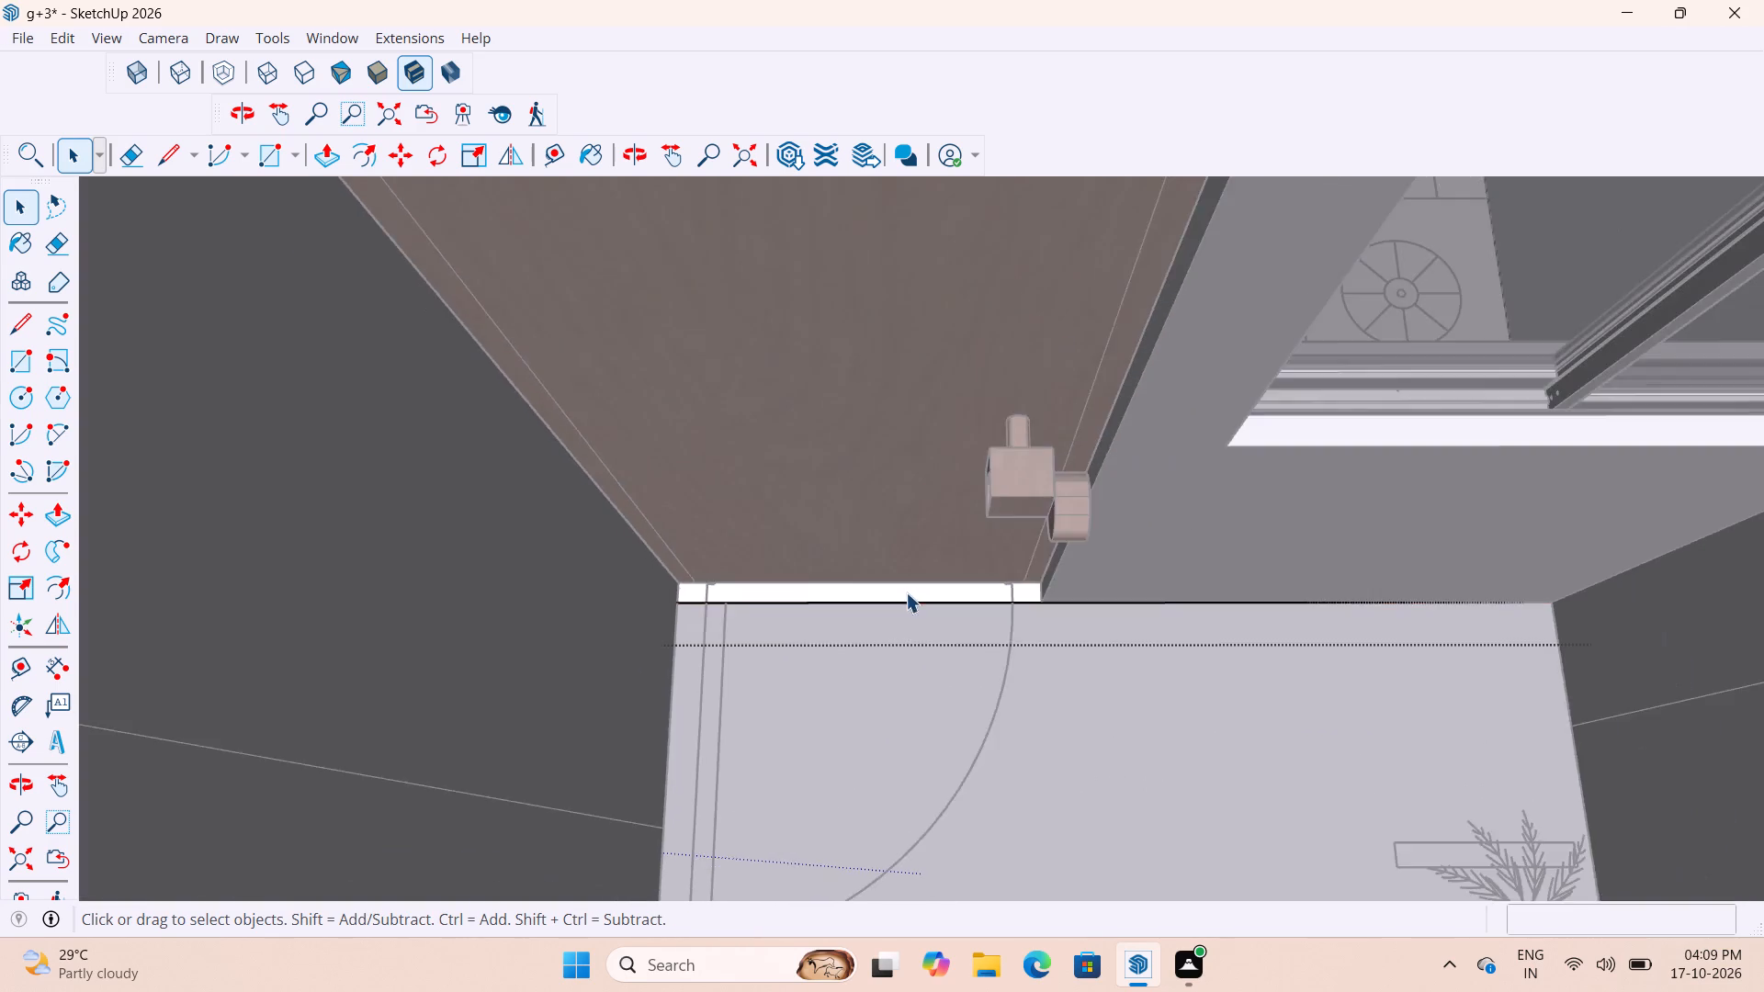
scroll(906, 592, "down", 7)
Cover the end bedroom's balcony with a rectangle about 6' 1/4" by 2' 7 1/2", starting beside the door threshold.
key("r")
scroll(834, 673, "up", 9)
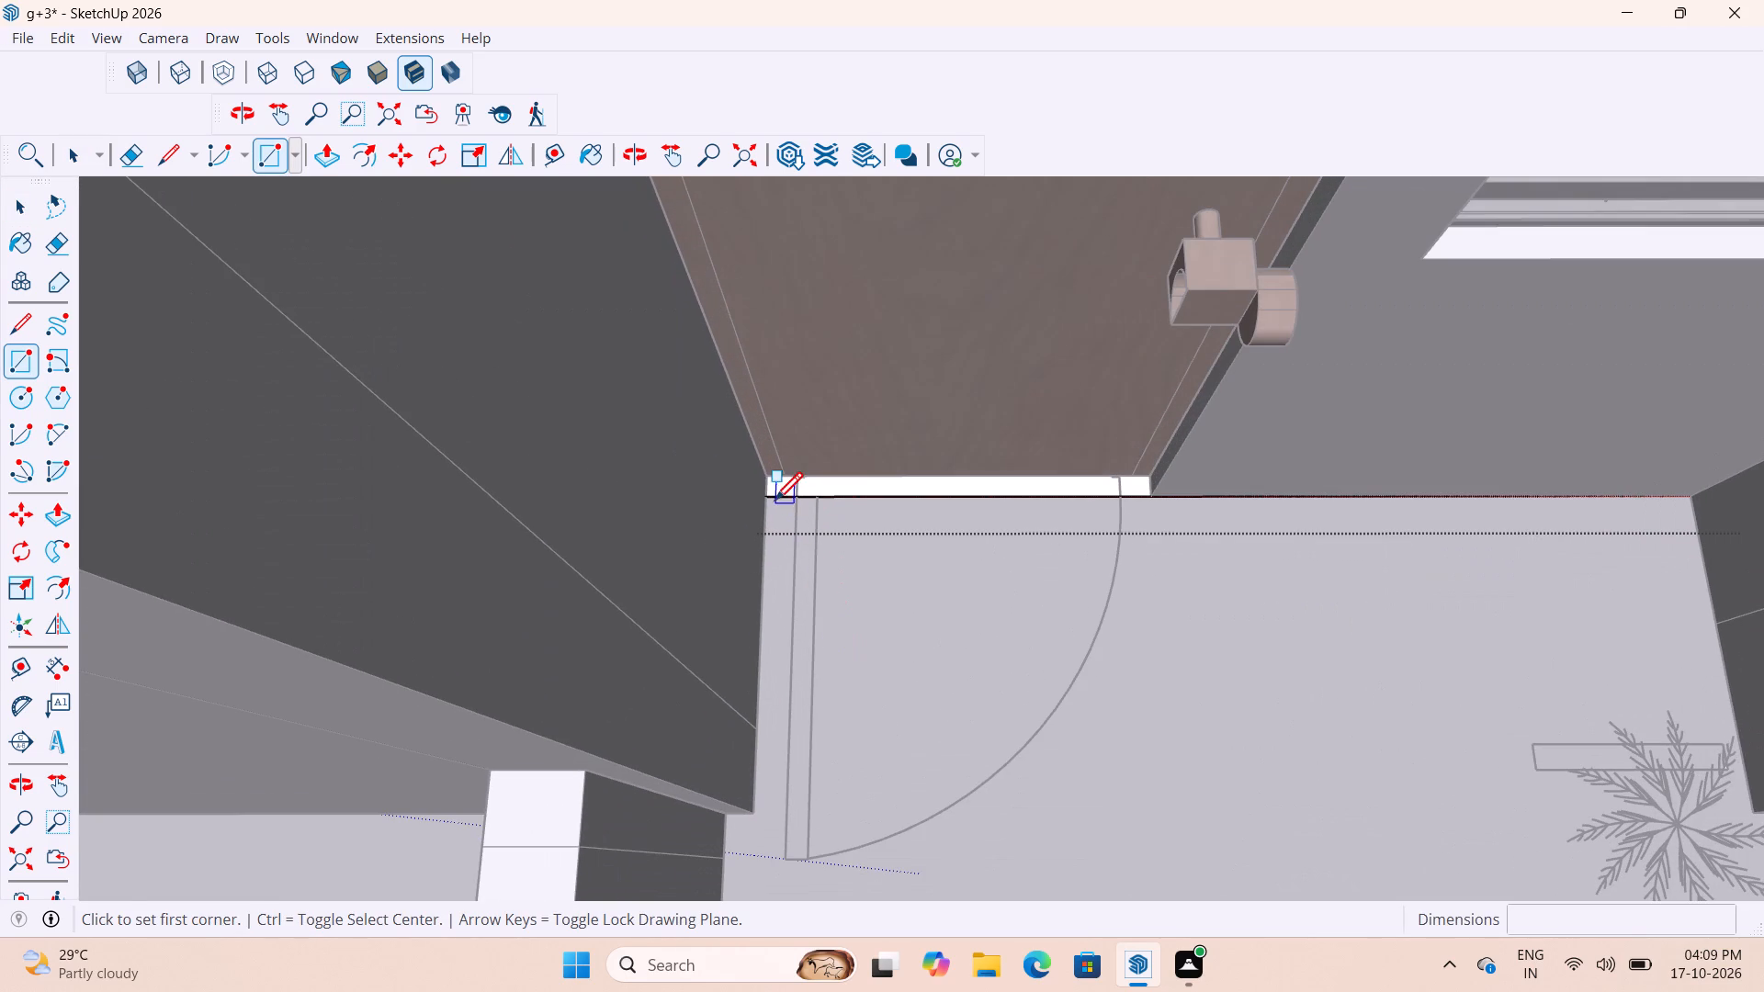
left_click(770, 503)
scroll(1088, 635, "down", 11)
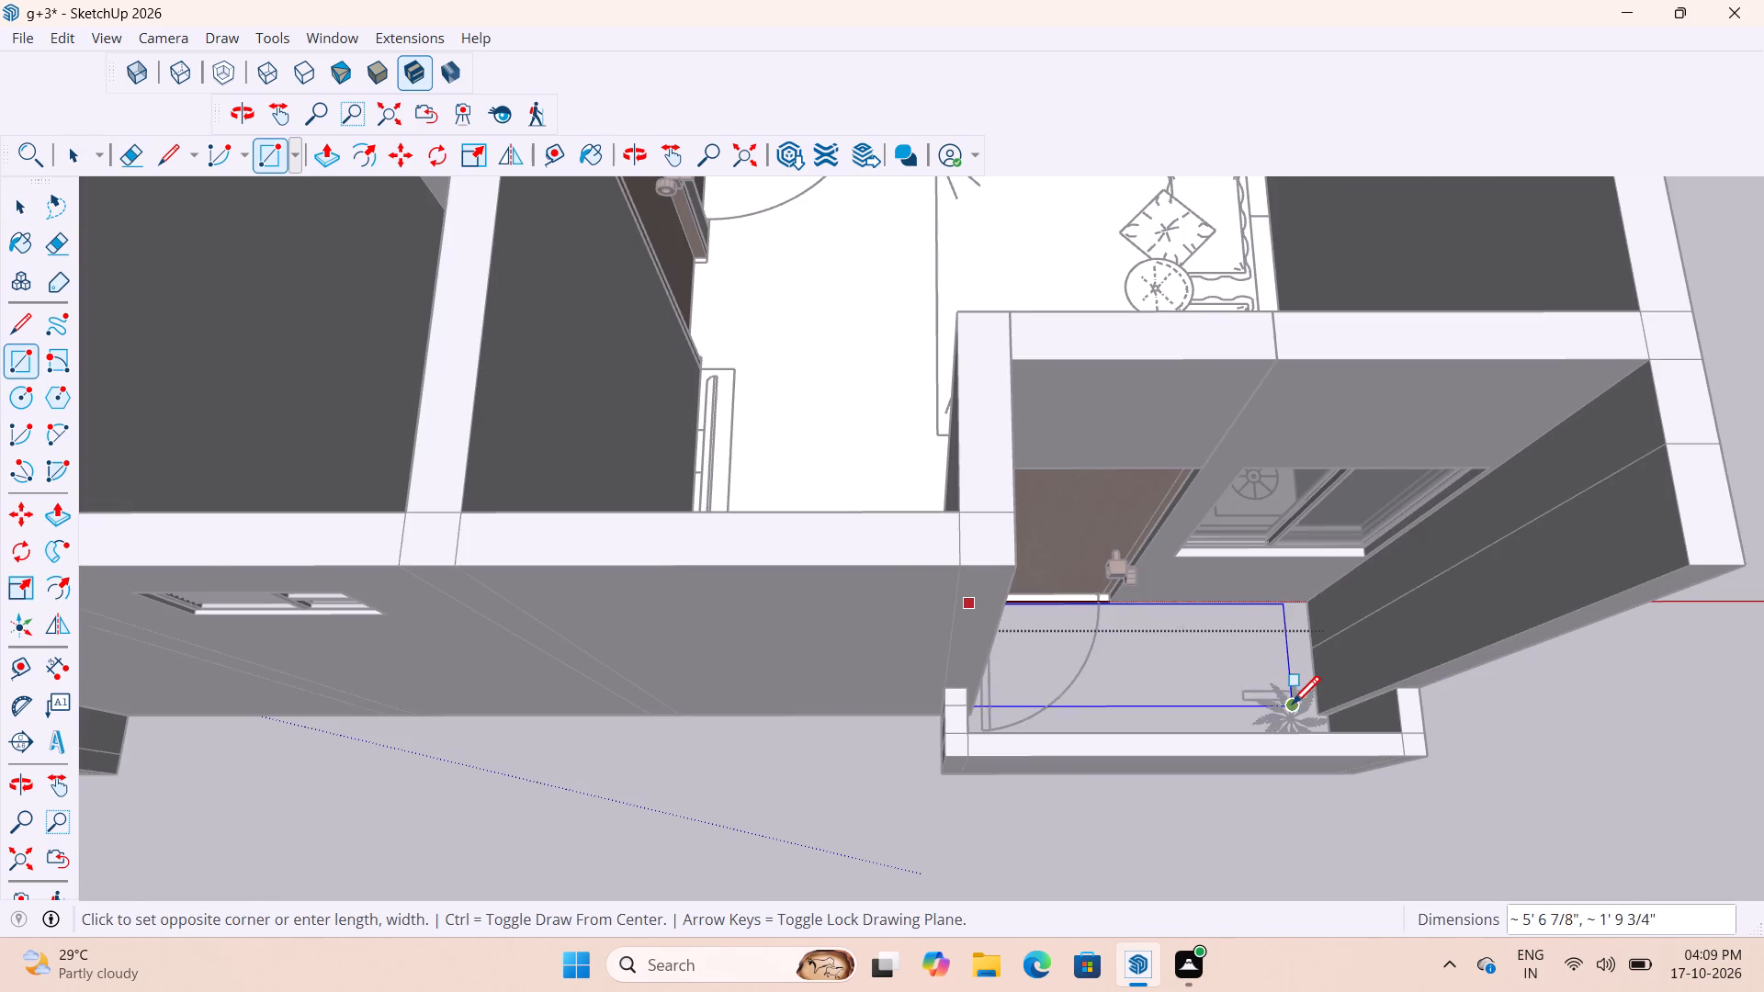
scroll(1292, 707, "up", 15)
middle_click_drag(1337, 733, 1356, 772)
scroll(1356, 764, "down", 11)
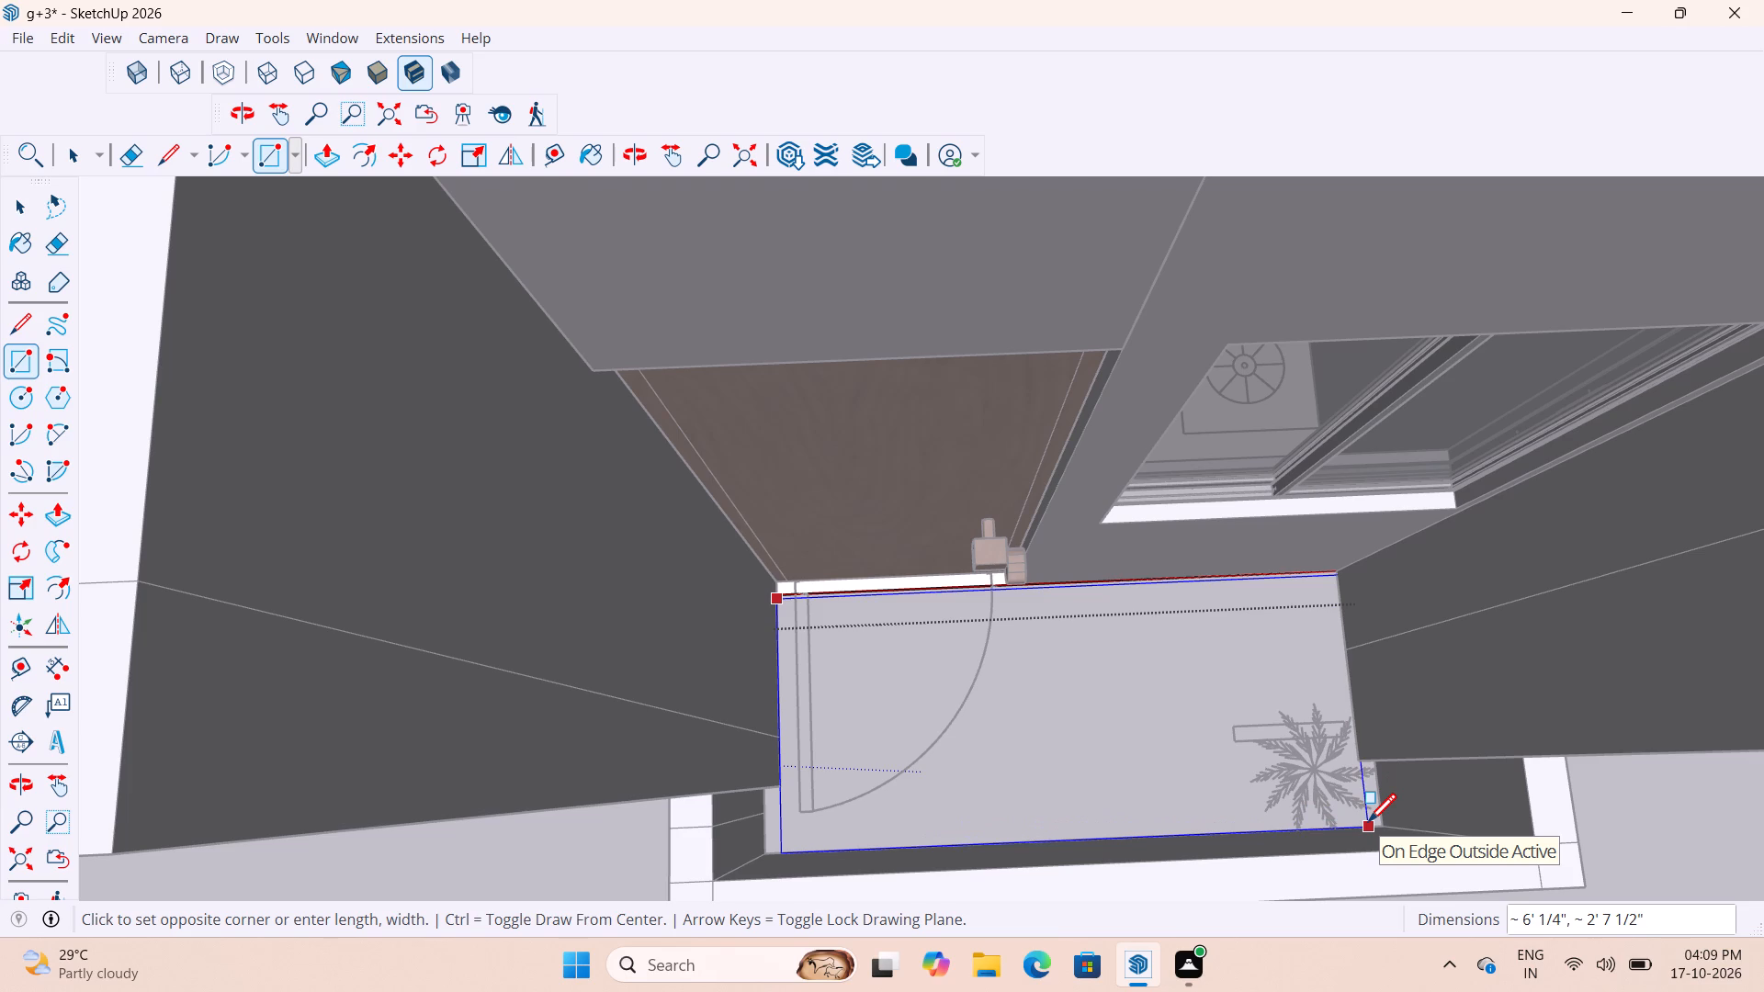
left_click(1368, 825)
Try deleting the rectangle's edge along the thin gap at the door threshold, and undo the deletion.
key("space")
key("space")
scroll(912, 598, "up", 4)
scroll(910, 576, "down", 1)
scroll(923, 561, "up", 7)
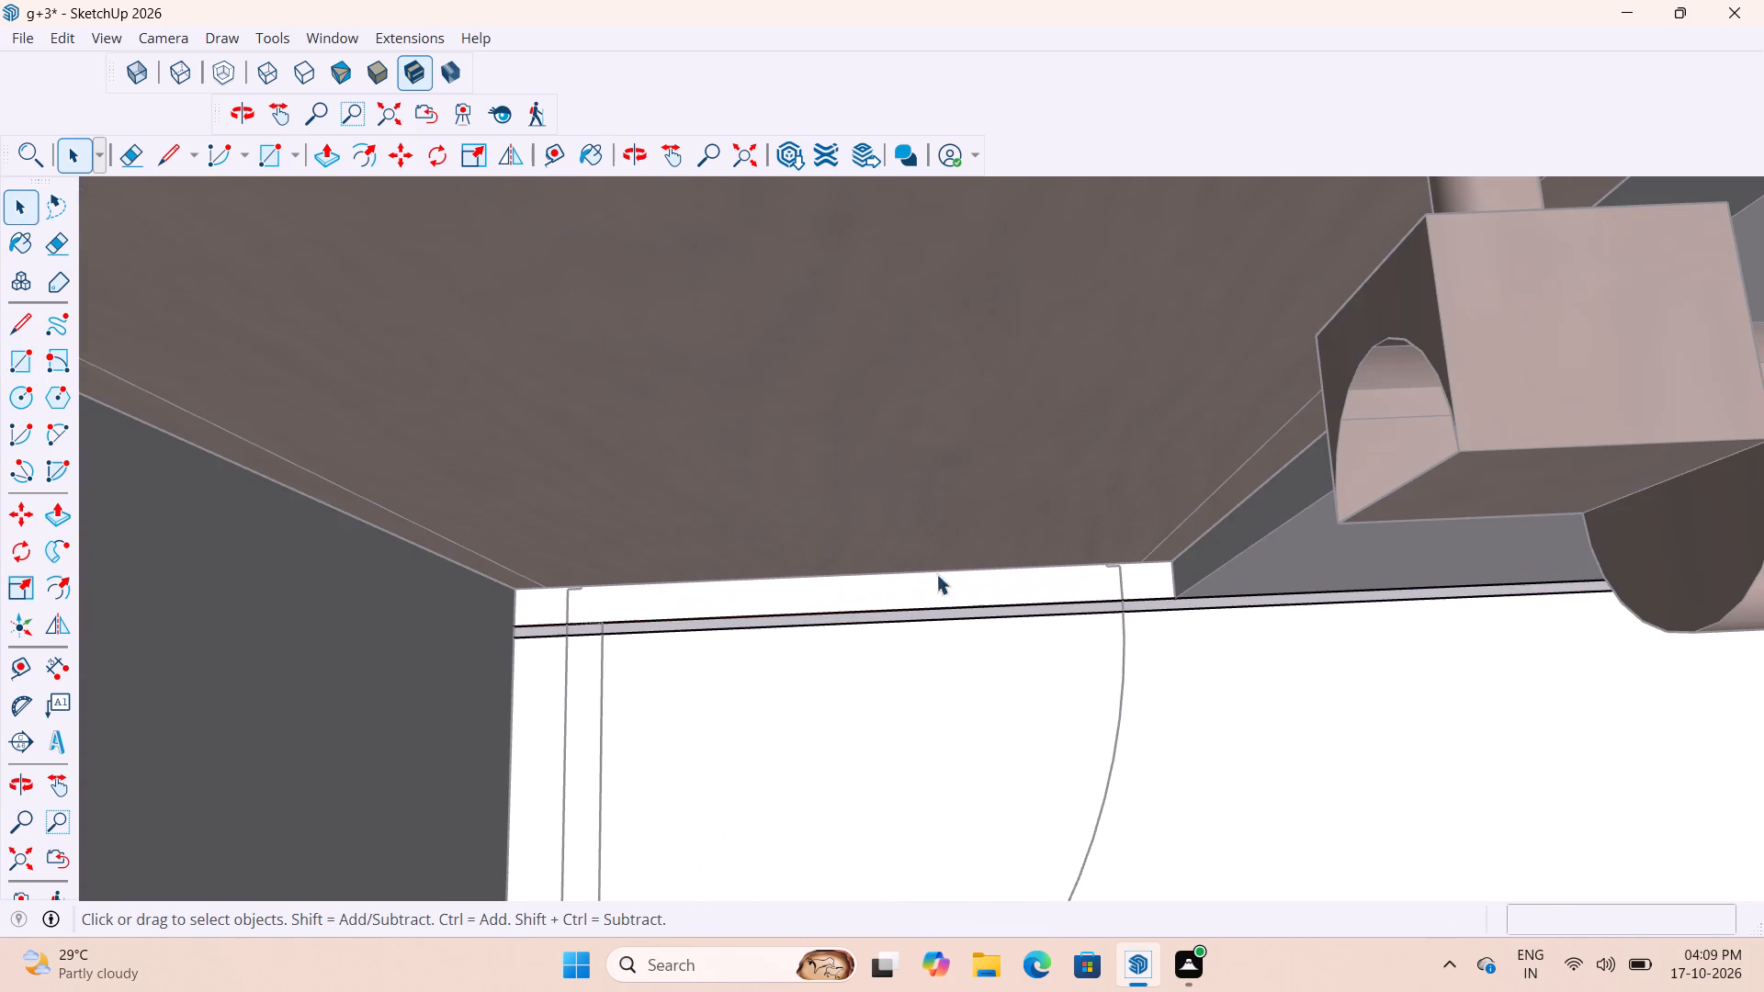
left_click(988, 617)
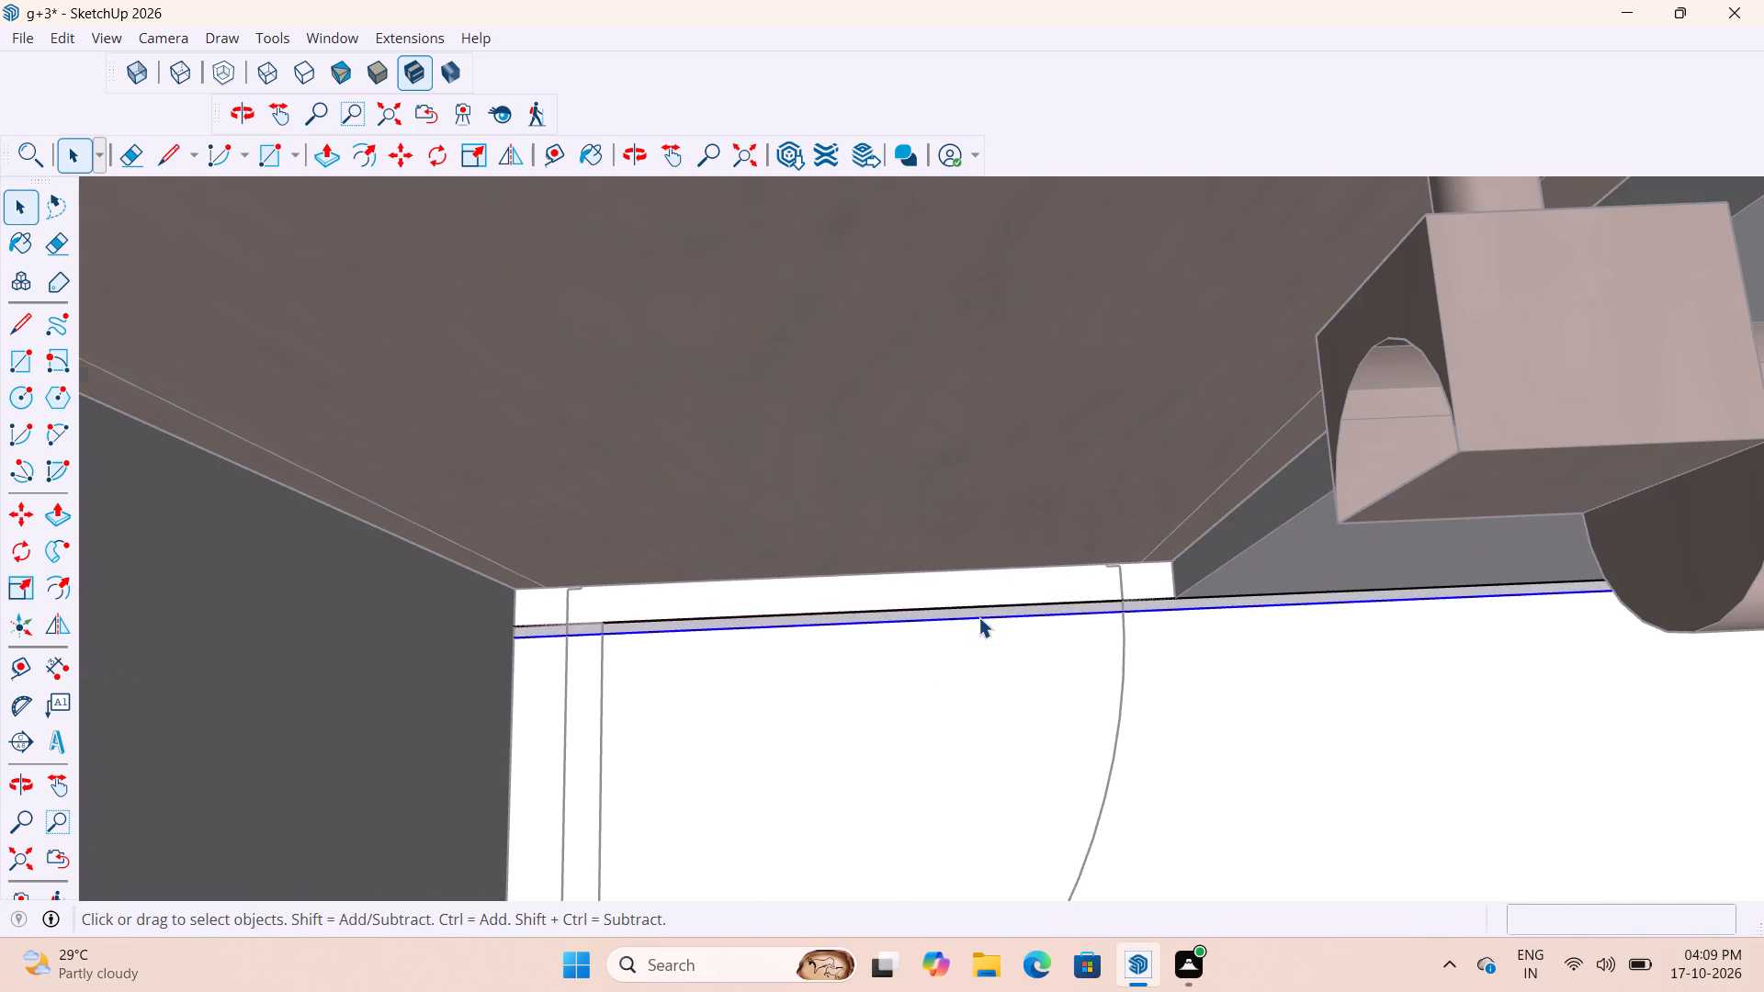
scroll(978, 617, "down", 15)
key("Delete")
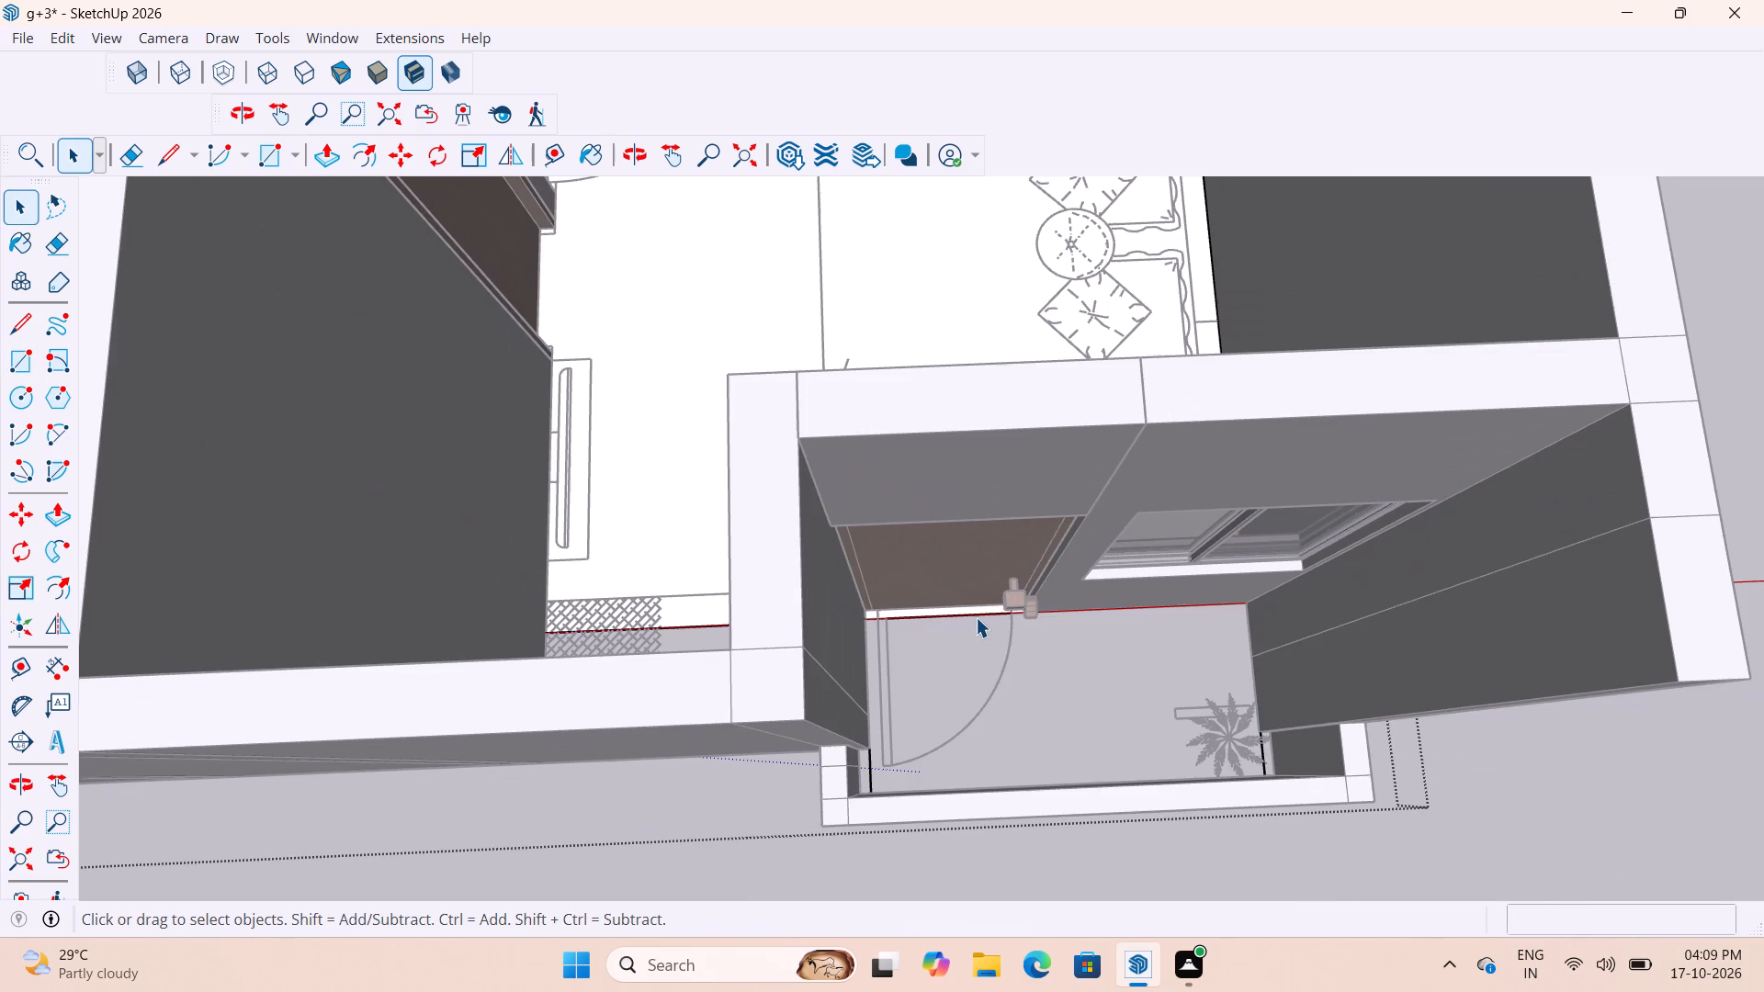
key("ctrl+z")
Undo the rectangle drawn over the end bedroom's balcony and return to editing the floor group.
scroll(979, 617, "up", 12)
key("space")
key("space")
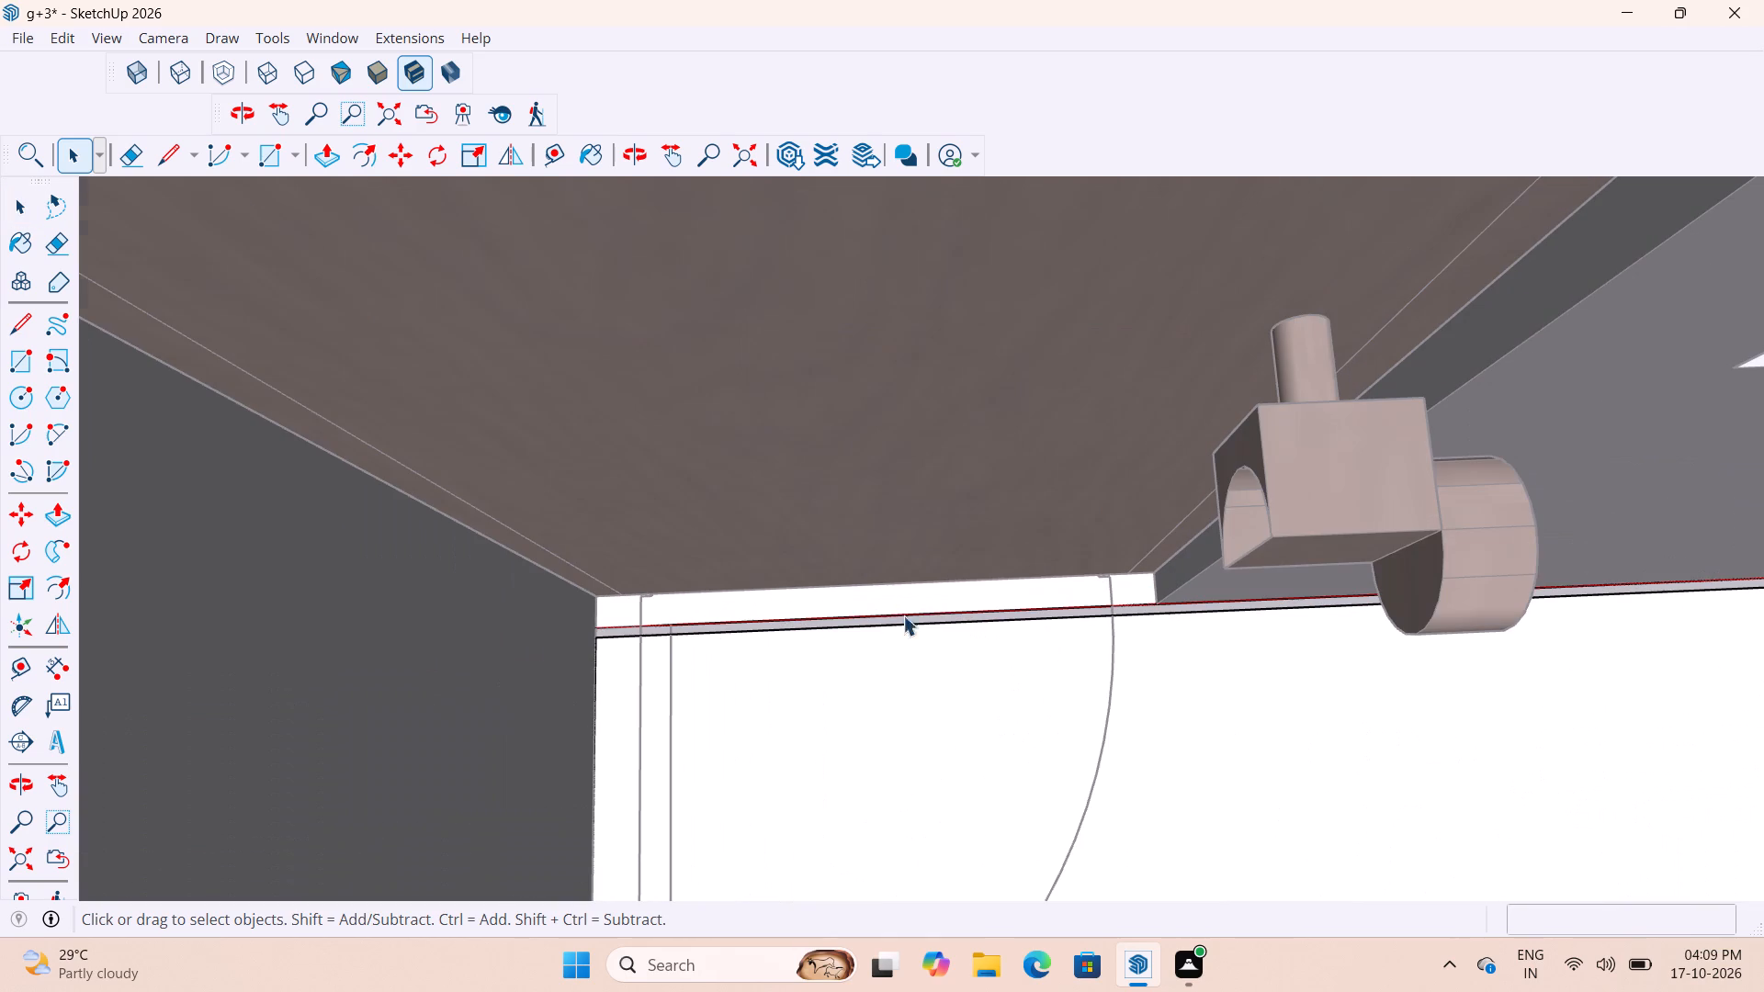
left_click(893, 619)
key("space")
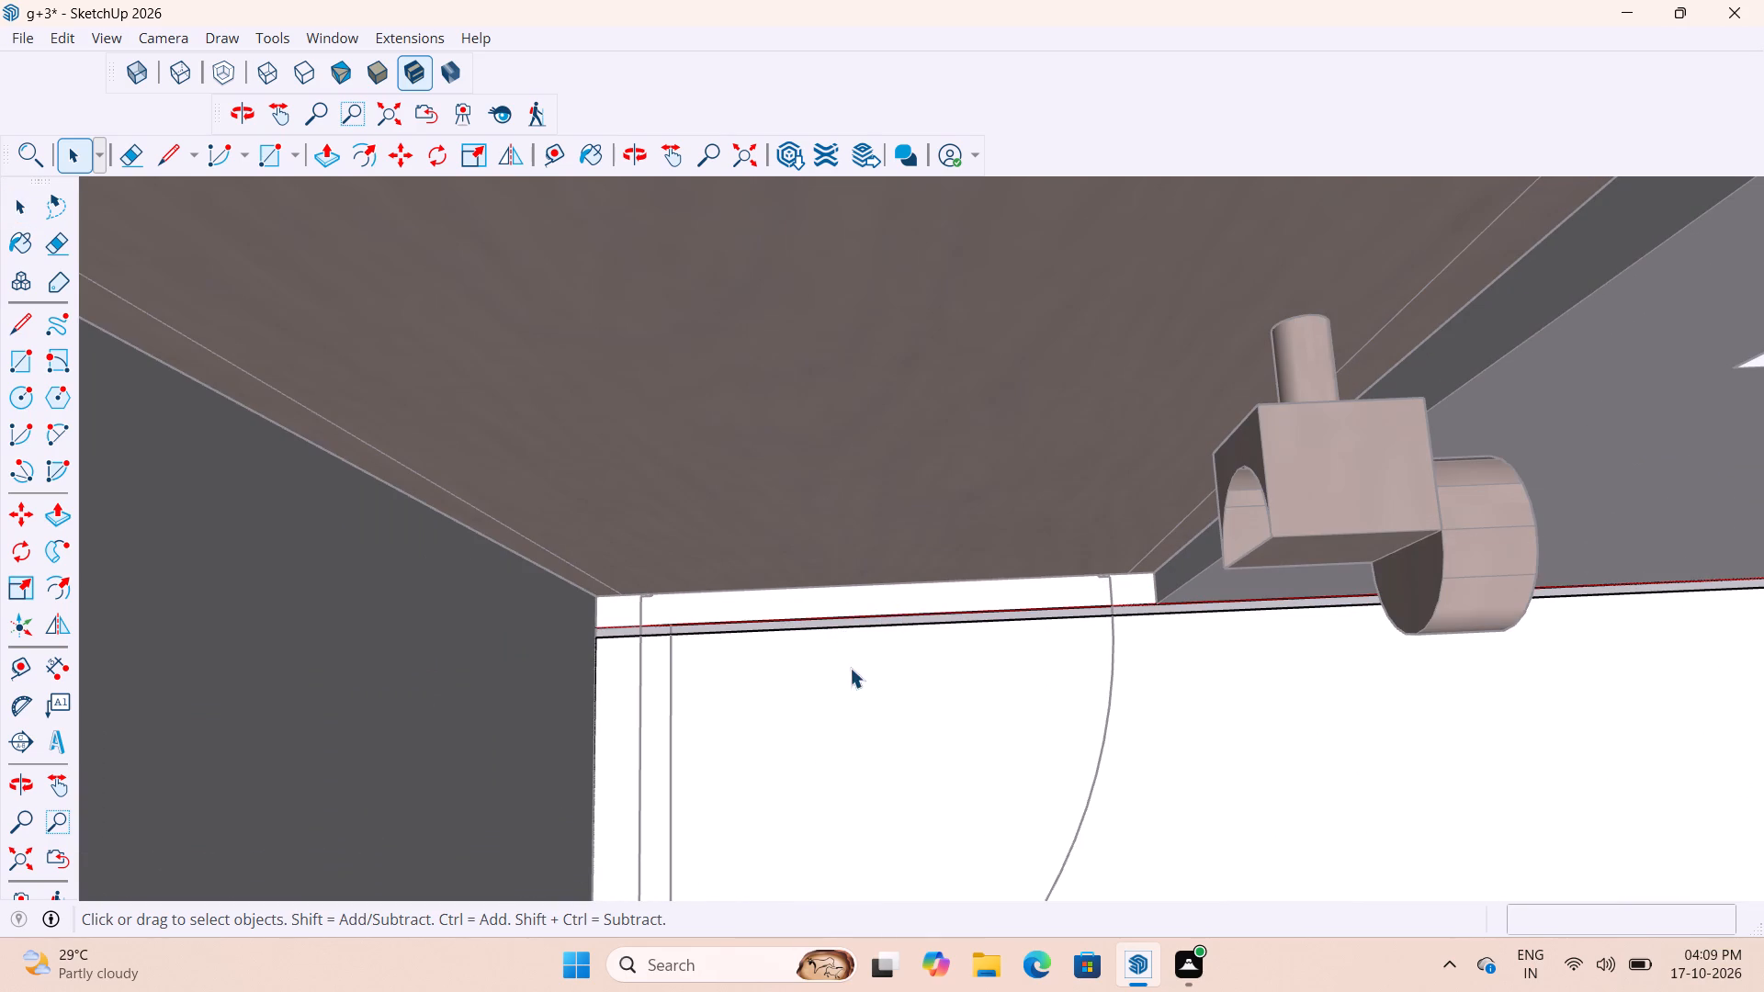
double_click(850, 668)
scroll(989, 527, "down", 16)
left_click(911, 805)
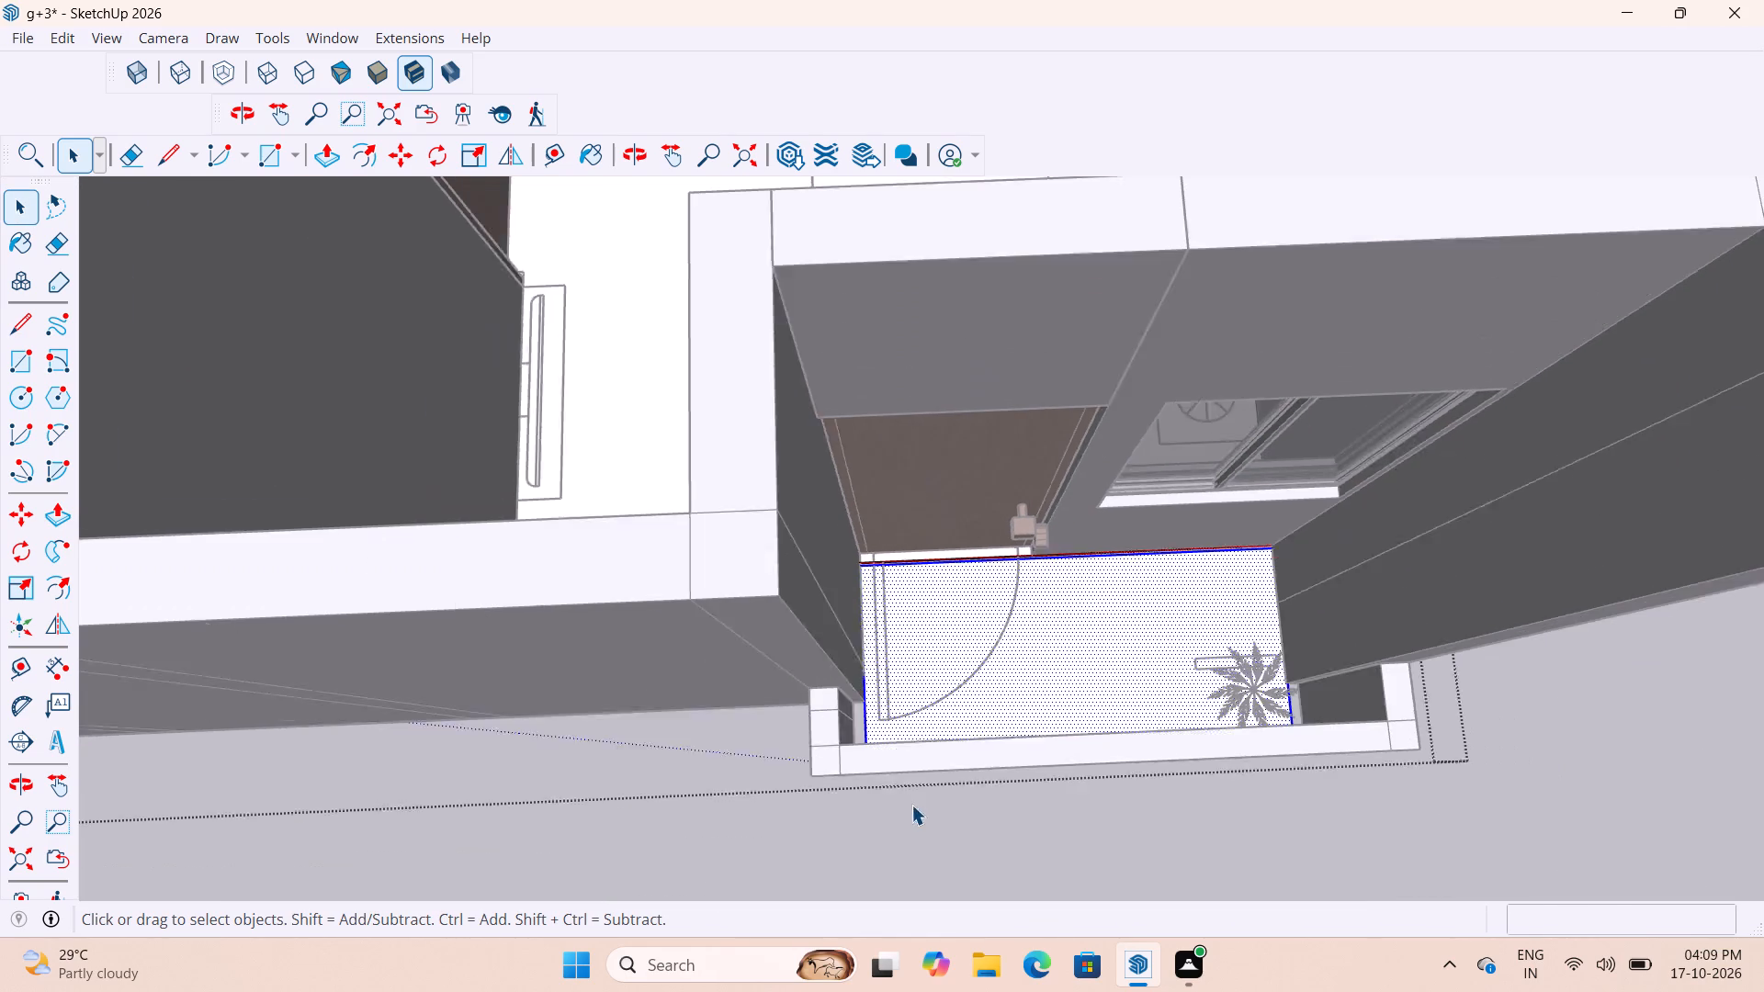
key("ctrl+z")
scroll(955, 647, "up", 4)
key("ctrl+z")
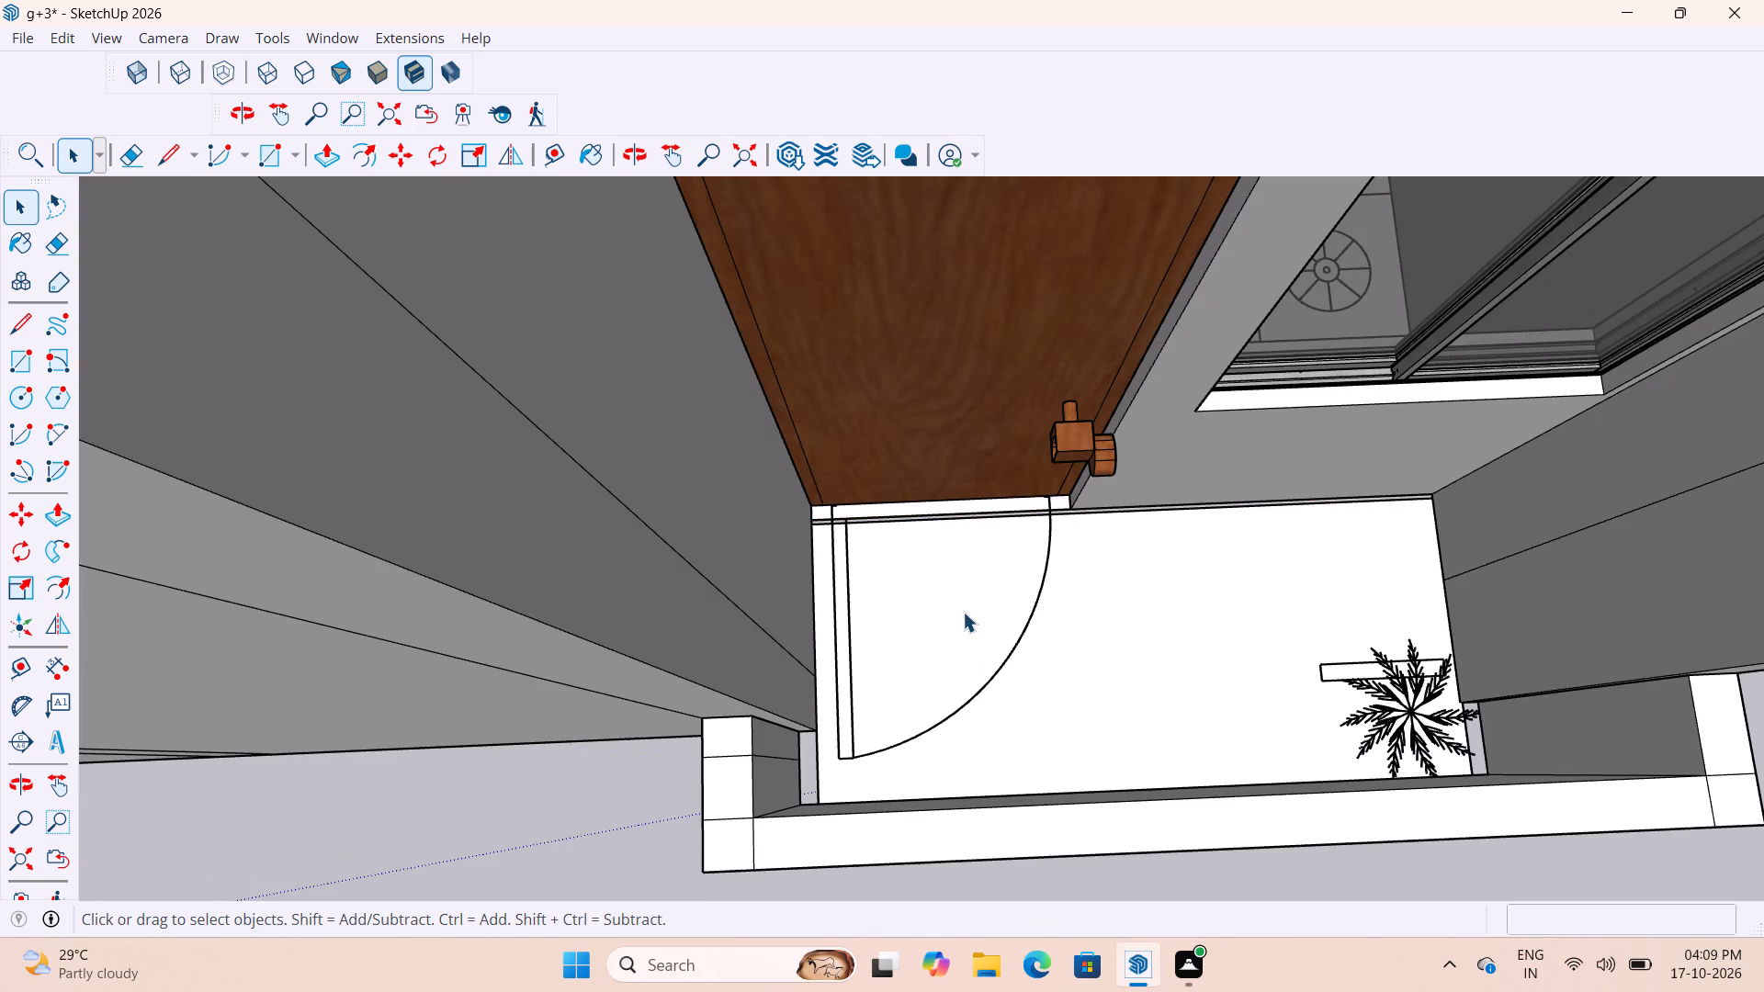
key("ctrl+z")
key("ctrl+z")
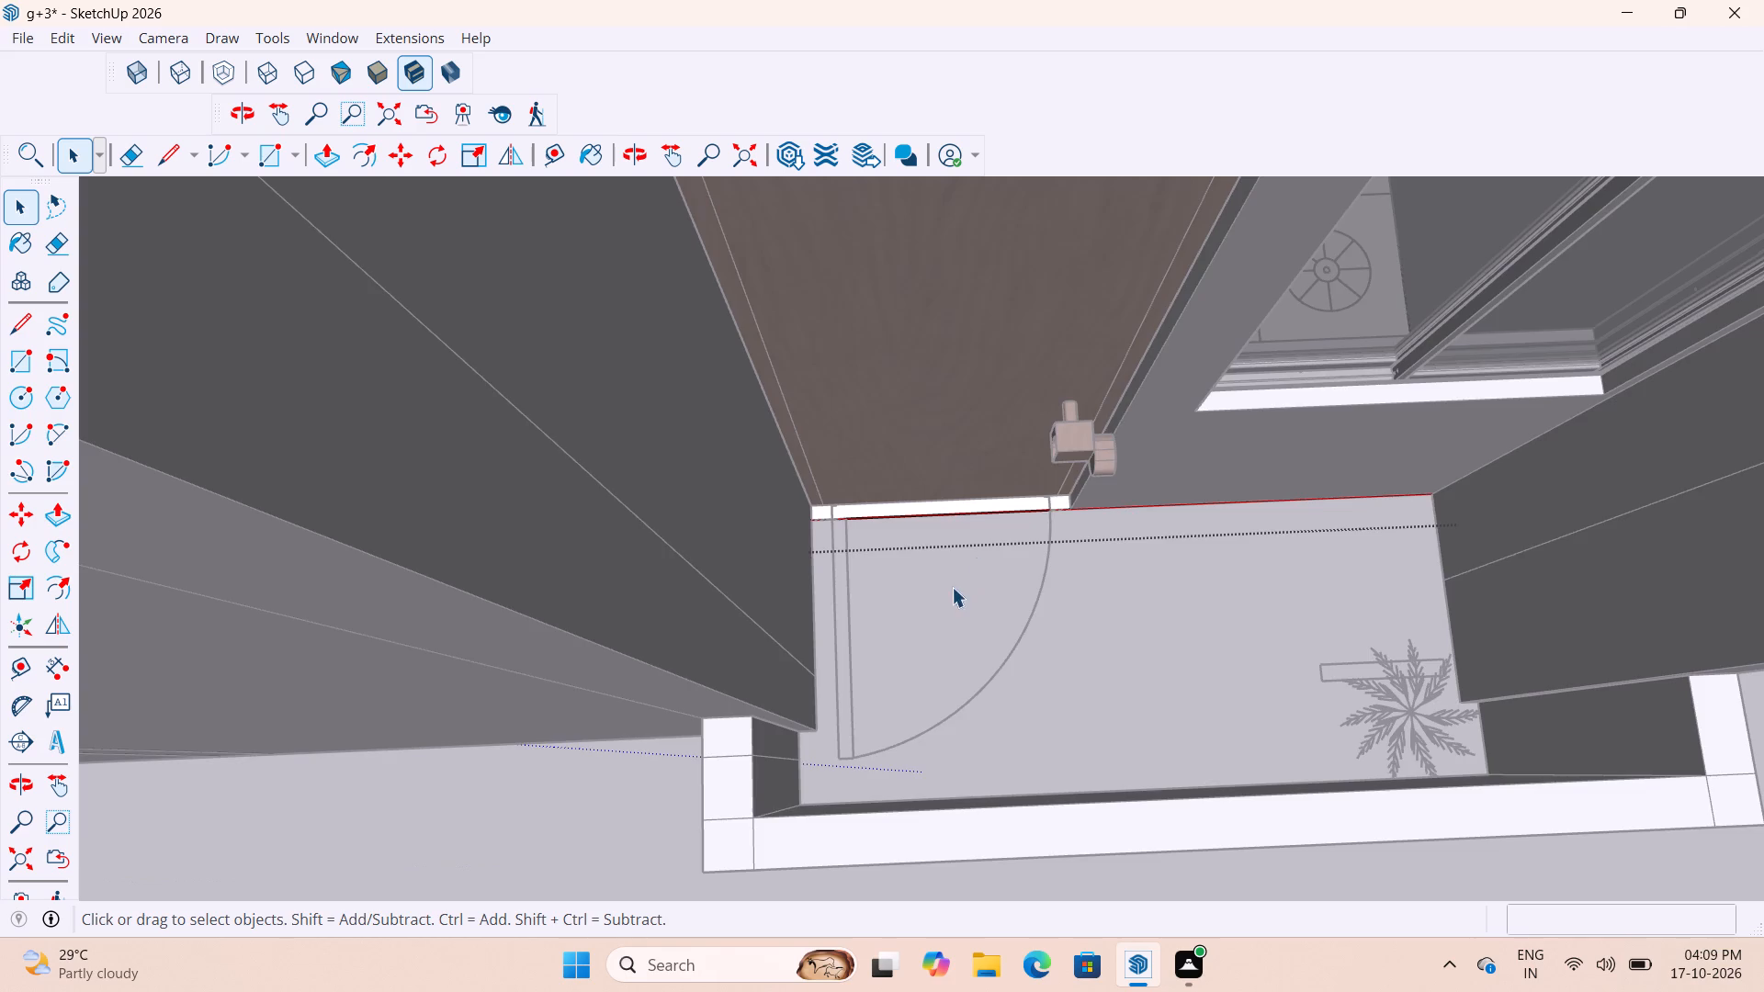
Inside the floor group, cover the end bedroom's balcony with a horizontal rectangle about 6' 3/16" by 2' 8", starting at the door threshold corner.
scroll(935, 572, "down", 5)
scroll(952, 510, "up", 12)
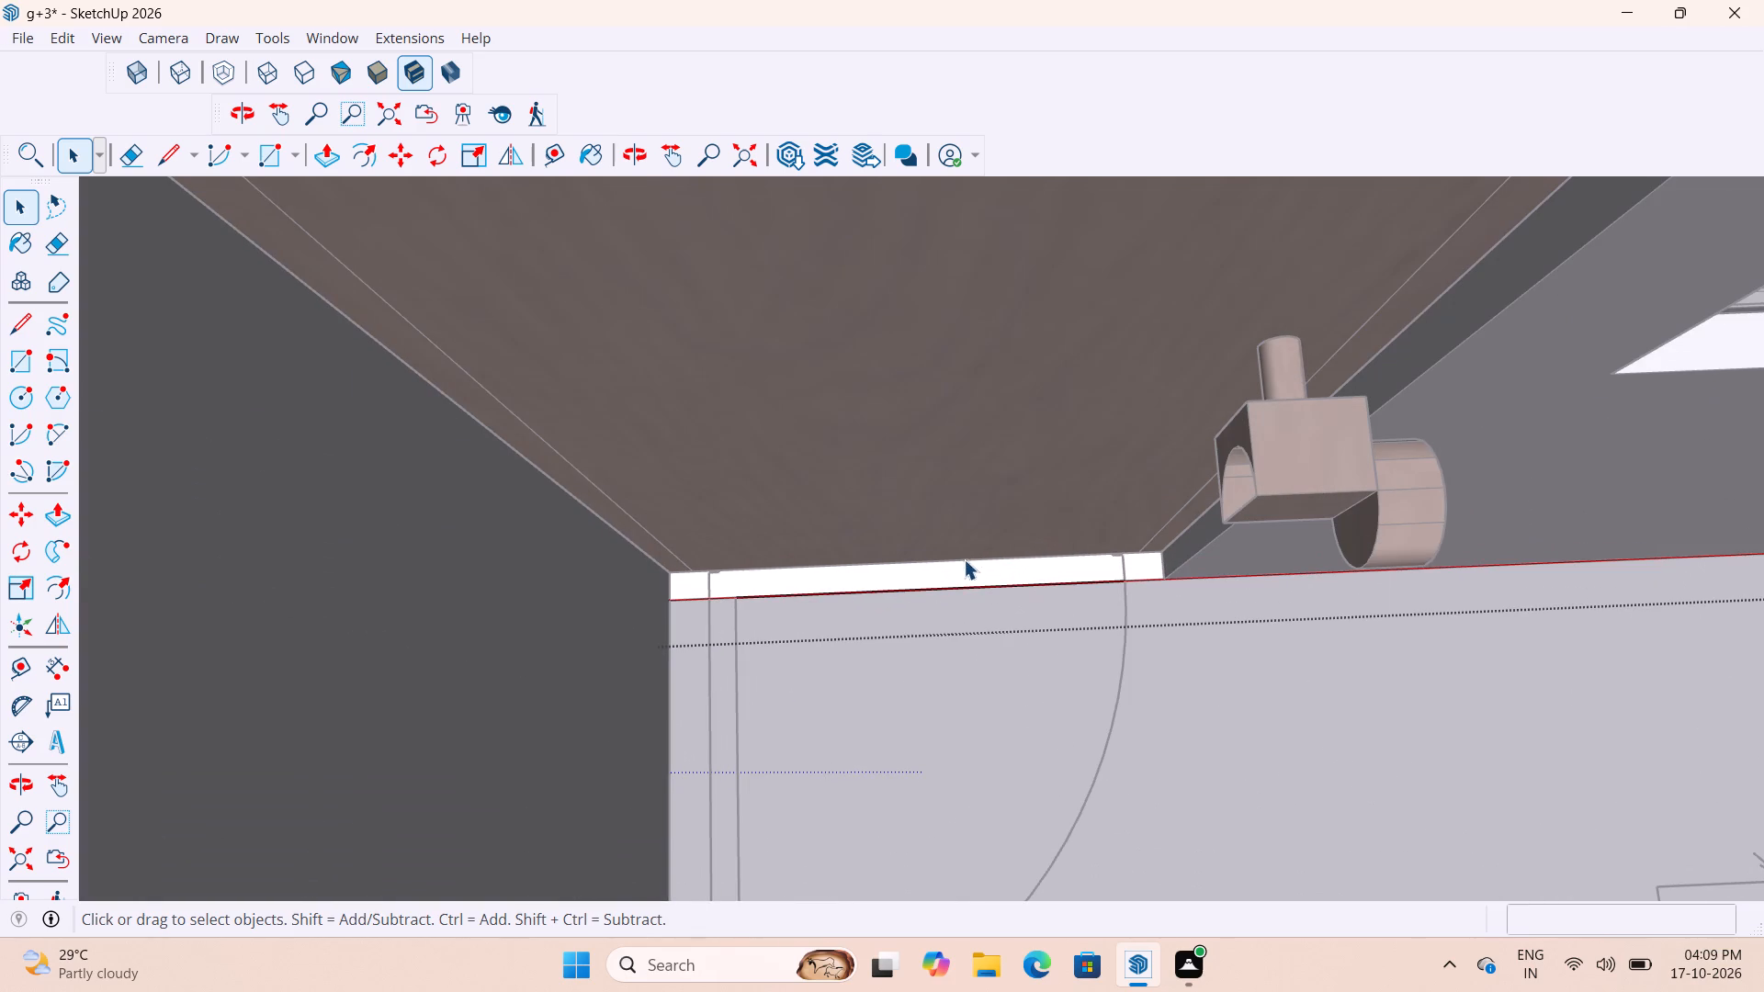
double_click(967, 569)
scroll(949, 593, "down", 11)
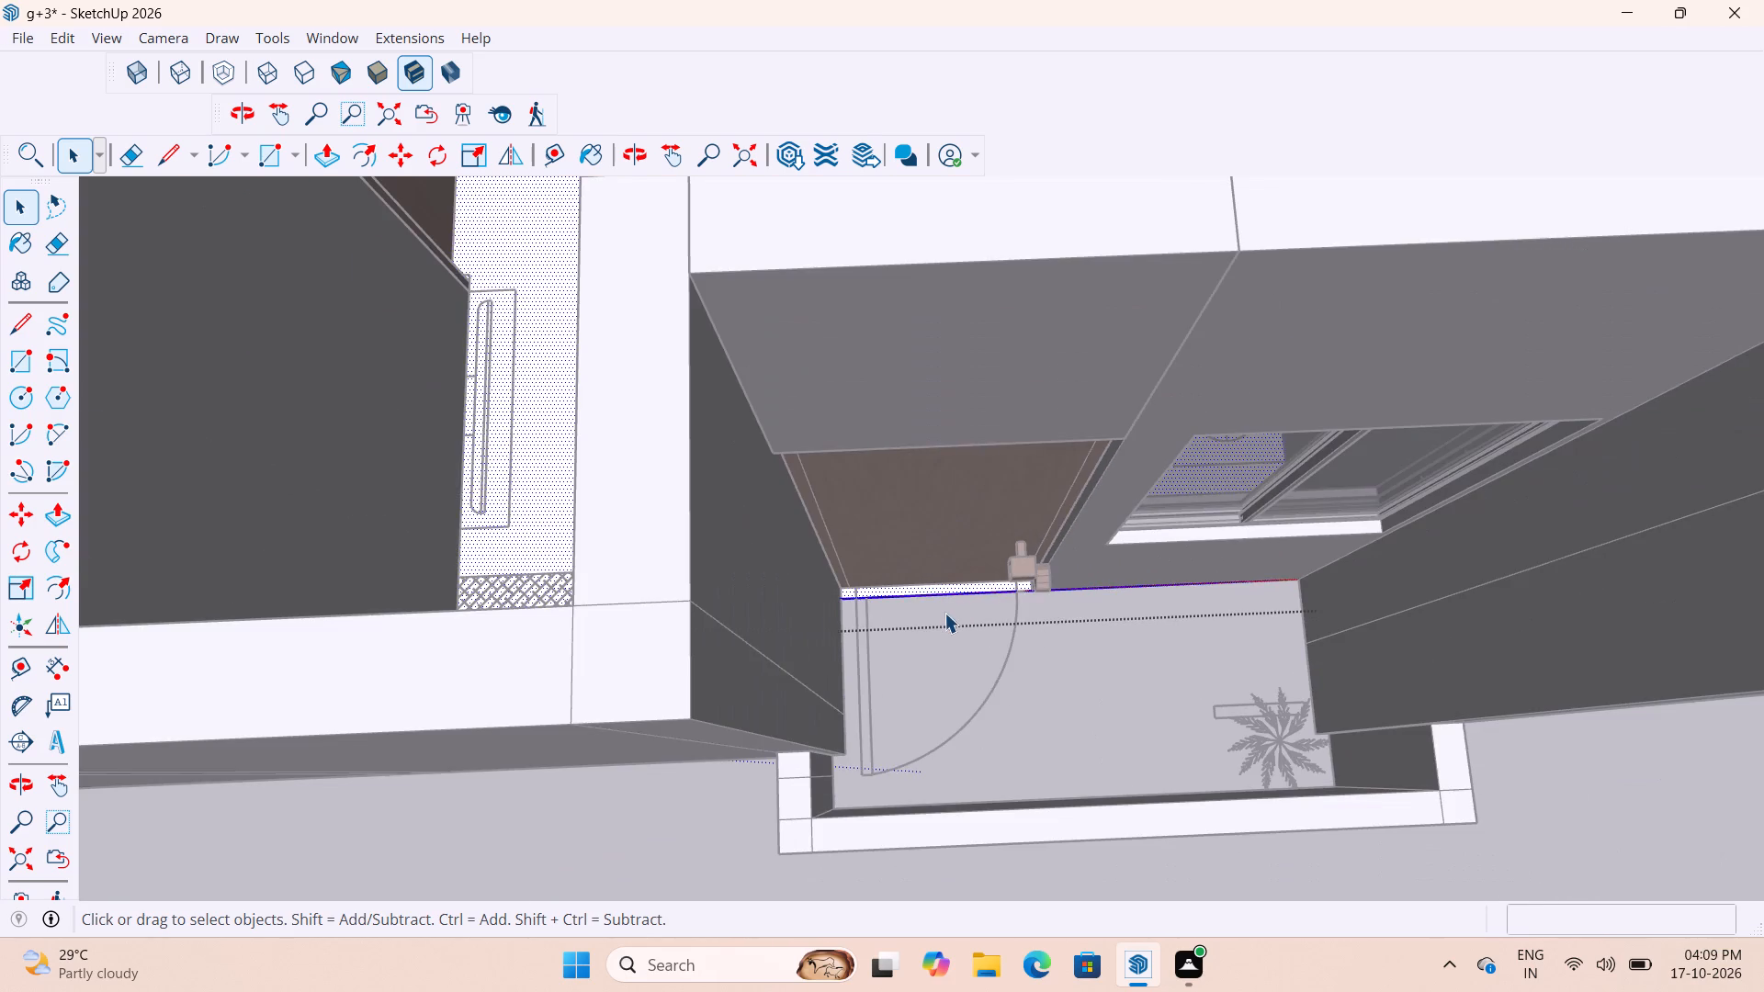
key("r")
scroll(901, 634, "up", 8)
left_click(791, 559)
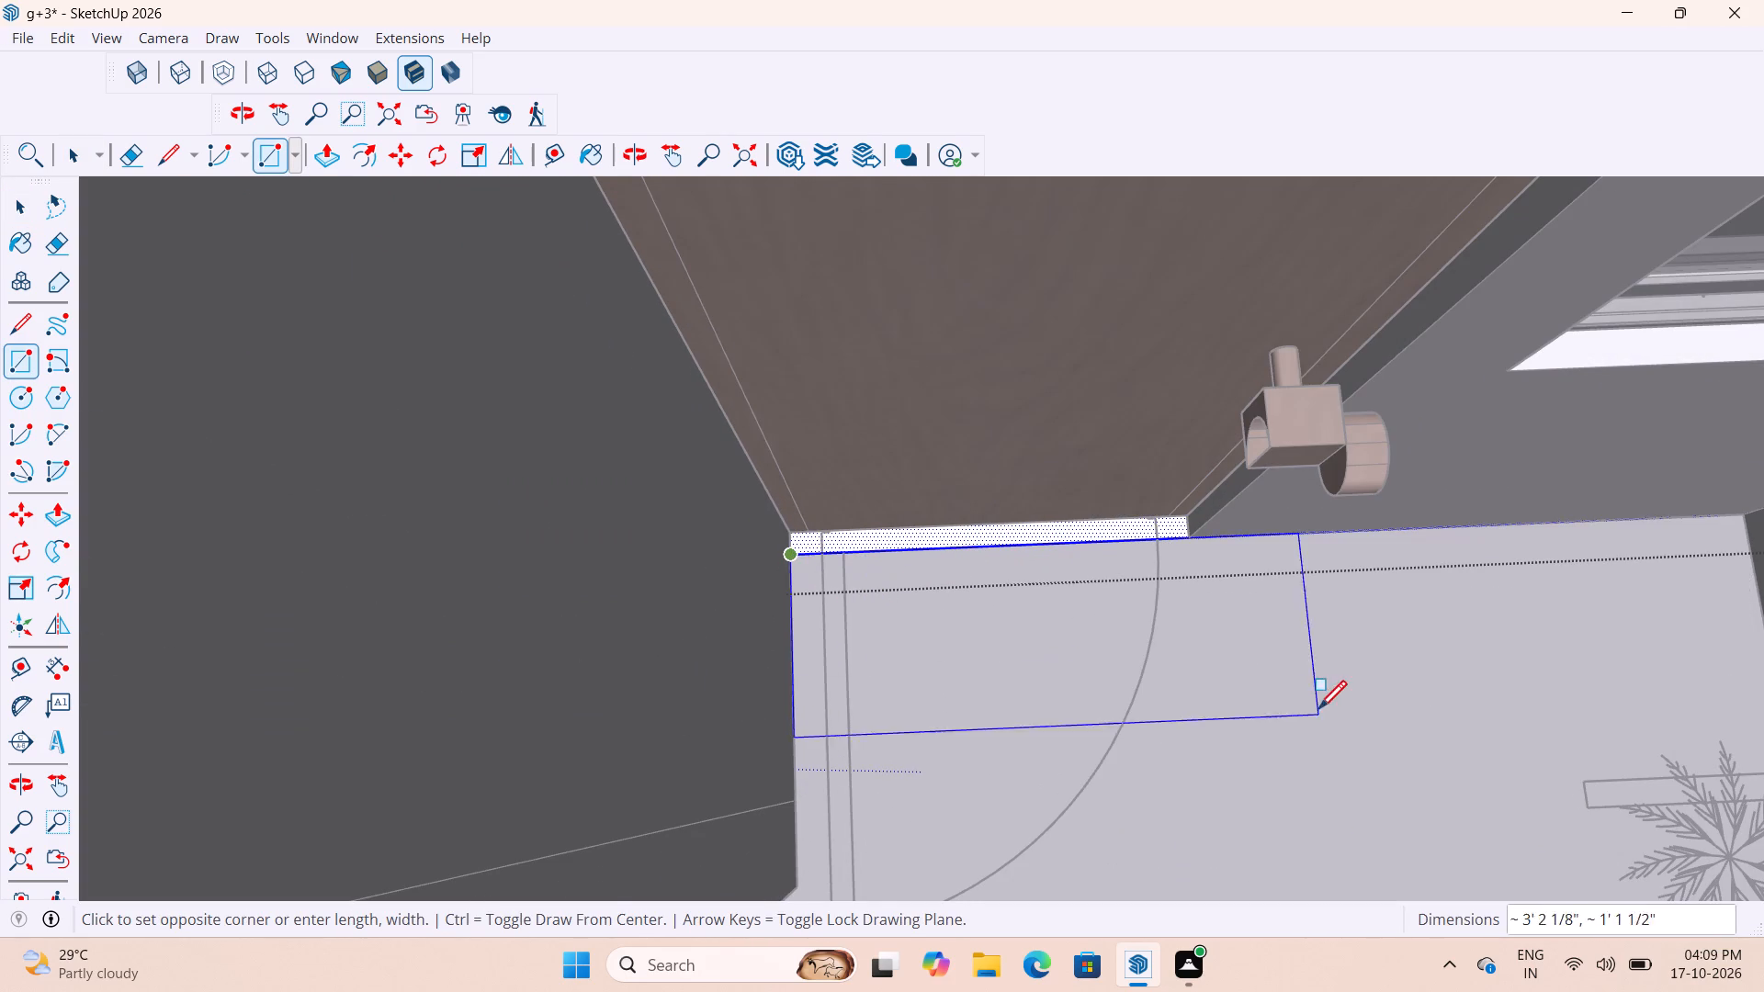
scroll(1264, 719, "down", 17)
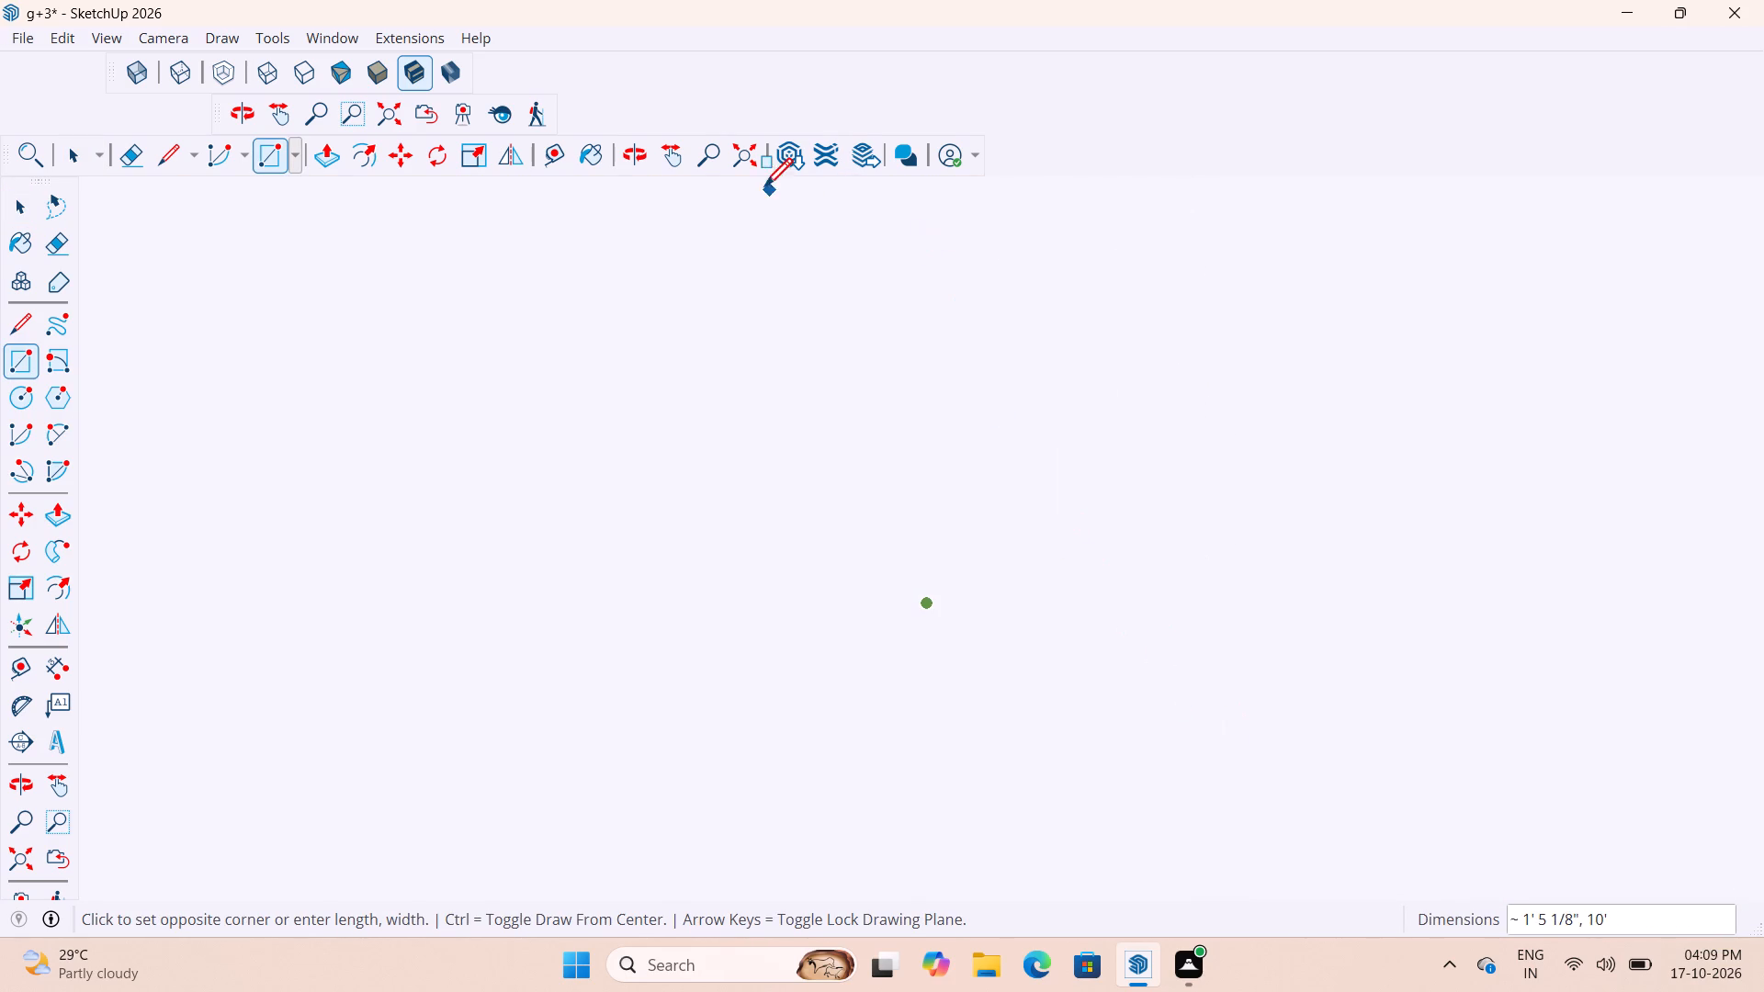
left_click(748, 172)
scroll(1412, 636, "up", 14)
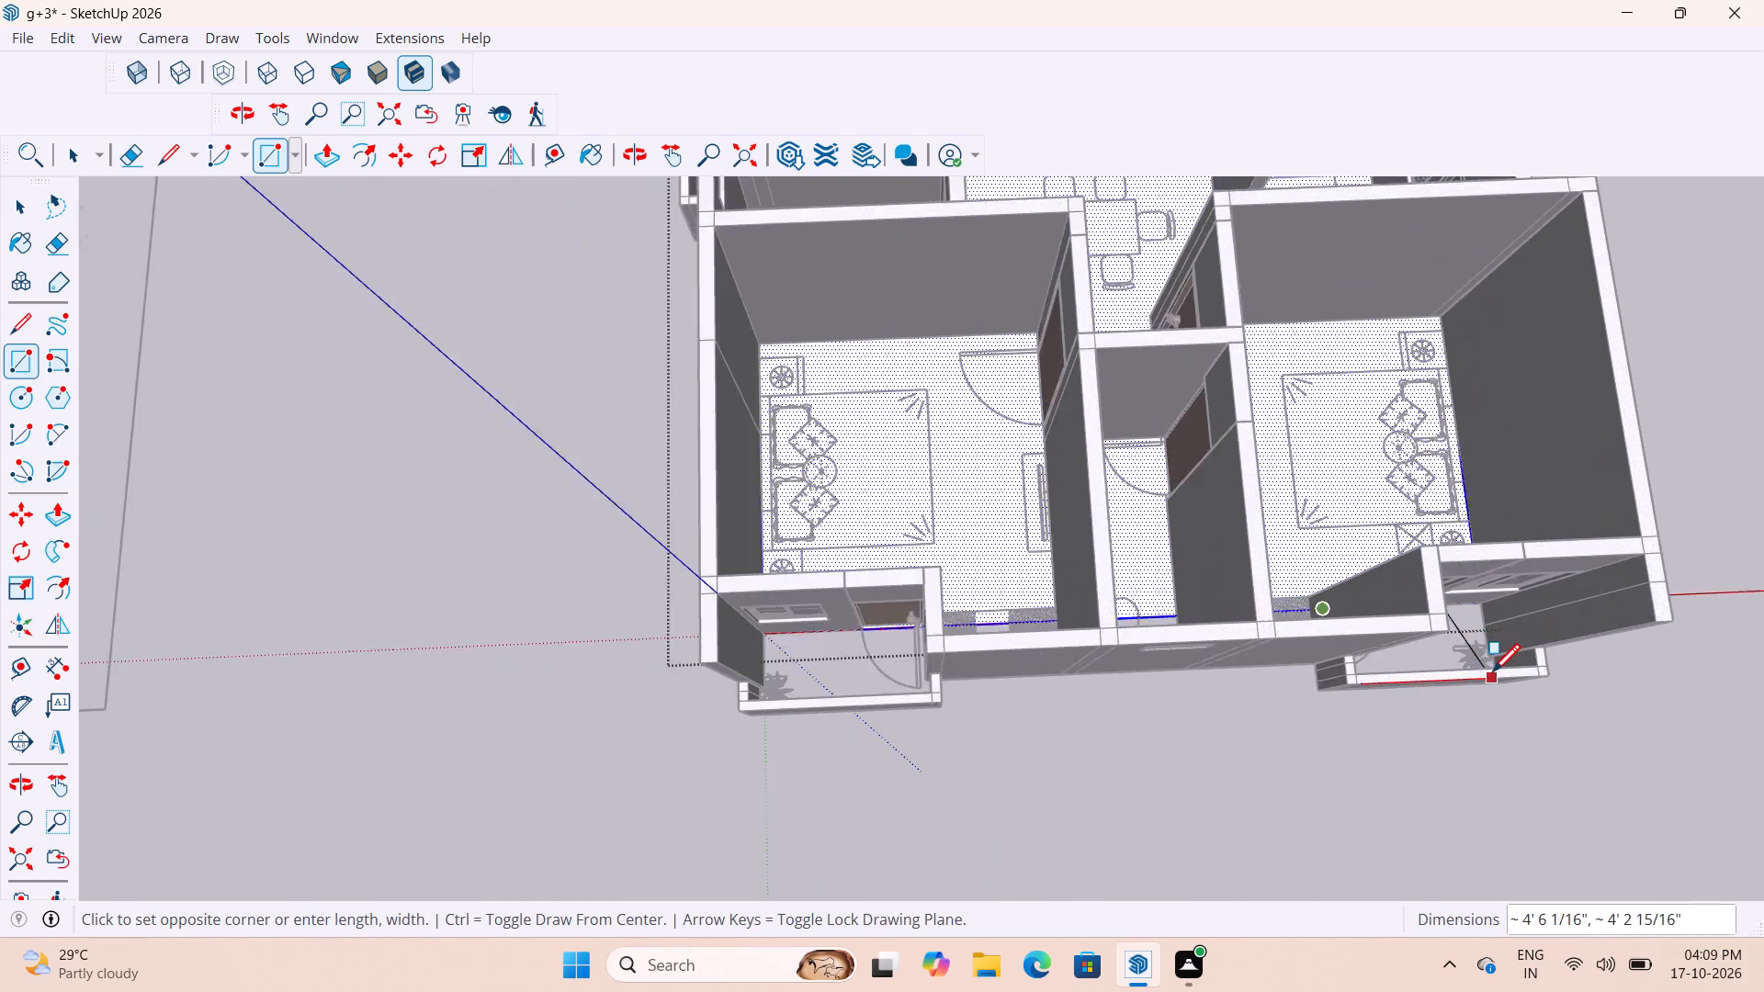
scroll(1492, 675, "up", 14)
middle_click_drag(1474, 671, 1394, 727)
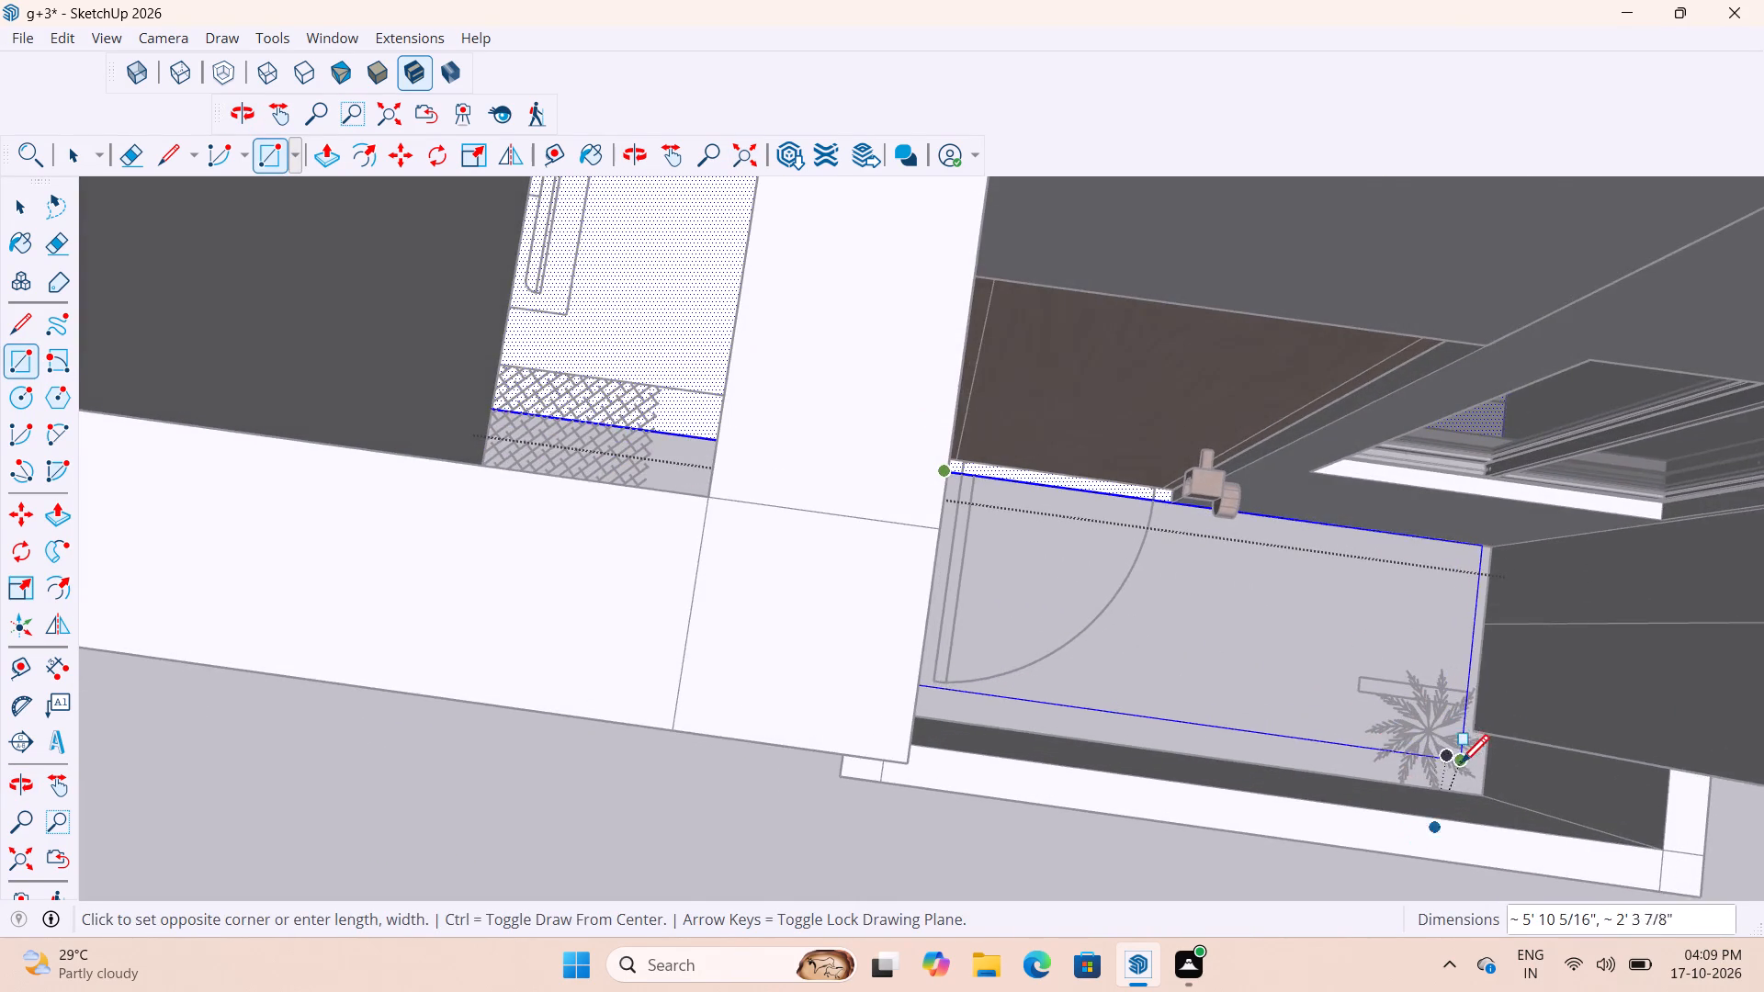
scroll(1461, 766, "up", 3)
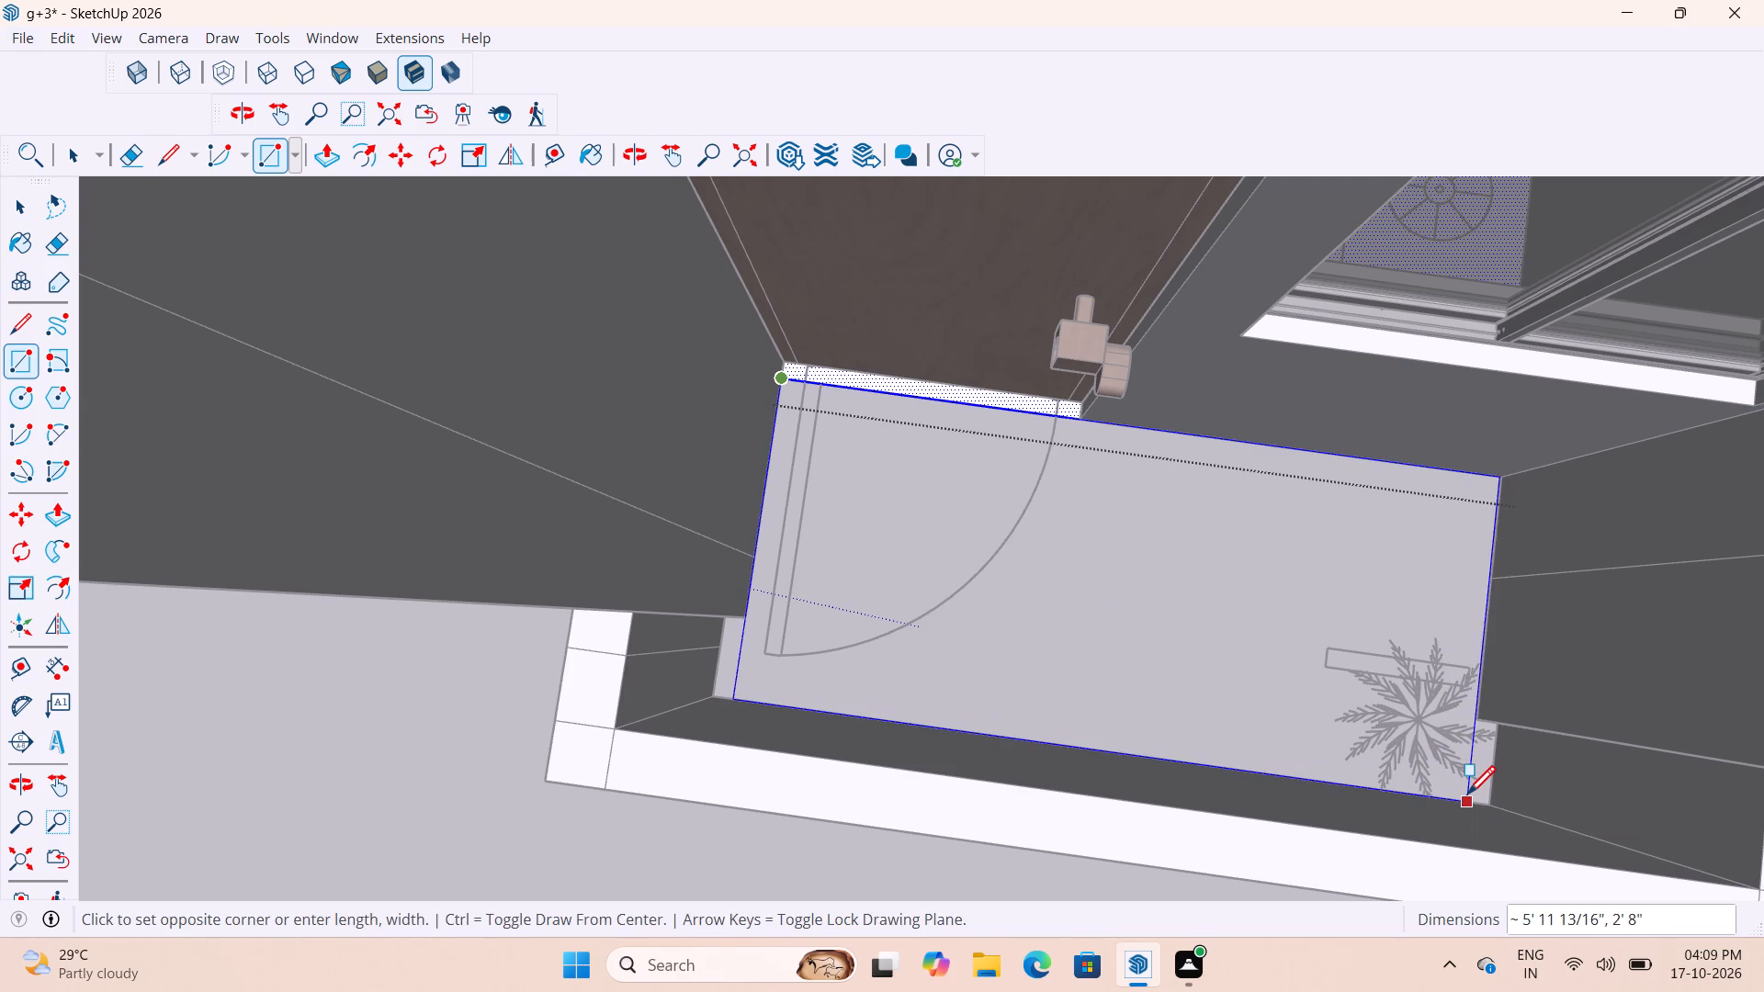
key("Up")
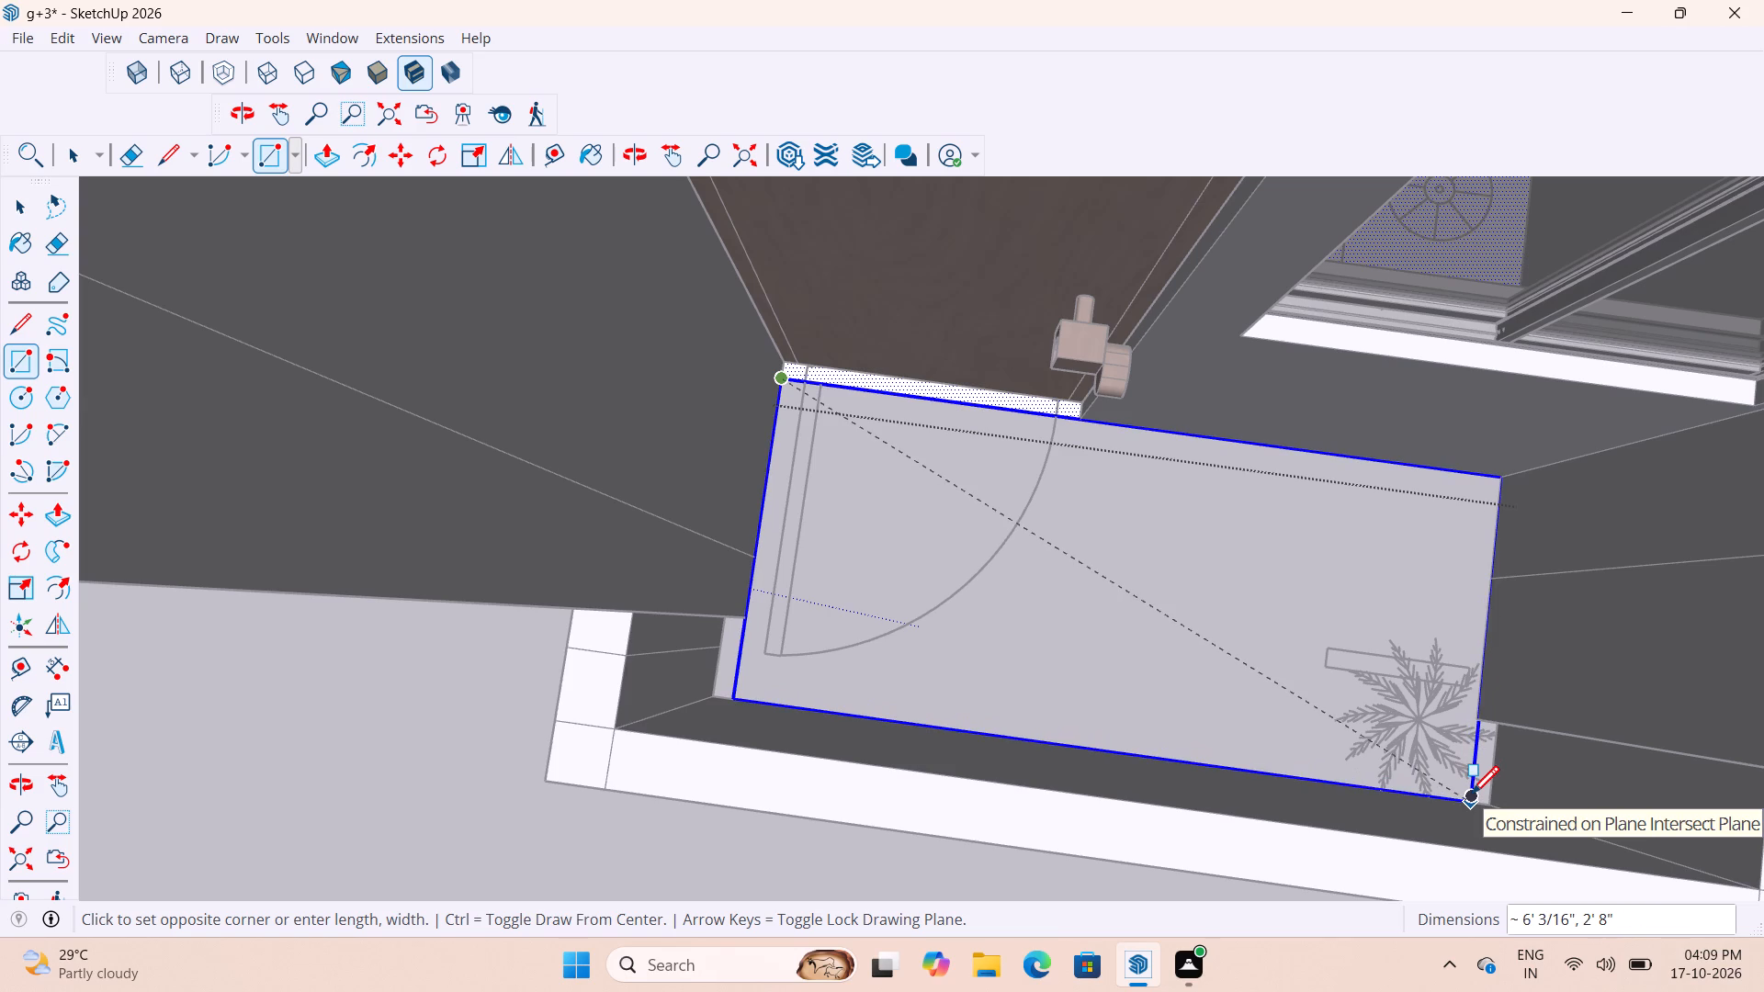
left_click(1471, 797)
key("space")
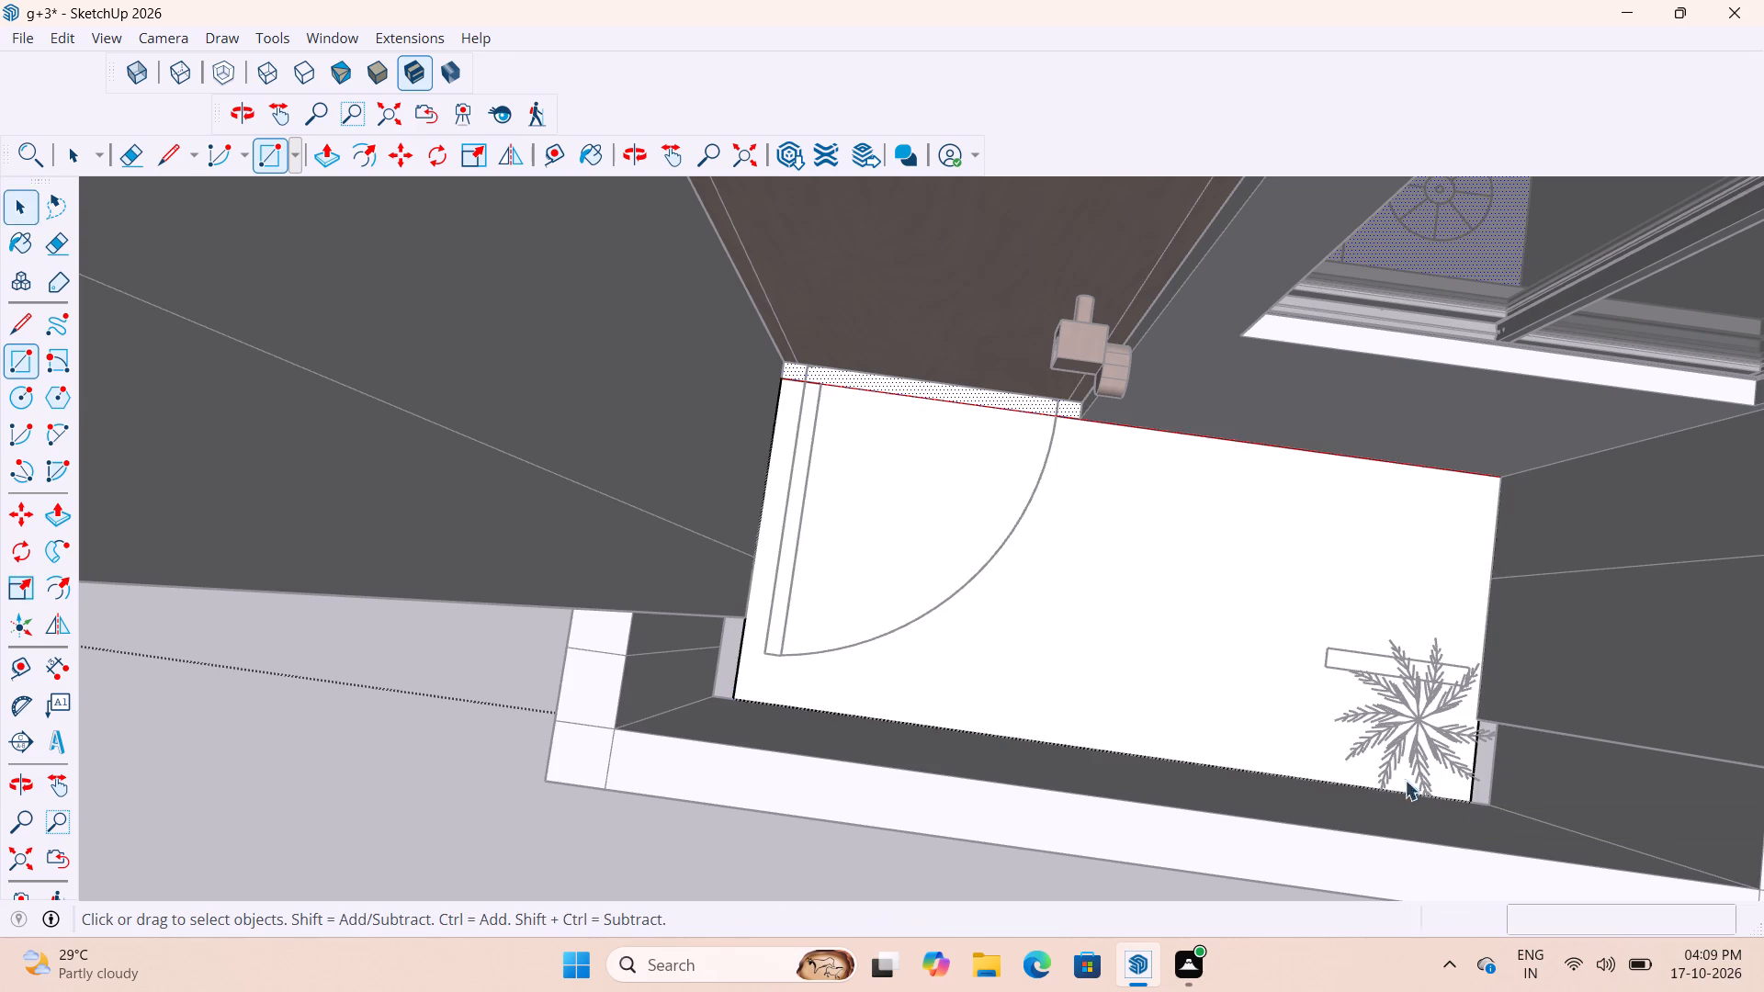
key("space")
Delete the edge between the balcony rectangle and the floor strip at the door threshold.
scroll(743, 504, "up", 4)
scroll(813, 450, "down", 4)
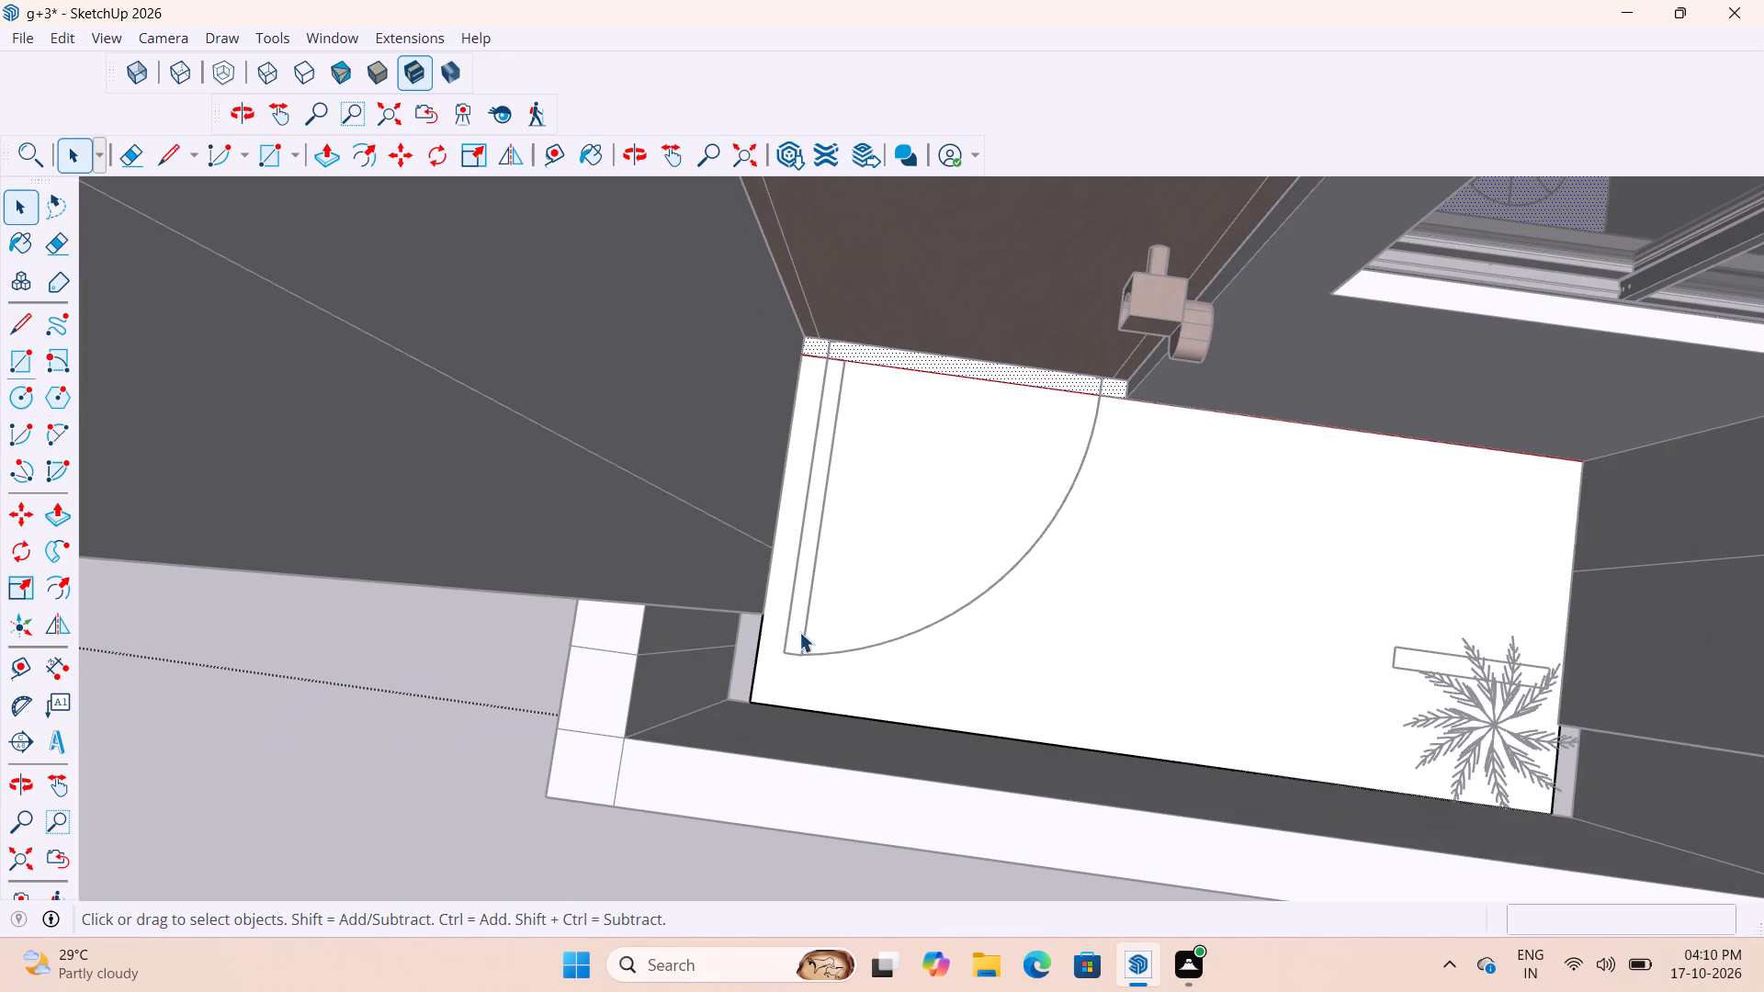
left_click(907, 375)
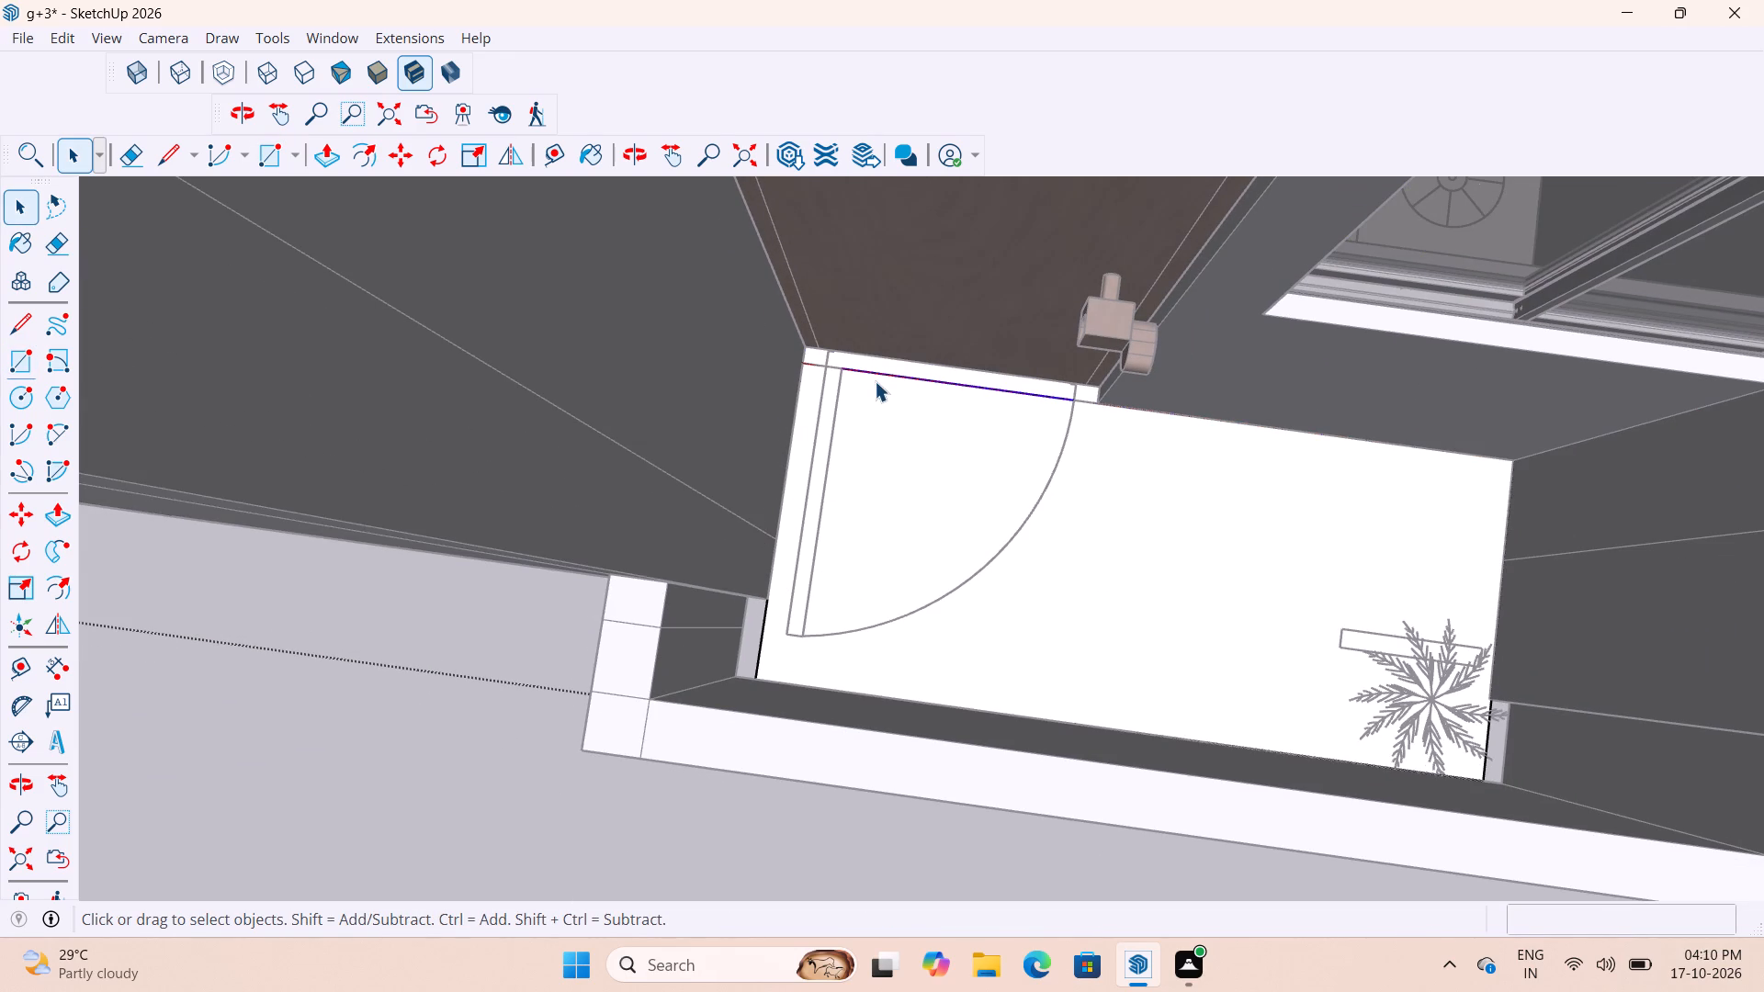
key("Delete")
Fill the narrow gap at the balcony's door-side outer corner with a small rectangle in the floor group.
scroll(838, 473, "down", 7)
middle_click_drag(991, 557, 1038, 583)
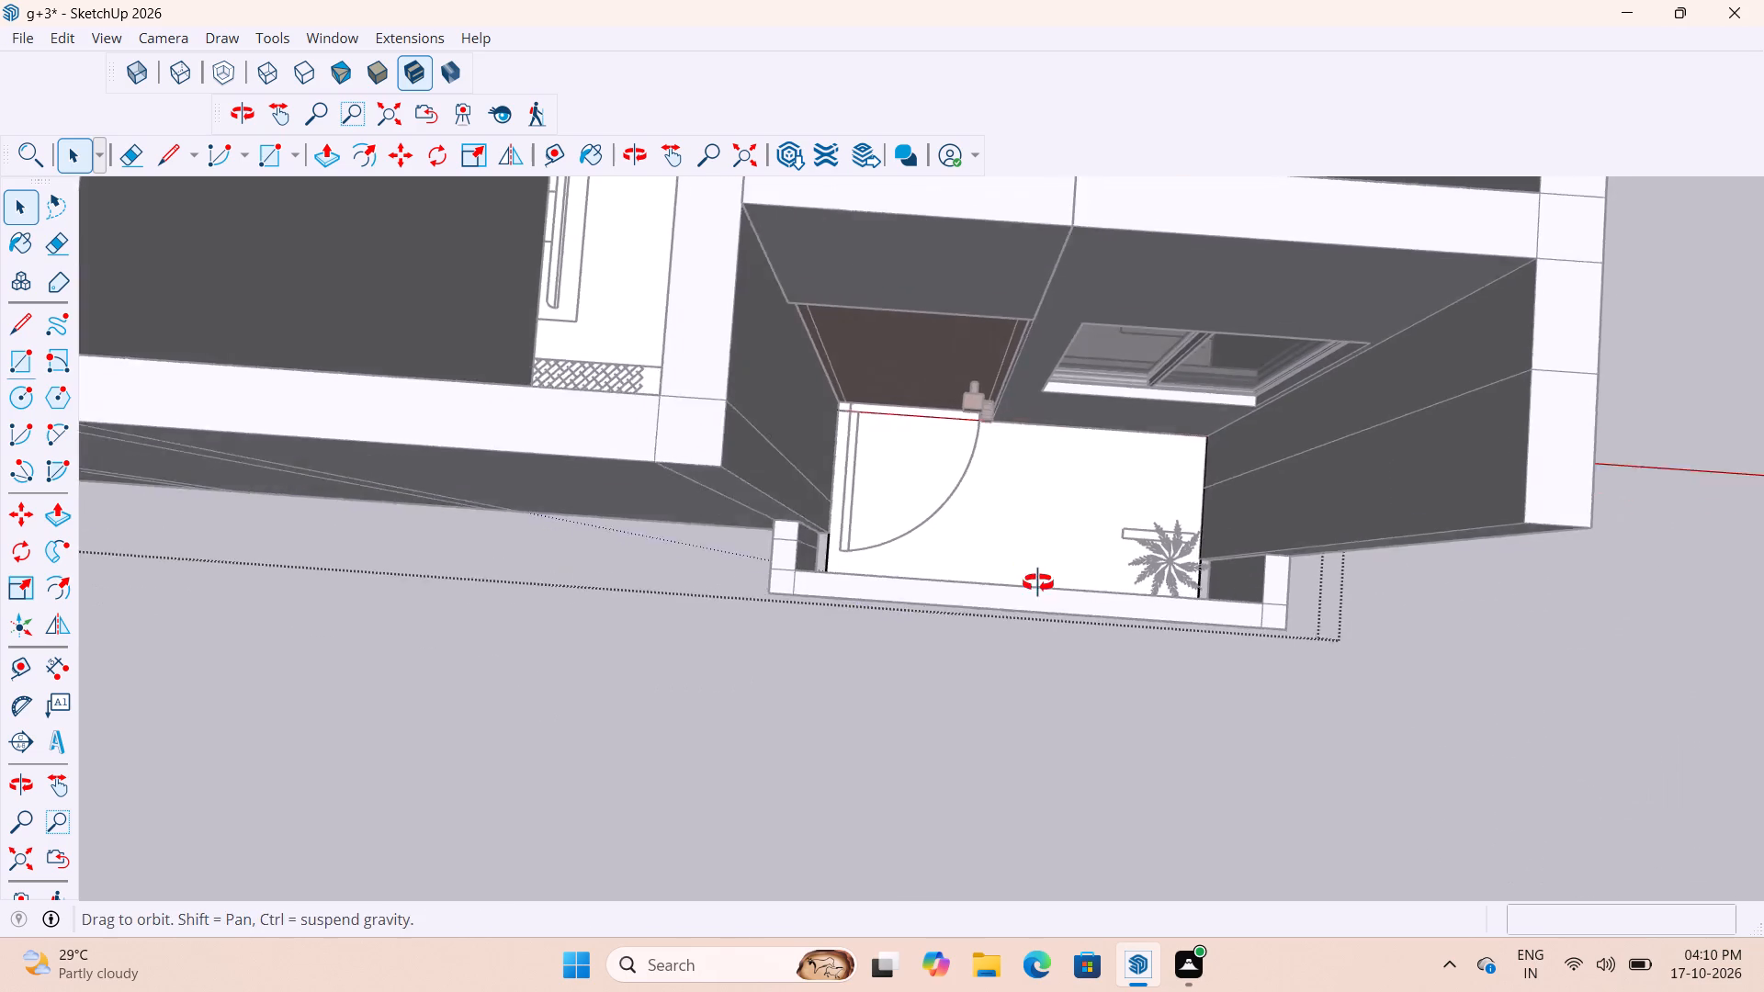
middle_click_drag(1038, 583, 1079, 618)
scroll(786, 535, "up", 20)
scroll(786, 535, "up", 1)
middle_click_drag(842, 504, 857, 456)
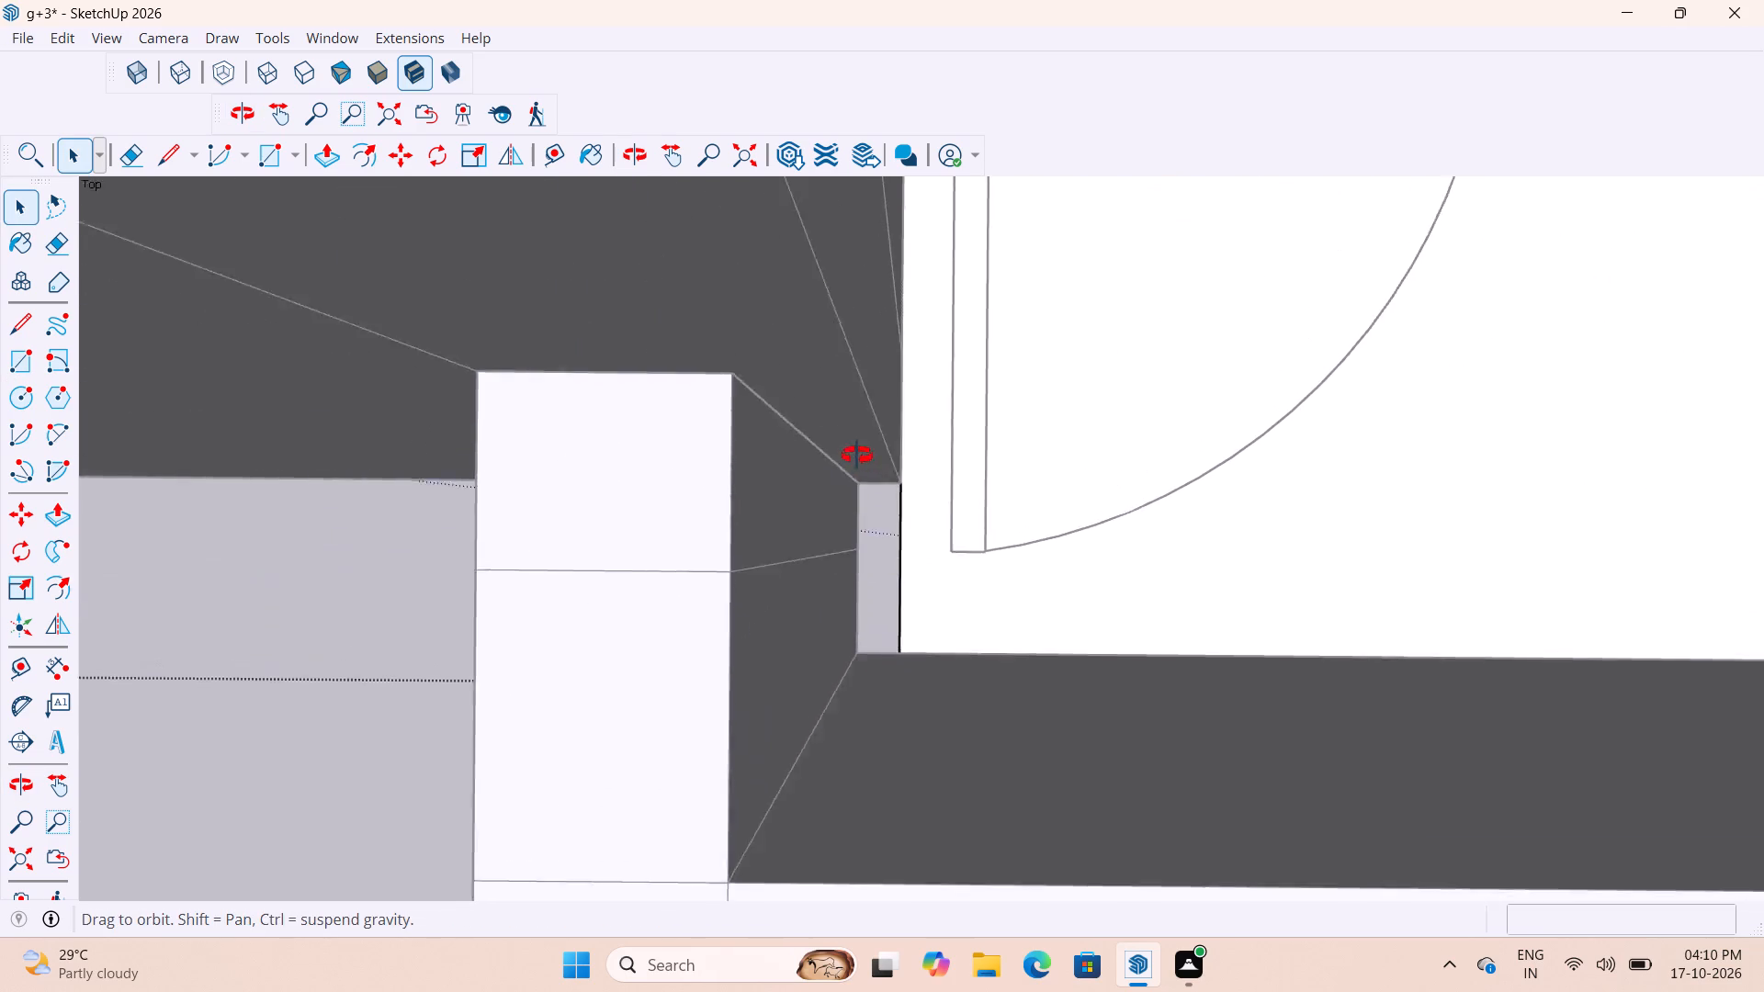
middle_click_drag(857, 456, 870, 447)
key("r")
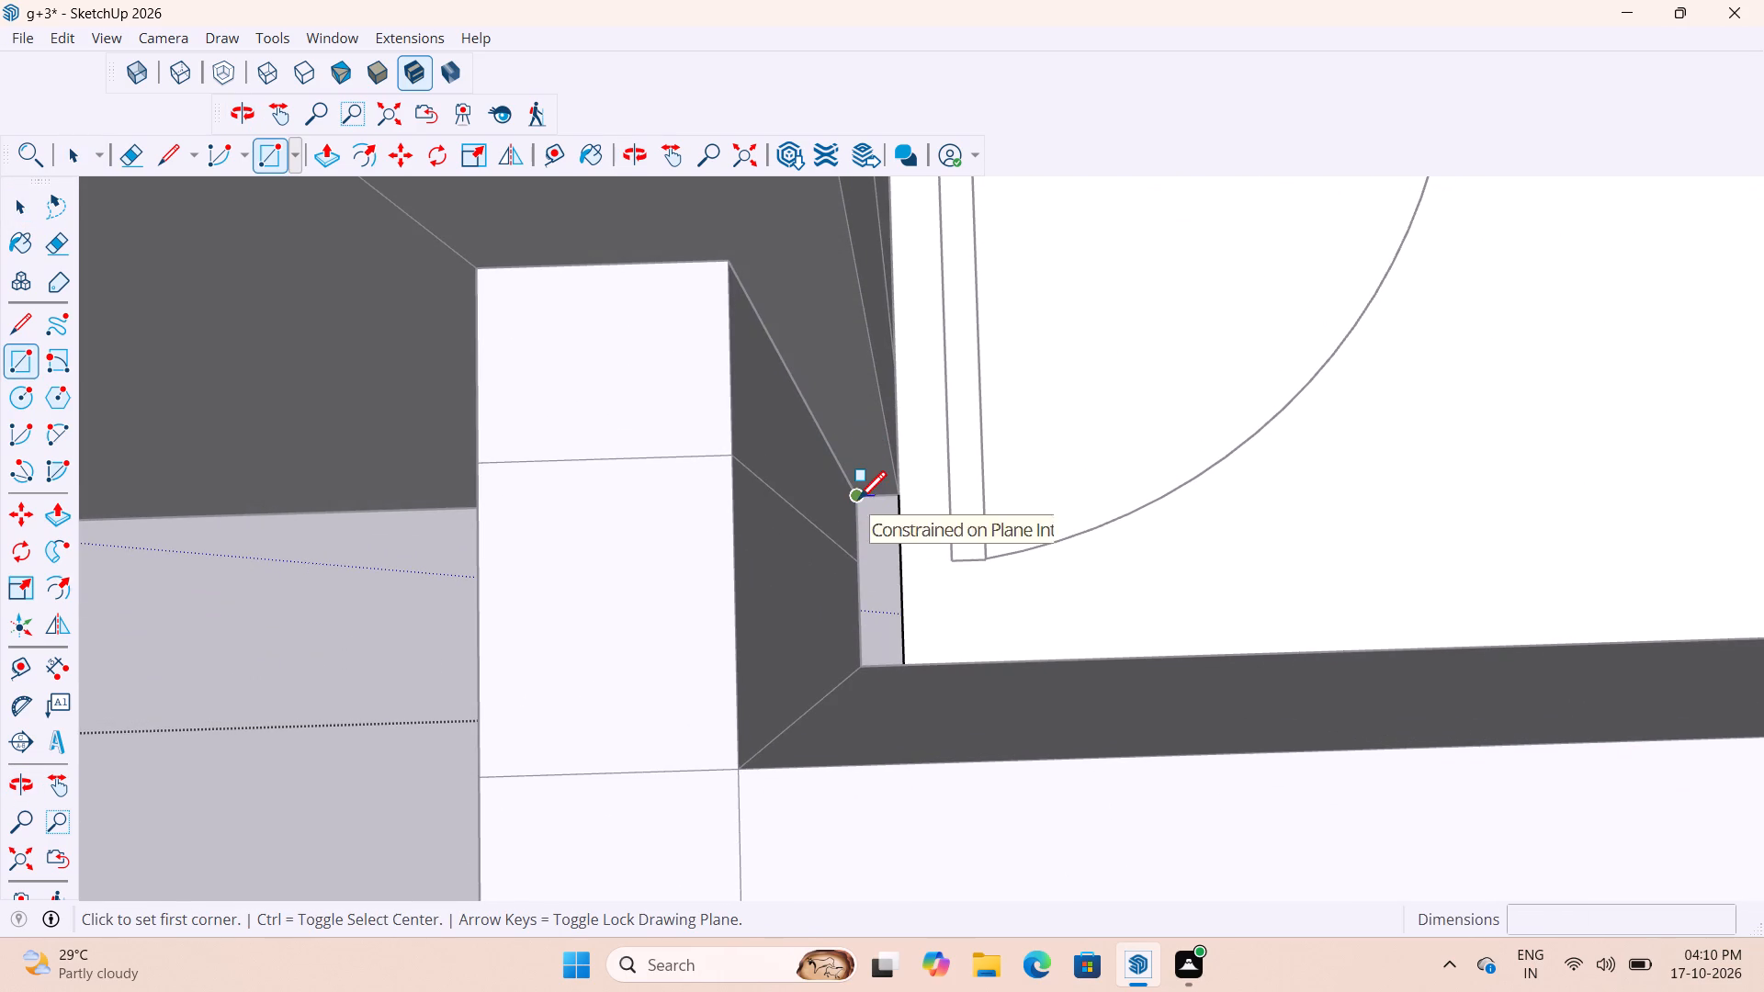
left_click(858, 502)
key("space")
double_click(960, 623)
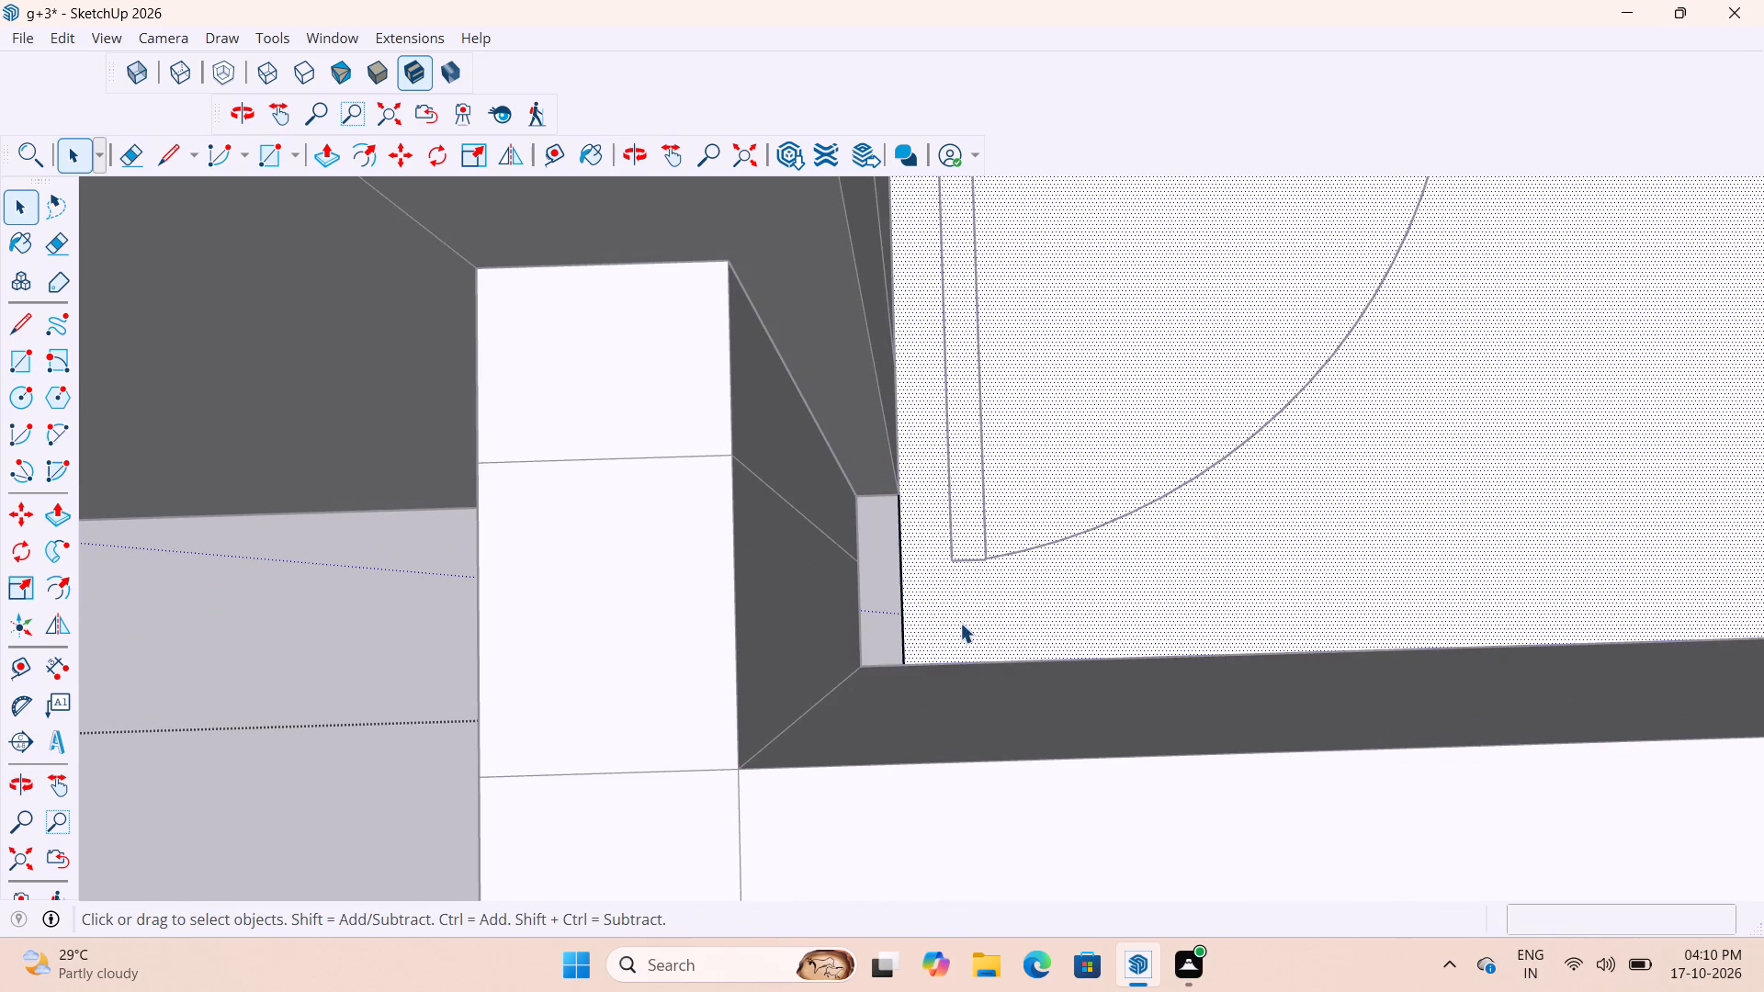
key("r")
left_click(856, 499)
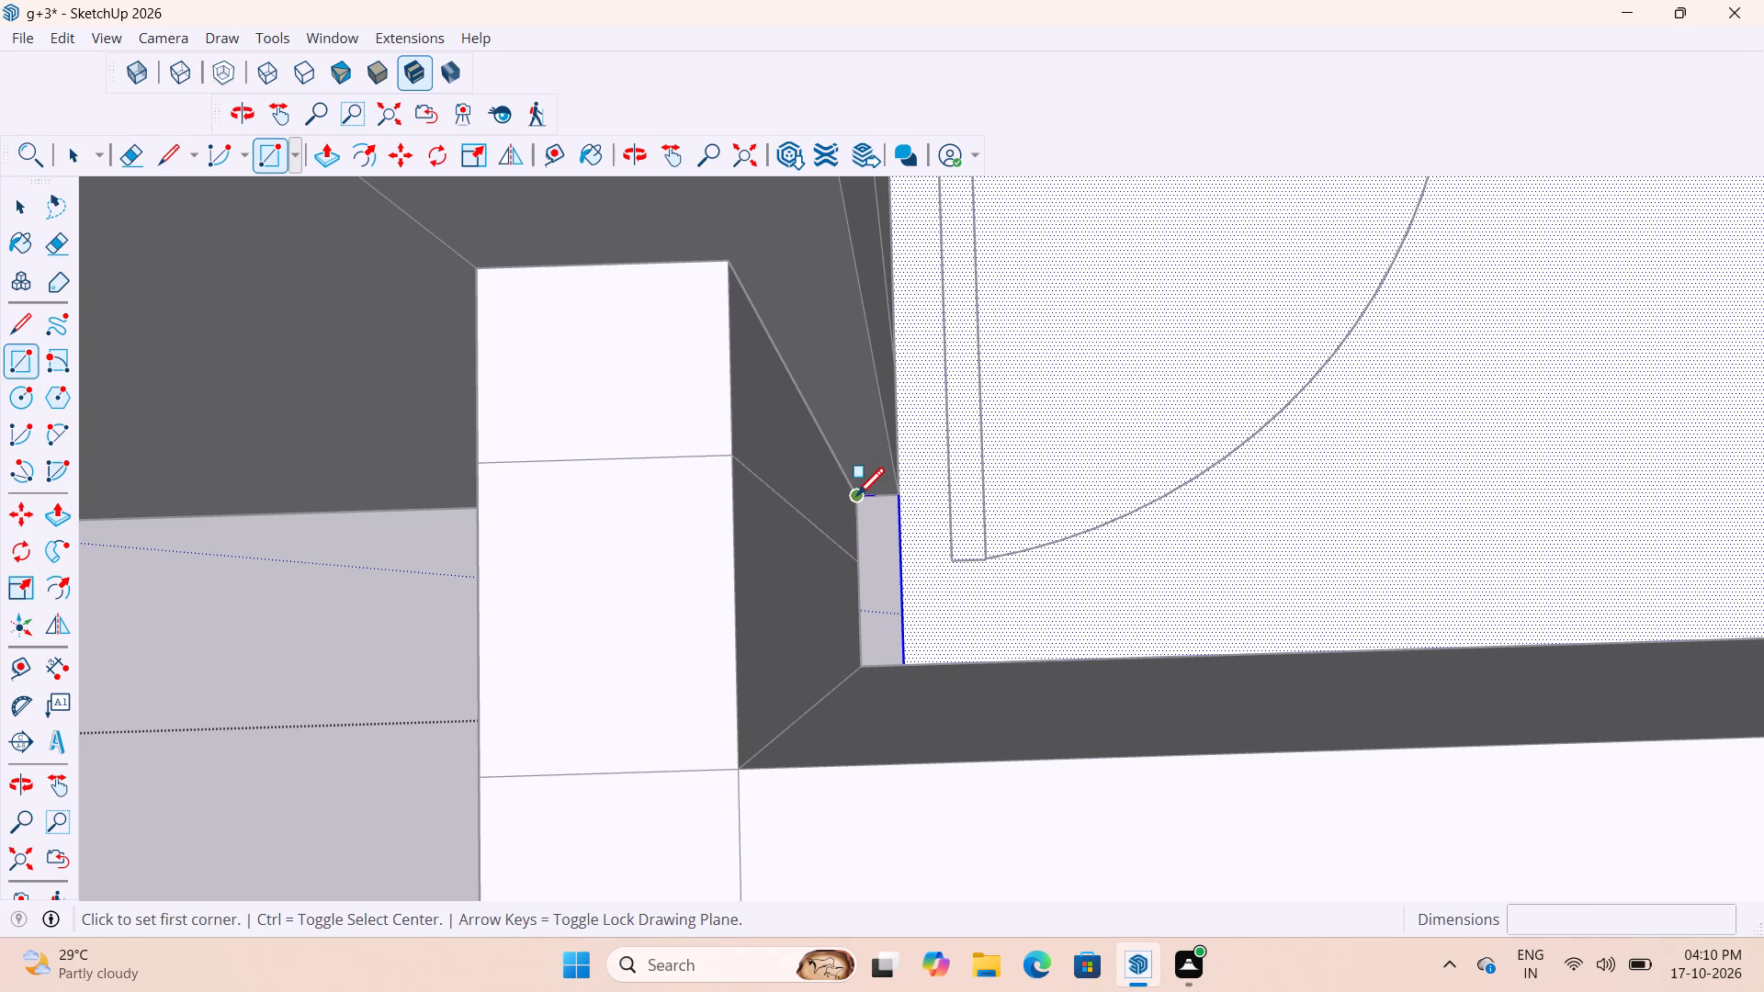
left_click(899, 668)
key("space")
key("space")
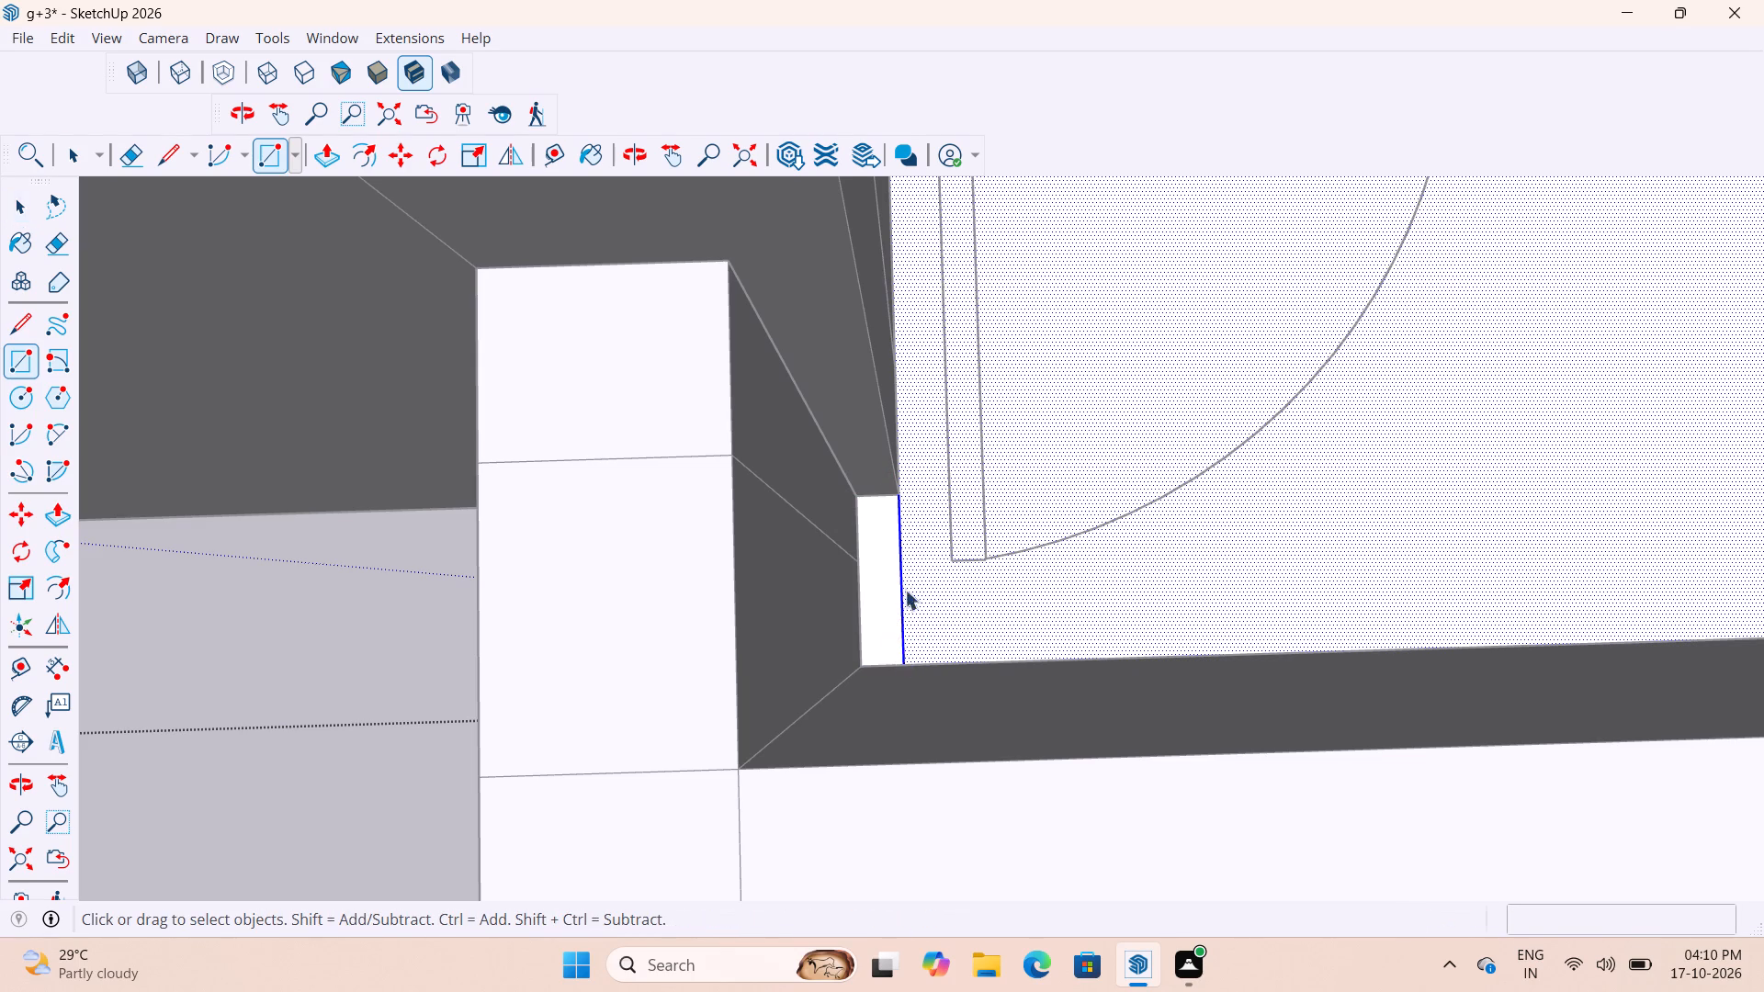
Delete the edge separating the door-side corner filler from the balcony floor.
key("Delete")
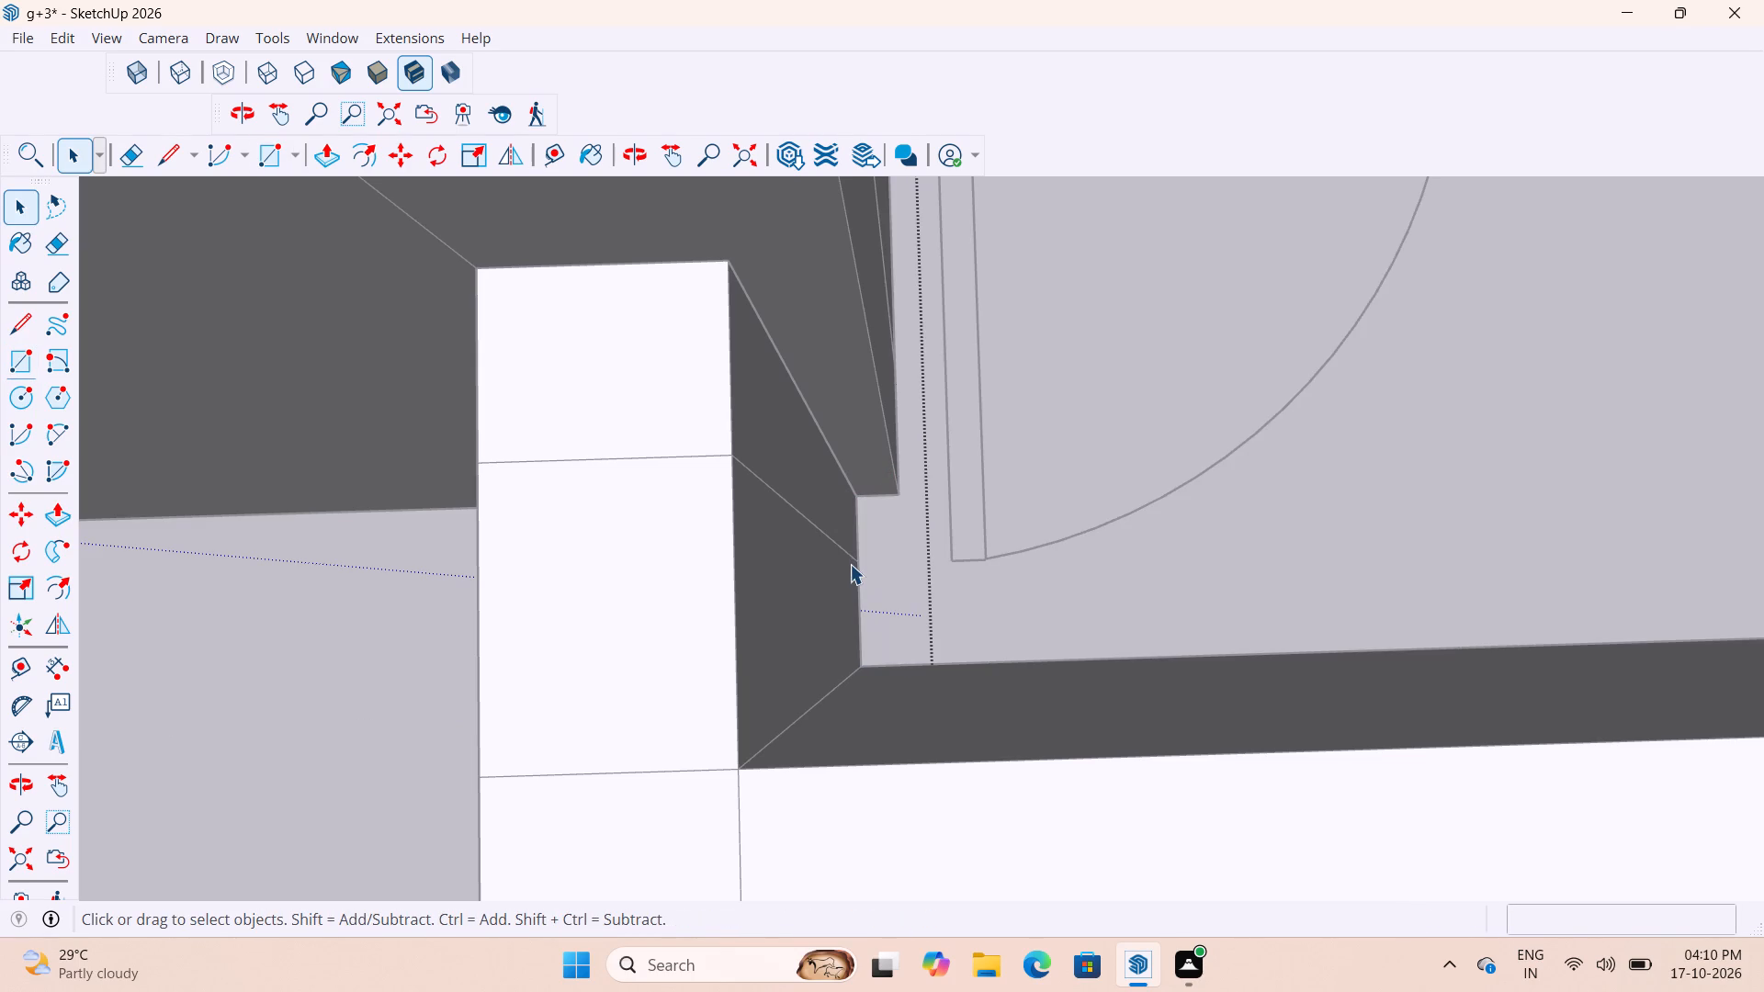
key("ctrl+z")
left_click(899, 581)
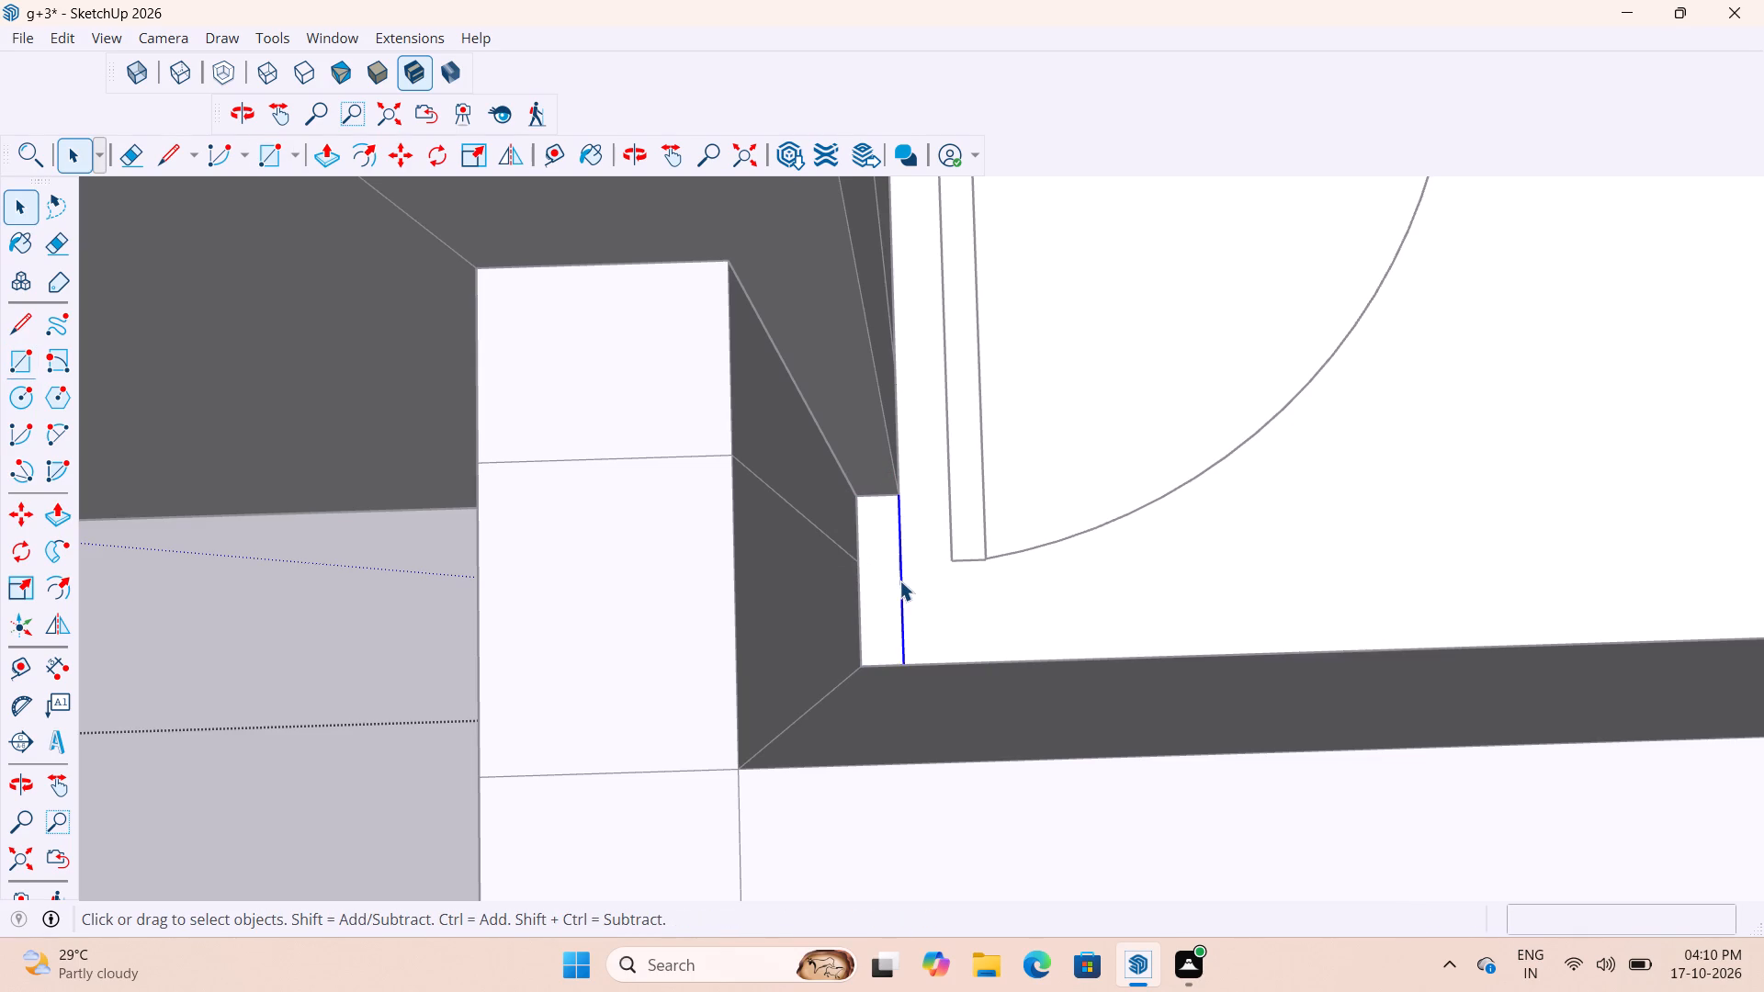
key("Delete")
Fill the narrow gap at the balcony's plant-side corner with a rectangle about 8" by 2".
scroll(858, 591, "down", 18)
scroll(1281, 589, "up", 5)
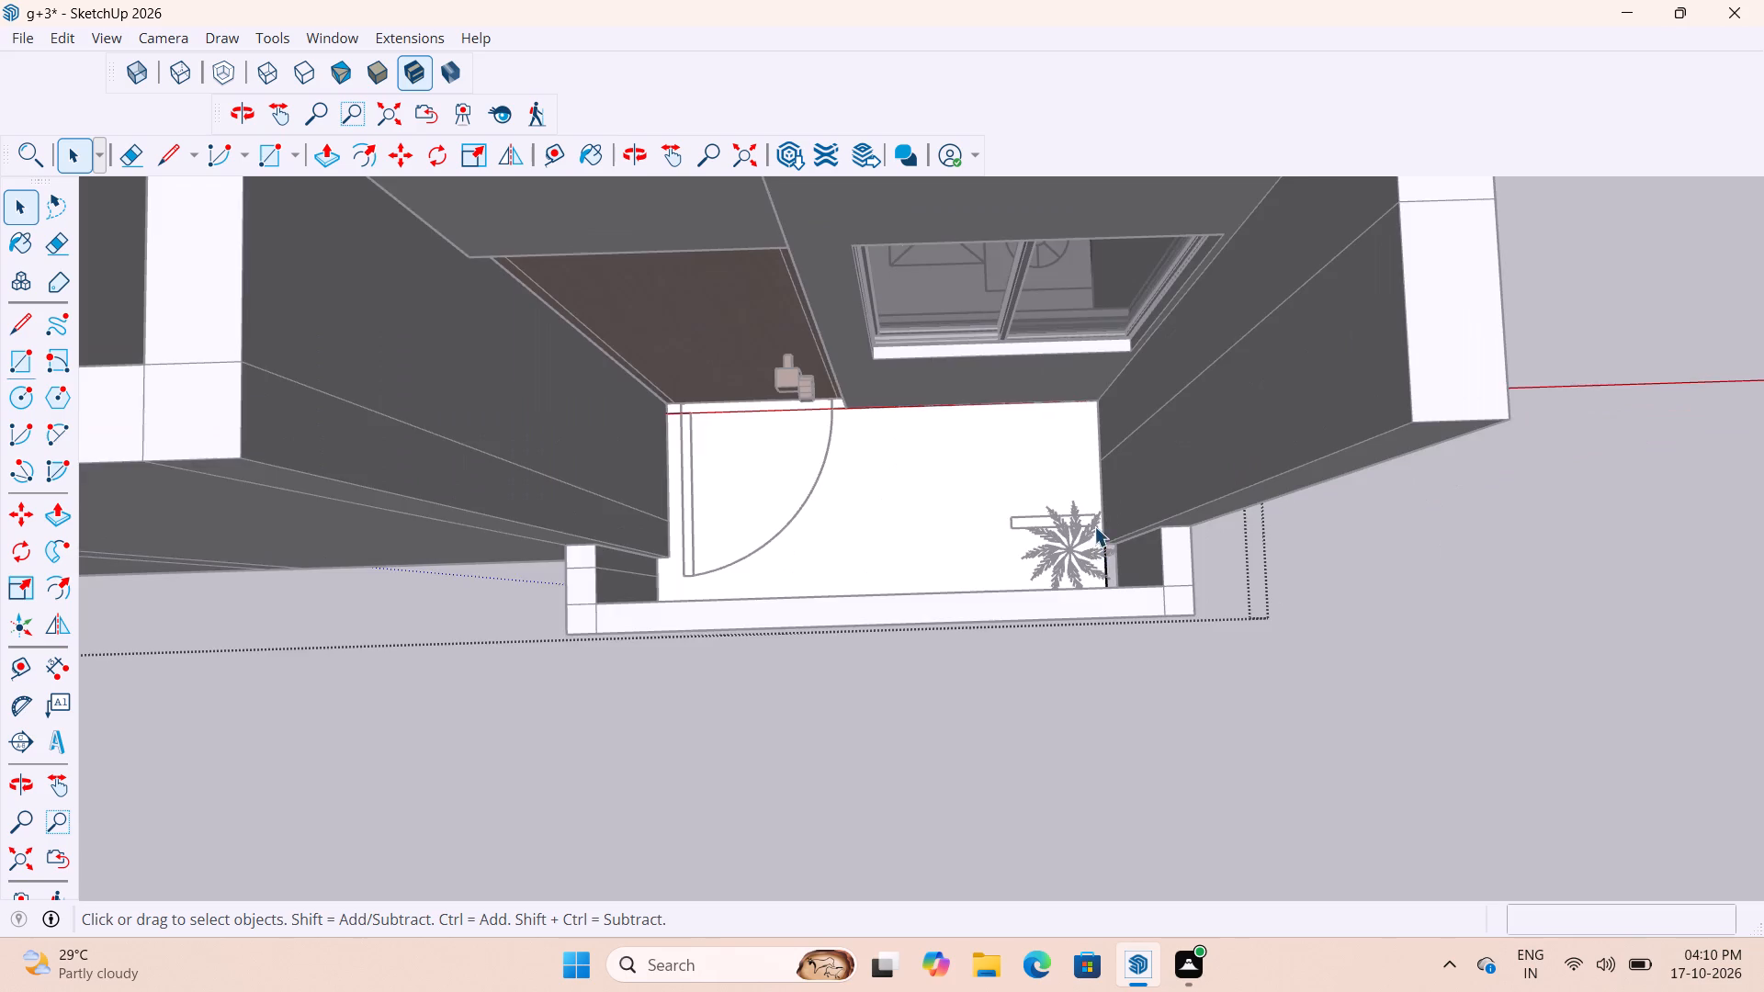
scroll(1094, 526, "up", 13)
key("r")
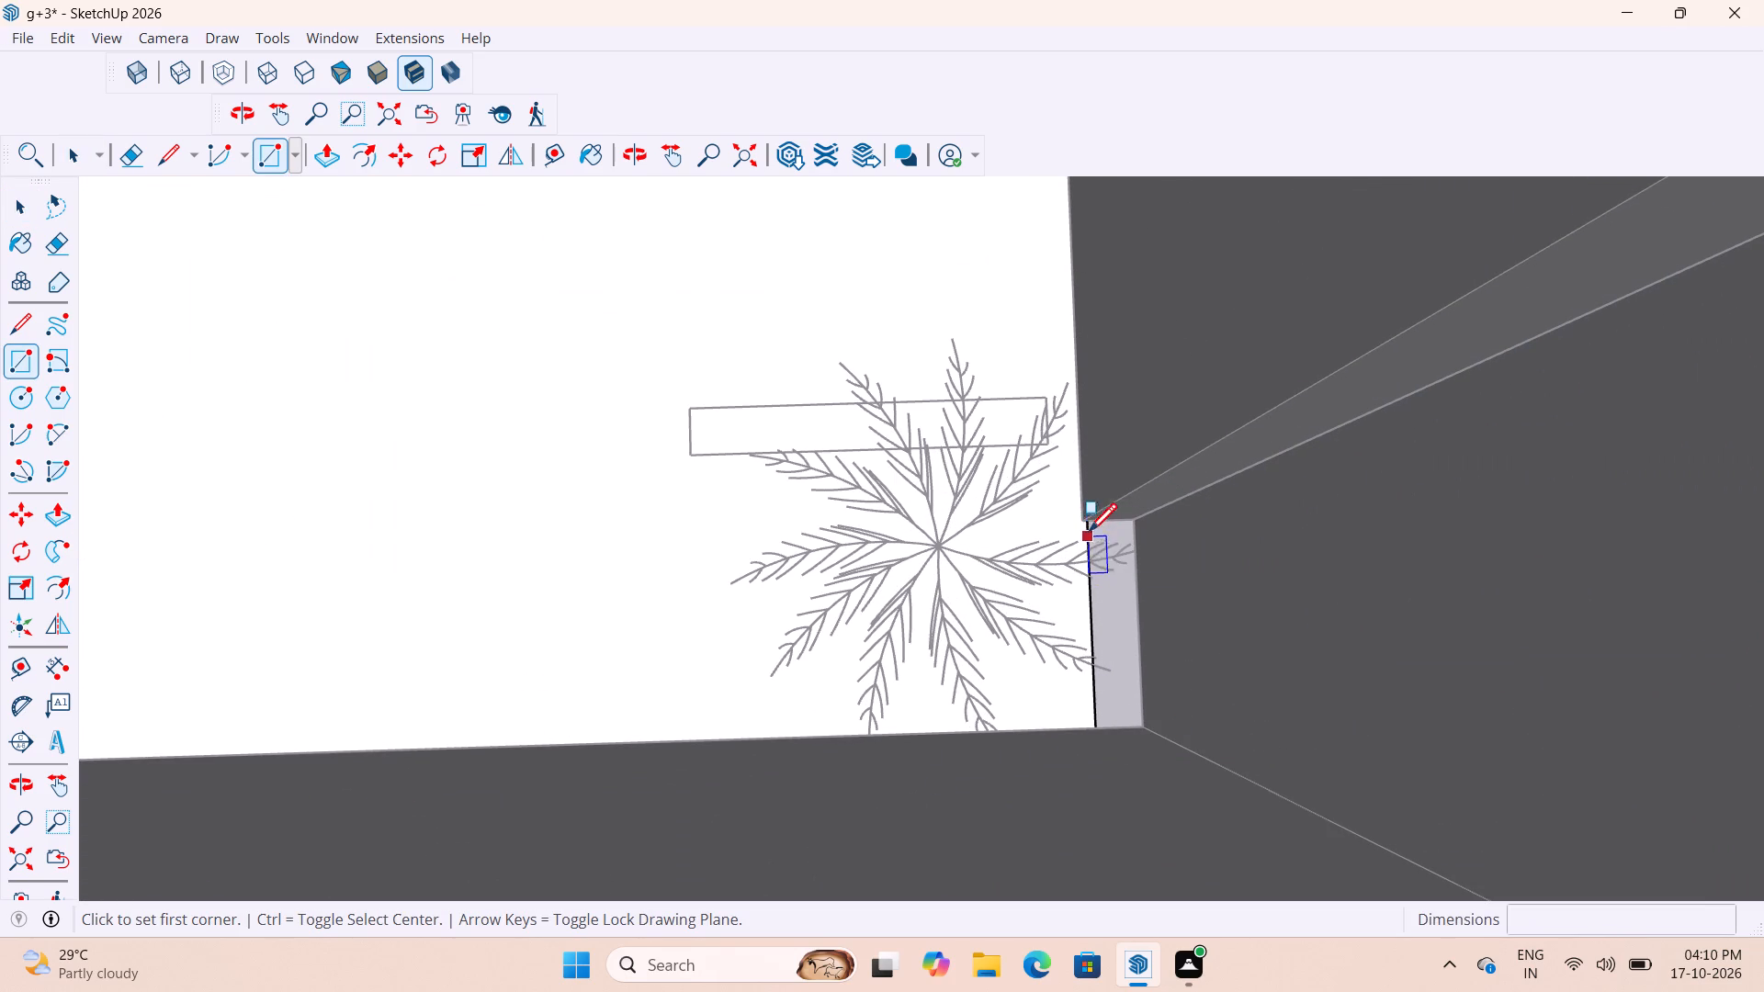
left_click(1088, 522)
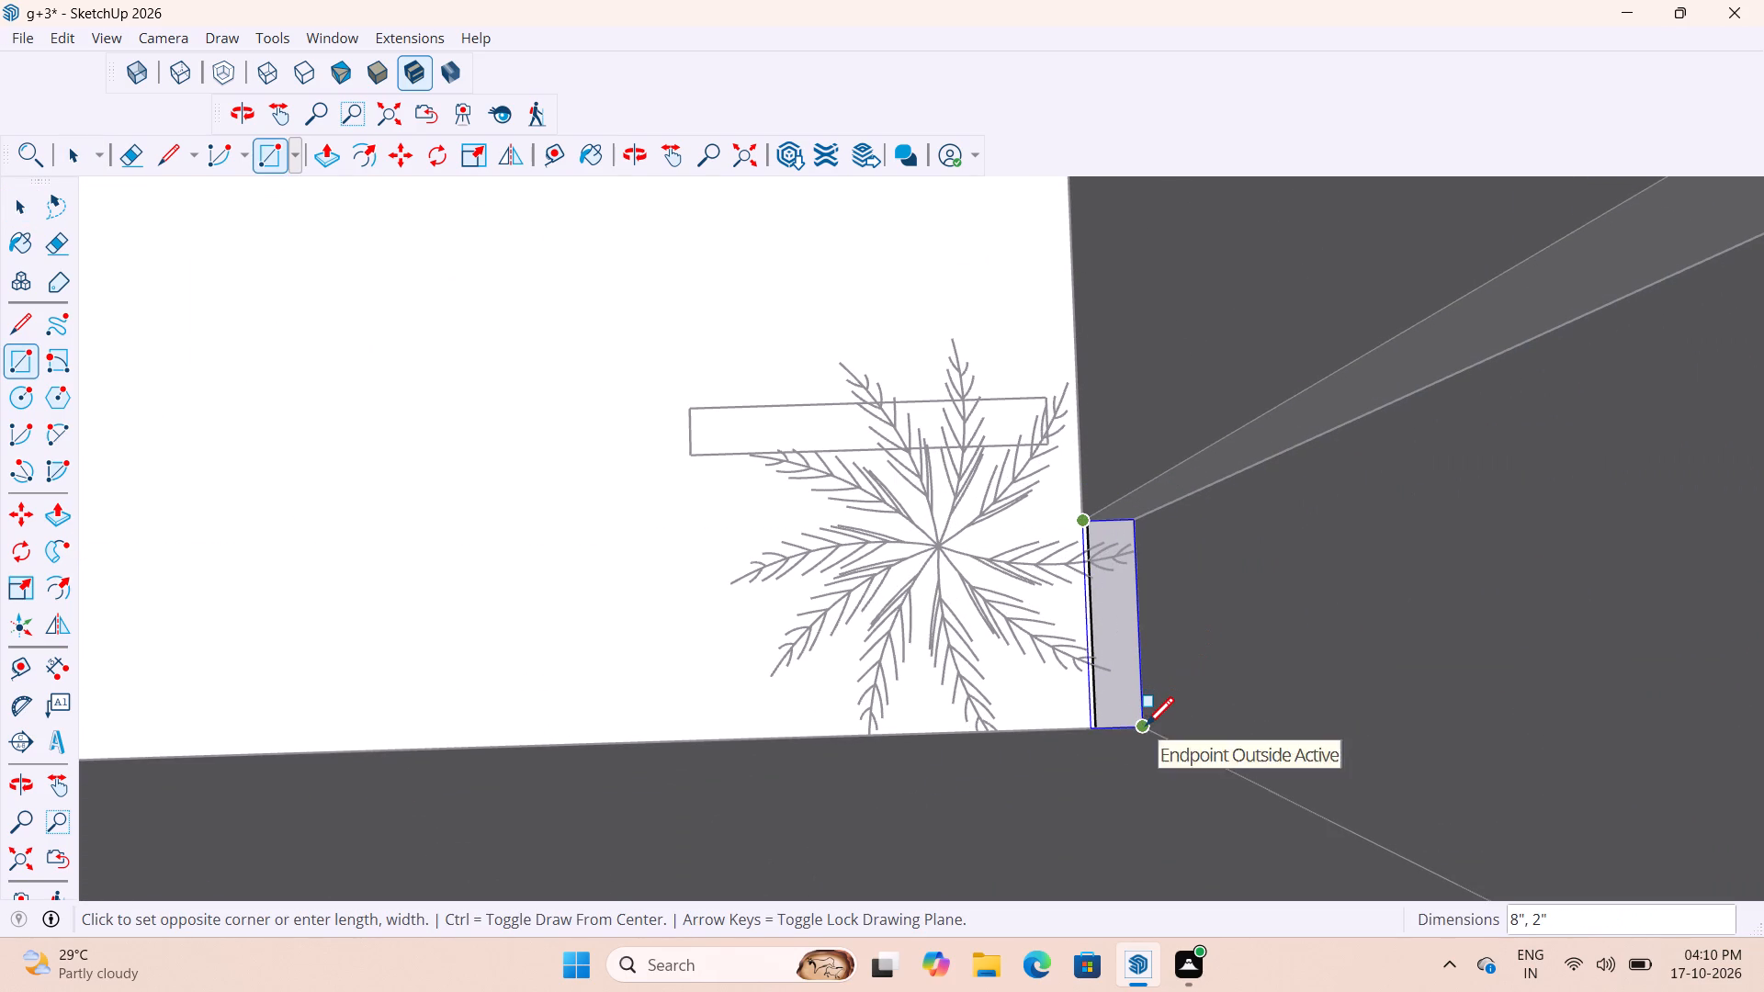
left_click(1146, 728)
key("space")
key("space")
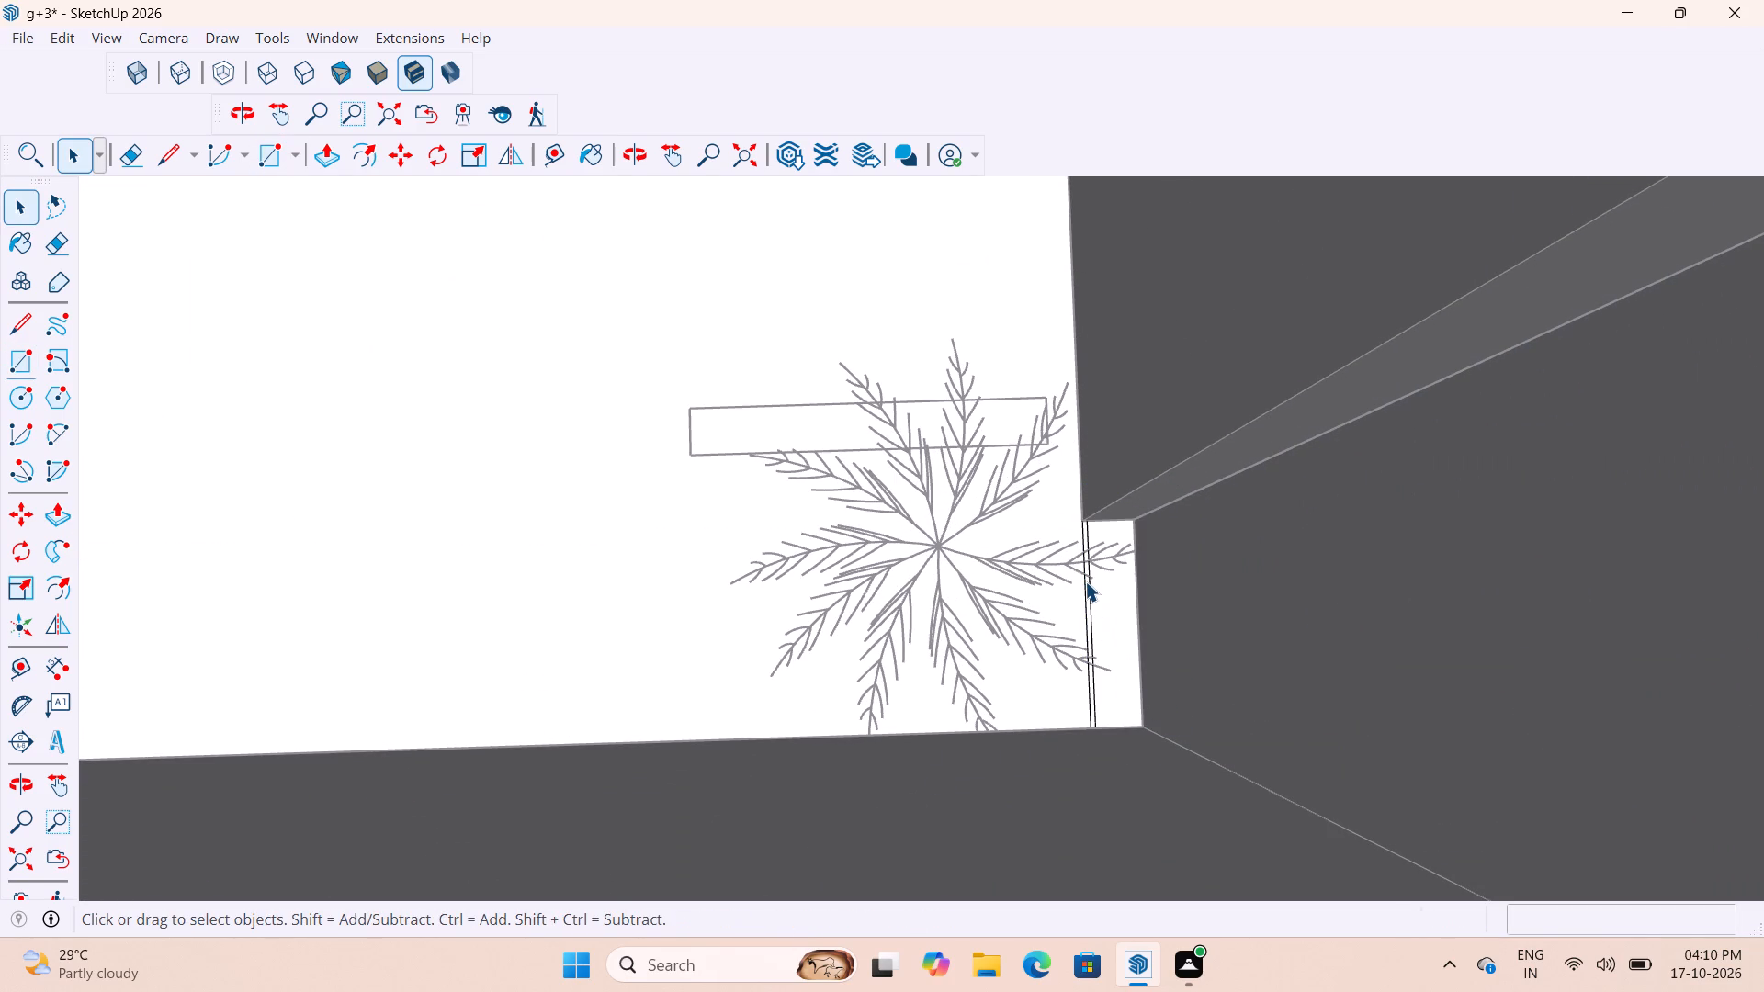
Delete the two edges dividing the plant-side corner filler from the balcony floor, and leave the floor group.
left_click(1085, 581)
key("Delete")
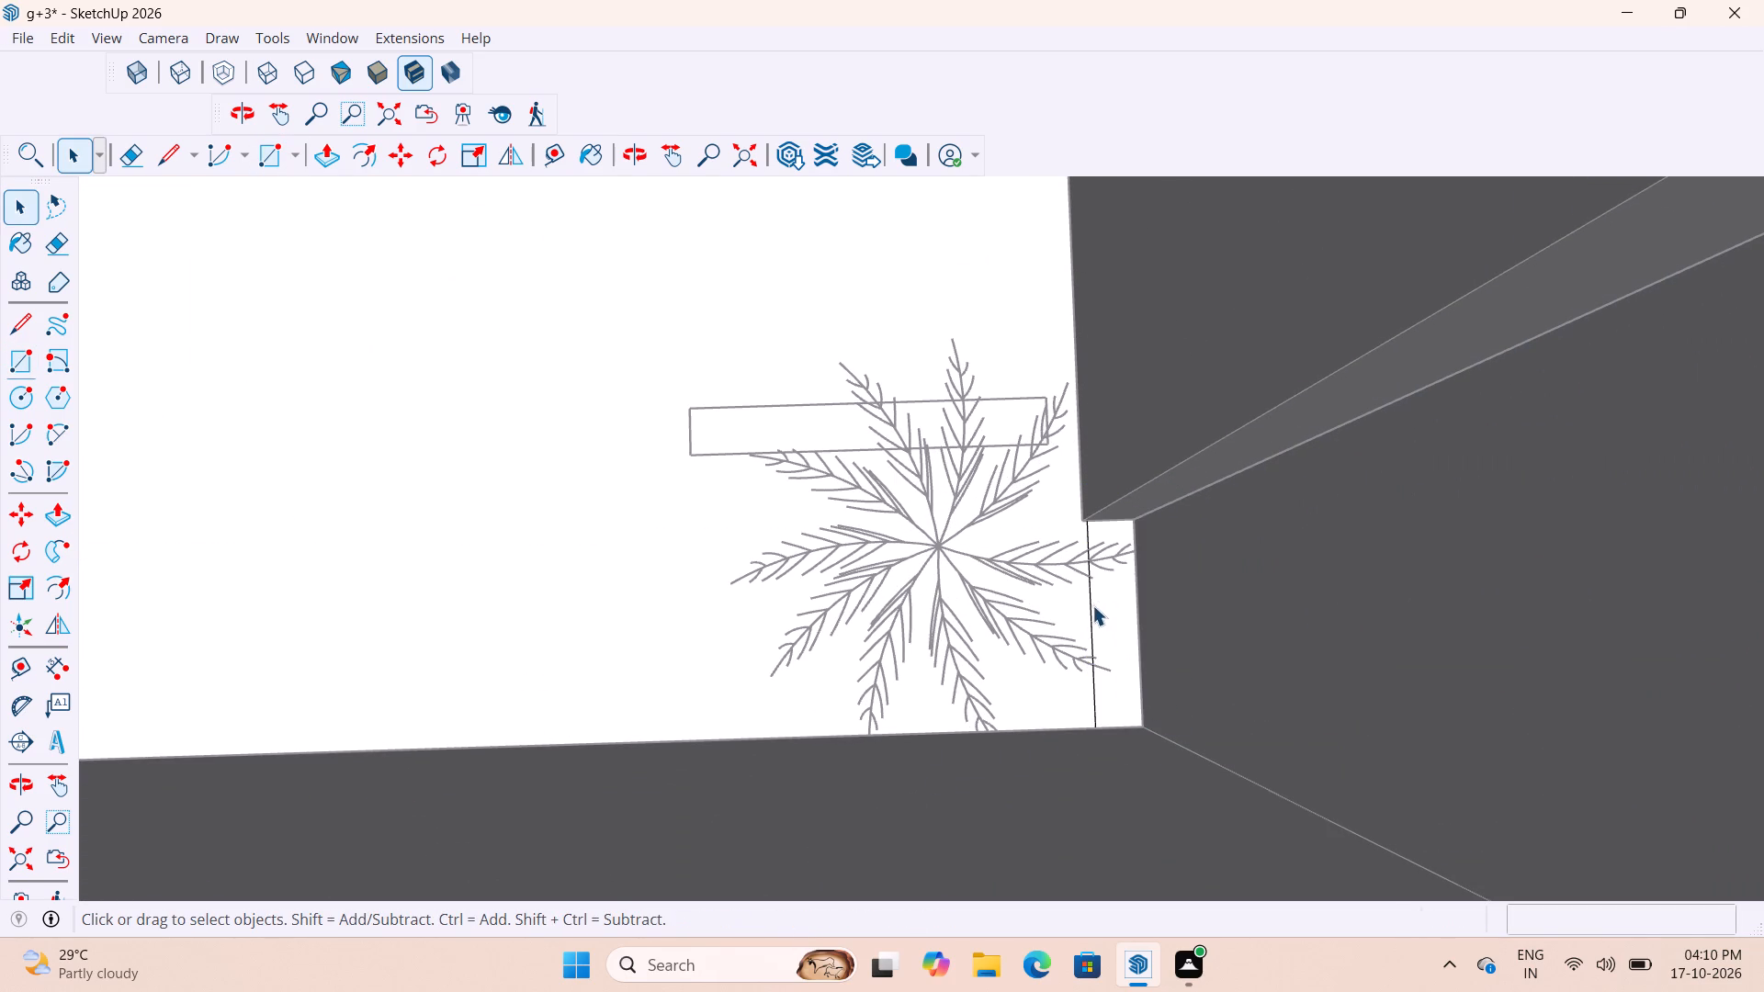
left_click(1090, 617)
key("Delete")
scroll(1080, 625, "down", 20)
scroll(1080, 625, "down", 5)
left_click(994, 735)
Cover the other bedroom's balcony with a horizontal rectangle about 6' 1/16" by 2' 8", starting beside the door threshold.
scroll(966, 717, "up", 20)
scroll(1041, 500, "down", 20)
scroll(1041, 500, "down", 3)
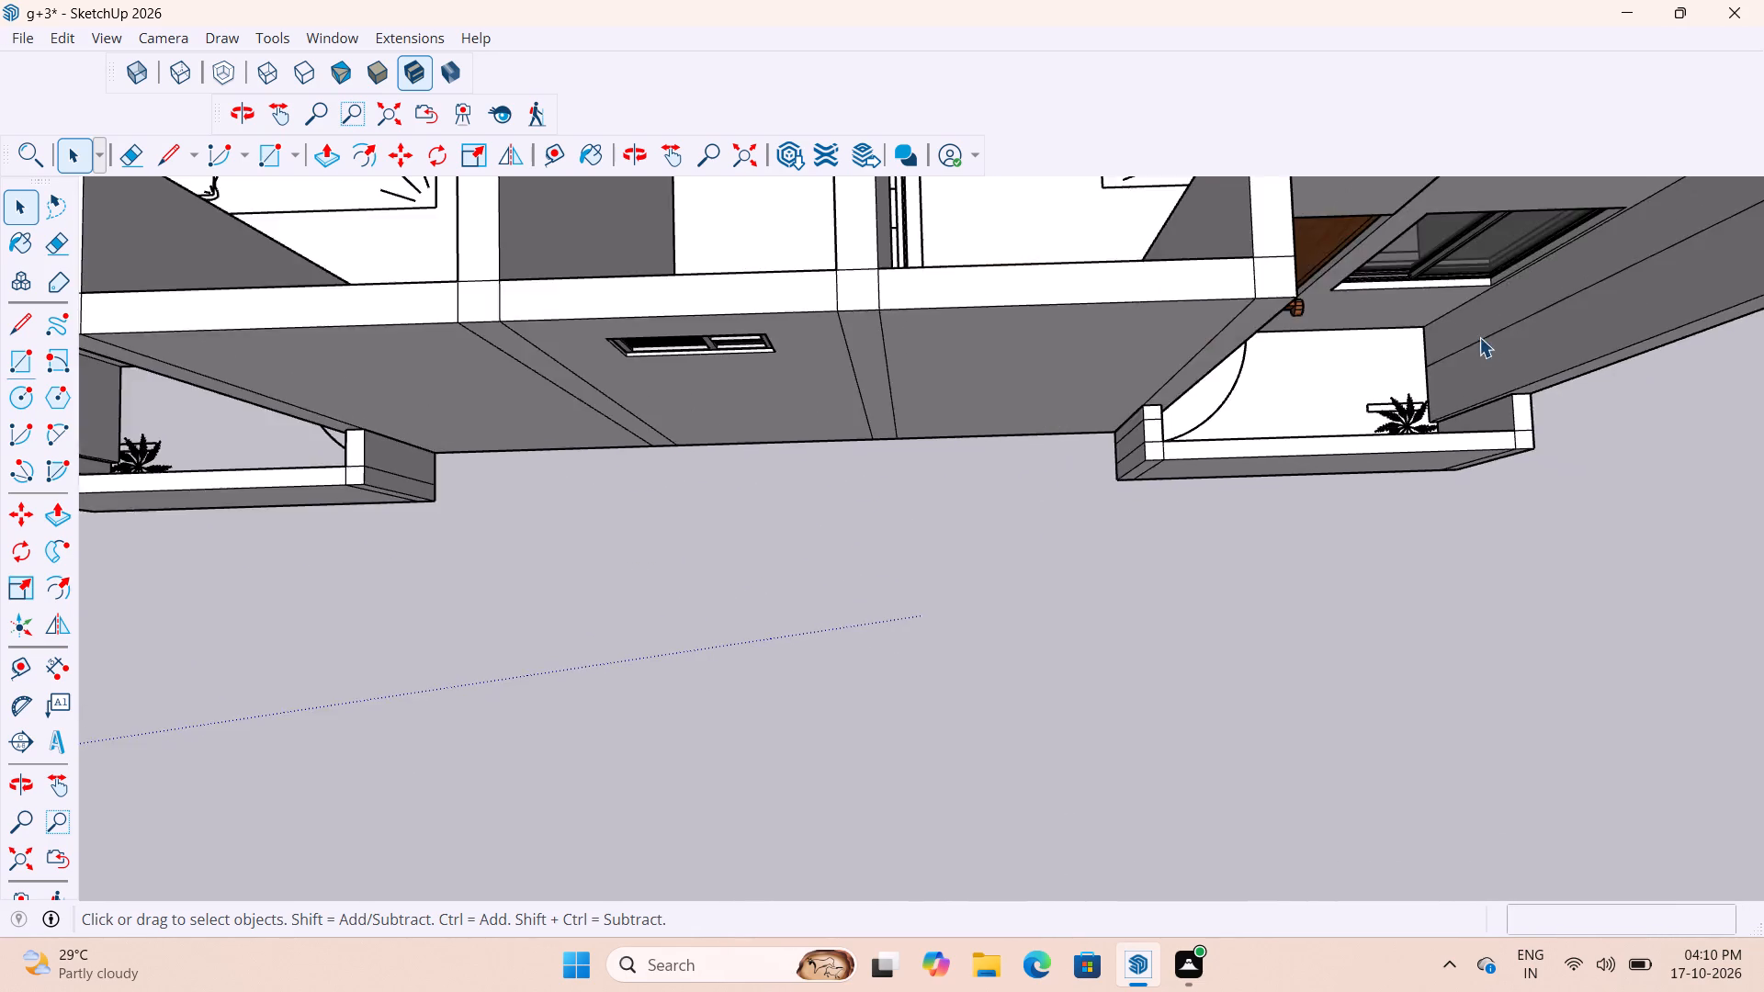
scroll(1479, 337, "down", 3)
scroll(732, 397, "up", 18)
scroll(1104, 314, "down", 7)
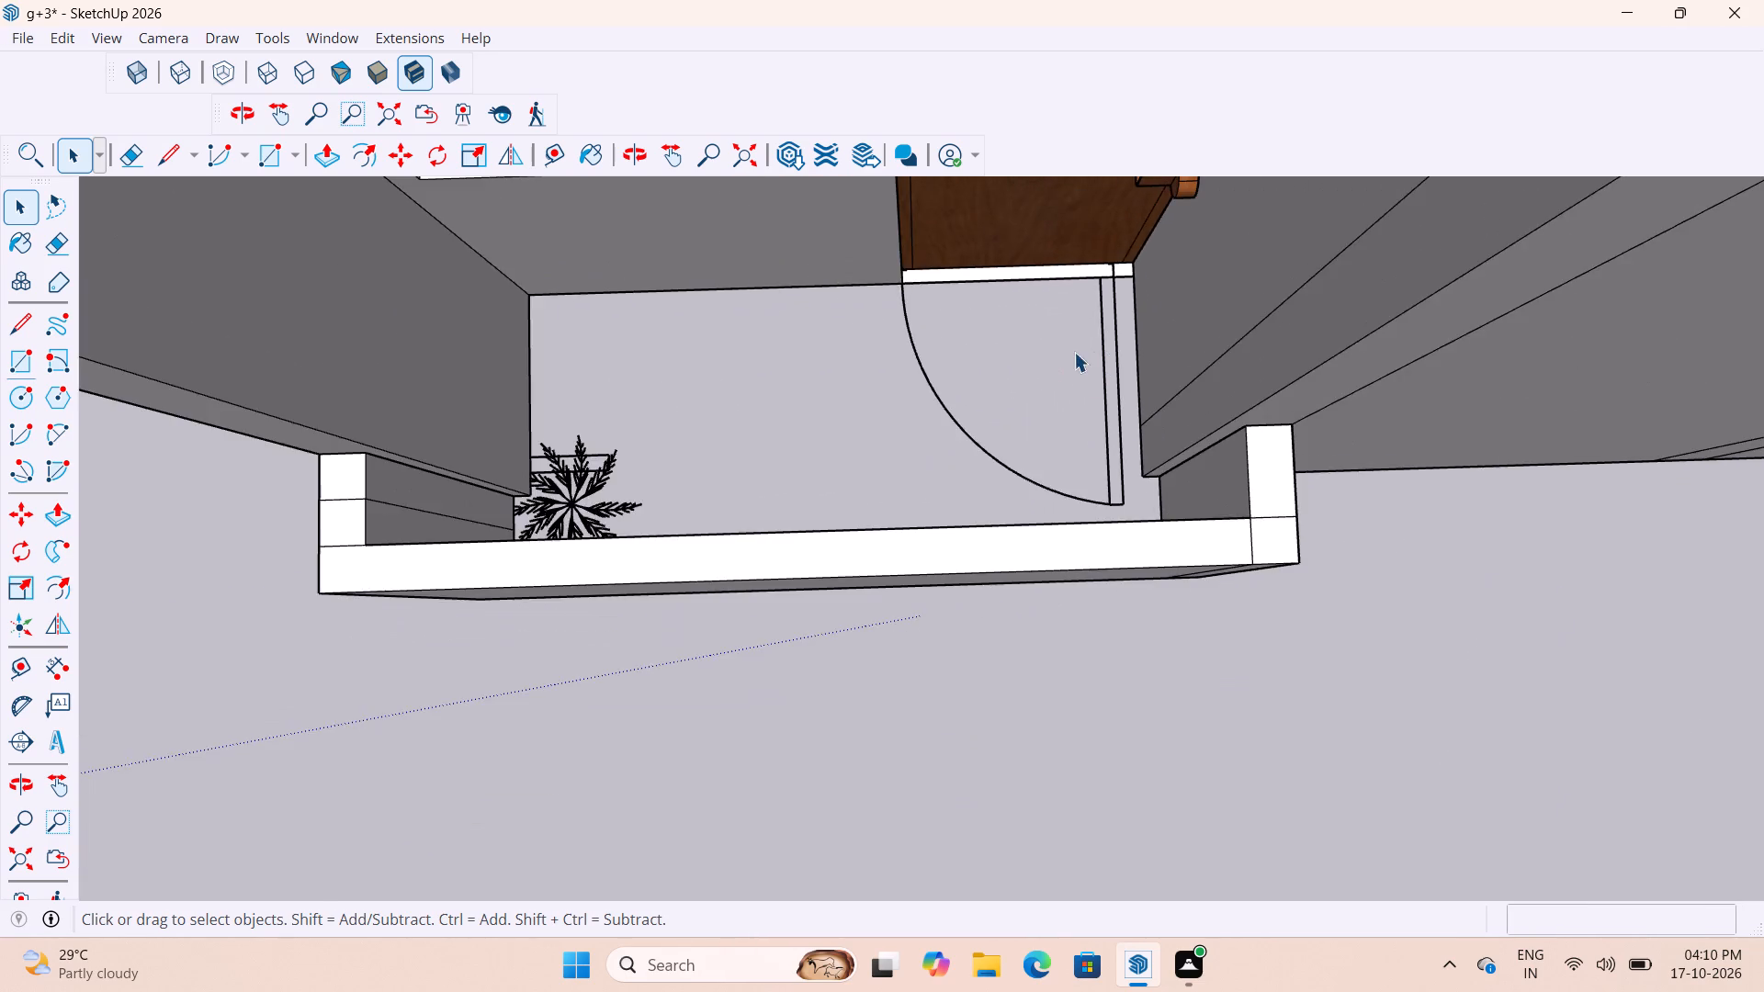
middle_click_drag(1074, 352, 1098, 398)
scroll(1077, 360, "up", 3)
key("r")
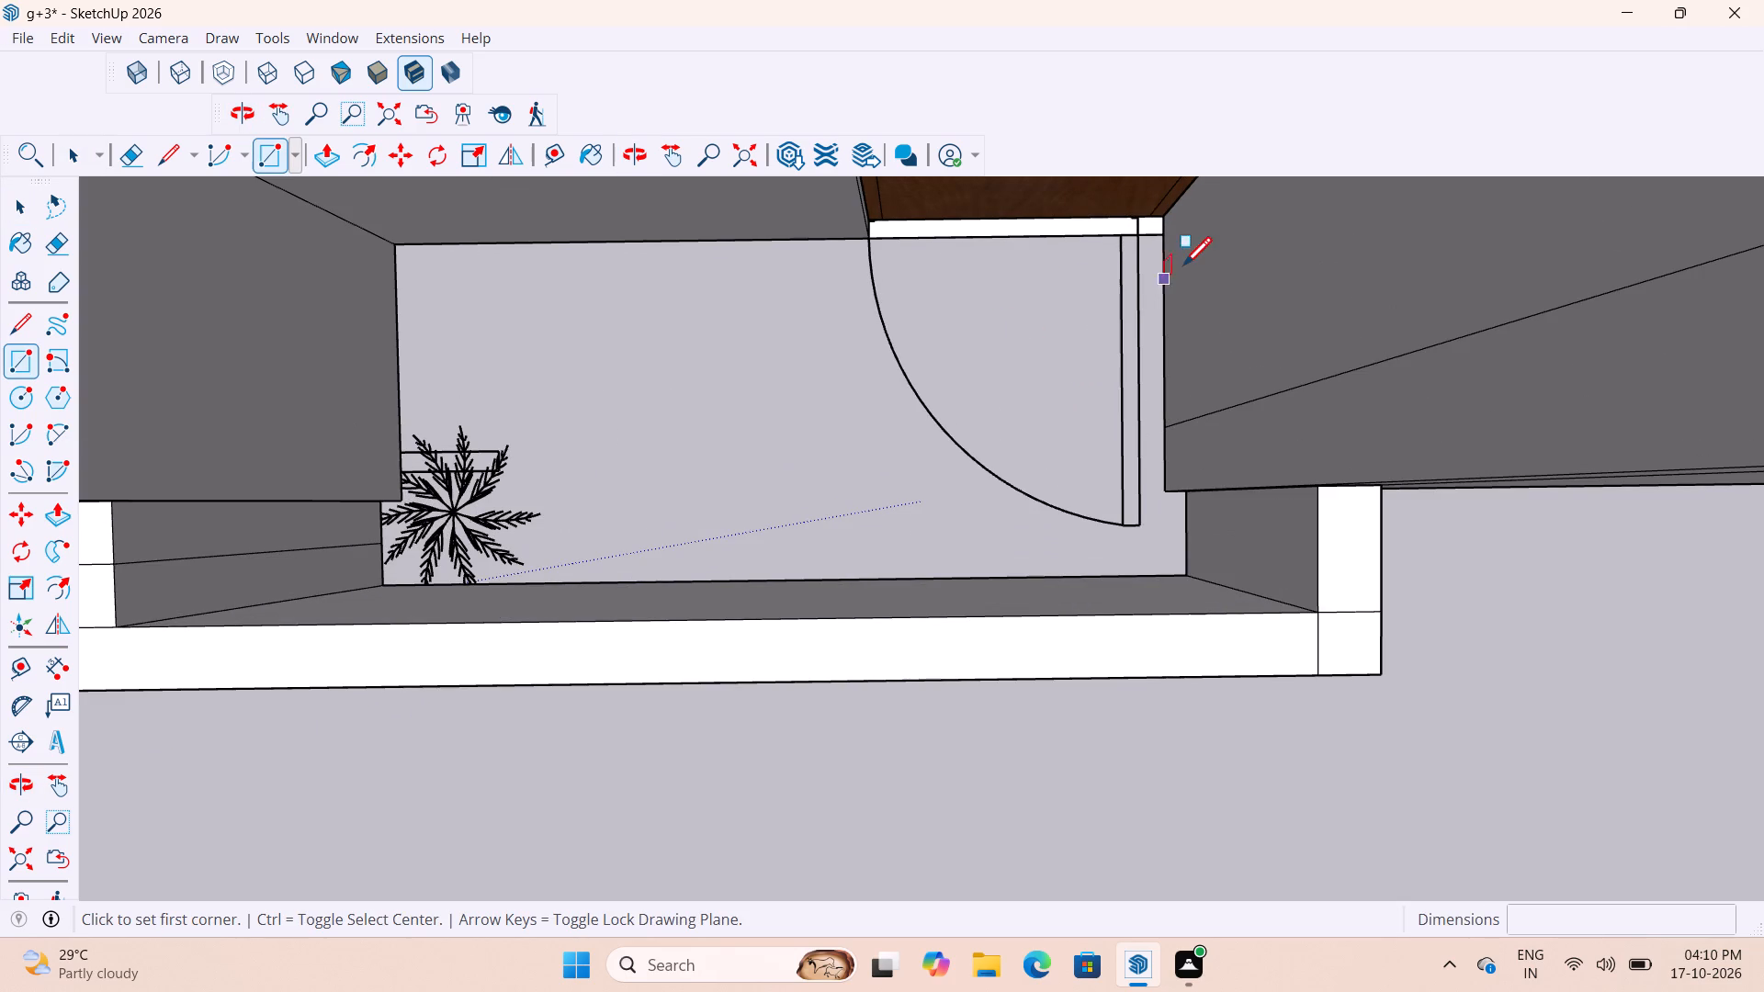
left_click(1167, 240)
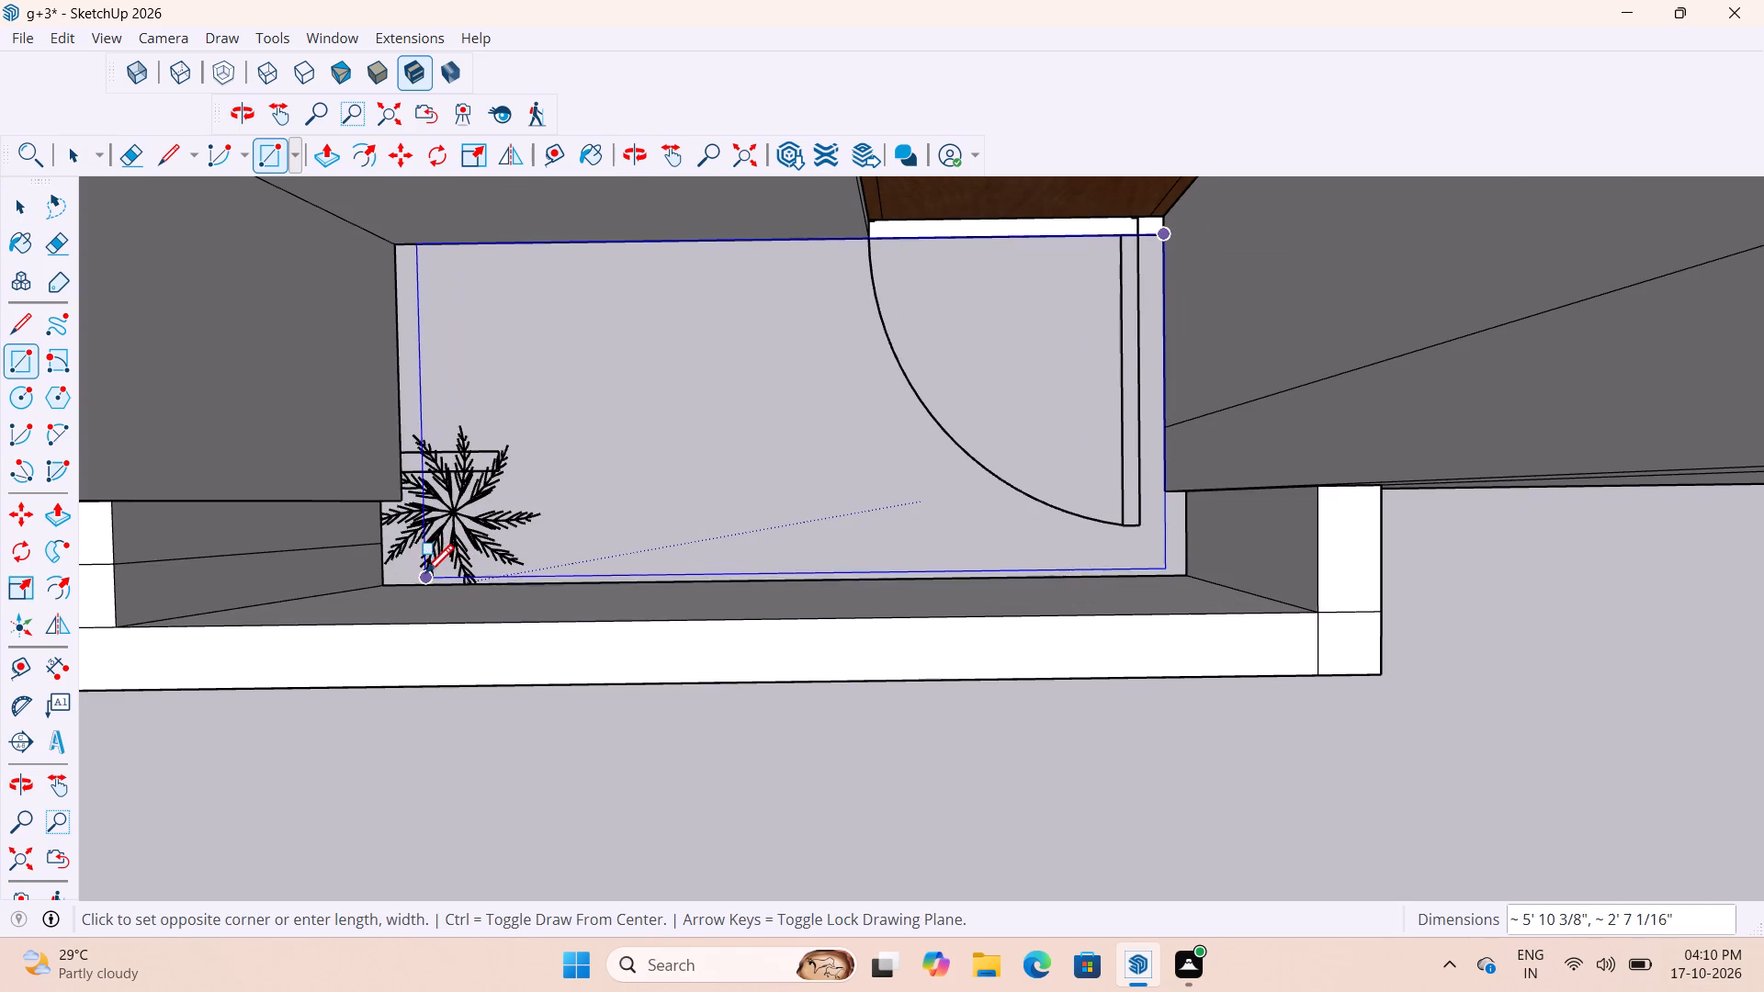
scroll(416, 580, "up", 4)
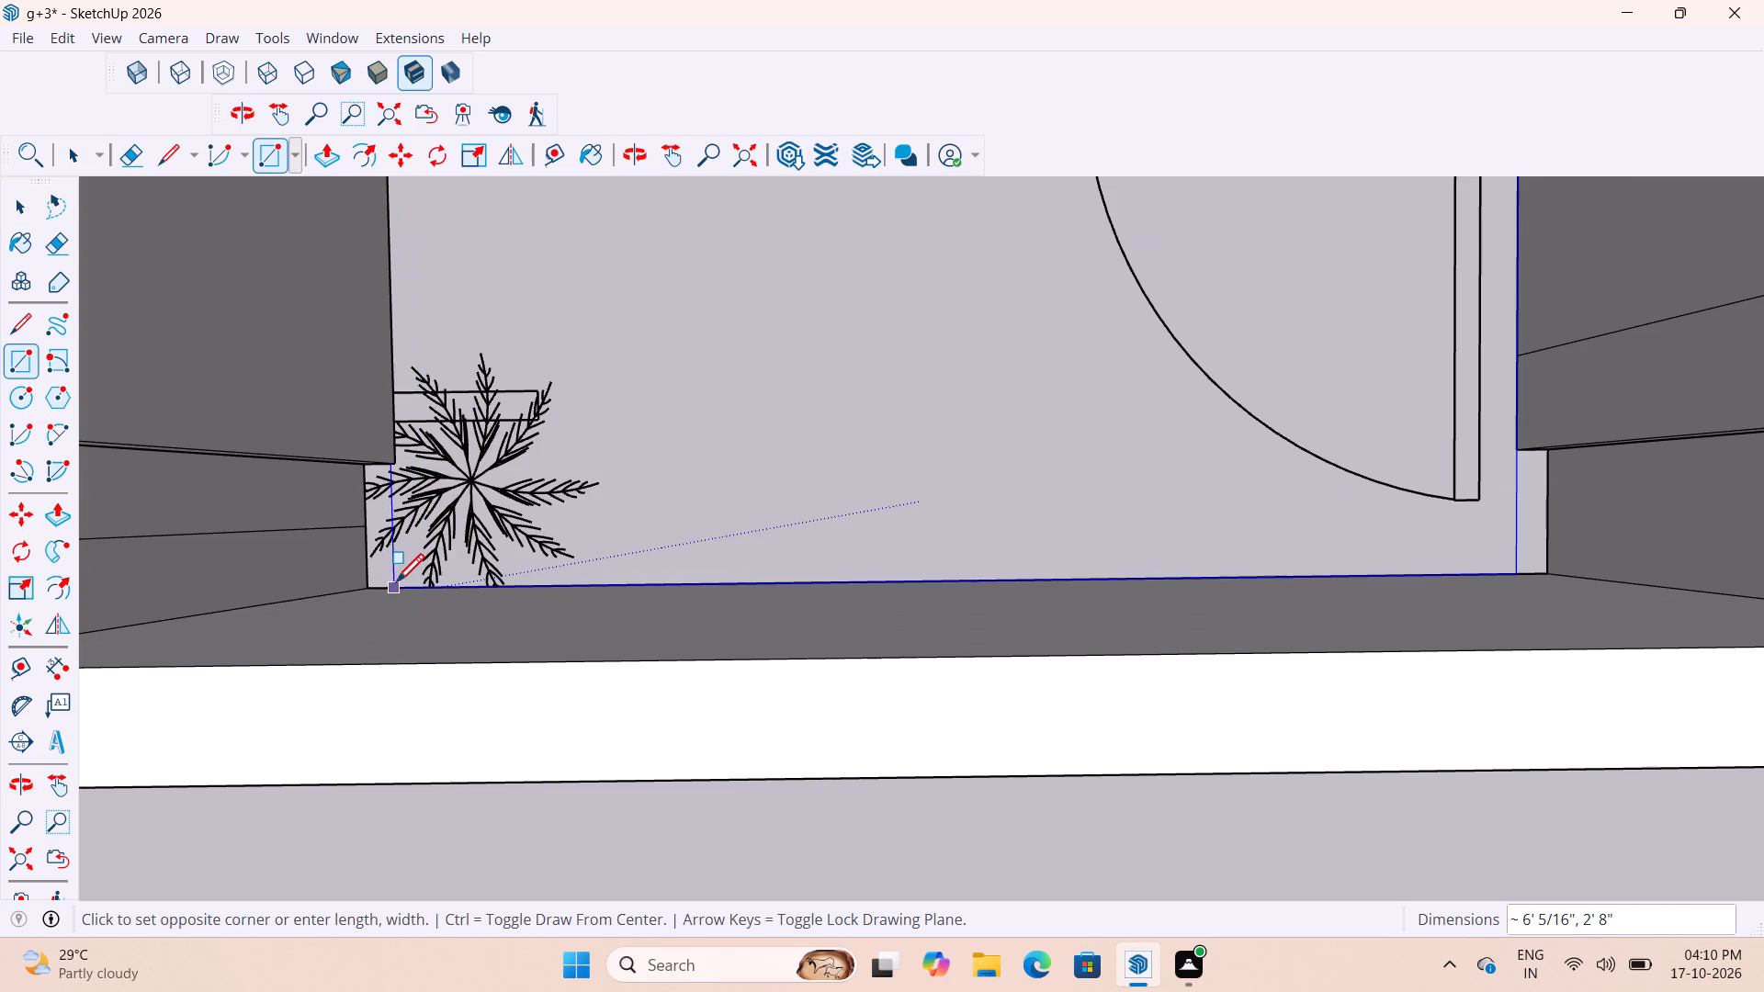
key("Left")
key("Up")
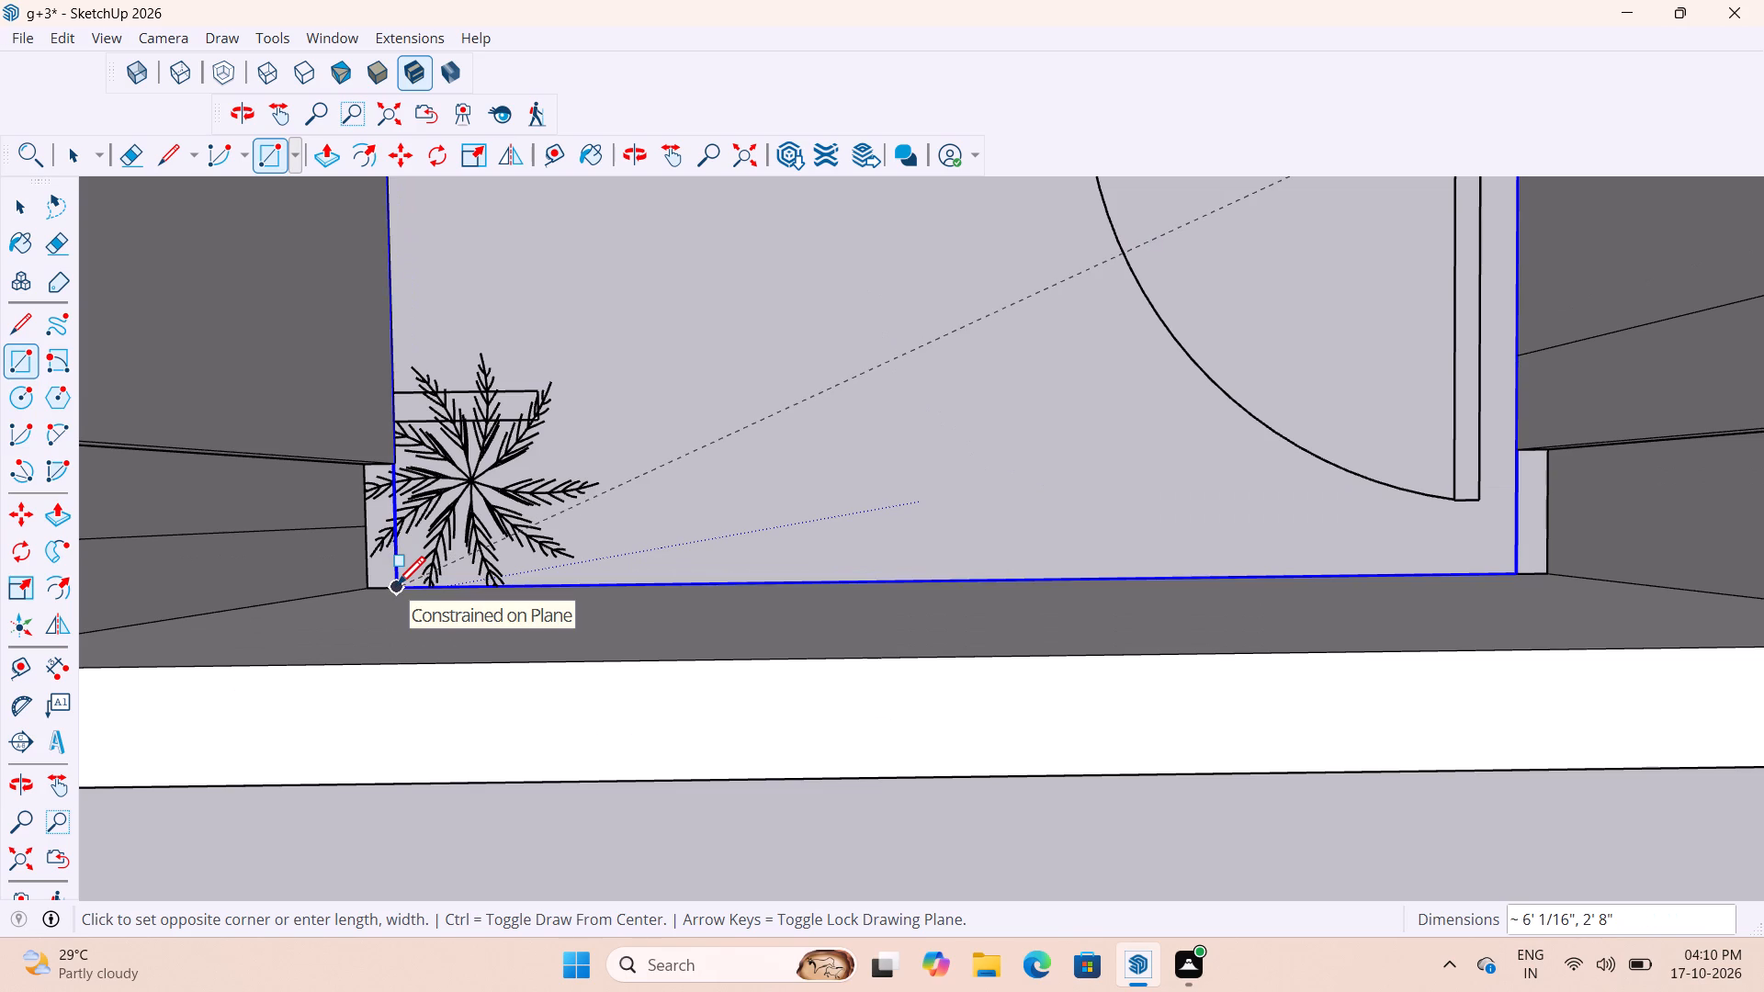
left_click(397, 588)
scroll(425, 562, "down", 10)
scroll(648, 602, "up", 3)
left_click_drag(899, 517, 1550, 400)
scroll(1536, 396, "down", 5)
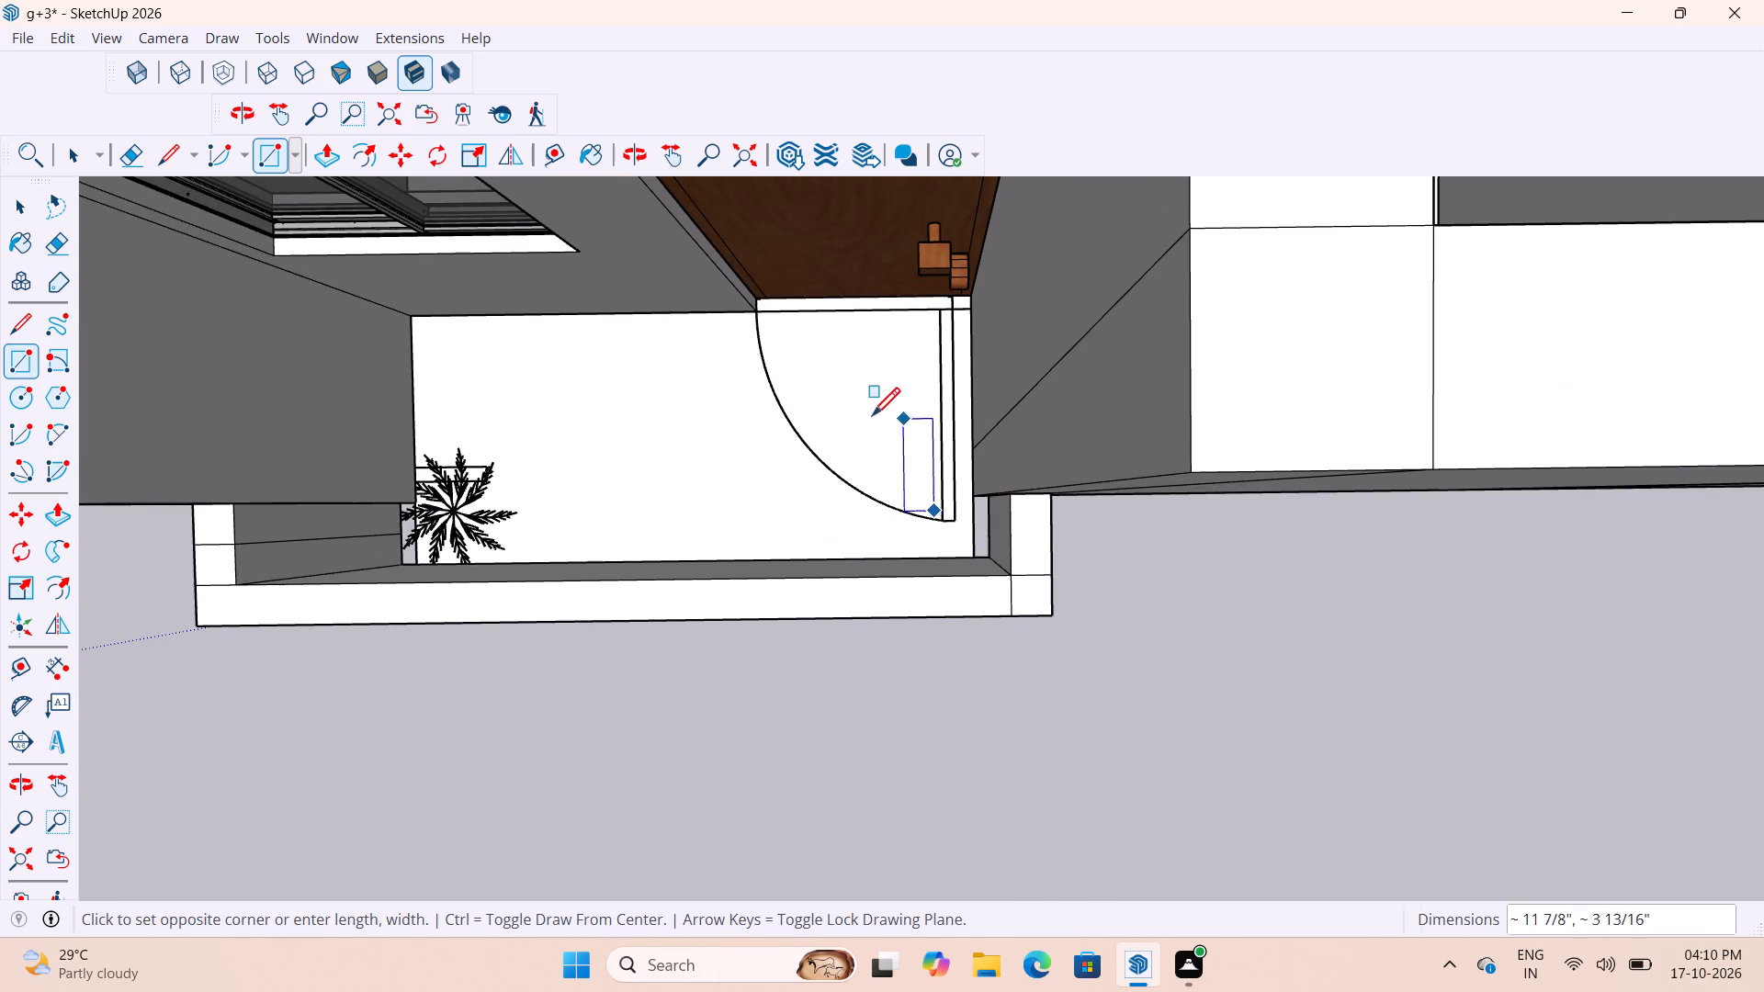
key("space")
key("space")
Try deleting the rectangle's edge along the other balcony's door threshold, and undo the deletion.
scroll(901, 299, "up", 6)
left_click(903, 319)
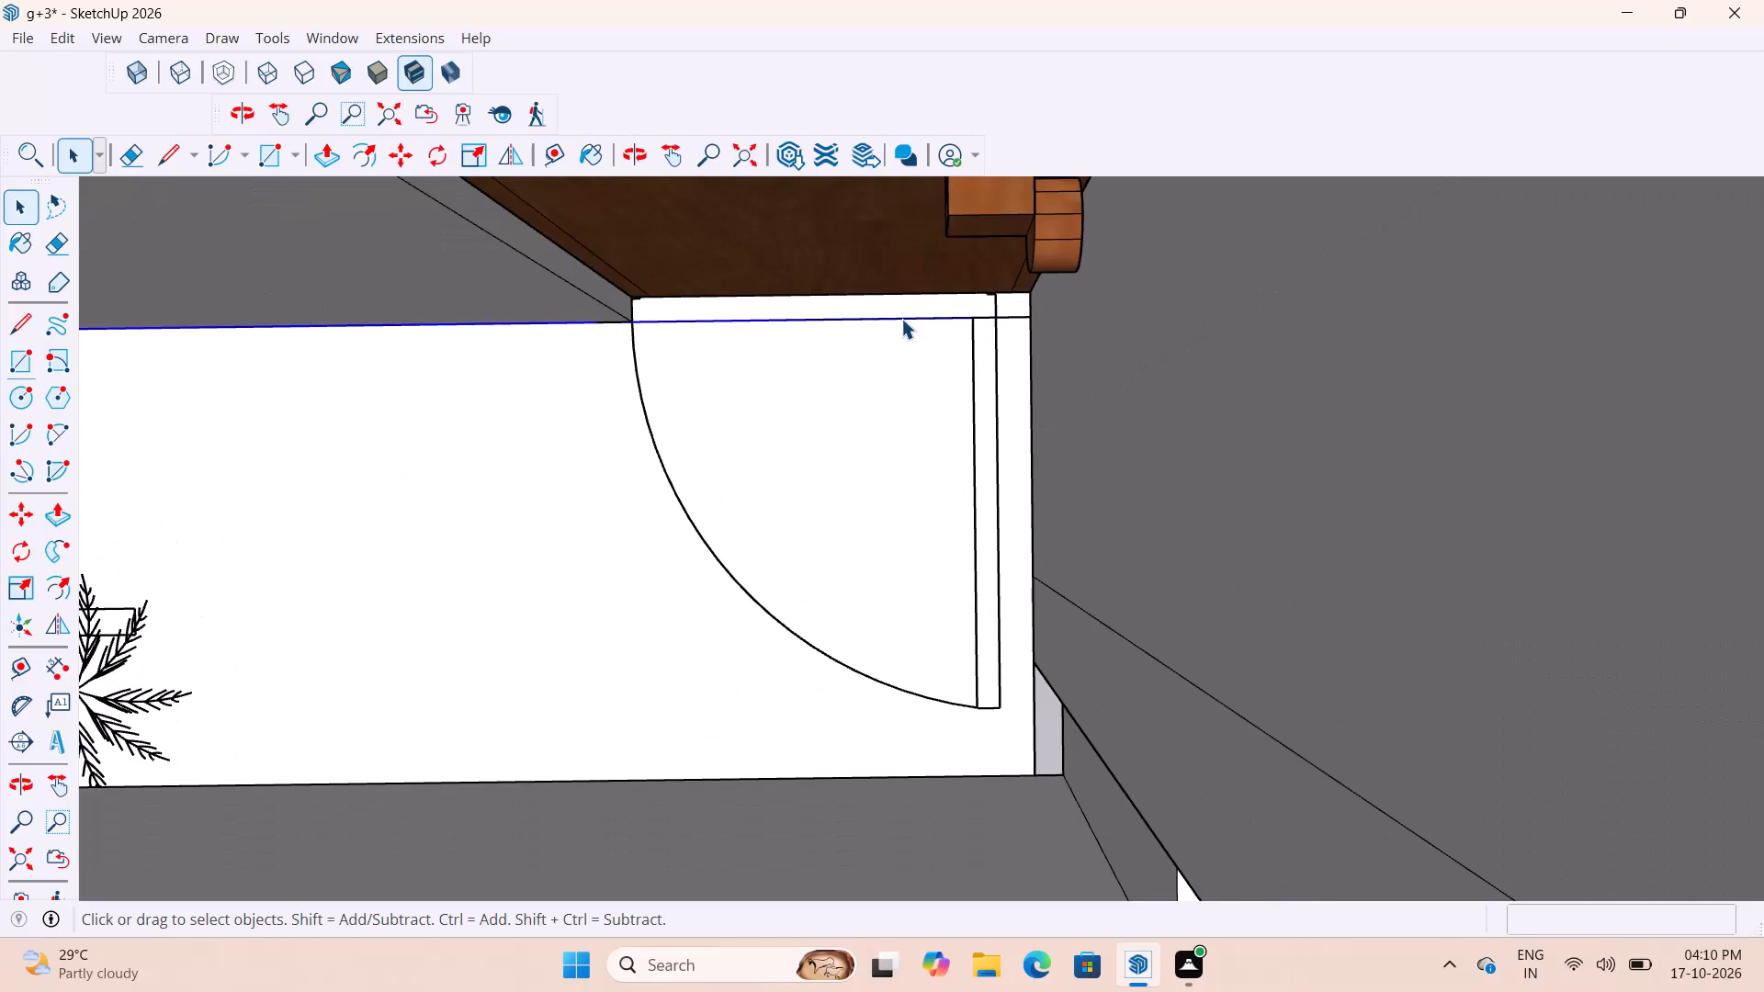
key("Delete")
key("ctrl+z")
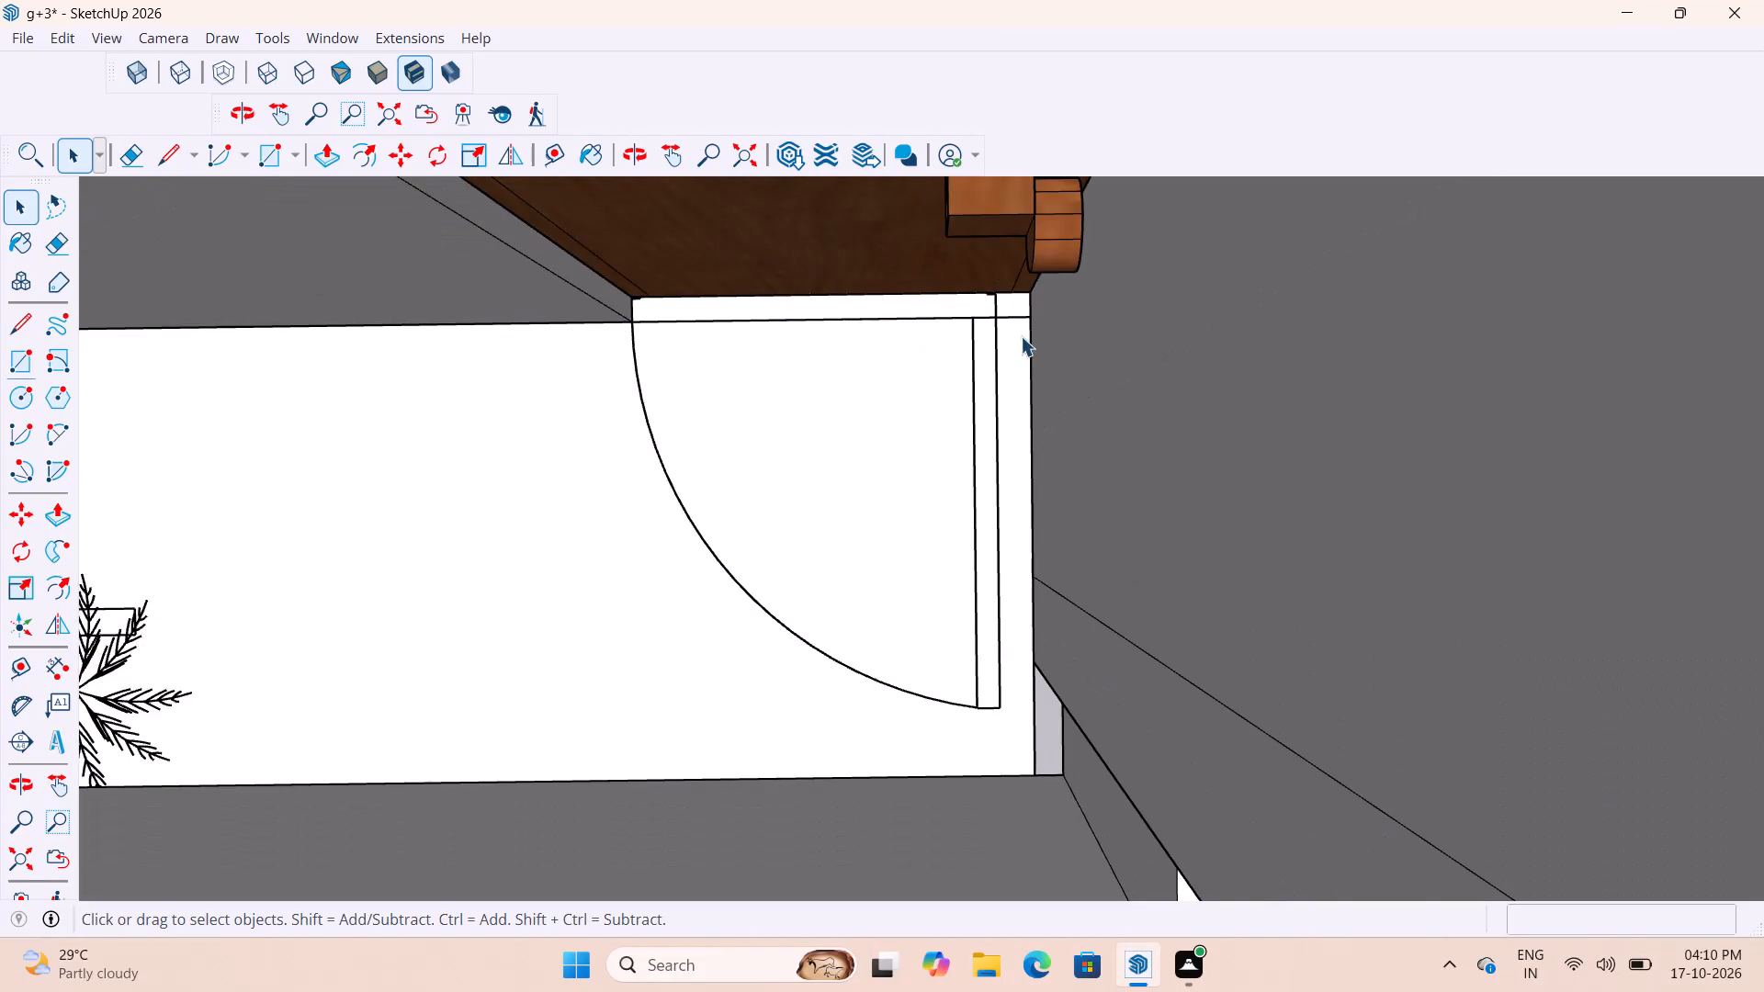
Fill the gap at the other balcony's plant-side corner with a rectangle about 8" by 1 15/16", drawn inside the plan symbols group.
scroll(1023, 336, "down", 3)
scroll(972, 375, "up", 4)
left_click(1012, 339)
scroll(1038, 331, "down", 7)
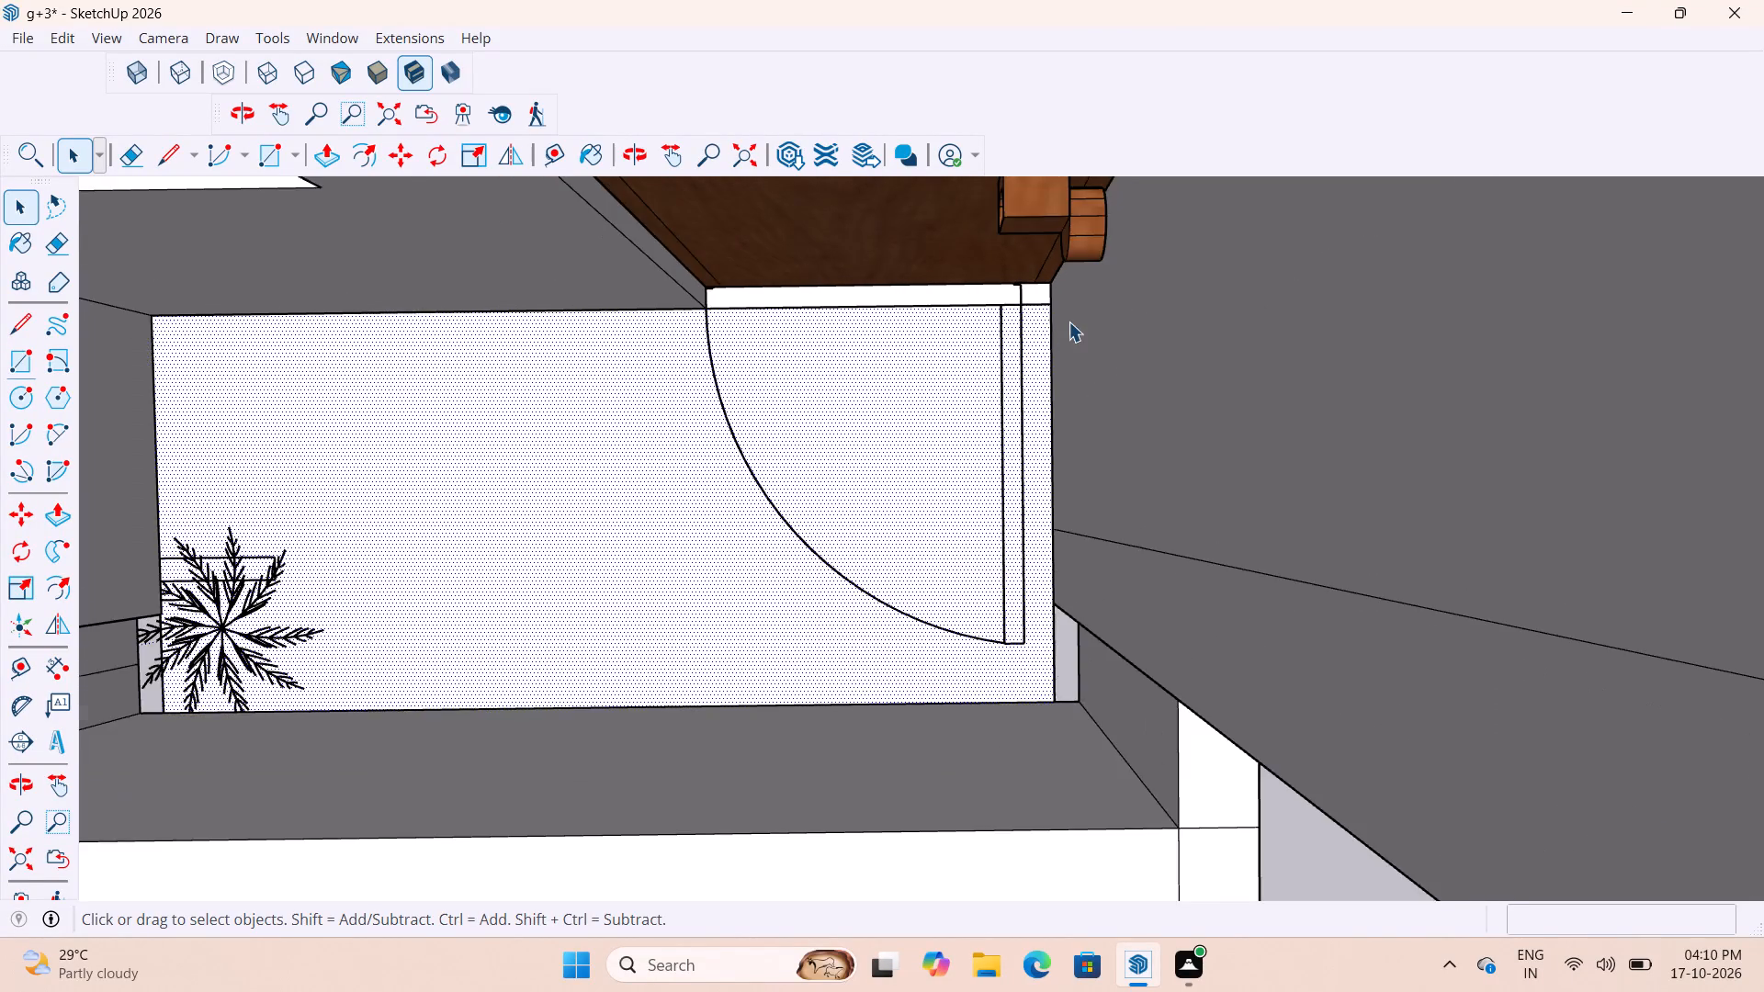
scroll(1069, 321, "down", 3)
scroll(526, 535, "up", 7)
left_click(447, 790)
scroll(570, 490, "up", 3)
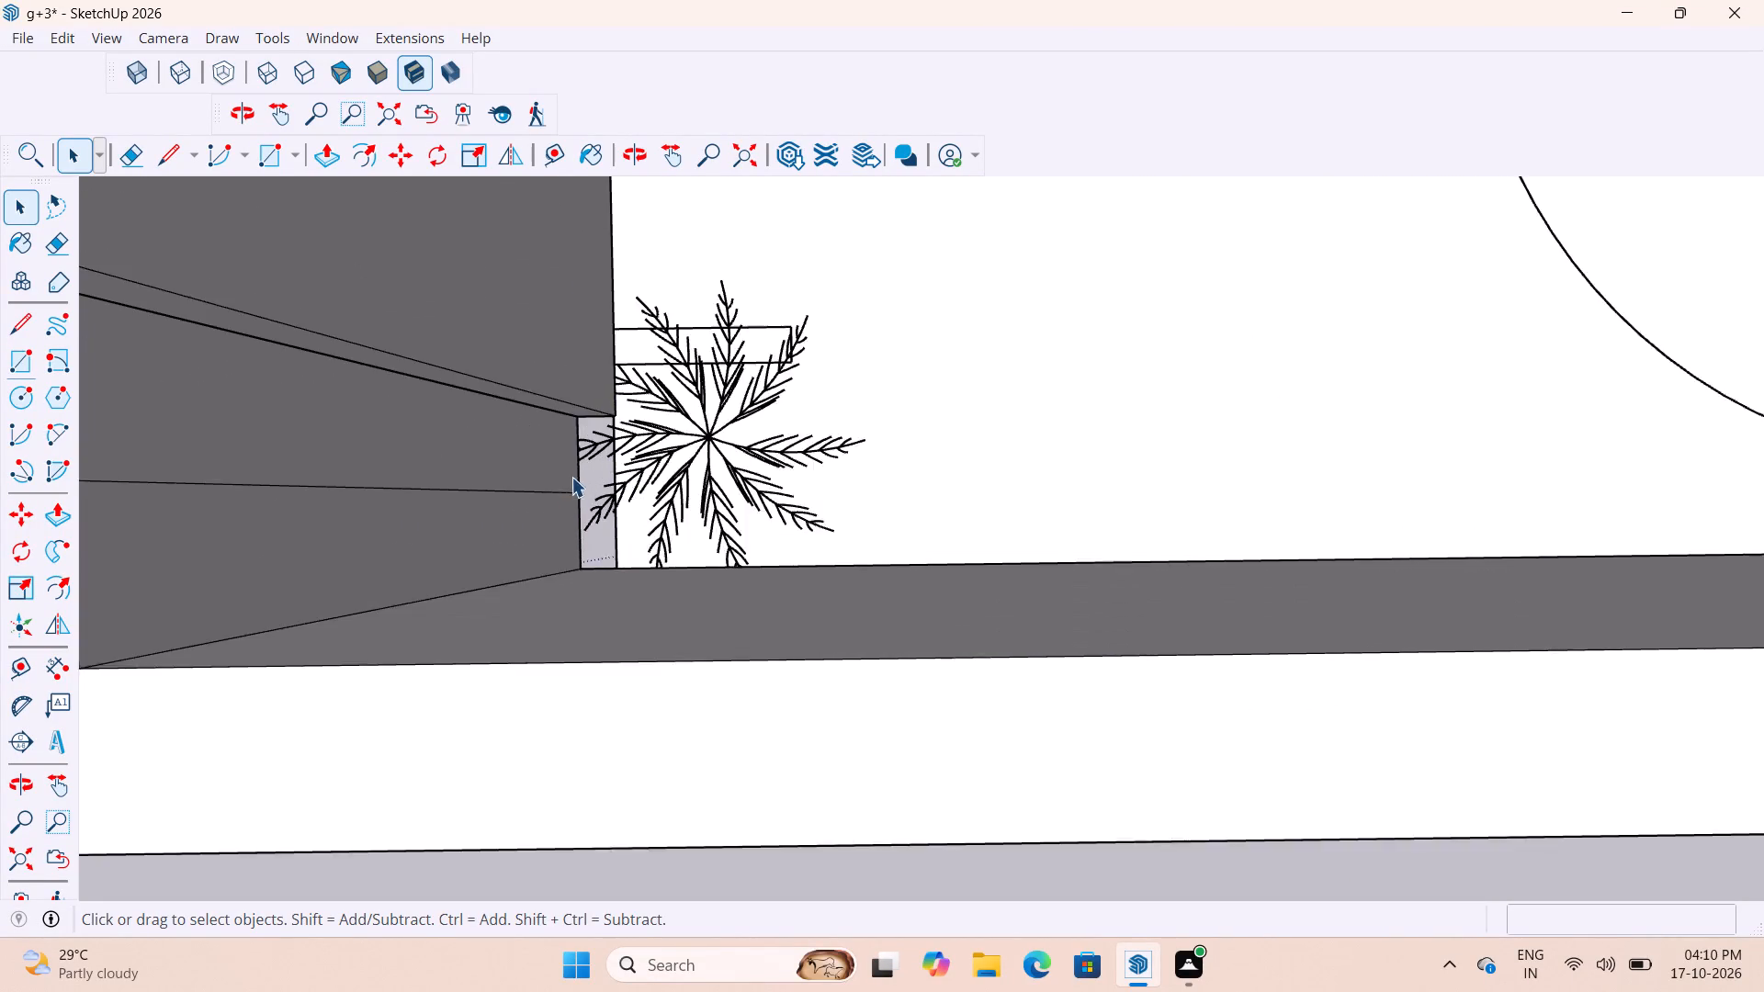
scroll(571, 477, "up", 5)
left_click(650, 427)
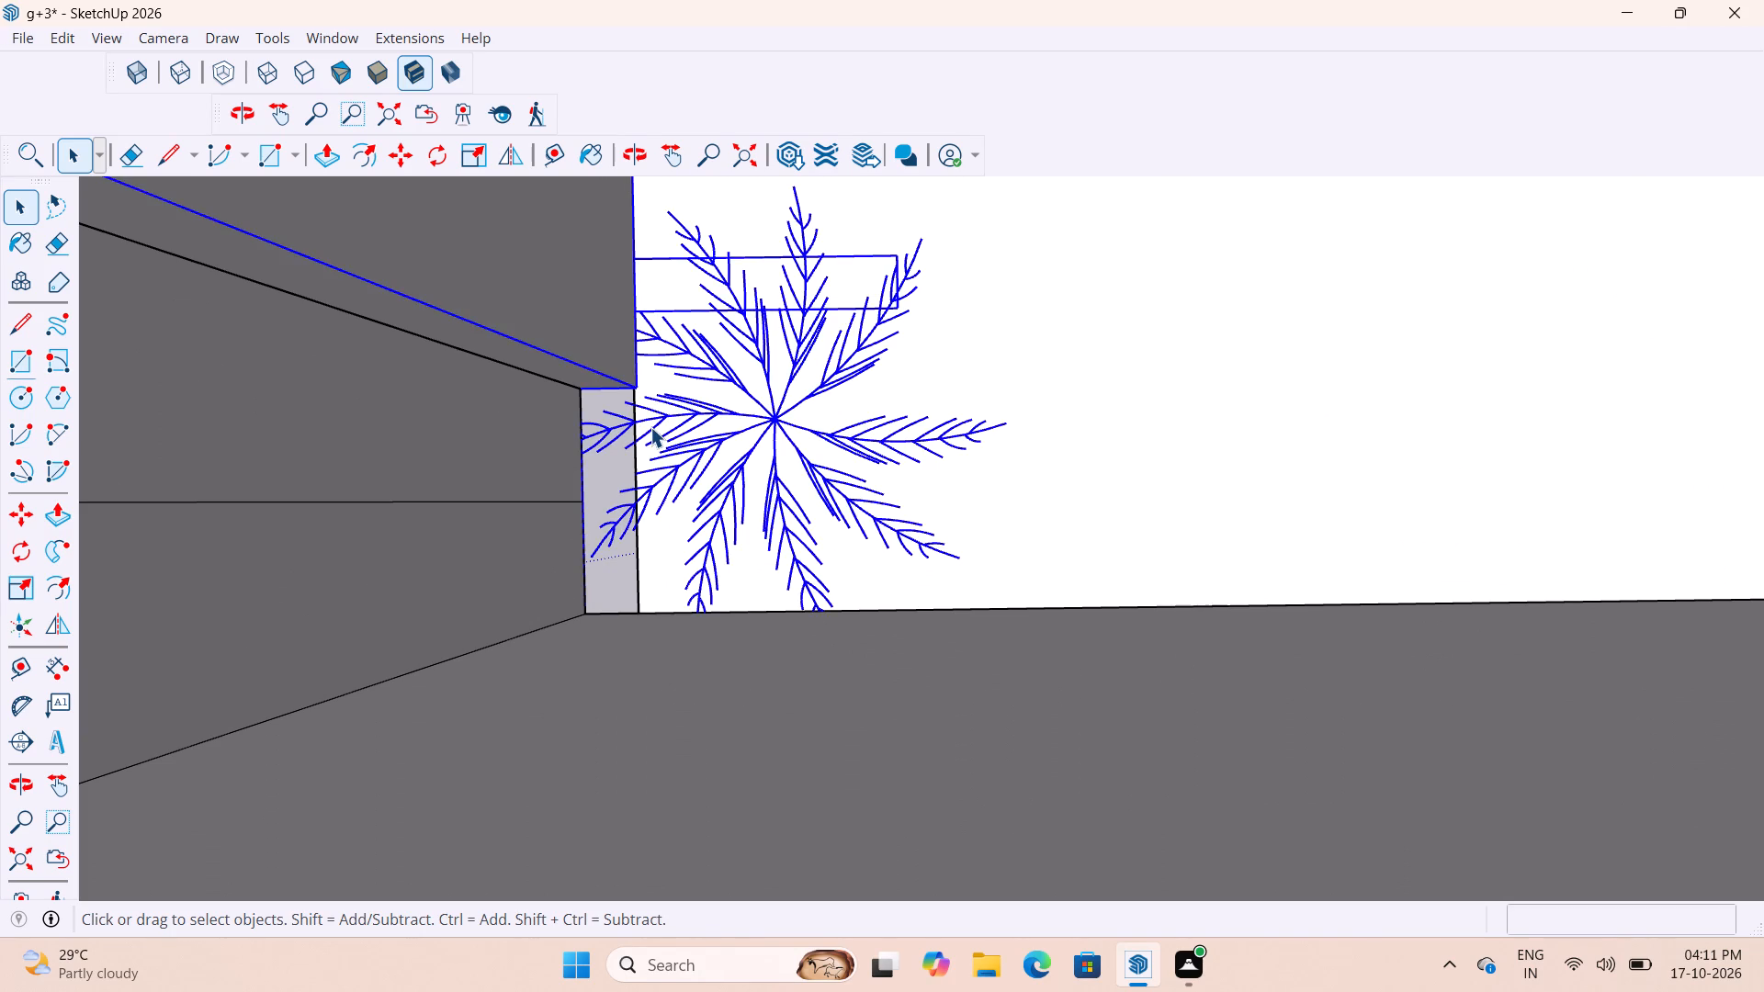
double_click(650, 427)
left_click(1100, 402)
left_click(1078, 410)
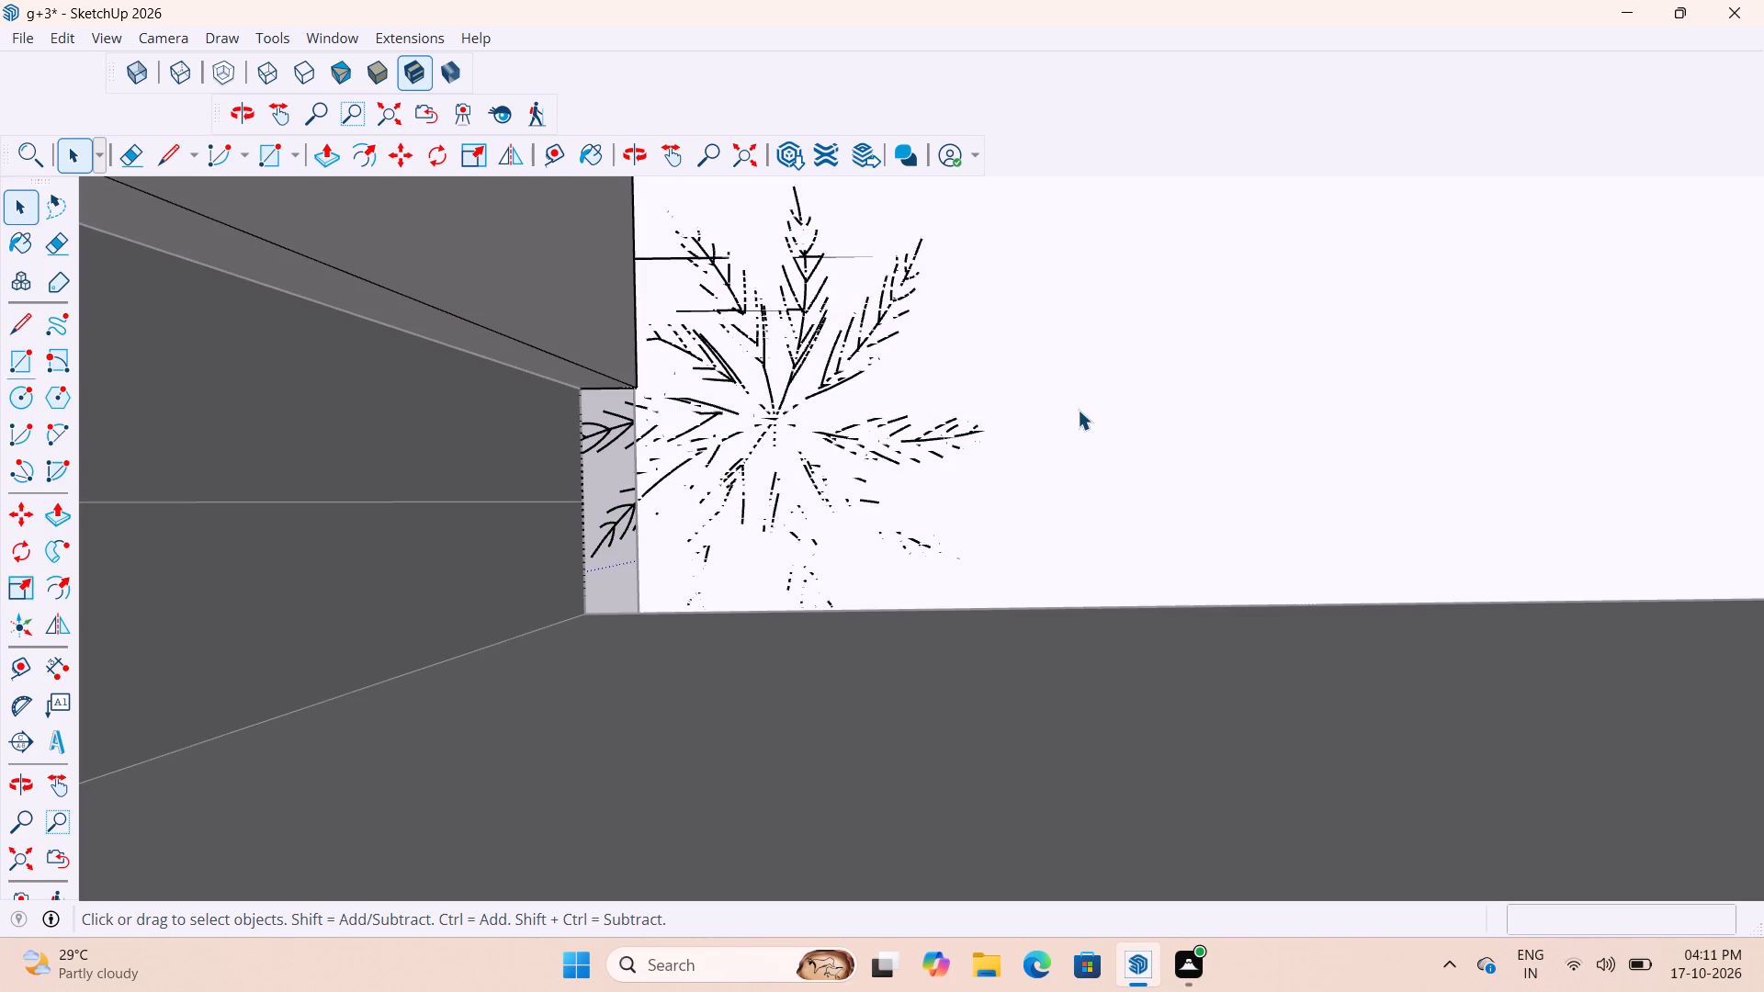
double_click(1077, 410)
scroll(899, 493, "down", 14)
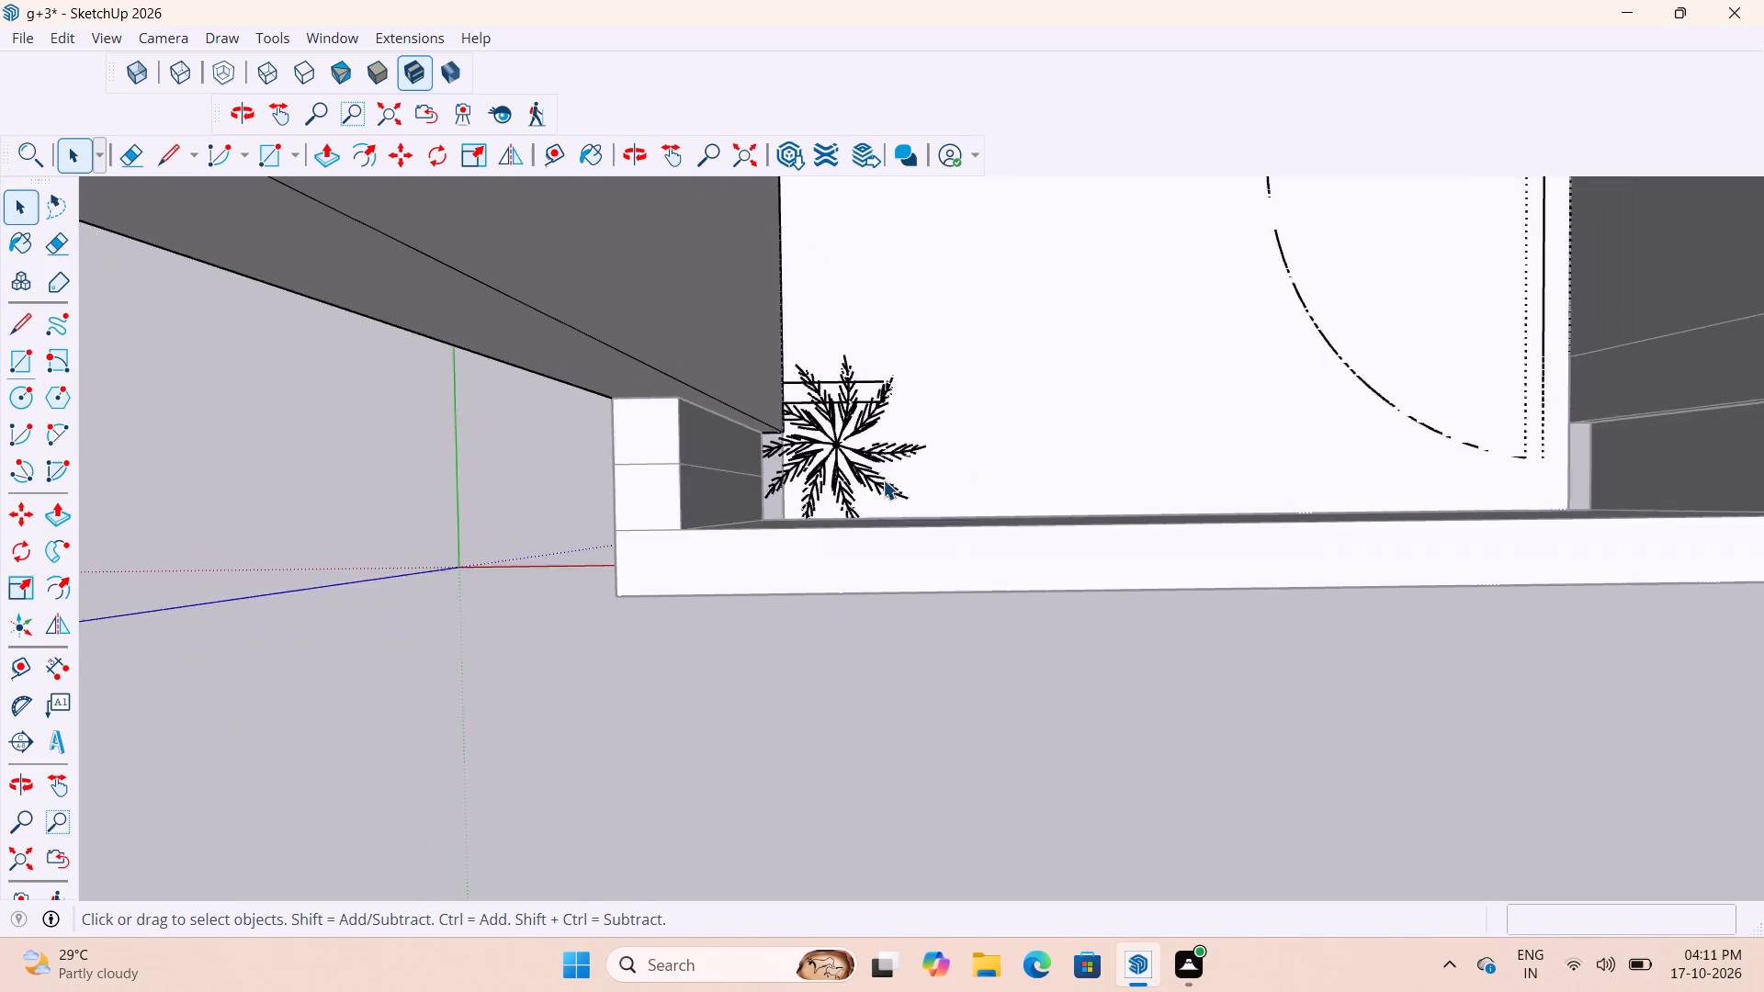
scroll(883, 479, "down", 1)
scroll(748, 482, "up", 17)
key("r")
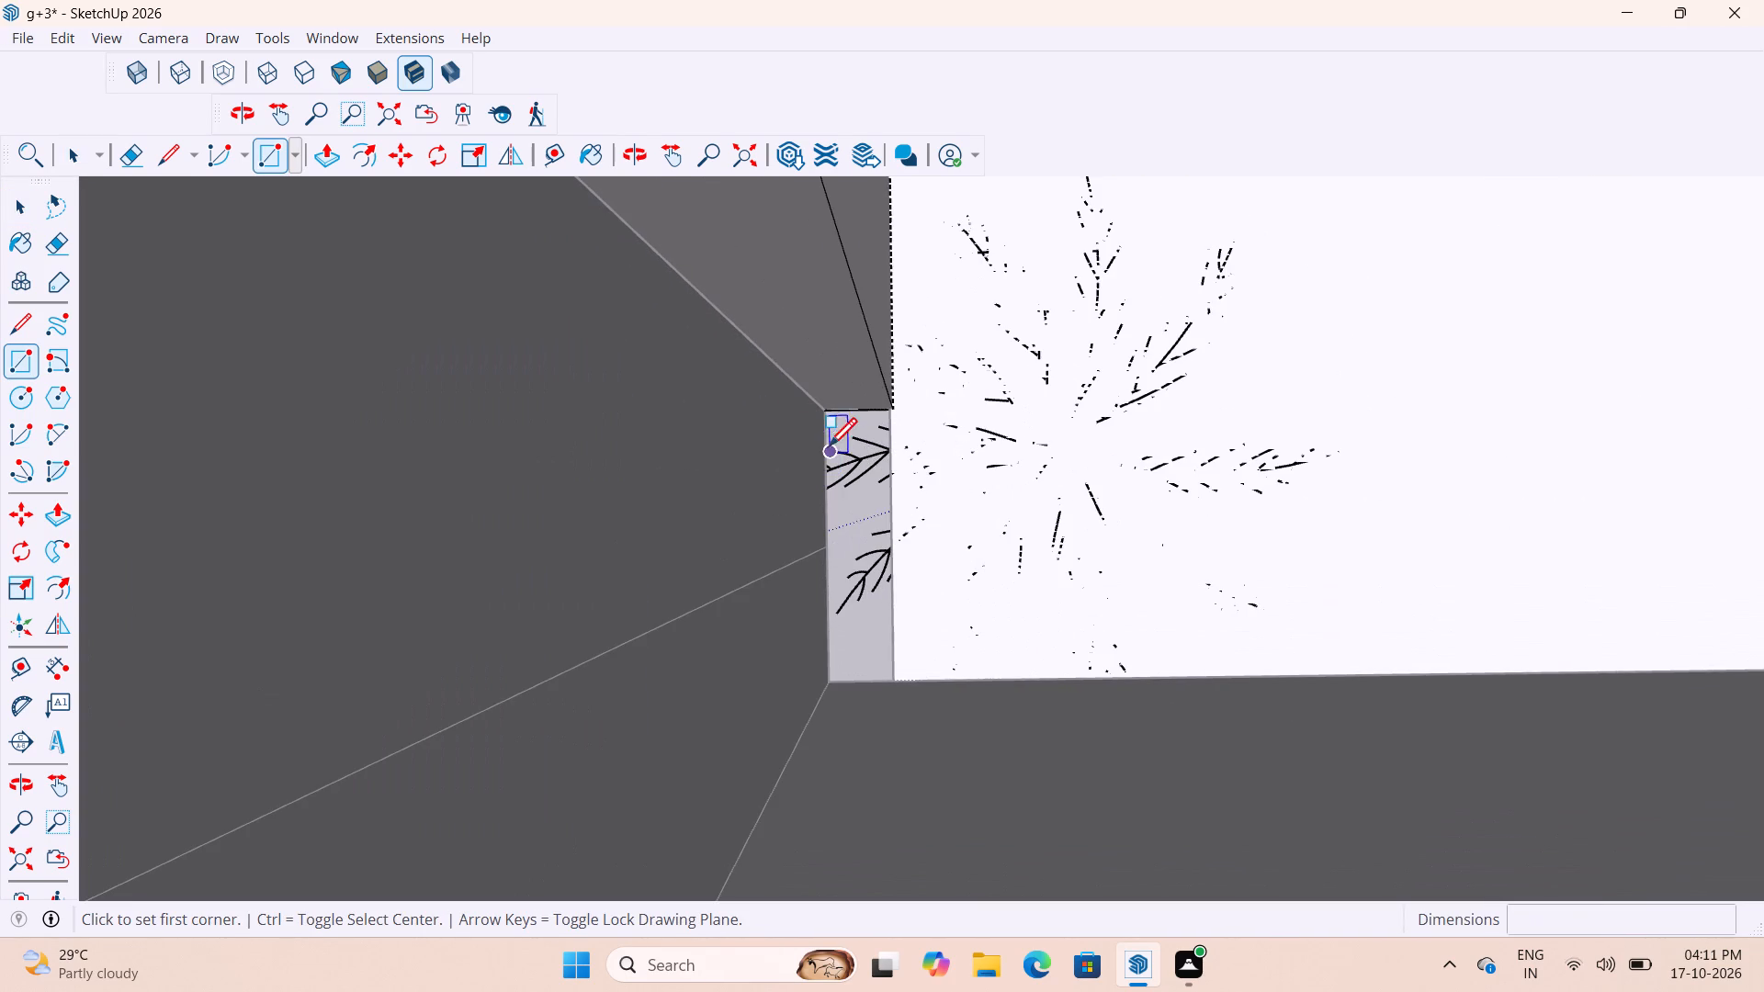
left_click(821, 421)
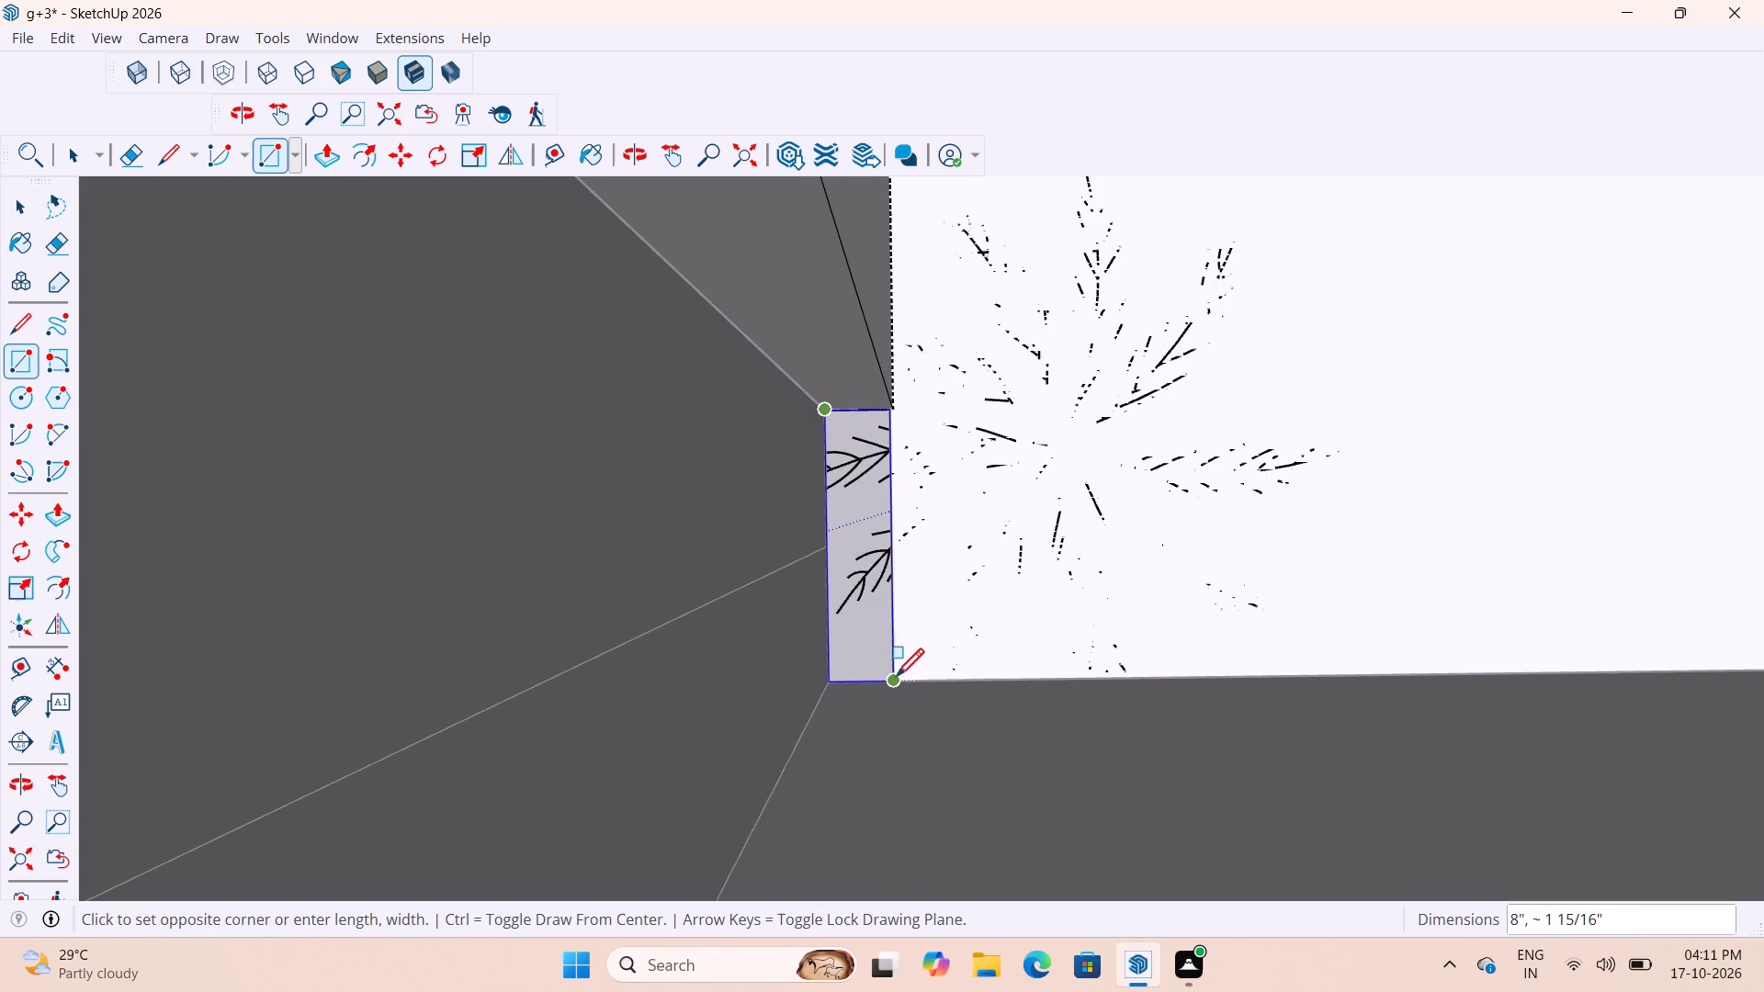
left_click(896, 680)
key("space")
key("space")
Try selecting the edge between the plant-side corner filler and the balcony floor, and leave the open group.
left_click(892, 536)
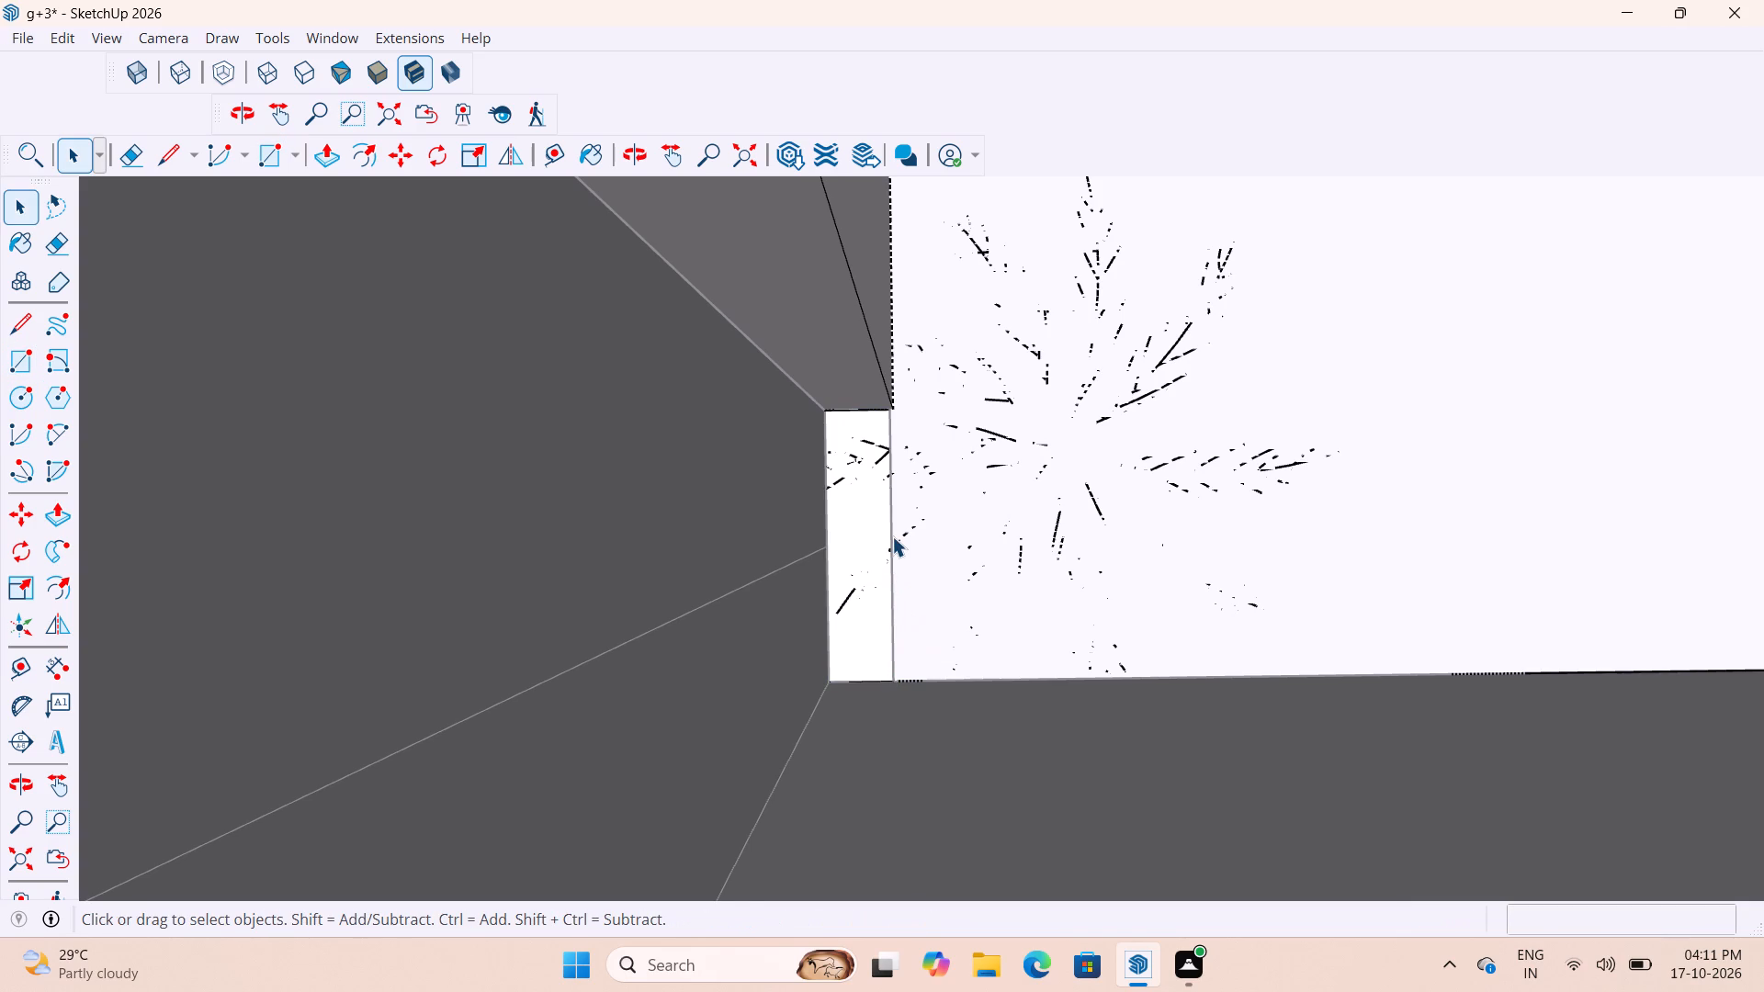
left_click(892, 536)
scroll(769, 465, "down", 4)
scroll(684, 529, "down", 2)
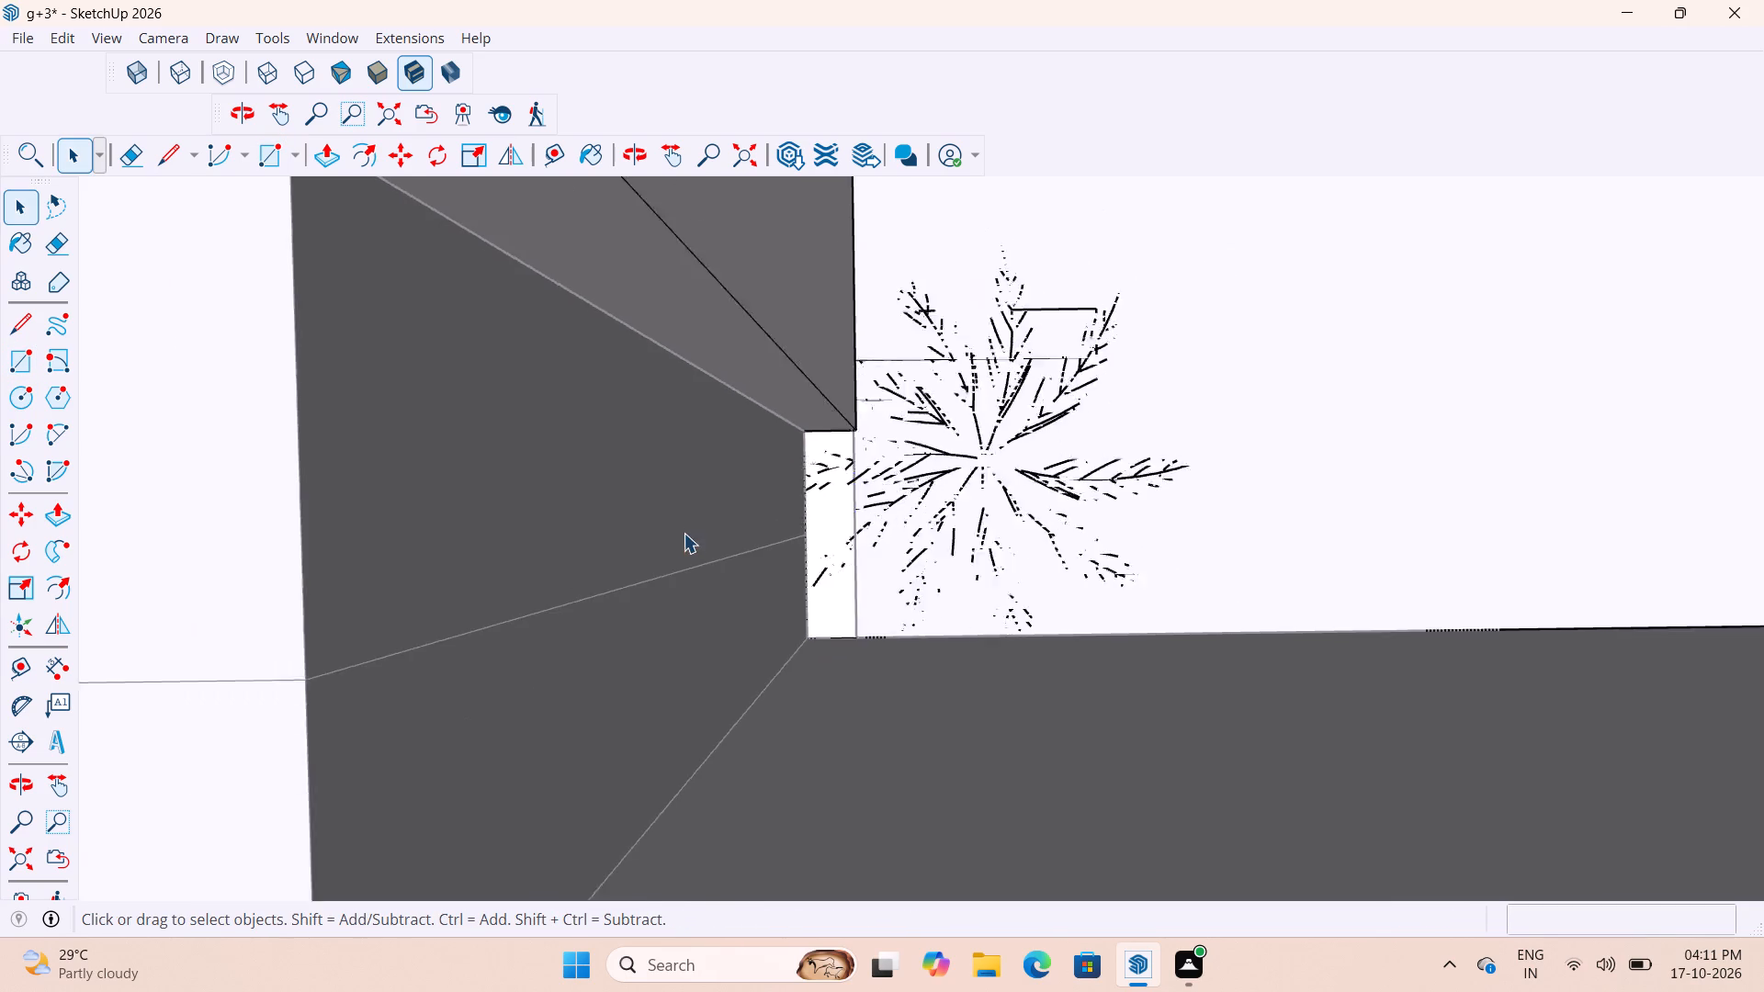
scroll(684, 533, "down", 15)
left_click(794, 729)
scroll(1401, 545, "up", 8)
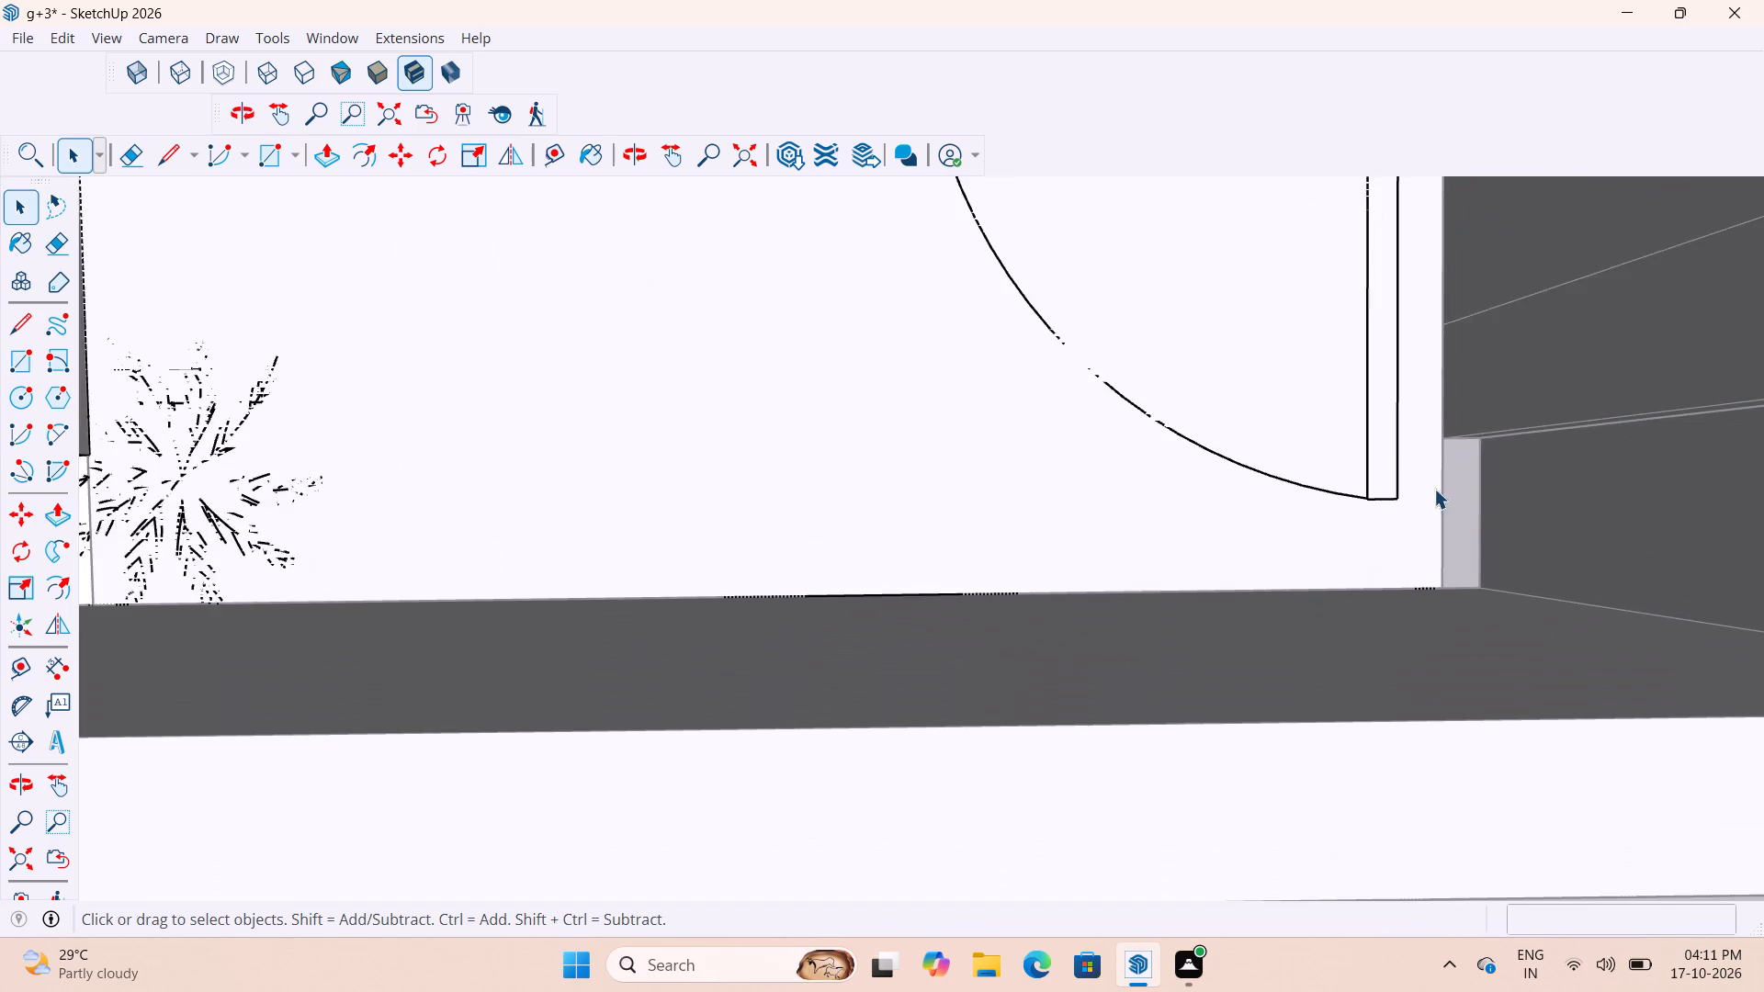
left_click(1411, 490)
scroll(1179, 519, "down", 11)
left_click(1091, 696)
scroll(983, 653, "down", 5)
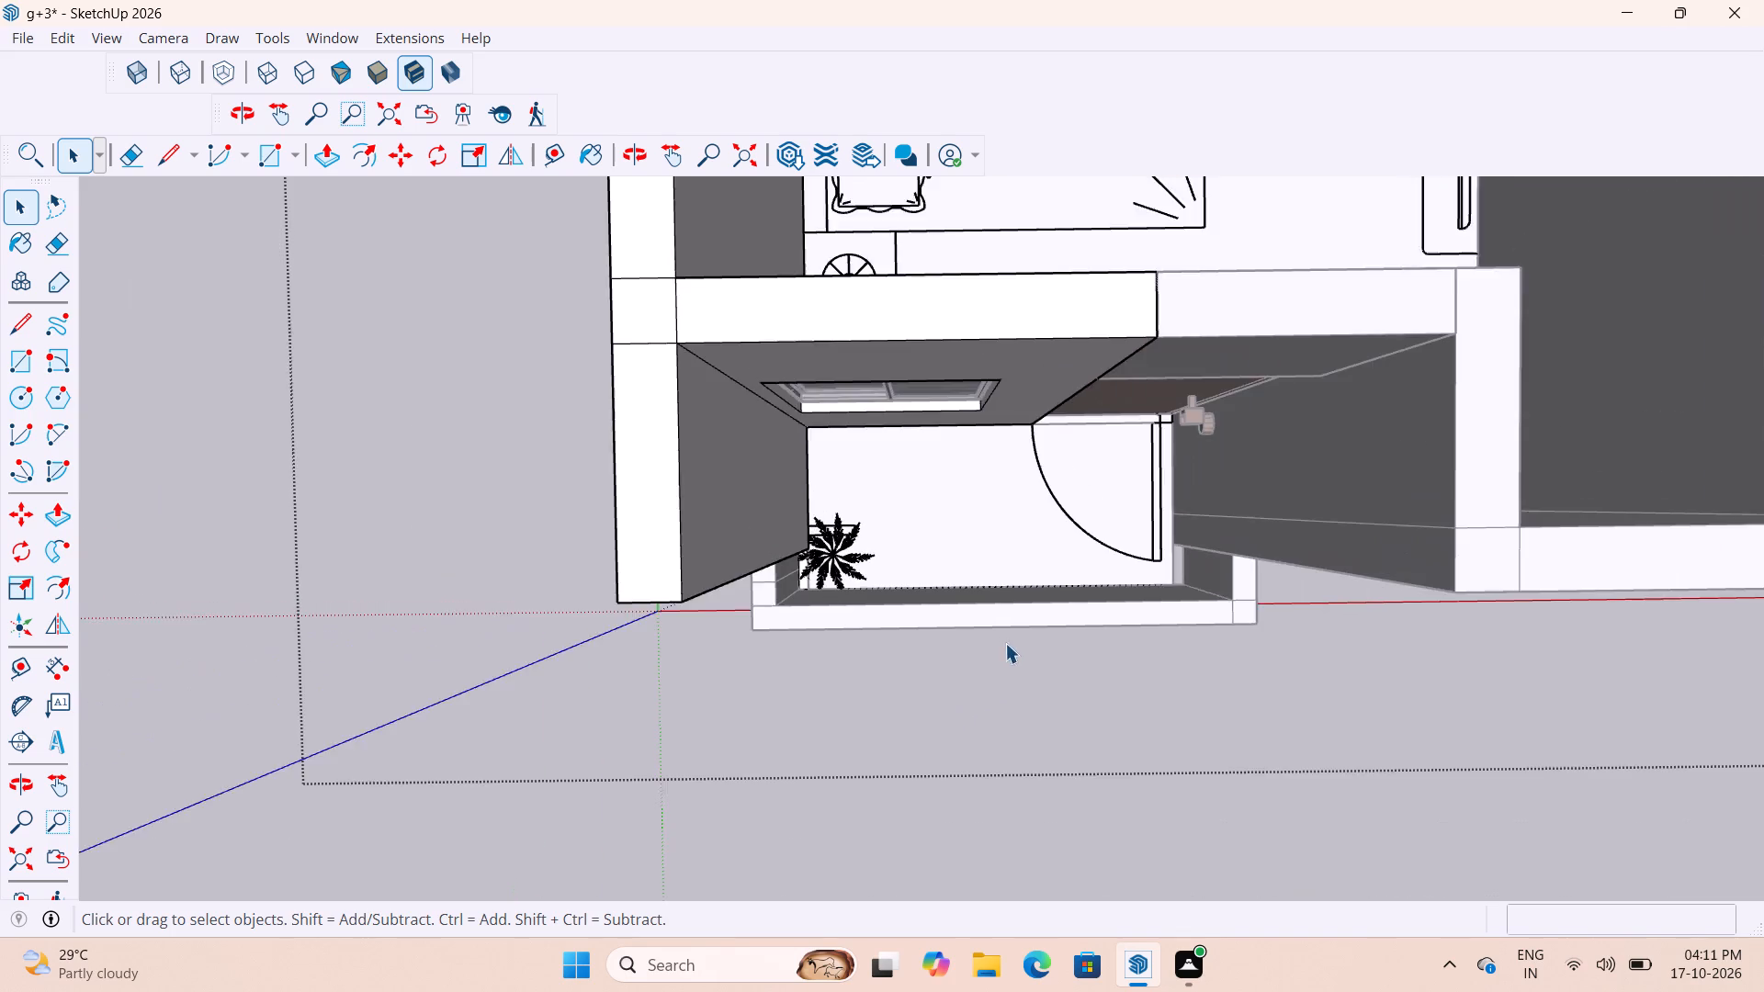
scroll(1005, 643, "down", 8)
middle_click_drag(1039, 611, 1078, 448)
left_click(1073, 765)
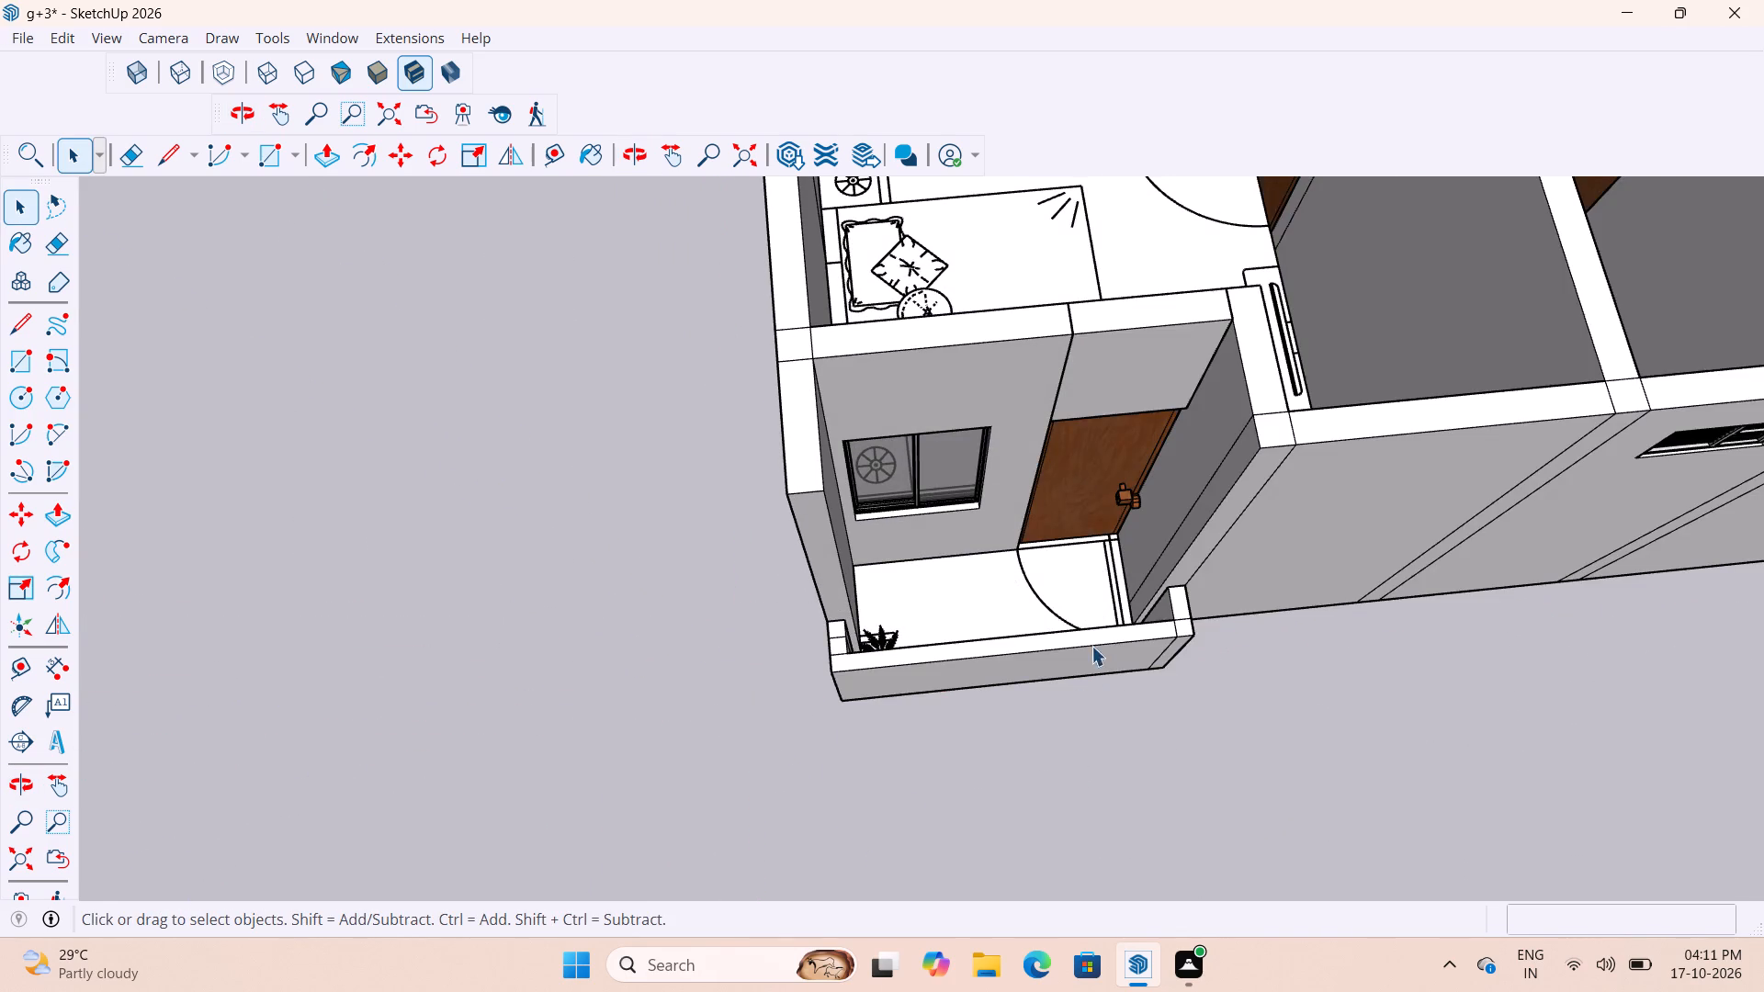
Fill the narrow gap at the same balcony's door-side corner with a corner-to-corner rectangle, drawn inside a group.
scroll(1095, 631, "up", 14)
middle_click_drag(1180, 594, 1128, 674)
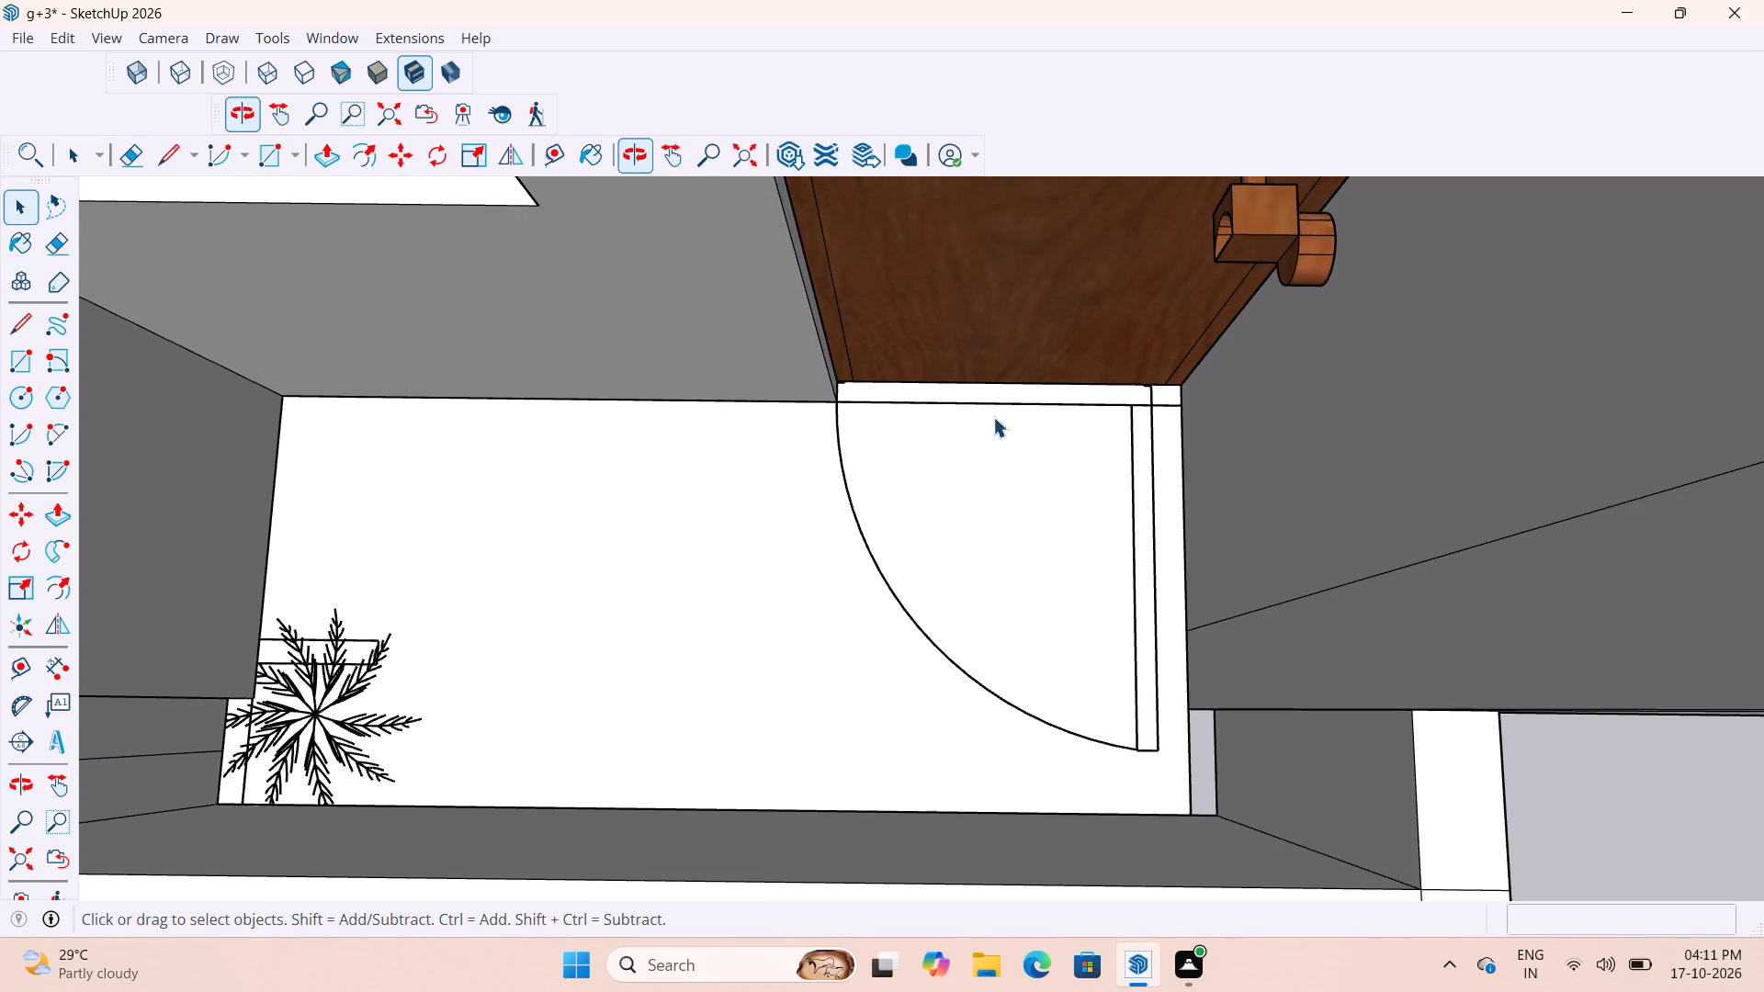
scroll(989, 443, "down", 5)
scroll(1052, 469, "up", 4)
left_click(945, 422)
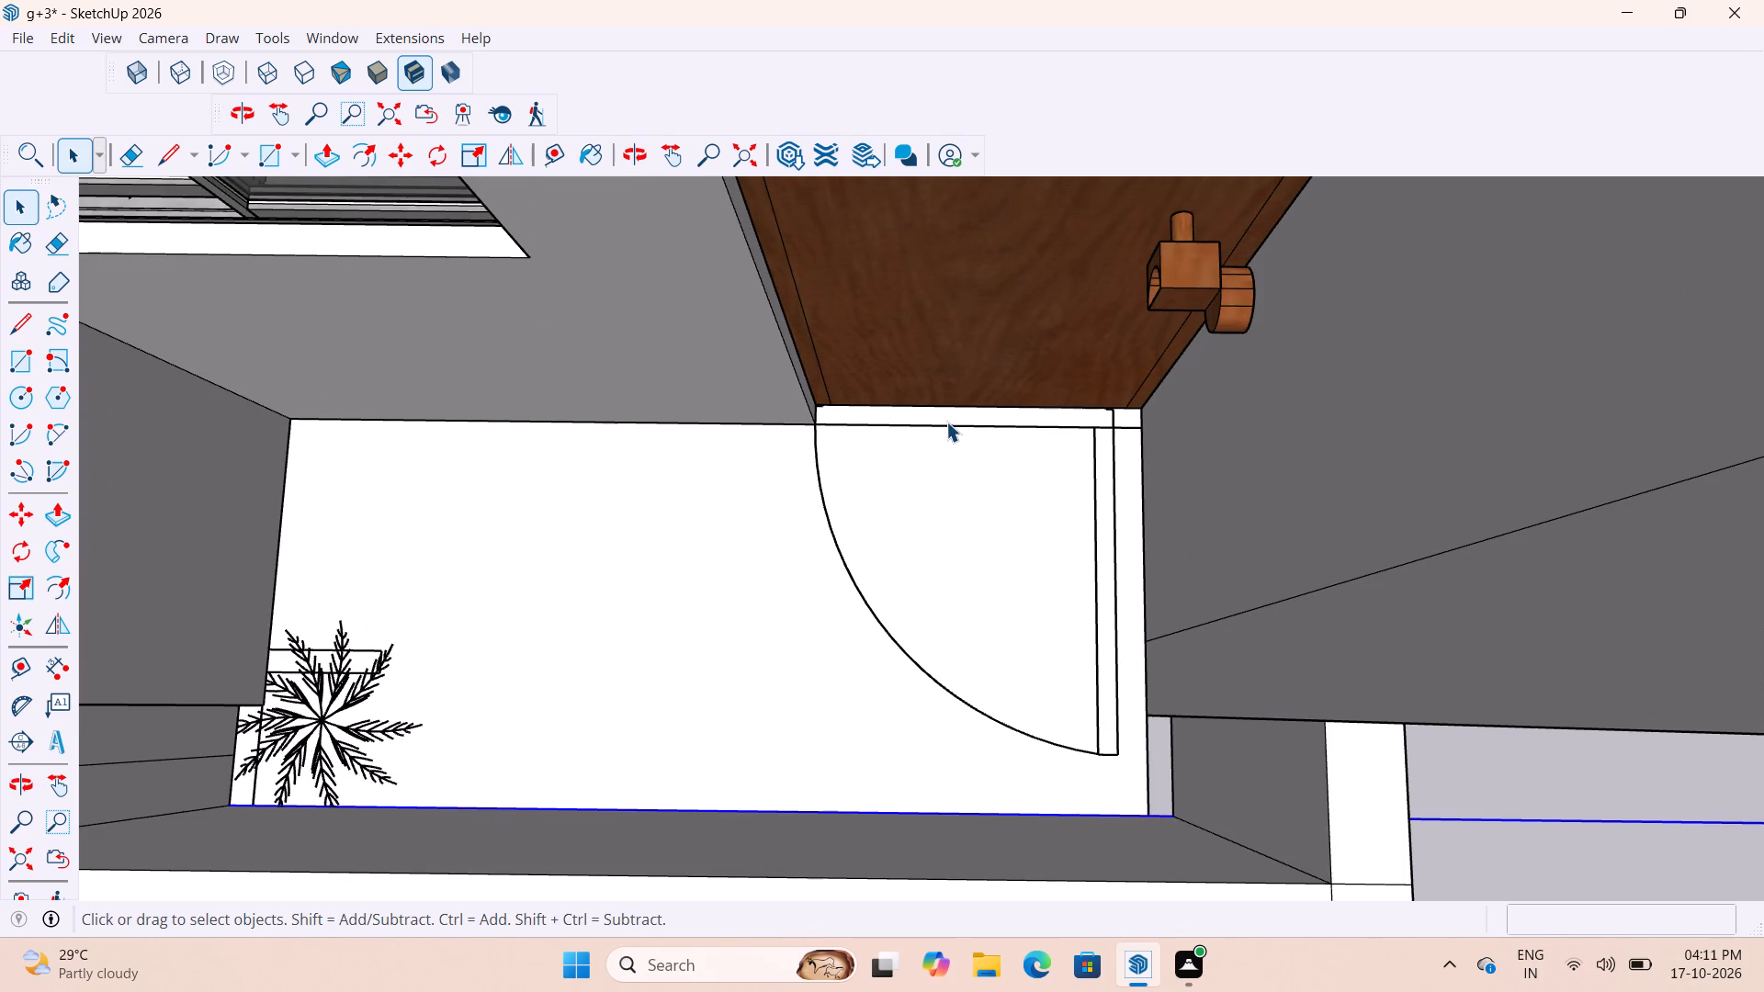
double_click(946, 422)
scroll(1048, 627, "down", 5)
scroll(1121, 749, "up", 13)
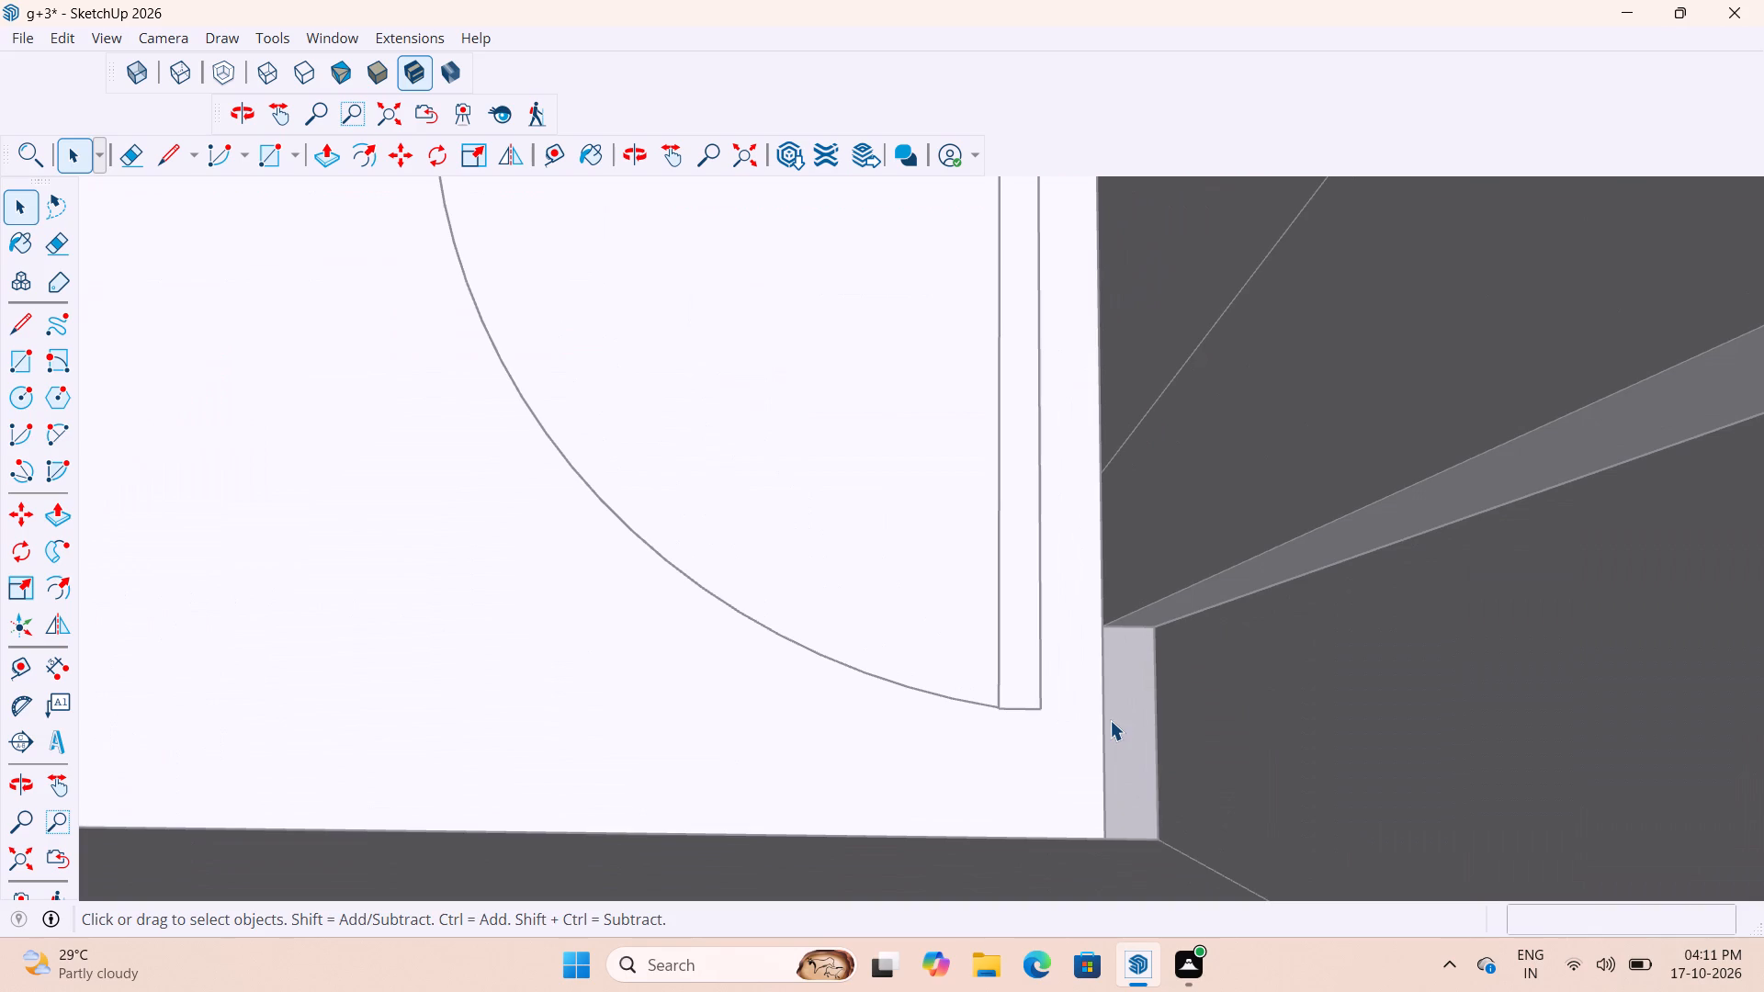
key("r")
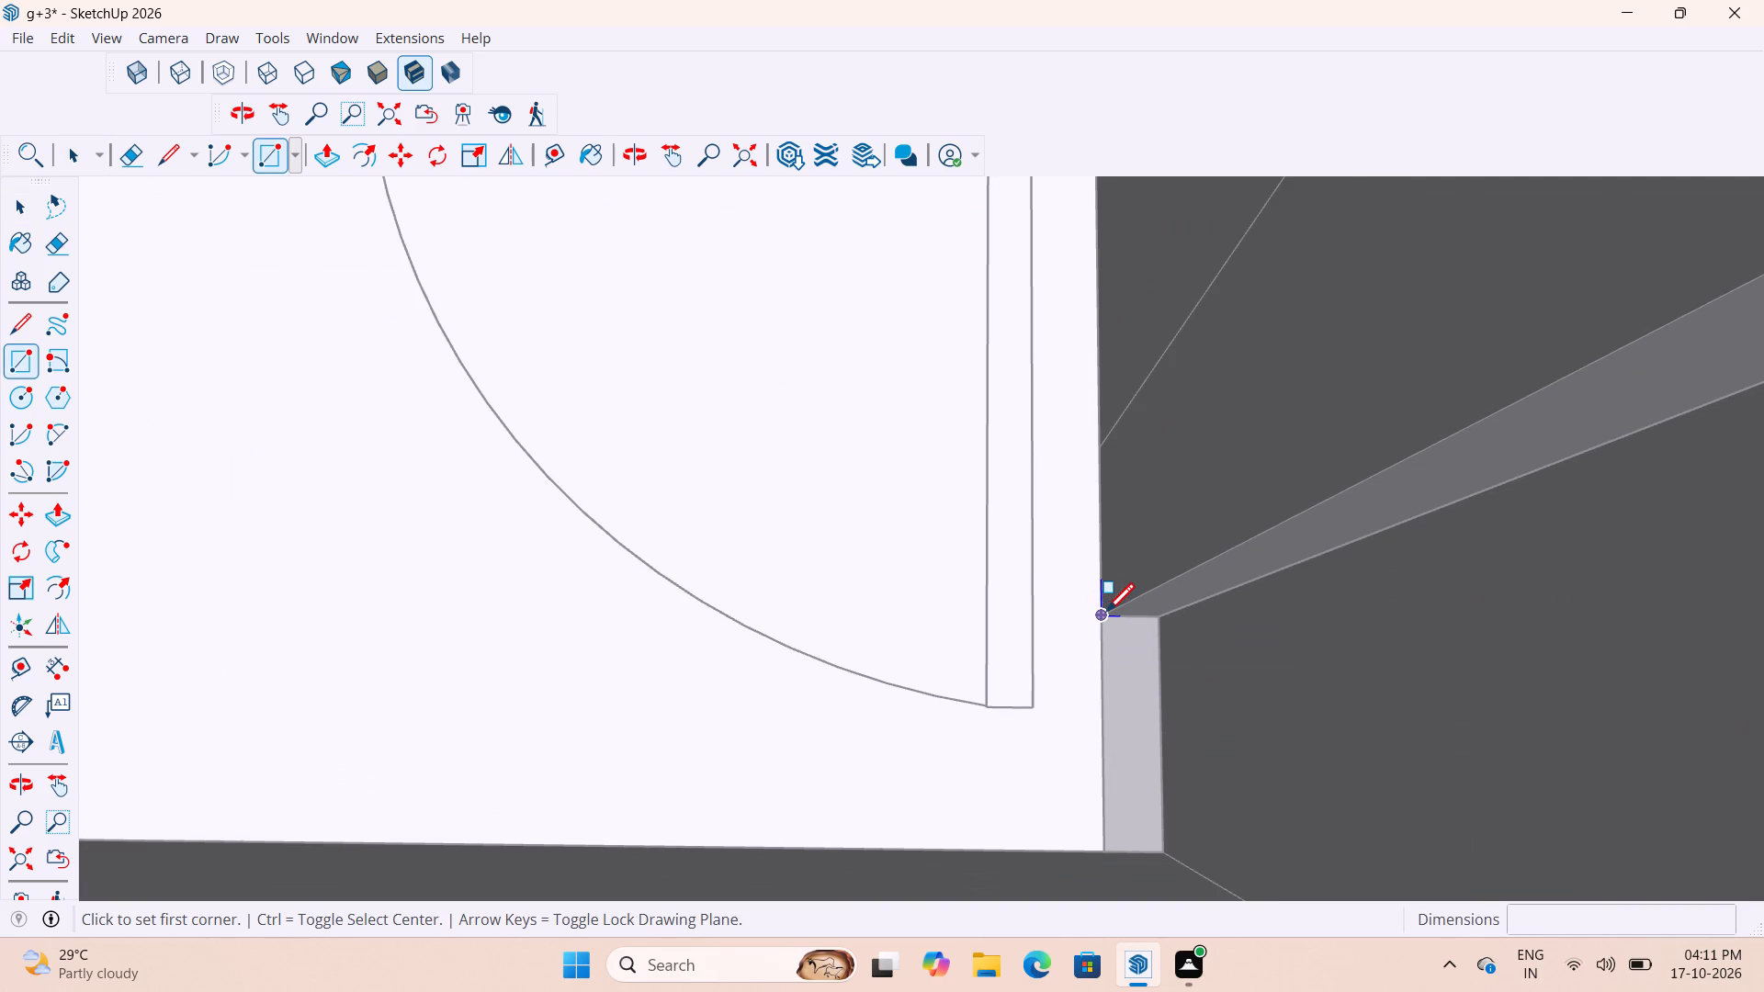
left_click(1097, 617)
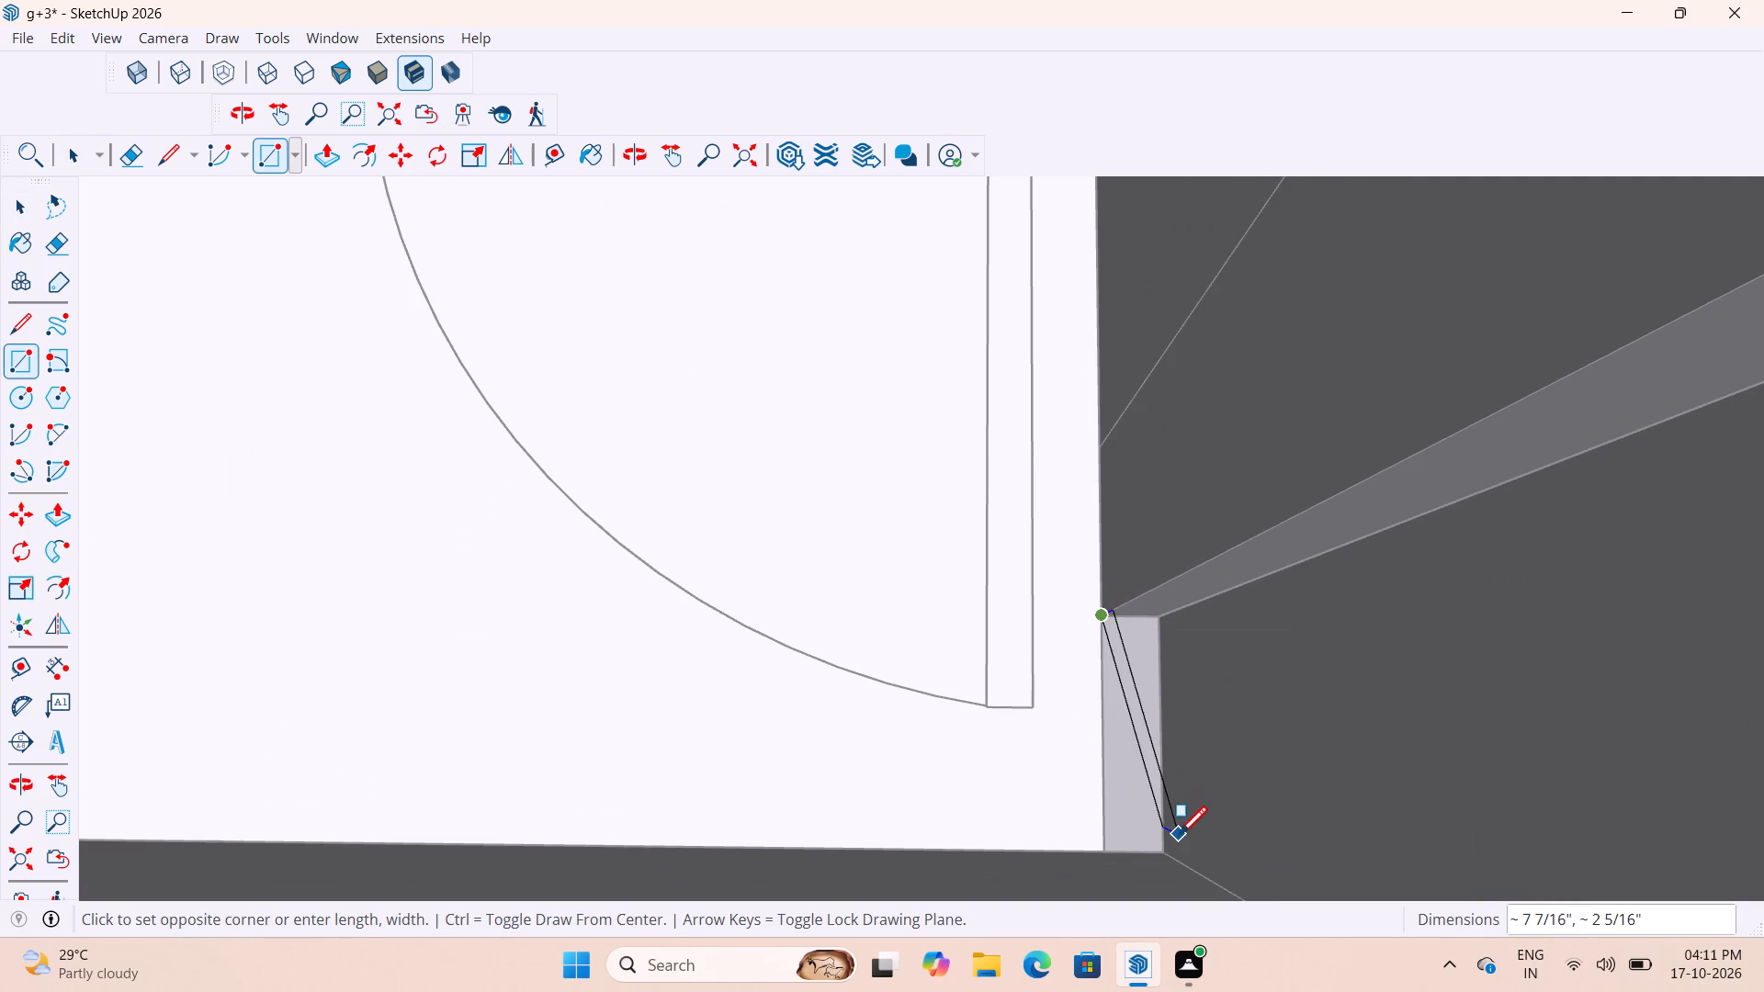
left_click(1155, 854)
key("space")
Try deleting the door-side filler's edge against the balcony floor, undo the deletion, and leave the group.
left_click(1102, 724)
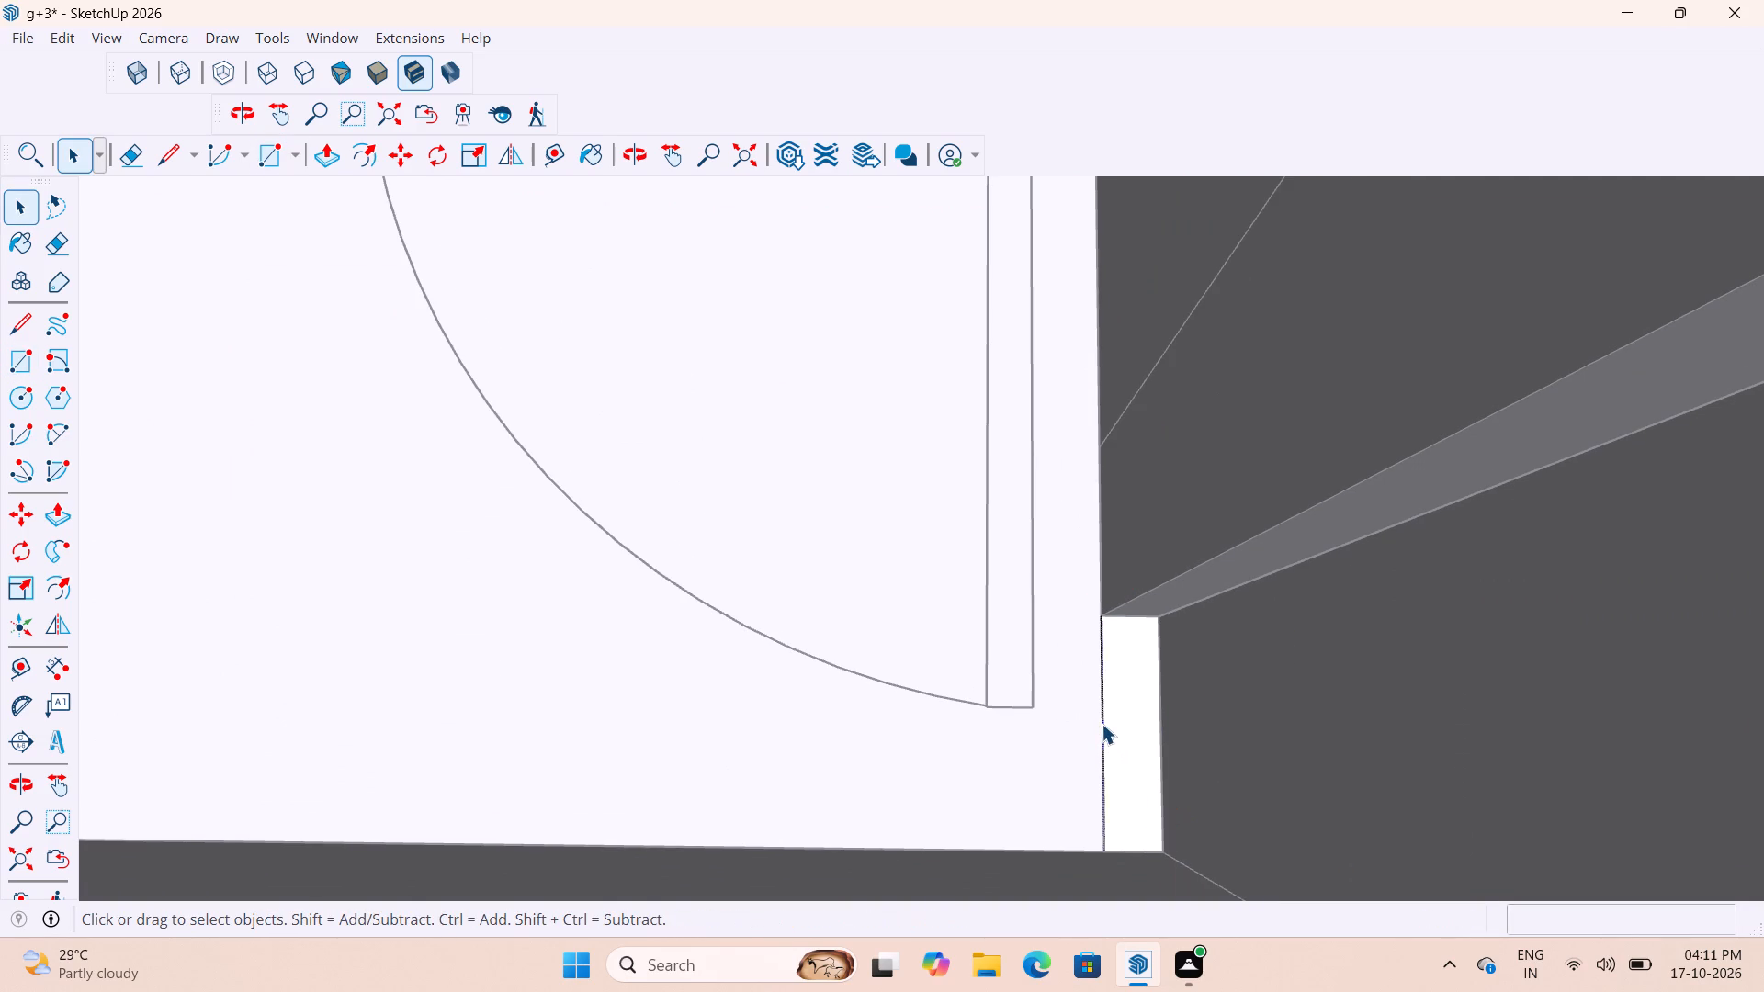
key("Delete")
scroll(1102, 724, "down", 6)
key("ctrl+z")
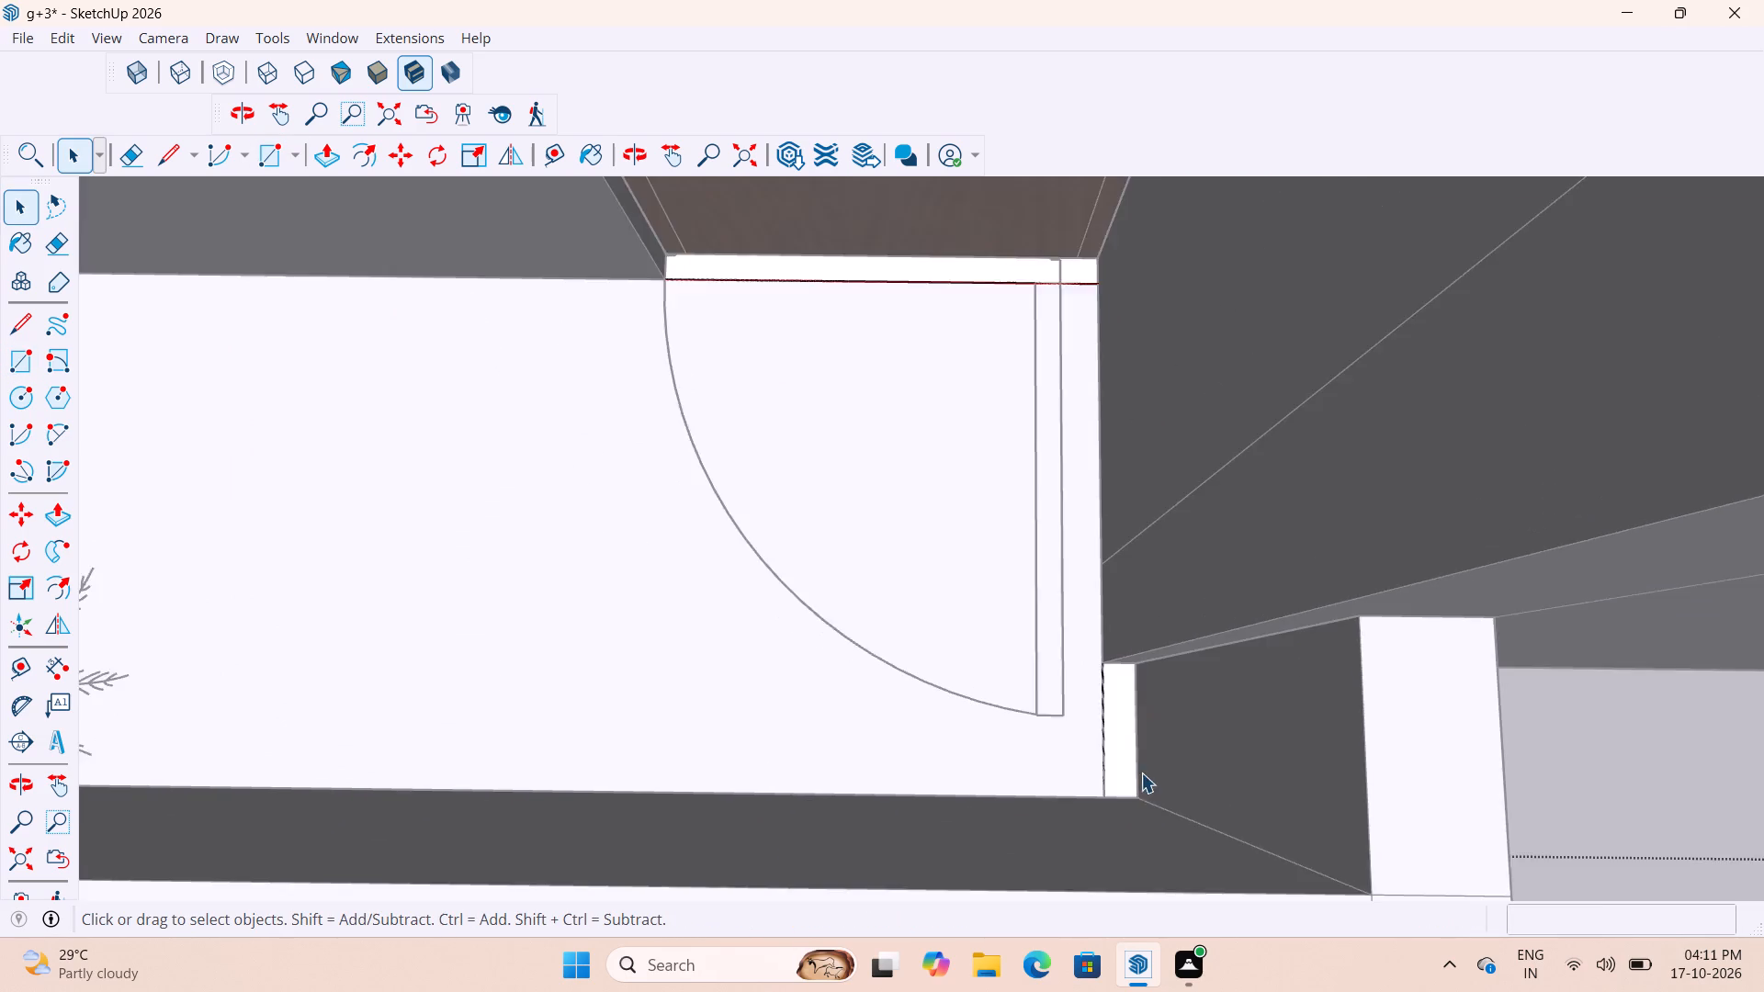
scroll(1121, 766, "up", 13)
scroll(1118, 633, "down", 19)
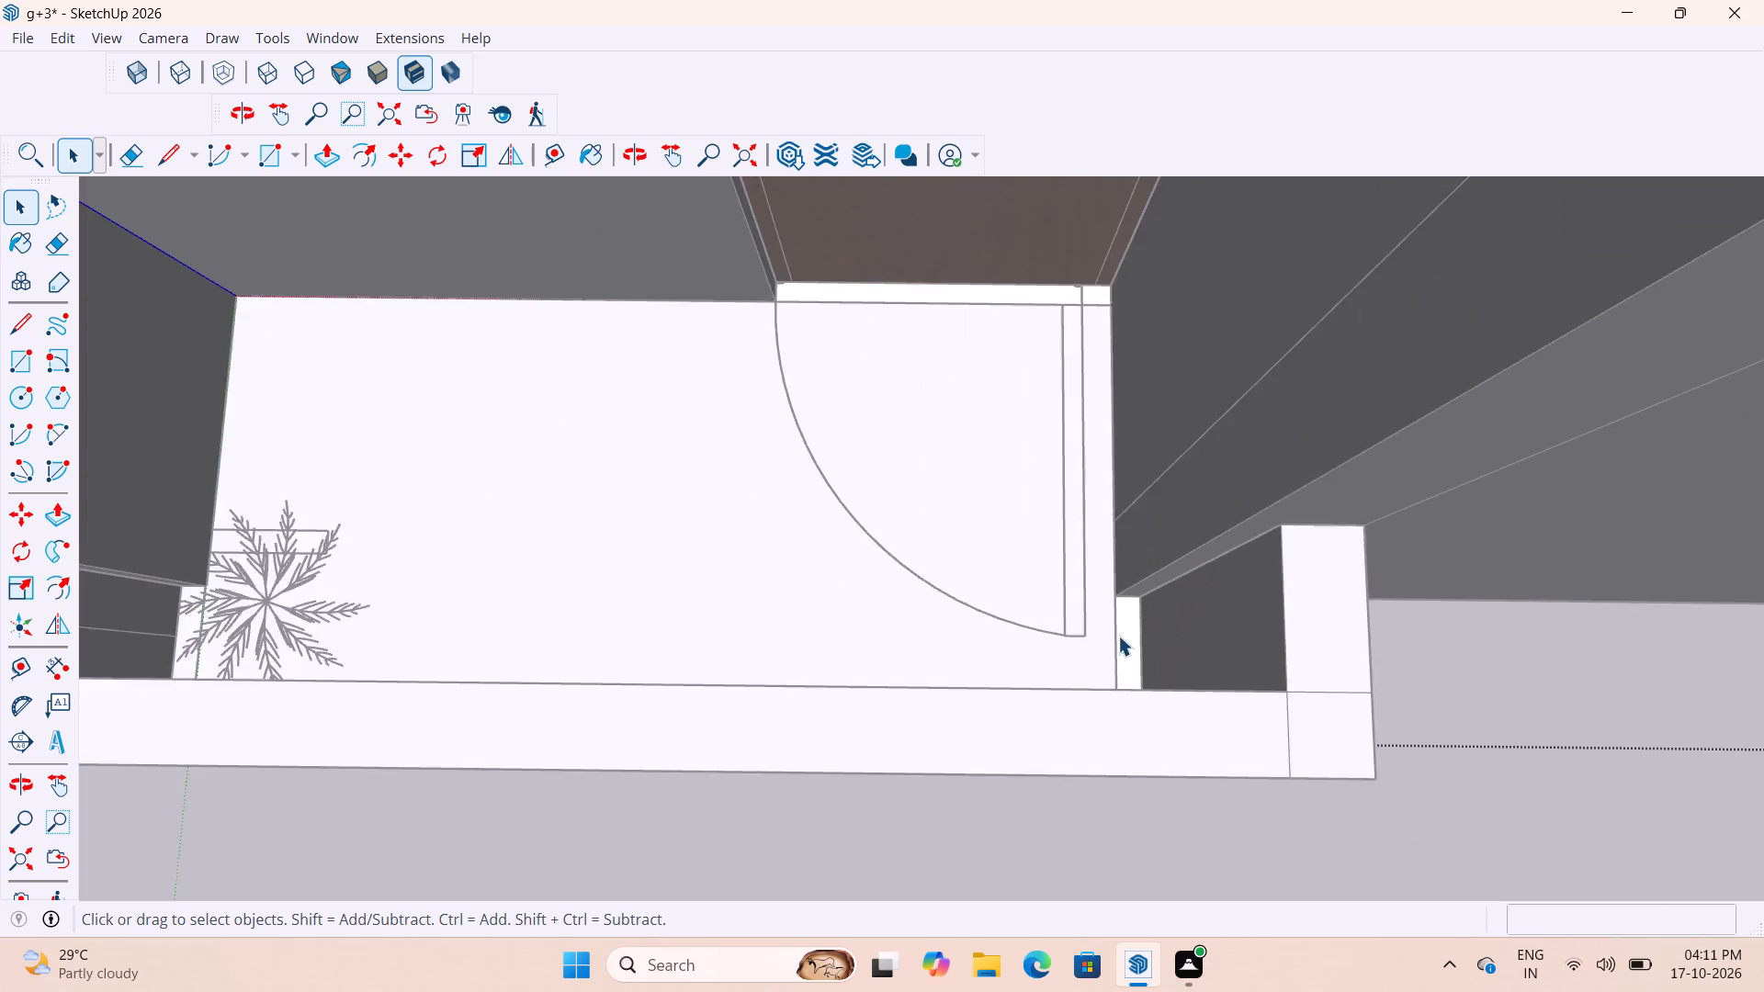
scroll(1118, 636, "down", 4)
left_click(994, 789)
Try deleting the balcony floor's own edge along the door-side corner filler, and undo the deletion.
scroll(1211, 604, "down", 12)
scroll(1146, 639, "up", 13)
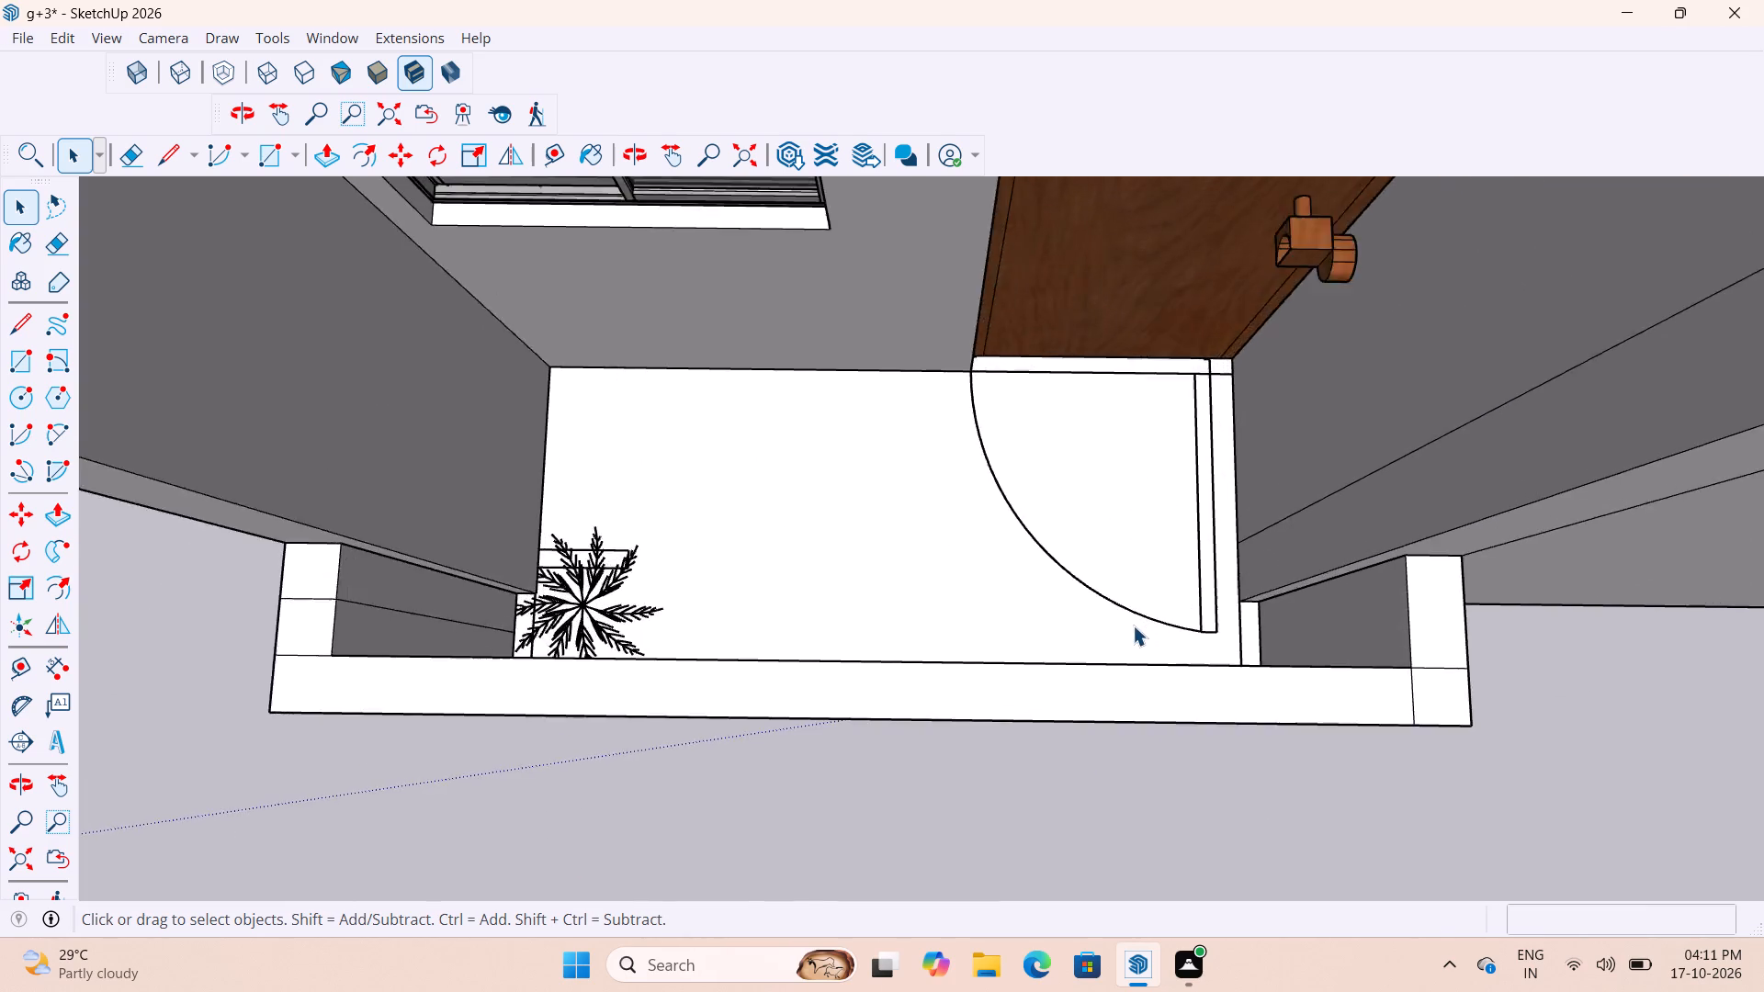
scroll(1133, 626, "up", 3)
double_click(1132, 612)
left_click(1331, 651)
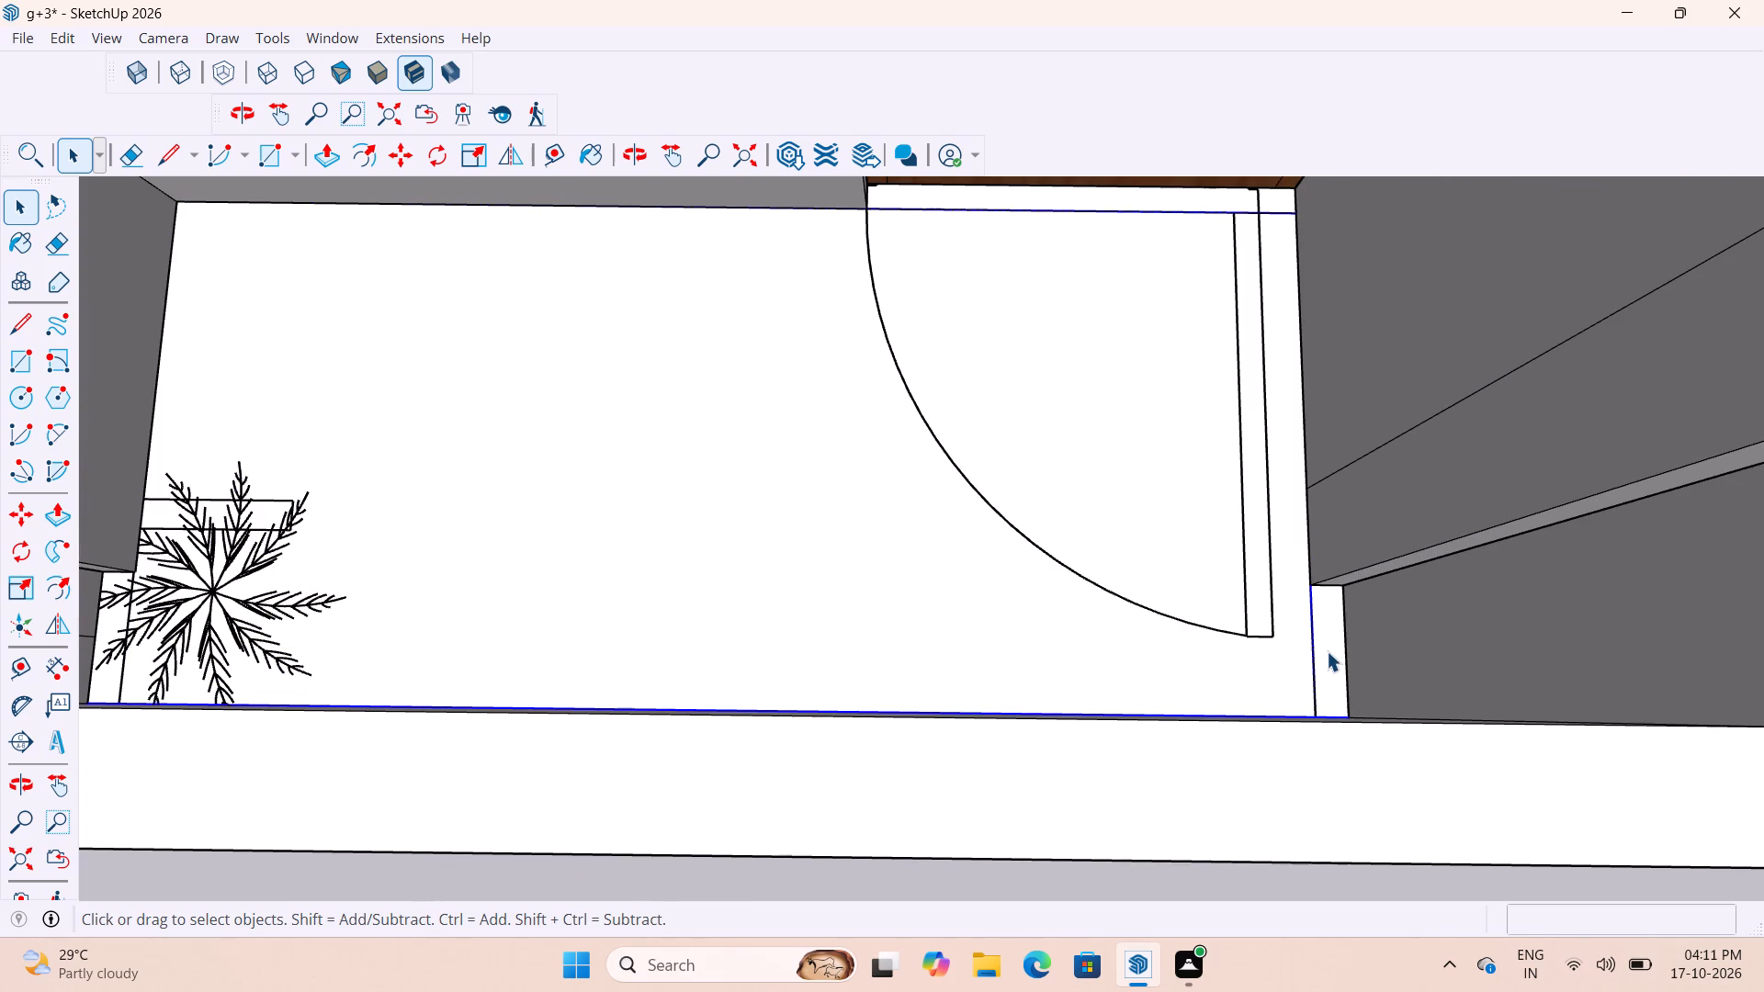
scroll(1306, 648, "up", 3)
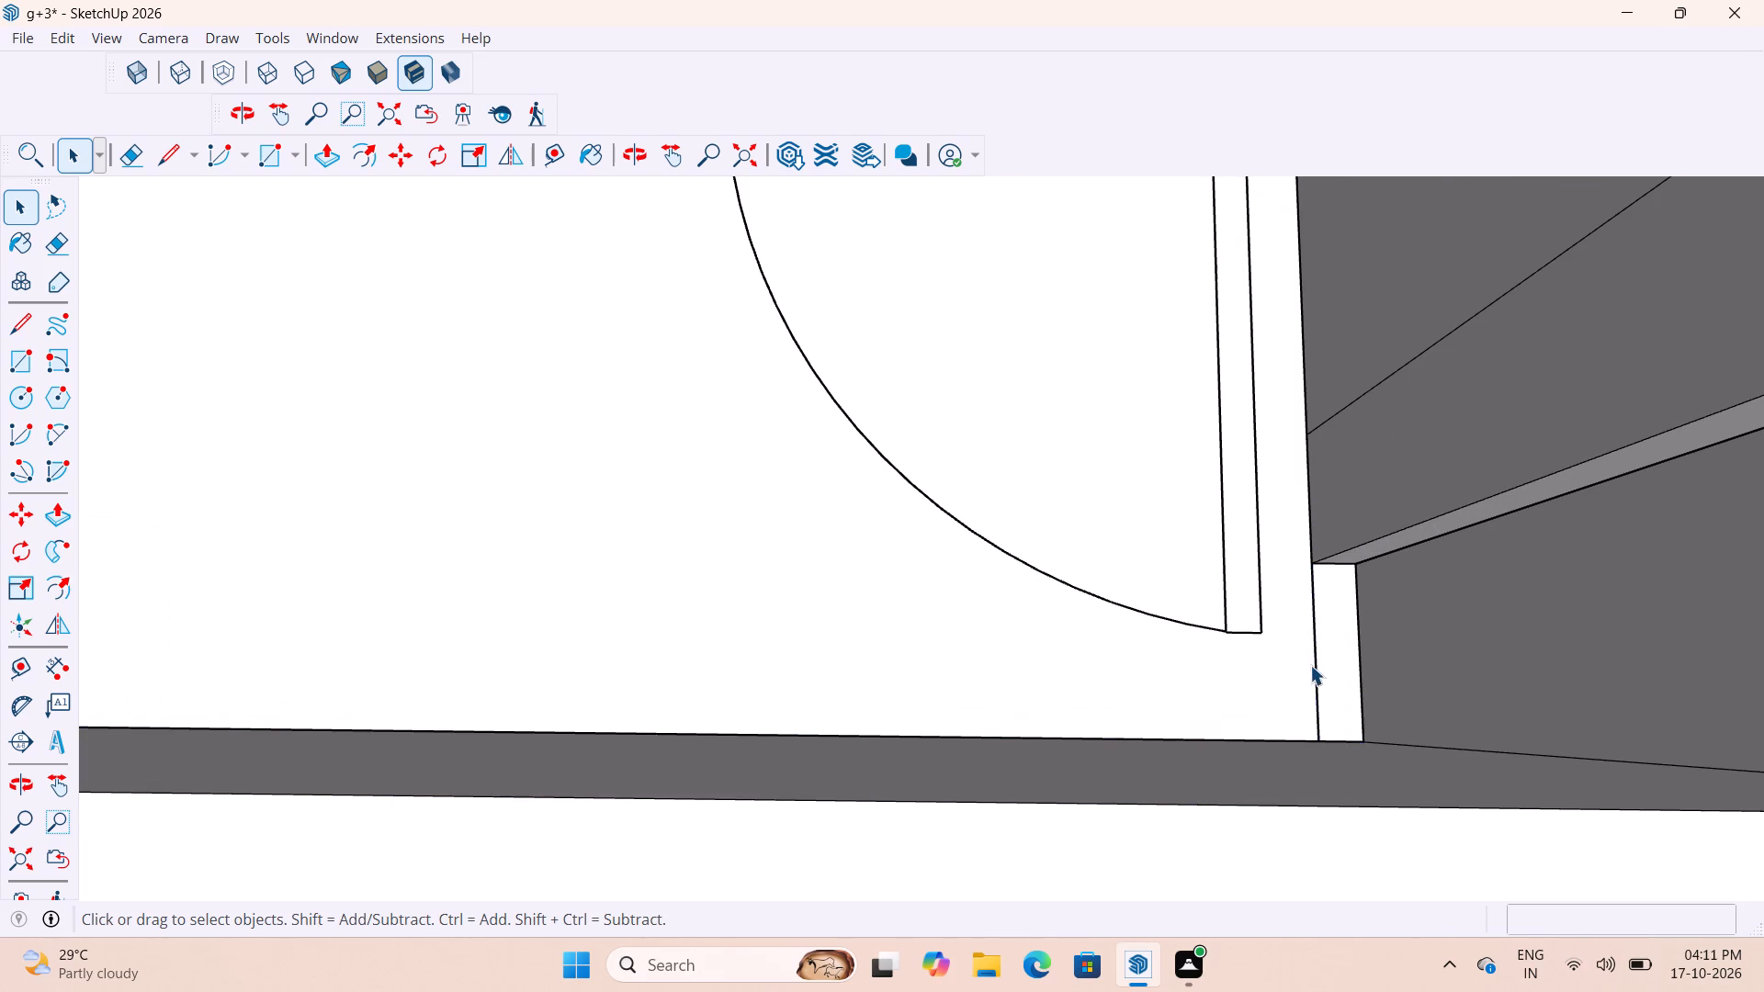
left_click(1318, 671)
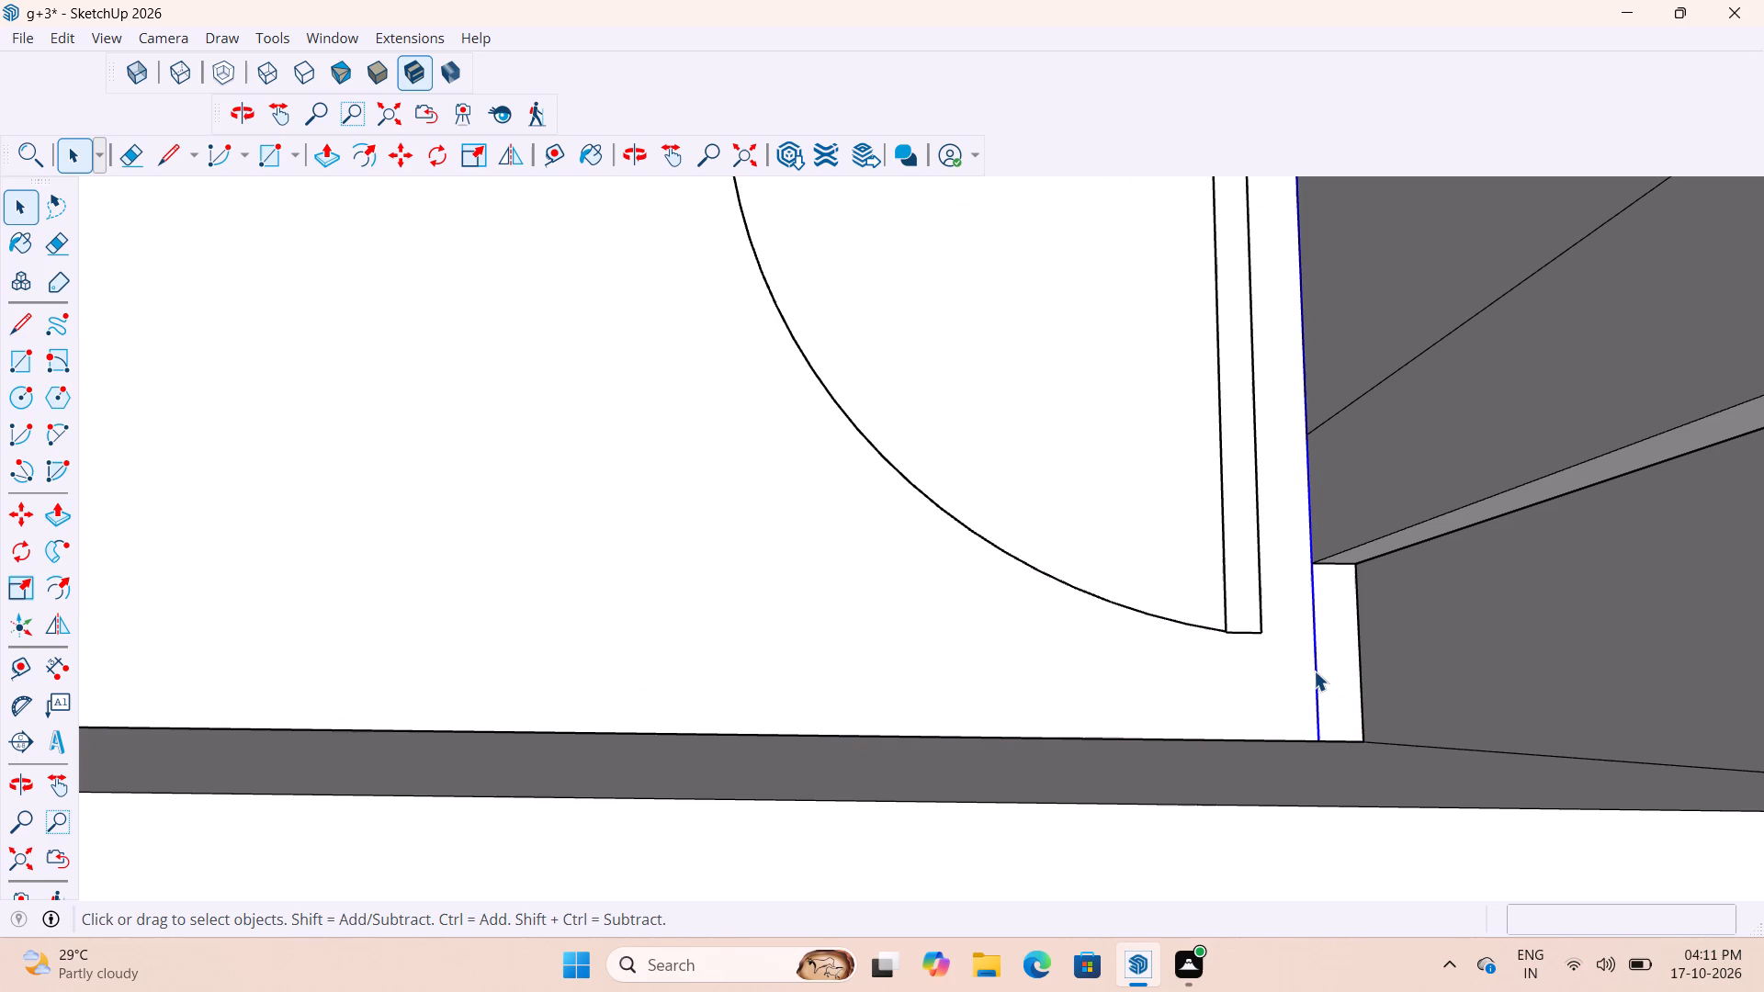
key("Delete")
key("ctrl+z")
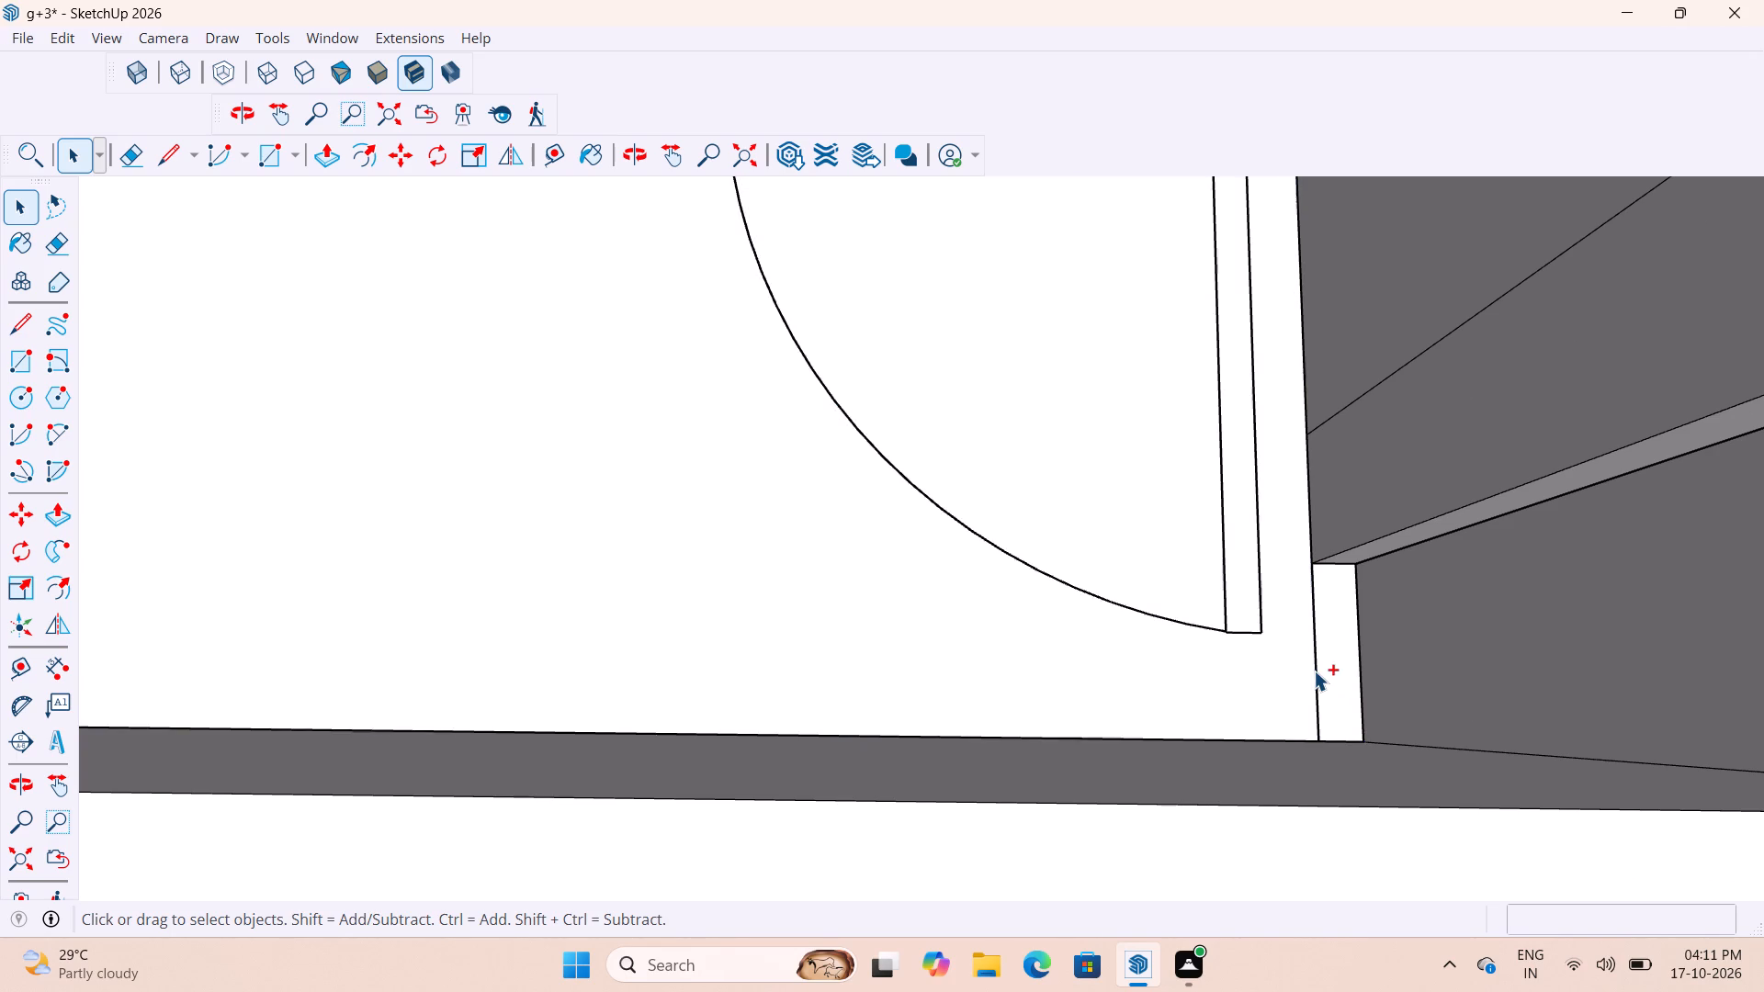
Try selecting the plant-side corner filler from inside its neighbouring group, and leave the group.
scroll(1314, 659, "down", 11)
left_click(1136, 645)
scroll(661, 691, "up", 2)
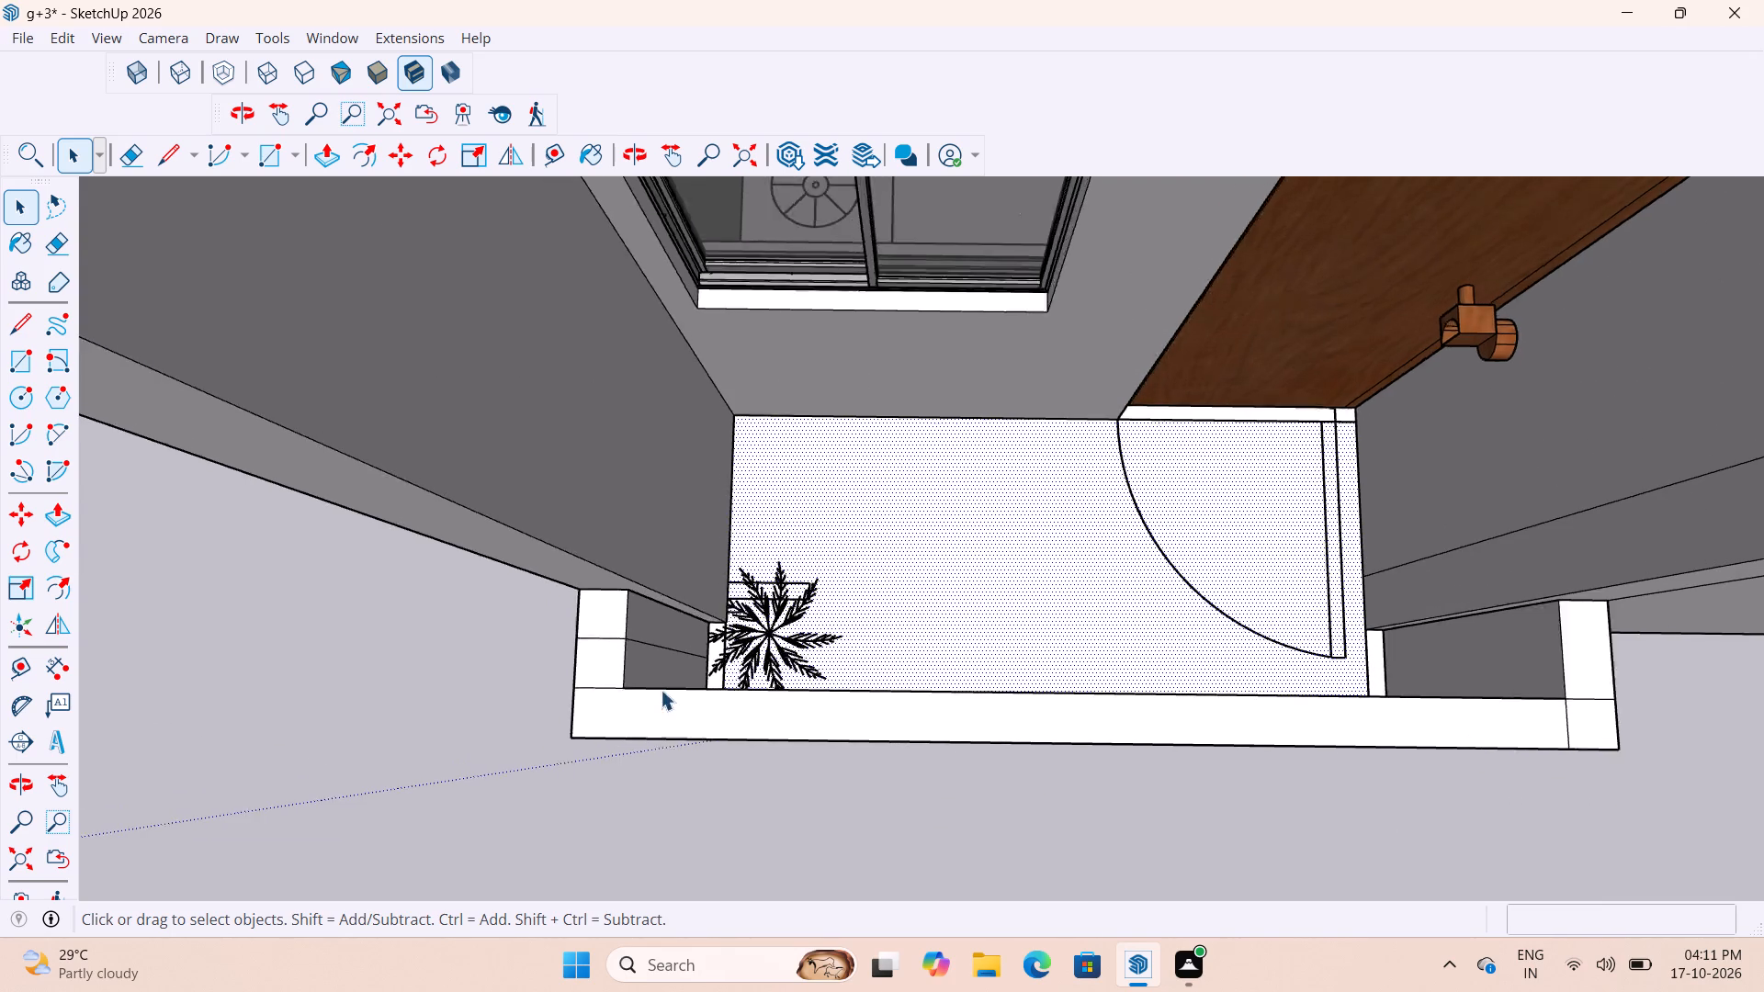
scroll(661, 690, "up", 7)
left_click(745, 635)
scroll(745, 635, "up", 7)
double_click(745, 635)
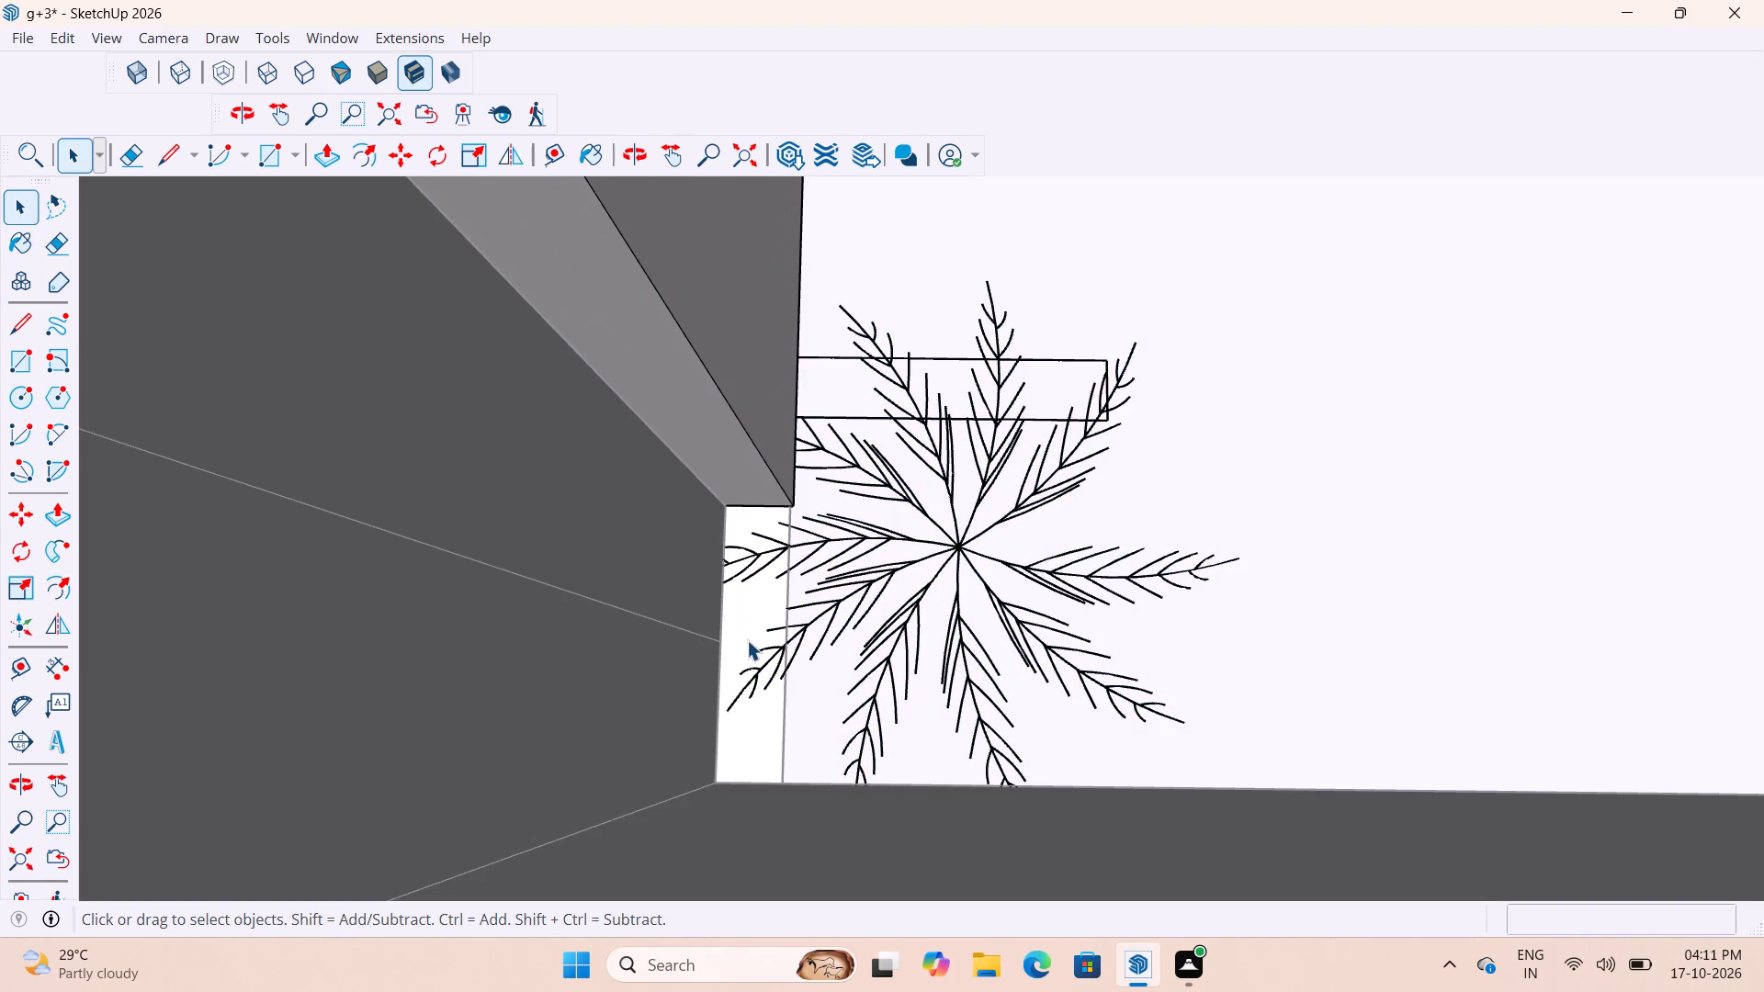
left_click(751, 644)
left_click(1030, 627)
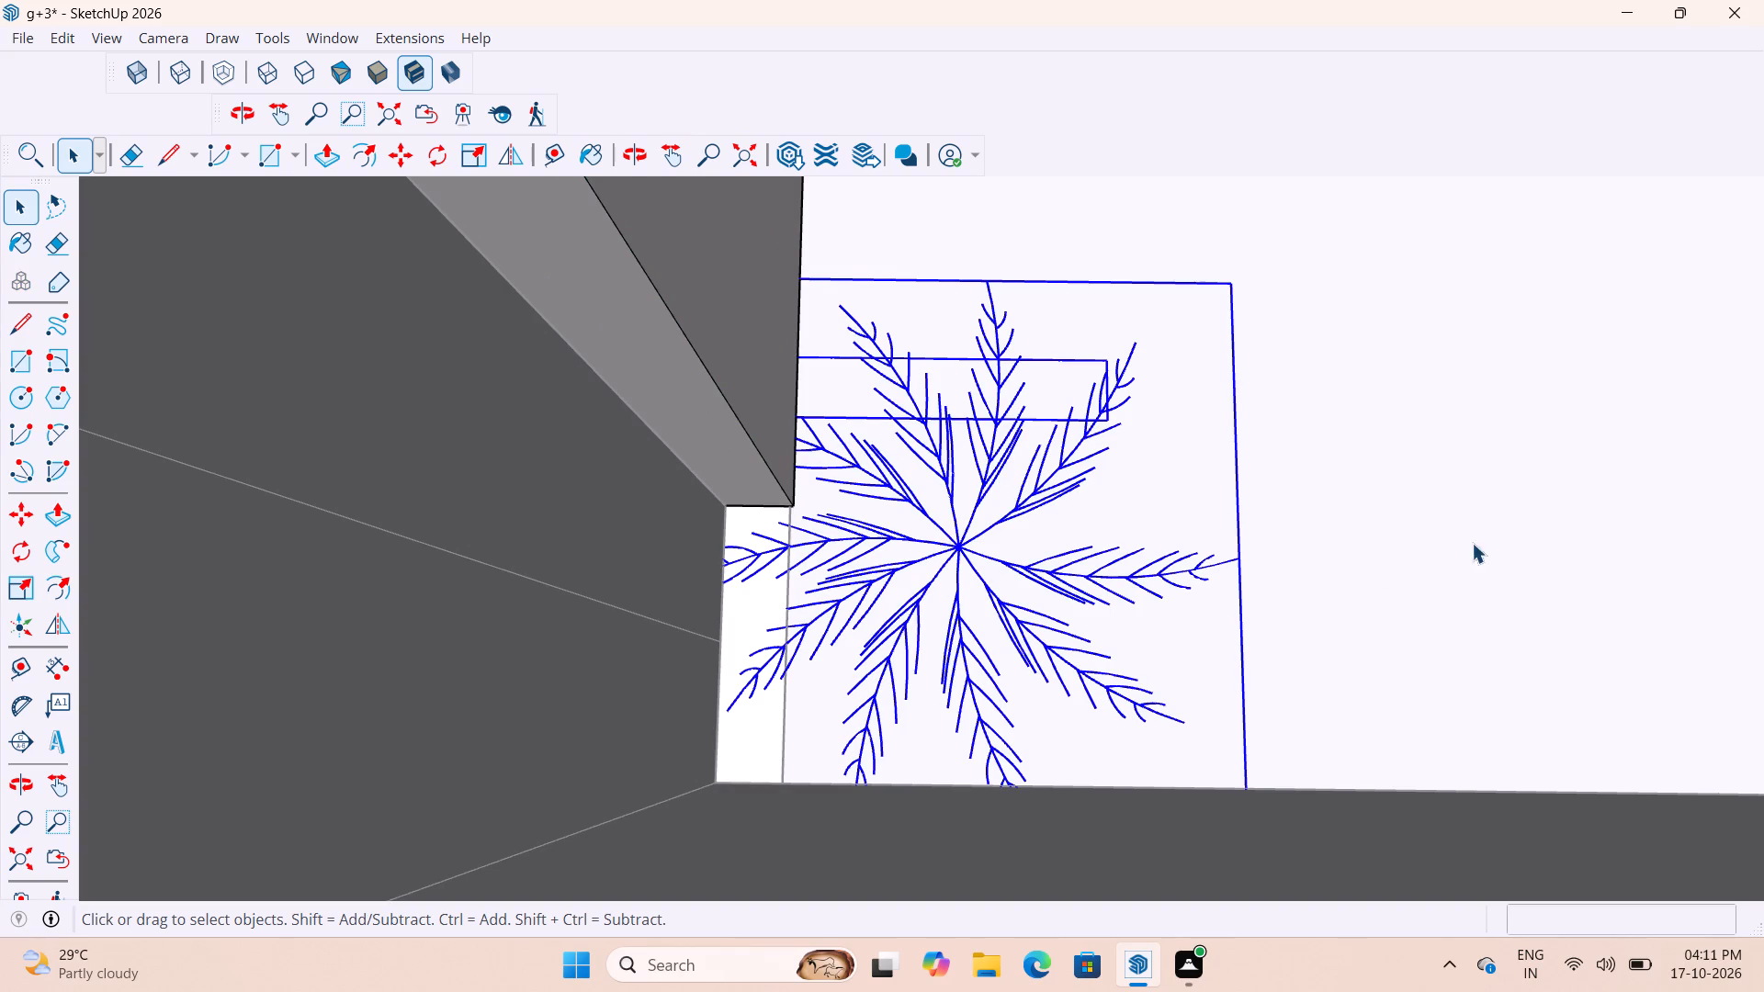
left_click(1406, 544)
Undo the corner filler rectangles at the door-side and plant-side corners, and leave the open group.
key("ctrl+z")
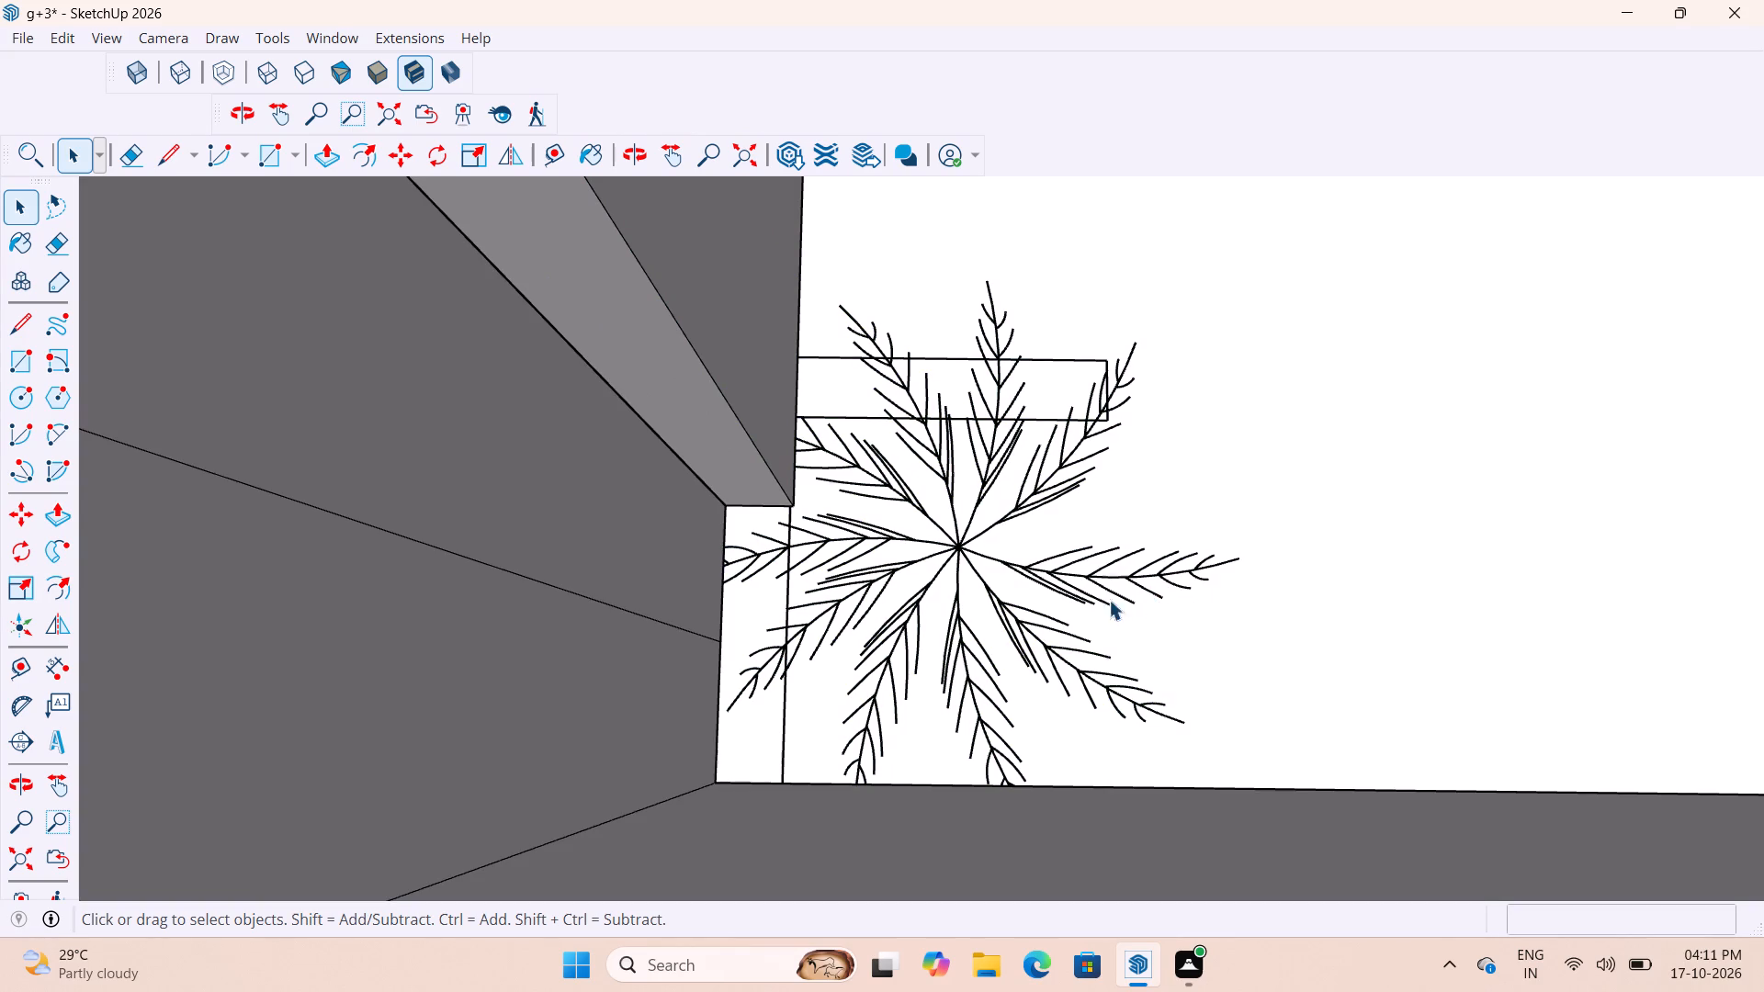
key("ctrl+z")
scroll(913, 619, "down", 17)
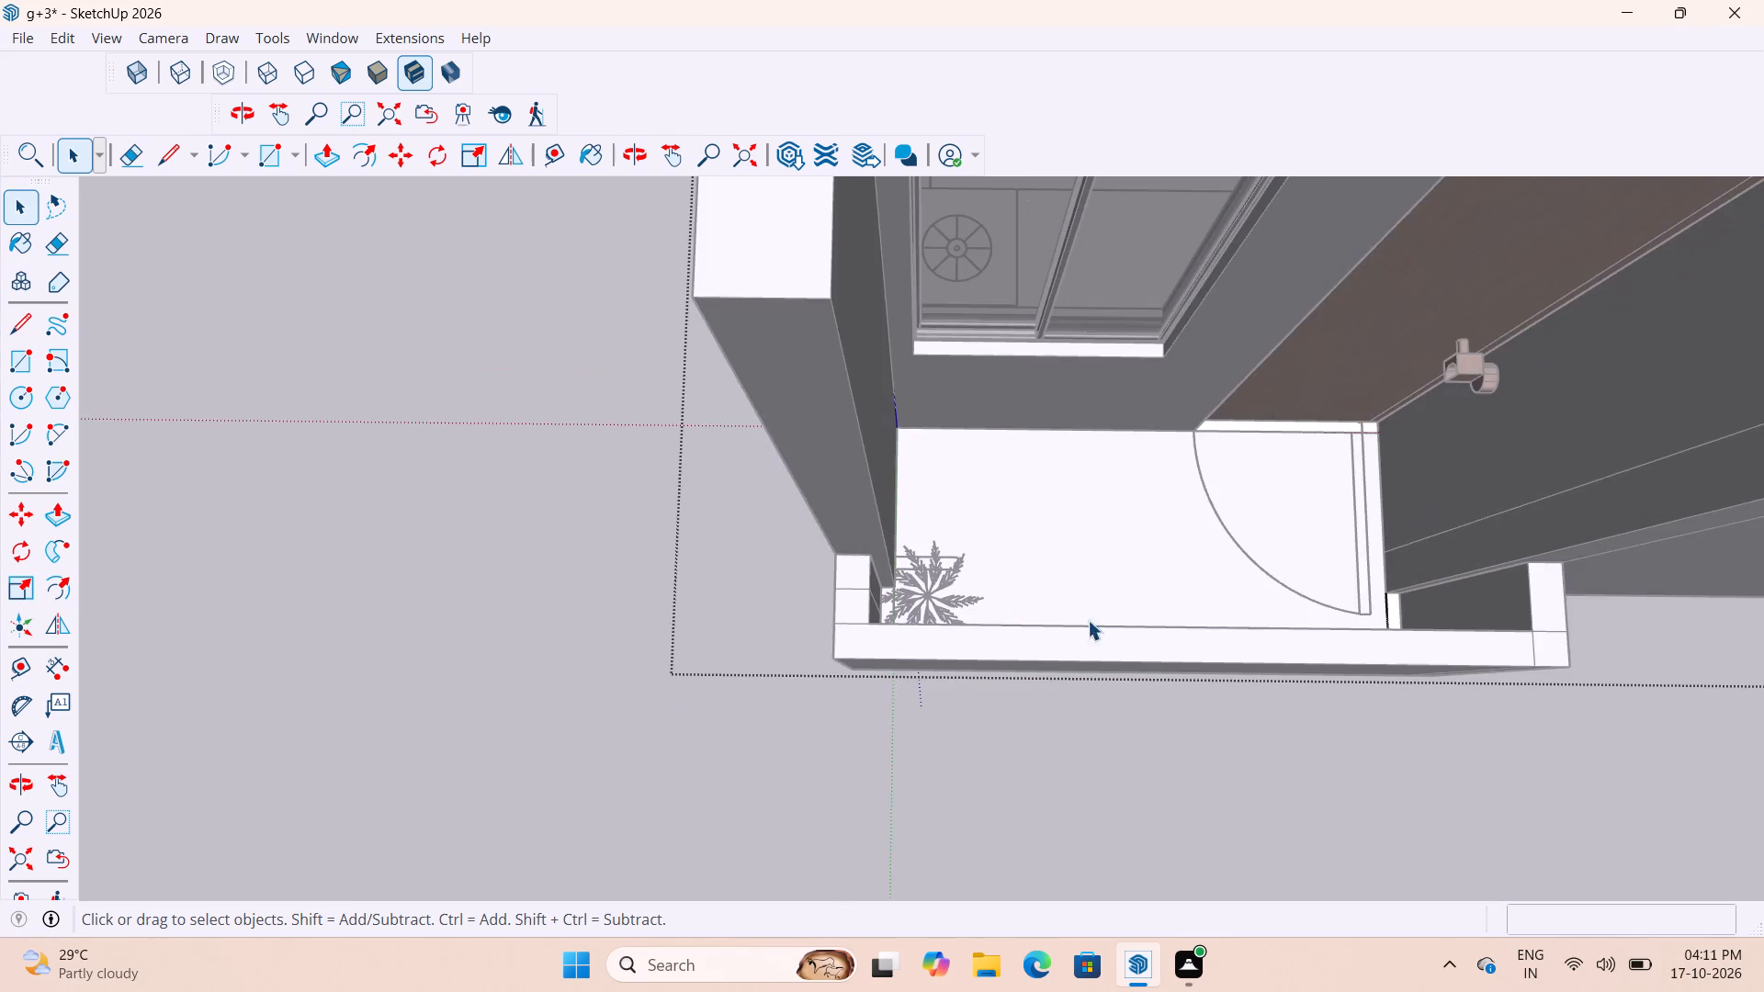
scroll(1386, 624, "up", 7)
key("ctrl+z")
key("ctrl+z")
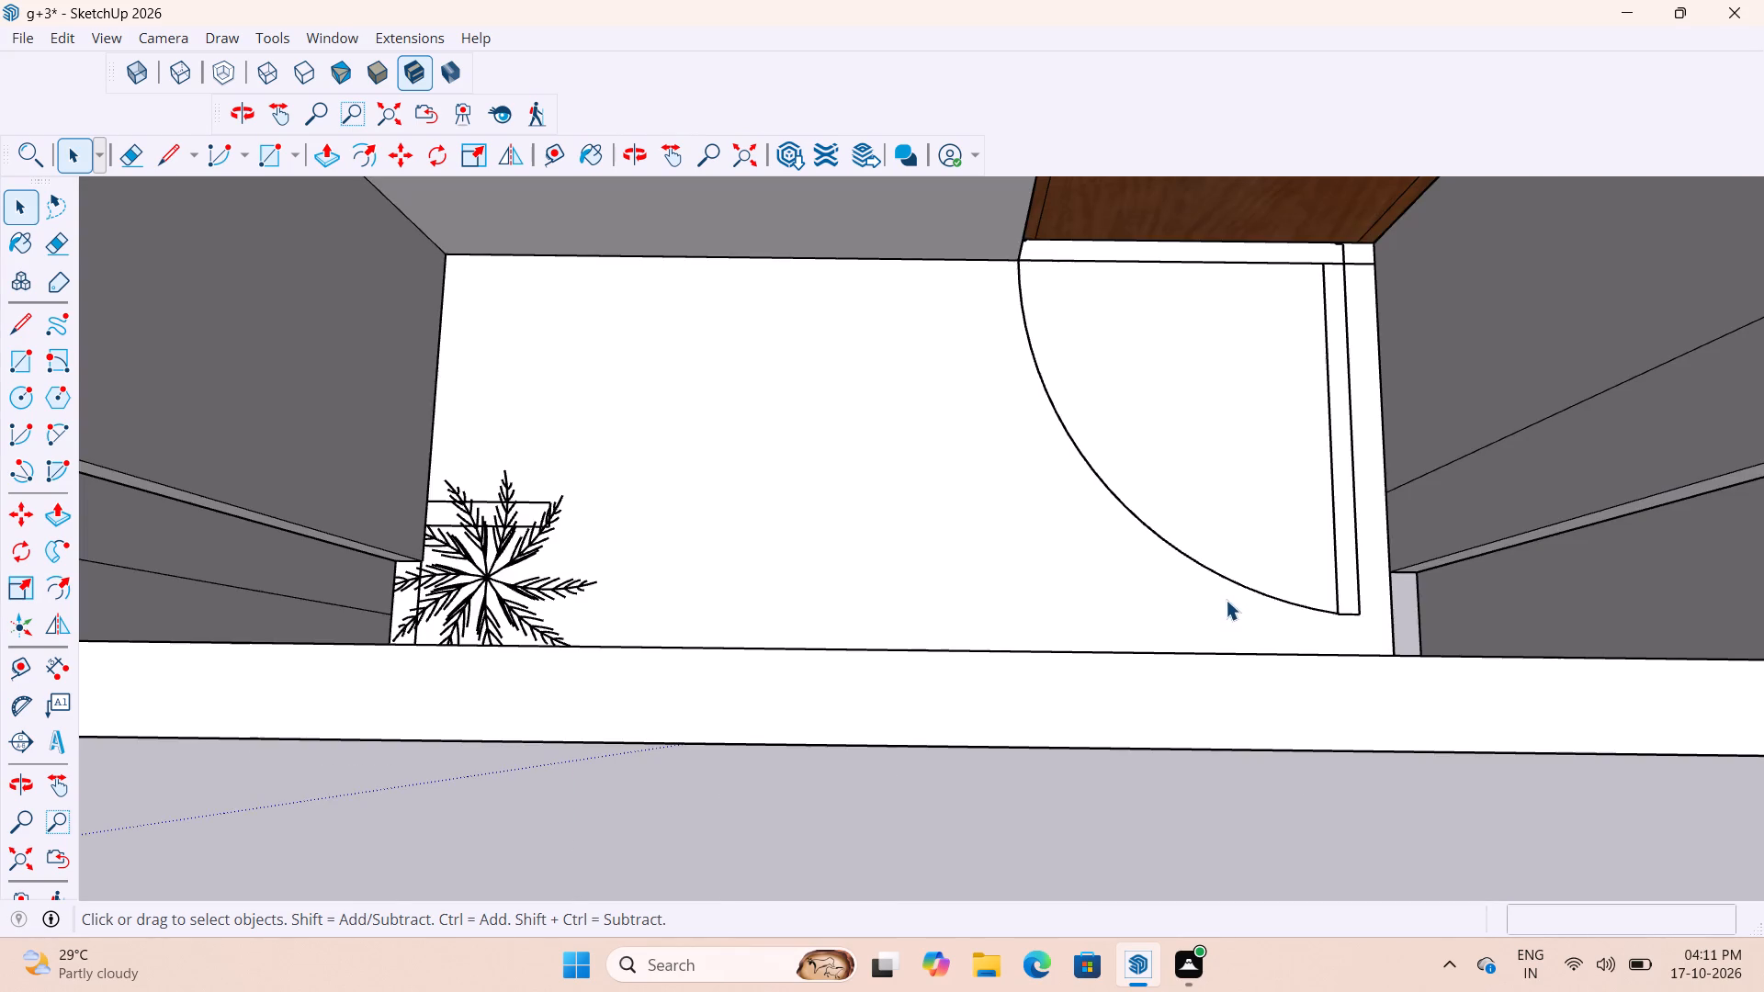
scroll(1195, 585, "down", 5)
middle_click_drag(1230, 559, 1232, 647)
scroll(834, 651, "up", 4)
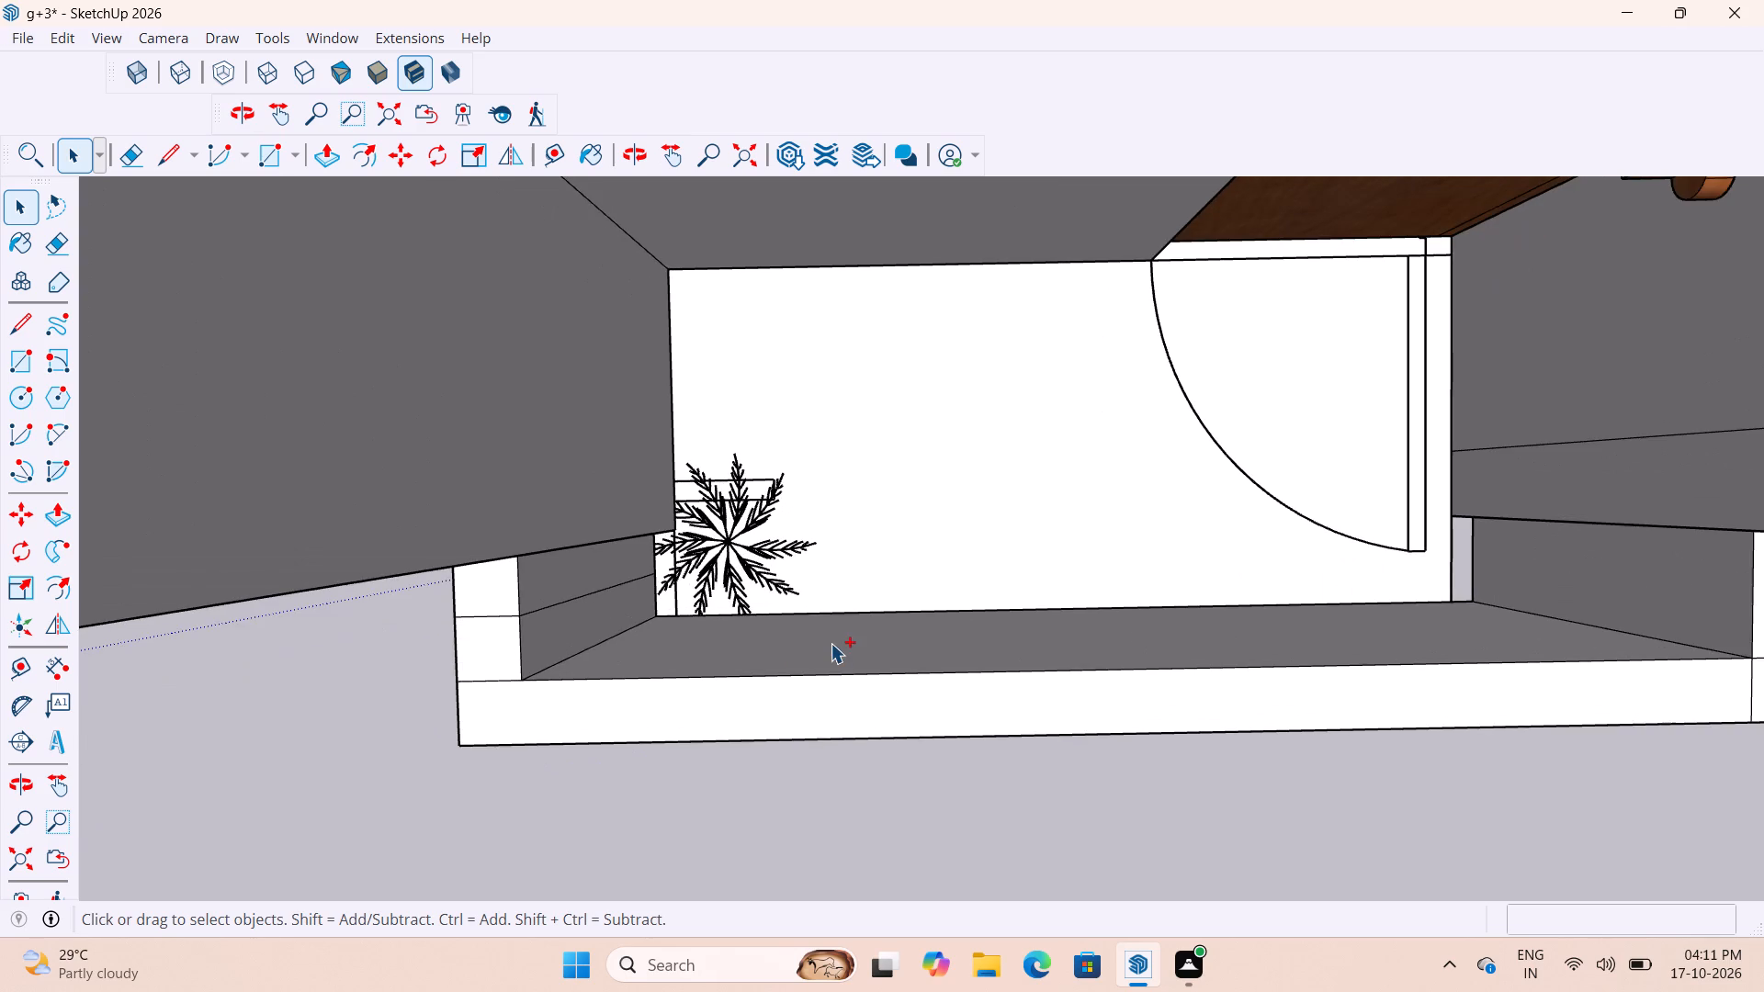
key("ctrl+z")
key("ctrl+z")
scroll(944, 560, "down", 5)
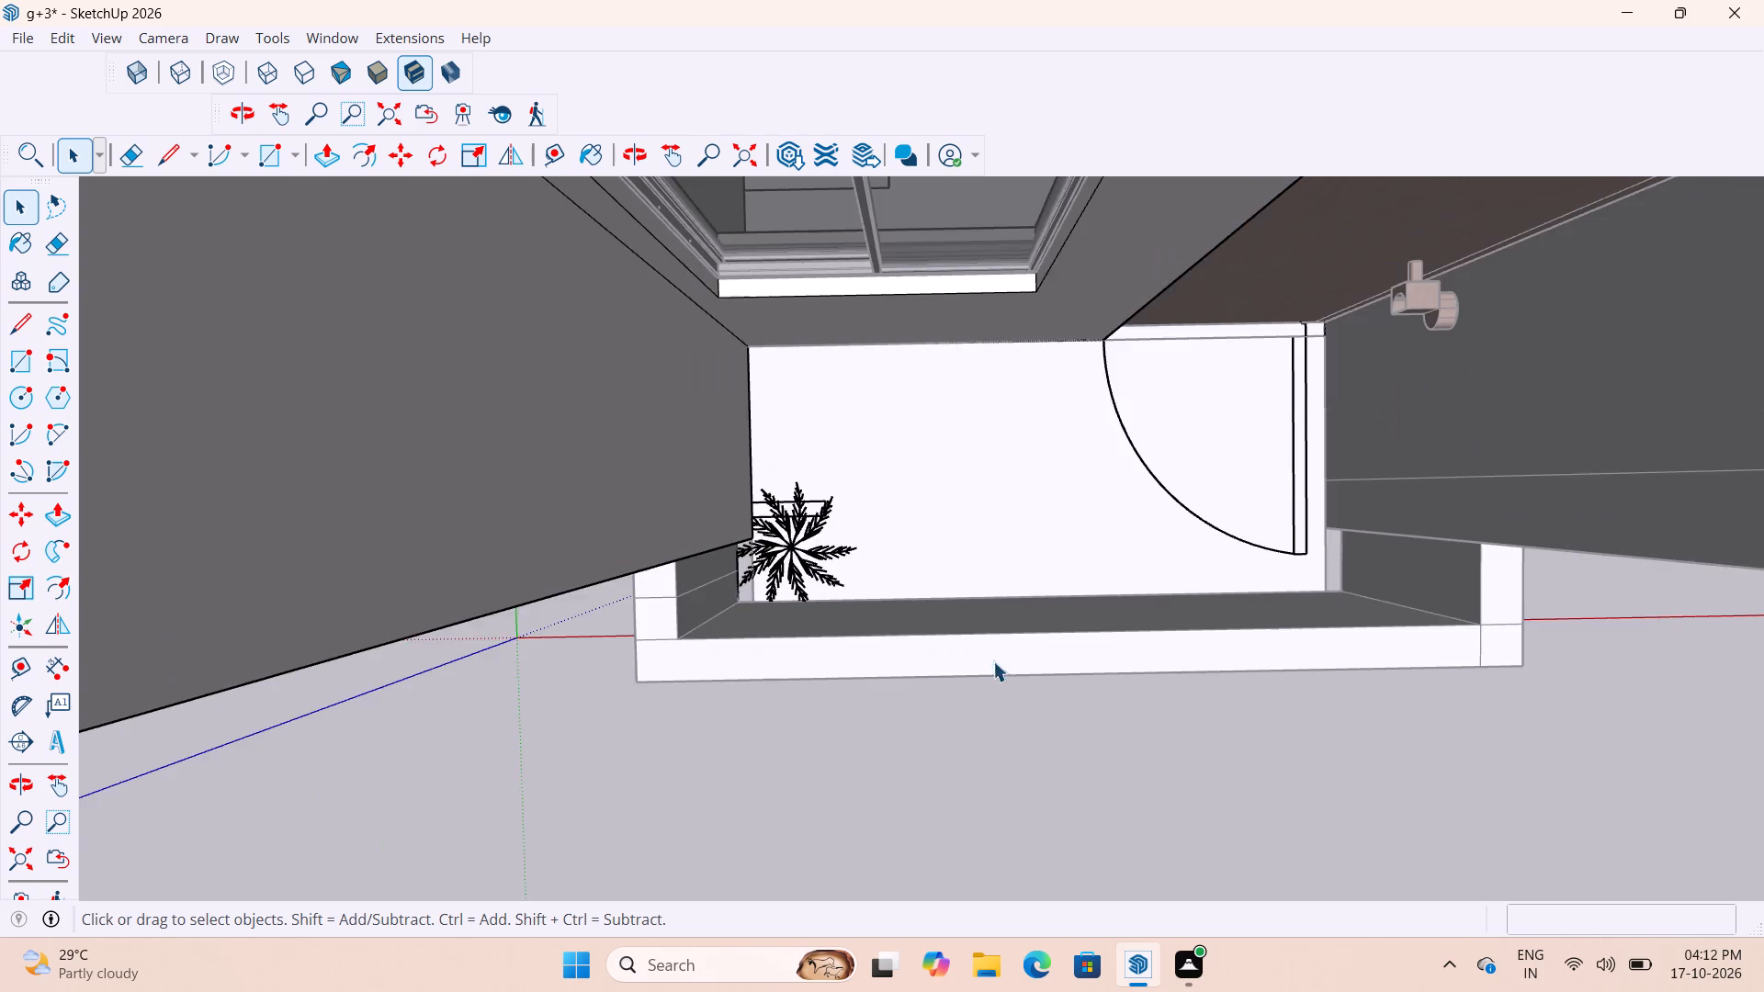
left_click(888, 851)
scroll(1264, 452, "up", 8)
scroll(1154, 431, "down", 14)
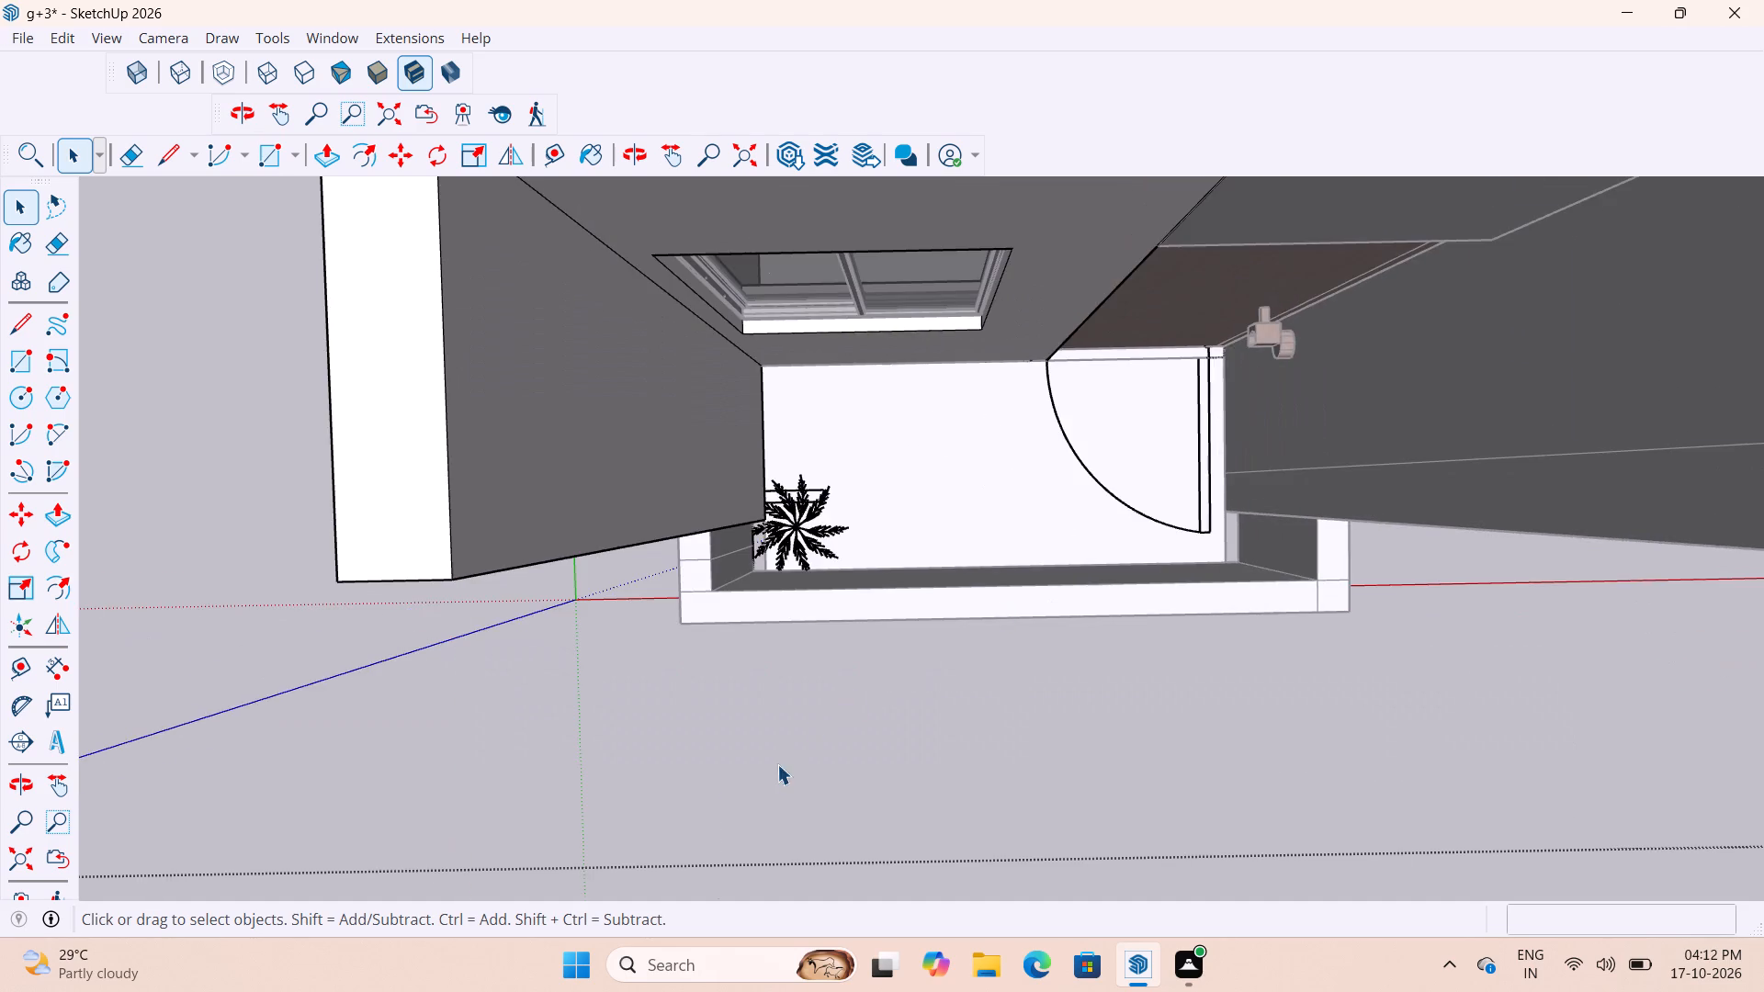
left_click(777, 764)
Undo the separate balcony floor rectangle beside the potted plant and door swing, and clear the selection.
scroll(1176, 428, "up", 9)
left_click(1182, 406)
left_click(1171, 299)
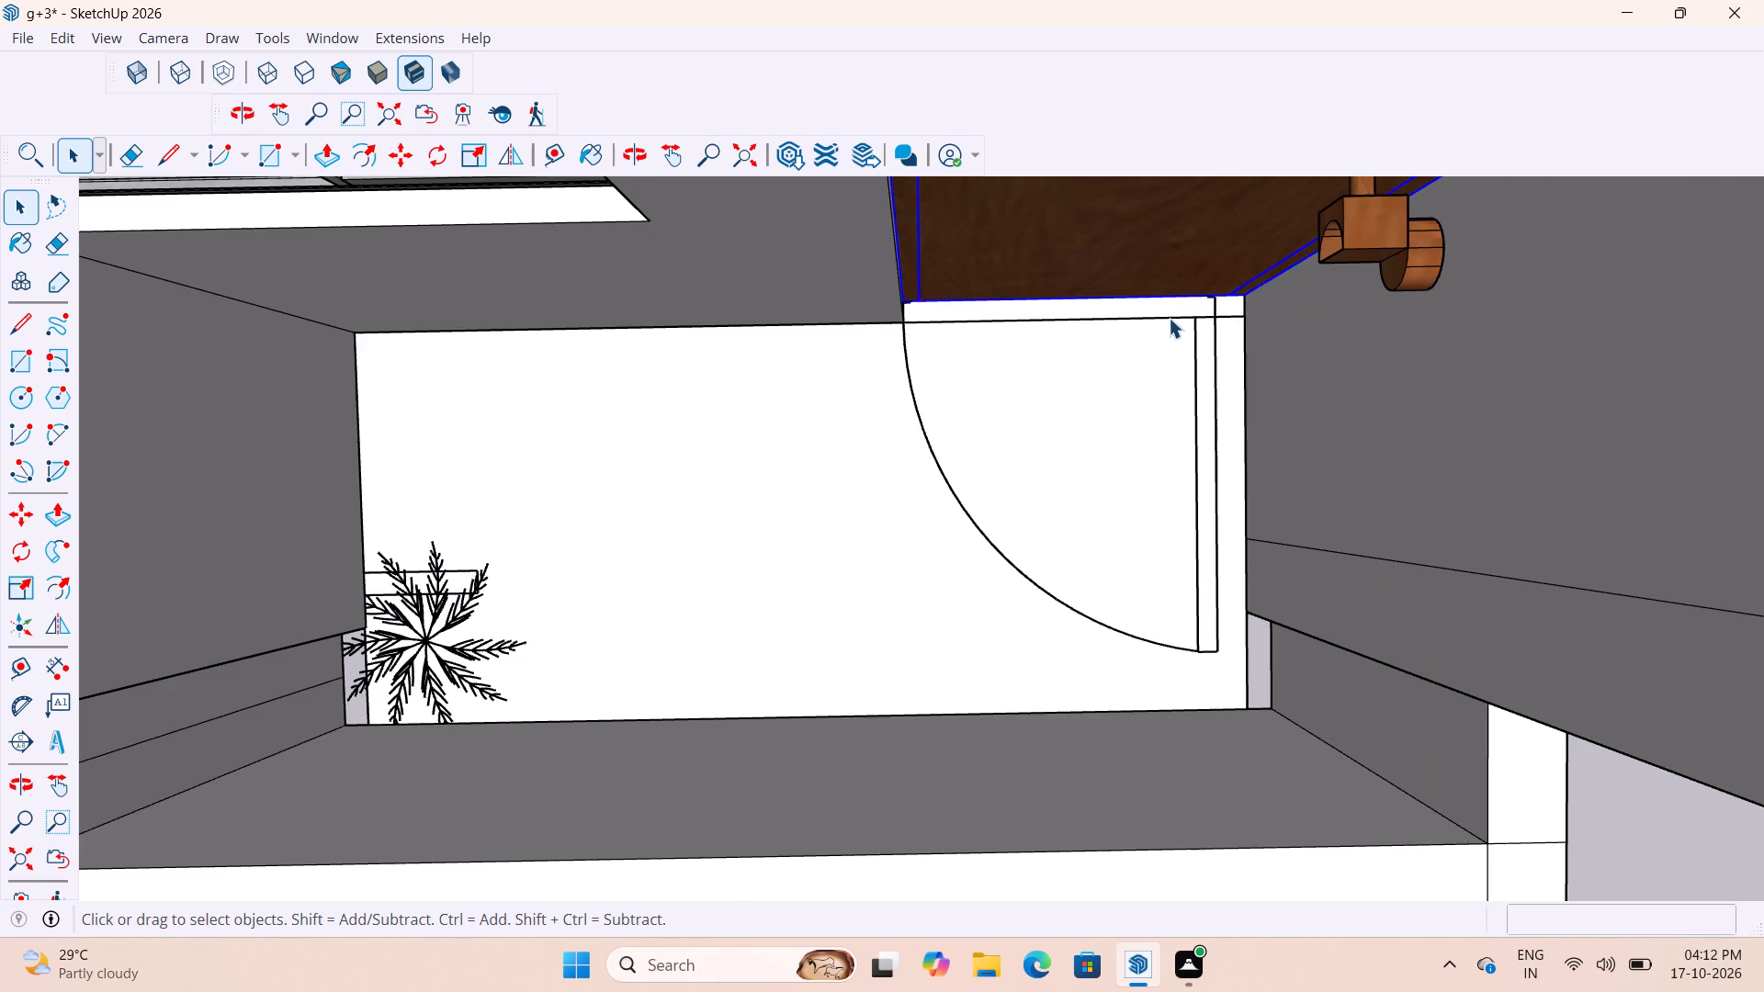
scroll(1169, 318, "up", 4)
left_click(1159, 301)
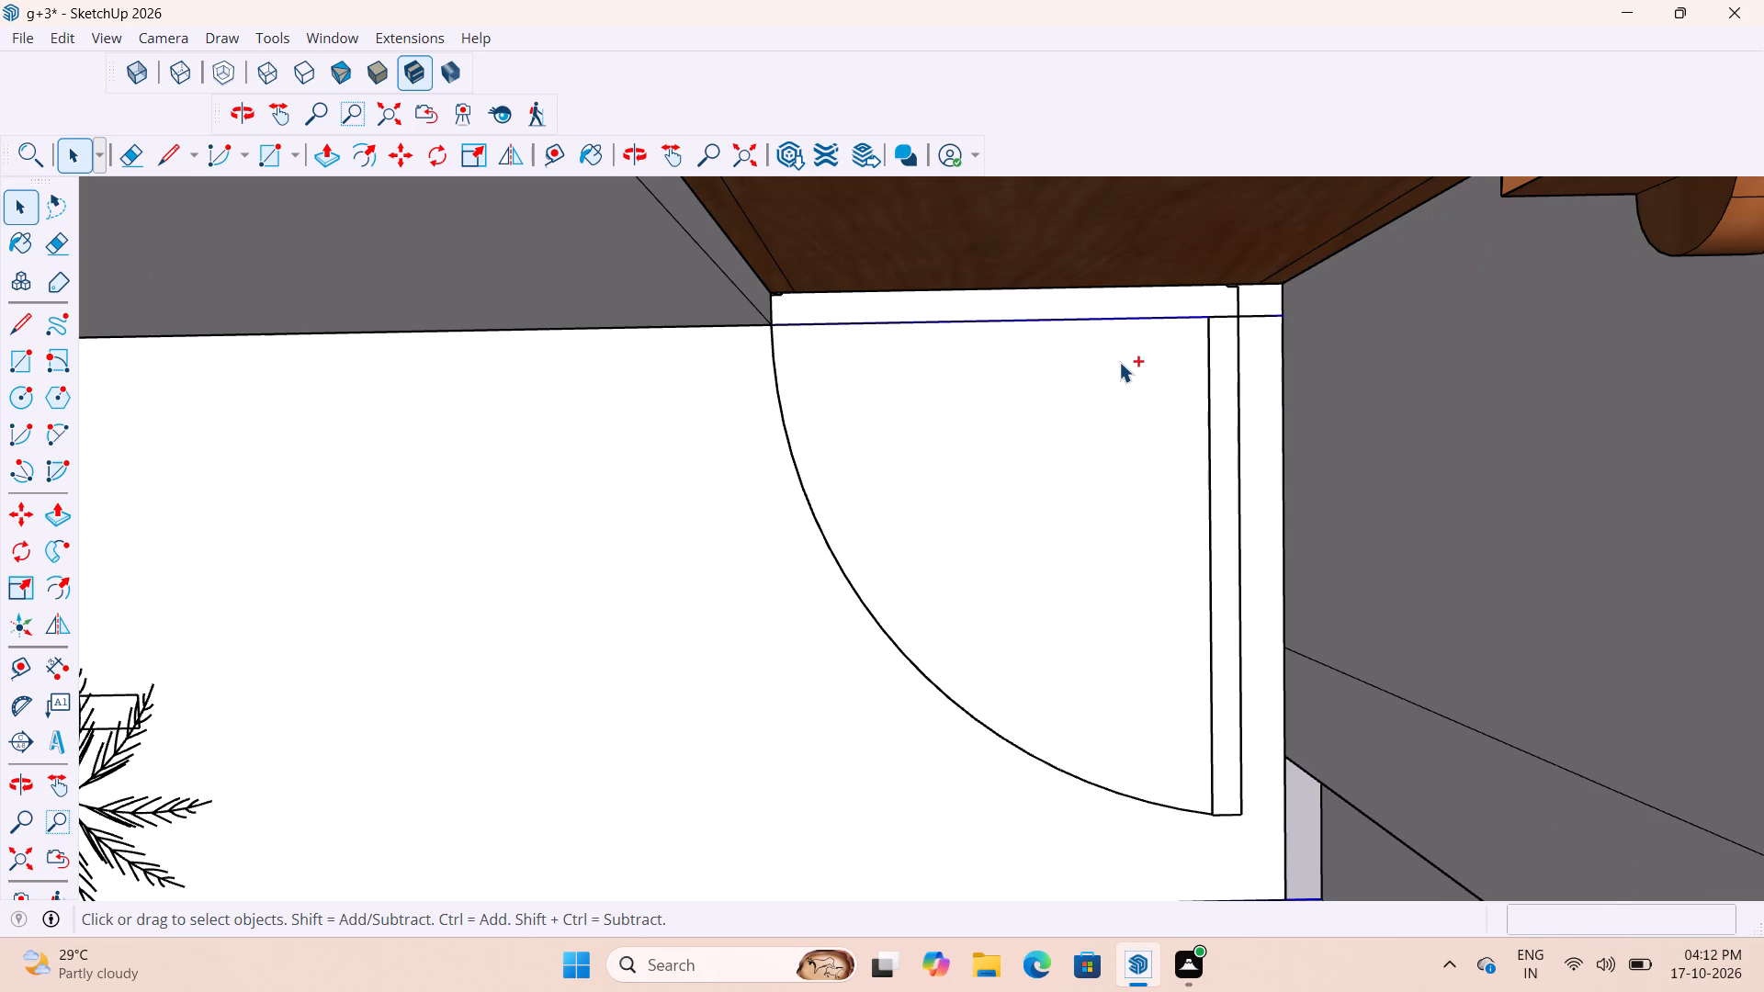
key("ctrl+z")
key("ctrl+z")
key("ctrl+z")
scroll(1197, 355, "down", 9)
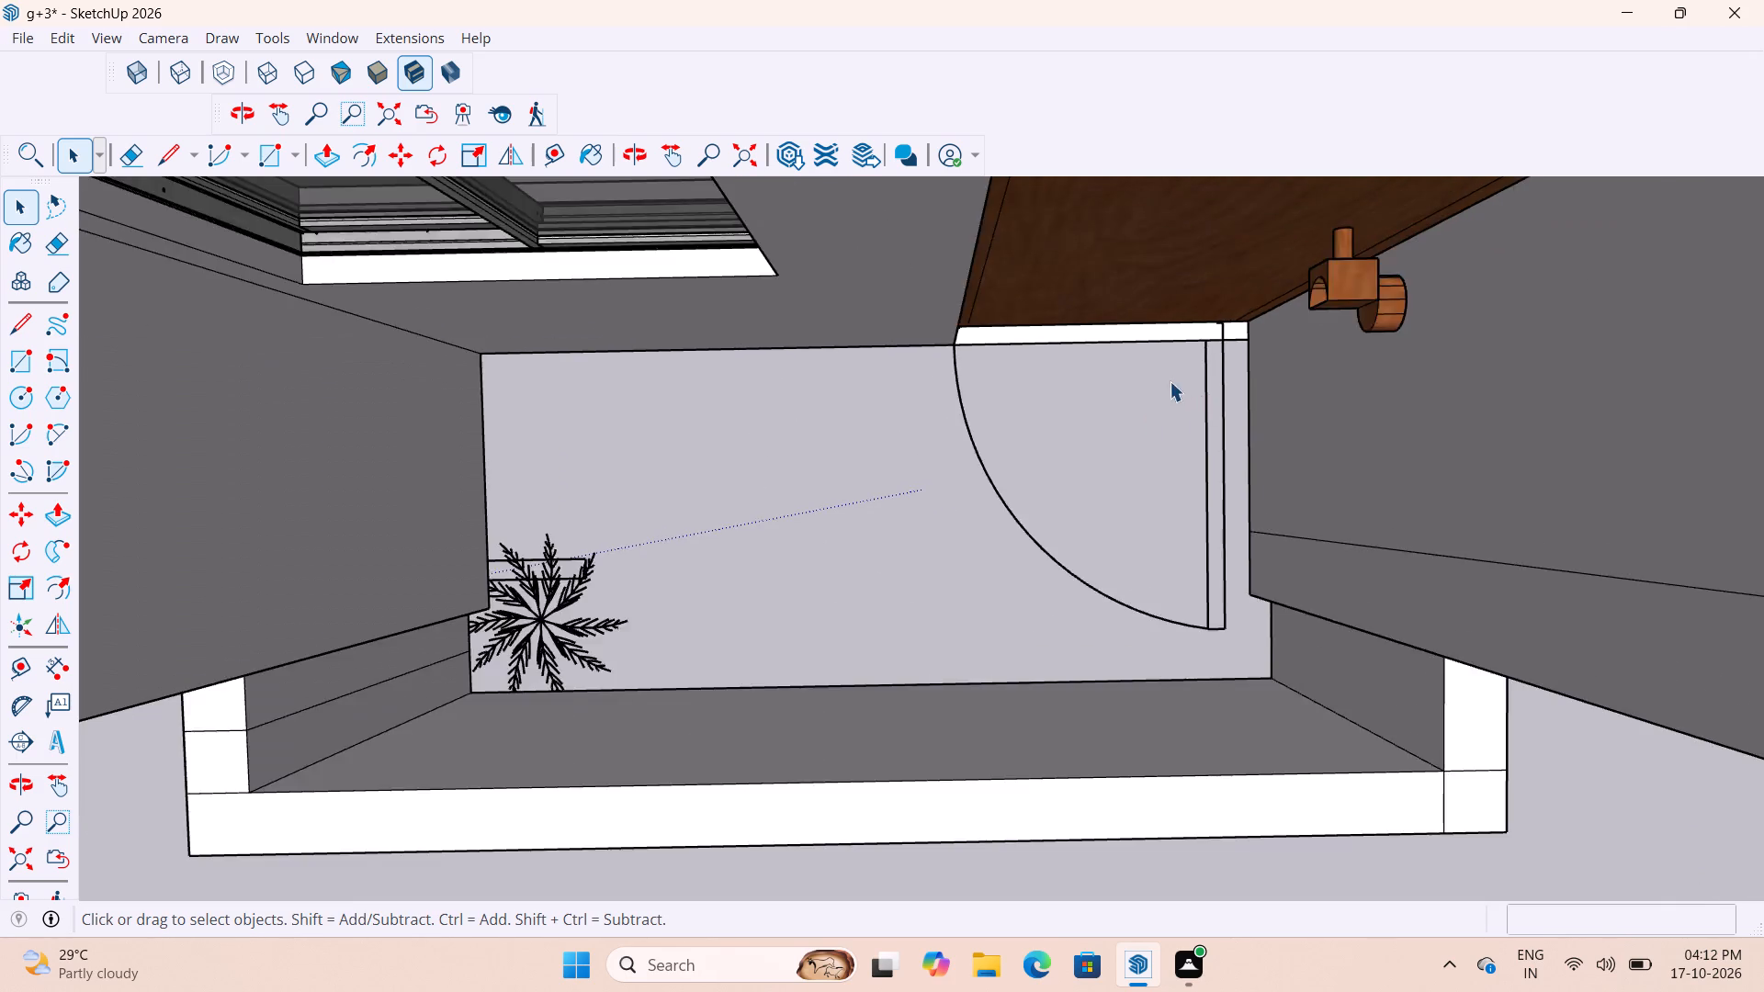
scroll(1170, 381, "down", 3)
left_click(979, 714)
Inside the floor slab group, draw a horizontal rectangle over the balcony from the door threshold corner, about 6' by 2' 8".
scroll(1234, 366, "up", 8)
double_click(1094, 360)
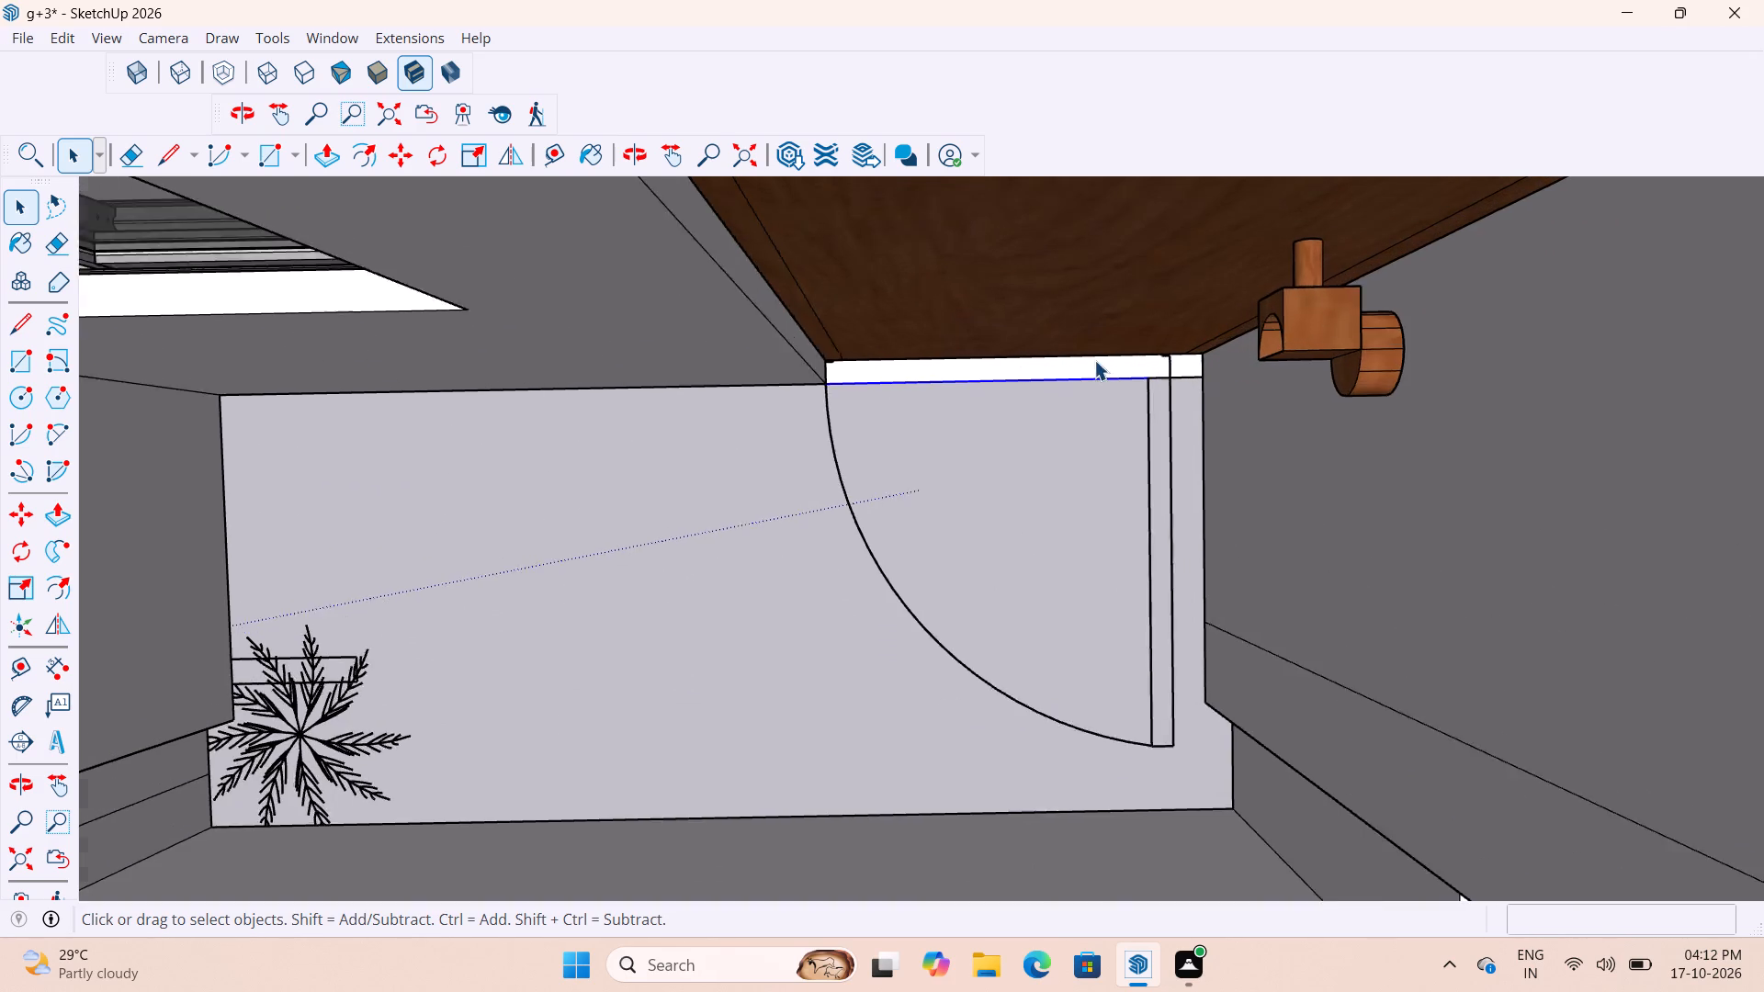
key("r")
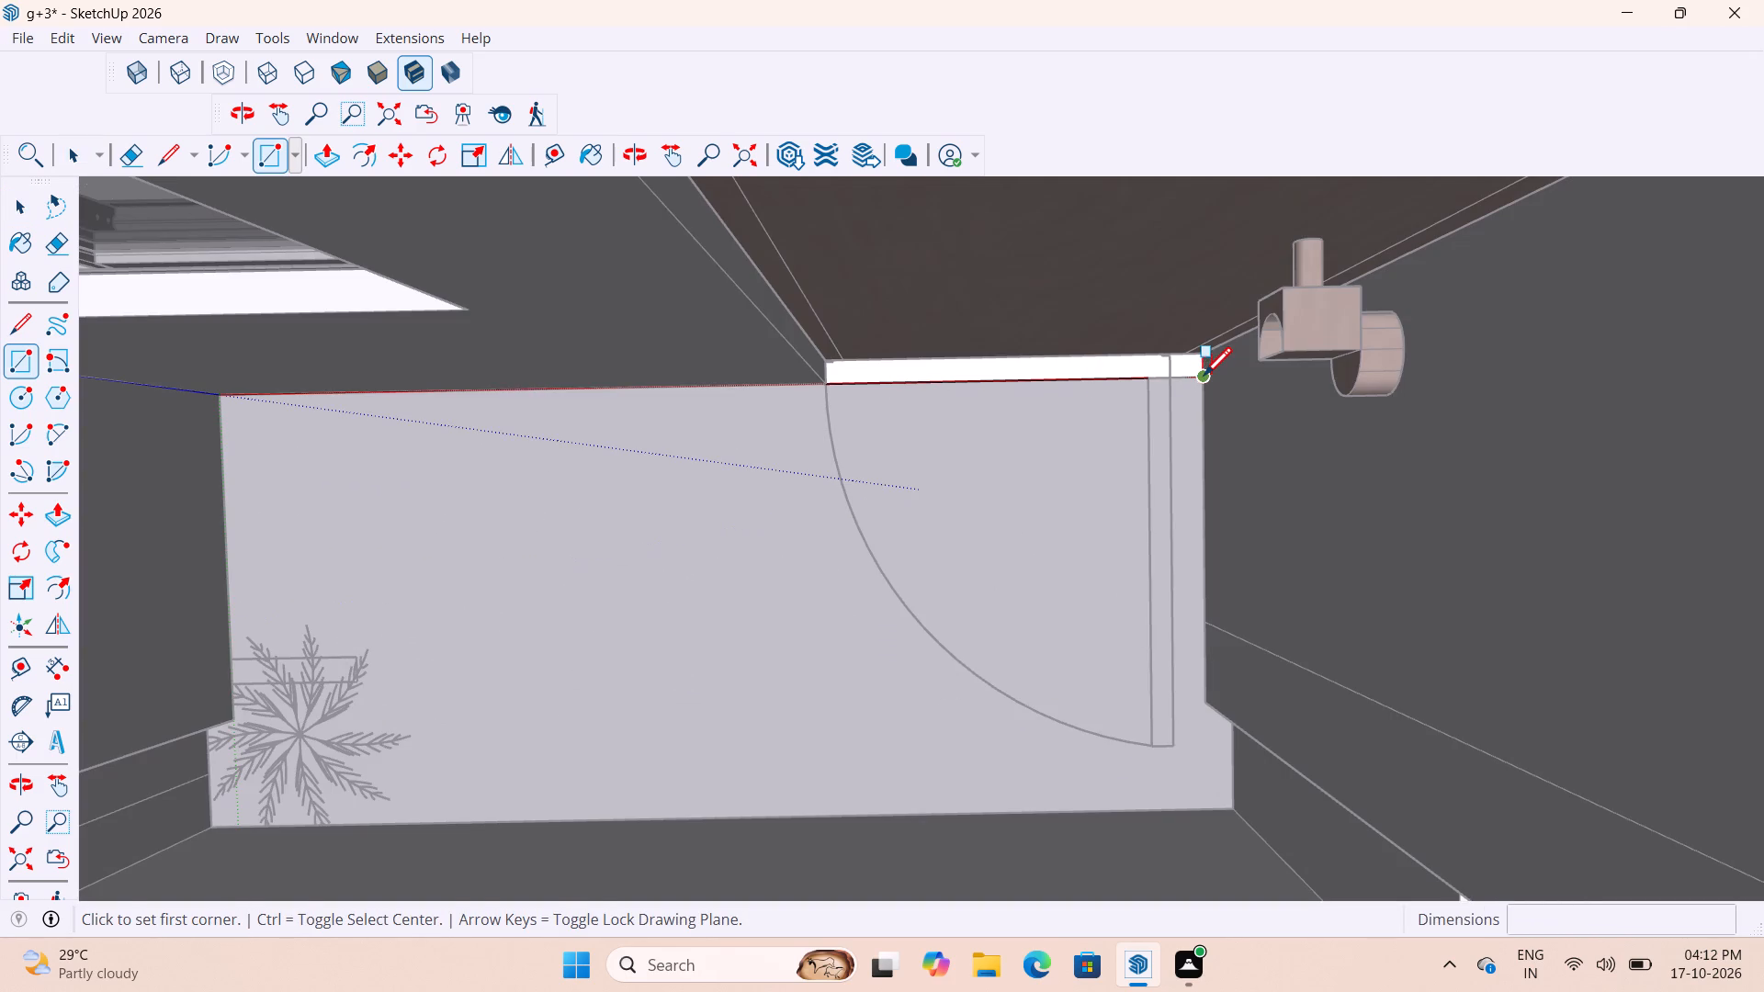
left_click(1204, 378)
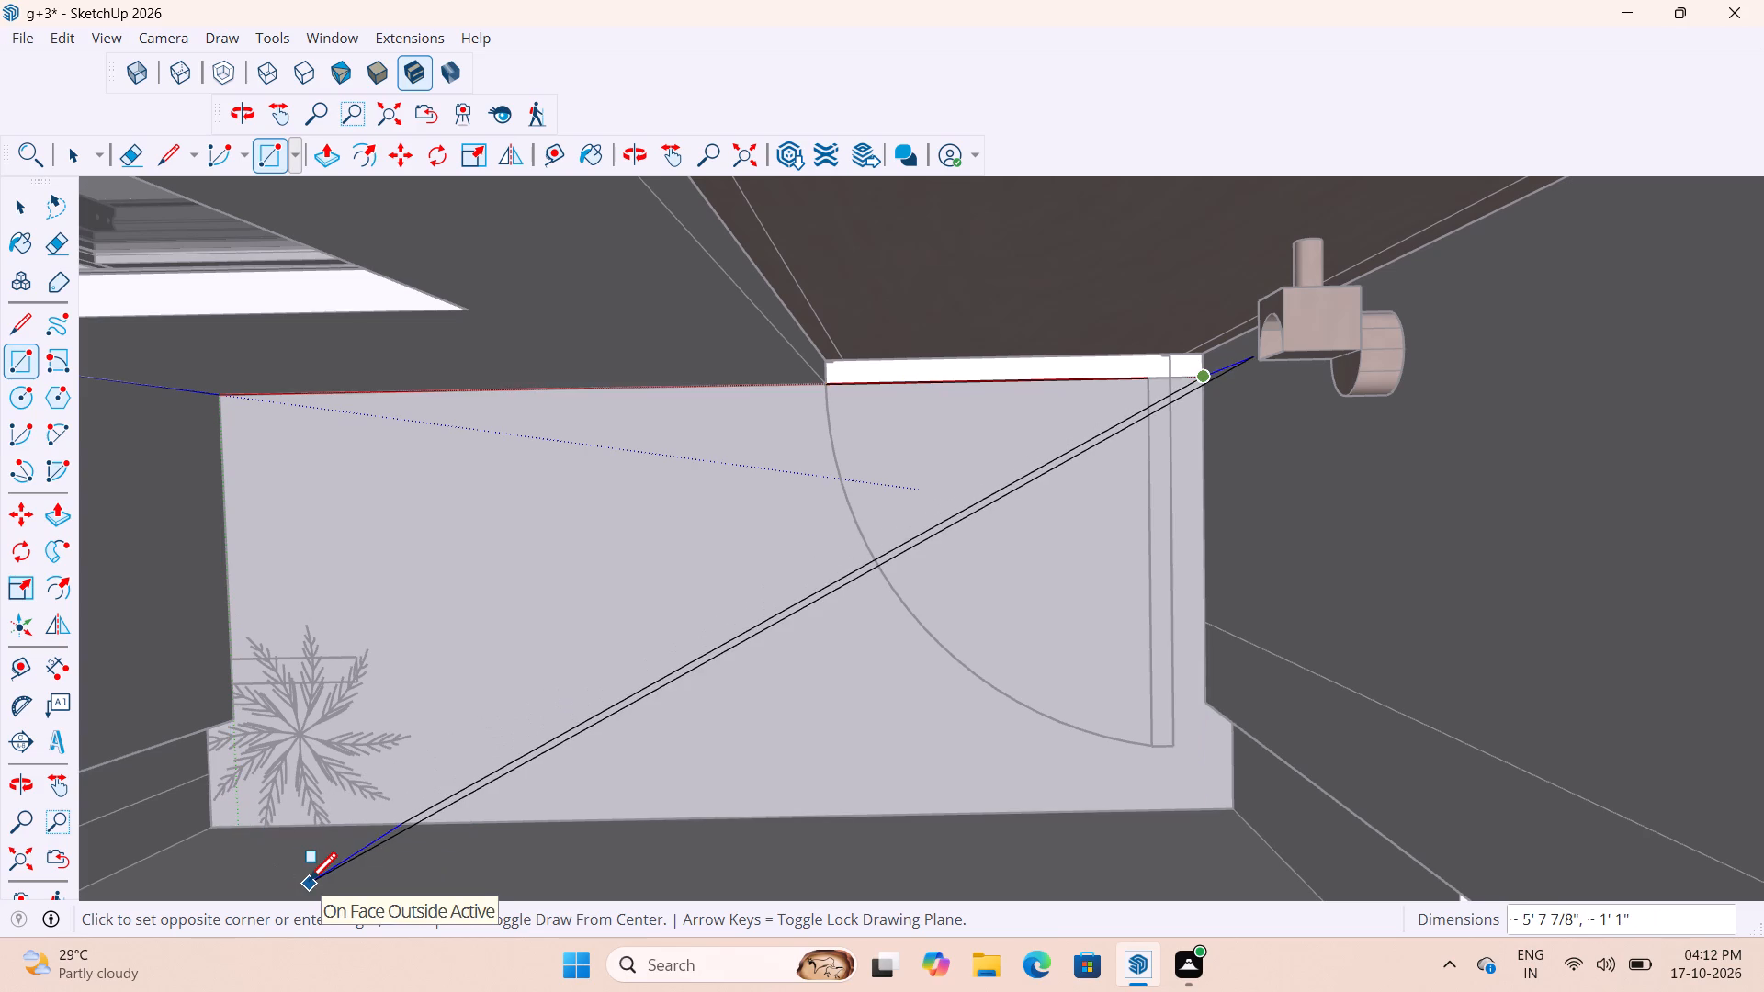
key("Left")
key("Up")
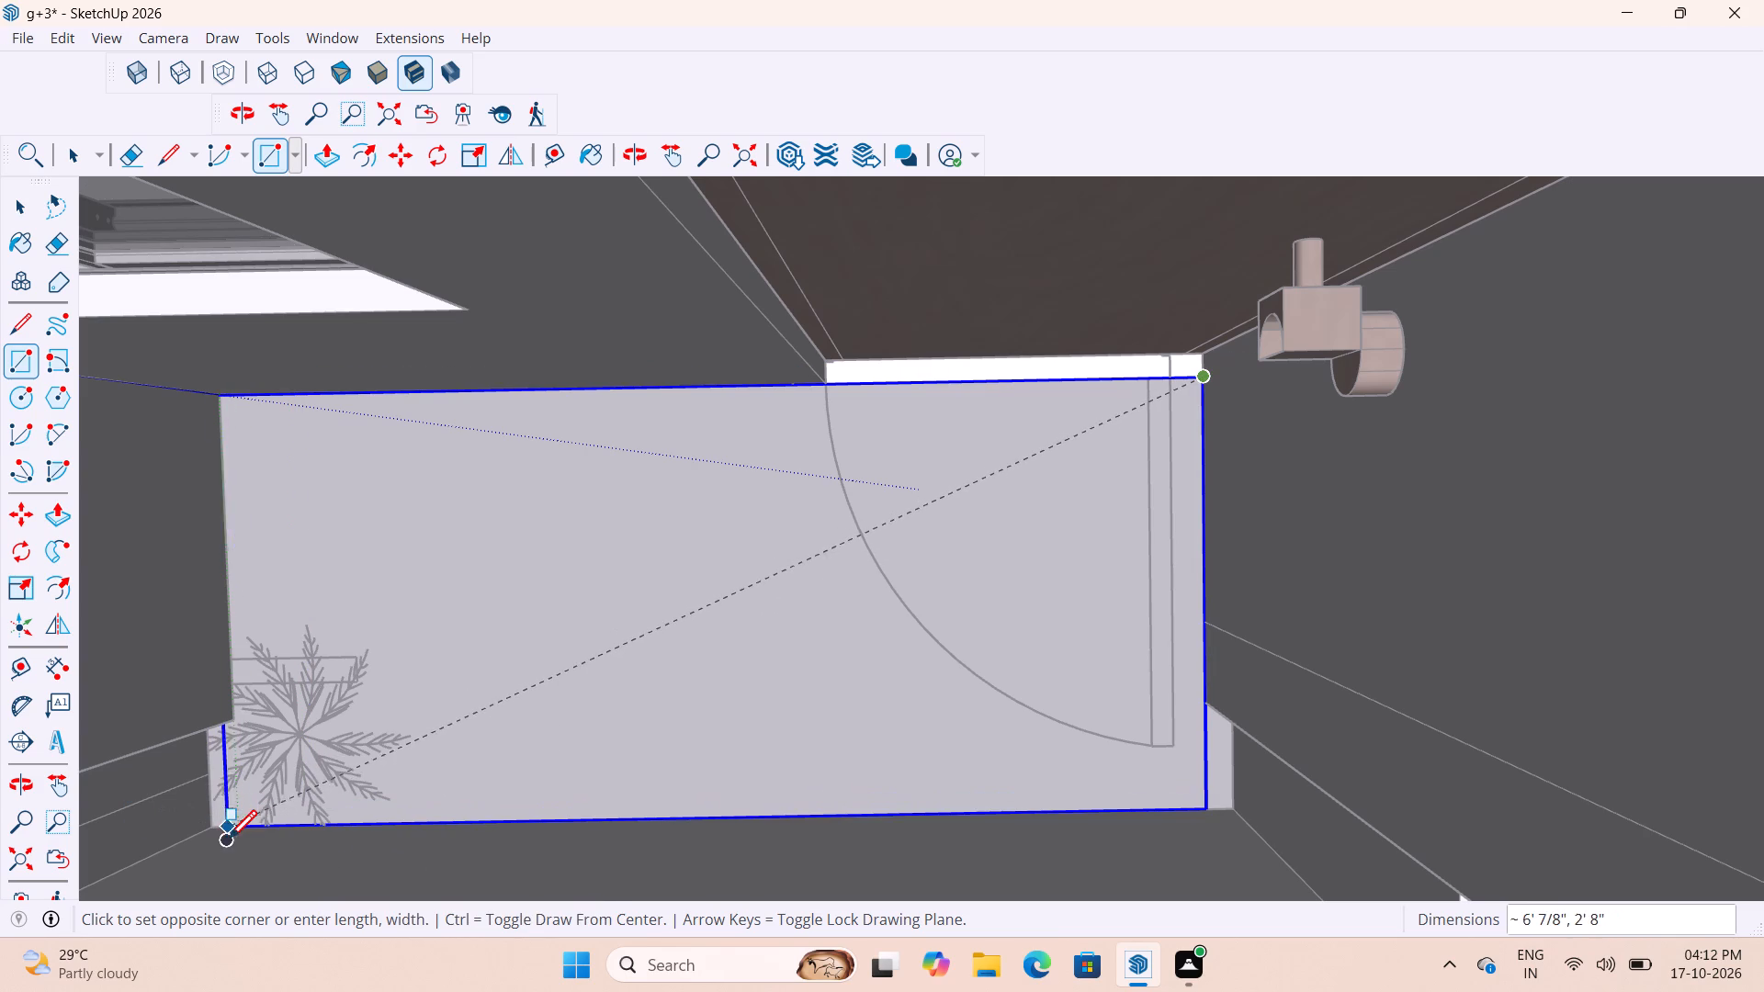
scroll(242, 852, "up", 5)
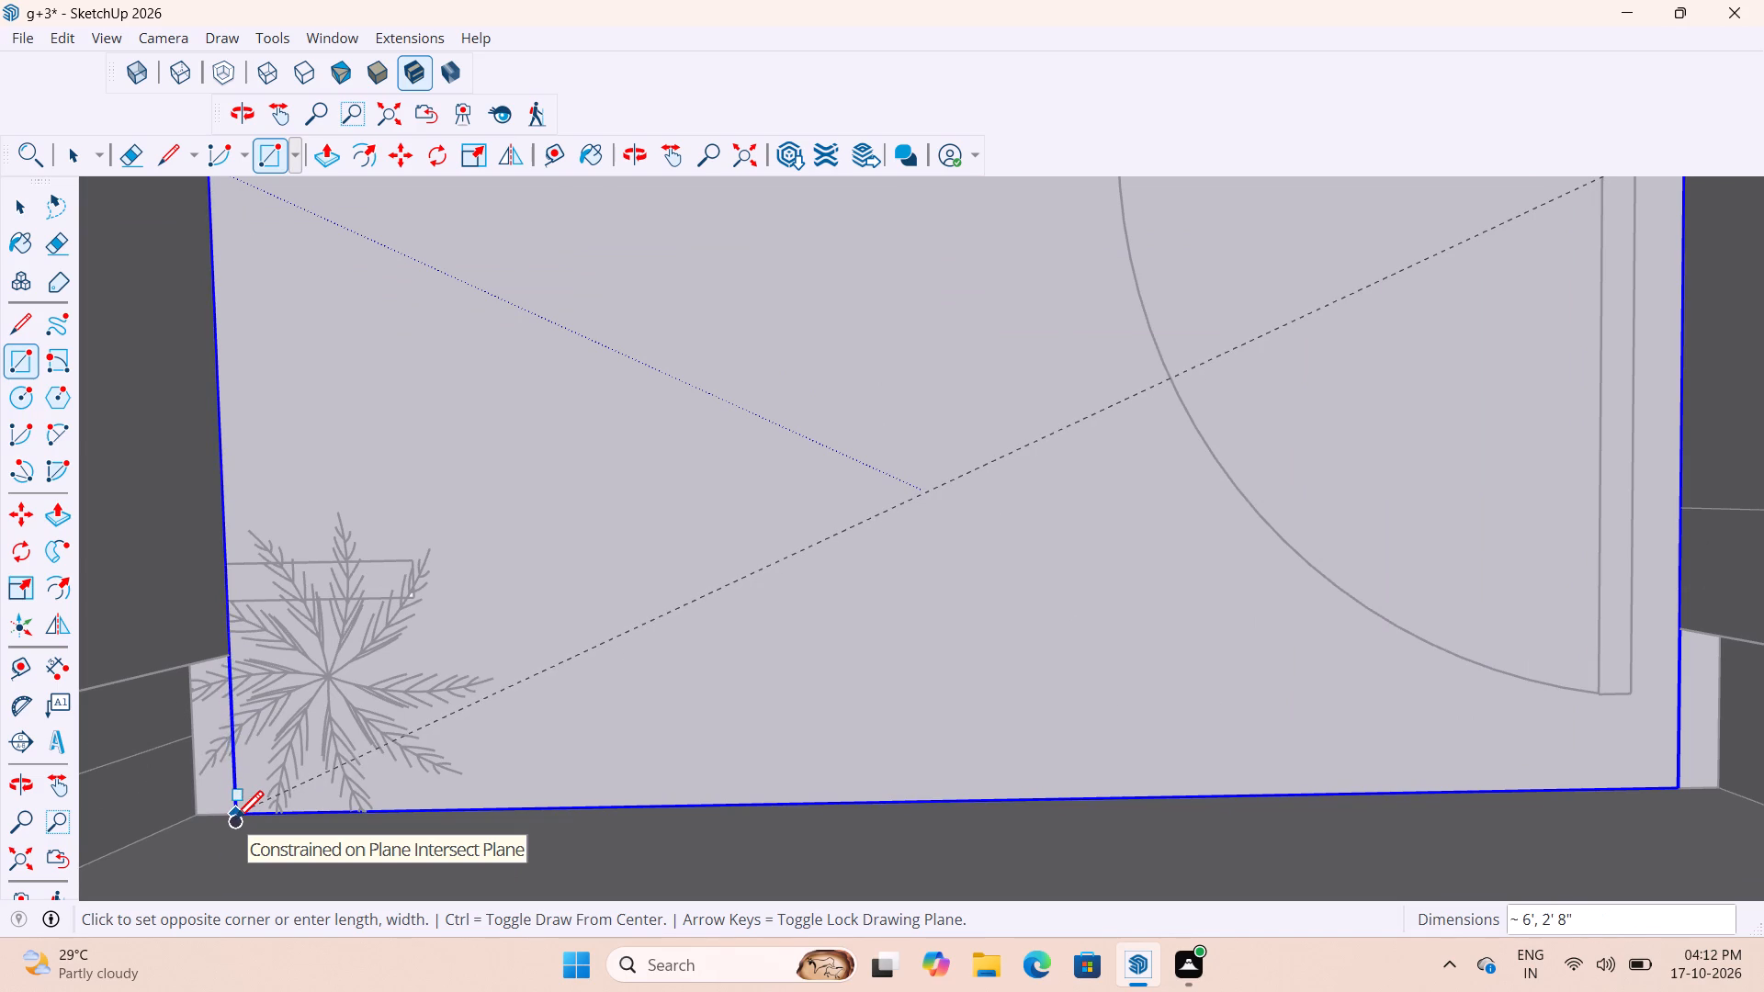
scroll(235, 822, "up", 5)
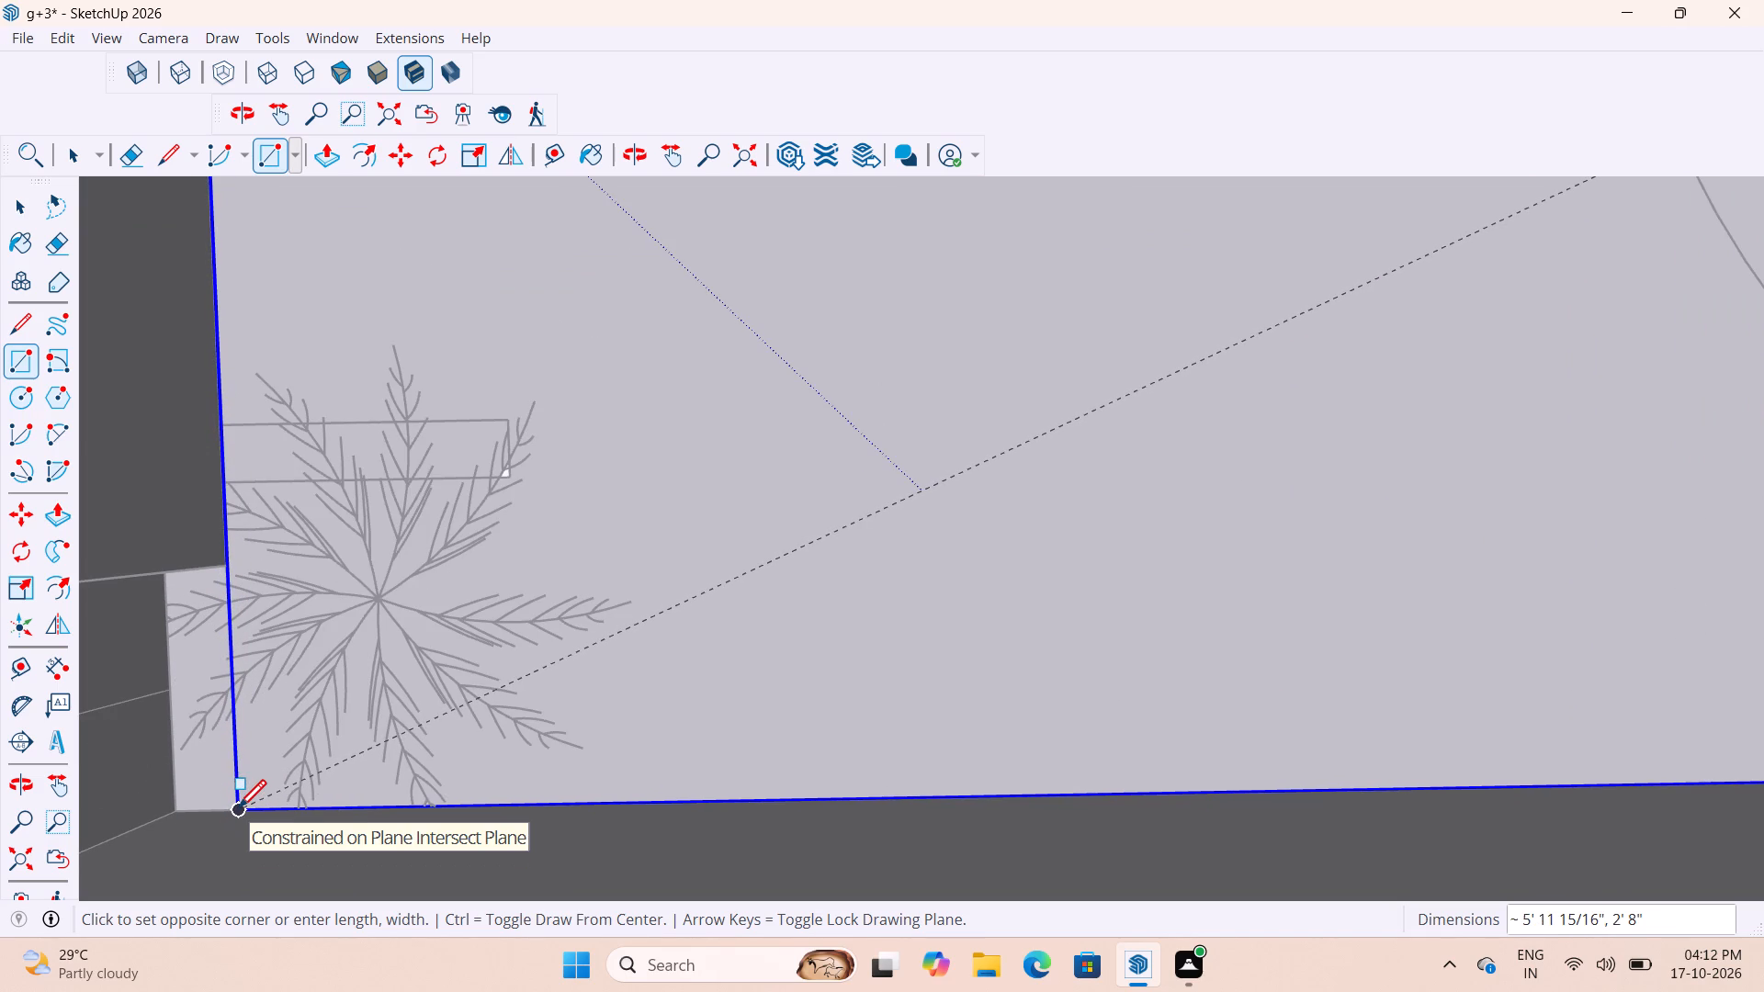
left_click(238, 811)
scroll(238, 811, "down", 13)
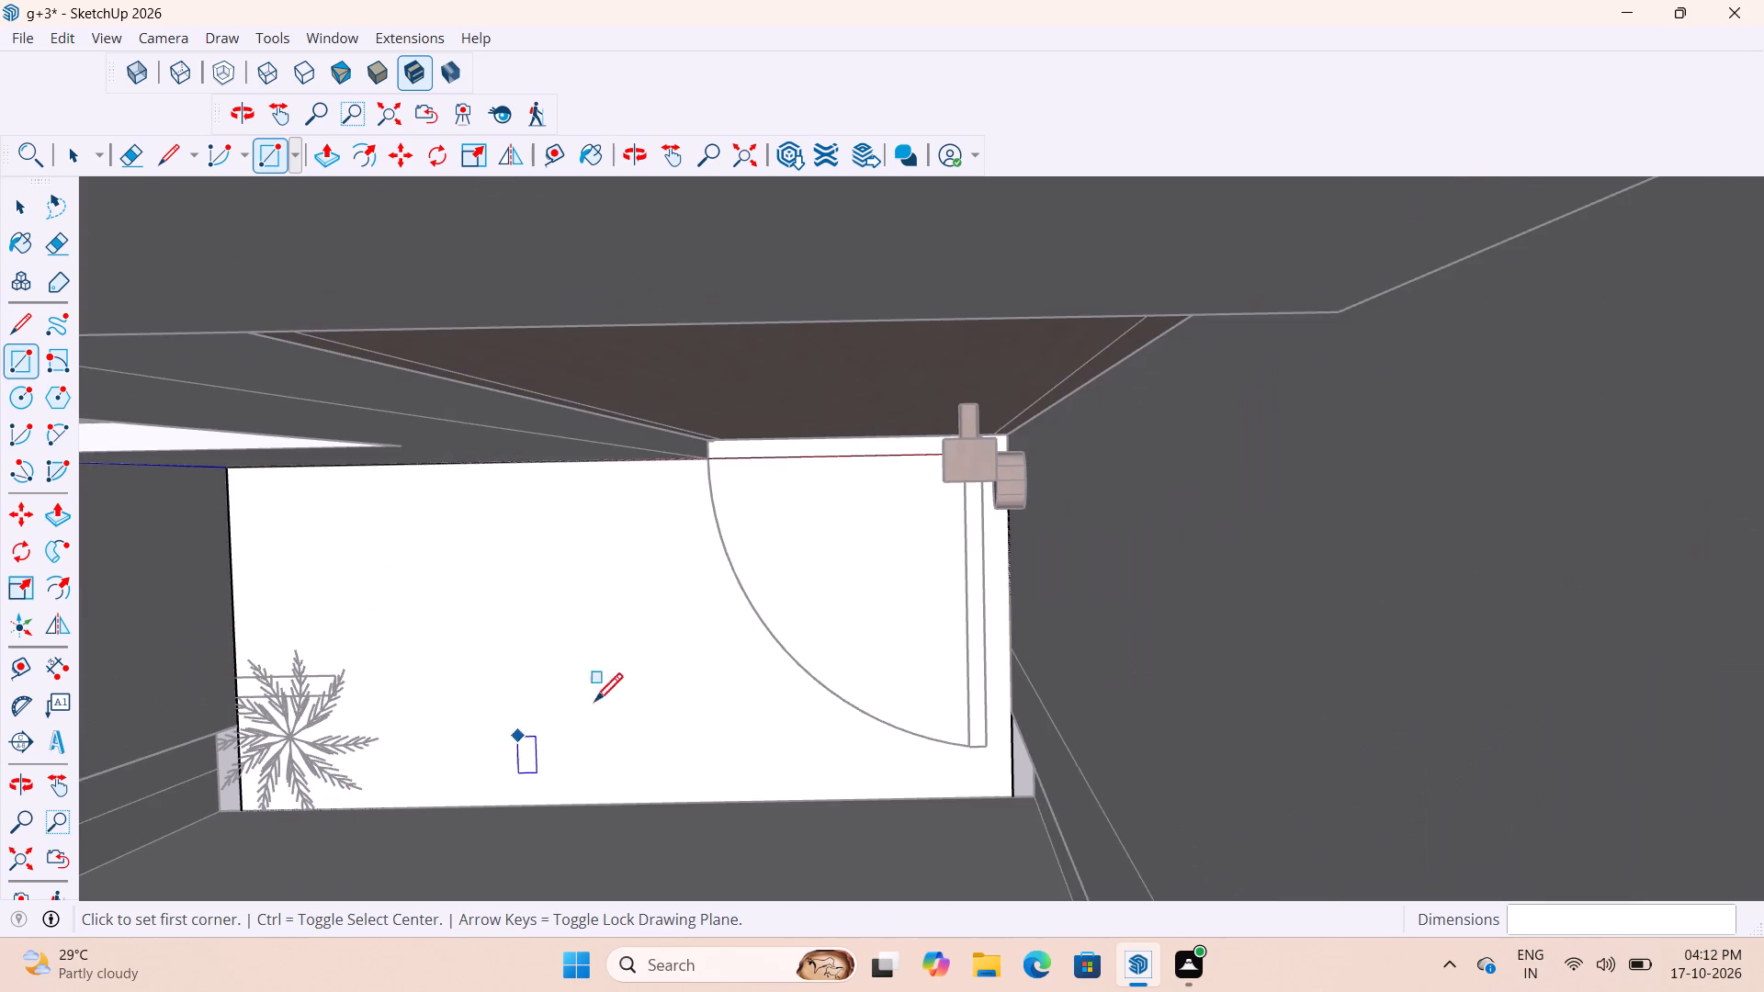
Delete the dividing edge between the door threshold floor and the new balcony floor.
scroll(838, 566, "up", 7)
key("space")
key("space")
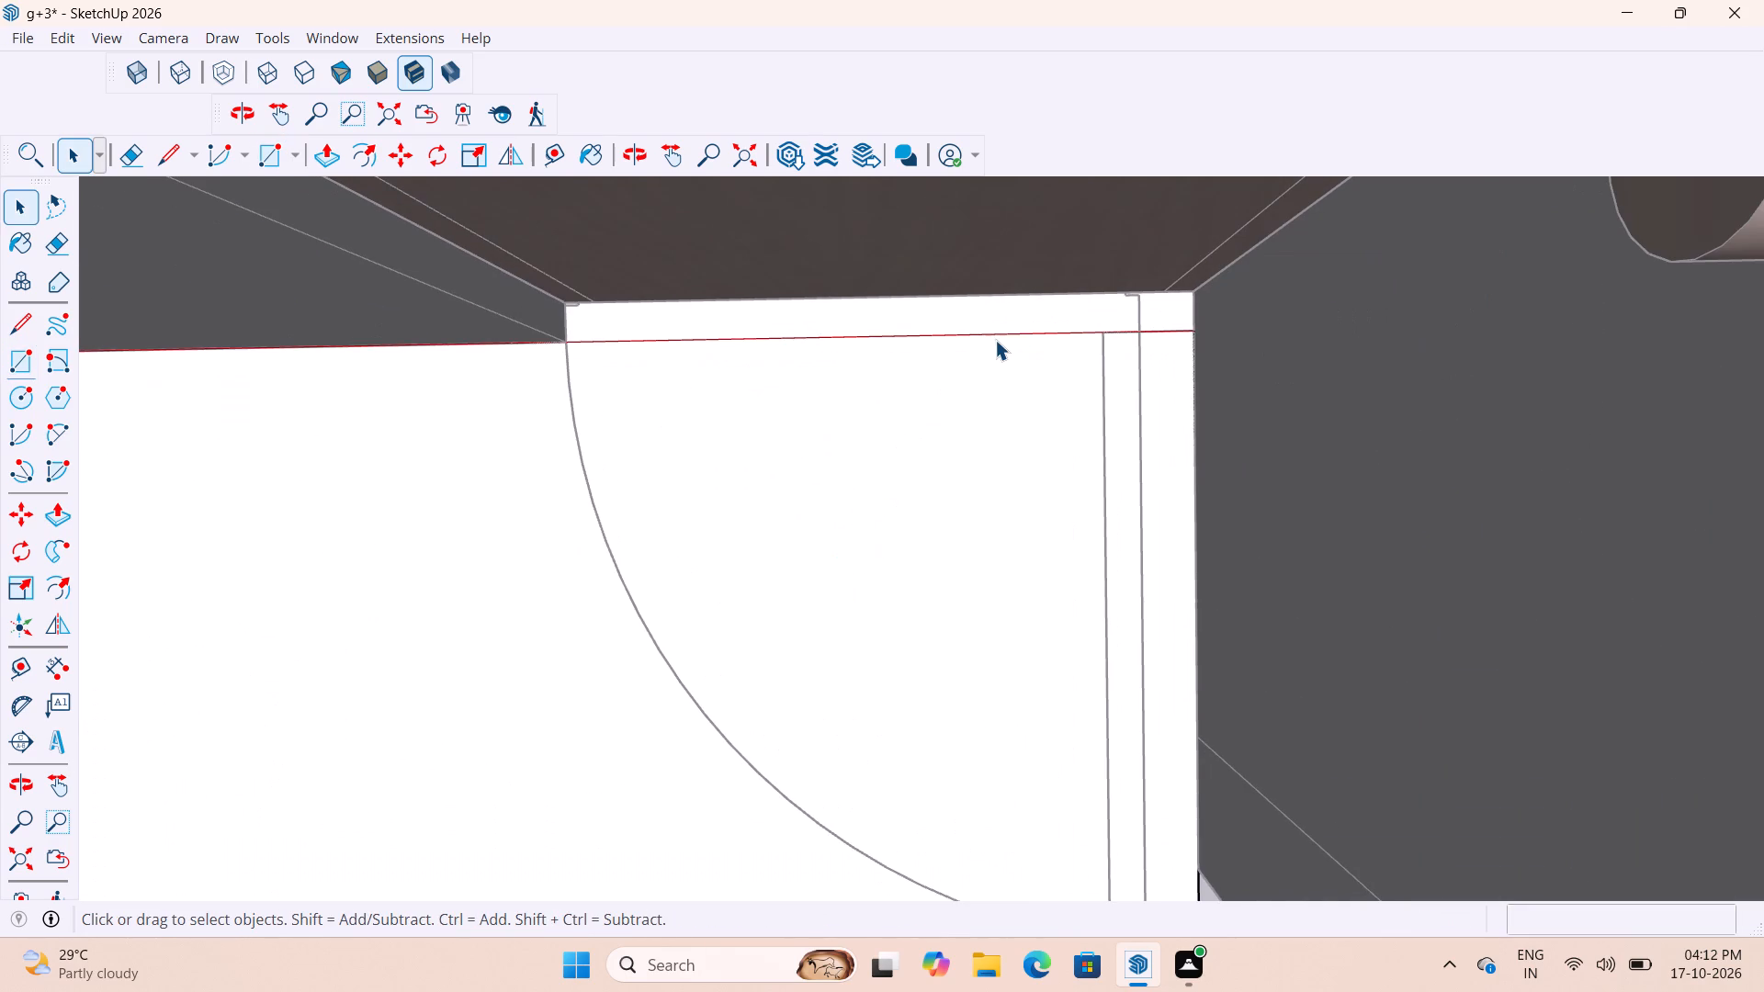
left_click(995, 340)
left_click(1004, 335)
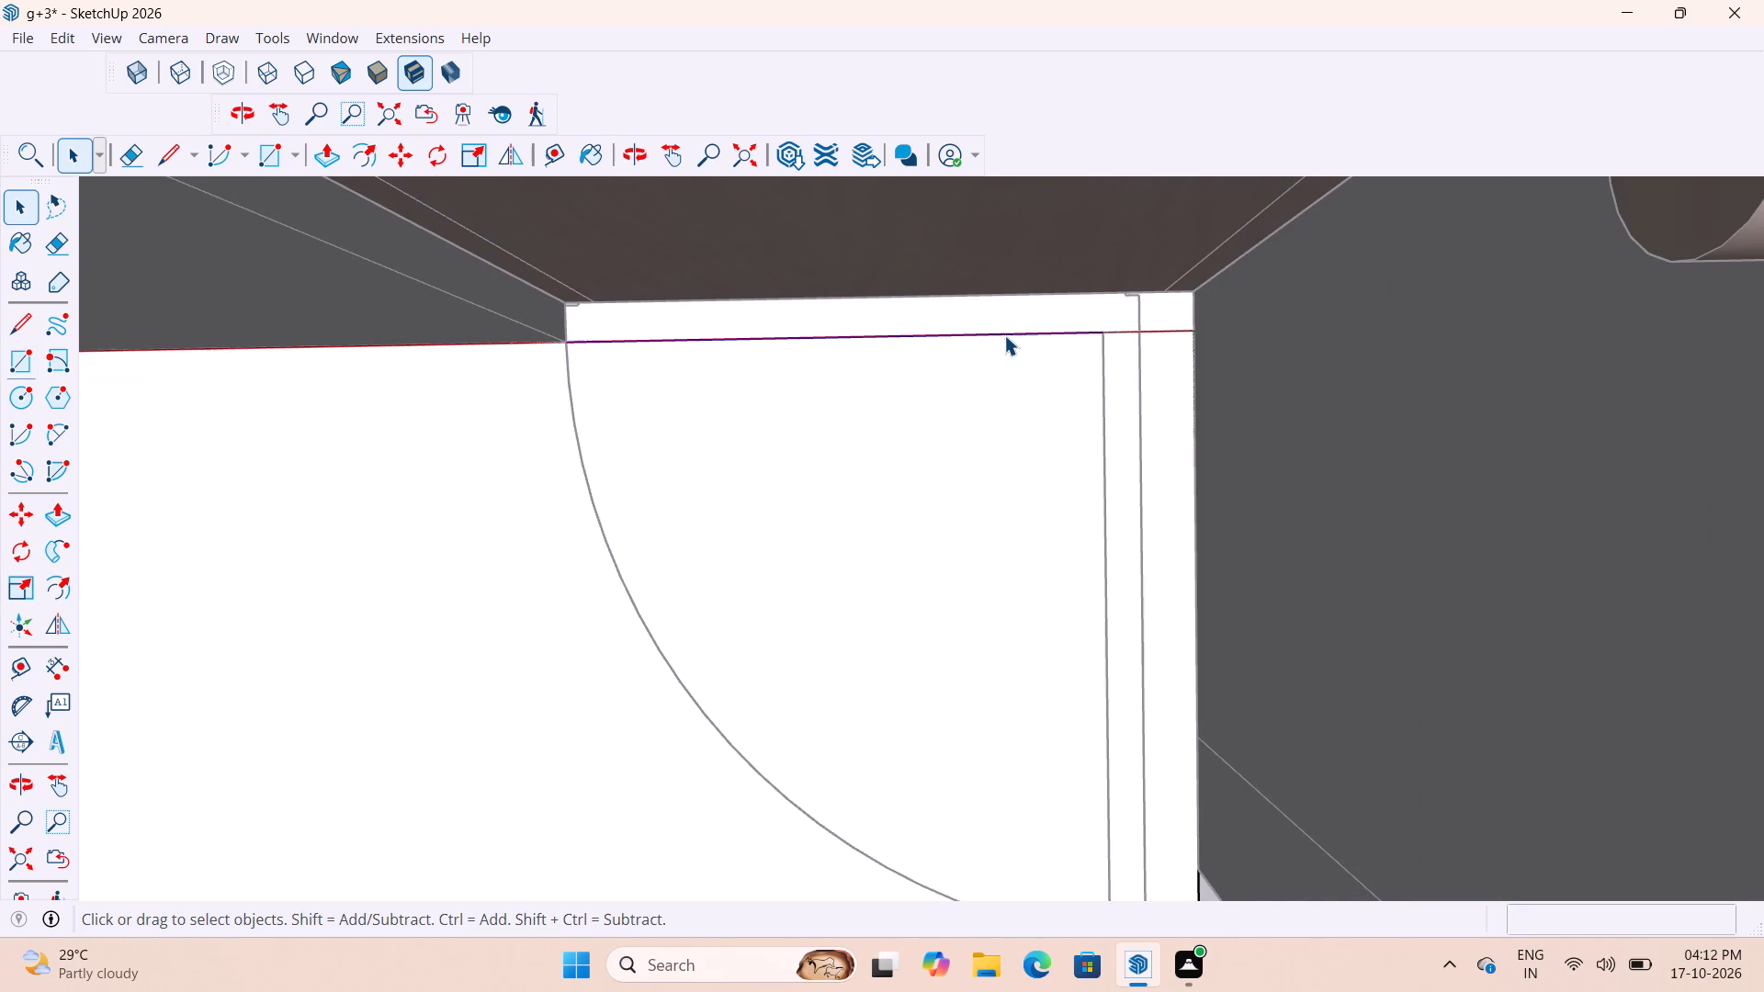
key("Delete")
scroll(1014, 348, "down", 15)
Draw a filler rectangle about 2" wide over the open gap at the balcony's door-side corner.
scroll(1072, 428, "up", 4)
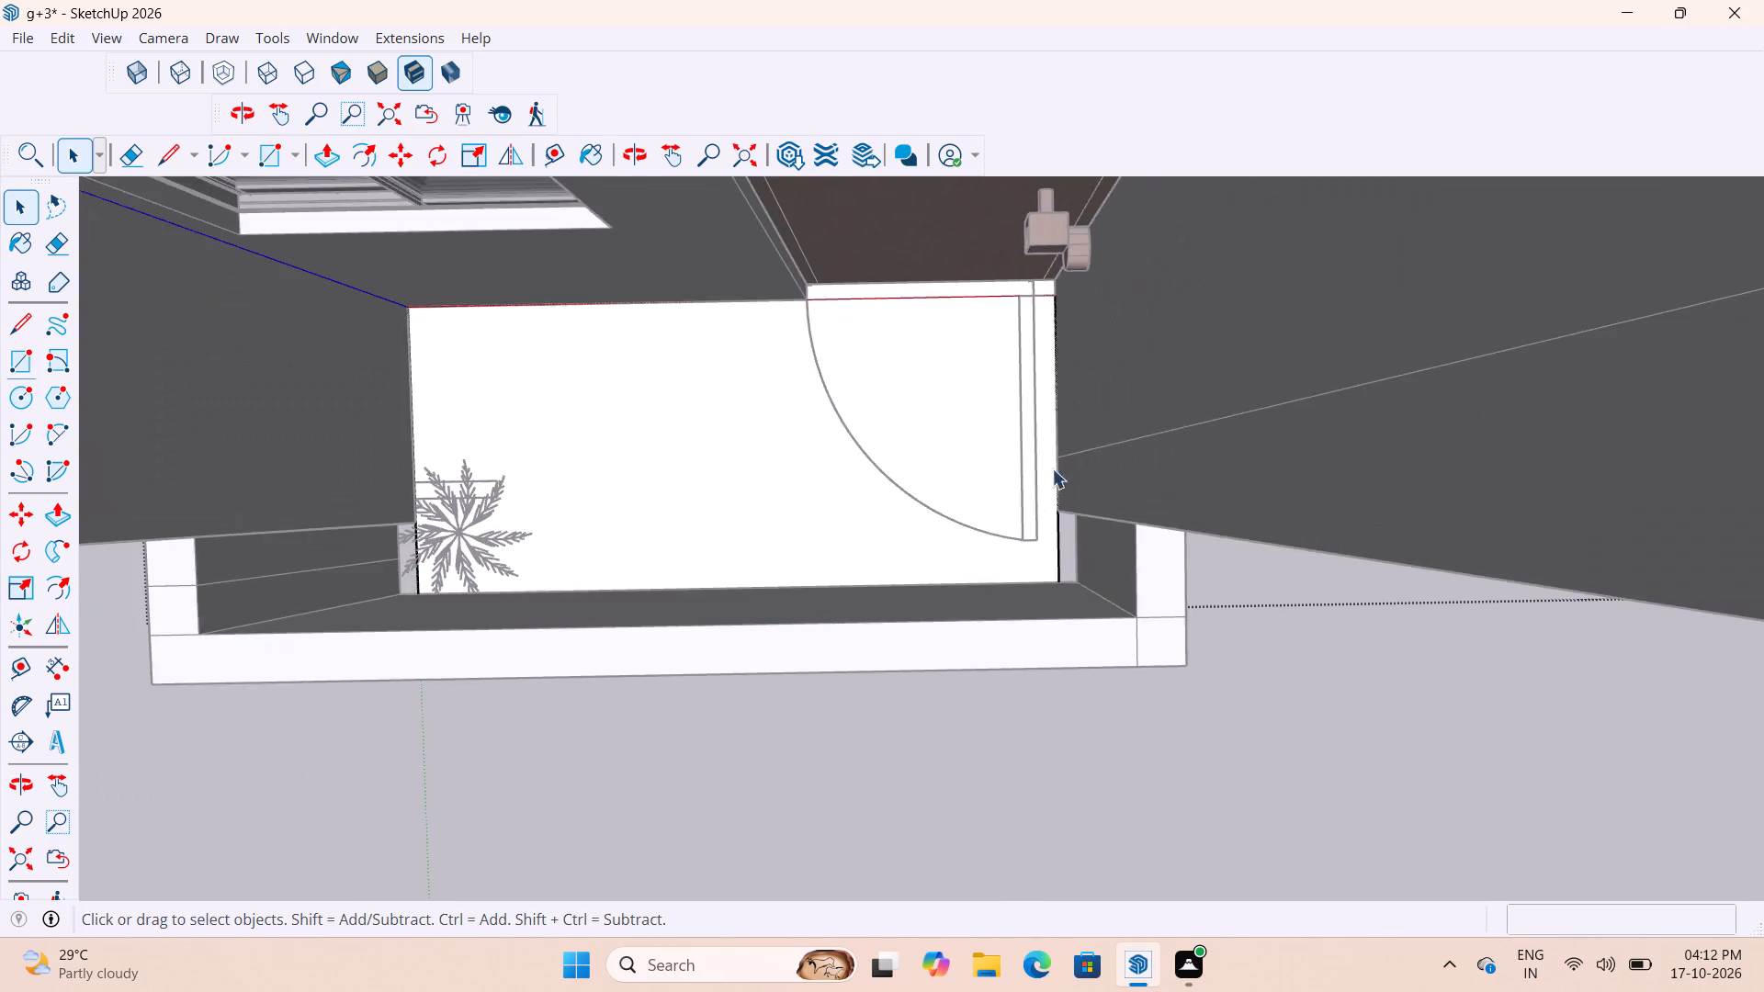
scroll(1052, 468, "up", 9)
double_click(974, 590)
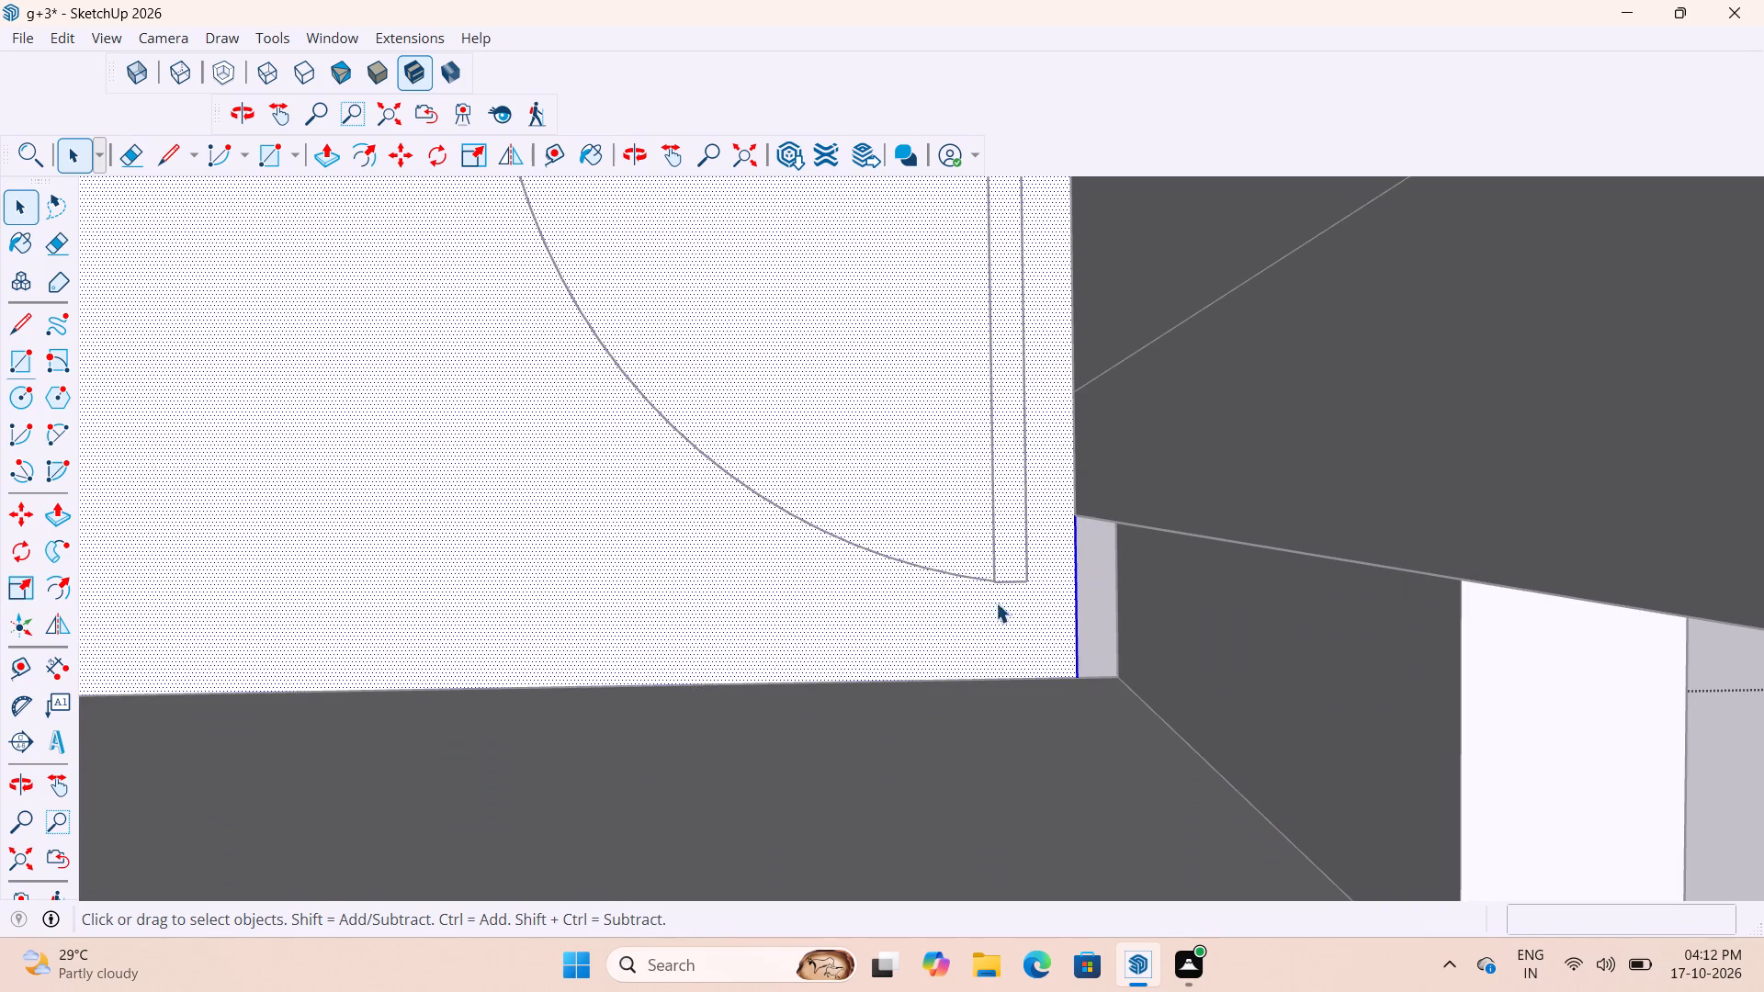
key("r")
scroll(1141, 473, "up", 2)
middle_click_drag(1169, 587, 1162, 488)
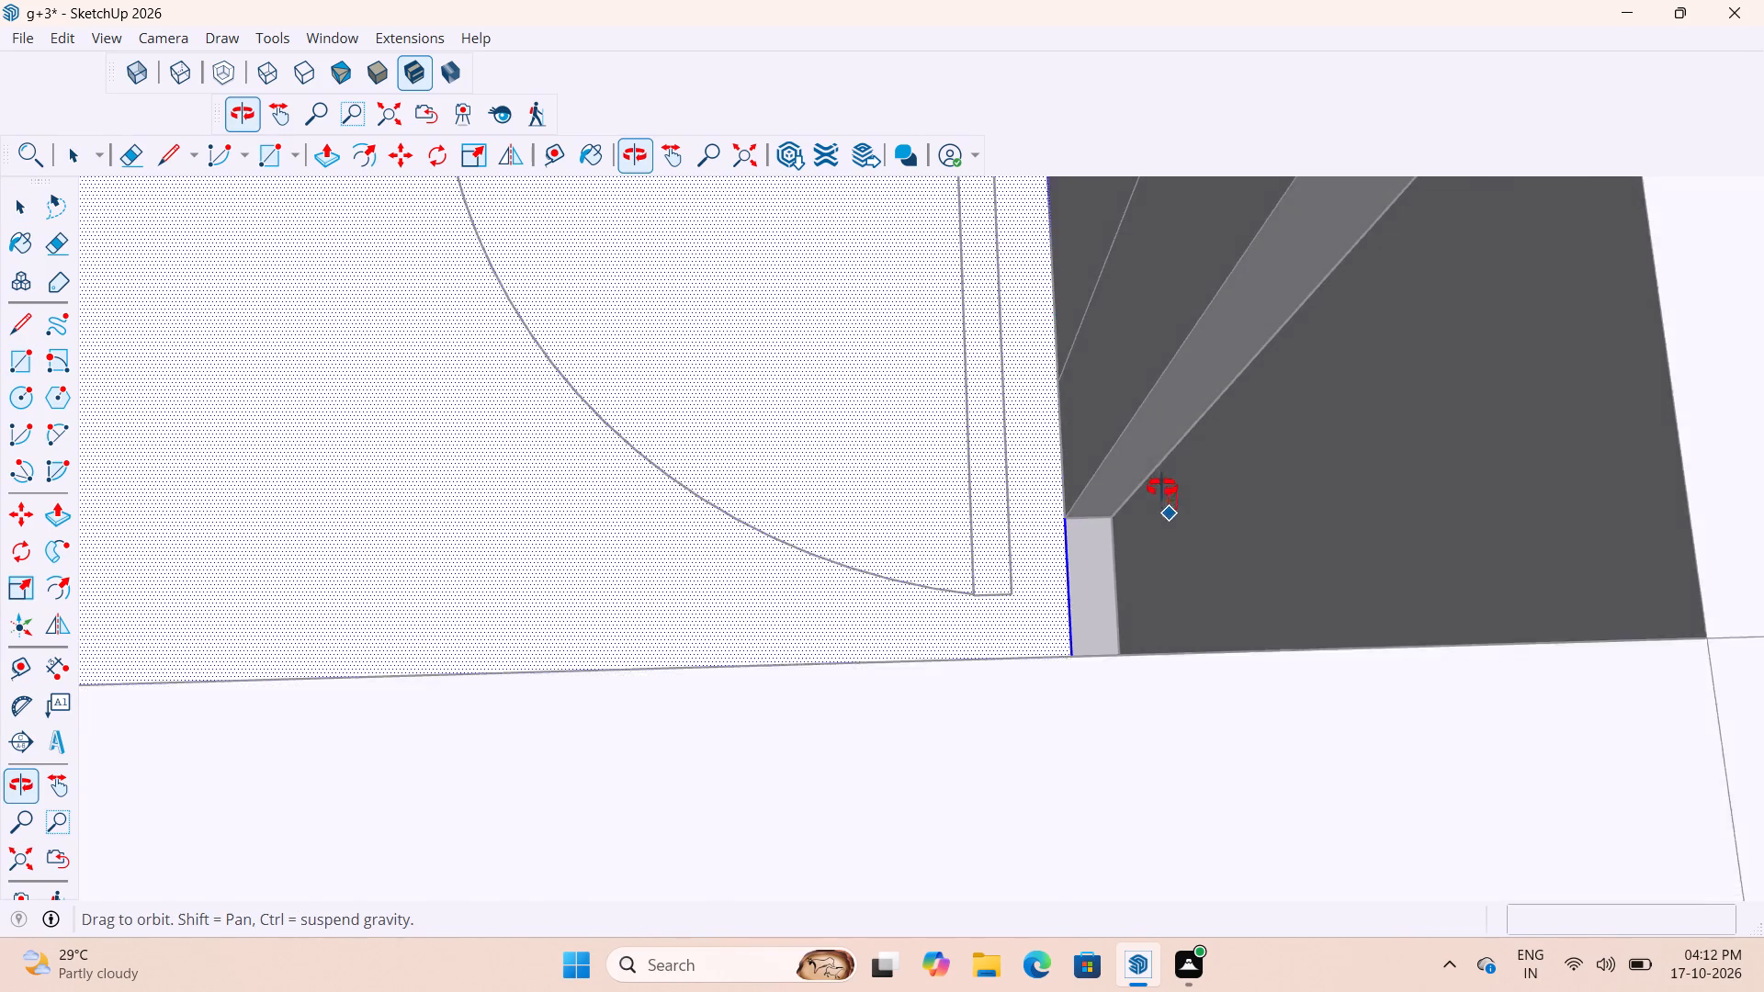
middle_click_drag(1162, 488, 1166, 490)
scroll(1166, 490, "up", 1)
scroll(1112, 547, "up", 3)
middle_click(1125, 677)
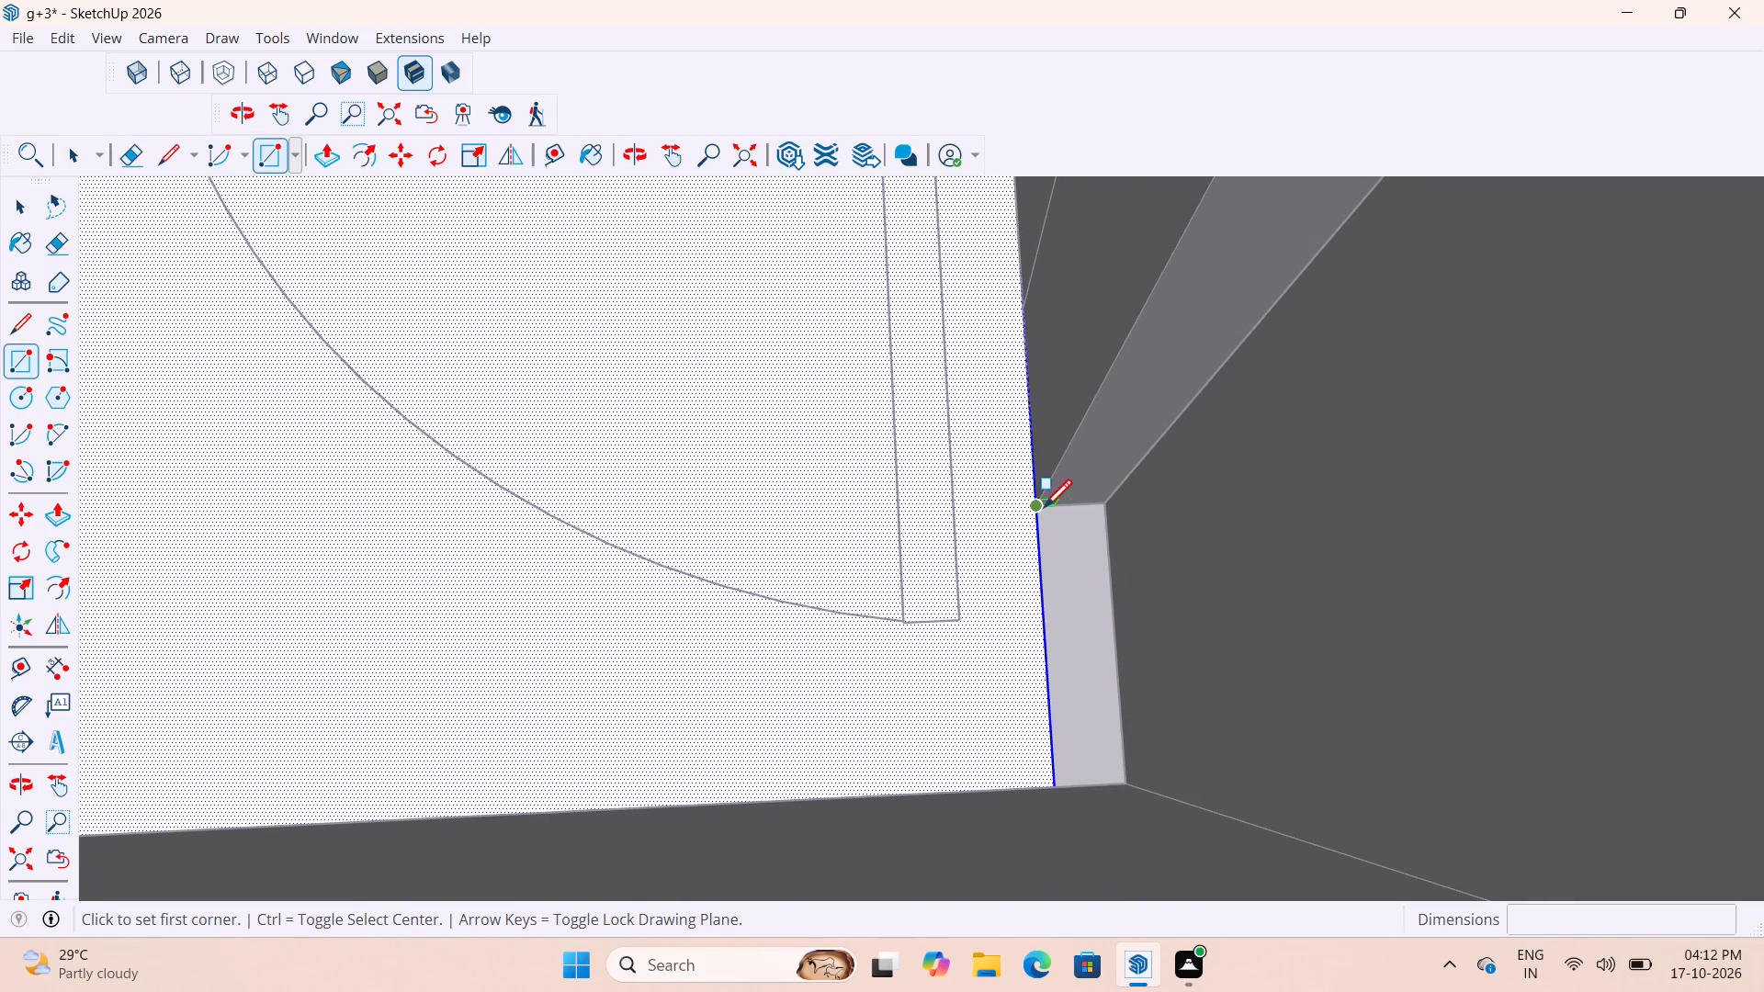
left_click_drag(1034, 513, 1040, 522)
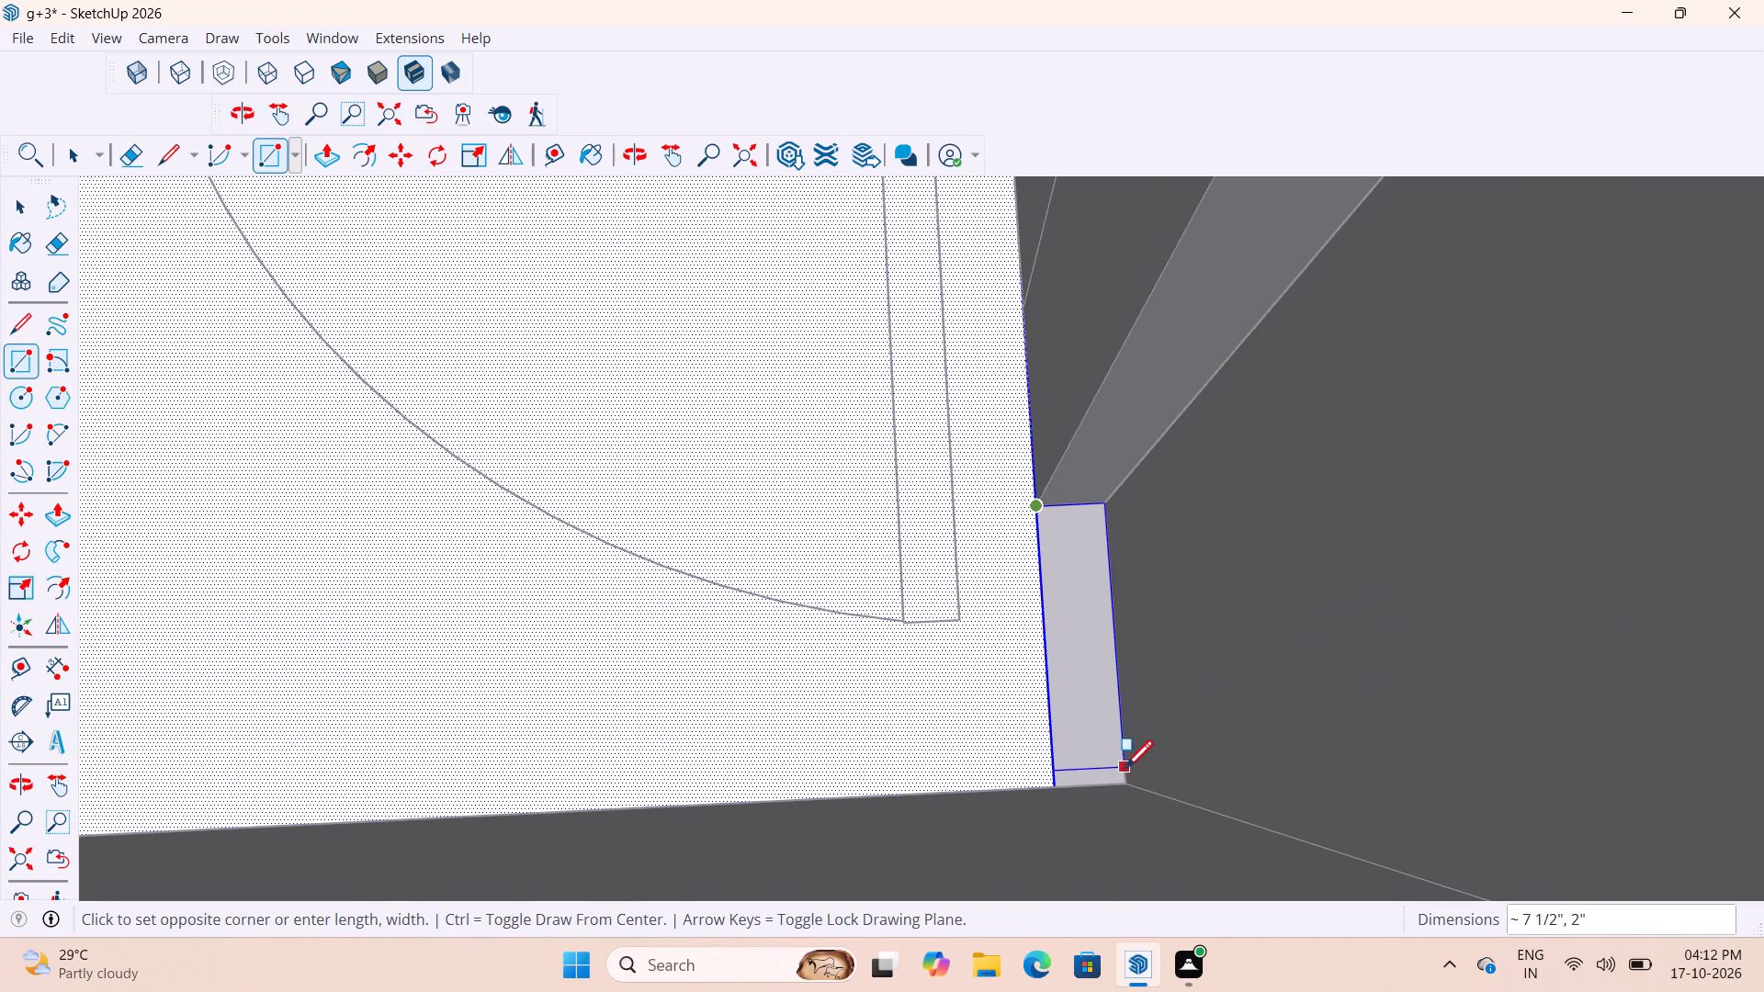
left_click(1125, 785)
scroll(1147, 738, "down", 4)
Delete the edge between the door-side corner filler and the balcony floor.
key("space")
key("space")
left_click(1069, 657)
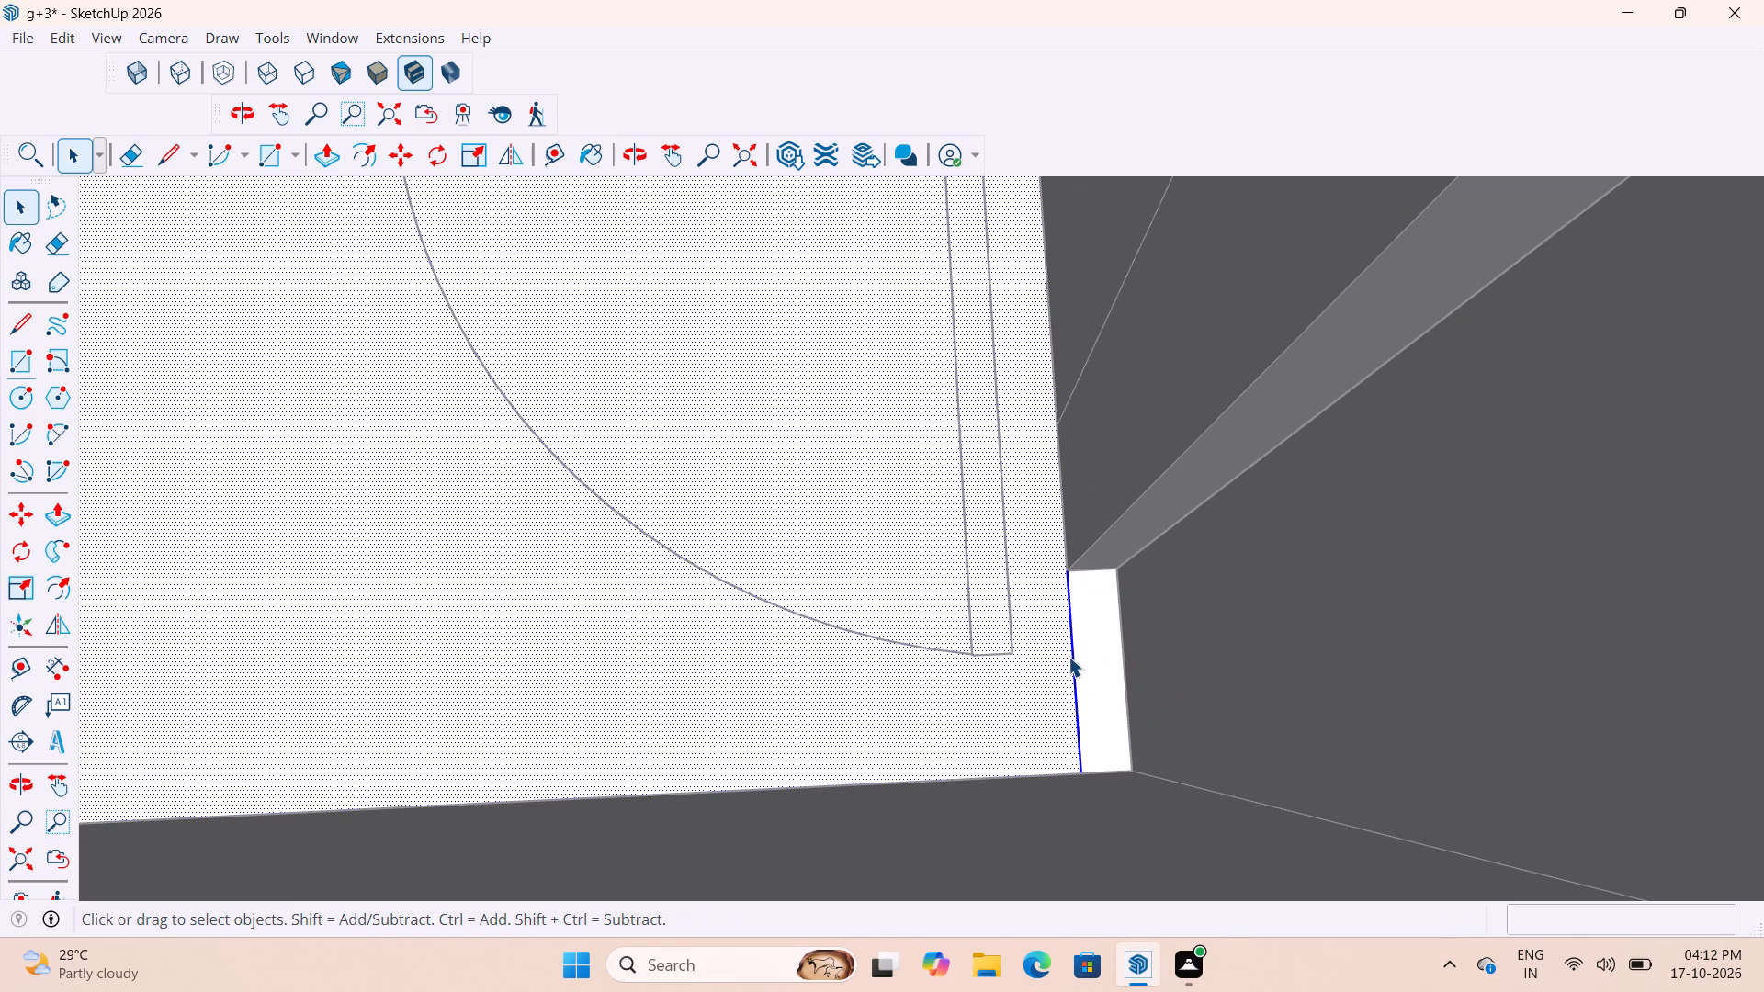
left_click(1069, 657)
left_click(1070, 660)
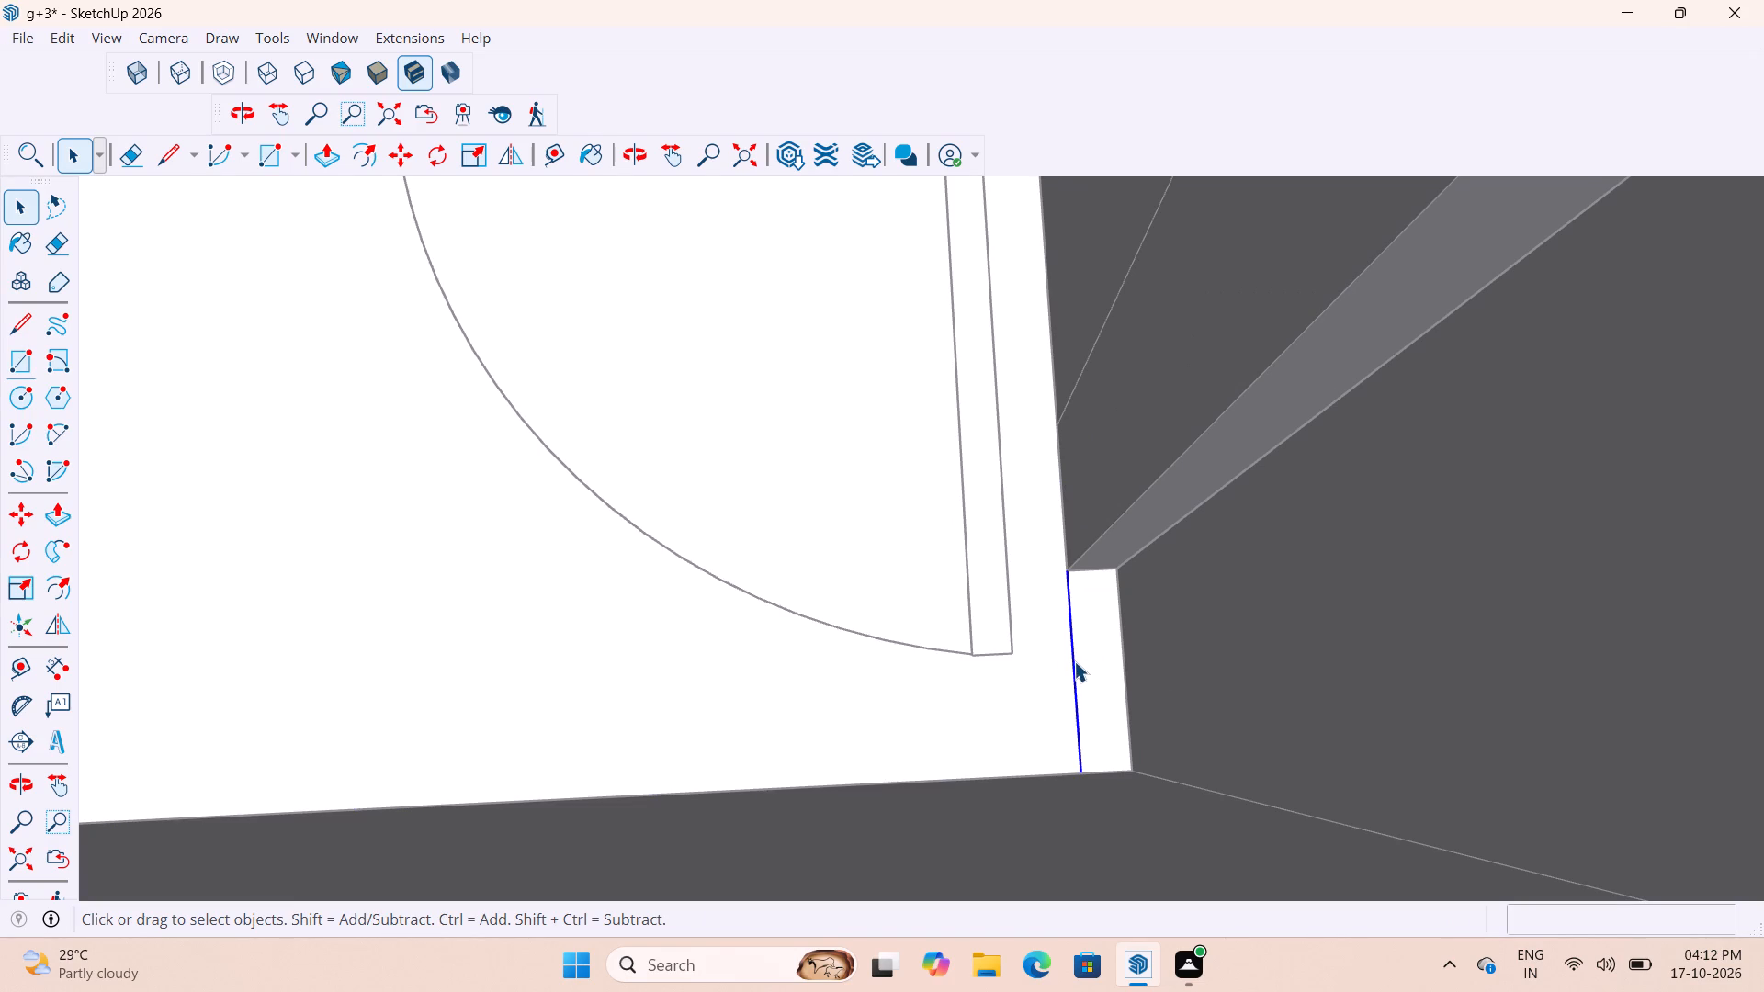
key("Delete")
Draw a filler rectangle about 8" by 2 1/16" over the gap at the balcony's plant-side corner.
scroll(1100, 659, "down", 18)
middle_click_drag(797, 646, 778, 728)
scroll(696, 646, "up", 13)
middle_click_drag(730, 556, 866, 504)
key("r")
scroll(704, 560, "up", 4)
middle_click_drag(826, 595, 772, 628)
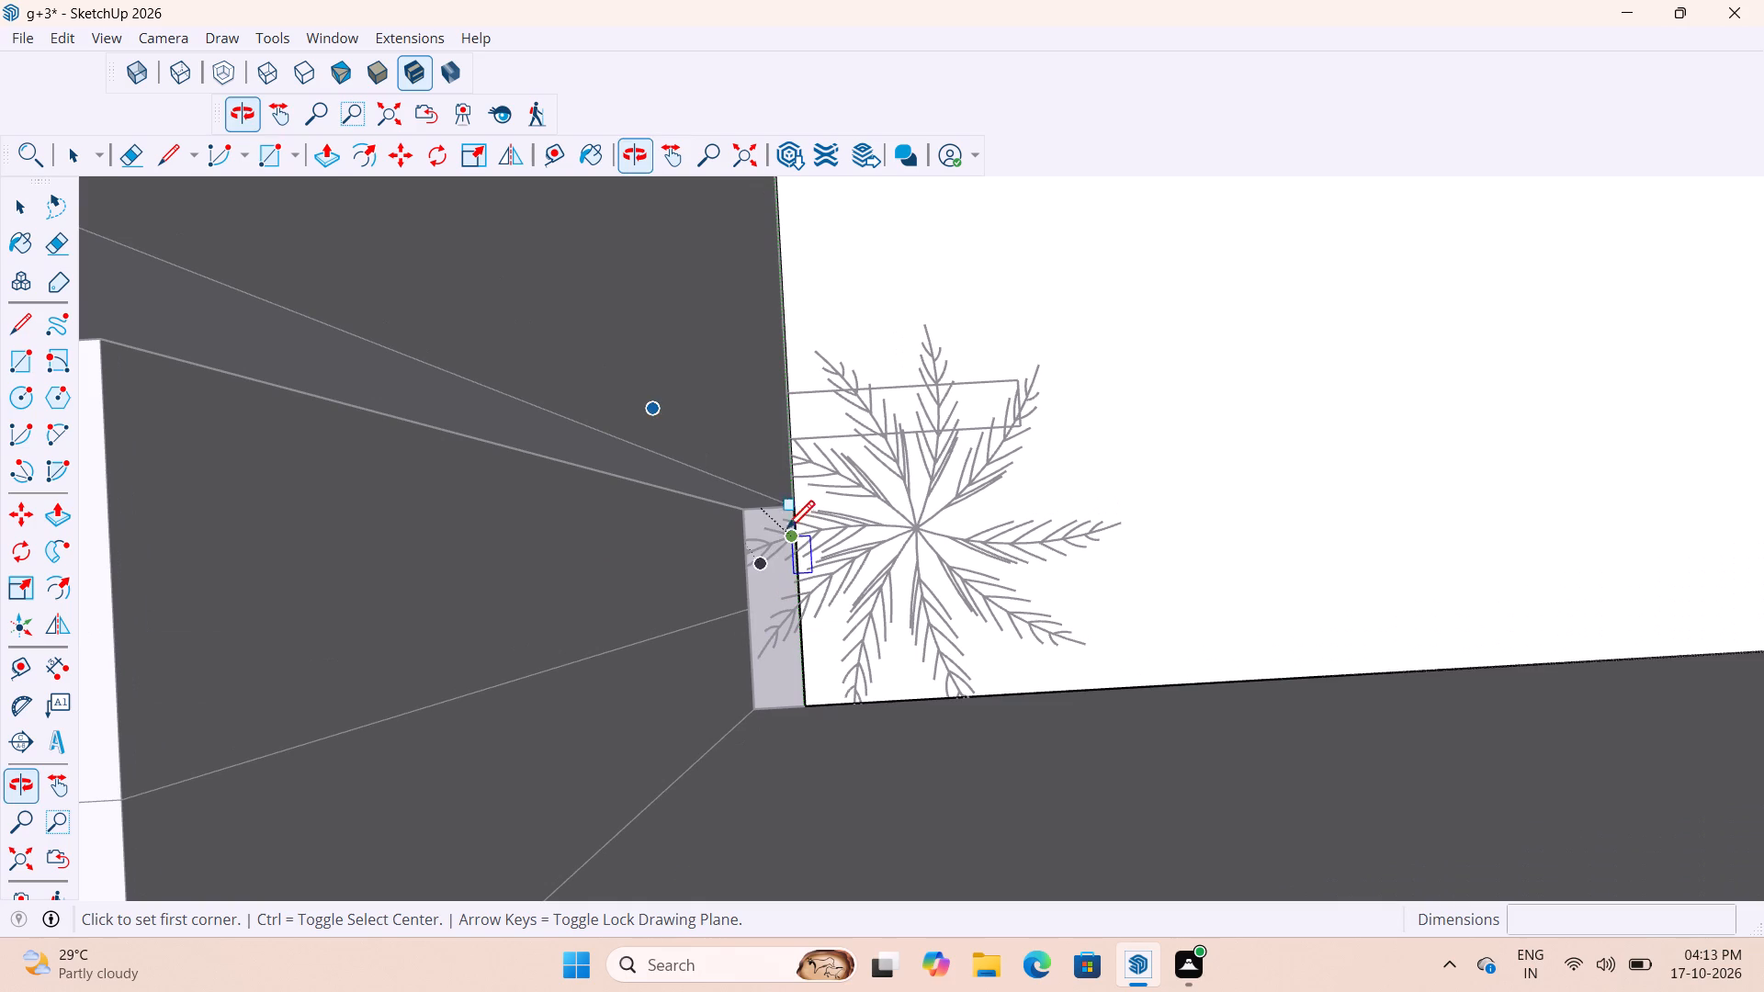
left_click(741, 518)
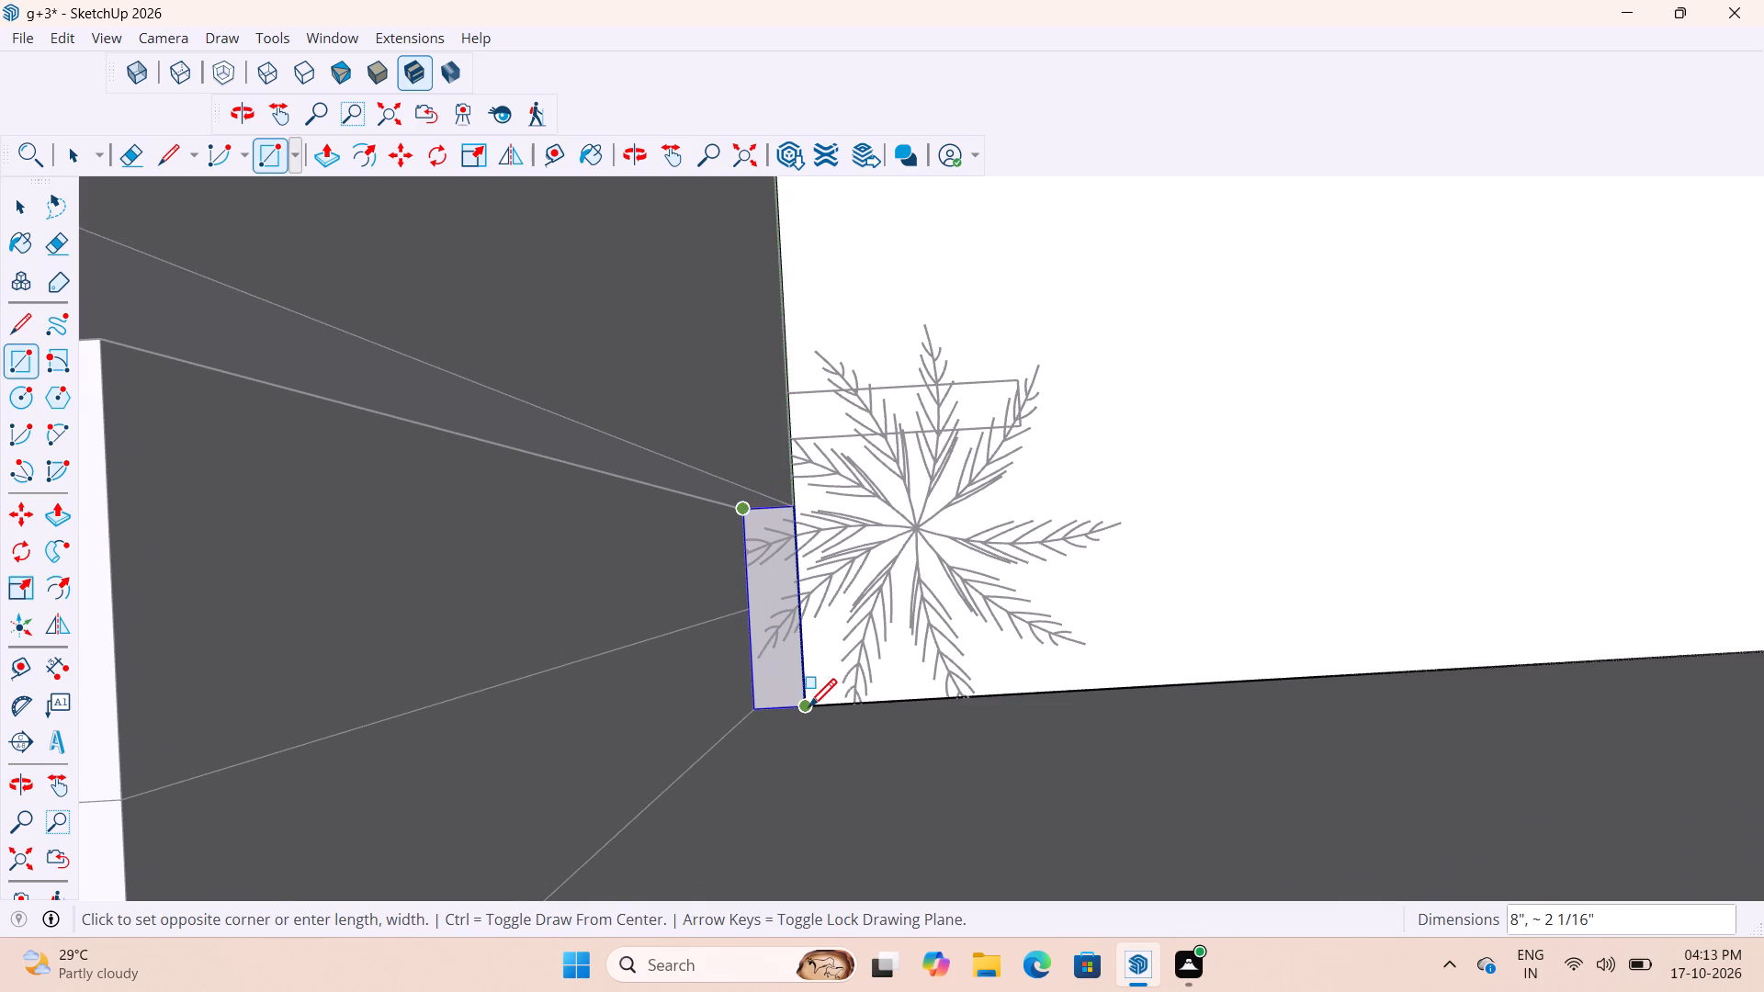
left_click(808, 710)
Delete the edge between the plant-side corner filler and the balcony floor, and leave the floor group.
key("space")
key("space")
left_click(797, 601)
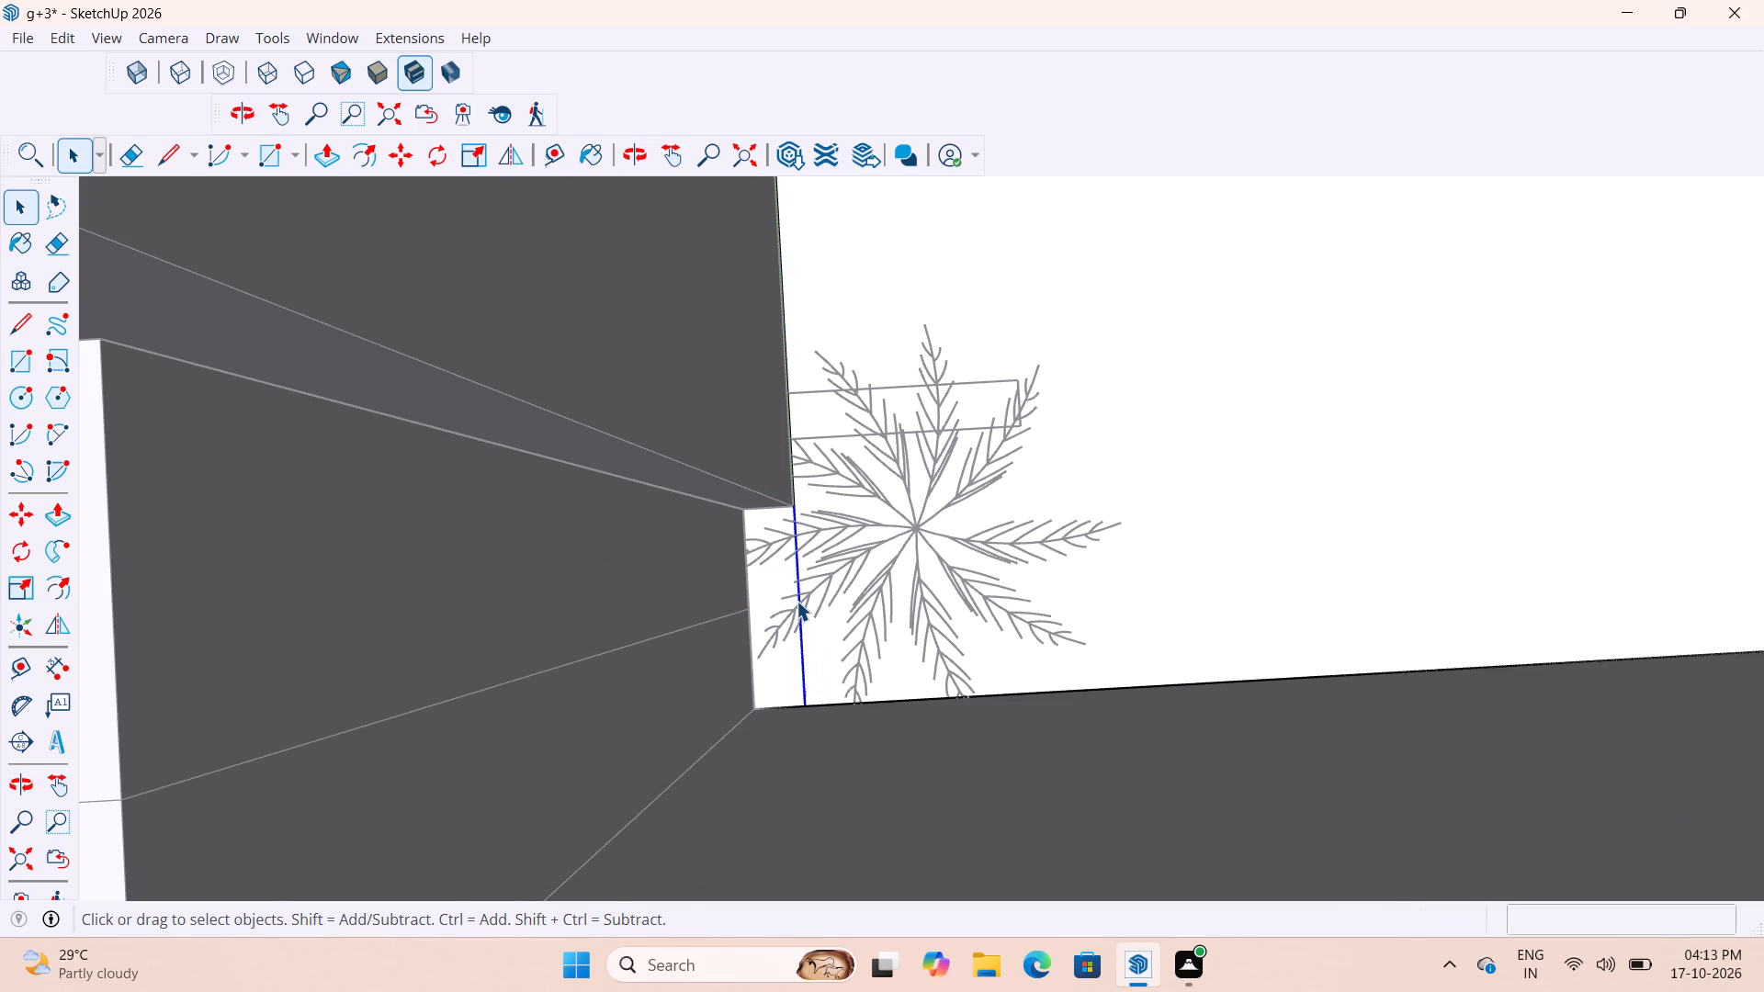
key("Delete")
scroll(797, 601, "down", 5)
scroll(792, 591, "down", 19)
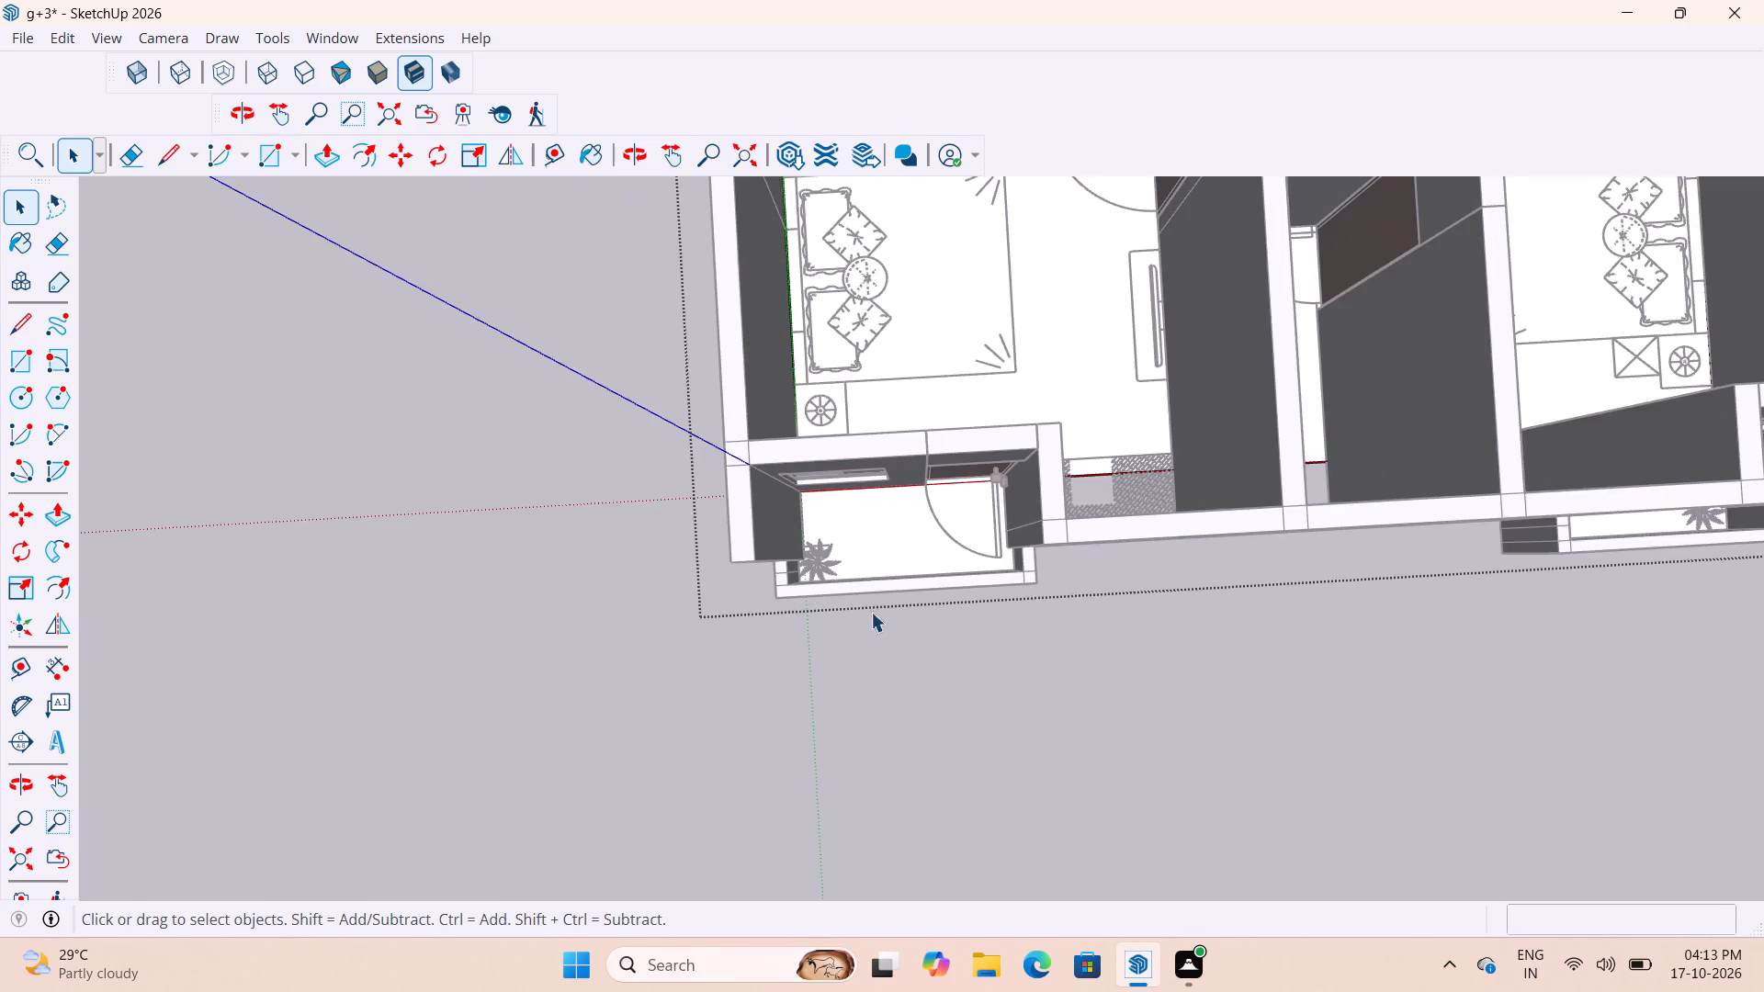
scroll(896, 665, "up", 1)
middle_click_drag(896, 665, 890, 535)
left_click(1011, 691)
Examine the whole apartment floor, including the staircase and side balconies, for areas still without a slab.
scroll(818, 705, "down", 5)
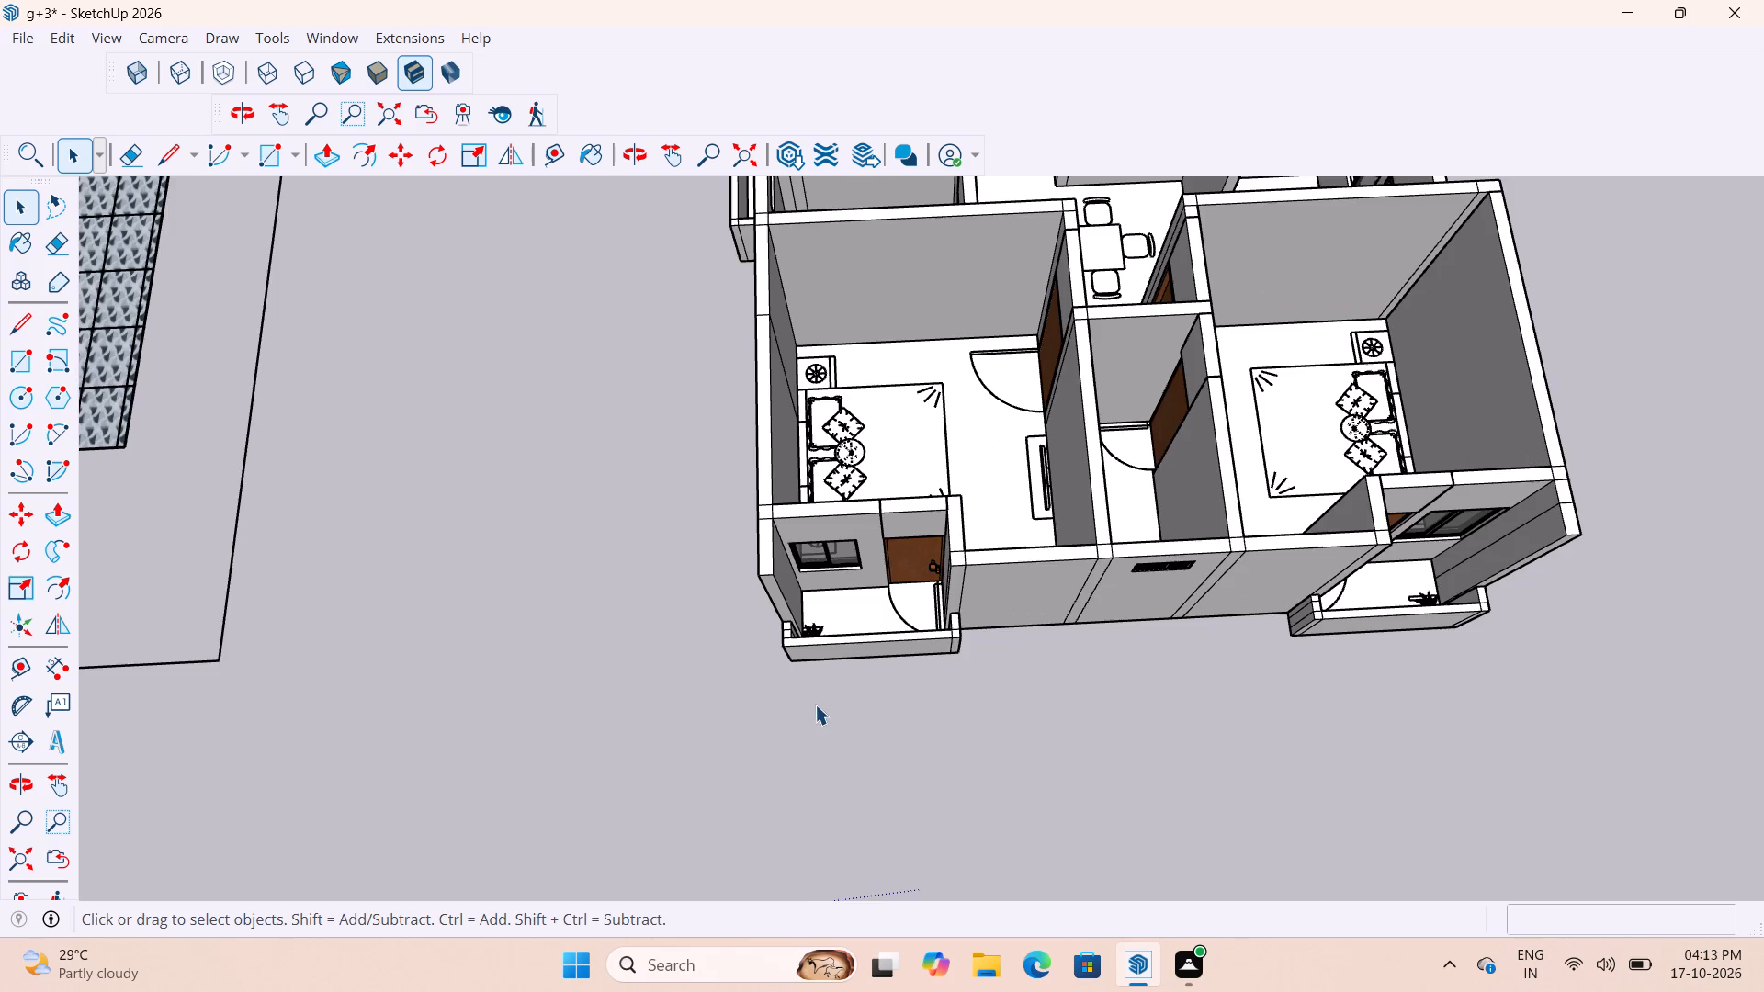
scroll(828, 711, "down", 4)
scroll(927, 674, "down", 5)
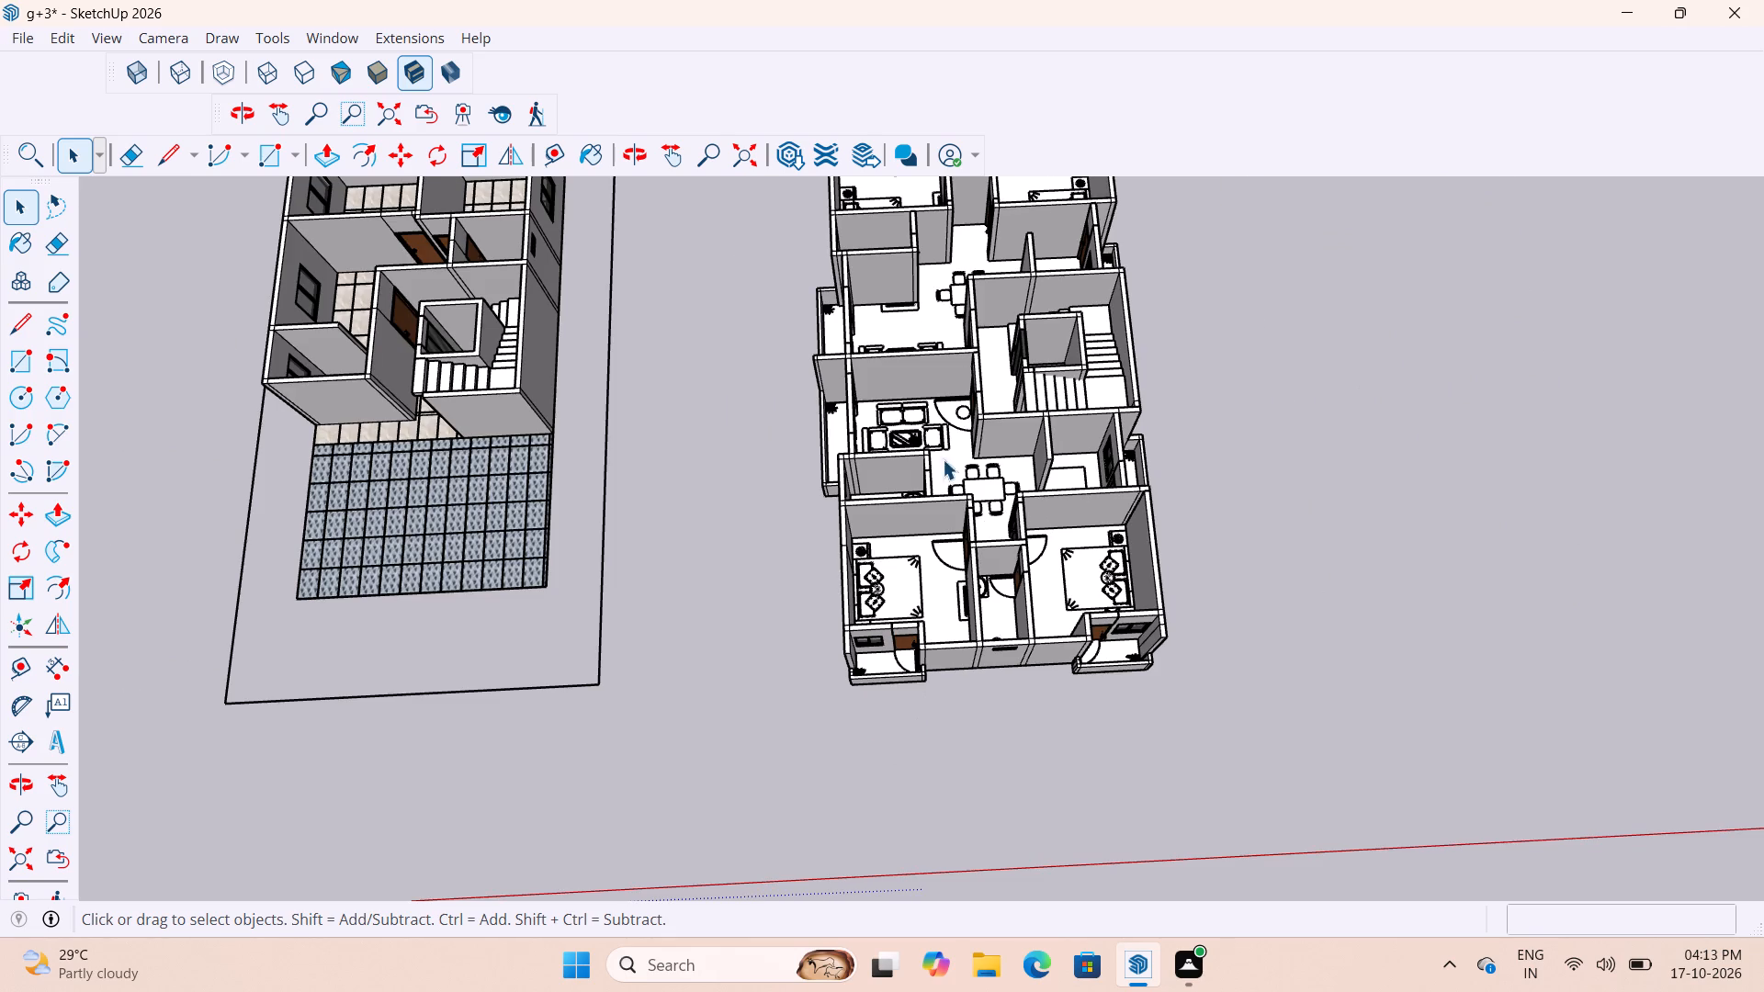
scroll(916, 555, "down", 4)
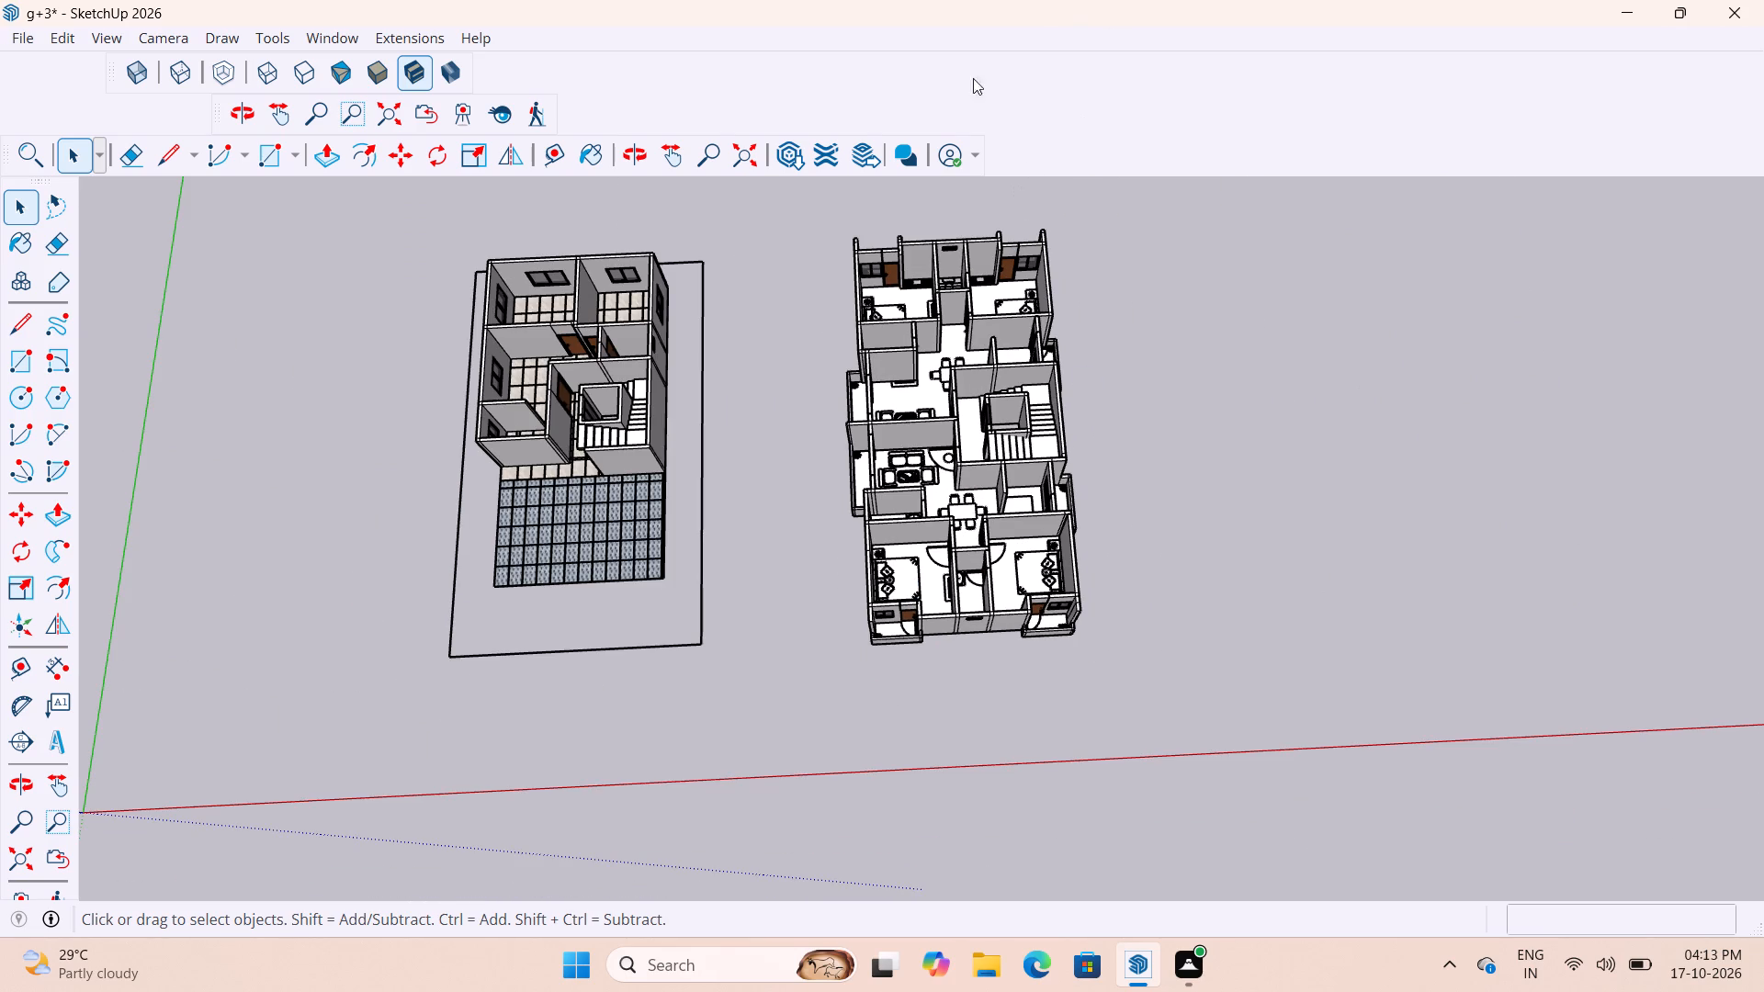
scroll(1002, 338, "up", 9)
scroll(1273, 433, "up", 1)
middle_click_drag(1226, 445, 1127, 452)
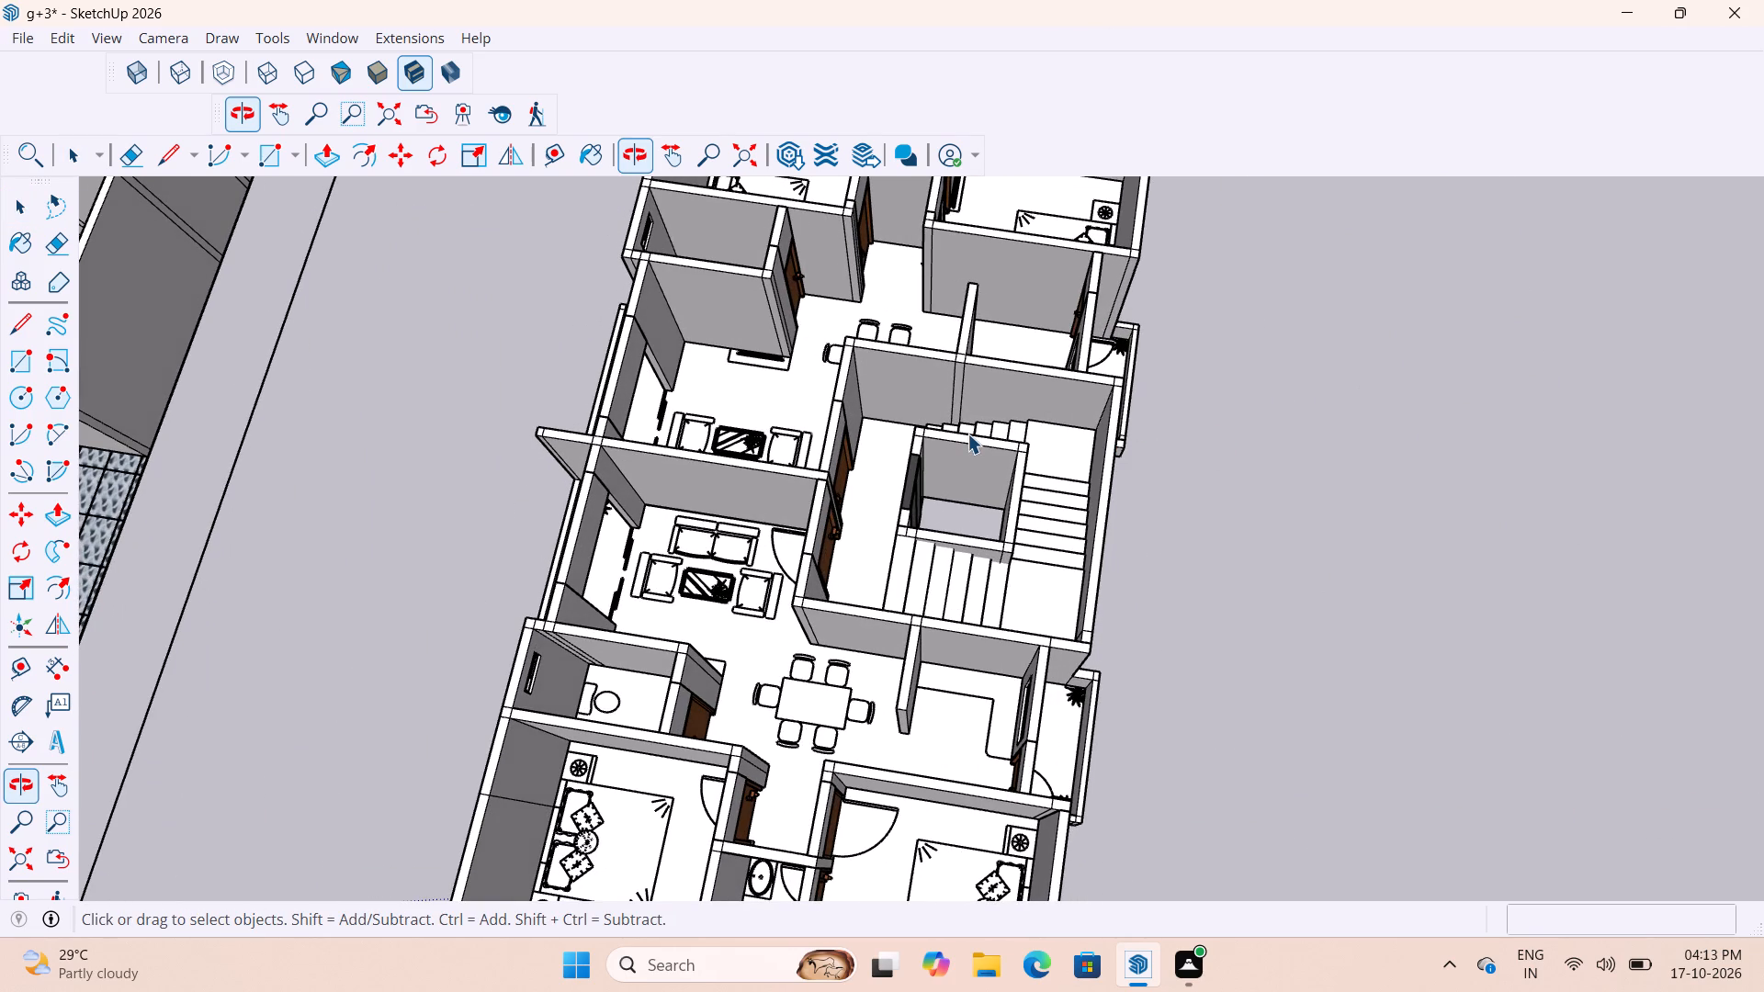
scroll(1132, 410, "up", 3)
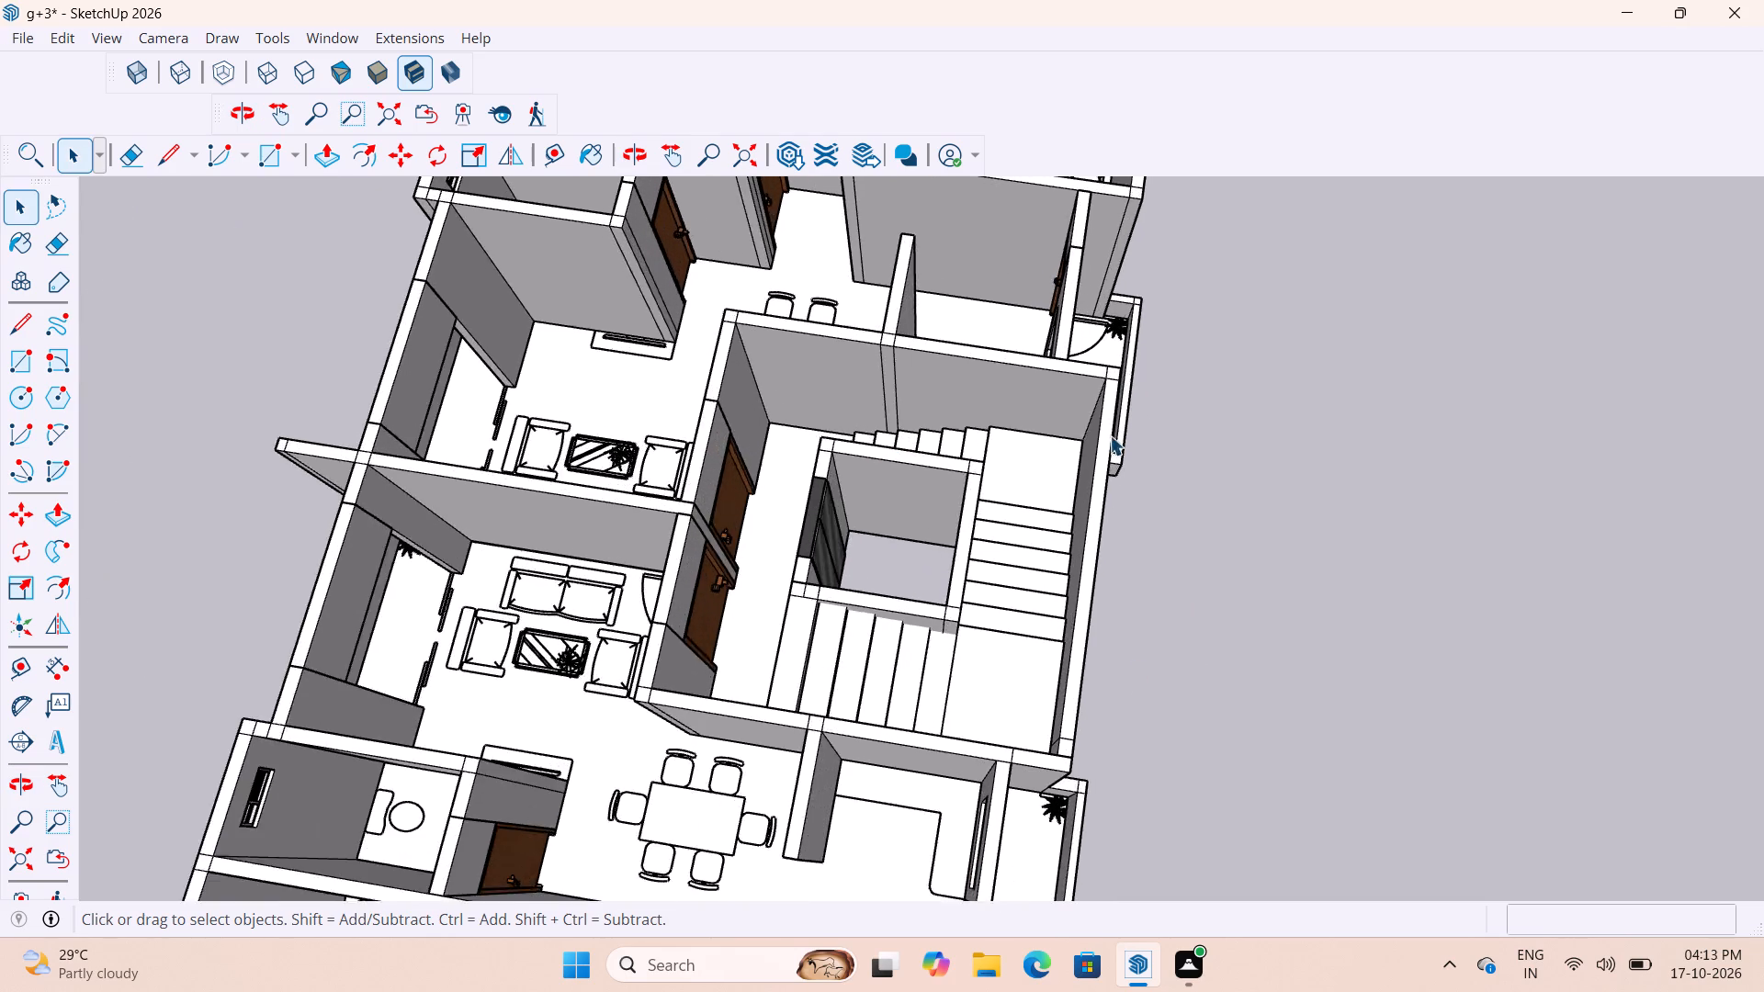
scroll(1061, 580, "down", 10)
scroll(653, 457, "up", 10)
scroll(1031, 525, "down", 5)
middle_click_drag(930, 706, 1013, 615)
scroll(859, 689, "down", 10)
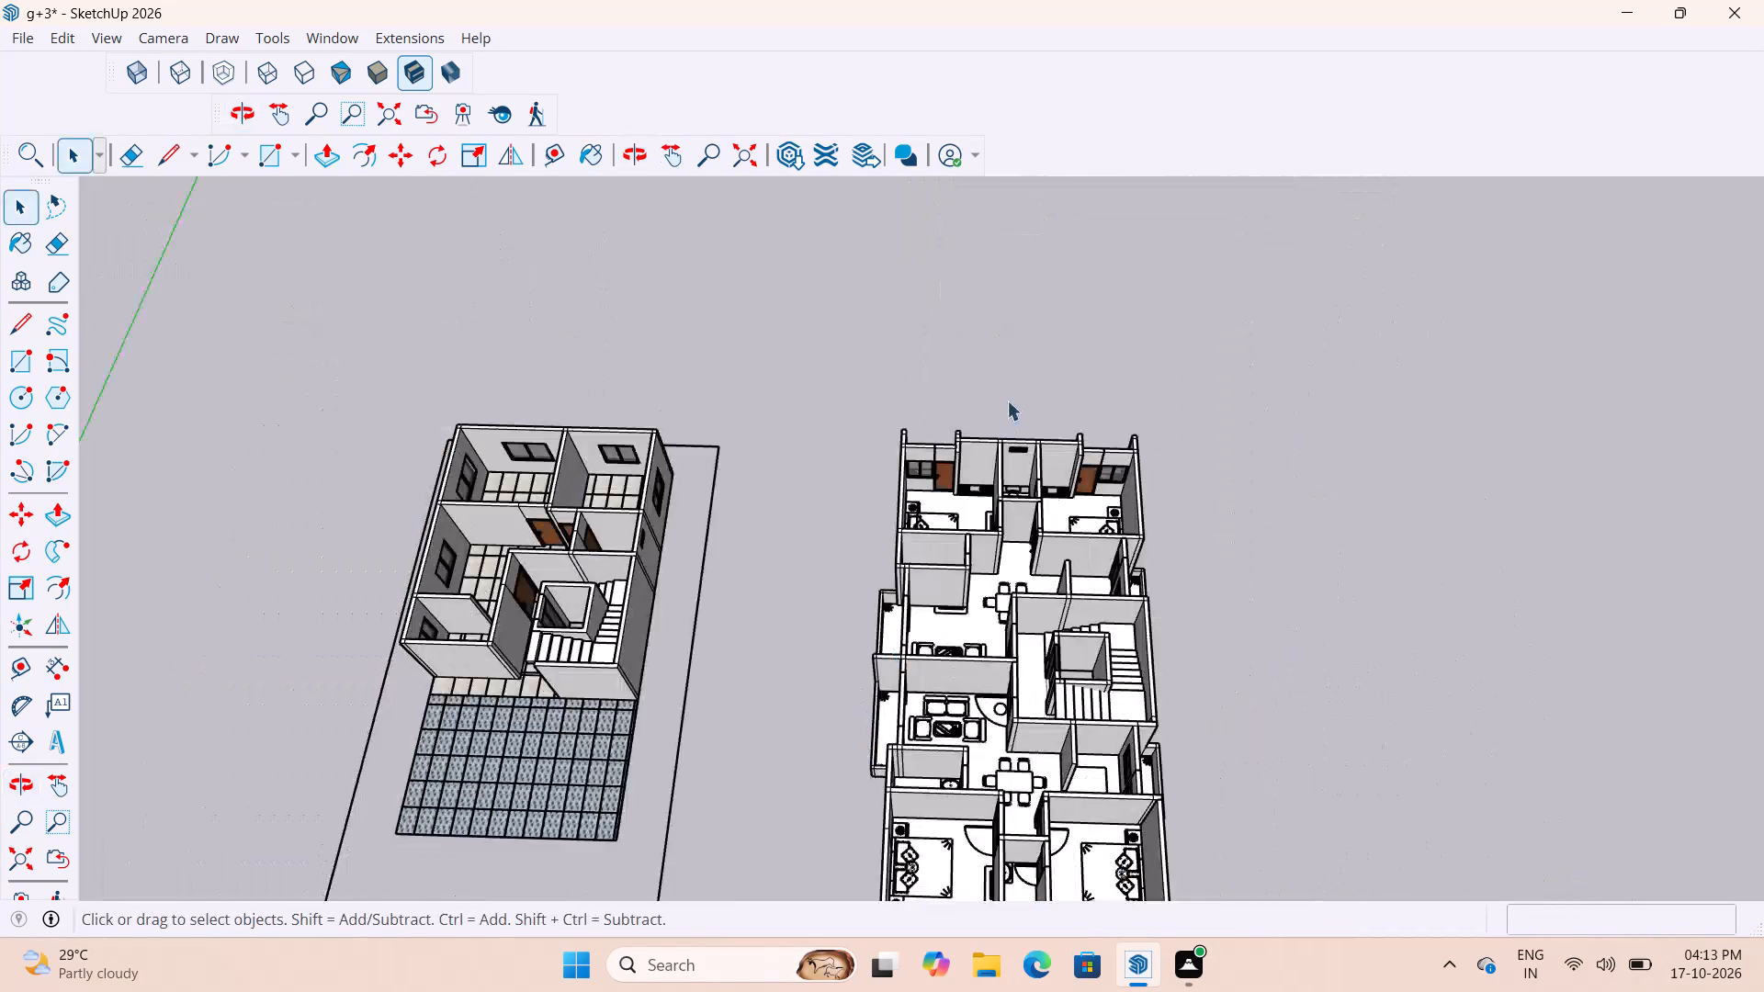
Examine the end bedroom balcony's doorway from above and below for floor areas without a slab.
scroll(1012, 403, "up", 10)
middle_click_drag(998, 612, 924, 811)
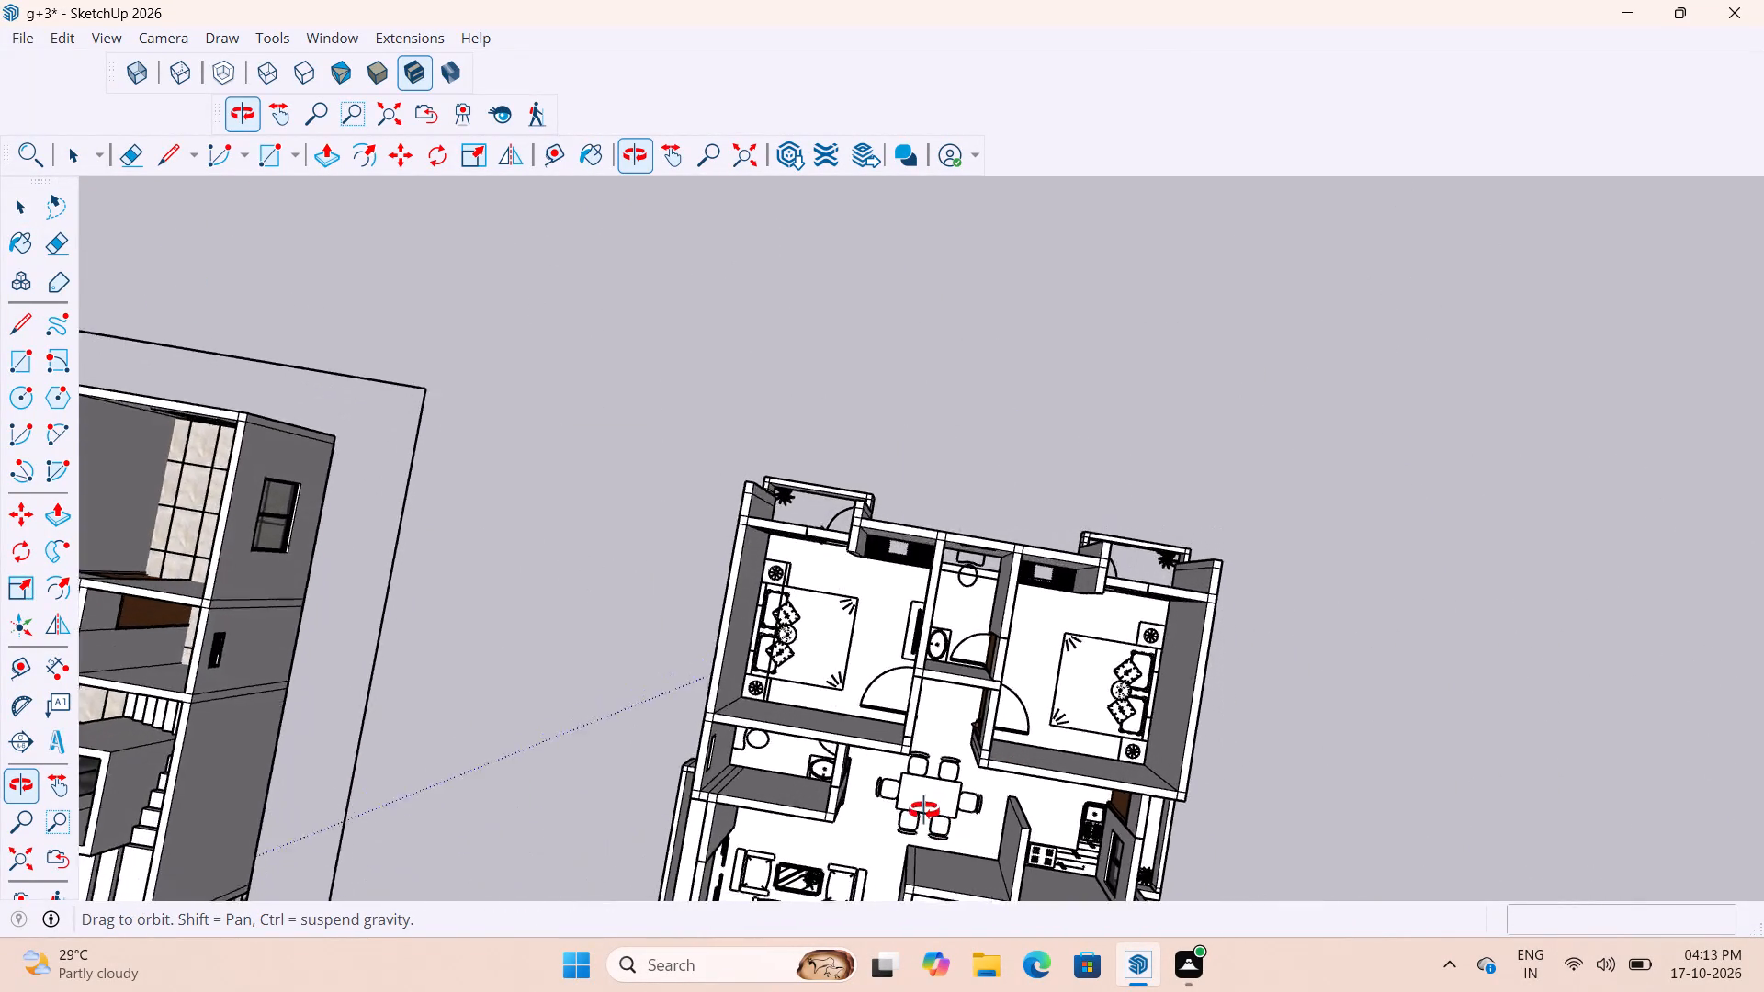
middle_click_drag(924, 811, 334, 637)
middle_click_drag(1078, 794, 505, 727)
scroll(732, 725, "up", 4)
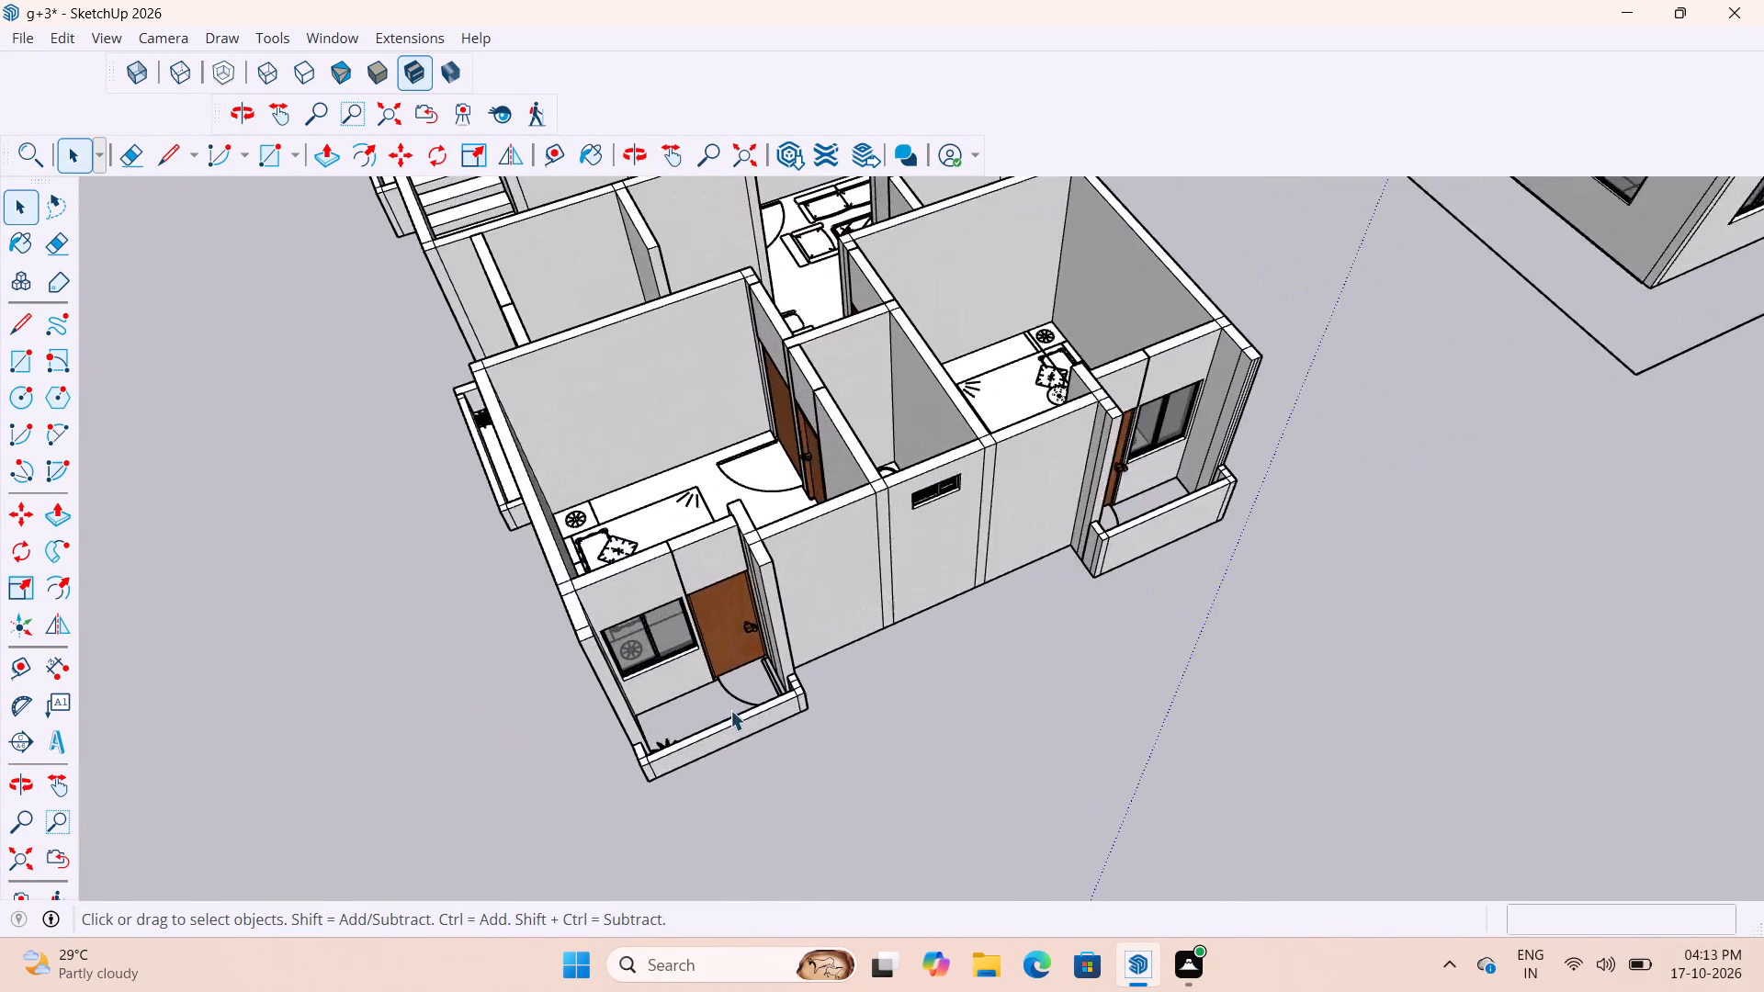
scroll(730, 710, "up", 20)
scroll(805, 488, "up", 6)
scroll(1030, 382, "up", 6)
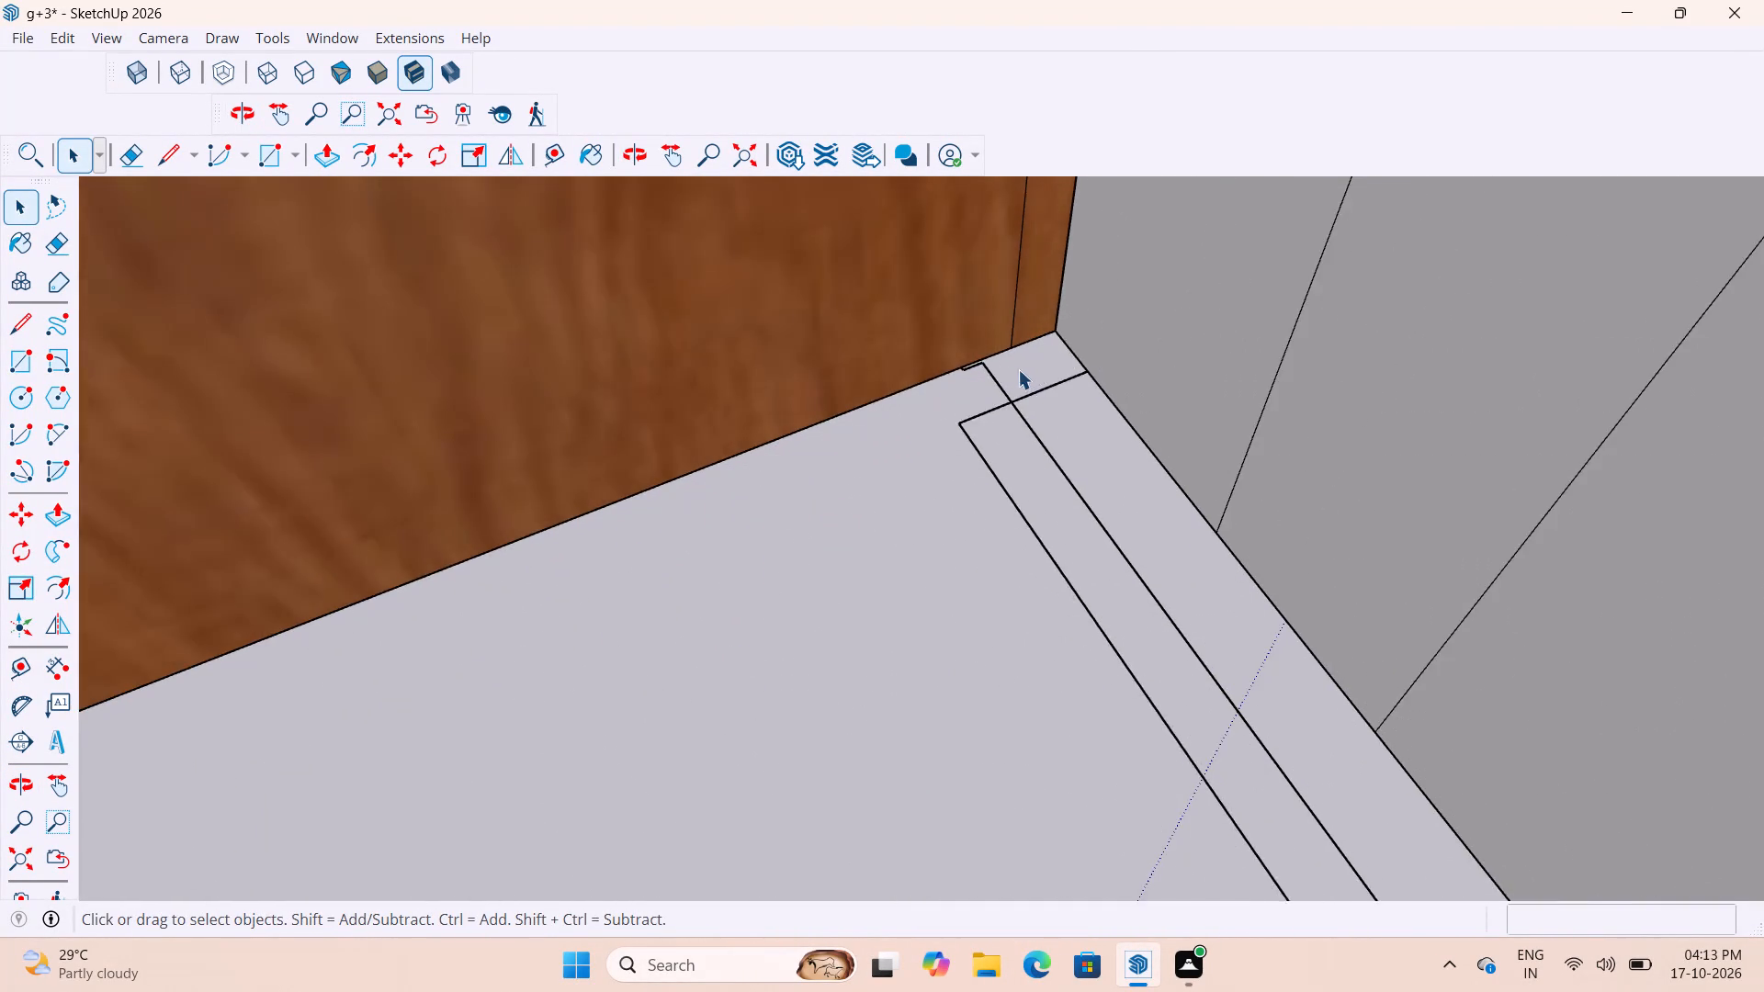
scroll(1018, 369, "up", 8)
middle_click_drag(936, 445, 870, 230)
scroll(922, 430, "up", 1)
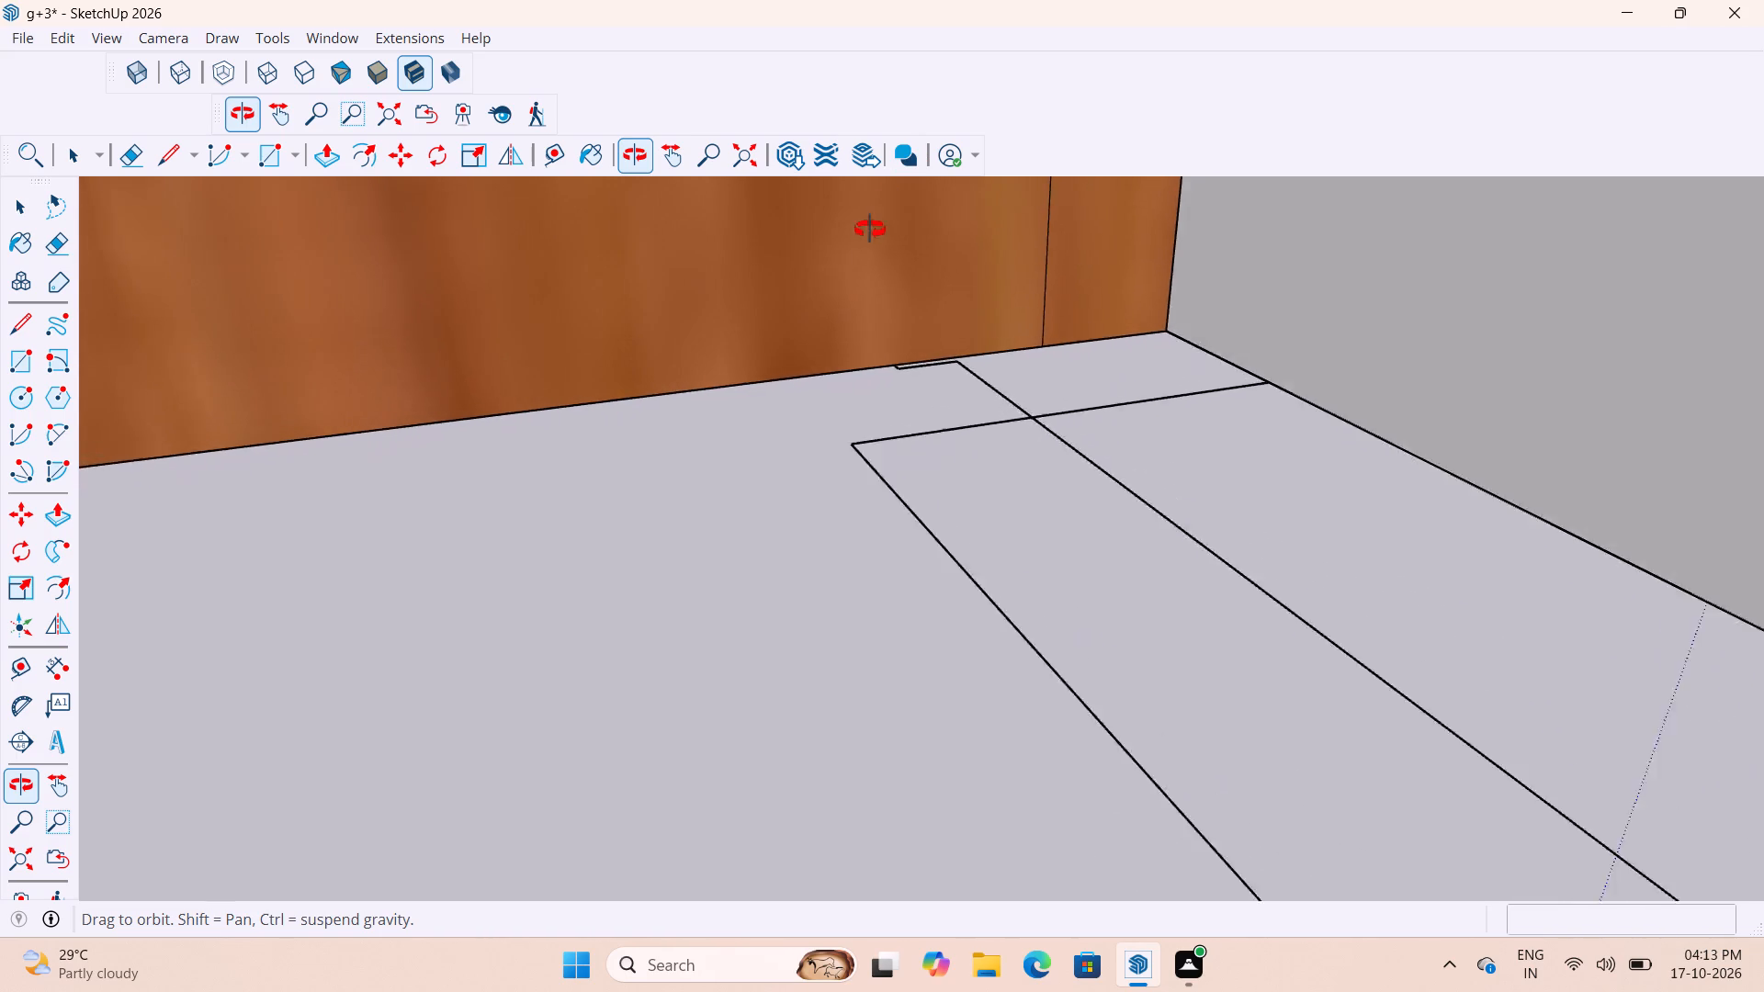
middle_click_drag(870, 230, 674, 396)
scroll(1226, 401, "down", 15)
scroll(1097, 458, "down", 4)
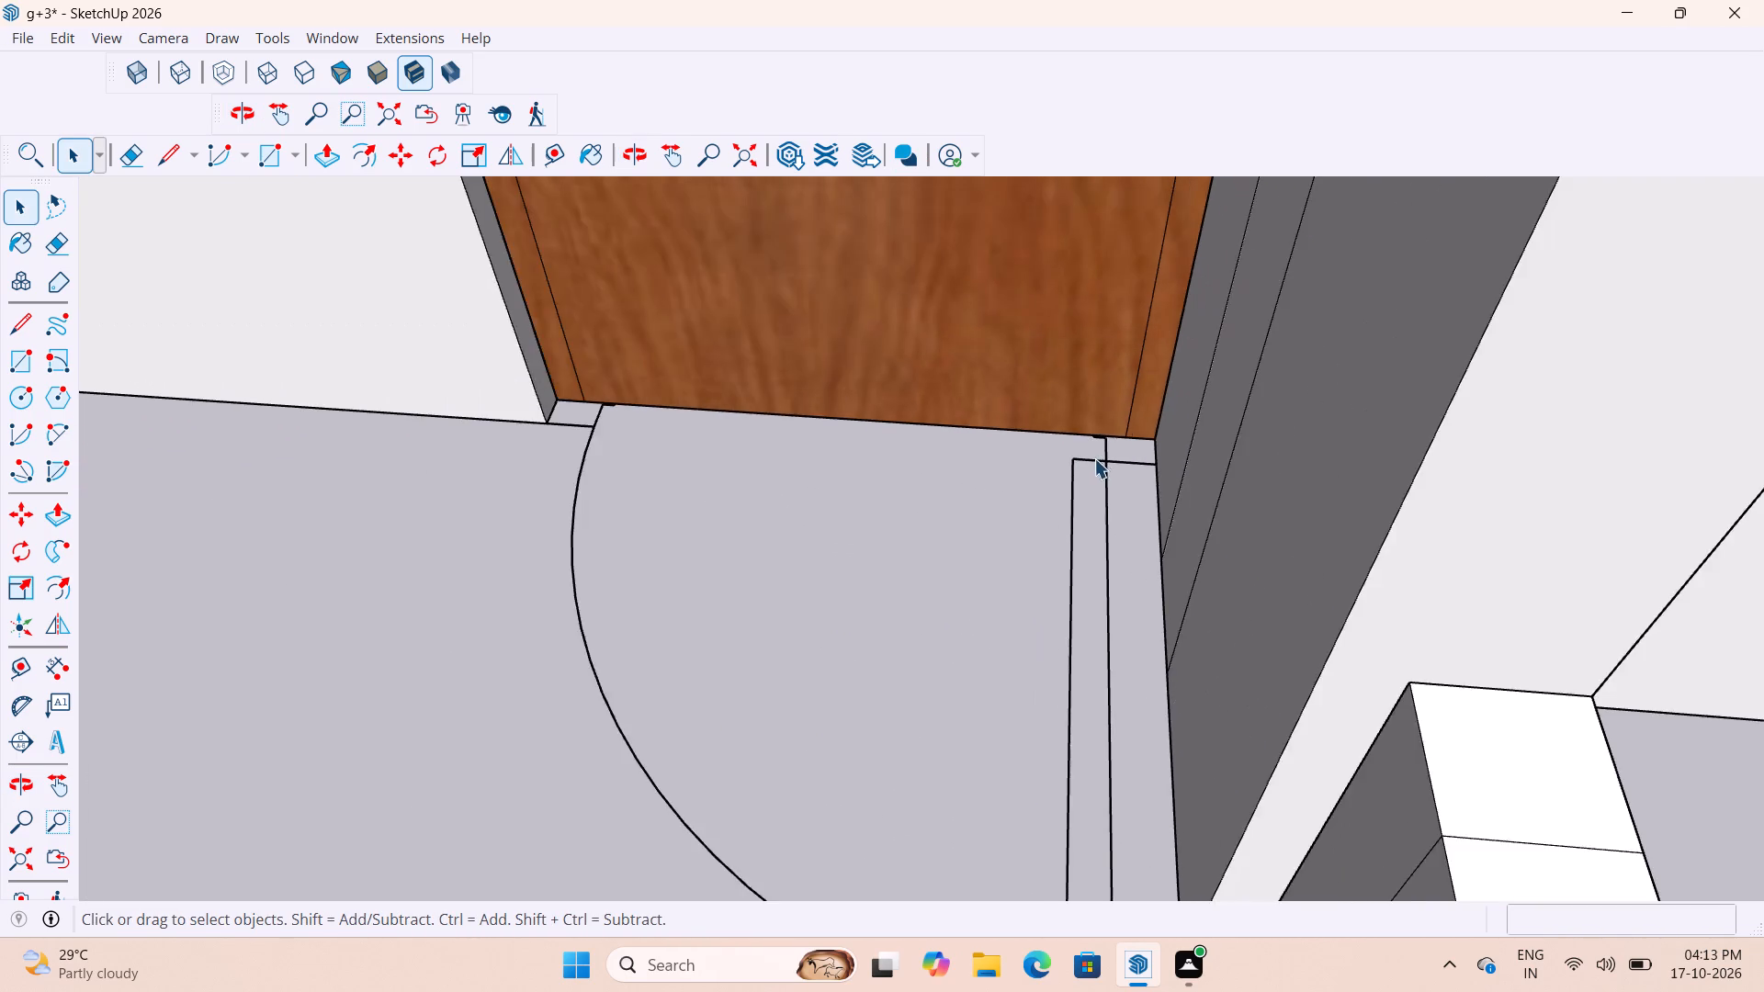
scroll(1094, 458, "down", 12)
middle_click_drag(1047, 652, 1154, 164)
middle_click_drag(1080, 567, 1074, 457)
scroll(967, 509, "up", 13)
scroll(1070, 468, "up", 4)
scroll(1090, 473, "down", 5)
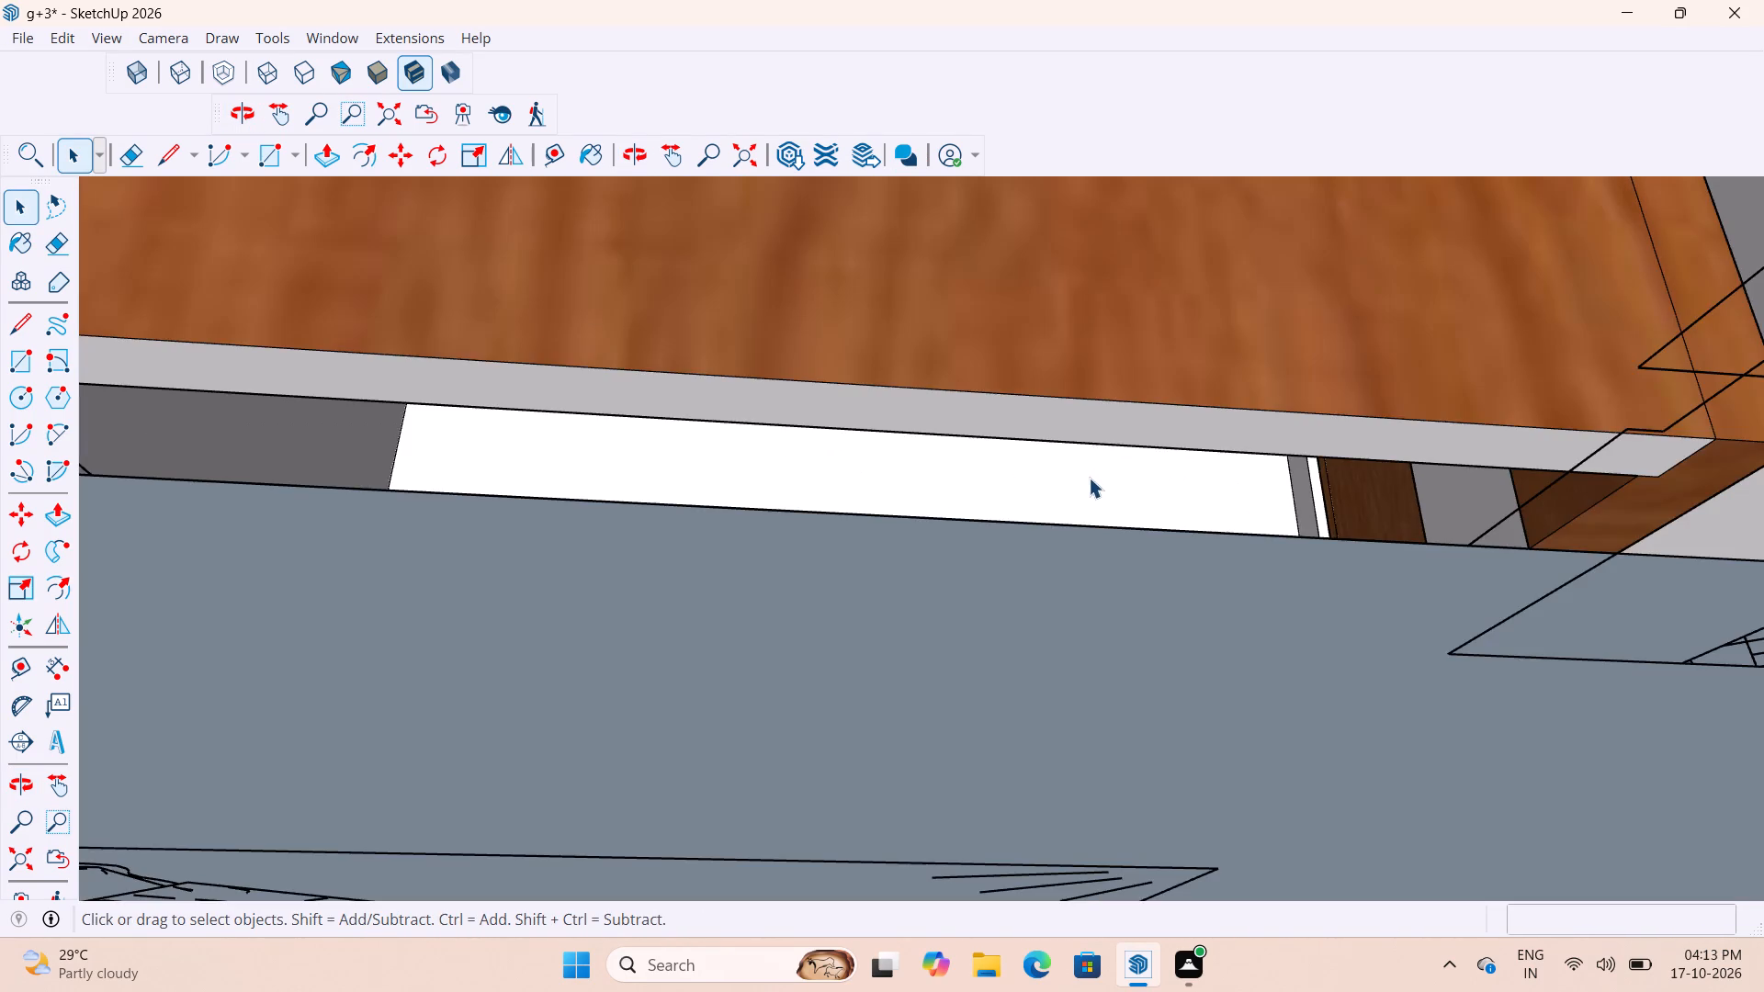
middle_click_drag(1086, 479, 1061, 467)
Open the floor group to inspect the slab edge beneath the balcony door, and leave the group.
left_click(970, 431)
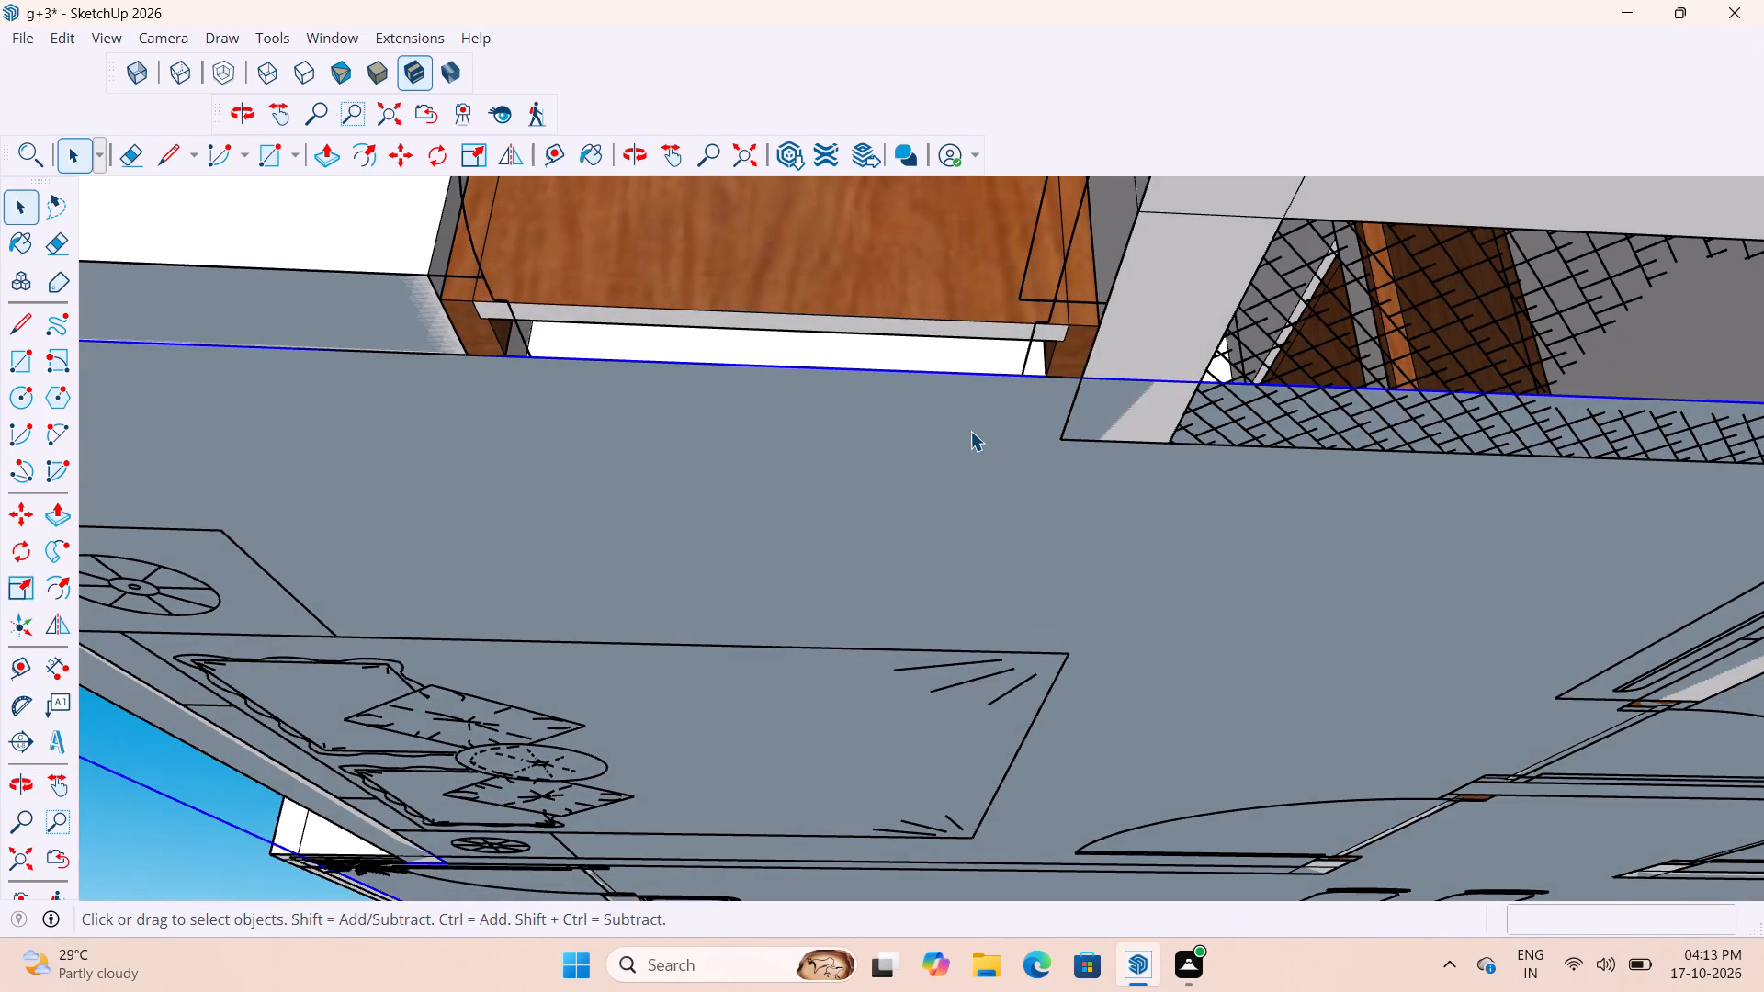
double_click(914, 430)
scroll(862, 364, "up", 2)
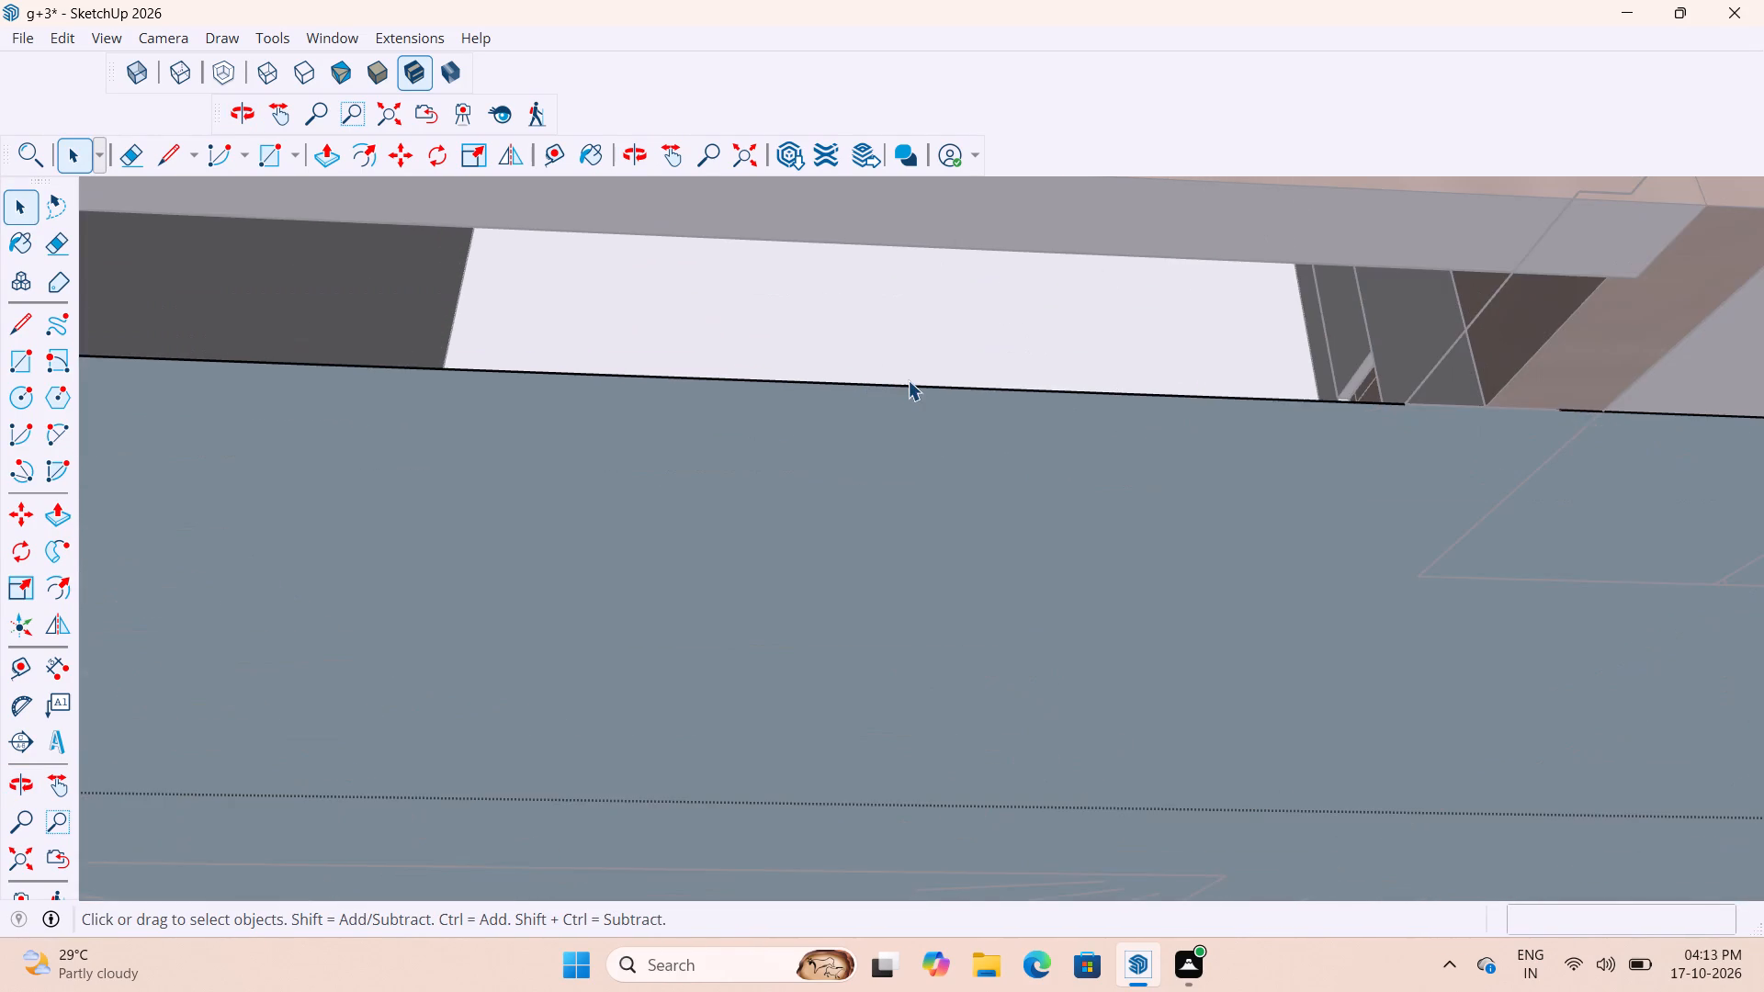
scroll(909, 381, "down", 7)
middle_click_drag(967, 408, 971, 471)
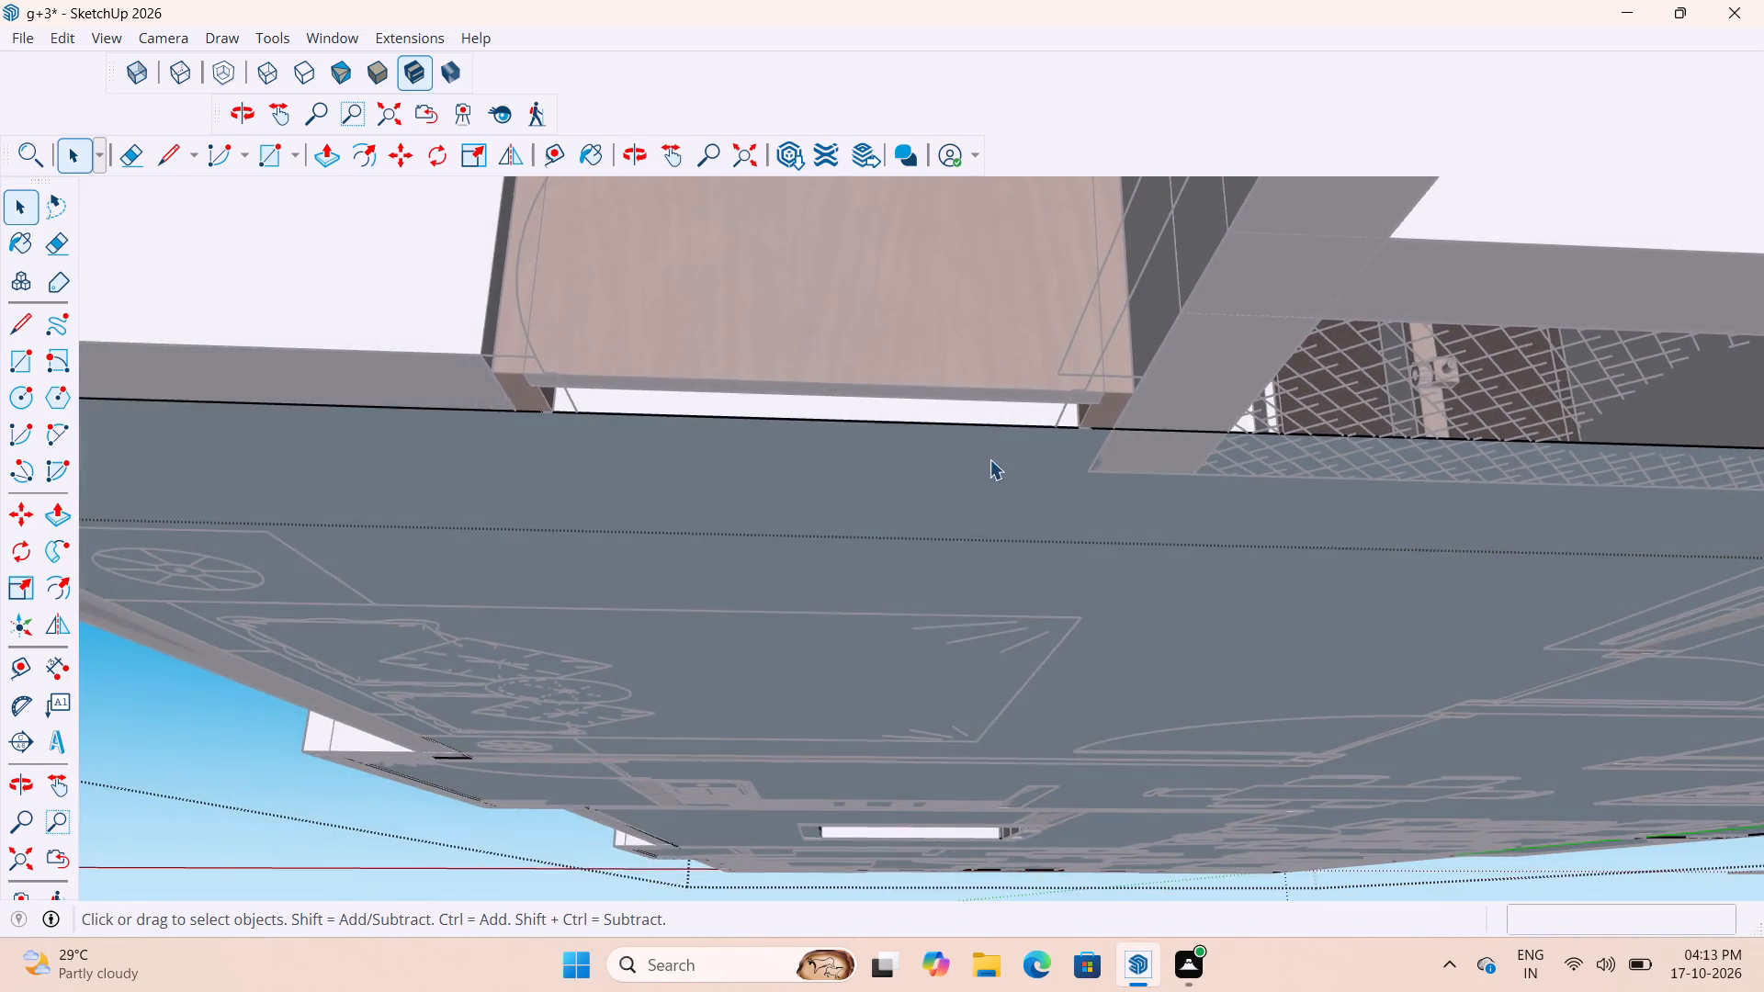
scroll(993, 464, "down", 10)
scroll(924, 429, "up", 1)
middle_click_drag(996, 465, 992, 632)
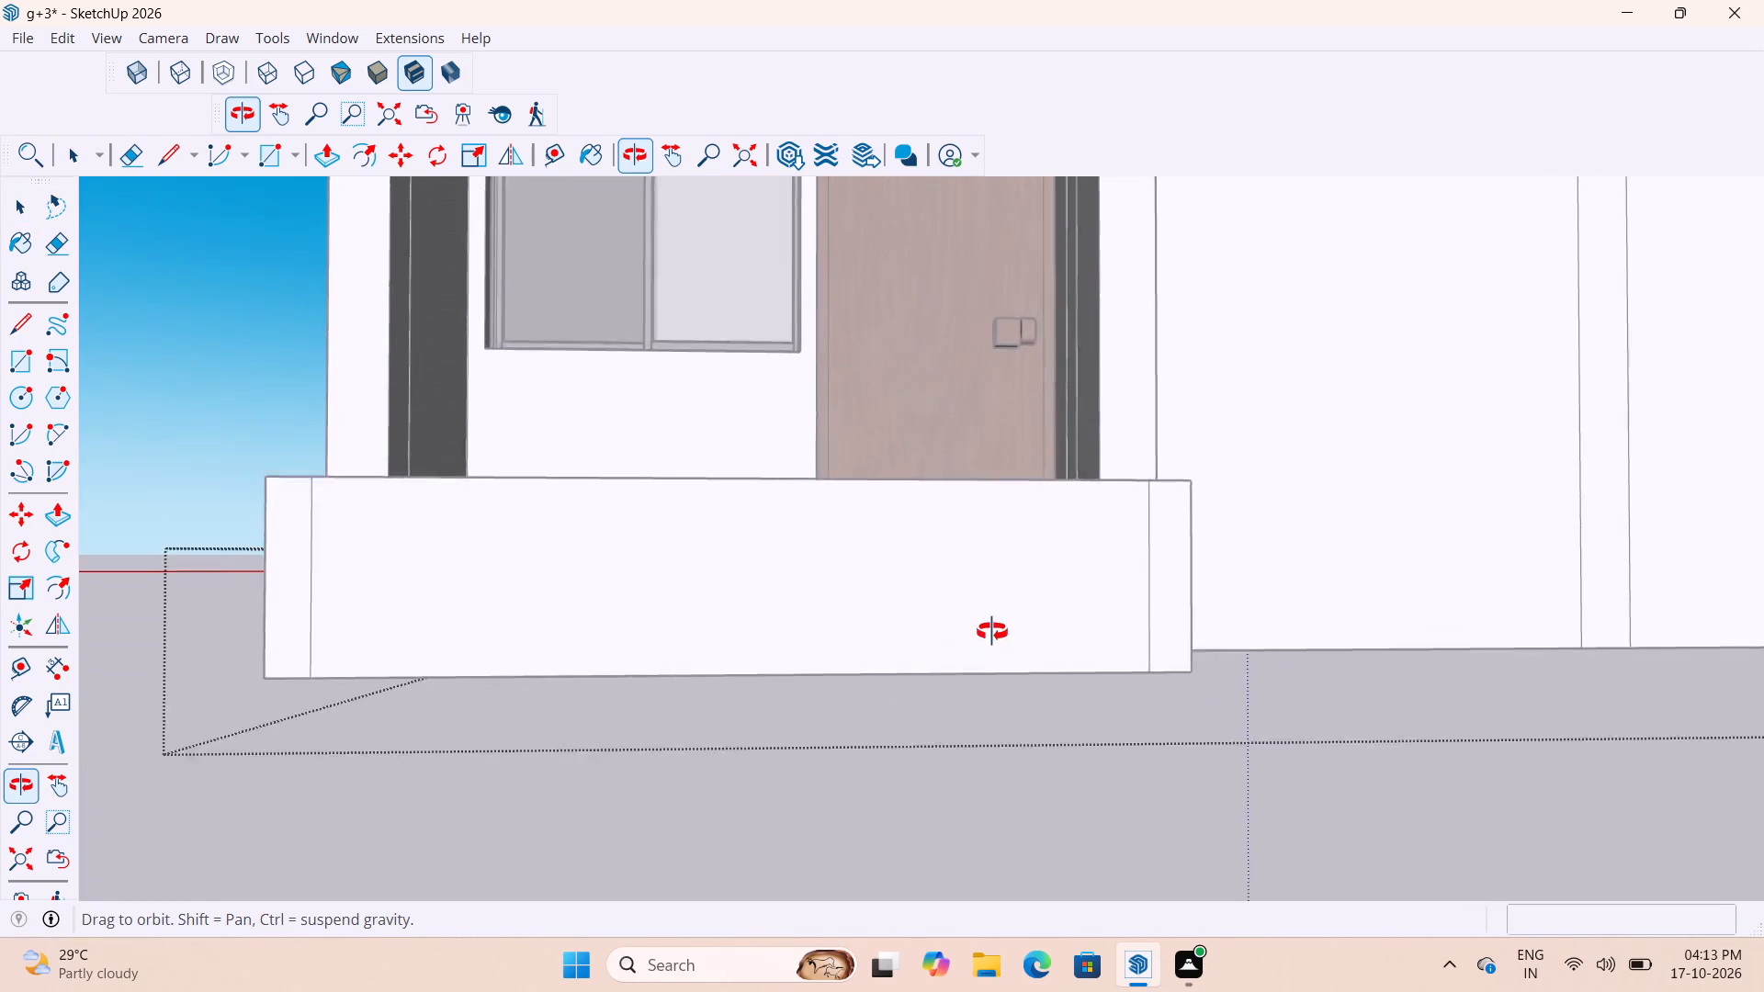
middle_click_drag(992, 632, 992, 667)
scroll(976, 593, "down", 6)
left_click(429, 626)
Examine both end bedroom balconies and their door thresholds for missing slab.
middle_click_drag(953, 547, 970, 675)
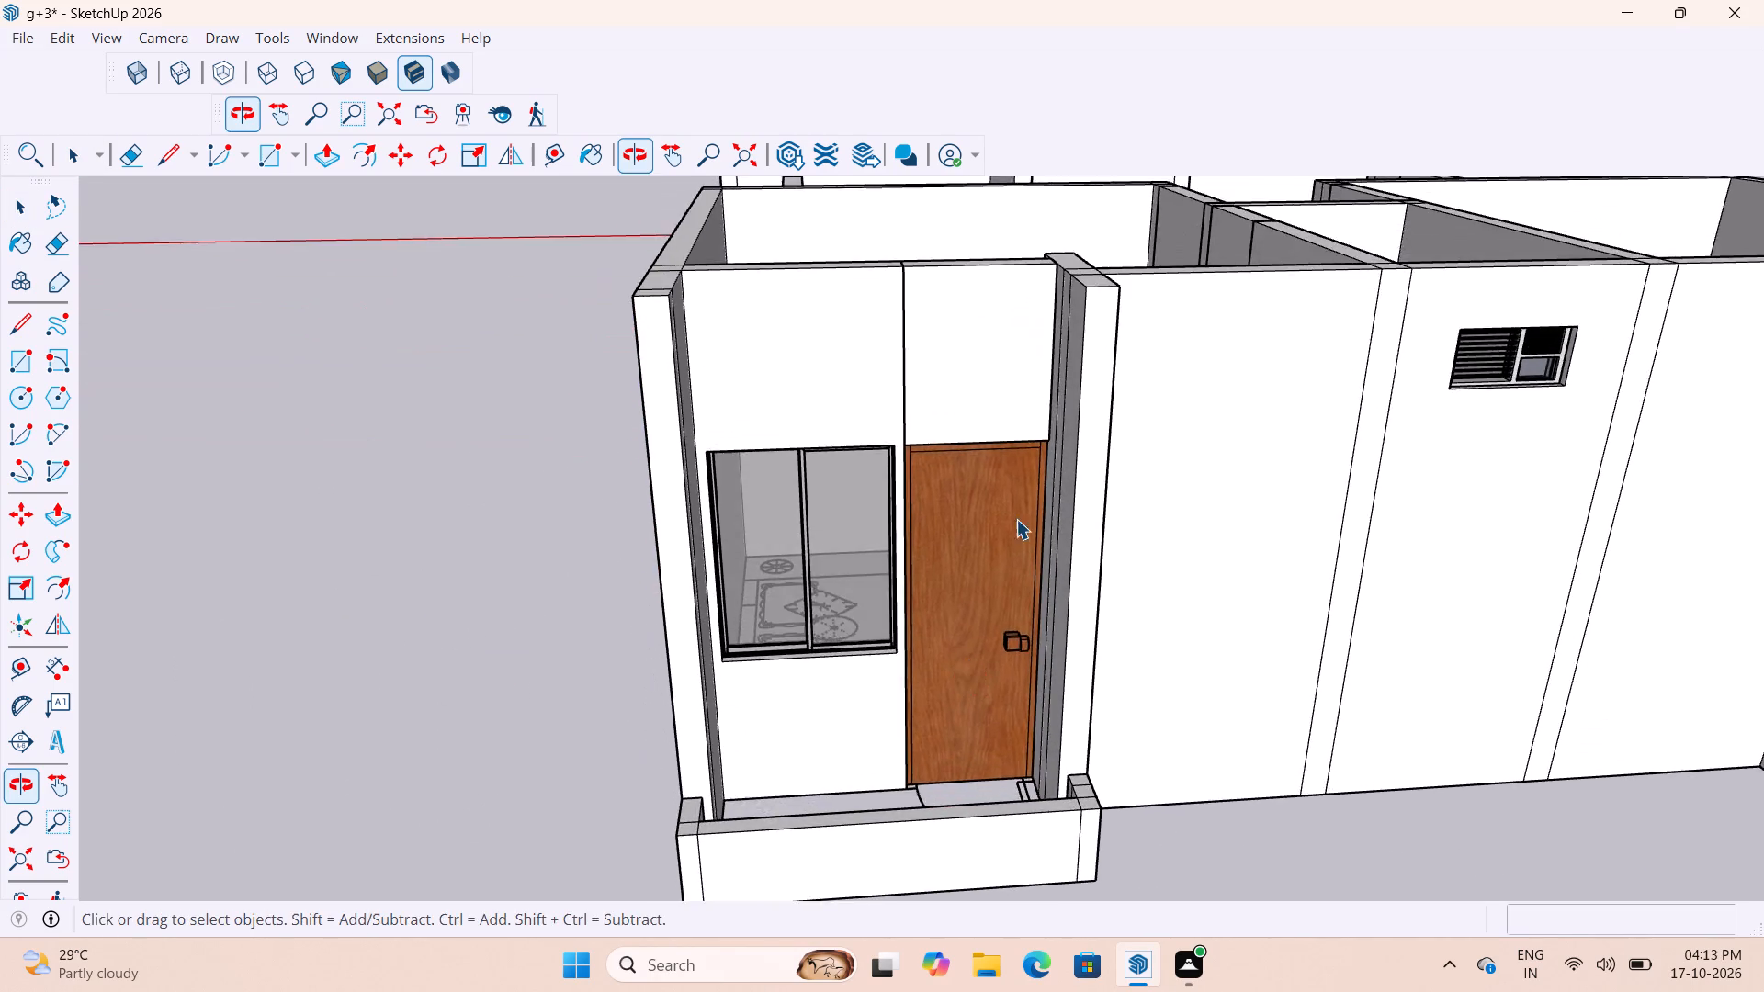
scroll(1021, 504, "down", 6)
middle_click_drag(1134, 472, 1035, 720)
middle_click_drag(1072, 587, 724, 824)
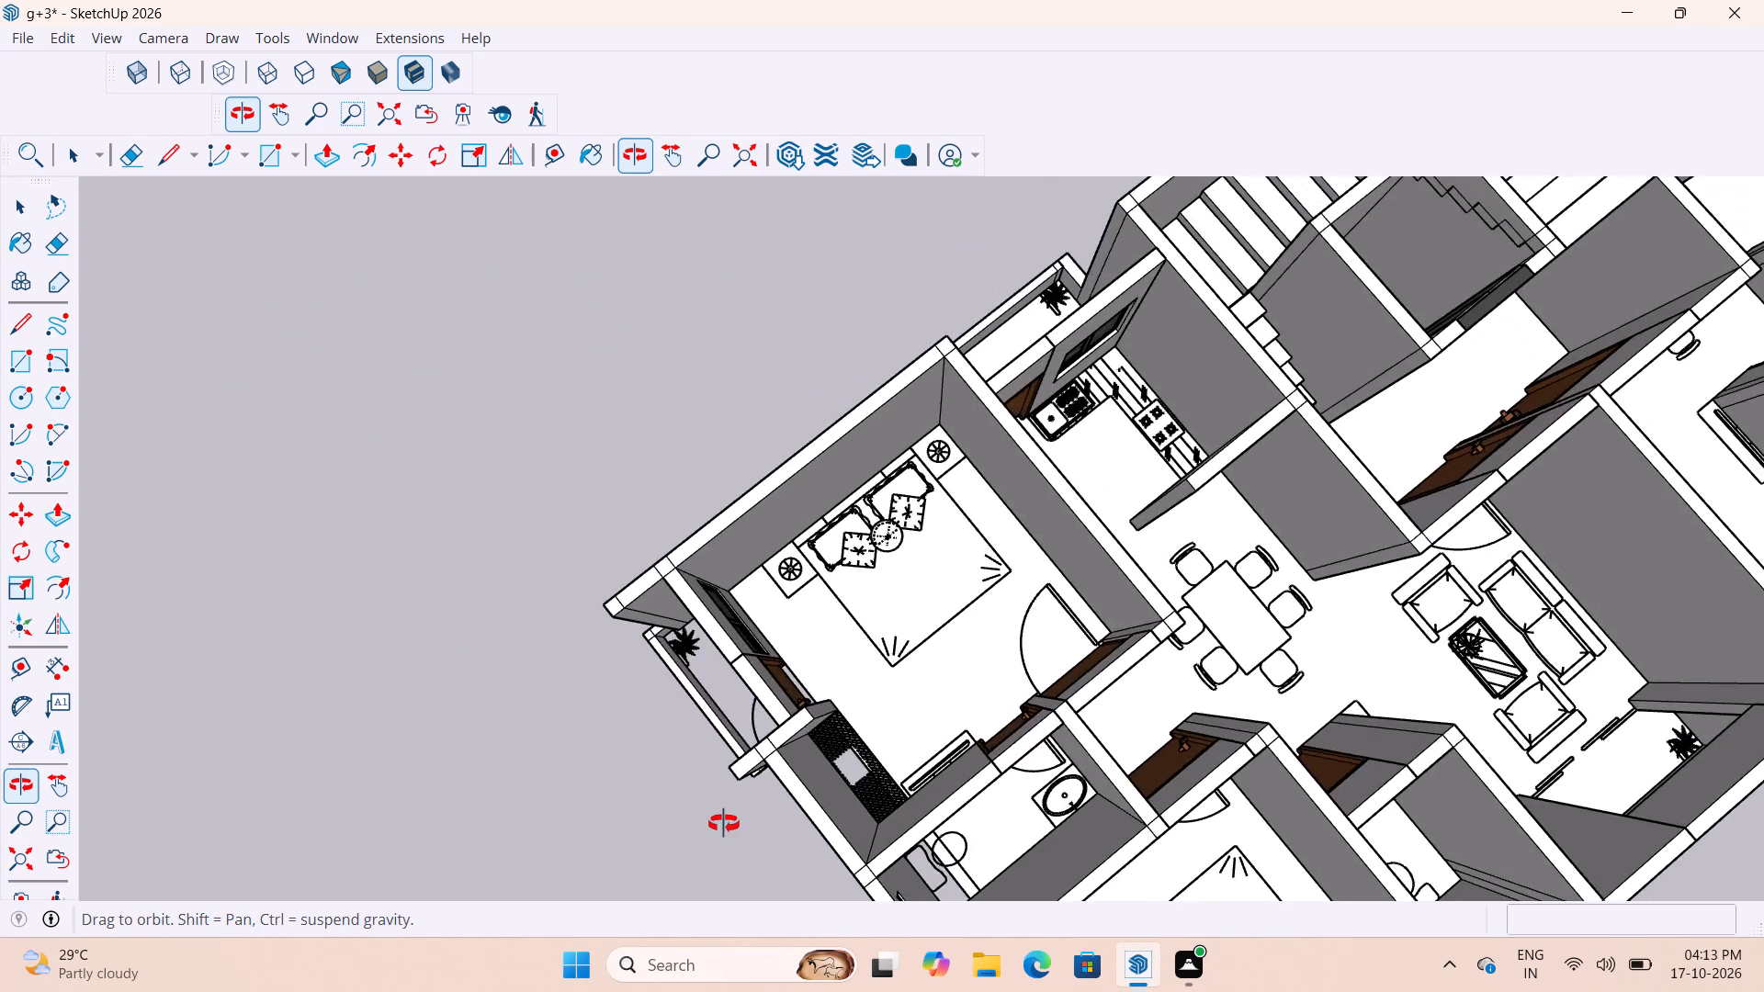
middle_click_drag(724, 824, 1207, 653)
scroll(911, 817, "up", 13)
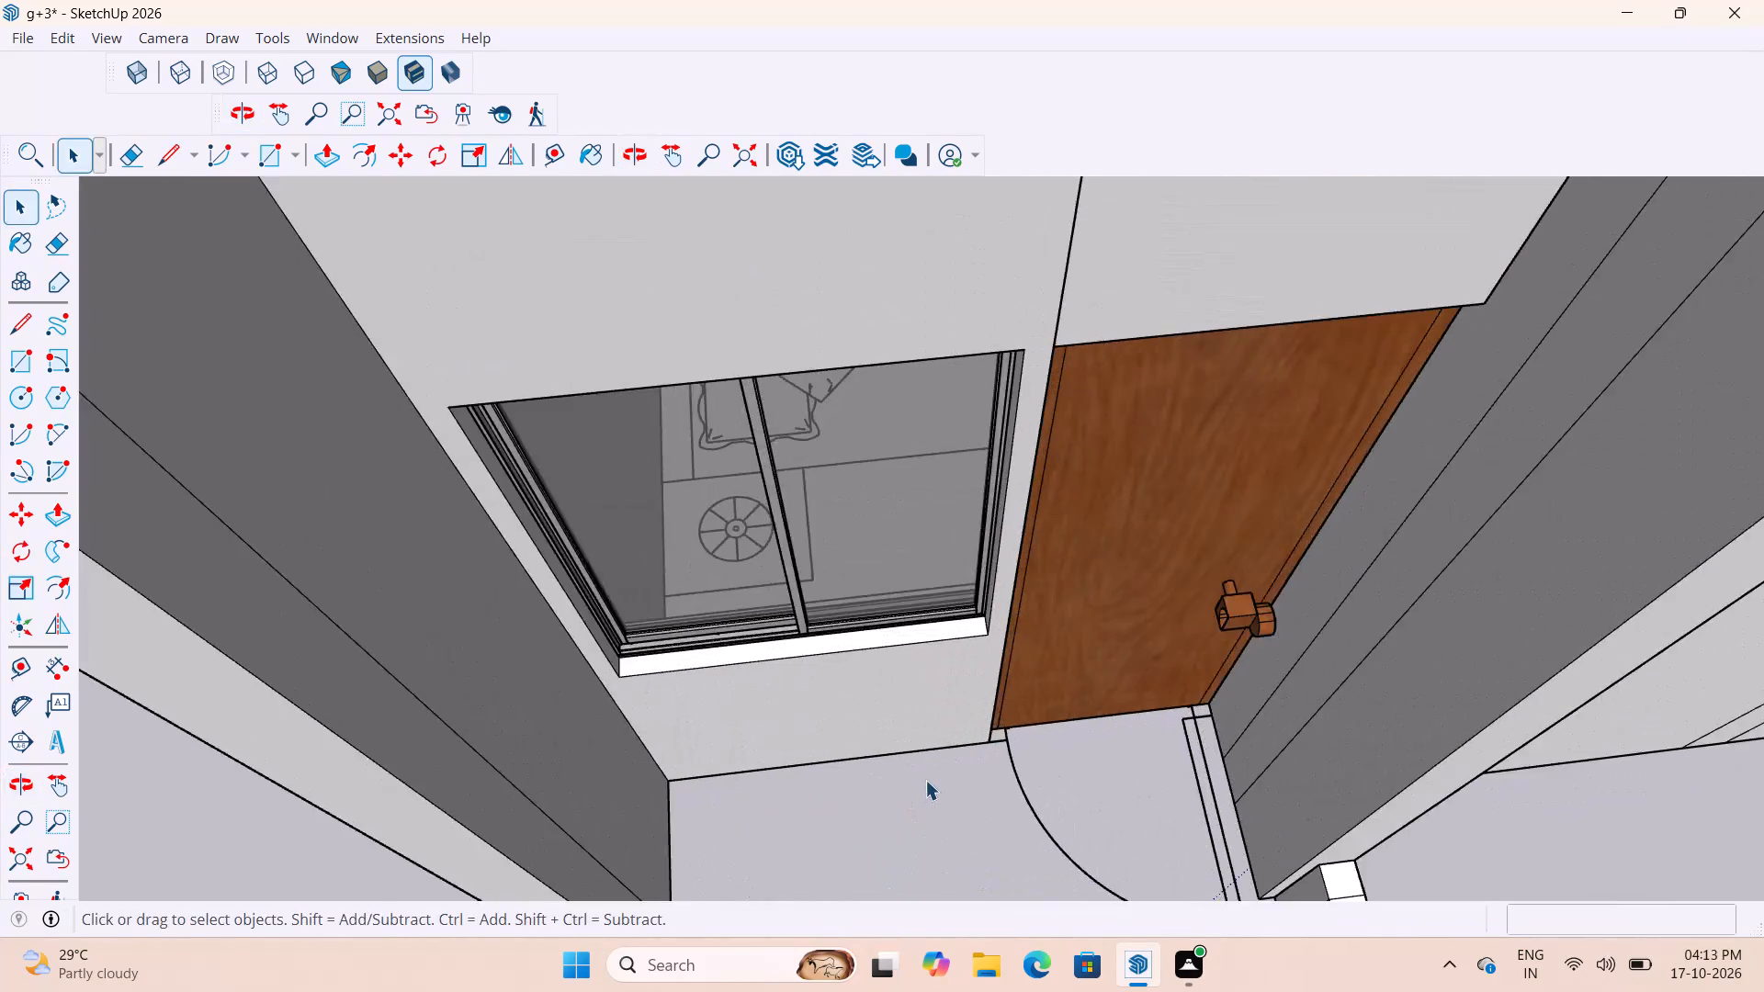
scroll(925, 780, "up", 4)
scroll(1211, 502, "down", 20)
scroll(1211, 502, "down", 4)
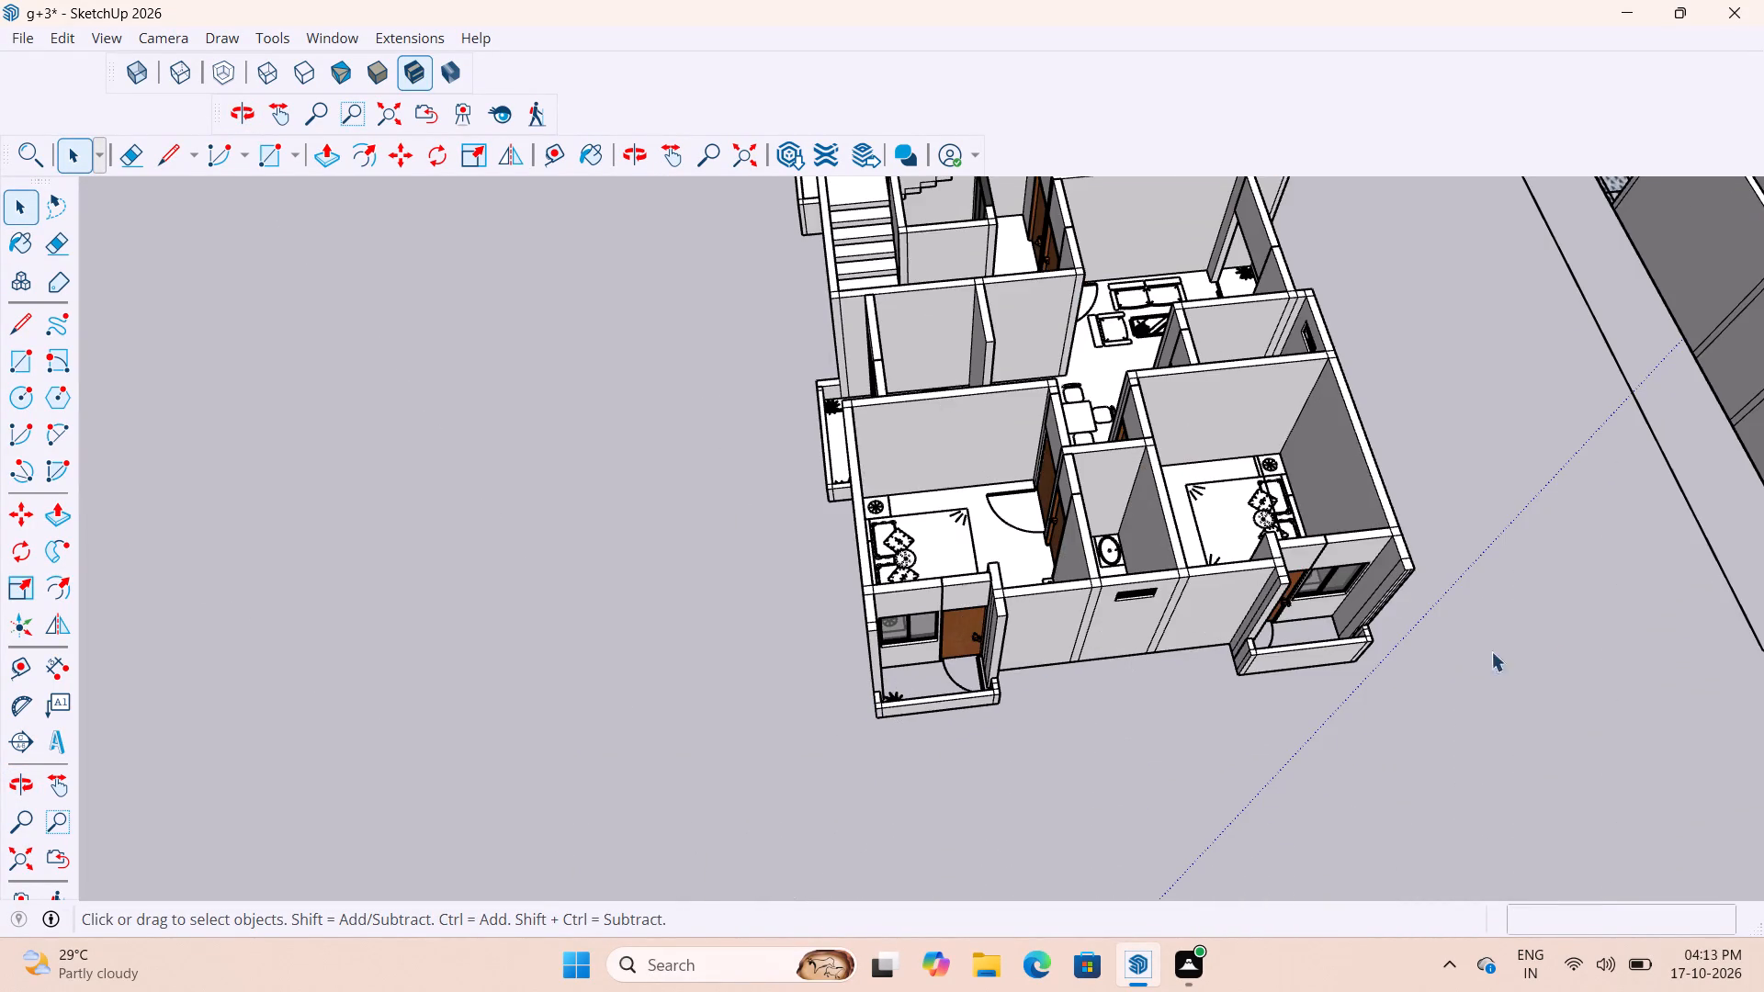
middle_click_drag(1498, 645, 1362, 657)
Hide the wooden door leaf of the other end bedroom's balcony.
scroll(1235, 742, "up", 20)
scroll(1235, 742, "up", 5)
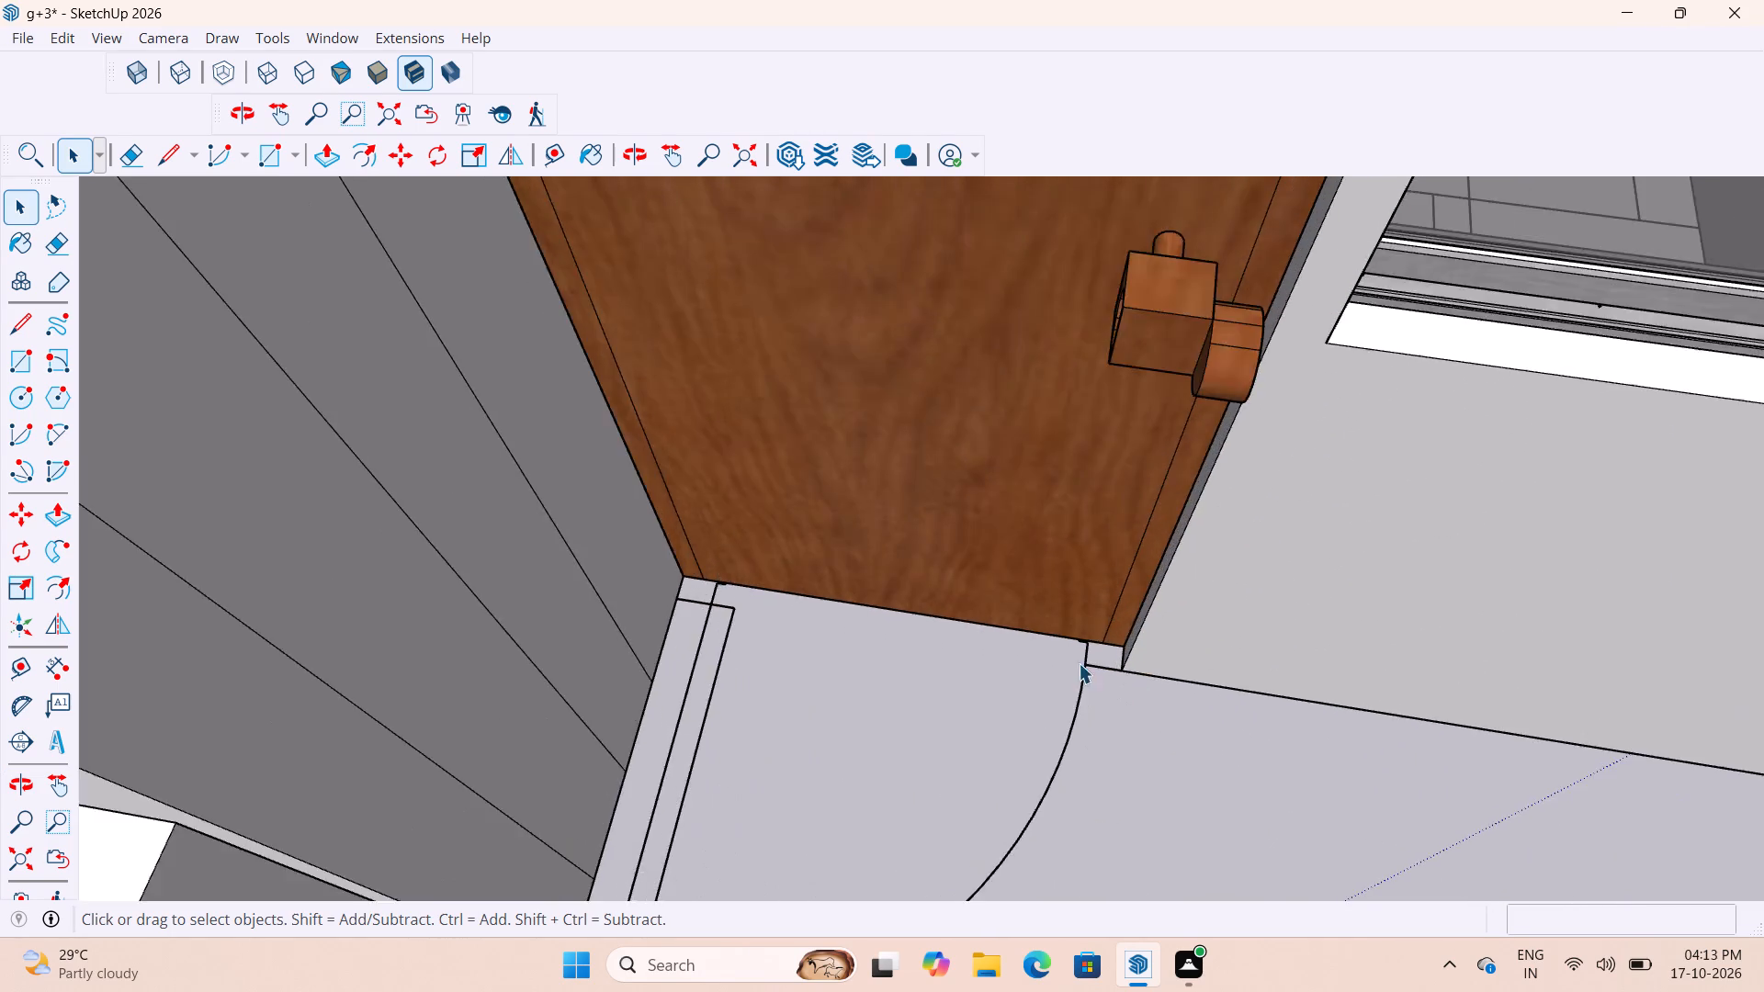
scroll(1079, 663, "up", 9)
left_click(1111, 537)
scroll(1110, 545, "down", 11)
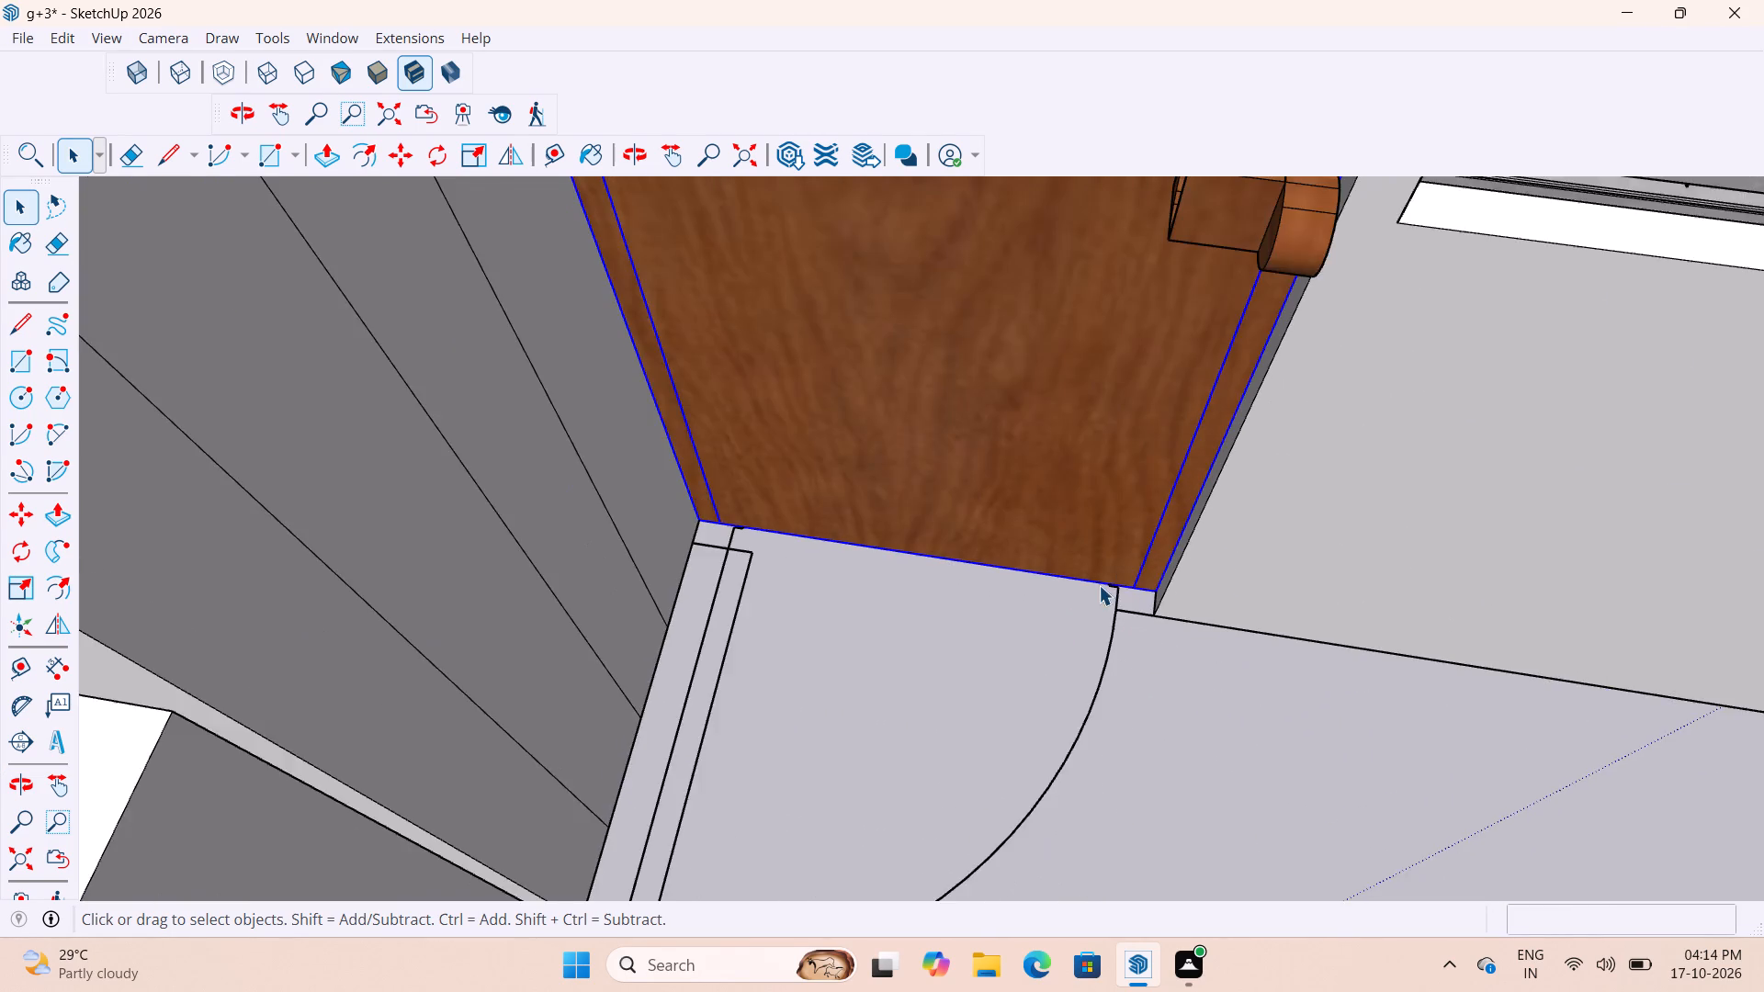
scroll(1097, 585, "down", 11)
right_click(1069, 461)
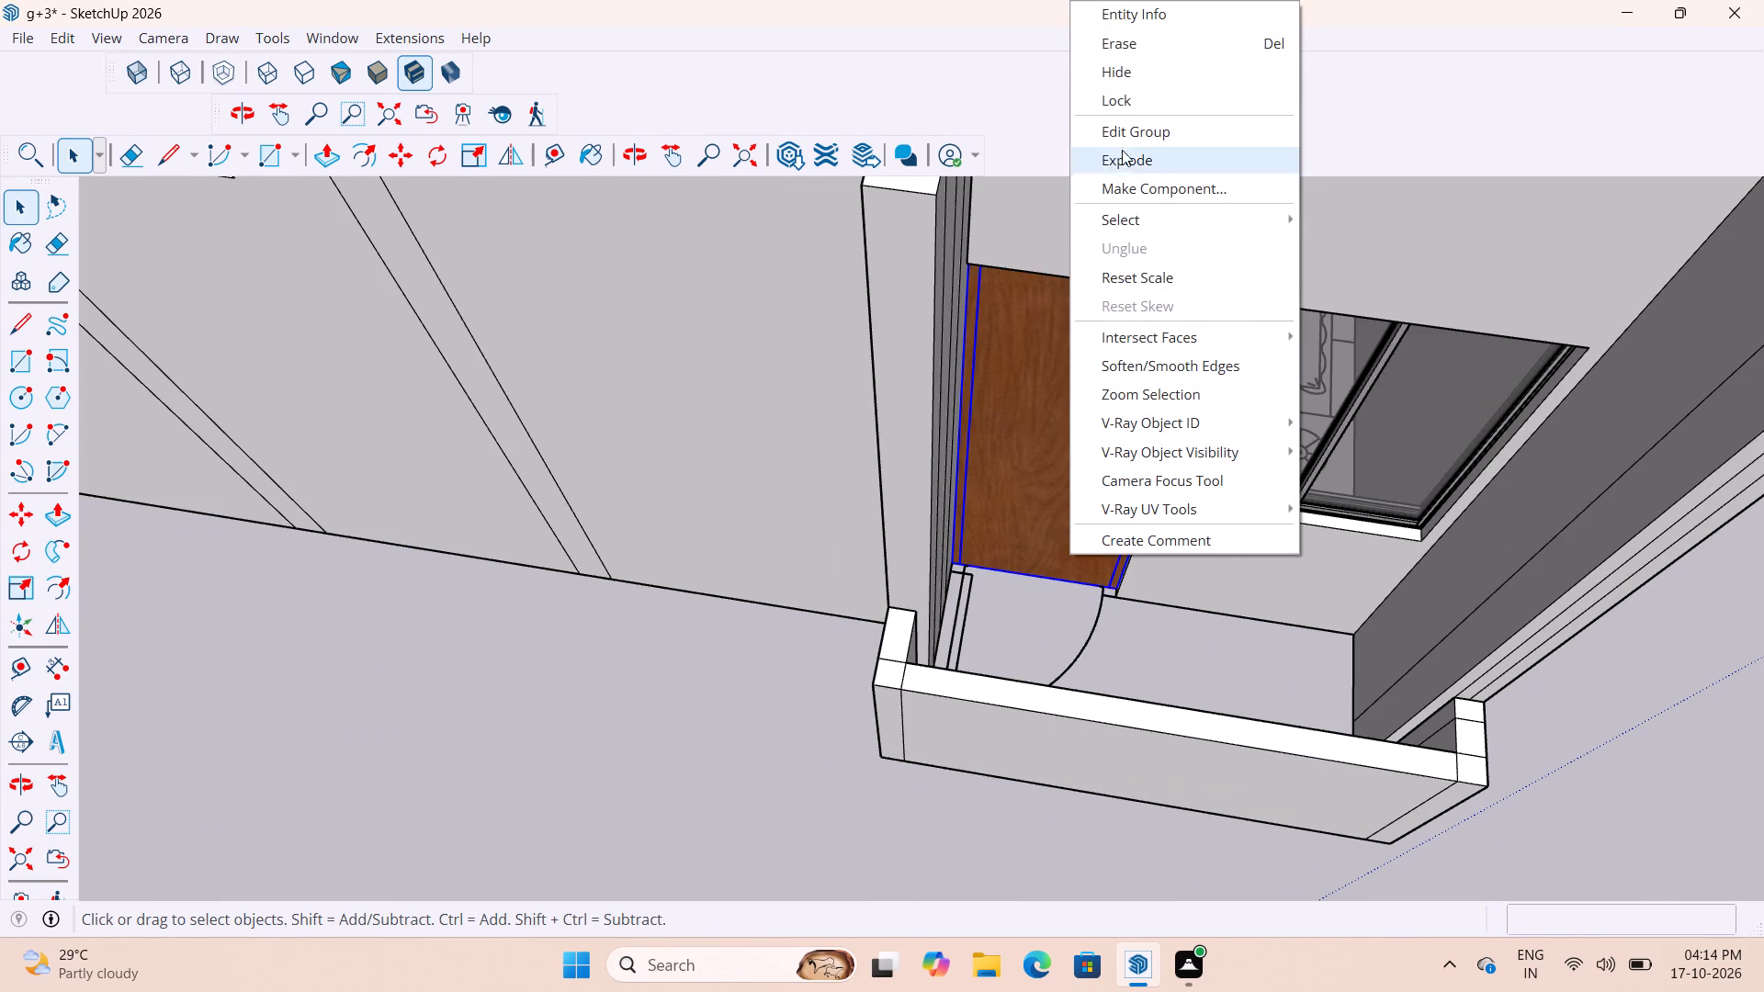
left_click(1139, 70)
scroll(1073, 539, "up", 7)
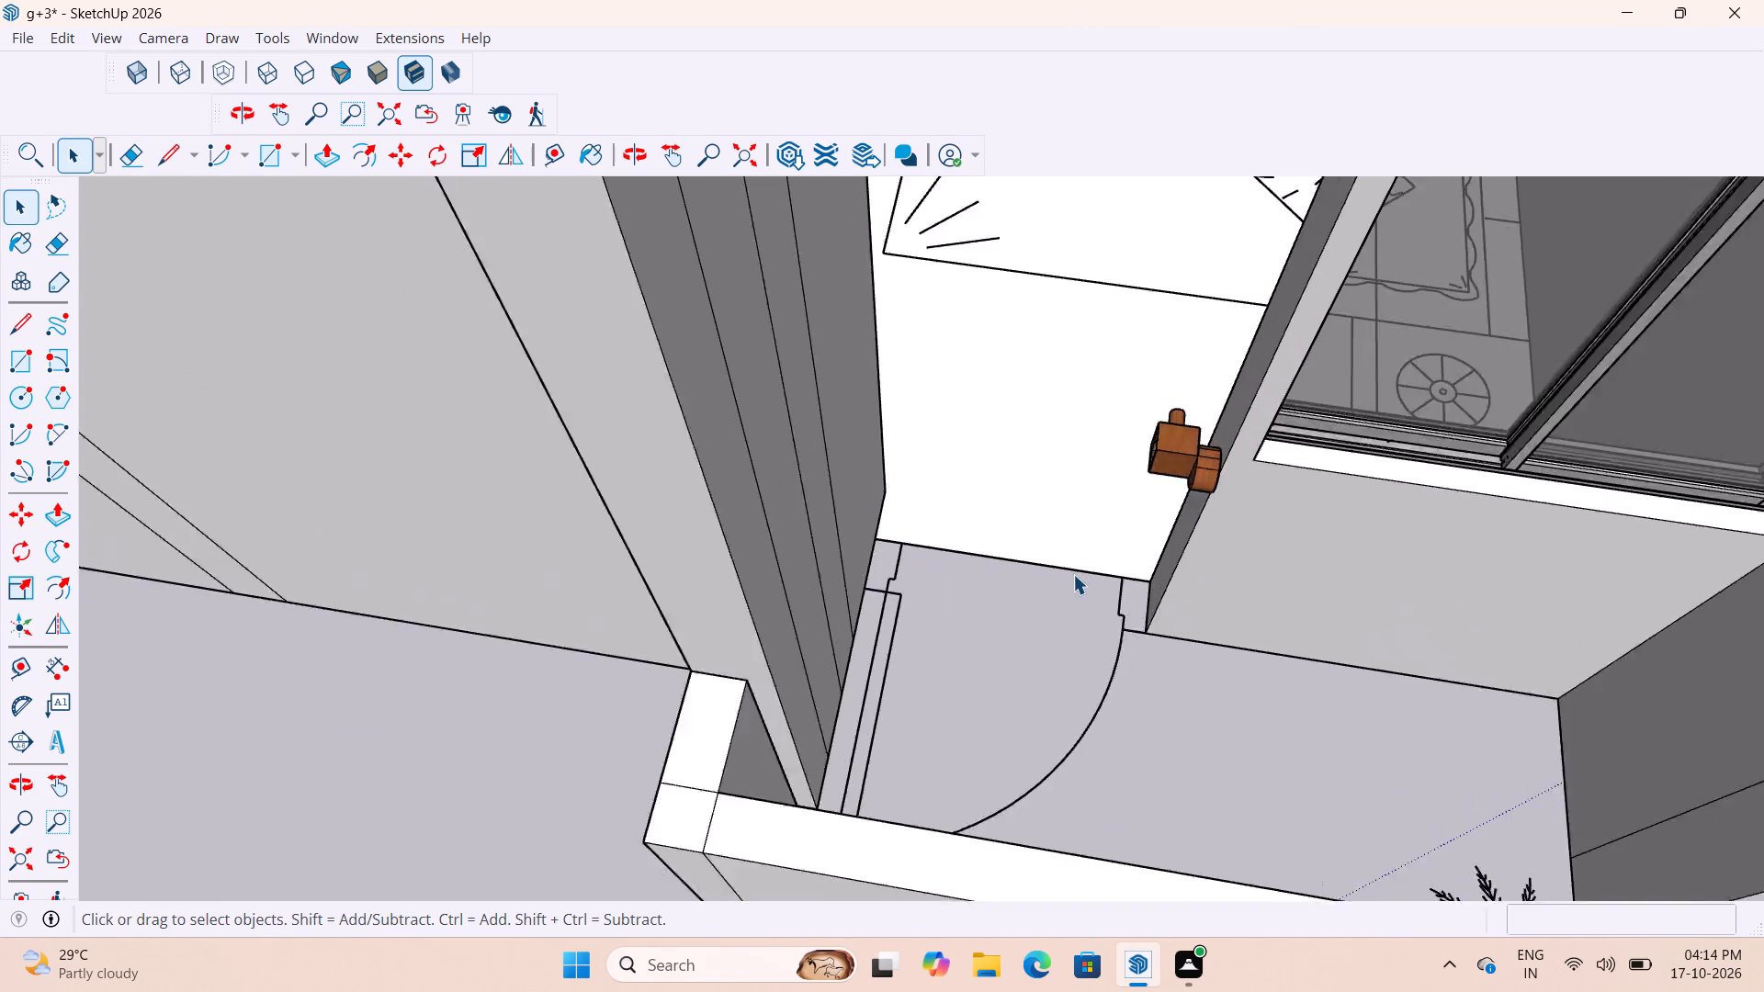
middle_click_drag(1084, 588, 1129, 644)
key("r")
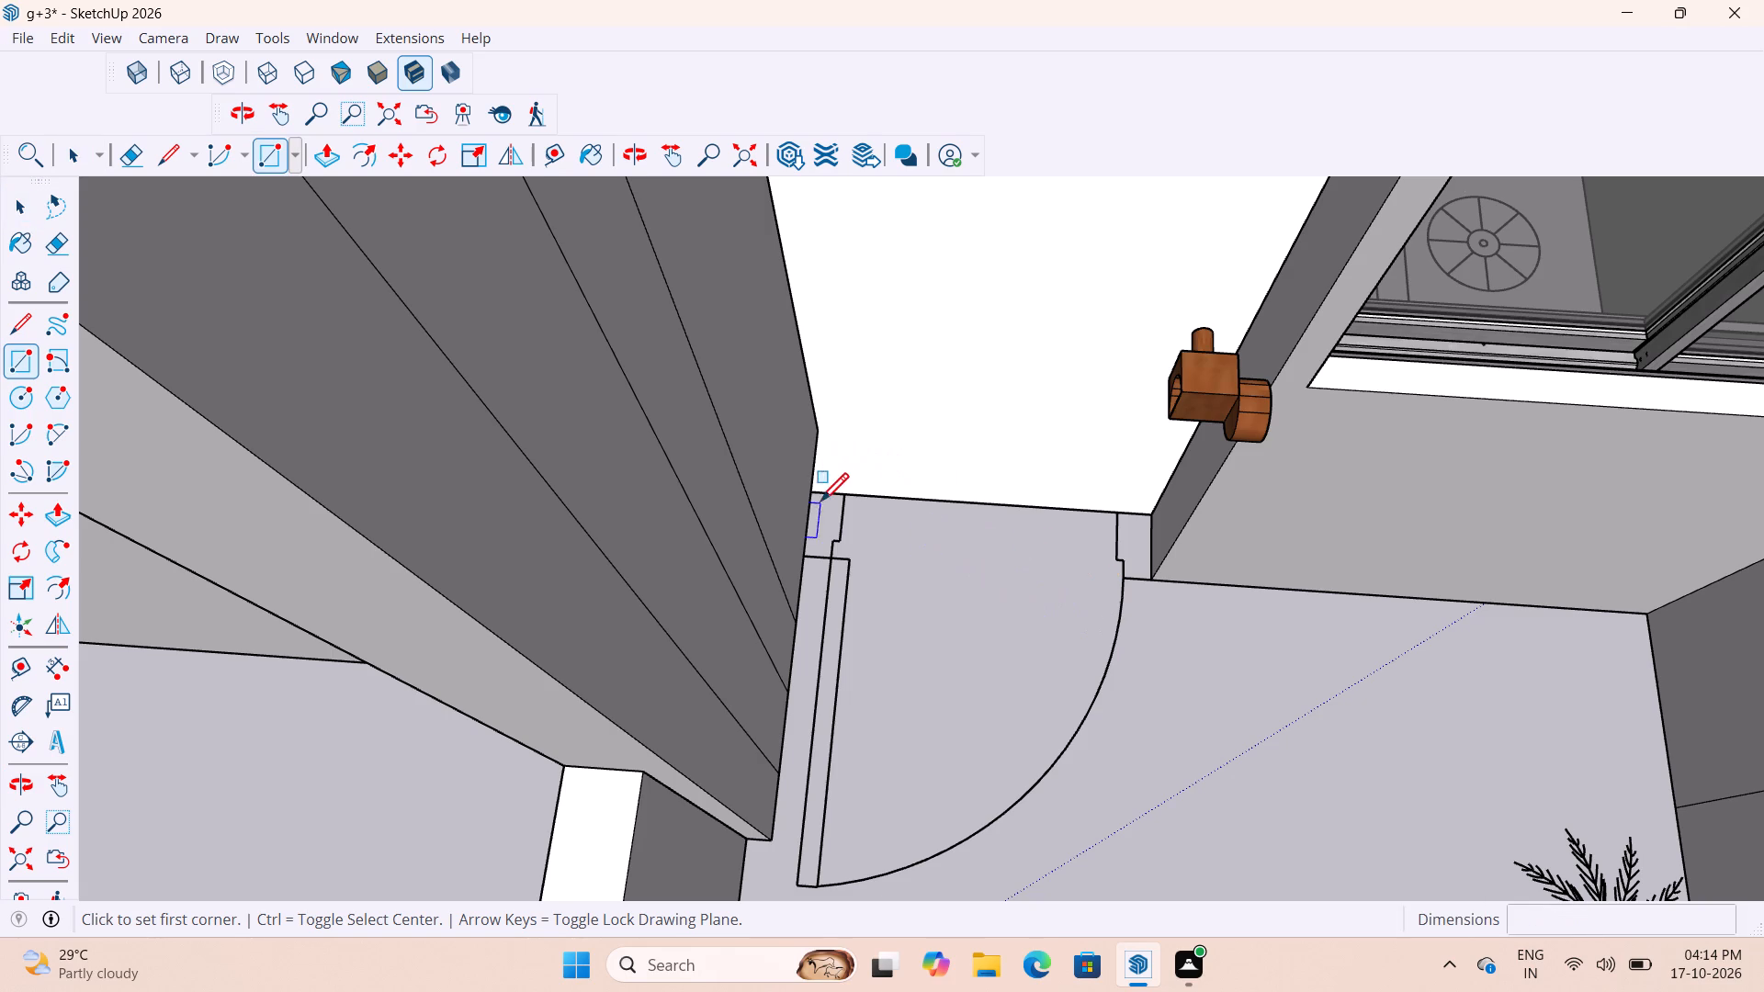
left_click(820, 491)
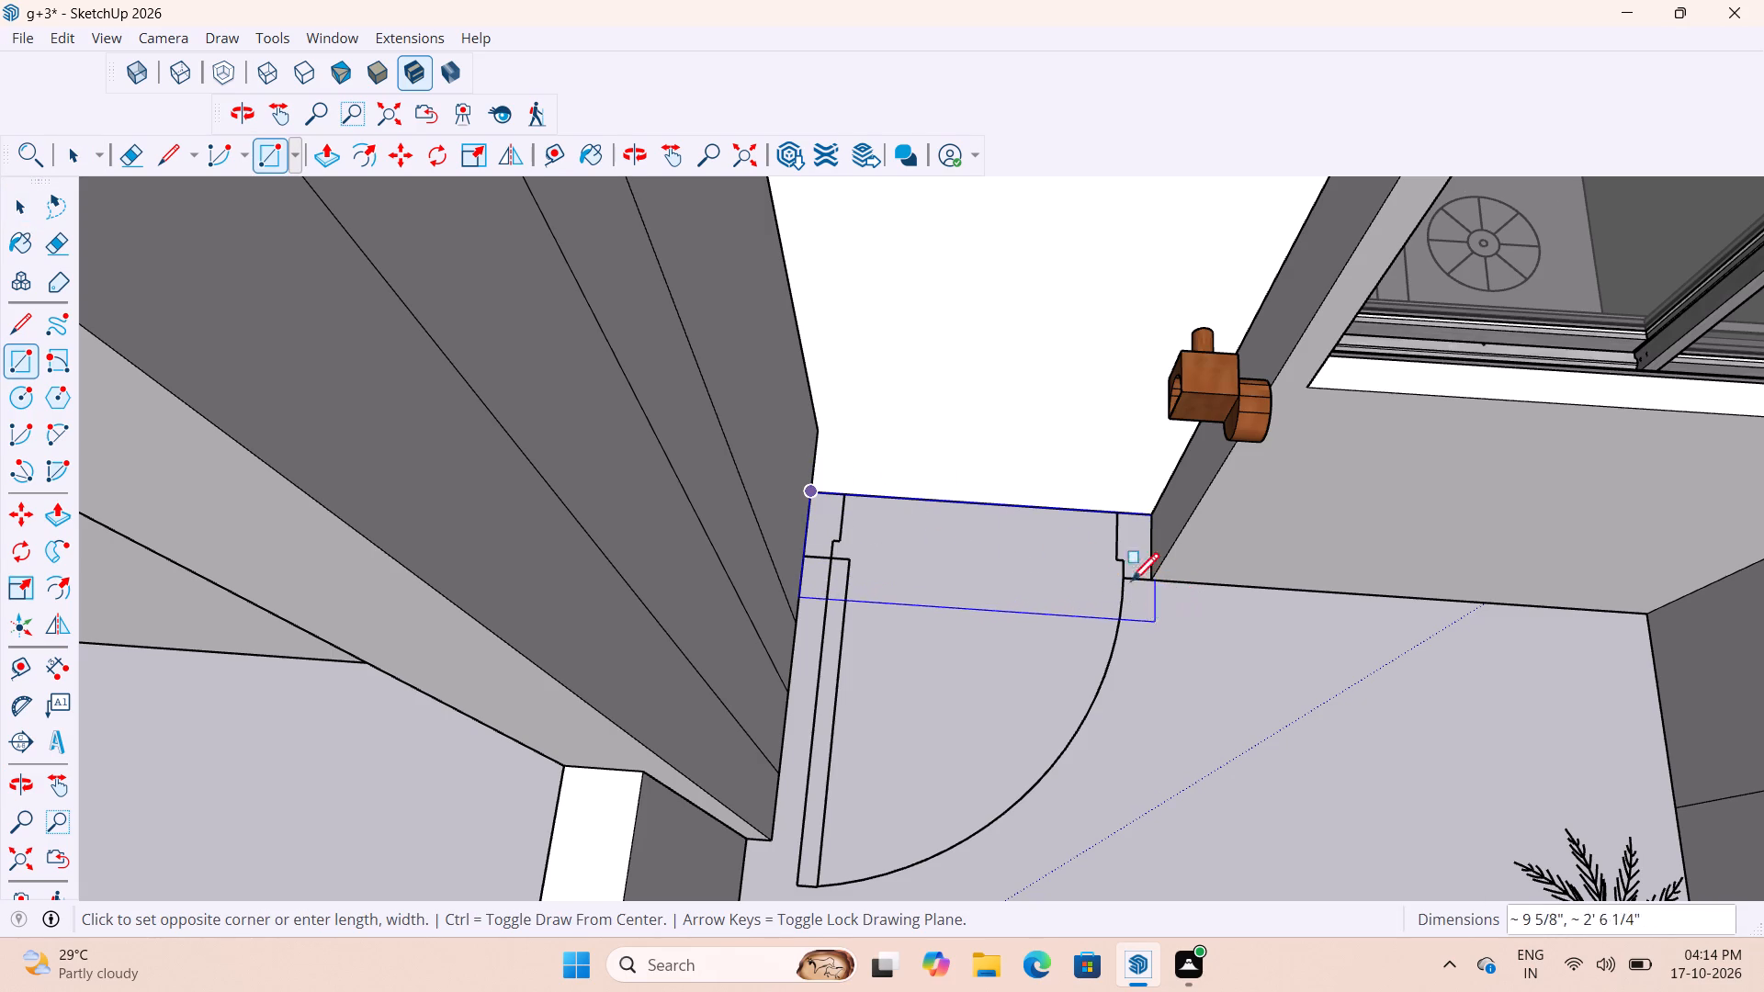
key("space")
Open the floor group and draw a filler rectangle about 2' 5 7/8" by 1' 4 7/16" from the doorway into the balcony.
double_click(1055, 427)
key("r")
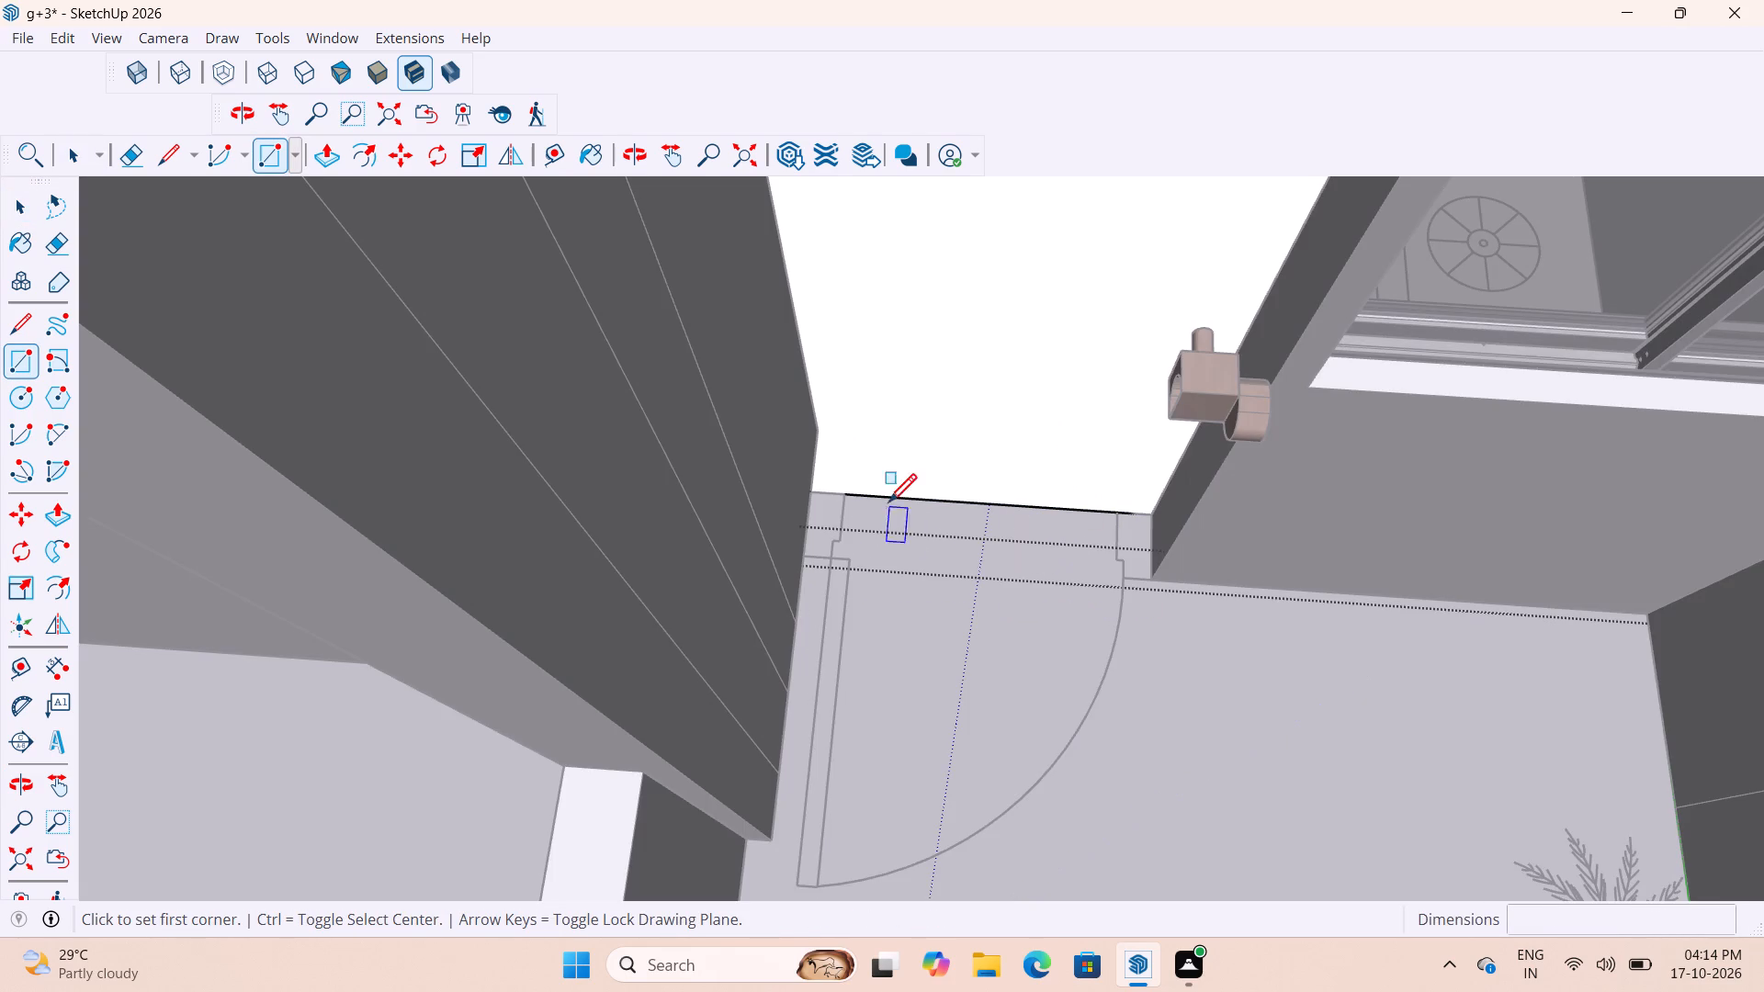
left_click(811, 492)
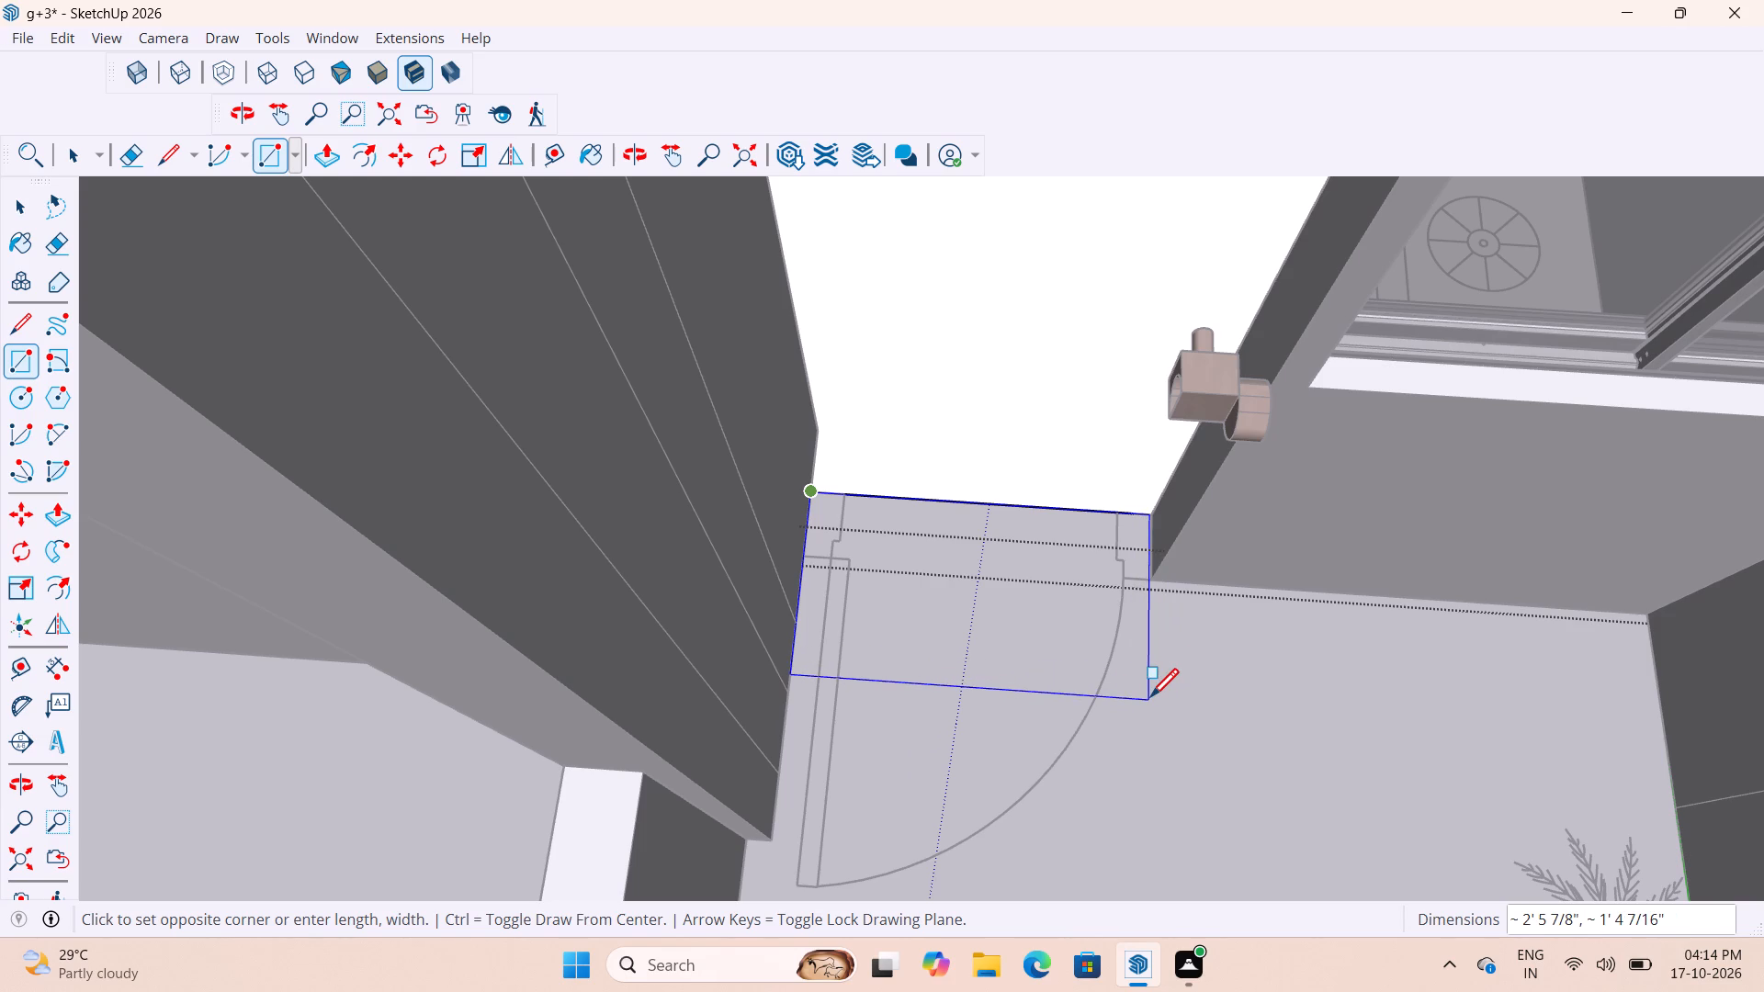
left_click(1150, 700)
key("space")
key("space")
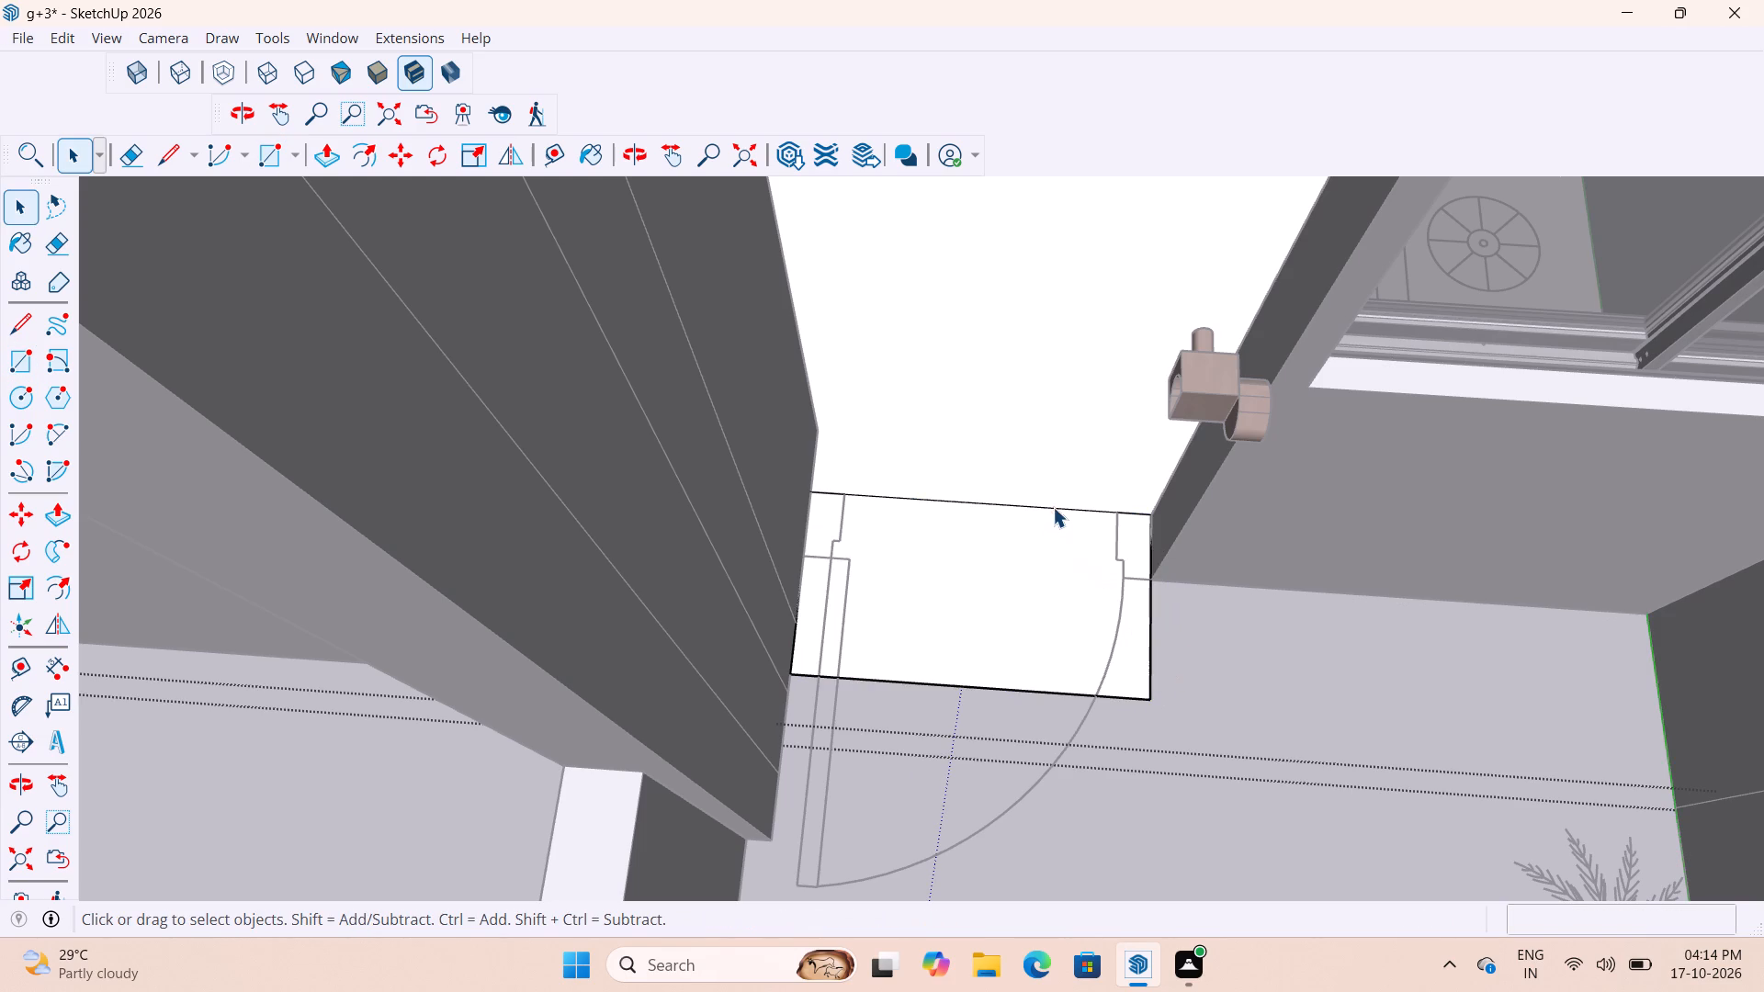
Delete the edge between the doorway filler and the bedroom floor, and leave the floor group.
left_click(1057, 505)
key("Delete")
scroll(1060, 515, "down", 4)
scroll(1052, 592, "down", 2)
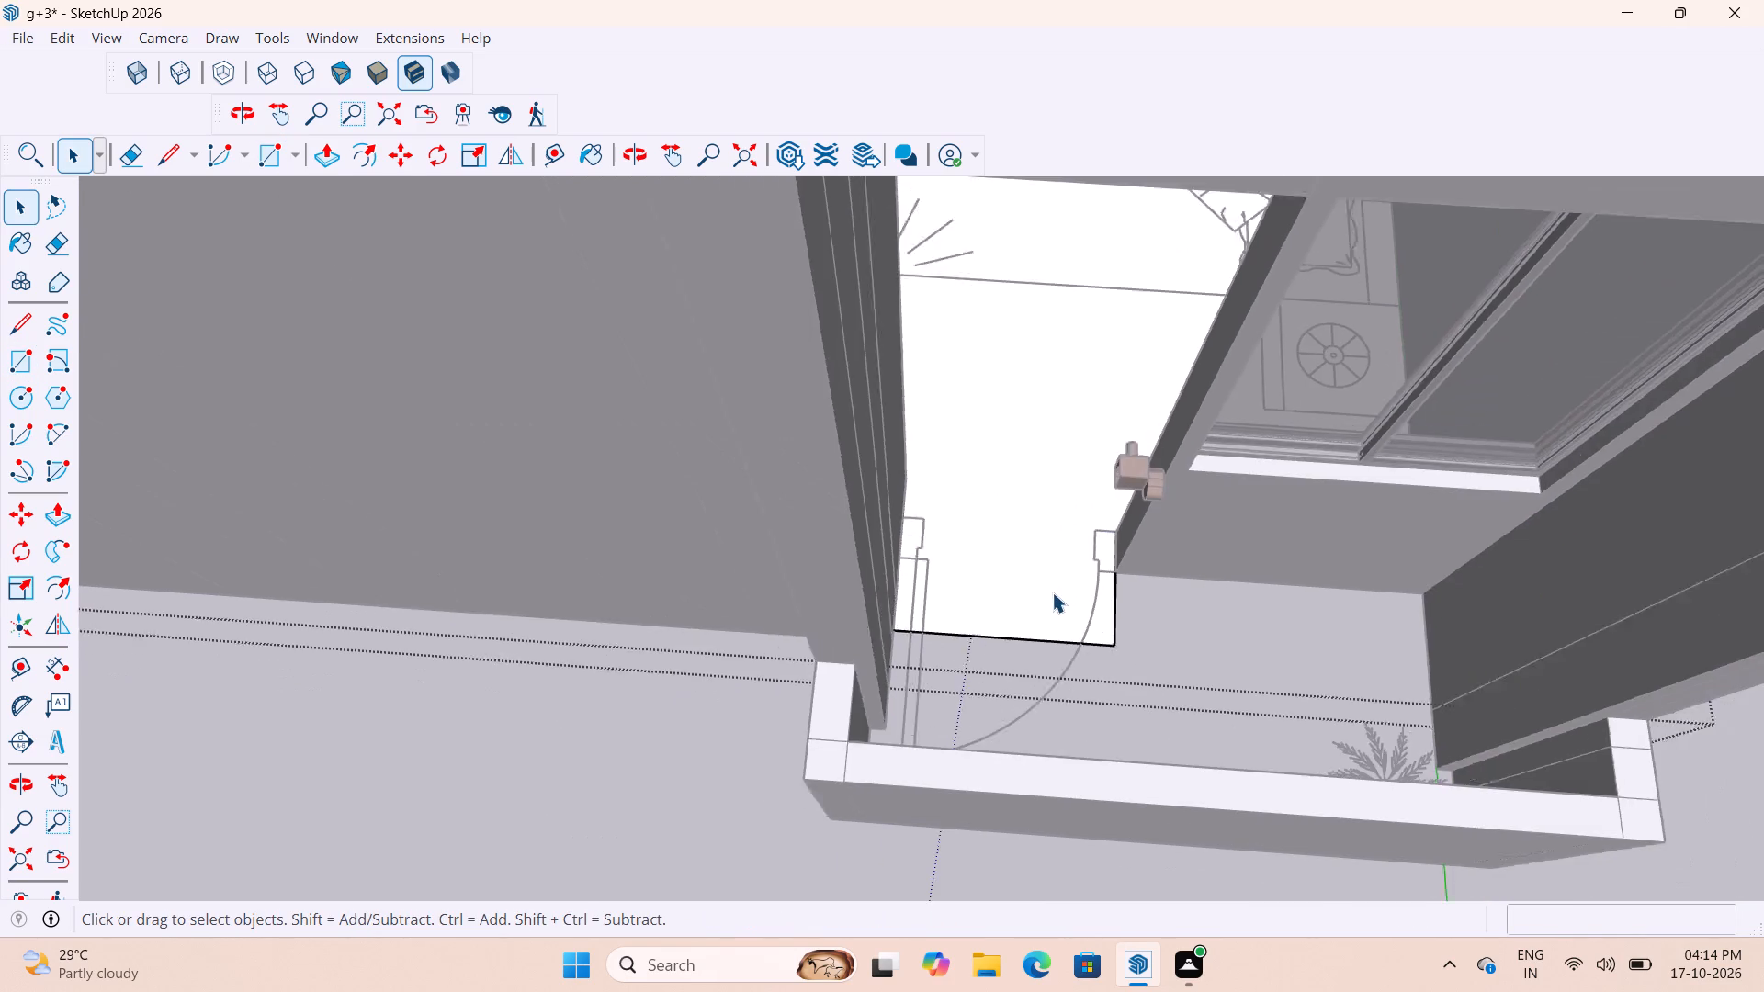
scroll(1052, 592, "down", 7)
scroll(1072, 604, "up", 4)
left_click(812, 704)
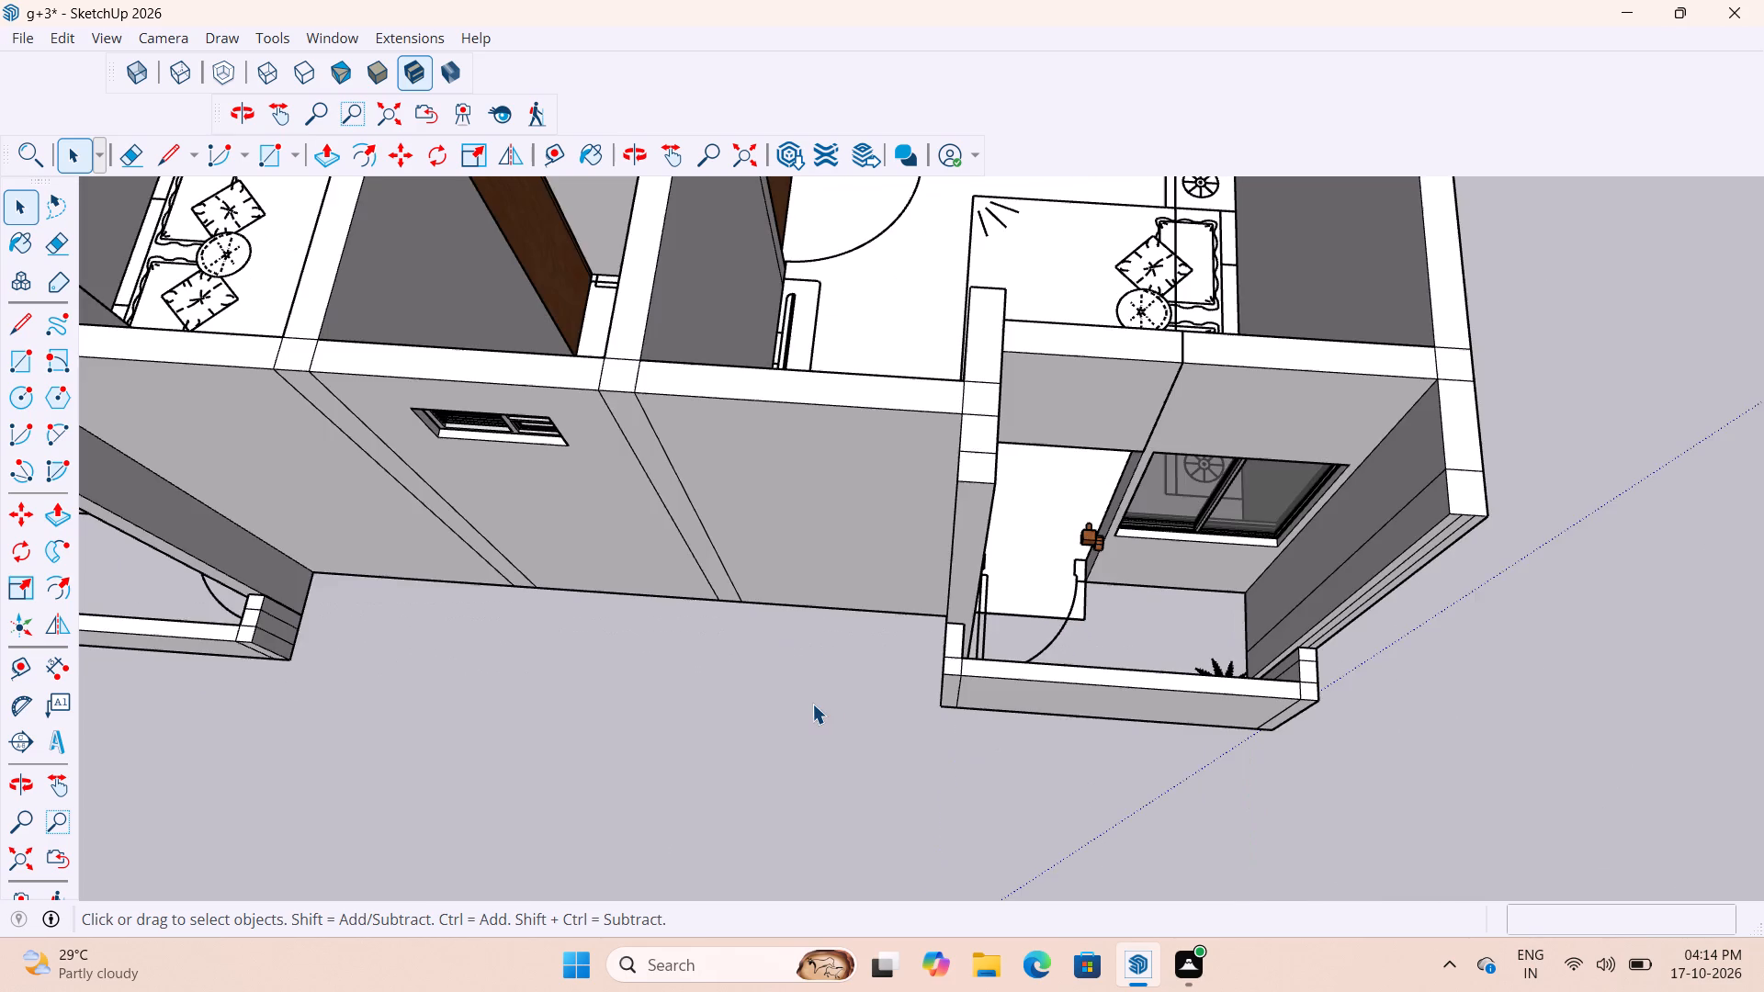
Draw a rectangle about 6' 1/8" by 1' 9 1/2" over the outer part of the balcony, starting at the doorway filler's wall-side corner.
scroll(1085, 588, "up", 8)
middle_click_drag(1100, 605, 1112, 642)
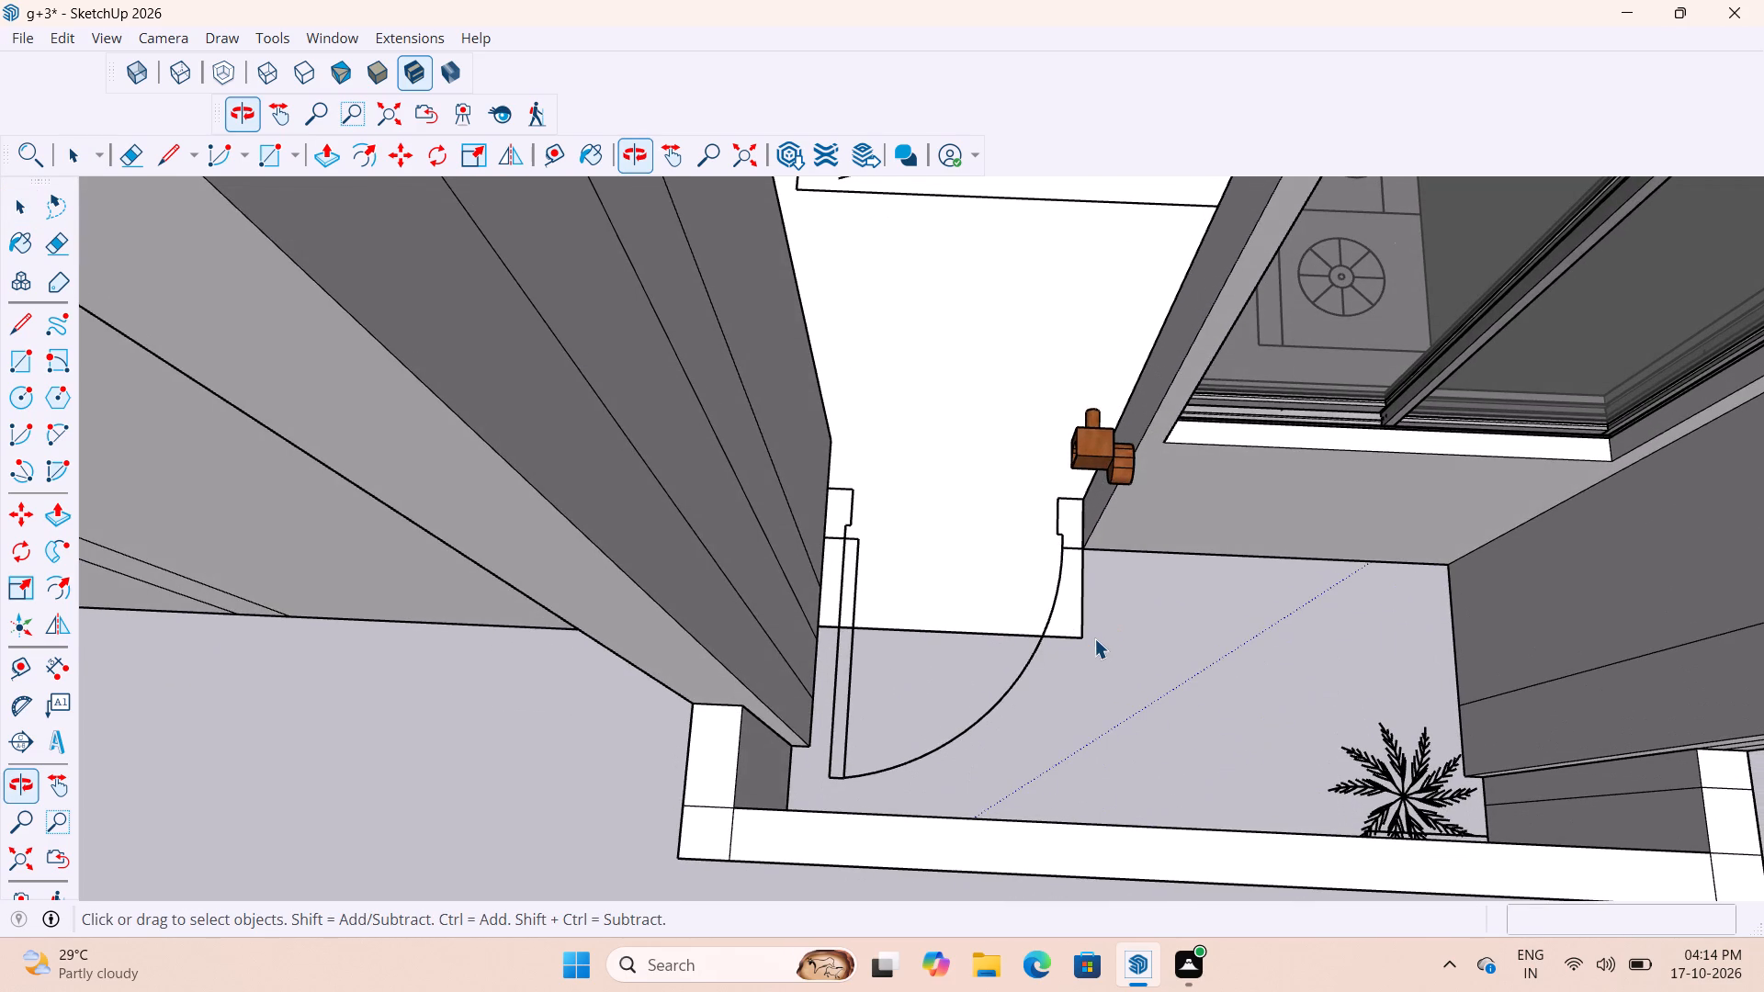
key("r")
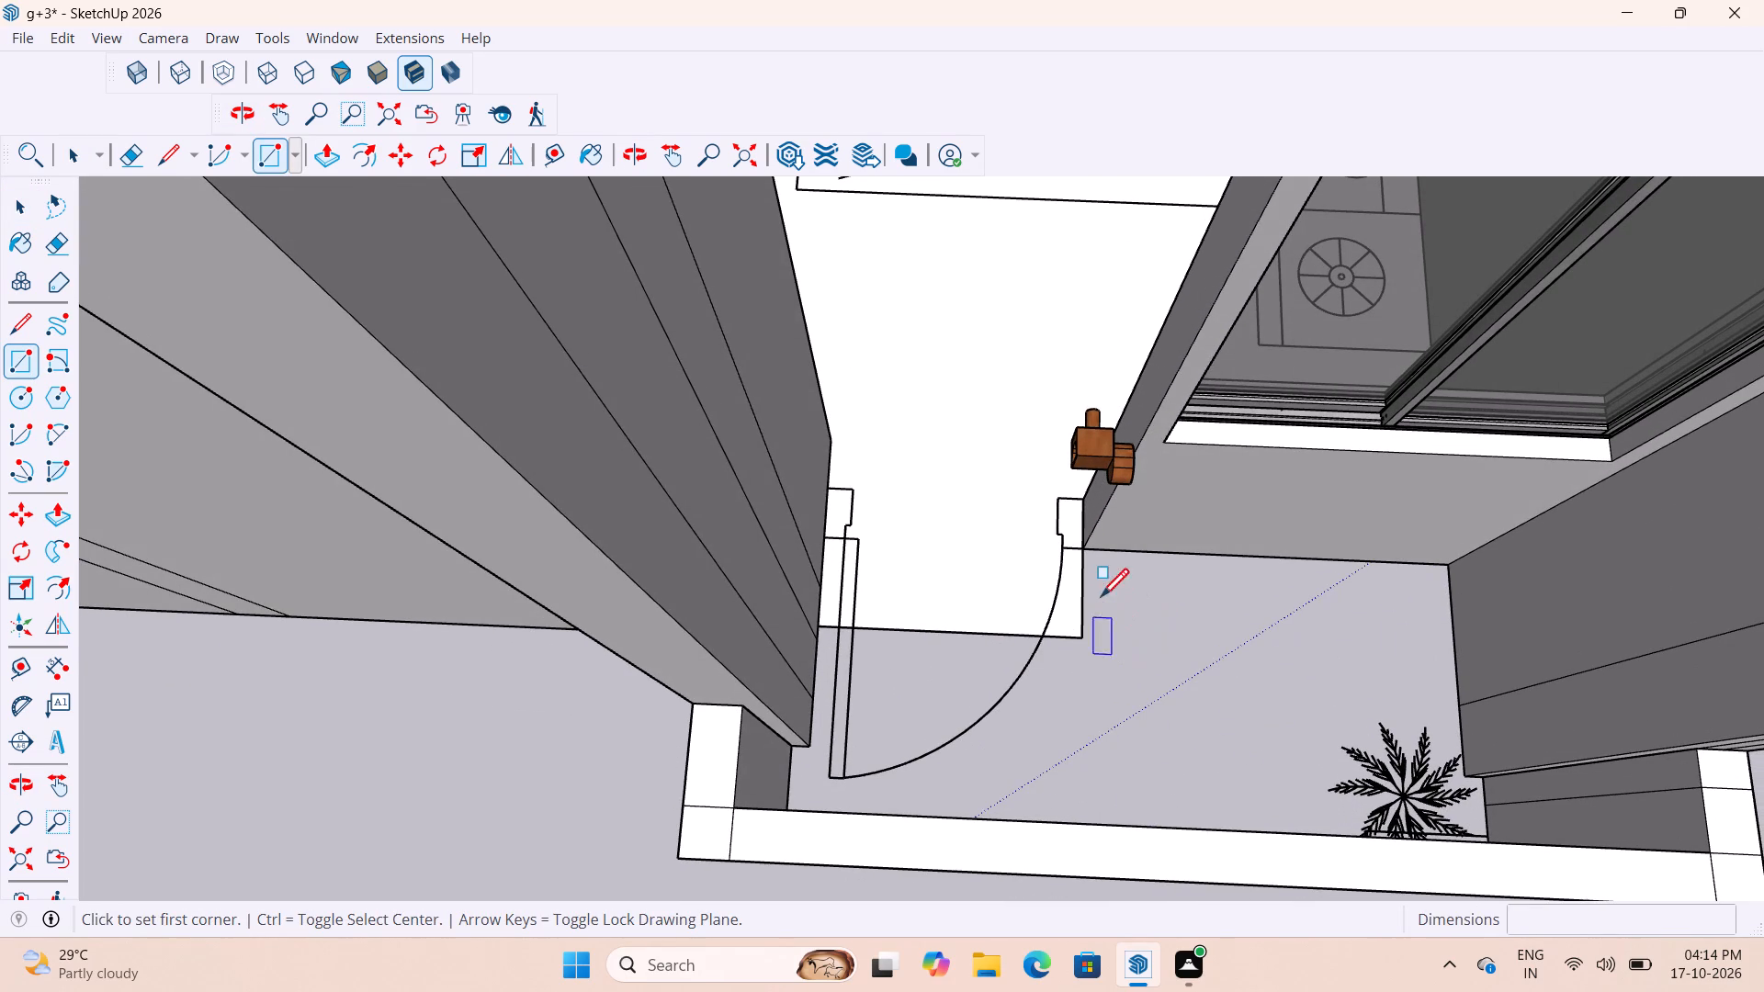
left_click(821, 633)
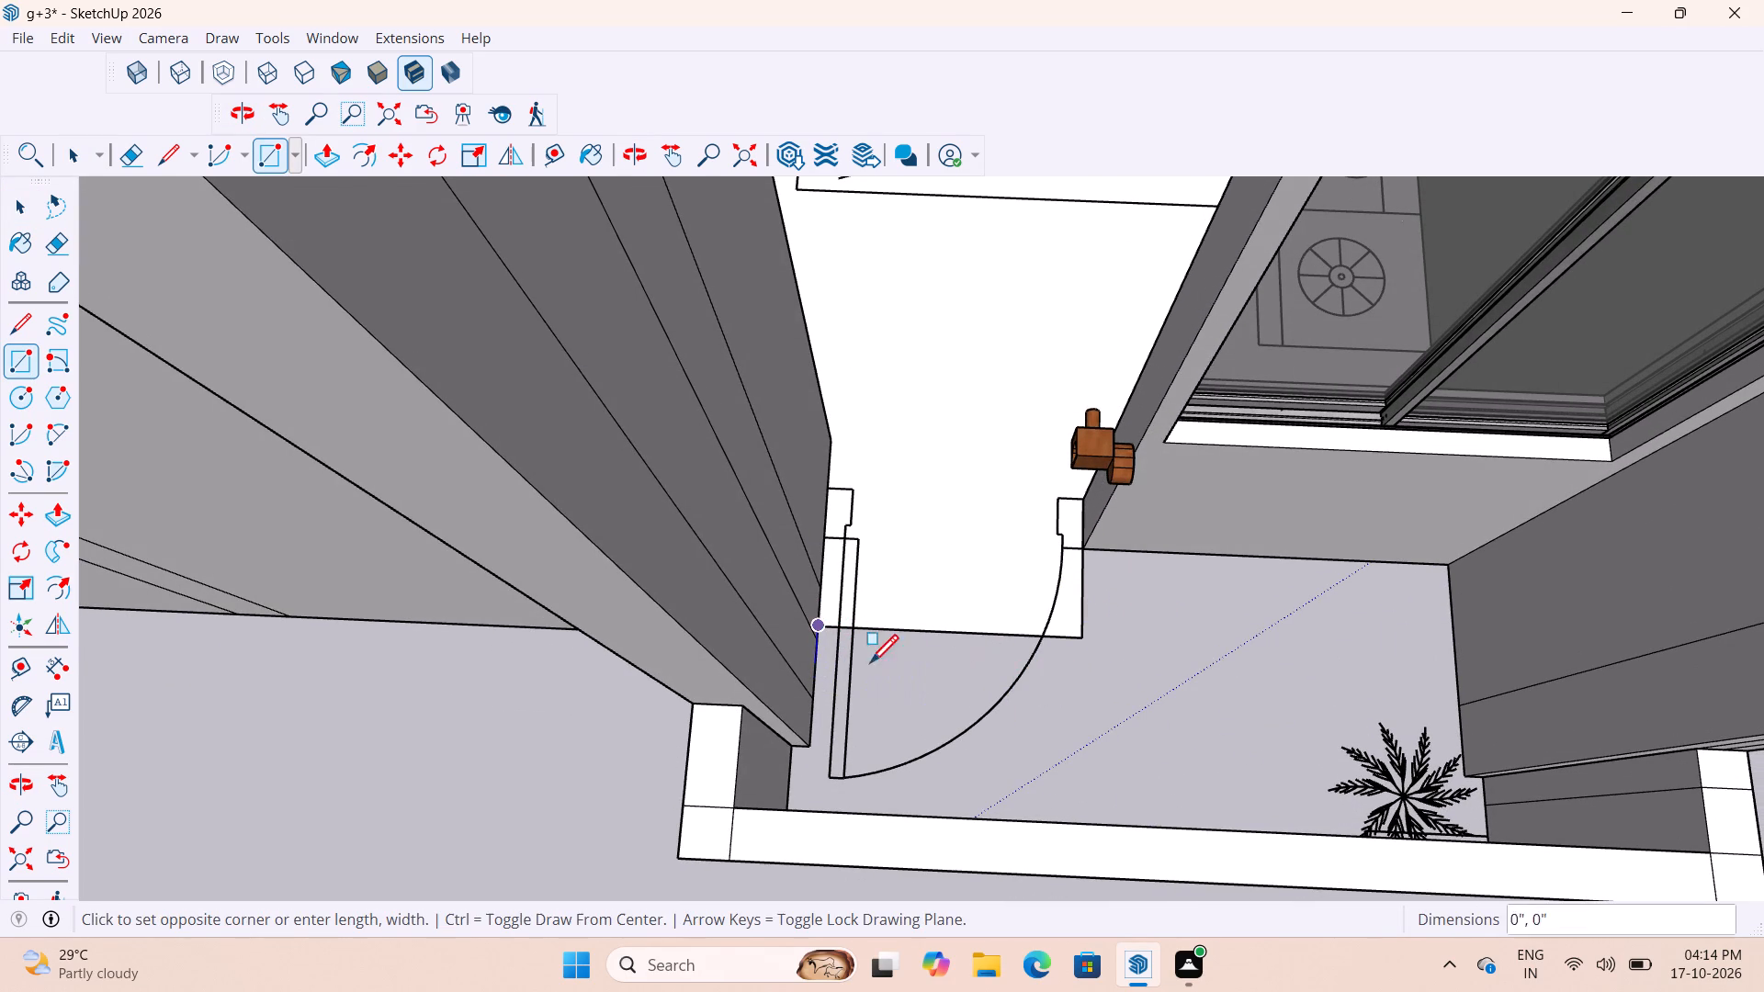
scroll(1439, 825, "up", 3)
middle_click_drag(1460, 836, 1476, 887)
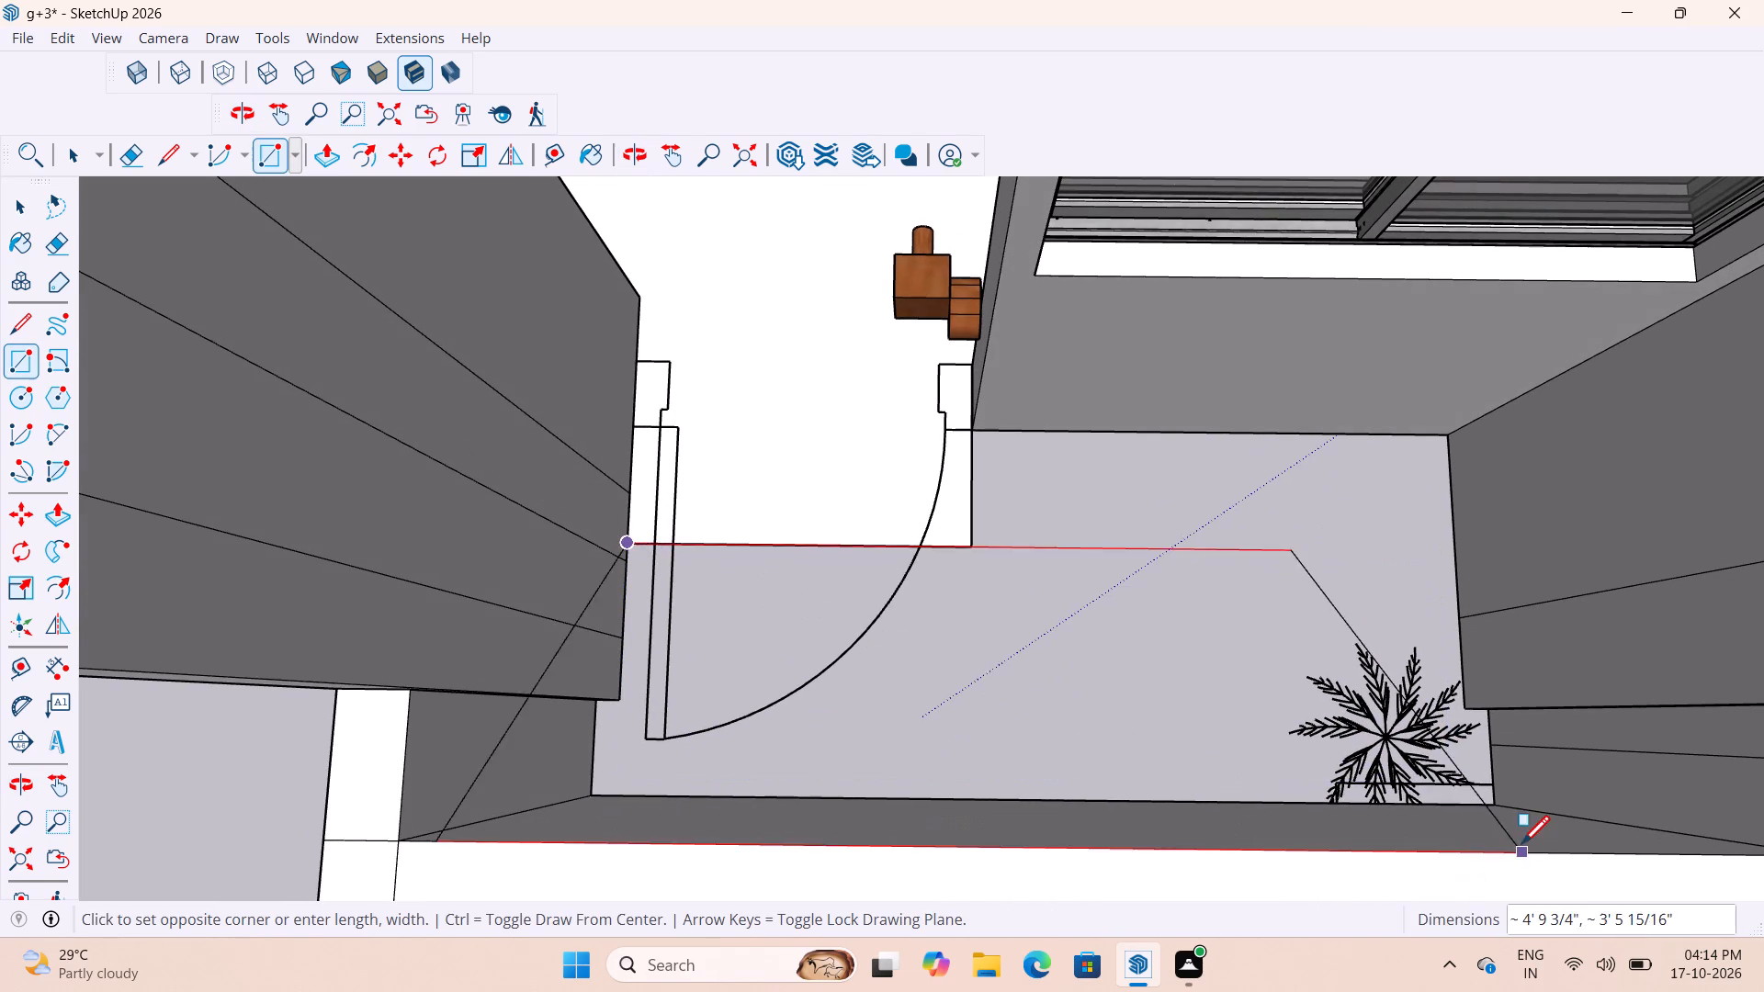
left_click(1473, 810)
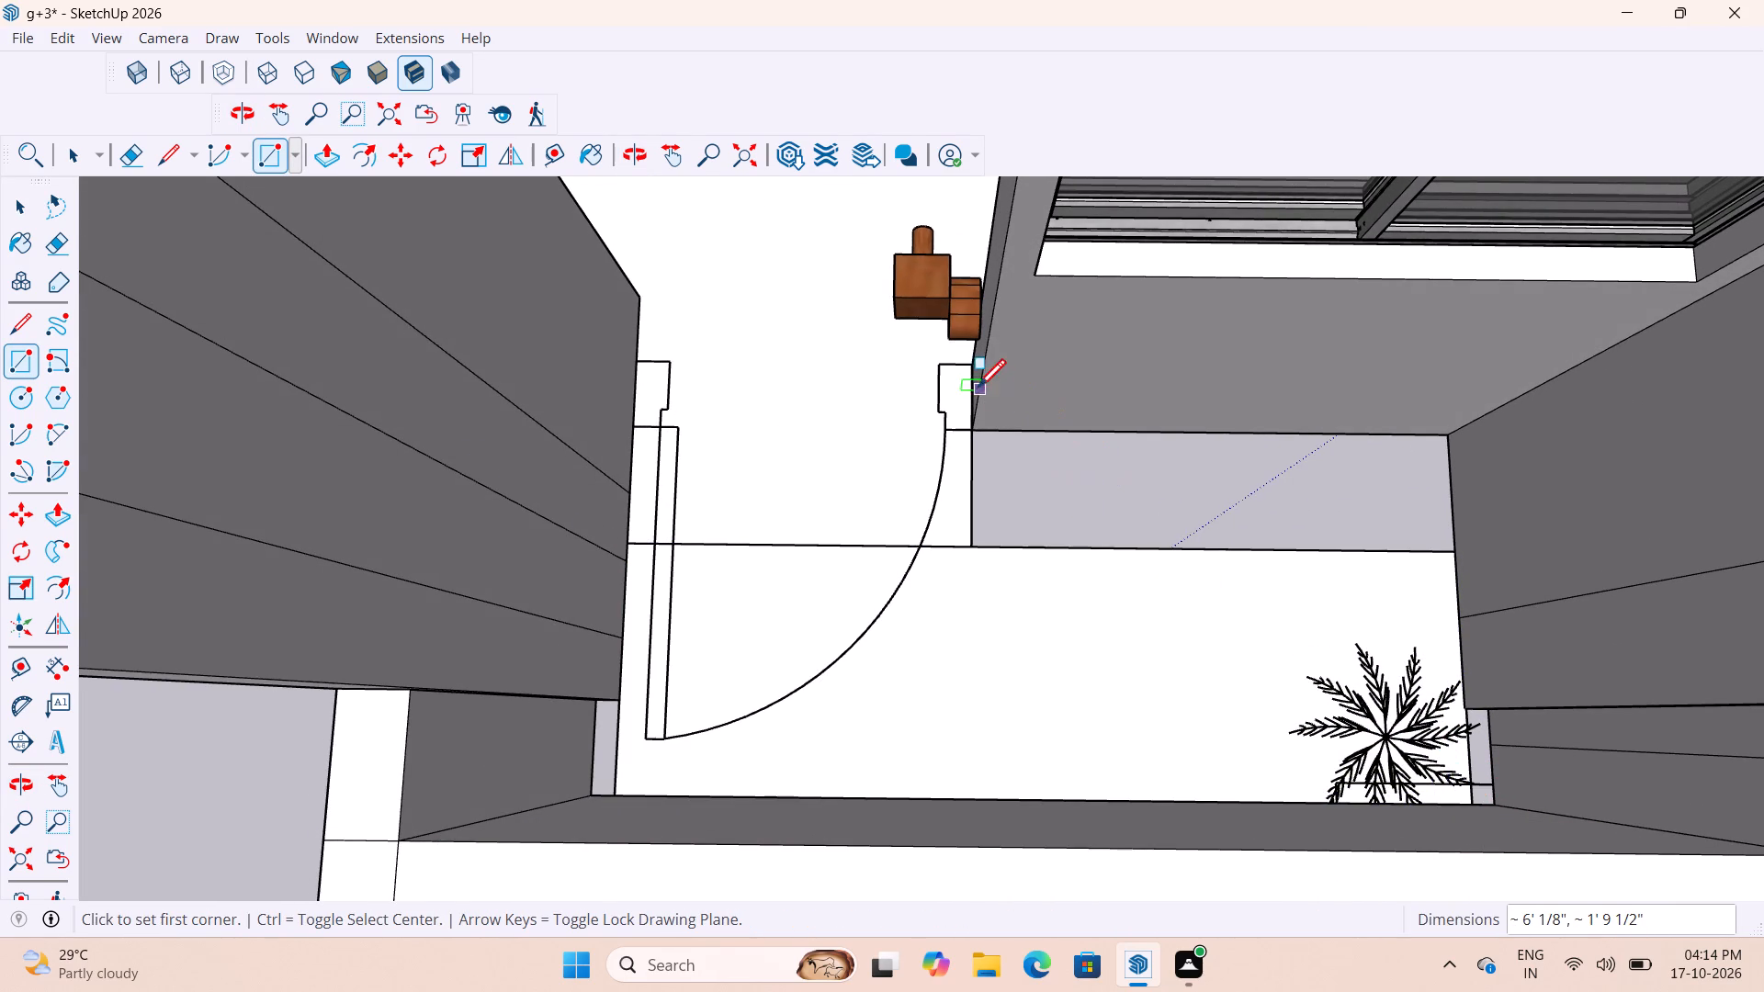
Draw a rectangle about 10 7/16" by 3' 6" over the remaining balcony strip below the window.
left_click(972, 435)
left_click(1453, 555)
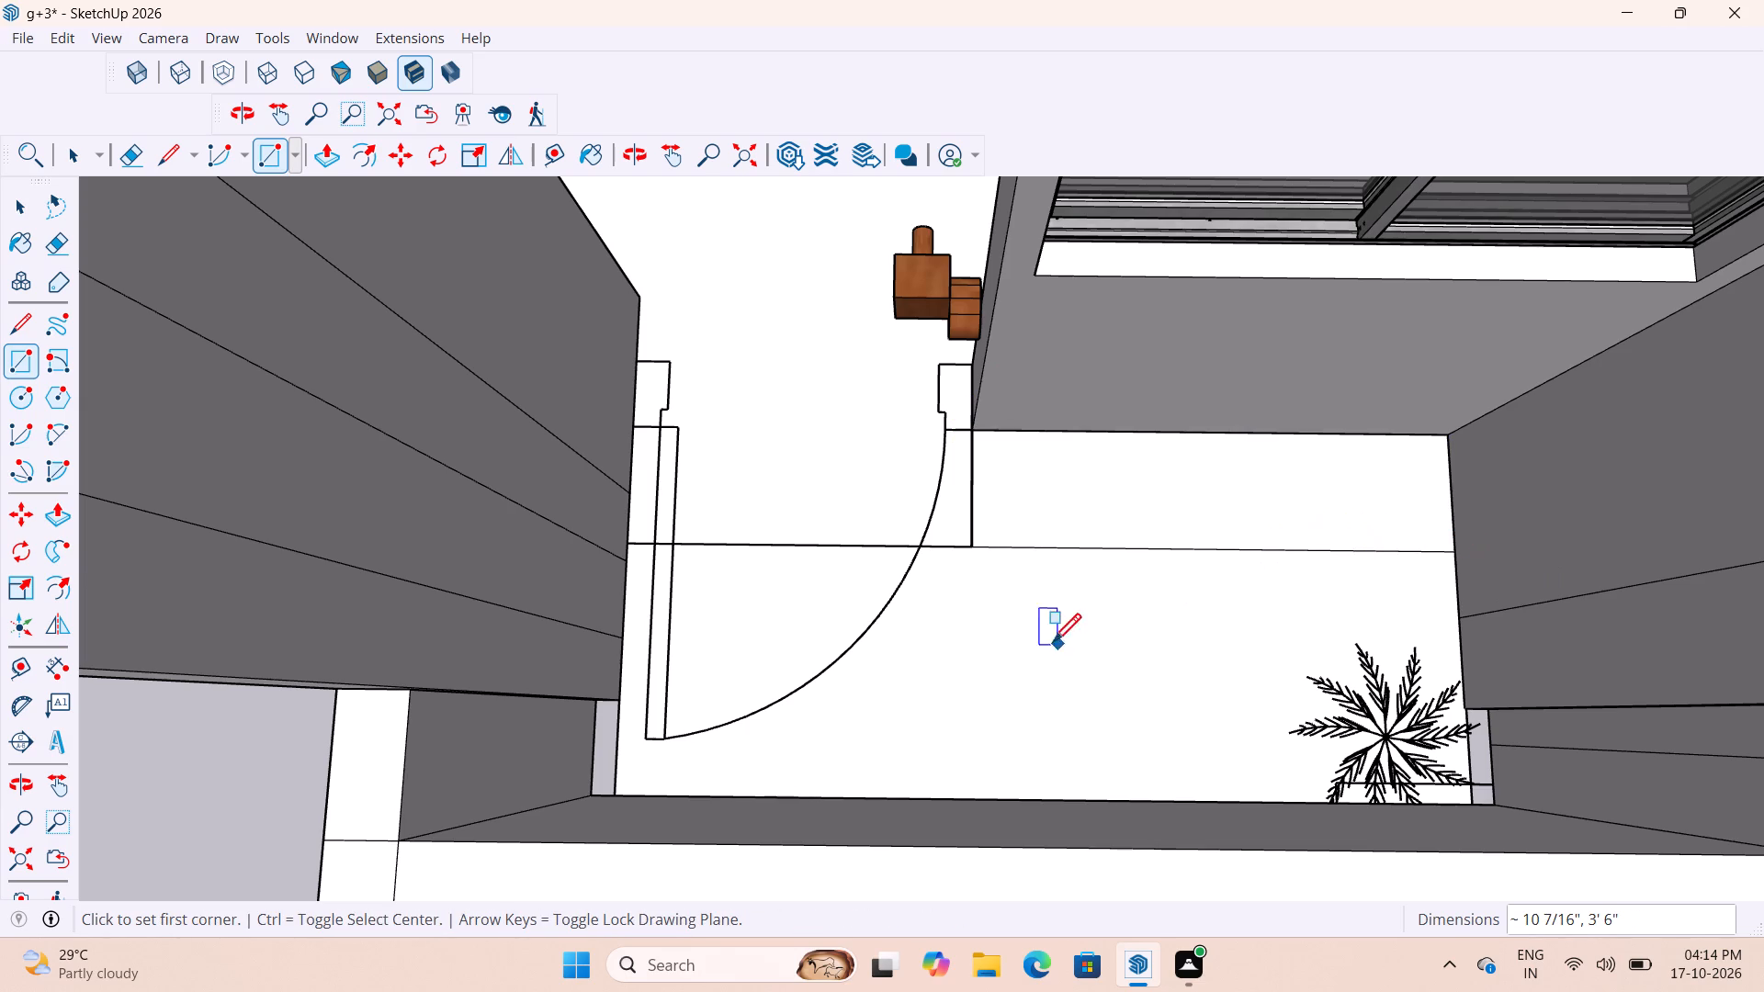
Delete the shared edge between the two new balcony floor rectangles.
key("space")
left_click(1075, 544)
left_click(1081, 546)
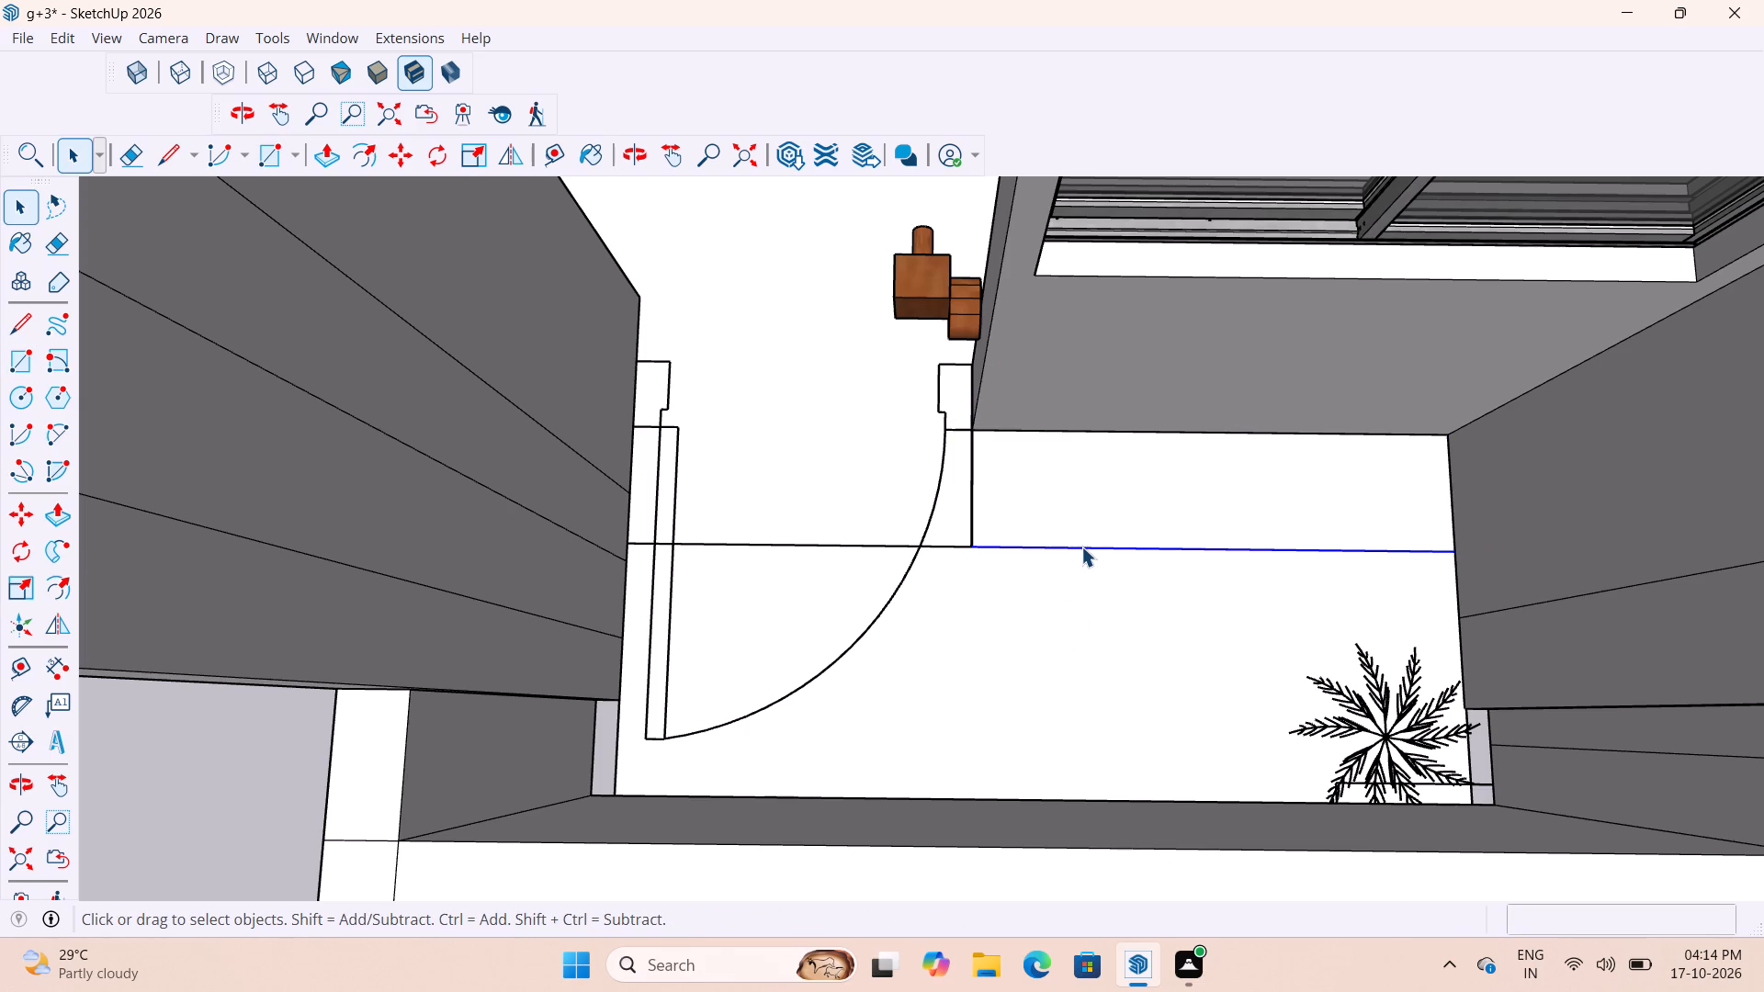
key("Delete")
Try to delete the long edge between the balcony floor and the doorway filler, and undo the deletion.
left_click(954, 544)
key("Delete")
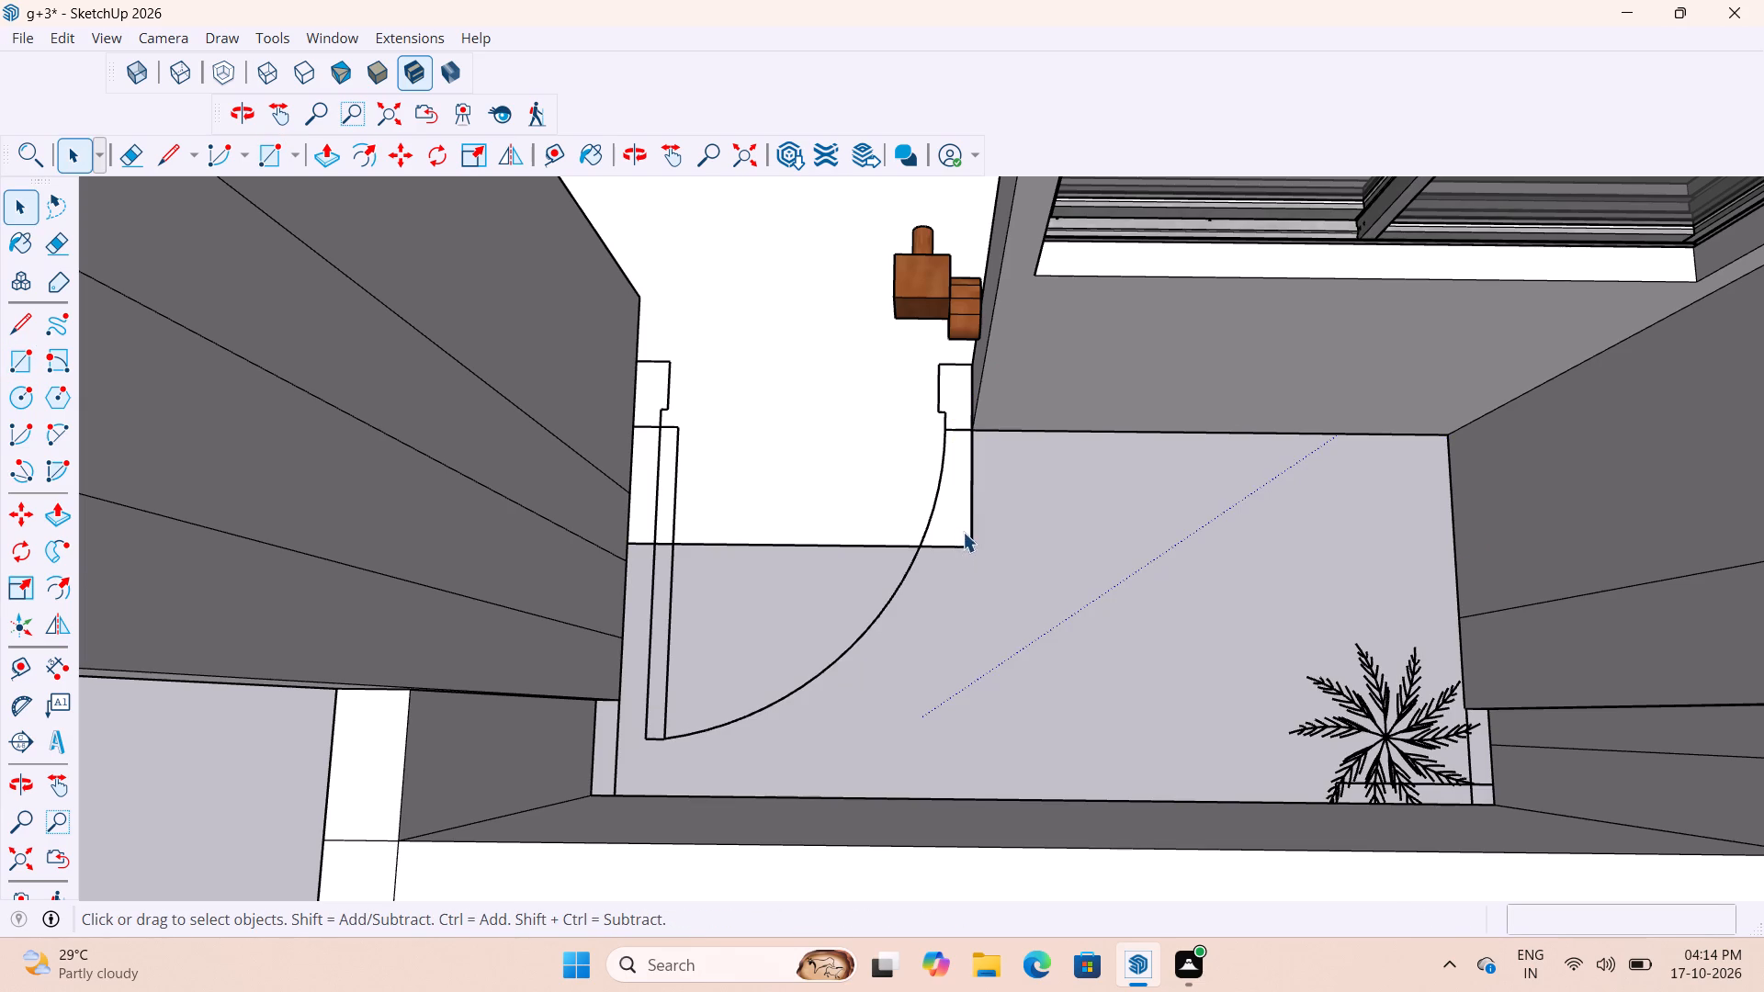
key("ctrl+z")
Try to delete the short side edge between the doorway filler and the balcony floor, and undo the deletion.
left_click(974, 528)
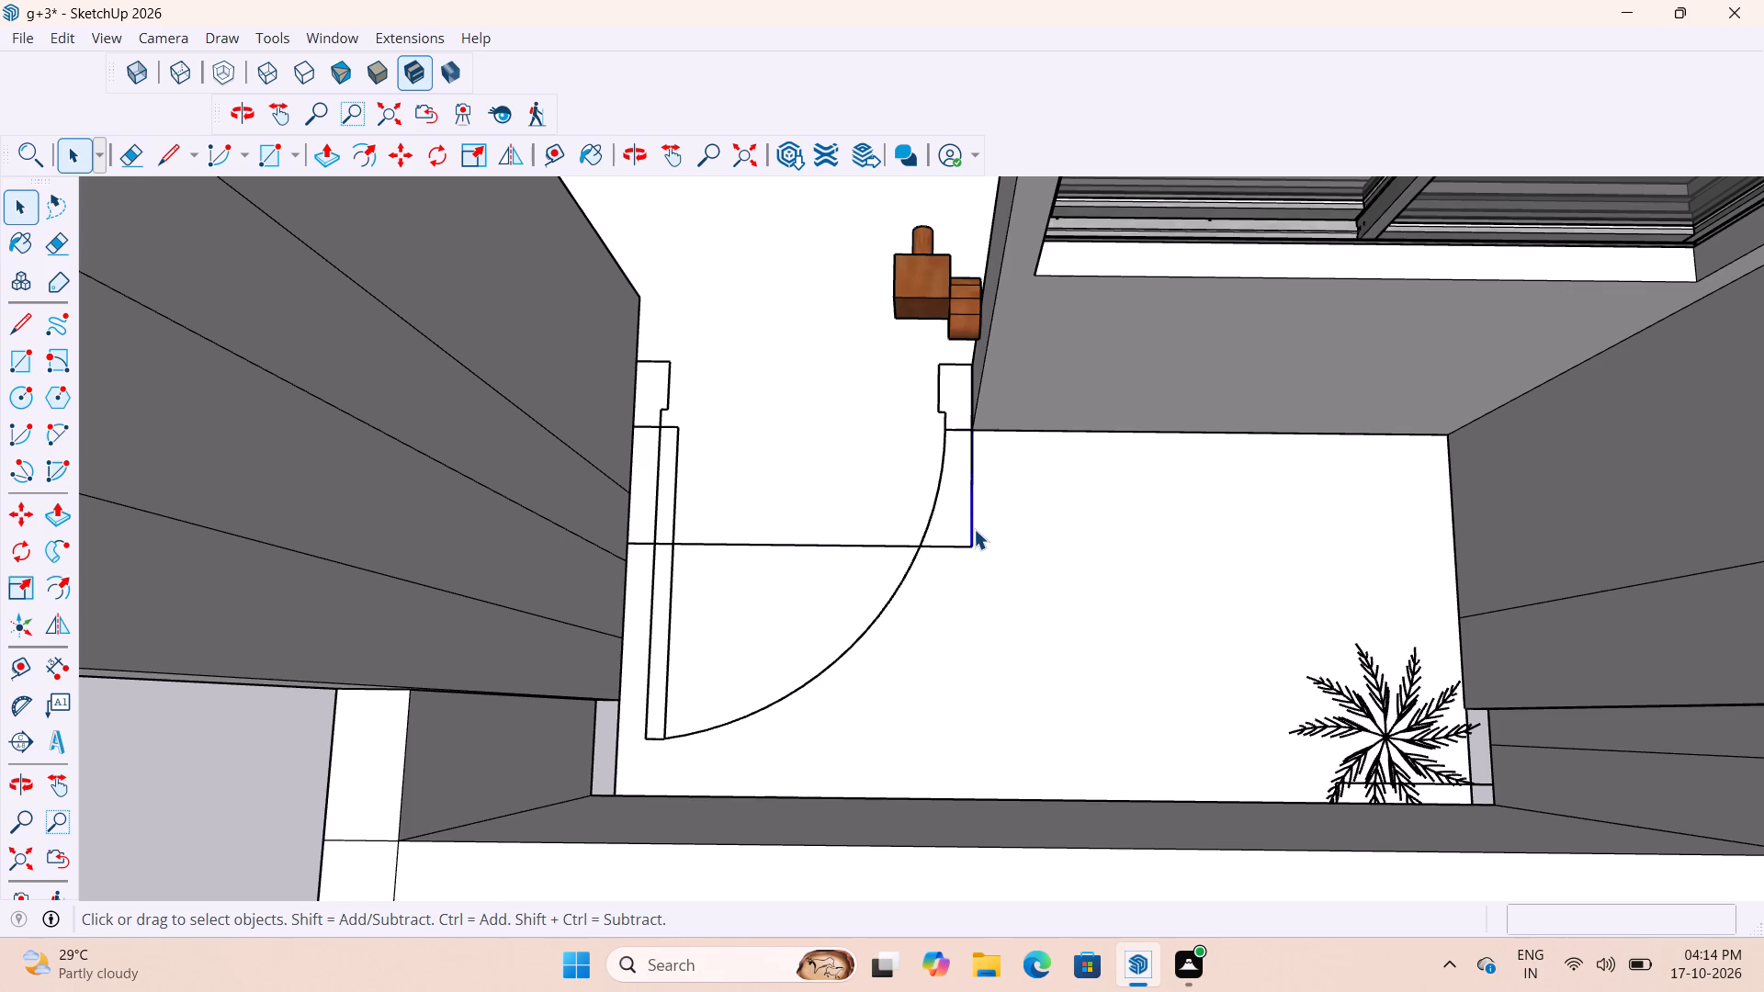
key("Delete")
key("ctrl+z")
Undo the recent floor edits back past both balcony floor rectangles and the doorway filler.
double_click(911, 494)
left_click(1047, 638)
scroll(1058, 598, "down", 4)
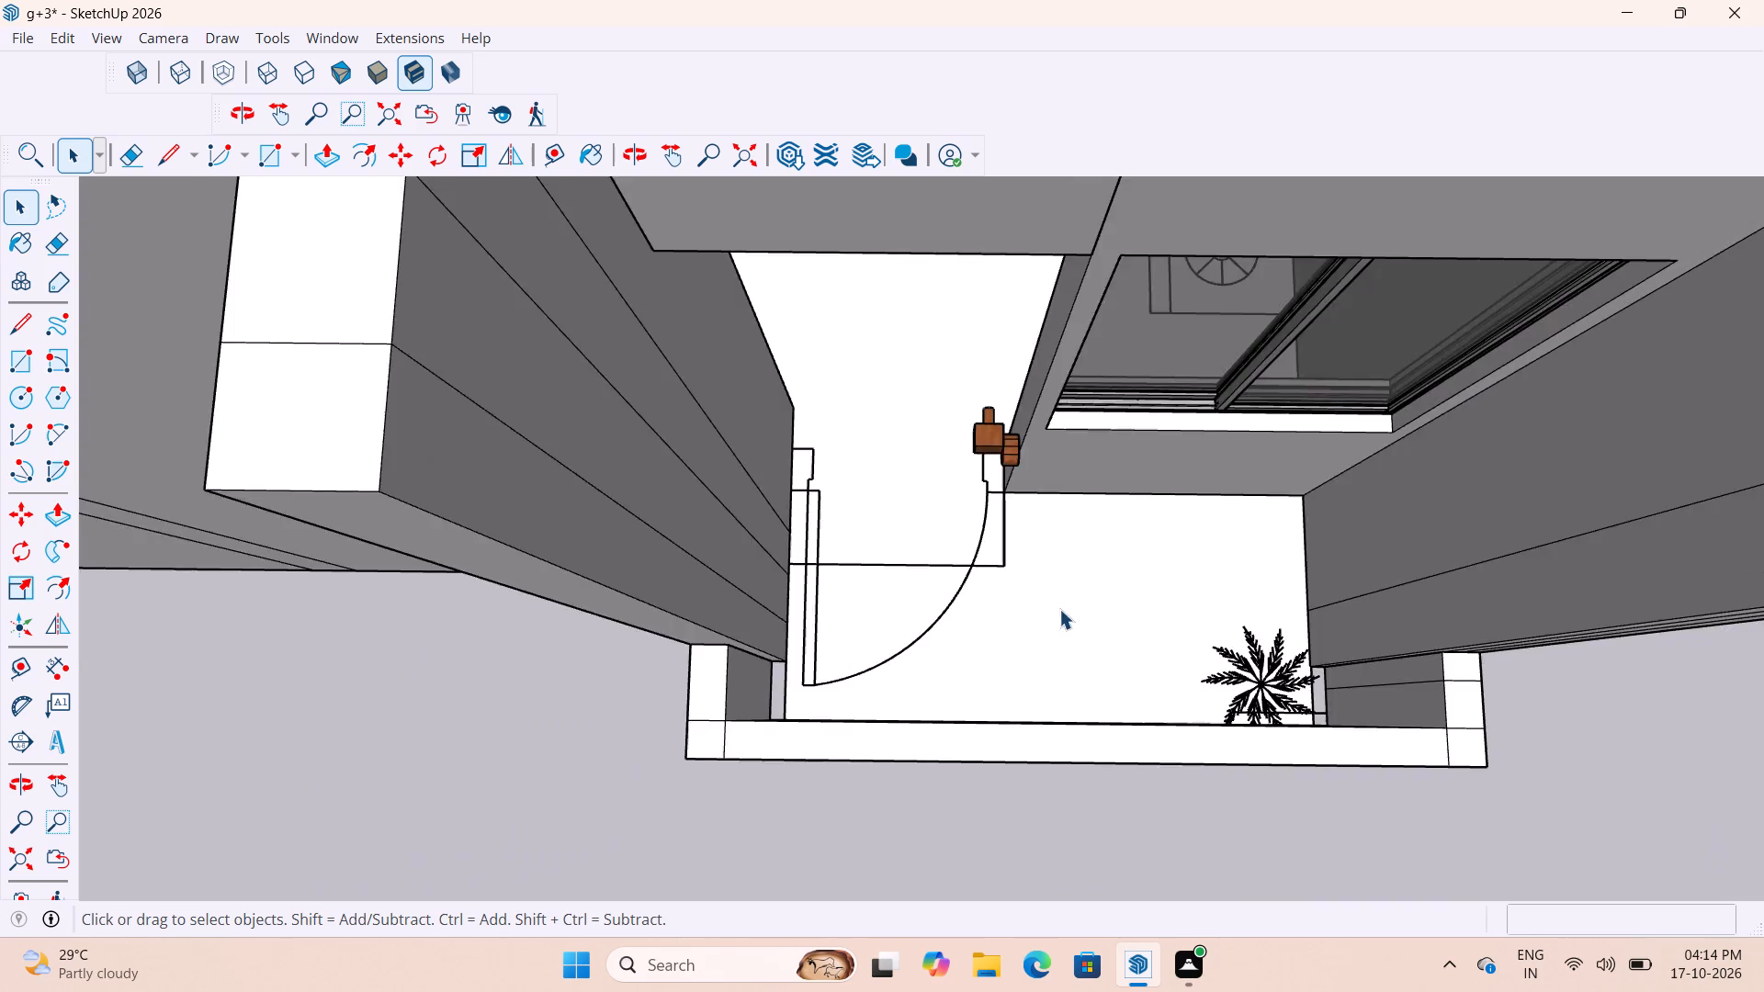
scroll(1059, 609, "down", 6)
left_click(933, 761)
scroll(1045, 613, "up", 4)
key("ctrl+z")
key("ctrl+z")
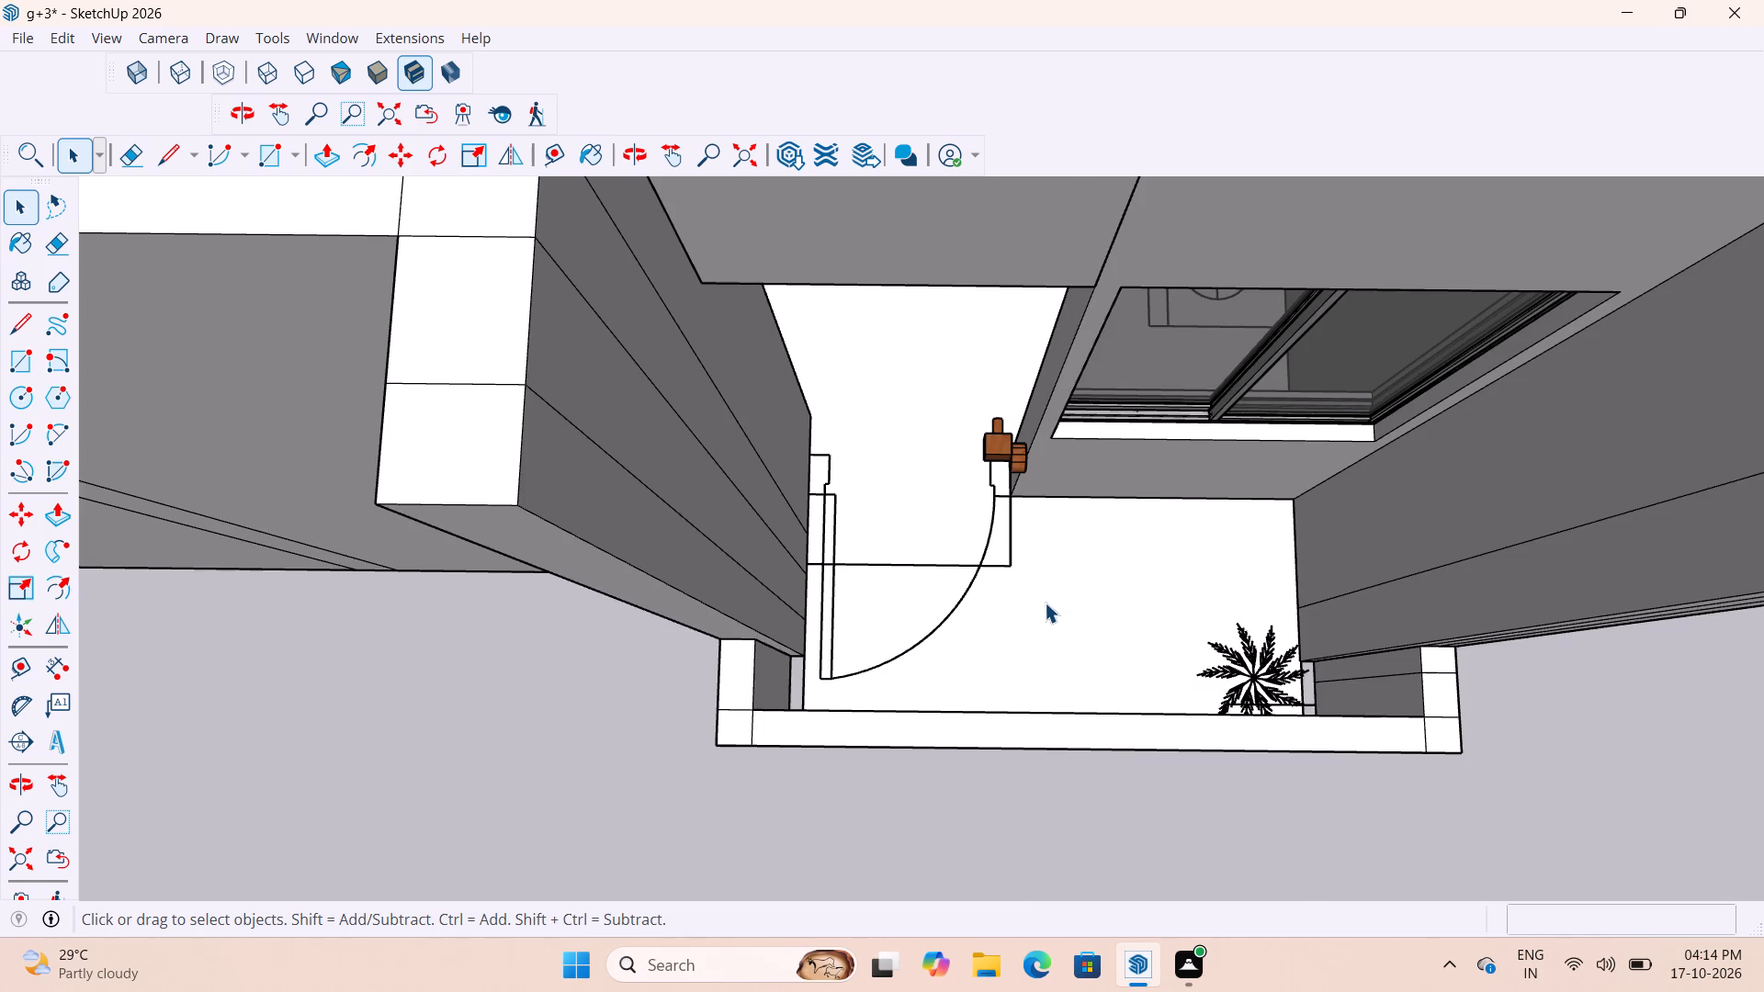
key("ctrl+z")
key("ctrl+z")
key("ctrl+z")
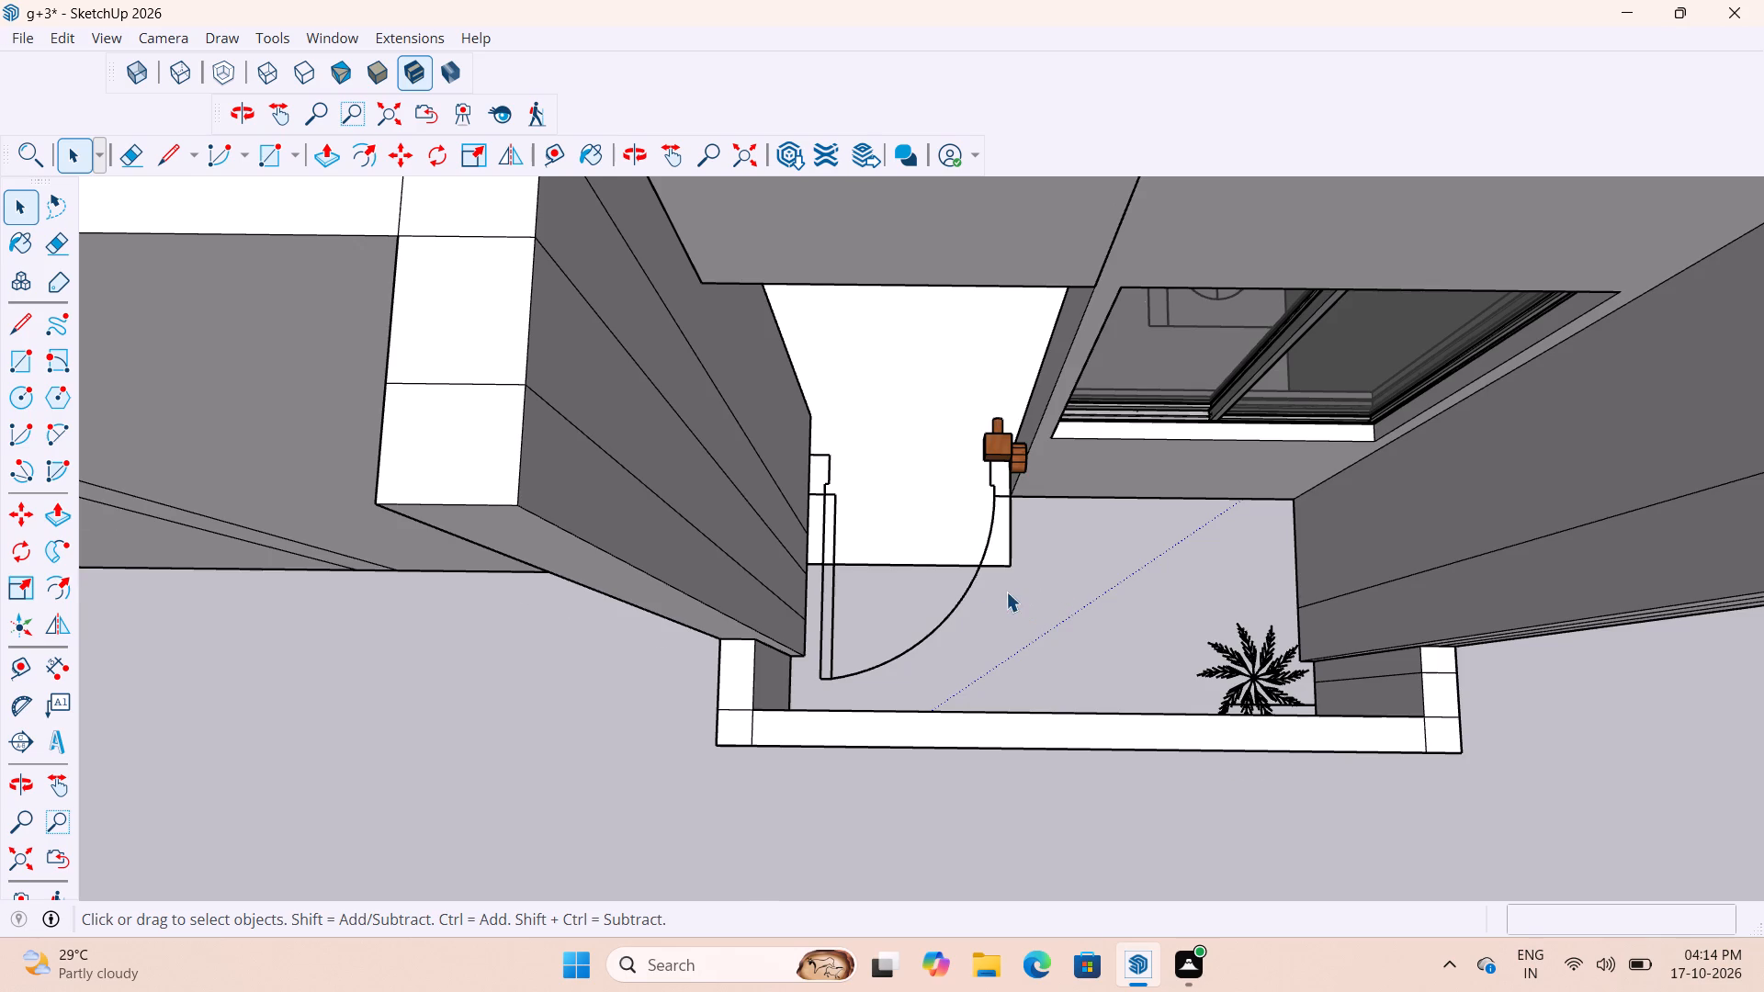
scroll(1006, 592, "up", 3)
key("ctrl+z")
key("ctrl+z")
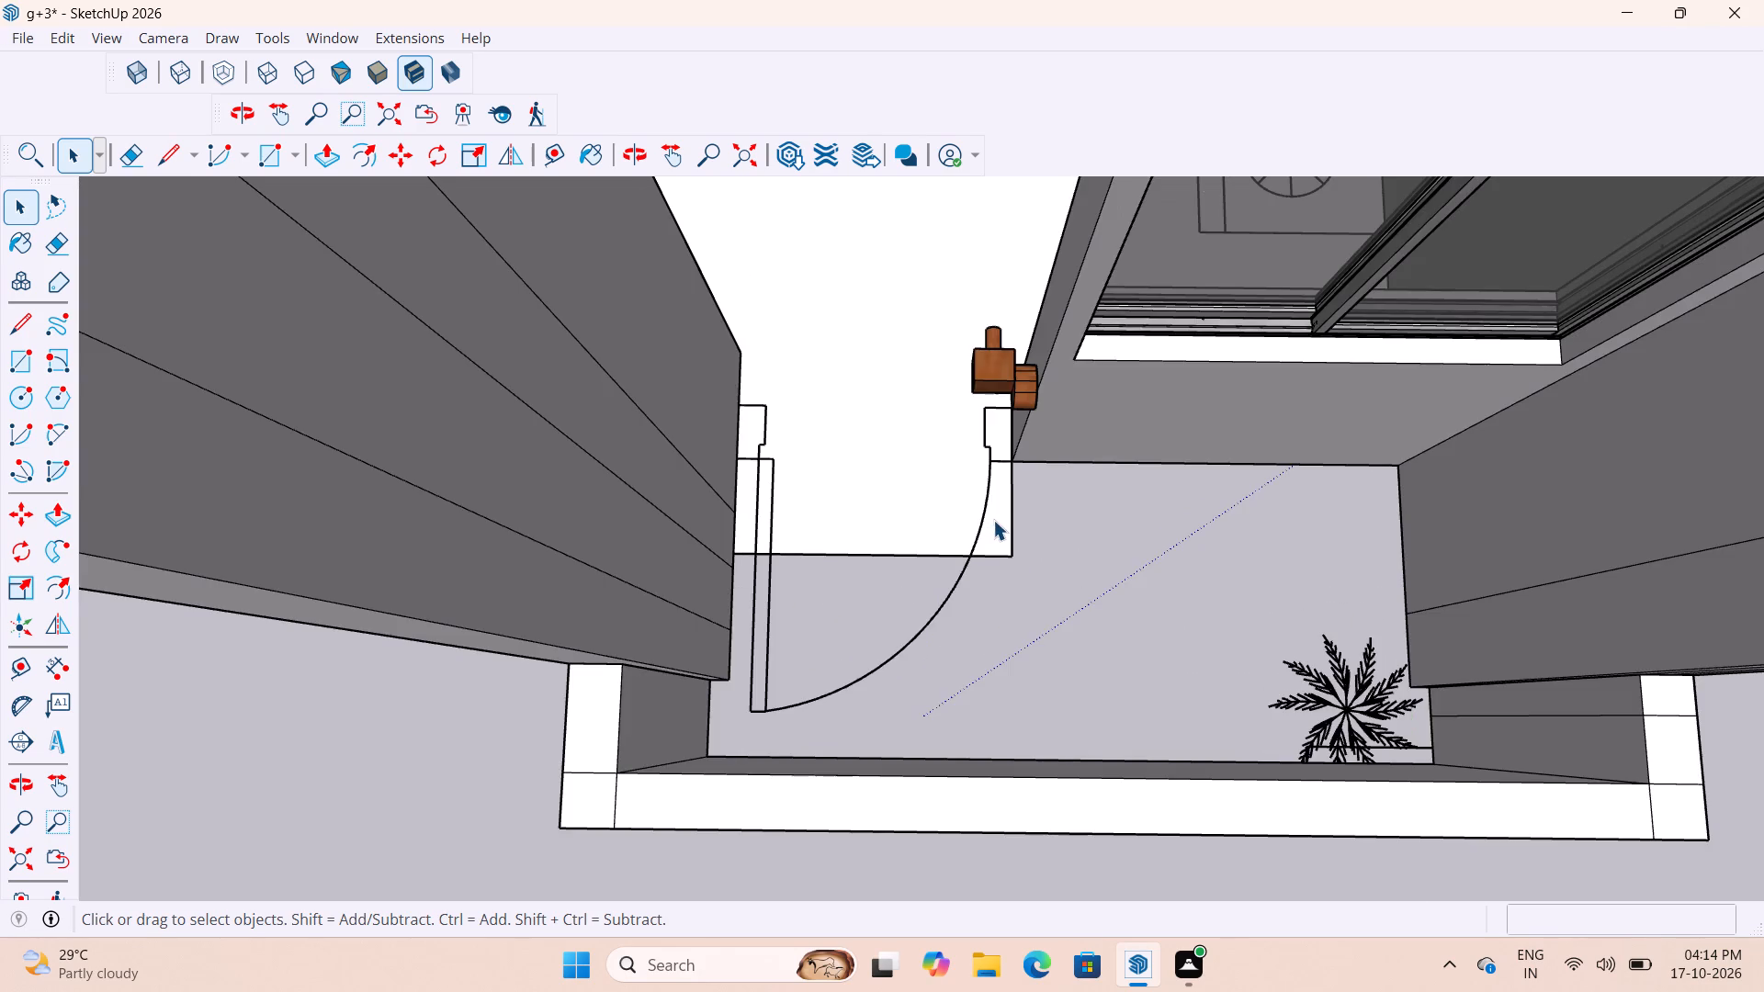
key("ctrl+z")
key("ctrl+z")
key("ctrl+z")
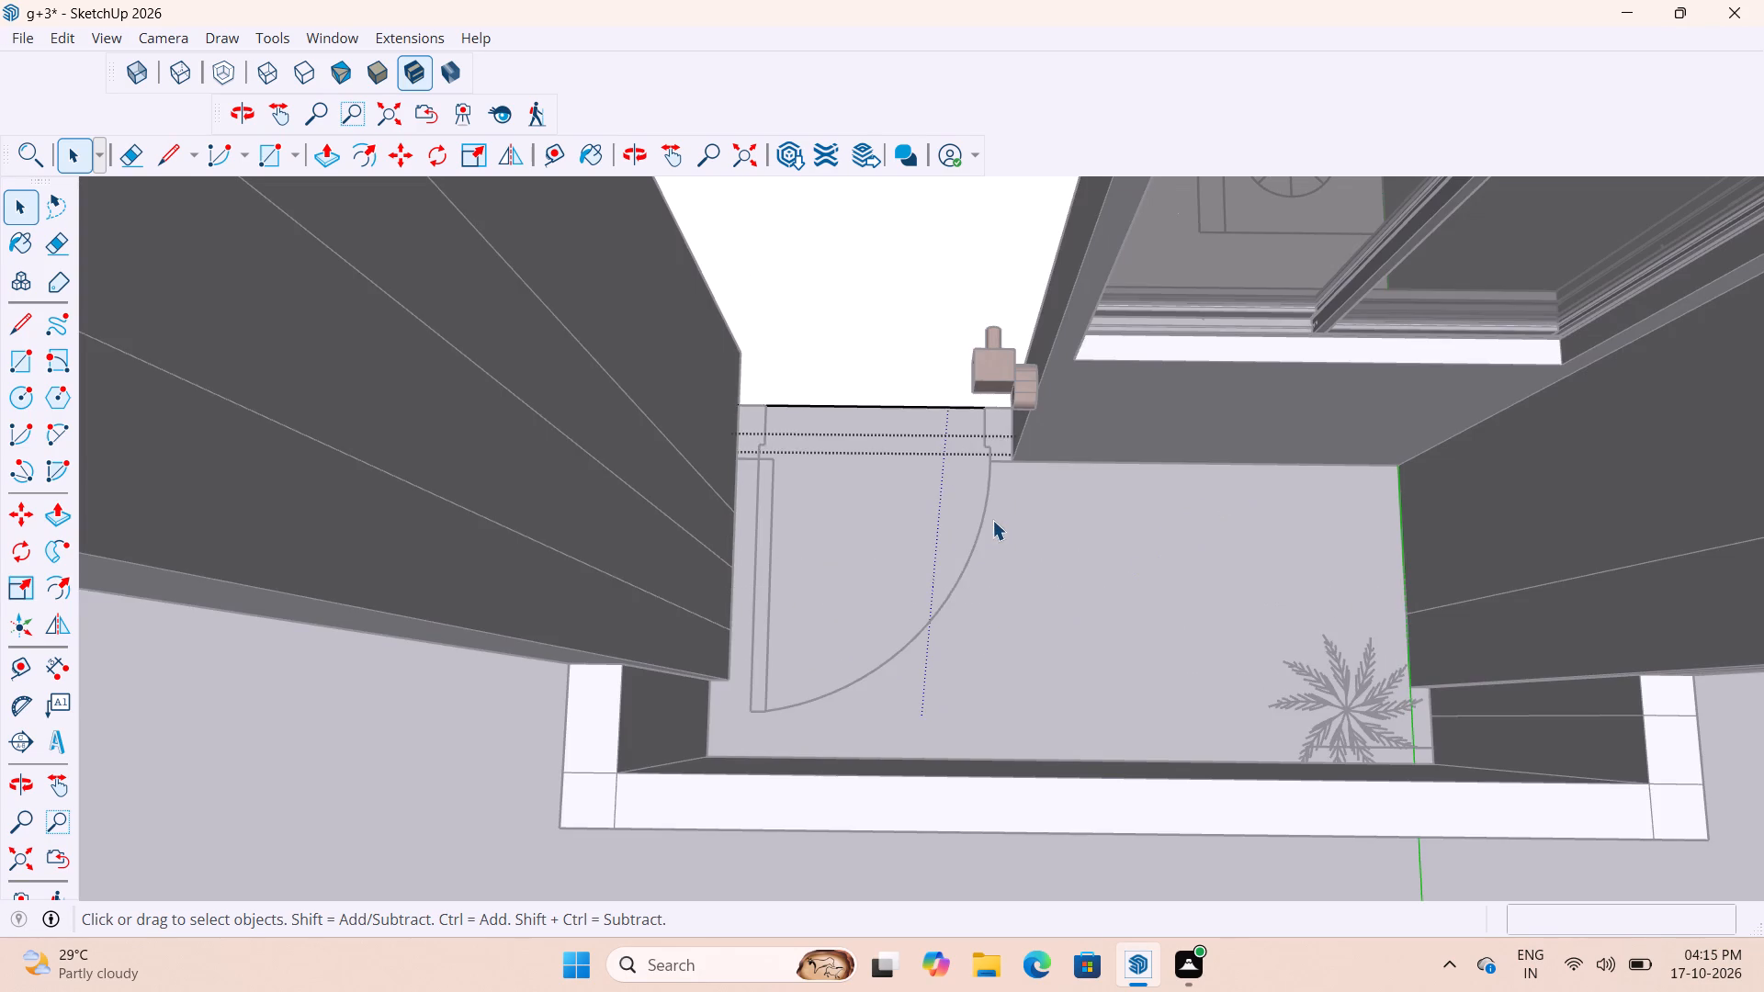
In the floor group, draw a rectangle about 2' 5 7/8" by 3' 1 15/16" from the doorway's wall-side corner to the balcony's outer edge.
scroll(992, 520, "down", 4)
left_click(841, 774)
scroll(943, 462, "up", 6)
double_click(933, 384)
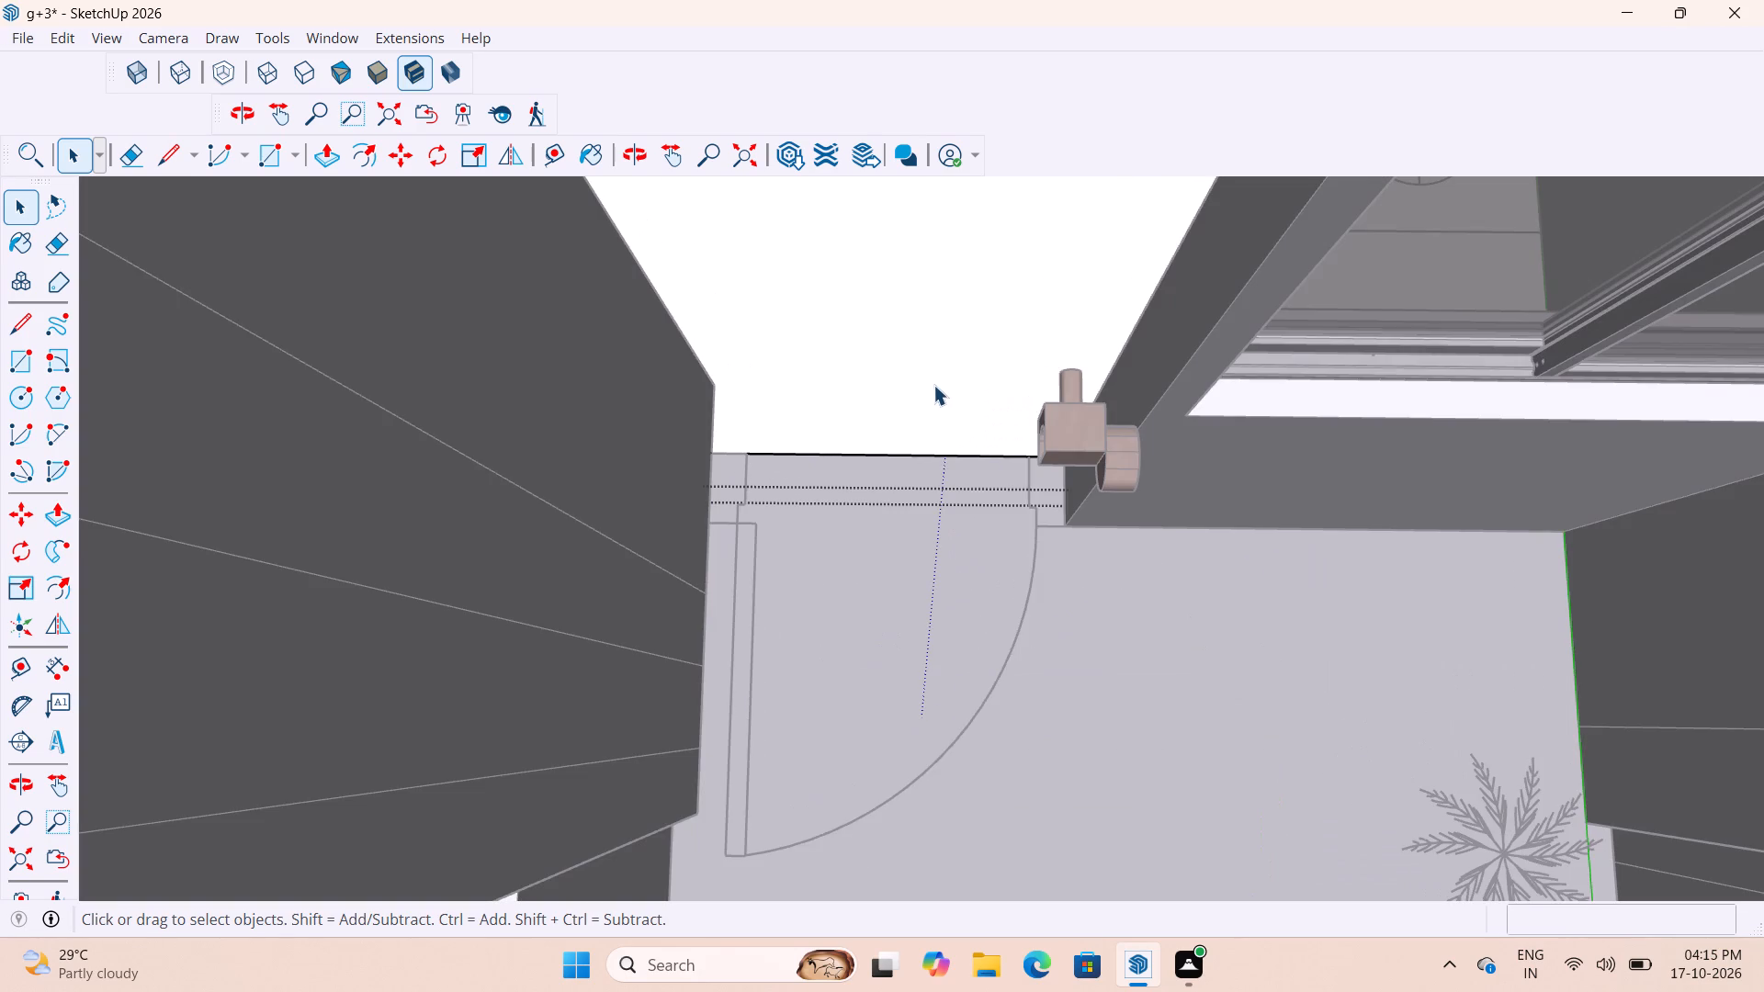
key("r")
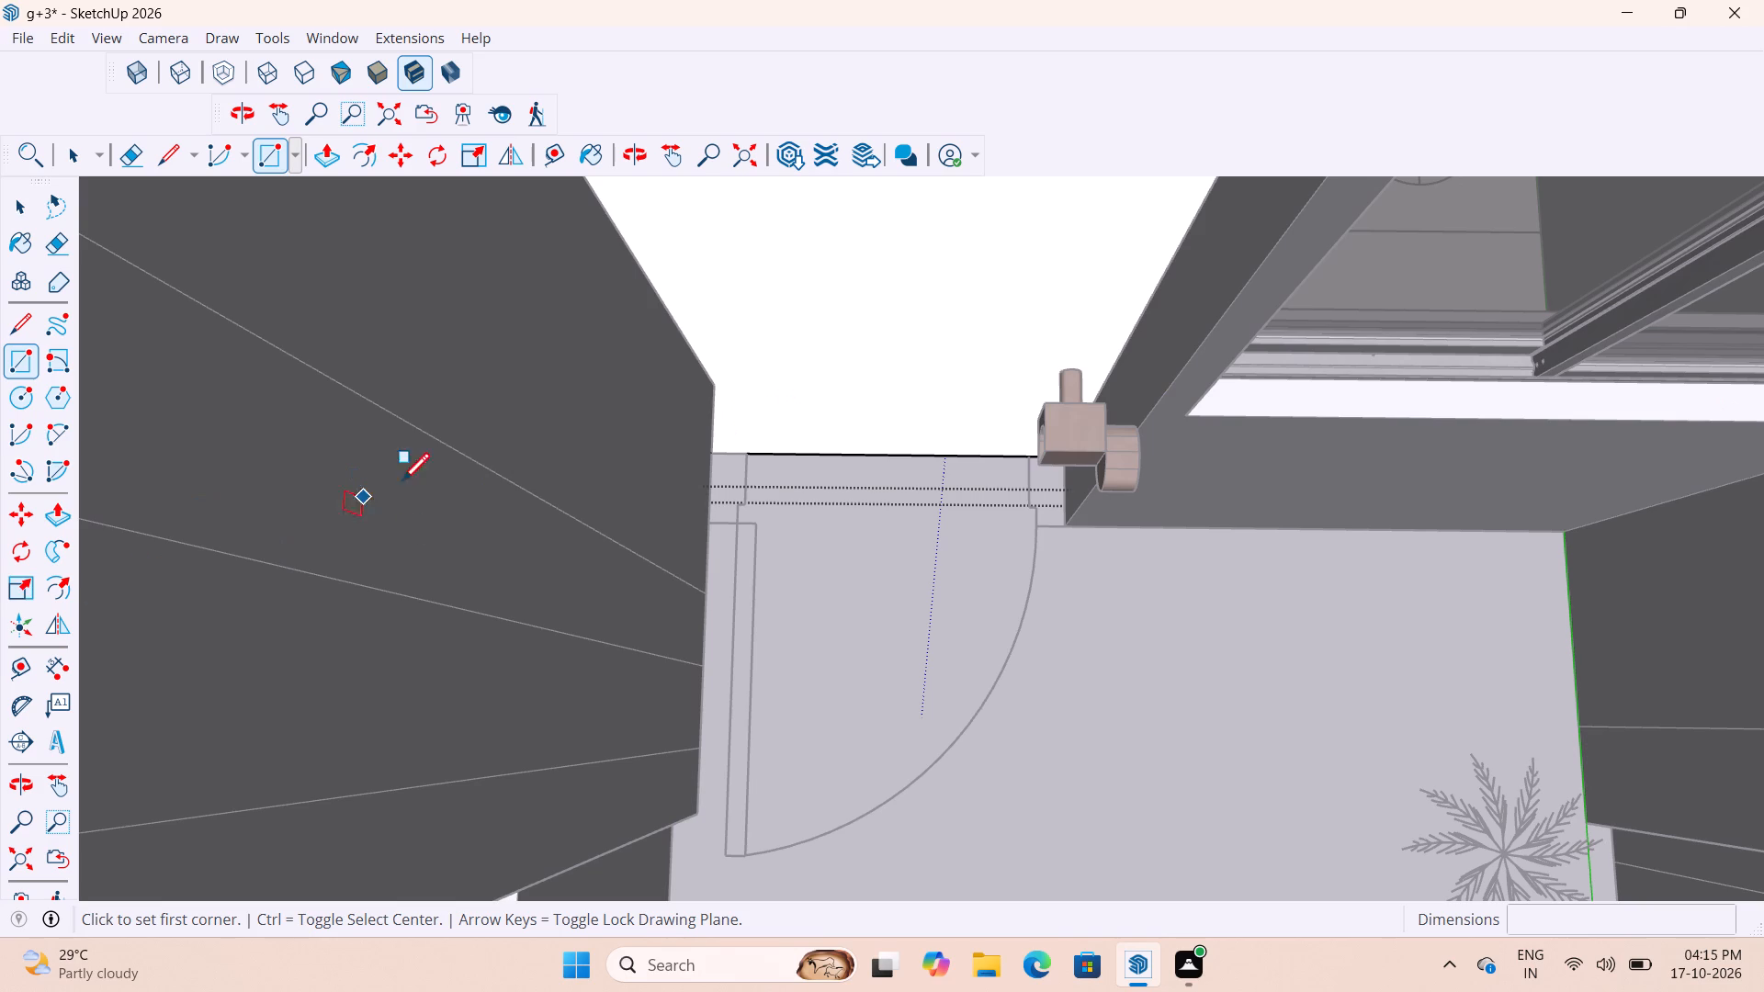
left_click(708, 457)
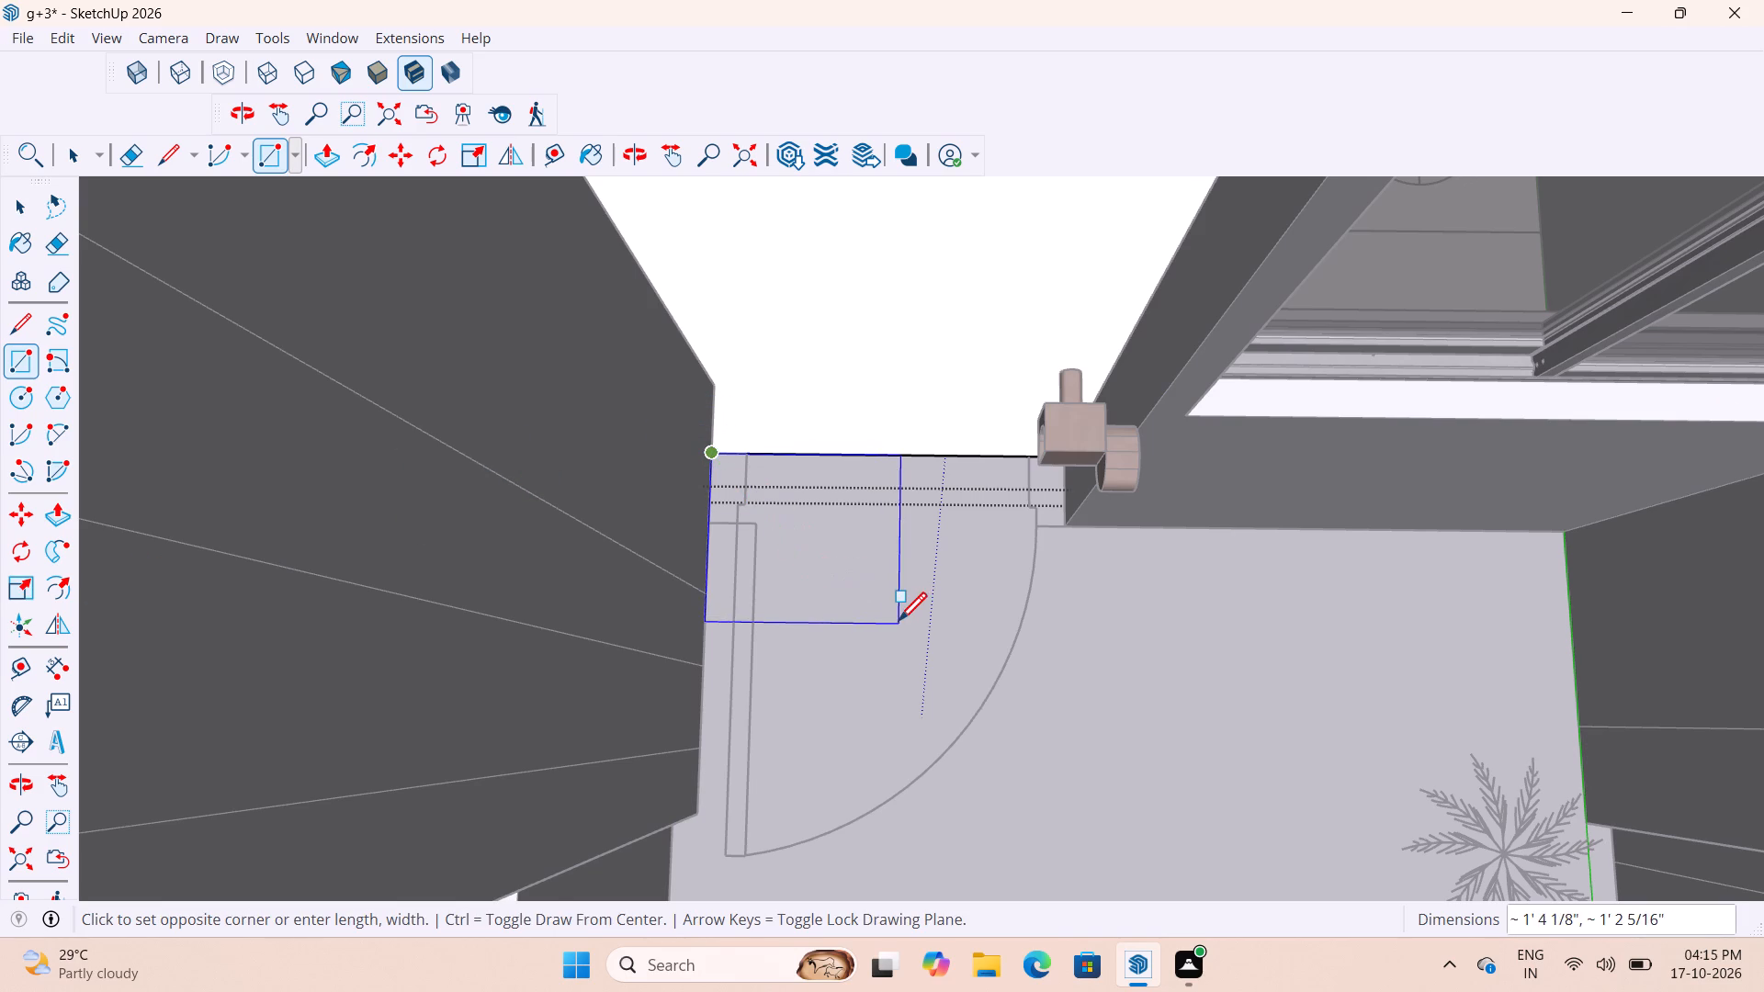
scroll(899, 624, "down", 2)
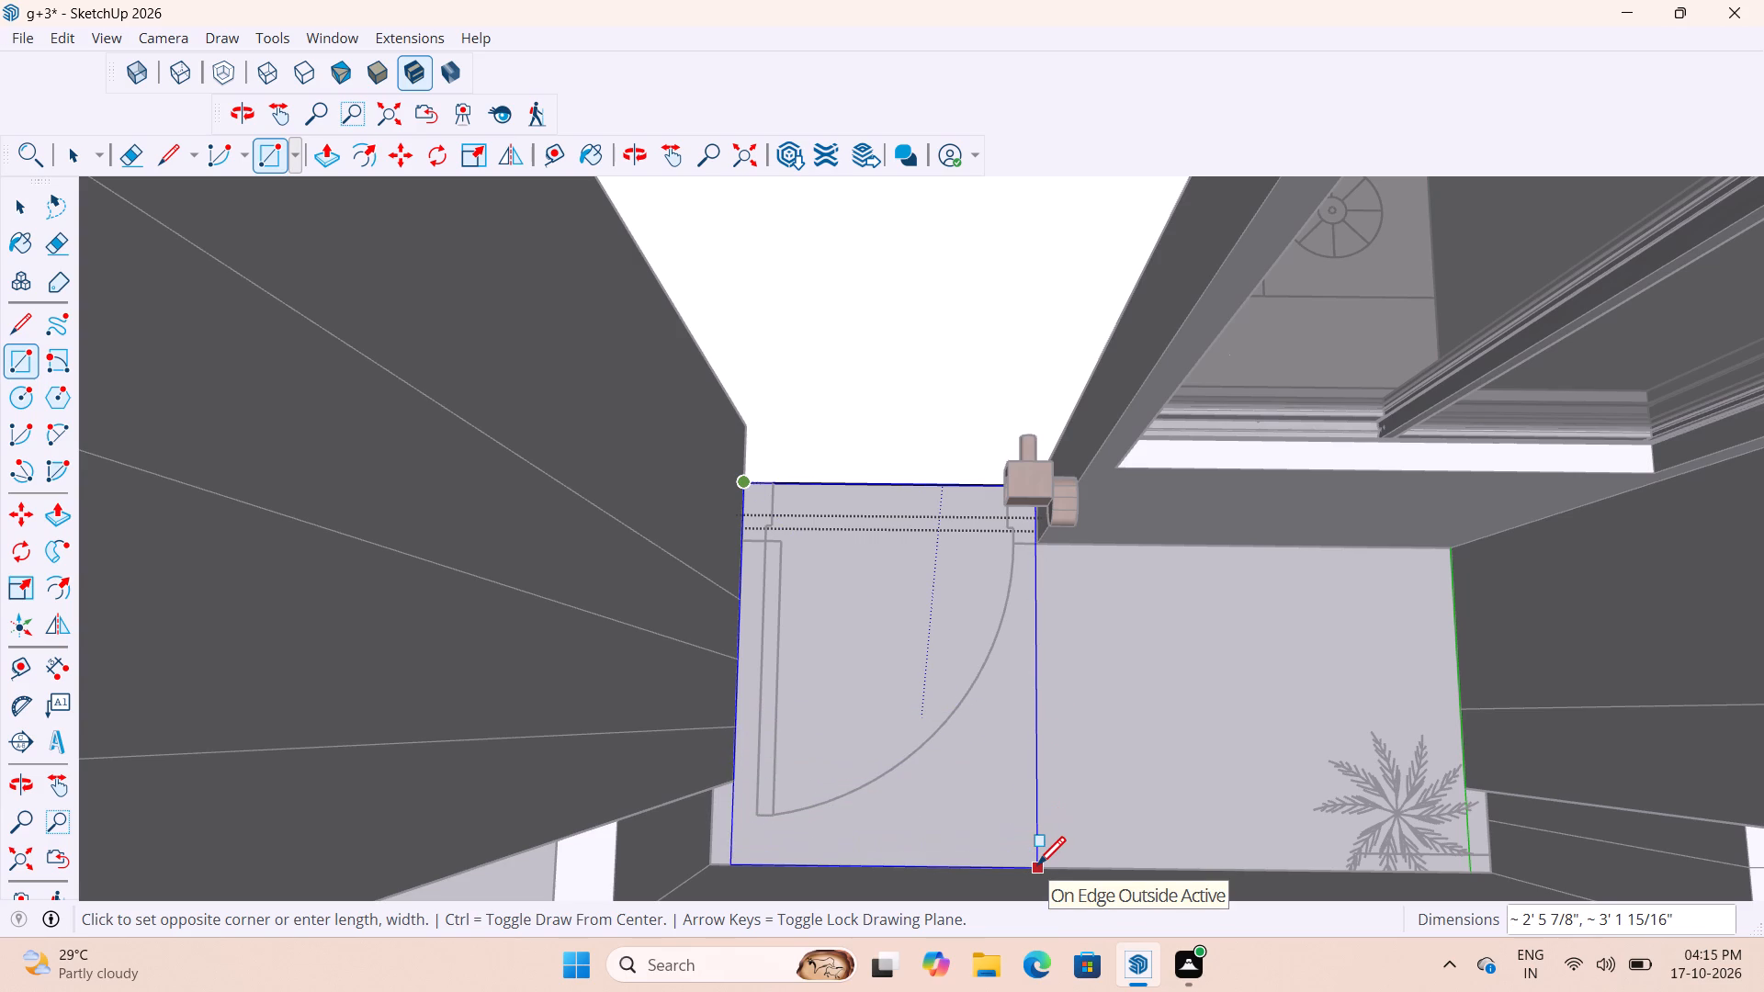
left_click(1037, 868)
key("space")
key("space")
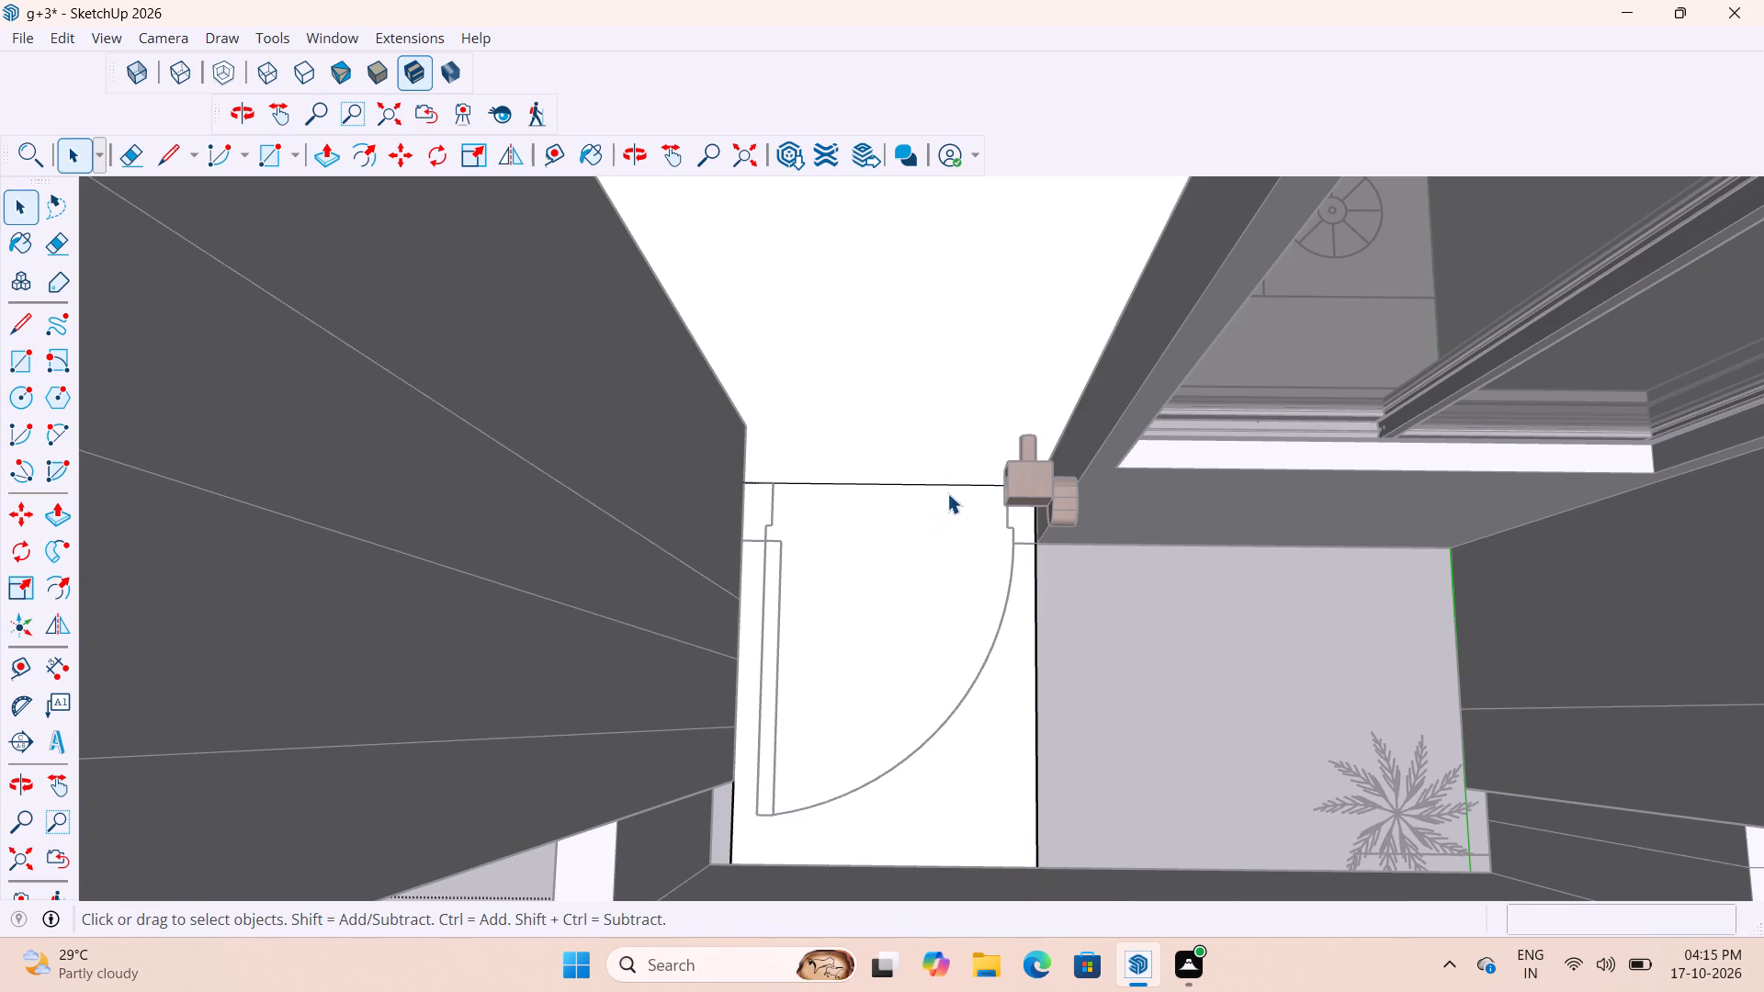
Delete the edge between the new doorway rectangle and the room floor.
left_click(955, 485)
key("Delete")
scroll(901, 491, "down", 5)
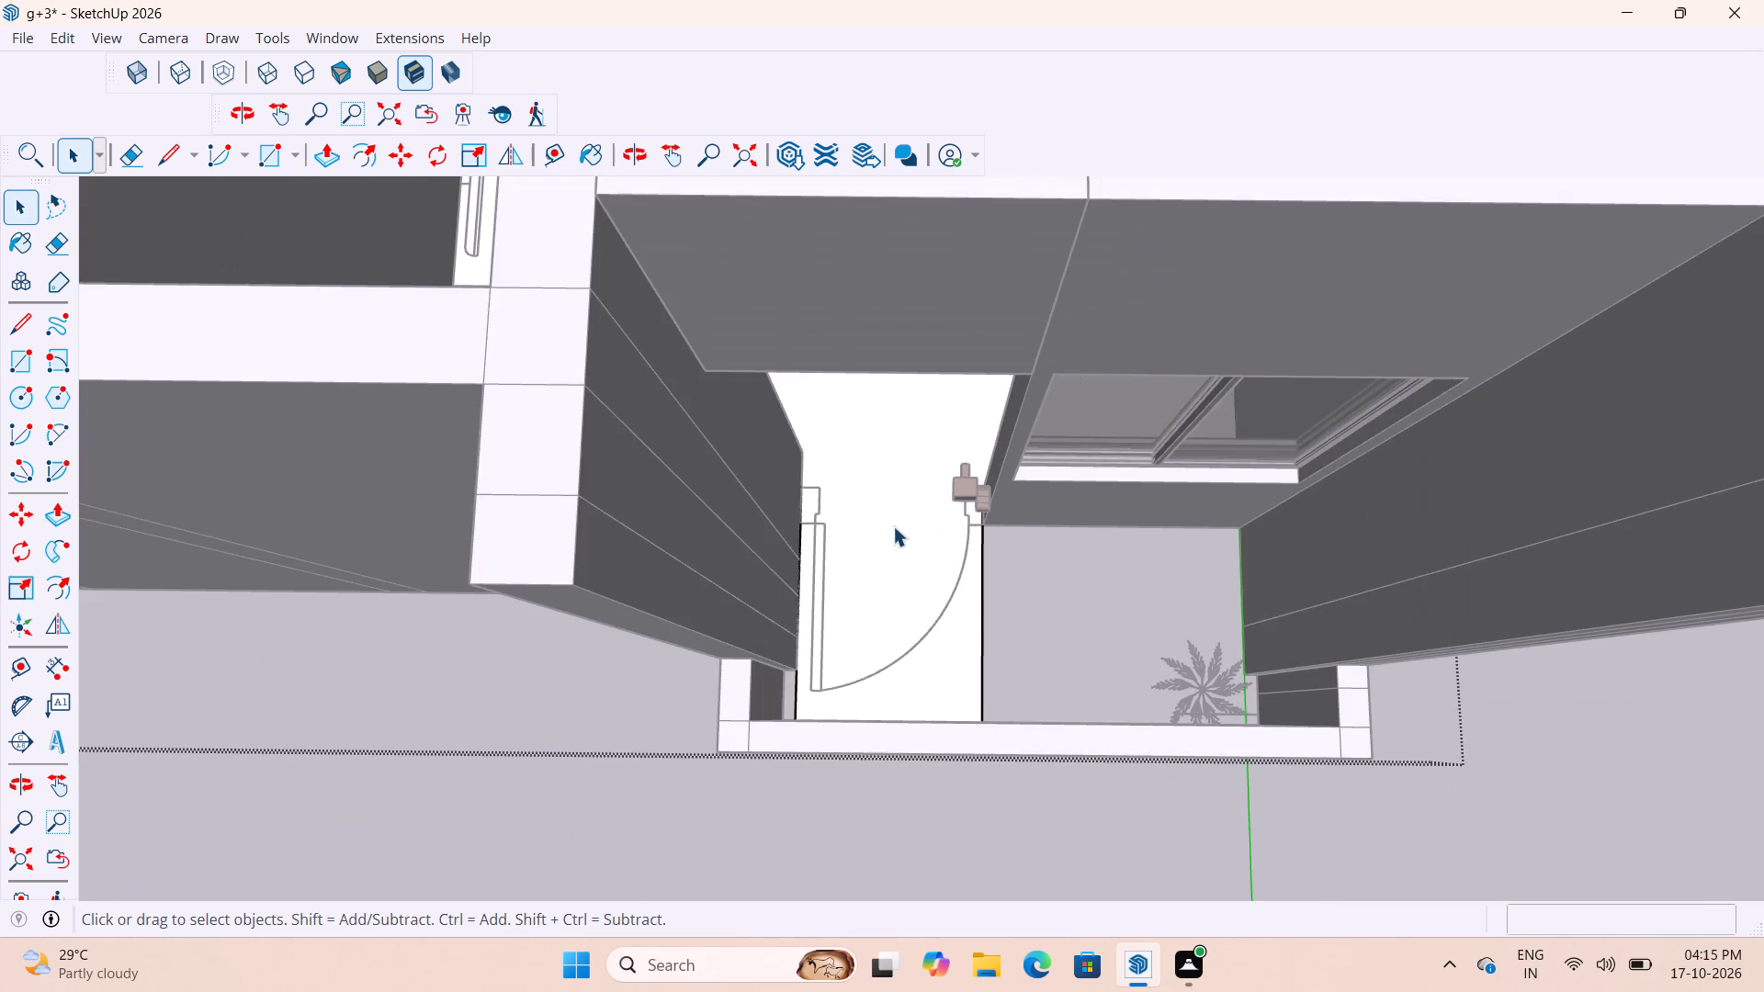
scroll(830, 631, "up", 6)
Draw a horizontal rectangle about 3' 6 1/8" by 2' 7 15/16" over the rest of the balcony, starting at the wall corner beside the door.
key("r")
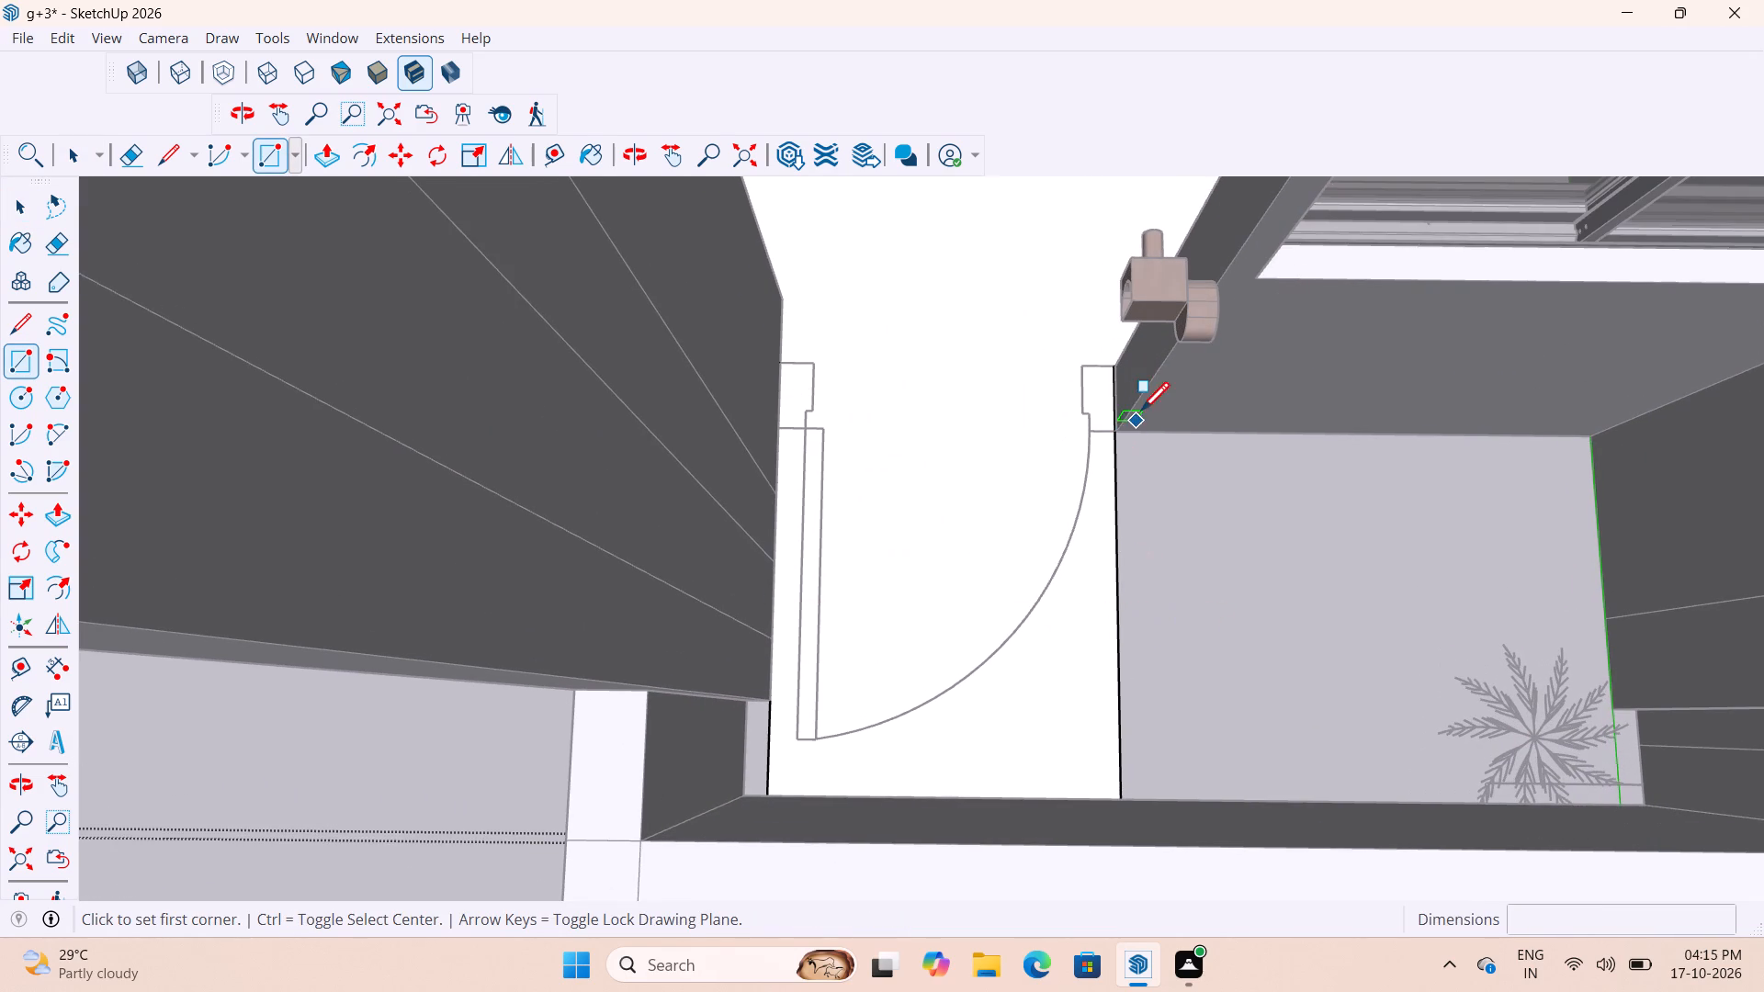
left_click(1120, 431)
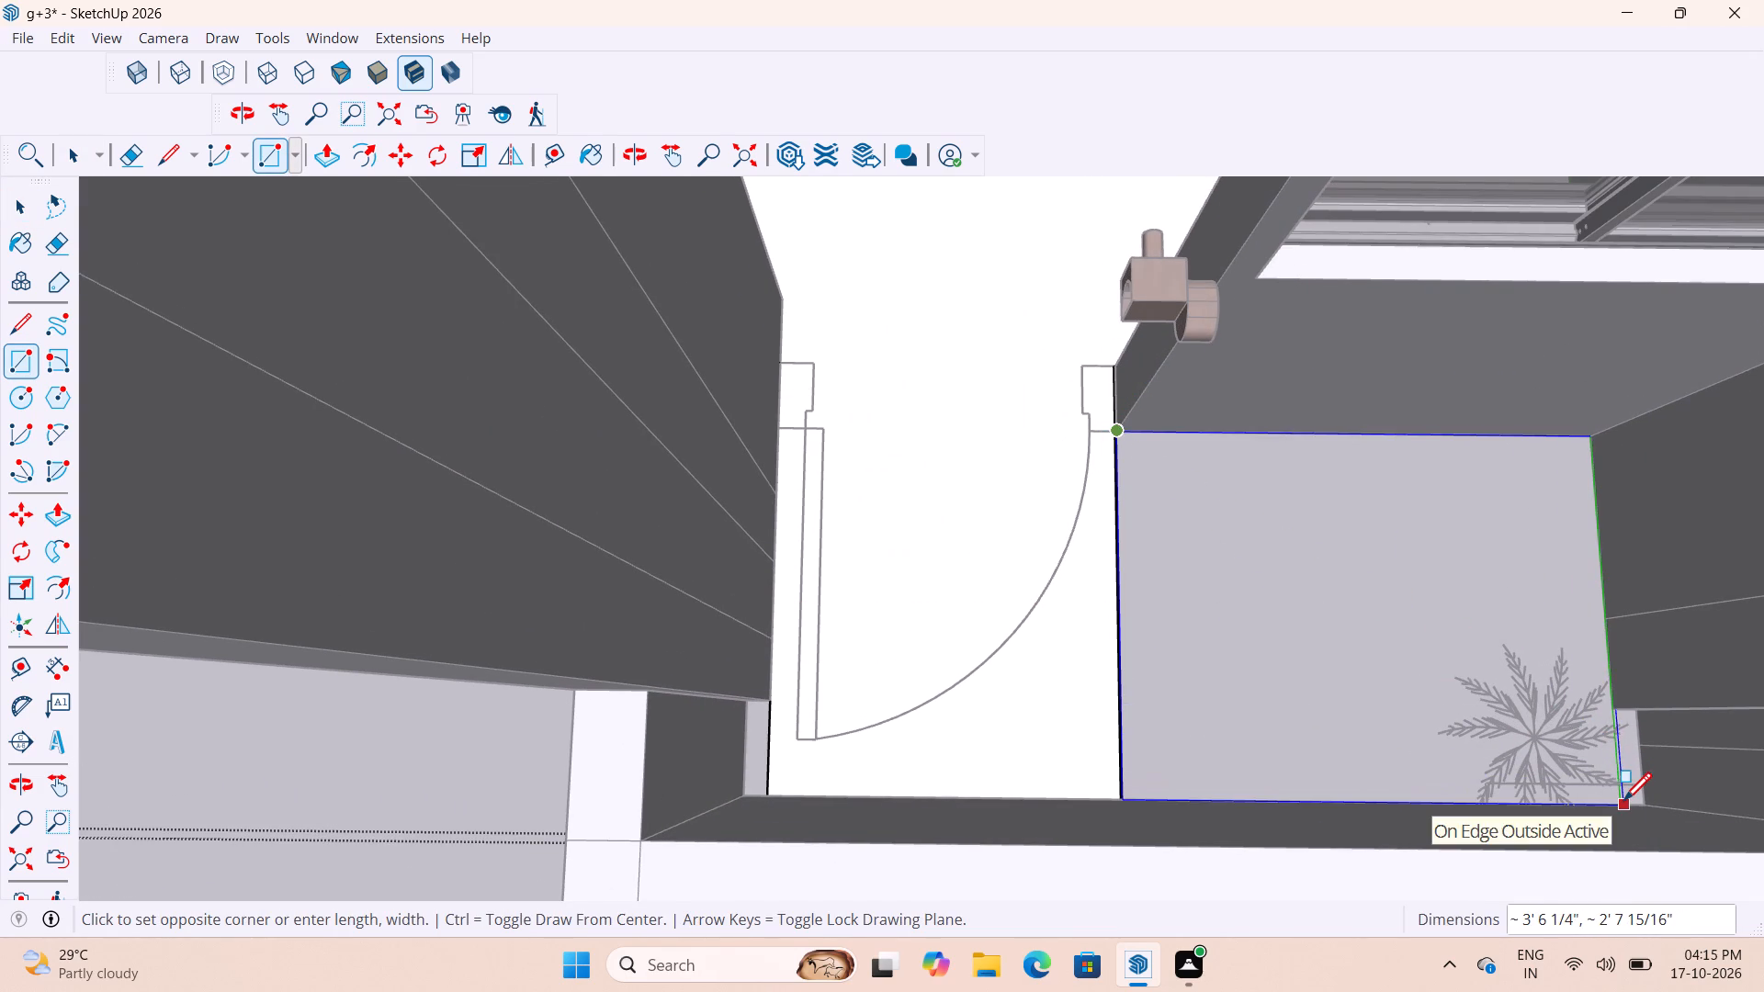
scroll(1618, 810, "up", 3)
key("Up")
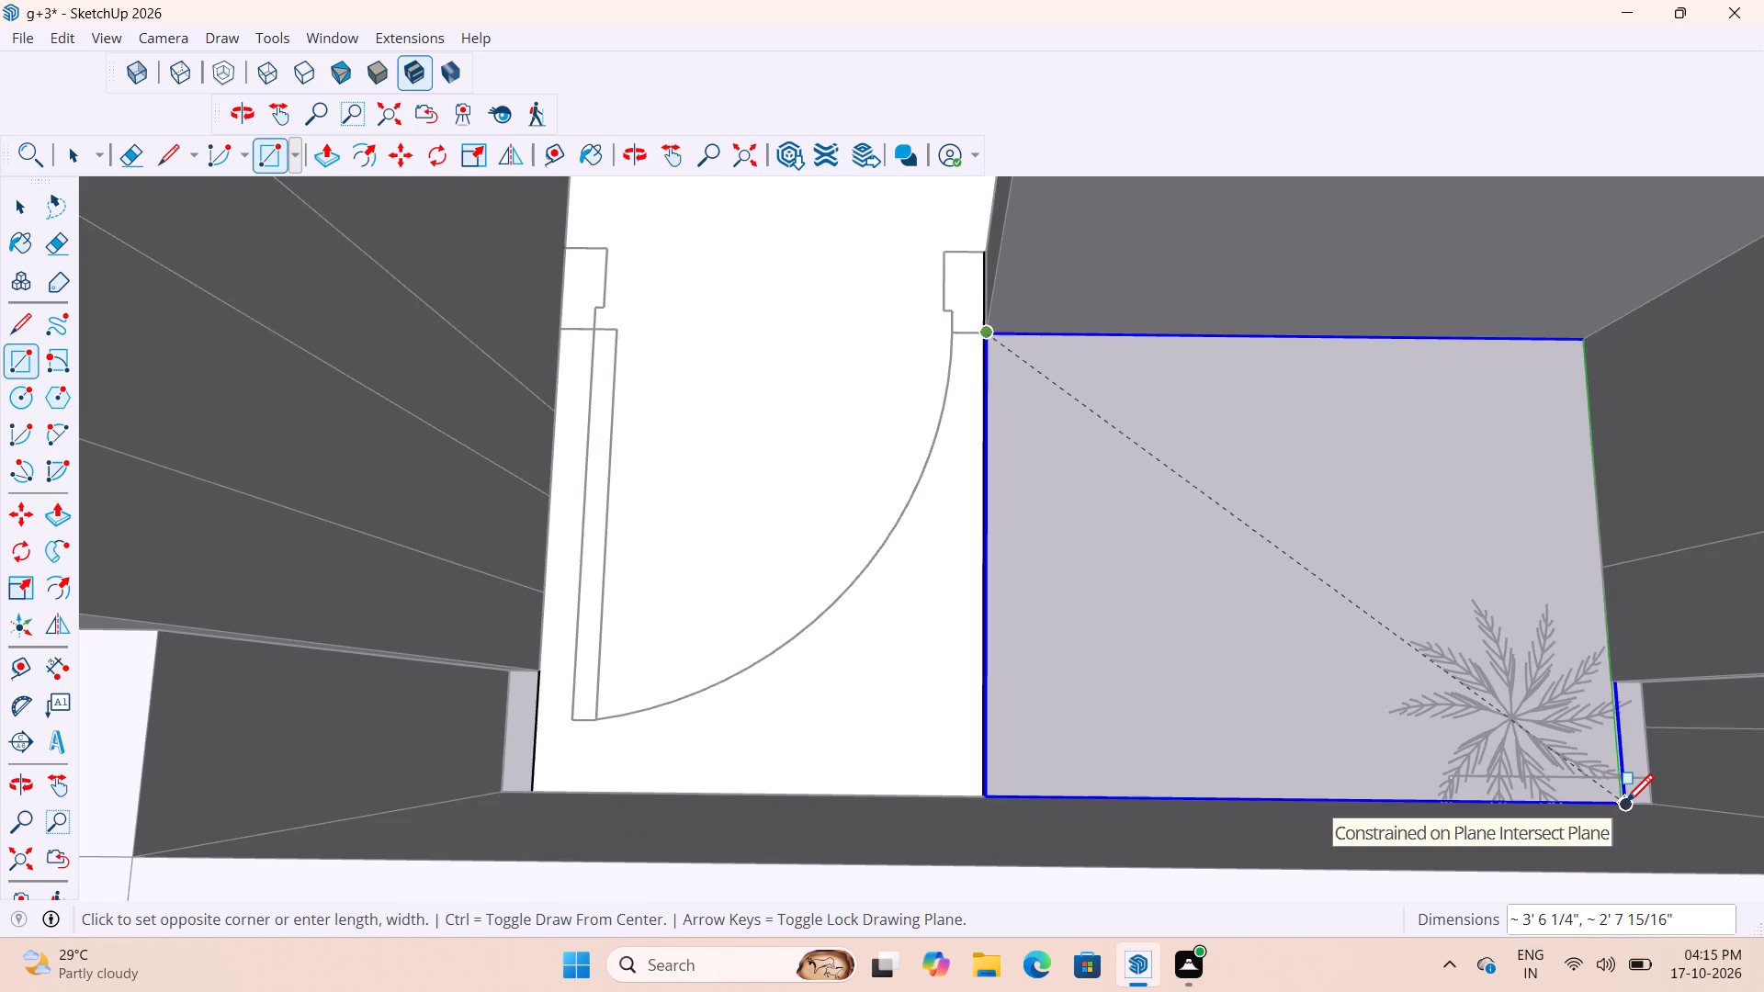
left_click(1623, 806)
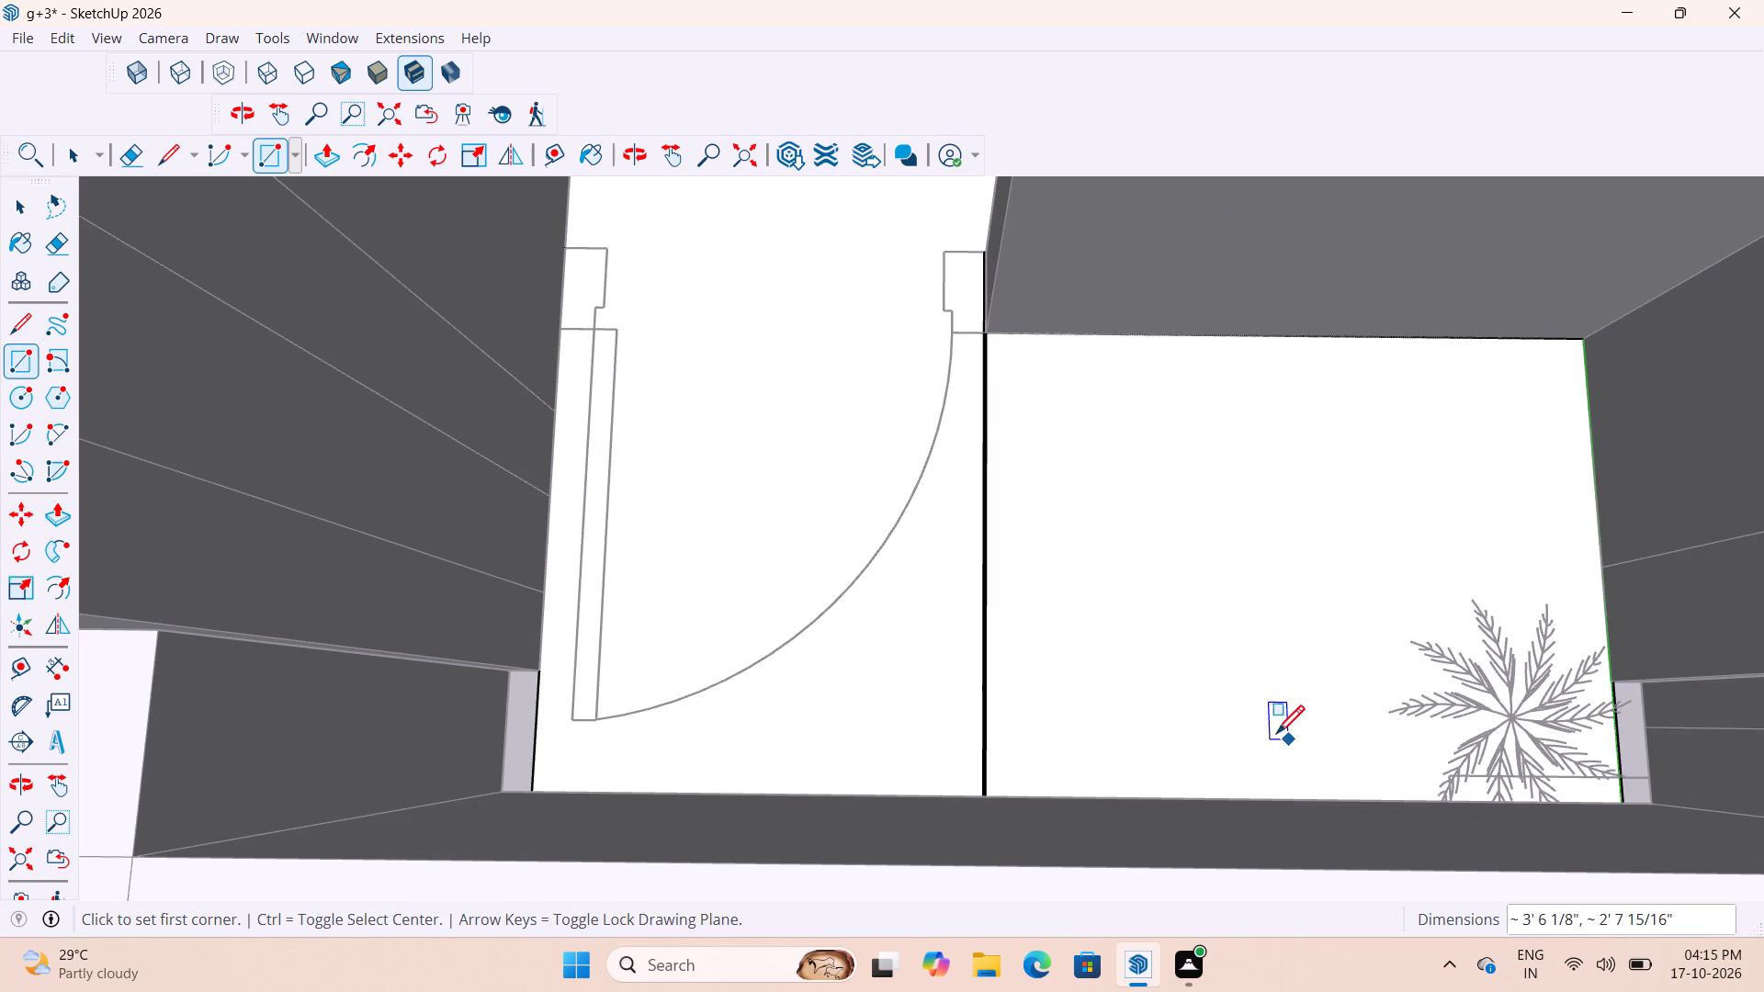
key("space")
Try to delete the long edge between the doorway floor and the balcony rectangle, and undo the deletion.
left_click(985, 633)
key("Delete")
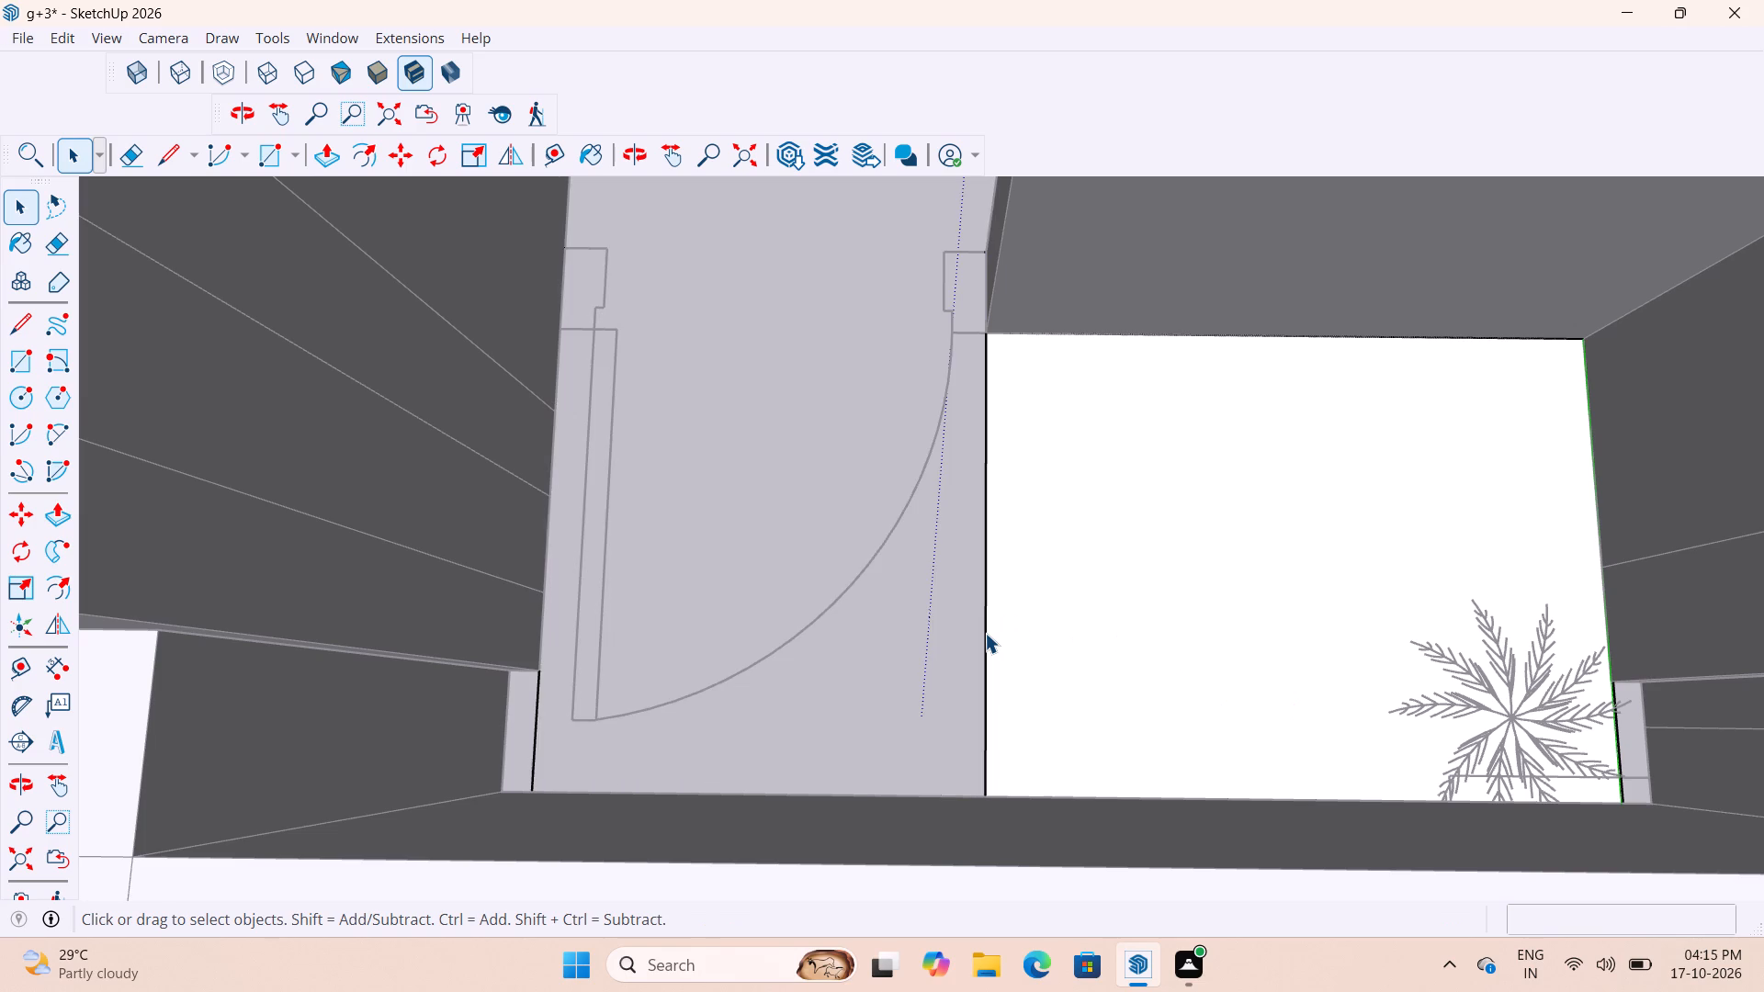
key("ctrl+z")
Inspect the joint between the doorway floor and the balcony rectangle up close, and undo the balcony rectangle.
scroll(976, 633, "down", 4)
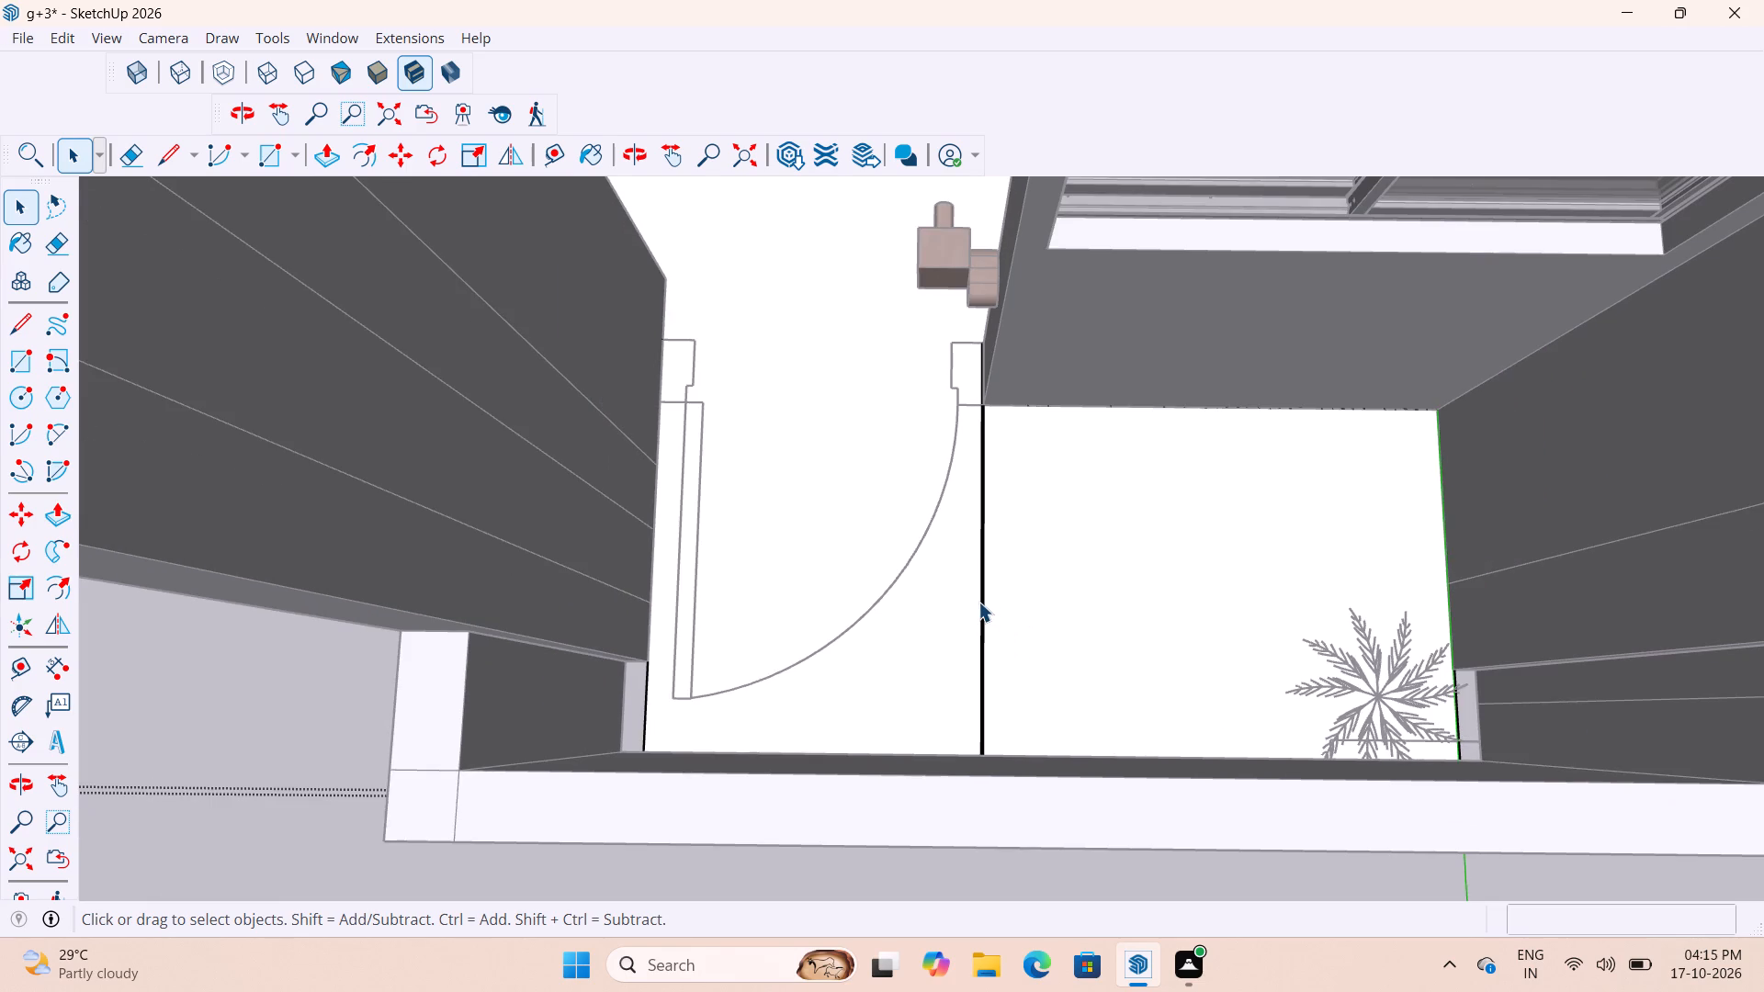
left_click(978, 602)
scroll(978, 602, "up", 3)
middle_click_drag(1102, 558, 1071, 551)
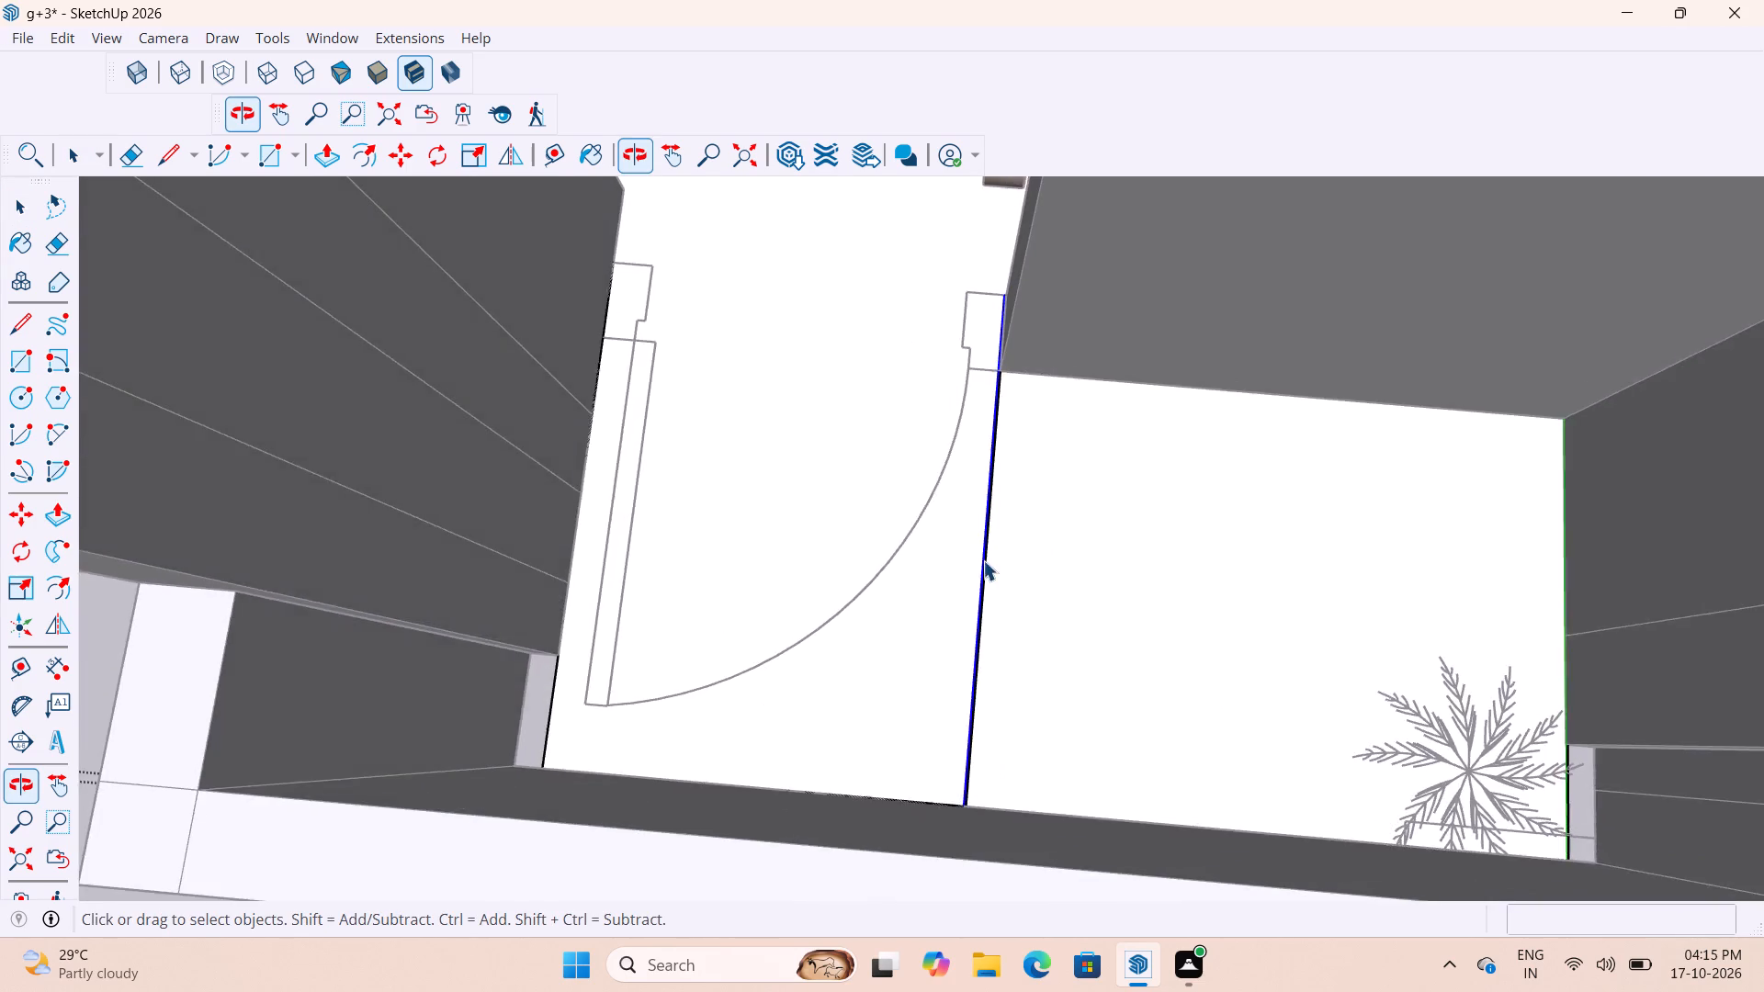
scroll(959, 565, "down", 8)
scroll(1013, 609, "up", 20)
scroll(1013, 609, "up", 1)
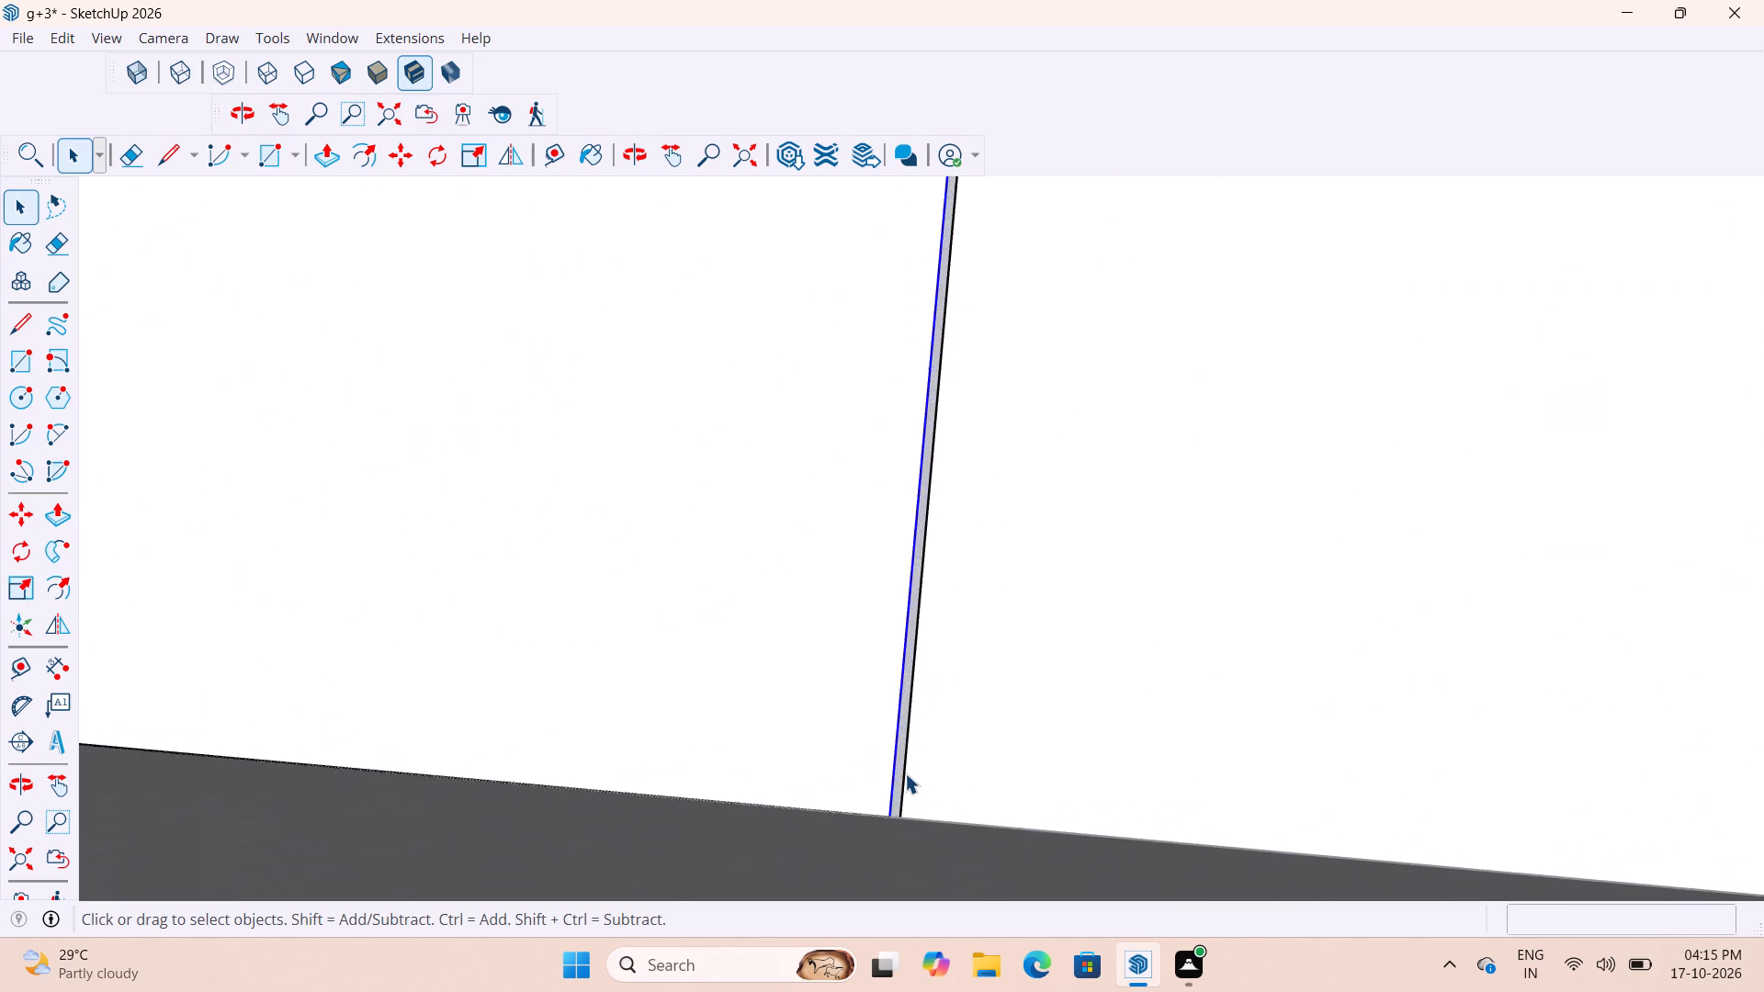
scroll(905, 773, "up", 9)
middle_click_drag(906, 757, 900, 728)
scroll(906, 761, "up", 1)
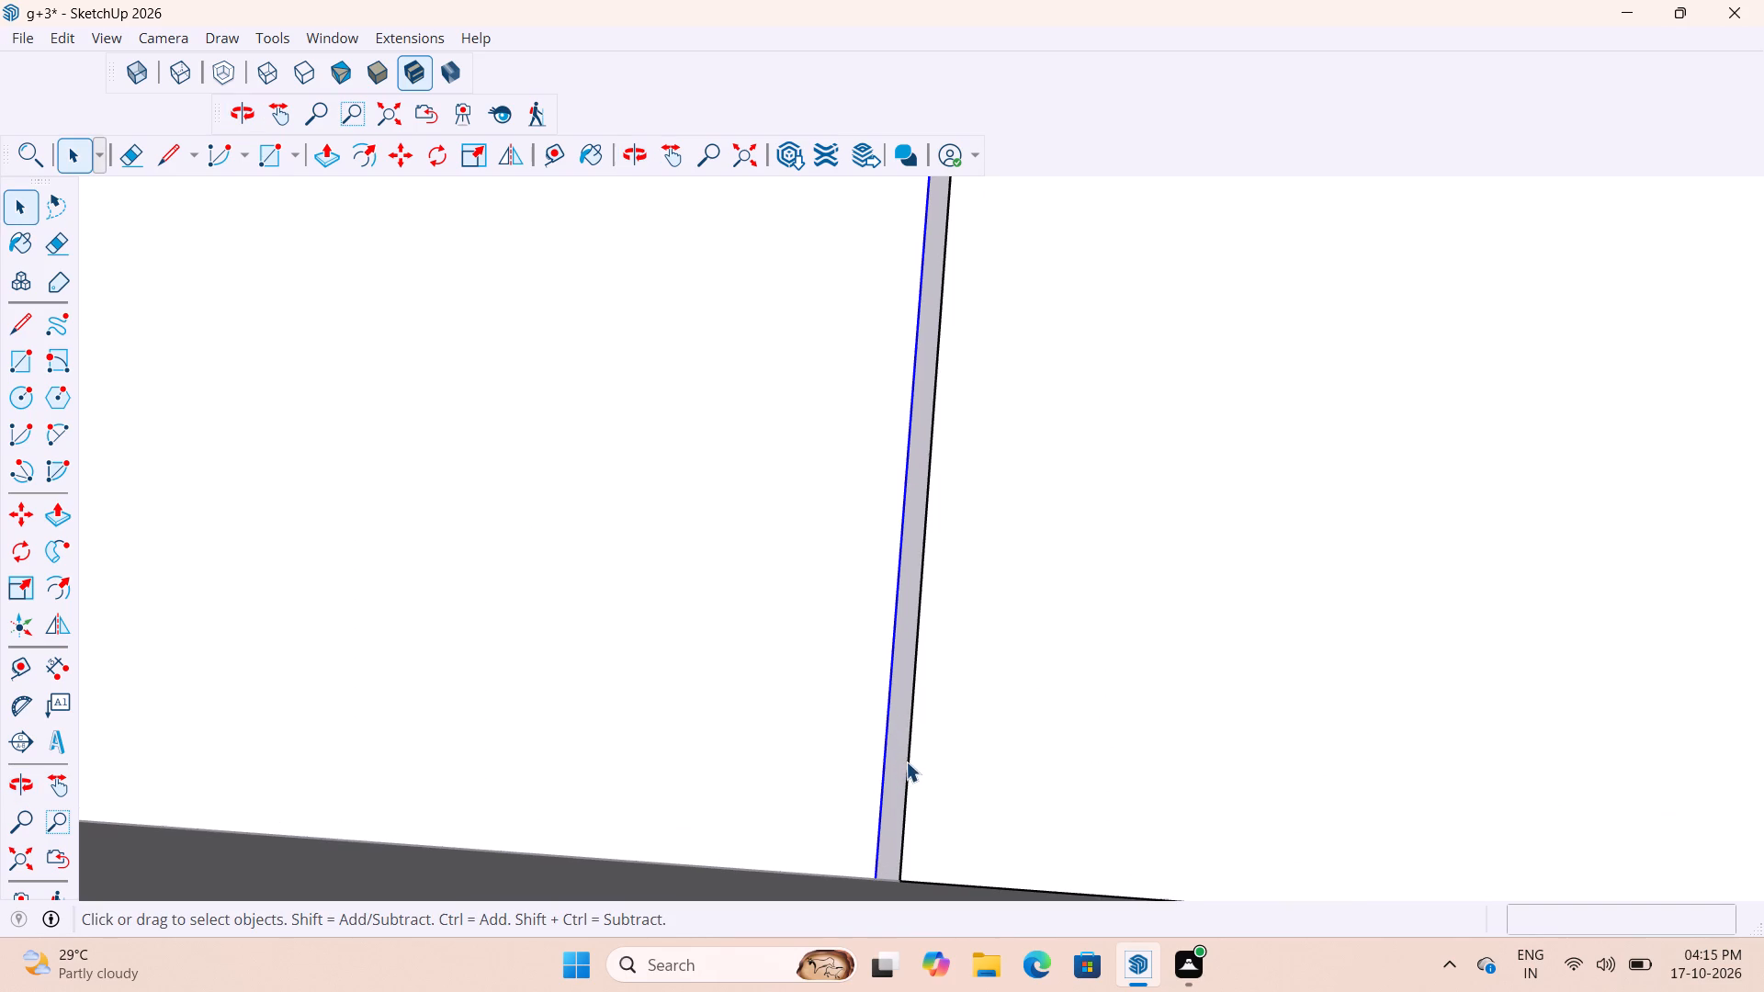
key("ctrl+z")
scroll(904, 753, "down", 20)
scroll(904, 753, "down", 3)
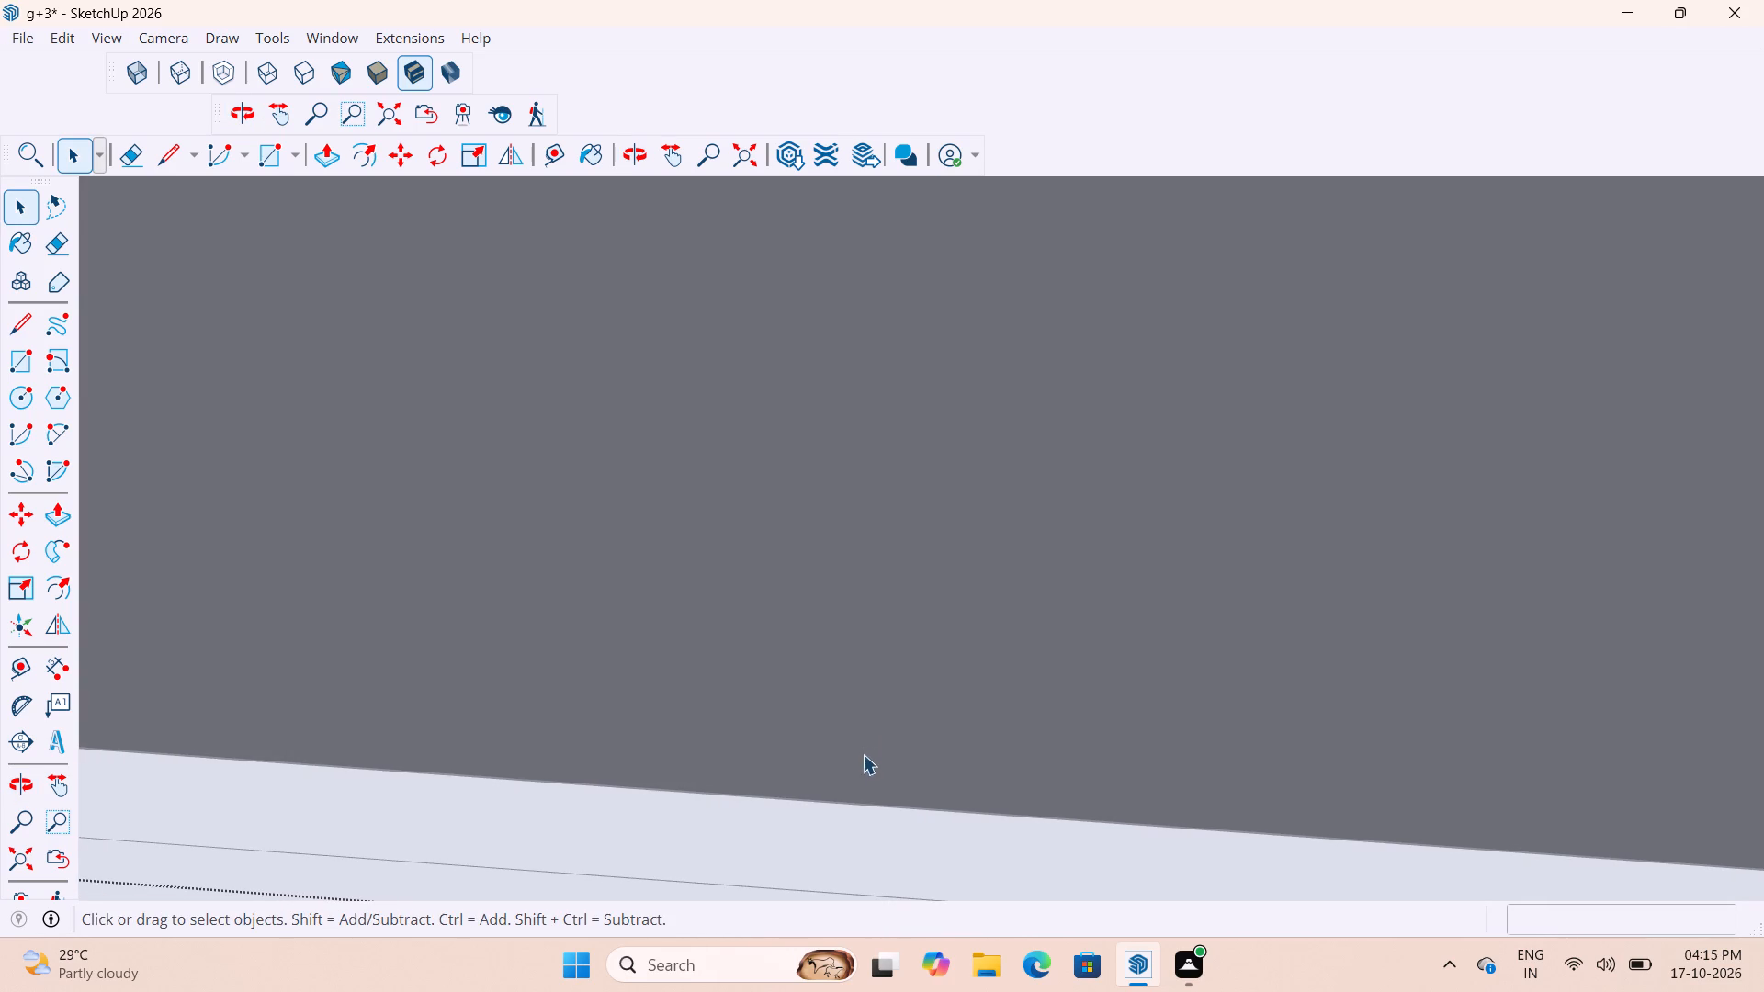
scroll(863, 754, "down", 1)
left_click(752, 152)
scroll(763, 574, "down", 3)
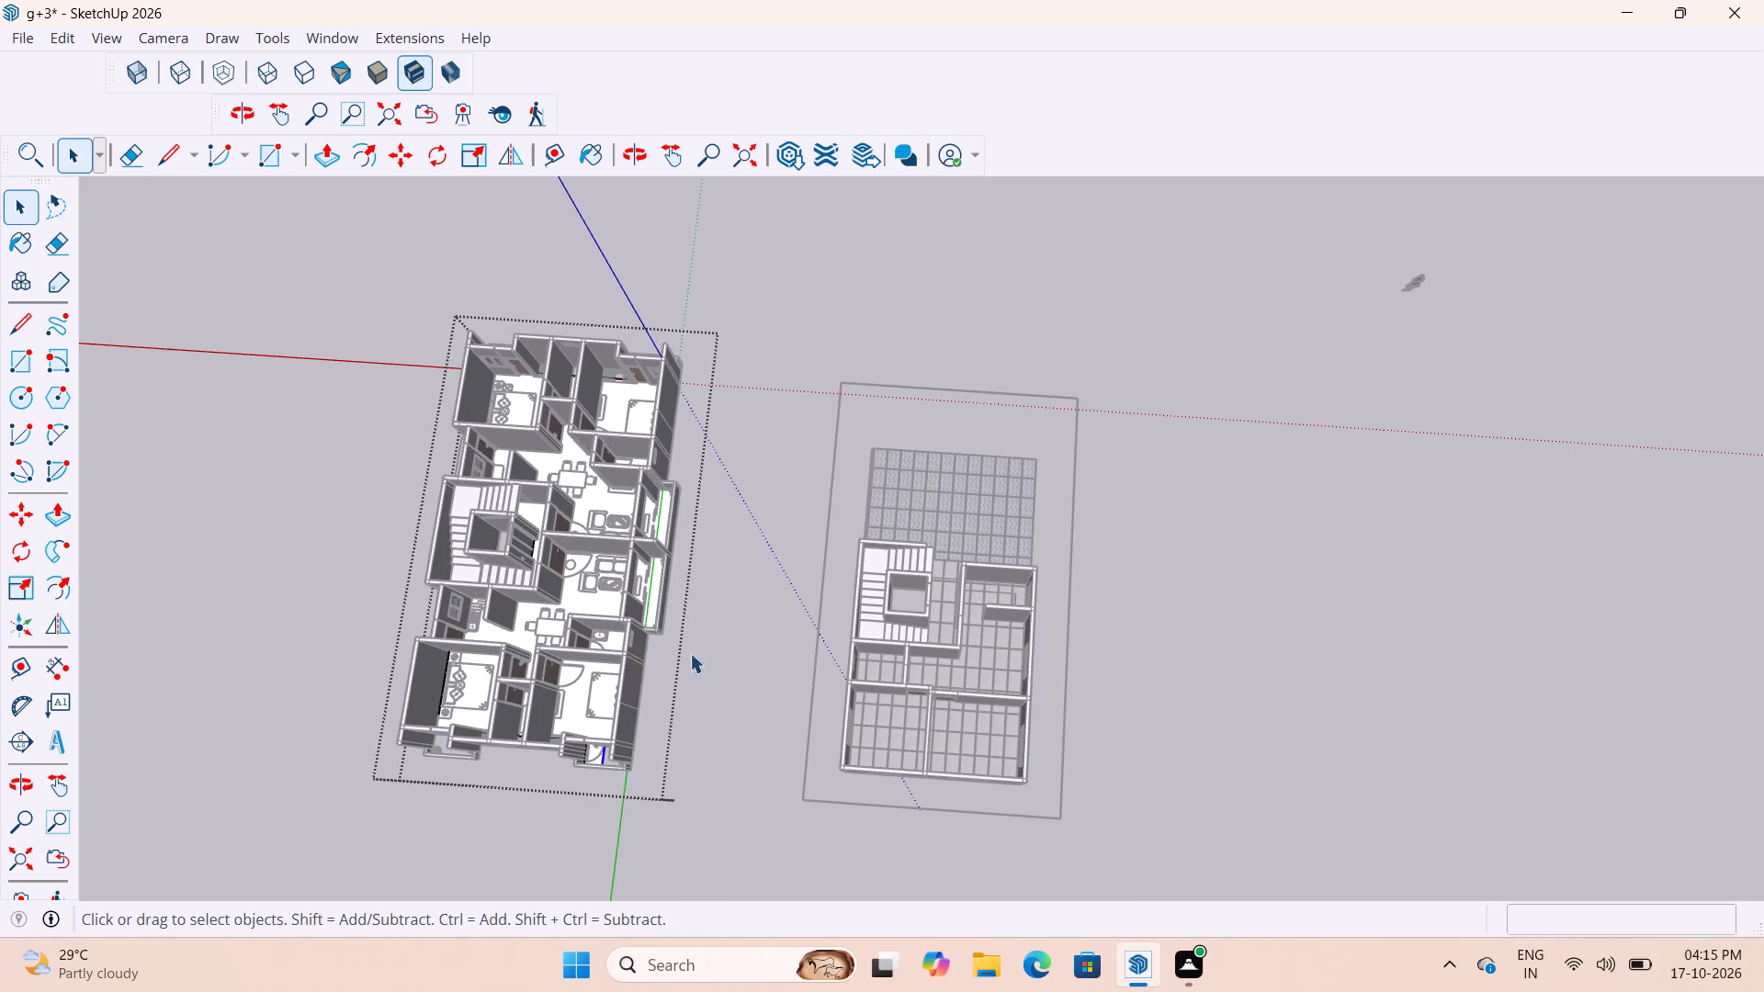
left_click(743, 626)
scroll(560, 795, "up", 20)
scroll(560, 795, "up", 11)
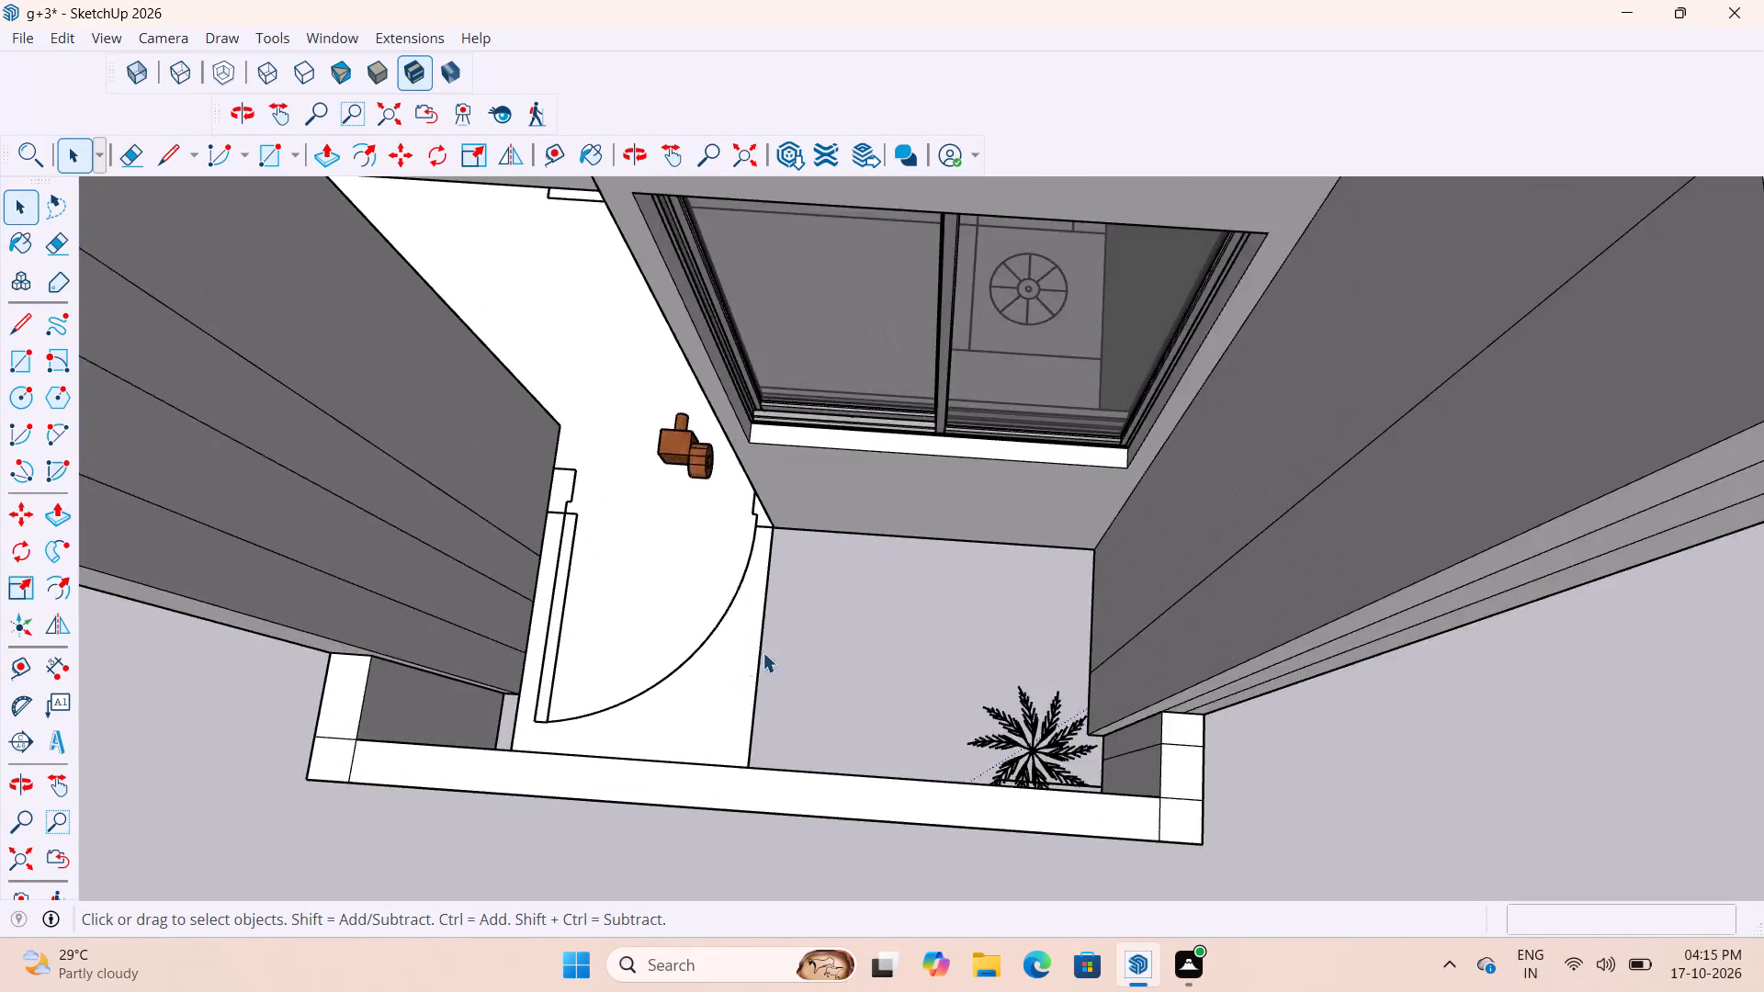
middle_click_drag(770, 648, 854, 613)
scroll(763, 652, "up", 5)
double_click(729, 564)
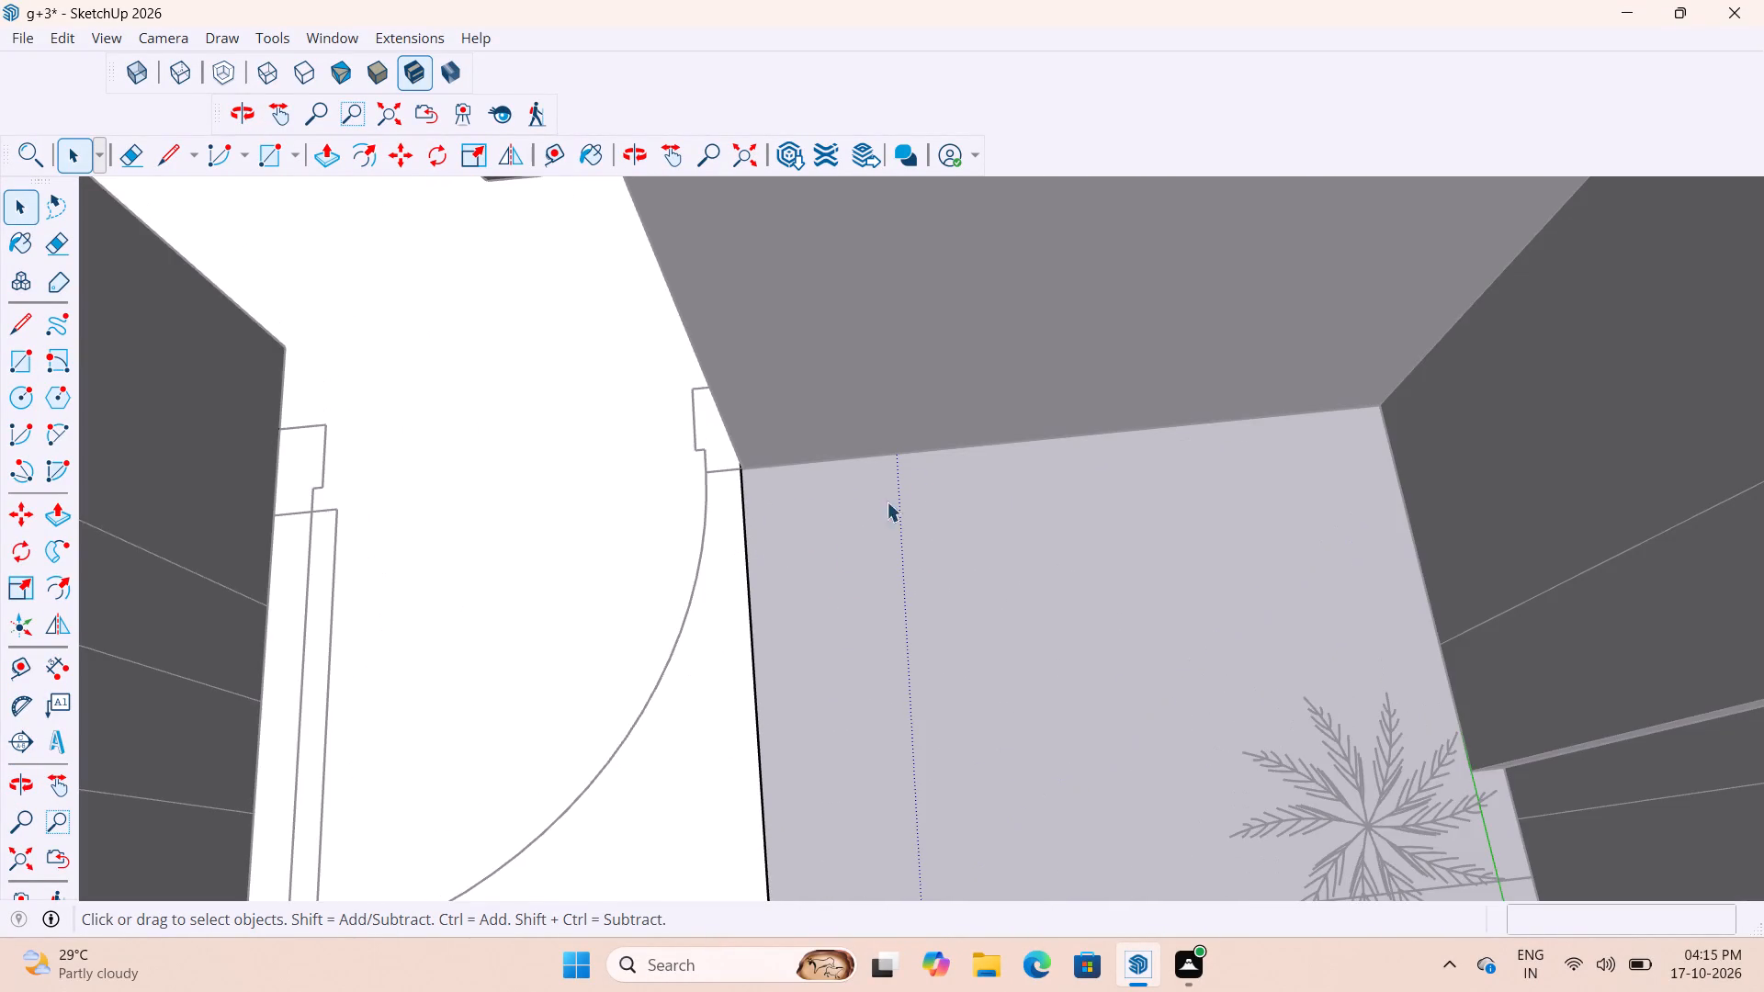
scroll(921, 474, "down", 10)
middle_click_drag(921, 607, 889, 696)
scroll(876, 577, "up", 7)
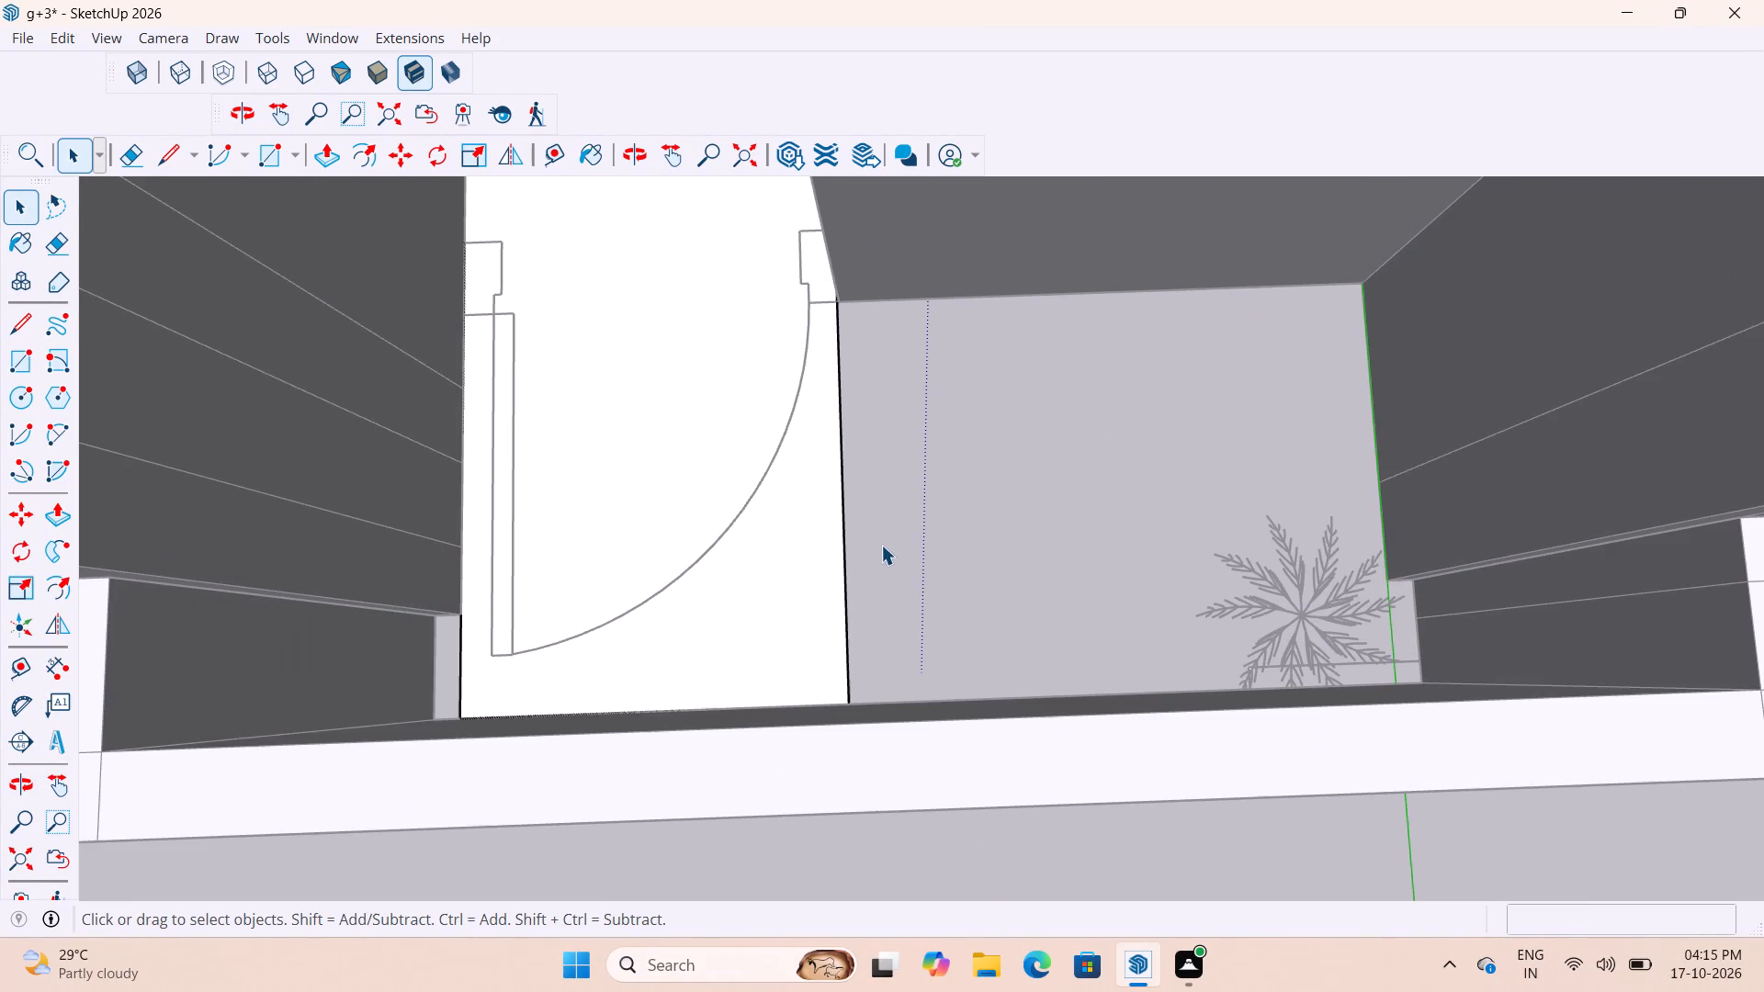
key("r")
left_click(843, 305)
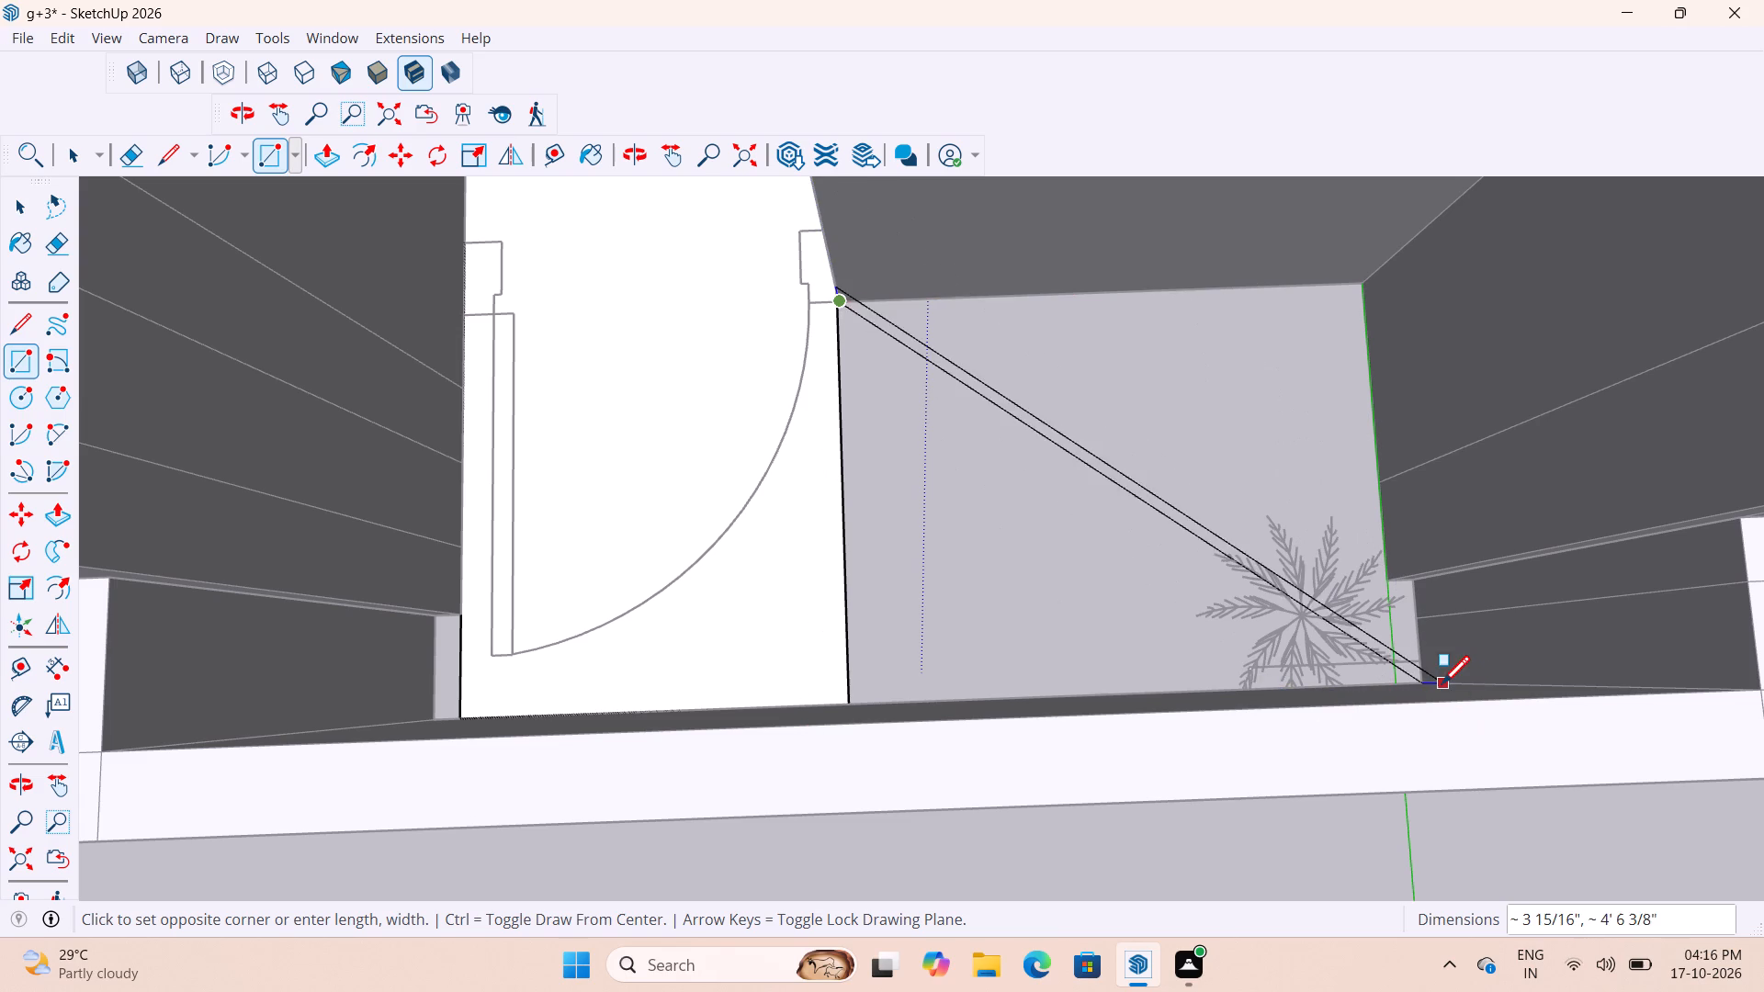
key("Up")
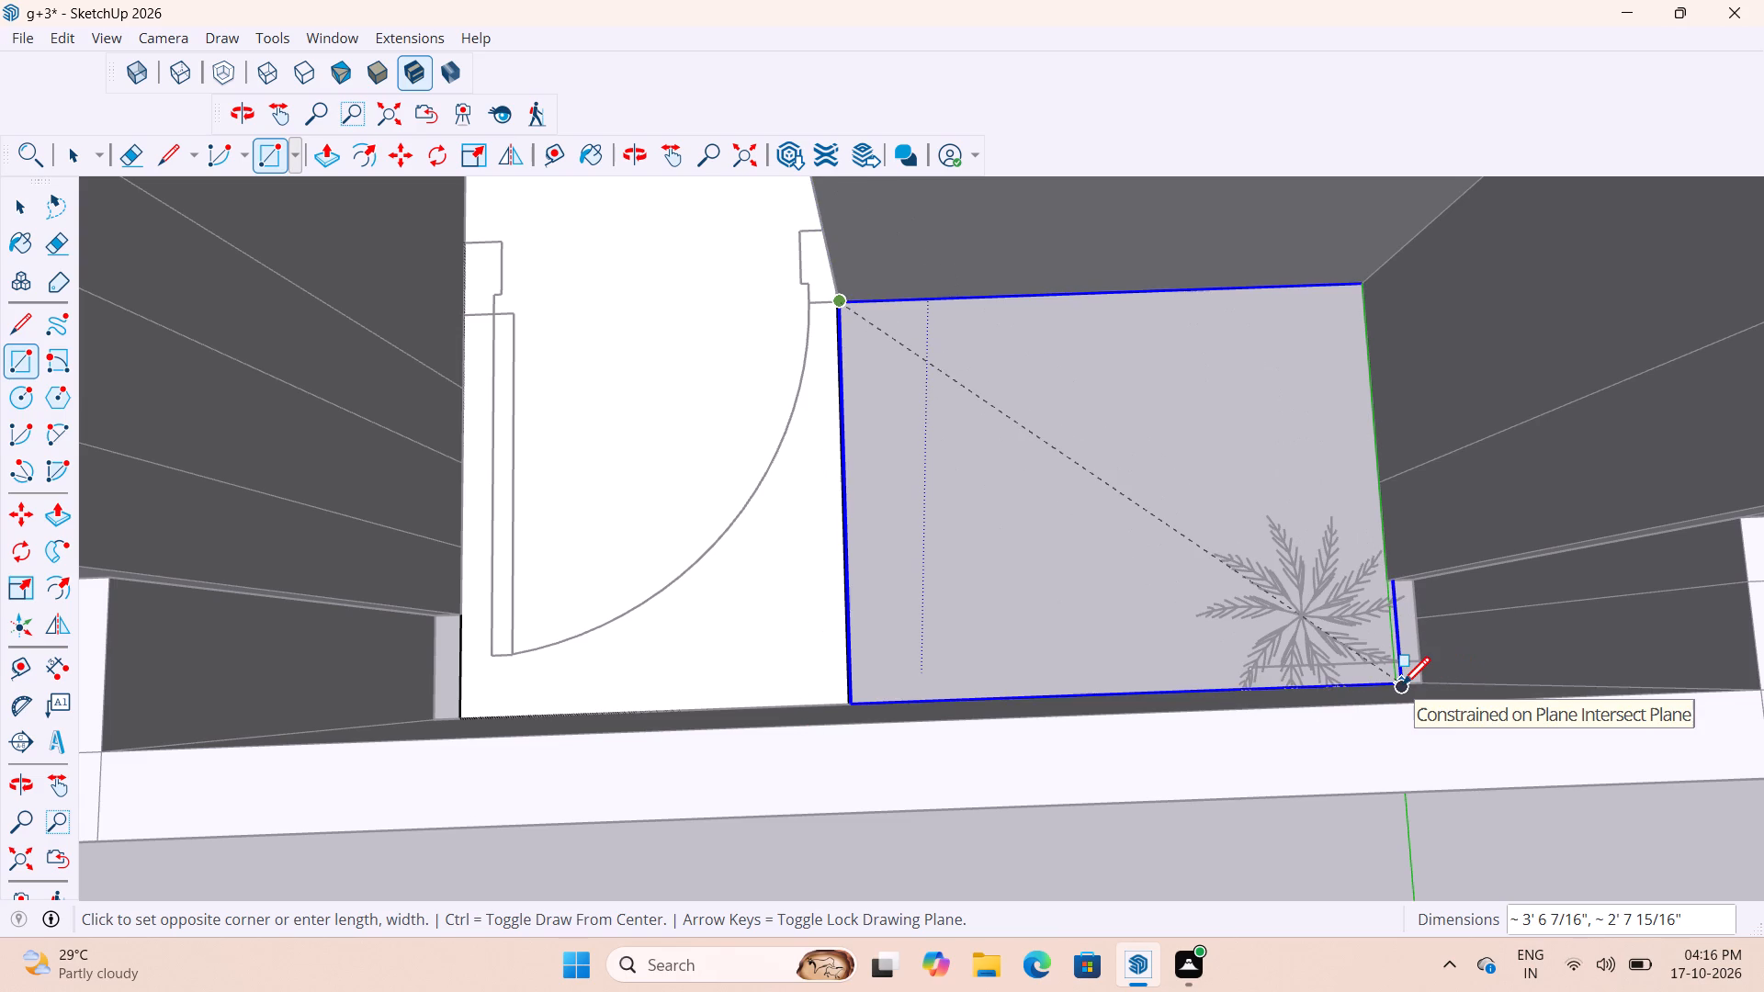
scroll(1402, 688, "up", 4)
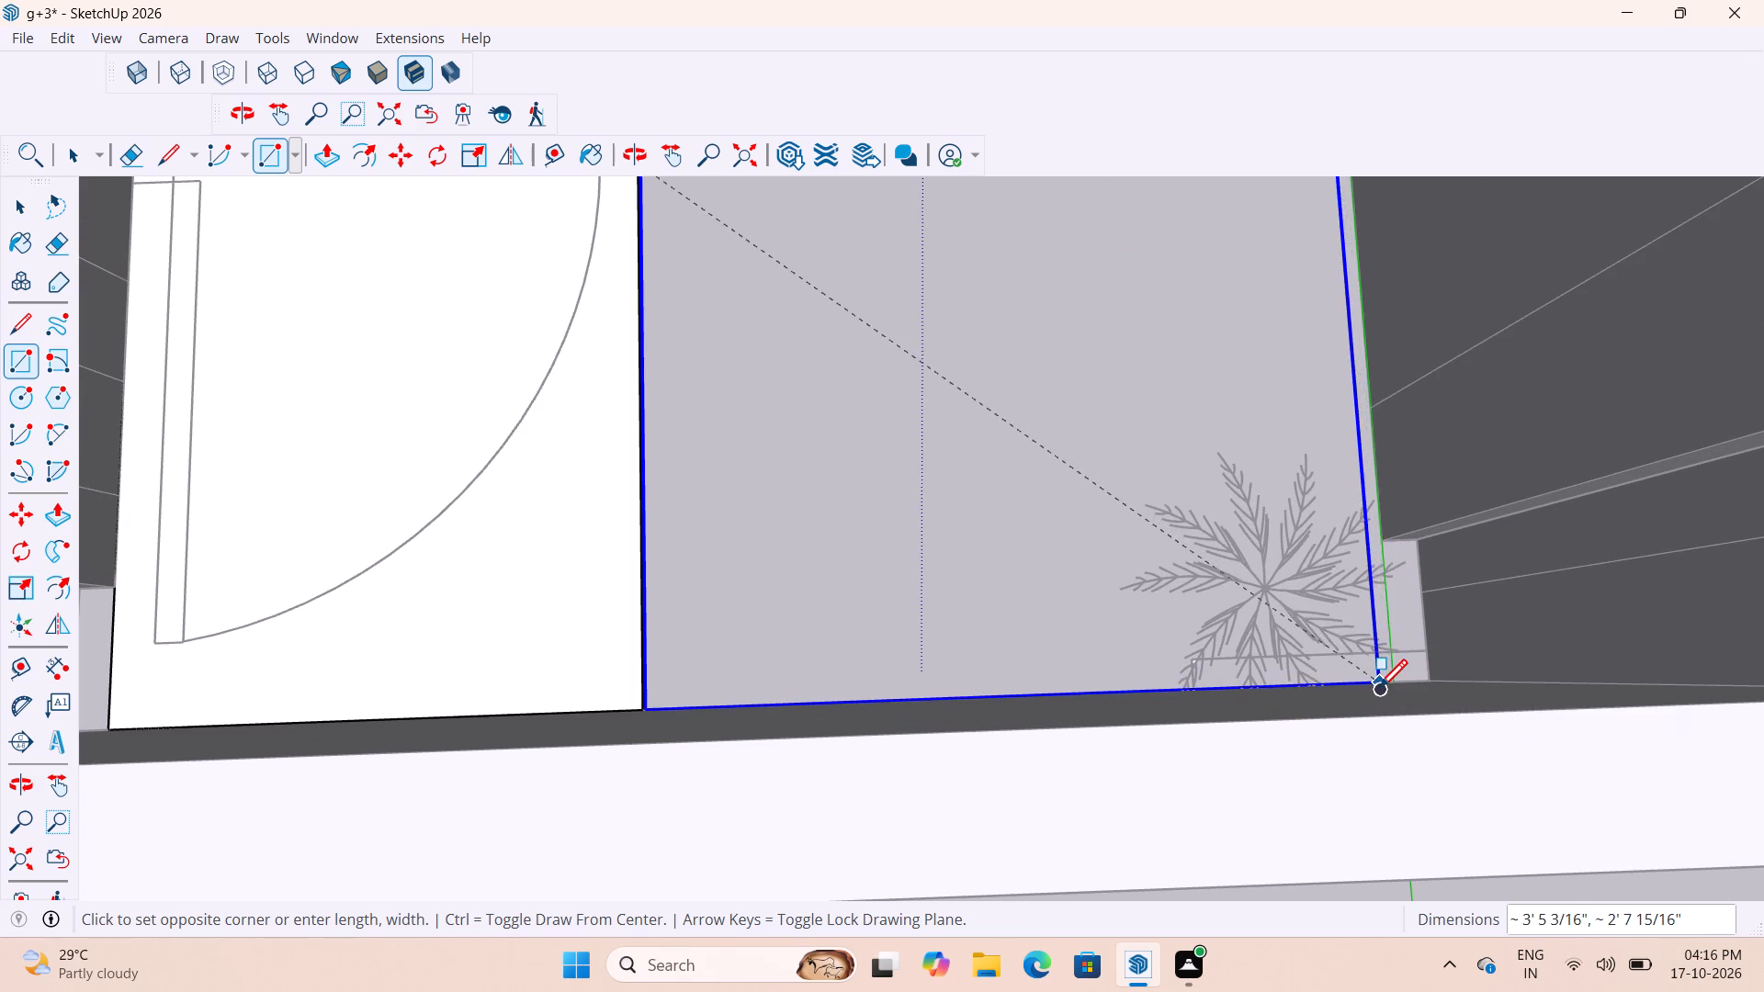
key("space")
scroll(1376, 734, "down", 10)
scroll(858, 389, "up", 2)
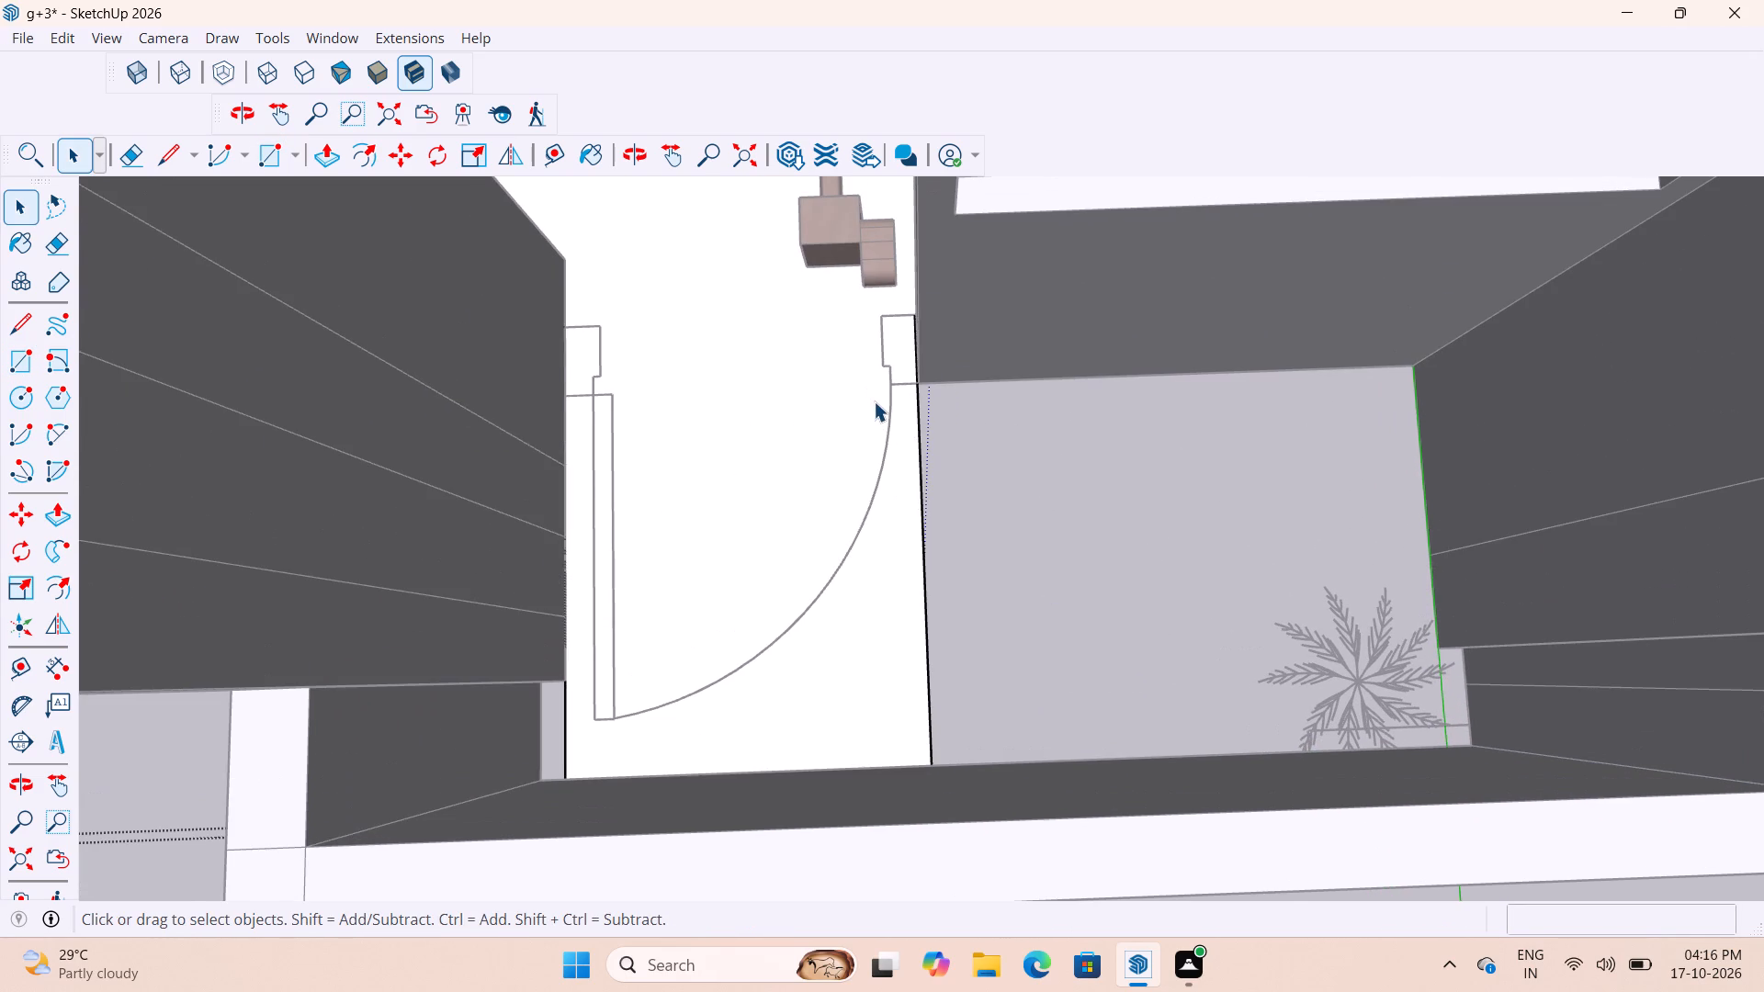
Draw a horizontal rectangle about 2' 4 9/16" by 2' 7 15/16" over the balcony area beside the doorway floor, starting at the wall corner.
key("r")
left_click(924, 385)
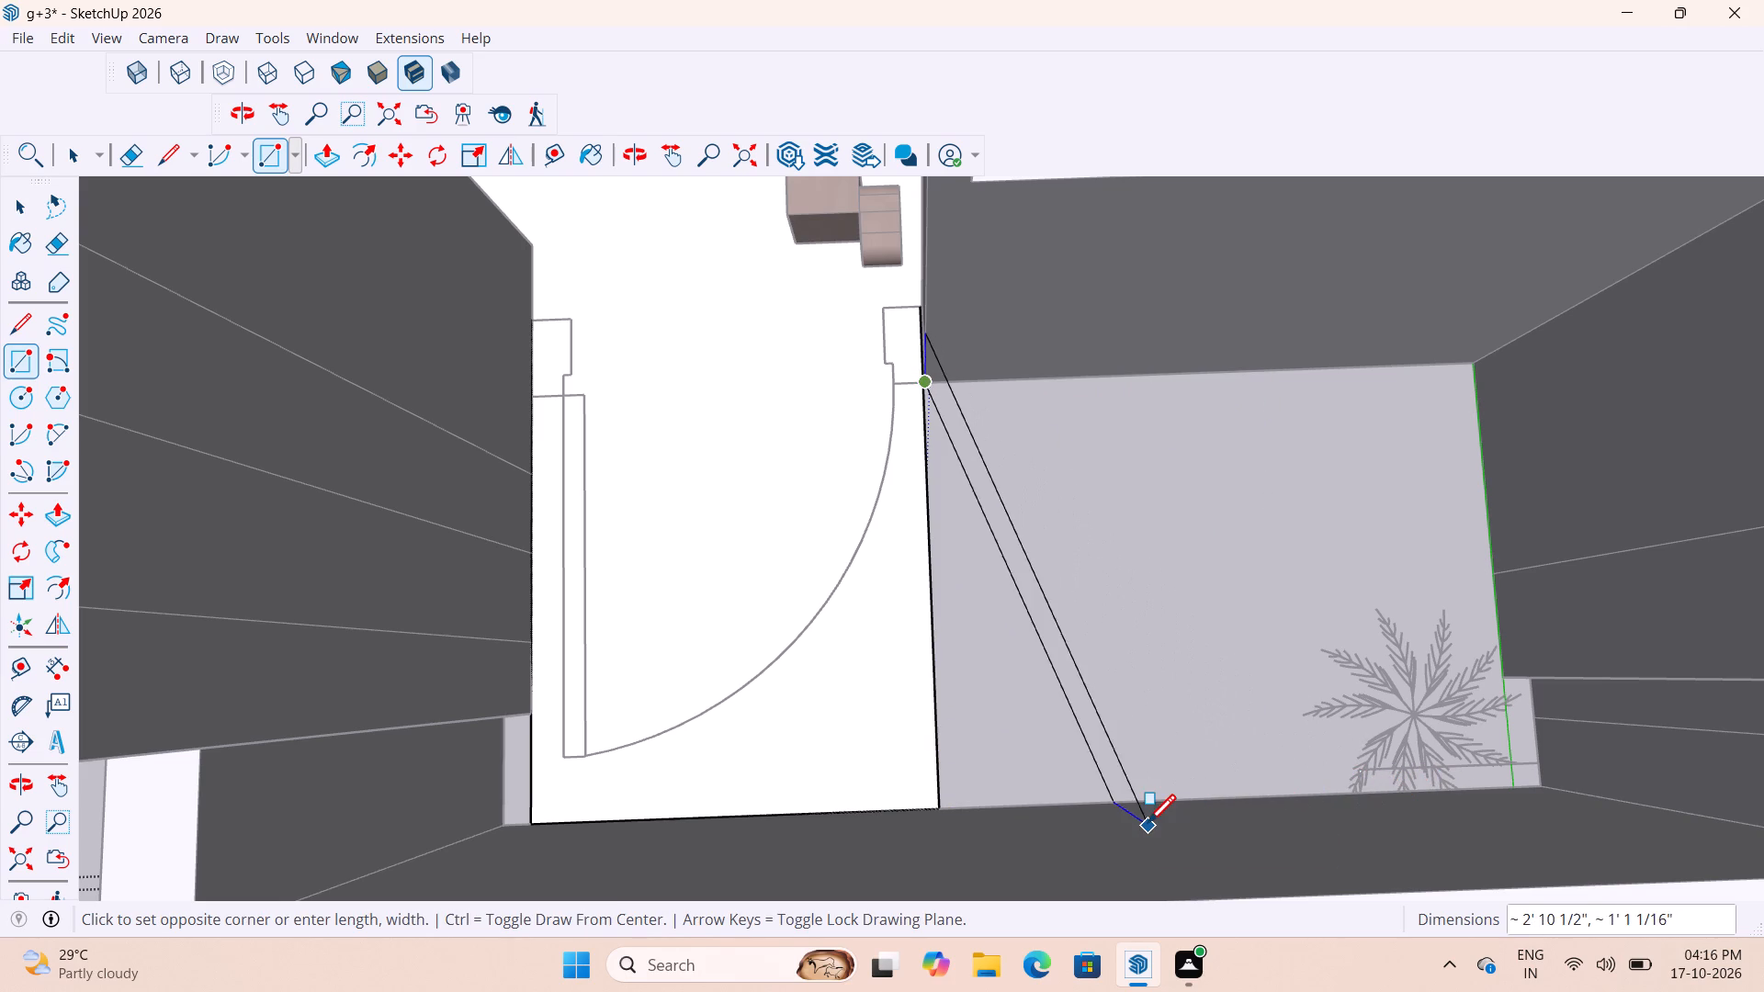
key("Up")
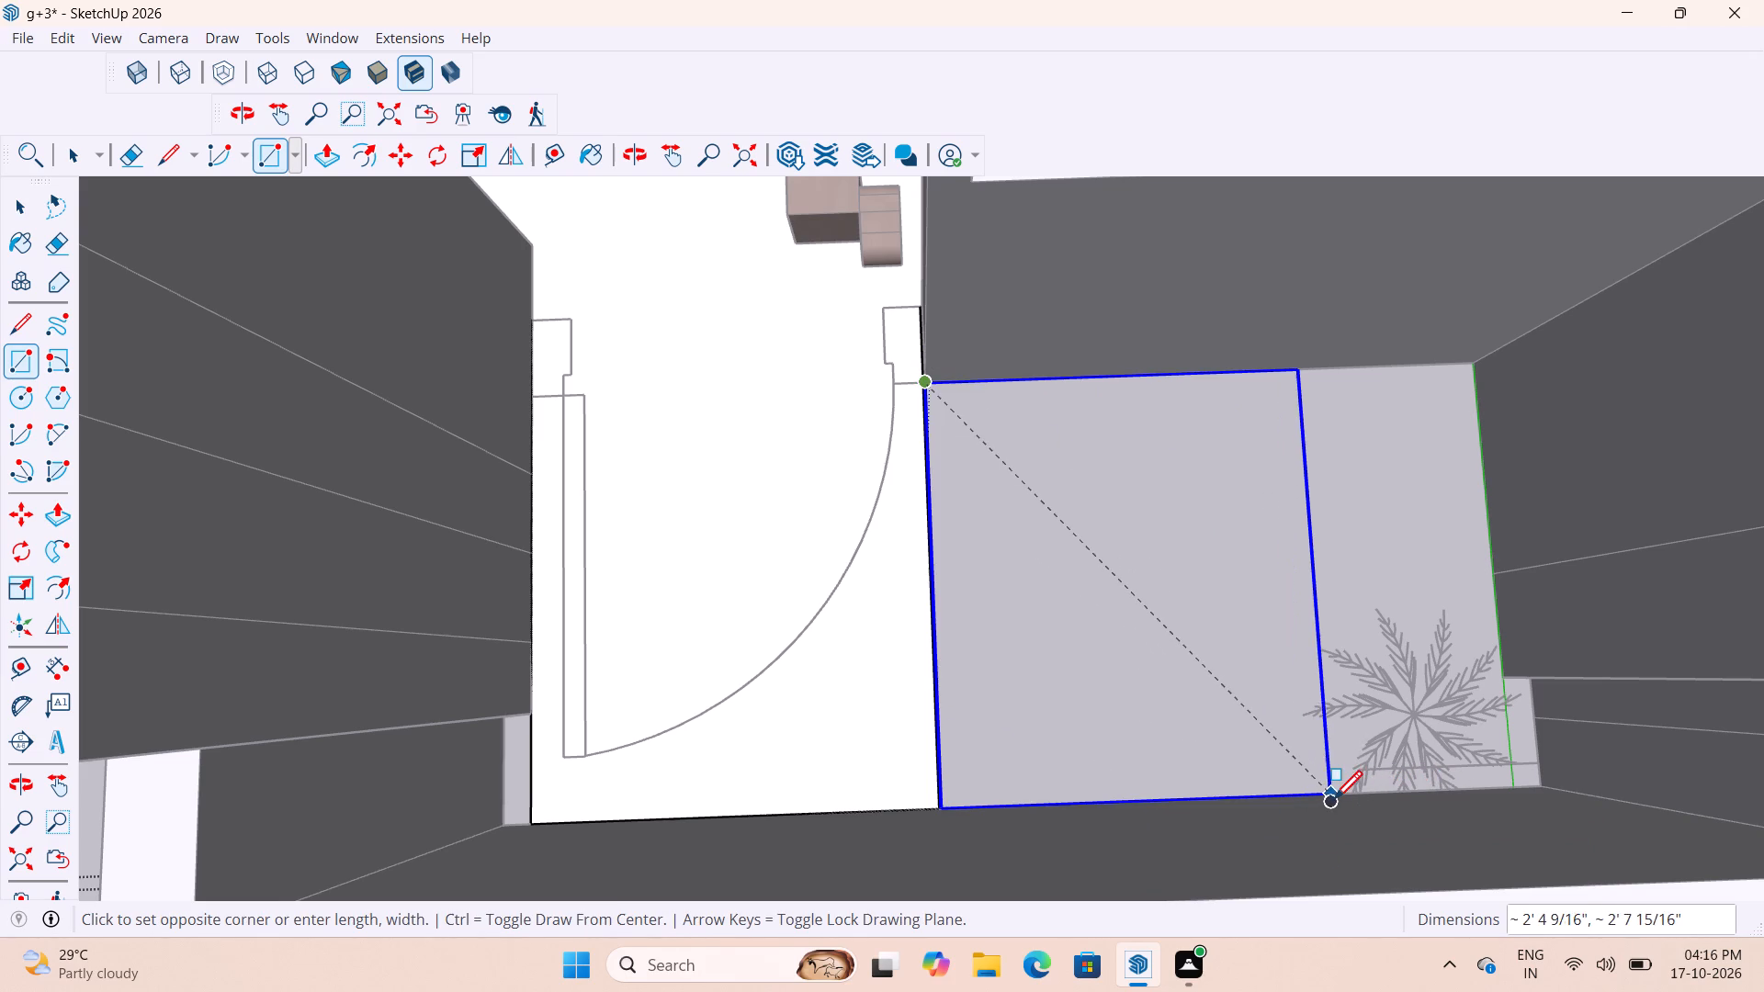
left_click(1337, 802)
key("space")
key("space")
Delete the long edge of the doorway floor where it meets the new balcony rectangle.
left_click(934, 708)
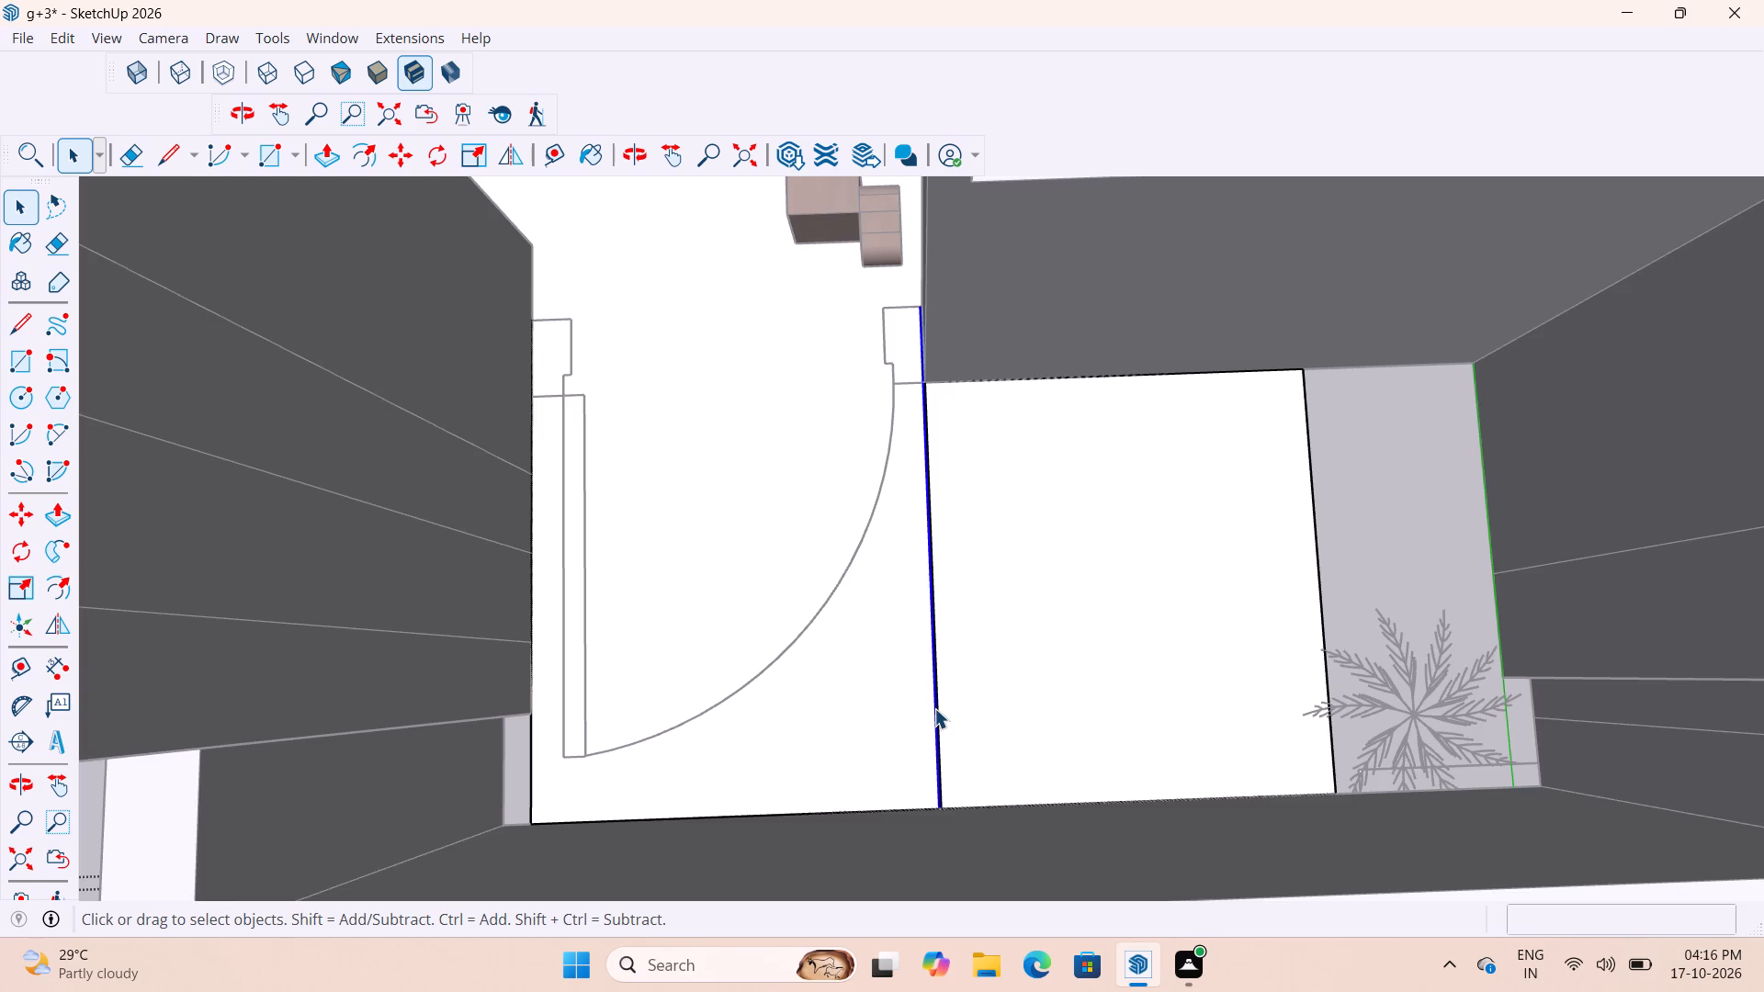
scroll(925, 717, "up", 8)
key("Delete")
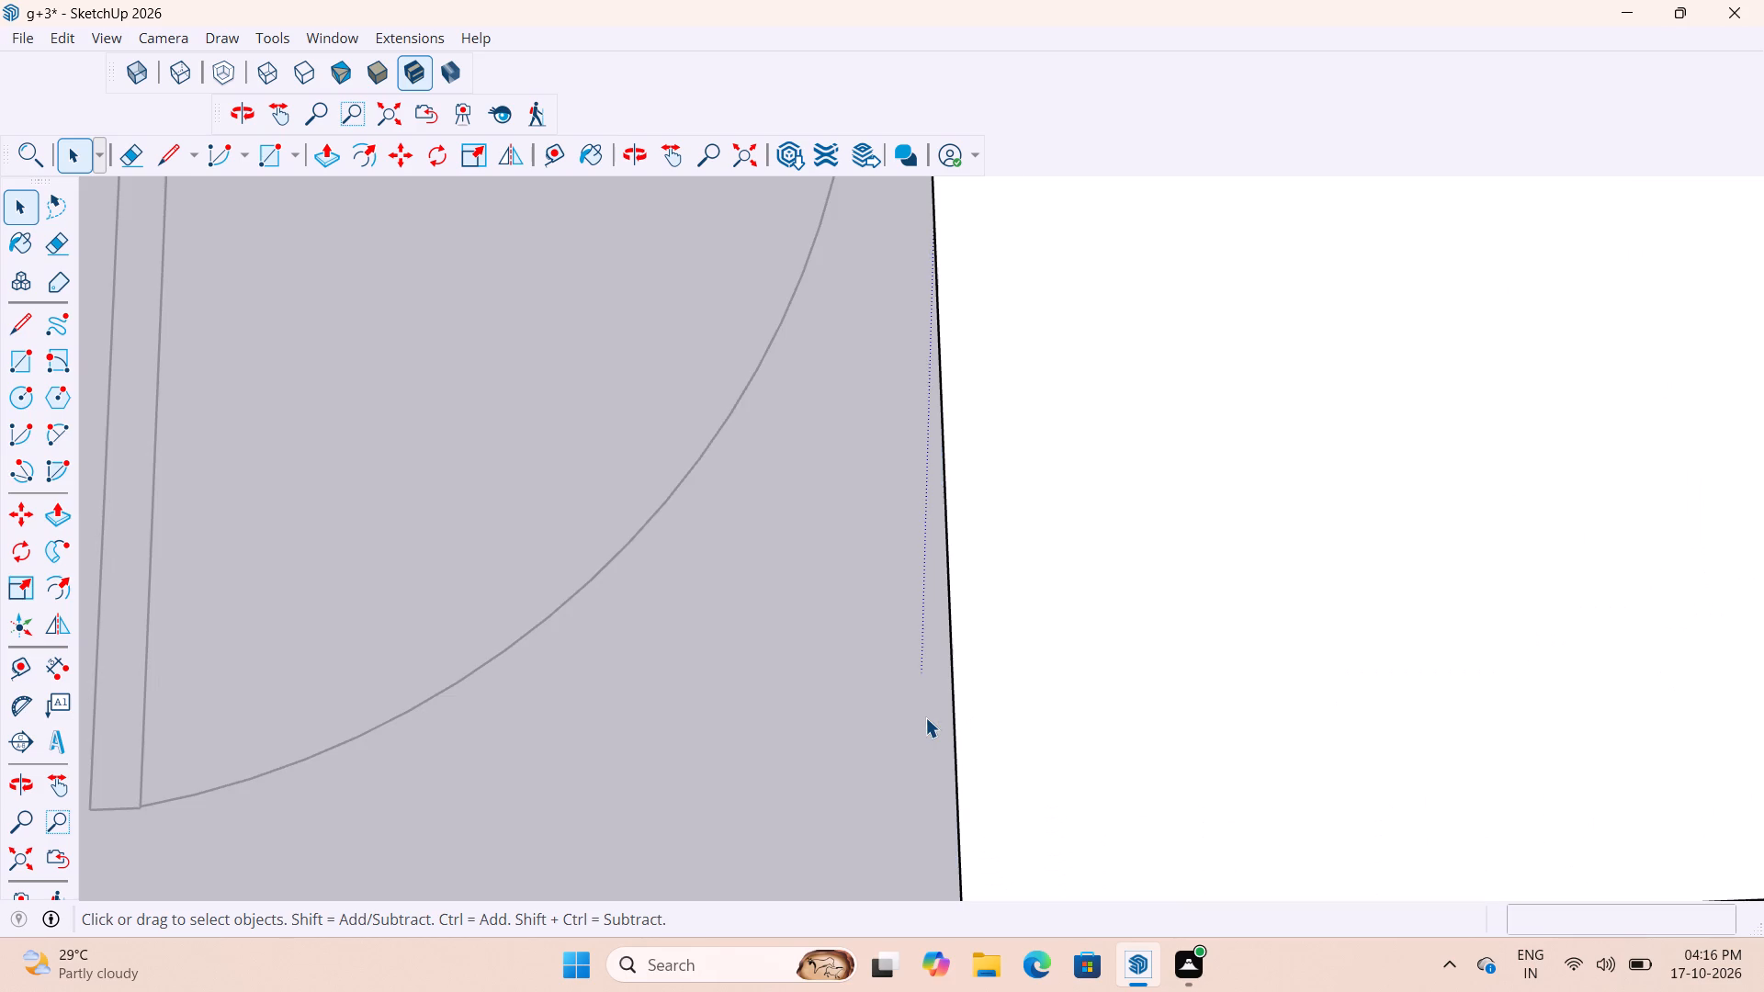
Undo the last edge deletion and delete the adjacent long edge at the joint between the doorway floor and the balcony rectangle.
key("ctrl+z")
left_click(954, 692)
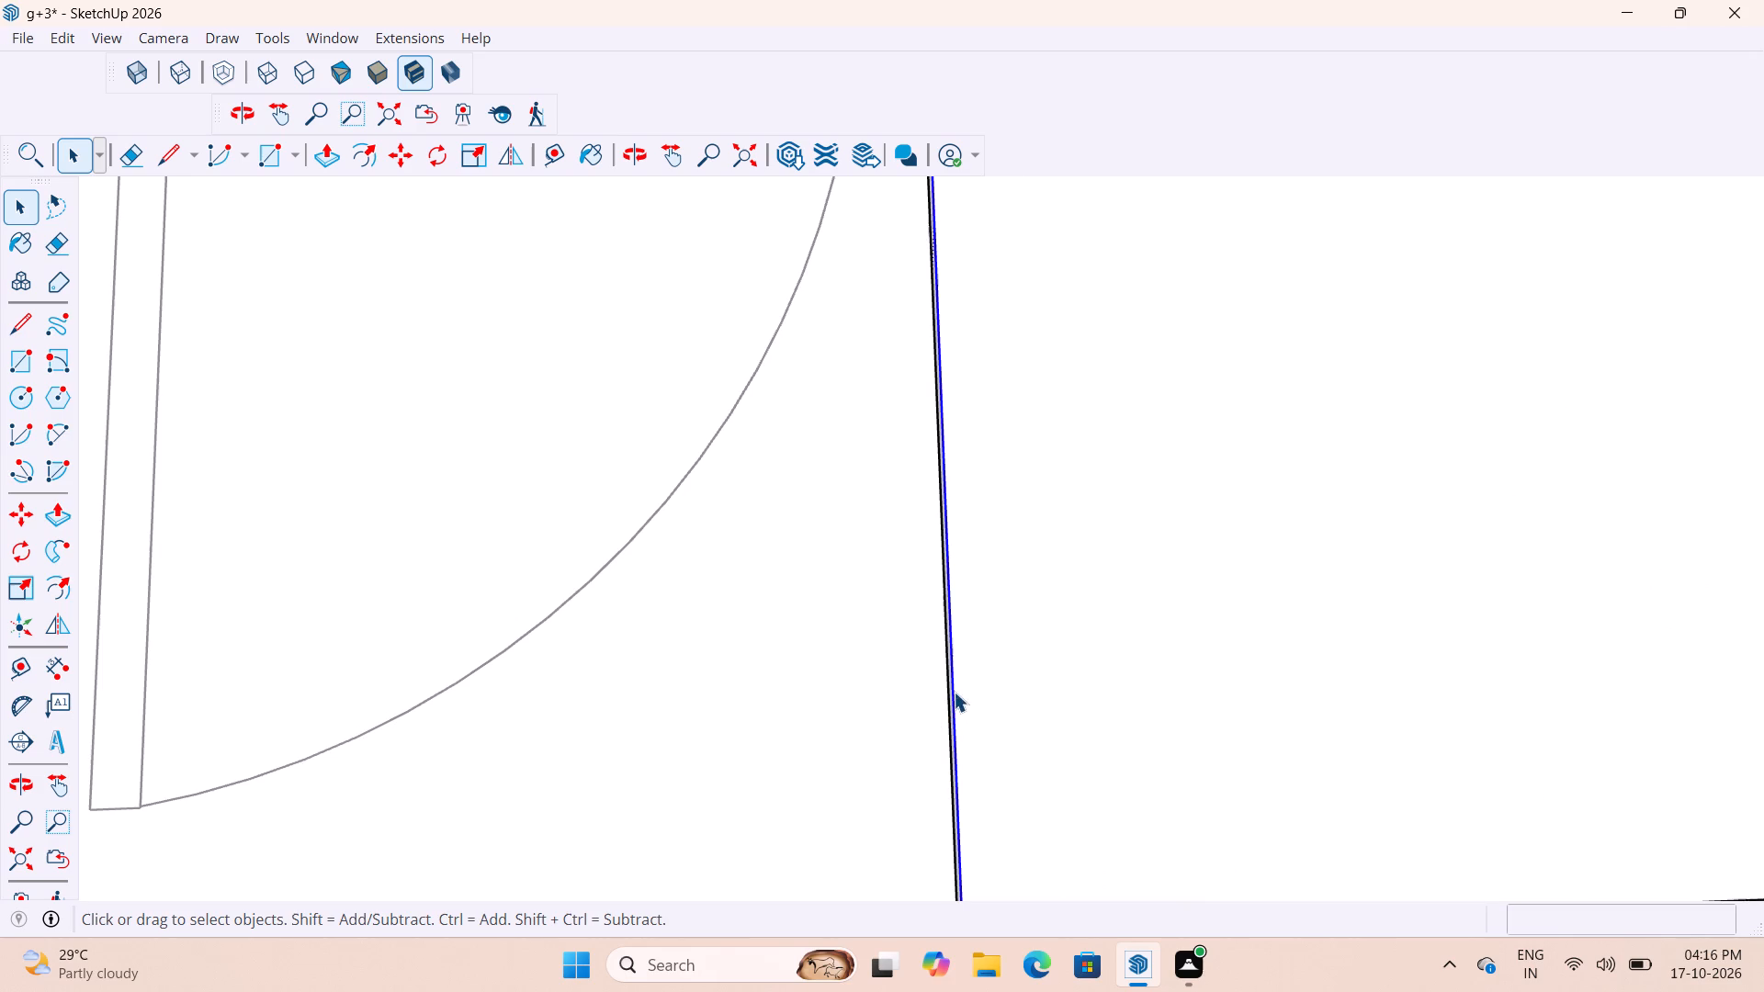
key("Delete")
Reopen the floor group and move the doorway floor's long edge about 3' 6" across the balcony to its far side wall.
scroll(954, 692, "down", 4)
scroll(954, 692, "up", 8)
middle_click_drag(1013, 717, 830, 608)
scroll(1003, 700, "up", 1)
scroll(879, 638, "down", 11)
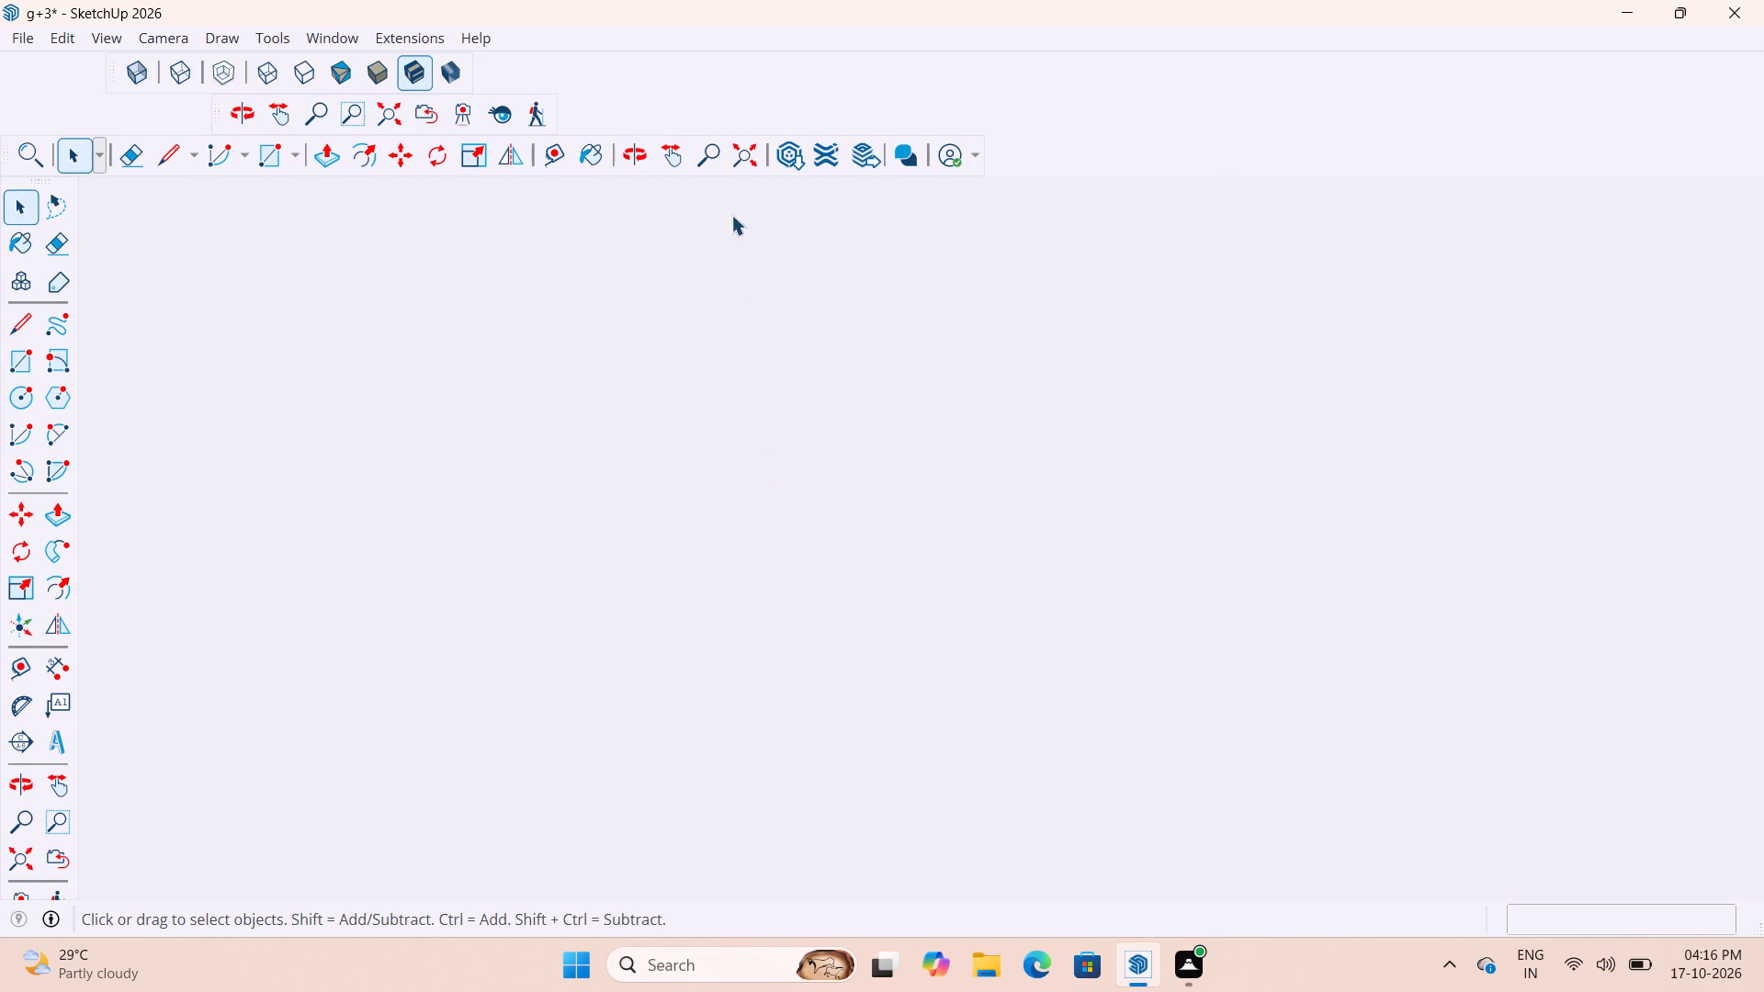
left_click(751, 158)
scroll(905, 739, "up", 5)
scroll(1763, 359, "down", 5)
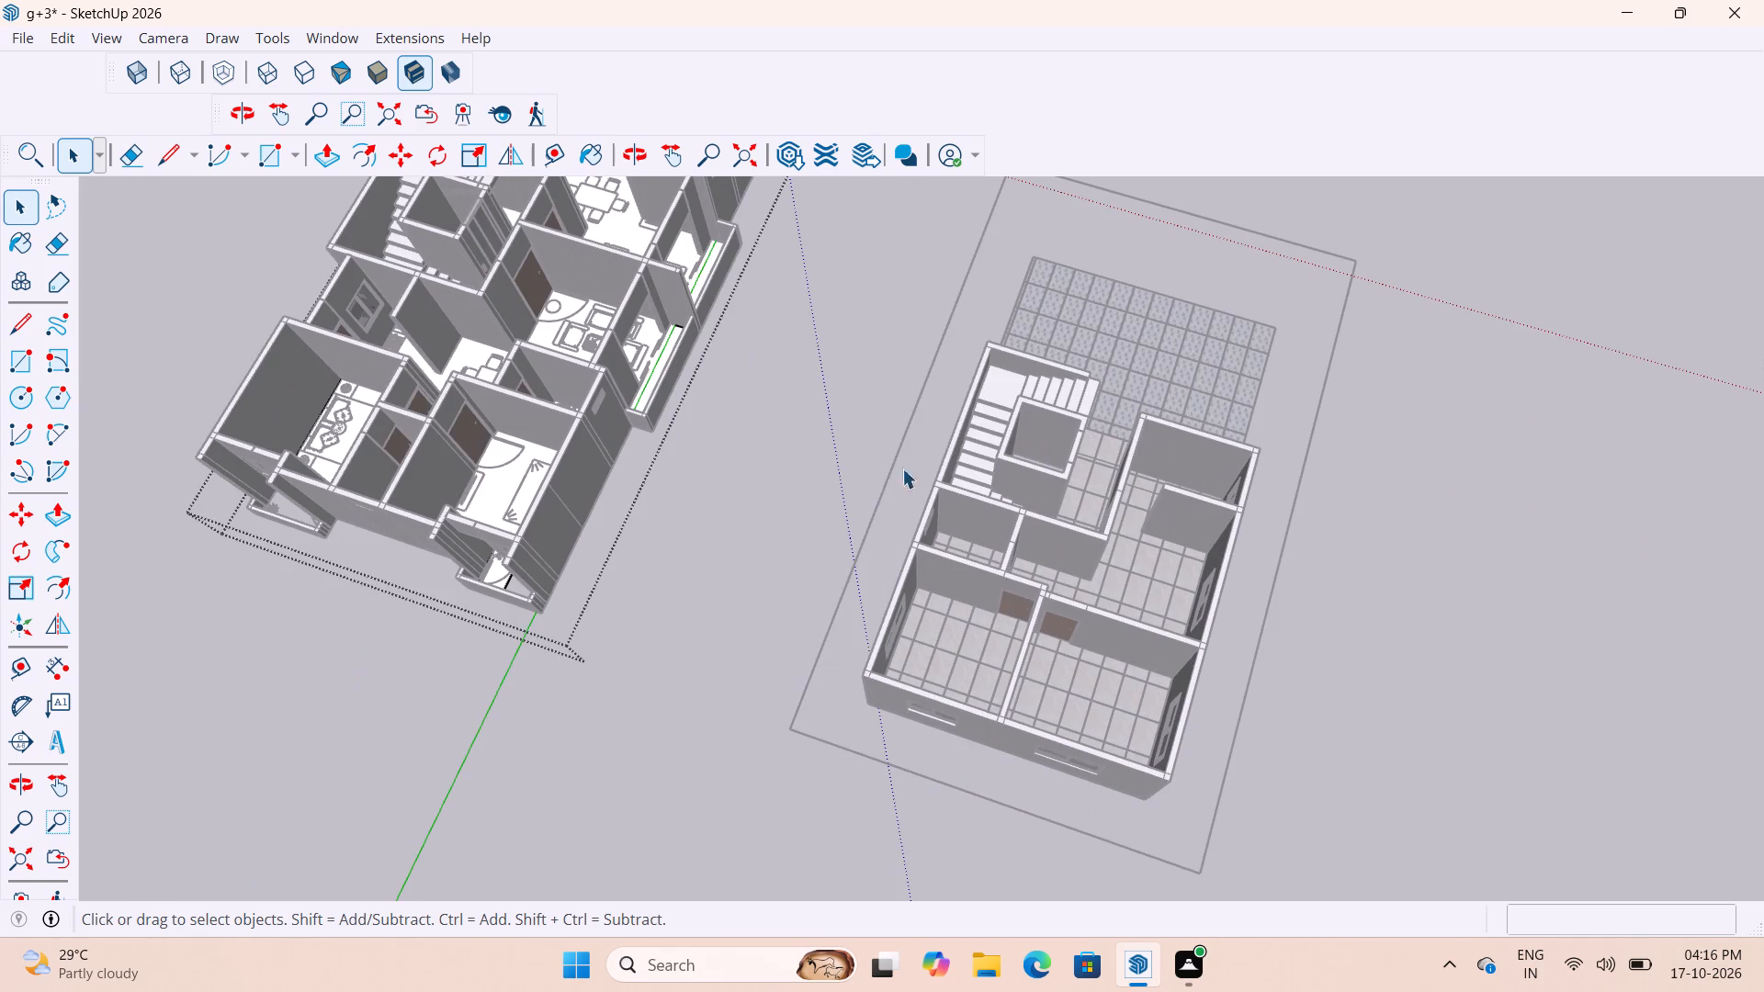
scroll(643, 622, "up", 9)
left_click(531, 631)
scroll(548, 614, "up", 10)
middle_click_drag(844, 356, 874, 389)
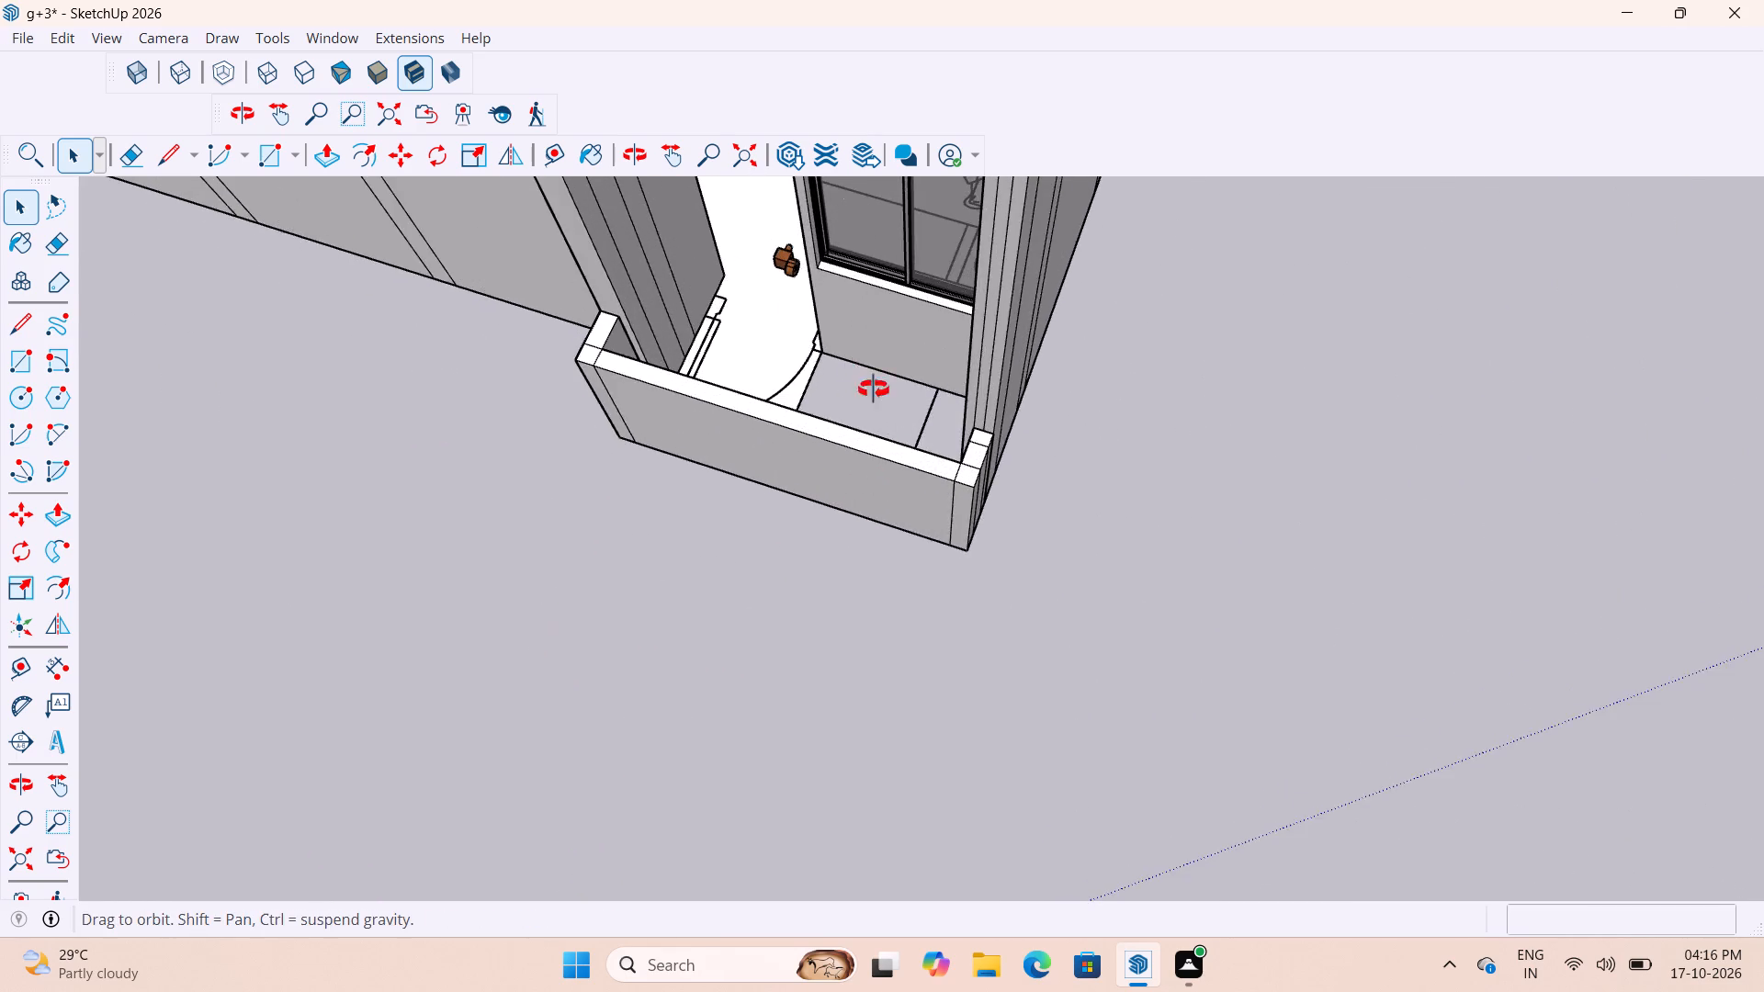
middle_click_drag(874, 389, 981, 501)
scroll(731, 440, "up", 13)
middle_click_drag(826, 454, 801, 452)
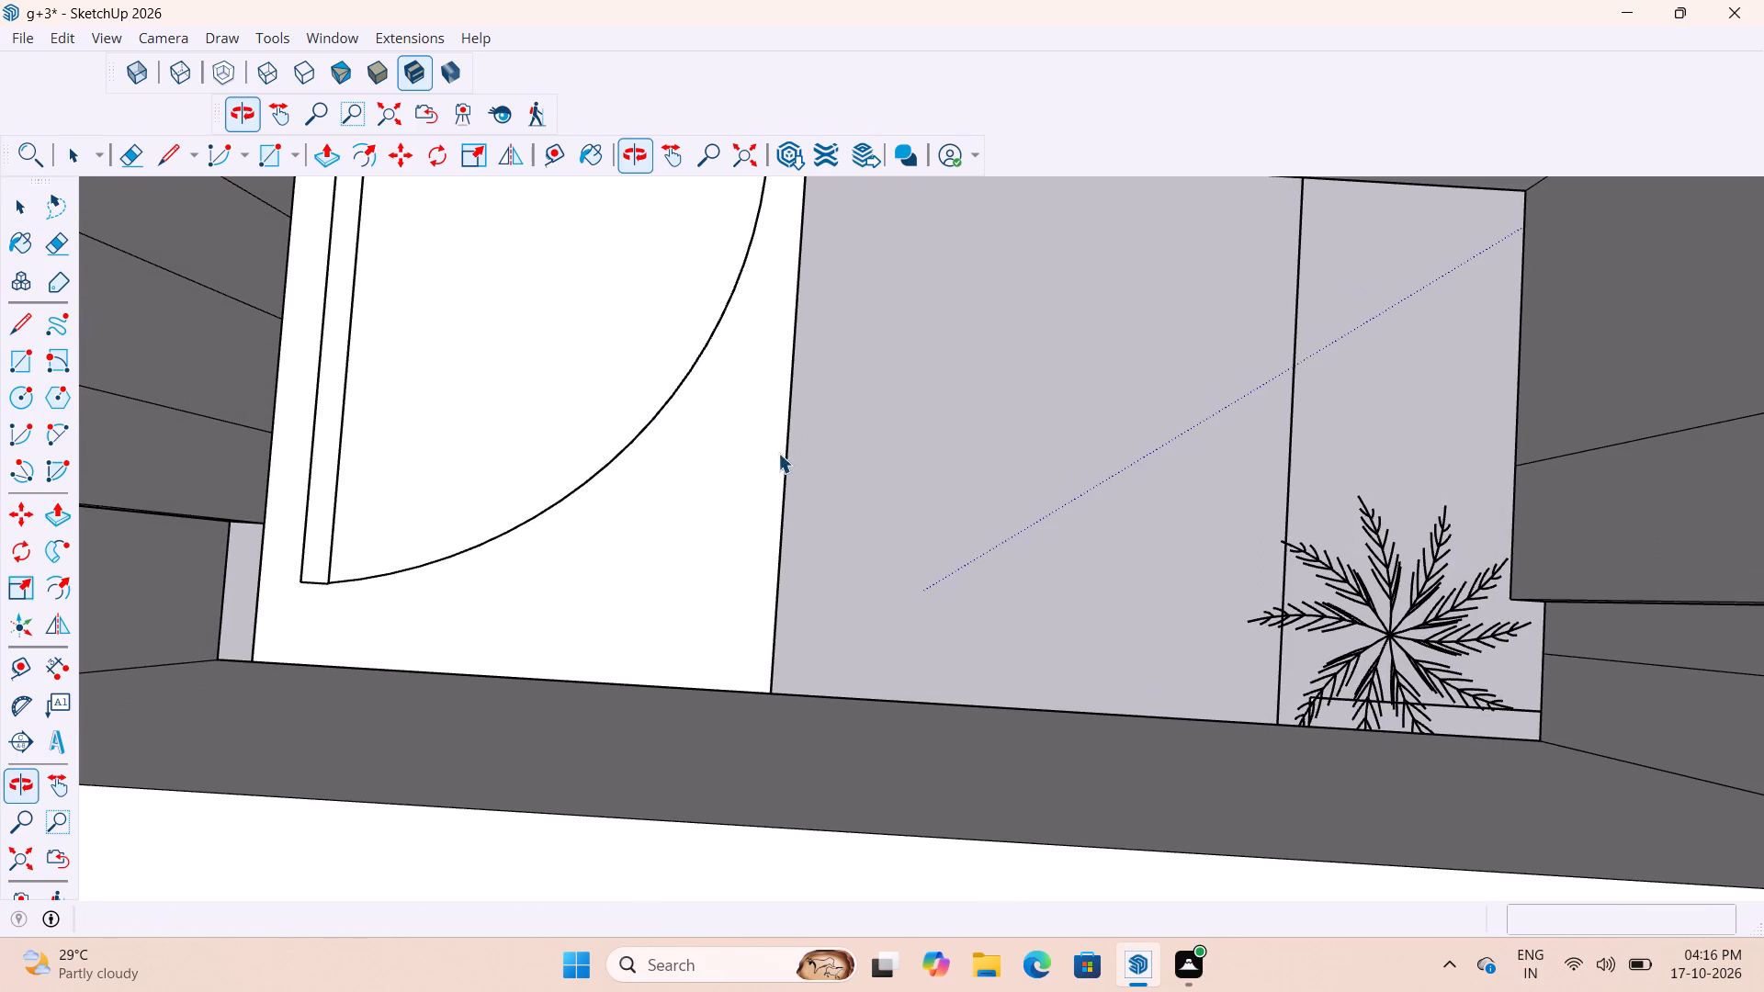
left_click(780, 474)
scroll(781, 481, "up", 3)
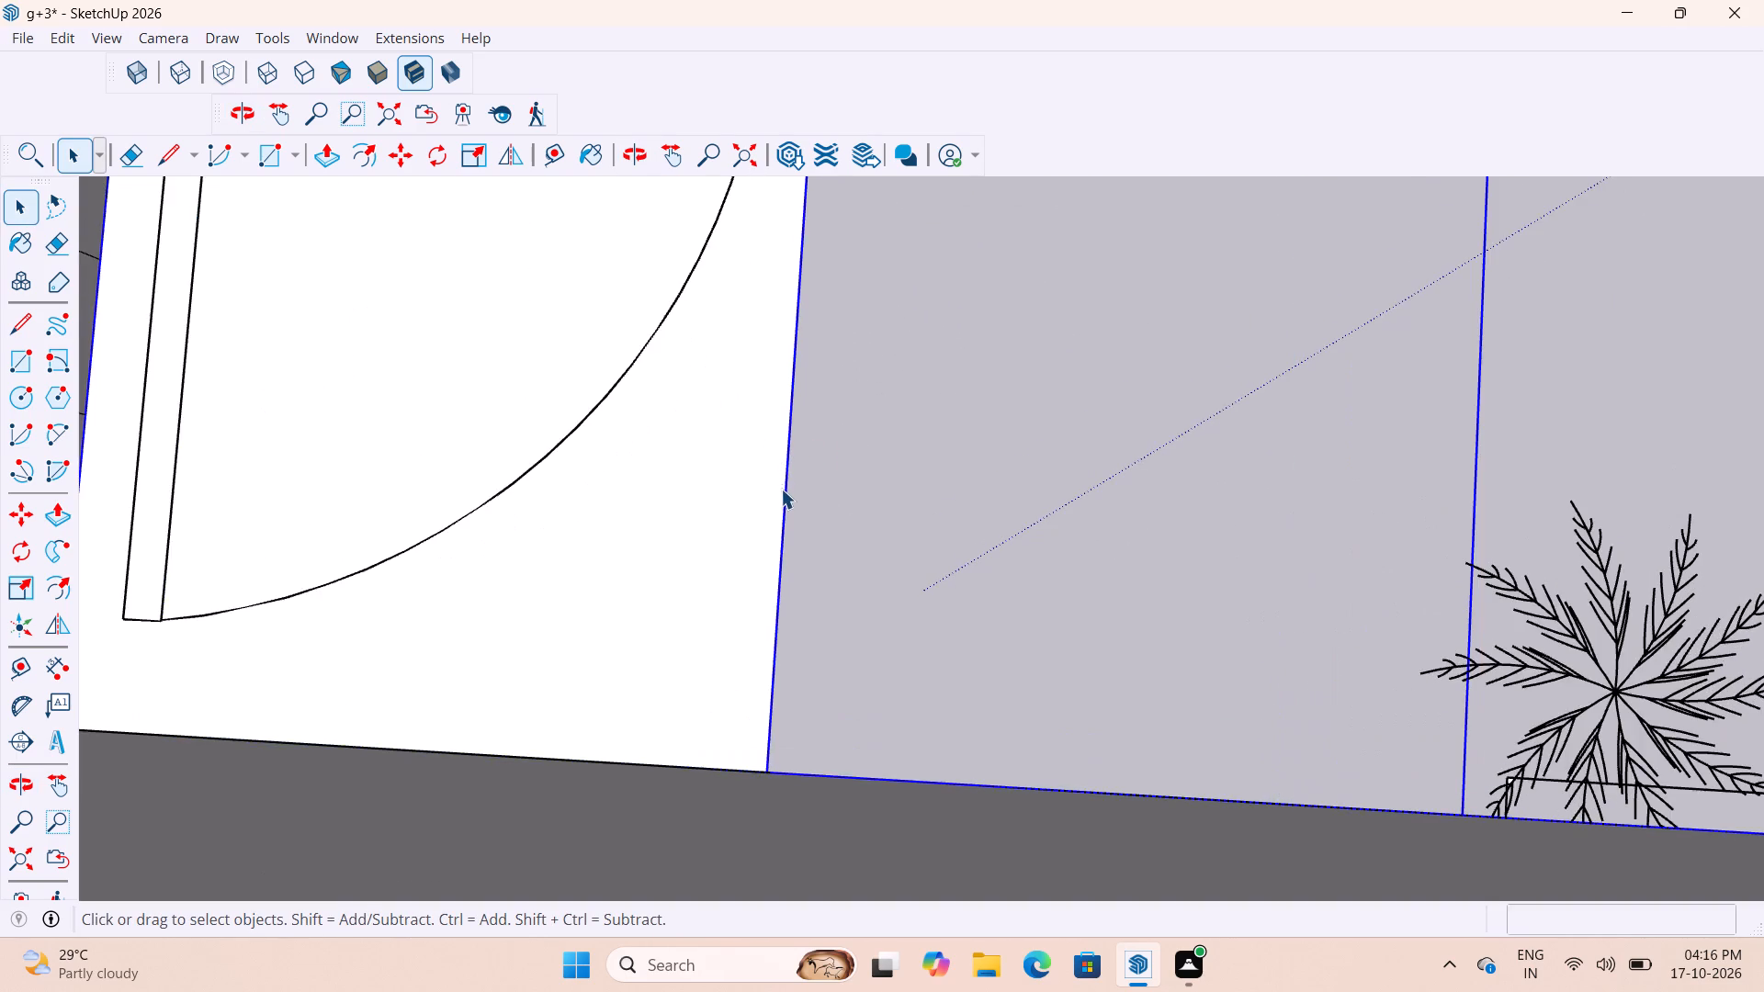
double_click(781, 490)
scroll(787, 545, "up", 1)
scroll(787, 569, "down", 5)
key("m")
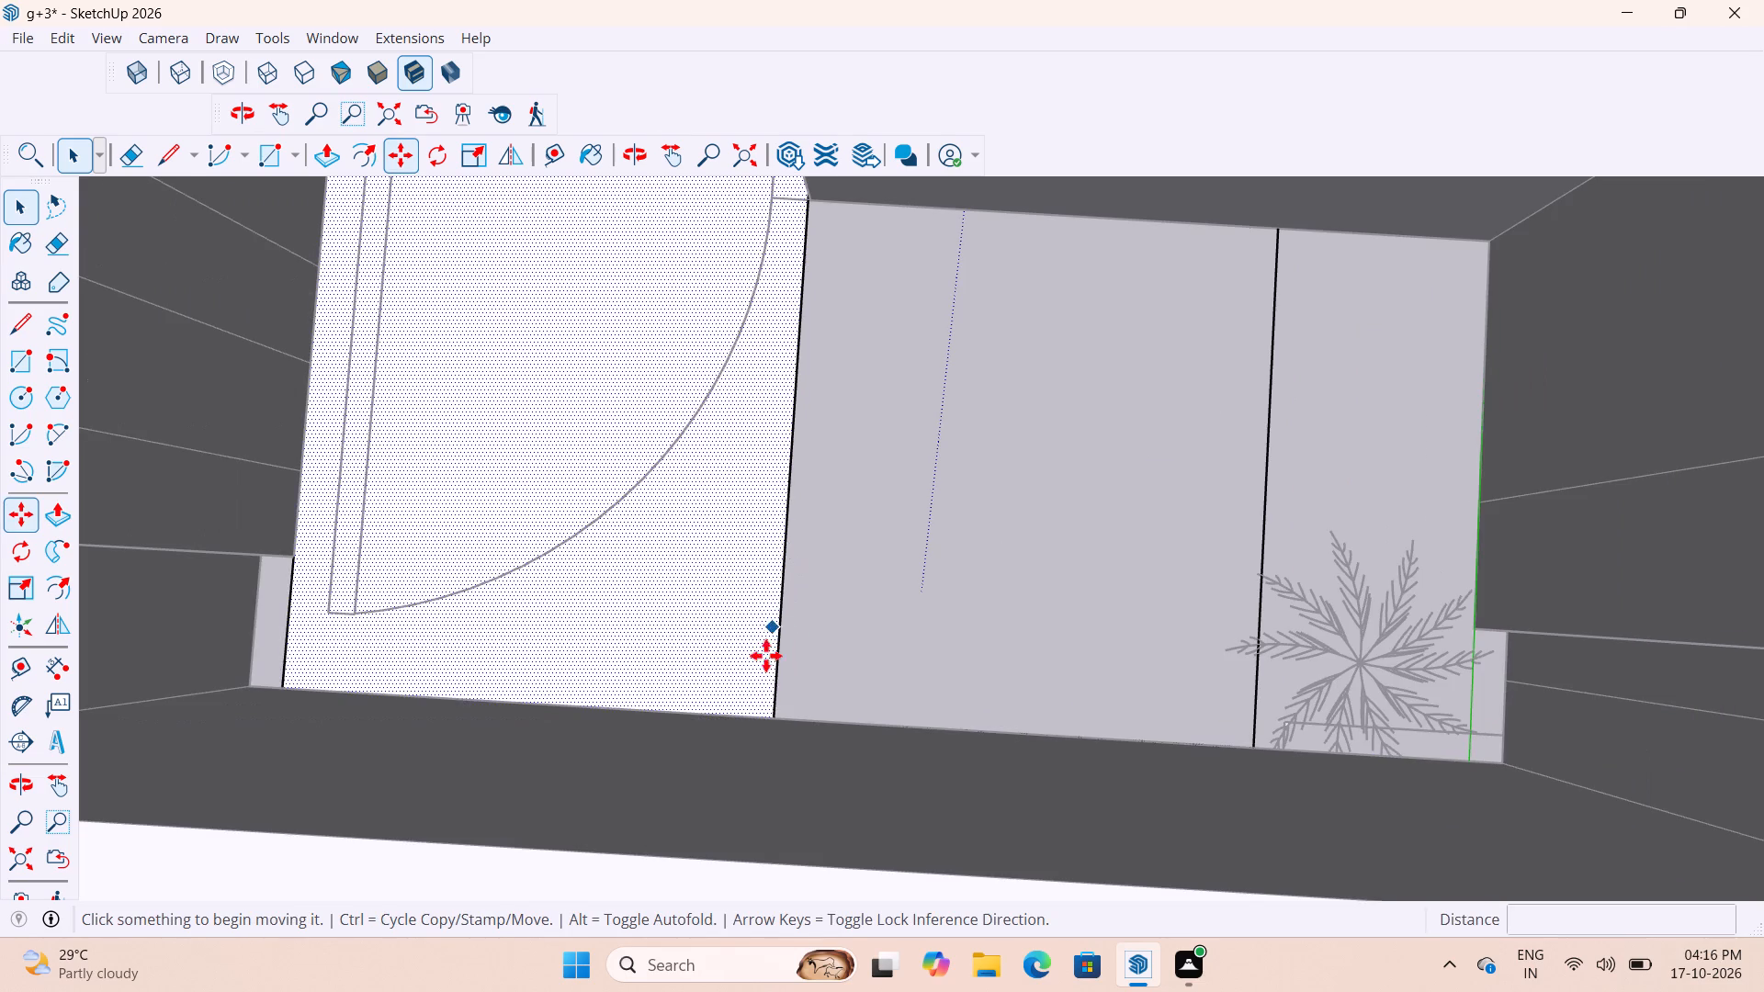
left_click(788, 557)
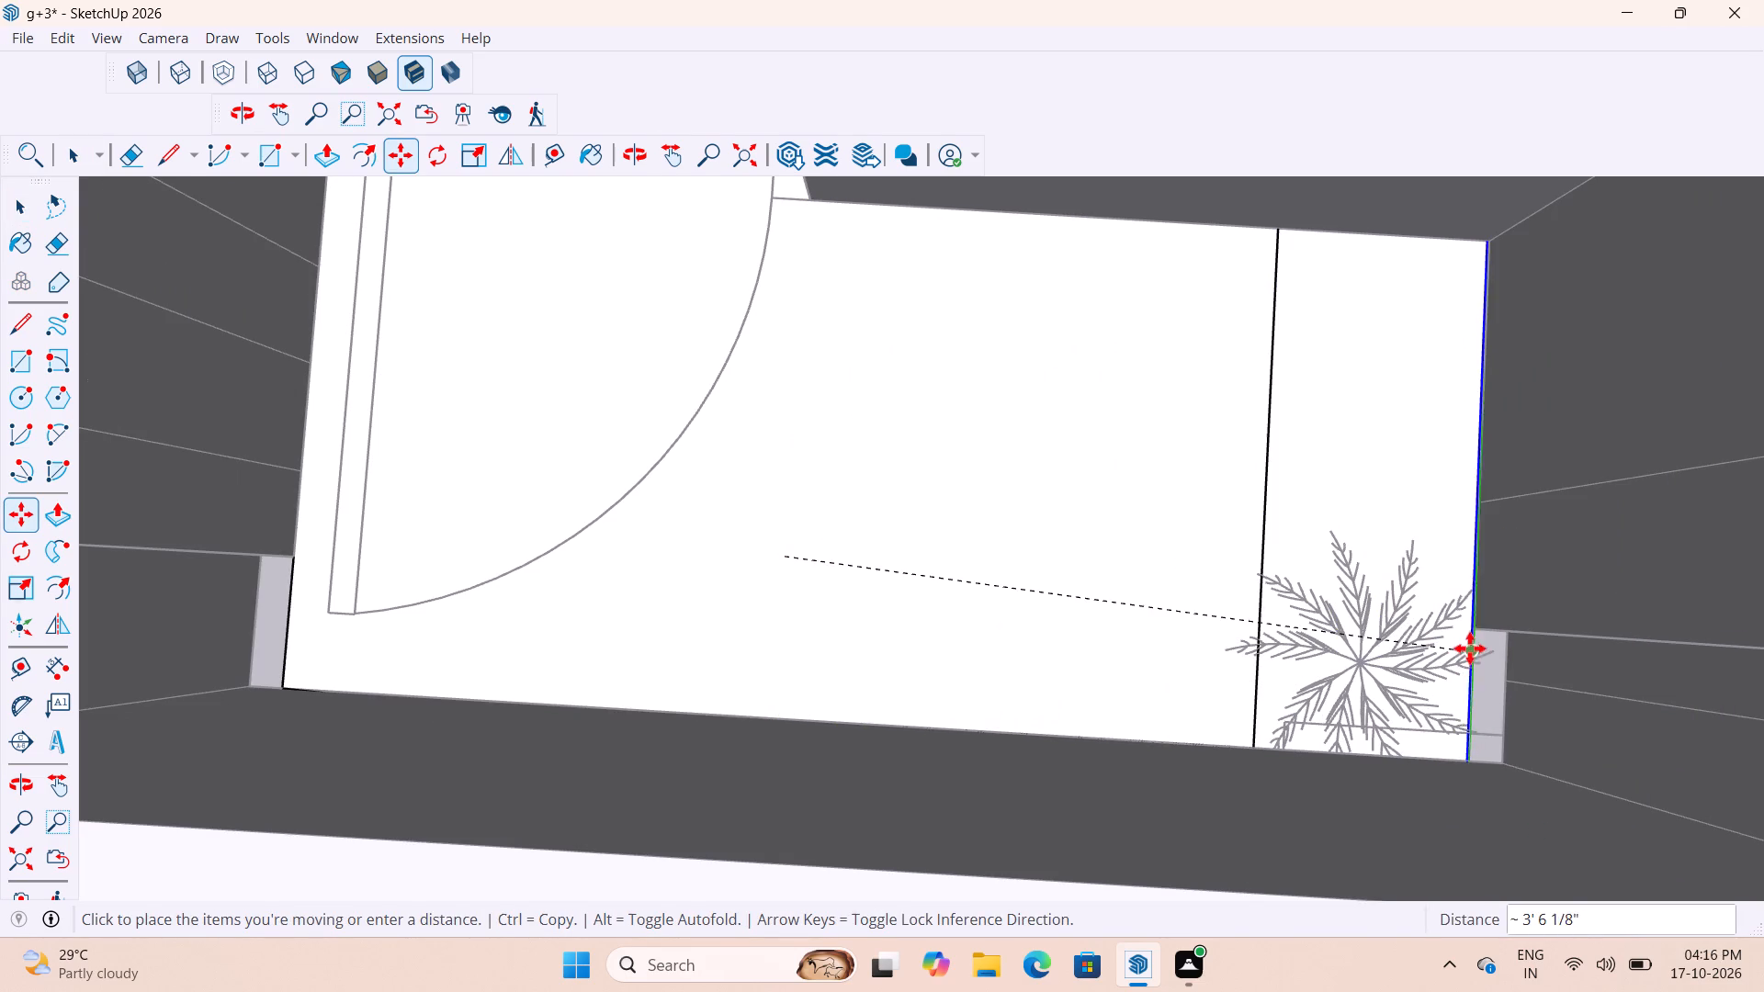
left_click(1481, 635)
key("space")
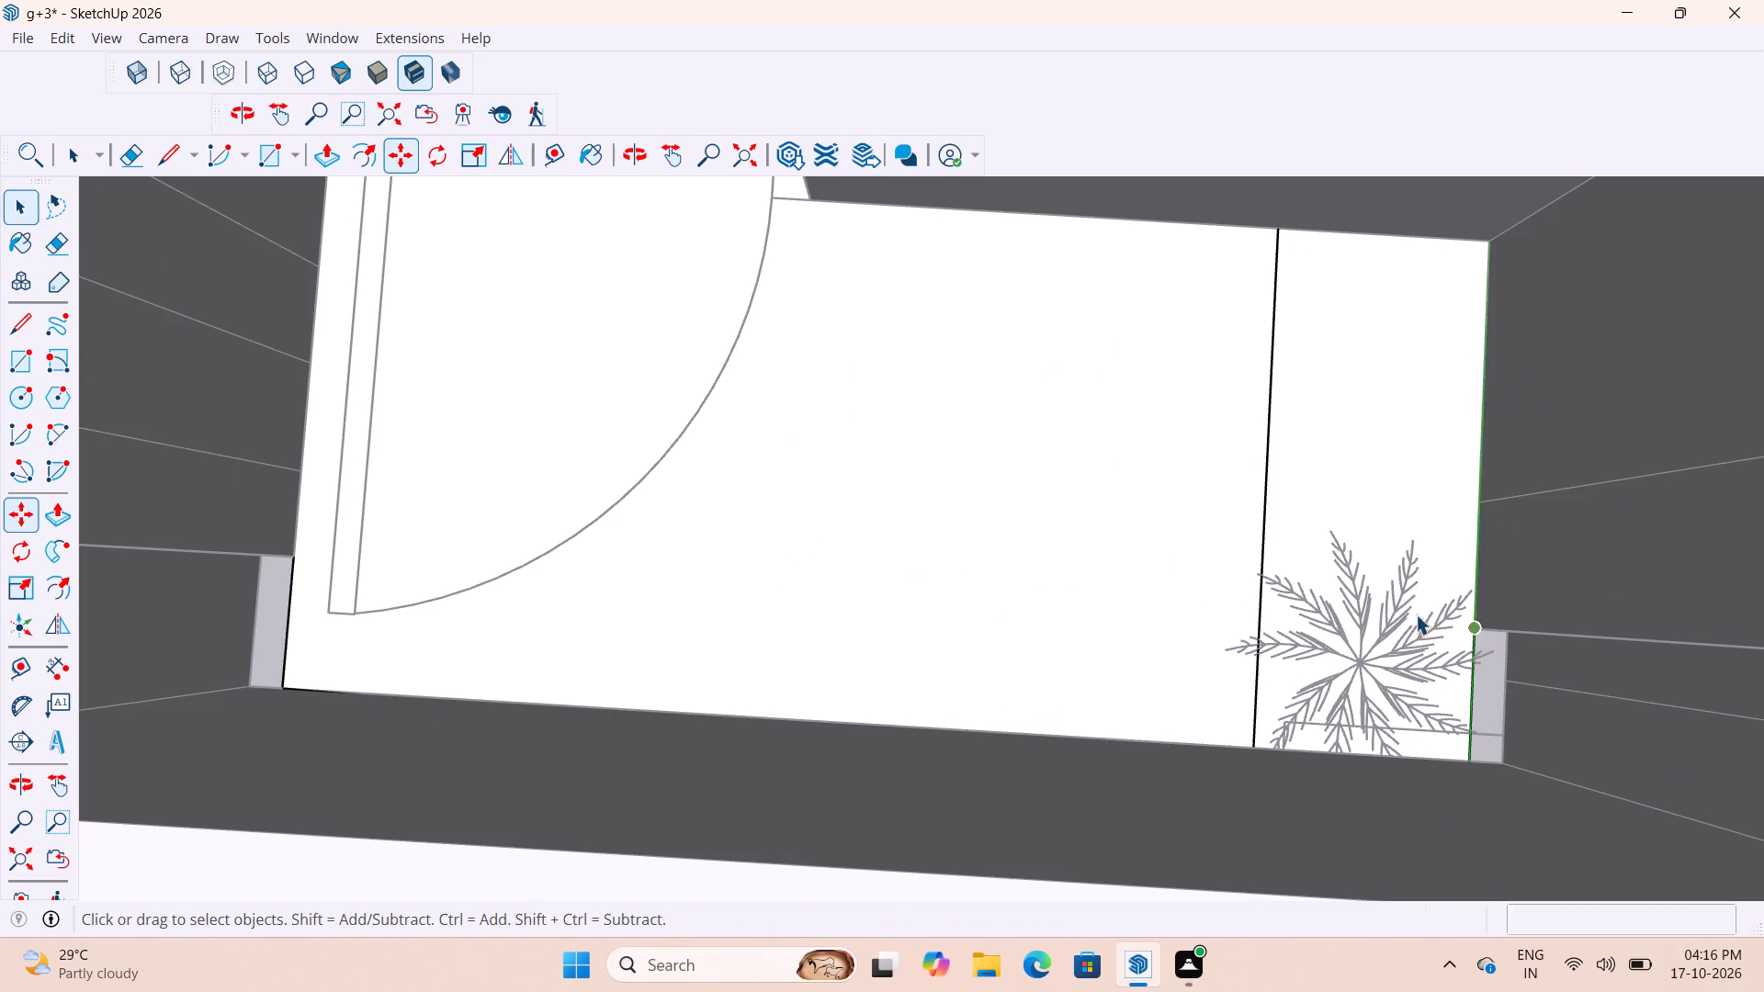
key("space")
Delete the leftover edge crossing the balcony floor near the plant symbol.
left_click(1266, 514)
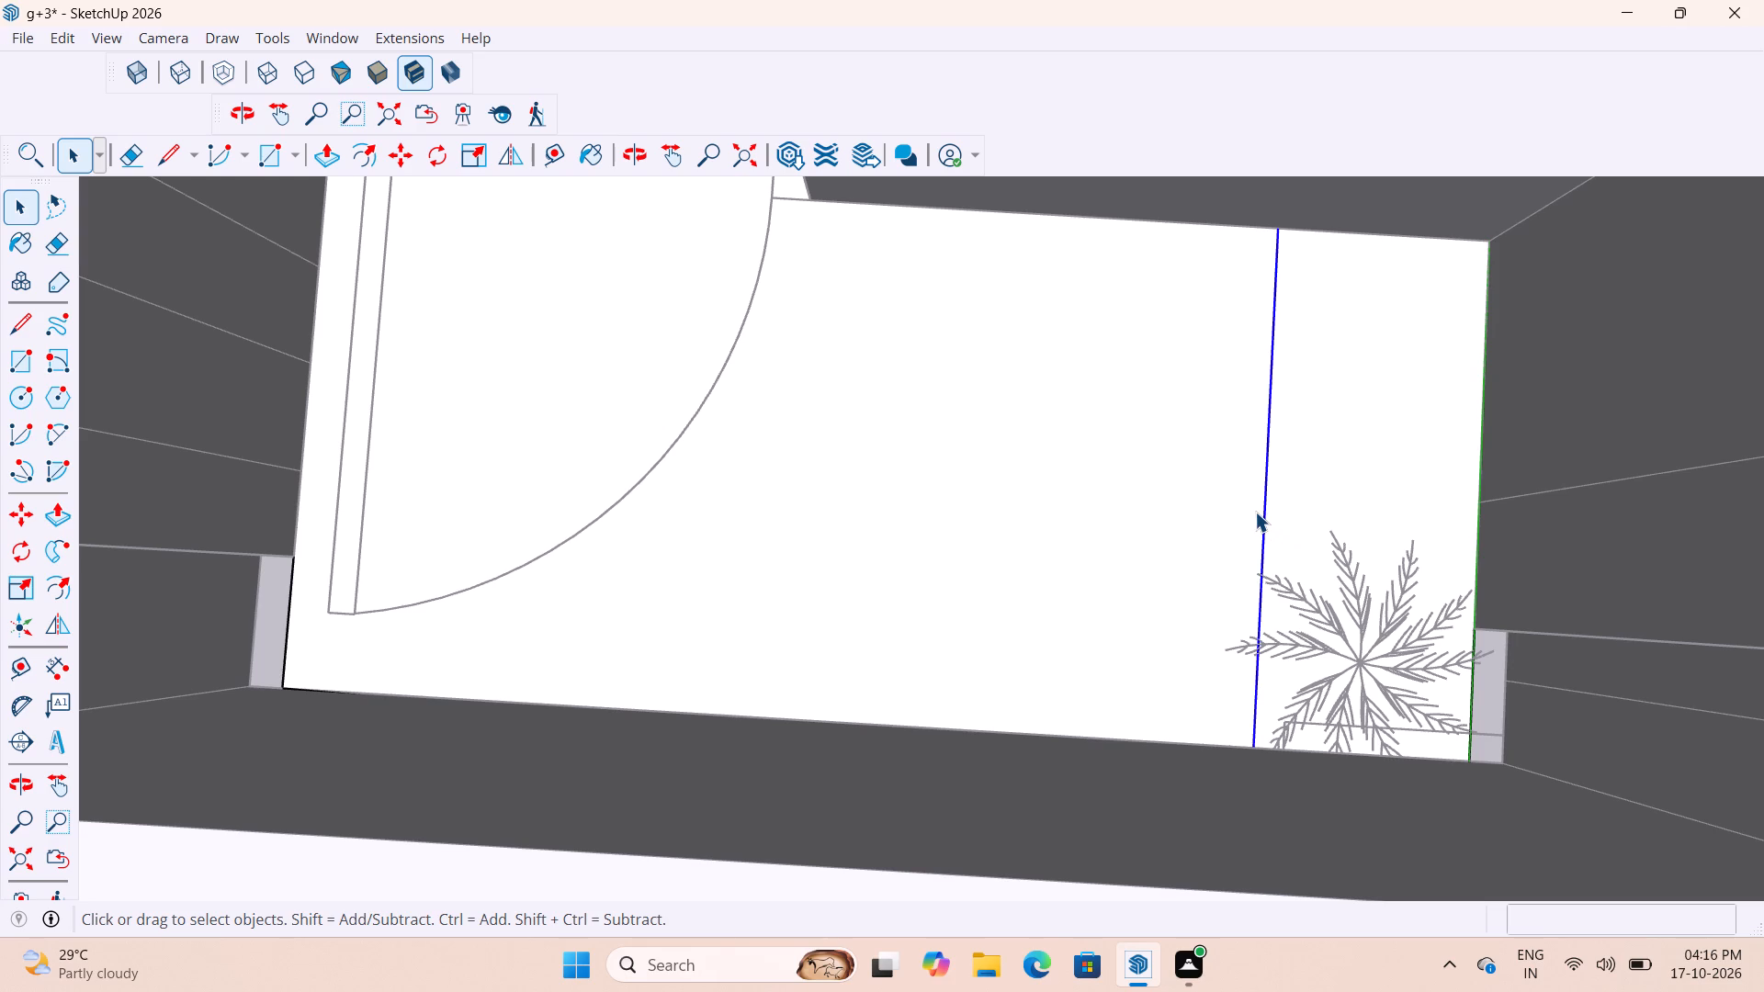
key("Delete")
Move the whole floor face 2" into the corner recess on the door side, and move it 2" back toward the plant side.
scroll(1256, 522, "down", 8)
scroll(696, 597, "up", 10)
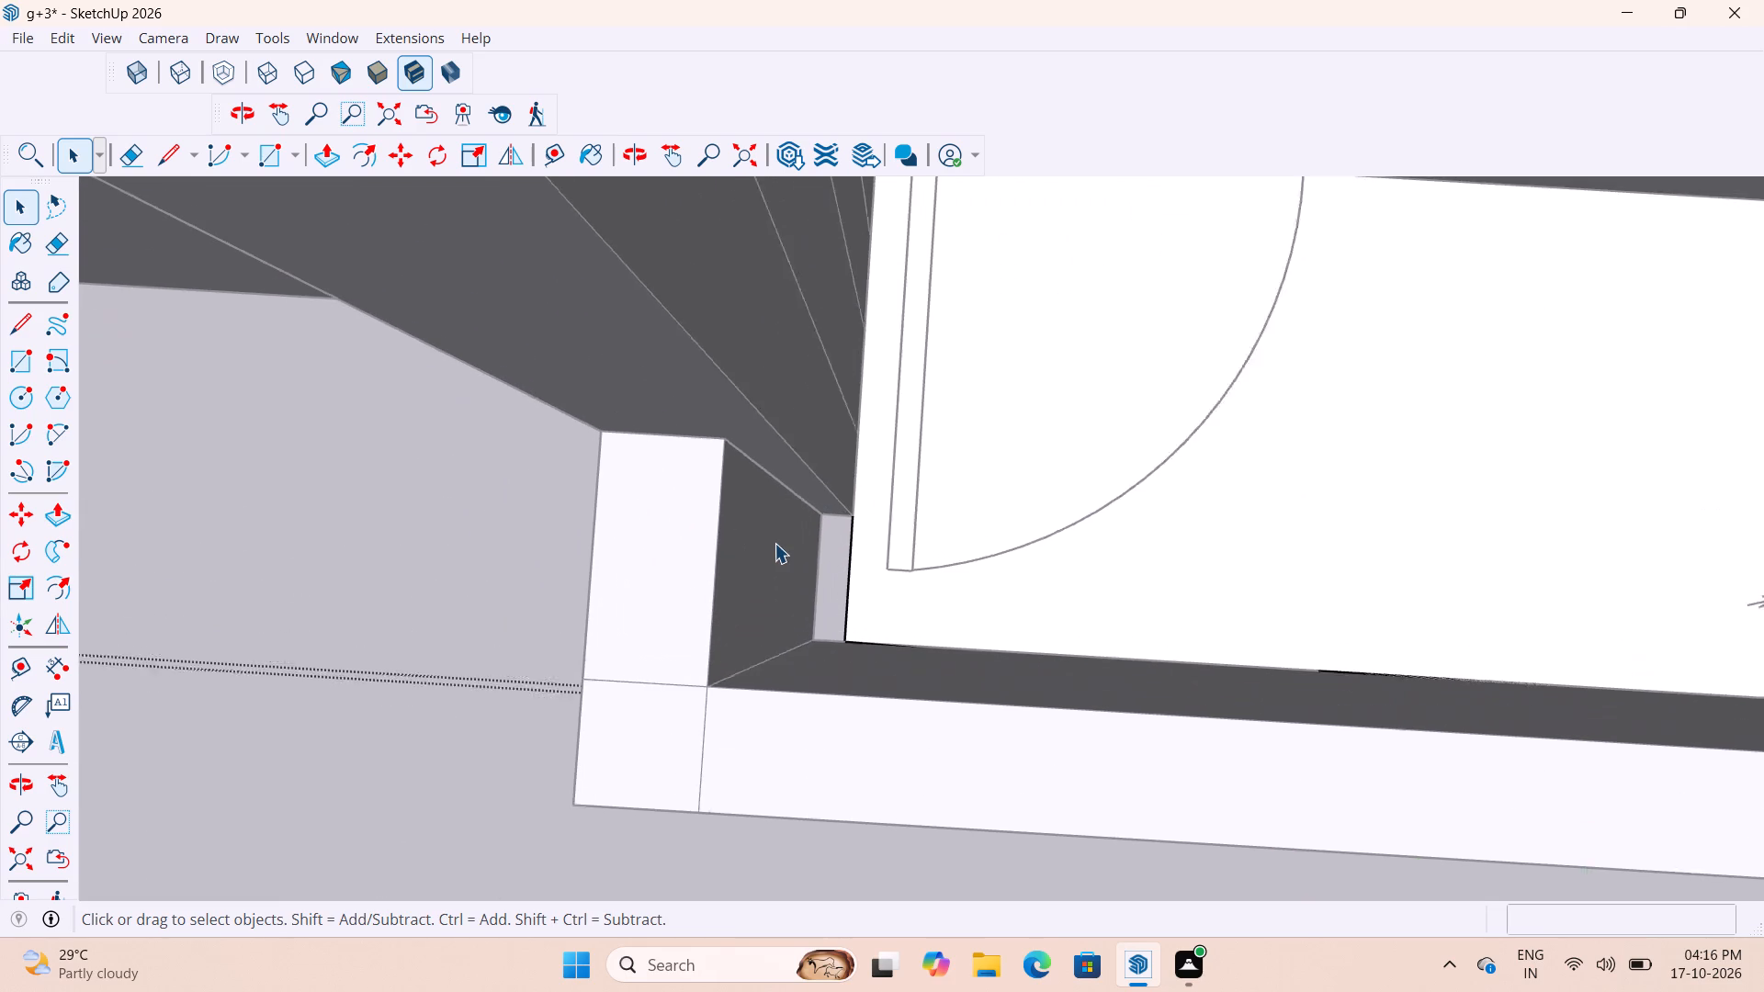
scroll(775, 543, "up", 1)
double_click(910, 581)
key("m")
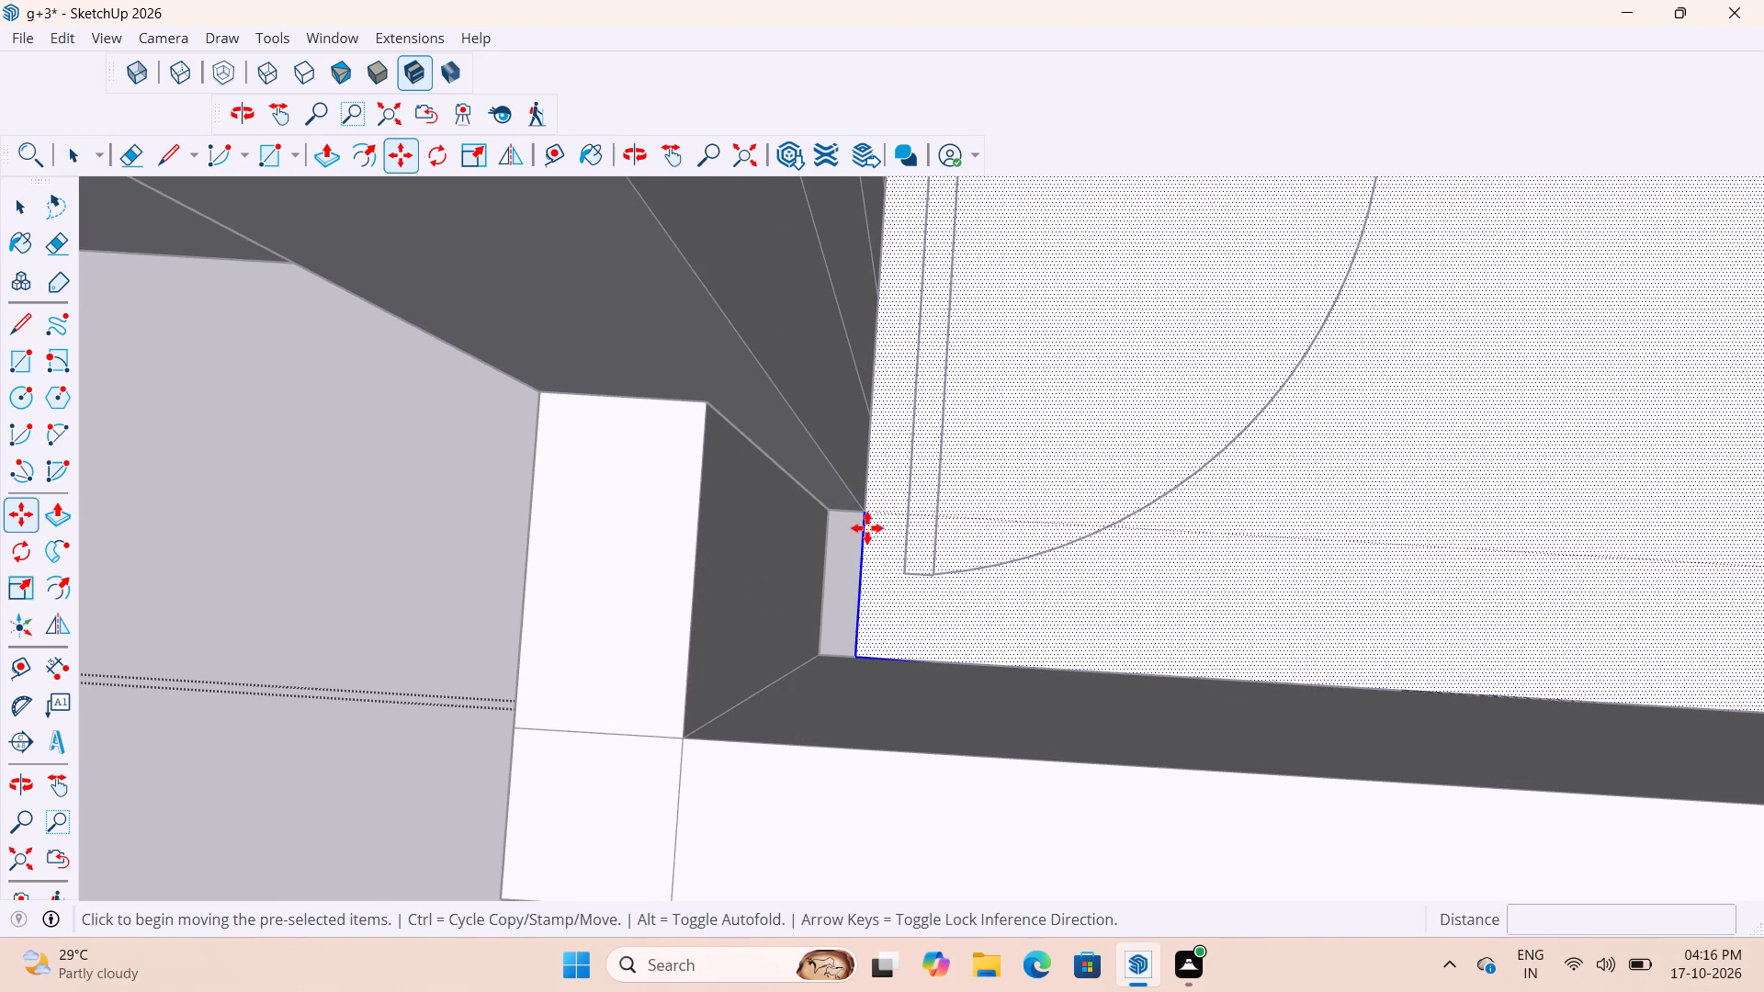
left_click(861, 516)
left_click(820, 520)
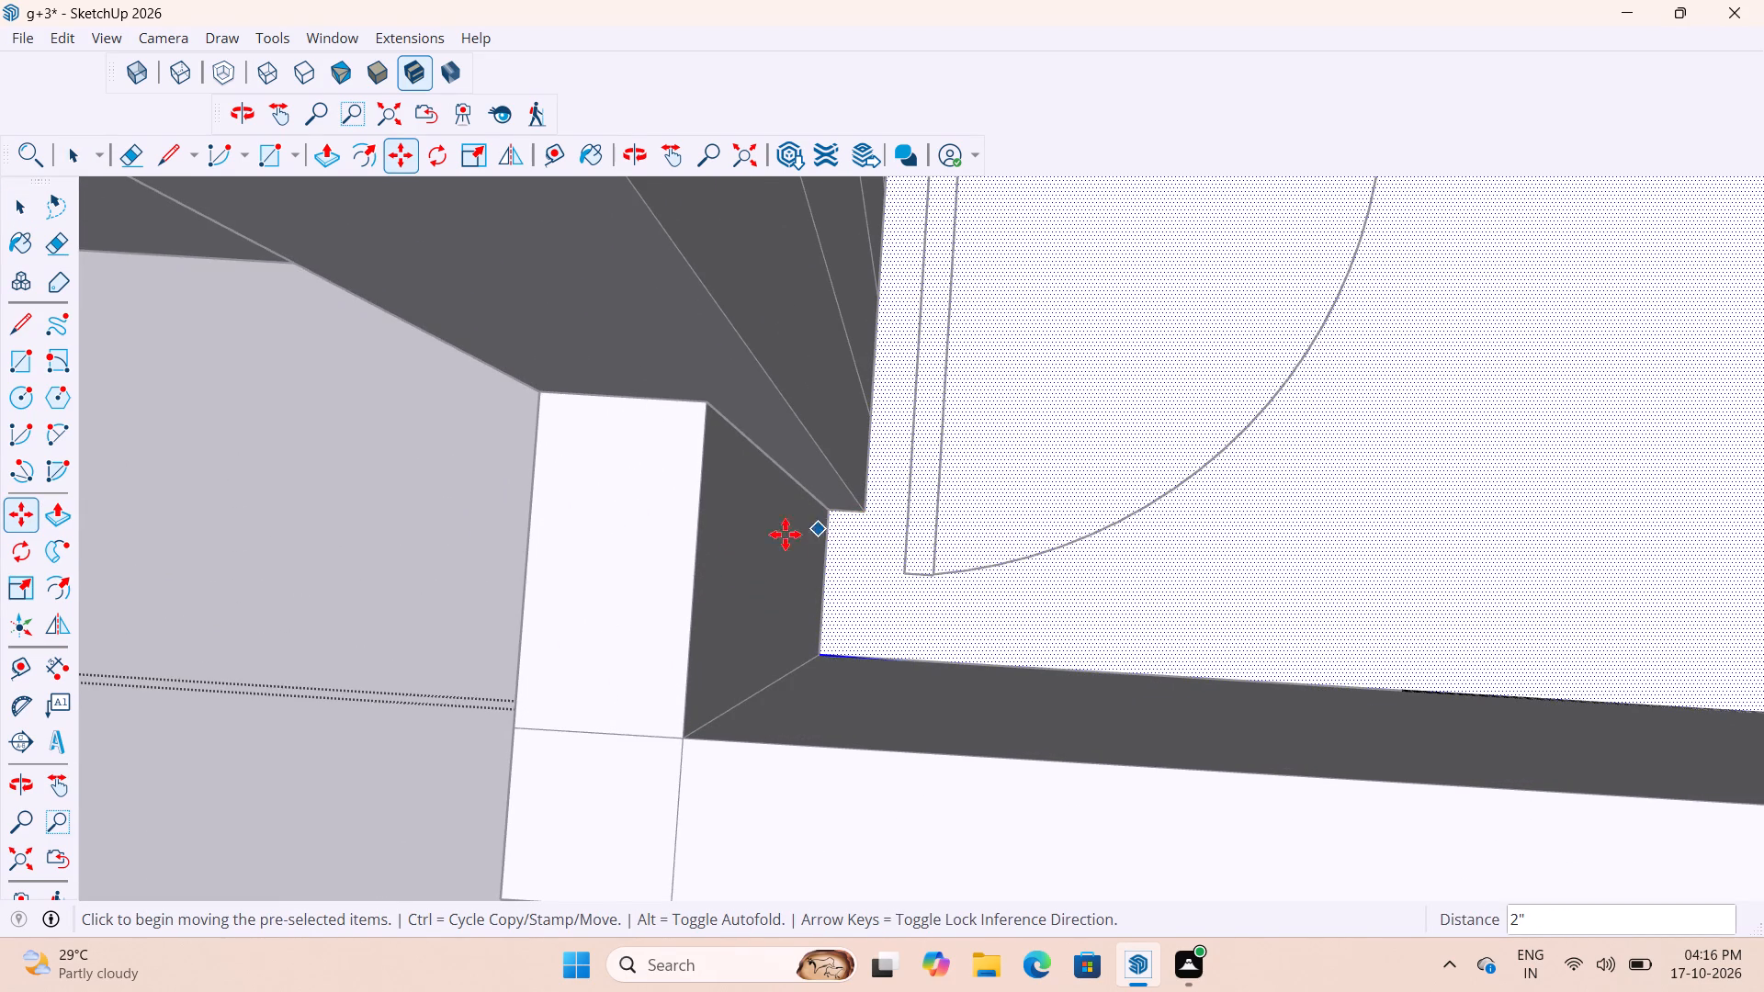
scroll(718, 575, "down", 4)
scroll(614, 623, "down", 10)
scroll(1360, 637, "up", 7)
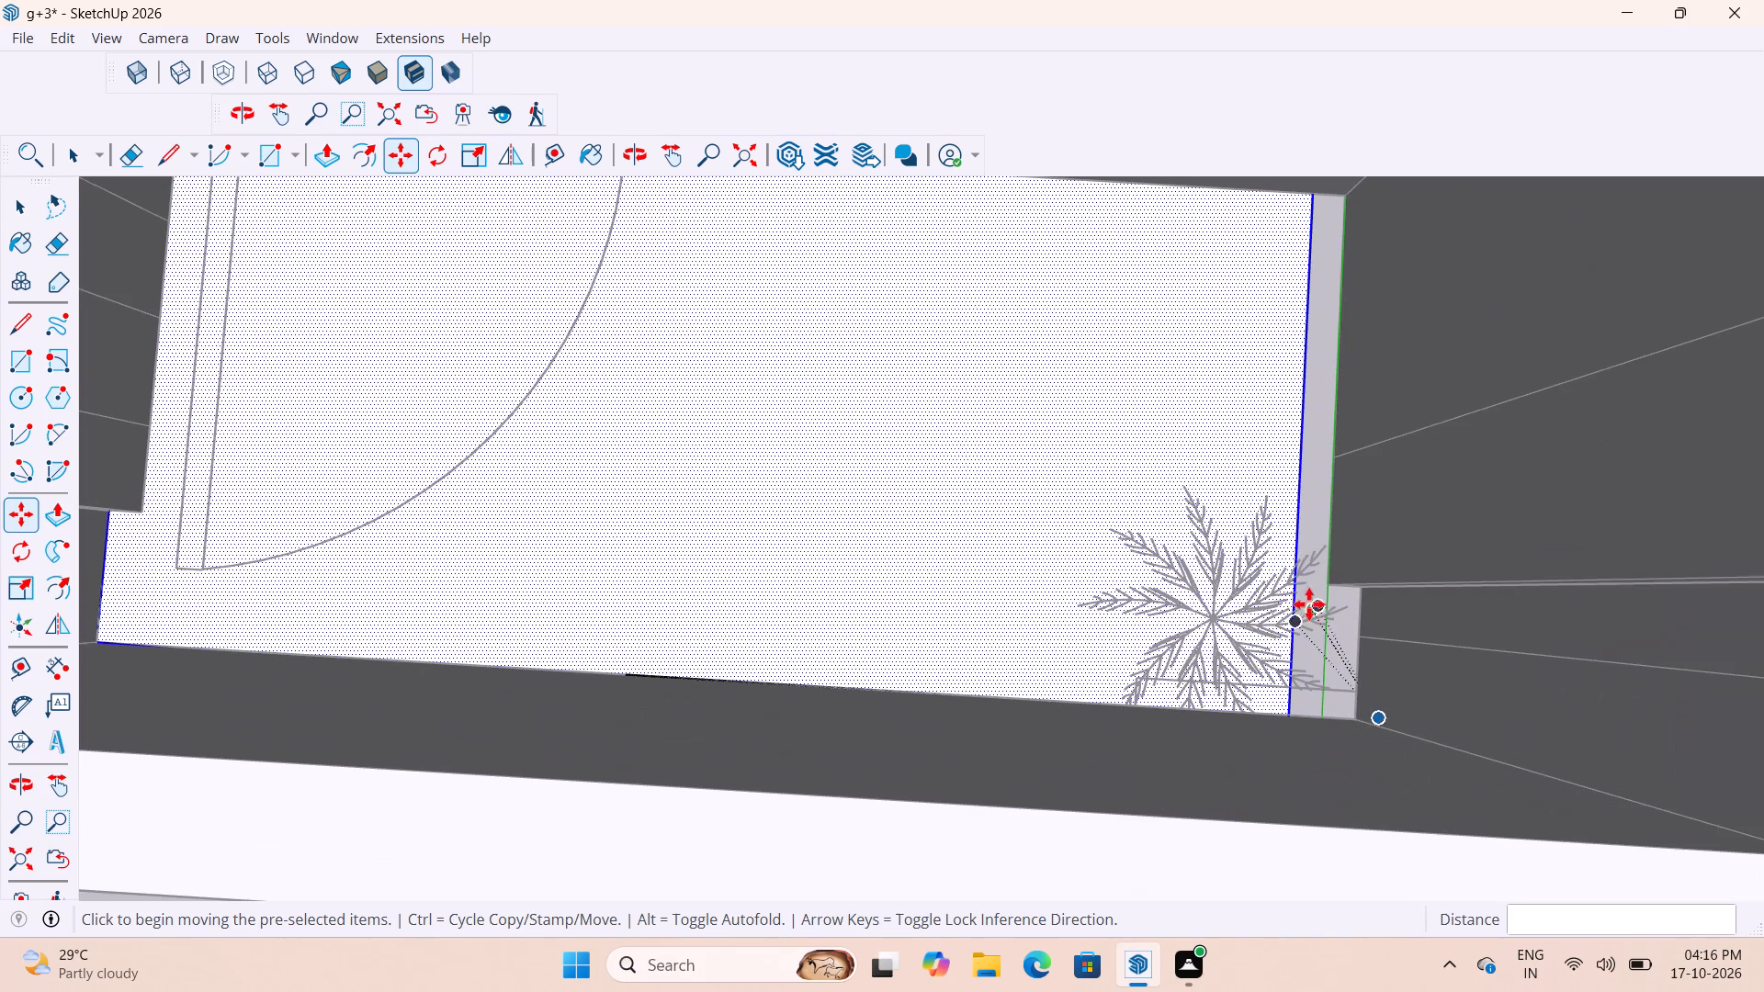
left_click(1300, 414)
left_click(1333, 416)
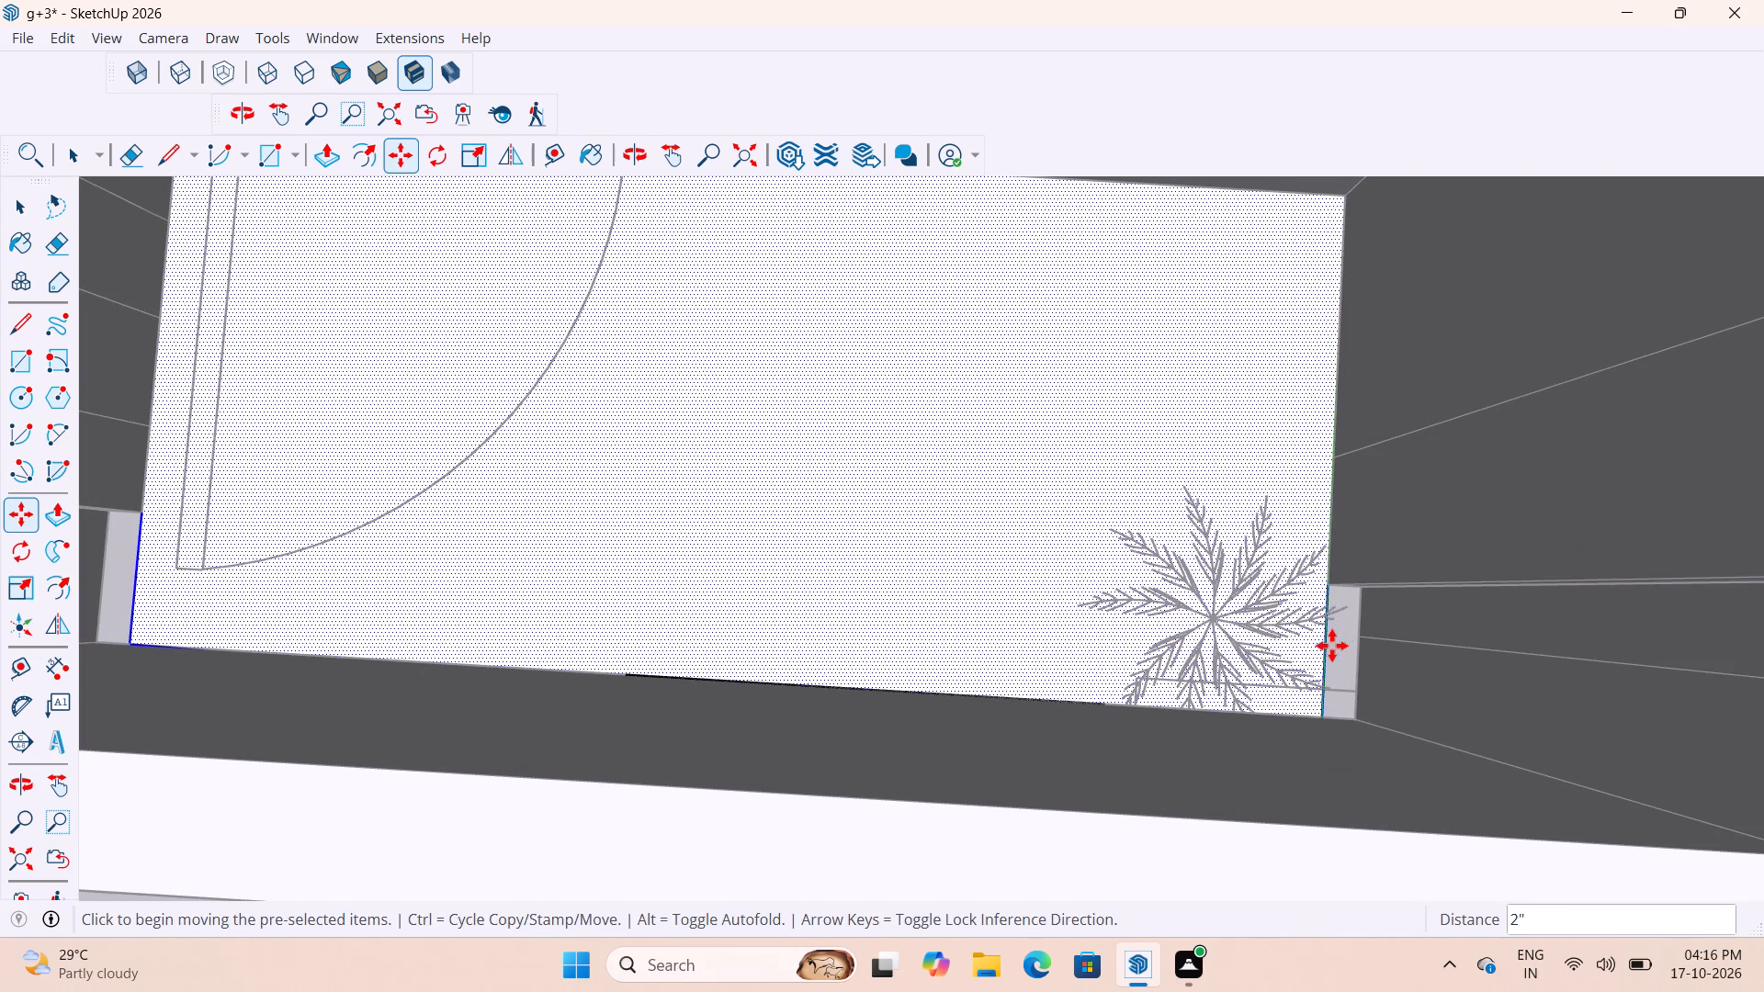
Move the floor face sideways to fill the narrow corner recess beside the plant symbol.
left_click(1331, 646)
left_click(1365, 647)
Draw a rectangle over the uncovered corner on the door side, from the recess corner to the floor edge at the parapet.
scroll(1175, 654, "down", 4)
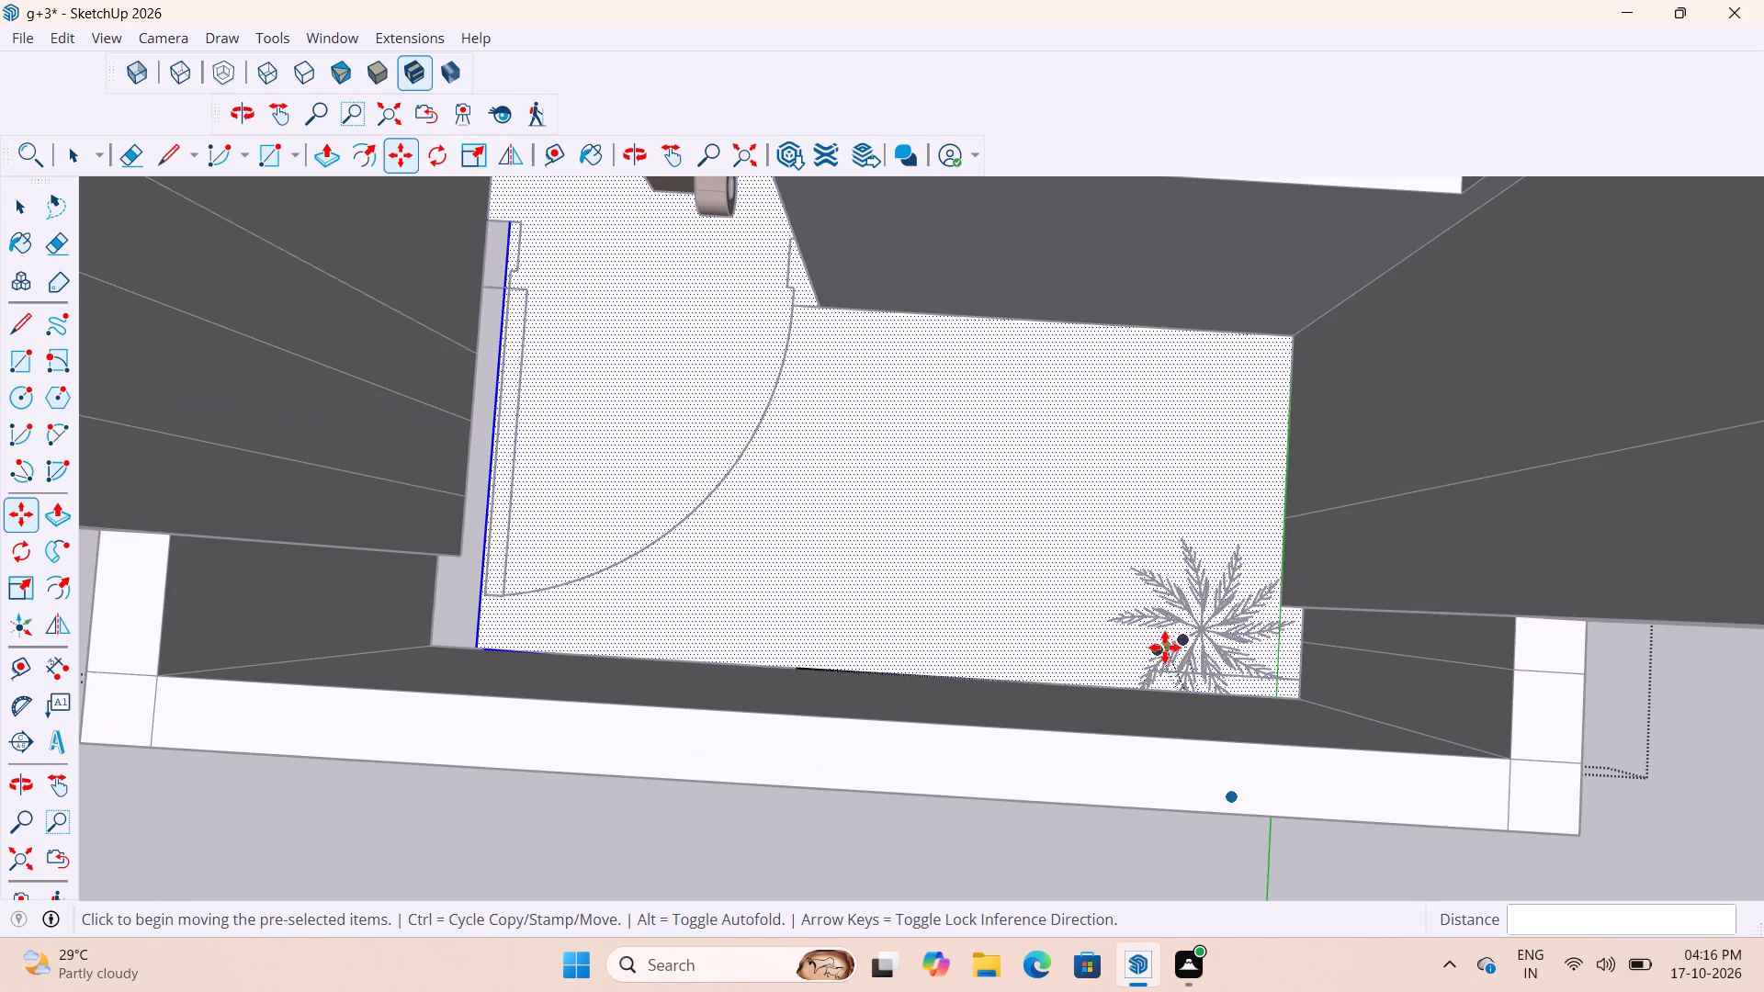
scroll(854, 618, "down", 10)
middle_click_drag(766, 663, 829, 490)
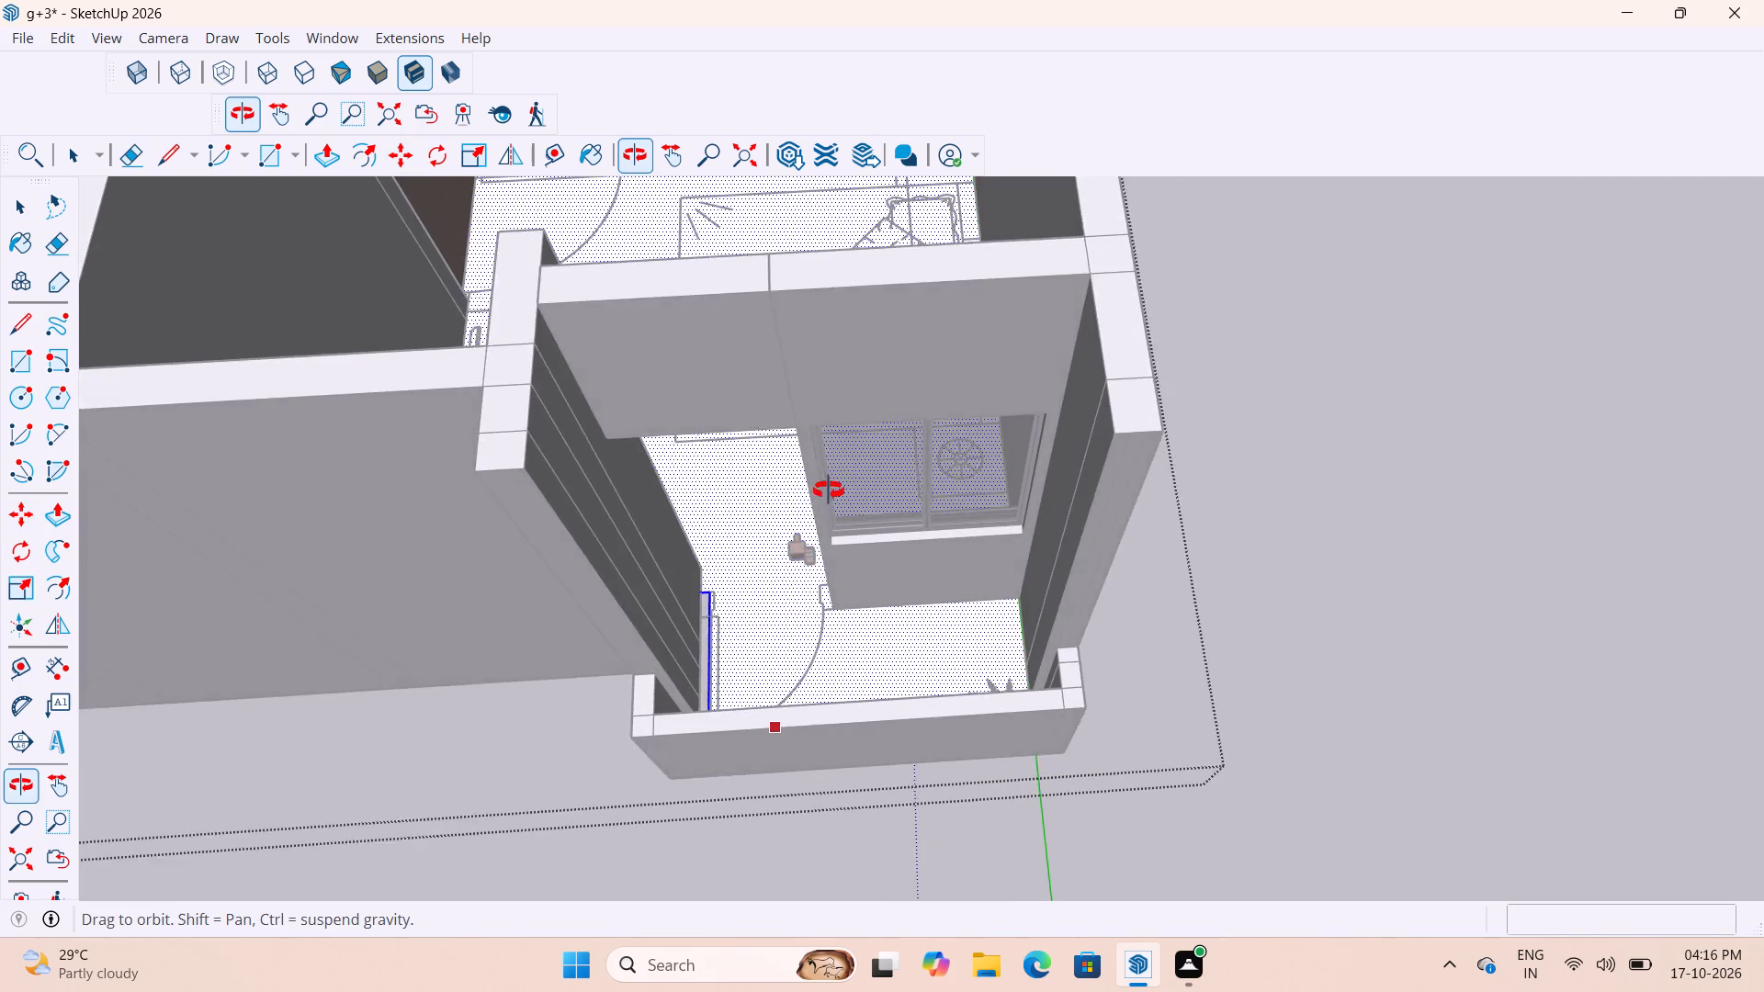
middle_click_drag(829, 490, 825, 544)
scroll(692, 663, "up", 10)
key("space")
left_click(768, 613)
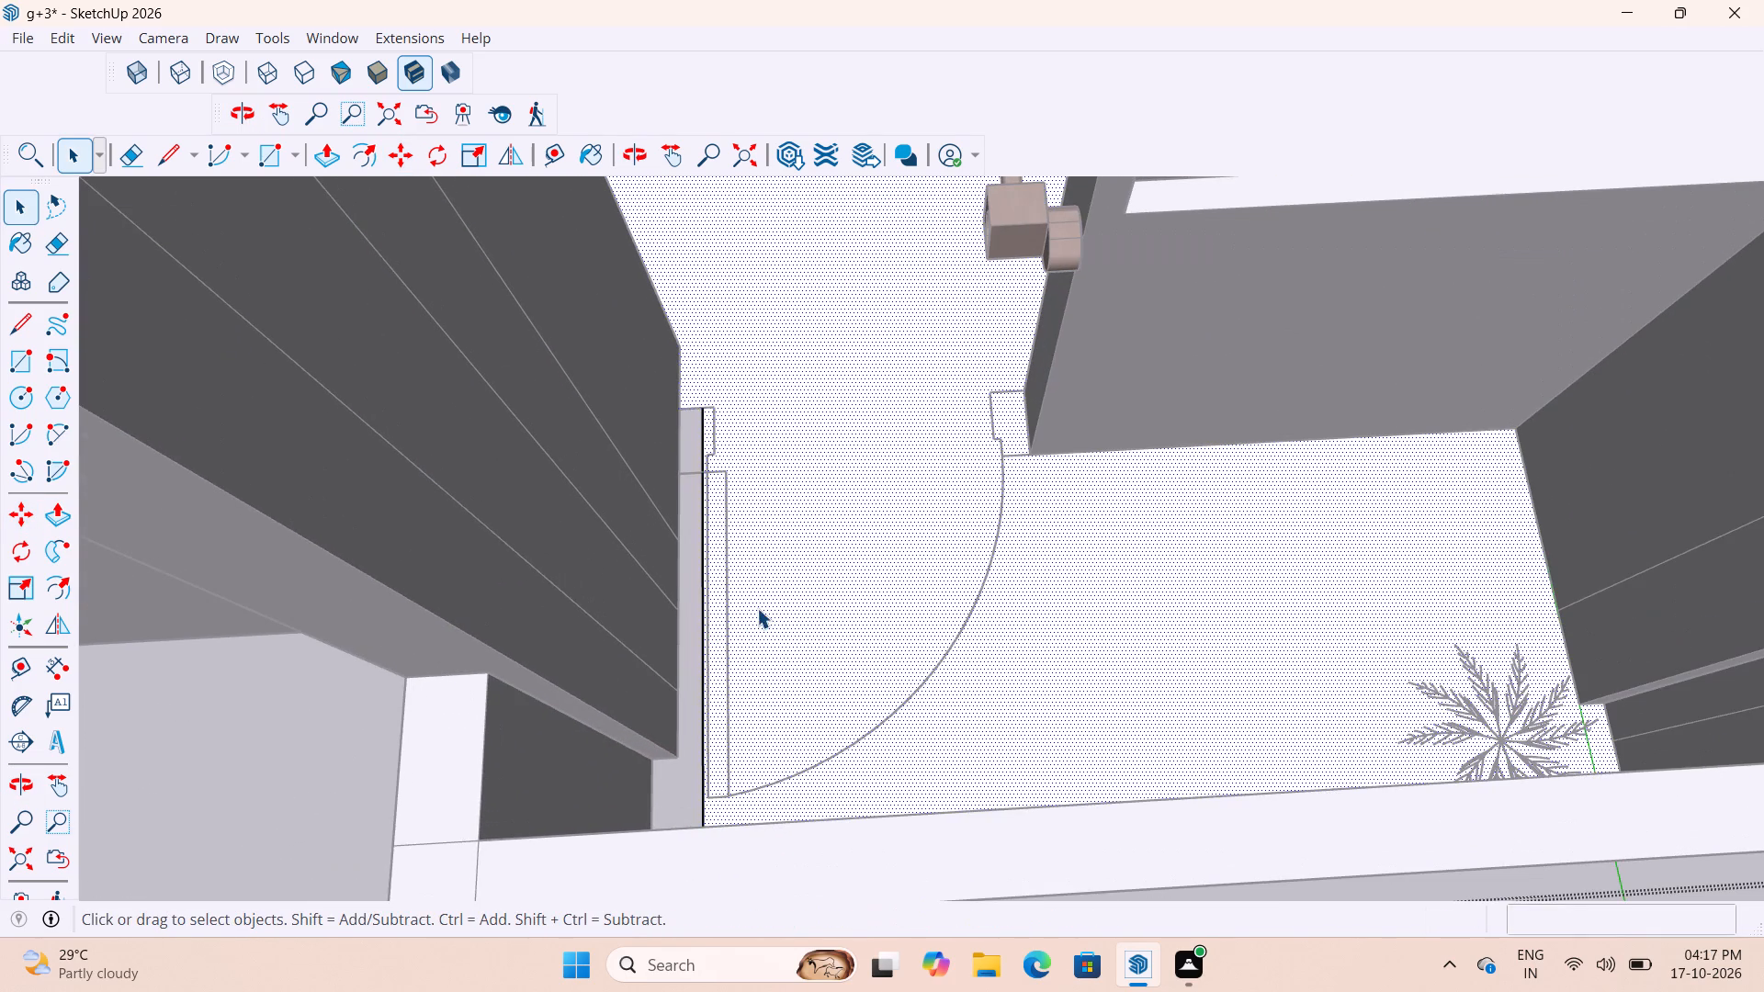
scroll(757, 608, "up", 3)
middle_click_drag(791, 601, 769, 642)
scroll(749, 445, "down", 4)
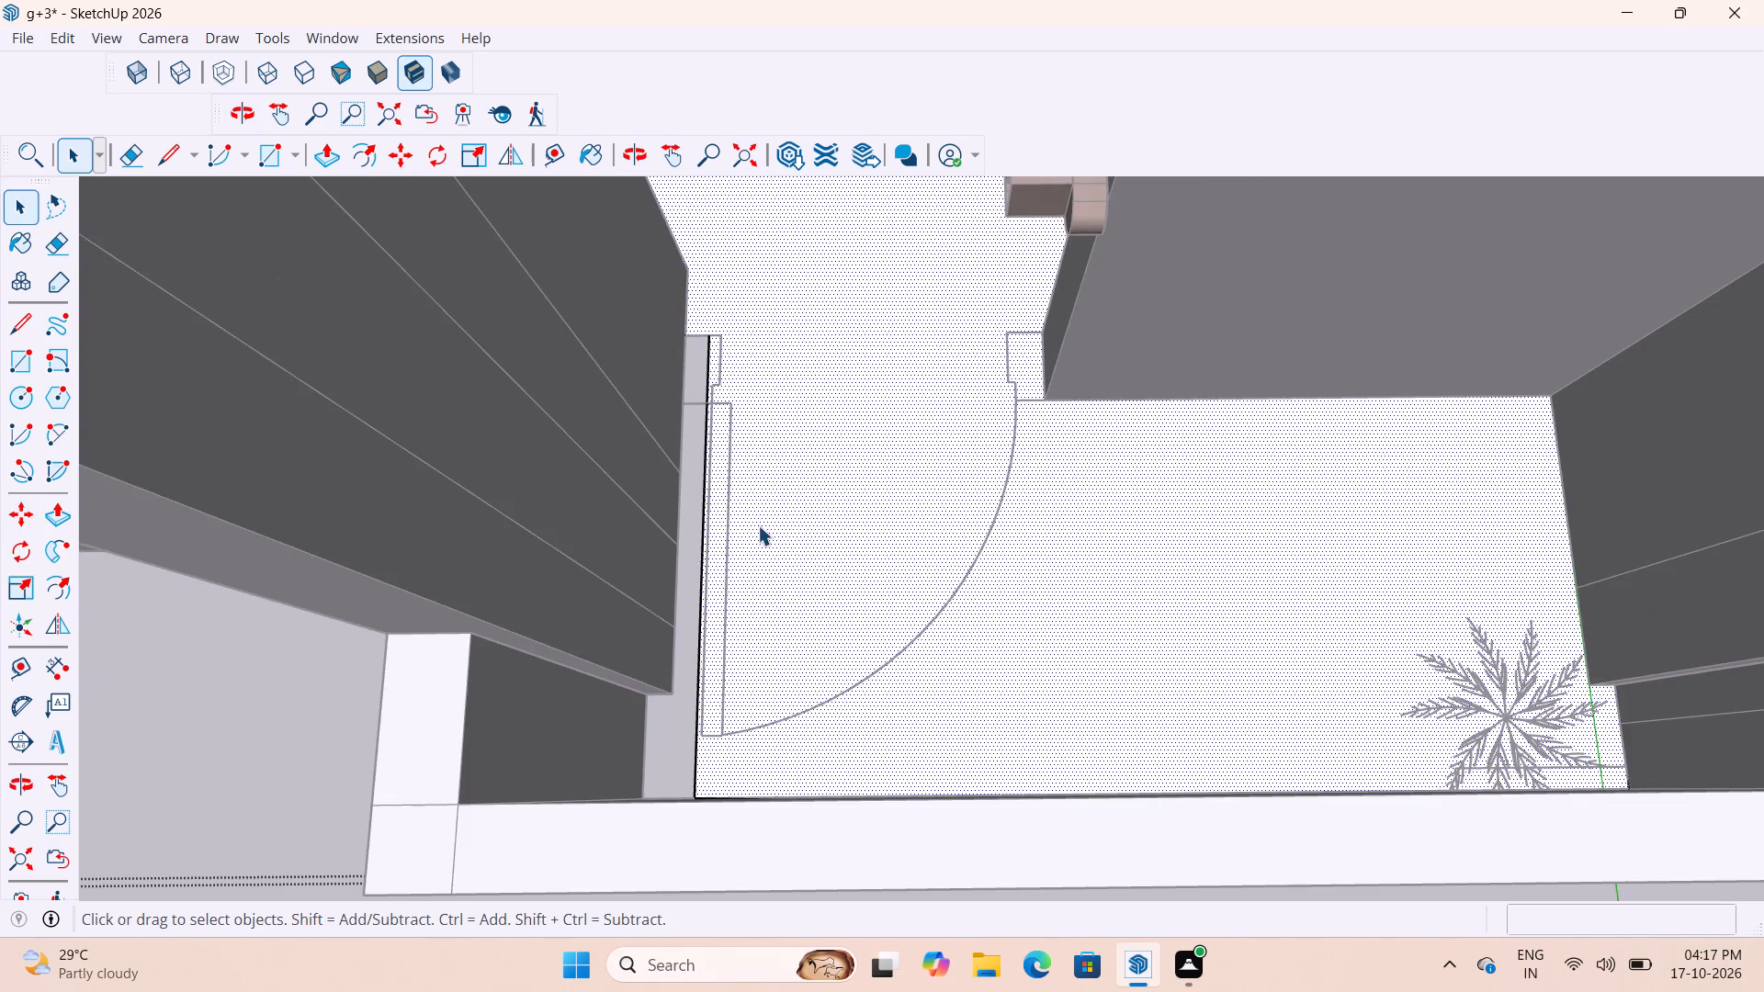
scroll(847, 559, "down", 4)
scroll(865, 615, "up", 14)
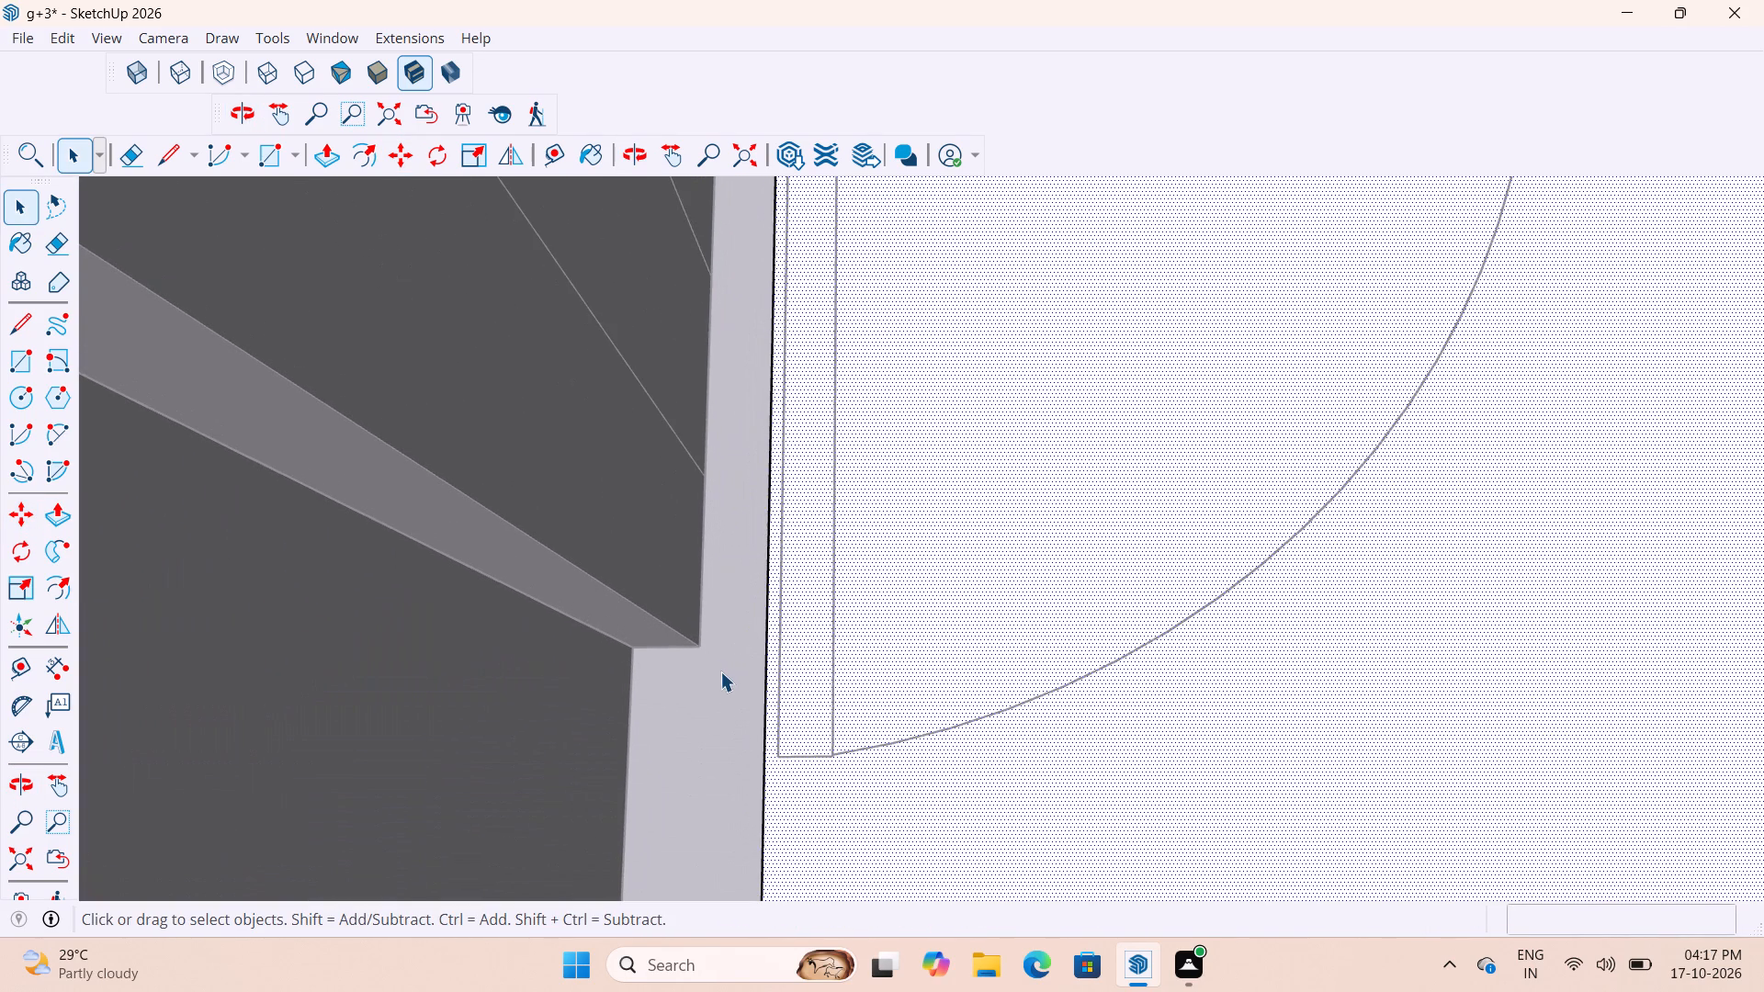
key("r")
left_click(632, 651)
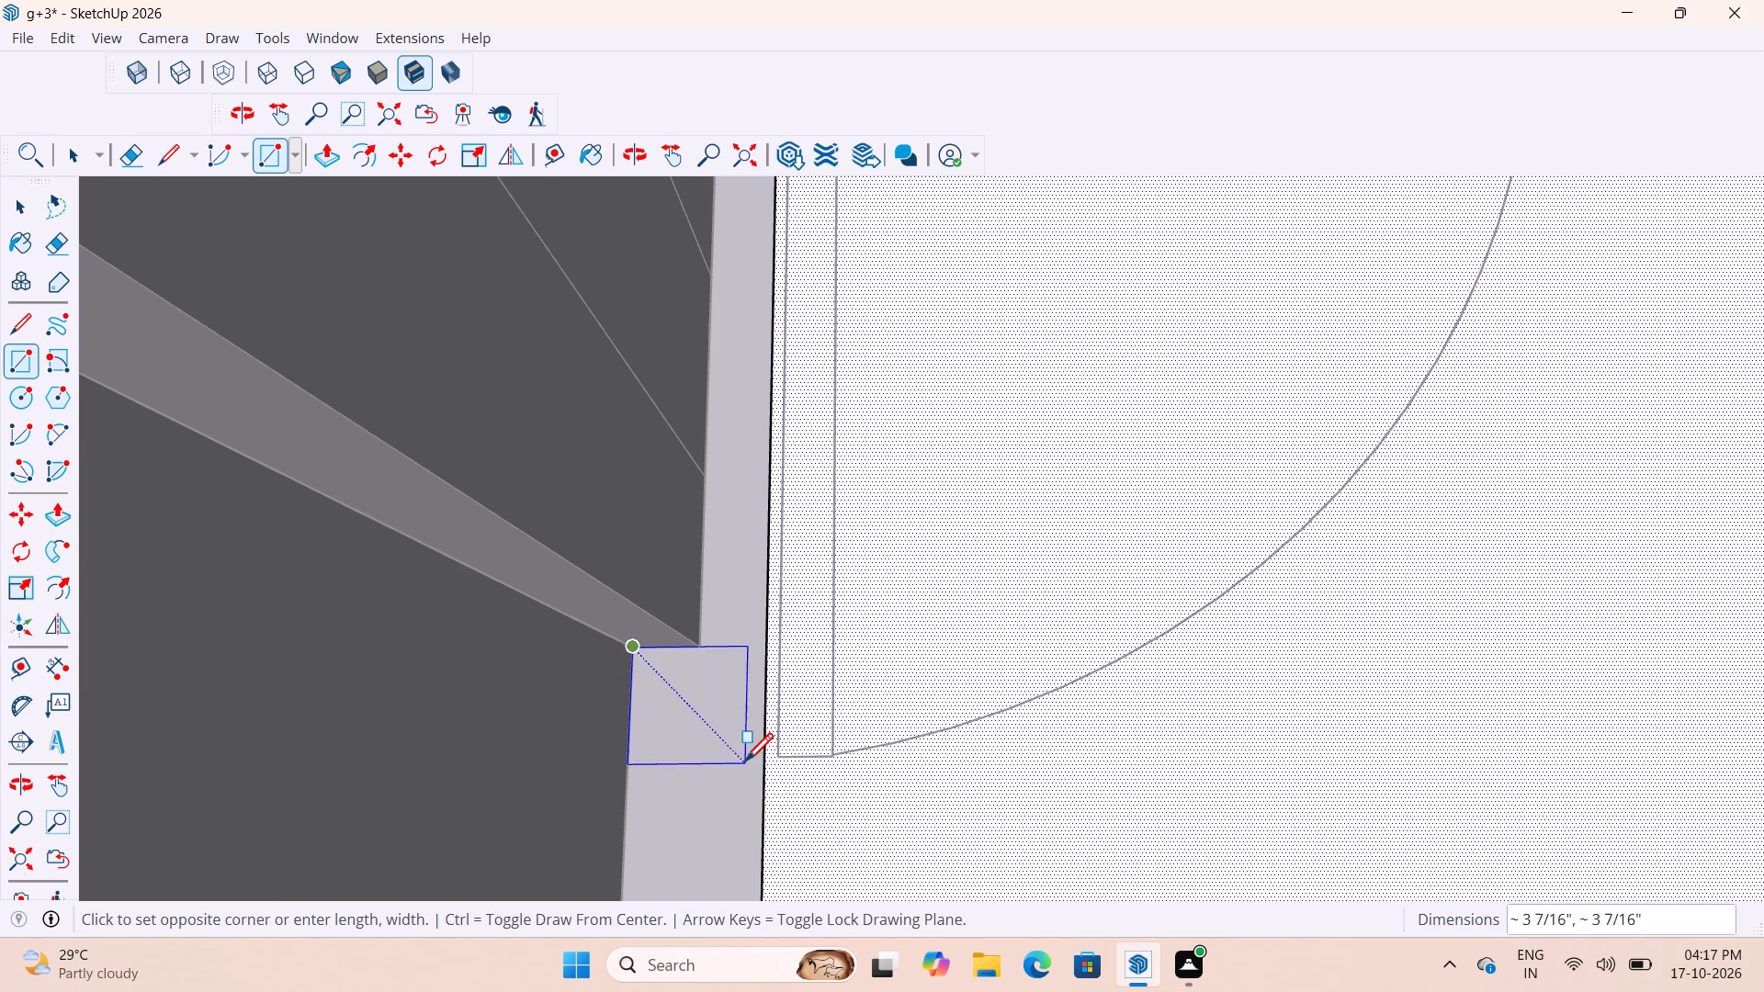
scroll(751, 766, "down", 4)
left_click(759, 879)
key("space")
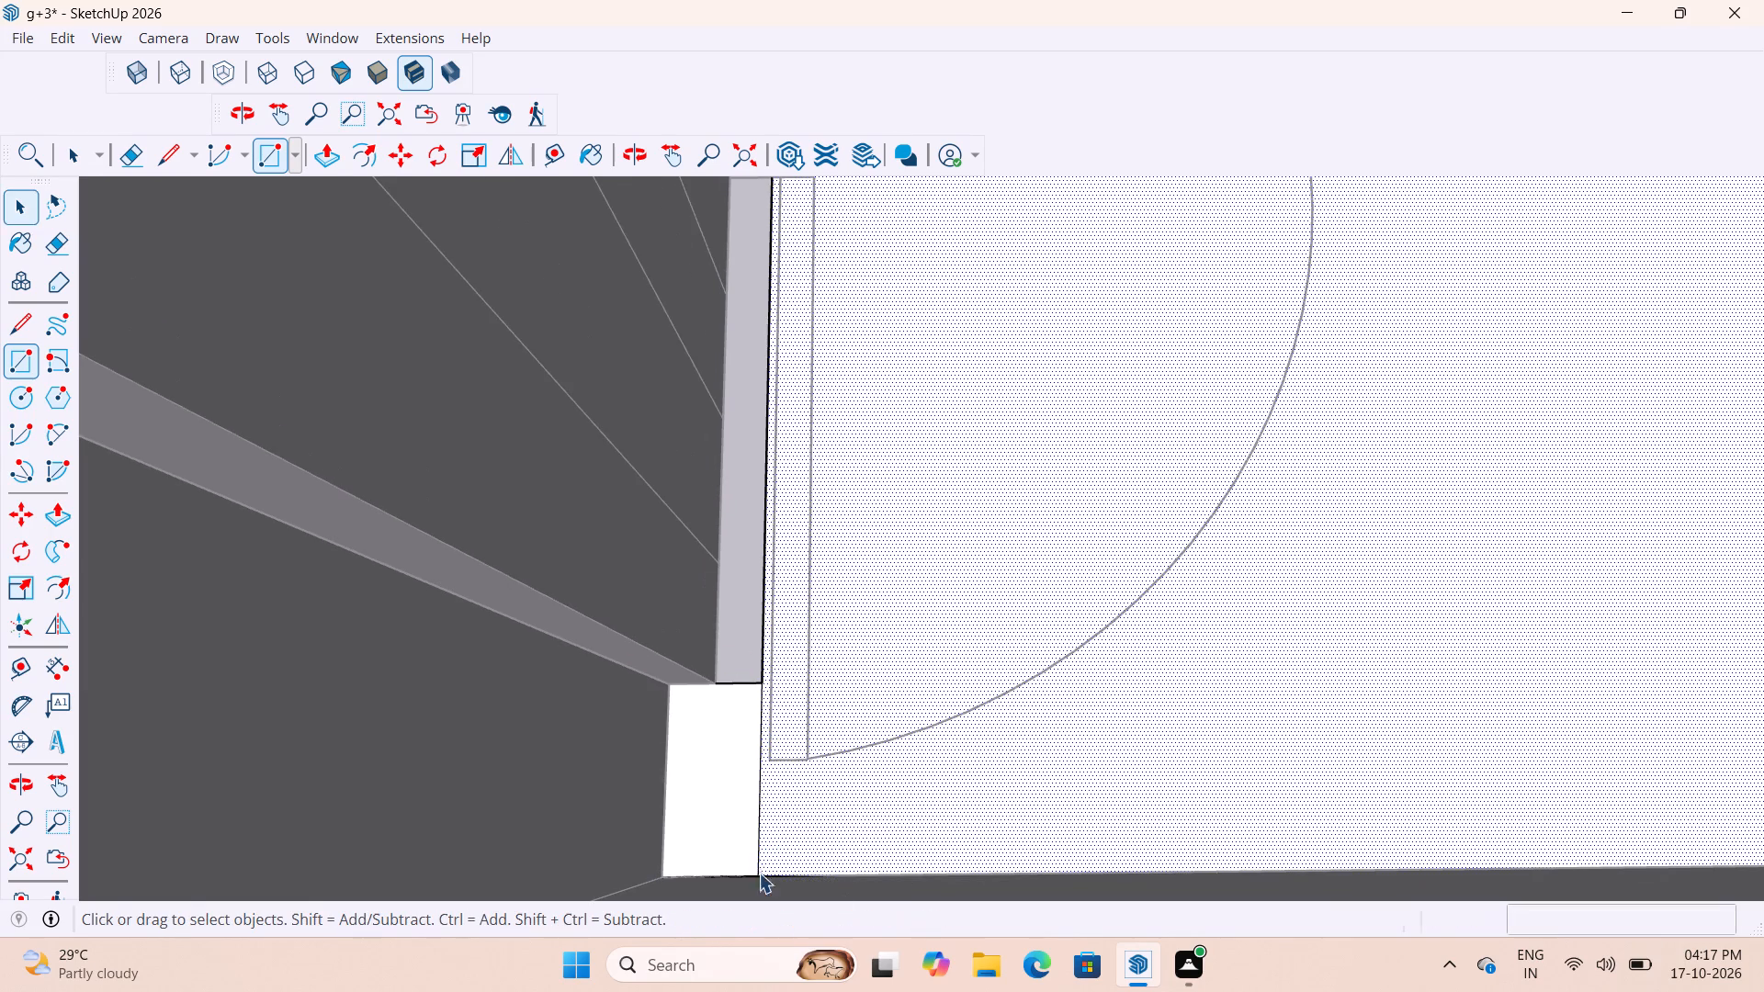
key("space")
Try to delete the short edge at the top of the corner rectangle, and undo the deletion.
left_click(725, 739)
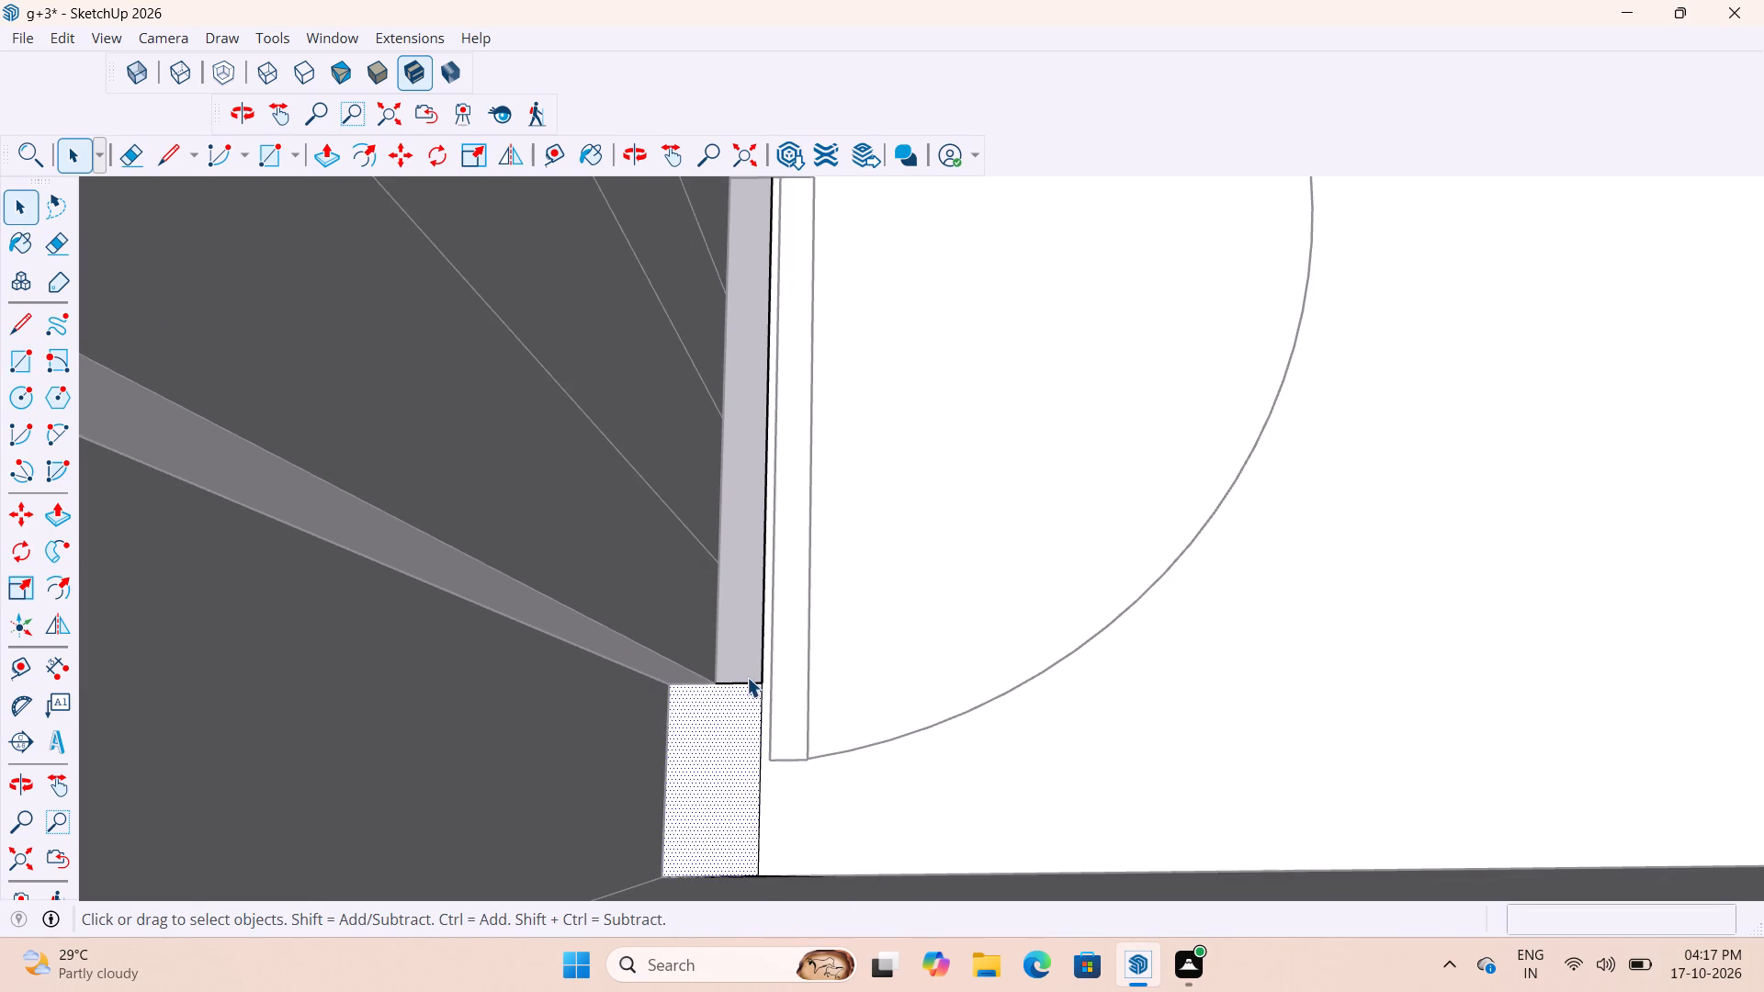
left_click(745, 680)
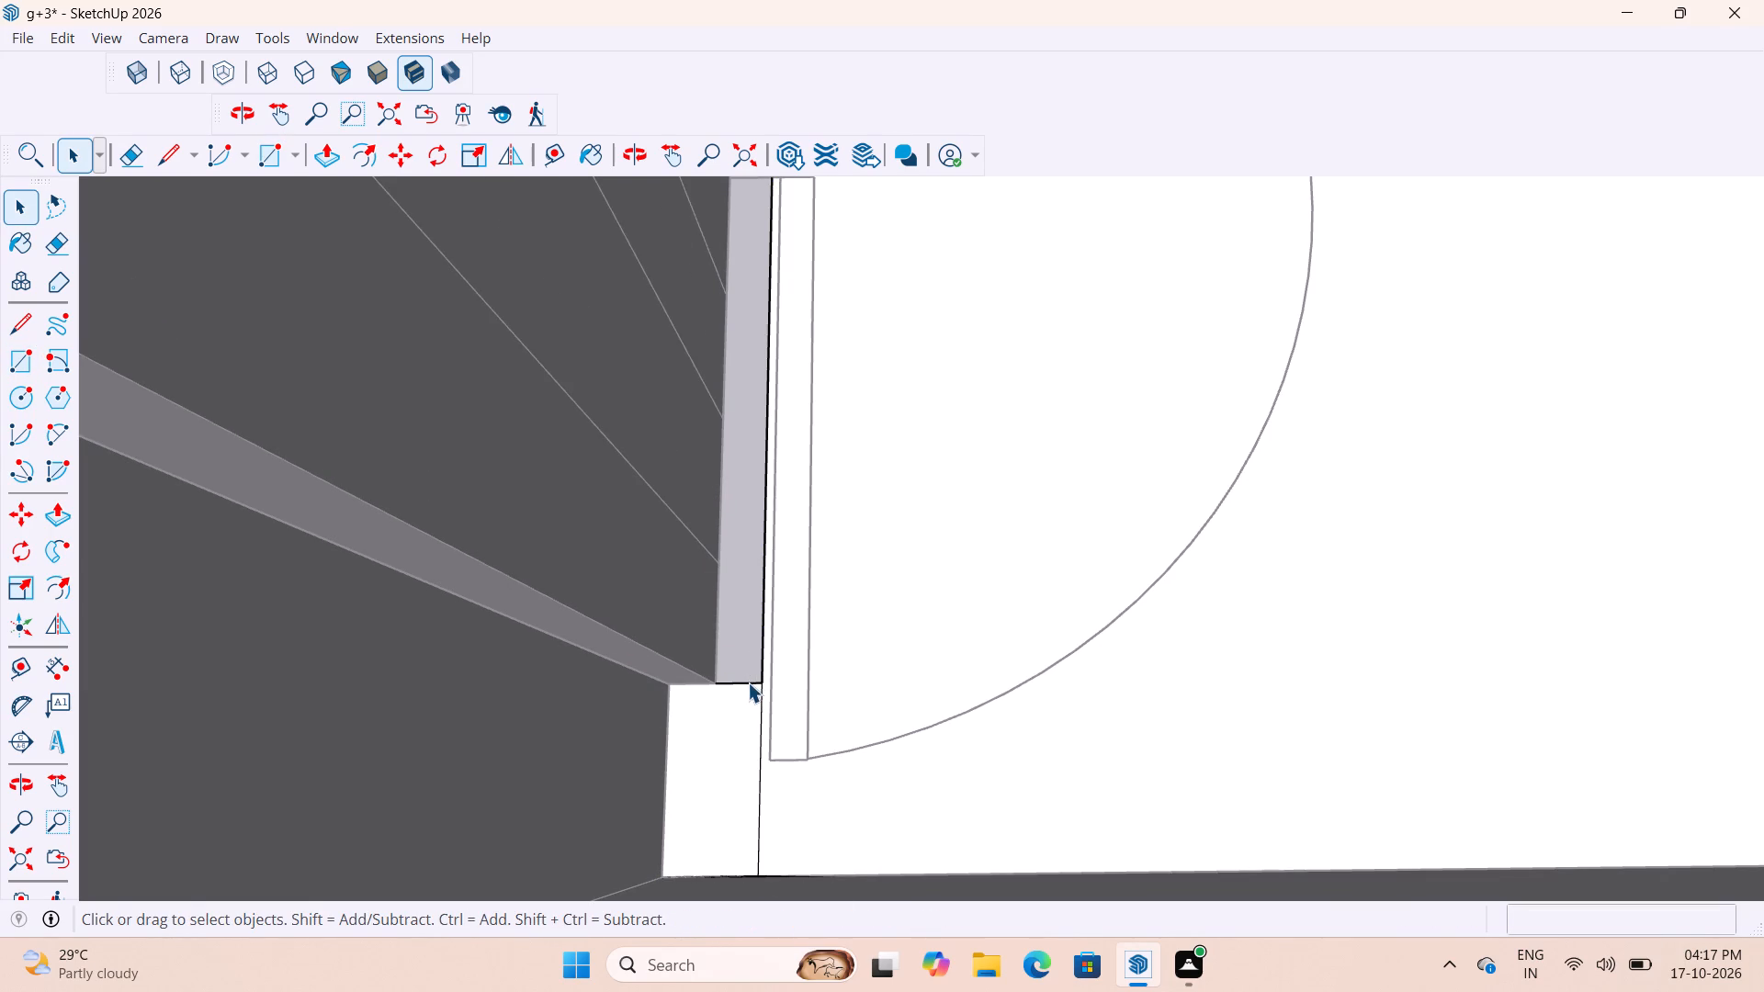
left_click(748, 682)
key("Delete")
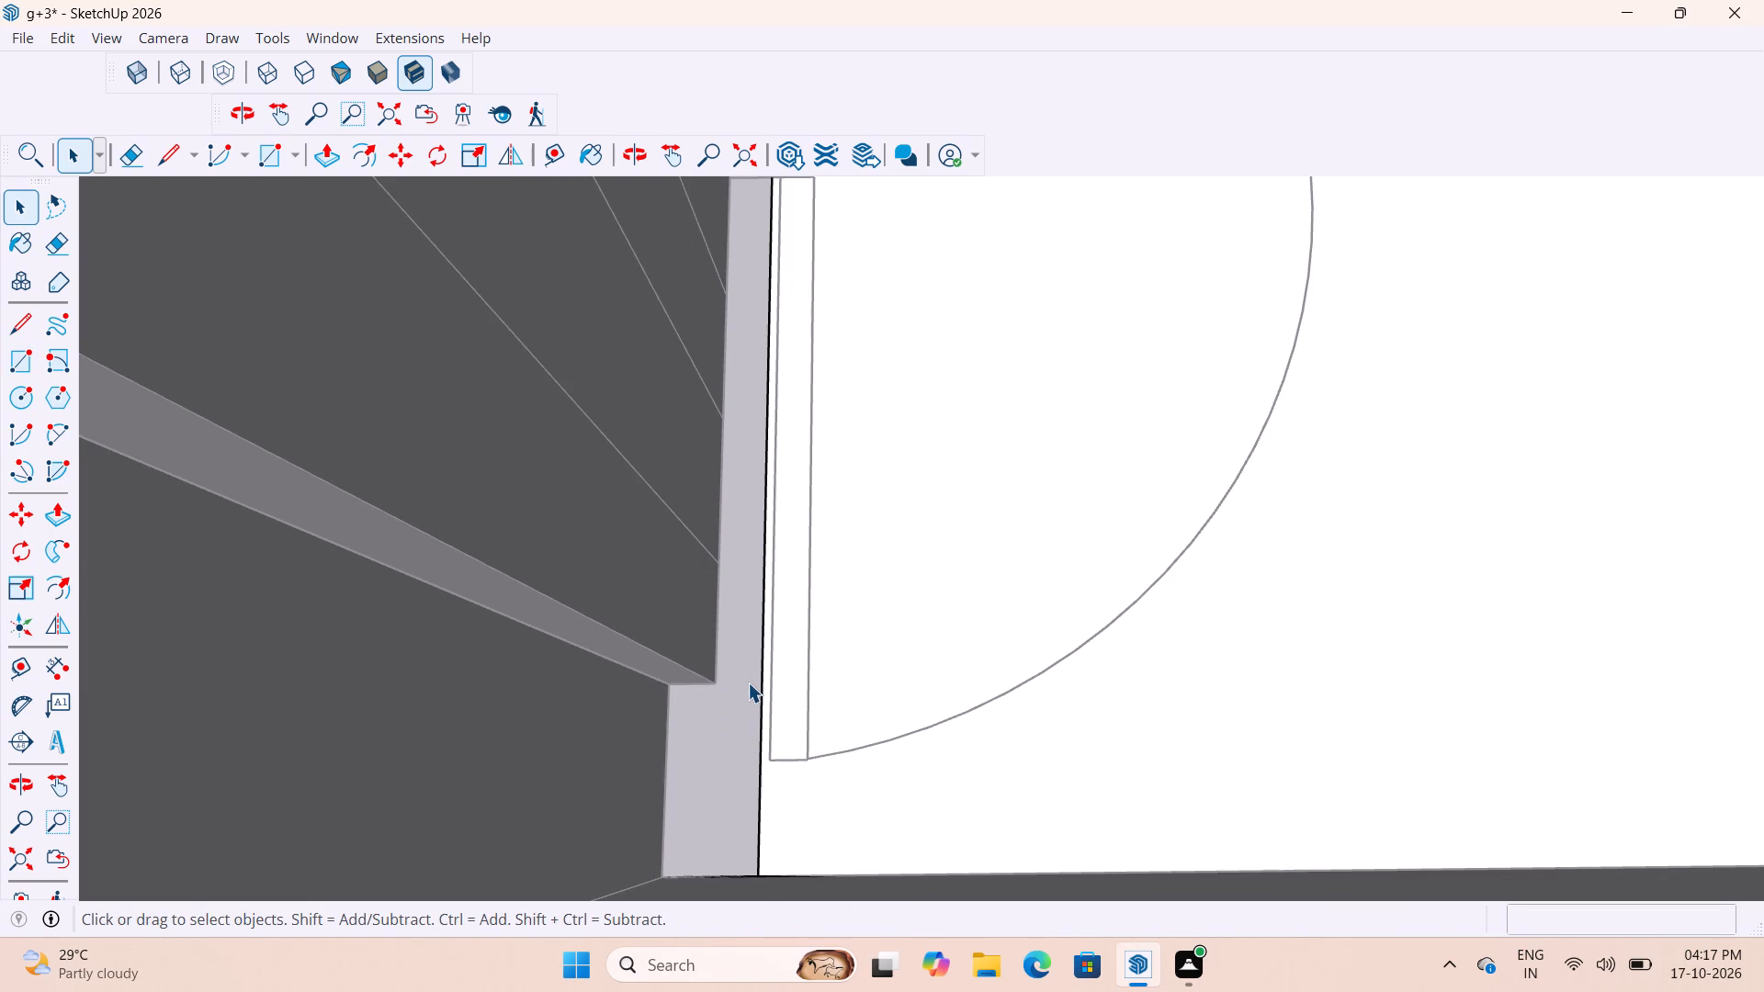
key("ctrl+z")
Draw a rectangle about 2' 5 7/16" by 2" over the uncovered strip between the wall and the open door leaf.
scroll(752, 694, "down", 9)
scroll(769, 385, "up", 3)
key("r")
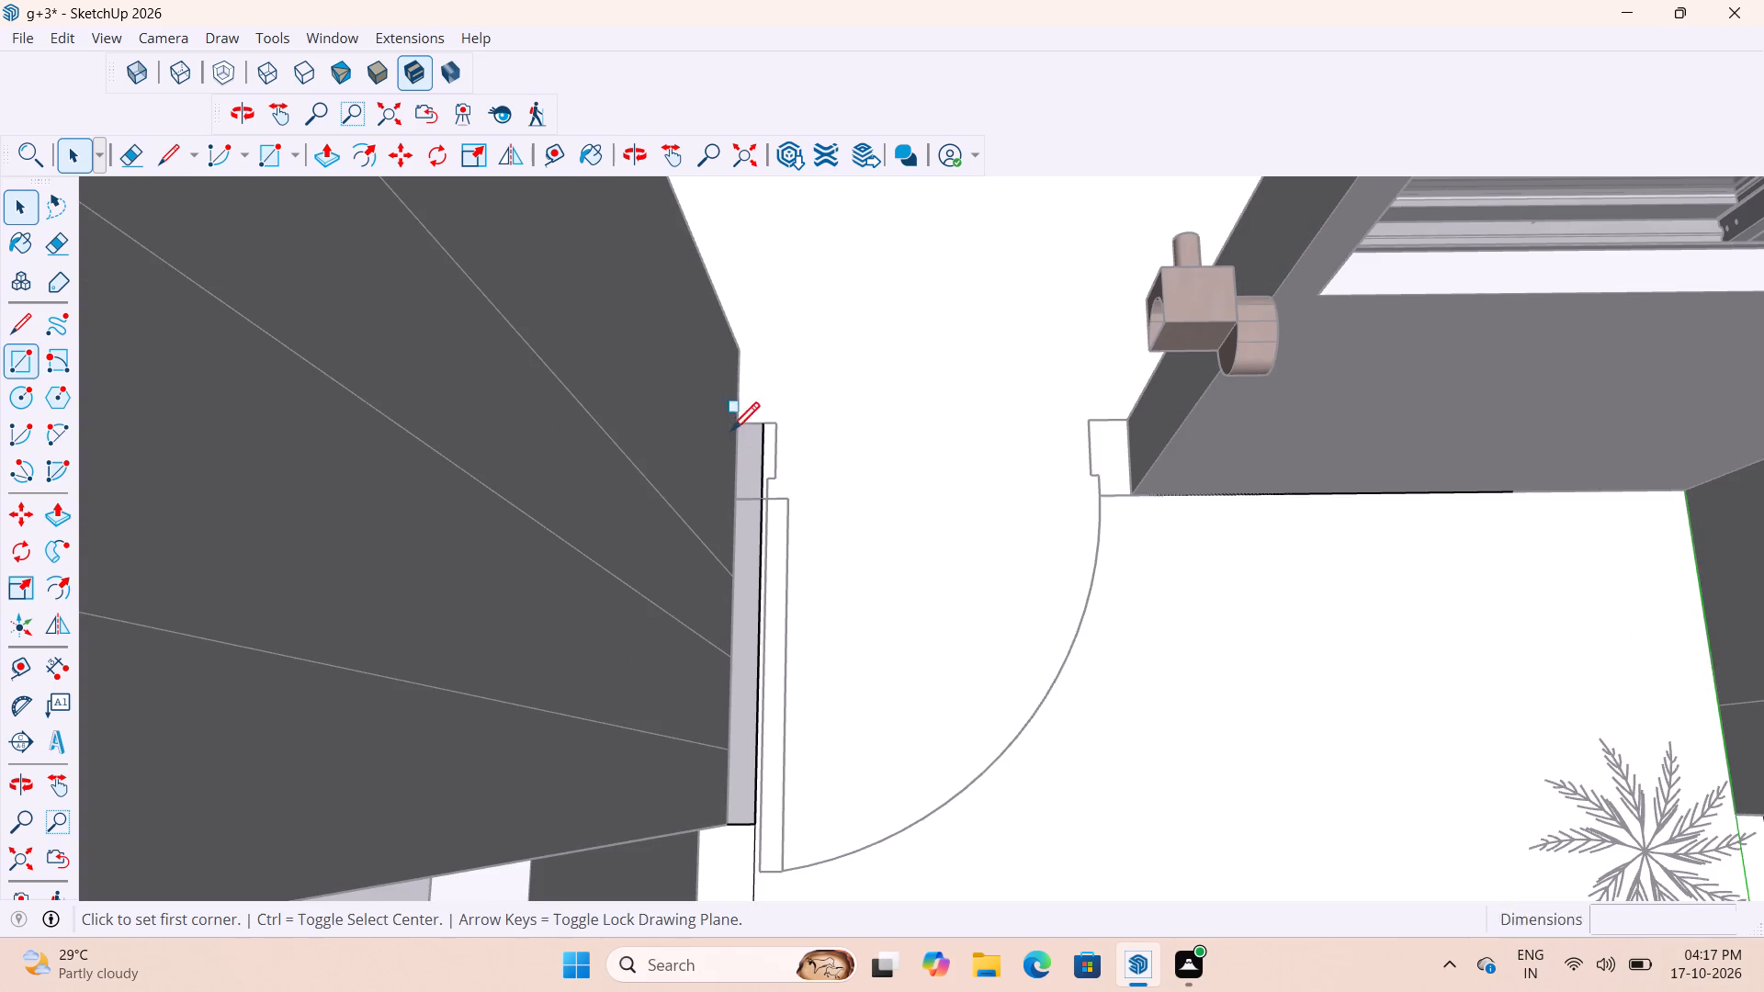
left_click(733, 429)
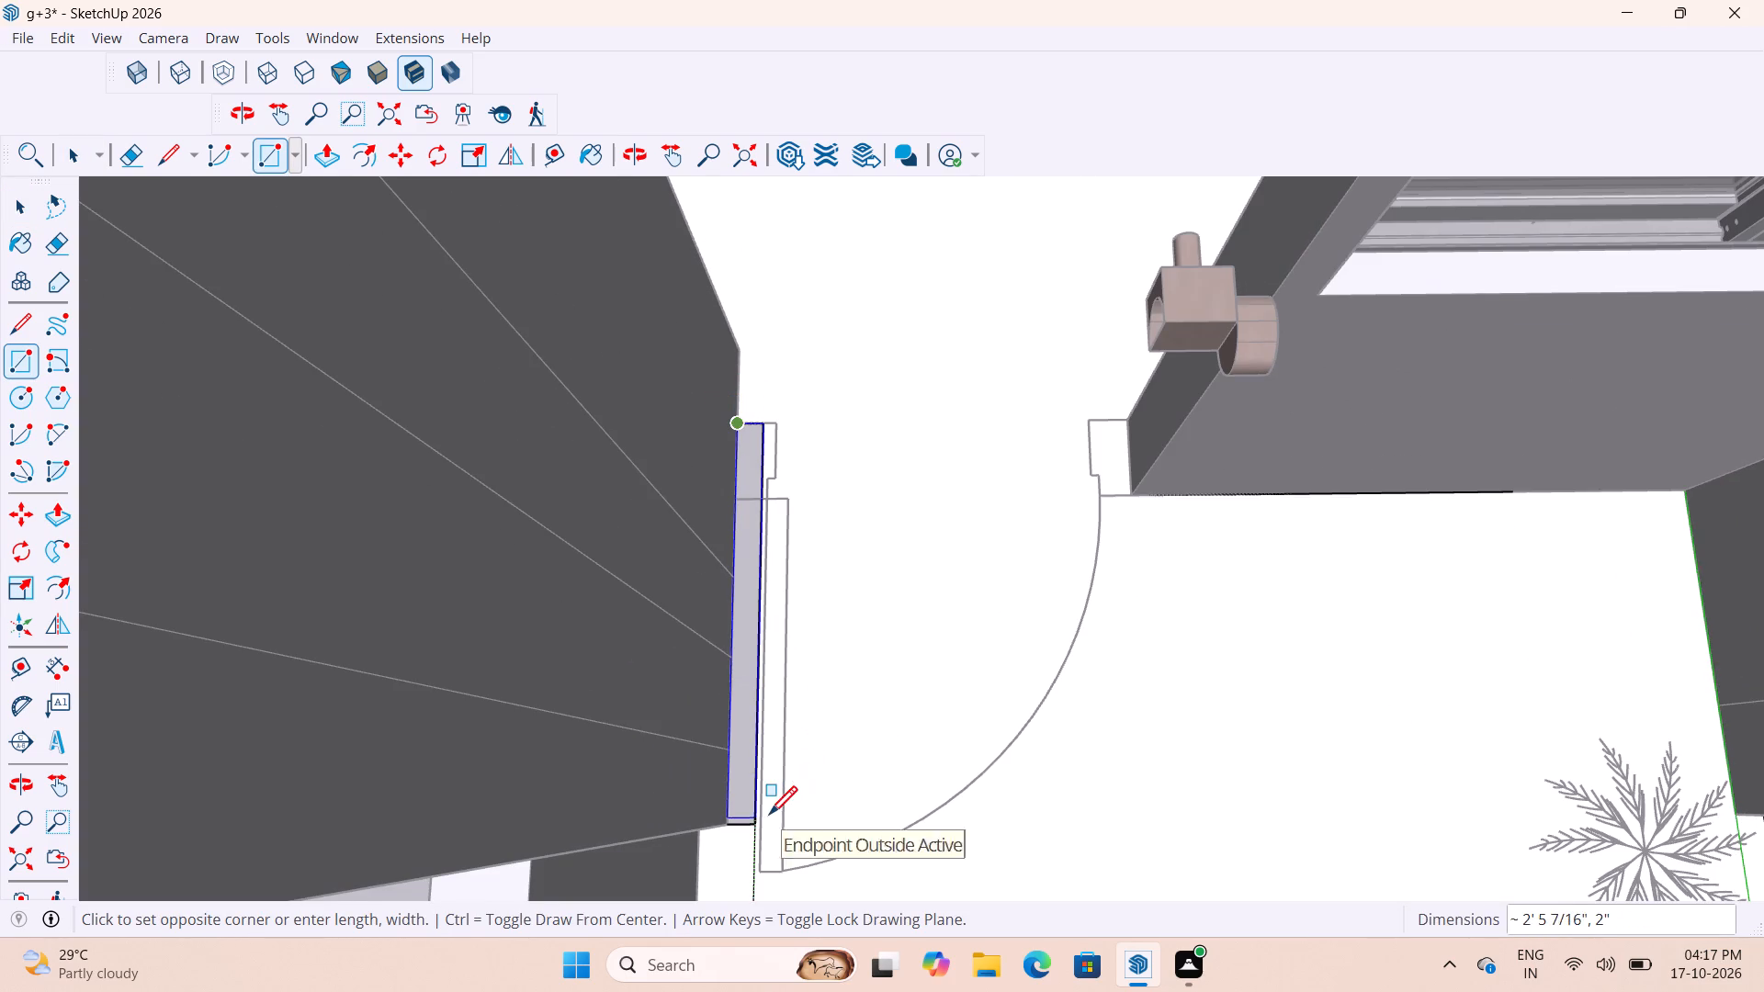
left_click(759, 823)
key("space")
key("space")
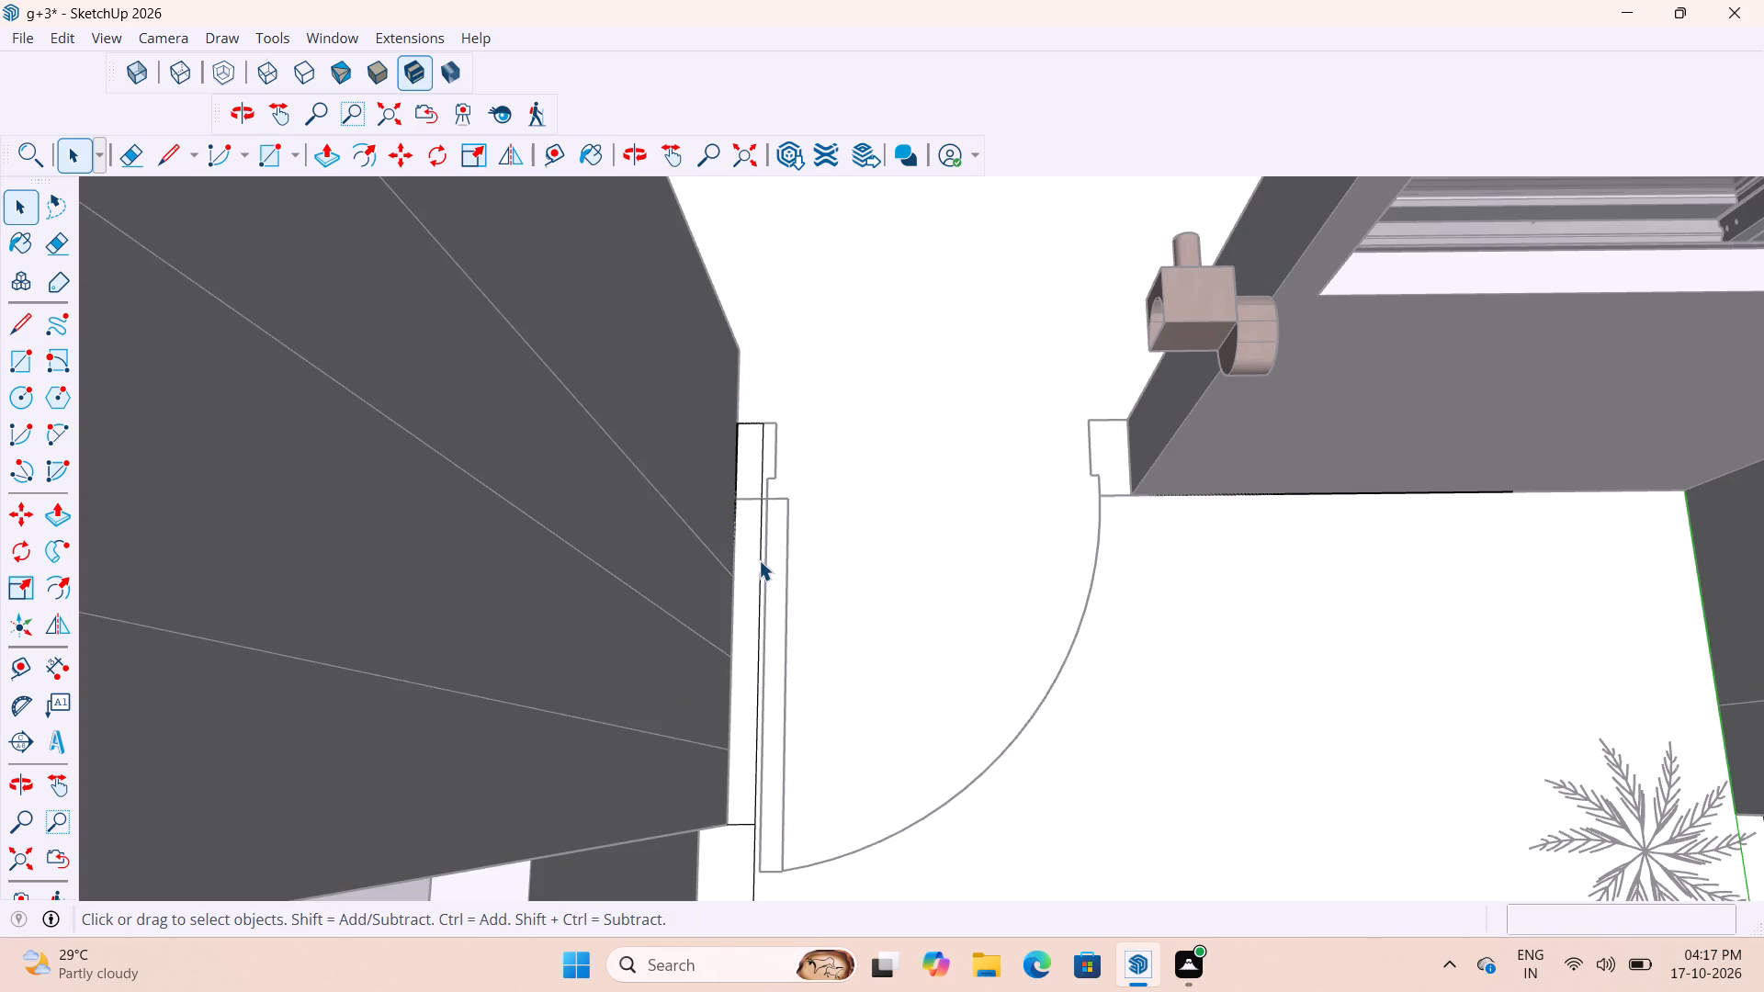
Delete the edges separating the narrow strip, the corner rectangle and the balcony floor to merge them into one face.
left_click(759, 560)
key("Delete")
scroll(759, 567, "down", 9)
scroll(750, 675, "up", 1)
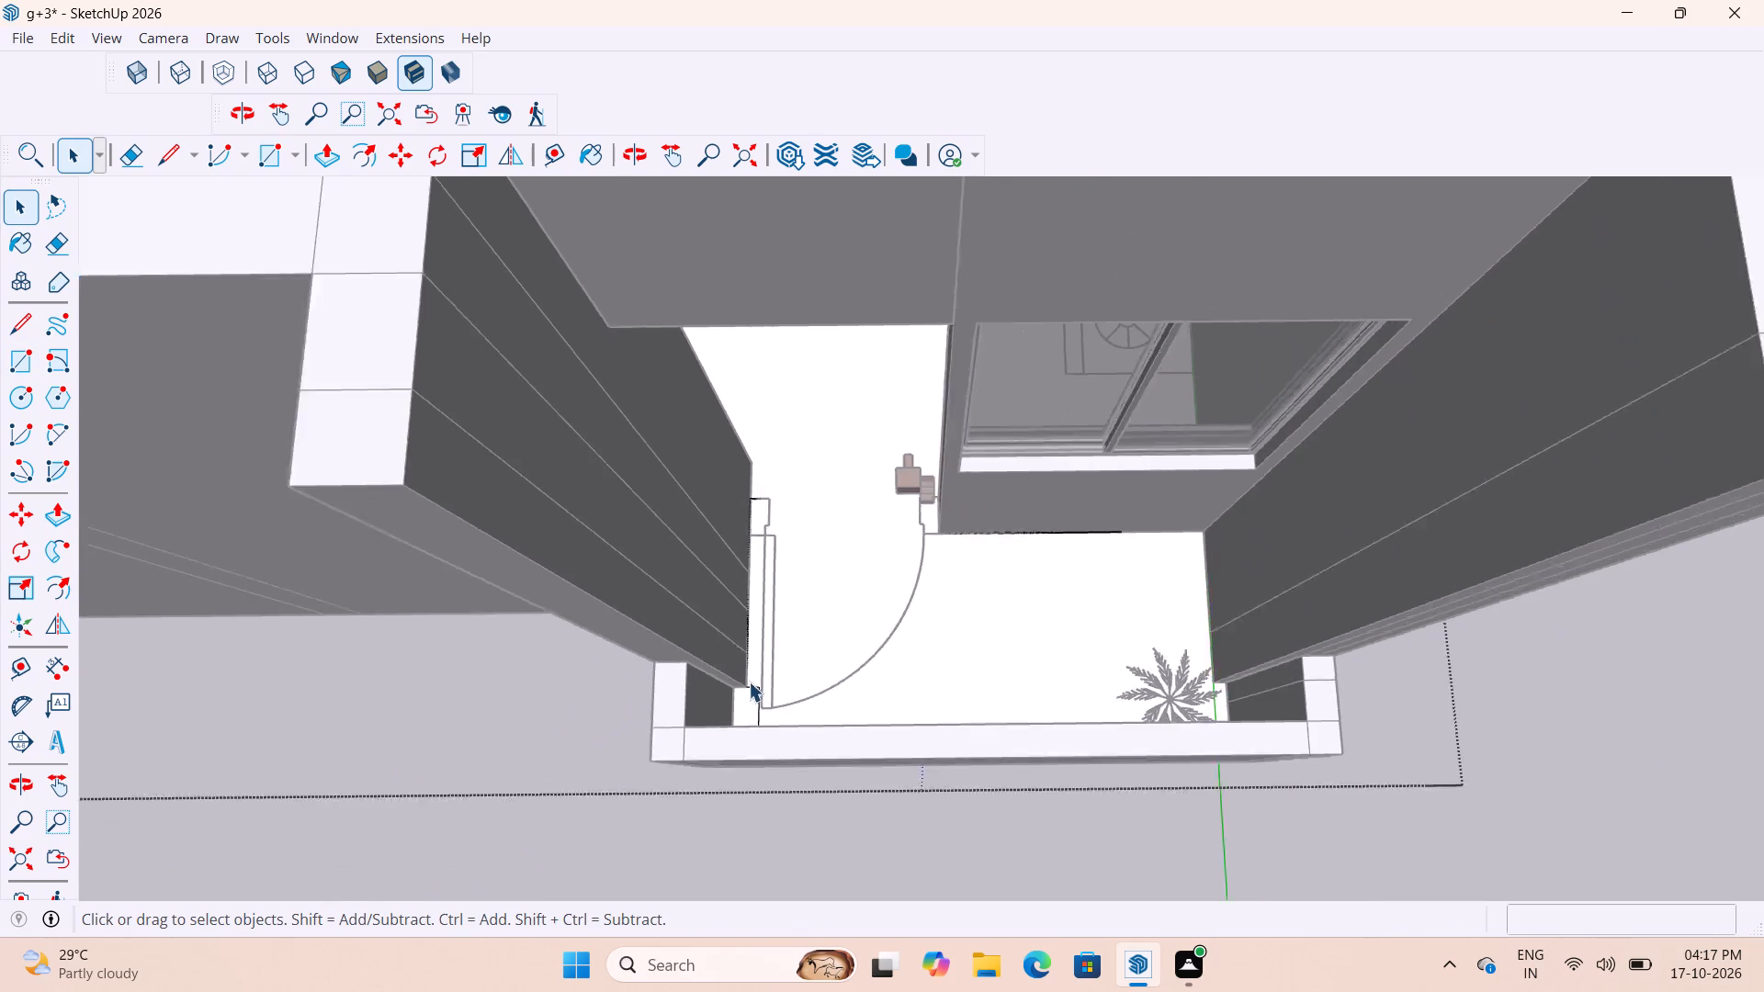
scroll(749, 682, "up", 6)
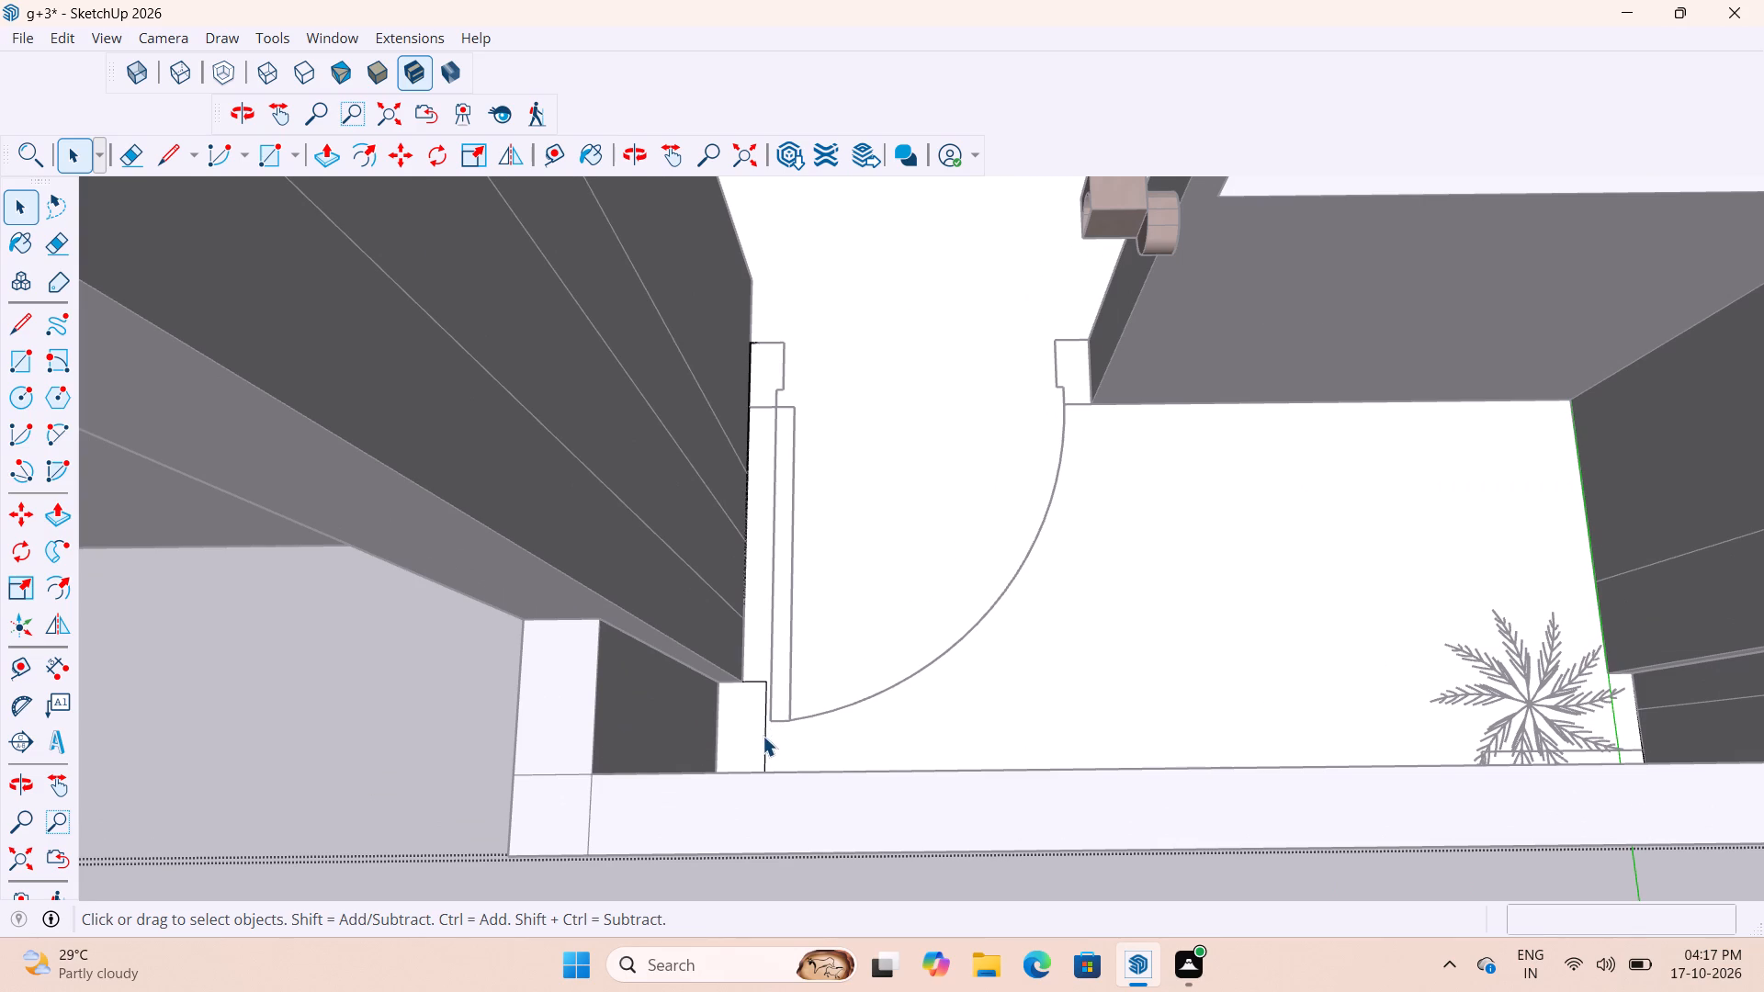
left_click(763, 736)
key("Delete")
left_click(753, 678)
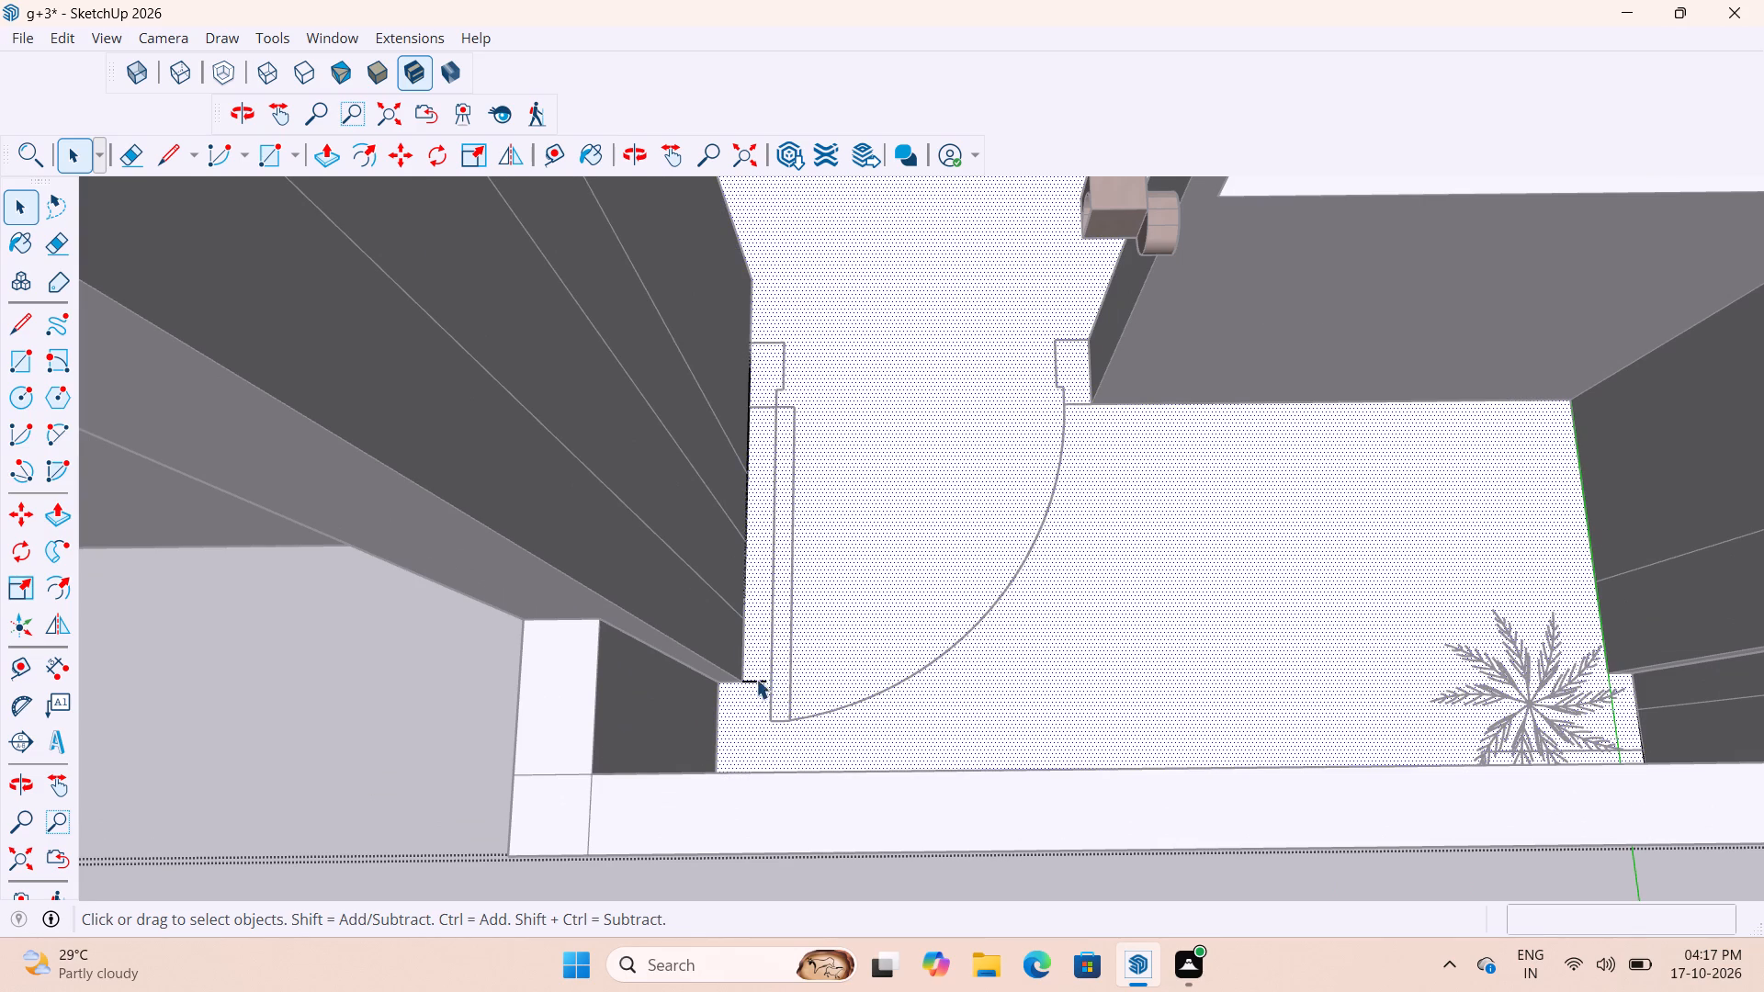
left_click(756, 680)
key("Delete")
Examine the balcony floor from above and underneath, and leave the floor group.
scroll(744, 680, "down", 11)
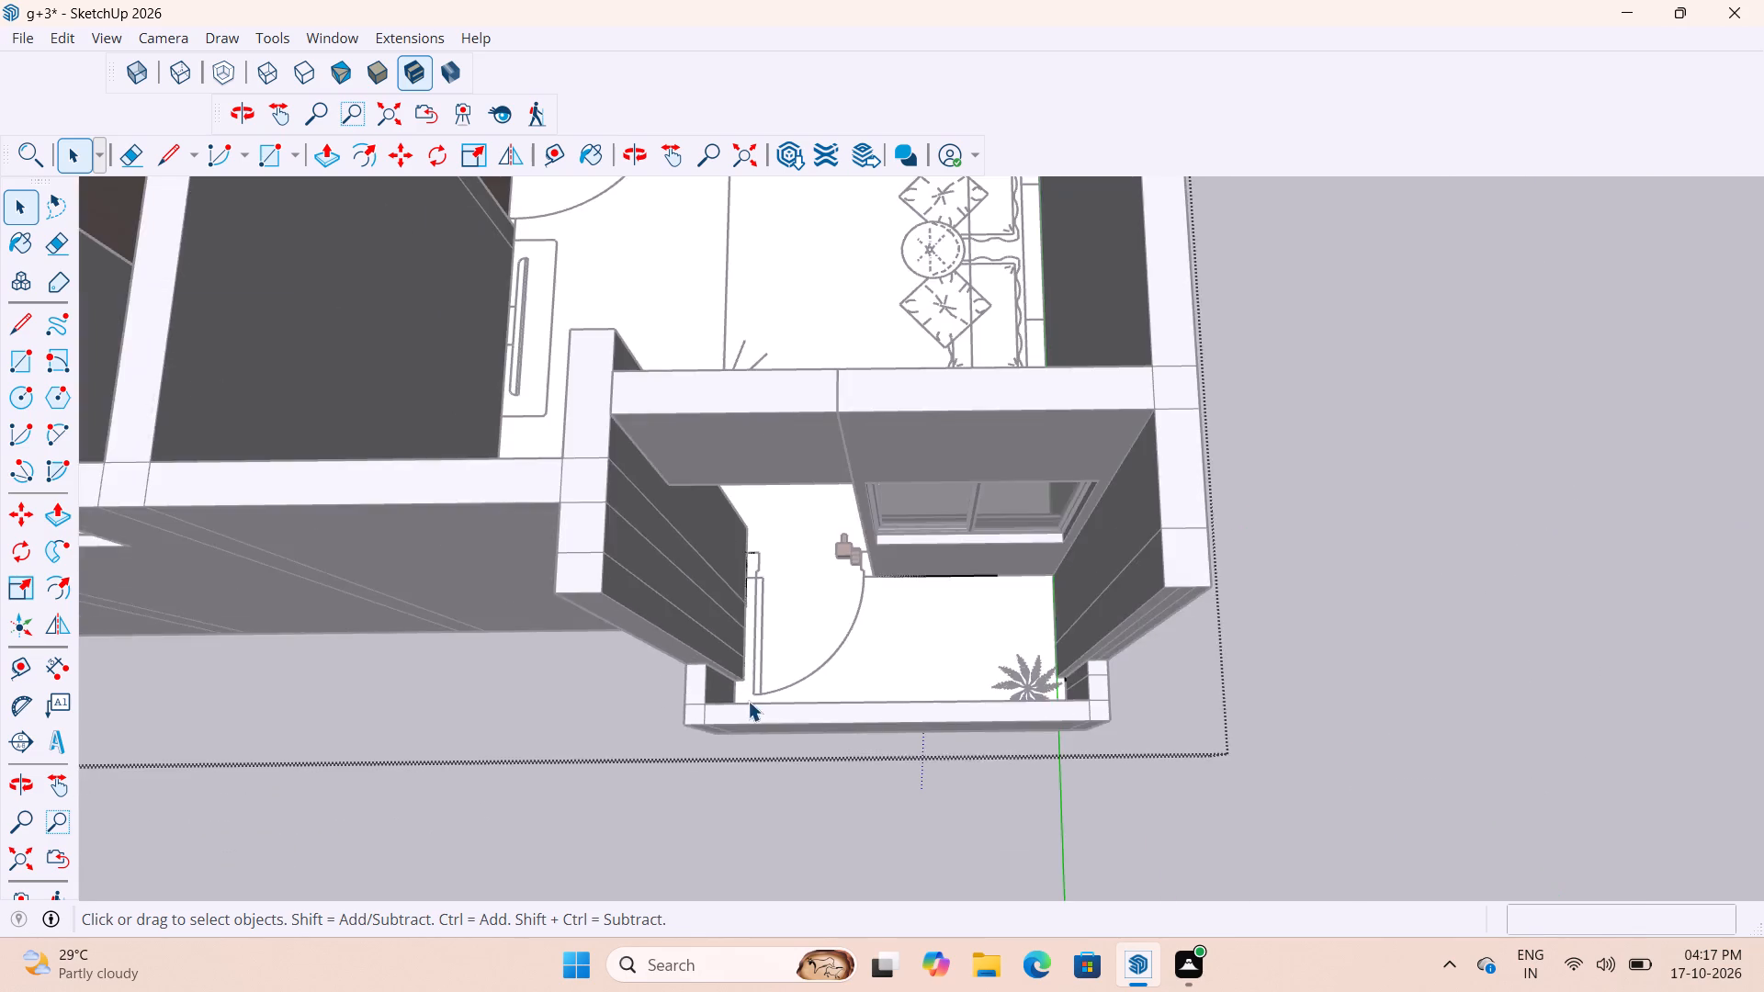
scroll(801, 680, "down", 5)
scroll(862, 791, "up", 19)
scroll(1102, 647, "down", 4)
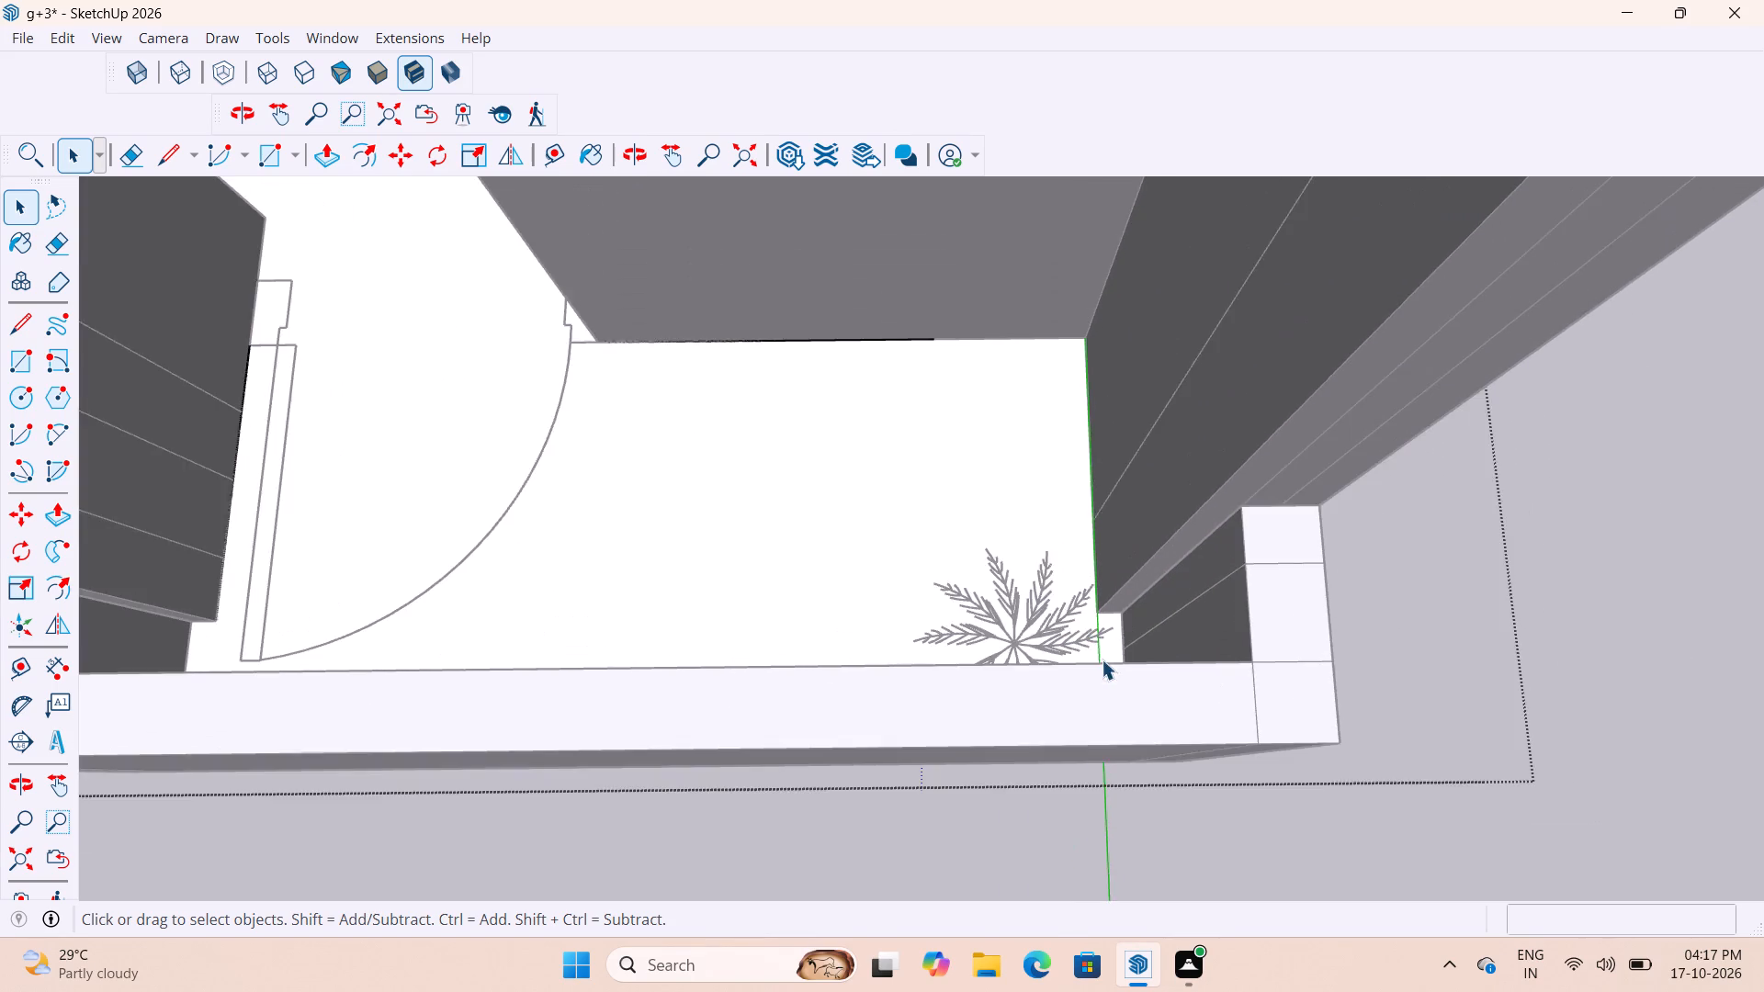
scroll(1102, 659, "down", 8)
middle_click_drag(1034, 693, 999, 389)
middle_click_drag(836, 623, 967, 56)
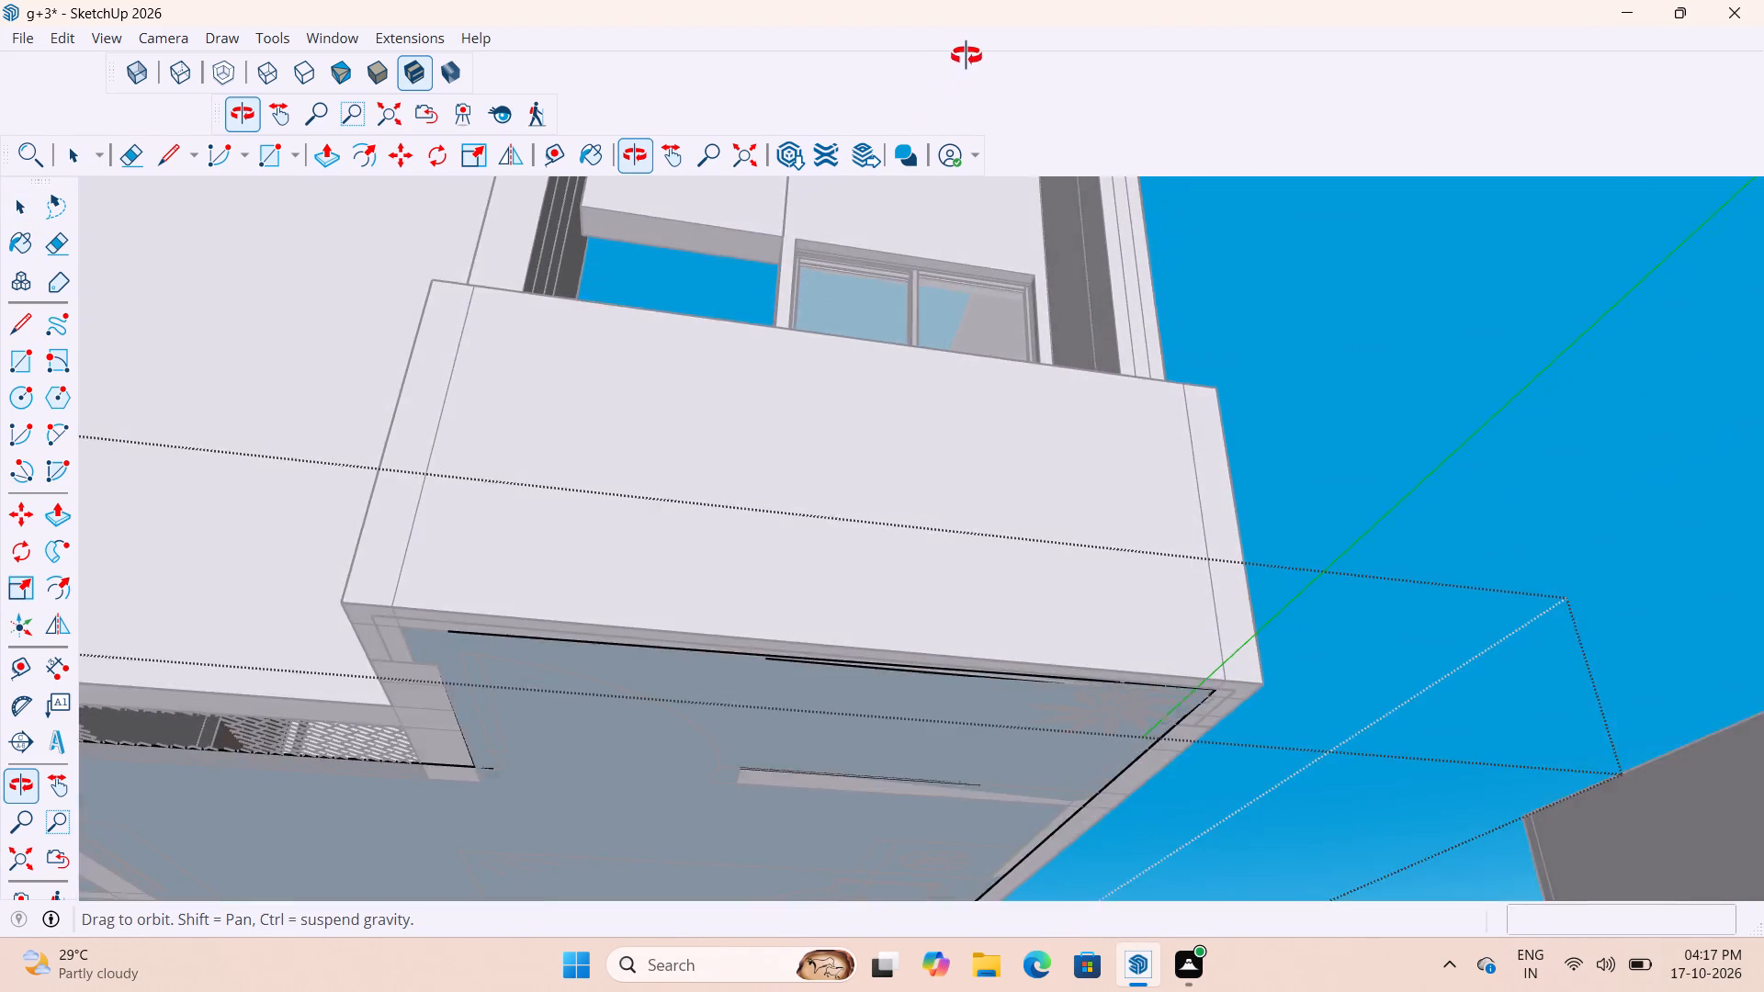
middle_click_drag(967, 56, 843, 647)
scroll(830, 656, "down", 11)
left_click(731, 861)
scroll(1385, 648, "down", 4)
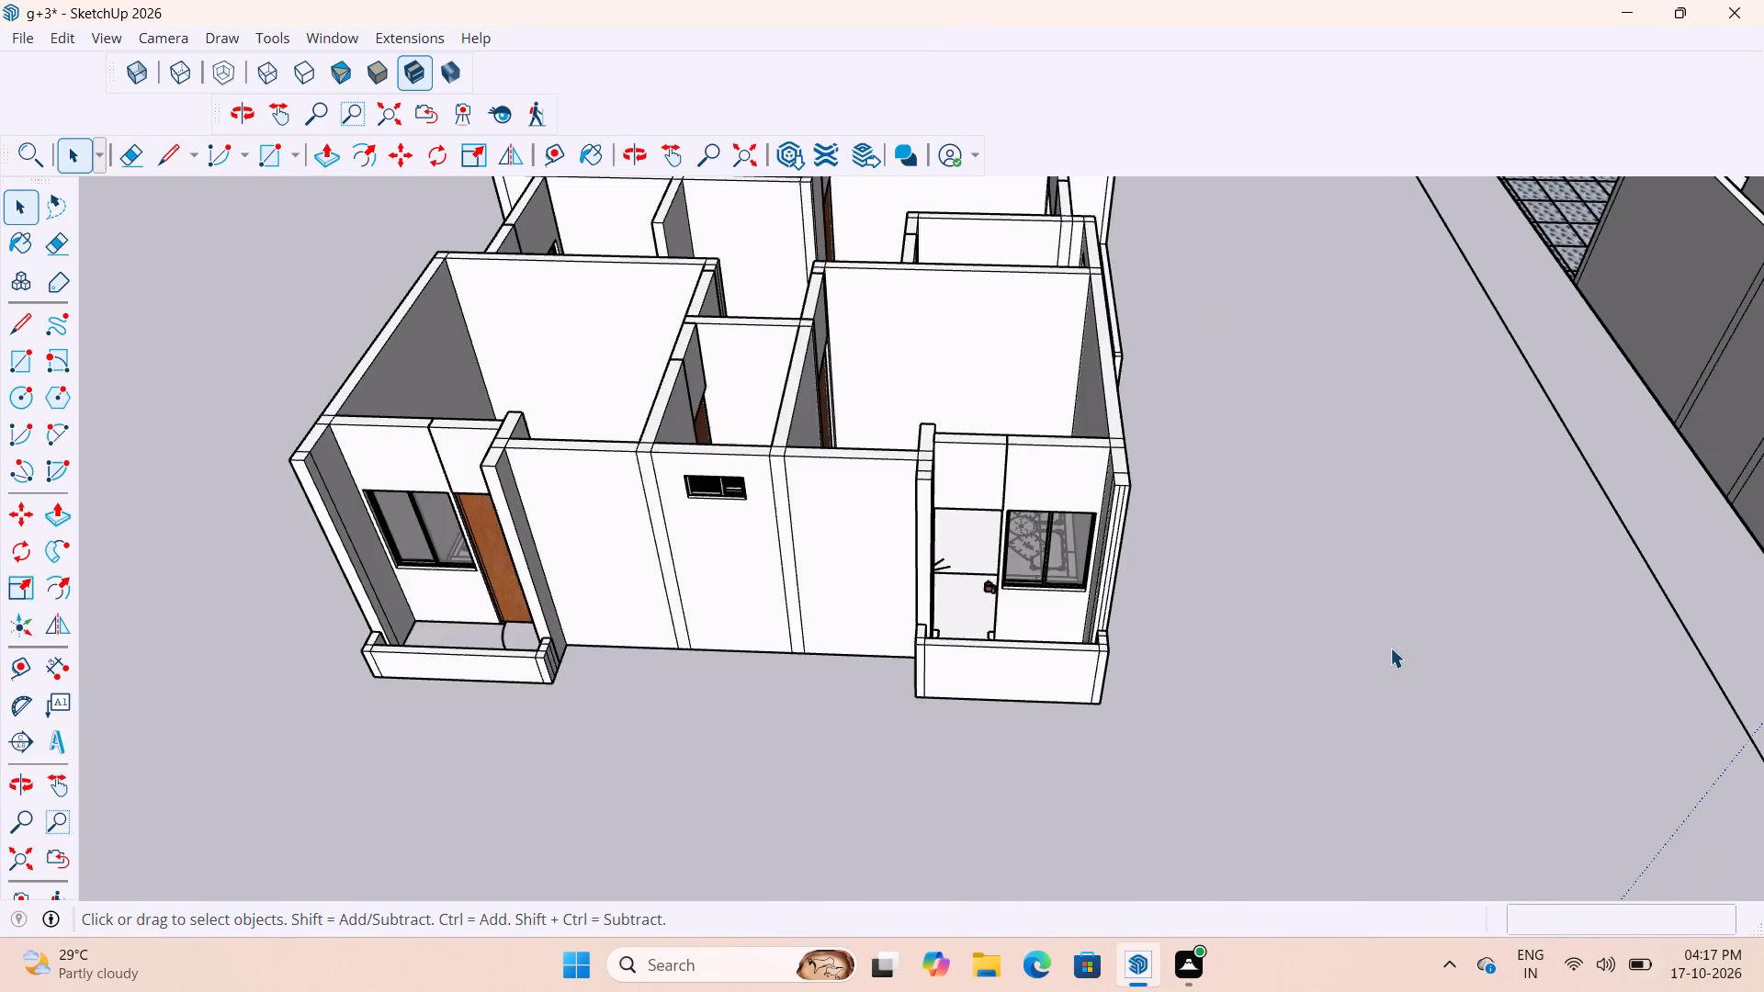
Unhide the last hidden object, the wooden door of the balcony at the near end.
scroll(1390, 648, "down", 8)
scroll(1198, 640, "up", 9)
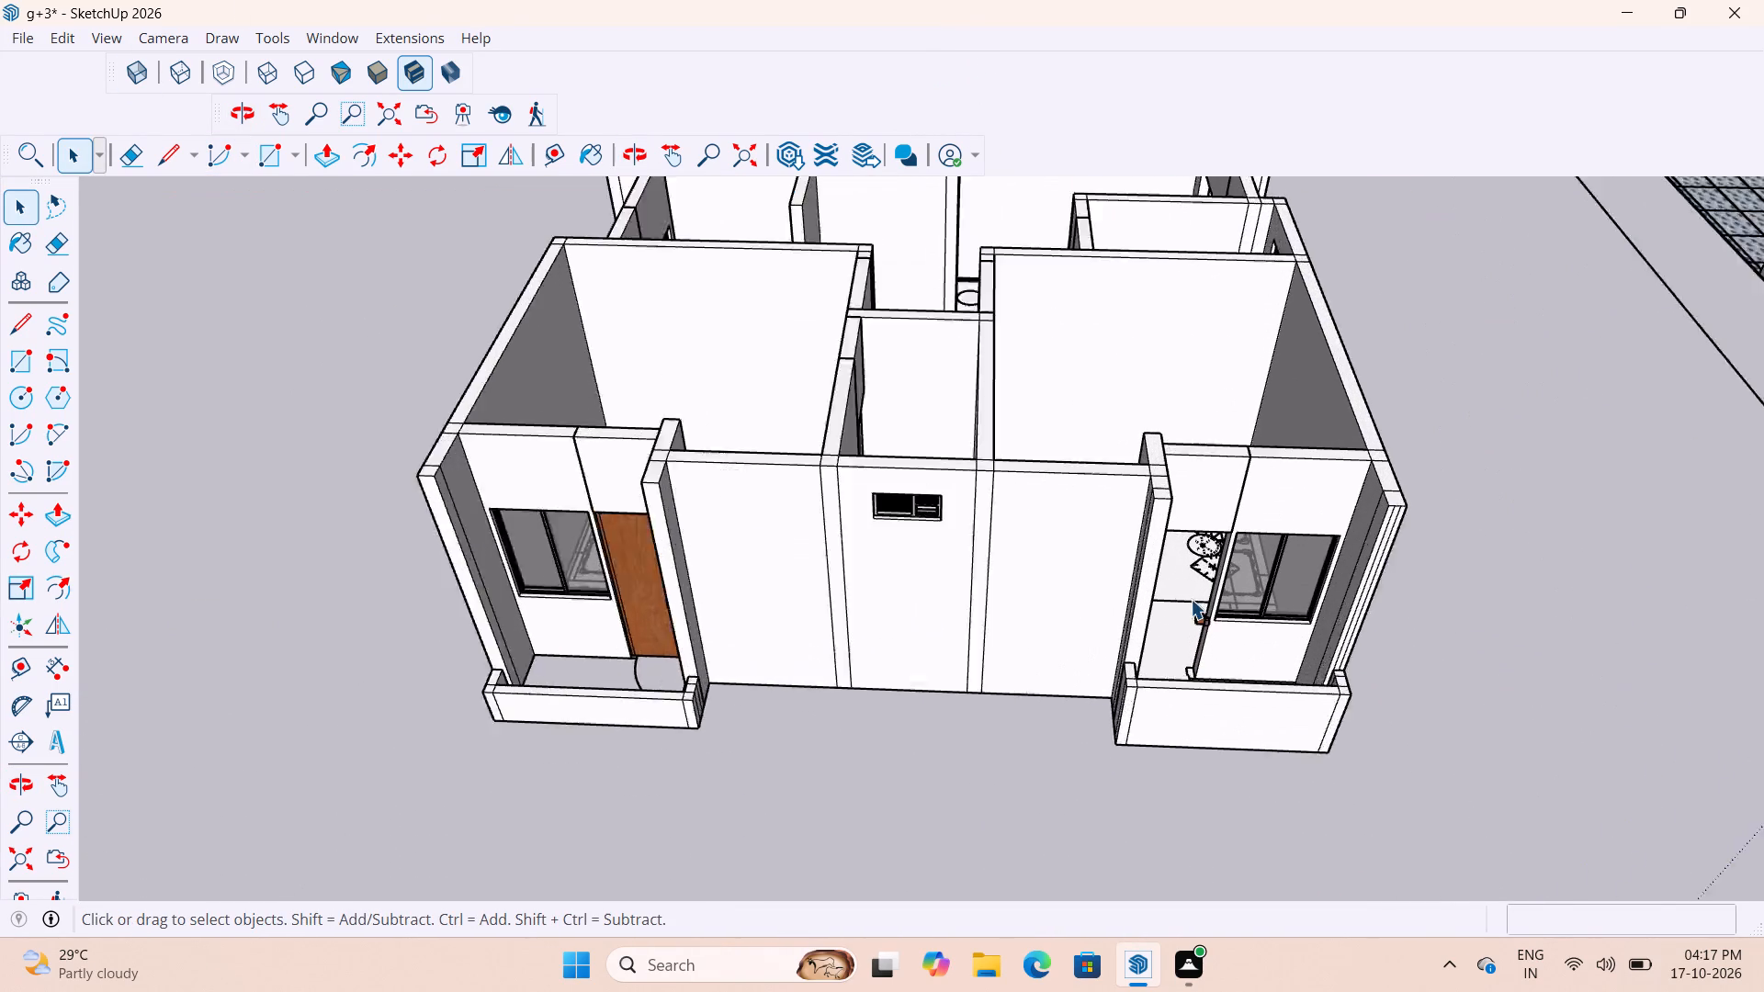
scroll(1191, 599, "up", 2)
right_click(1167, 643)
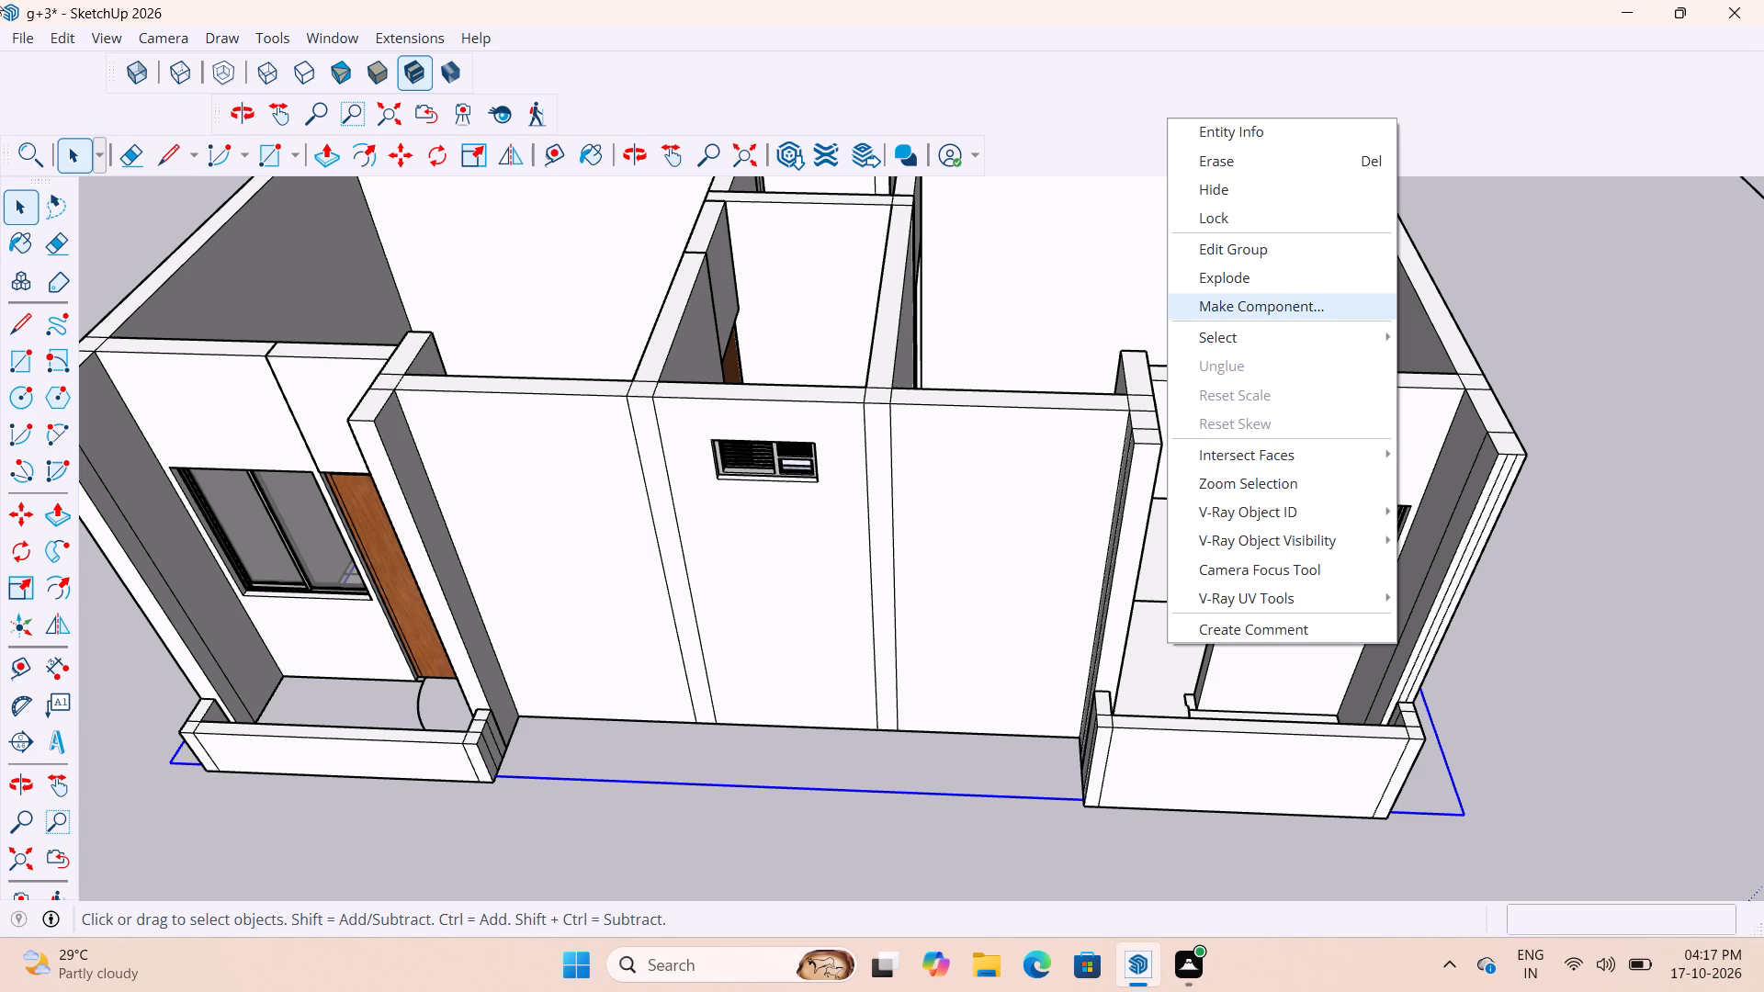
left_click(72, 36)
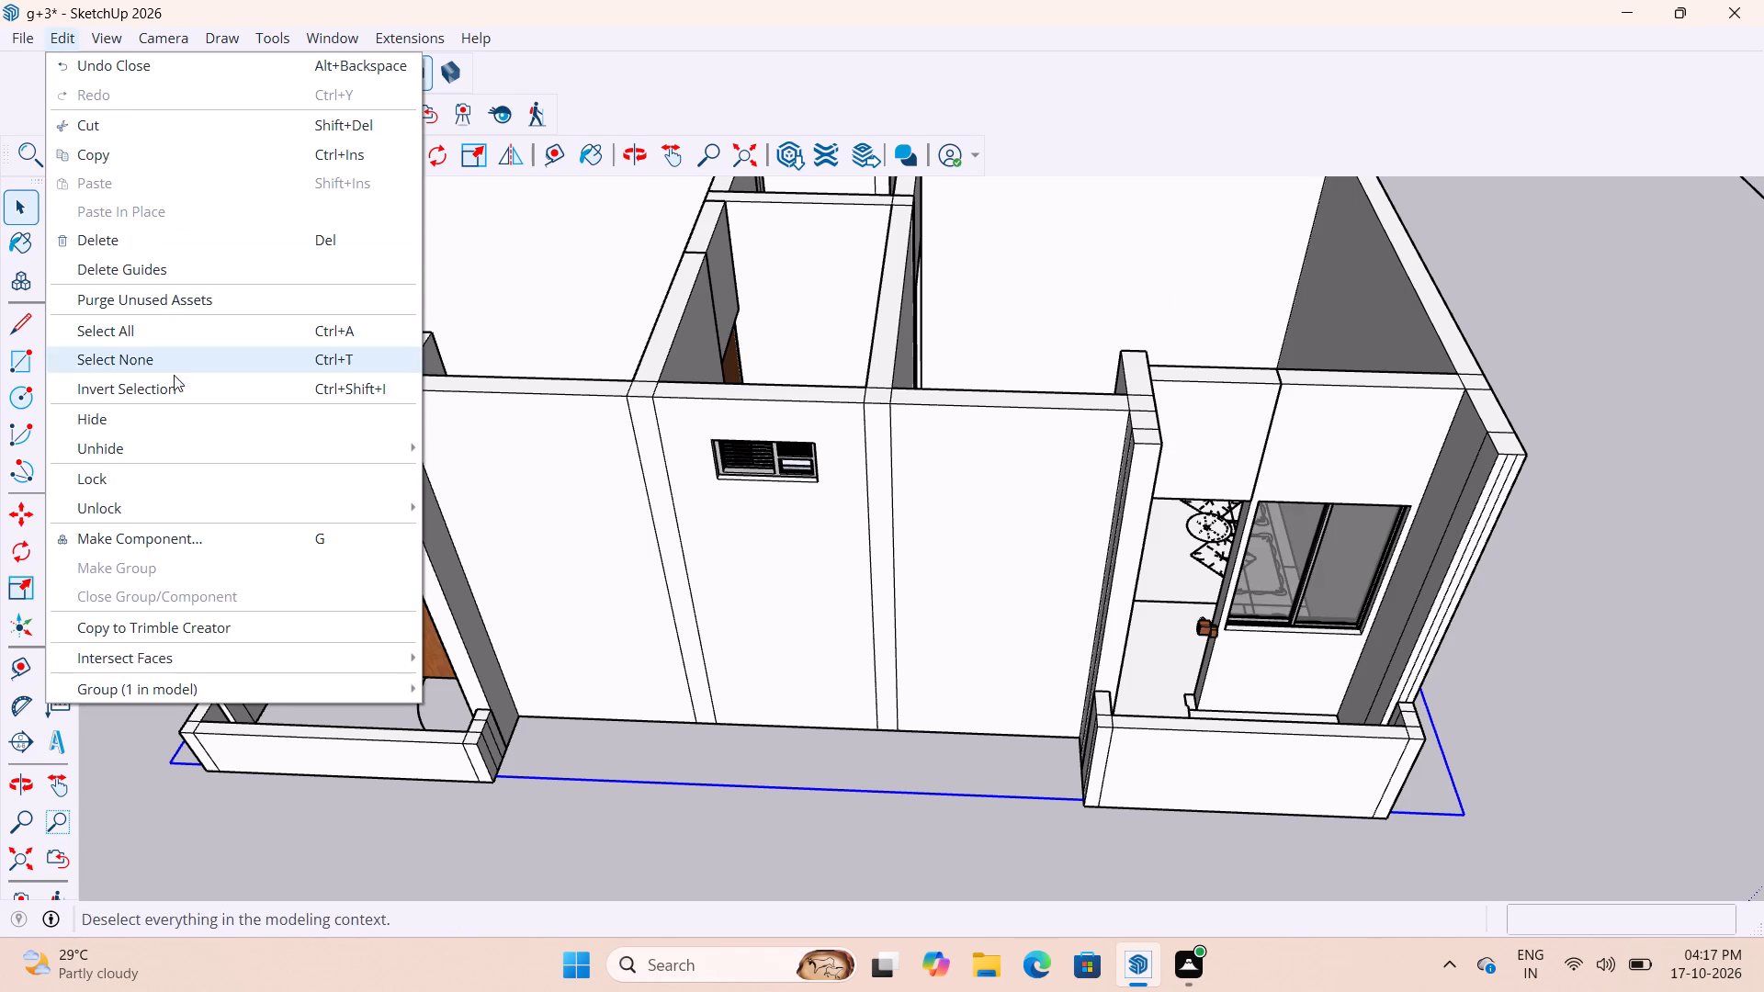
left_click(476, 472)
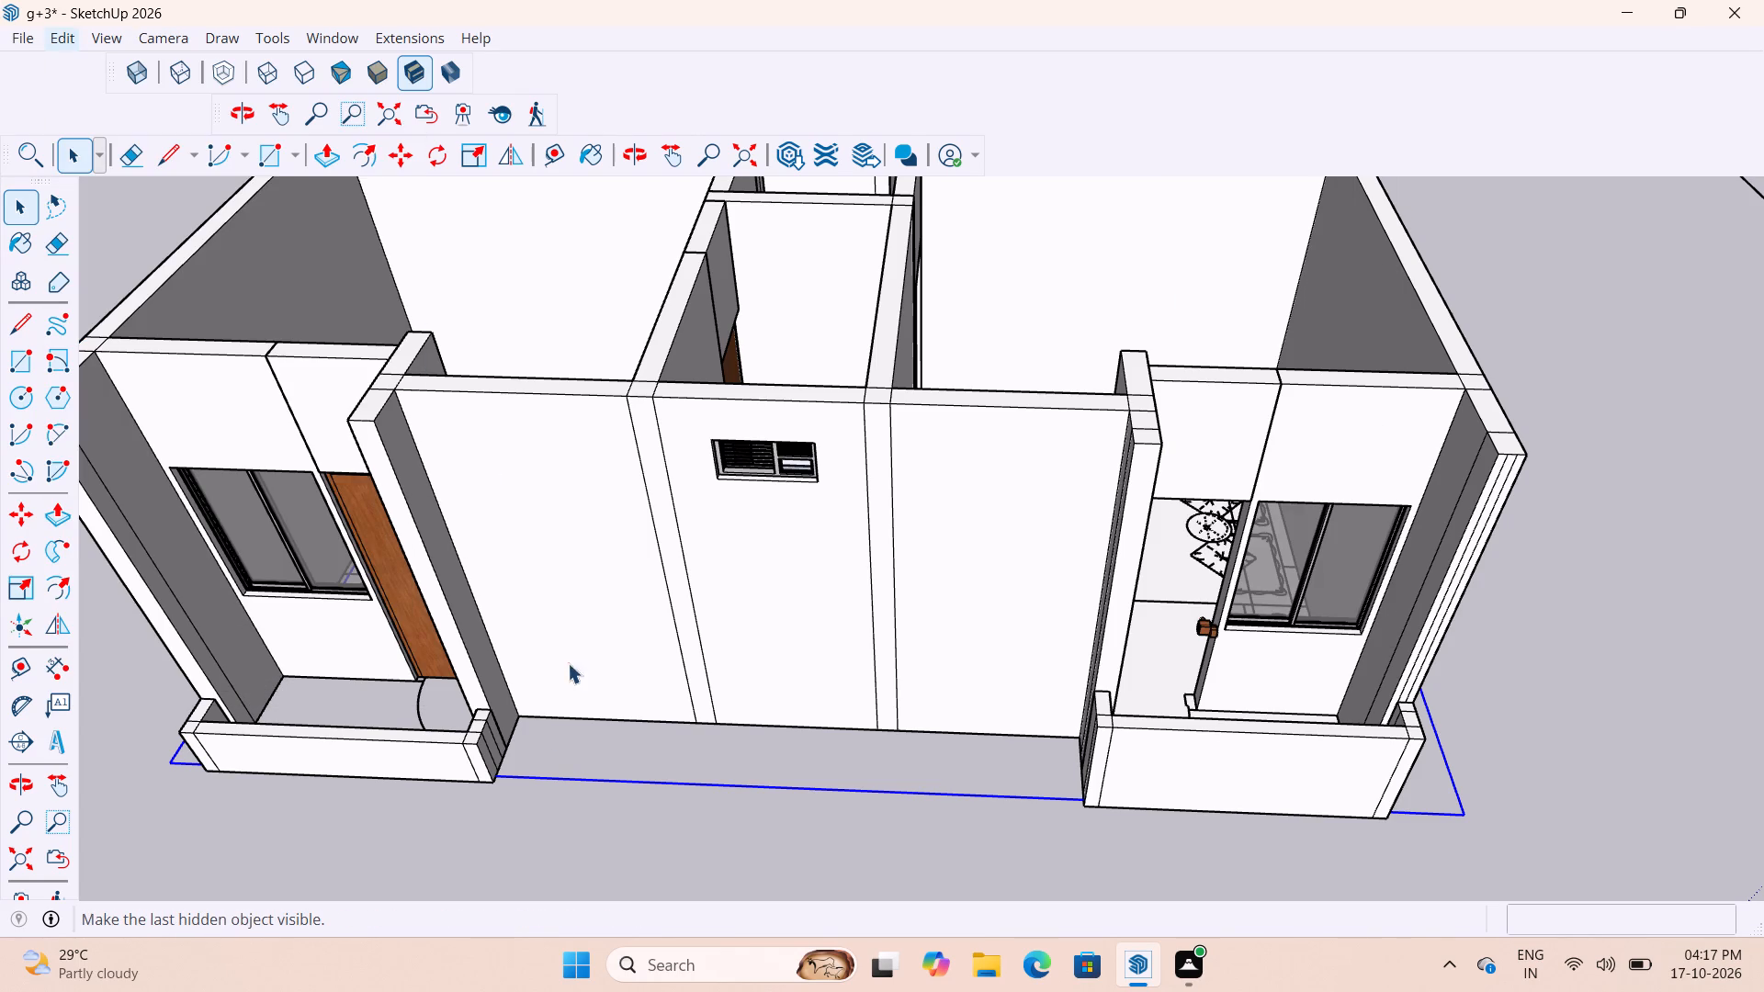
left_click(544, 825)
Hide the wooden door leaf of the other balcony at the same end of the building.
scroll(1181, 533, "down", 10)
scroll(865, 568, "up", 13)
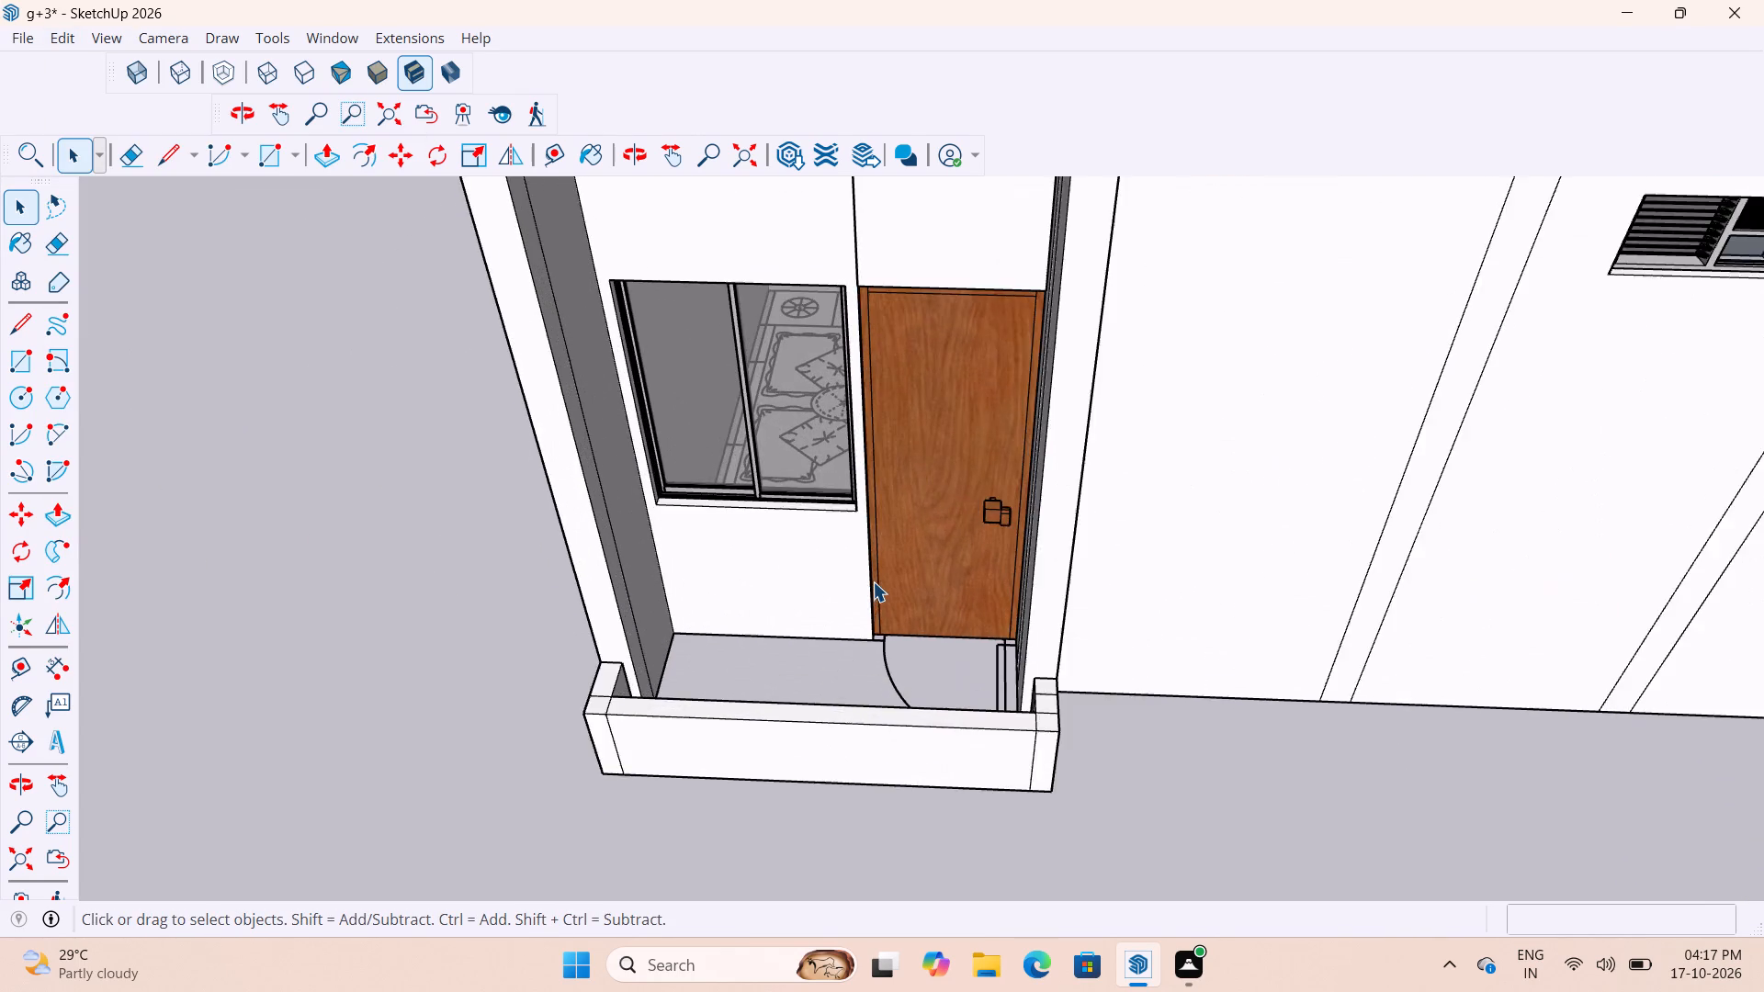
middle_click_drag(879, 597, 894, 654)
left_click(933, 548)
right_click(938, 534)
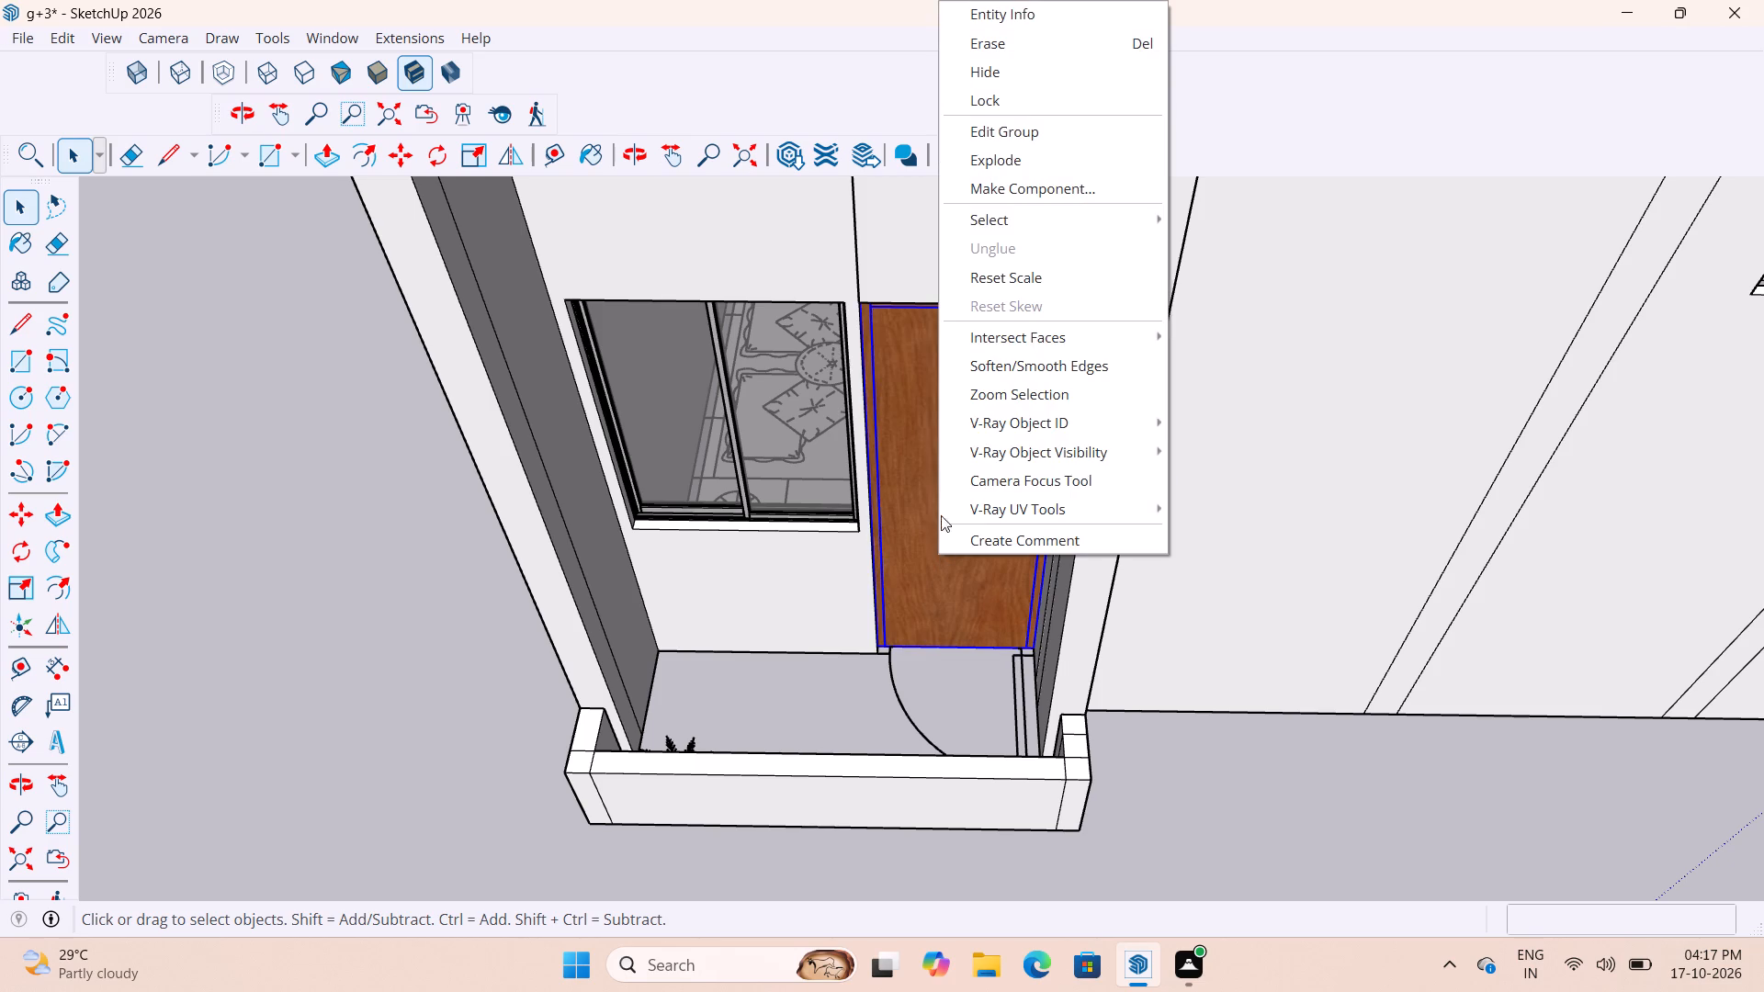
left_click(1002, 67)
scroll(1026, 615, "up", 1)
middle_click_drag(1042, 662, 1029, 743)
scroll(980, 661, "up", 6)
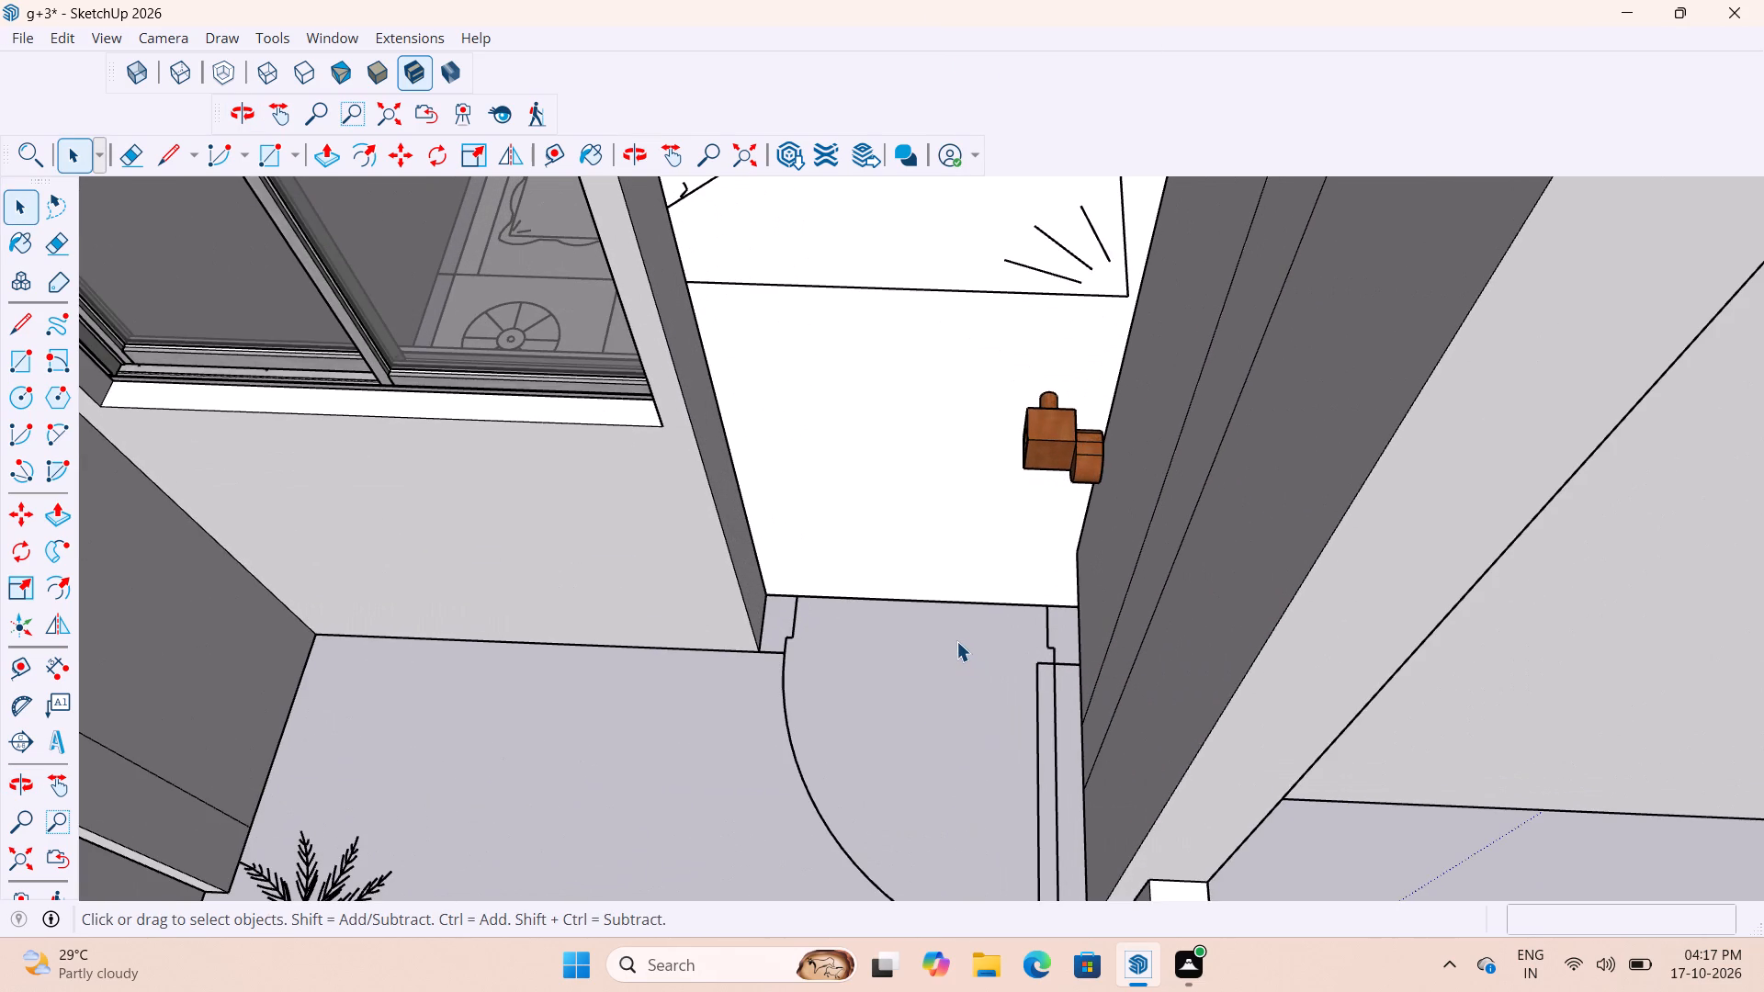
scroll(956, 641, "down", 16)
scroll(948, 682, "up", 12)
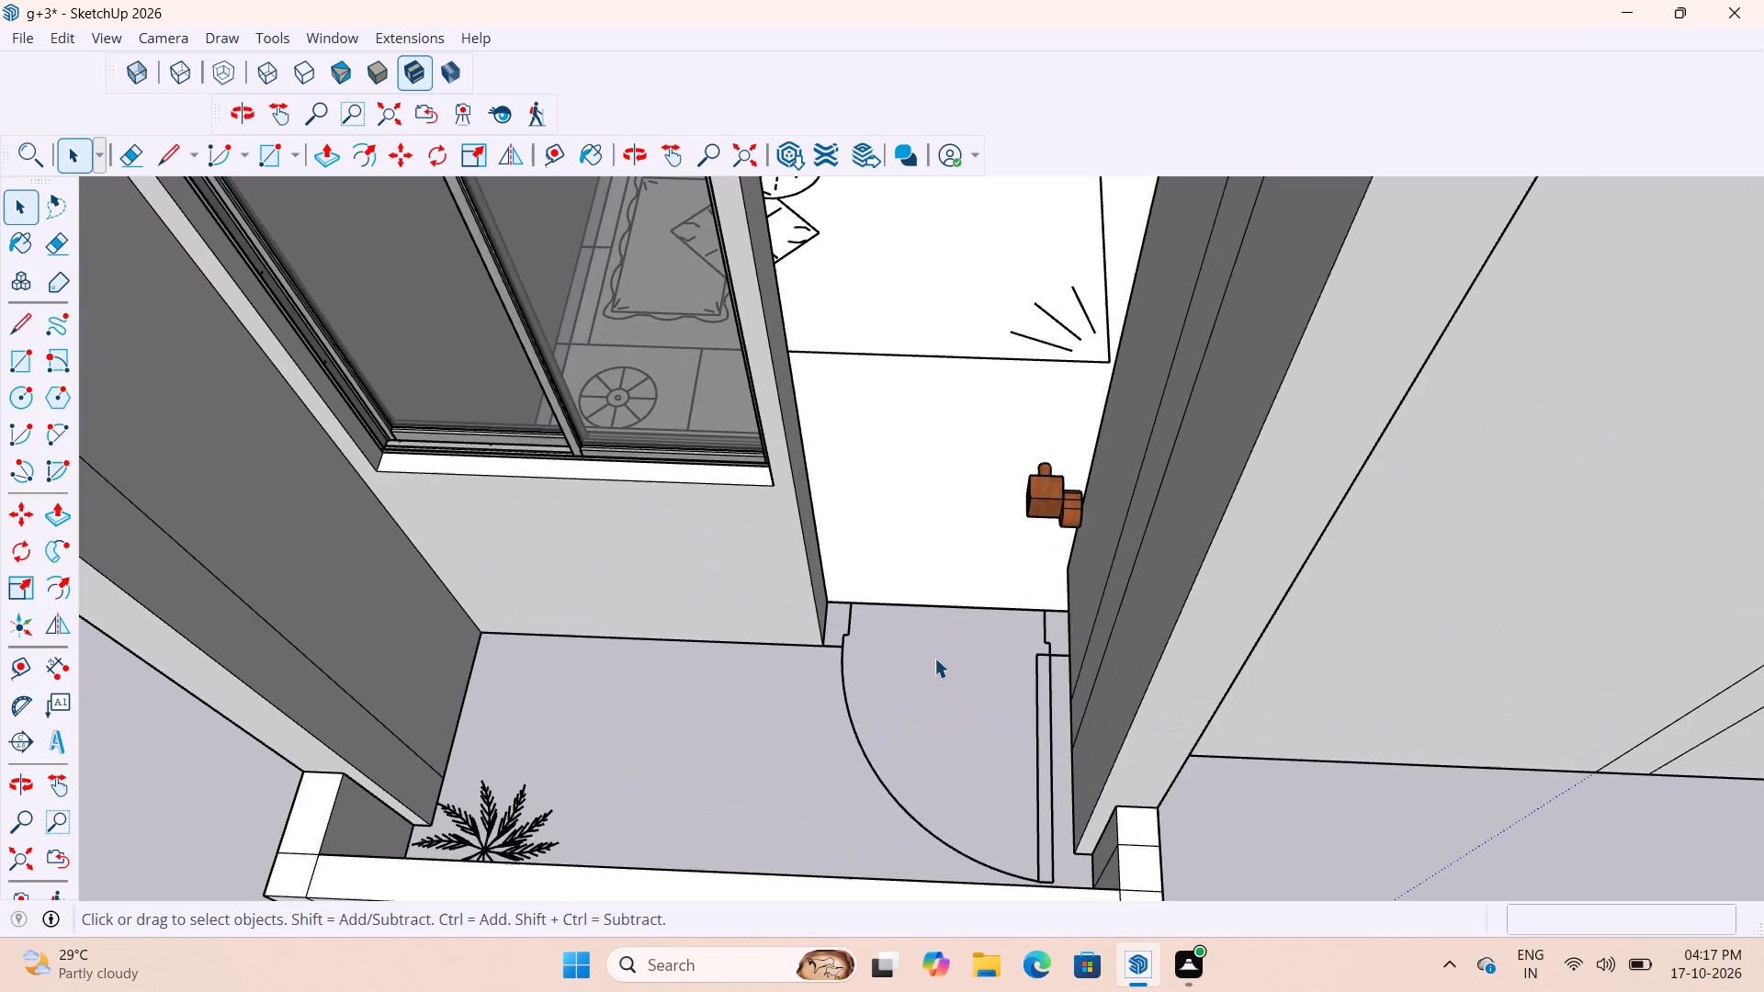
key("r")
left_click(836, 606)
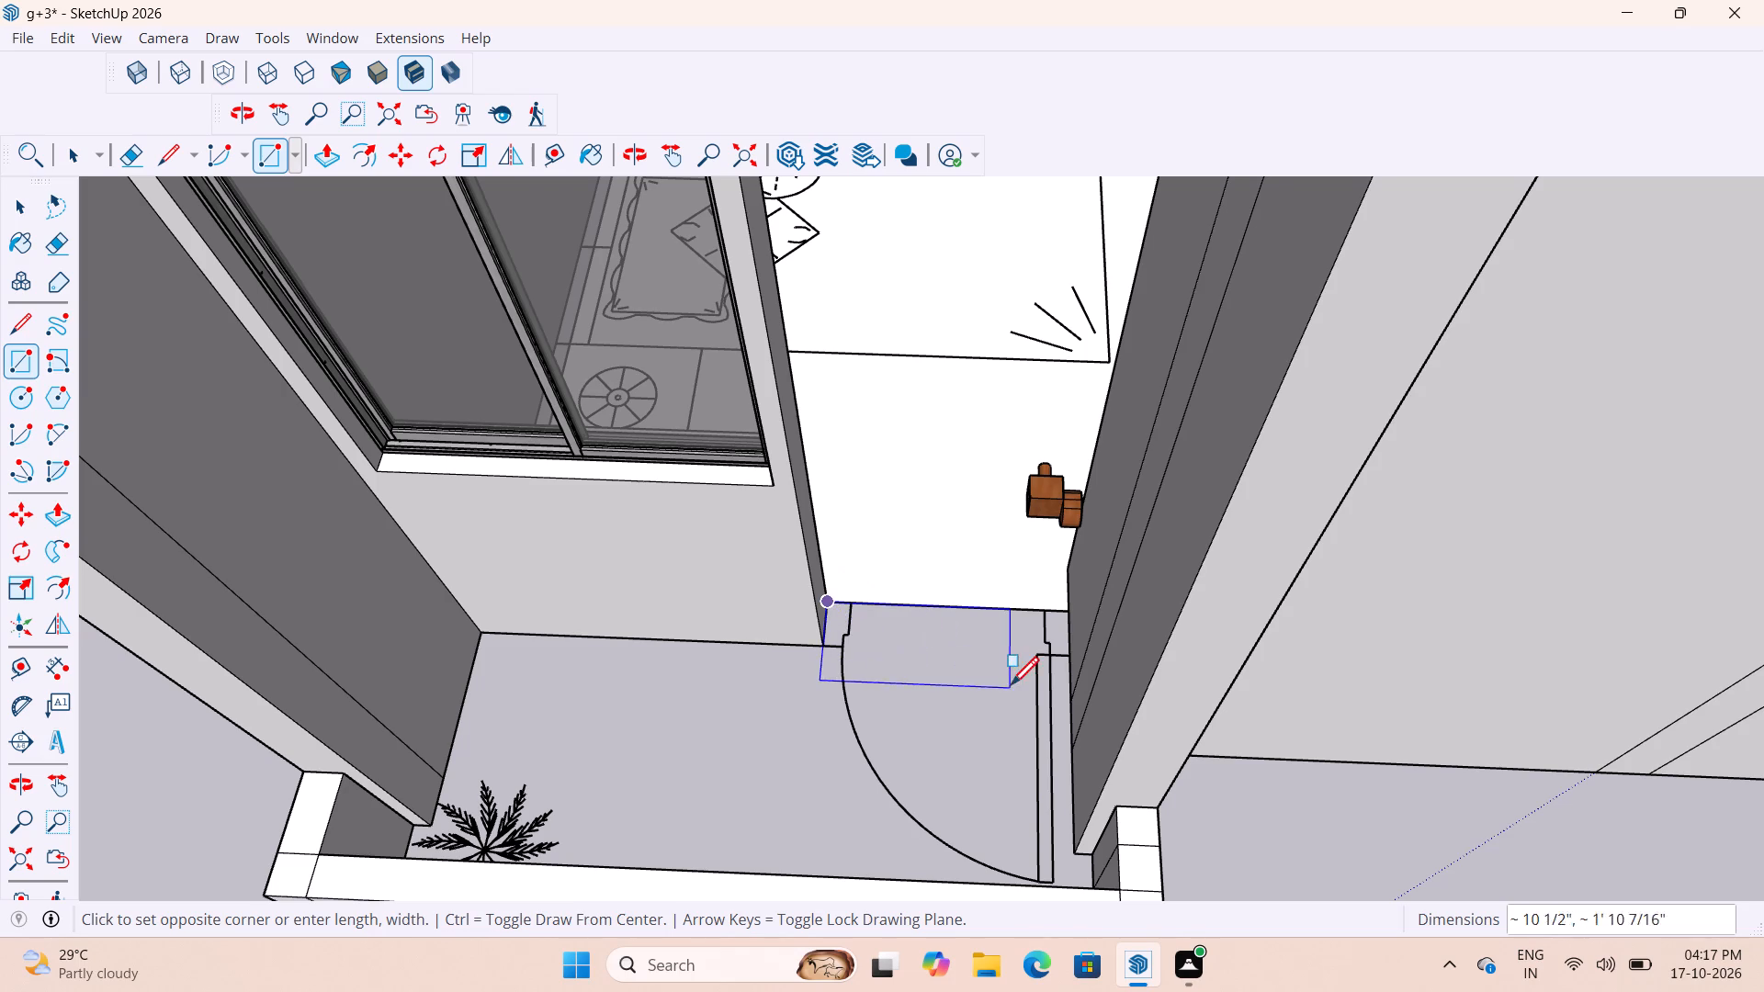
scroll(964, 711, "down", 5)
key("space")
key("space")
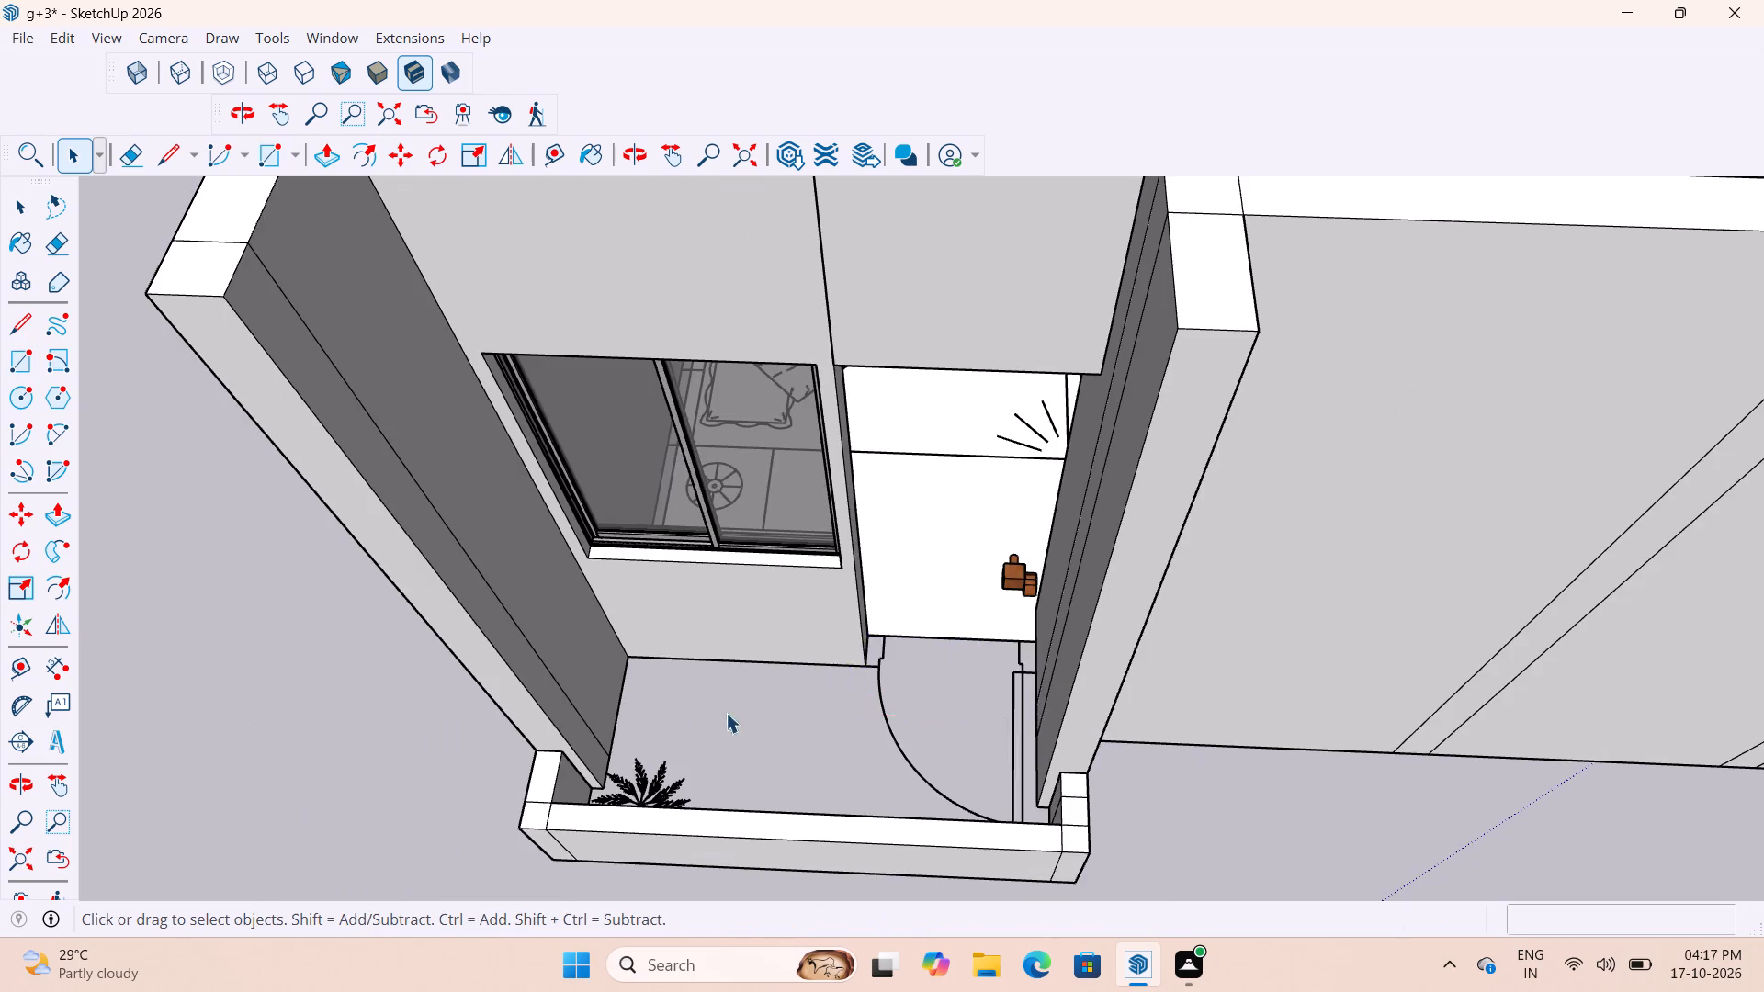
Draw a rectangle about 4' 3/8" by 1' underneath, over the uncovered strip along the toilet's outer wall.
scroll(675, 724, "down", 12)
middle_click_drag(1265, 731, 1200, 468)
middle_click_drag(1083, 686, 1085, 289)
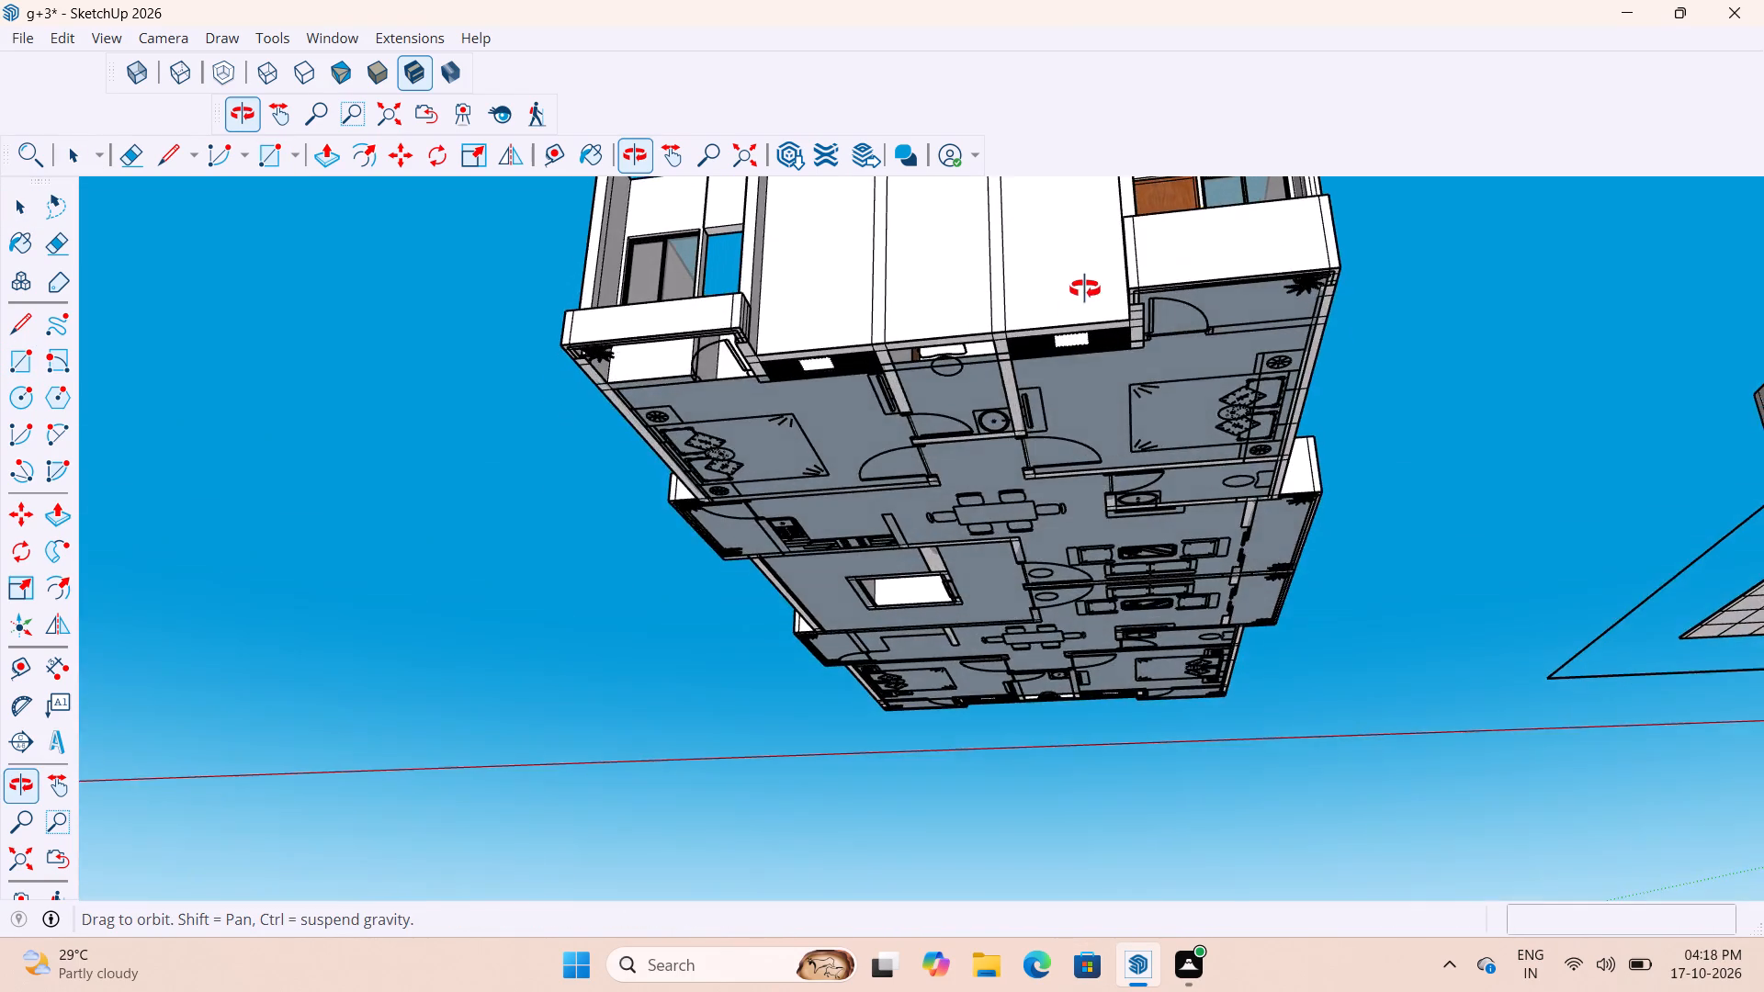
middle_click_drag(1085, 289, 1102, 289)
scroll(1050, 389, "up", 6)
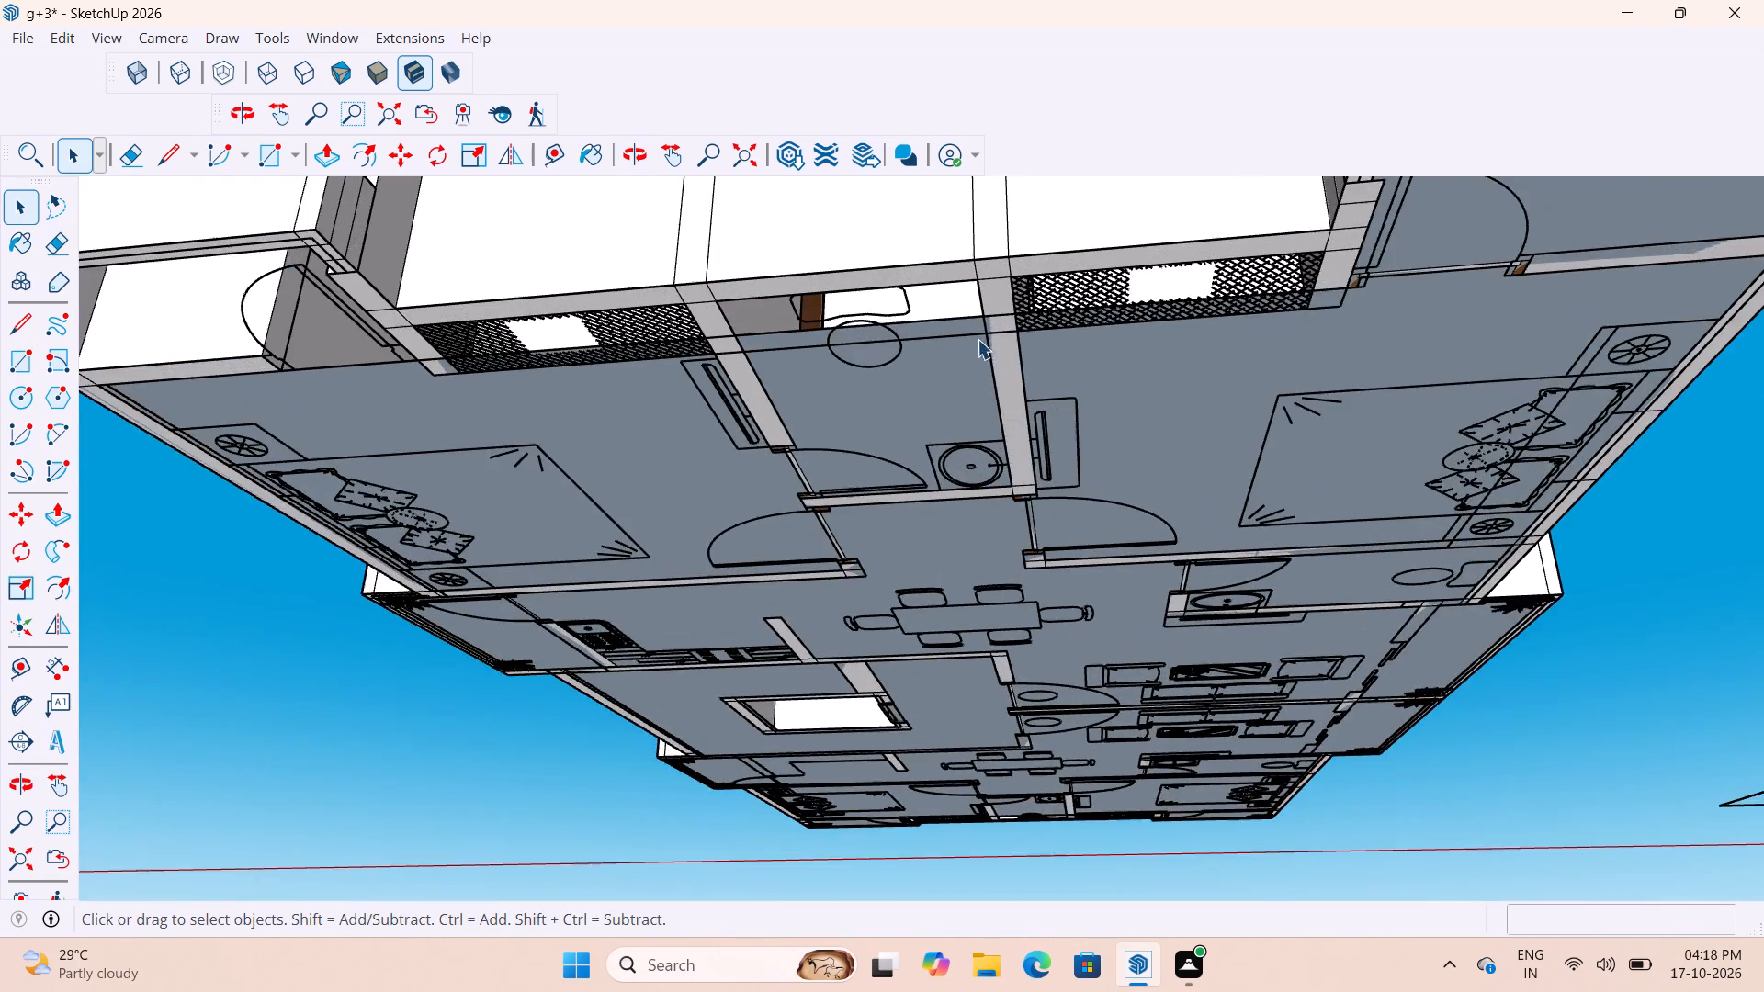
scroll(978, 339, "up", 6)
scroll(825, 300, "down", 1)
scroll(803, 293, "up", 3)
scroll(790, 159, "up", 14)
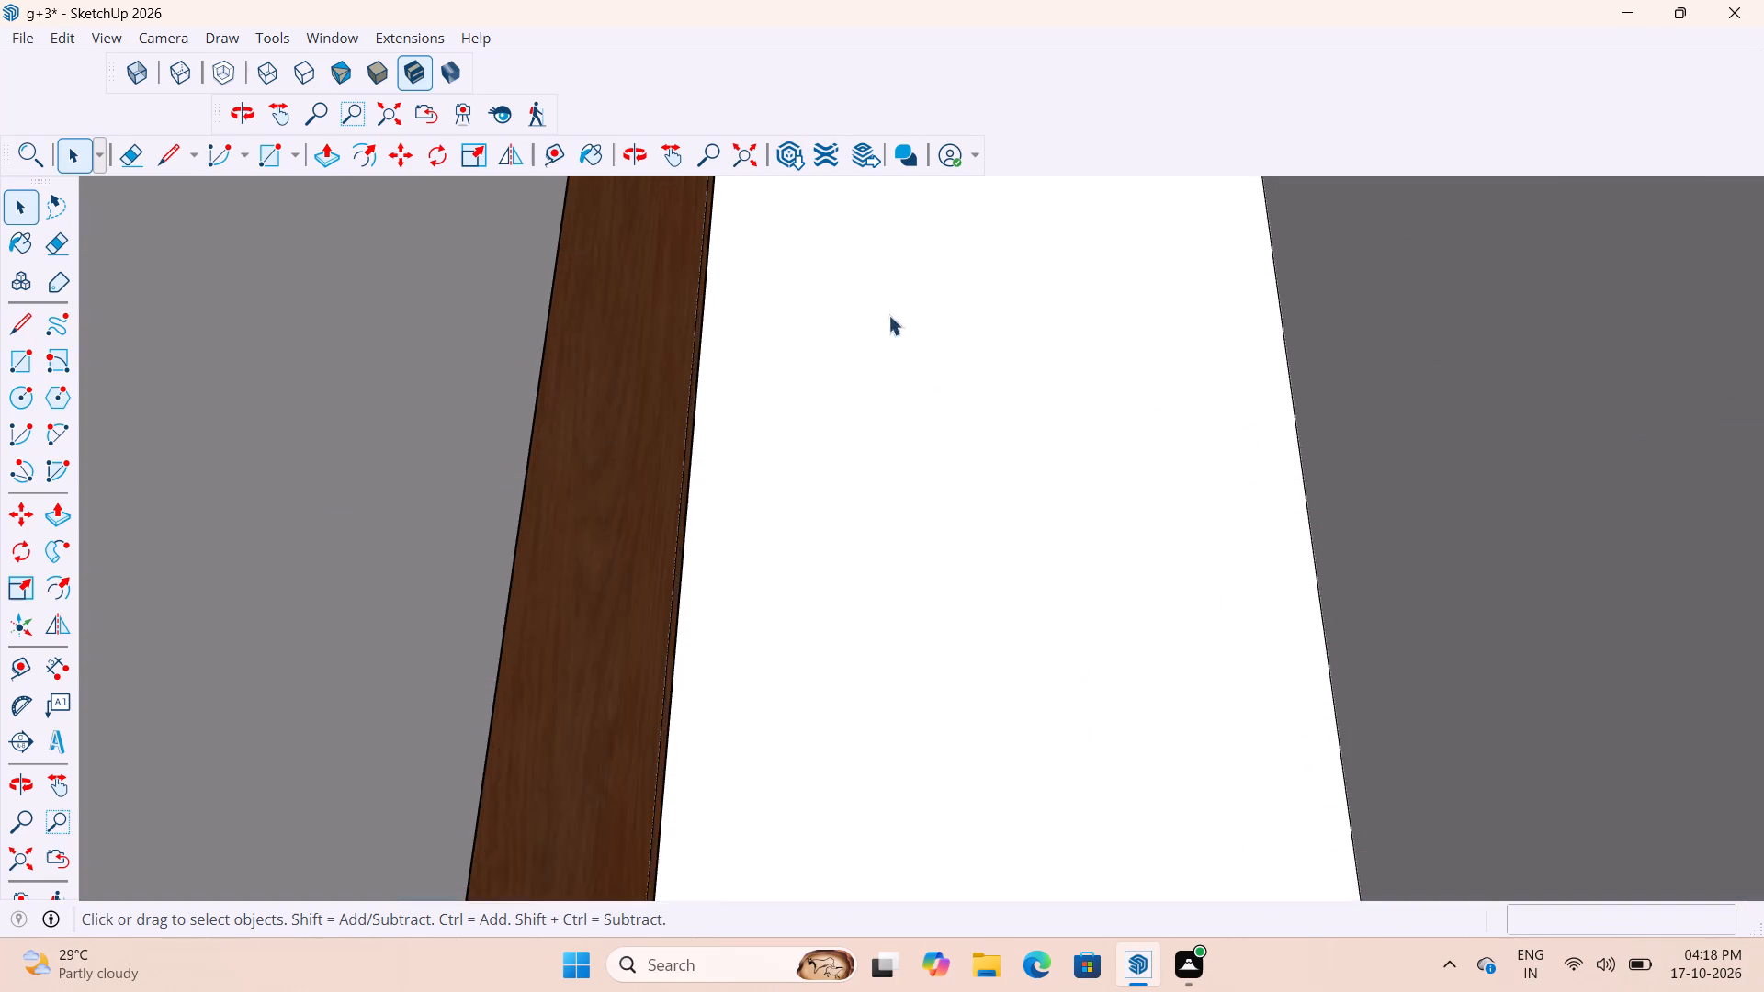
scroll(891, 312, "down", 11)
scroll(866, 324, "up", 1)
middle_click_drag(866, 322, 888, 276)
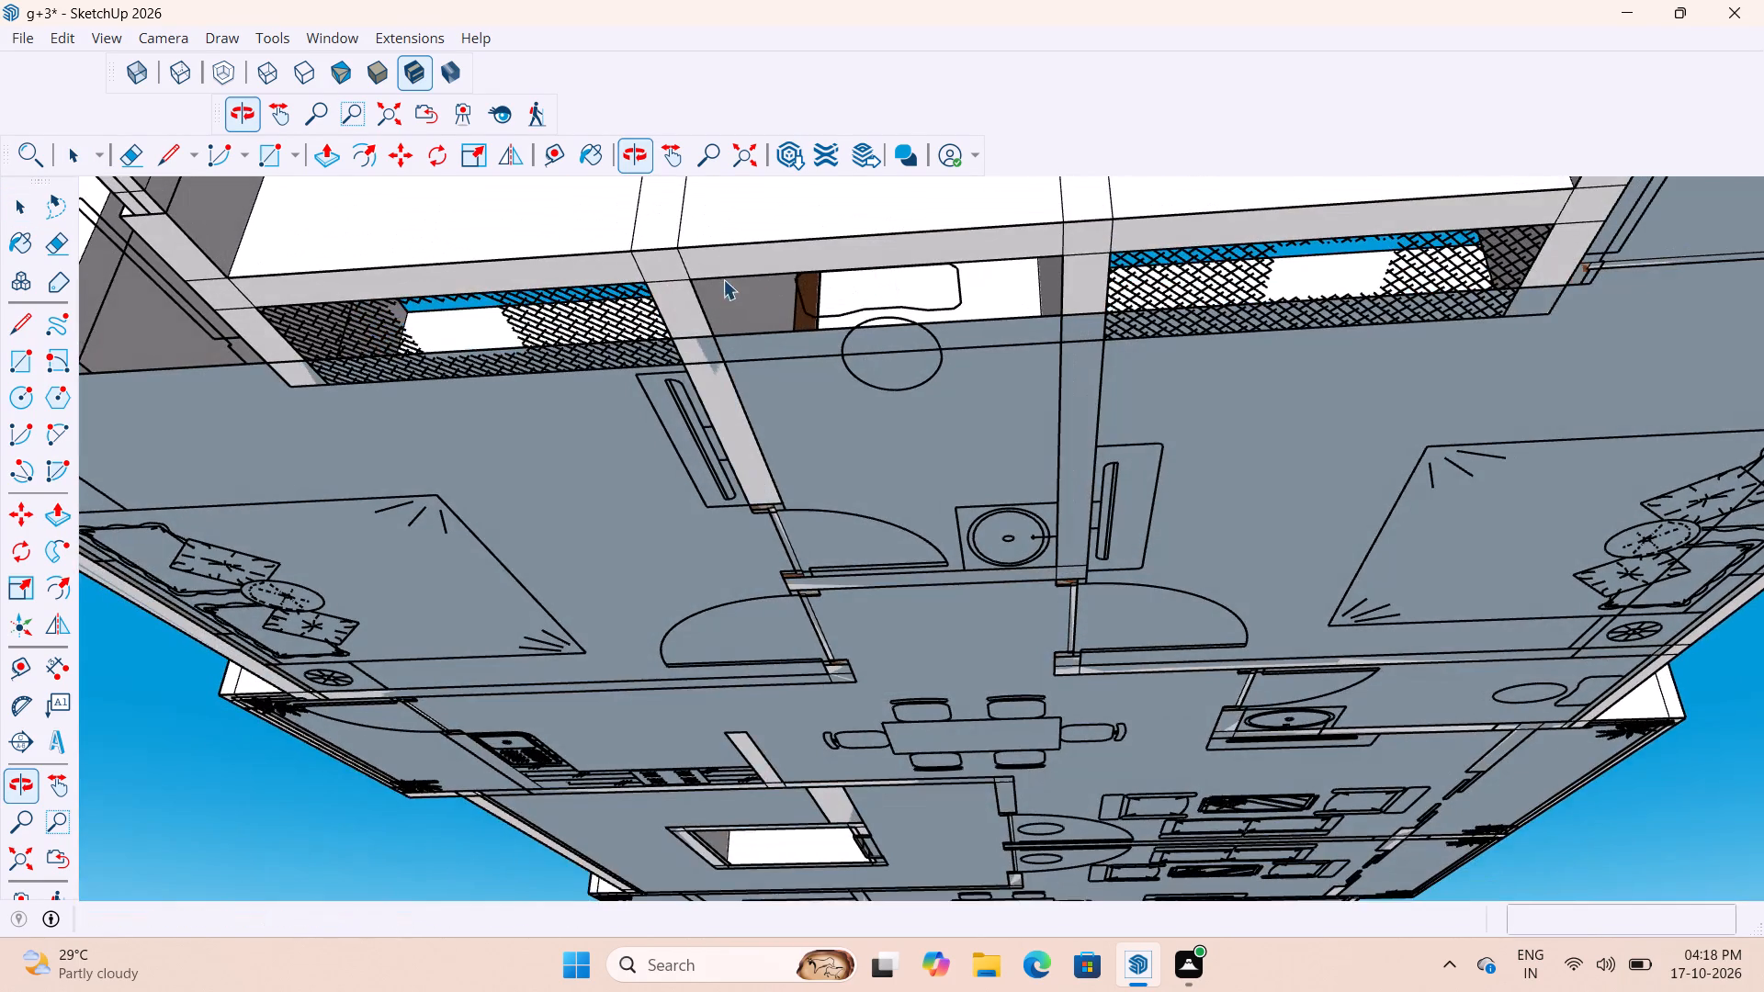
scroll(723, 276, "up", 3)
key("r")
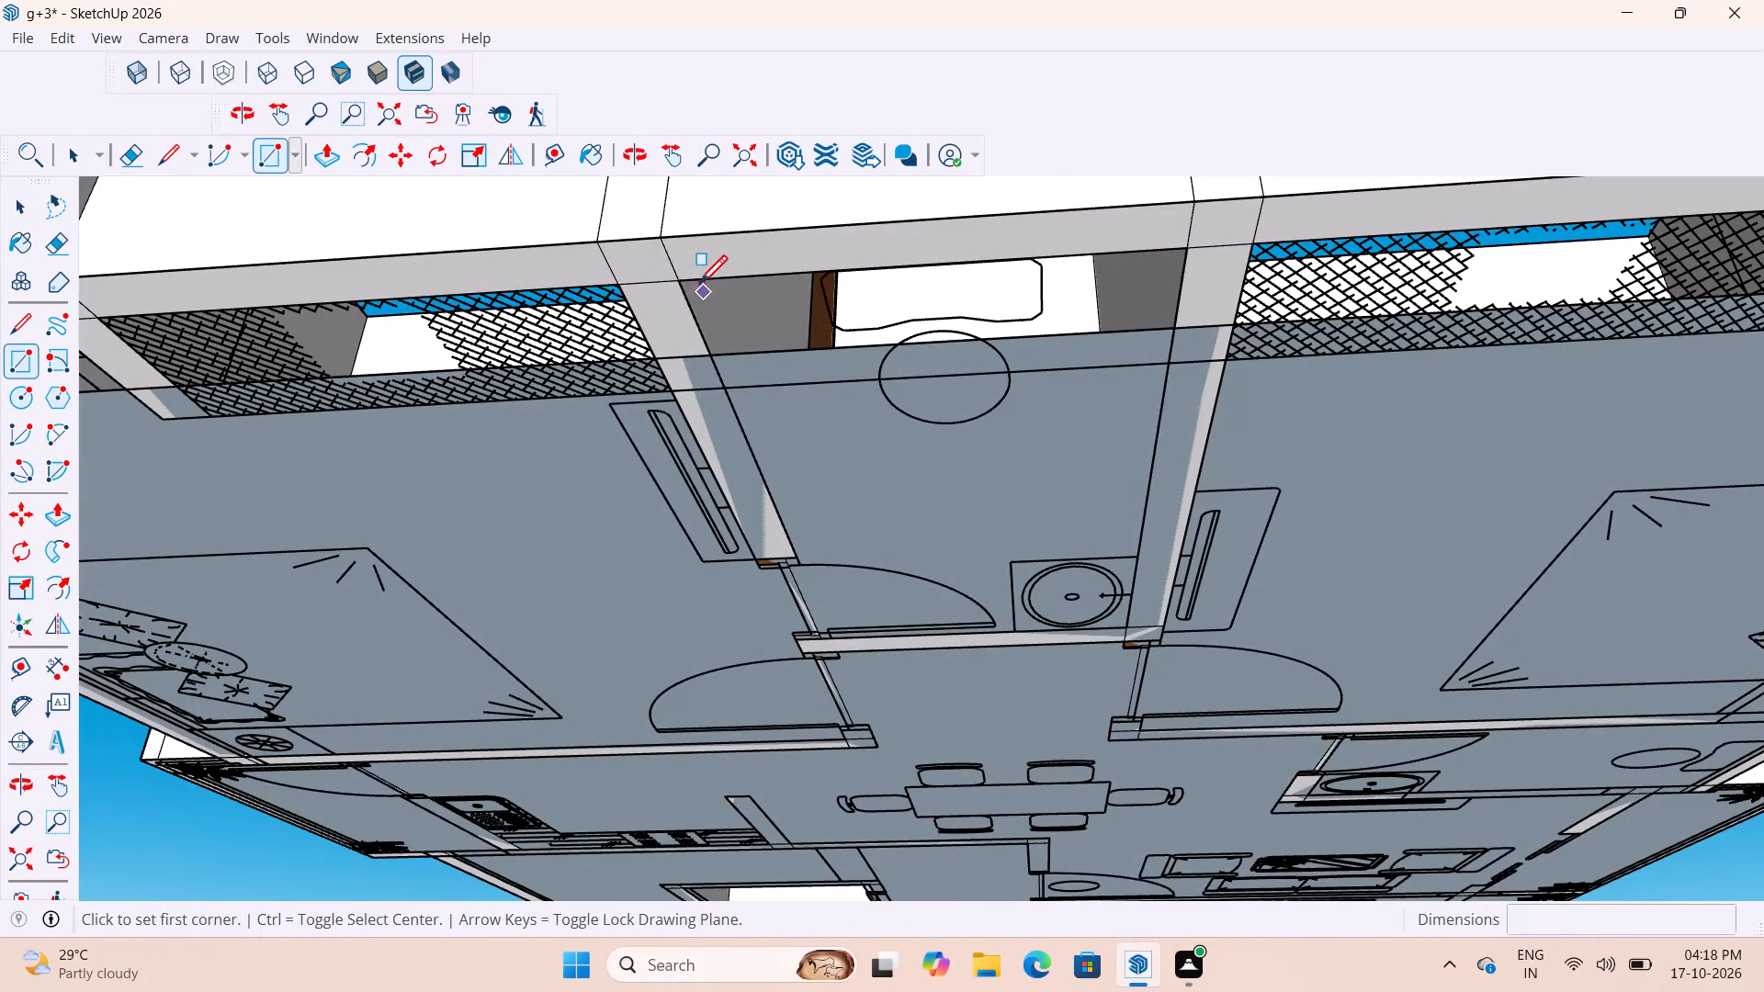
left_click(684, 285)
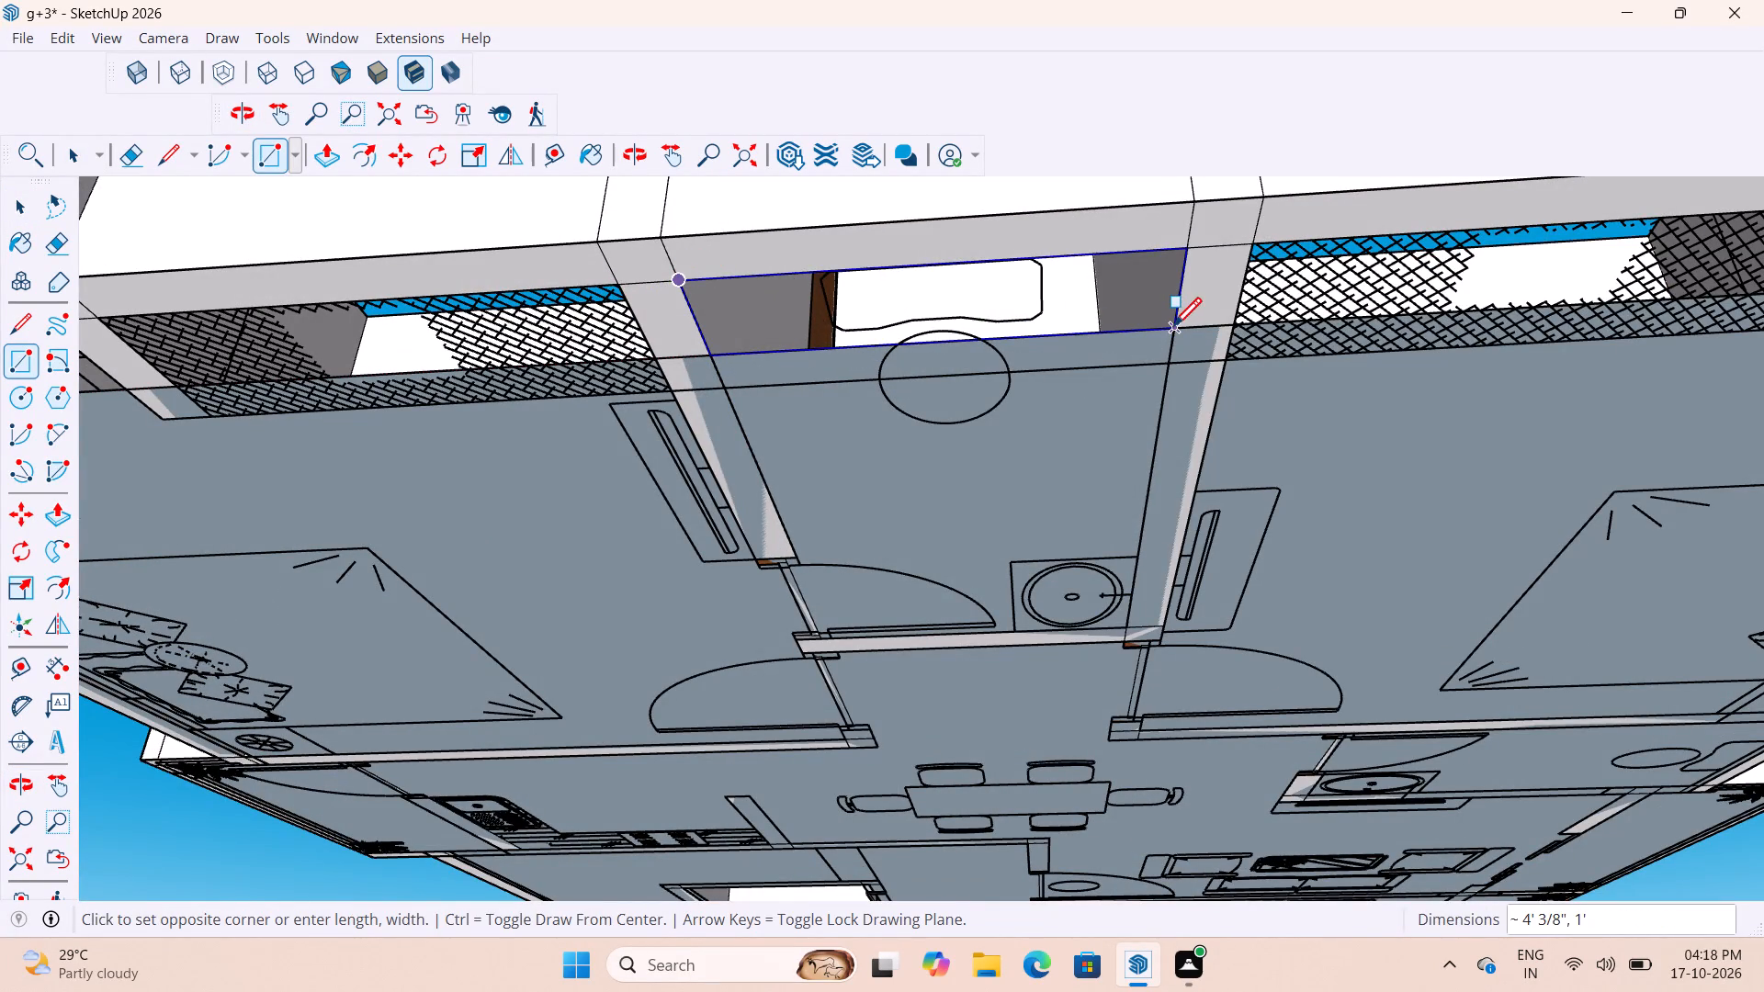
left_click(1173, 329)
Draw a 4' 6" by 1' 6" rectangle over the hatched strip between the toilet wall and the adjoining balcony.
scroll(1187, 326, "down", 5)
scroll(528, 364, "up", 7)
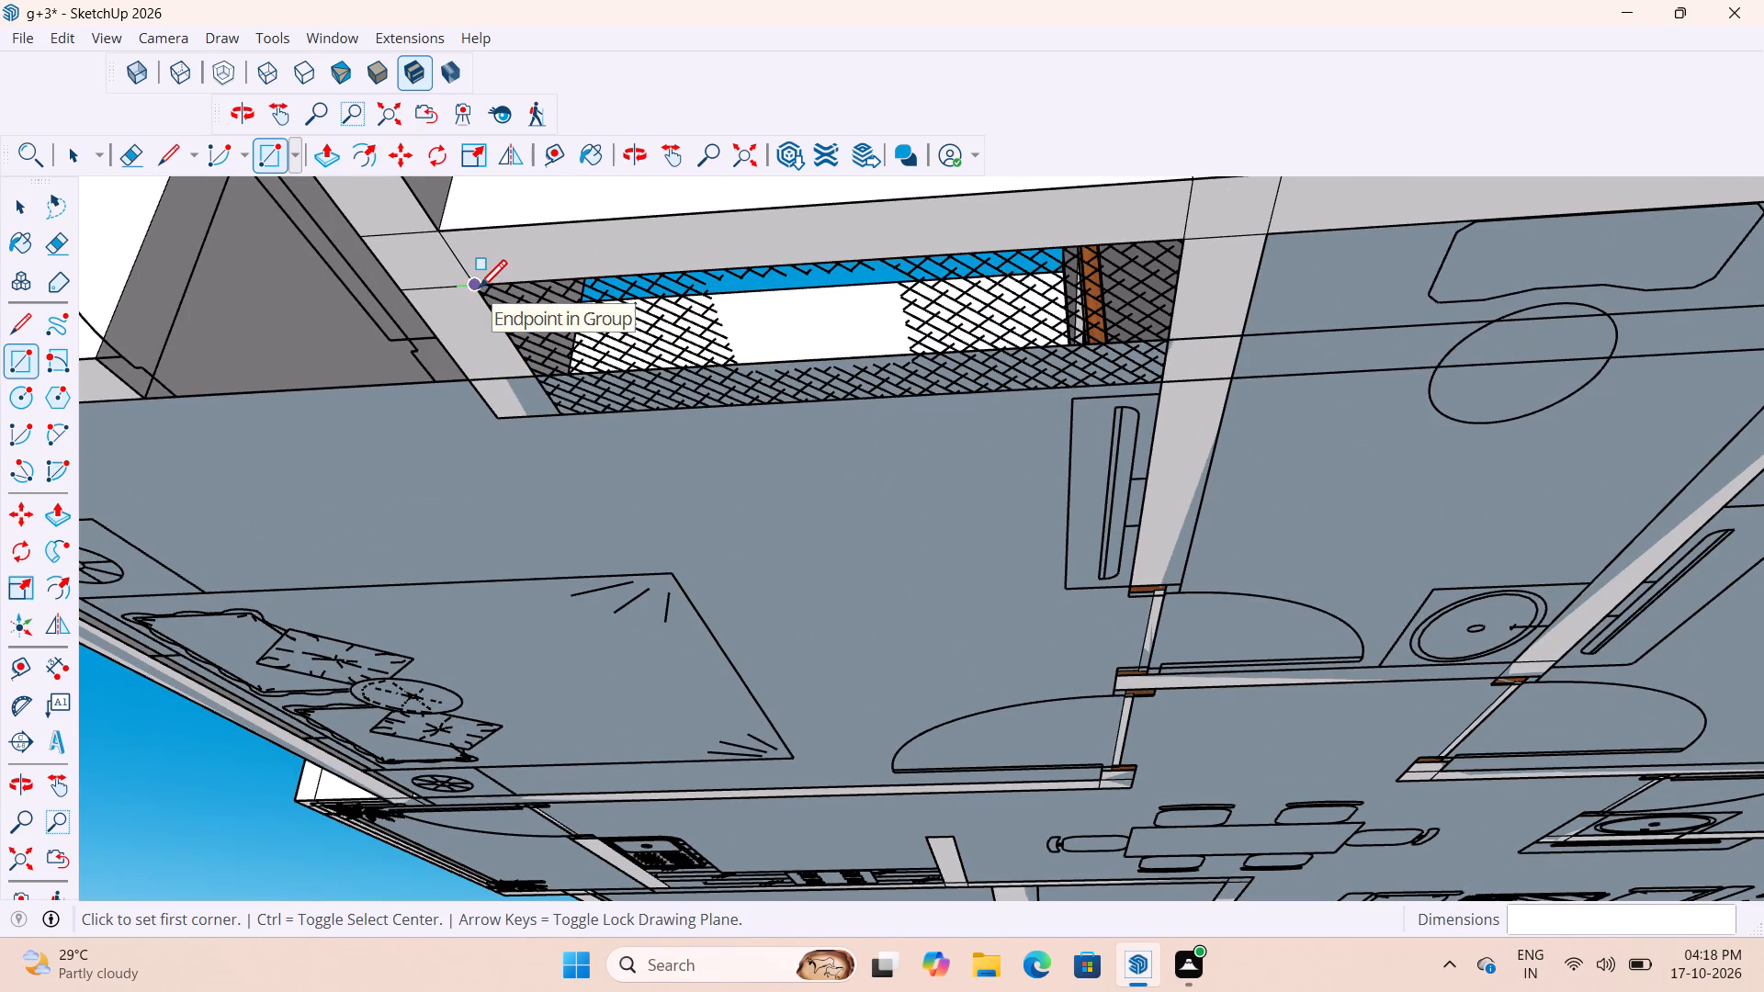
left_click(479, 291)
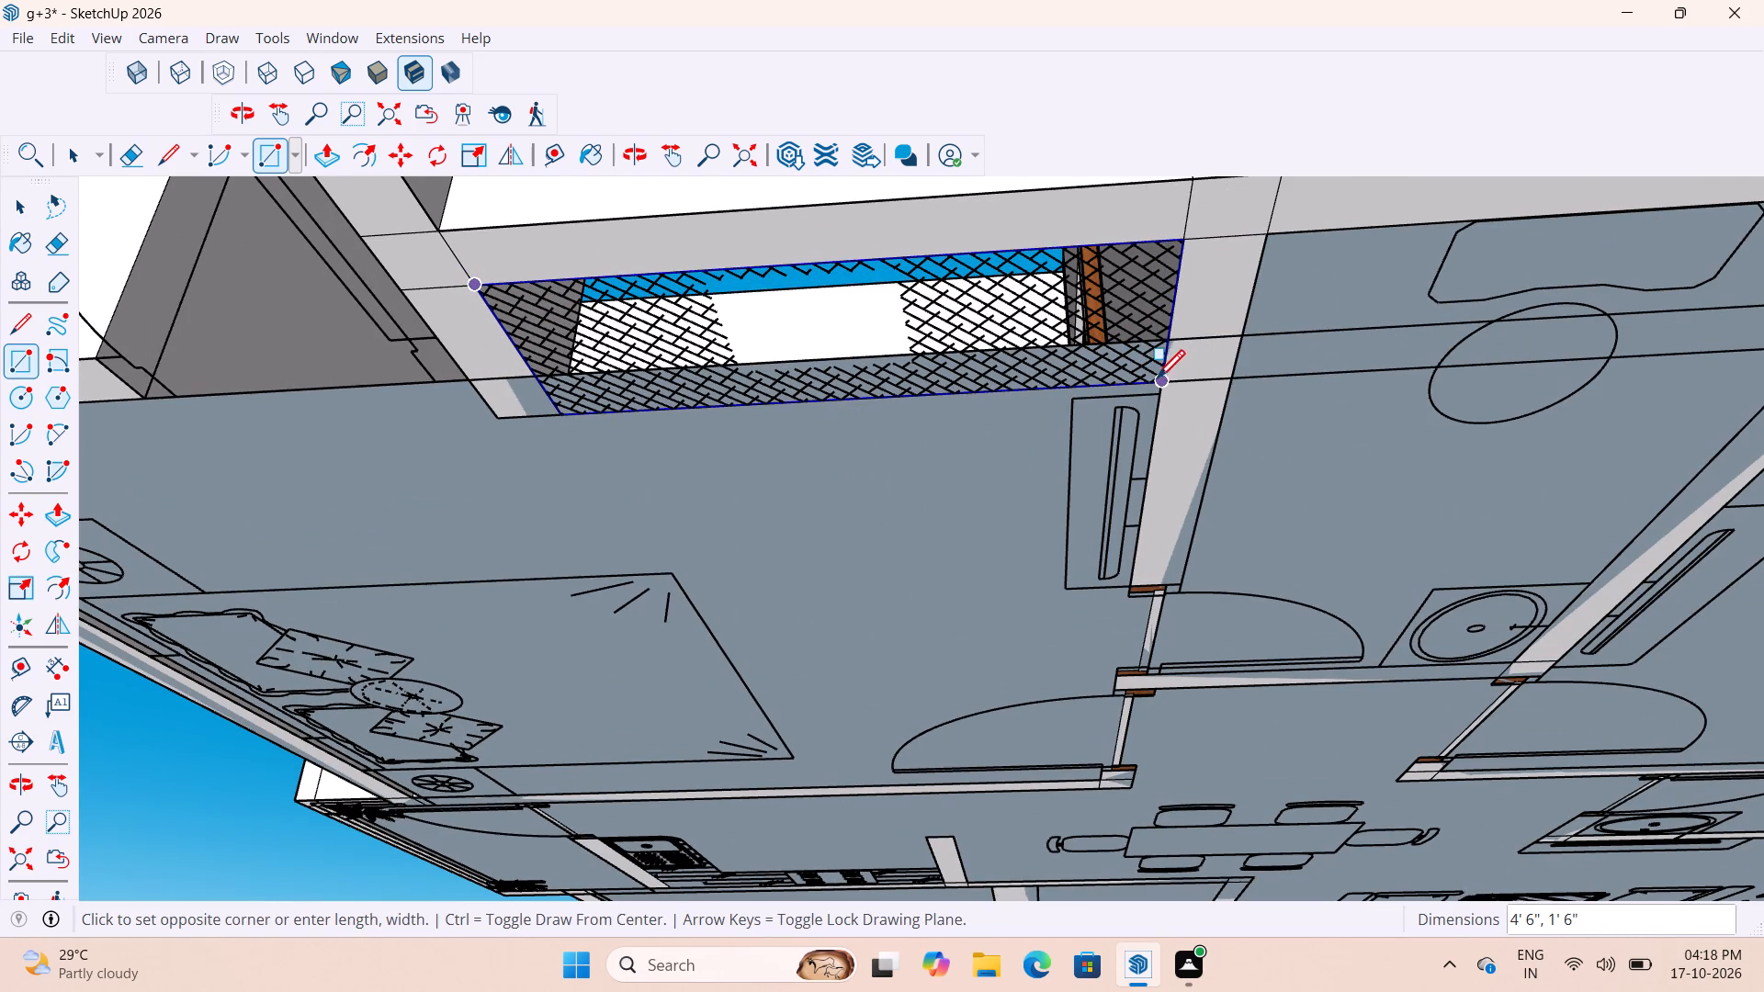
left_click(1163, 388)
Examine the whole apartment floor from above, including the staircase and kitchen balconies.
scroll(1171, 390, "down", 10)
middle_click_drag(1167, 378, 1137, 746)
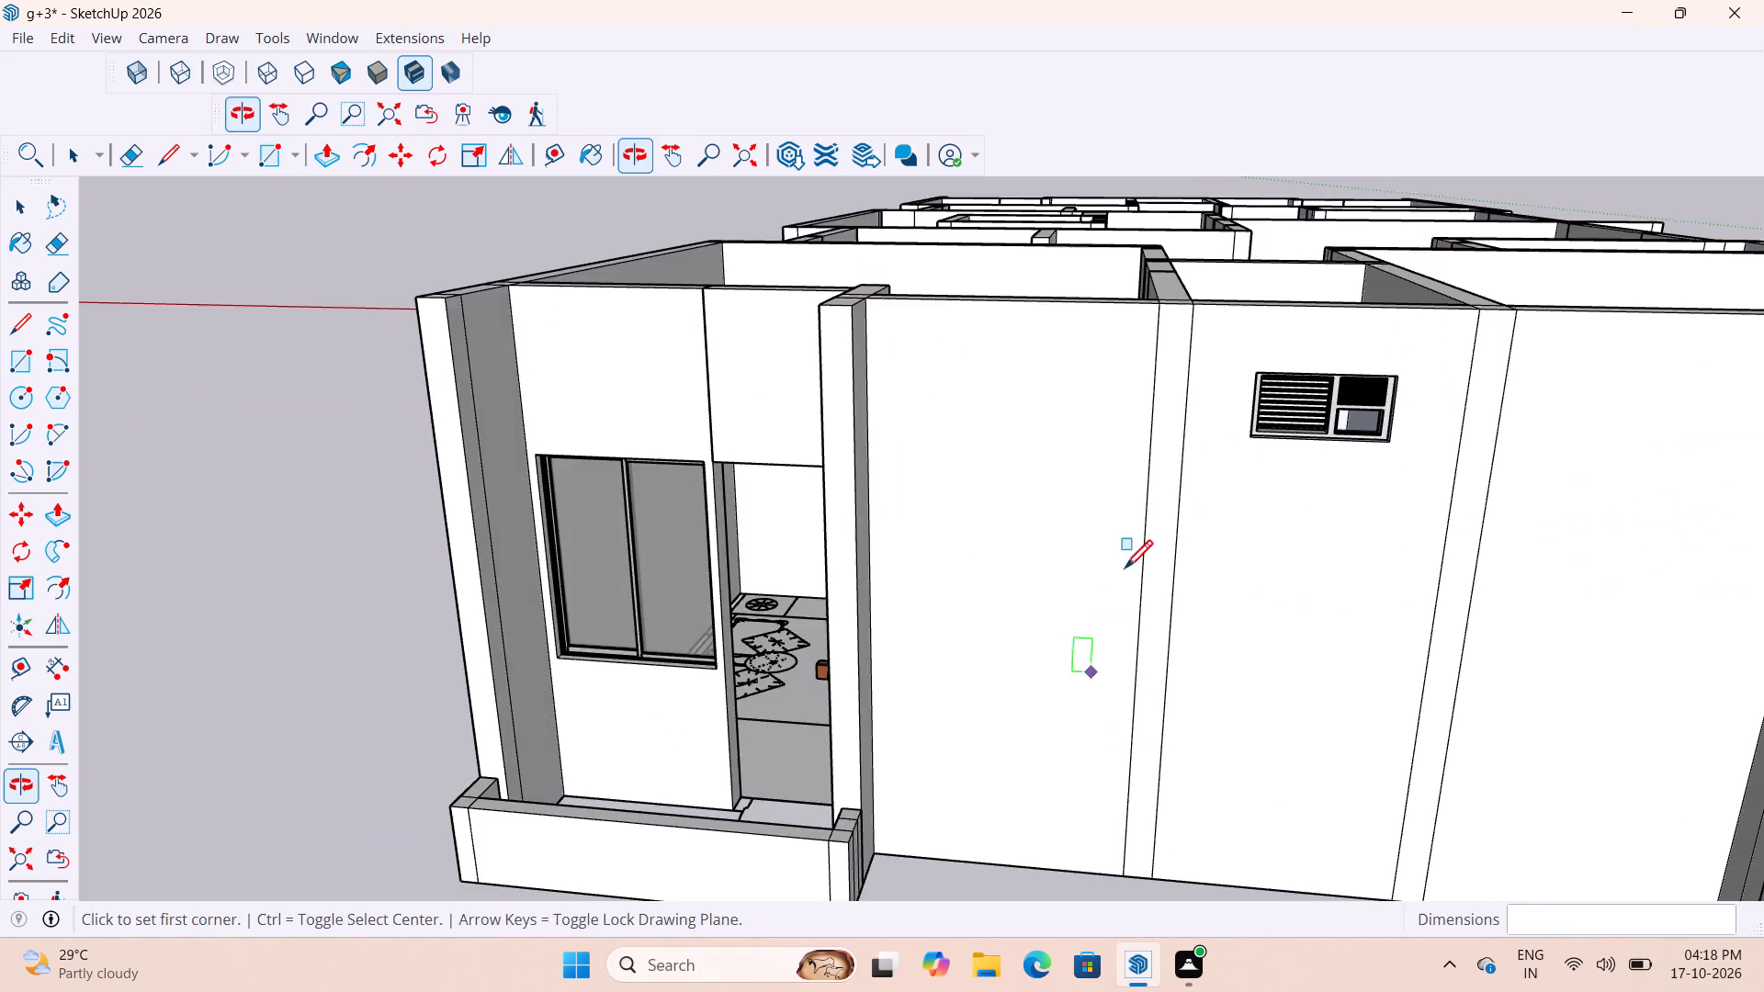
middle_click_drag(1181, 466, 1191, 800)
middle_click_drag(1144, 419, 1079, 629)
scroll(922, 611, "down", 16)
scroll(1122, 230, "up", 4)
scroll(1062, 380, "down", 2)
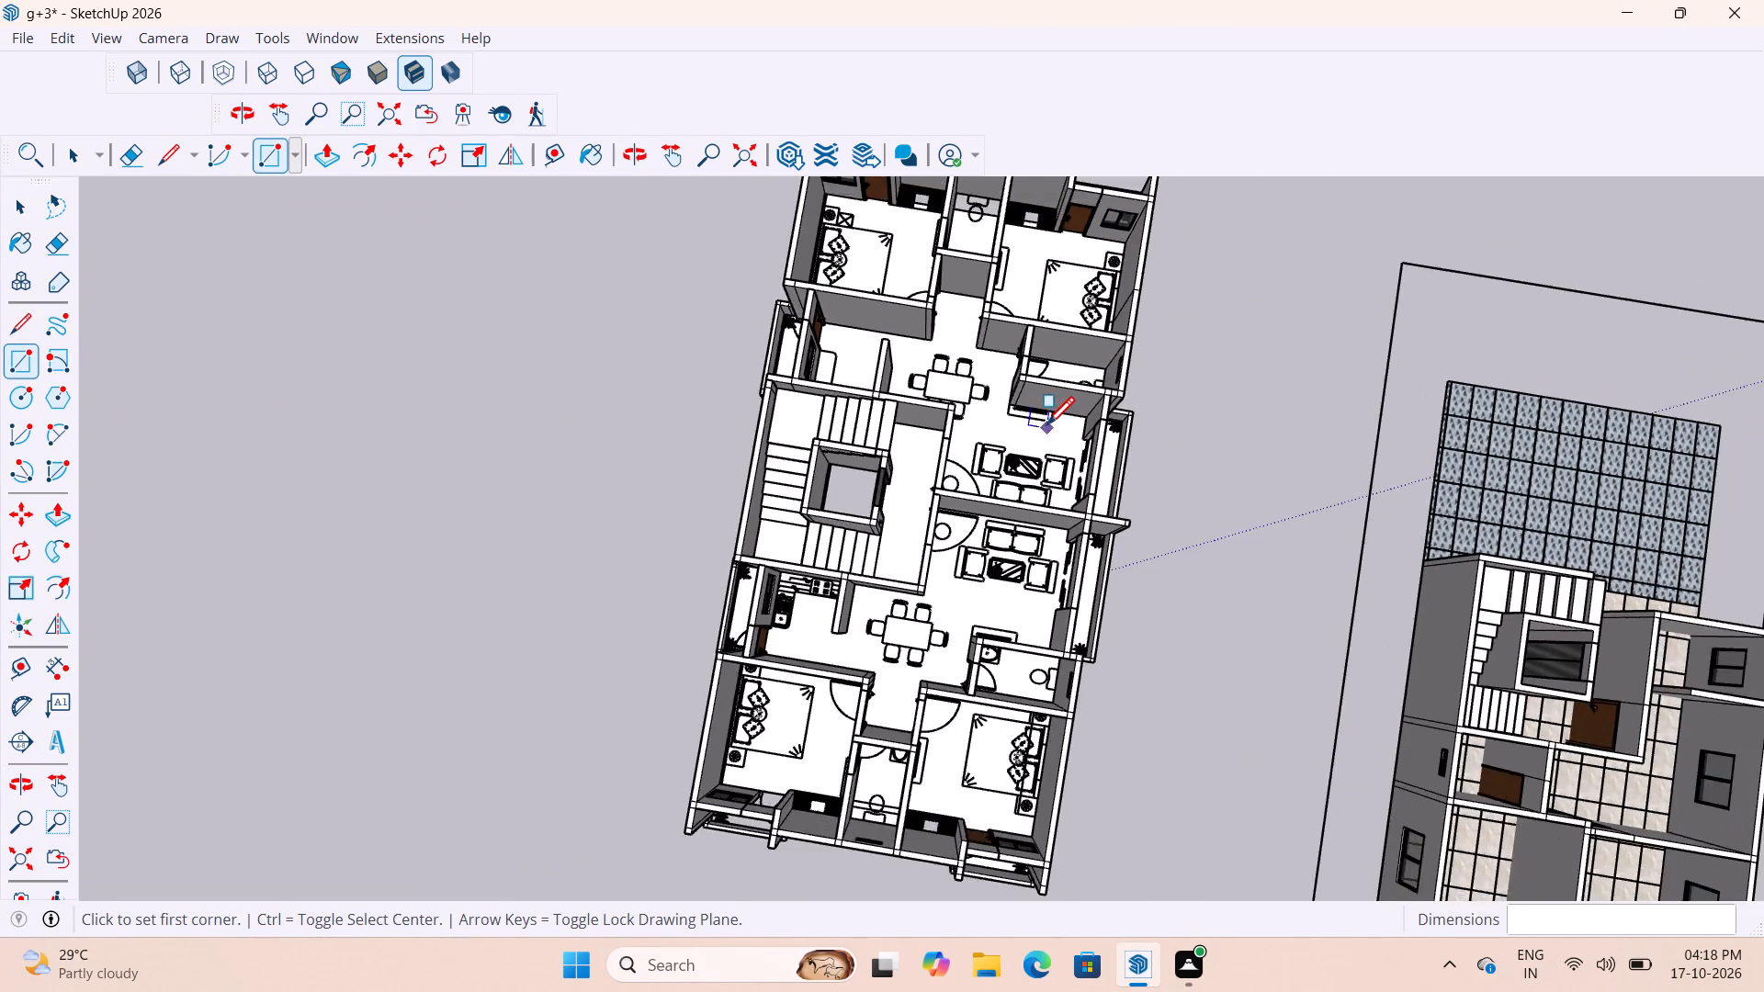
scroll(1046, 428, "down", 4)
scroll(963, 424, "down", 5)
scroll(882, 538, "up", 6)
scroll(933, 295, "up", 5)
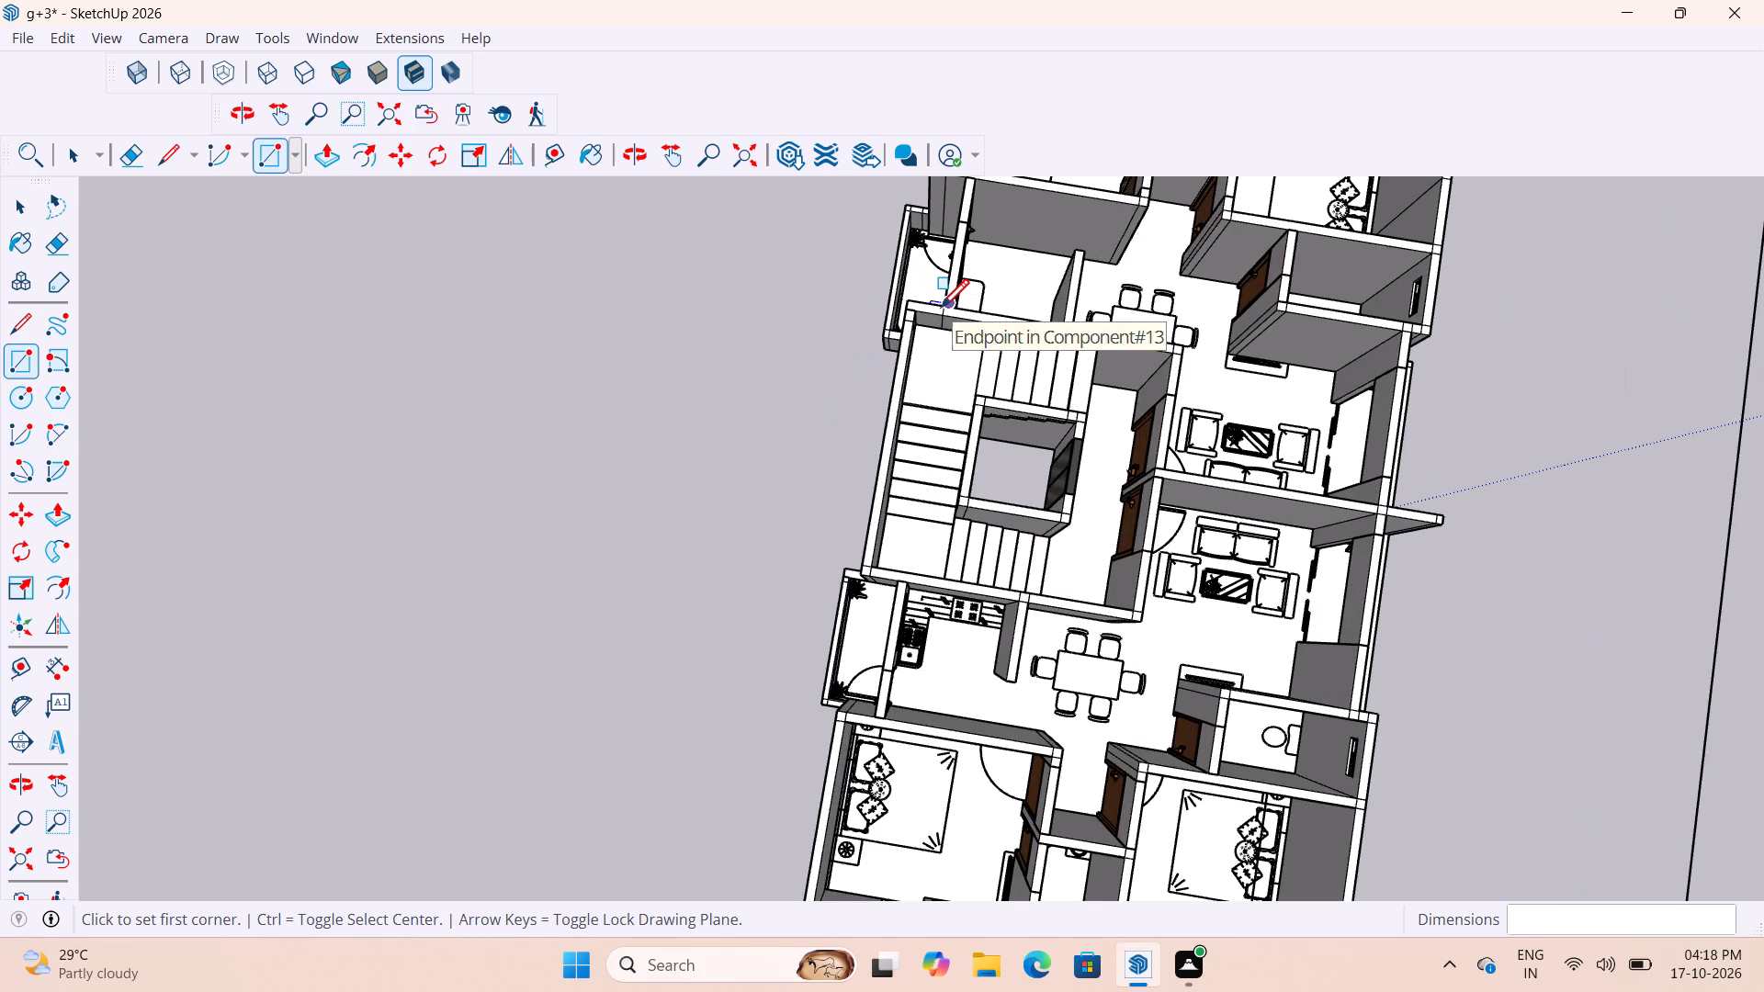
scroll(944, 337, "down", 7)
scroll(928, 455, "down", 6)
scroll(991, 648, "up", 1)
middle_click_drag(953, 616, 719, 521)
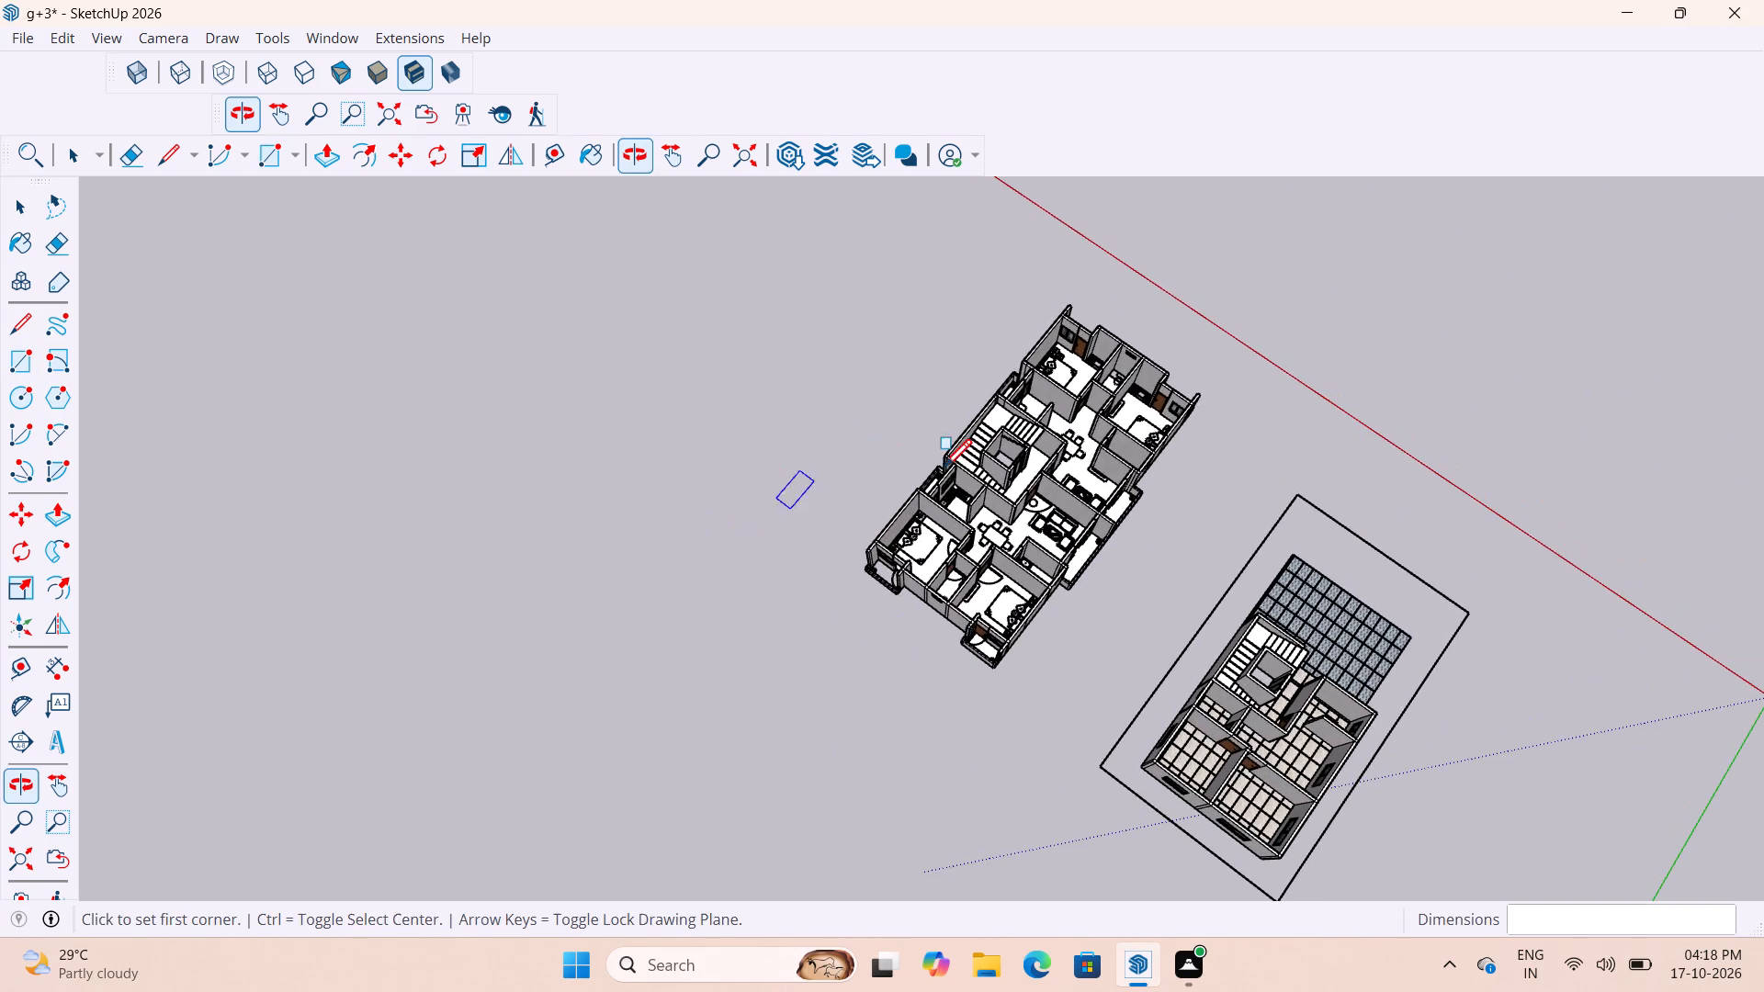
Draw a rectangle about 4' 6" by 1' 11 3/4" underneath, over one hatched bedroom strip at the building's opposite end.
middle_click_drag(1112, 429, 1050, 123)
middle_click_drag(961, 646, 1172, 152)
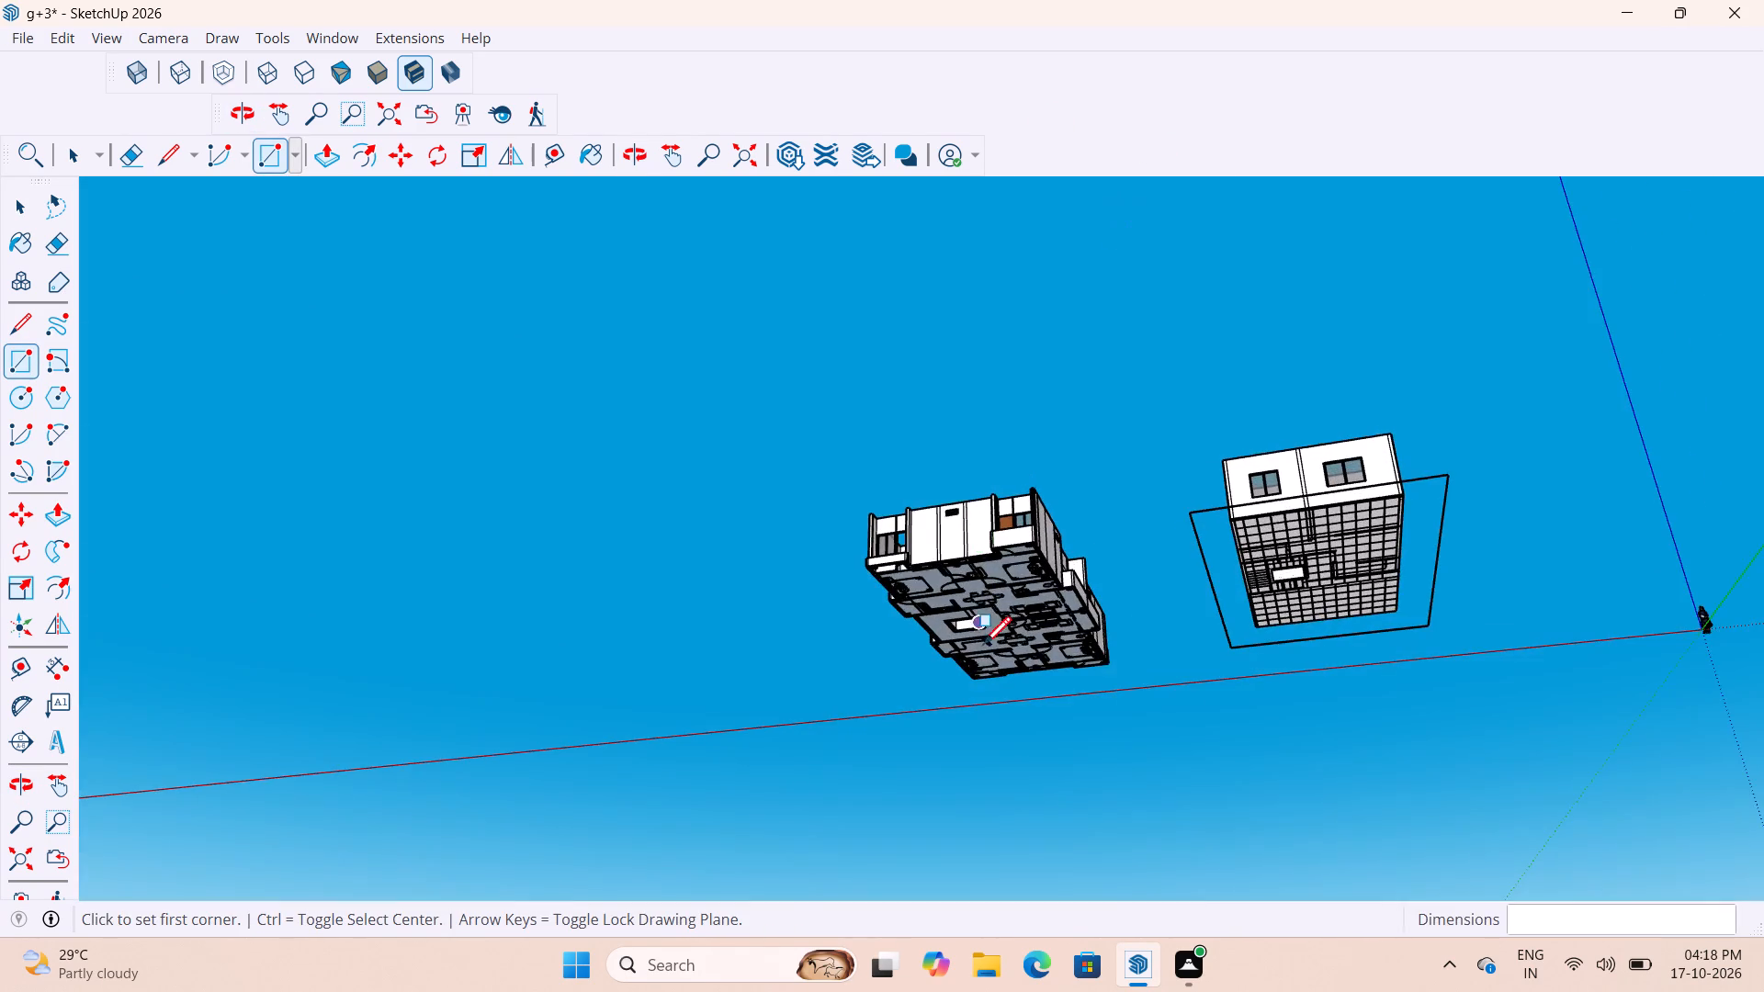
scroll(986, 651, "up", 18)
middle_click_drag(985, 651, 985, 605)
middle_click_drag(971, 704, 1035, 482)
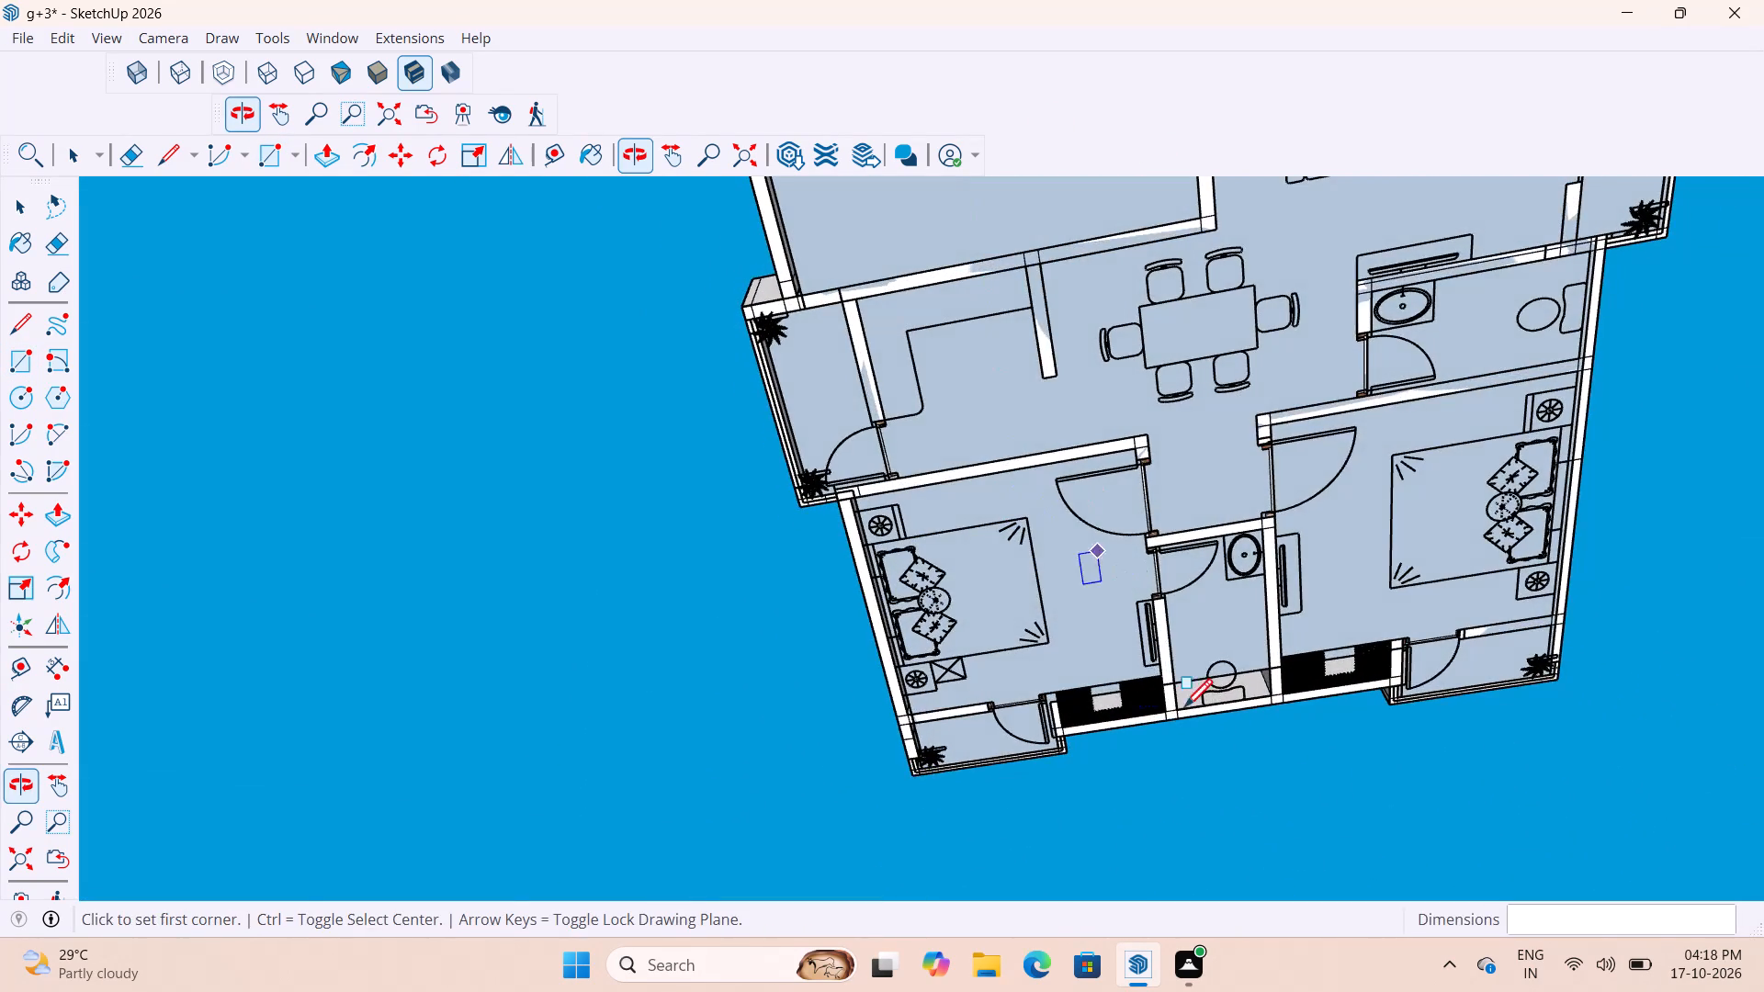
scroll(1295, 776, "up", 15)
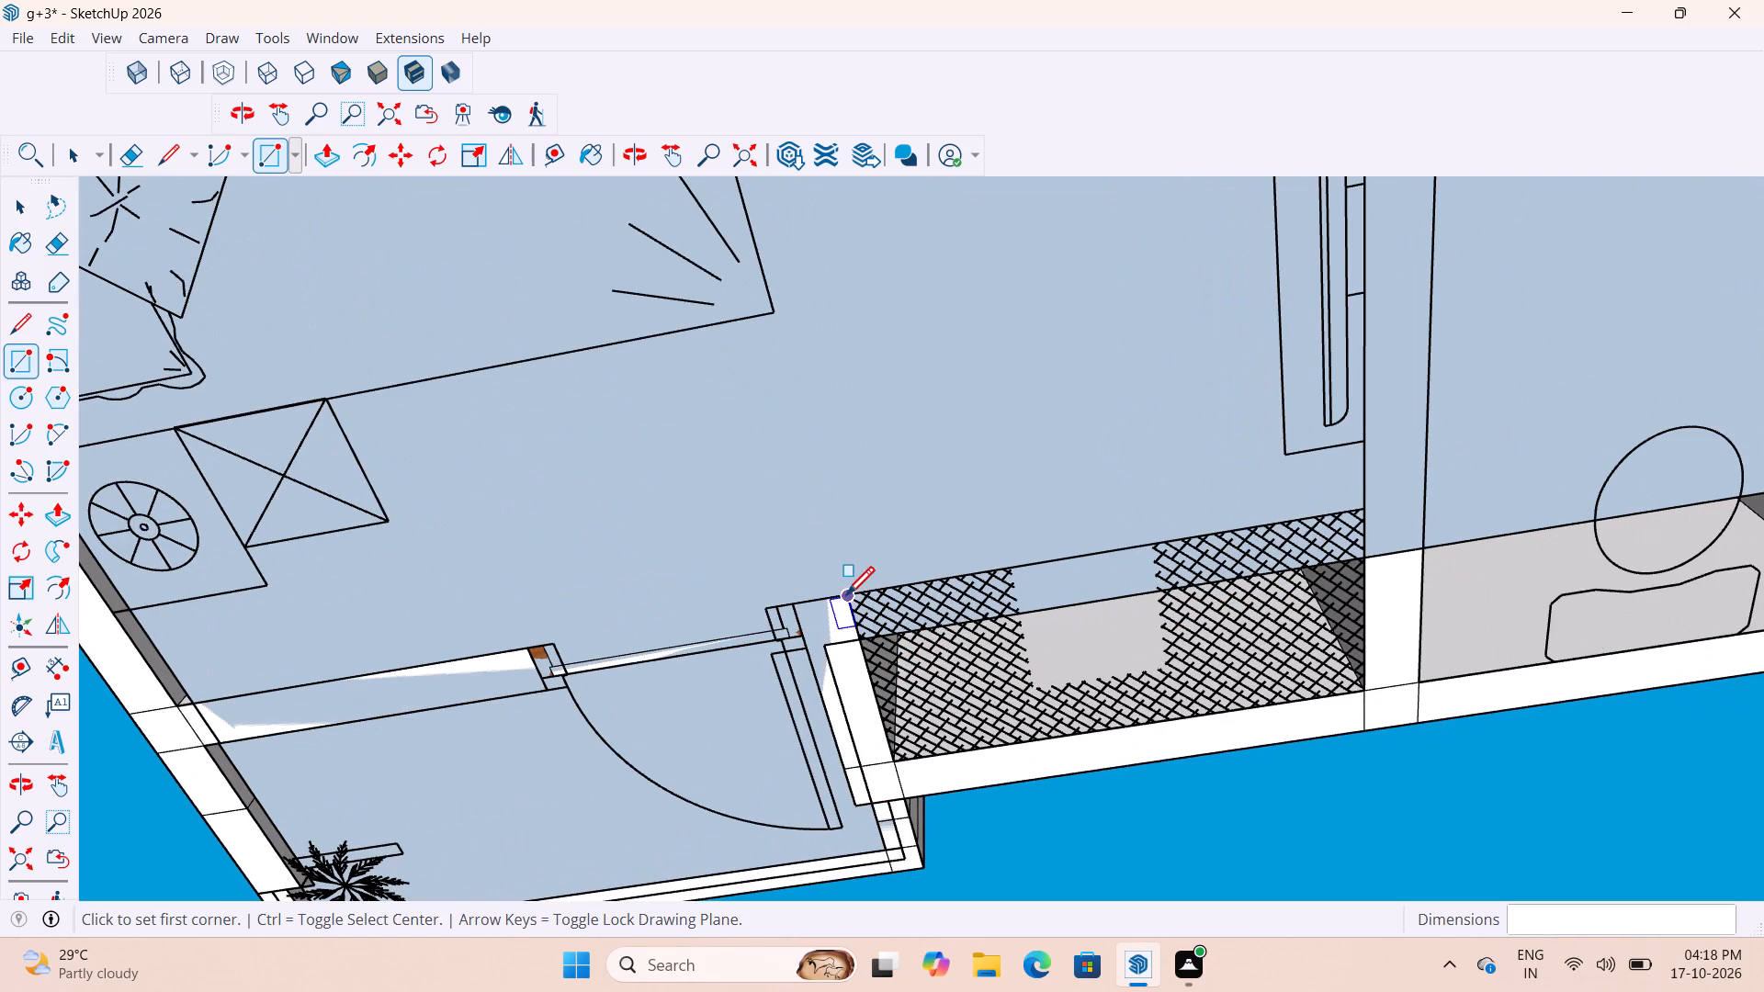
left_click(846, 597)
left_click(1366, 695)
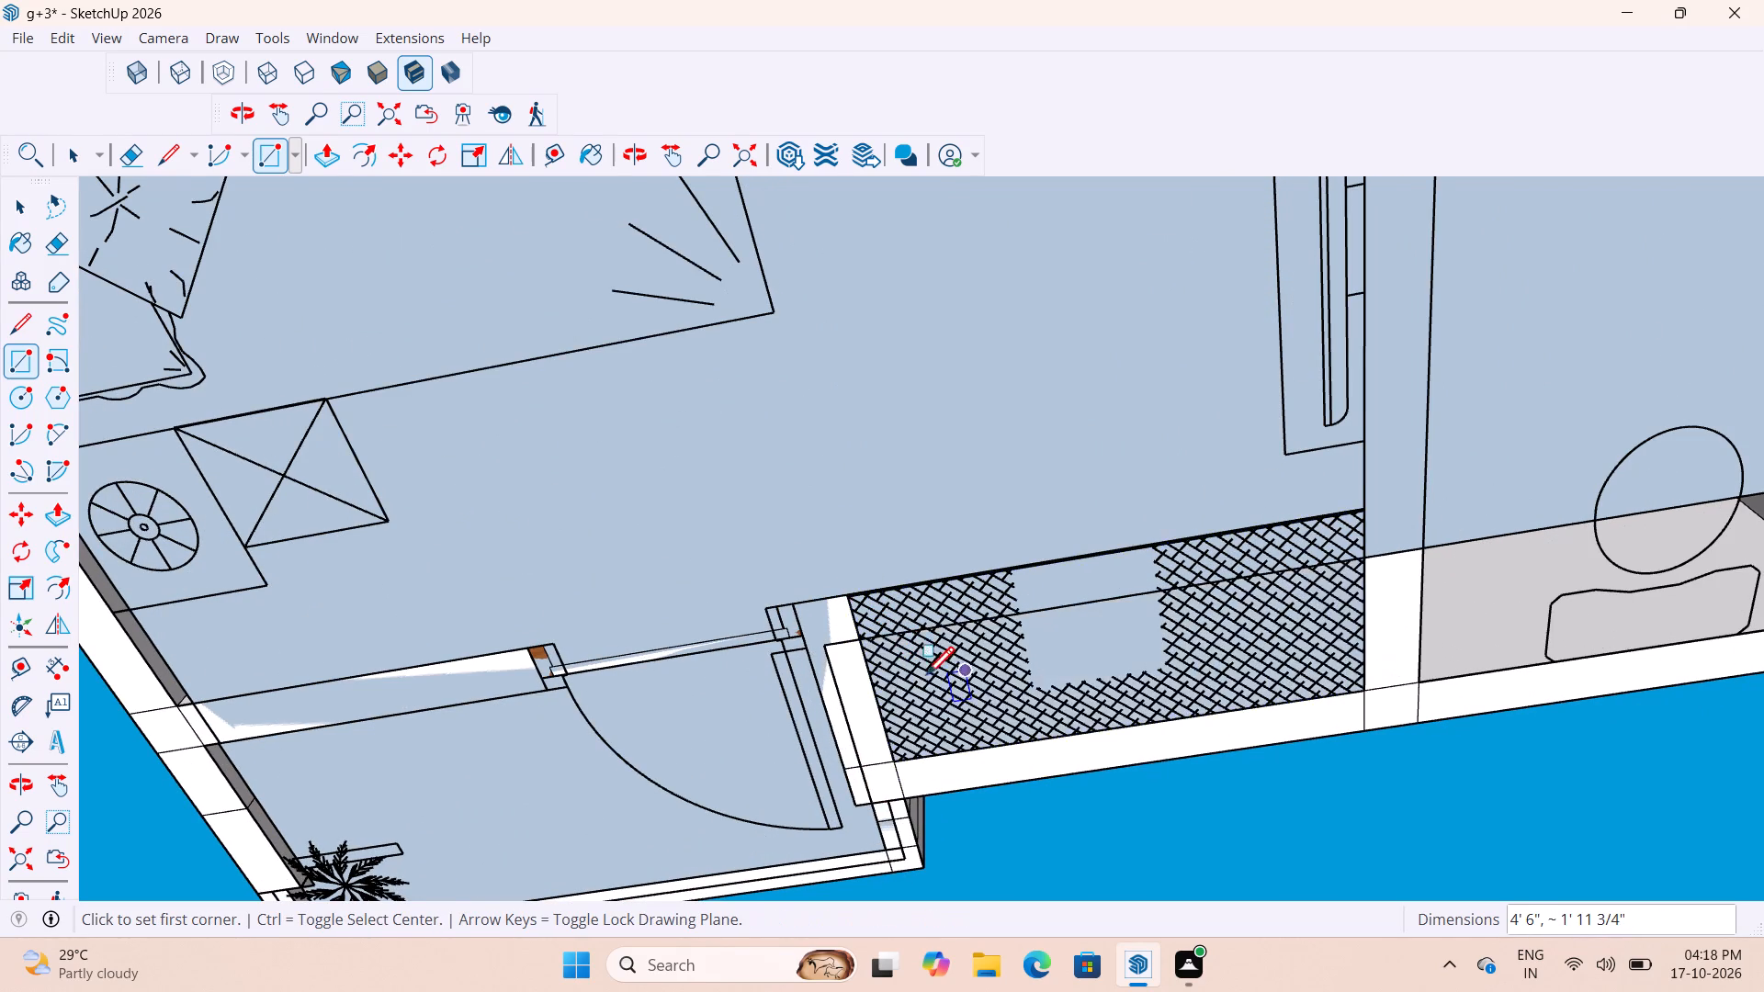
Draw a 4' 6" by 2' rectangle over the hatched strip on the other side of that end's toilet.
scroll(912, 682, "down", 5)
scroll(711, 725, "down", 5)
scroll(1567, 671, "up", 8)
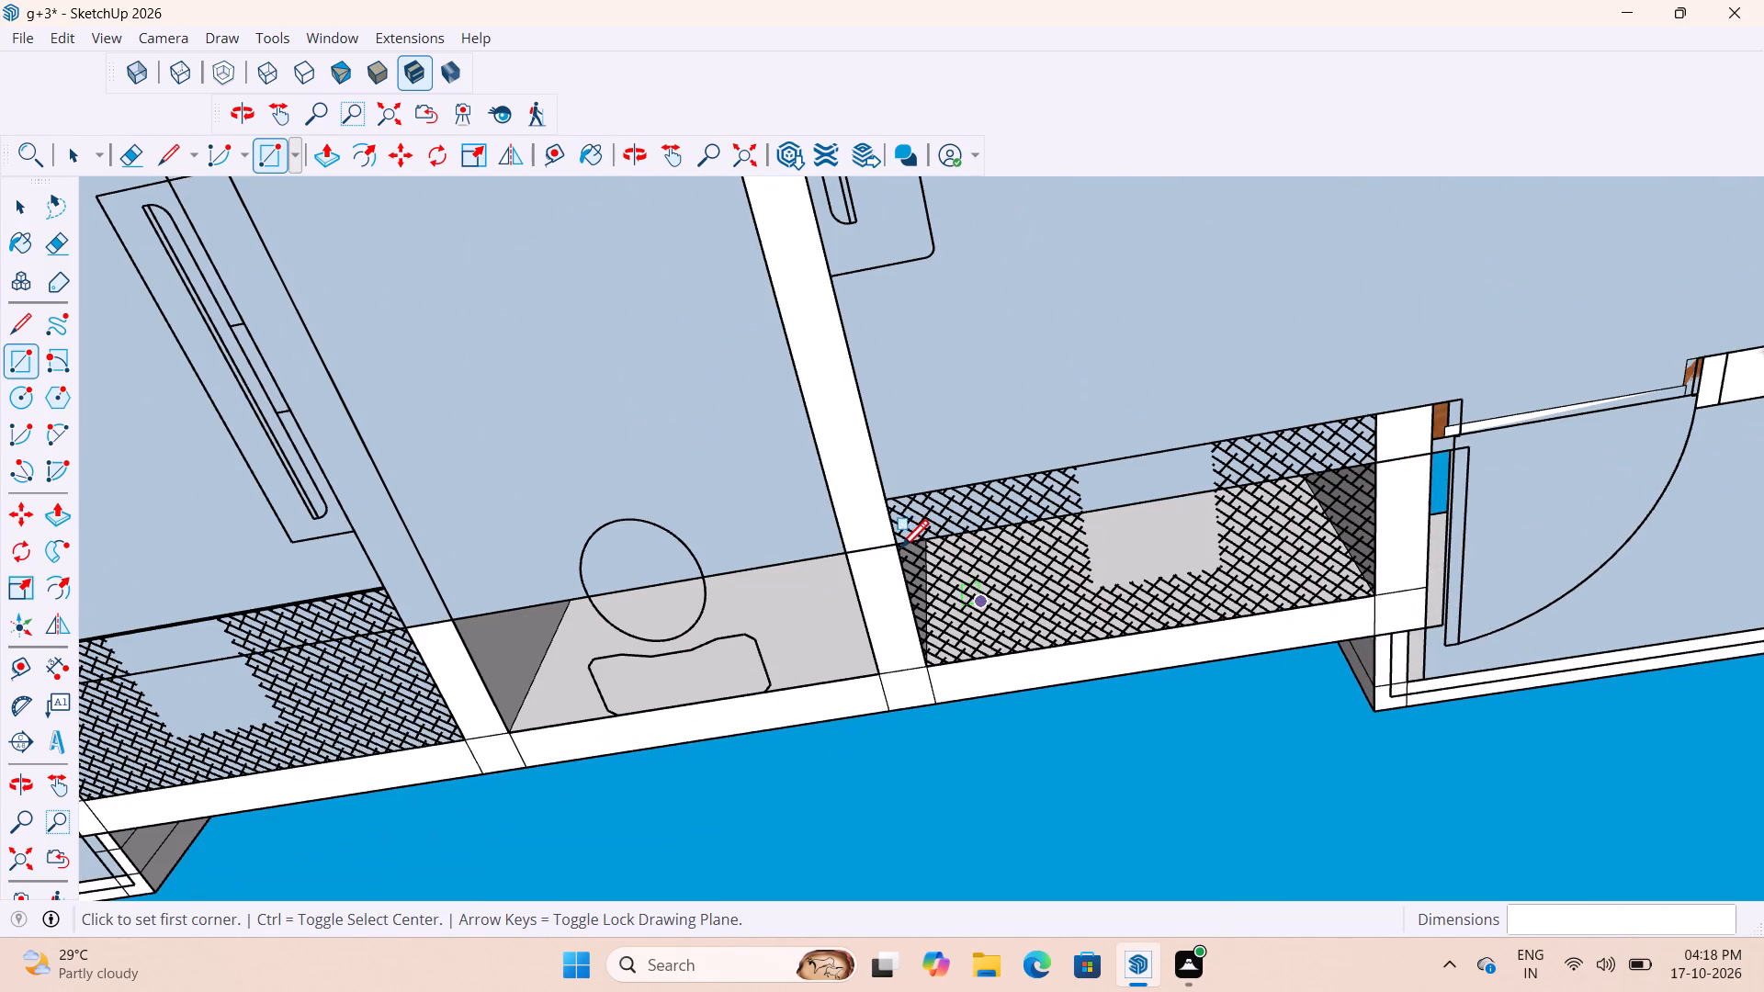
left_click(883, 499)
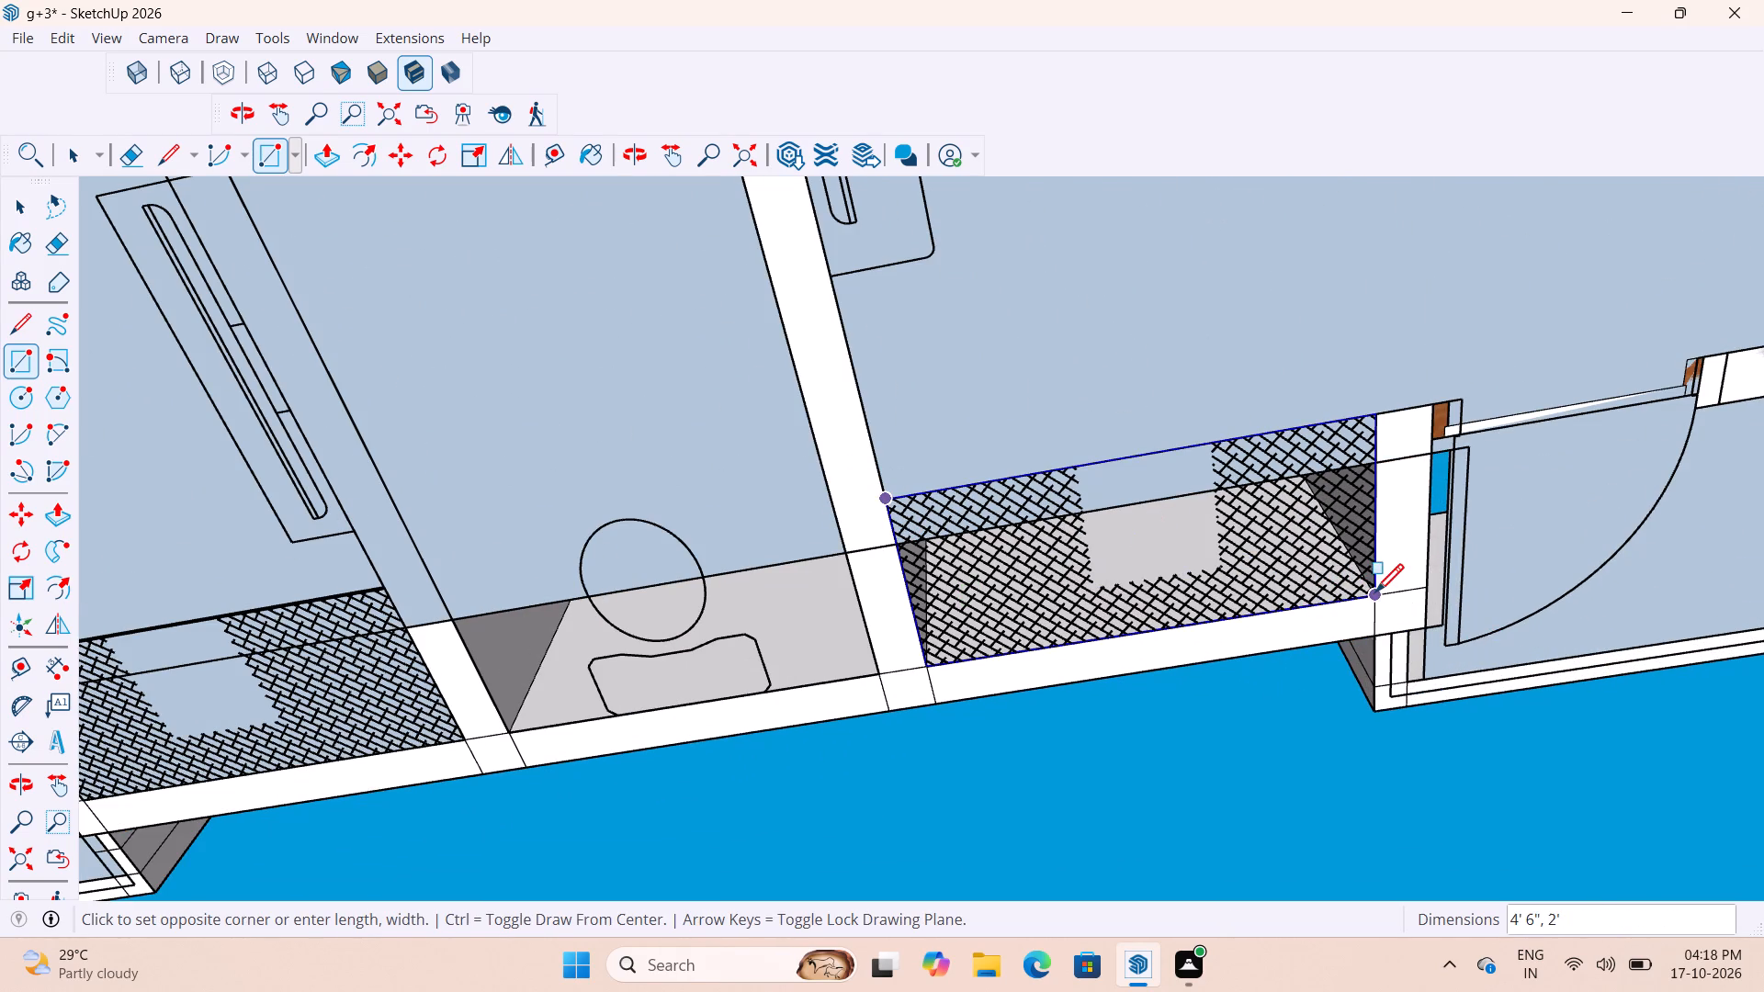
left_click(1376, 595)
Examine the floor from underneath and above at both ends of the building.
scroll(1351, 605, "down", 16)
scroll(1377, 647, "up", 9)
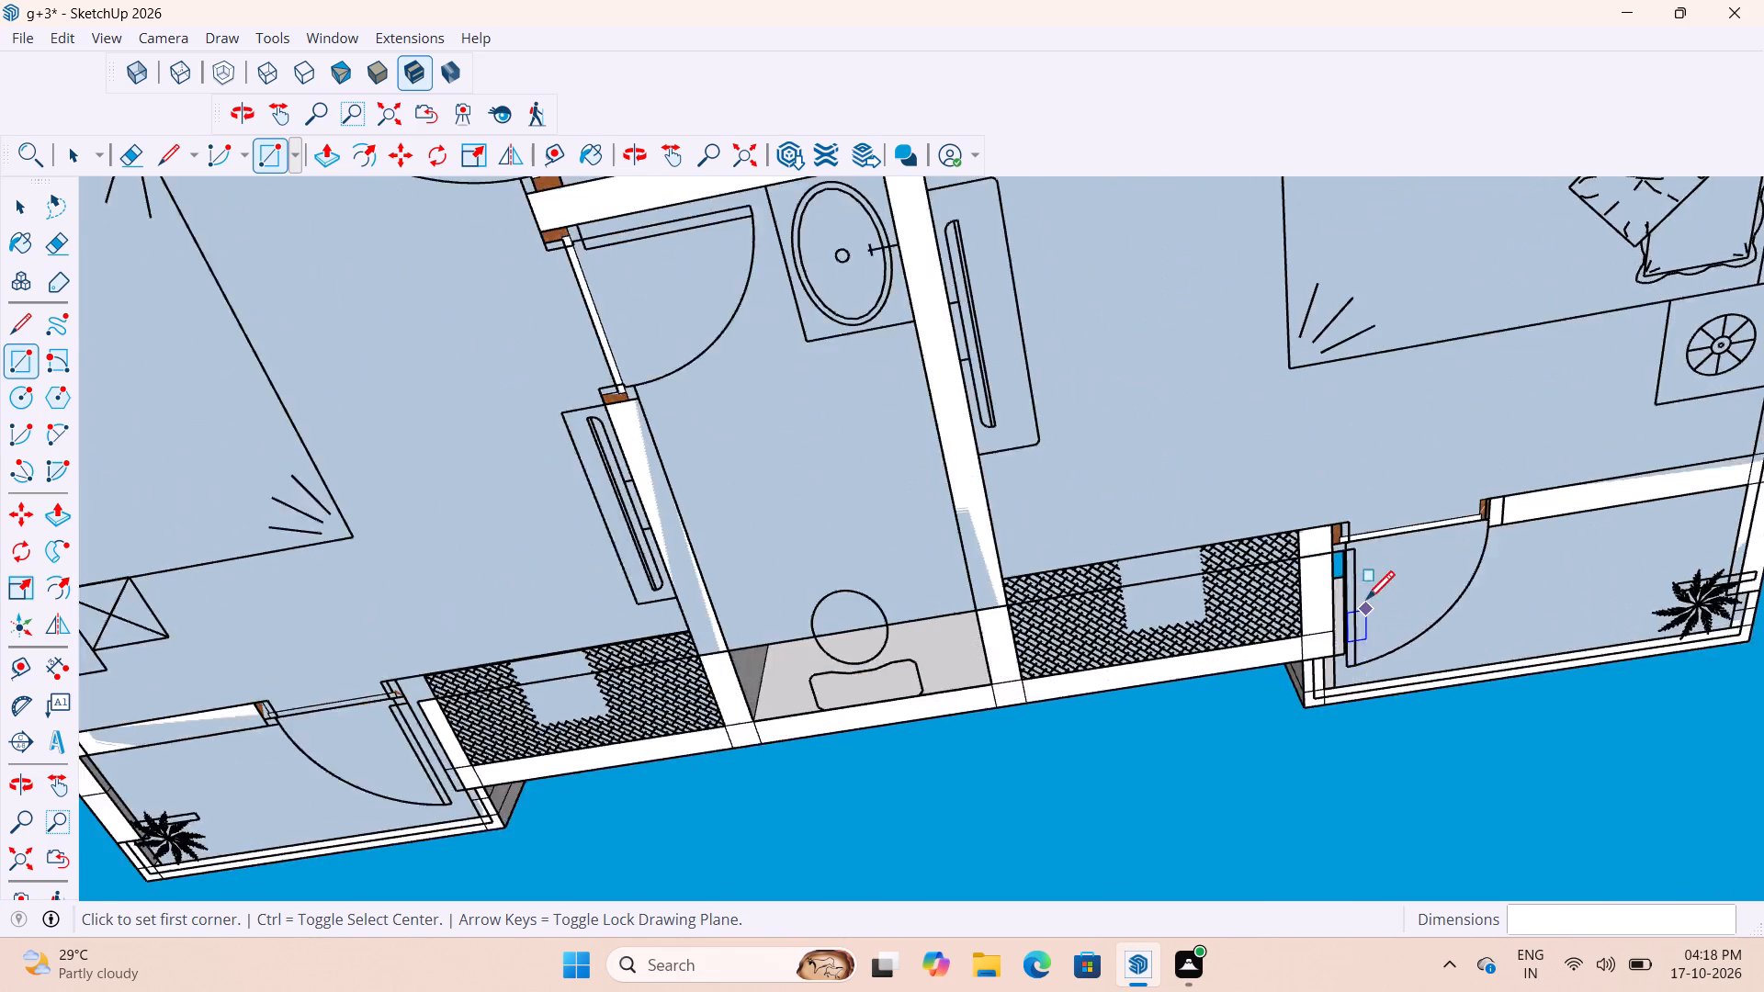
scroll(1366, 603, "up", 14)
scroll(1295, 586, "down", 20)
scroll(1295, 586, "down", 5)
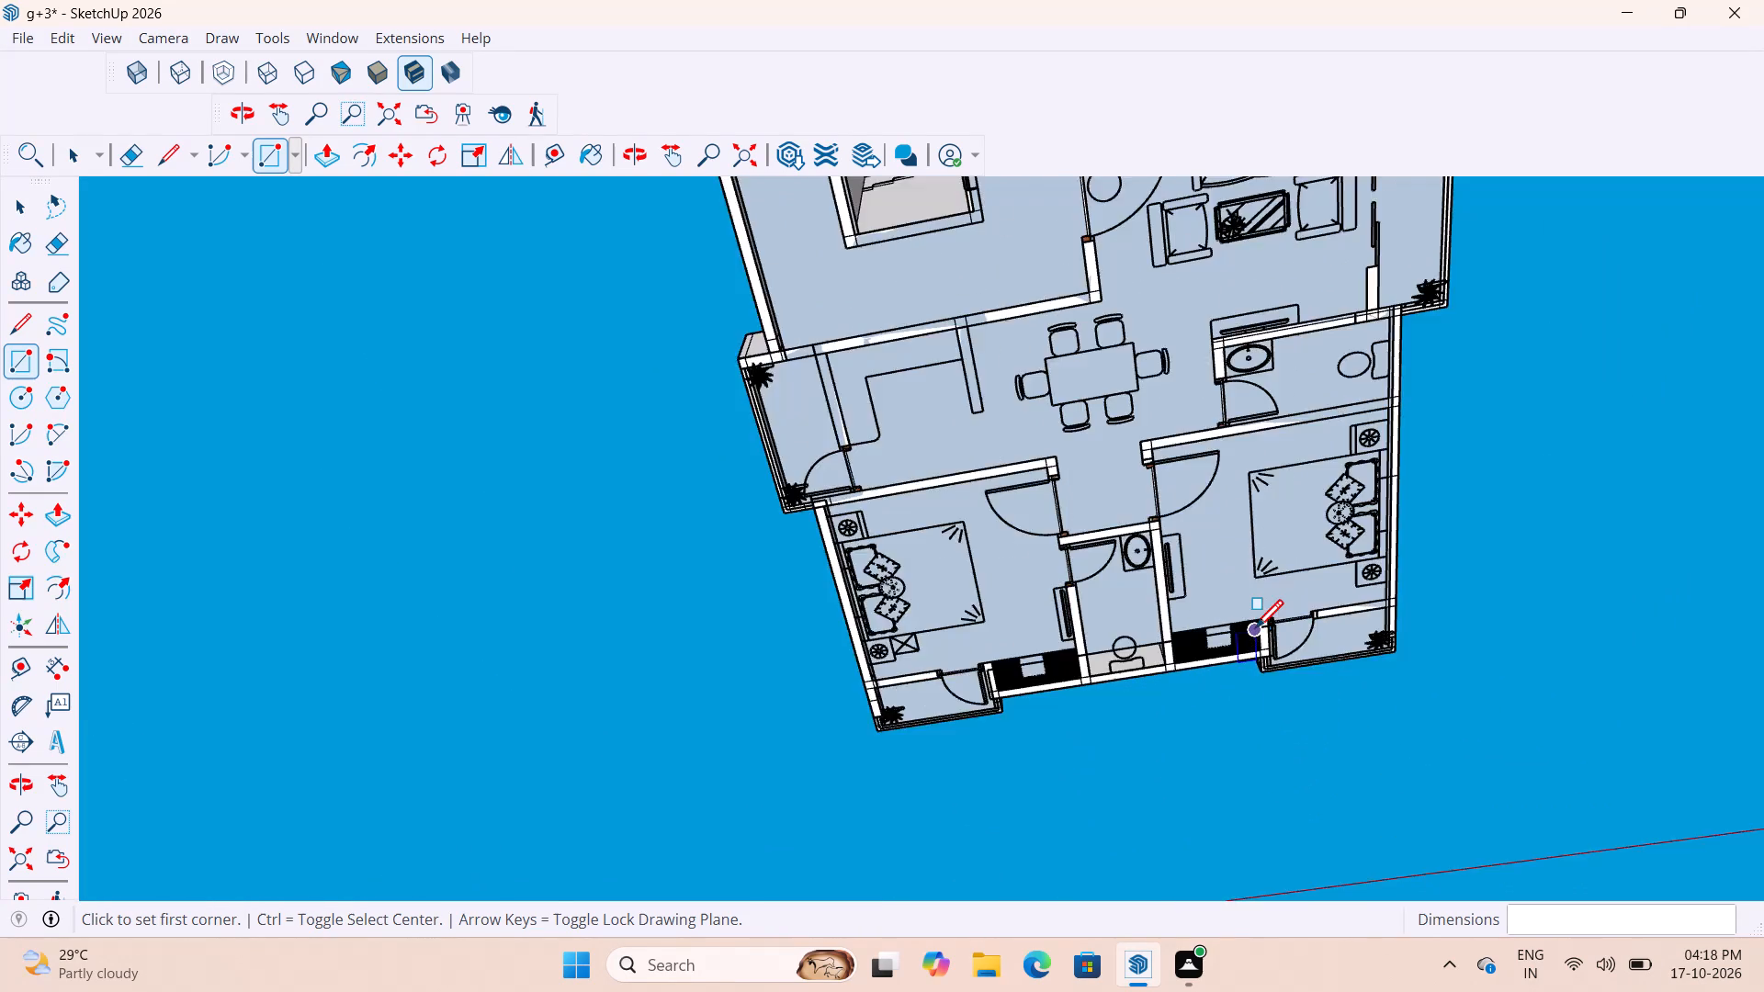
scroll(1255, 631, "down", 8)
middle_click_drag(1337, 613, 1372, 850)
middle_click_drag(1342, 510, 1321, 716)
middle_click_drag(1305, 459, 1320, 767)
scroll(1327, 712, "up", 1)
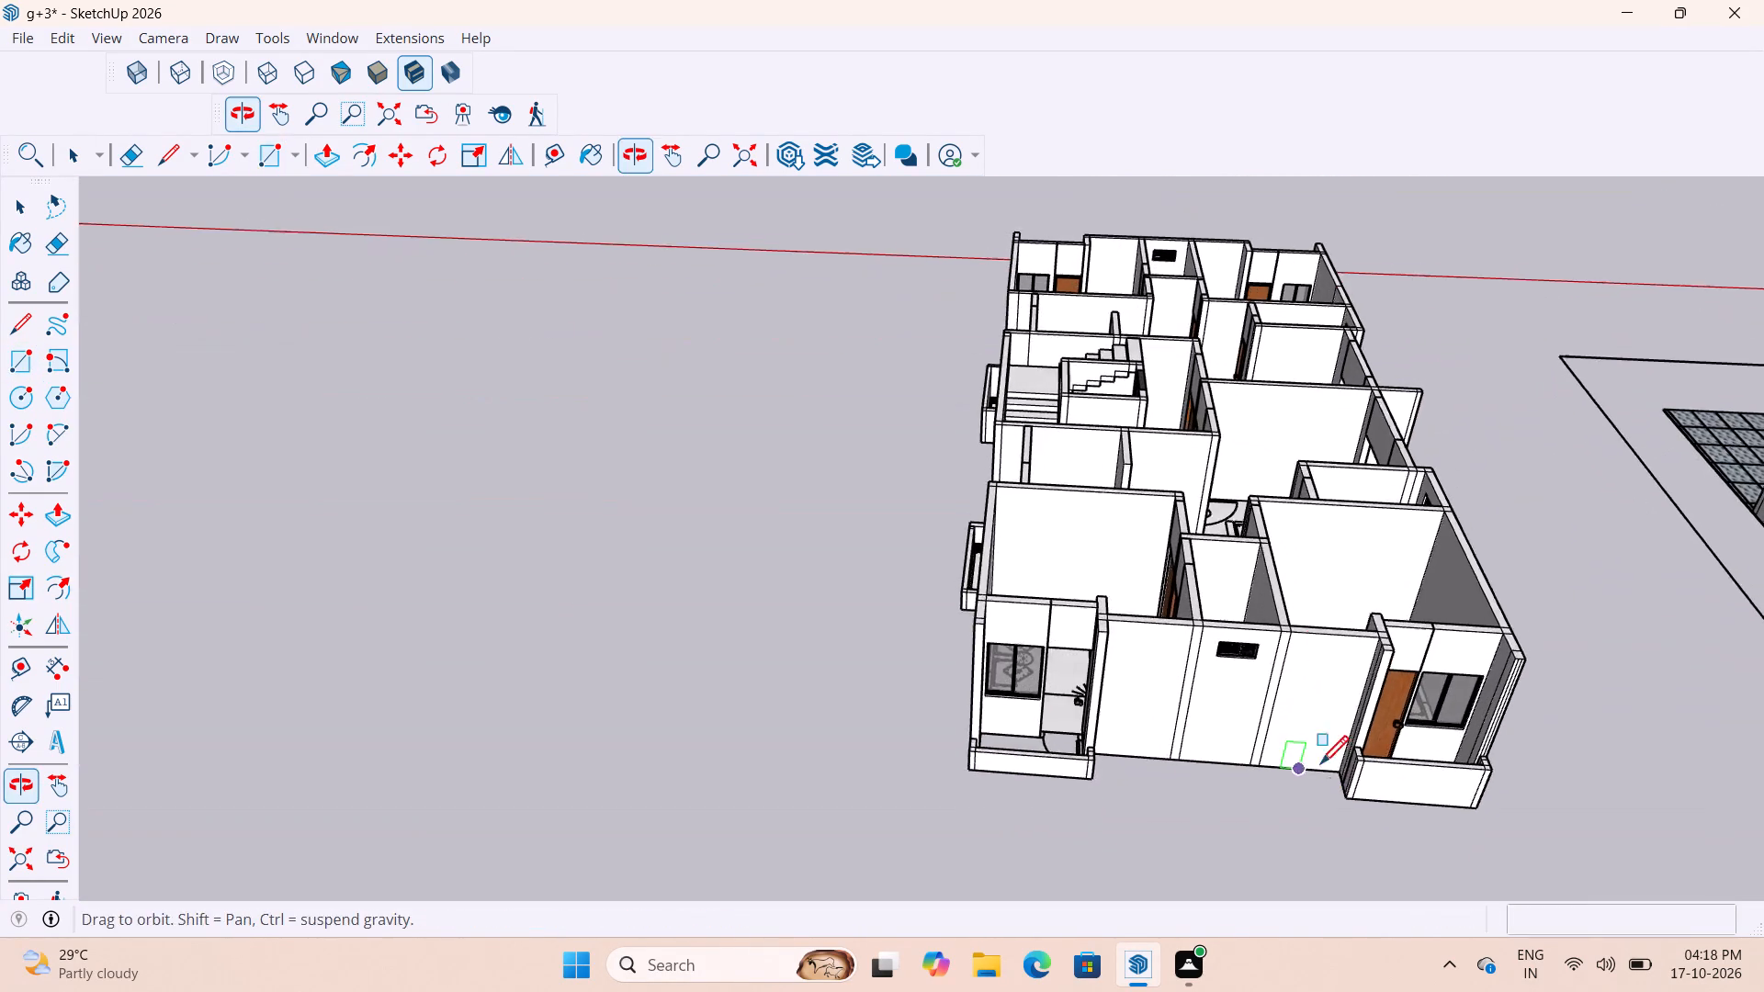
middle_click_drag(1320, 767, 1334, 780)
middle_click_drag(1294, 481, 1283, 669)
key("space")
key("space")
scroll(882, 483, "down", 5)
scroll(1102, 706, "up", 4)
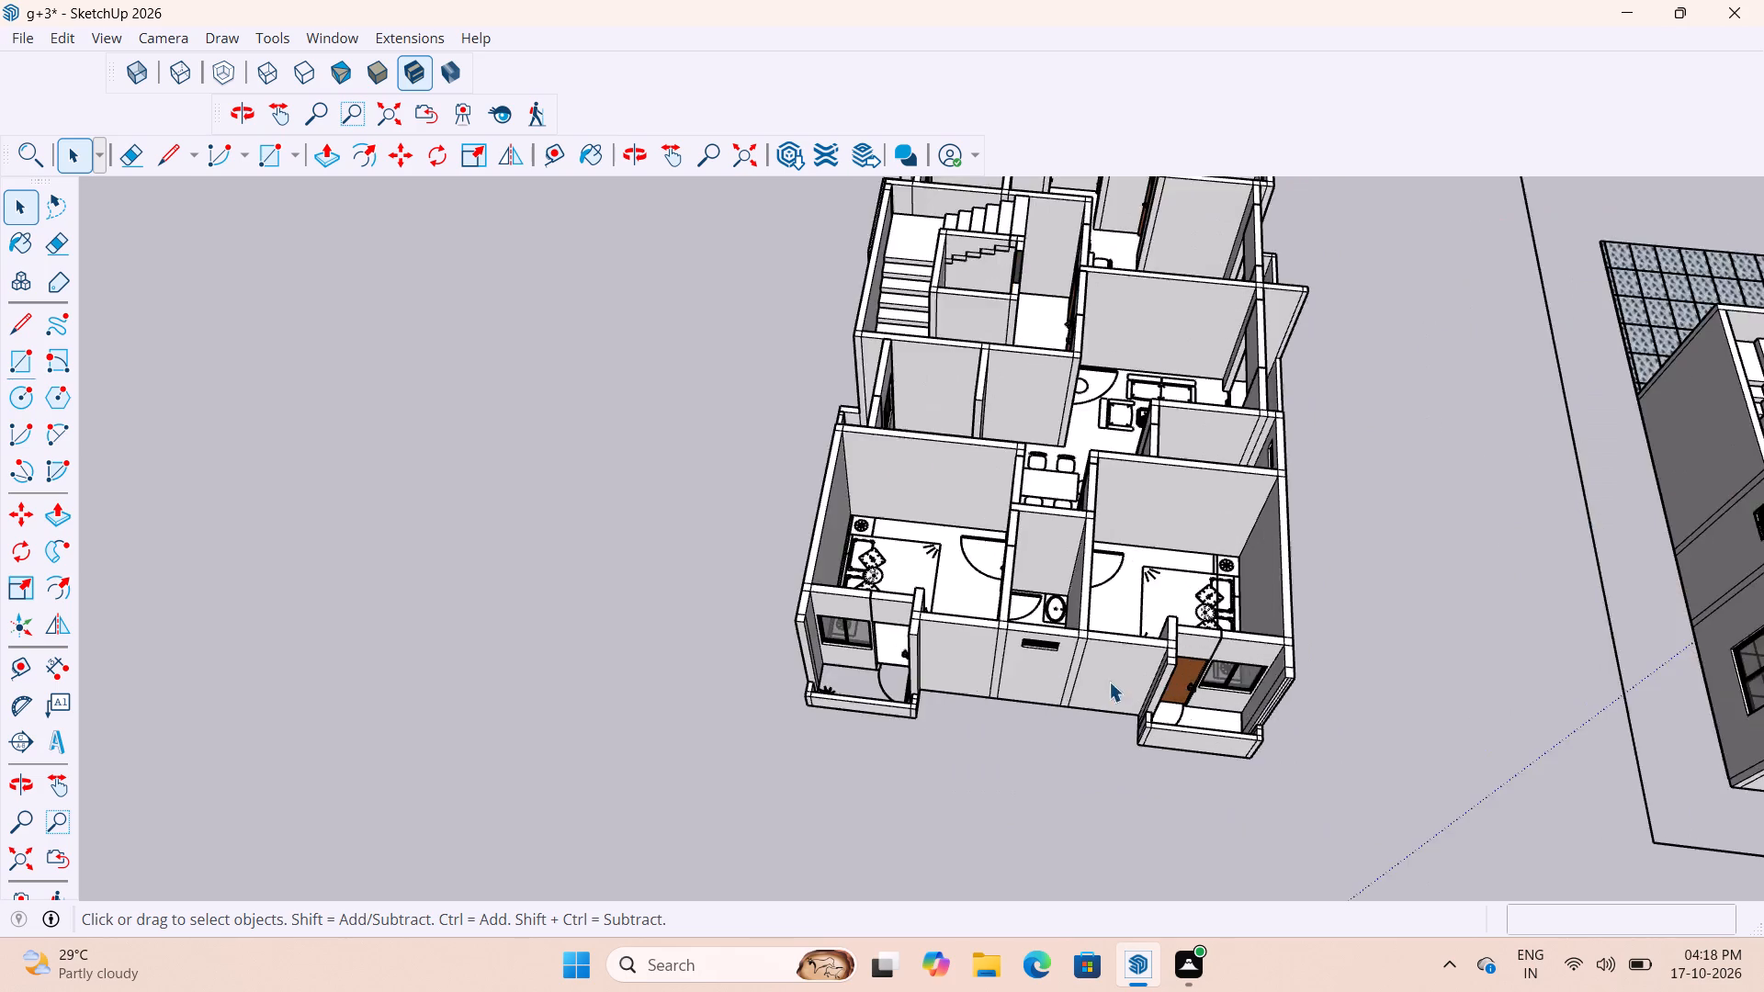
Open the floor group for editing at the doorless balcony doorway where the balcony floor is missing.
scroll(1109, 682, "up", 11)
scroll(1053, 430, "down", 6)
scroll(706, 576, "up", 6)
middle_click_drag(782, 596, 877, 642)
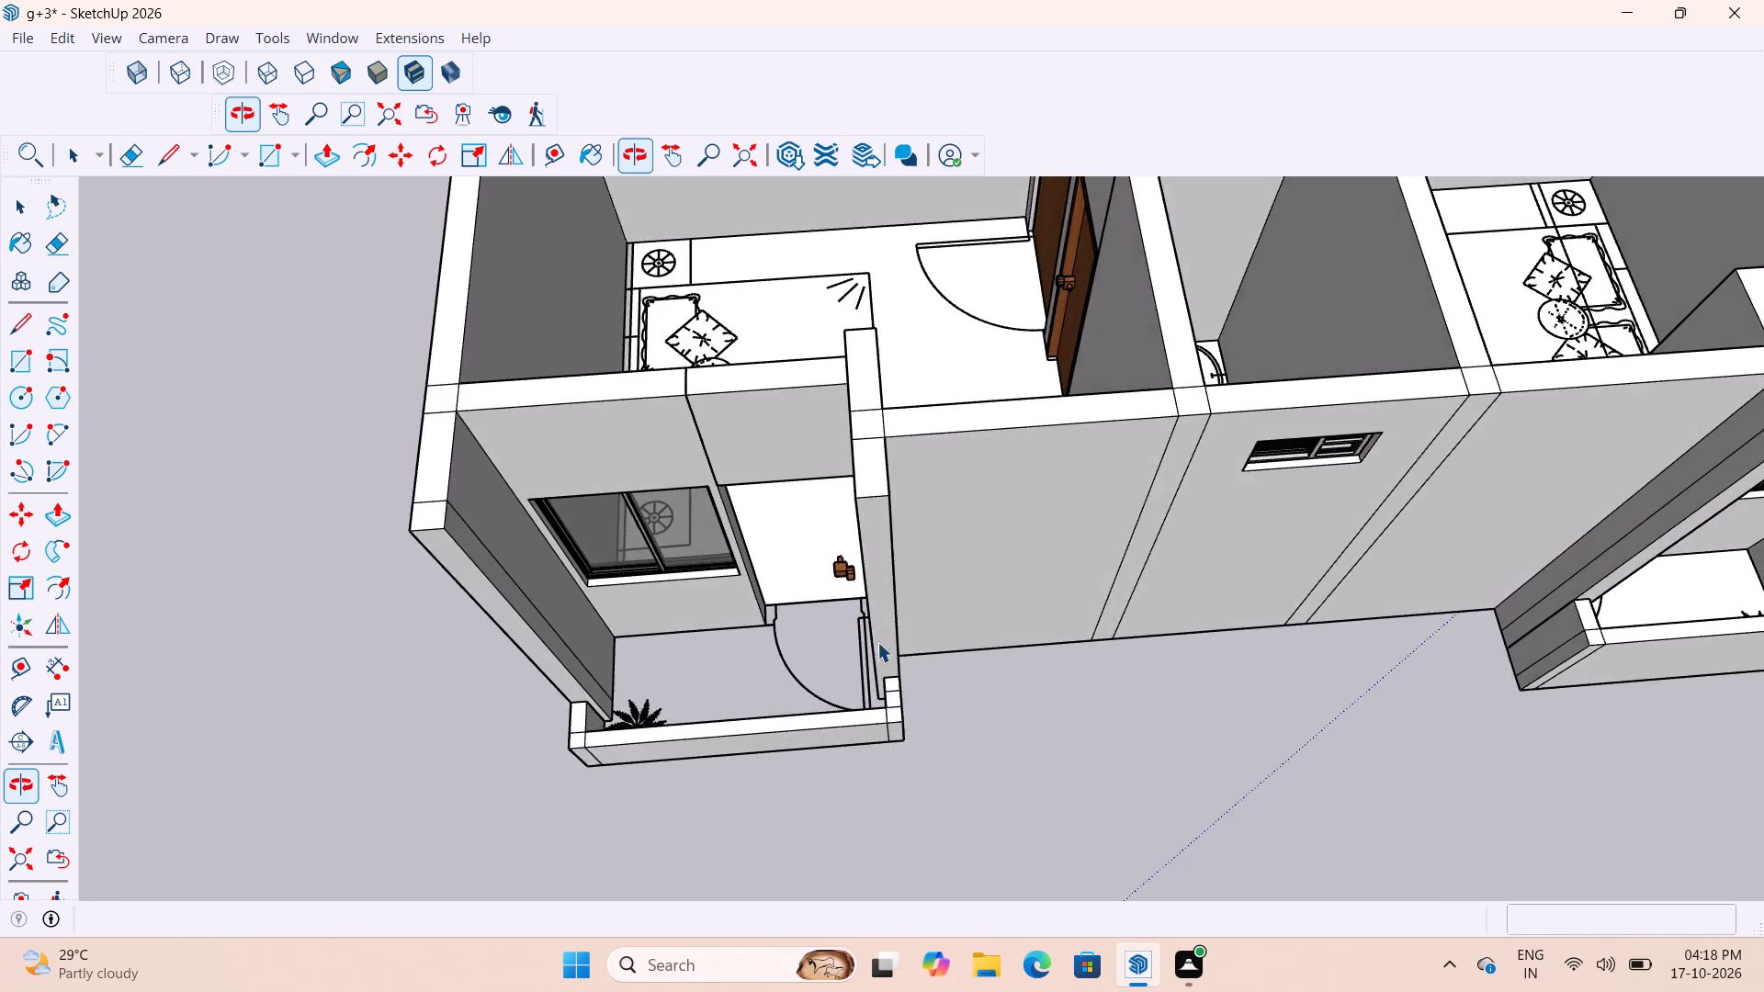
scroll(823, 639, "up", 12)
double_click(842, 513)
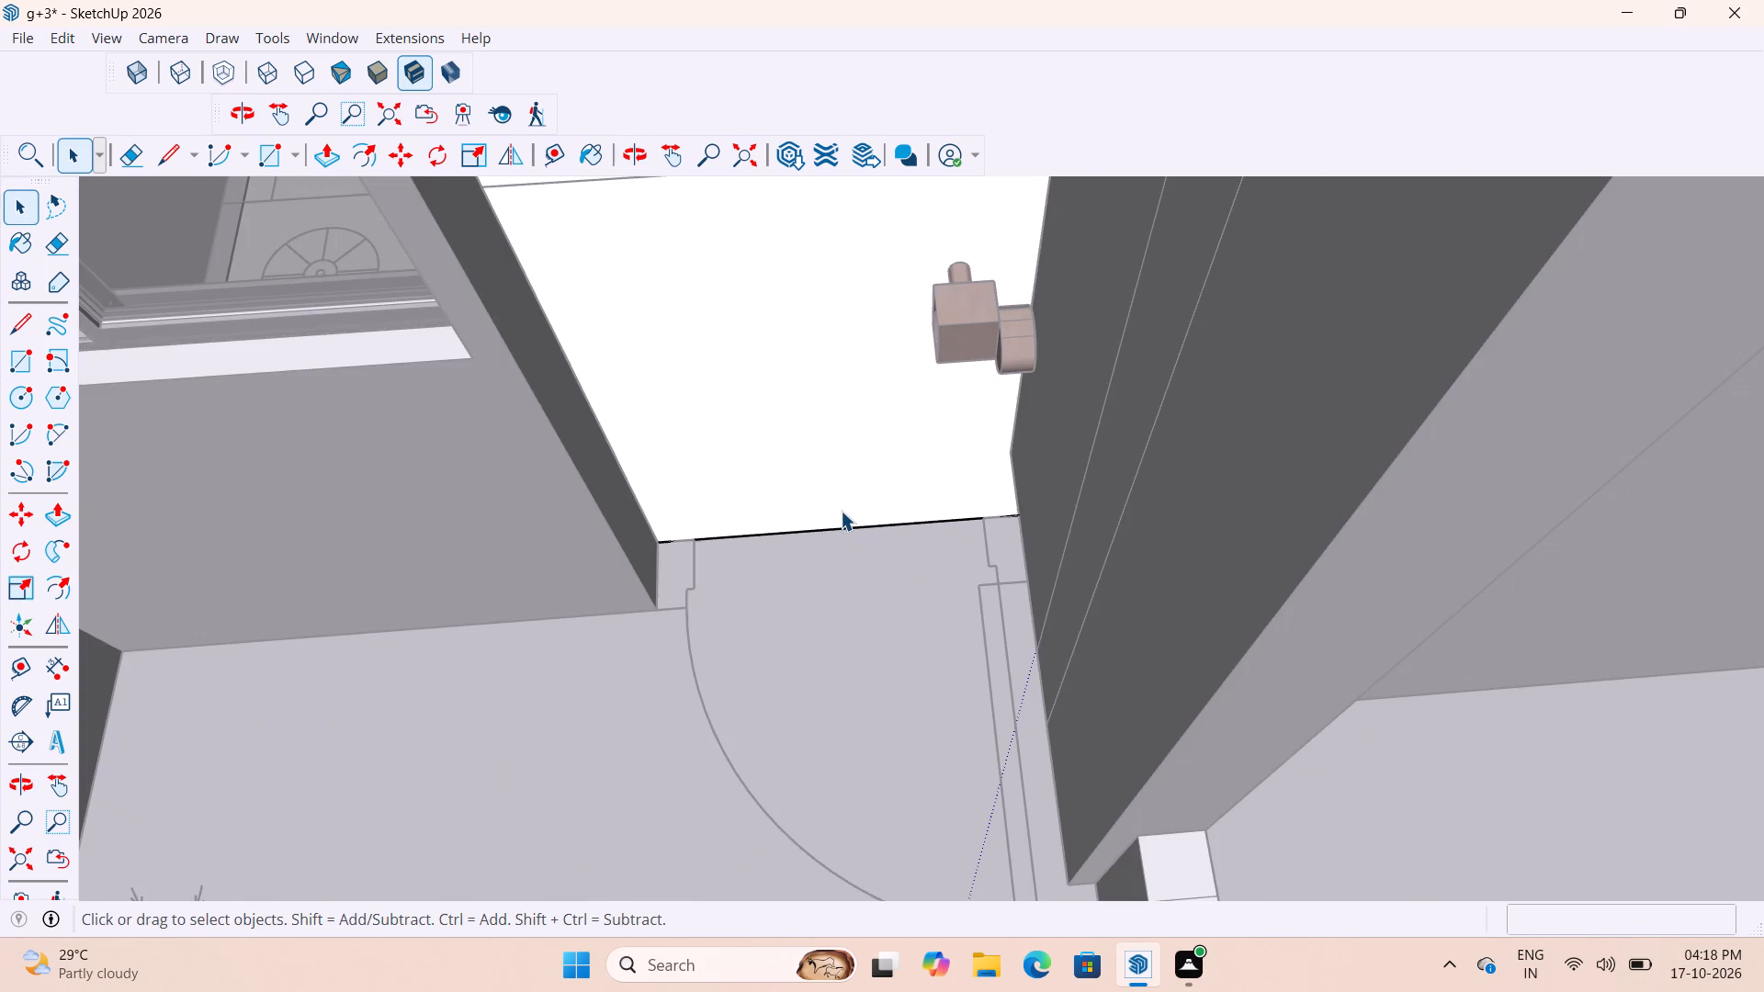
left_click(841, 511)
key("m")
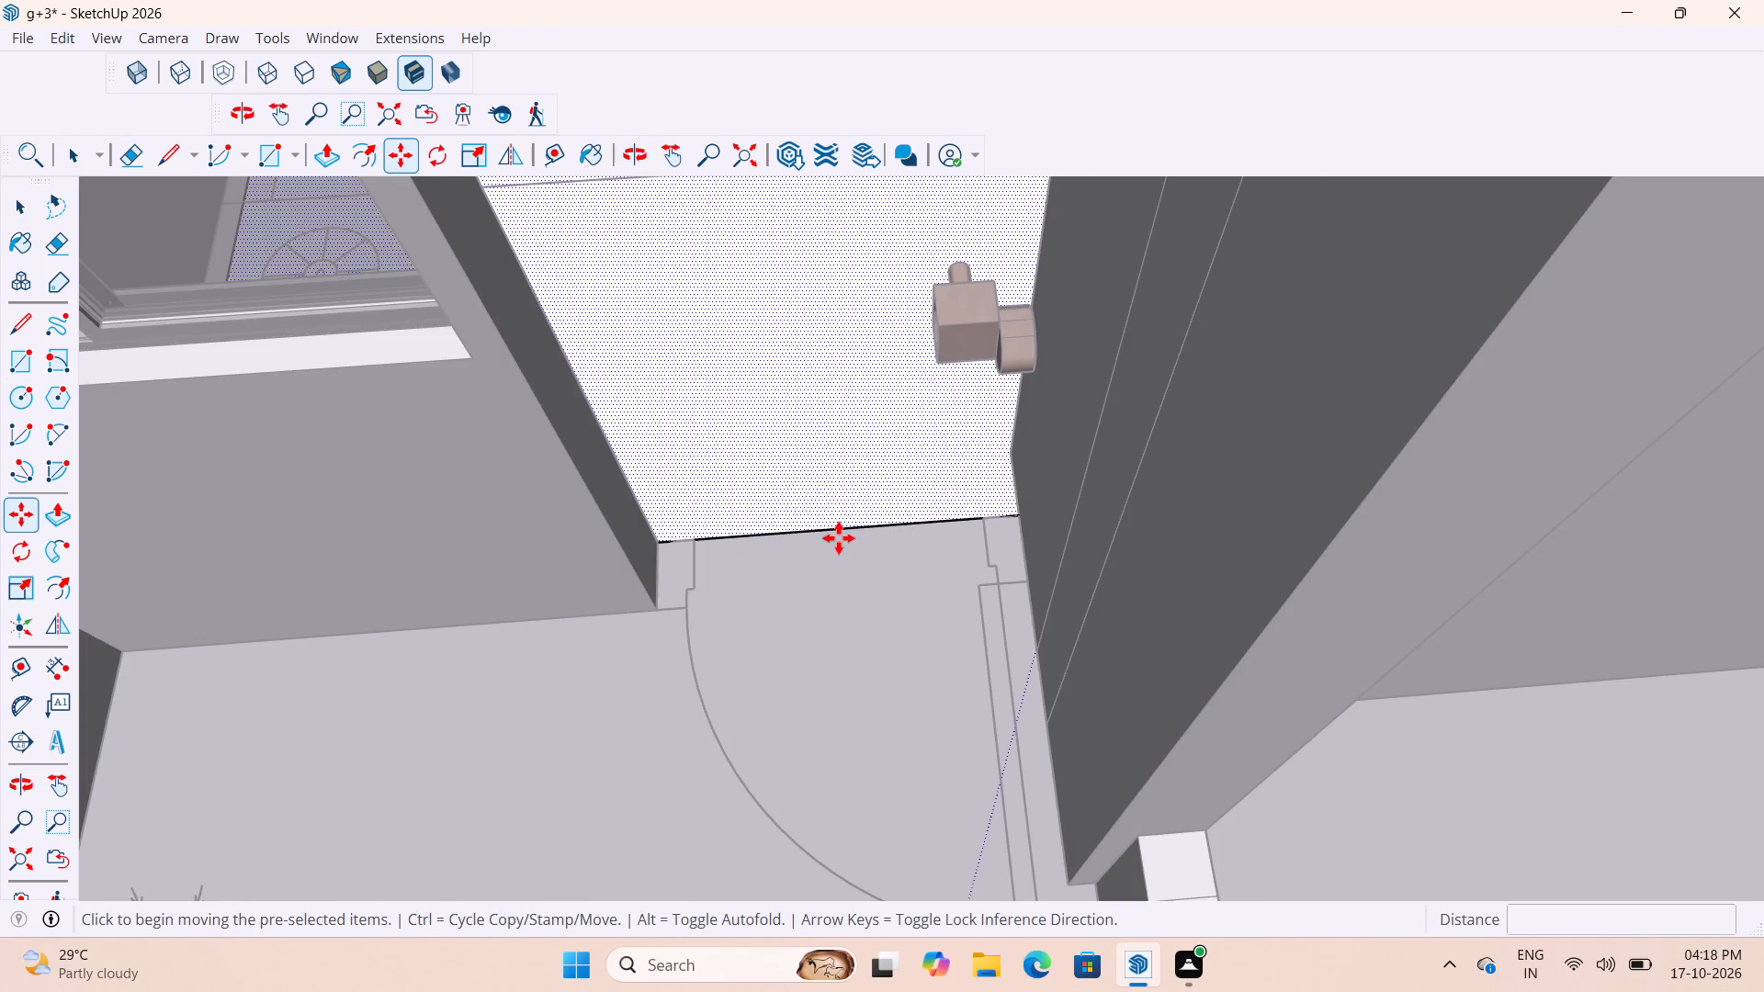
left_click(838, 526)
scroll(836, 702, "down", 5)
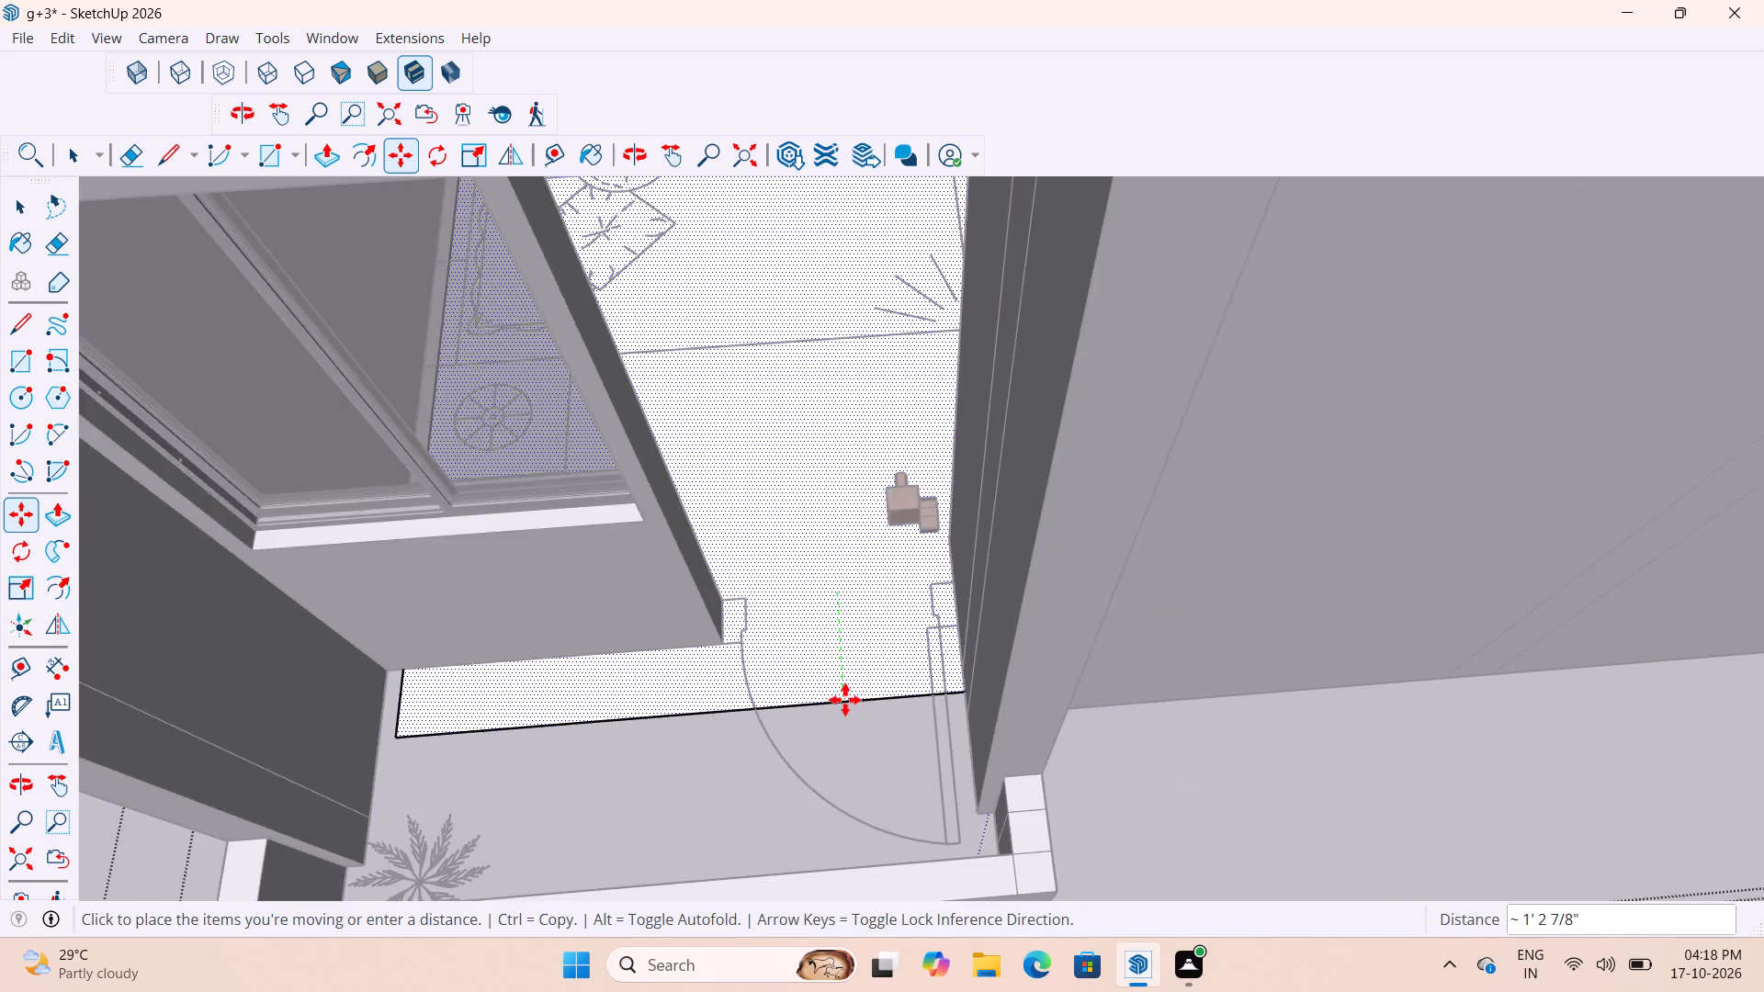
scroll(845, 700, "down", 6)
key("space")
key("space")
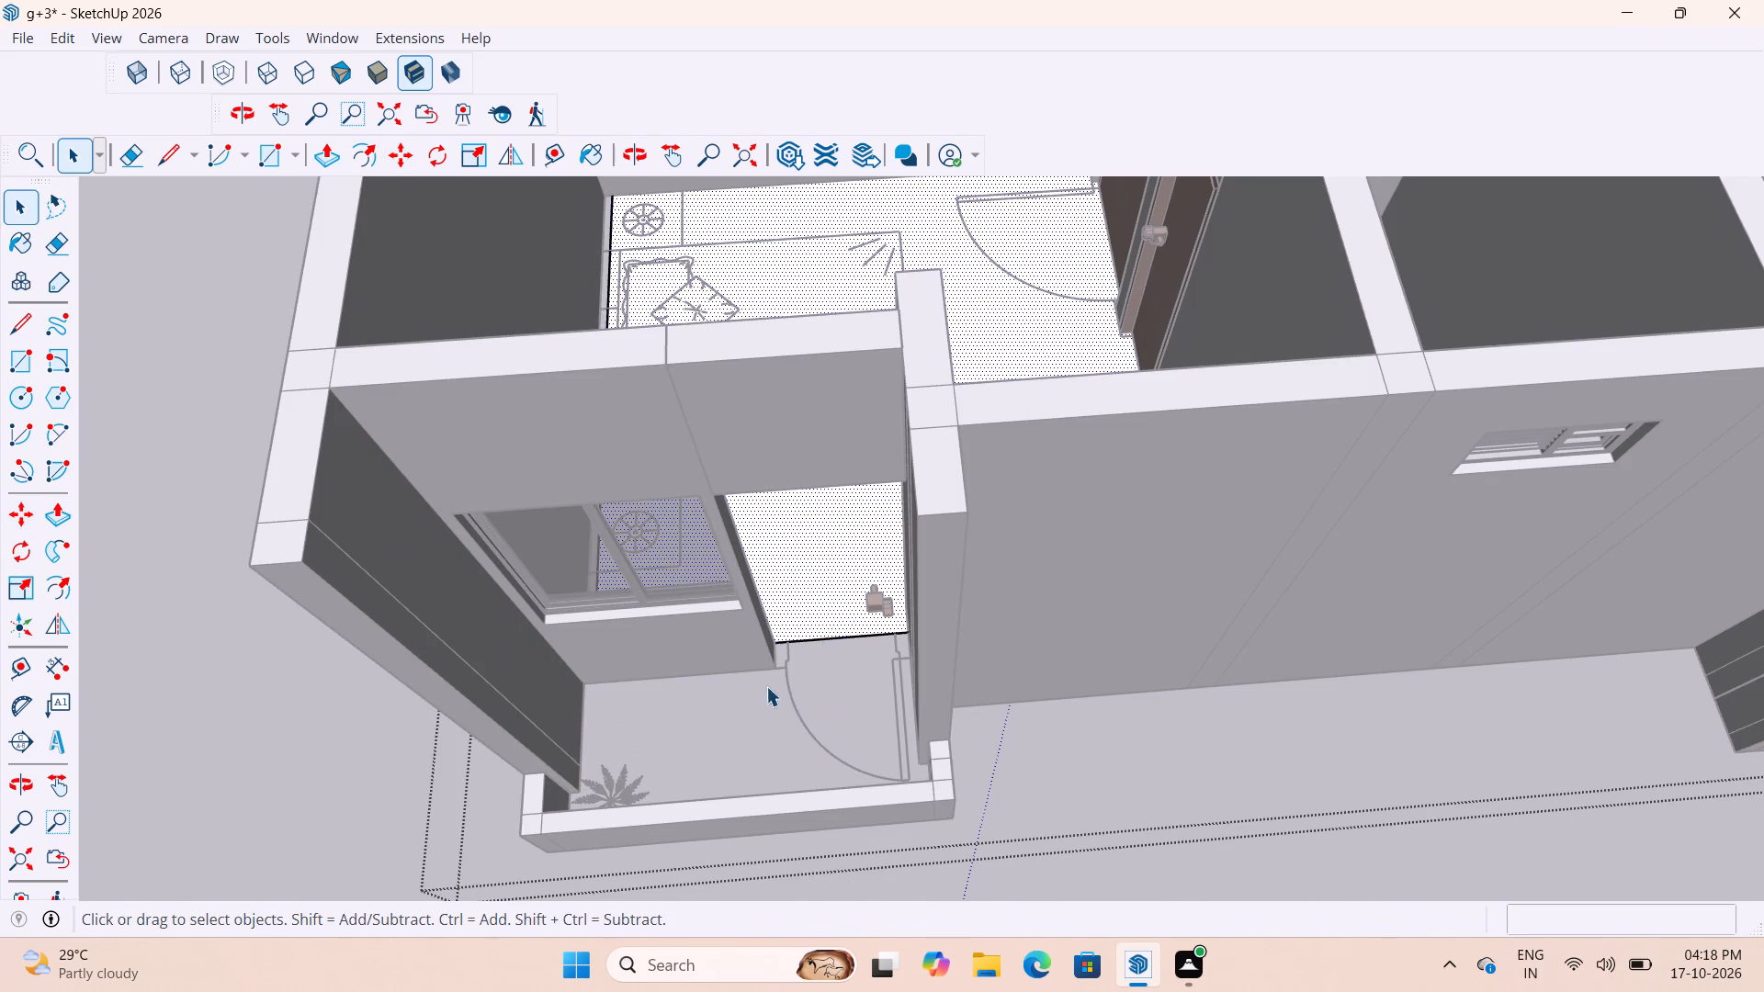
Draw a floor rectangle about 3' 2" by 2' 8" from the doorway corner to the balcony's inner parapet, covering the door swing area.
scroll(766, 685, "up", 3)
left_click(1139, 750)
scroll(766, 685, "up", 5)
scroll(986, 576, "down", 6)
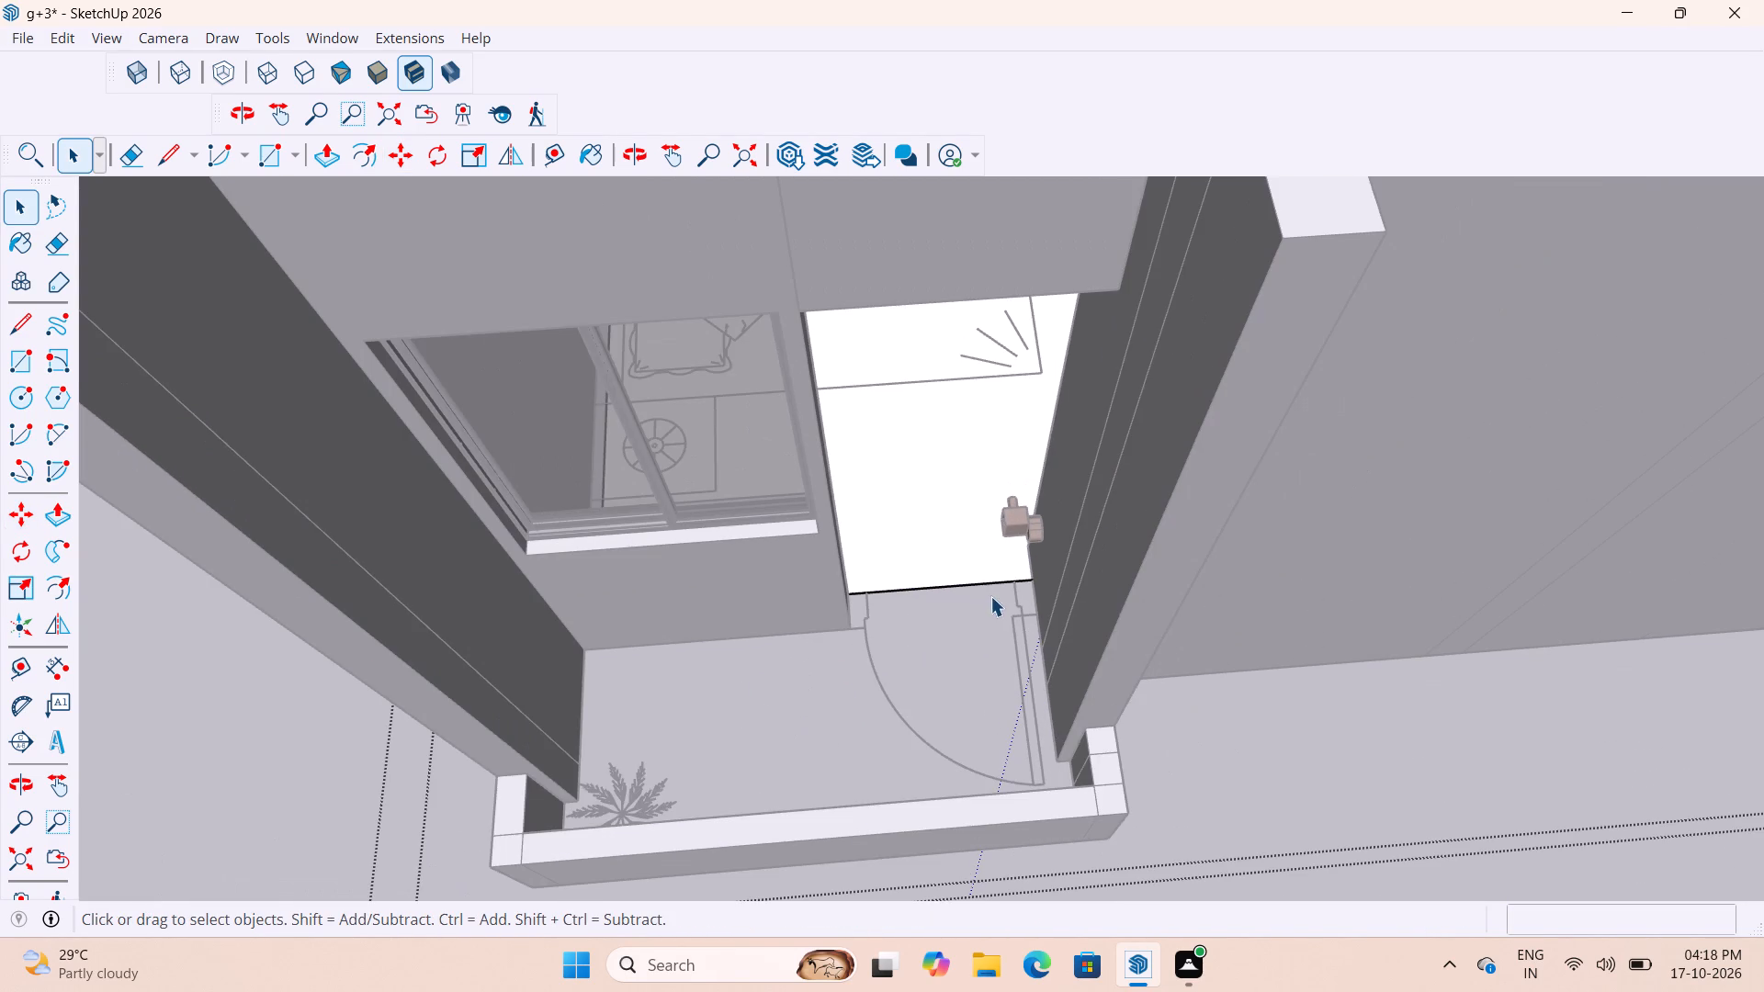
left_click(939, 569)
left_click(954, 641)
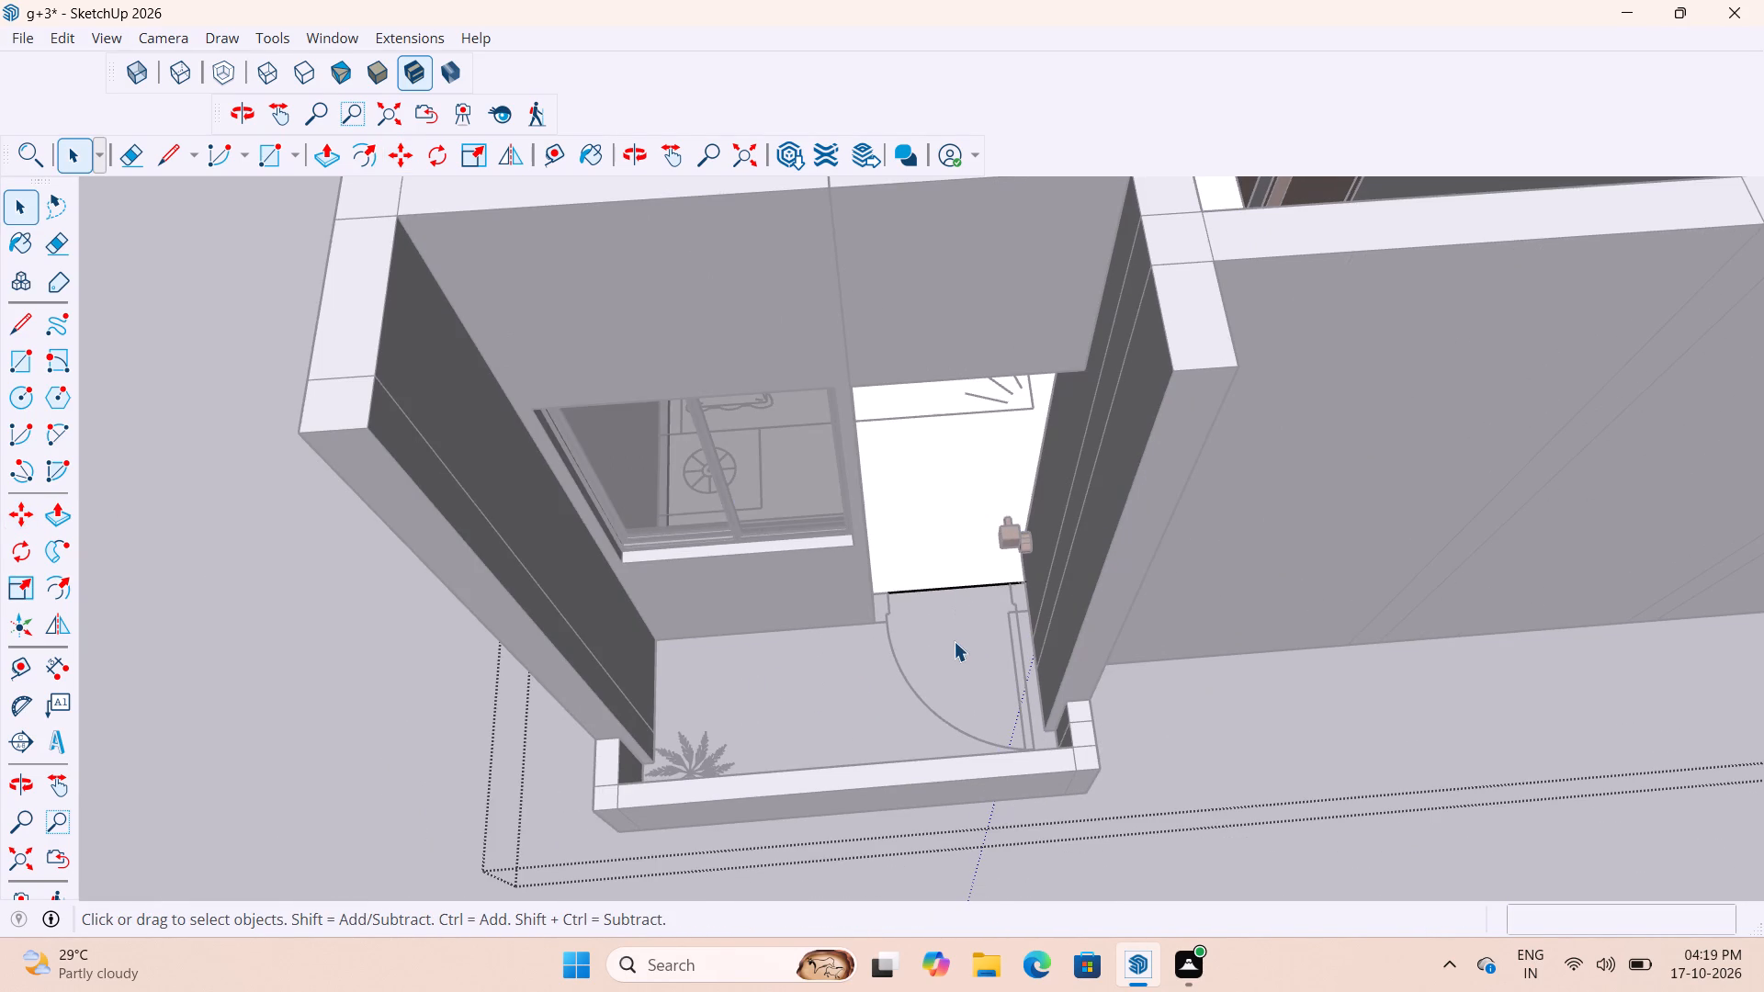
key("r")
scroll(921, 616, "up", 13)
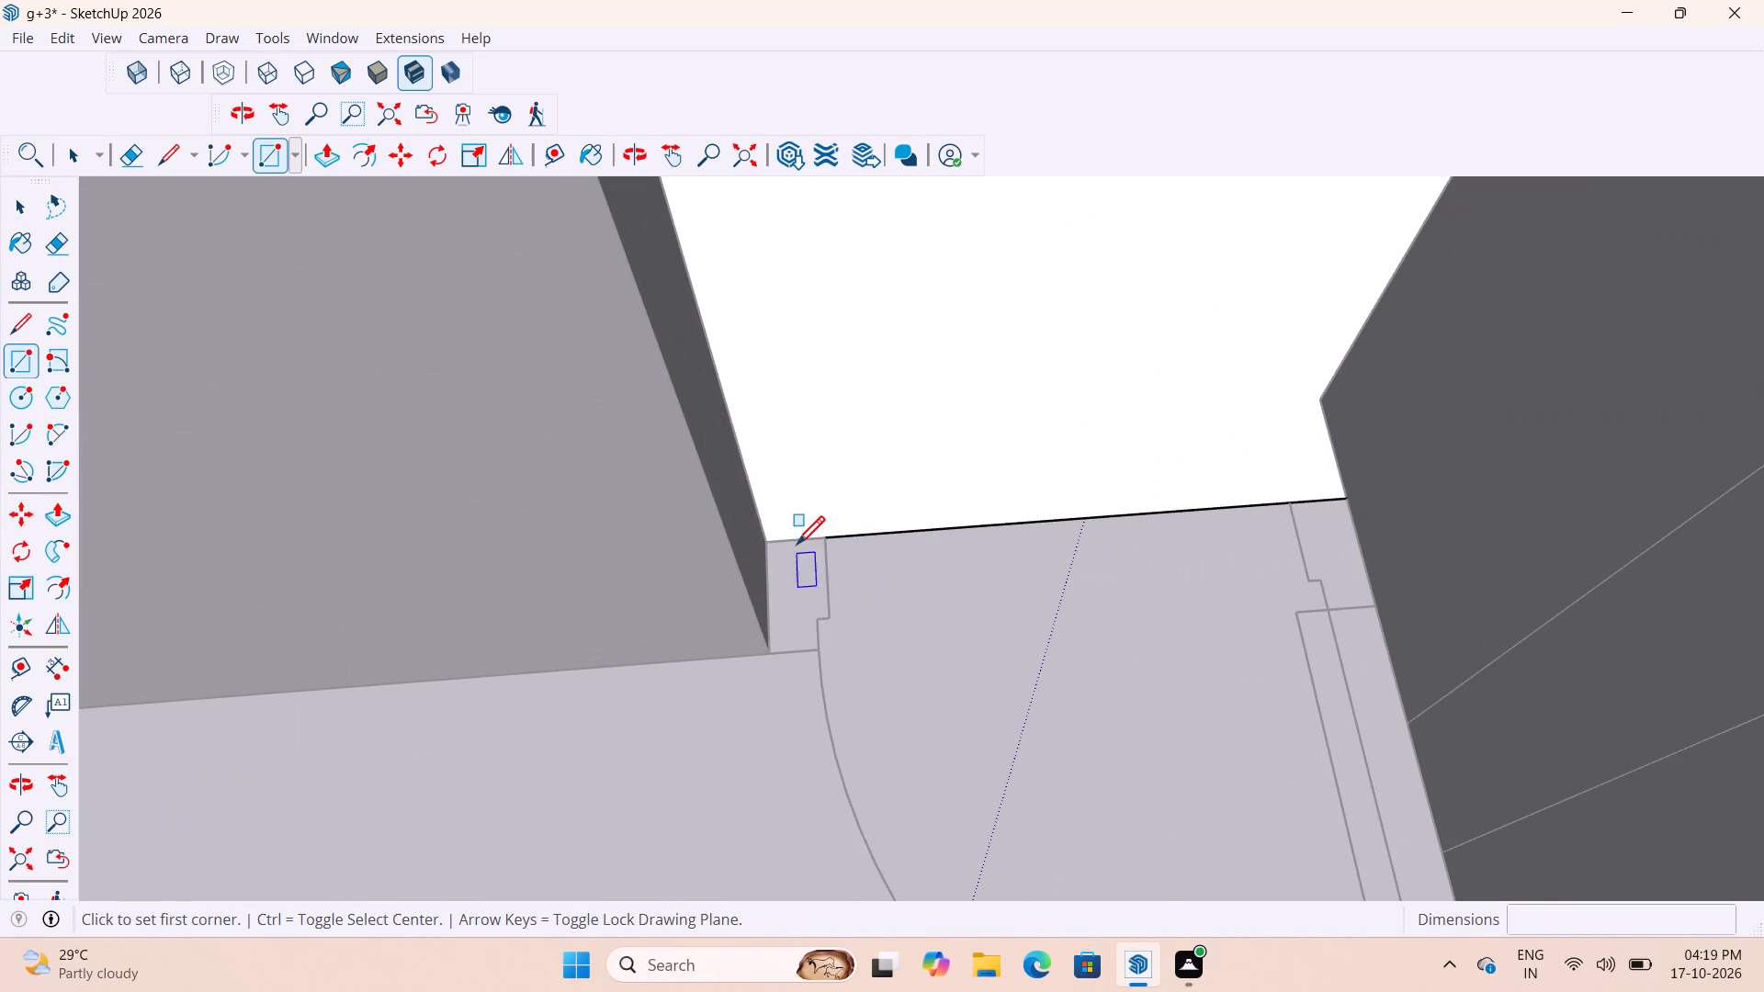
left_click(772, 542)
scroll(1340, 701, "down", 3)
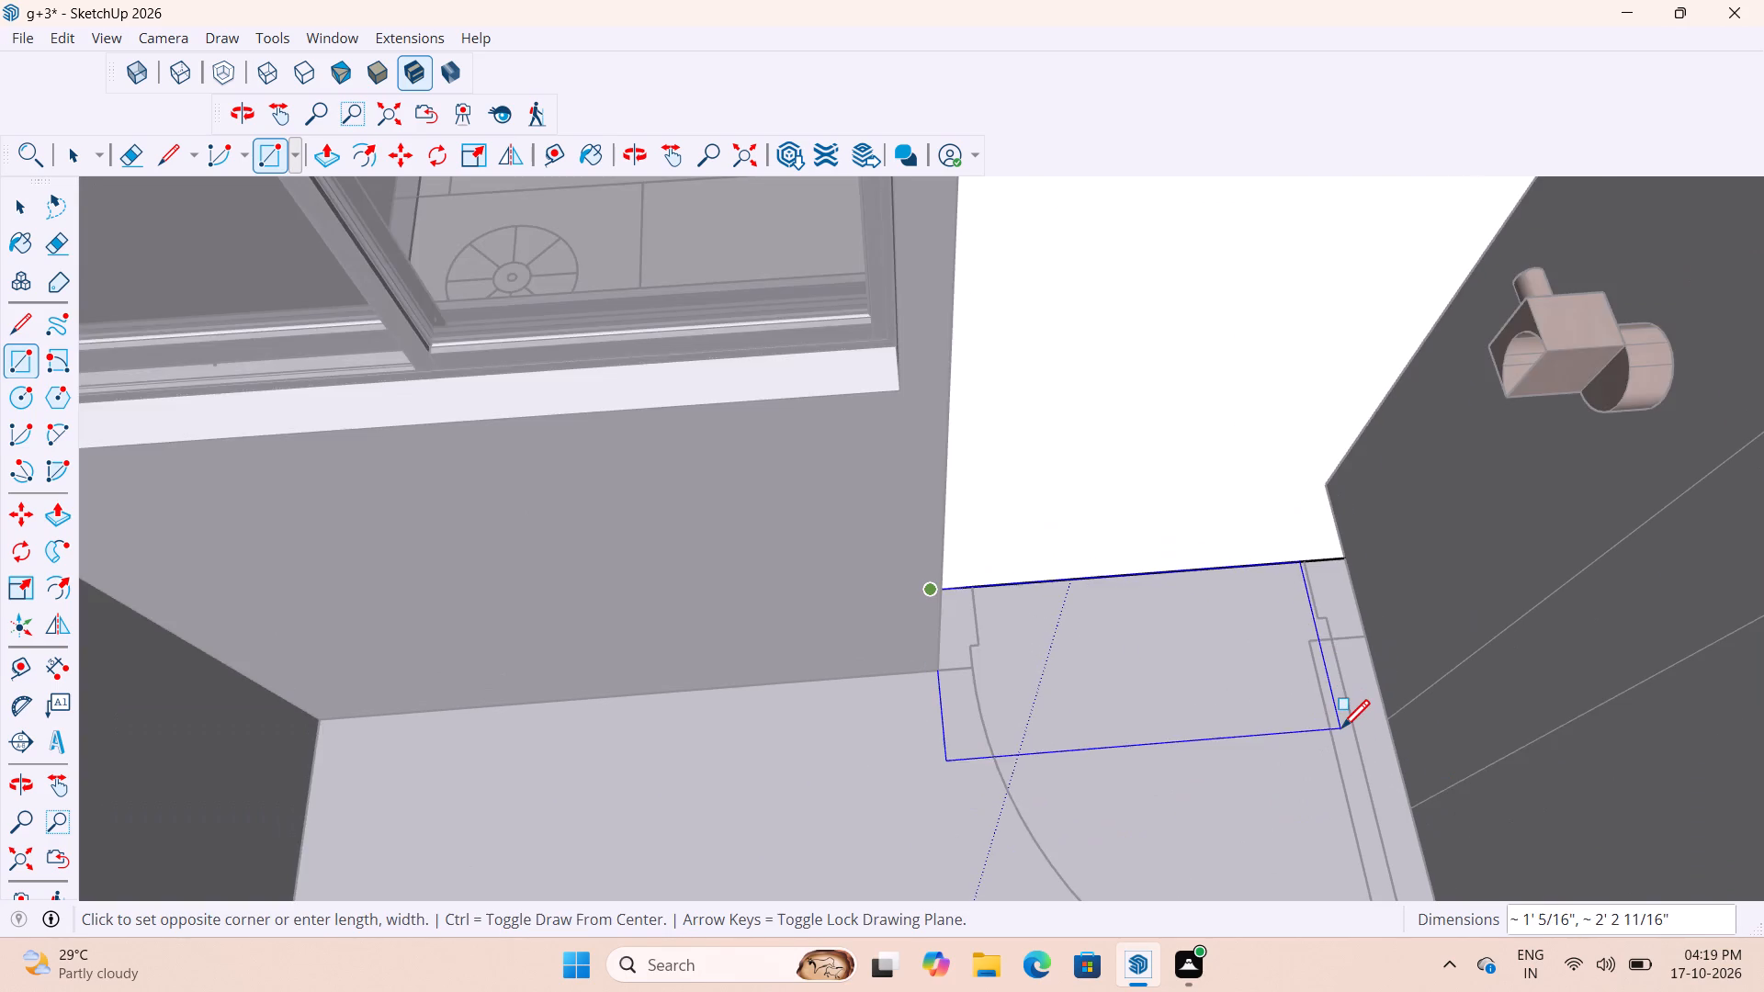
scroll(1341, 731, "down", 16)
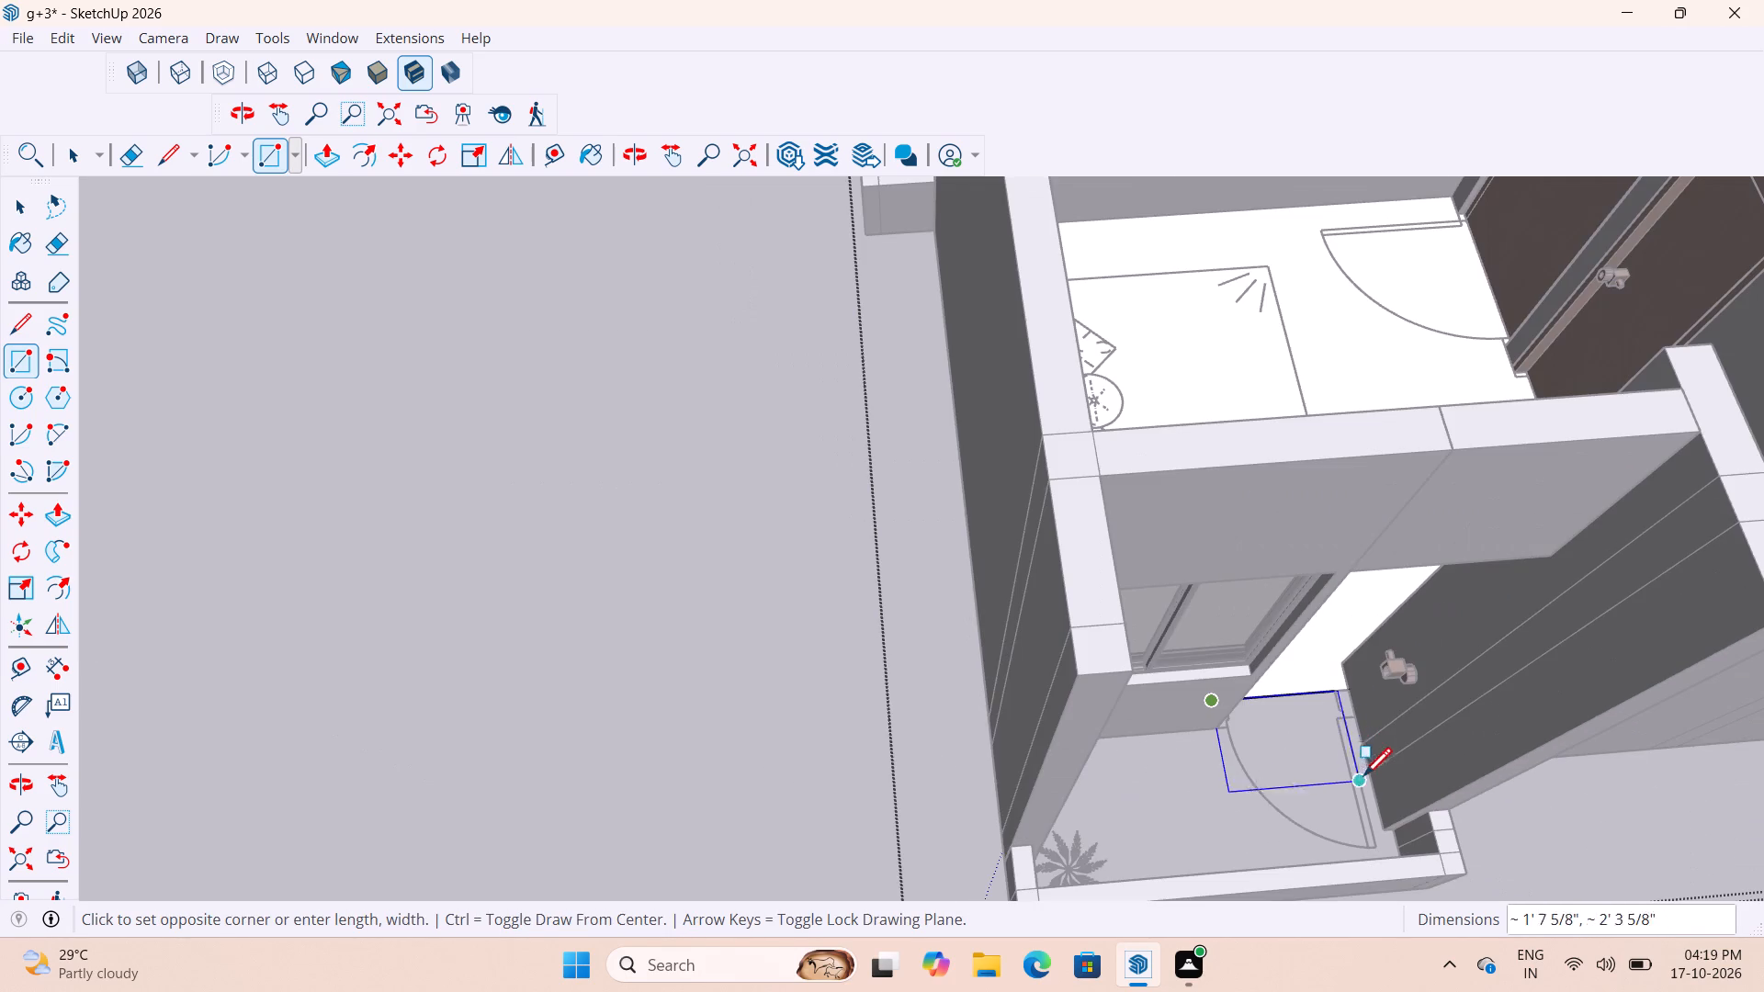
middle_click_drag(1375, 847, 1370, 944)
scroll(1379, 879, "up", 4)
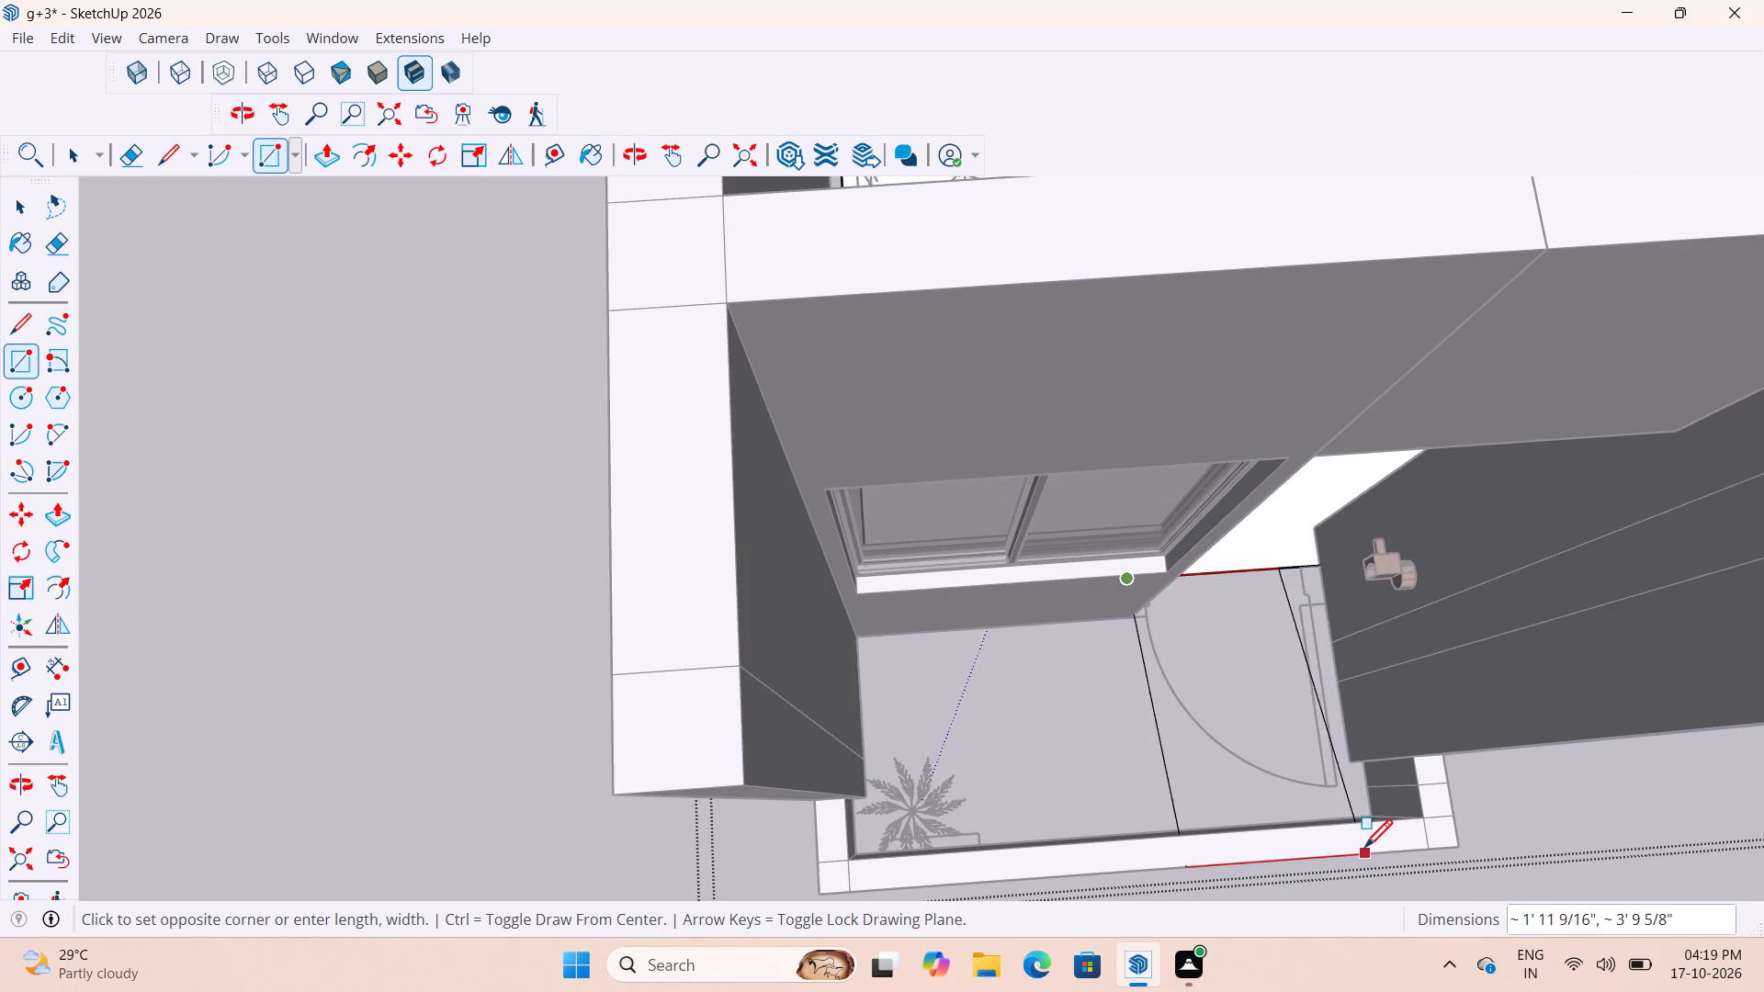
scroll(1361, 811, "up", 5)
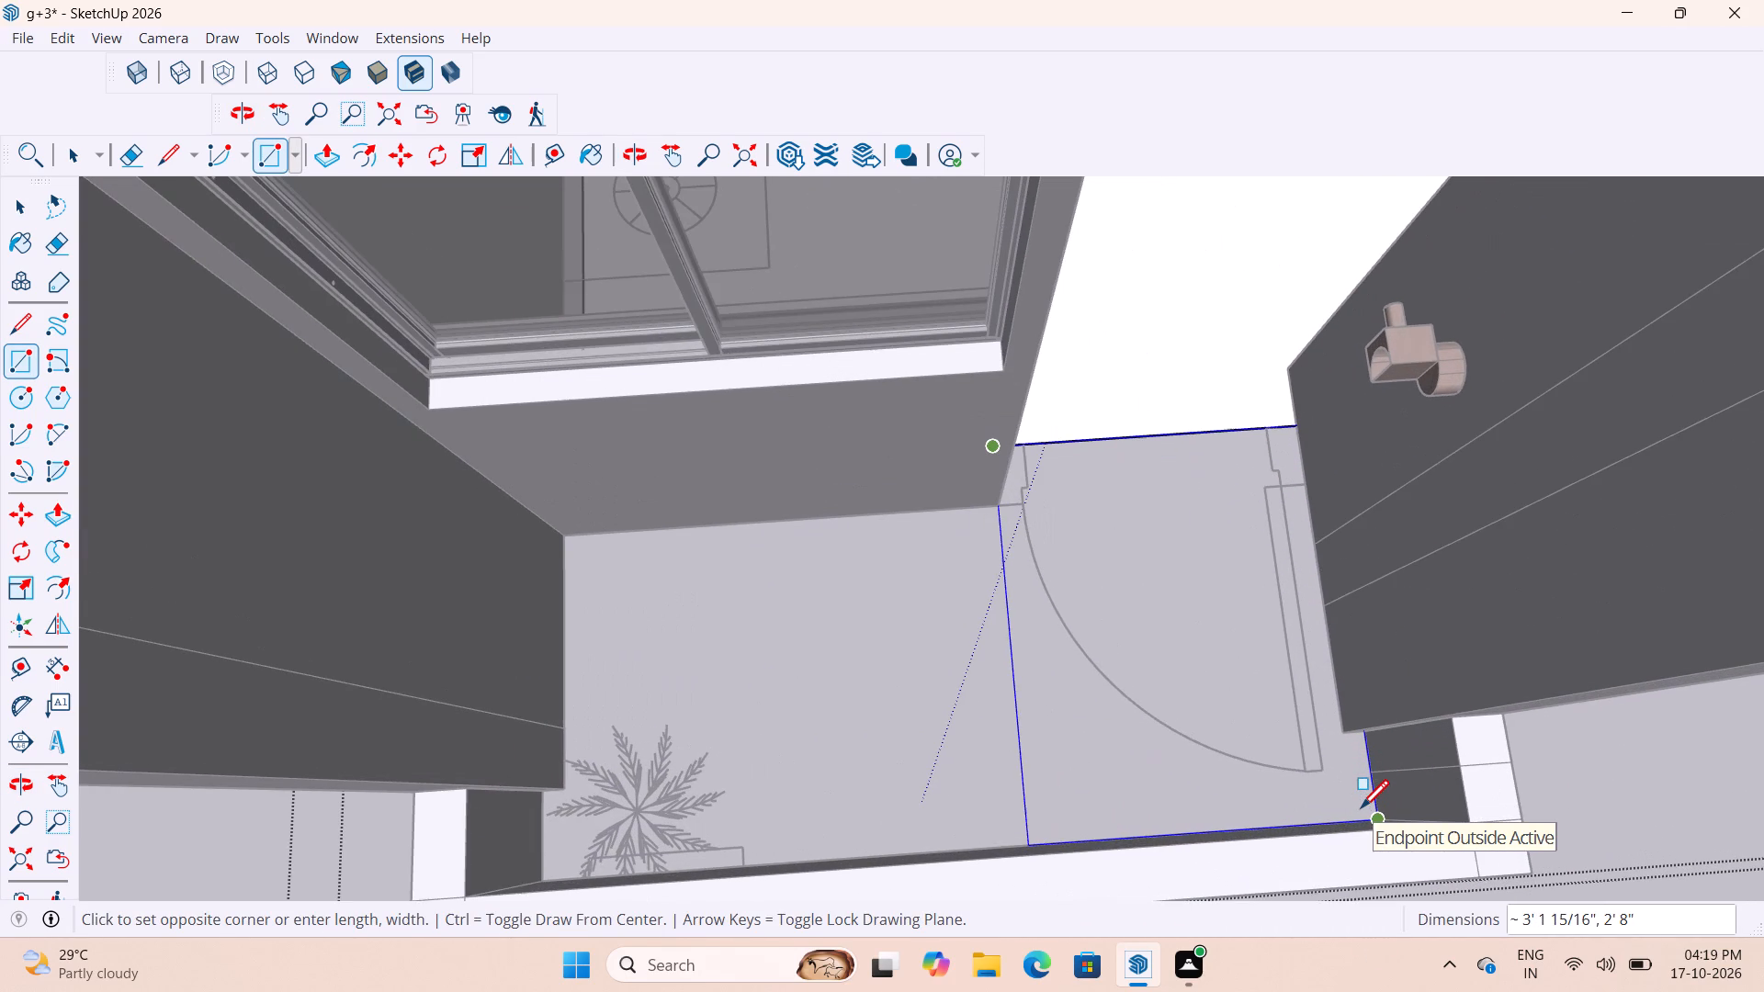
left_click(1361, 811)
key("space")
key("space")
Delete the shared edge between the bedroom floor and the new balcony rectangle.
left_click(1198, 434)
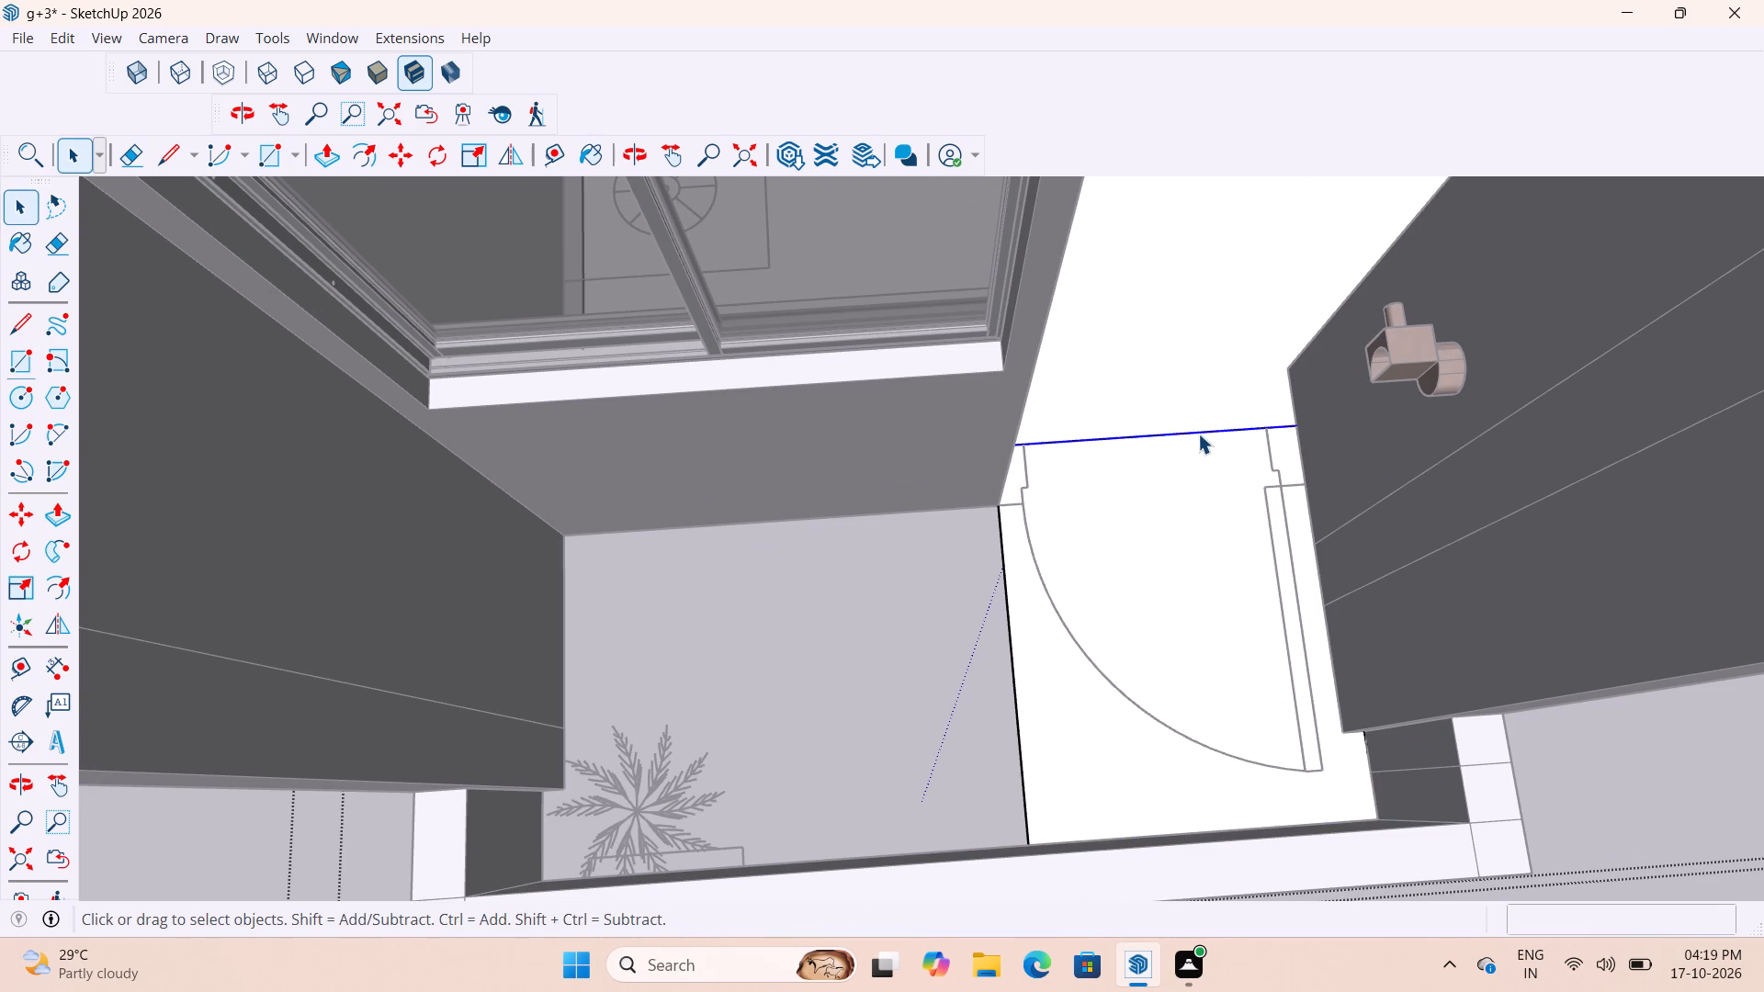
key("Delete")
Move the balcony floor's free edge 3' 6" and a further 2" to reach the end wall, and close the floor group.
scroll(1198, 434, "down", 5)
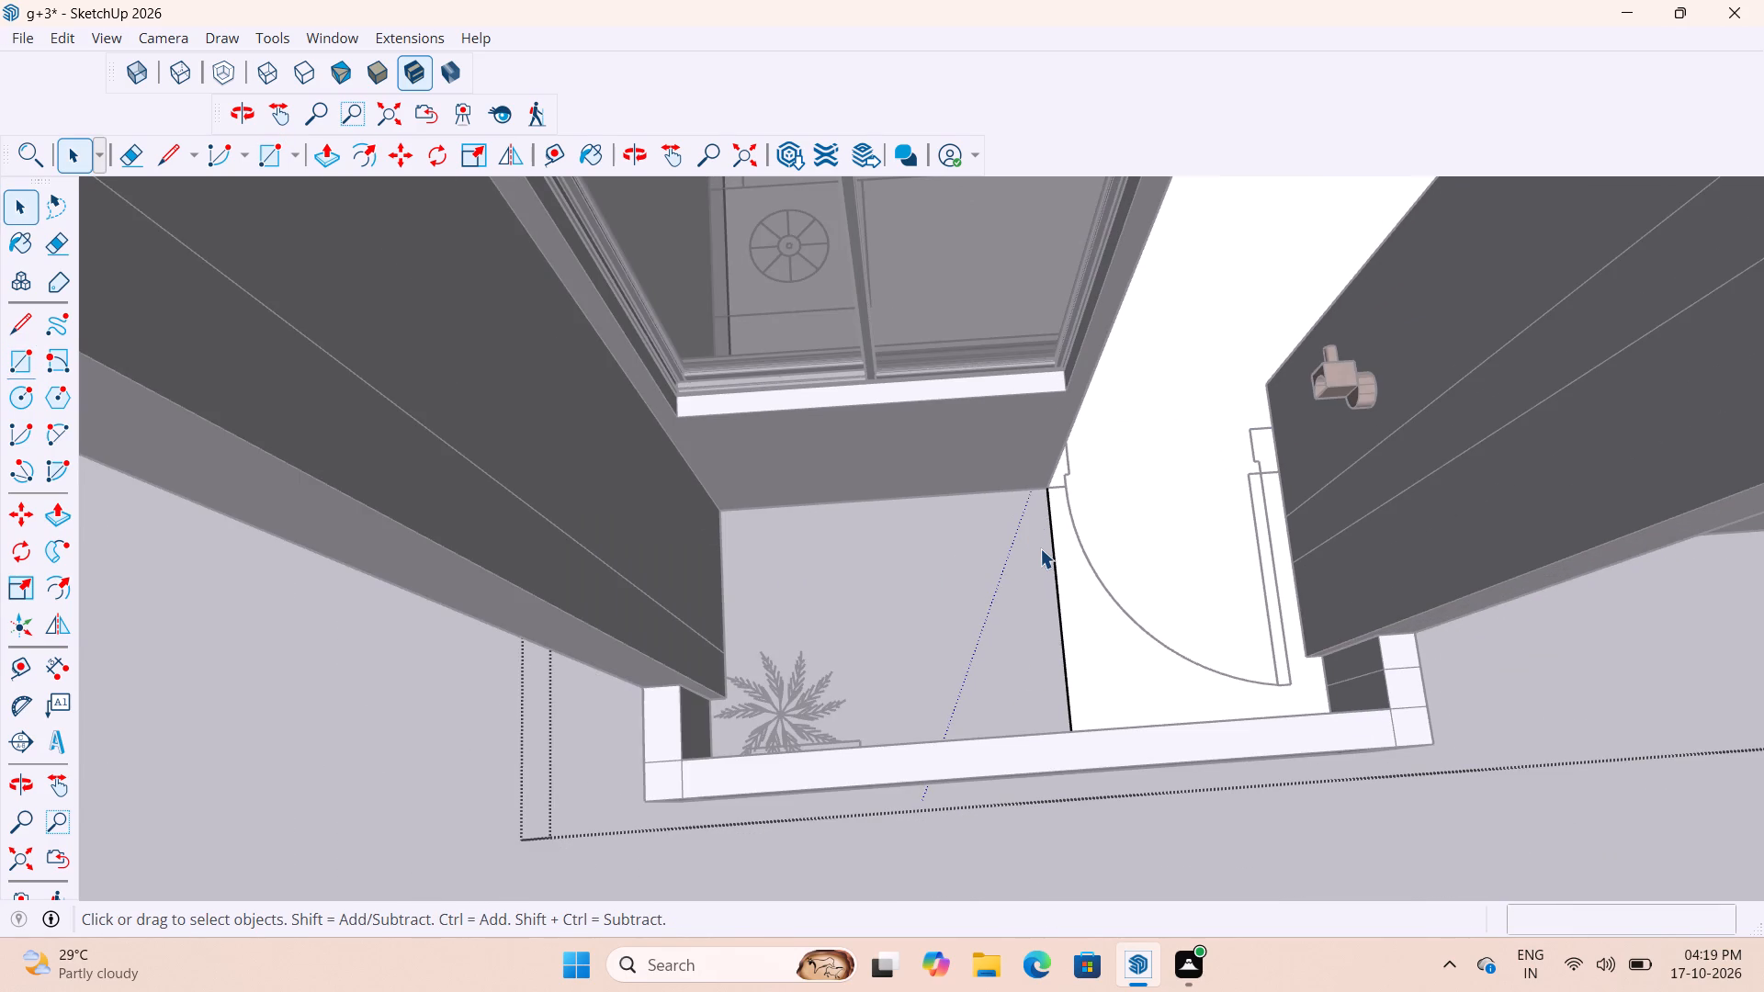
scroll(1040, 548, "up", 3)
key("m")
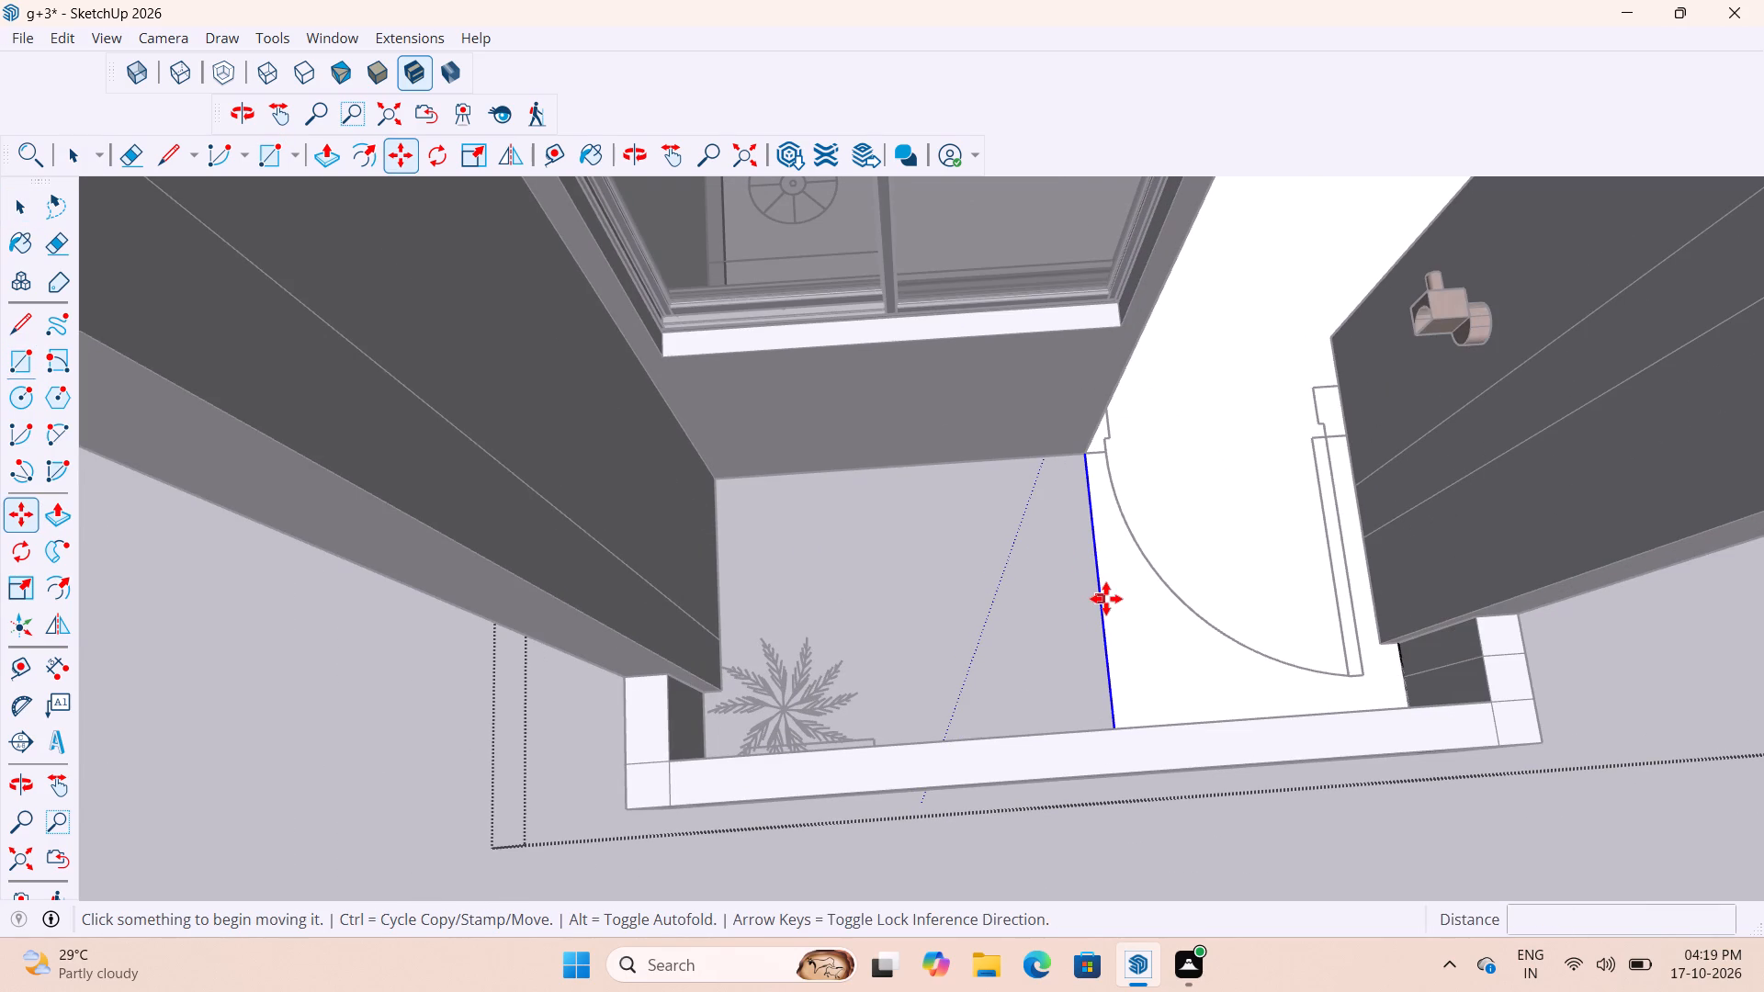
left_click(1106, 598)
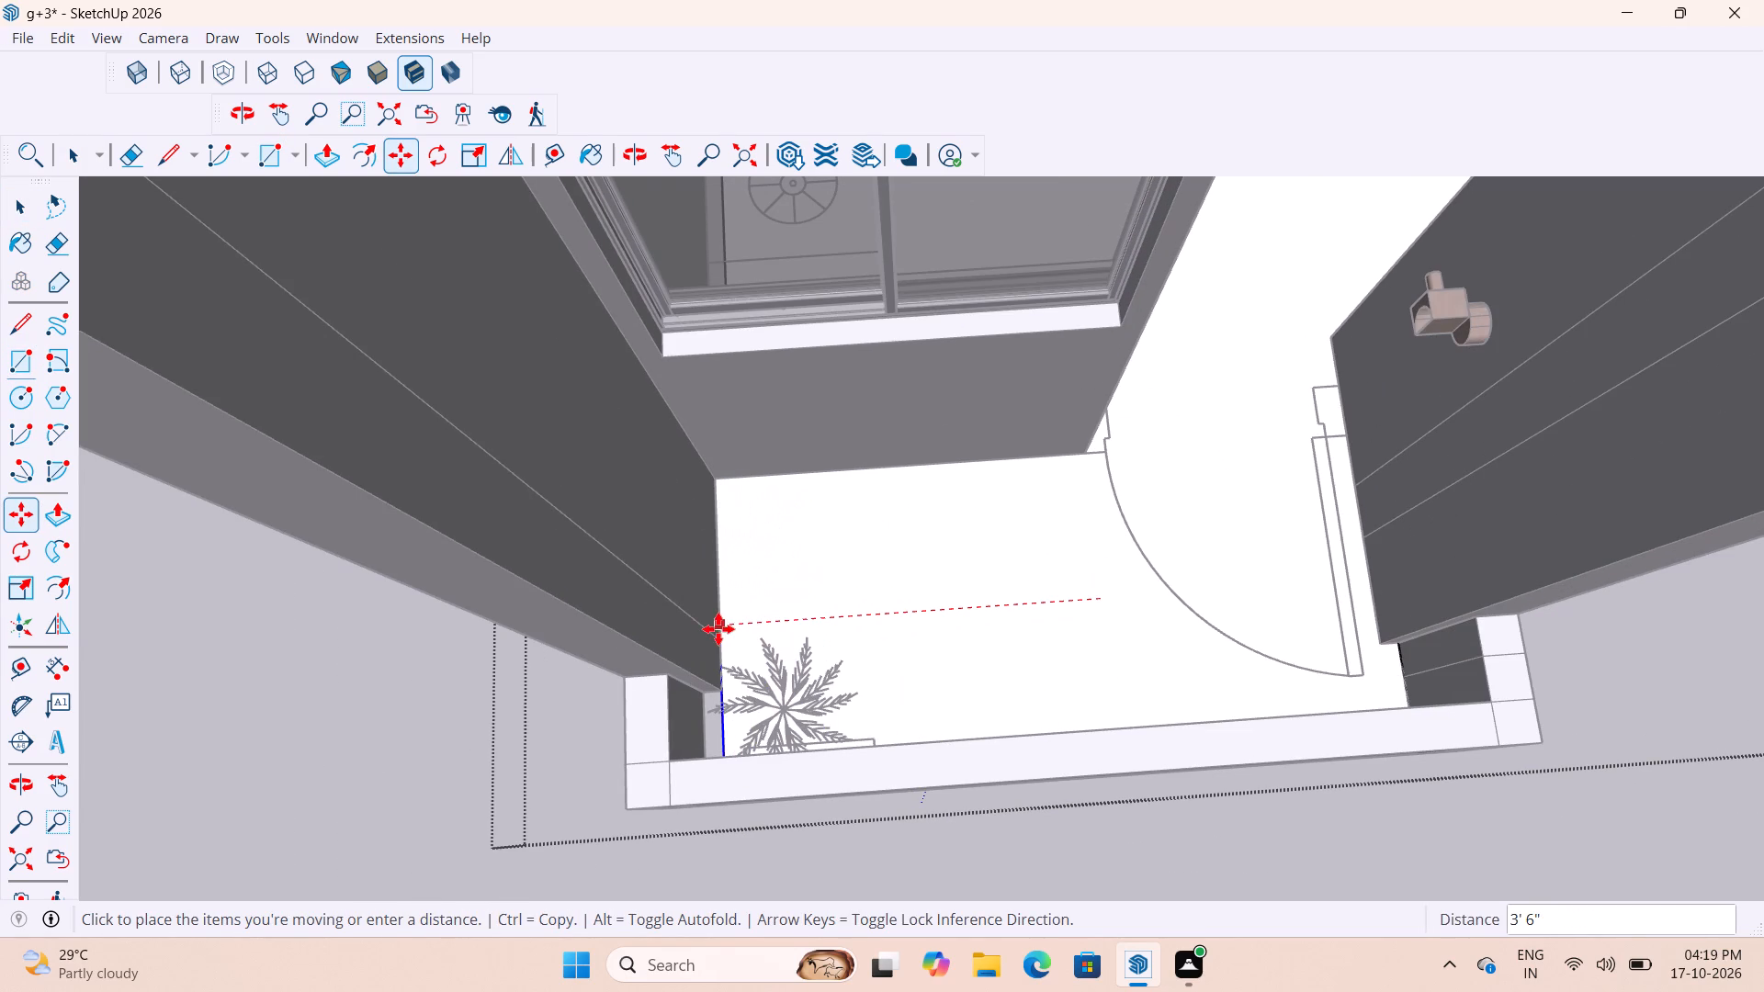
left_click(716, 631)
scroll(1178, 573, "down", 4)
scroll(873, 680, "up", 12)
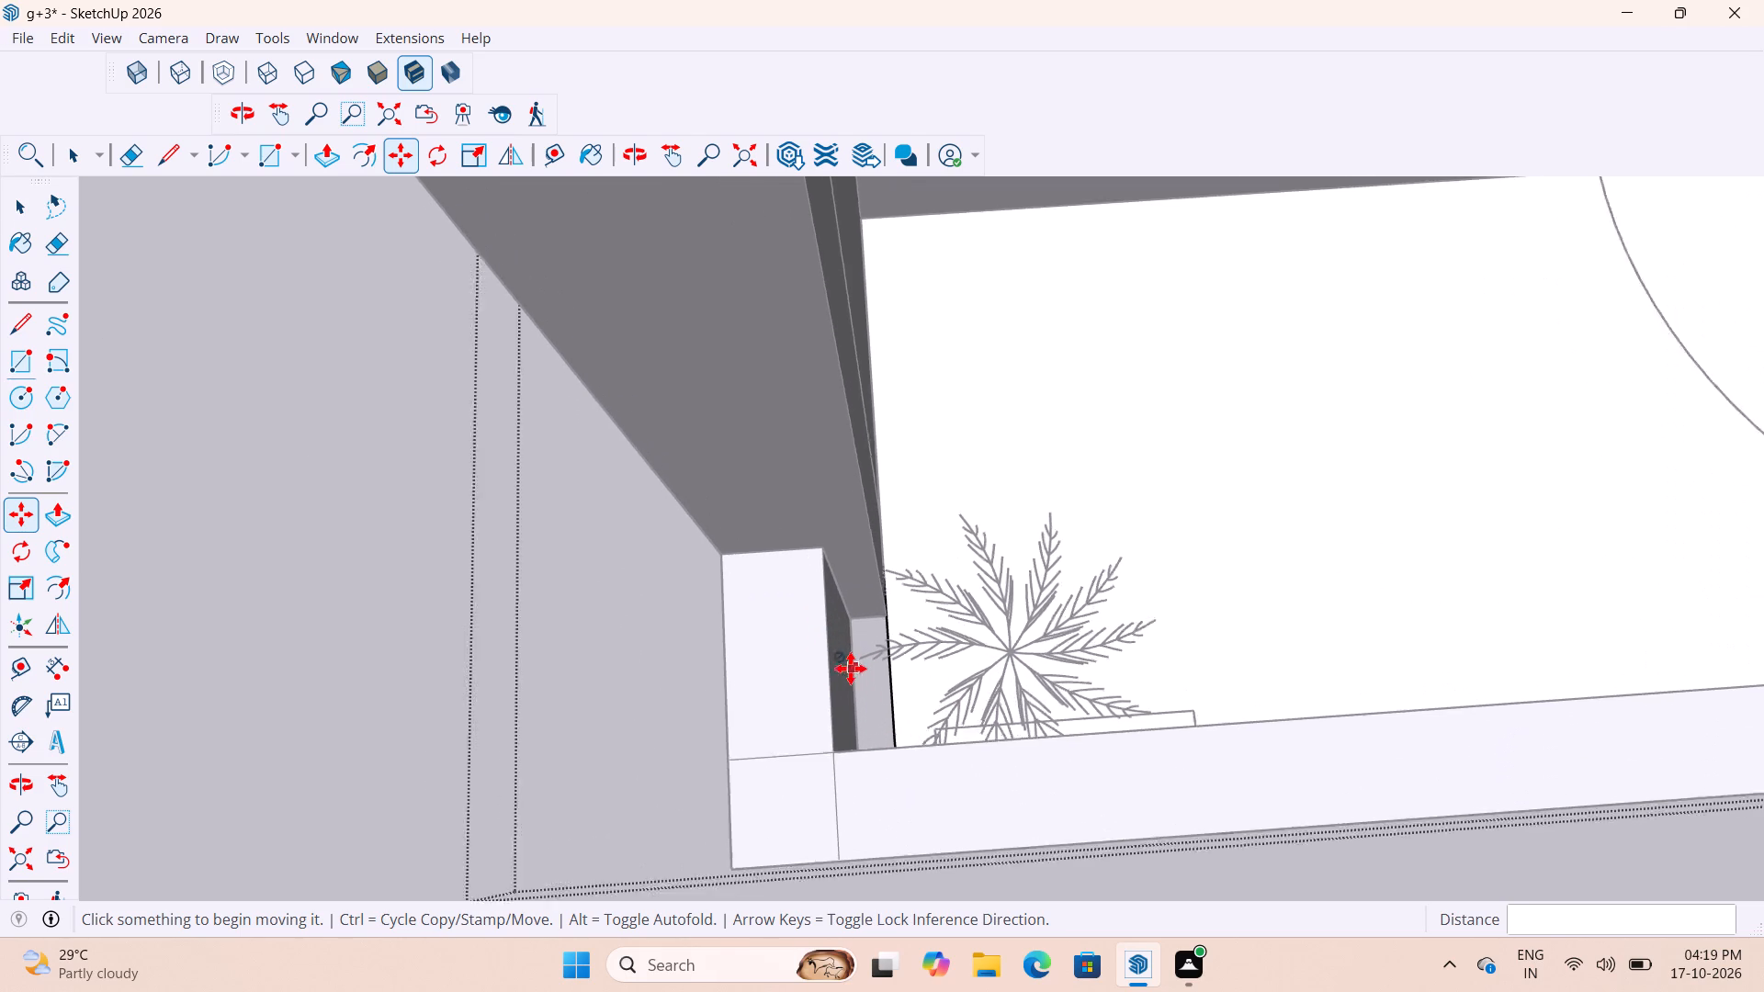
left_click(897, 679)
left_click(859, 680)
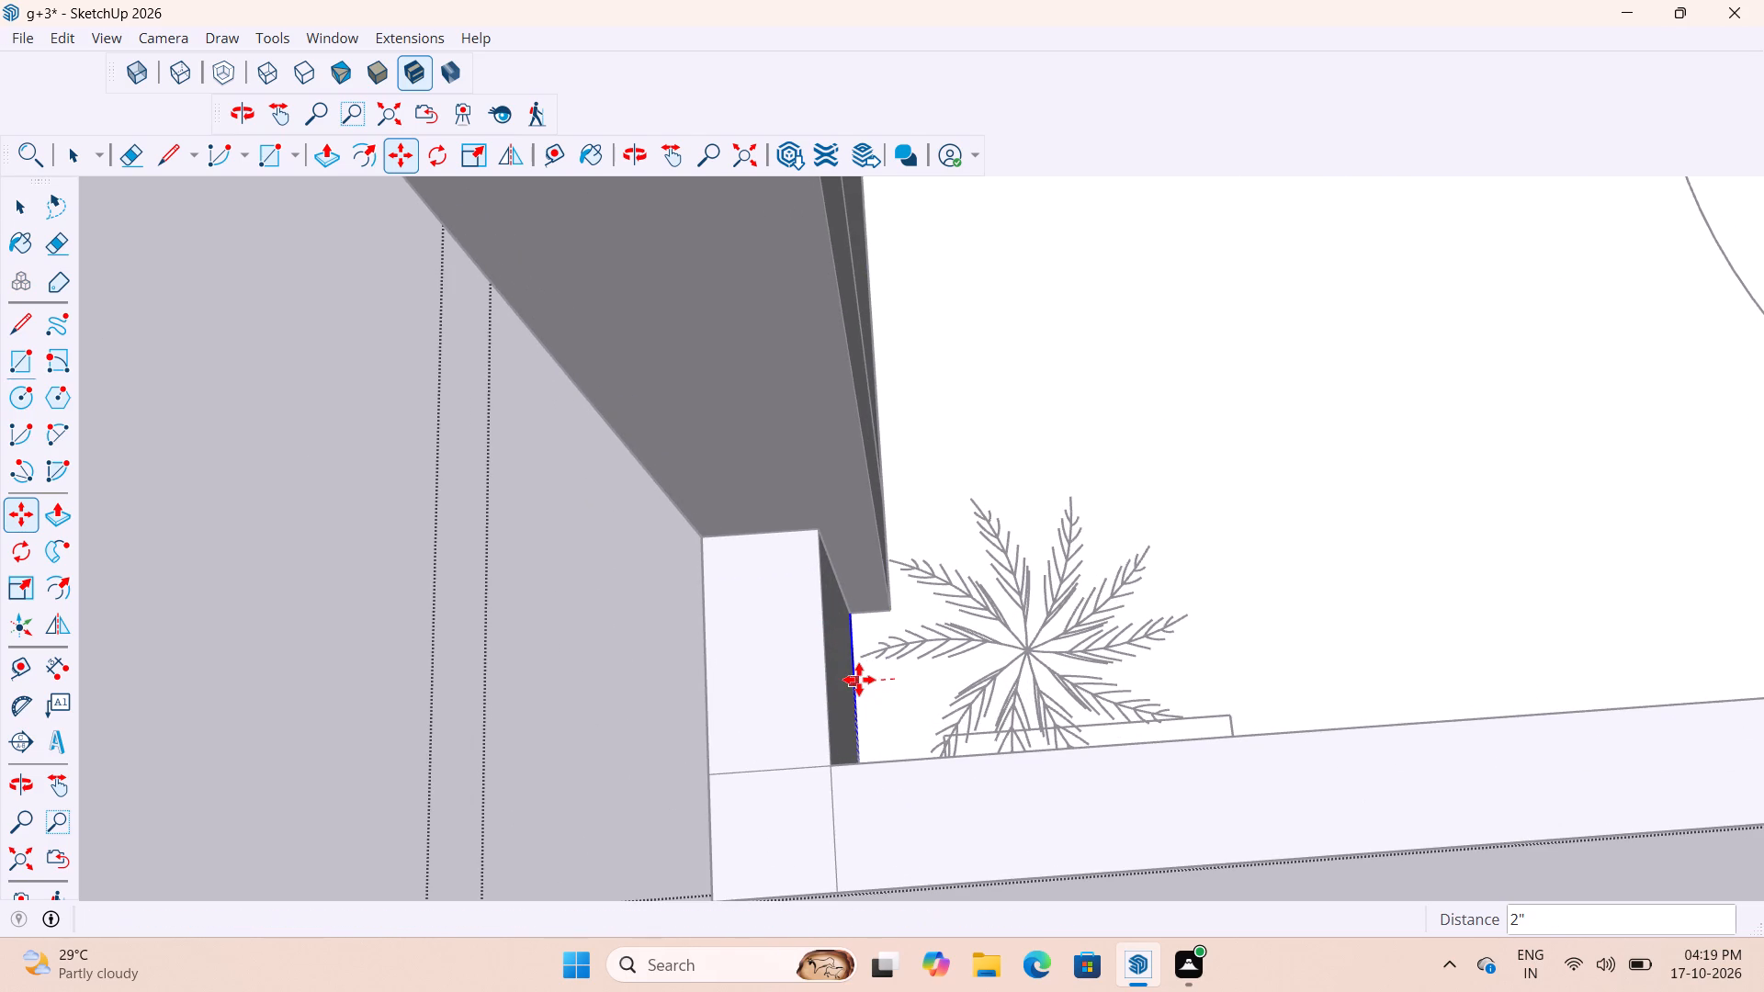
scroll(918, 648, "down", 9)
key("space")
key("space")
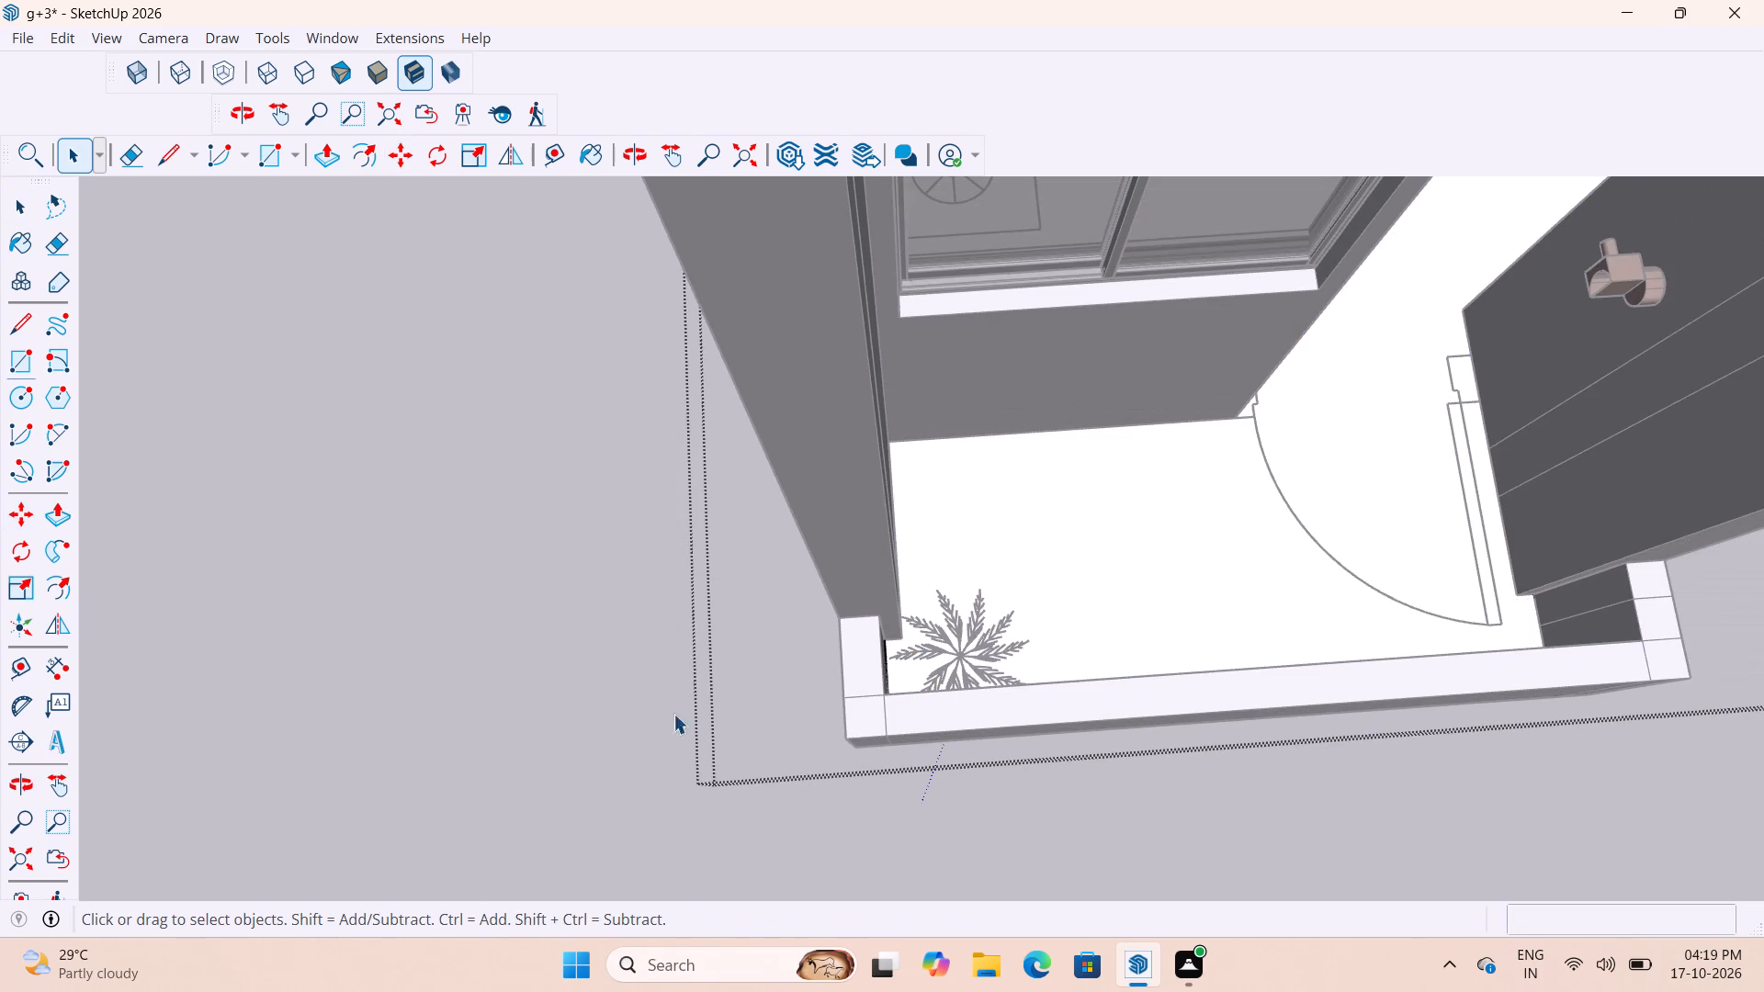
left_click(526, 685)
Unhide the last hidden object, the wooden door of this balcony.
scroll(1112, 615, "up", 3)
scroll(1050, 491, "down", 11)
middle_click_drag(1055, 604, 1097, 337)
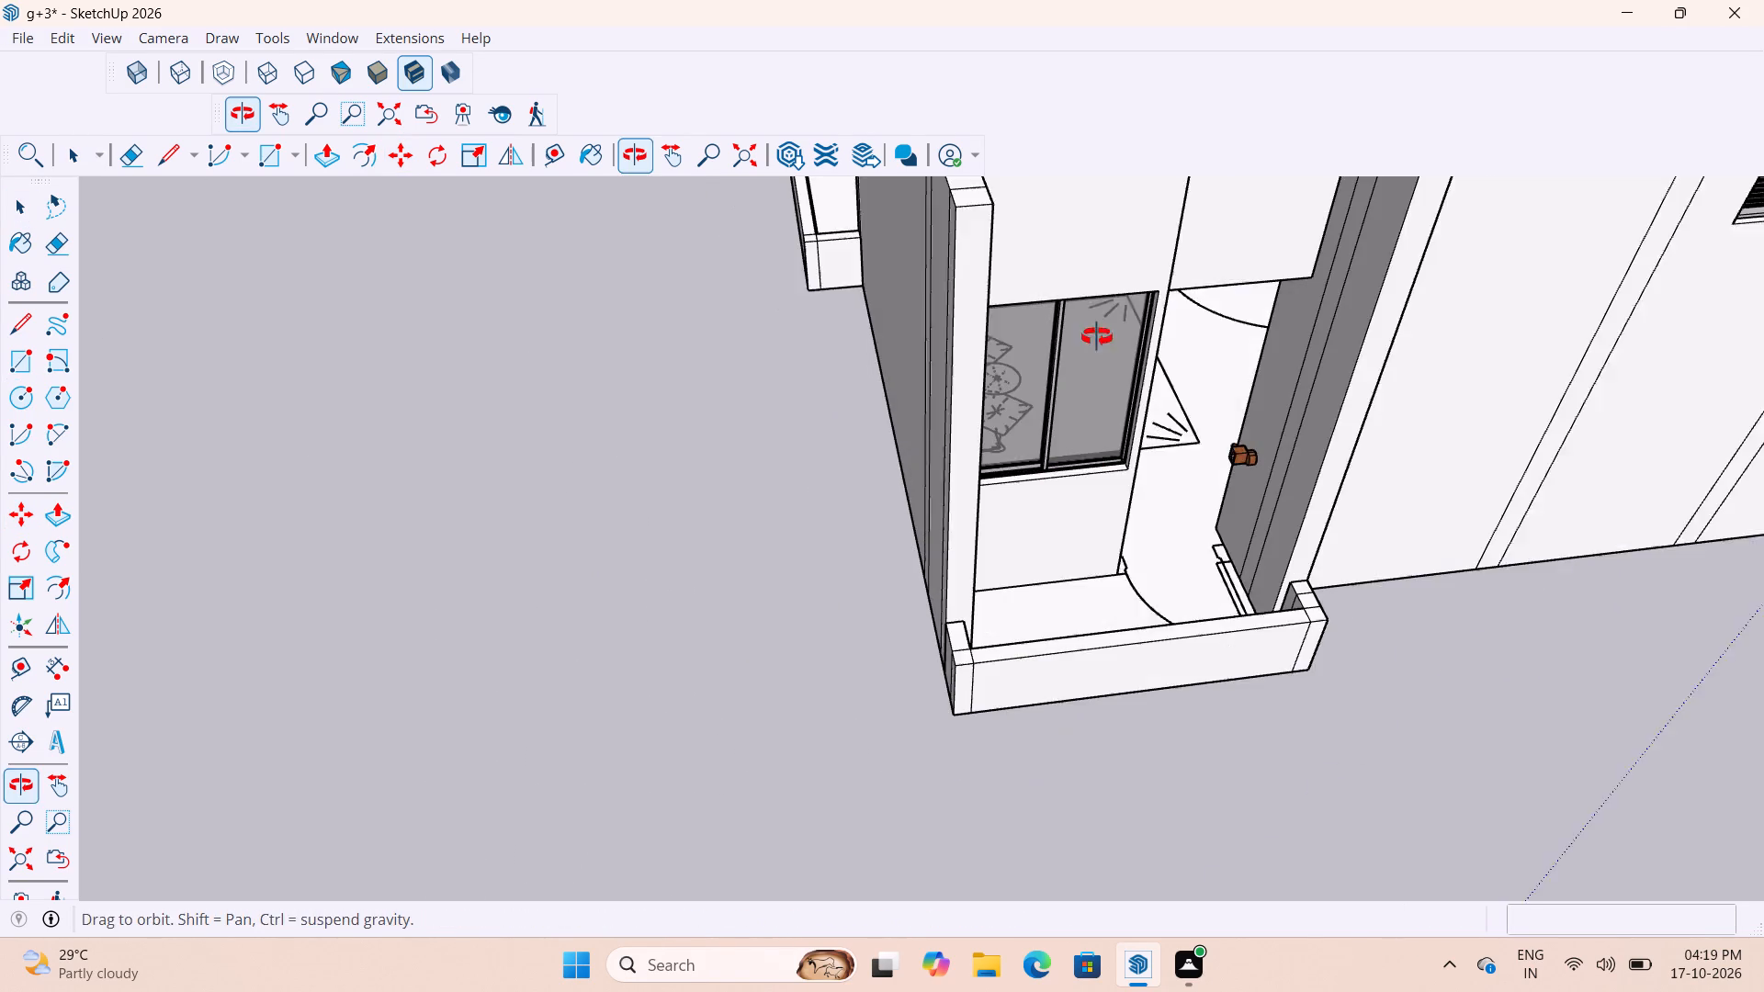
middle_click_drag(1097, 337, 1099, 332)
scroll(885, 715, "down", 4)
left_click(1058, 734)
scroll(740, 701, "down", 12)
scroll(817, 627, "up", 3)
left_click(52, 36)
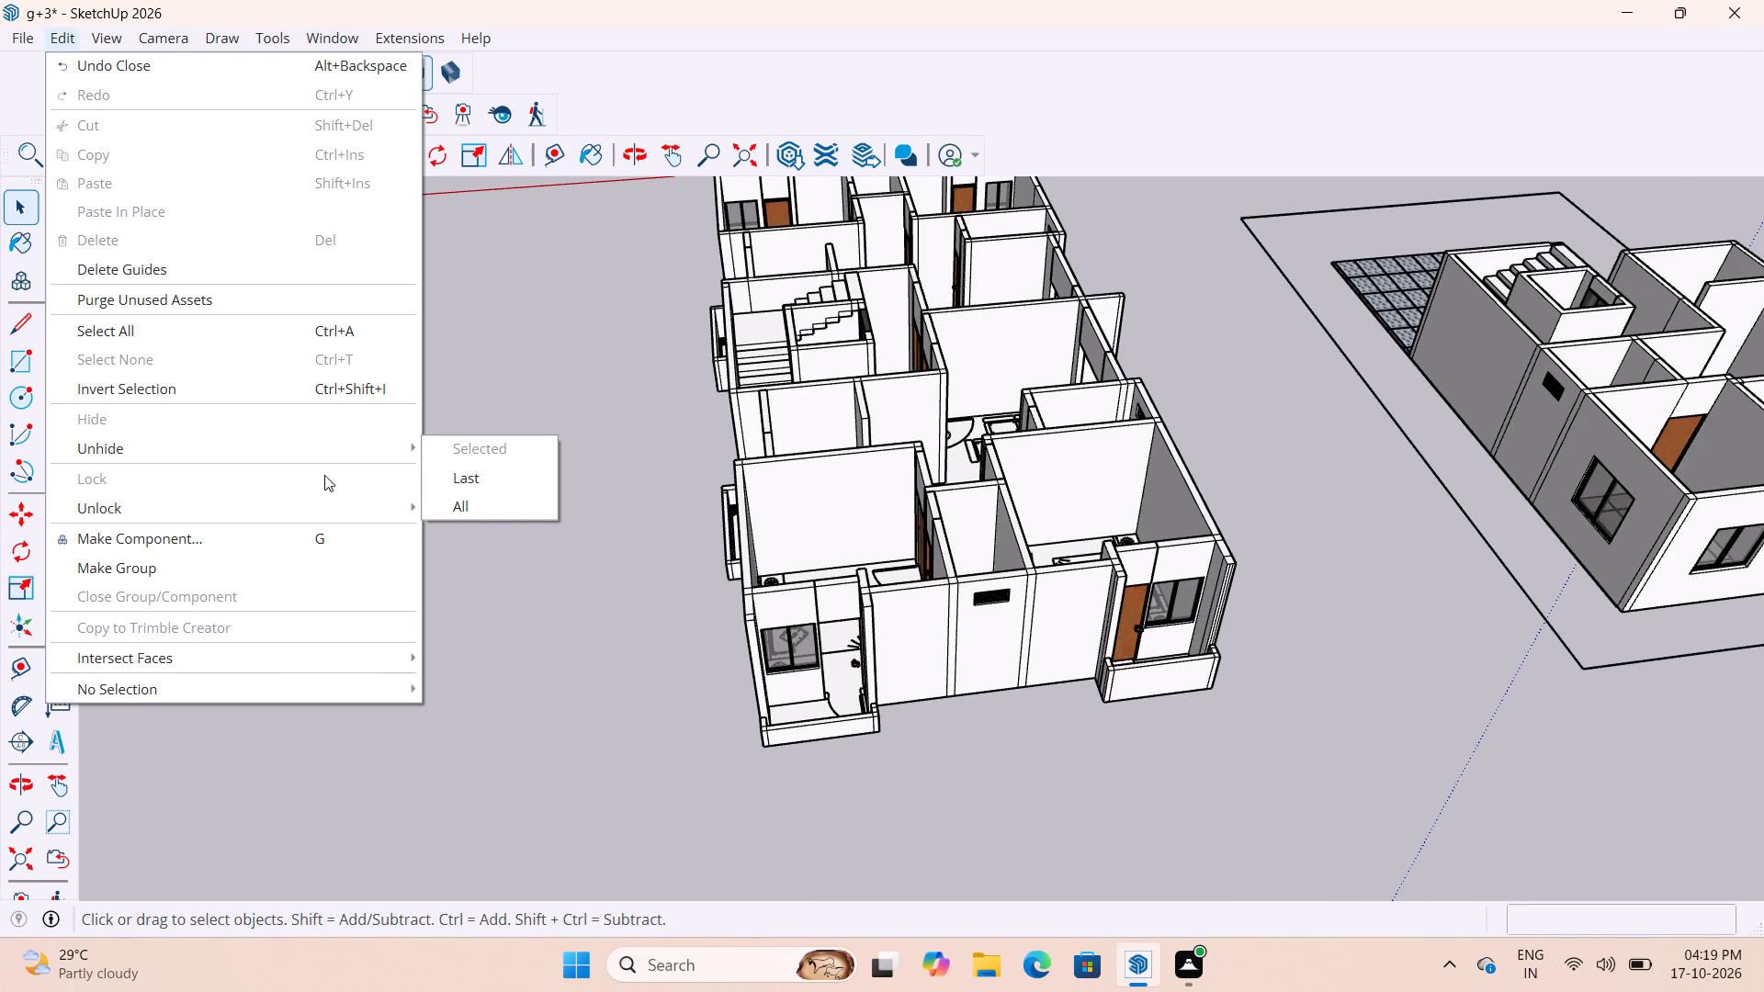
left_click(488, 490)
left_click(638, 700)
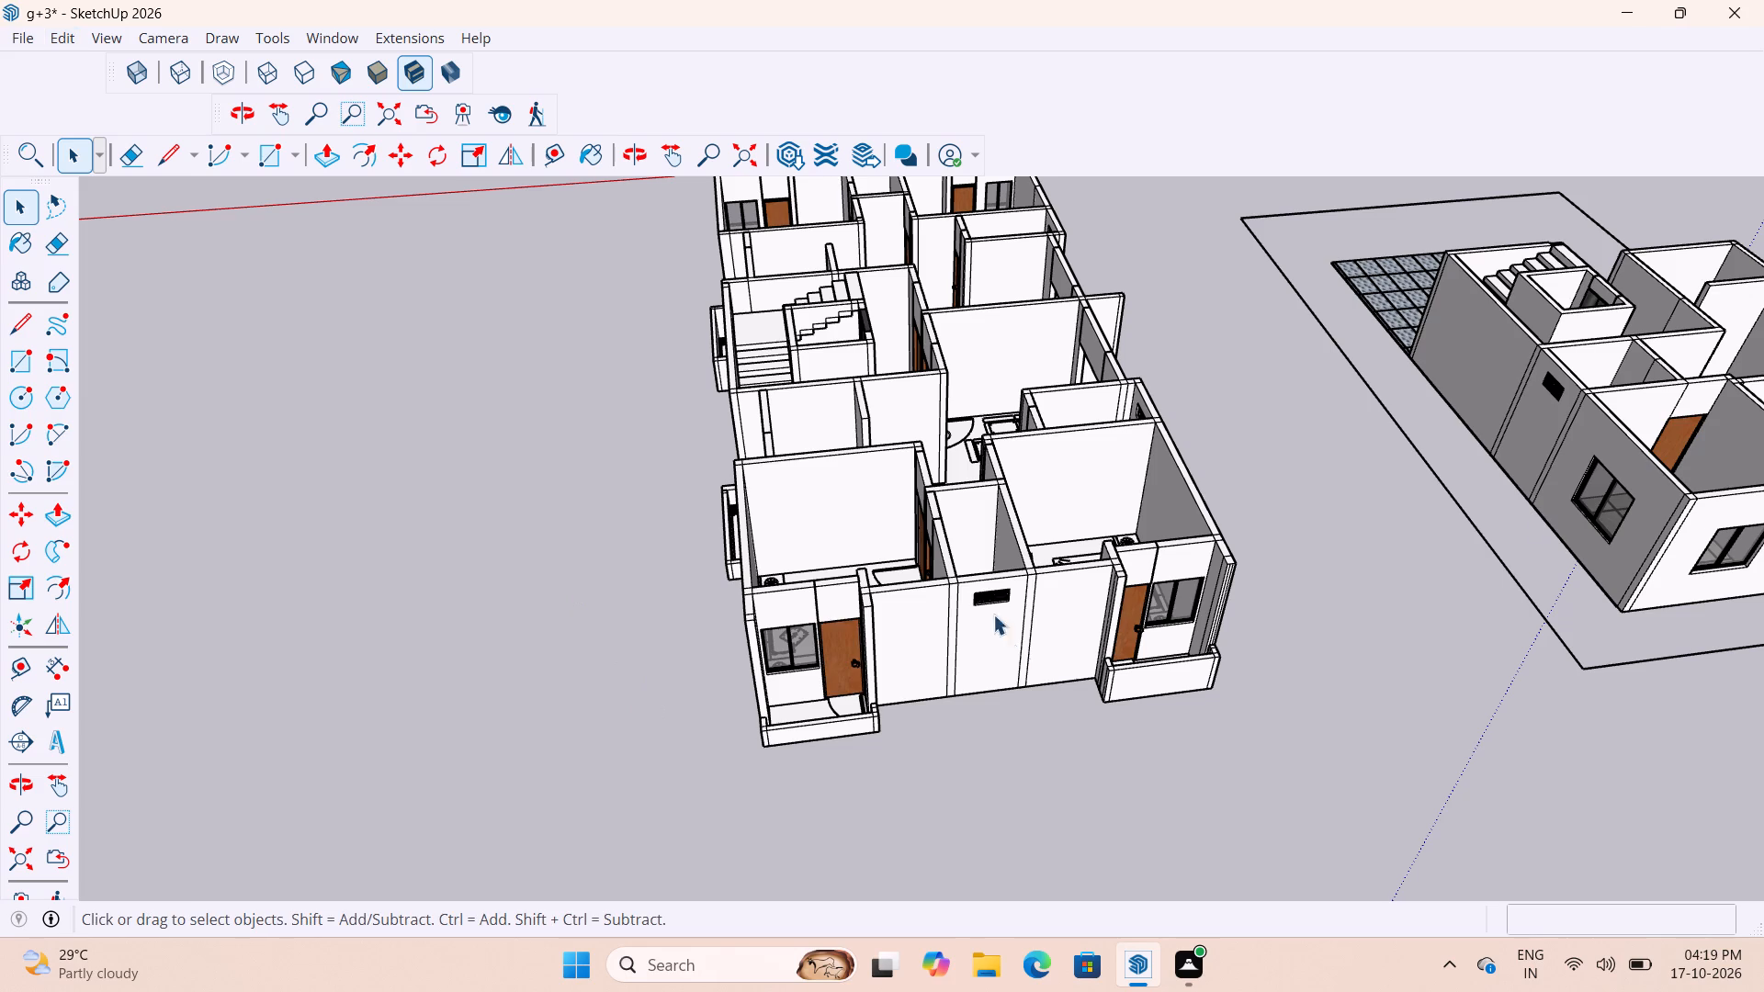
Examine the floor at both end balconies and around the rest of the building for uncovered areas.
scroll(1046, 567, "up", 12)
middle_click_drag(906, 519, 1004, 527)
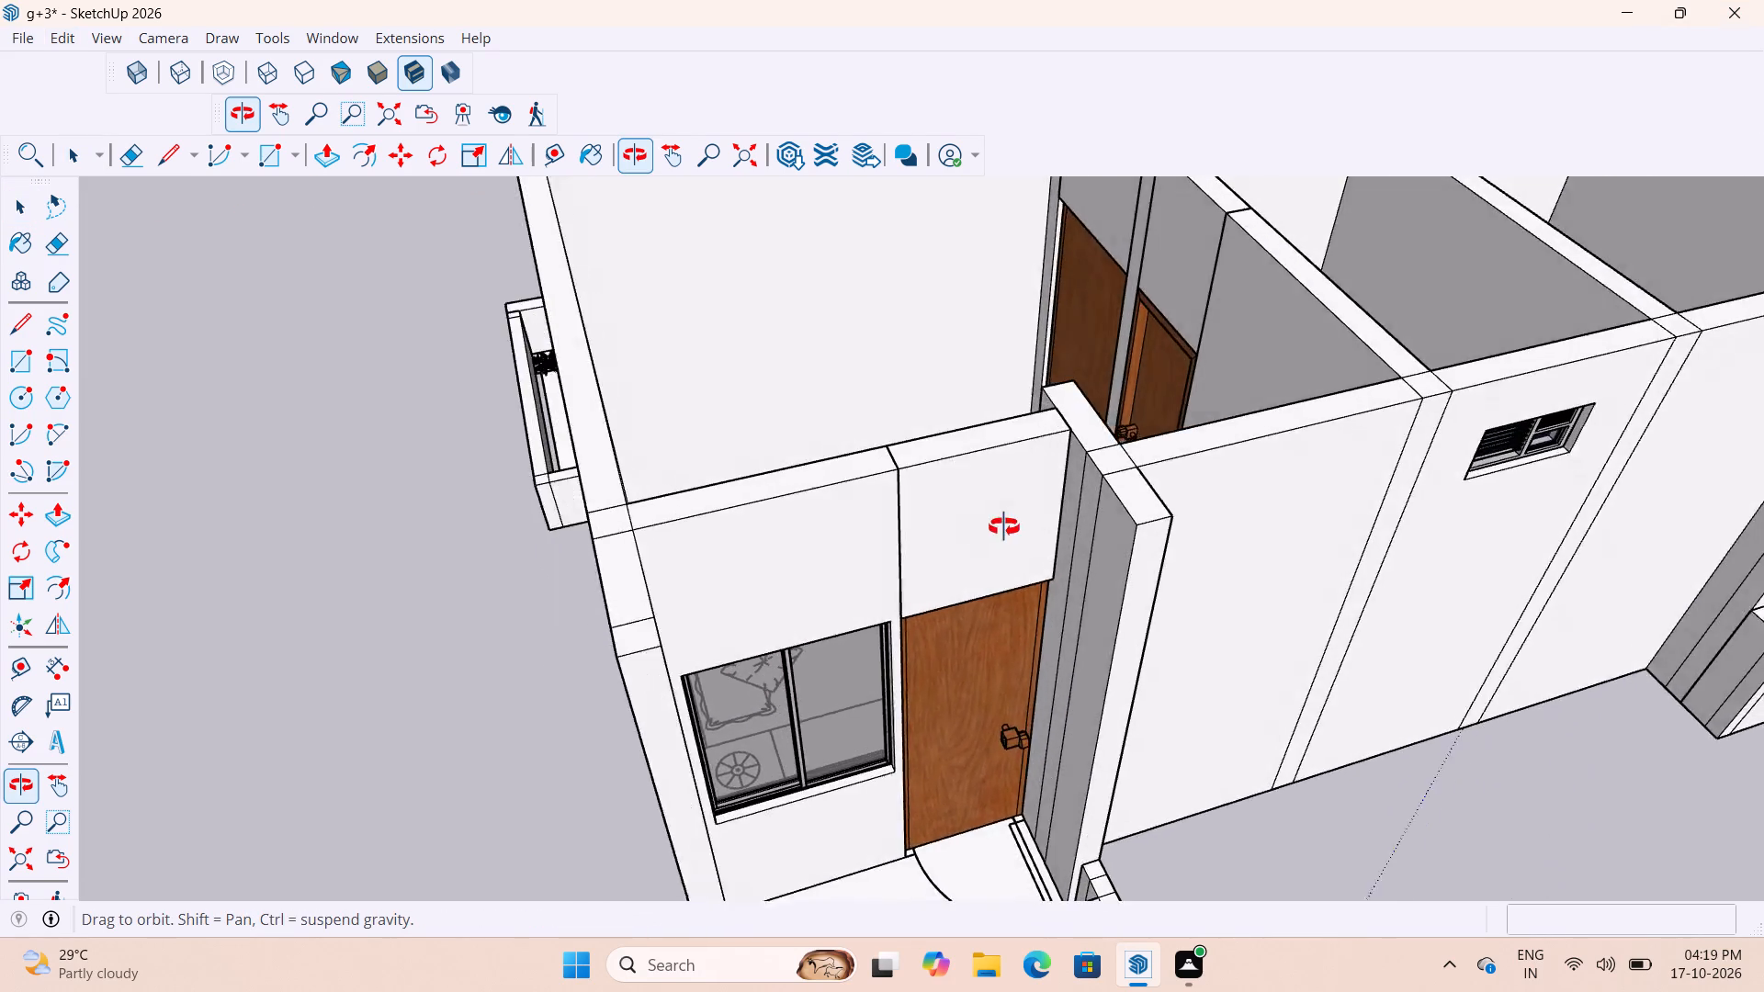
middle_click_drag(1004, 527, 889, 595)
scroll(793, 614, "down", 6)
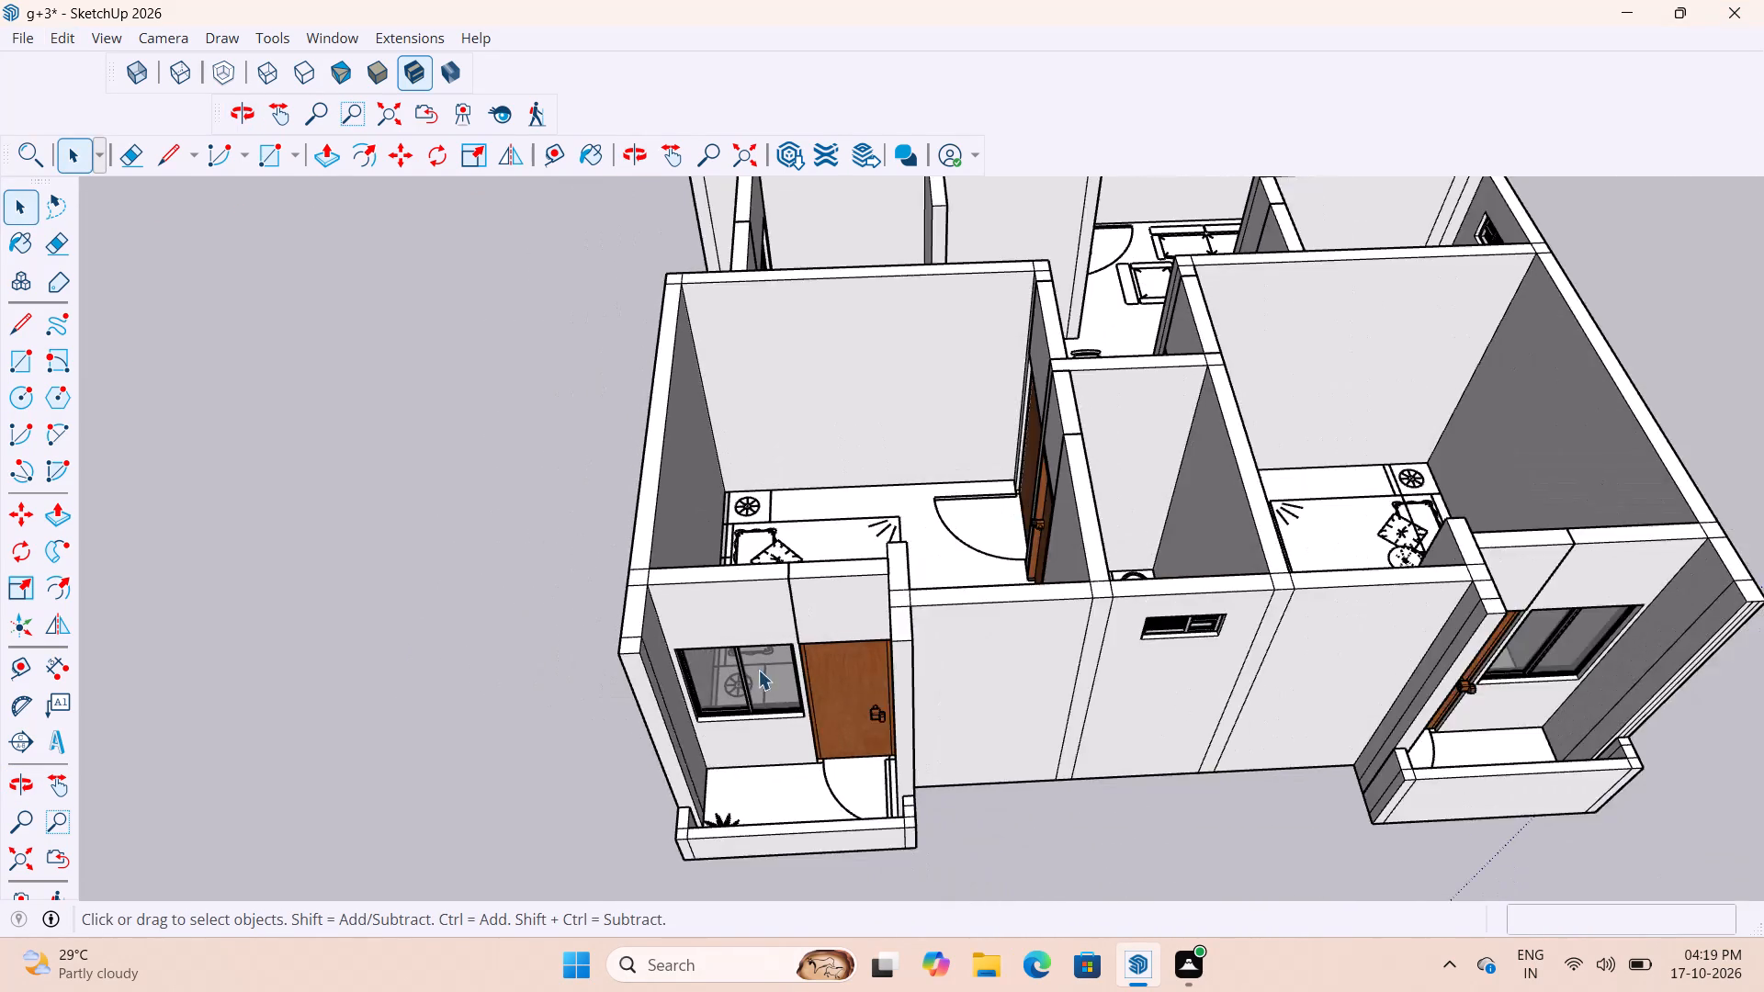
scroll(758, 670, "down", 5)
scroll(1136, 612, "up", 9)
middle_click_drag(1091, 569, 1059, 709)
scroll(1059, 690, "down", 6)
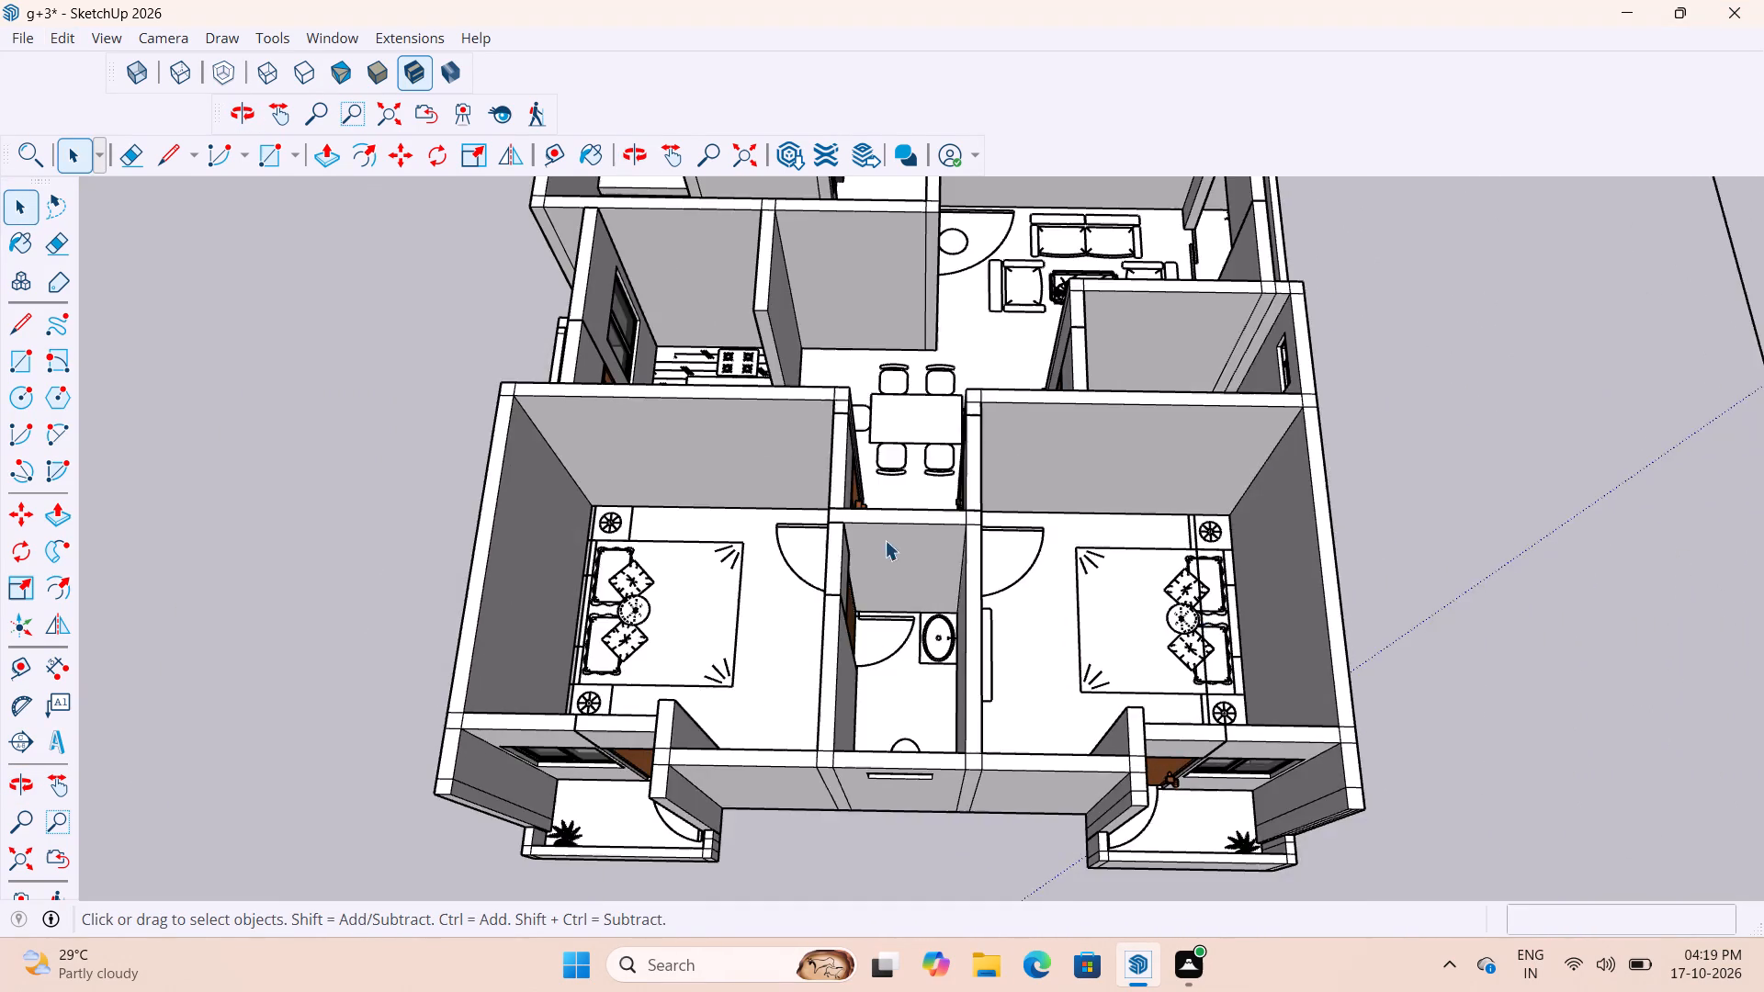
scroll(889, 467, "up", 8)
scroll(952, 373, "down", 16)
scroll(1089, 659, "up", 7)
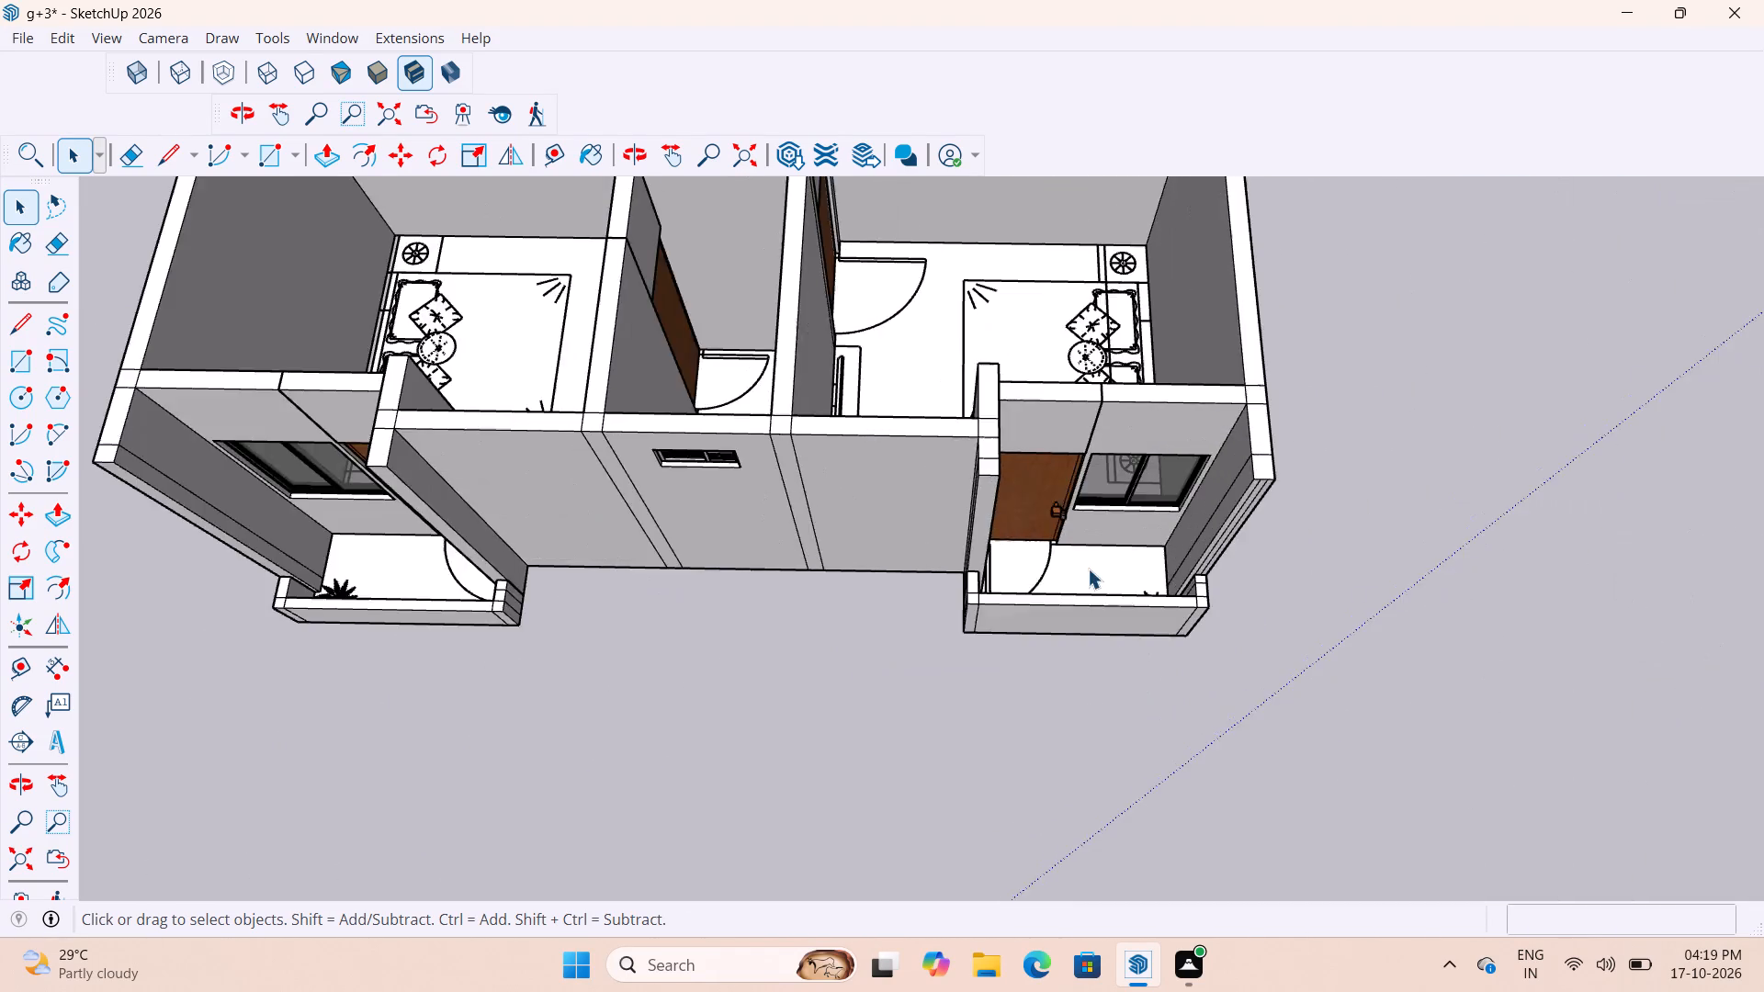
scroll(1088, 569, "up", 13)
middle_click_drag(1116, 585, 1051, 687)
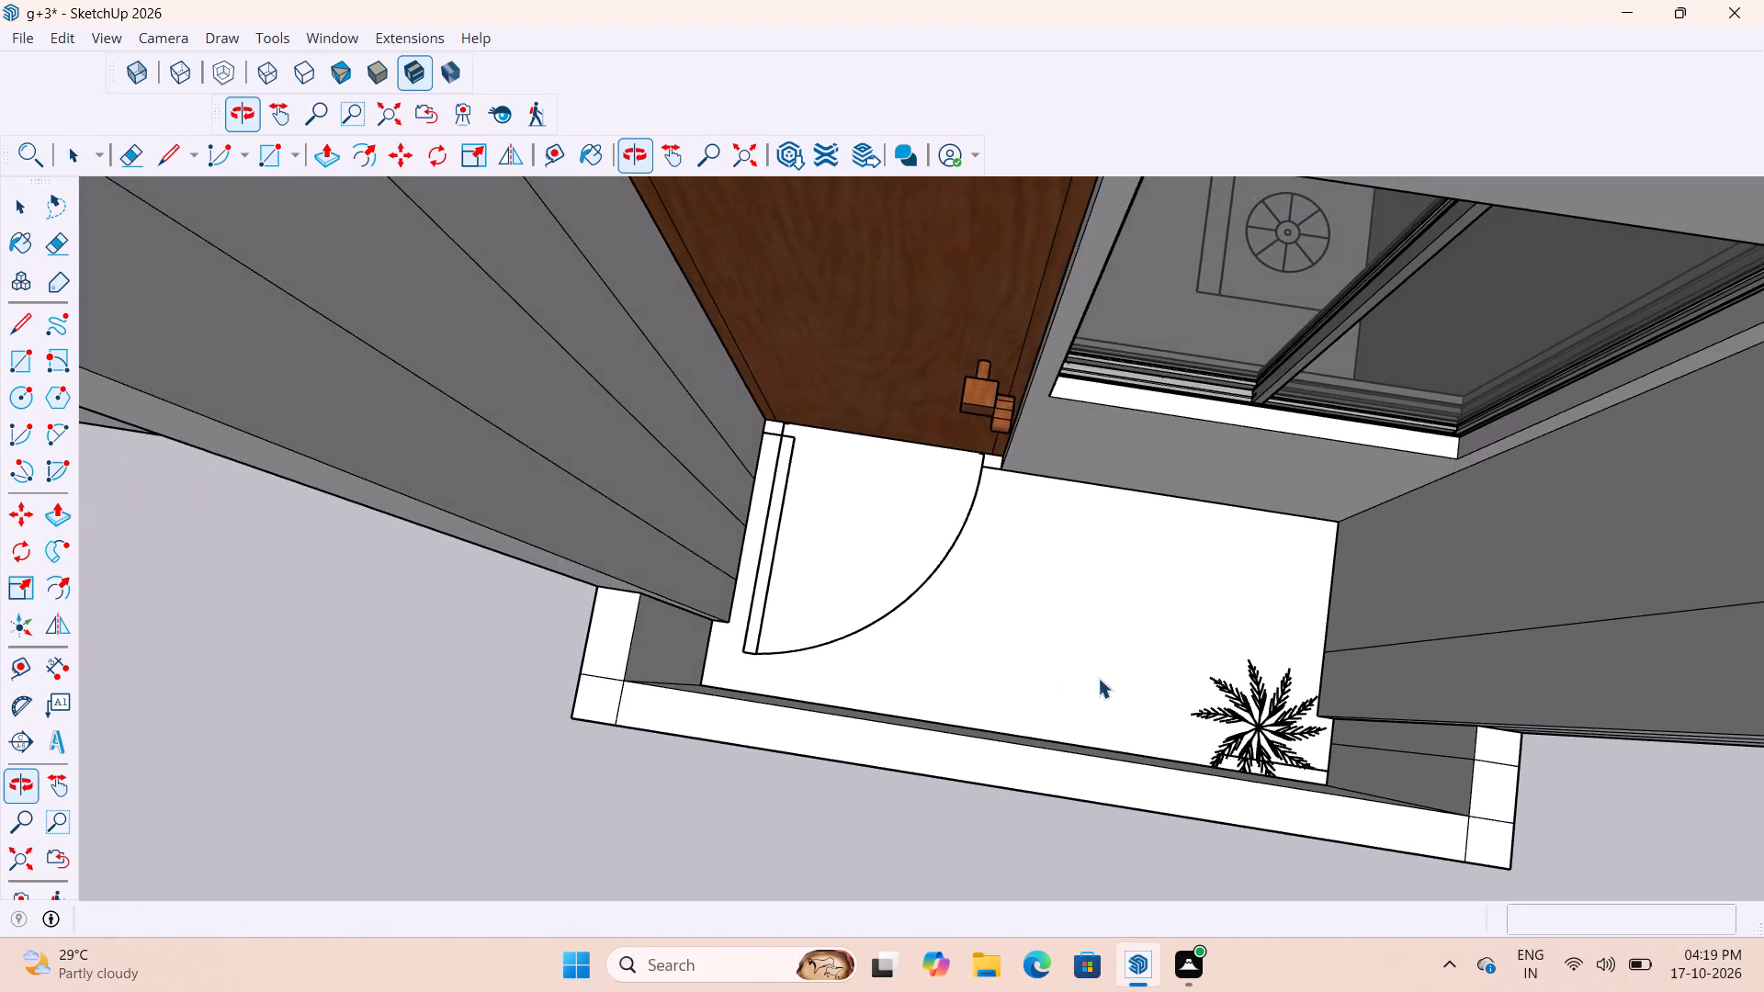
scroll(1295, 694, "down", 20)
scroll(1295, 694, "down", 3)
scroll(1114, 525, "down", 8)
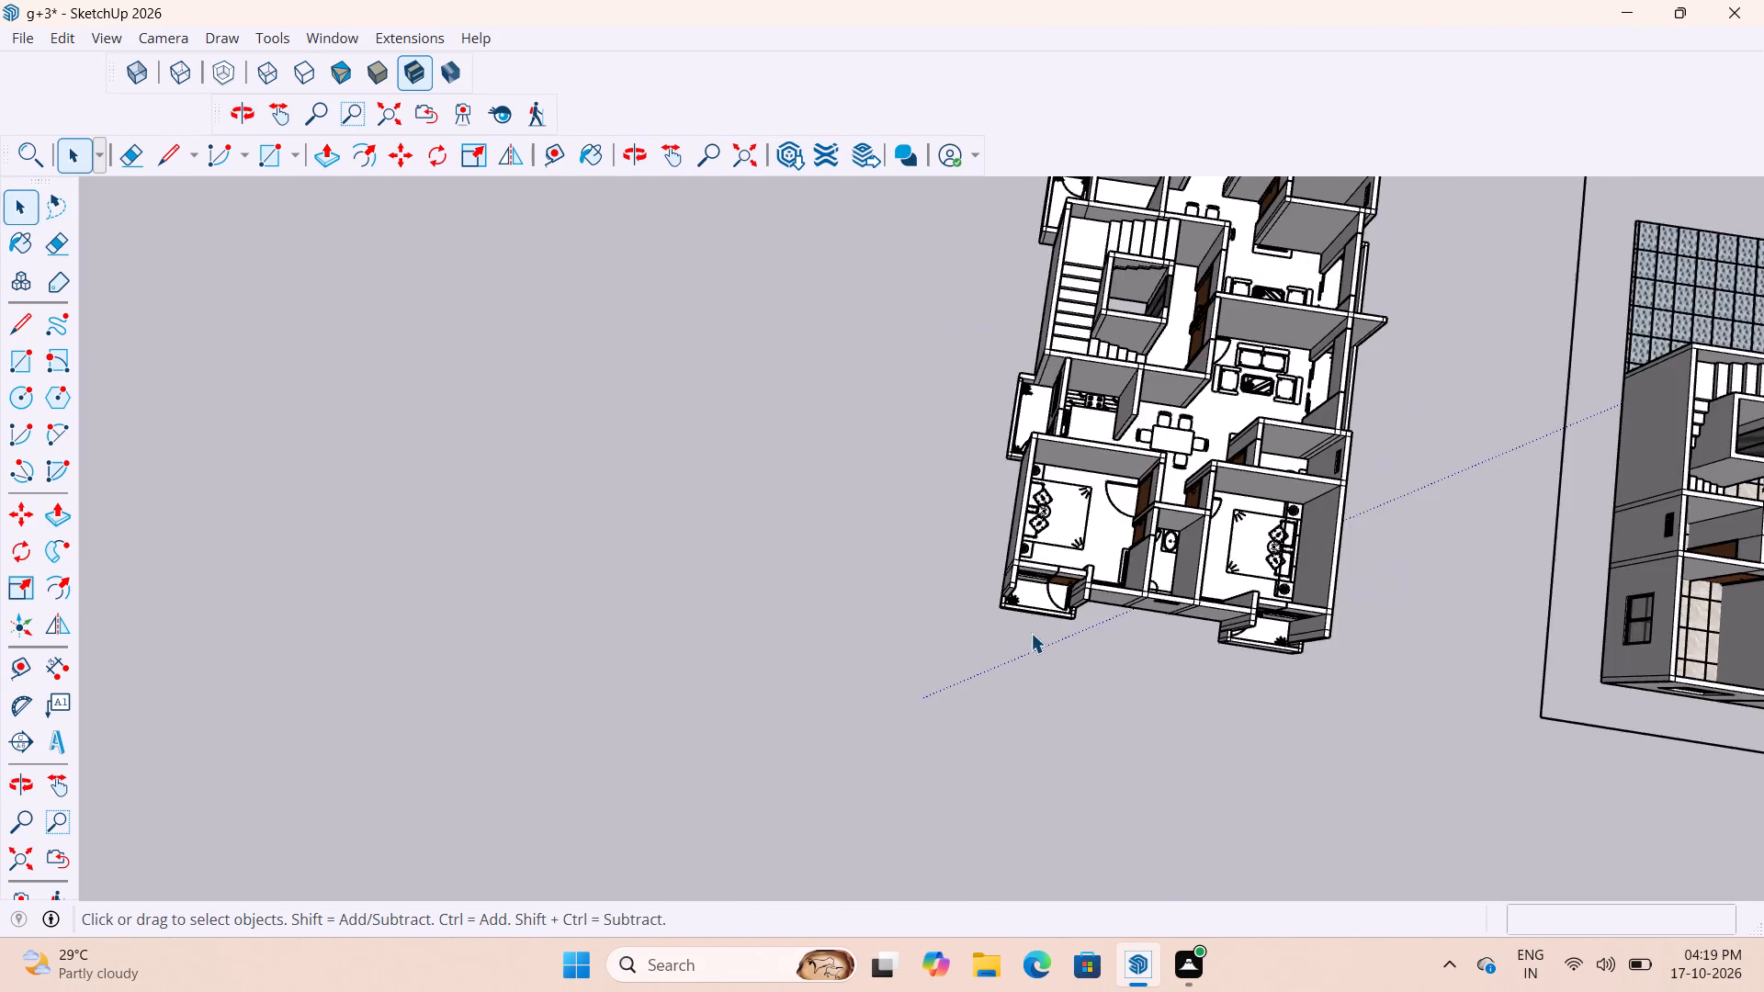
scroll(1009, 618, "down", 5)
scroll(1145, 423, "up", 10)
middle_click_drag(1216, 508, 995, 405)
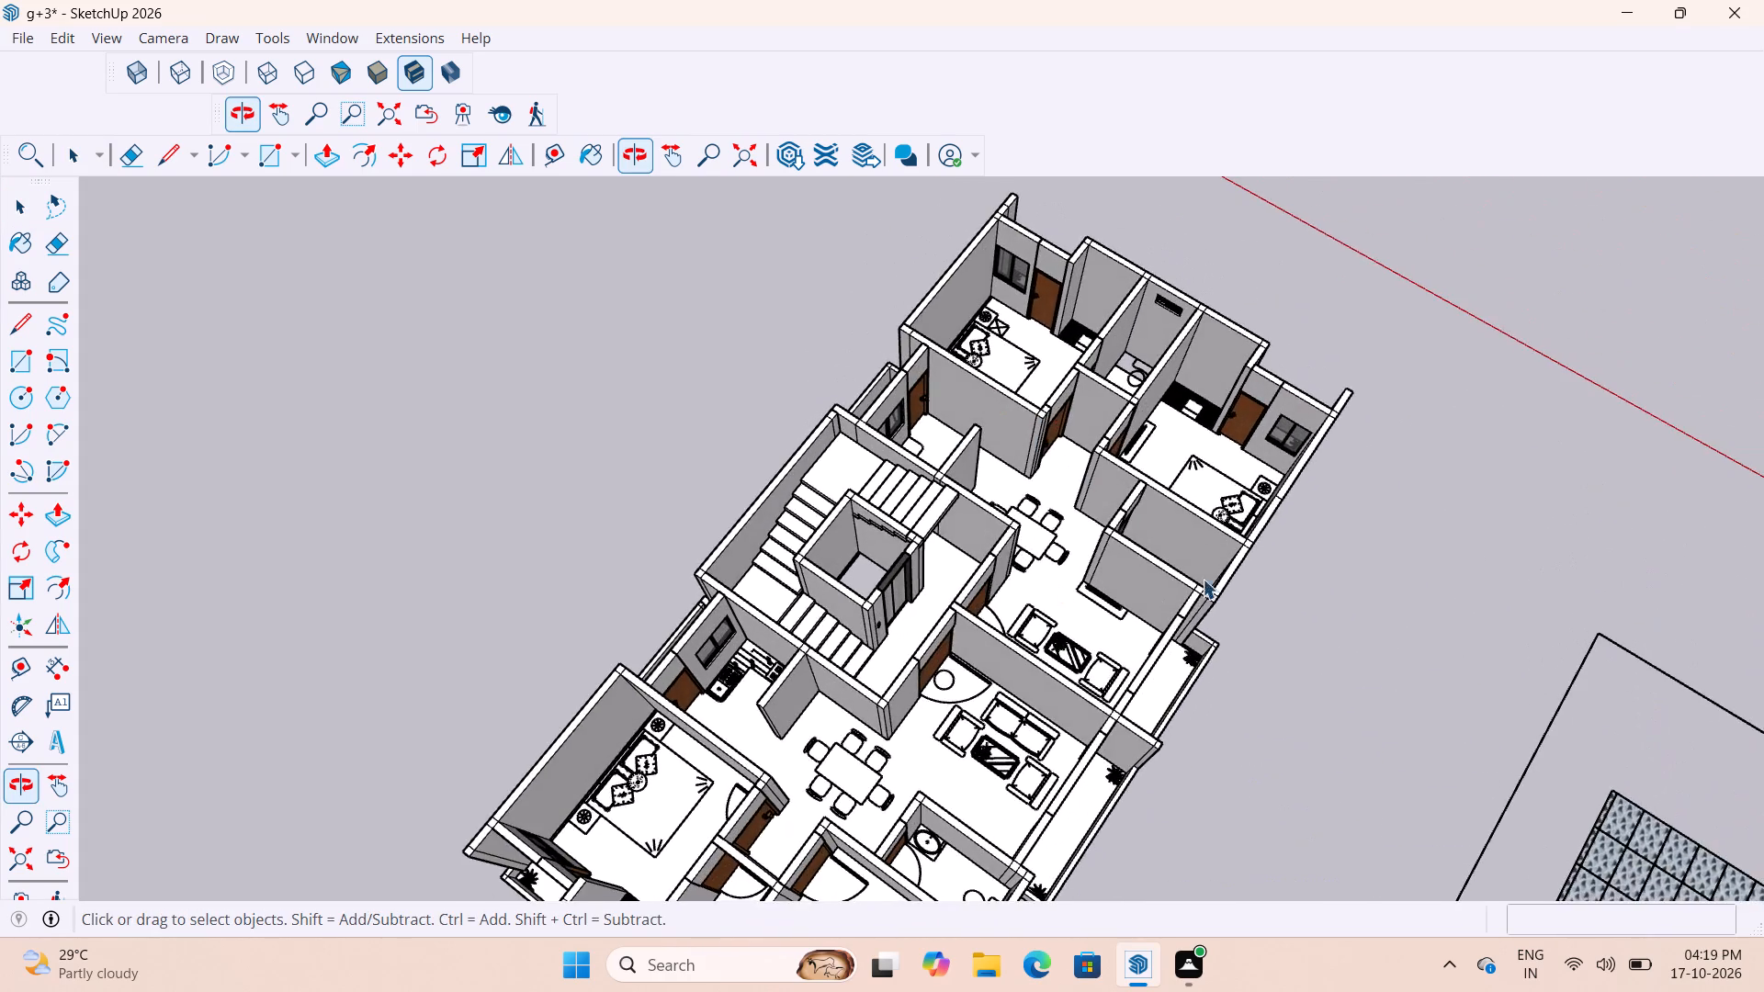
scroll(1227, 538, "up", 8)
middle_click_drag(1374, 398, 970, 377)
scroll(1374, 398, "up", 1)
scroll(973, 435, "down", 6)
middle_click_drag(1206, 564, 925, 535)
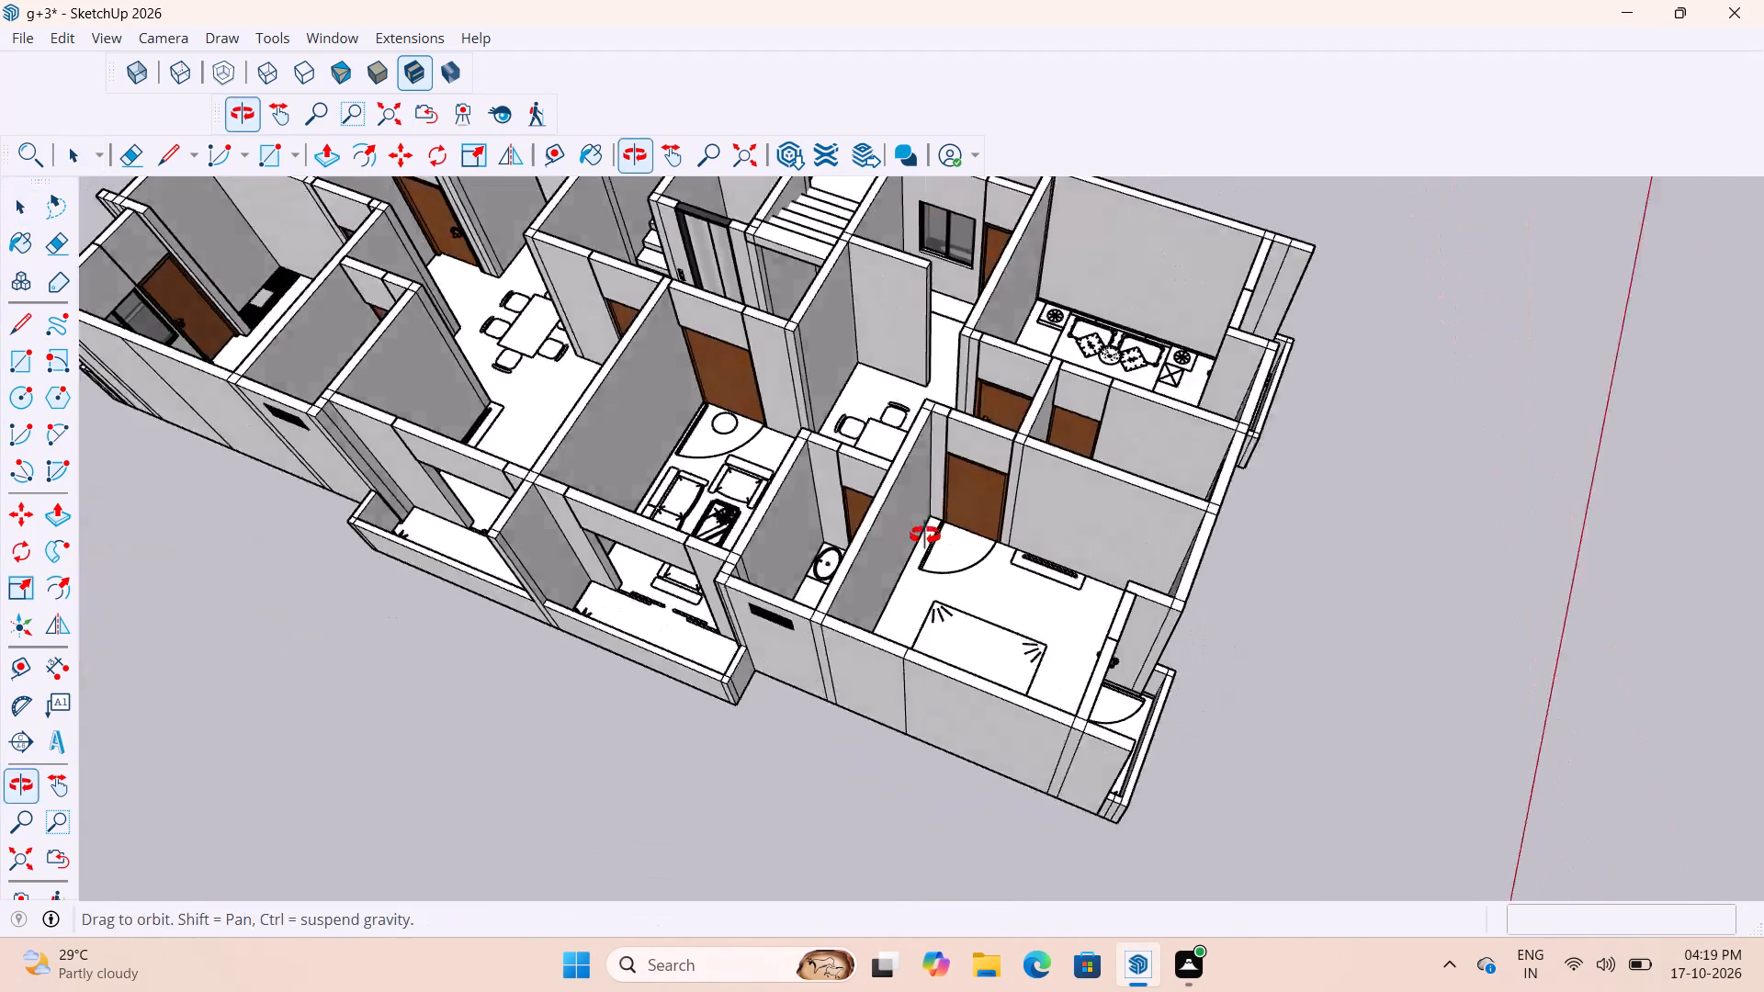
middle_click_drag(925, 535, 904, 535)
scroll(1179, 690, "up", 5)
scroll(1254, 479, "down", 5)
Inside the floor group, draw a rectangle about 4' 3/8" by 1' 6" over the uncovered strip beneath the toilet's WC.
middle_click_drag(1179, 471, 643, 637)
scroll(913, 774, "up", 5)
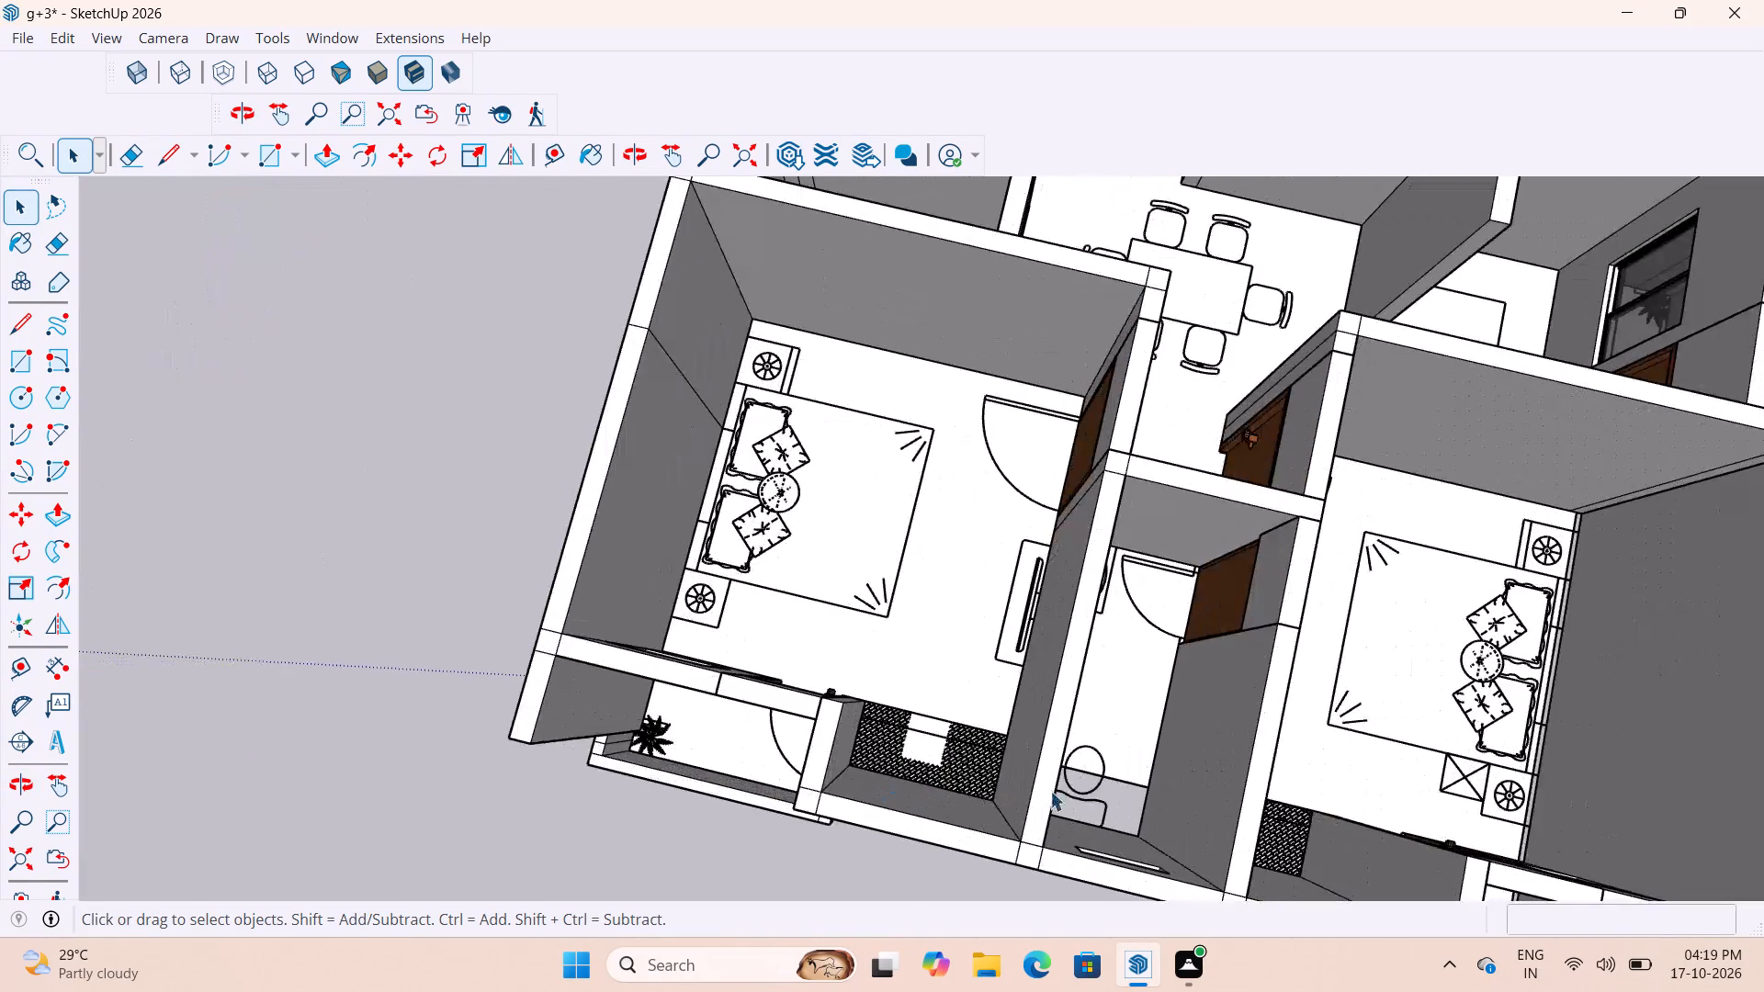
scroll(1050, 791, "up", 4)
scroll(910, 720, "down", 6)
scroll(982, 803, "up", 9)
left_click(974, 759)
scroll(962, 769, "up", 4)
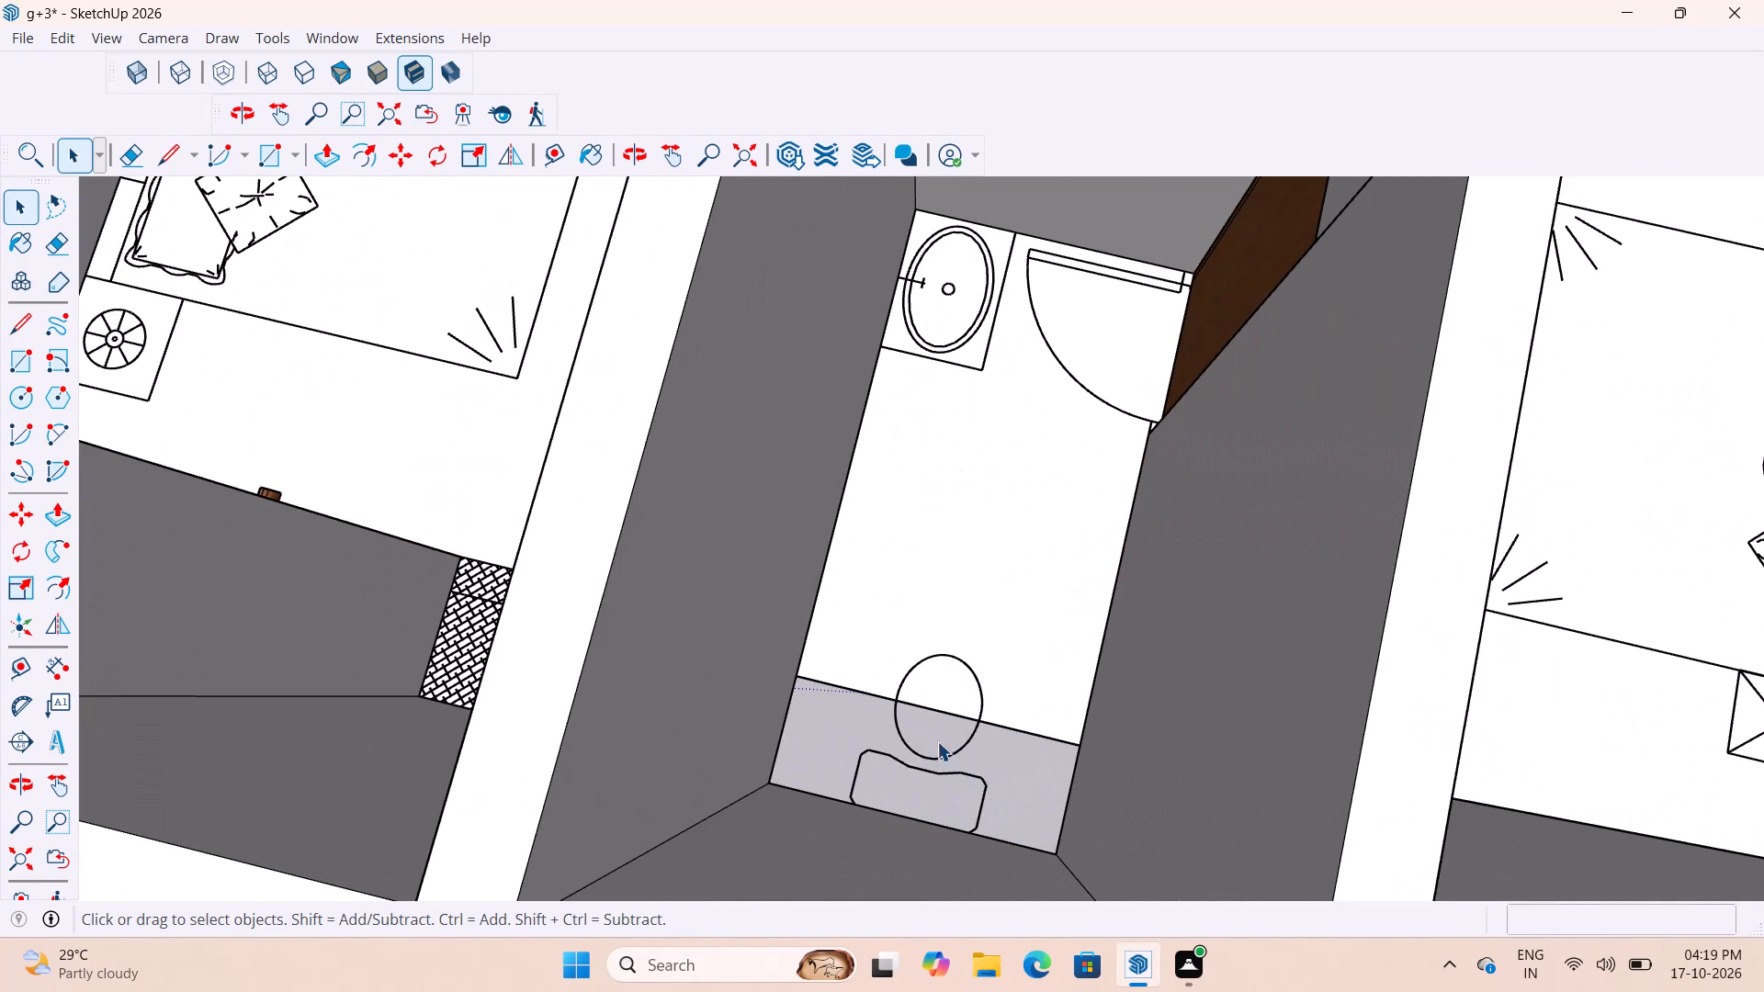
key("r")
key("space")
double_click(922, 628)
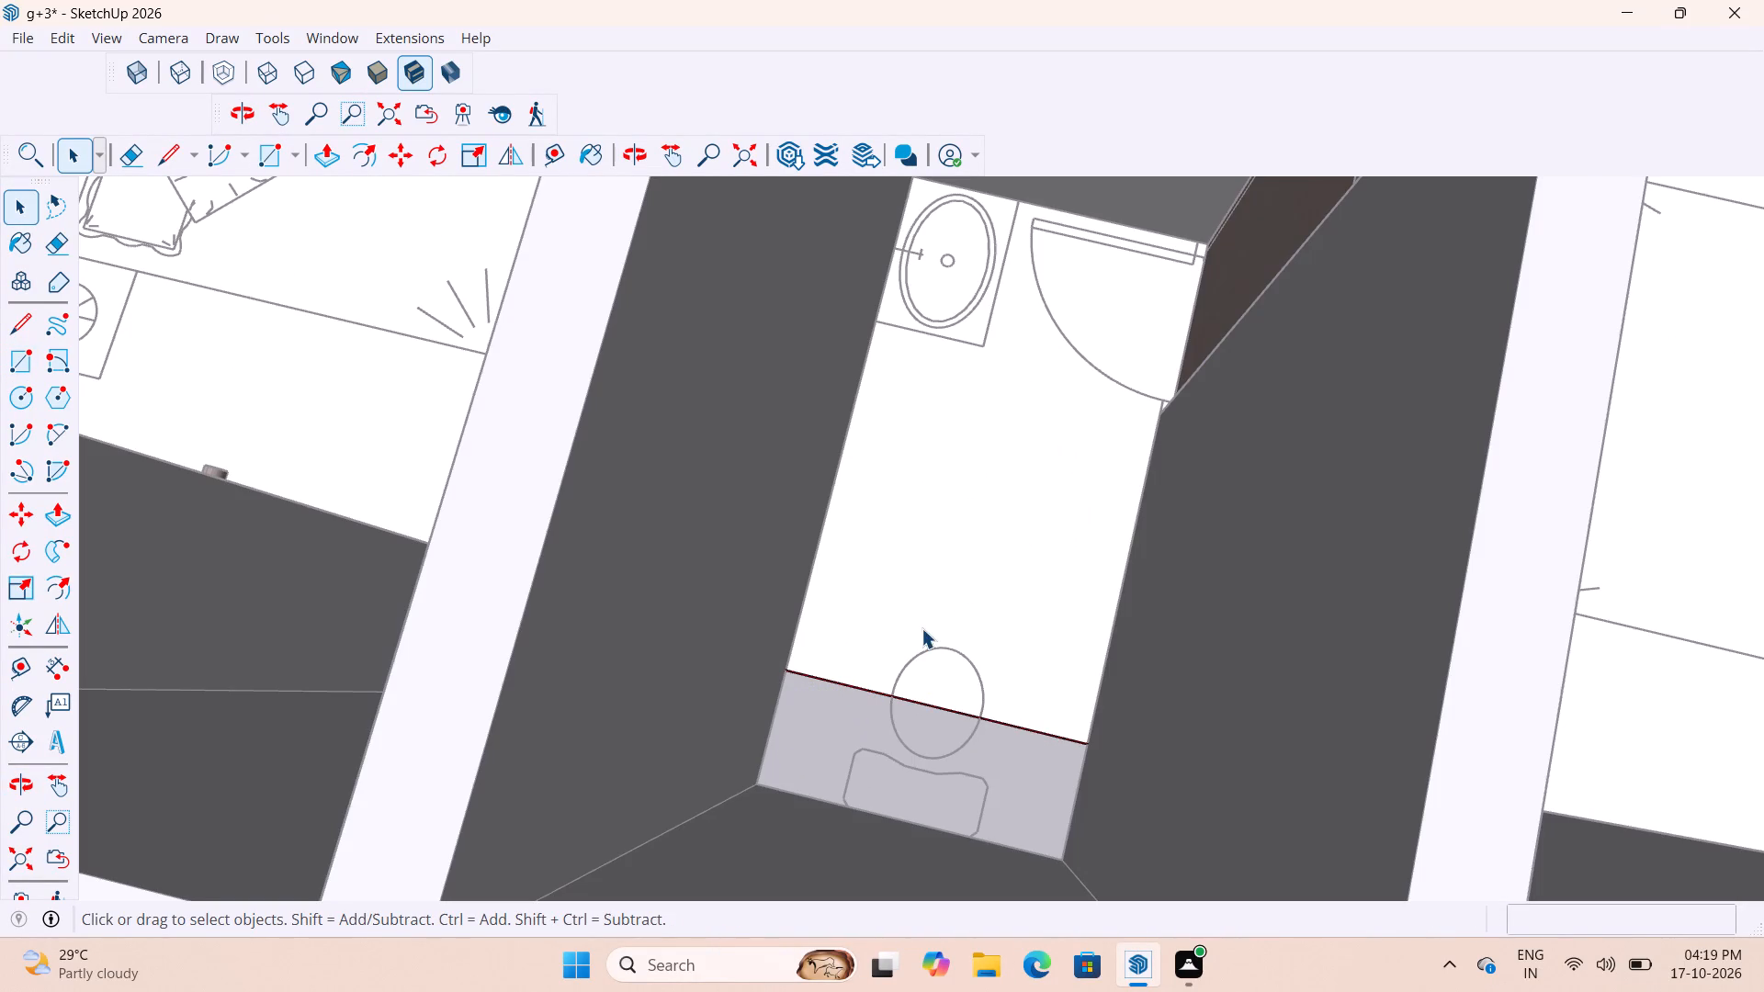
scroll(989, 691, "down", 4)
middle_click_drag(949, 732, 1019, 502)
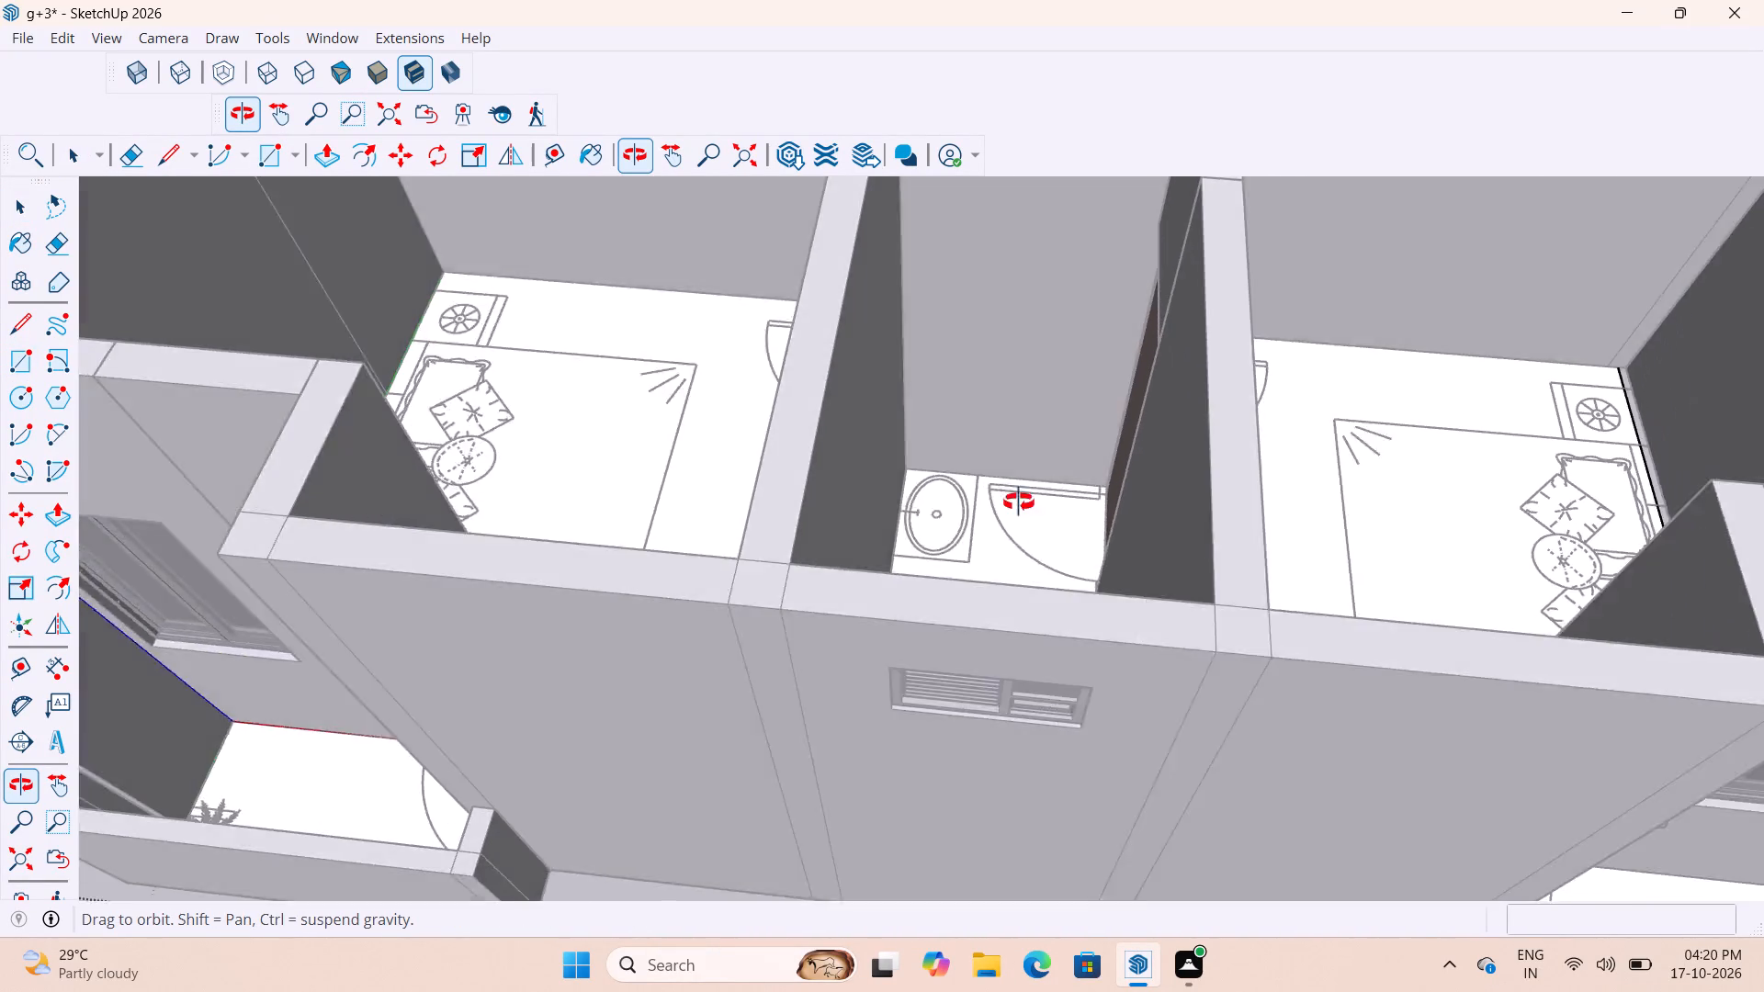
middle_click_drag(1019, 502, 1023, 785)
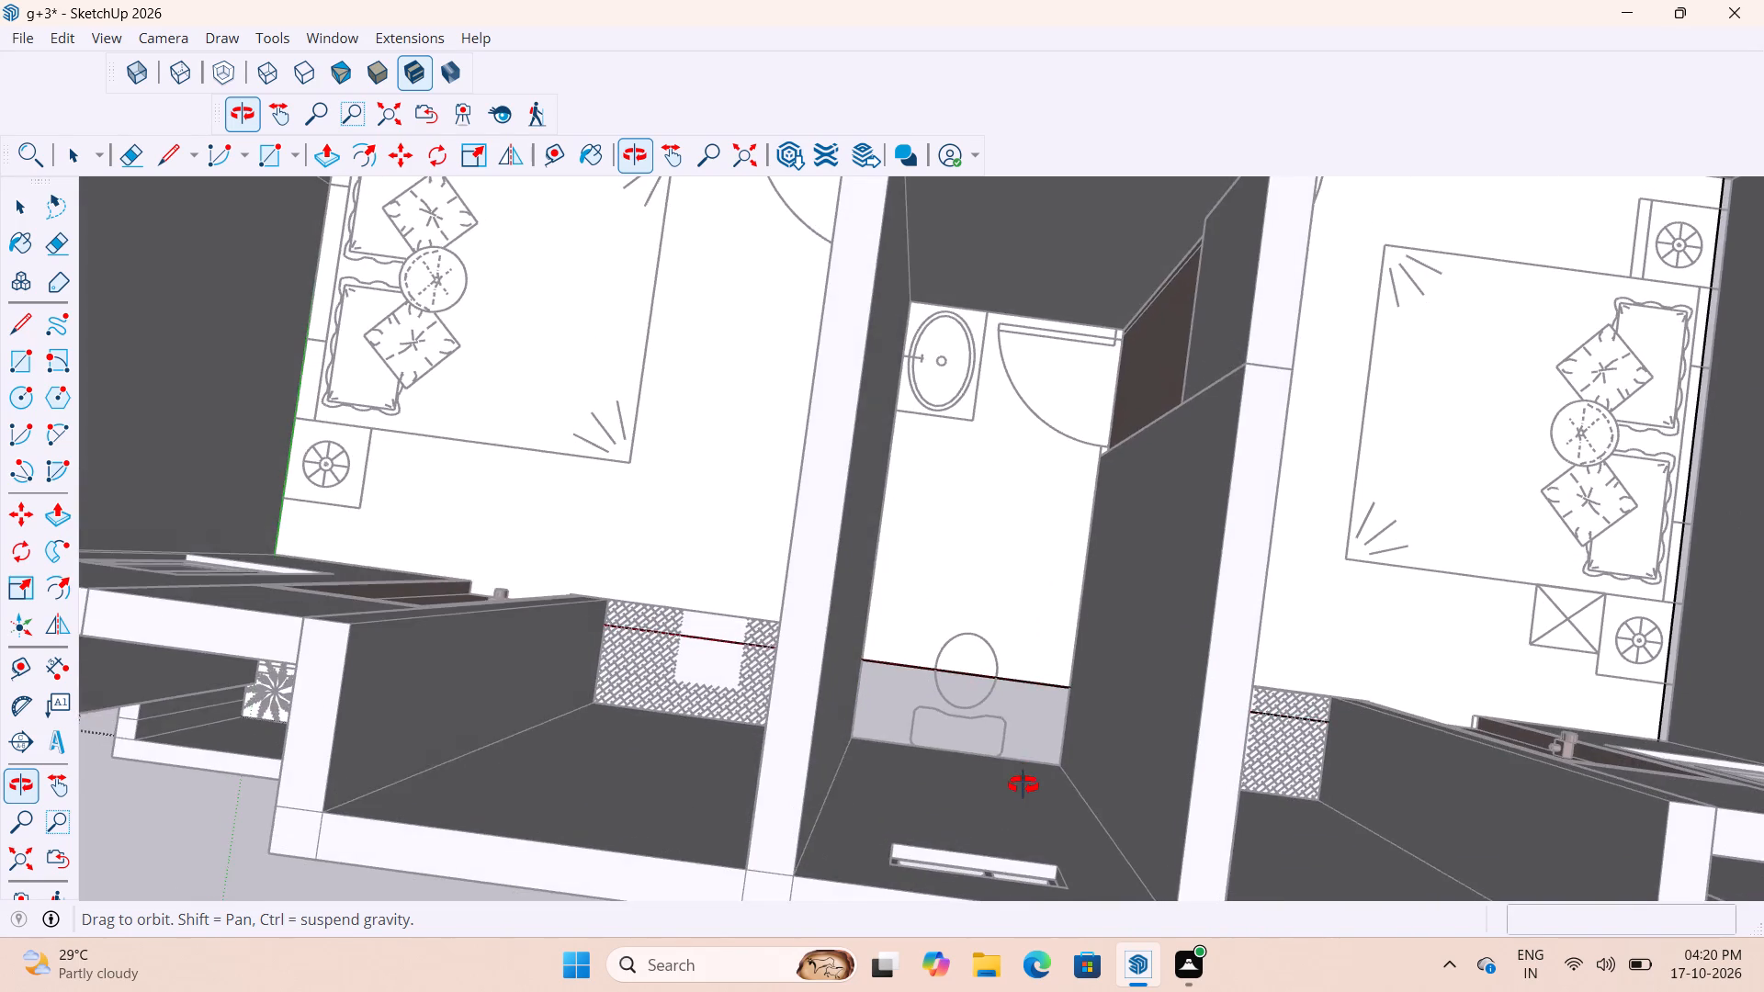
middle_click_drag(1023, 785, 1057, 730)
scroll(885, 733, "up", 5)
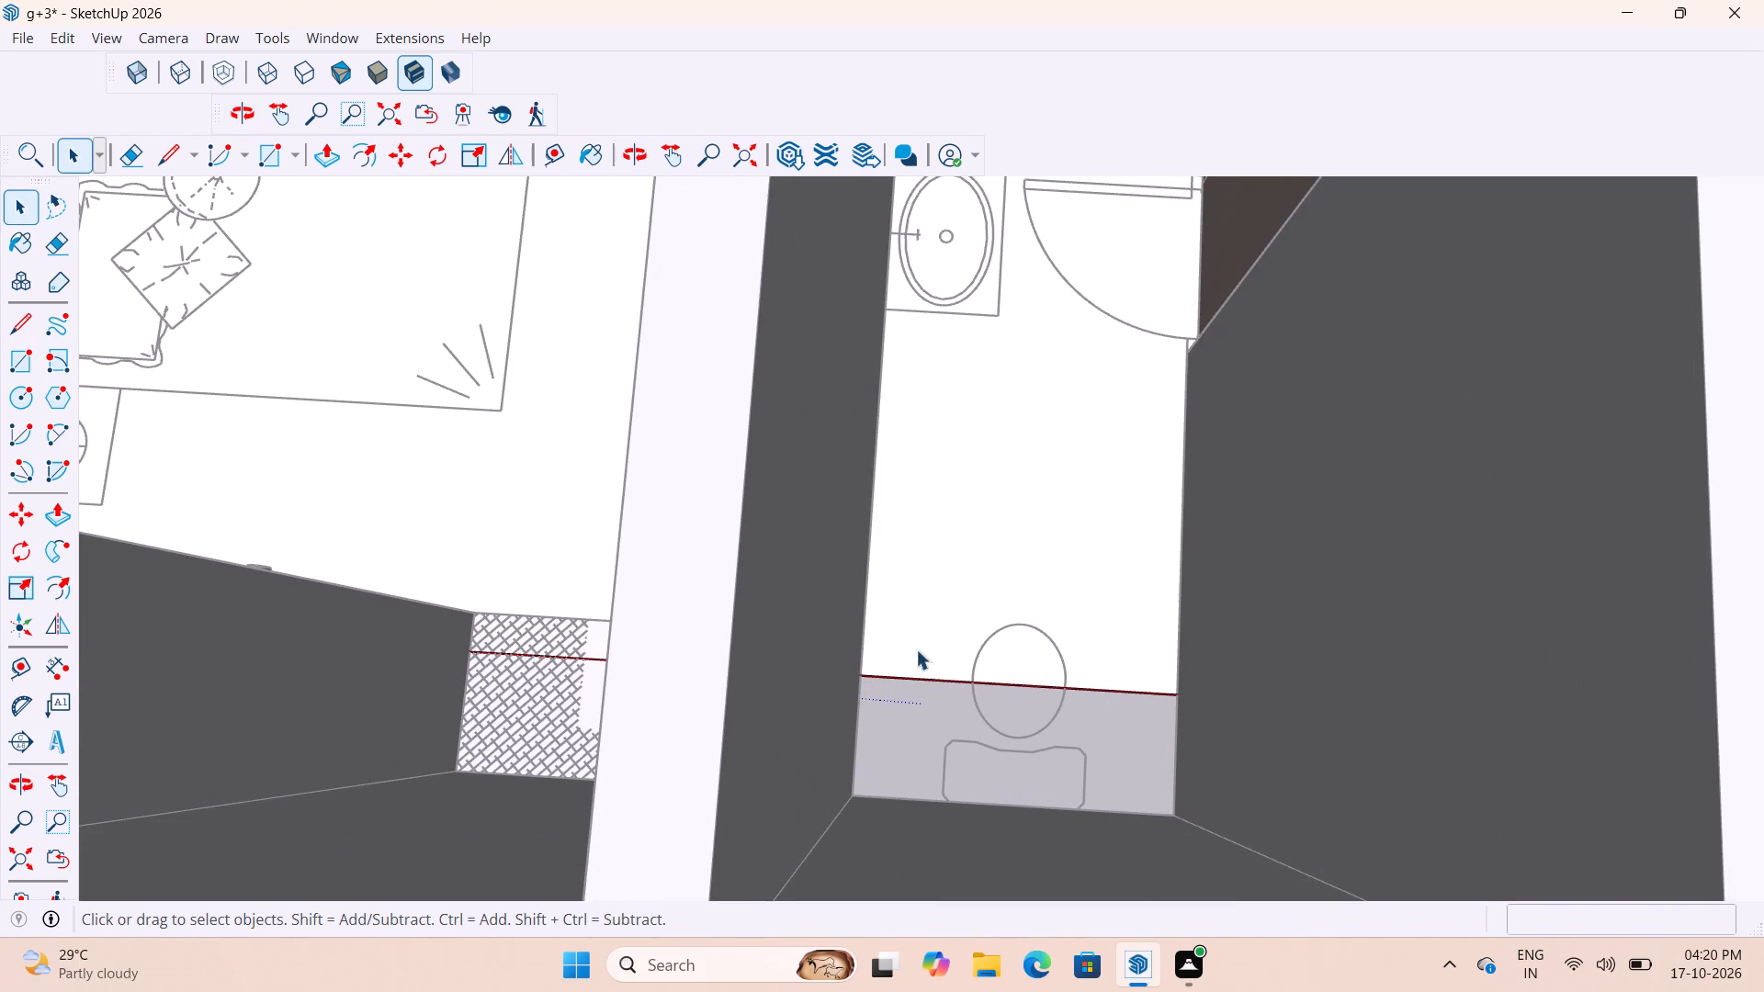
left_click(958, 603)
key("r")
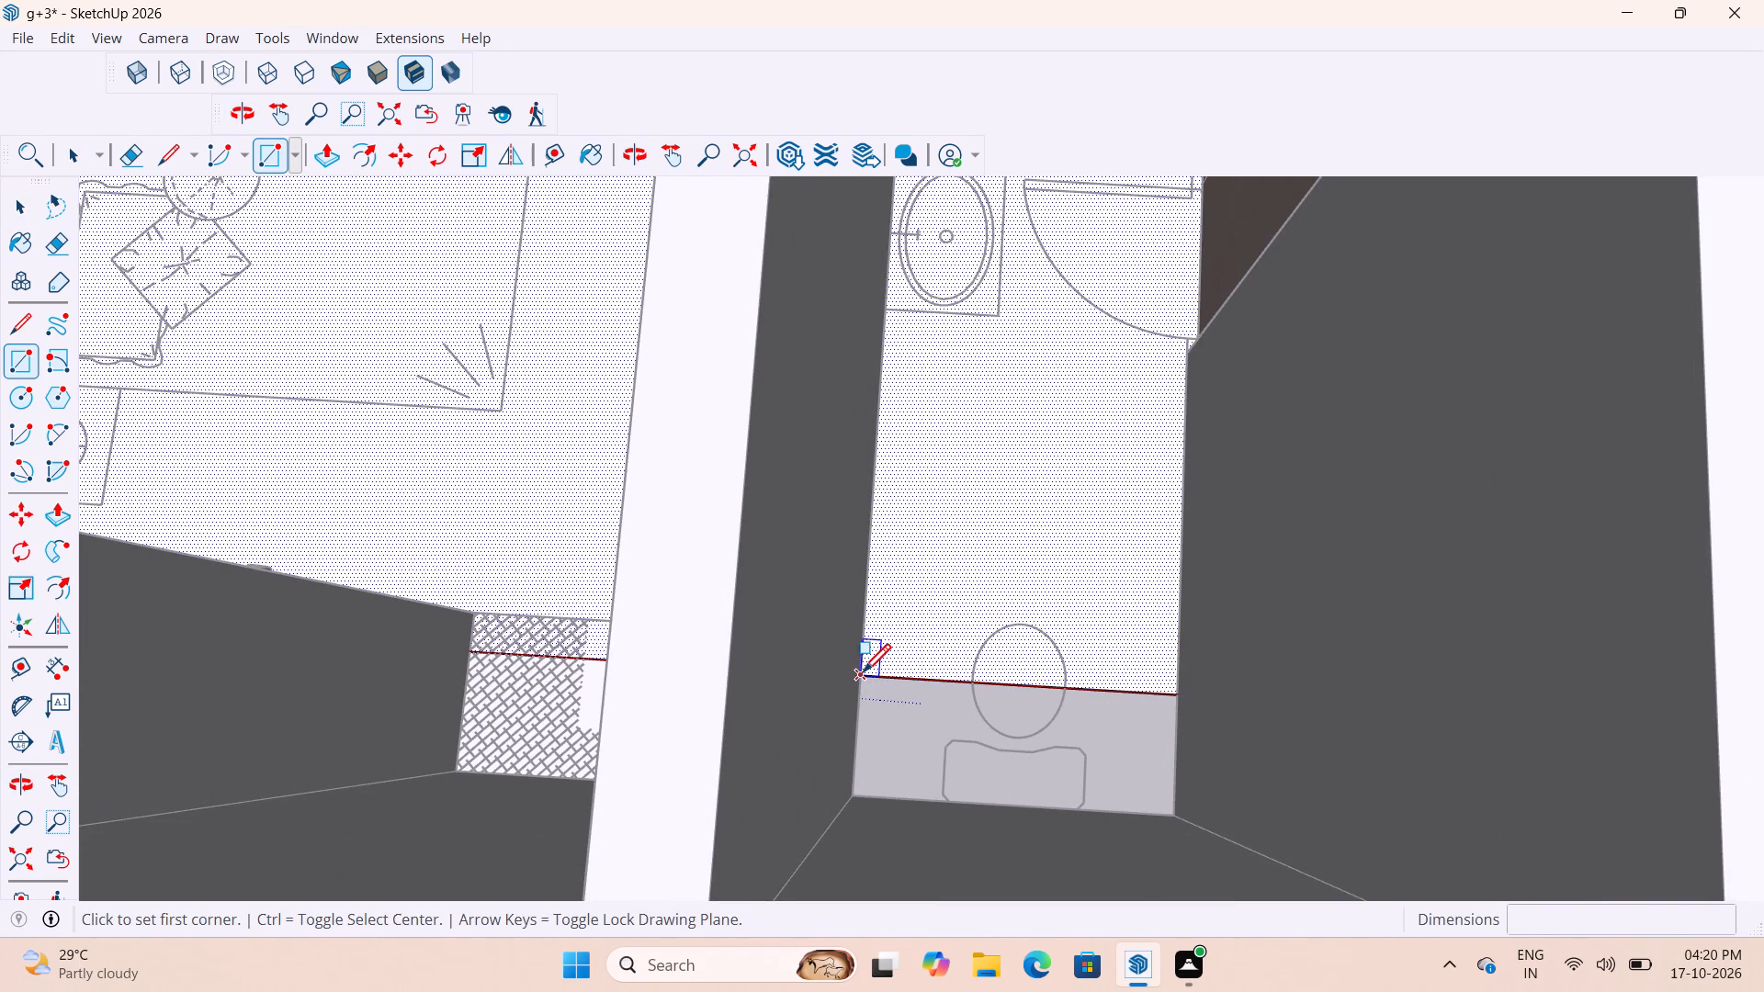
left_click(863, 675)
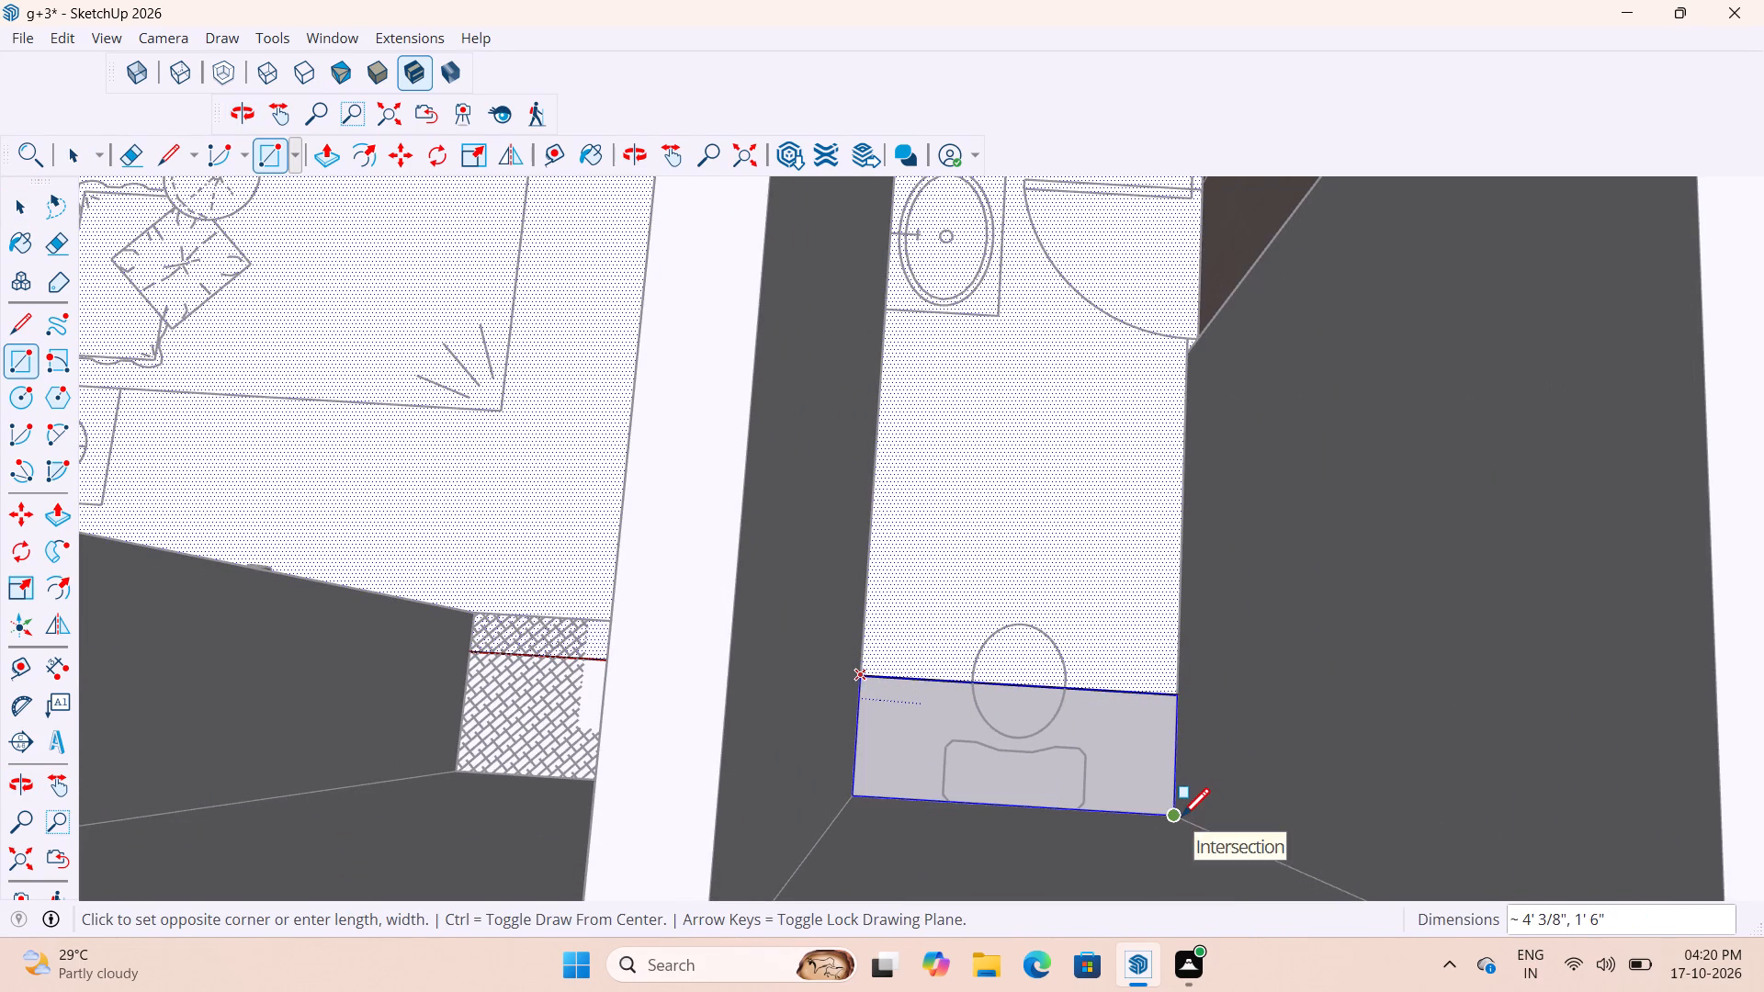
left_click(1182, 819)
Delete the shared edge between the toilet floor and the new rectangle, and close the floor group.
key("space")
key("space")
left_click(1114, 688)
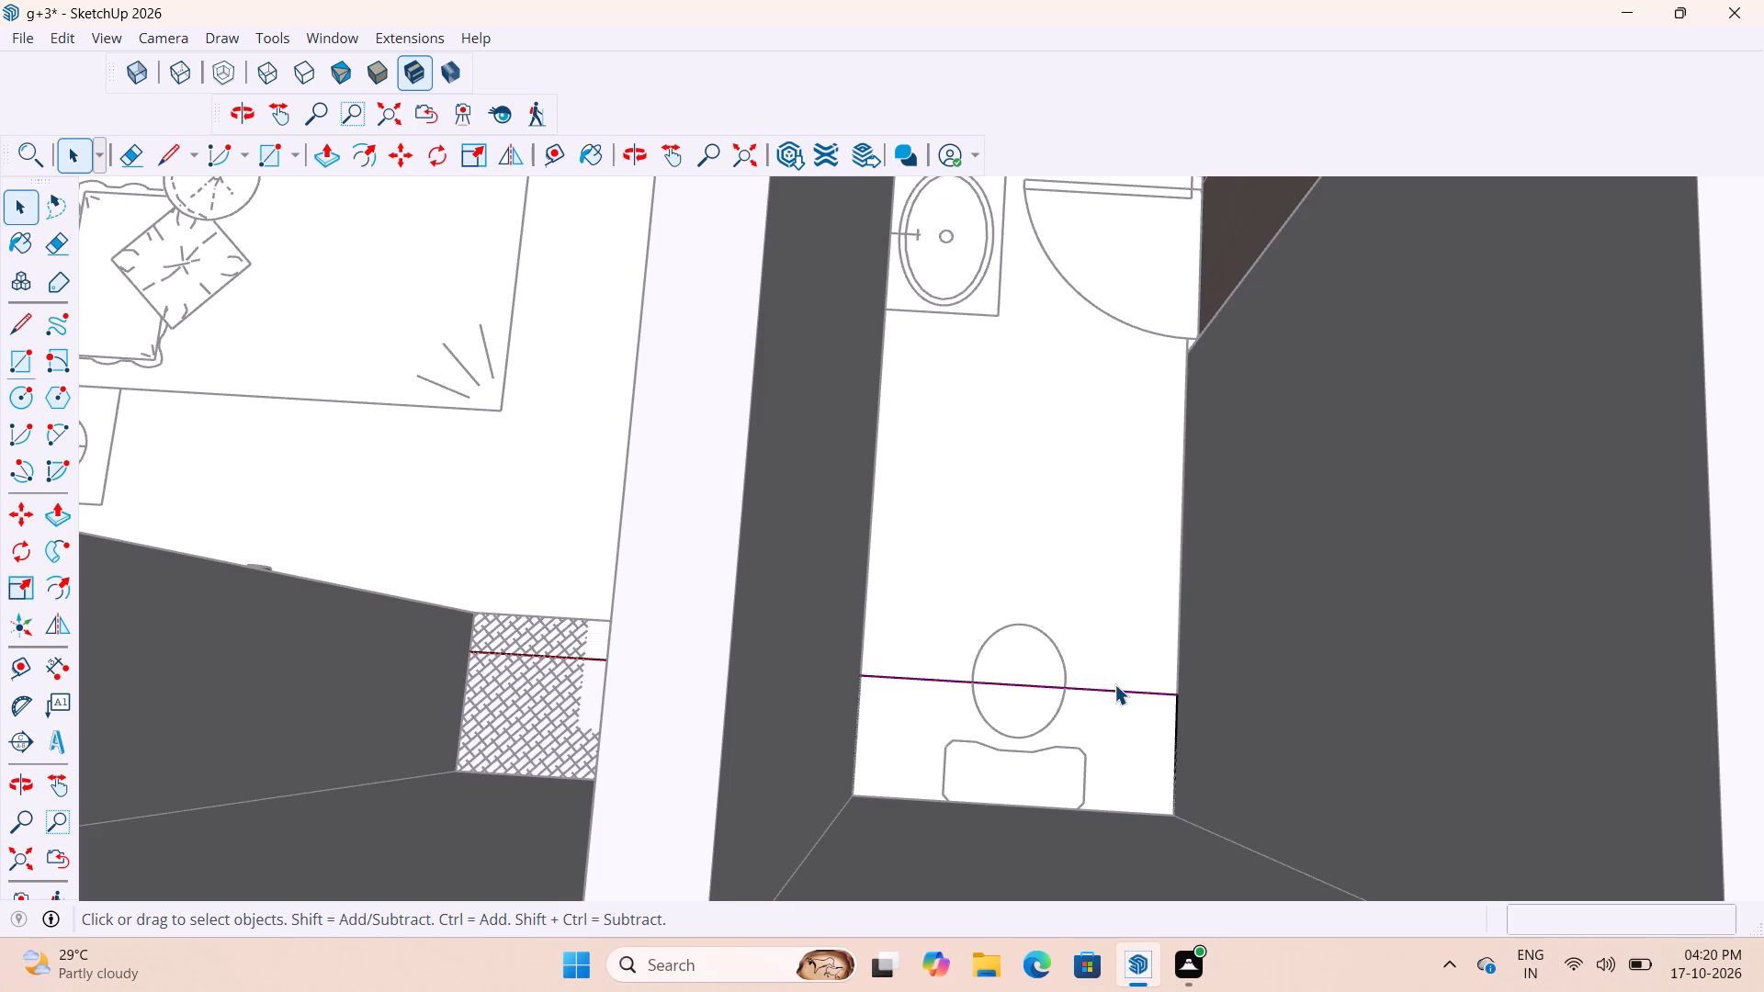
key("Delete")
scroll(1025, 712, "down", 20)
scroll(1025, 712, "down", 1)
left_click(913, 811)
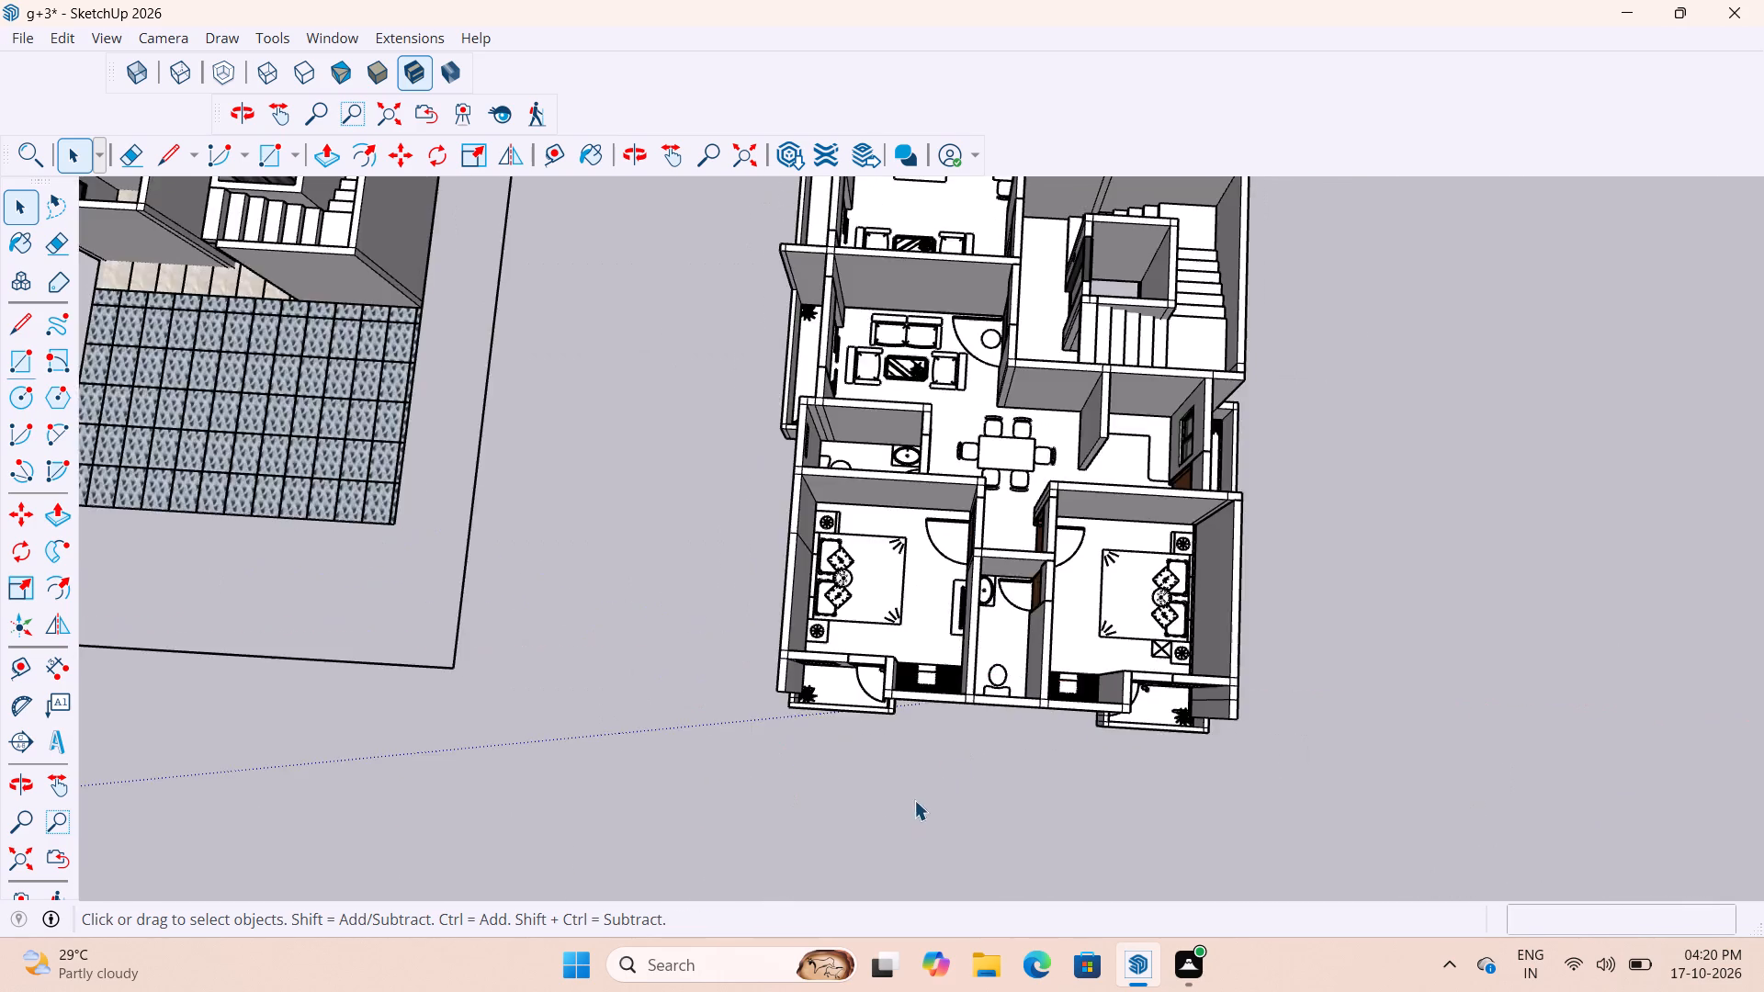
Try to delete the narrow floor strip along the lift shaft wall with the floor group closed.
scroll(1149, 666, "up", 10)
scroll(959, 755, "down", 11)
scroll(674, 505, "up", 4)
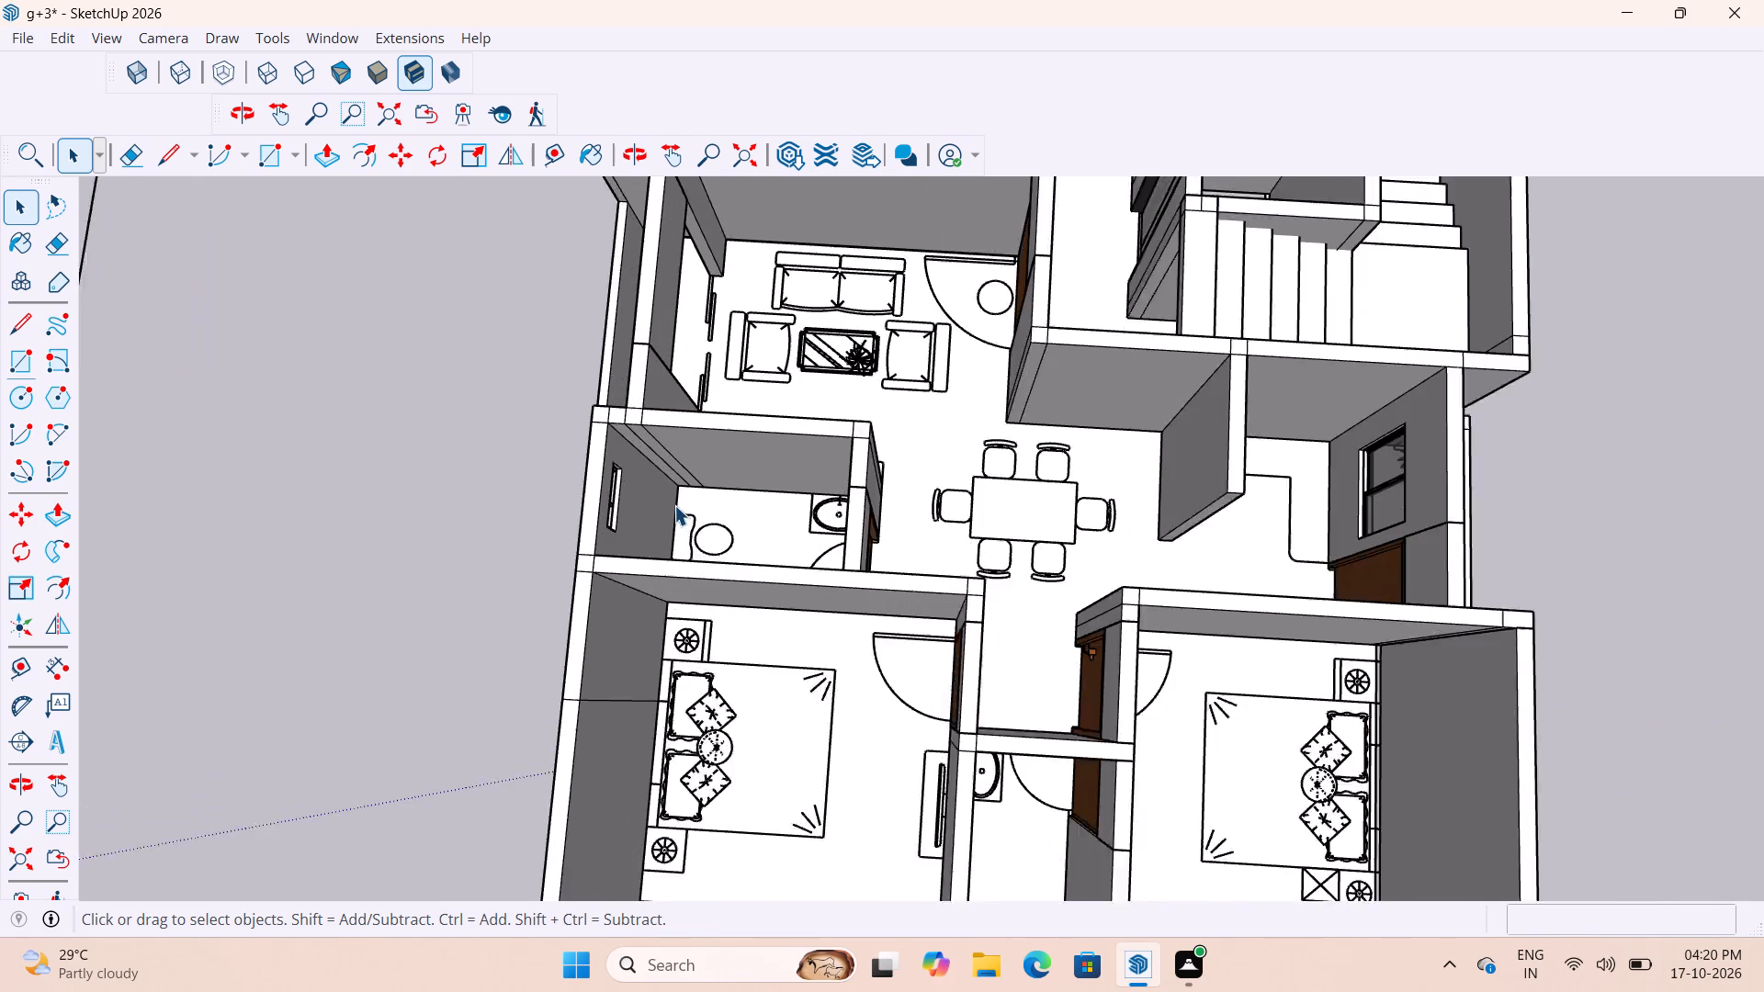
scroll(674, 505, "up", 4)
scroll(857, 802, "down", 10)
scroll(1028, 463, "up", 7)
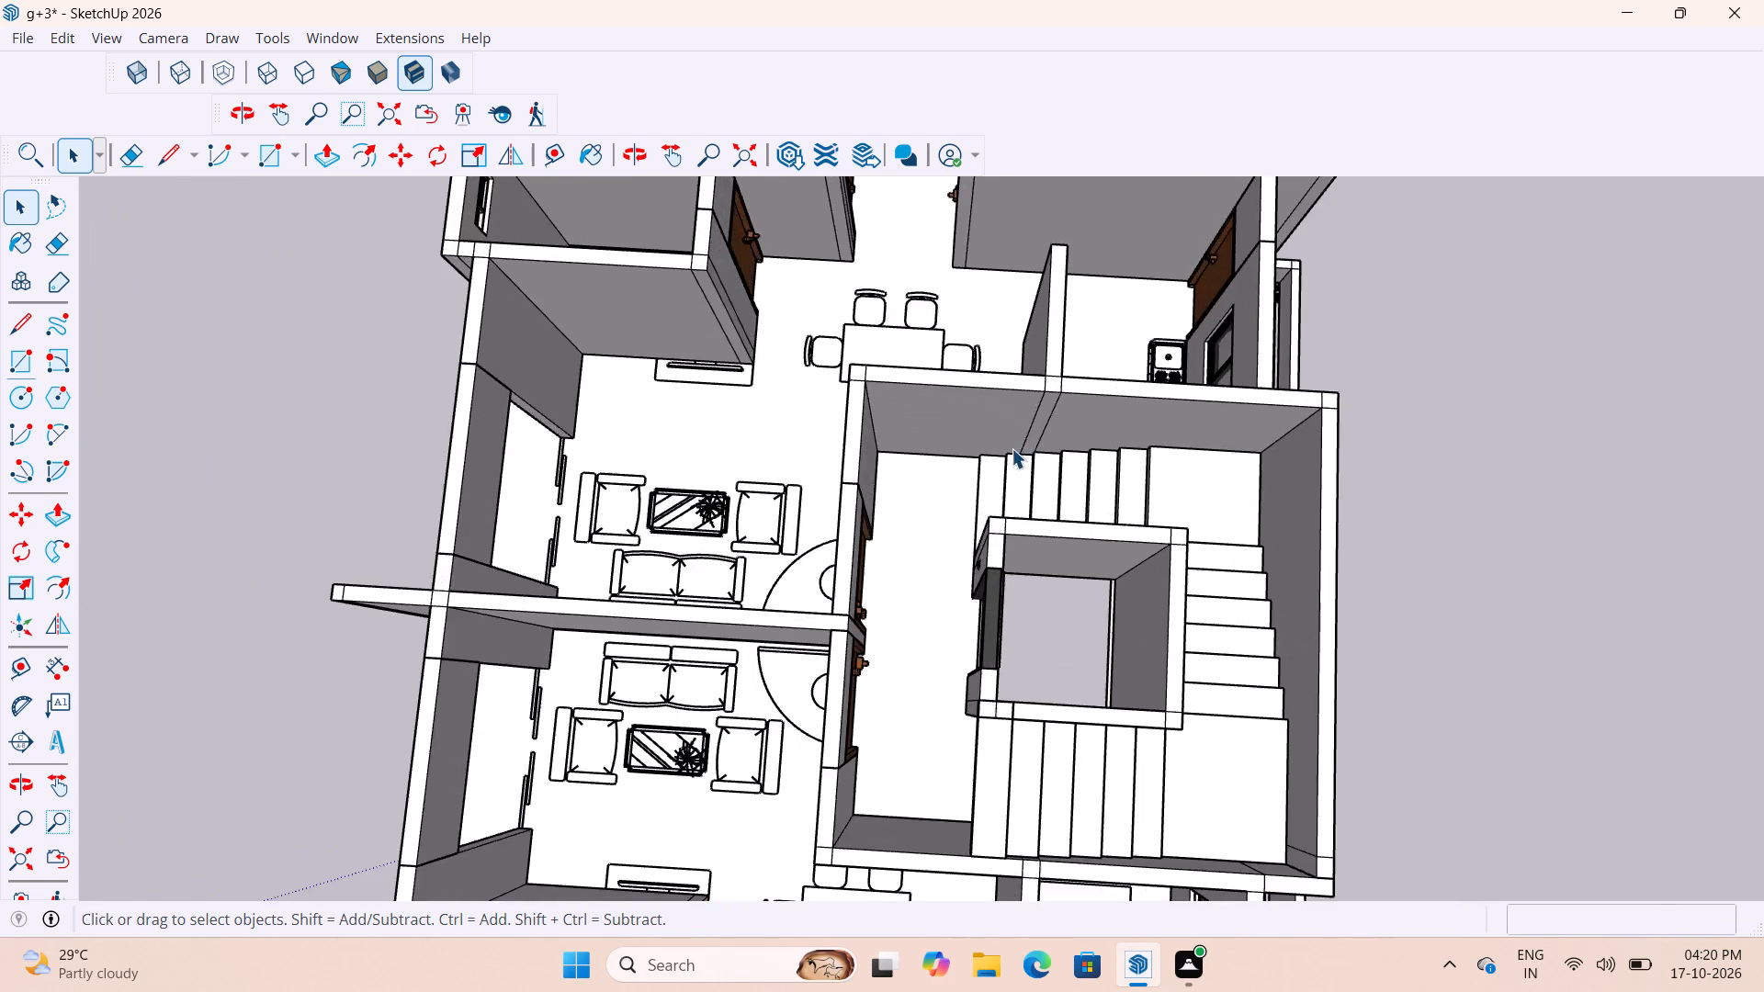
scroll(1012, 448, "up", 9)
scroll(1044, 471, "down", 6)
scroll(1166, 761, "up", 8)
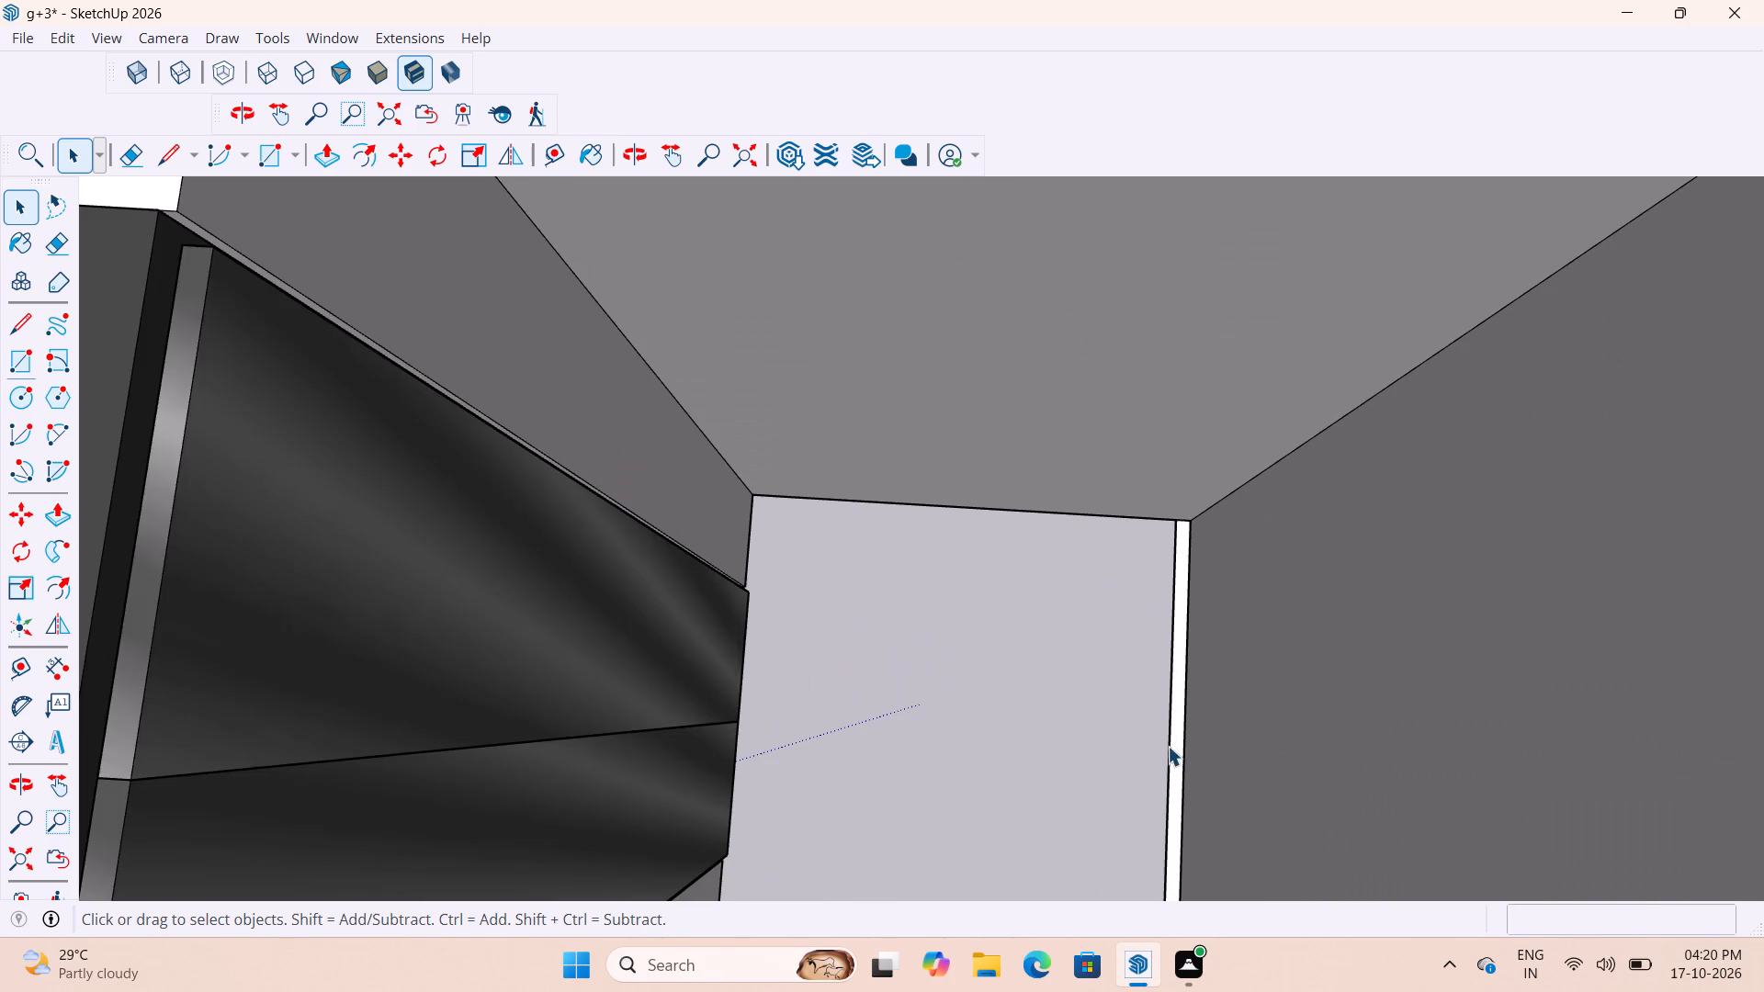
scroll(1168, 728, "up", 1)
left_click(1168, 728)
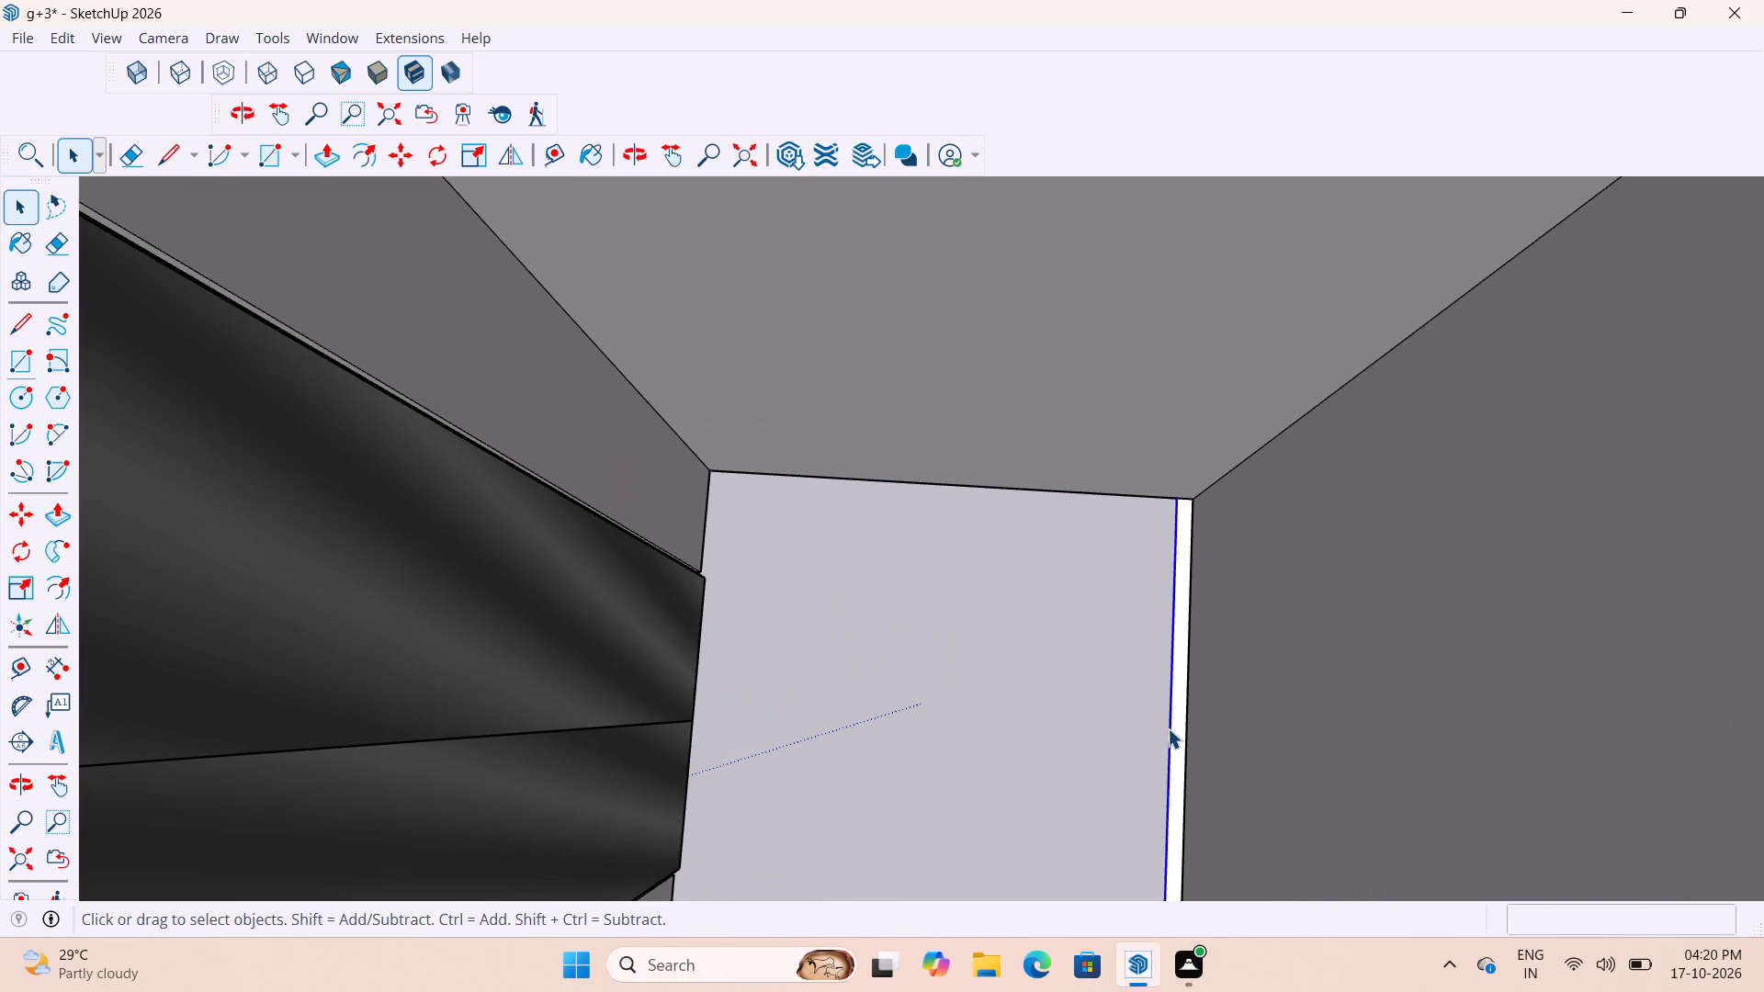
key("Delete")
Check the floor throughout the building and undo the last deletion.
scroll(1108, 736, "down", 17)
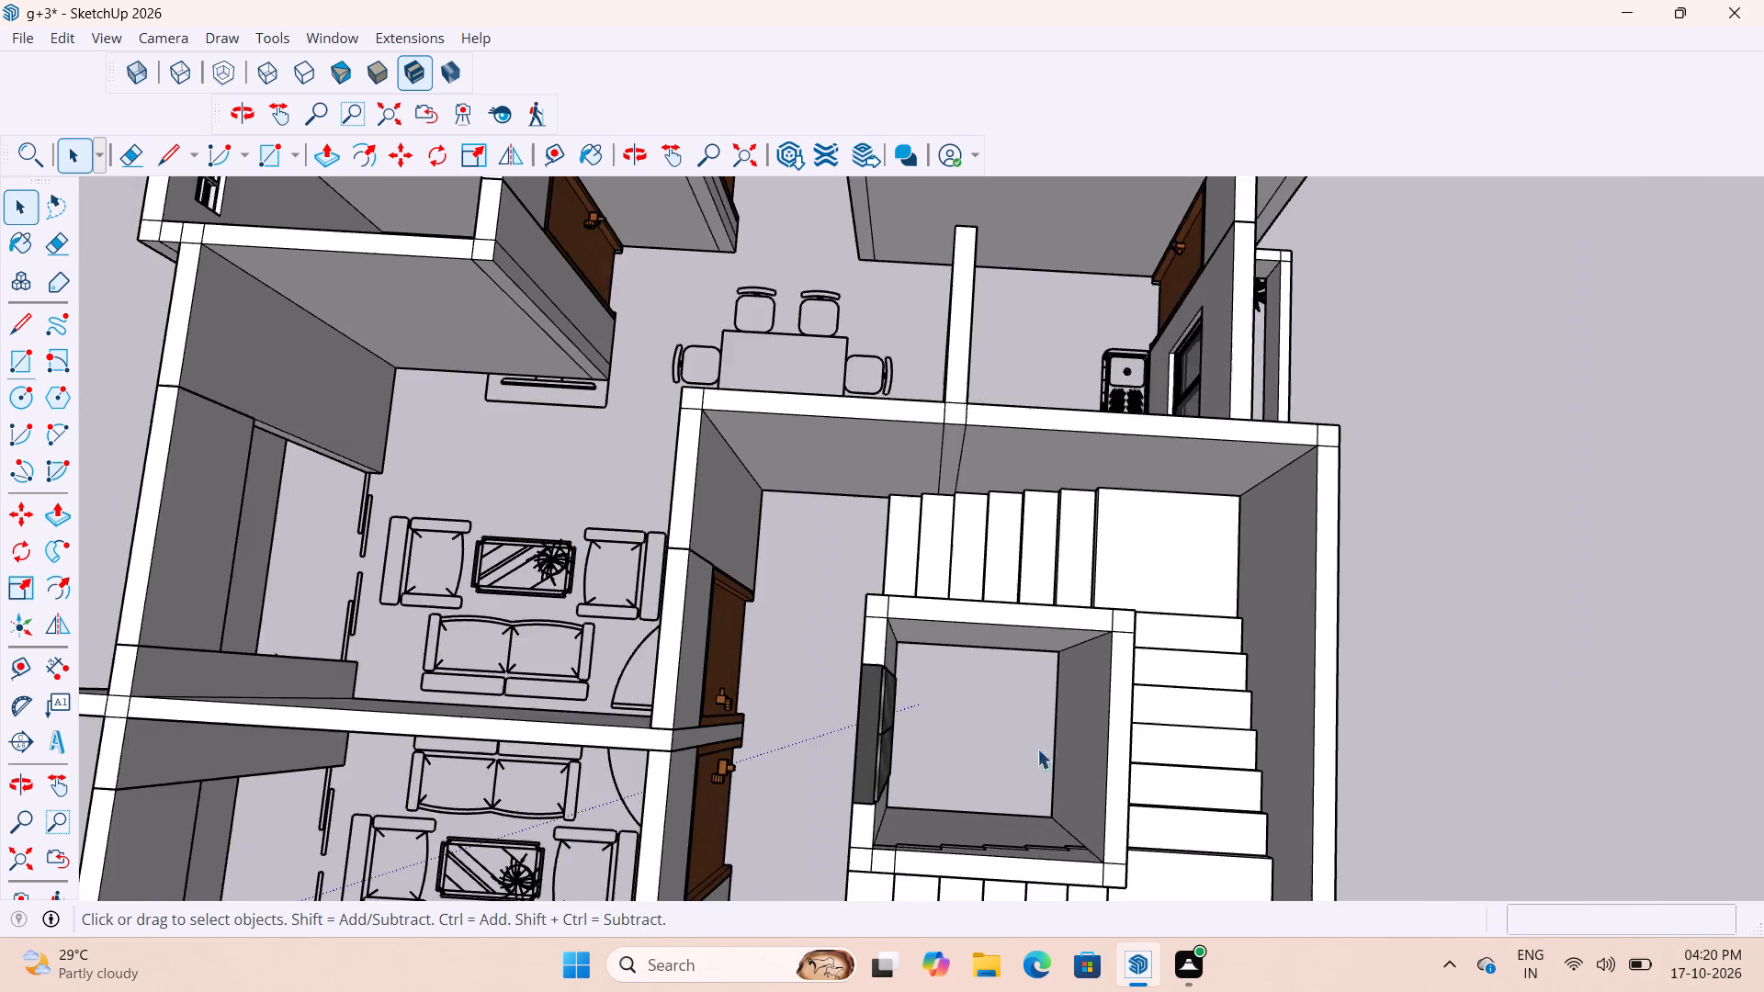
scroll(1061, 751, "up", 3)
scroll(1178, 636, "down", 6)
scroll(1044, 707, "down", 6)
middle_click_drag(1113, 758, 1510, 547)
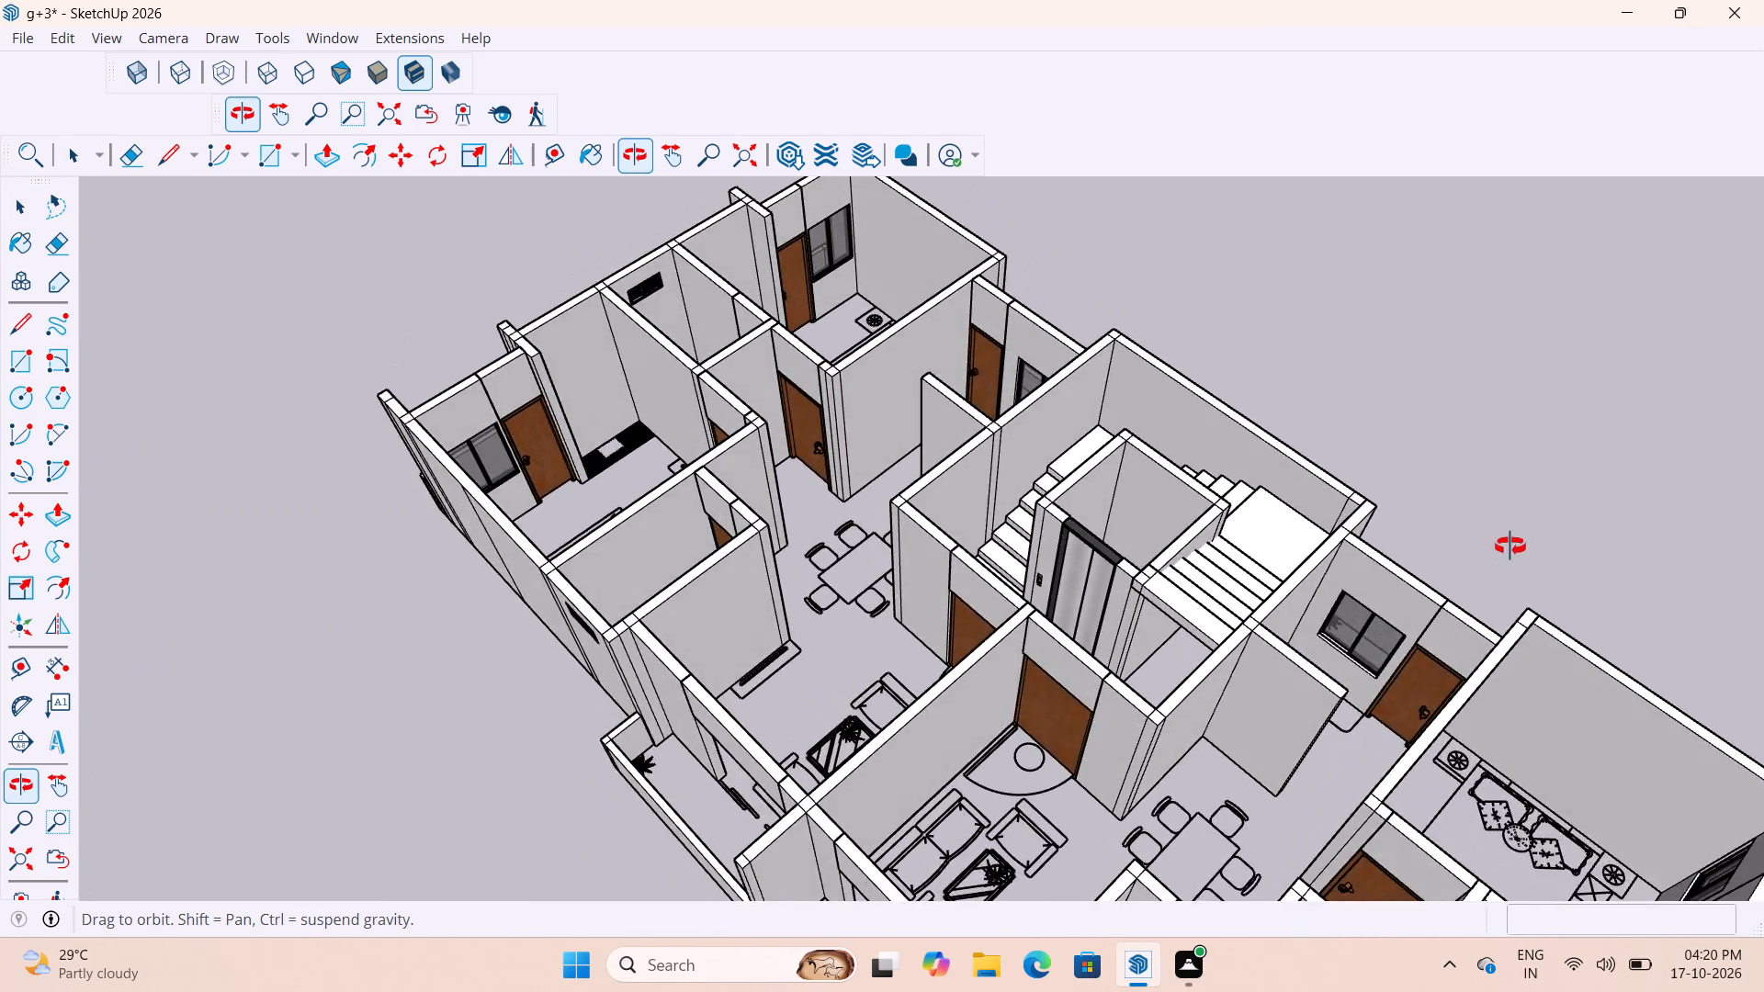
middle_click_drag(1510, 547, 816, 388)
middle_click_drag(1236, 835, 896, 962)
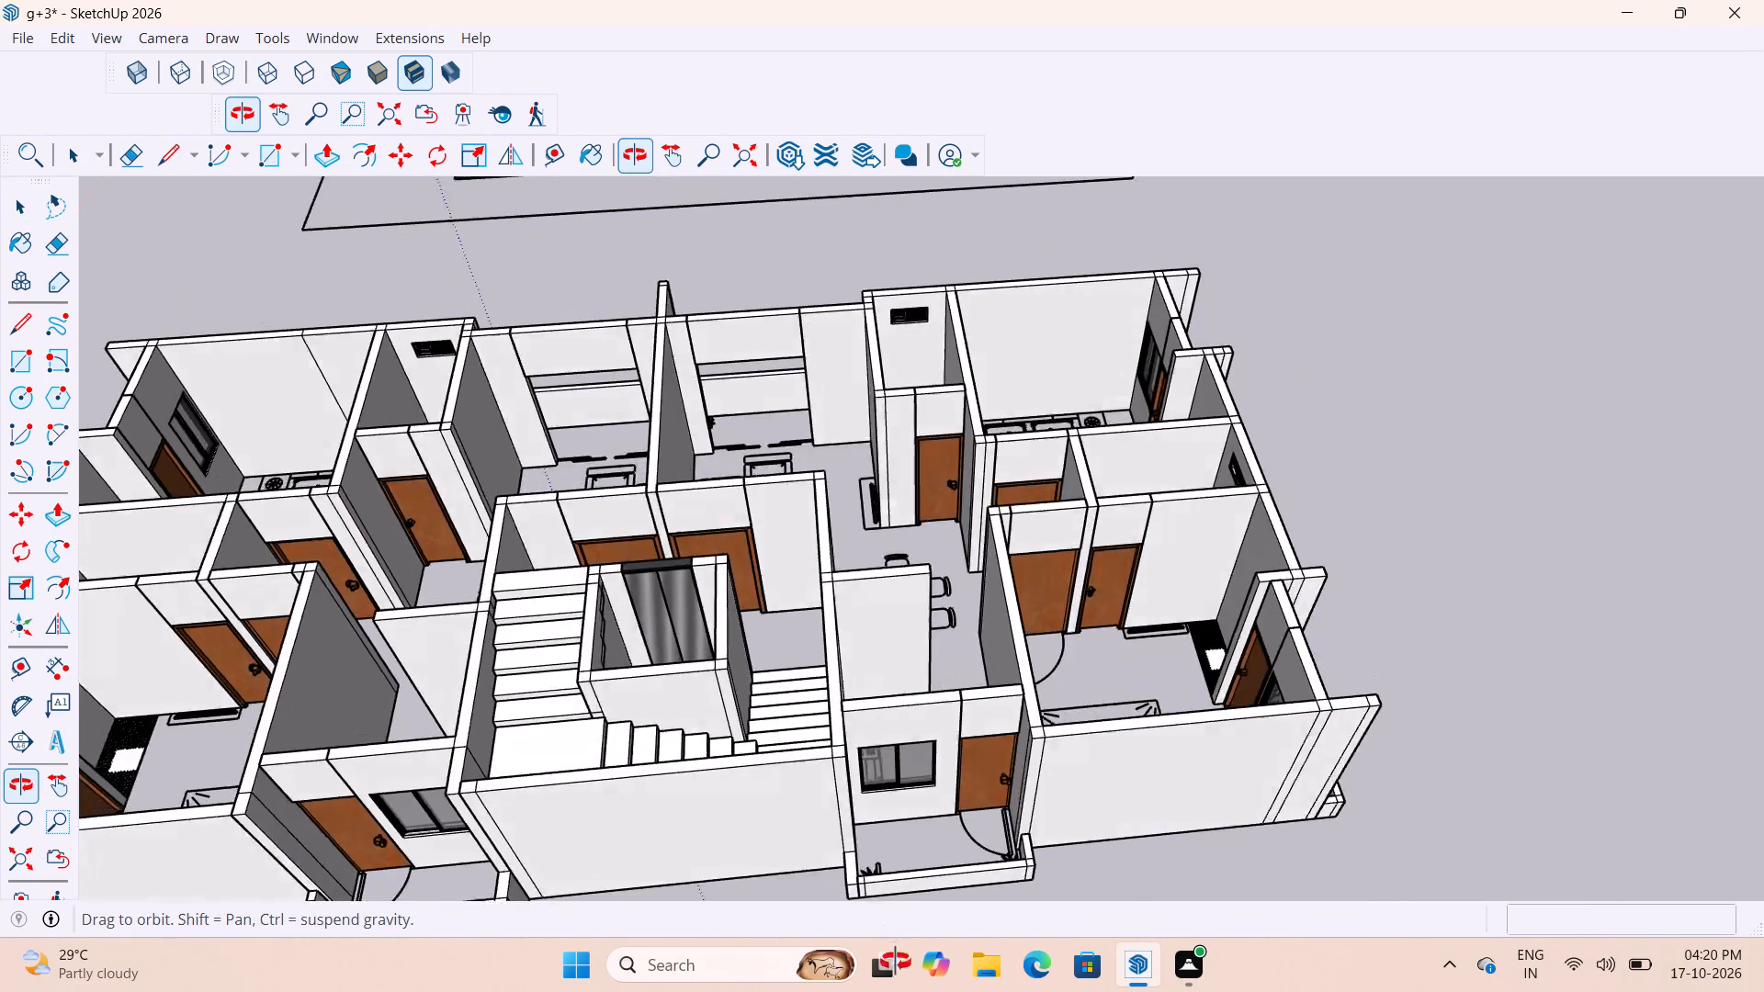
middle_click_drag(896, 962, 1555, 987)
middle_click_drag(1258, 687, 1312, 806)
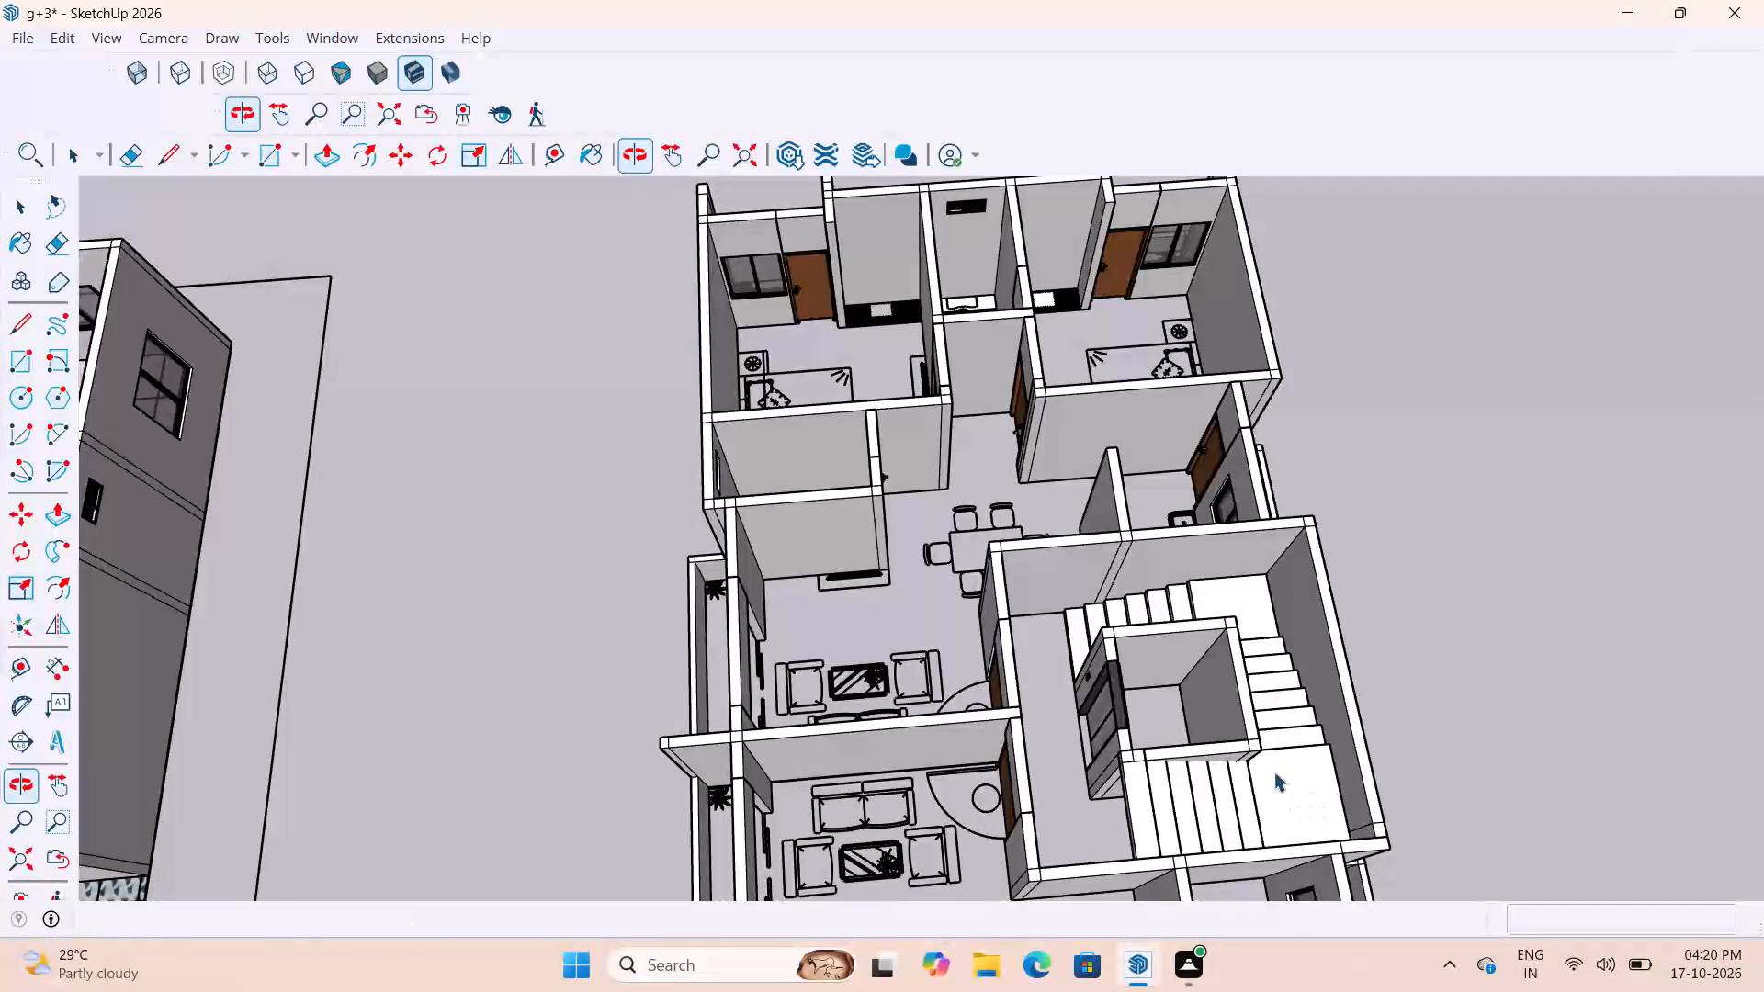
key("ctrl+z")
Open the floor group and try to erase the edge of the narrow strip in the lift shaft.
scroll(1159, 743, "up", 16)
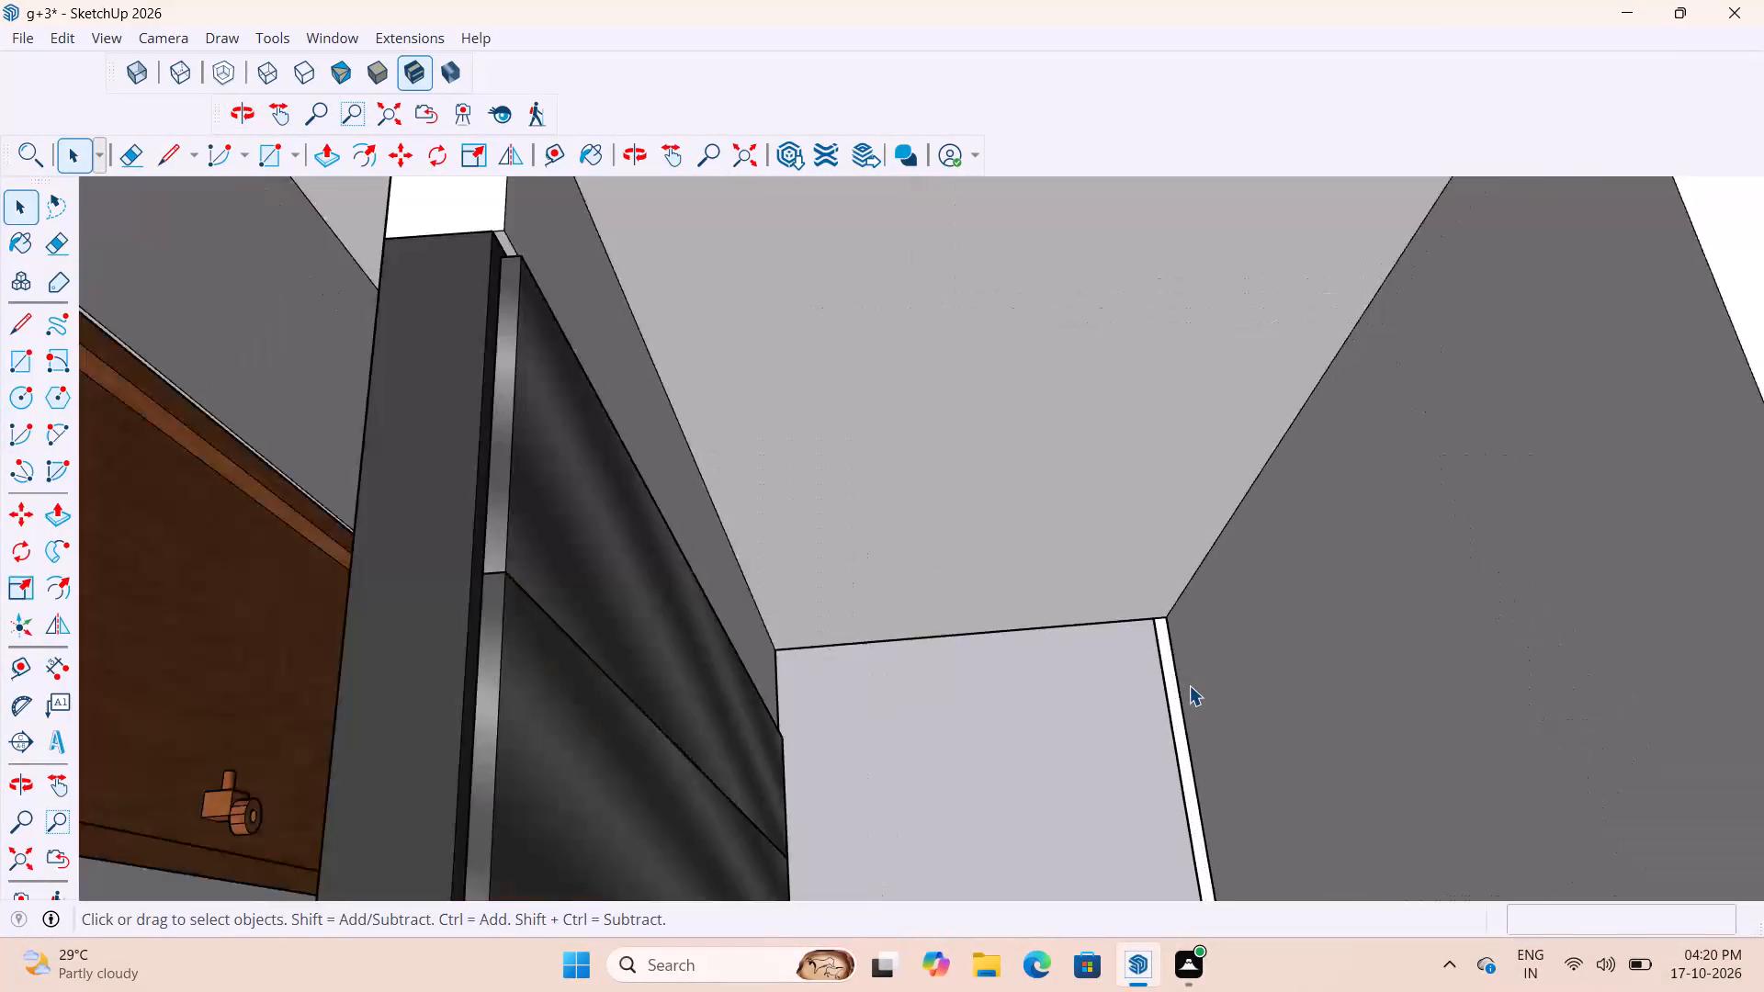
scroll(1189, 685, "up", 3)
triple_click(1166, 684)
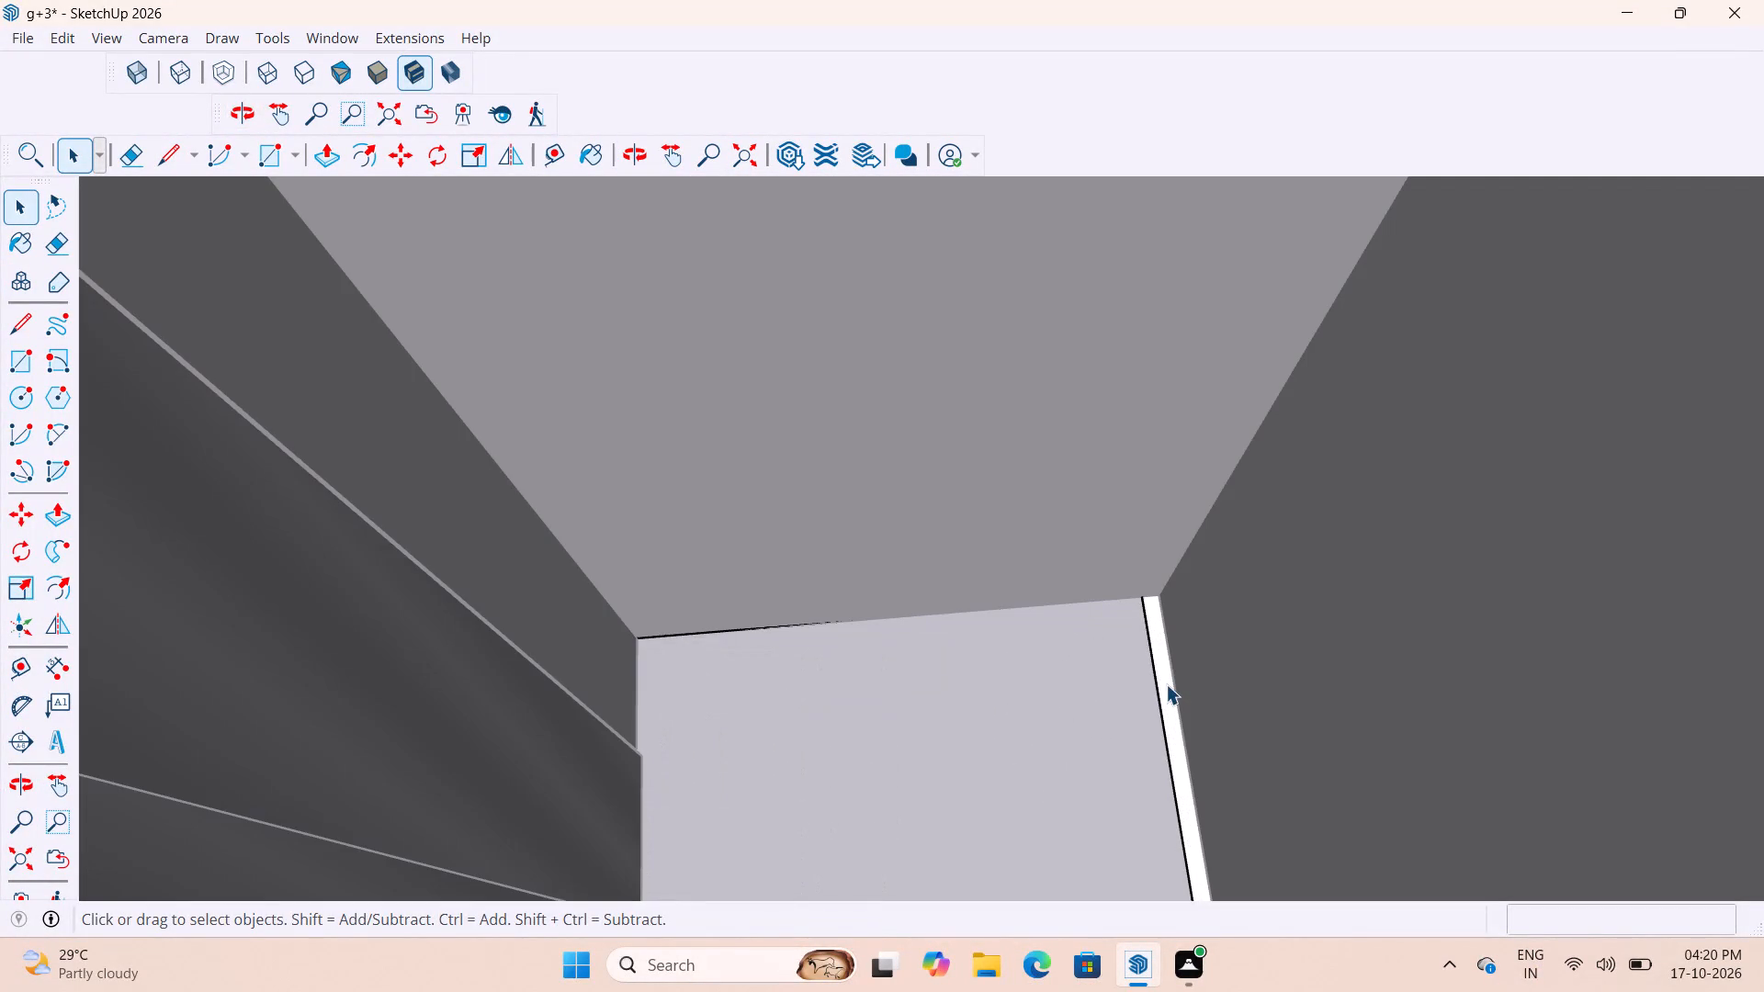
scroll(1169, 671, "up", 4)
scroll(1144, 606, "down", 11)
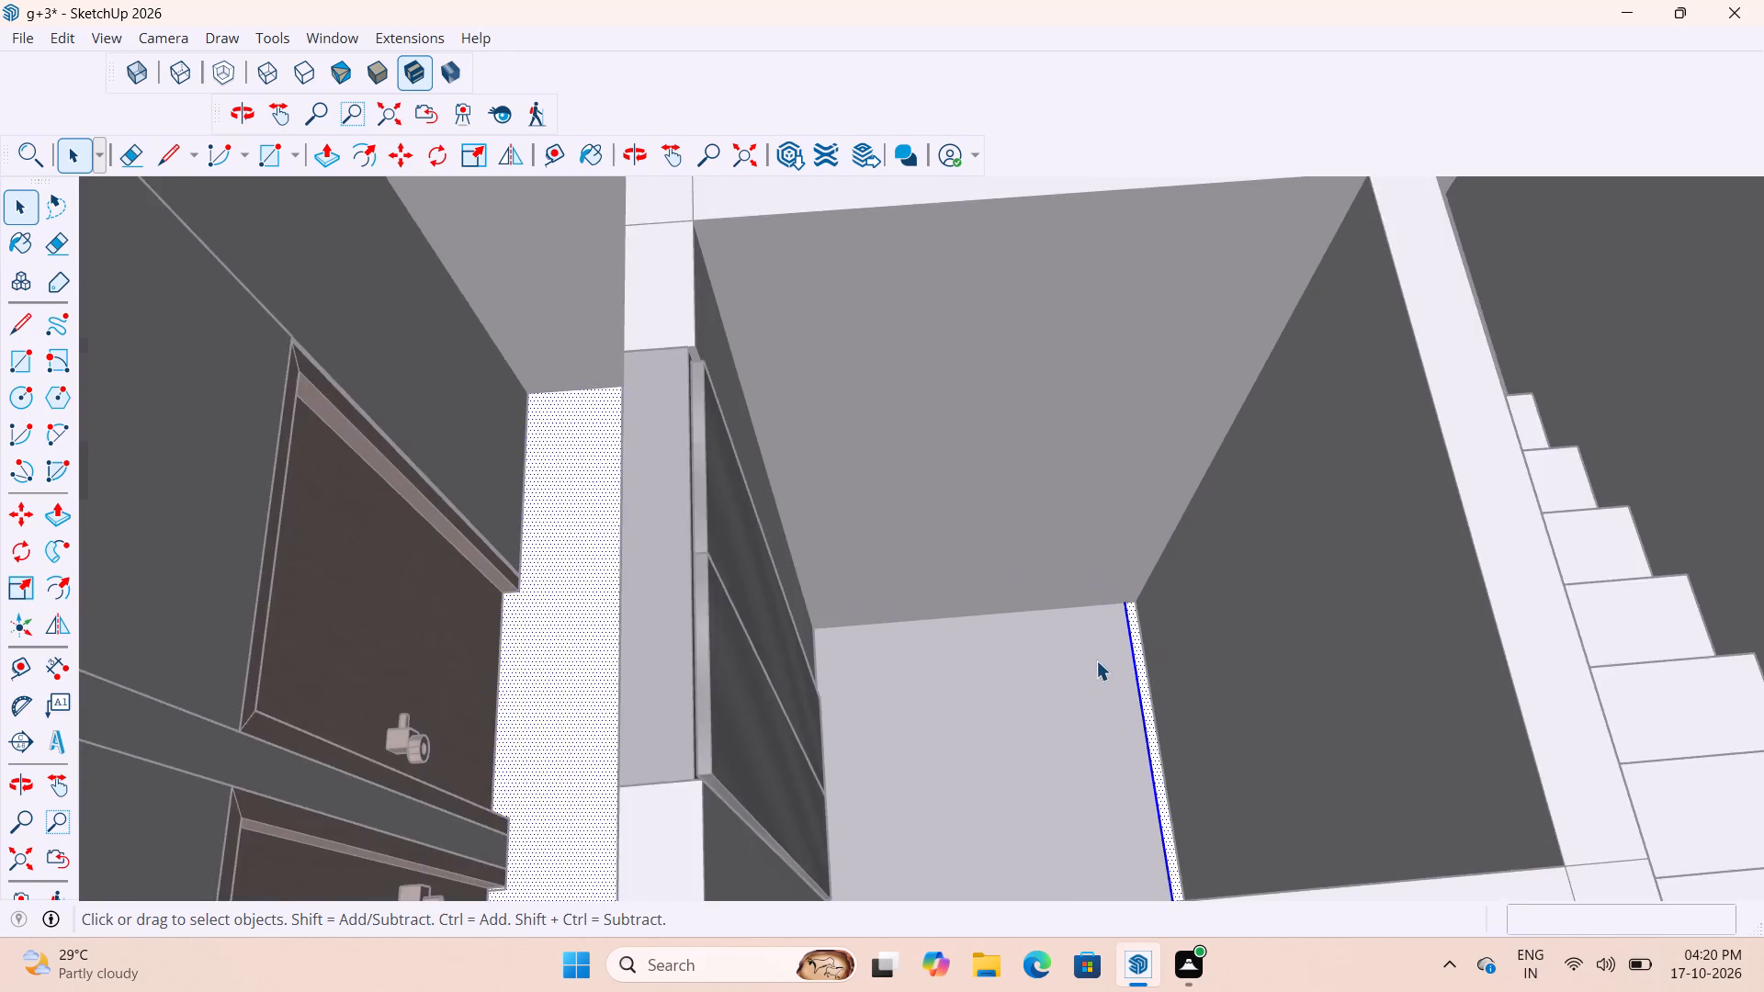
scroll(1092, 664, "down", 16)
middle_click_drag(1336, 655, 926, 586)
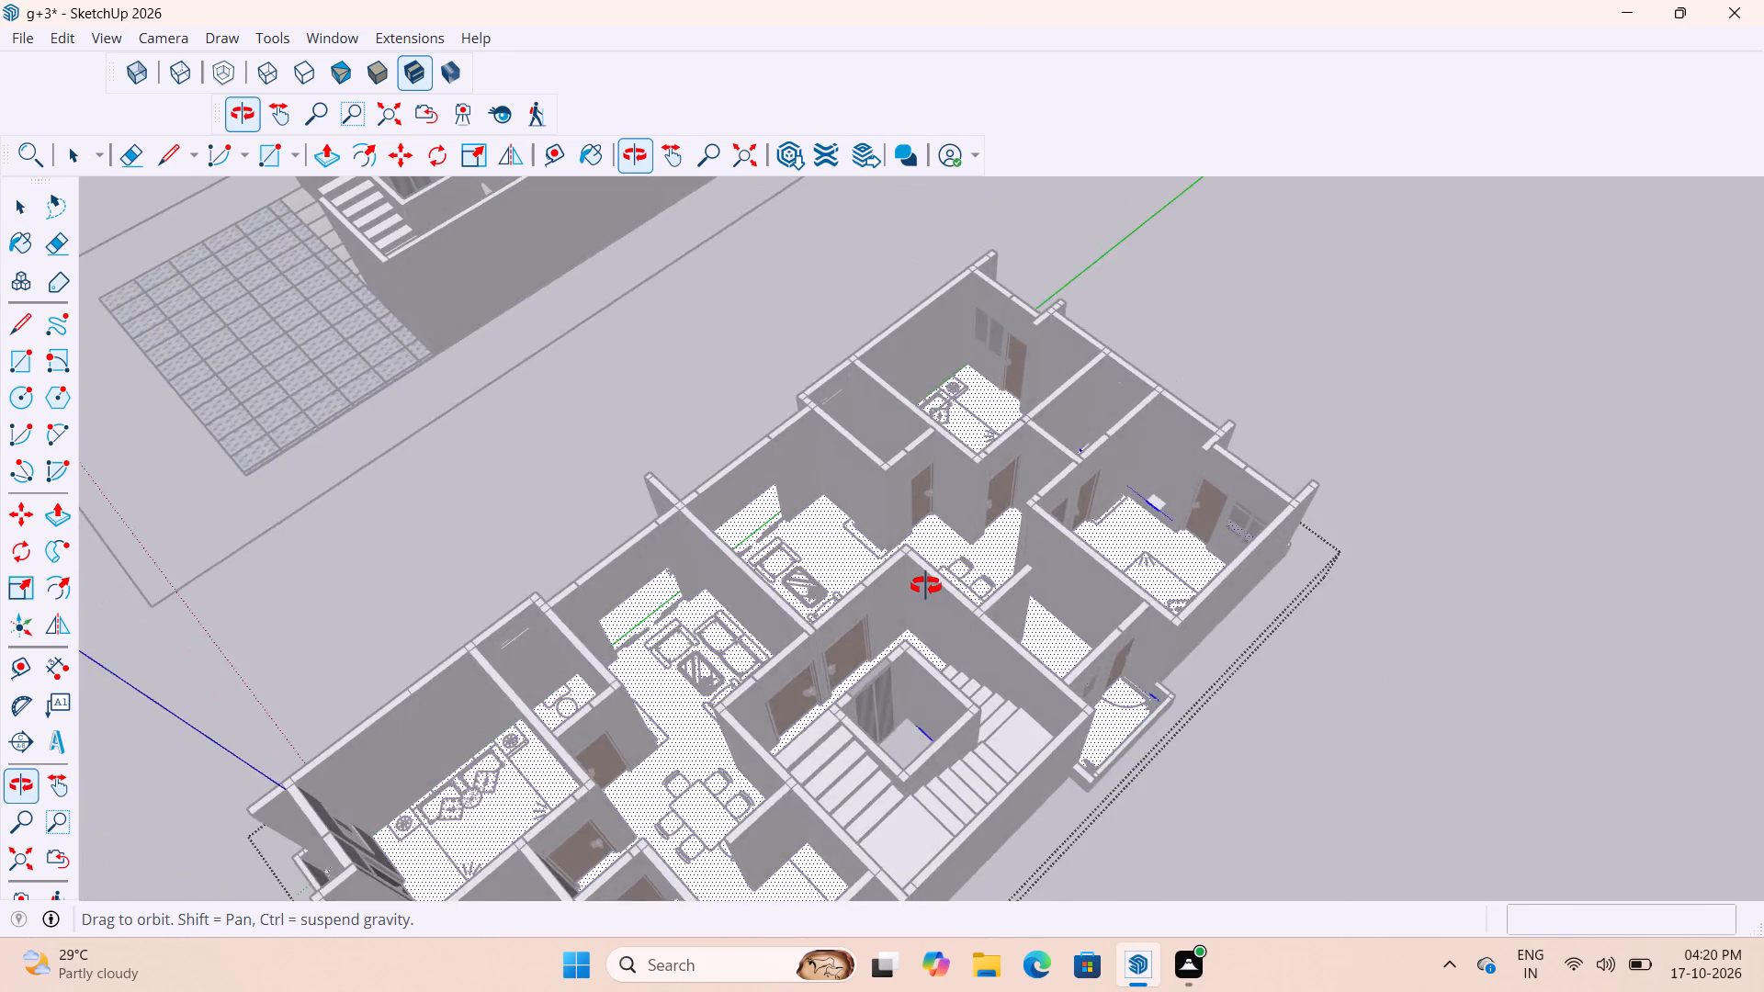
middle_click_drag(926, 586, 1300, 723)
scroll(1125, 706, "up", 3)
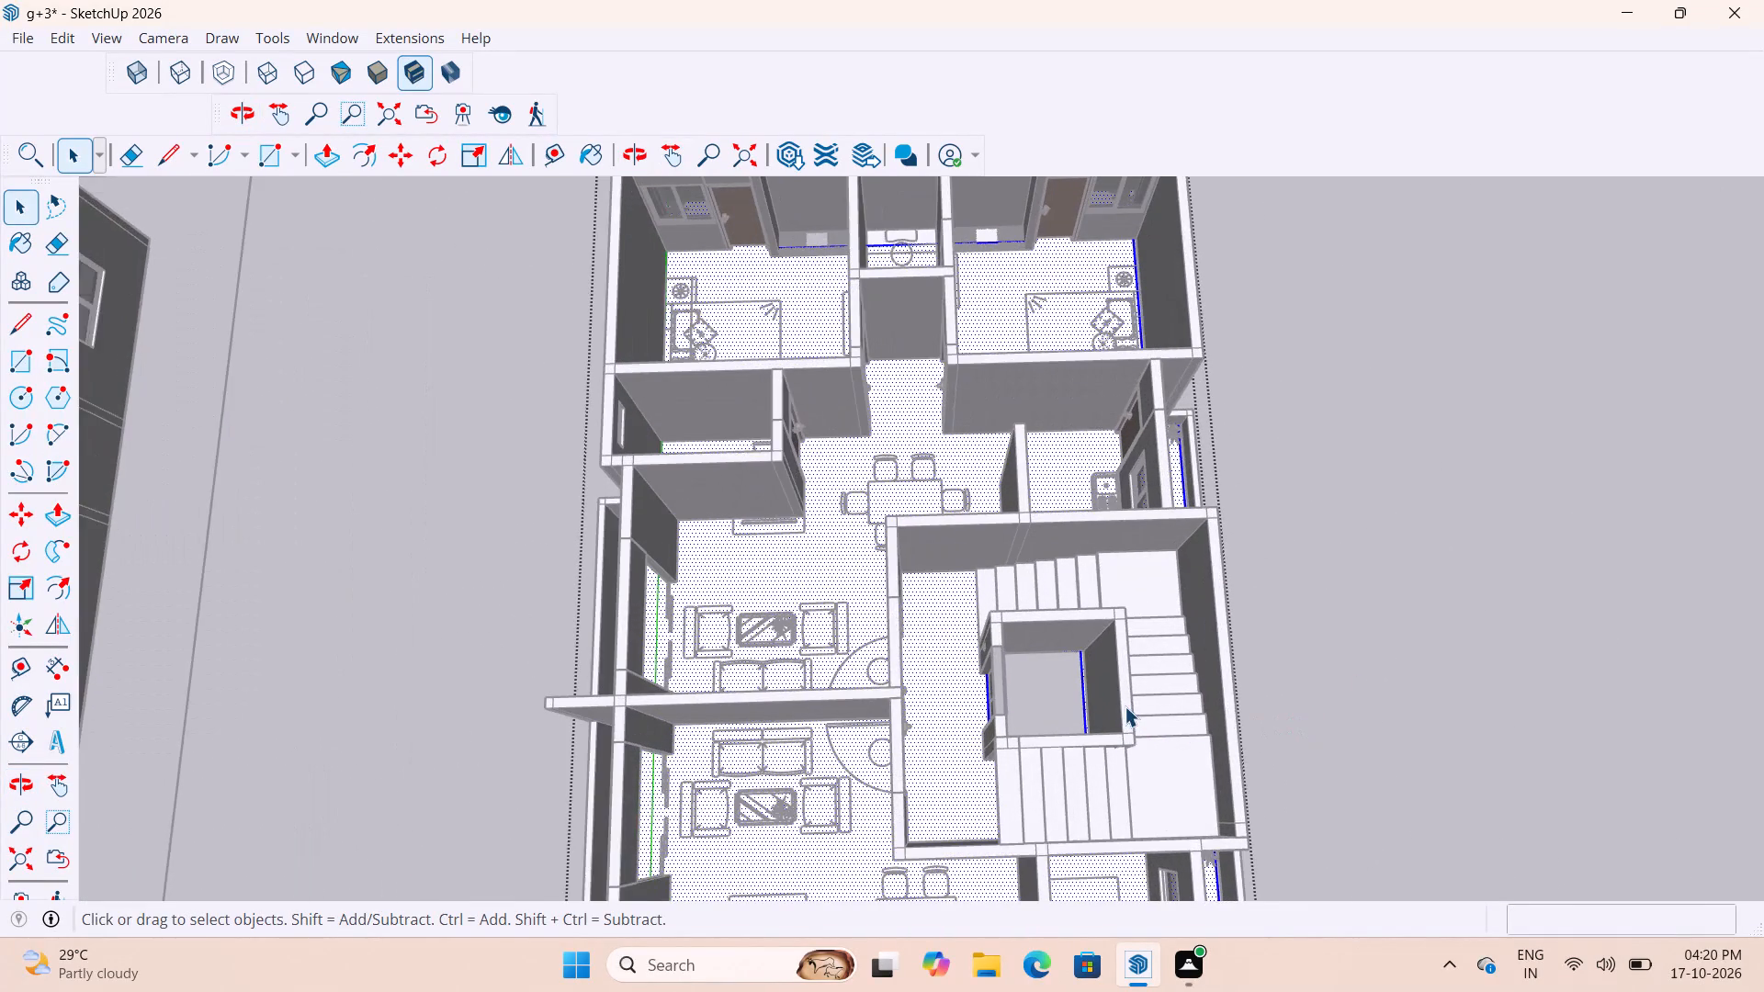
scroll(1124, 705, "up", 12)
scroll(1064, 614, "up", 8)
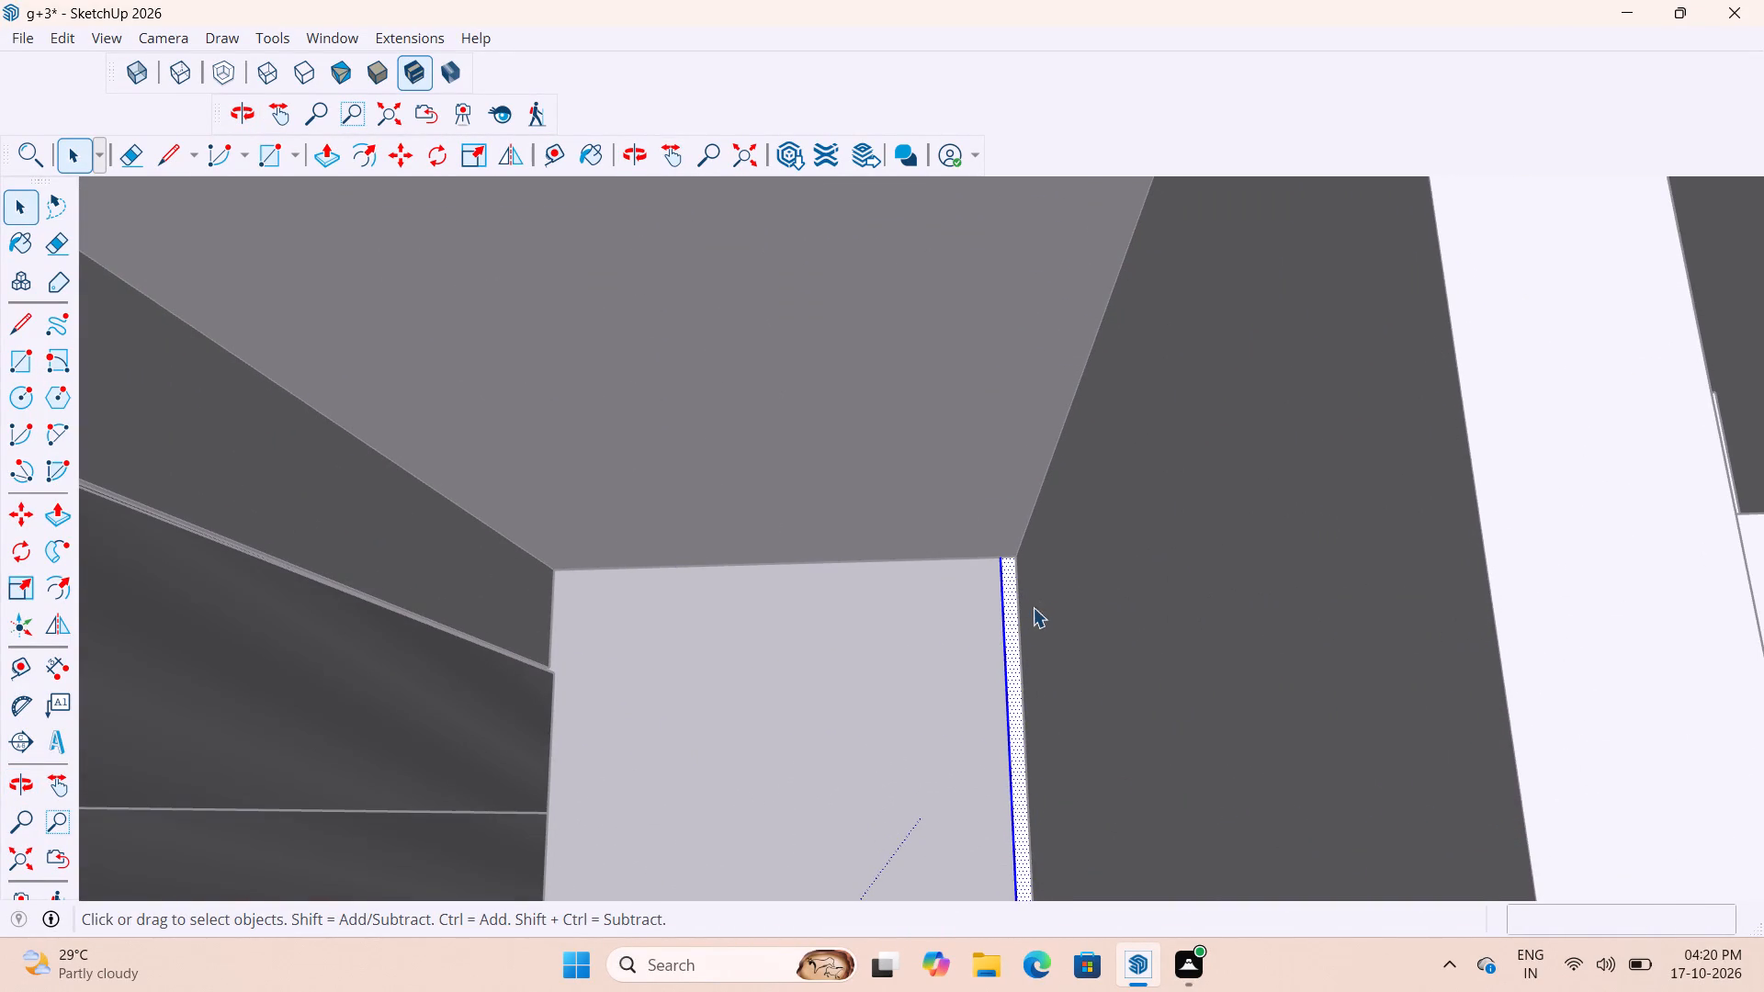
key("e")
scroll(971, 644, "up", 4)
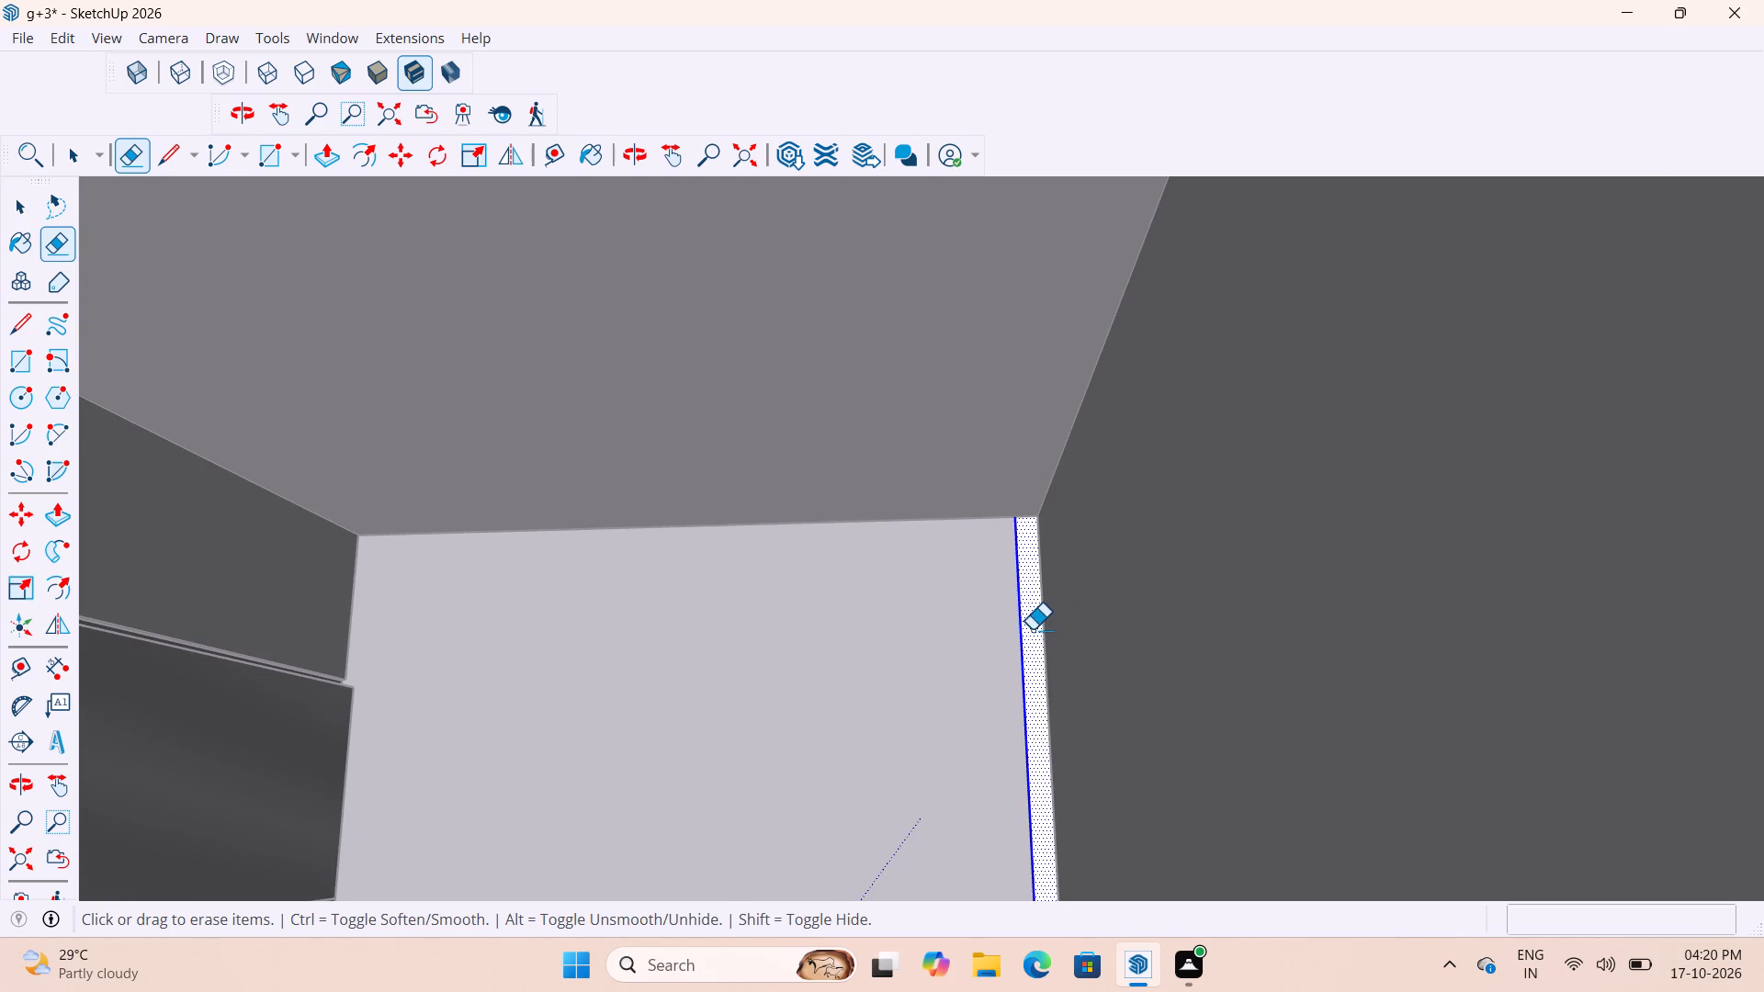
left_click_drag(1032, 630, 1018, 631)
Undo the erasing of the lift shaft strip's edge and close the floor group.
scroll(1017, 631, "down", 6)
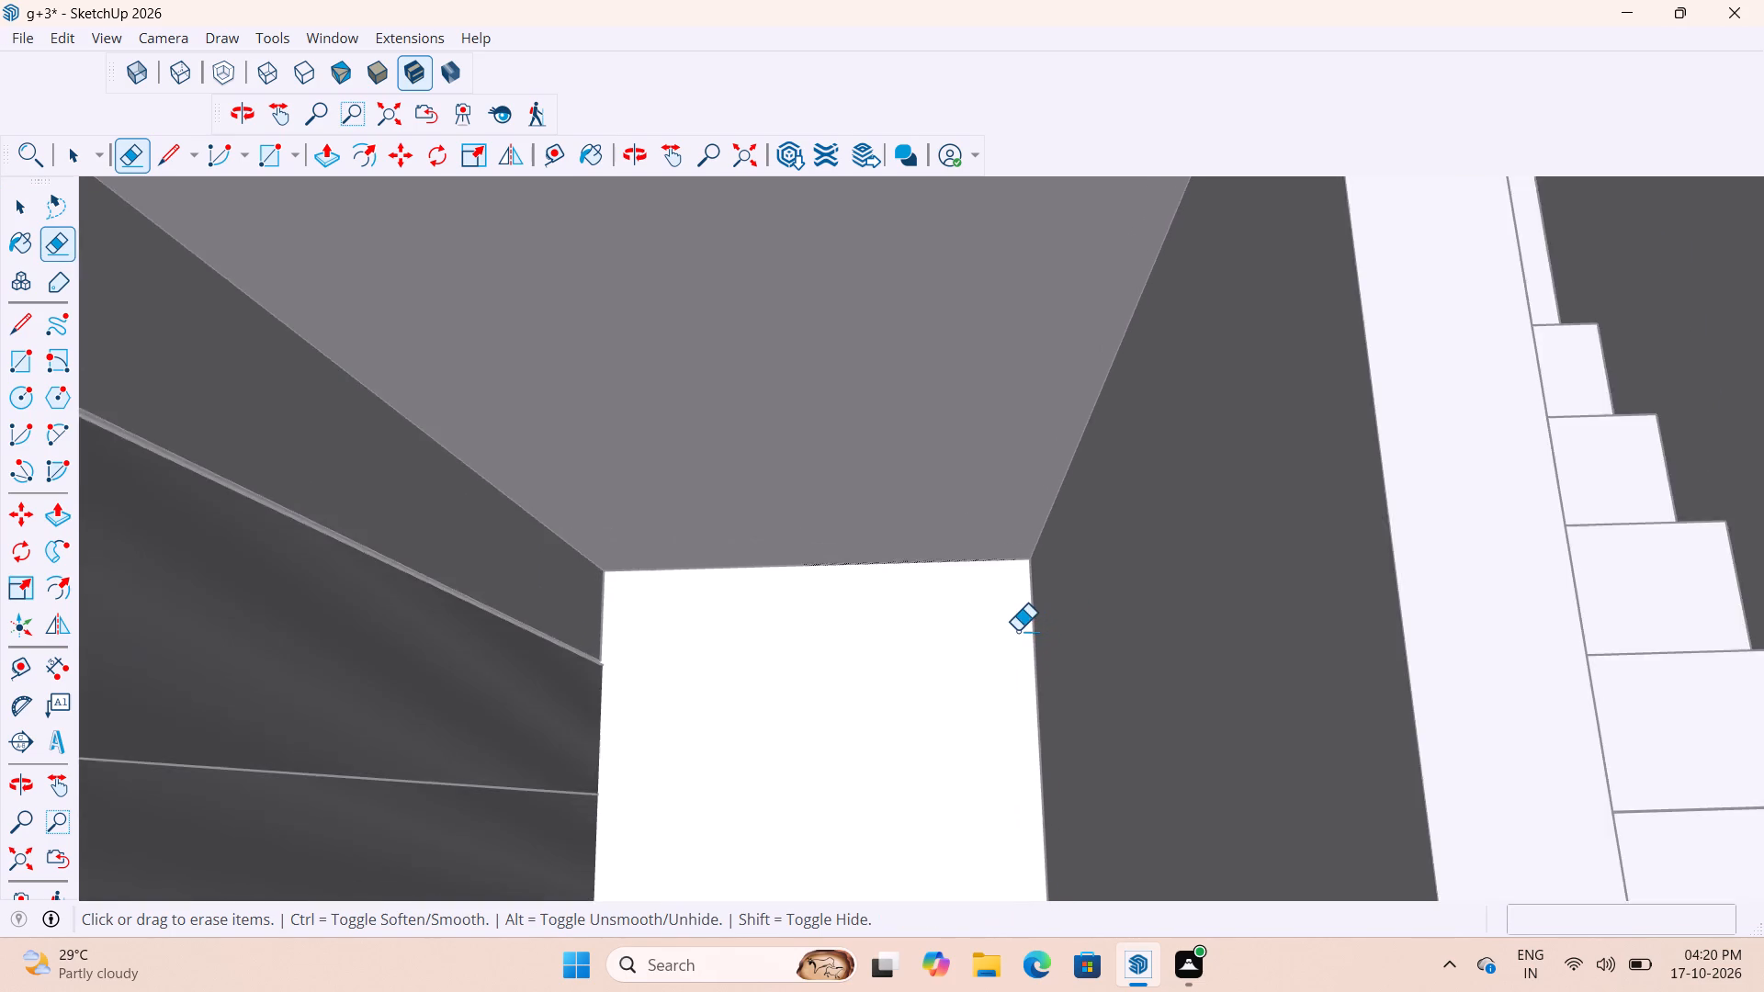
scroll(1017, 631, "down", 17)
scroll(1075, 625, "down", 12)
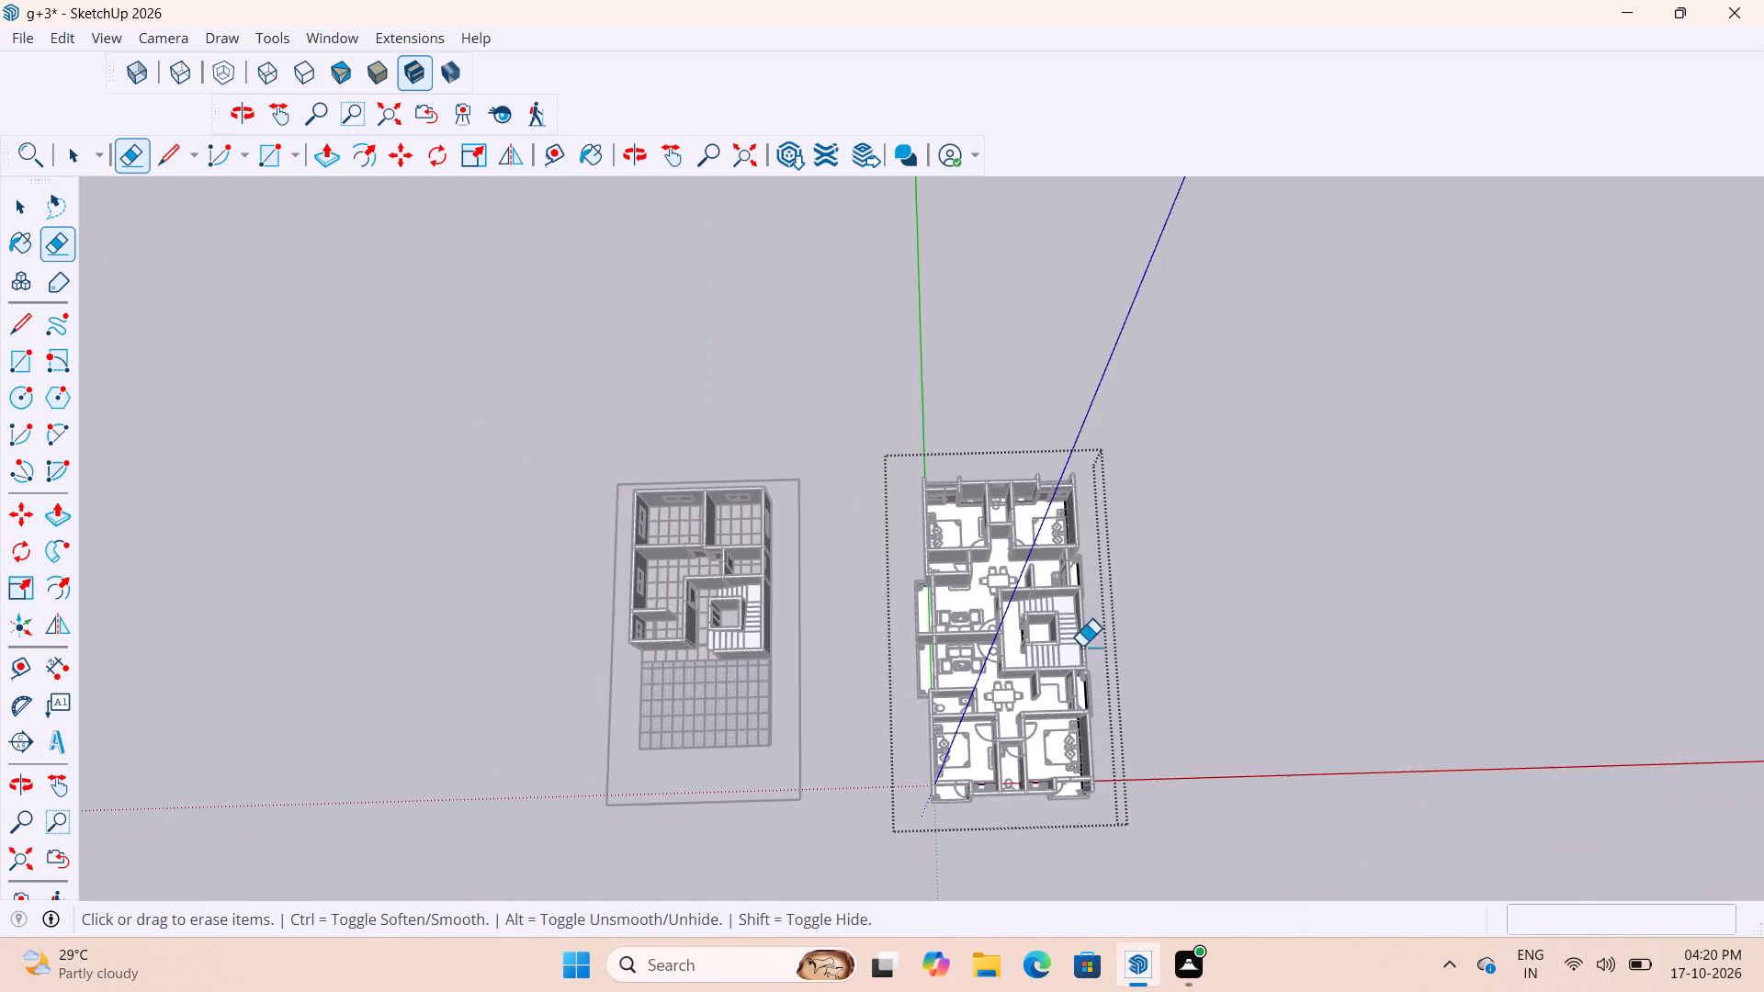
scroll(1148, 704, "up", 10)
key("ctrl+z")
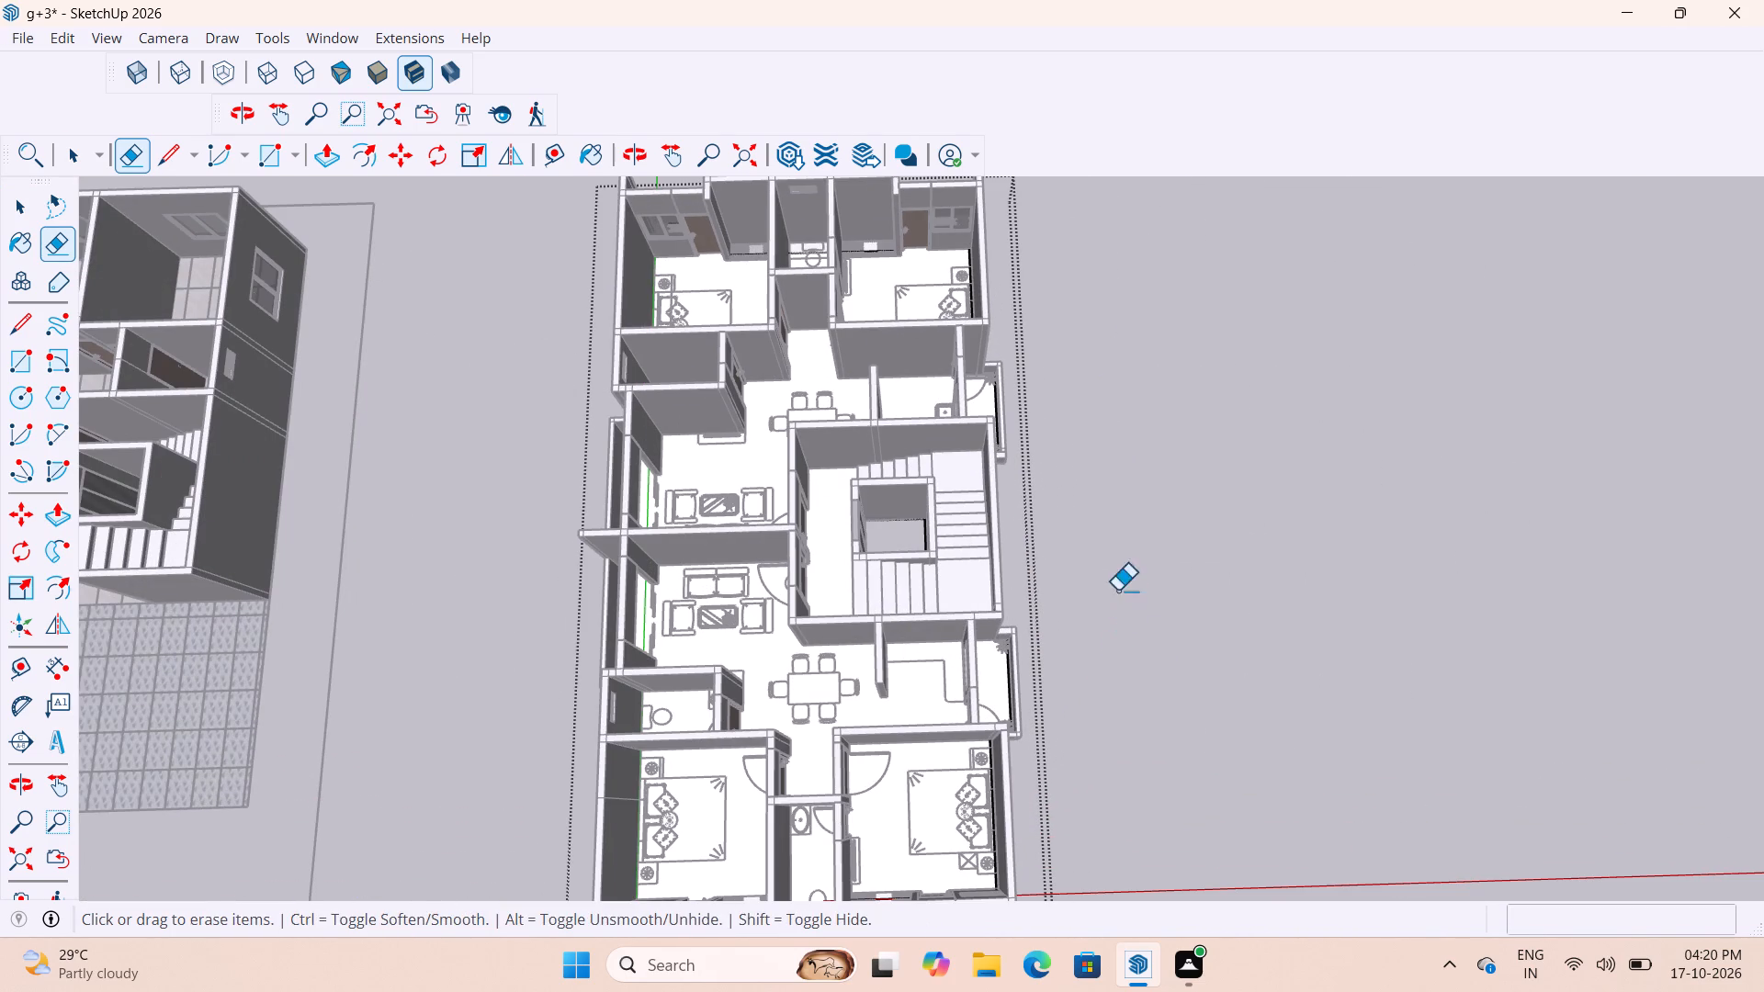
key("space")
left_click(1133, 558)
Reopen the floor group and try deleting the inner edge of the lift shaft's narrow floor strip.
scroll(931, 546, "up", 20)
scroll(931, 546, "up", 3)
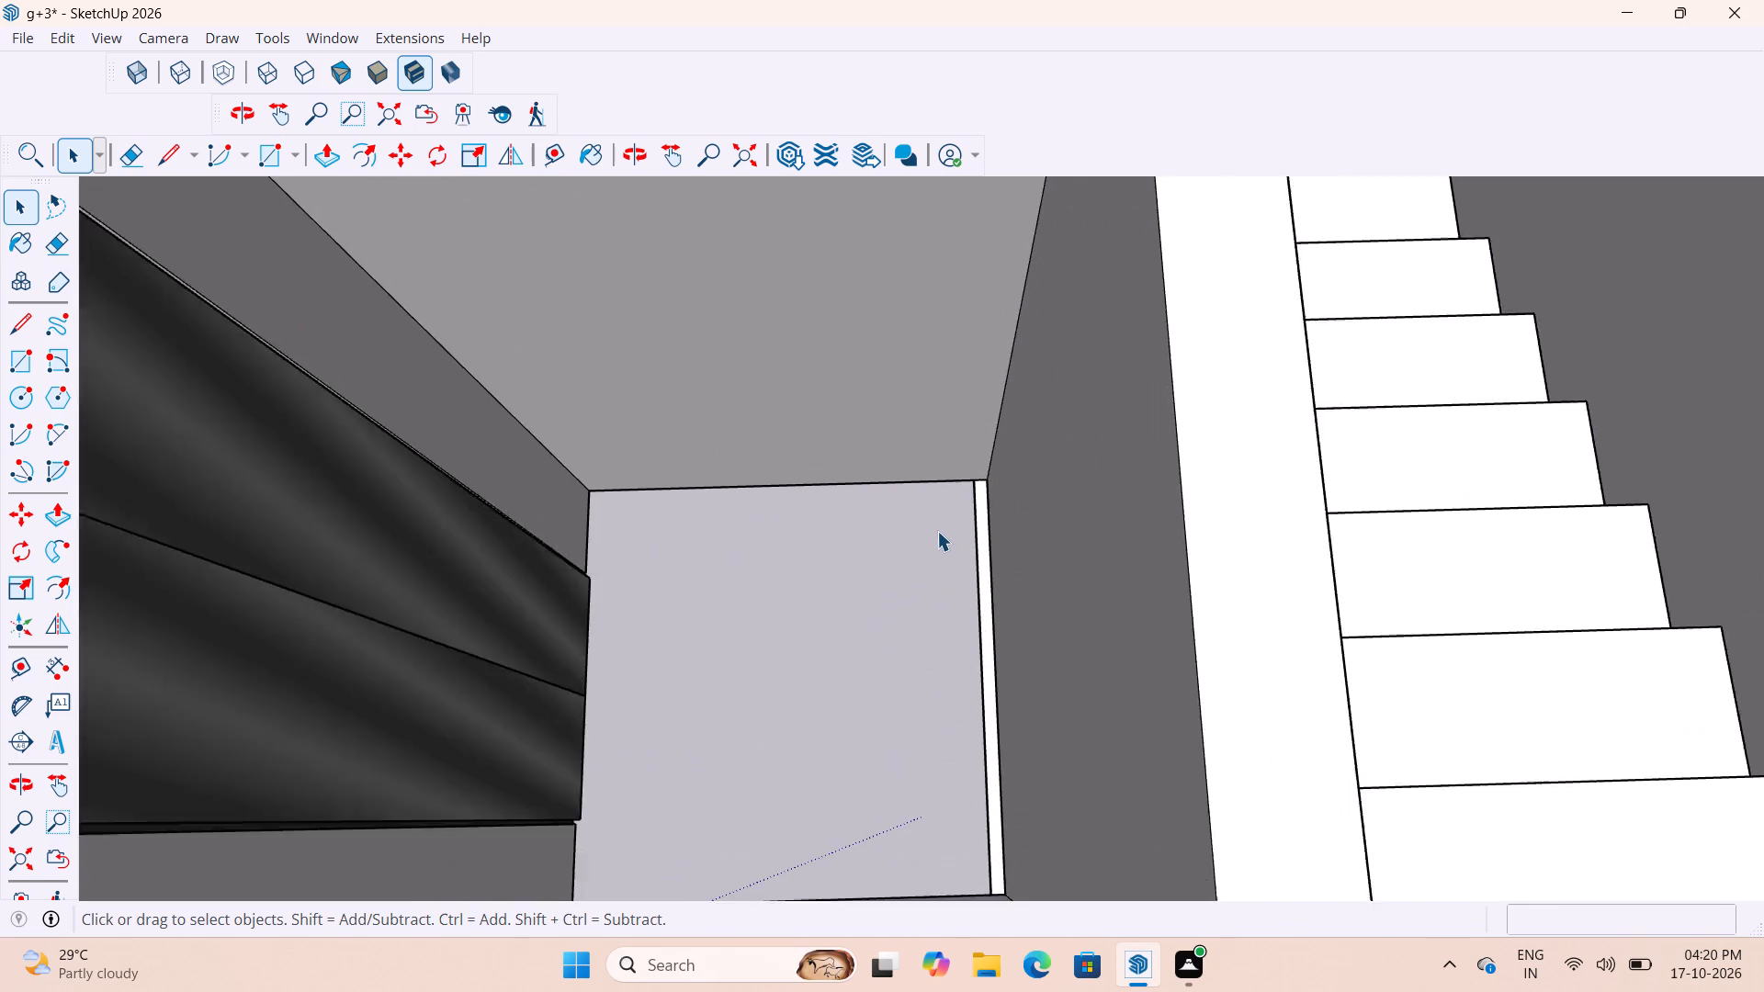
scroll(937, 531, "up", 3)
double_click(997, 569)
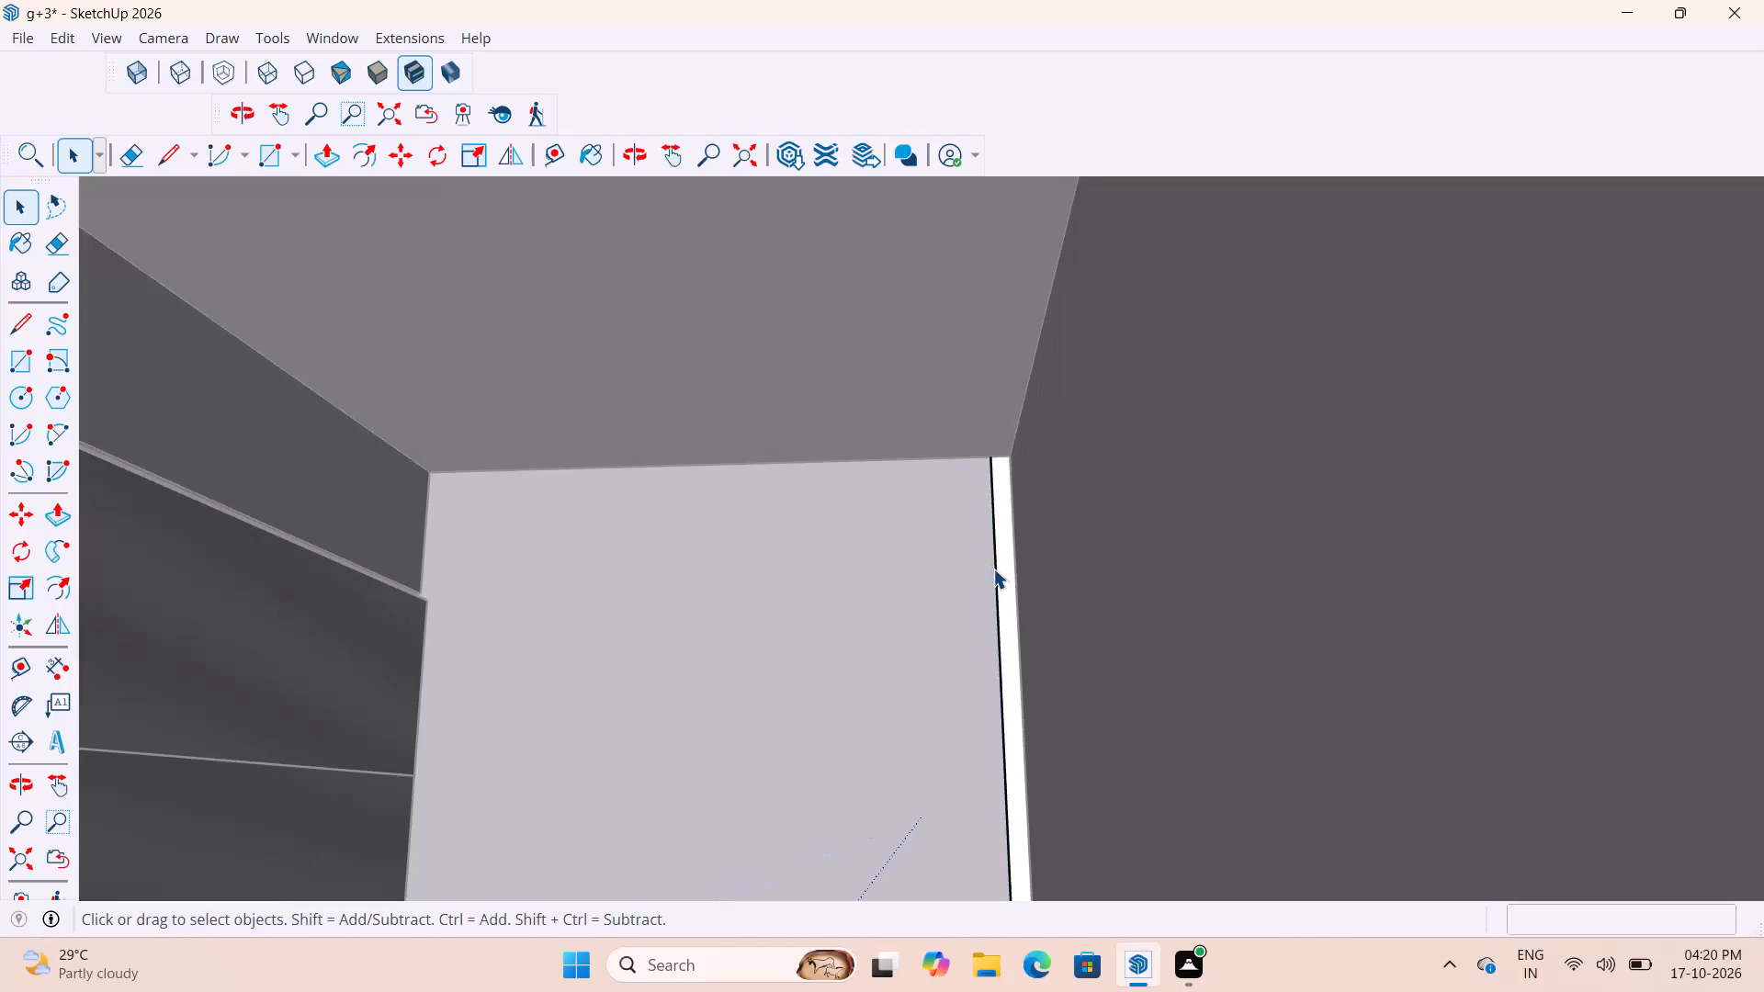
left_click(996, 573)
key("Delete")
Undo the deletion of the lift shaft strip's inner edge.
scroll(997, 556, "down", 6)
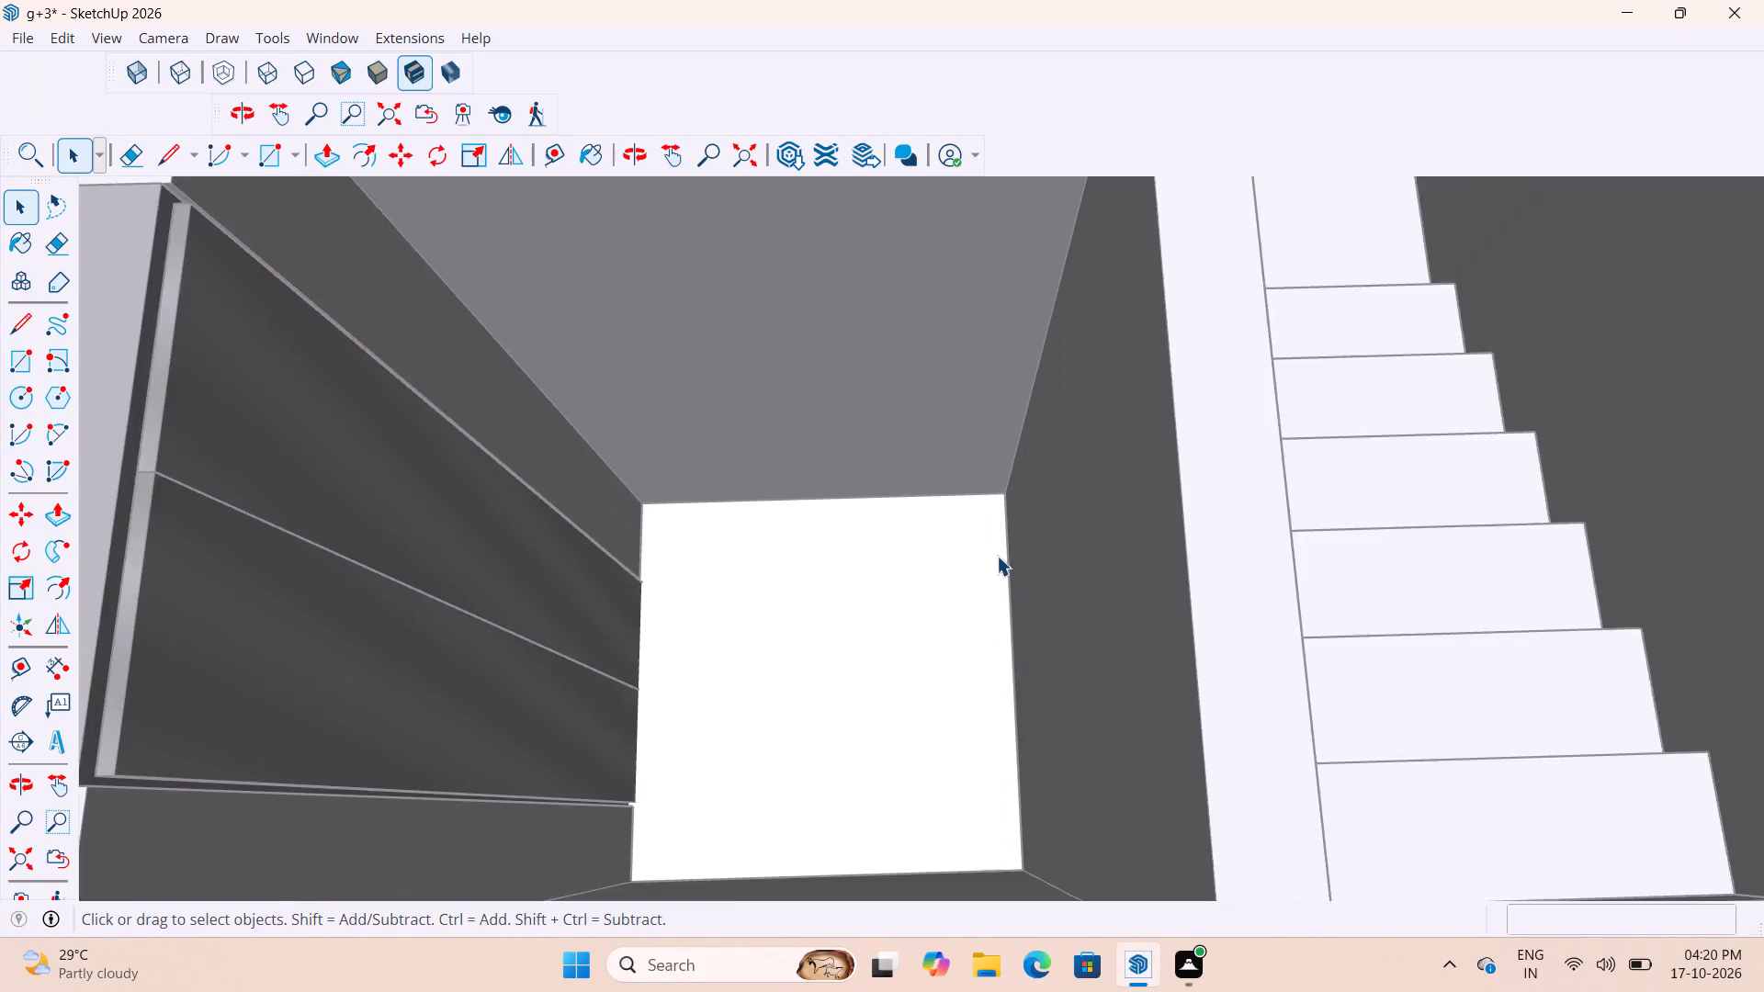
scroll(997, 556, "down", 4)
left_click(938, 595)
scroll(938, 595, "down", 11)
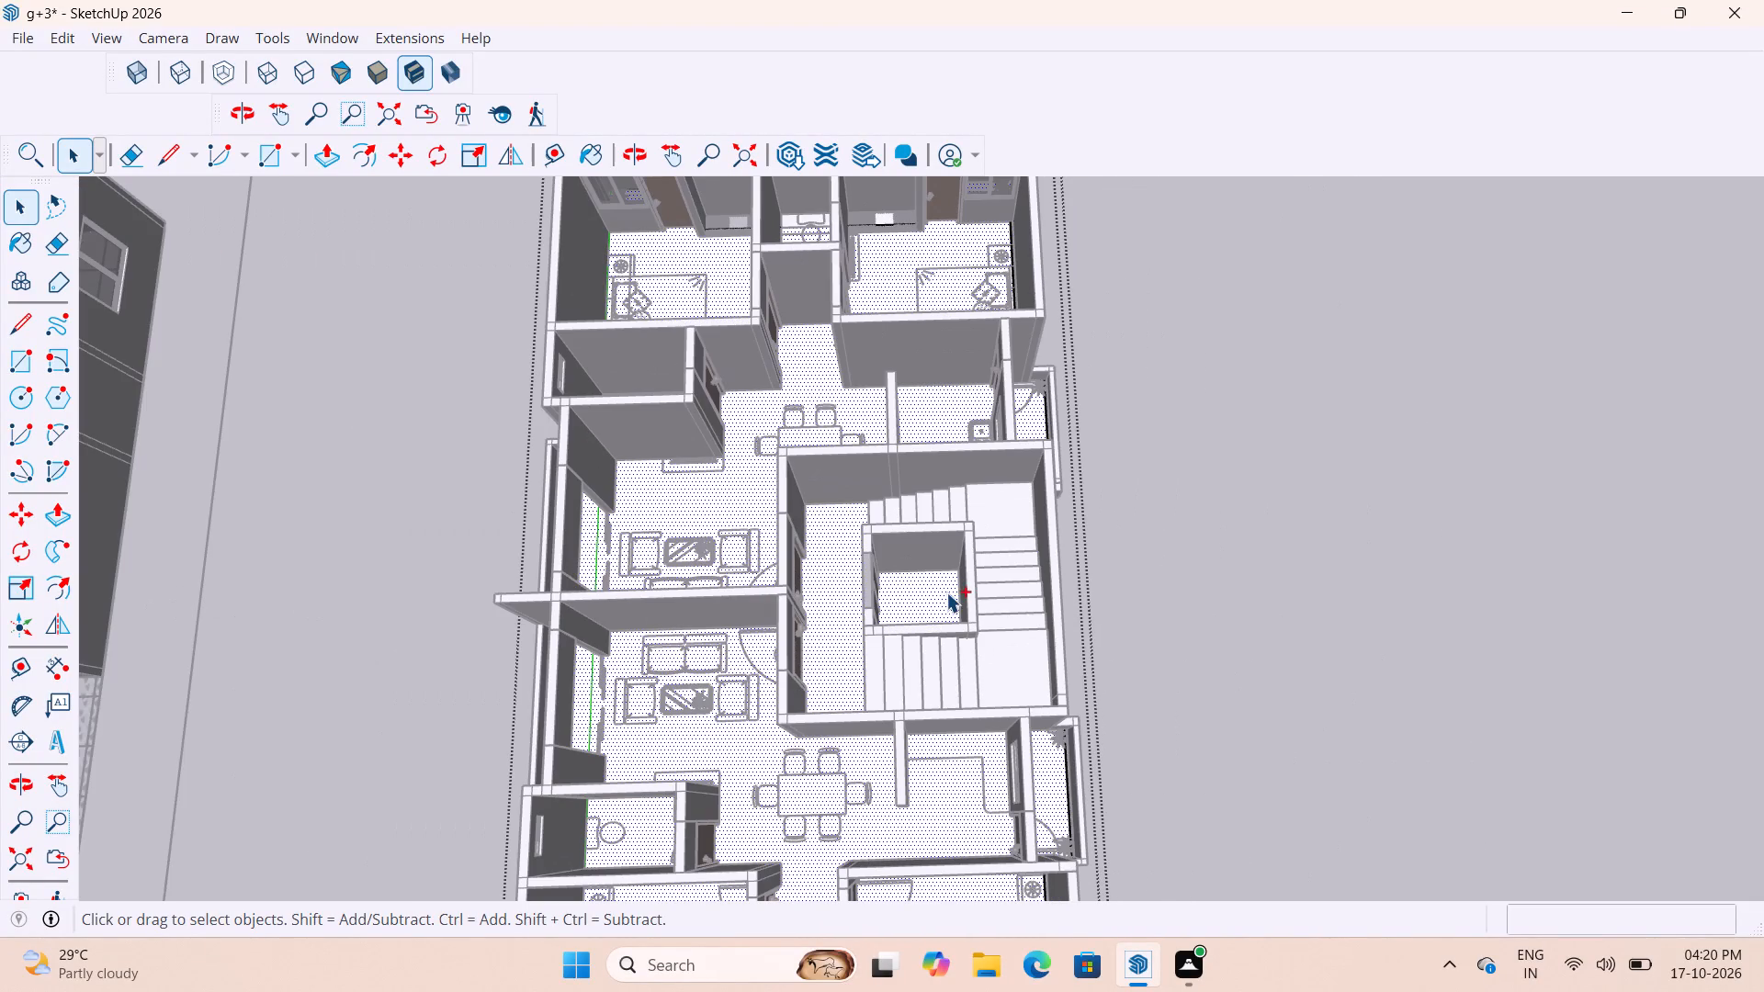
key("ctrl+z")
Move the inner edge of the lift shaft's narrow floor strip 2" onto the shaft wall edge and close the floor group.
scroll(946, 592, "up", 13)
middle_click_drag(967, 592, 1037, 615)
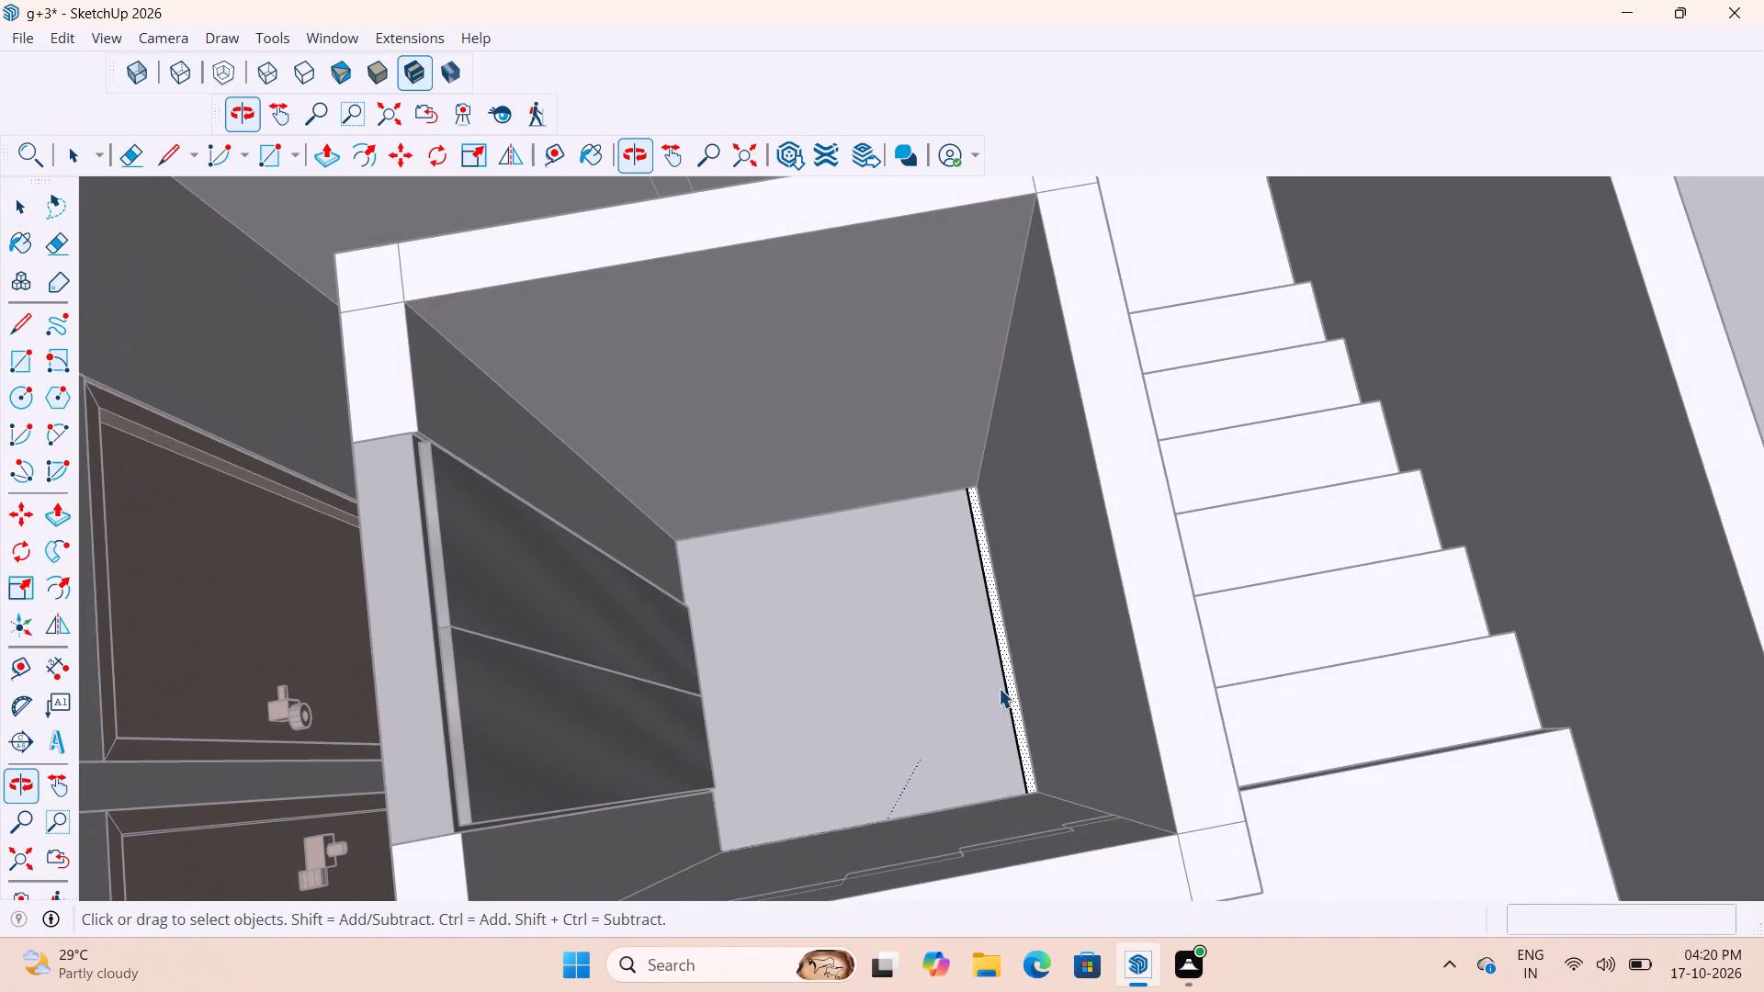
scroll(1029, 682, "up", 13)
scroll(968, 576, "down", 5)
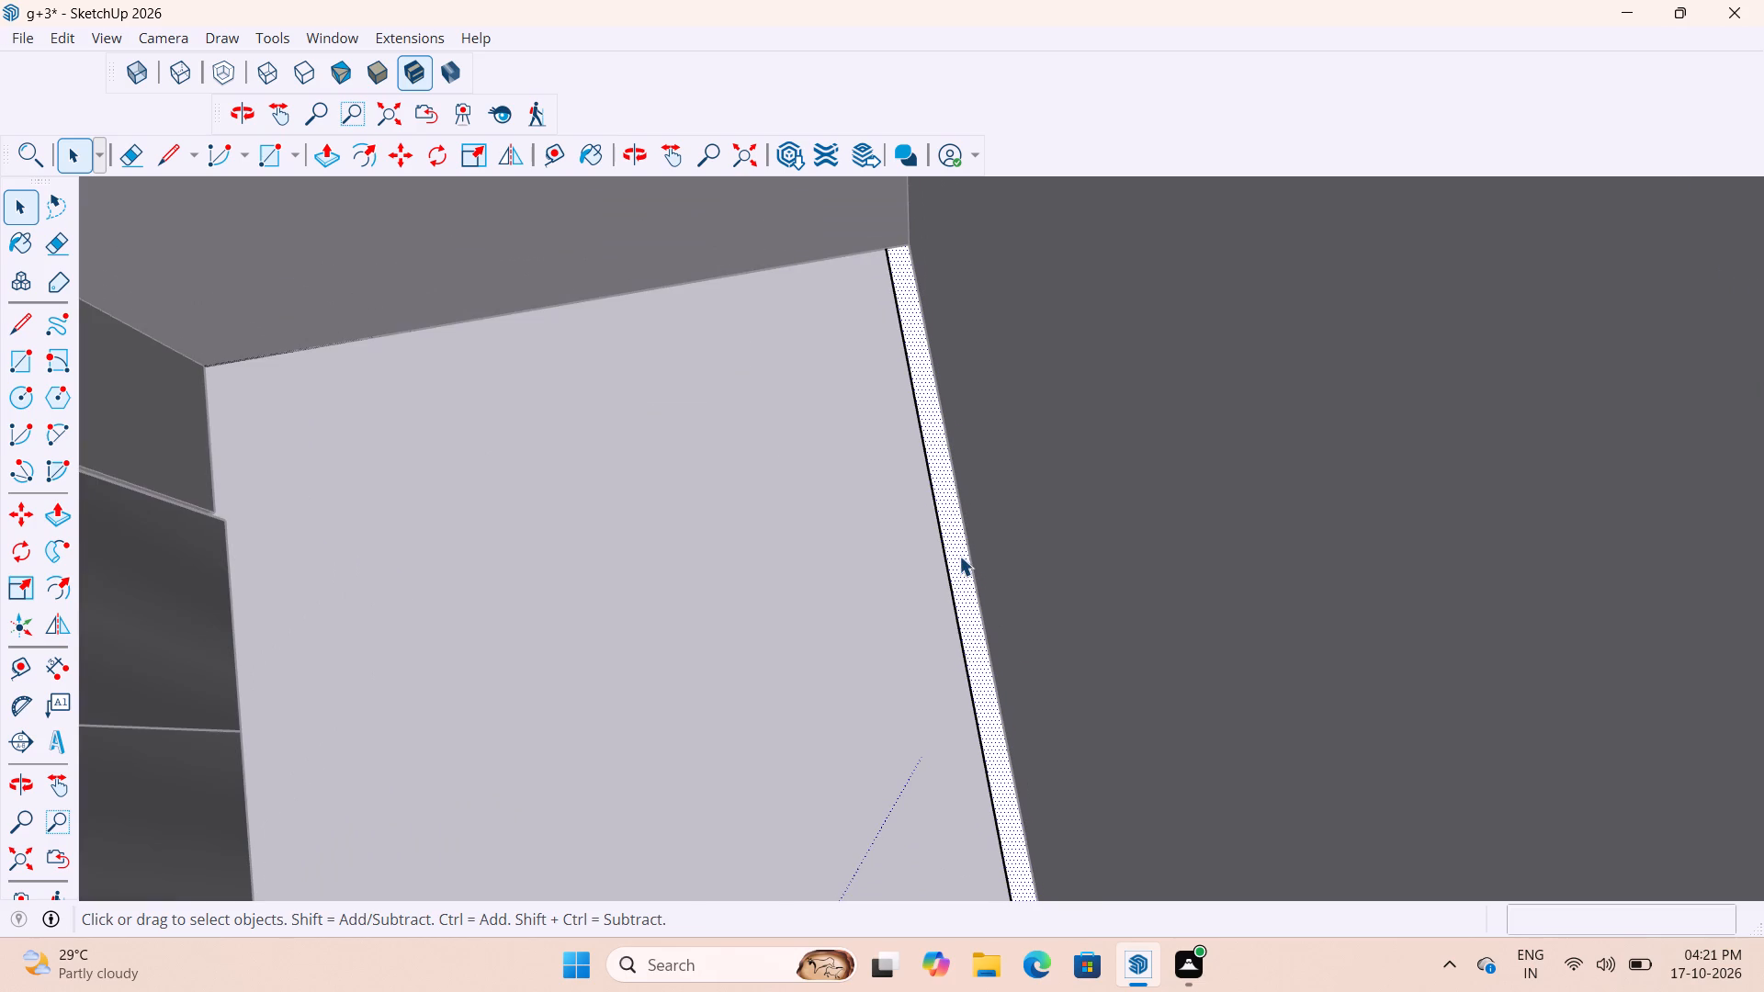
double_click(956, 551)
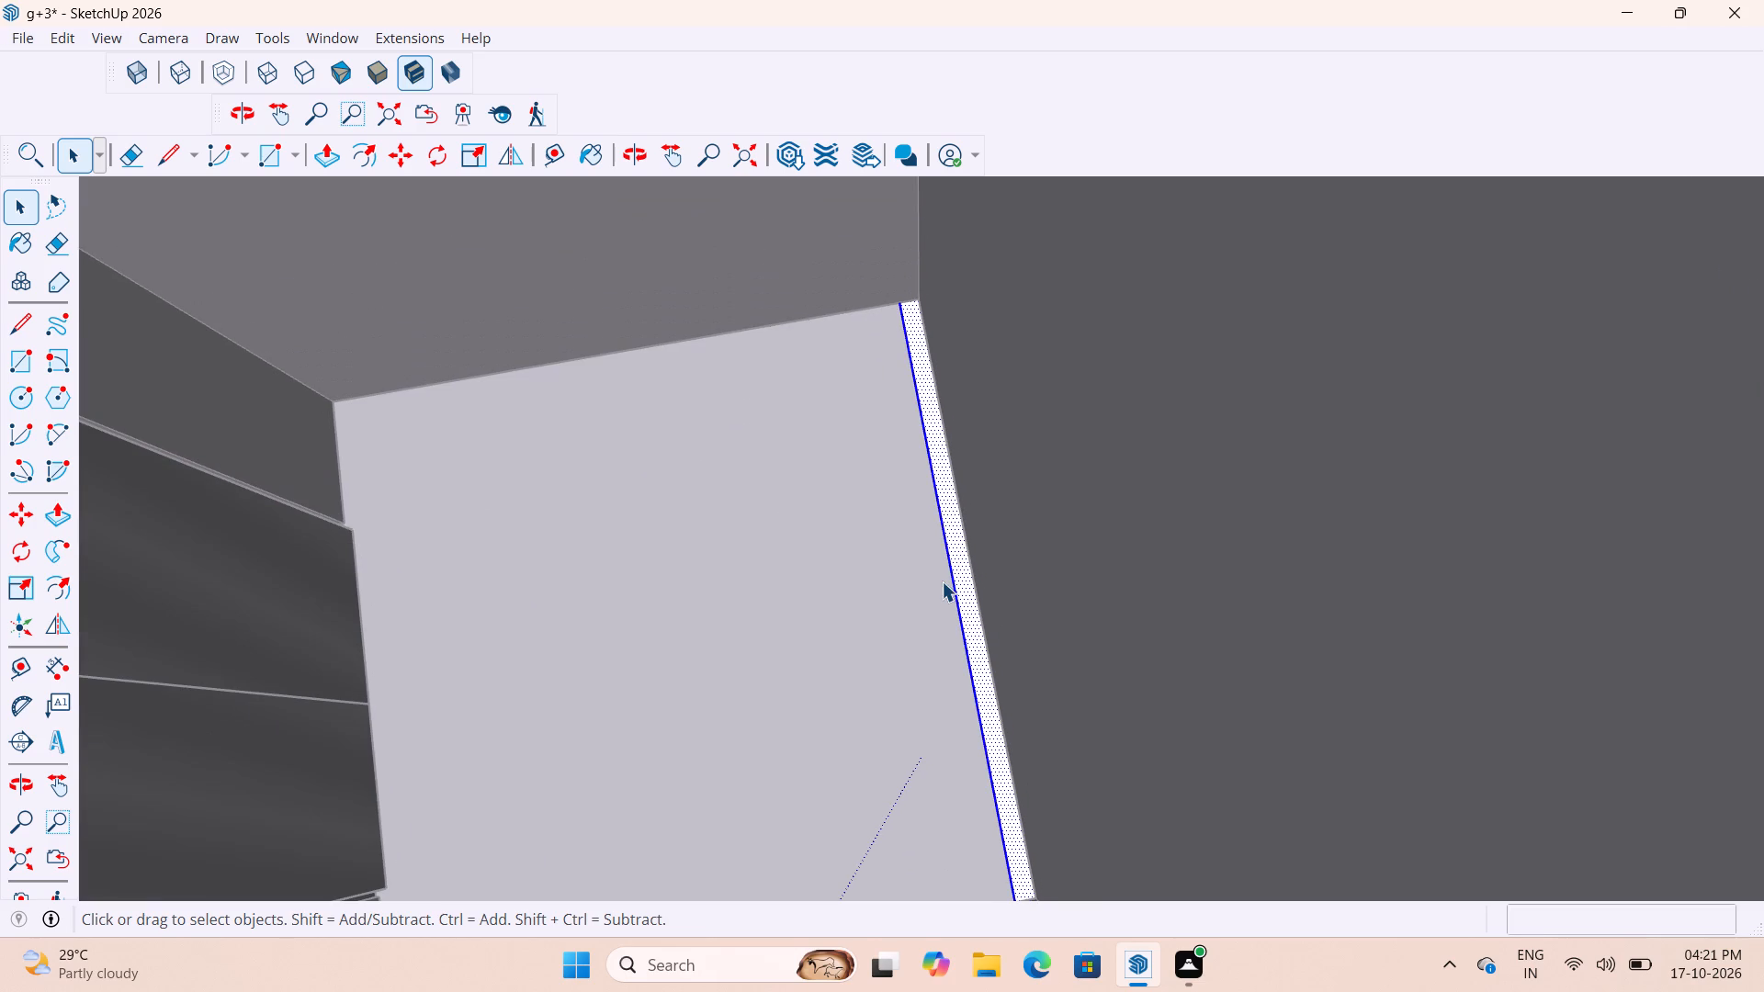
key("m")
left_click(940, 520)
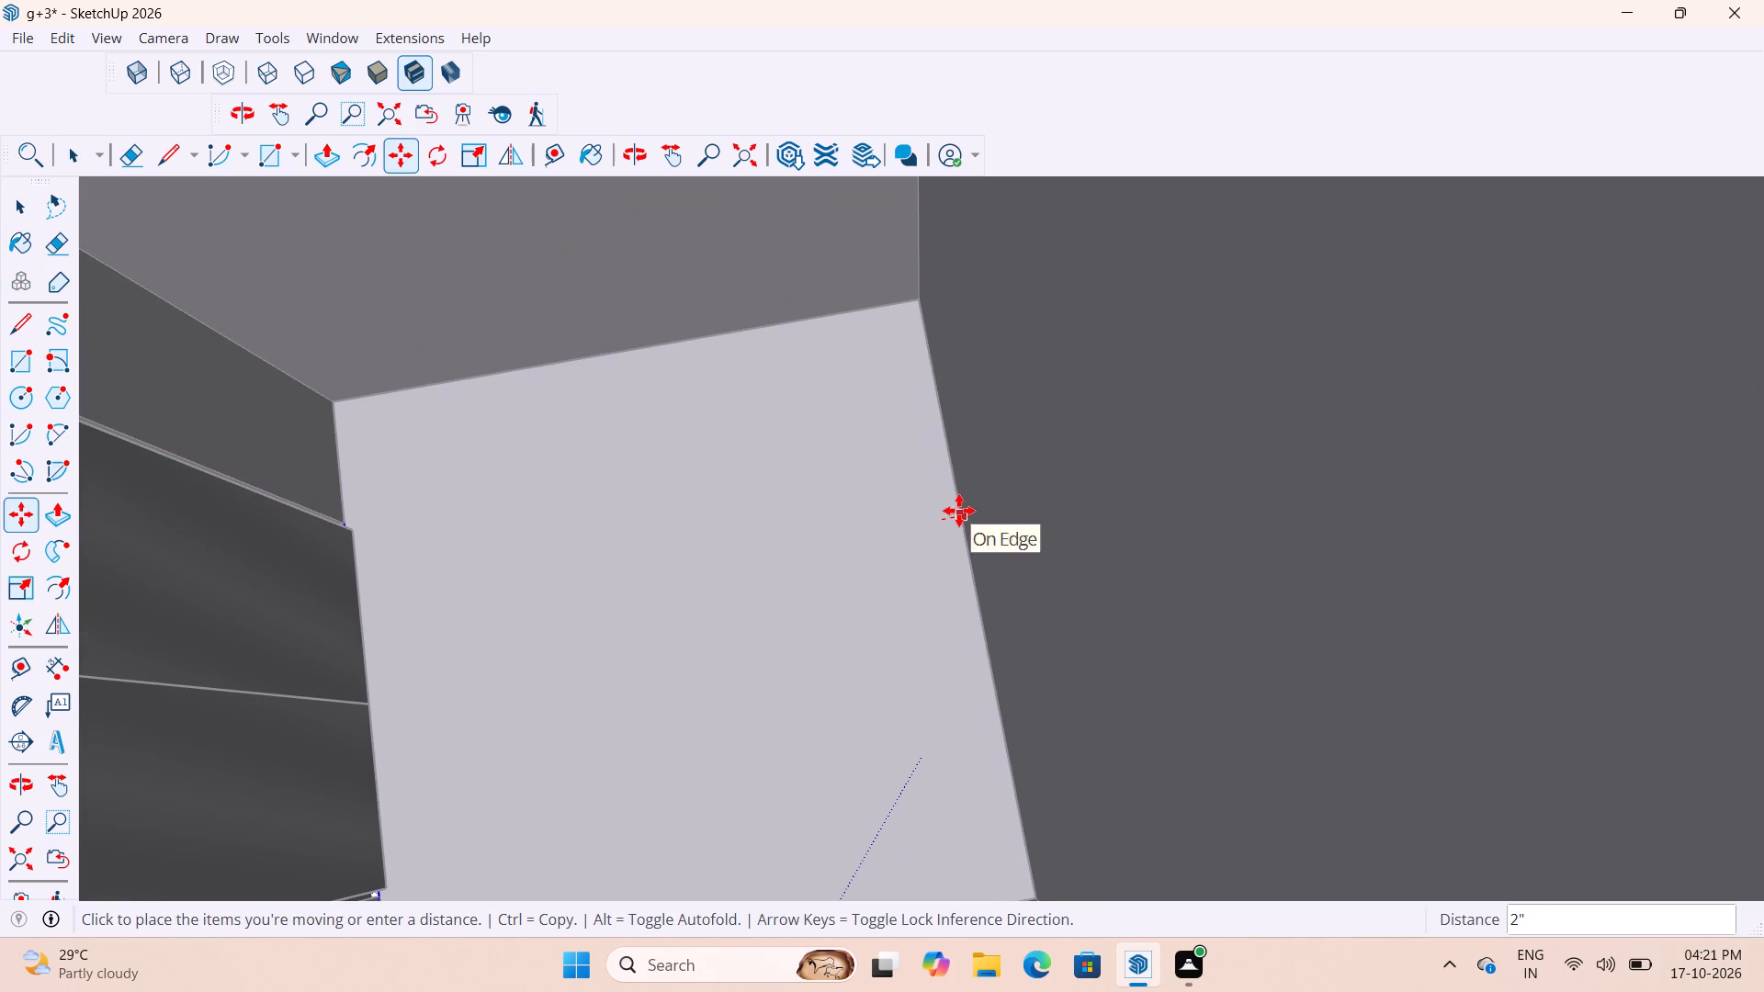
left_click(959, 511)
scroll(904, 510, "down", 17)
key("space")
key("space")
left_click(1267, 522)
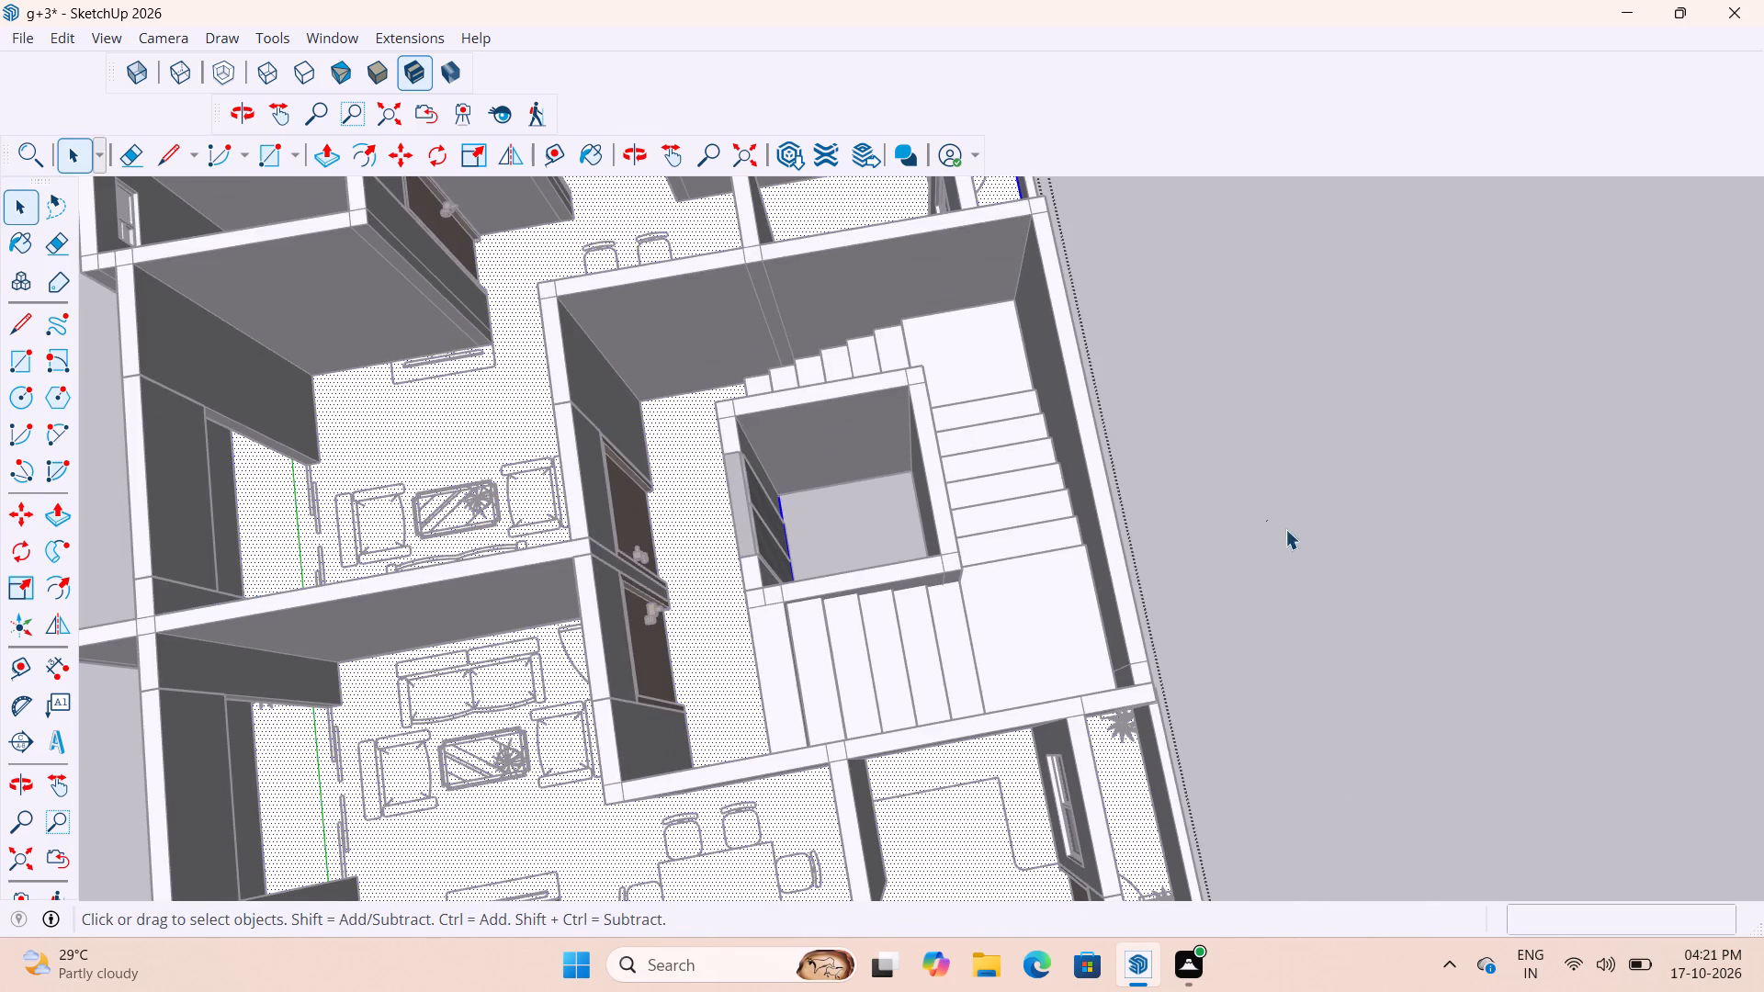
Examine the floor slab around the lift shaft, the lobby and the staircase of the apartment floor.
middle_click_drag(1263, 517, 1020, 366)
middle_click_drag(1306, 634, 1283, 665)
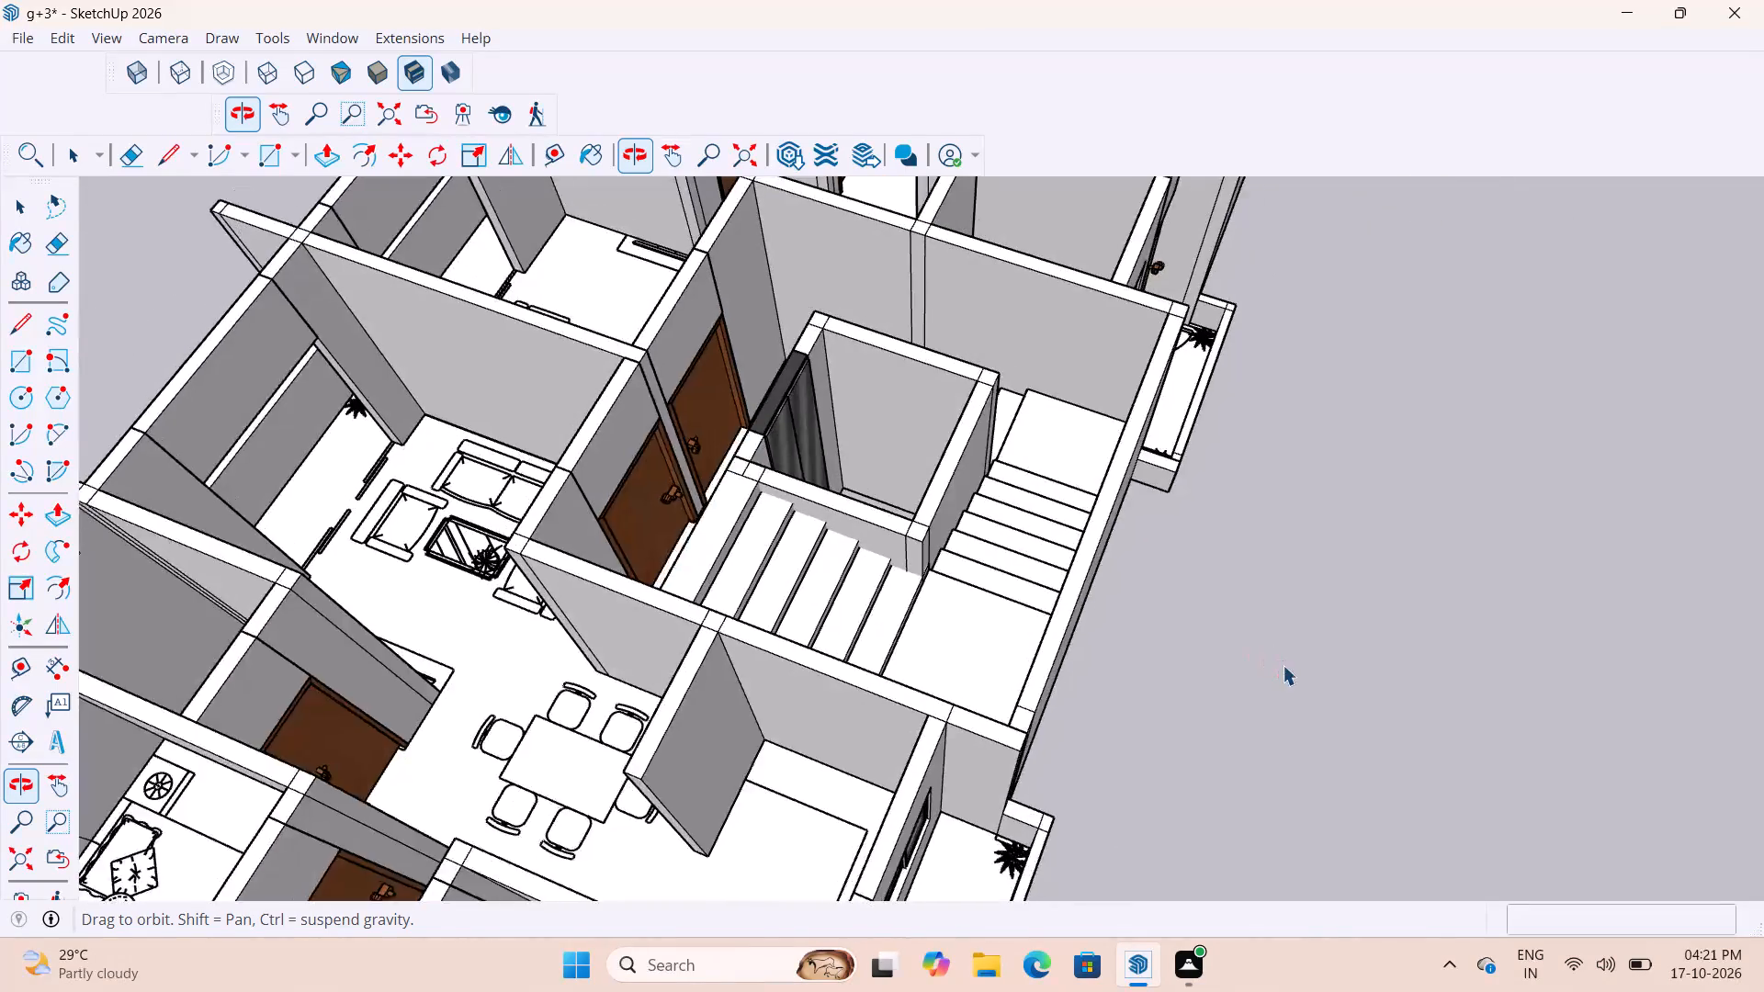
middle_click_drag(1283, 665, 1281, 664)
scroll(1283, 665, "up", 1)
scroll(1289, 667, "down", 10)
middle_click_drag(1048, 548, 1283, 517)
scroll(1006, 500, "up", 1)
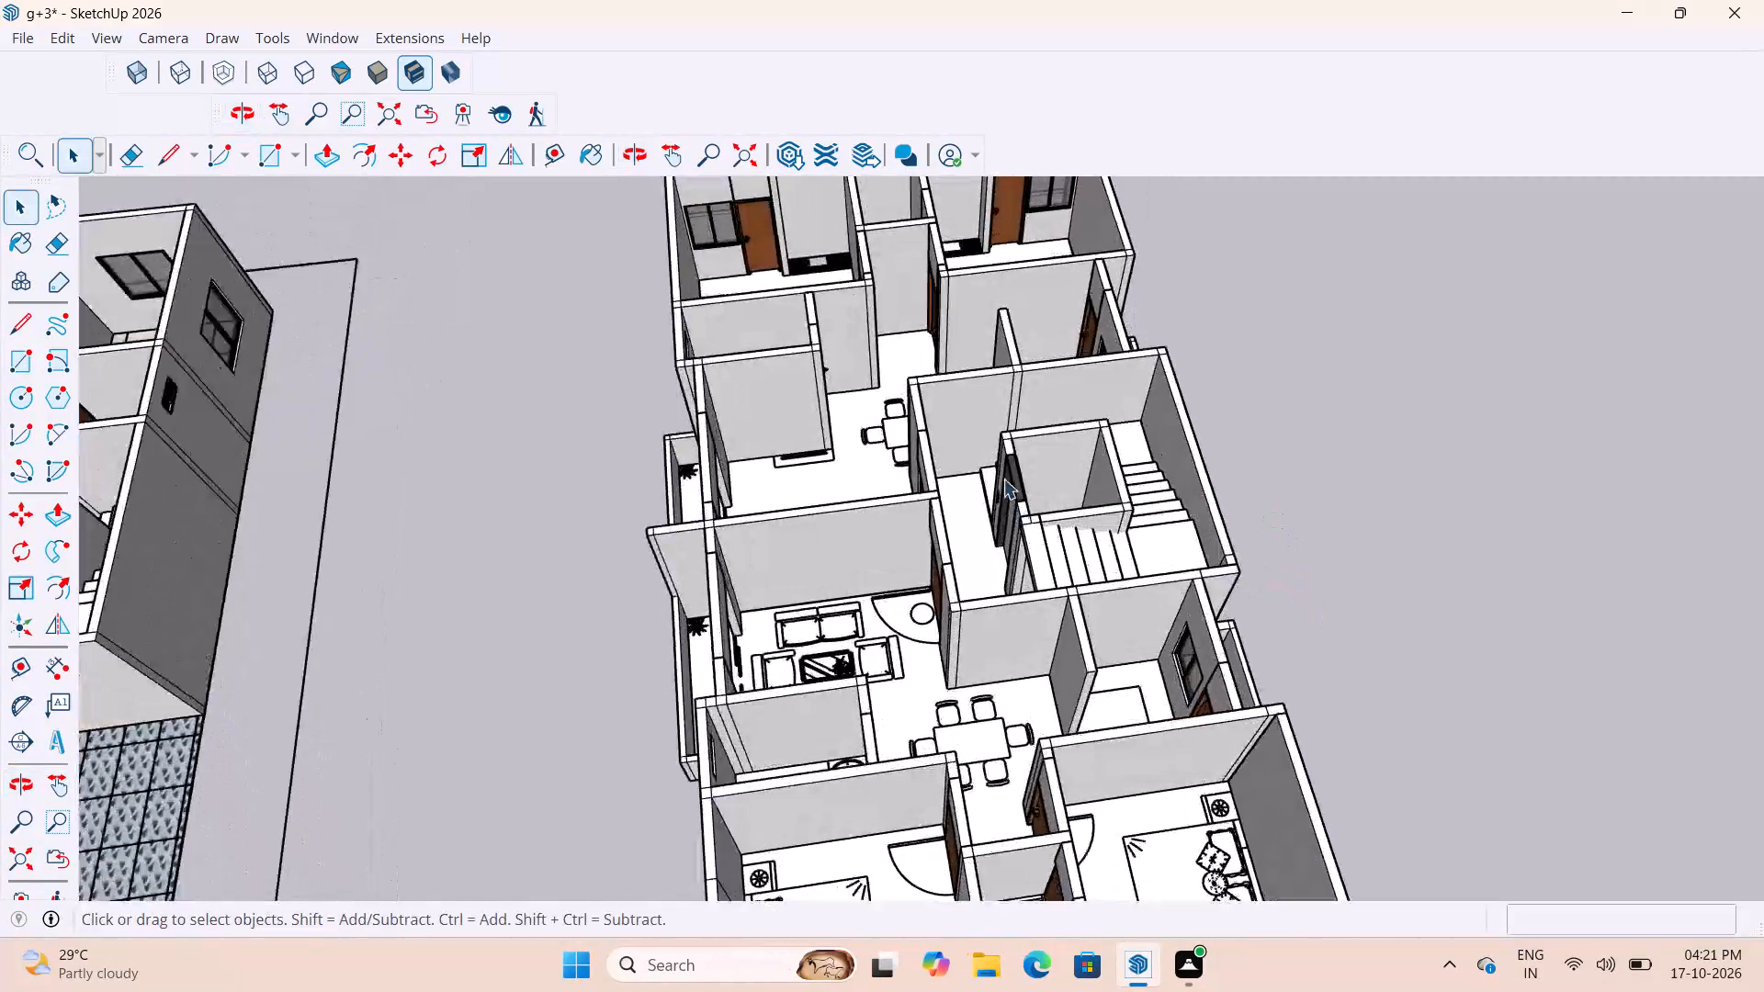
scroll(1003, 479, "up", 11)
middle_click_drag(1044, 506, 923, 661)
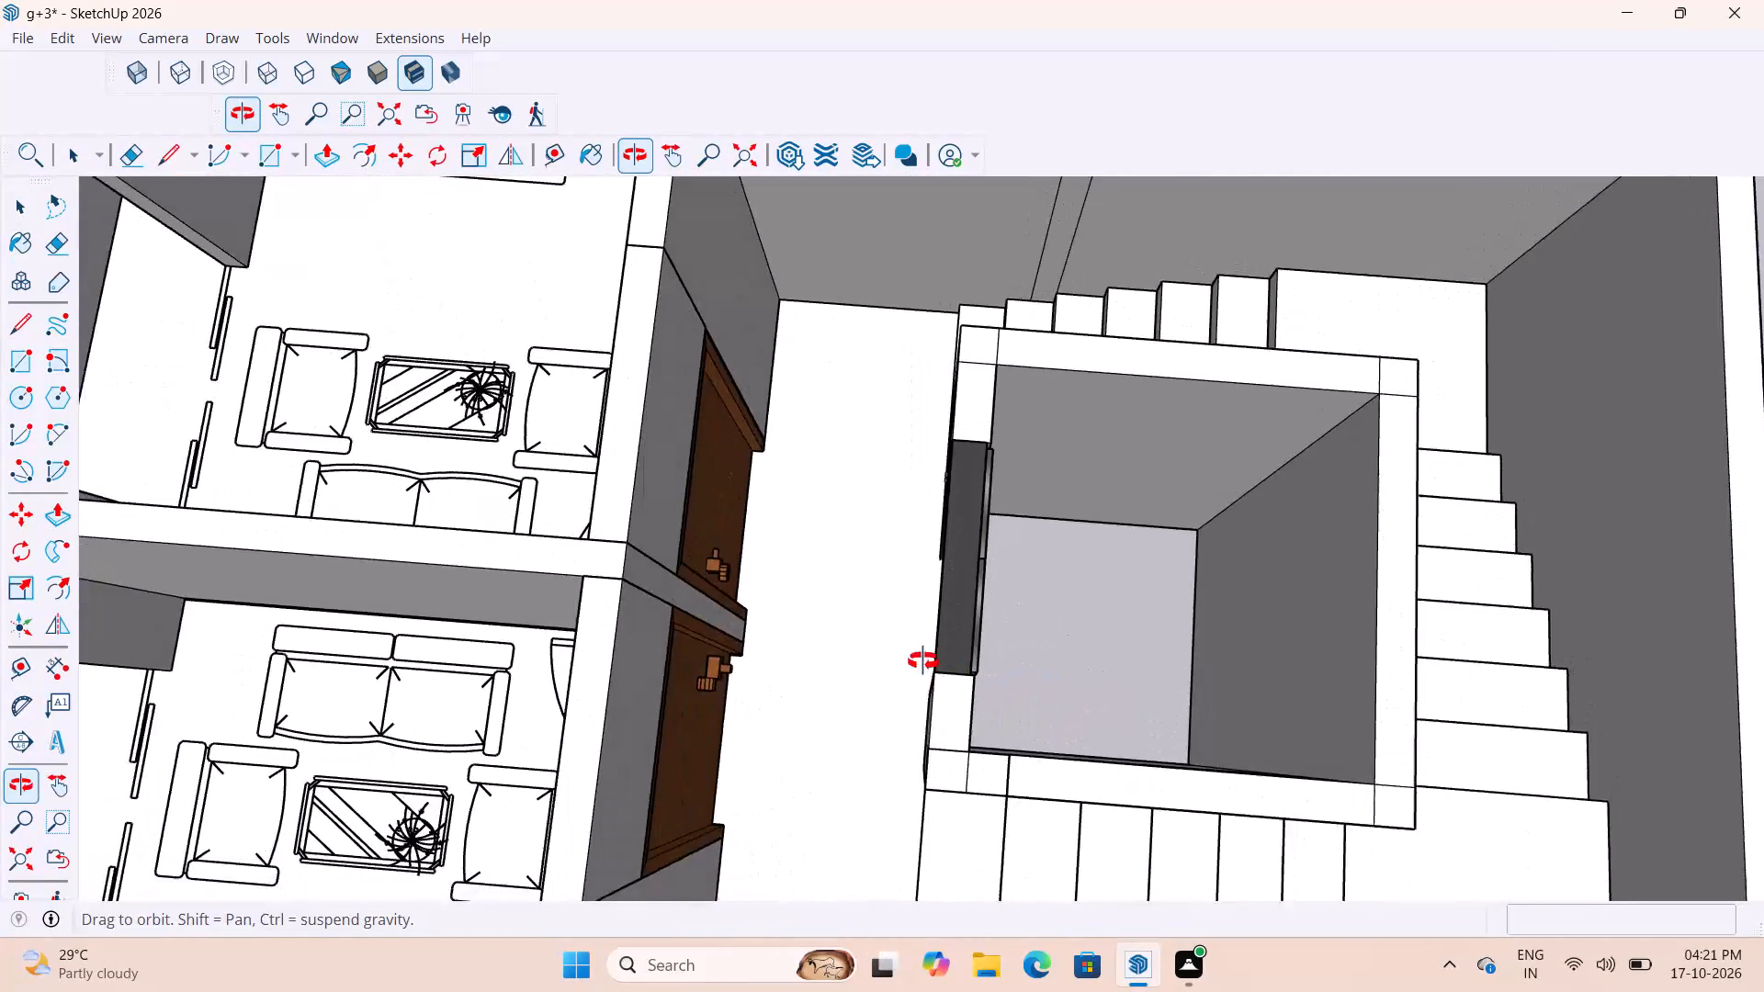
middle_click_drag(923, 661, 1032, 569)
scroll(1027, 557, "down", 11)
scroll(955, 675, "up", 11)
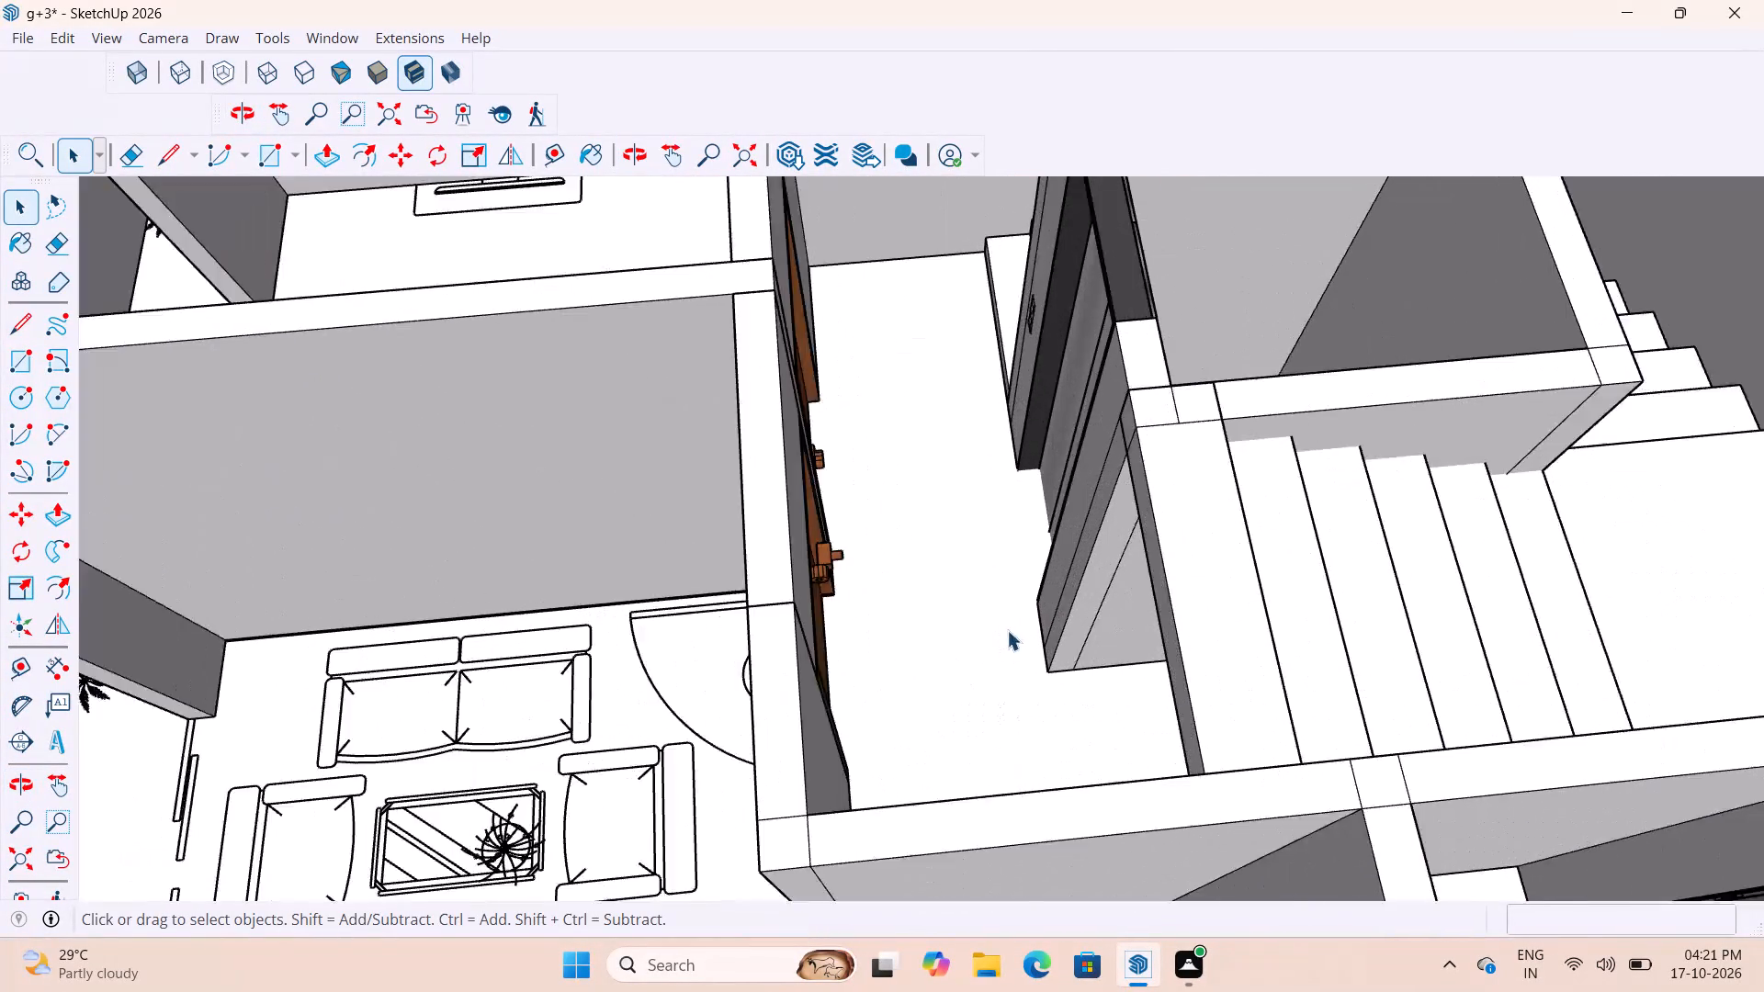
scroll(1007, 630, "up", 3)
scroll(1203, 688, "up", 4)
scroll(1181, 642, "down", 6)
scroll(1253, 603, "down", 5)
scroll(1201, 637, "up", 4)
middle_click_drag(1328, 585, 1371, 530)
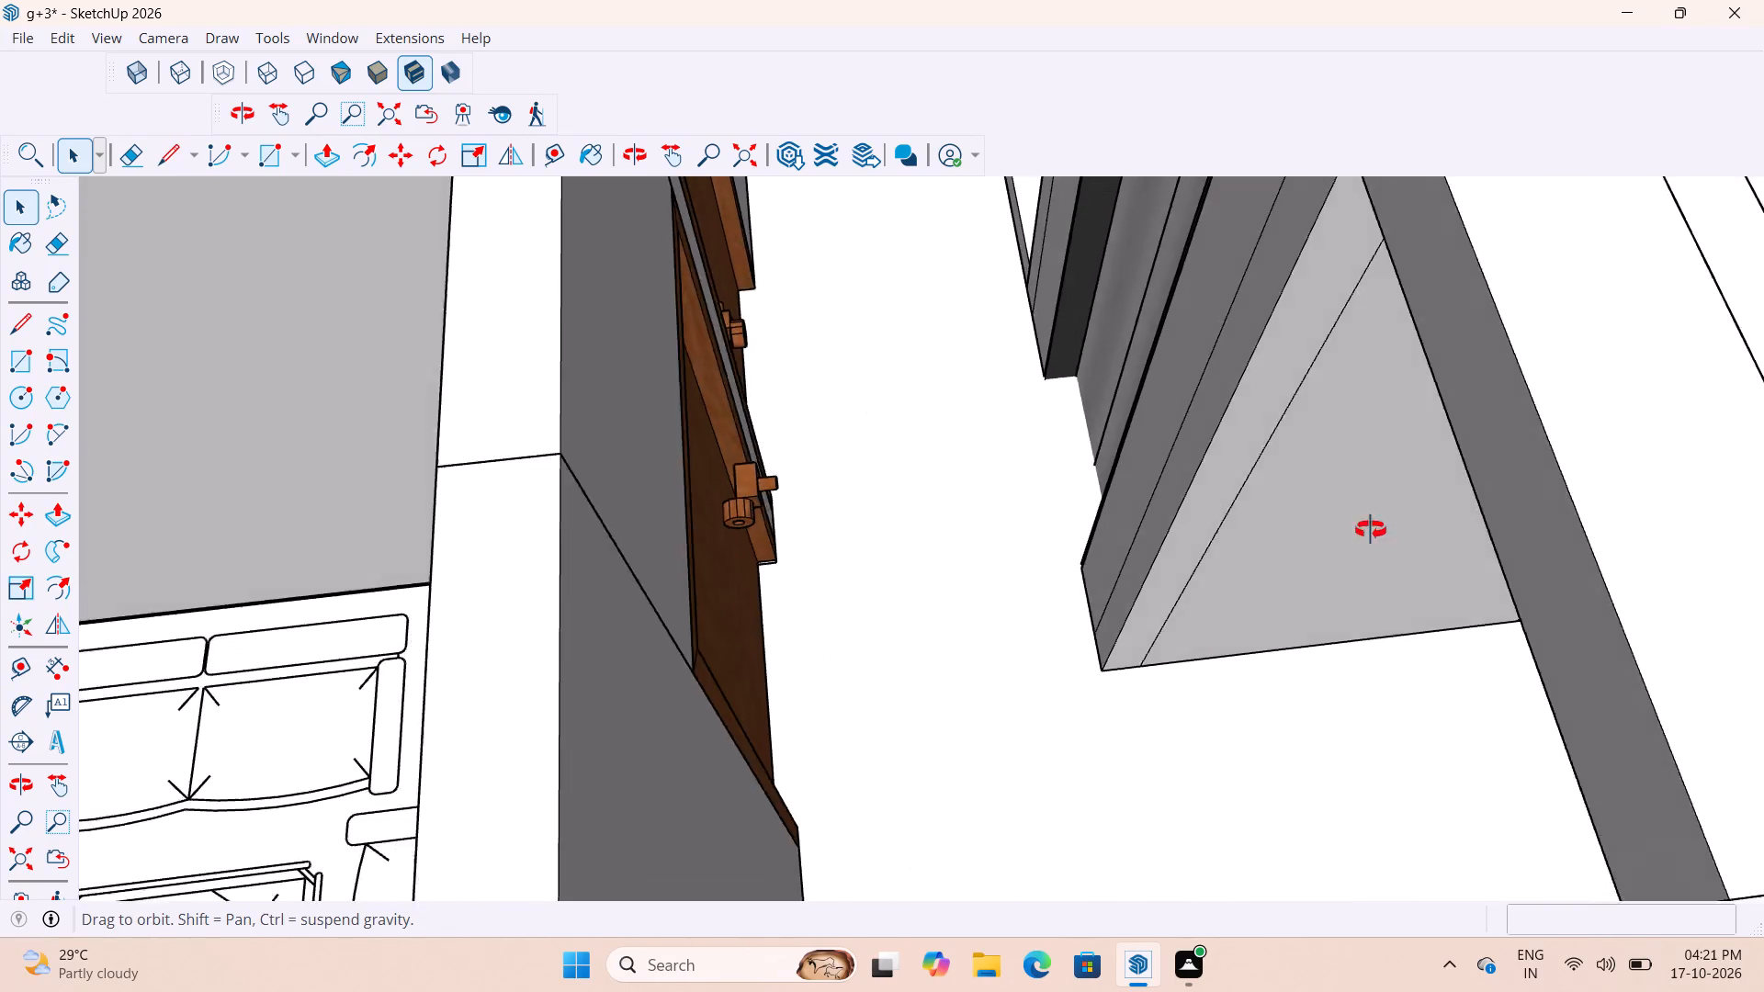
middle_click_drag(1371, 530, 1404, 508)
scroll(1237, 568, "down", 8)
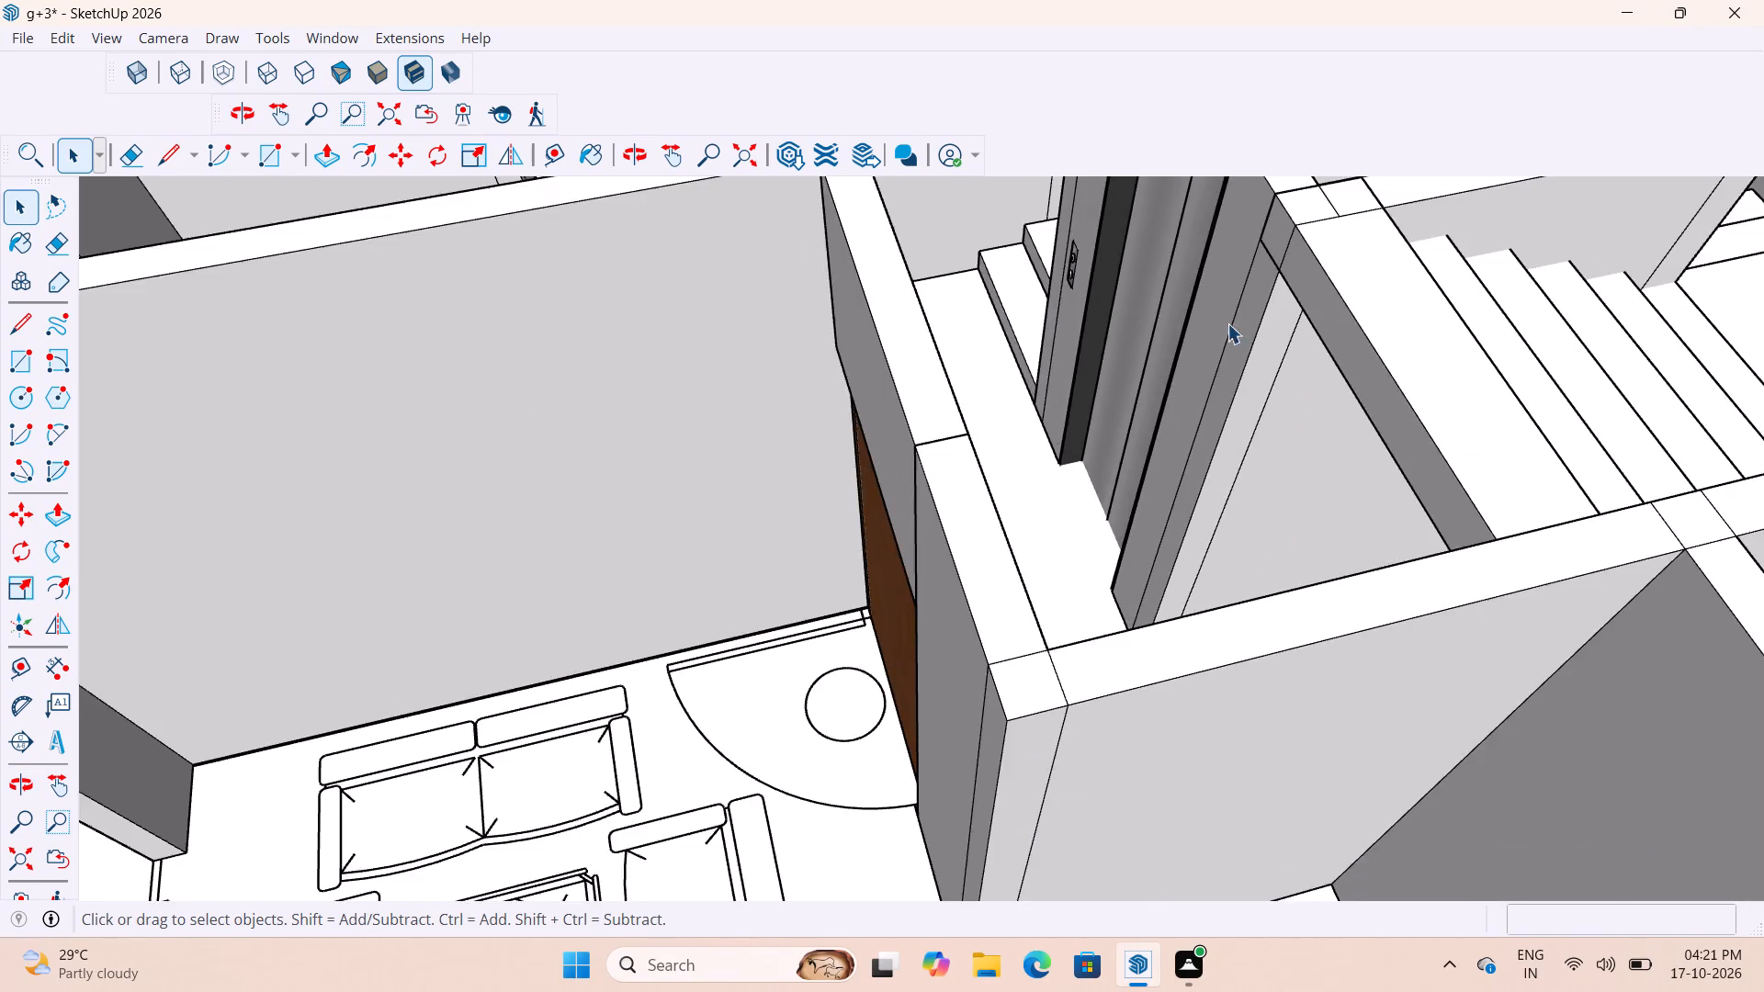
scroll(1227, 323, "down", 4)
scroll(1249, 325, "up", 4)
scroll(1245, 395, "down", 13)
scroll(1047, 494, "down", 2)
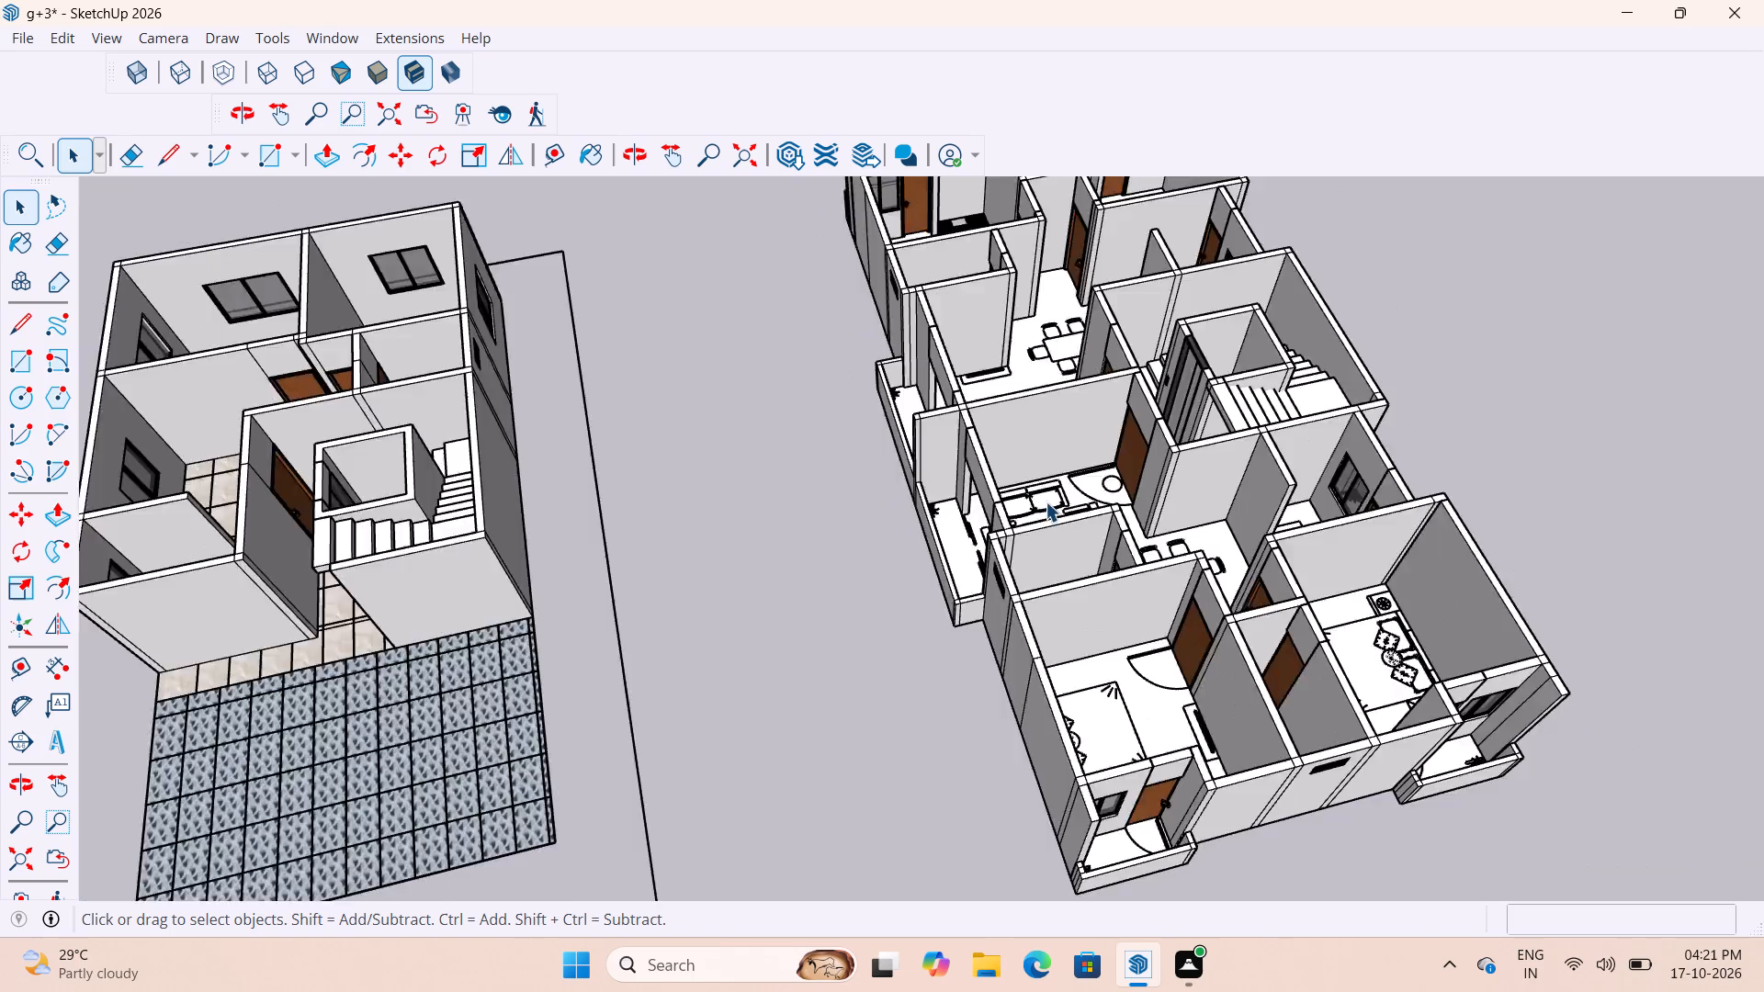
Examine the apartment floor's balconies, bedrooms and outer walls at both ends of the plan.
scroll(1046, 502, "down", 9)
middle_click_drag(978, 609, 936, 620)
scroll(1227, 596, "up", 15)
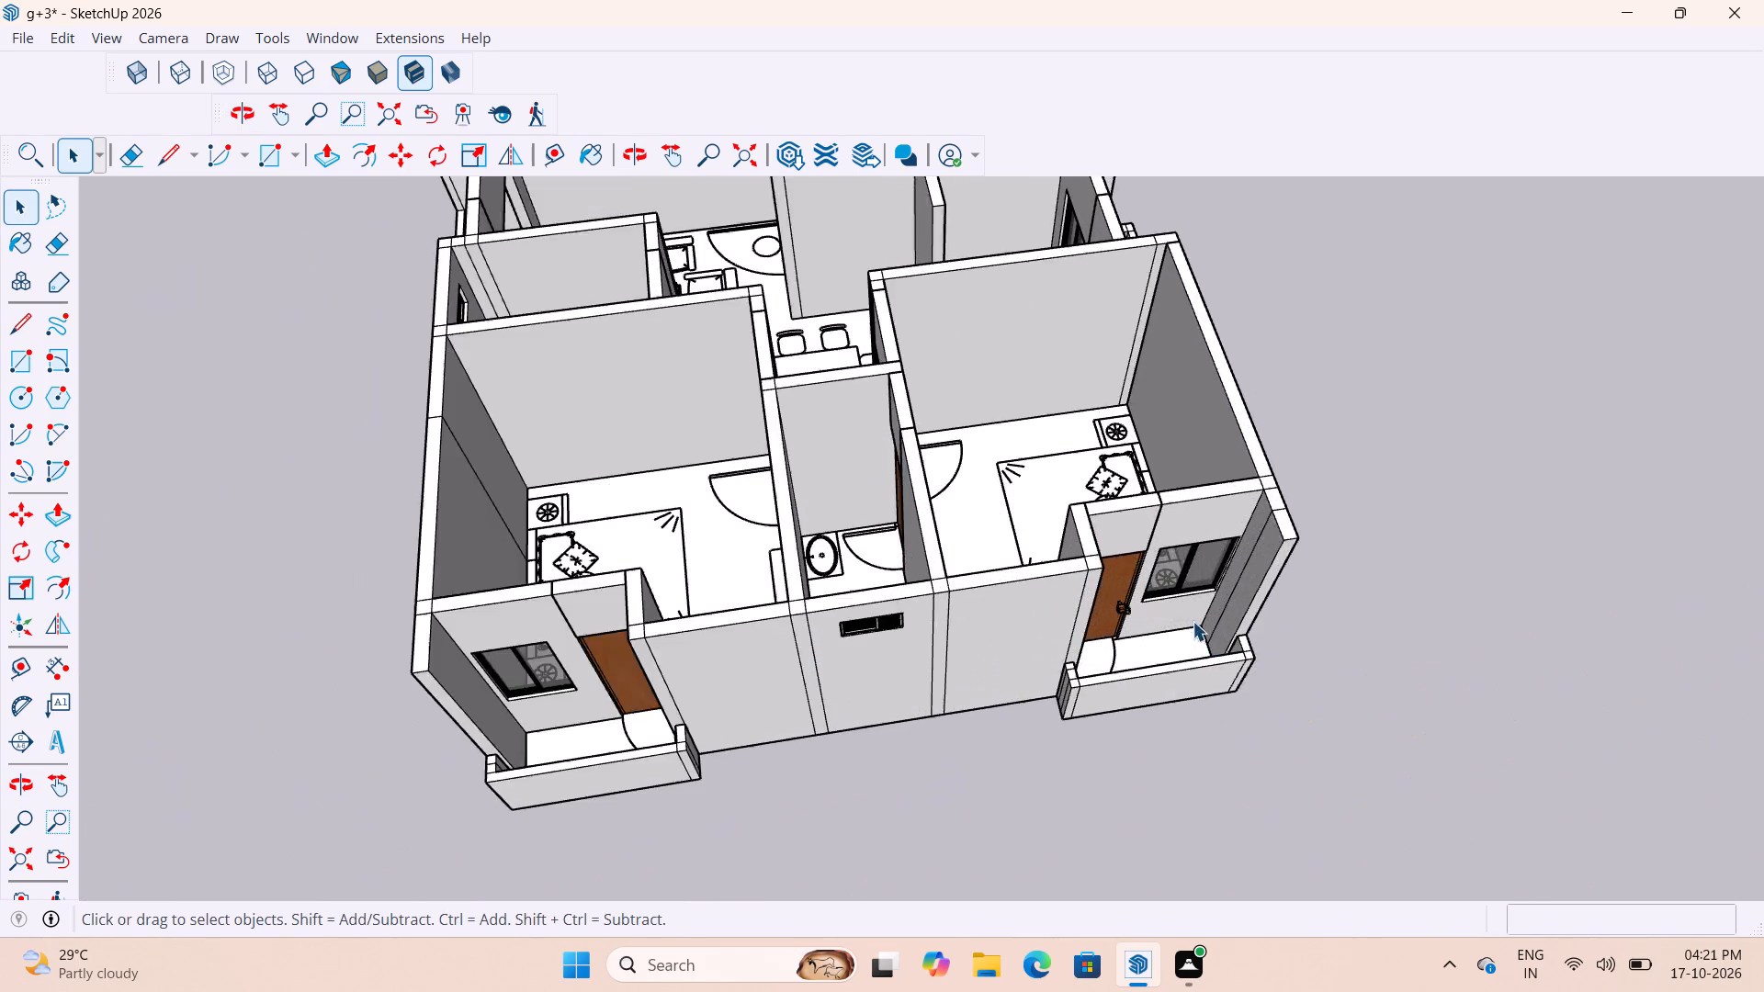
middle_click_drag(1193, 621, 996, 738)
scroll(1204, 722, "up", 14)
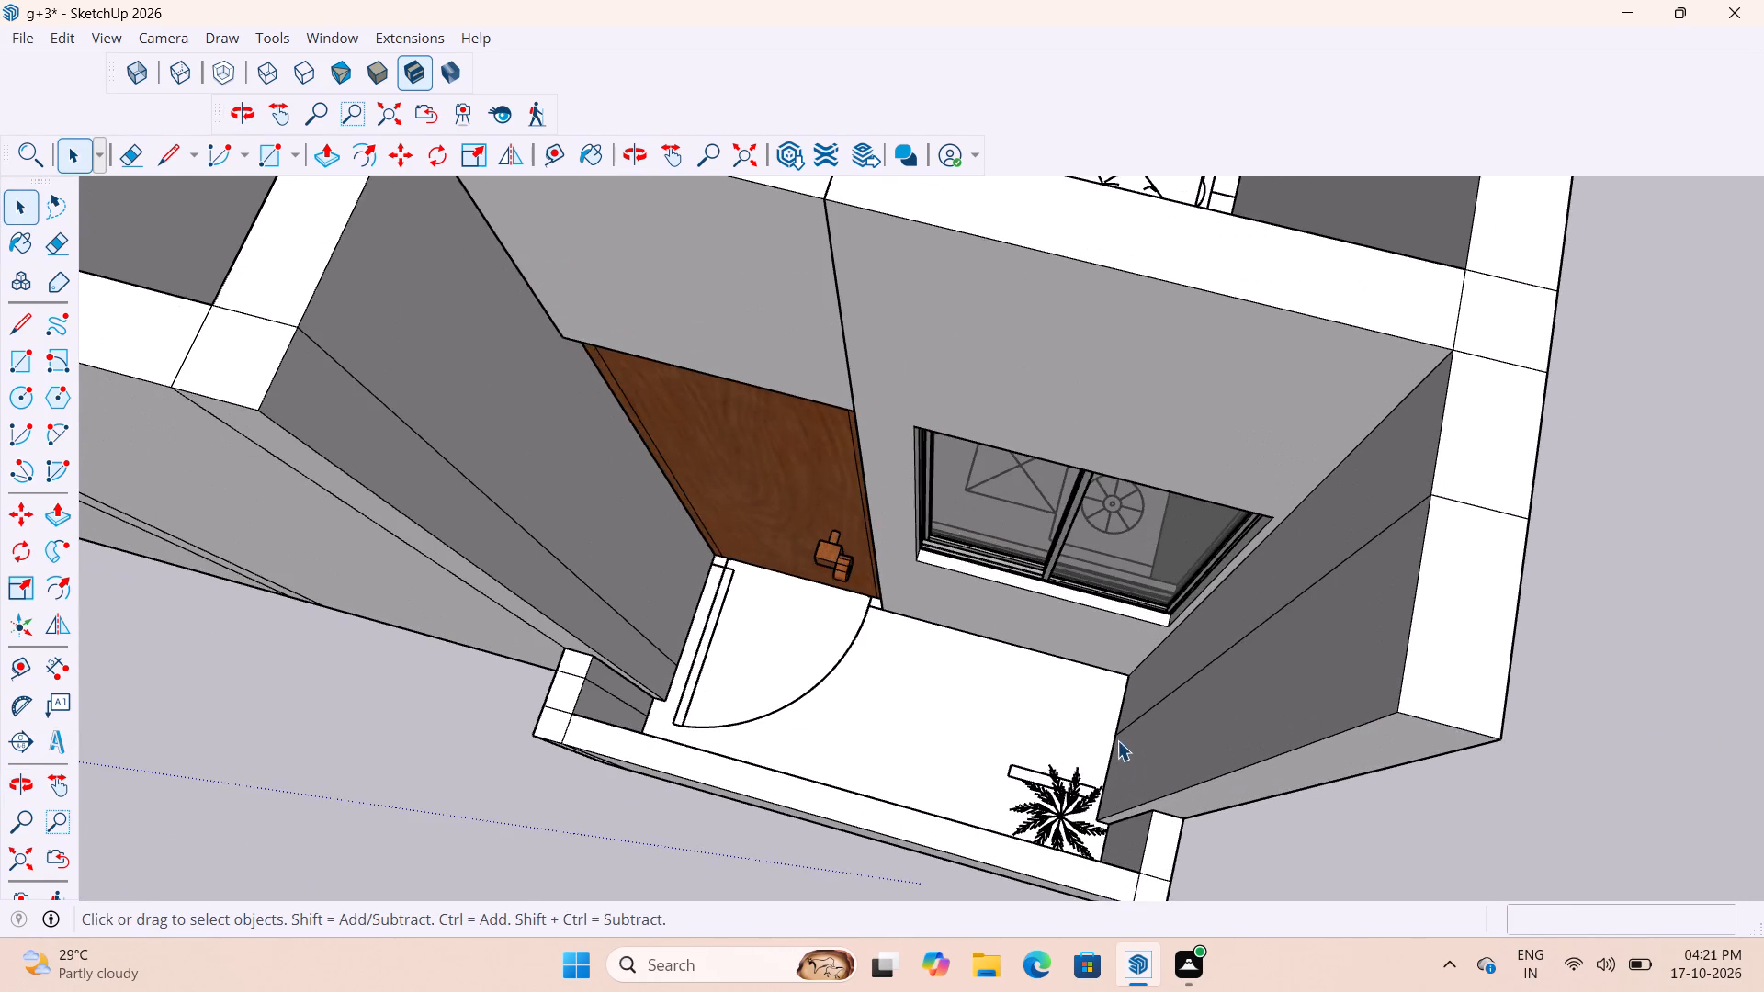
scroll(1117, 740, "down", 20)
scroll(1117, 740, "down", 4)
scroll(973, 593, "up", 3)
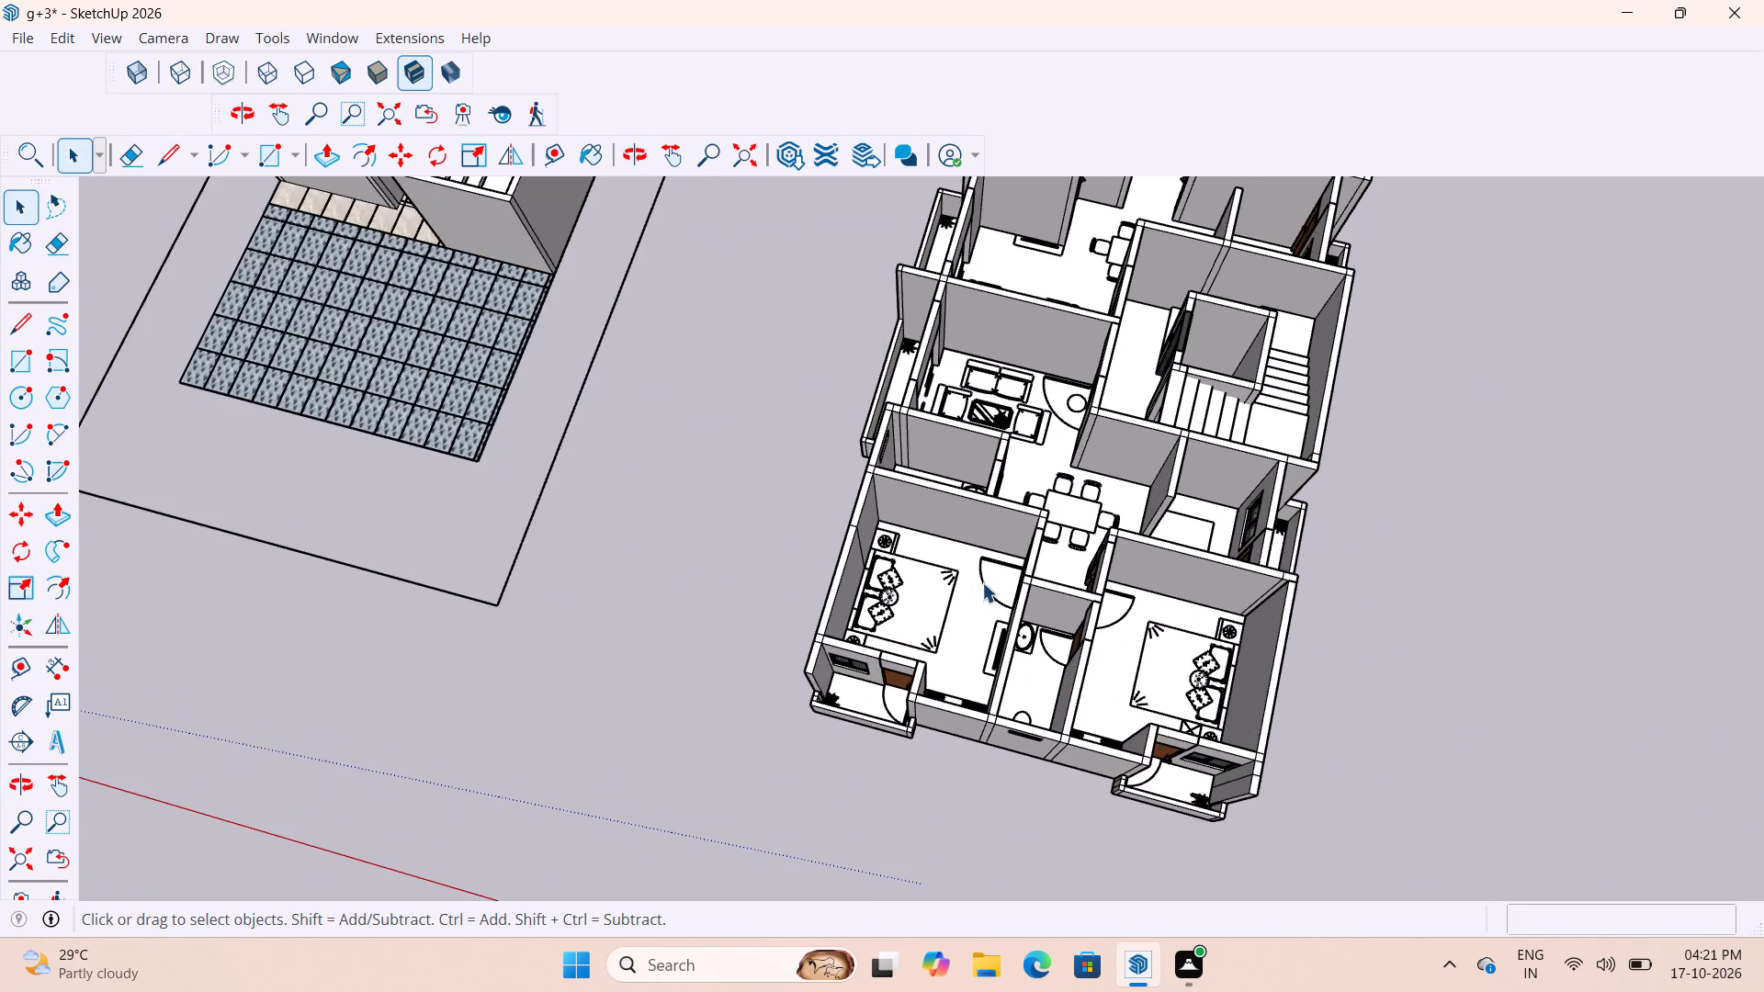
scroll(991, 607, "down", 6)
middle_click_drag(1066, 295, 1361, 197)
scroll(1001, 219, "up", 7)
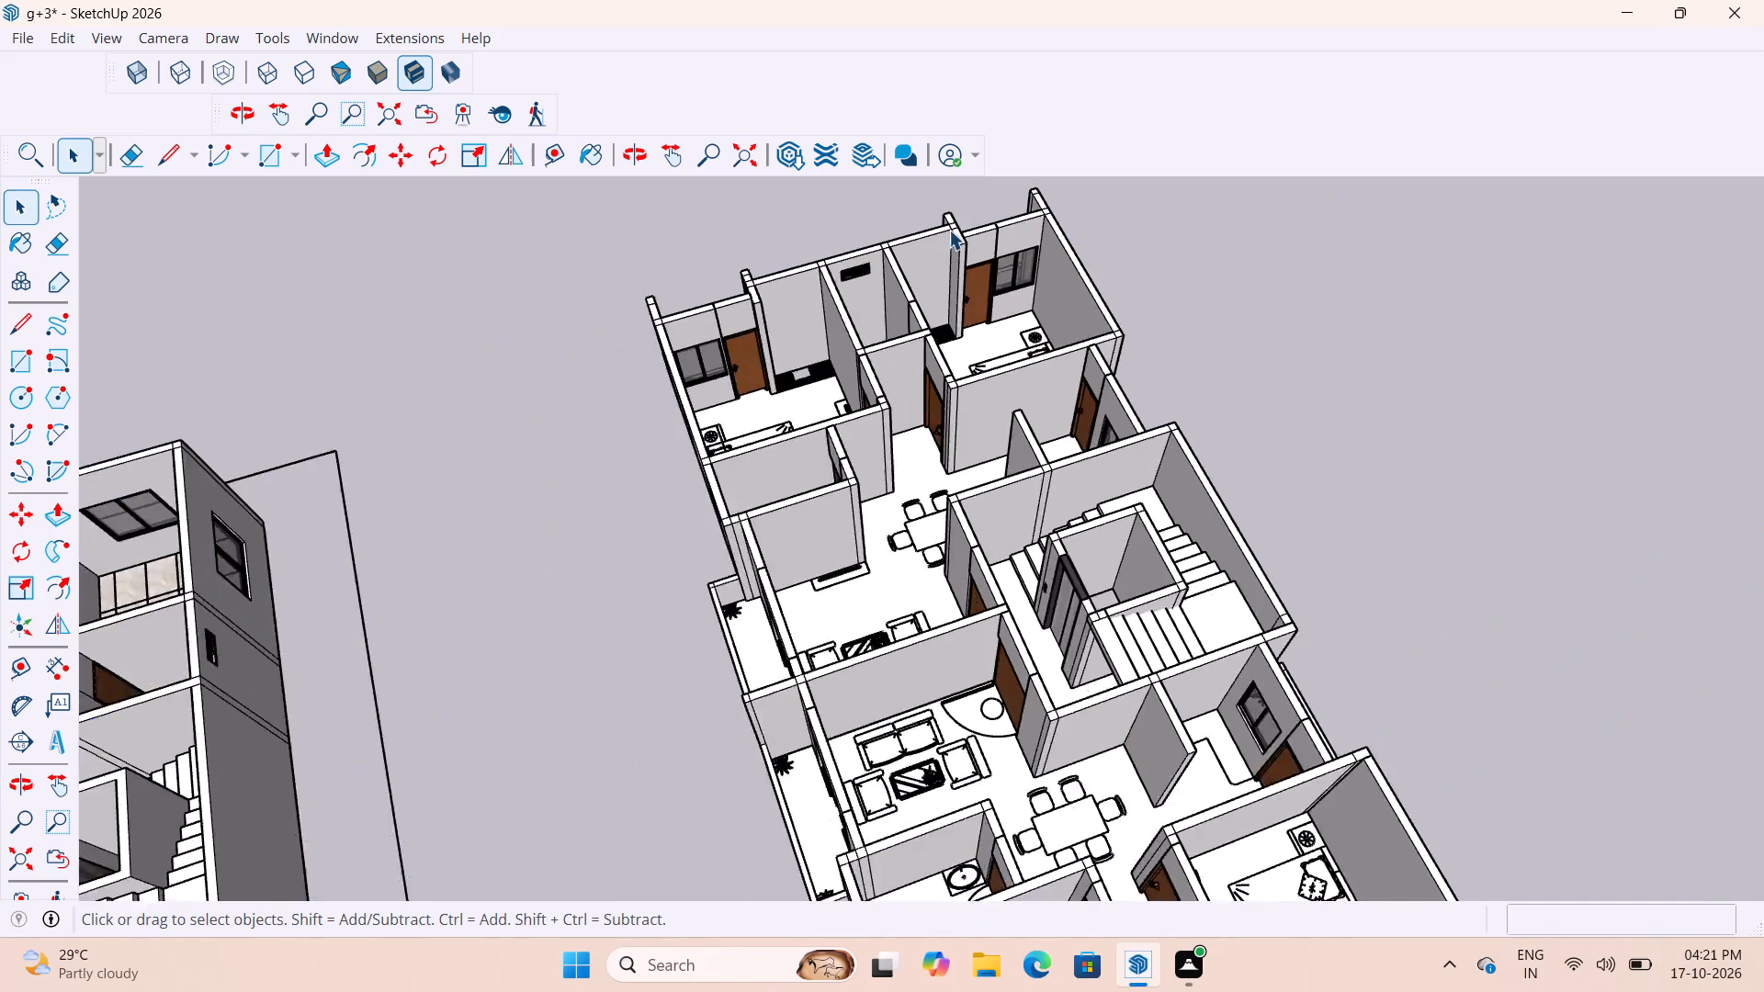
scroll(949, 230, "up", 11)
scroll(989, 479, "down", 18)
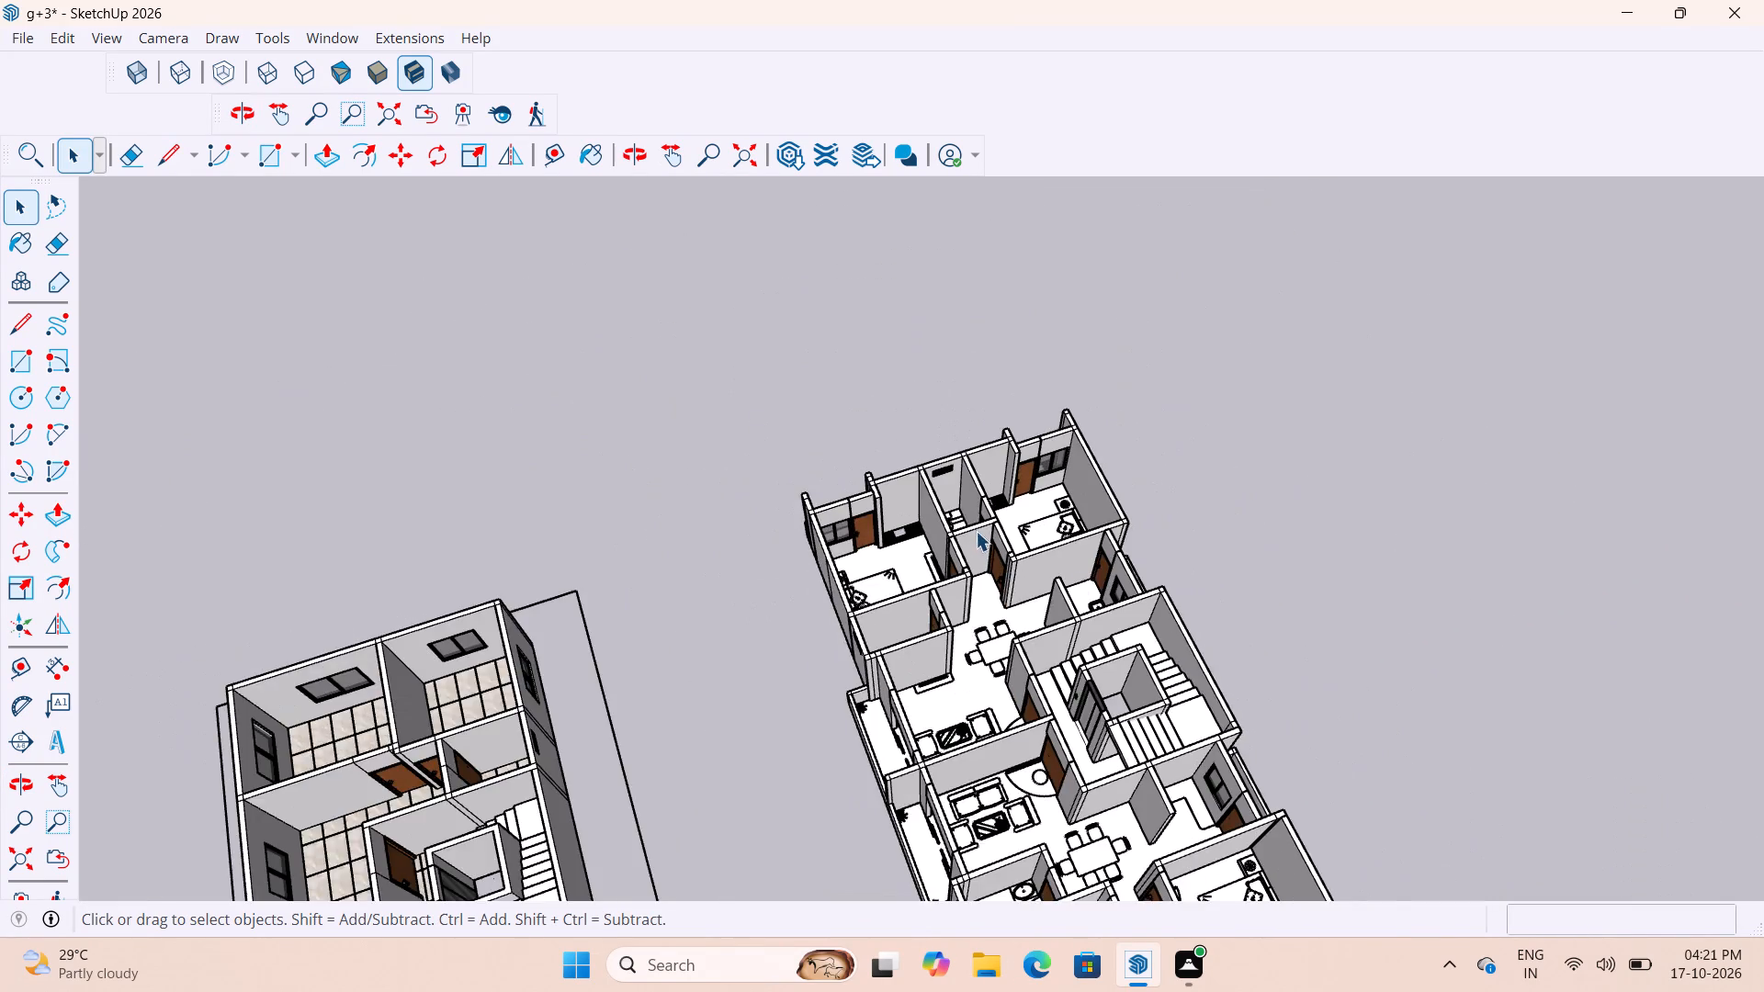
middle_click_drag(1079, 585, 741, 642)
scroll(1046, 437, "up", 9)
scroll(1000, 575, "down", 5)
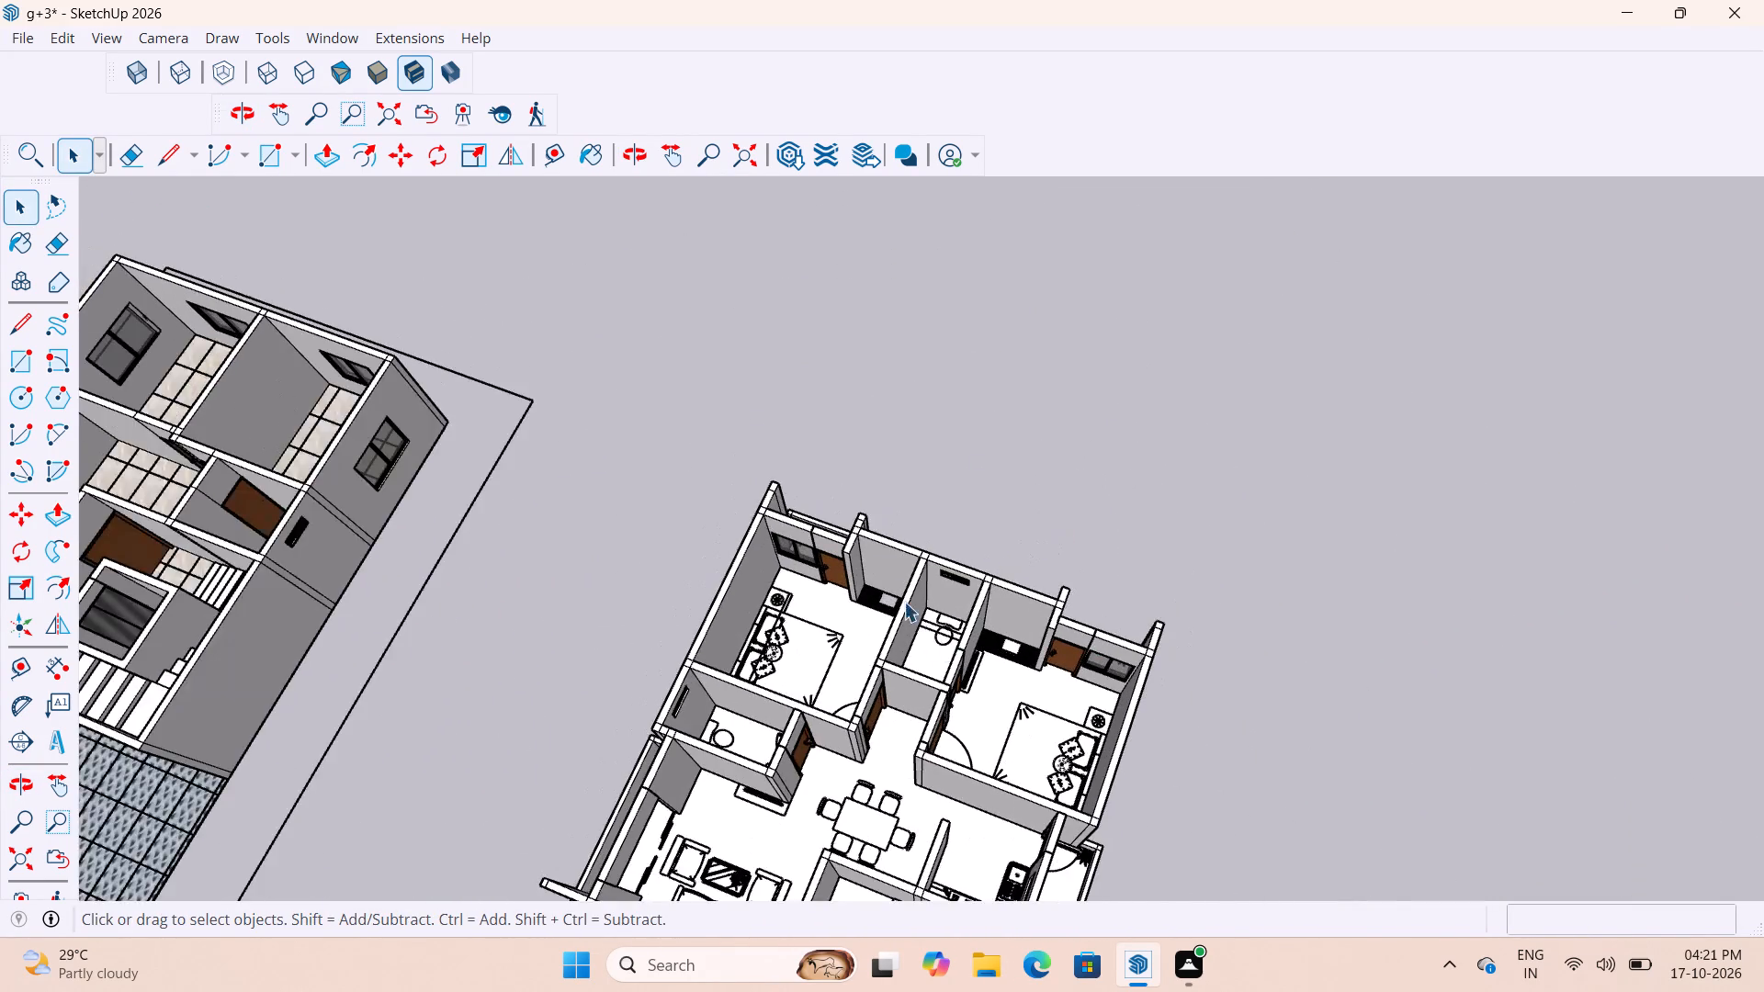
middle_click_drag(912, 598, 1116, 455)
scroll(939, 535, "up", 4)
scroll(732, 607, "down", 1)
scroll(734, 608, "up", 9)
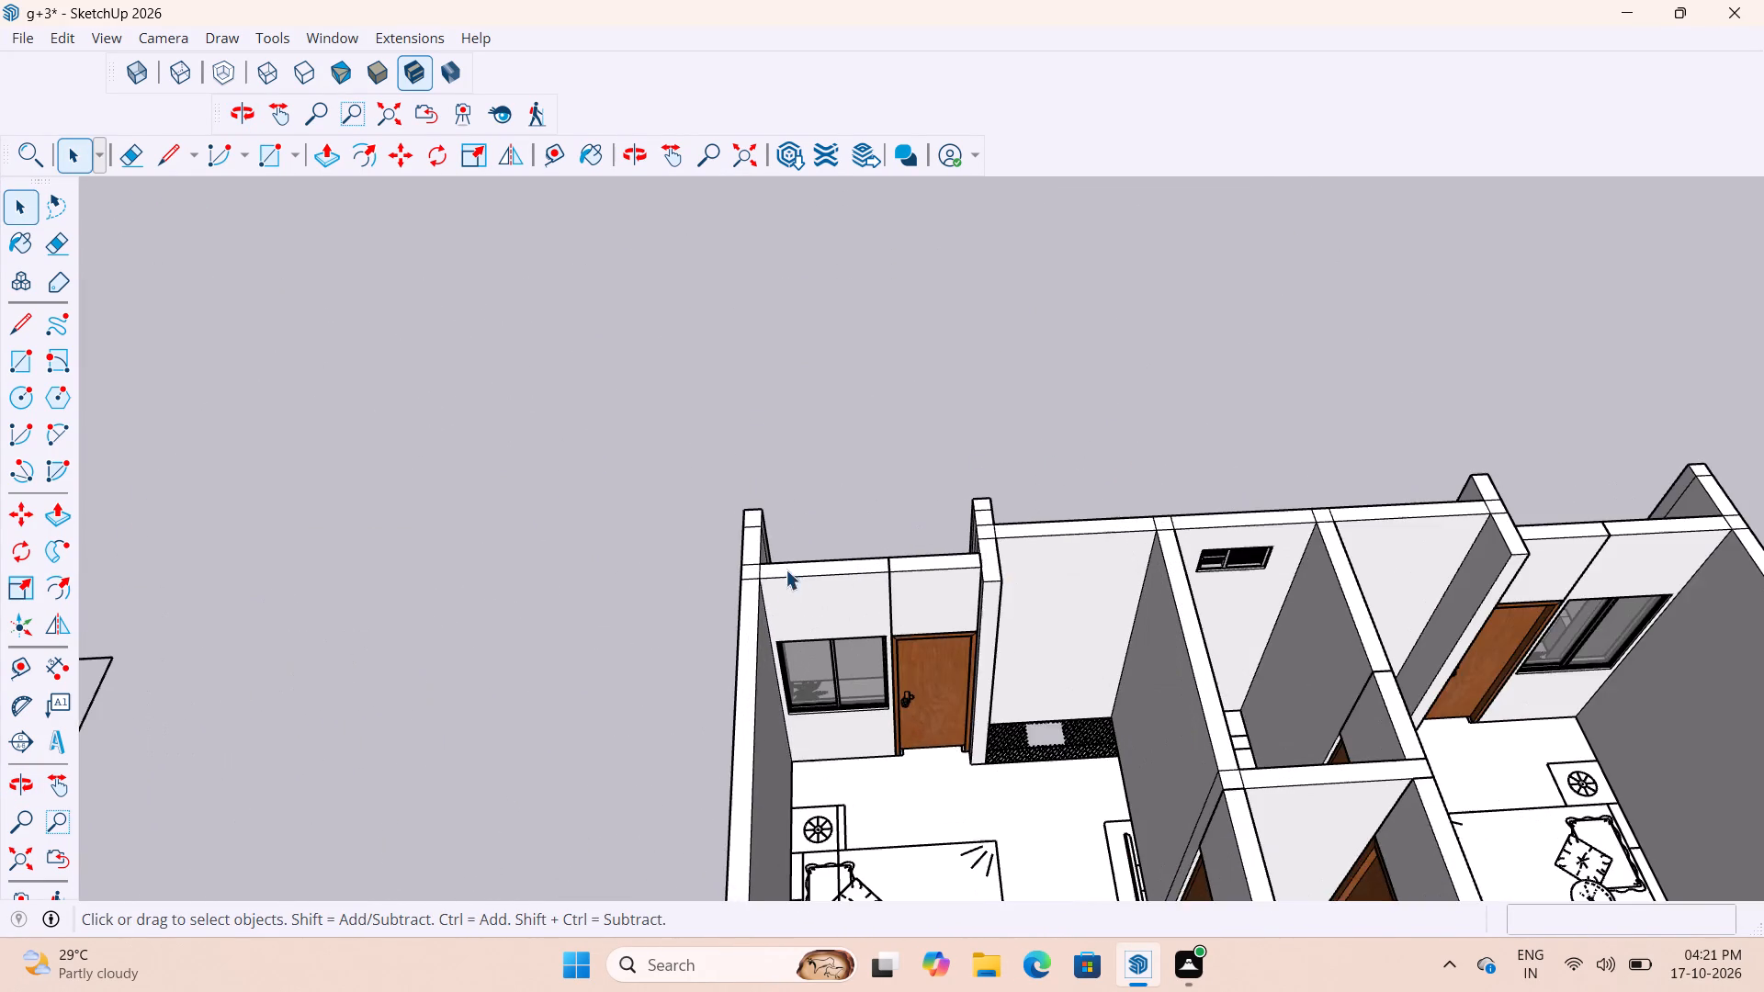
scroll(1091, 548, "up", 8)
scroll(1038, 538, "down", 6)
scroll(955, 551, "down", 11)
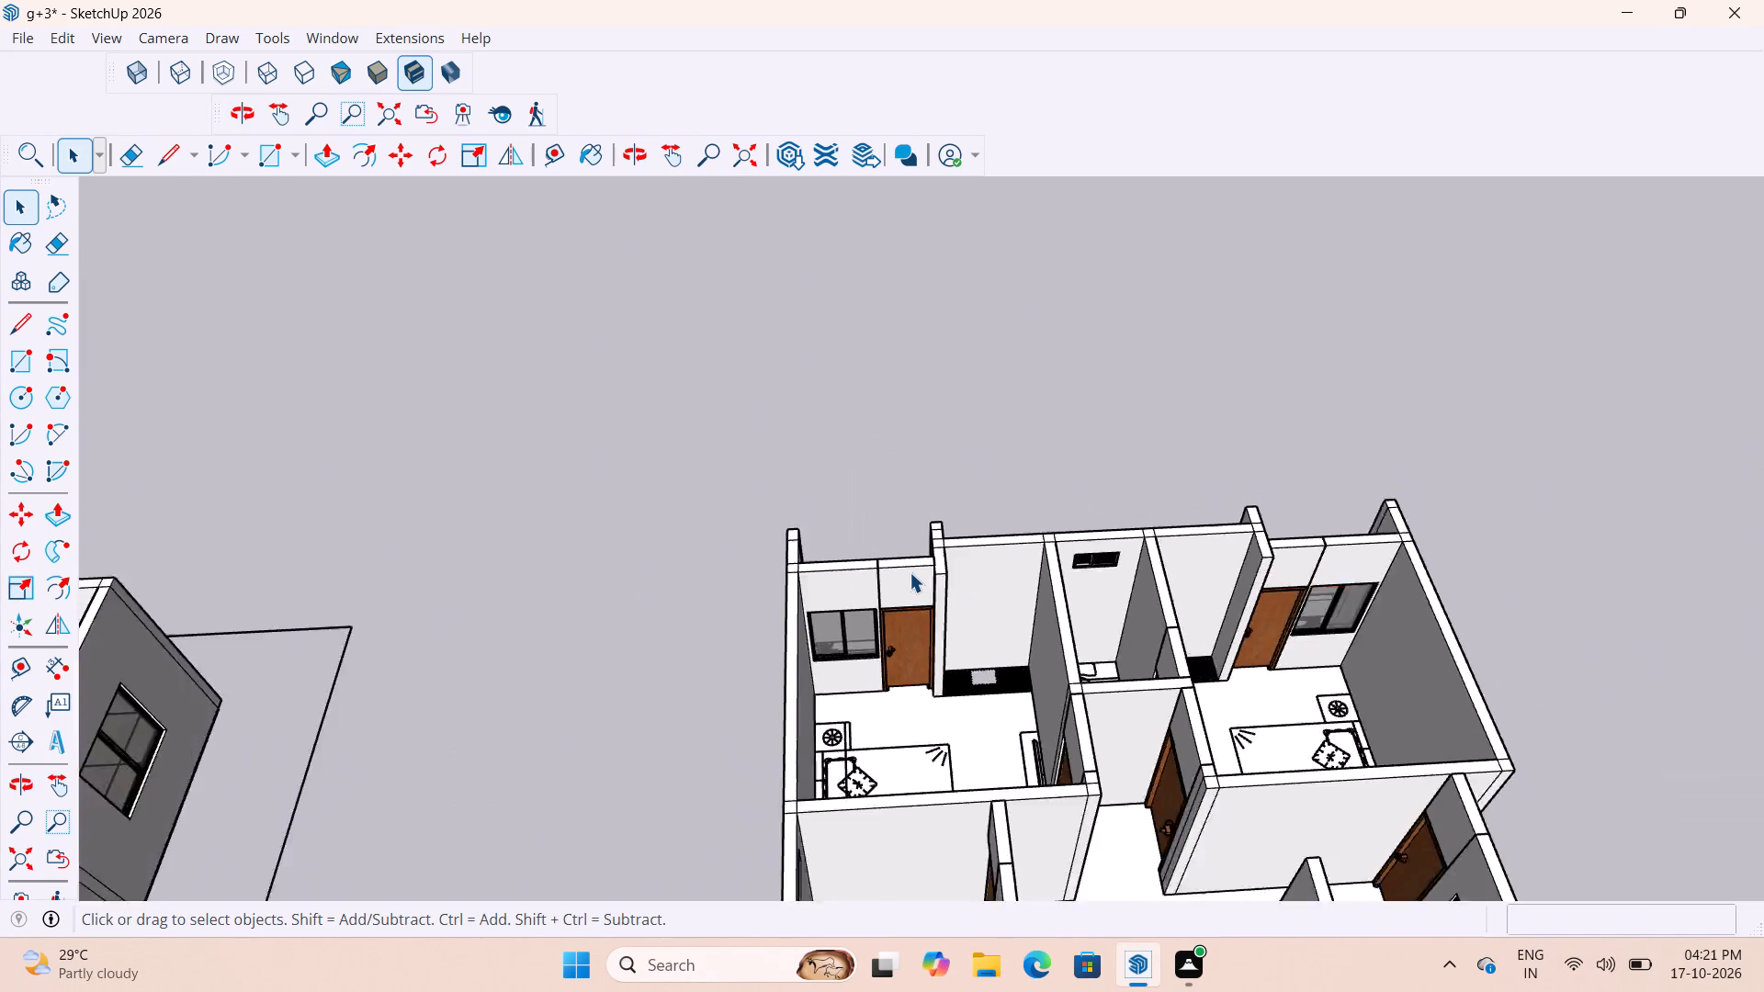
scroll(905, 569, "down", 19)
scroll(1023, 673, "up", 15)
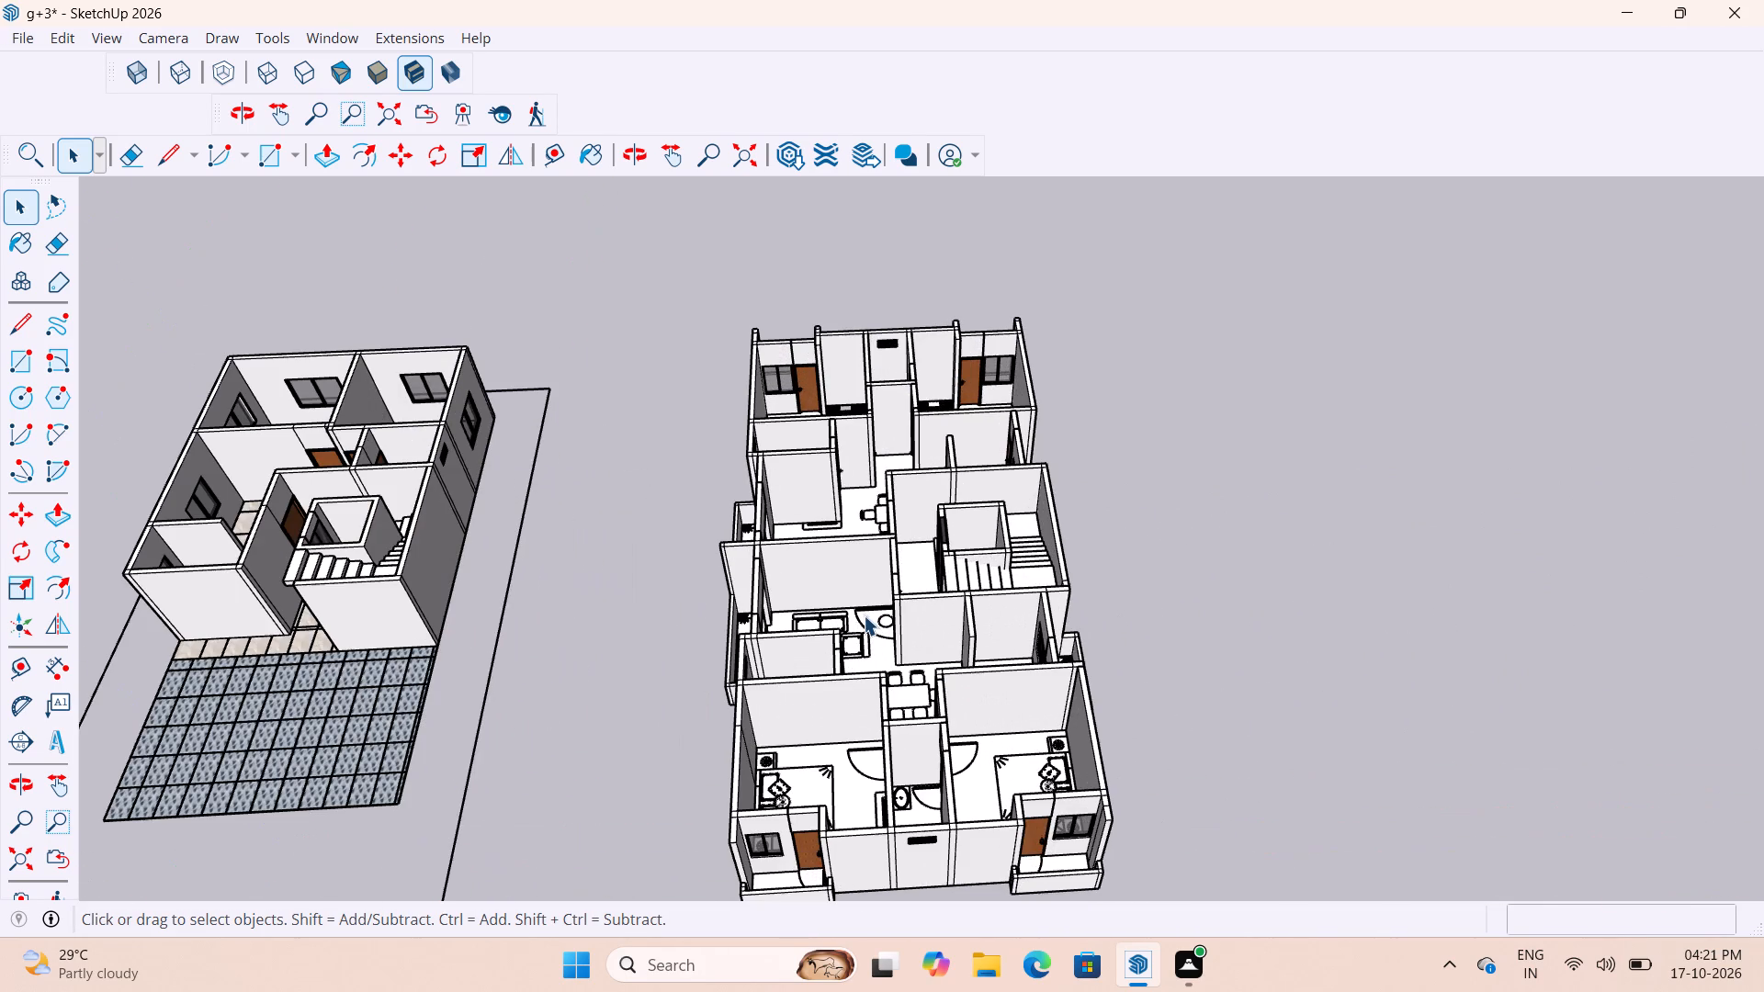
scroll(1136, 605, "down", 6)
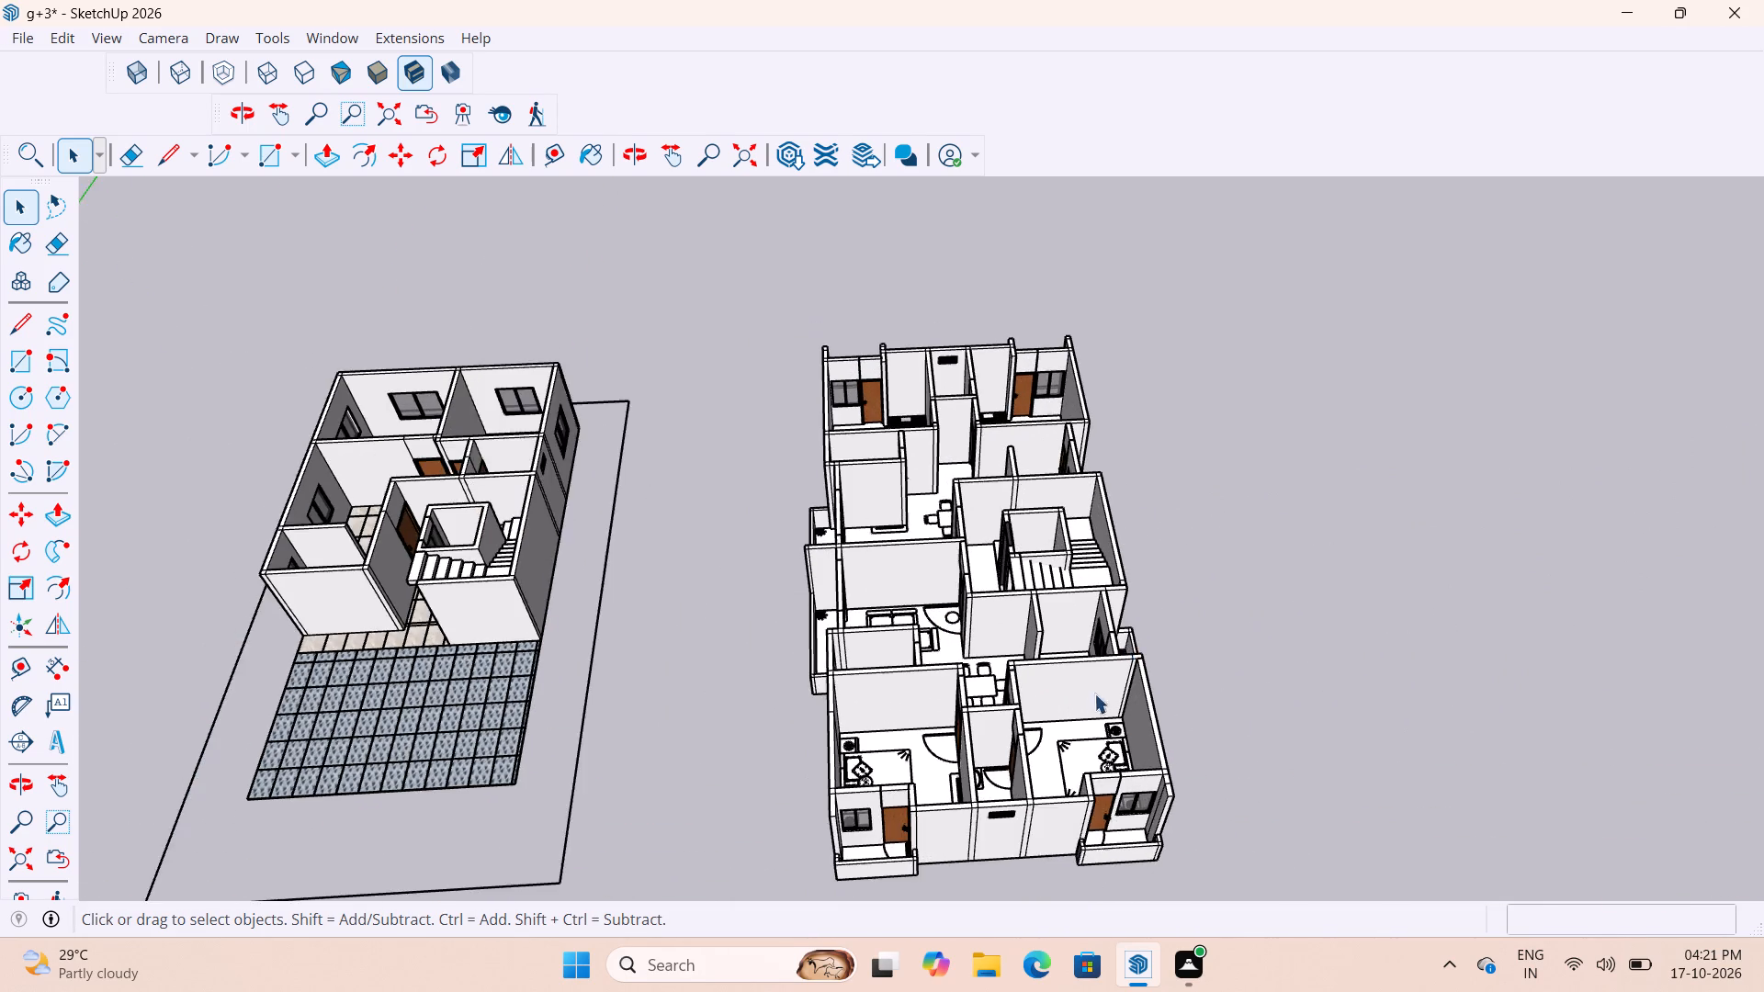
scroll(1085, 713, "up", 10)
scroll(1167, 593, "down", 12)
middle_click_drag(1116, 642, 1085, 757)
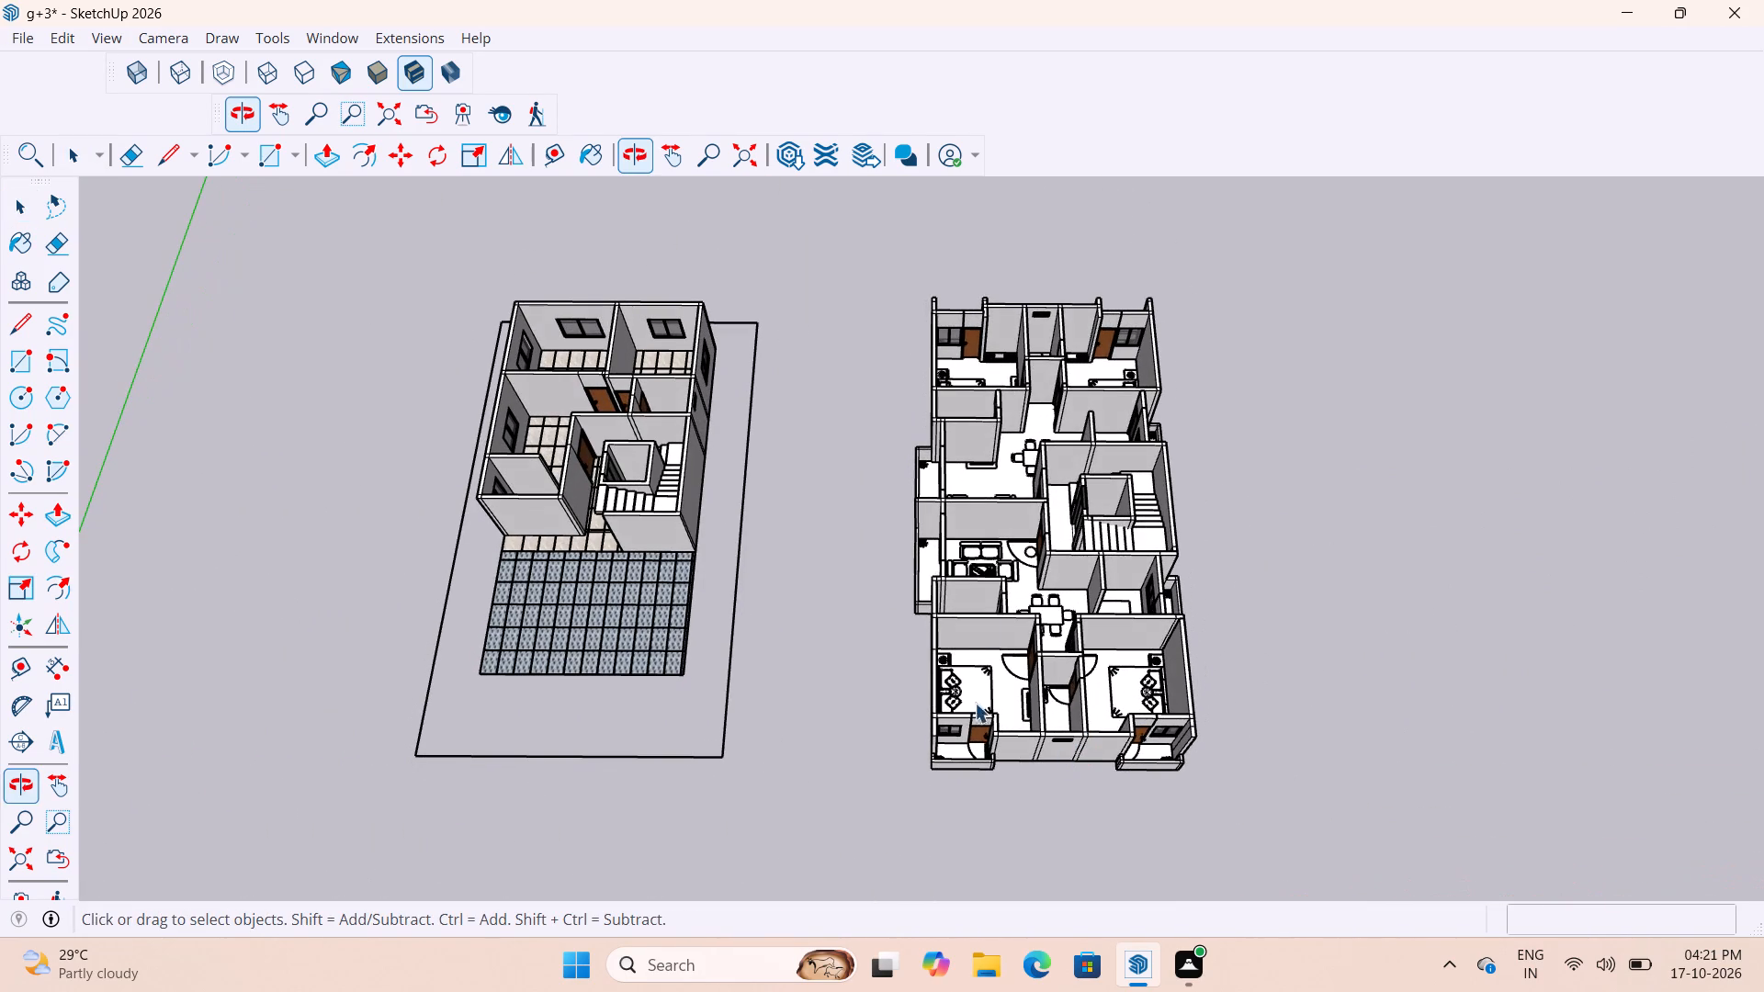
scroll(481, 439, "up", 8)
scroll(624, 418, "down", 5)
scroll(623, 509, "down", 6)
scroll(594, 507, "up", 2)
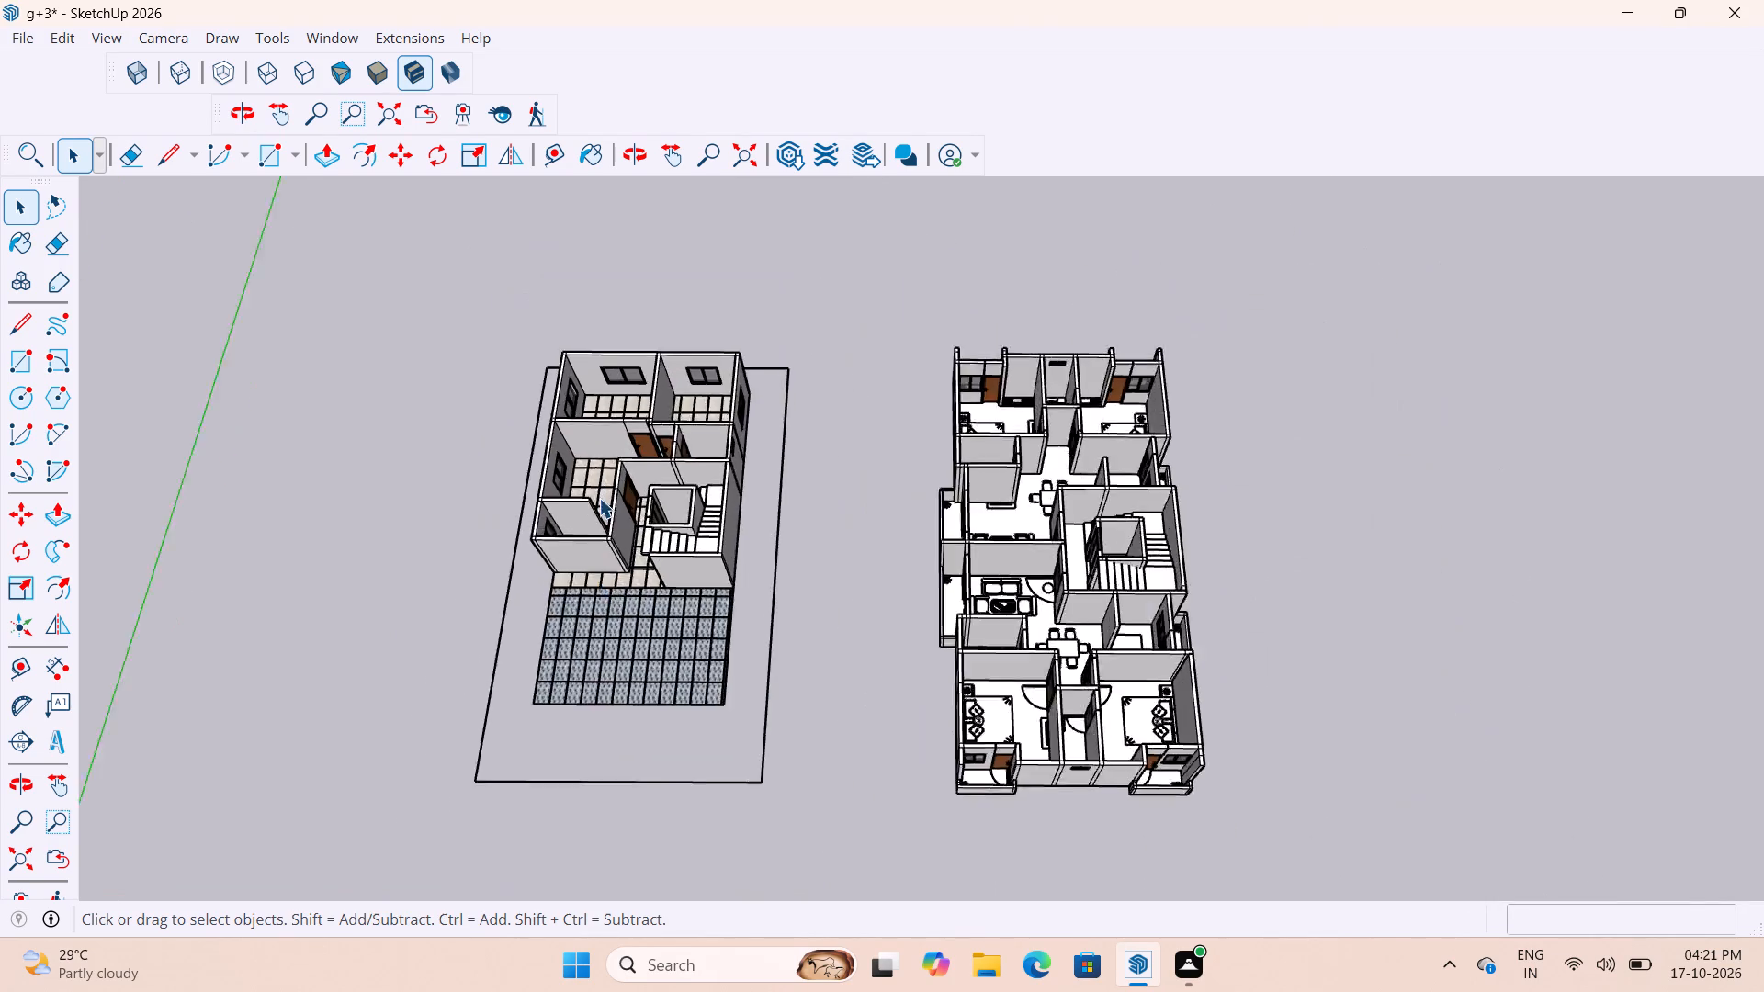
Examine the ground-floor building's lift and stair area and the outer corner of its patterned front paving.
scroll(599, 498, "up", 15)
middle_click_drag(734, 486, 1160, 297)
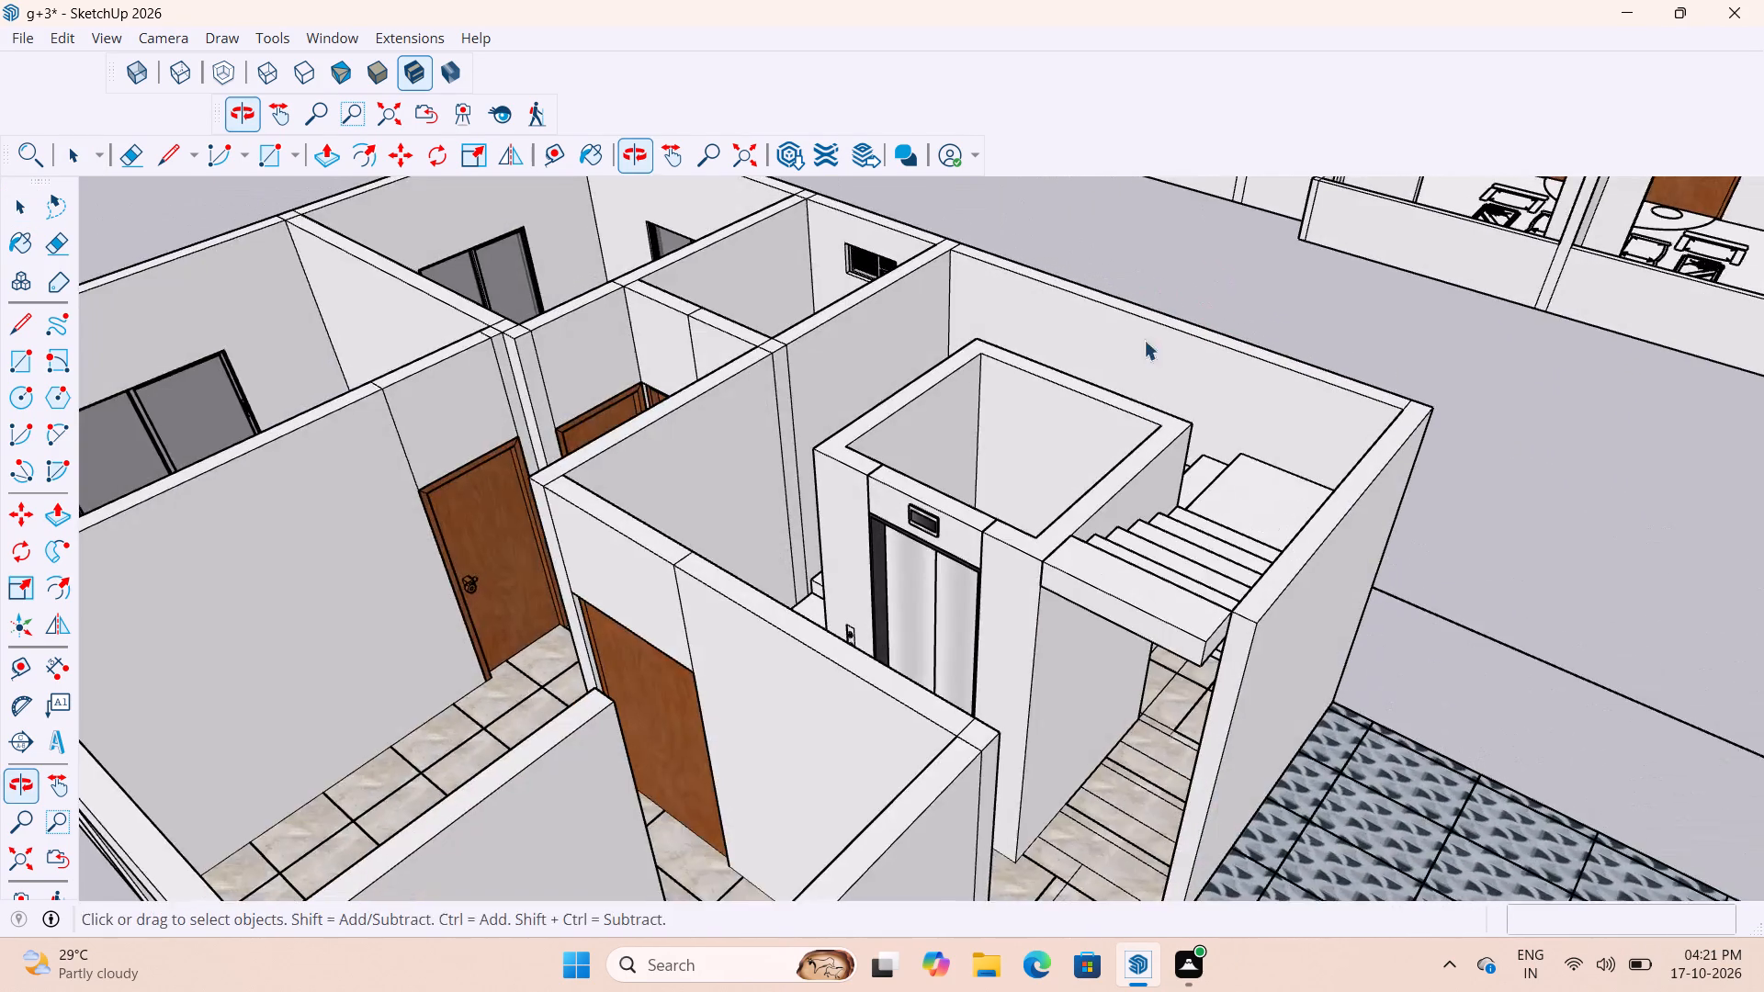
scroll(1166, 606, "up", 9)
scroll(1330, 532, "down", 20)
scroll(1330, 532, "down", 4)
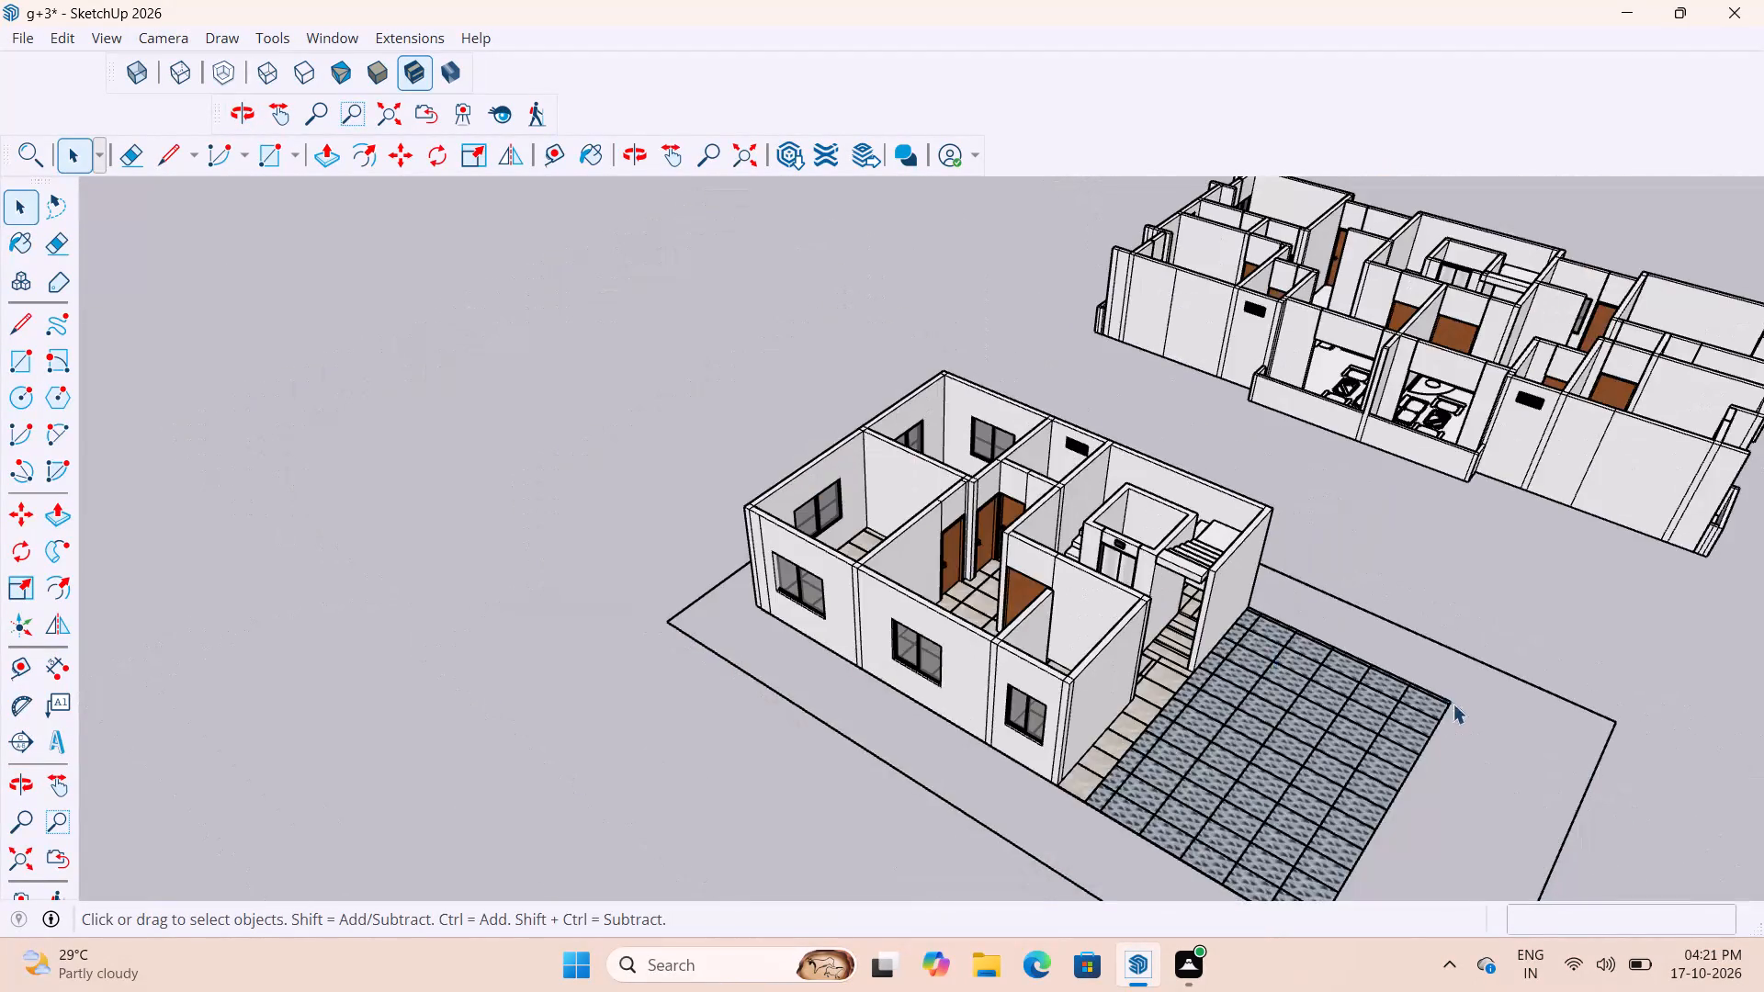
middle_click_drag(1422, 710, 983, 710)
scroll(986, 583, "up", 5)
scroll(1121, 448, "down", 6)
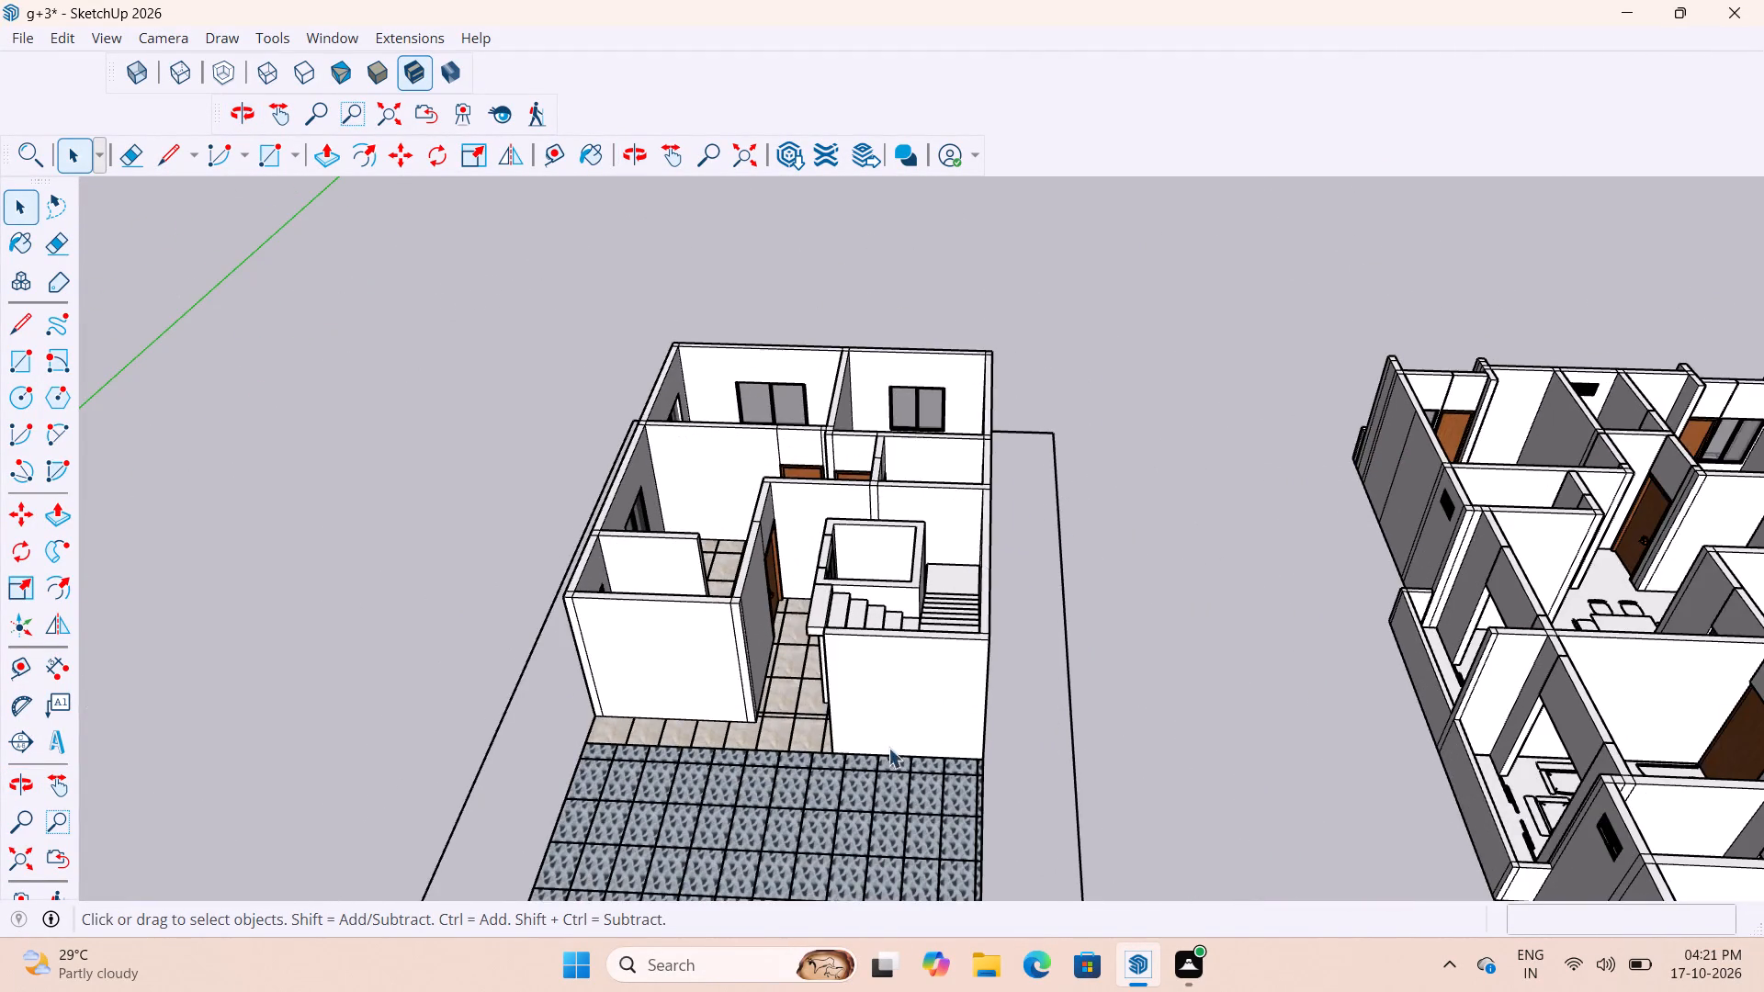
scroll(920, 828, "up", 20)
middle_click_drag(1102, 600, 803, 578)
scroll(795, 558, "up", 20)
scroll(1150, 384, "up", 8)
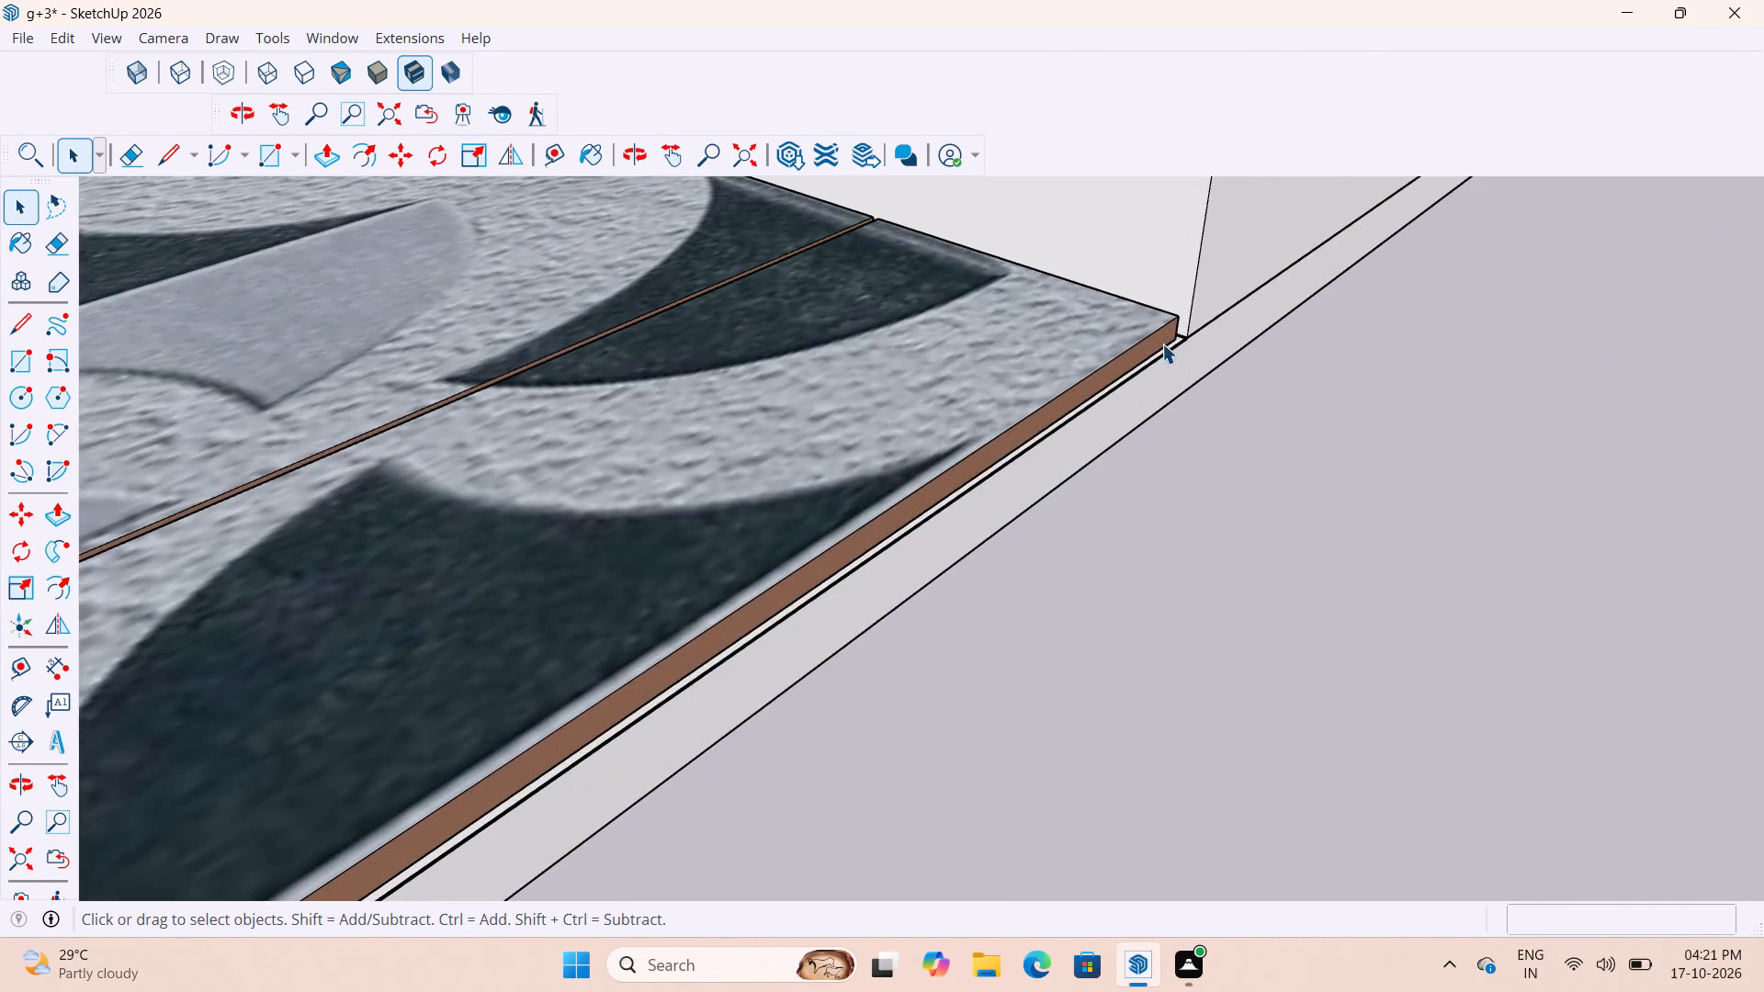
scroll(1162, 344, "up", 11)
middle_click_drag(1198, 338, 696, 411)
scroll(1114, 504, "up", 4)
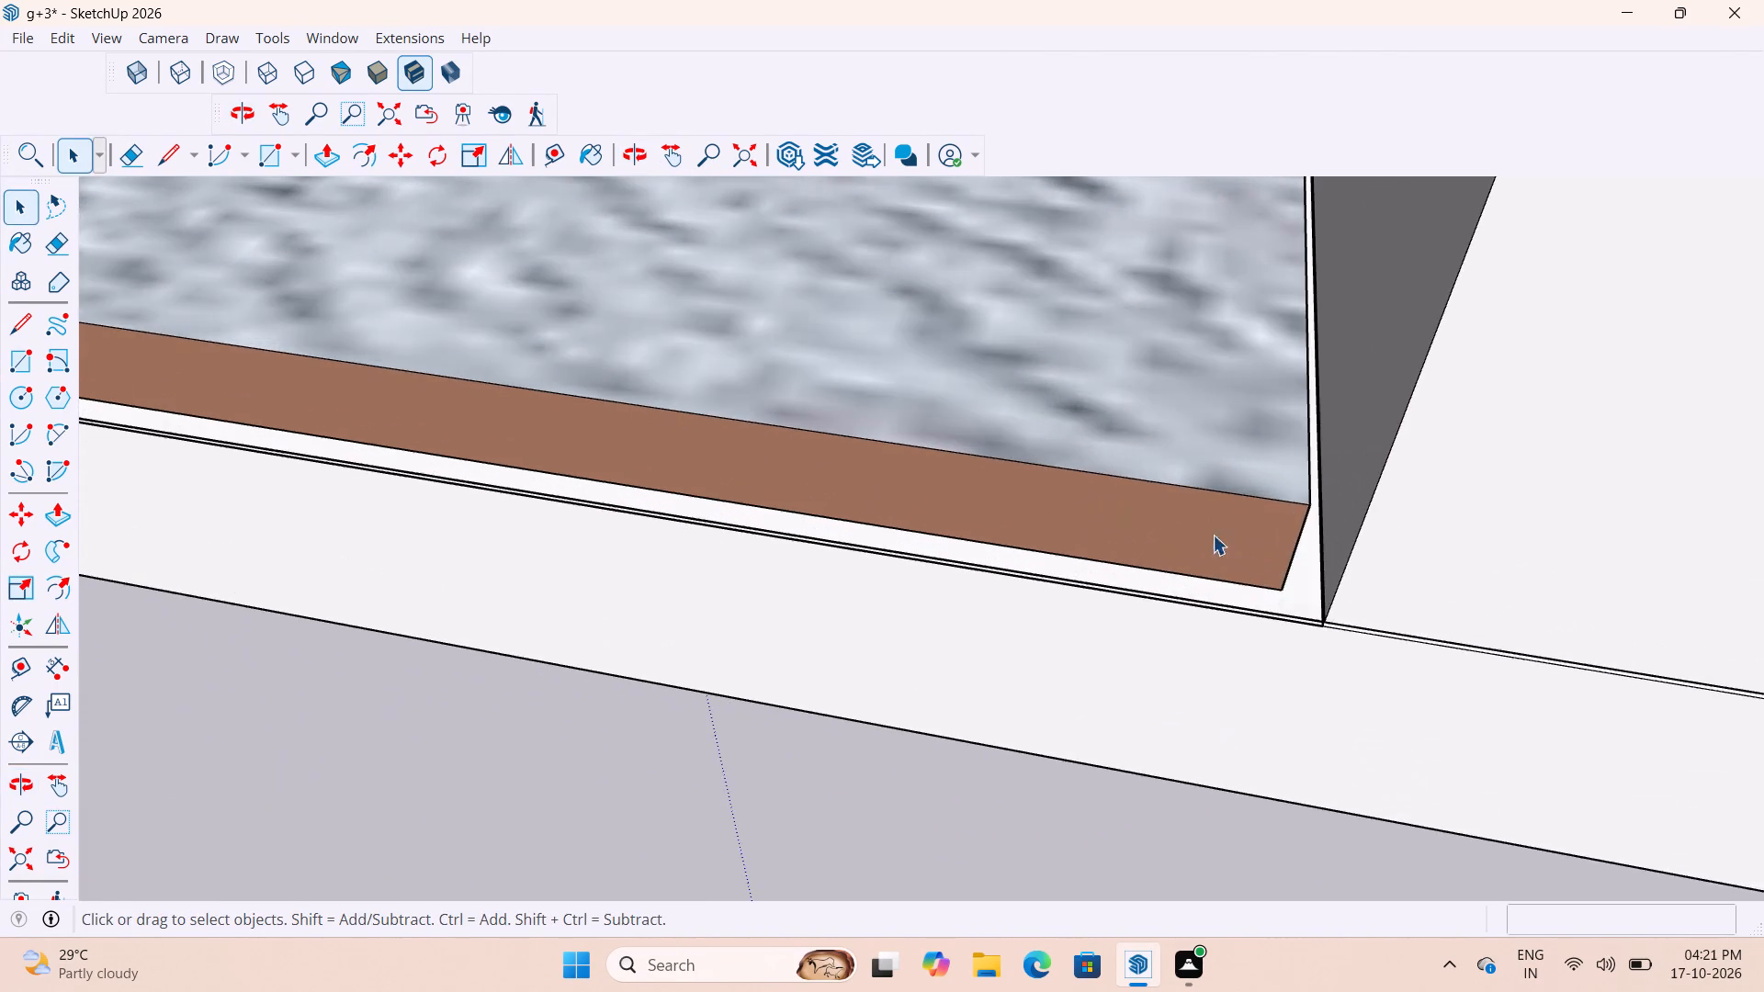
middle_click_drag(1281, 537, 1163, 429)
scroll(1380, 617, "down", 8)
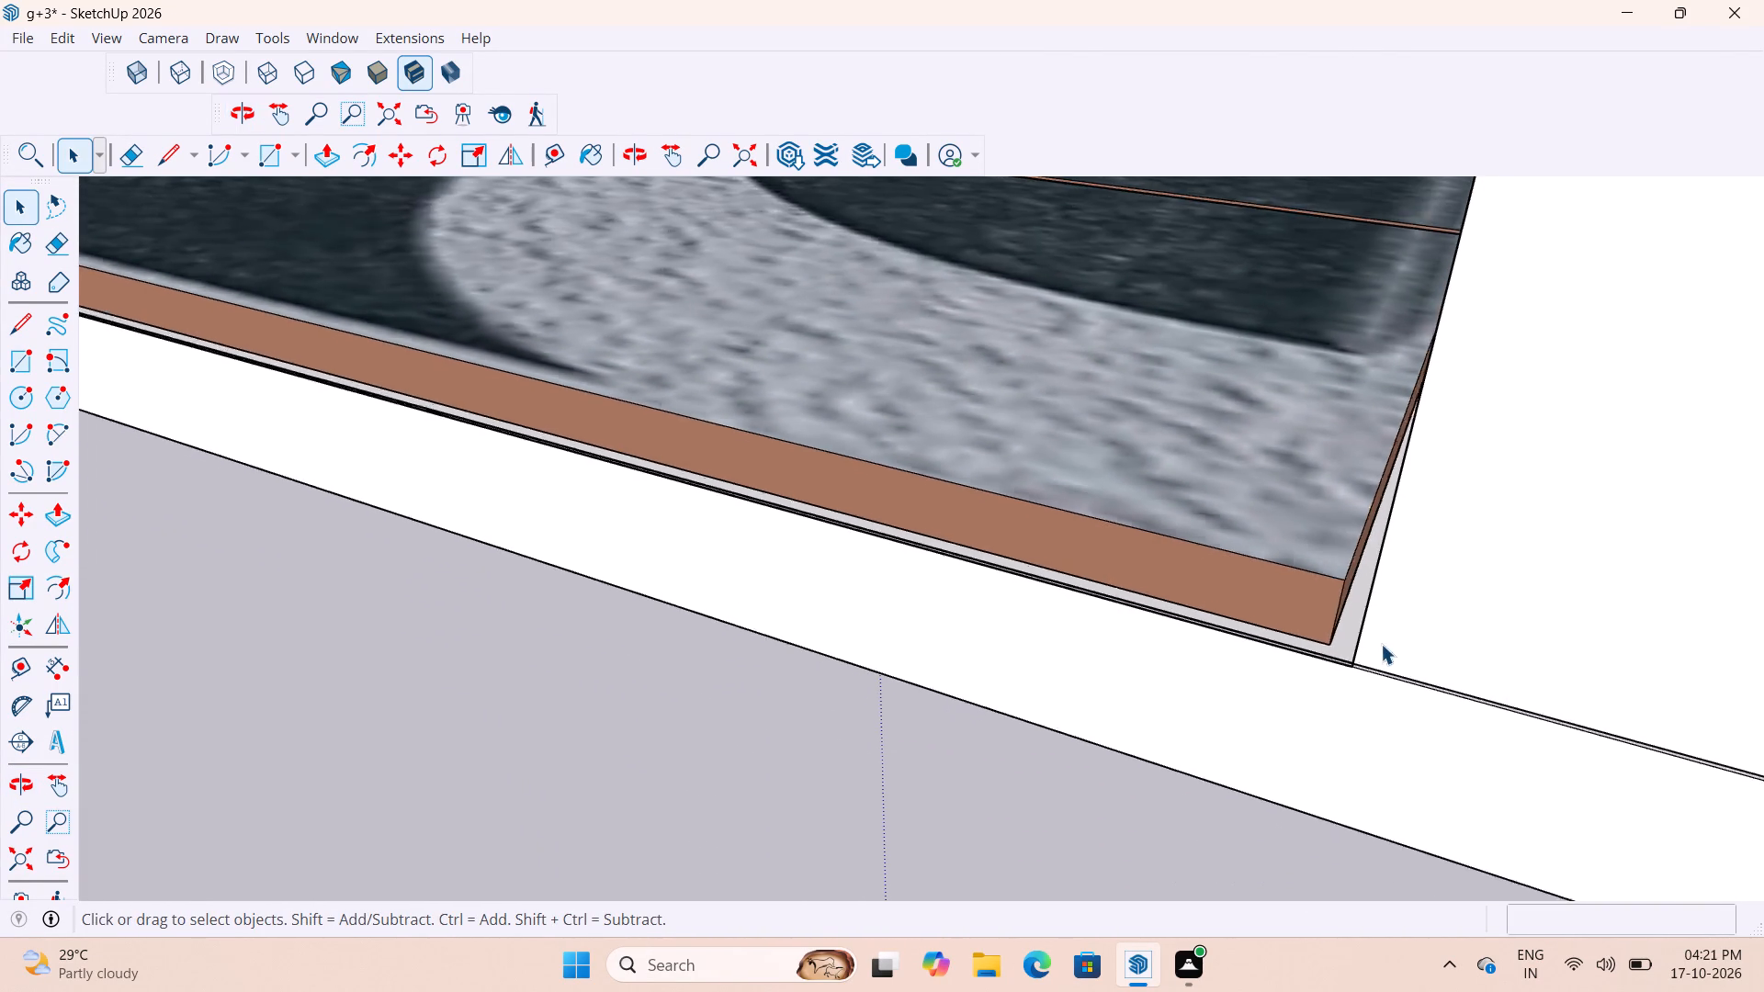
Open the patterned front paving for editing at the ground-floor building's outer corner.
scroll(1381, 644, "down", 10)
scroll(1328, 608, "up", 1)
double_click(1325, 606)
scroll(1328, 606, "up", 7)
middle_click_drag(1357, 607, 1397, 613)
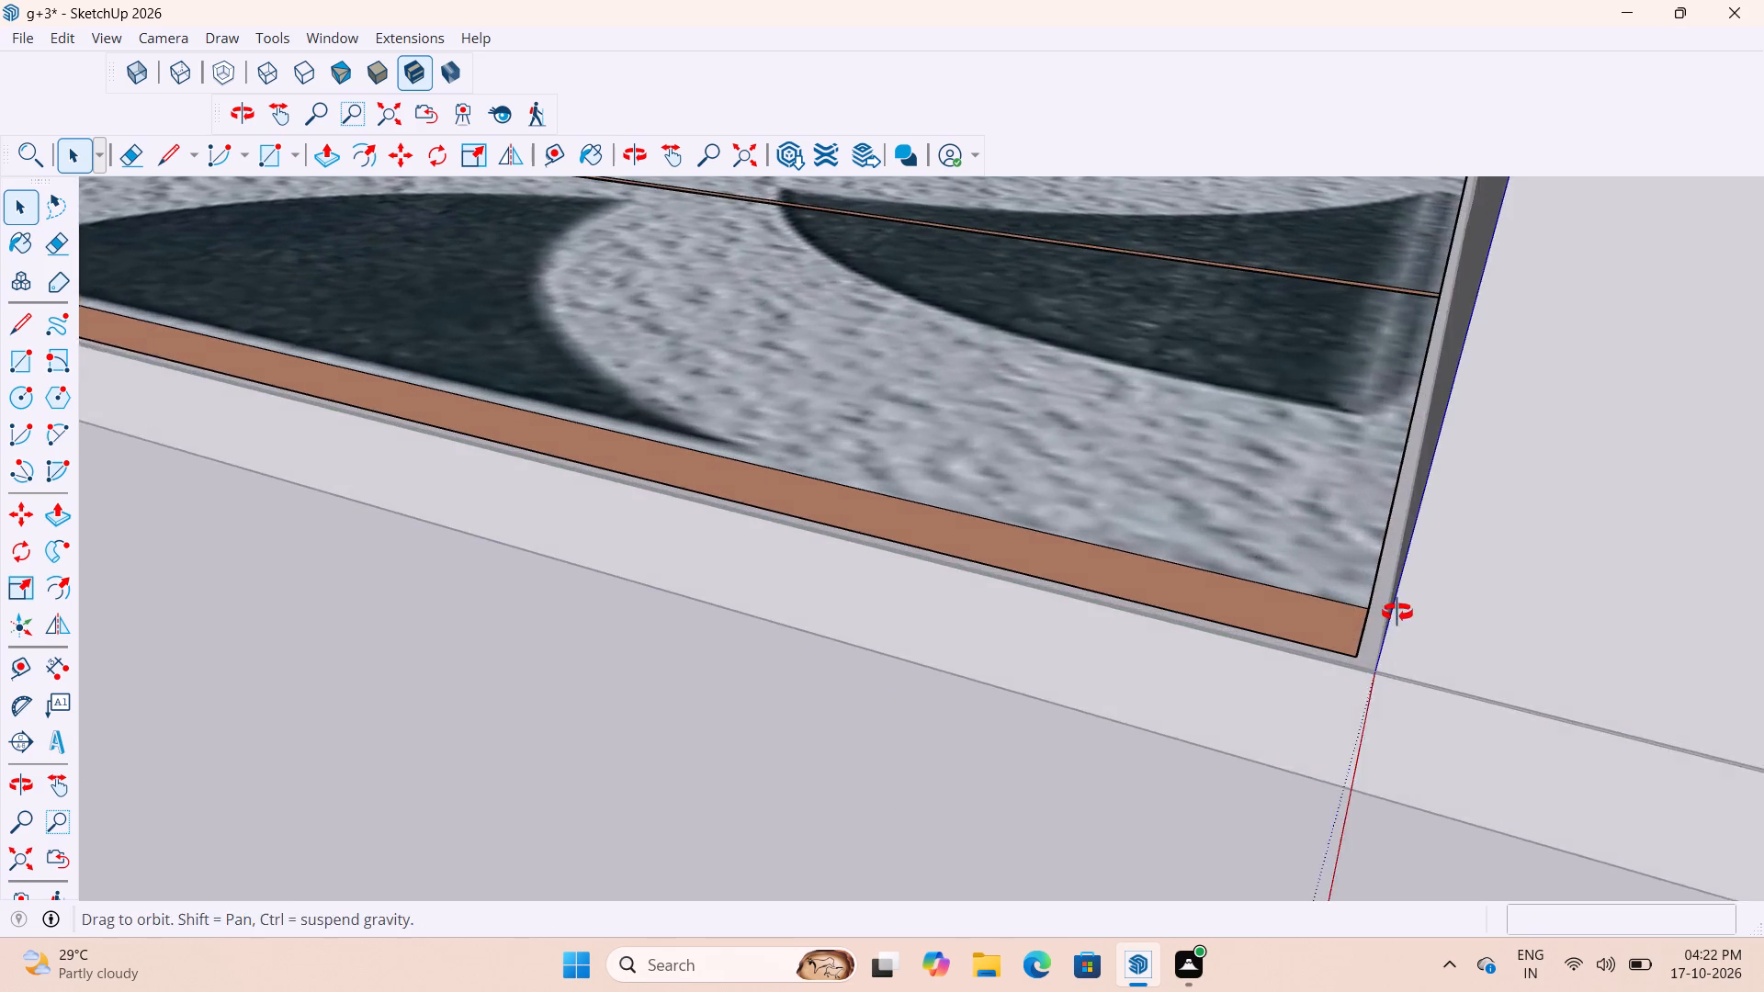
middle_click_drag(1397, 613, 1410, 614)
scroll(1410, 614, "down", 1)
scroll(1358, 592, "up", 8)
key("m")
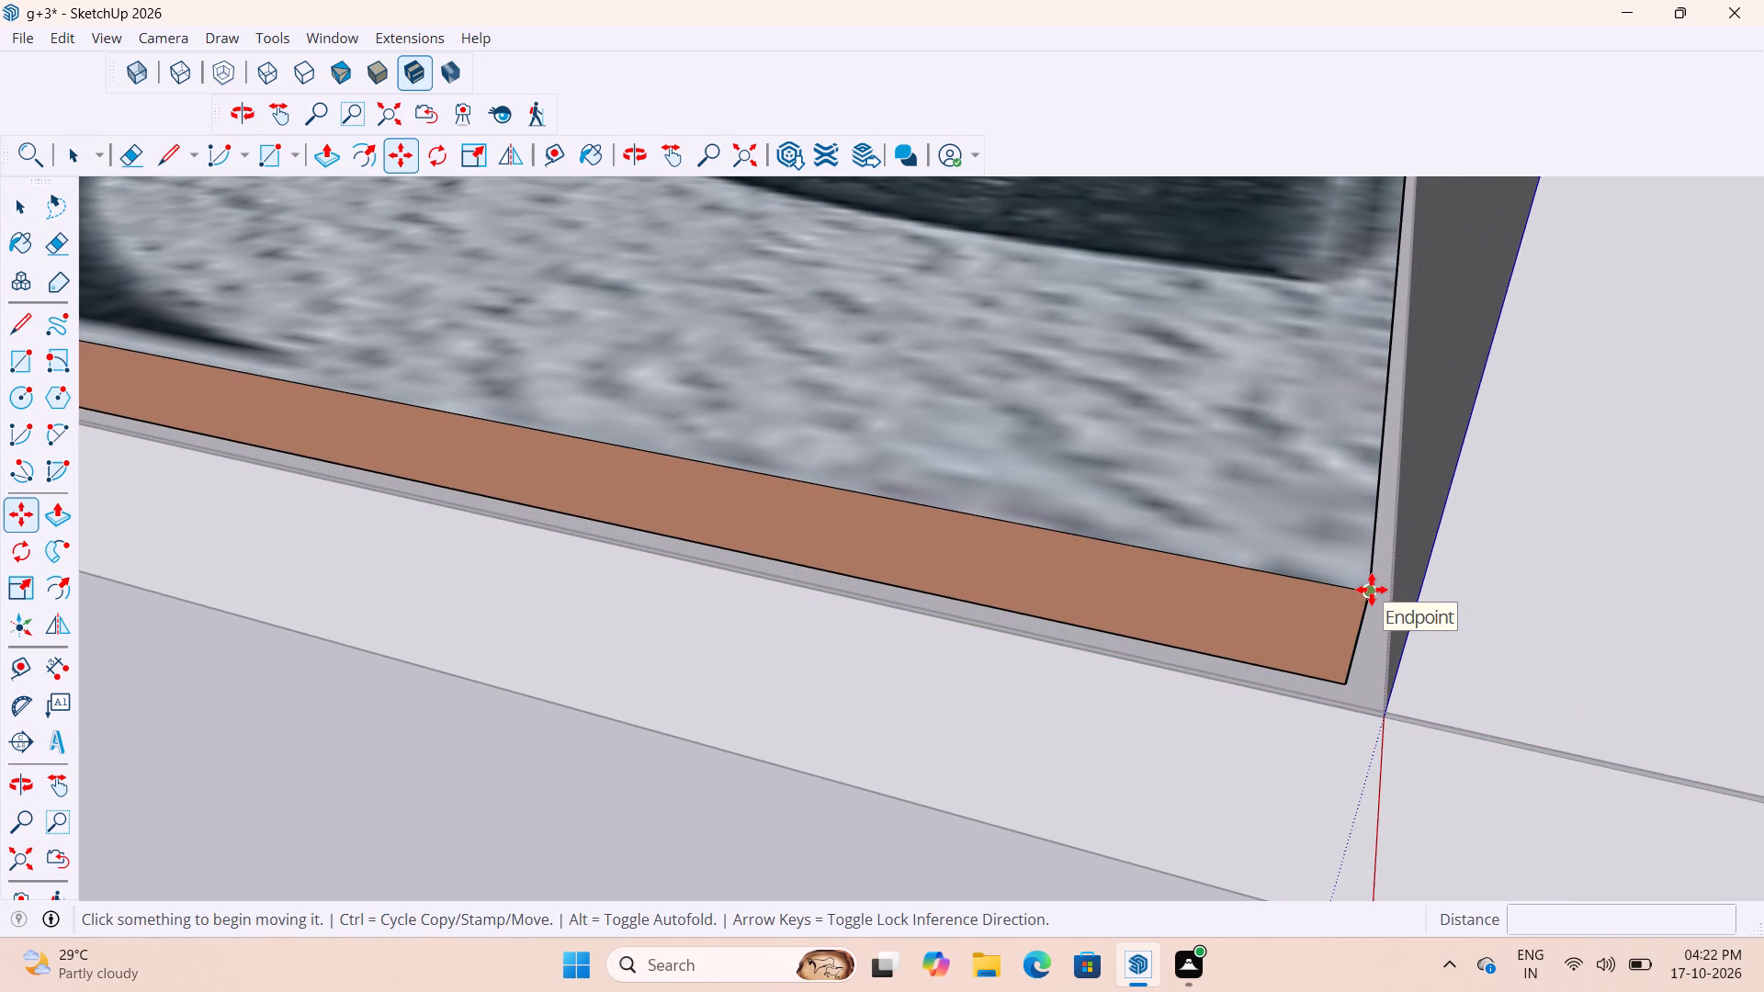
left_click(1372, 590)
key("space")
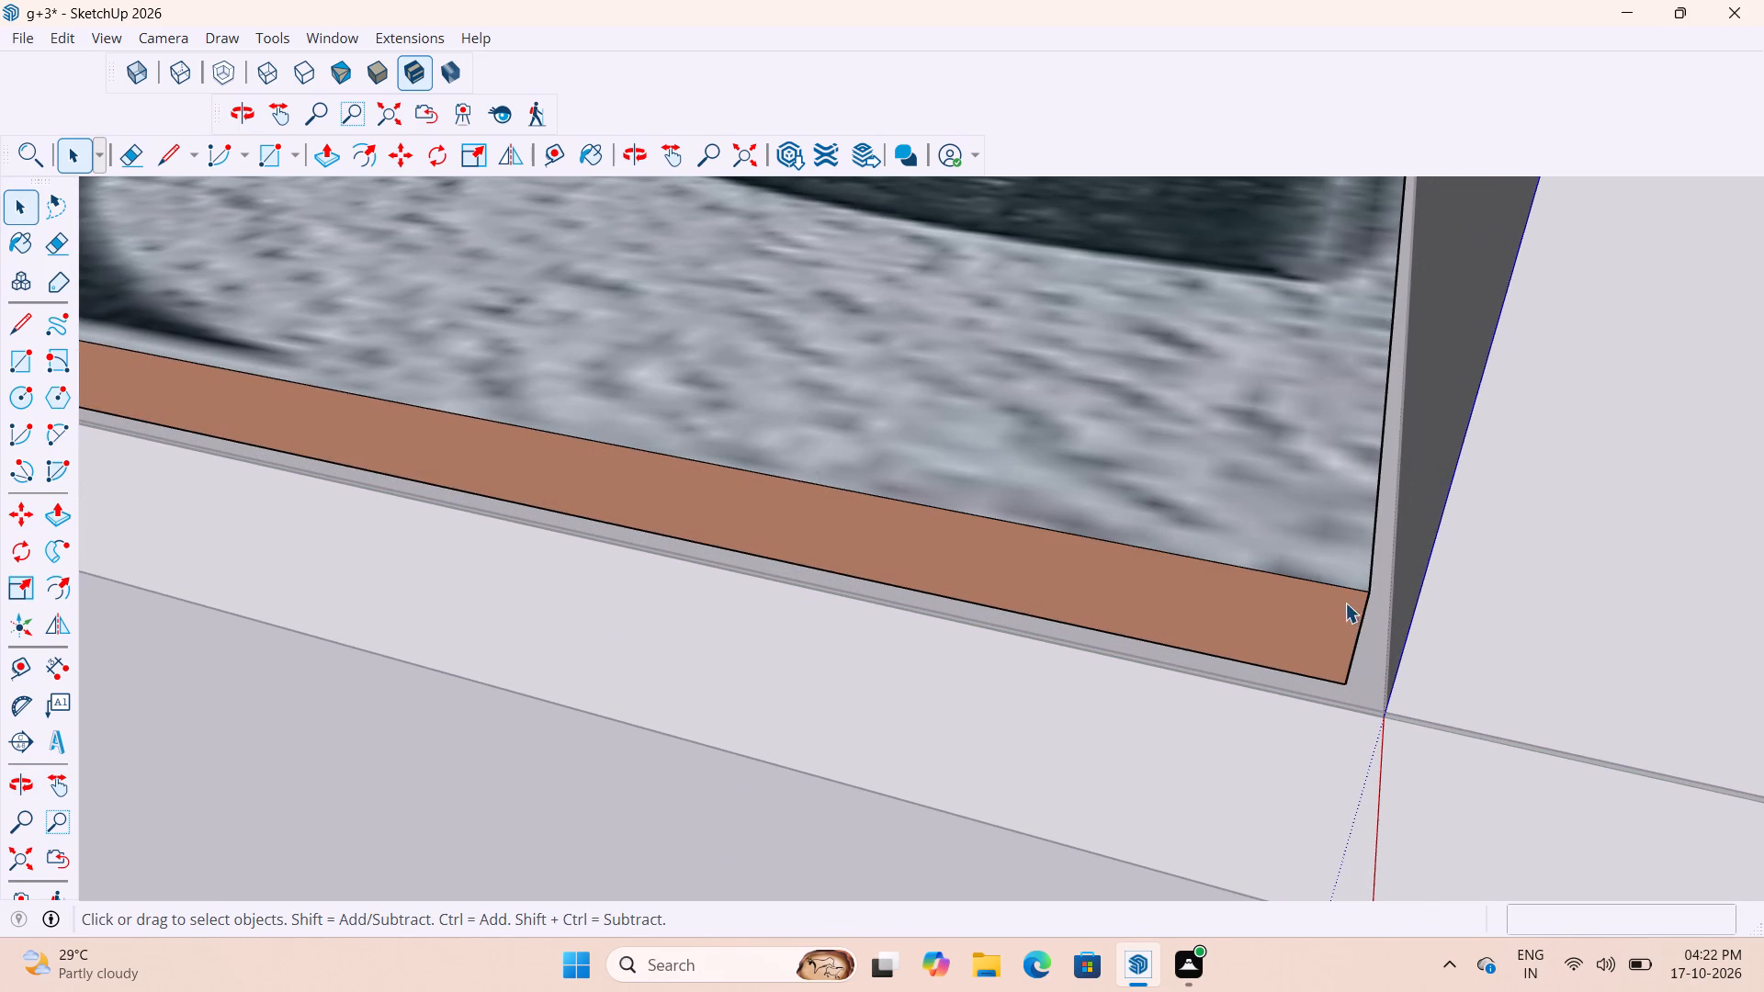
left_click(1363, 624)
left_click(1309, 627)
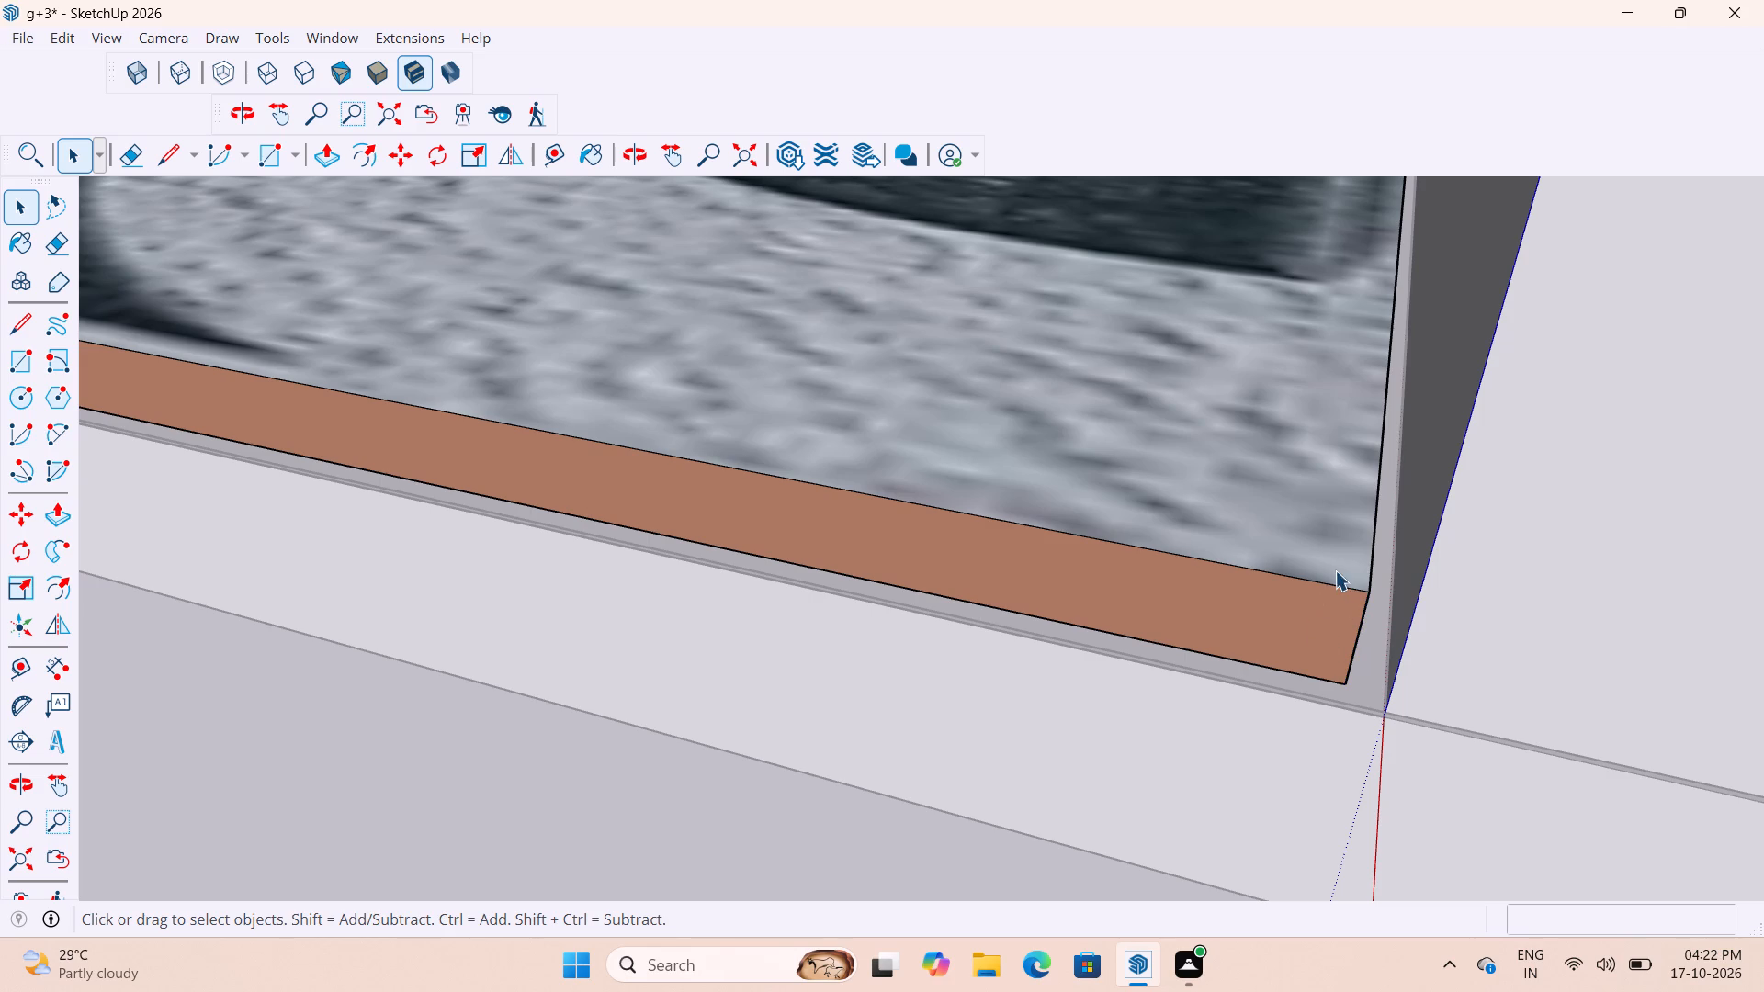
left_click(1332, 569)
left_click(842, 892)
Push/Pull the paving's narrow end face at the outer corner about 1/16" to meet the building wall.
scroll(1404, 630, "up", 2)
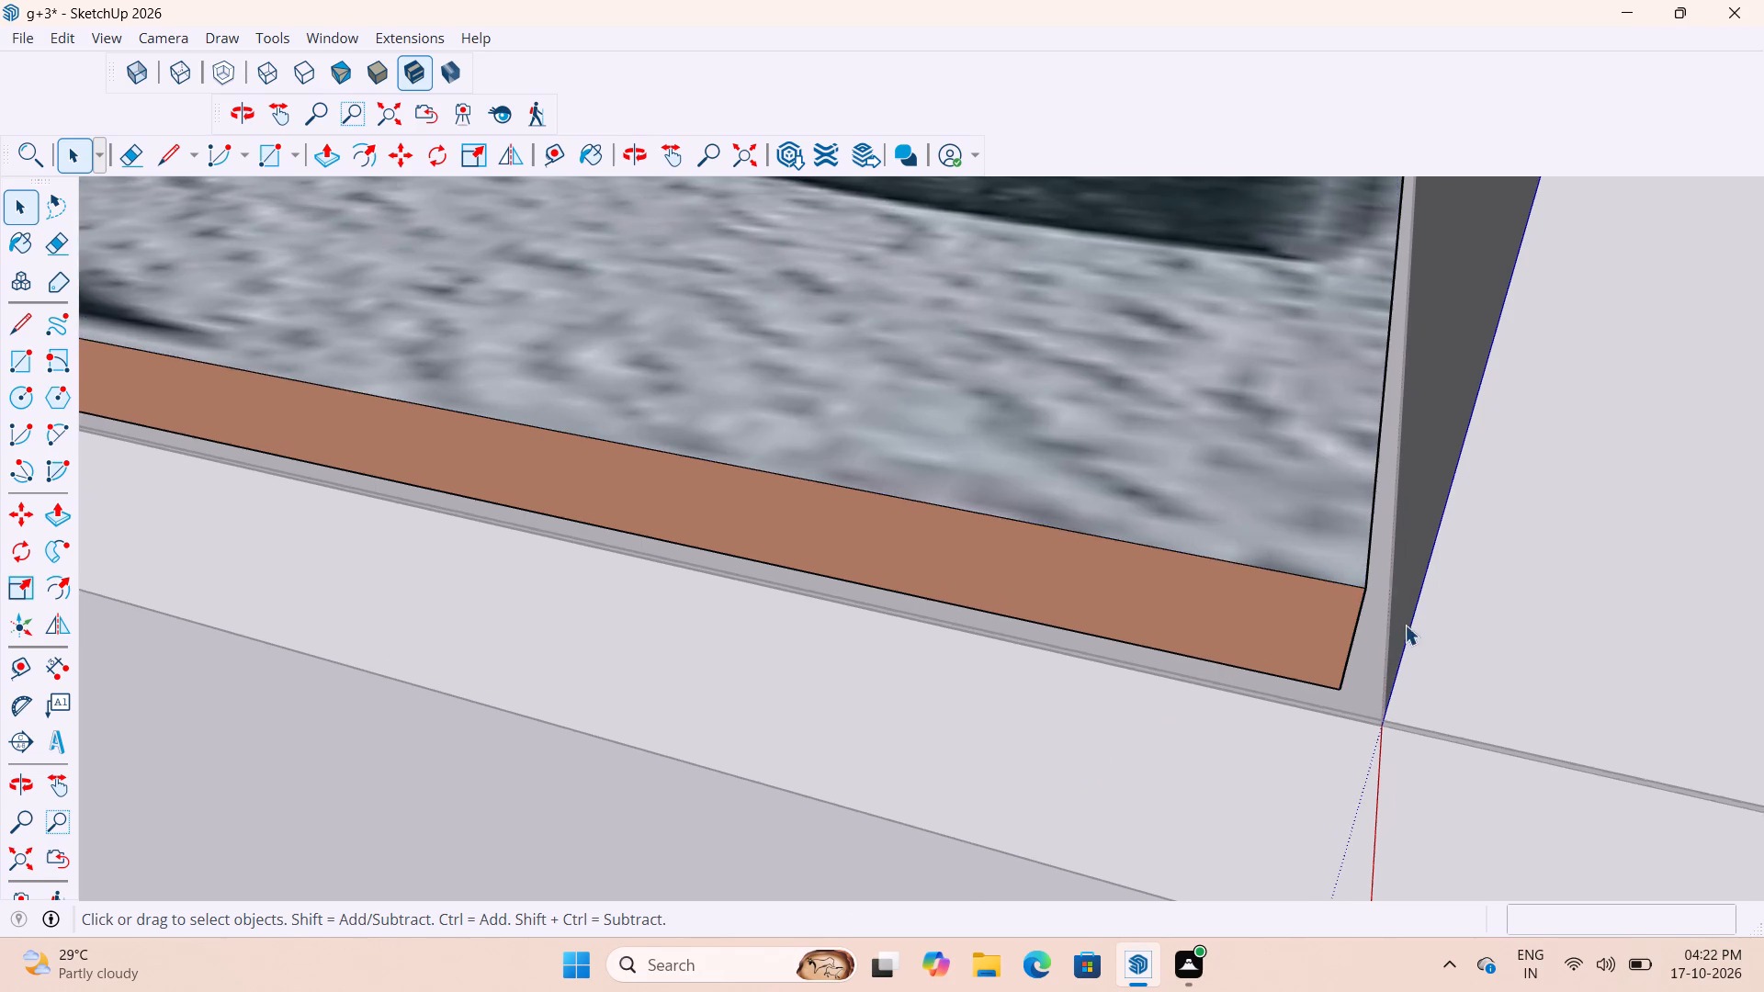
scroll(1405, 625, "up", 1)
middle_click_drag(1397, 635, 1305, 580)
double_click(1381, 636)
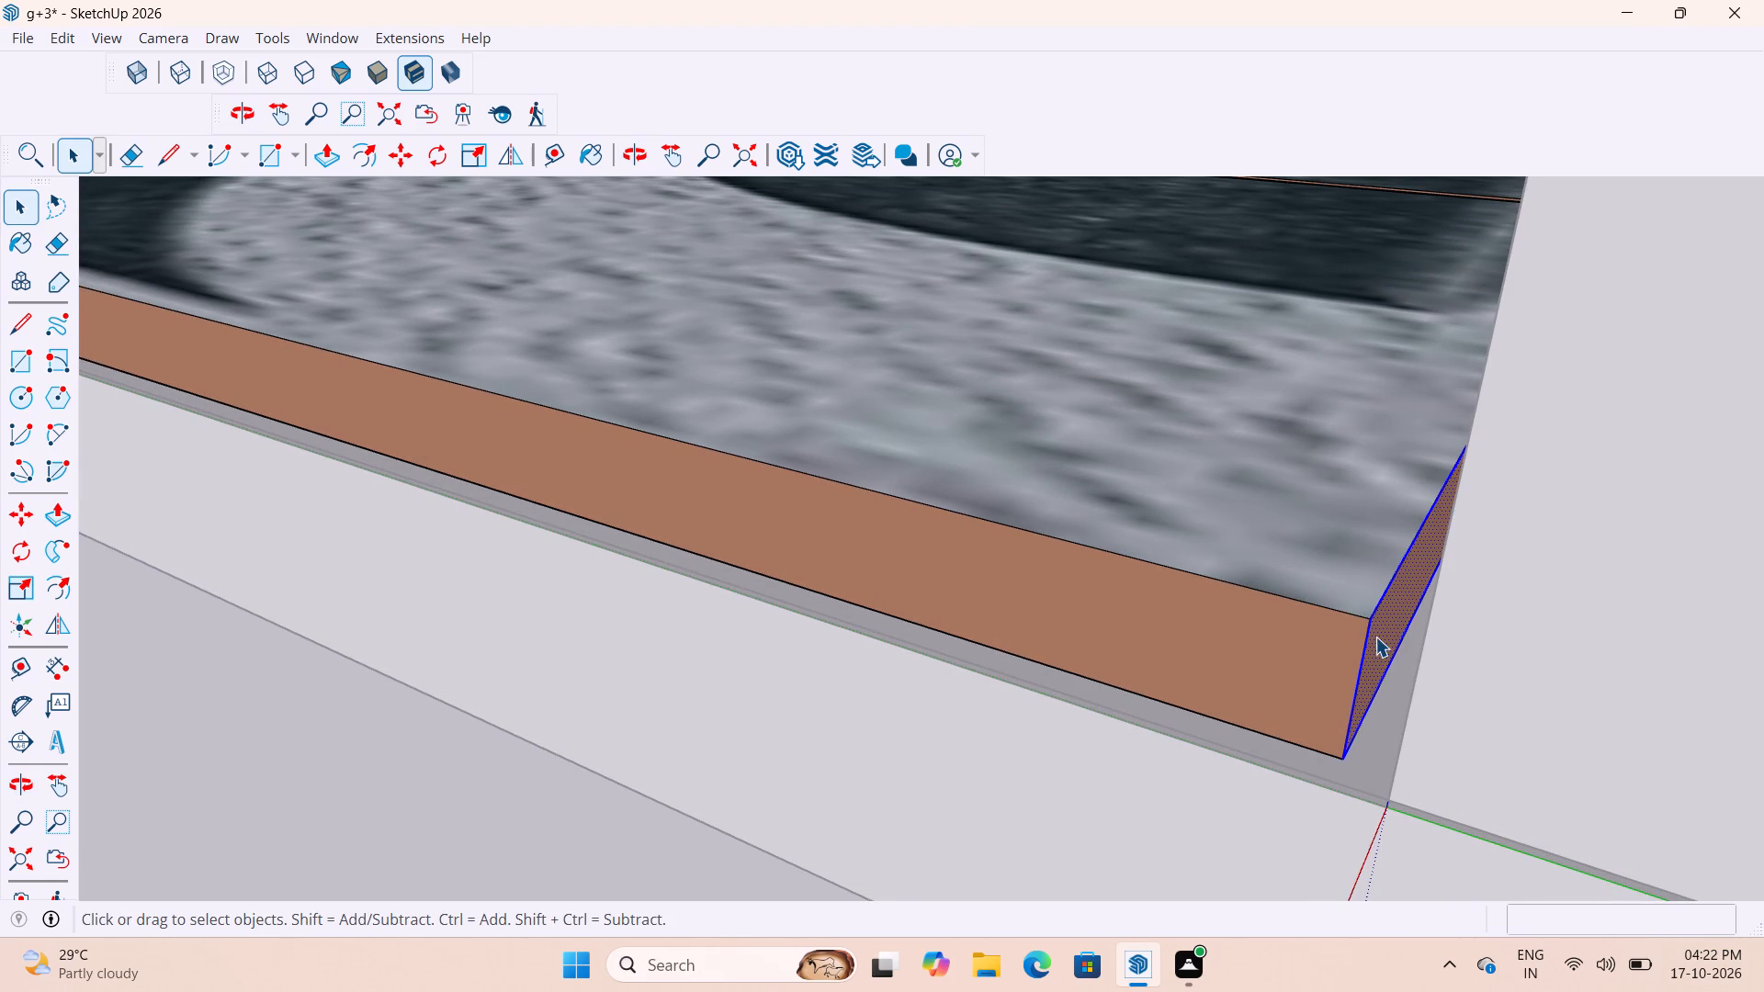
key("p")
left_click(1392, 648)
left_click(1425, 643)
Push/Pull the paving's long outer side face about 1/16" flush with the building corner, and close the paving group.
scroll(1446, 652, "down", 2)
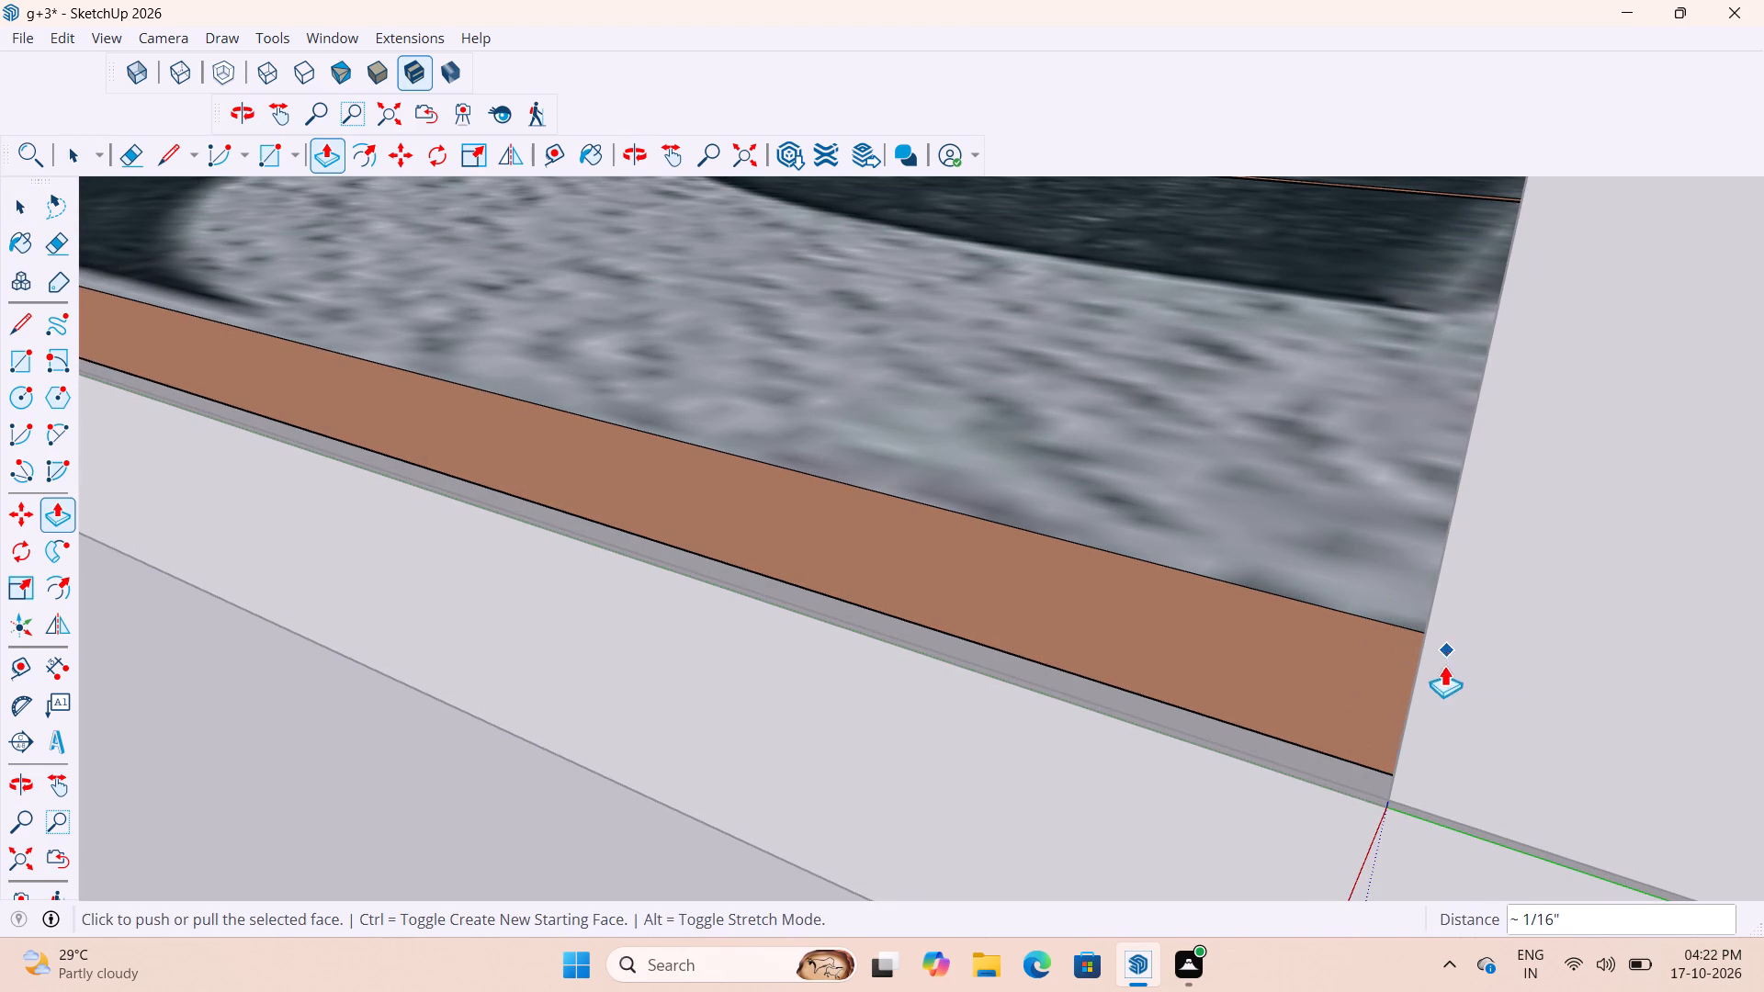
scroll(1444, 665, "down", 8)
scroll(1386, 672, "up", 2)
left_click(1387, 670)
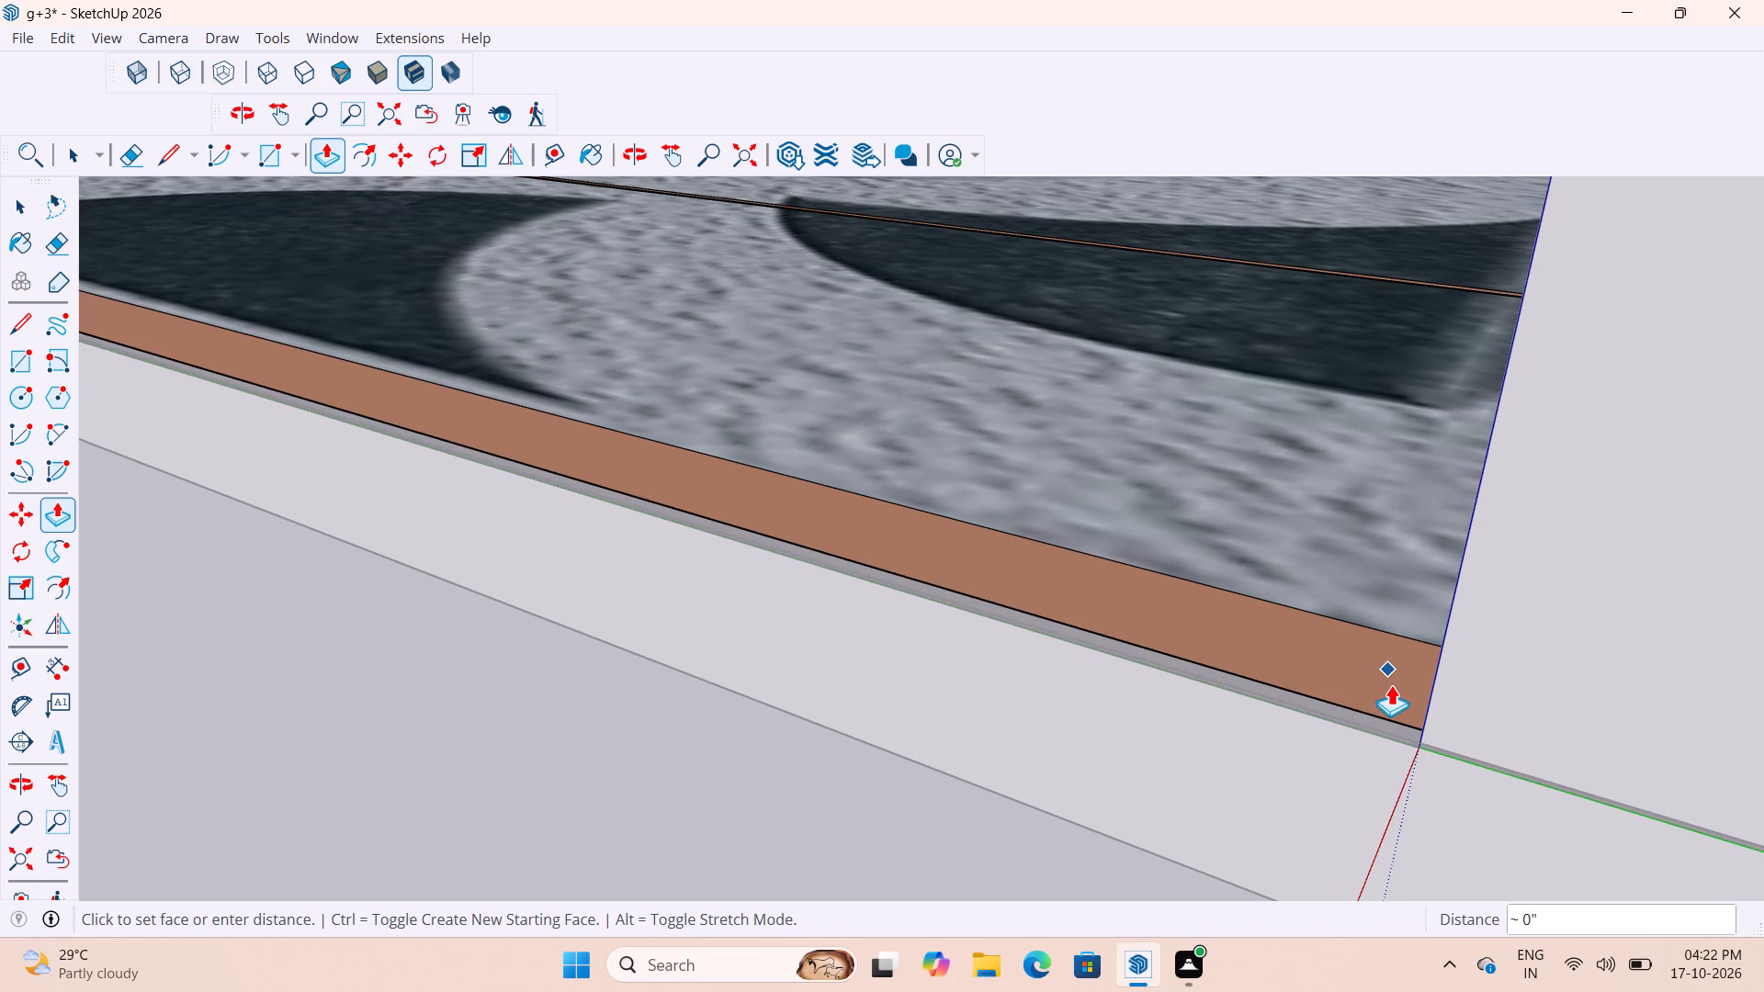
key("space")
left_click(1385, 689)
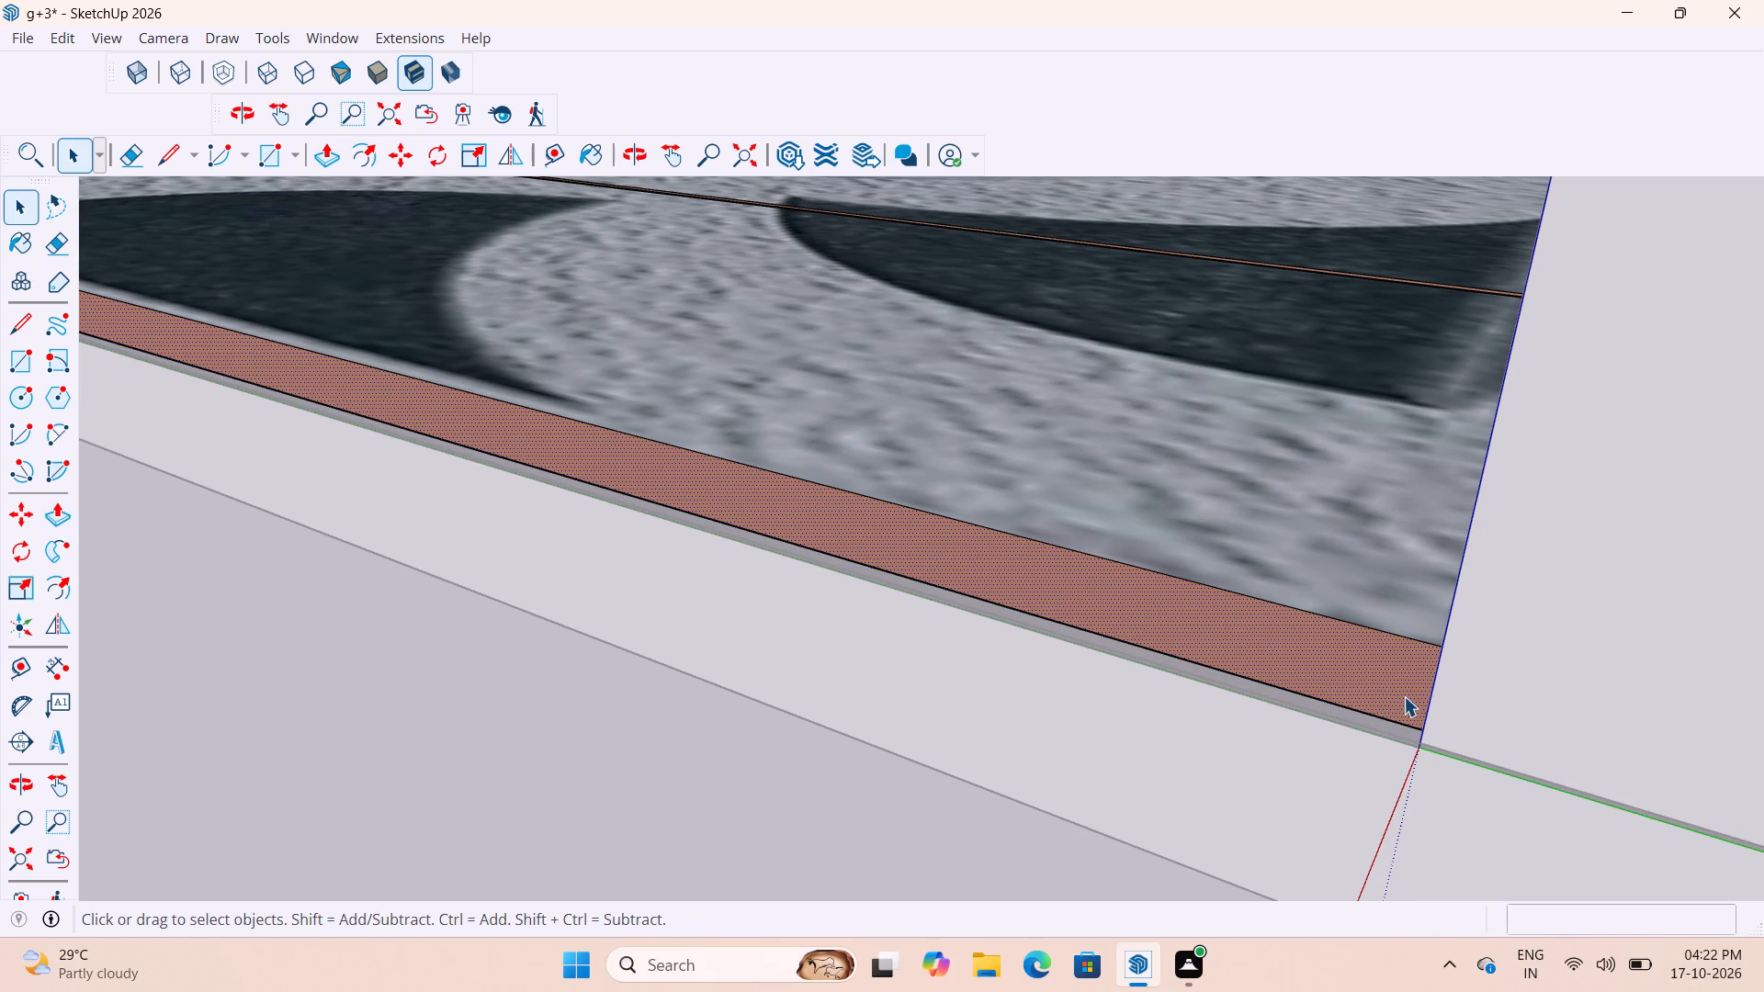
key("p")
left_click(1411, 702)
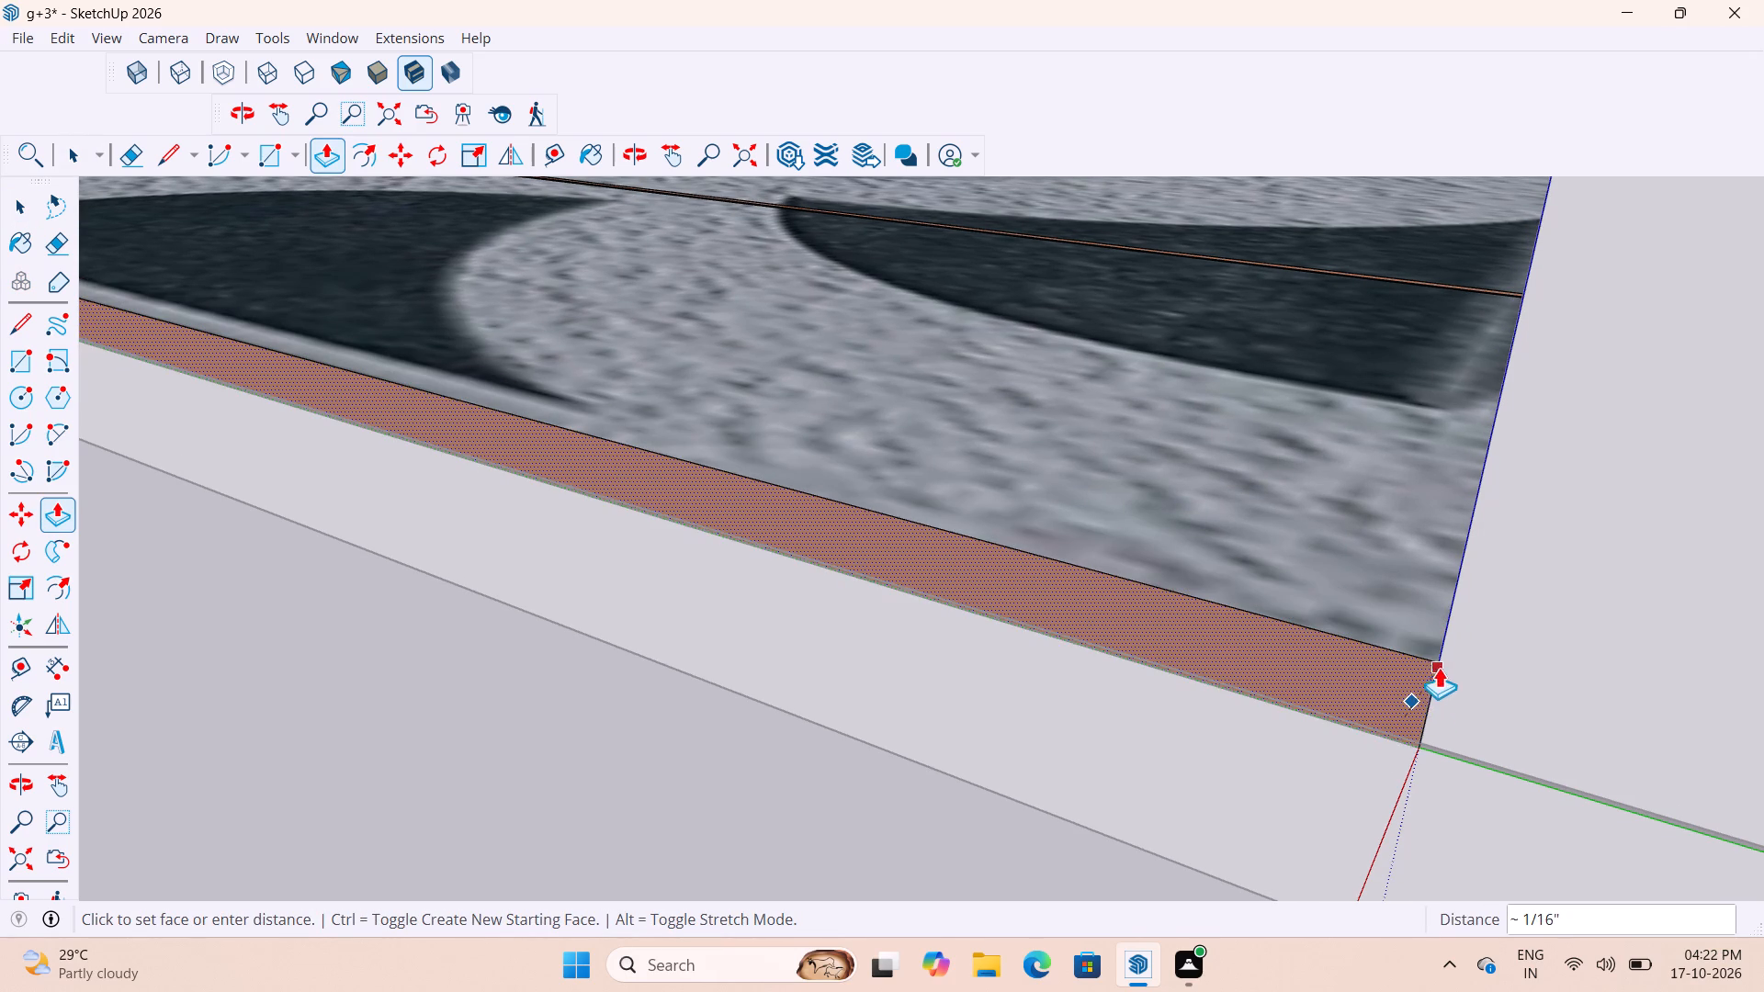
left_click(1441, 679)
scroll(1403, 705, "down", 15)
middle_click_drag(1322, 679, 1541, 683)
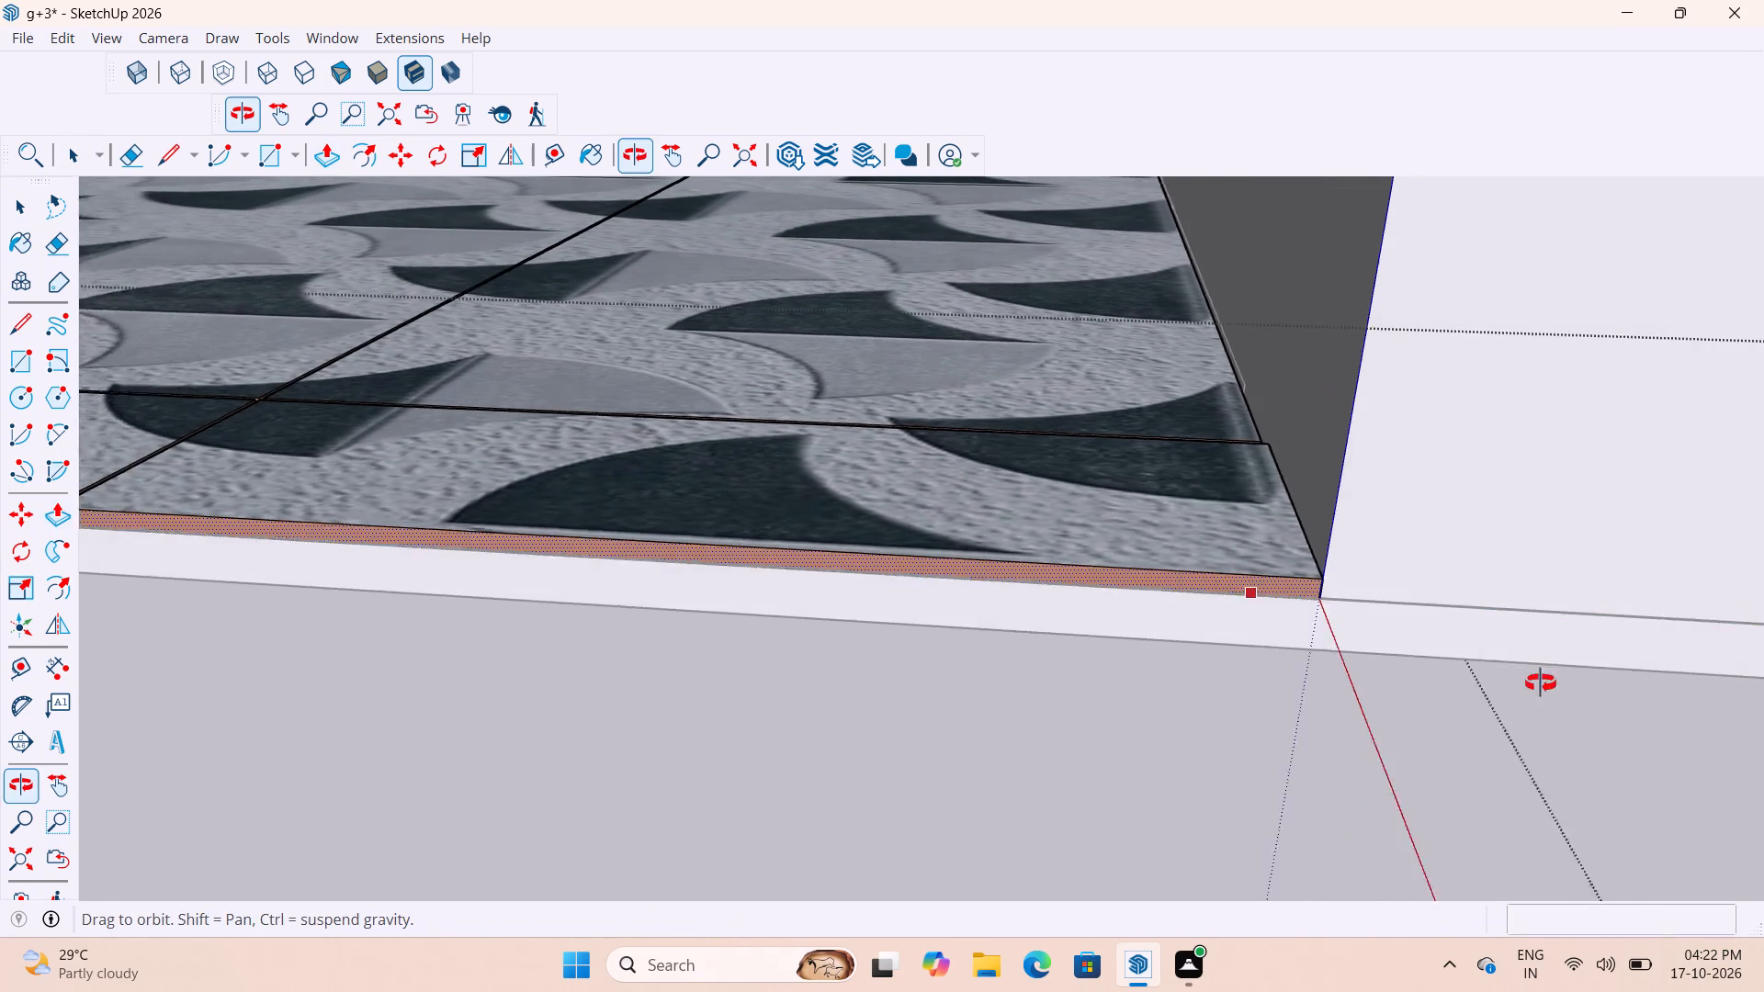
middle_click_drag(1541, 683, 1555, 683)
key("space")
key("space")
left_click(1247, 779)
scroll(1397, 744, "down", 20)
scroll(1397, 744, "down", 3)
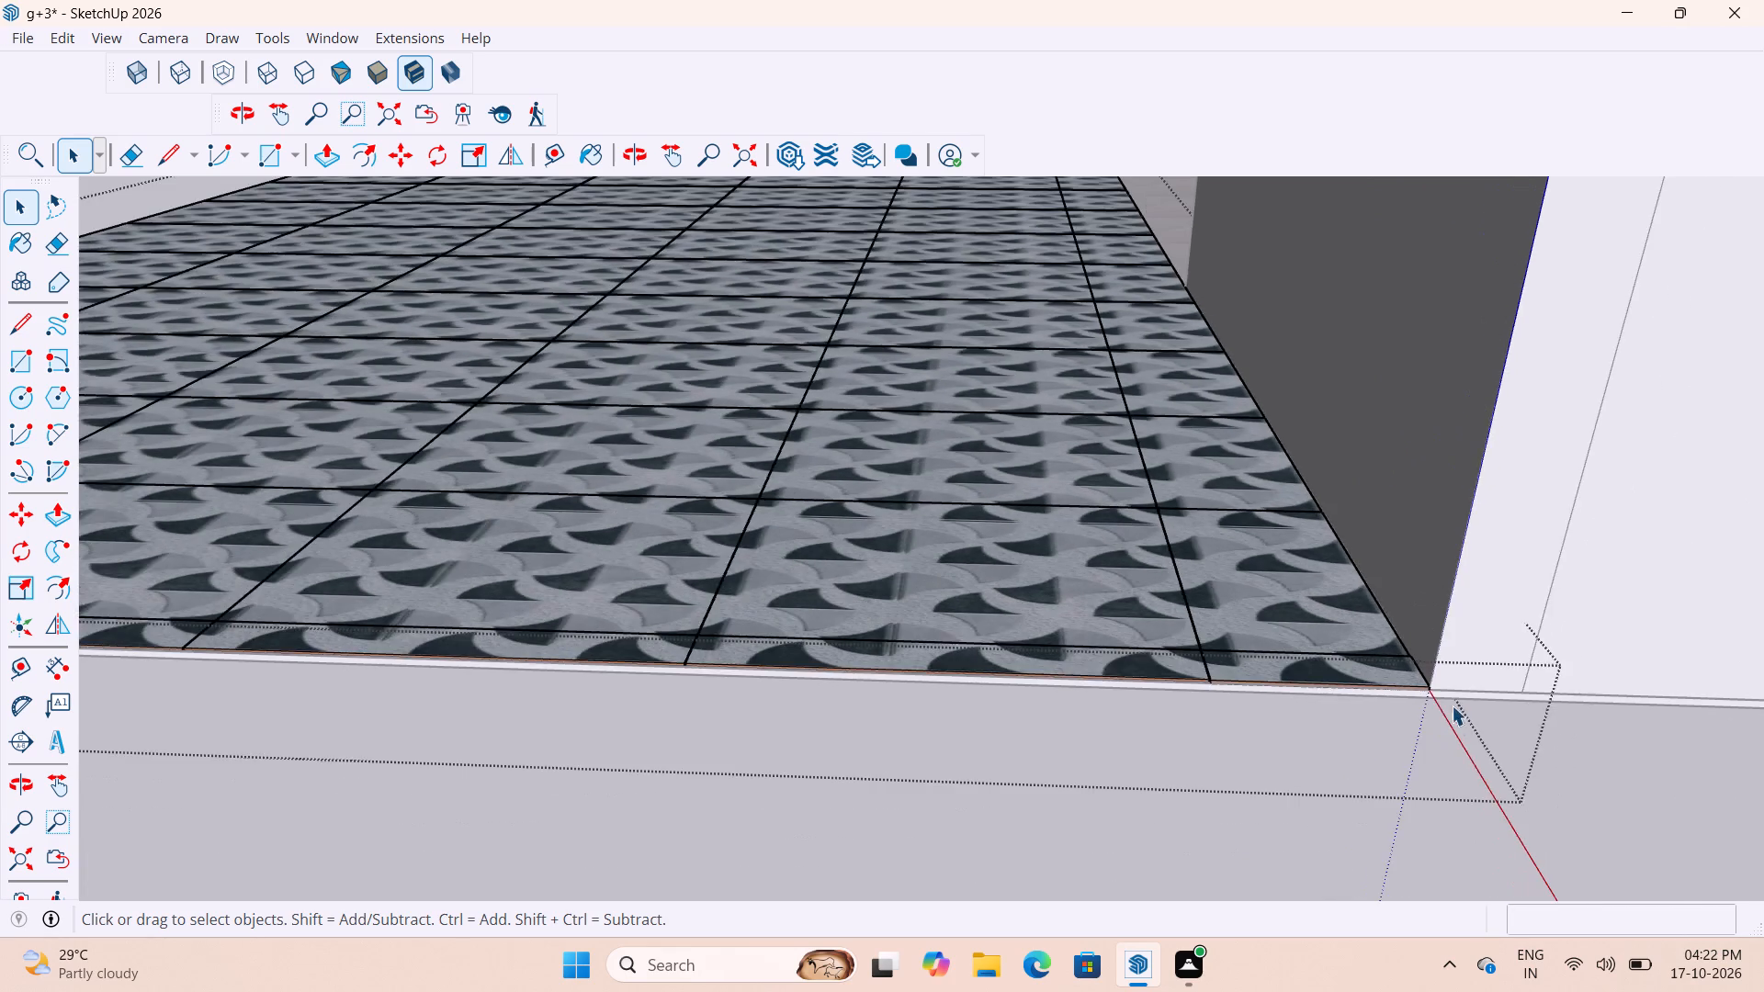
scroll(1452, 705, "down", 18)
middle_click_drag(1348, 713, 1736, 785)
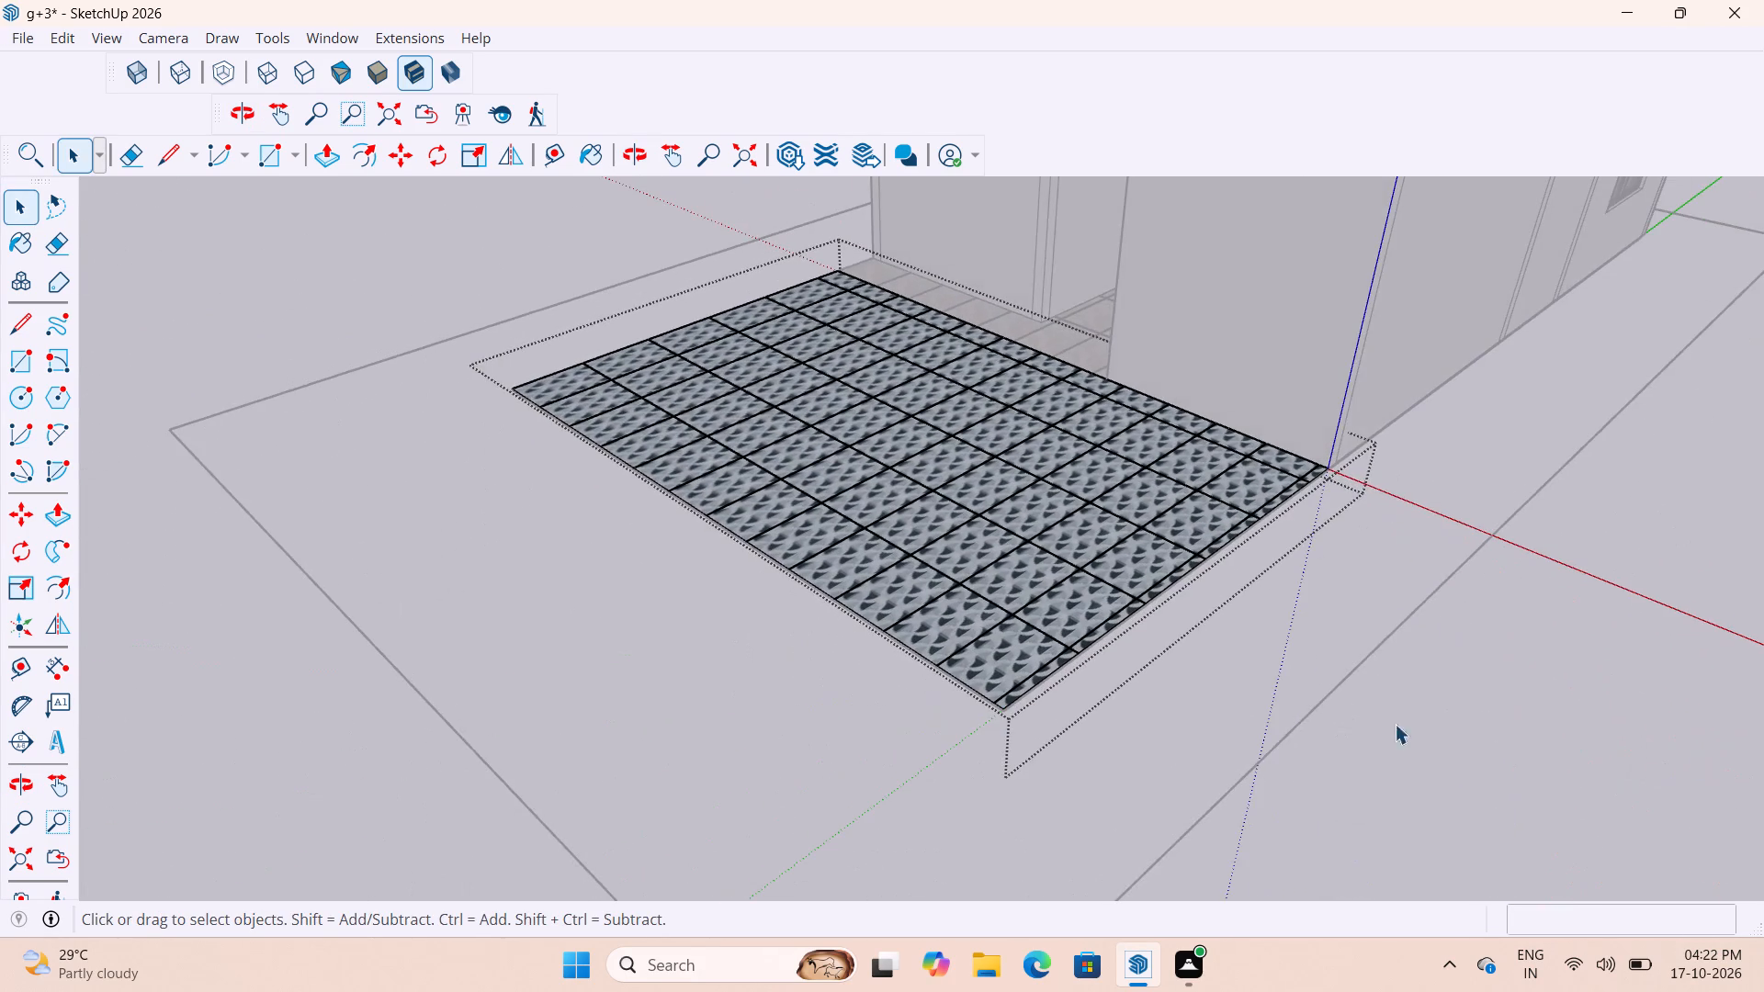
left_click(1400, 736)
Extend the front room wall's narrow outer strip about 18' 1 7/8" along the paving's side to its front edge, and close the wall group.
scroll(1140, 609, "up", 3)
middle_click_drag(1346, 577, 1608, 620)
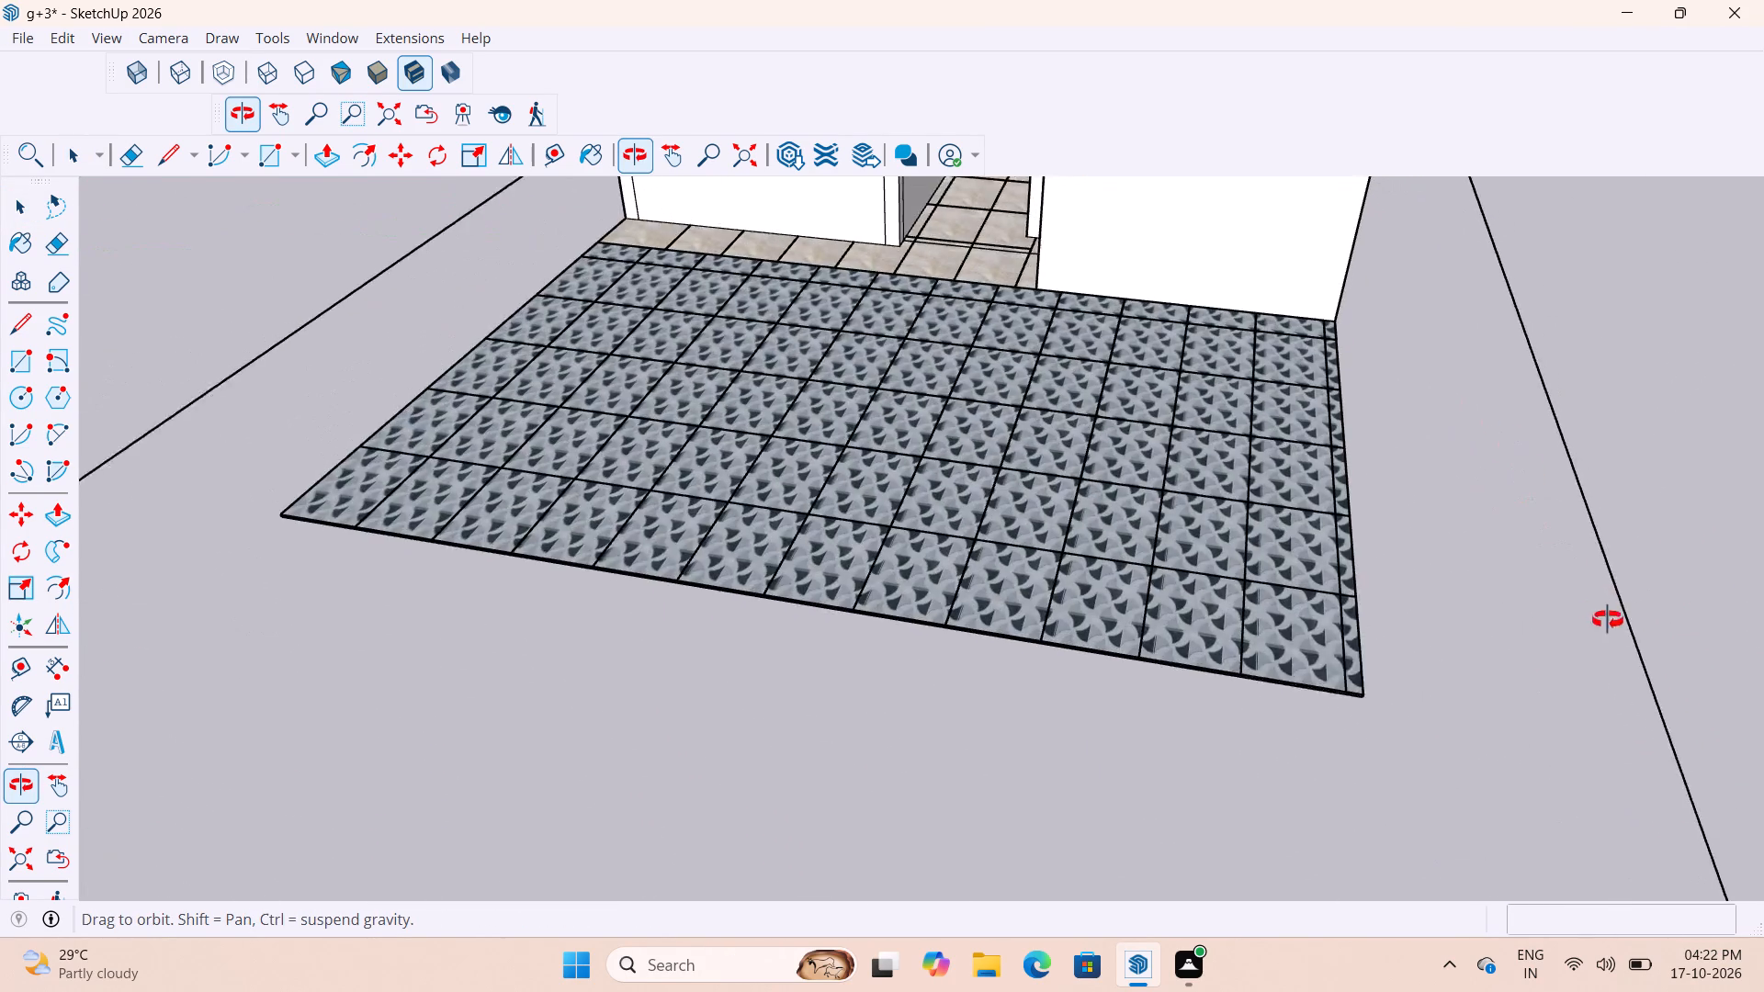
middle_click_drag(1608, 620, 1611, 629)
scroll(1290, 661, "down", 14)
scroll(1014, 330, "up", 12)
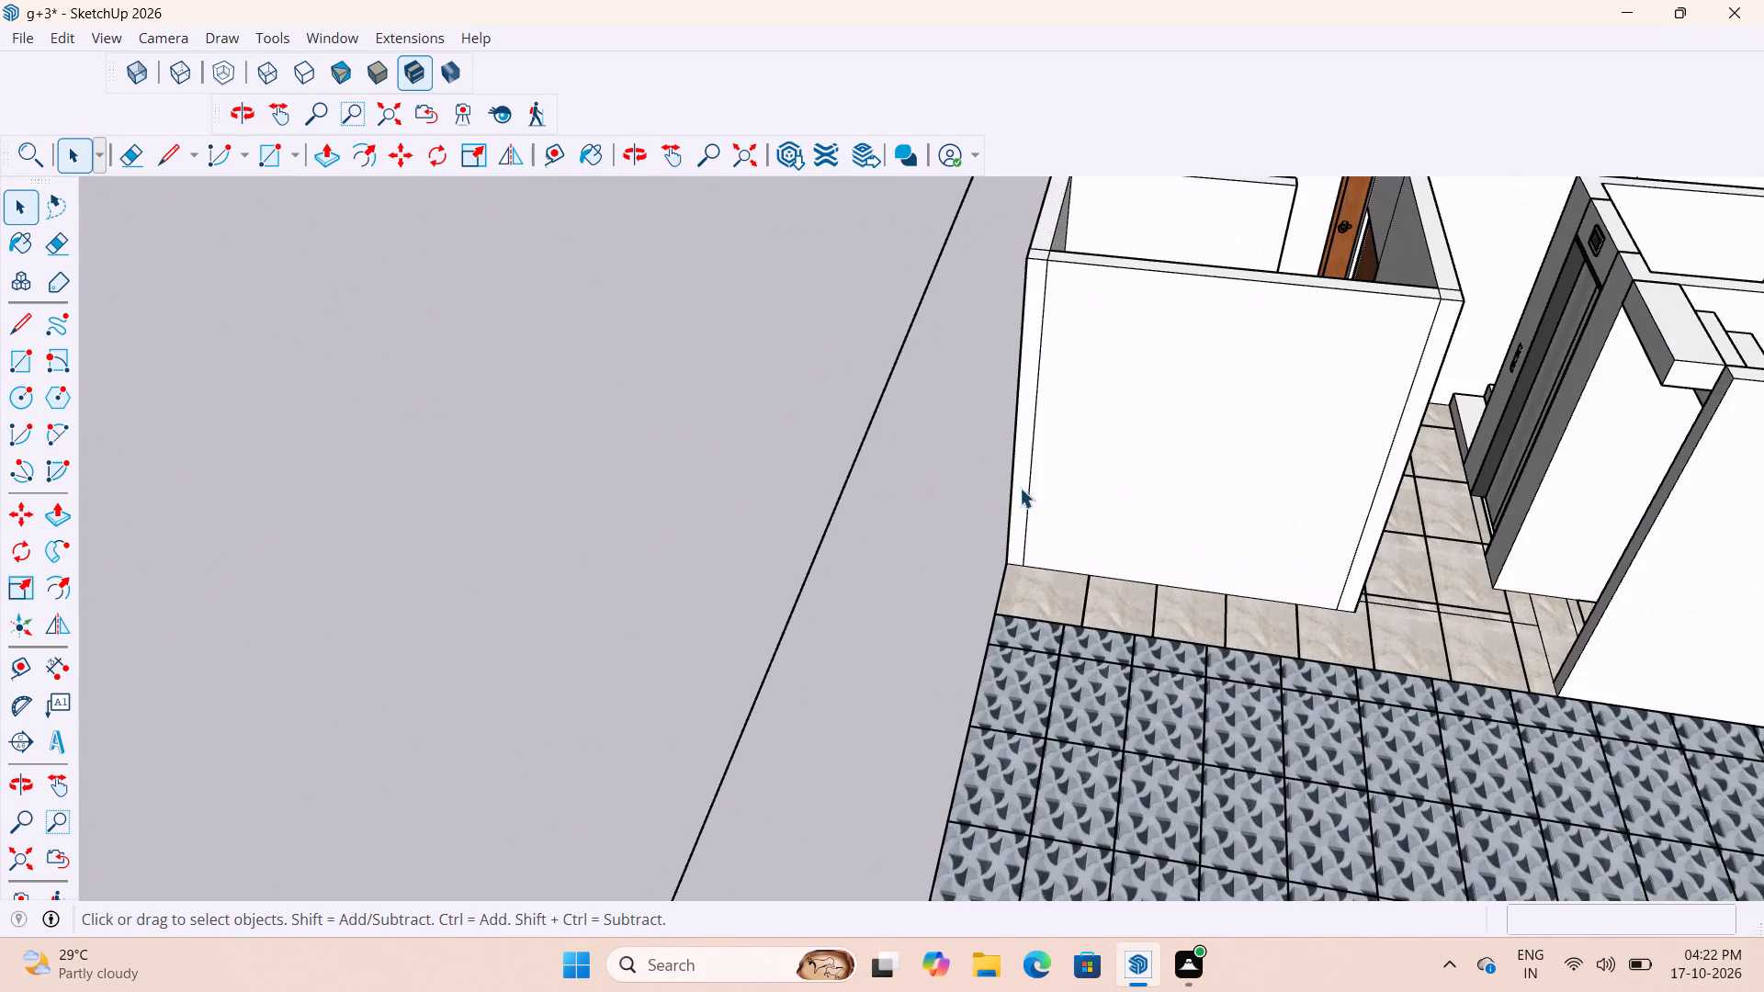
scroll(911, 423, "down", 5)
scroll(1028, 490, "down", 11)
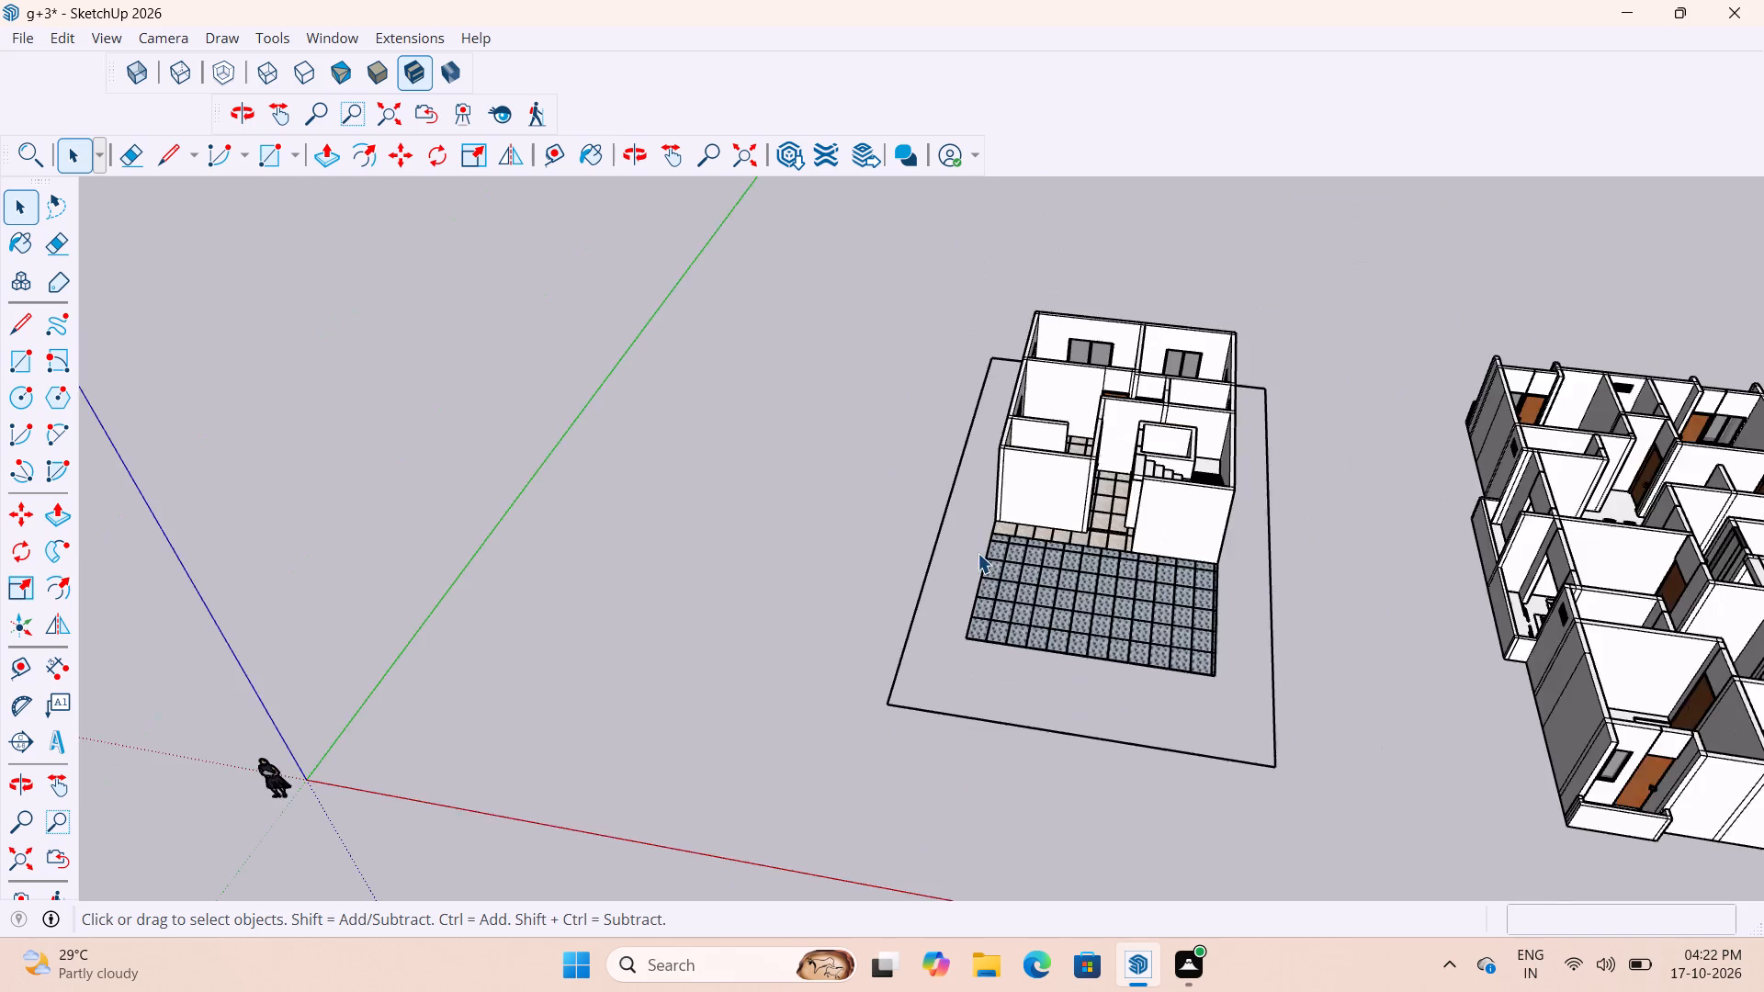
scroll(1023, 485, "up", 19)
scroll(964, 425, "down", 11)
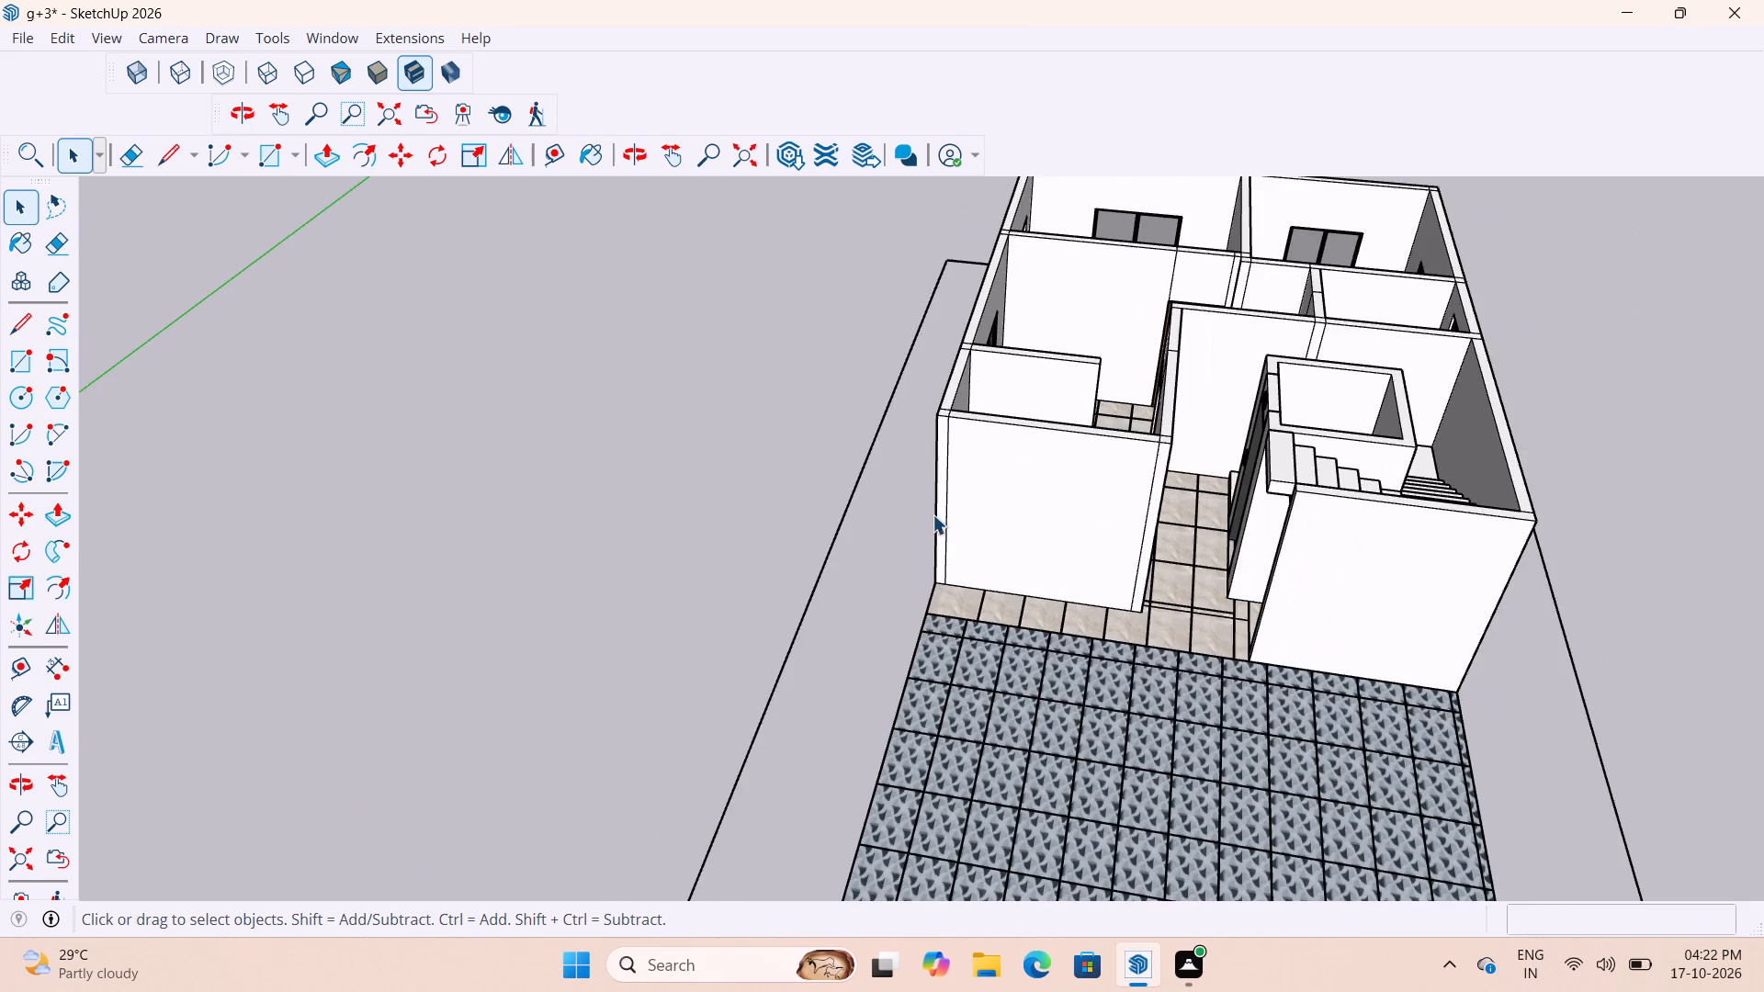
scroll(951, 521, "up", 10)
double_click(938, 464)
left_click(938, 464)
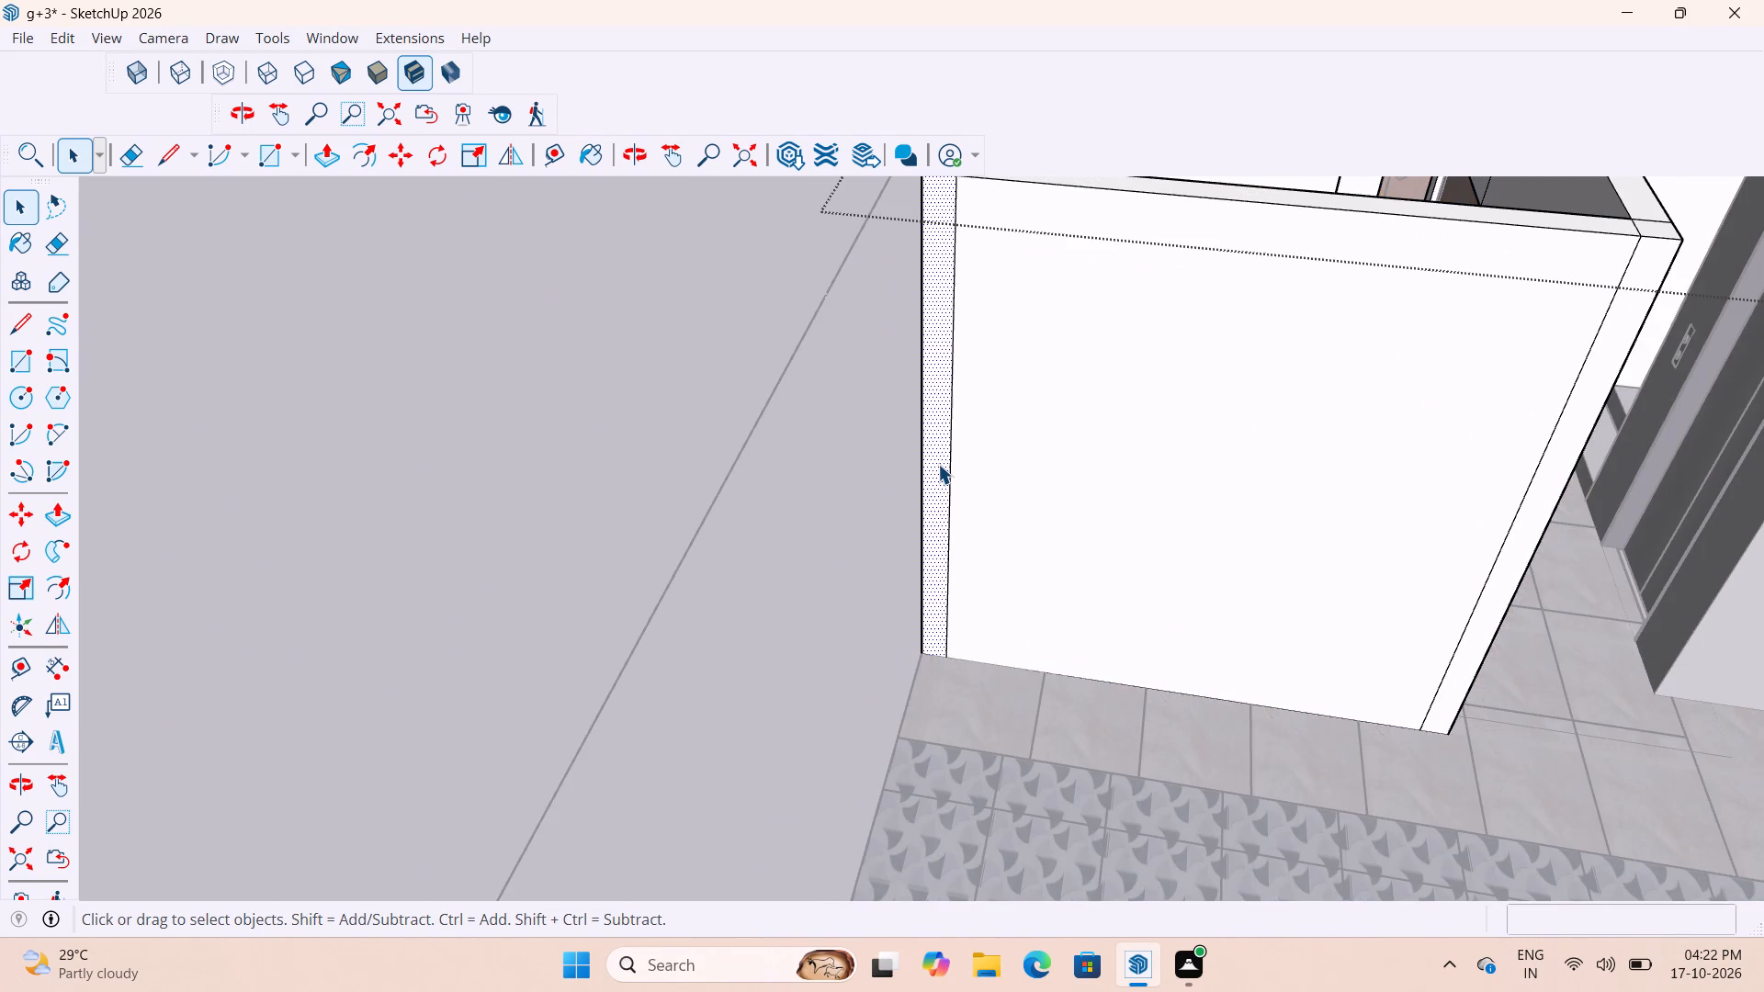
key("p")
left_click(938, 464)
scroll(932, 529, "down", 8)
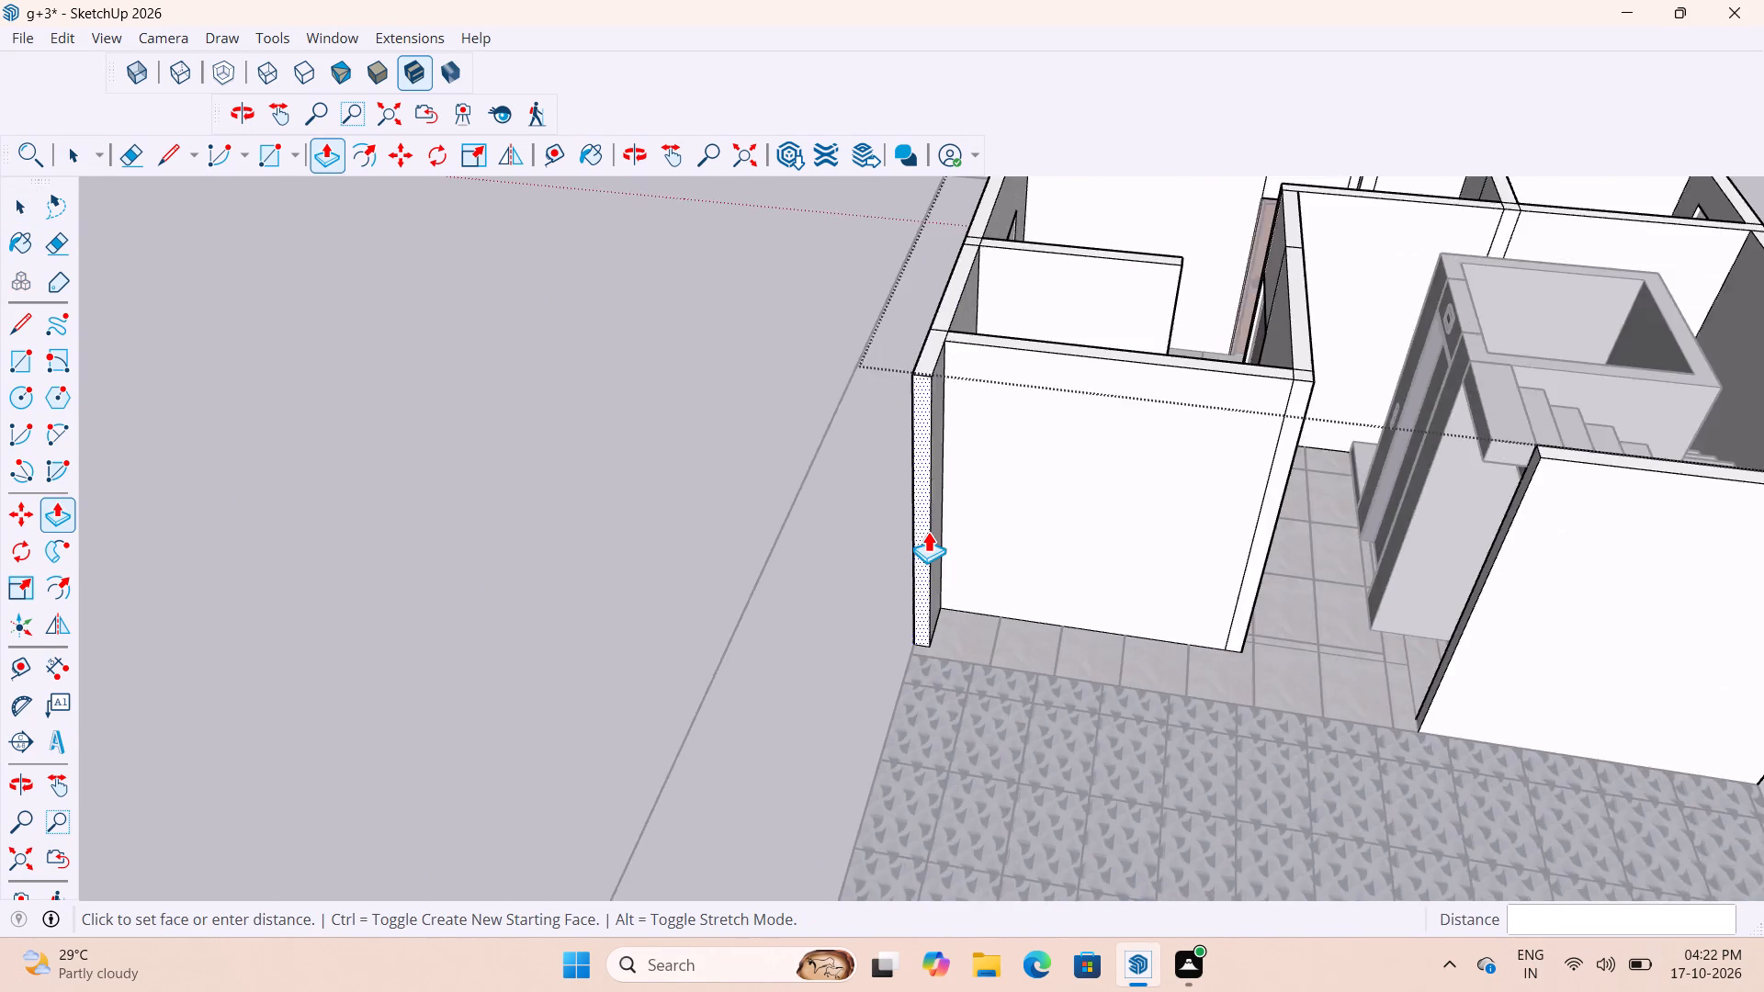
scroll(928, 531, "down", 9)
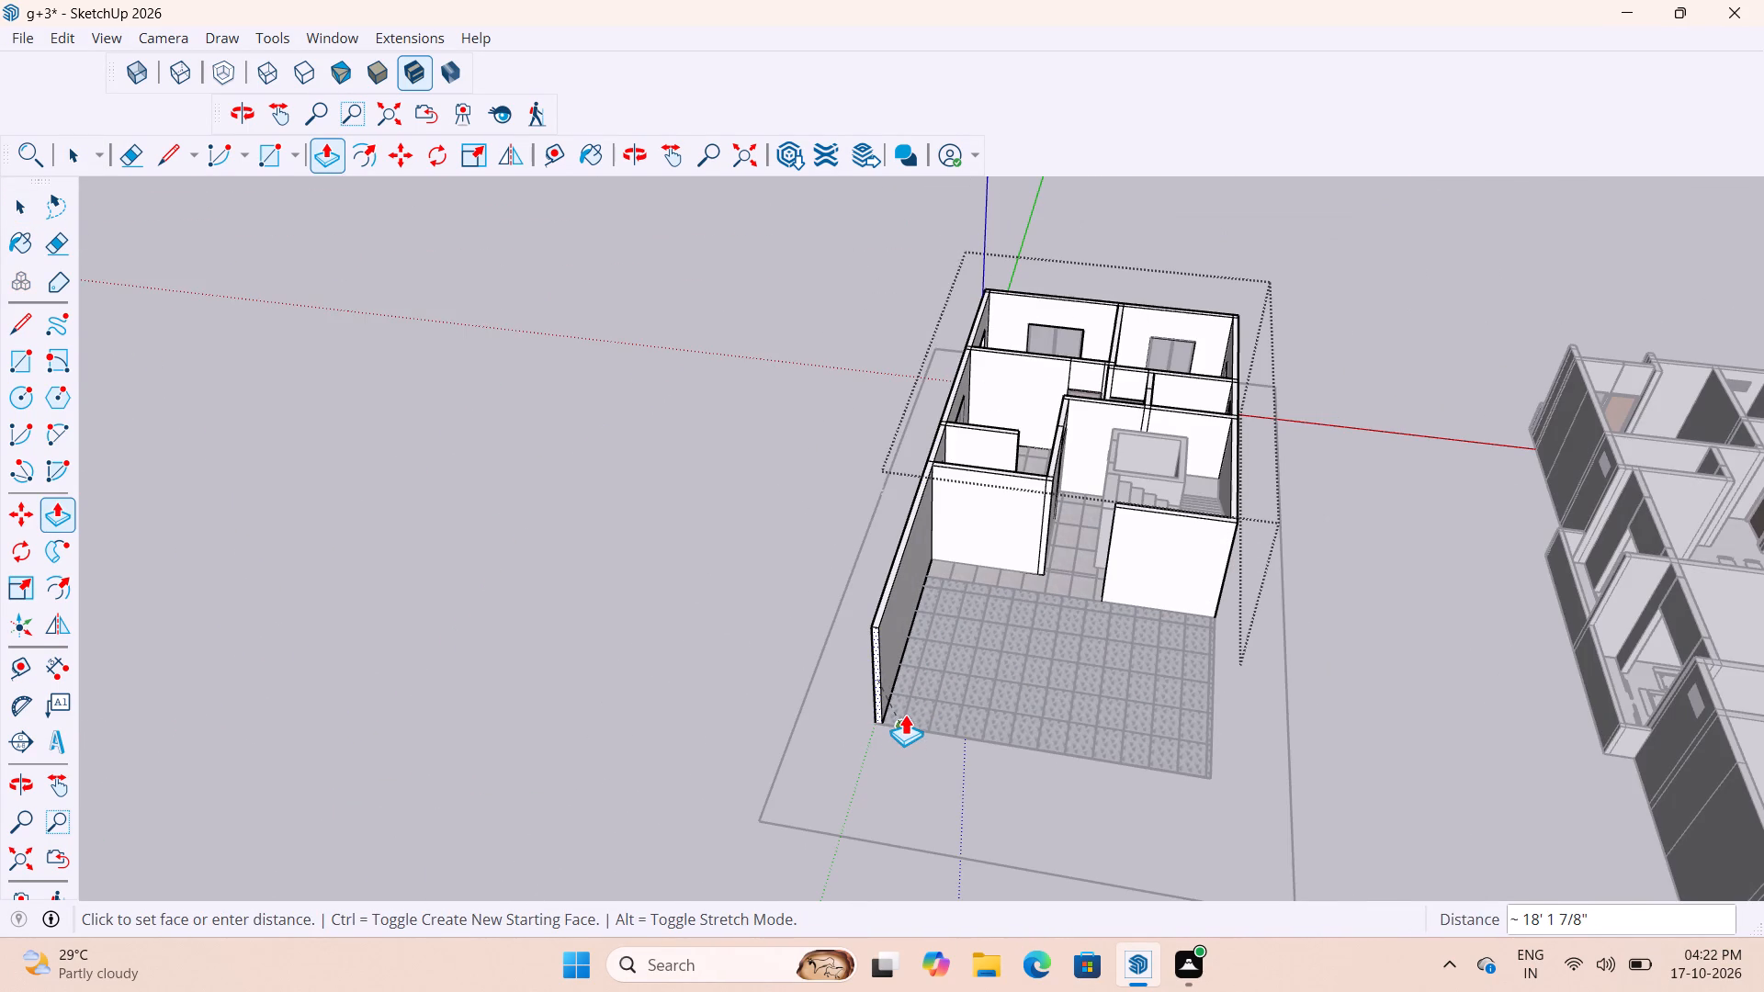
scroll(899, 716, "up", 4)
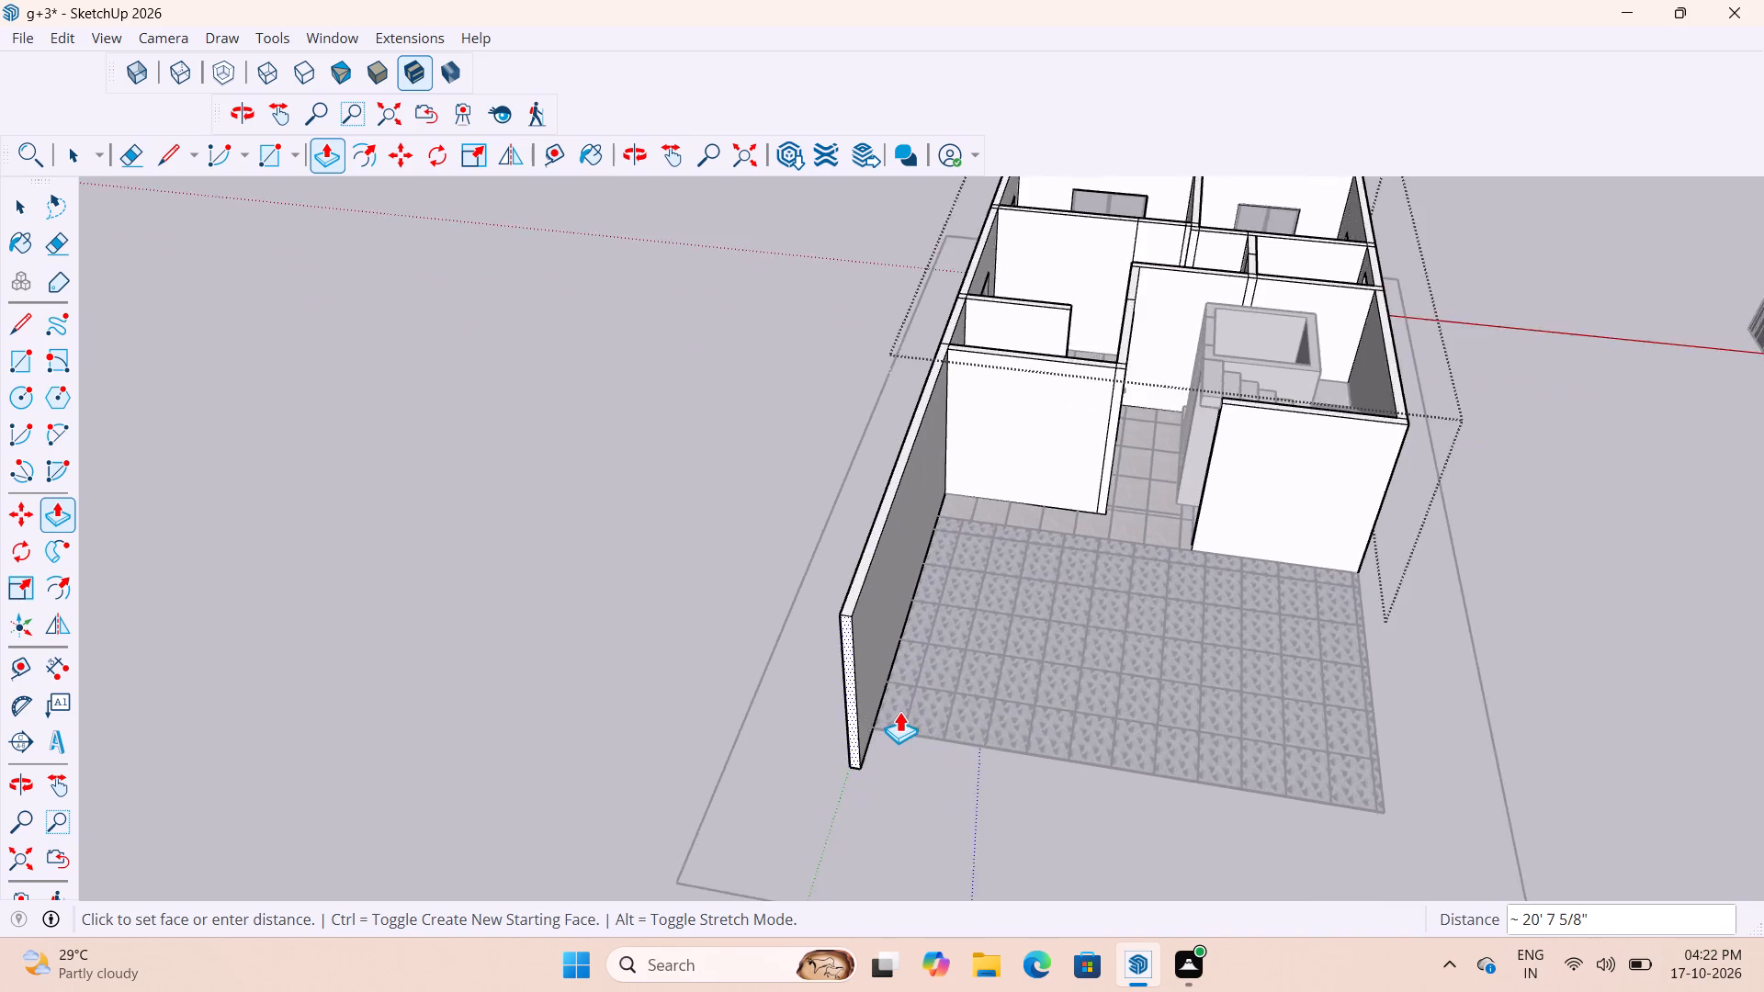
scroll(899, 711, "up", 4)
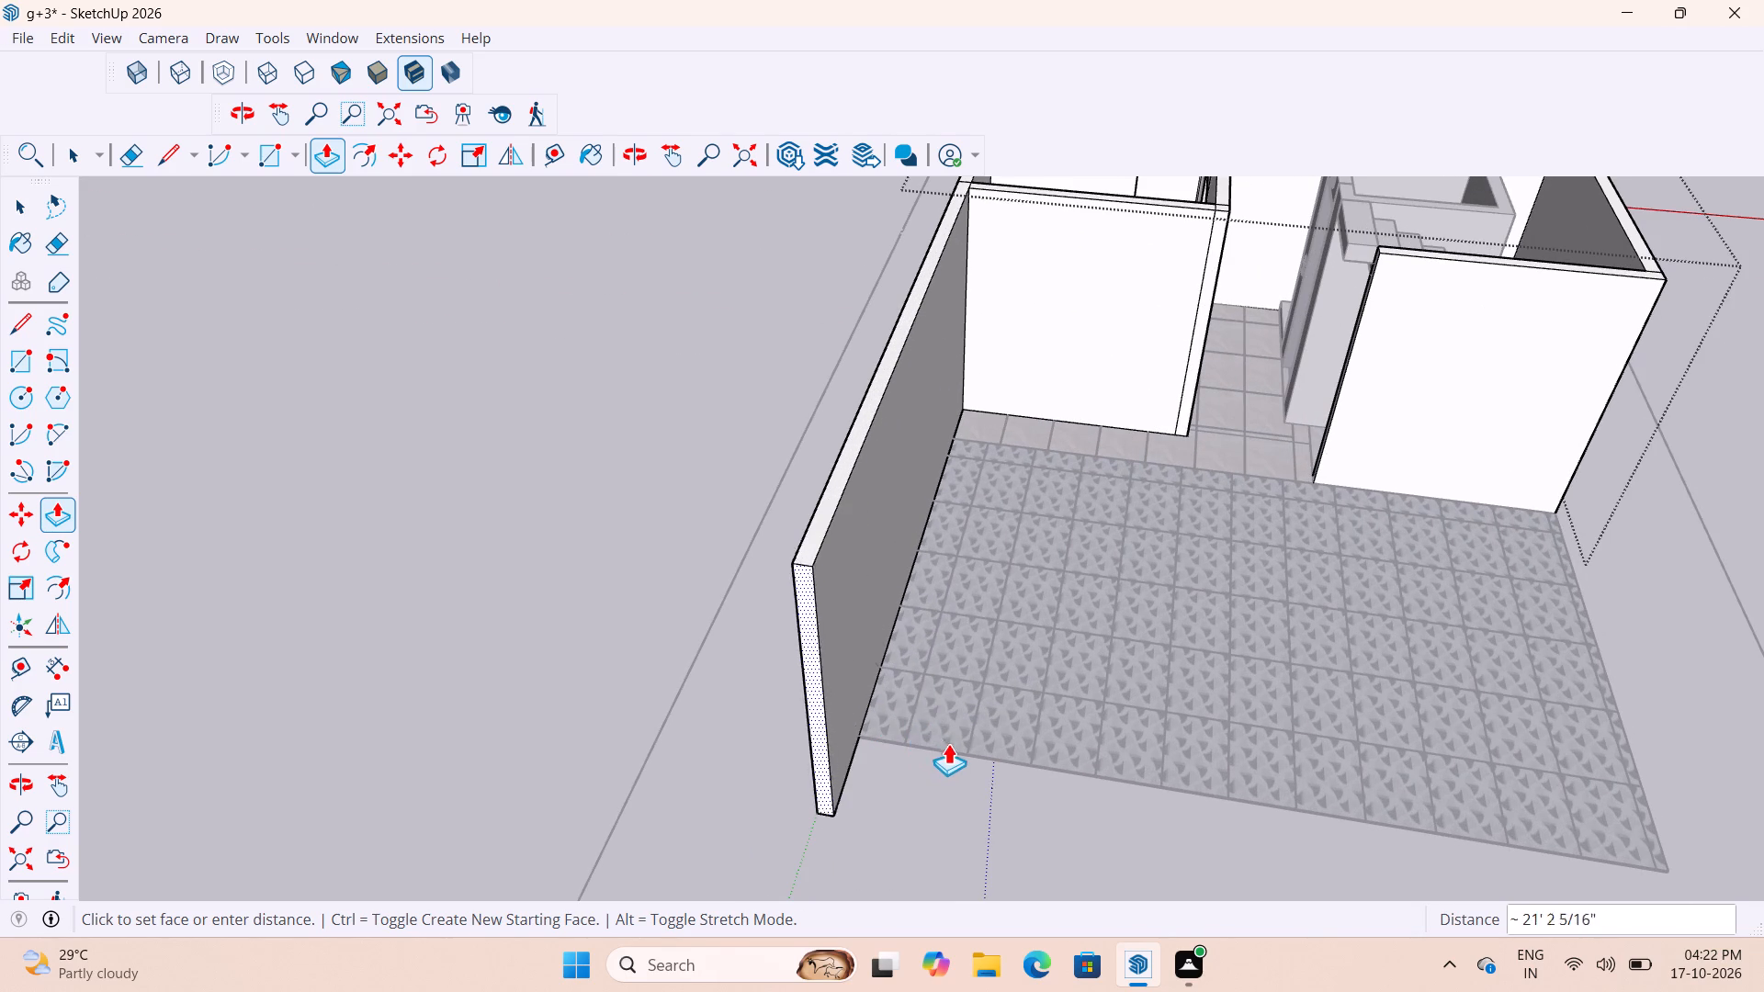
left_click(972, 751)
scroll(862, 674, "down", 6)
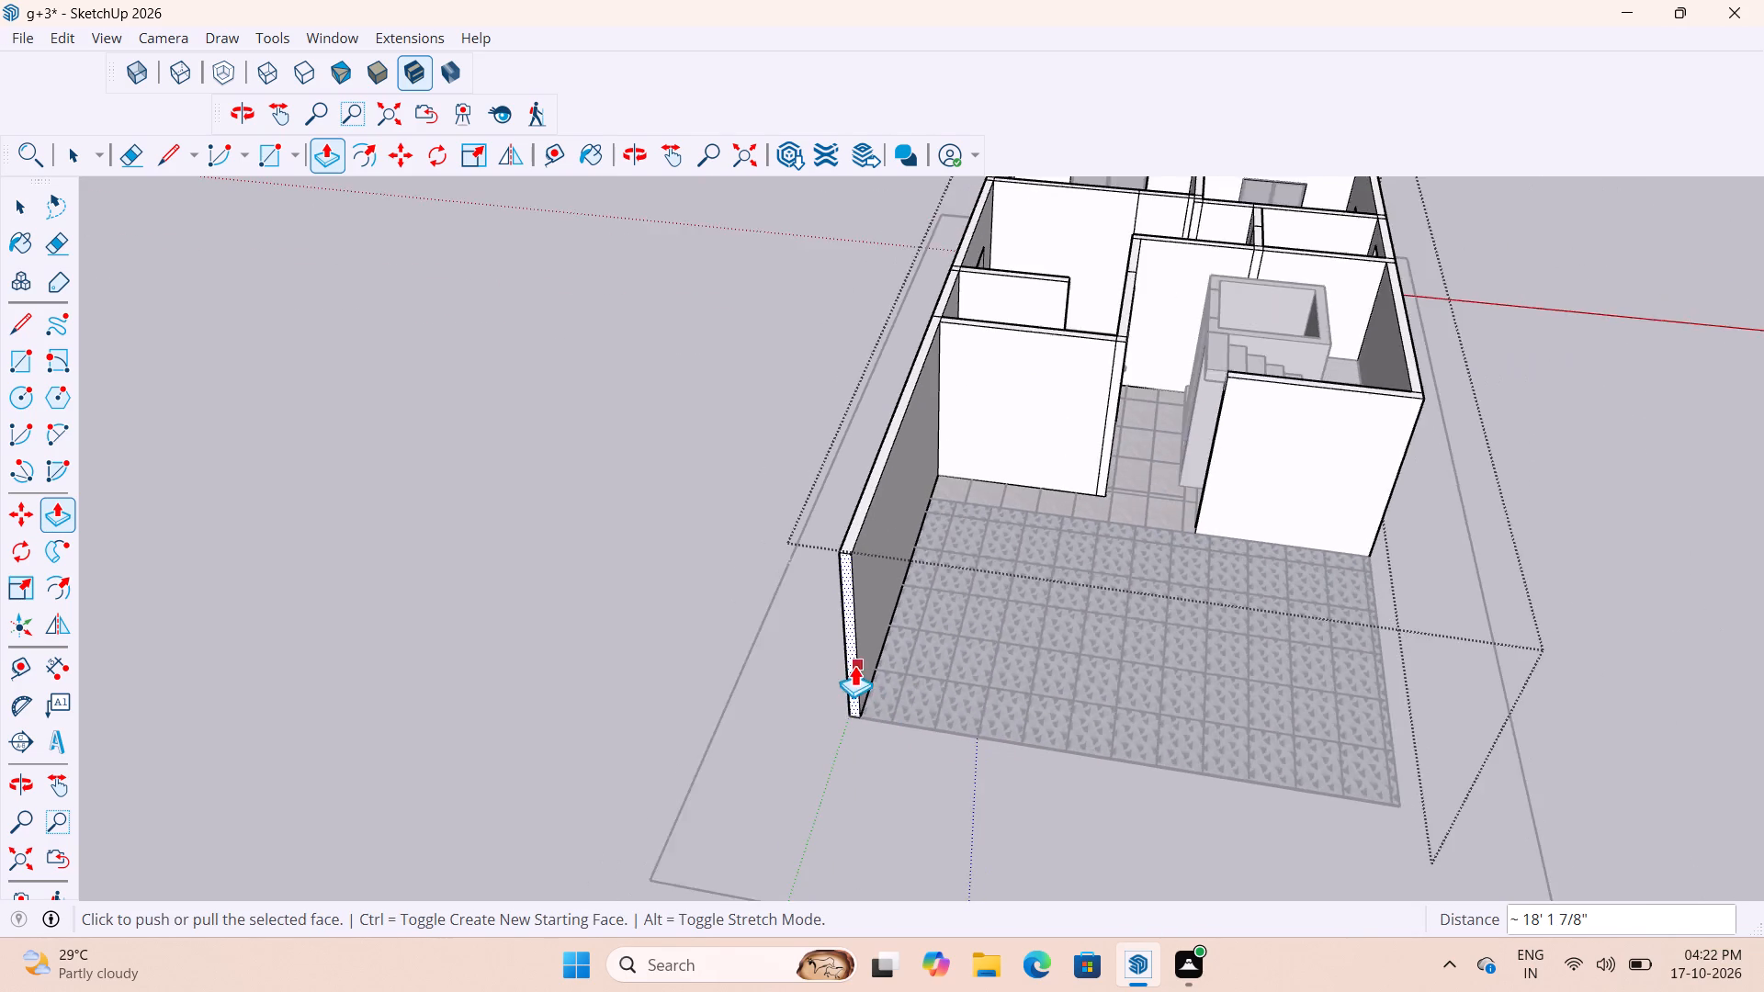
scroll(854, 665, "down", 3)
key("space")
key("space")
left_click(676, 545)
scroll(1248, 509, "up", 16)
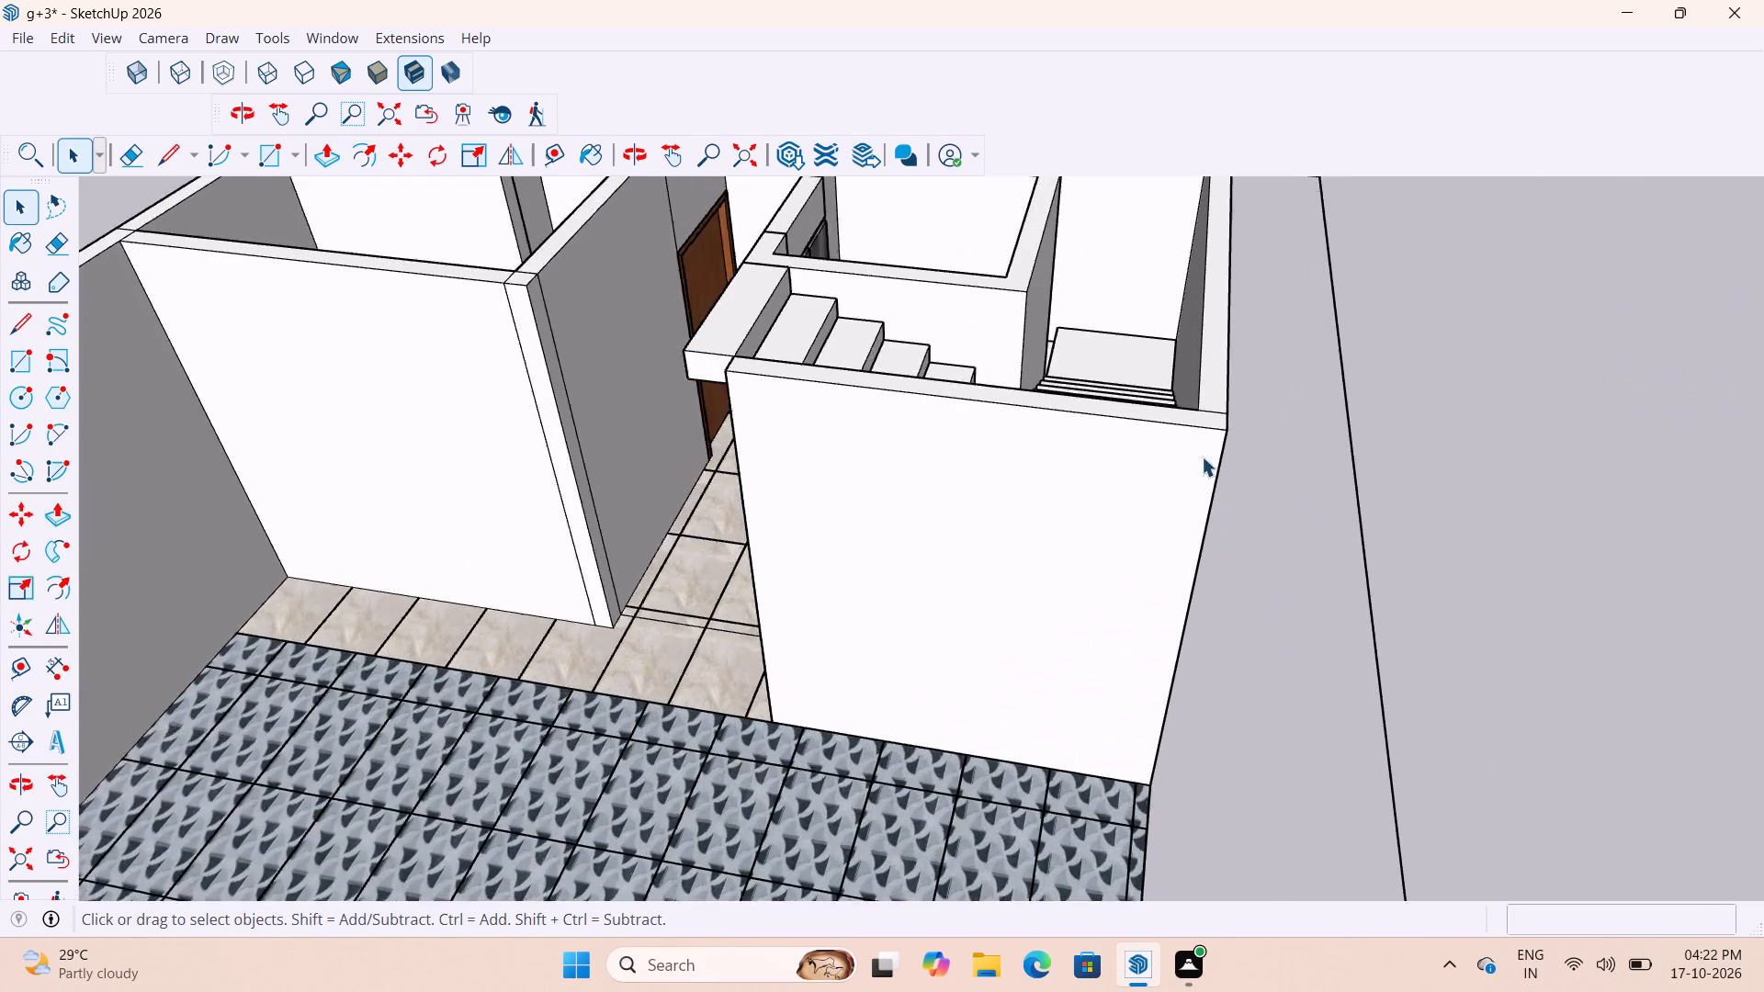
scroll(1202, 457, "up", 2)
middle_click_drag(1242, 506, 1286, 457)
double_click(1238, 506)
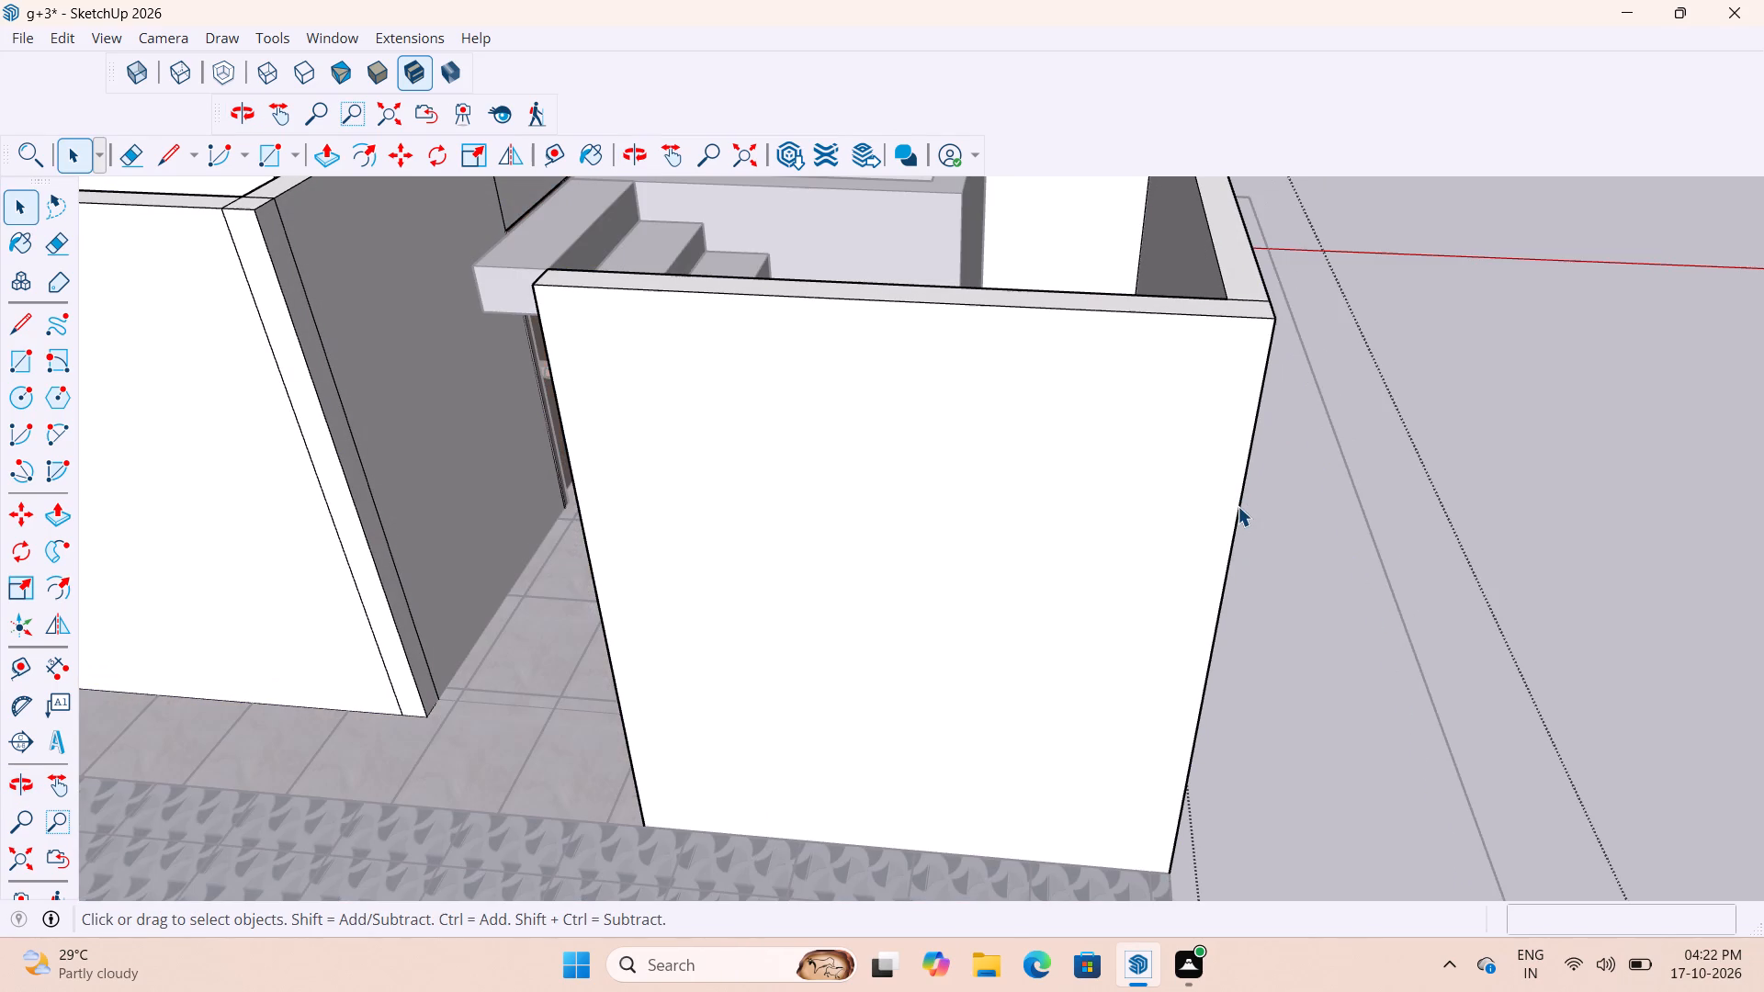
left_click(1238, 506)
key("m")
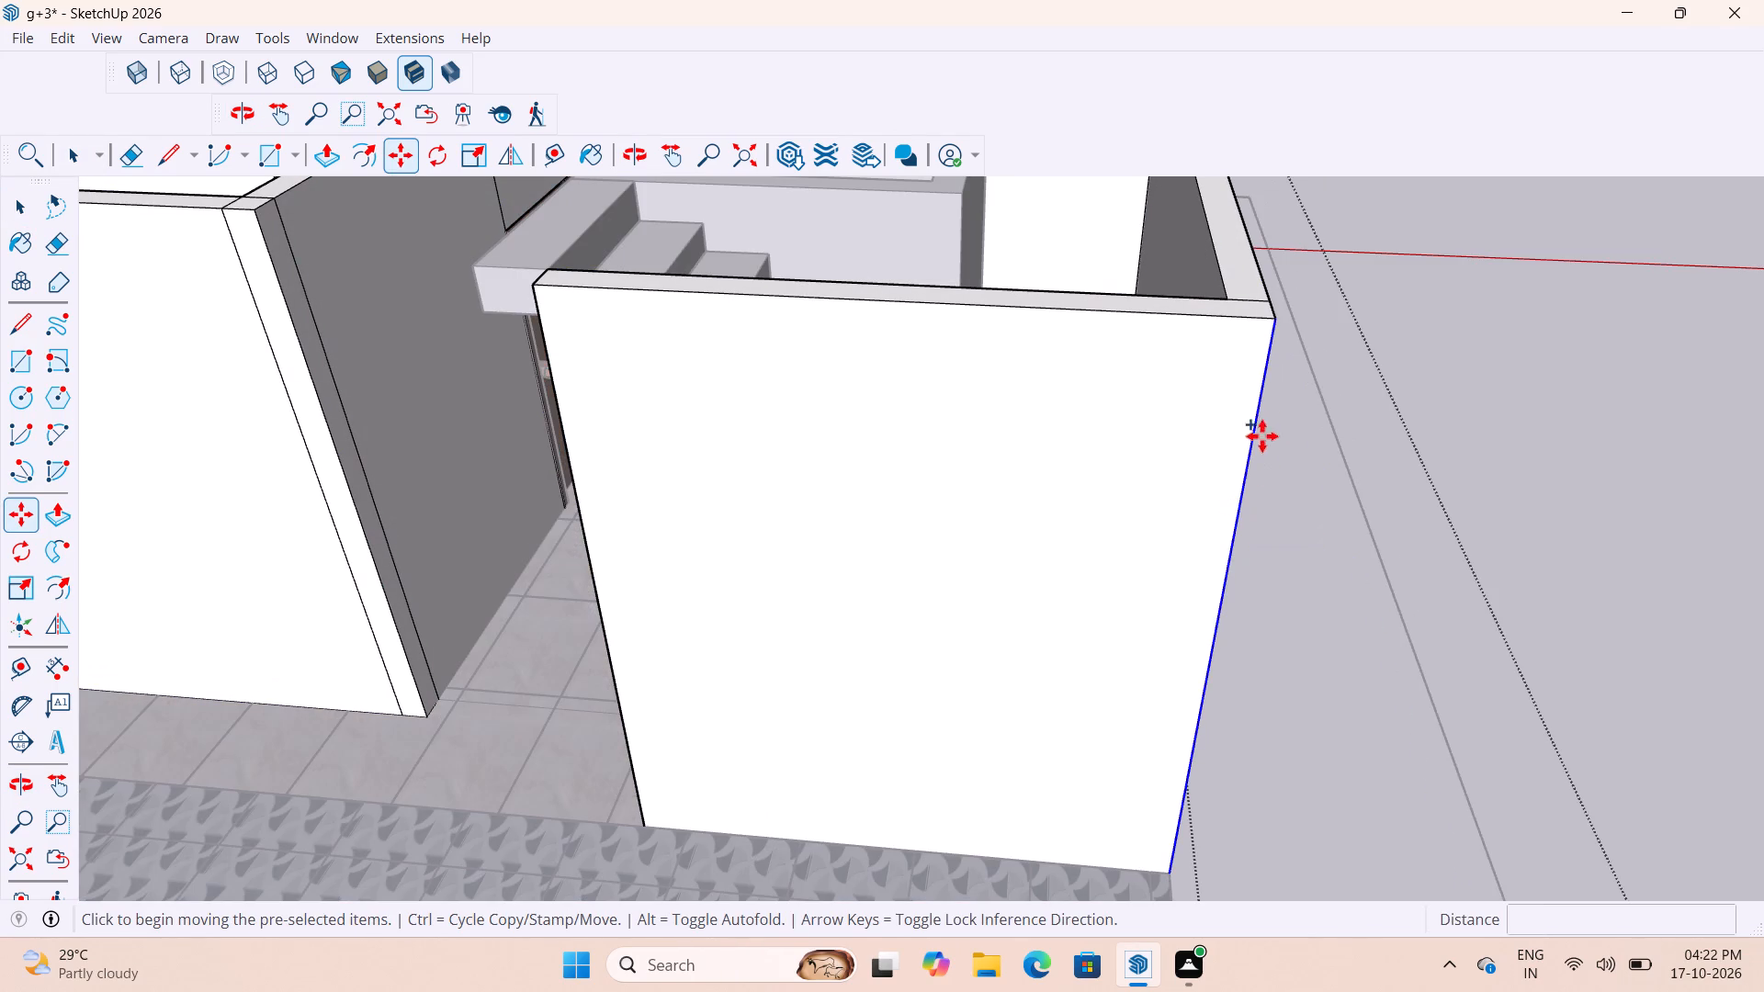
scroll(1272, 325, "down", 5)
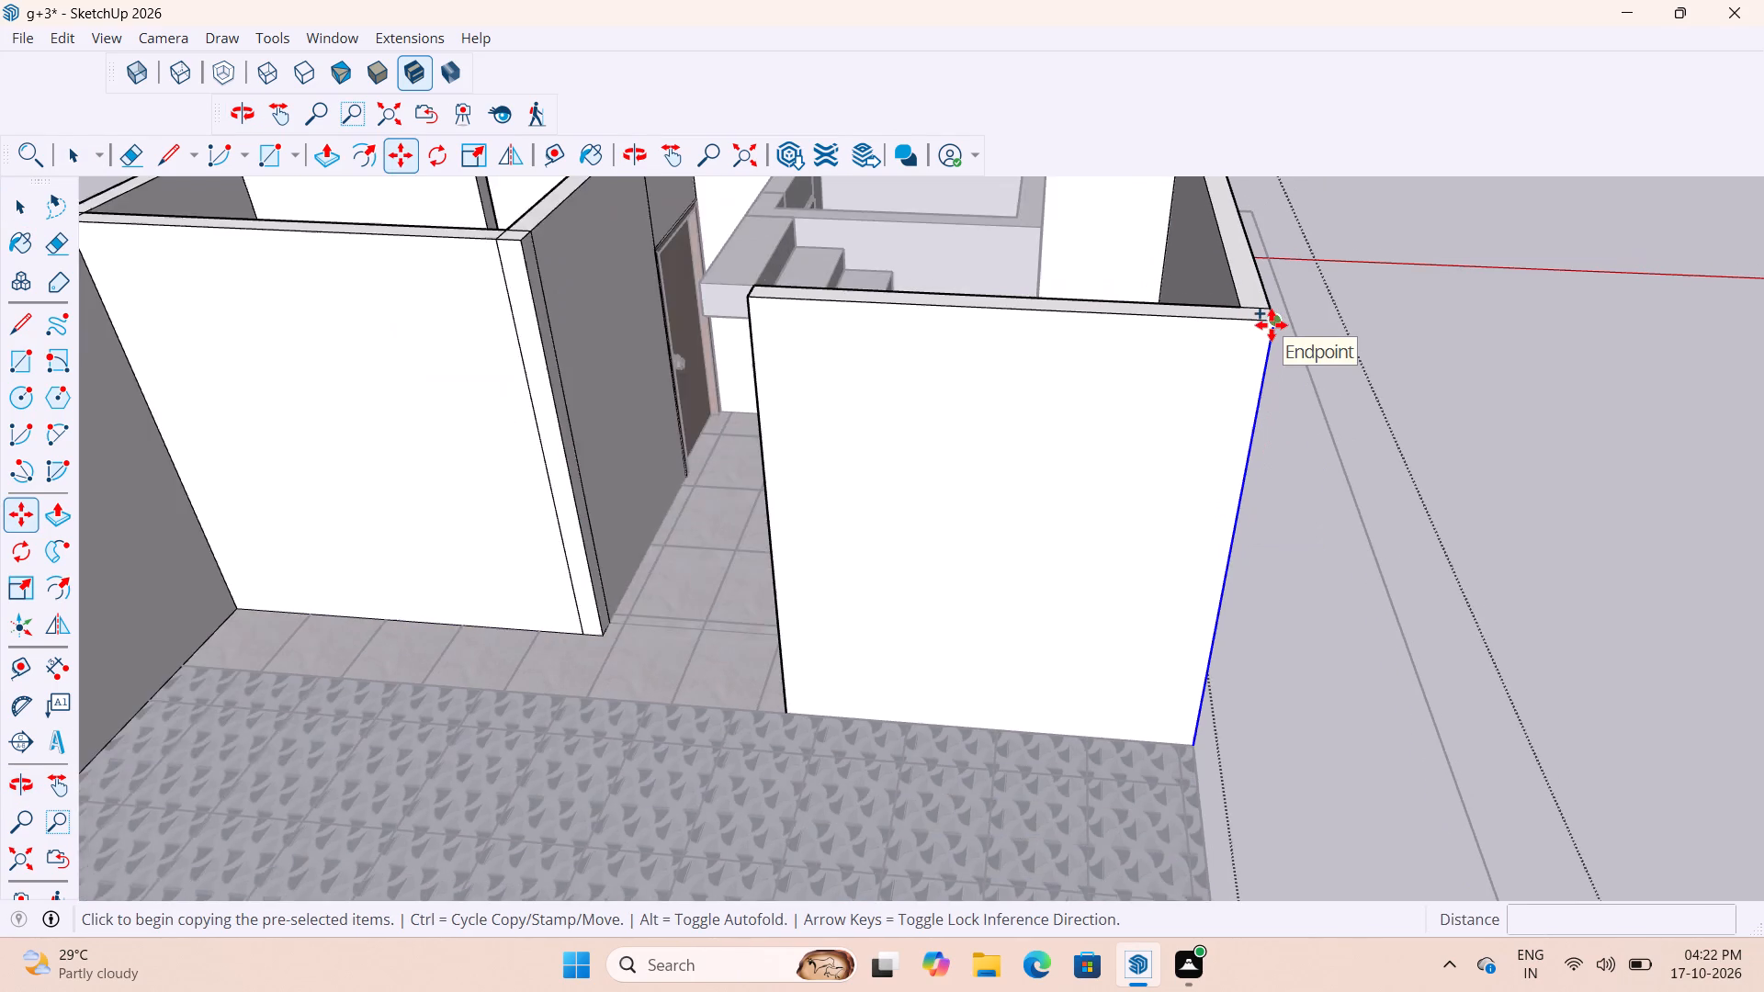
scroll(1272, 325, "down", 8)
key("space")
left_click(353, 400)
Check the thickness of the extended side wall at its front end with the Tape Measure.
scroll(492, 499, "up", 4)
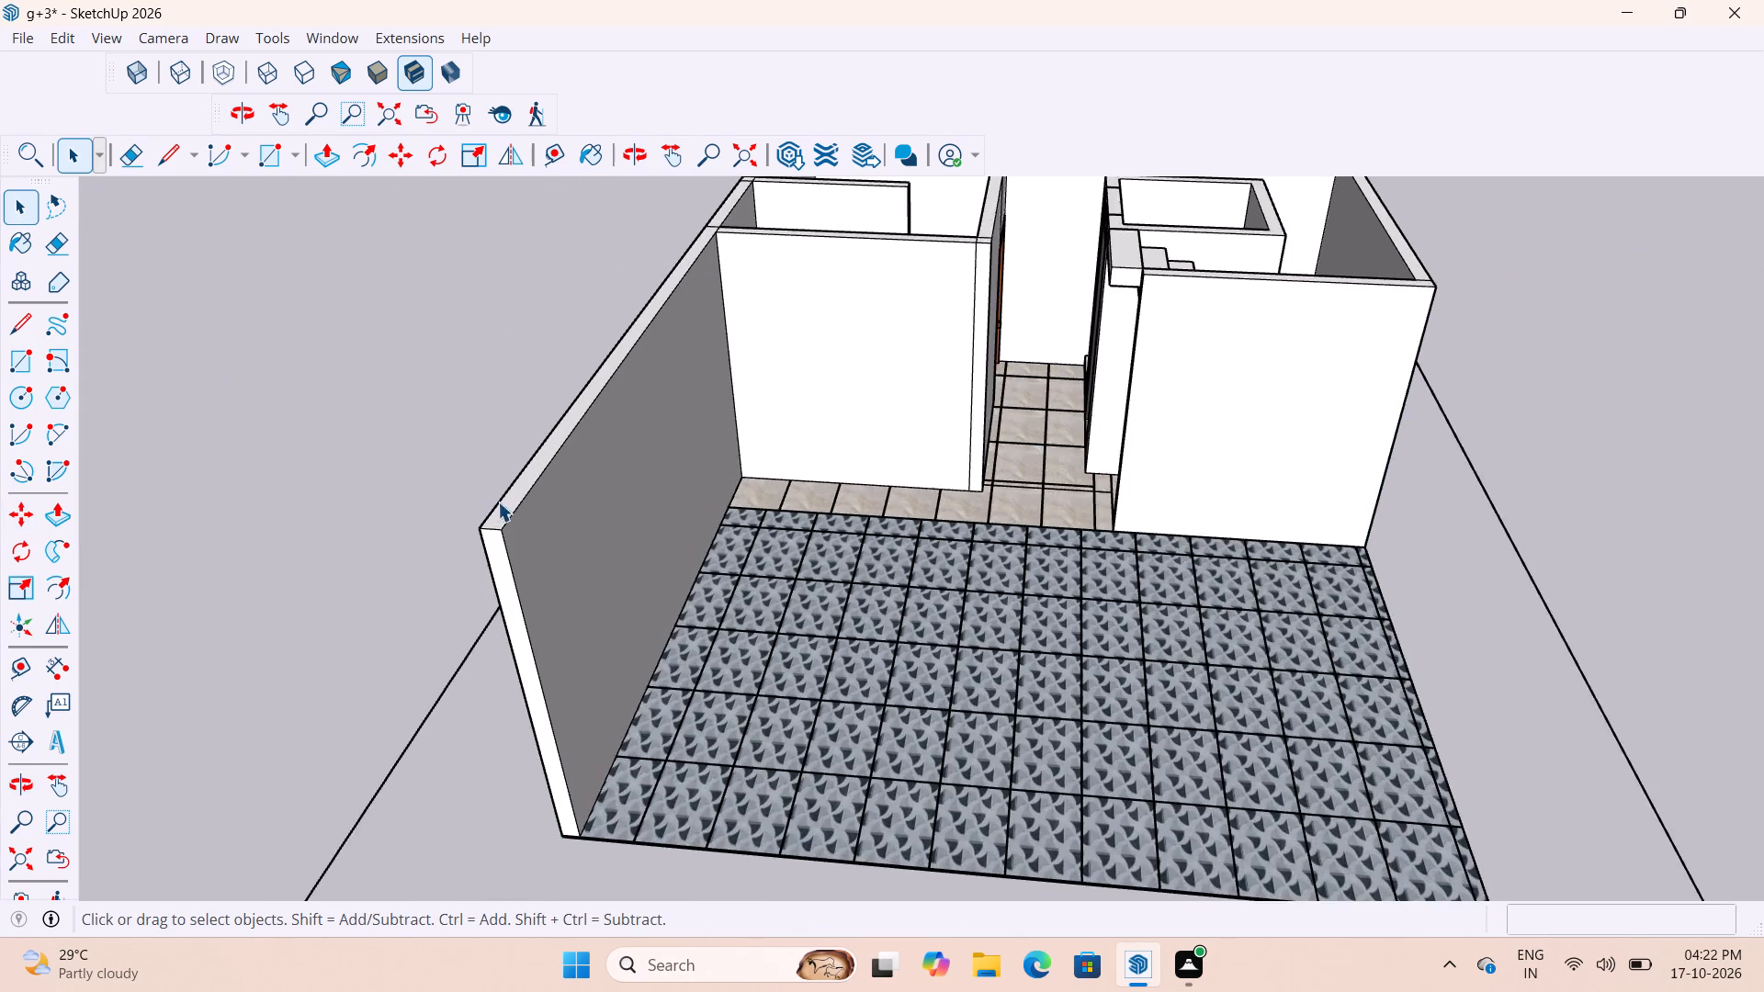
middle_click_drag(506, 505, 571, 610)
key("t")
scroll(589, 740, "up", 7)
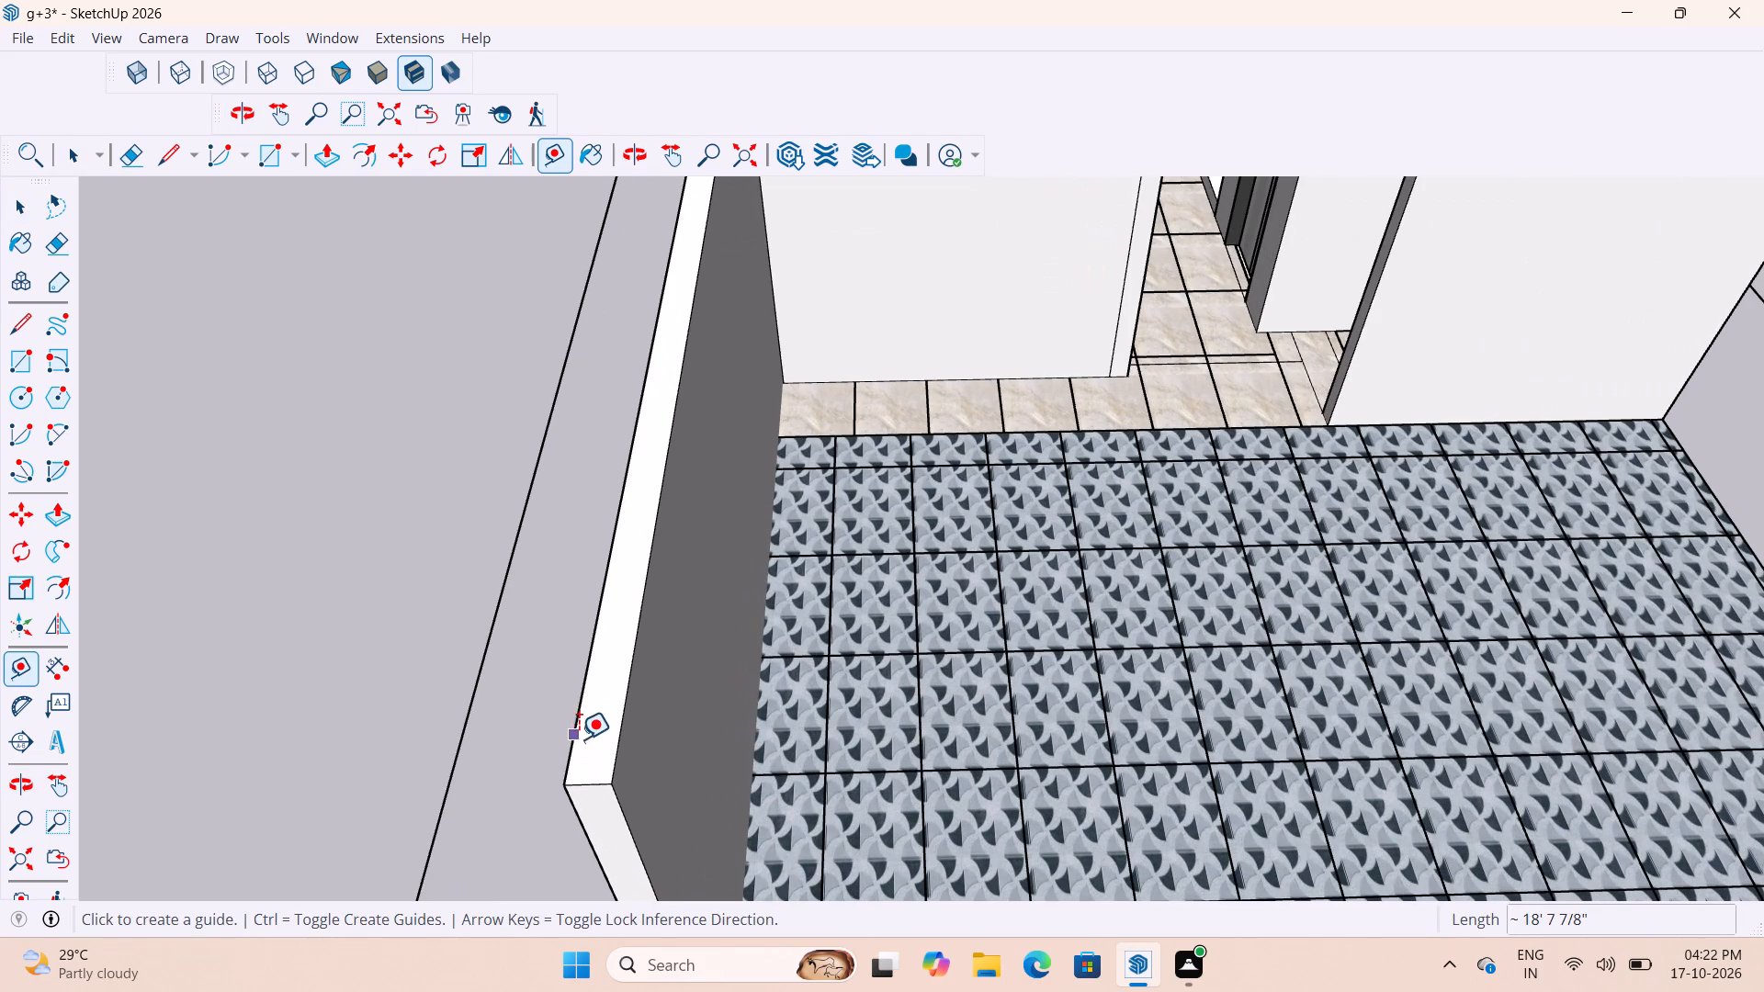
left_click(581, 737)
key("space")
Copy the outer vertical edge of the staircase's front wall 6" inward inside the wall group.
scroll(447, 759, "down", 2)
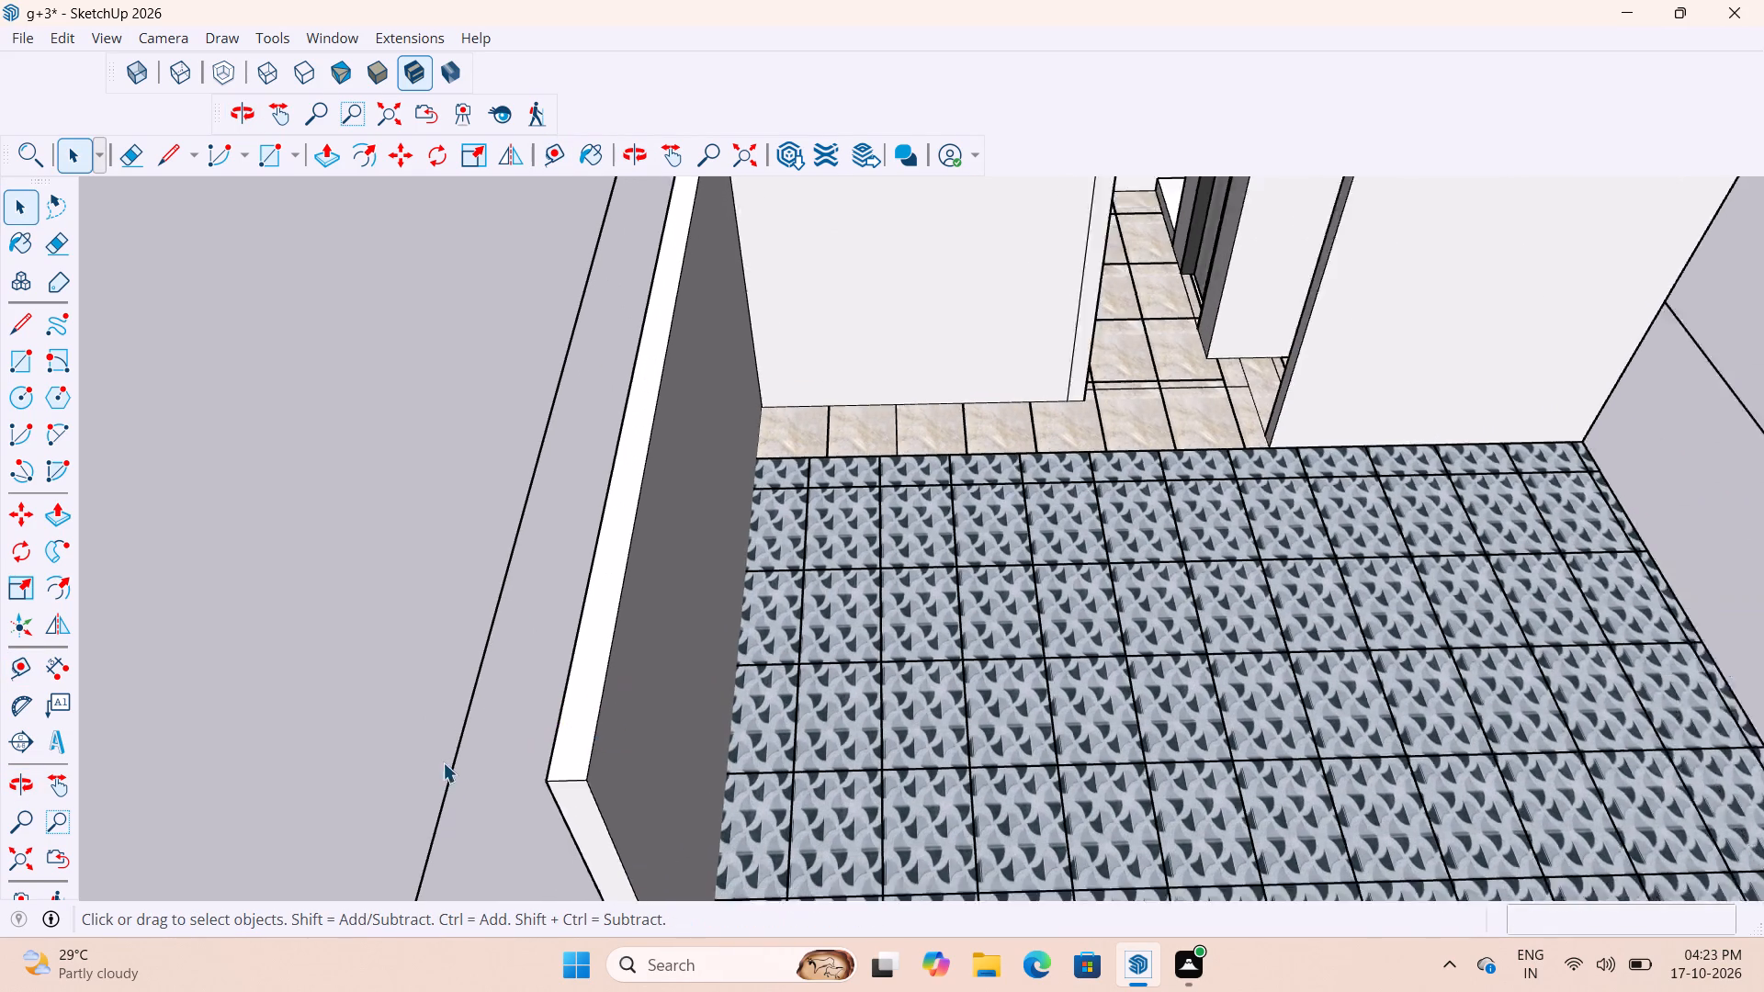
scroll(443, 762, "down", 8)
scroll(1135, 530, "up", 8)
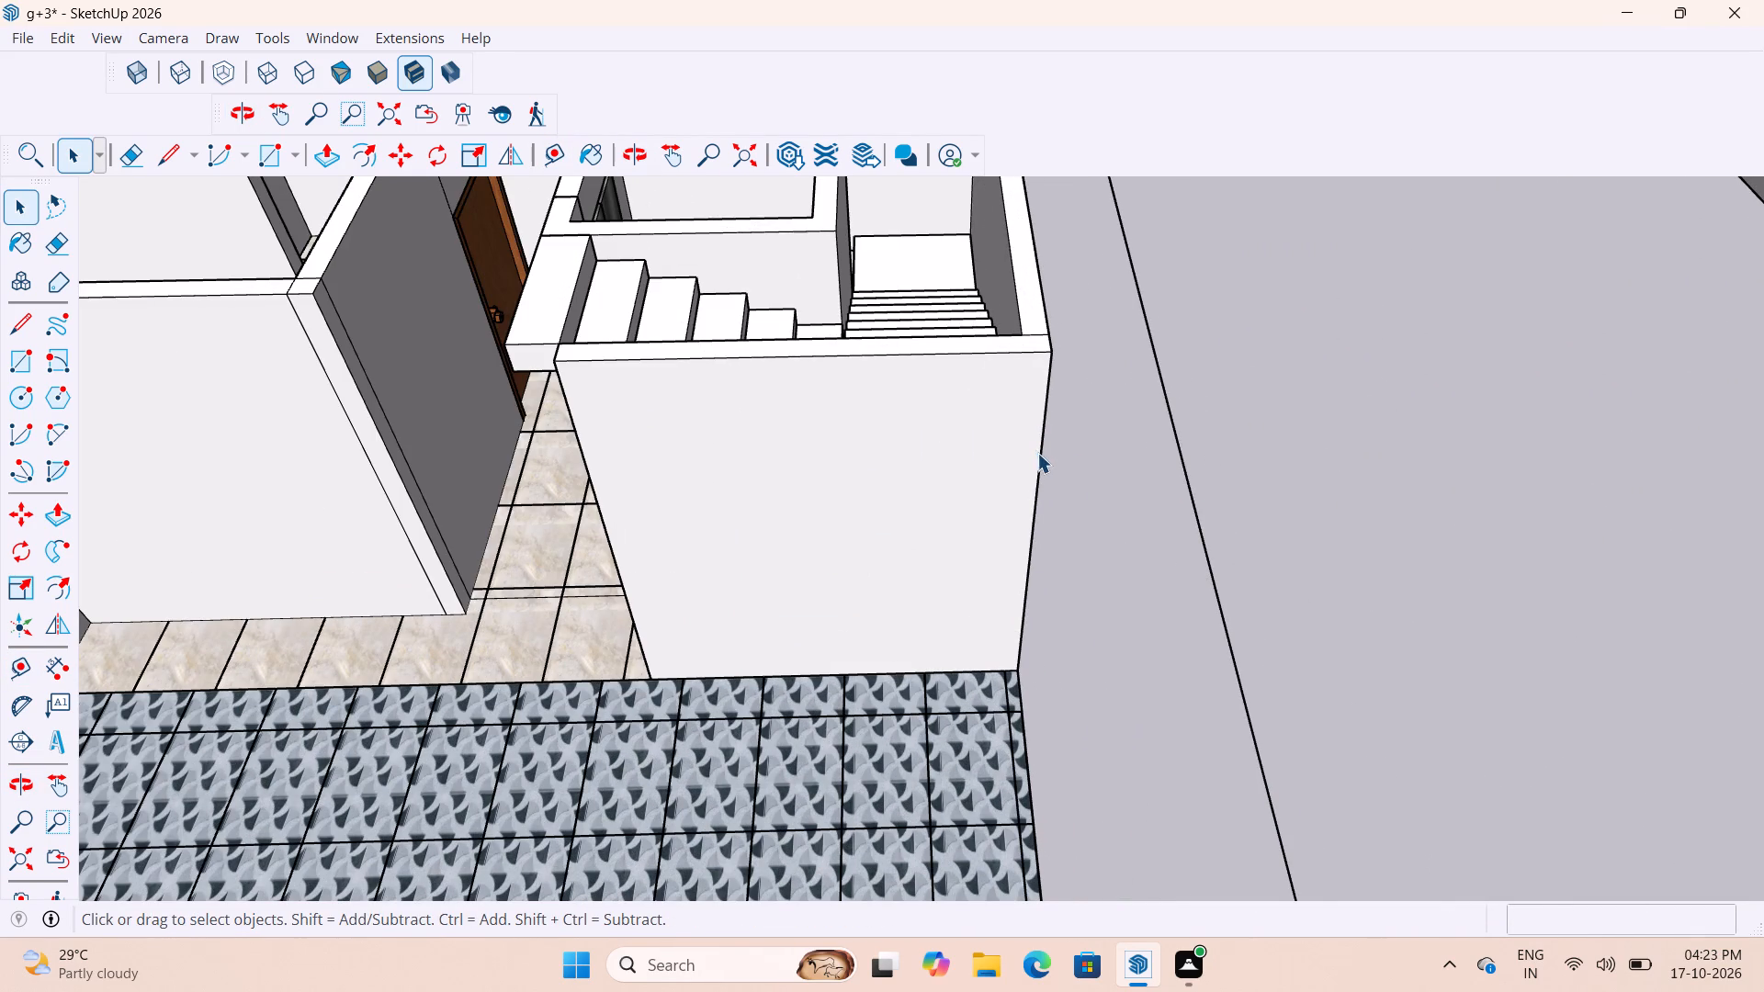
double_click(1035, 445)
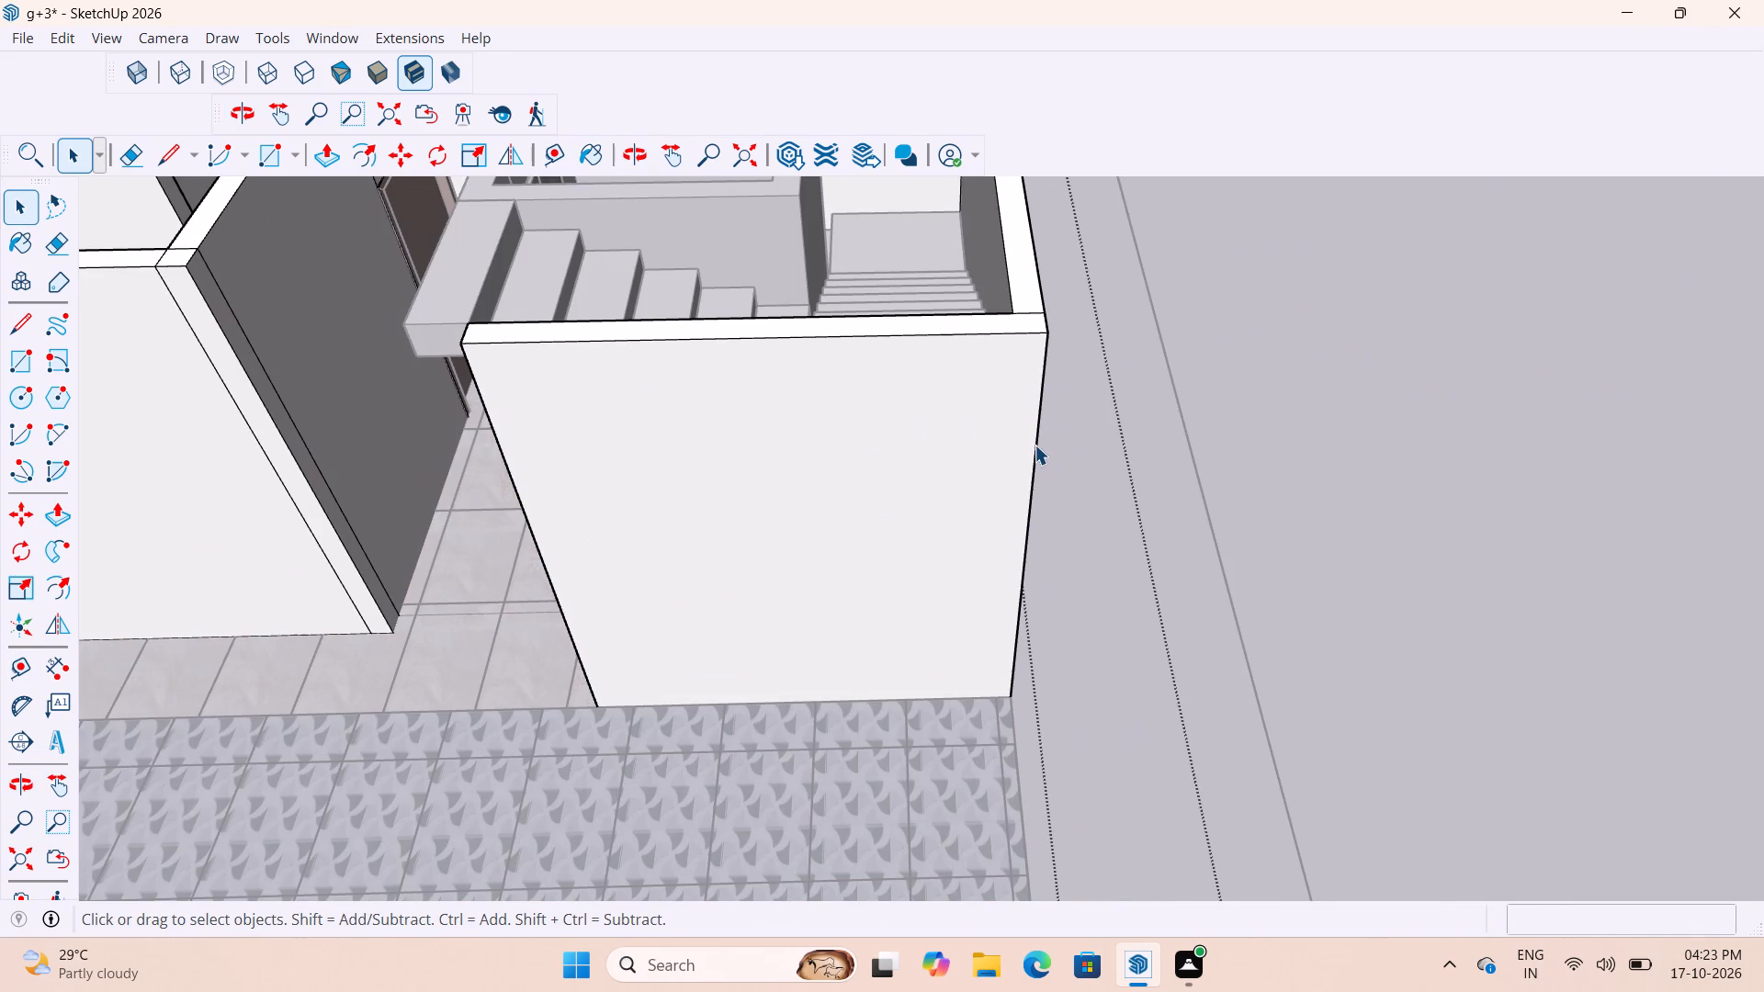
left_click(1035, 445)
key("m")
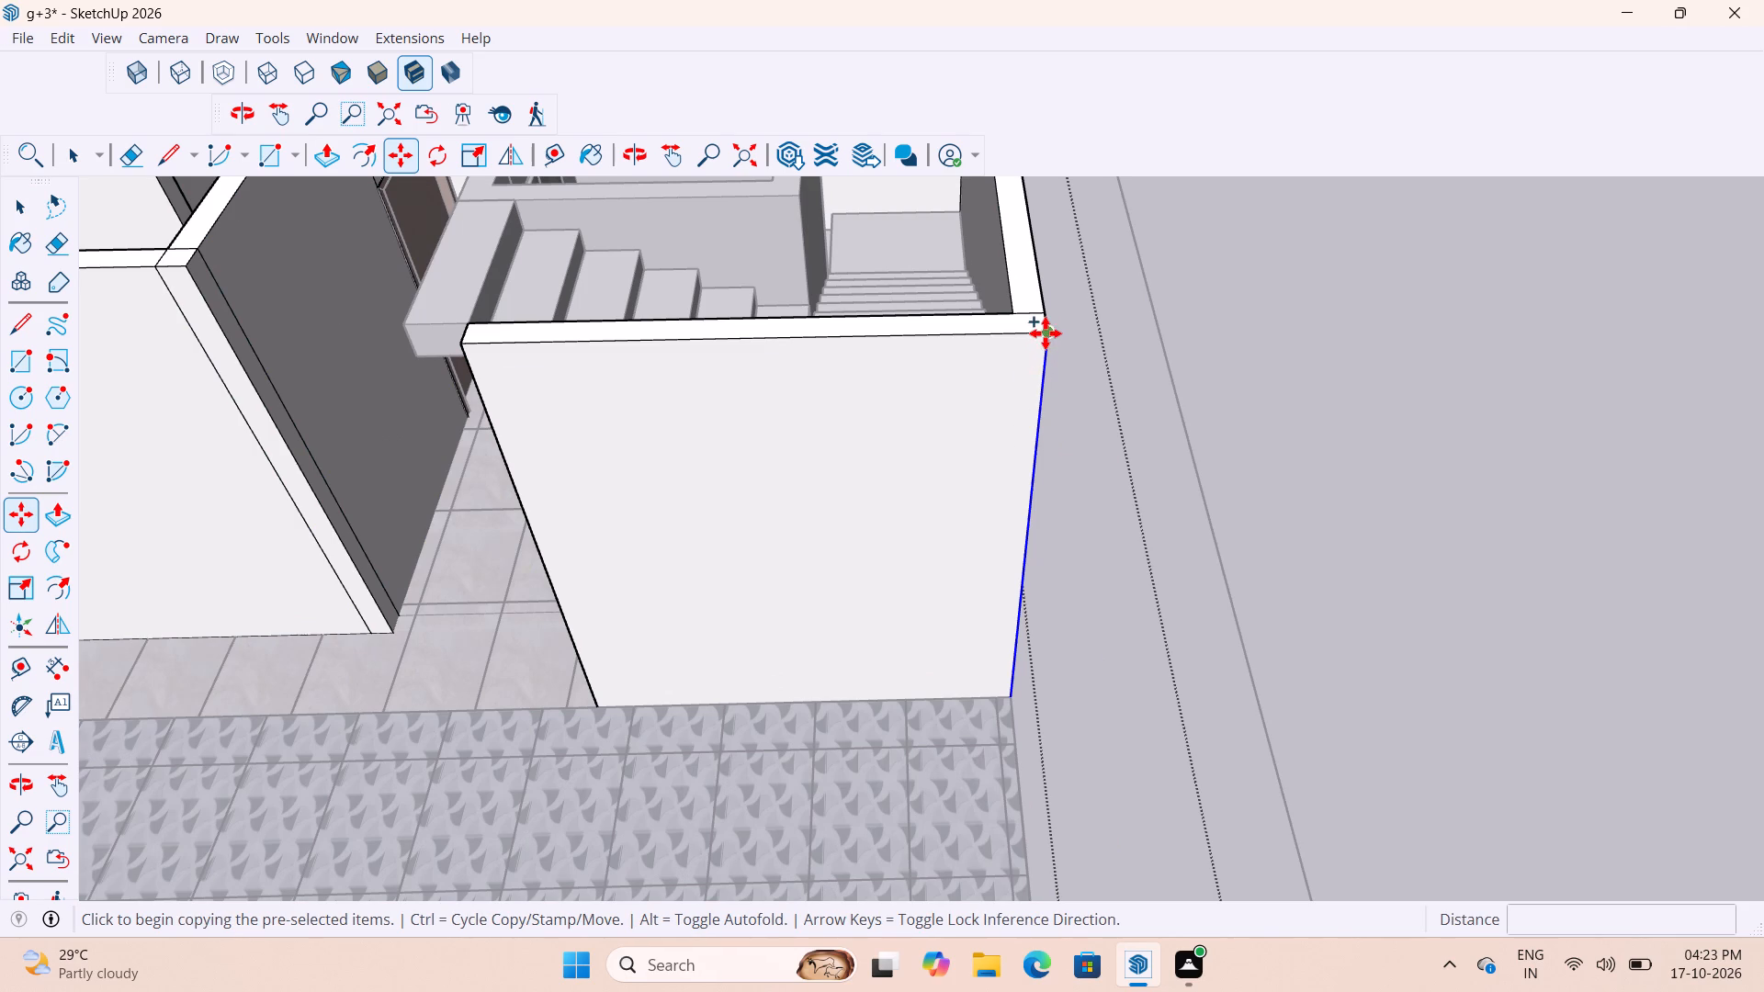
left_click(1046, 333)
type("6\"")
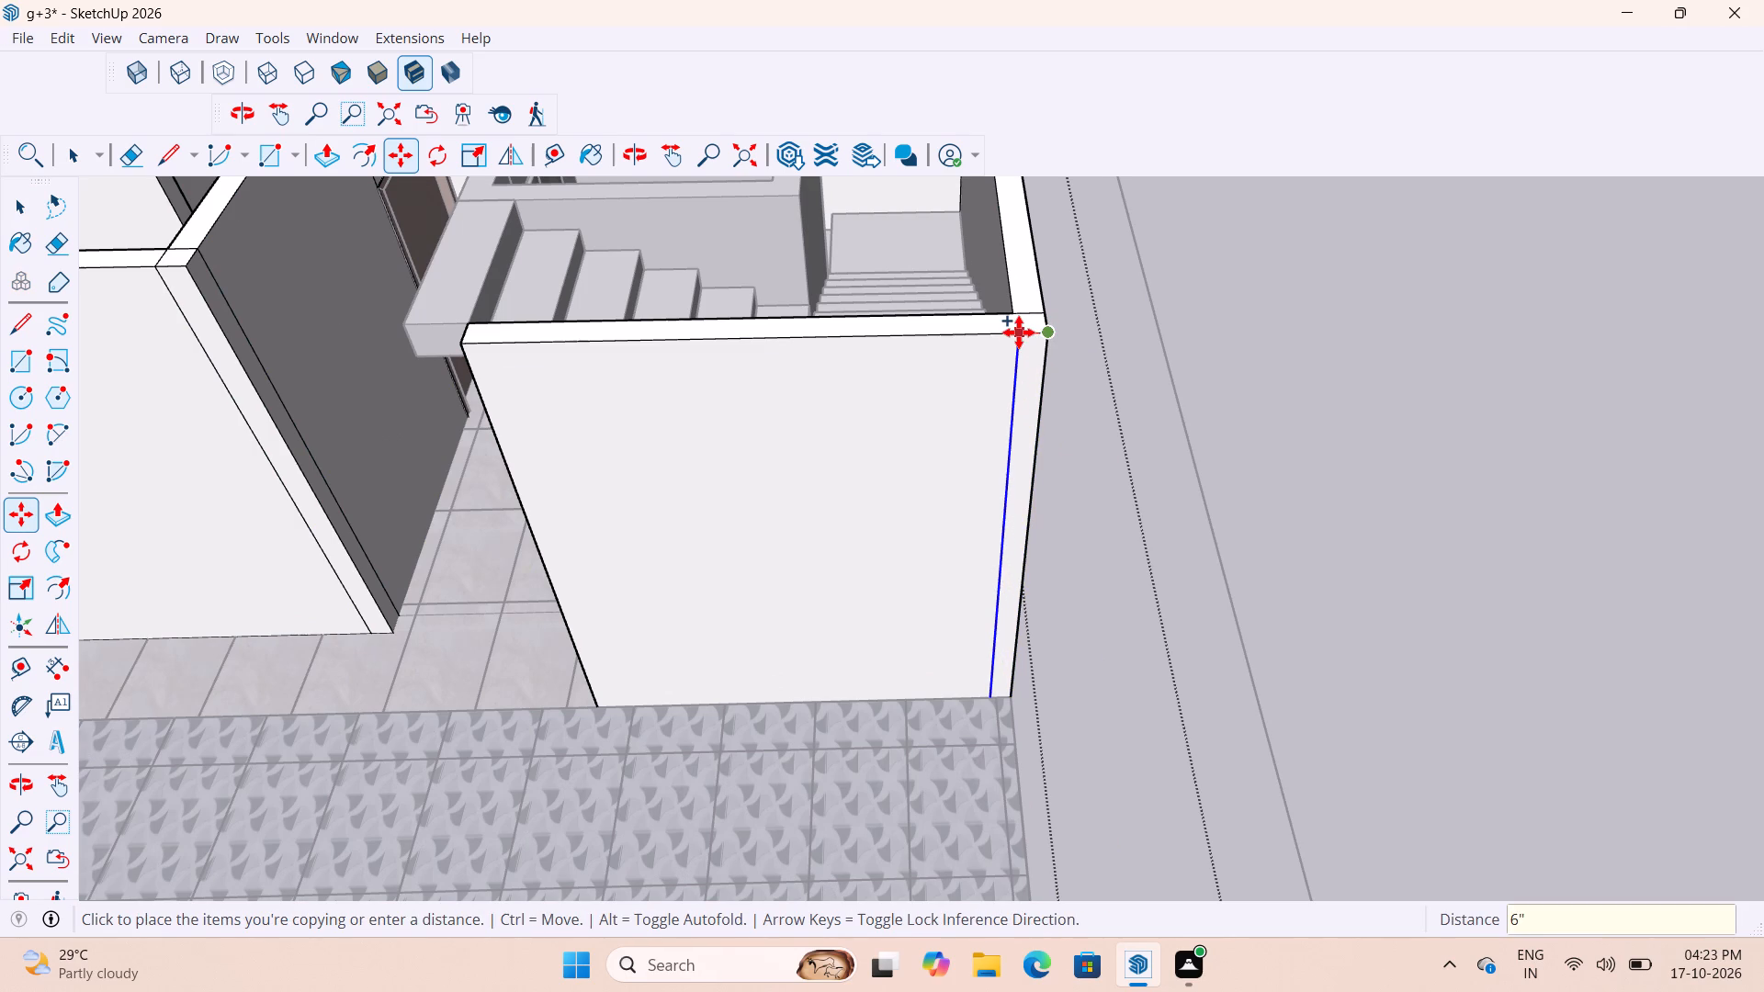
key("Return")
Extend the narrow outer strip of the staircase's front wall about 15' 11 7/8" to the paving's front edge, and close the wall group.
key("p")
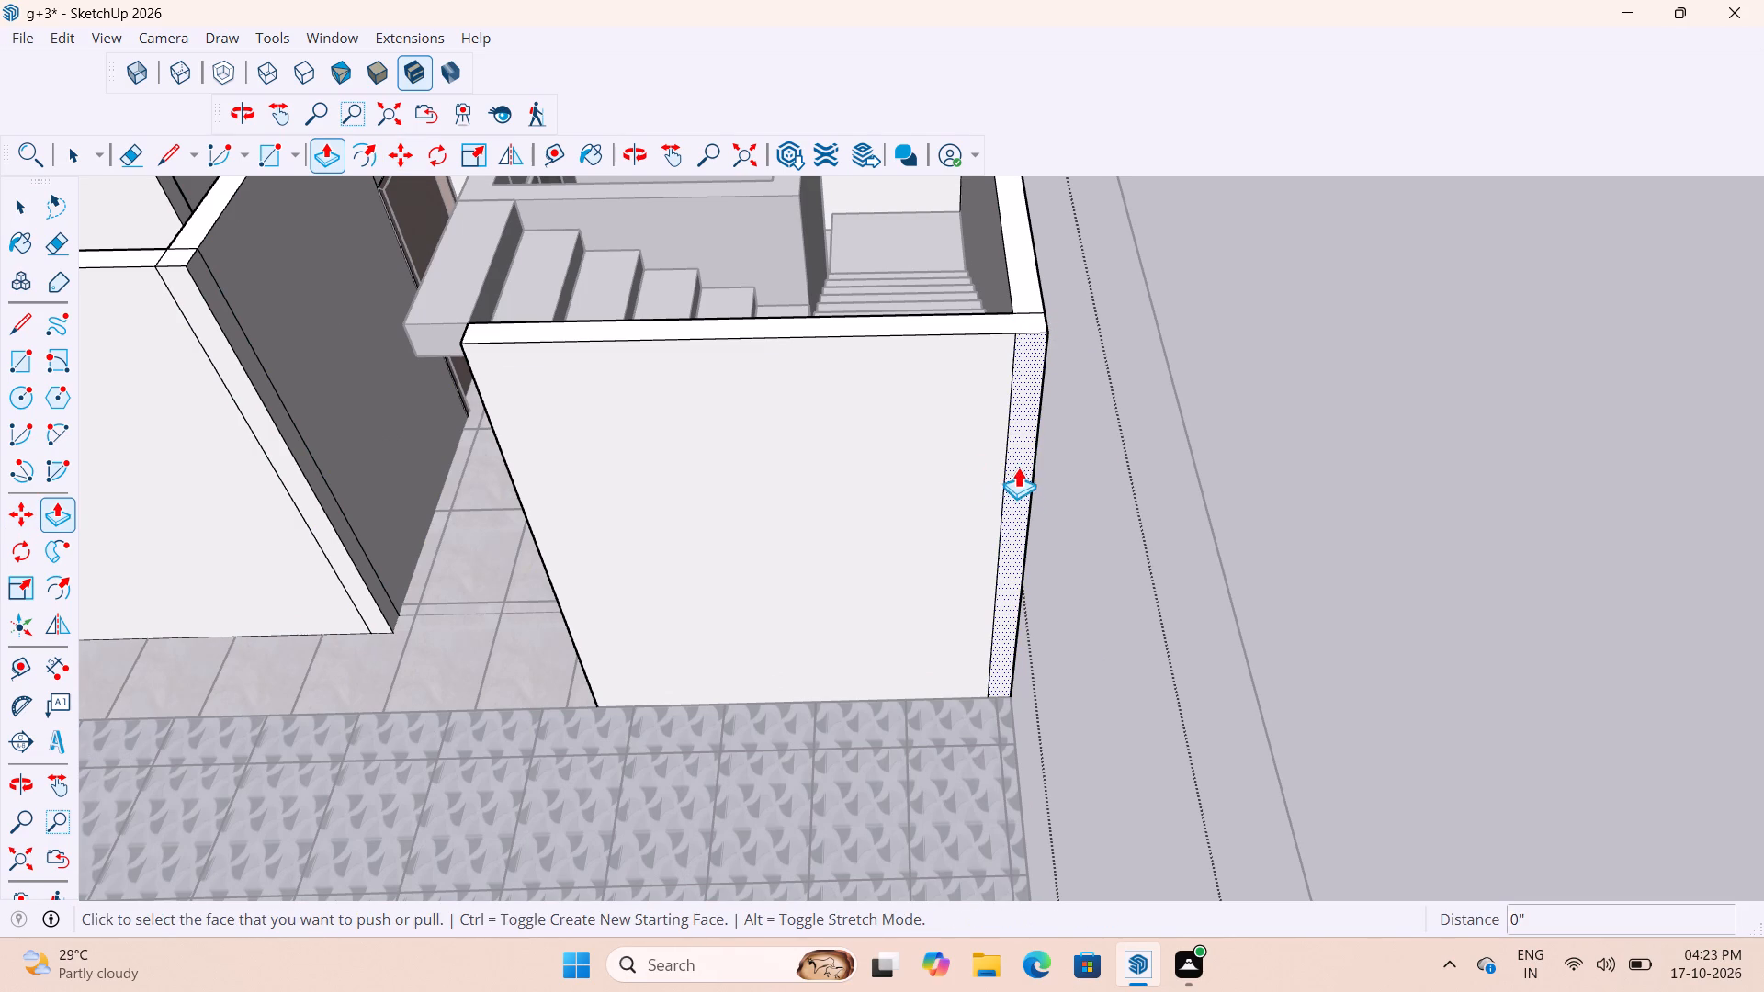
left_click(1018, 467)
scroll(1032, 510, "down", 18)
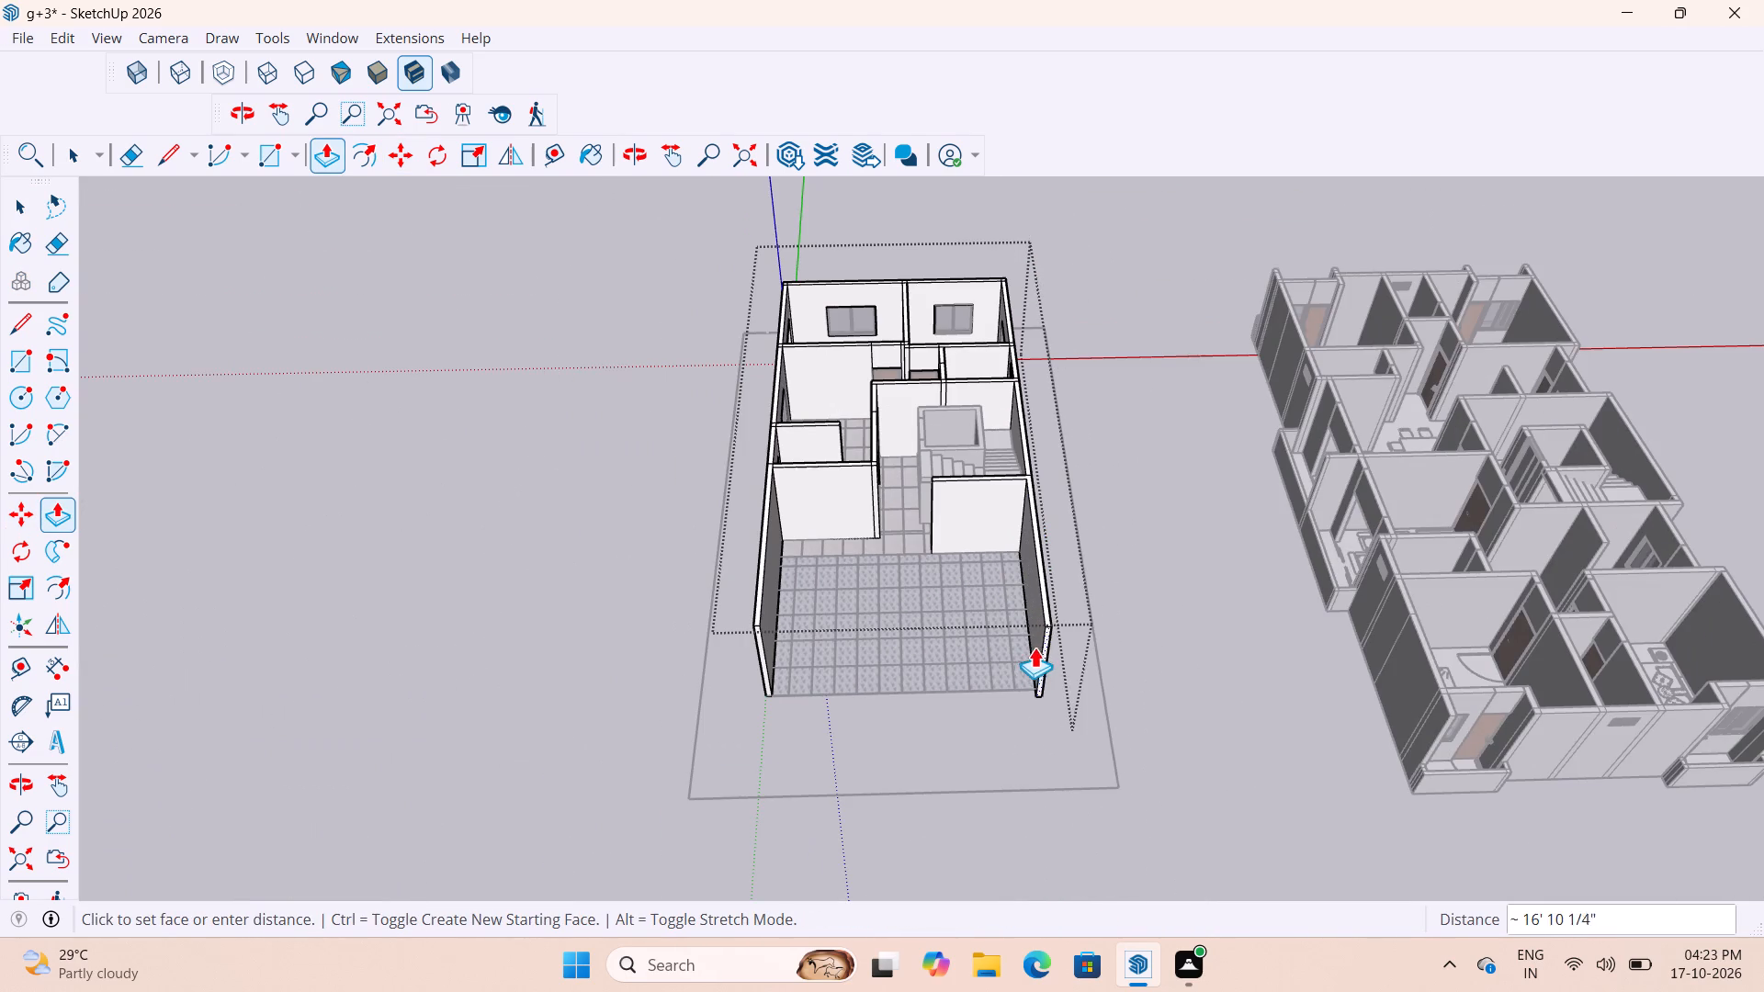
scroll(1028, 642, "up", 9)
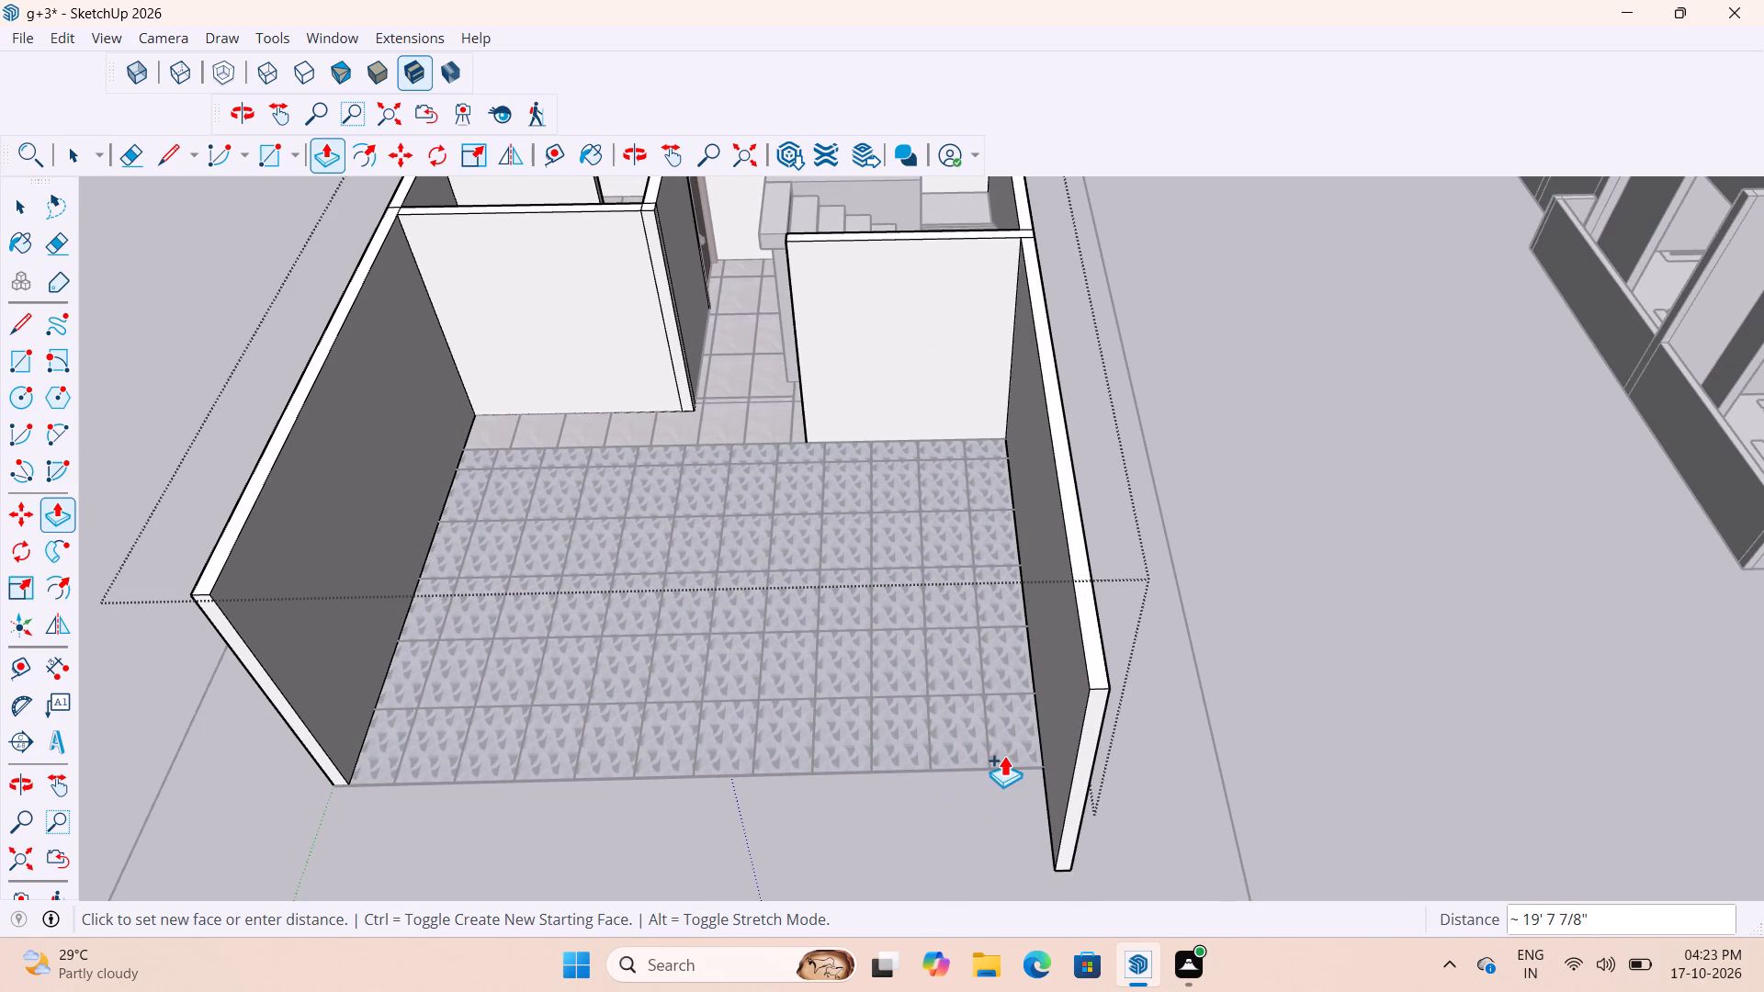
scroll(1005, 756, "up", 5)
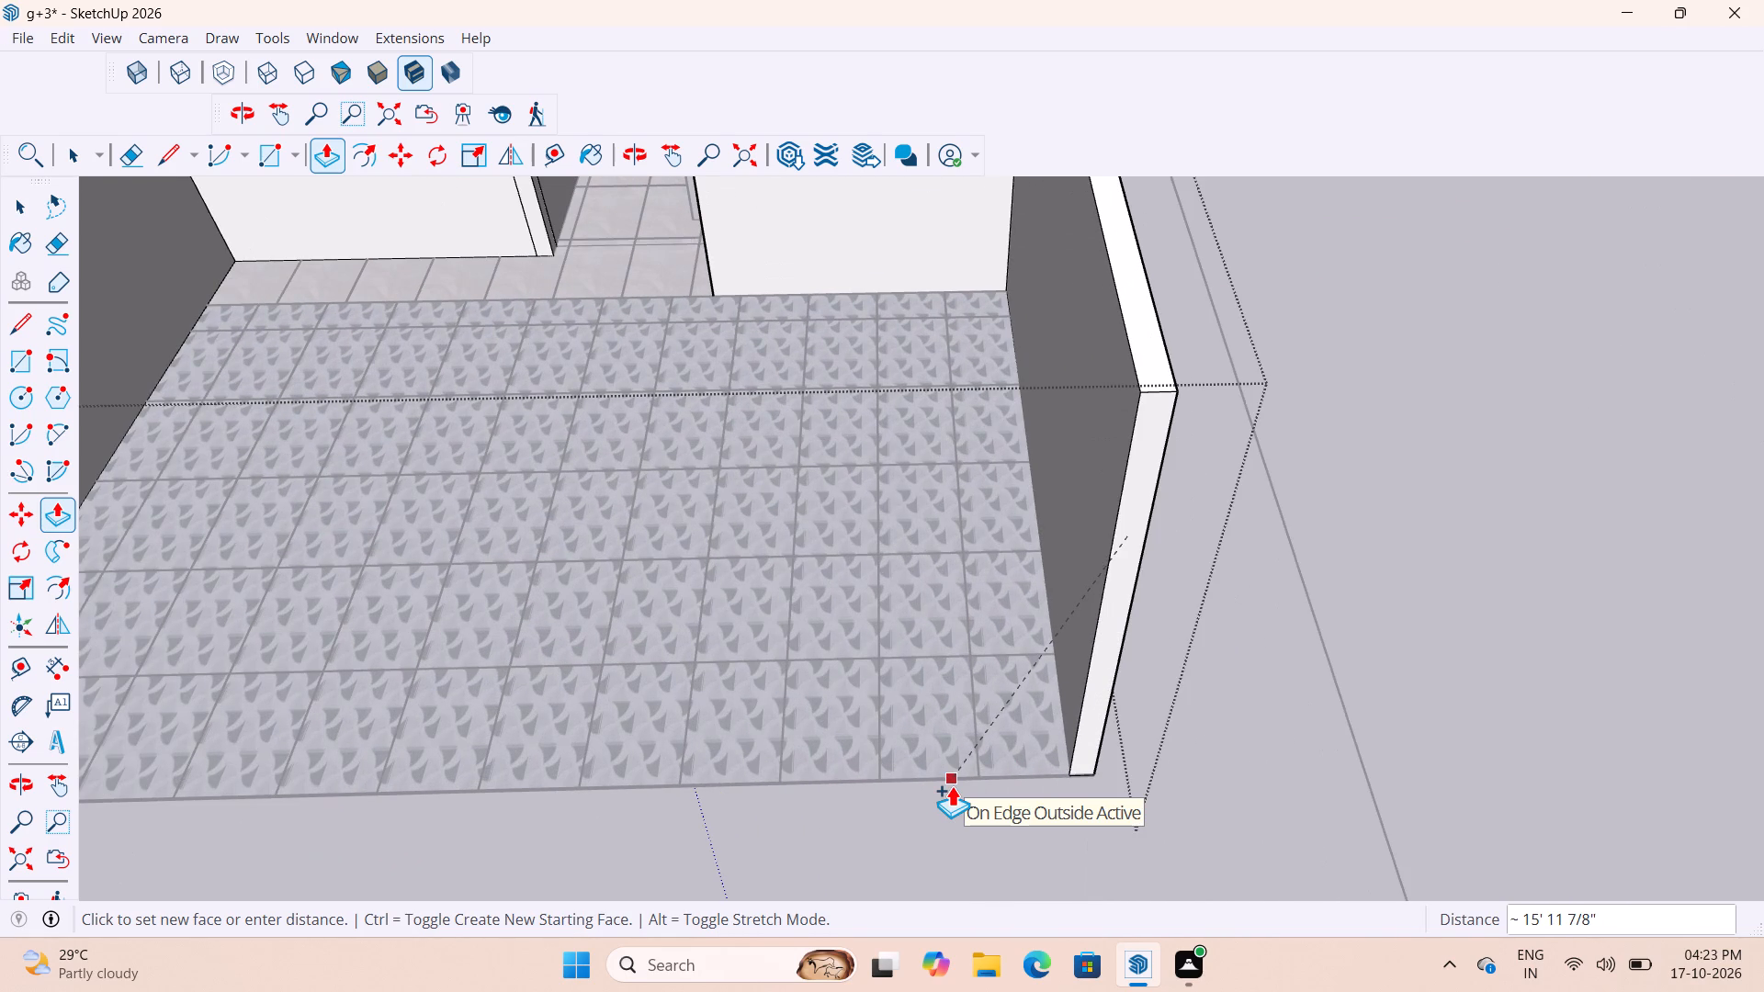
scroll(952, 785, "up", 11)
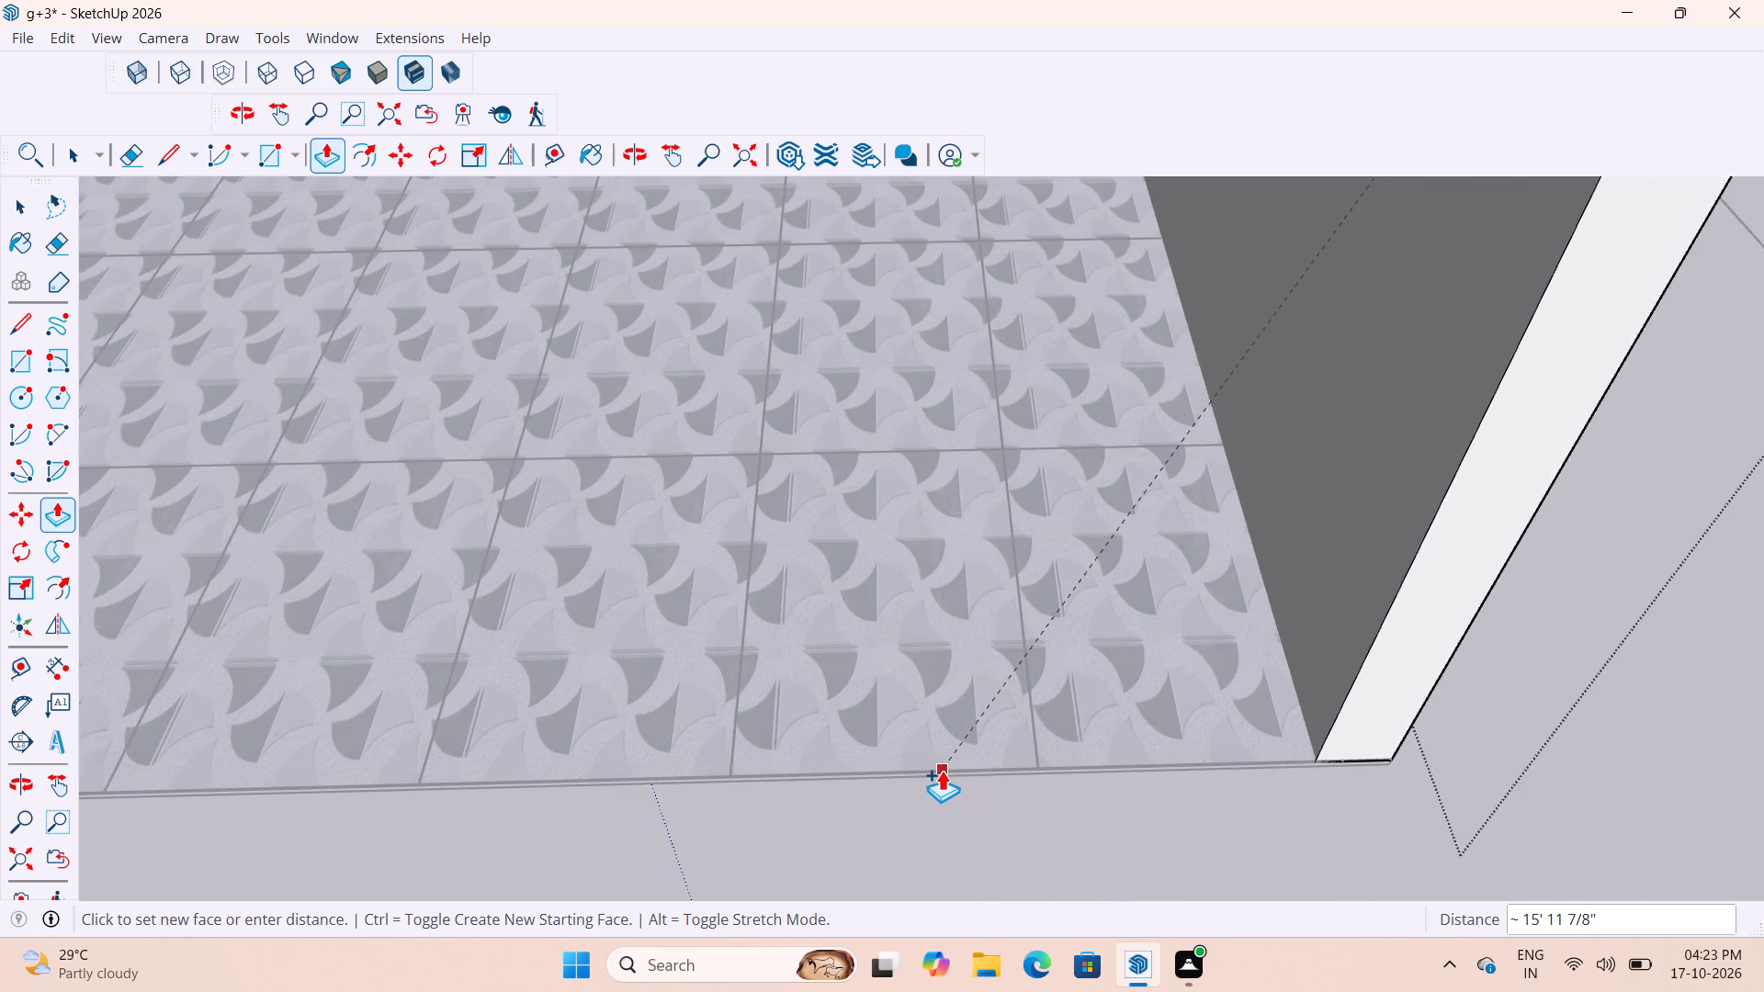
scroll(942, 770, "up", 8)
left_click(939, 776)
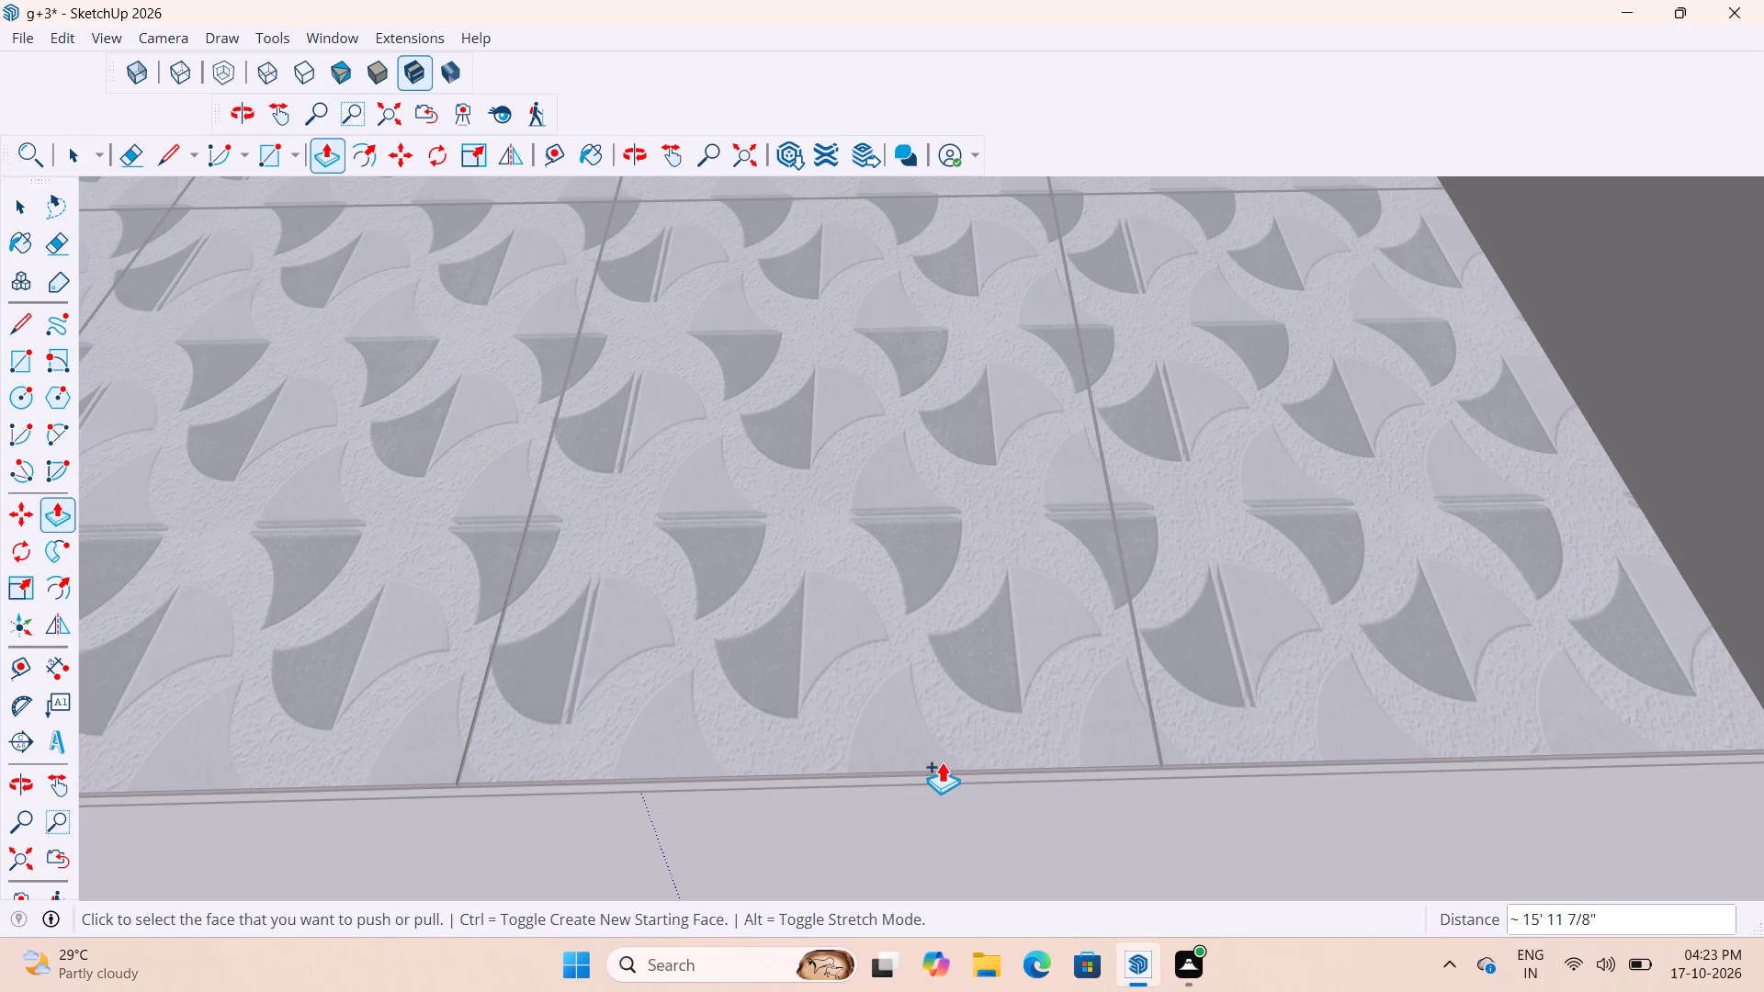
scroll(942, 761, "down", 11)
key("space")
key("space")
left_click(983, 821)
scroll(1242, 710, "down", 13)
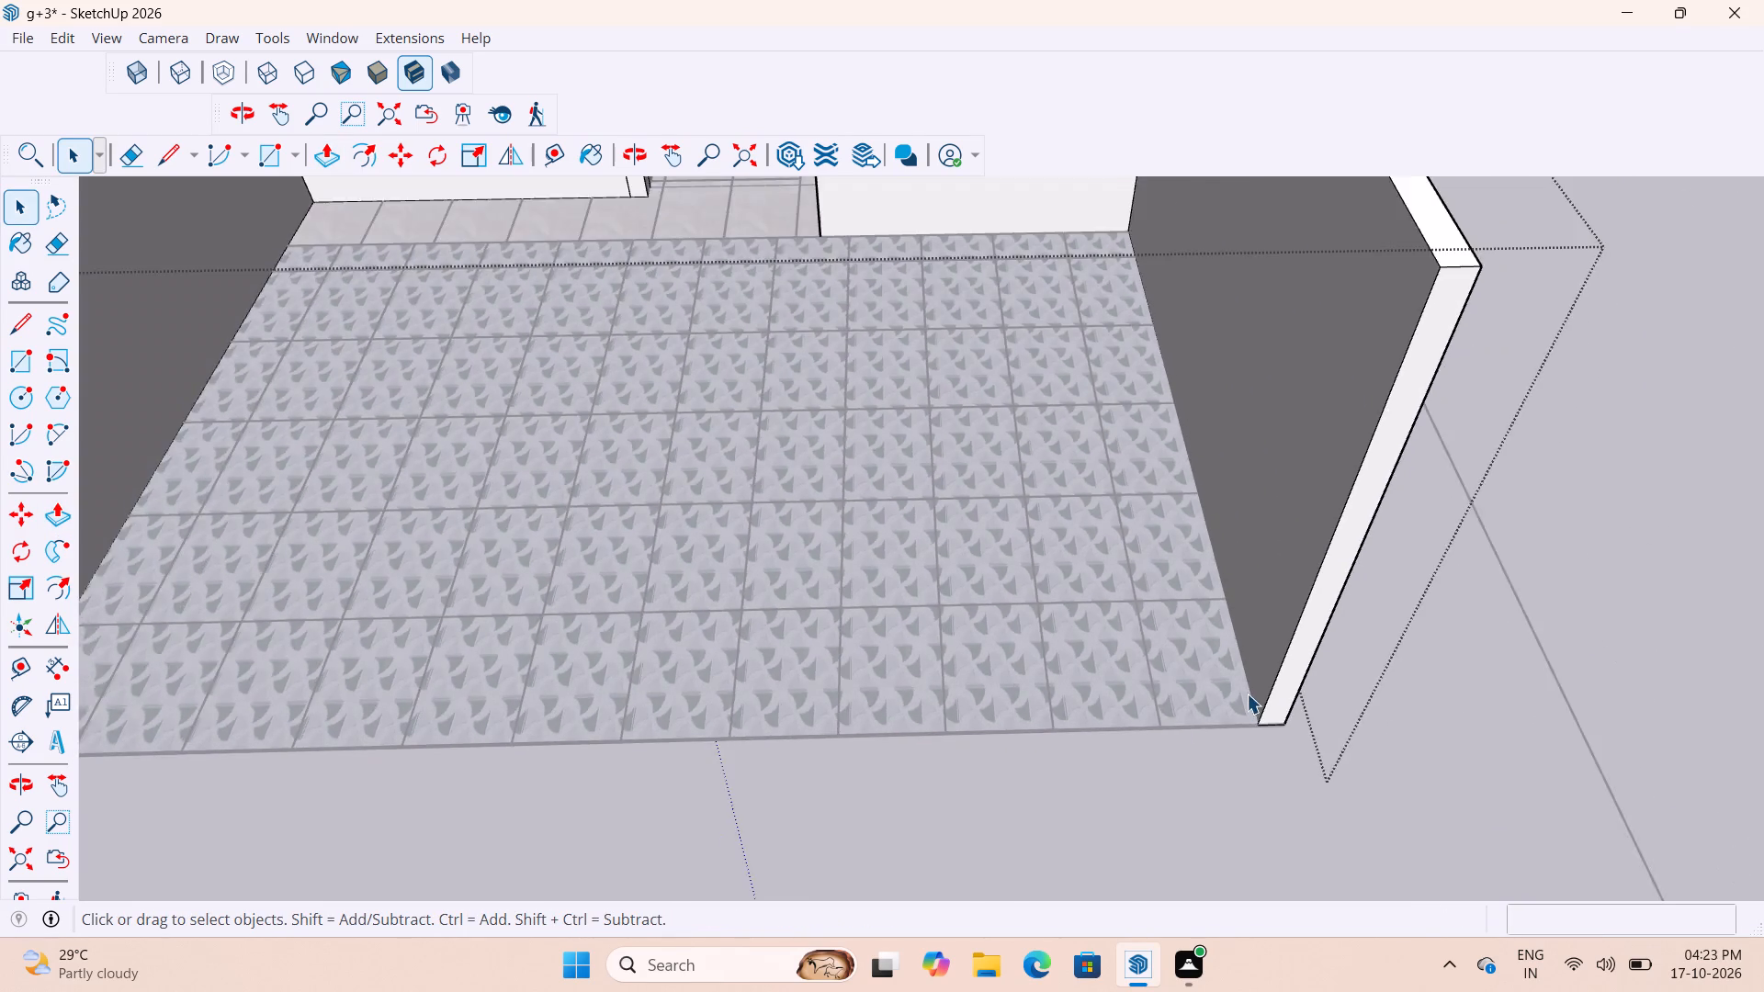
scroll(1247, 693, "down", 11)
left_click(1024, 767)
Inspect the front ends of both extended side walls where they meet the paving's corners.
scroll(761, 719, "up", 17)
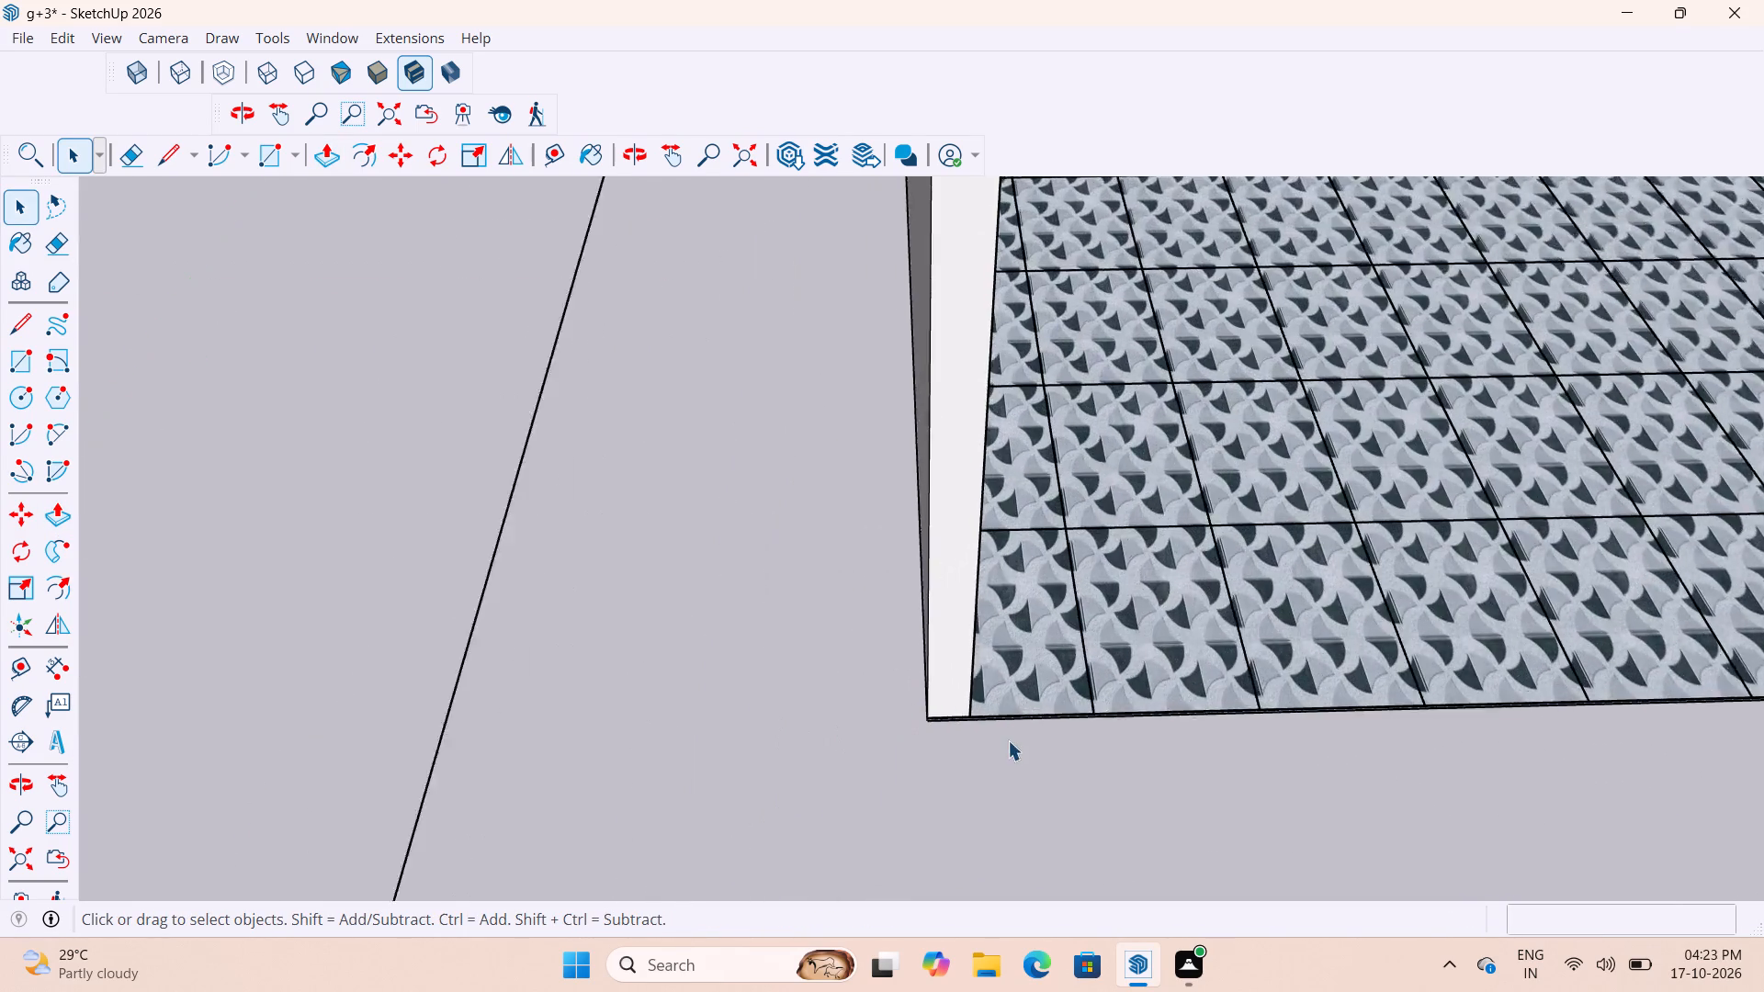
scroll(1008, 740, "up", 12)
middle_click_drag(952, 692, 727, 644)
scroll(679, 660, "down", 6)
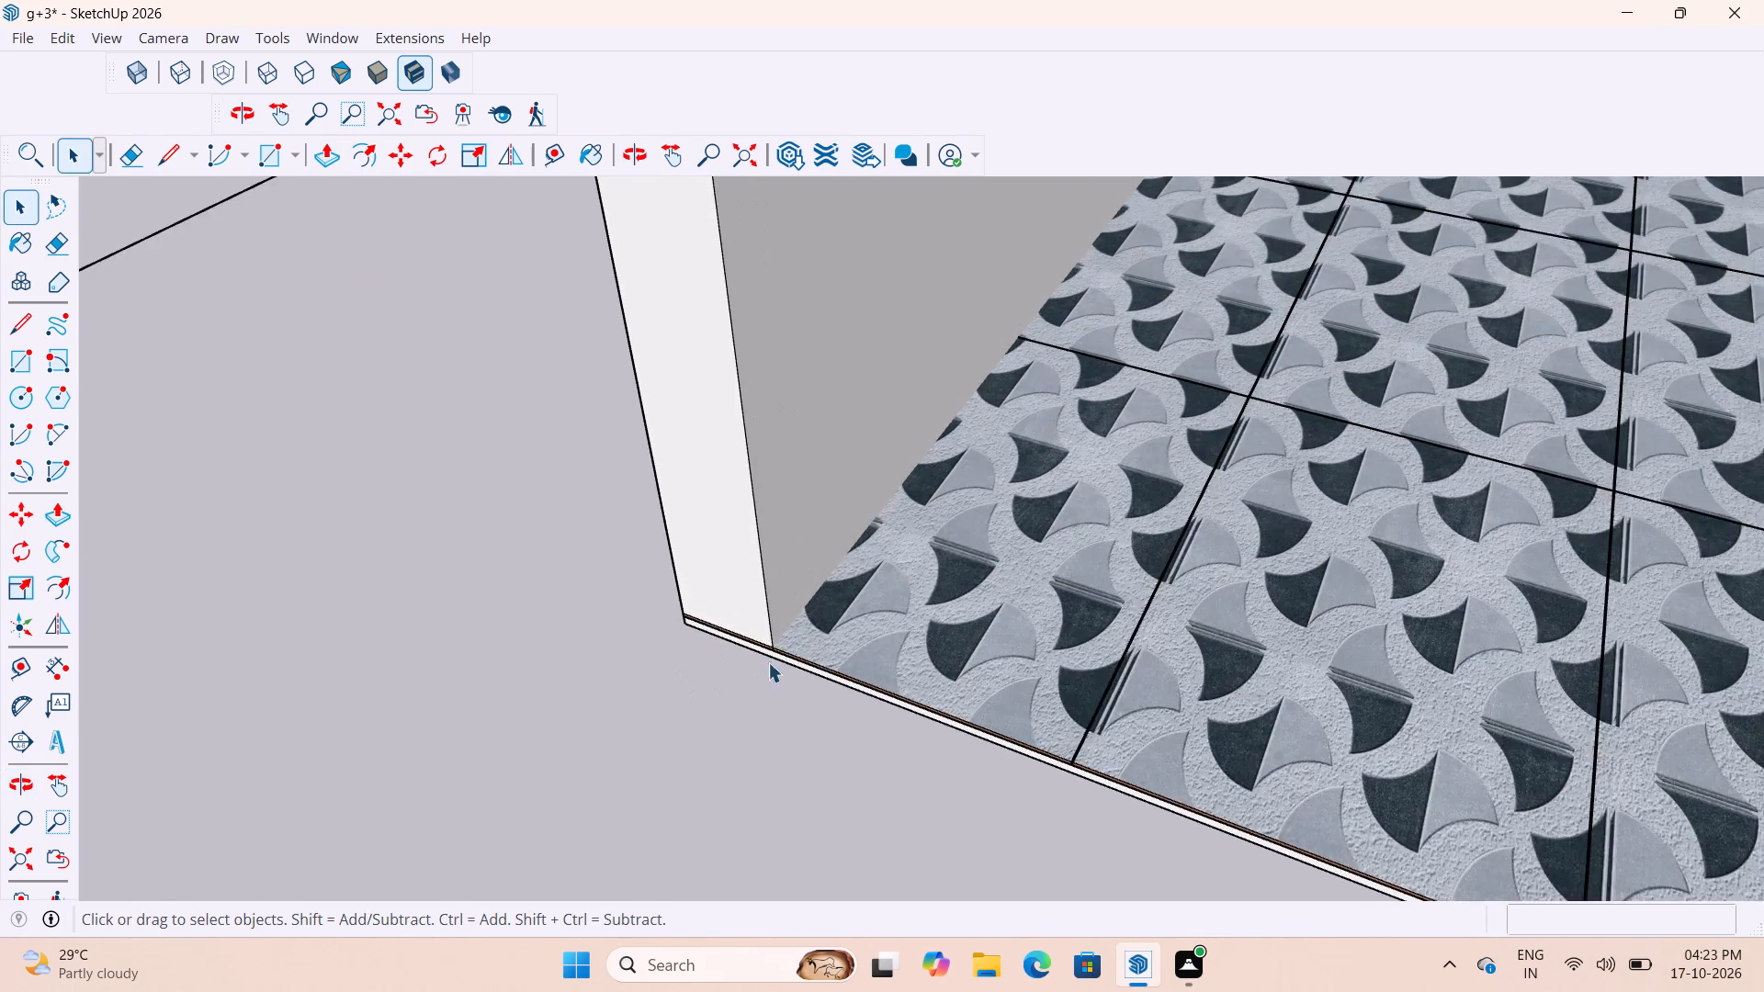
scroll(768, 662, "down", 20)
scroll(802, 681, "down", 7)
middle_click_drag(903, 683, 1306, 736)
scroll(1317, 509, "up", 13)
middle_click_drag(1213, 593, 1356, 593)
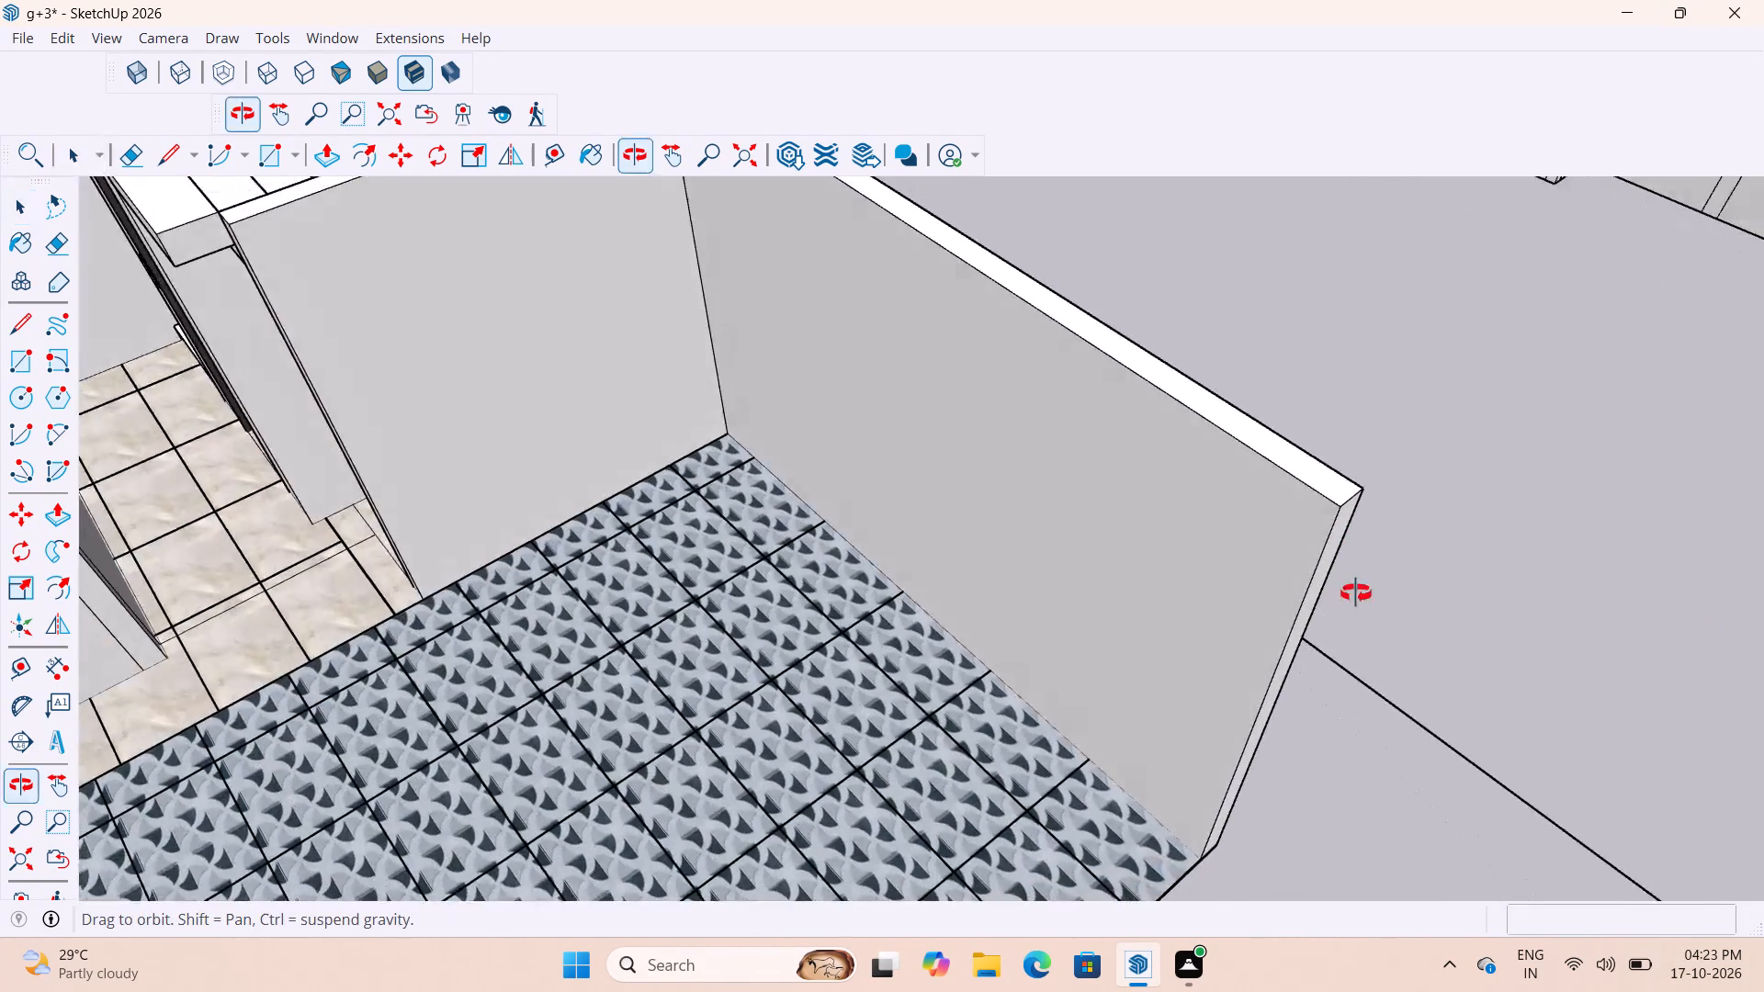
middle_click_drag(1356, 593, 1380, 586)
scroll(1143, 548, "down", 17)
scroll(1148, 590, "up", 5)
middle_click_drag(1188, 640, 1012, 642)
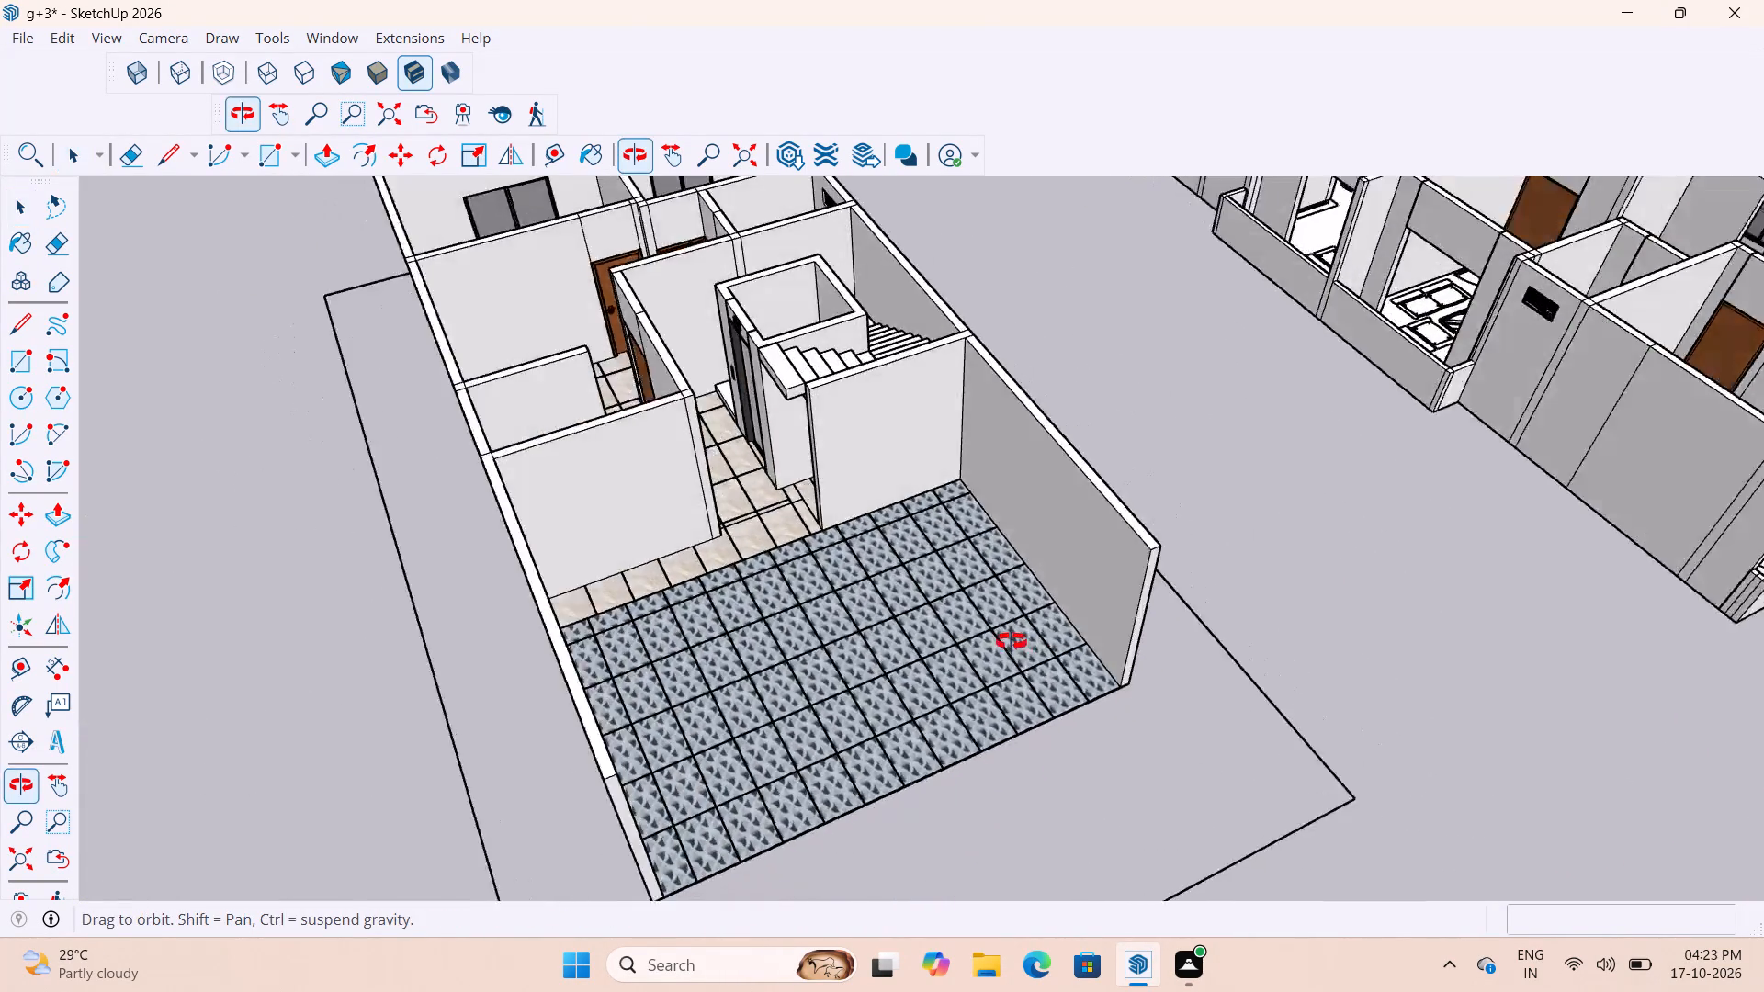
middle_click_drag(1012, 642, 883, 638)
scroll(834, 621, "up", 1)
scroll(840, 618, "down", 5)
Measure the distance across the paving between the front ends of the two side walls with the Tape Measure.
key("t")
scroll(659, 696, "up", 8)
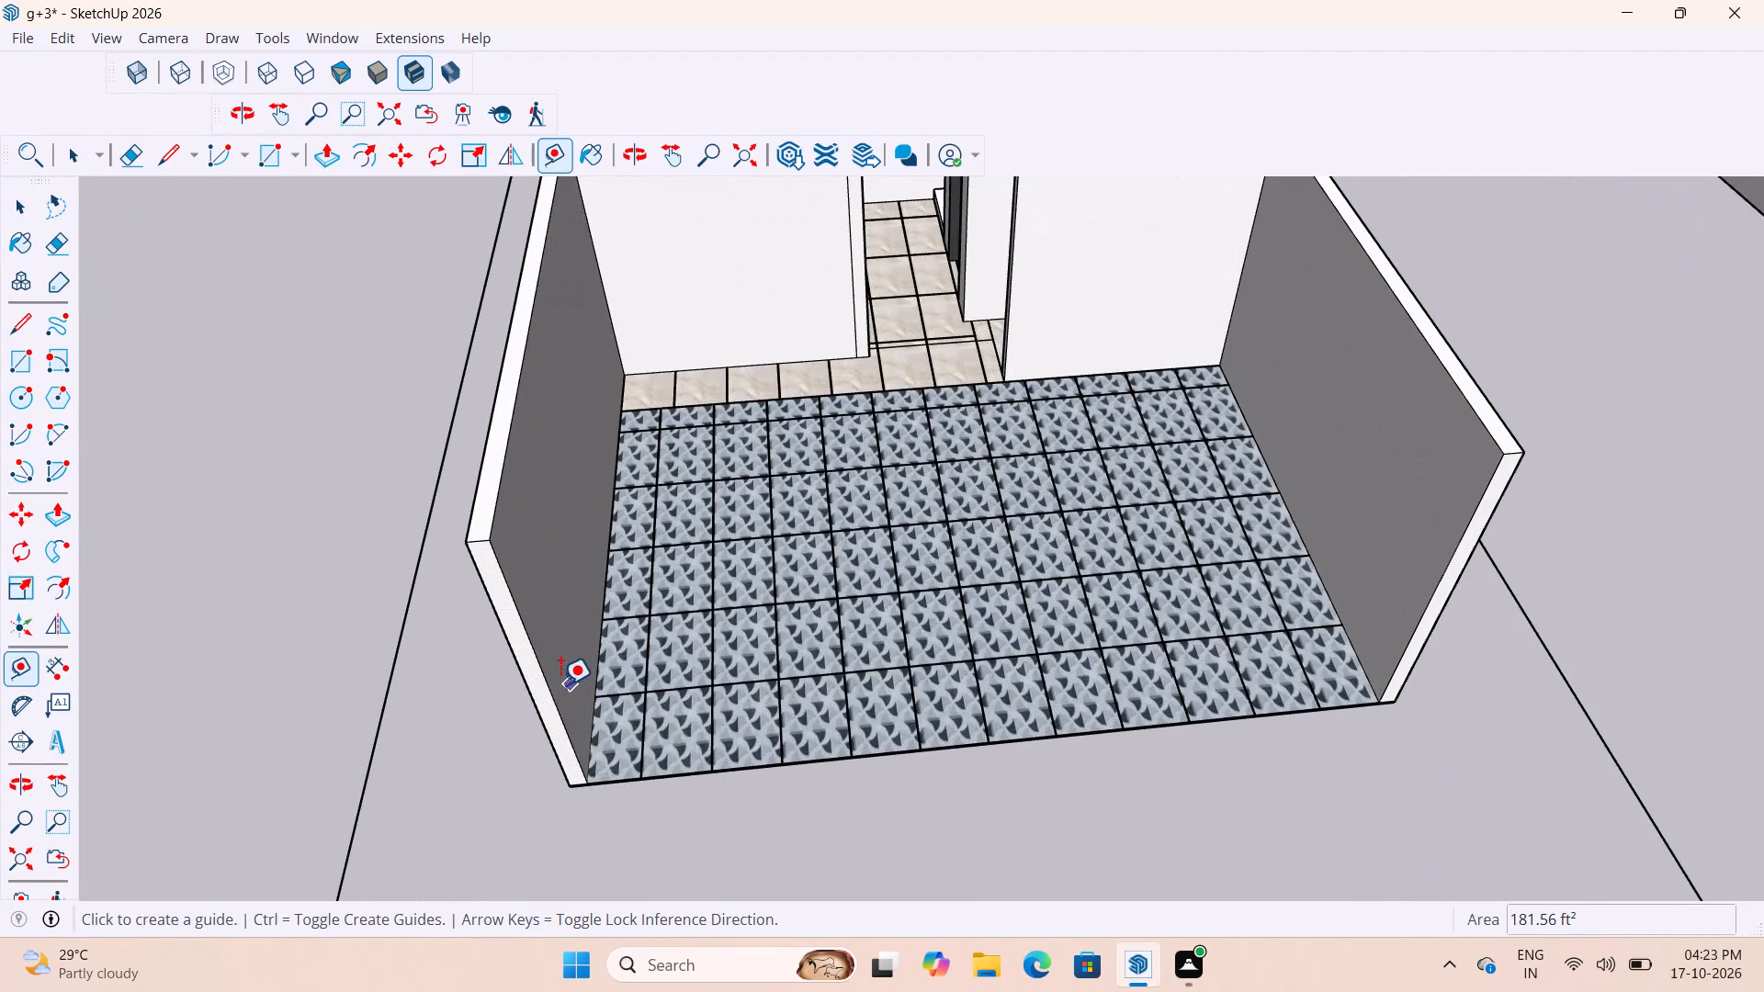
left_click(554, 685)
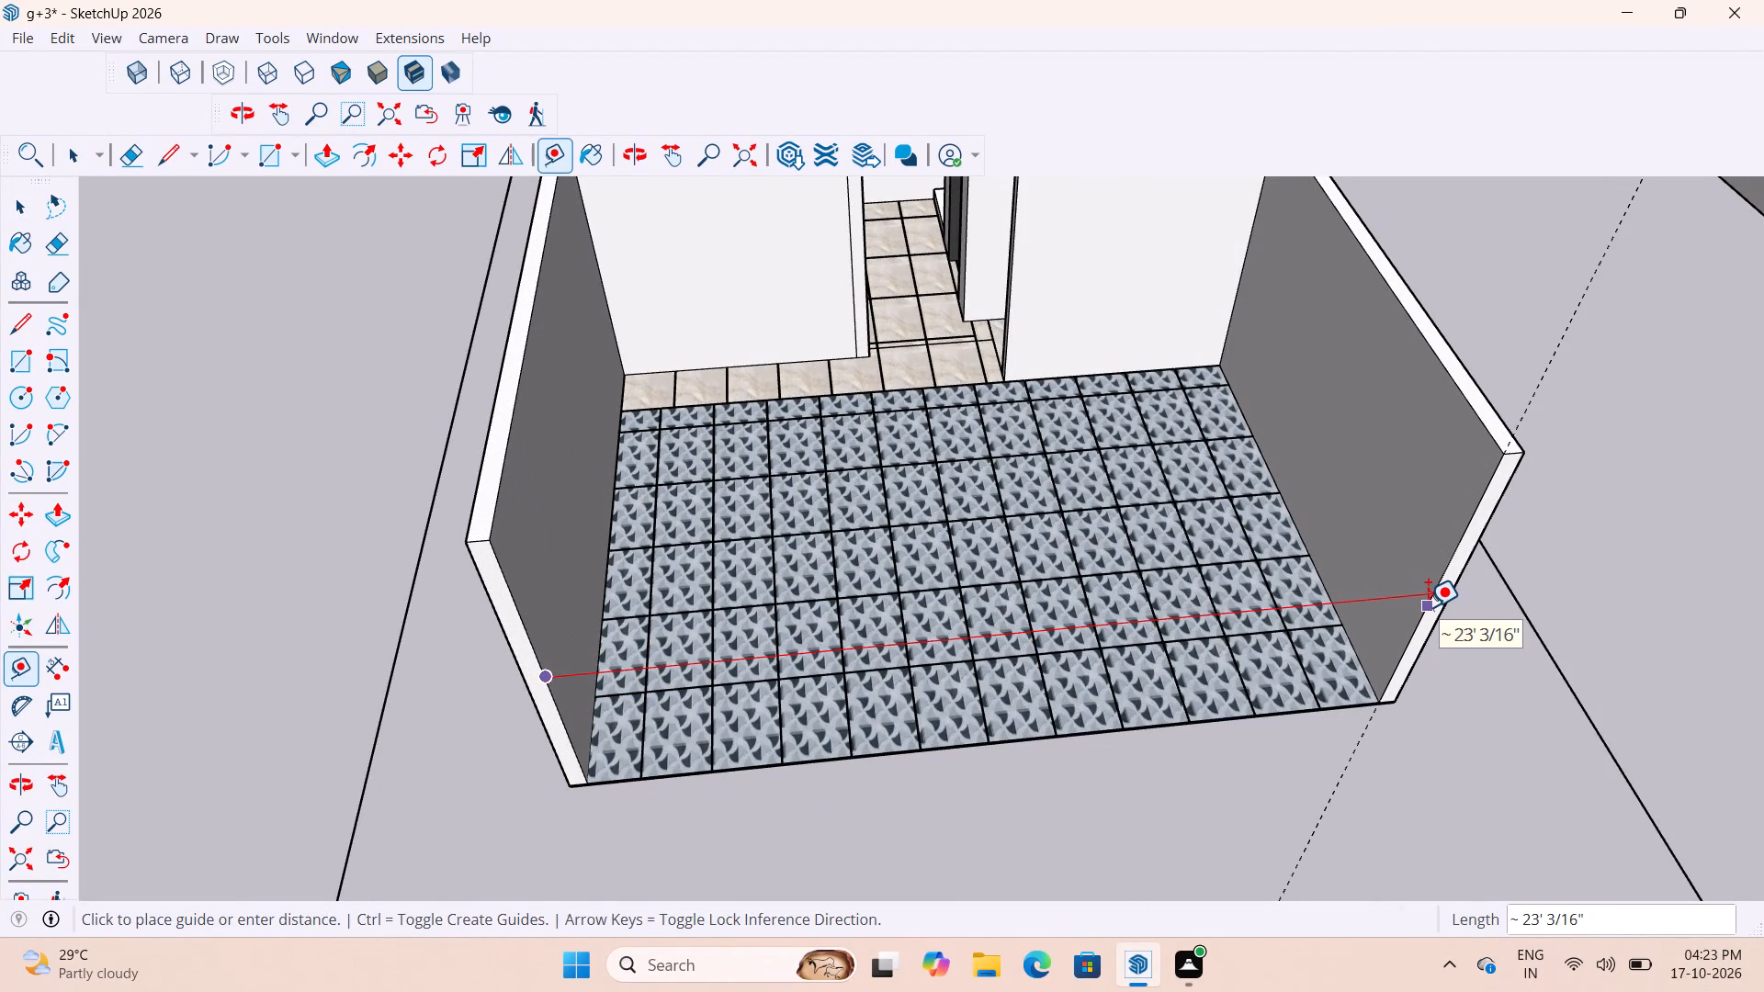
key("space")
Copy the inner vertical edge at the front end of the front-room-side wall 6" back along the wall, inside the wall group.
scroll(1295, 660, "down", 10)
scroll(1302, 674, "up", 4)
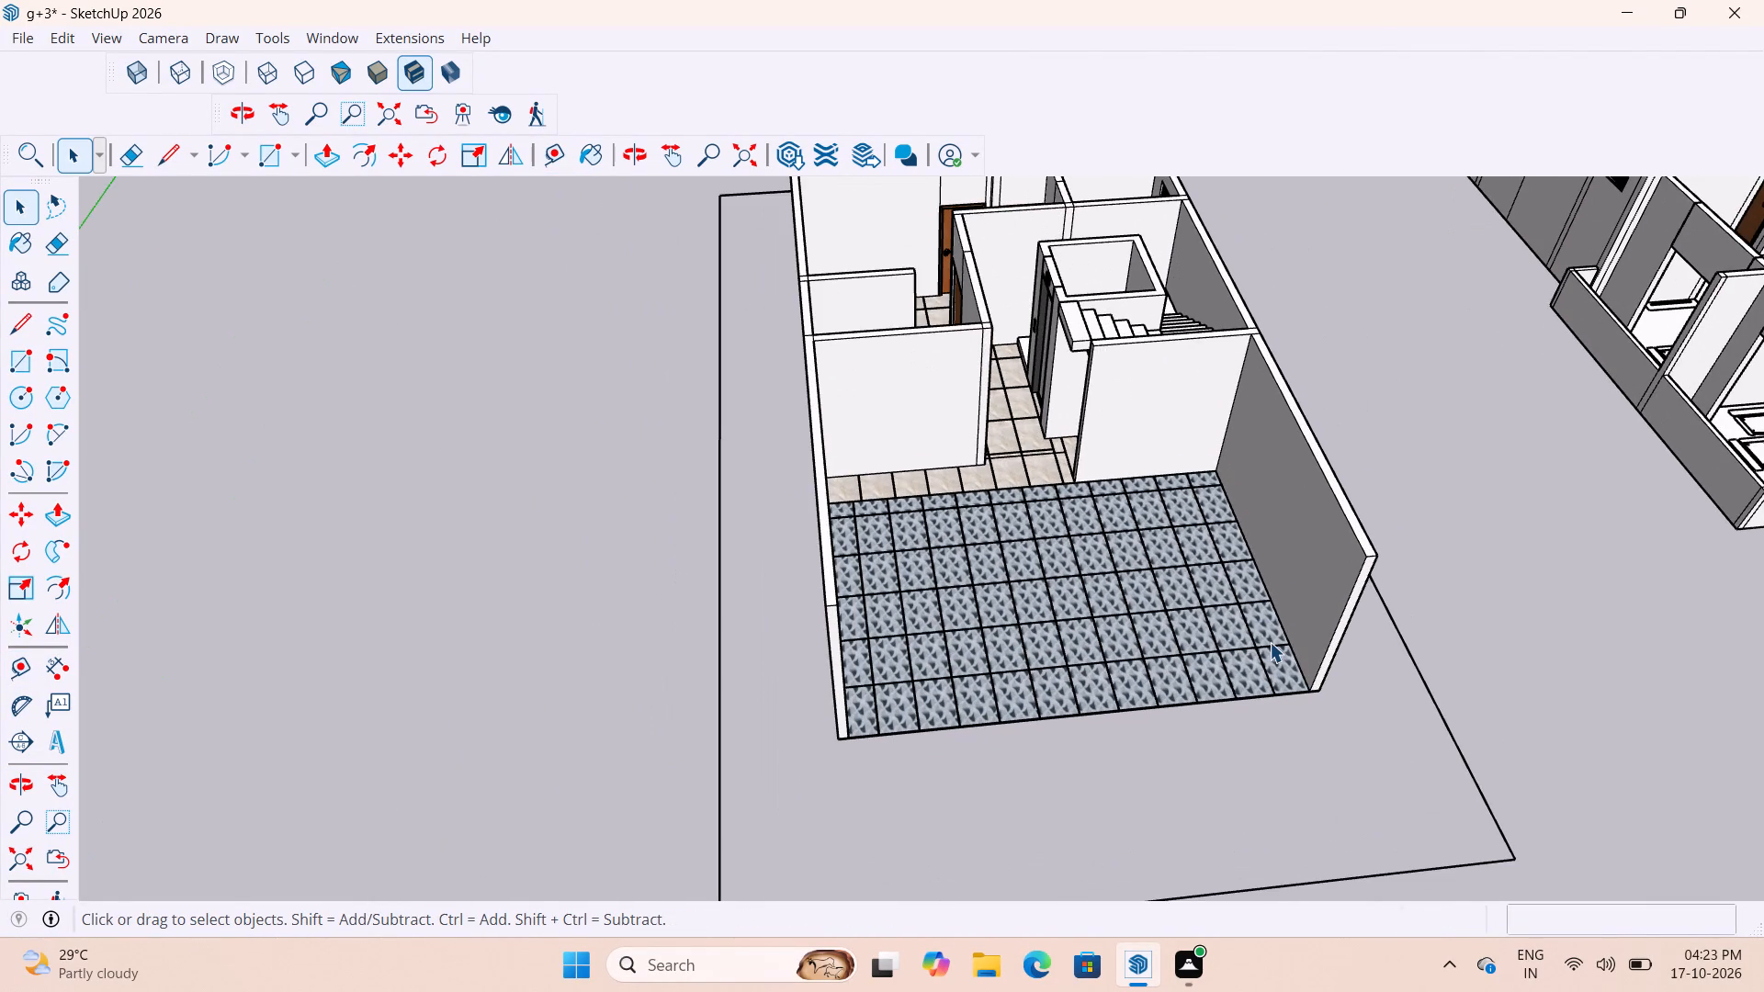
scroll(1264, 658, "down", 5)
scroll(1281, 666, "up", 4)
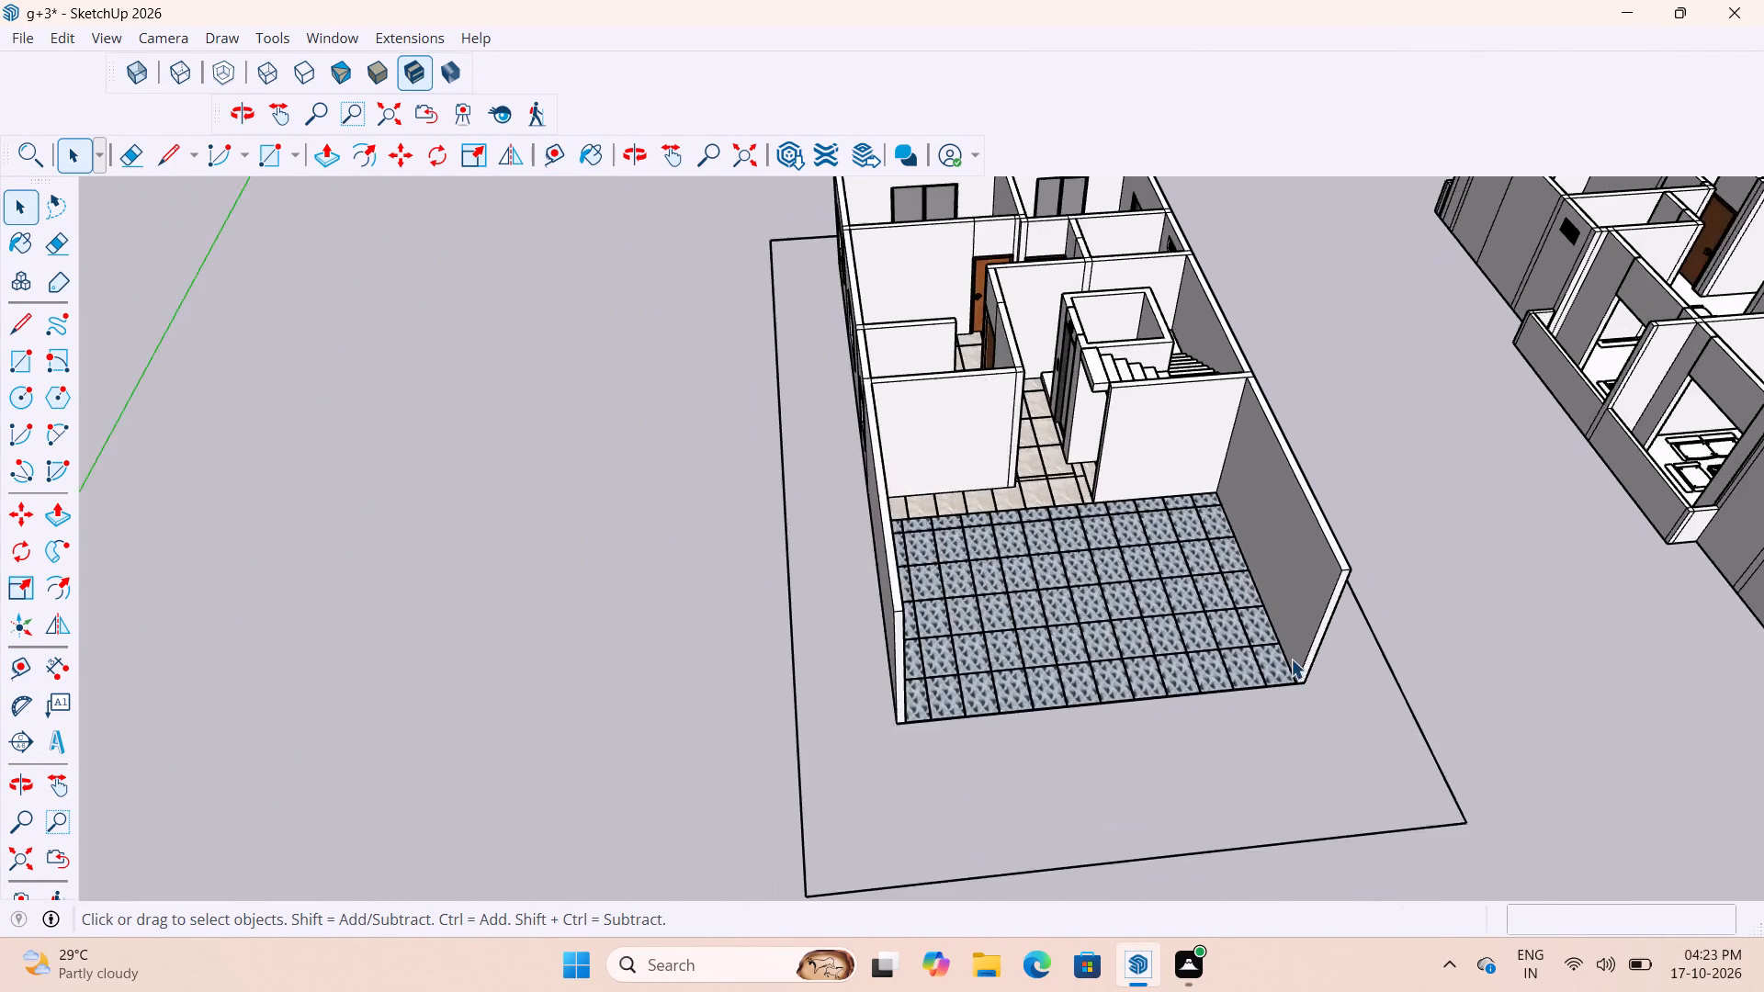
scroll(1291, 659, "up", 4)
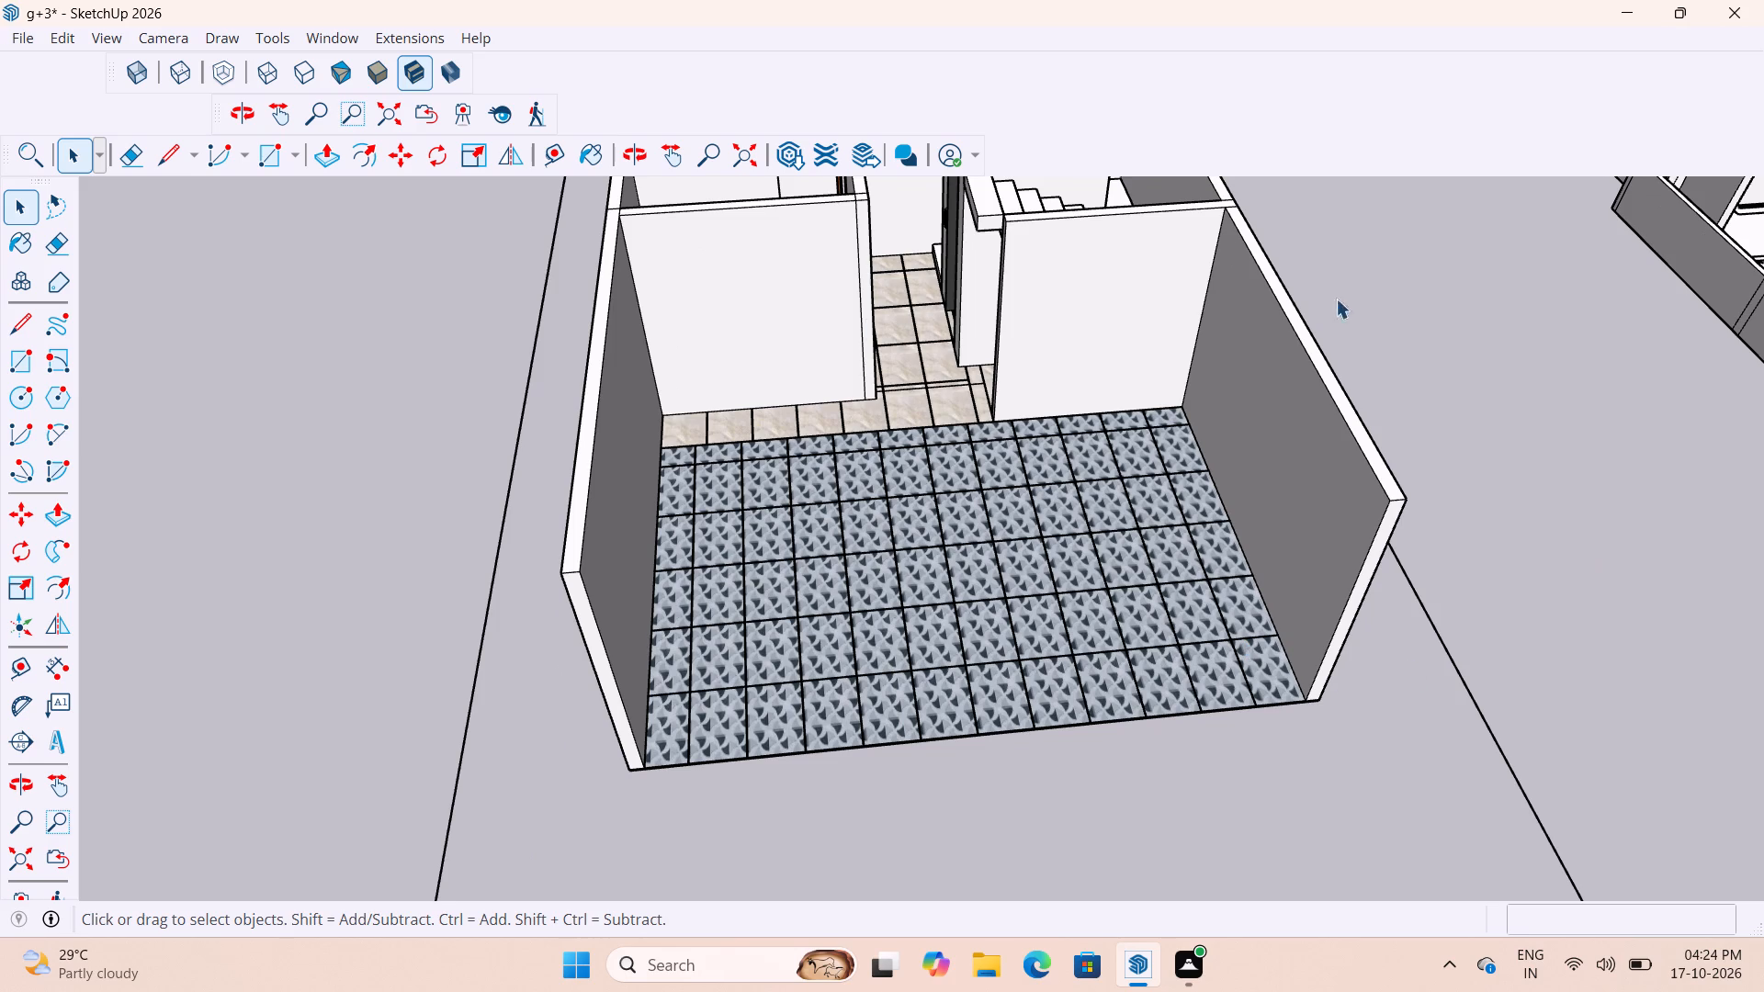
scroll(592, 693, "up", 4)
middle_click_drag(598, 665, 487, 667)
scroll(525, 417, "up", 3)
scroll(768, 601, "down", 6)
middle_click_drag(948, 649, 646, 650)
scroll(582, 429, "up", 8)
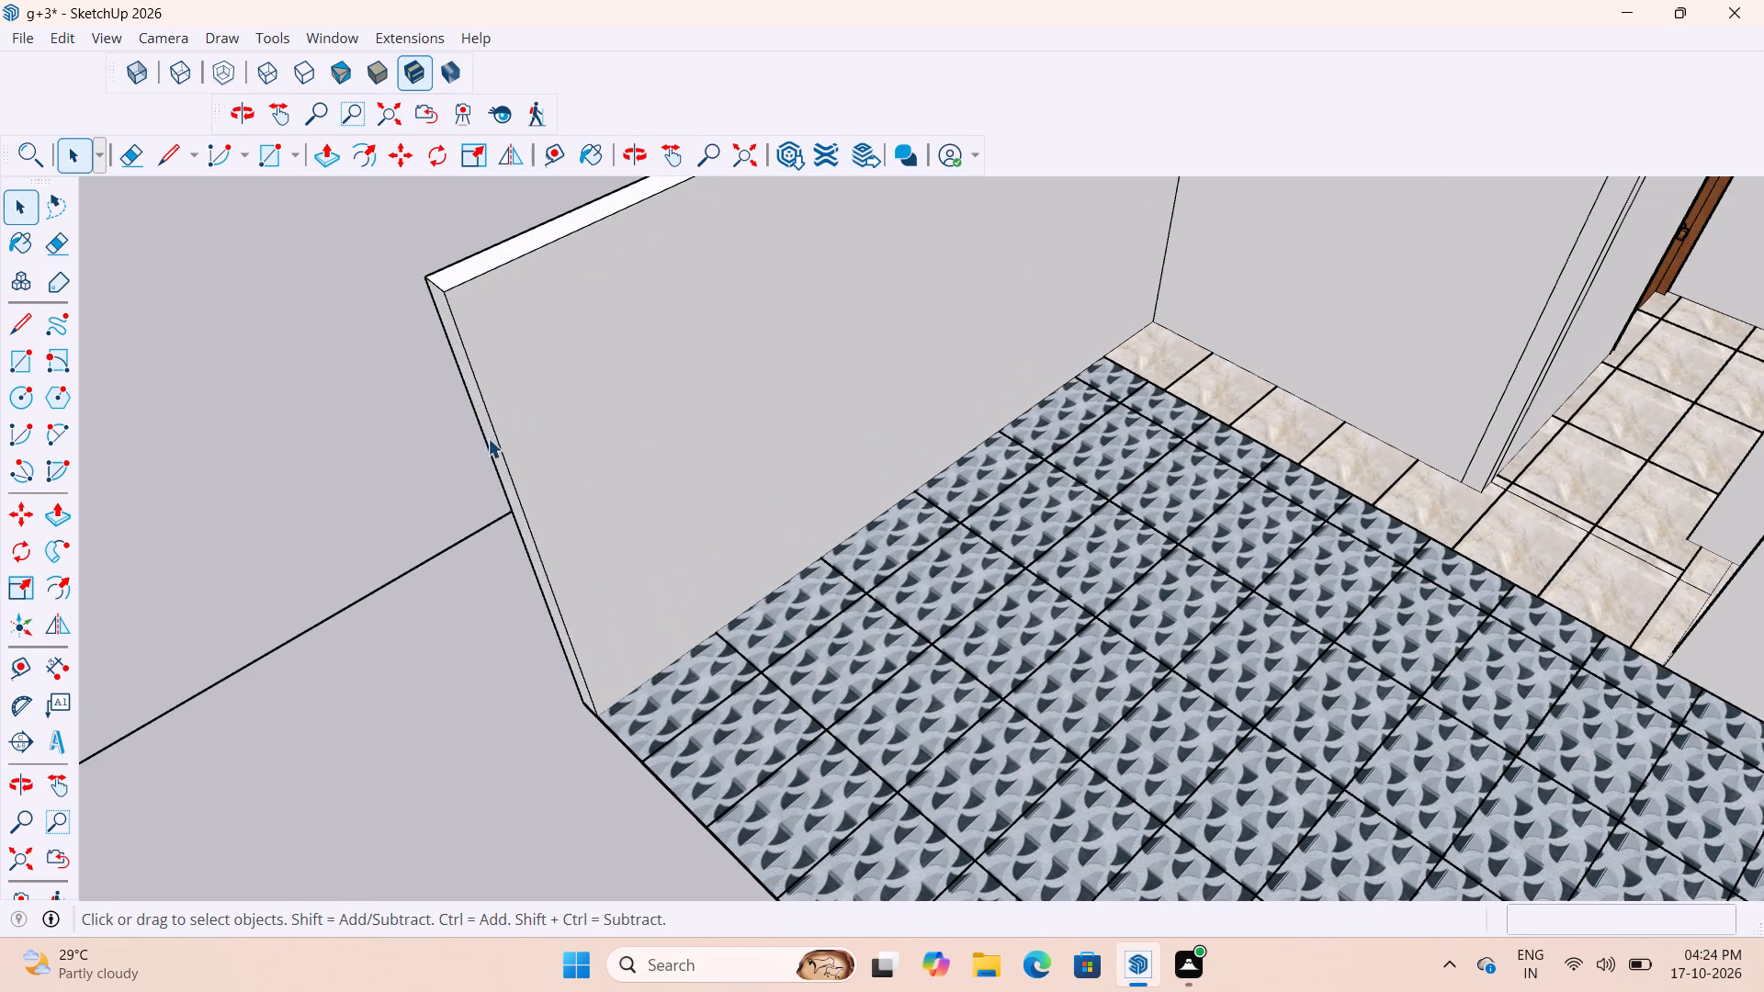
left_click(500, 446)
double_click(500, 446)
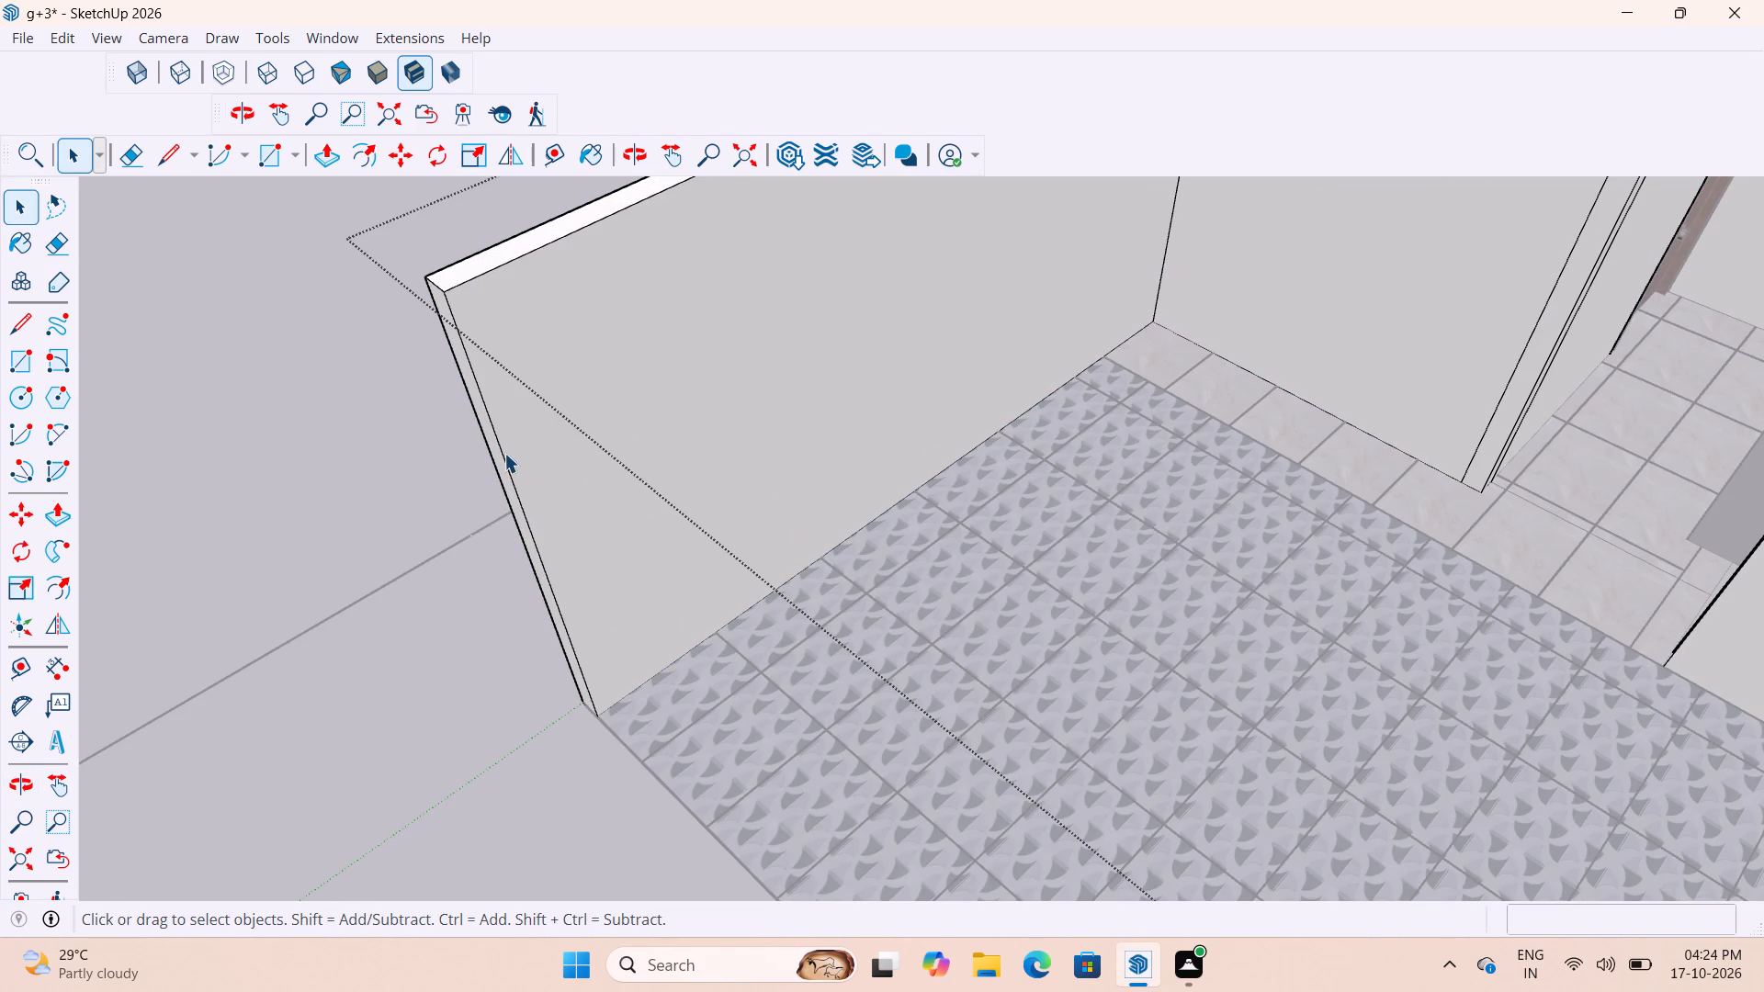
left_click(506, 464)
middle_click_drag(755, 549, 563, 547)
scroll(563, 547, "up", 1)
scroll(726, 573, "down", 5)
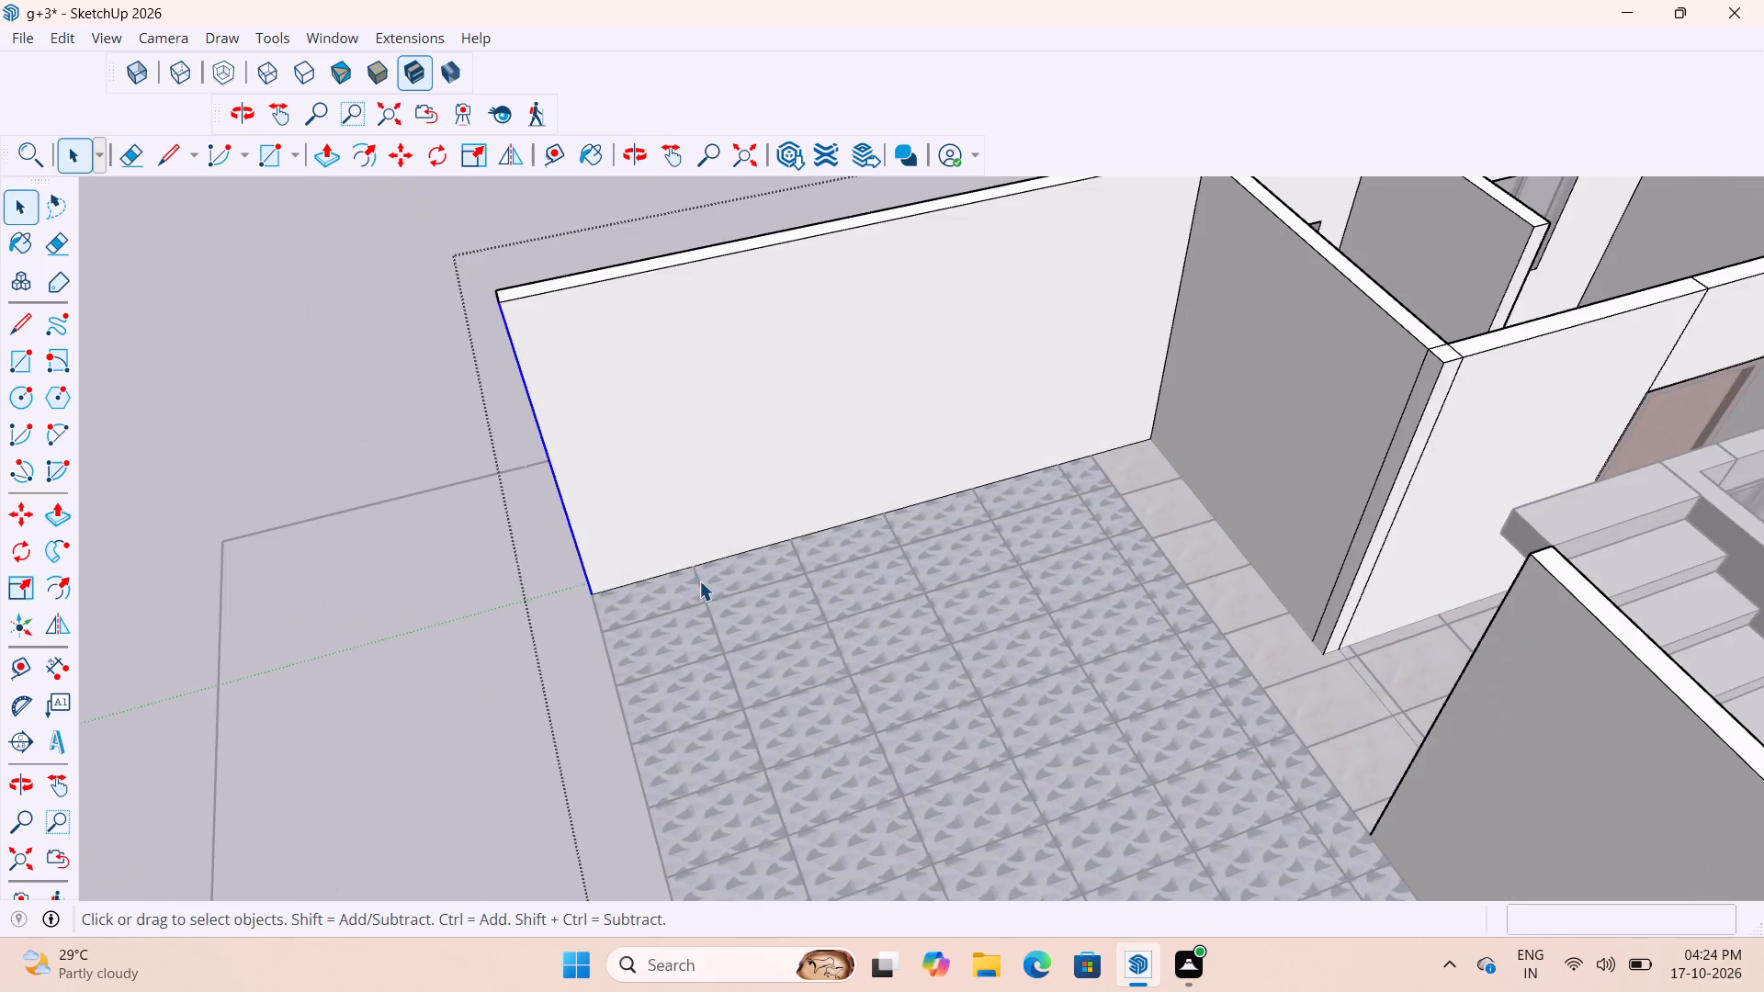
key("m")
scroll(524, 350, "up", 10)
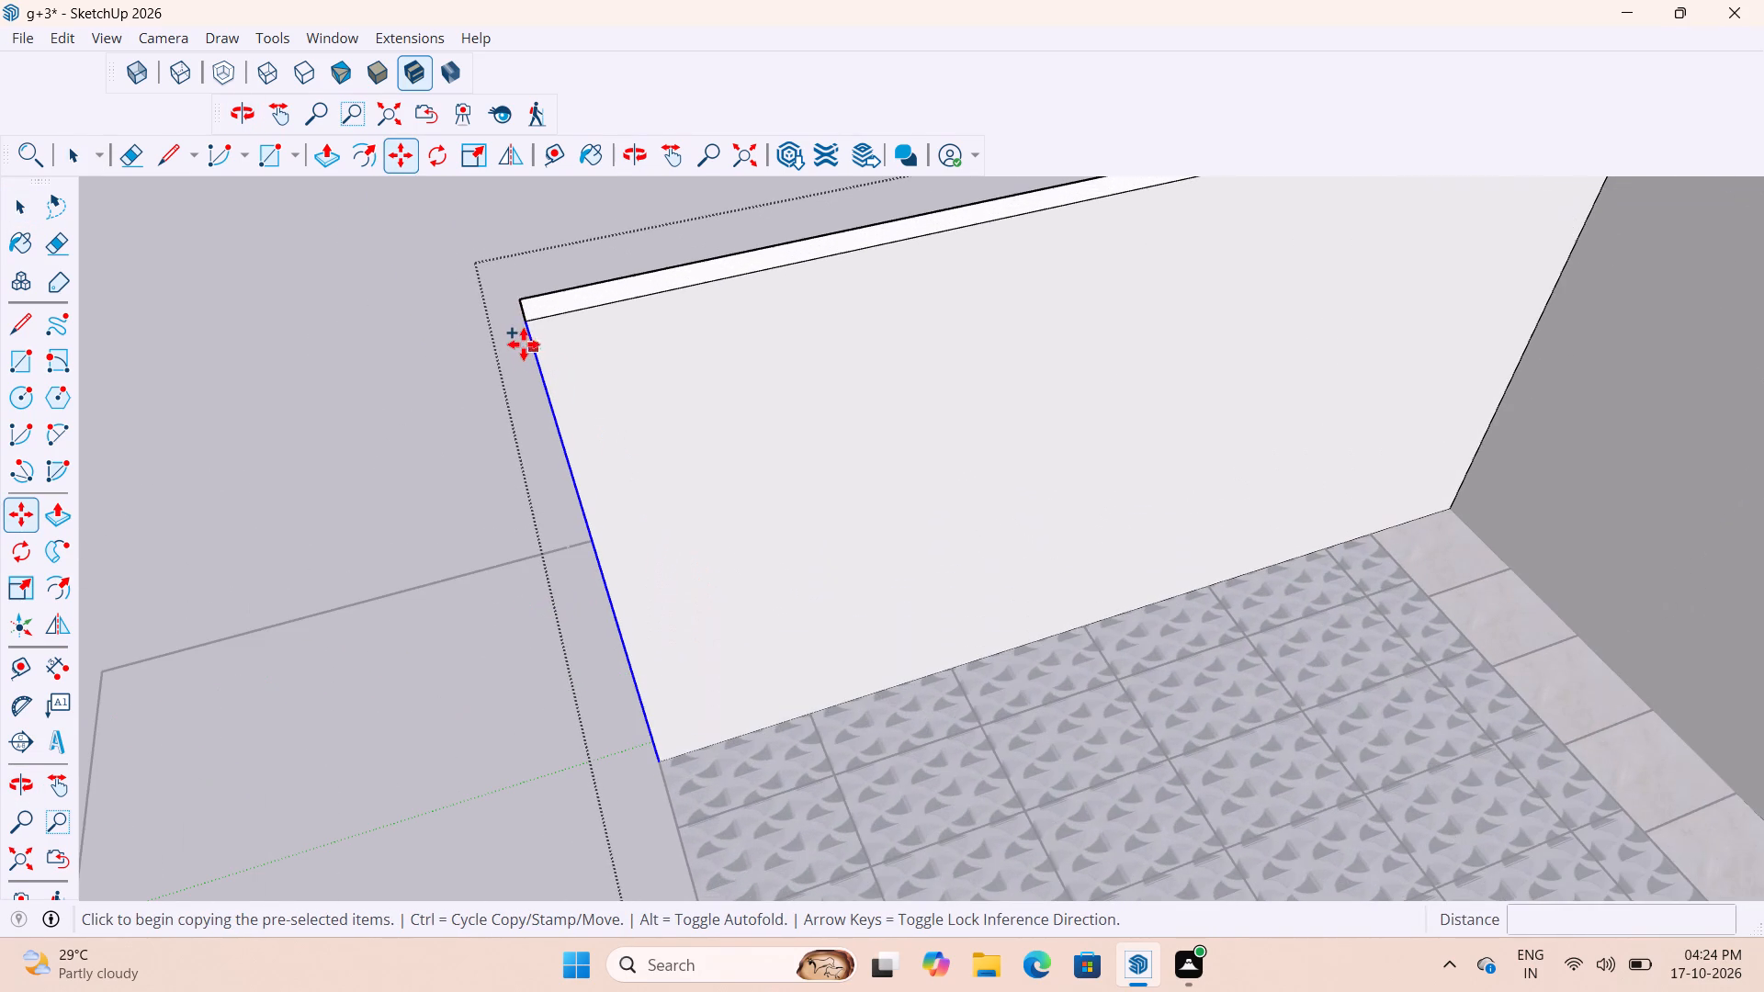
left_click(528, 323)
type("6\"")
key("Return")
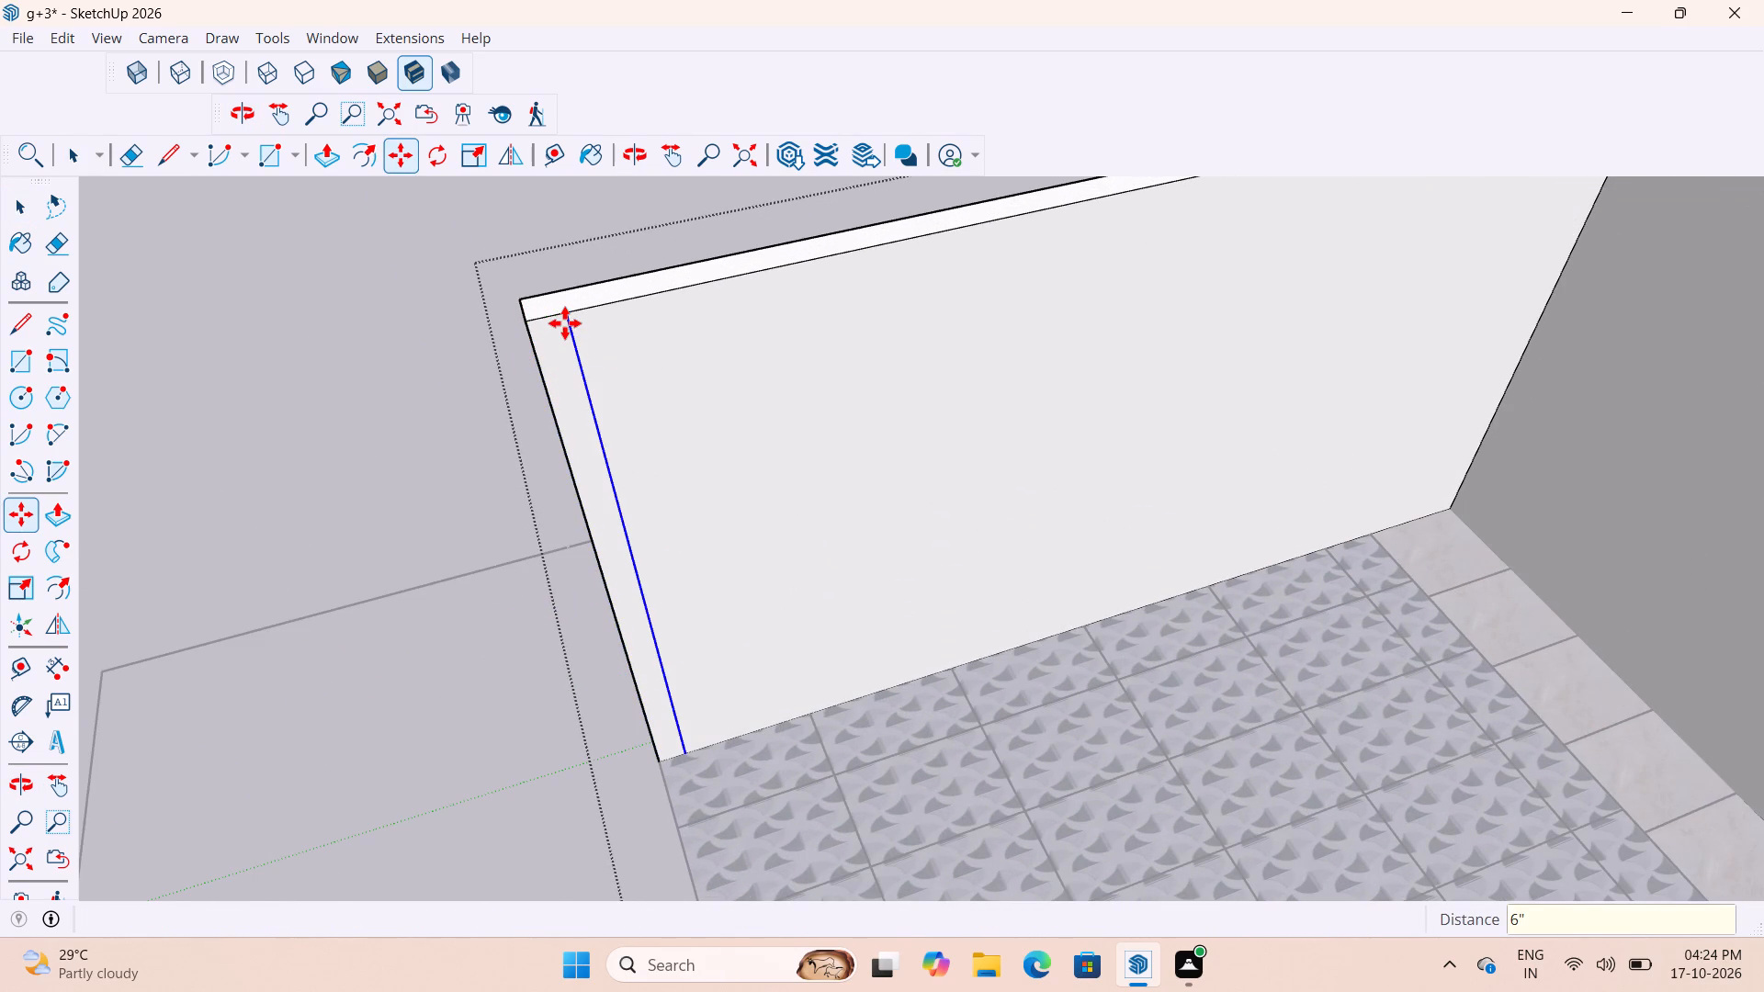
Push/Pull the 6" strip on the front-room-side wall 6' 5" across the paving's front edge, and close the wall group.
key("p")
left_click(567, 379)
scroll(650, 471, "down", 6)
middle_click_drag(672, 471, 1083, 577)
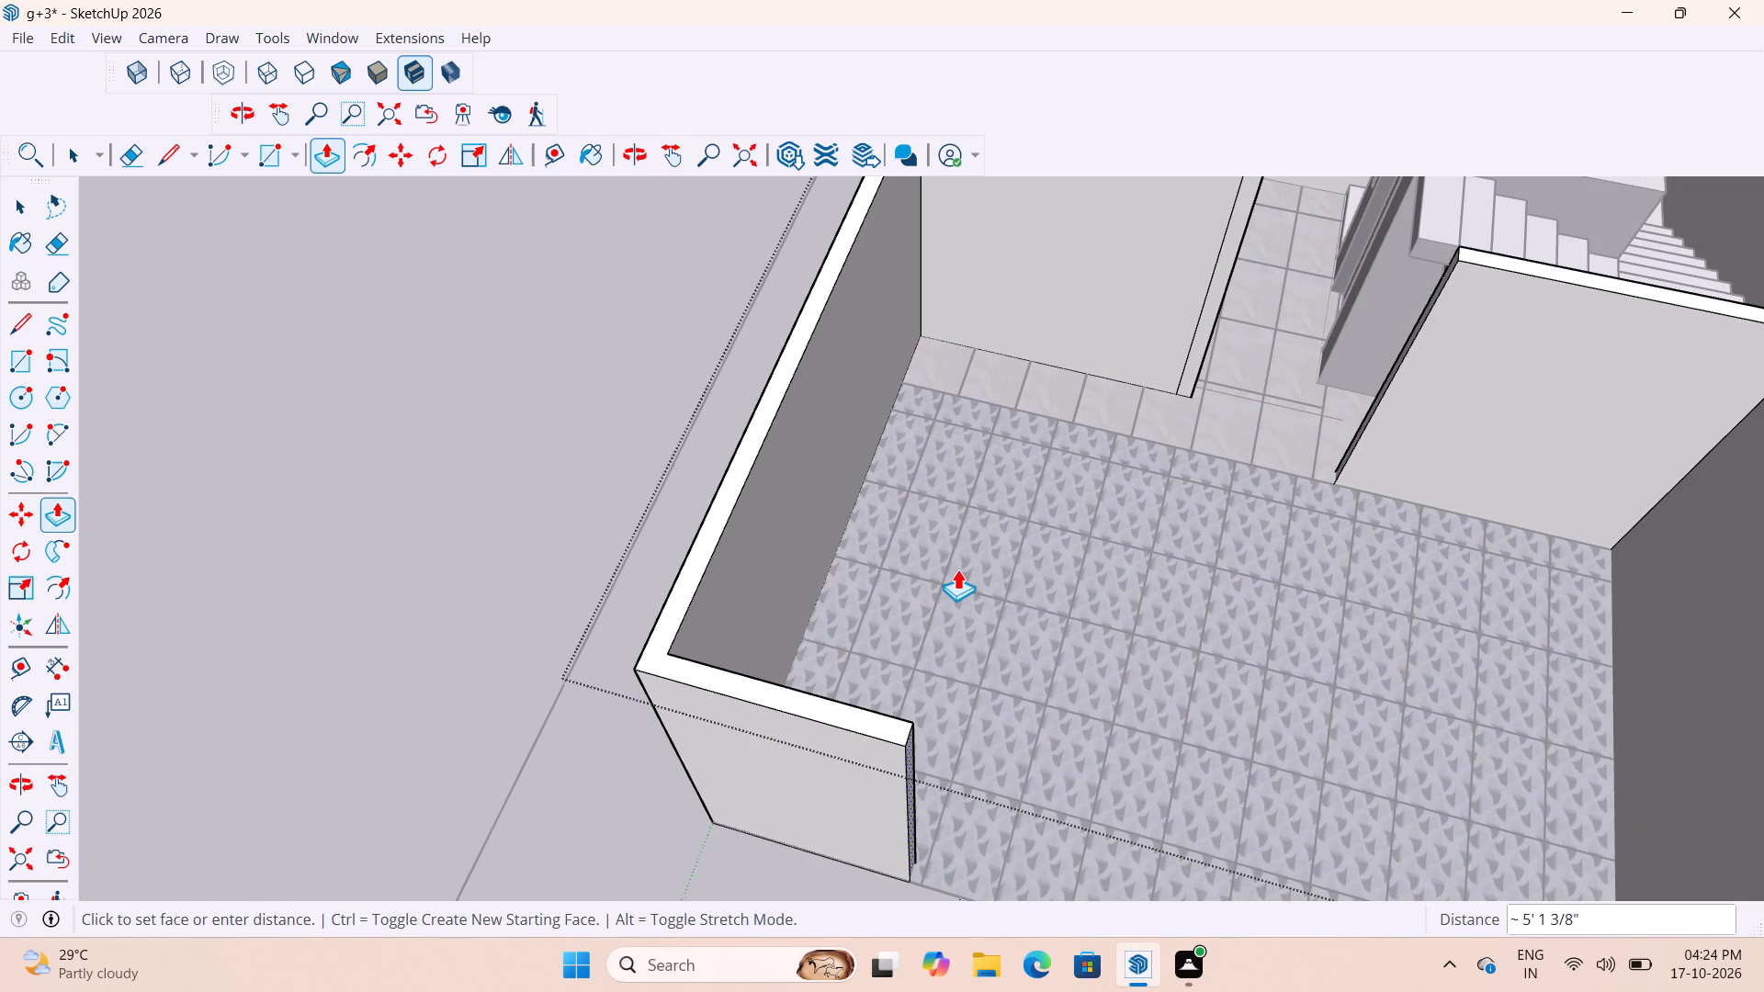
type("6'5\"")
key("Return")
scroll(978, 475, "down", 6)
scroll(984, 610, "down", 10)
key("space")
left_click(701, 609)
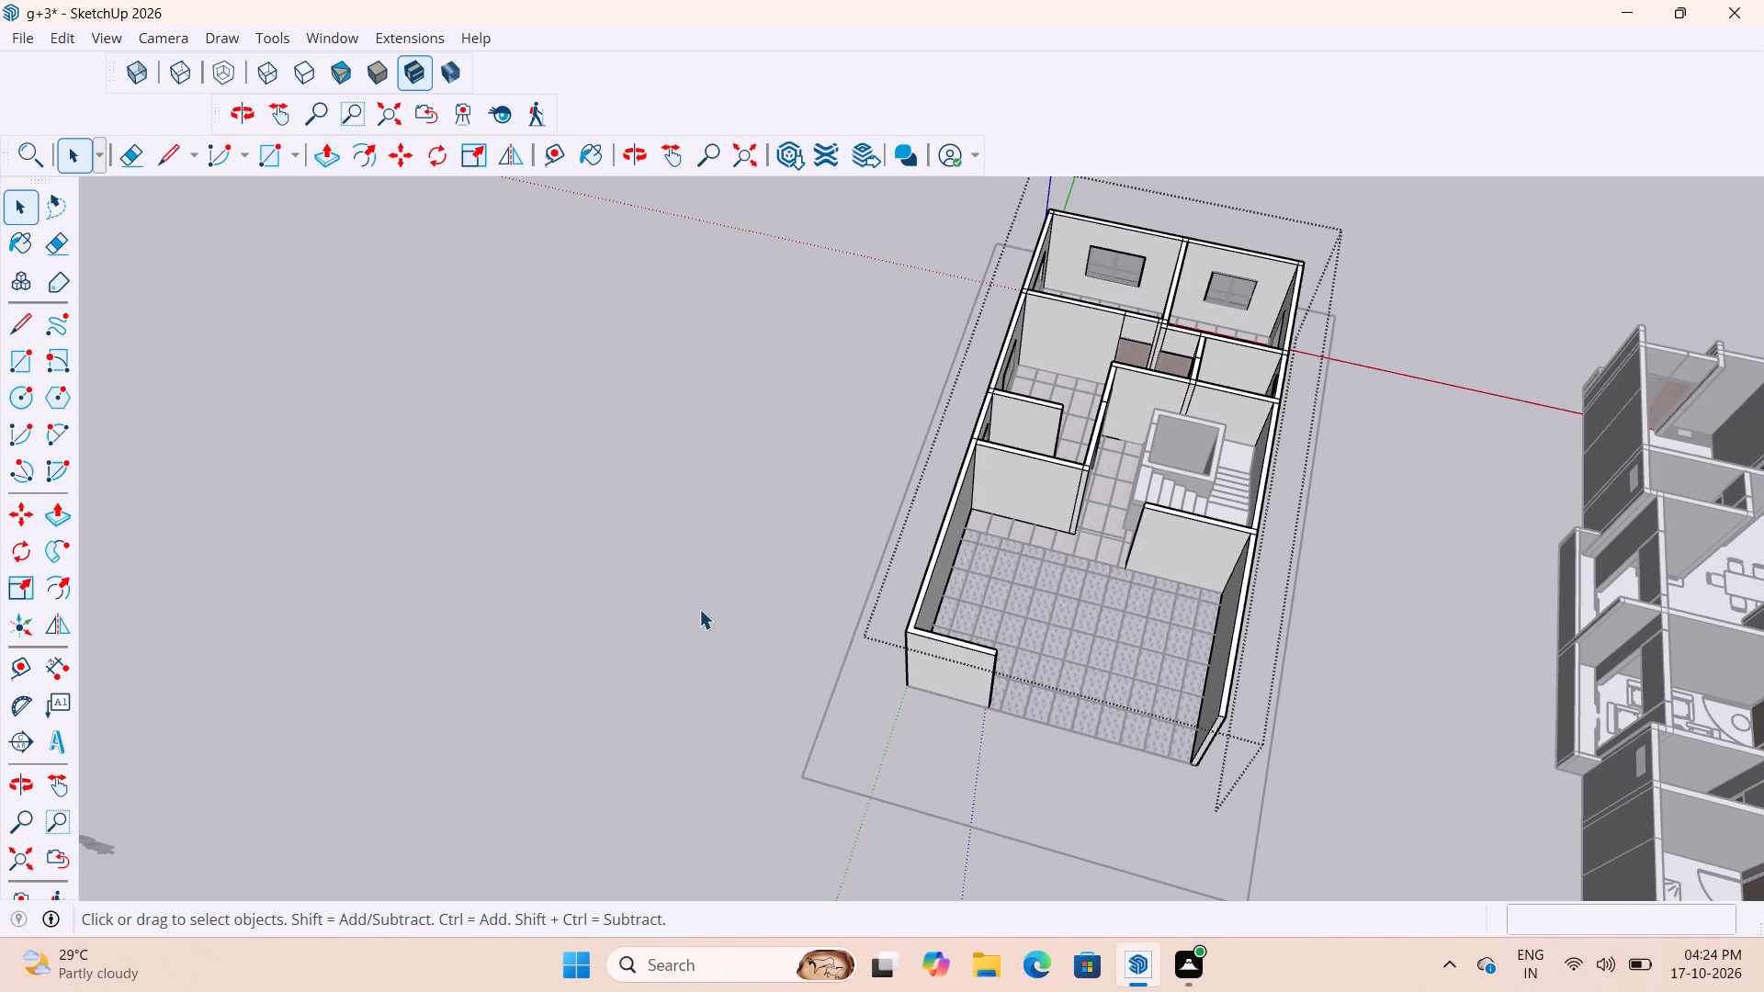
Copy the inner vertical edge at the front end of the staircase-side wall 6" back along the wall, inside the wall group.
scroll(1197, 690, "up", 7)
middle_click_drag(1161, 725, 1530, 773)
scroll(1347, 477, "up", 5)
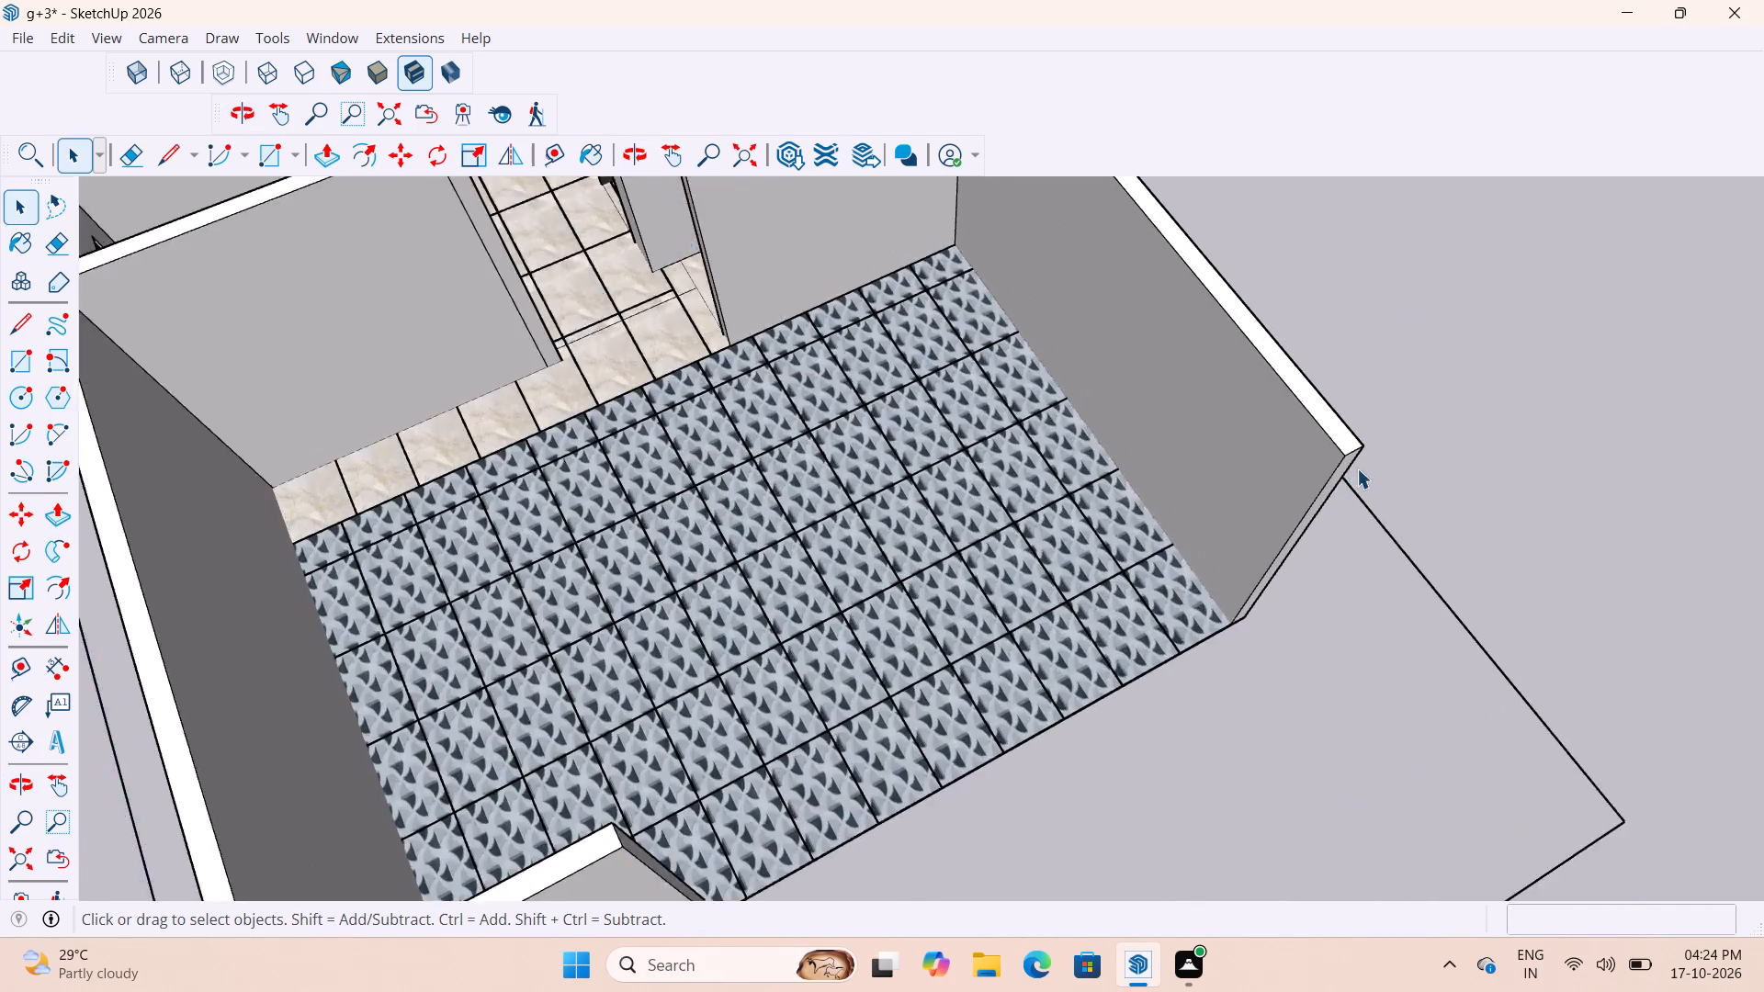
scroll(1357, 468, "up", 7)
scroll(1122, 712, "down", 6)
middle_click_drag(1172, 720, 1437, 697)
scroll(1355, 411, "up", 2)
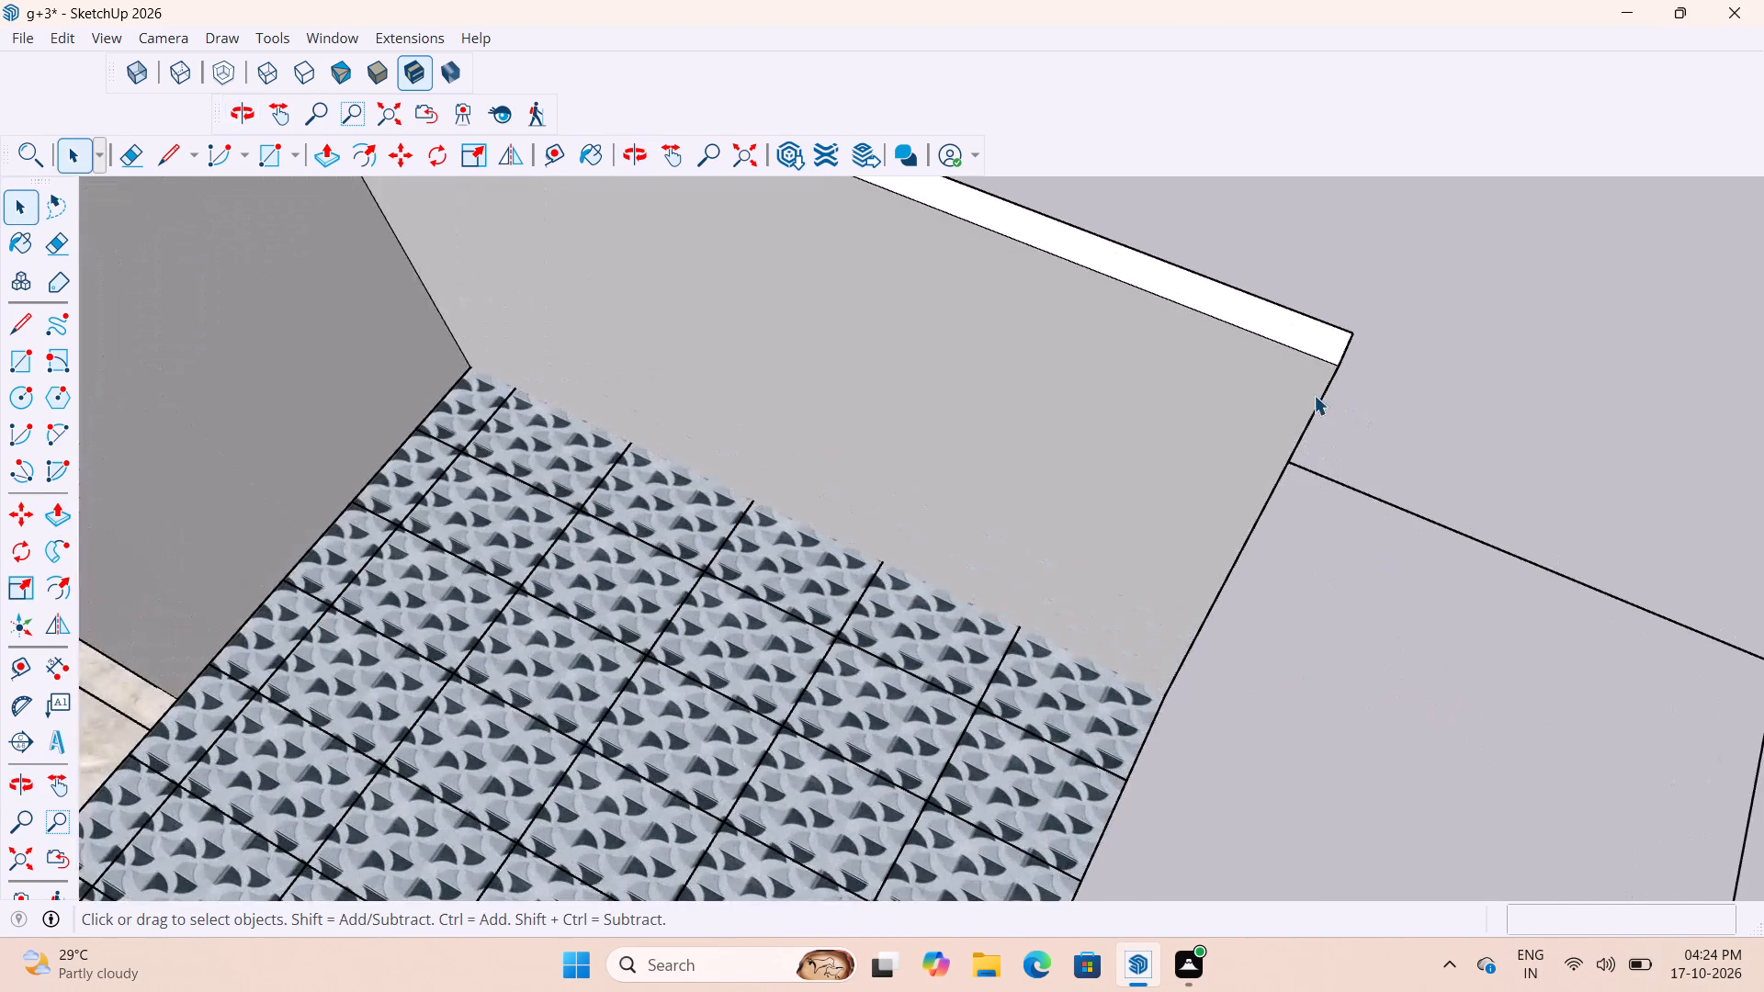
double_click(1306, 409)
left_click(1313, 410)
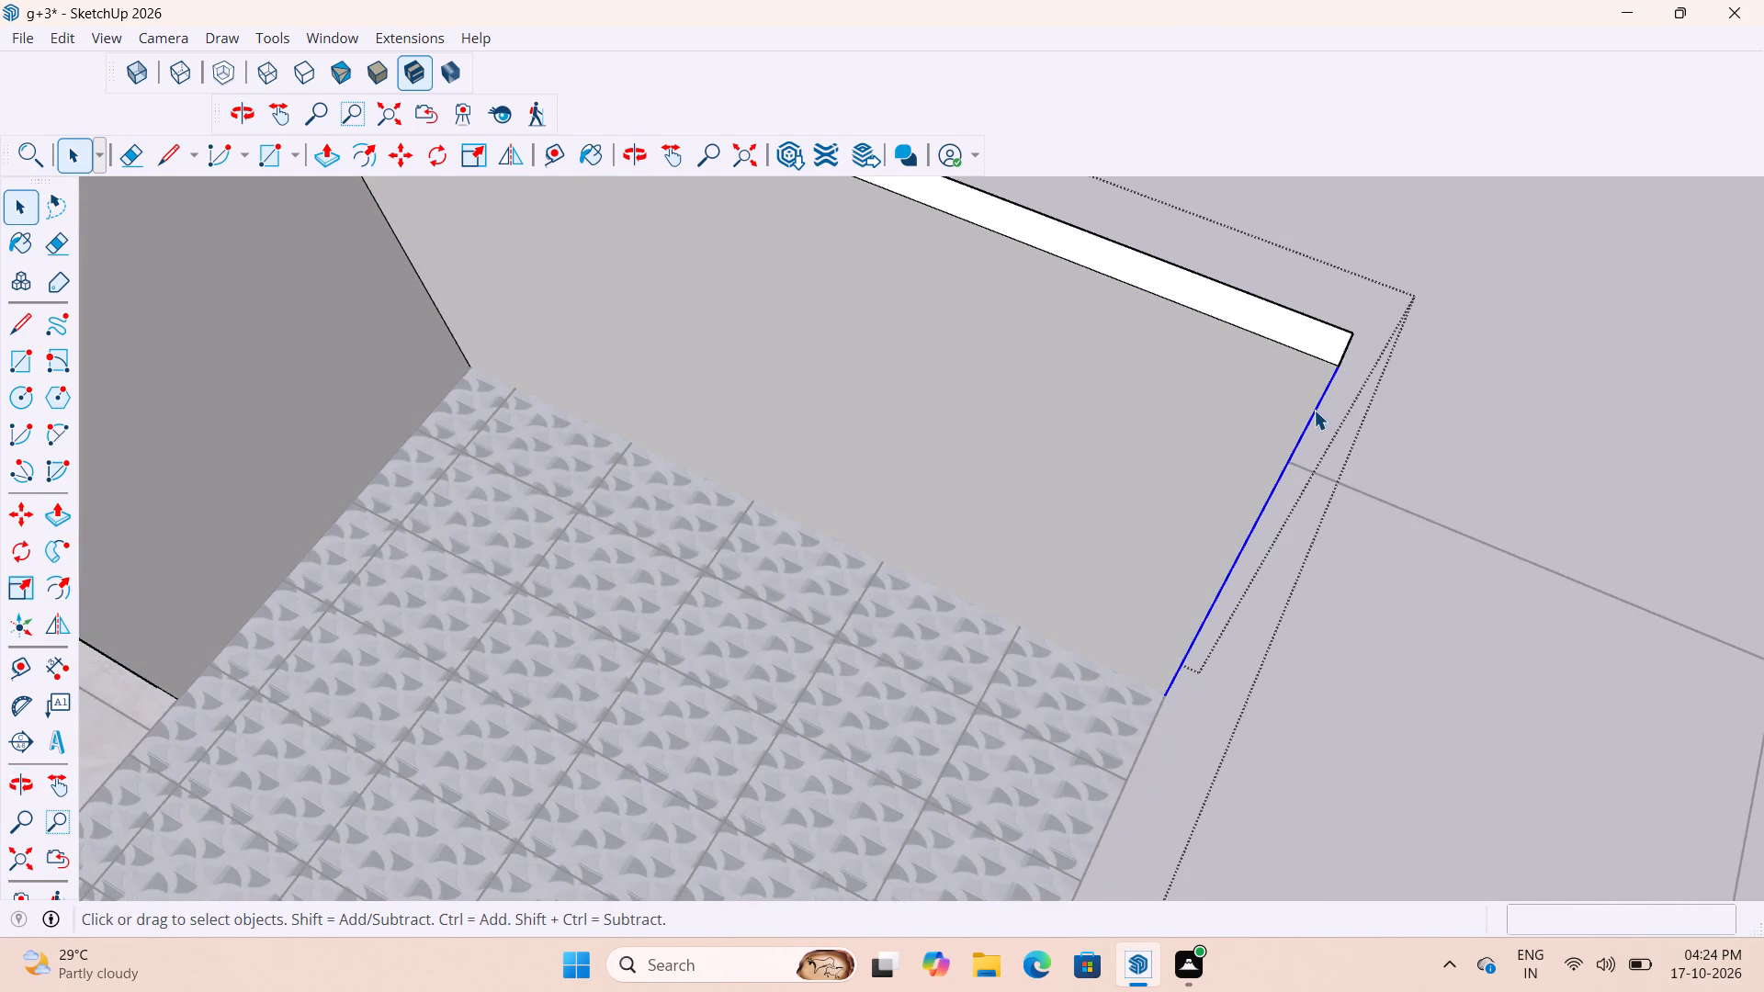
key("m")
left_click(1344, 368)
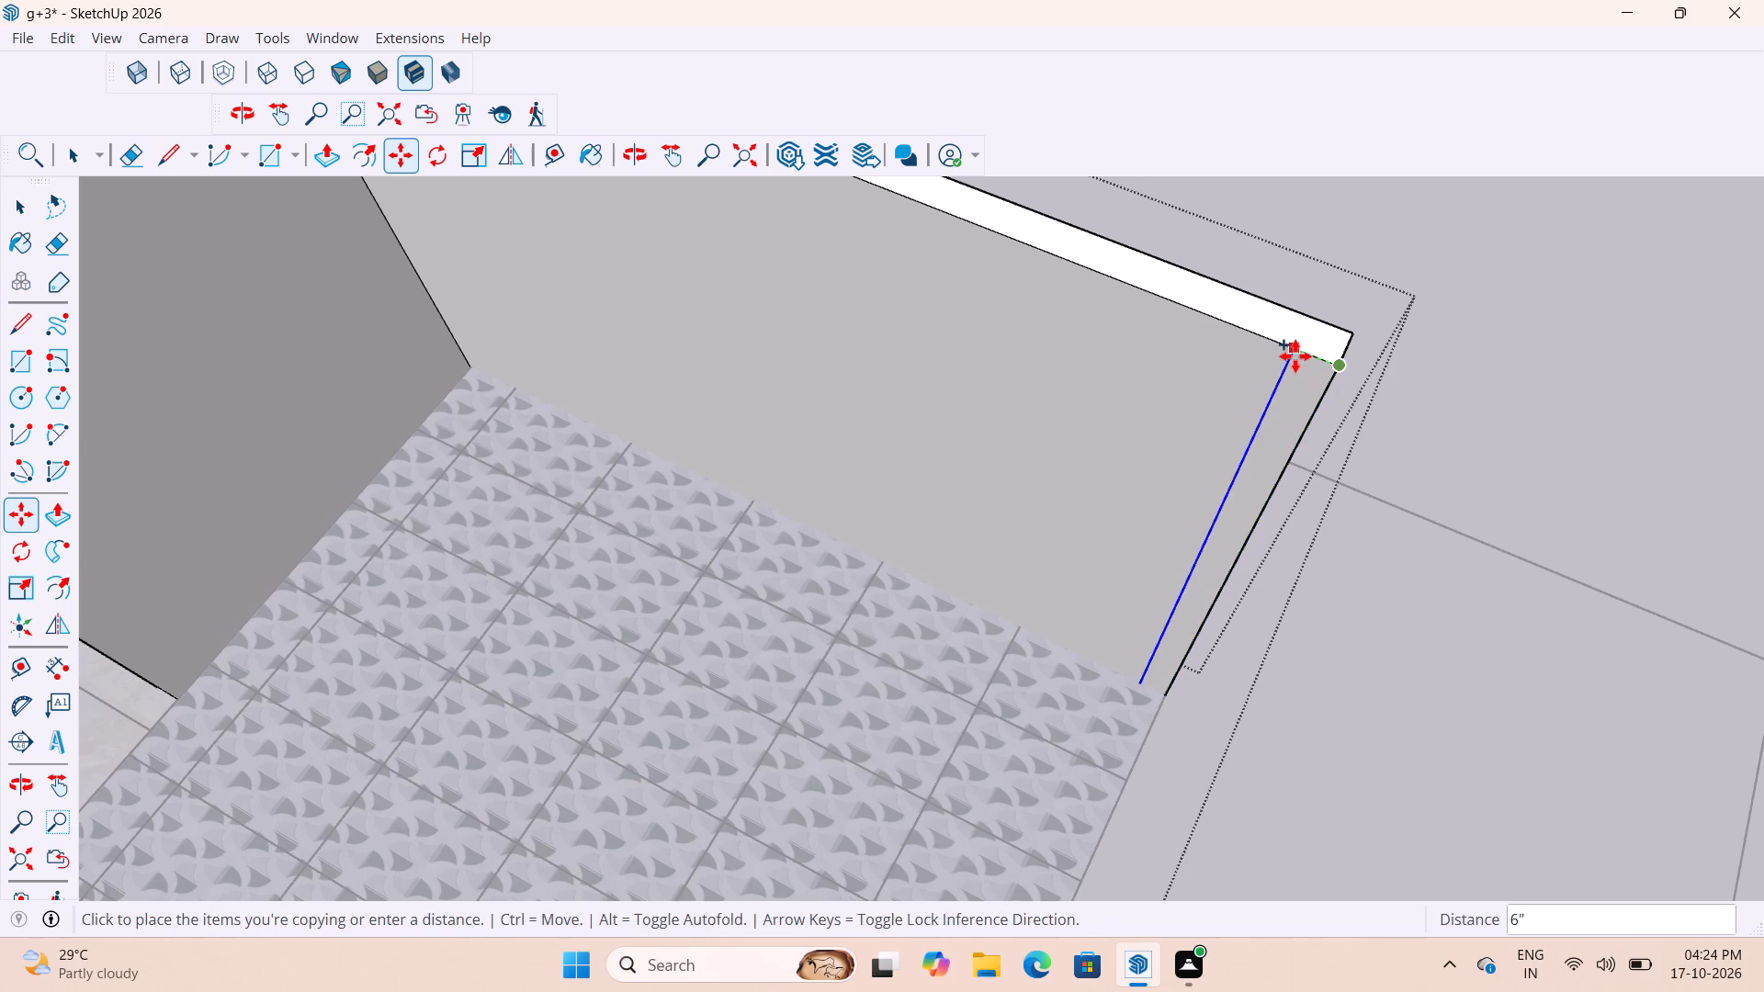
type("6\"")
key("Return")
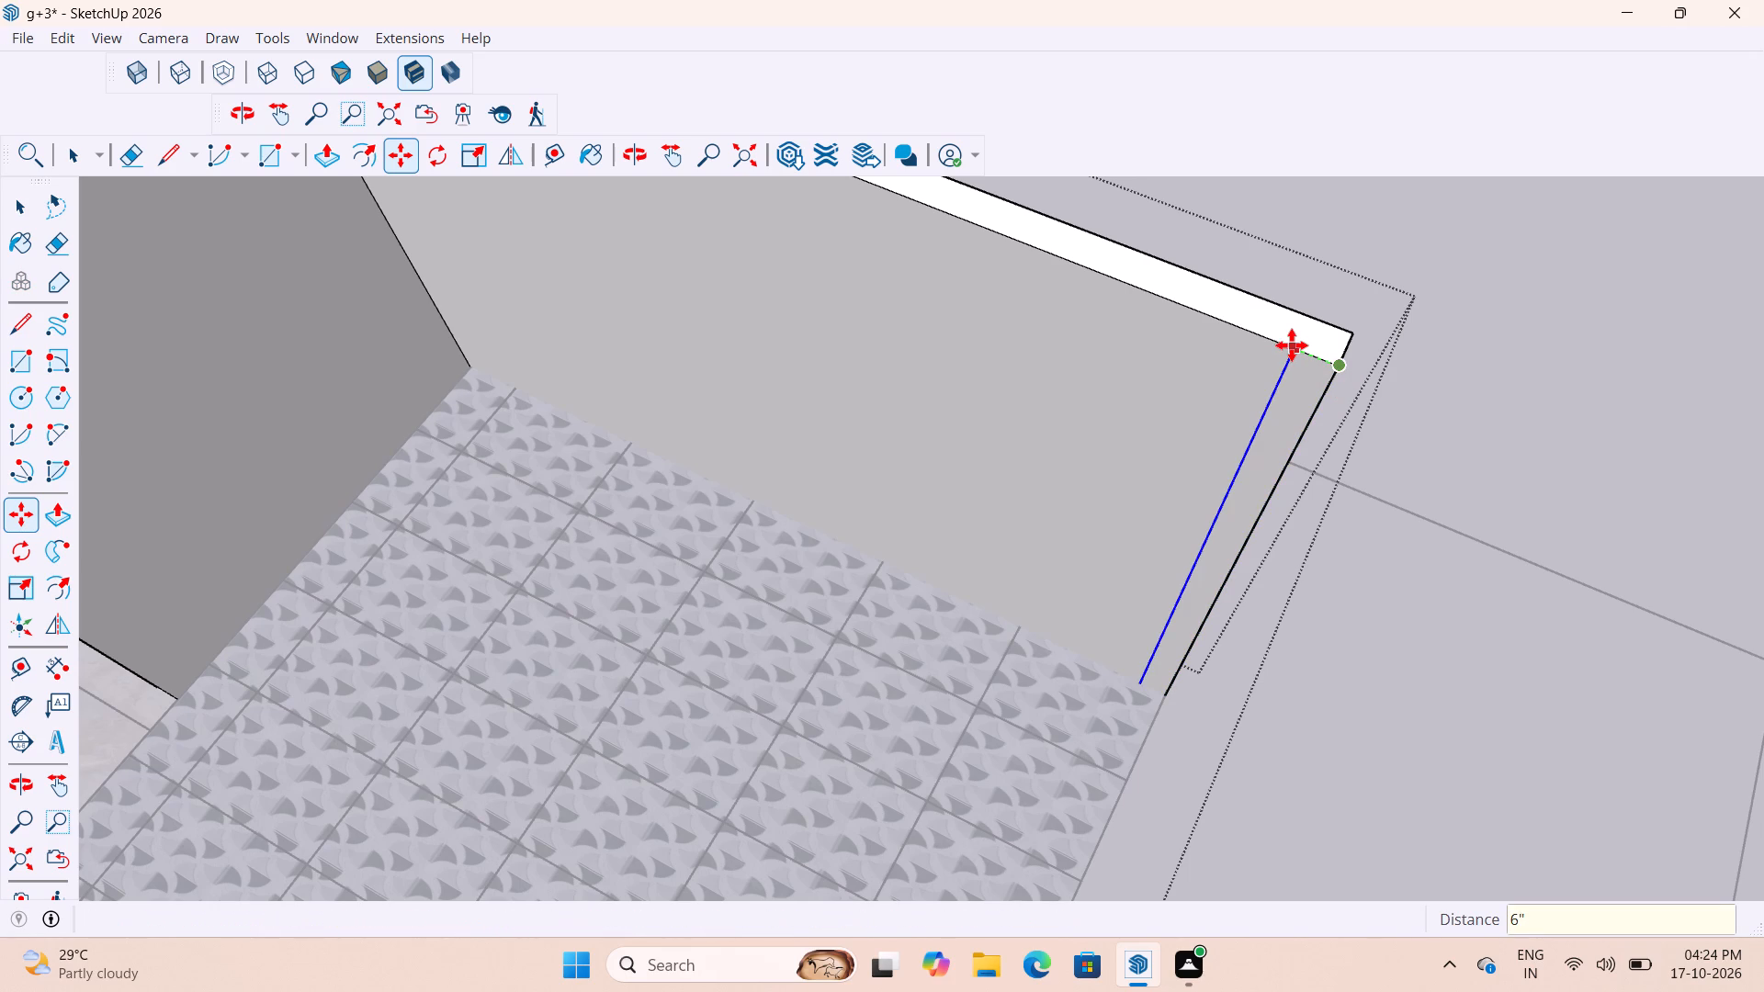
Push/Pull the 6" strip on the staircase-side wall 6' 5" across the paving's front edge, and close the wall group.
key("p")
left_click(1267, 430)
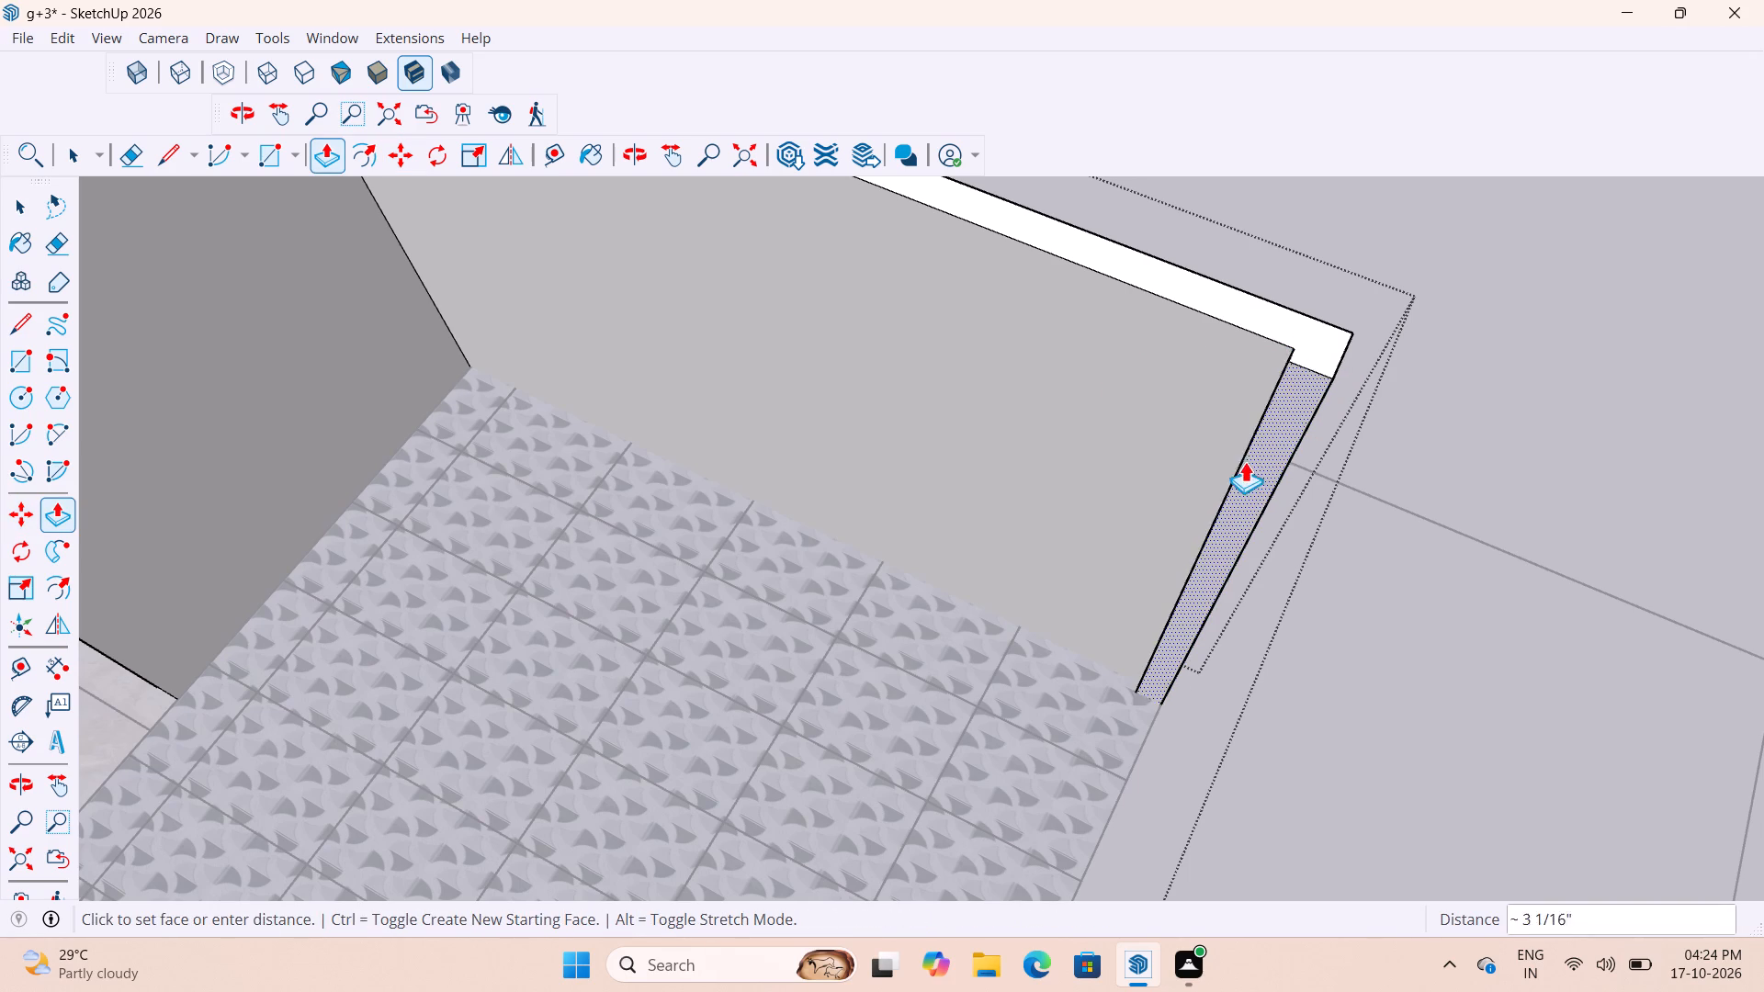
scroll(1219, 478, "down", 10)
middle_click_drag(1192, 545, 963, 558)
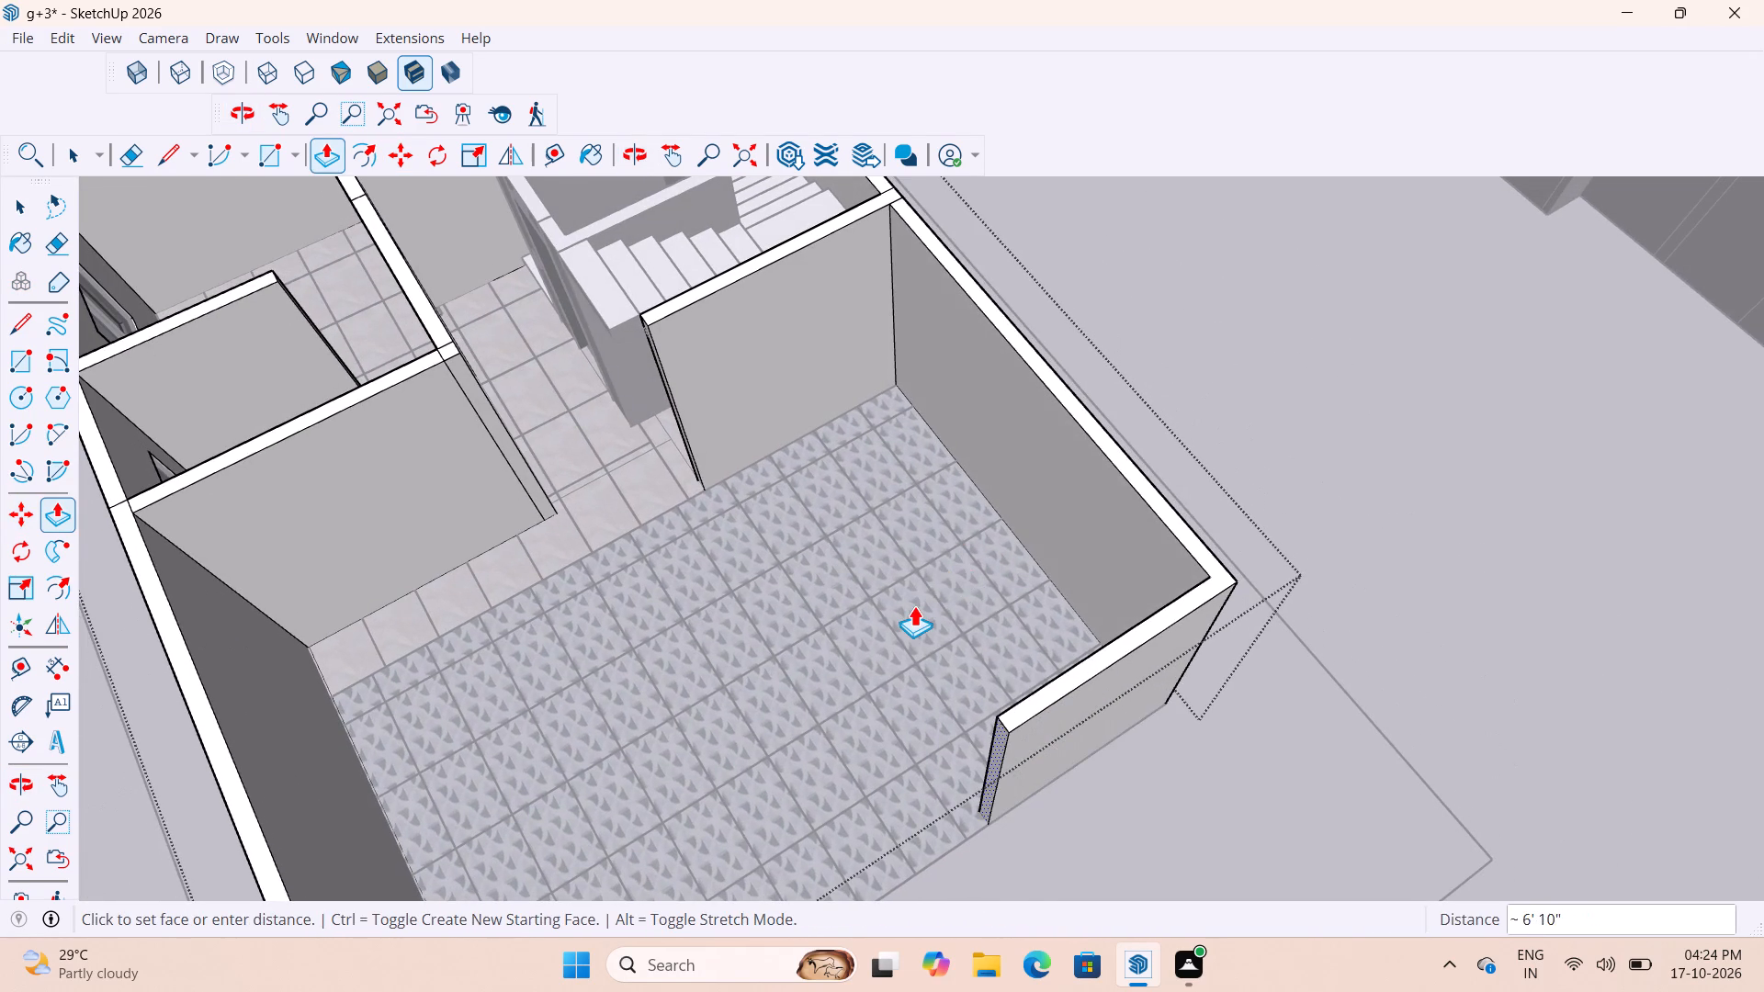
type("6'5\"")
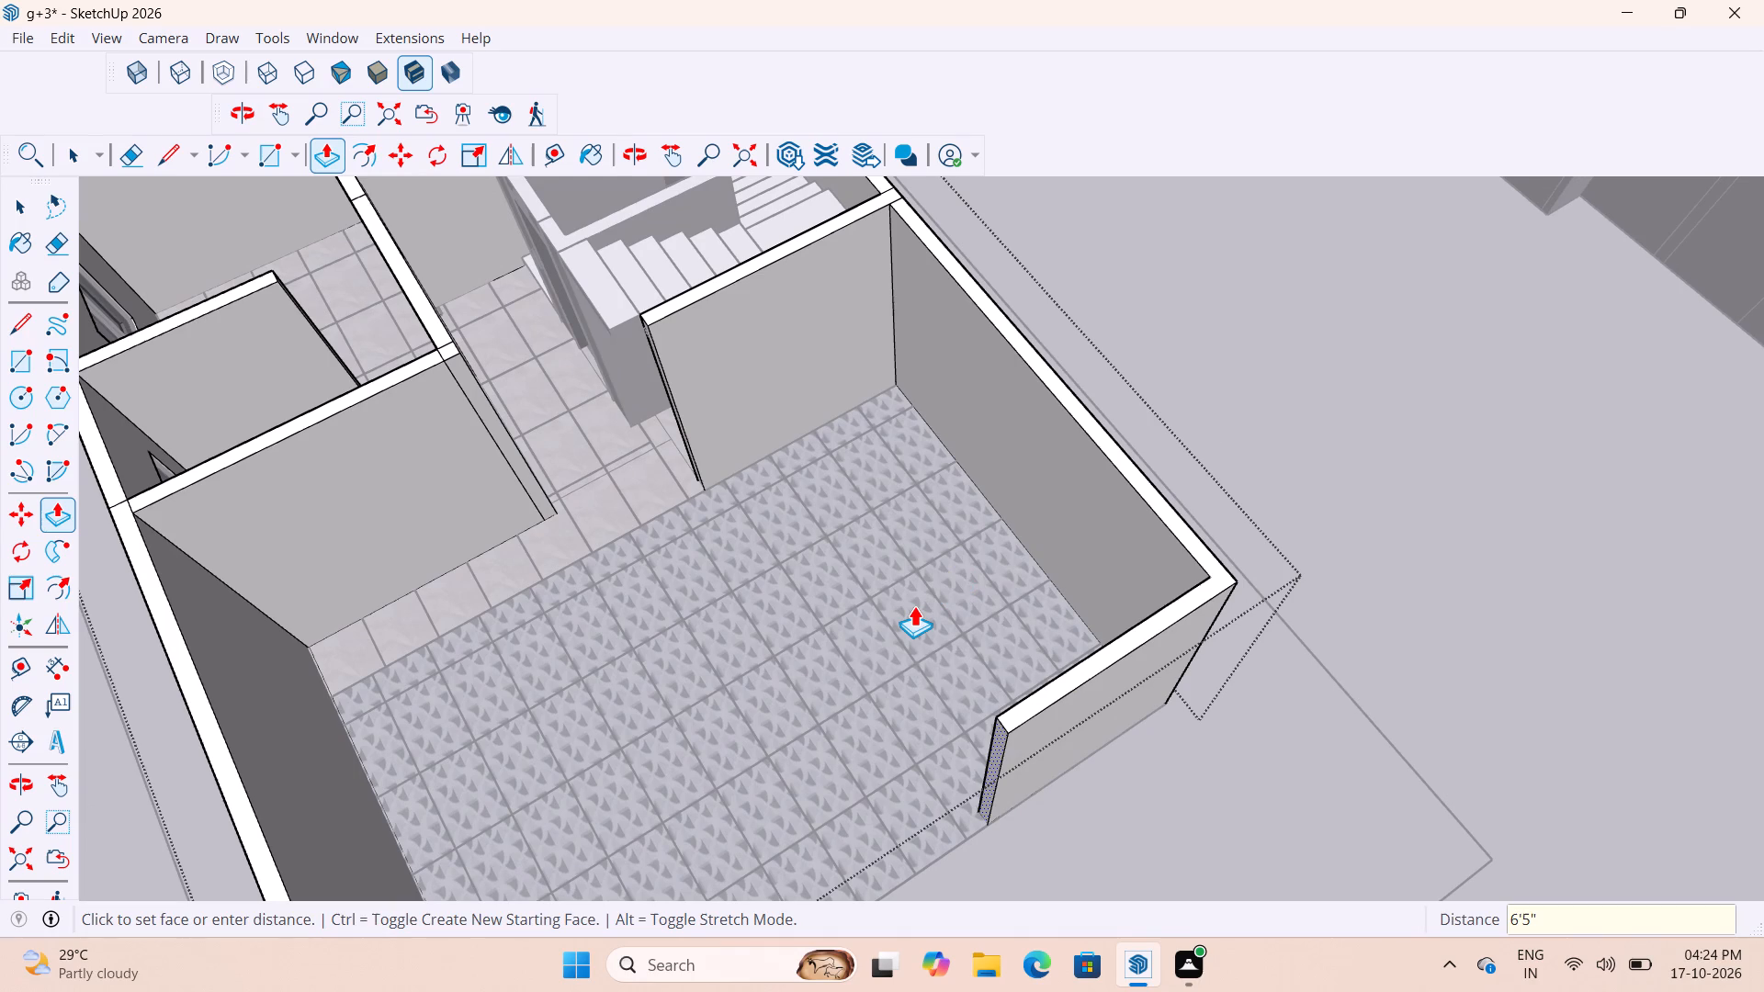
key("Return")
scroll(912, 613, "down", 12)
key("space")
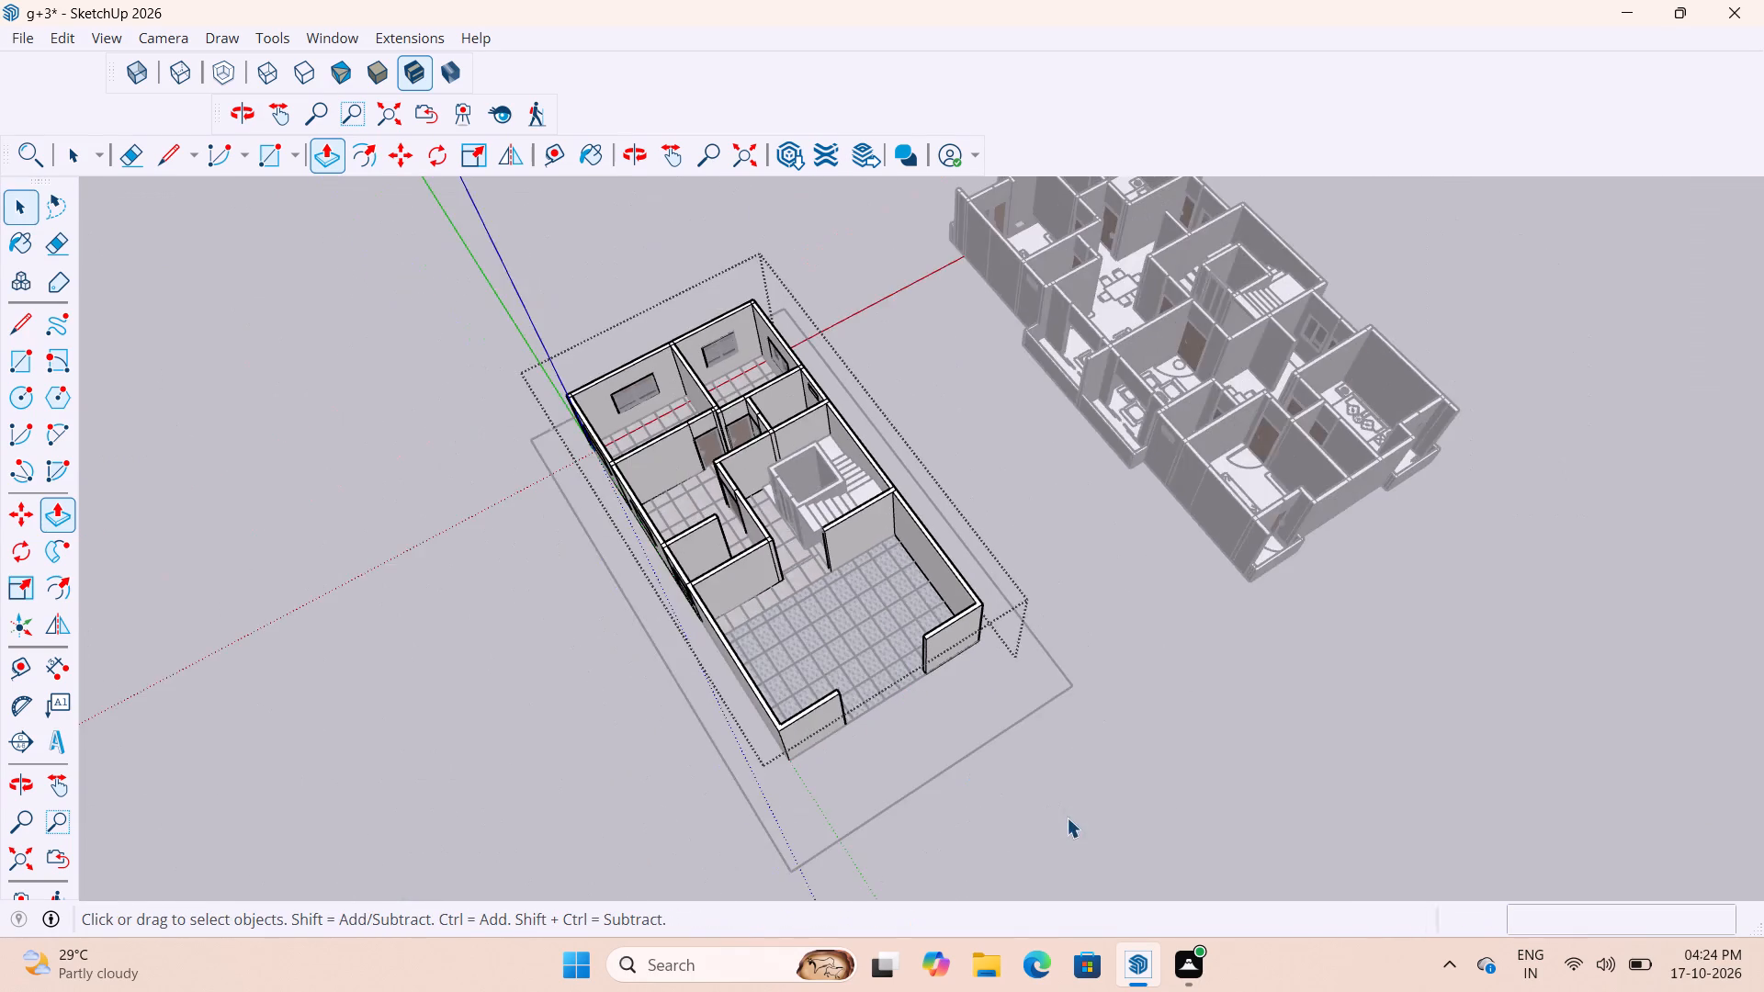
left_click(1065, 824)
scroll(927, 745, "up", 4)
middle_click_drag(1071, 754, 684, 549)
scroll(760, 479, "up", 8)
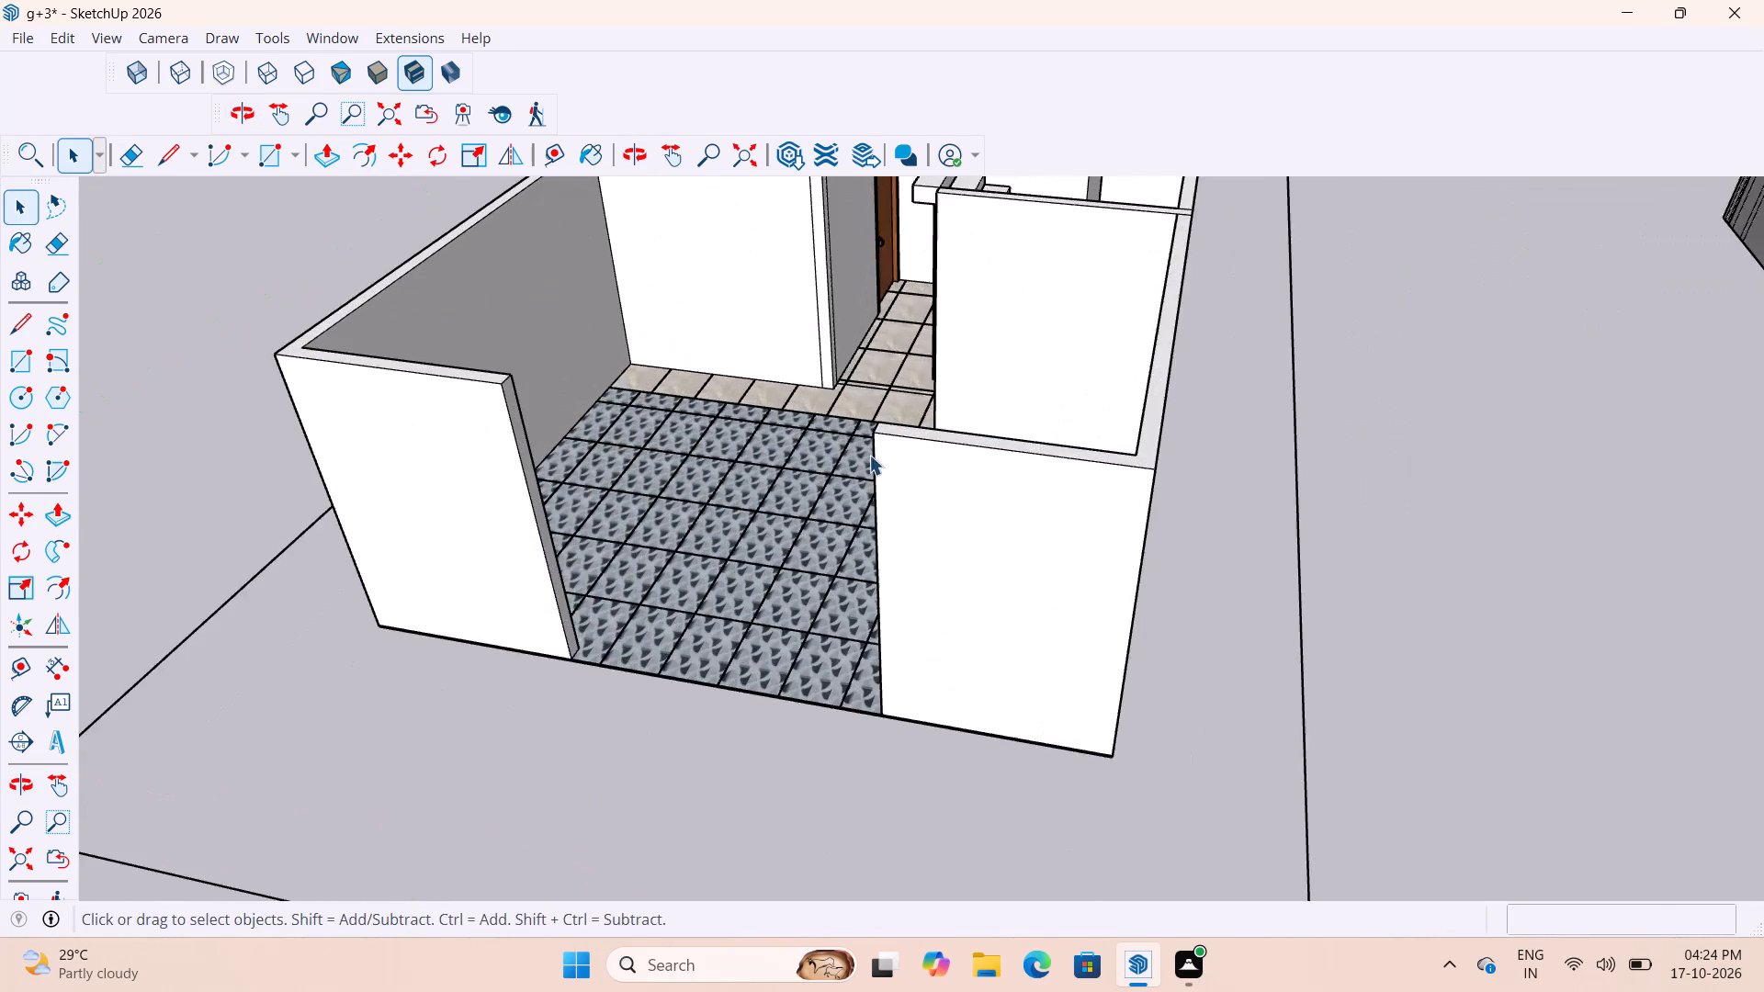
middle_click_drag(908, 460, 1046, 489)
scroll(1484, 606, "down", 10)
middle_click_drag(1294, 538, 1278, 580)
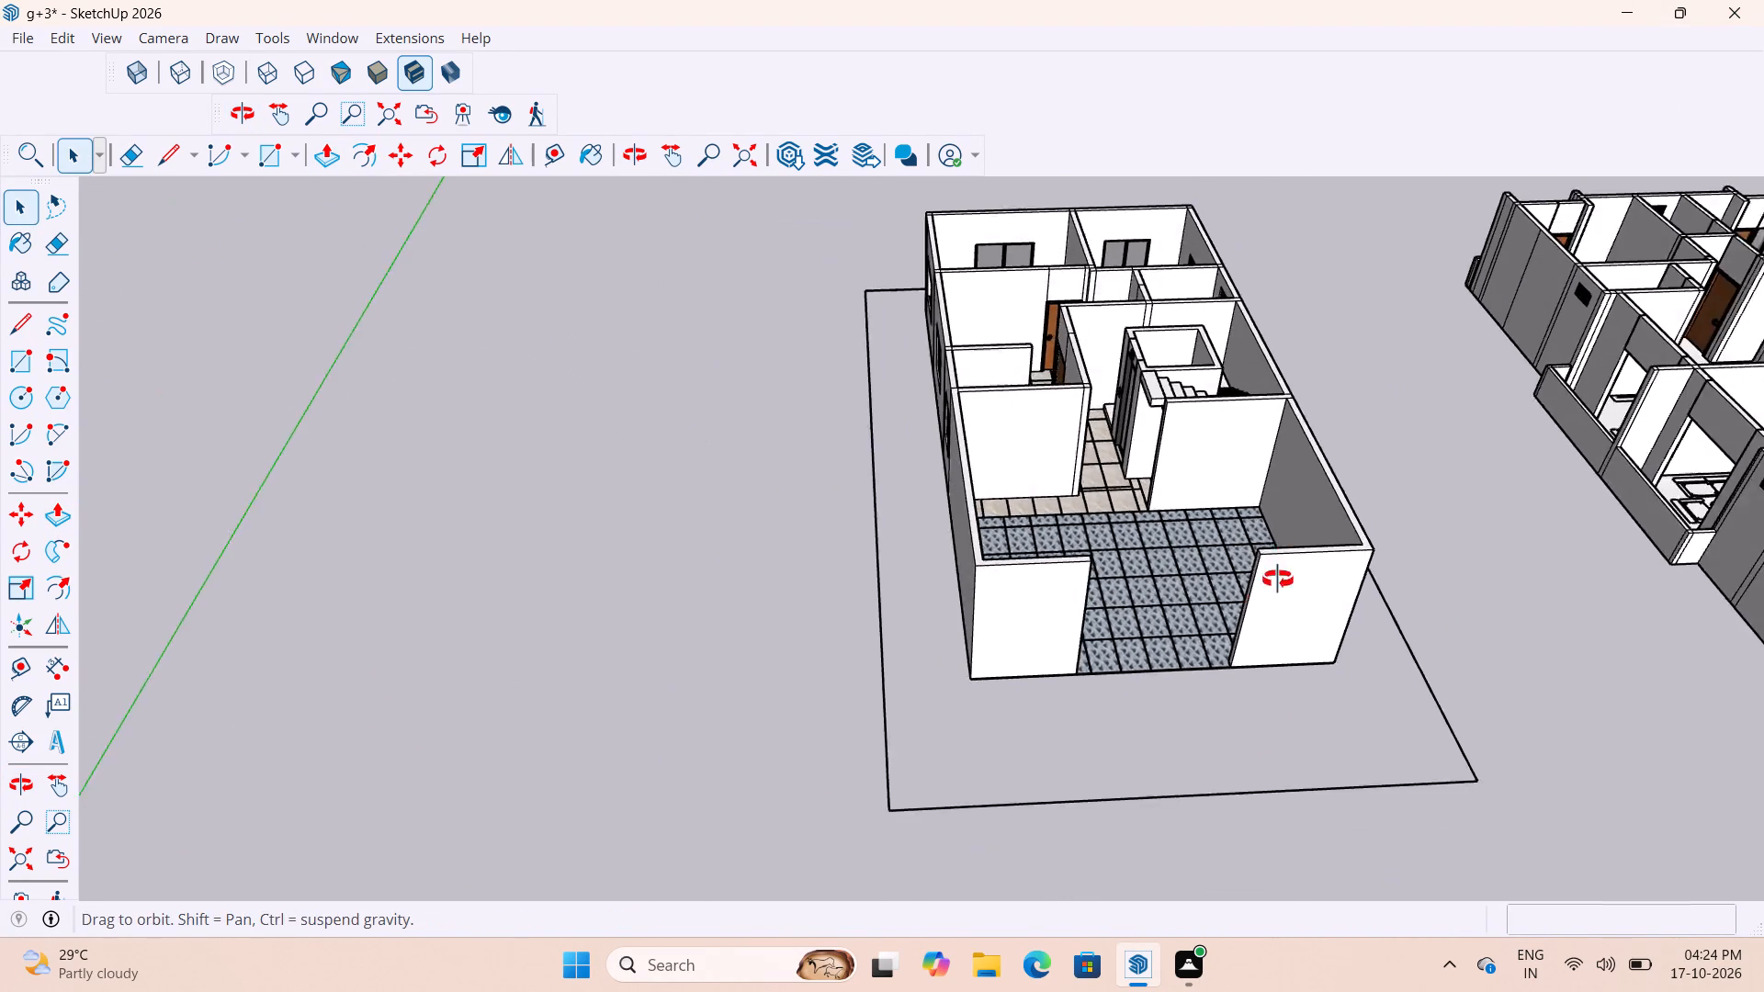
Measure the distance from the front return wall's inner foot across the paving to the front room's wall.
middle_click_drag(1278, 580, 1153, 637)
scroll(1094, 658, "up", 11)
scroll(1082, 644, "down", 4)
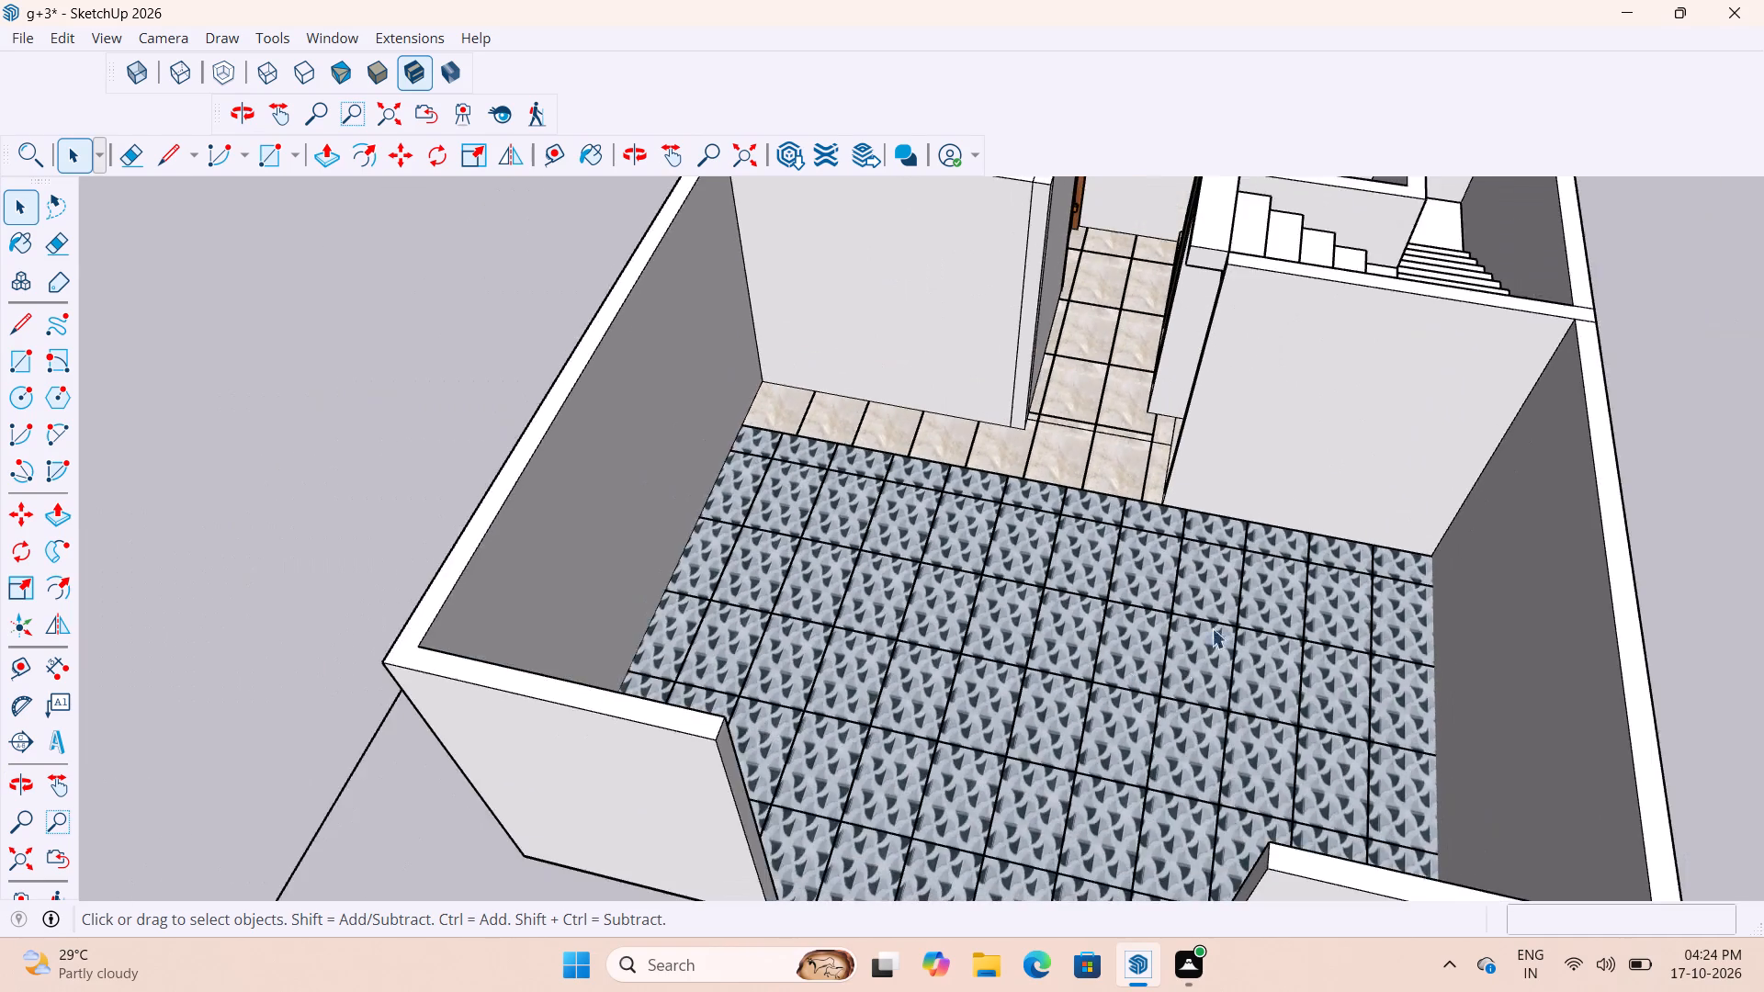
scroll(1212, 628, "down", 5)
middle_click_drag(1272, 622, 758, 629)
key("t")
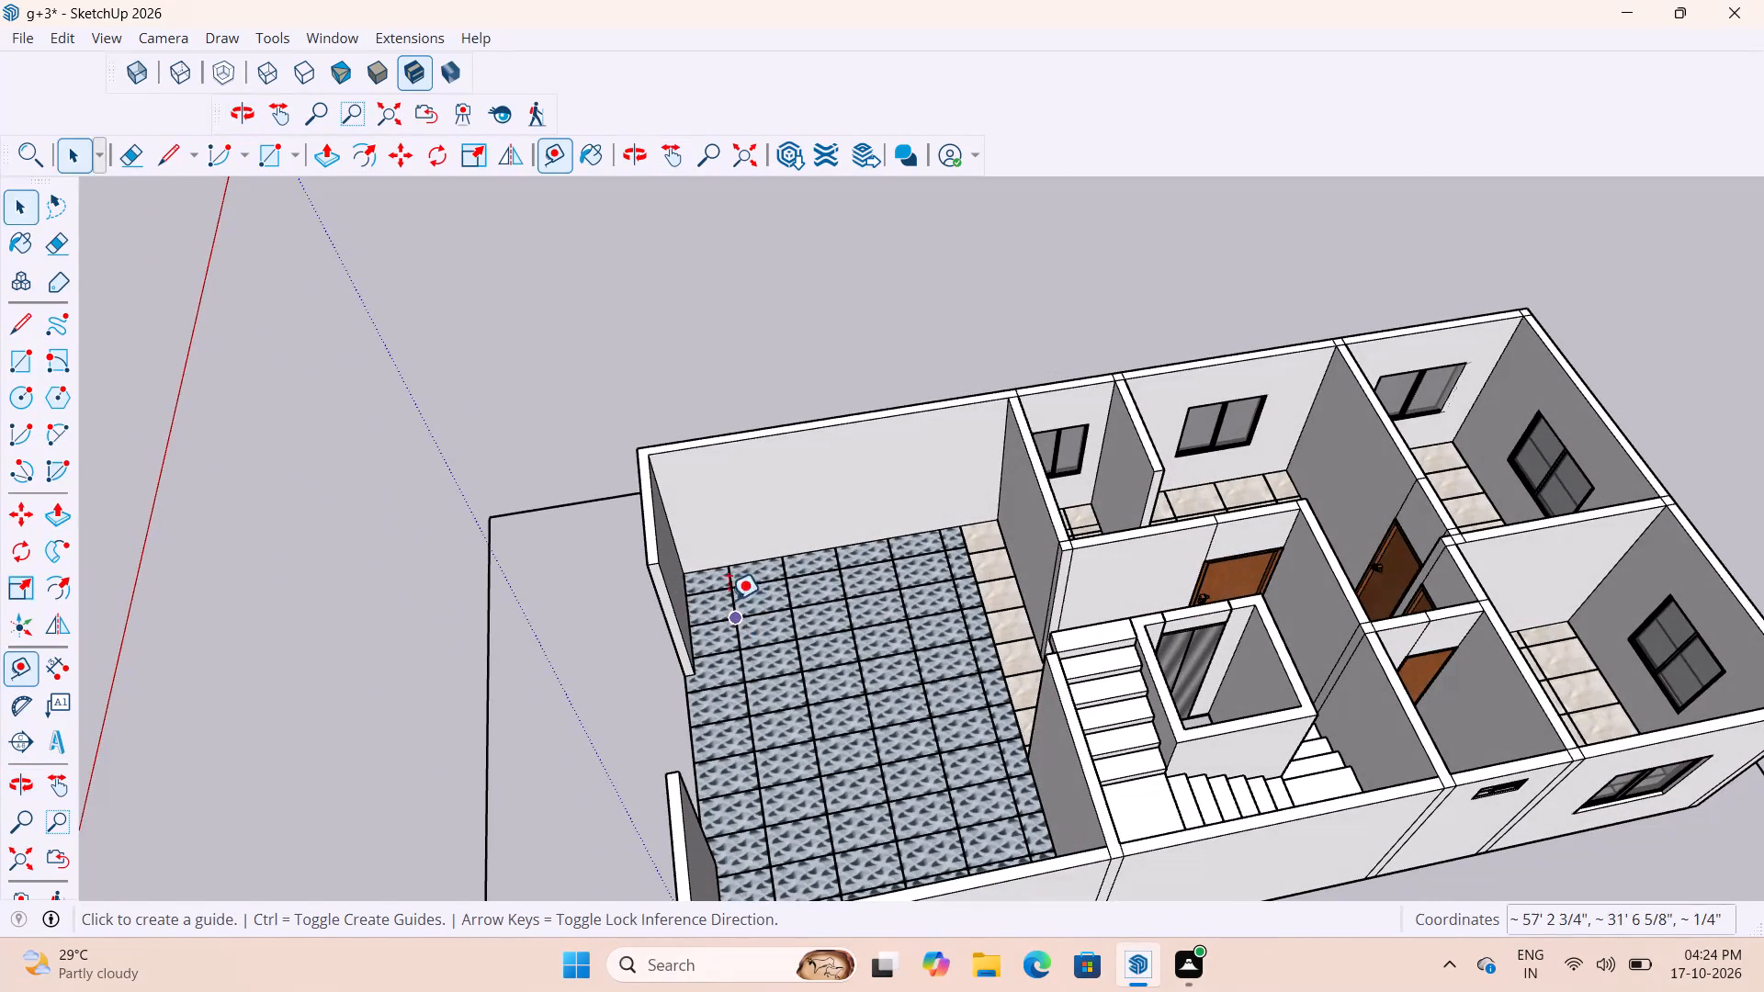
scroll(687, 611, "up", 8)
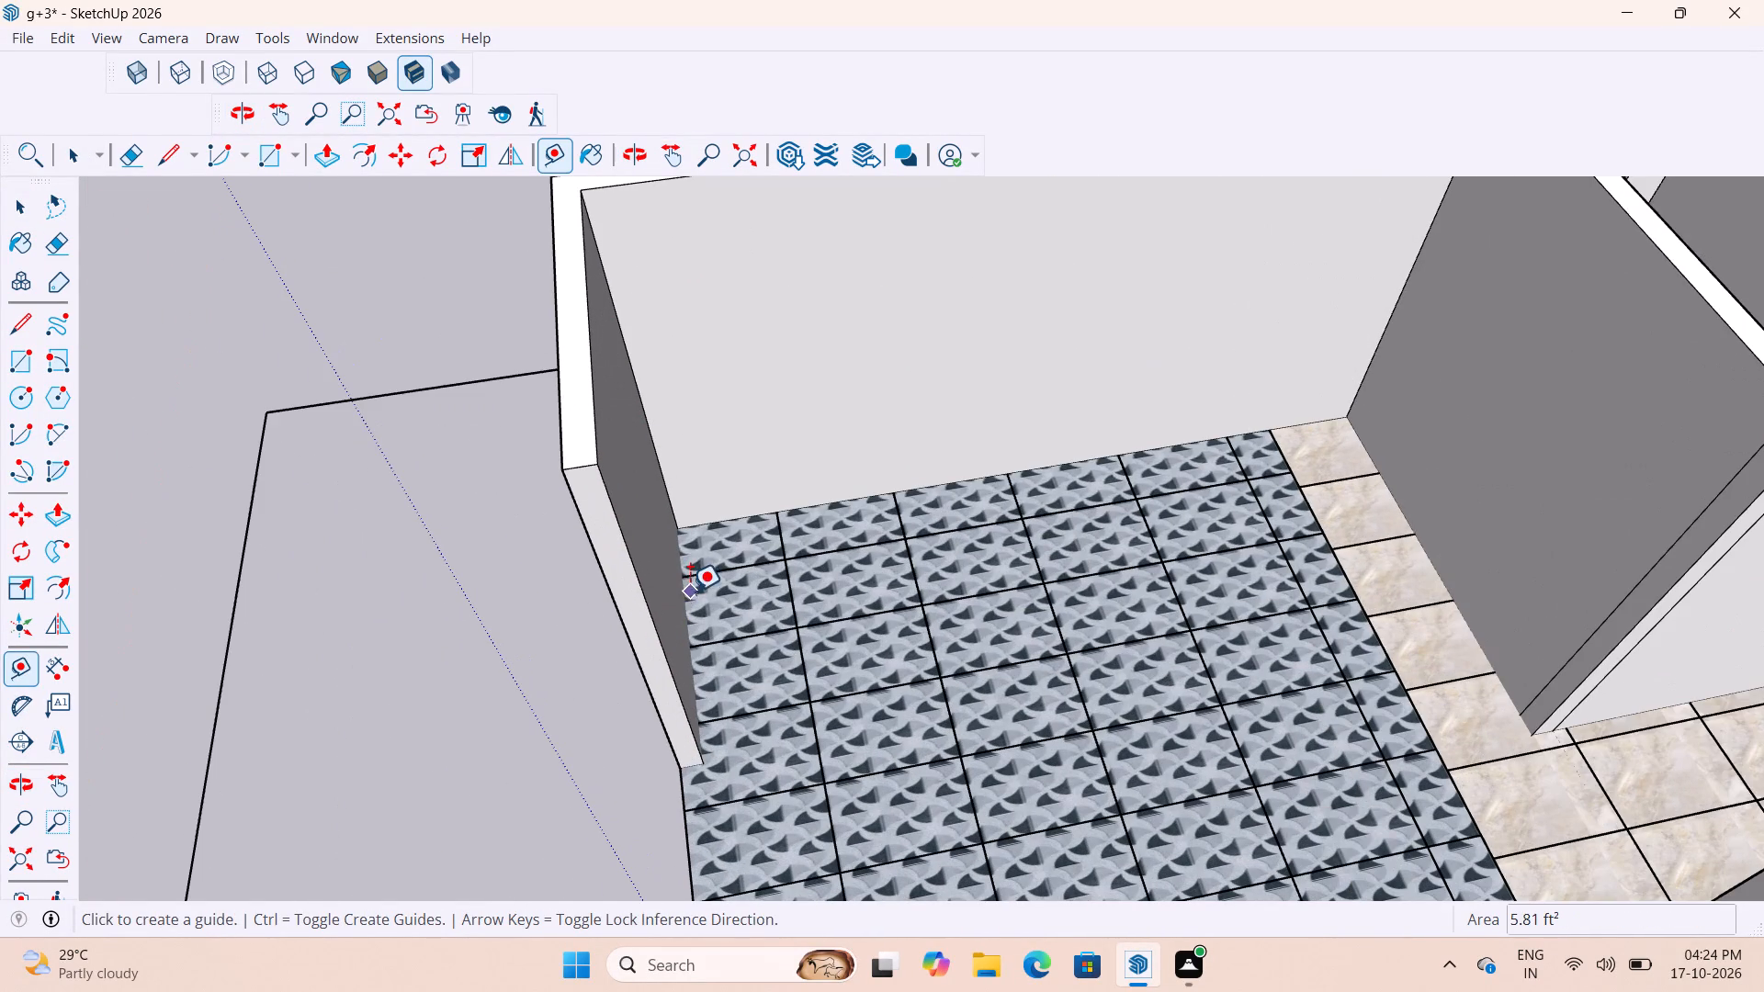
left_click(689, 618)
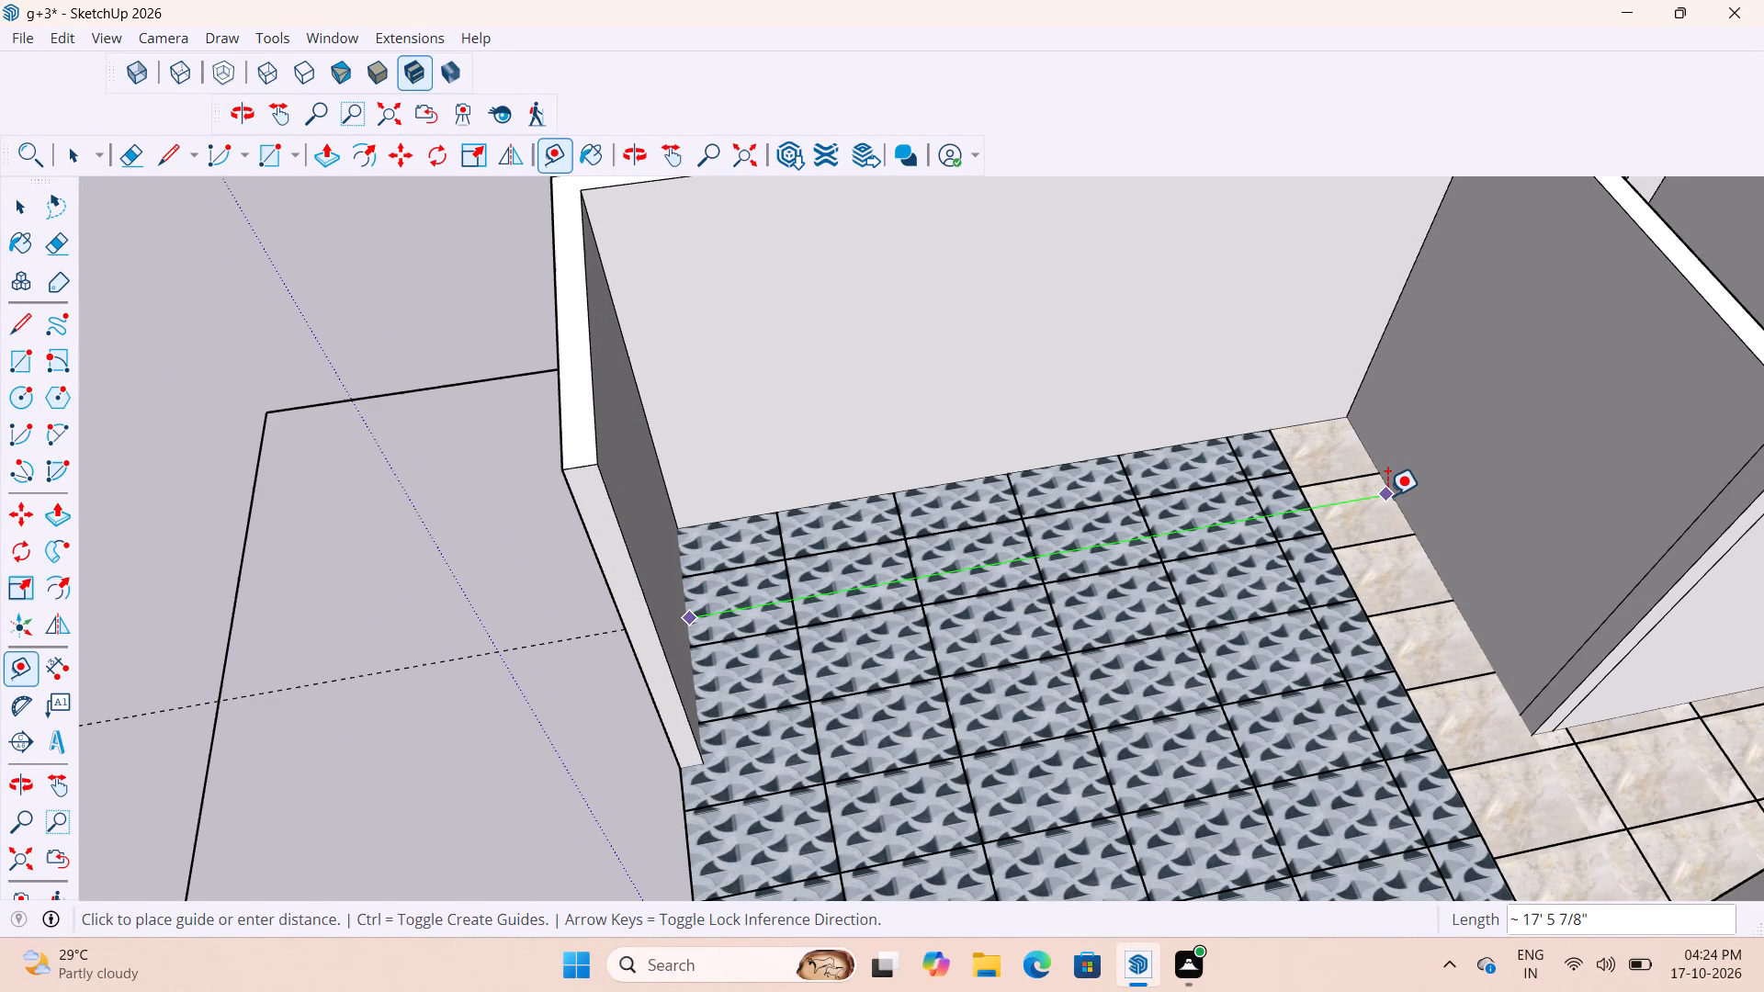
key("space")
Examine the enclosed ground-floor paving, its front return walls and the central entrance opening from several angles.
scroll(1102, 525, "down", 5)
middle_click_drag(1057, 569, 1401, 687)
scroll(1105, 636, "down", 3)
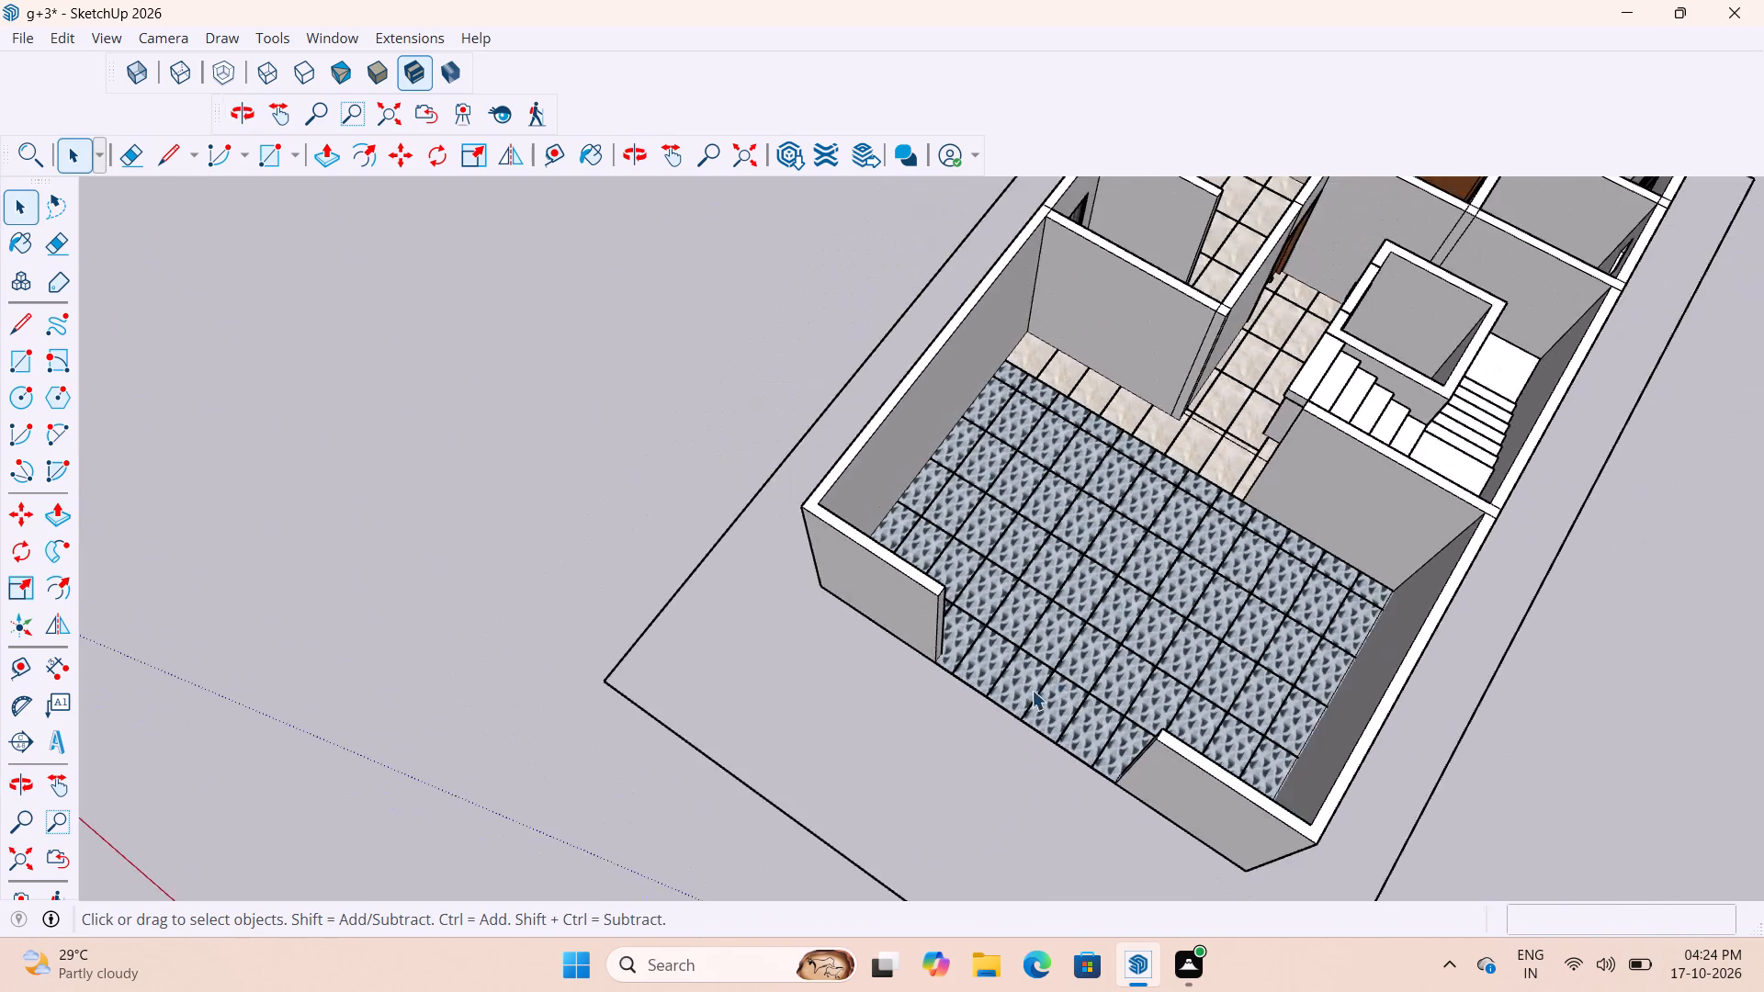
scroll(1032, 690, "down", 6)
middle_click_drag(1148, 681, 1367, 654)
left_click(1417, 538)
scroll(1077, 673, "up", 12)
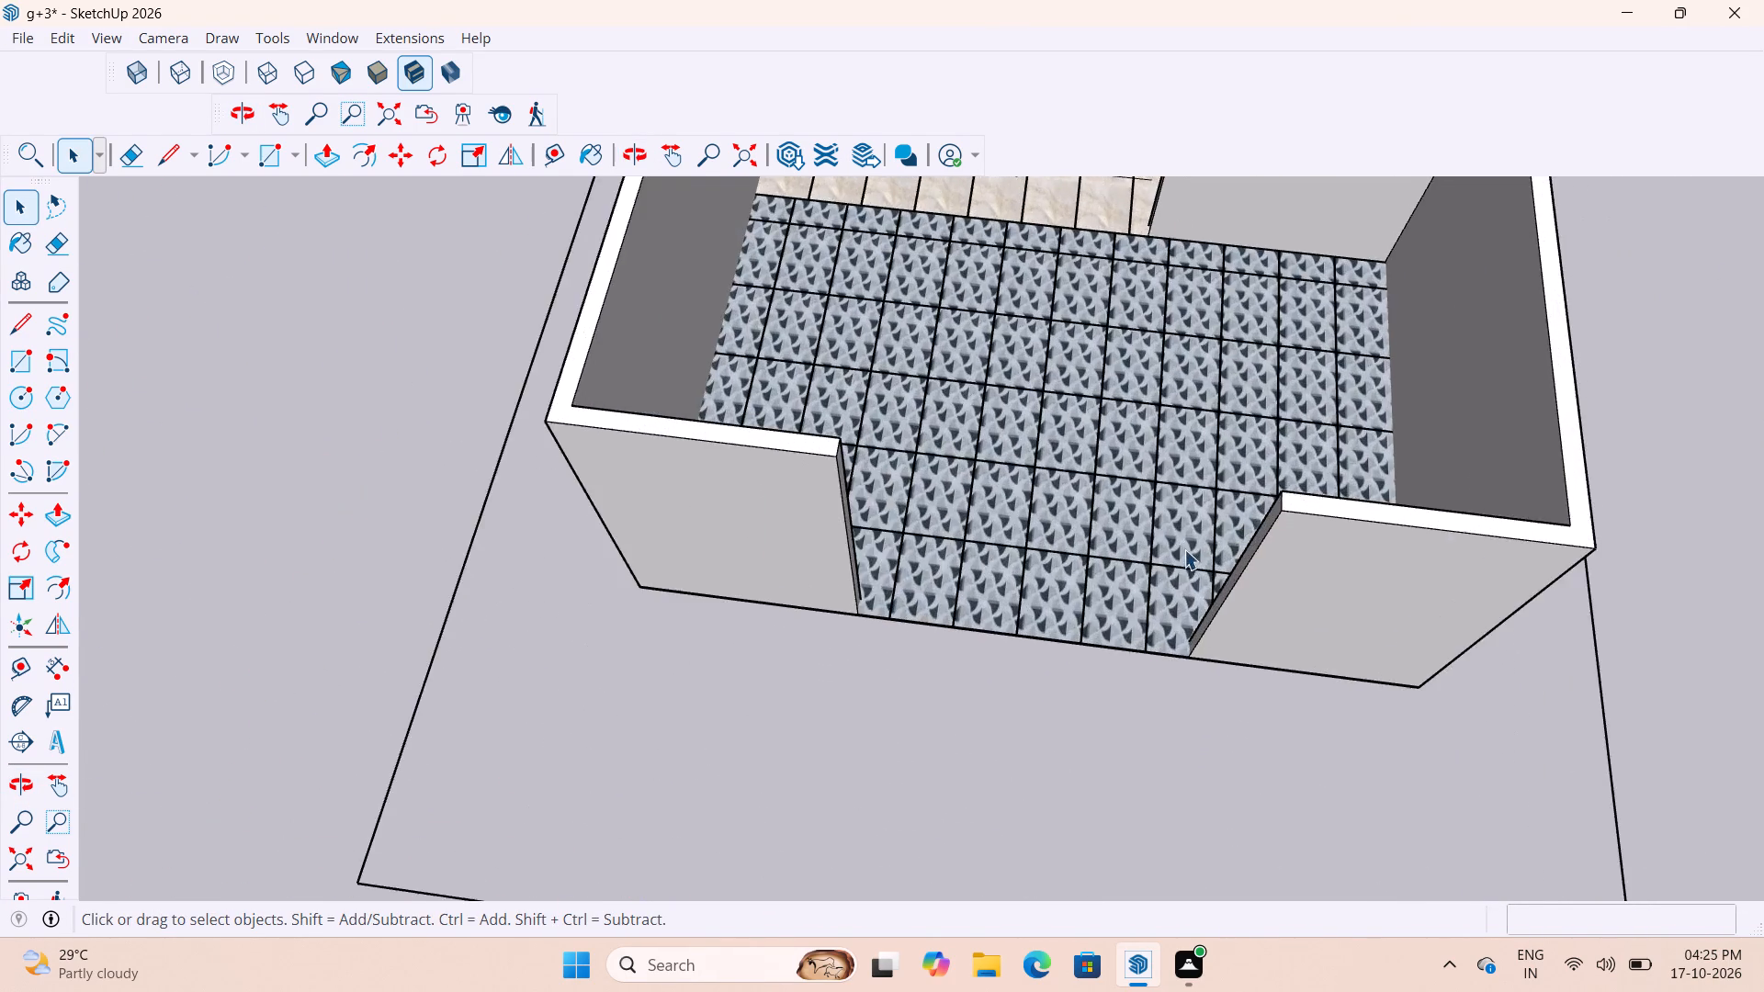
scroll(1184, 549, "up", 1)
scroll(1119, 479, "down", 12)
scroll(1152, 526, "up", 9)
scroll(1135, 477, "down", 6)
middle_click_drag(1077, 542, 1115, 518)
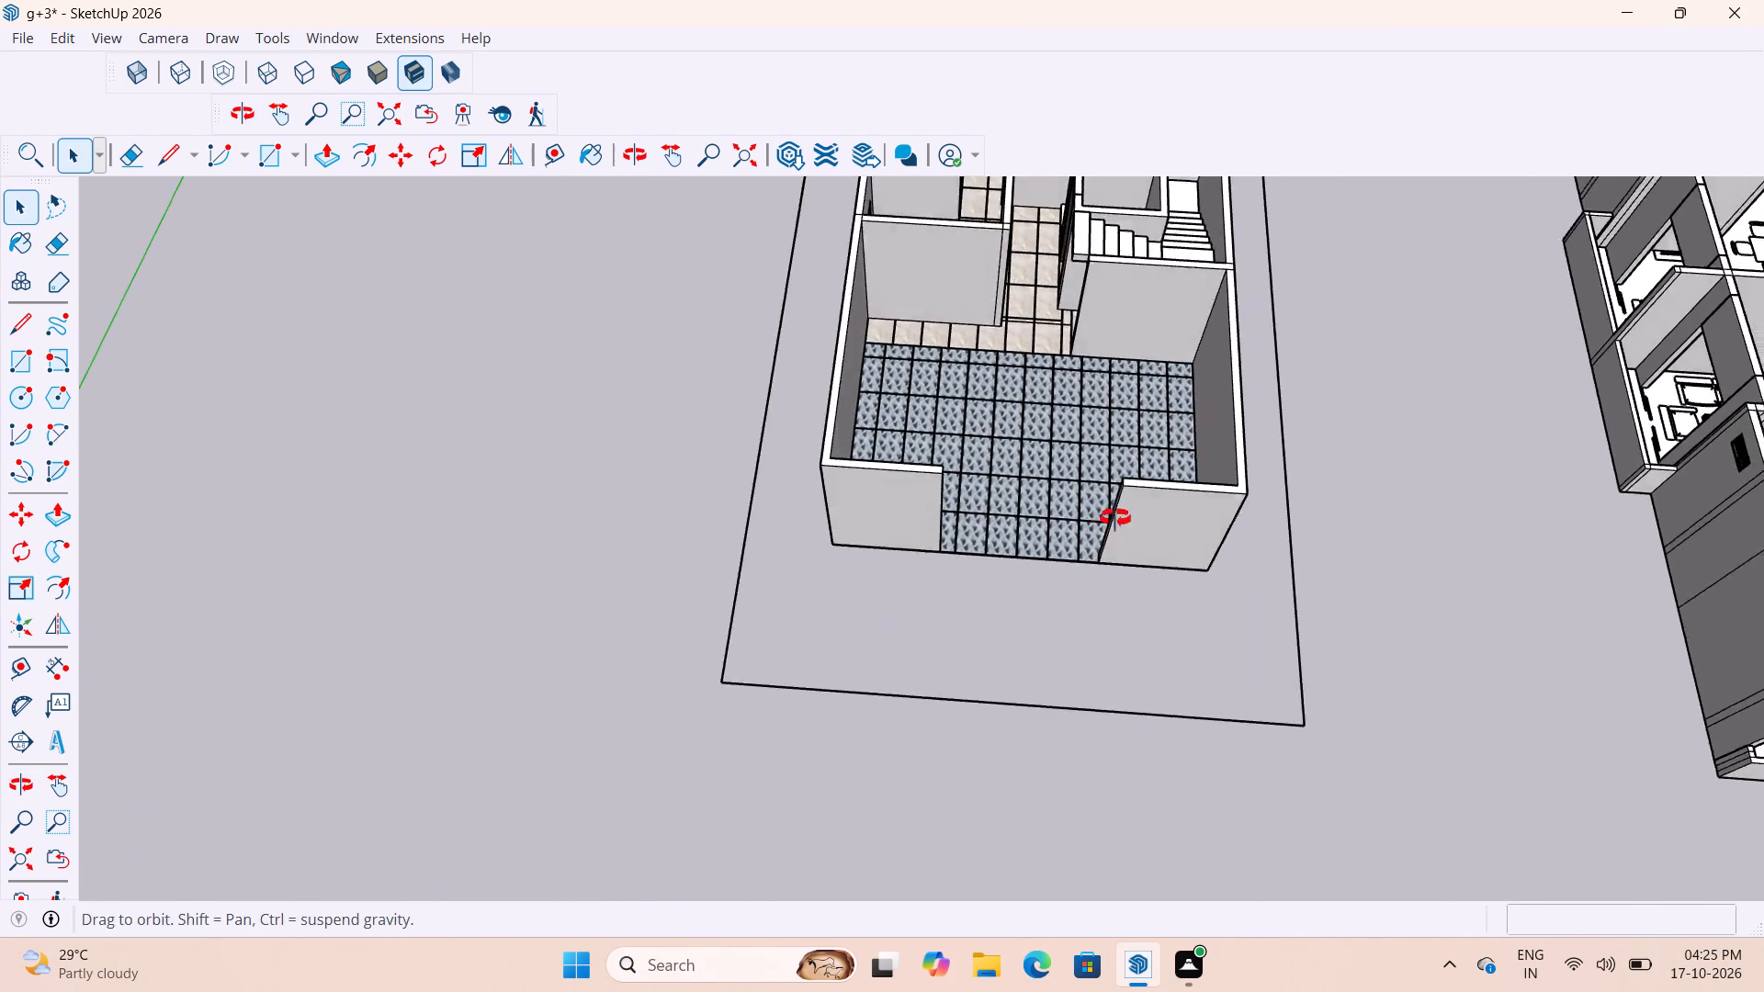
middle_click_drag(1115, 518, 1148, 497)
scroll(1105, 471, "up", 8)
scroll(1089, 487, "down", 11)
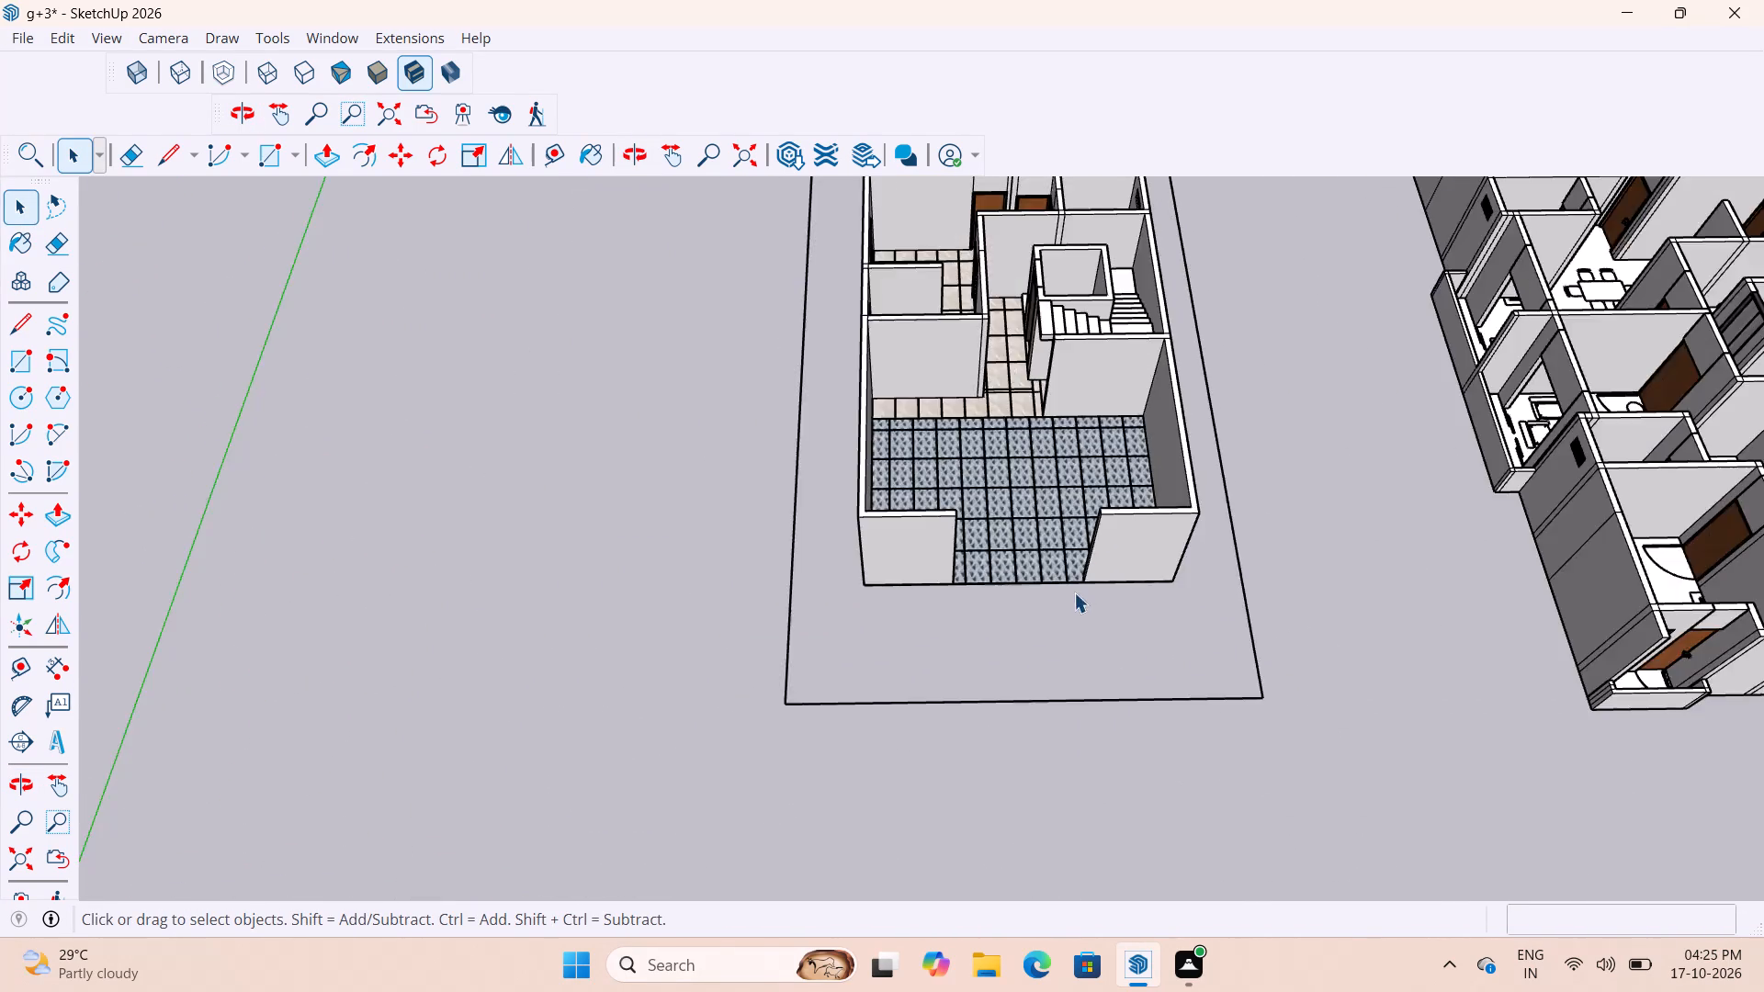
scroll(1074, 592, "down", 9)
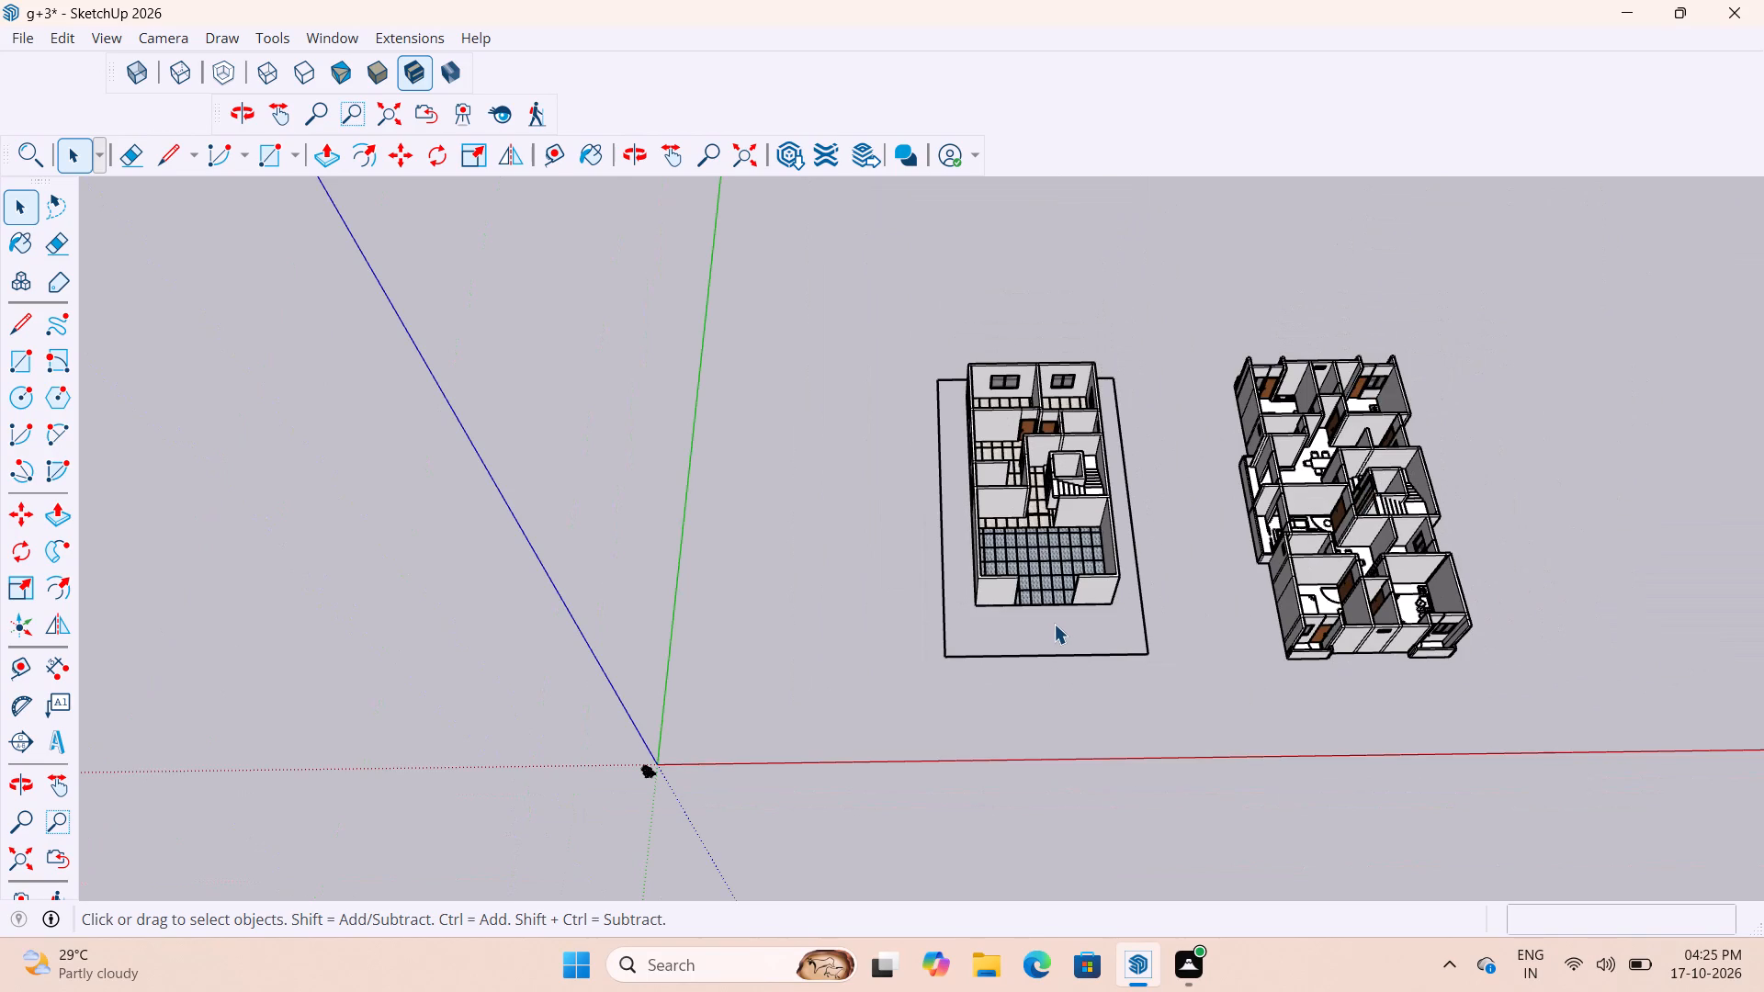
scroll(1039, 626, "up", 9)
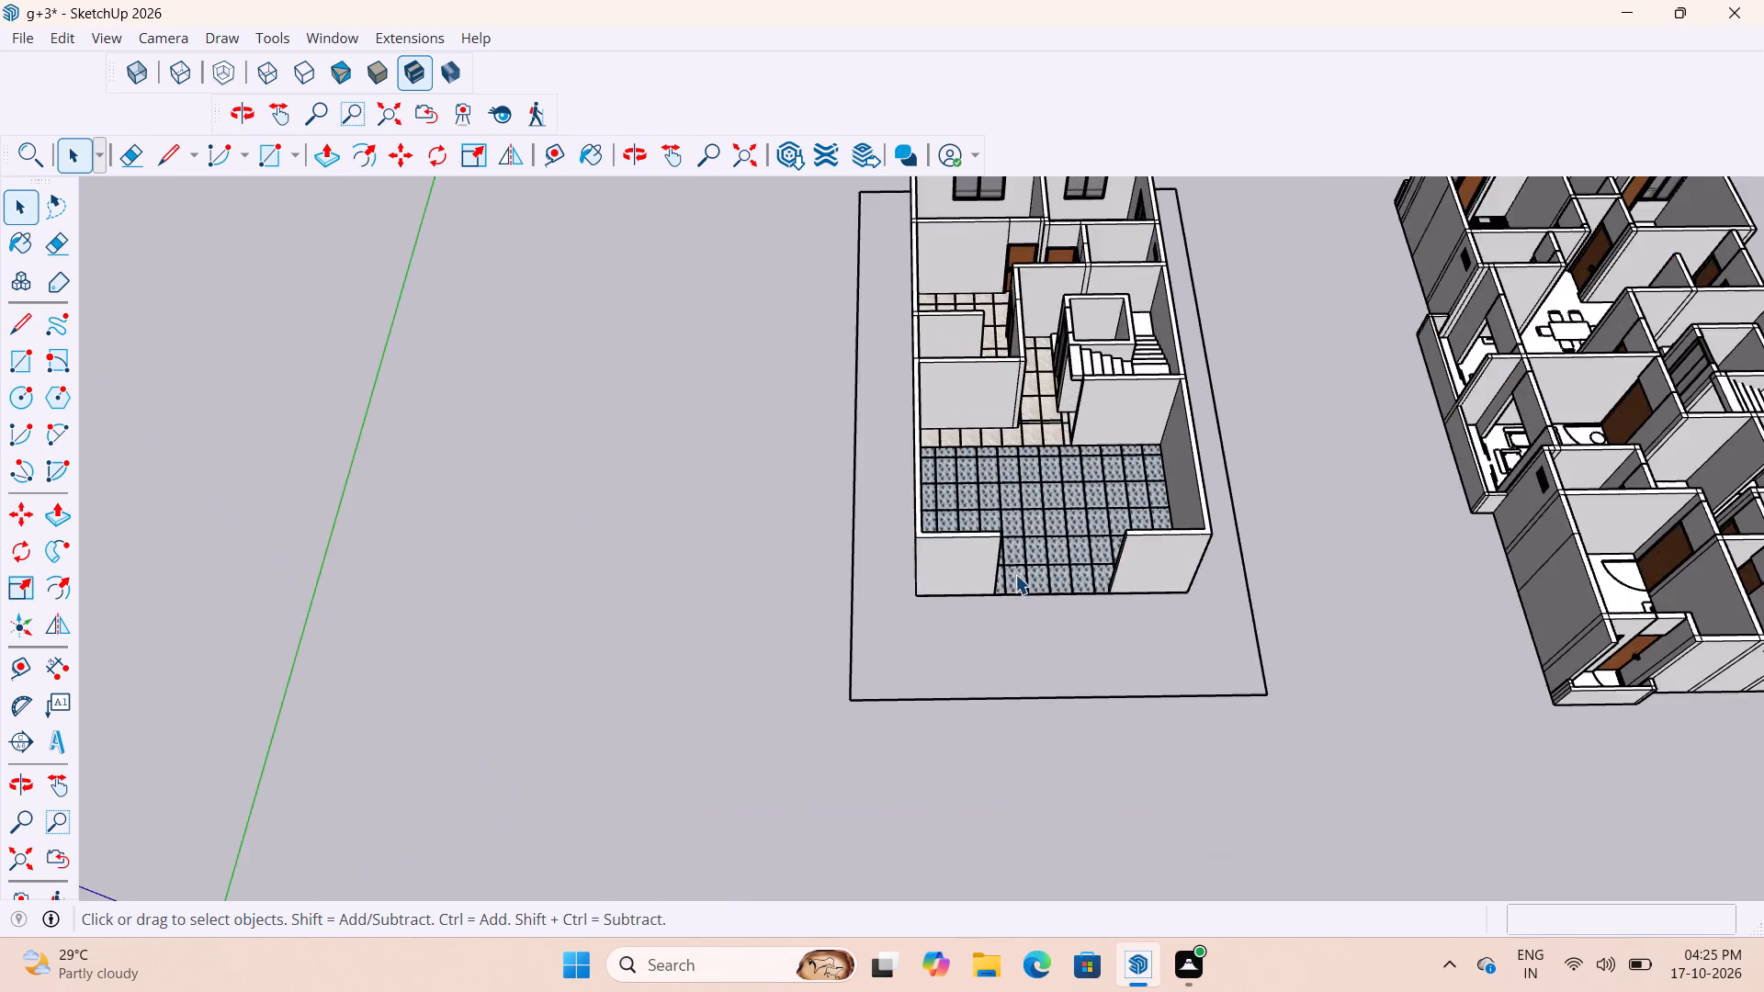
scroll(1015, 574, "up", 4)
scroll(980, 501, "up", 5)
middle_click_drag(1019, 510, 671, 489)
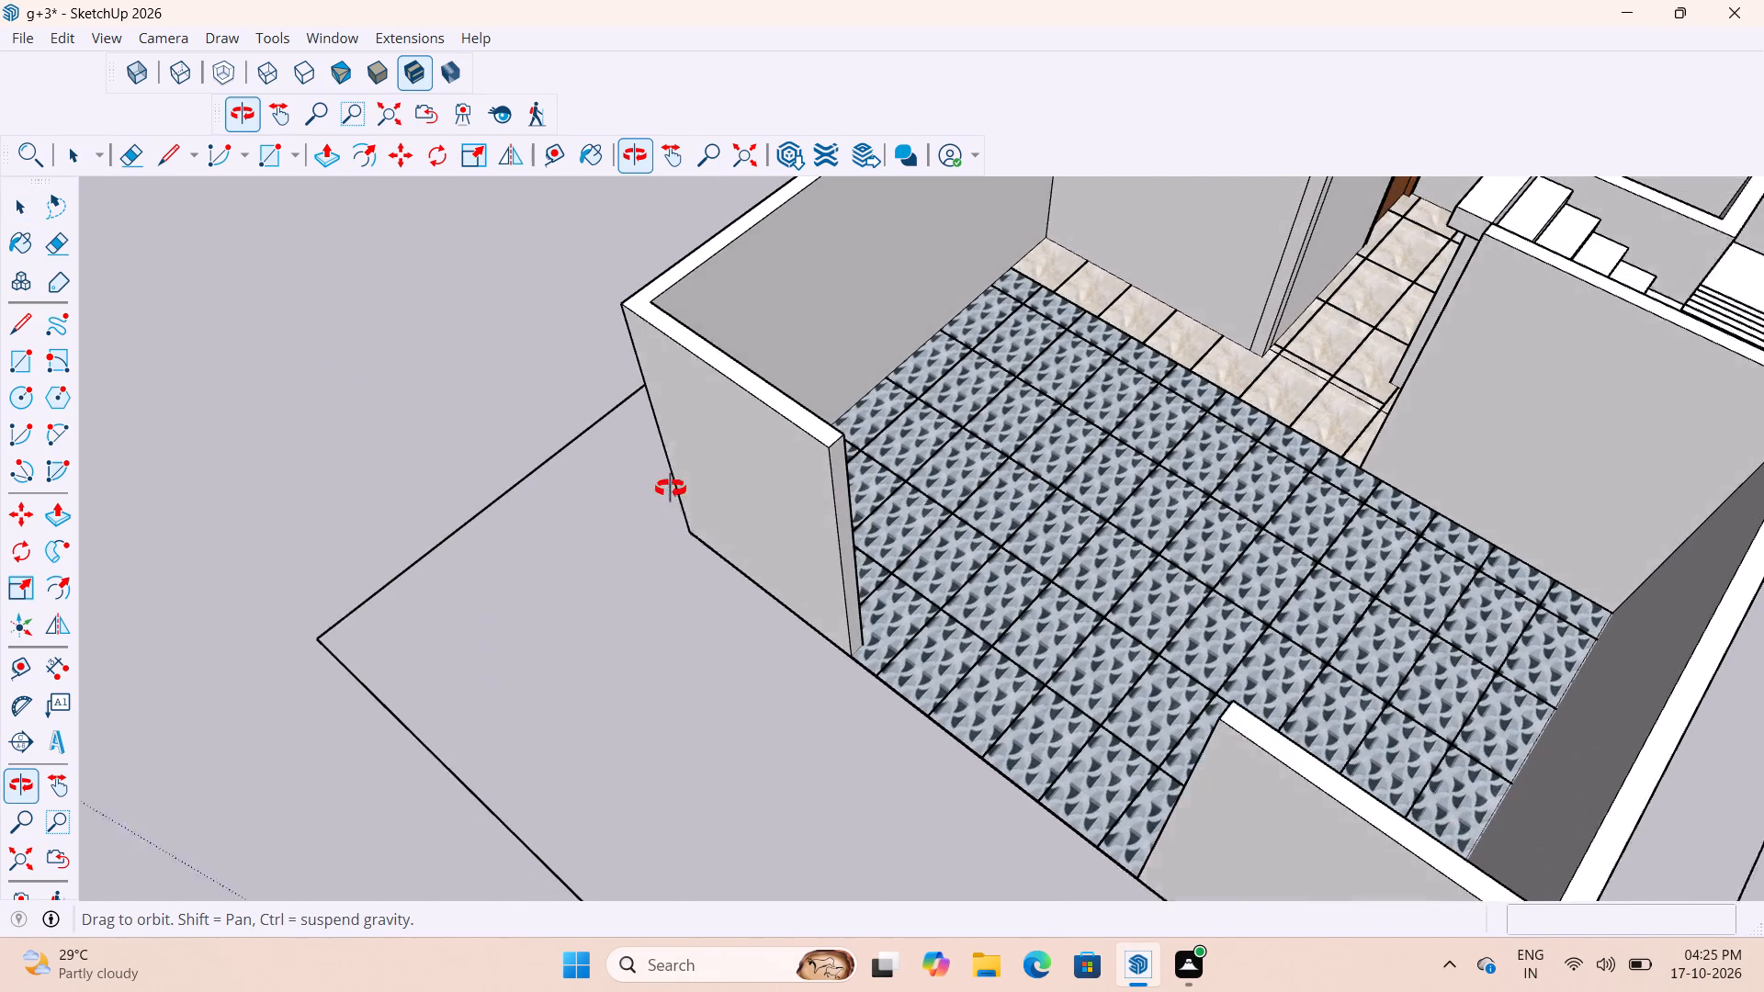
middle_click_drag(671, 489, 666, 490)
scroll(797, 568, "down", 2)
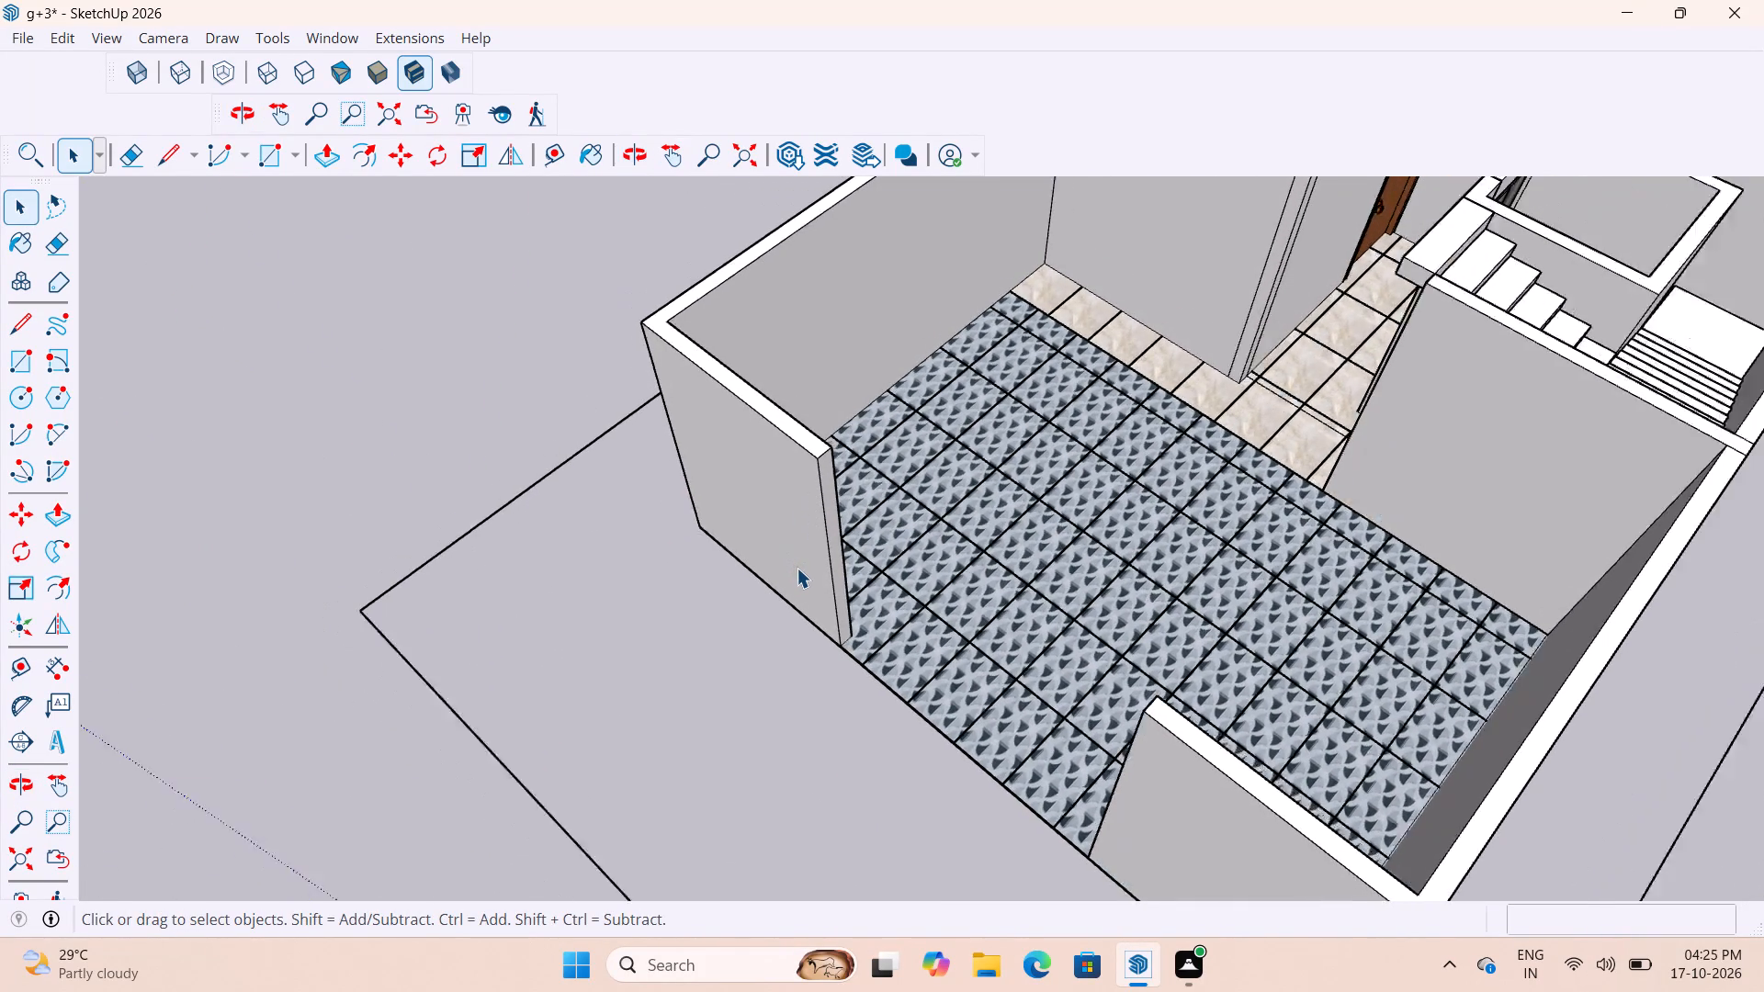
scroll(797, 568, "down", 11)
scroll(807, 556, "up", 11)
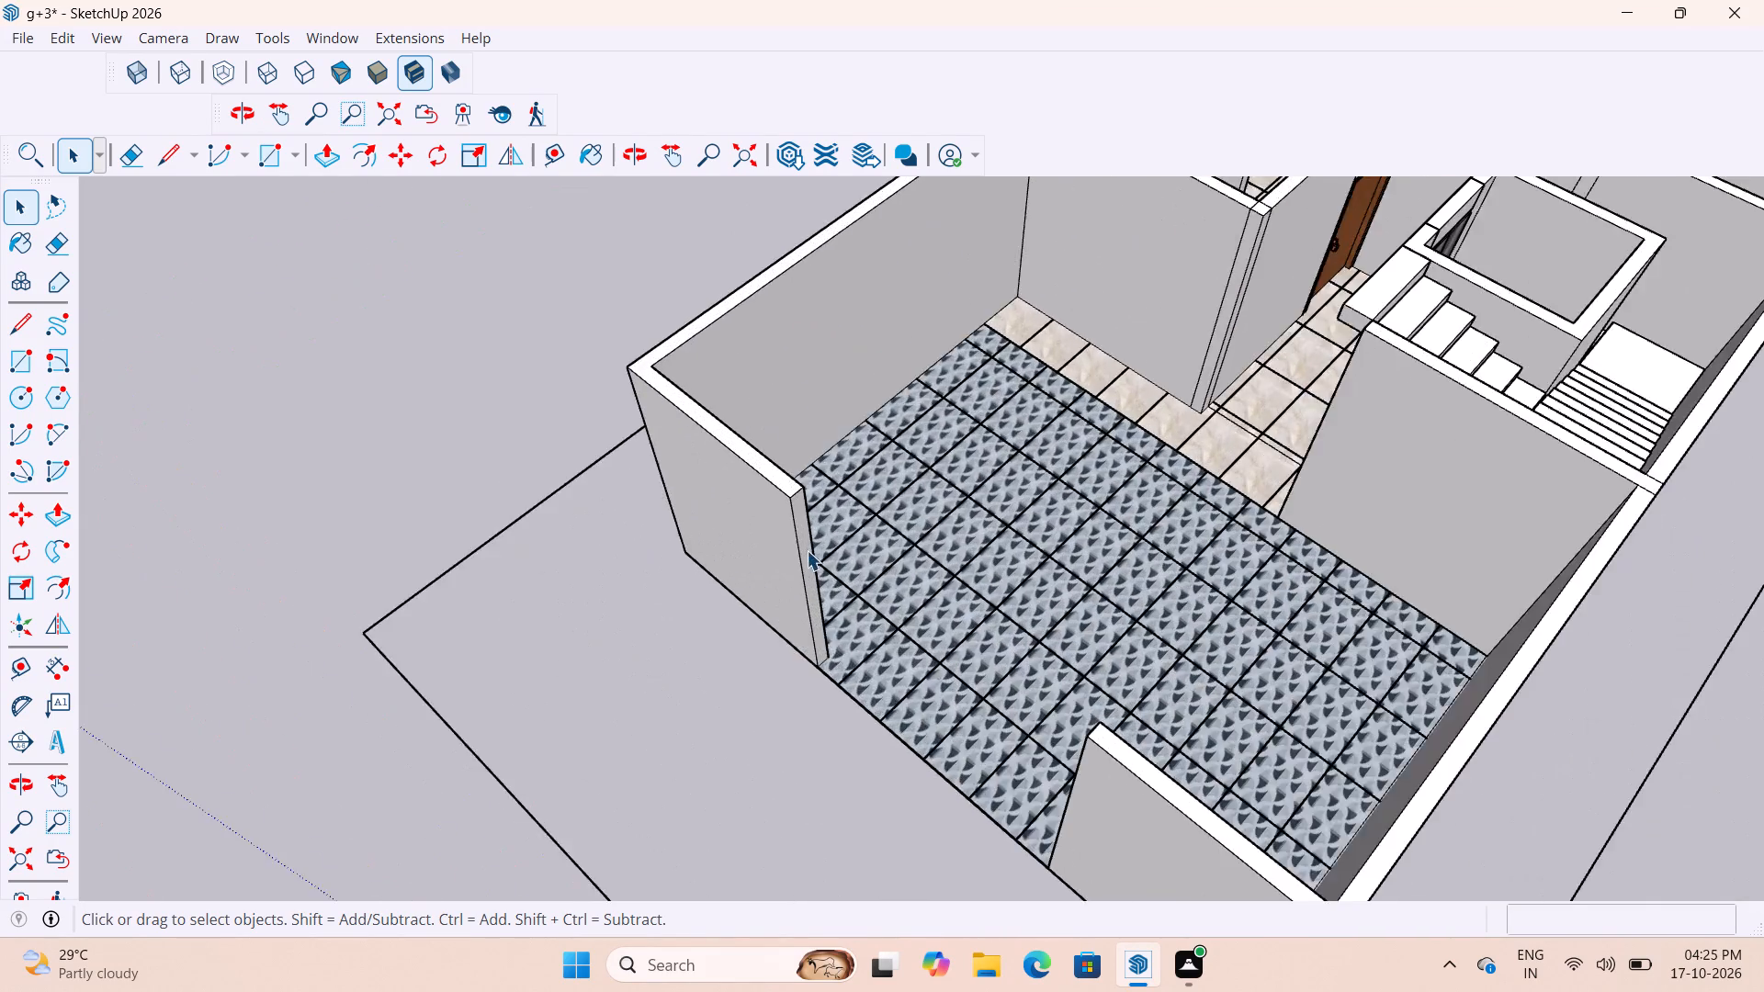
scroll(807, 550, "up", 10)
scroll(812, 549, "down", 12)
scroll(801, 573, "down", 11)
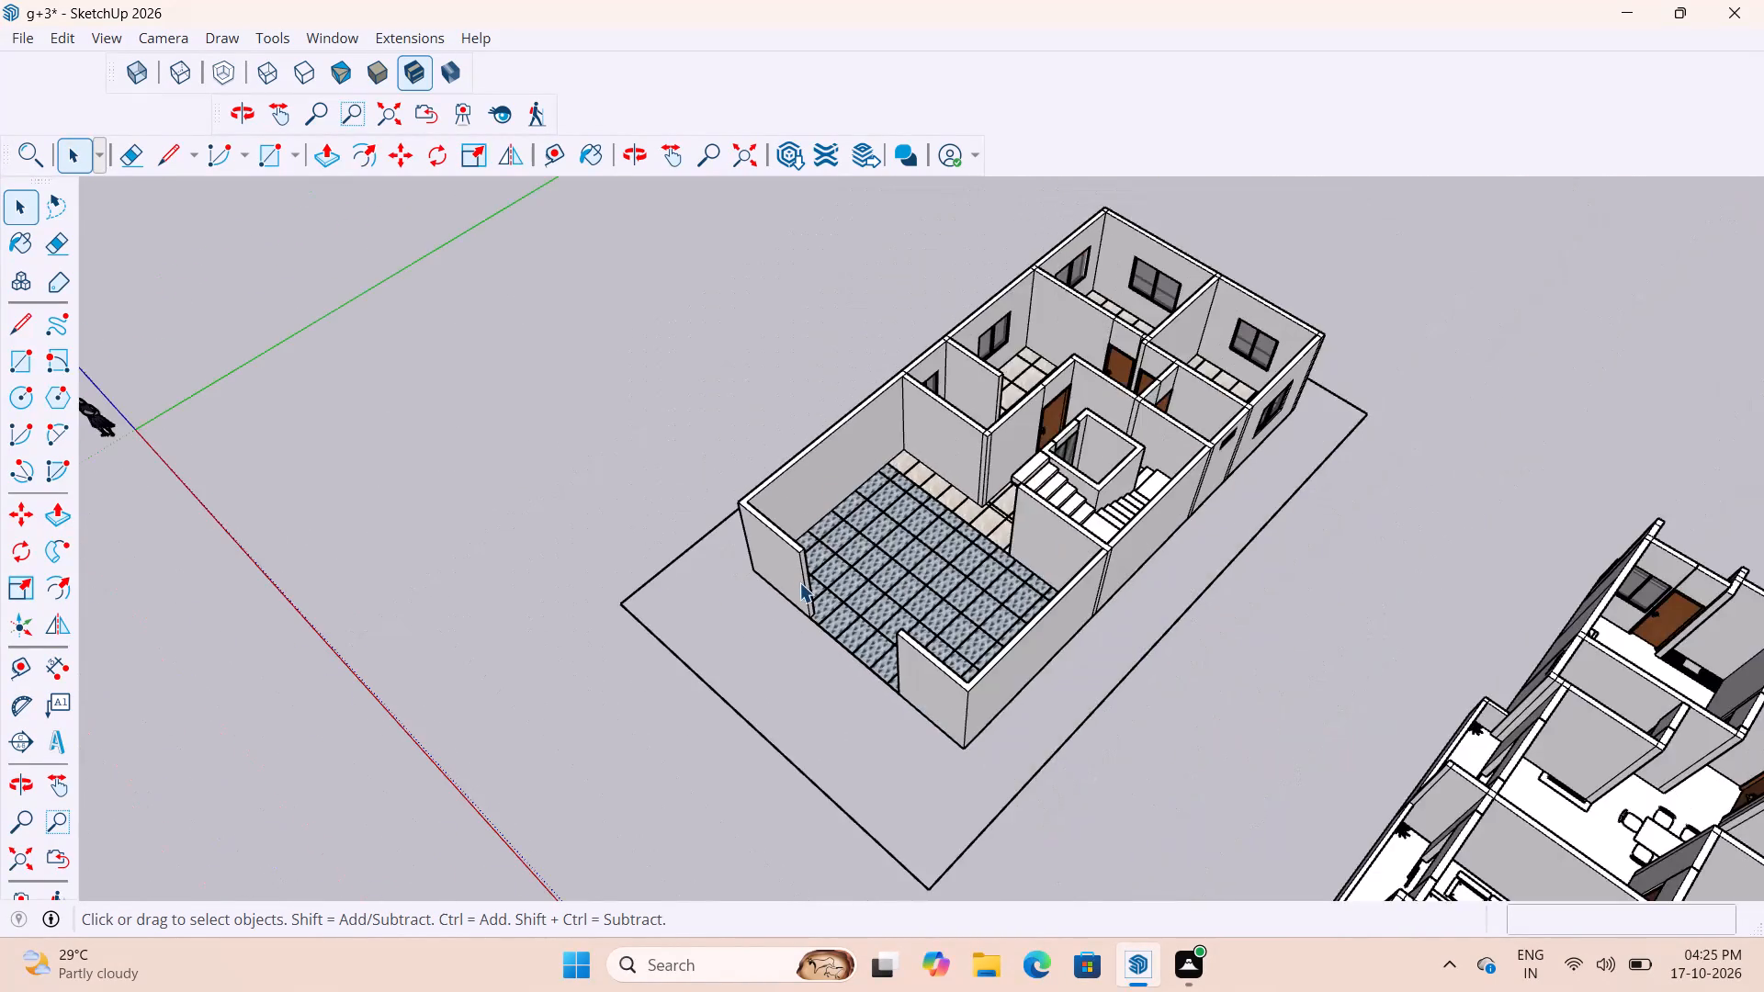
middle_click_drag(811, 585, 1146, 550)
scroll(931, 571, "down", 4)
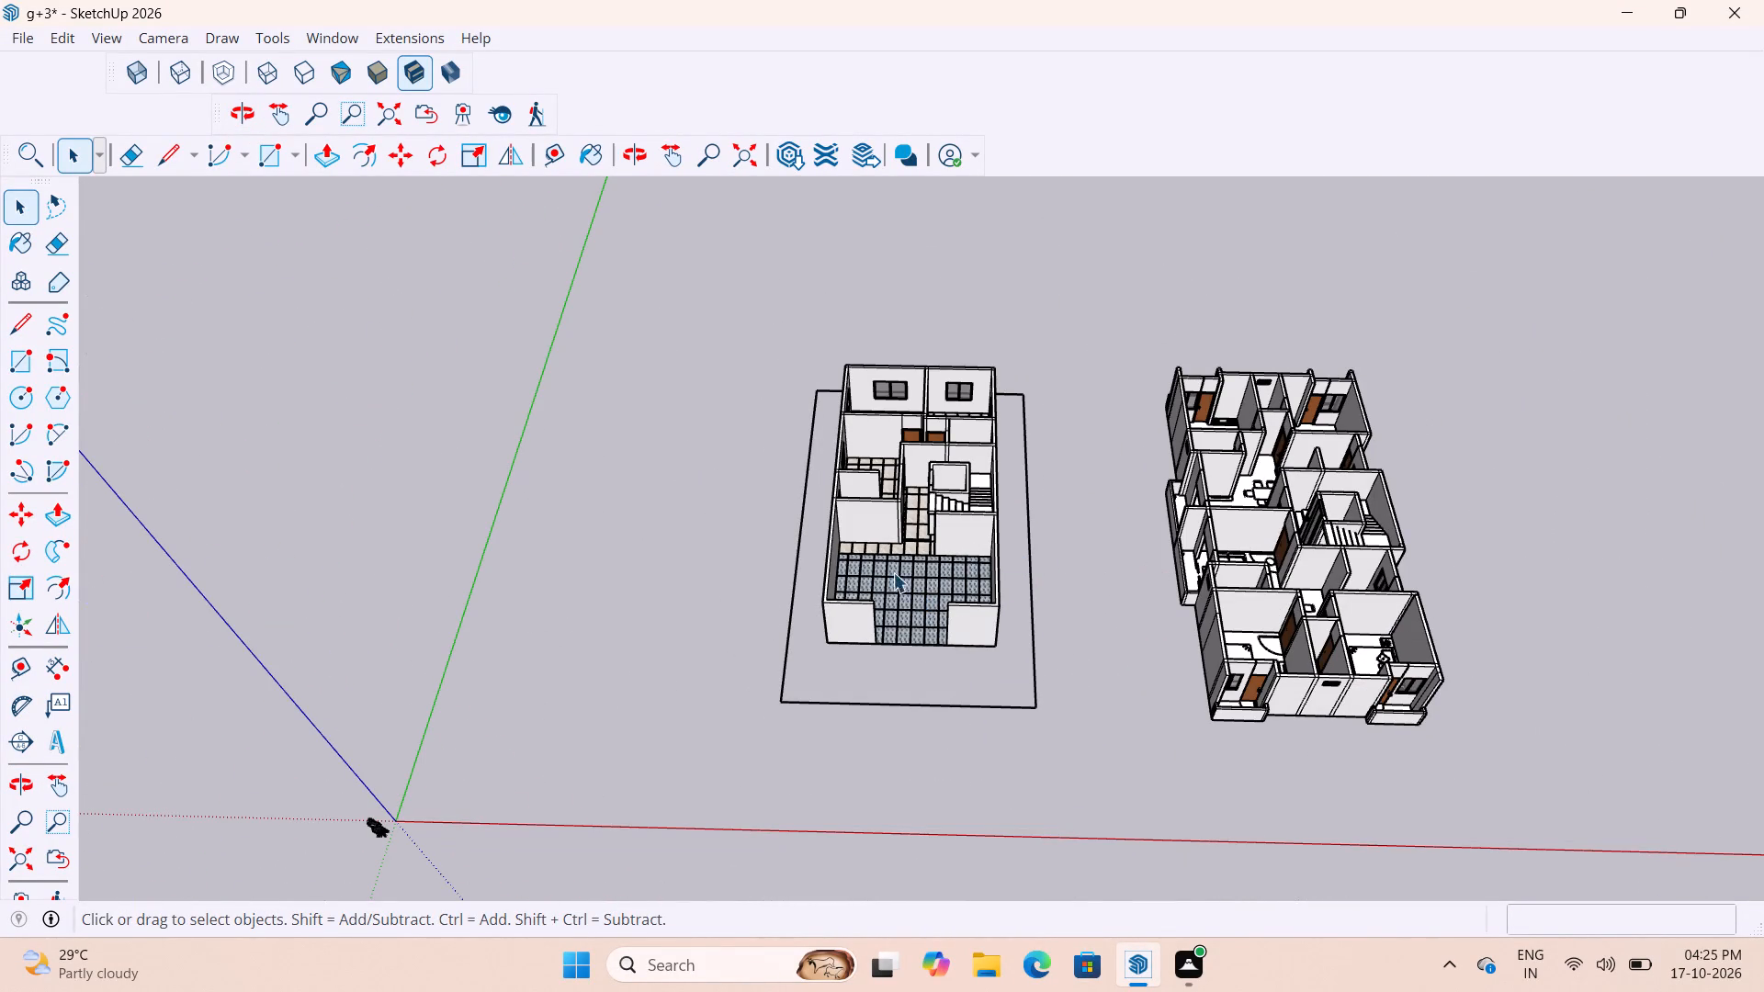
Examine the neighbouring furnished floor model, ending at the end of the balcony parapet outside its living rooms.
scroll(932, 552, "down", 4)
scroll(1271, 480, "up", 5)
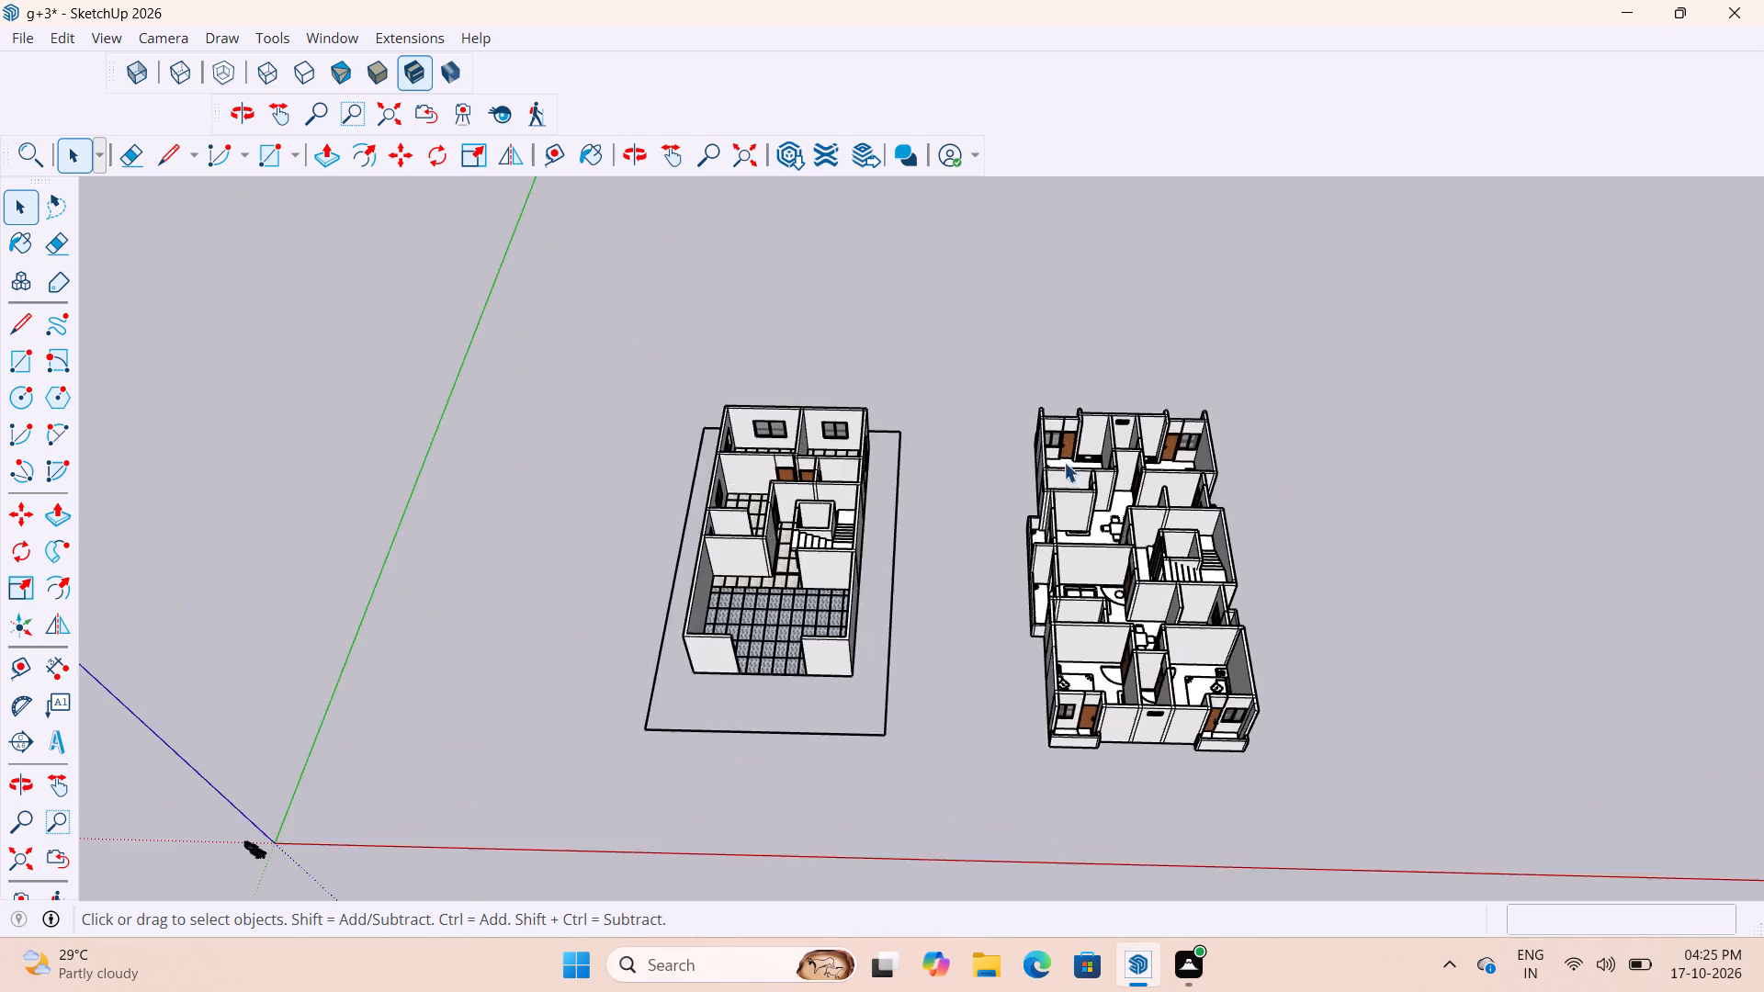
scroll(1064, 462, "up", 3)
scroll(1008, 386, "down", 10)
scroll(1151, 419, "up", 9)
scroll(1034, 399, "down", 5)
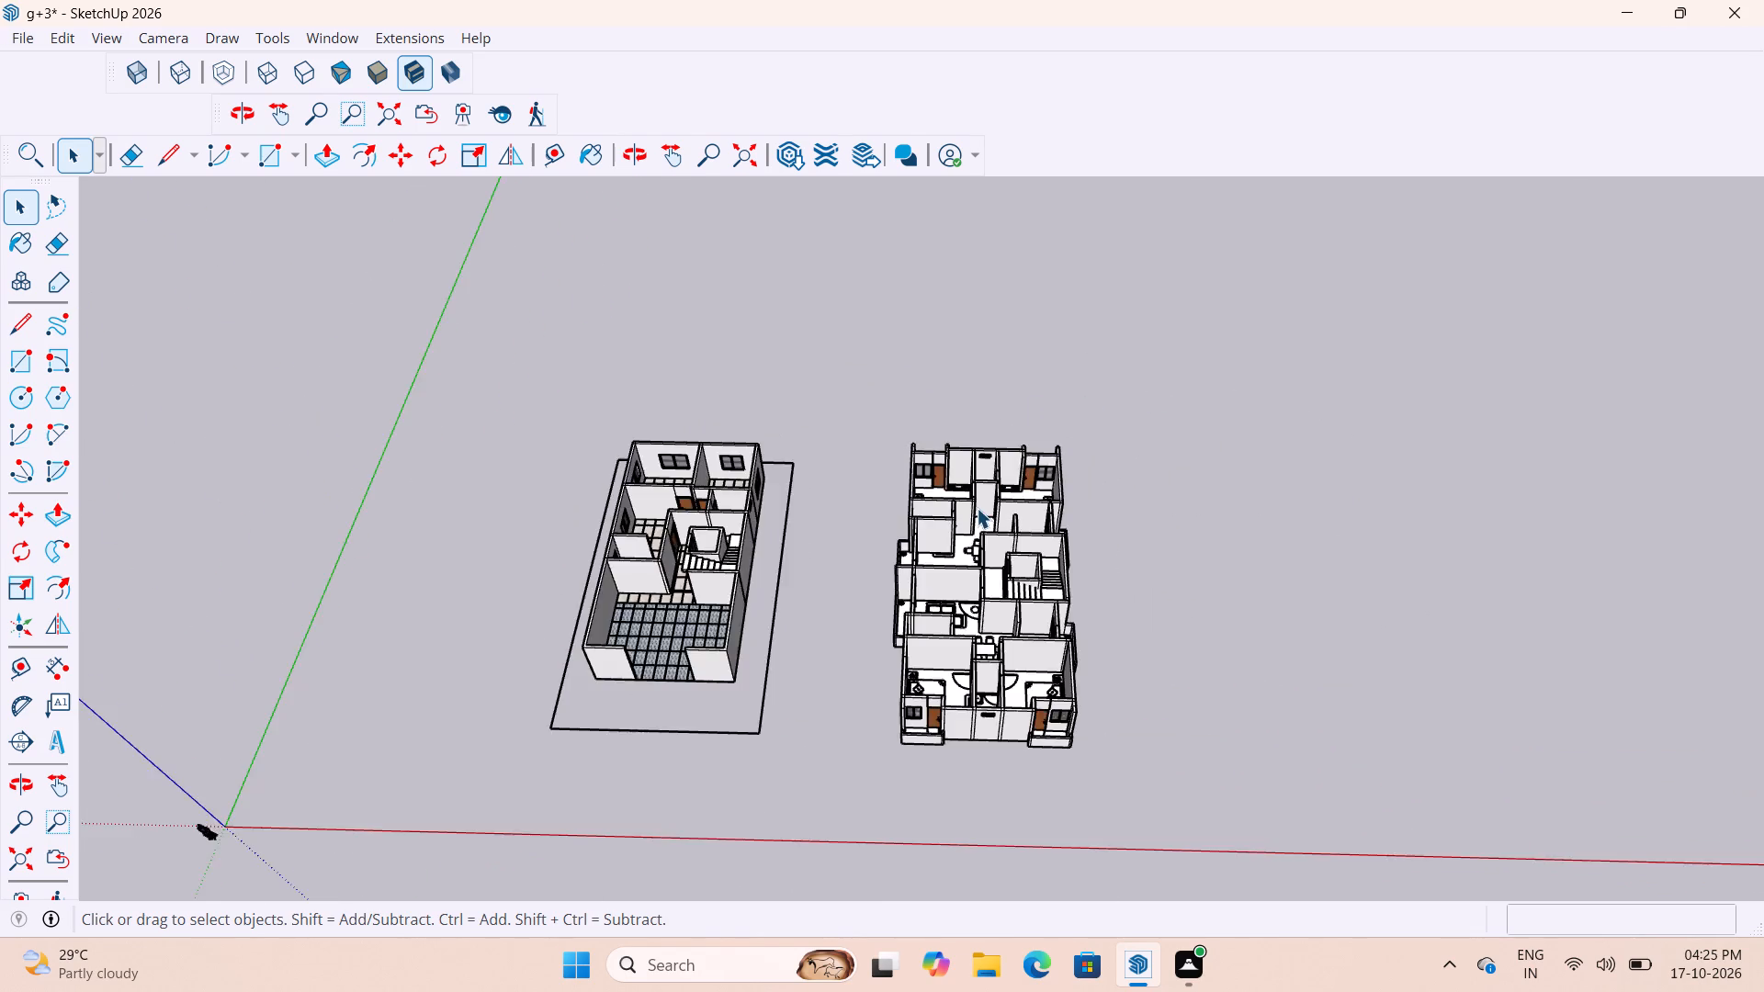
scroll(977, 508, "up", 5)
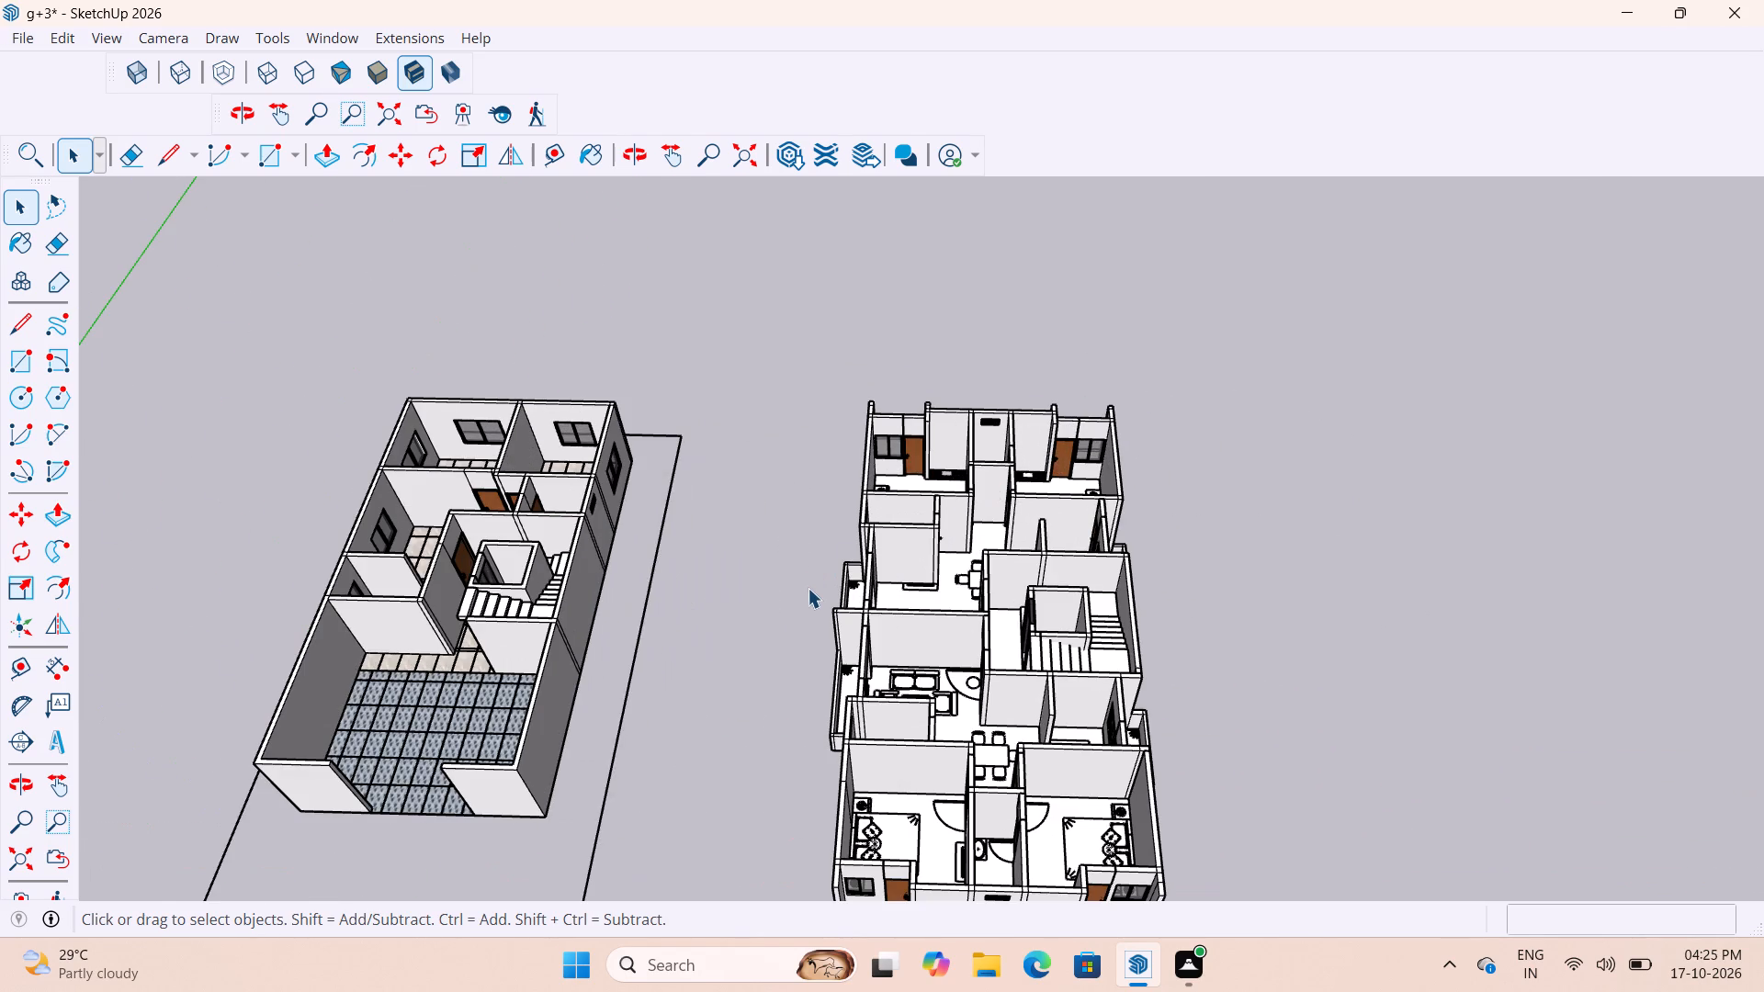
scroll(808, 588, "up", 5)
middle_click_drag(808, 588, 1331, 579)
scroll(1145, 668, "up", 16)
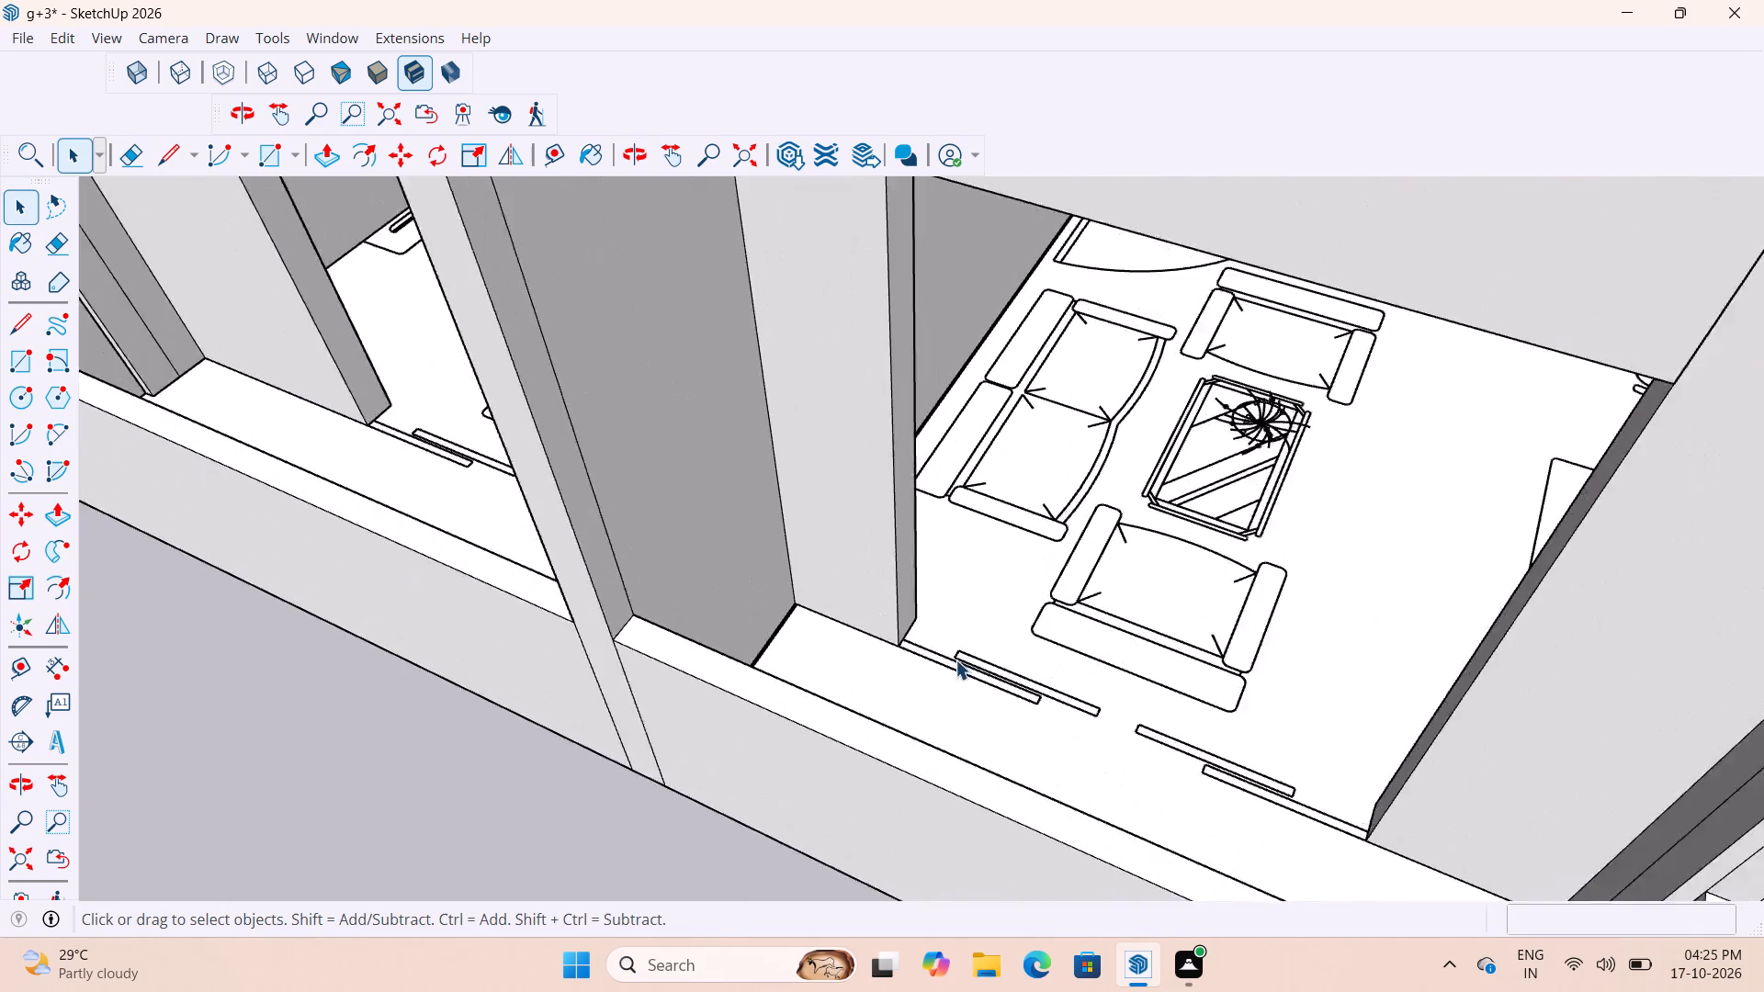
scroll(955, 659, "up", 2)
scroll(852, 630, "down", 20)
scroll(852, 630, "down", 3)
middle_click_drag(706, 508, 1425, 361)
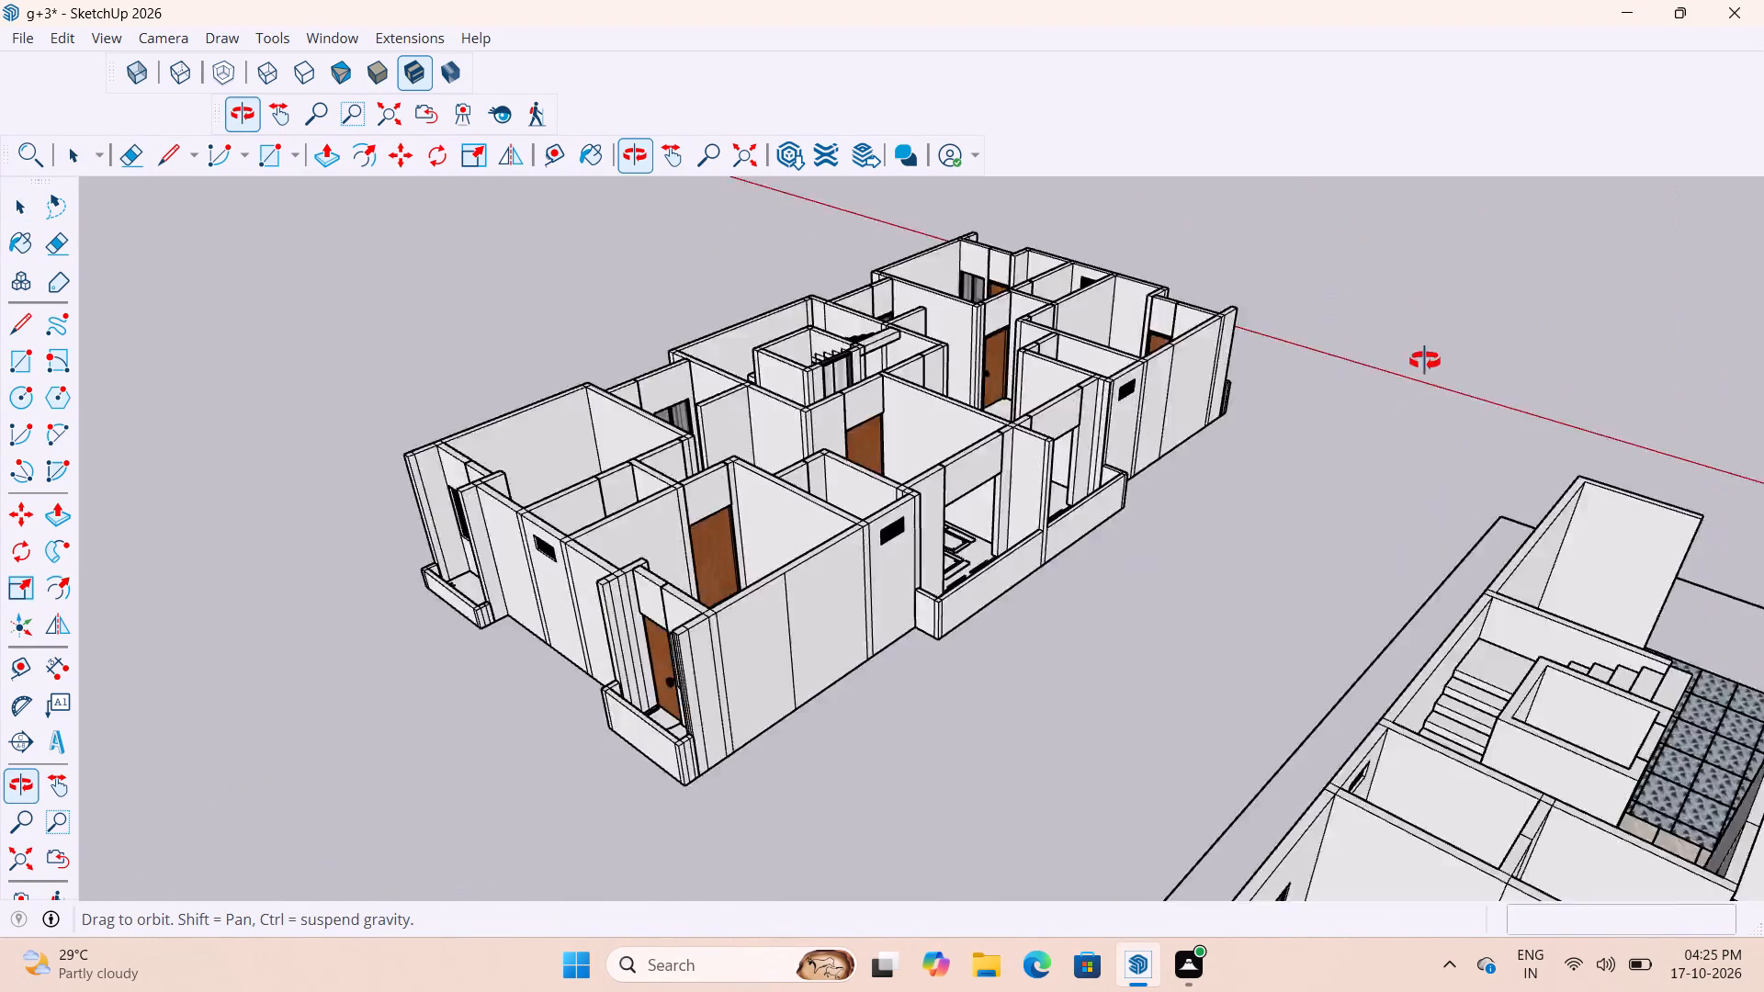
middle_click_drag(1425, 361, 976, 535)
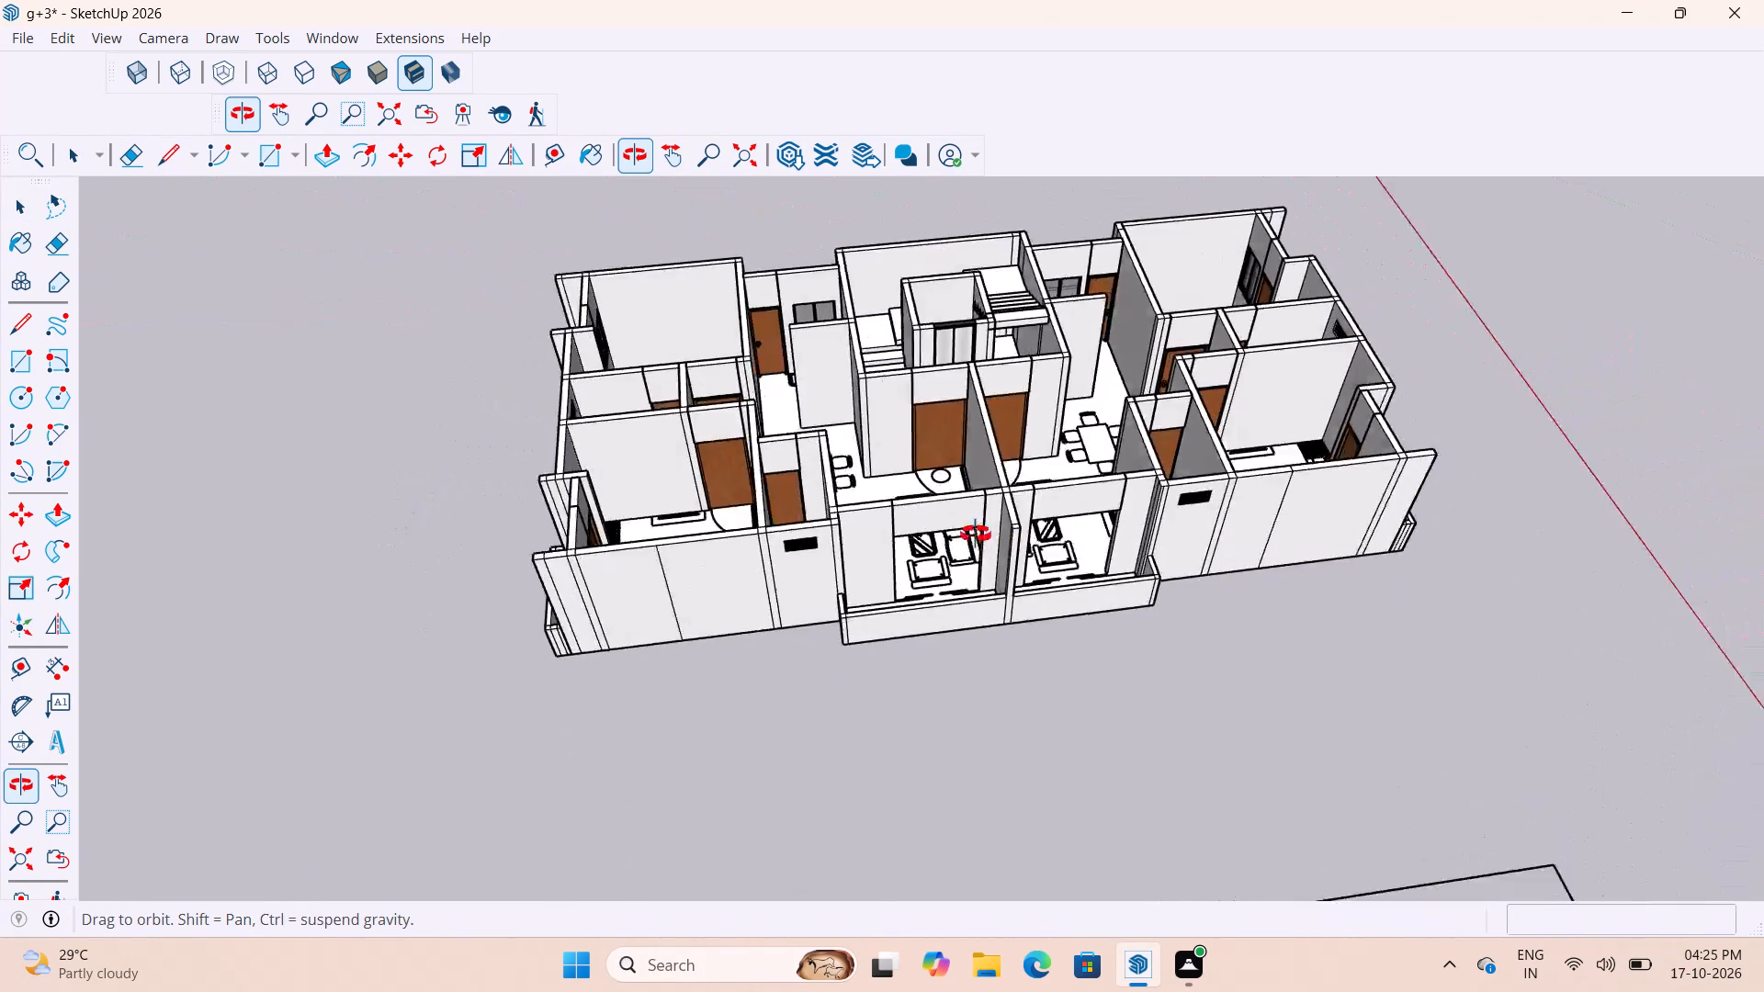
middle_click_drag(976, 535, 840, 574)
scroll(806, 582, "up", 14)
middle_click_drag(811, 586, 870, 575)
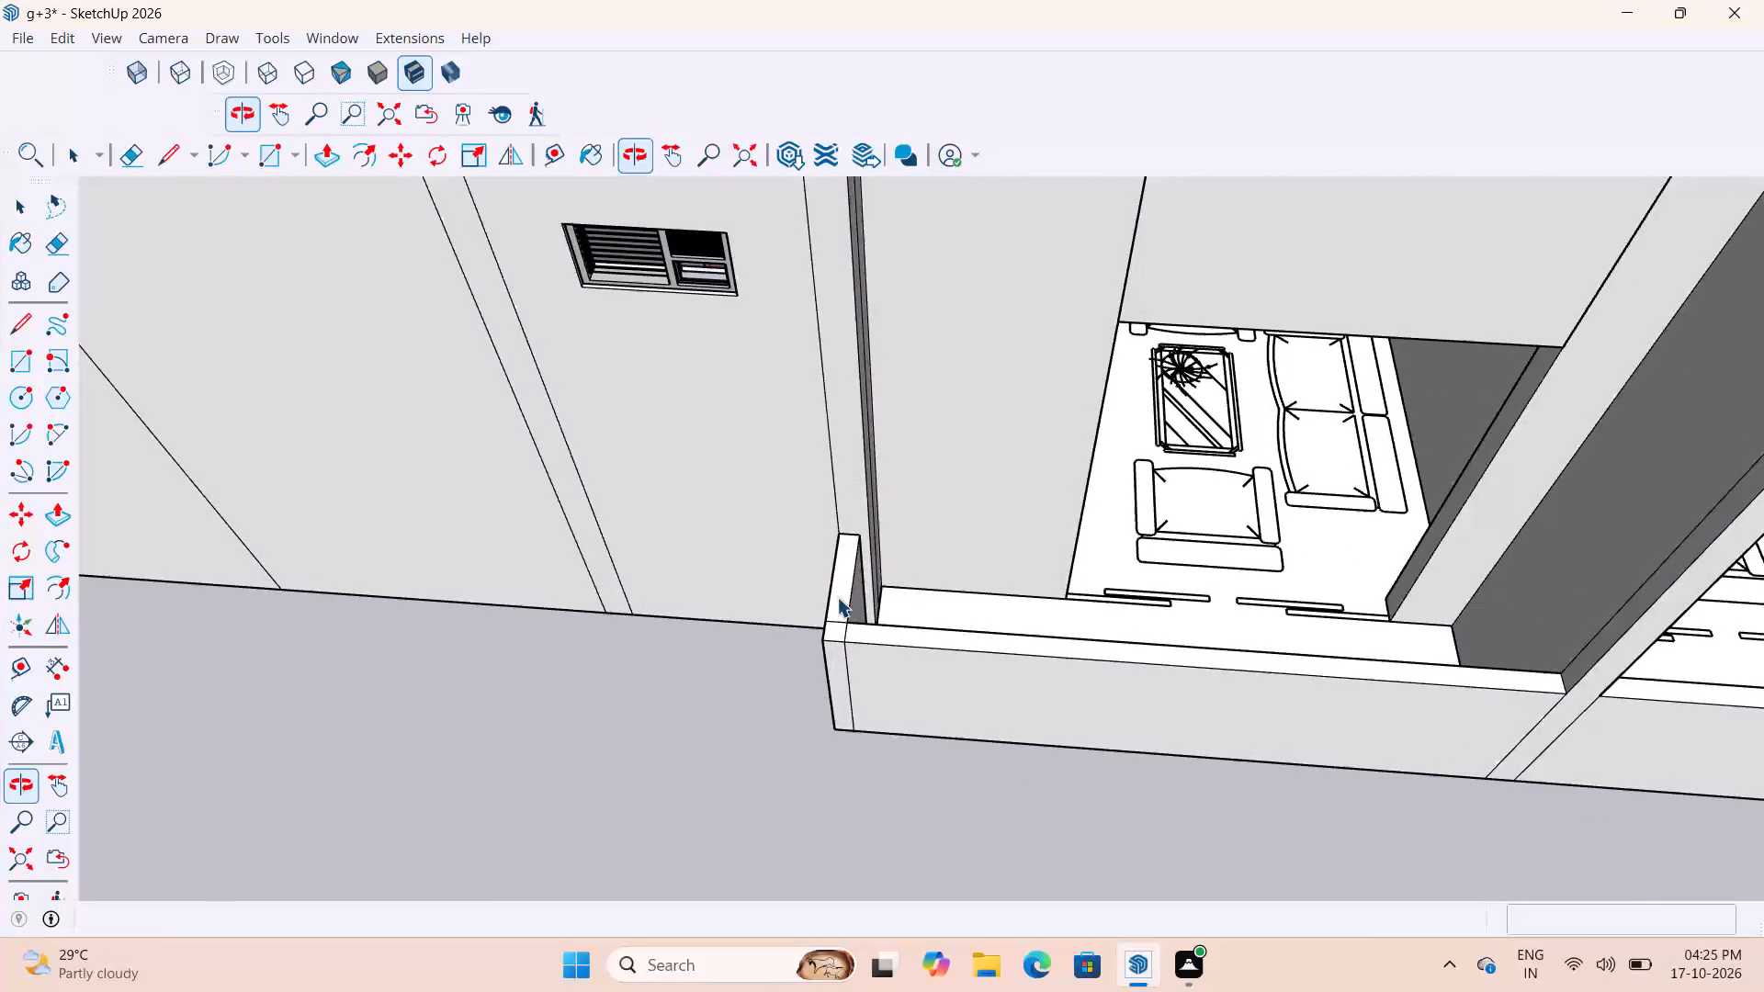
scroll(836, 596, "up", 9)
scroll(864, 533, "down", 6)
scroll(862, 538, "up", 6)
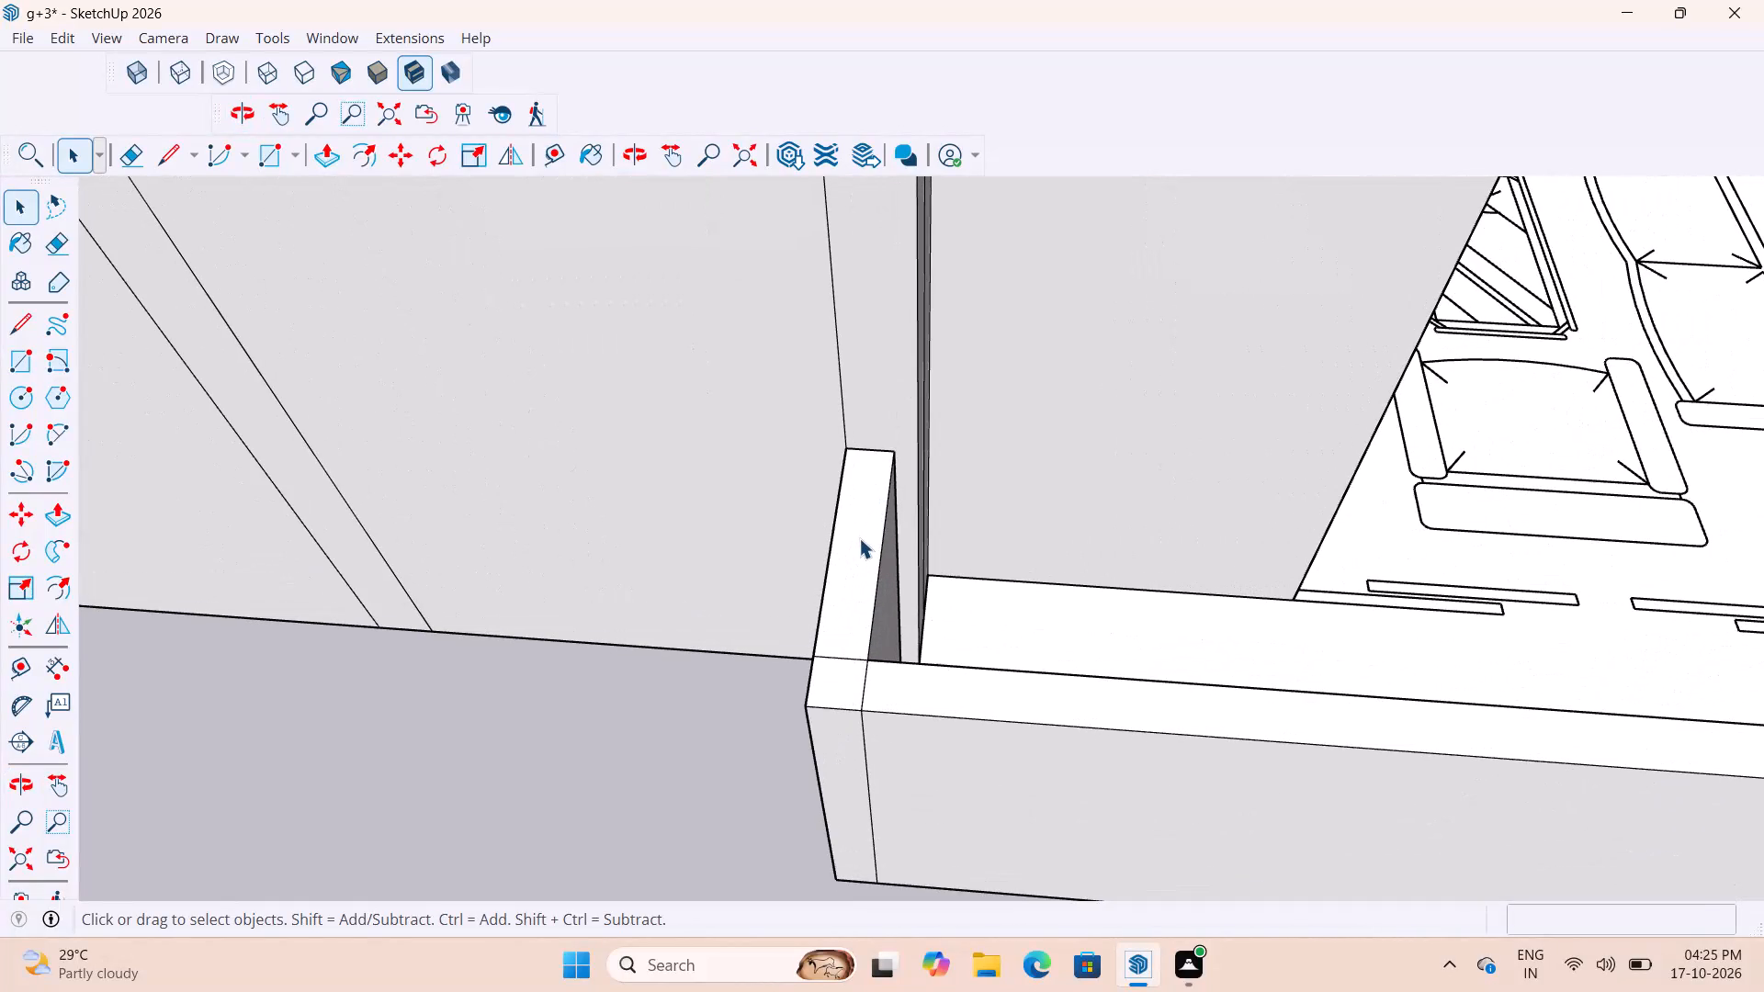
scroll(859, 538, "down", 4)
middle_click_drag(860, 538, 974, 516)
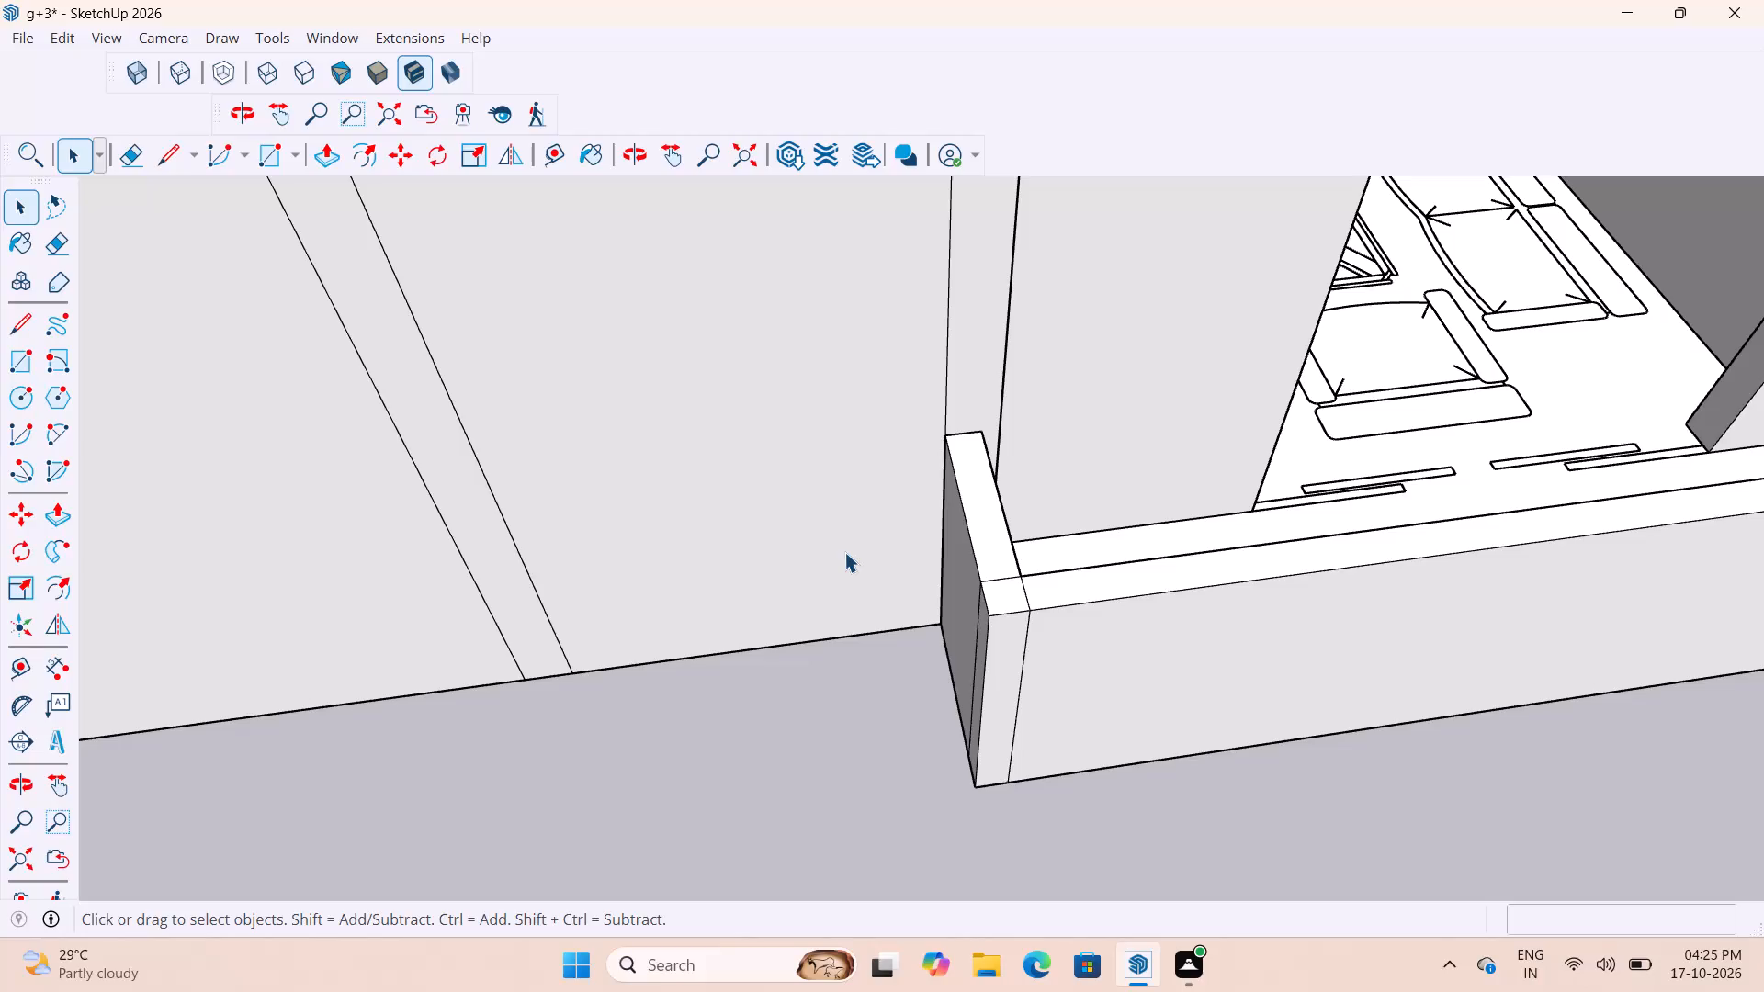
Open the balcony parapet's group and Push/Pull the top of its short side wall down 1' 4".
scroll(1042, 547, "up", 6)
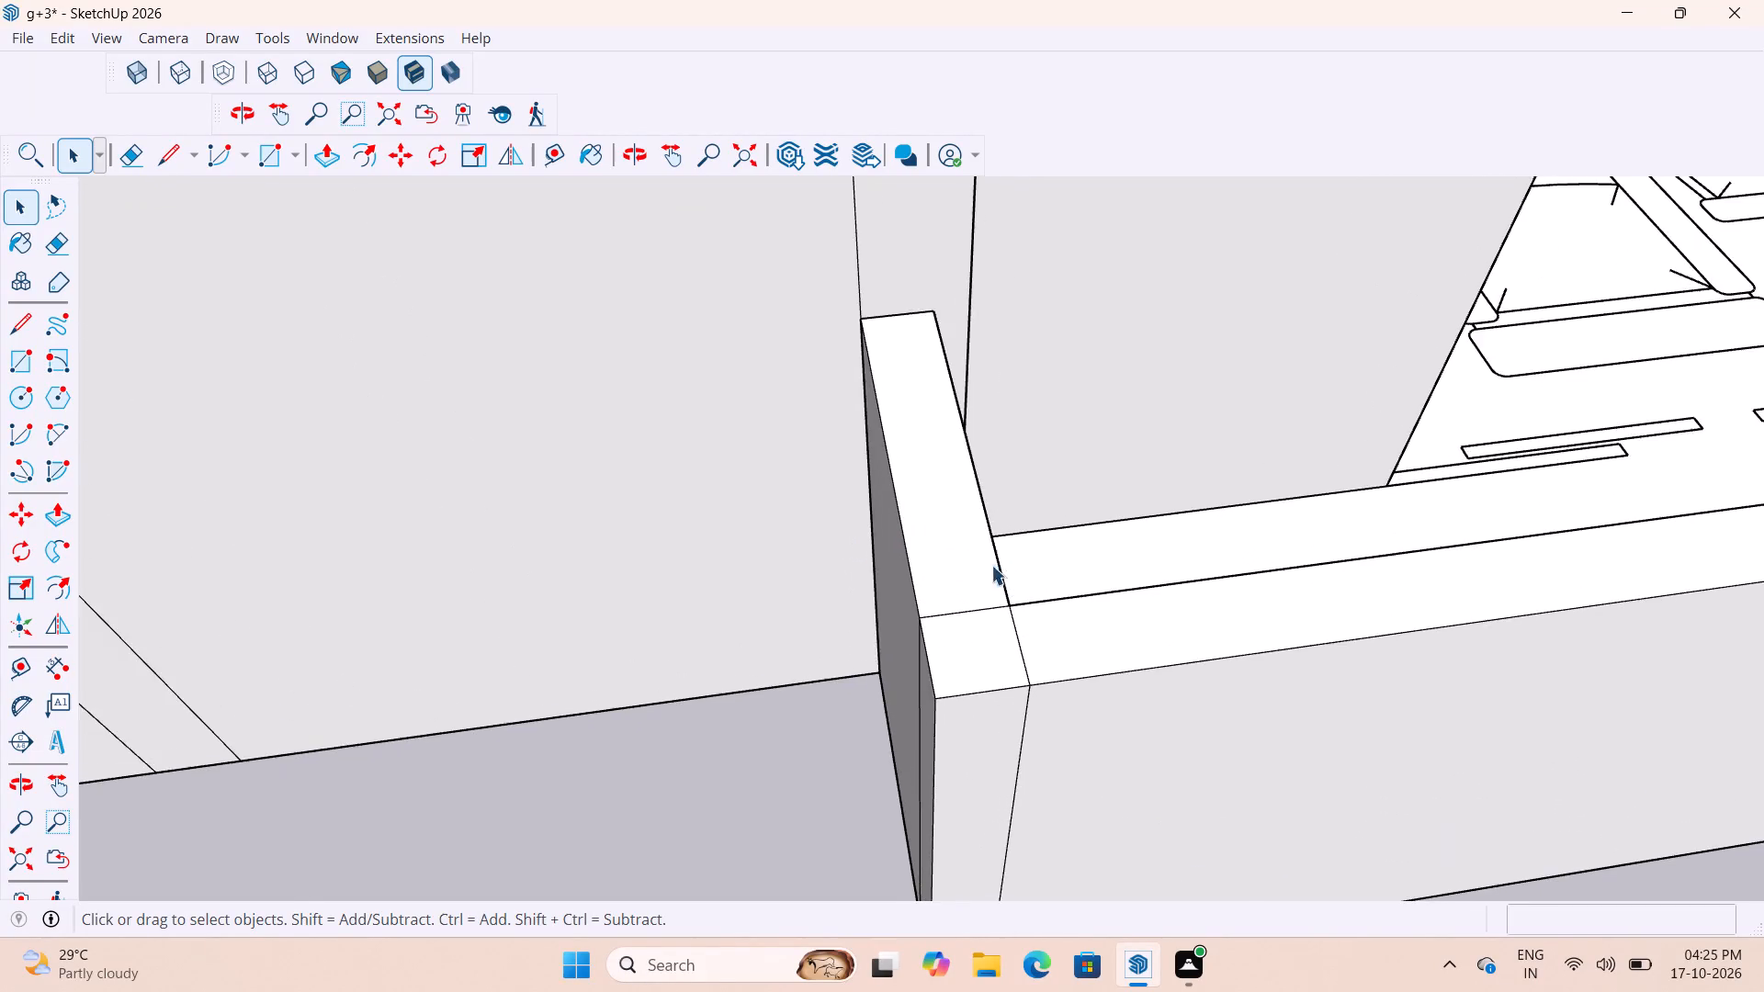
scroll(957, 571, "down", 1)
middle_click_drag(981, 571, 1150, 599)
scroll(964, 590, "down", 4)
double_click(943, 570)
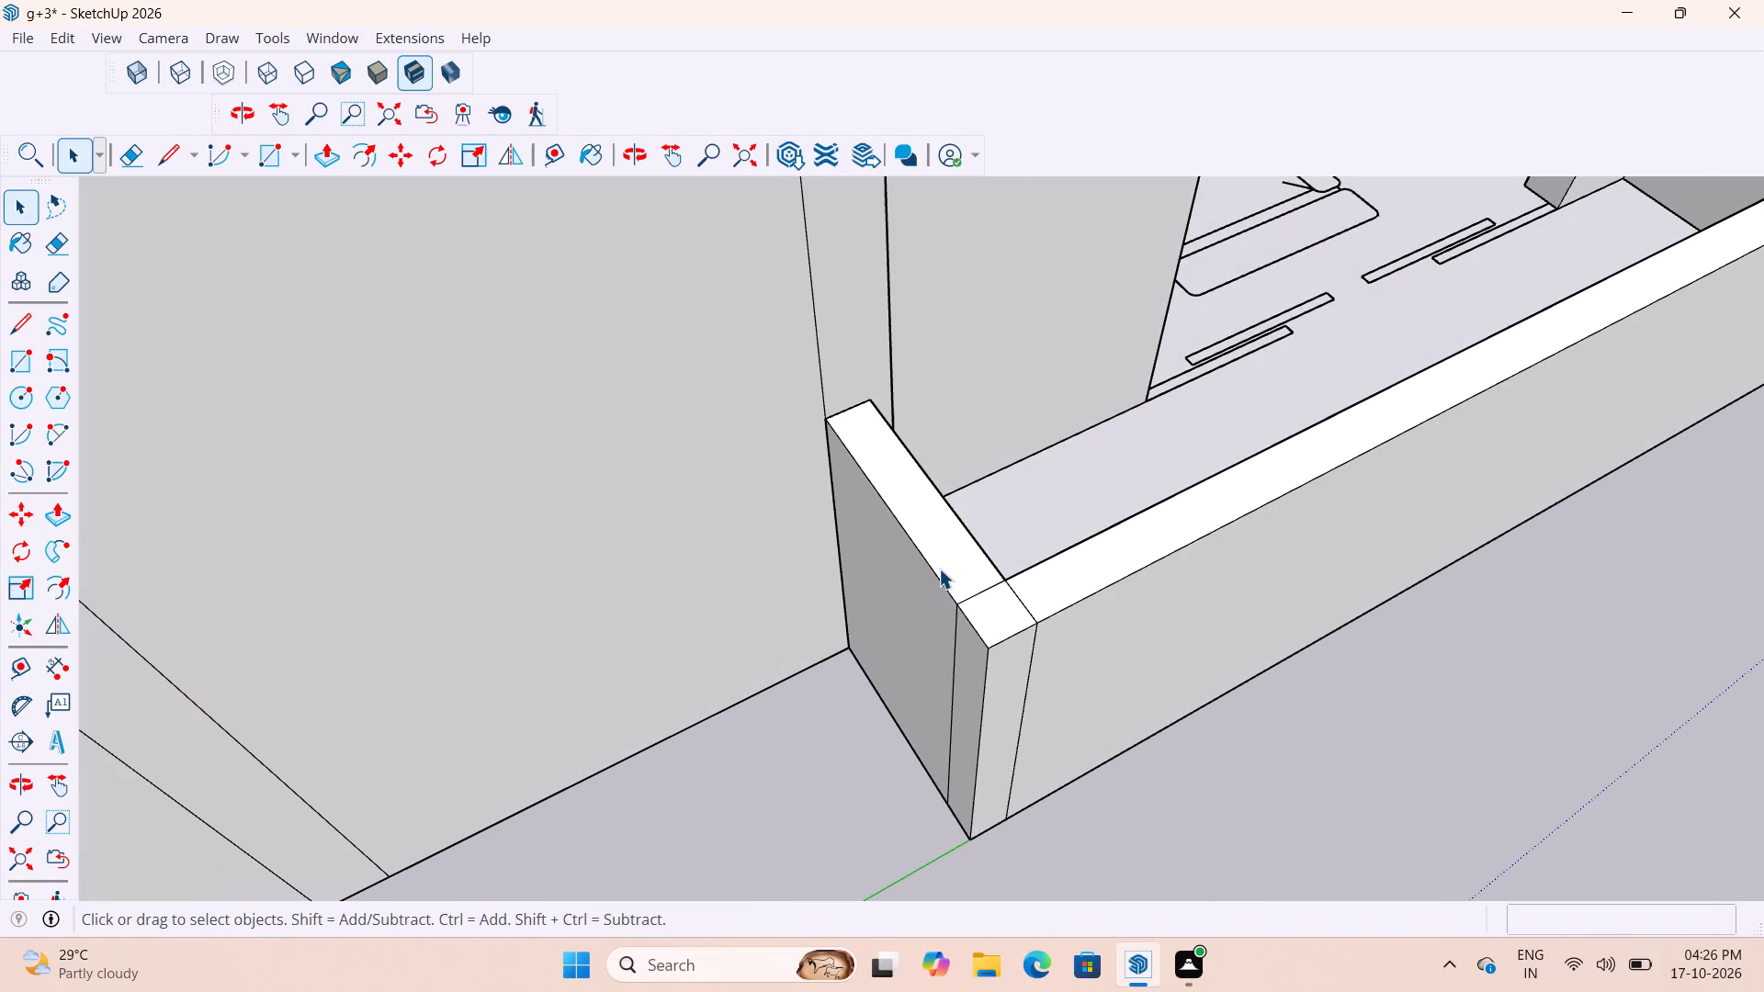
key("p")
key("space")
double_click(960, 540)
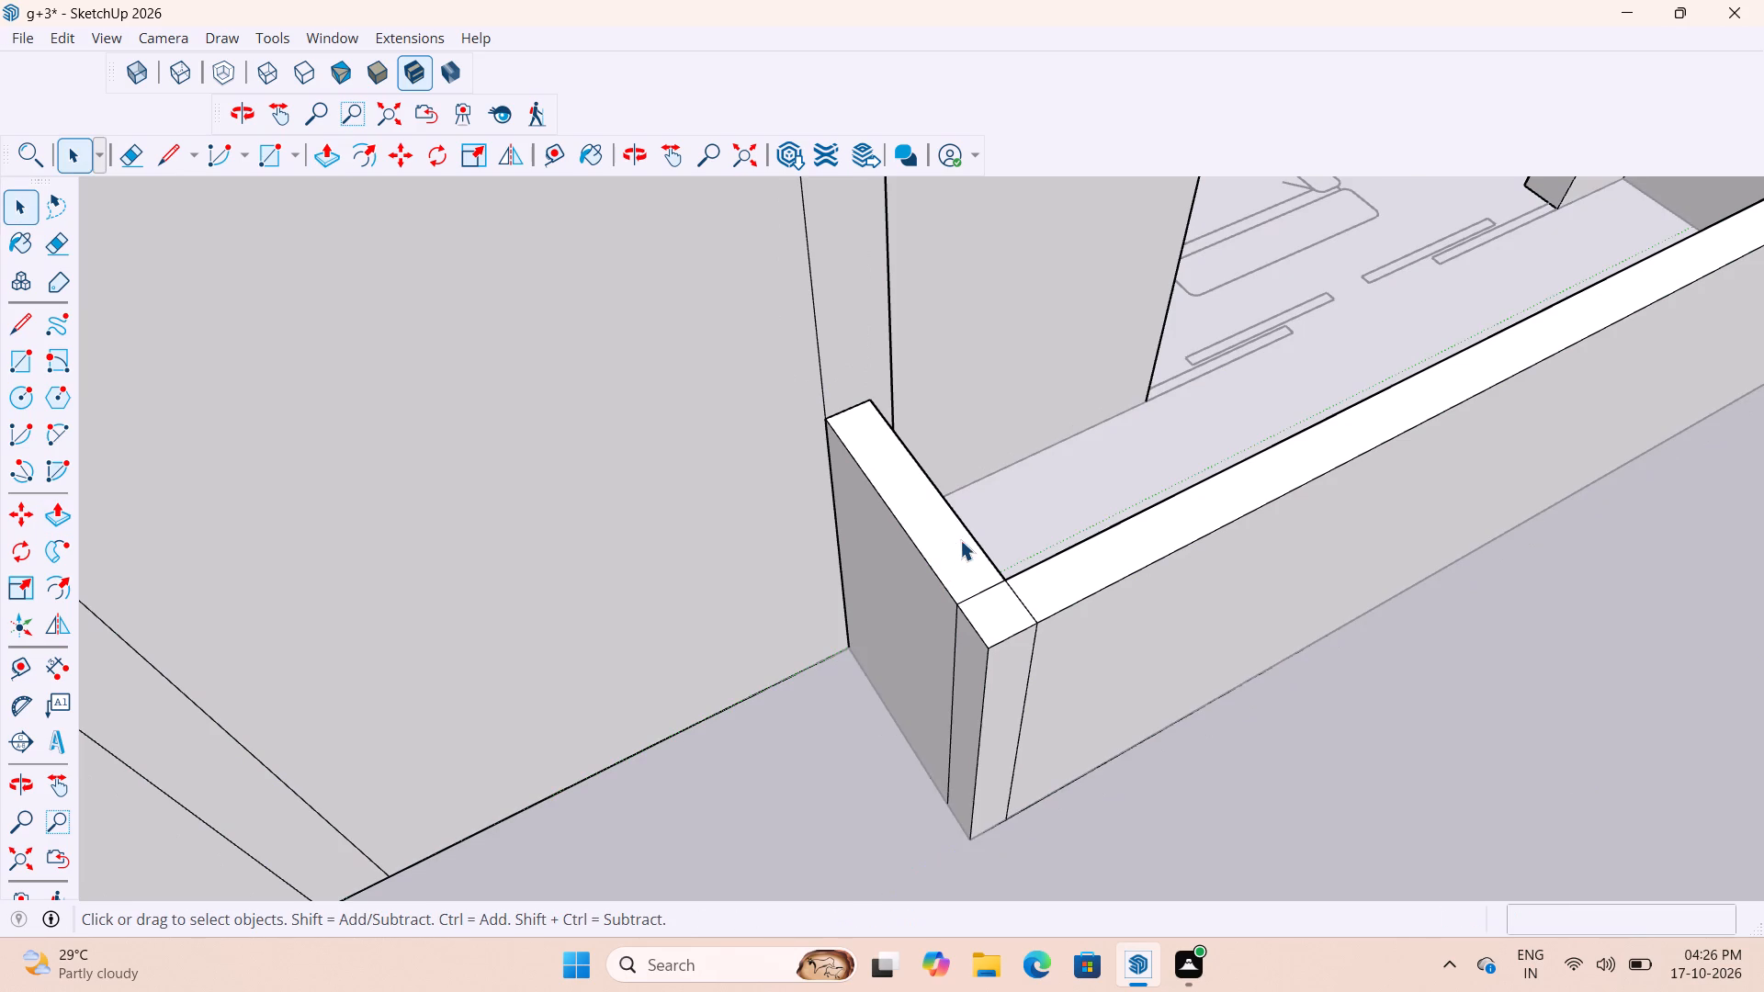
left_click(950, 548)
double_click(950, 549)
key("p")
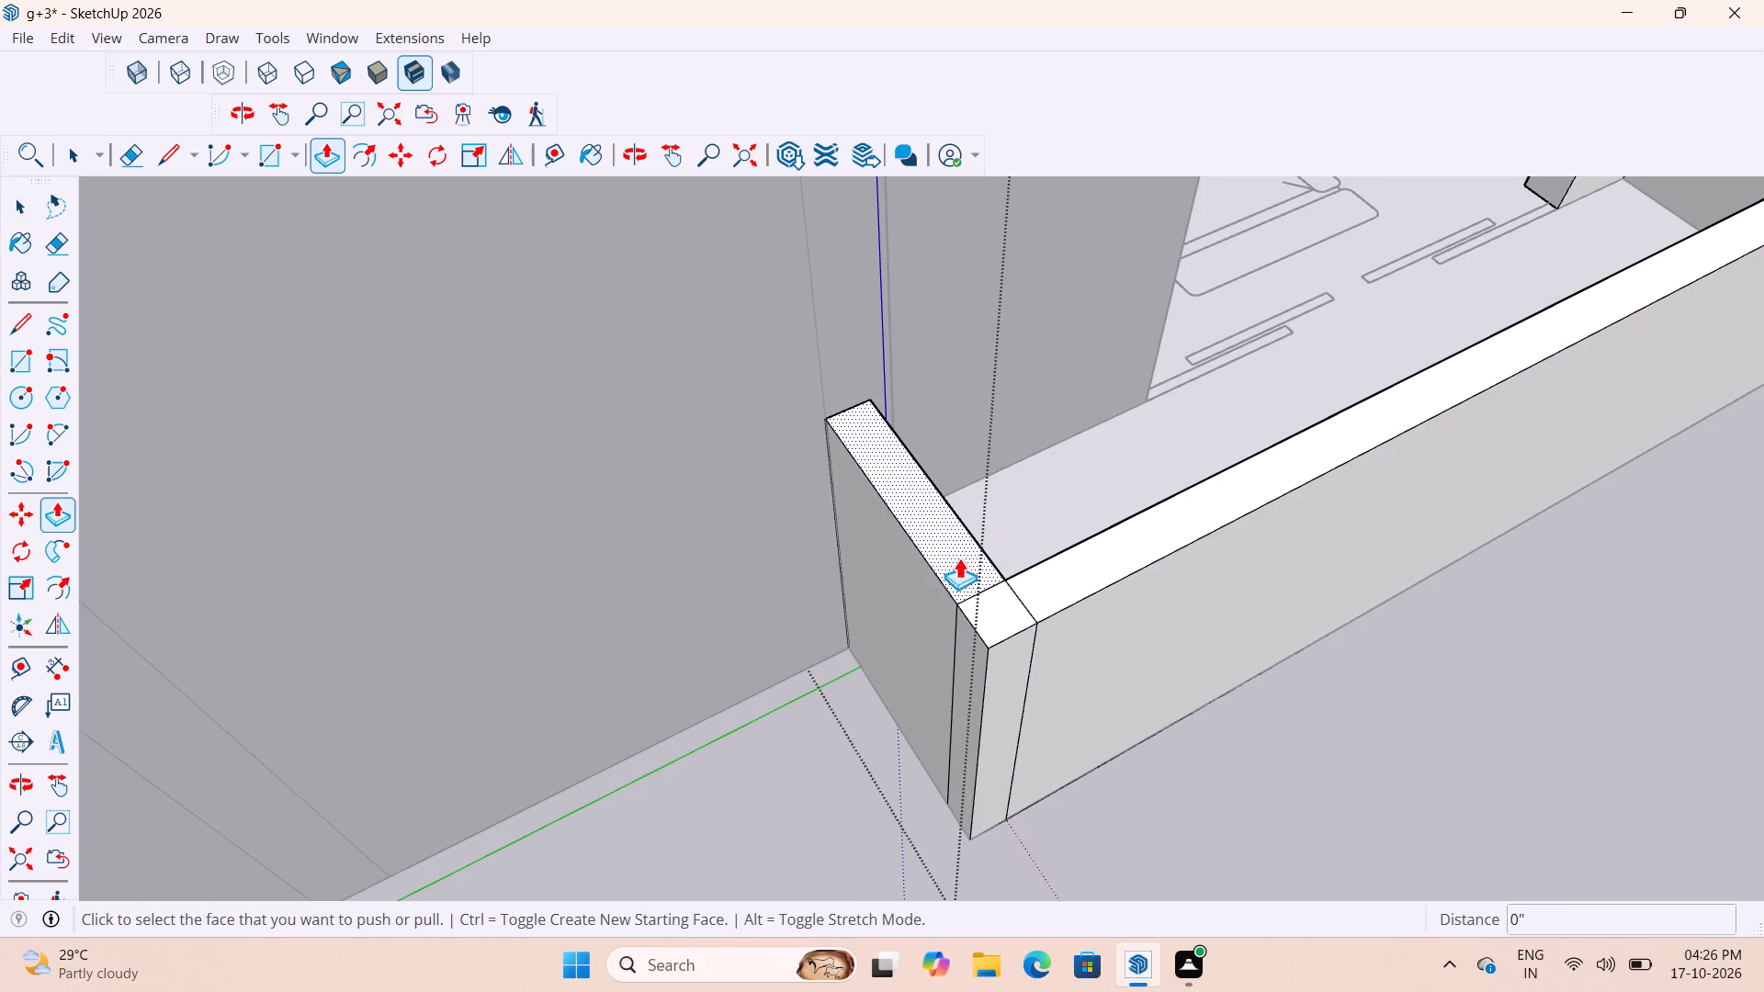
left_click(959, 553)
type("1'4\"")
key("Return")
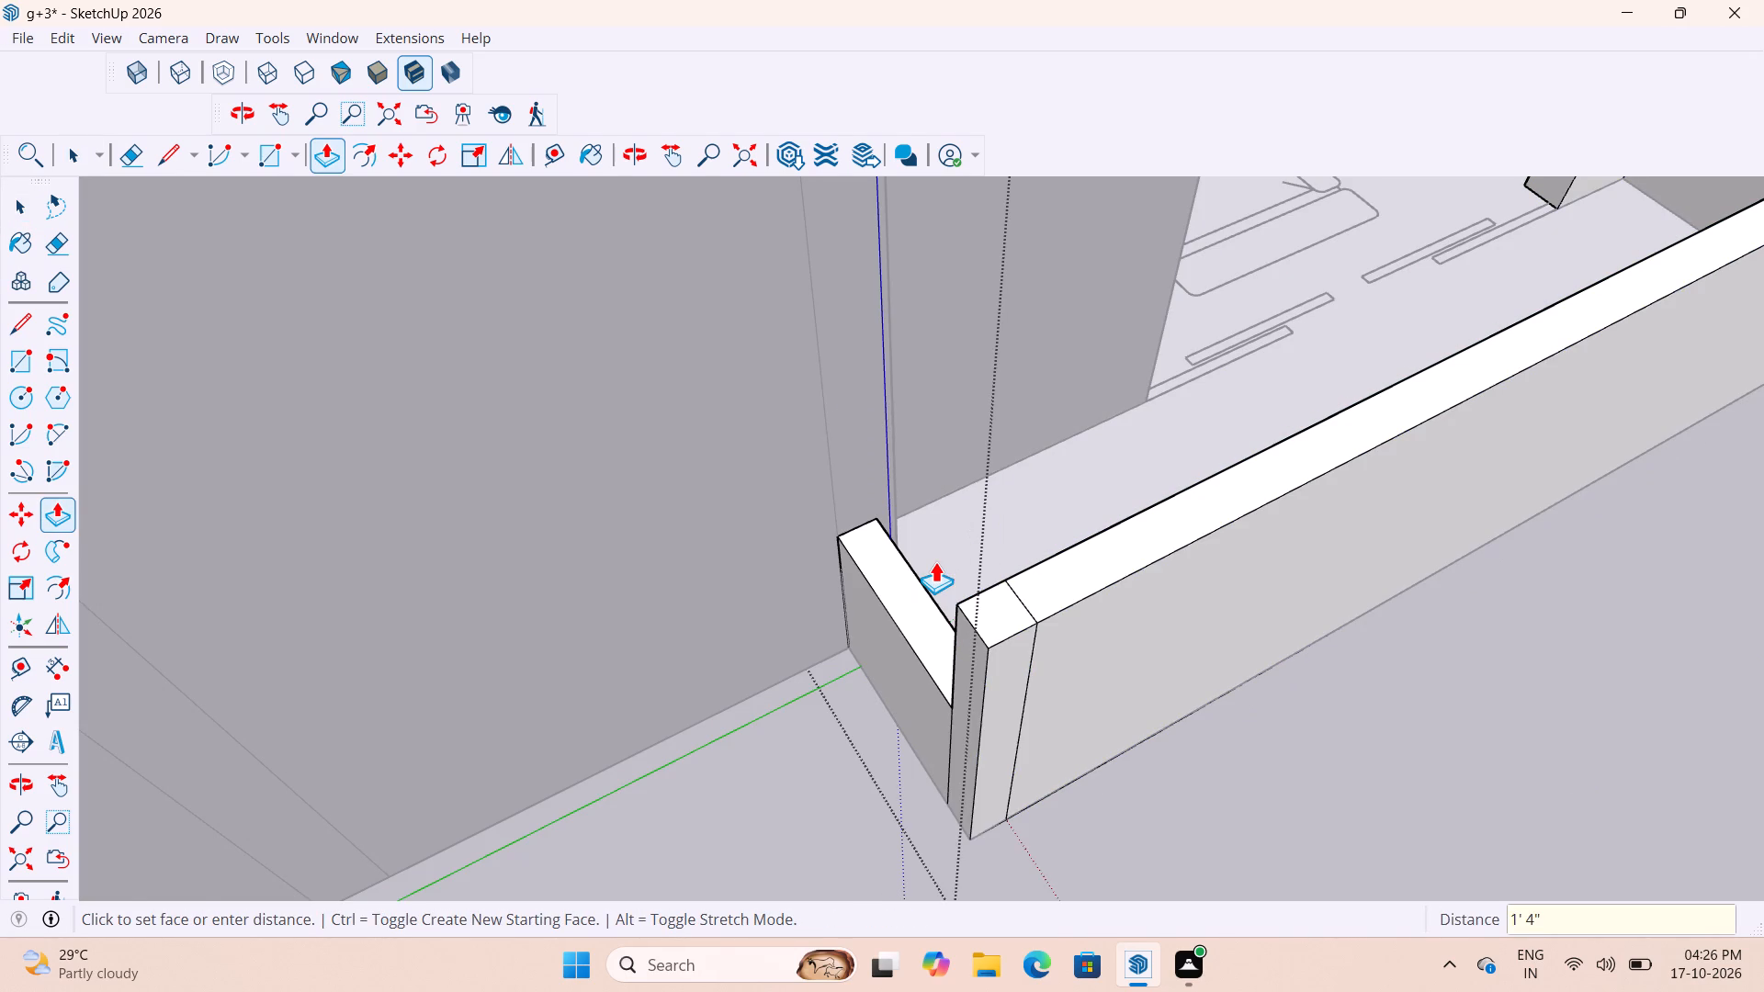
Measure the height of the lowered short side wall from its bottom edge to its top edge.
key("t")
scroll(895, 714, "up", 4)
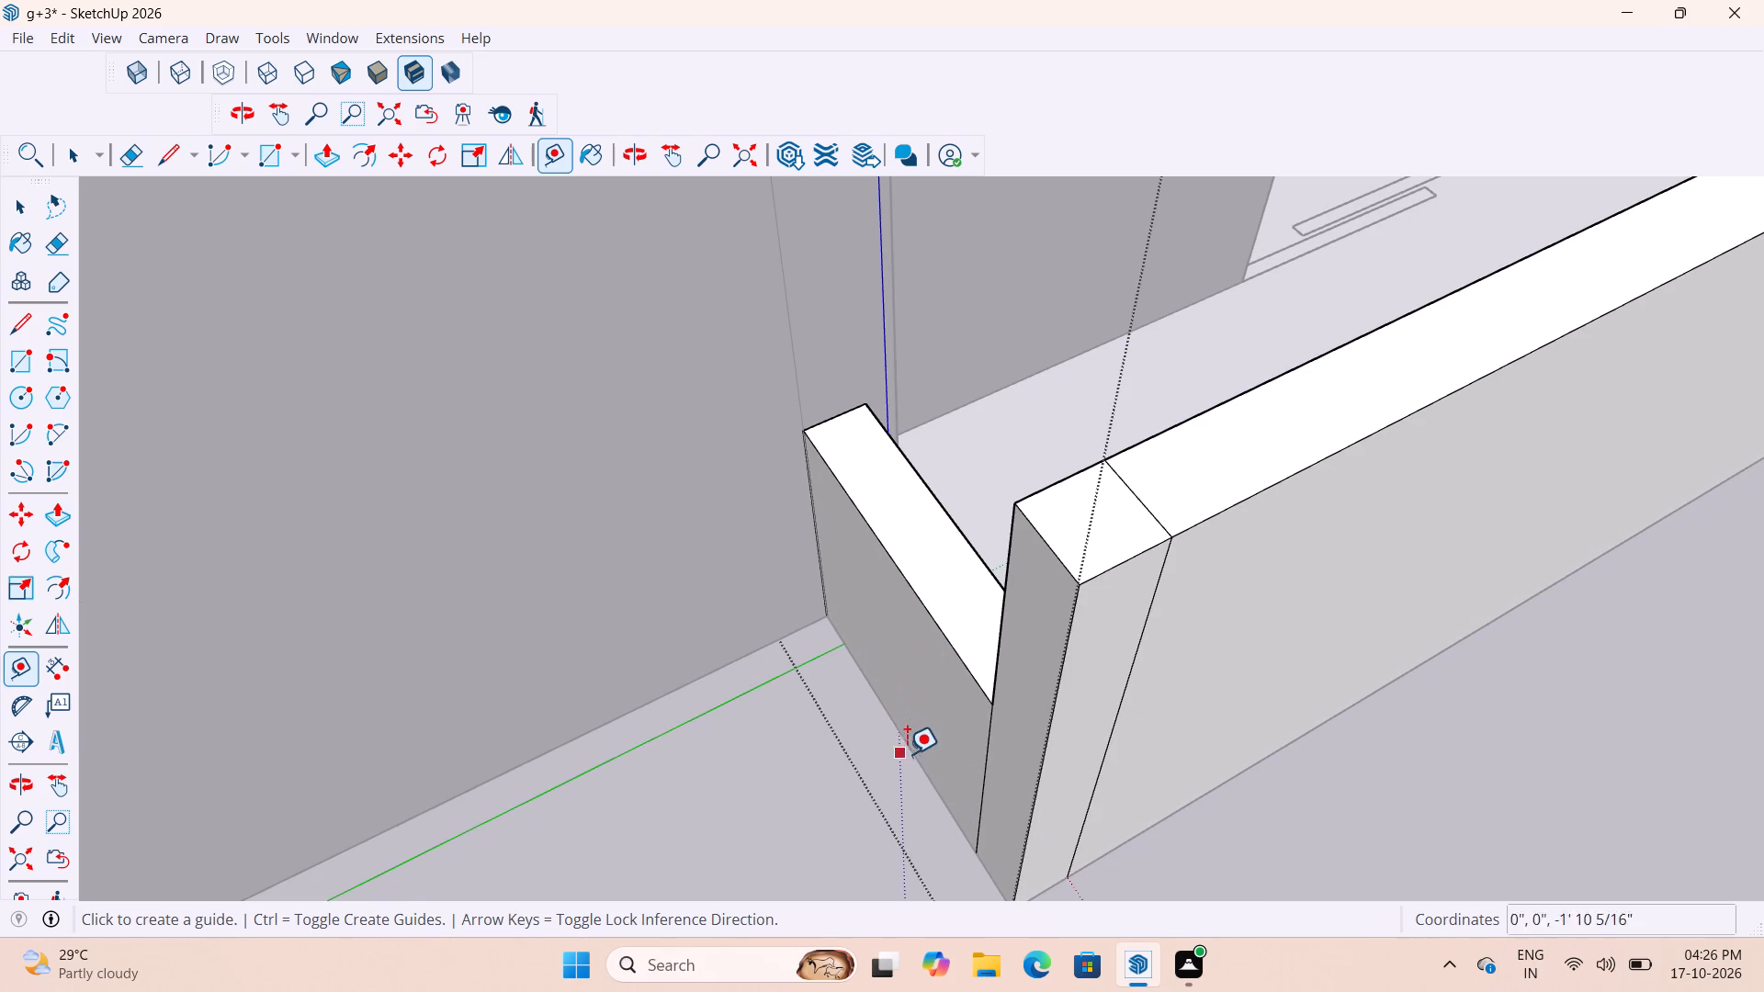
left_click(912, 759)
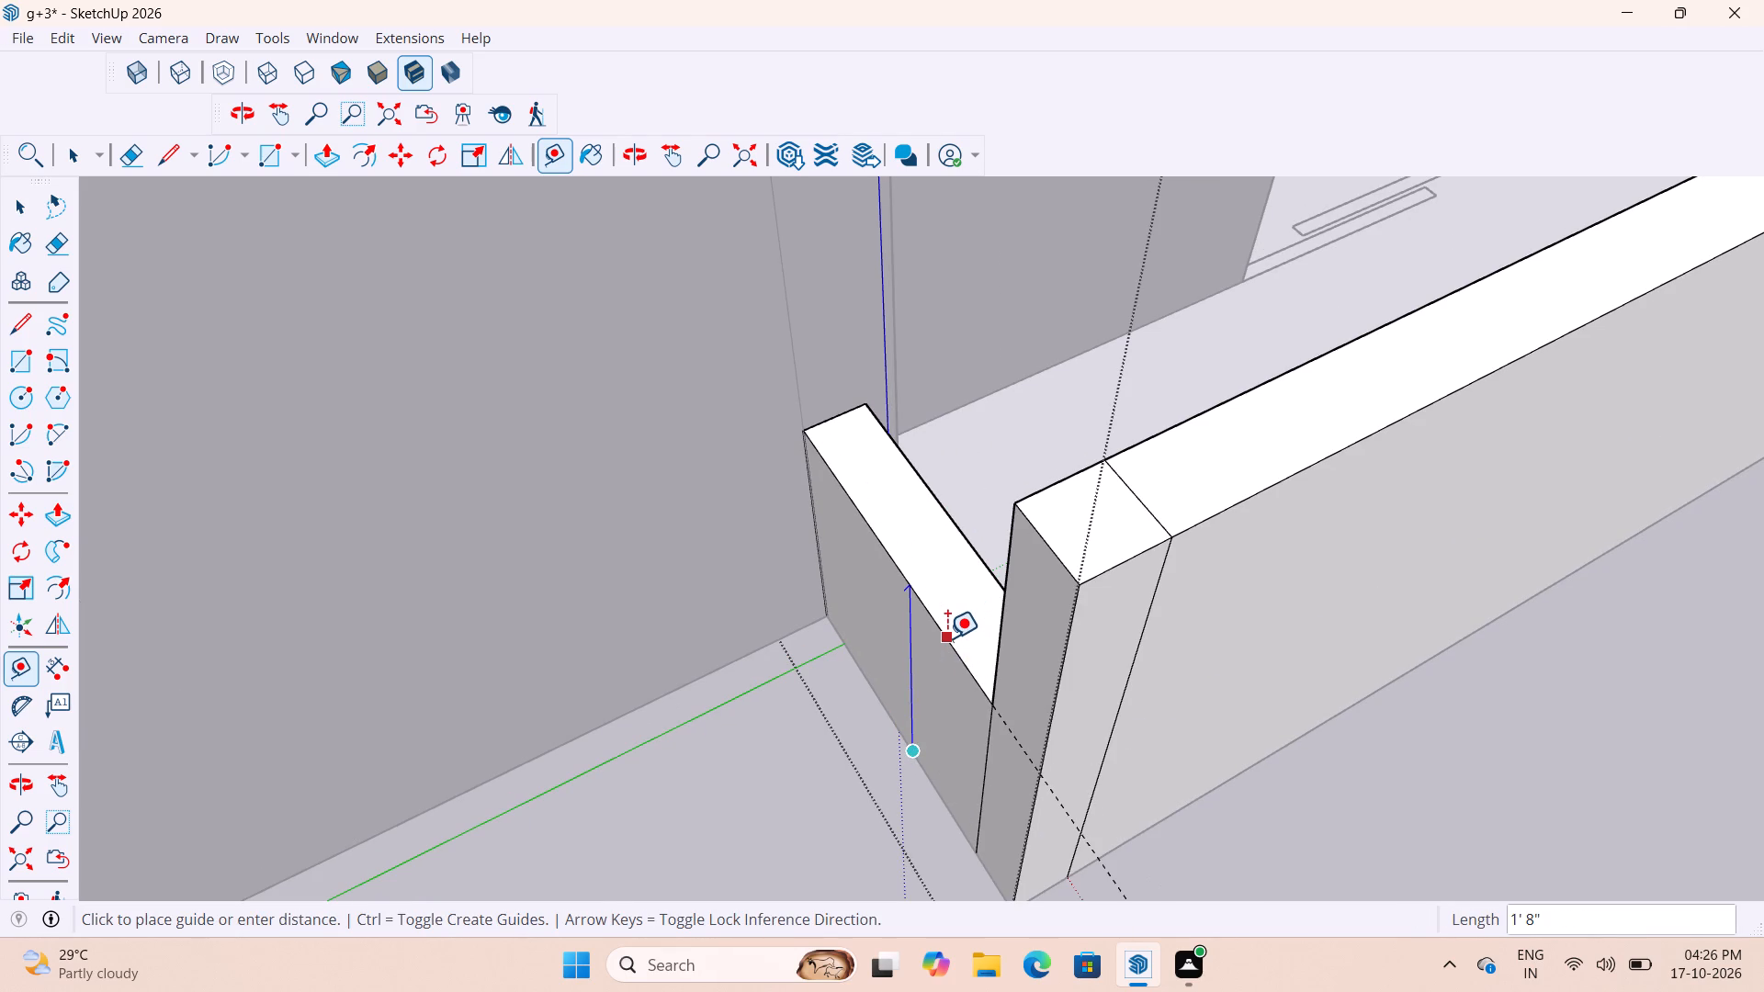
key("space")
Lower the tops of the parapet's corner block and the adjoining front wall section by the same 1' 4".
key("p")
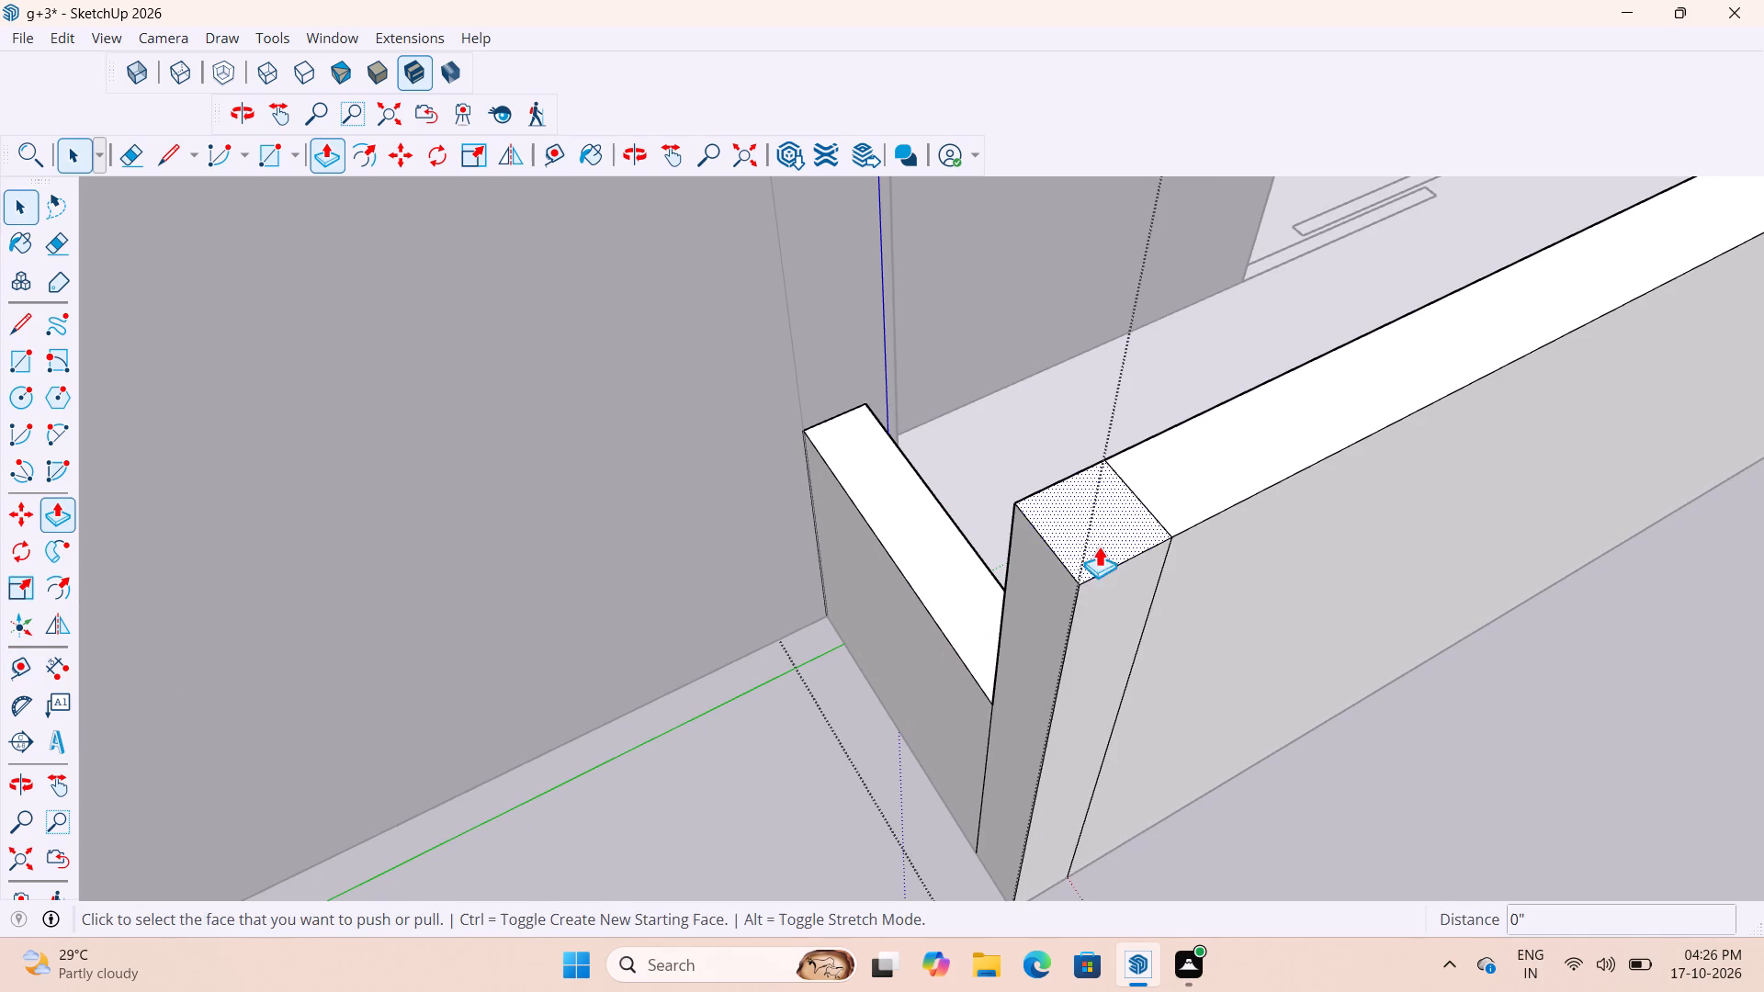
double_click(1092, 520)
double_click(1231, 459)
scroll(945, 597, "down", 2)
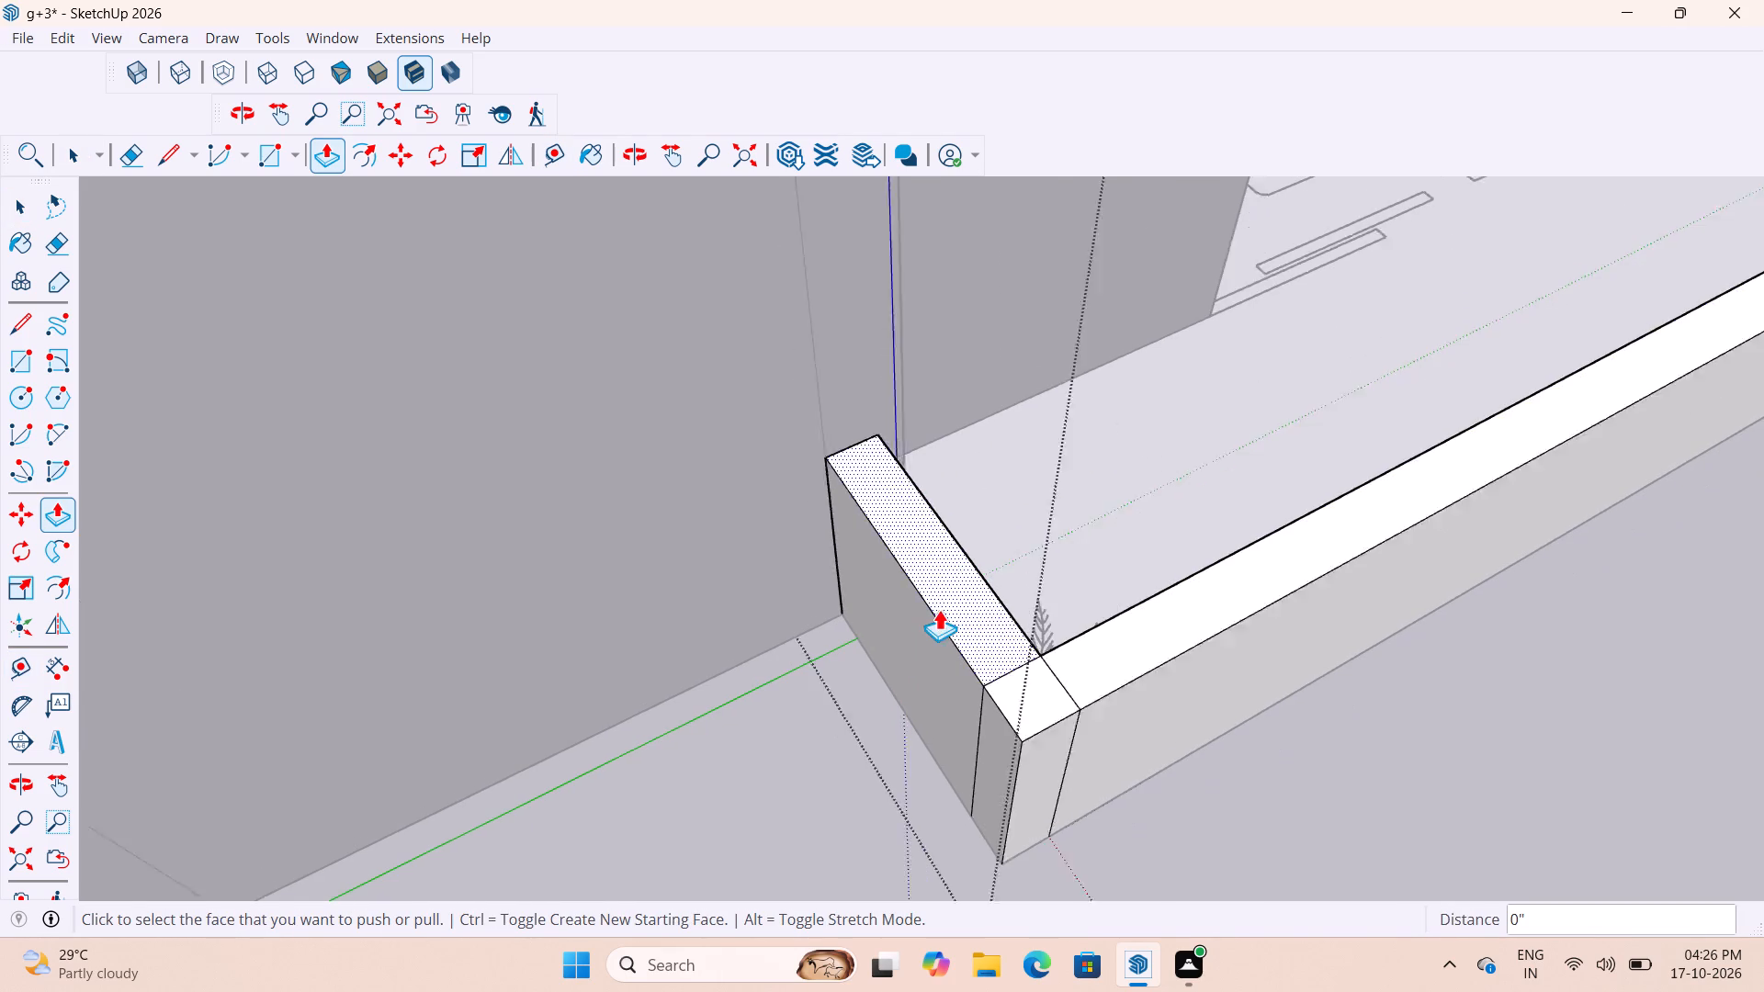
scroll(939, 609, "down", 14)
scroll(1748, 326, "up", 3)
scroll(1242, 479, "up", 3)
middle_click_drag(1341, 464, 1235, 426)
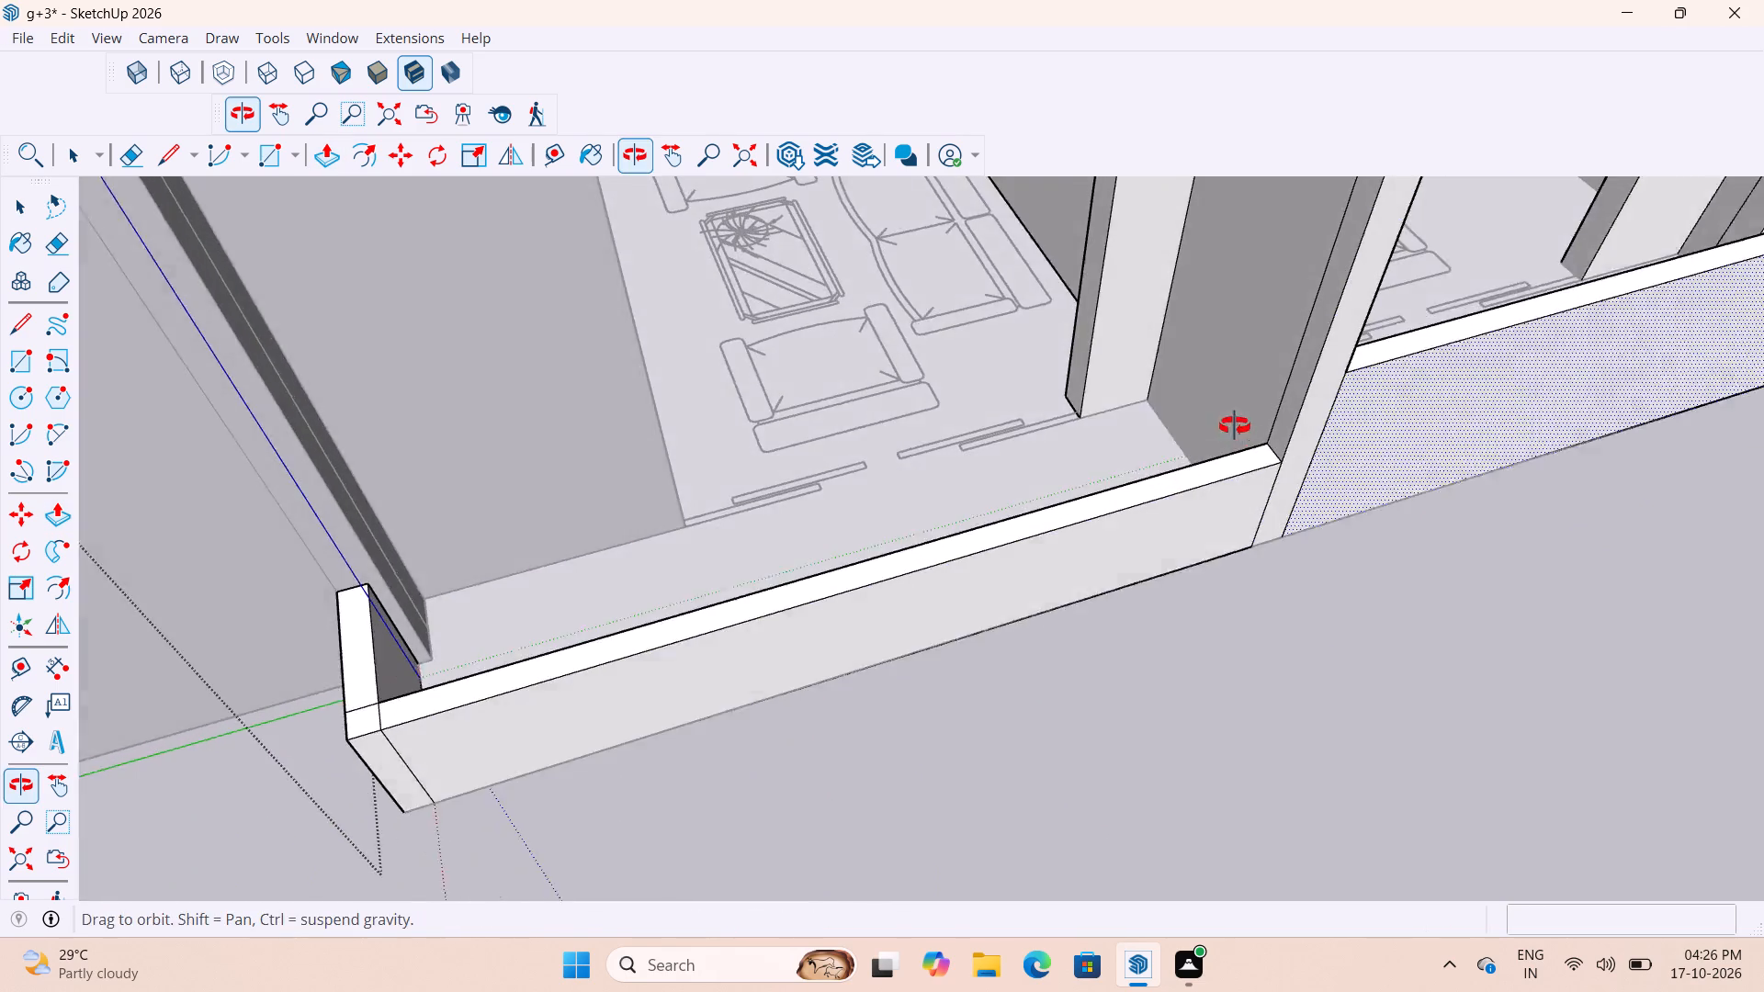
middle_click_drag(1235, 426, 1206, 423)
scroll(935, 471, "down", 10)
scroll(1159, 396, "up", 7)
middle_click_drag(1233, 440, 1033, 413)
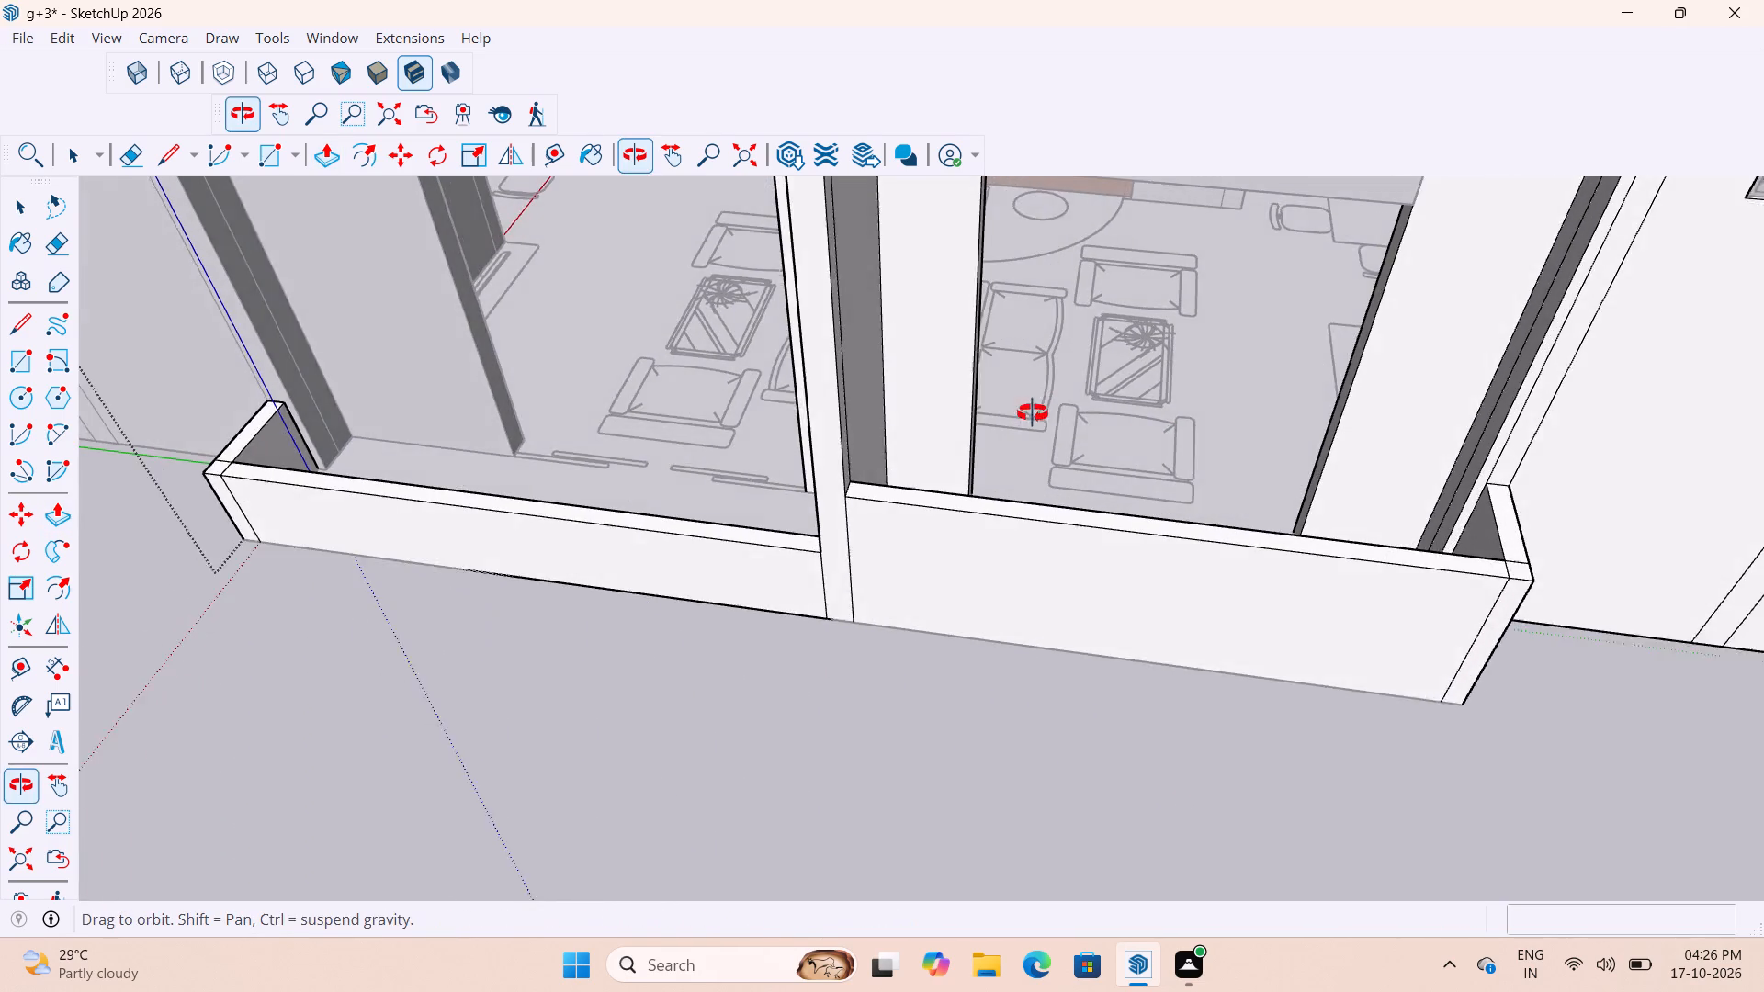
Lower the living-room balcony parapet's remaining front section, end side wall and corner block by the same 1' 4", and close its group.
middle_click_drag(1033, 413, 1034, 413)
scroll(997, 464, "up", 3)
double_click(970, 523)
scroll(840, 573, "down", 9)
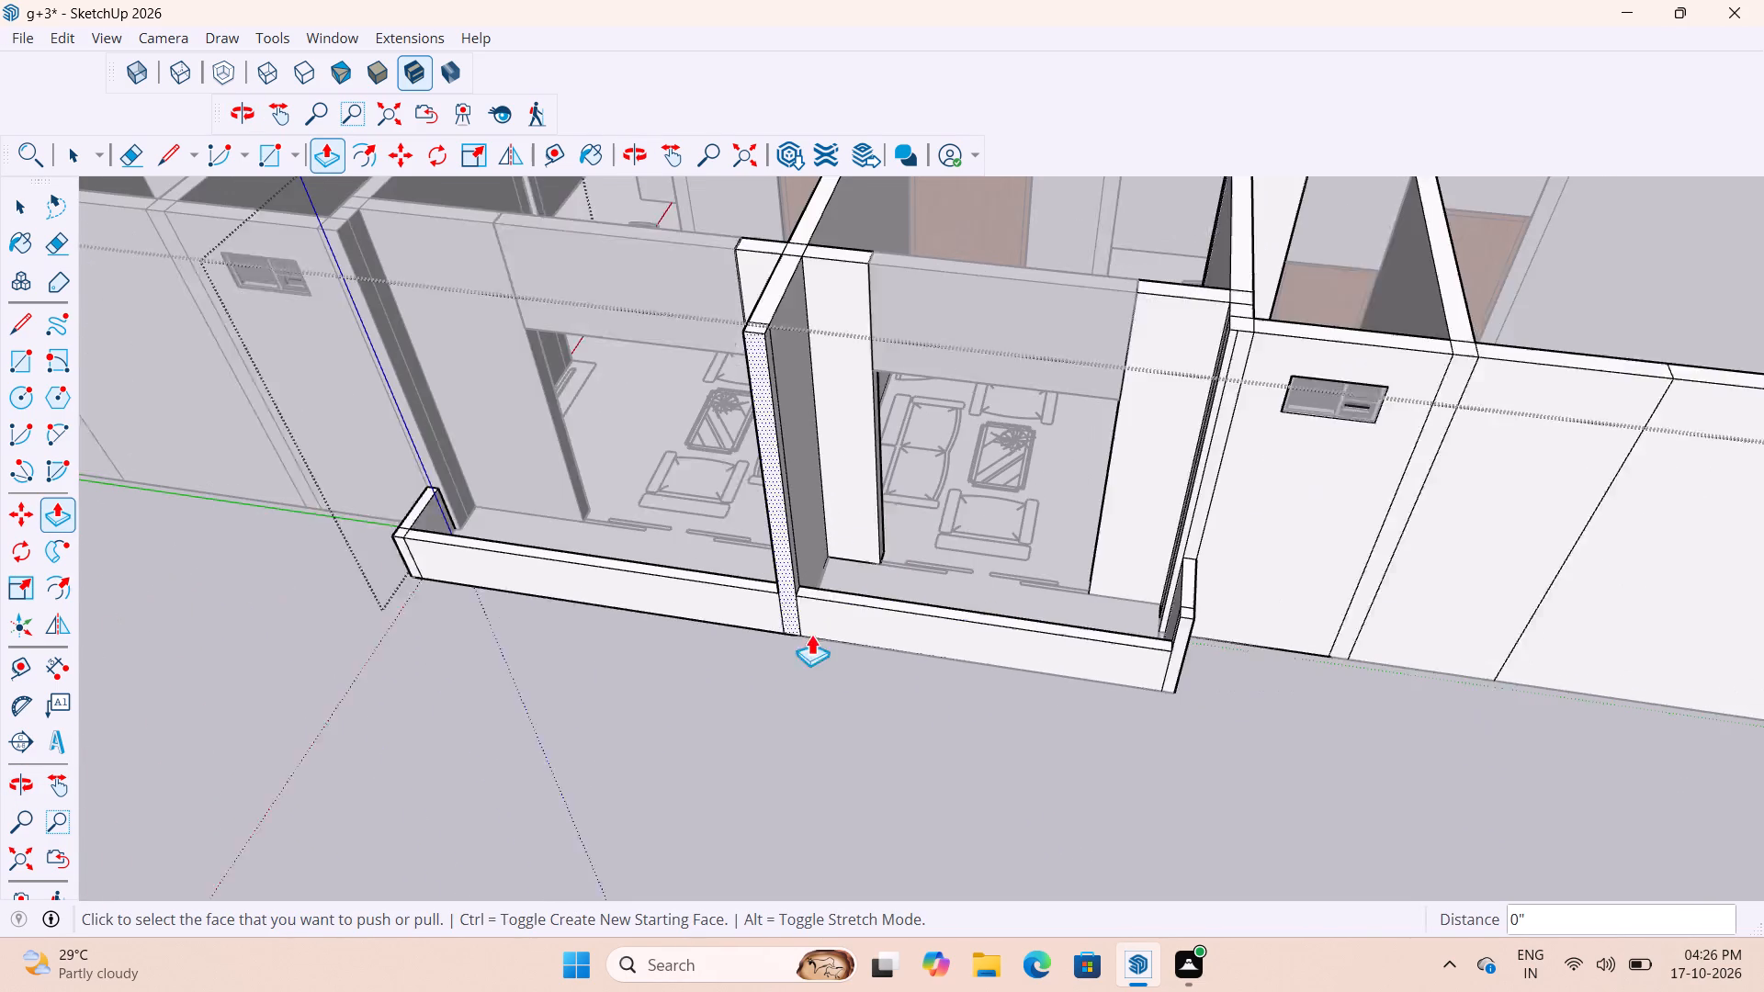
scroll(811, 634, "down", 1)
scroll(1133, 620, "up", 6)
middle_click_drag(1204, 627, 962, 661)
scroll(892, 674, "up", 6)
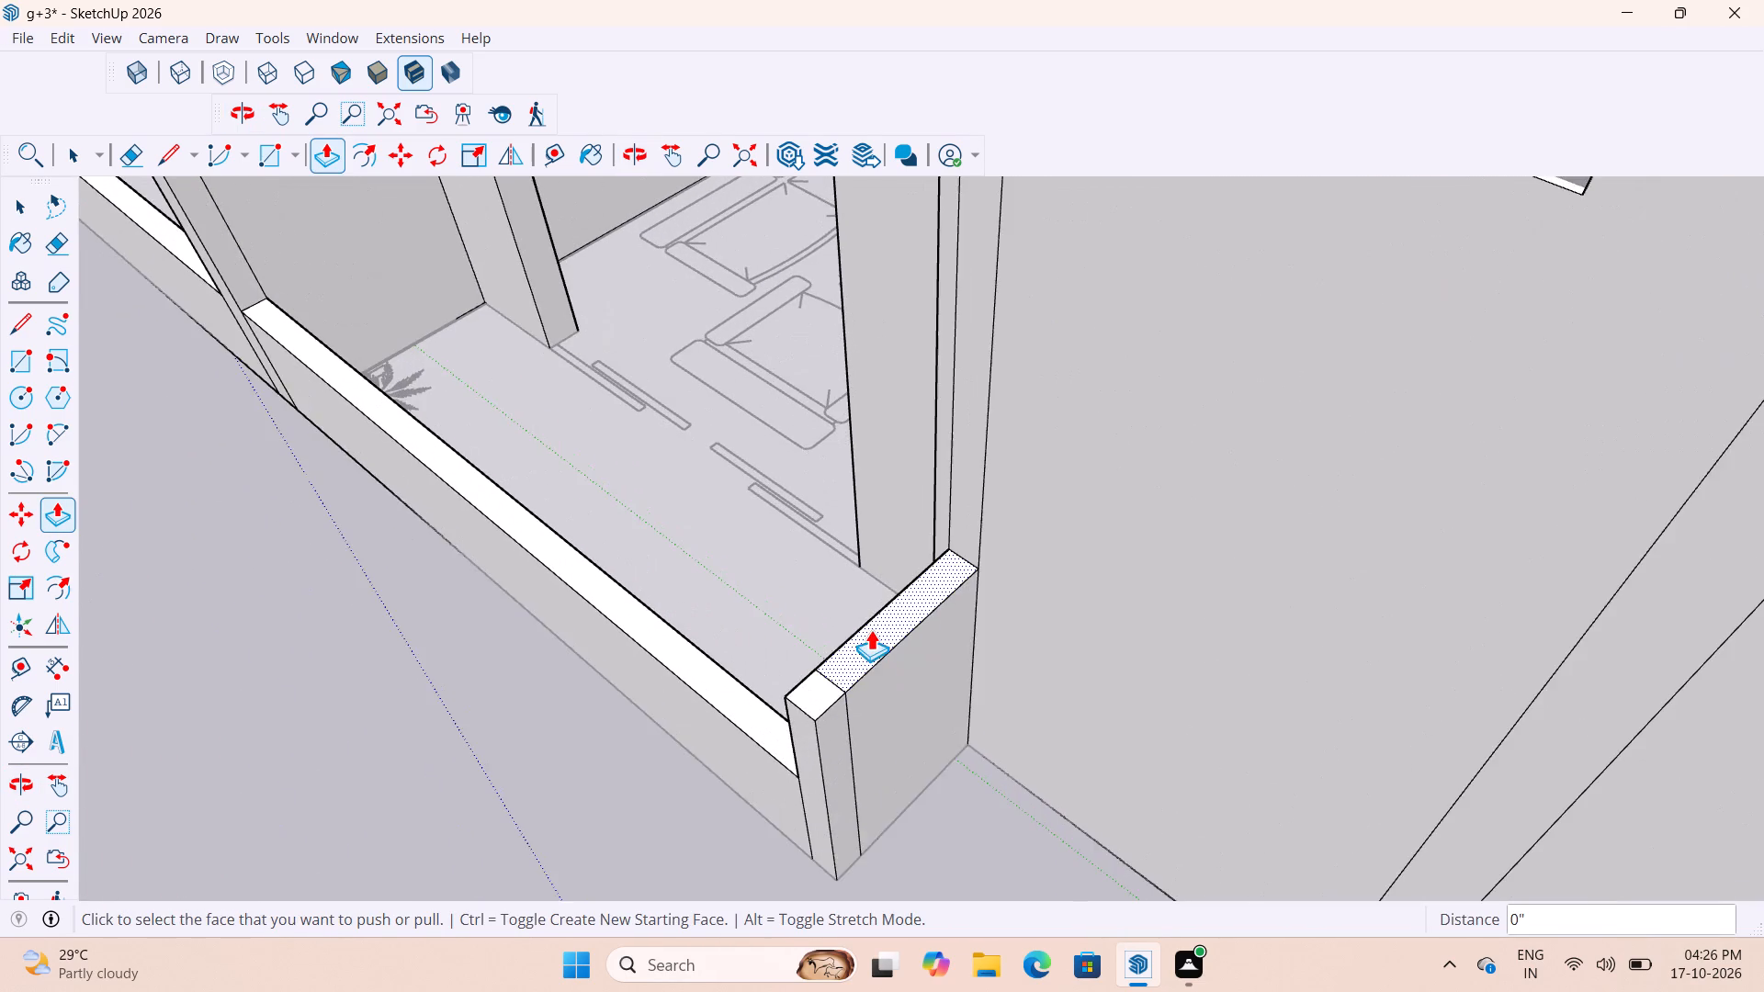
double_click(871, 629)
double_click(797, 689)
scroll(820, 677, "down", 13)
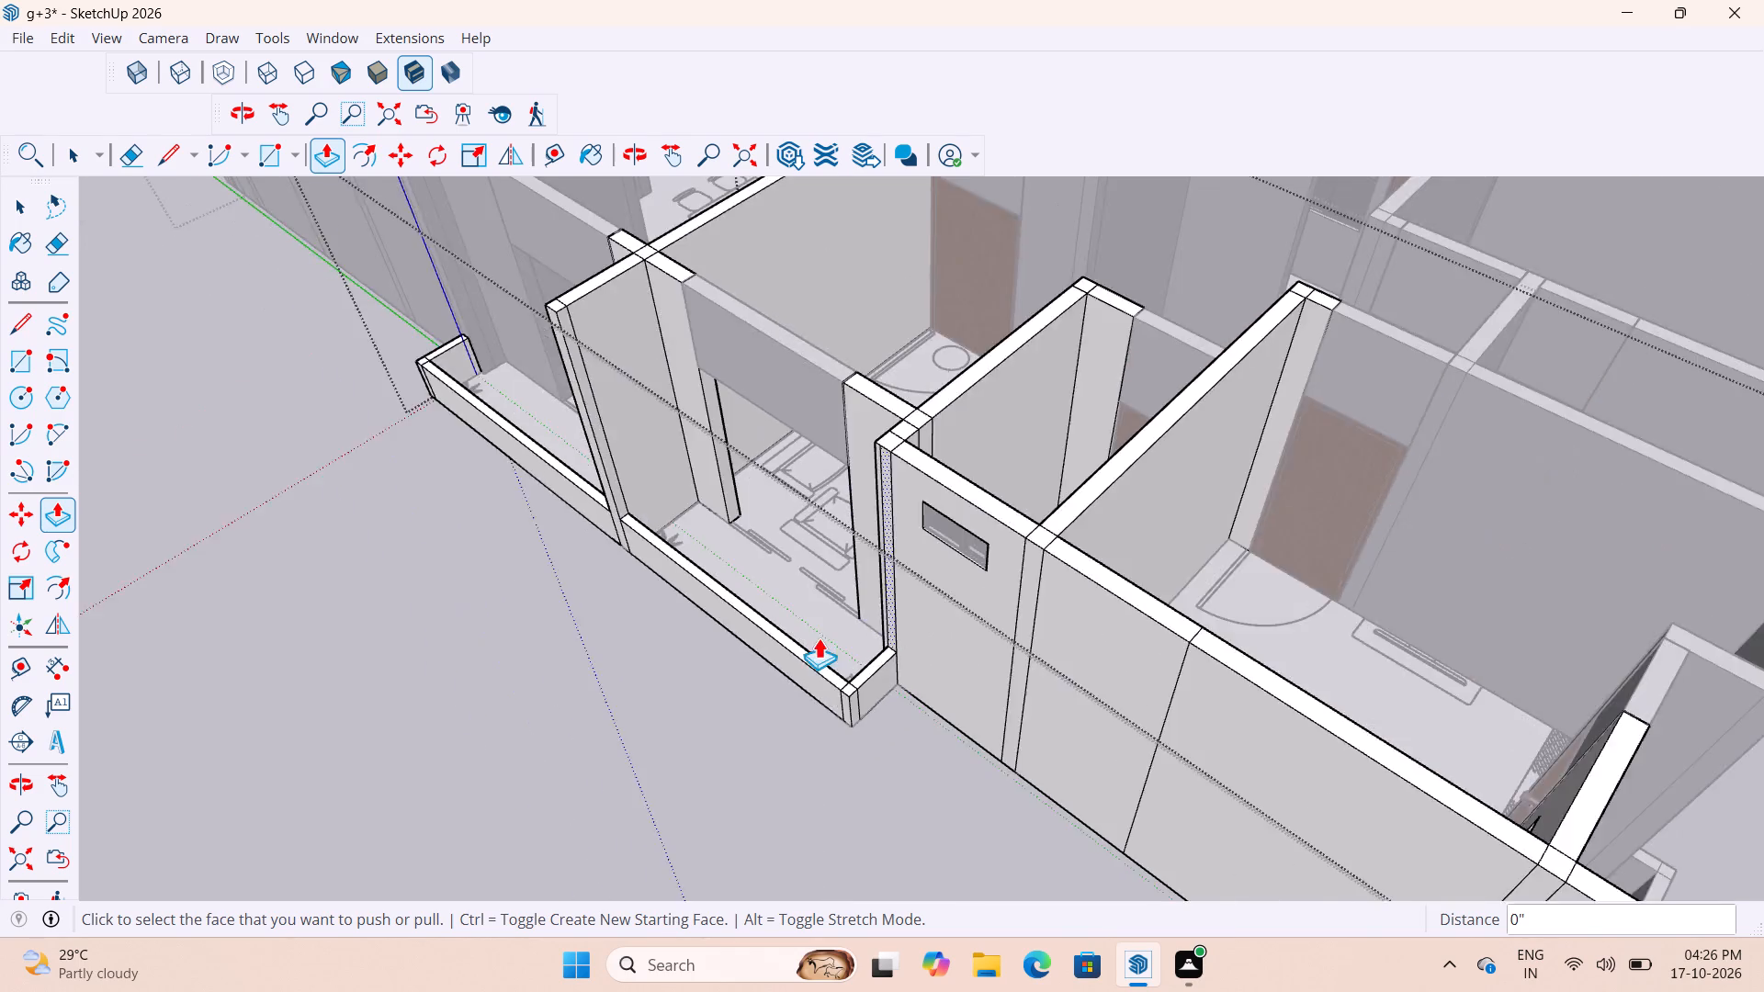
scroll(819, 637, "down", 11)
scroll(1120, 781, "up", 16)
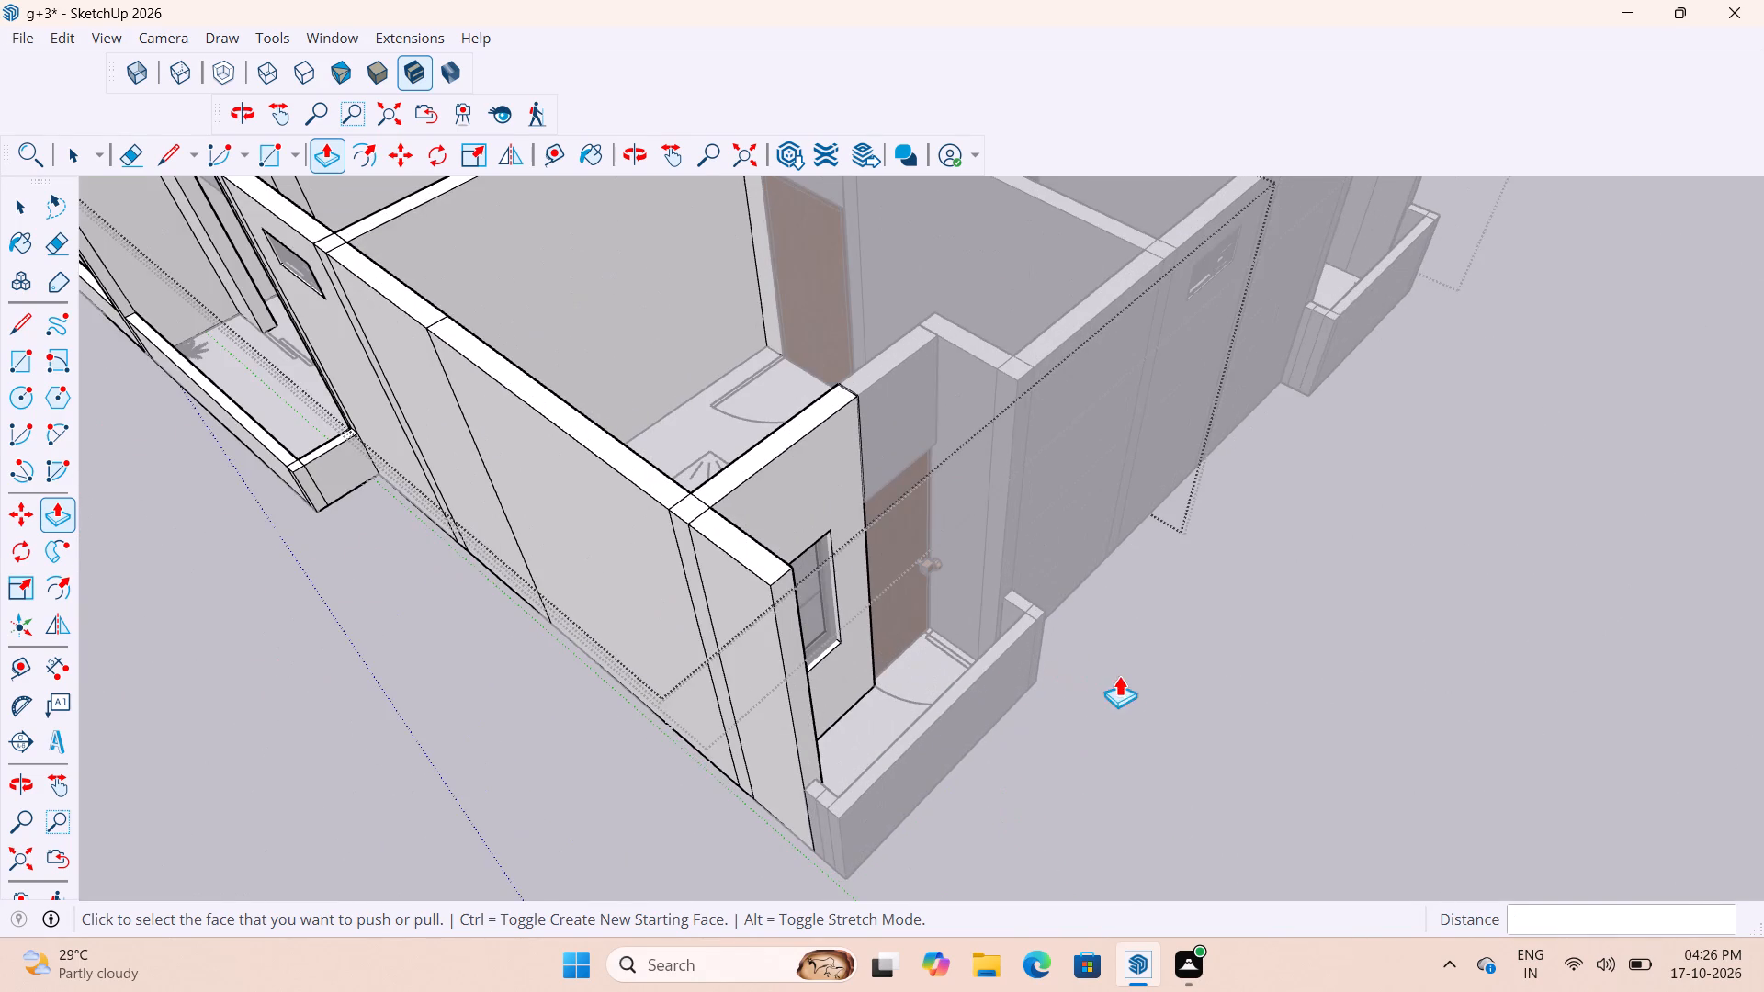
key("space")
left_click(1150, 705)
scroll(1172, 695, "down", 9)
left_click(1376, 687)
scroll(936, 614, "down", 3)
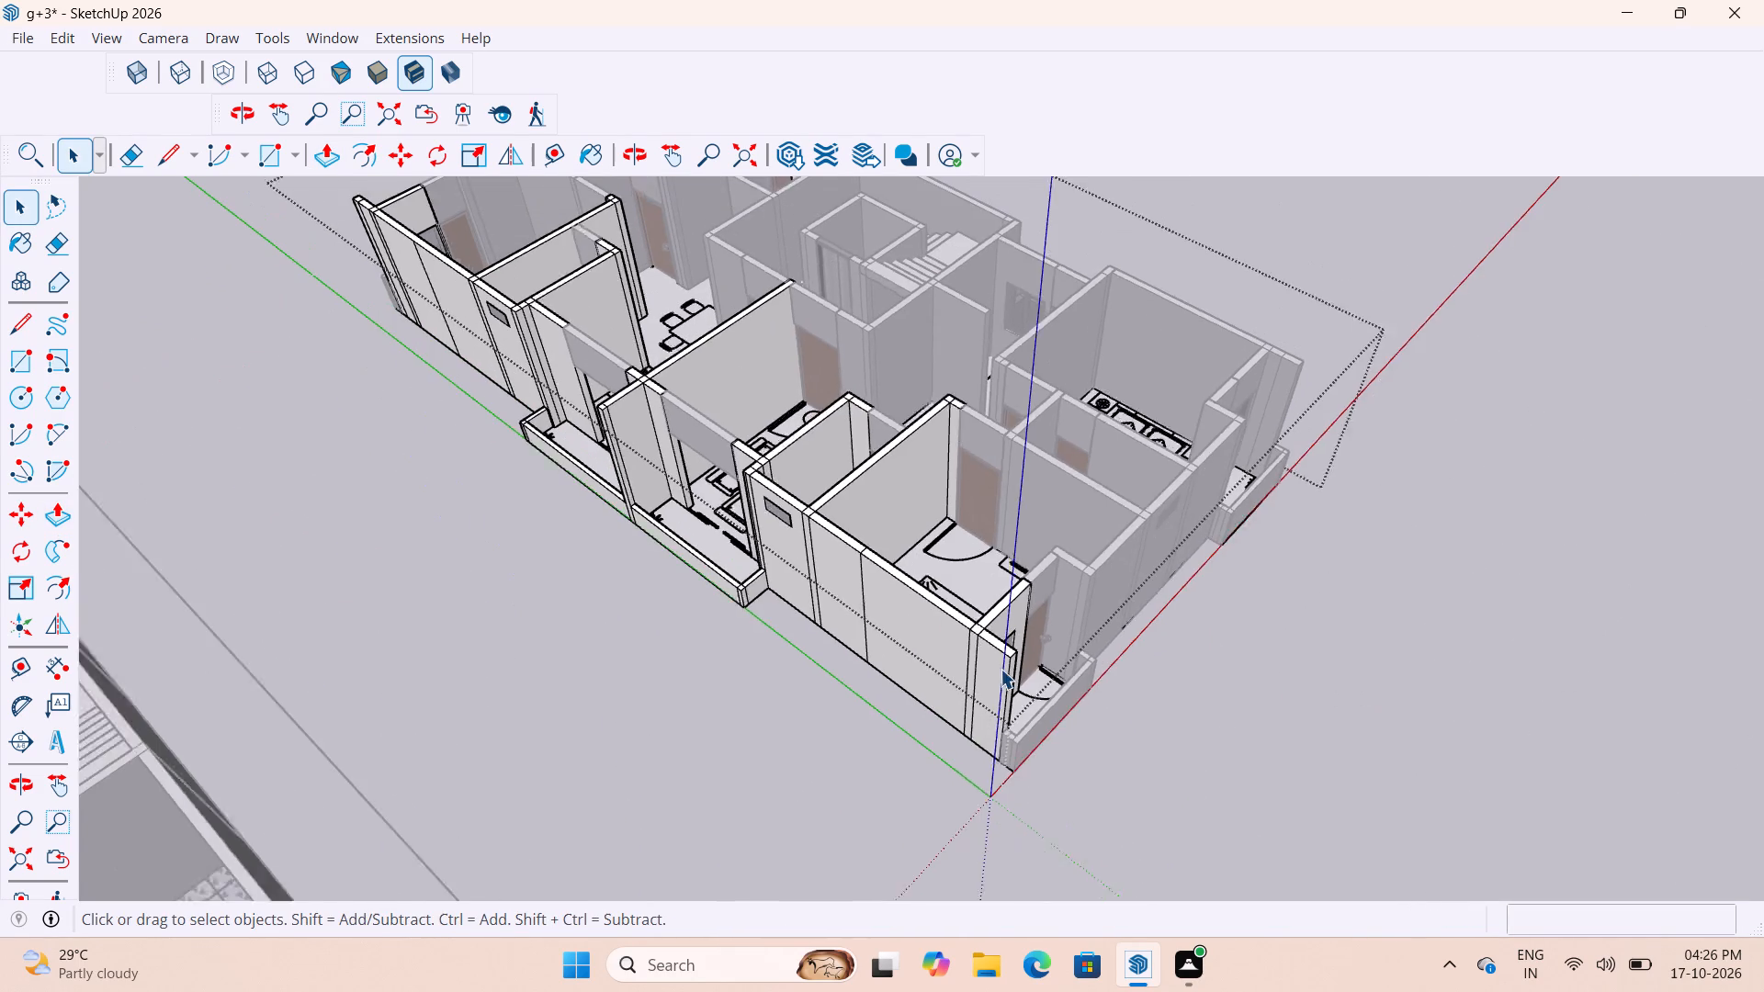
scroll(1001, 669, "down", 2)
left_click(1190, 713)
Measure the height of the front parapet on the corner balcony at the building's short end, nearest the living-room side.
scroll(515, 556, "up", 3)
scroll(944, 651, "down", 5)
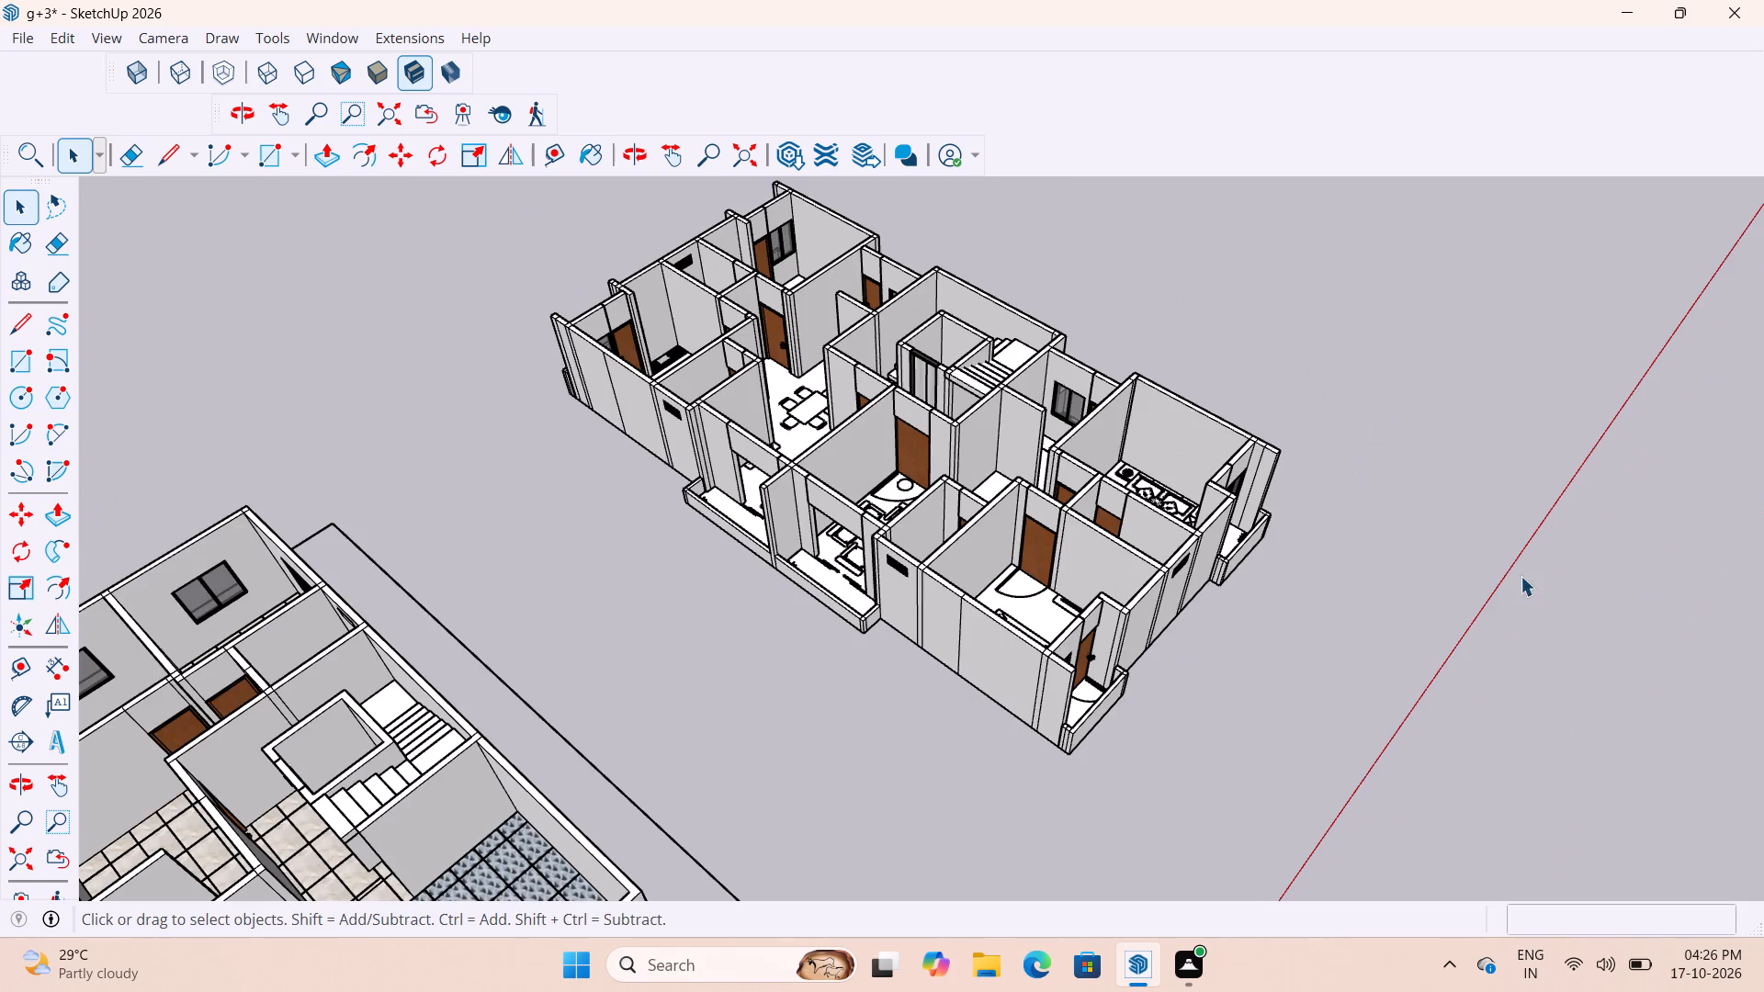
middle_click_drag(1372, 558, 990, 503)
scroll(1023, 598, "down", 4)
middle_click_drag(1131, 540, 779, 471)
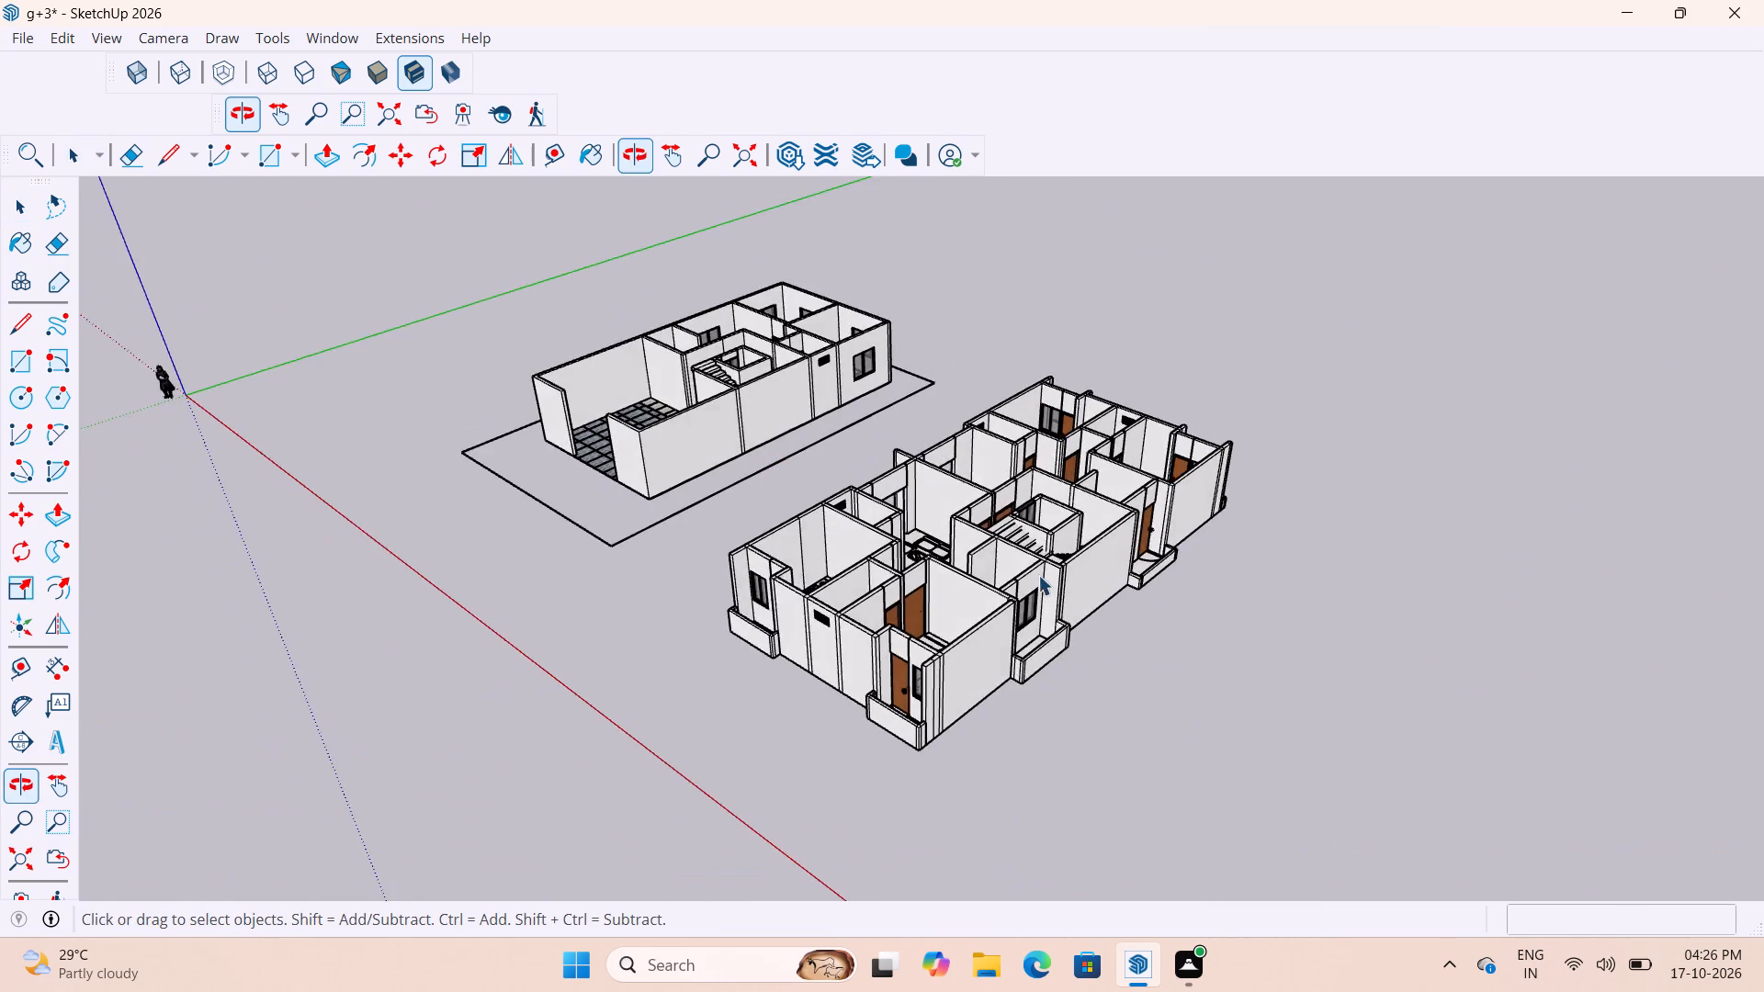
scroll(1104, 627, "up", 12)
middle_click_drag(1179, 501, 835, 471)
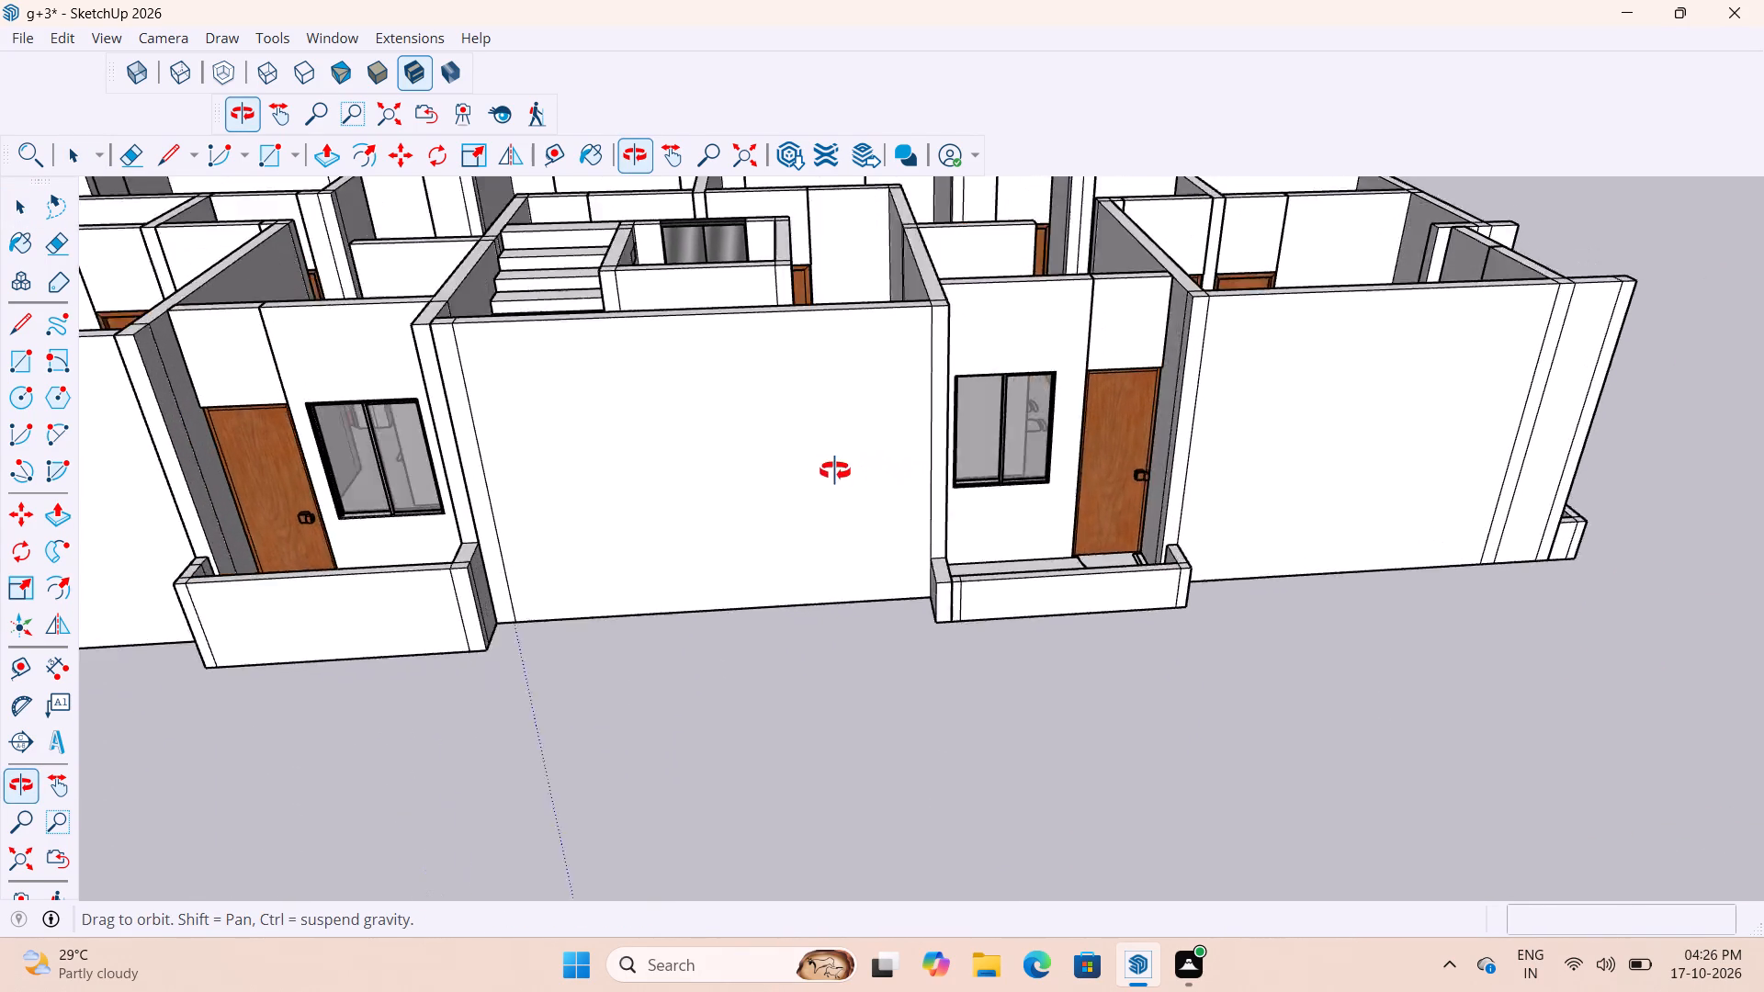
middle_click_drag(835, 471, 750, 486)
scroll(699, 533, "down", 5)
middle_click_drag(1167, 586, 1187, 626)
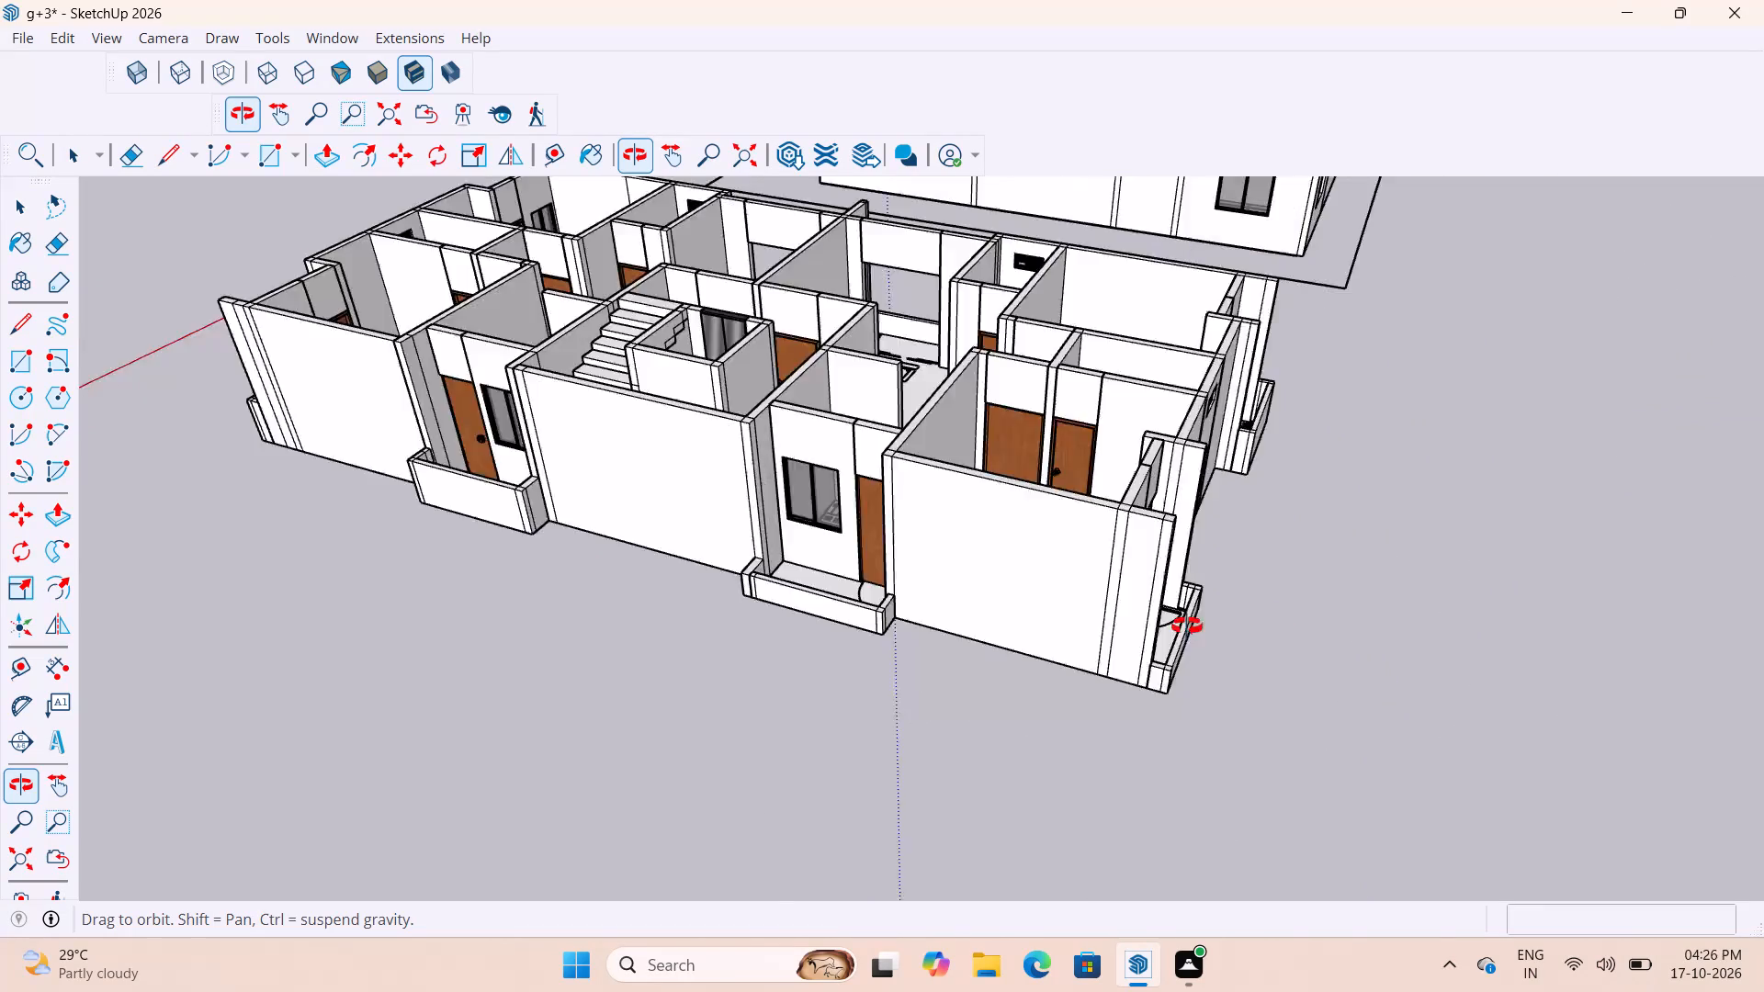
middle_click_drag(1187, 626, 1535, 585)
scroll(1240, 553, "up", 1)
scroll(1240, 553, "down", 6)
middle_click_drag(752, 683, 1212, 671)
scroll(718, 779, "up", 7)
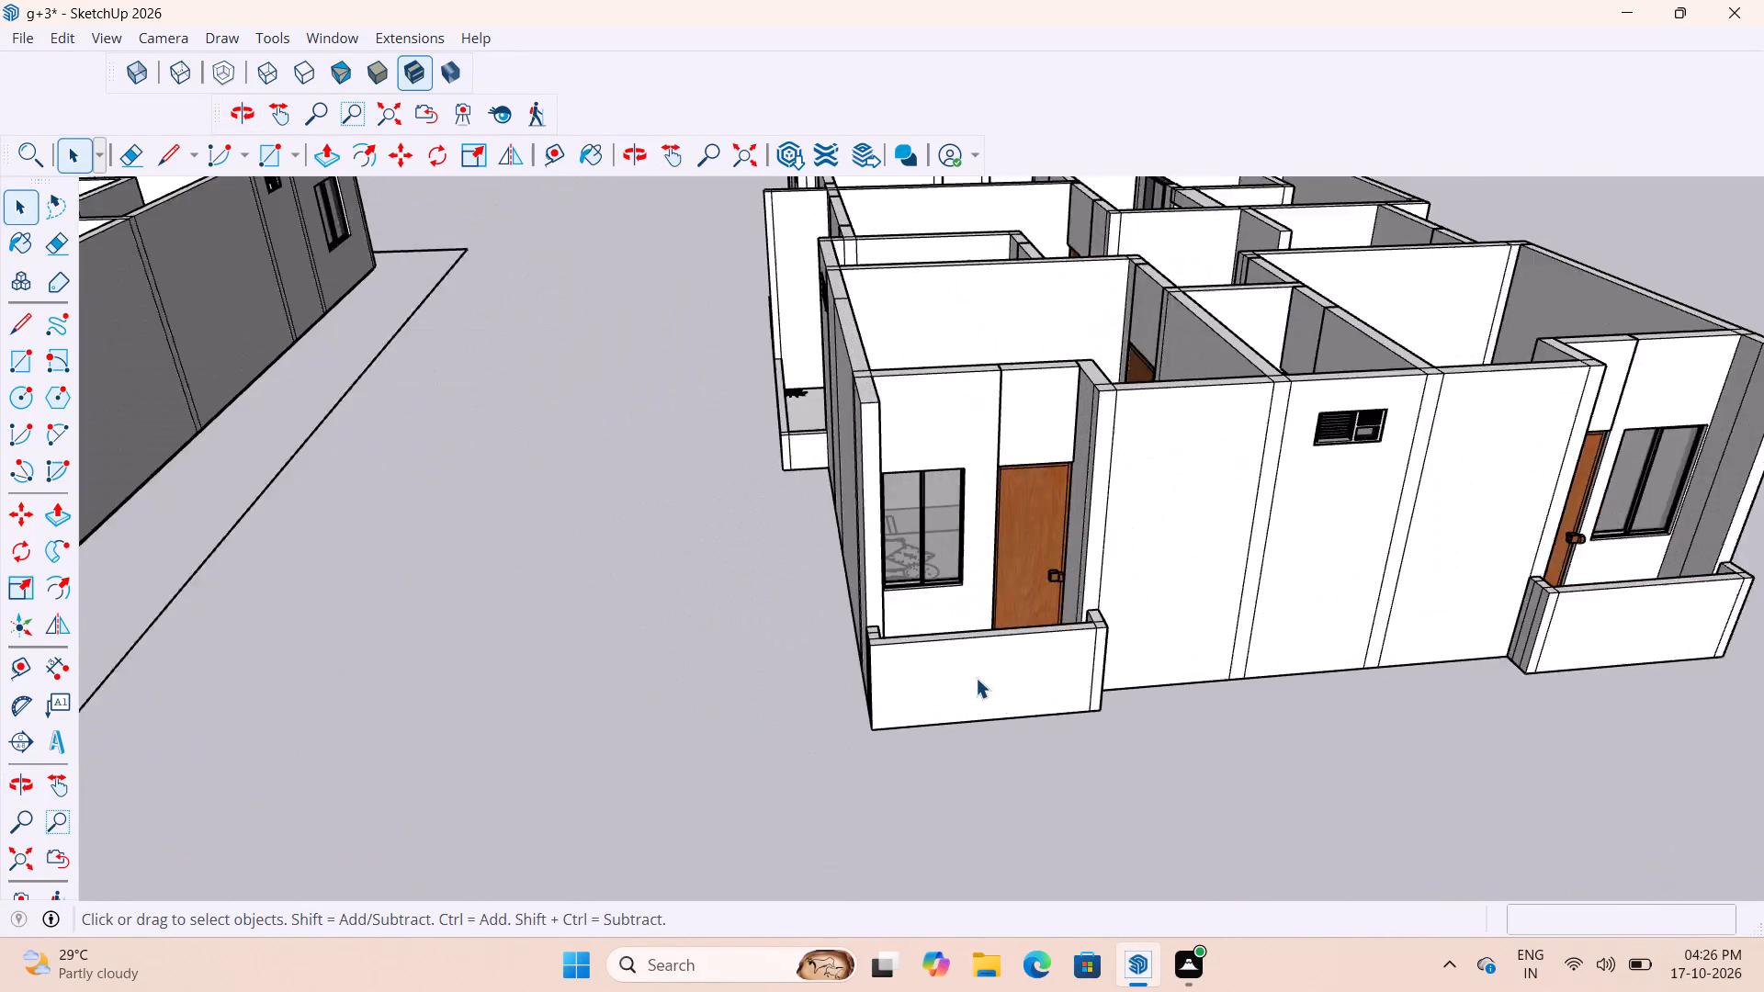
scroll(976, 678, "up", 4)
key("t")
left_click(1008, 729)
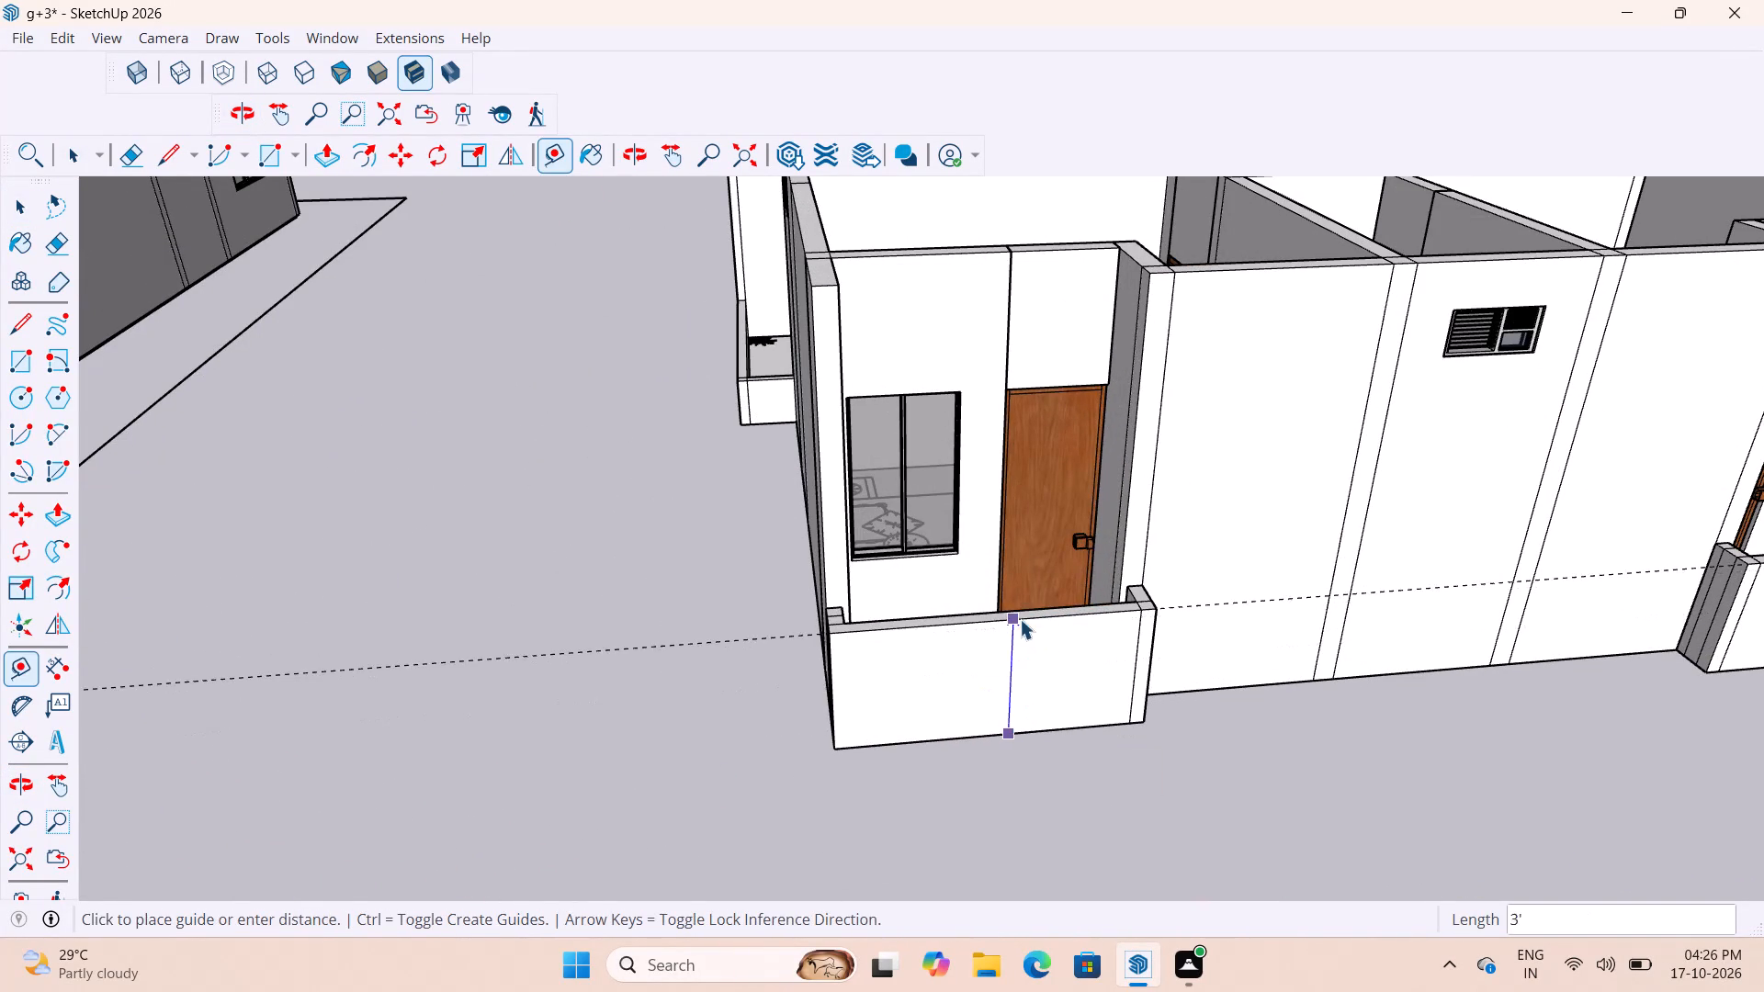
key("space")
Open the corner balcony parapet's group and Push/Pull the top of its end block beside the outer wall down 1' 4".
scroll(1052, 658, "down", 4)
middle_click_drag(1069, 660, 1261, 727)
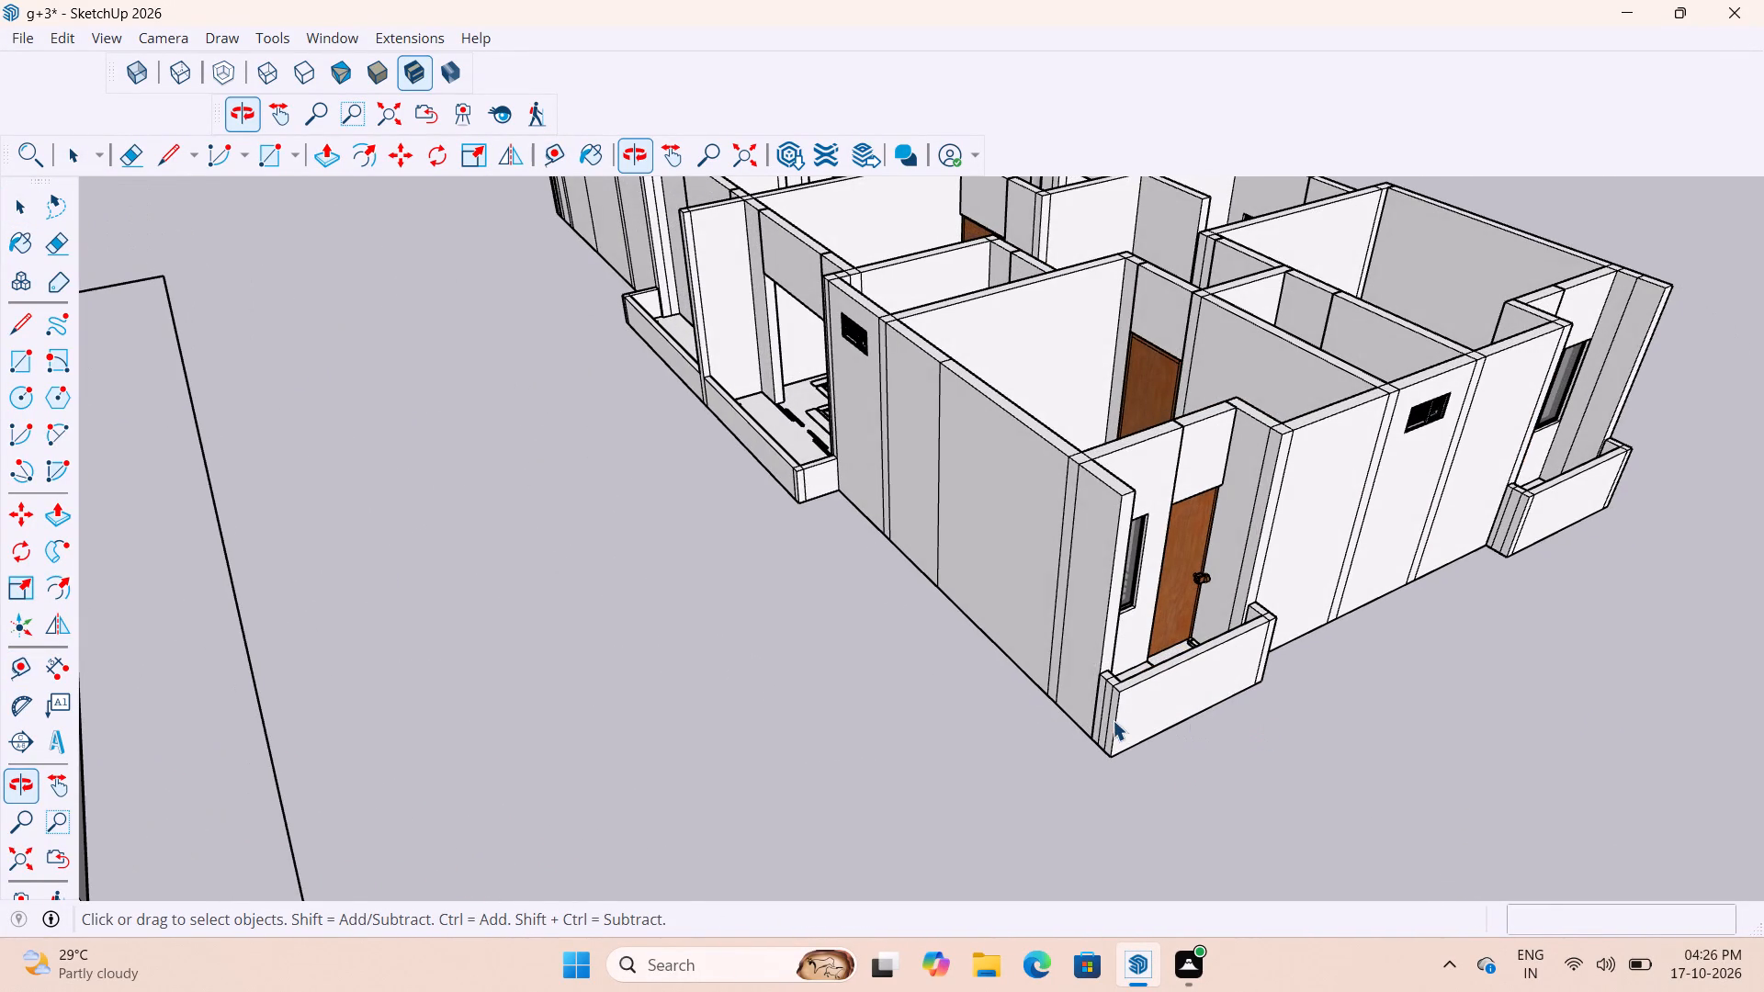
scroll(1176, 659, "up", 8)
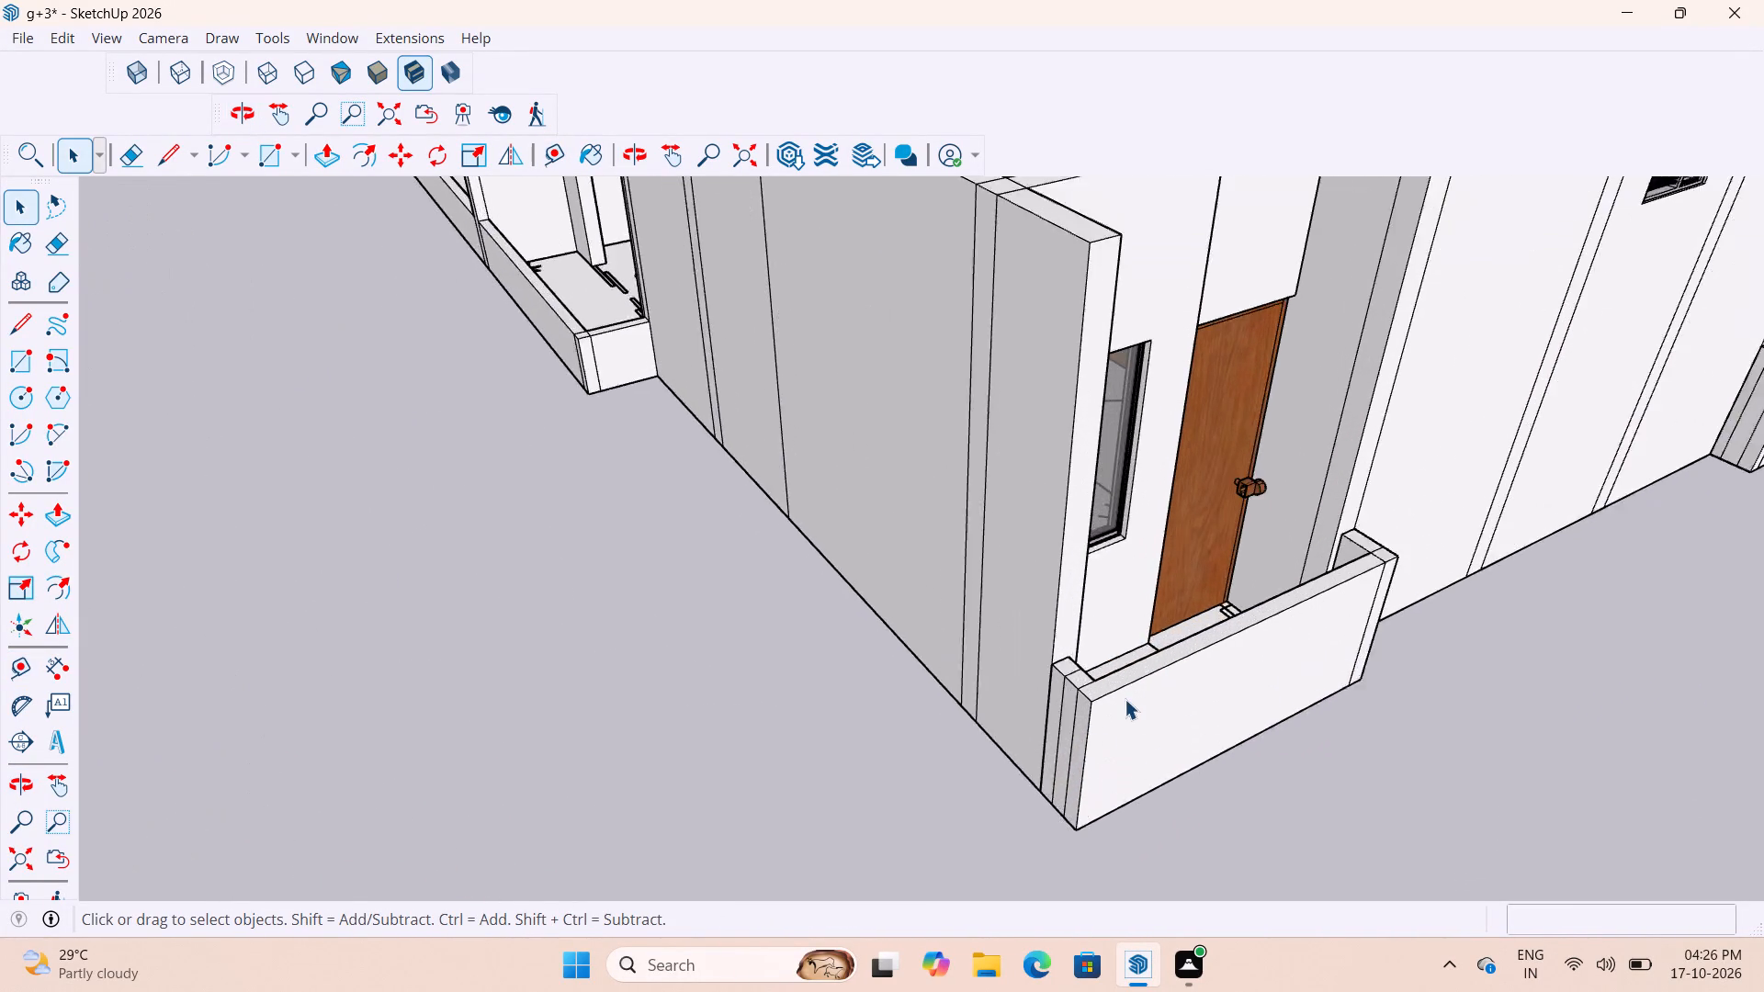
scroll(1125, 699, "up", 4)
middle_click_drag(1084, 665, 1117, 702)
scroll(1115, 702, "up", 1)
double_click(1103, 739)
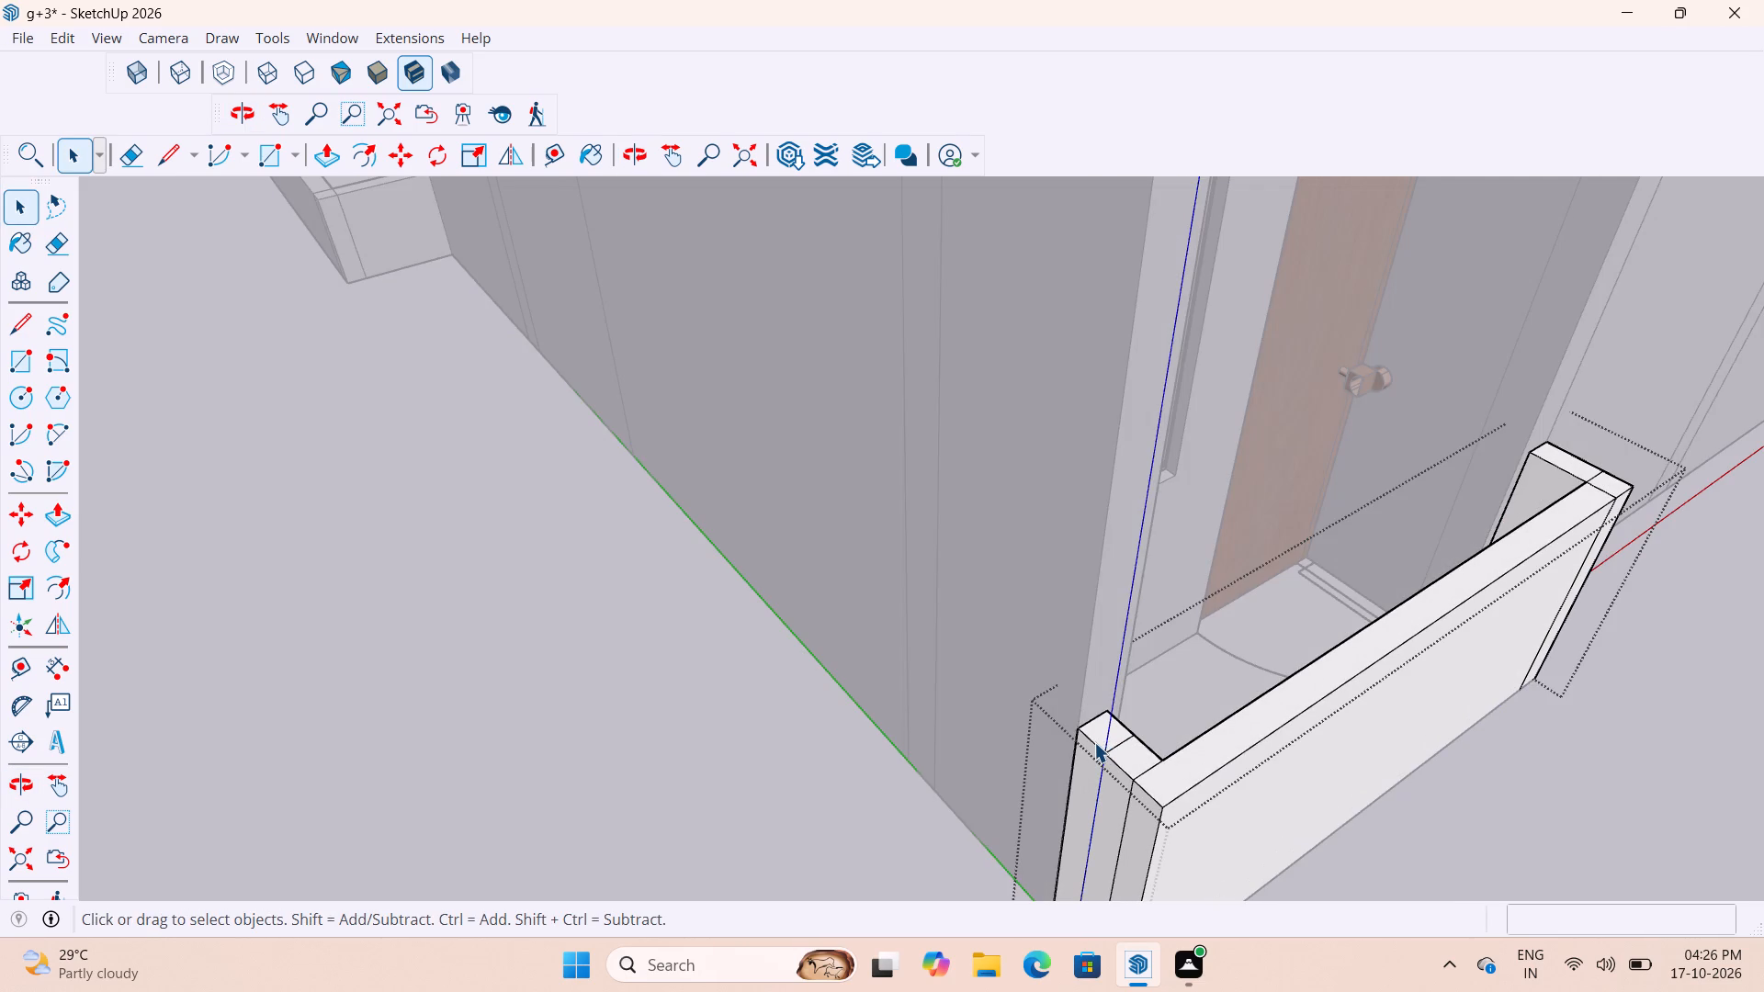
key("p")
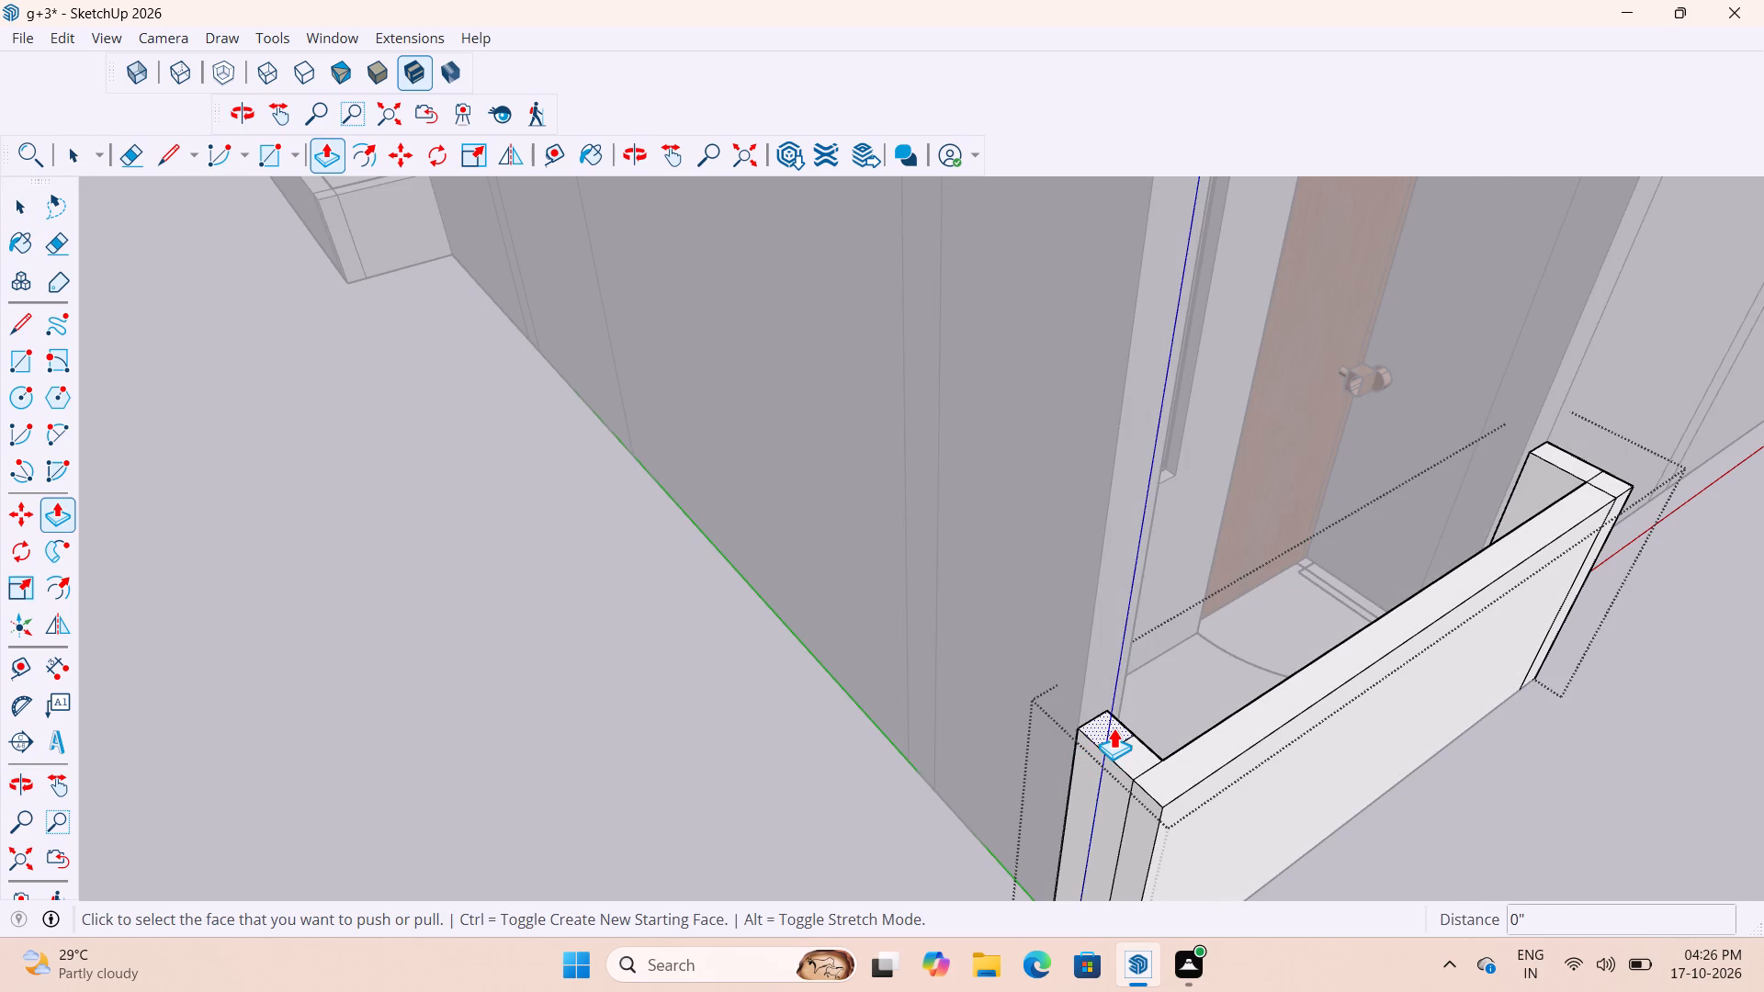
scroll(1125, 720, "down", 10)
scroll(1114, 743, "up", 9)
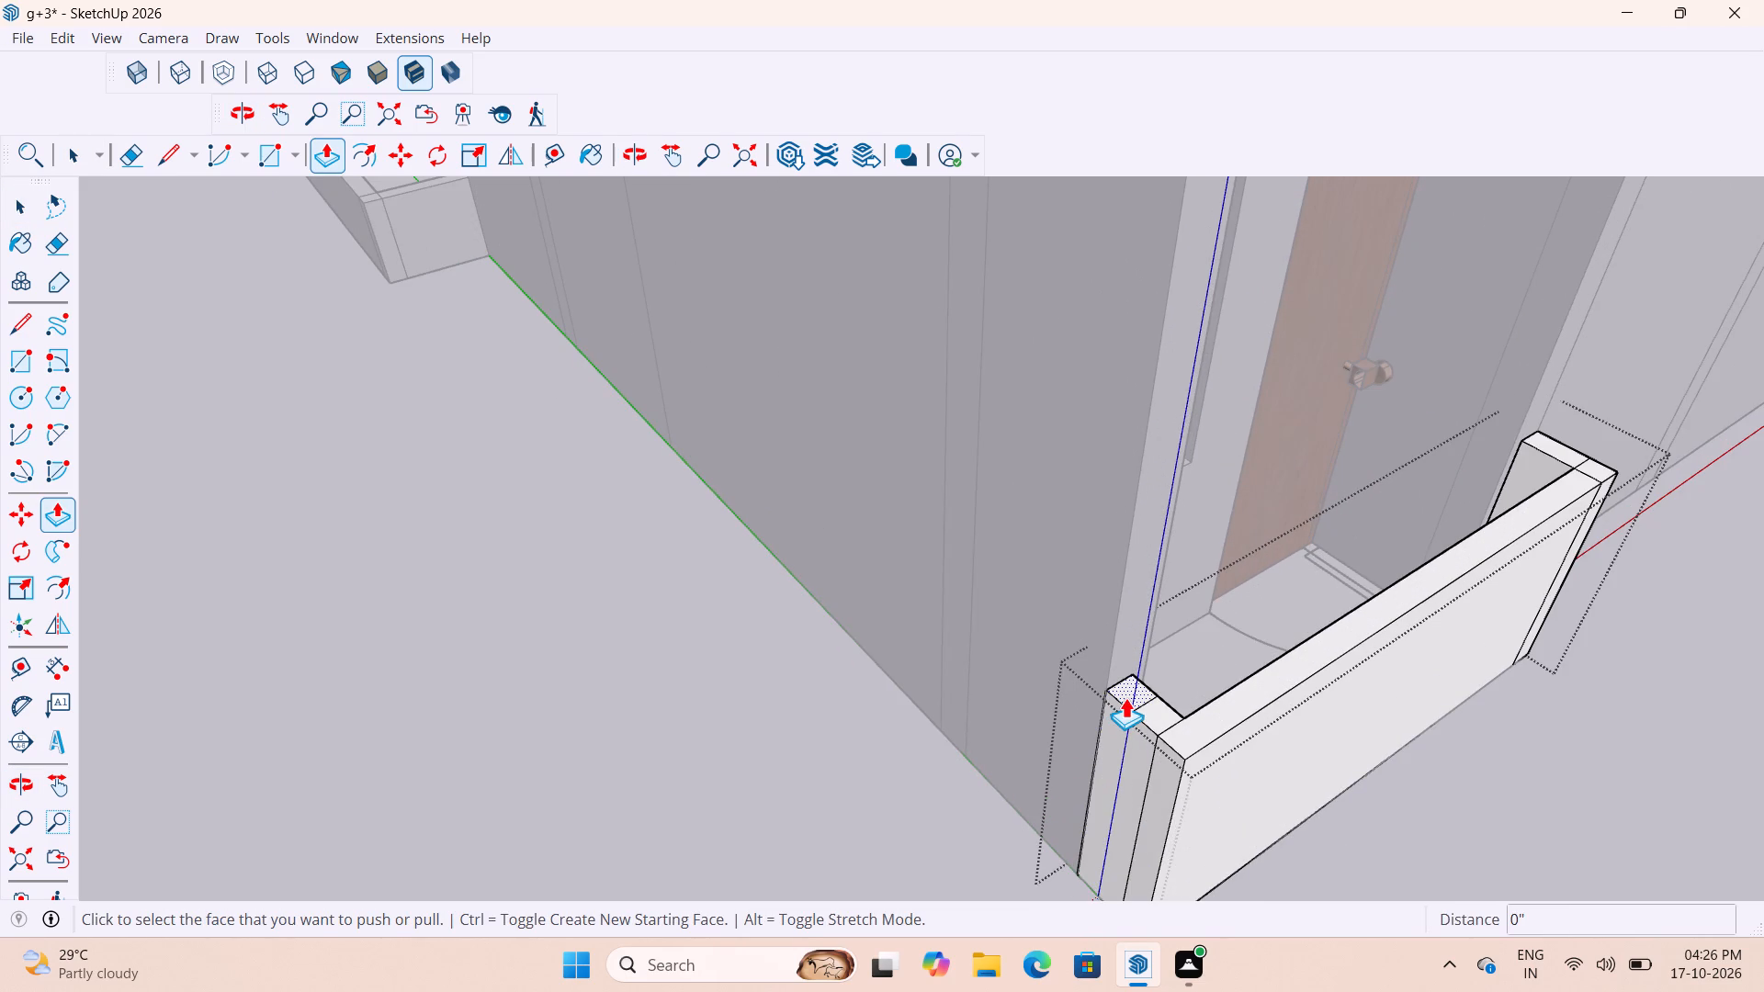
left_click(1125, 697)
type("1'4\"")
key("Return")
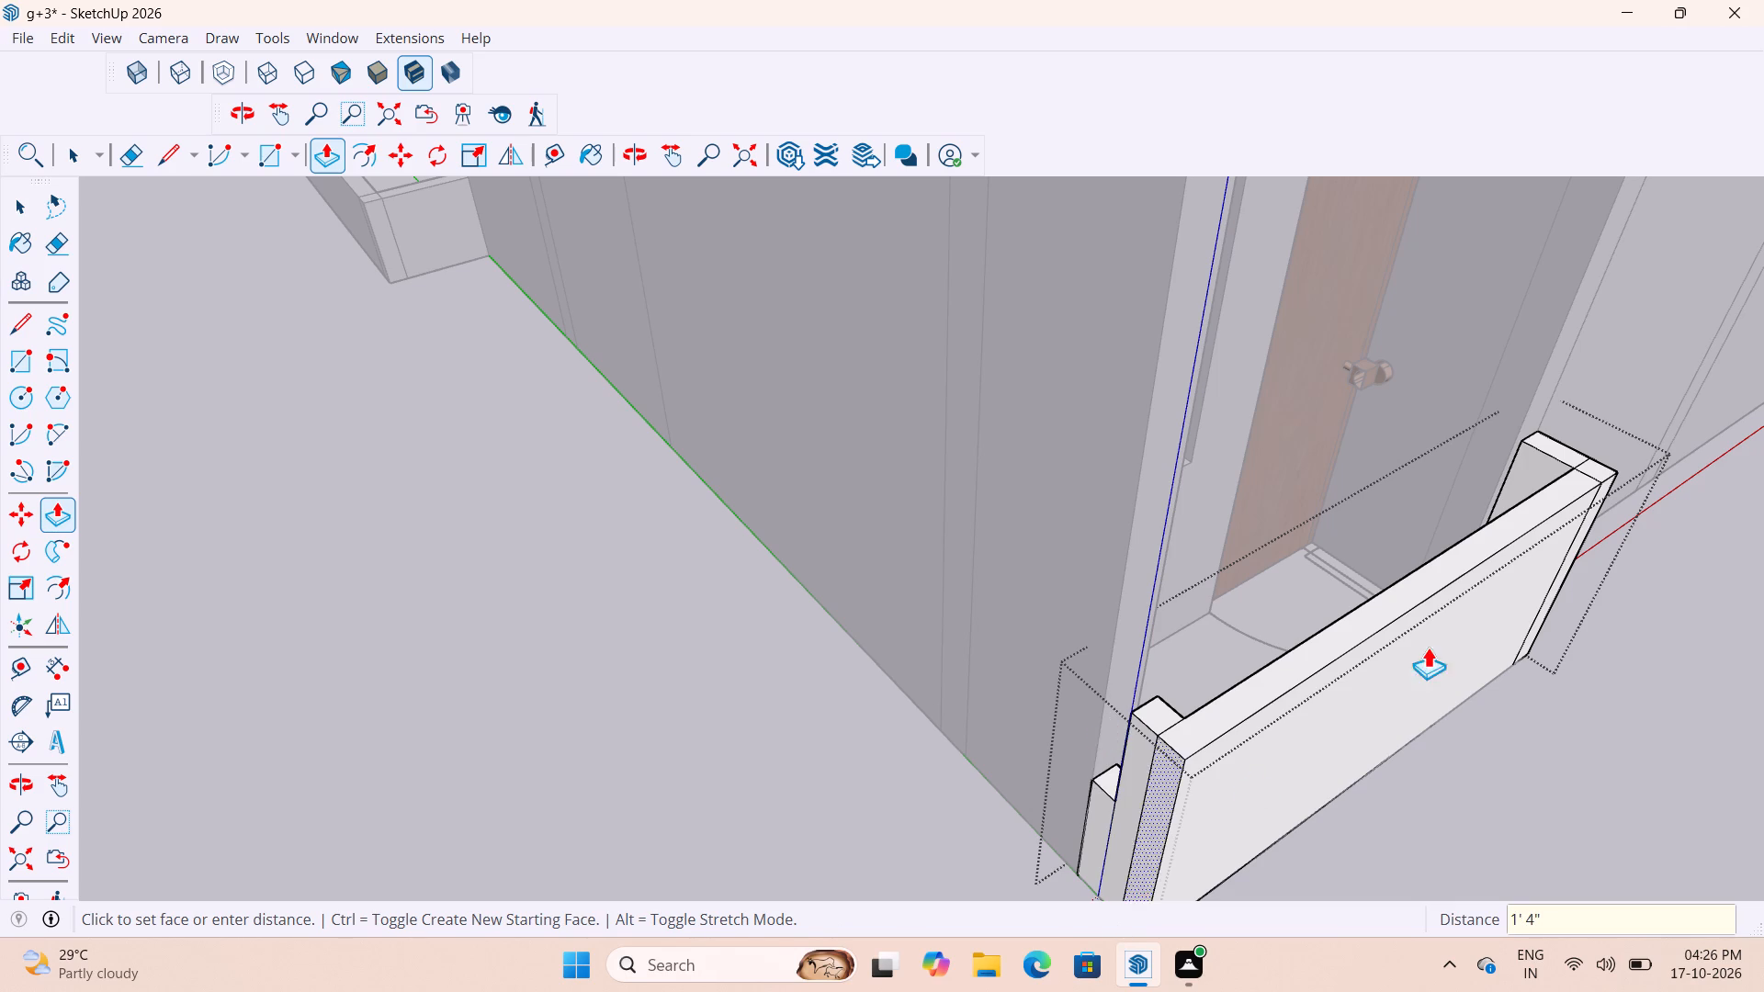
Measure the height of the lowered end block from its bottom edge to its top edge.
scroll(1429, 639, "down", 6)
middle_click_drag(1354, 812, 1450, 829)
scroll(1266, 751, "up", 7)
key("t")
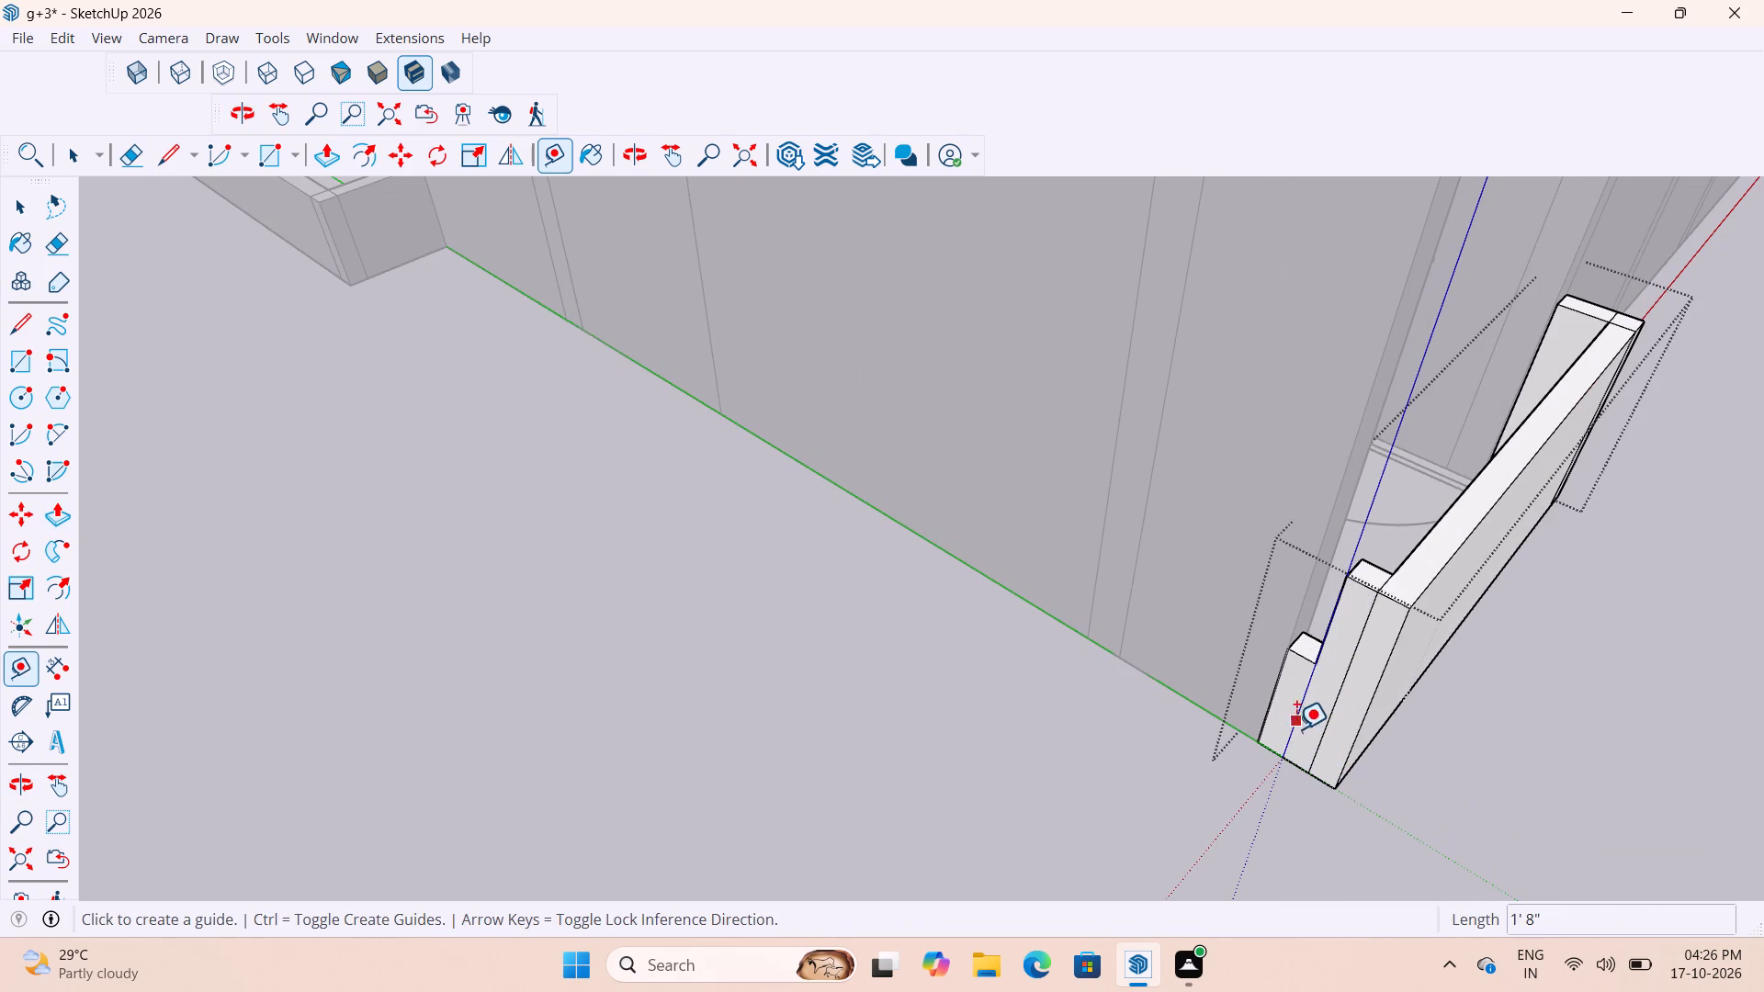
left_click(1266, 755)
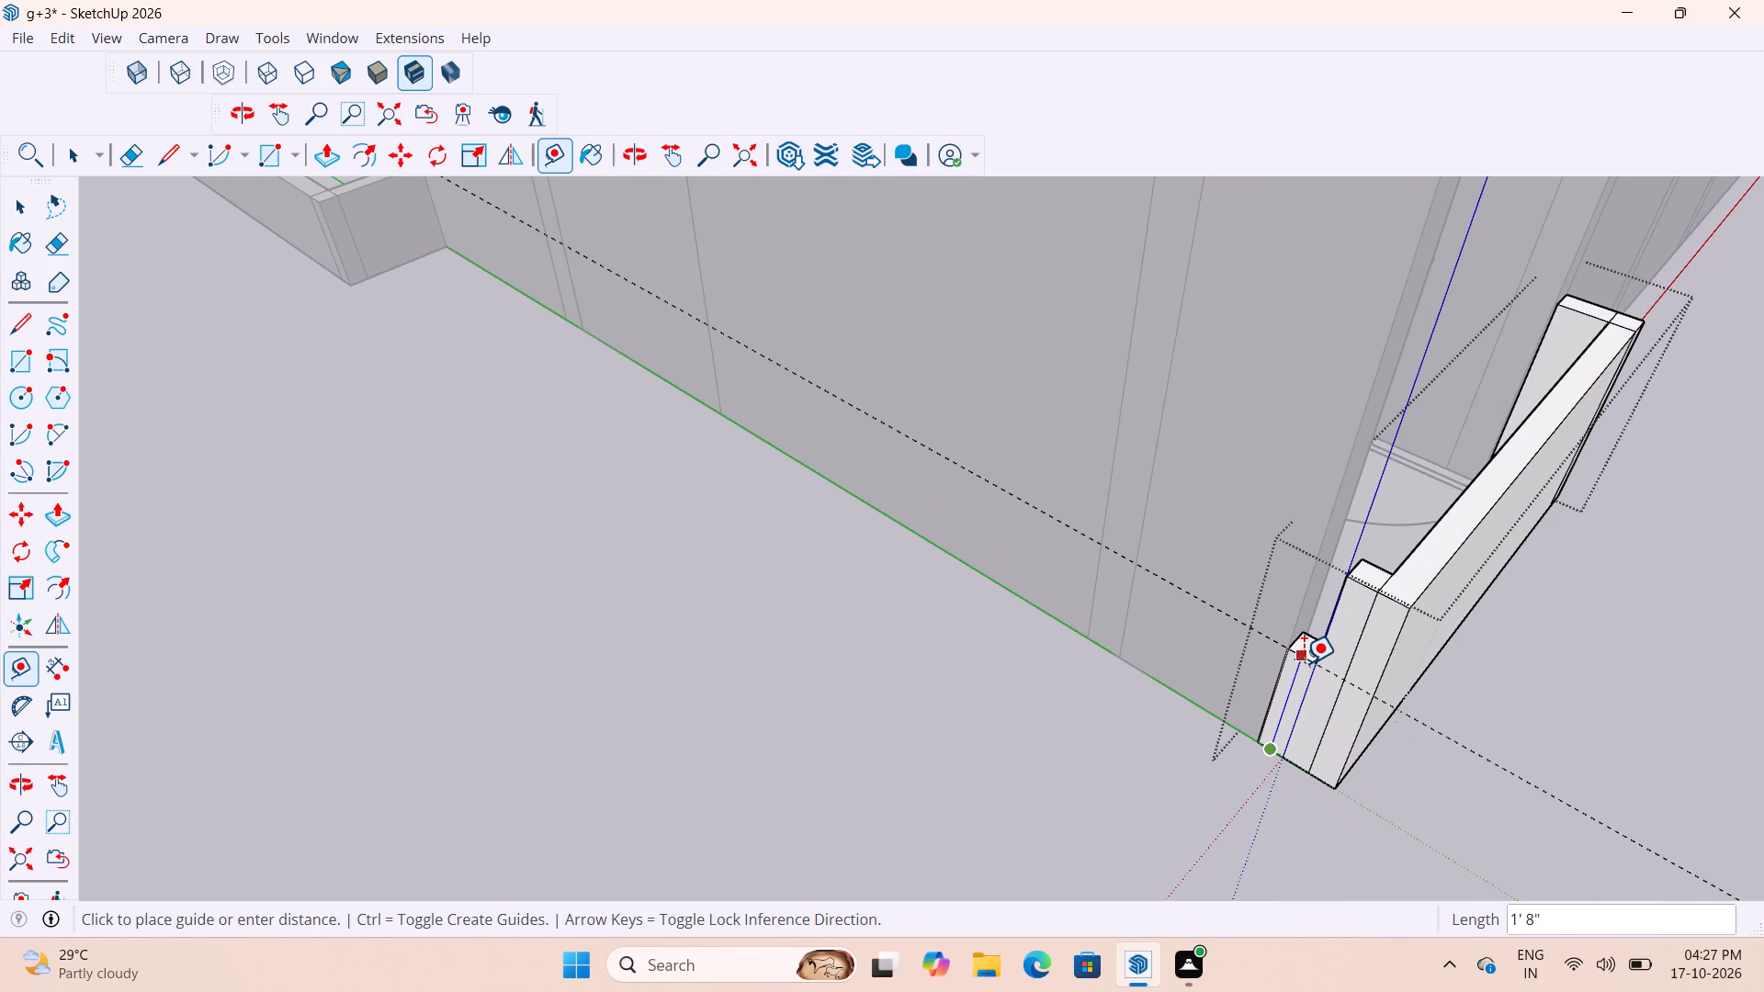
key("space")
scroll(1368, 596, "up", 6)
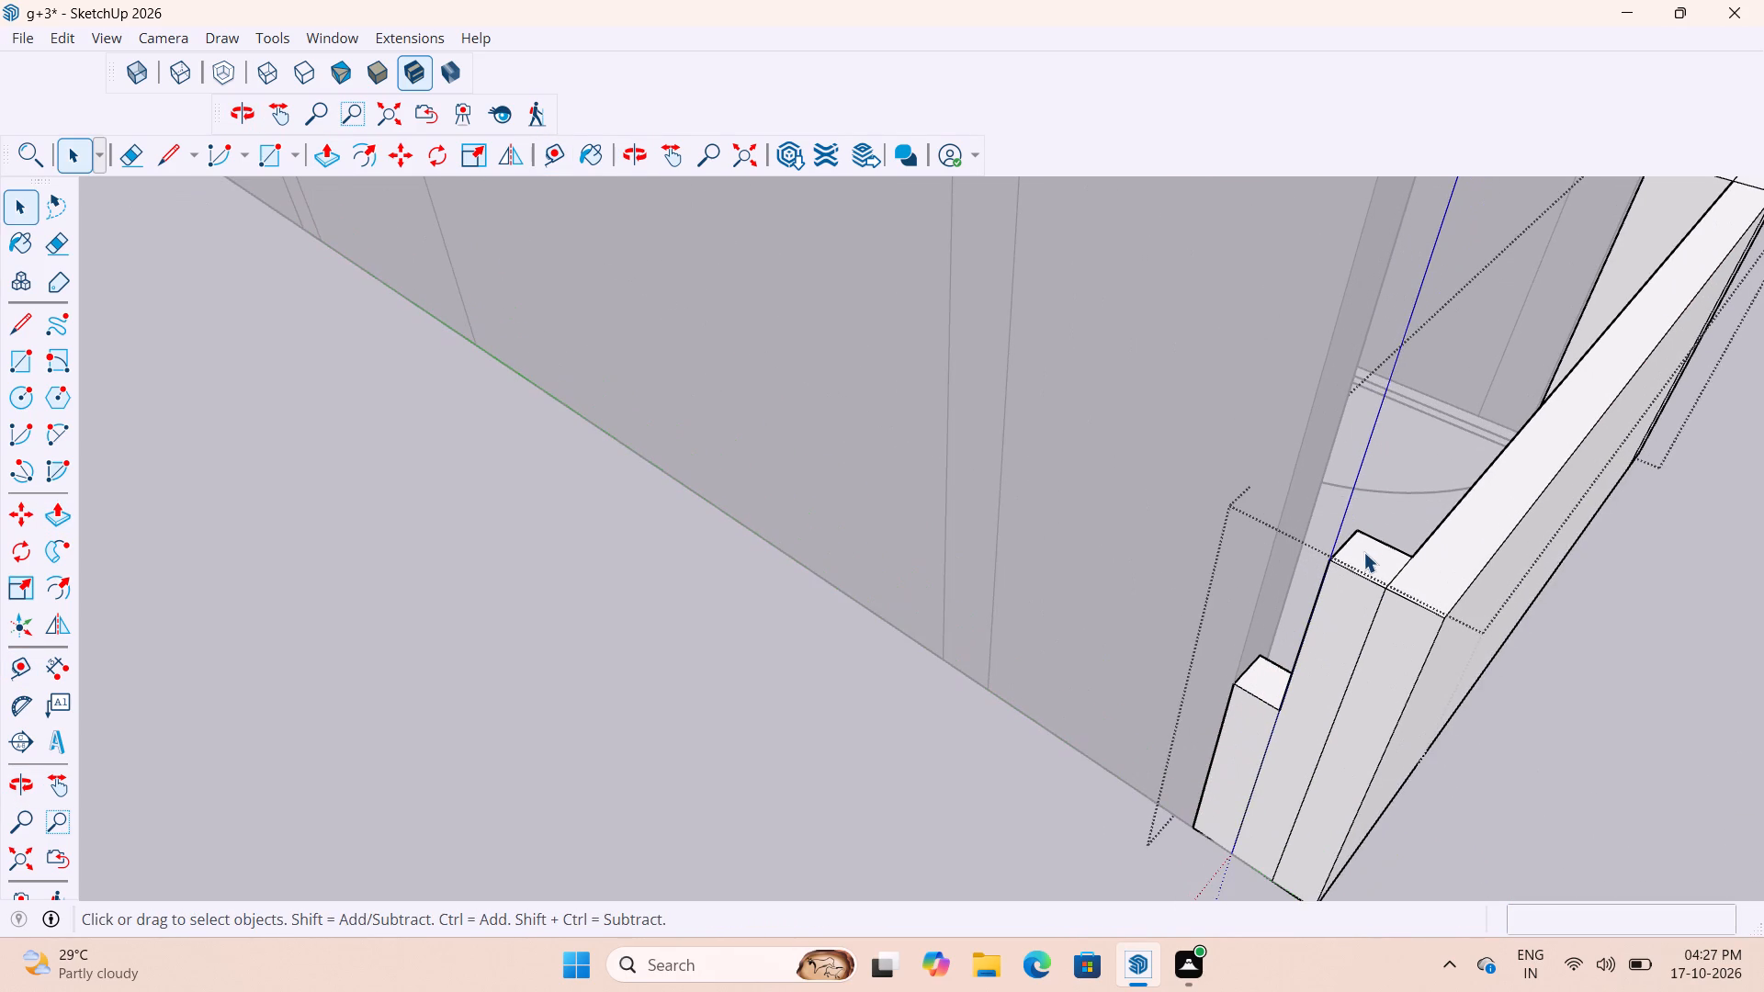
Lower the rest of the corner balcony parapet, including the front and far side wall, by the same 1' 4", and close its group.
key("p")
double_click(1374, 546)
double_click(1450, 561)
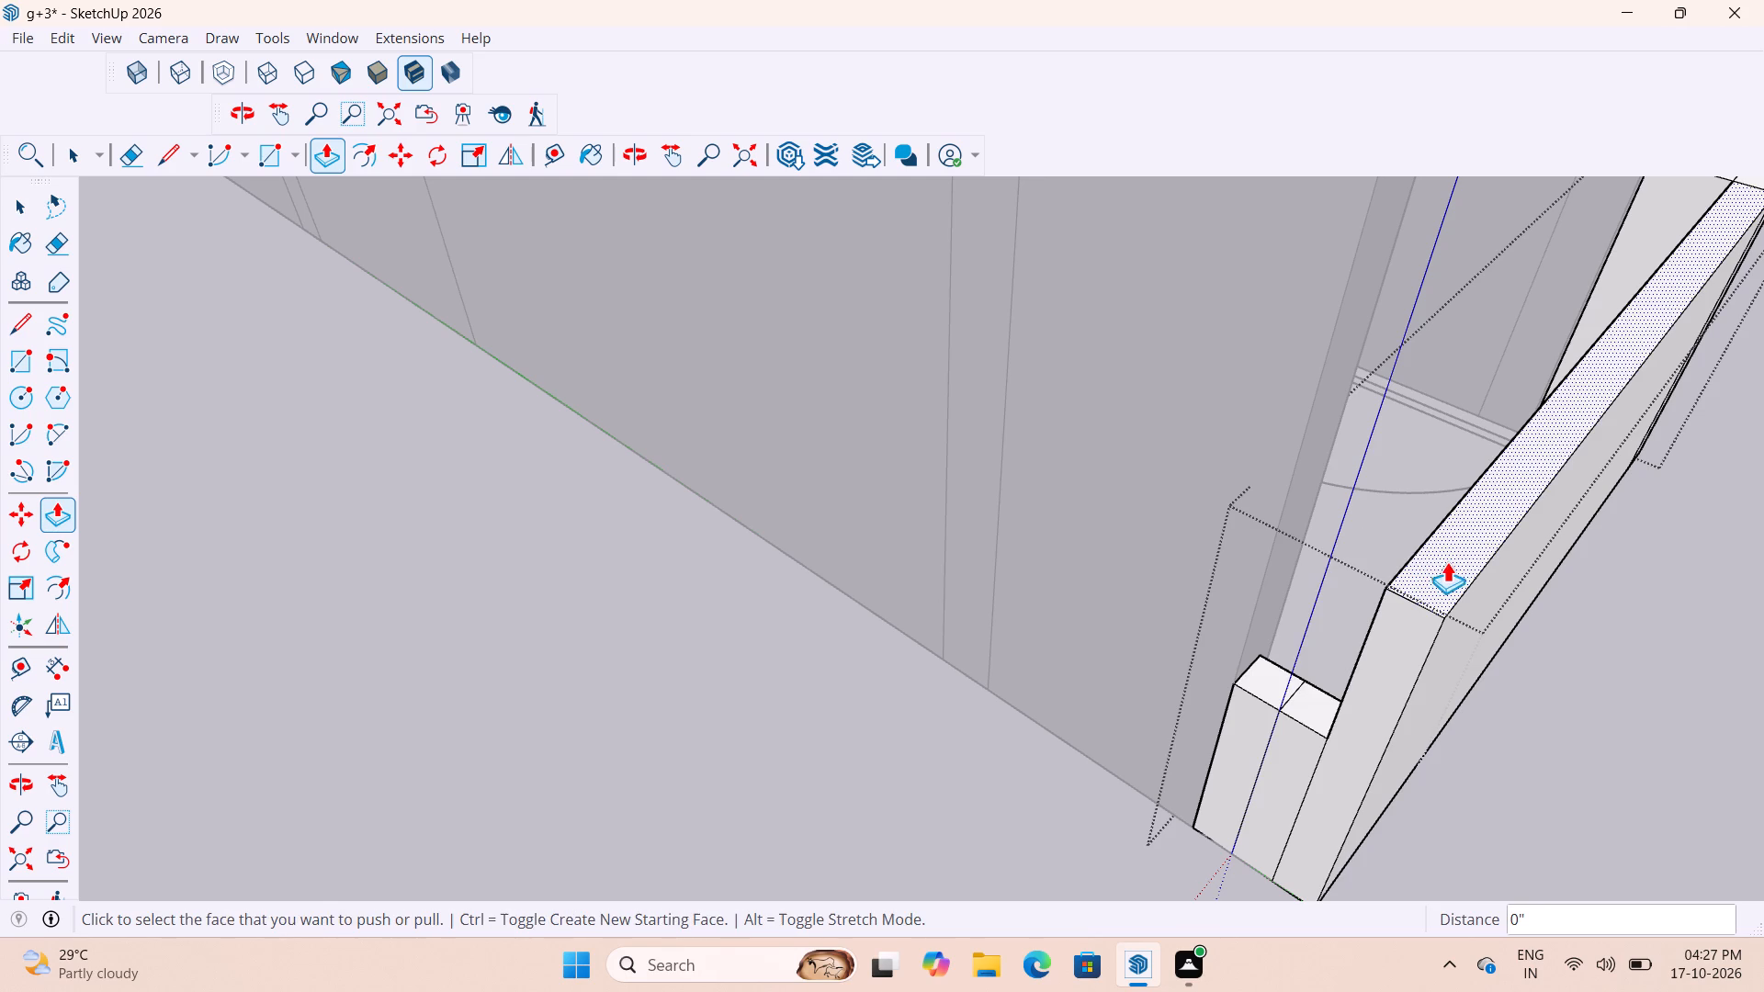
scroll(1155, 663, "down", 9)
middle_click_drag(1389, 684, 970, 694)
scroll(1149, 721, "up", 7)
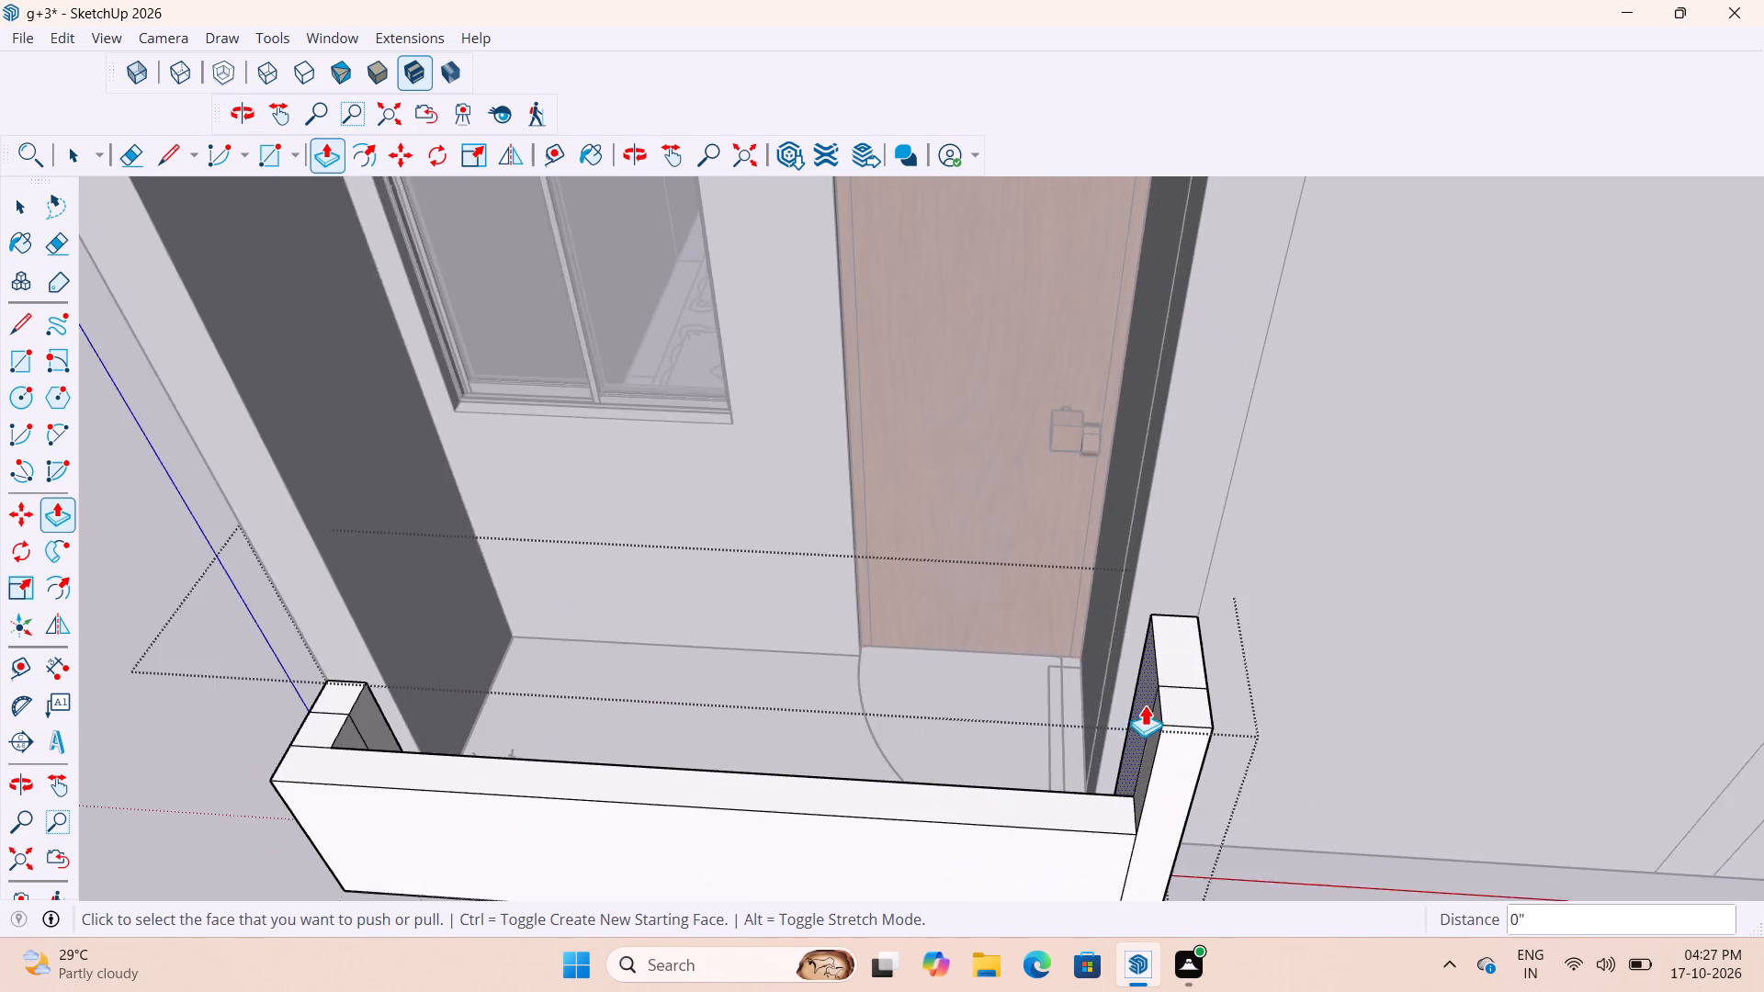
scroll(1145, 705, "up", 1)
double_click(1193, 707)
double_click(1193, 660)
scroll(1064, 731, "down", 7)
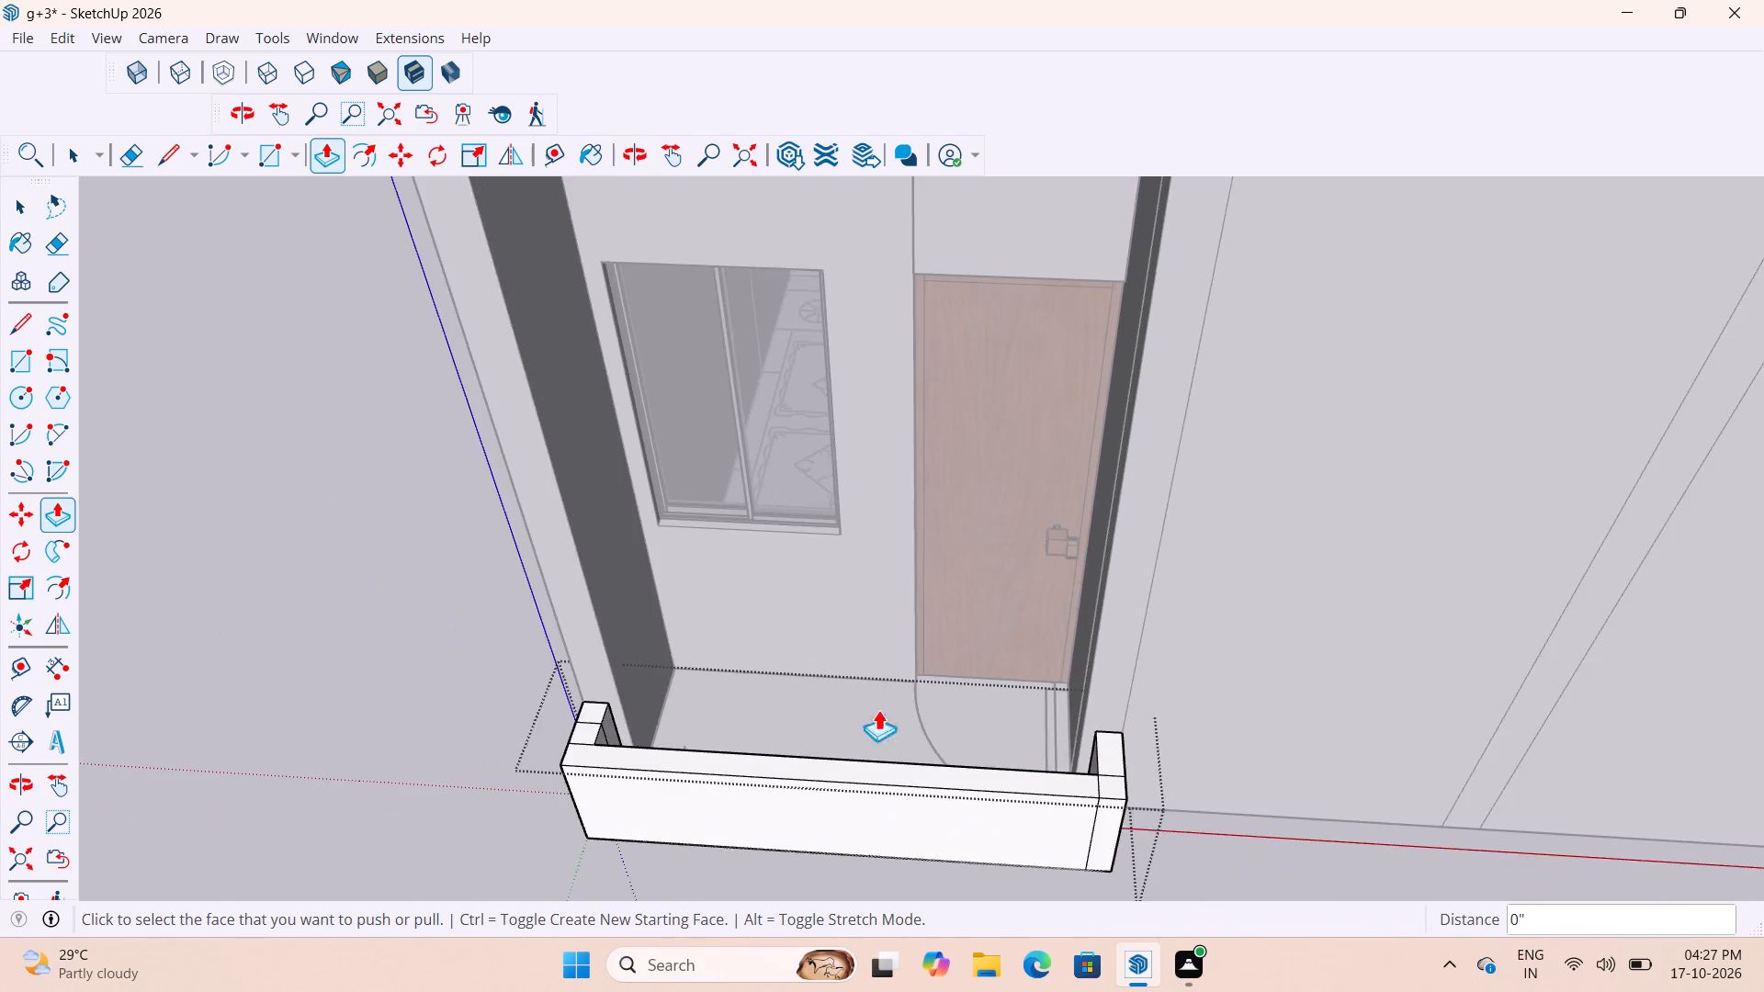
scroll(878, 709, "down", 10)
scroll(1298, 788, "up", 12)
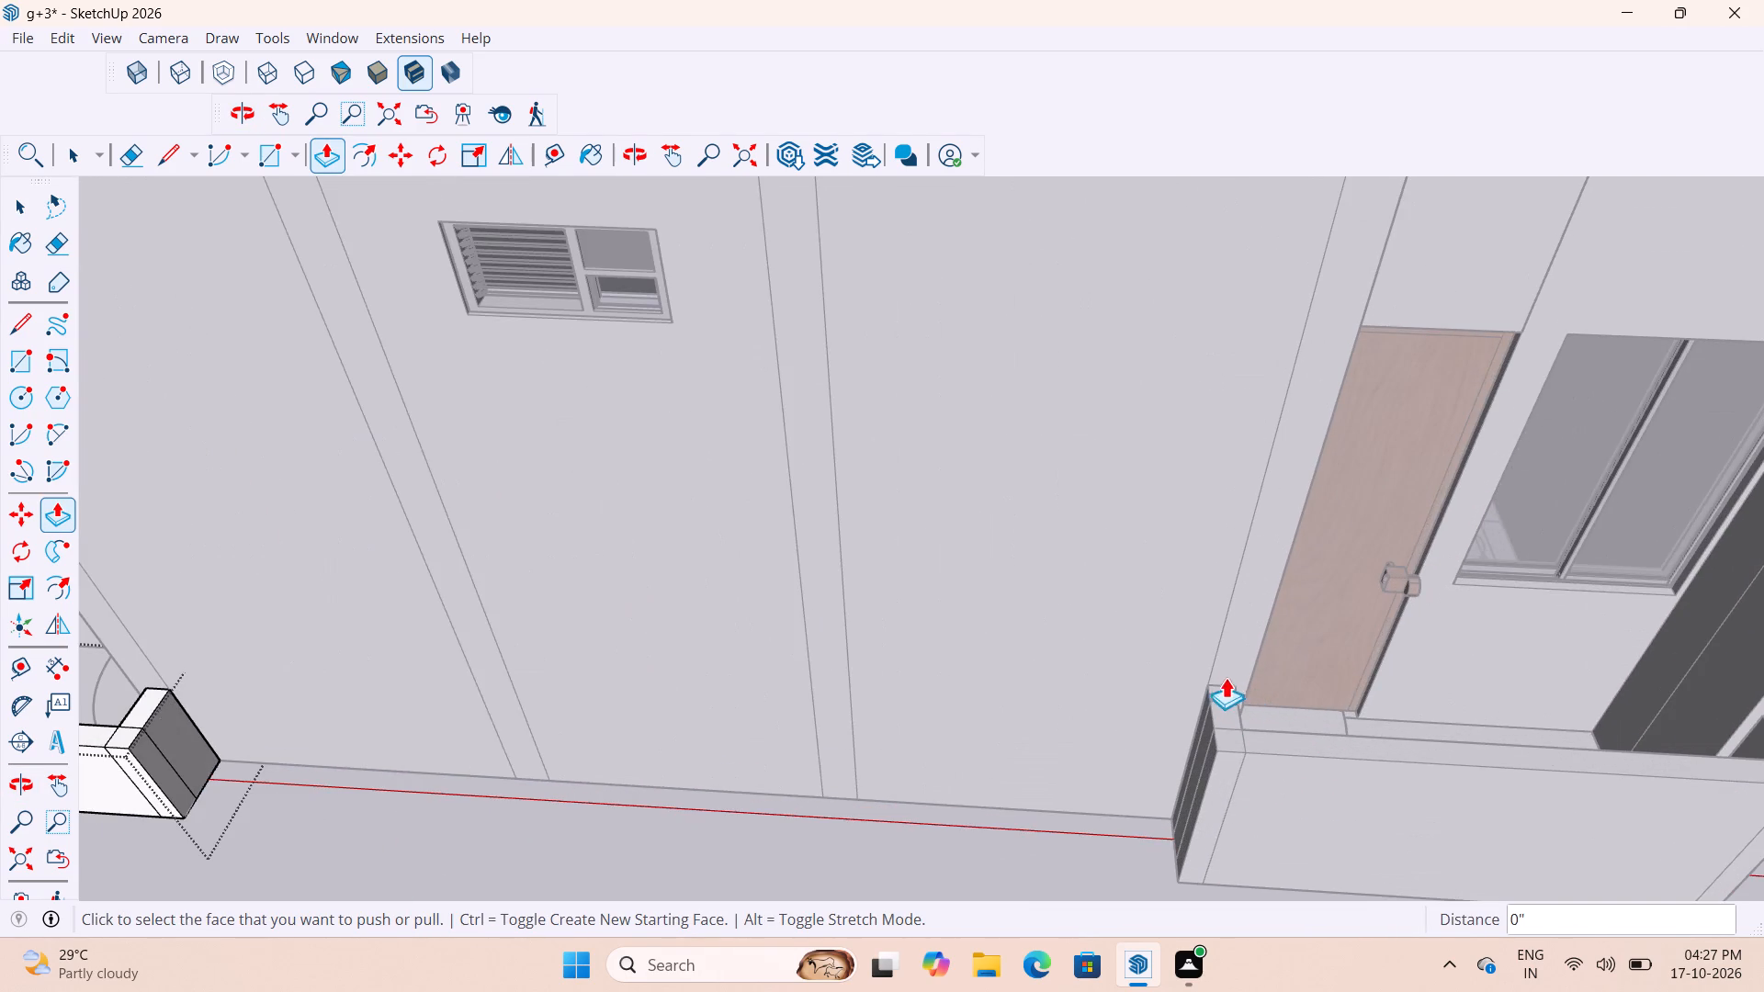
scroll(1220, 682, "up", 5)
key("space")
left_click(1212, 708)
Open the parapet group of the other balcony on the short end and lower its near side wall blocks and corner by 1' 4".
scroll(1163, 710, "down", 10)
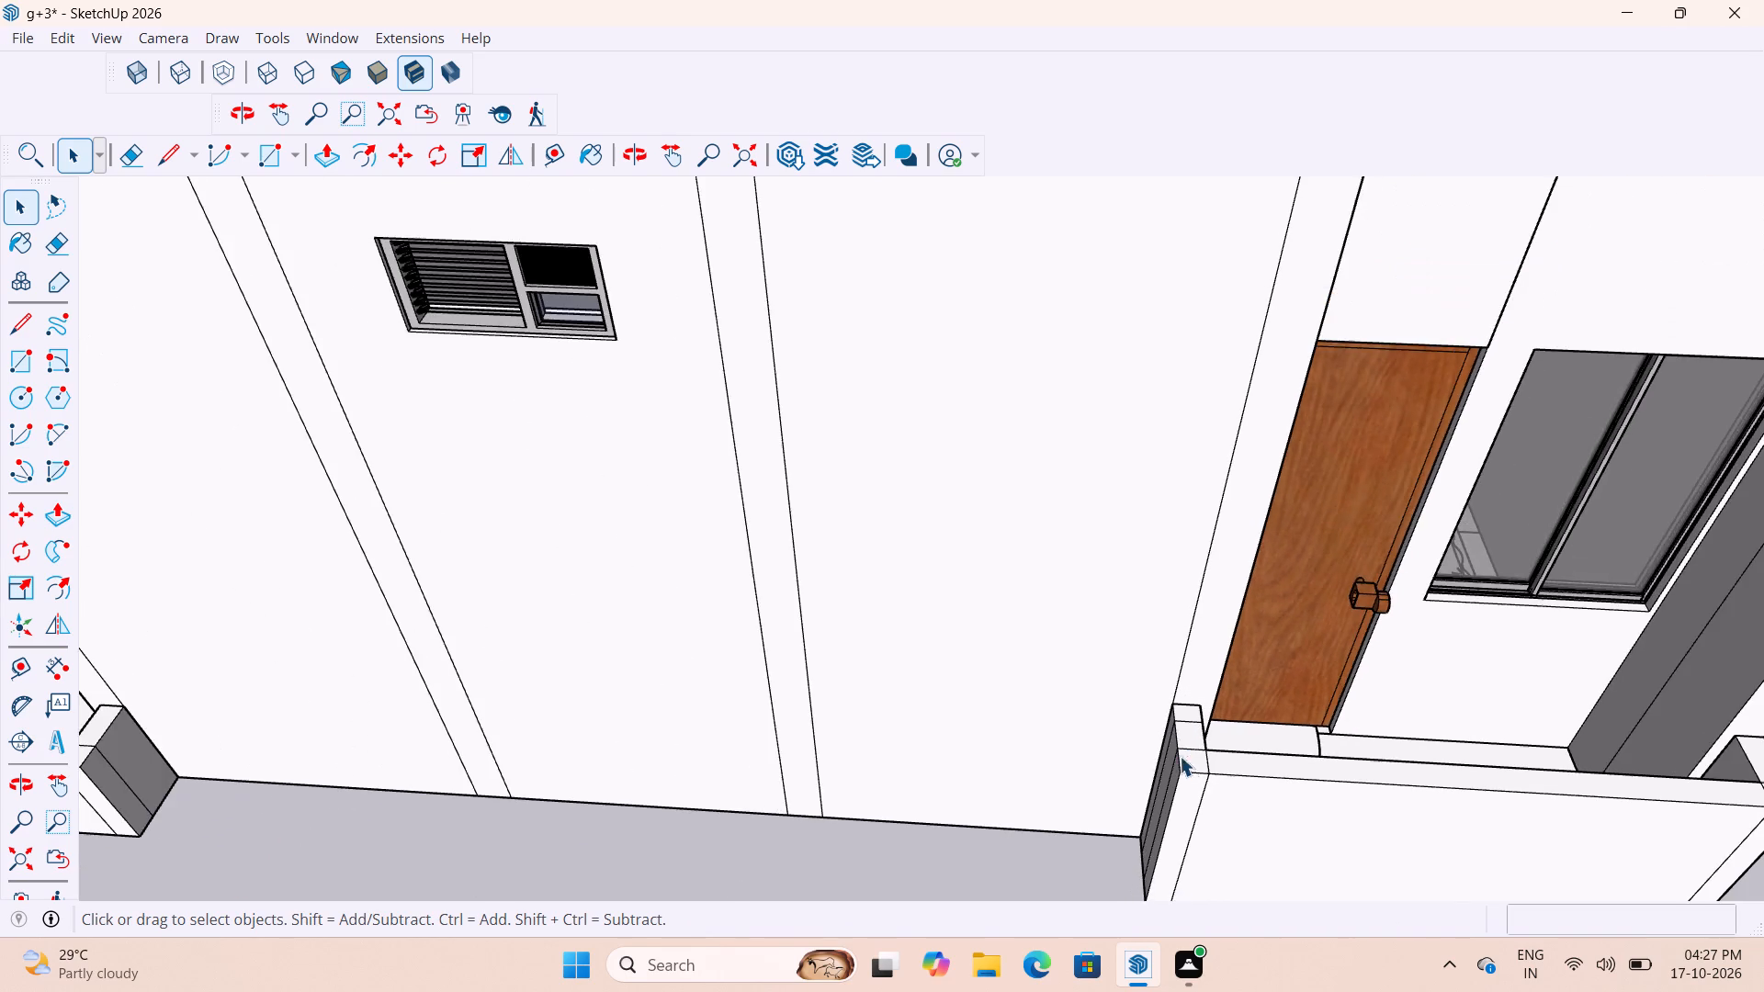
double_click(1192, 753)
scroll(1027, 723, "down", 6)
scroll(1184, 783, "up", 12)
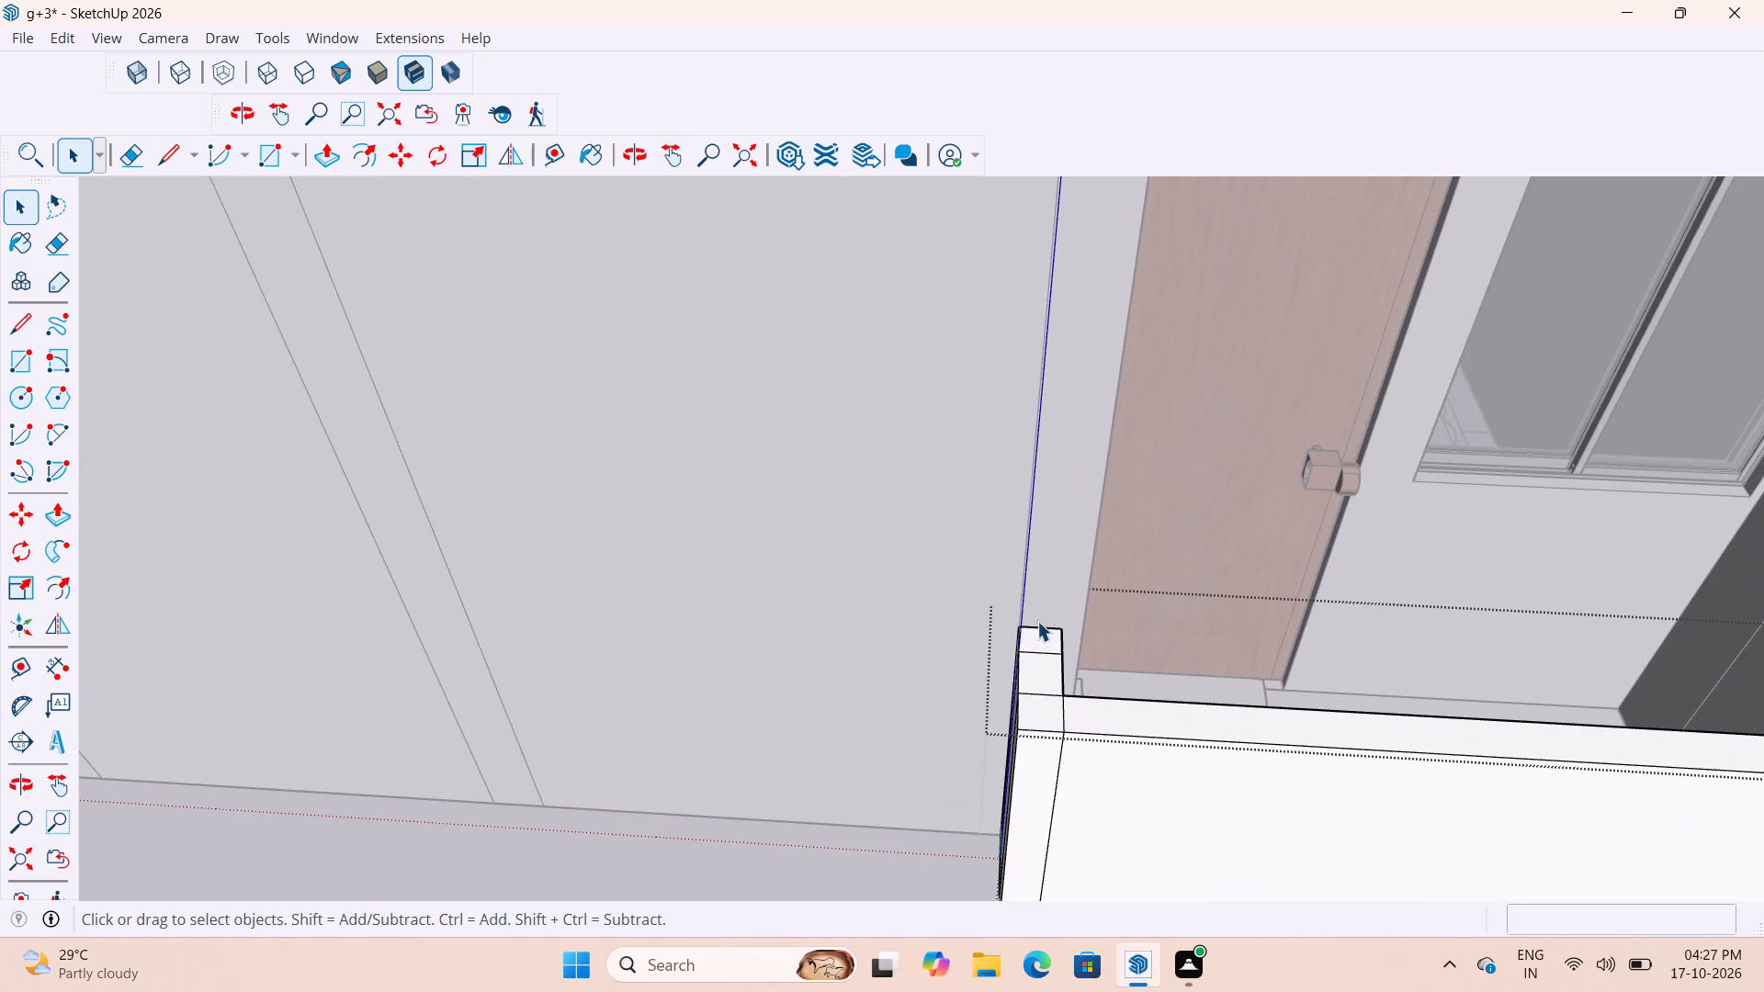
key("p")
double_click(1041, 629)
scroll(1047, 687, "down", 3)
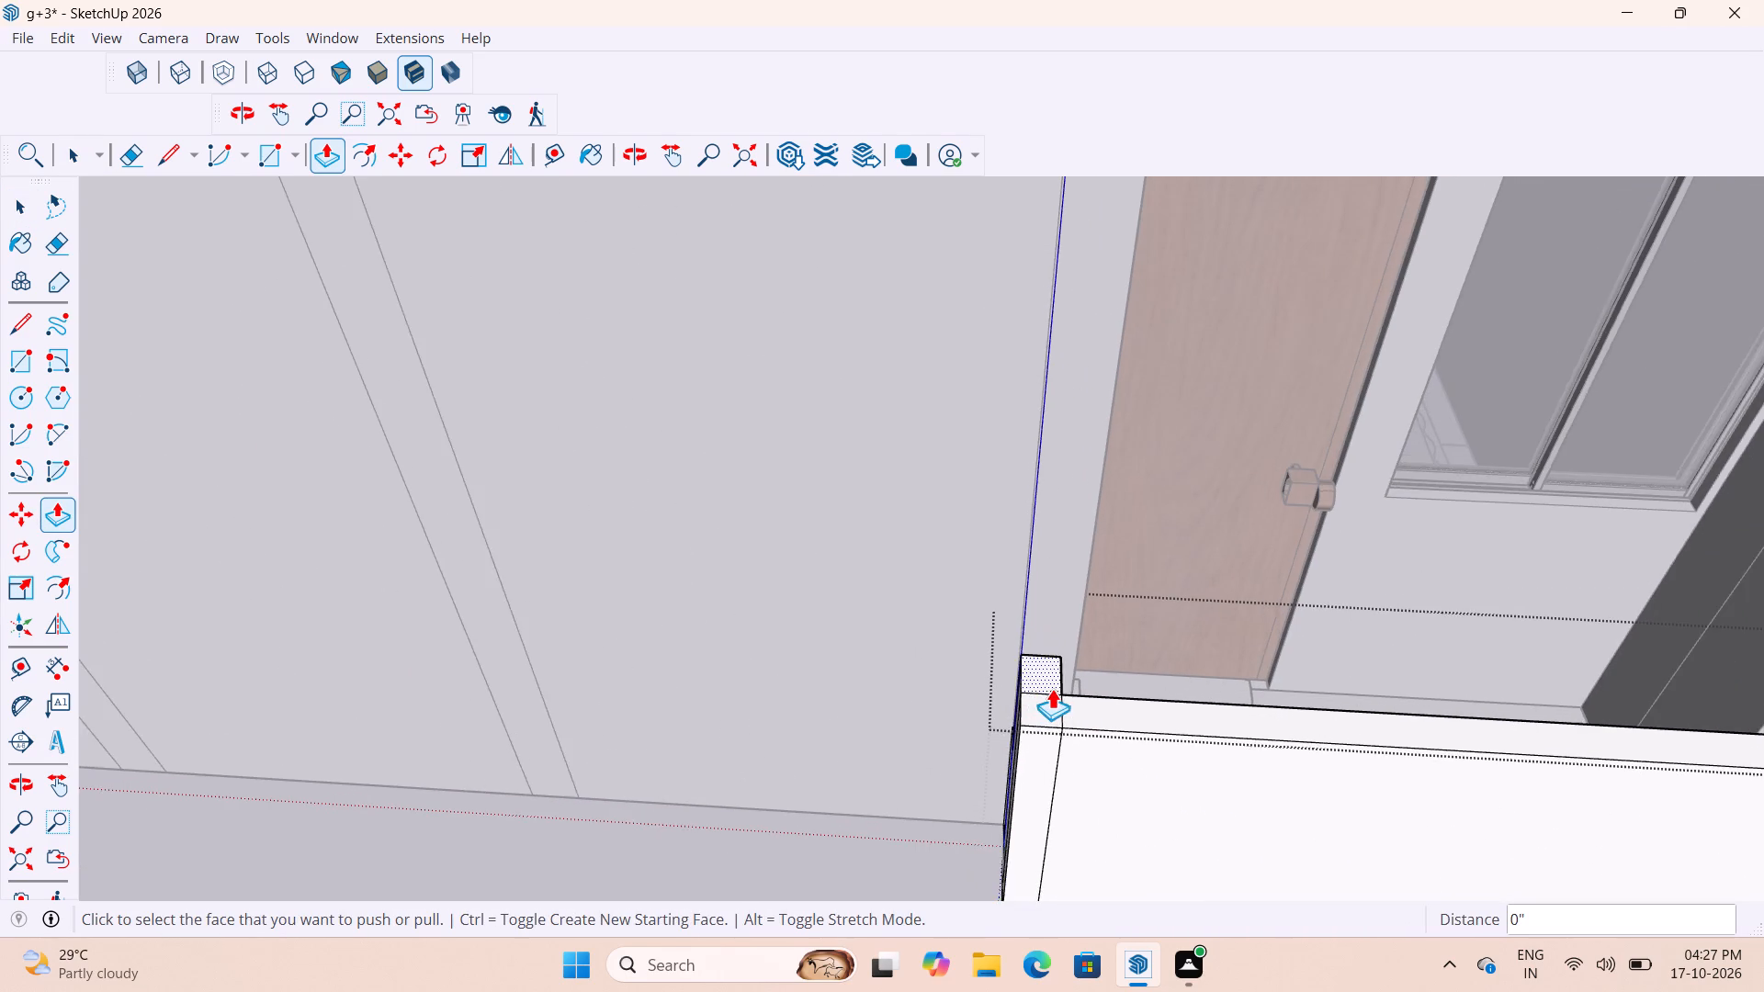
scroll(1052, 688, "down", 2)
middle_click_drag(1064, 692, 1338, 704)
scroll(1199, 608, "up", 6)
double_click(1180, 558)
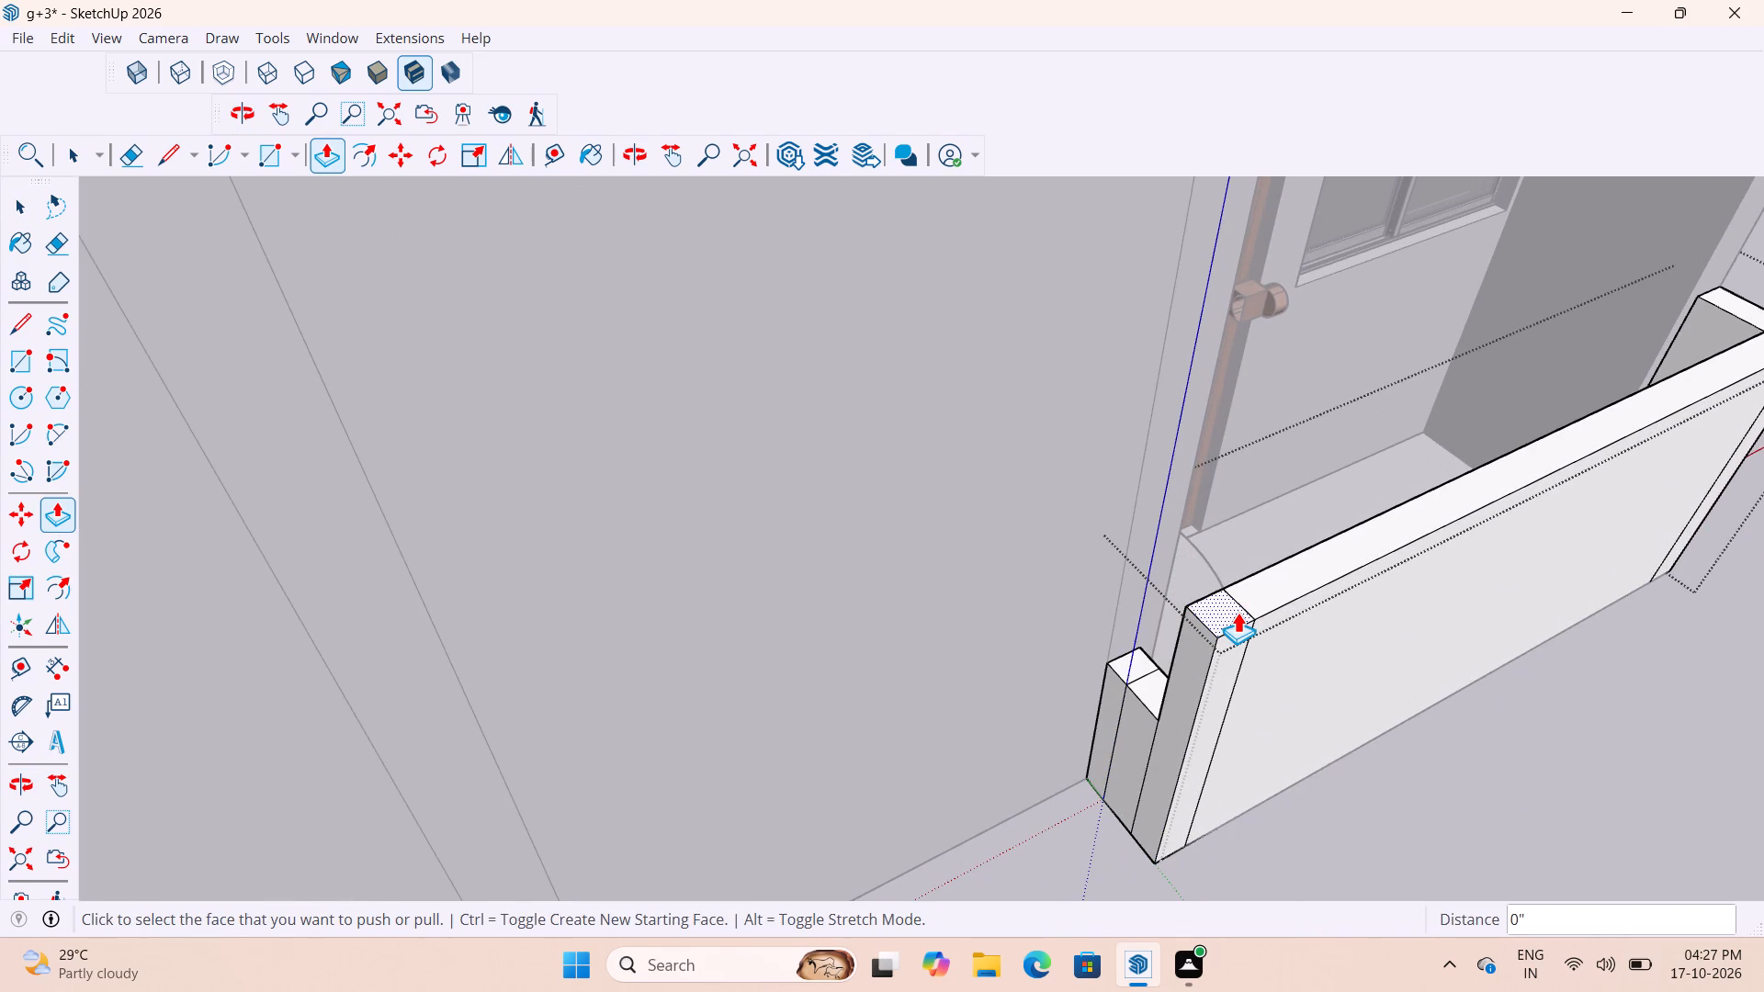
double_click(1238, 612)
Lower the same parapet's front wall, far corner and far side wall by 1' 4", and close its group.
scroll(829, 696, "down", 9)
middle_click_drag(1193, 750, 901, 808)
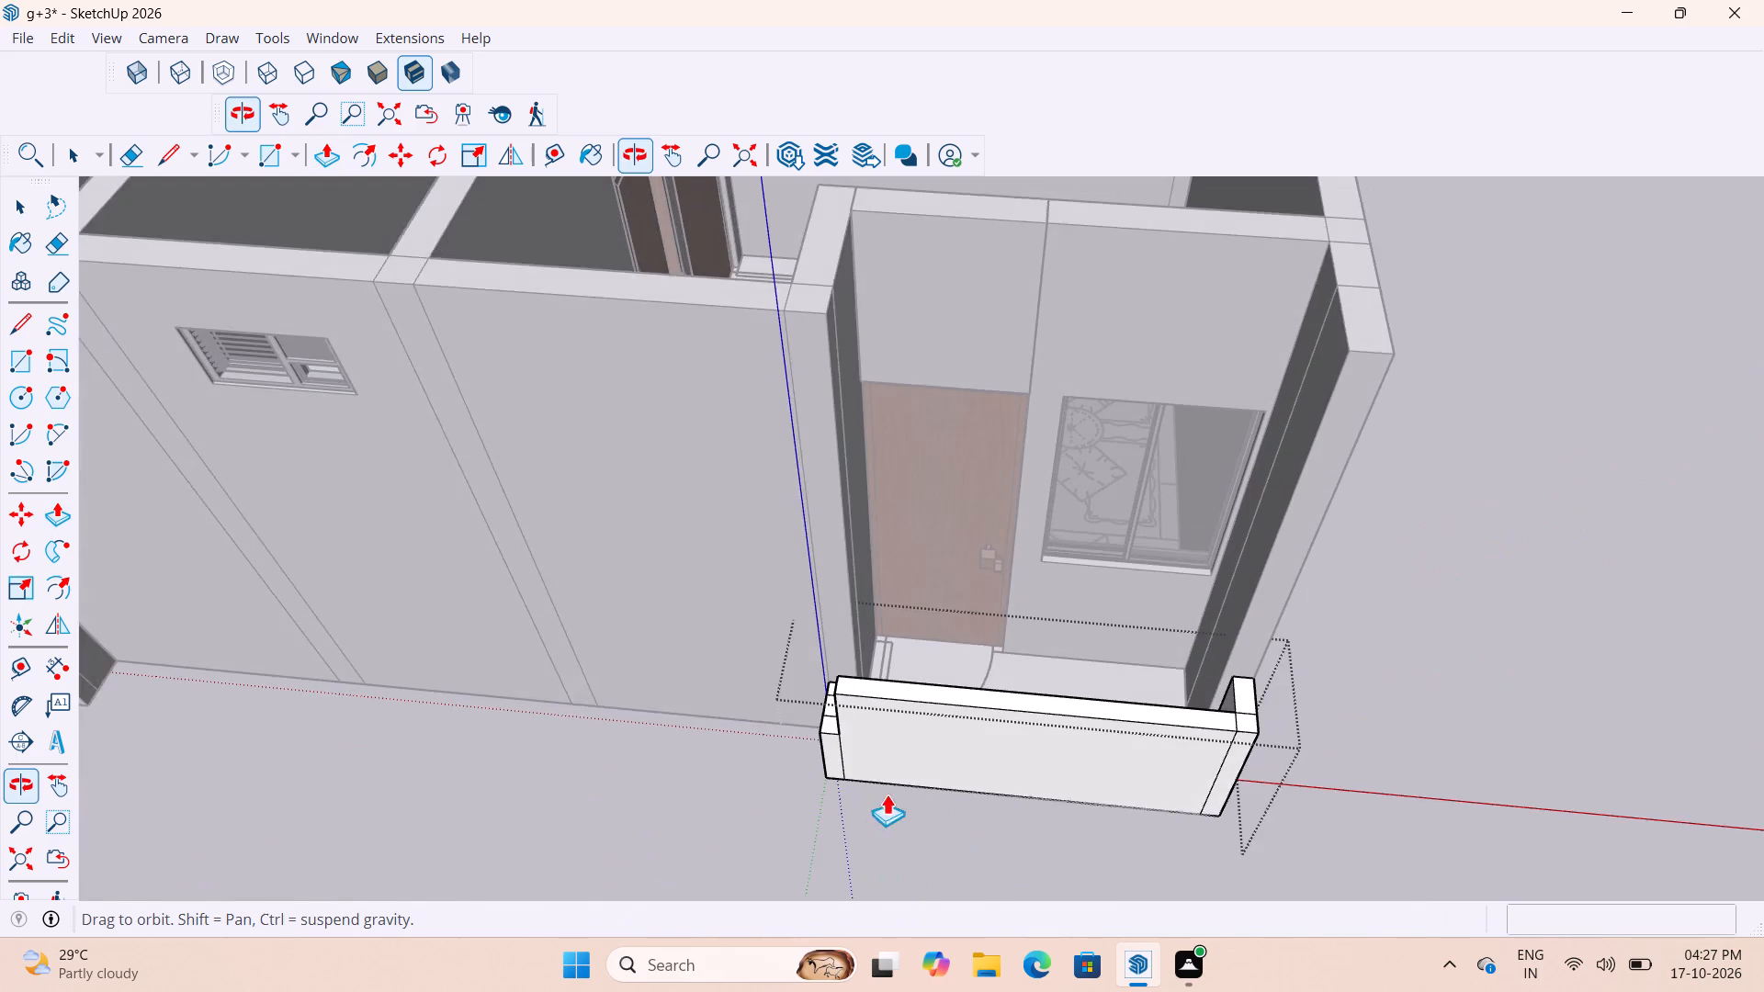
scroll(1061, 702, "up", 3)
double_click(1049, 706)
scroll(1385, 710, "up", 4)
double_click(1303, 734)
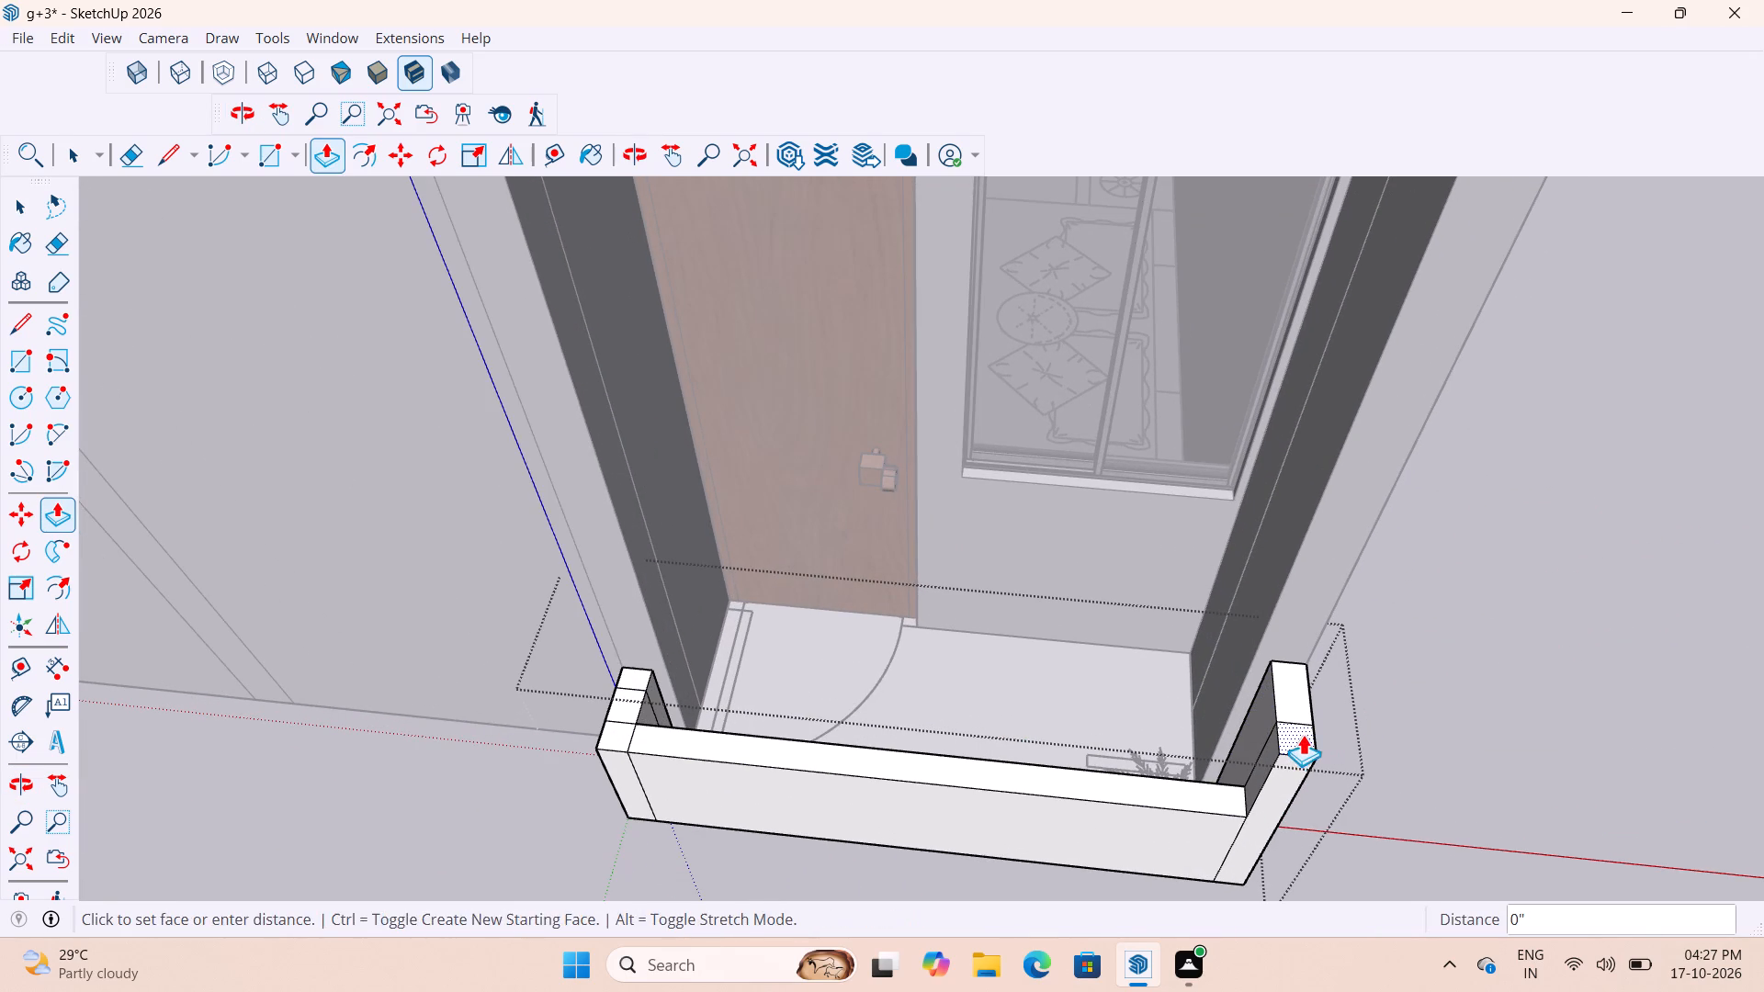
double_click(1300, 682)
scroll(1177, 722, "down", 15)
middle_click_drag(1448, 651, 1389, 643)
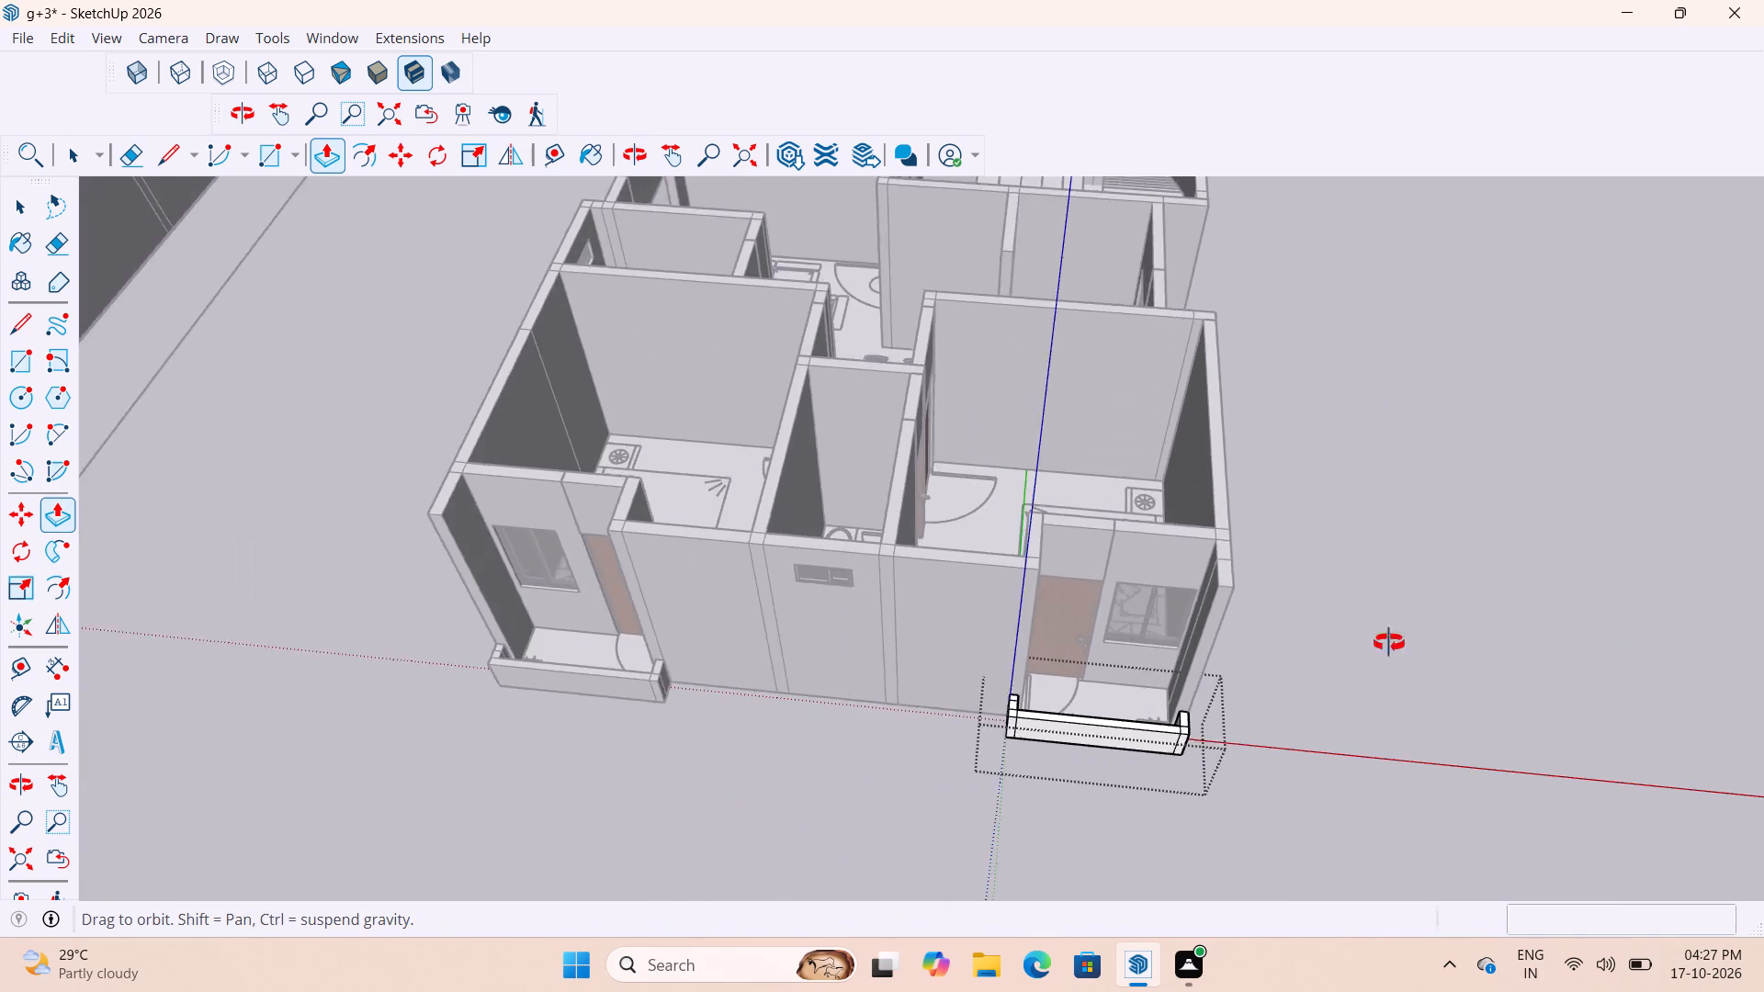
middle_click_drag(1389, 643, 784, 613)
scroll(1179, 779, "up", 7)
scroll(1164, 675, "down", 10)
key("space")
left_click(1161, 802)
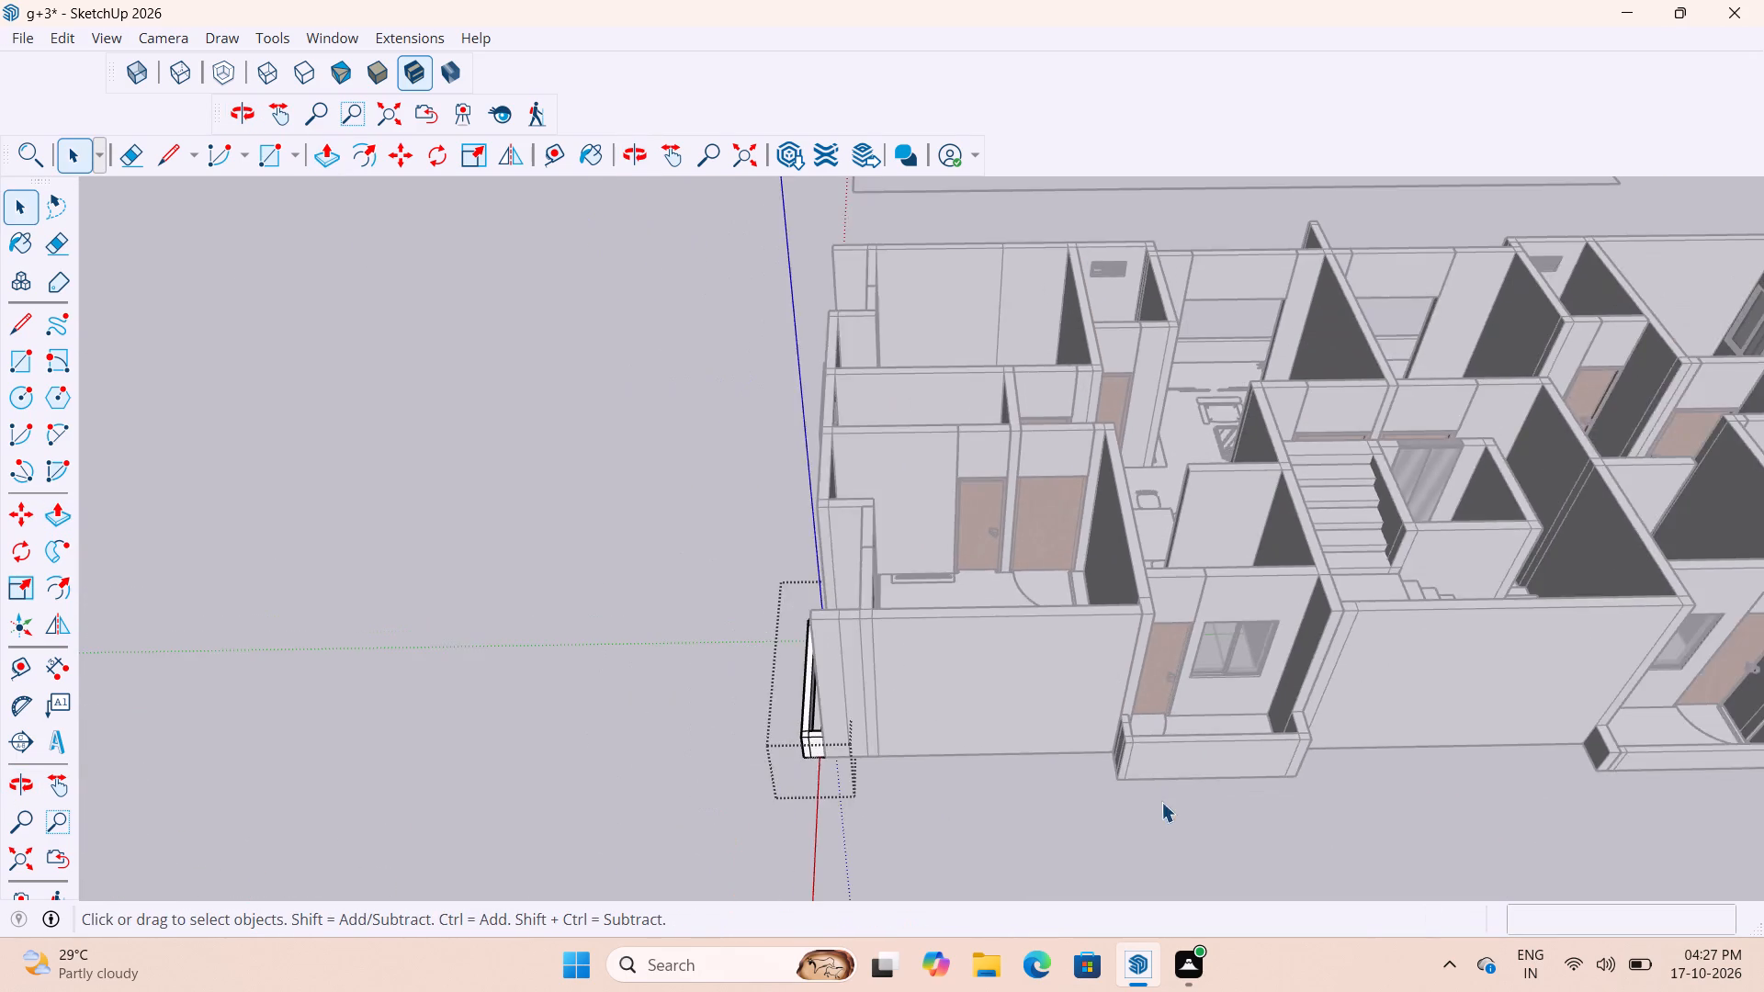
Open the parapet group of the nearer balcony on the long side and lower its near side wall, corner and front wall by 1' 4".
scroll(1148, 783, "up", 11)
middle_click_drag(1124, 698, 1155, 754)
double_click(1119, 661)
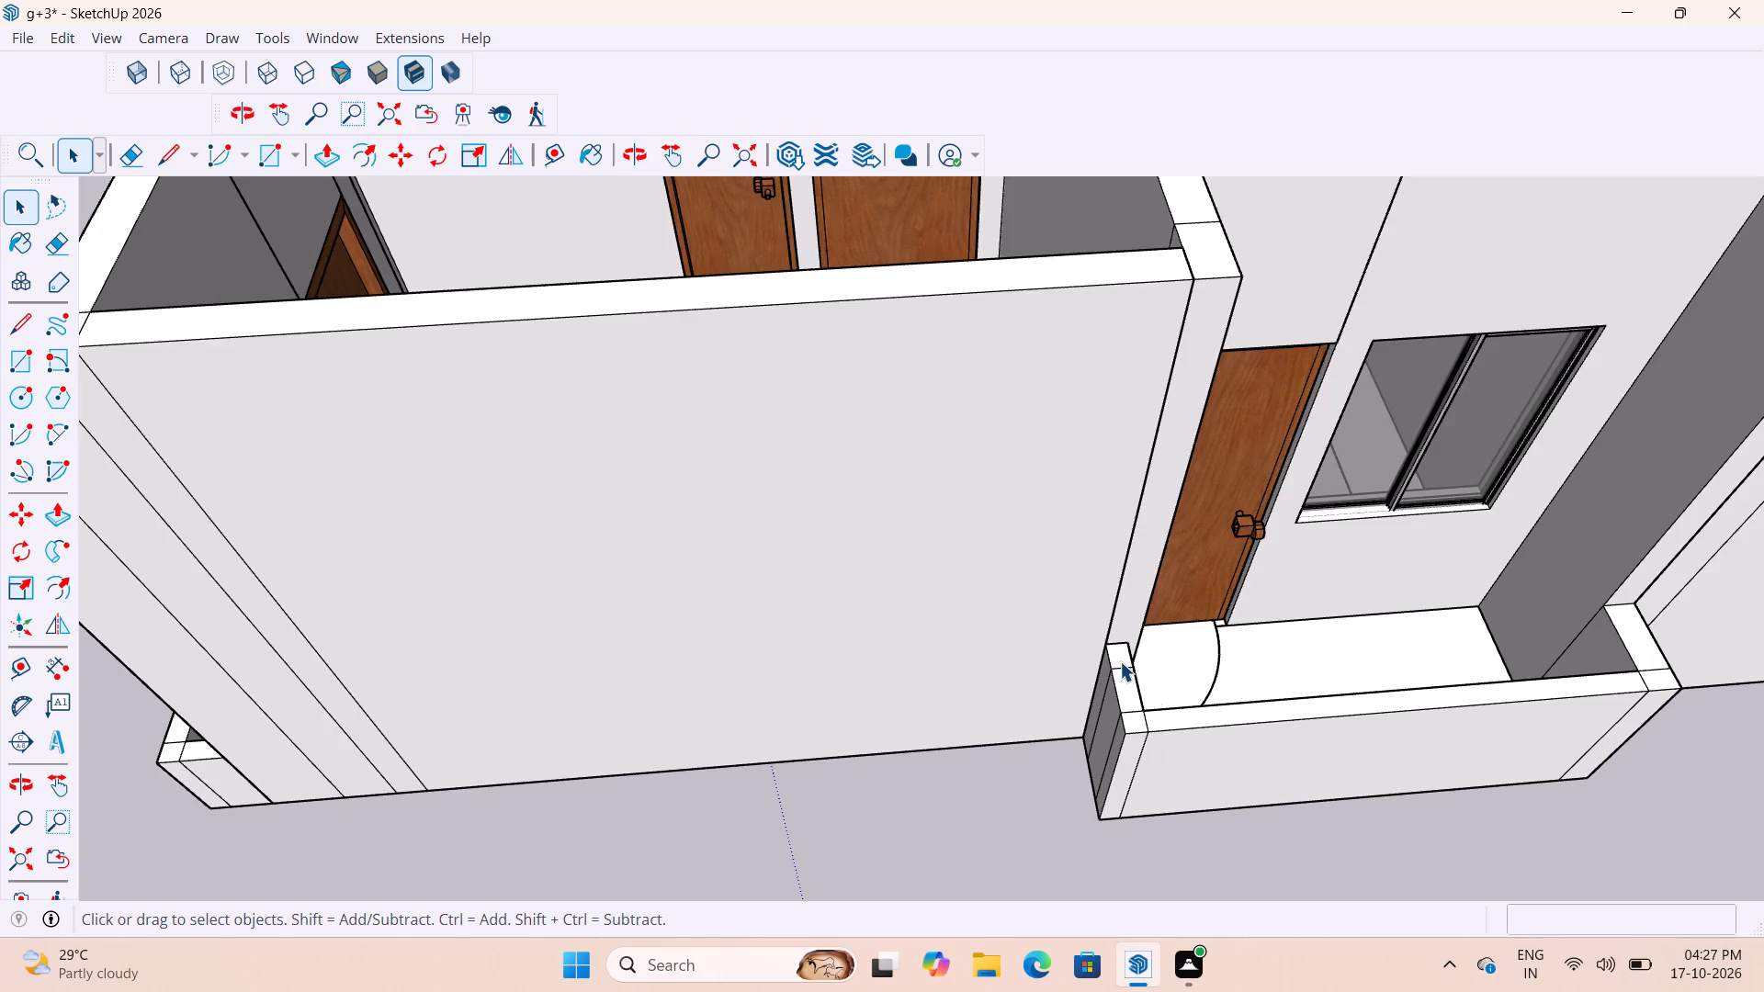
key("p")
scroll(1132, 652, "up", 6)
double_click(1114, 643)
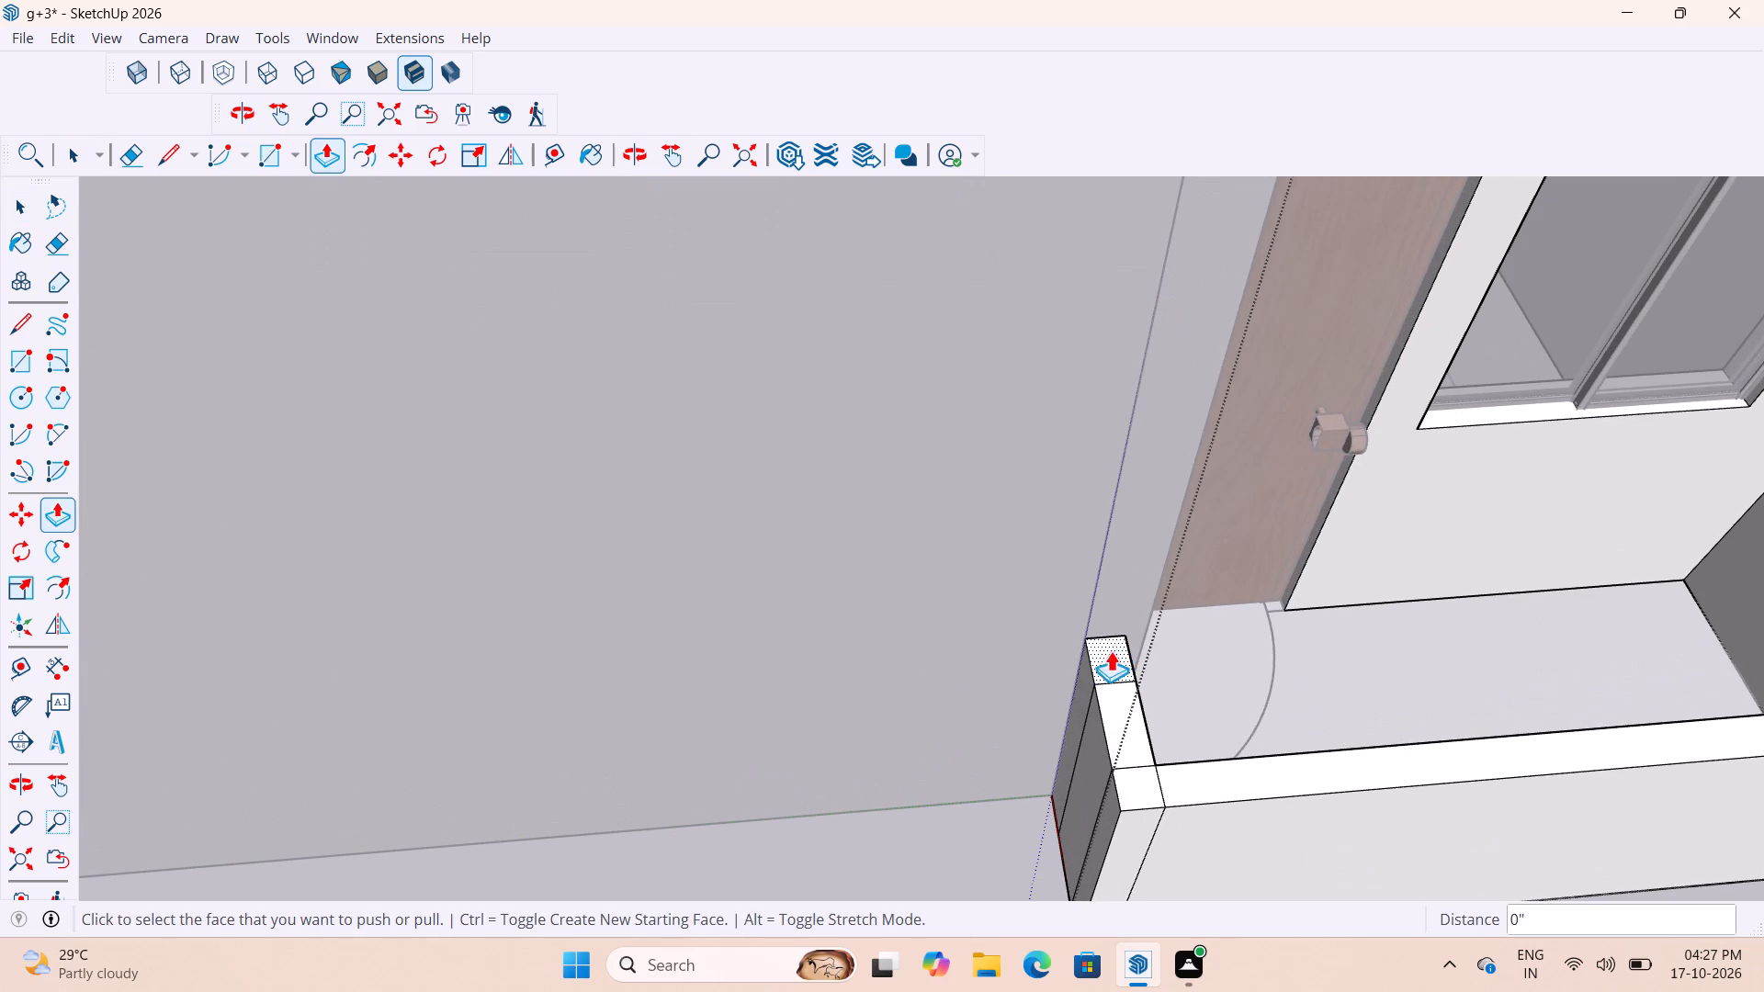
double_click(1123, 694)
double_click(1137, 767)
double_click(1243, 763)
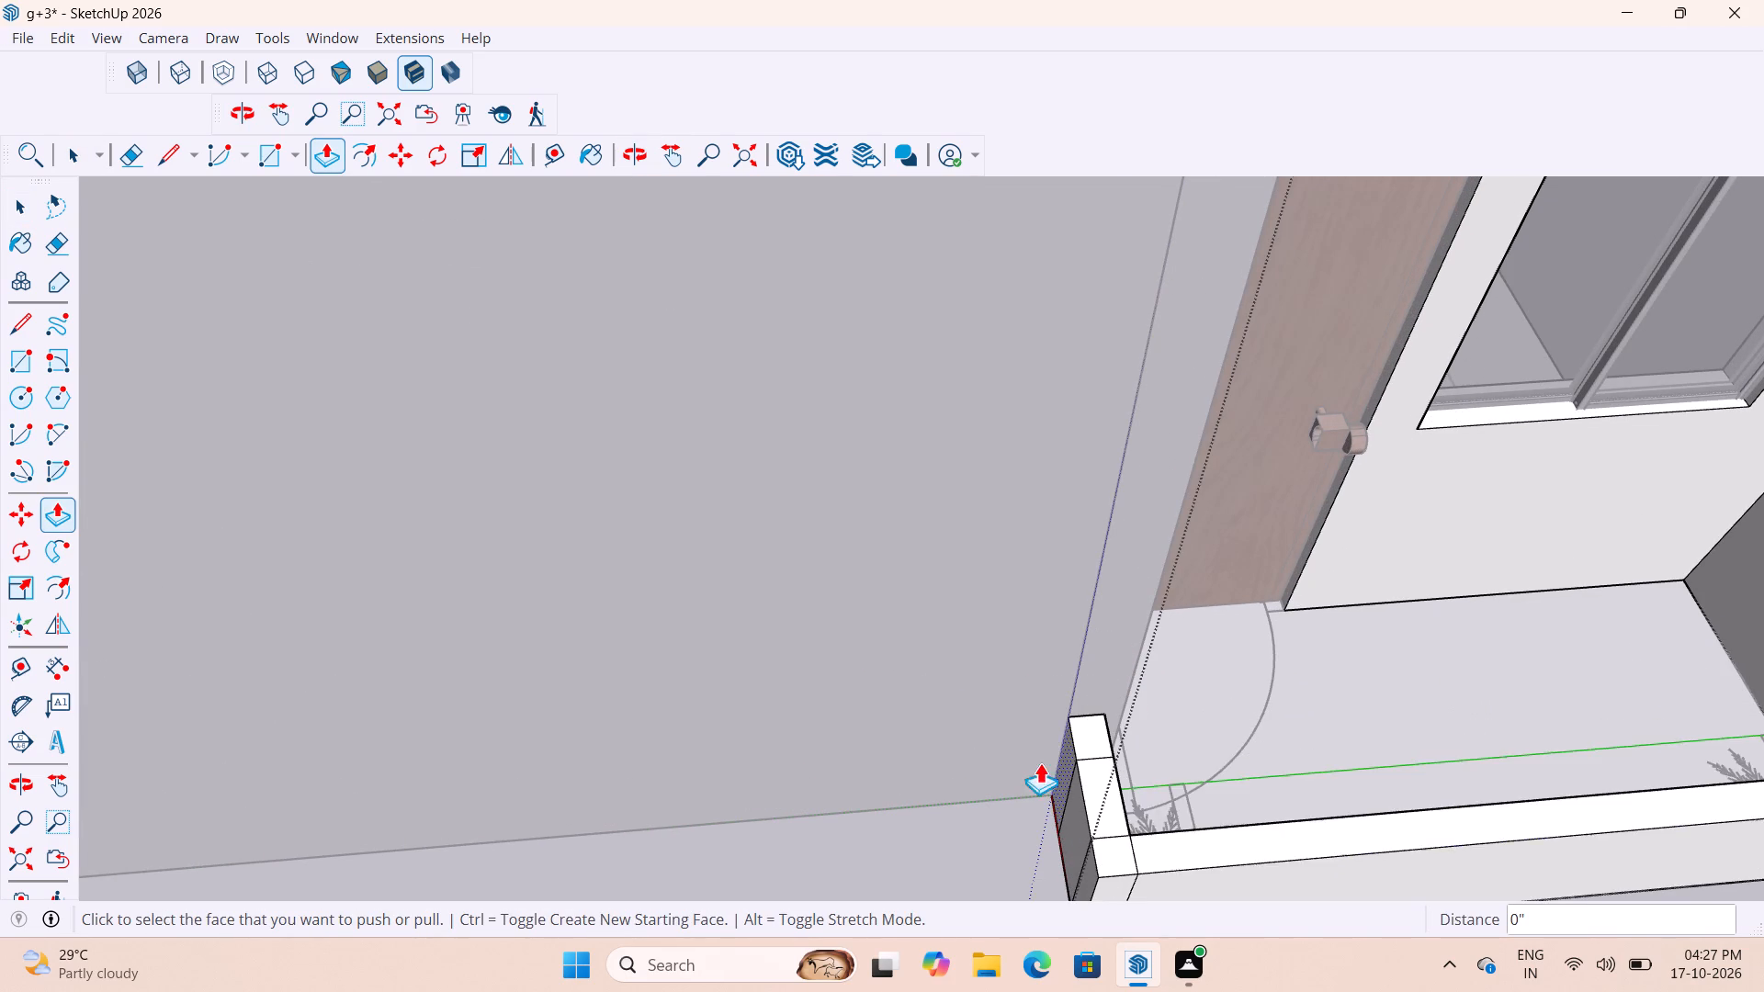
Lower the same parapet's far corner and far side wall by 1' 4", and close its group.
scroll(910, 755, "down", 10)
scroll(1457, 724, "up", 7)
double_click(1392, 723)
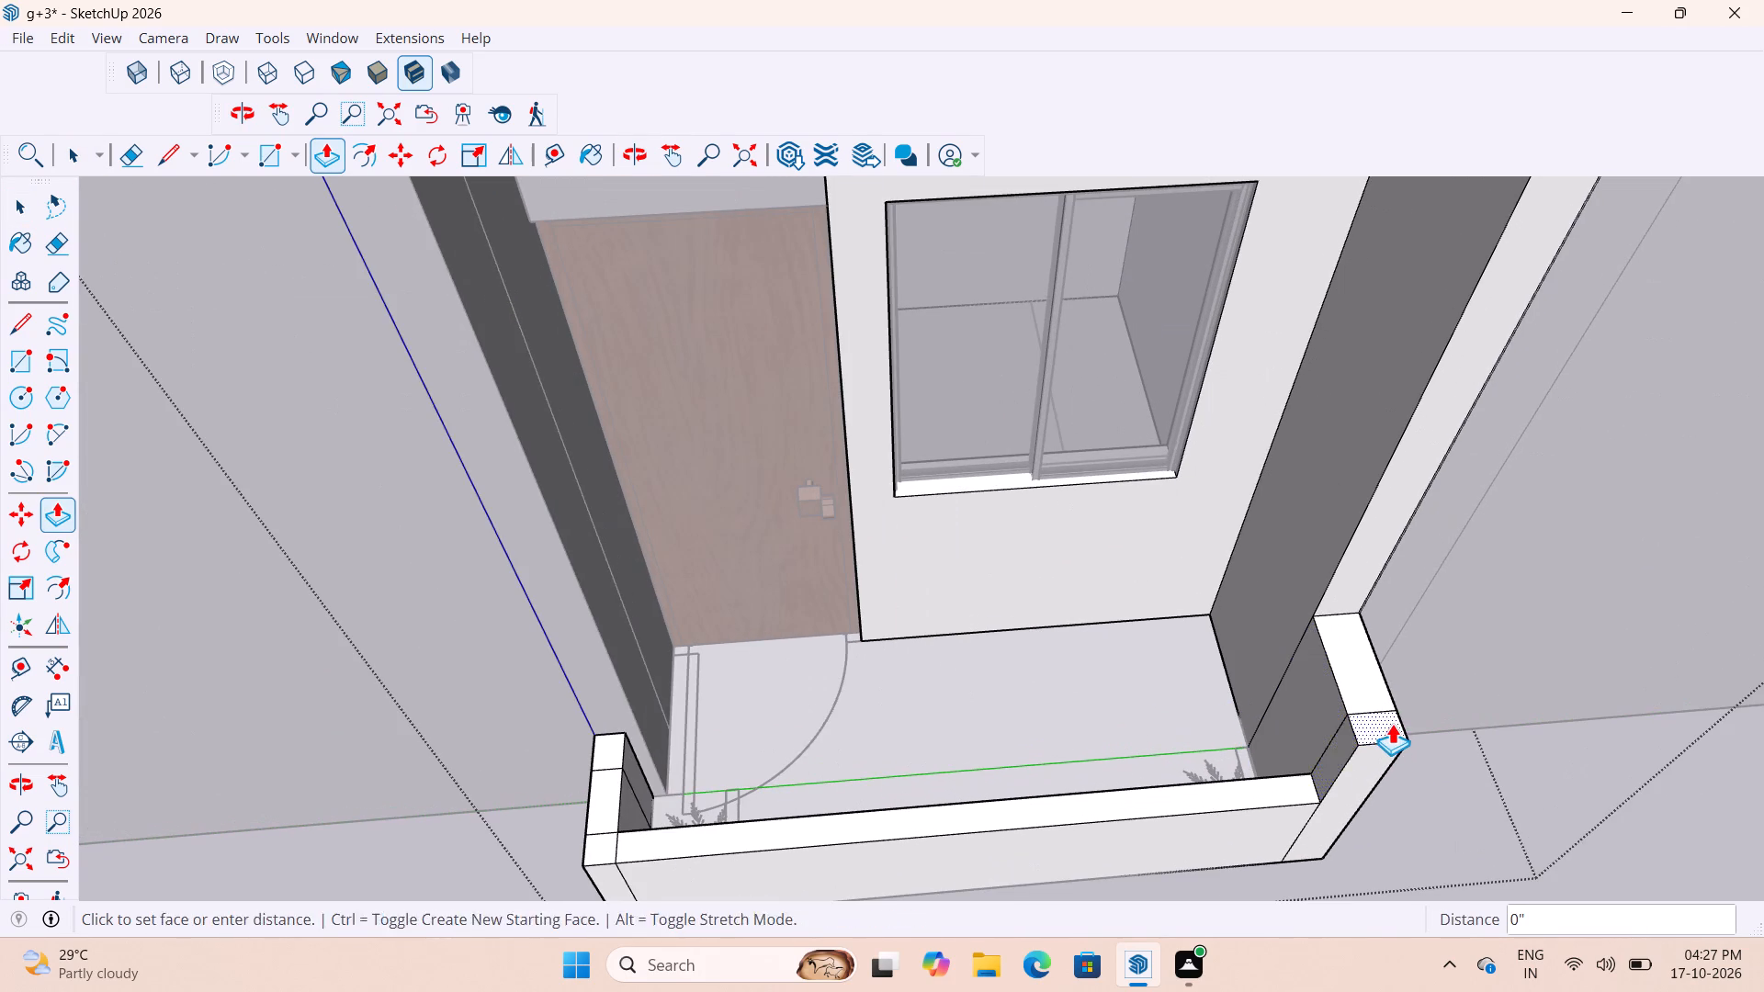
double_click(1366, 666)
scroll(1216, 702, "down", 19)
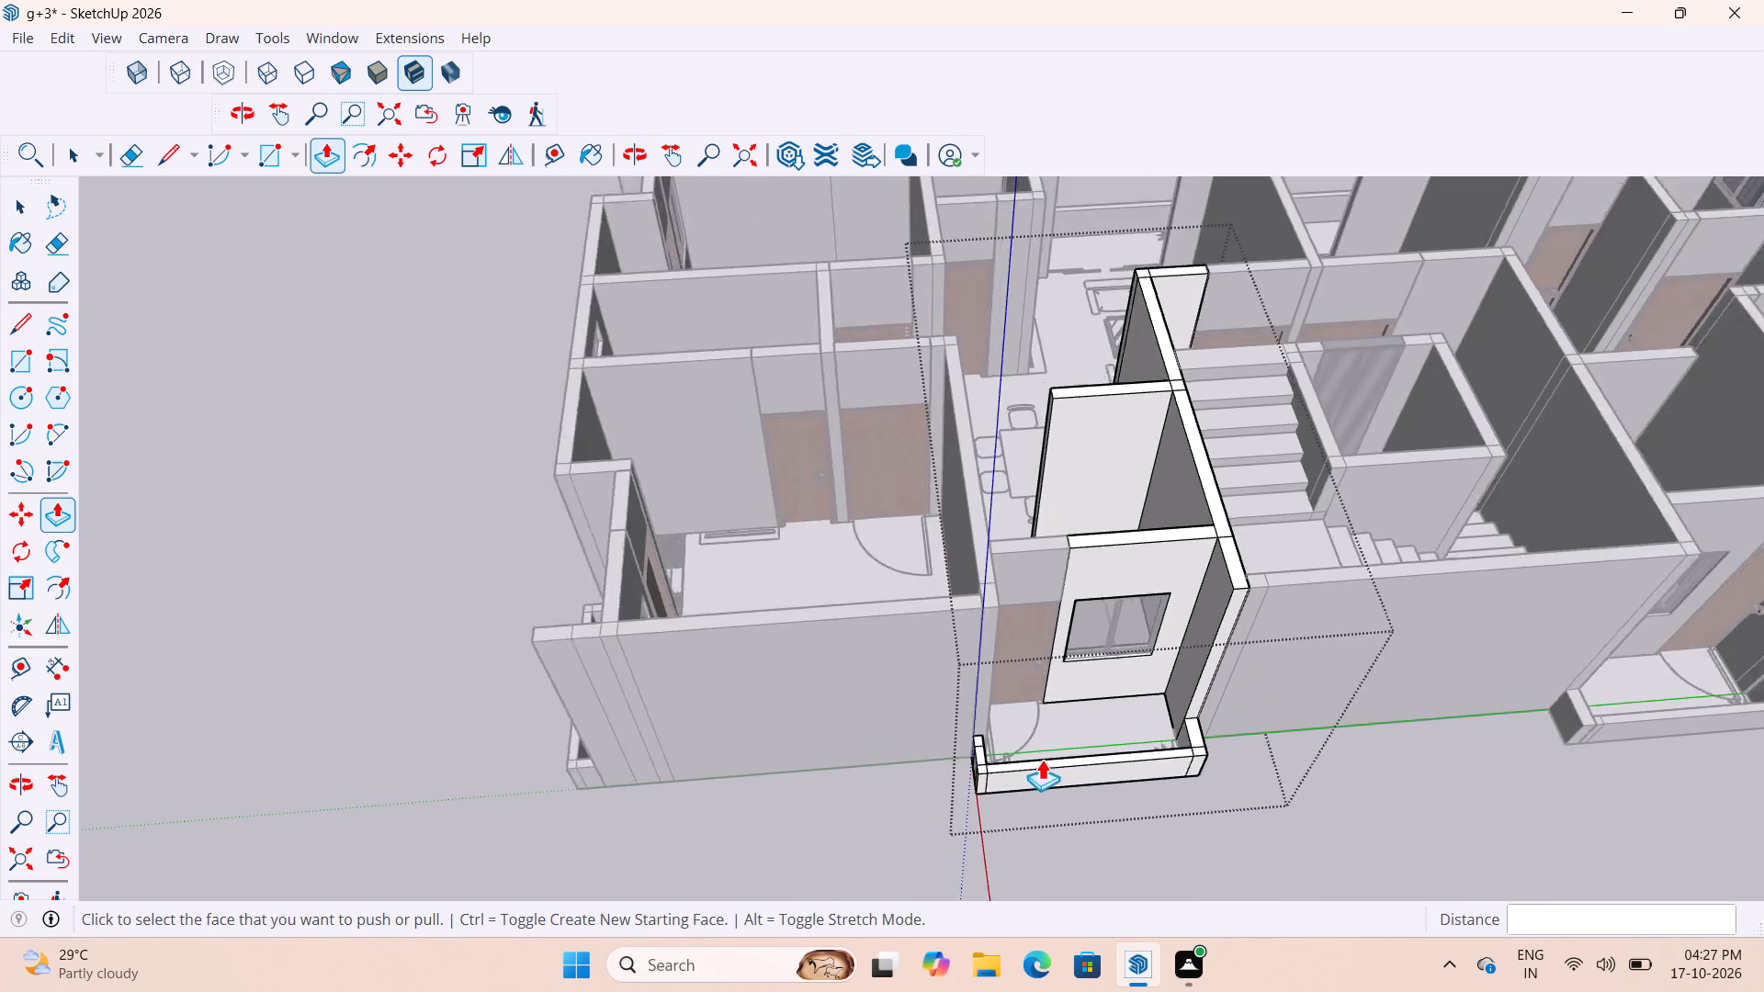
scroll(1042, 759, "down", 2)
scroll(1241, 761, "down", 6)
key("space")
left_click(1311, 789)
Examine the balcony parapets all around the furnished floor, including the double living-room balcony and the corner balconies on the short end.
middle_click_drag(1201, 761, 1521, 668)
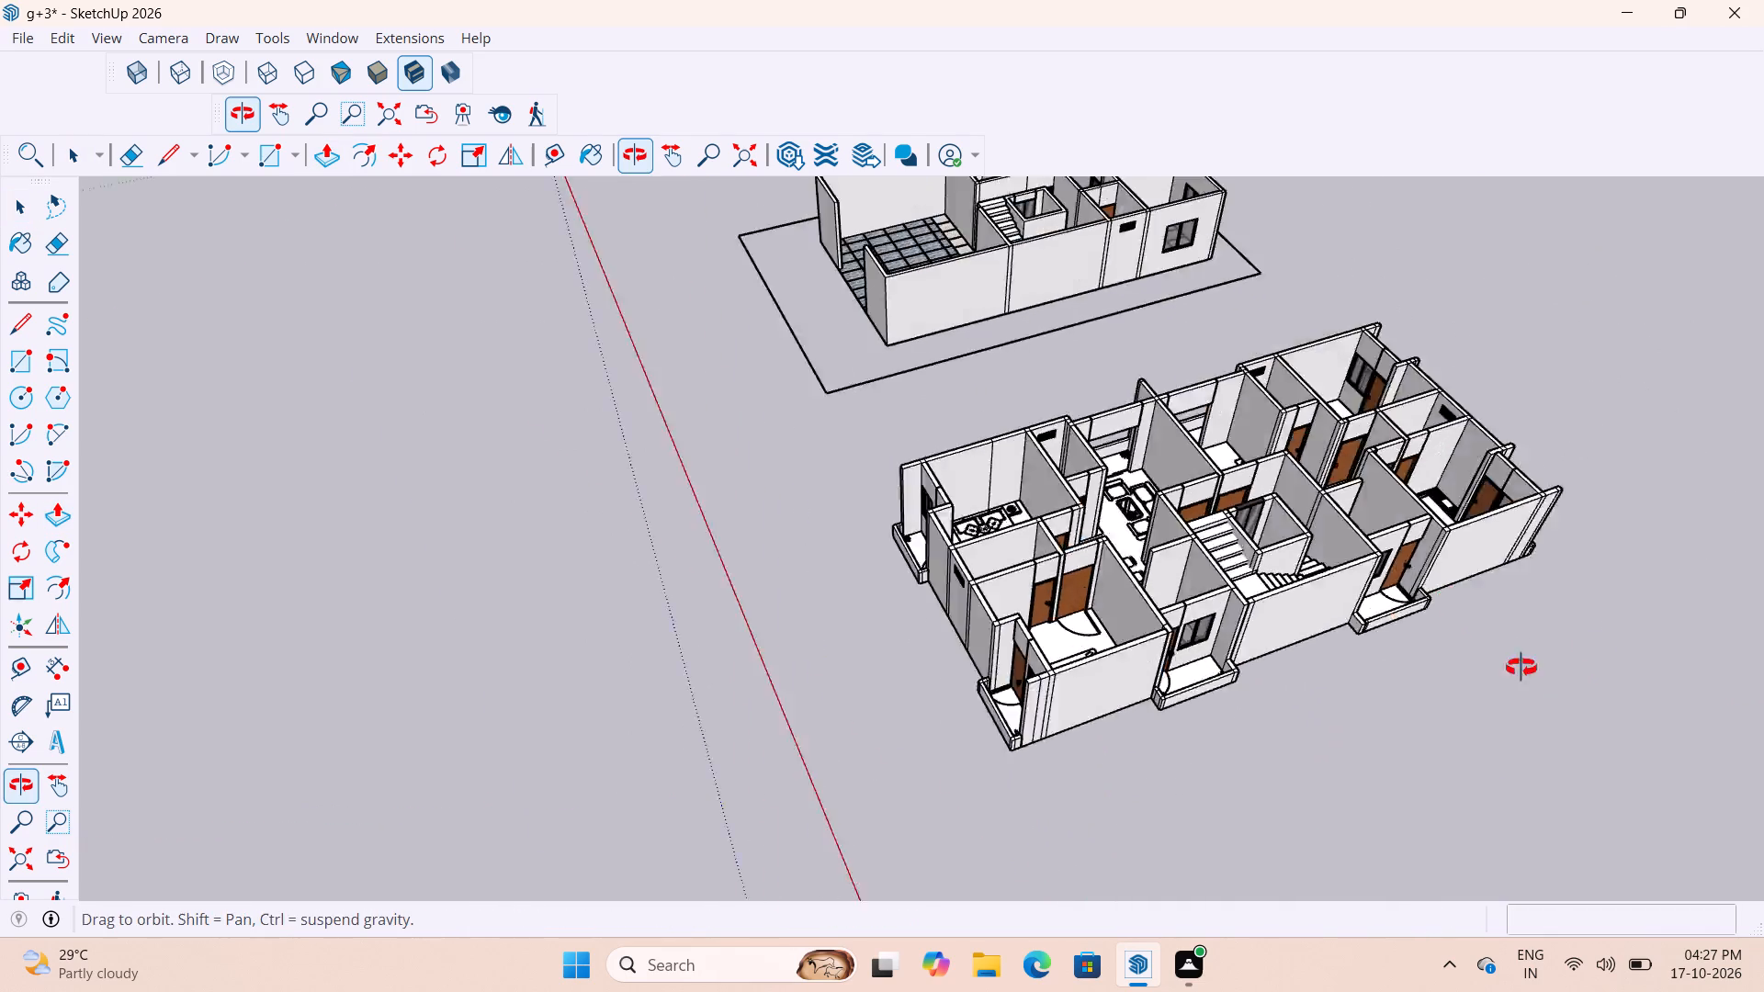
middle_click_drag(1521, 668, 1738, 633)
scroll(1437, 609, "down", 5)
middle_click_drag(1195, 518, 1411, 535)
scroll(817, 283, "up", 5)
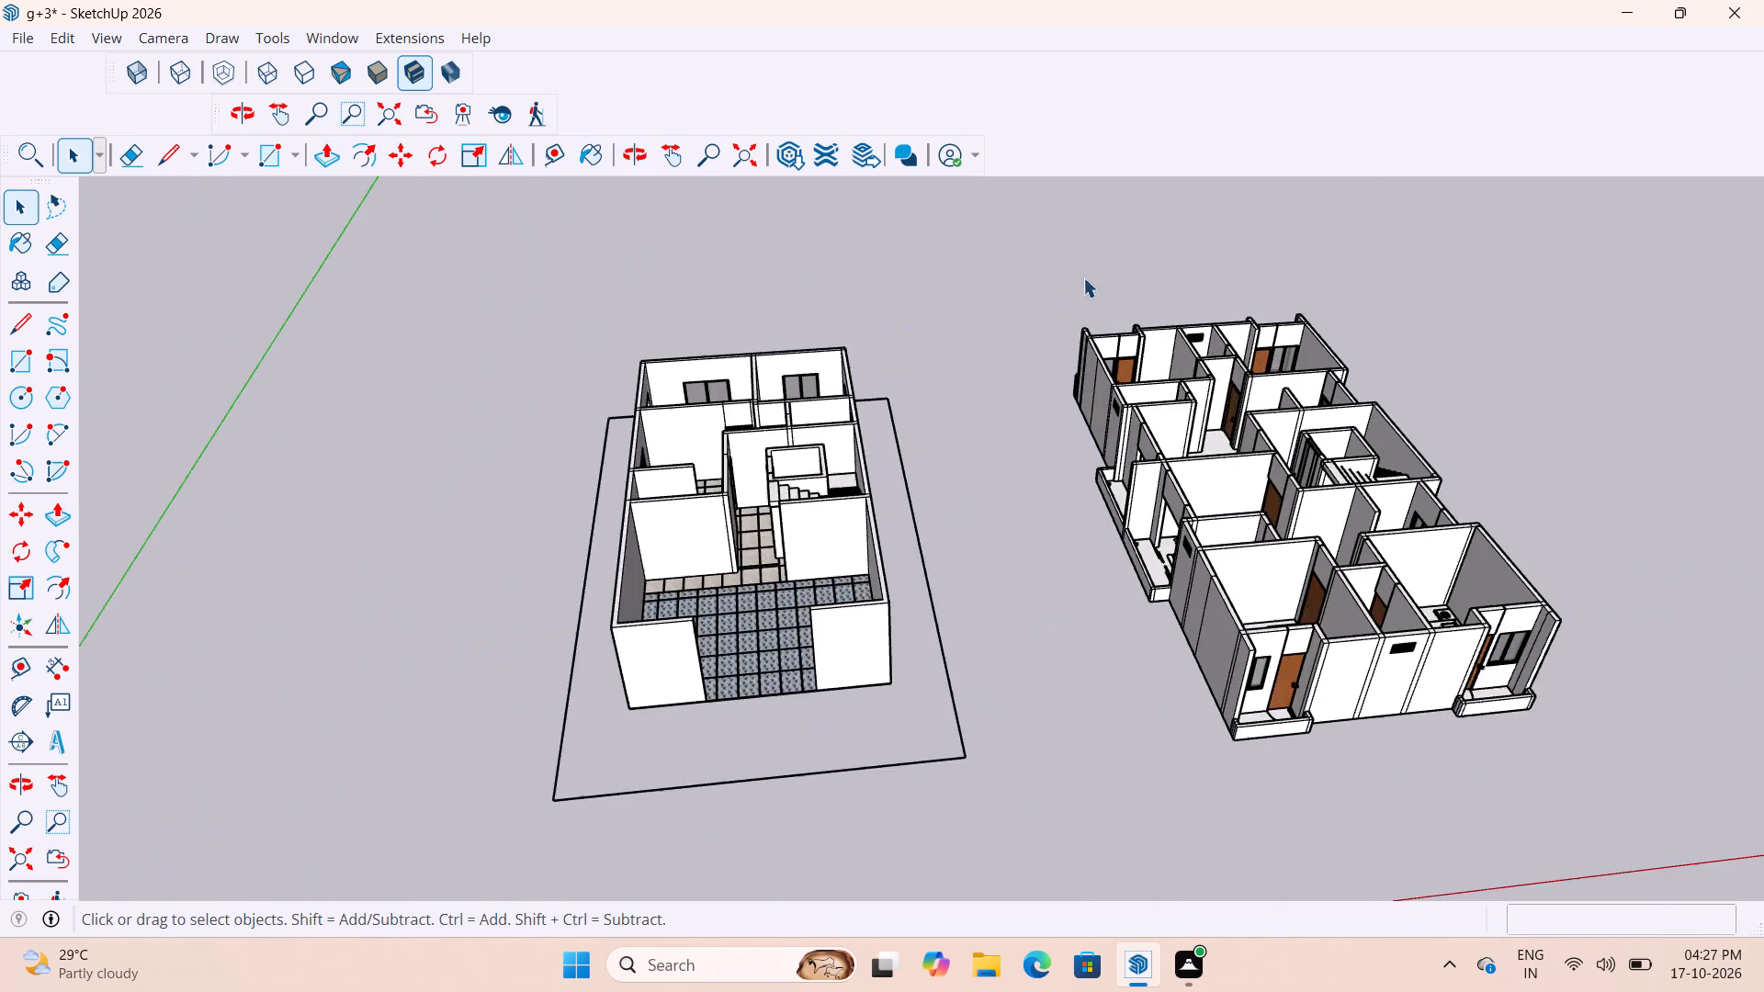
scroll(1083, 277, "up", 7)
middle_click_drag(1159, 339, 1447, 473)
scroll(1224, 599, "down", 11)
scroll(1069, 365, "up", 3)
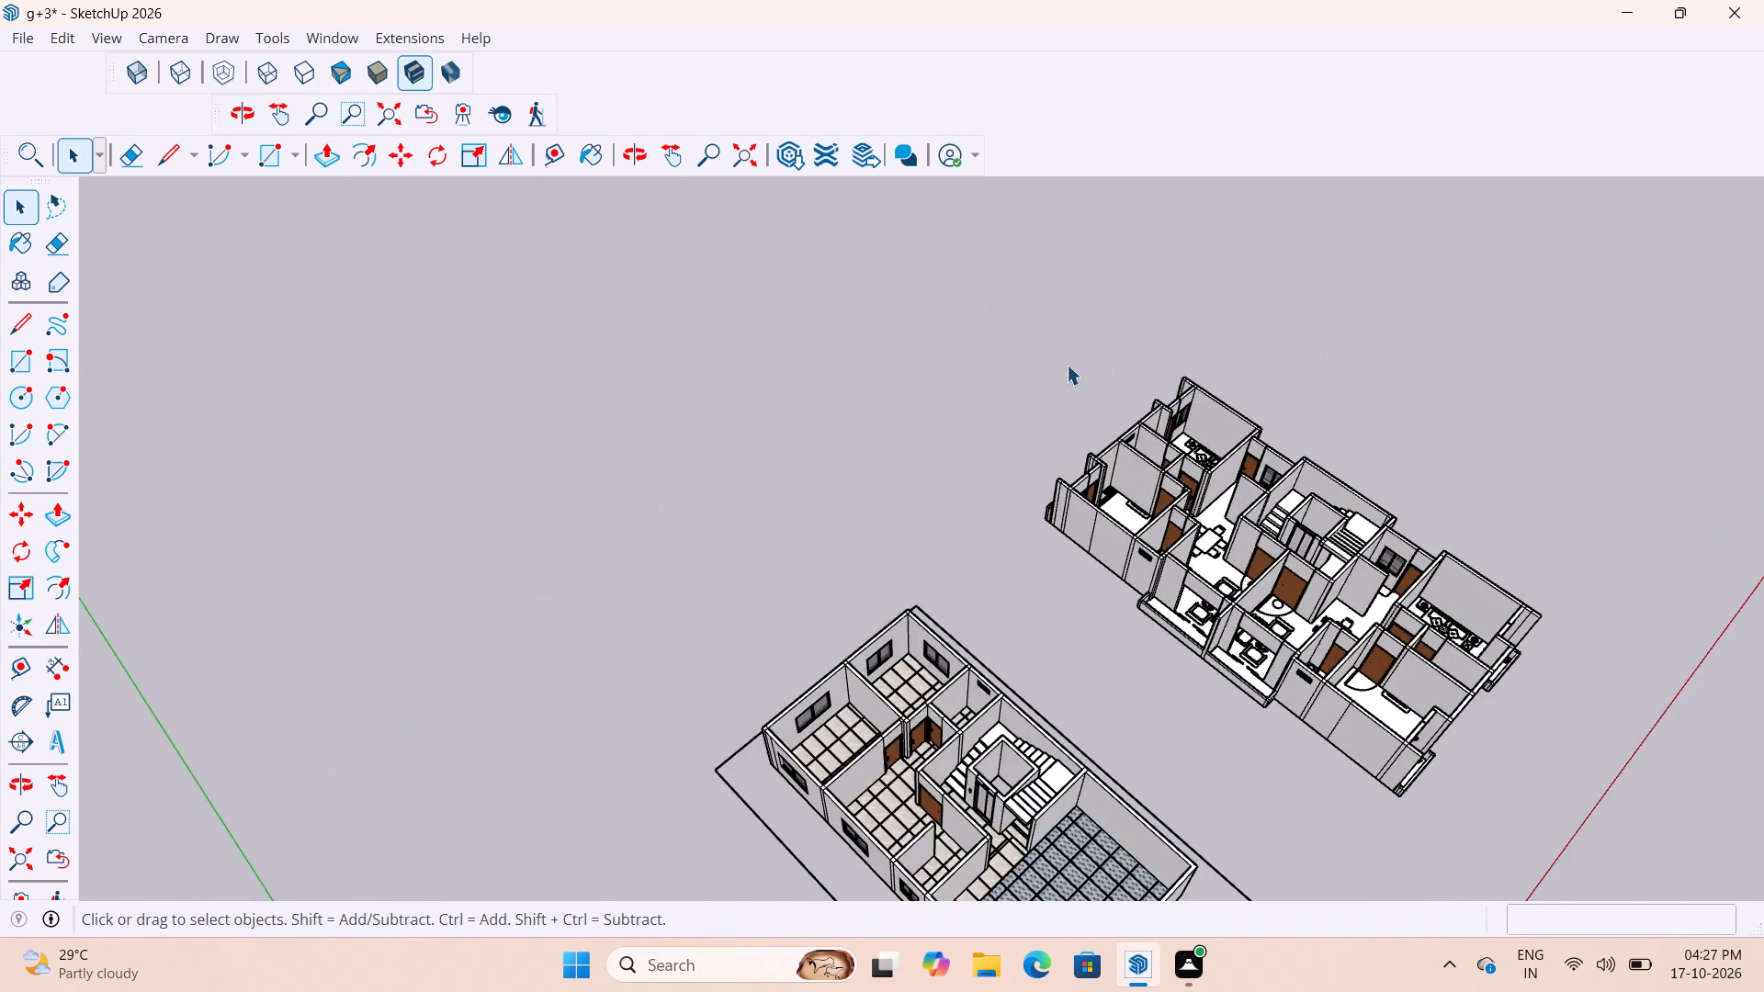
scroll(1067, 365, "up", 6)
middle_click_drag(1081, 409, 1599, 285)
scroll(989, 438, "up", 8)
scroll(951, 484, "down", 6)
scroll(1176, 614, "up", 20)
scroll(1176, 614, "up", 5)
scroll(893, 604, "down", 6)
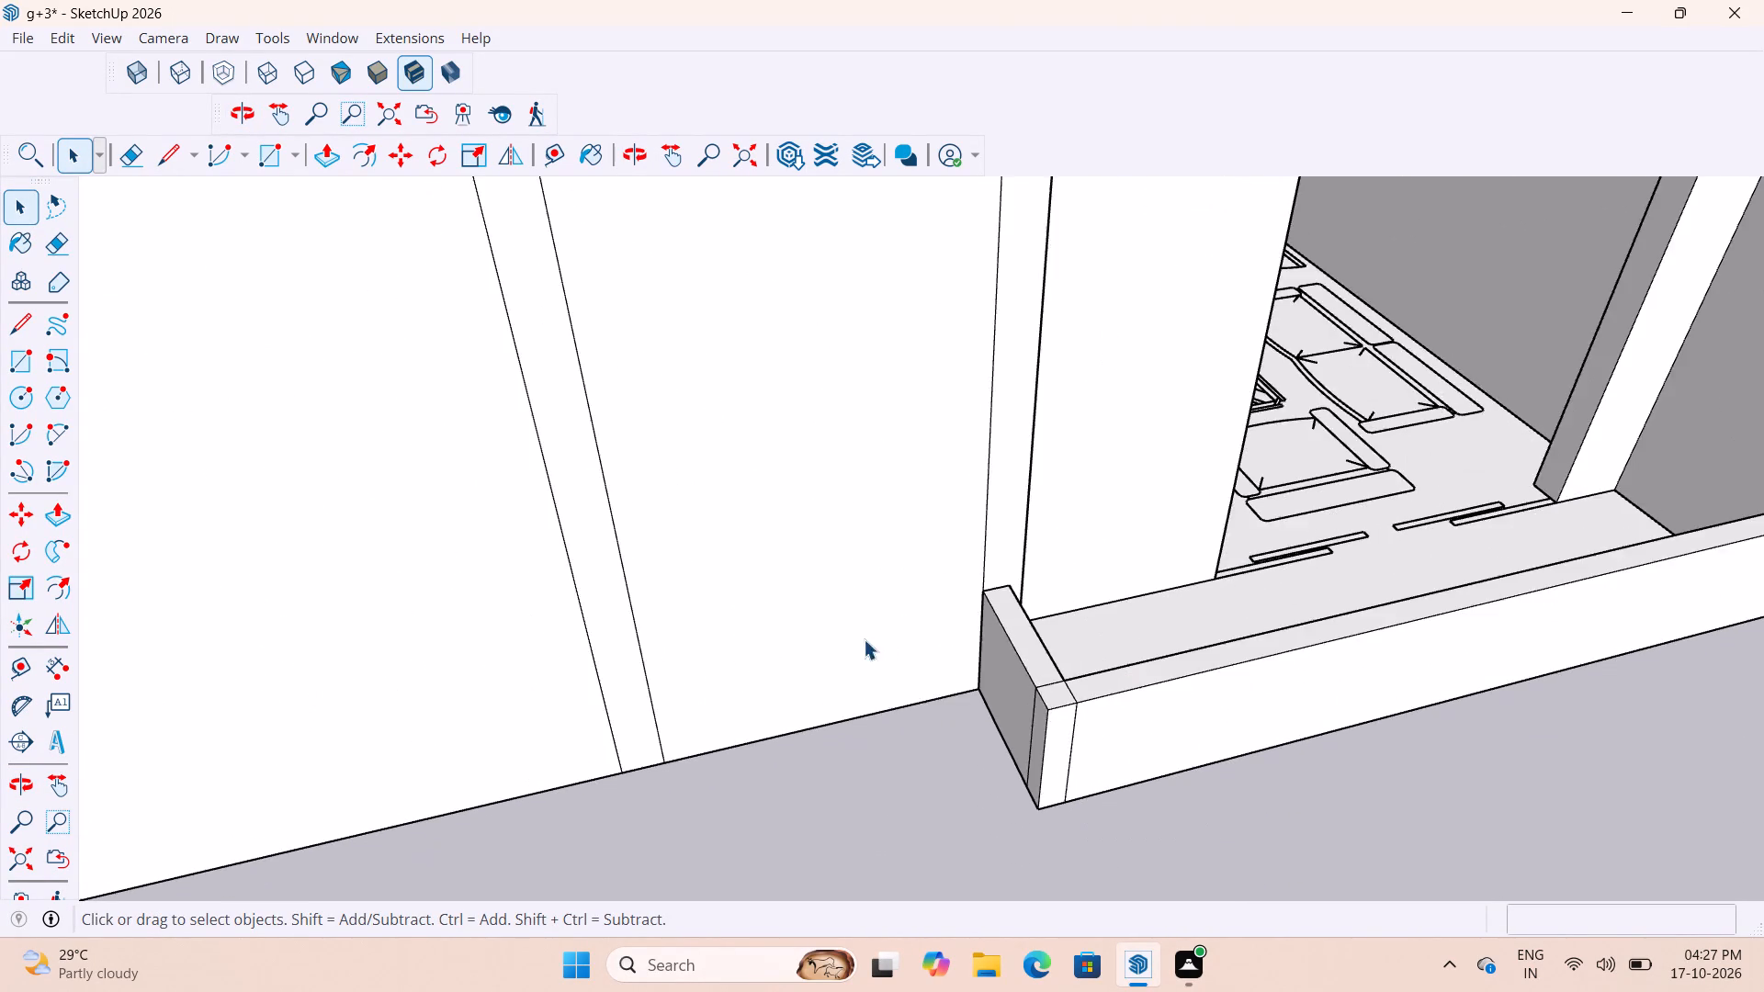
scroll(864, 639, "down", 12)
scroll(802, 680, "down", 6)
middle_click_drag(1334, 575, 1119, 587)
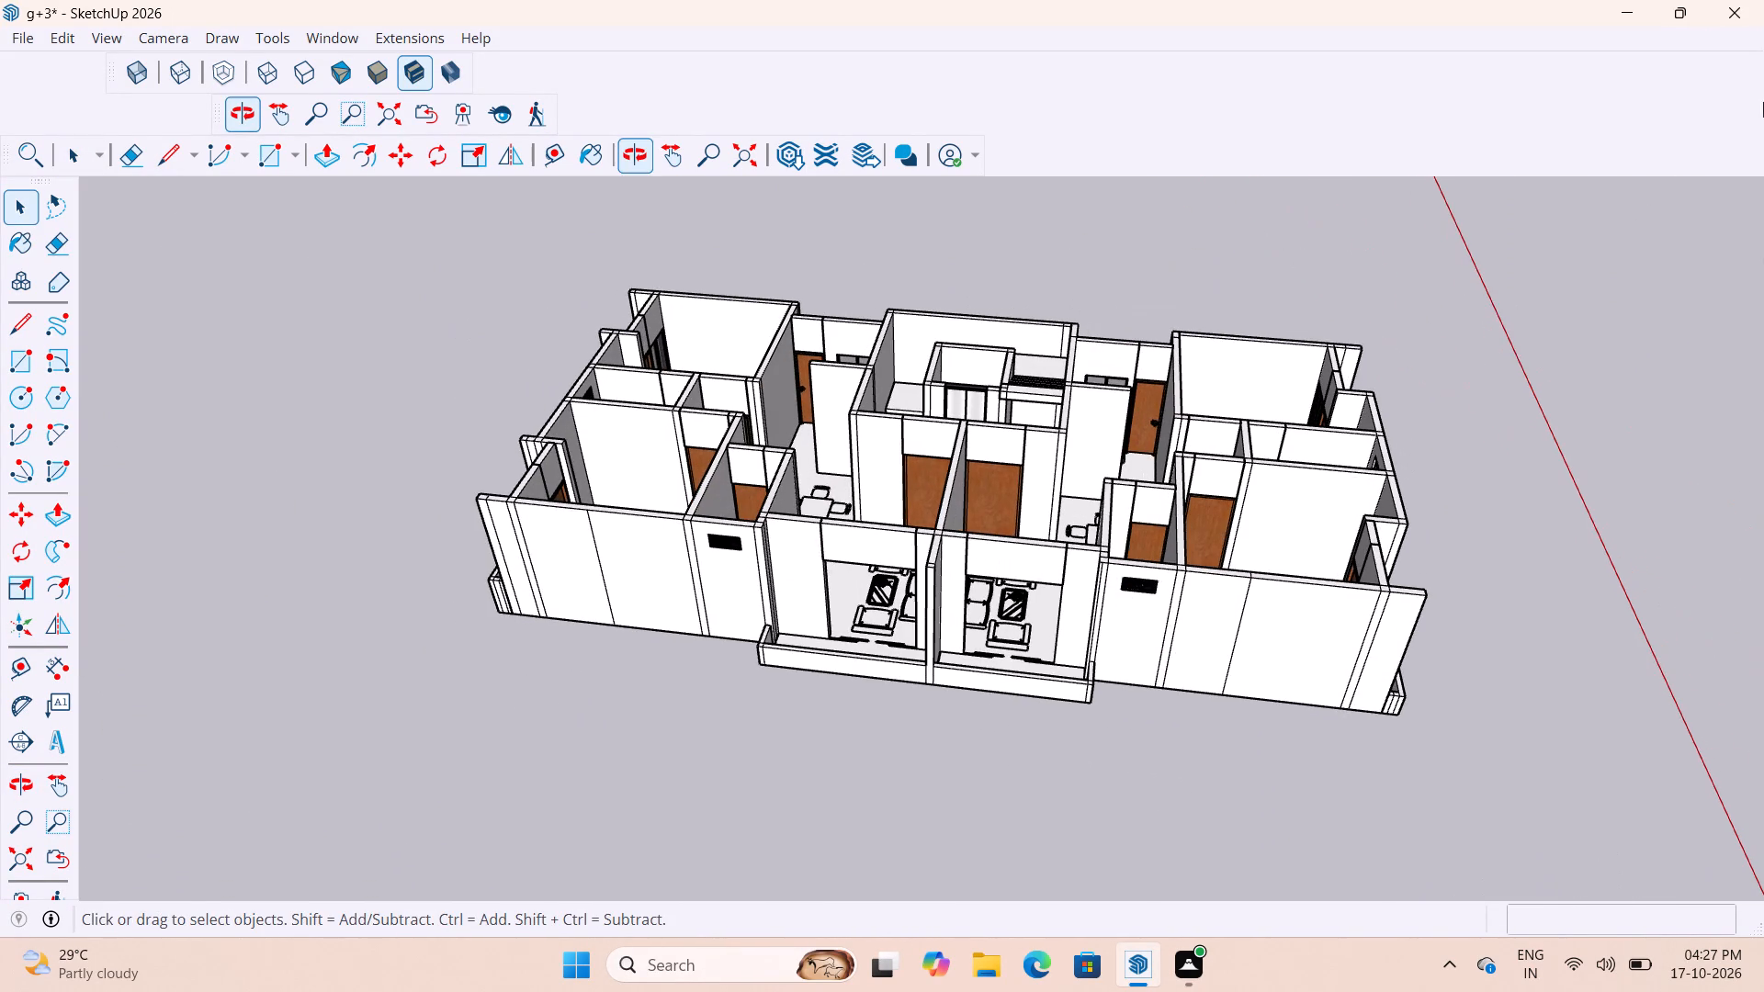
scroll(1028, 427, "up", 7)
scroll(820, 525, "down", 11)
middle_click_drag(1226, 614, 810, 559)
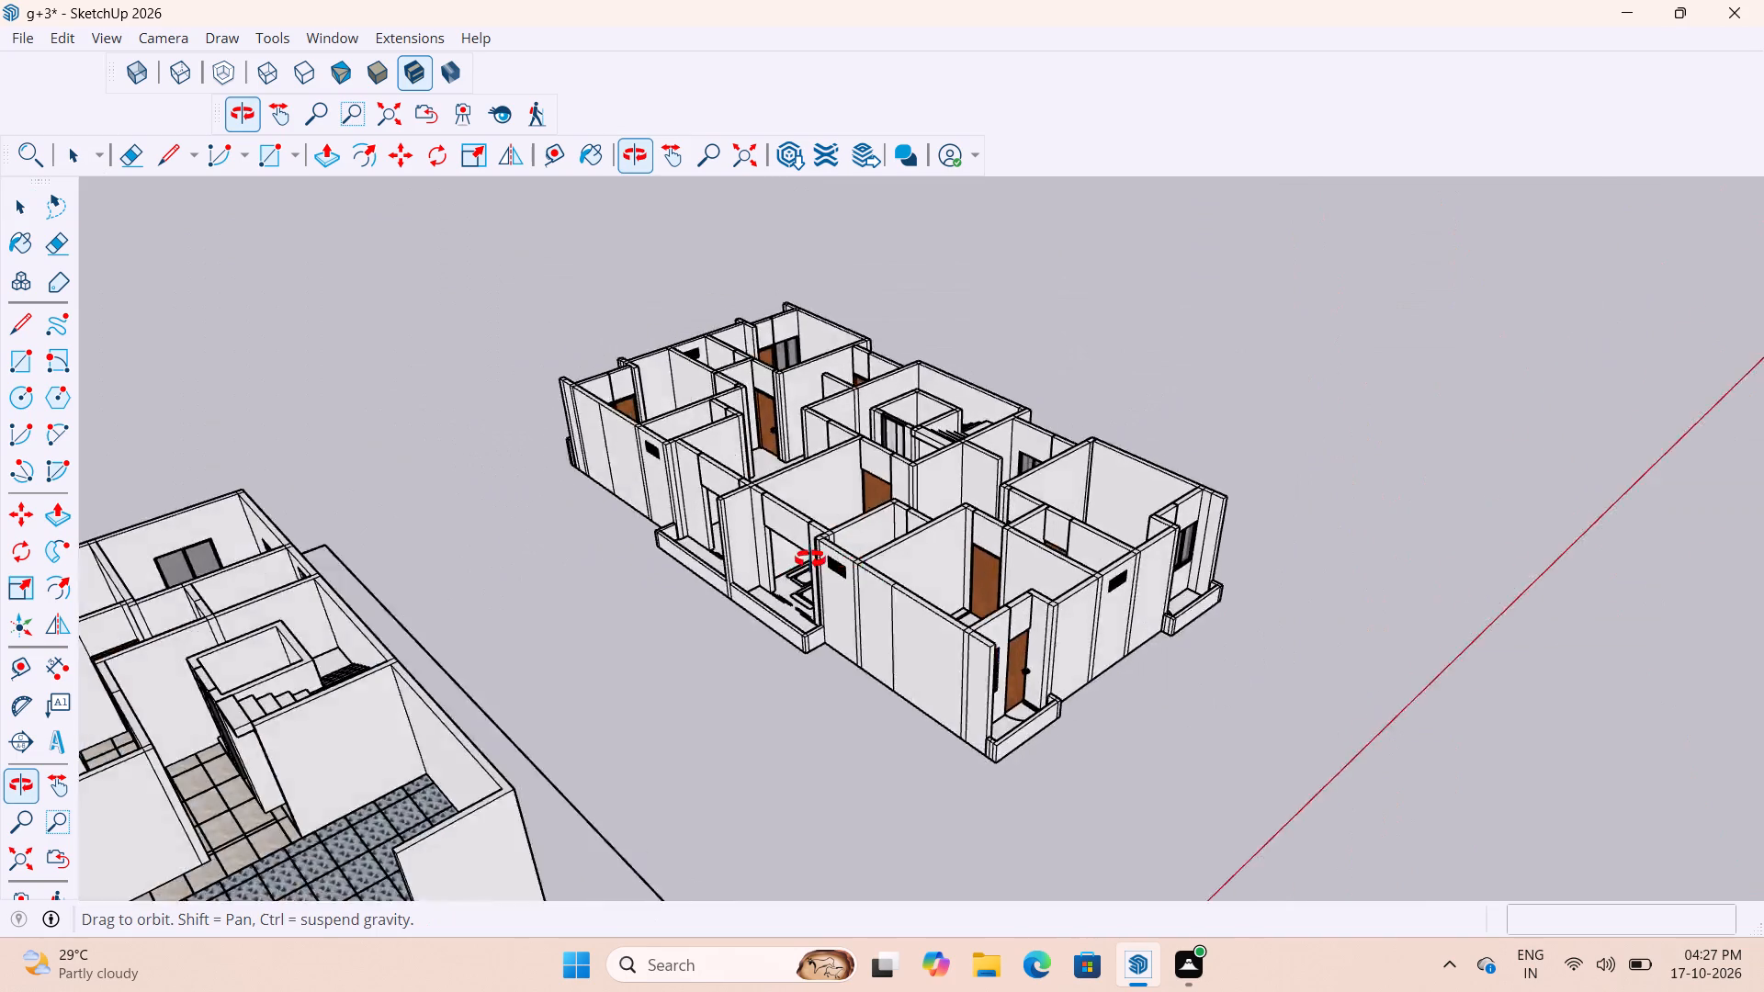
middle_click_drag(810, 559, 605, 550)
scroll(673, 660, "up", 18)
middle_click_drag(824, 676, 974, 715)
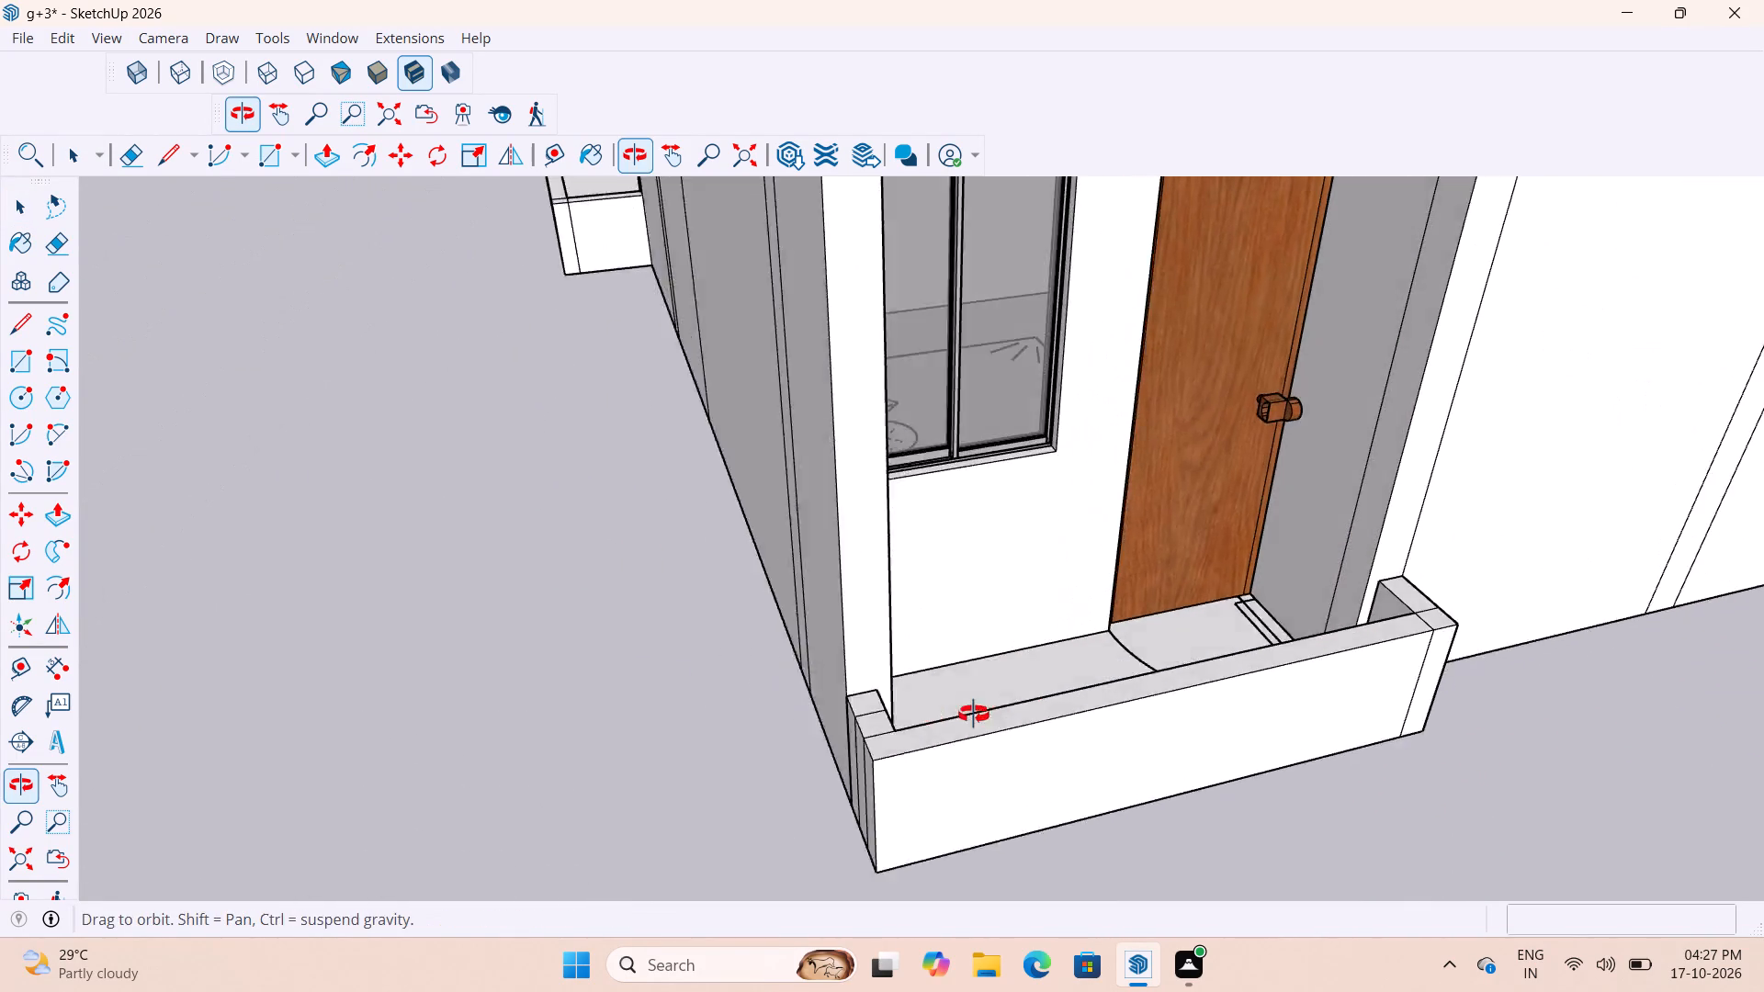
middle_click_drag(974, 715, 1016, 729)
scroll(993, 764, "up", 10)
scroll(851, 705, "down", 5)
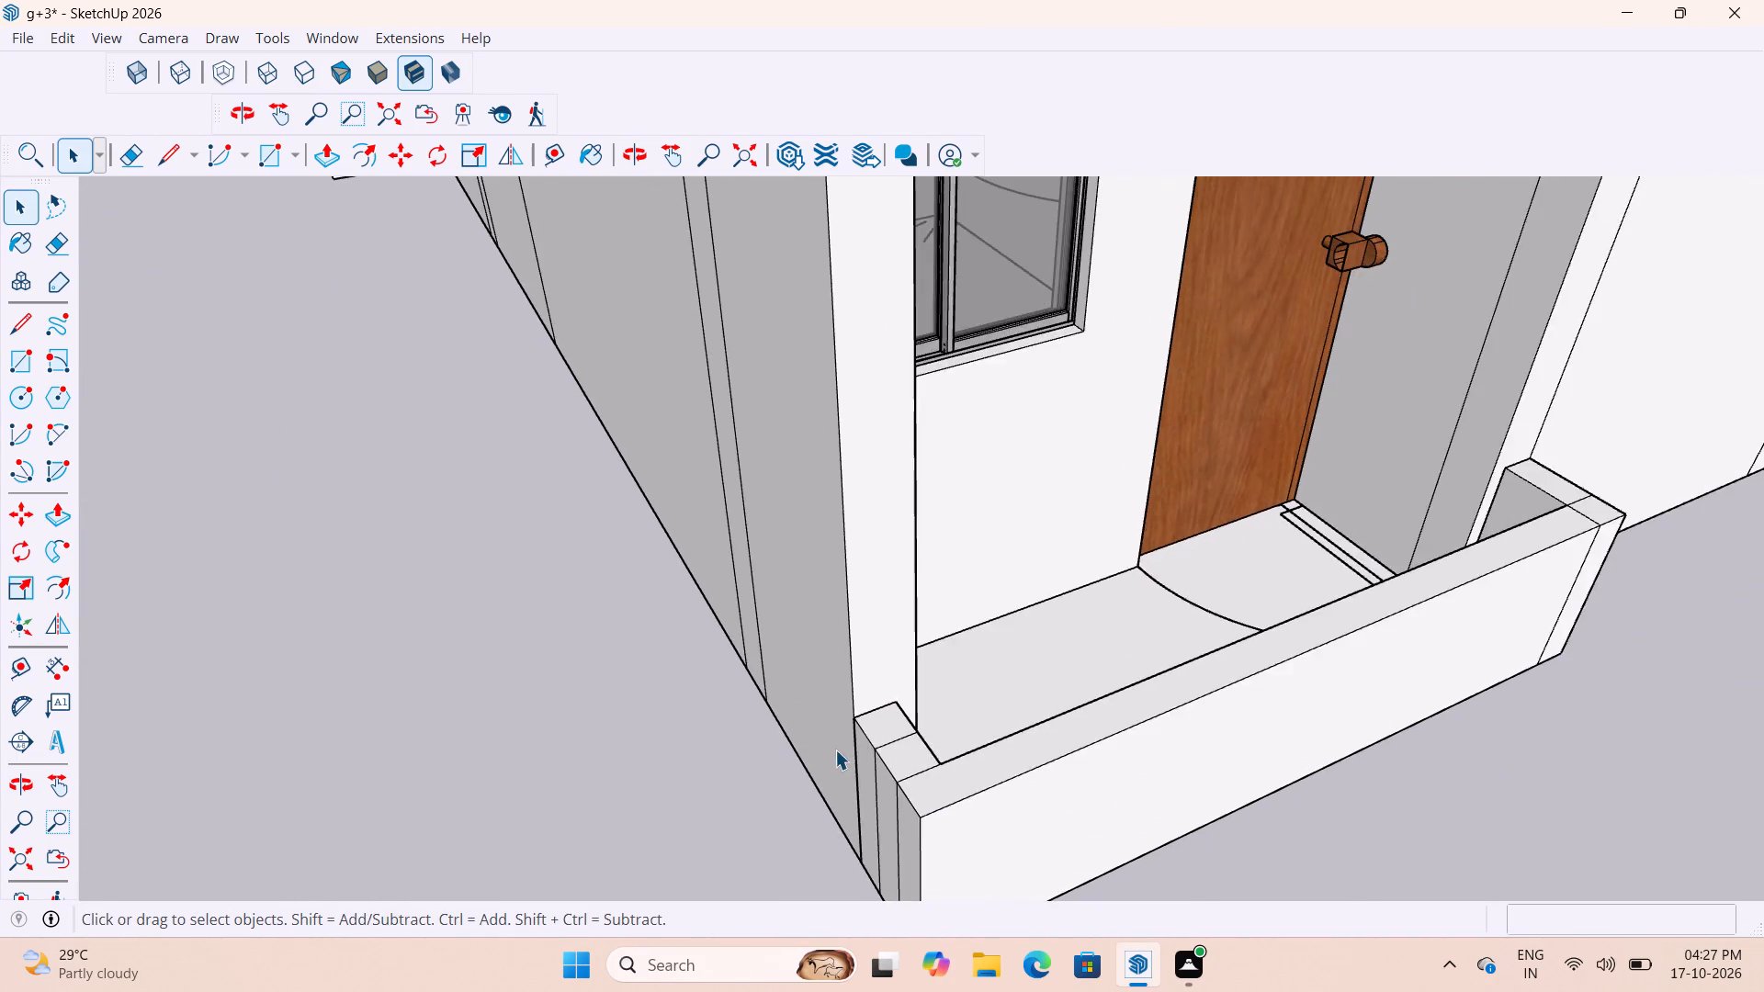
scroll(835, 750, "down", 5)
scroll(740, 840, "down", 12)
scroll(811, 754, "down", 6)
scroll(804, 865, "up", 4)
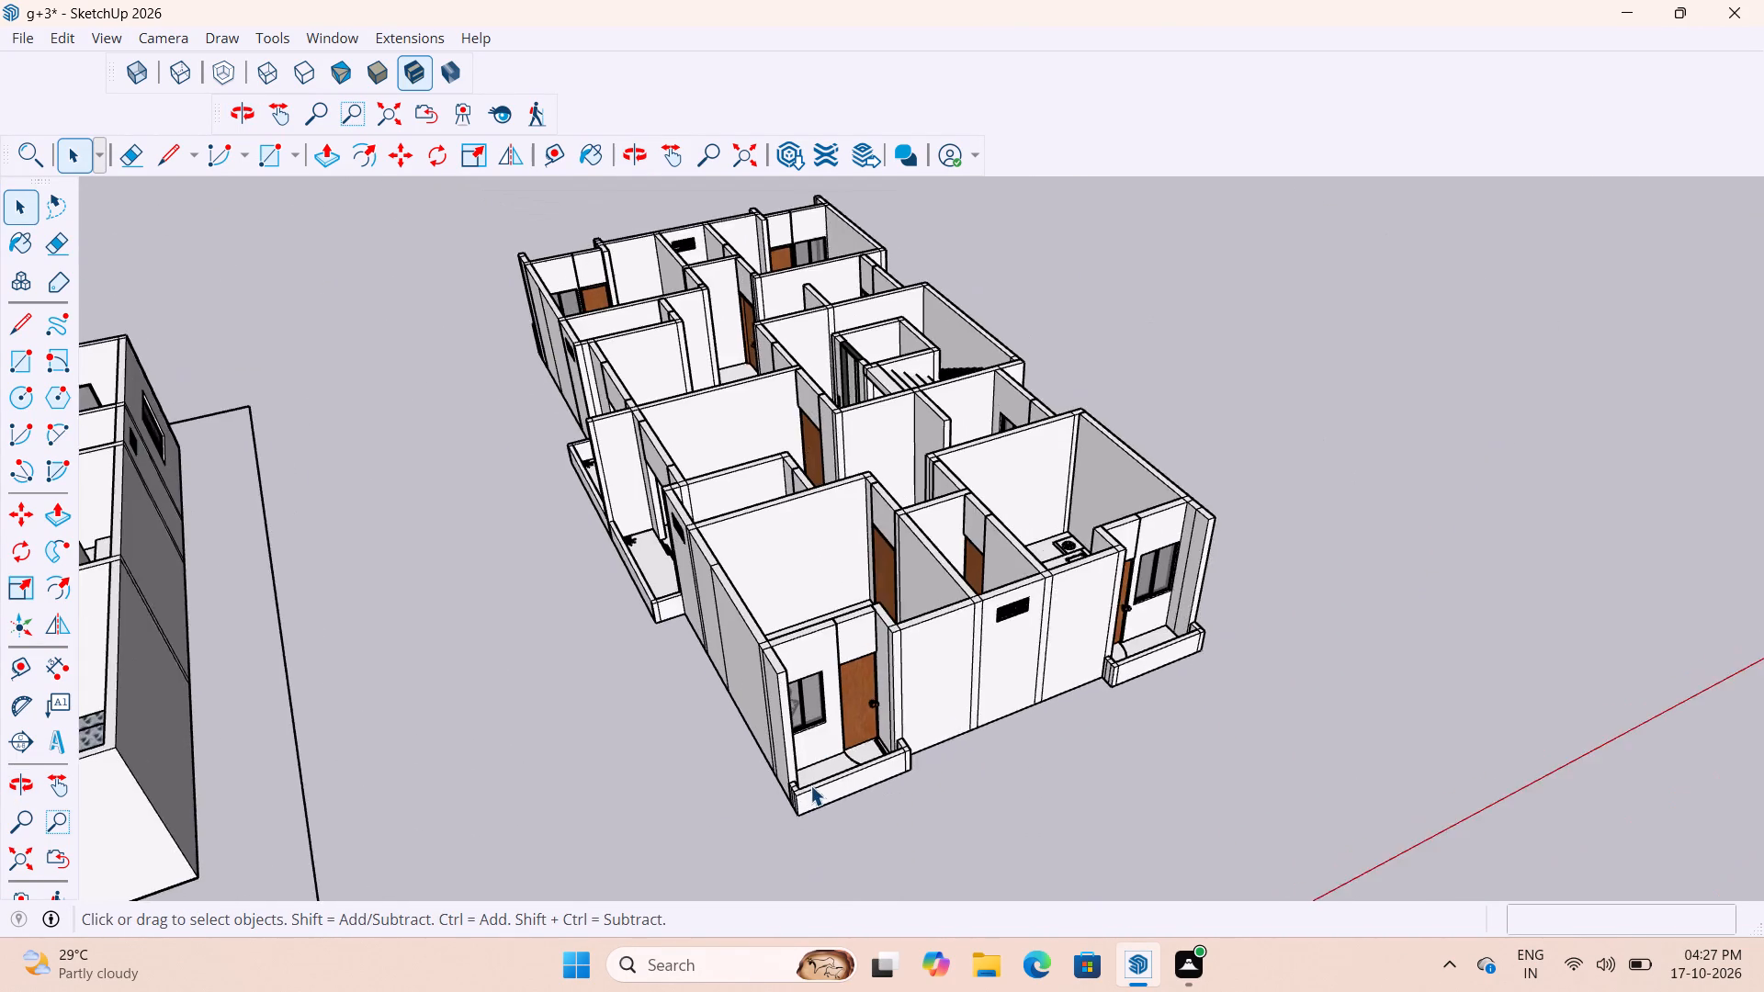
scroll(810, 785, "up", 14)
middle_click_drag(830, 783, 769, 817)
scroll(1105, 566, "down", 7)
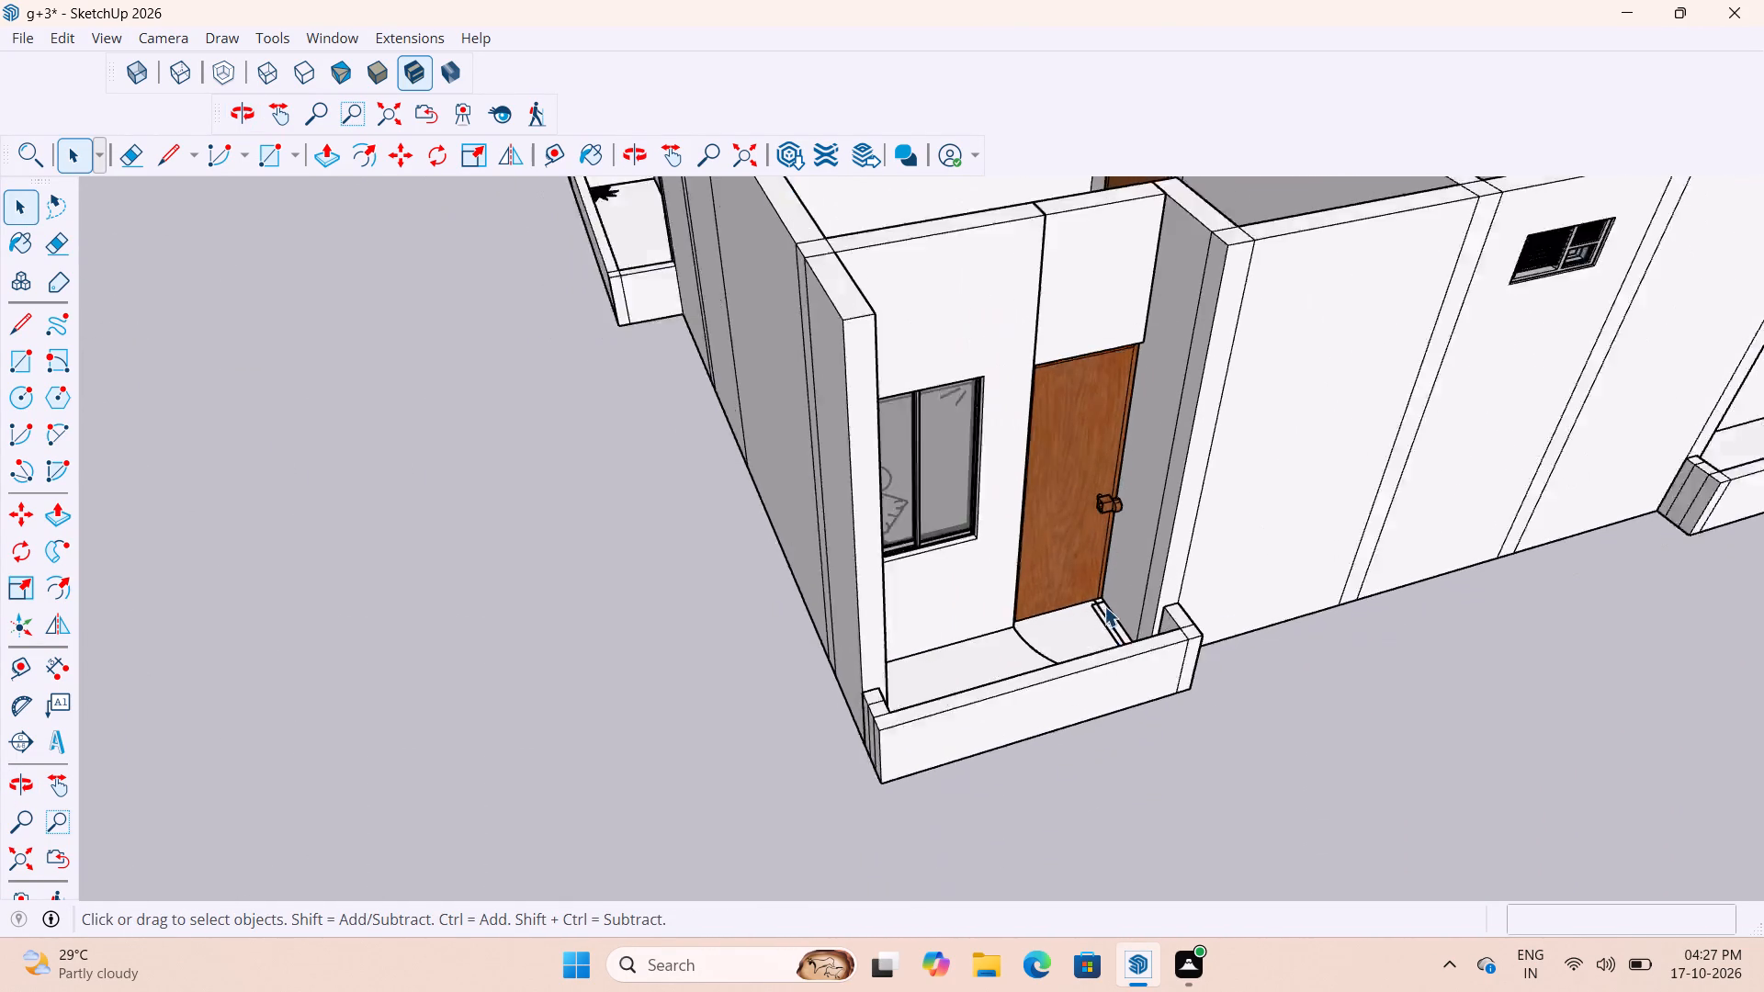
scroll(1104, 606, "down", 14)
middle_click_drag(1221, 807, 1069, 812)
Measure the thickness of the corner balcony parapet's outer side wall across its top face.
scroll(1005, 805, "up", 2)
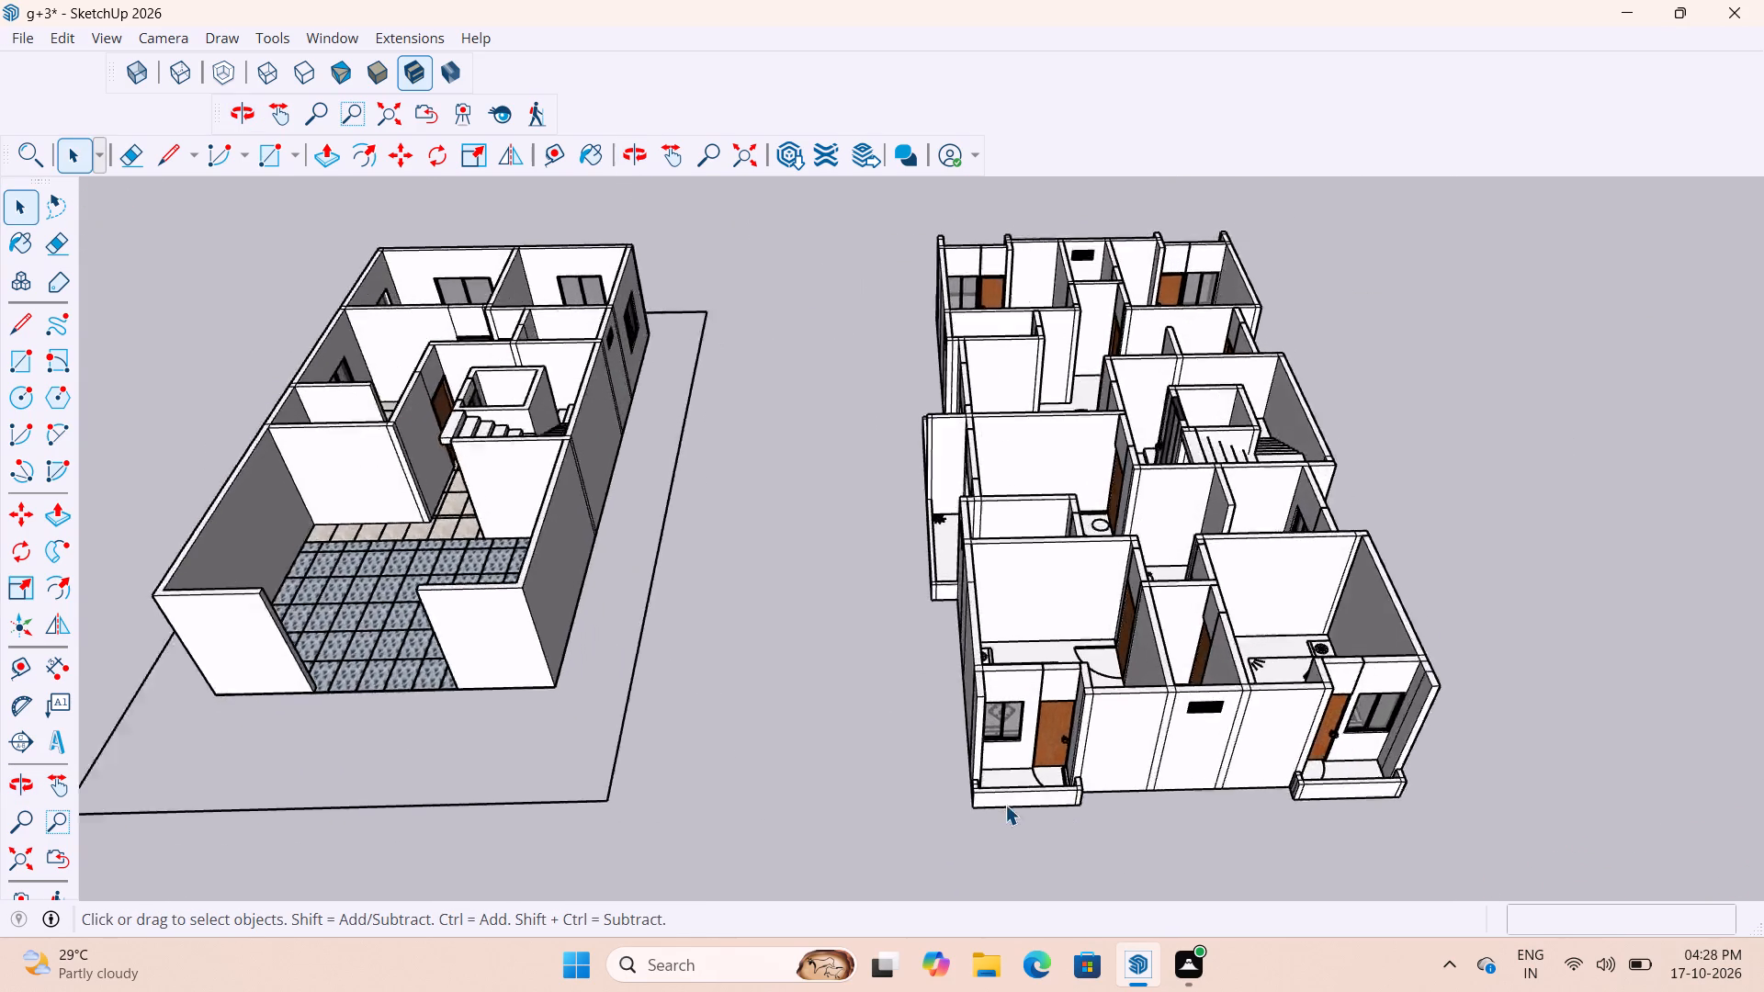
scroll(1005, 805, "up", 20)
scroll(1005, 805, "up", 6)
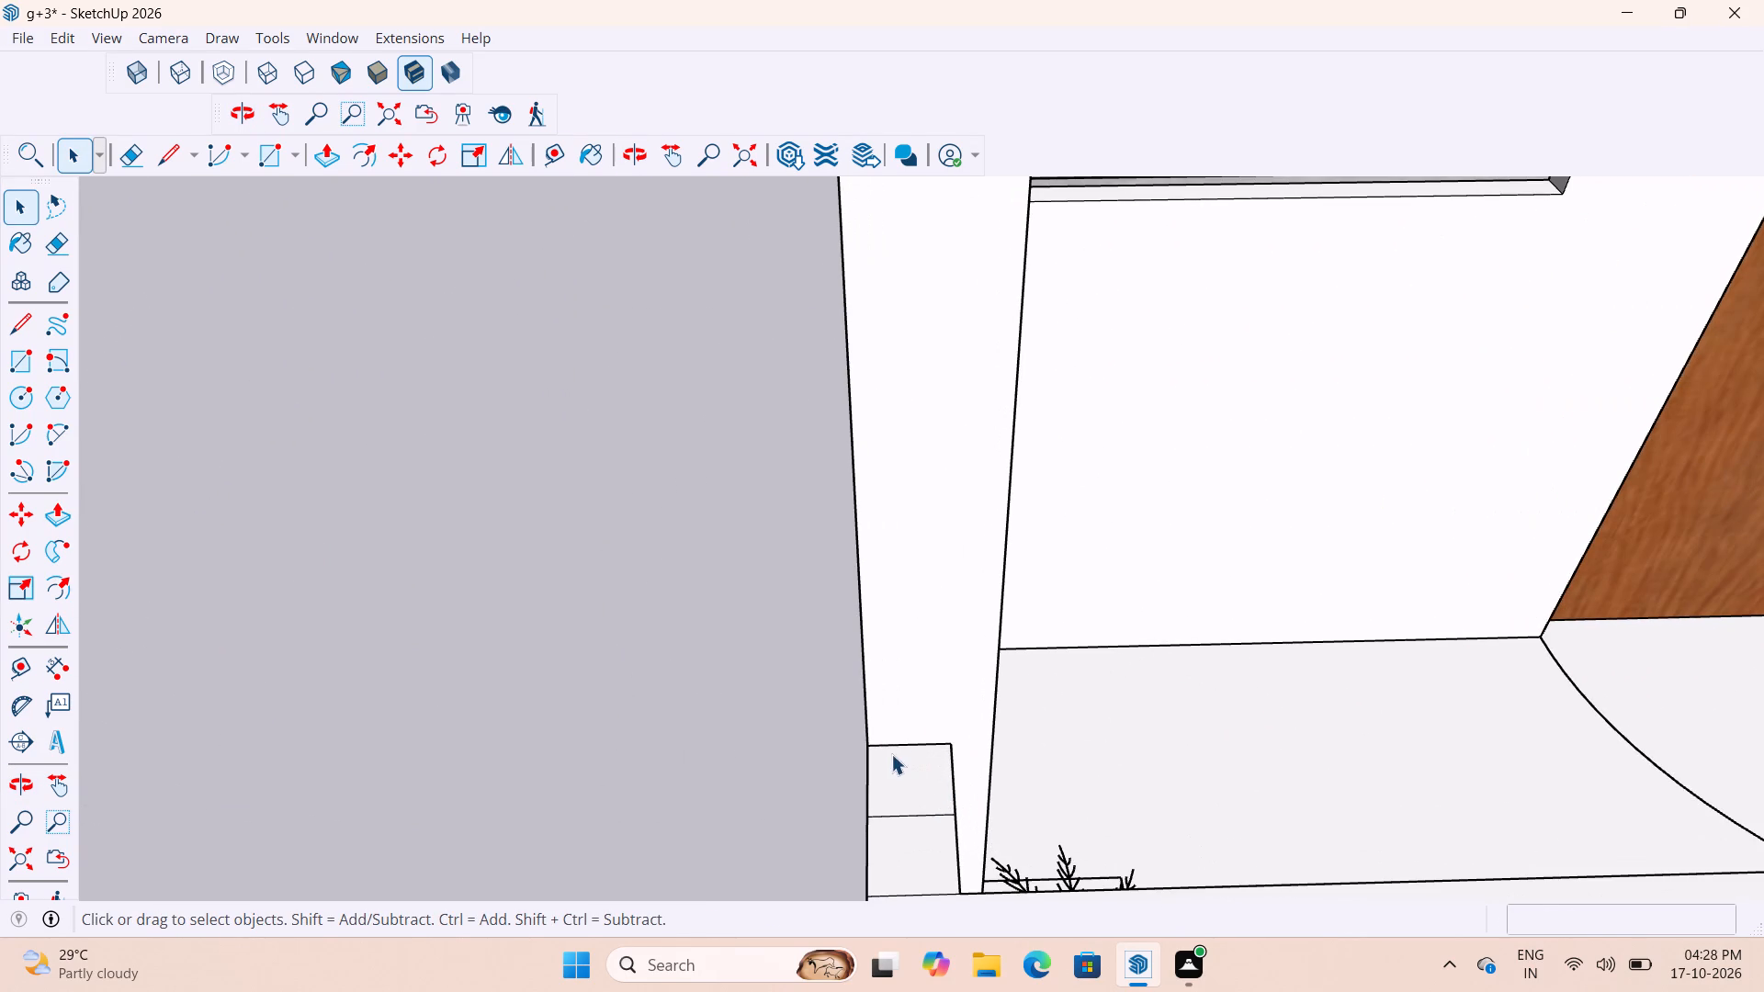
key("t")
left_click(864, 781)
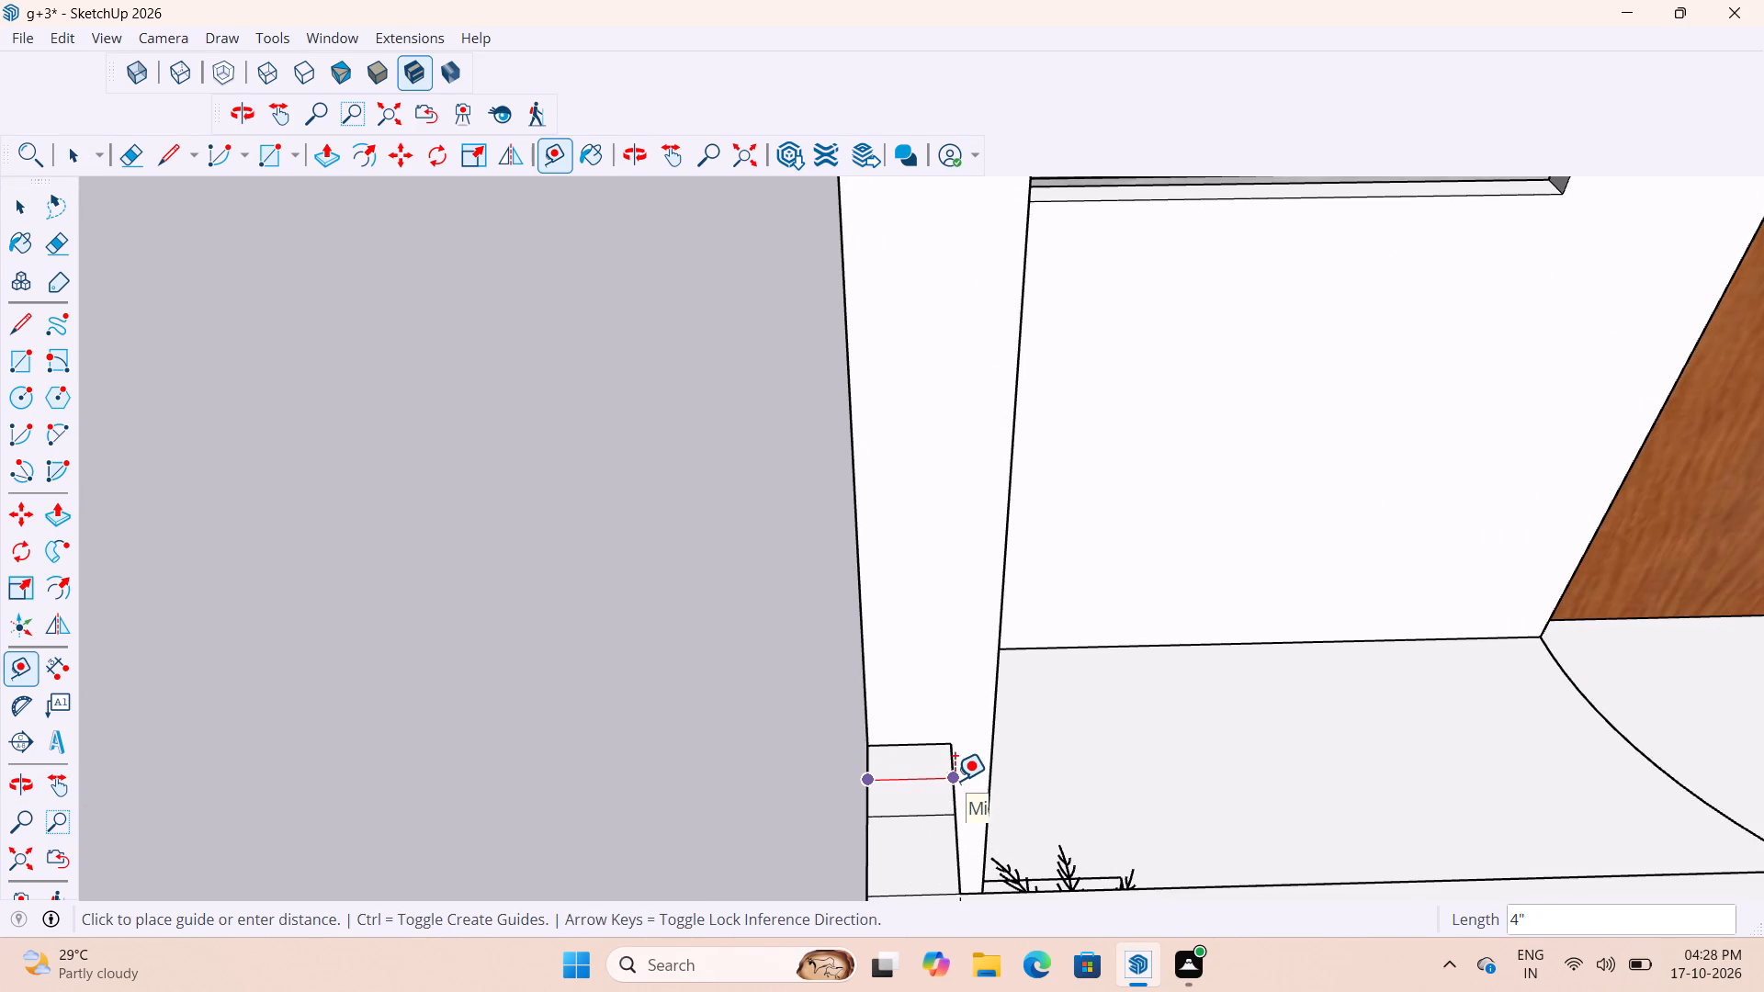
key("space")
Place two guides on the top of the parapet's outer side wall, each 1" in from its long edges.
scroll(883, 779, "up", 3)
key("t")
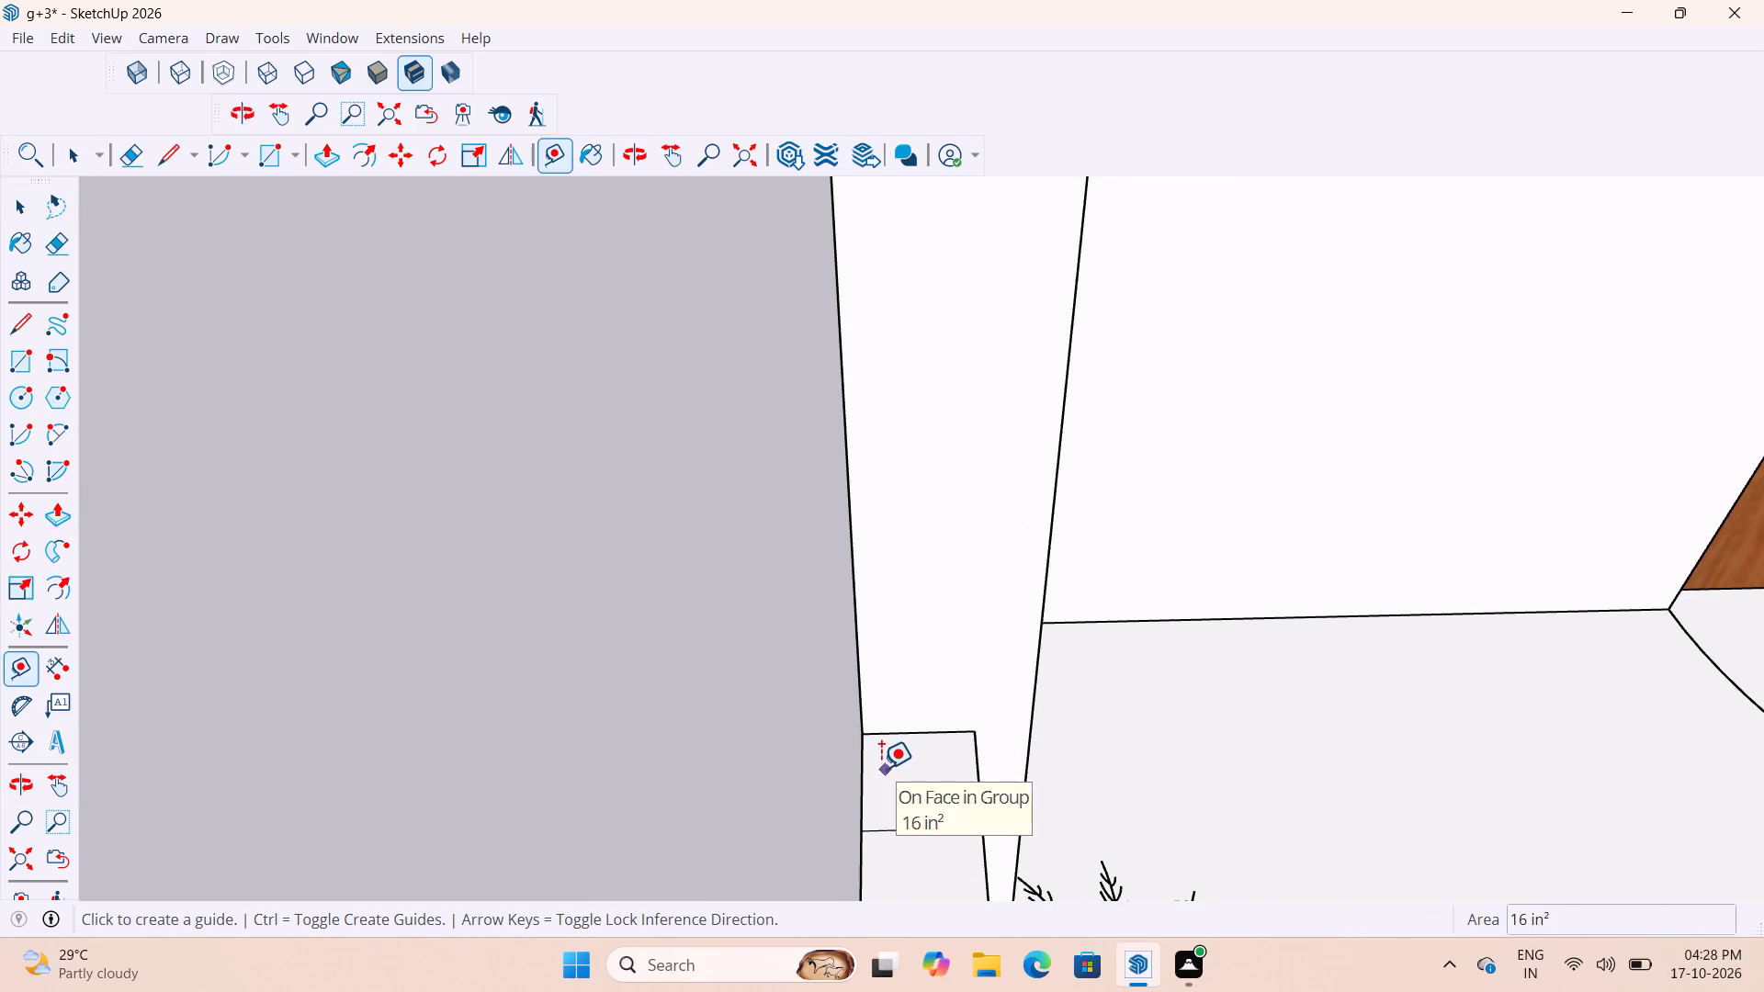
left_click(865, 778)
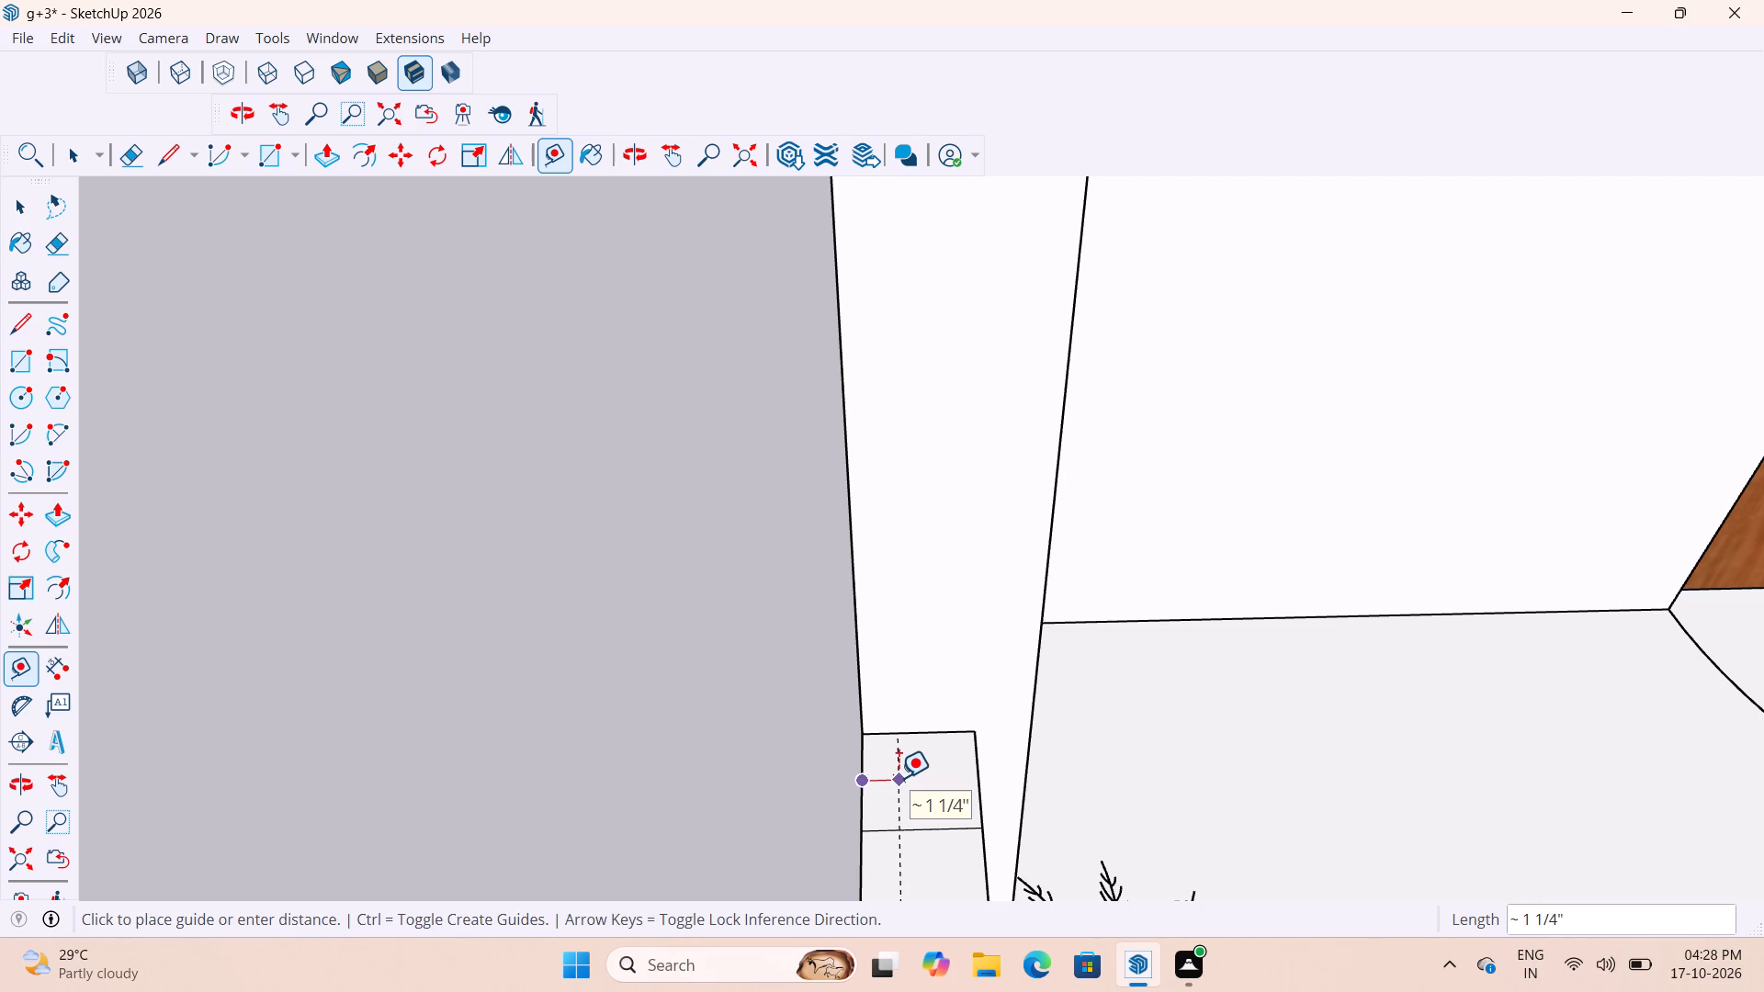
type("1\"")
key("Return")
left_click(974, 803)
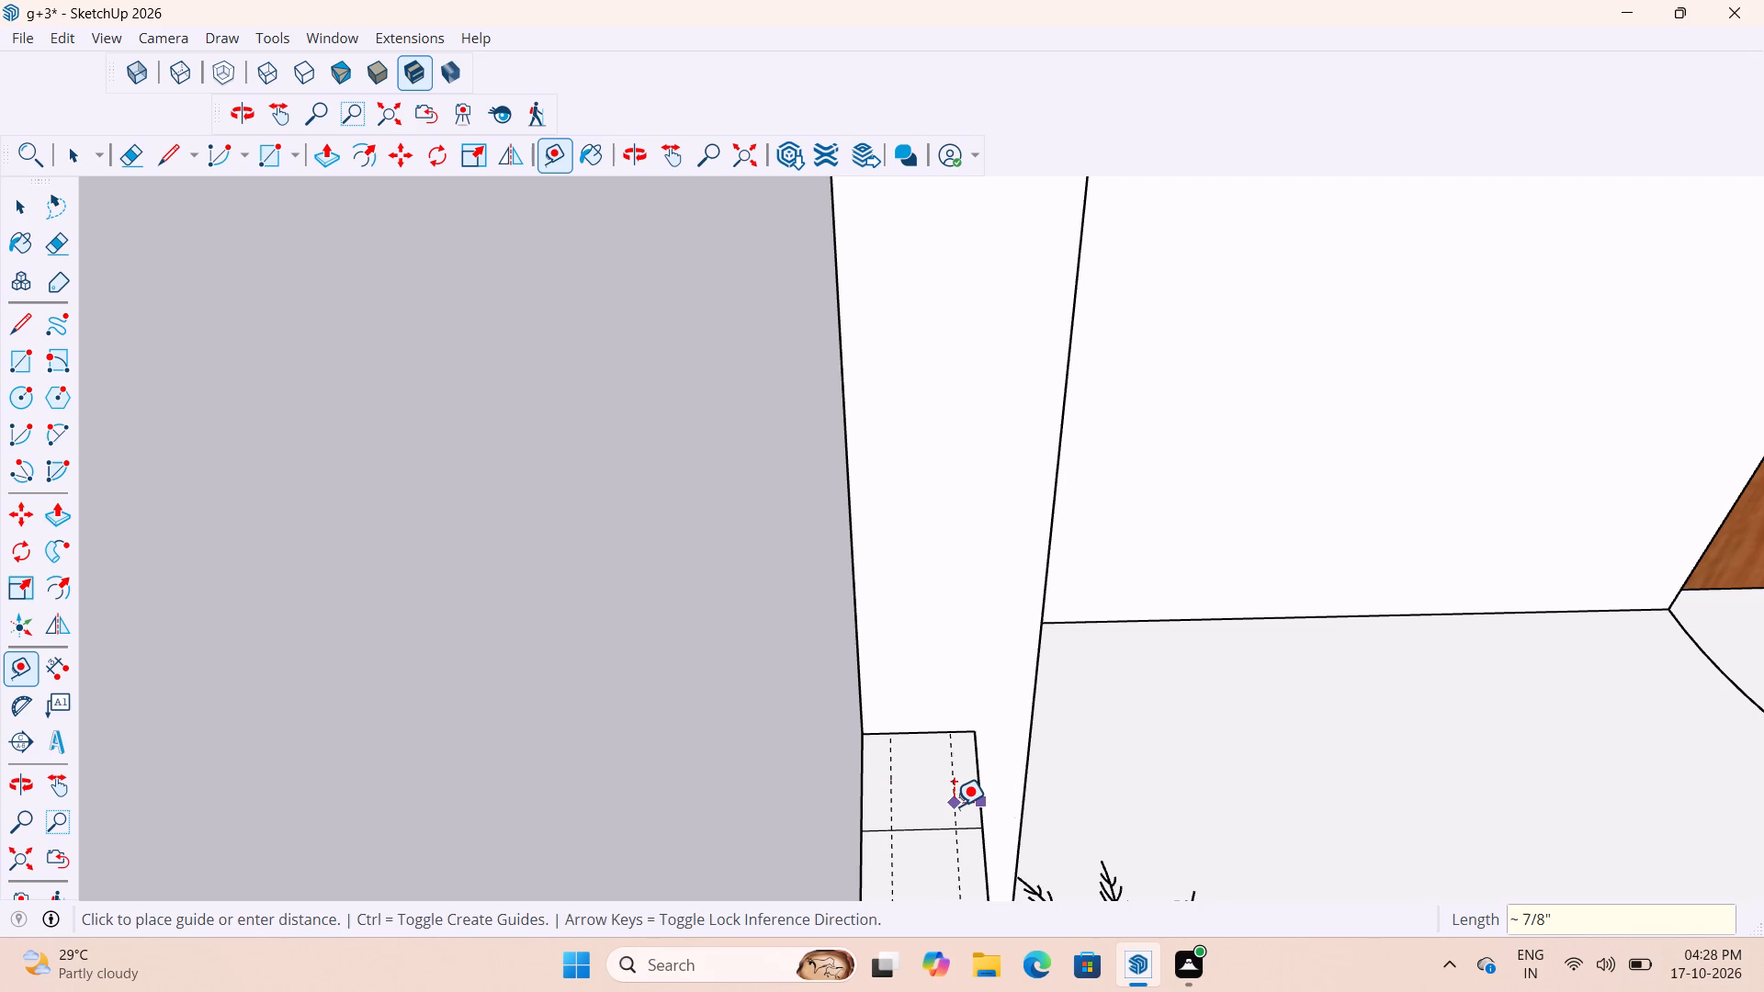
type("1\"")
key("Return")
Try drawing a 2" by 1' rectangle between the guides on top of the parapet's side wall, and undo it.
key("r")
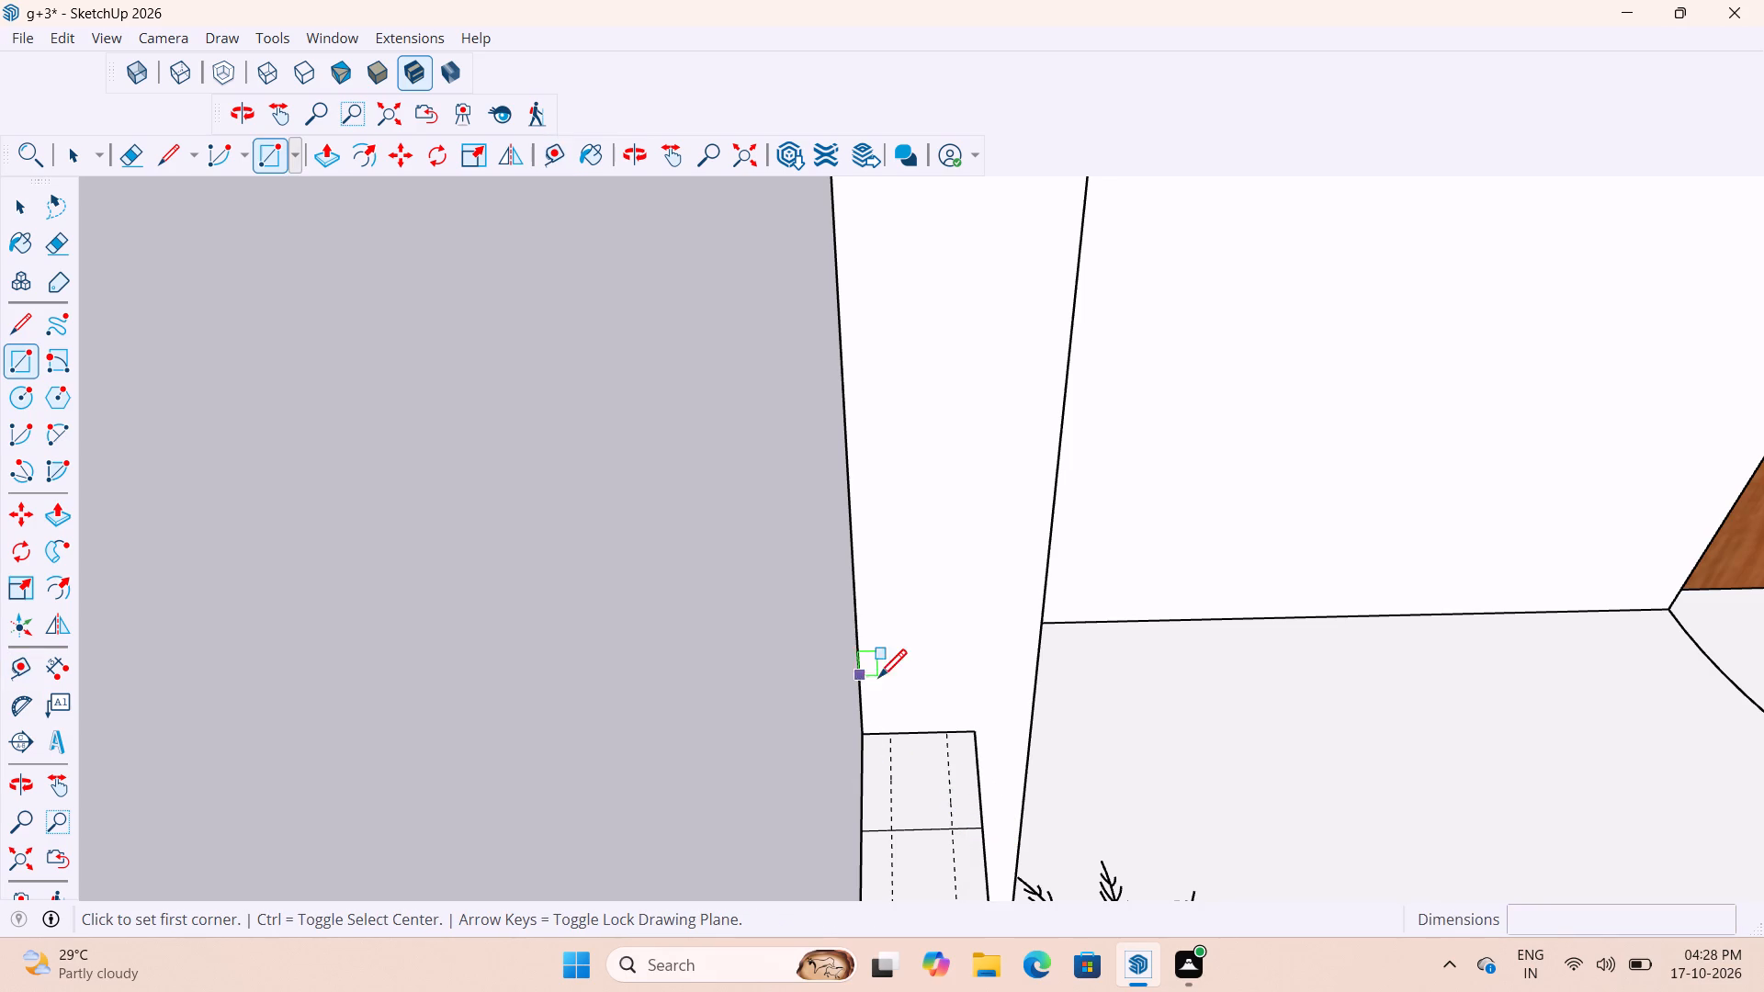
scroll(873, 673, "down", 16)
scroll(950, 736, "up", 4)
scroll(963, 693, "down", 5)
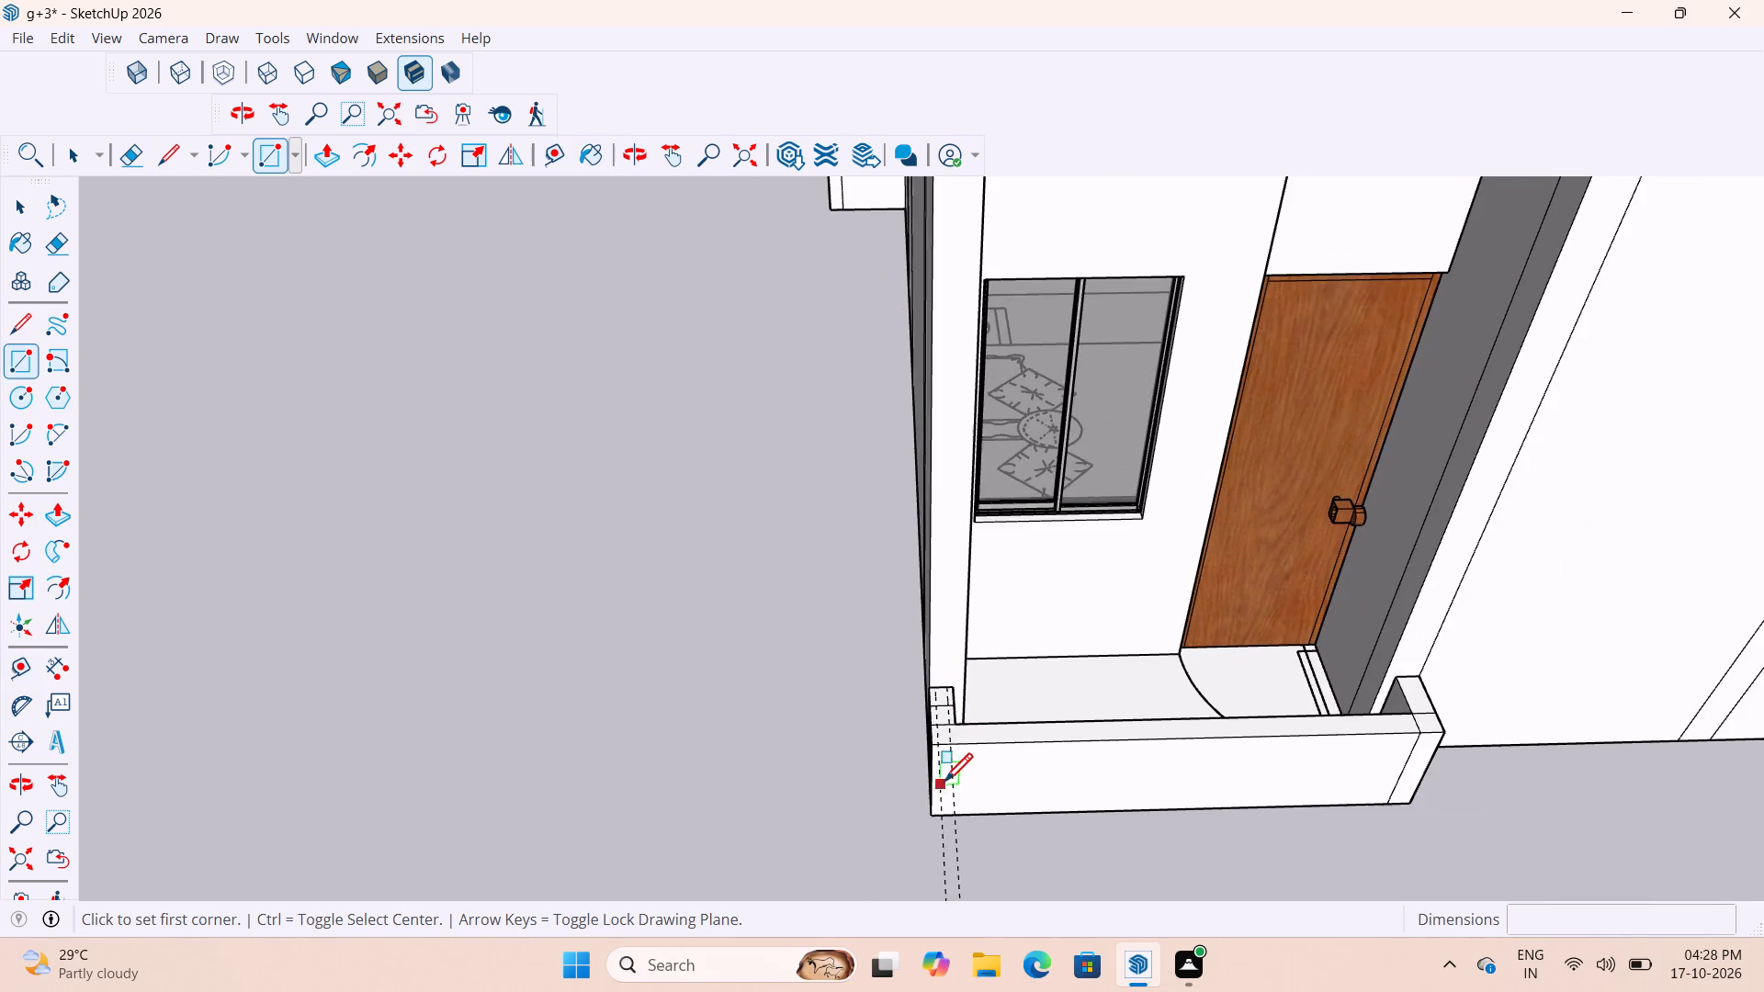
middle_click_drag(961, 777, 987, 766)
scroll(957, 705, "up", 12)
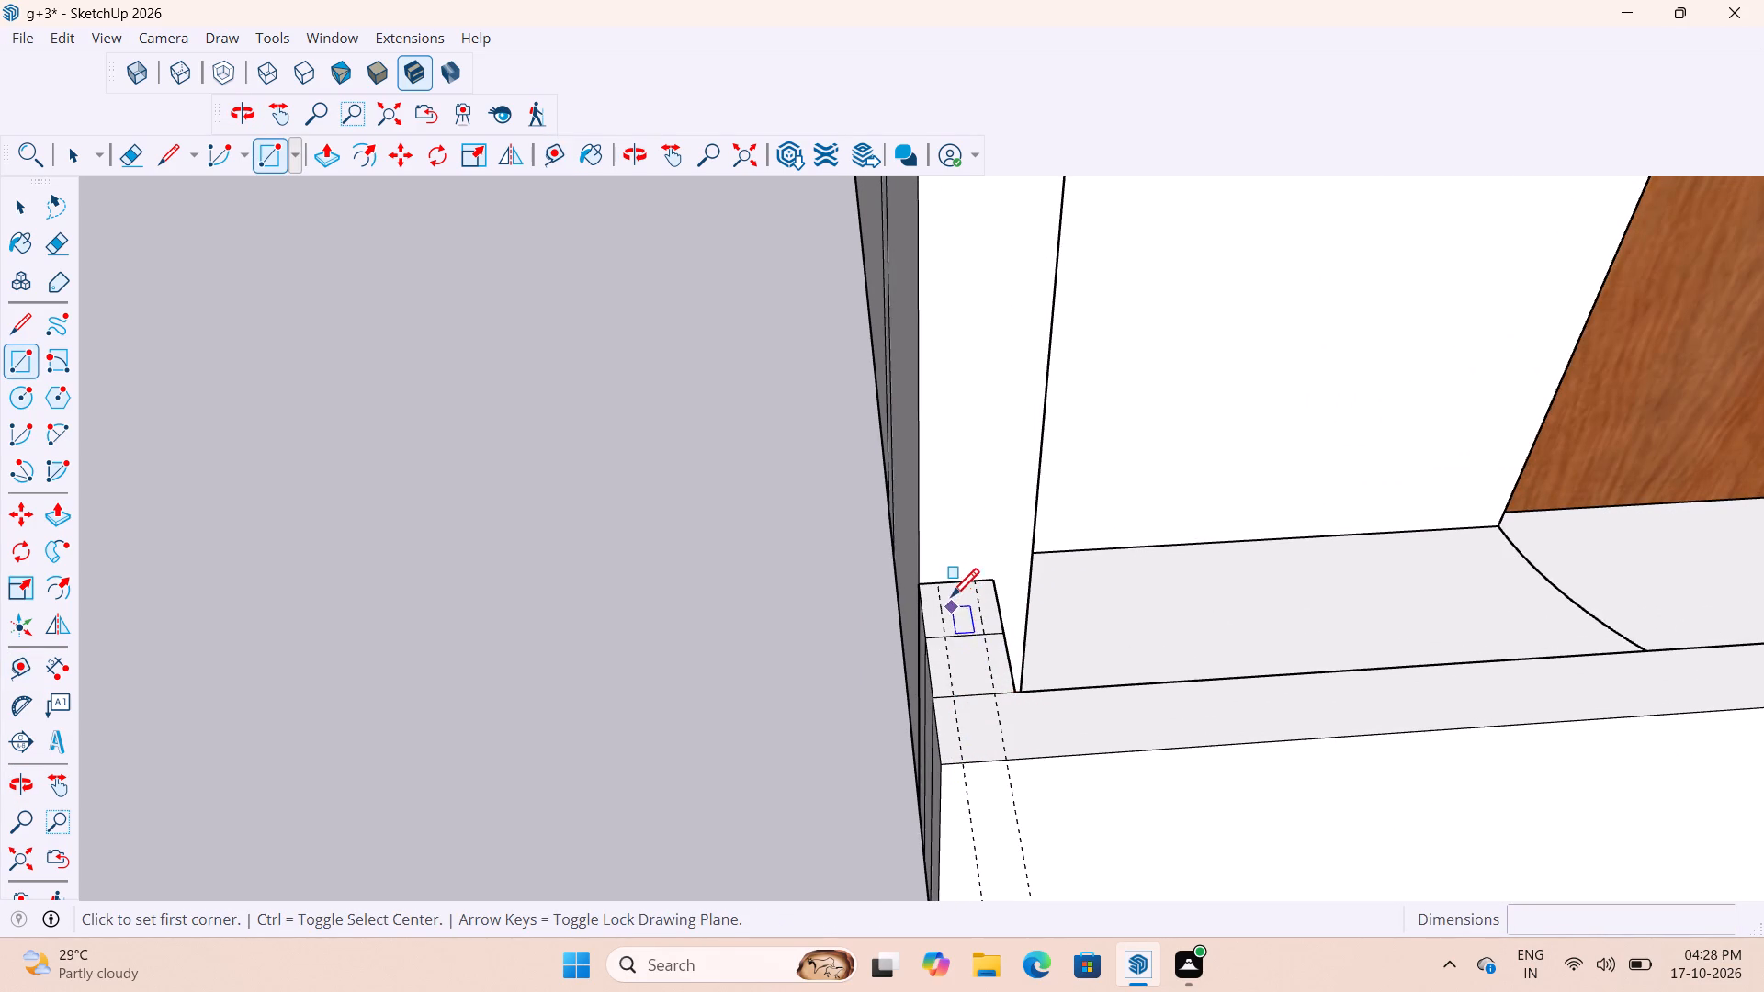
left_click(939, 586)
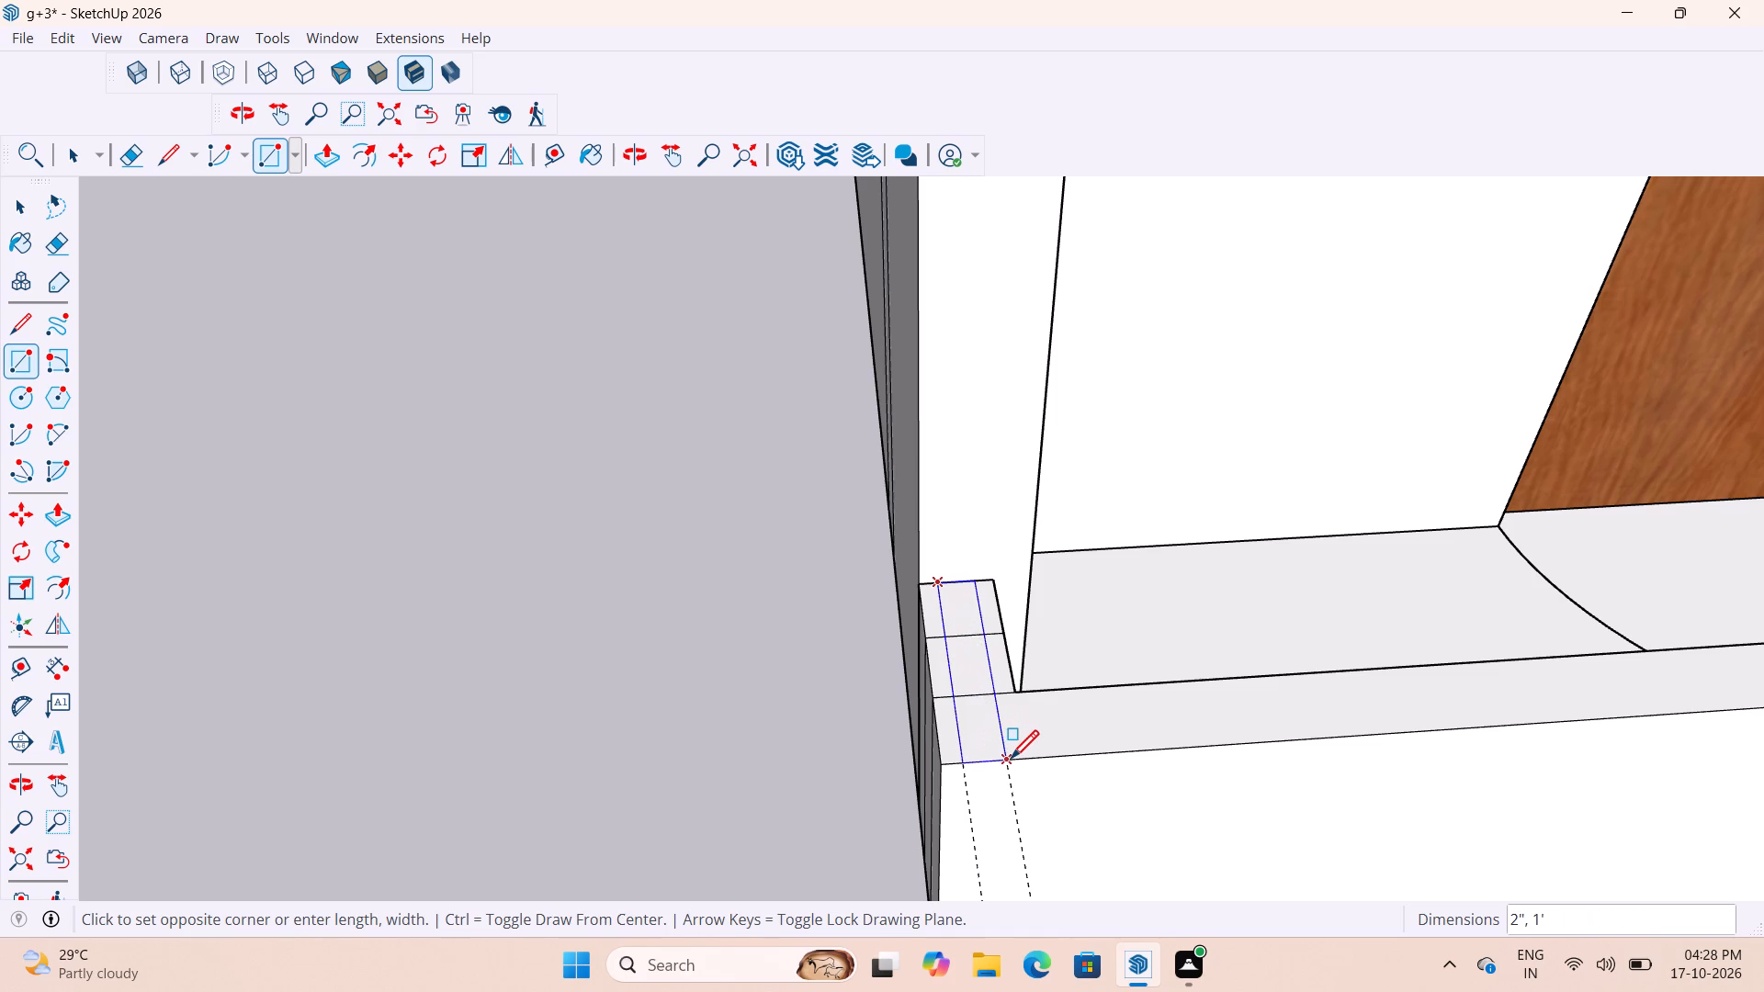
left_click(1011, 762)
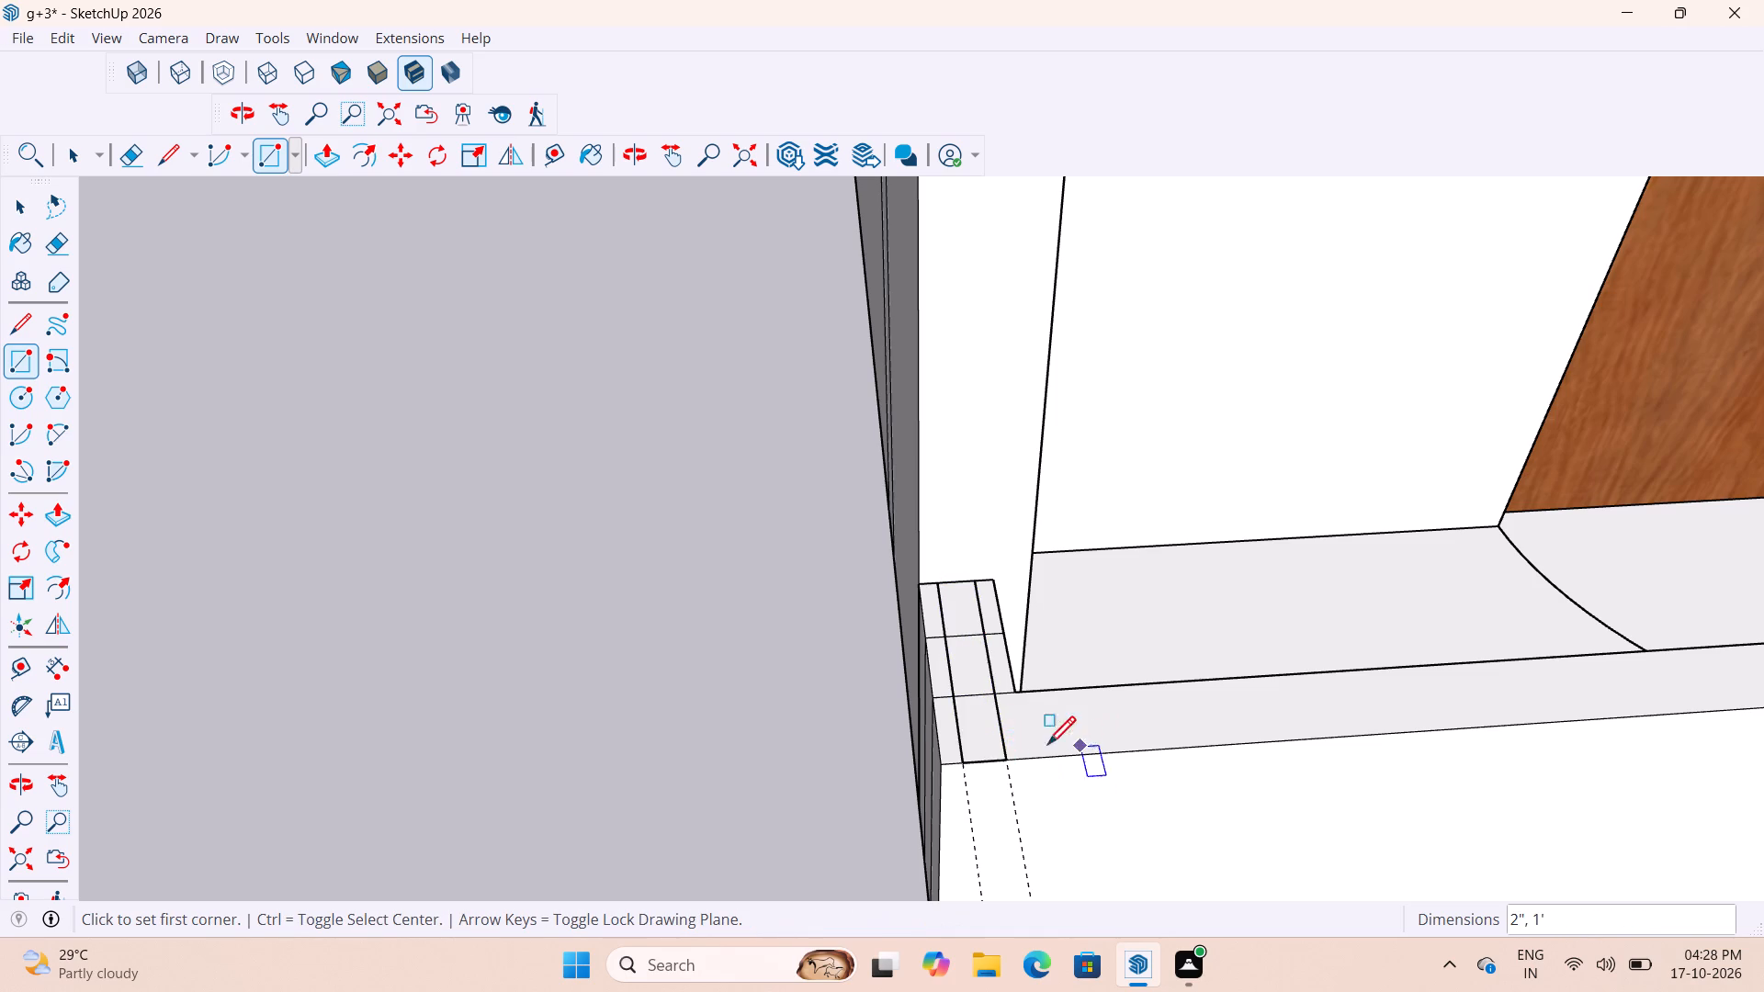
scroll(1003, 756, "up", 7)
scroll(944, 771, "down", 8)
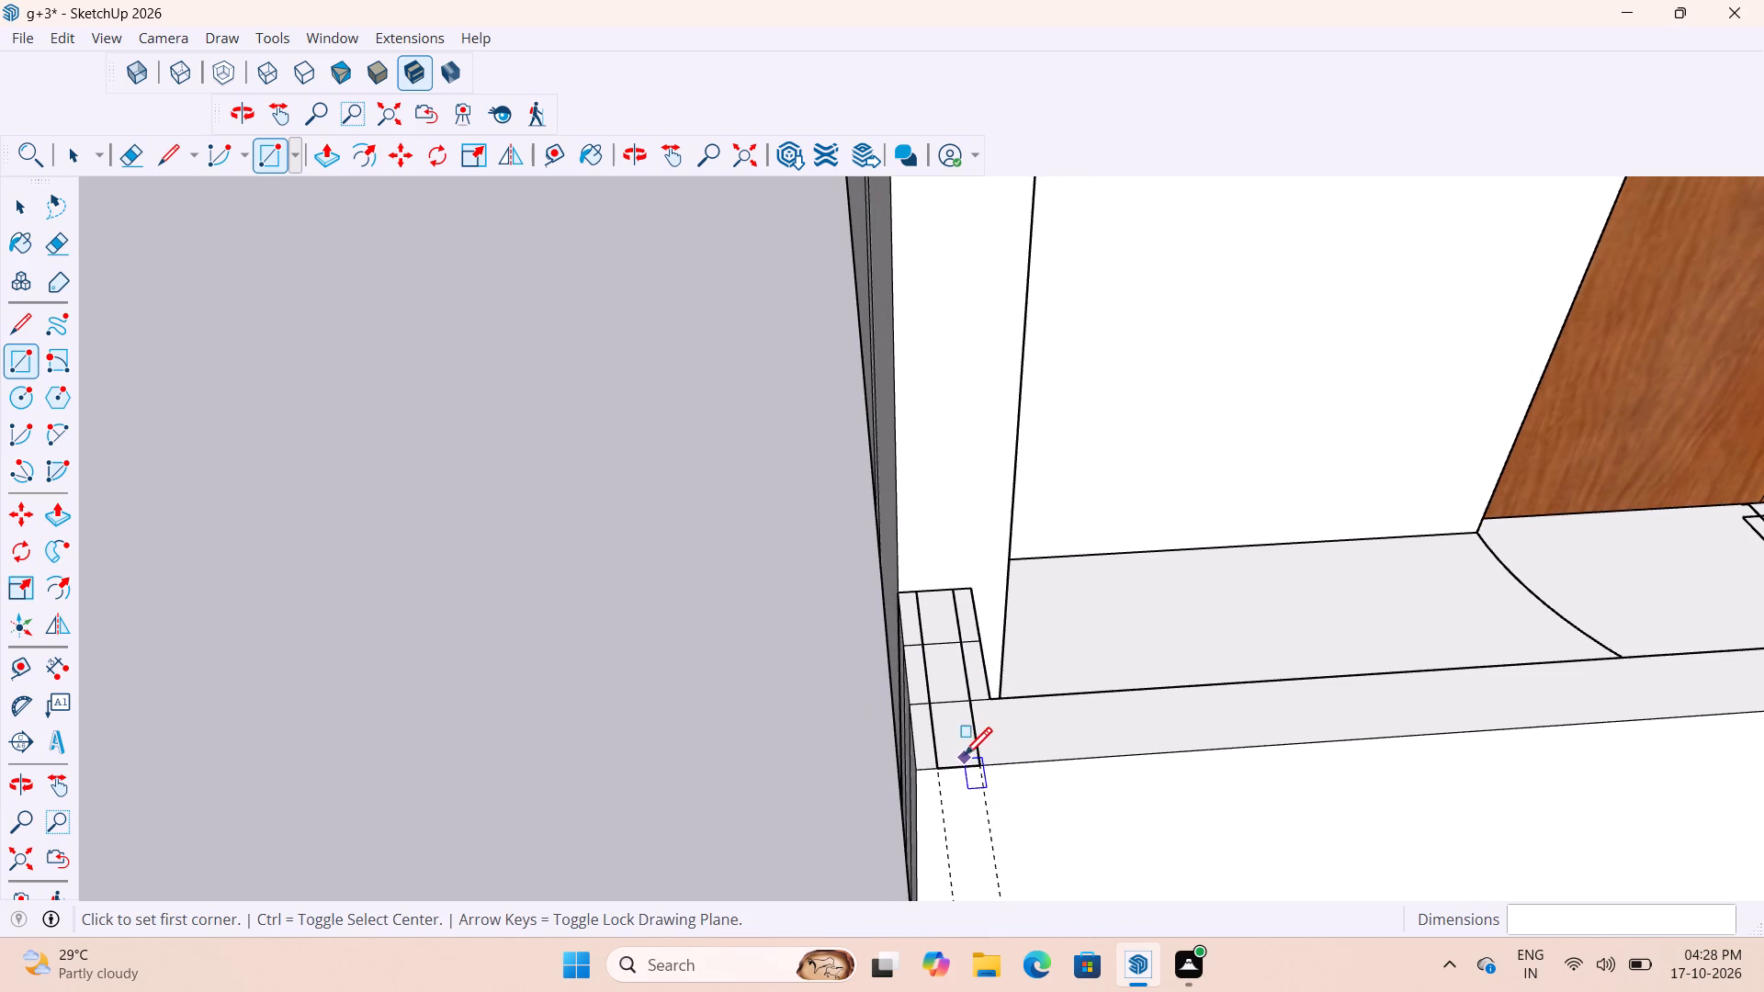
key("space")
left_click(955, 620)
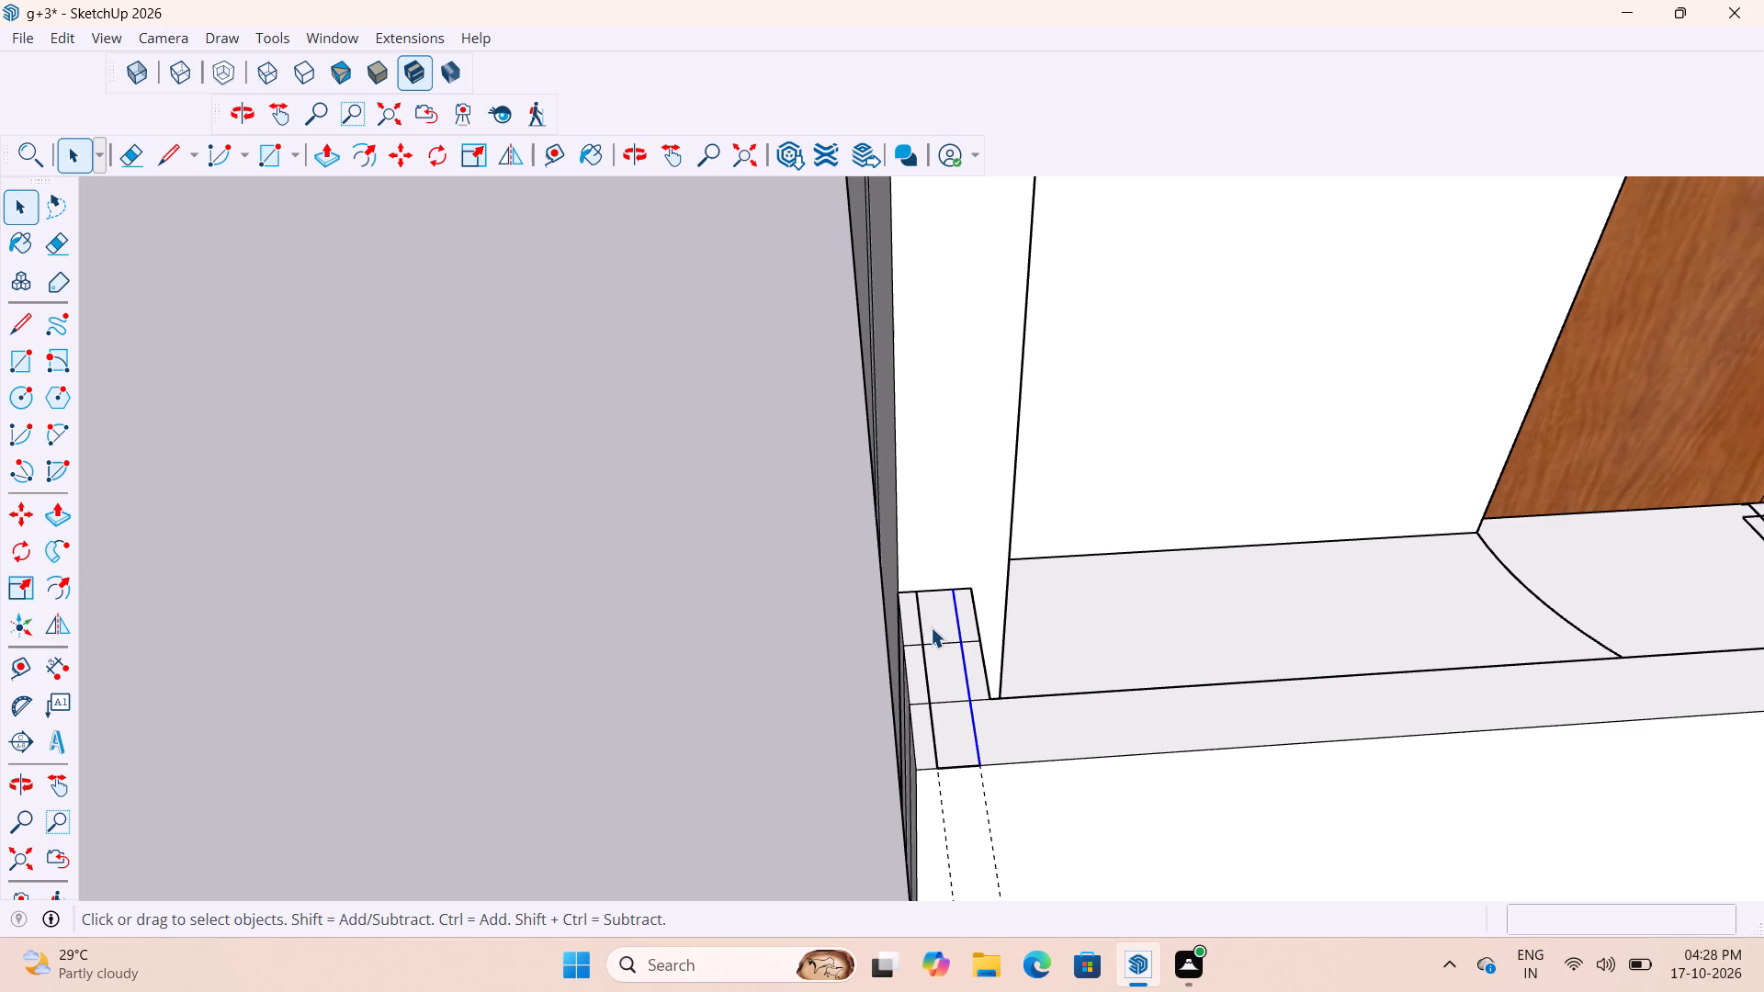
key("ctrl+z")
Draw a 2" by 1' rectangle between the guides, from the wall end to the parapet's outer front edge.
scroll(944, 638, "up", 6)
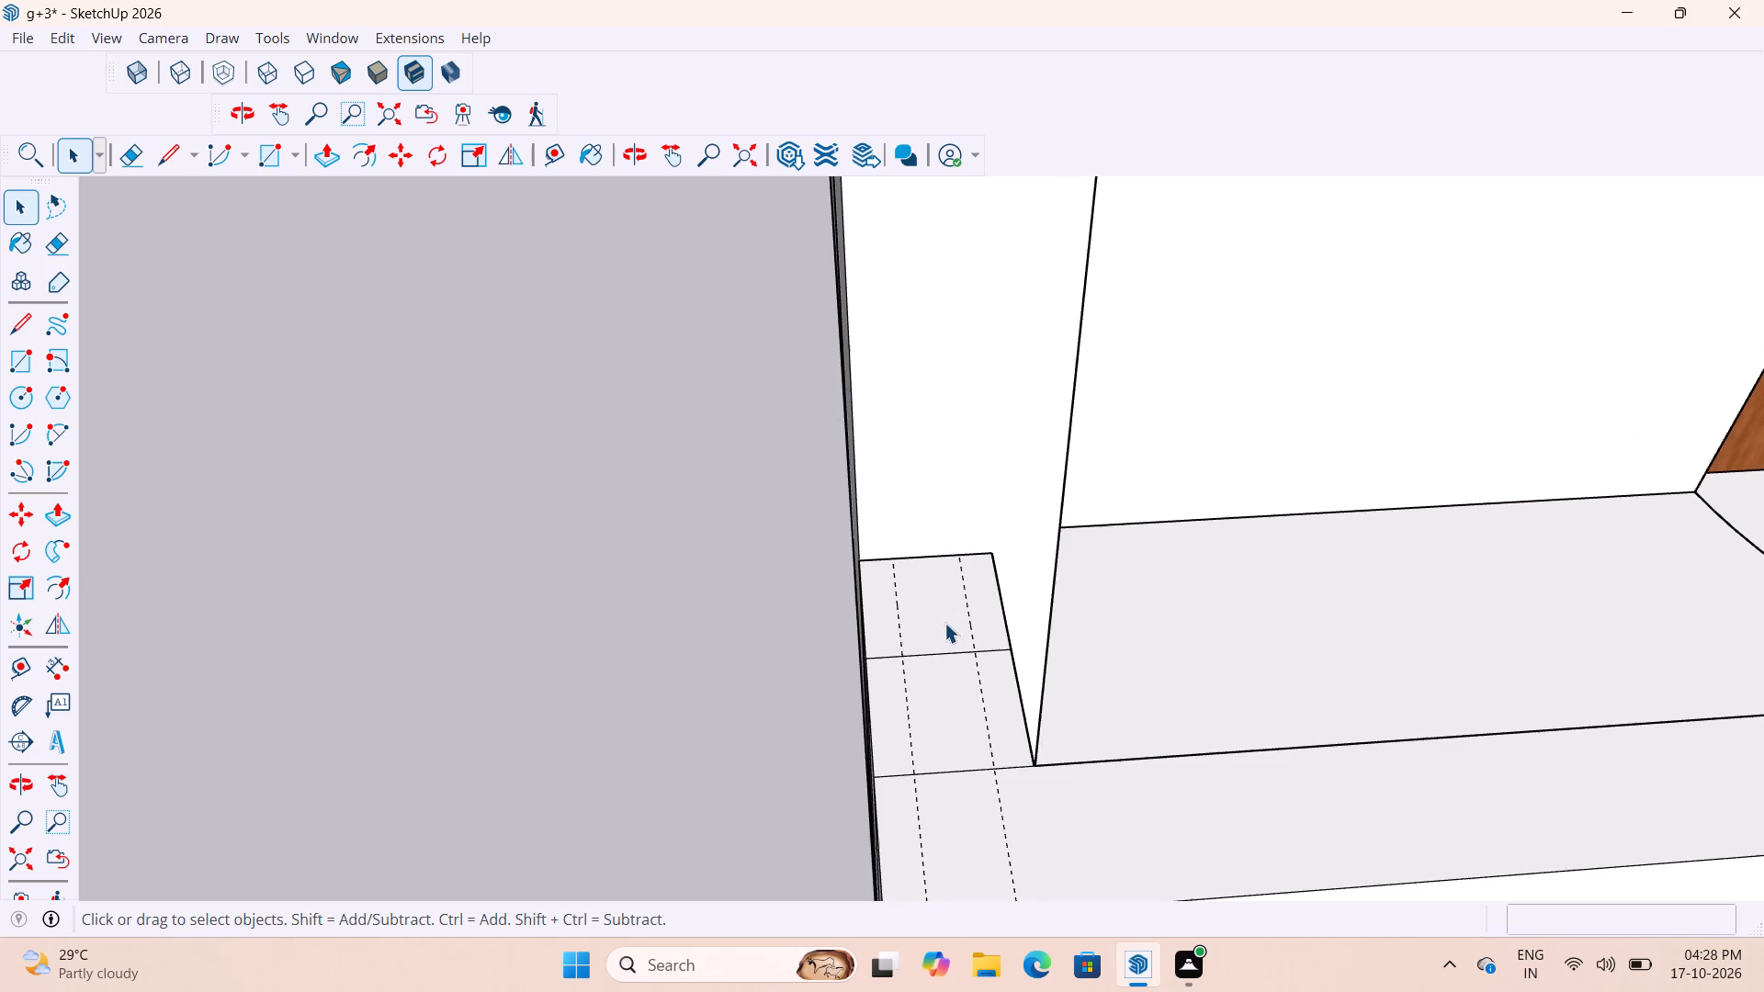
scroll(922, 597, "down", 5)
scroll(942, 626, "up", 7)
key("r")
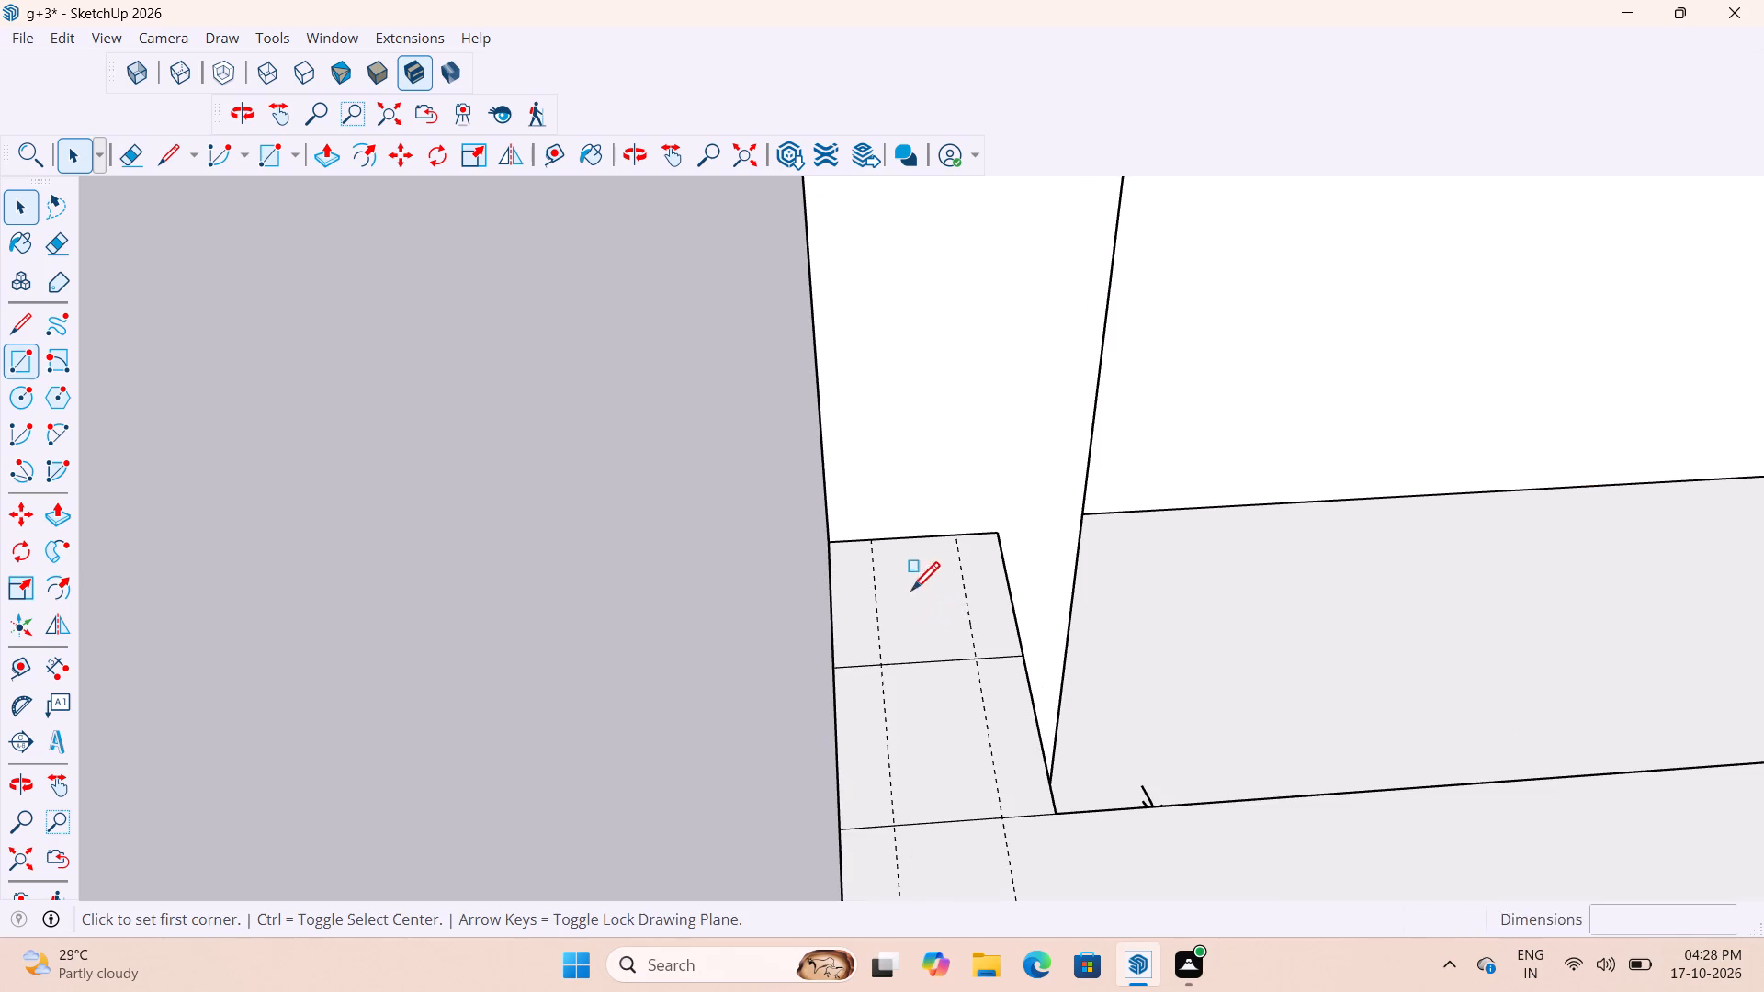
left_click(866, 546)
scroll(933, 700, "down", 2)
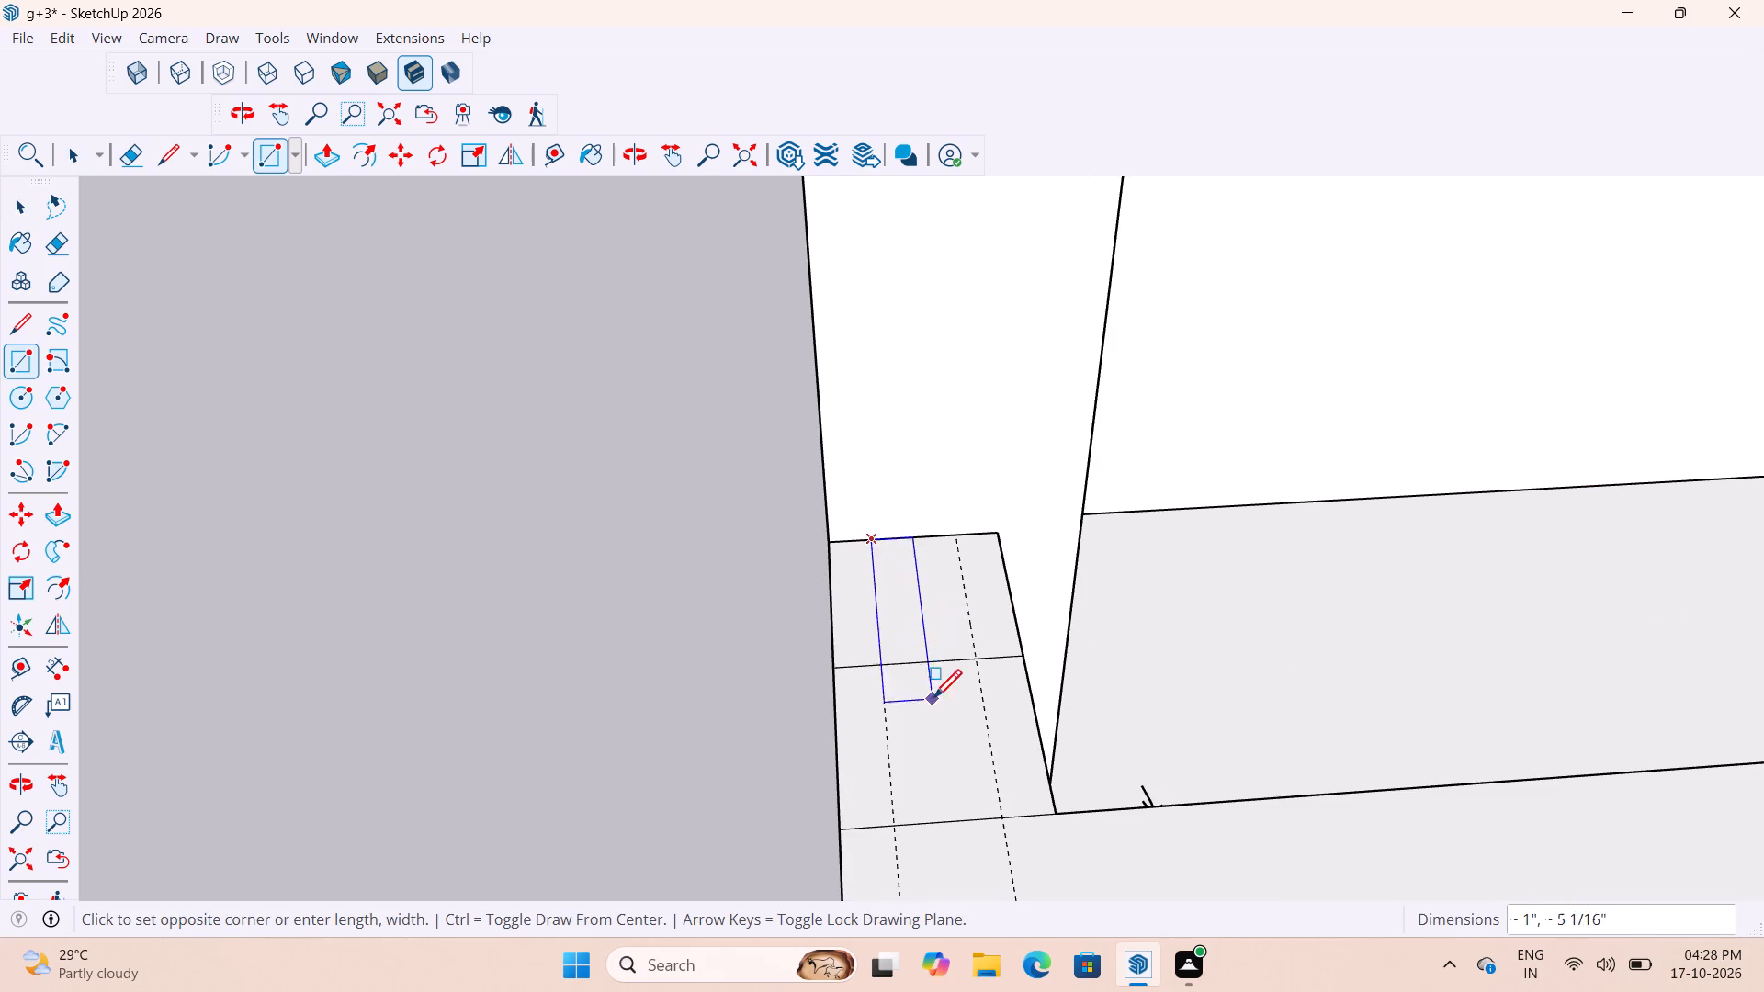
scroll(933, 701, "down", 6)
scroll(979, 839, "up", 6)
left_click(980, 847)
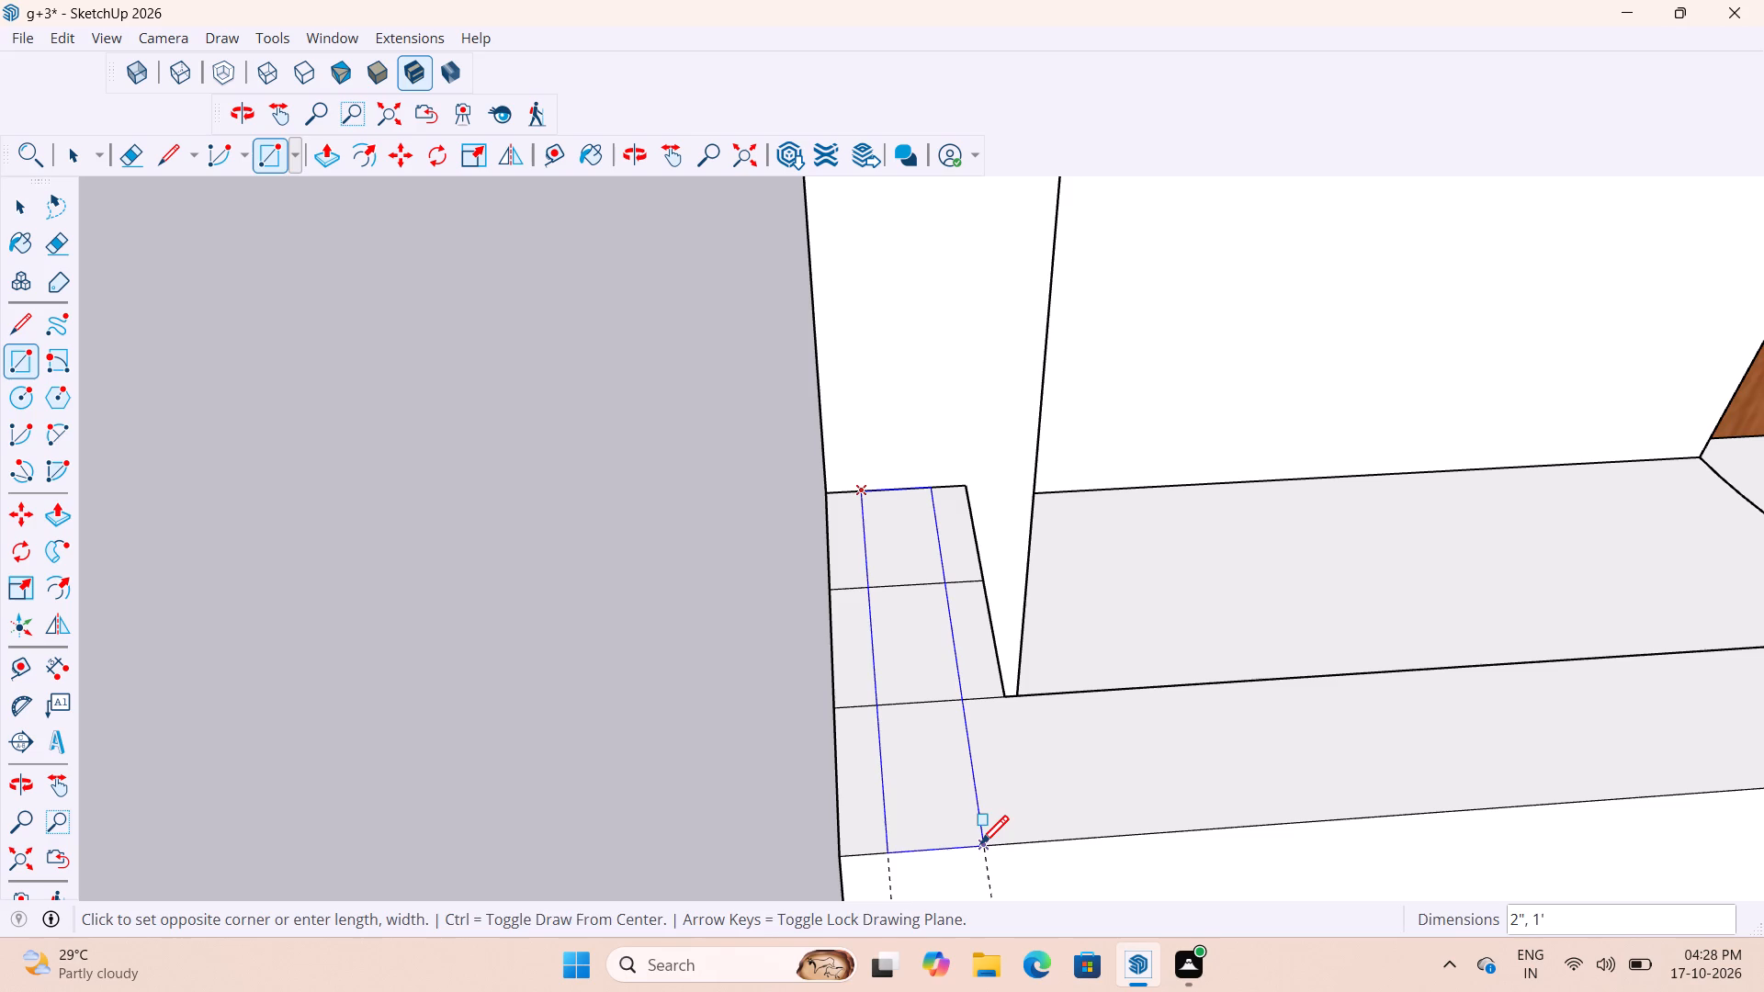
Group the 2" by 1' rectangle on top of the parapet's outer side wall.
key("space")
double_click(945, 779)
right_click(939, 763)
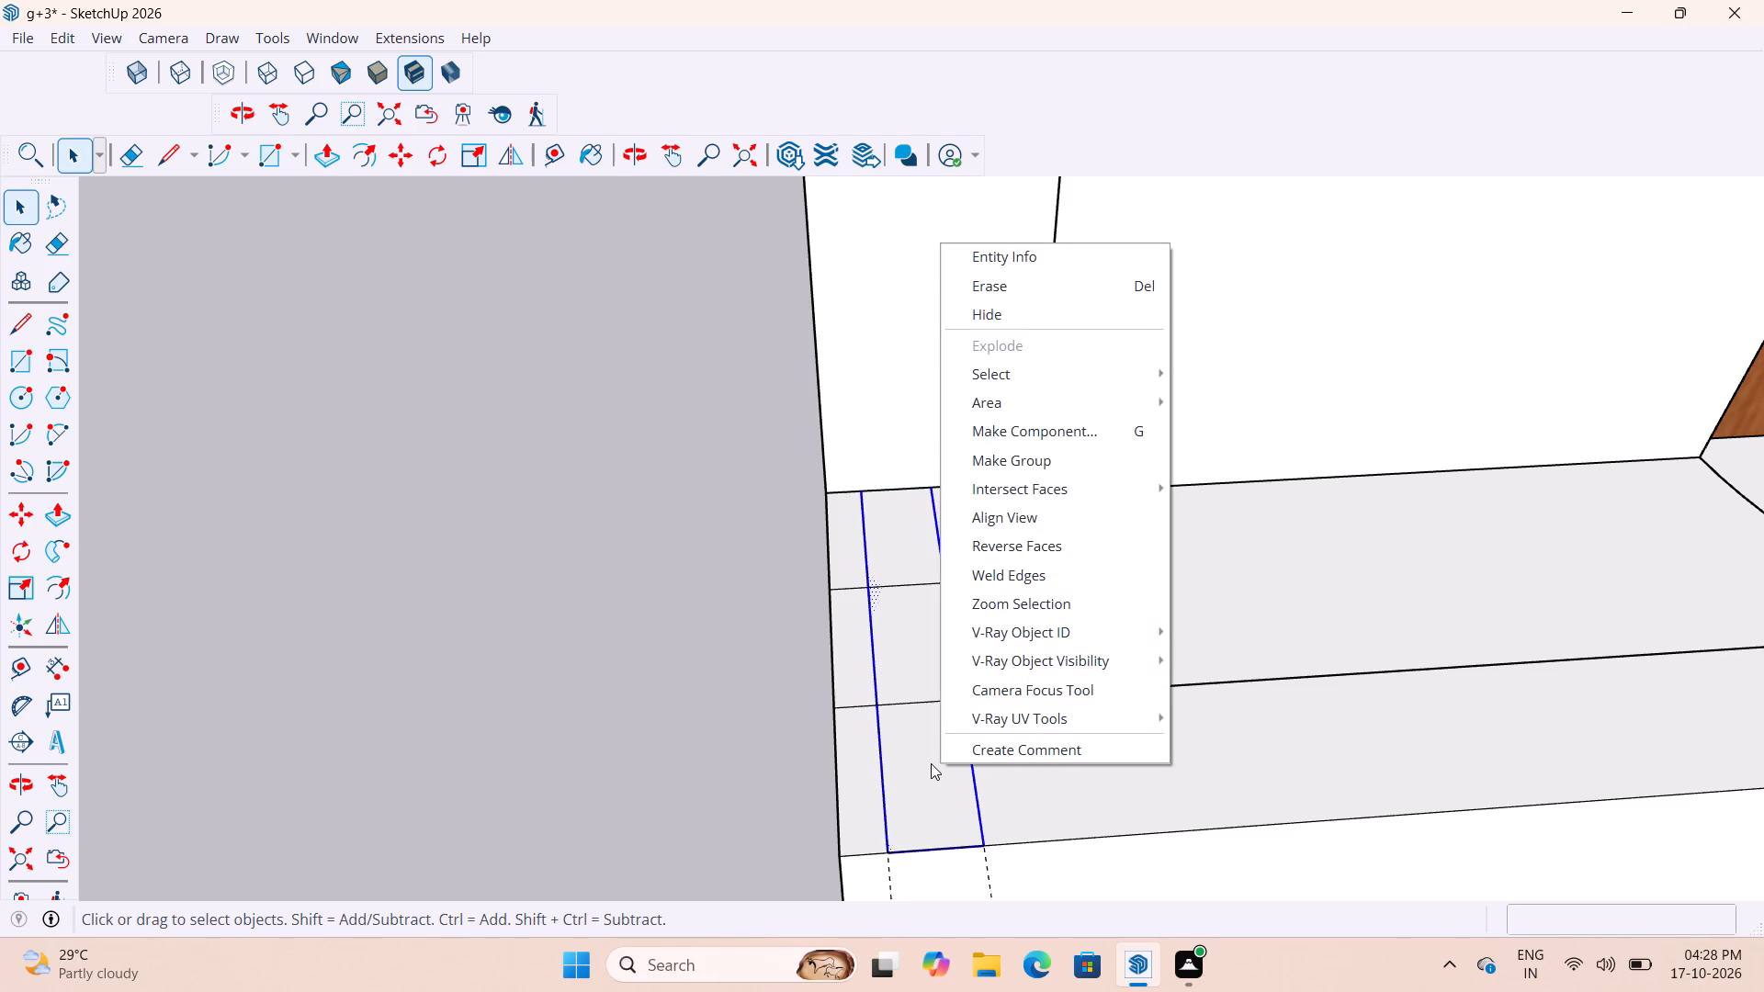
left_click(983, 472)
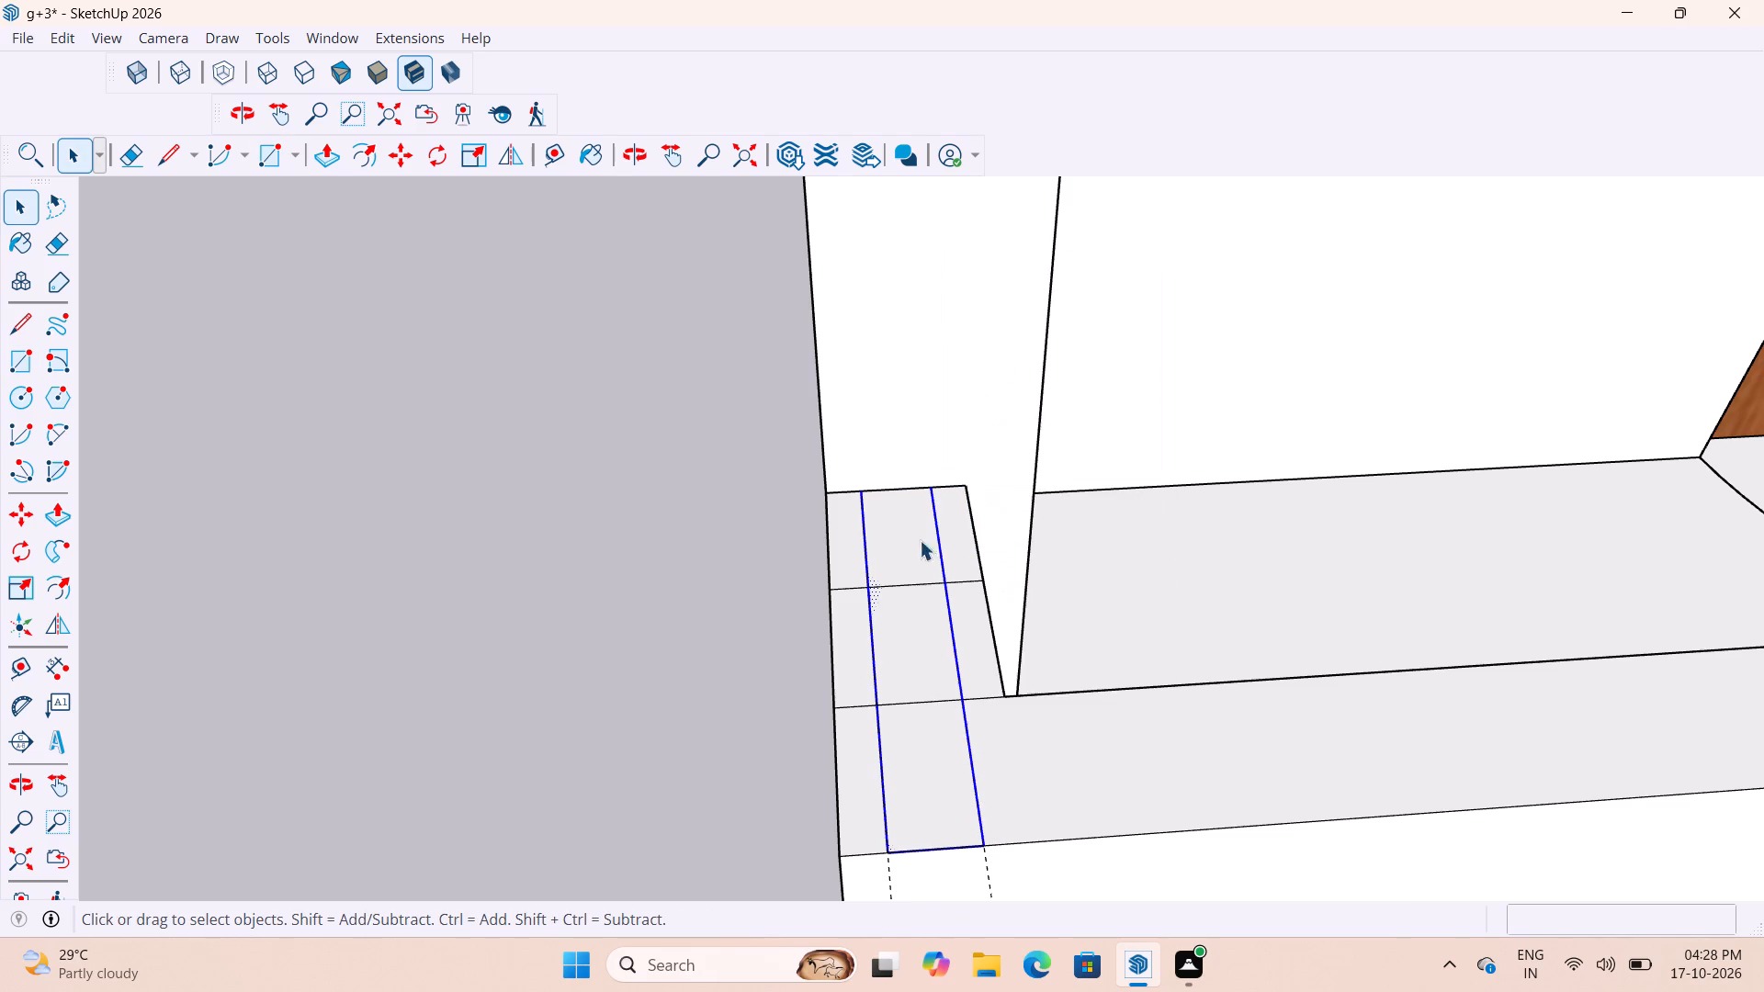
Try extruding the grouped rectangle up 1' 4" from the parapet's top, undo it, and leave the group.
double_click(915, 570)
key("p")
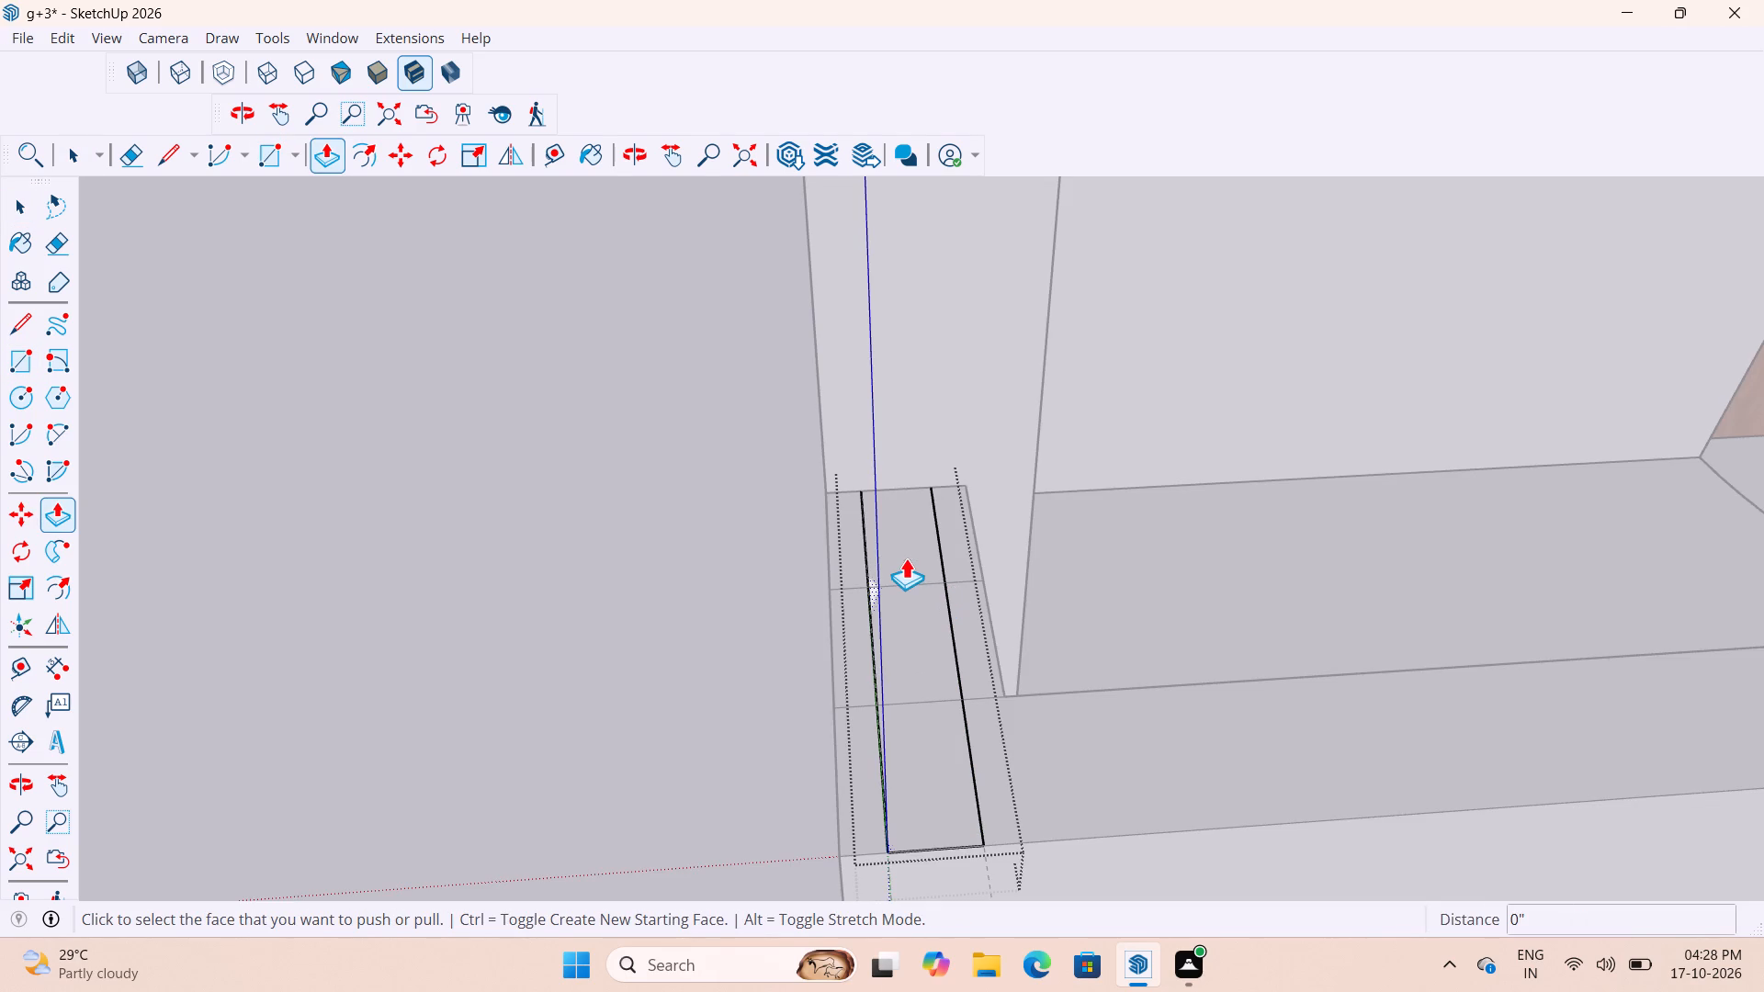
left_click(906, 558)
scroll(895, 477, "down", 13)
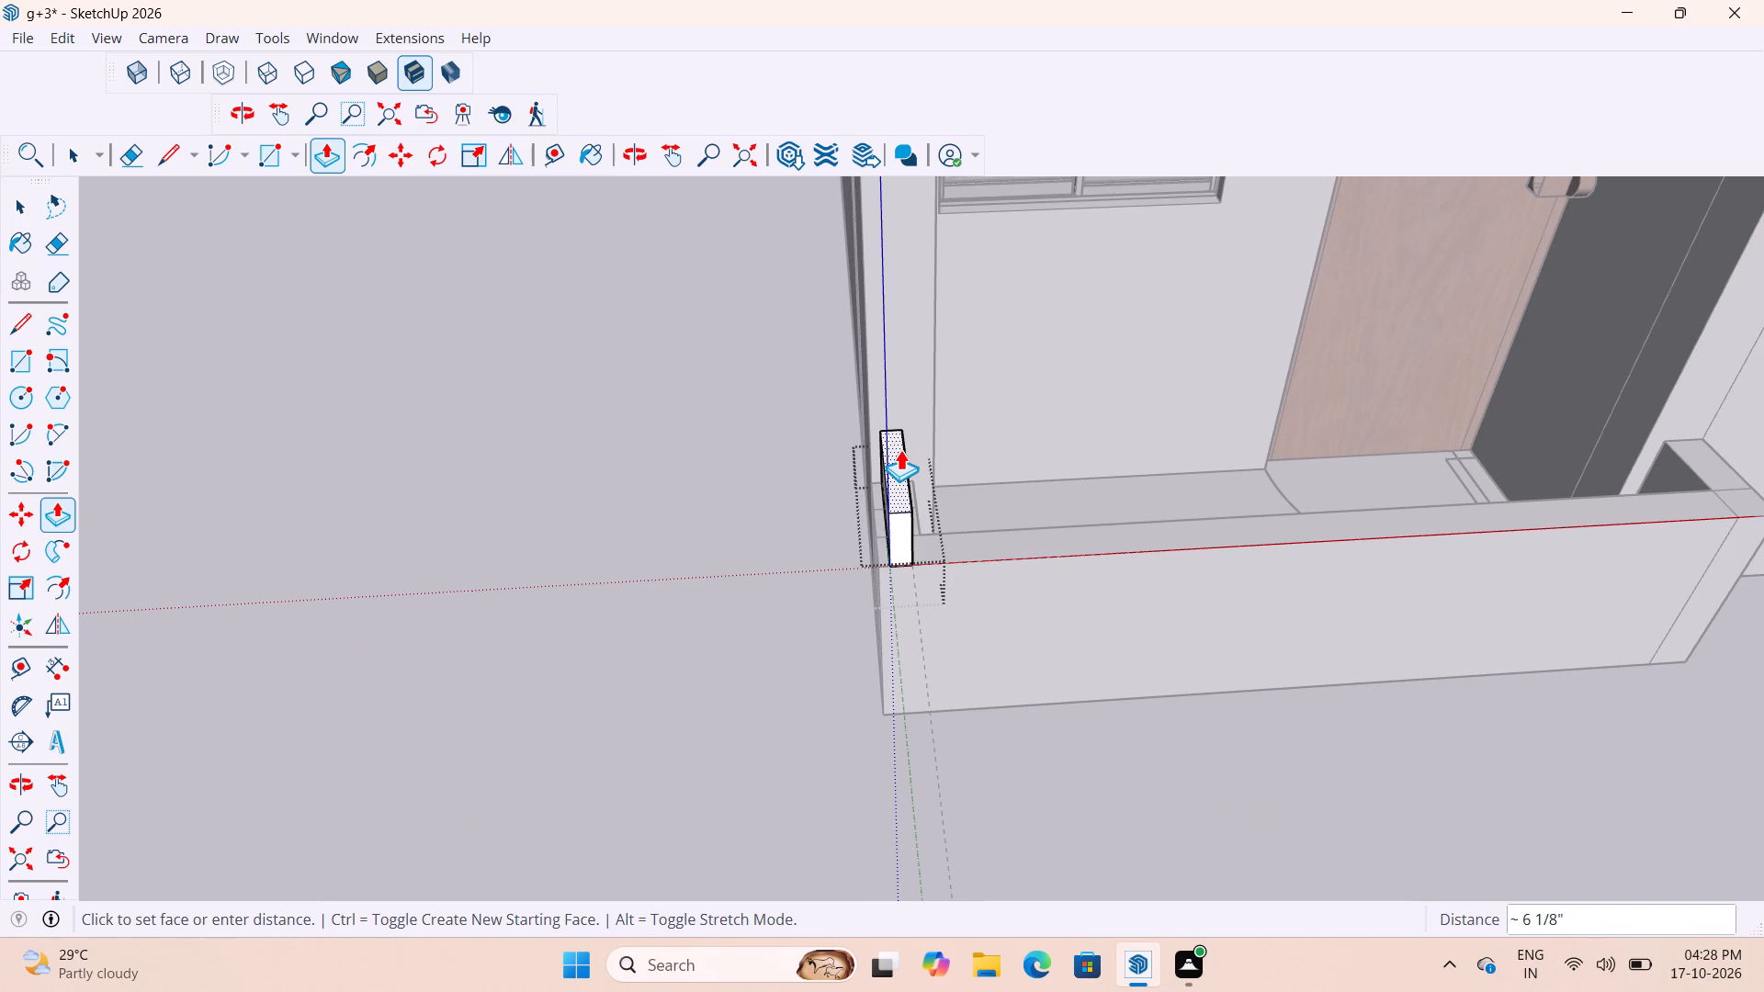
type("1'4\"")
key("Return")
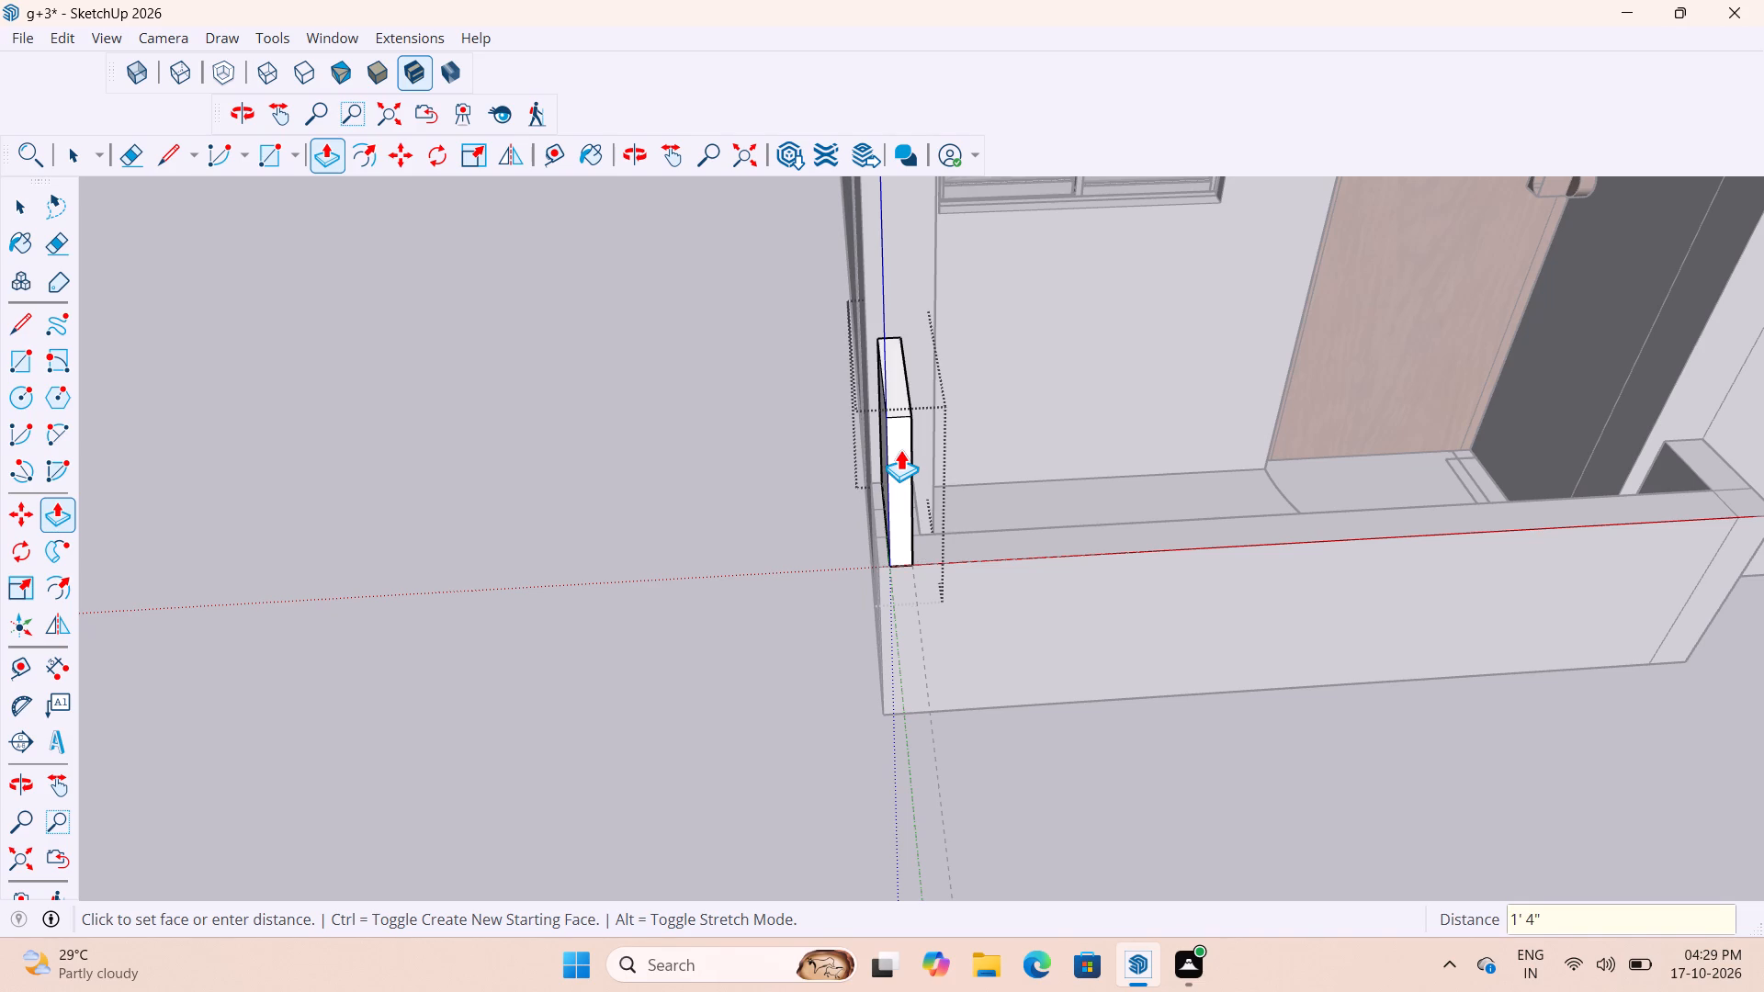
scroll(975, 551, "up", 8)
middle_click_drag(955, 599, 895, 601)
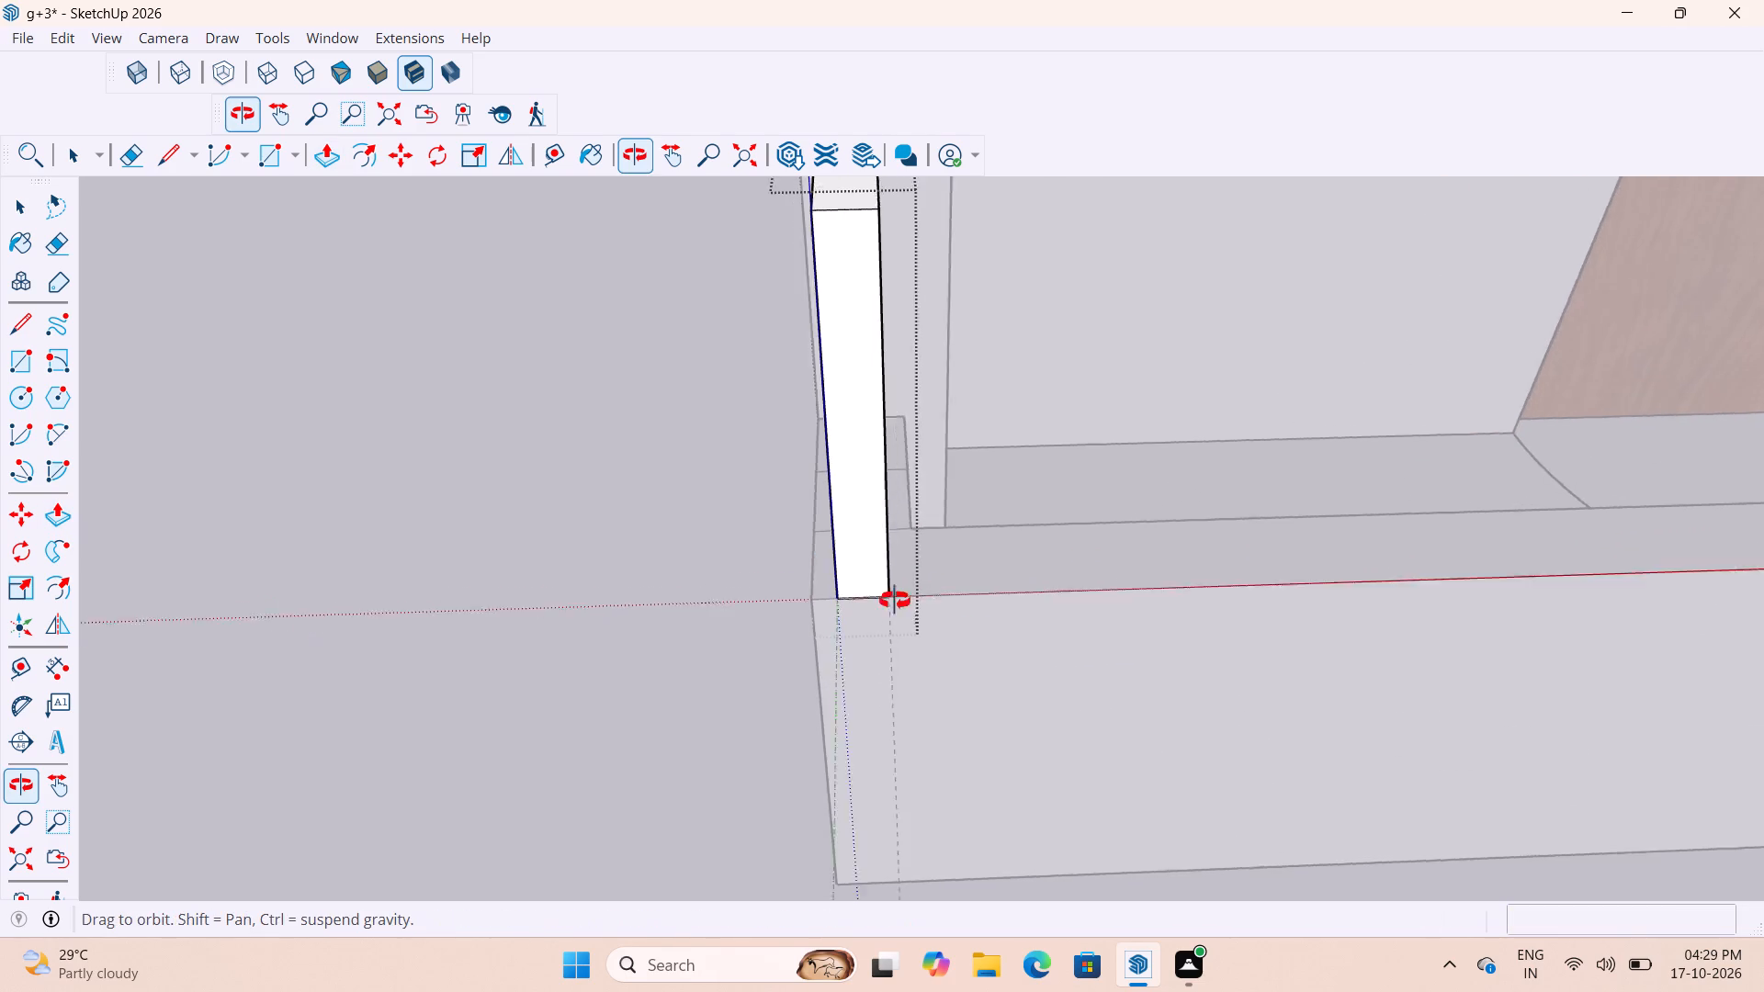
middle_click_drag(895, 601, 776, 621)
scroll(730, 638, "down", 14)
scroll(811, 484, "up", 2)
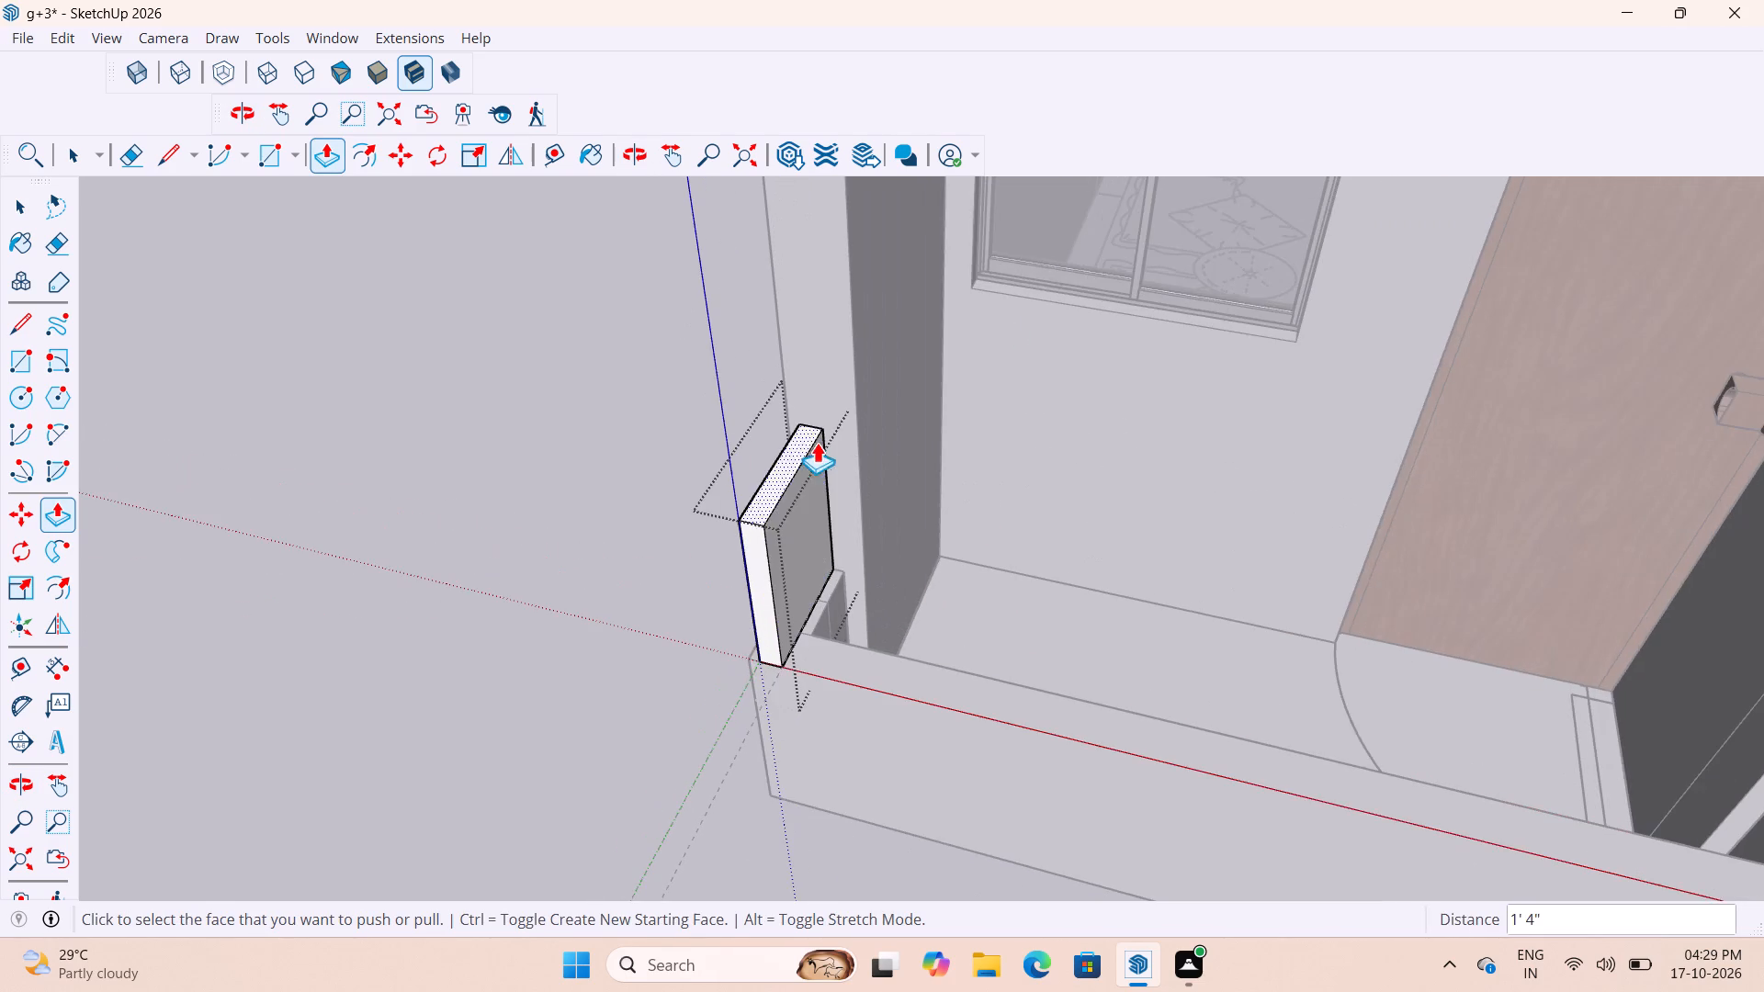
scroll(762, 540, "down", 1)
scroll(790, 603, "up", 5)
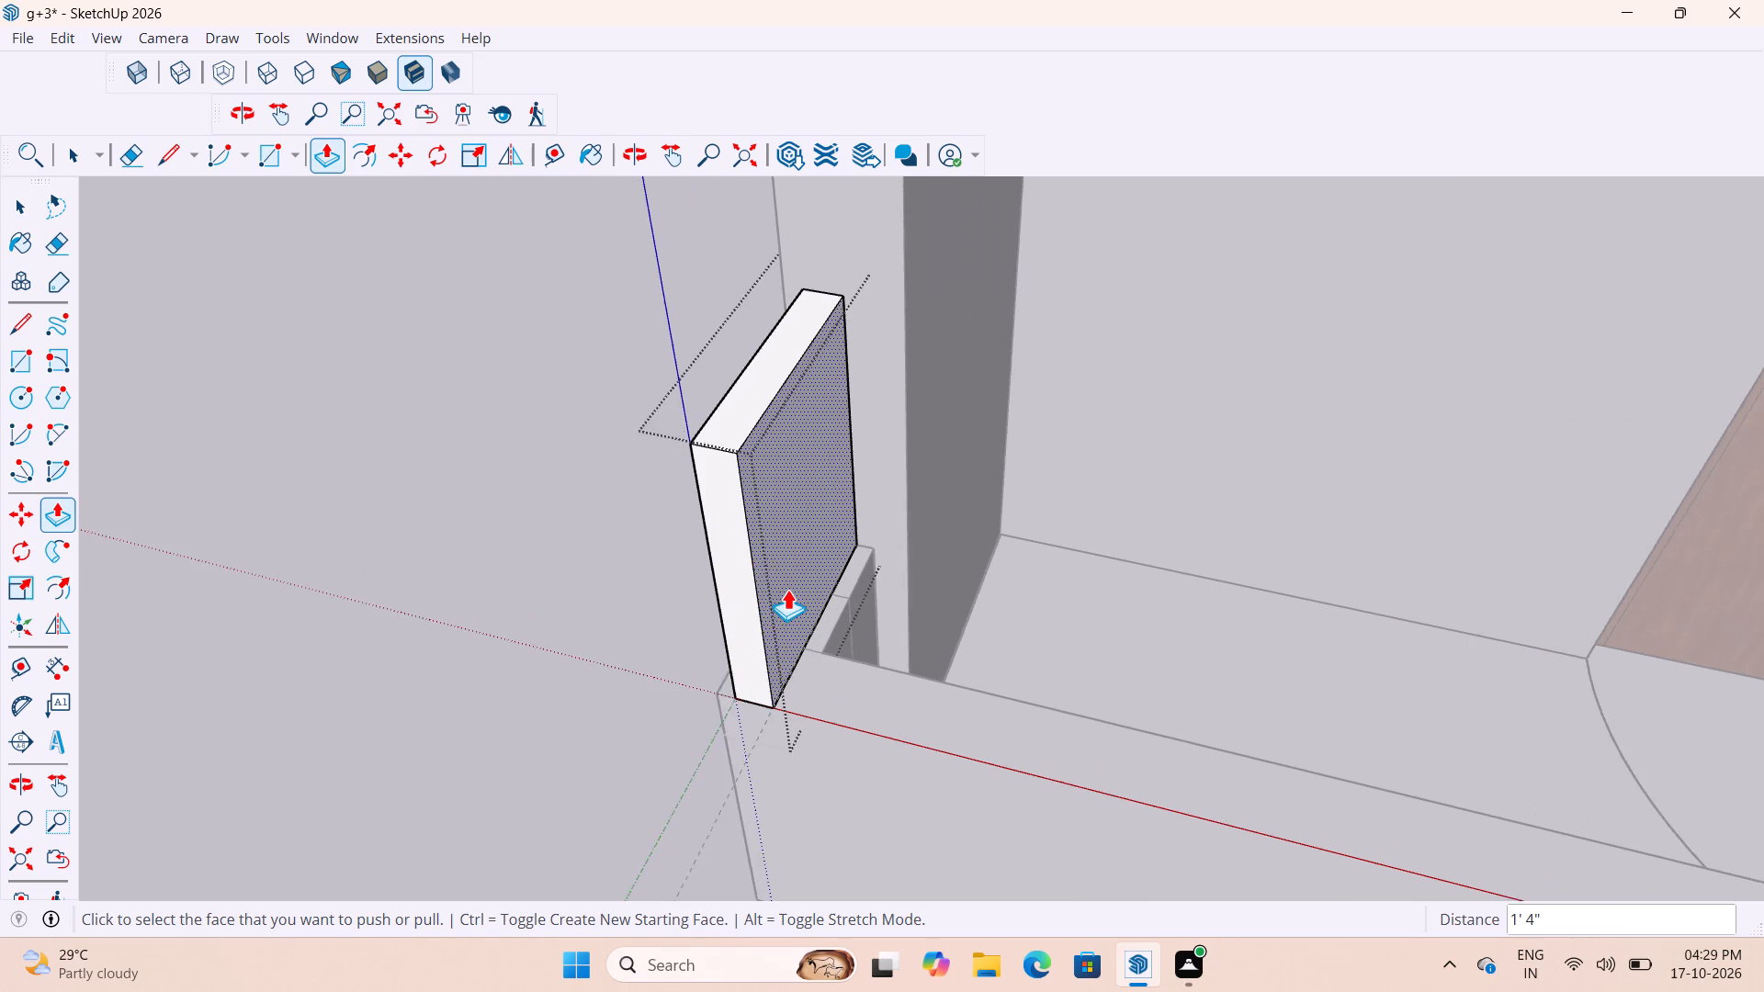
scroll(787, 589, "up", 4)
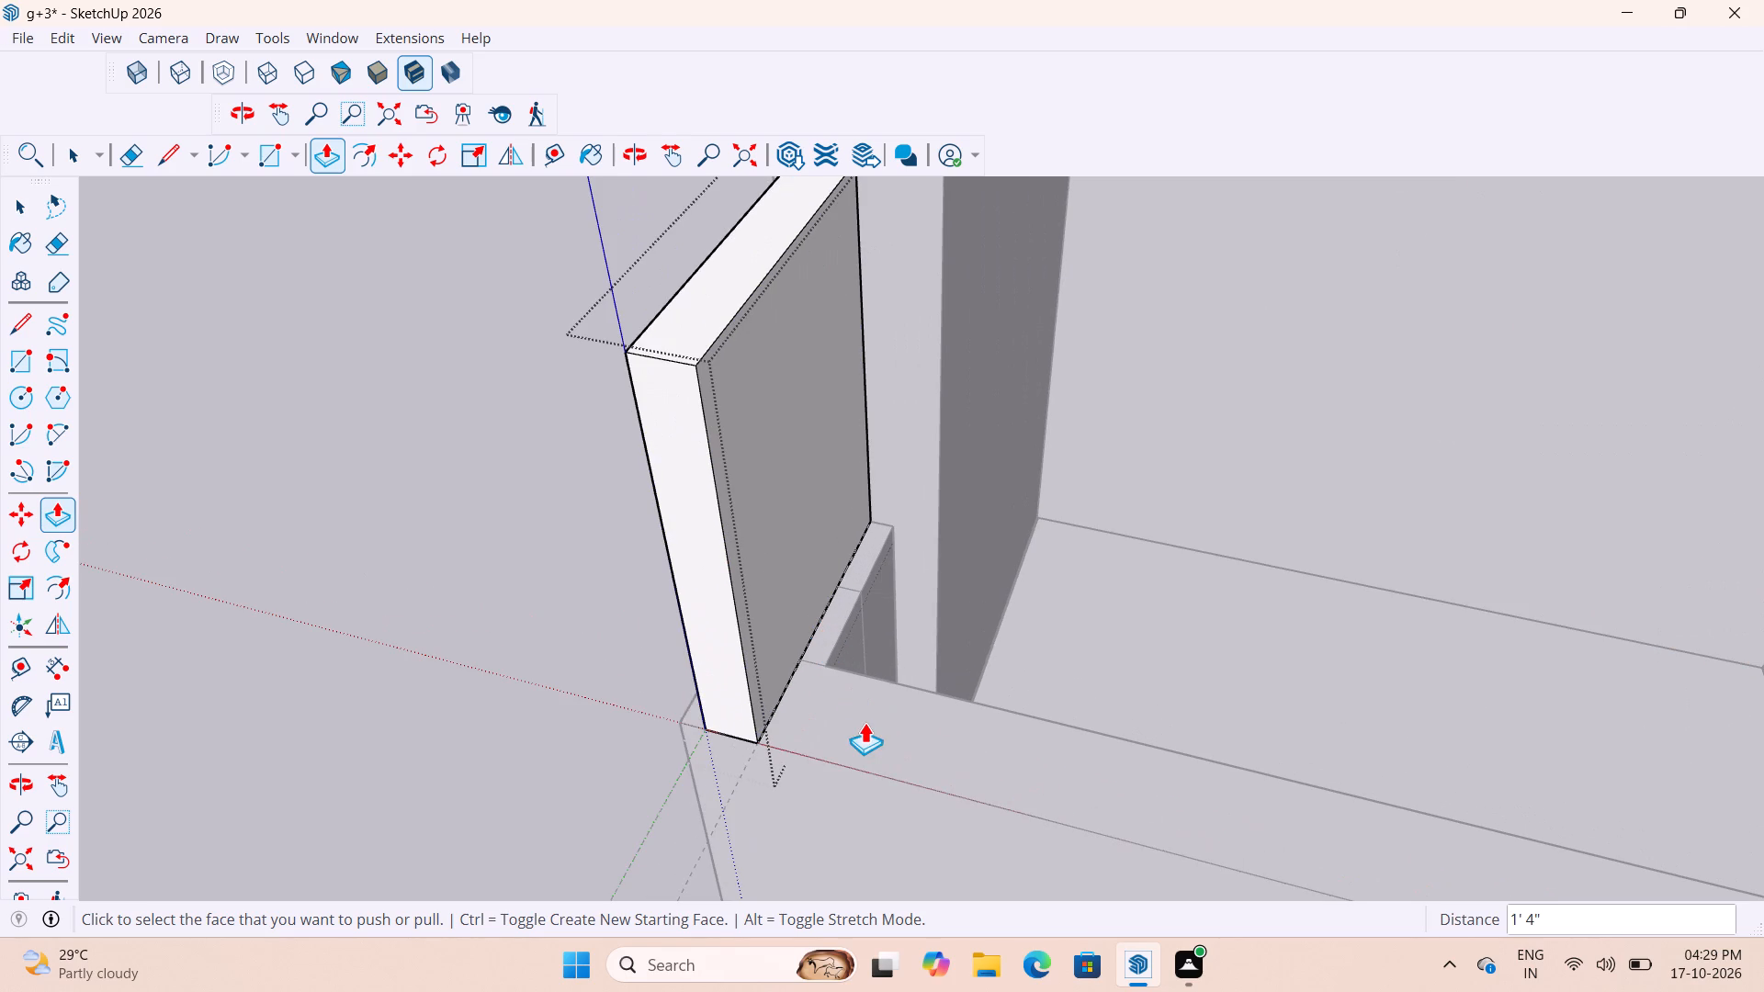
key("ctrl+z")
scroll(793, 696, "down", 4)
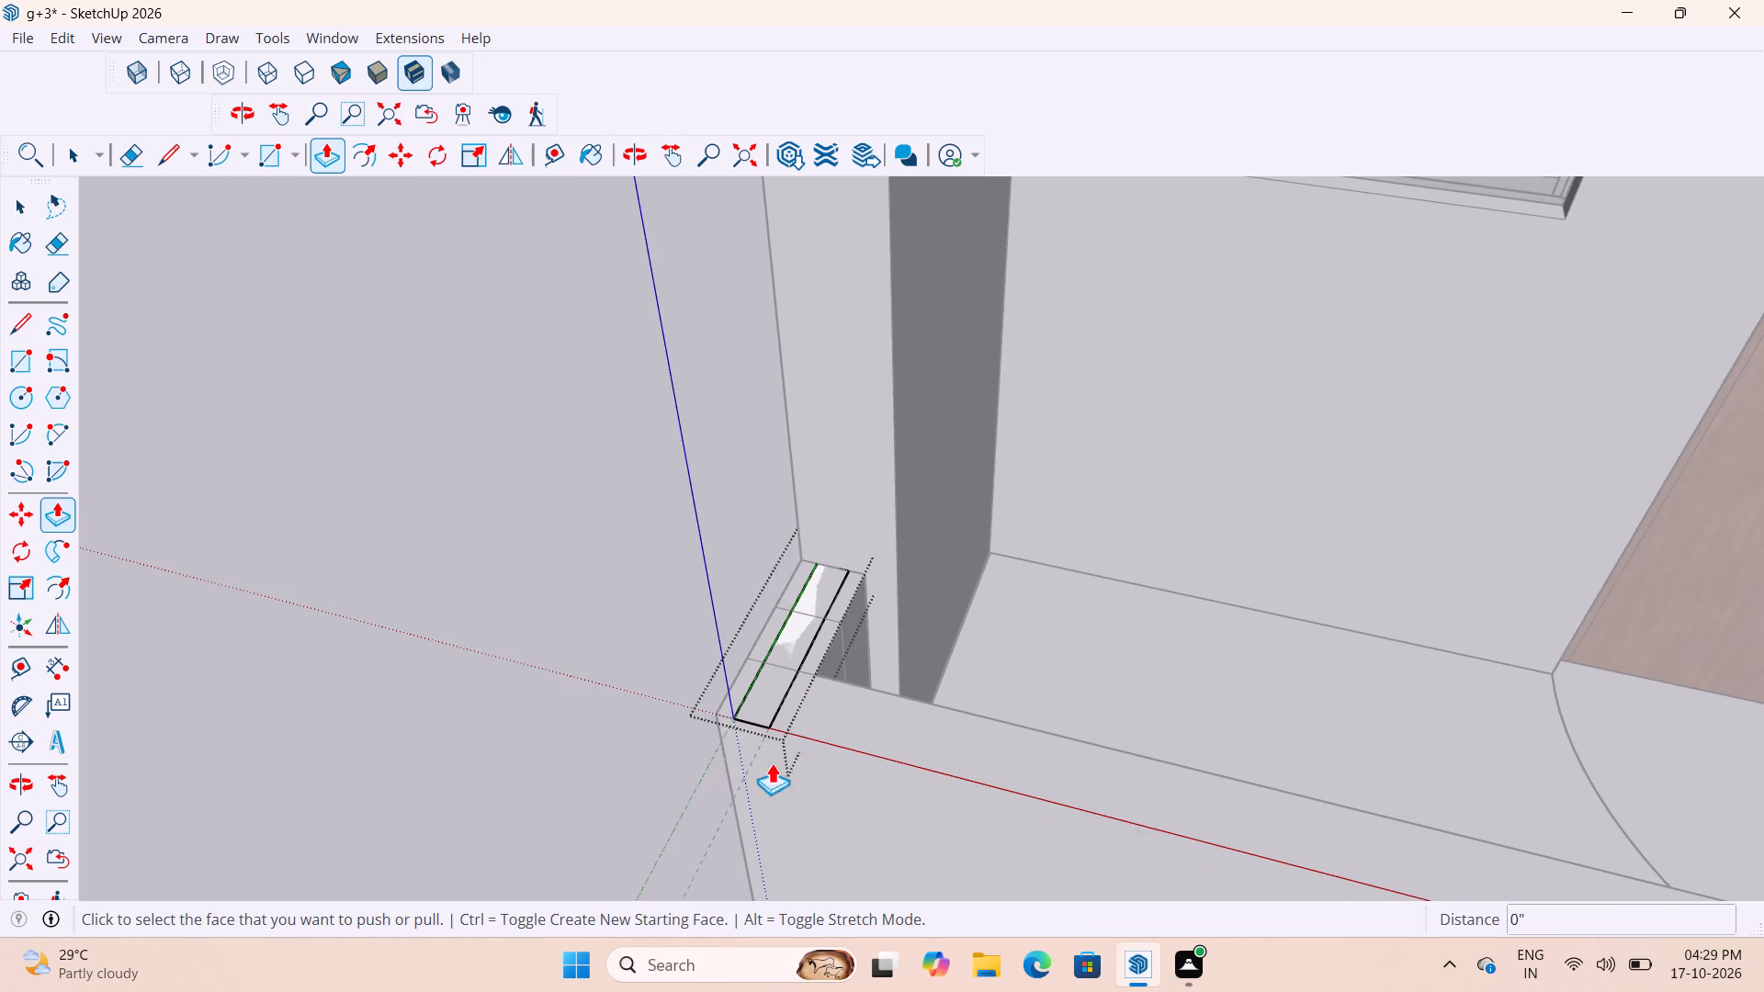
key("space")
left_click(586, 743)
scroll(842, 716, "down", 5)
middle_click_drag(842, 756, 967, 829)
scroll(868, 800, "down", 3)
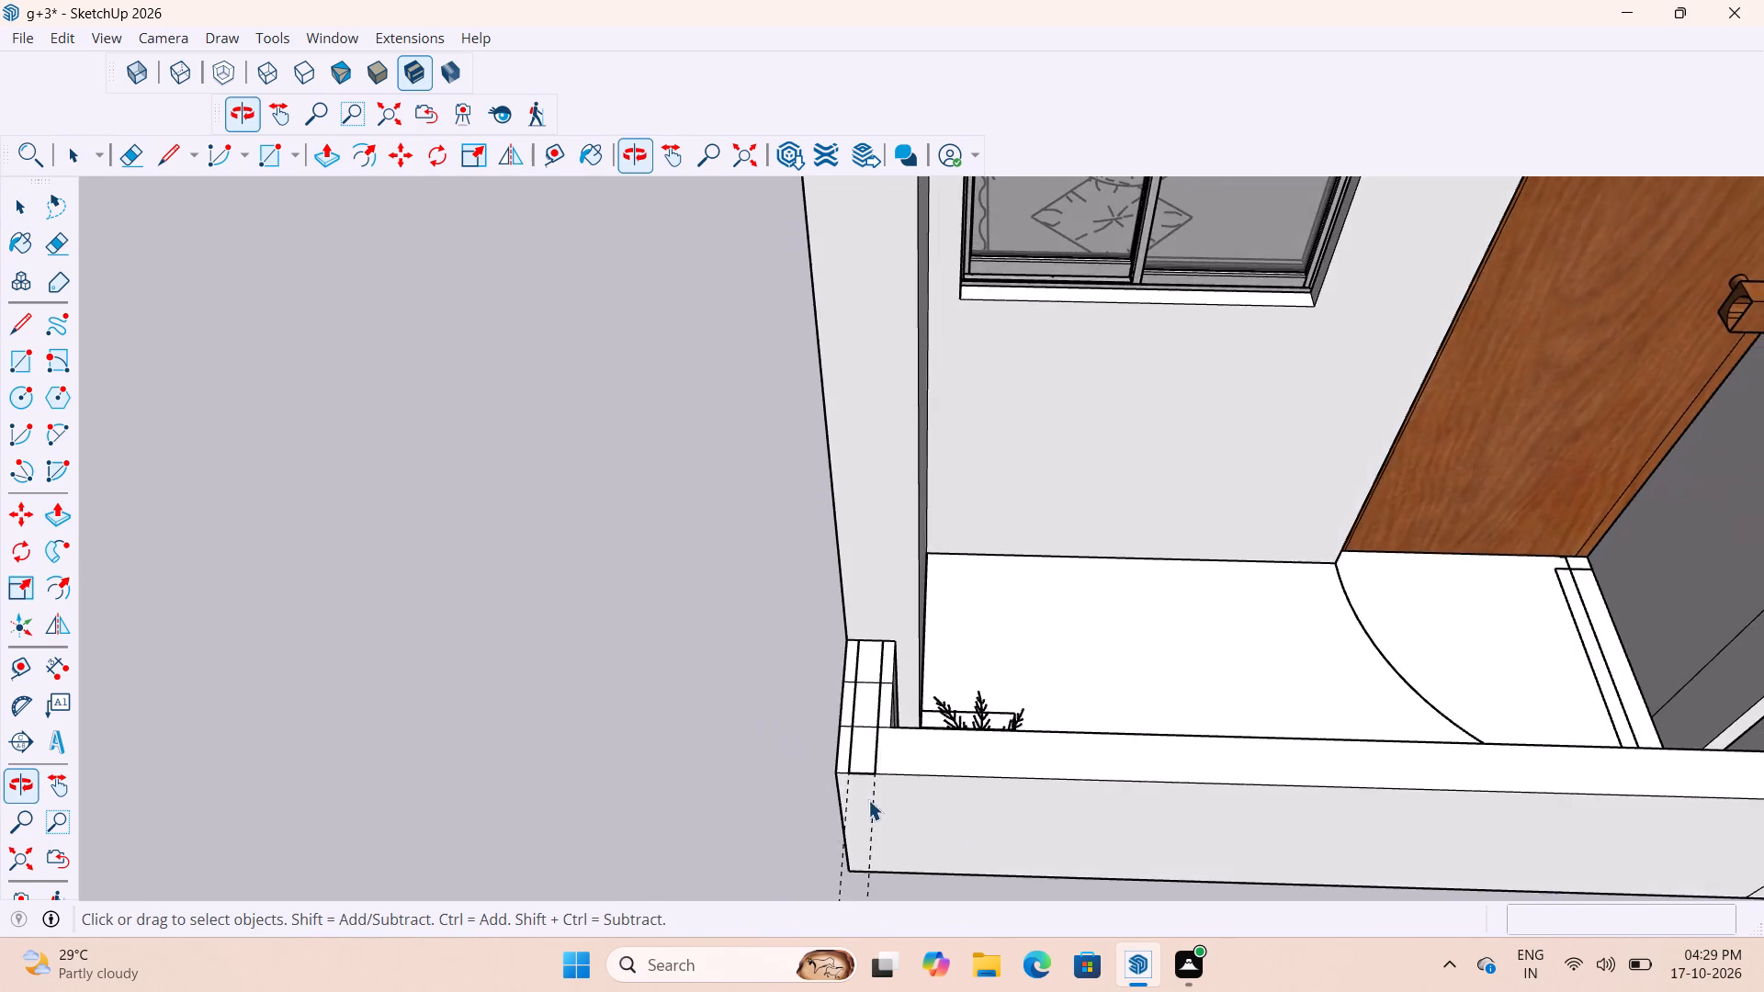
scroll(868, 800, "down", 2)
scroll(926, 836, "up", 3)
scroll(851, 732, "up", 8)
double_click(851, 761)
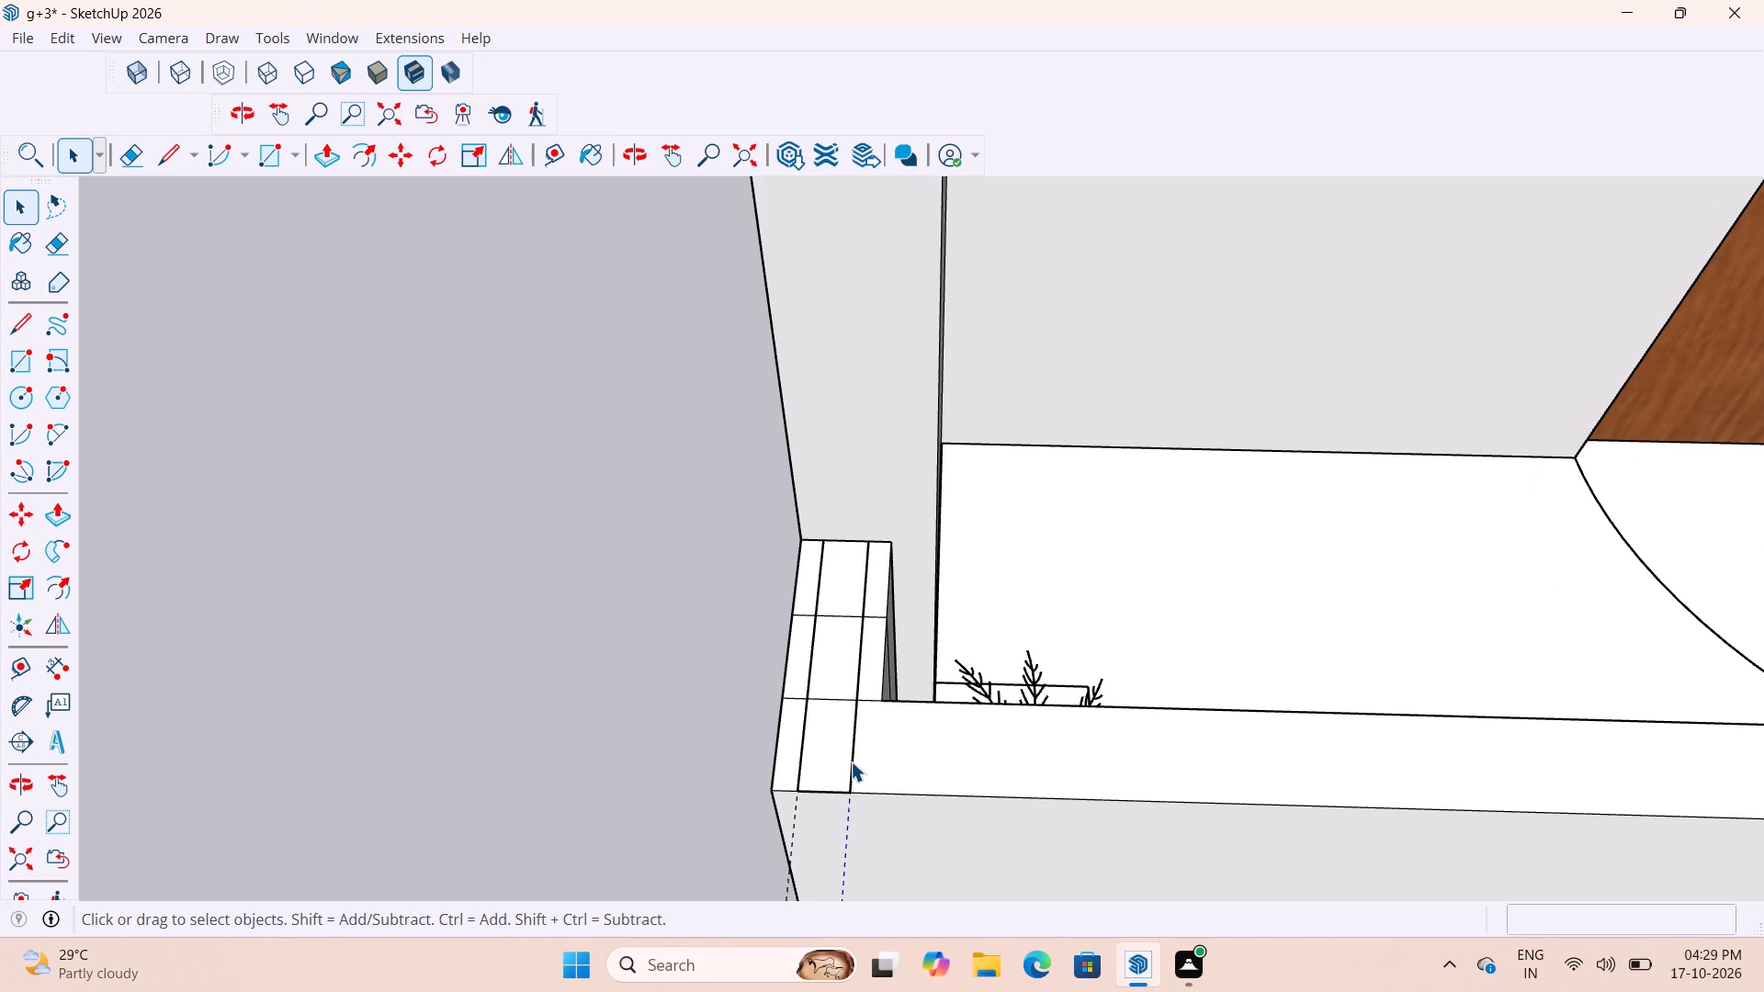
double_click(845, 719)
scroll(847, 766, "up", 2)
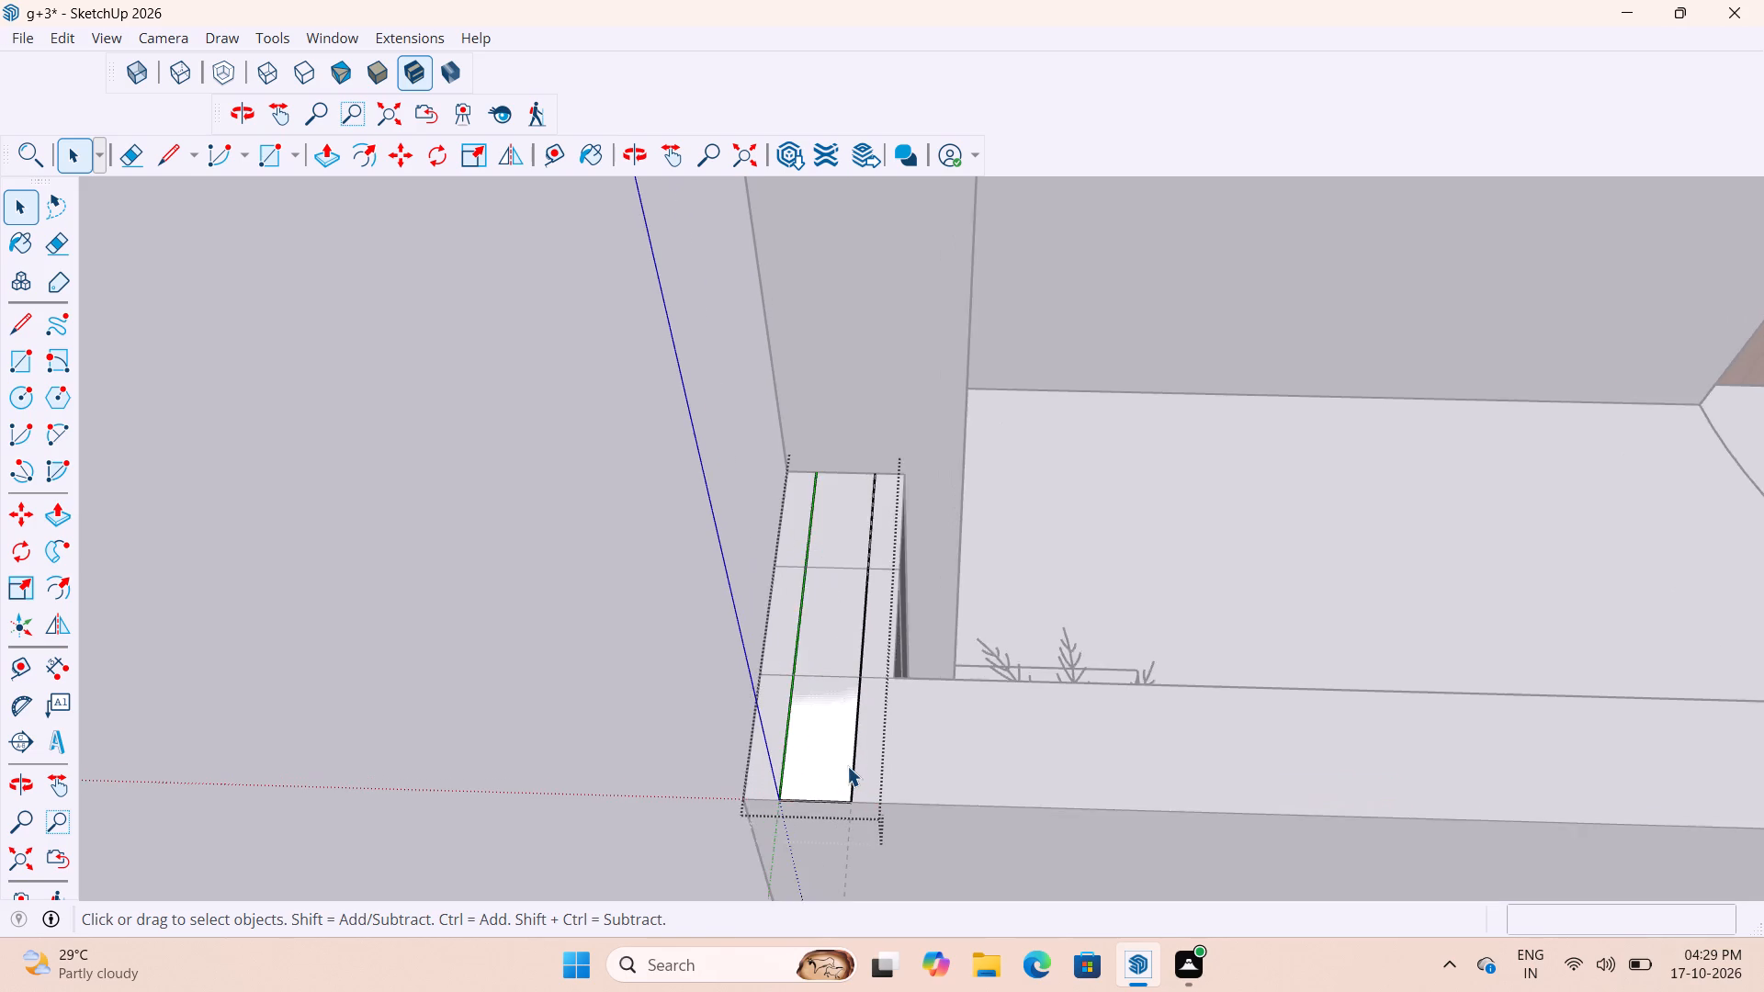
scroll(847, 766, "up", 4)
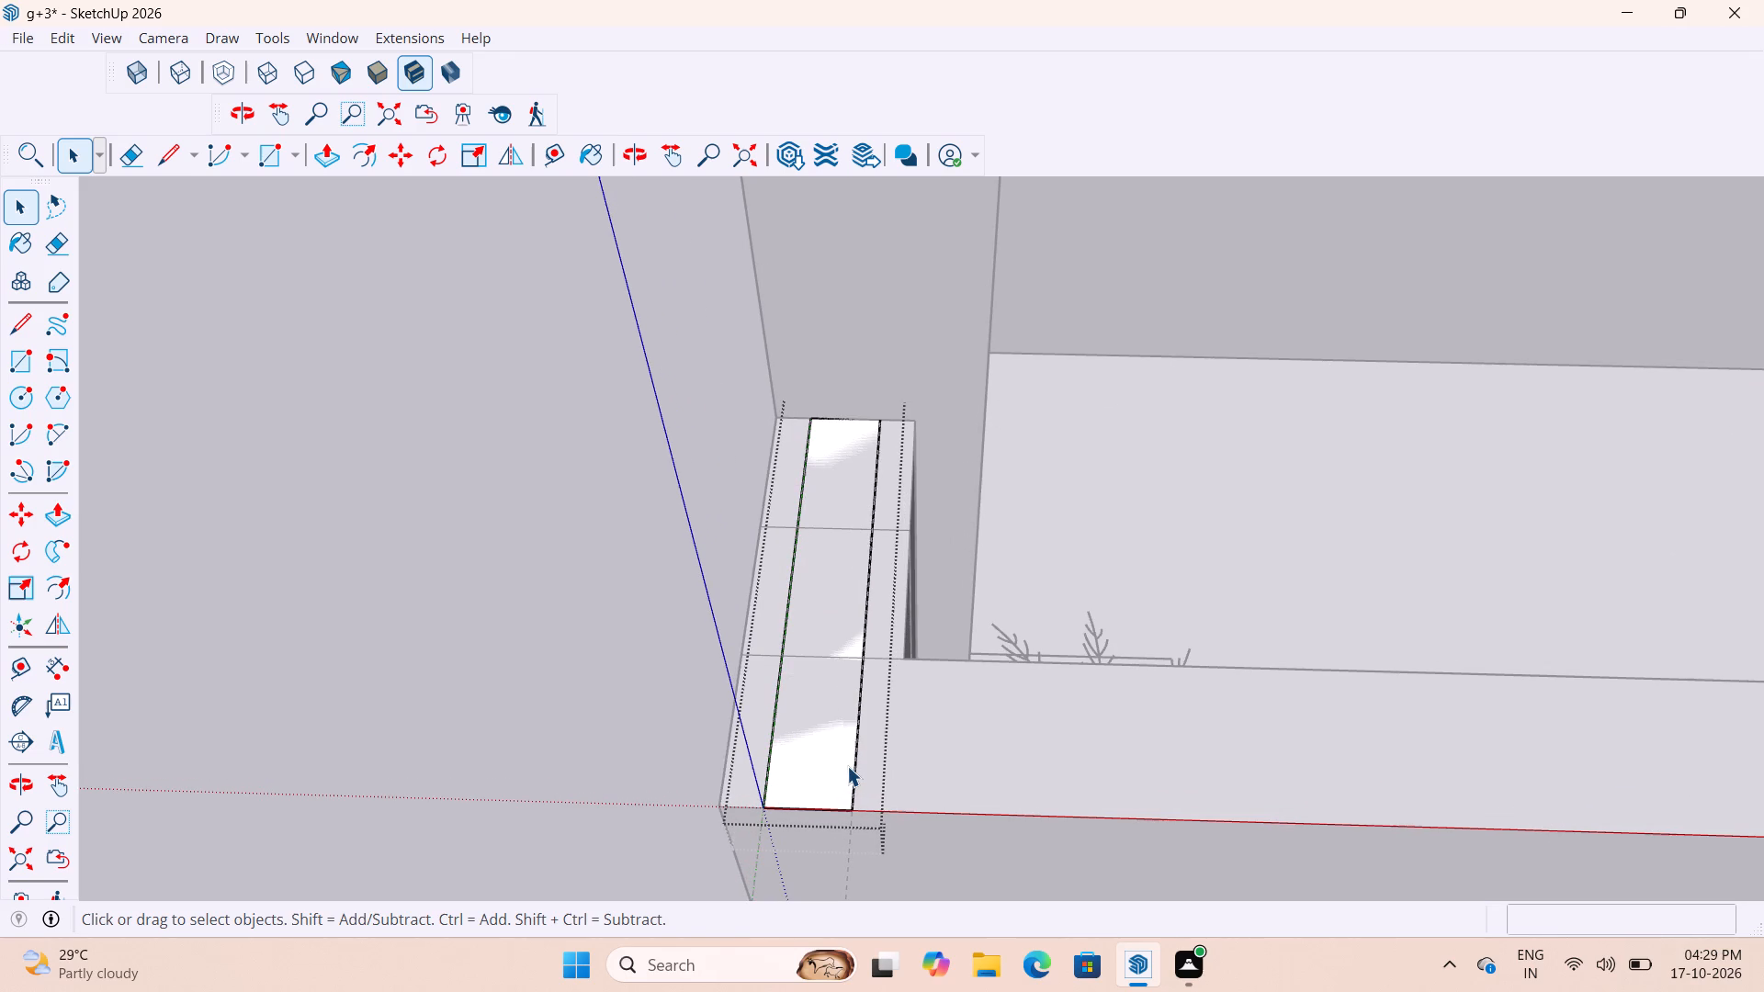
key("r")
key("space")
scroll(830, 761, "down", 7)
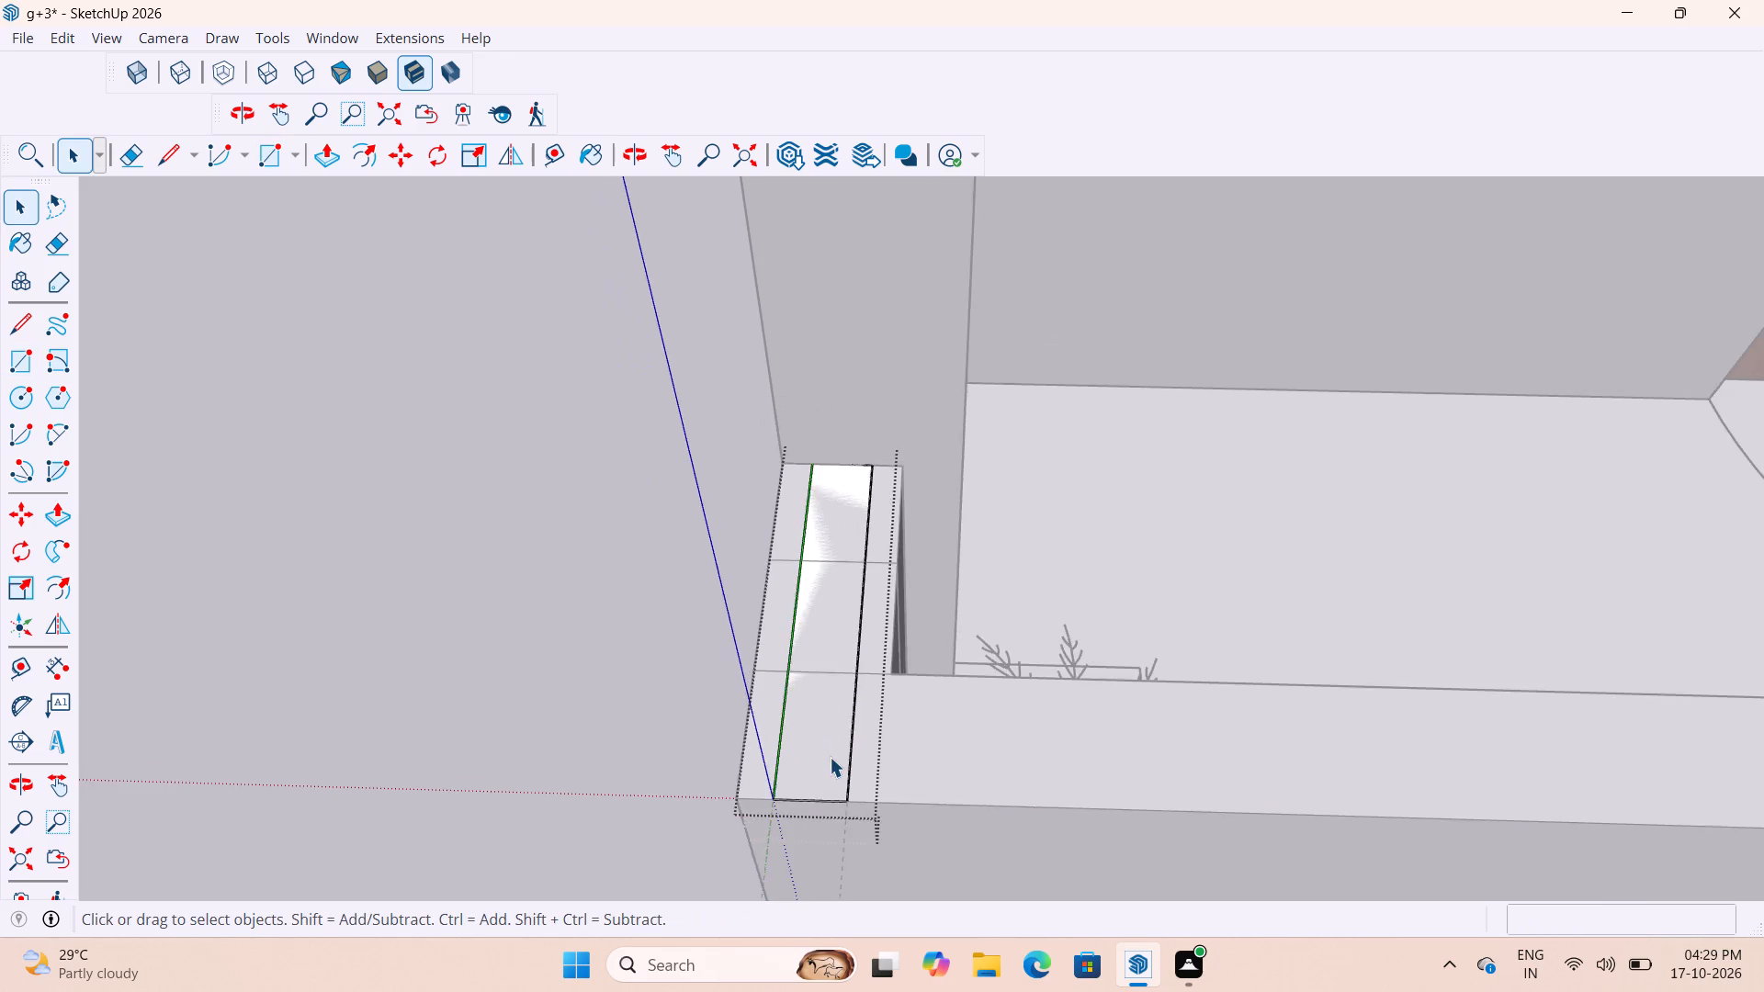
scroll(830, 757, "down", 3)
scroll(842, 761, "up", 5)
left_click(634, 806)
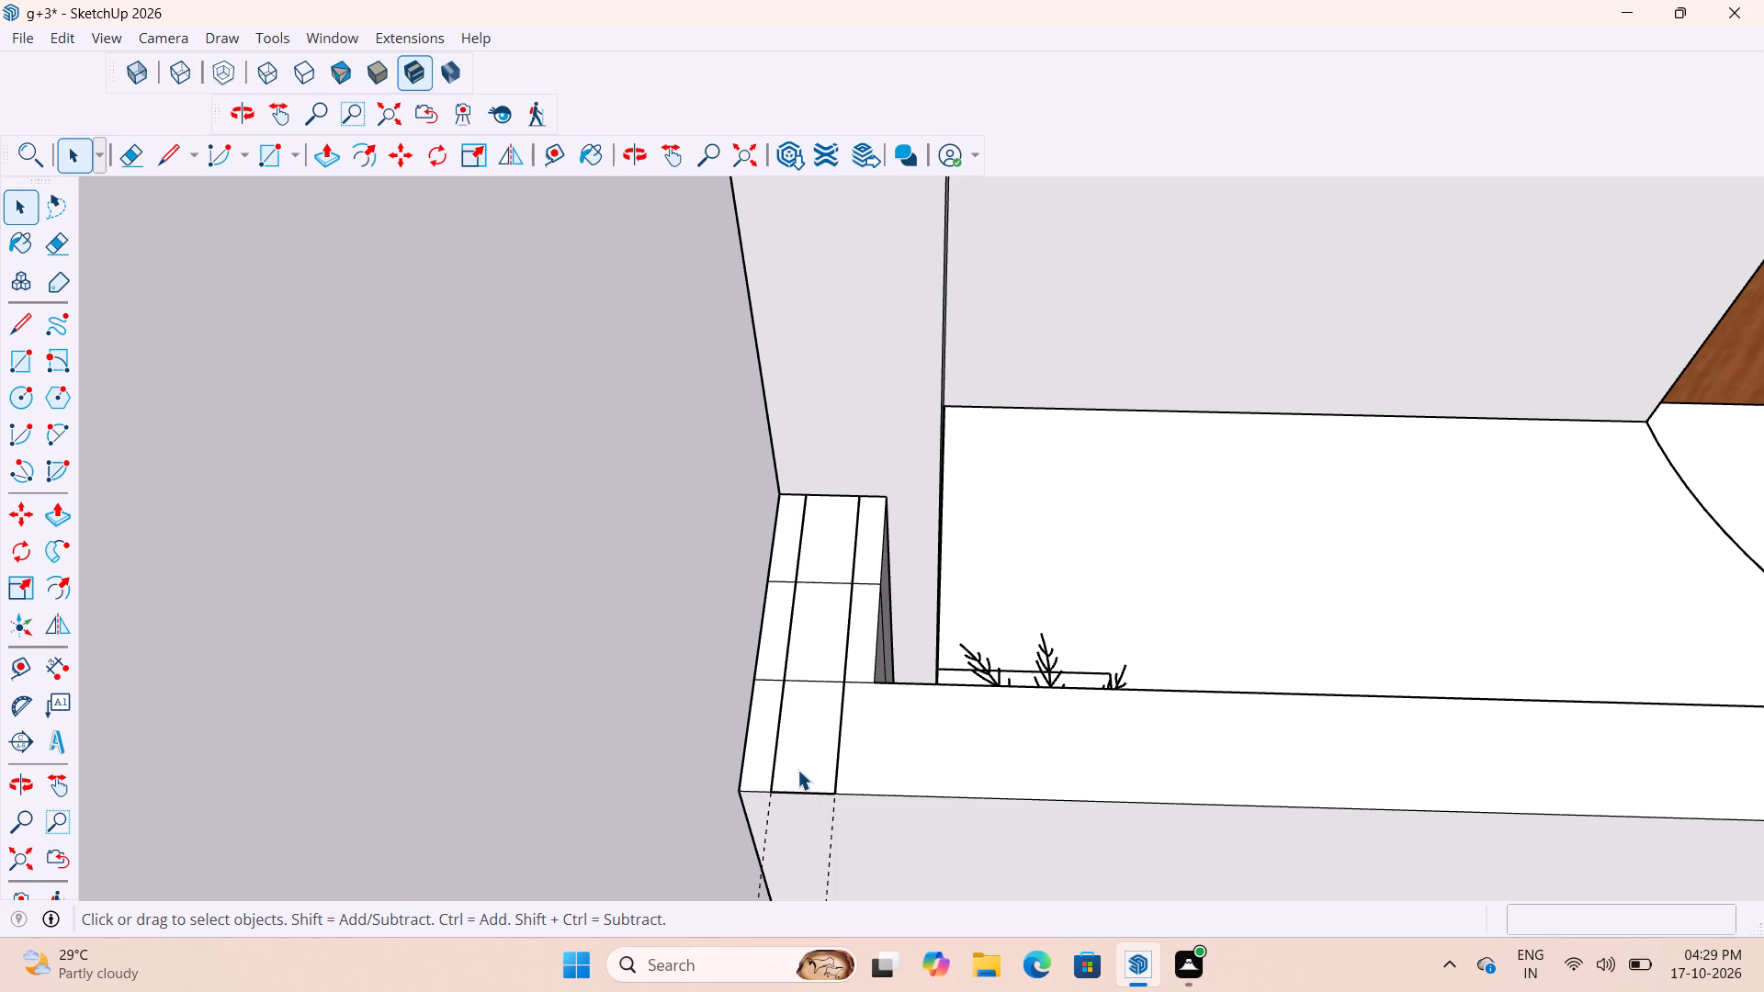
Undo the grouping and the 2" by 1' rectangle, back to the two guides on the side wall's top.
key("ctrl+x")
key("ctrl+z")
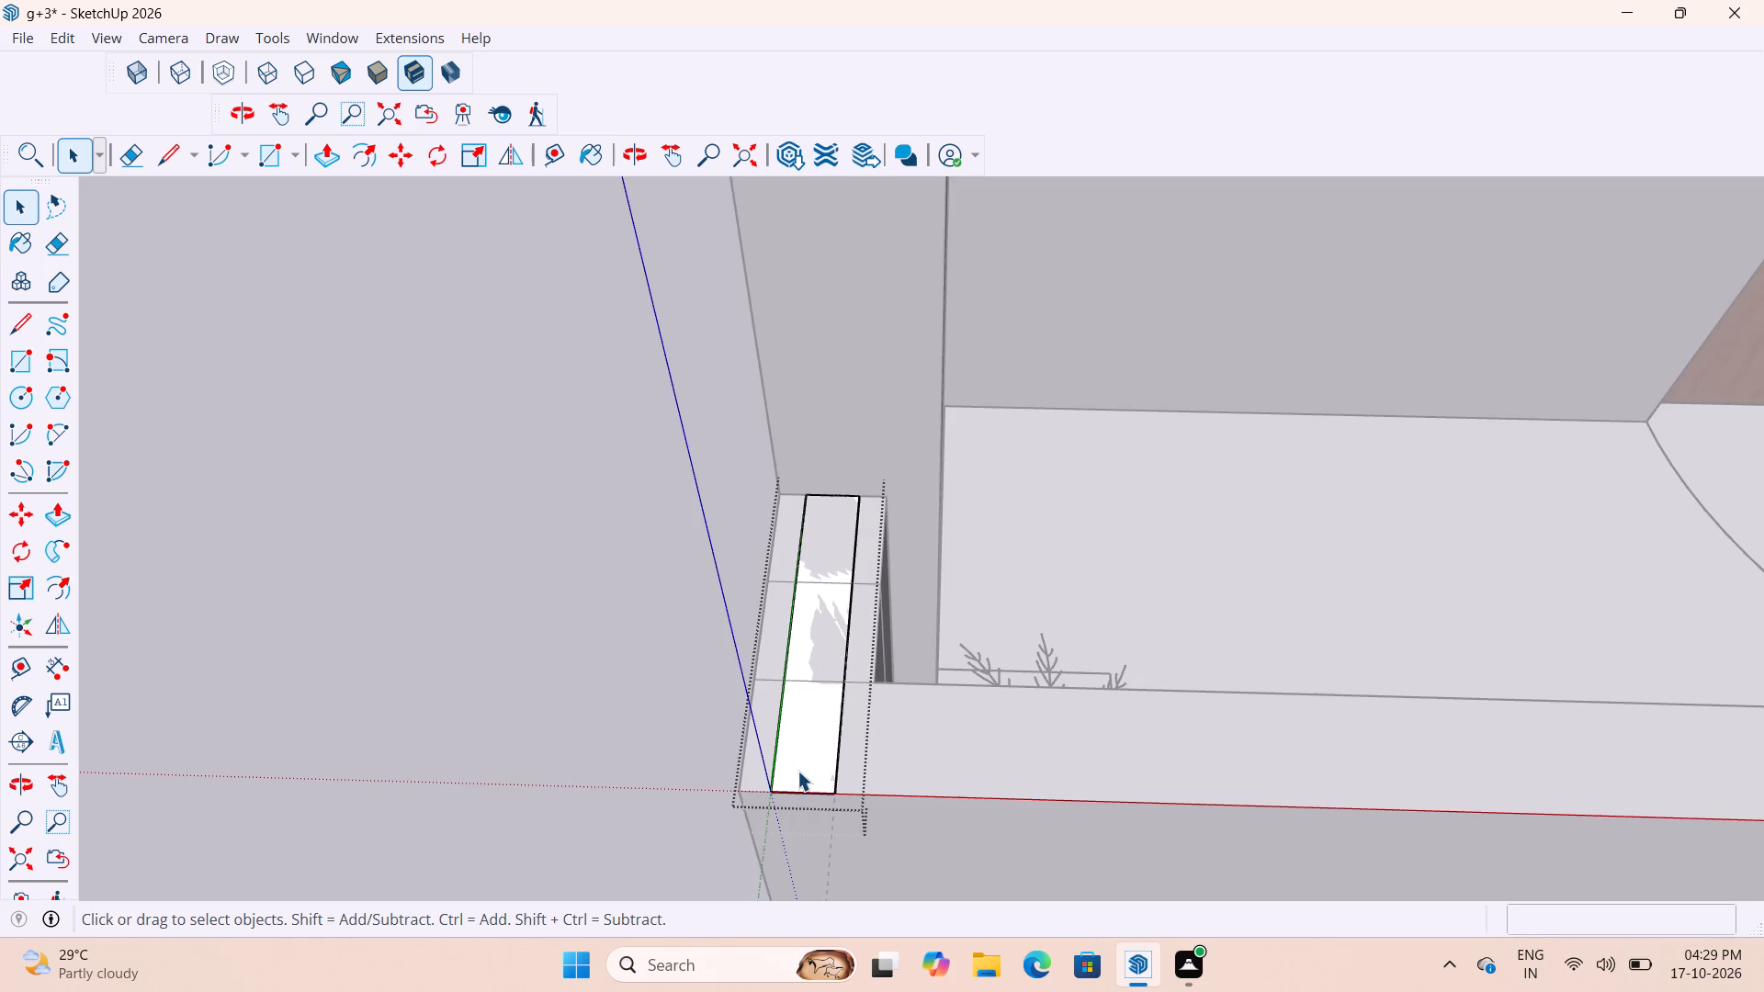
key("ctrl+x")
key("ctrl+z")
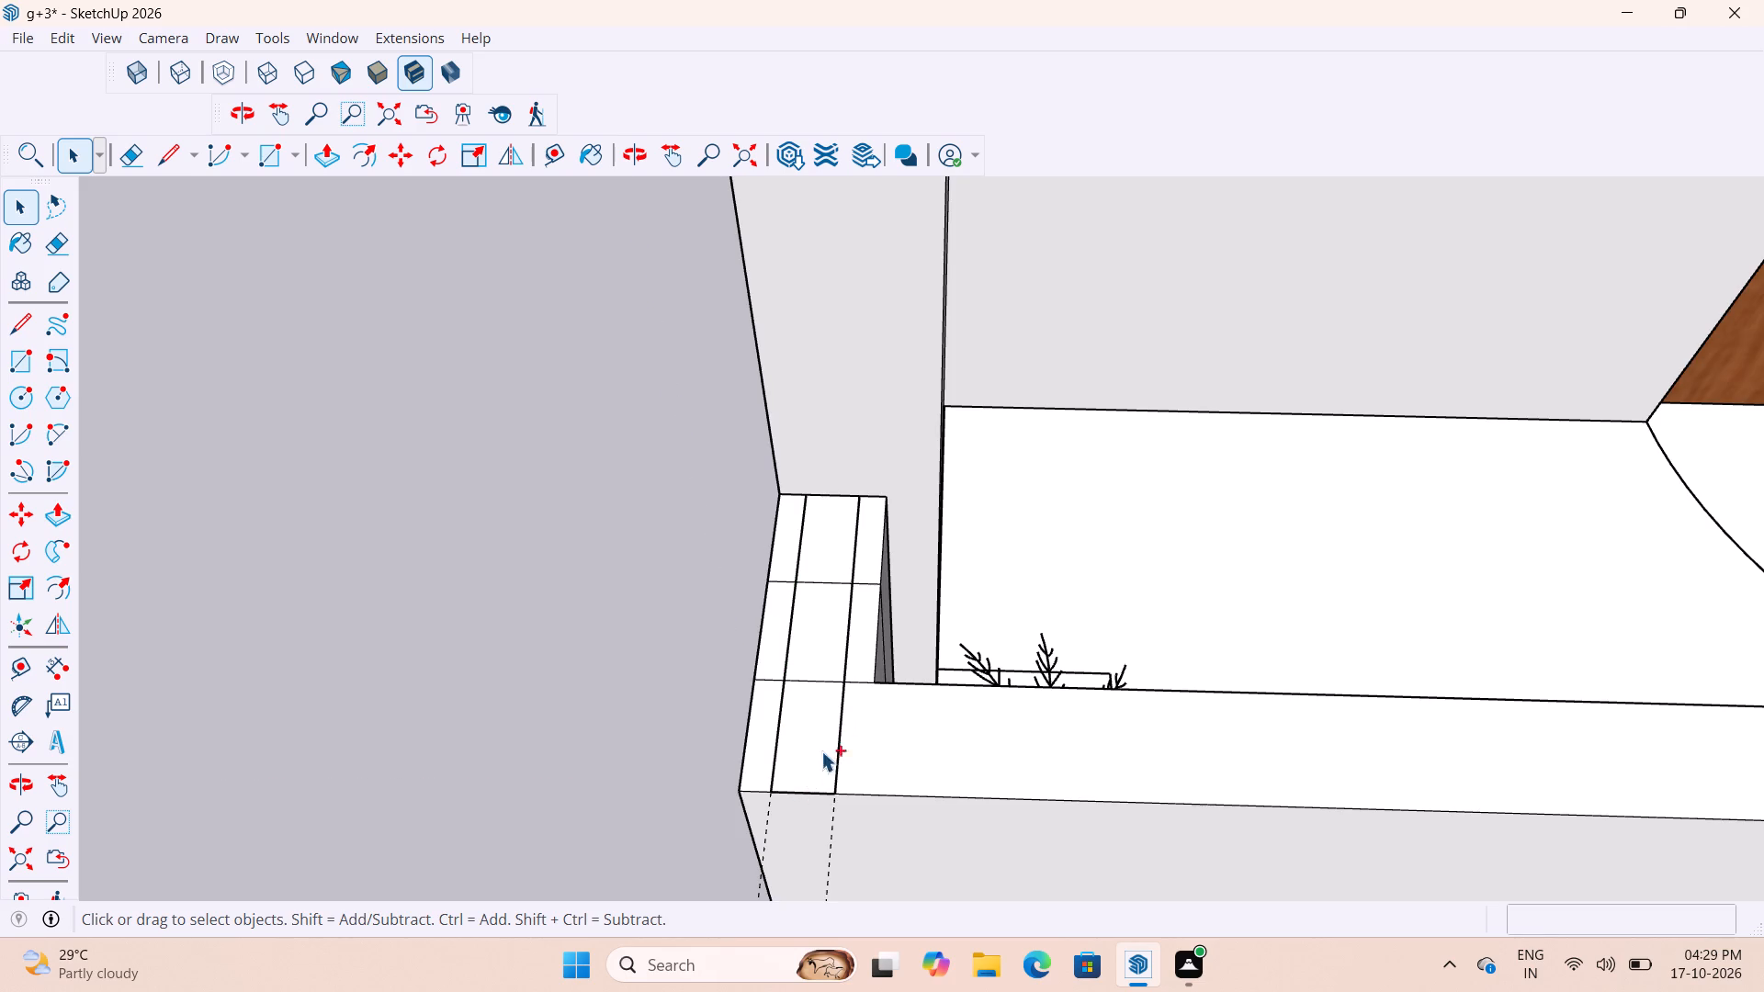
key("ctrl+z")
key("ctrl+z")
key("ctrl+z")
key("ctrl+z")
Draw a rectangle 2" by about 11 1/16" between the guides on the side wall's top, stopping short of the parapet's outer front edge.
middle_click_drag(852, 578, 889, 581)
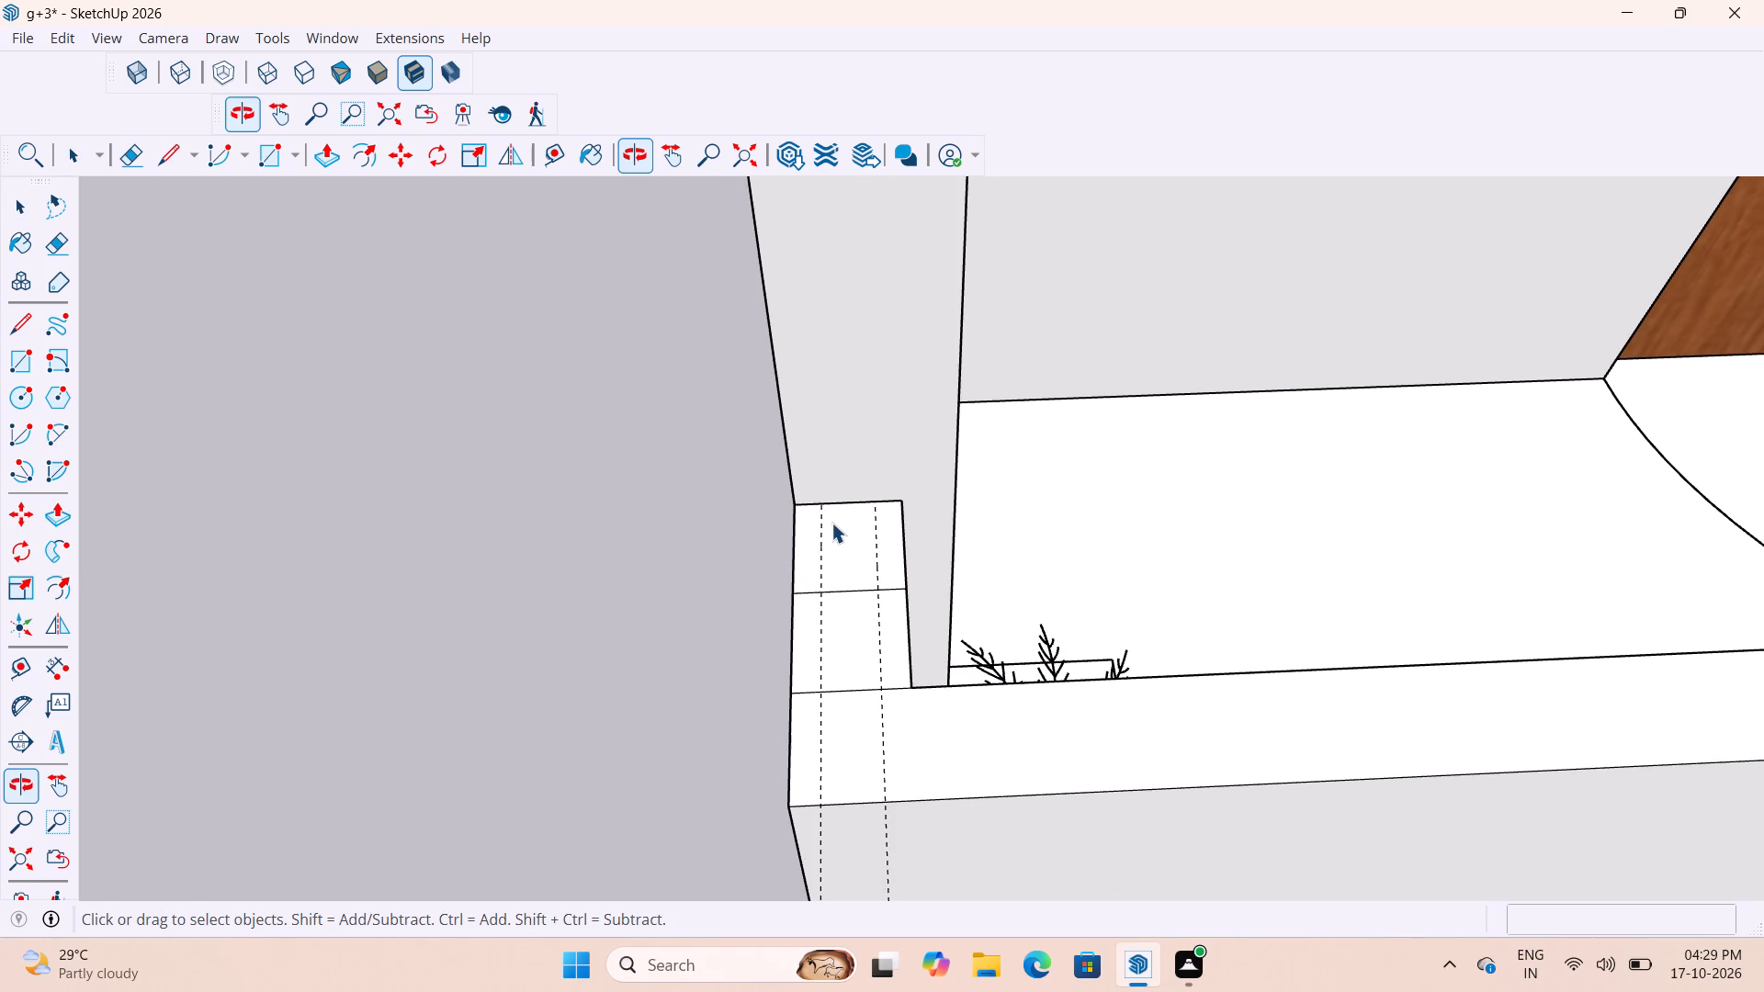
key("r")
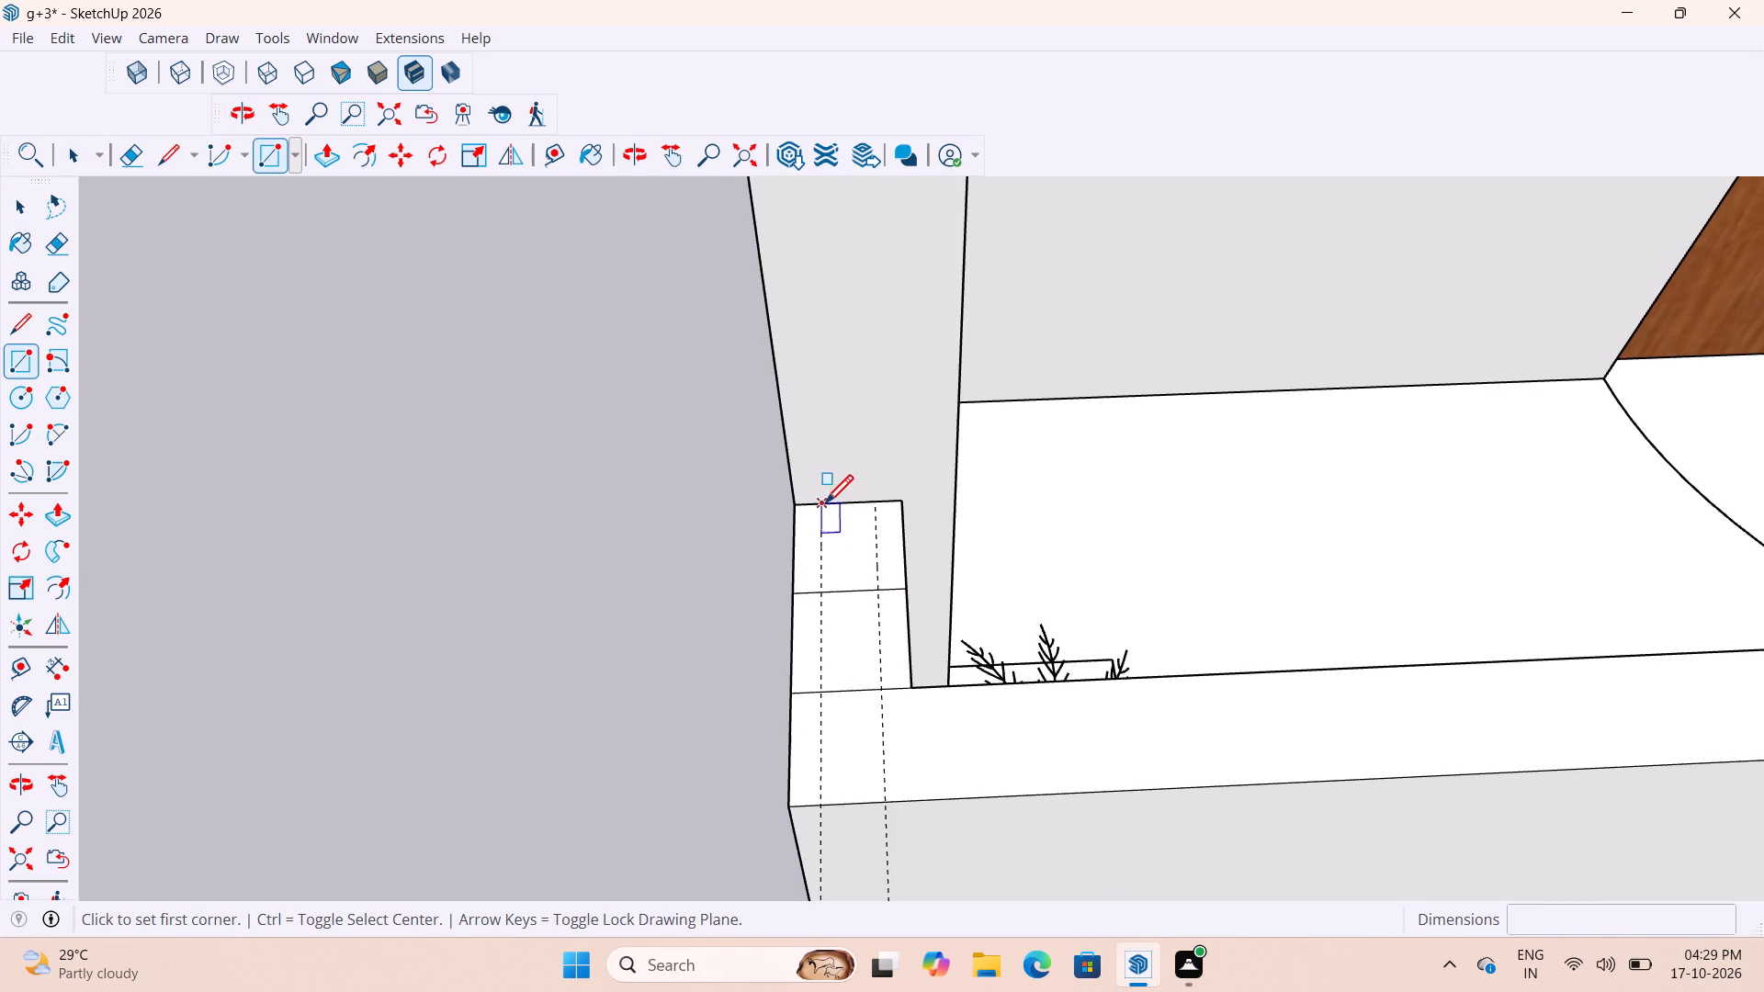
left_click(825, 506)
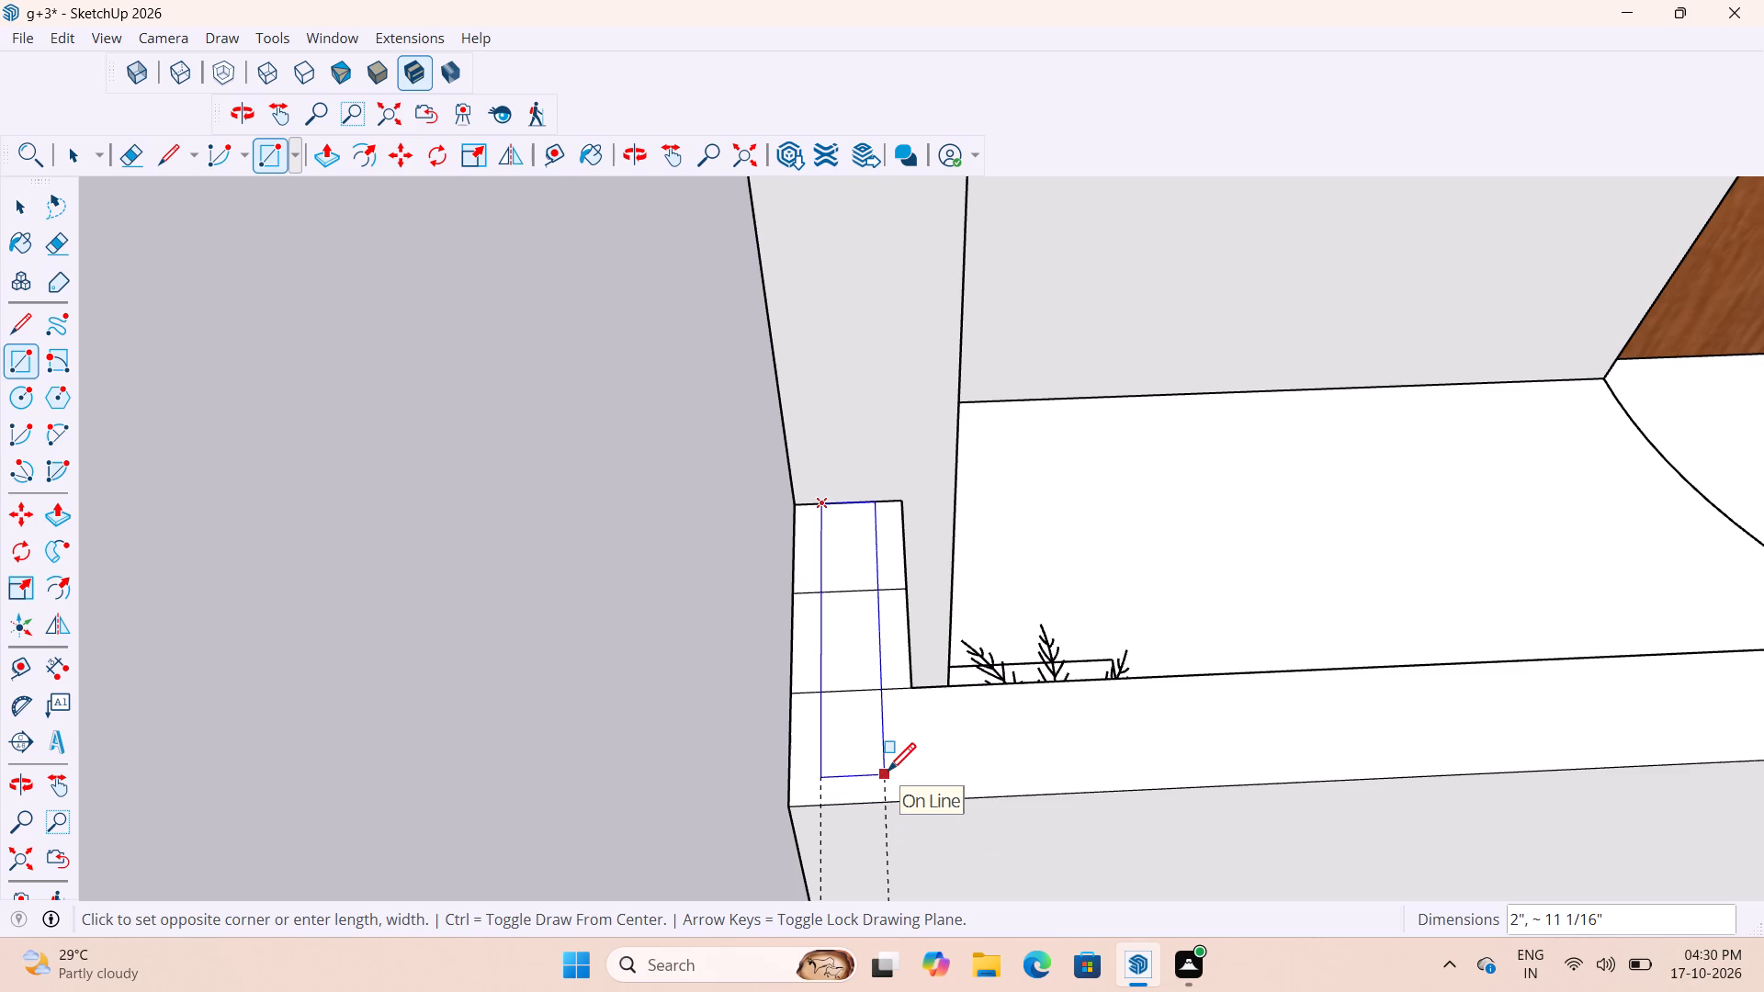
scroll(888, 774, "up", 2)
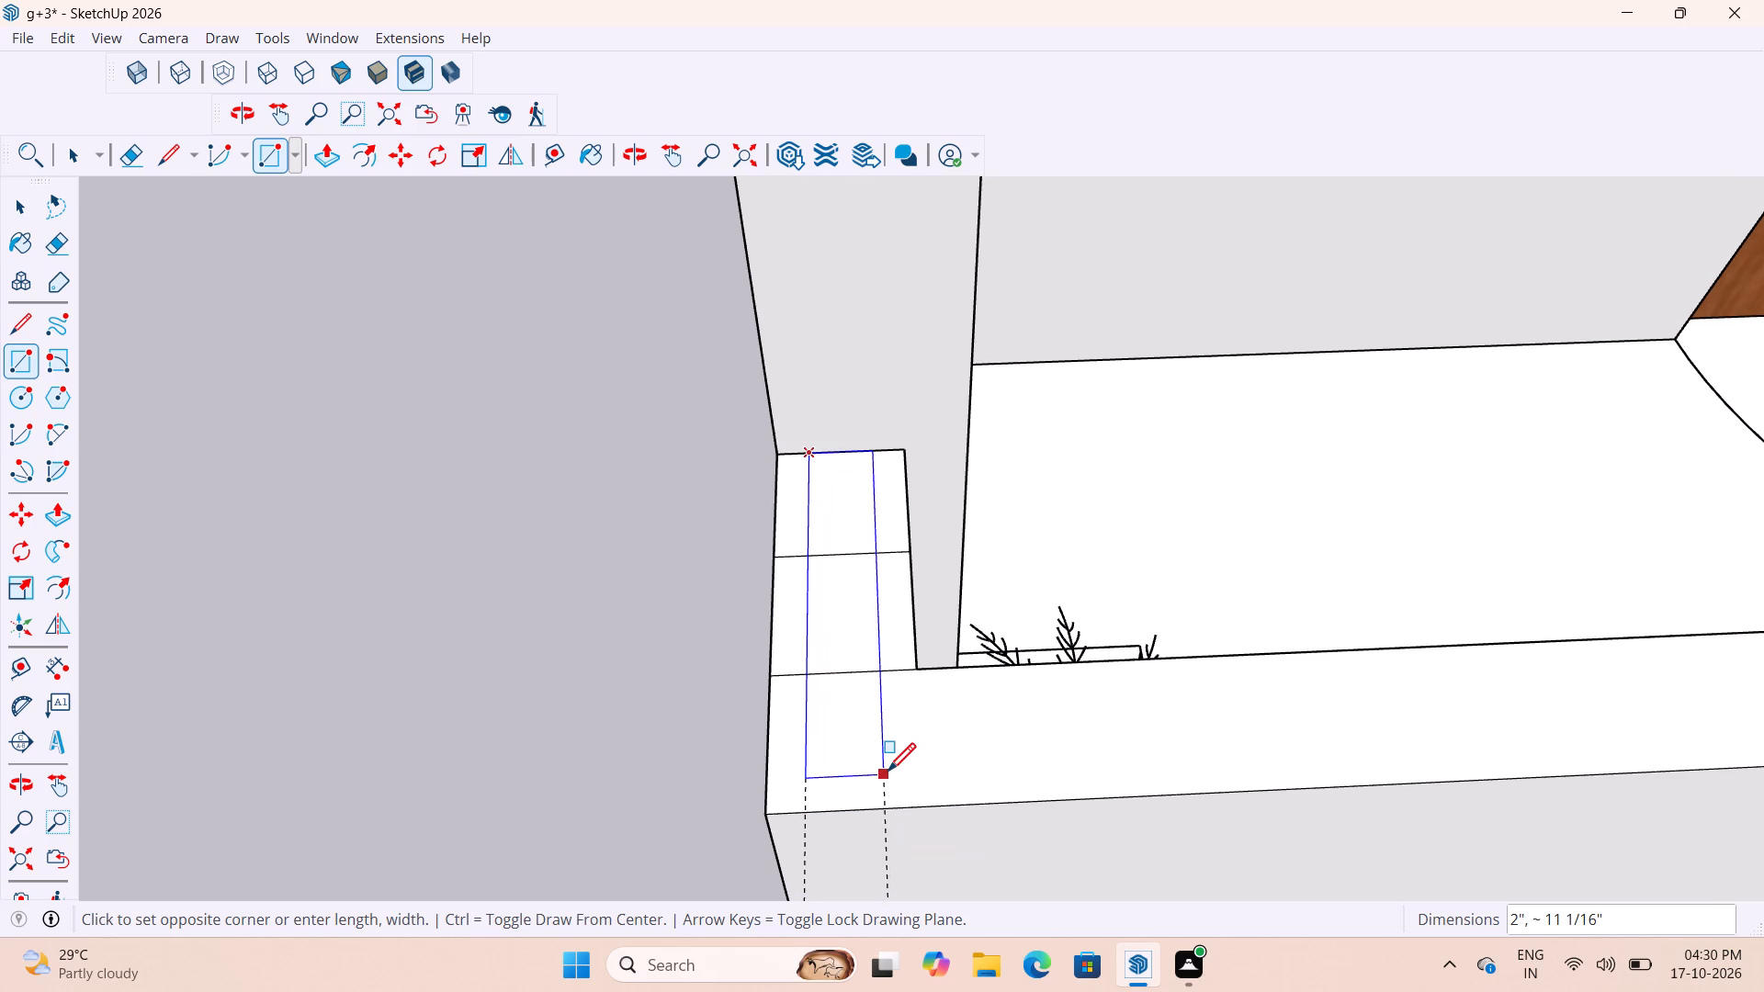
left_click(888, 774)
scroll(785, 808, "down", 4)
middle_click_drag(1000, 776, 646, 793)
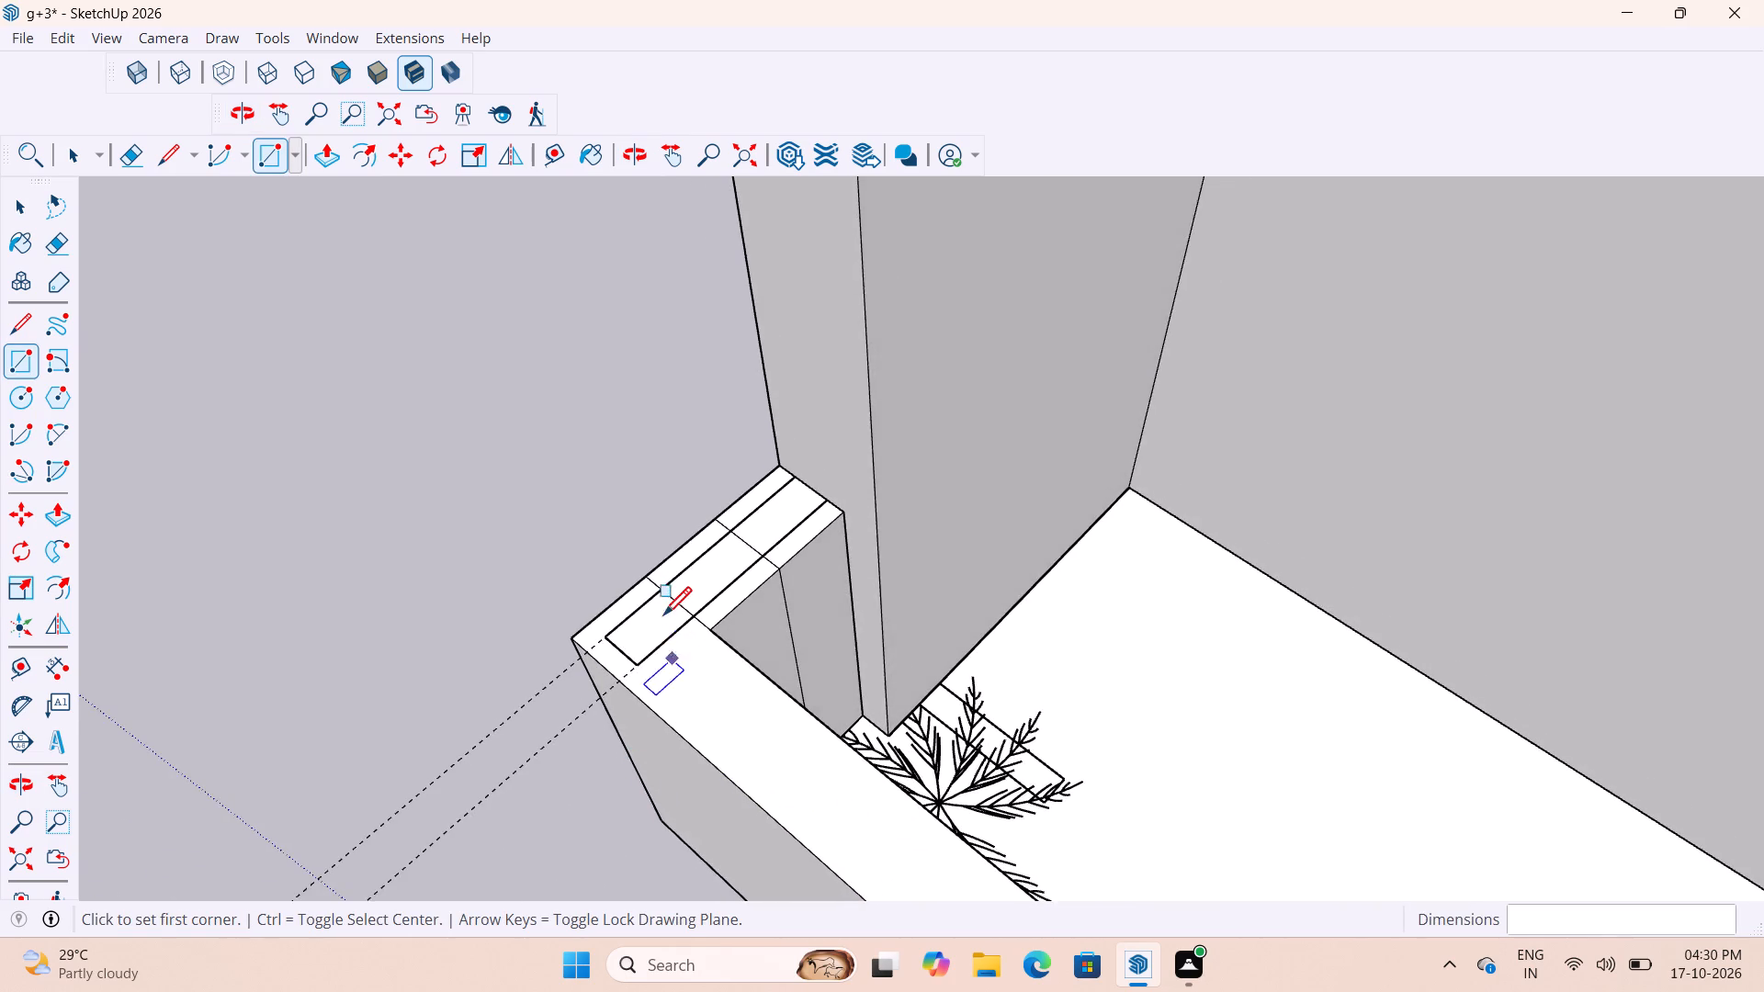
scroll(661, 613, "up", 2)
key("space")
key("space")
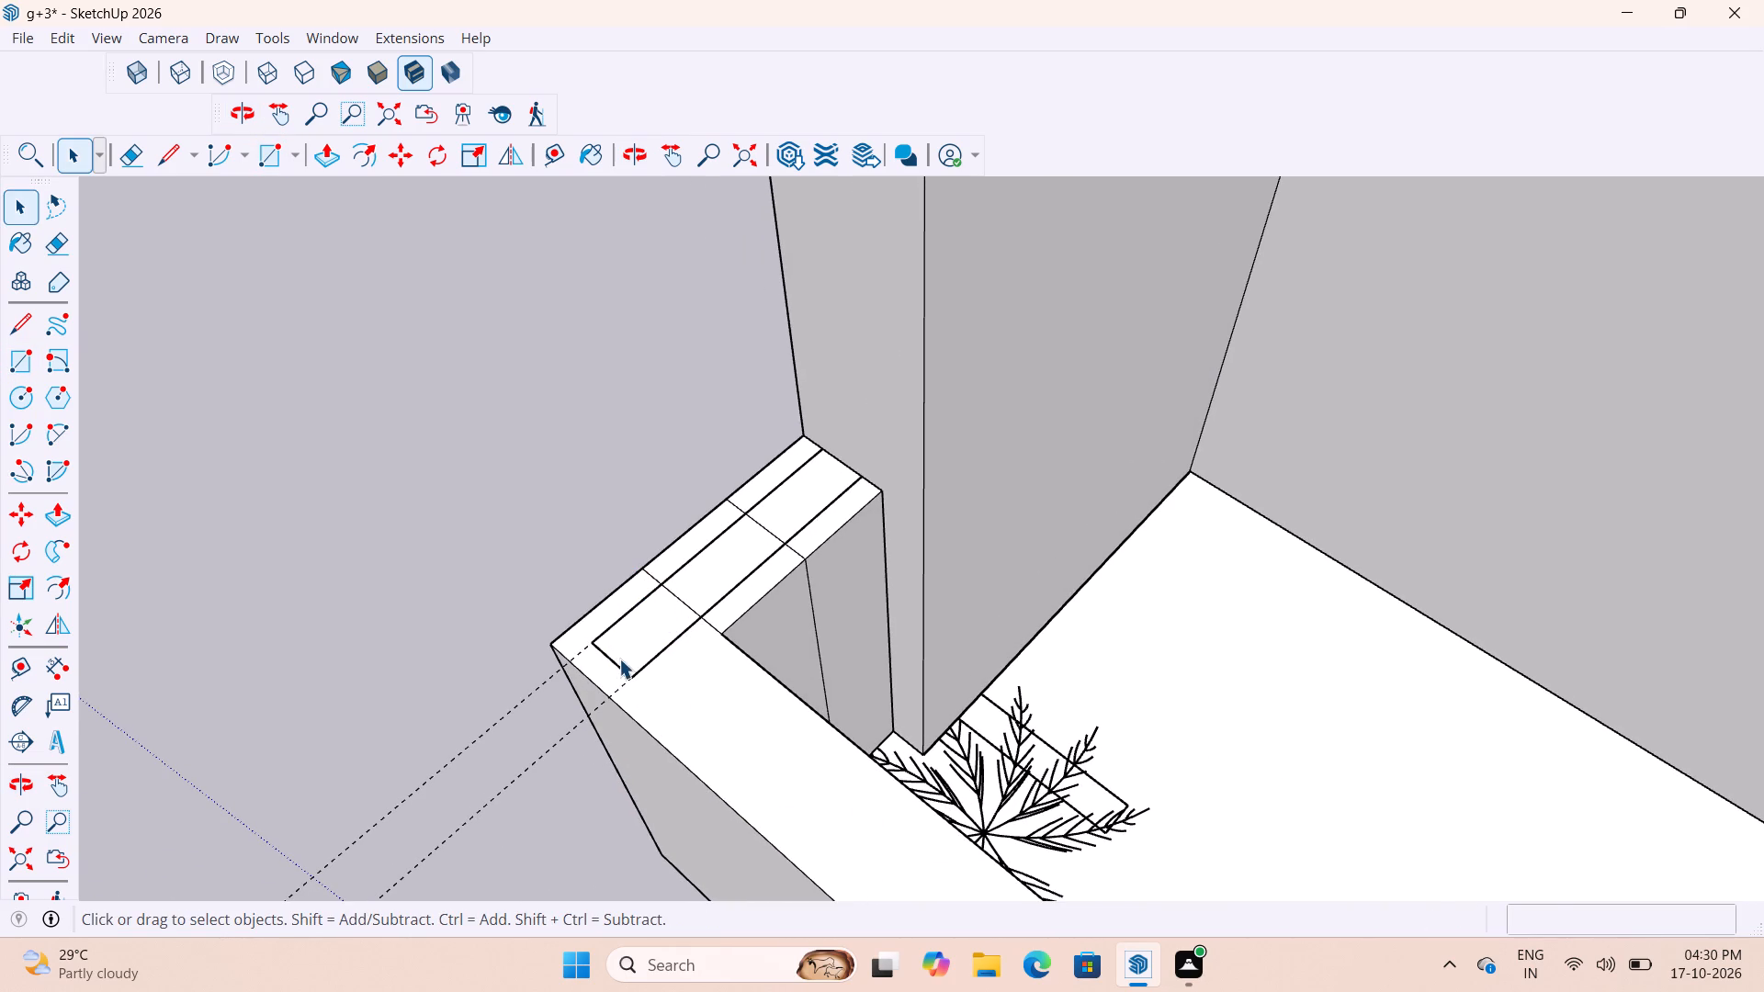
Draw a 6' 9" line along the front parapet's top, from the rectangle's inner front corner to the opposite side wall's outer edge.
key("l")
left_click(634, 680)
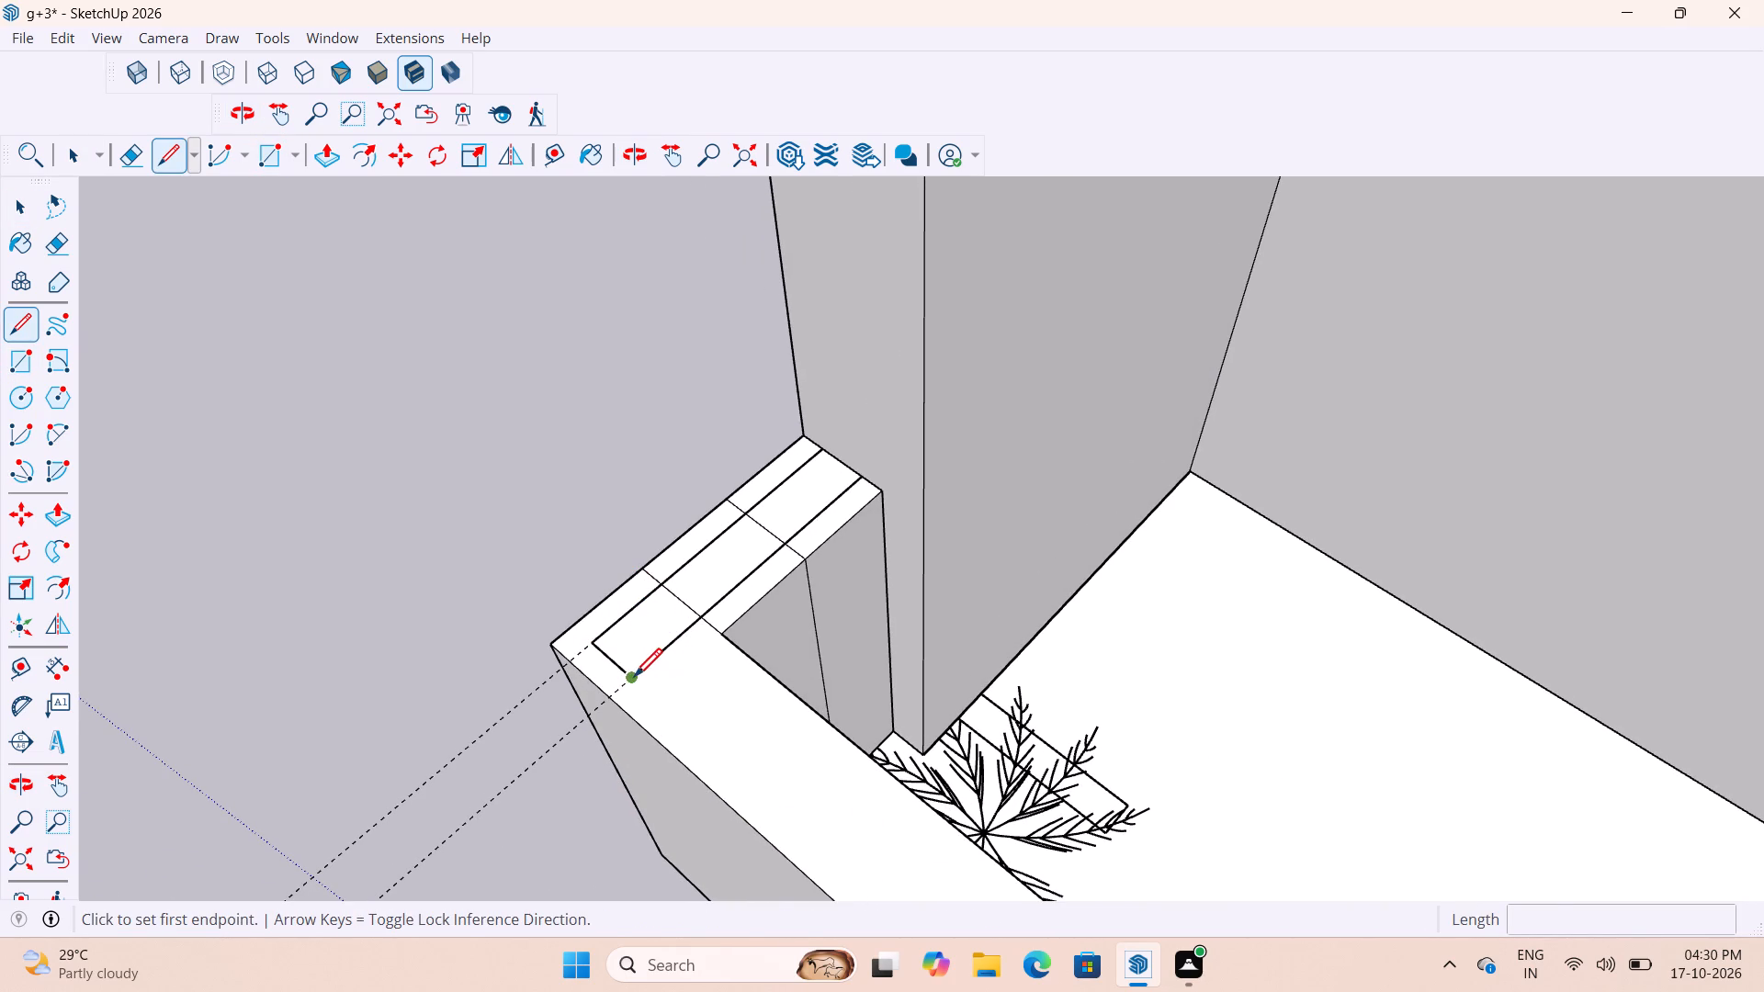
scroll(870, 767, "down", 8)
middle_click_drag(858, 825, 1128, 851)
scroll(827, 796, "down", 4)
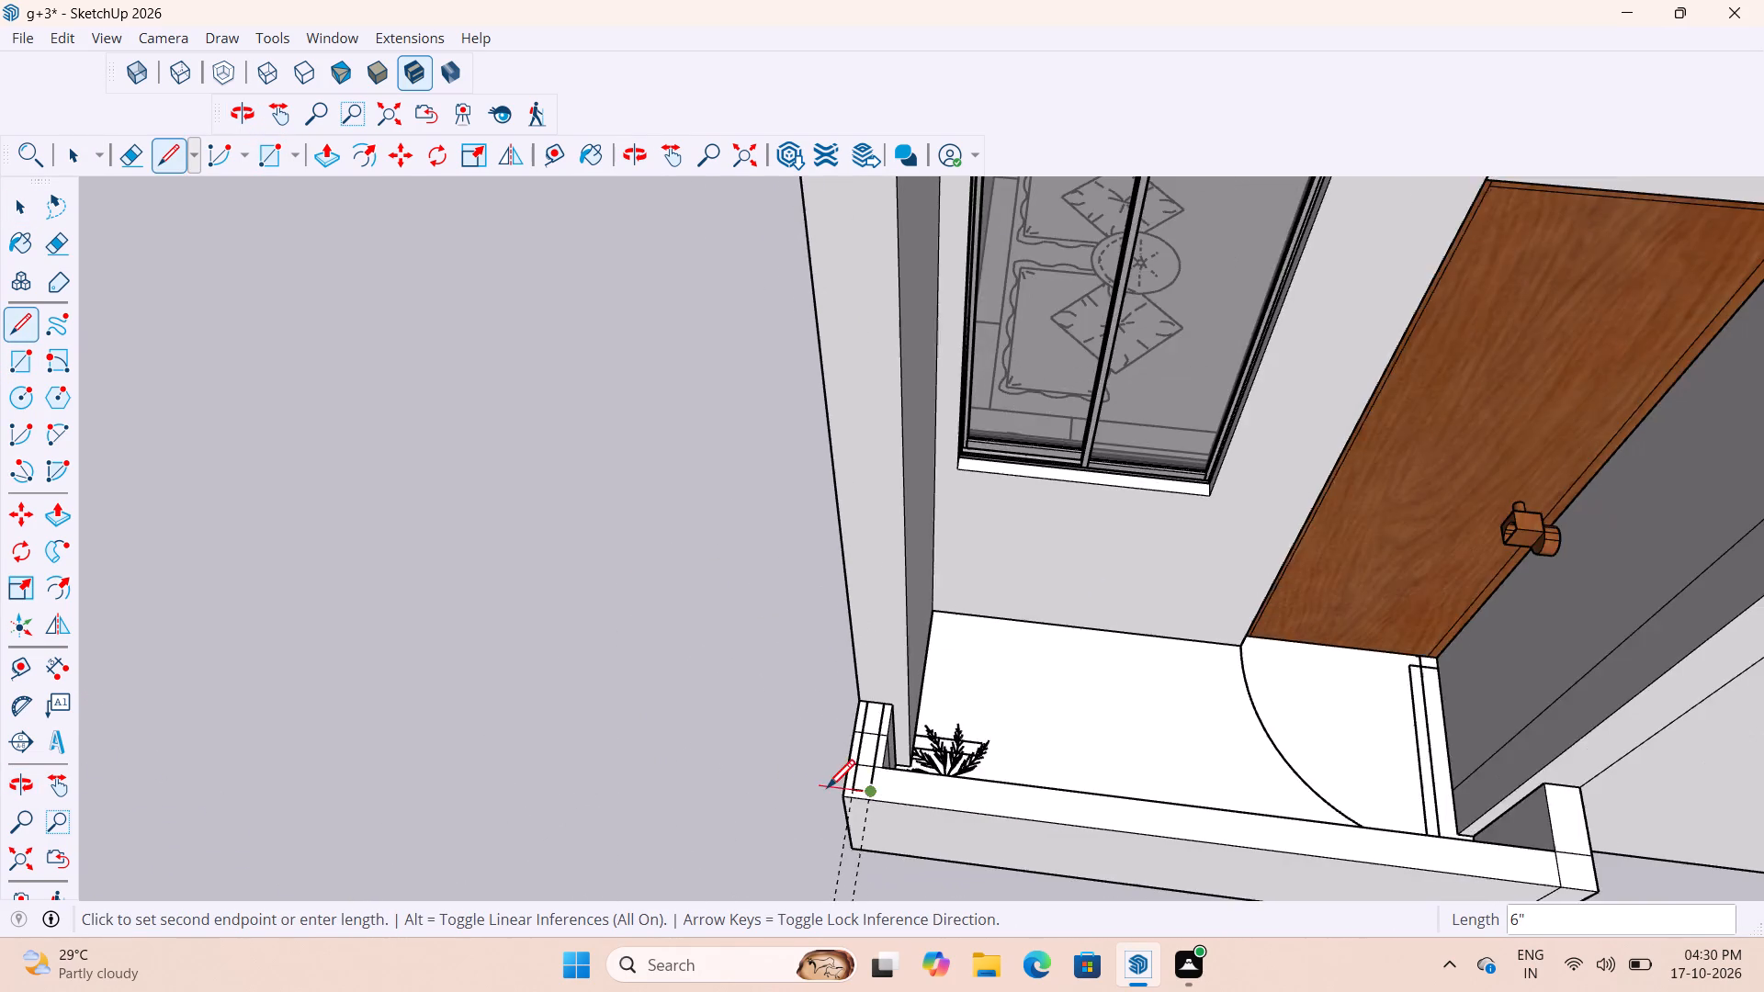
scroll(827, 791, "down", 5)
scroll(1322, 846, "up", 6)
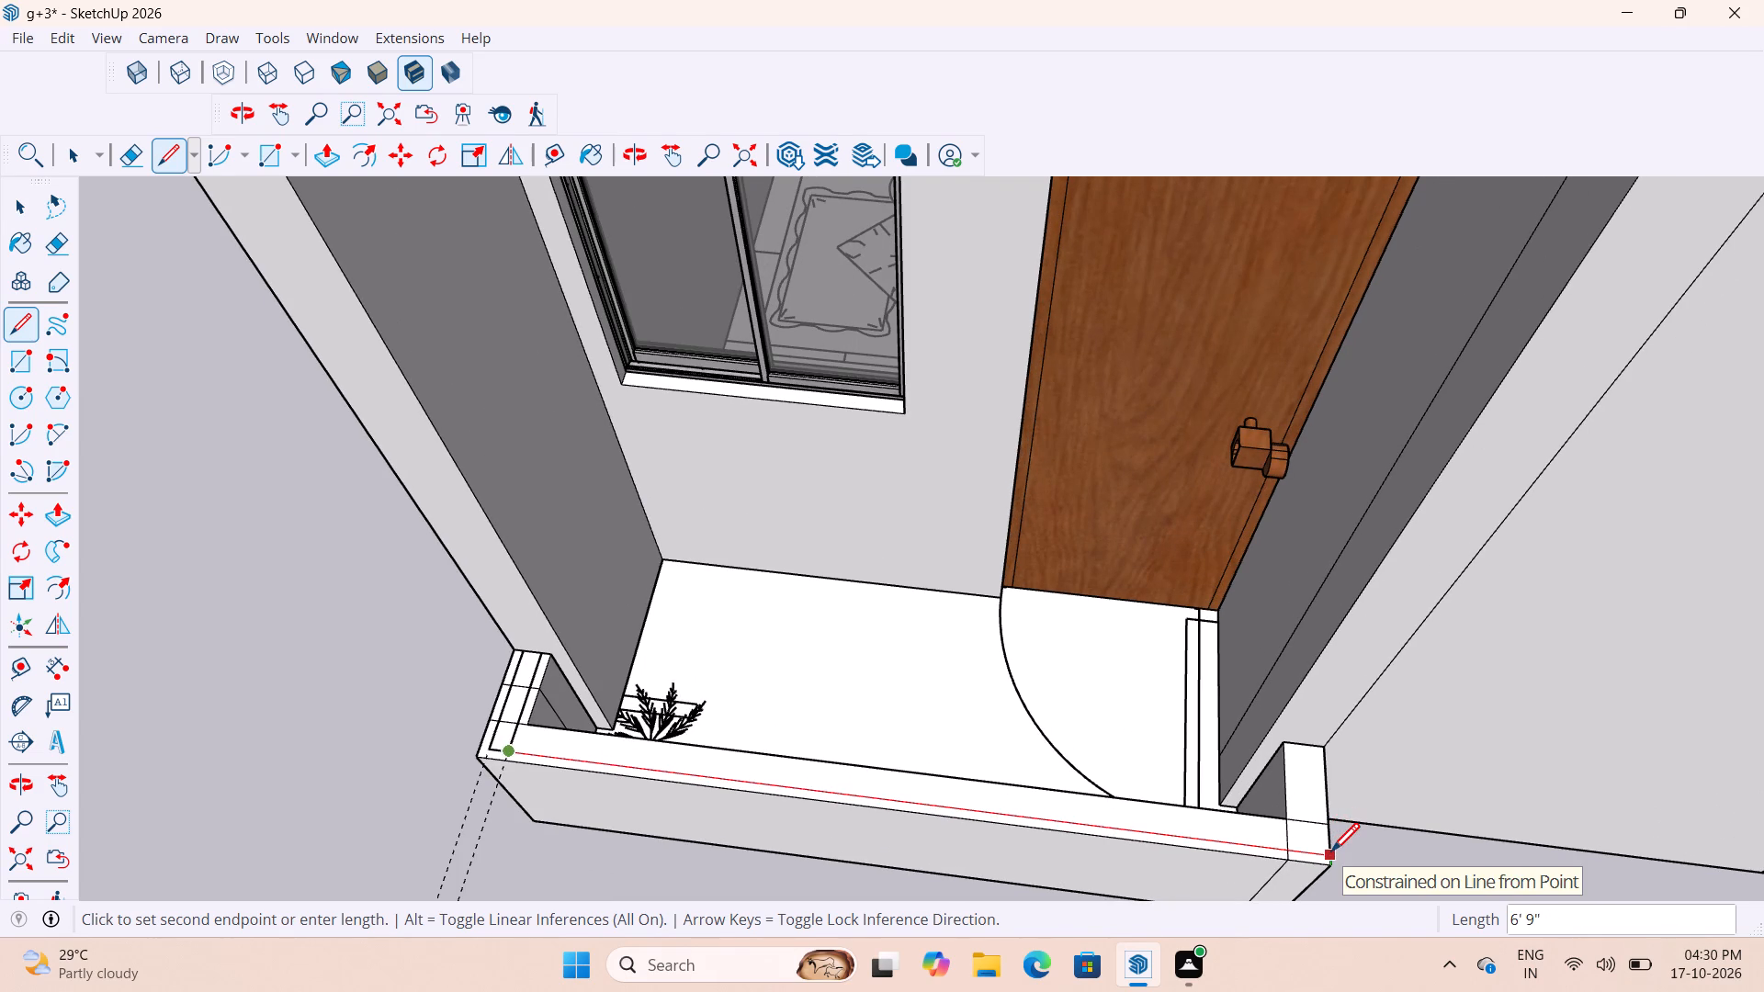
left_click(1335, 857)
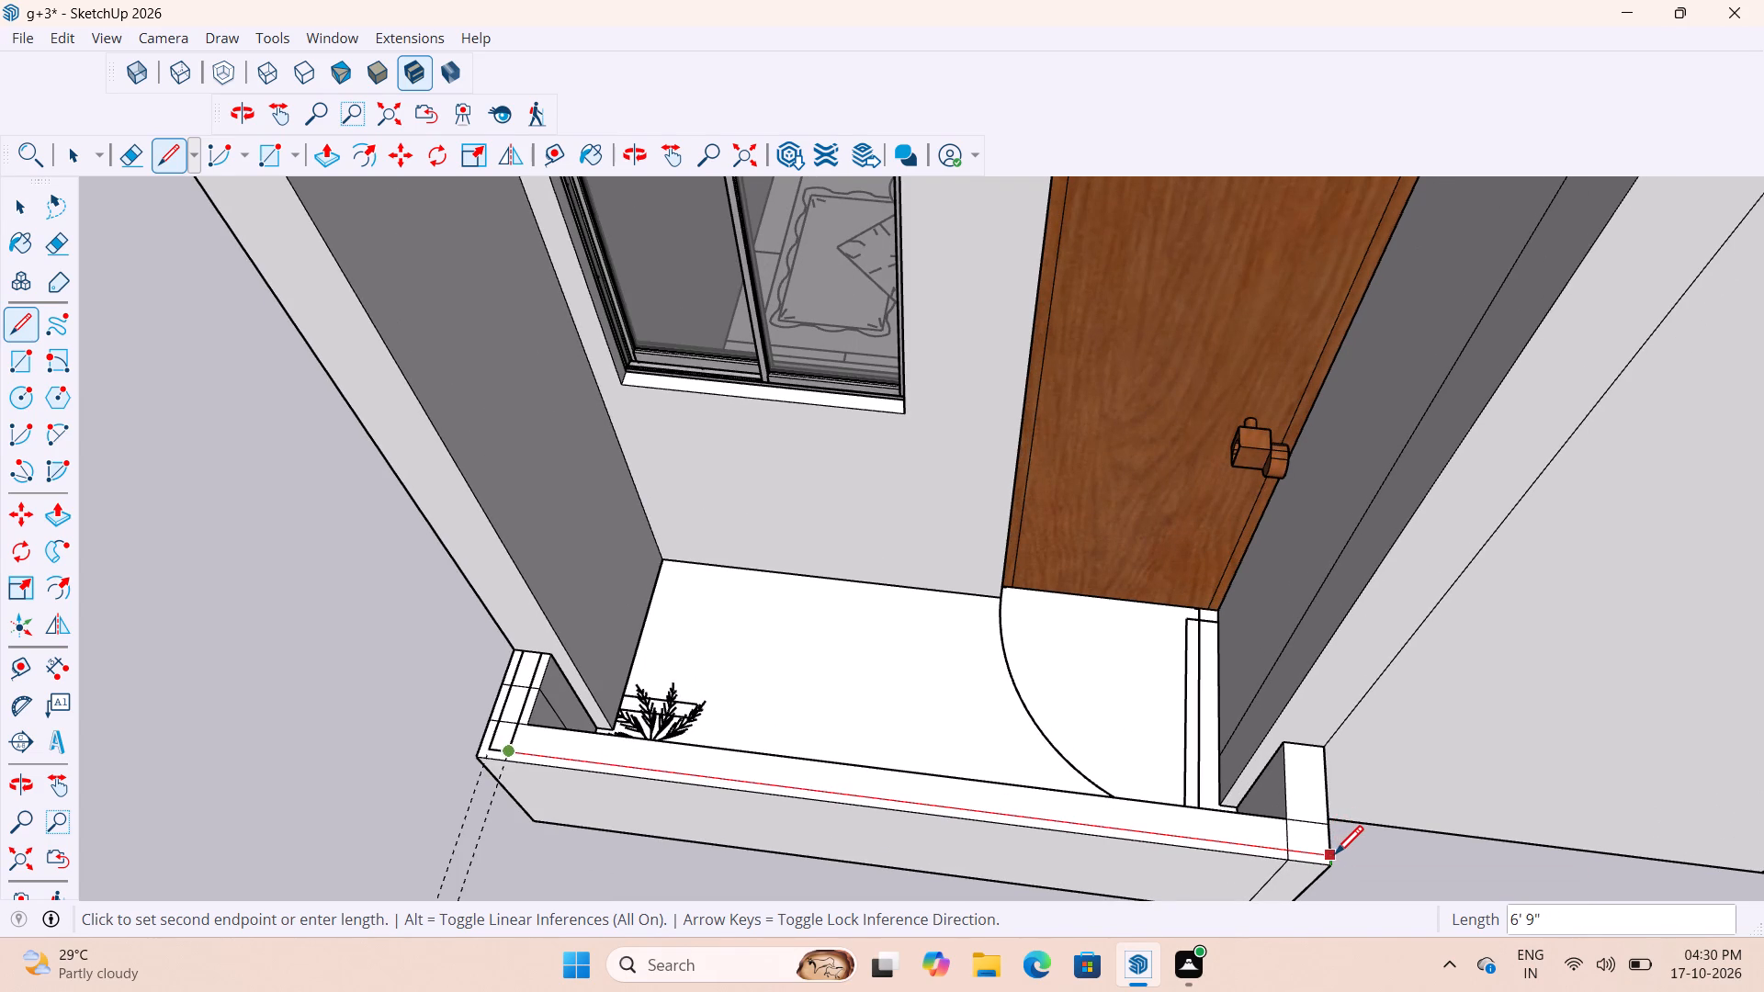
scroll(1326, 851, "up", 5)
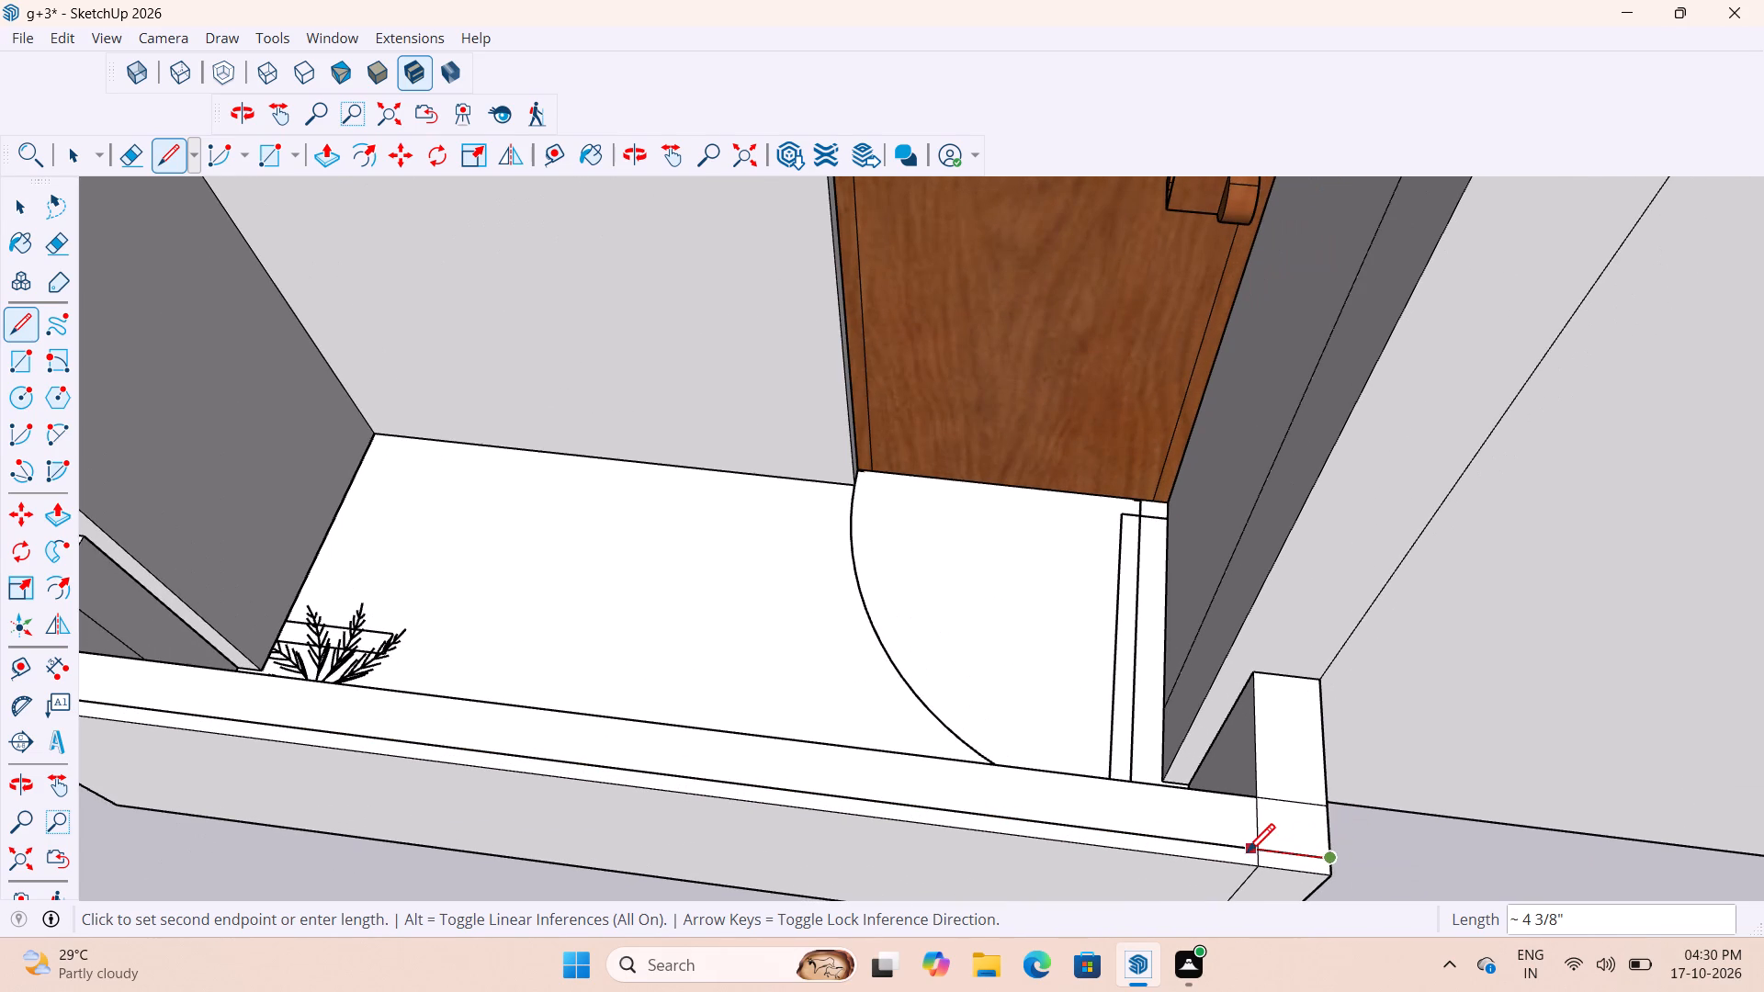
key("ctrl+z")
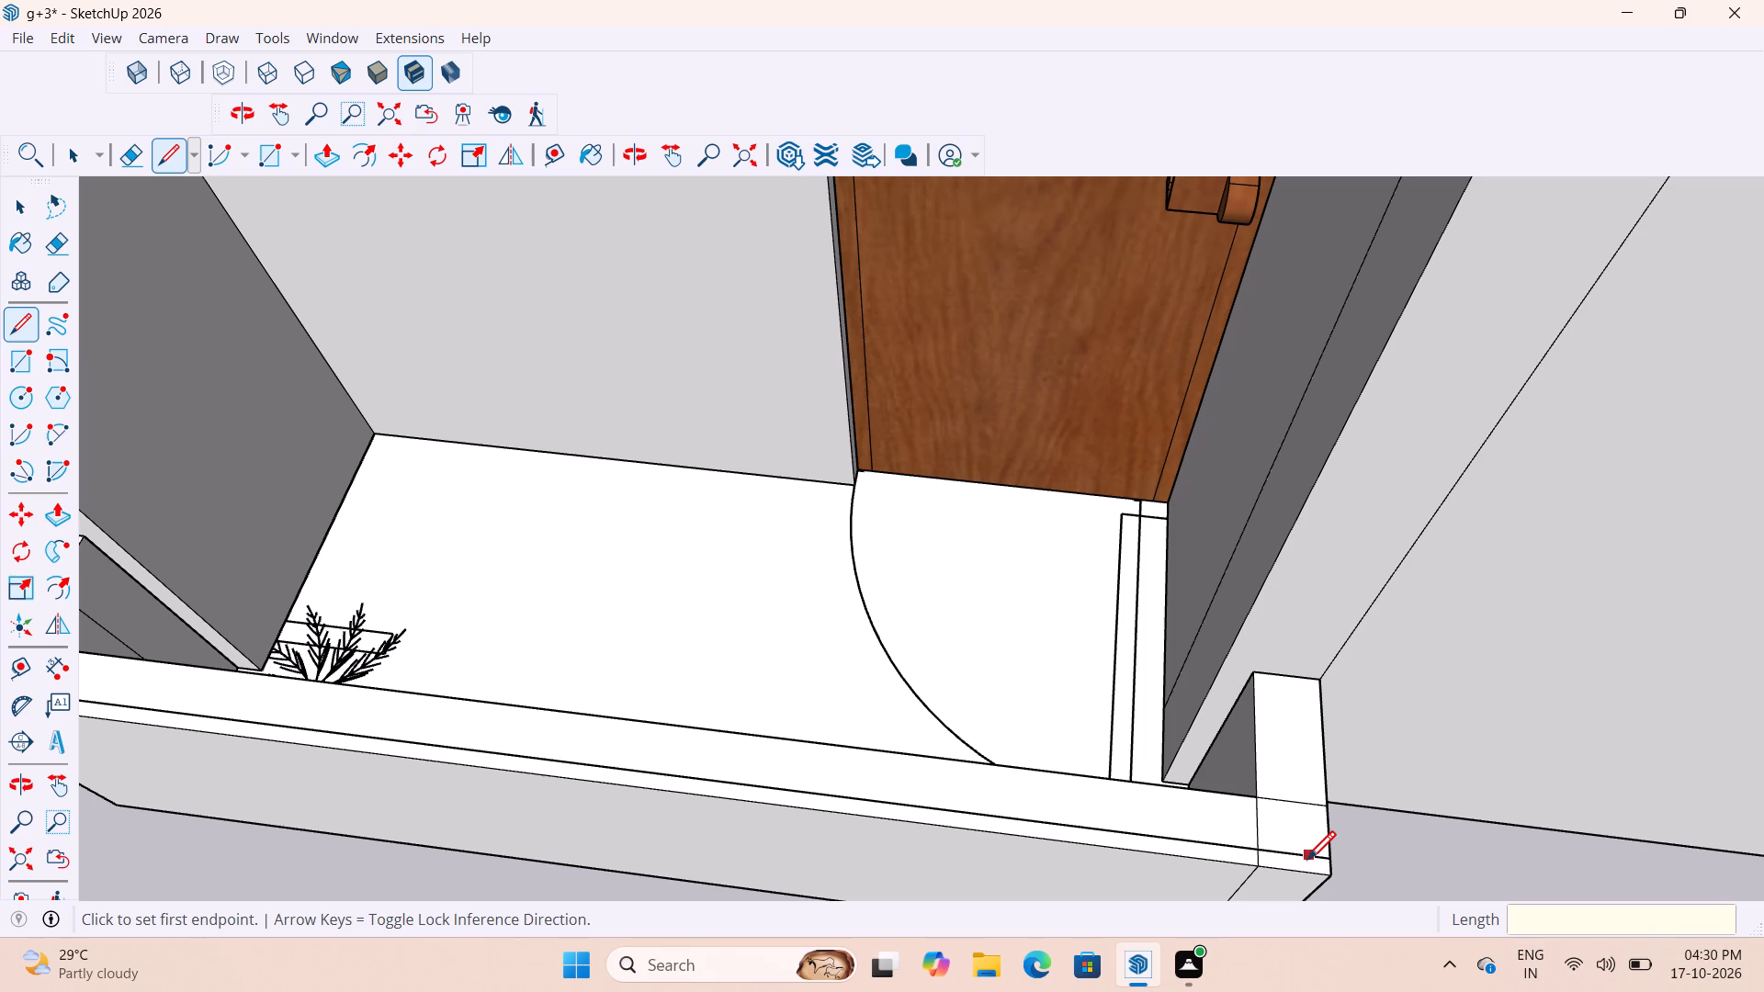
Place a guide on the opposite side wall's top, 1" in from its outer long edge.
scroll(1314, 848, "down", 3)
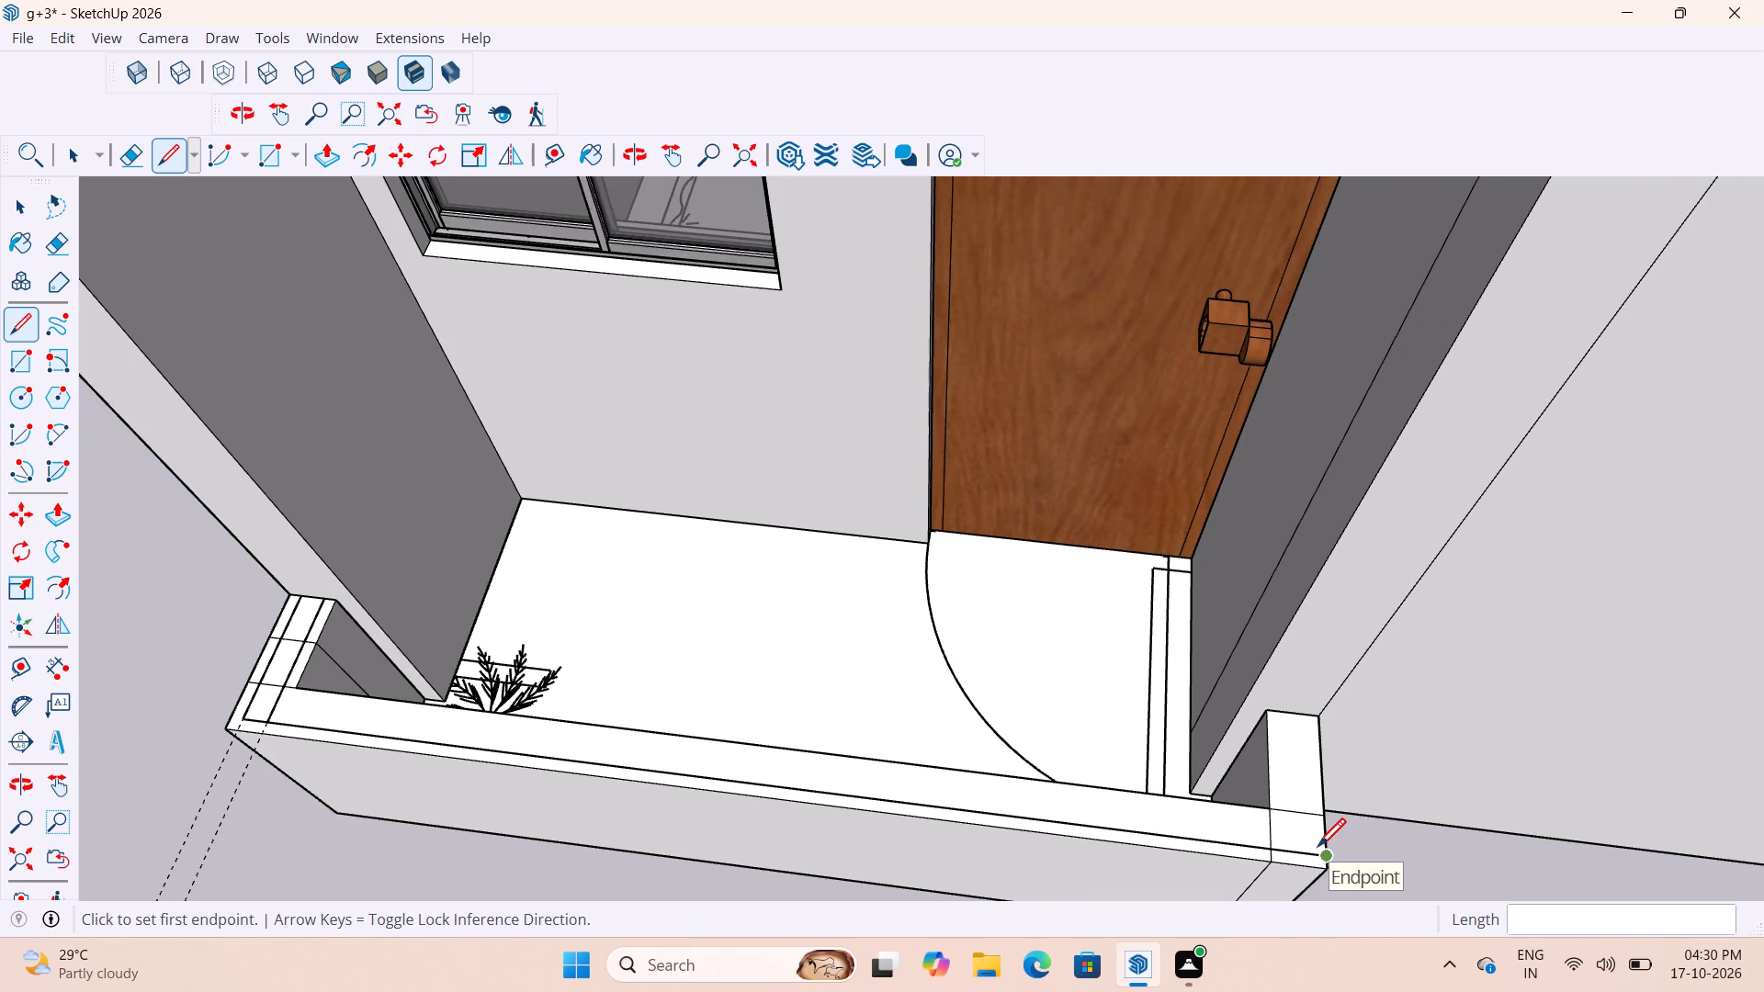
scroll(1317, 850, "down", 1)
scroll(1315, 851, "up", 6)
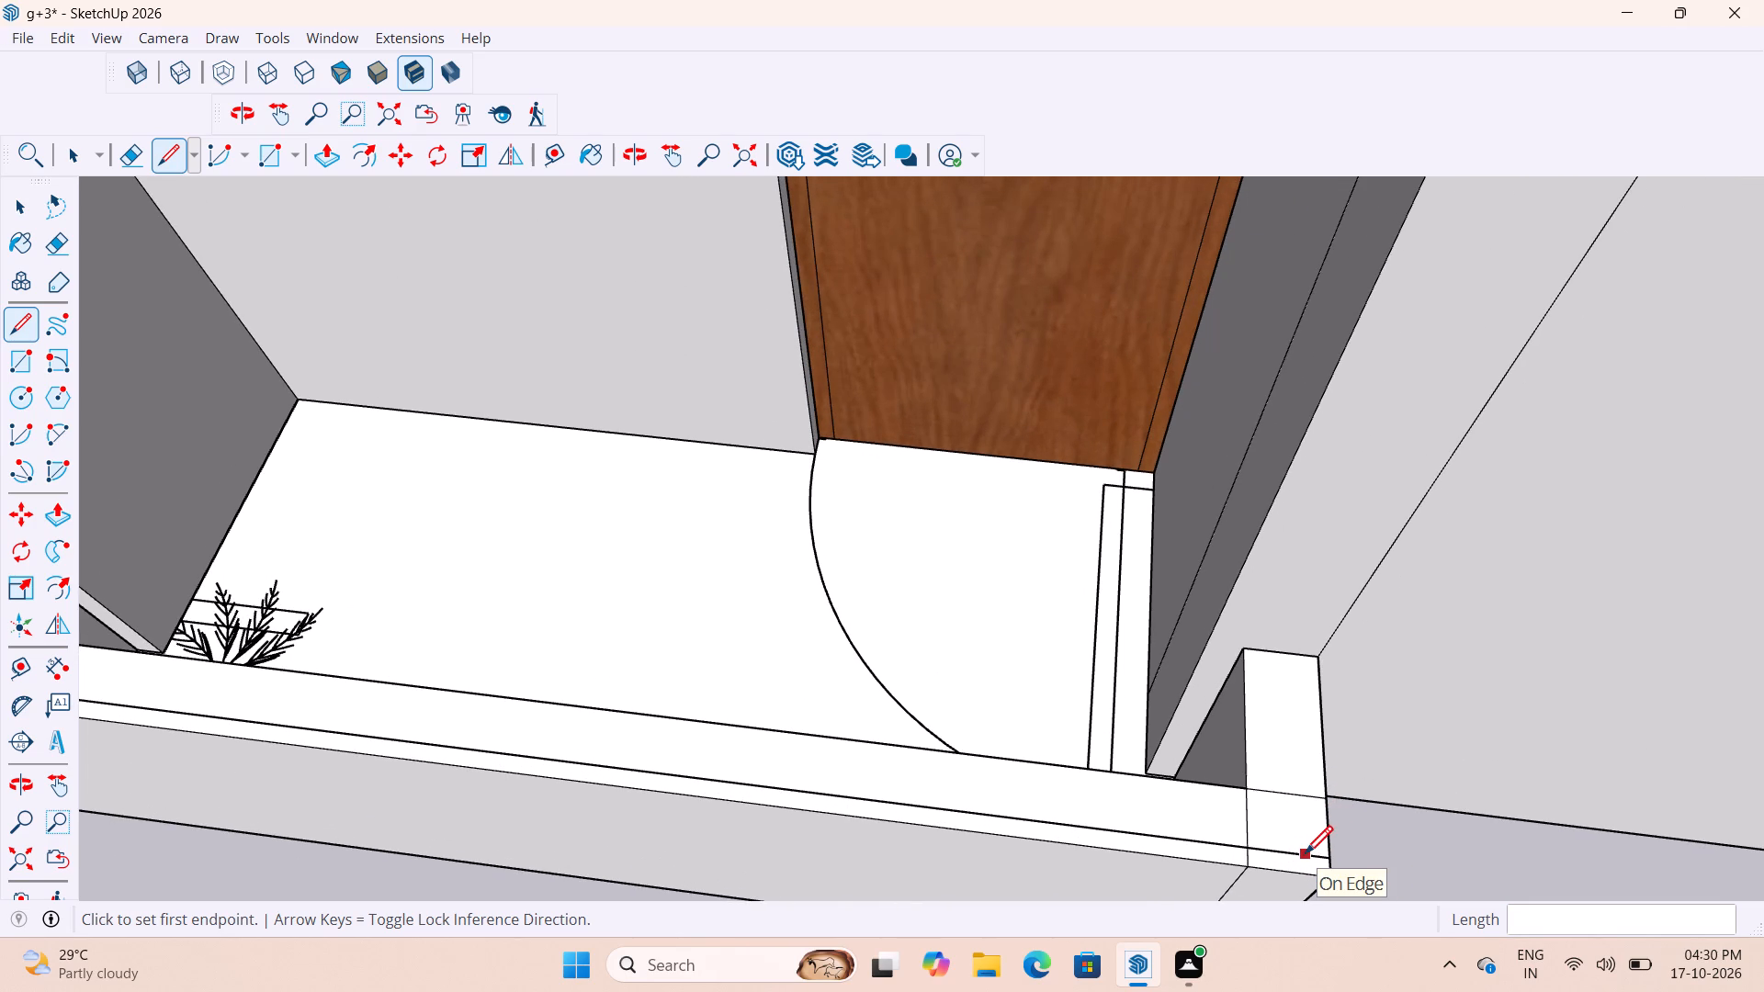
key("t")
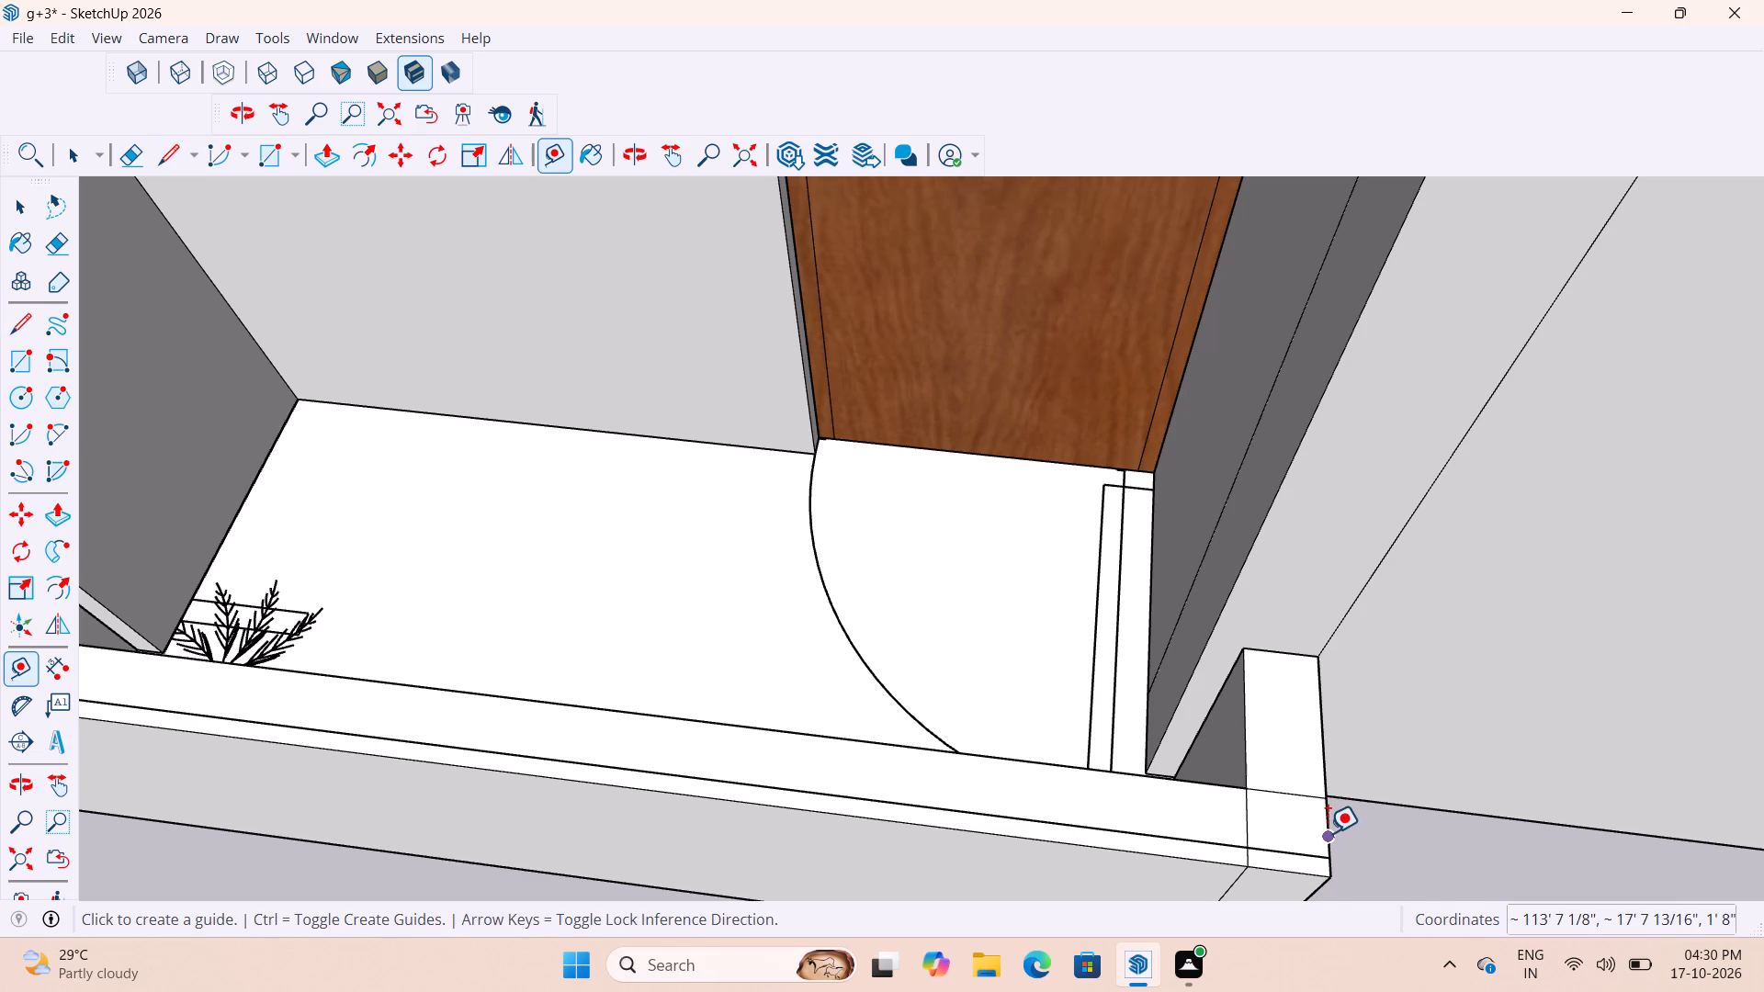
left_click(1328, 833)
type("1\"")
key("Return")
scroll(1295, 843, "up", 2)
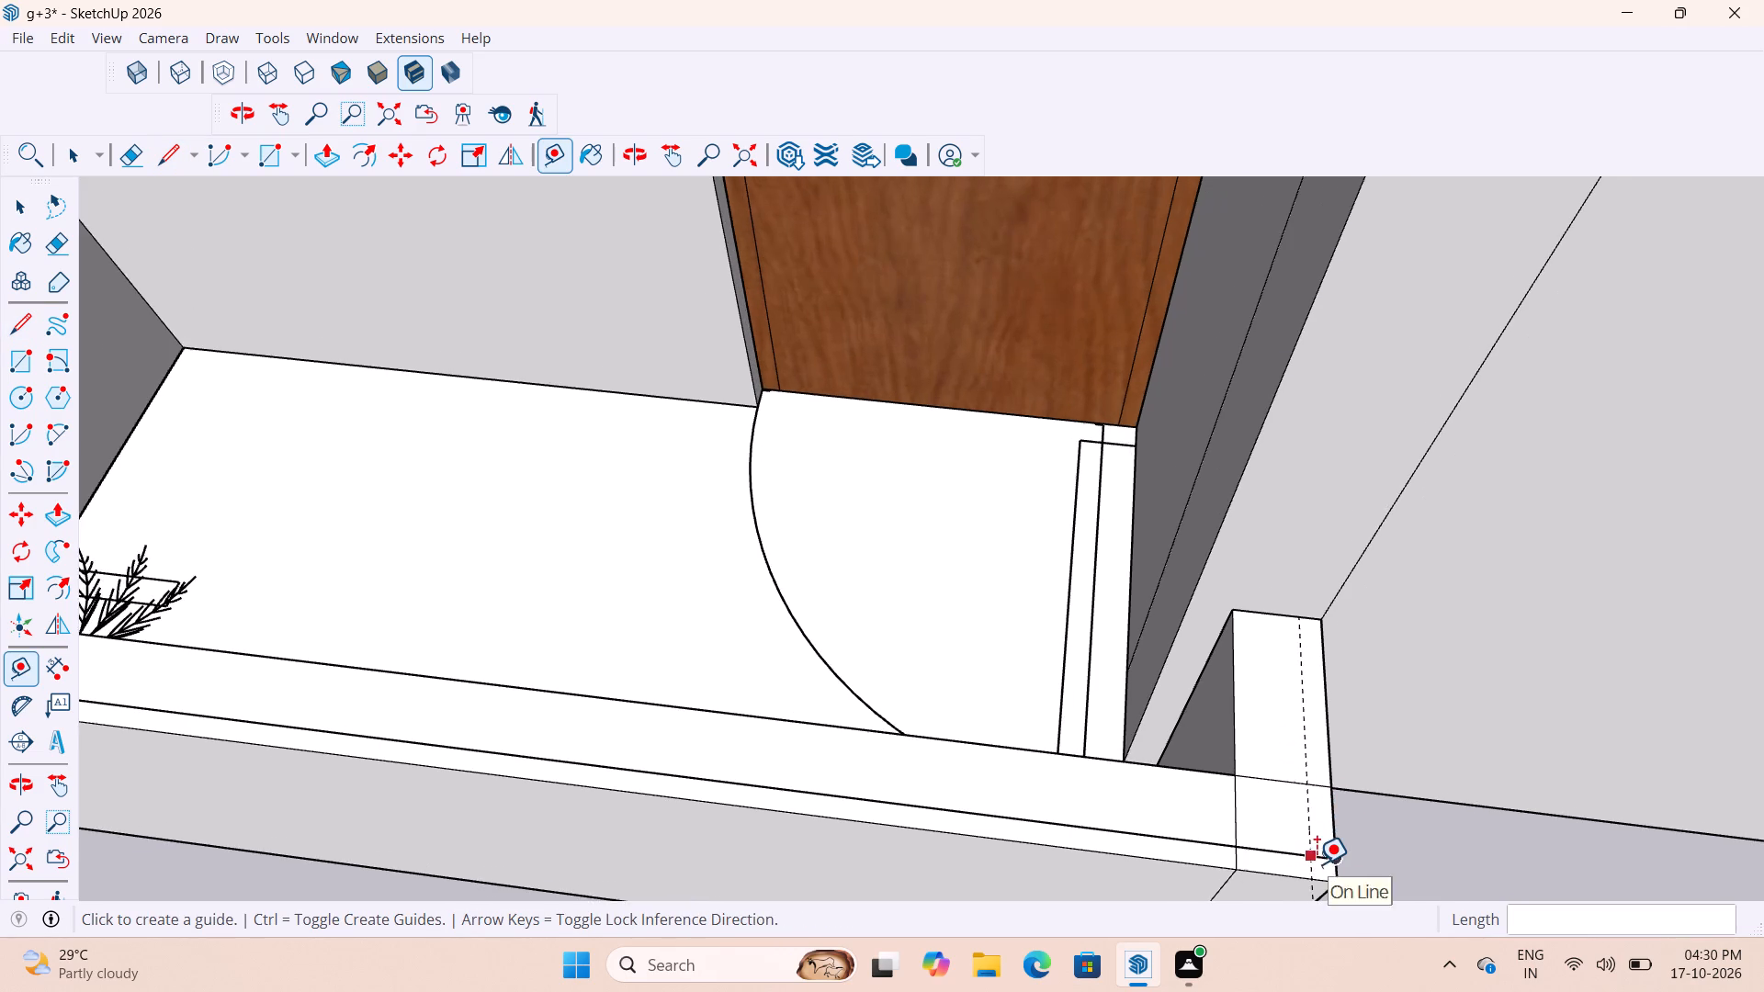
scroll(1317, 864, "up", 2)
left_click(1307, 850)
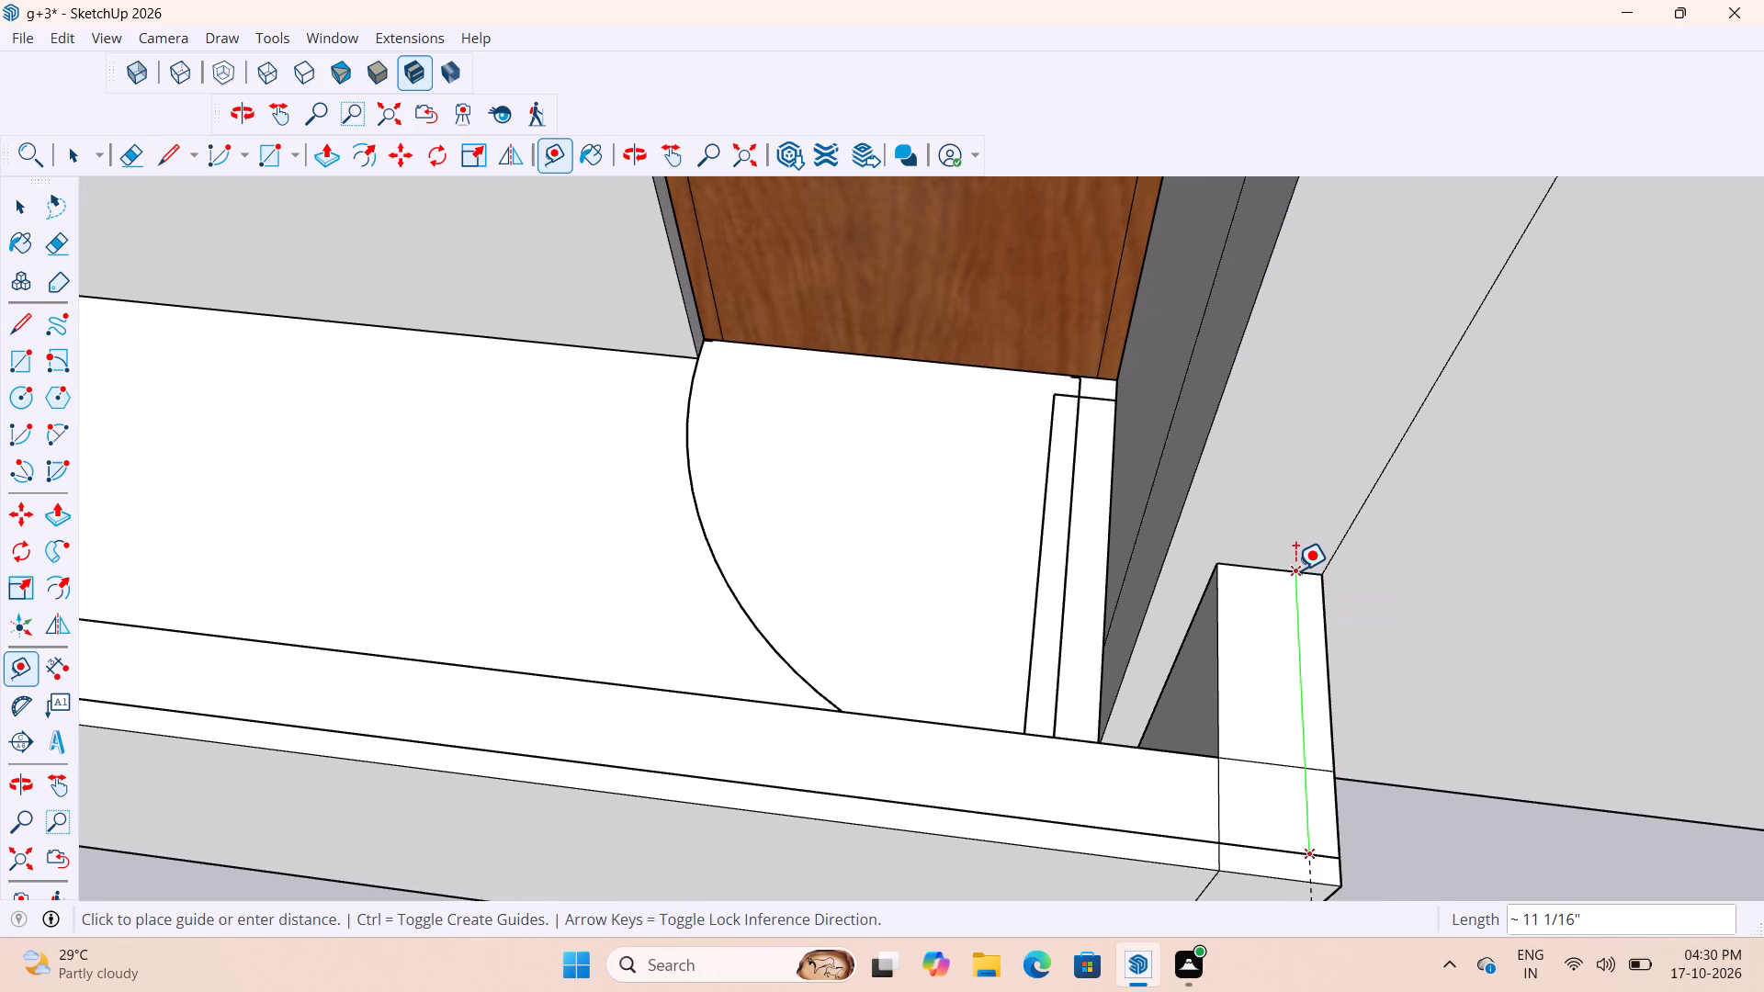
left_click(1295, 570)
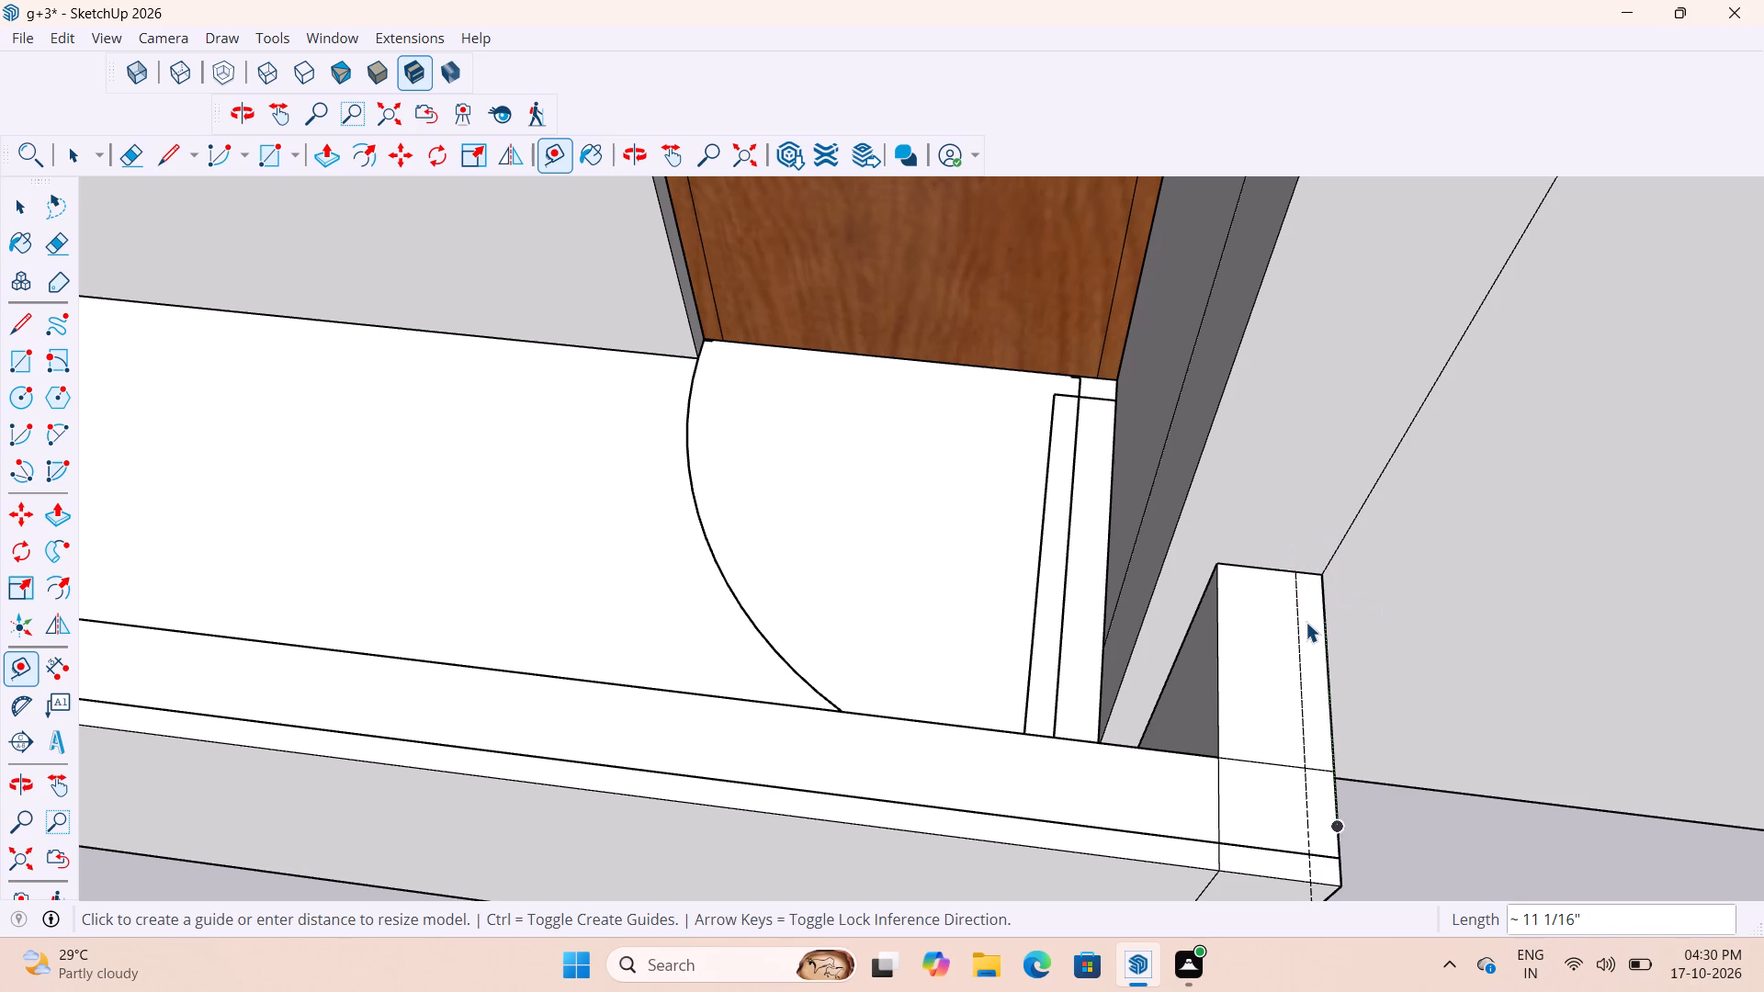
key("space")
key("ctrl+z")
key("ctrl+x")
Draw a line about 11 1/16" along the guide on the opposite side wall's top, from the front line to the wall's inner end.
key("l")
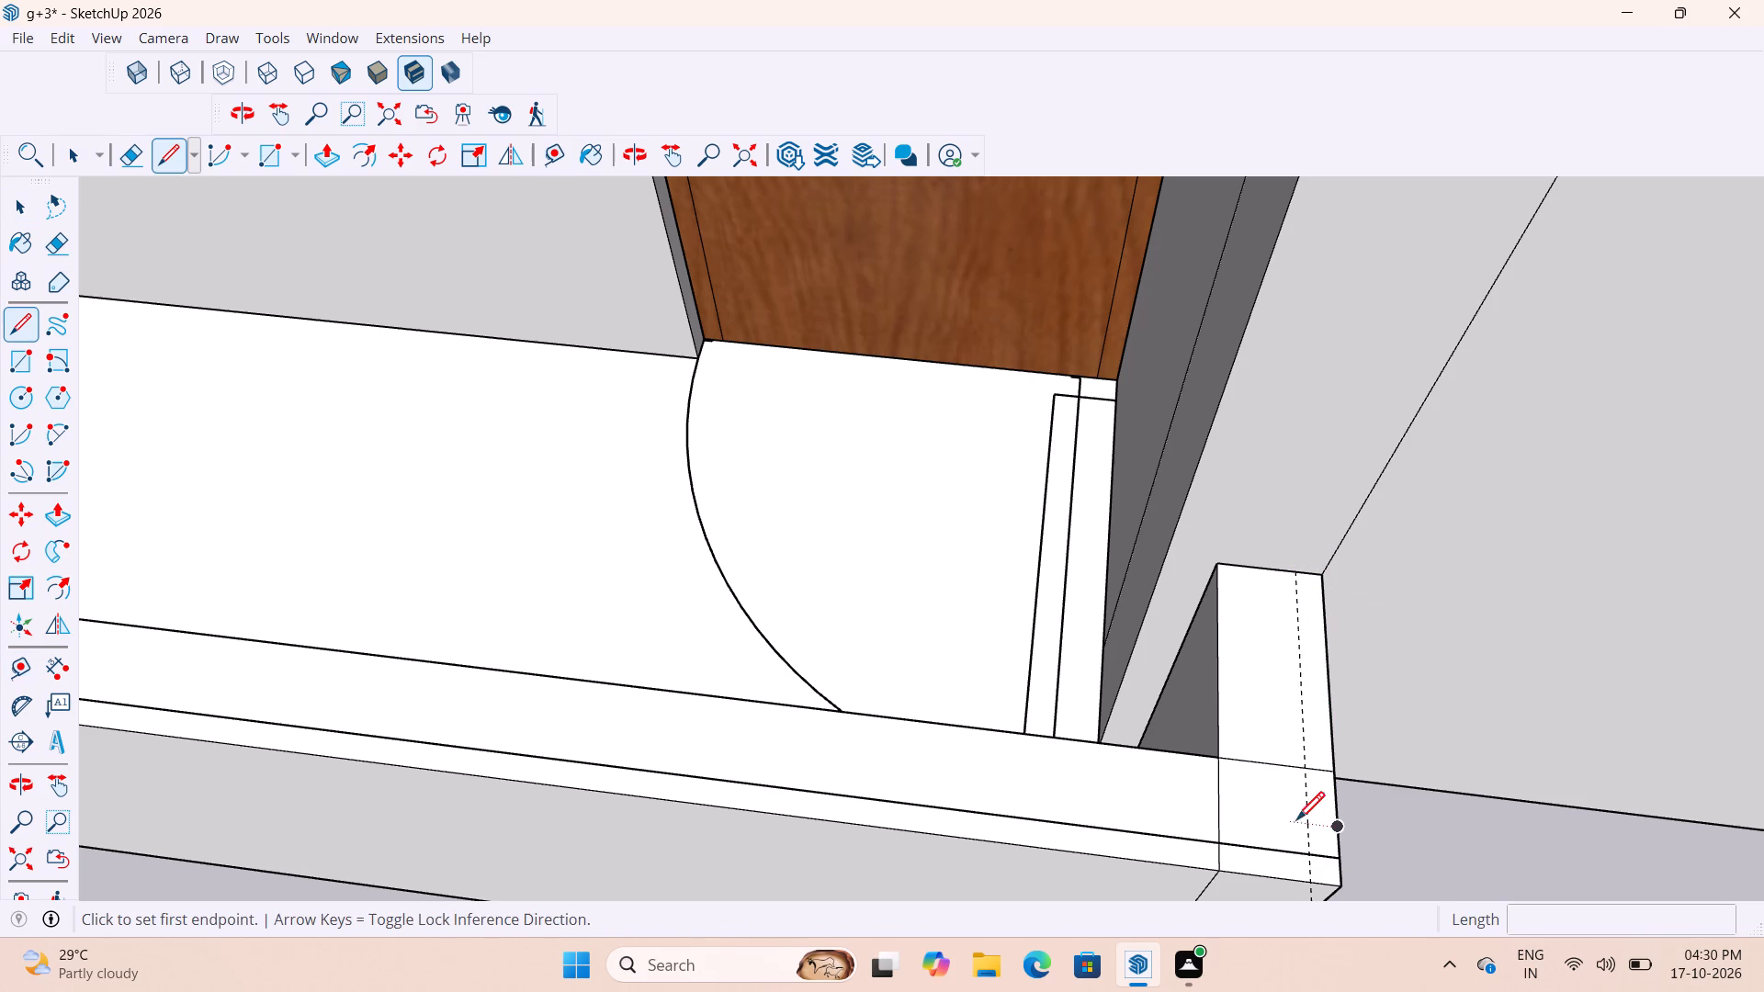
left_click(1309, 855)
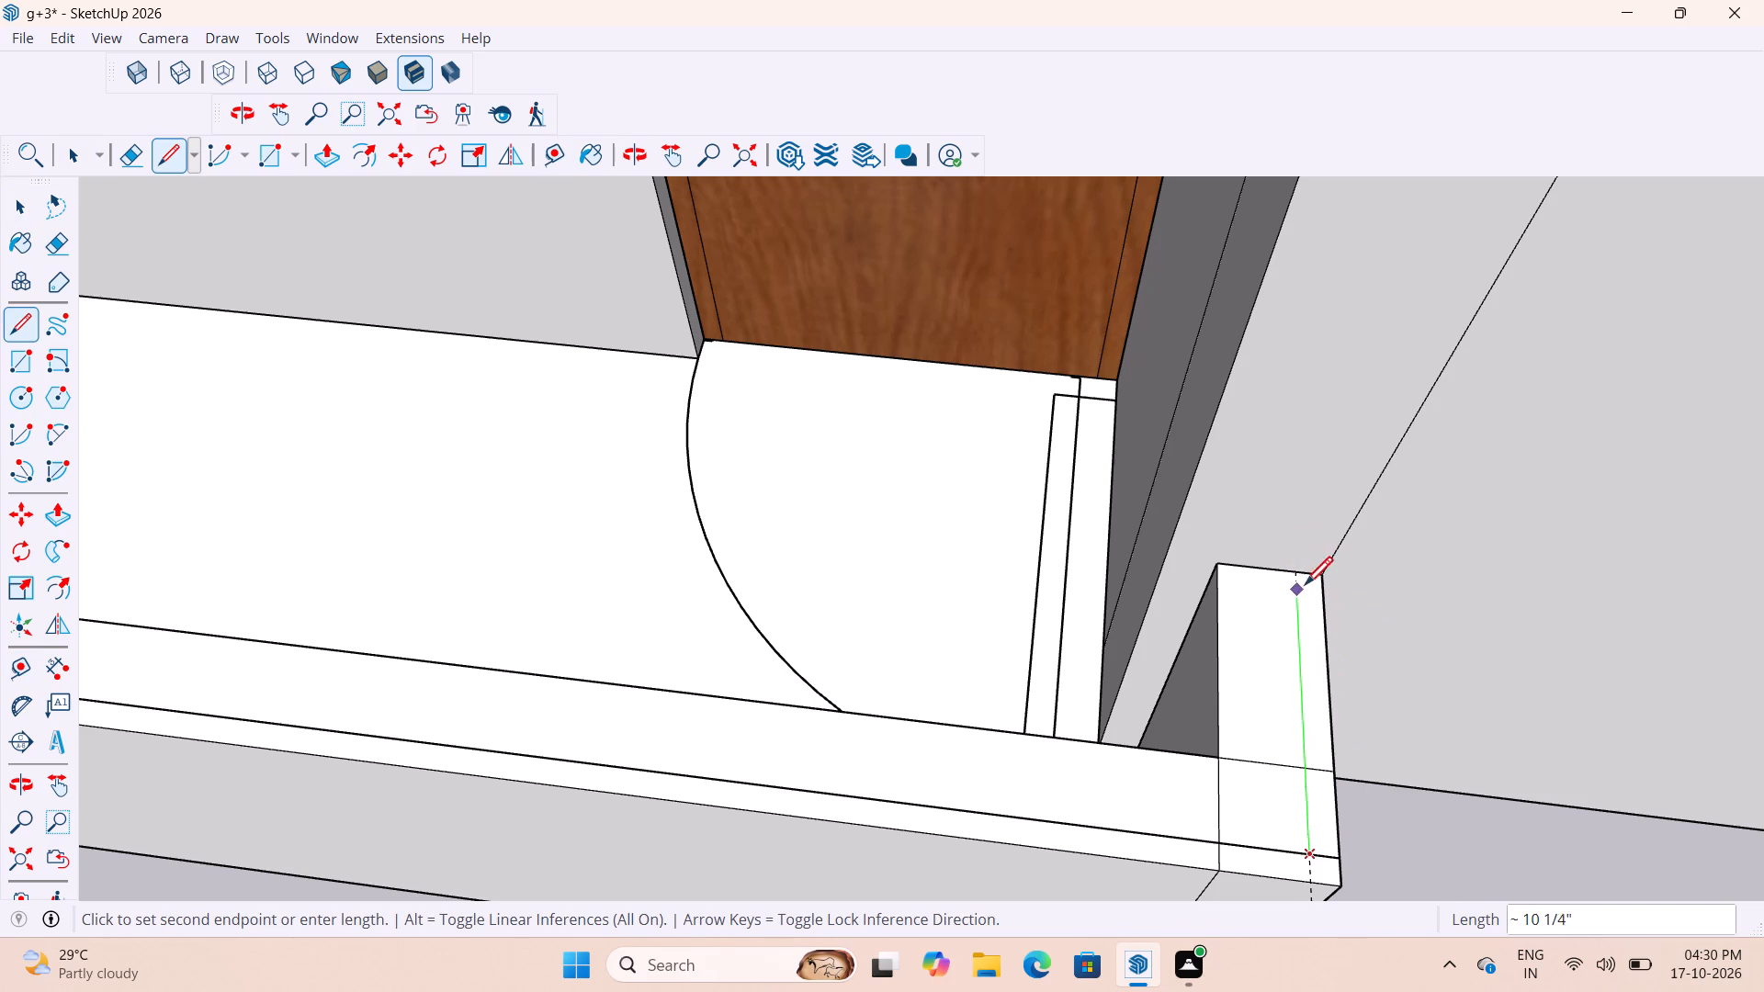
left_click(1304, 576)
scroll(1320, 845, "down", 8)
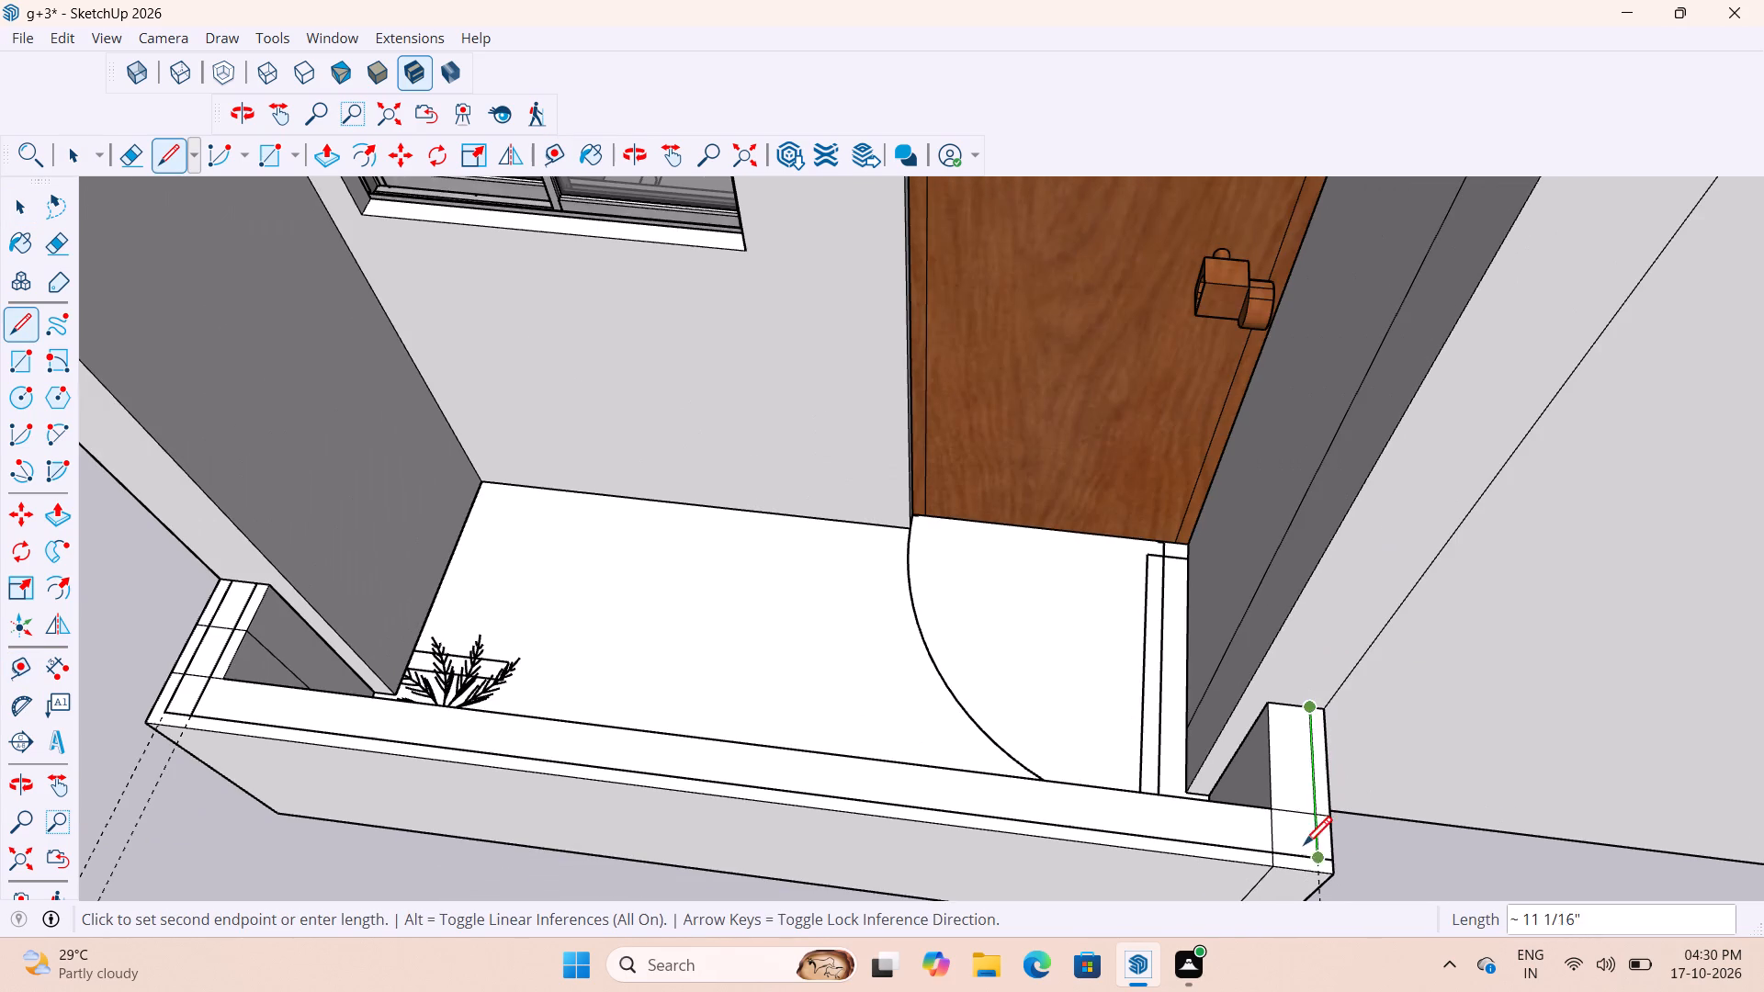
key("space")
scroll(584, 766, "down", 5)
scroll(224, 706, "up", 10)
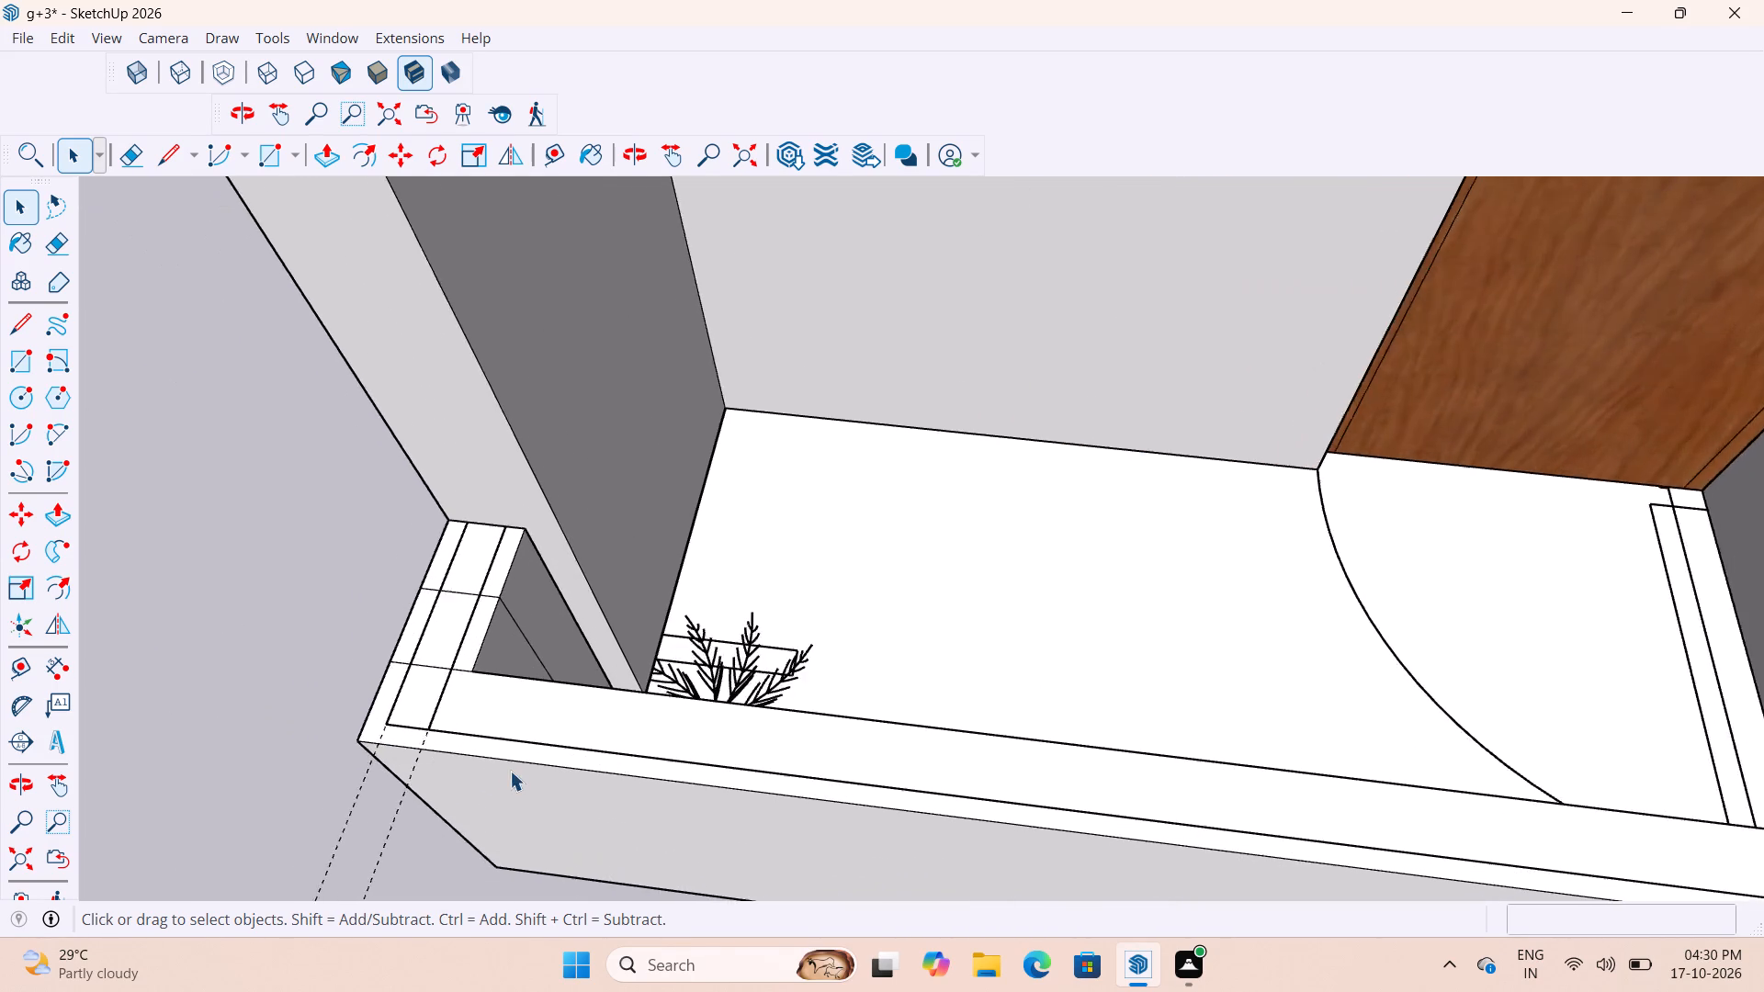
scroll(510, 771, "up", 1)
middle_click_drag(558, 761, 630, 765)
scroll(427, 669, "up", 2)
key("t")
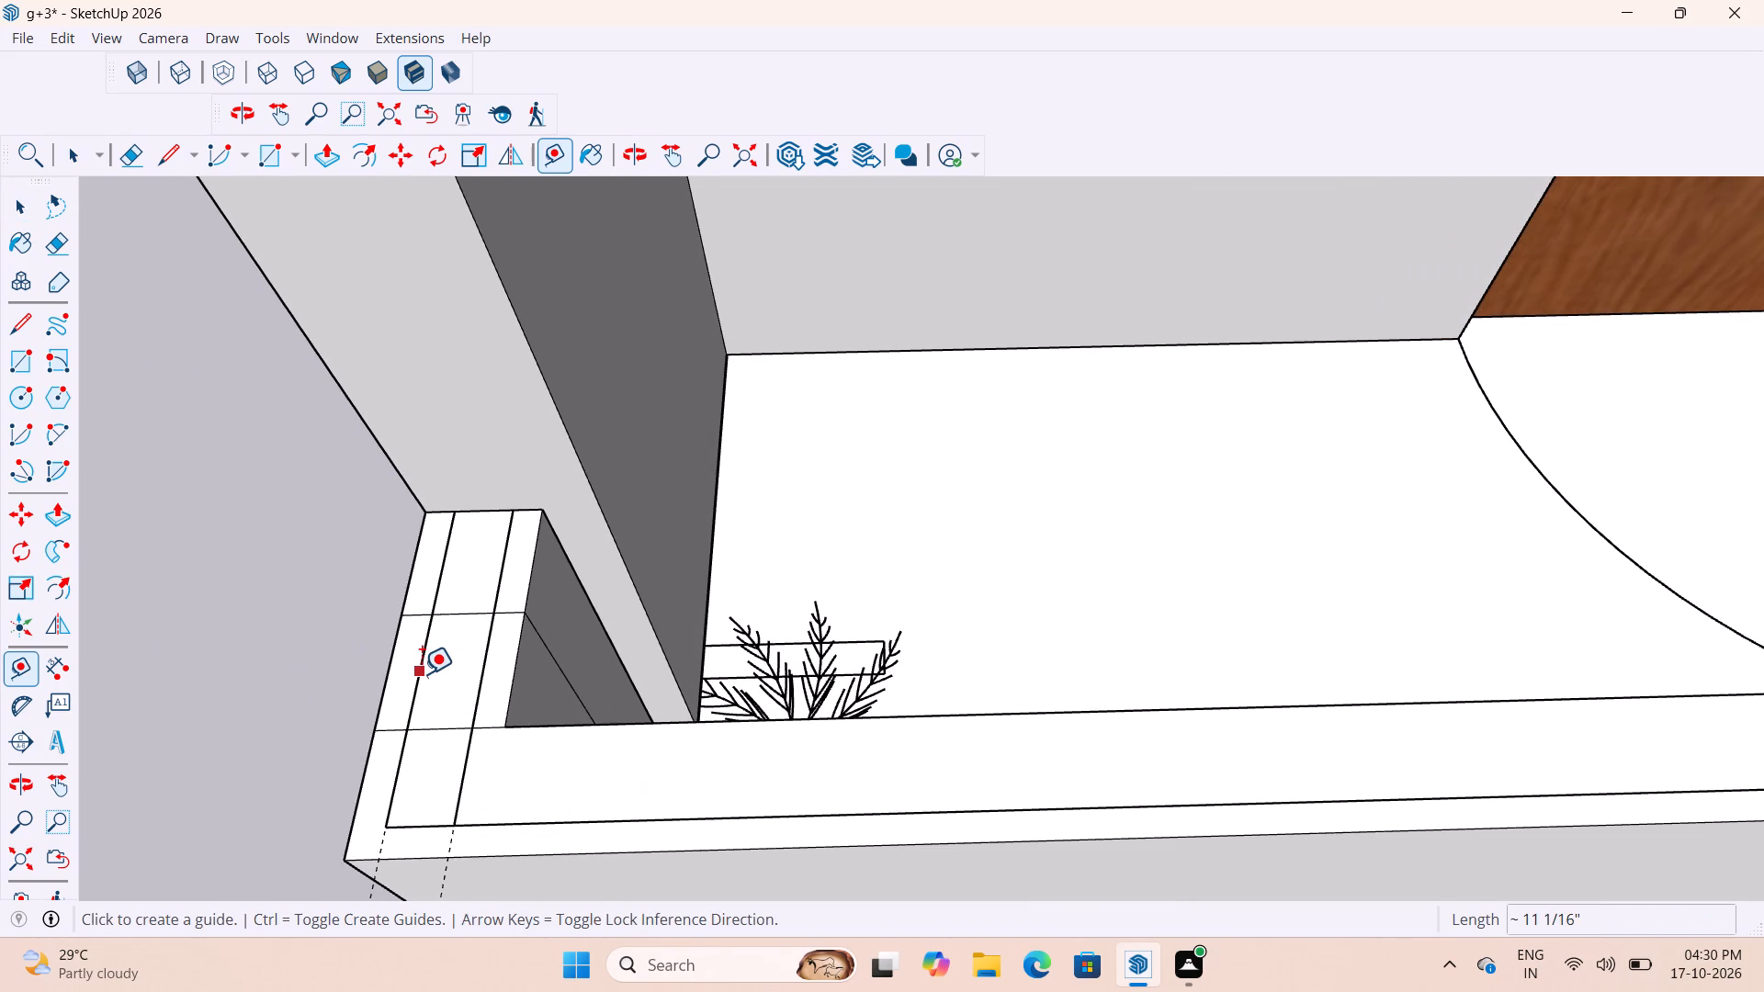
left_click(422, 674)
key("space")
Place a guide on the front parapet's top, 2" in from the line along its outer edge.
scroll(479, 675, "down", 5)
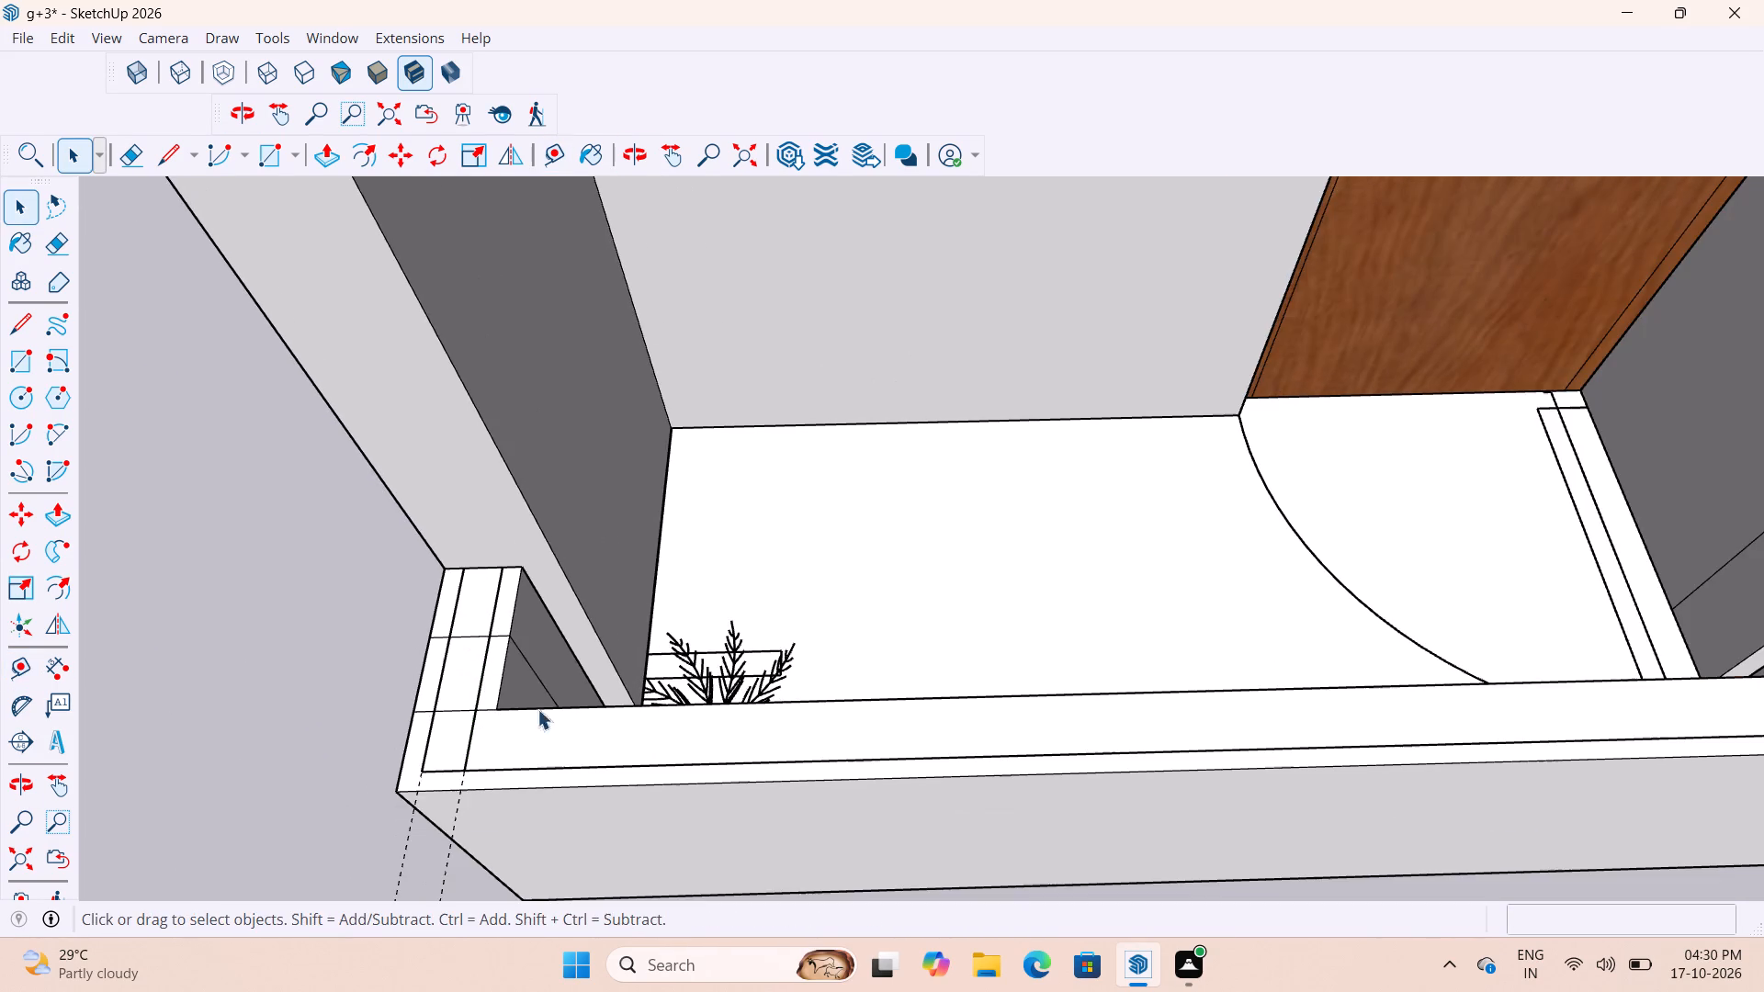
middle_click_drag(661, 783, 391, 819)
scroll(501, 556, "up", 2)
key("t")
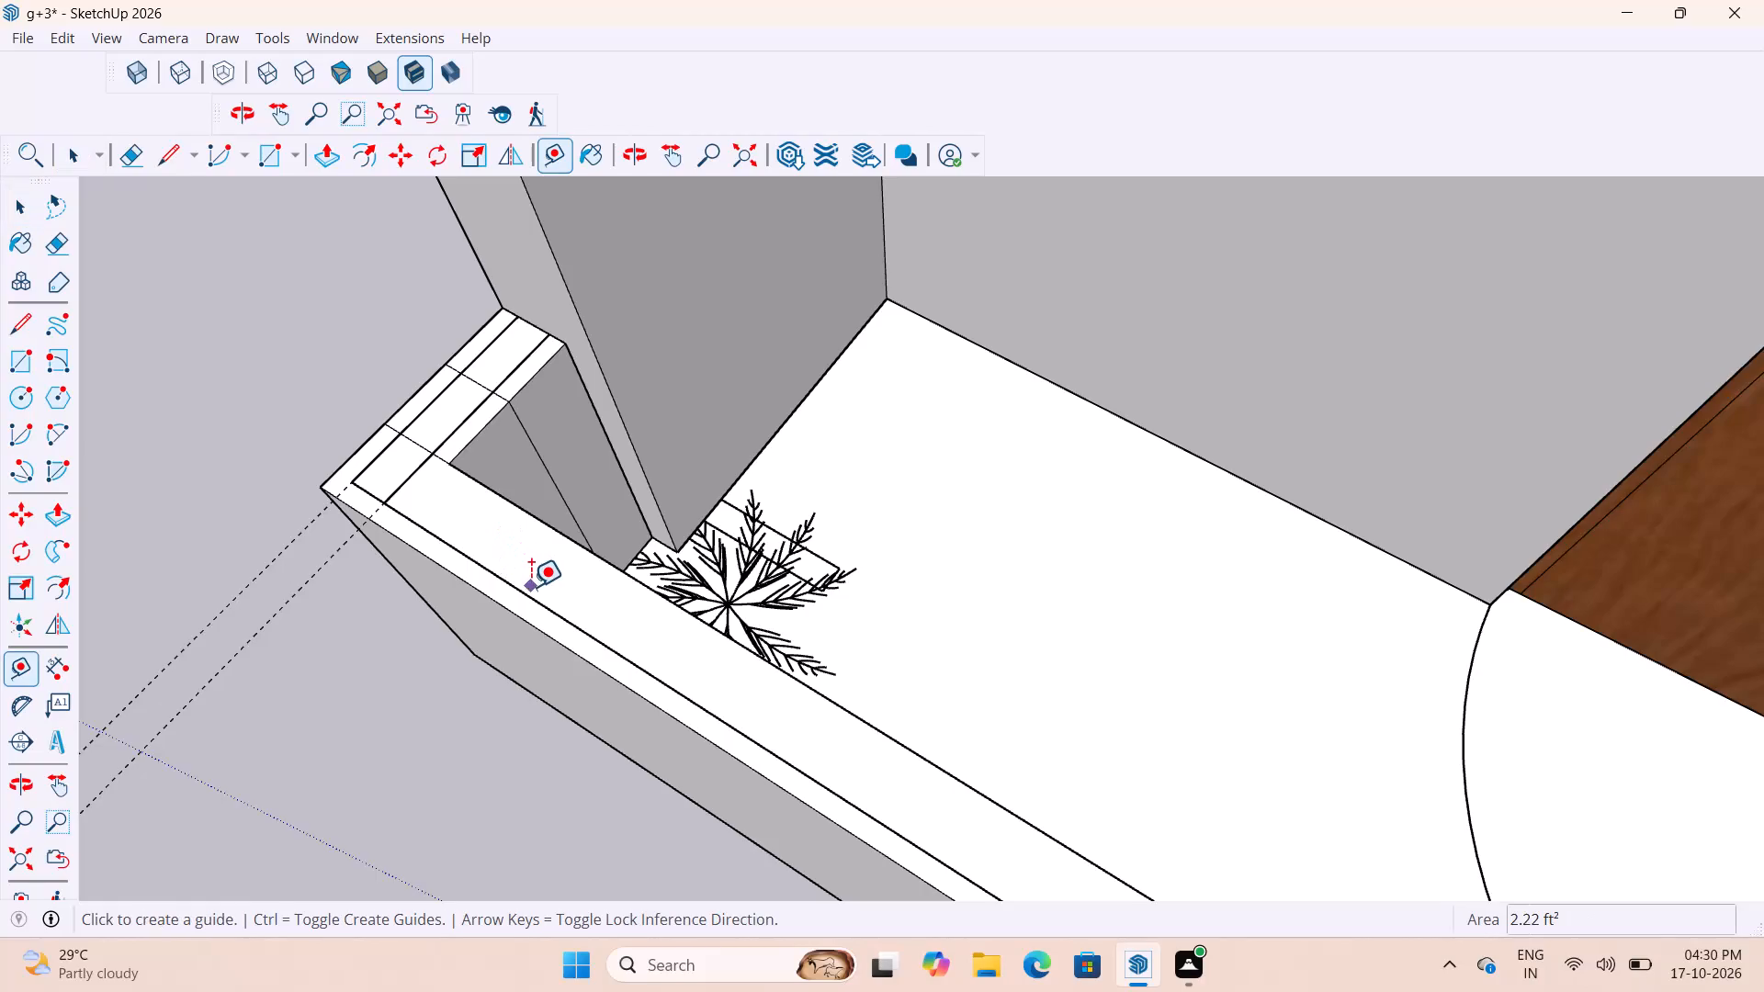
key("t")
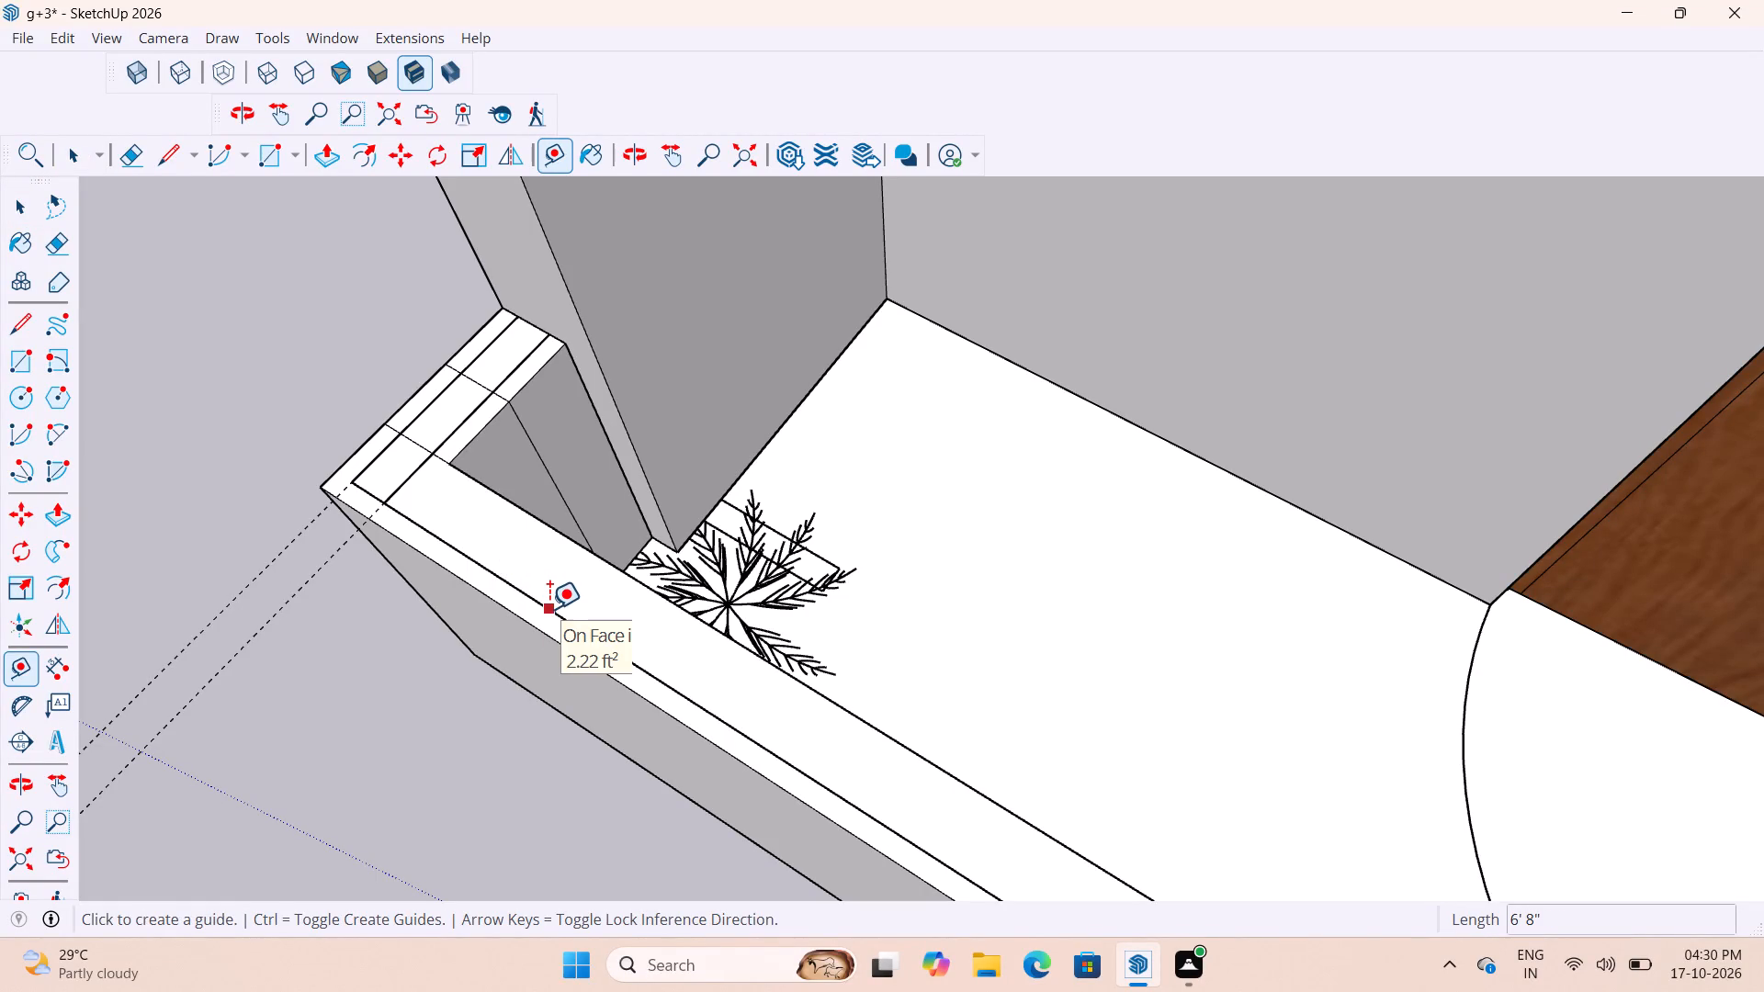
left_click(549, 609)
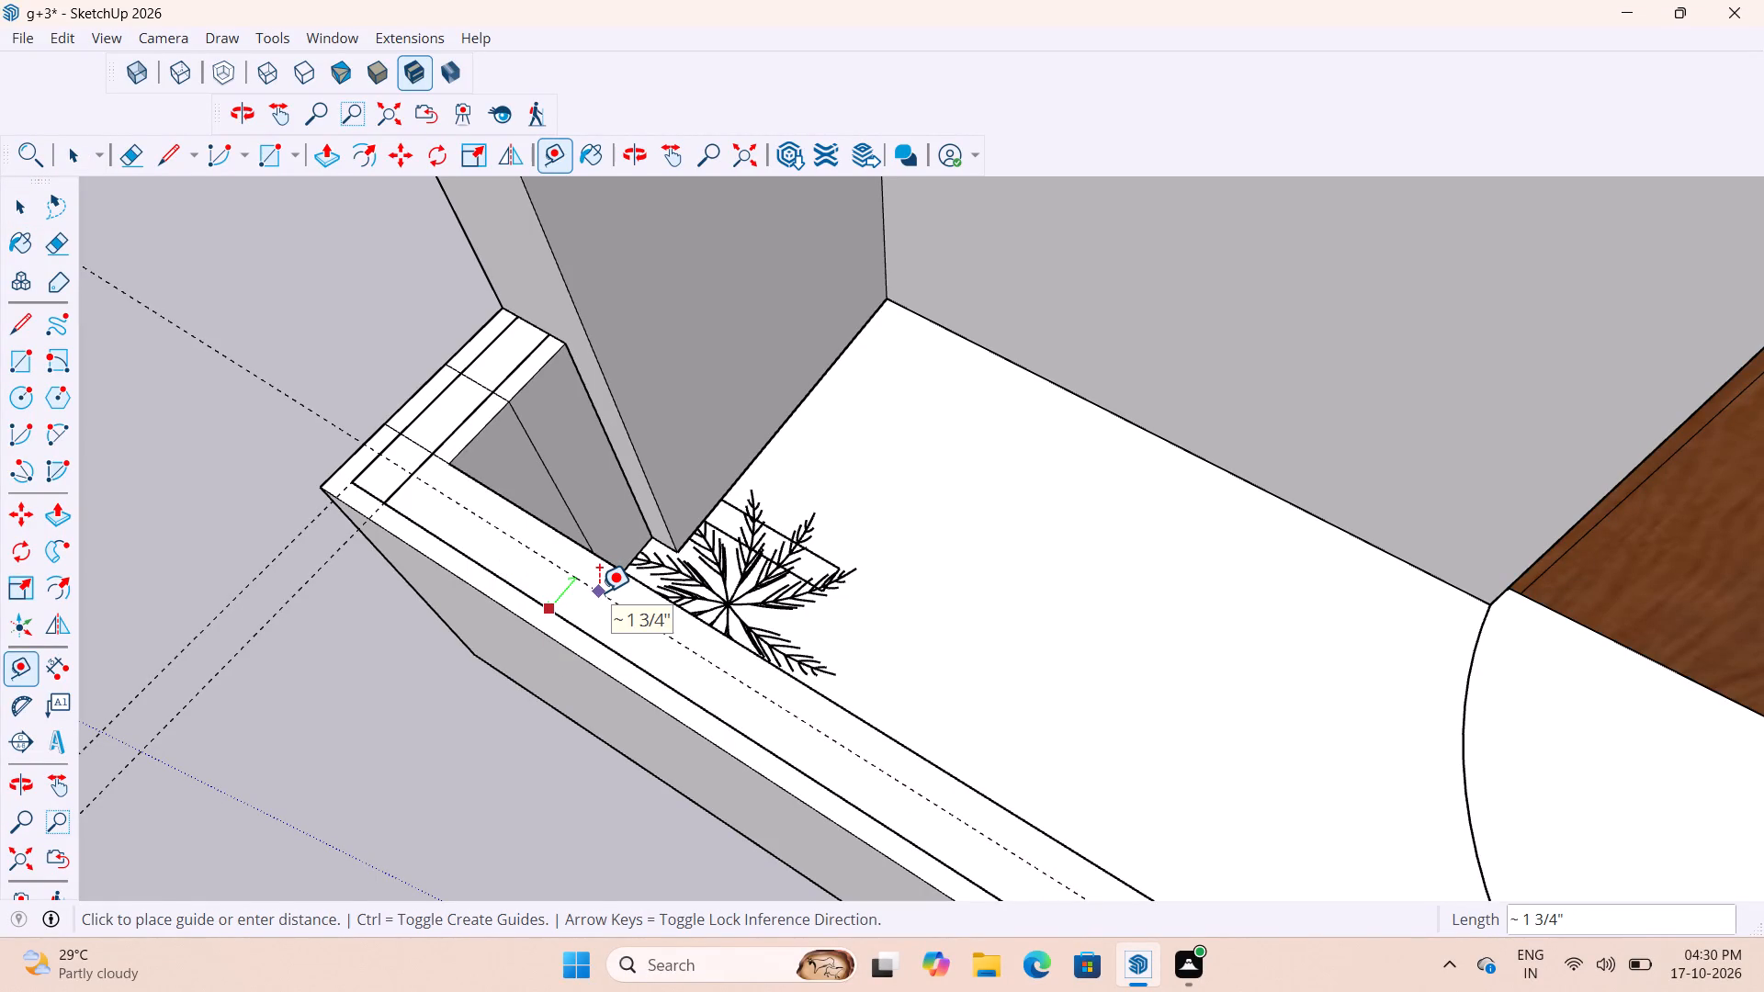
type("2\"")
key("Return")
Draw a 6' 6" line along the new guide on the front parapet, starting at the rectangle's inner long edge.
key("l")
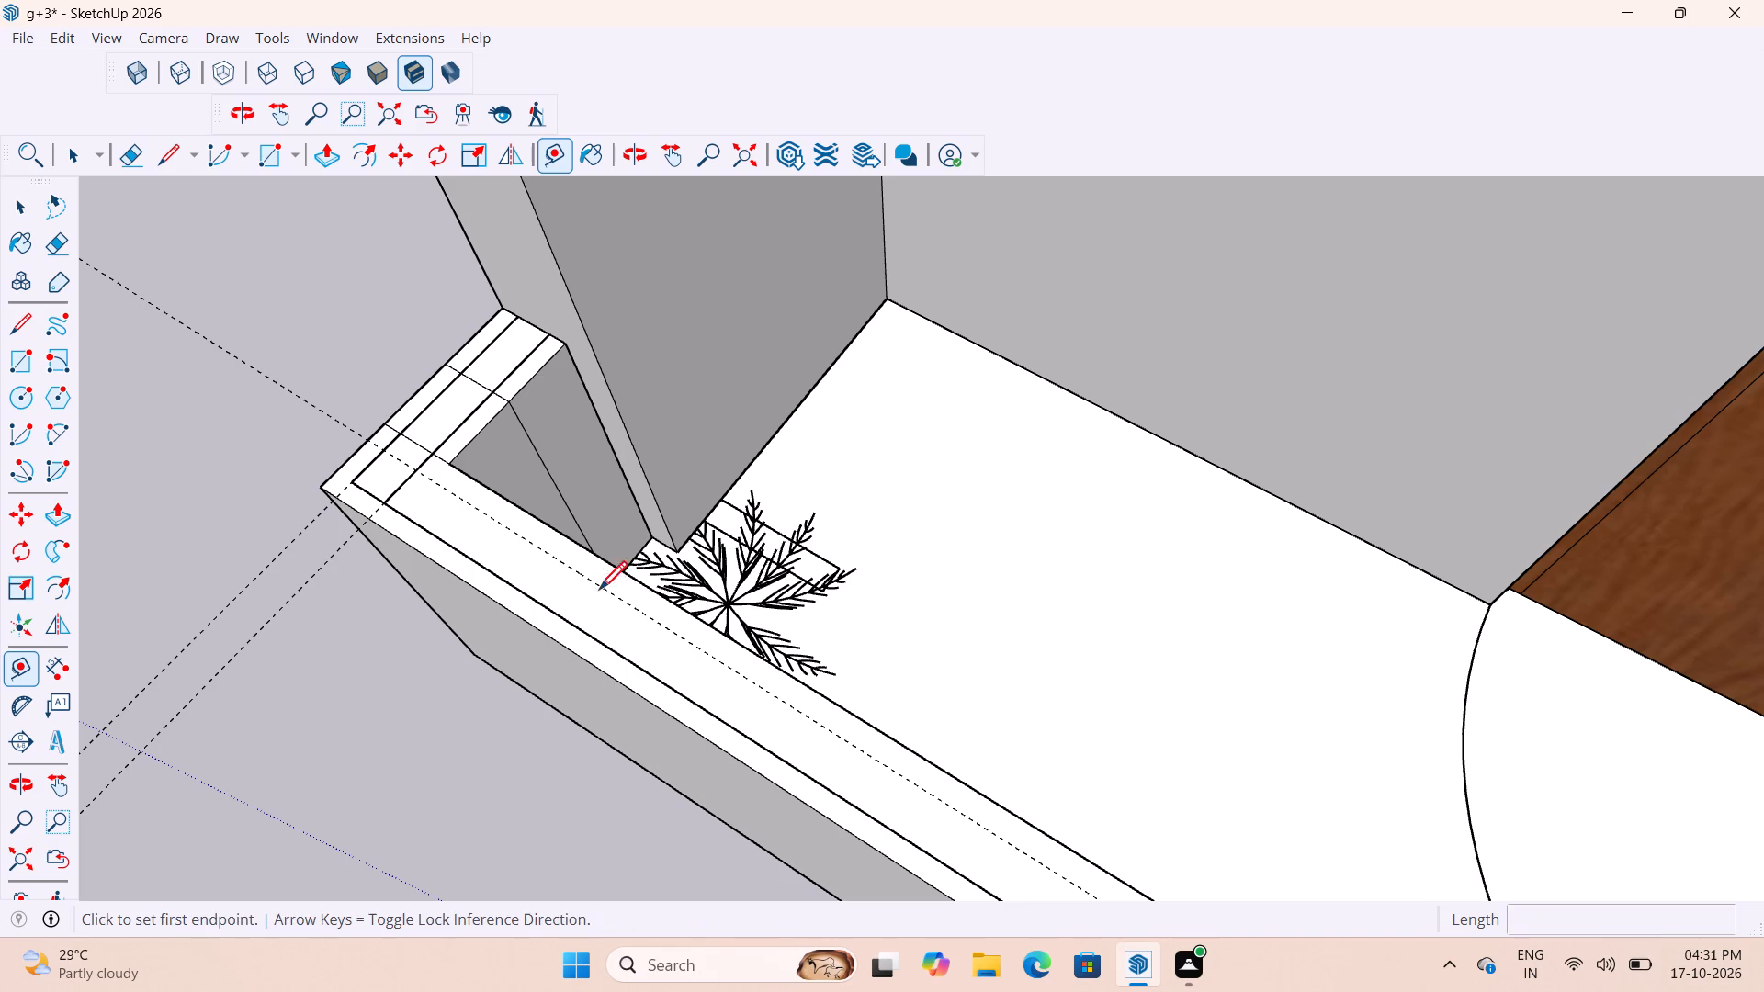
left_click(421, 479)
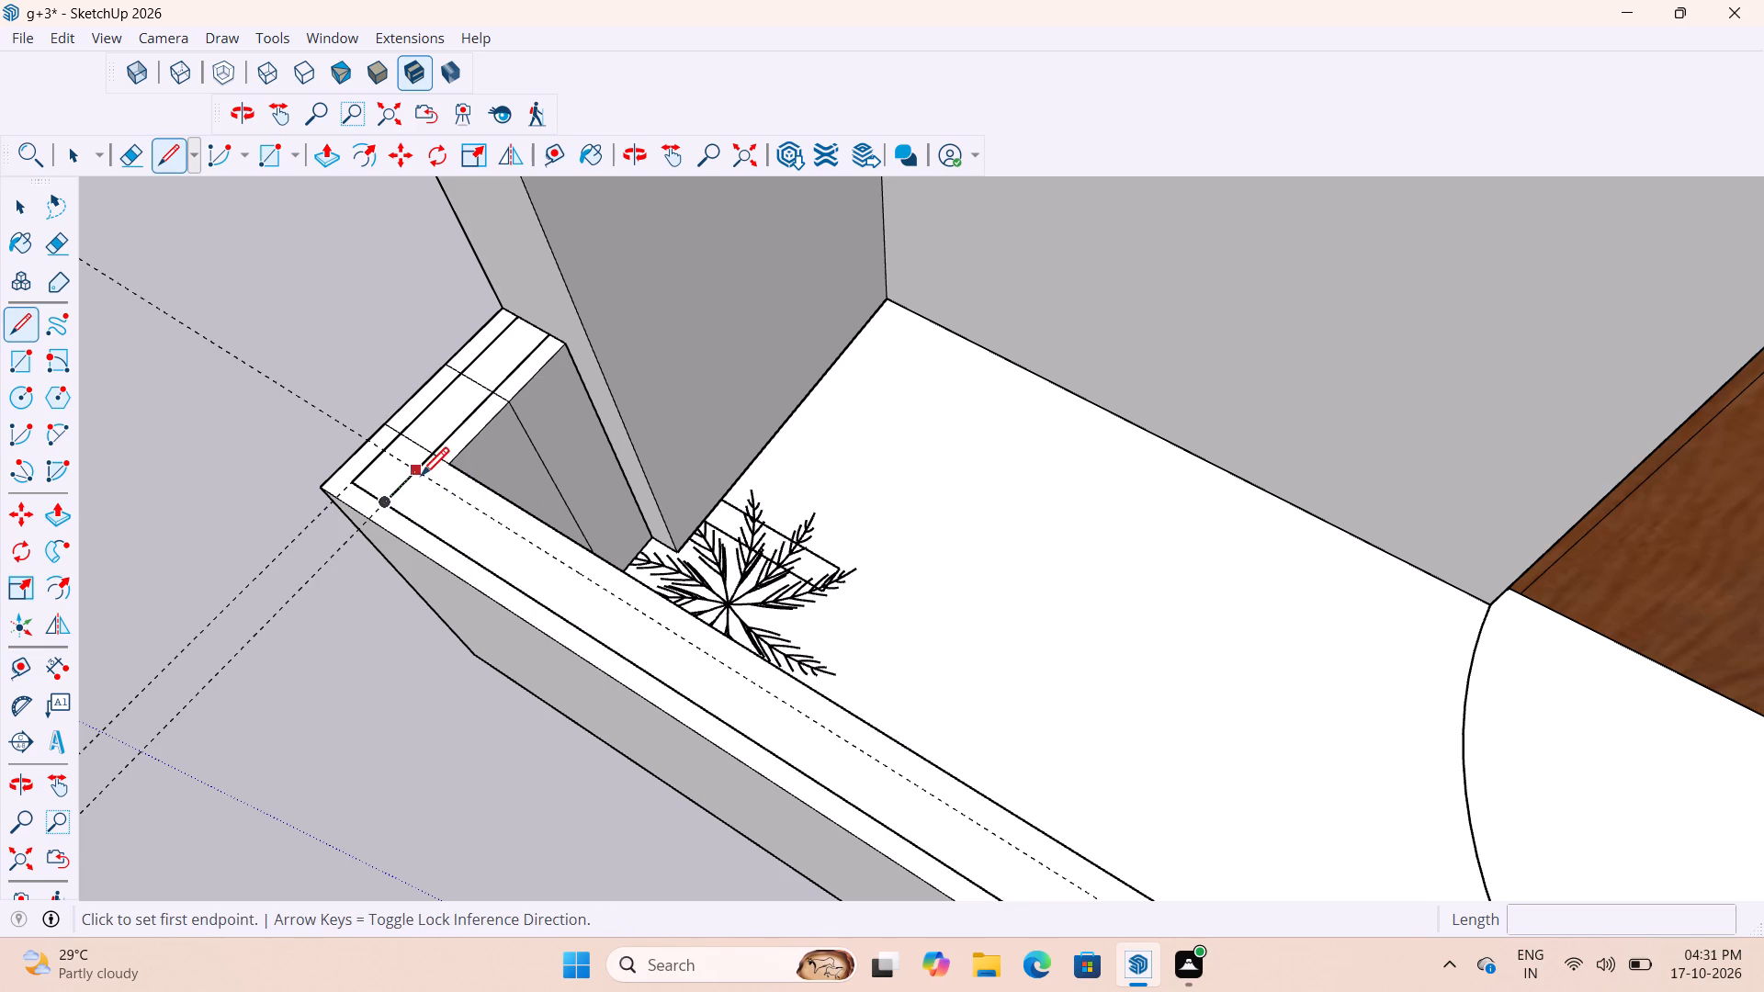
scroll(494, 524, "down", 10)
middle_click_drag(613, 669, 833, 676)
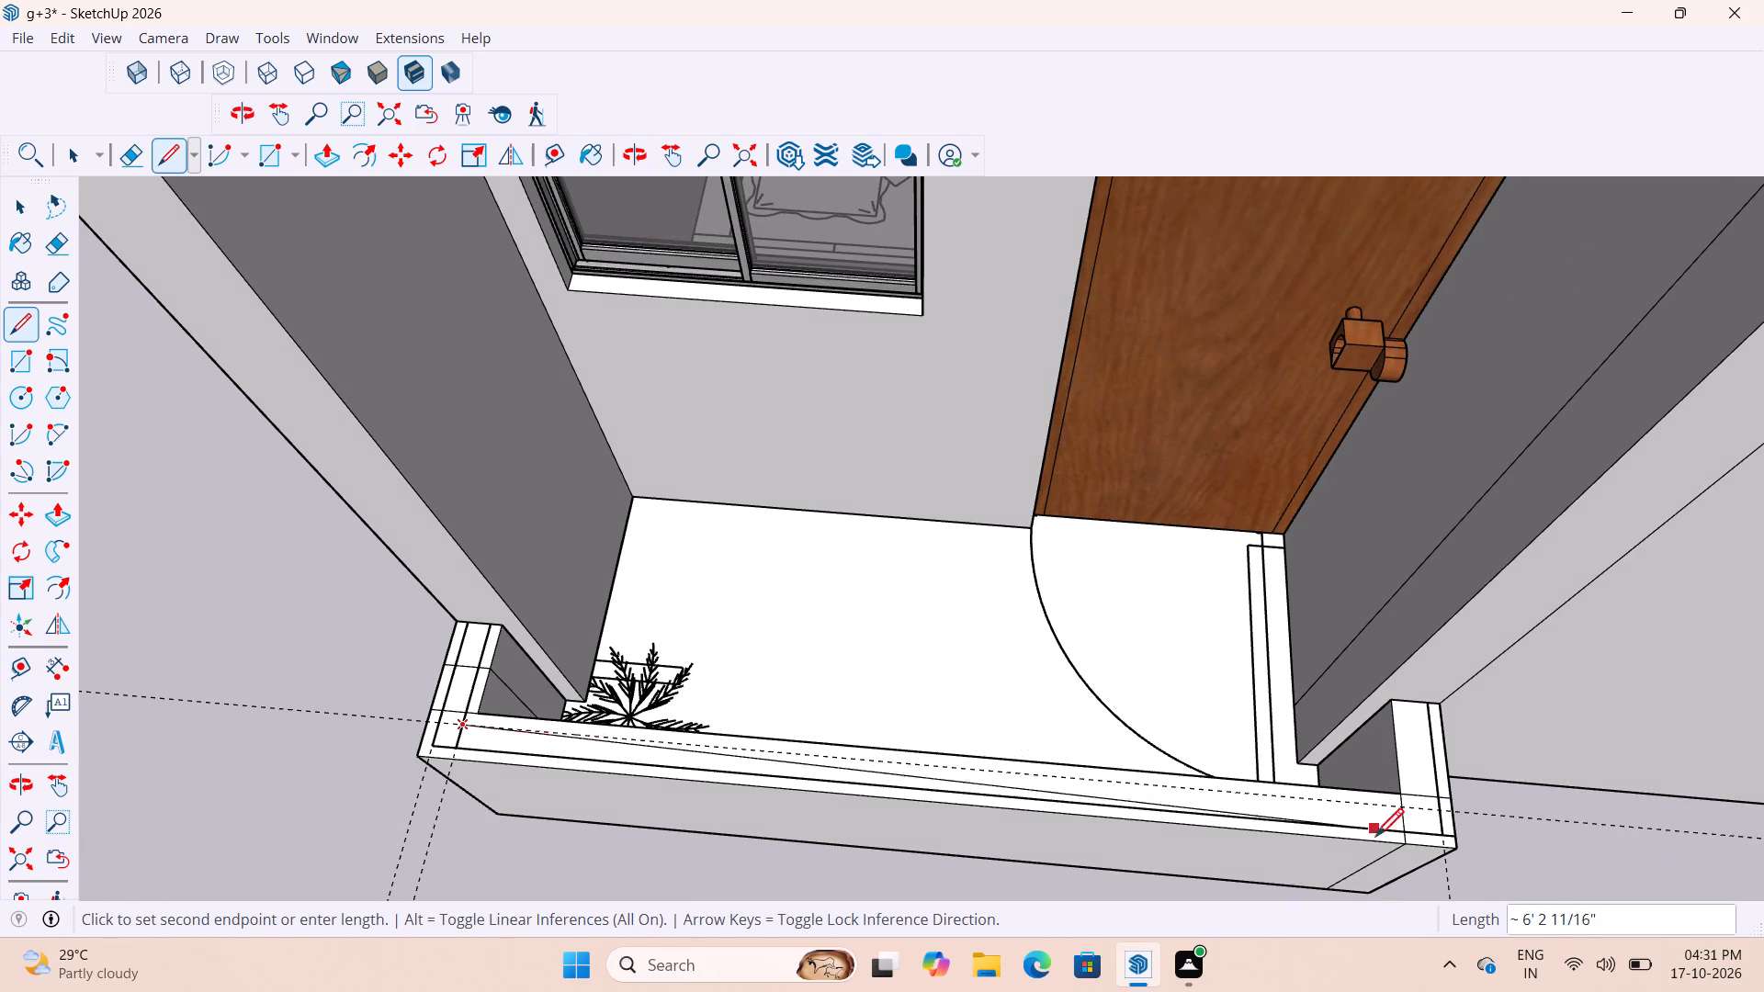
scroll(1434, 840, "up", 6)
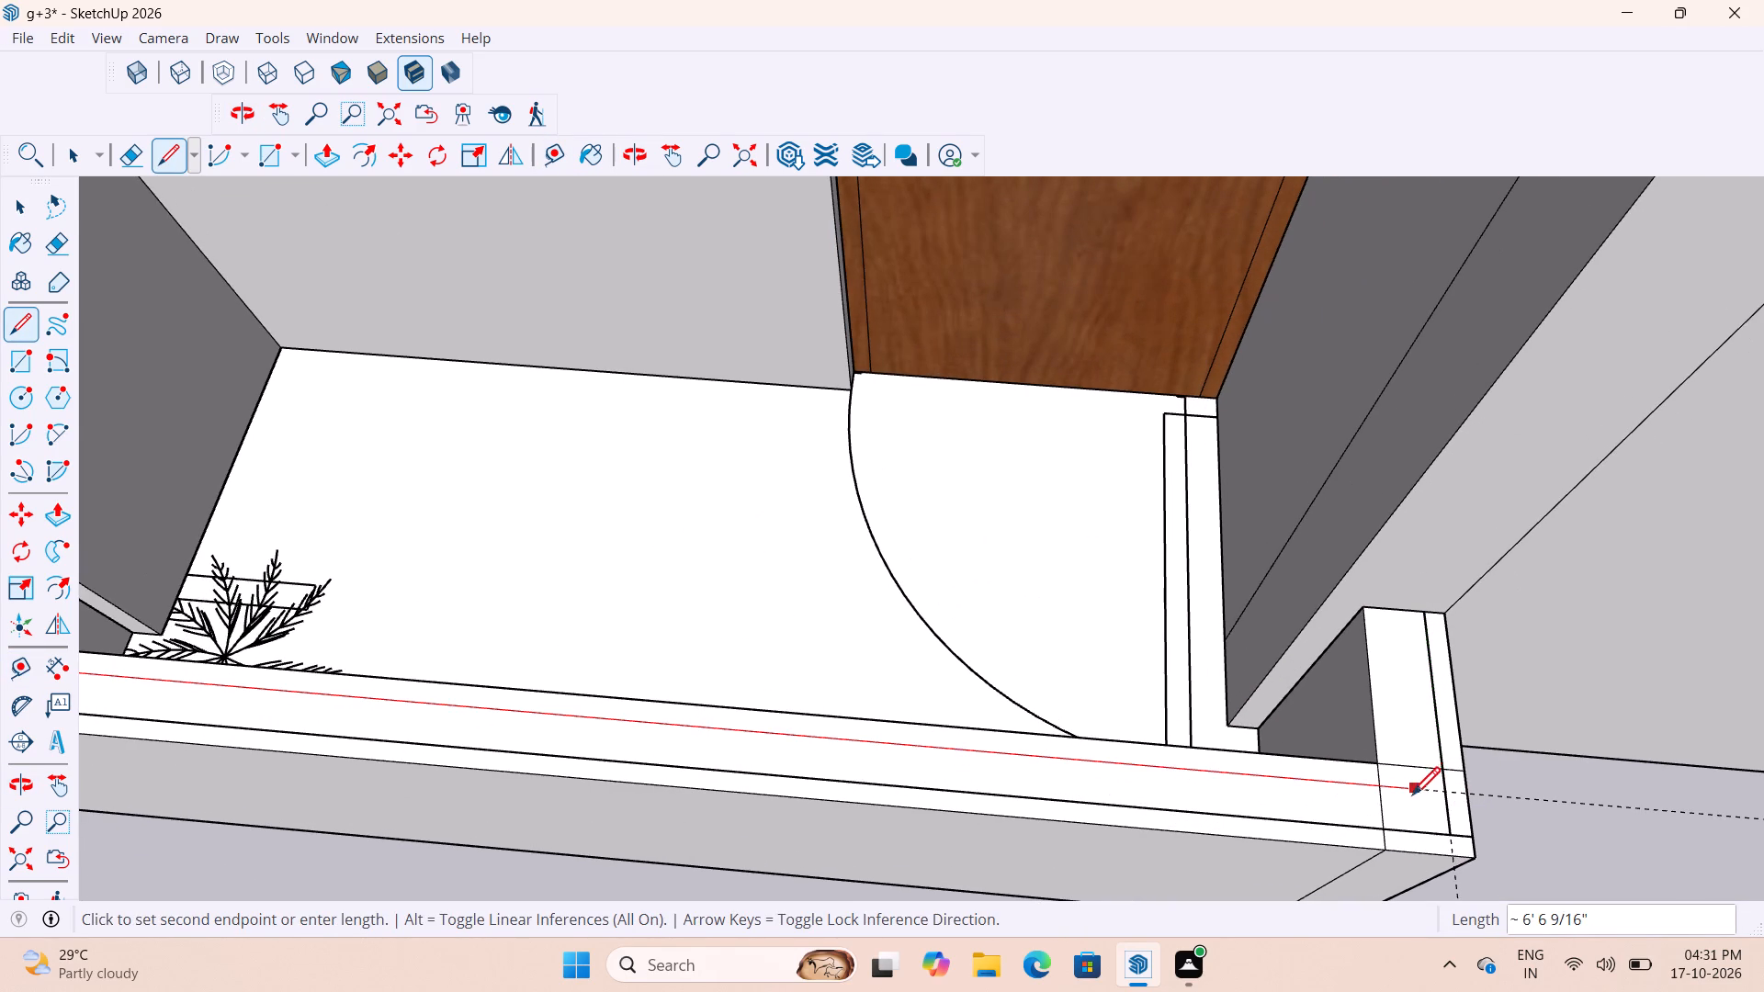
scroll(1409, 805, "up", 3)
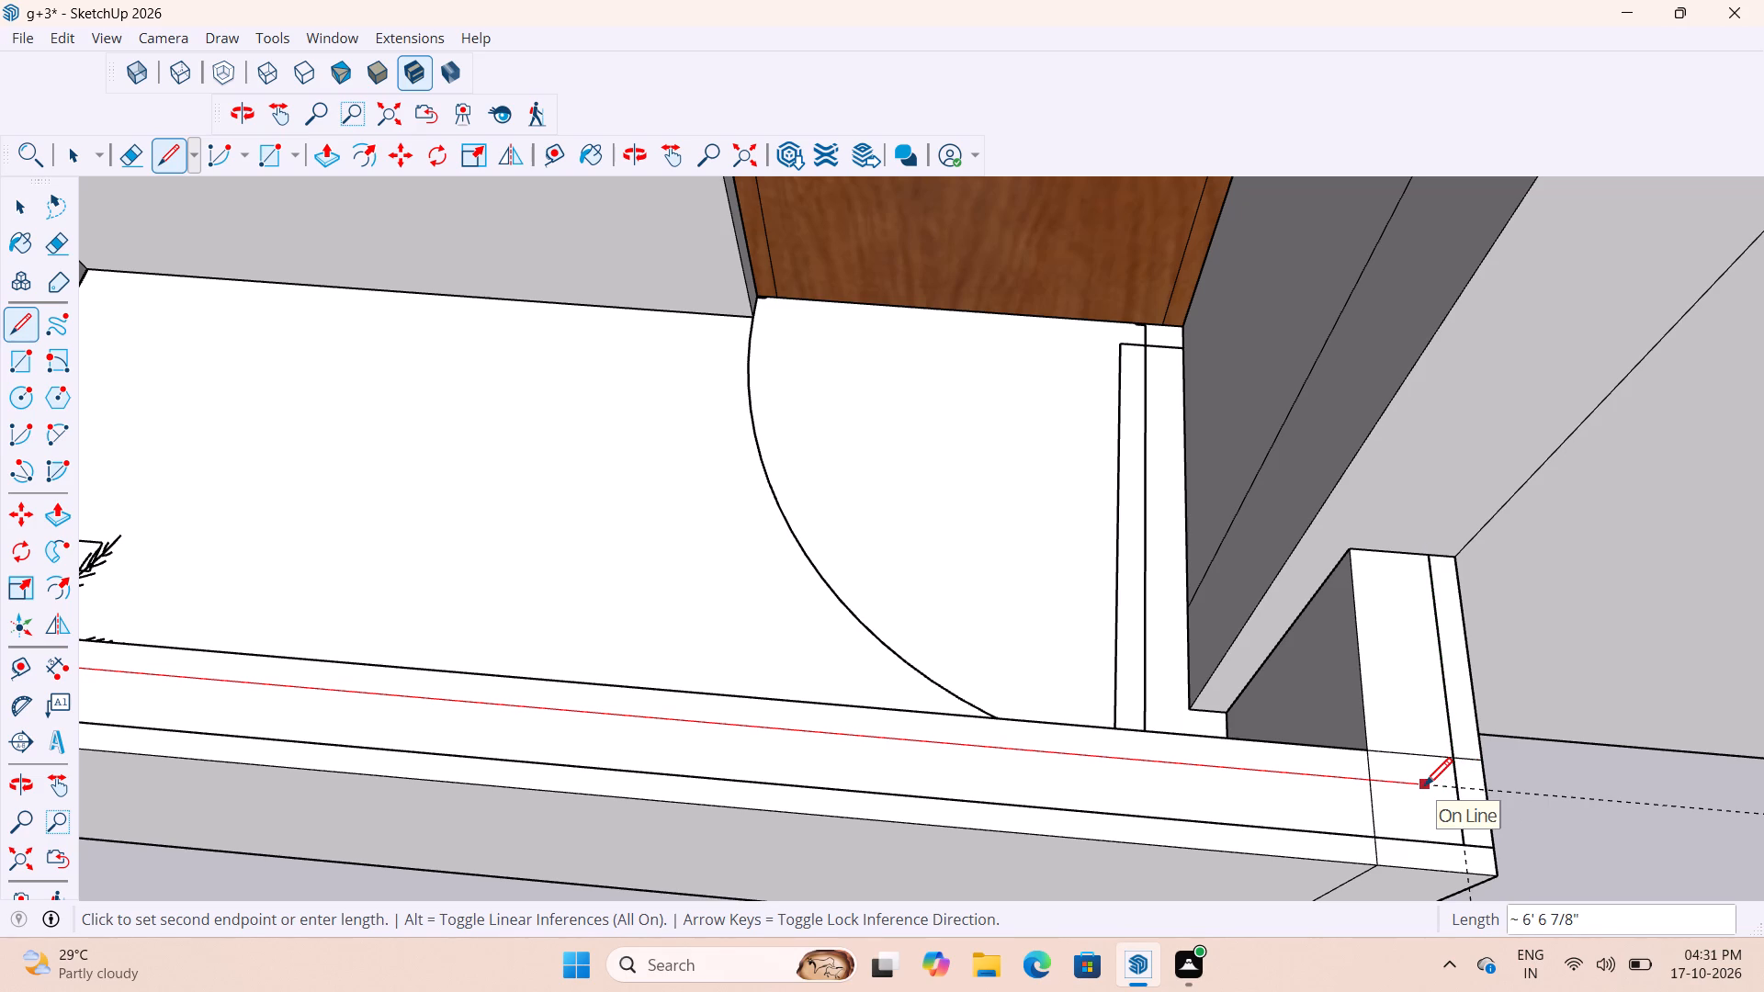
type("6'6")
key("shift+quotedbl")
key("Return")
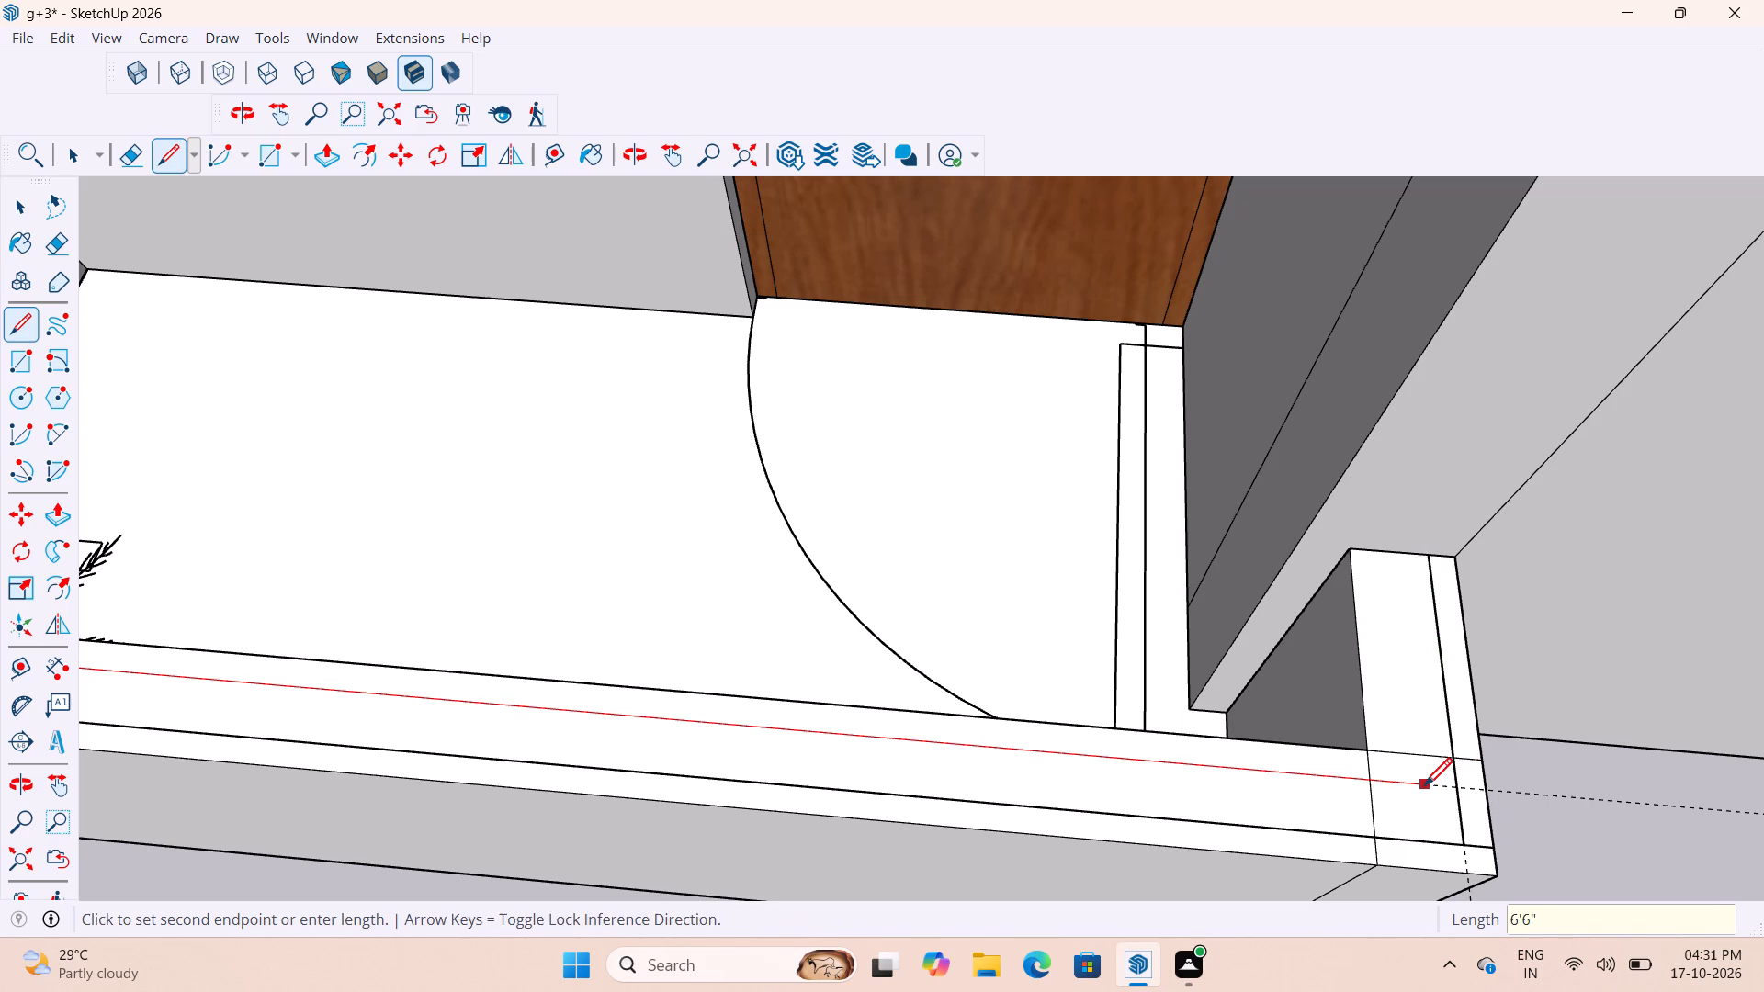
Draw a line from the 6' 6" line's end along the opposite side wall's top to the edge where it meets the building.
scroll(1435, 719, "up", 3)
left_click(1385, 804)
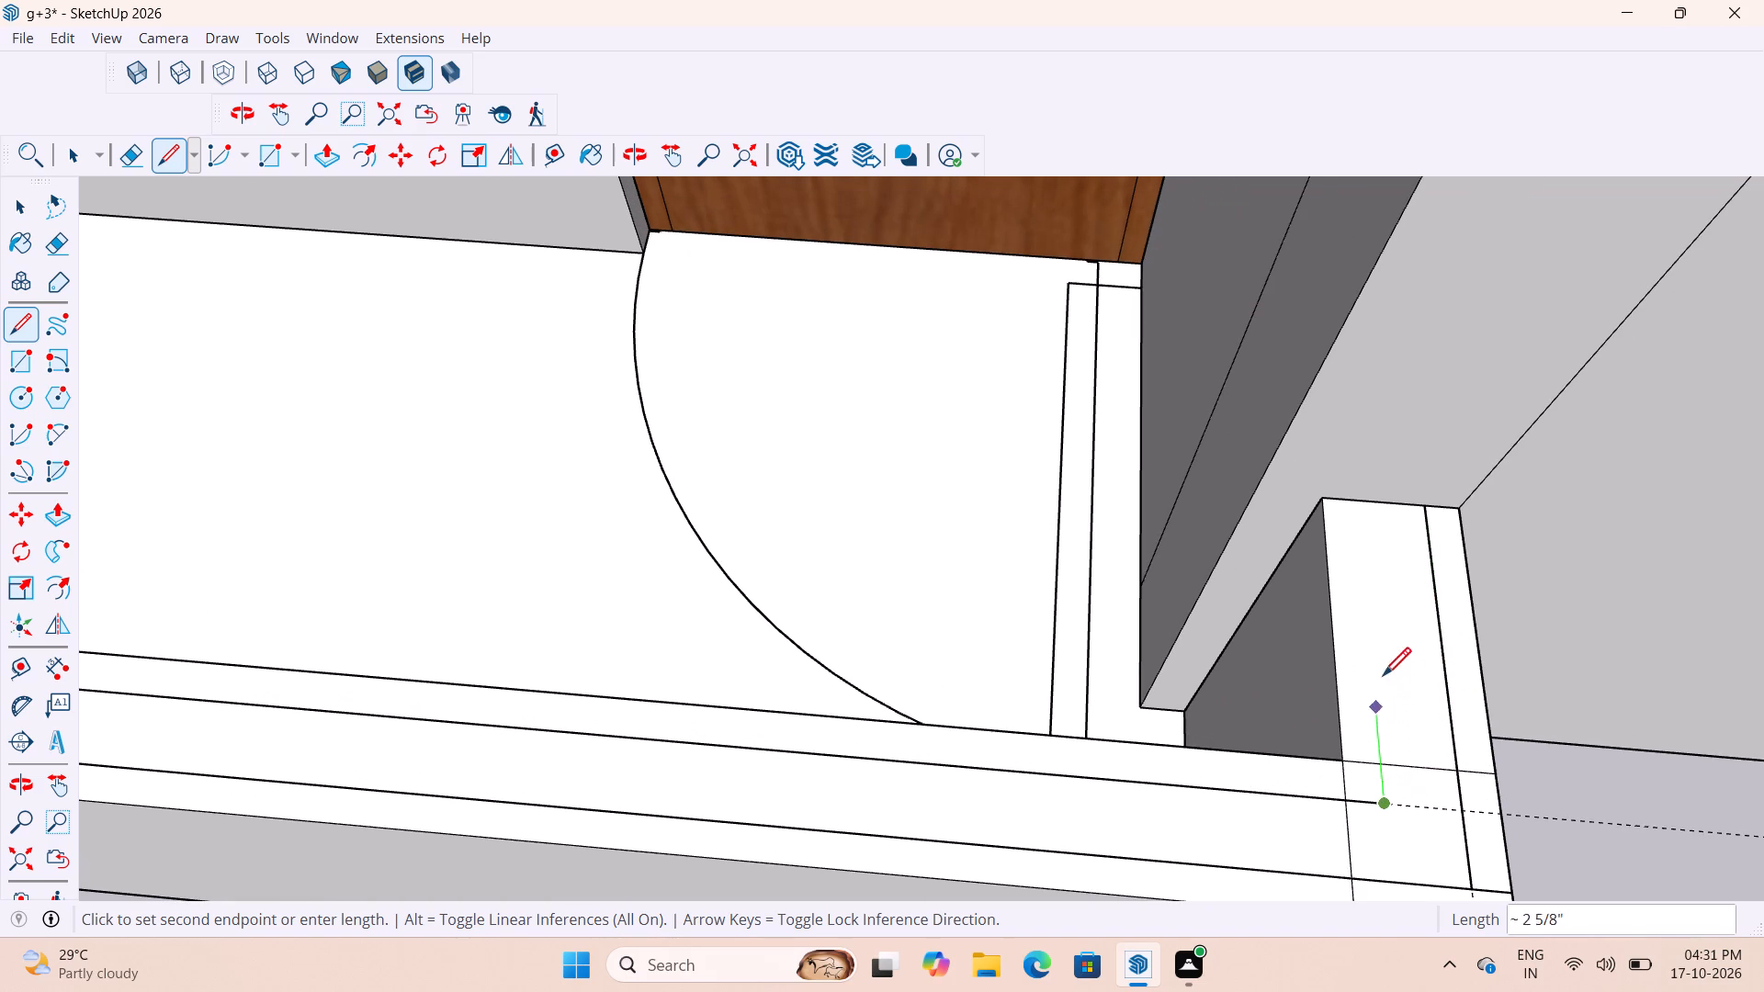
left_click(1359, 511)
scroll(1363, 524, "down", 4)
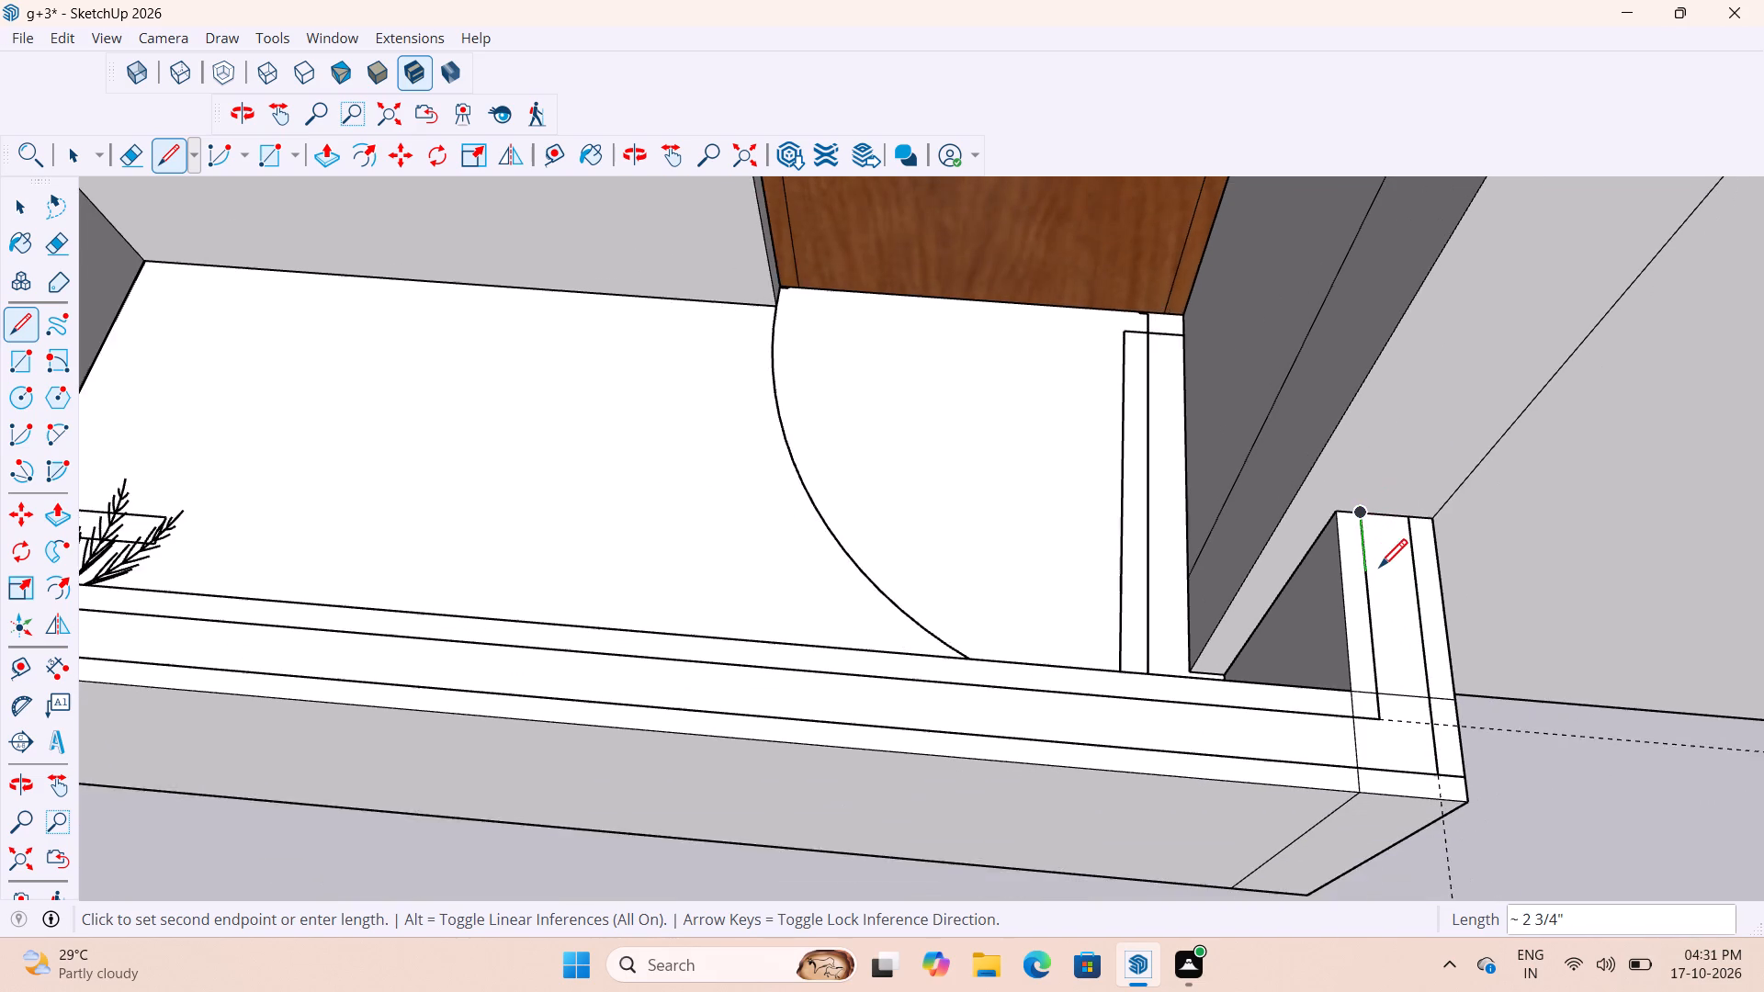
scroll(1385, 587, "down", 2)
key("space")
Delete all guides in the model.
scroll(1497, 789, "down", 5)
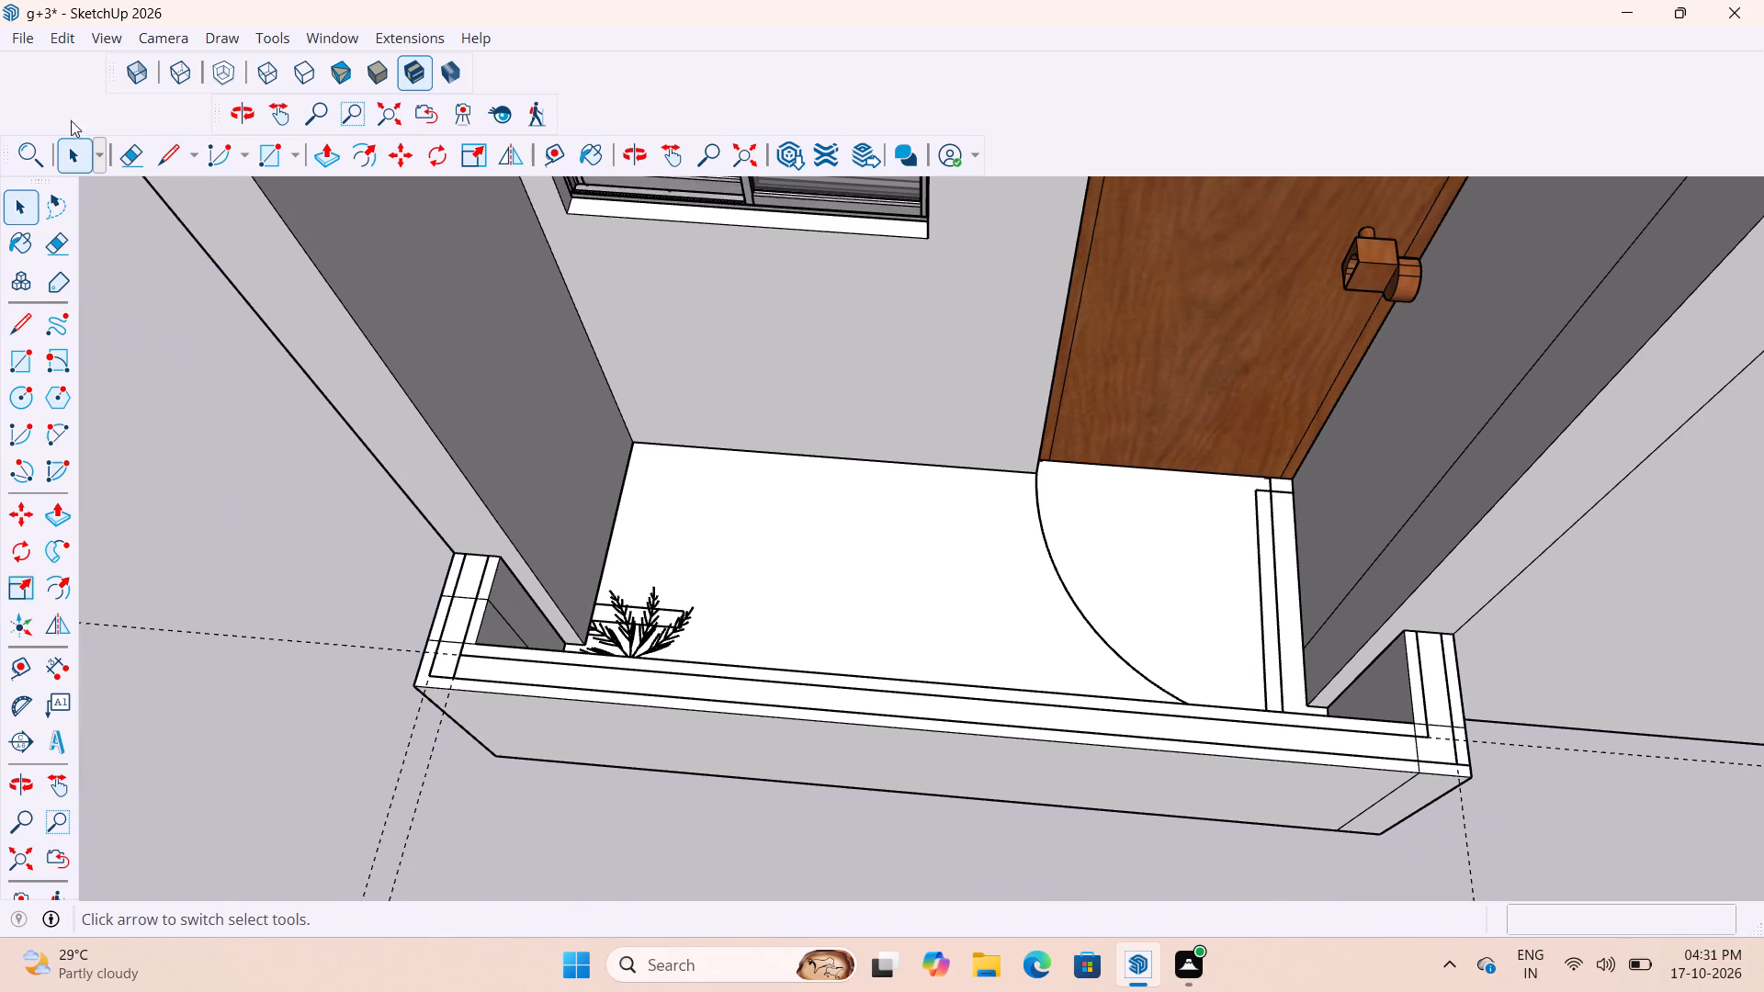
left_click(64, 51)
left_click(133, 265)
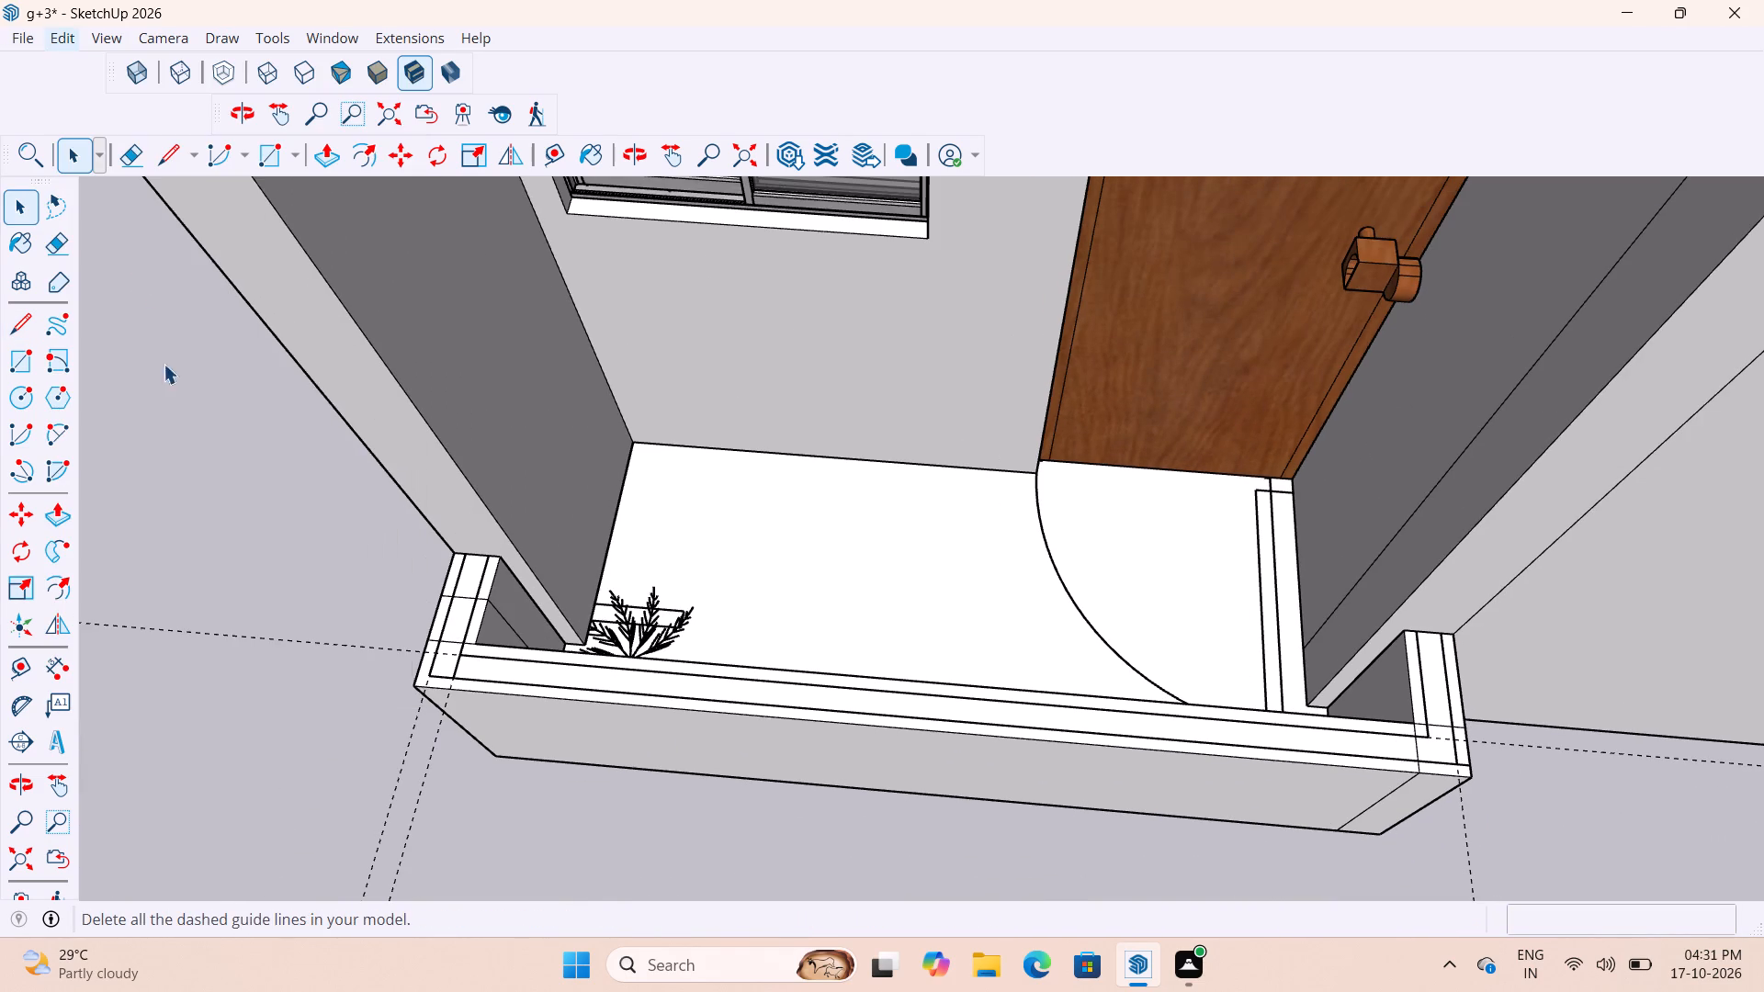
Erase the rectangle's inner-edge segment crossing the strip at the corner near the plant, joining the side and front outlines.
scroll(416, 662, "up", 13)
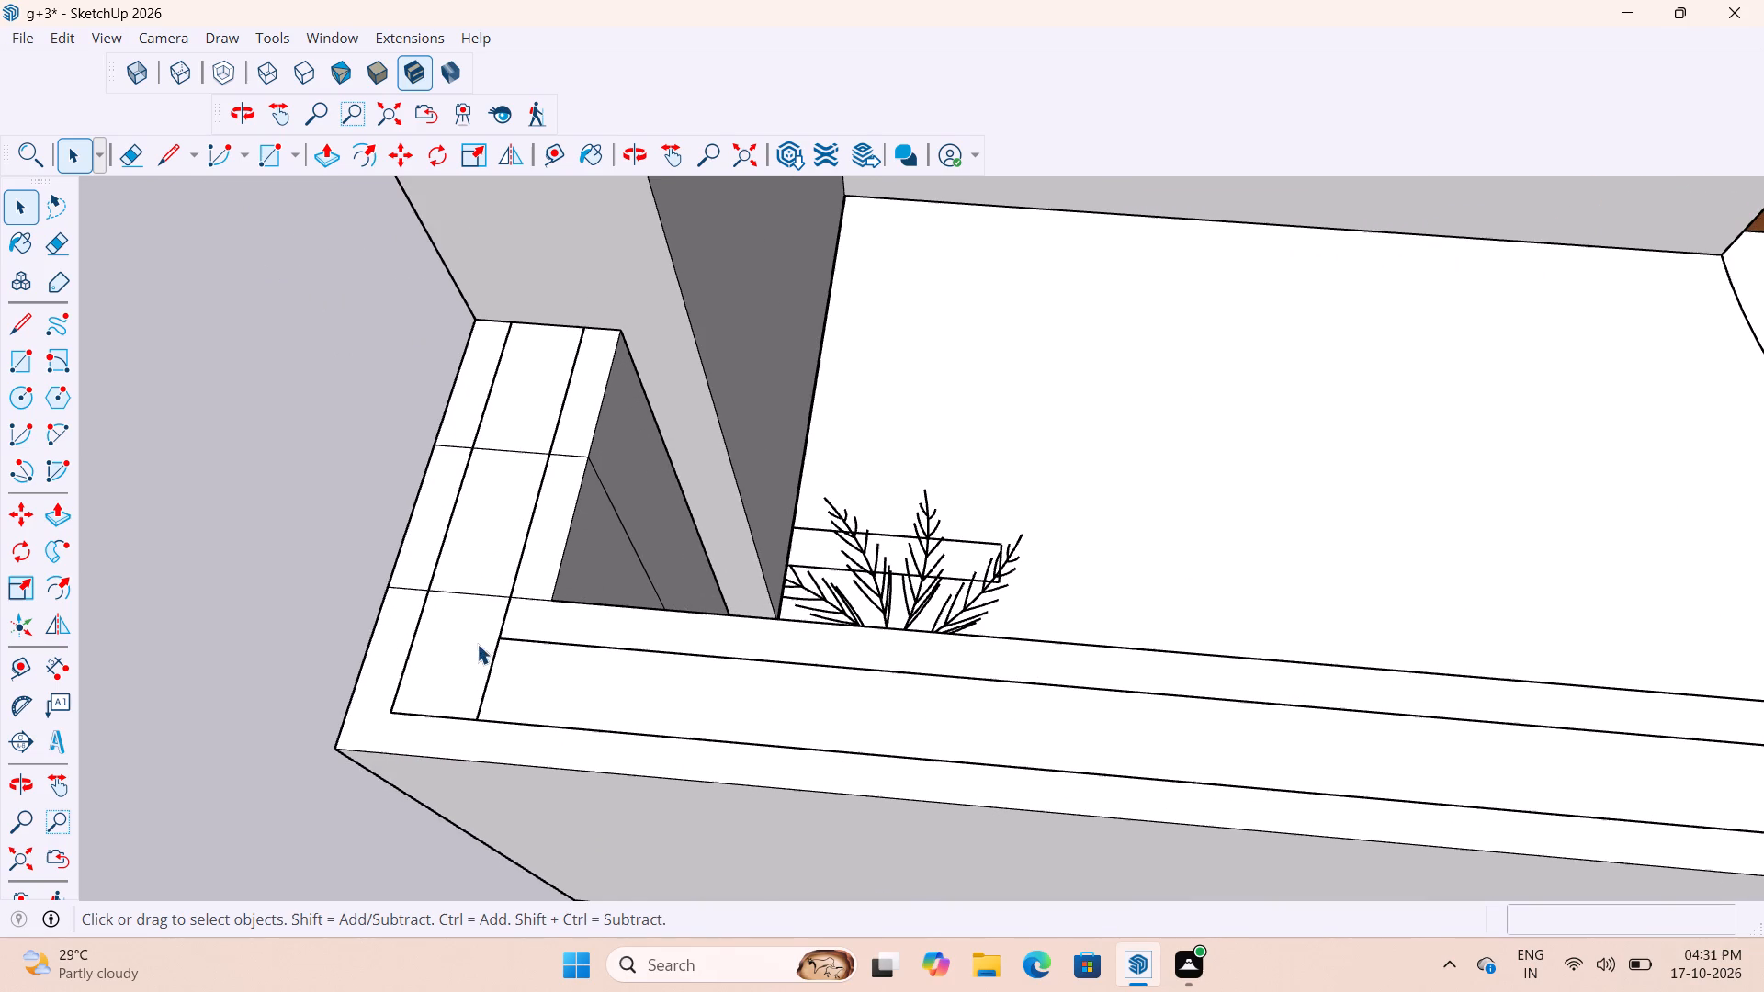
key("e")
left_click_drag(500, 682, 485, 680)
scroll(490, 642, "down", 5)
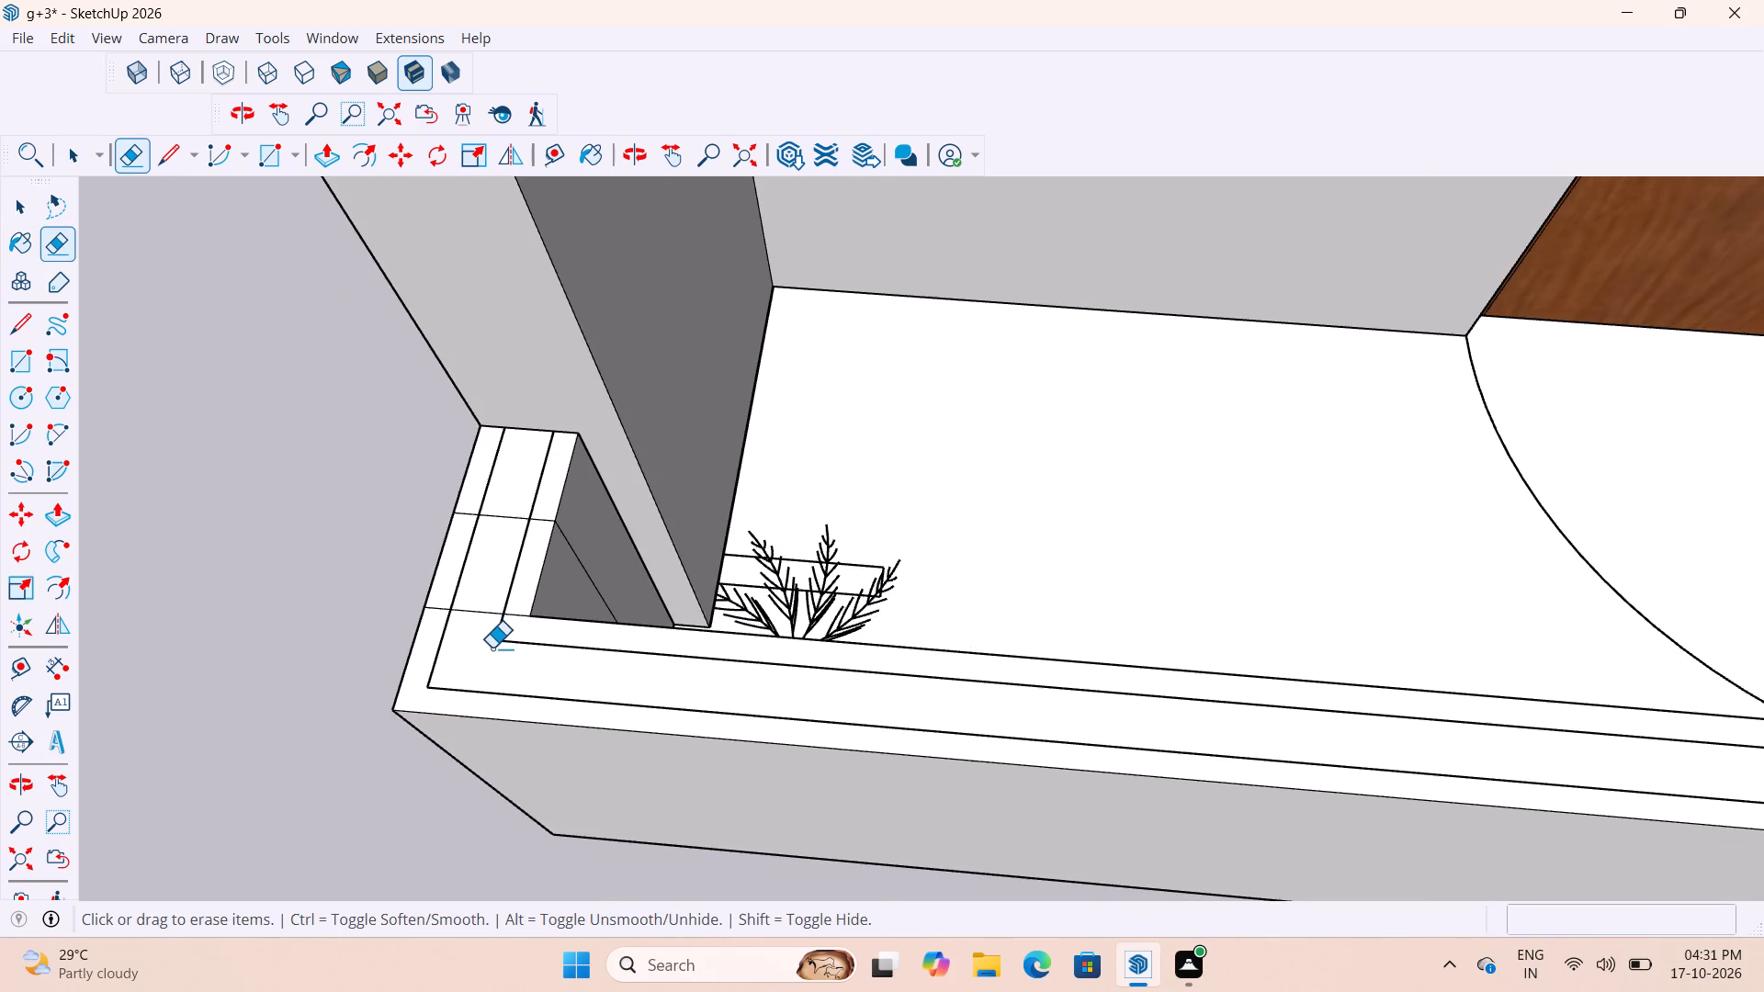
Open the parapet for editing and delete the two seam lines crossing the top of the side wall near the plant.
scroll(470, 634, "up", 7)
left_click(473, 576)
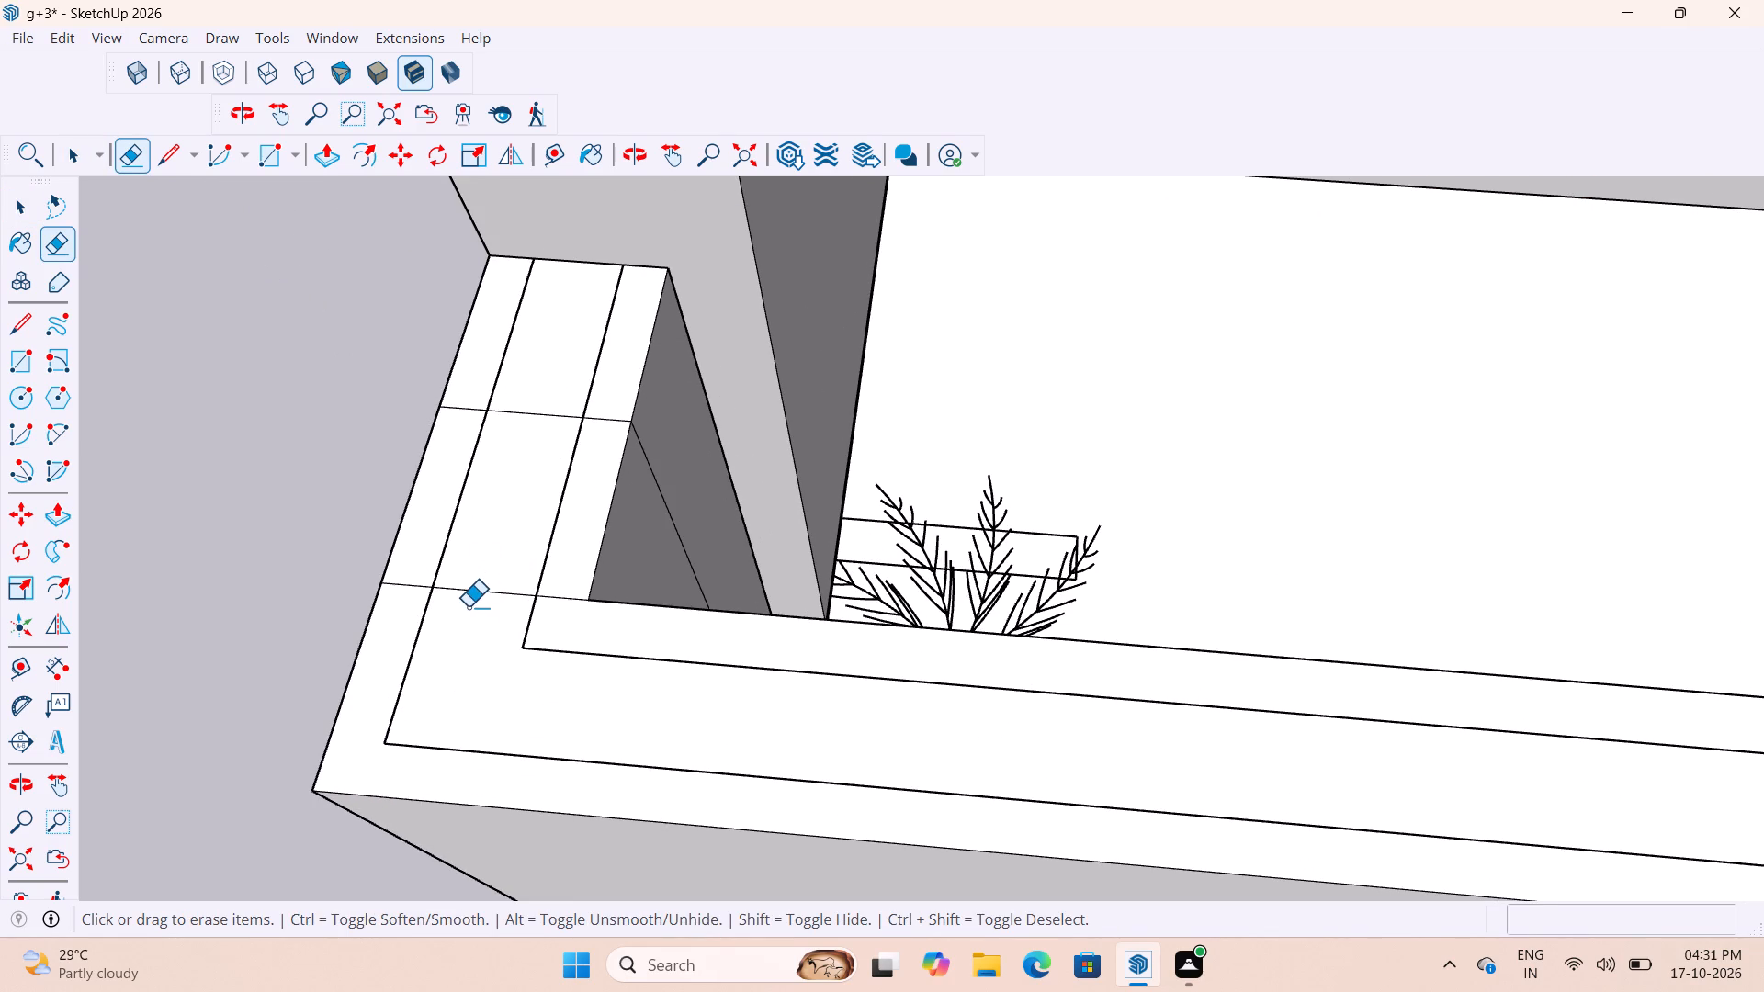
key("space")
left_click(275, 472)
double_click(436, 621)
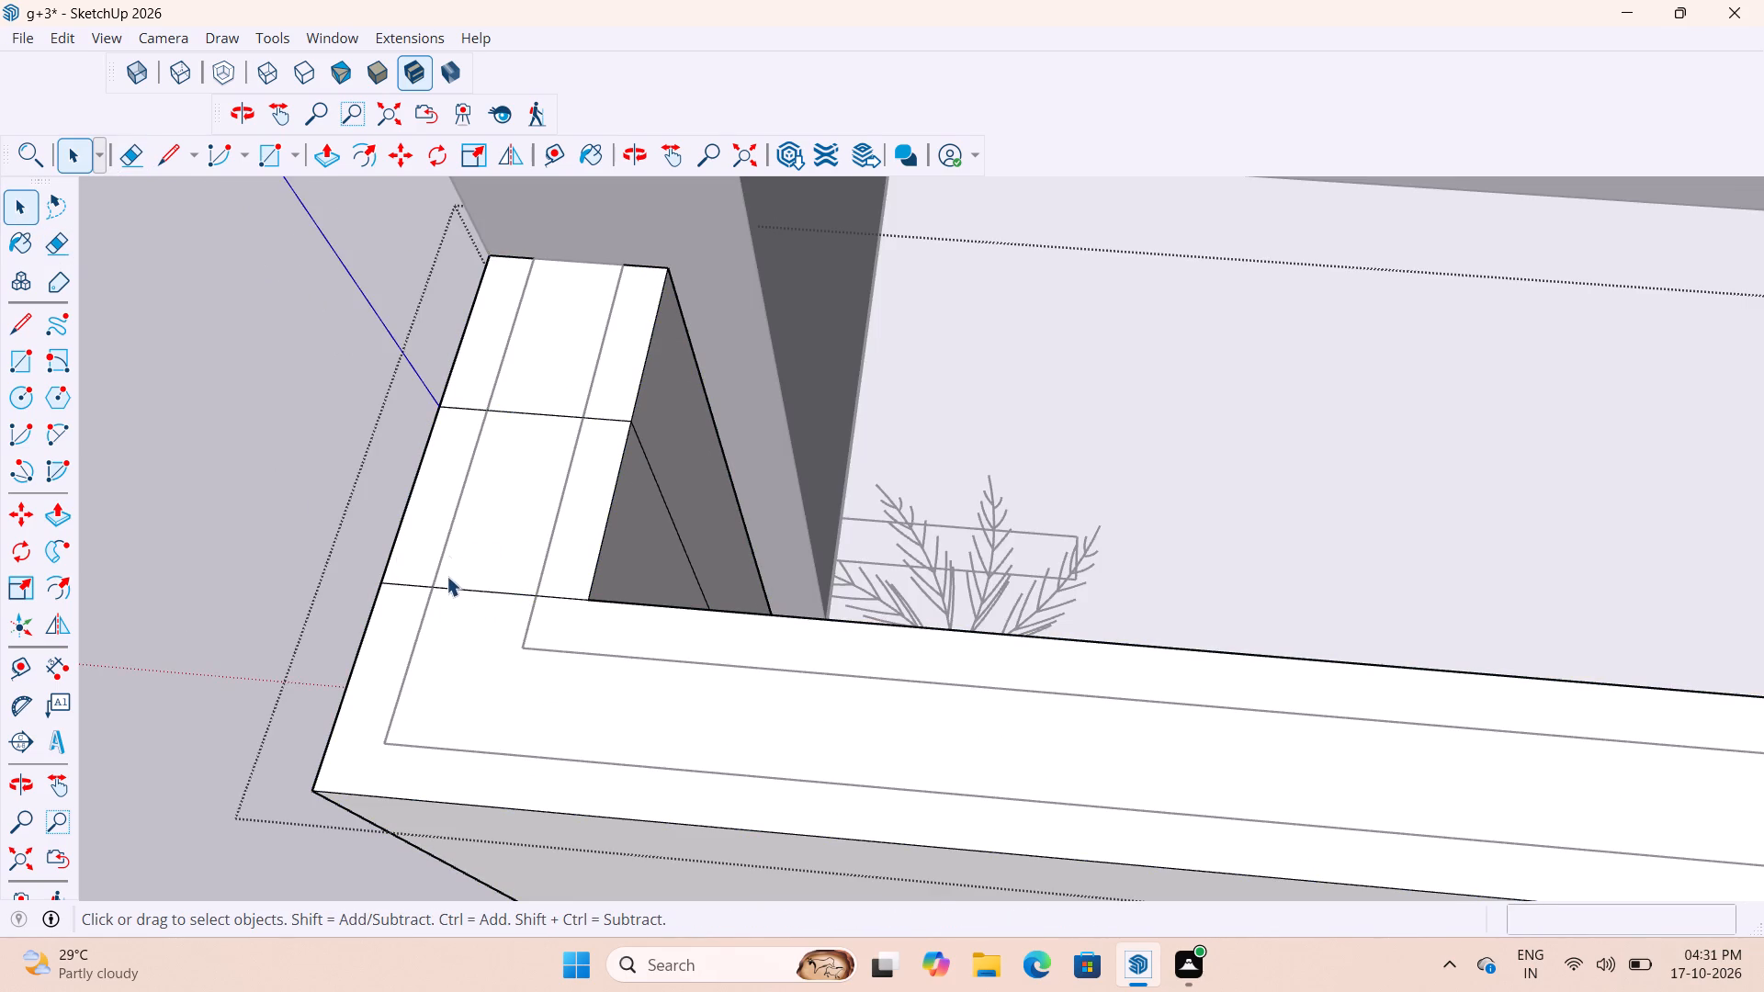
scroll(448, 557, "up", 4)
left_click(563, 350)
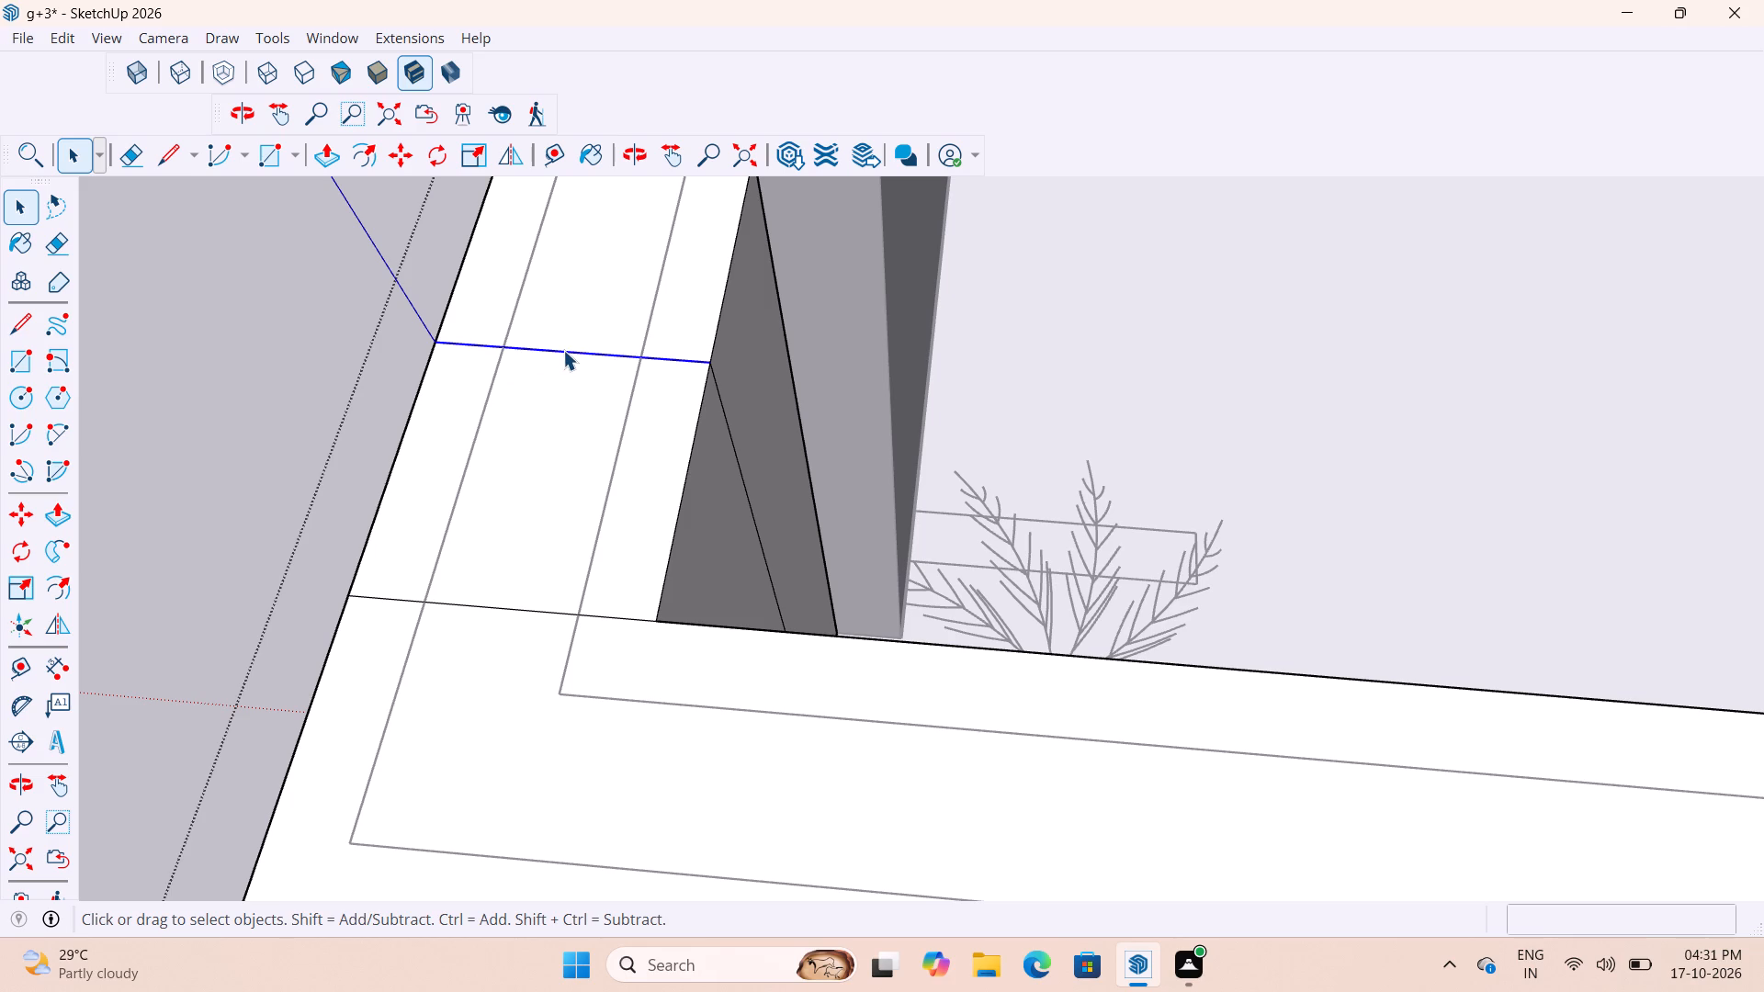
key("Delete")
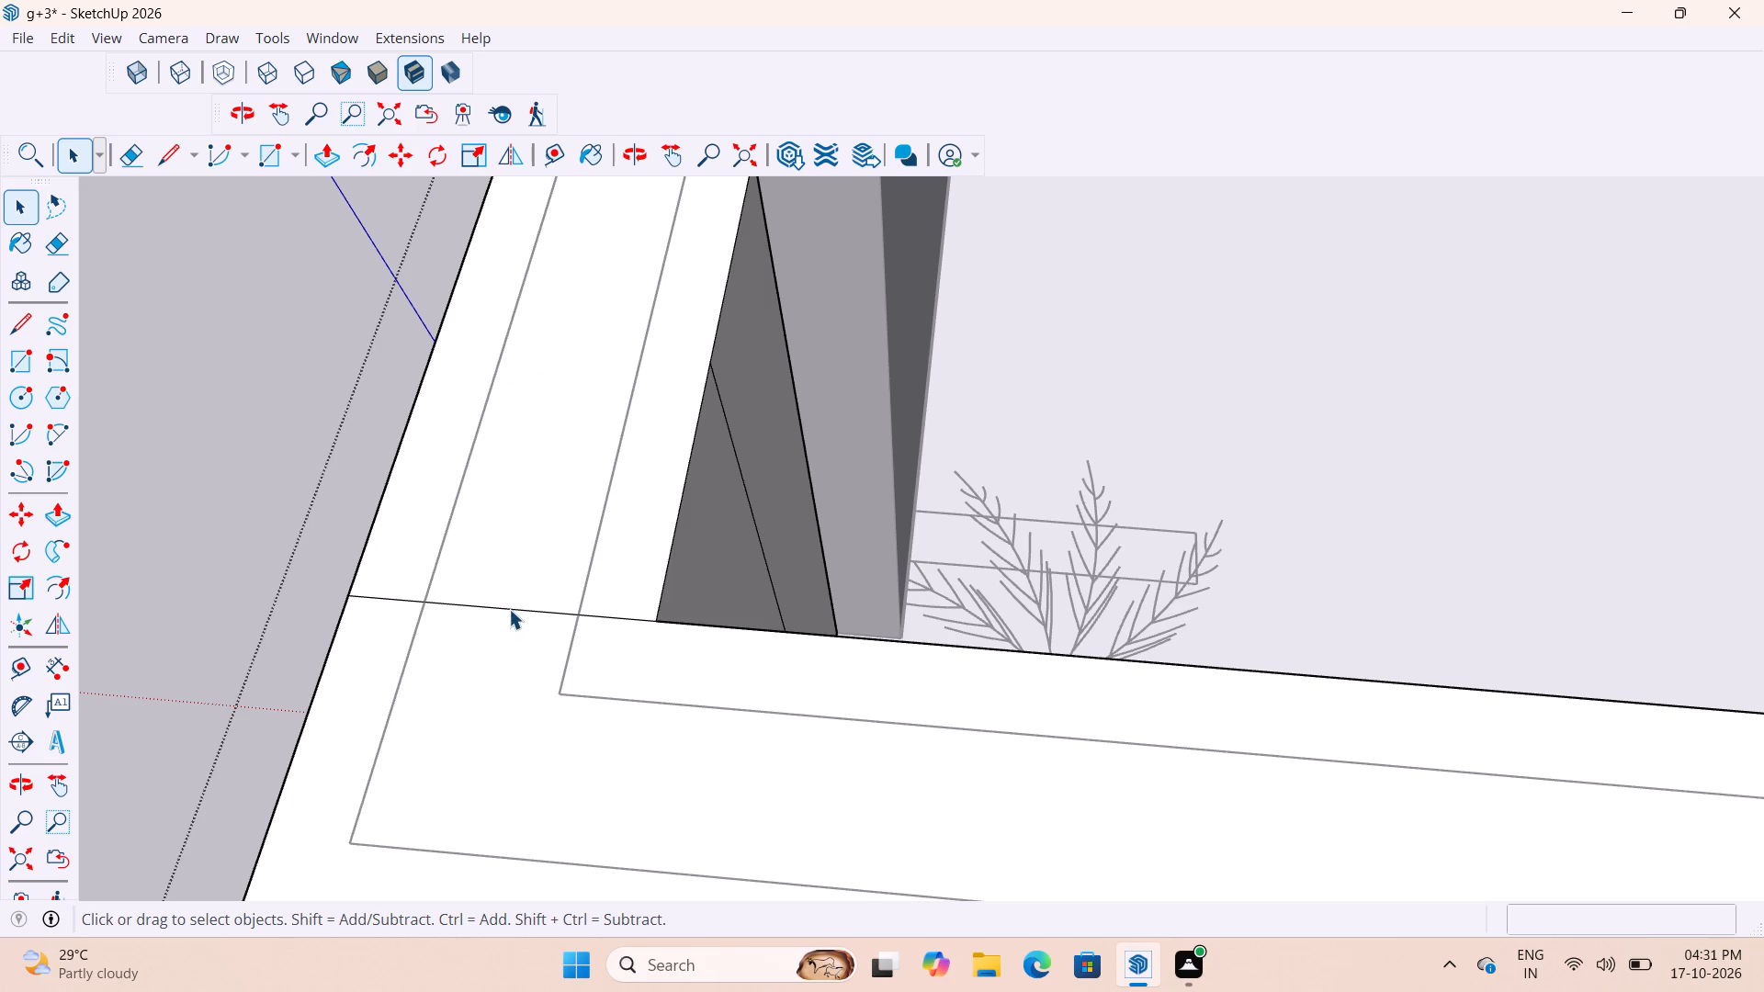
left_click(508, 611)
key("Delete")
scroll(478, 582, "down", 11)
scroll(390, 603, "down", 8)
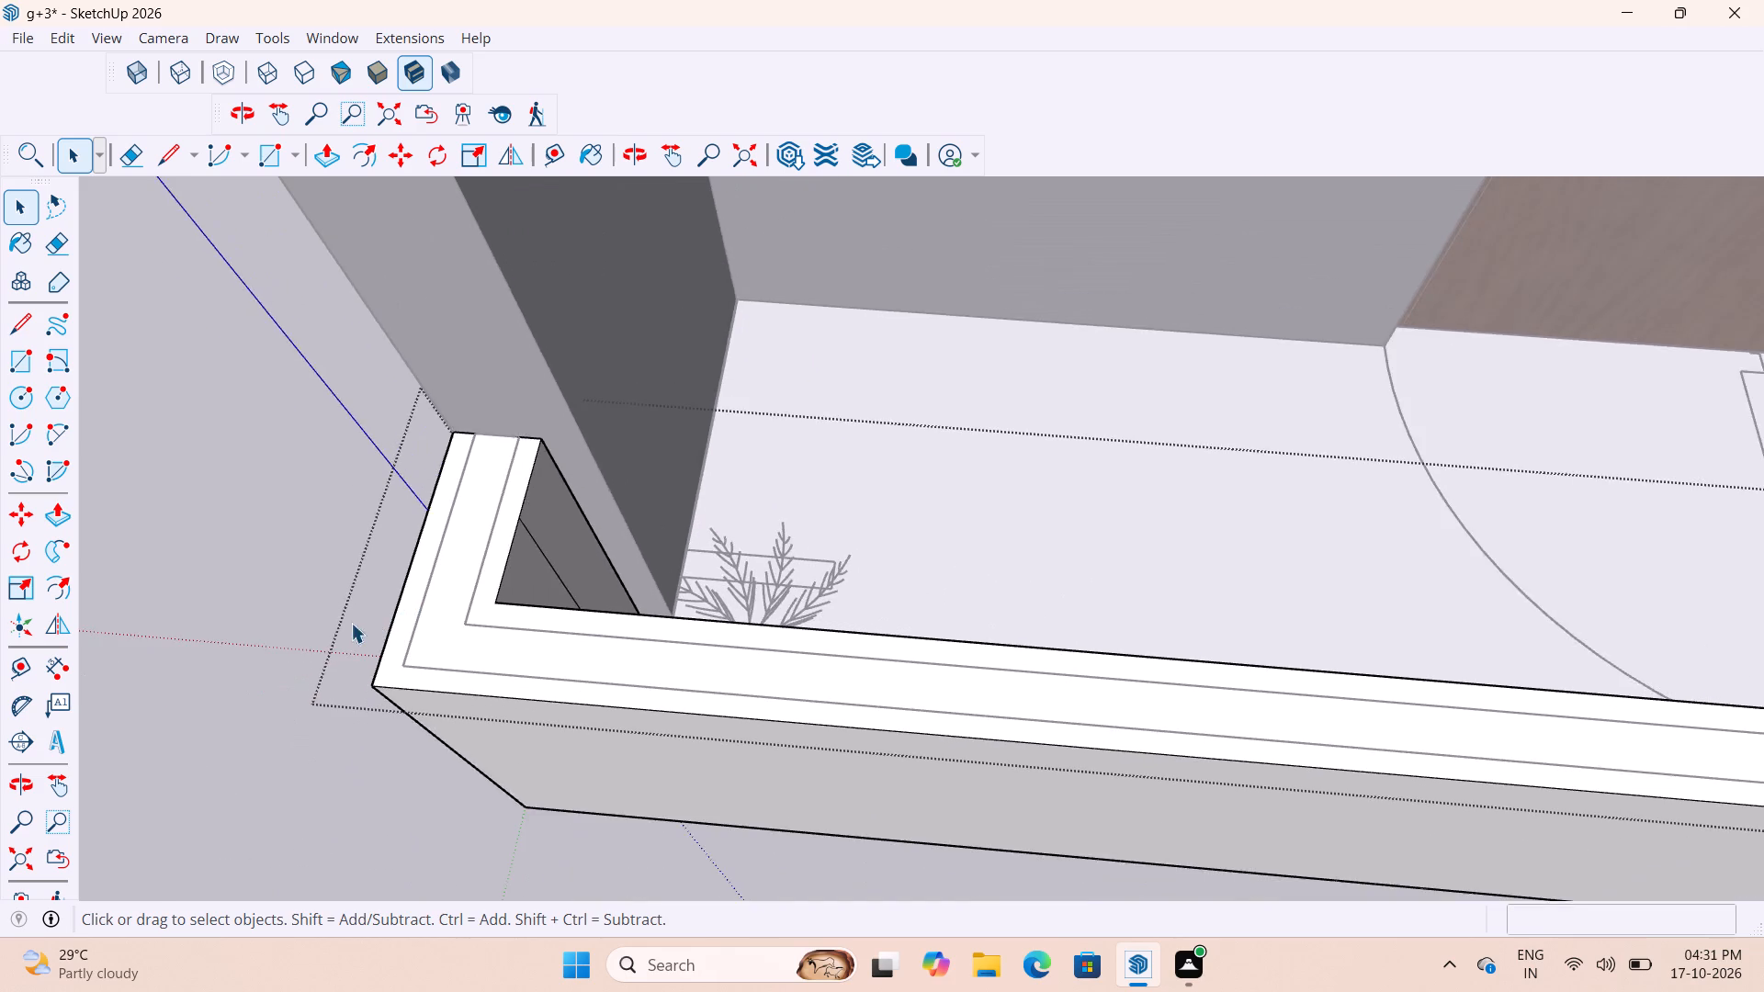
scroll(351, 623, "down", 3)
left_click(1292, 861)
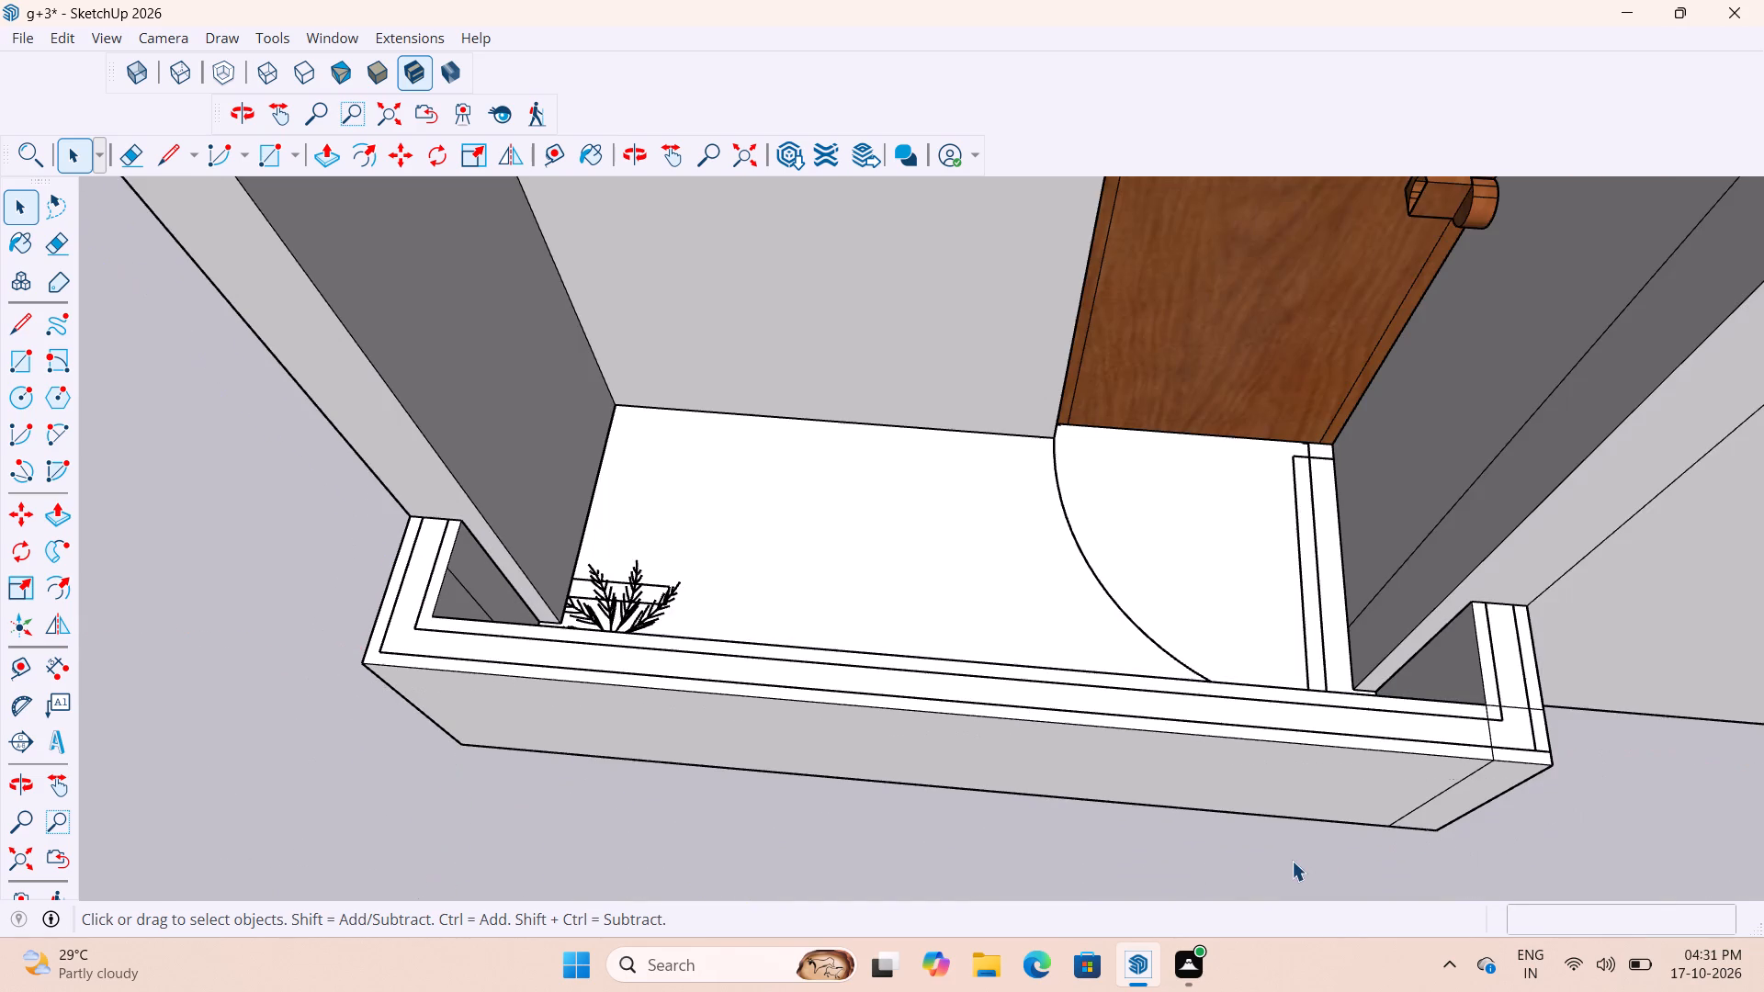
Erase the front line's short overhang beyond the strip outline at the opposite corner.
scroll(1556, 749, "up", 6)
key("e")
scroll(1559, 777, "up", 7)
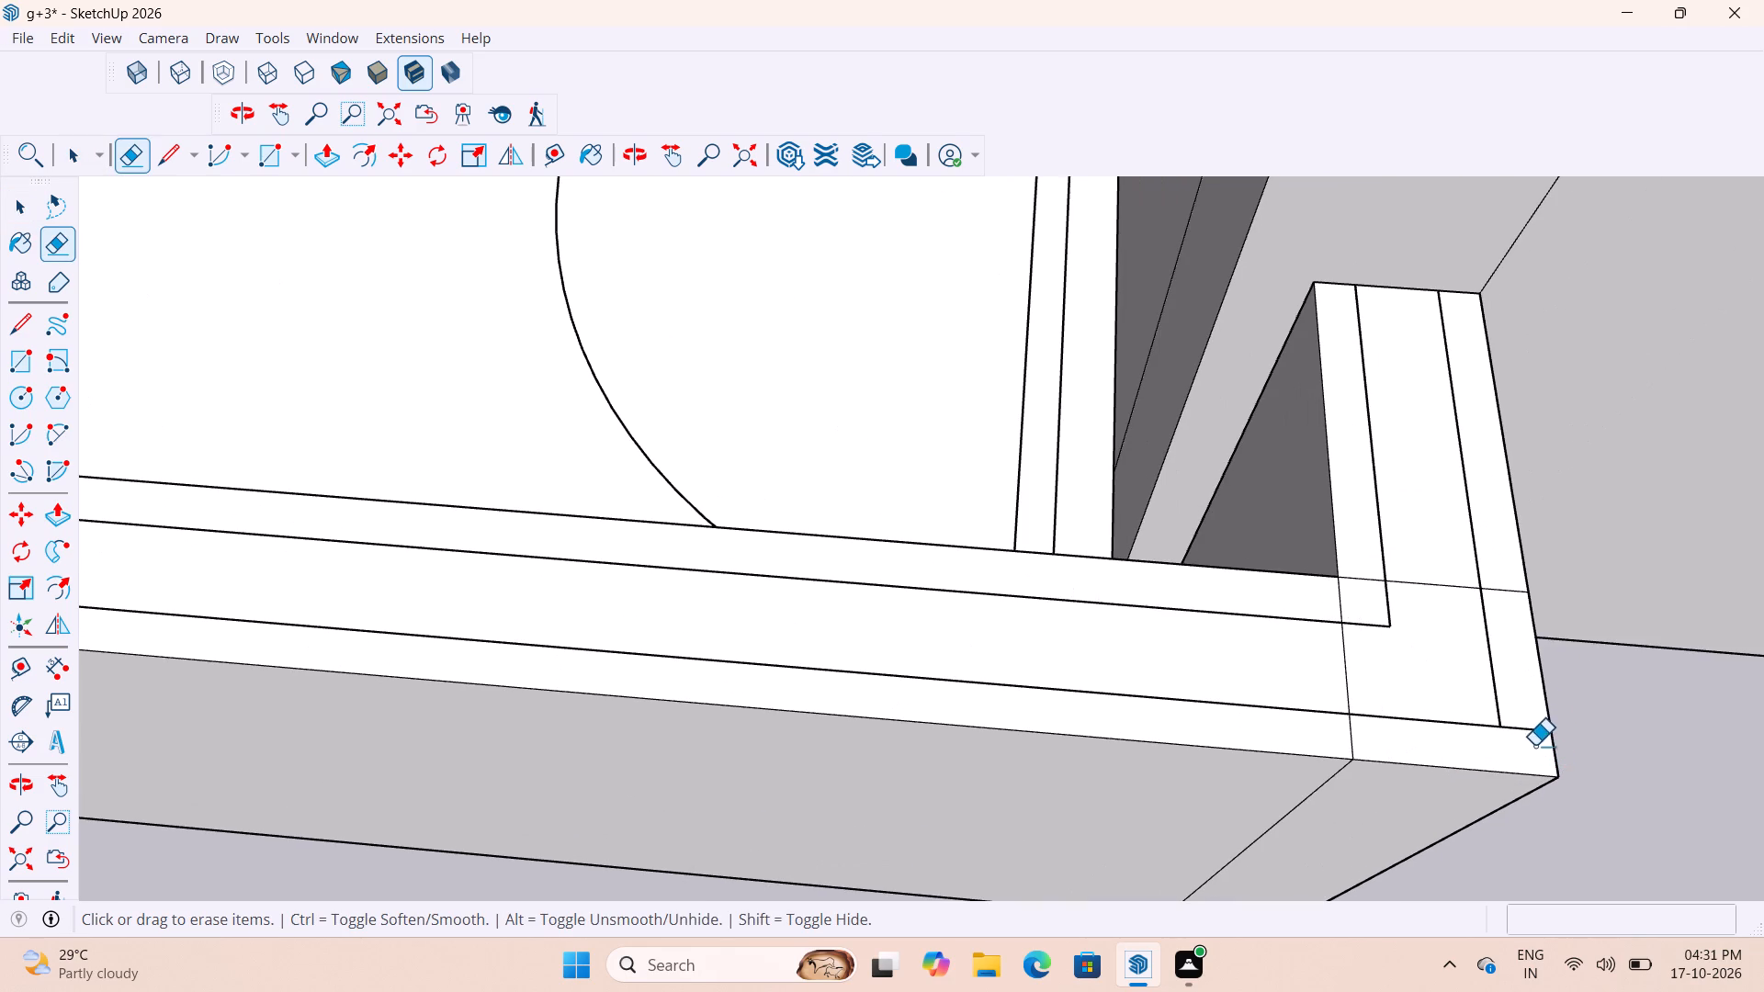
left_click_drag(1525, 718, 1529, 738)
key("space")
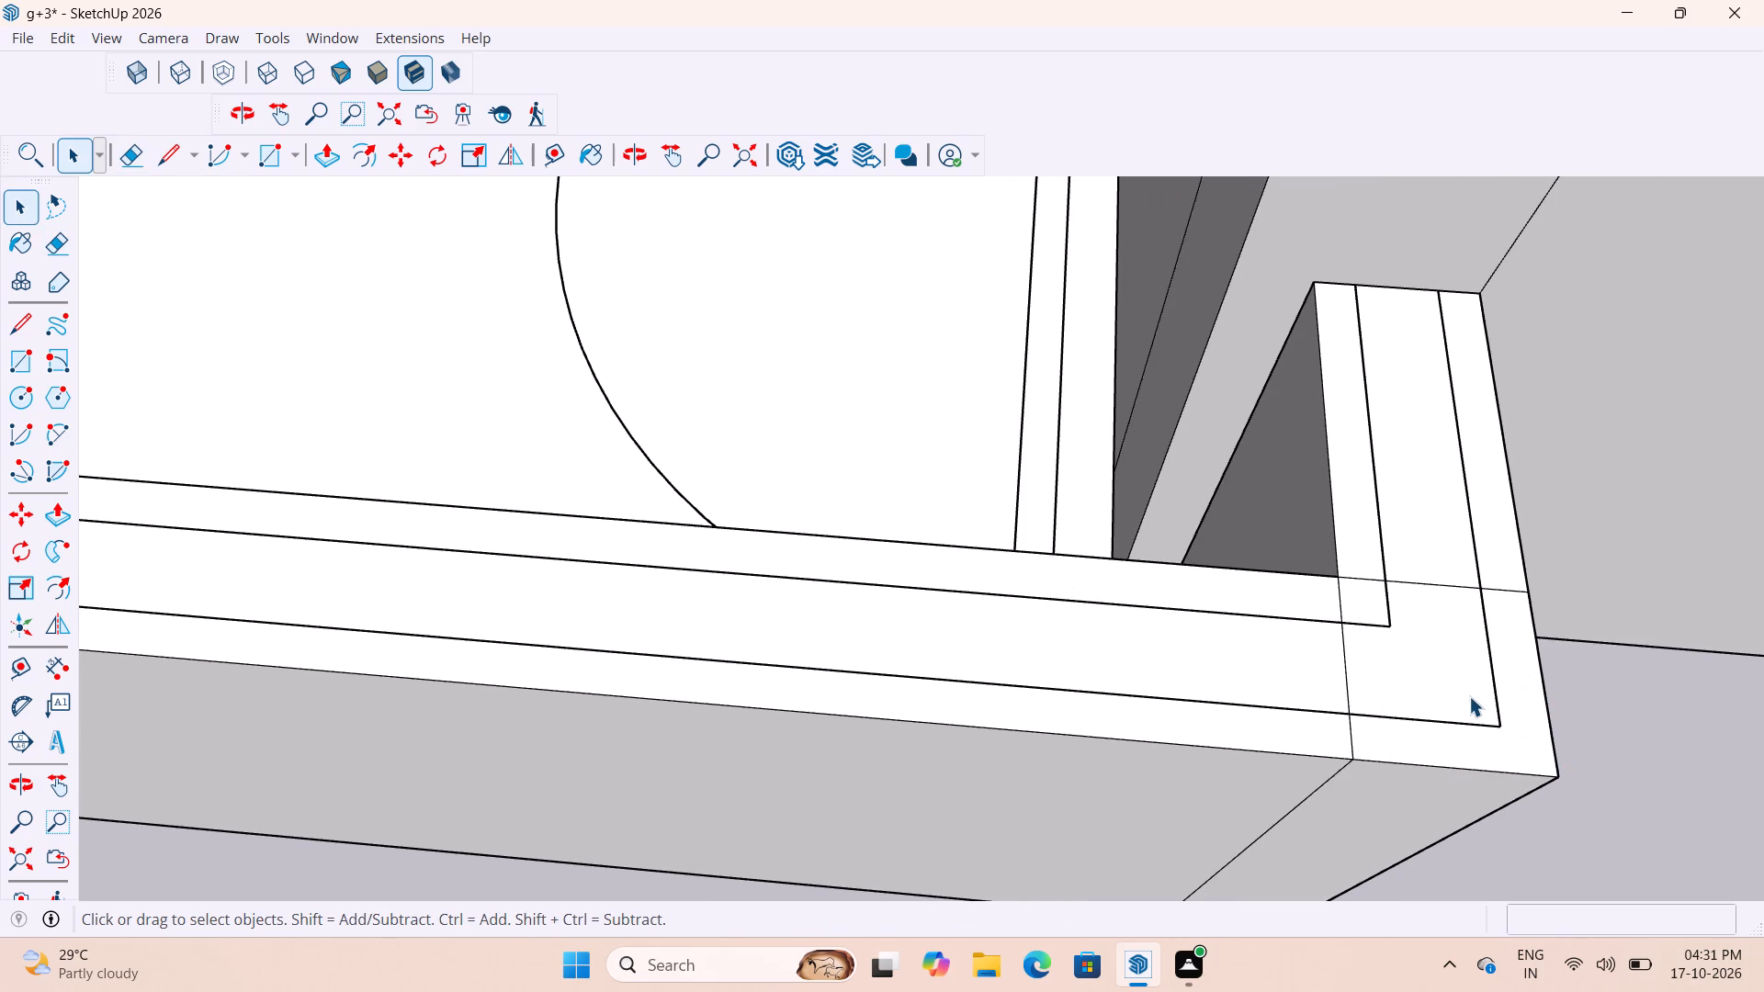
Open the parapet for editing and delete the two seam lines crossing its top at the corner opposite the plant.
double_click(1457, 659)
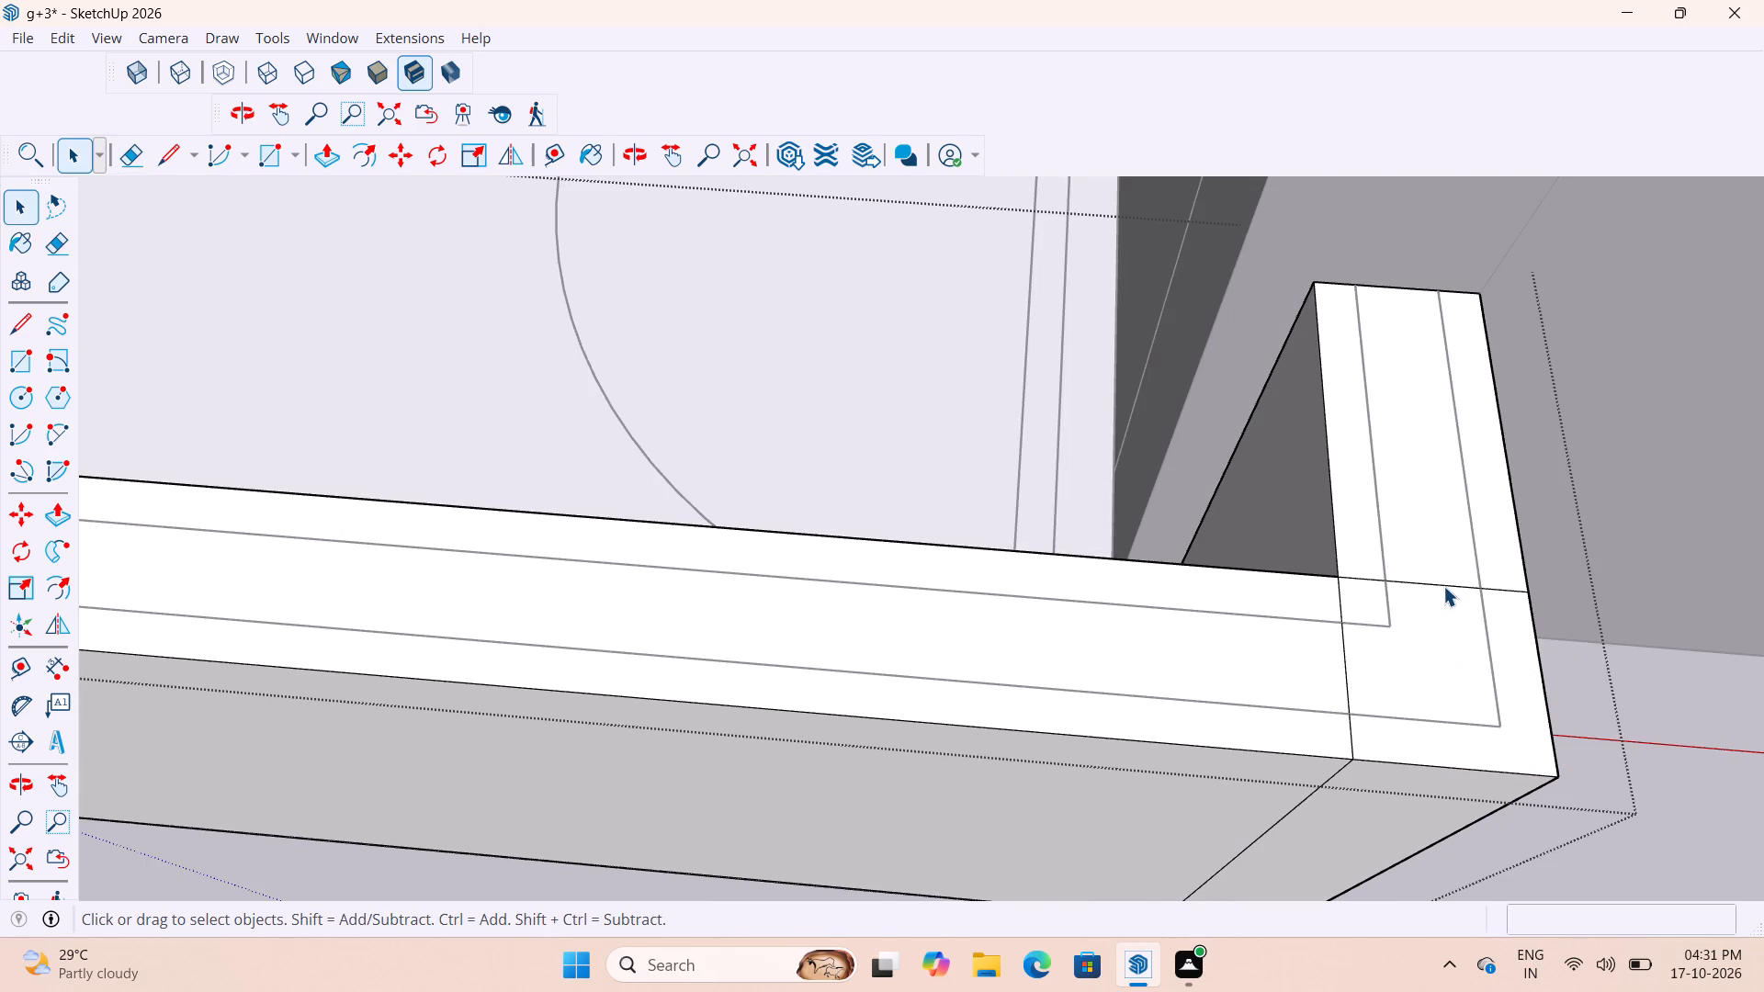
left_click(1443, 584)
key("Delete")
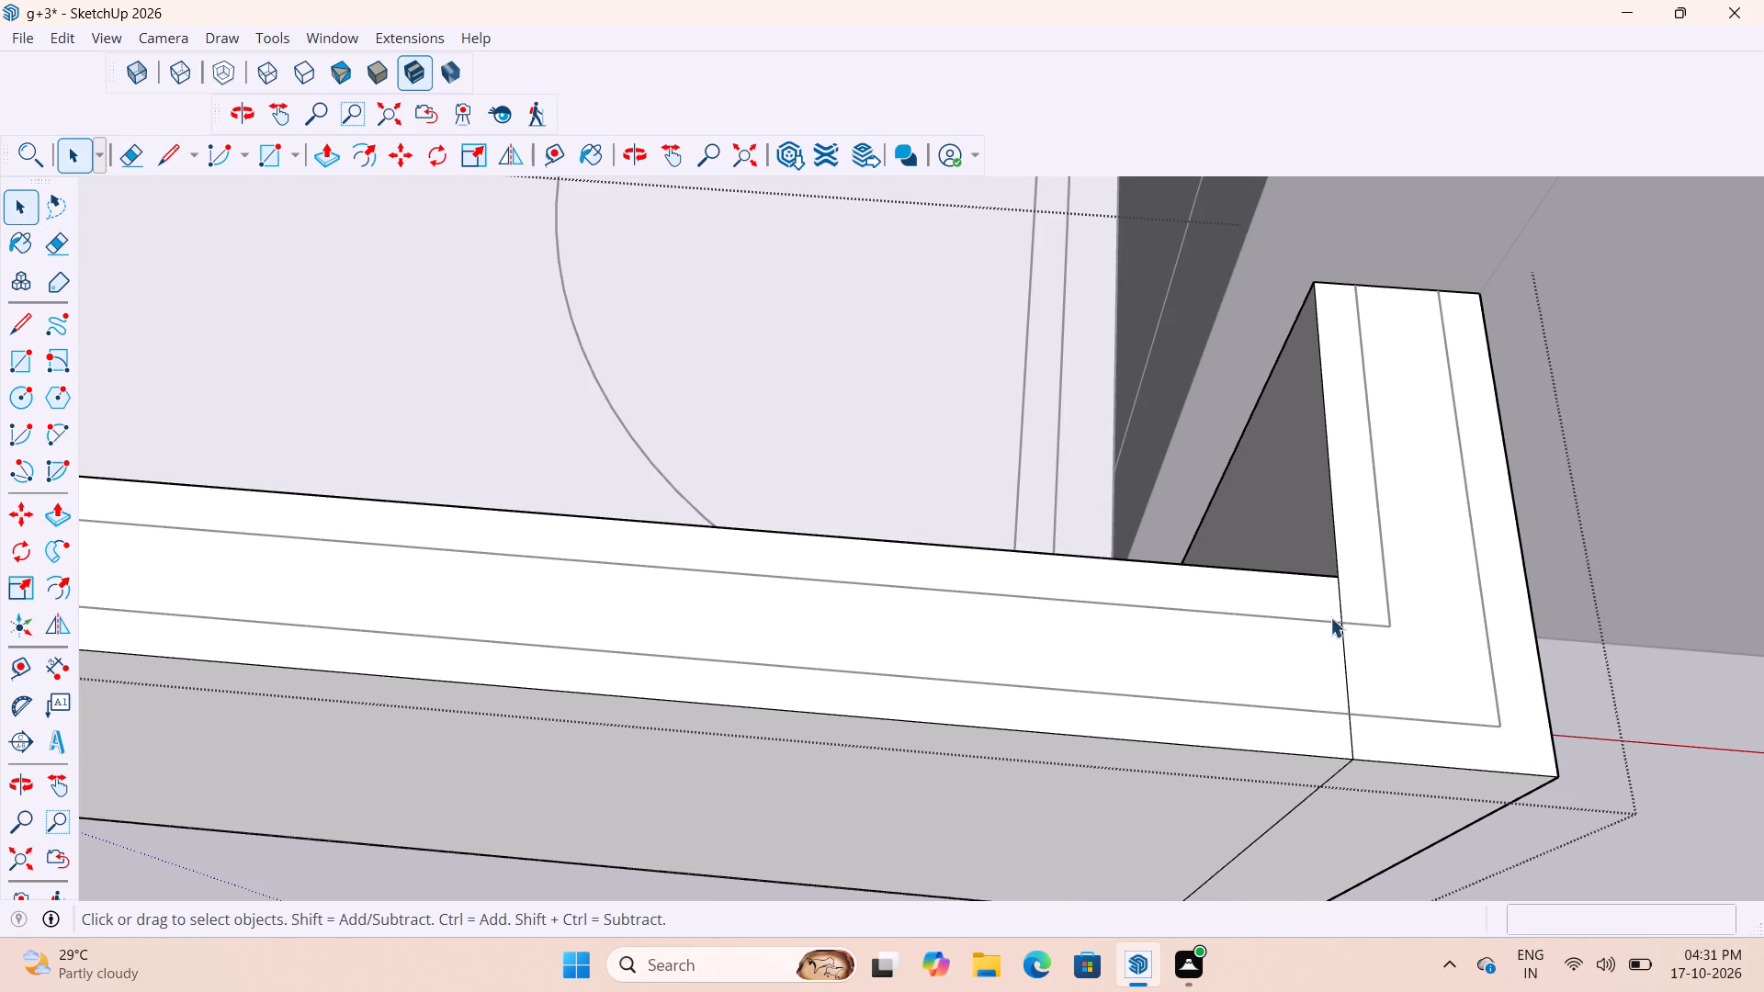
left_click(1337, 605)
left_click(1339, 604)
key("Delete")
scroll(1392, 607, "down", 9)
left_click(1204, 868)
scroll(1466, 742, "down", 6)
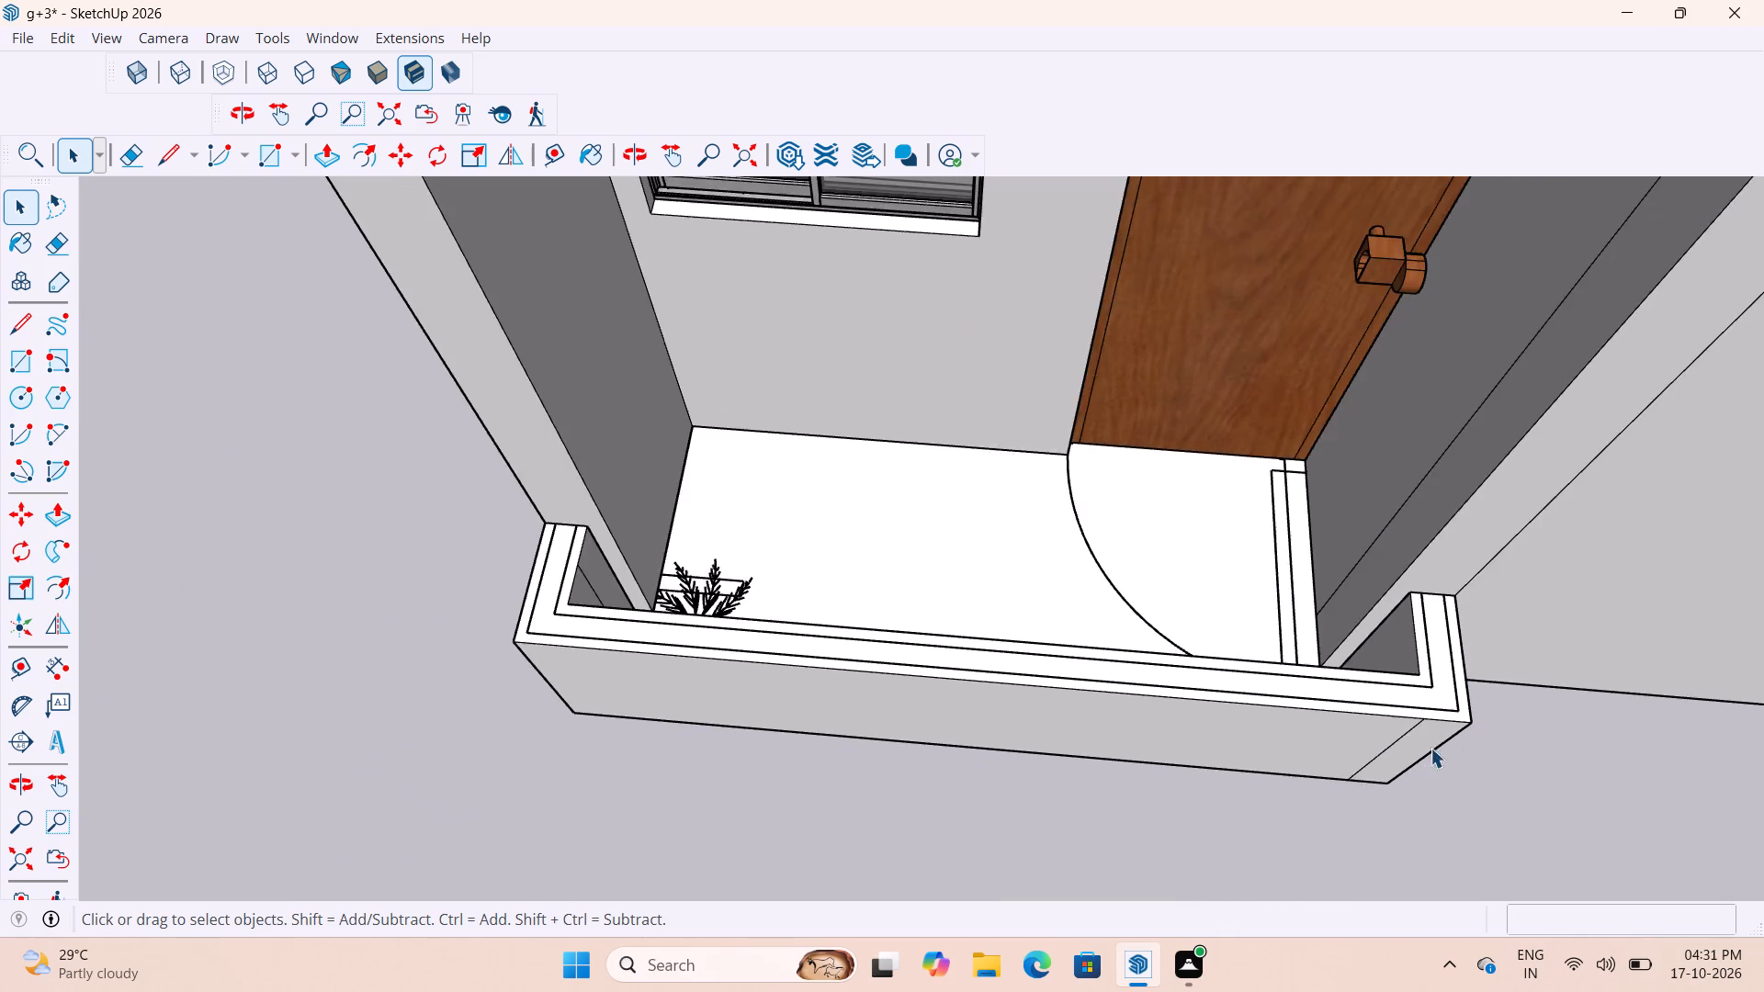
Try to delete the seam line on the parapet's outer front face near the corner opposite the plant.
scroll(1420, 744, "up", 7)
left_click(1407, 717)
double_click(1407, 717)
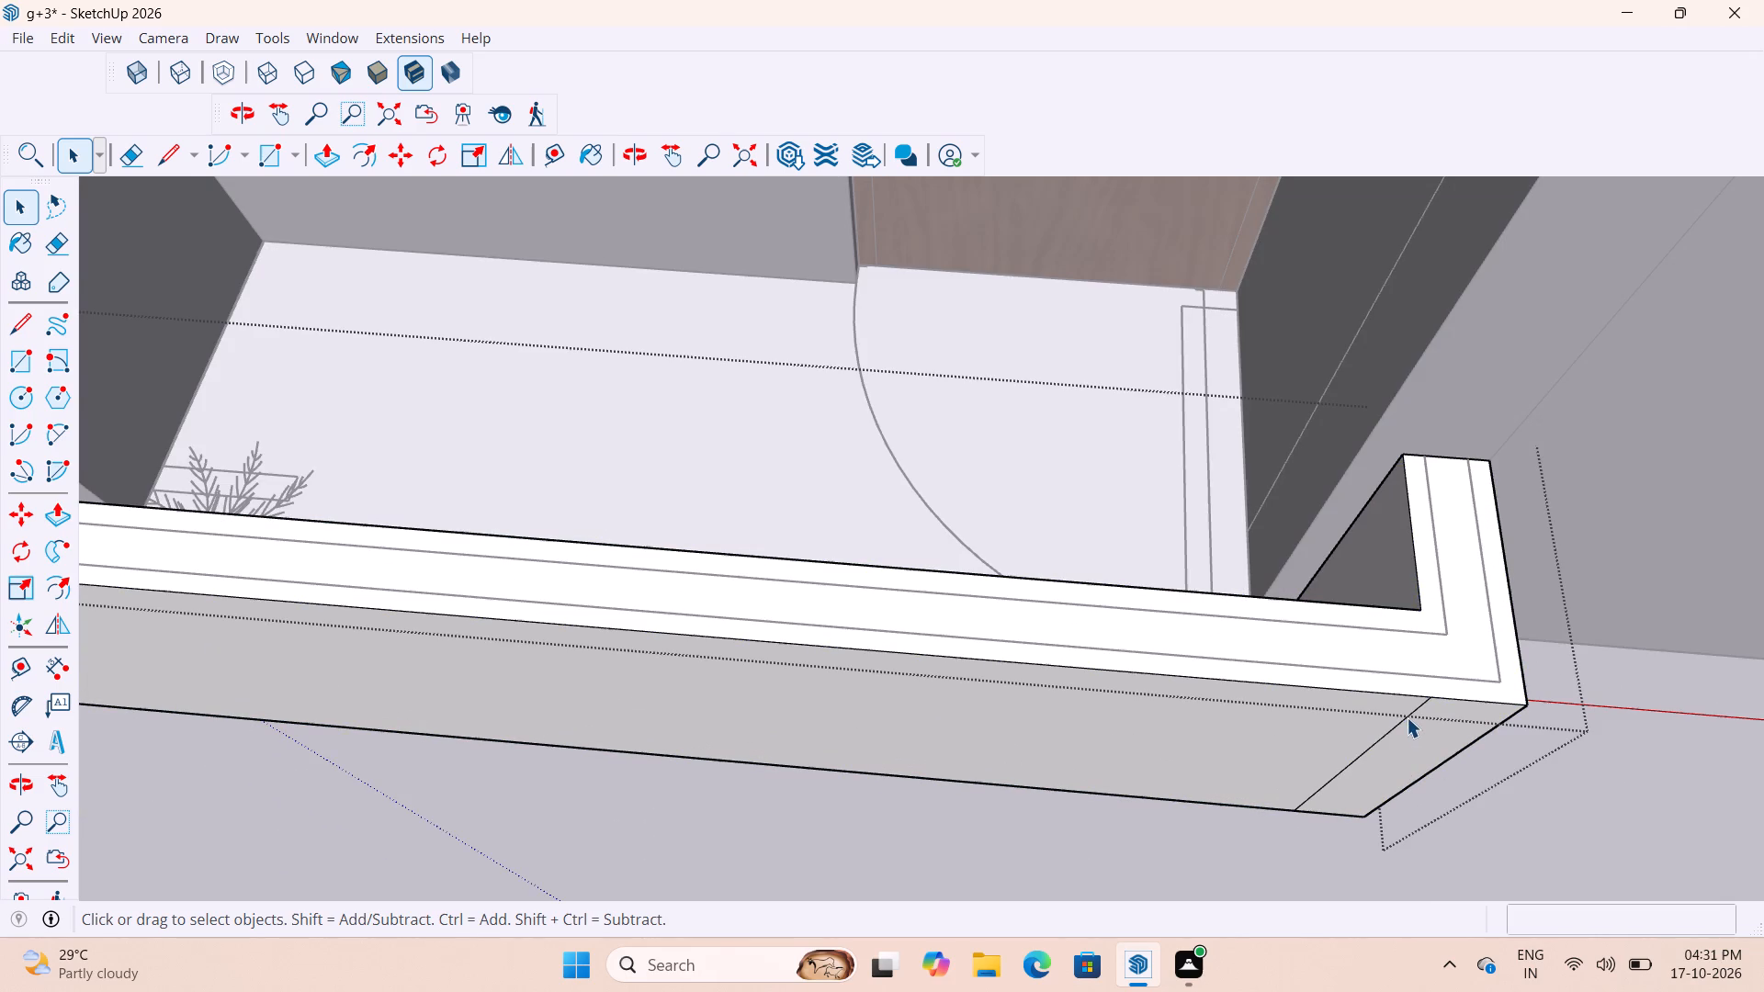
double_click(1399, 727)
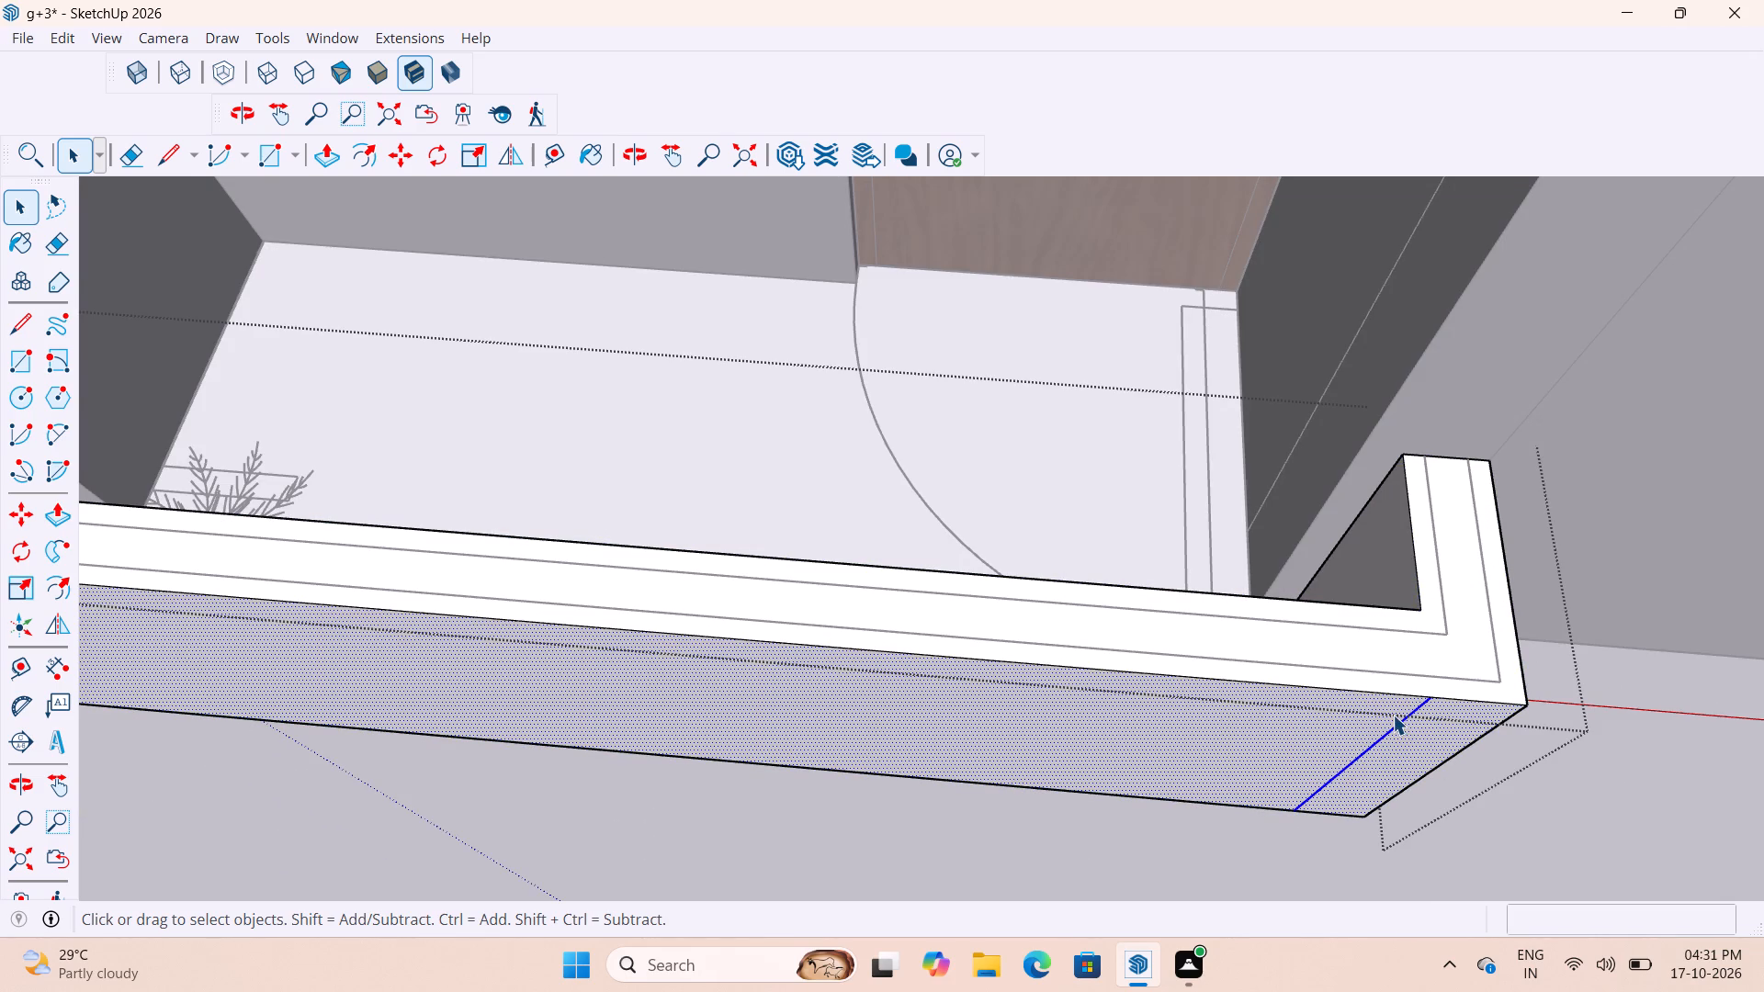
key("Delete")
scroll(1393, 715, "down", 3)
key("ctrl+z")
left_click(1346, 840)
Delete only the seam line on the parapet's outer front face near the corner opposite the plant, keeping the face.
scroll(1370, 749, "up", 3)
left_click(1373, 737)
double_click(1374, 737)
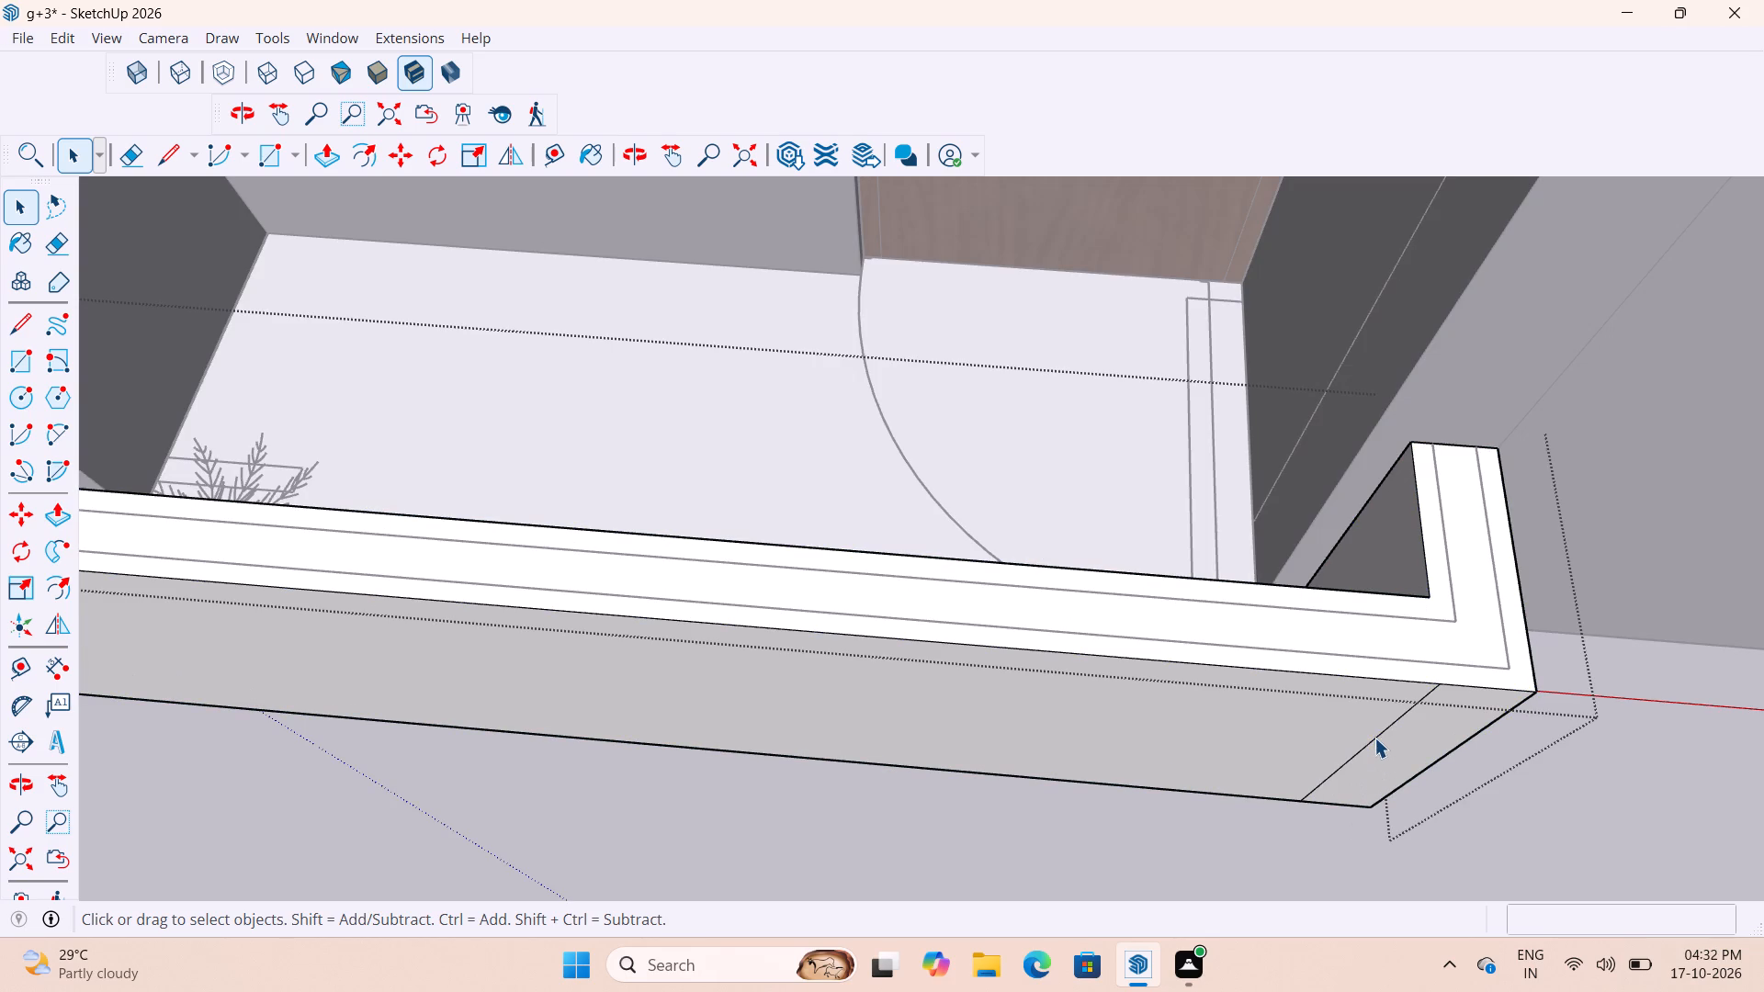
left_click(1376, 738)
key("Delete")
scroll(1376, 736, "down", 5)
left_click(1296, 815)
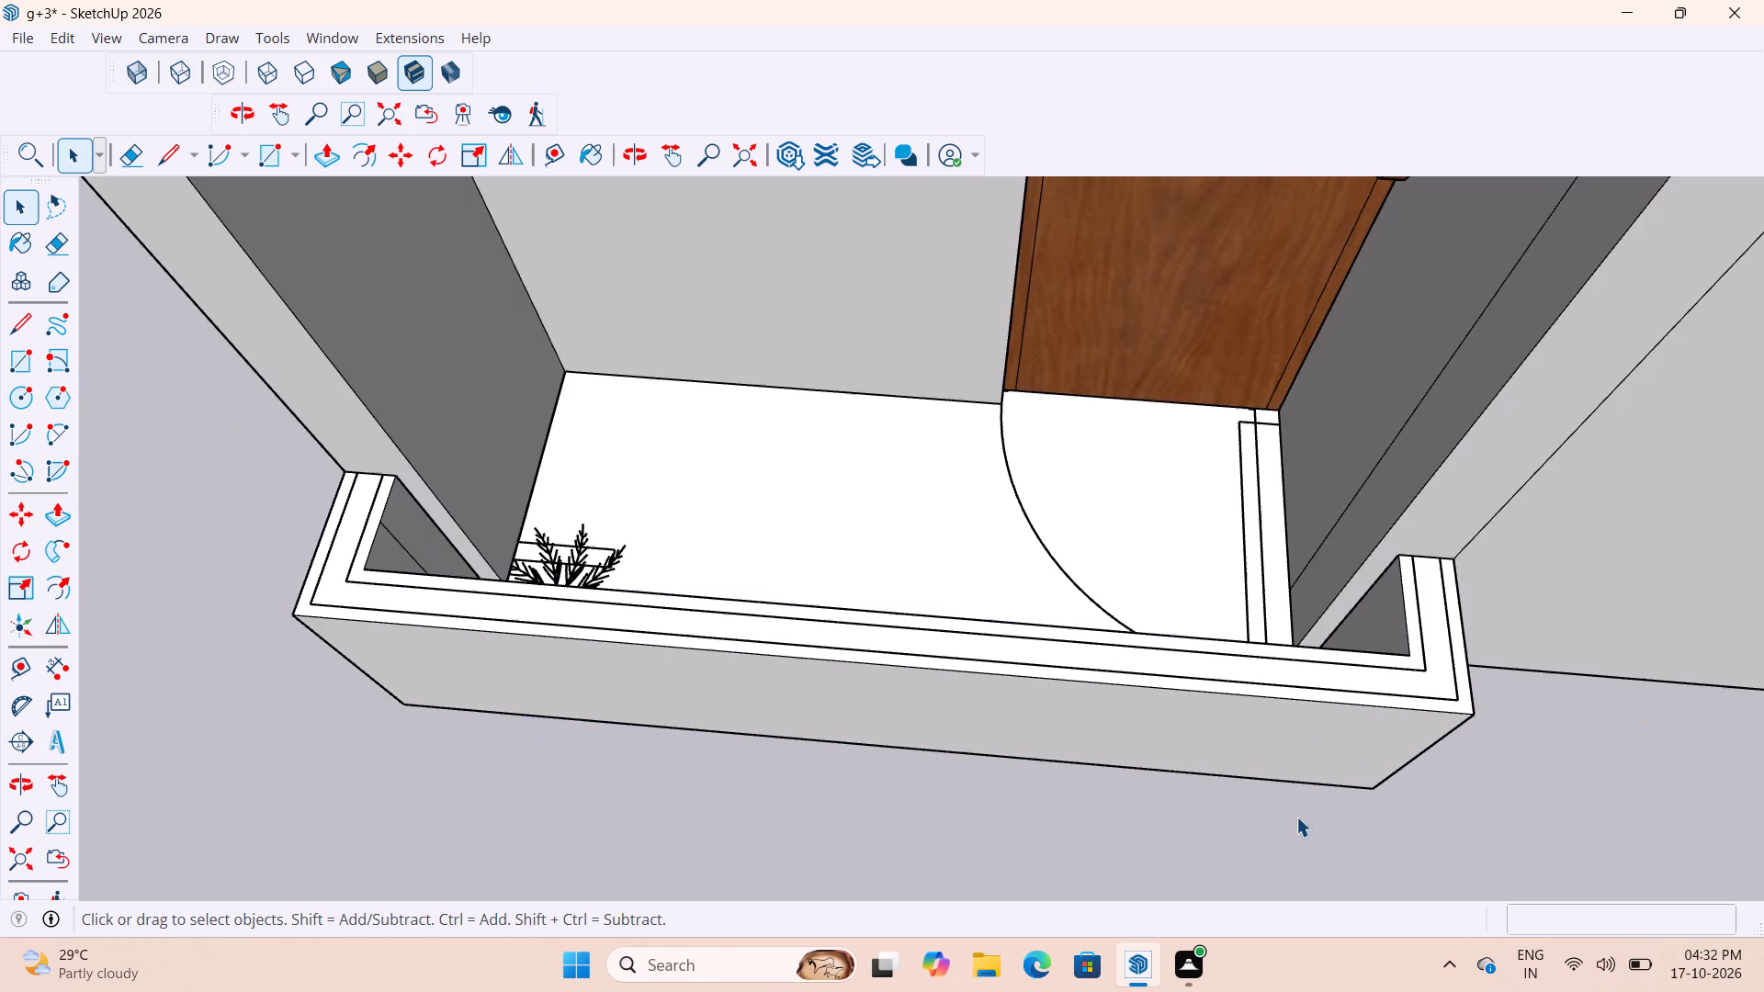
Examine the parapet's top face and the inset strip outlines at both corners to see which faces and edges are selectable.
scroll(1415, 742, "down", 6)
scroll(782, 672, "up", 11)
middle_click_drag(803, 607, 864, 605)
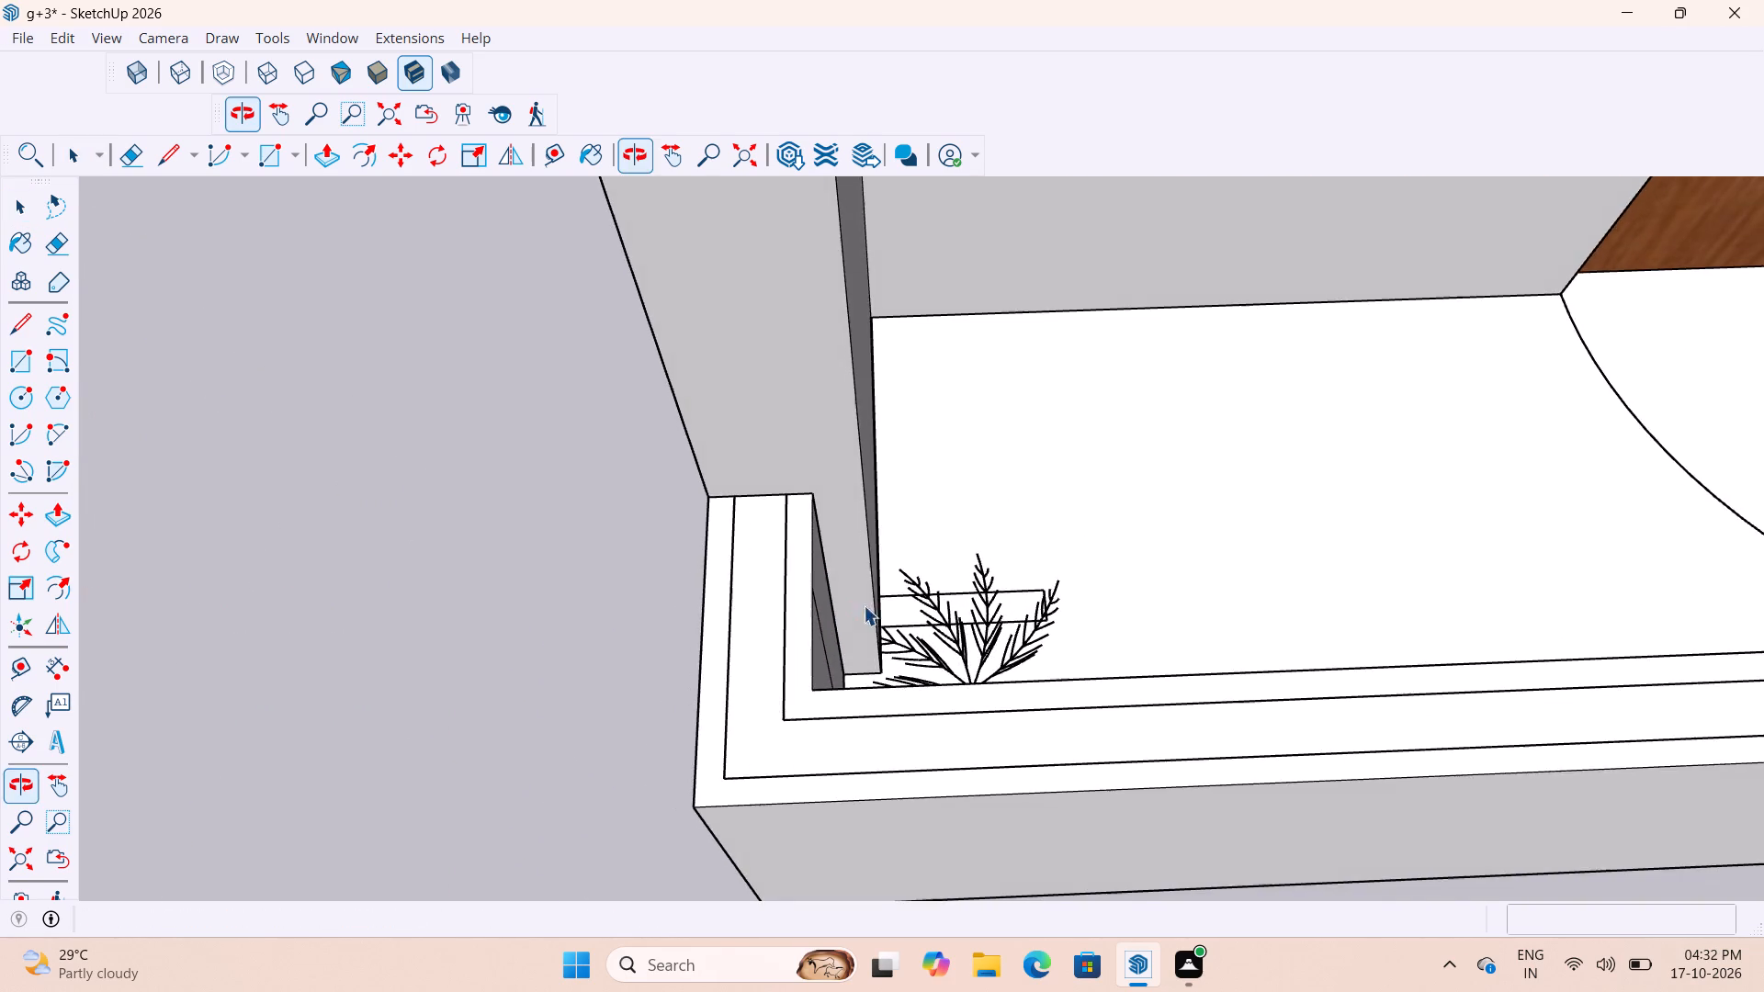
scroll(798, 625, "up", 7)
scroll(794, 621, "down", 4)
left_click(735, 655)
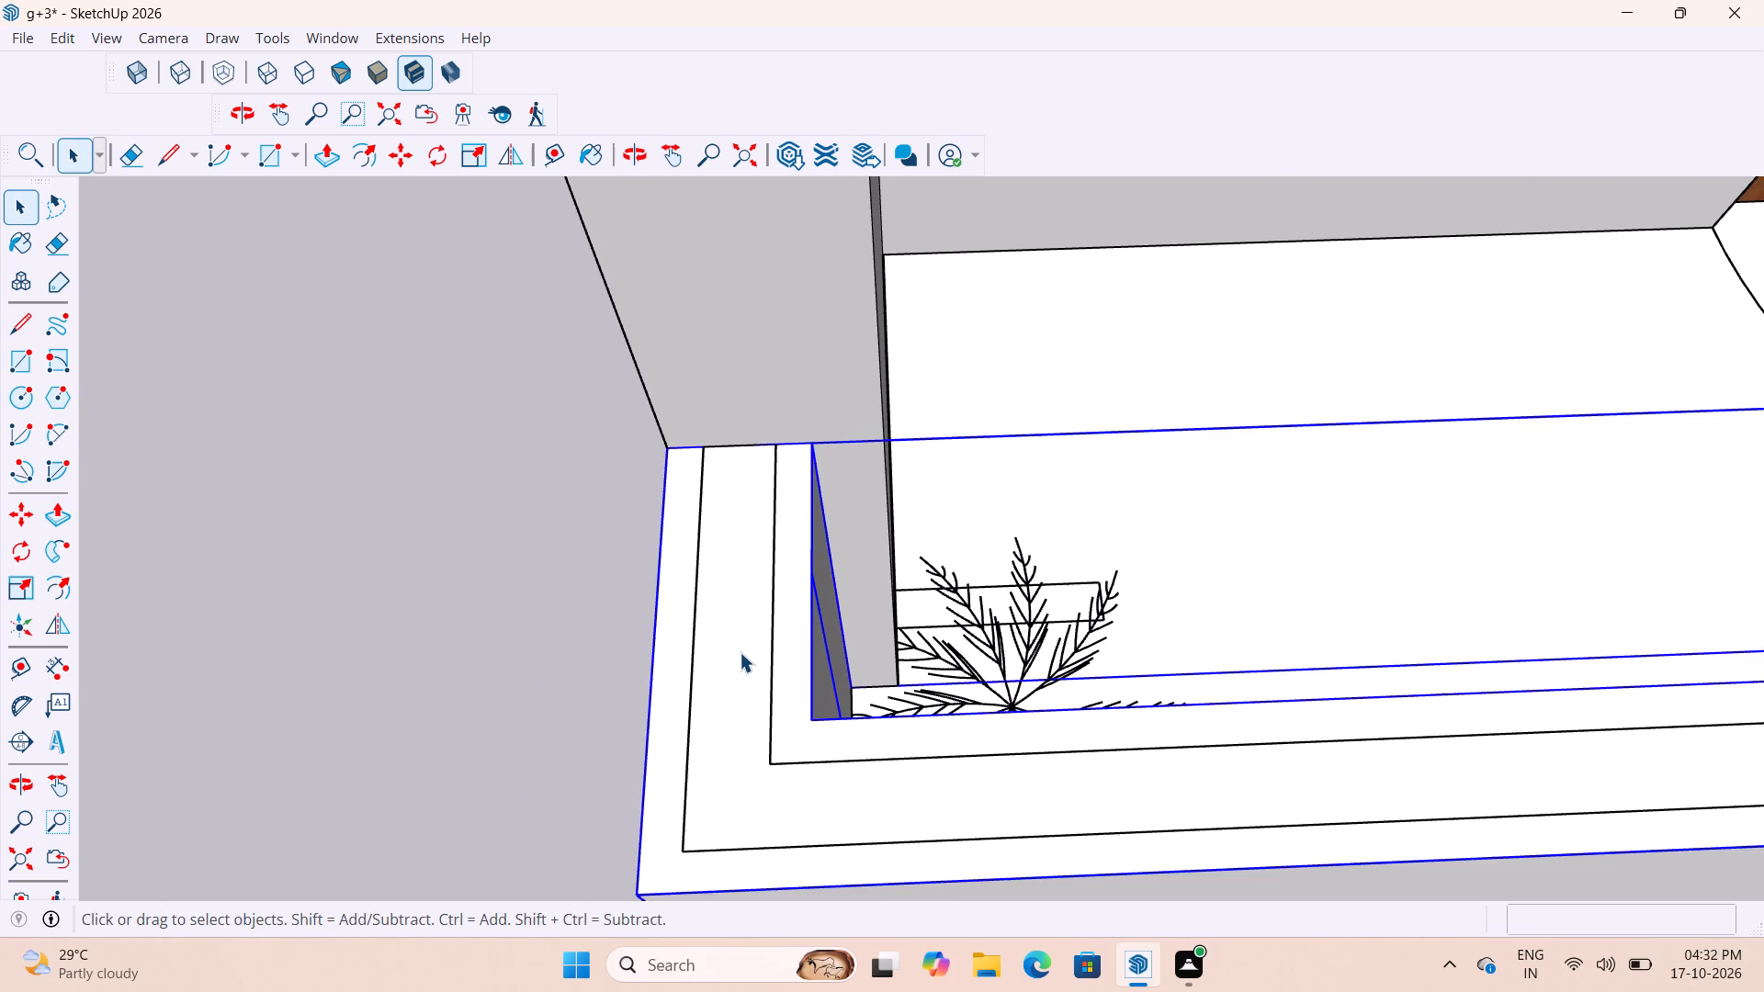
double_click(730, 650)
left_click(735, 646)
scroll(707, 632, "down", 5)
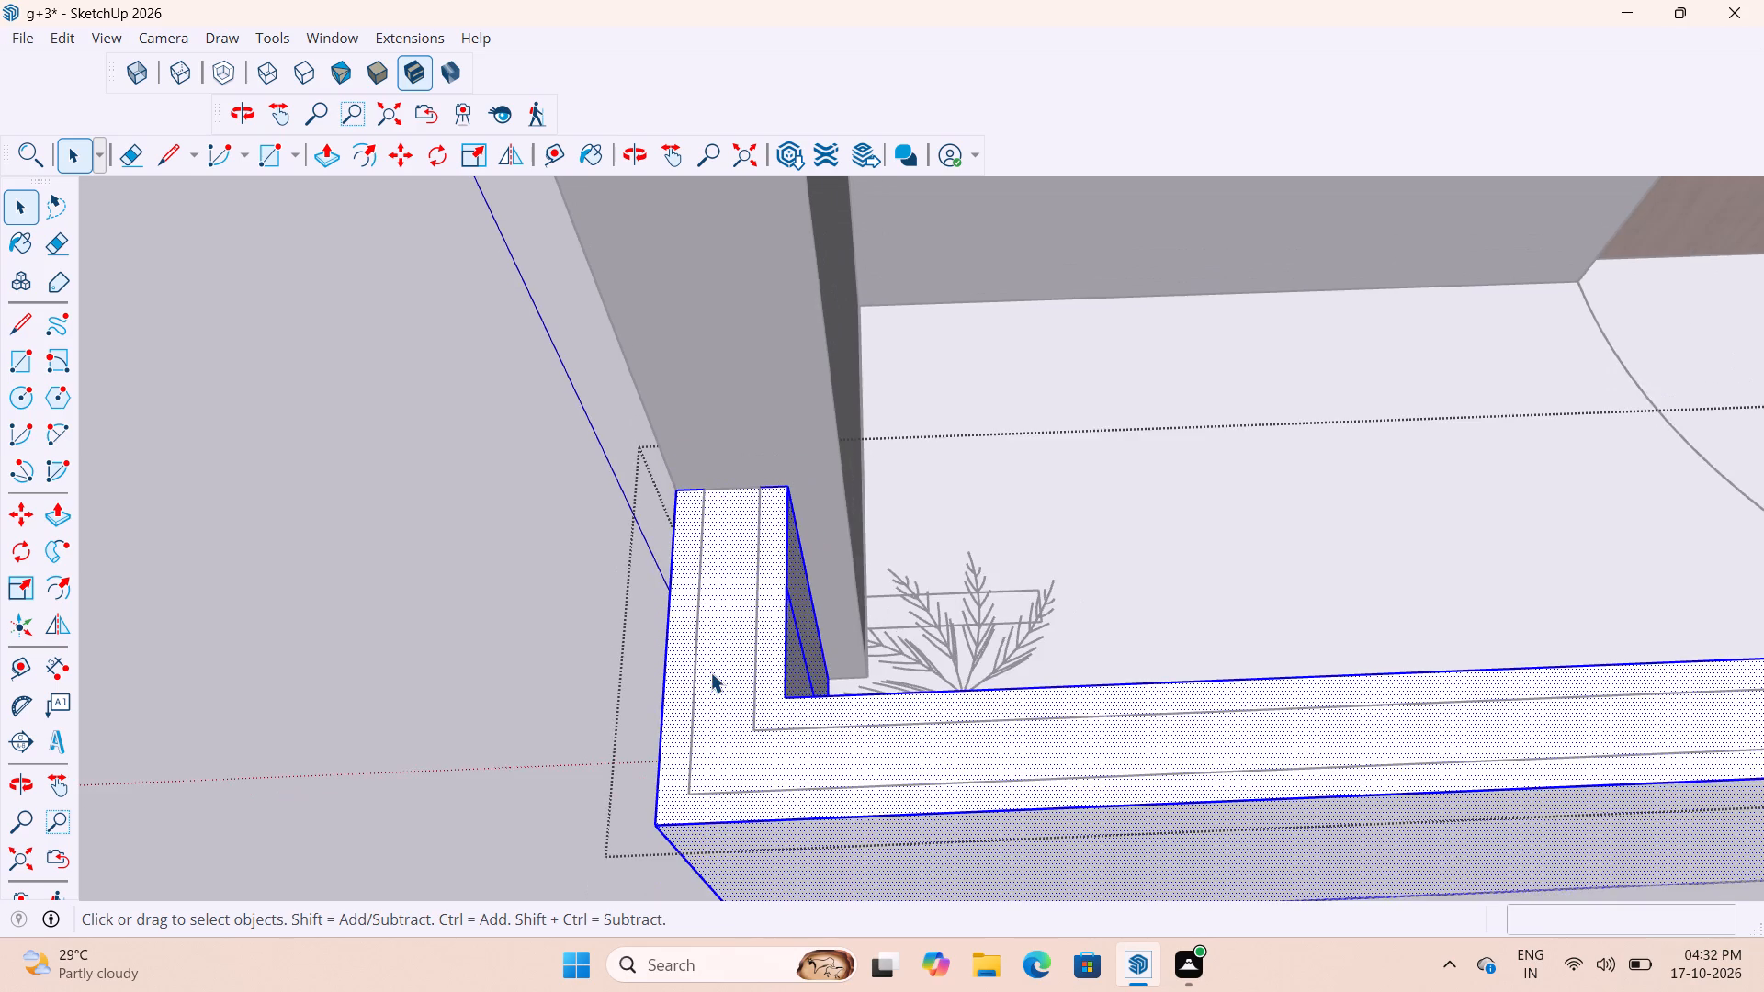
double_click(710, 672)
scroll(713, 673, "down", 5)
left_click(604, 825)
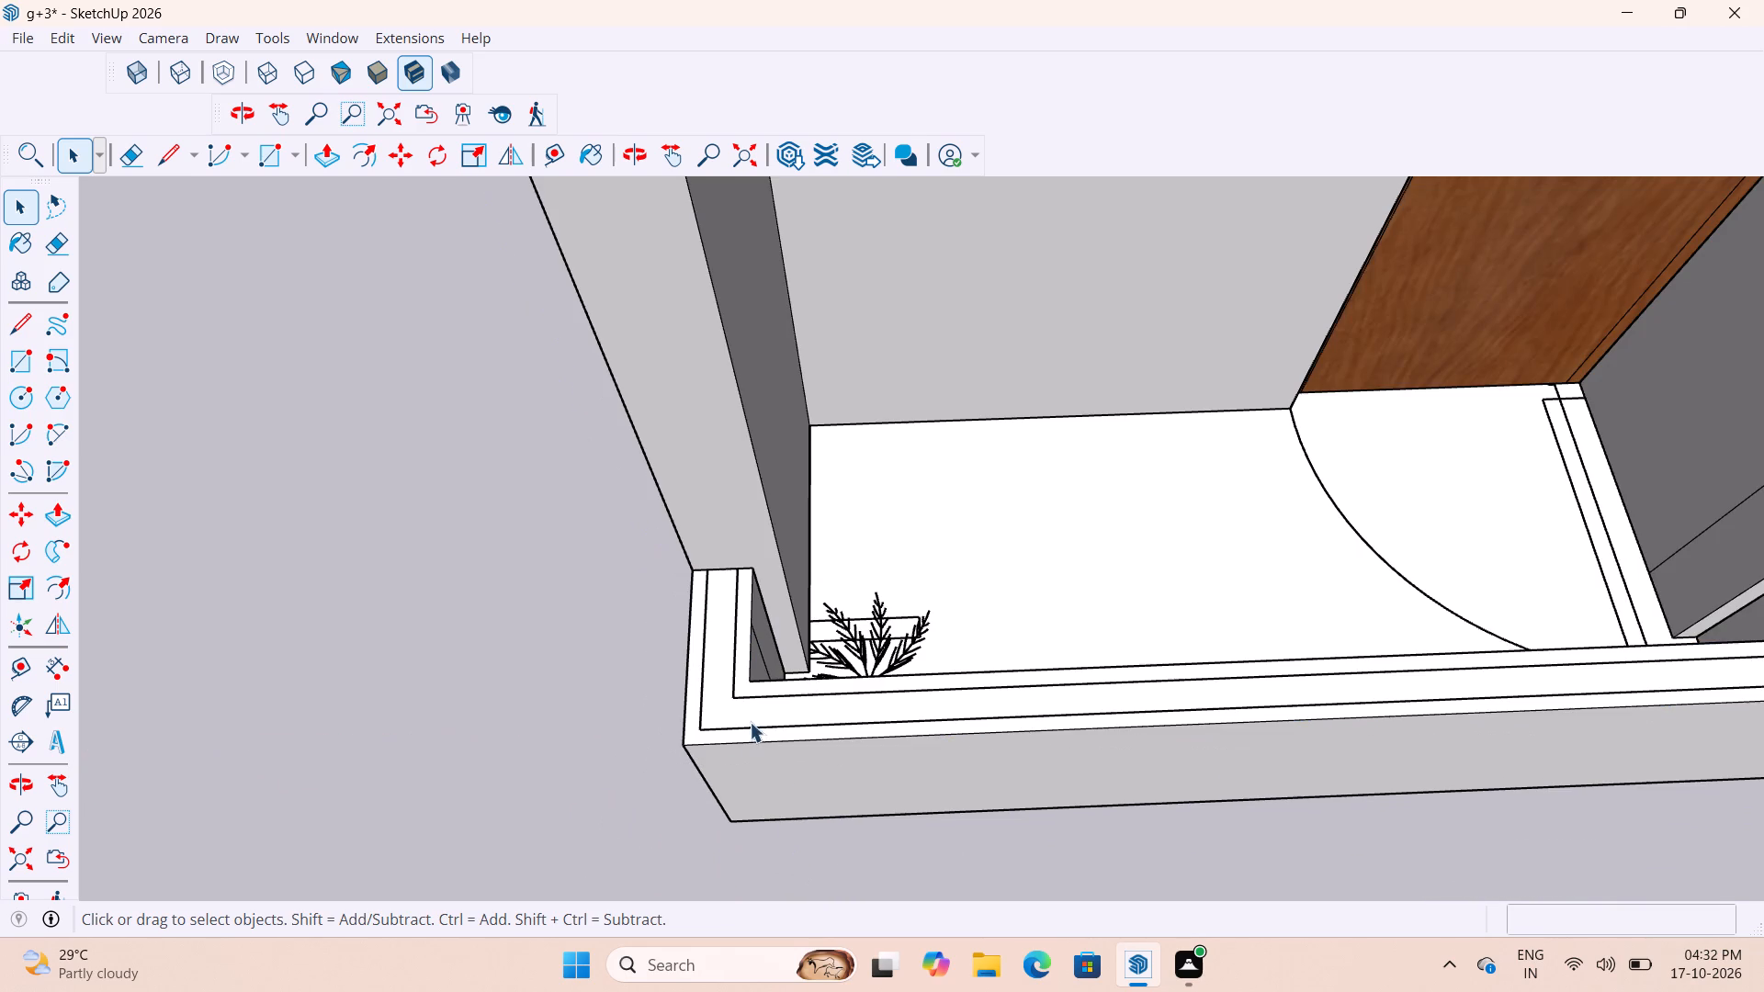
scroll(514, 628, "down", 9)
scroll(980, 674, "up", 15)
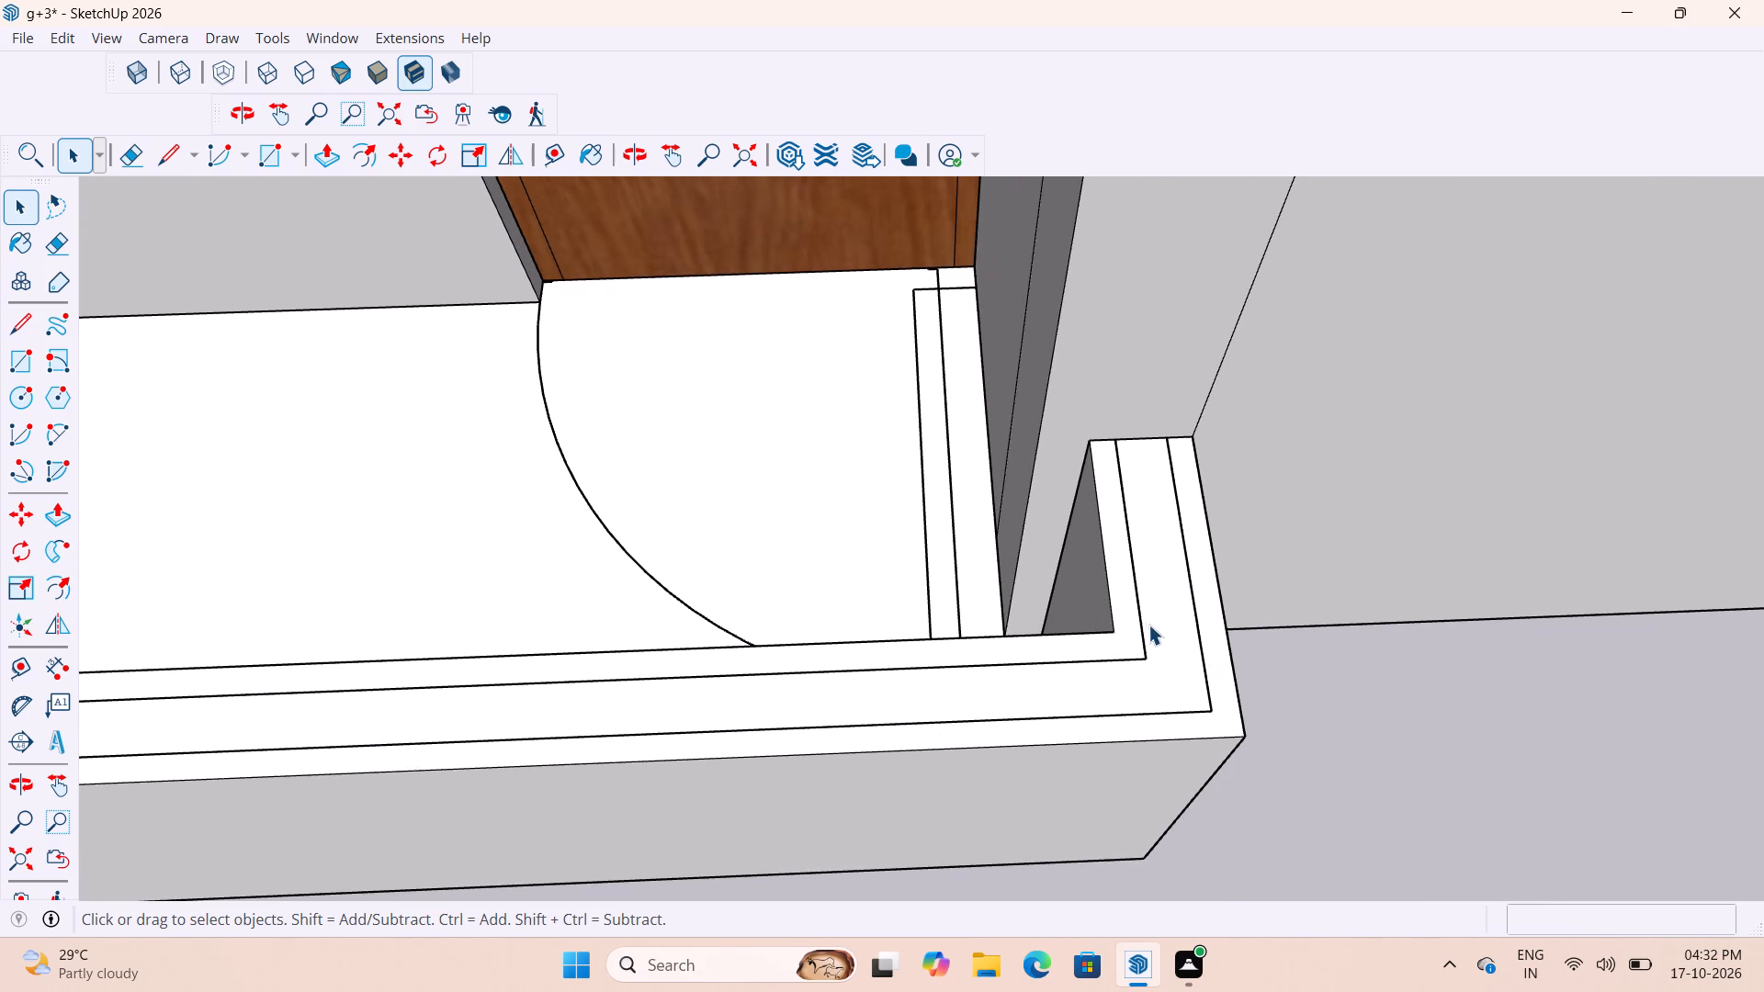
left_click(1150, 629)
double_click(1152, 635)
left_click(1151, 640)
scroll(1144, 648, "down", 4)
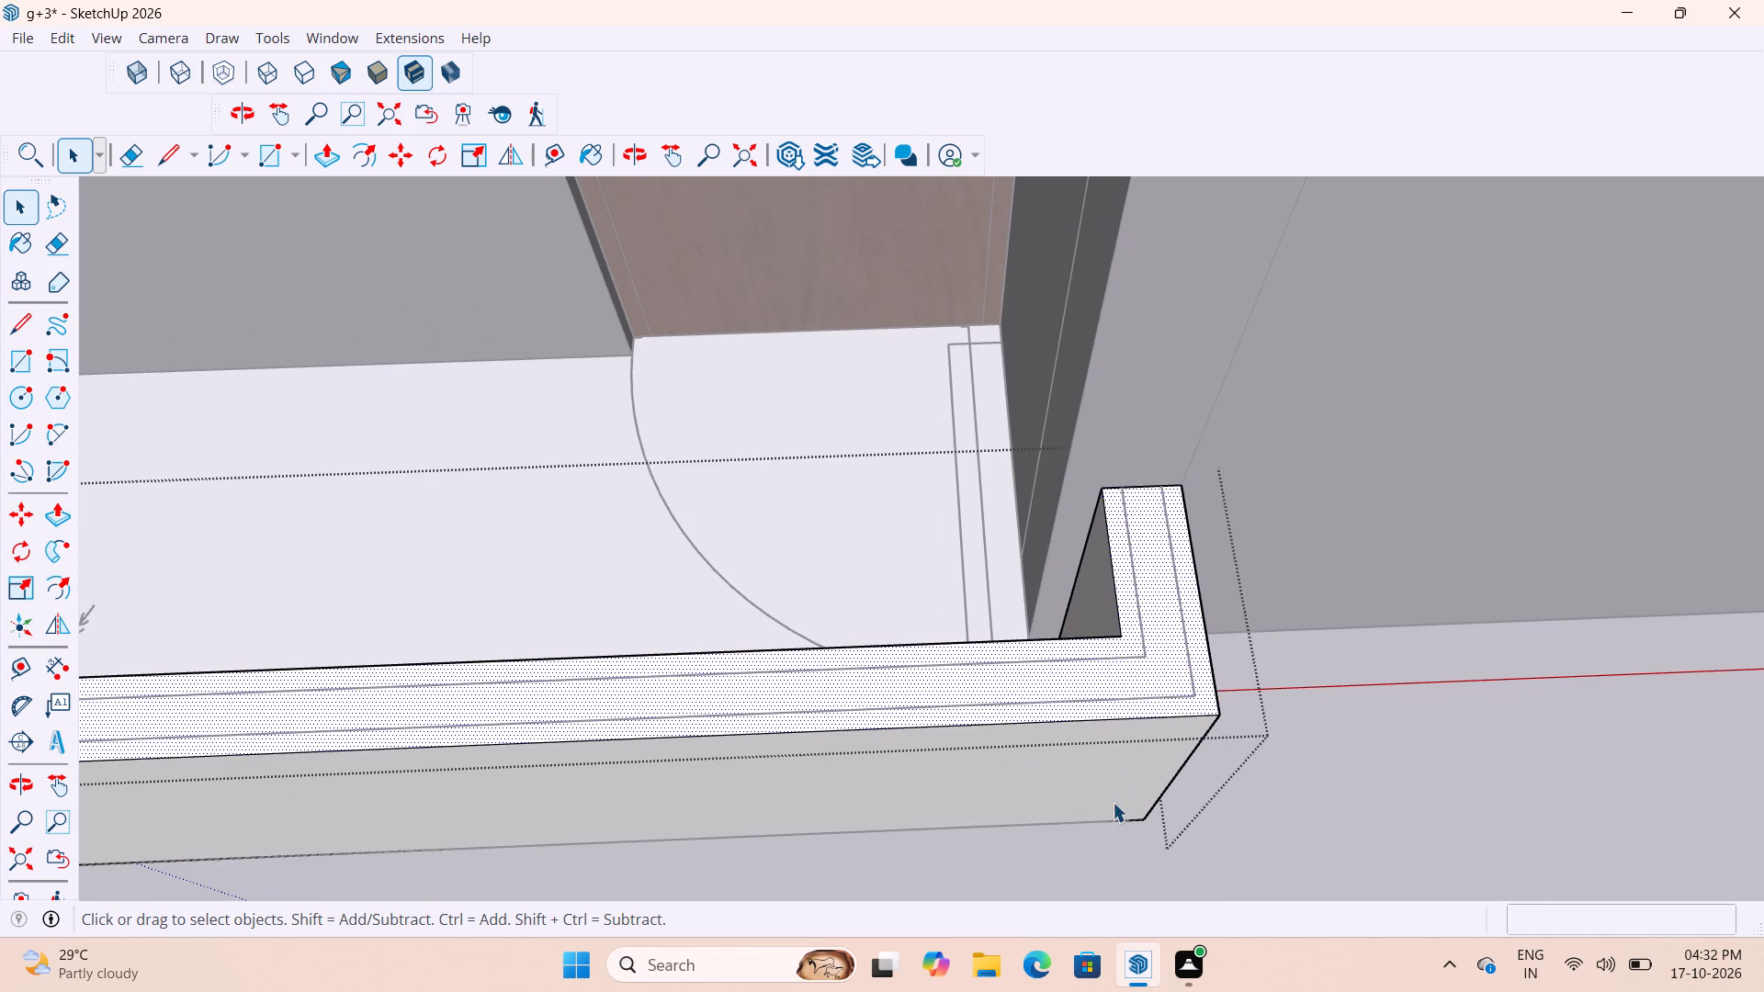
left_click(1109, 831)
left_click(1095, 871)
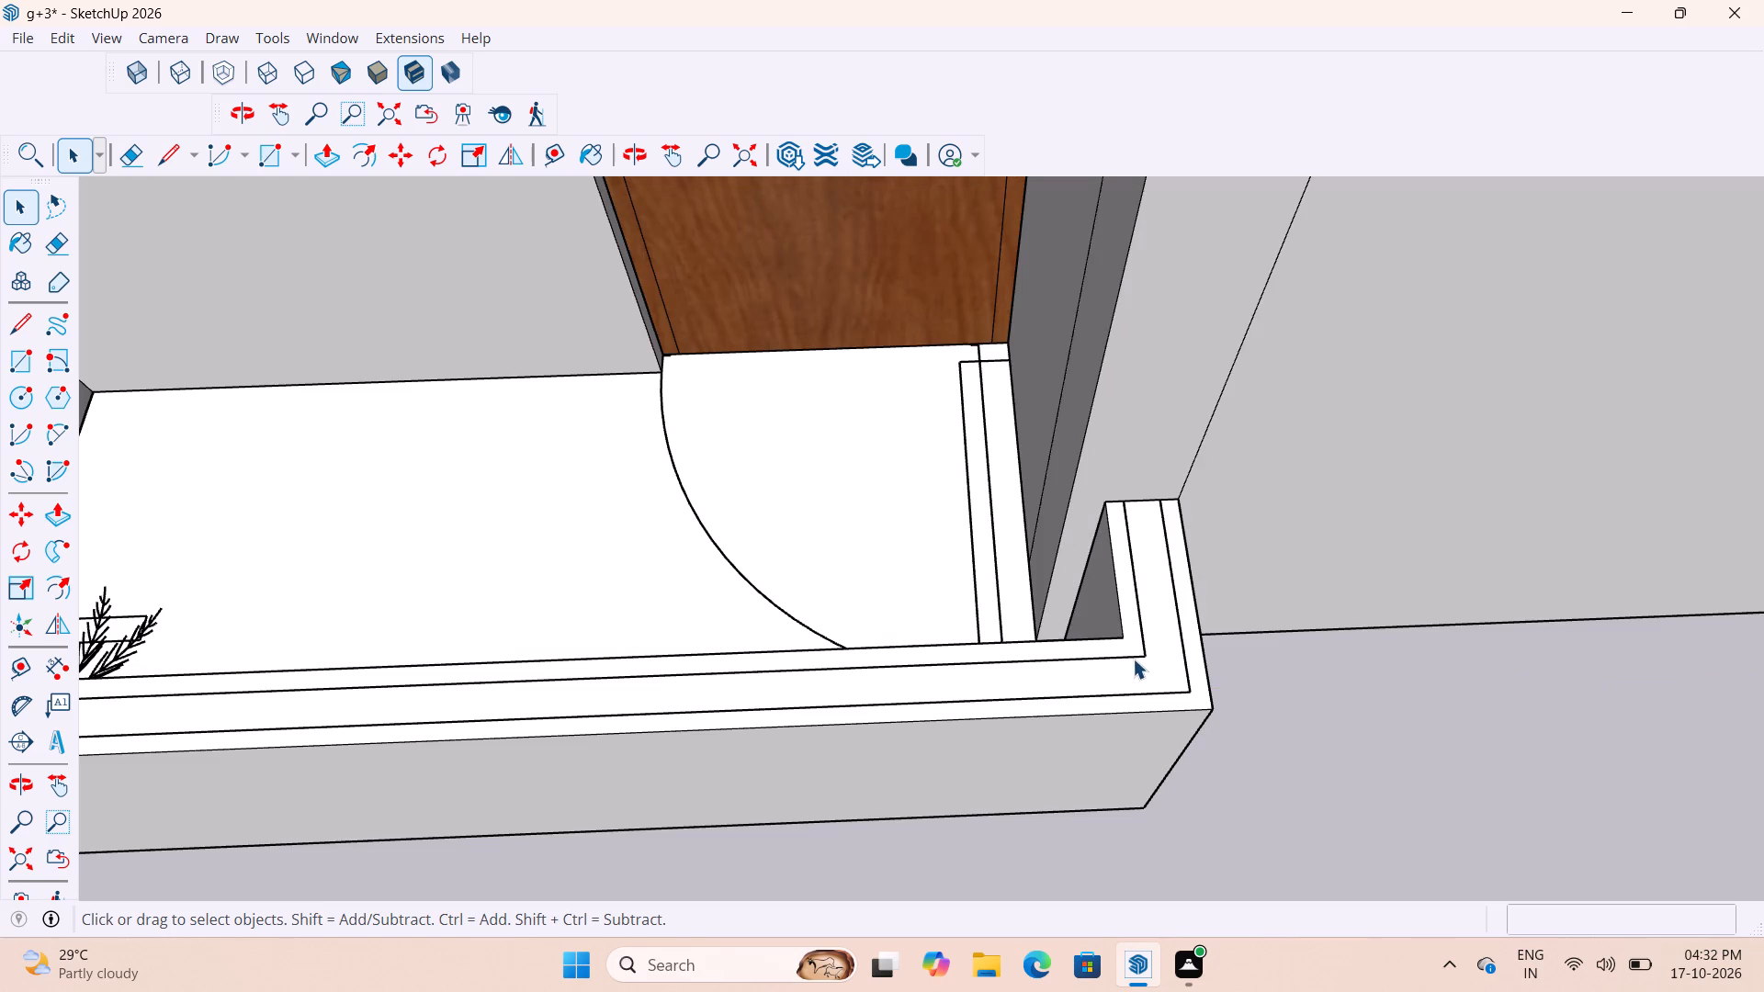
left_click(1133, 655)
scroll(1176, 665, "down", 9)
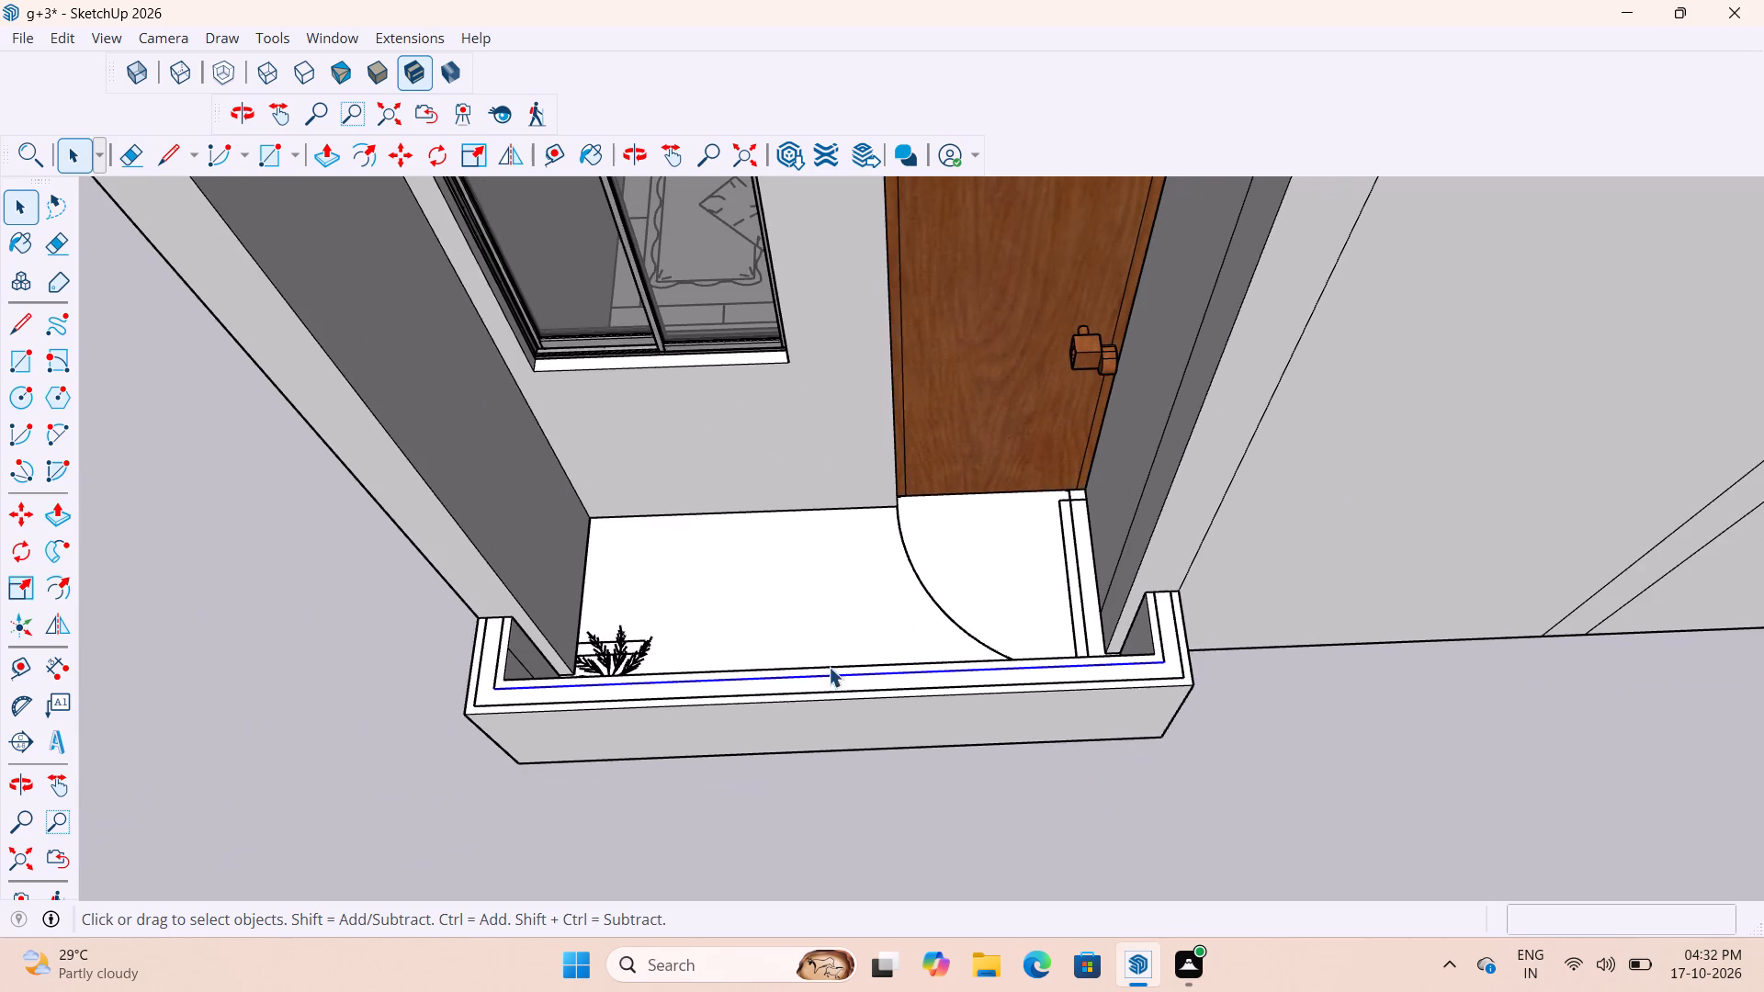
scroll(450, 608, "up", 6)
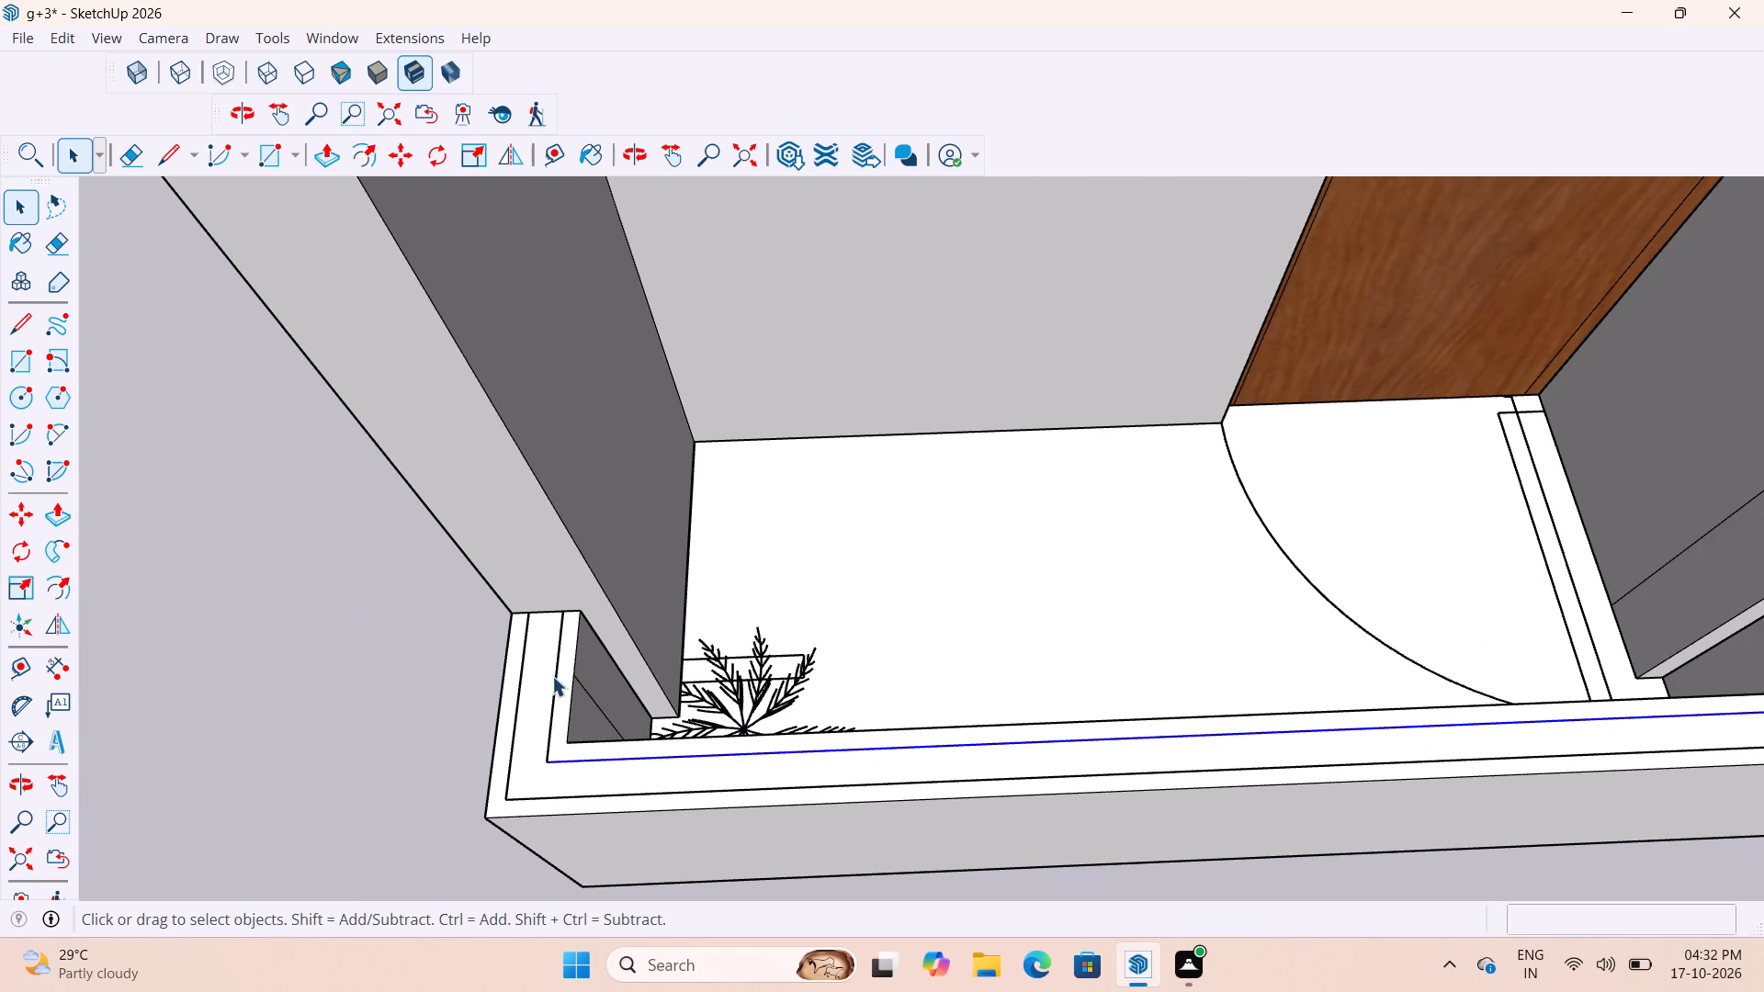
scroll(548, 664, "down", 9)
scroll(528, 692, "up", 8)
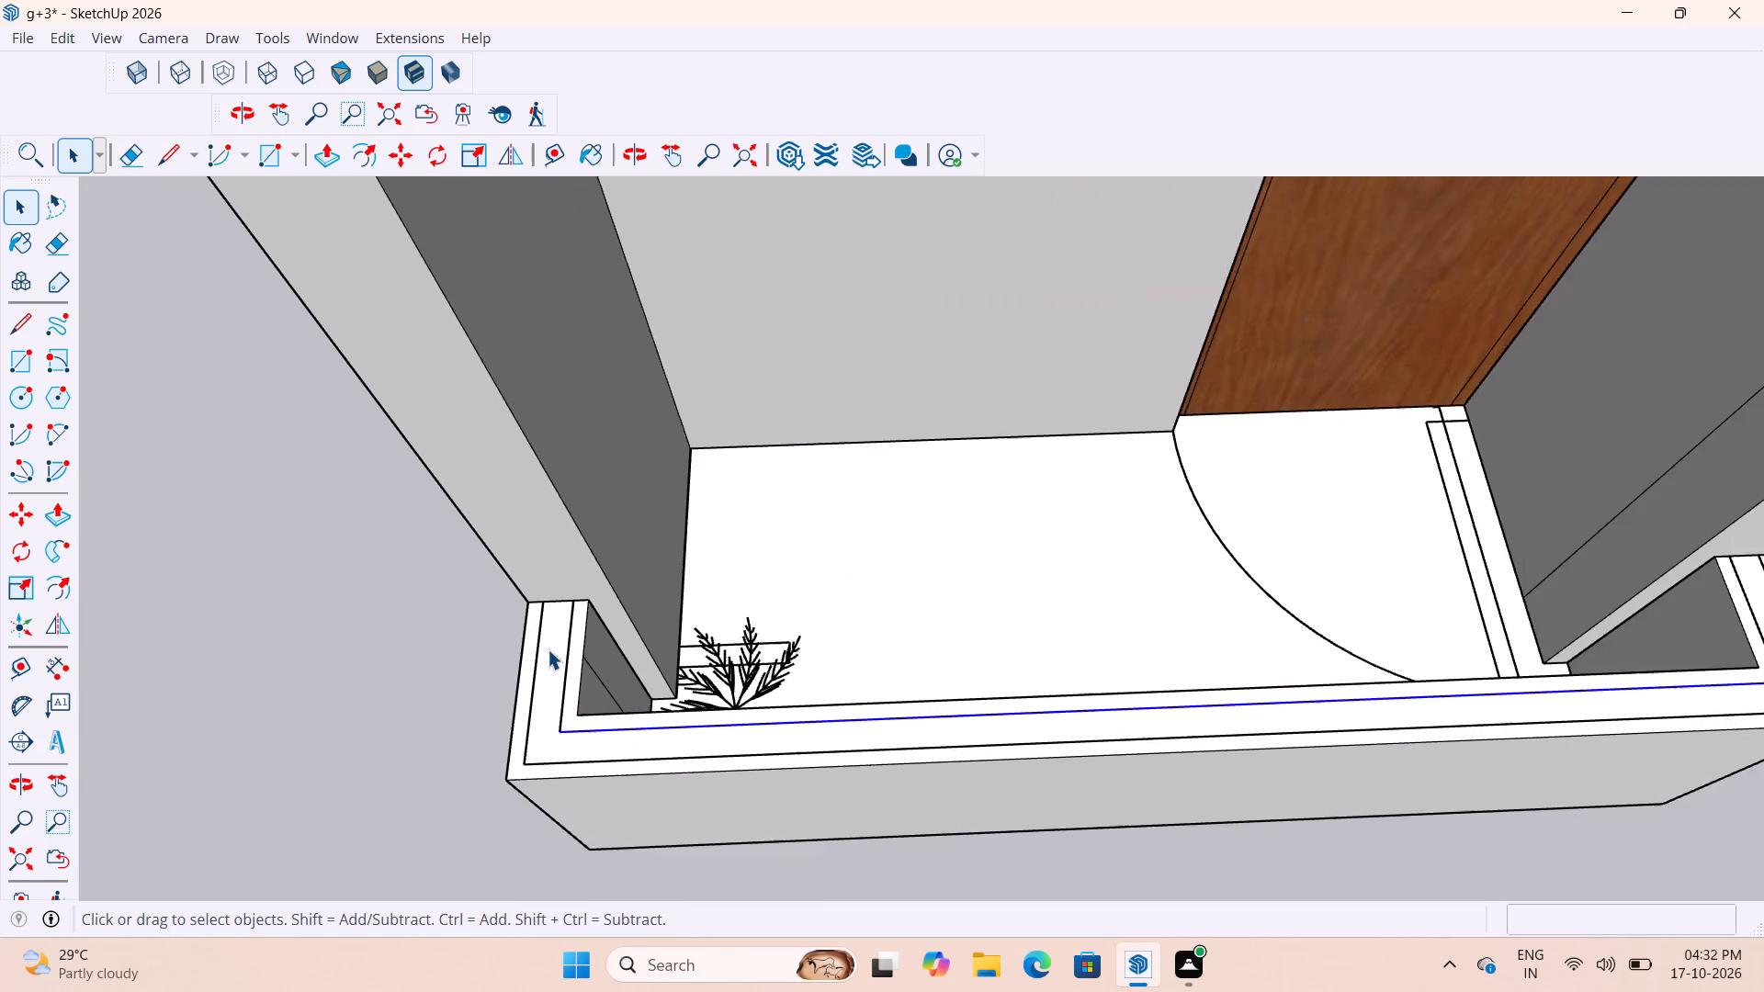
scroll(548, 649, "up", 3)
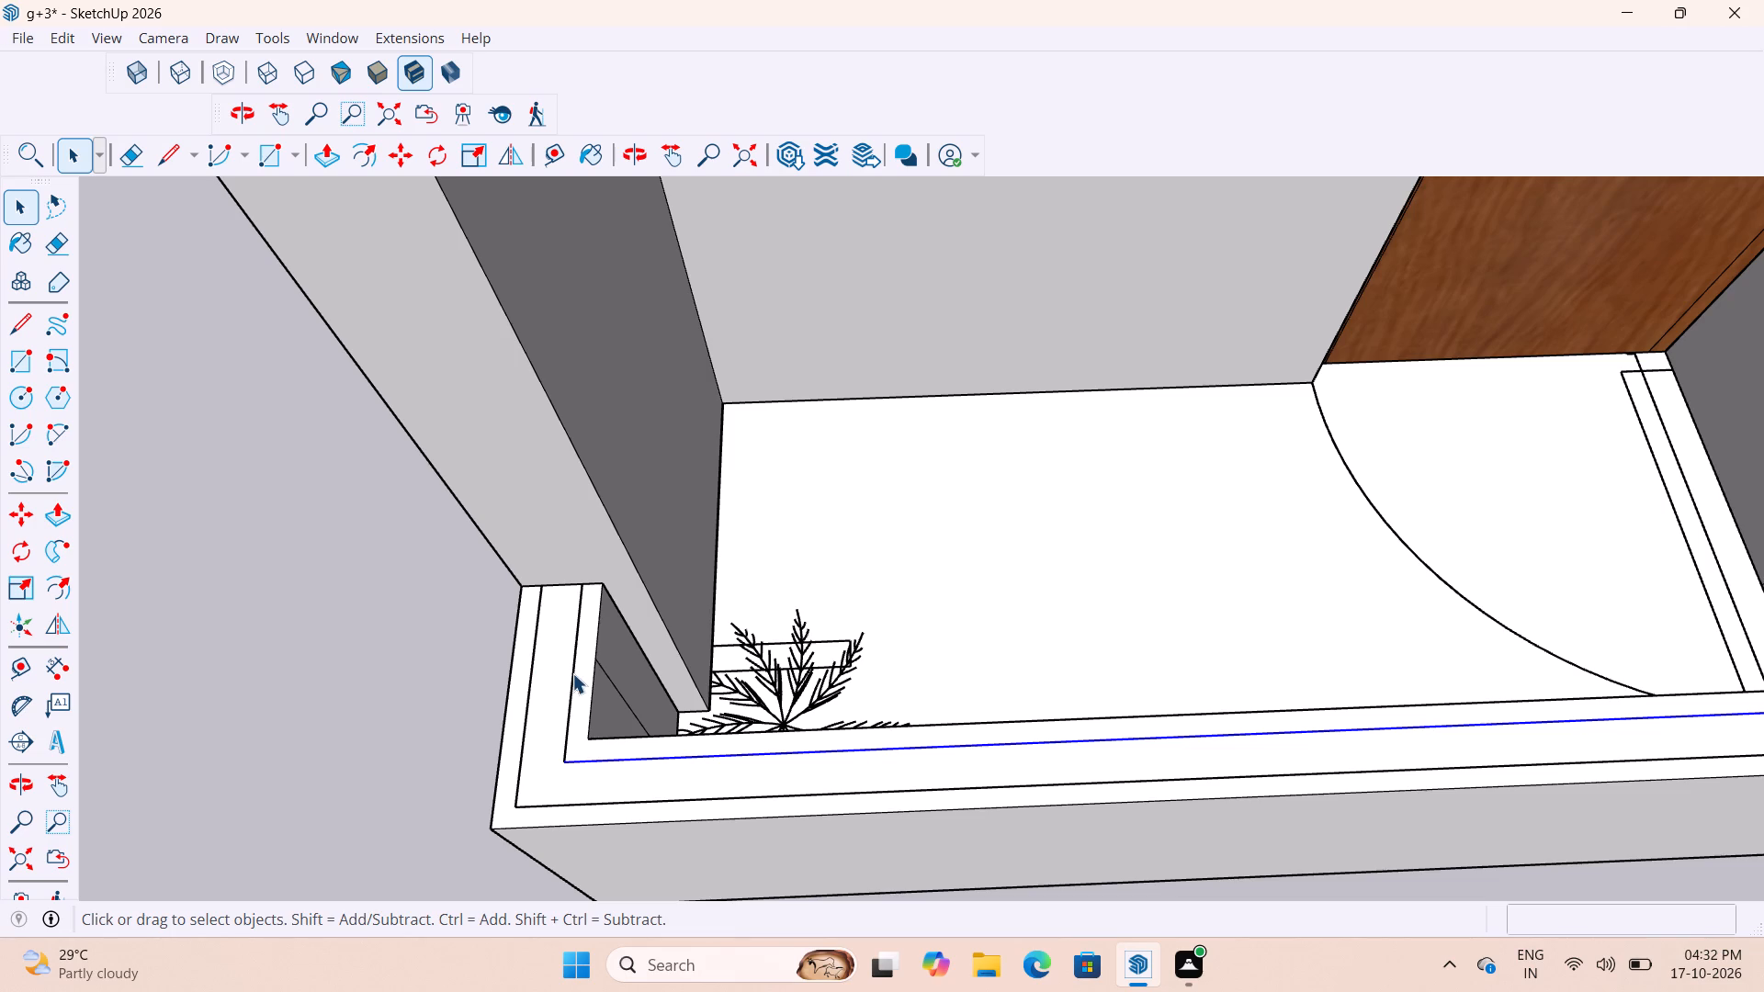
left_click(547, 675)
left_click(443, 686)
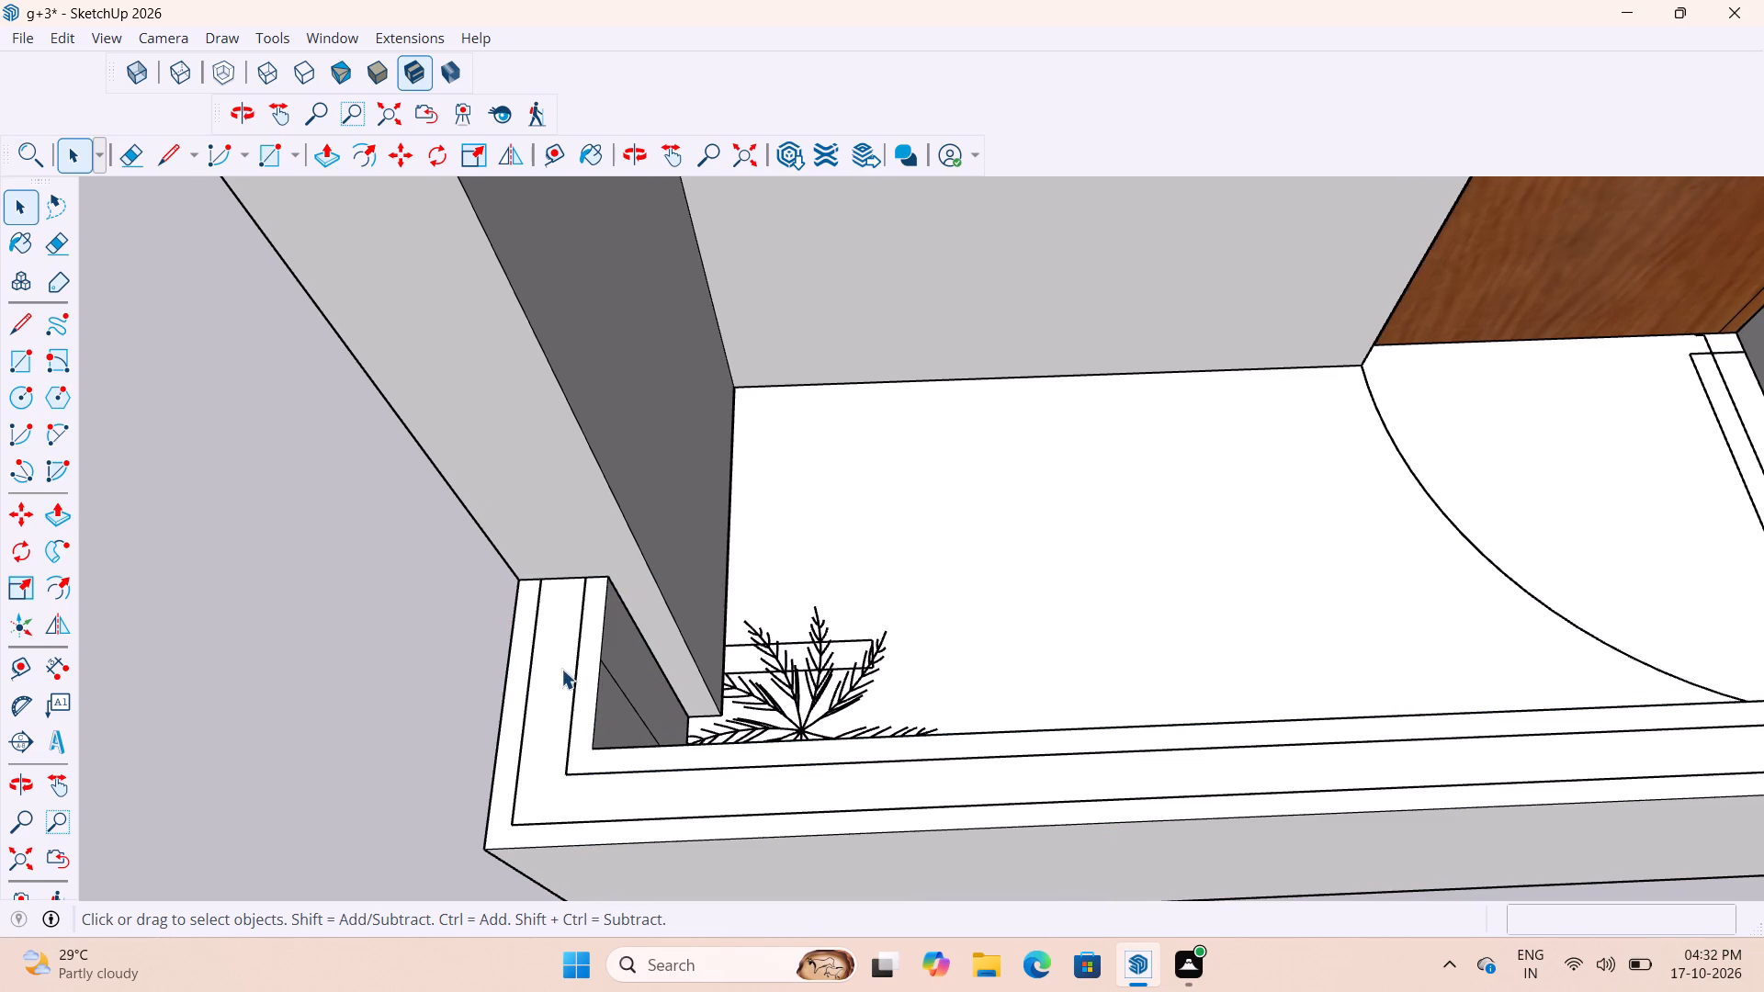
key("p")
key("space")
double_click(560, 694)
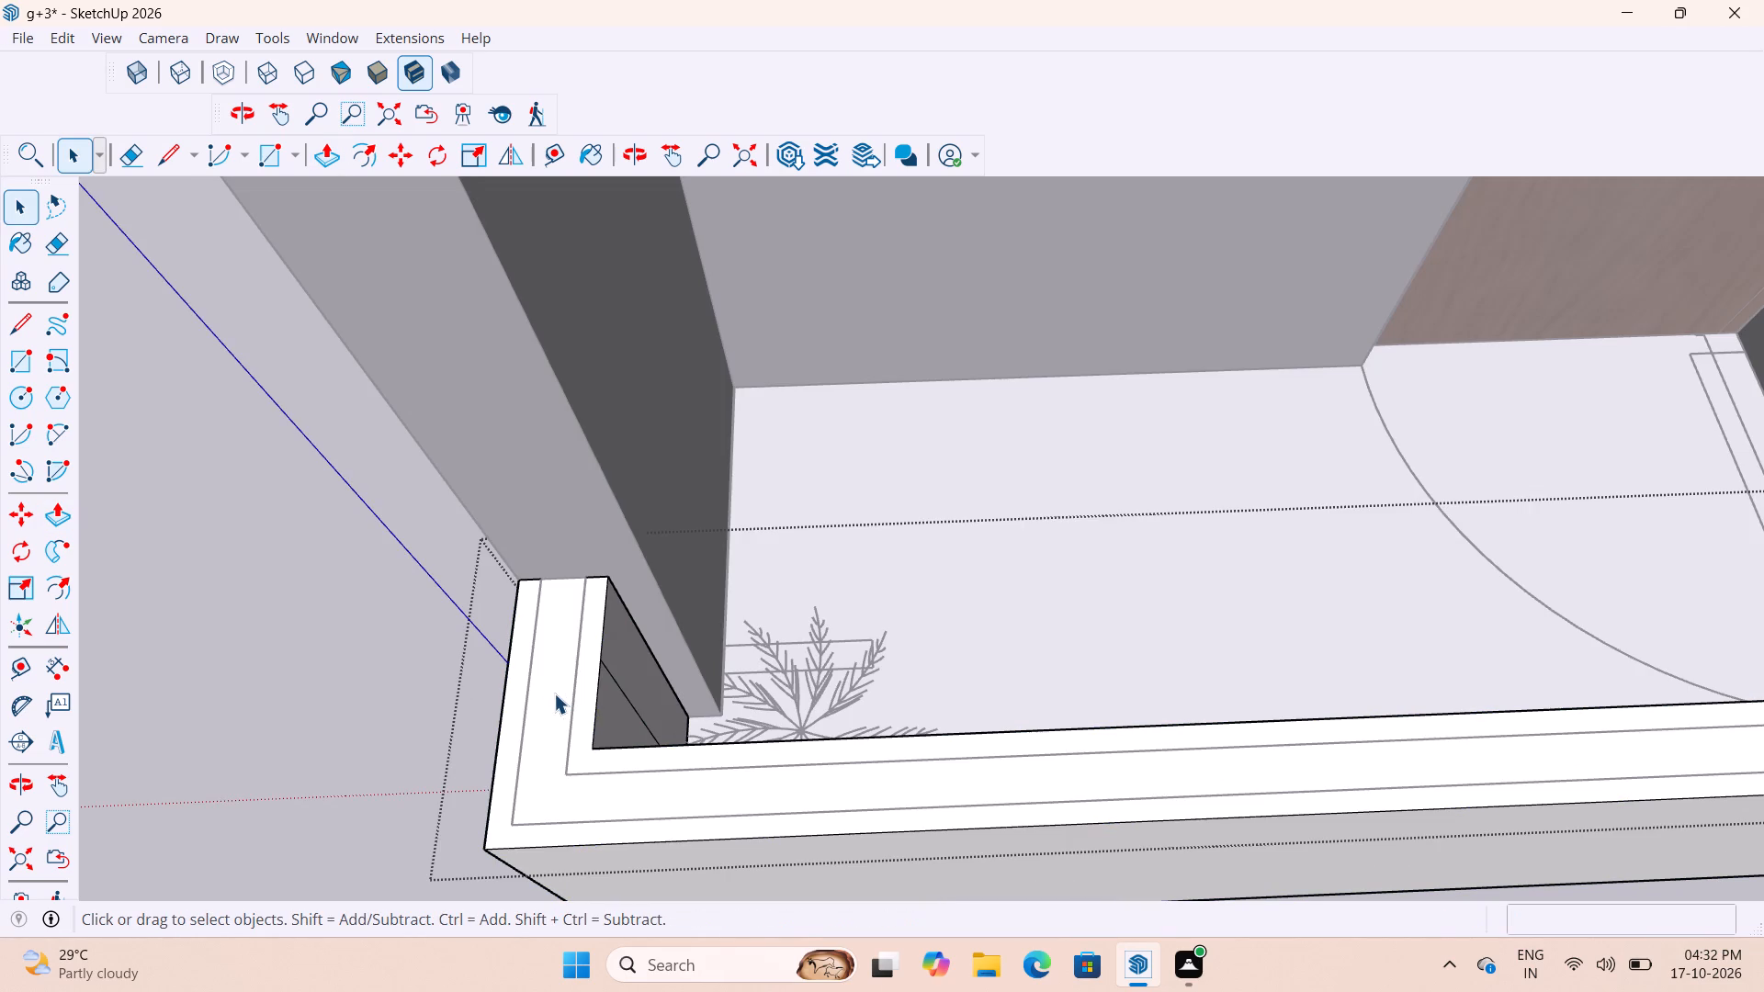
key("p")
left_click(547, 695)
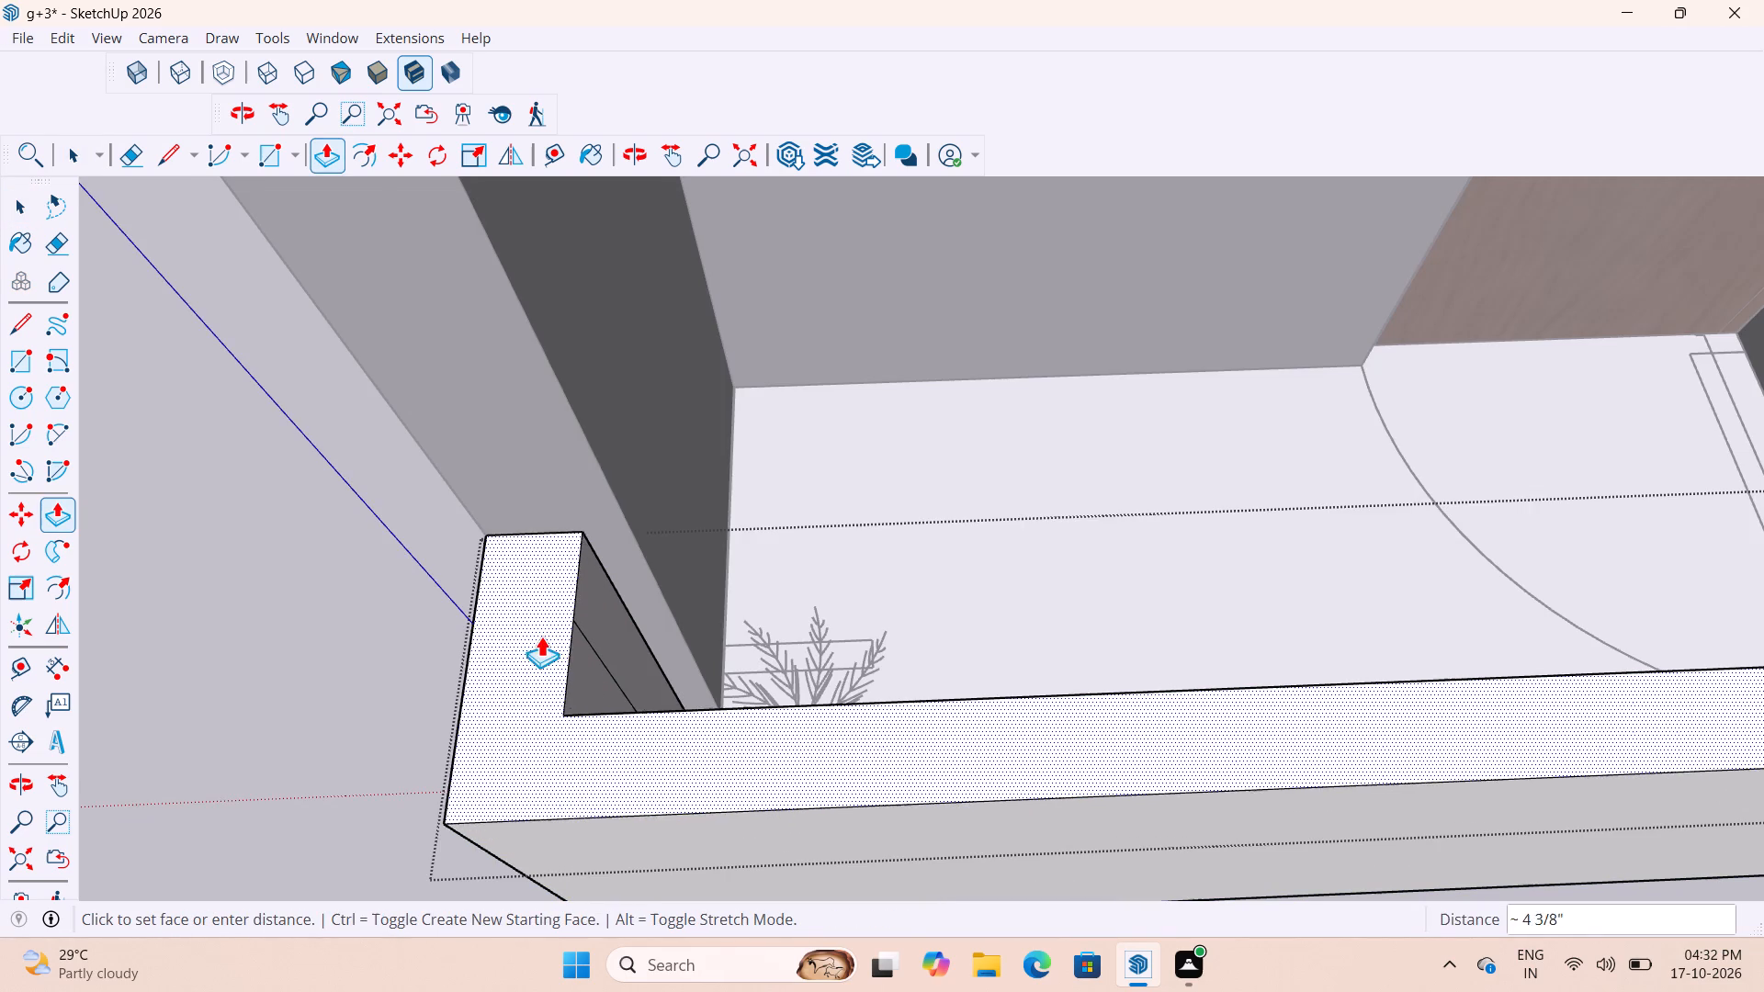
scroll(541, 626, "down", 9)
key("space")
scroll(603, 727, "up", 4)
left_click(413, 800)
Draw a 2" line across the strip from its inner corner near the plant to the front outline, closing off the side-wall portion.
scroll(464, 711, "up", 4)
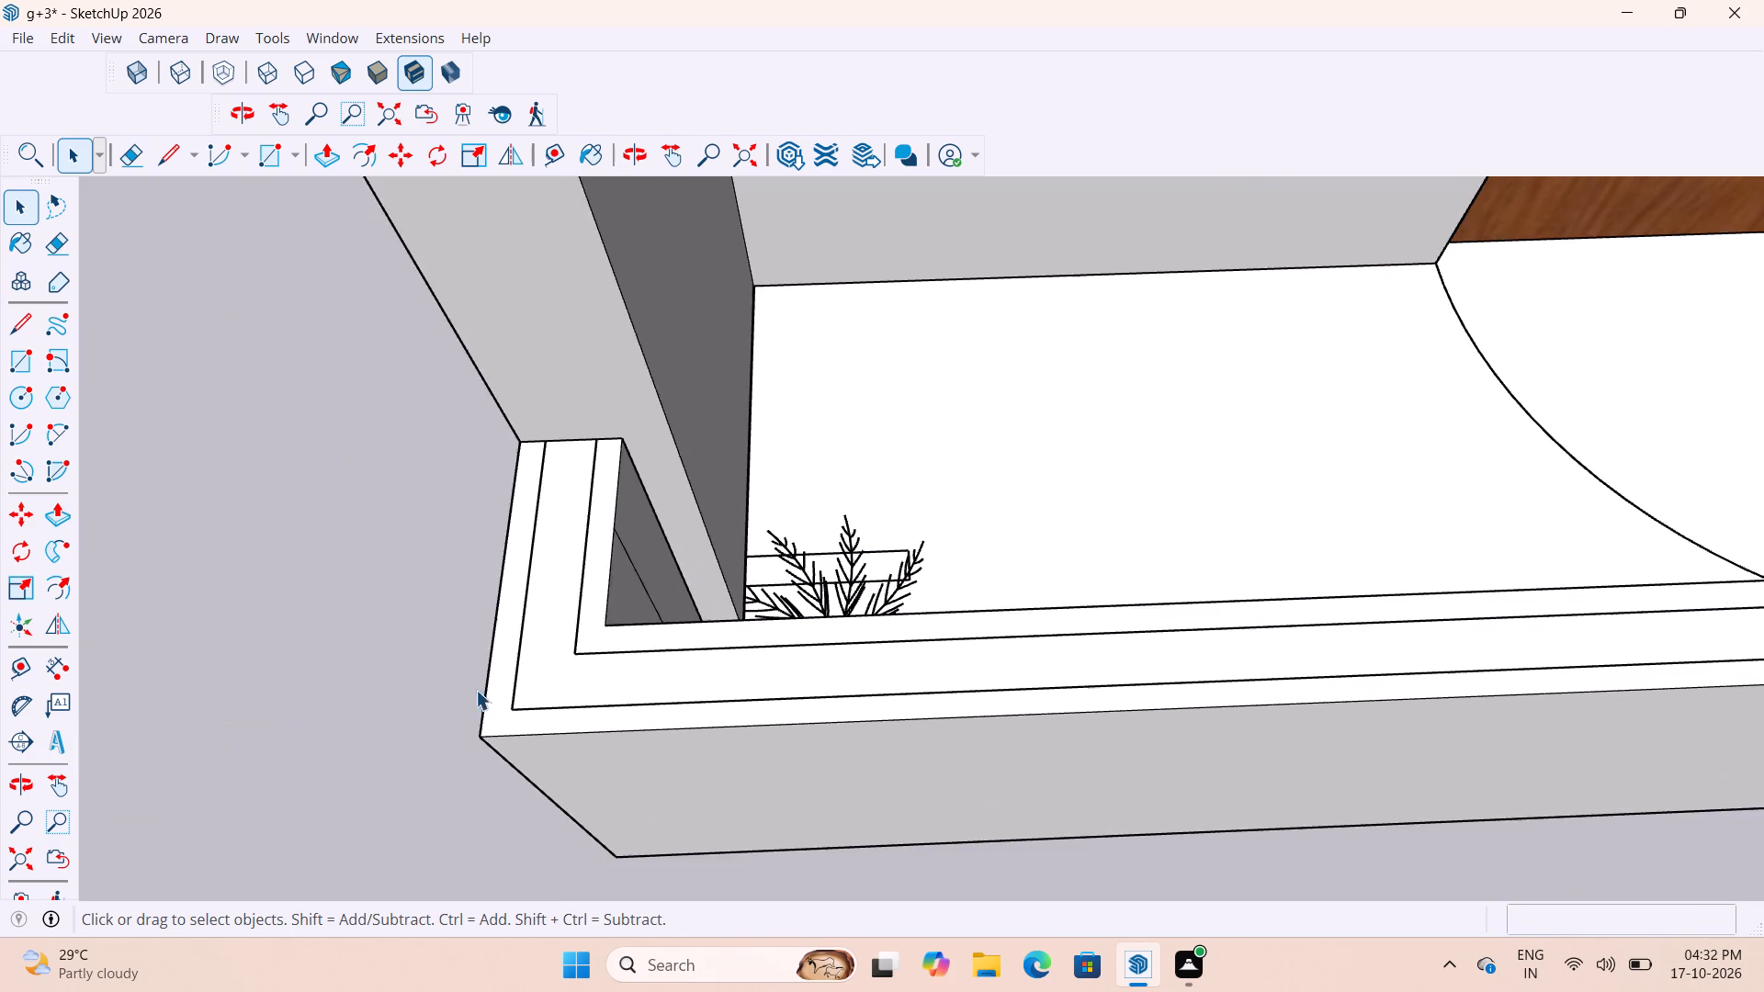
middle_click_drag(534, 701, 845, 682)
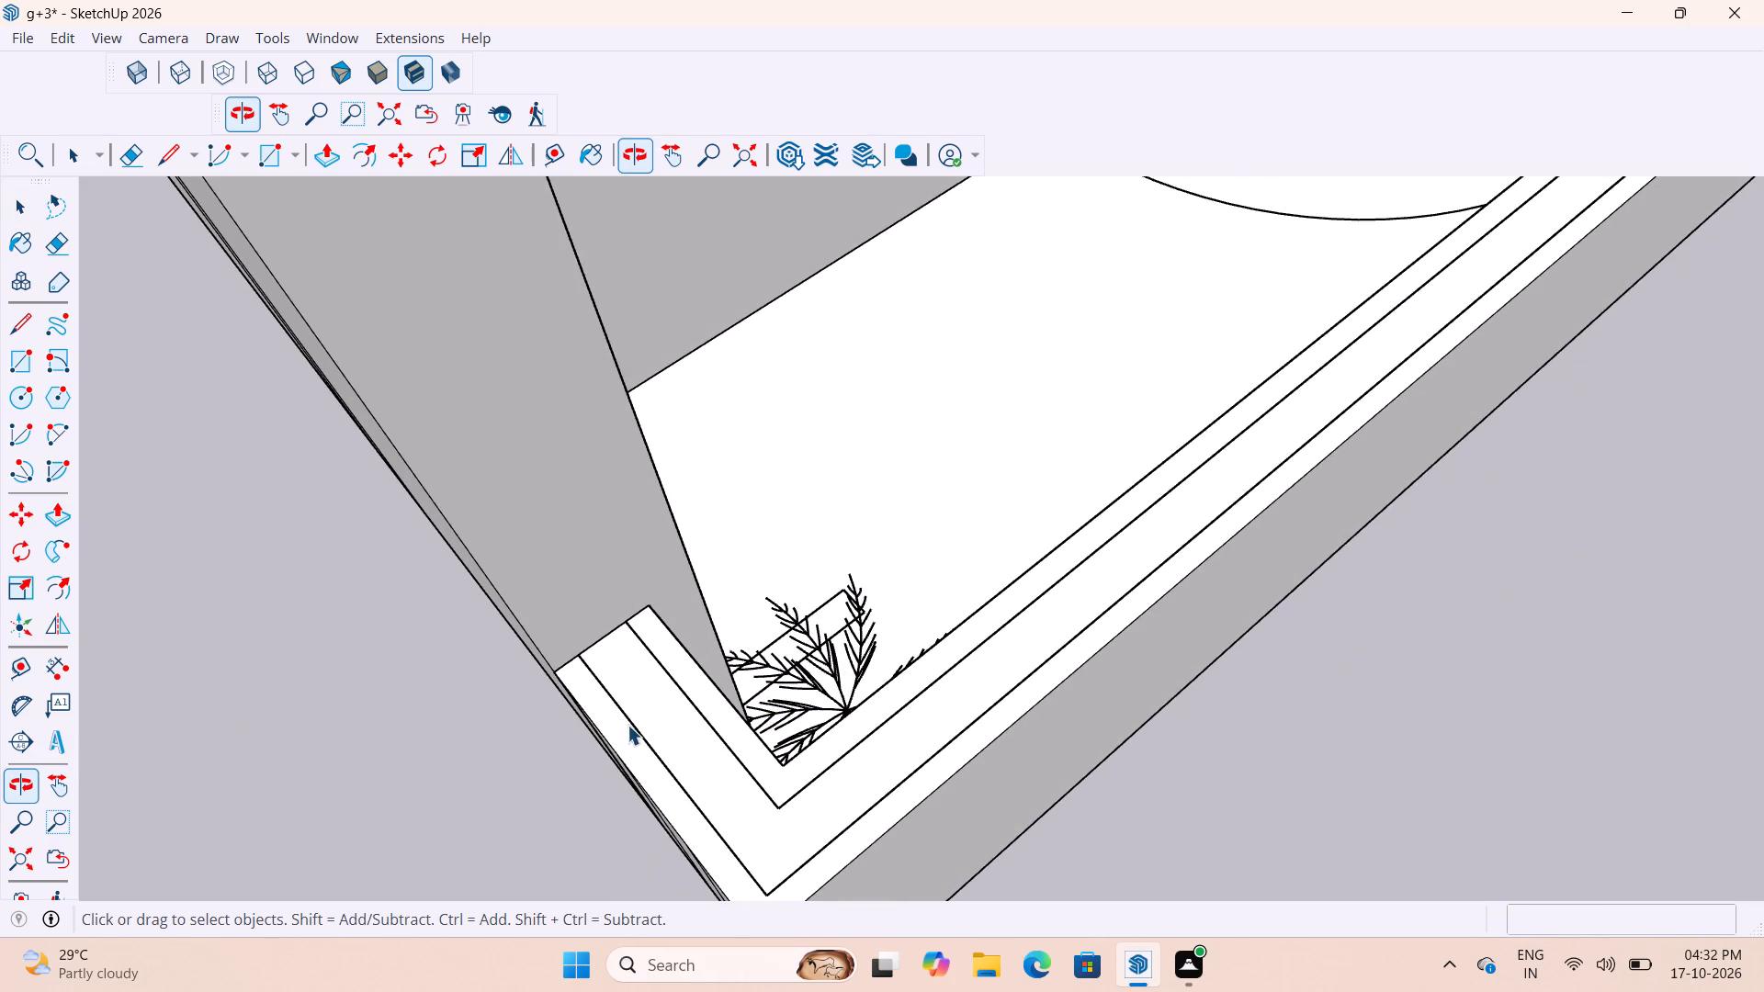
left_click(631, 728)
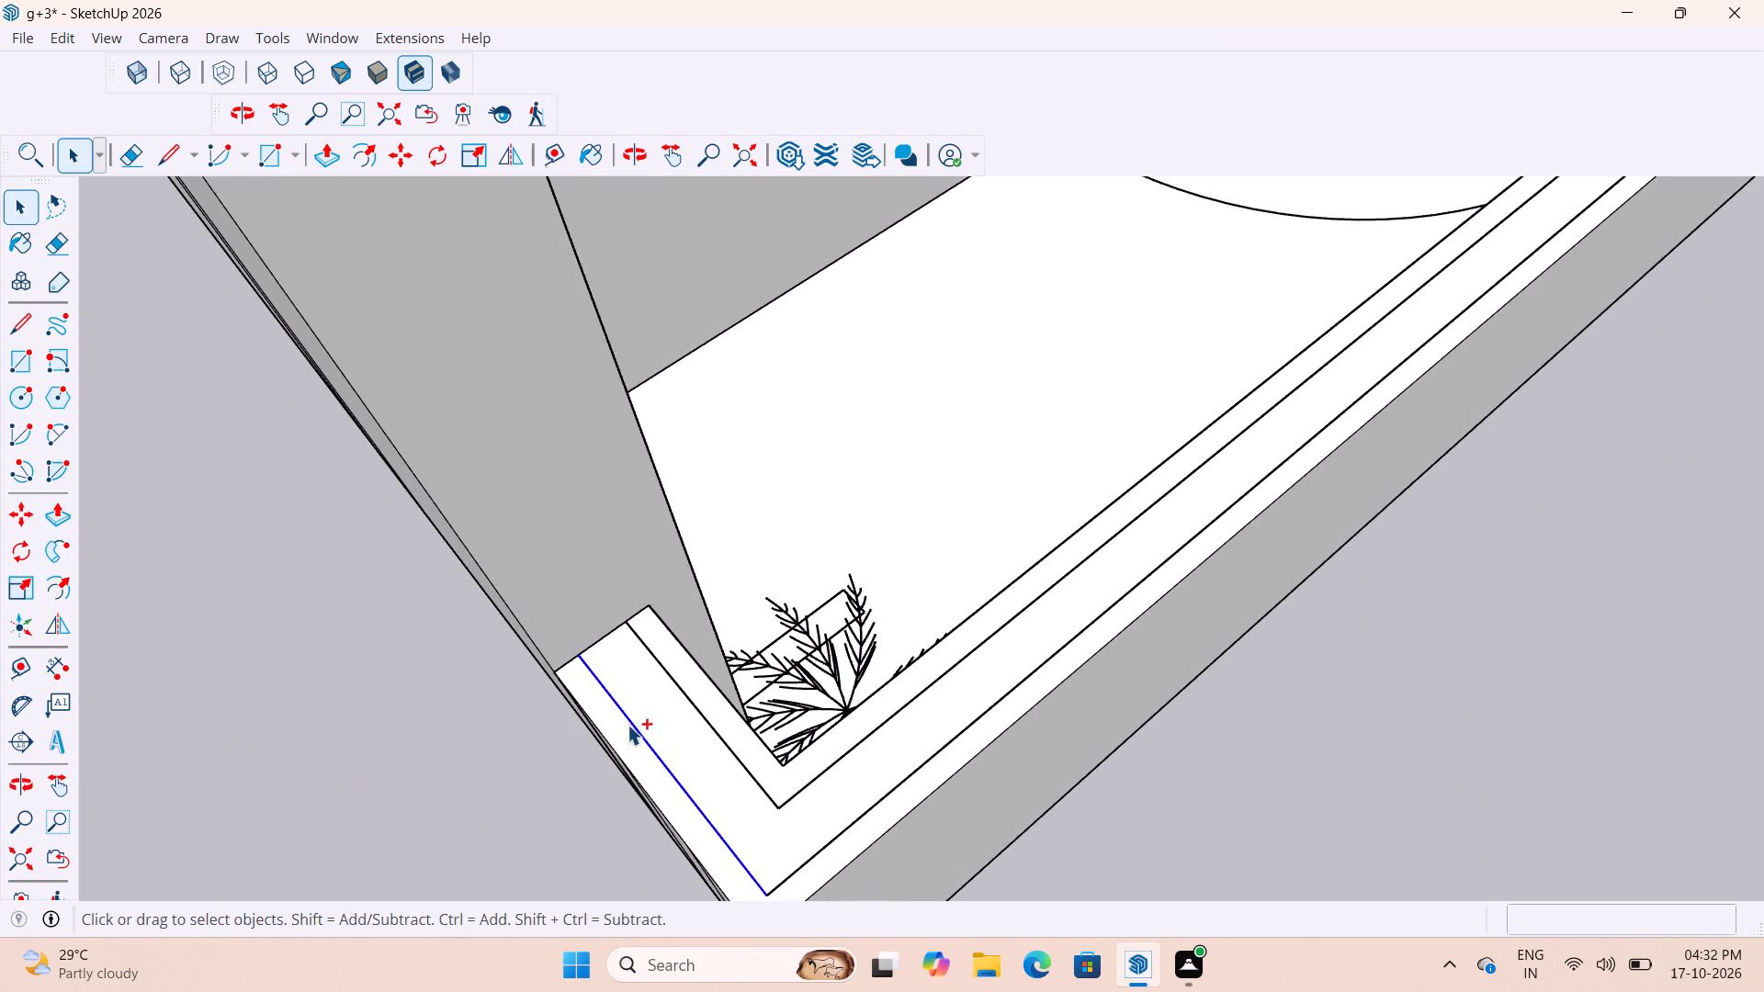
left_click(716, 733, "ctrl")
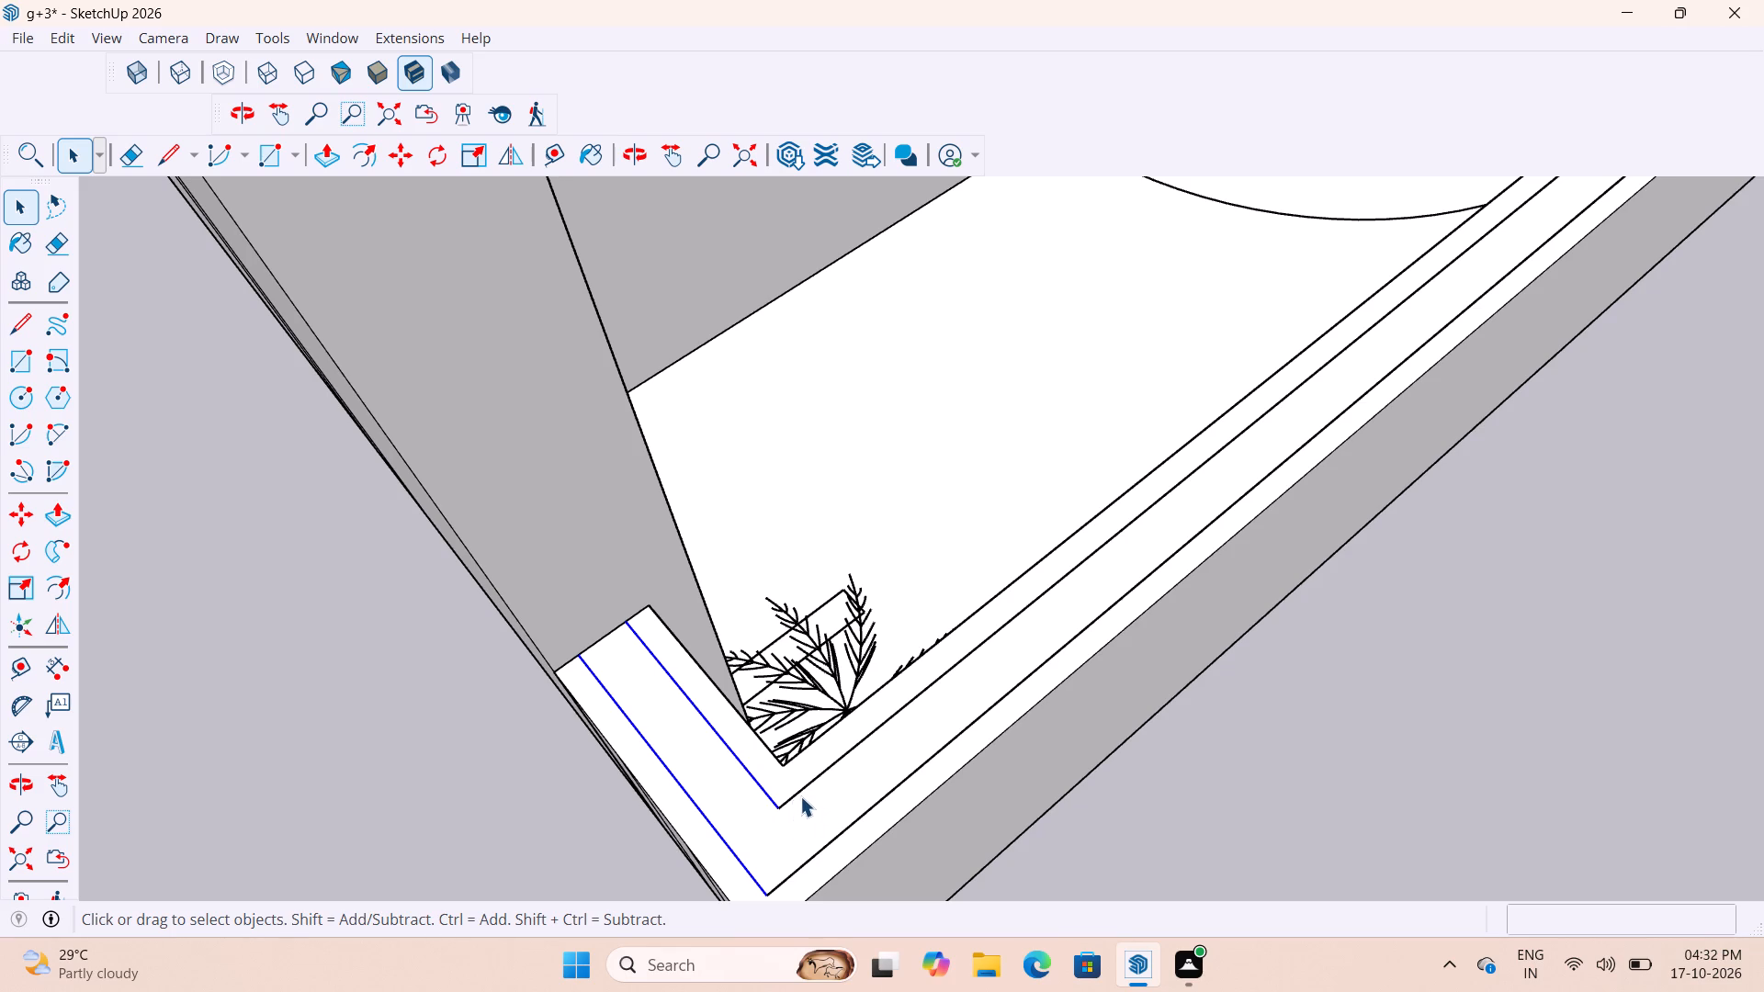
scroll(800, 796, "down", 5)
scroll(793, 823, "up", 4)
middle_click_drag(887, 842, 624, 845)
key("l")
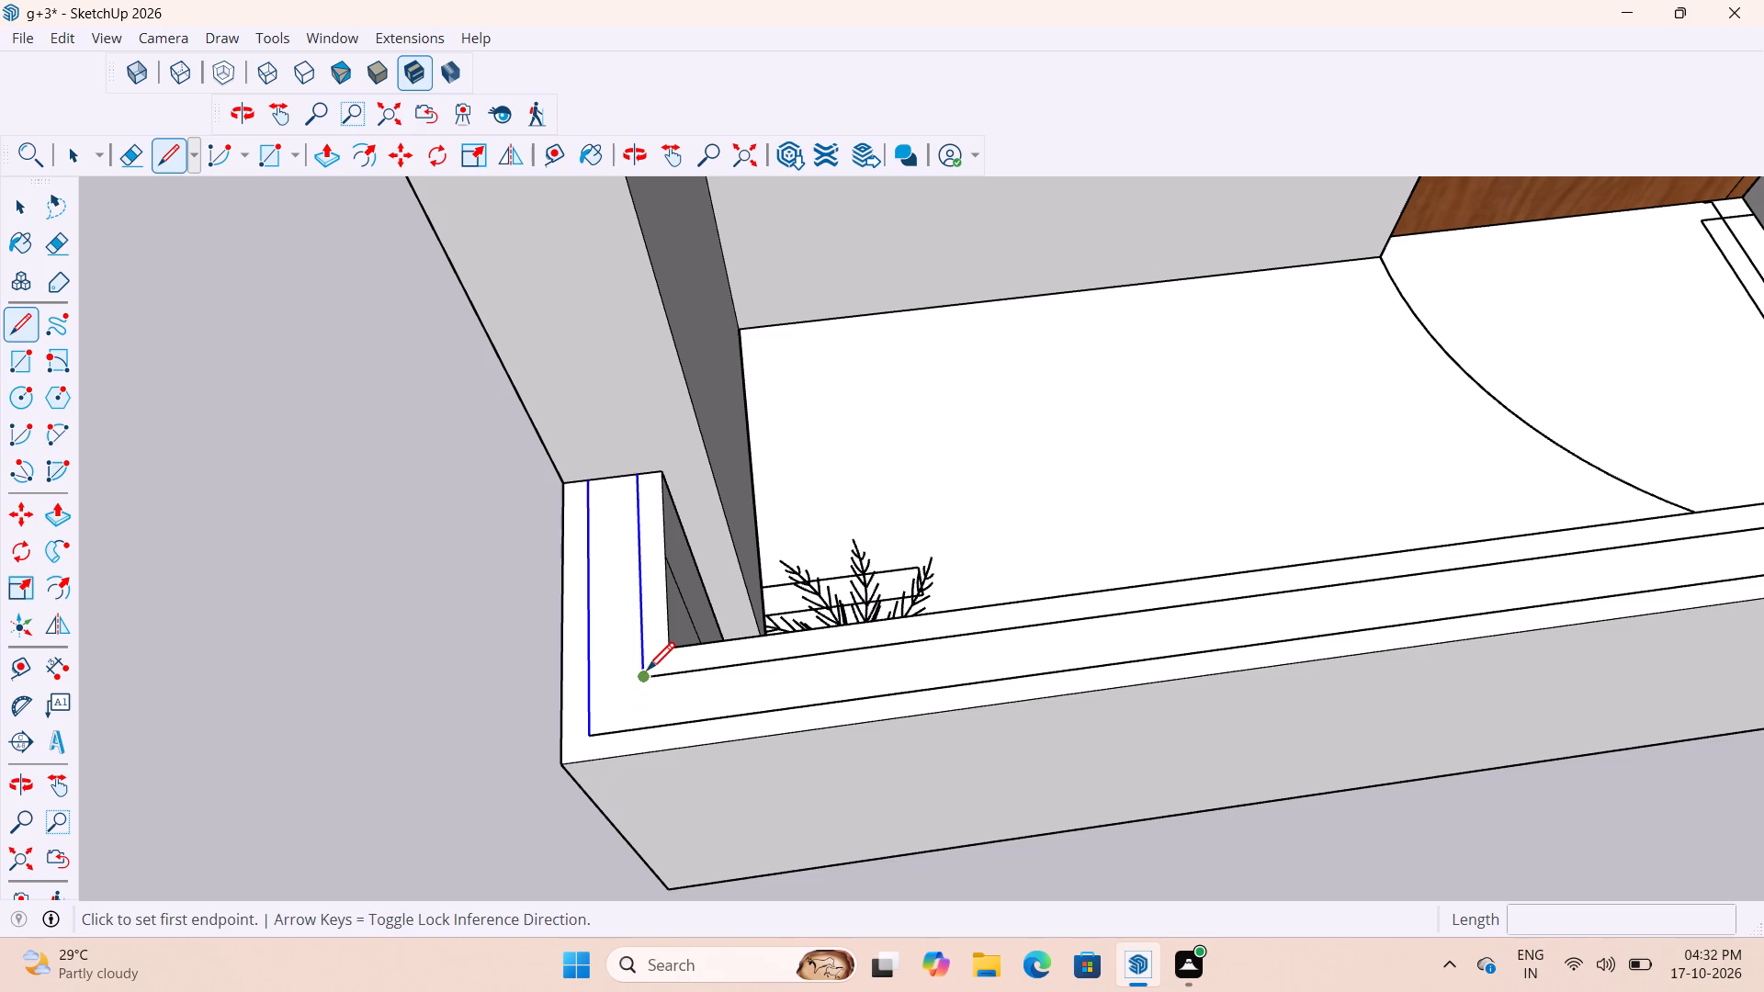
left_click(647, 673)
left_click(651, 725)
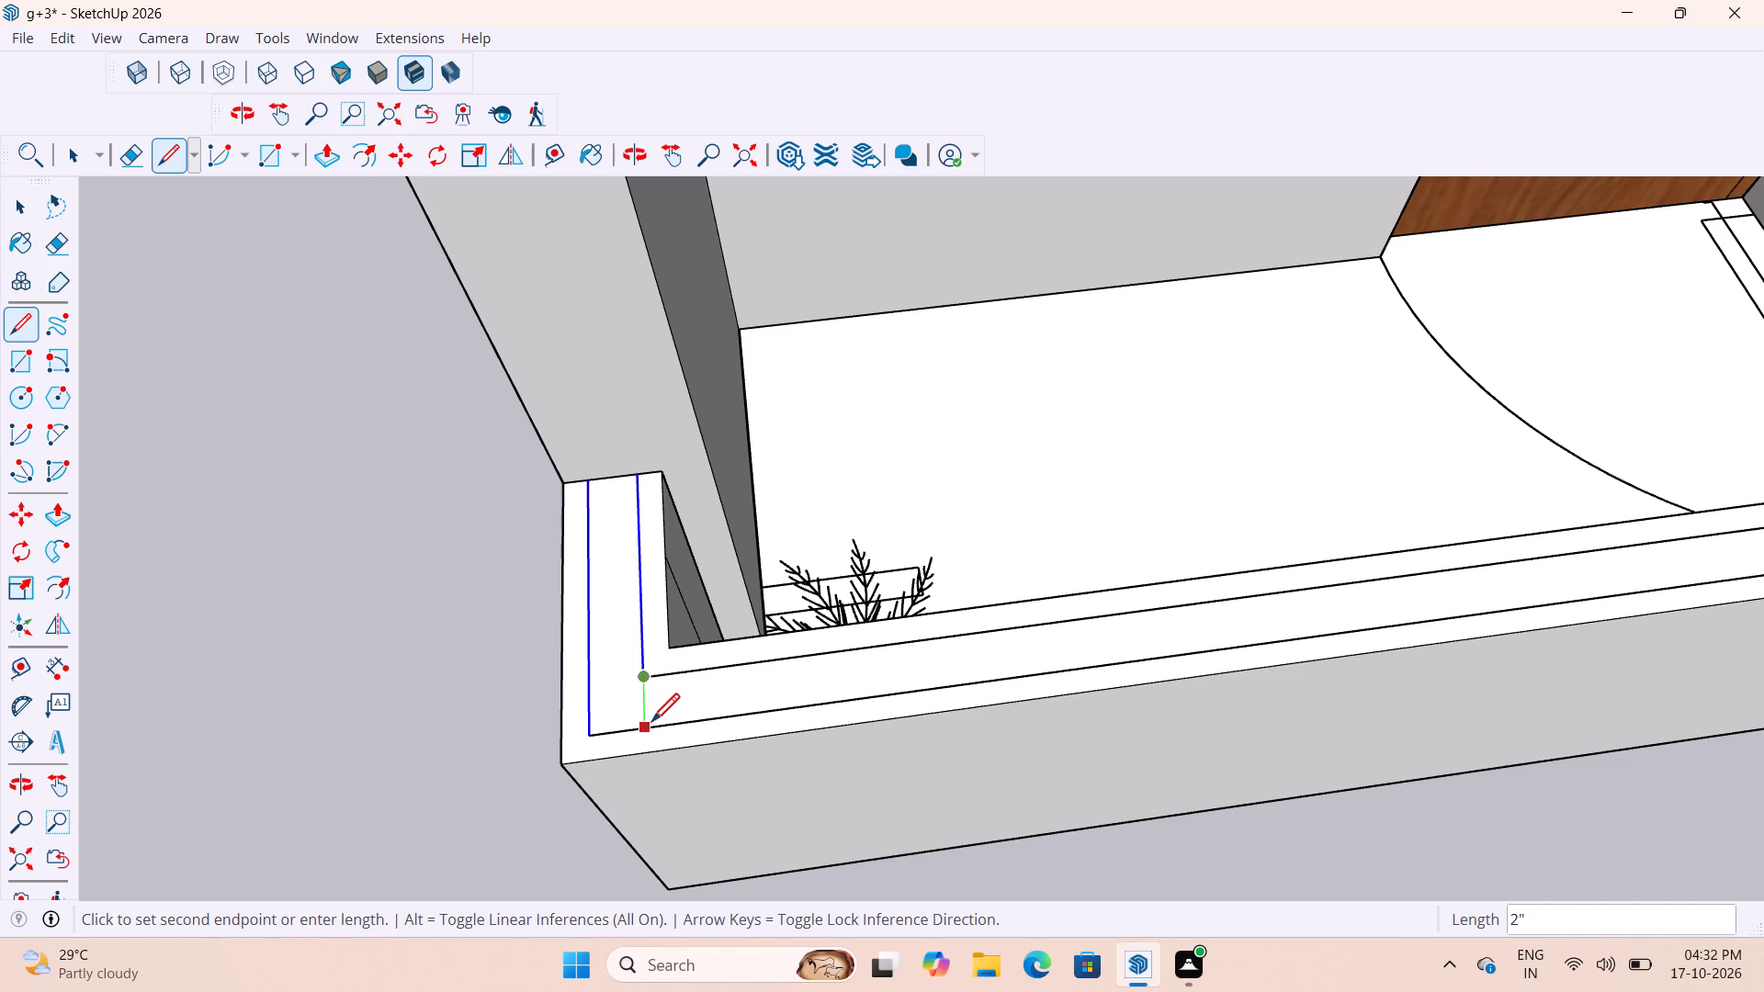
key("space")
Group the side-wall strip face near the plant together with its bounding edges.
left_click(625, 690)
left_click(458, 719)
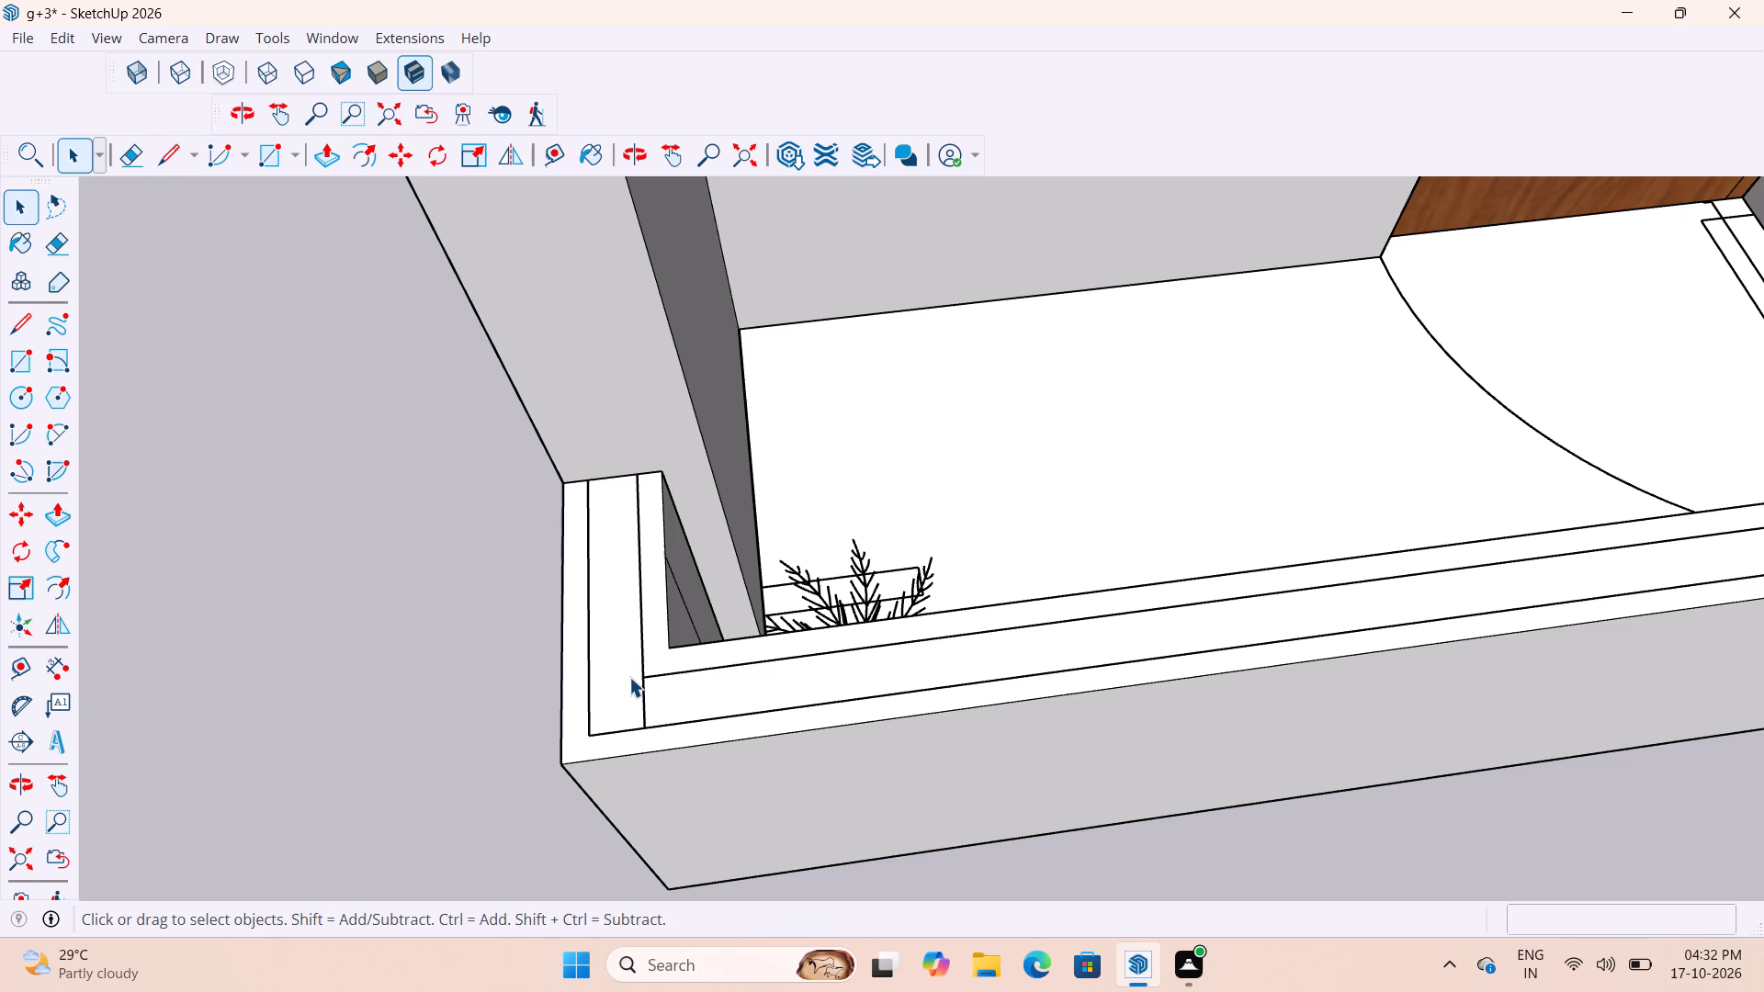
left_click(629, 677)
double_click(629, 677)
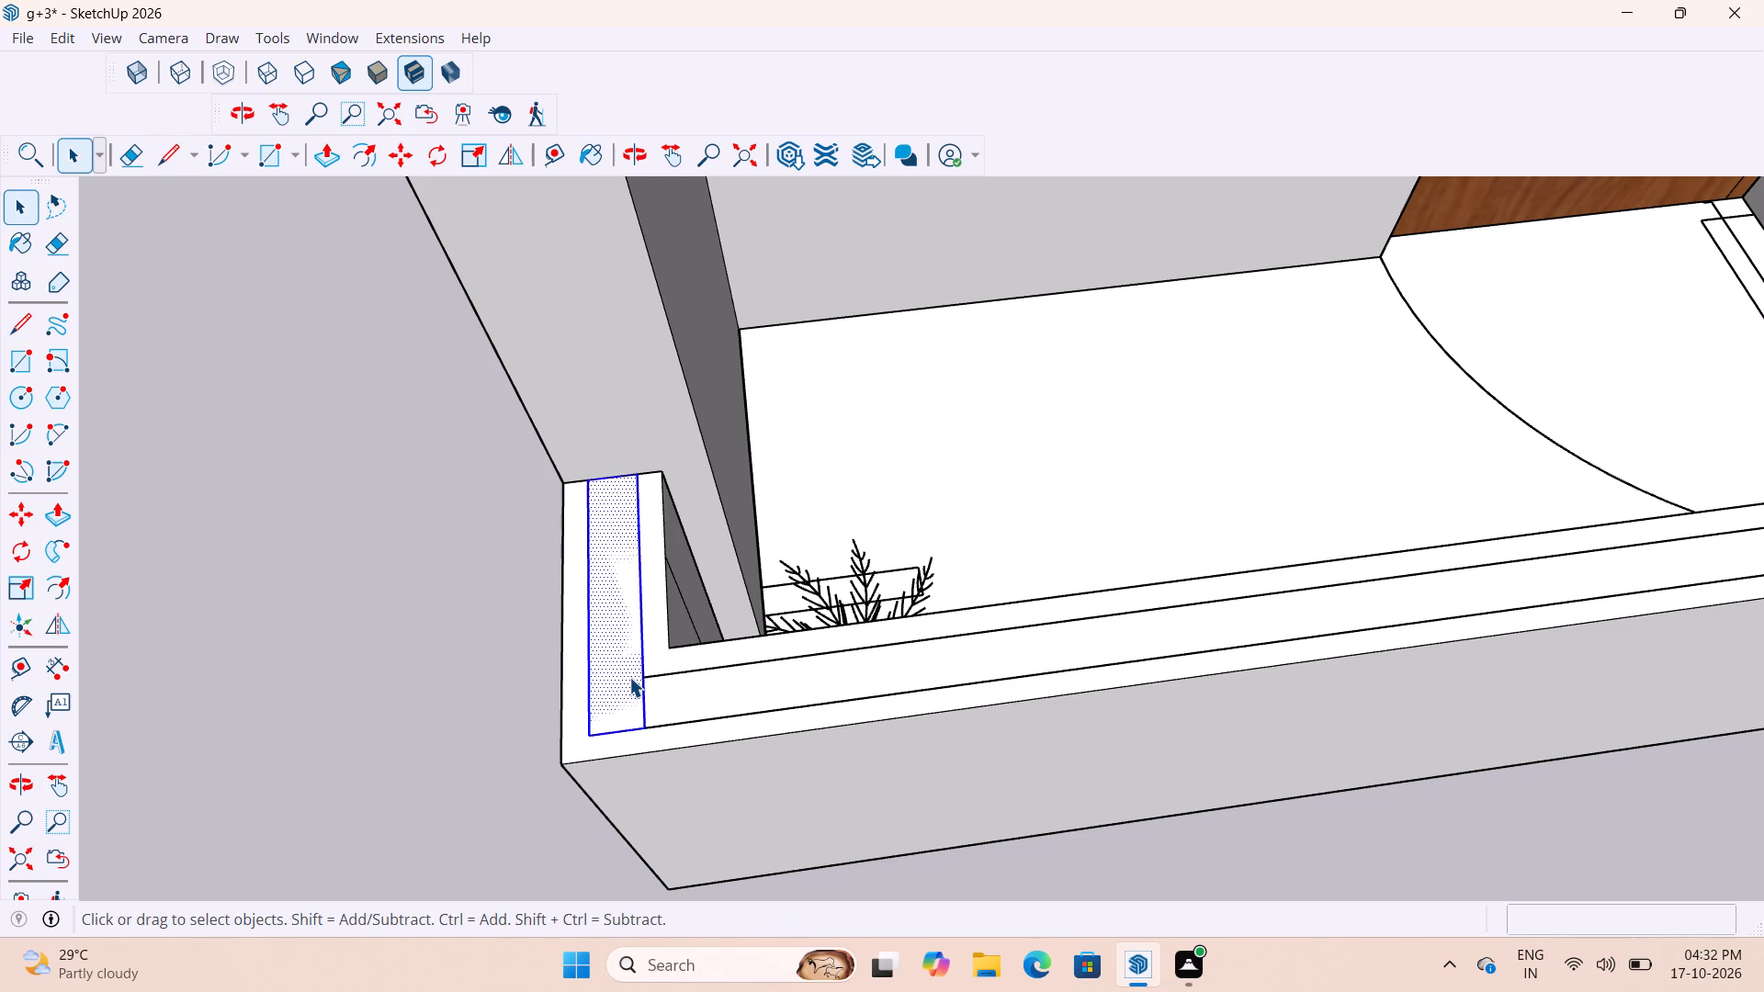
right_click(629, 677)
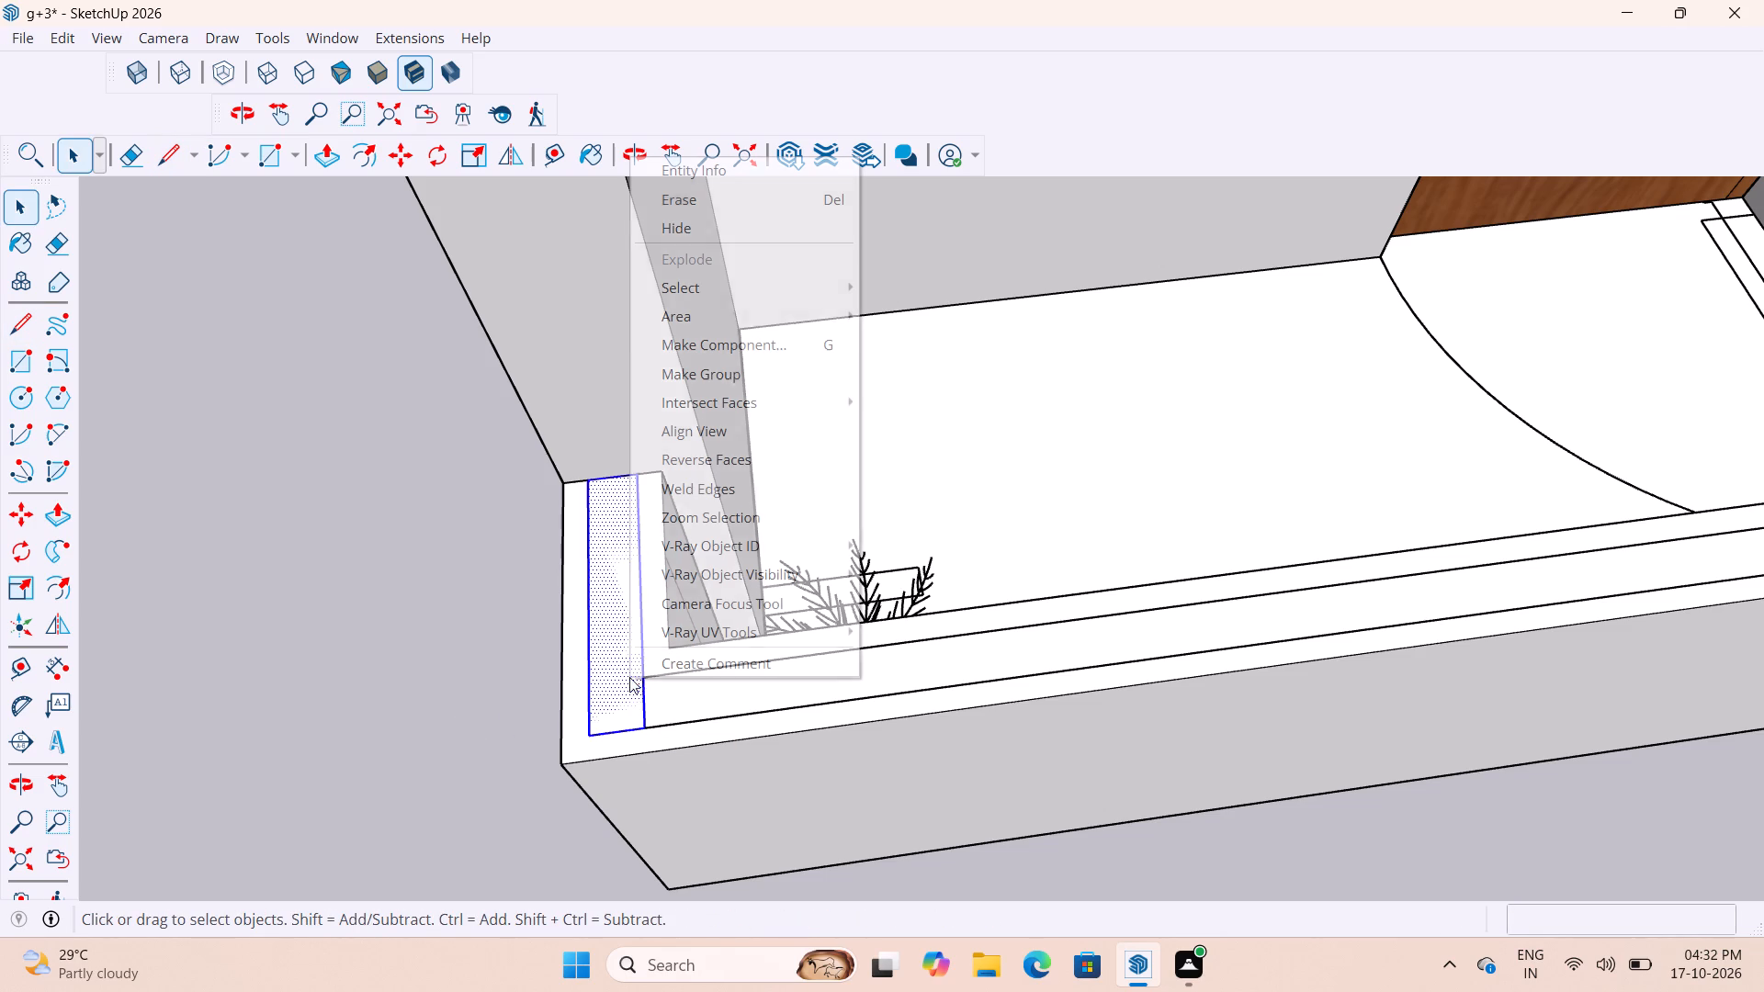
left_click(715, 375)
left_click(433, 727)
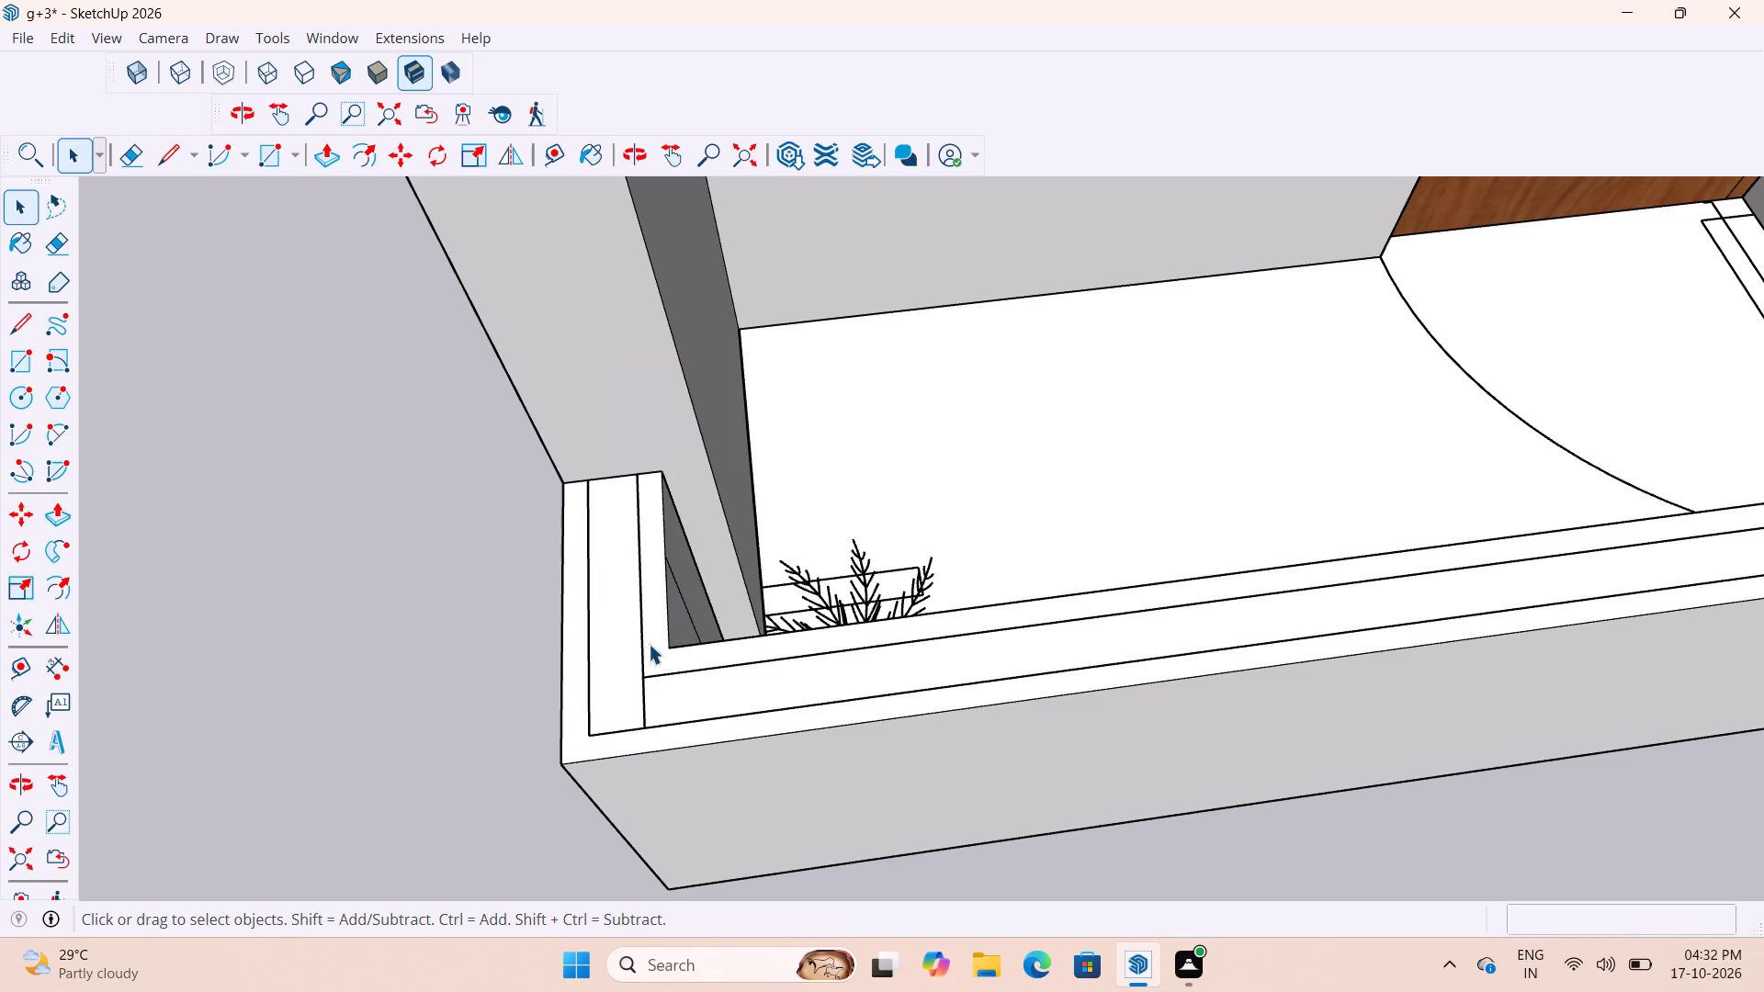
Extrude the grouped side-wall strip face near the plant upward by 1'4" and leave the group.
scroll(635, 693, "up", 3)
double_click(635, 693)
left_click(646, 700)
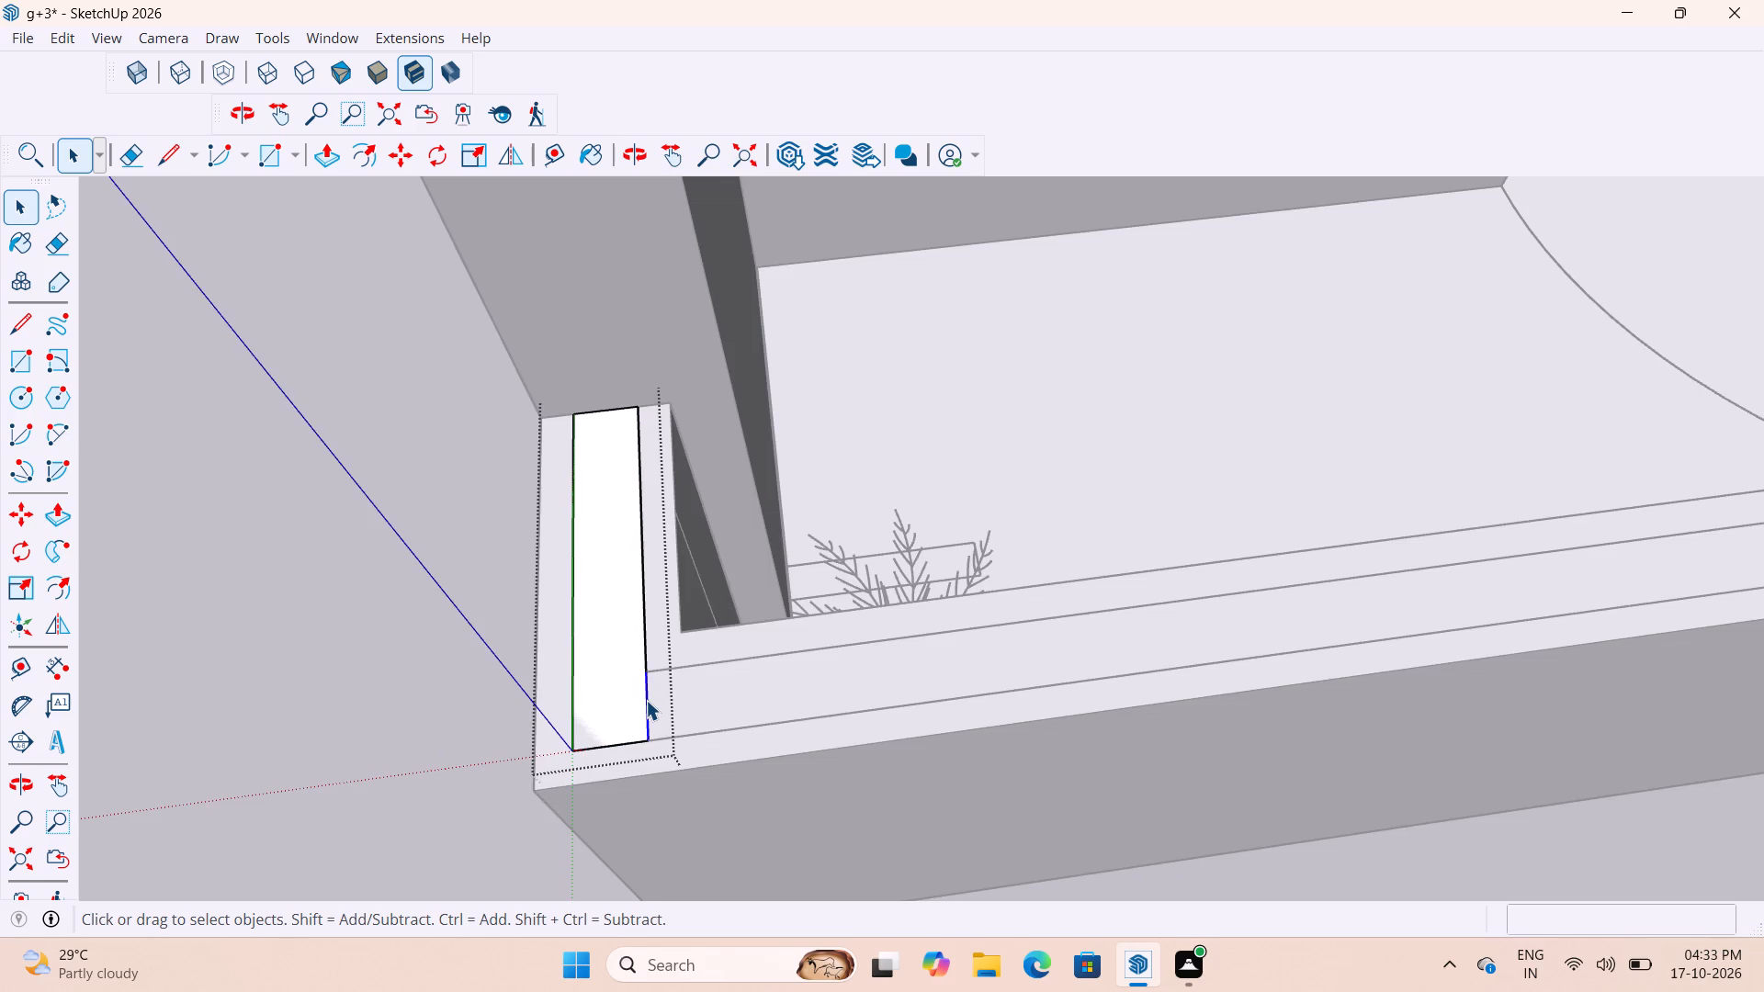
scroll(646, 700, "up", 2)
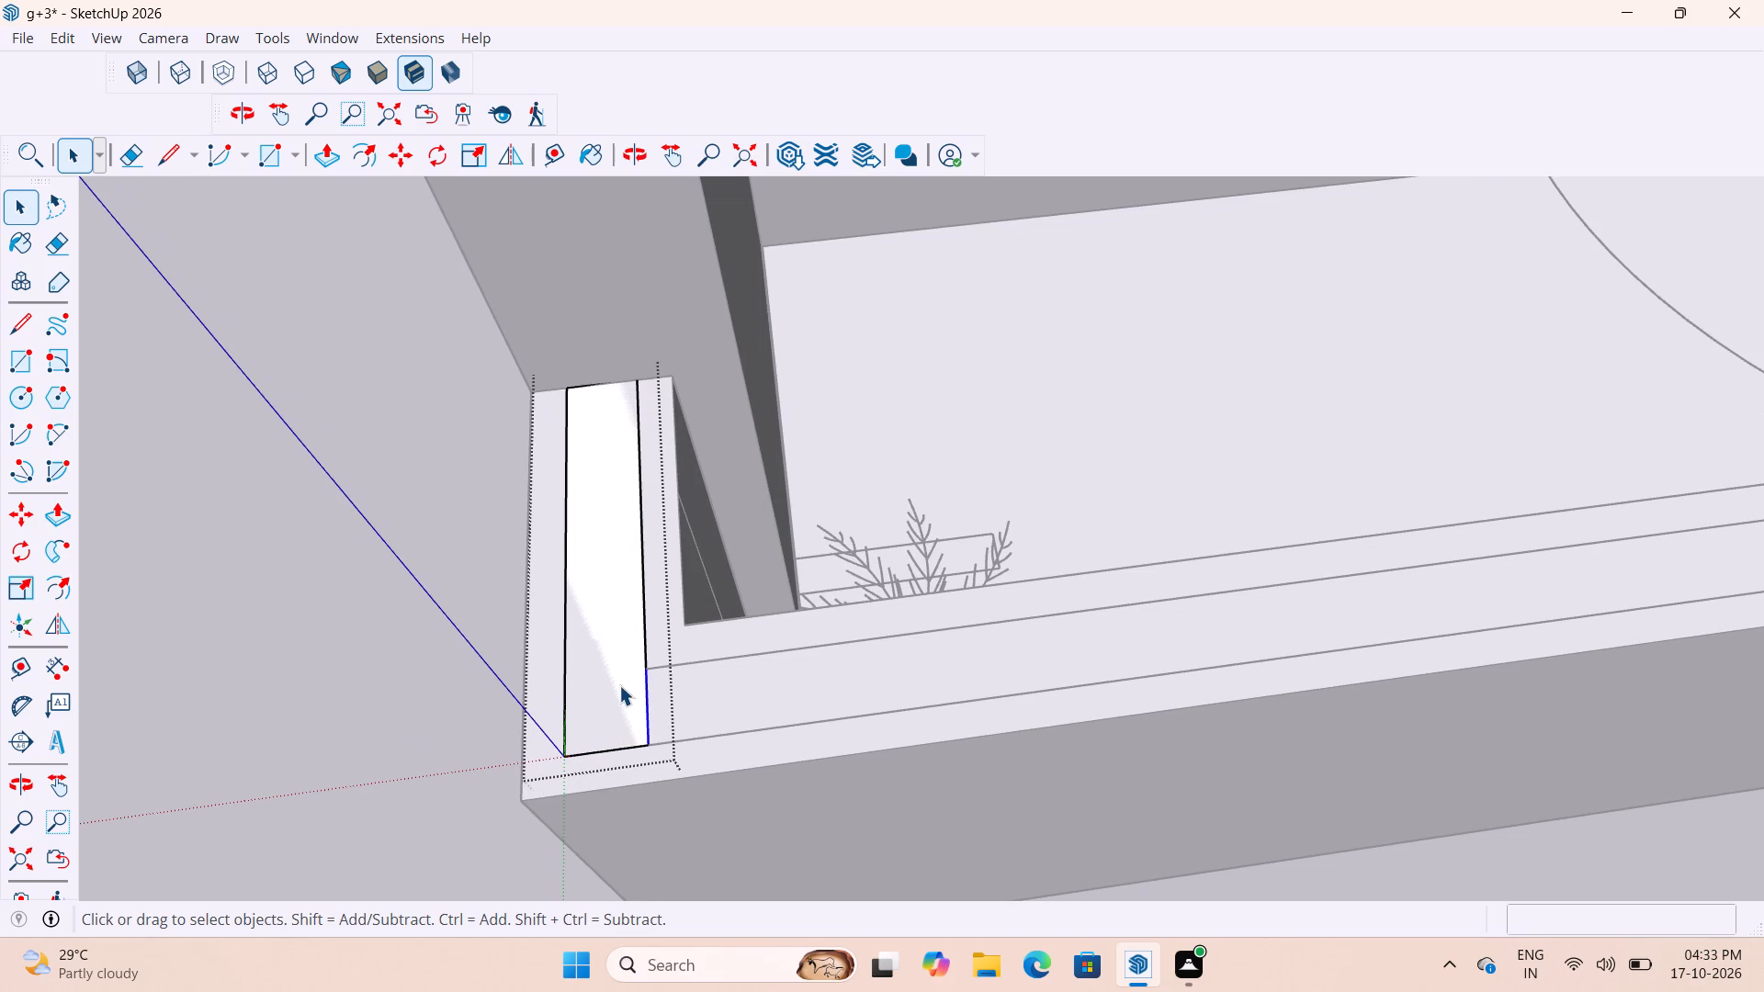
key("p")
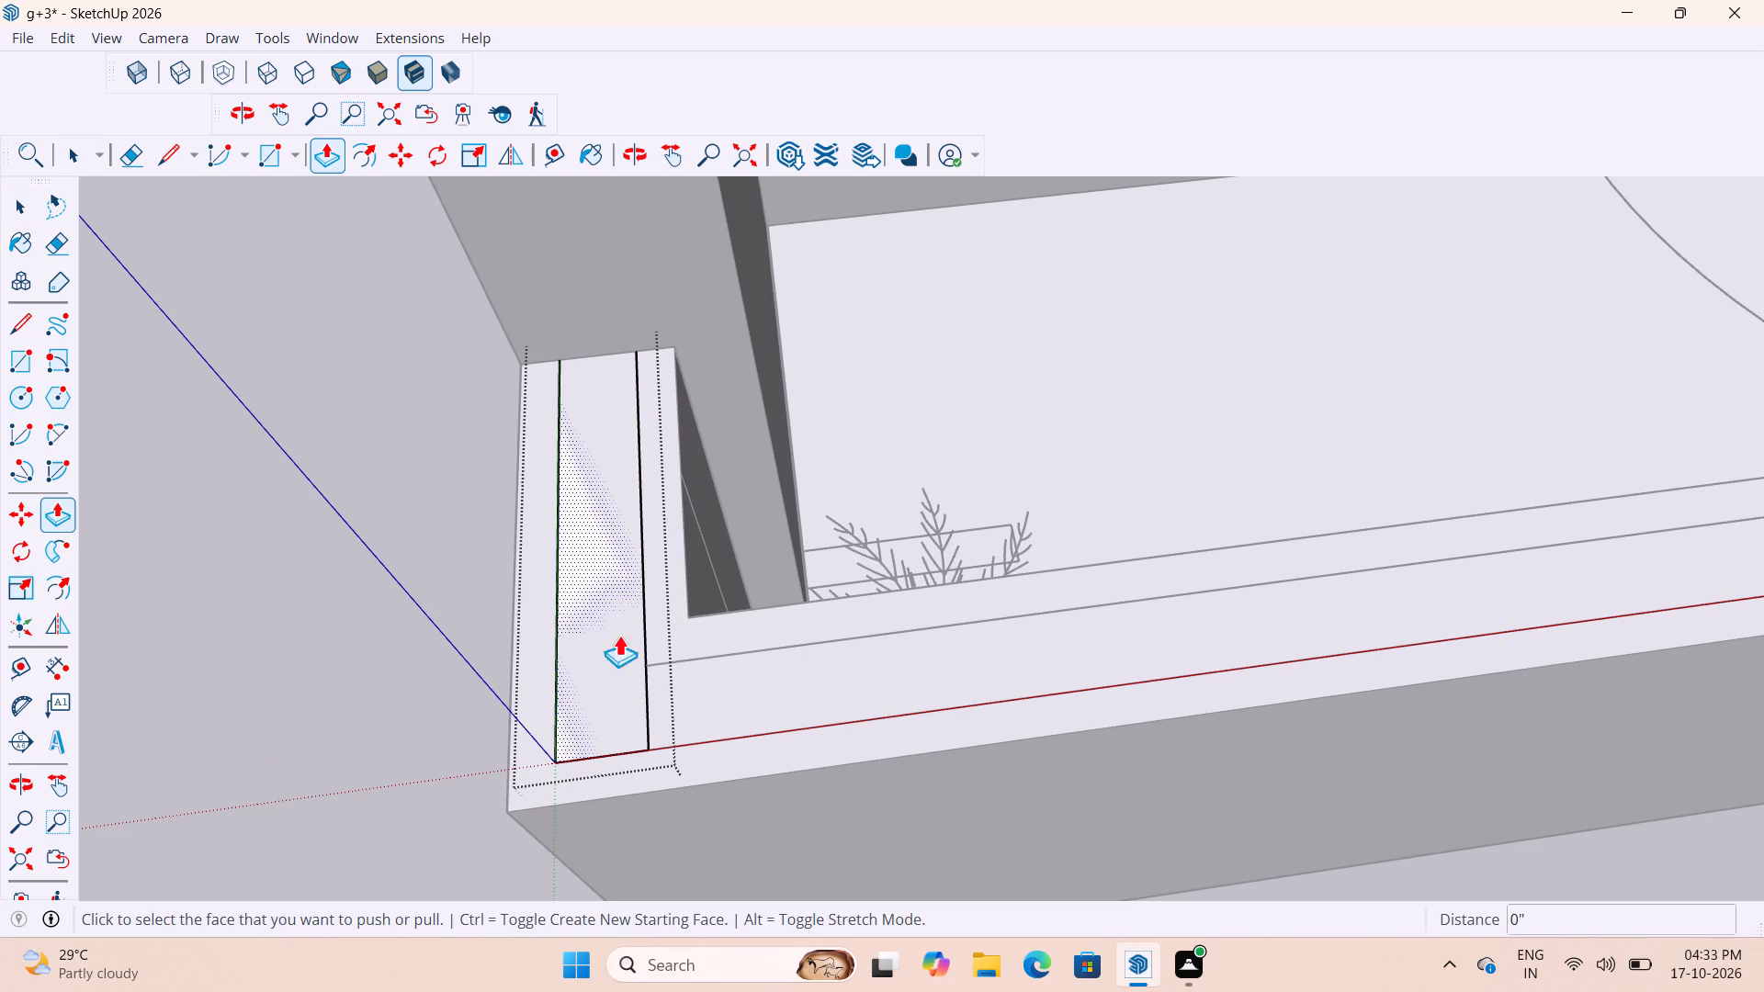
left_click(621, 716)
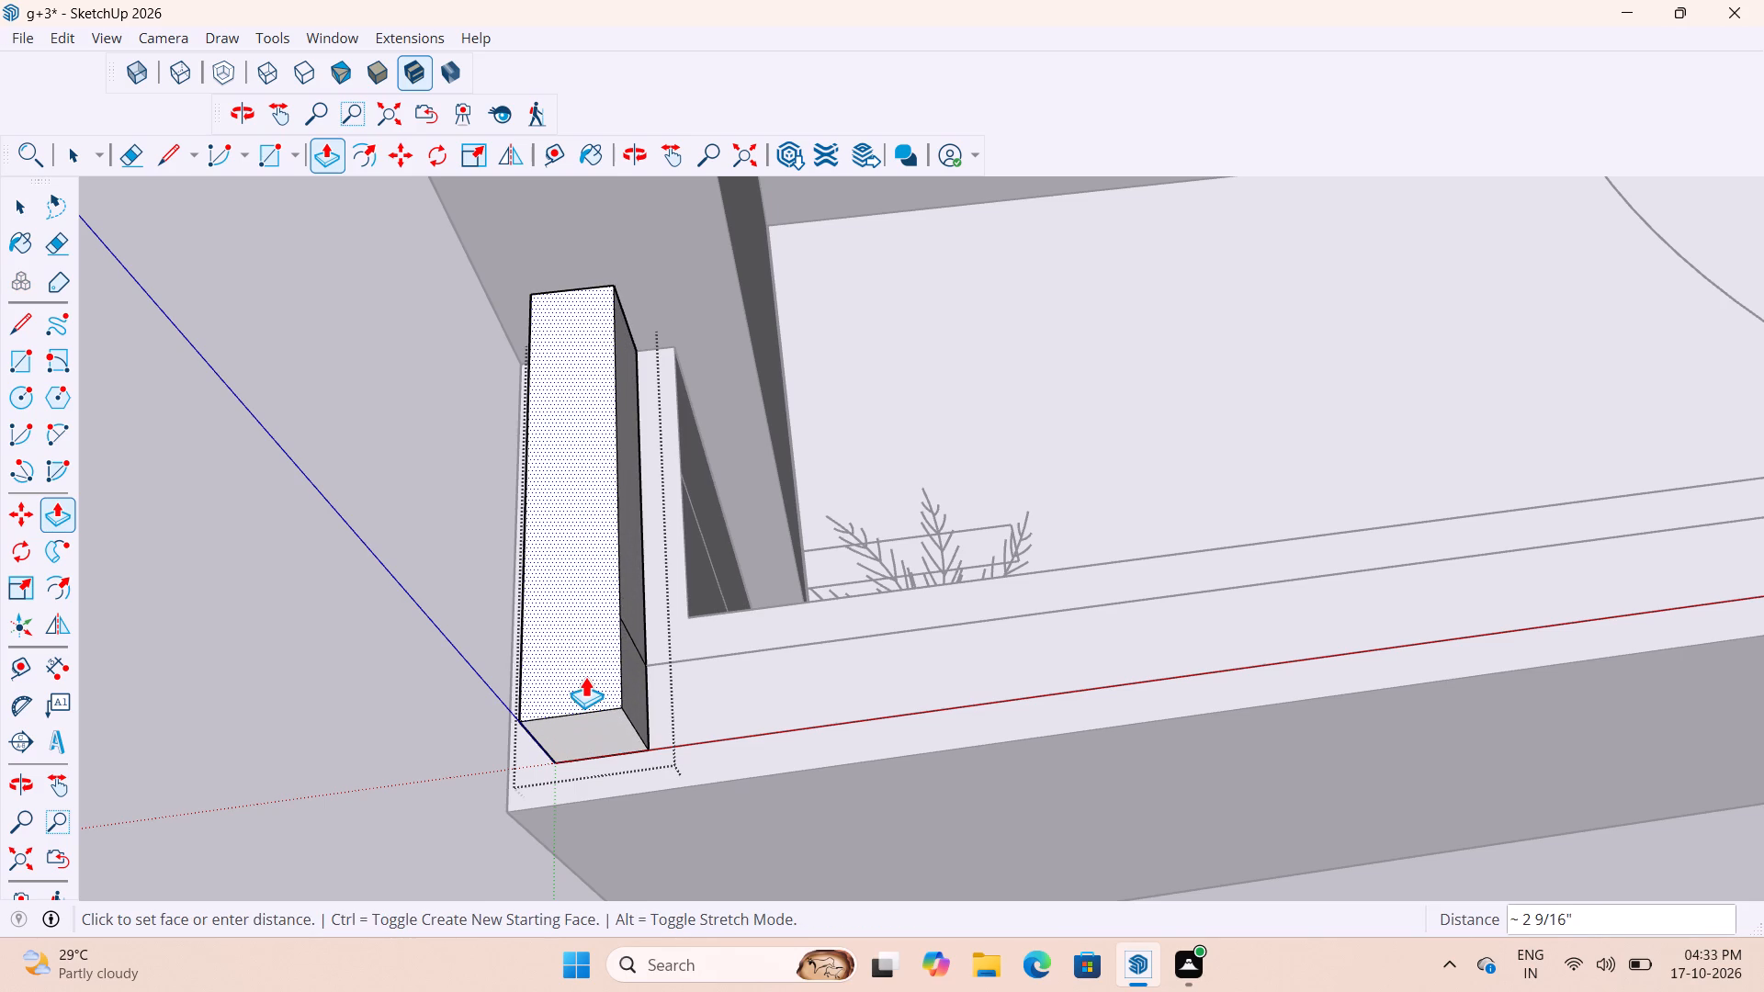
scroll(585, 676, "up", 3)
type("1'4\"")
key("Return")
key("space")
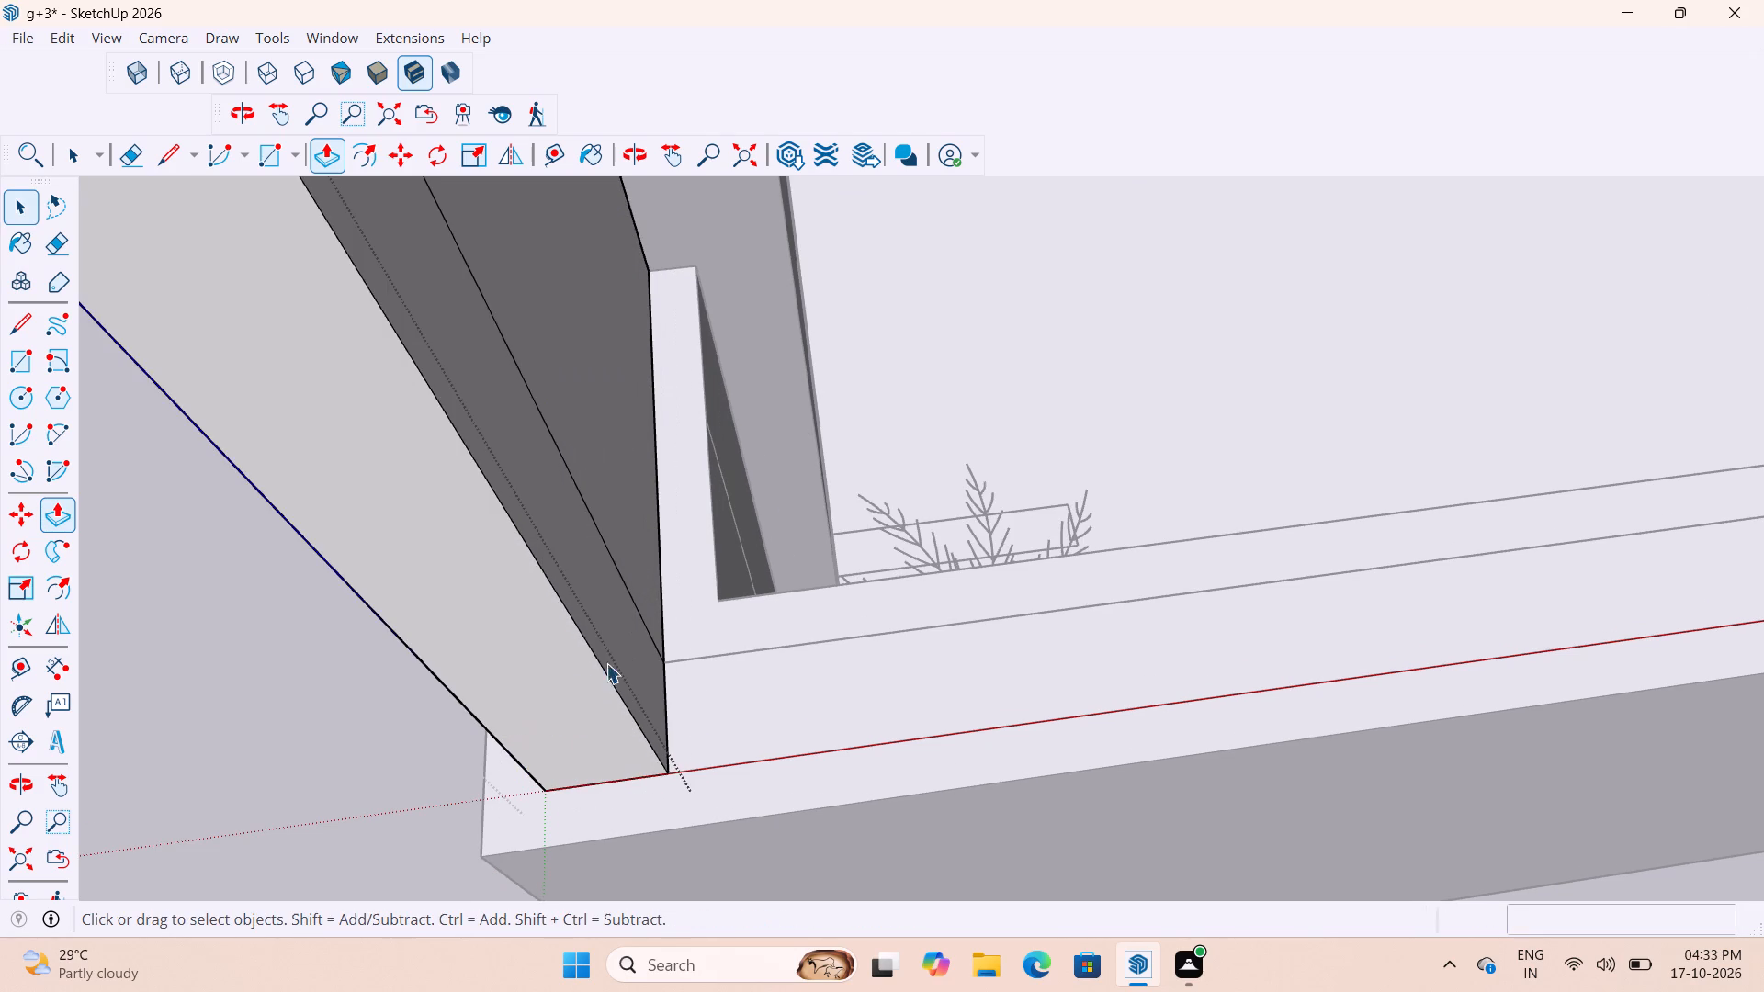
scroll(626, 652, "down", 10)
left_click_drag(438, 800, 443, 786)
scroll(791, 673, "down", 5)
left_click(398, 642)
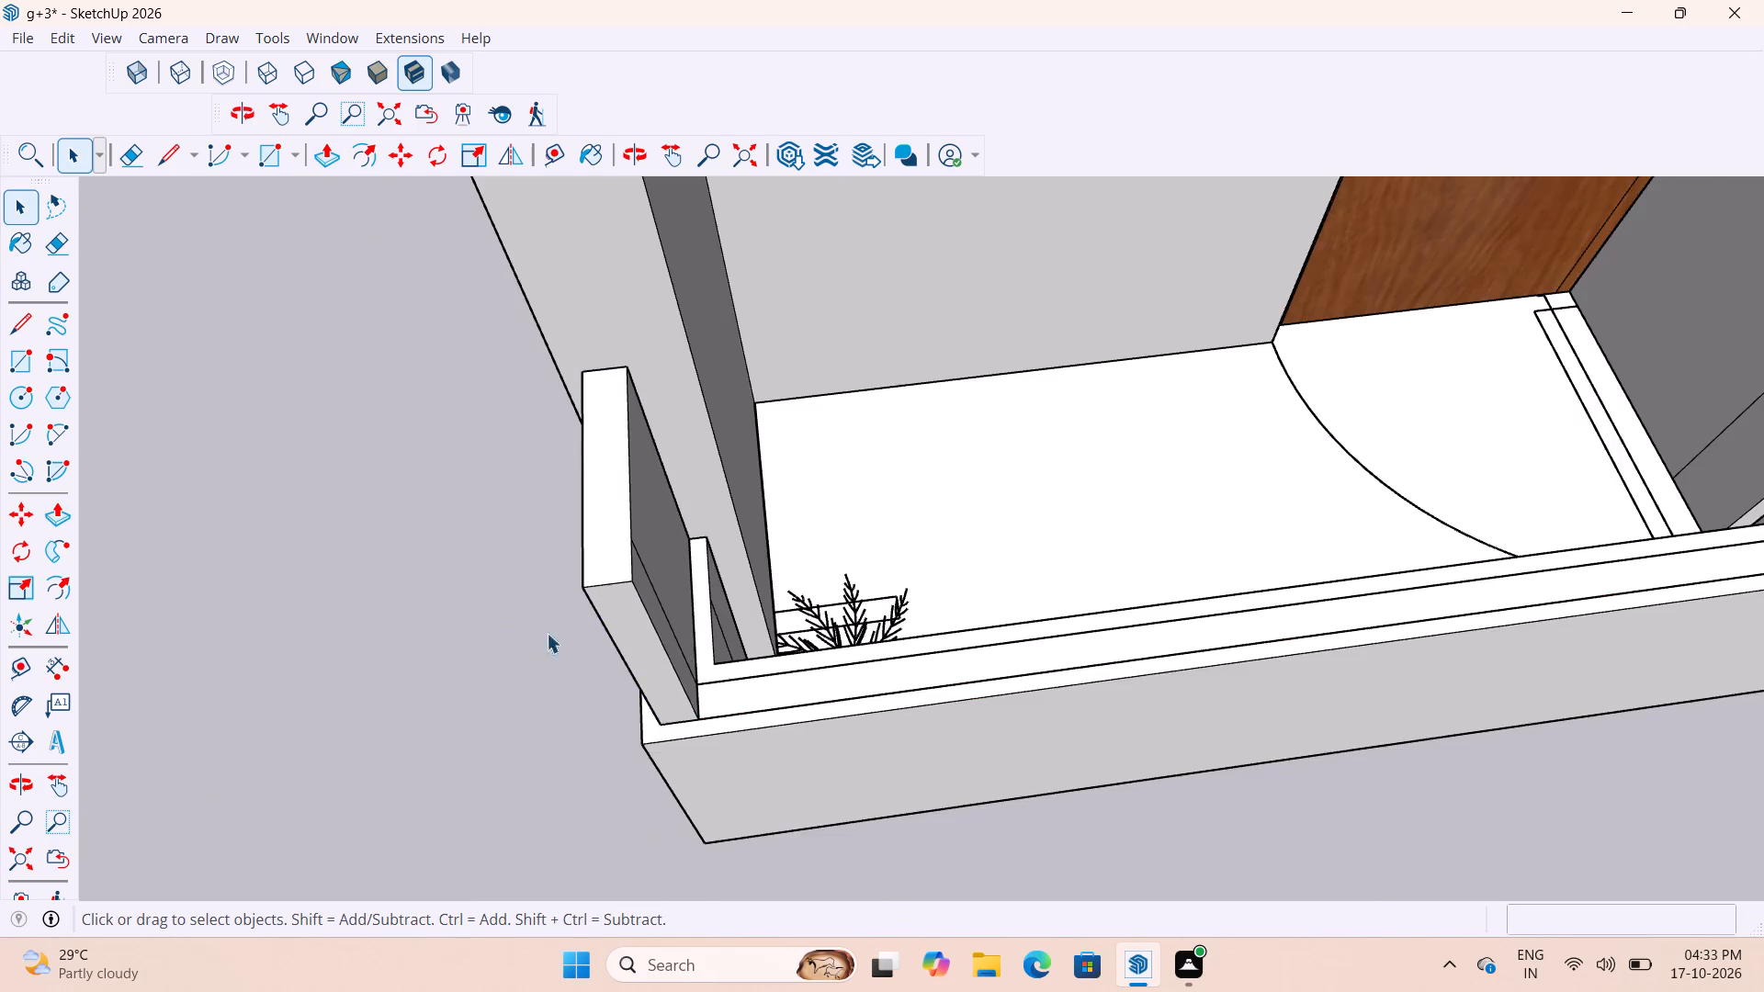
Within the same group, extrude the narrow front-corner section of the raised strip 6'8" along the front parapet toward the opposite corner.
scroll(556, 637, "up", 3)
scroll(656, 578, "down", 5)
middle_click_drag(779, 669, 511, 662)
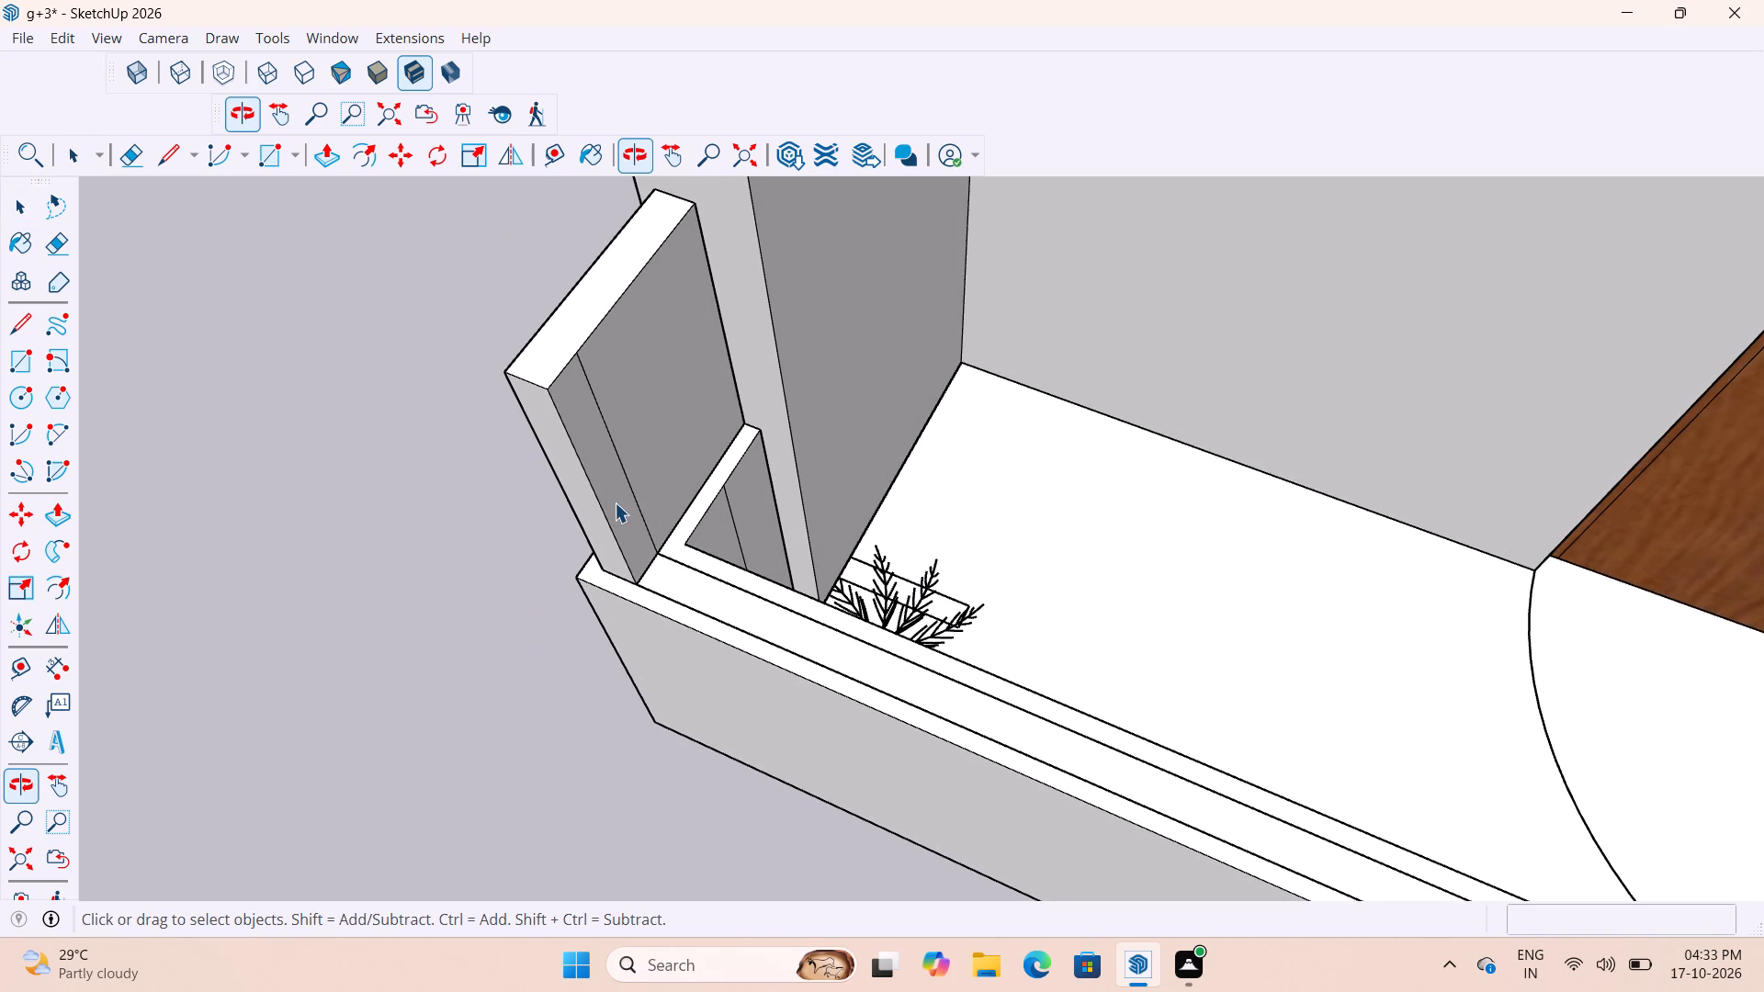
key("p")
key("space")
double_click(621, 492)
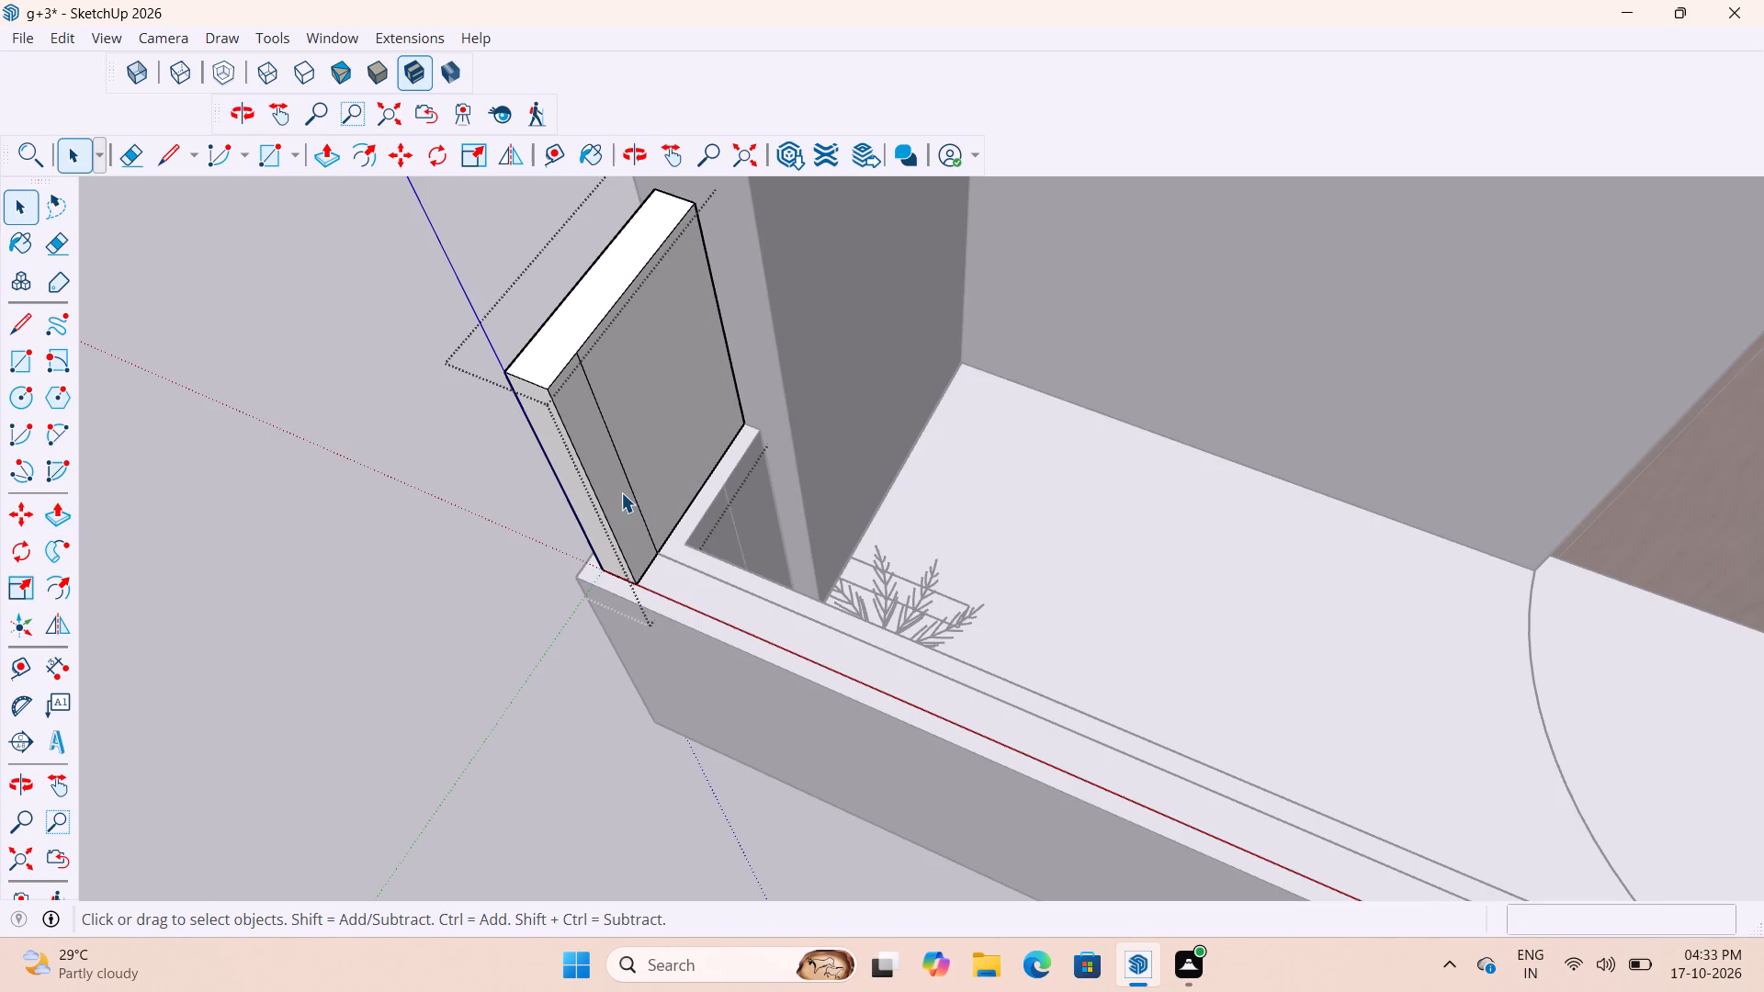
key("p")
left_click(616, 498)
scroll(648, 504, "down", 15)
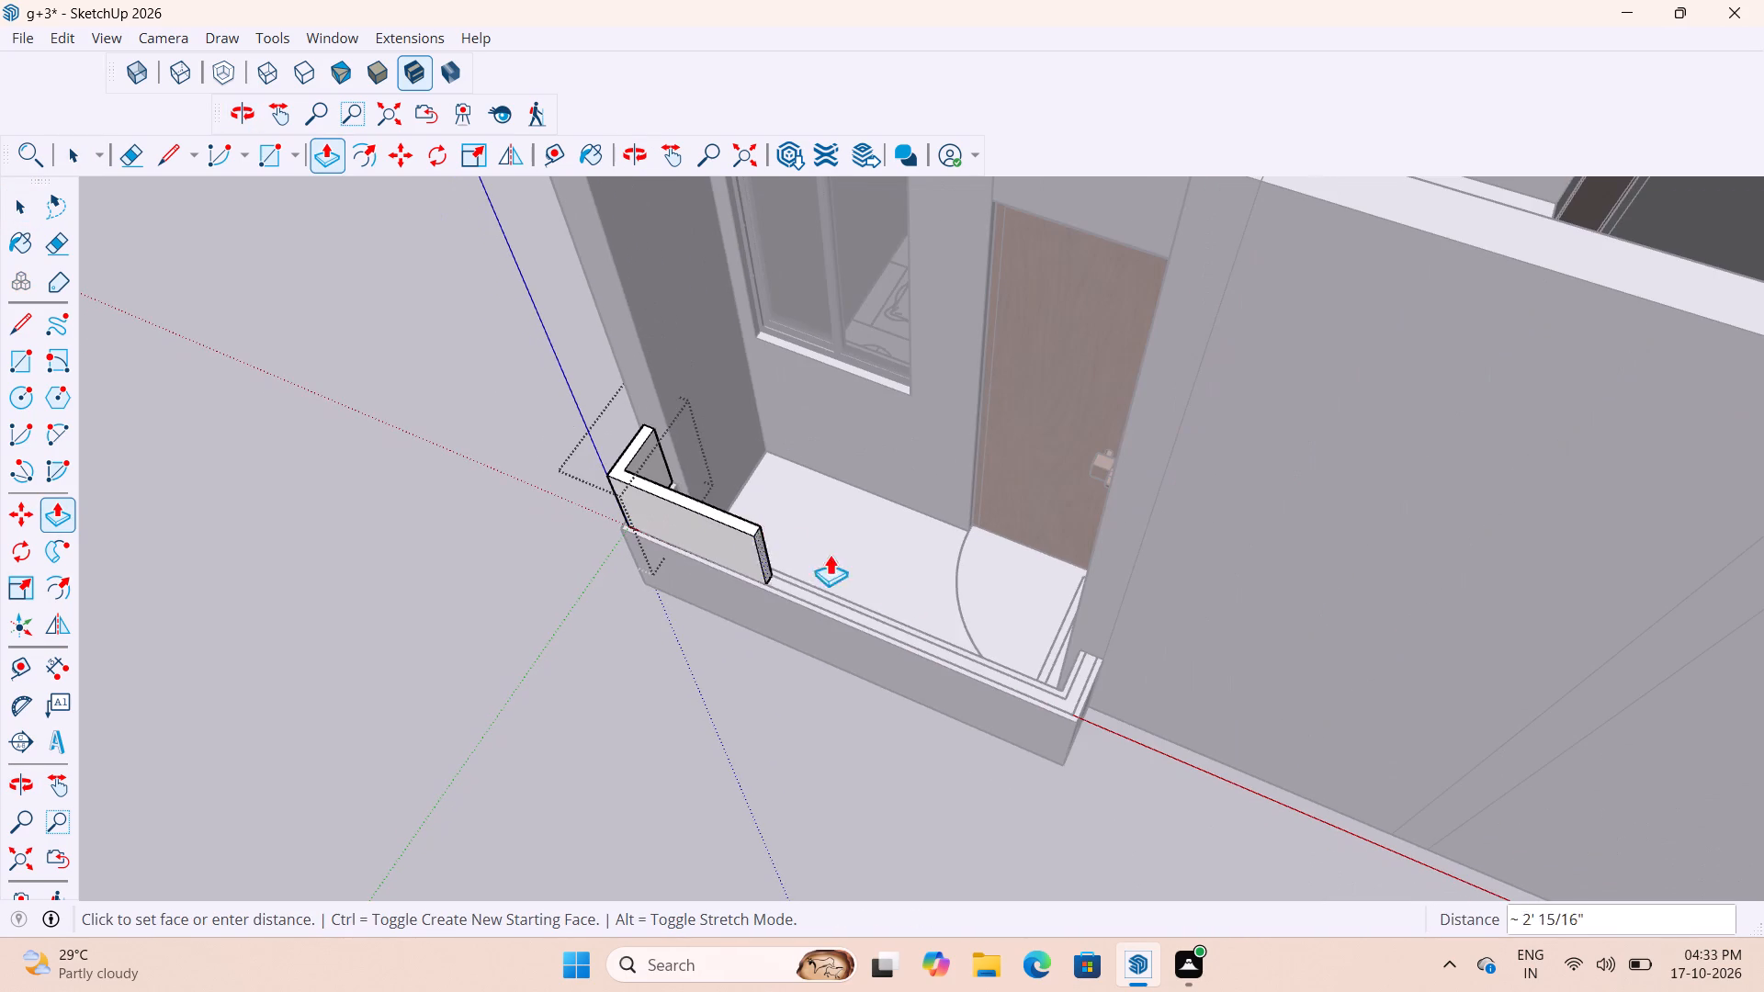
scroll(1054, 676, "up", 7)
middle_click_drag(1077, 703, 823, 672)
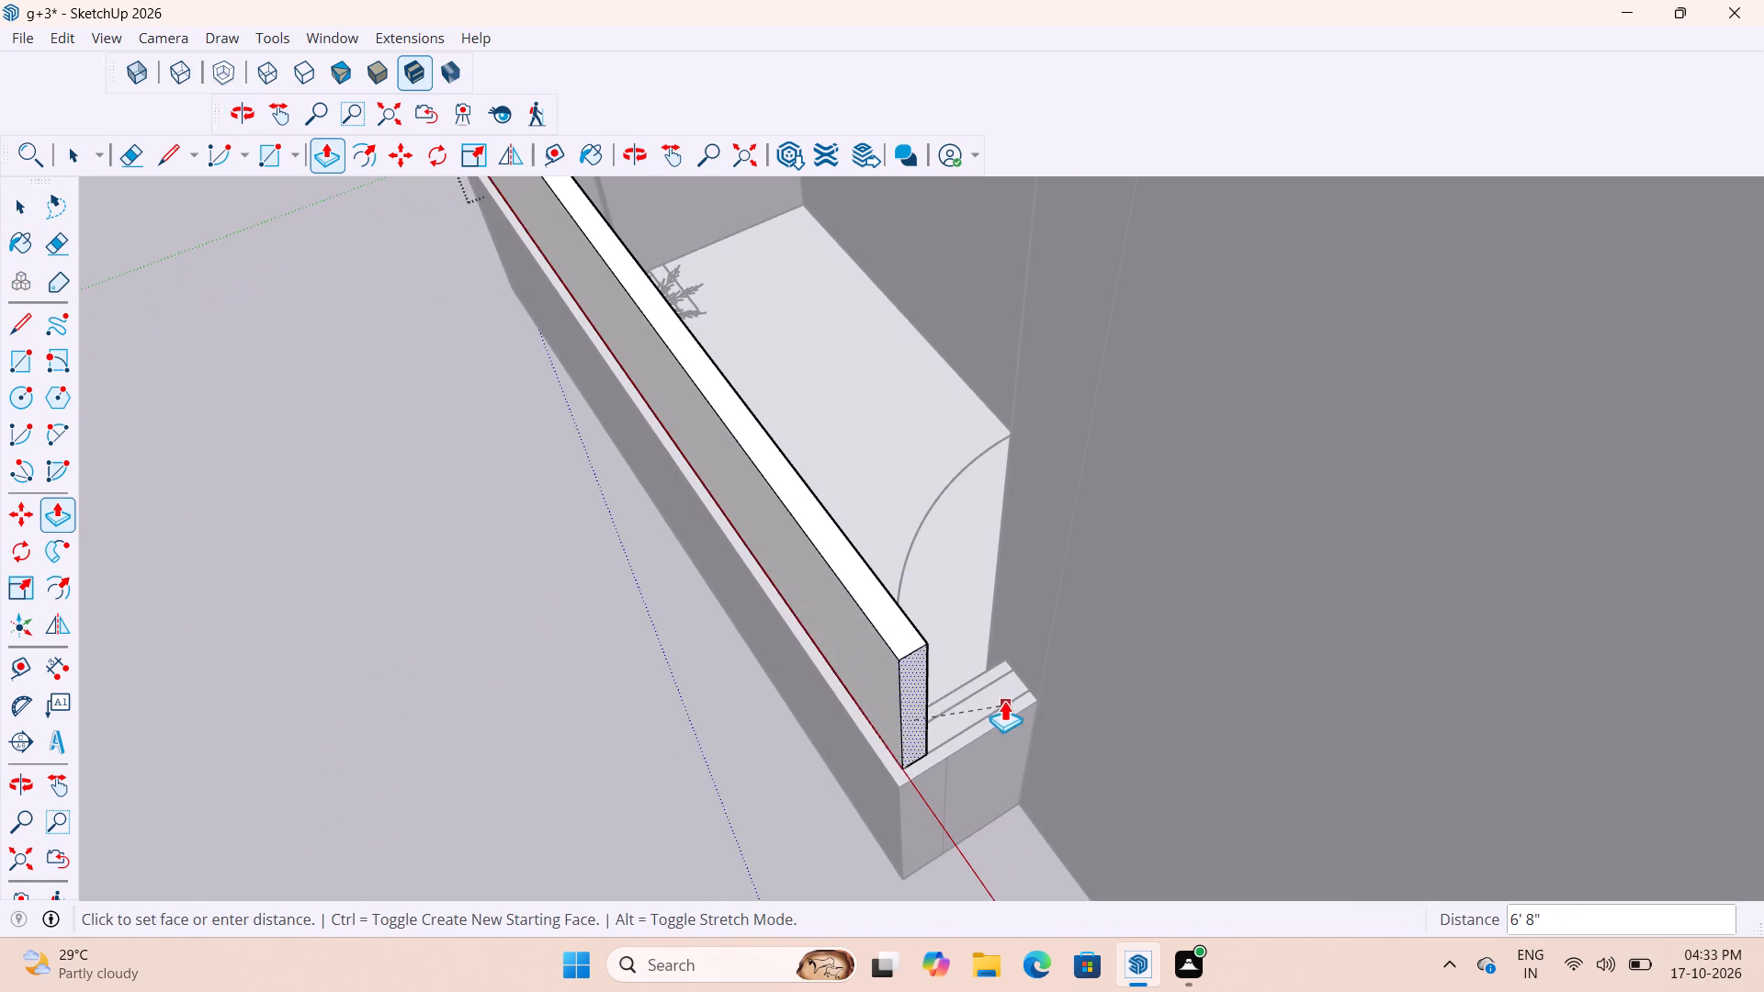
left_click(972, 704)
Extrude the front panel's end face a further 2" as a new section, reaching the strip's outer outline.
scroll(950, 741, "up", 3)
left_click(887, 712)
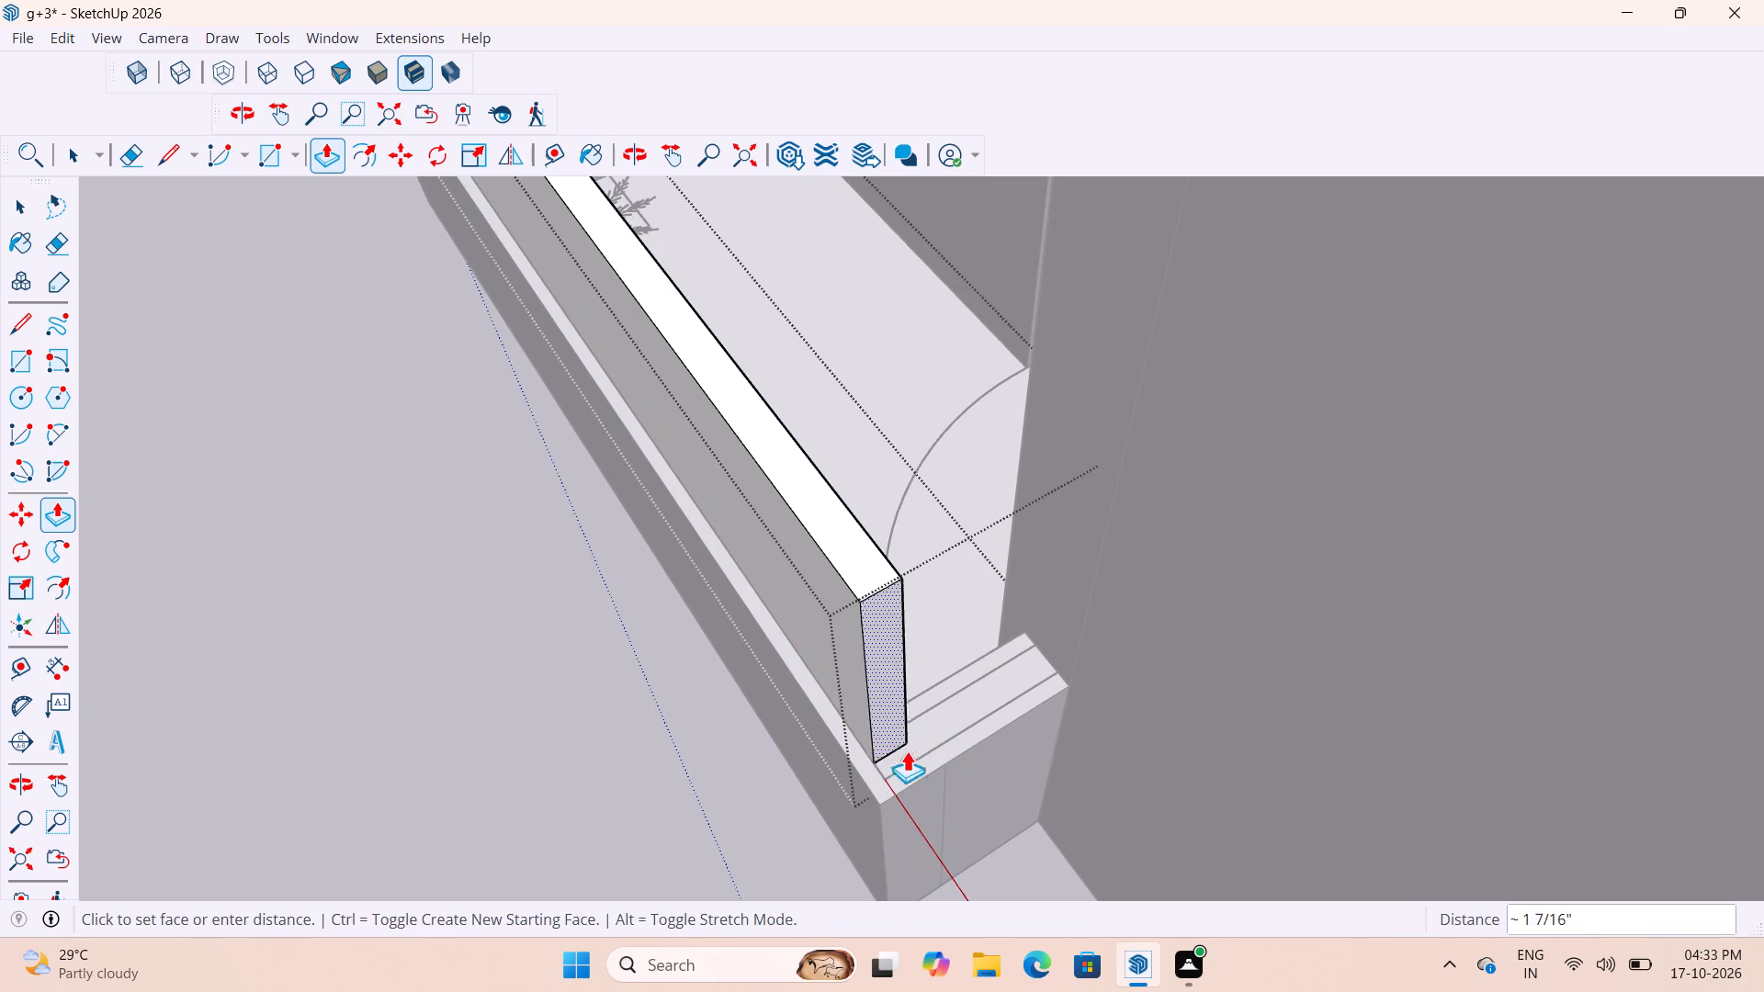
left_click(958, 735)
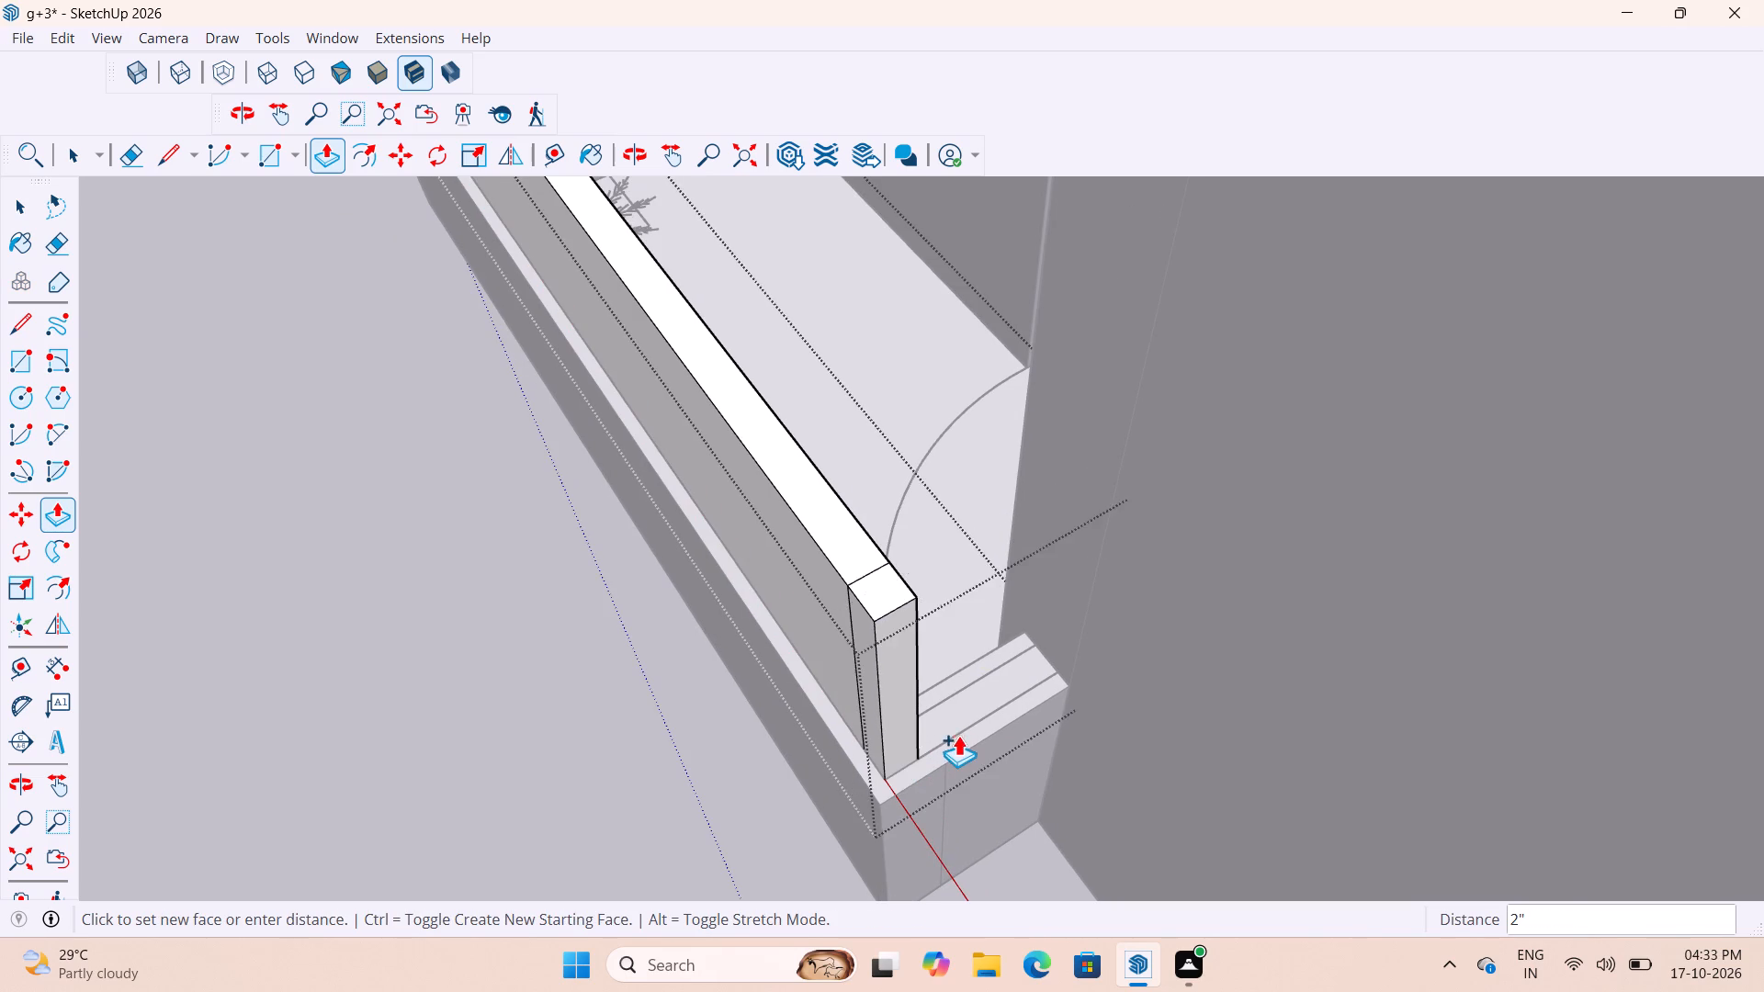
Extrude the 2" end section's inner face along the short return parapet up to the building wall, and leave the group.
scroll(958, 697, "up", 3)
middle_click_drag(1000, 682, 735, 678)
scroll(836, 678, "up", 1)
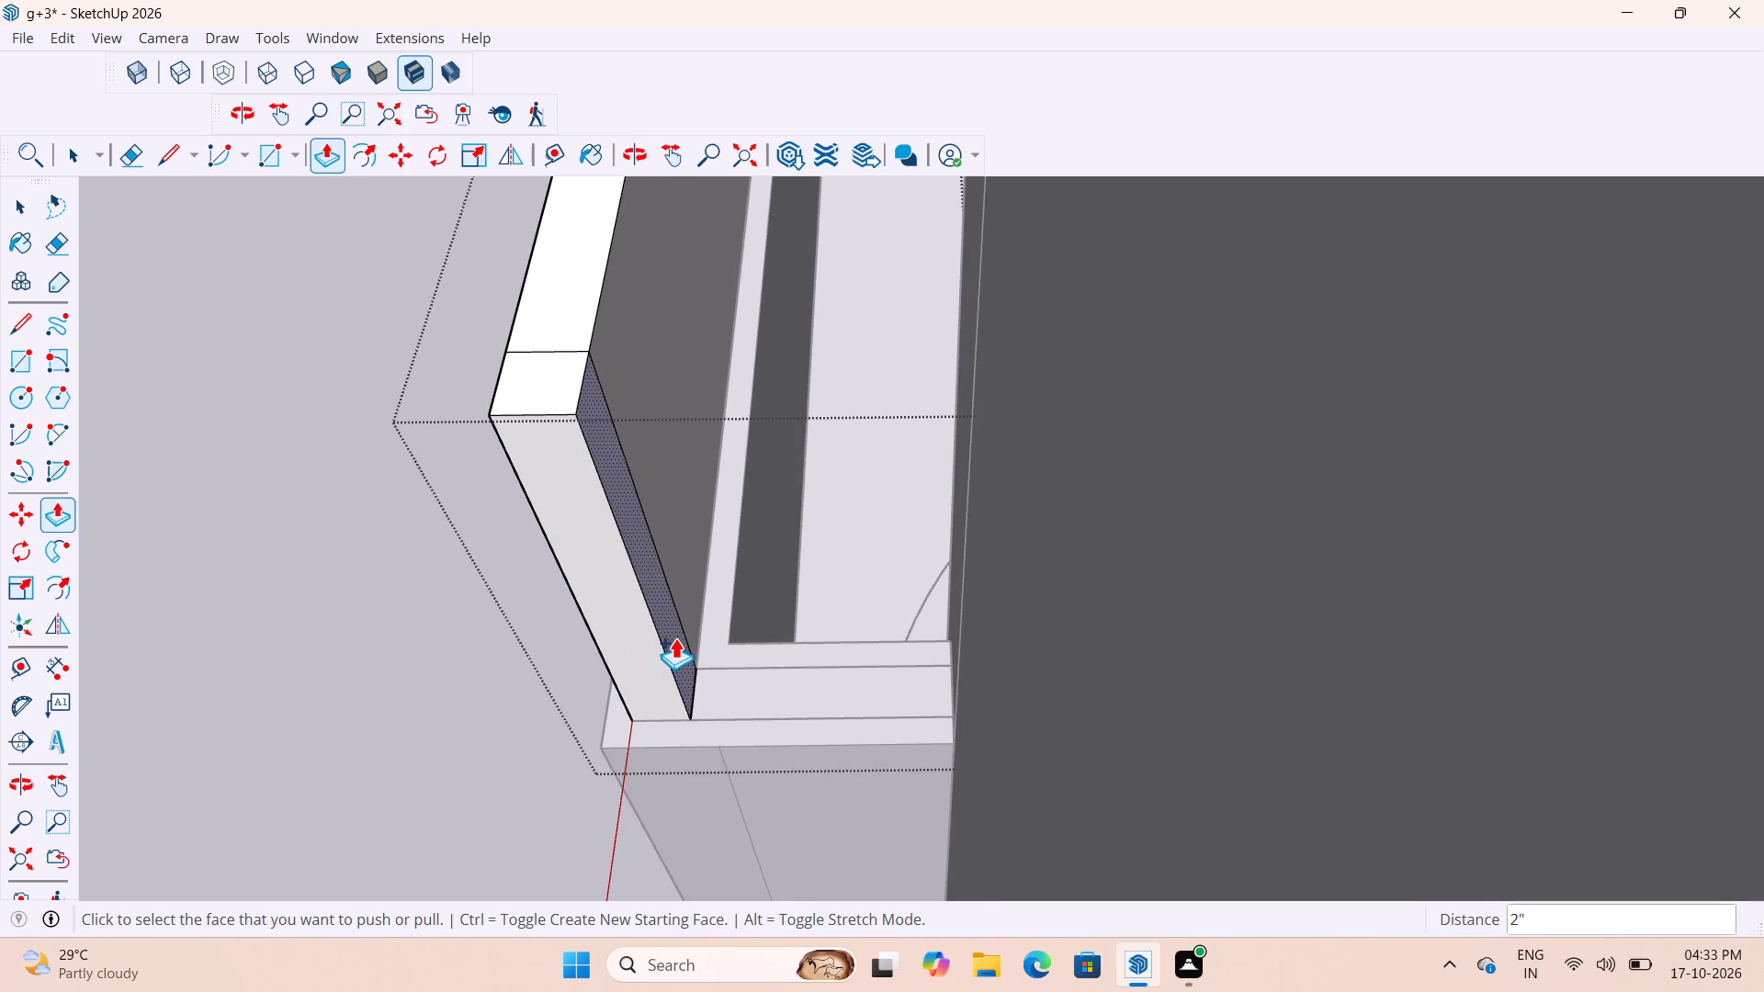
left_click(675, 637)
left_click(952, 666)
scroll(953, 688, "down", 5)
middle_click_drag(624, 767, 1077, 680)
scroll(1106, 670, "up", 1)
key("space")
left_click(647, 827)
Examine the raised parapet panel, its corner joints and its 2" setback from both ends of the balcony.
scroll(1109, 662, "down", 12)
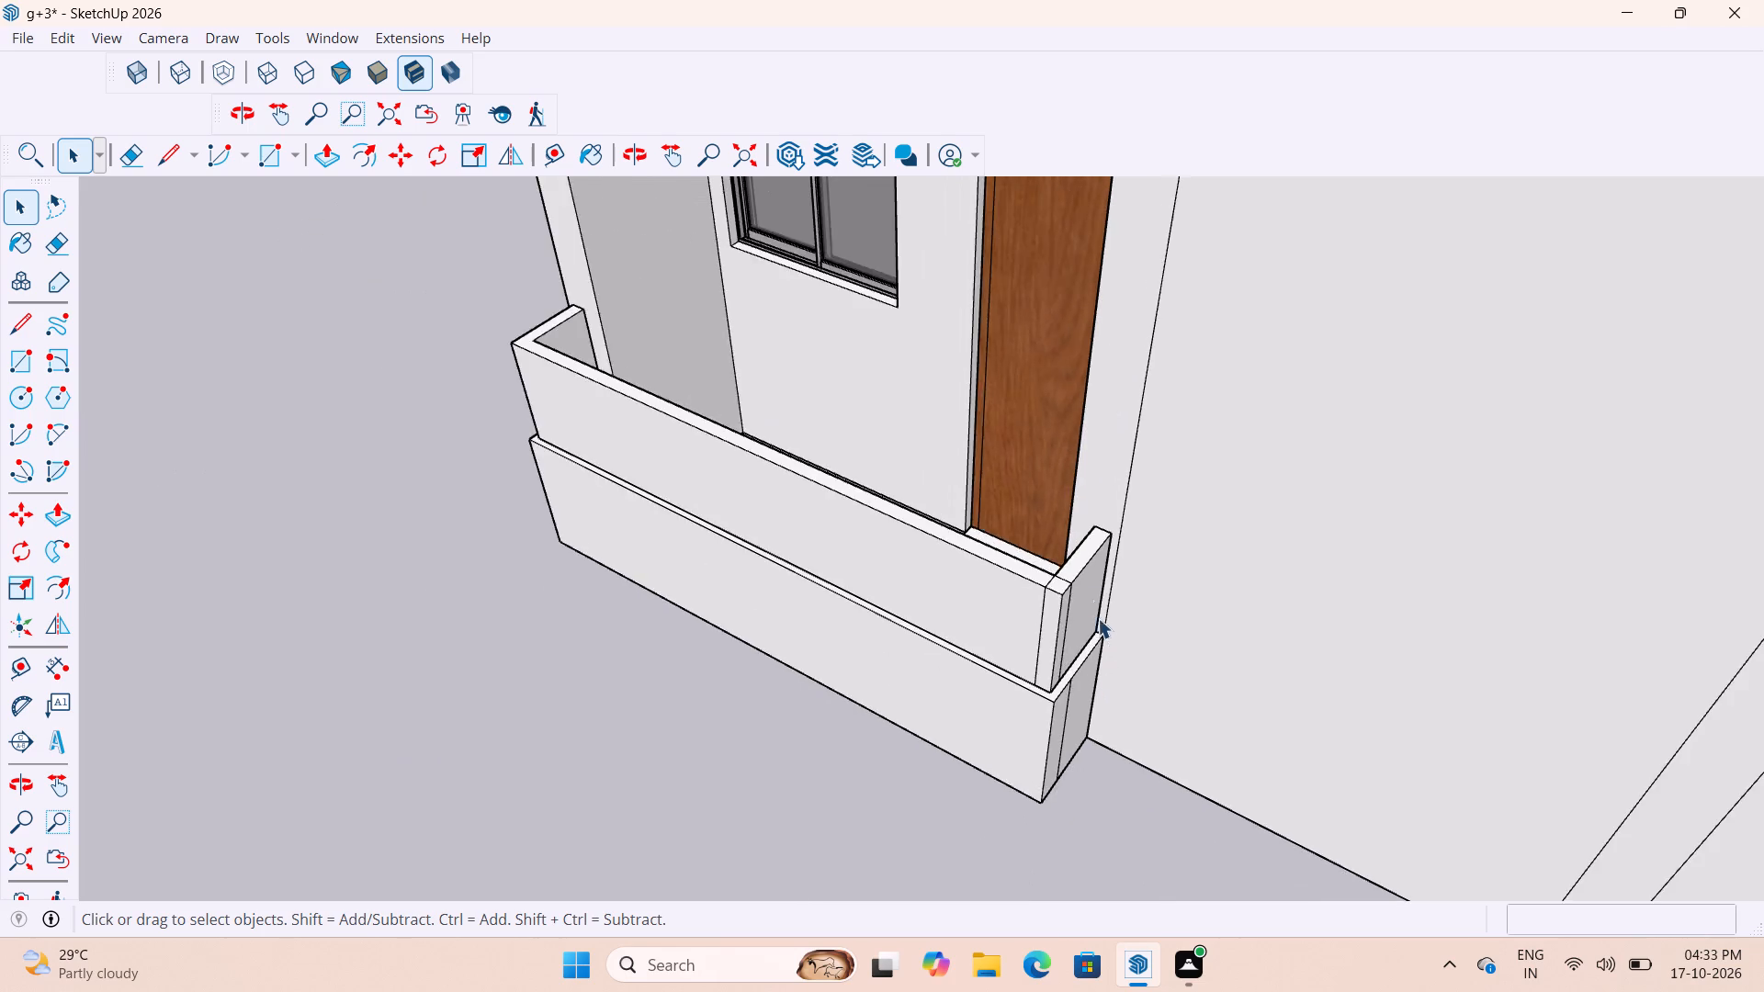
scroll(1098, 618, "down", 5)
middle_click_drag(872, 644, 1265, 508)
scroll(955, 557, "up", 12)
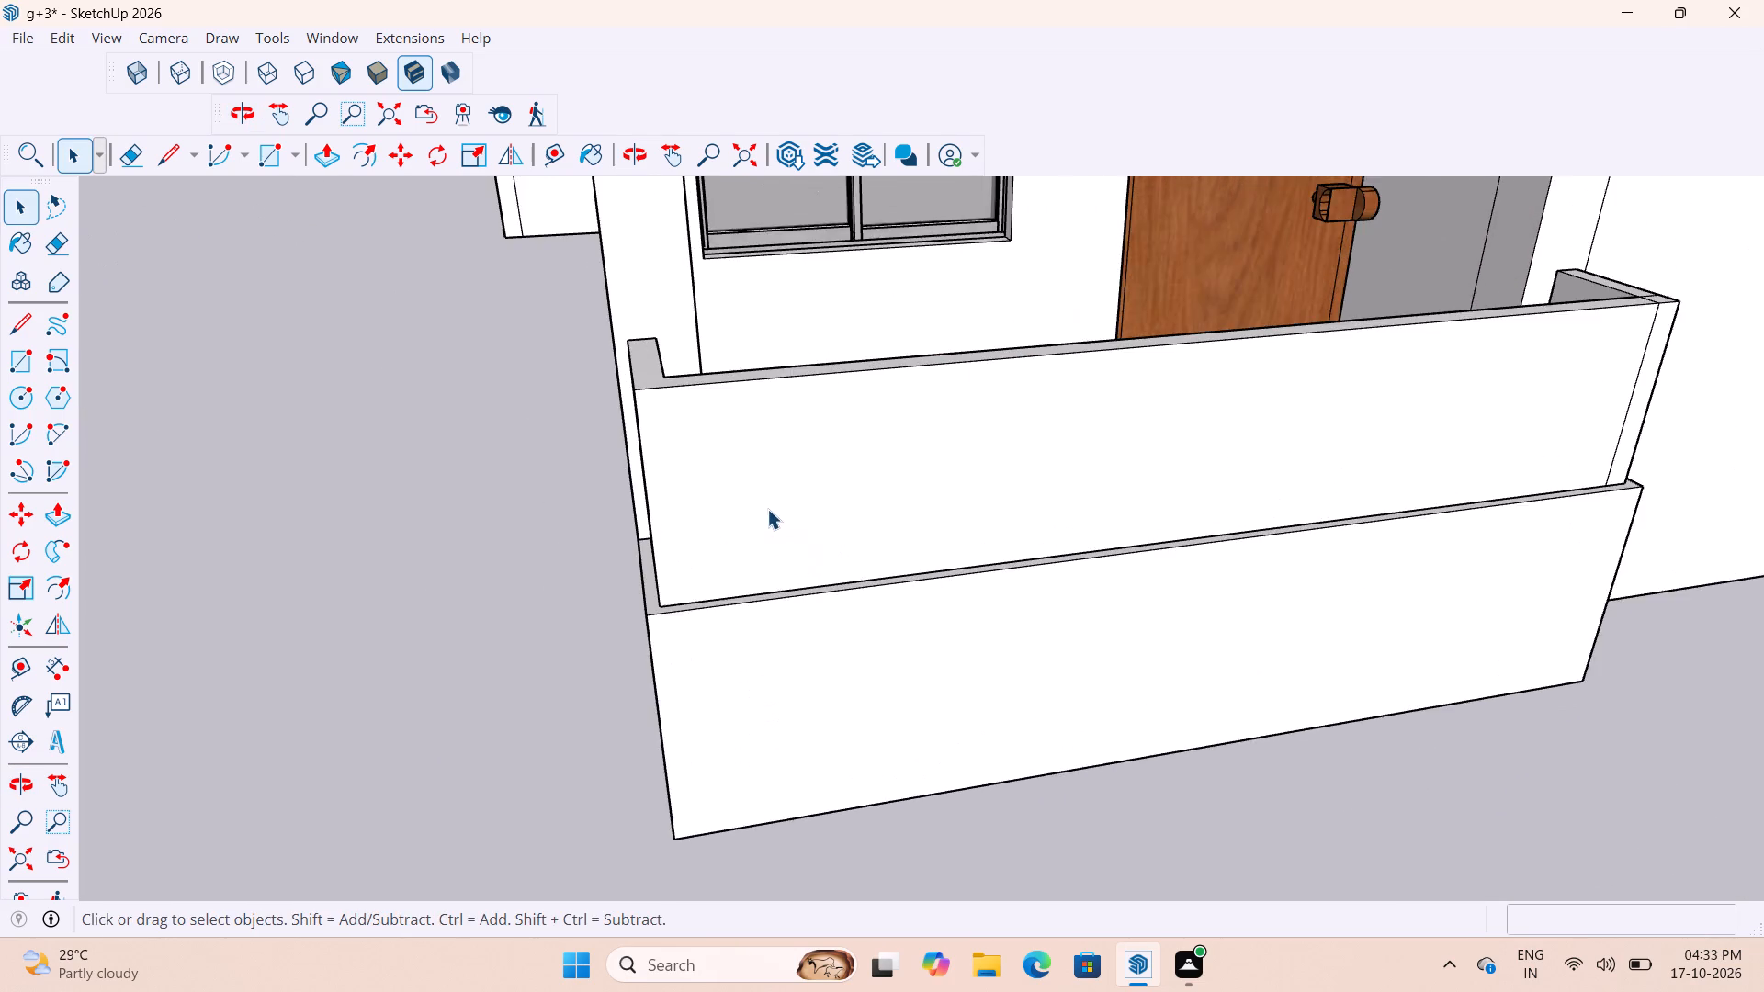
middle_click_drag(770, 509, 809, 593)
scroll(893, 473, "down", 5)
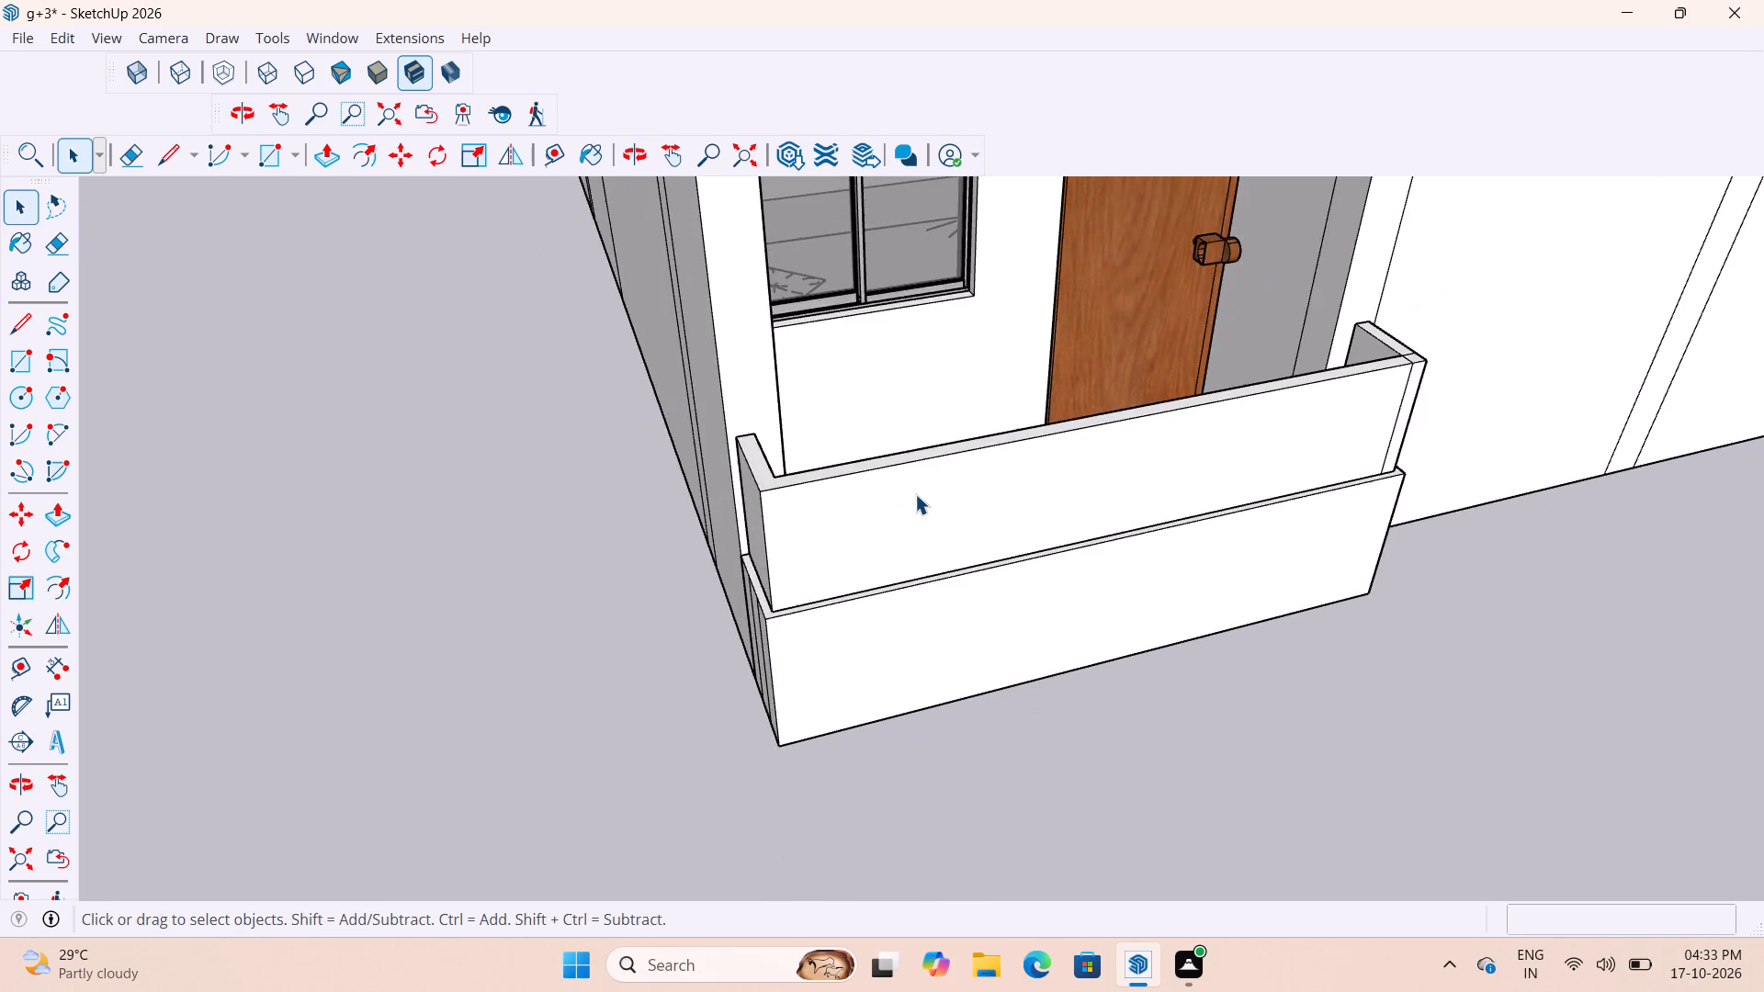
scroll(915, 494, "down", 10)
middle_click_drag(1102, 539, 750, 432)
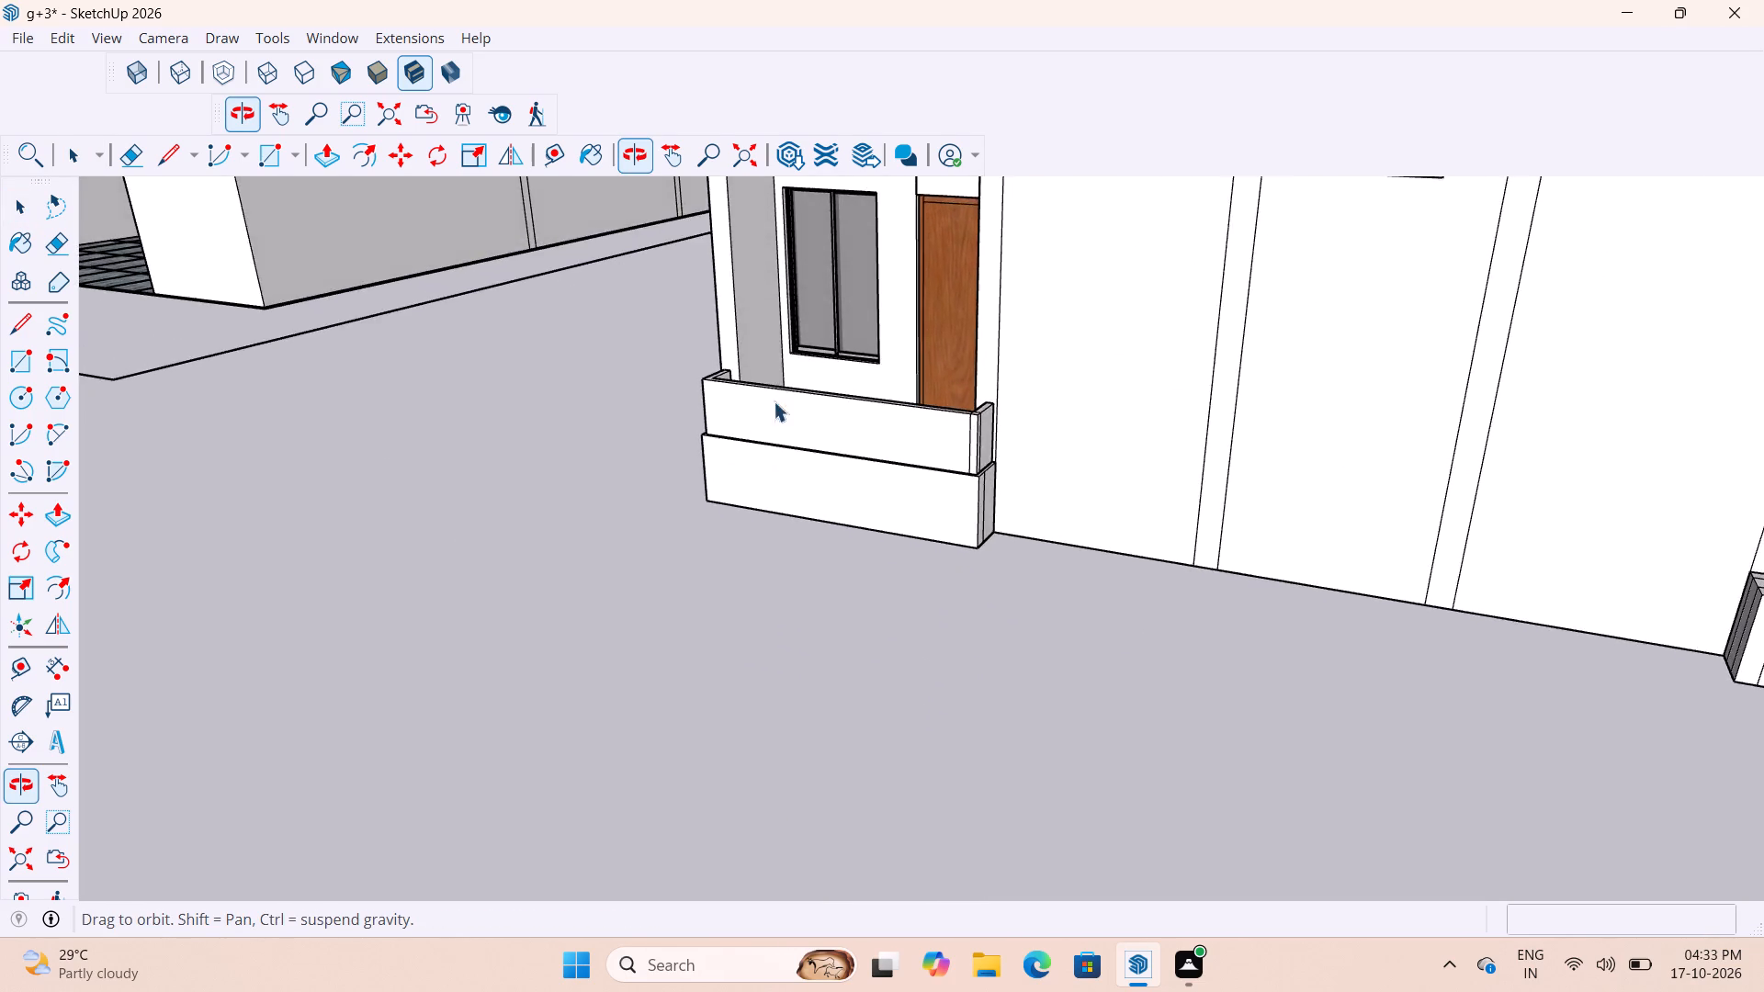
scroll(818, 387, "up", 8)
scroll(914, 475, "down", 5)
middle_click_drag(925, 487, 1420, 558)
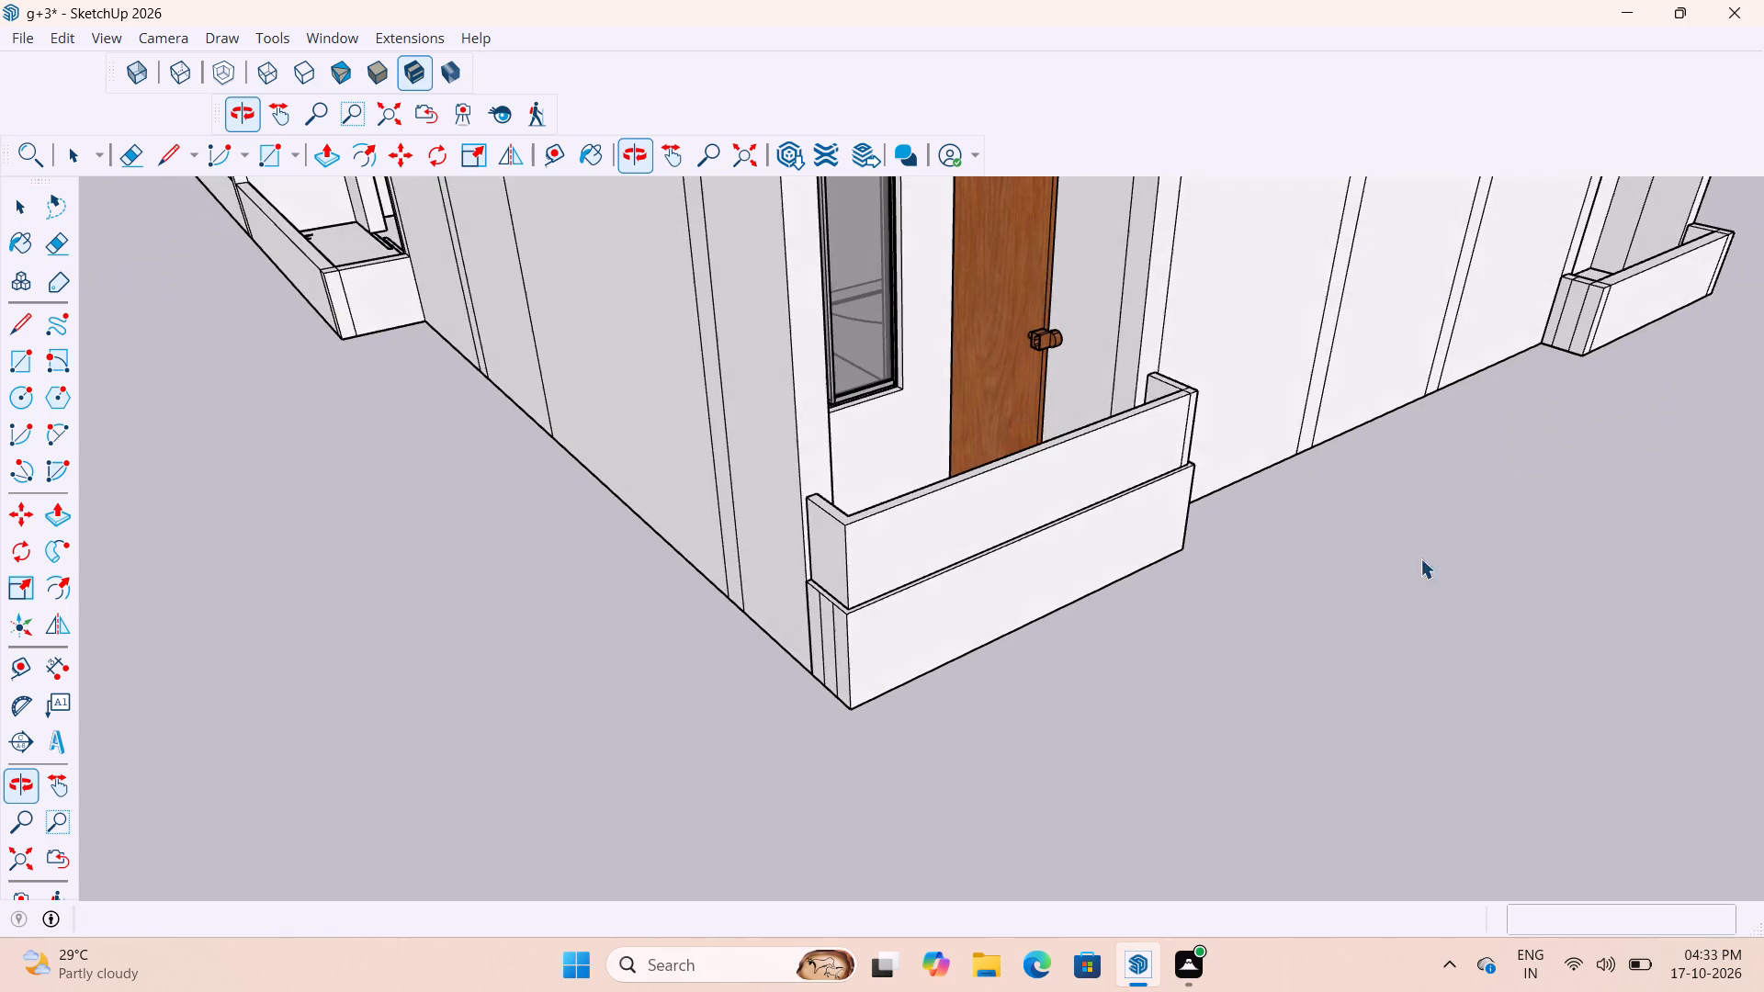
scroll(917, 555, "up", 10)
scroll(910, 569, "down", 4)
scroll(845, 626, "up", 2)
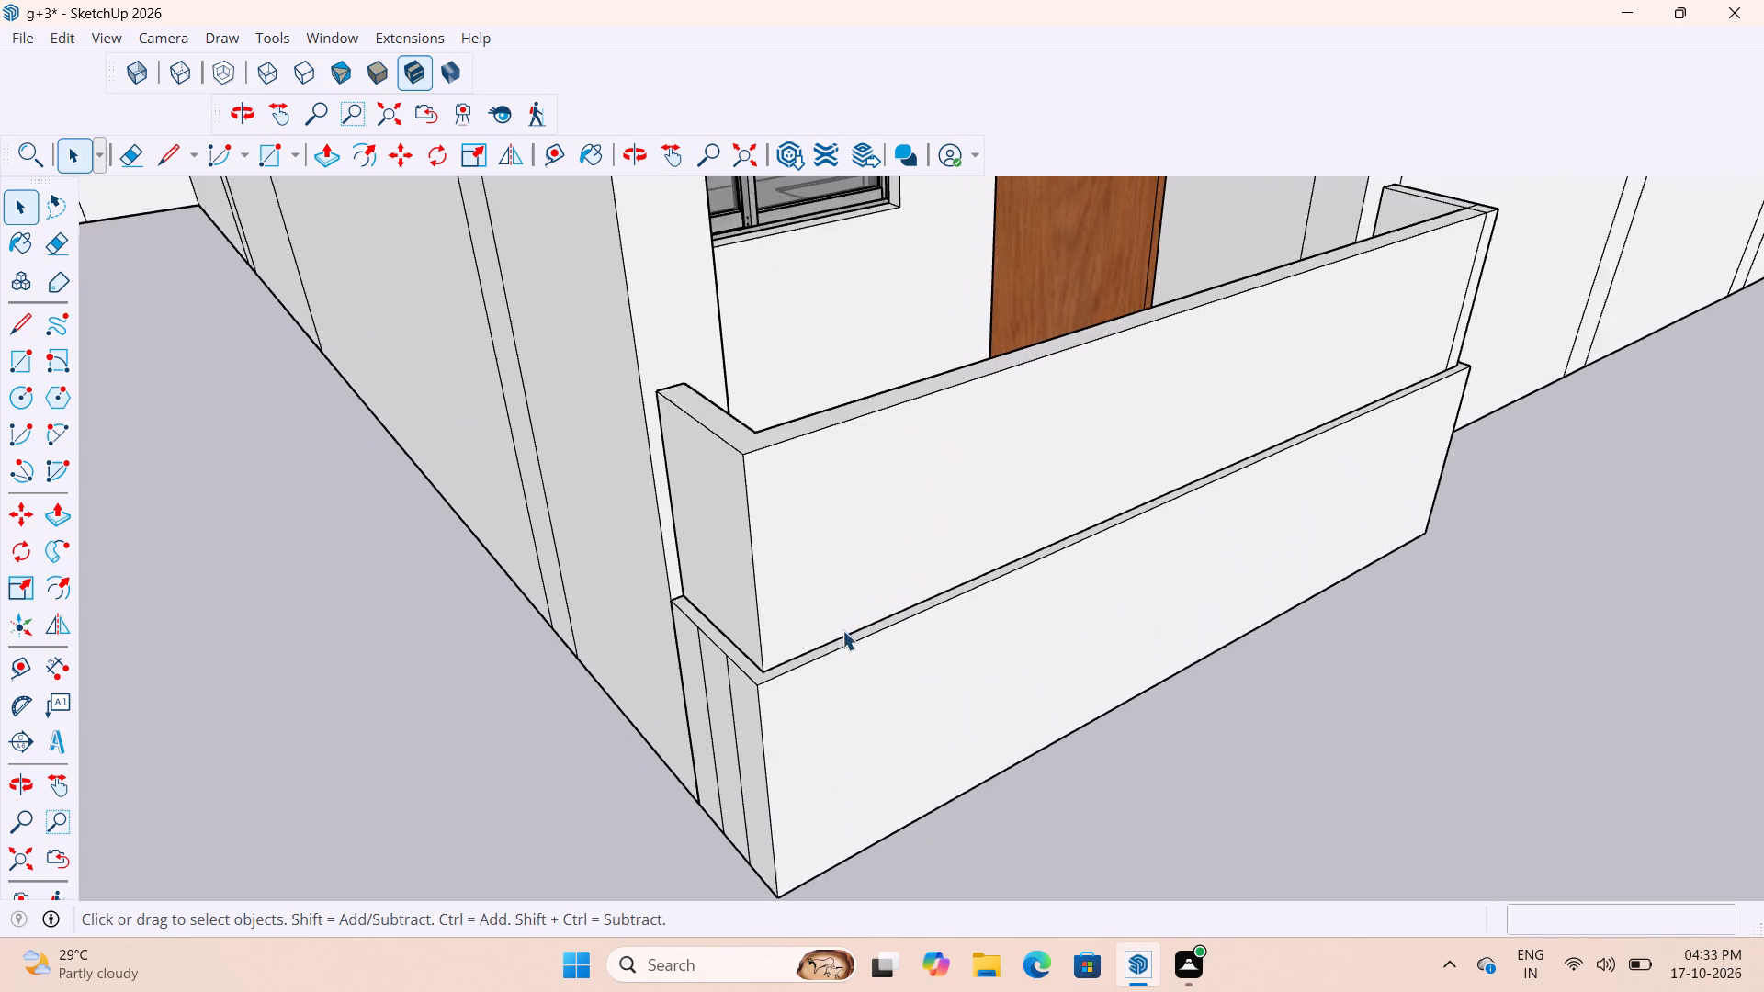
scroll(842, 630, "up", 2)
scroll(762, 659, "down", 10)
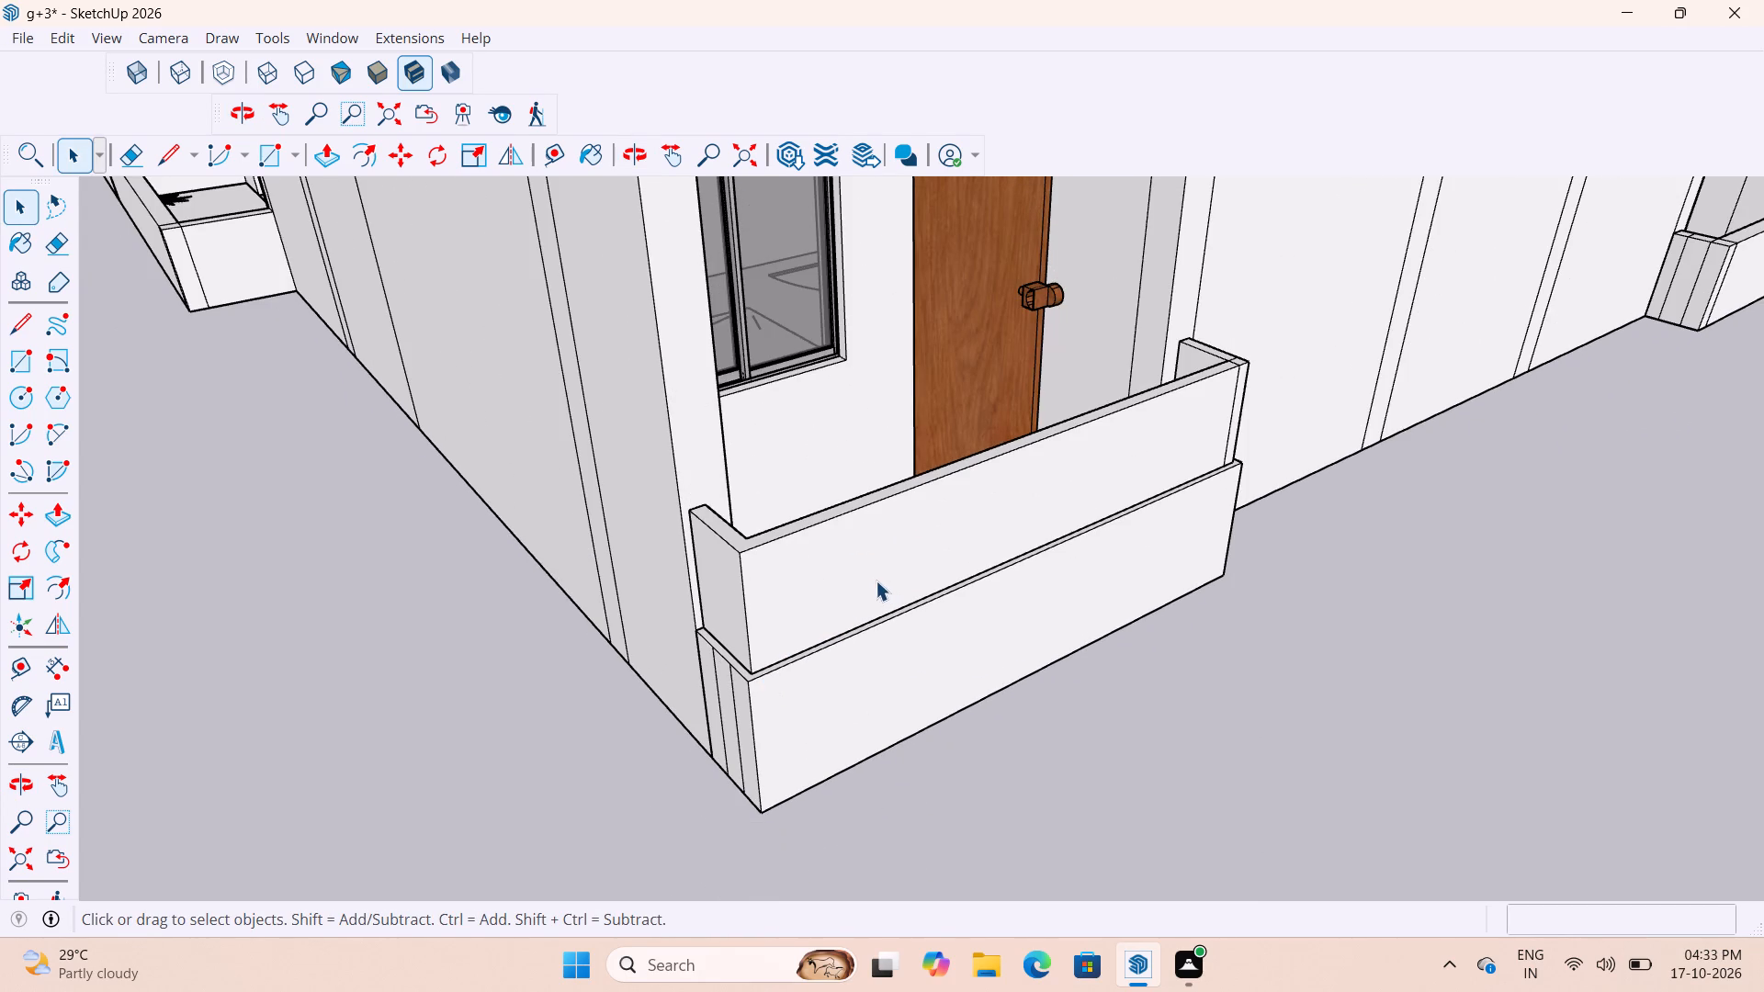
scroll(876, 581, "up", 3)
scroll(884, 570, "down", 10)
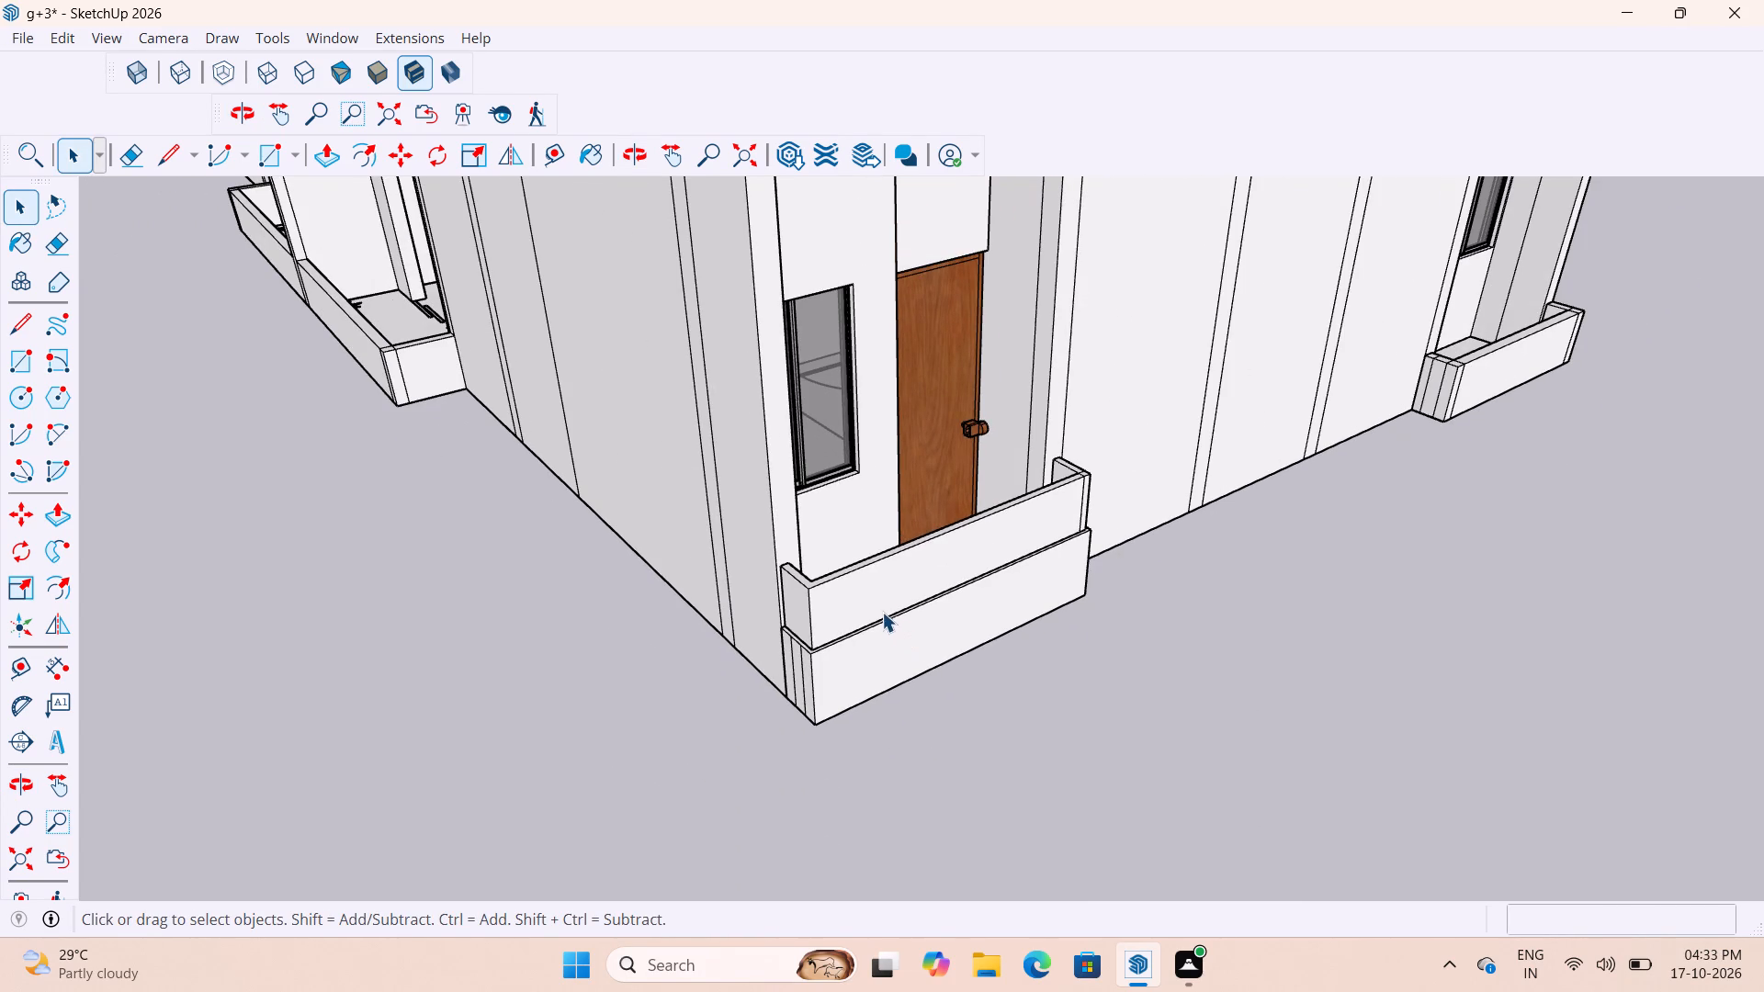
scroll(876, 592, "up", 13)
scroll(795, 607, "down", 11)
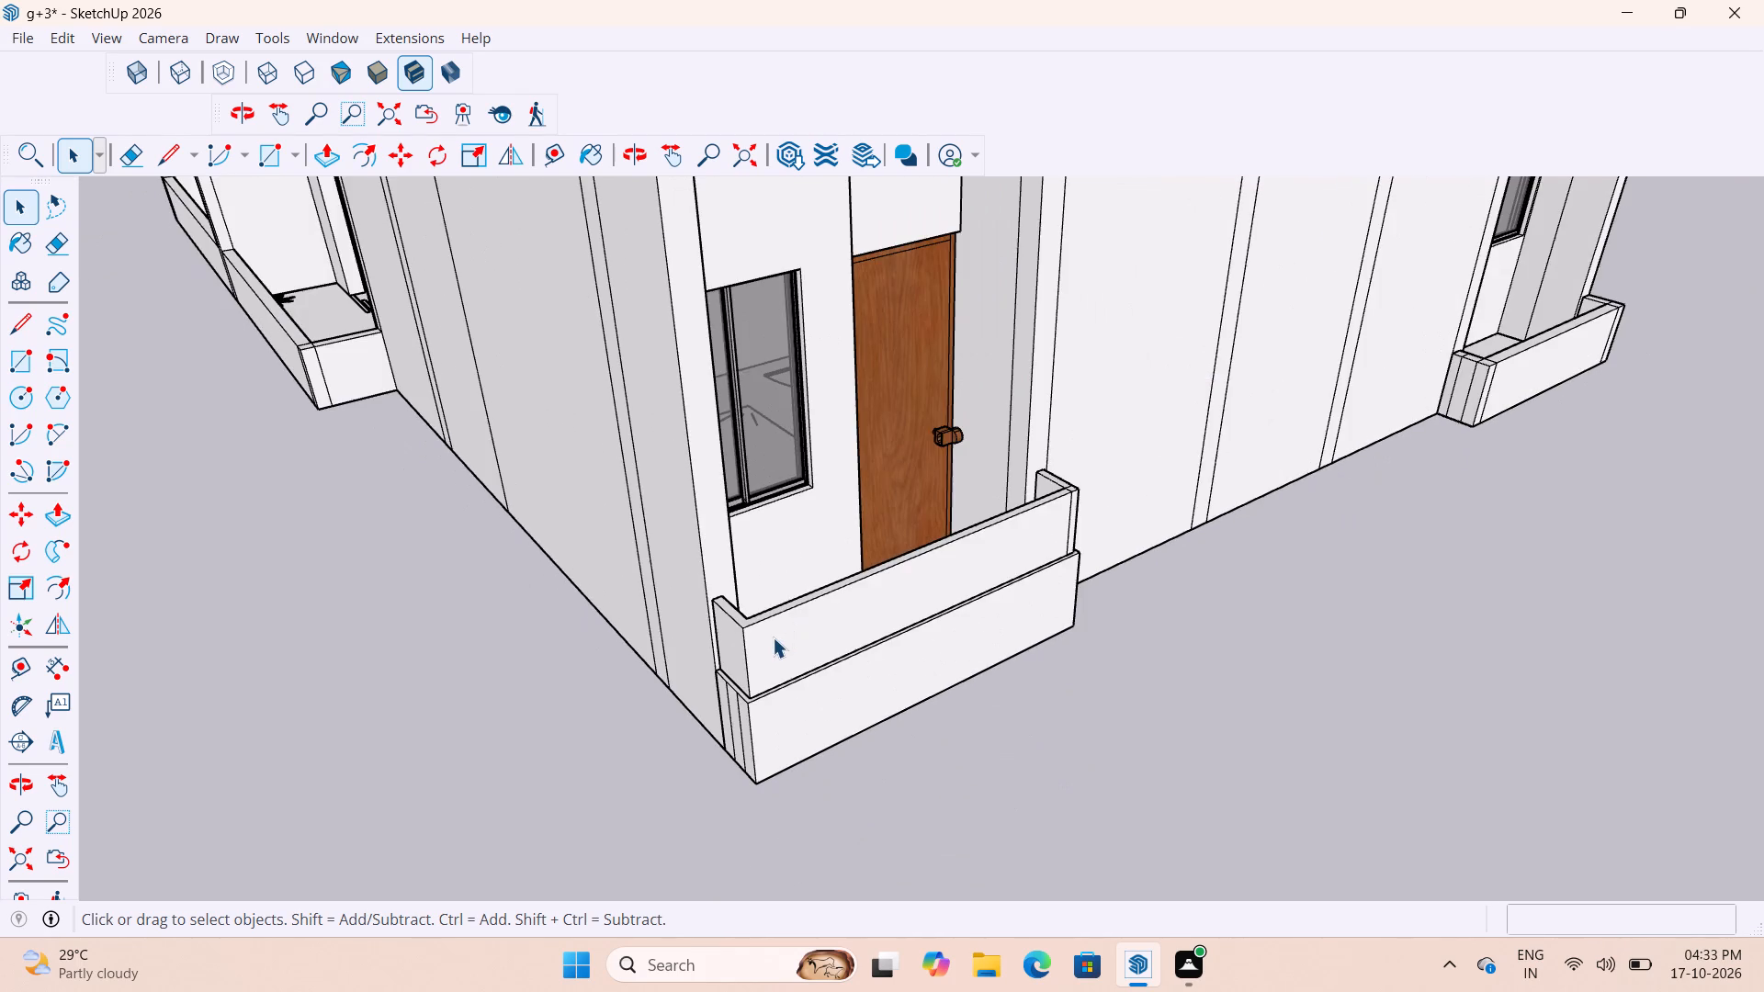
scroll(773, 637, "down", 5)
scroll(771, 643, "up", 12)
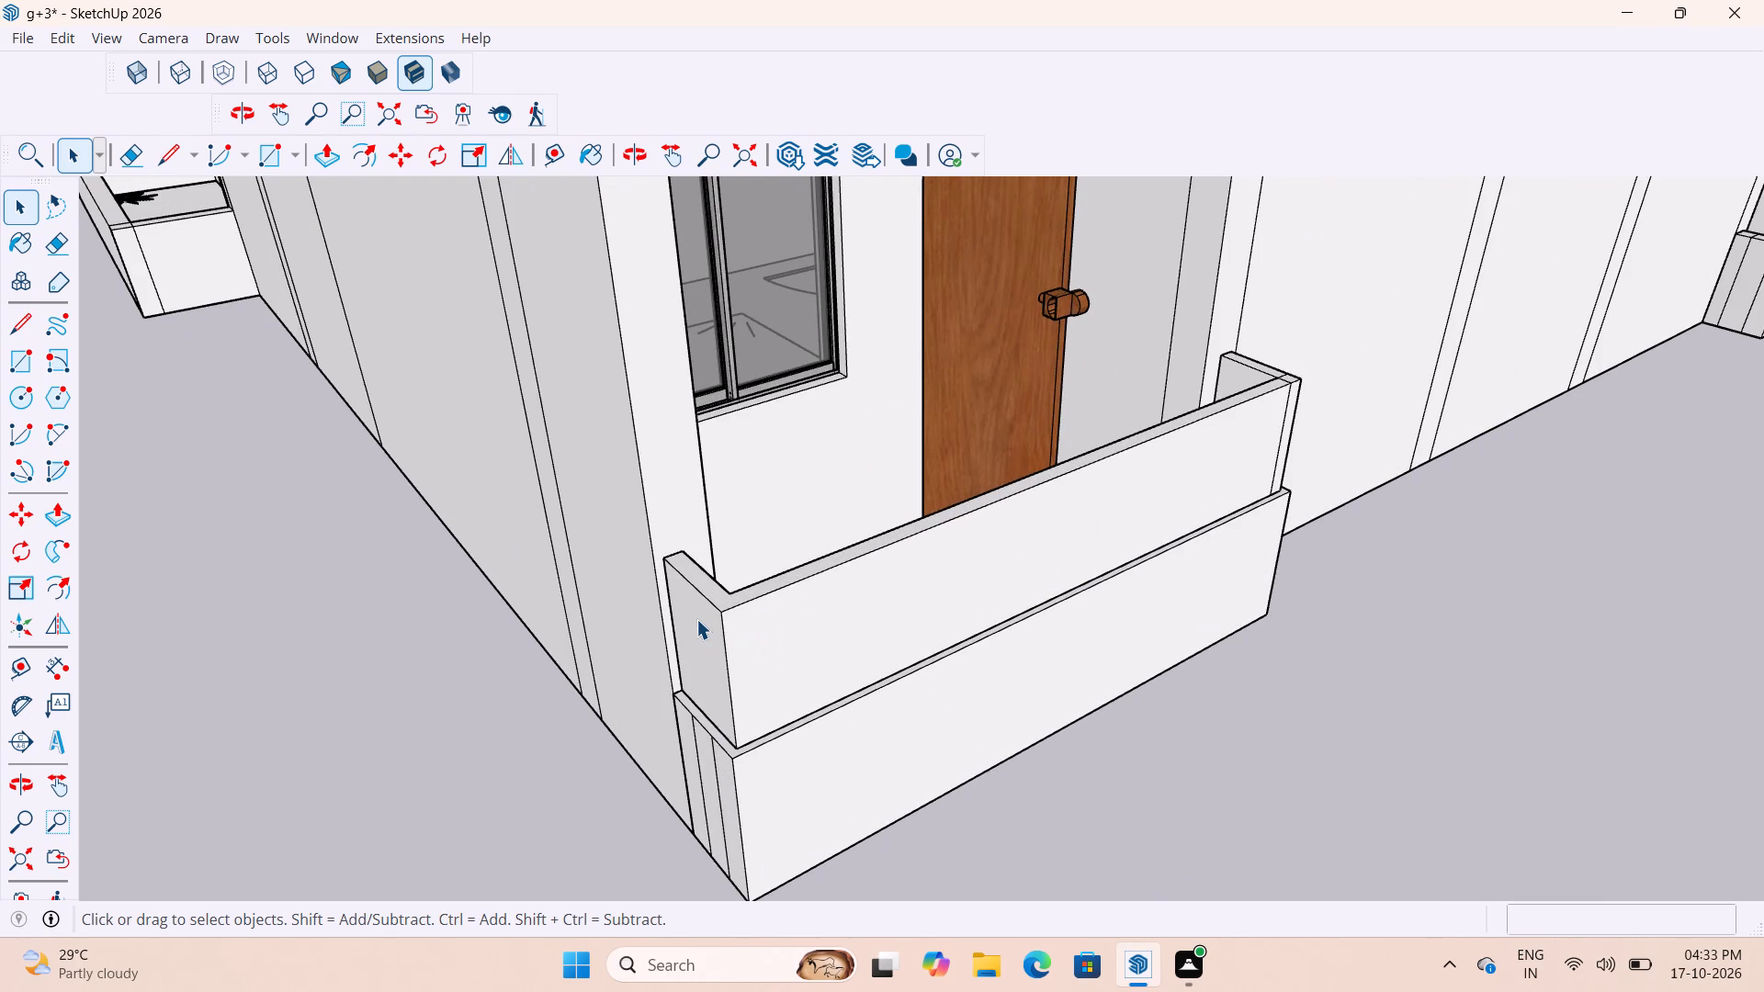
scroll(696, 618, "up", 3)
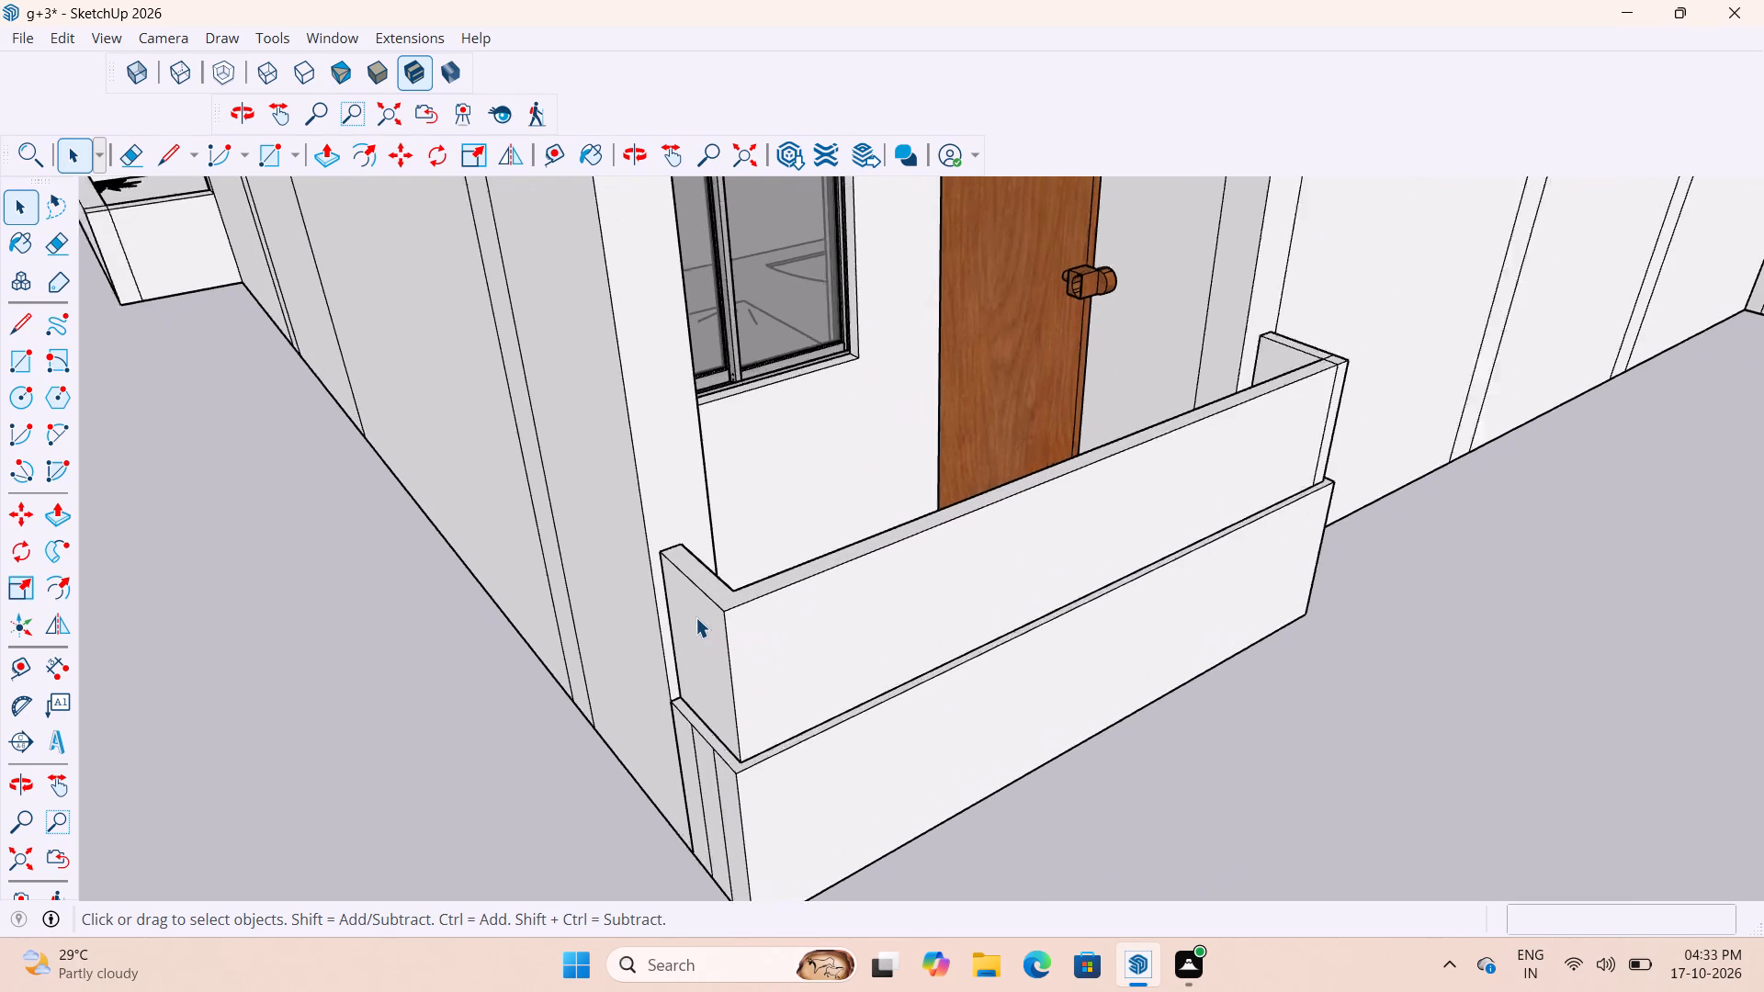
scroll(695, 617, "up", 2)
scroll(650, 671, "down", 11)
middle_click_drag(1143, 698, 625, 771)
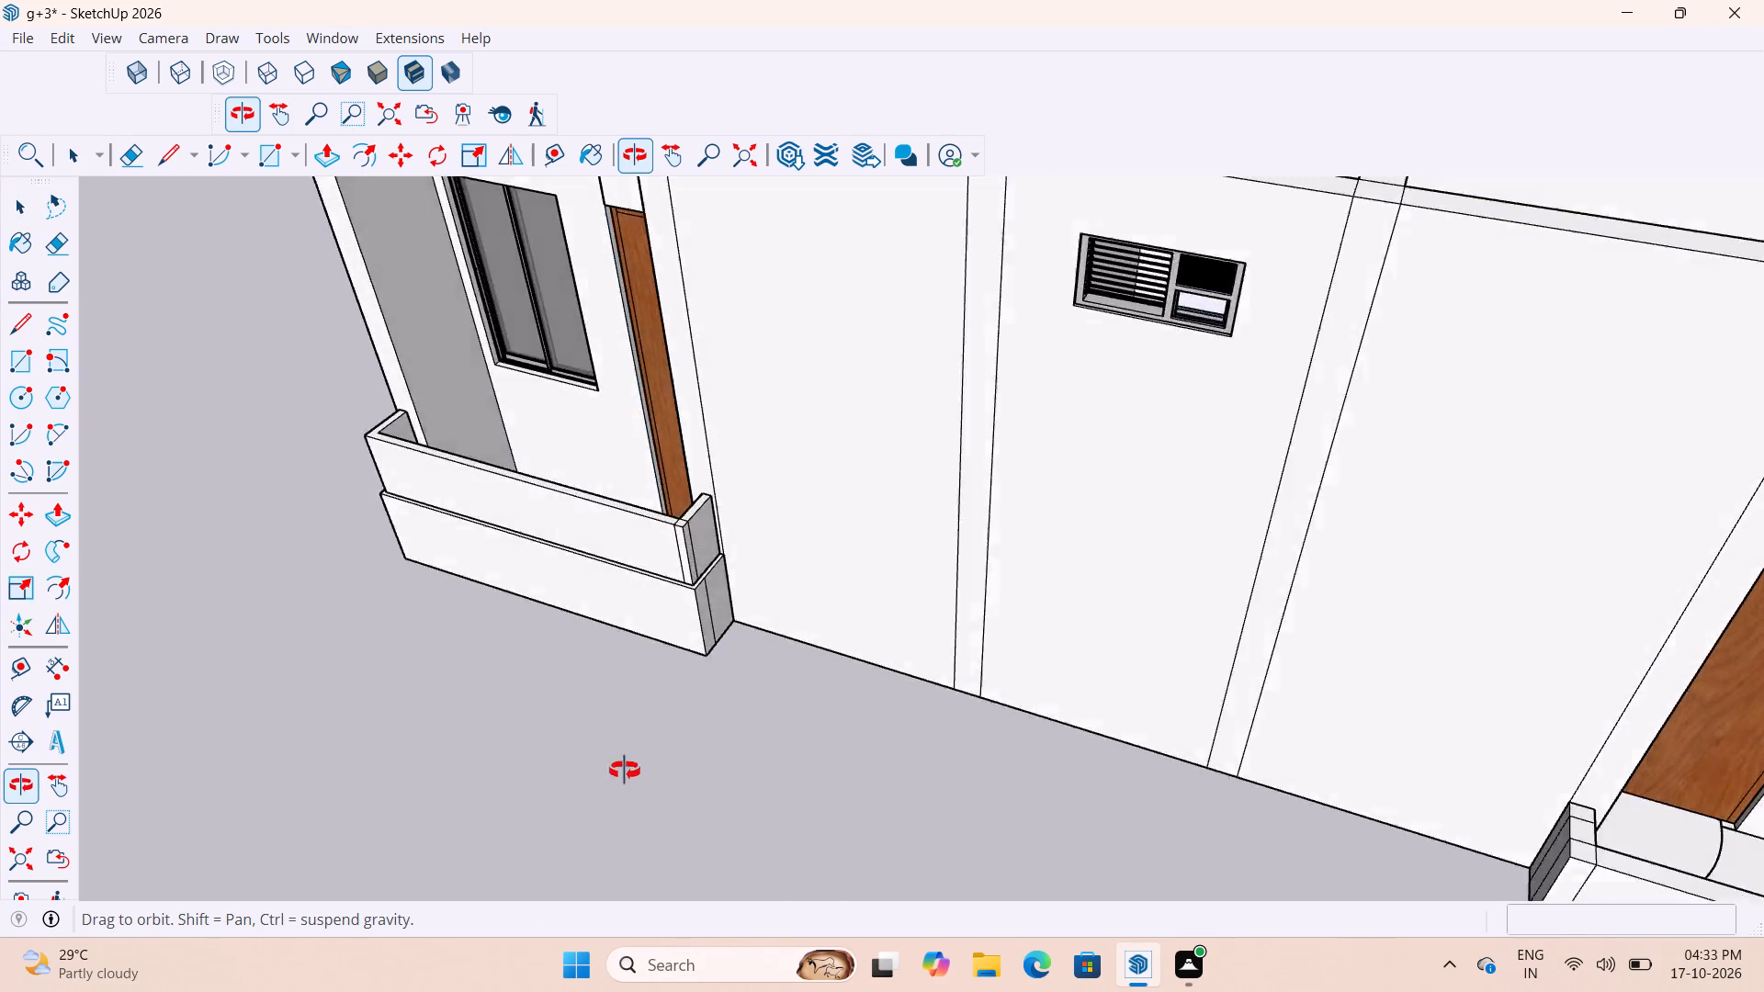
middle_click_drag(625, 771, 1197, 634)
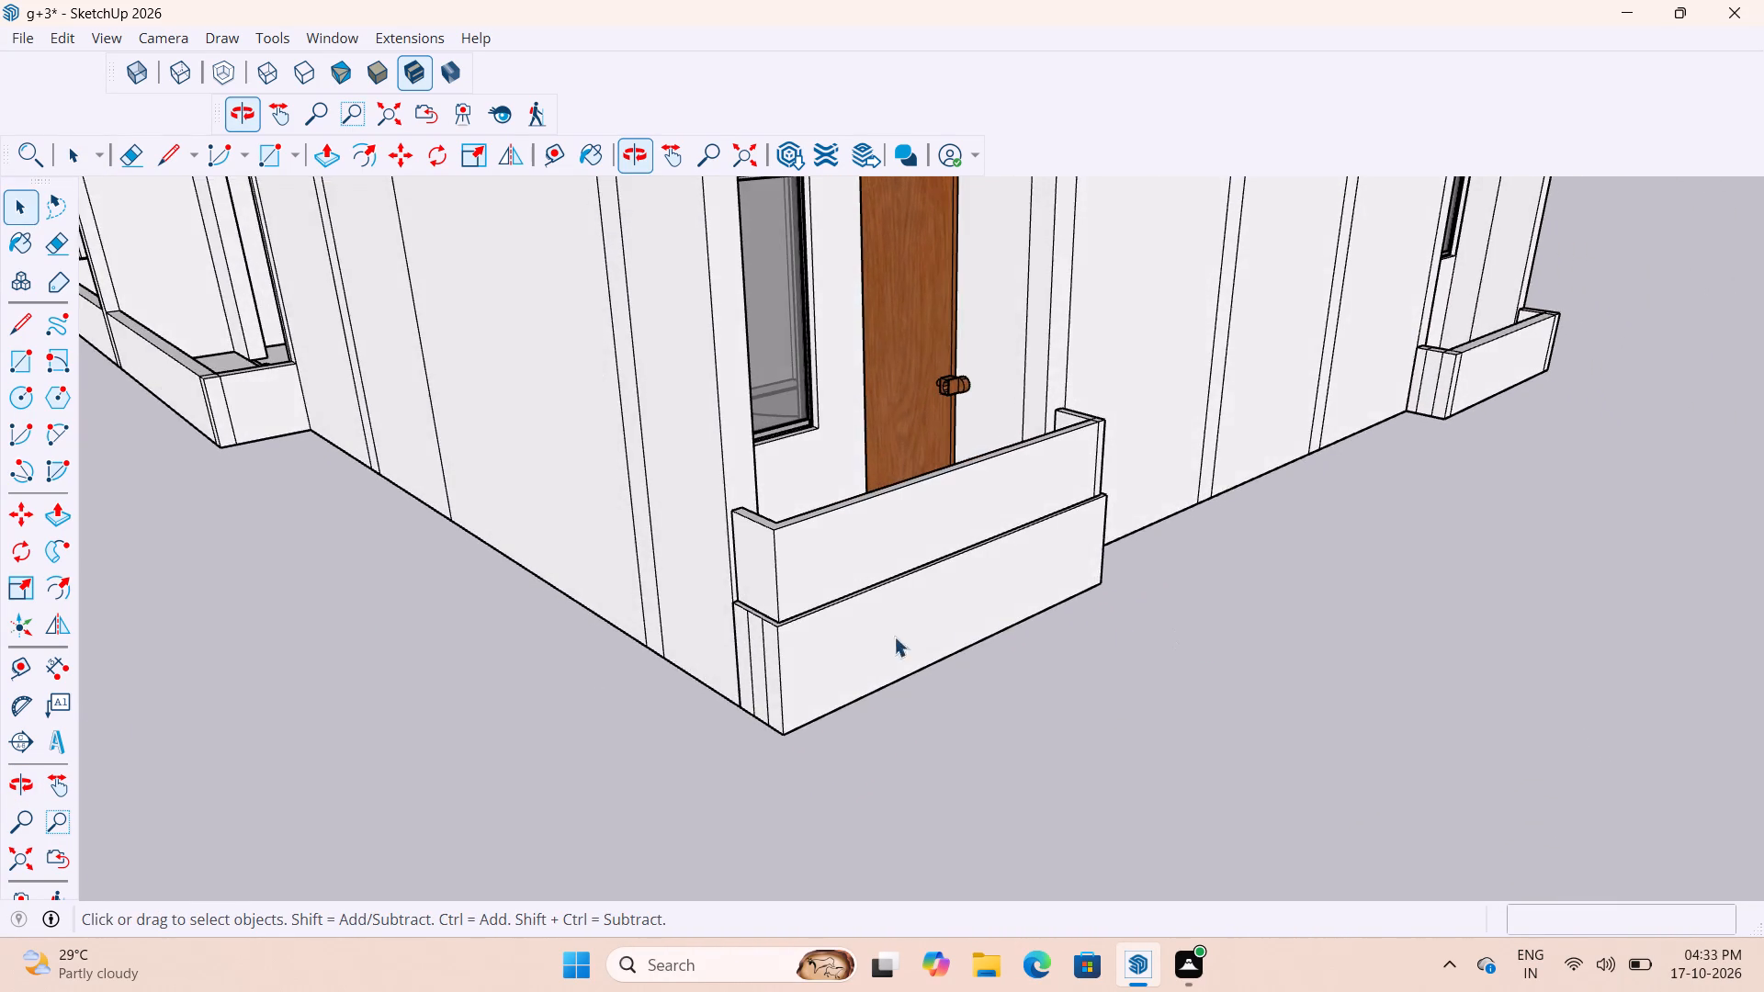
scroll(748, 642, "up", 3)
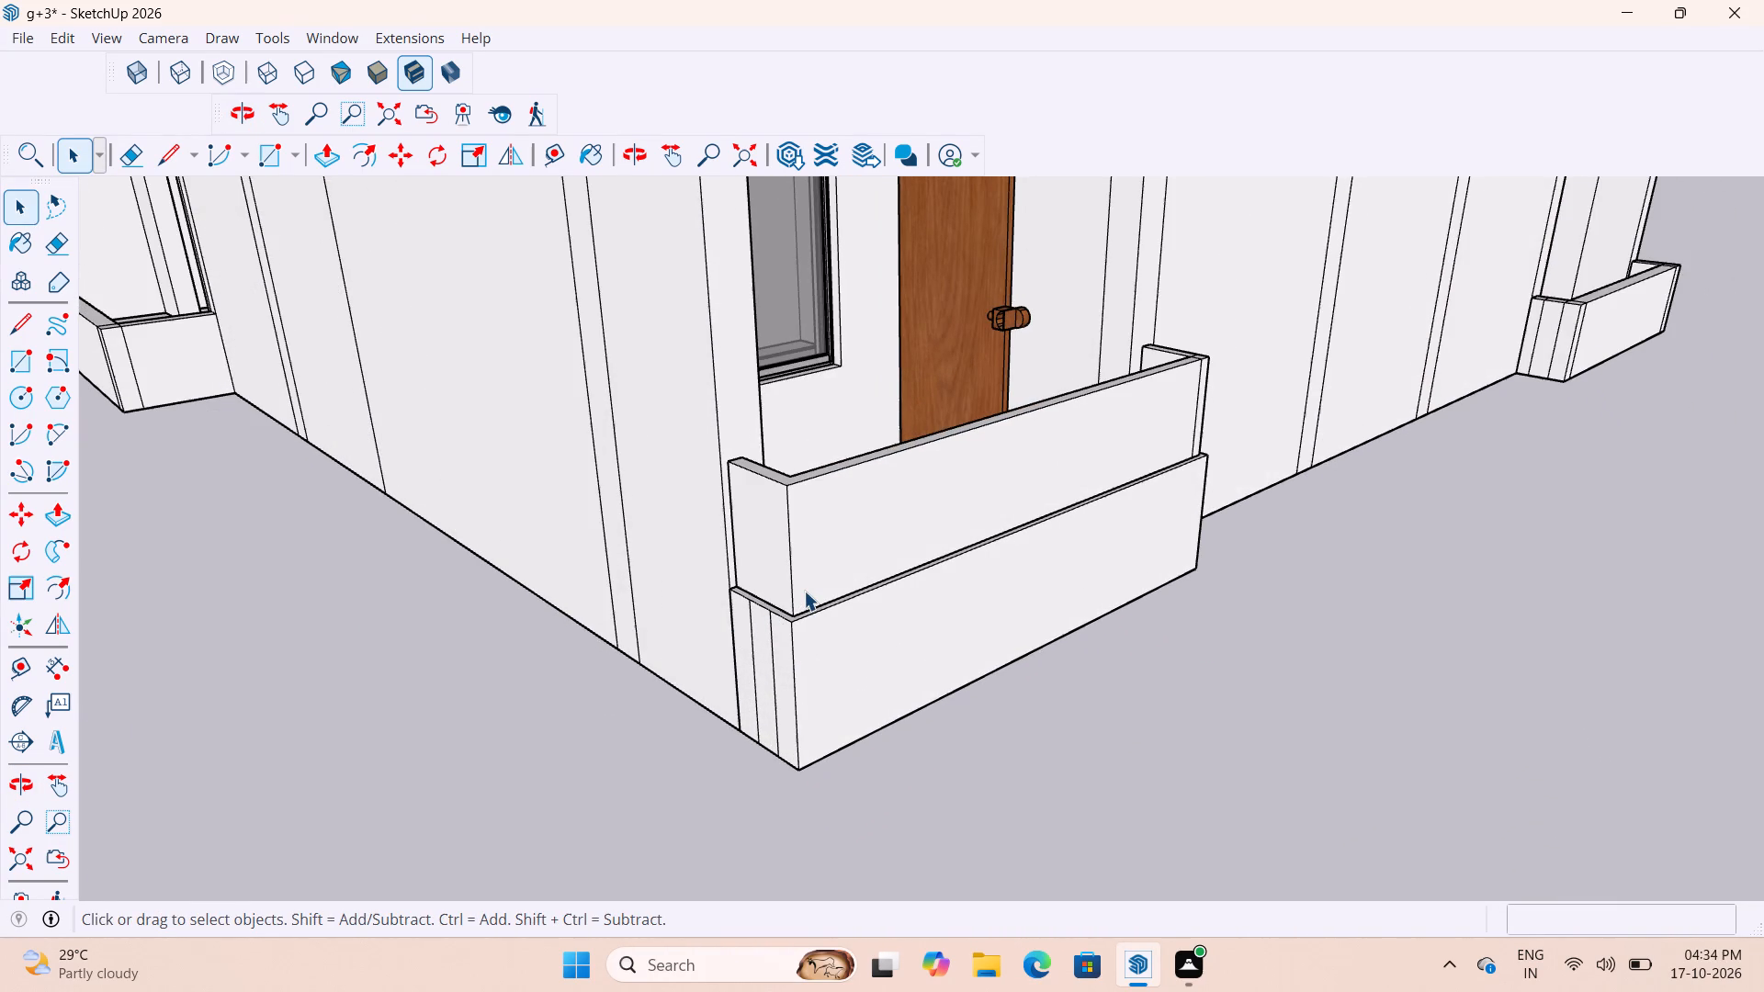
middle_click_drag(889, 504, 535, 573)
scroll(557, 482, "up", 8)
middle_click_drag(593, 441, 820, 426)
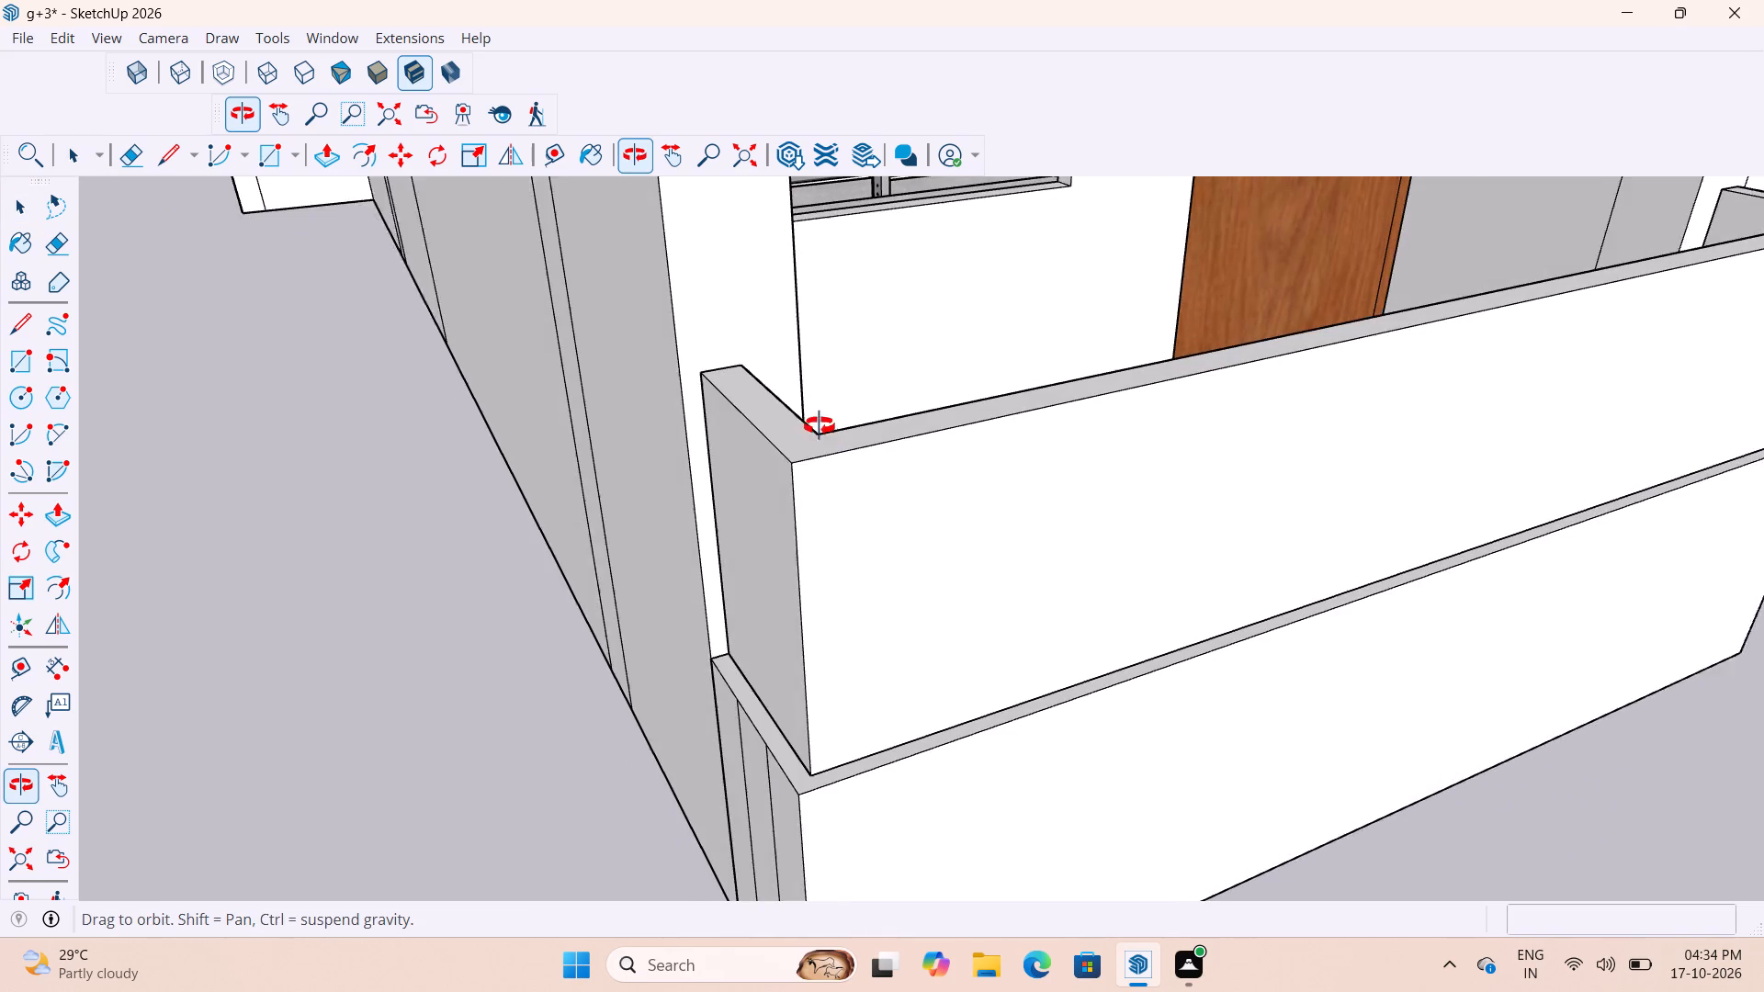
middle_click_drag(820, 426, 810, 429)
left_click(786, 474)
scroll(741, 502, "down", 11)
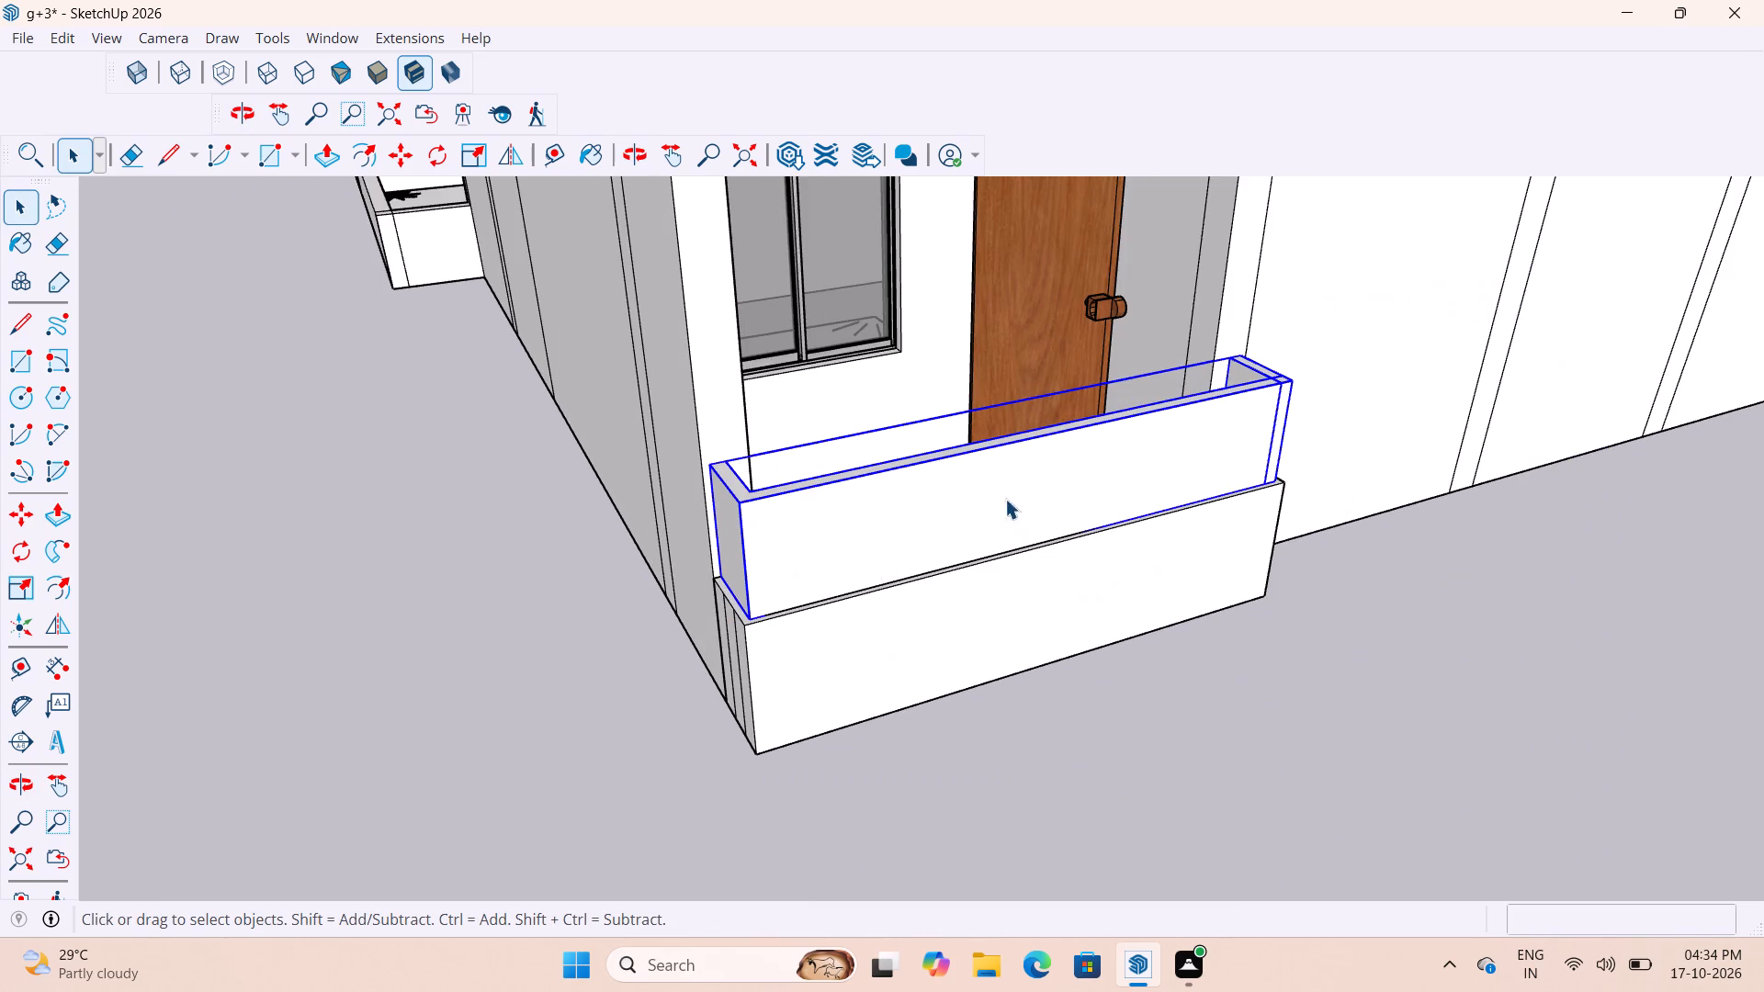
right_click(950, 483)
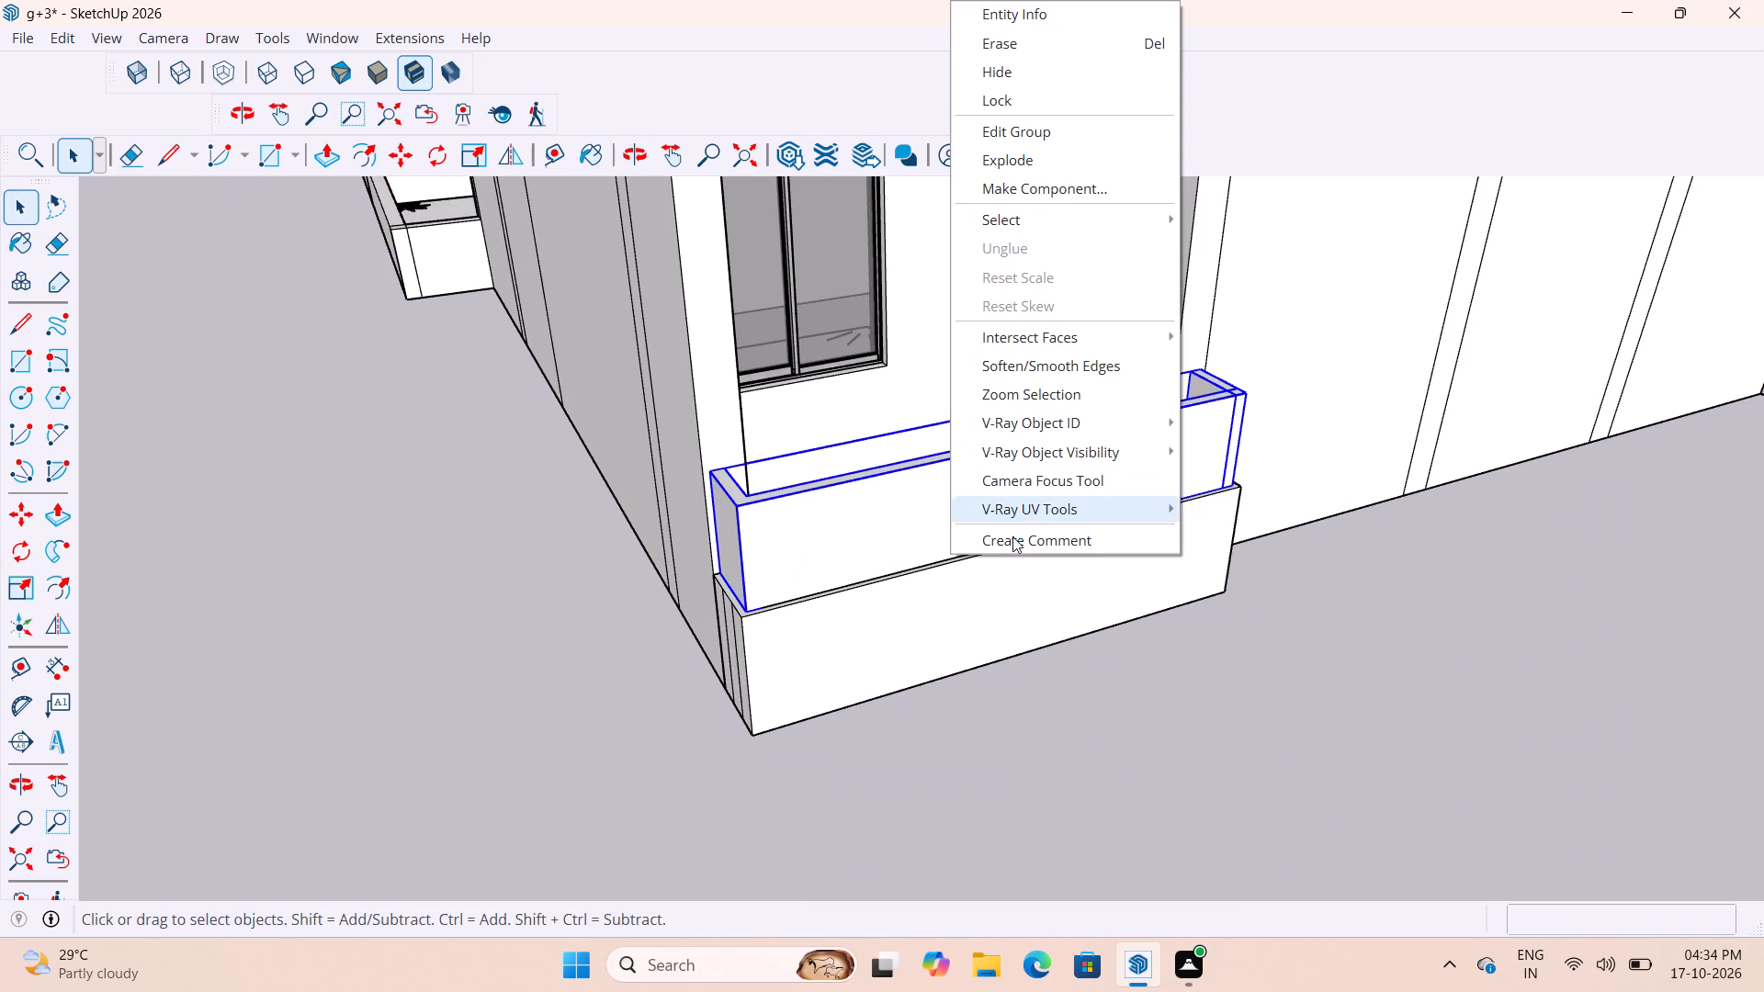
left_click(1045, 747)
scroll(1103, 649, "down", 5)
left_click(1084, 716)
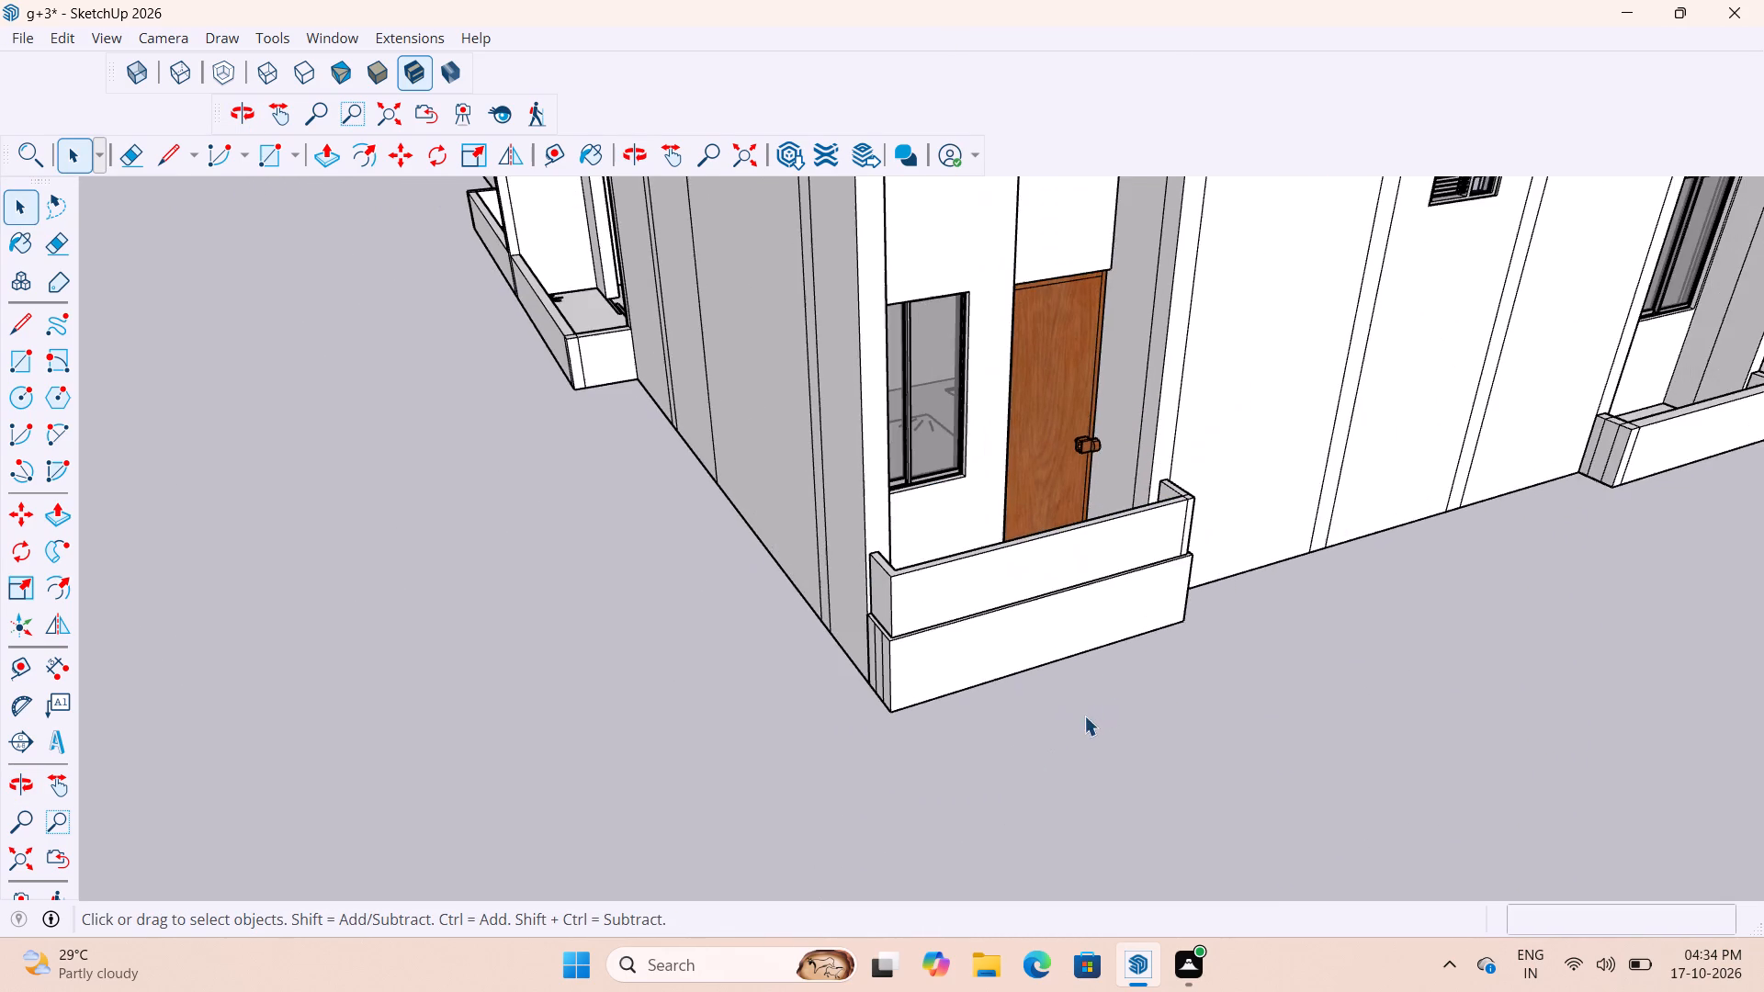
Inspect the raised panel's front face and both corners again from several angles.
scroll(958, 564, "up", 4)
middle_click_drag(951, 563, 684, 386)
middle_click_drag(891, 427, 905, 555)
scroll(918, 566, "down", 18)
scroll(899, 565, "up", 4)
middle_click_drag(903, 547, 1119, 528)
scroll(1109, 538, "up", 20)
scroll(1109, 538, "up", 2)
middle_click_drag(861, 447, 859, 485)
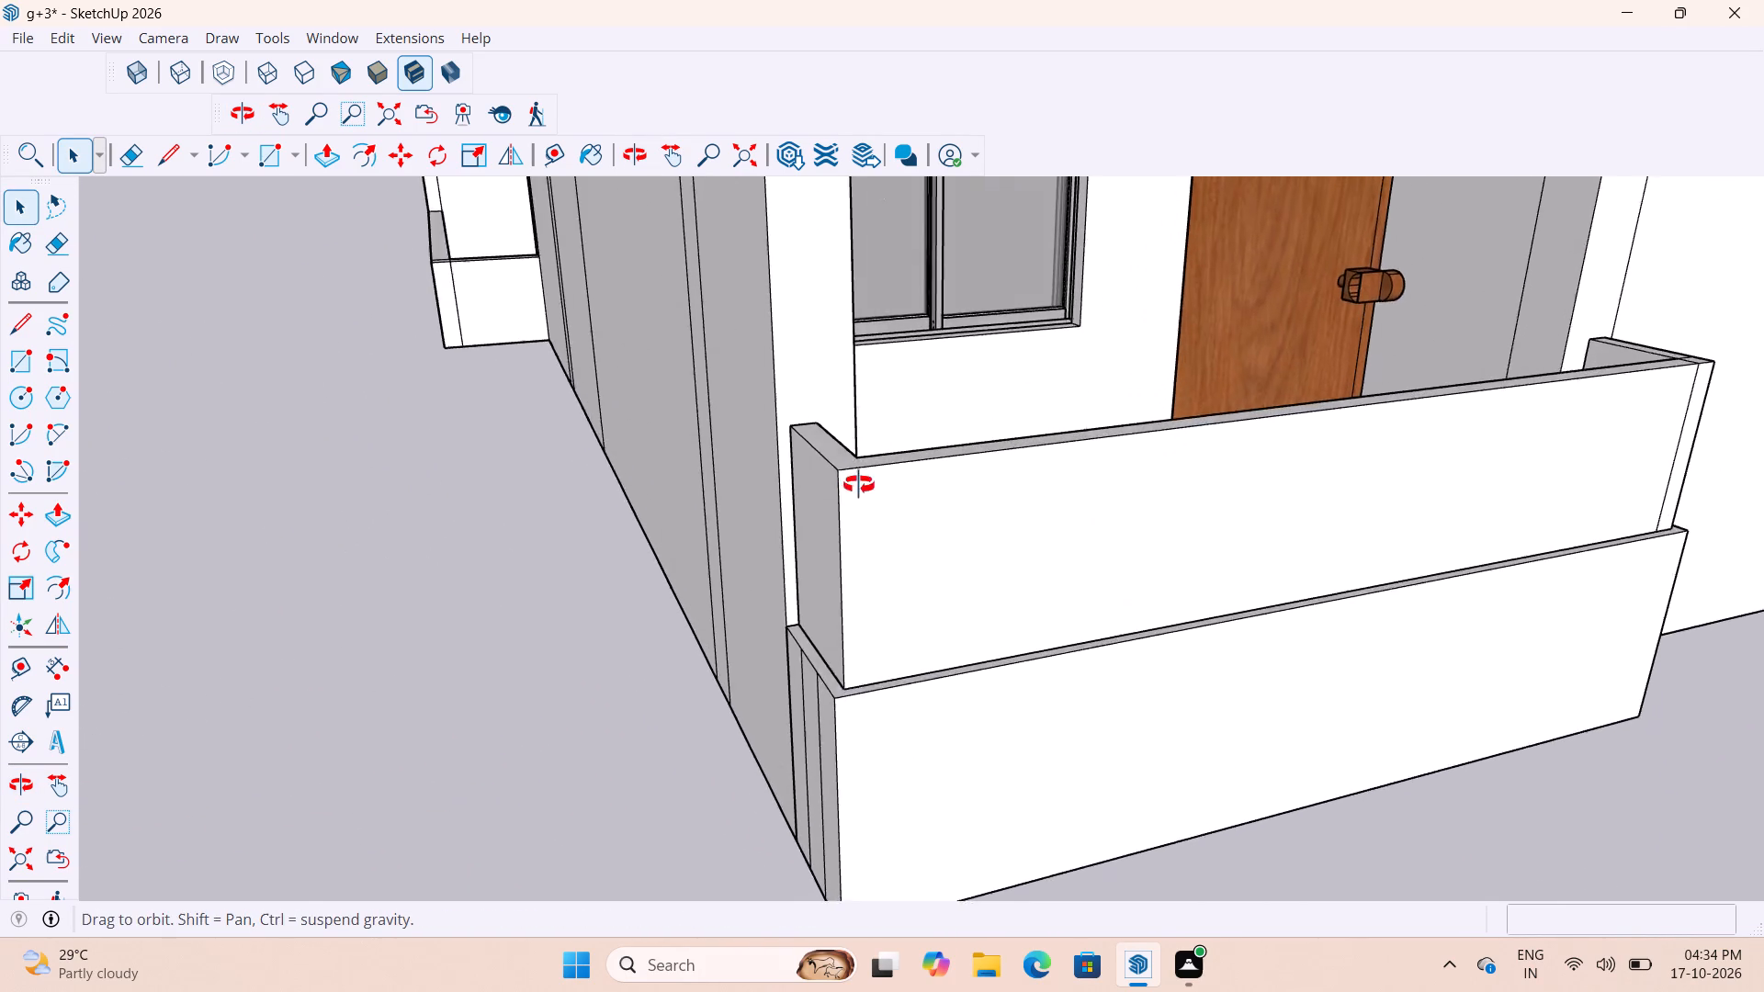
middle_click_drag(859, 485, 888, 559)
scroll(888, 689, "up", 5)
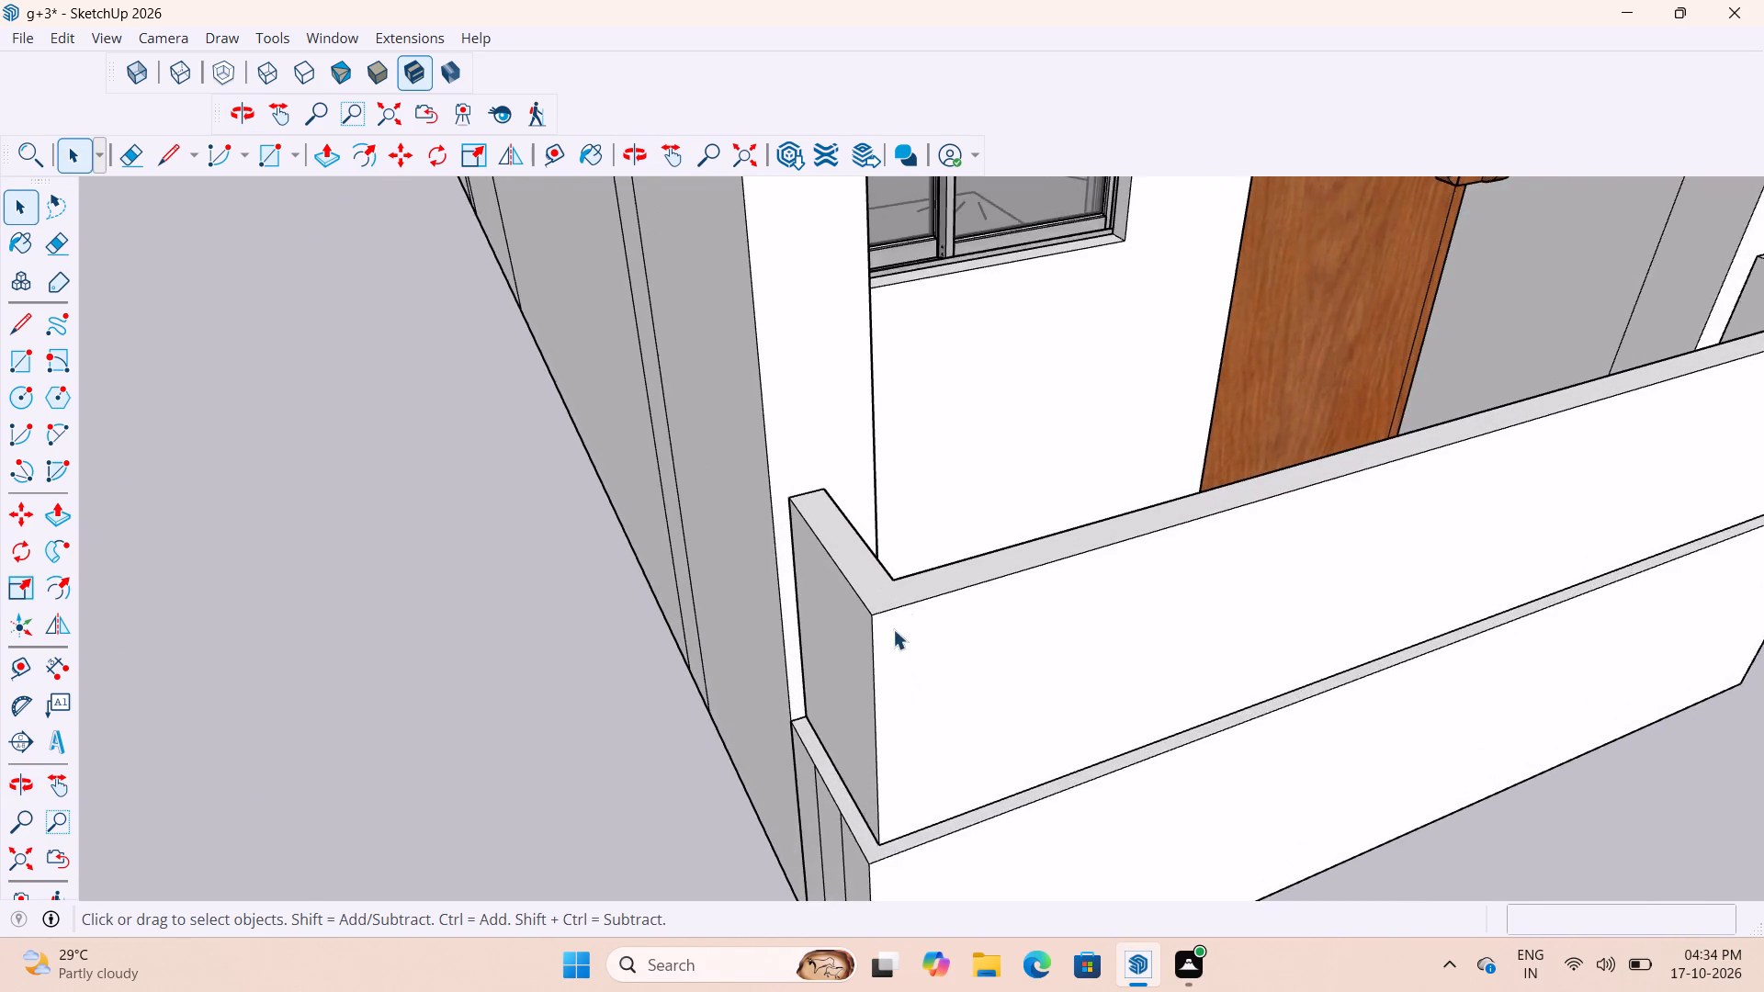
scroll(893, 629, "up", 3)
scroll(802, 576, "down", 10)
scroll(748, 682, "down", 6)
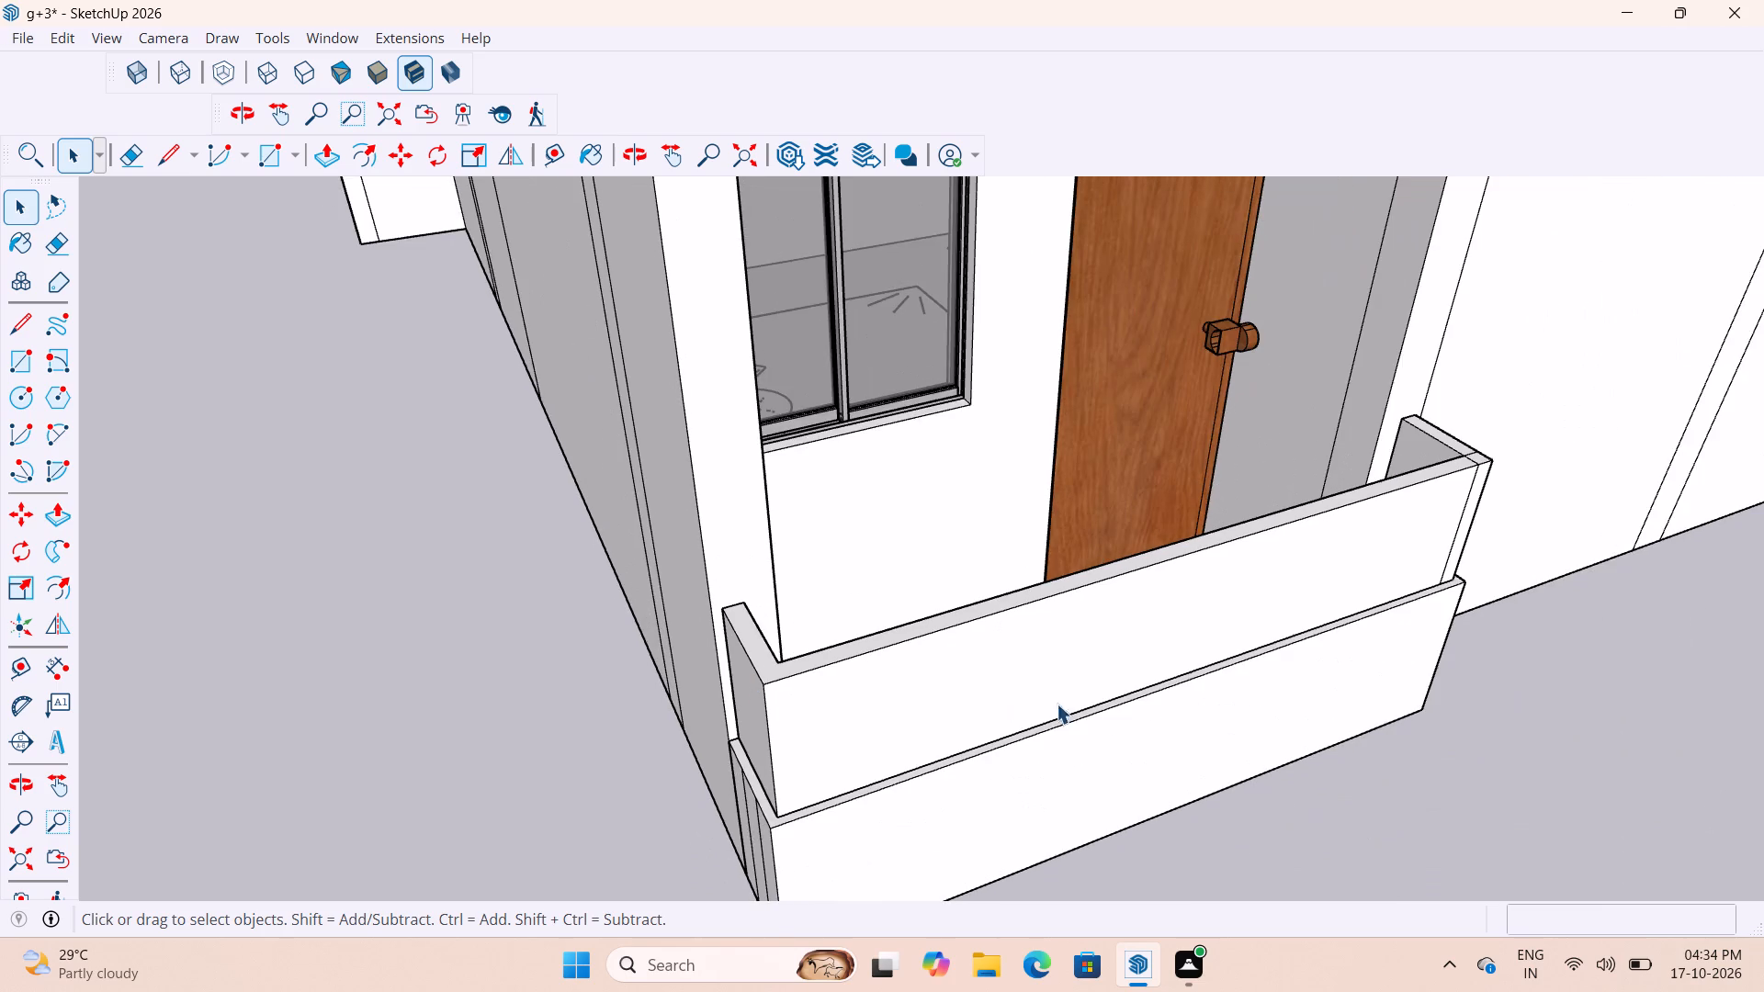
middle_click_drag(1093, 714, 736, 727)
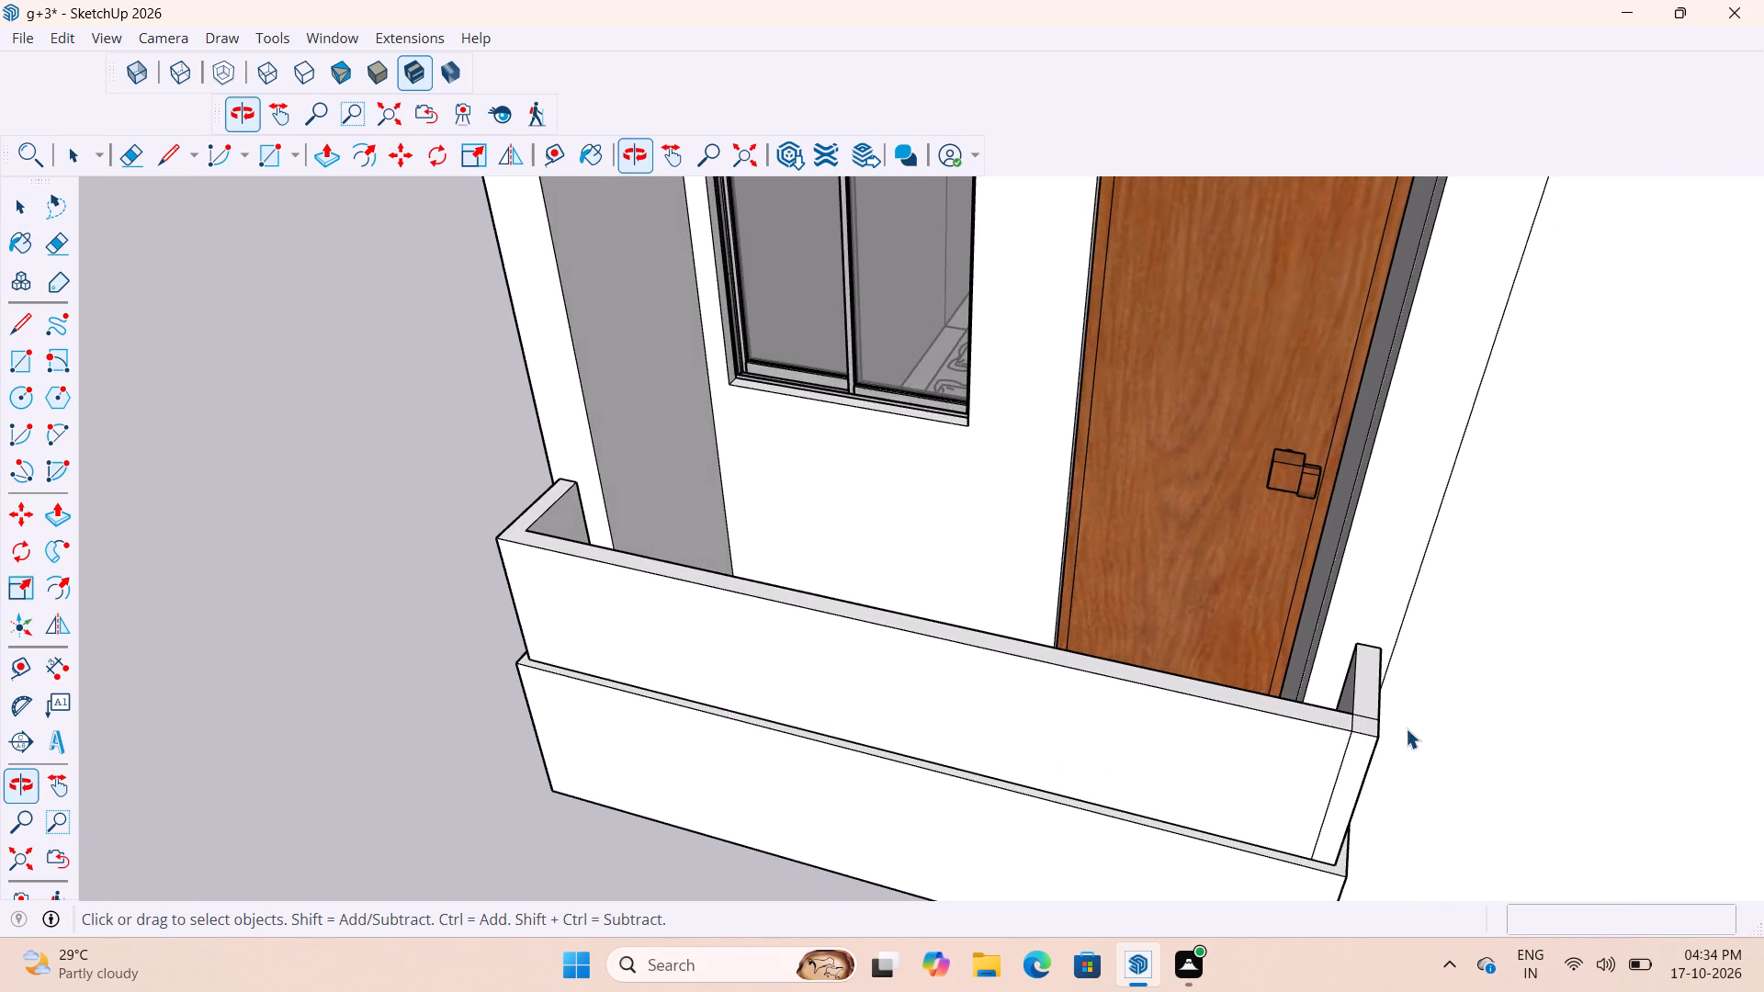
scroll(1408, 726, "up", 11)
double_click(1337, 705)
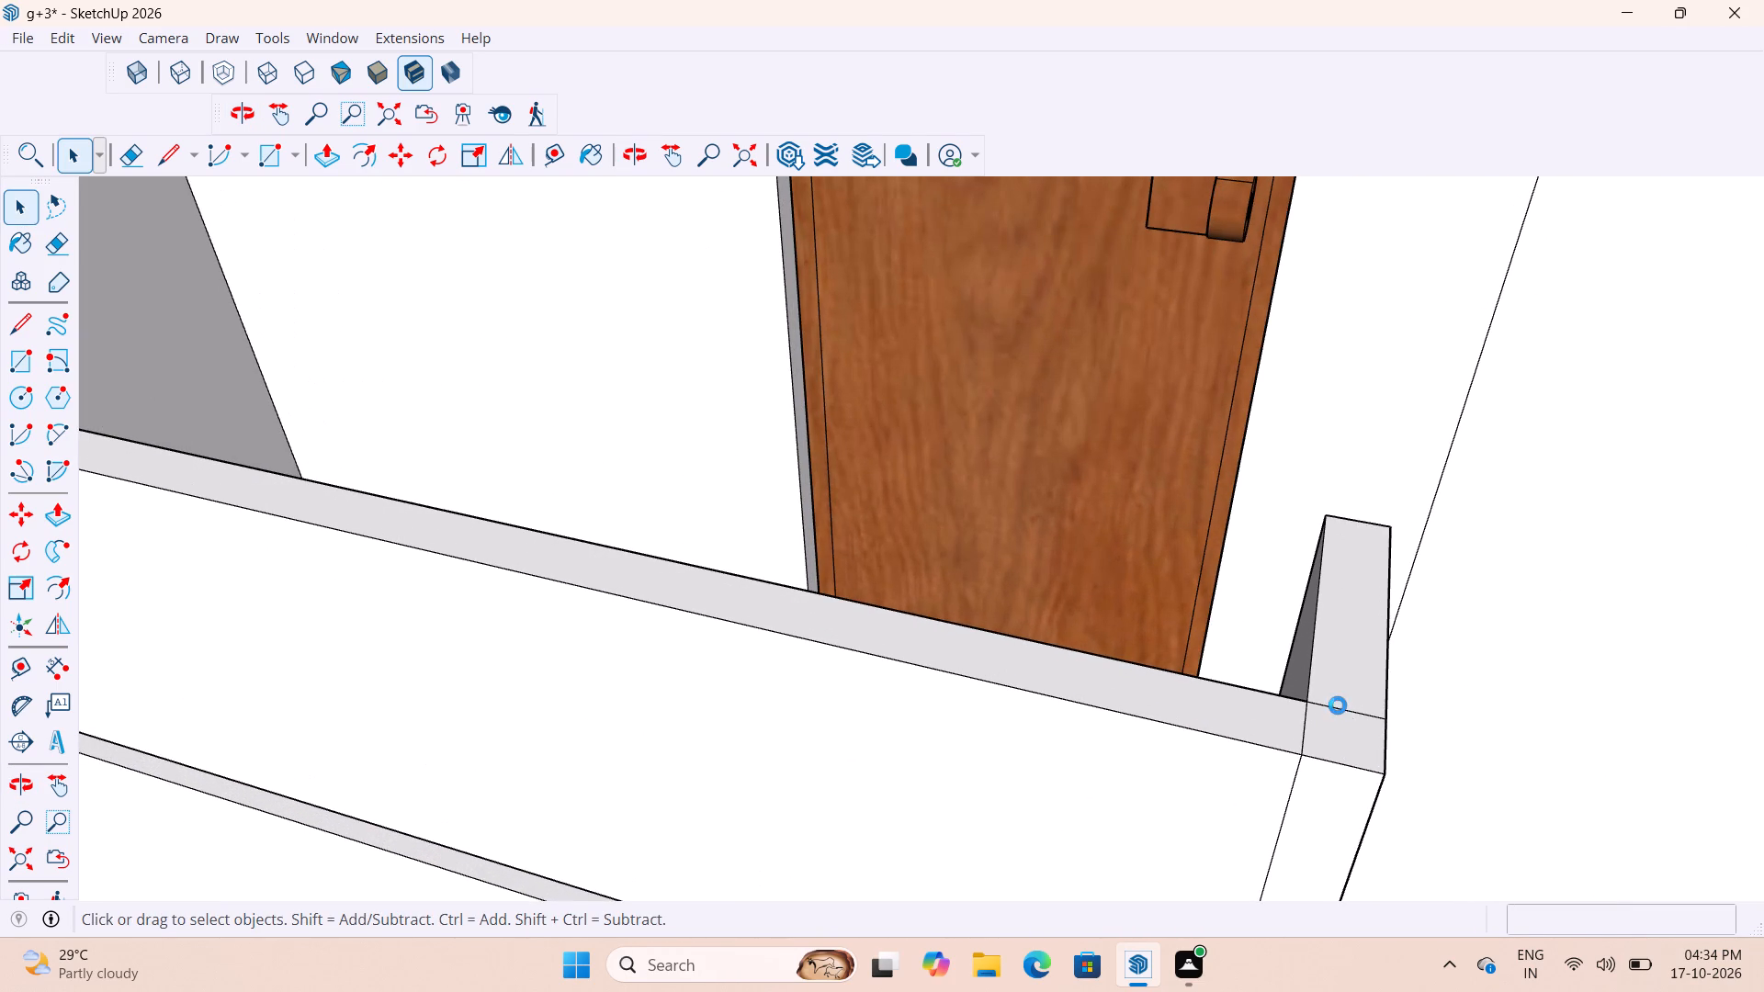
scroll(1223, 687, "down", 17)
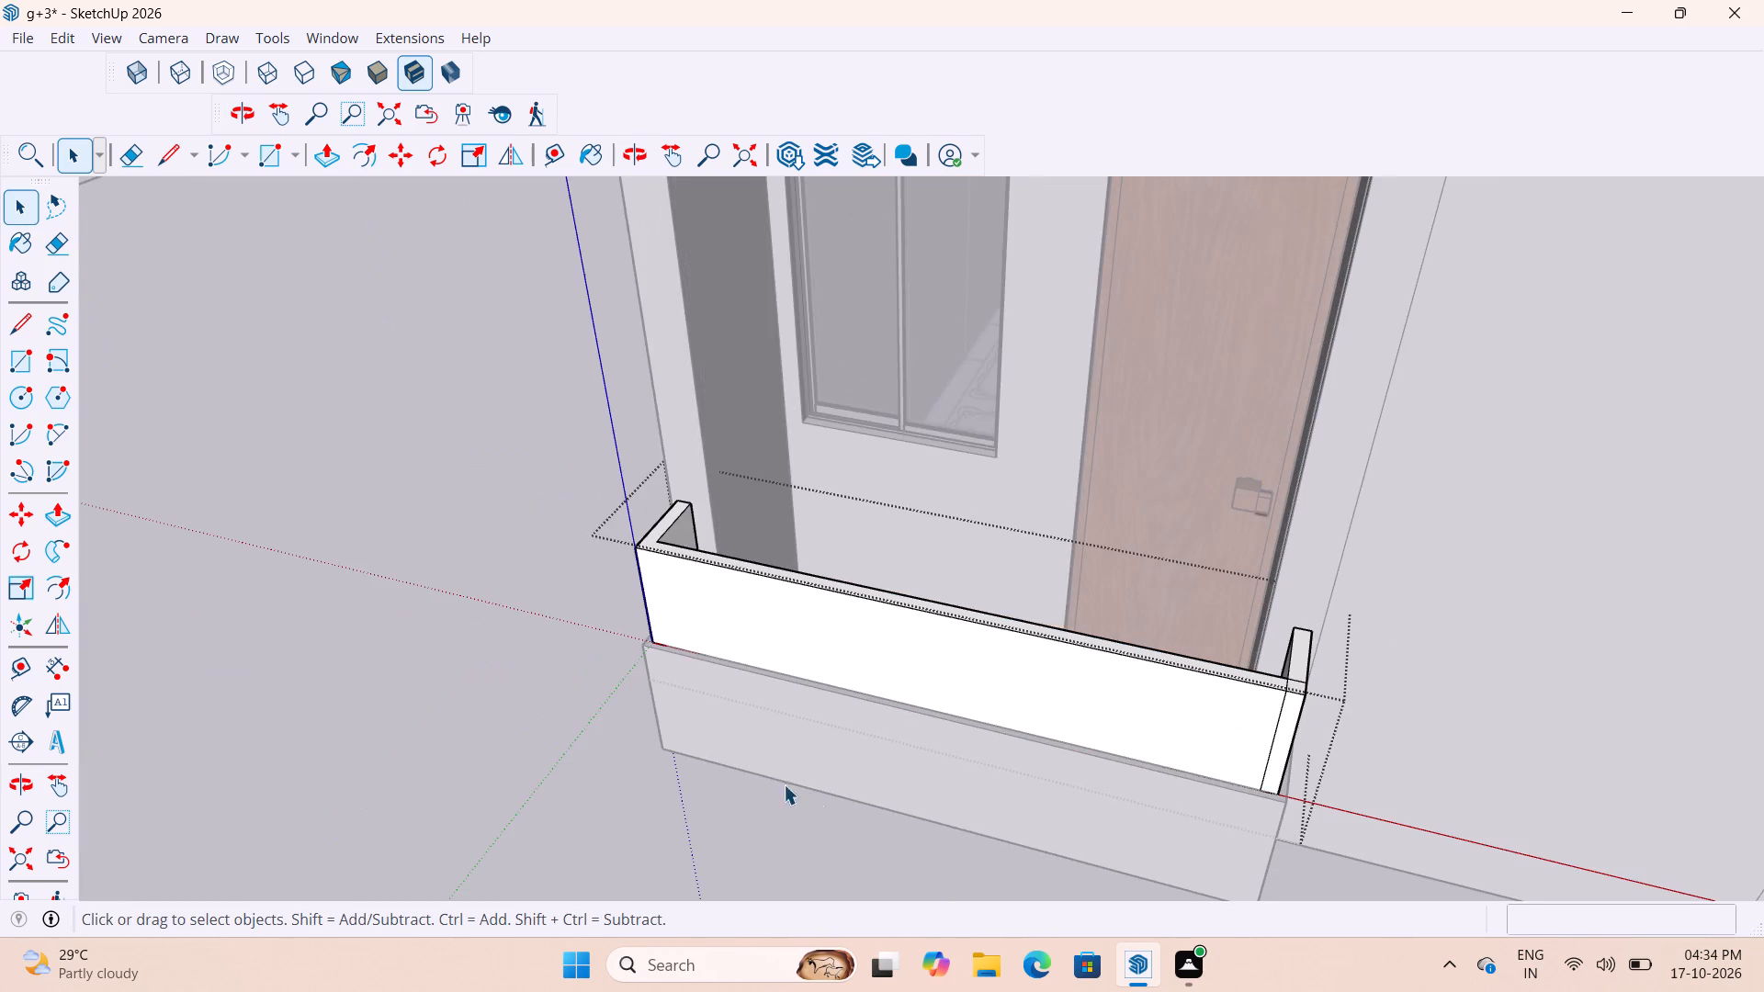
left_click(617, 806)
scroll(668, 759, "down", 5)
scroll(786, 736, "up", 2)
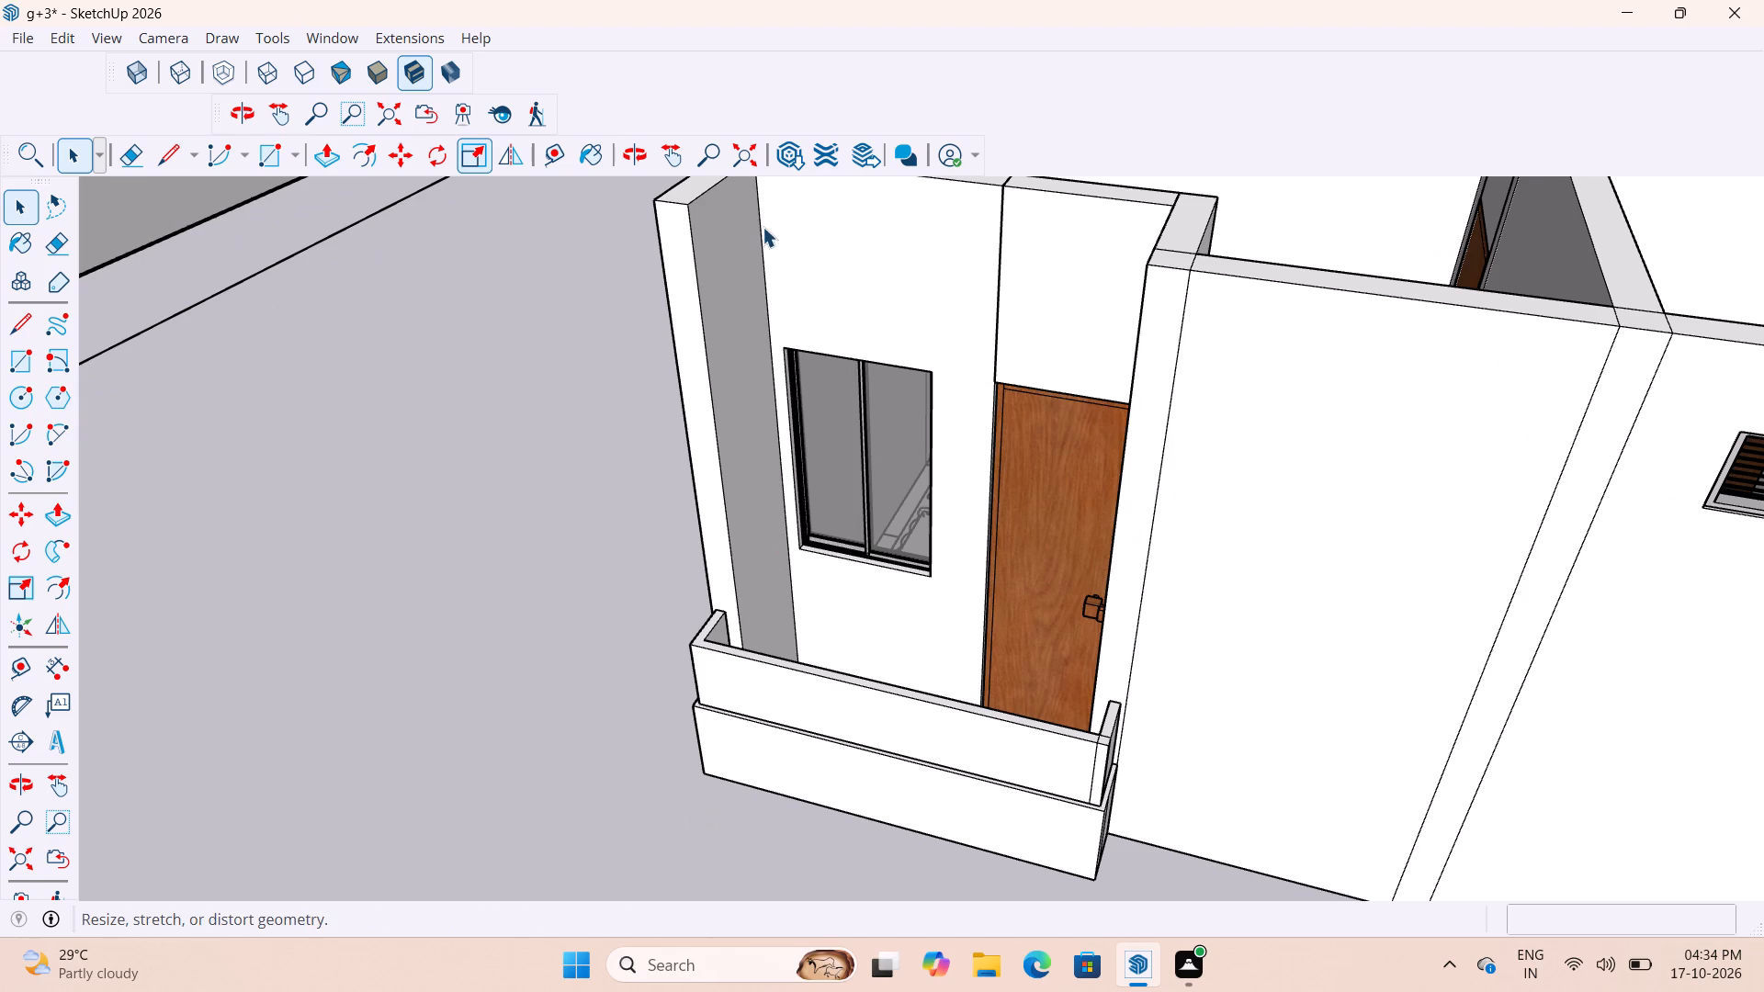
Paint the long front face inside the raised parapet panel group with Glass_Basic_01 from the Glass materials, and leave the group.
key("b")
scroll(854, 461, "down", 4)
scroll(668, 485, "down", 5)
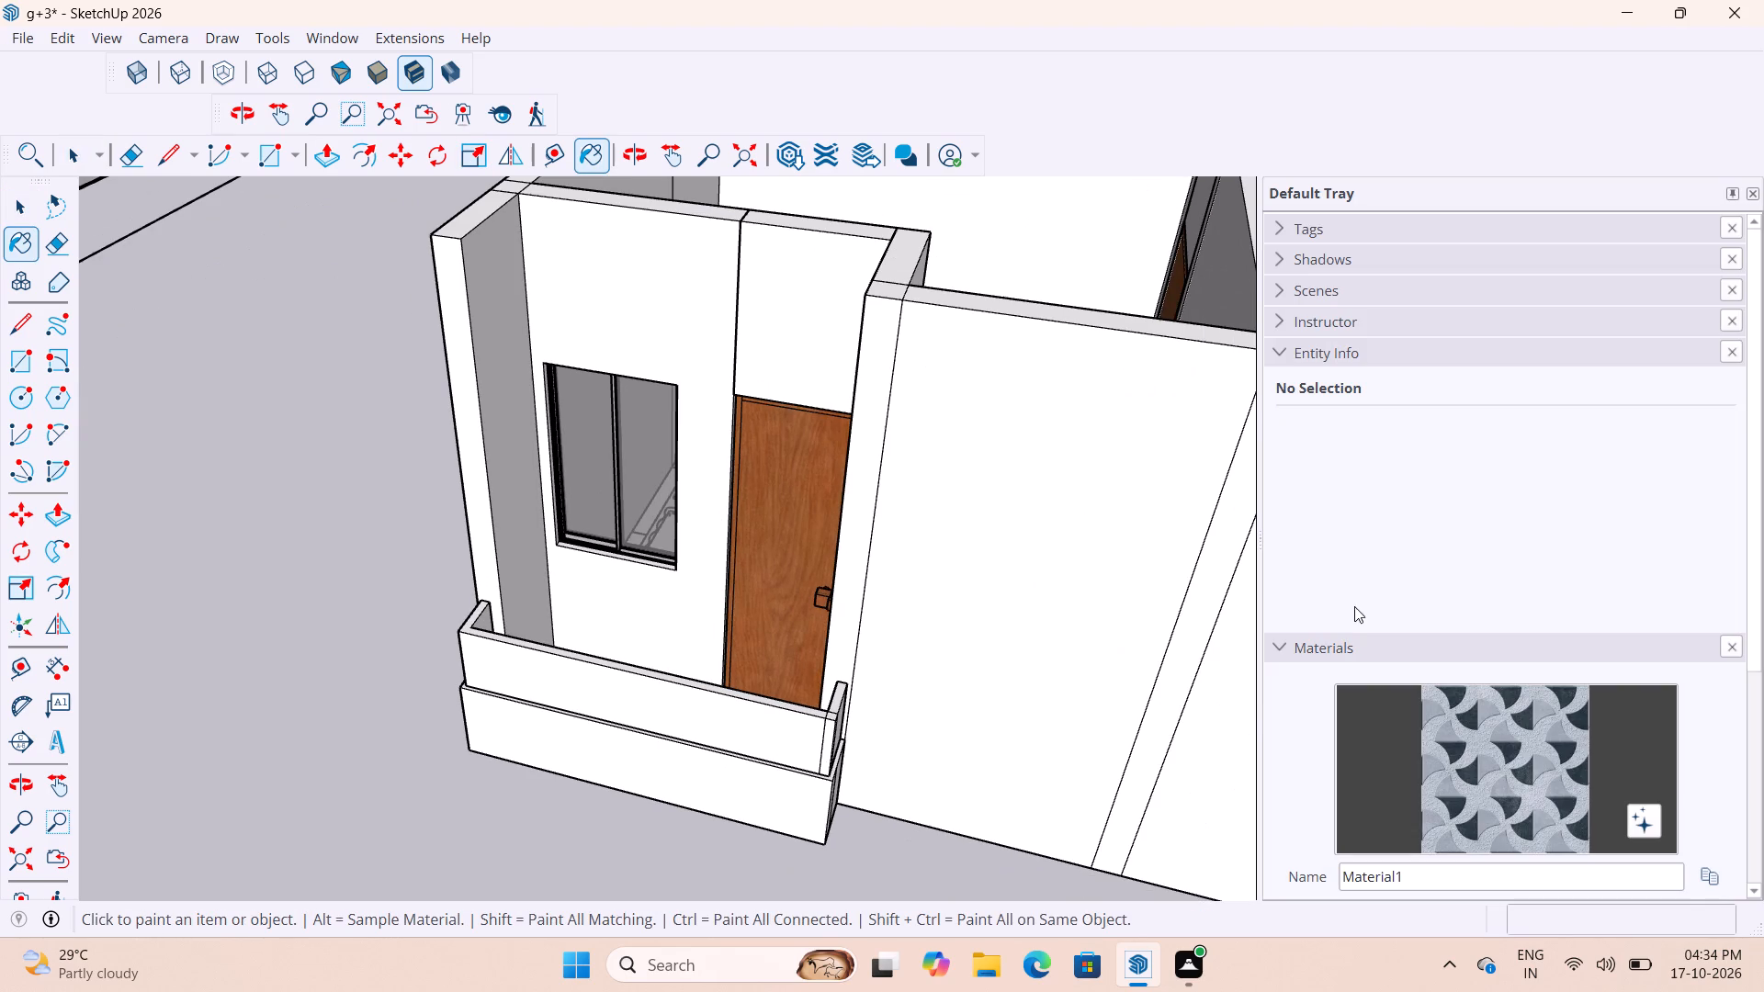
scroll(1466, 707, "down", 9)
left_click(1474, 635)
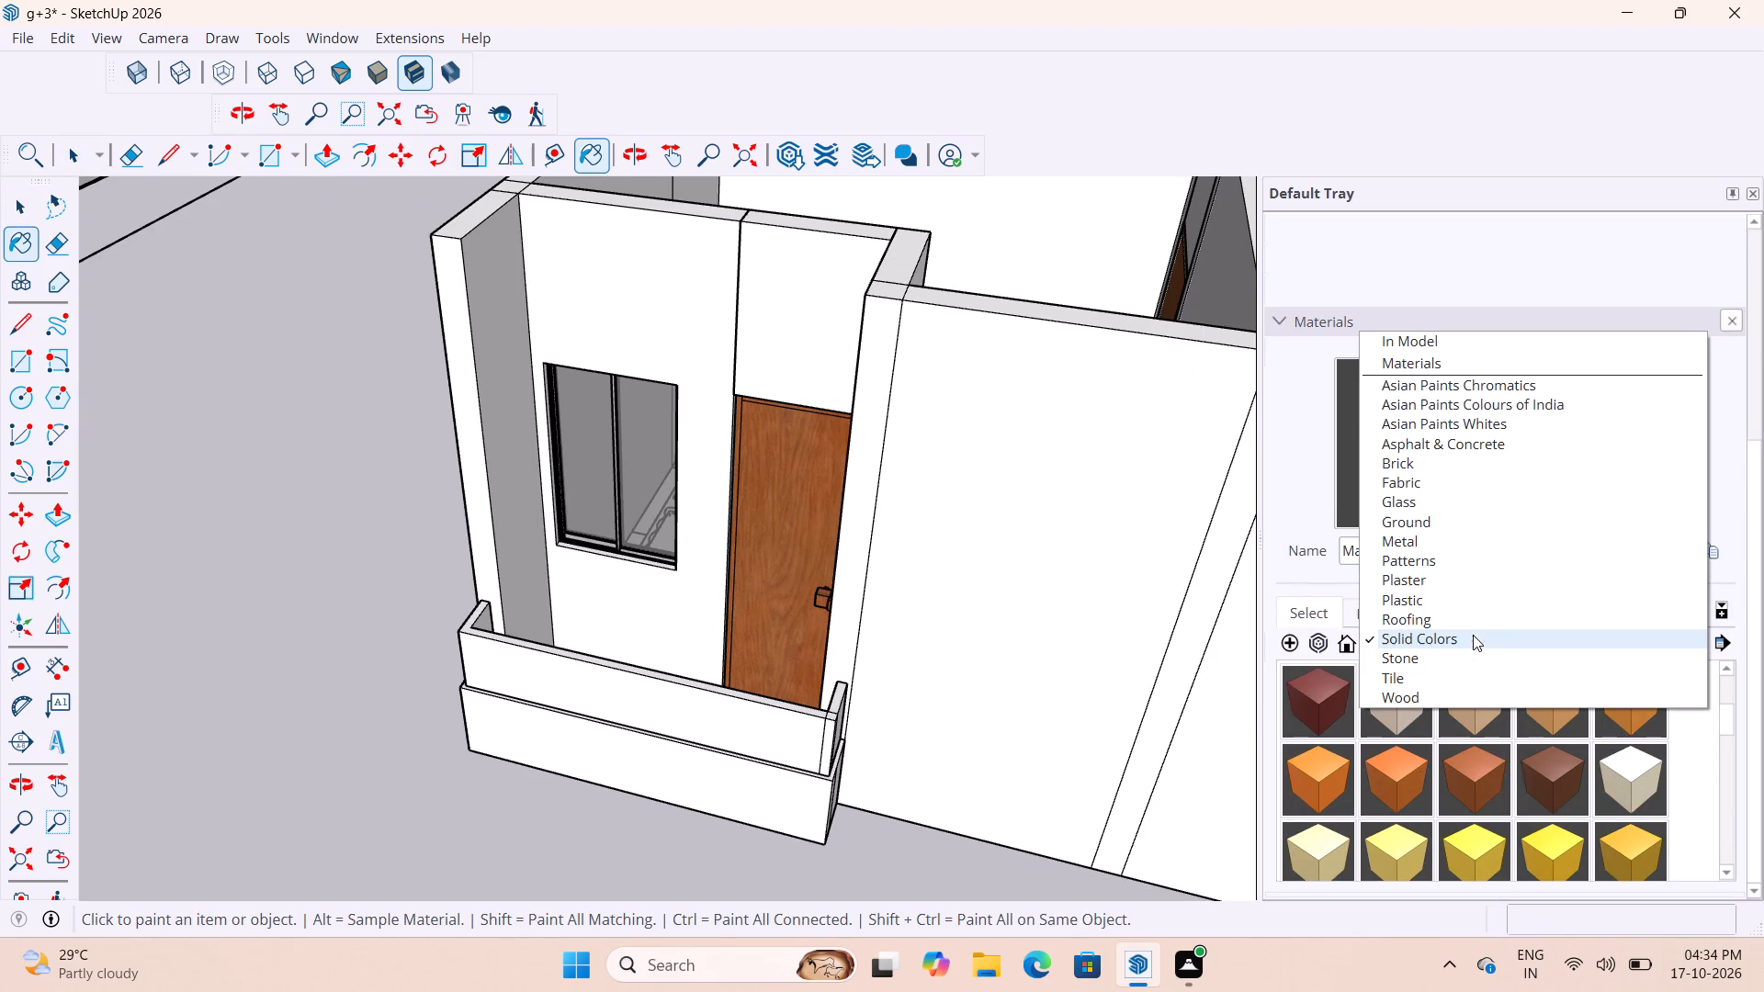
left_click(1462, 508)
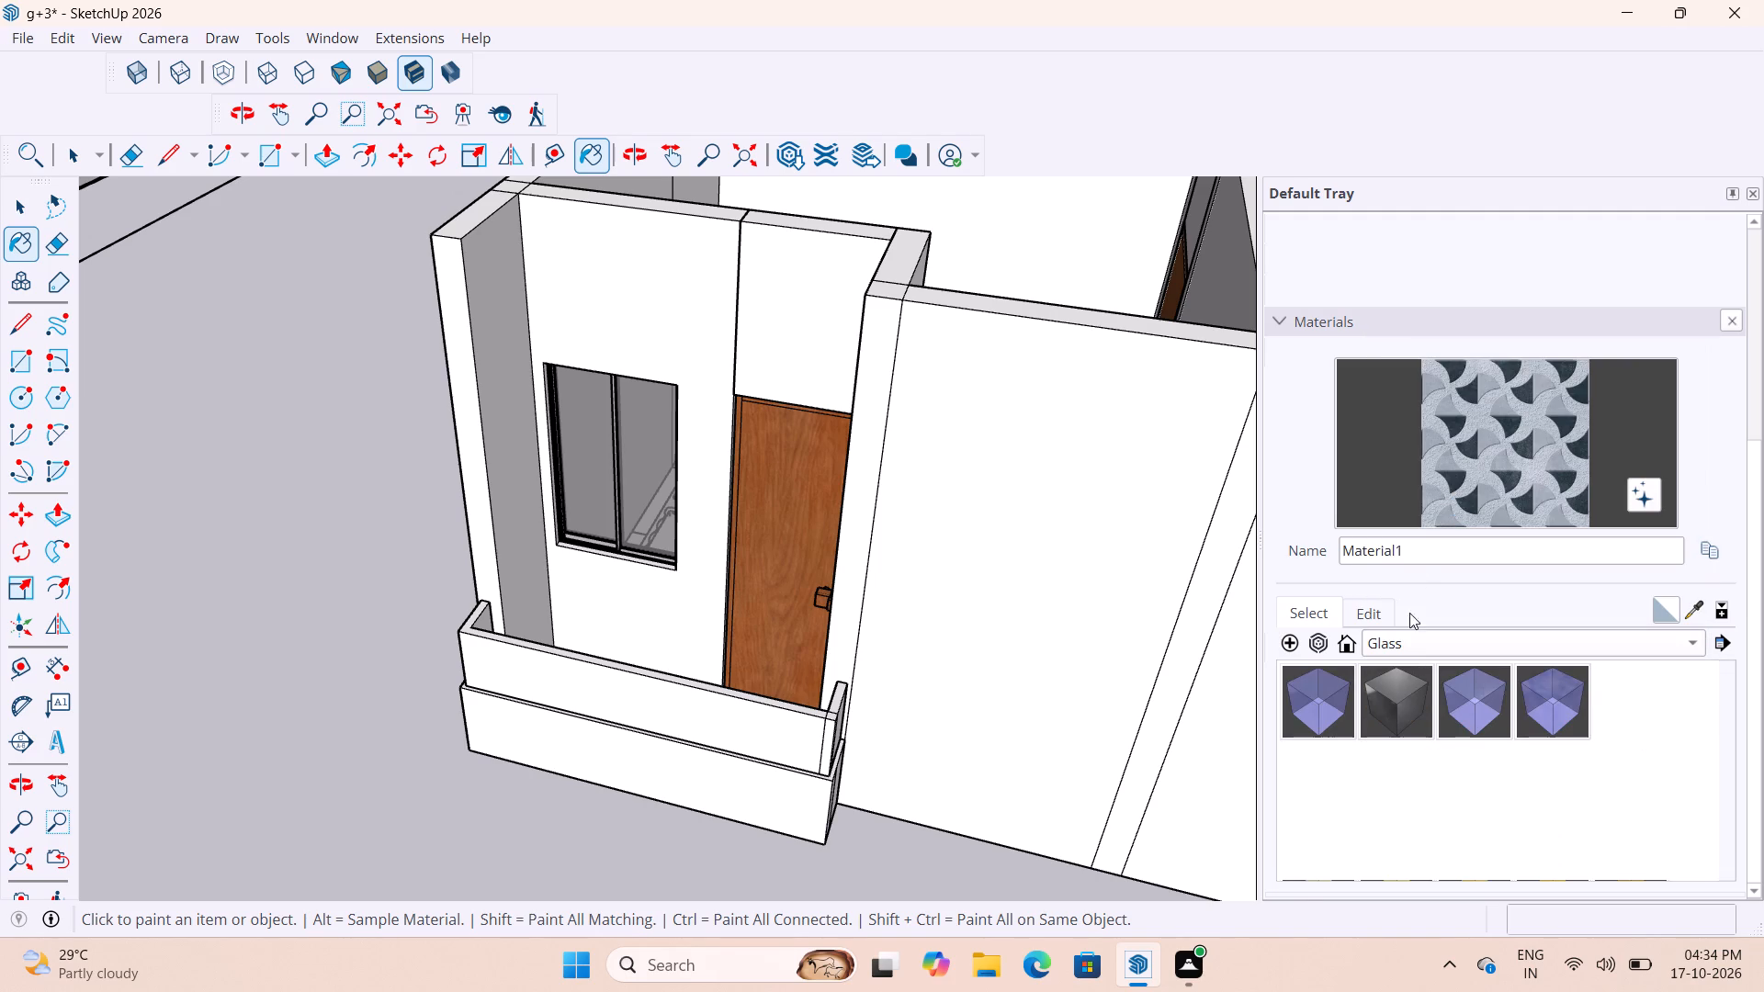
left_click(1483, 711)
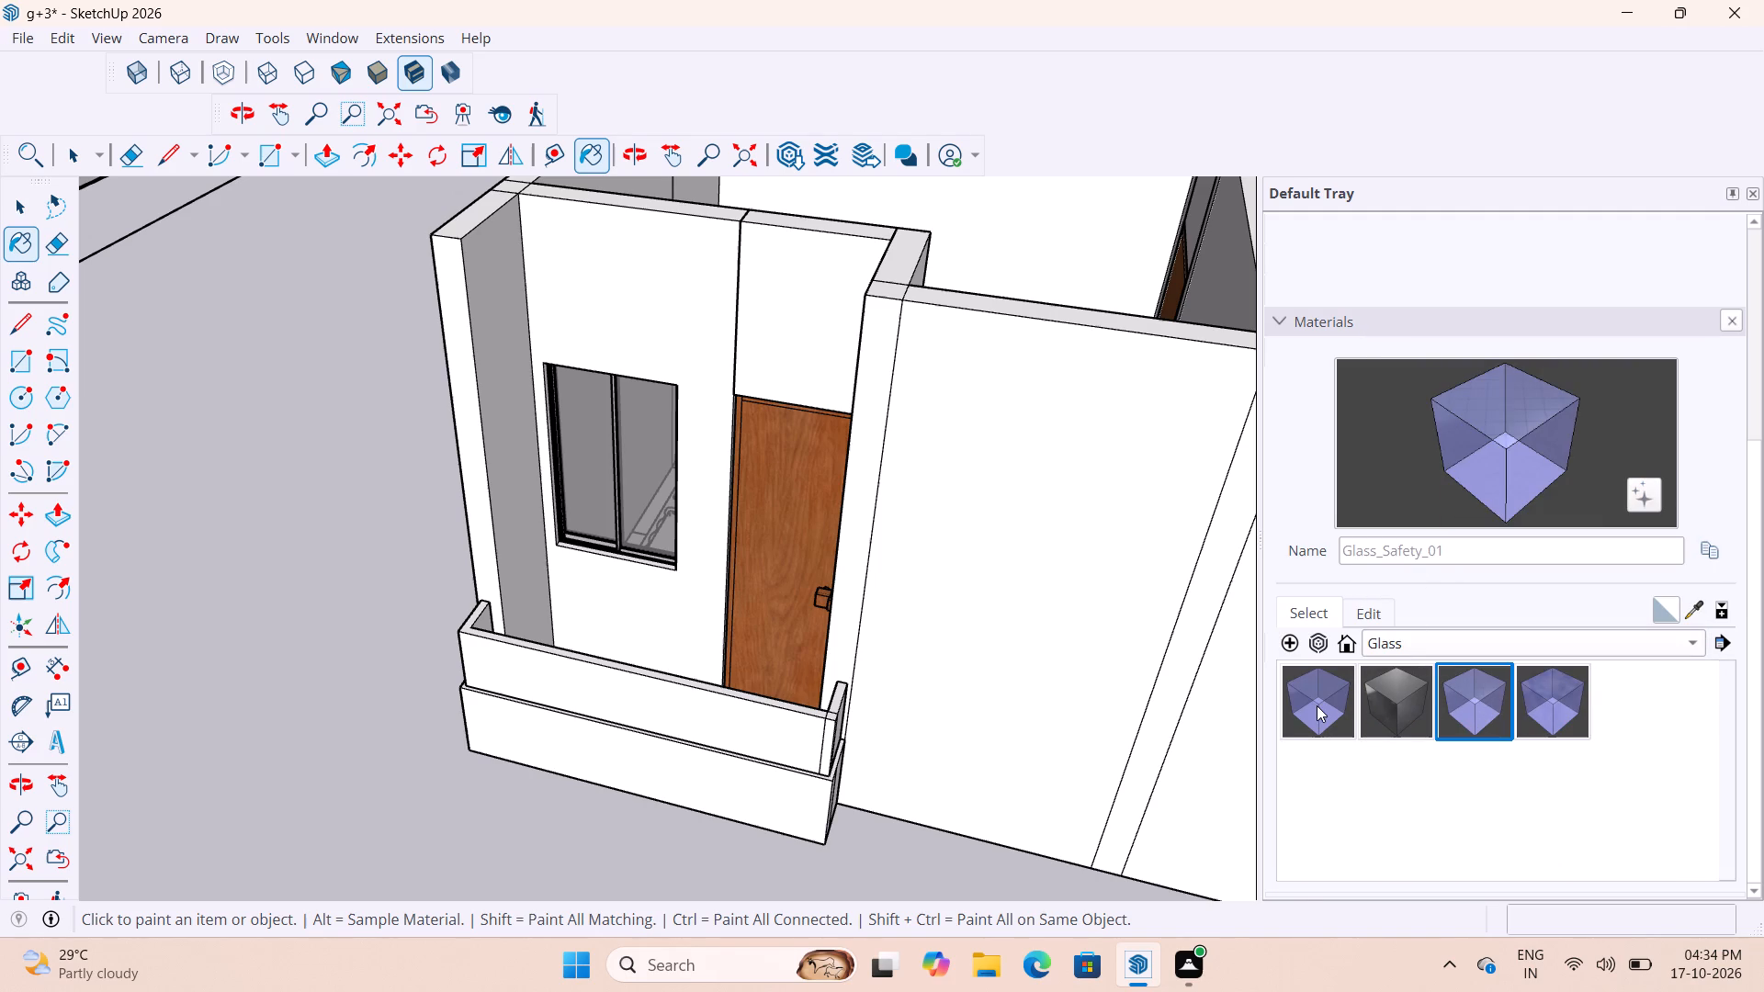
left_click(1316, 705)
scroll(644, 755, "up", 5)
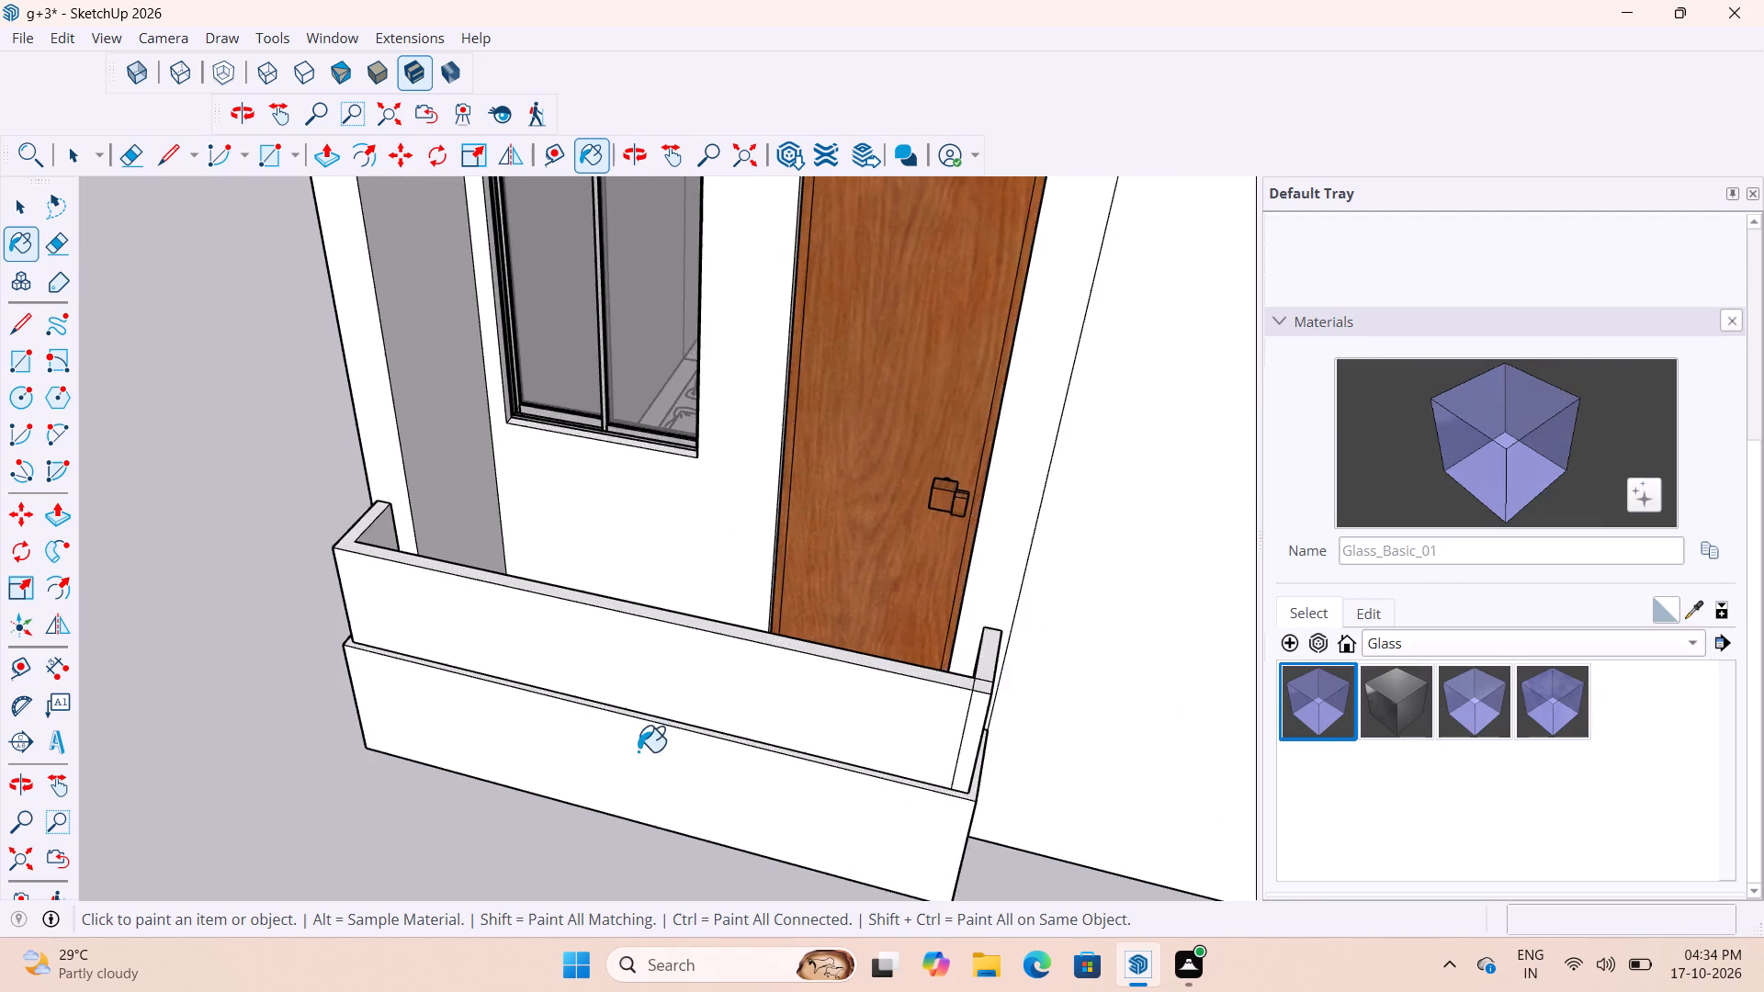
middle_click_drag(638, 751, 783, 733)
key("space")
double_click(771, 674)
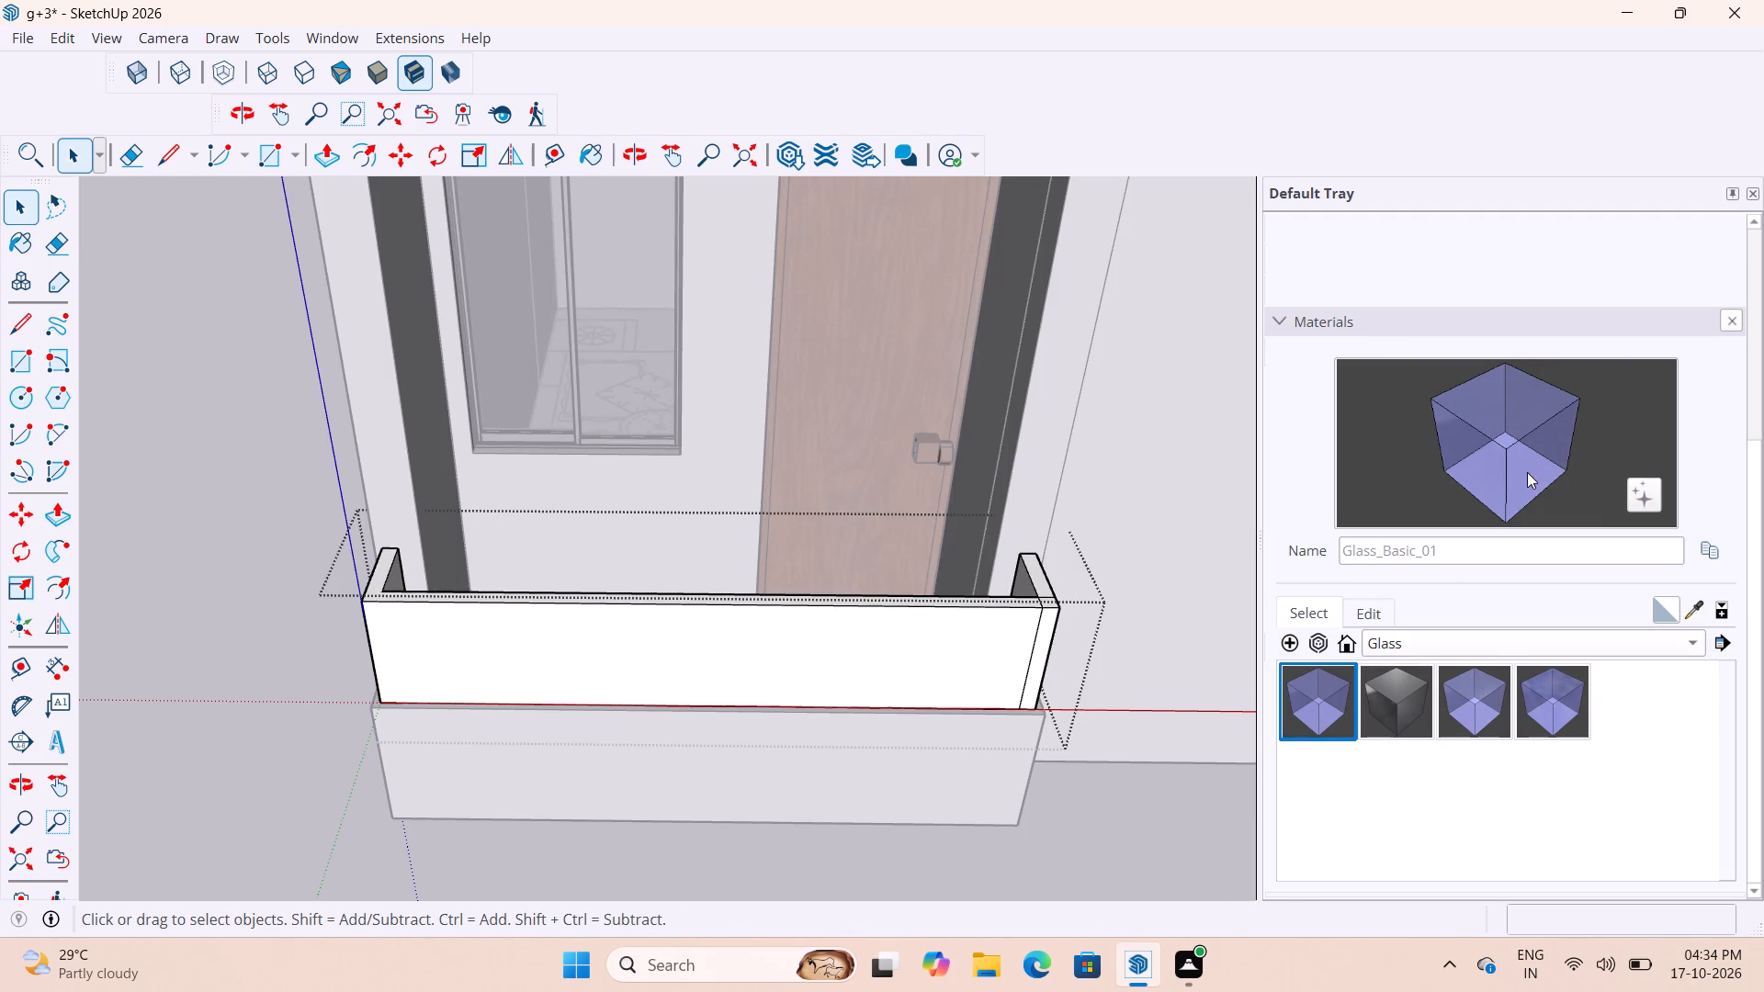
left_click(1524, 468)
scroll(541, 705, "up", 4)
left_click(613, 651)
scroll(616, 651, "down", 3)
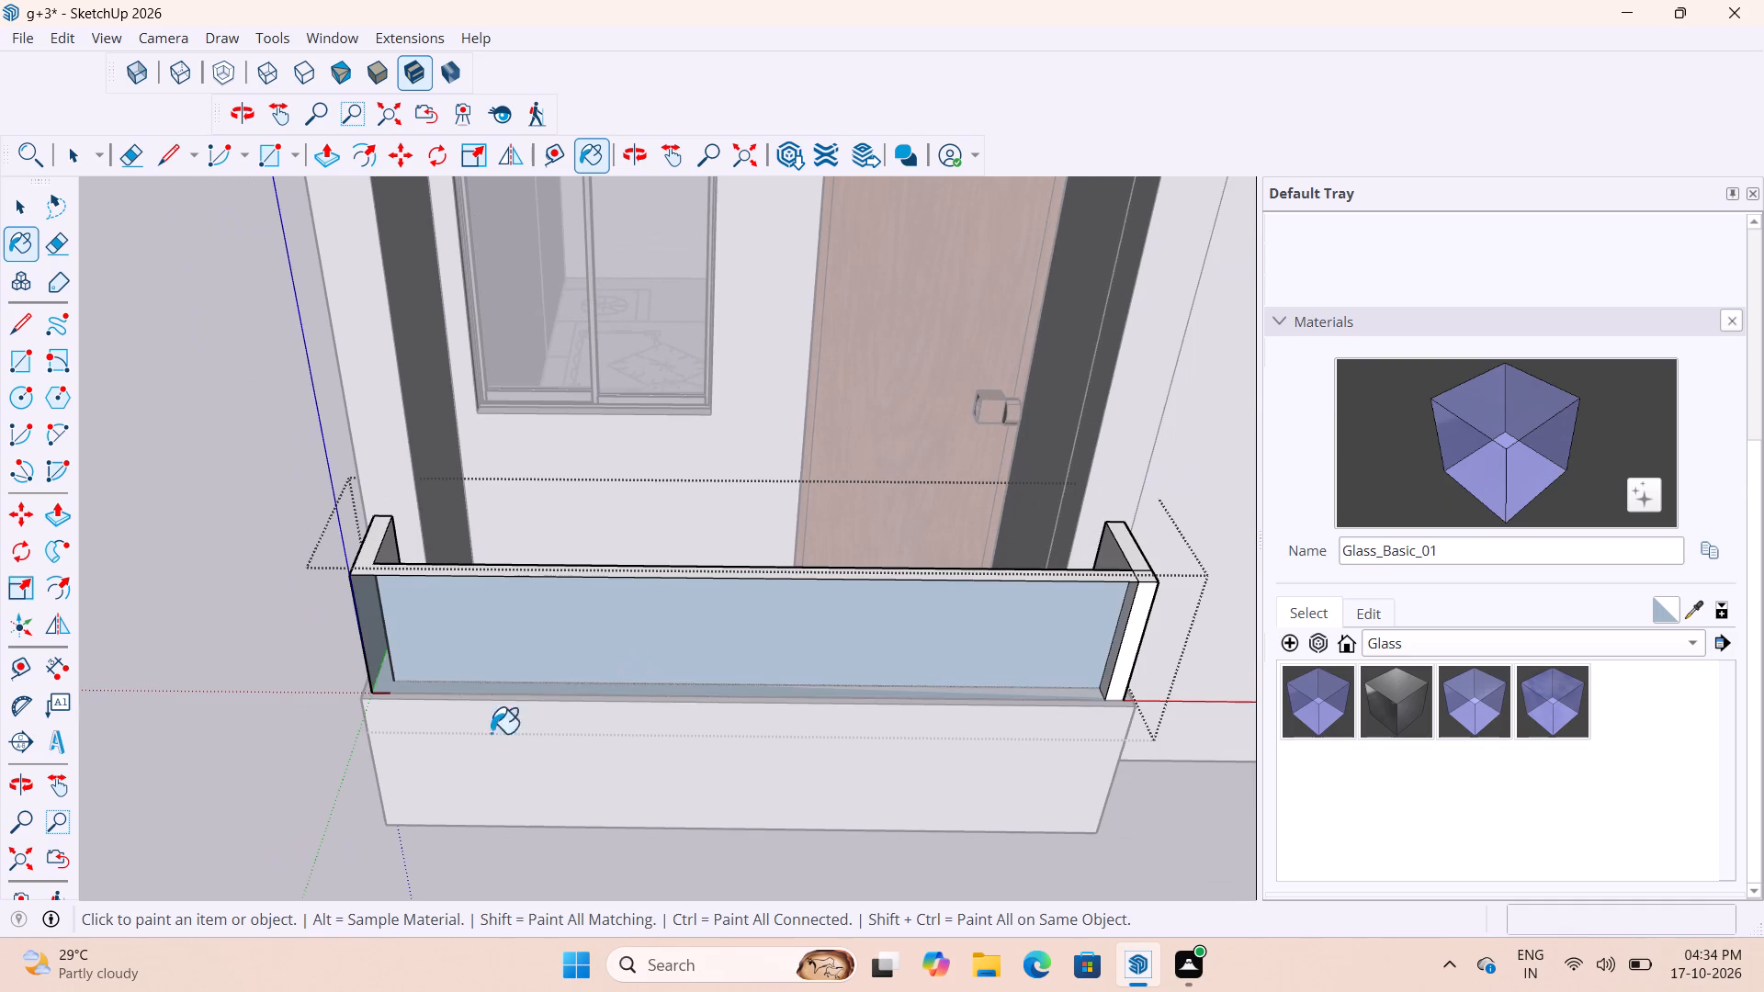
key("space")
left_click(239, 755)
scroll(531, 647, "down", 5)
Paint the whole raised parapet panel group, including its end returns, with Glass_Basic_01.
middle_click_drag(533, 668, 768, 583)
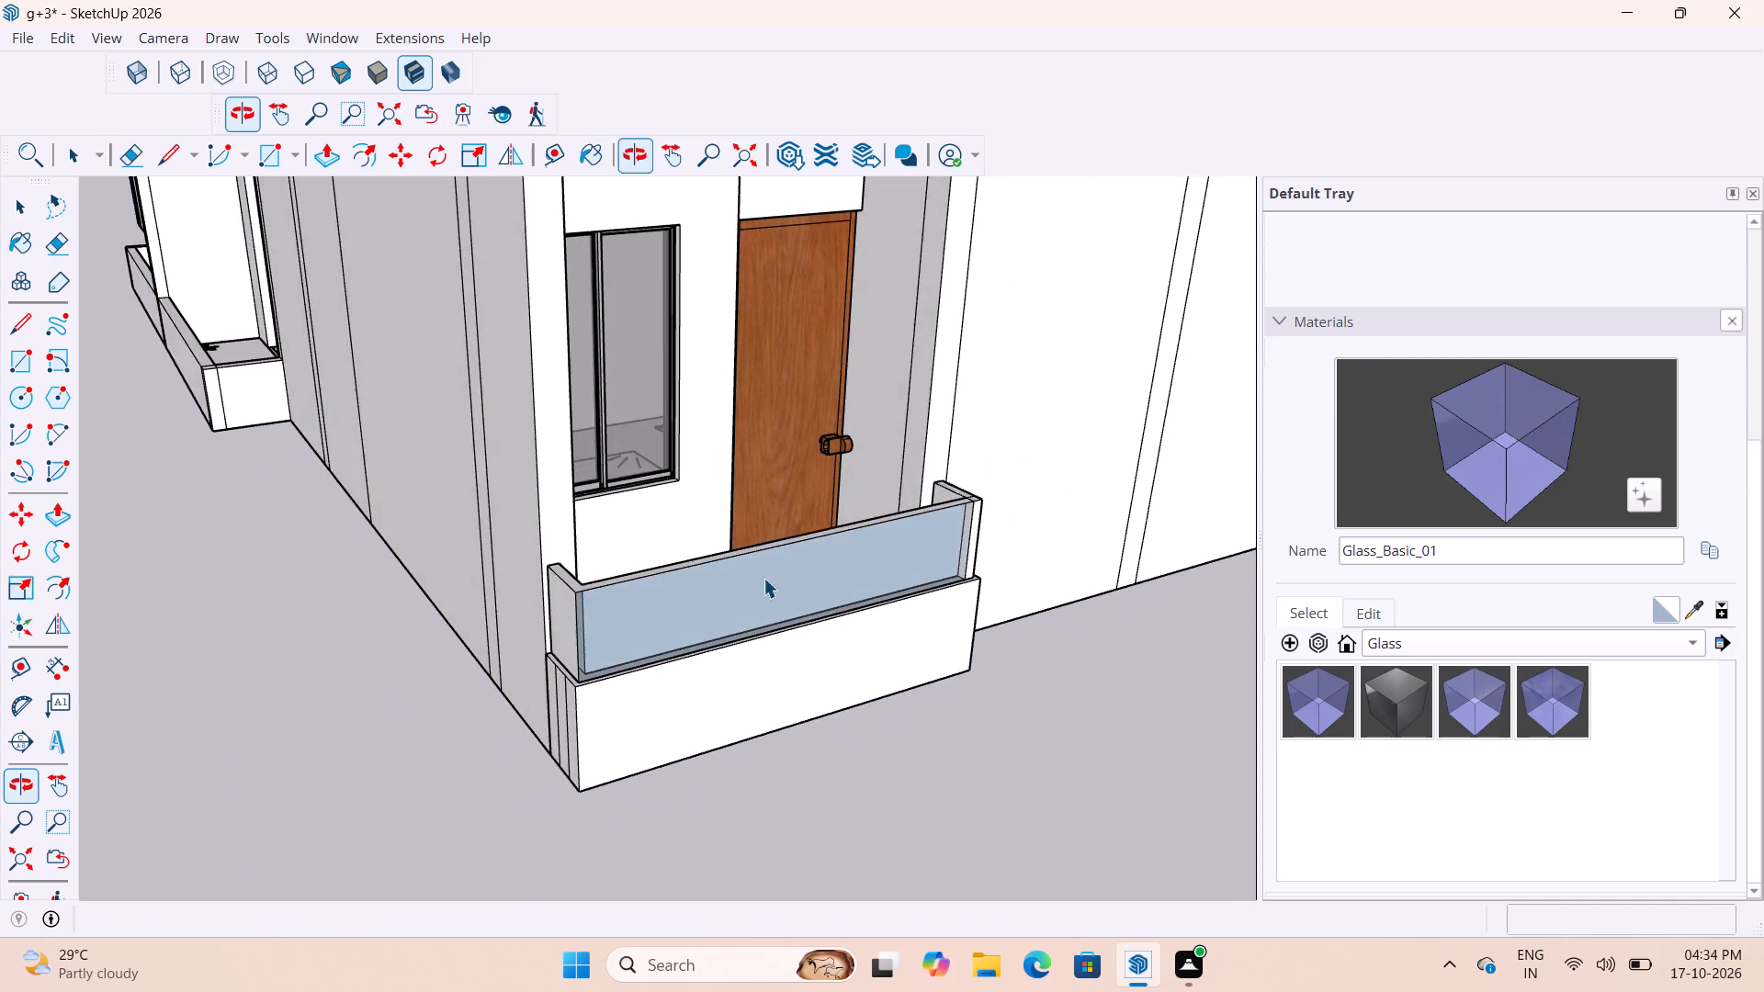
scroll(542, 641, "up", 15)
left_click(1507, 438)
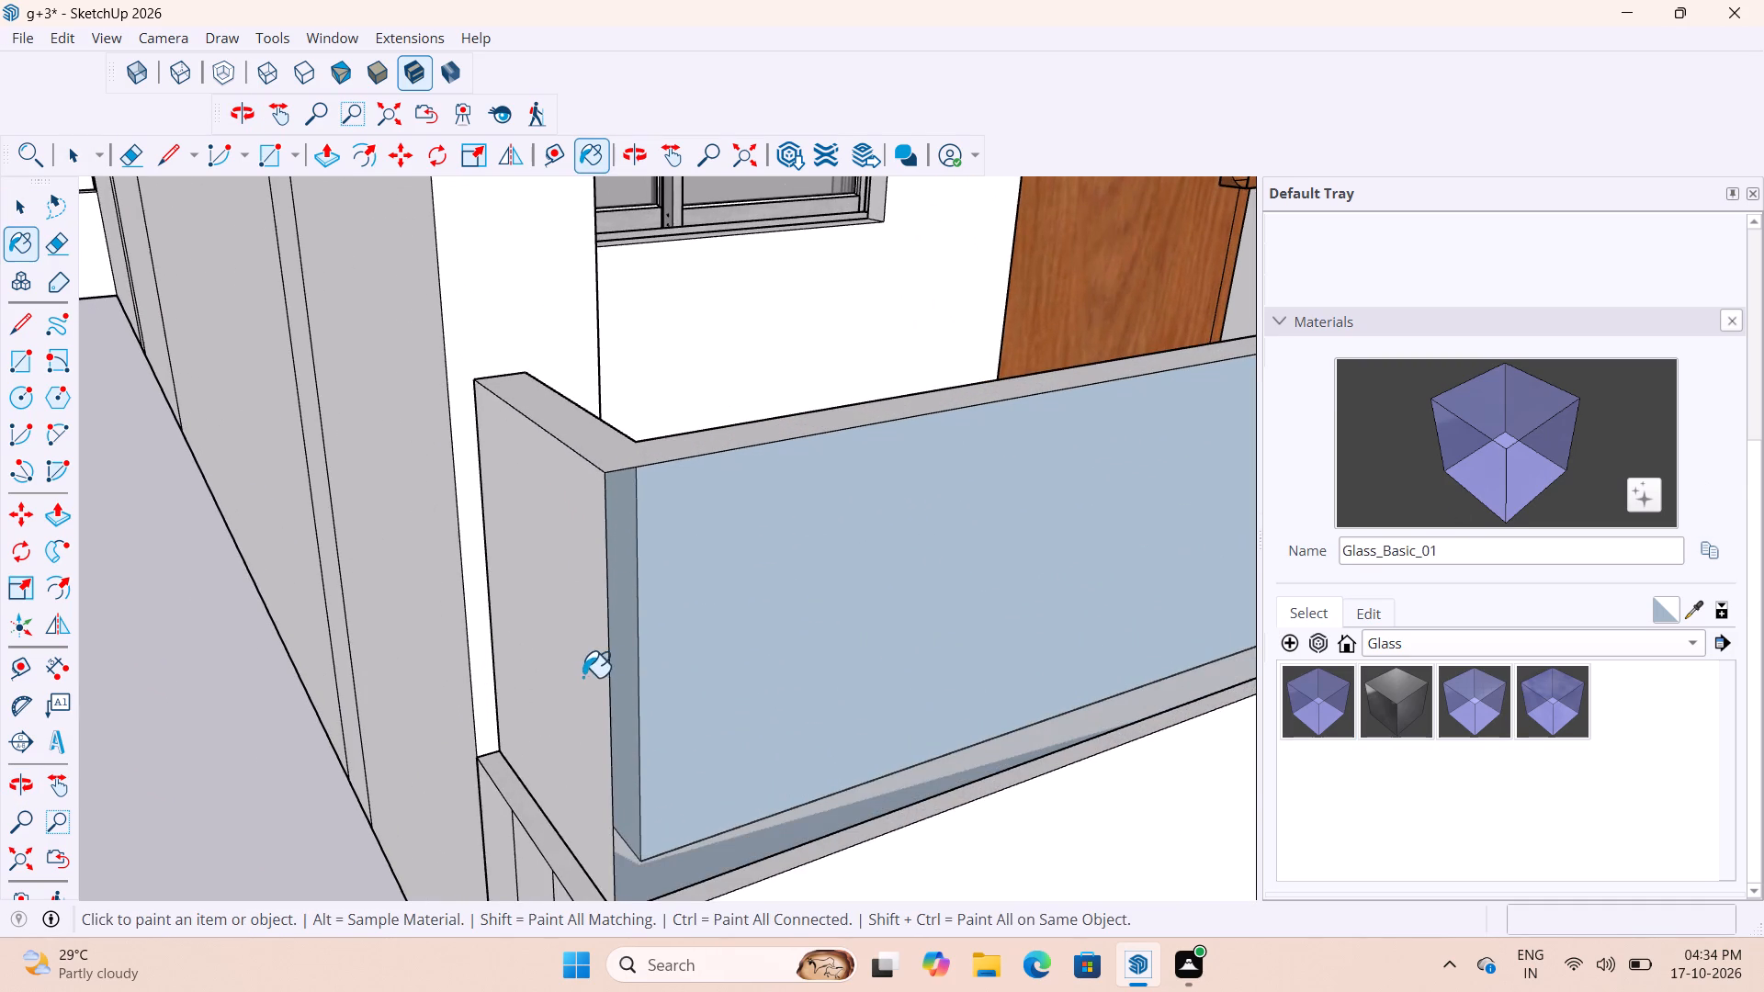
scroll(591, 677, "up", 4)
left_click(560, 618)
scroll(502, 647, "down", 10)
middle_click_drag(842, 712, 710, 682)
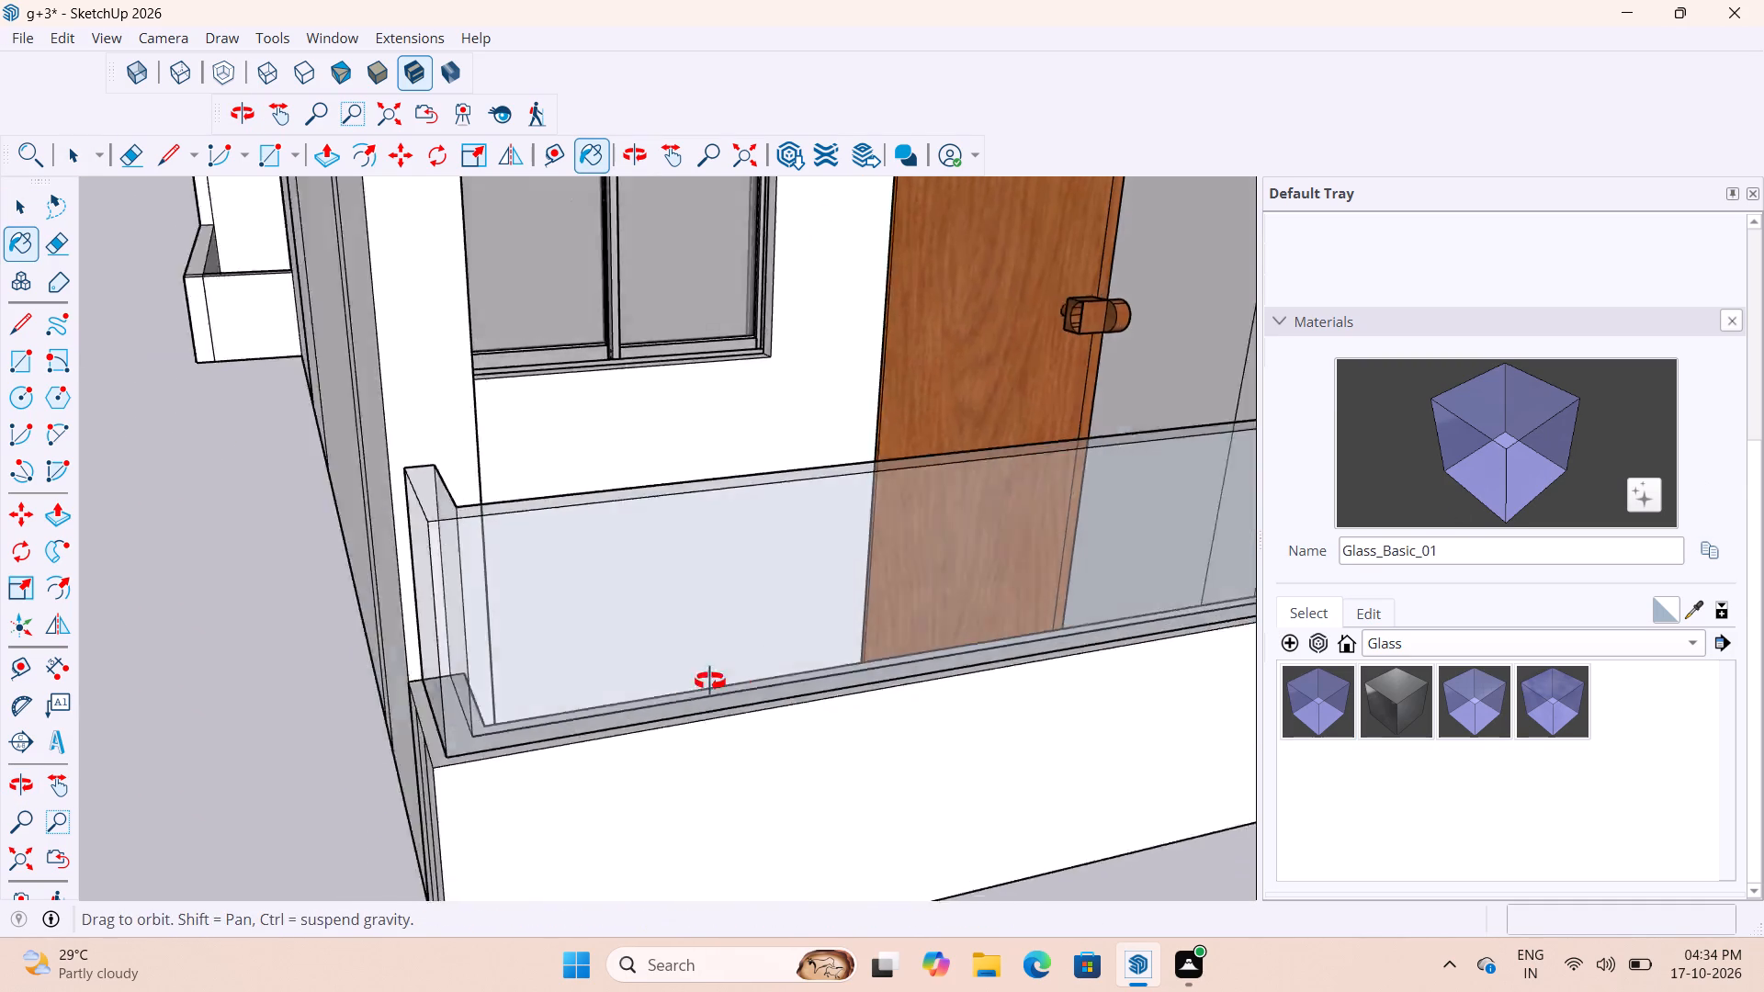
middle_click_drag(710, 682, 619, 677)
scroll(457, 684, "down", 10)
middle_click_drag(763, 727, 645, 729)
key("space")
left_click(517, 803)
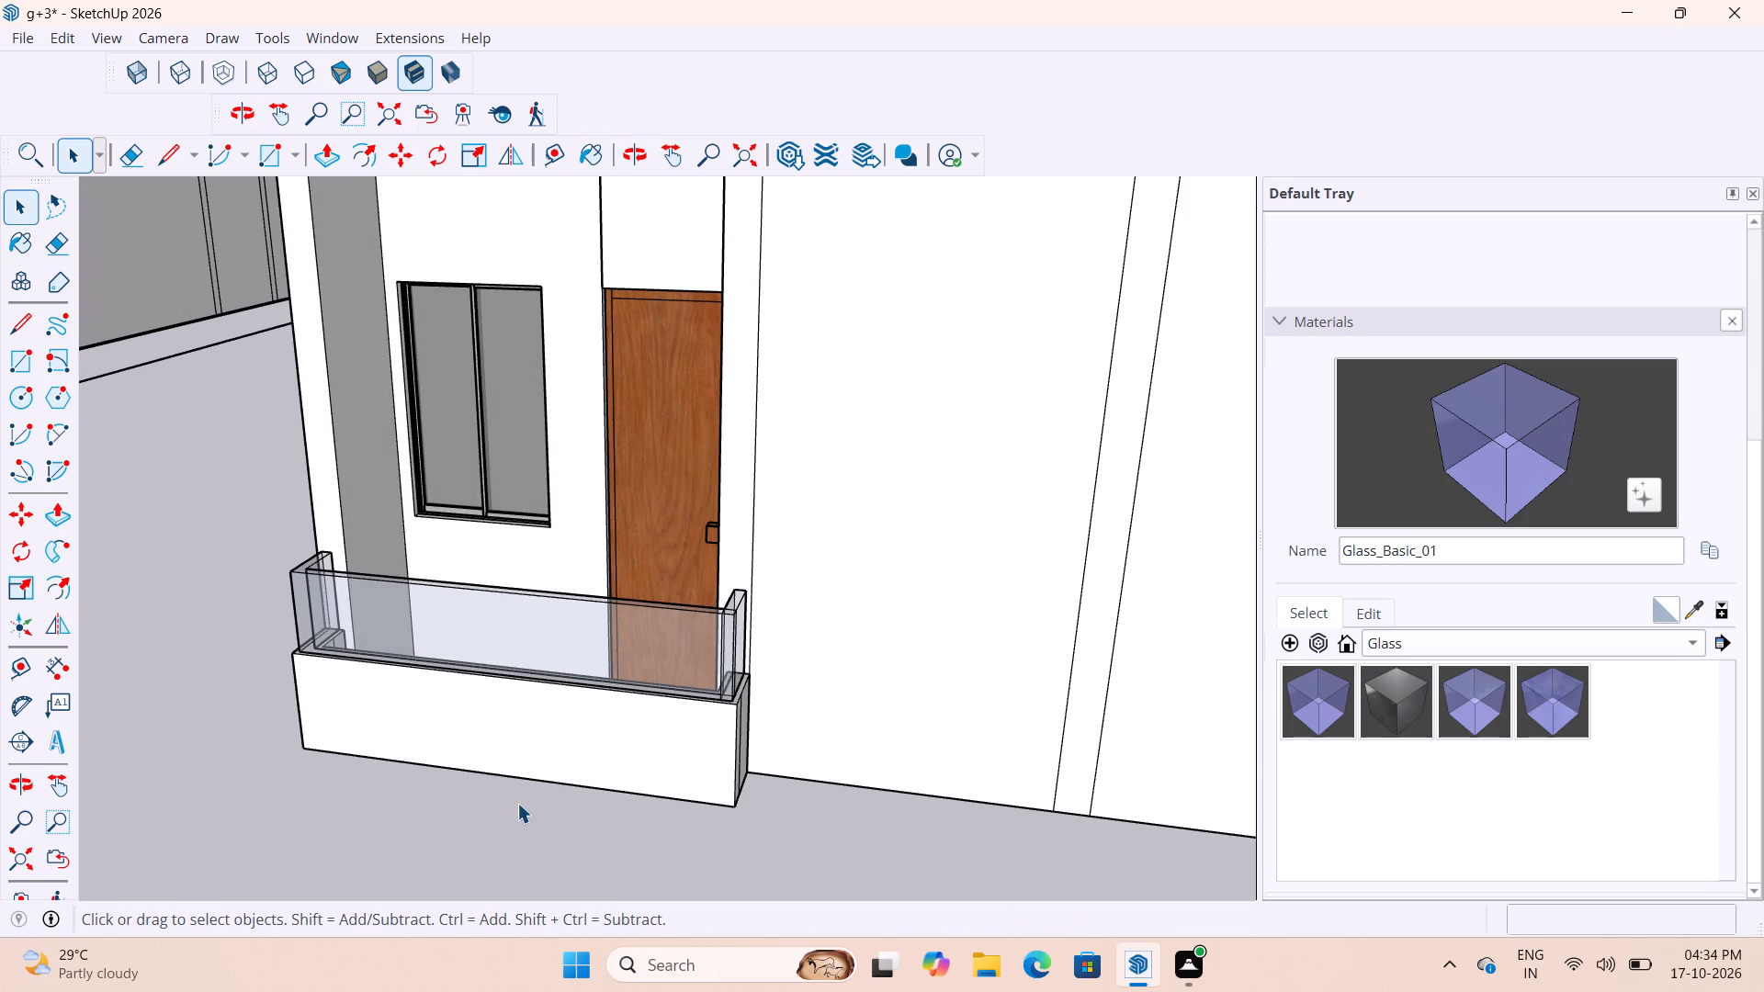
Examine the glass parapet panel, its corners and the balcony behind it from several angles.
scroll(678, 721, "up", 7)
scroll(855, 614, "down", 13)
left_click(375, 632)
scroll(575, 646, "up", 3)
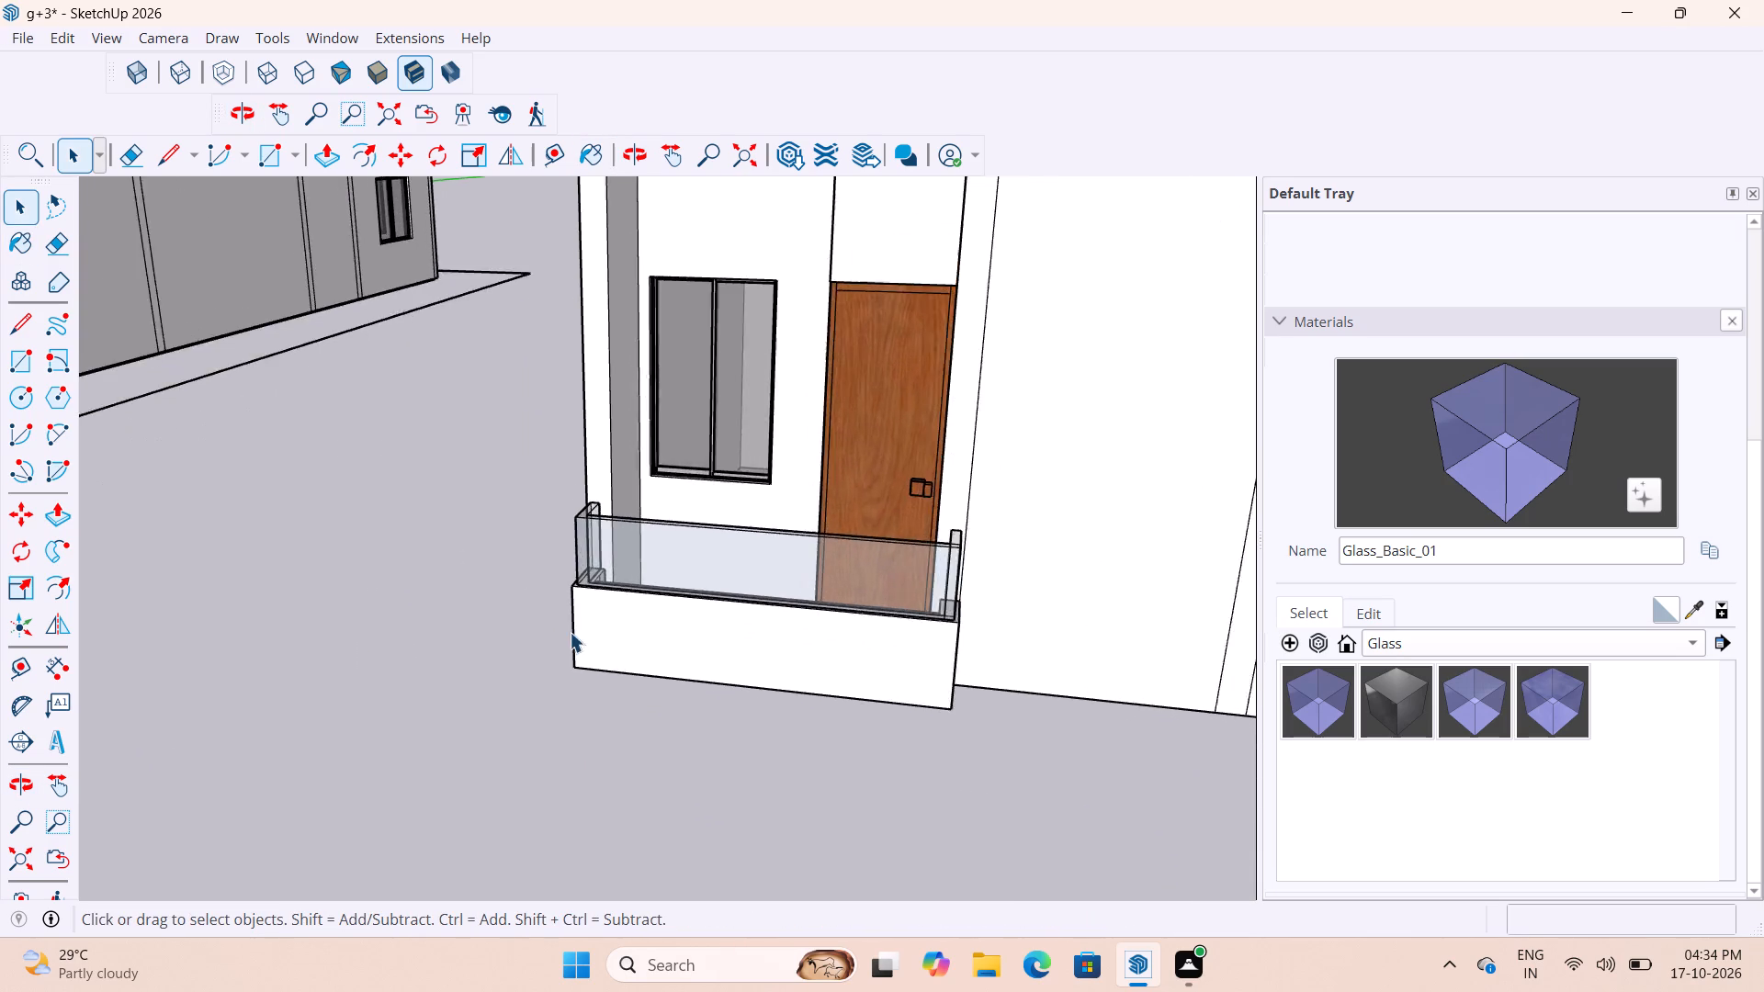
scroll(570, 632, "up", 1)
middle_click_drag(570, 631, 845, 667)
scroll(955, 472, "up", 4)
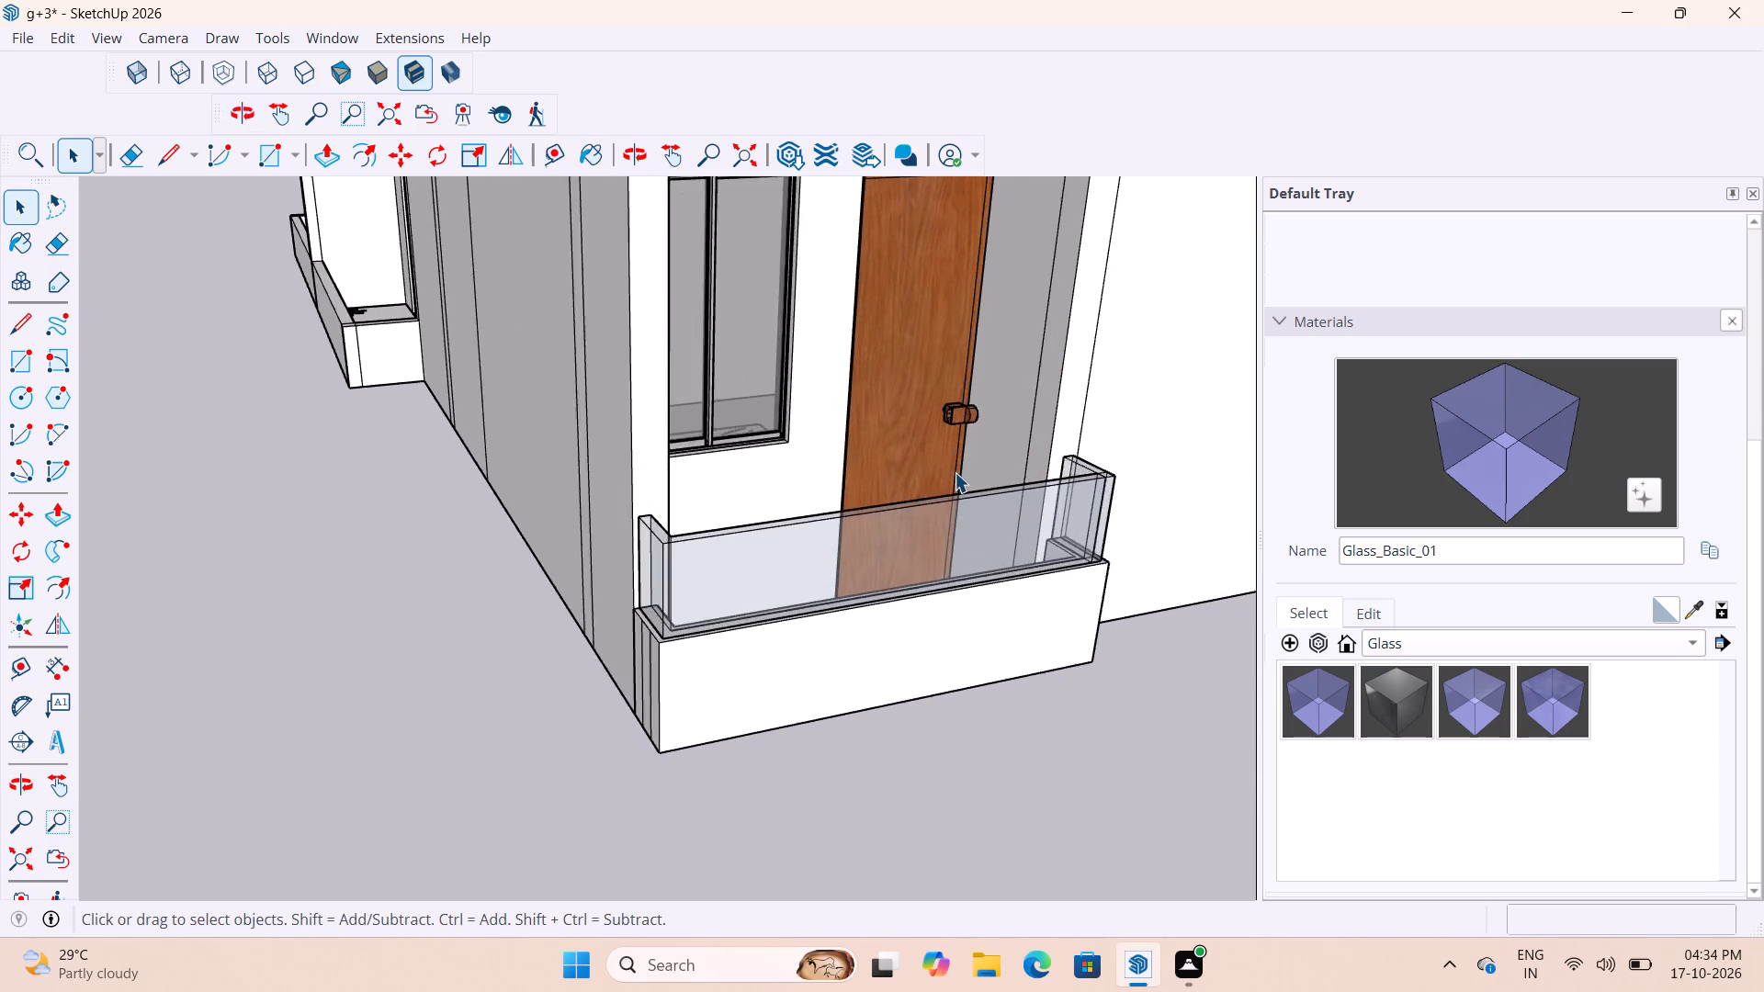
scroll(955, 472, "up", 2)
middle_click_drag(928, 667, 814, 755)
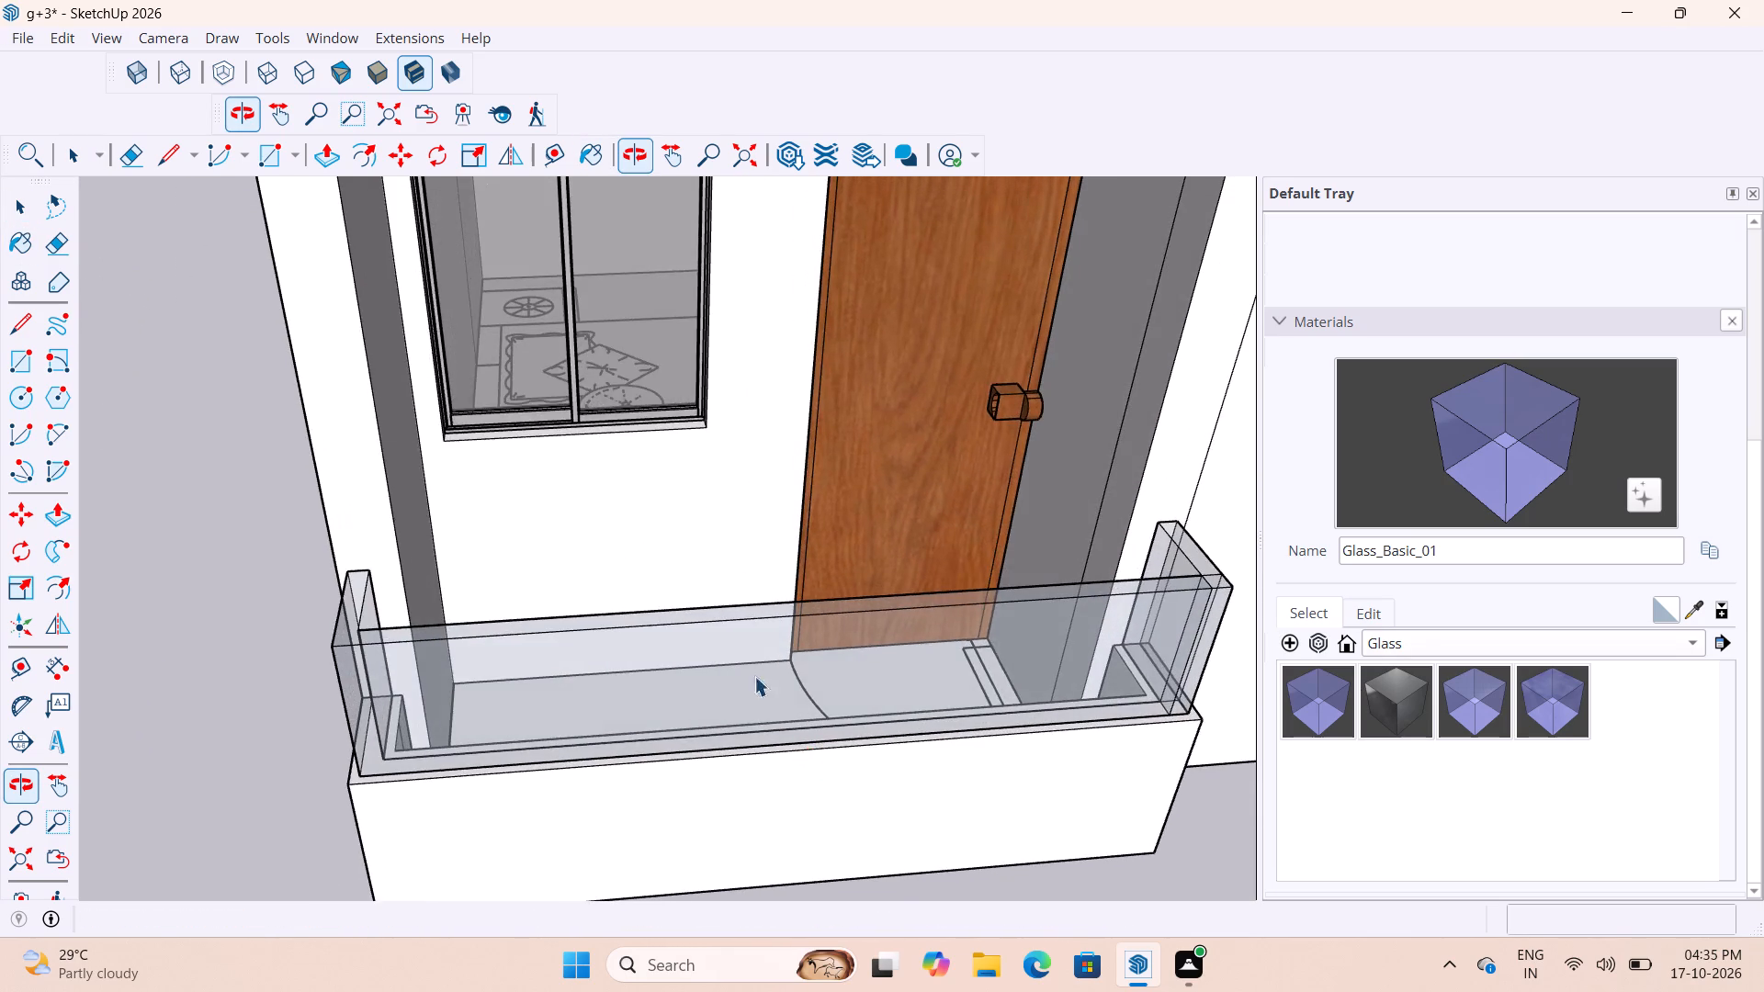
scroll(773, 657, "down", 5)
left_click(254, 658)
scroll(541, 699, "up", 3)
scroll(367, 616, "down", 11)
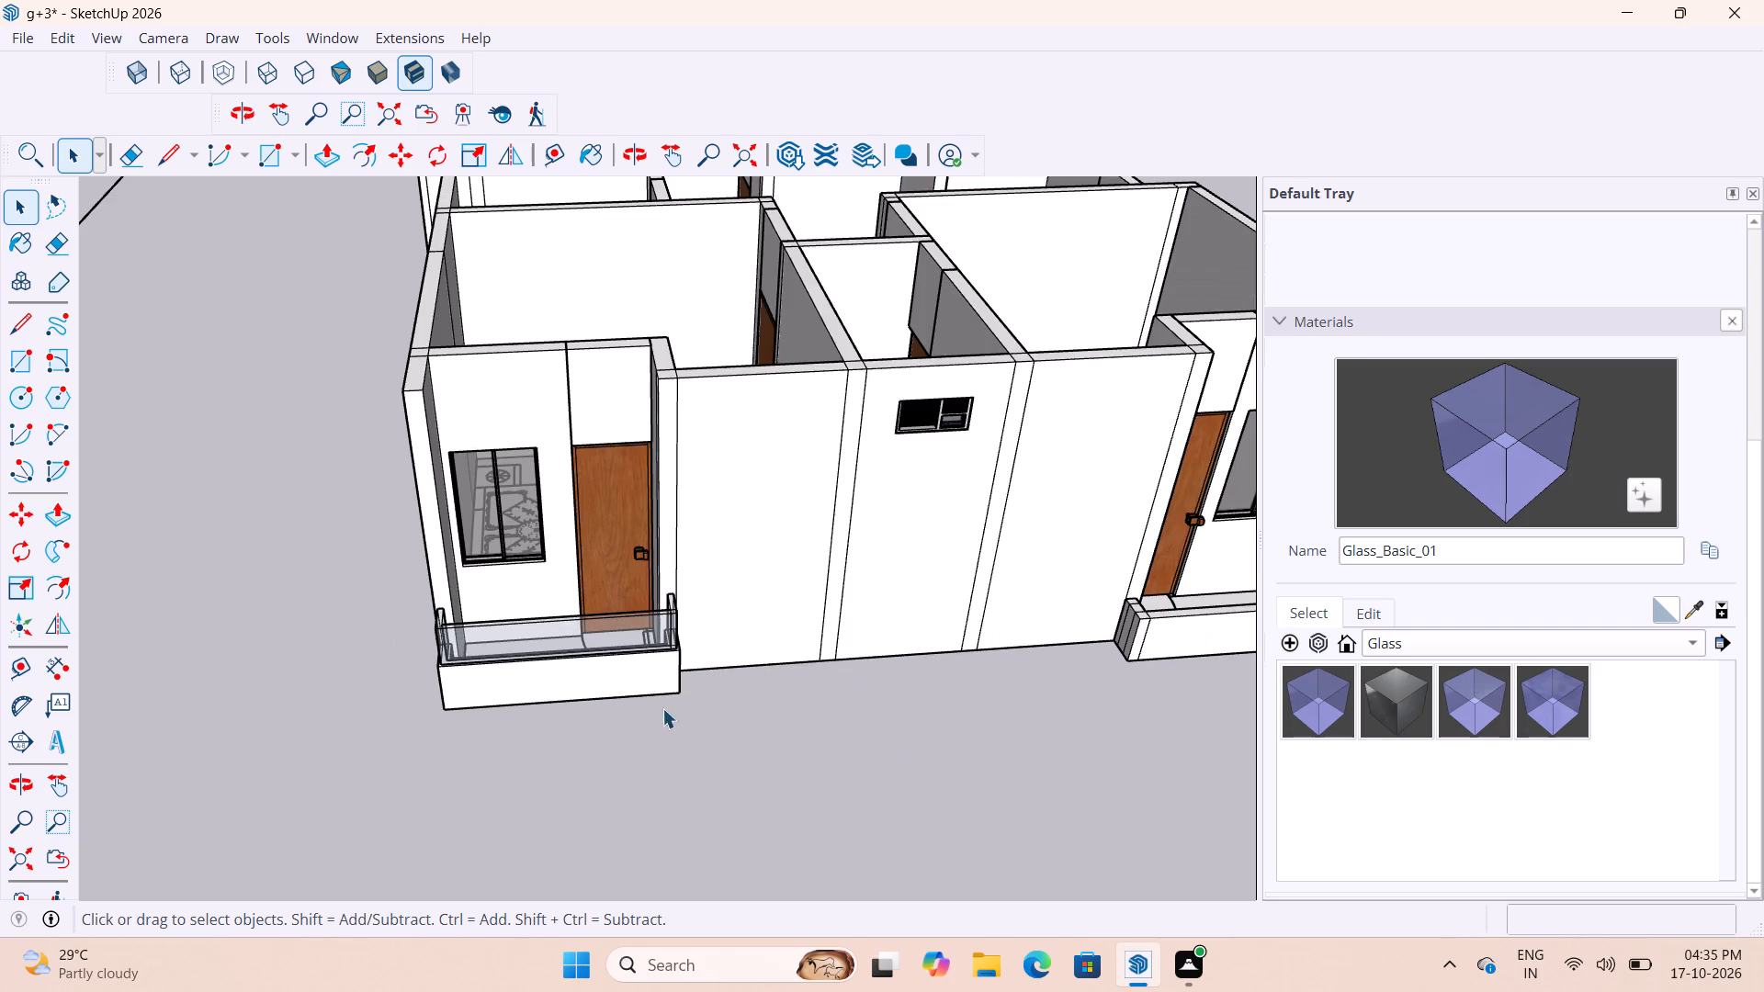
left_click(616, 772)
scroll(356, 700, "up", 9)
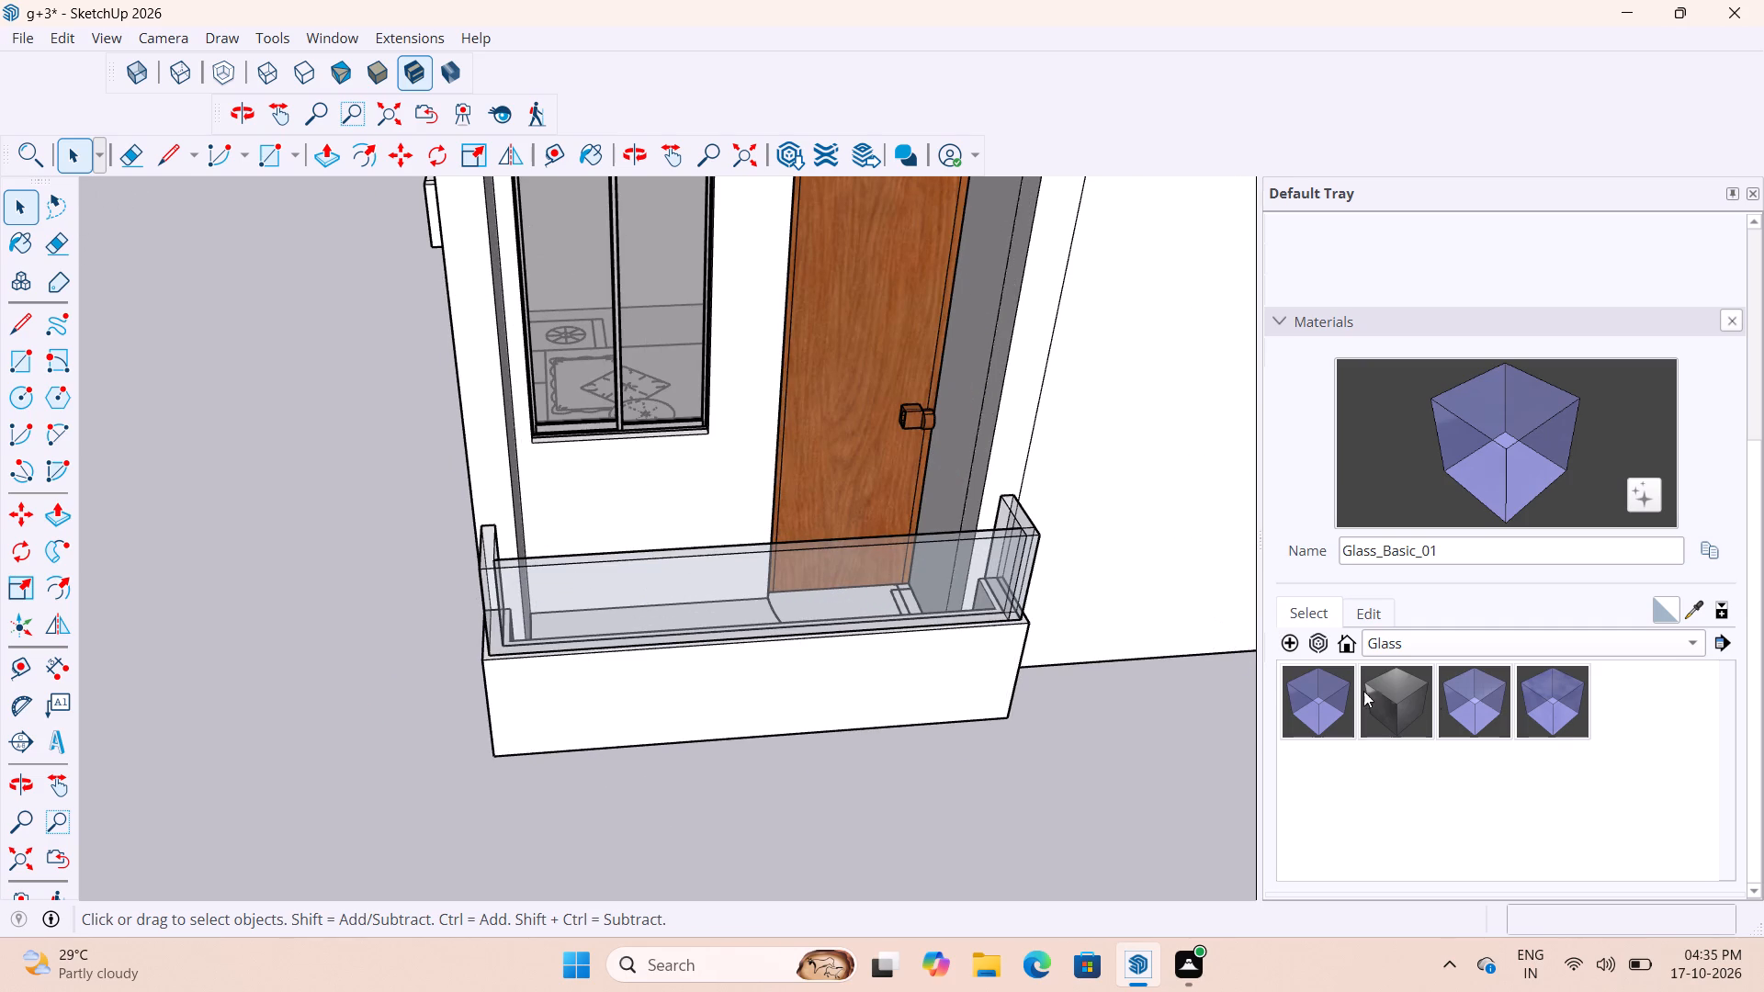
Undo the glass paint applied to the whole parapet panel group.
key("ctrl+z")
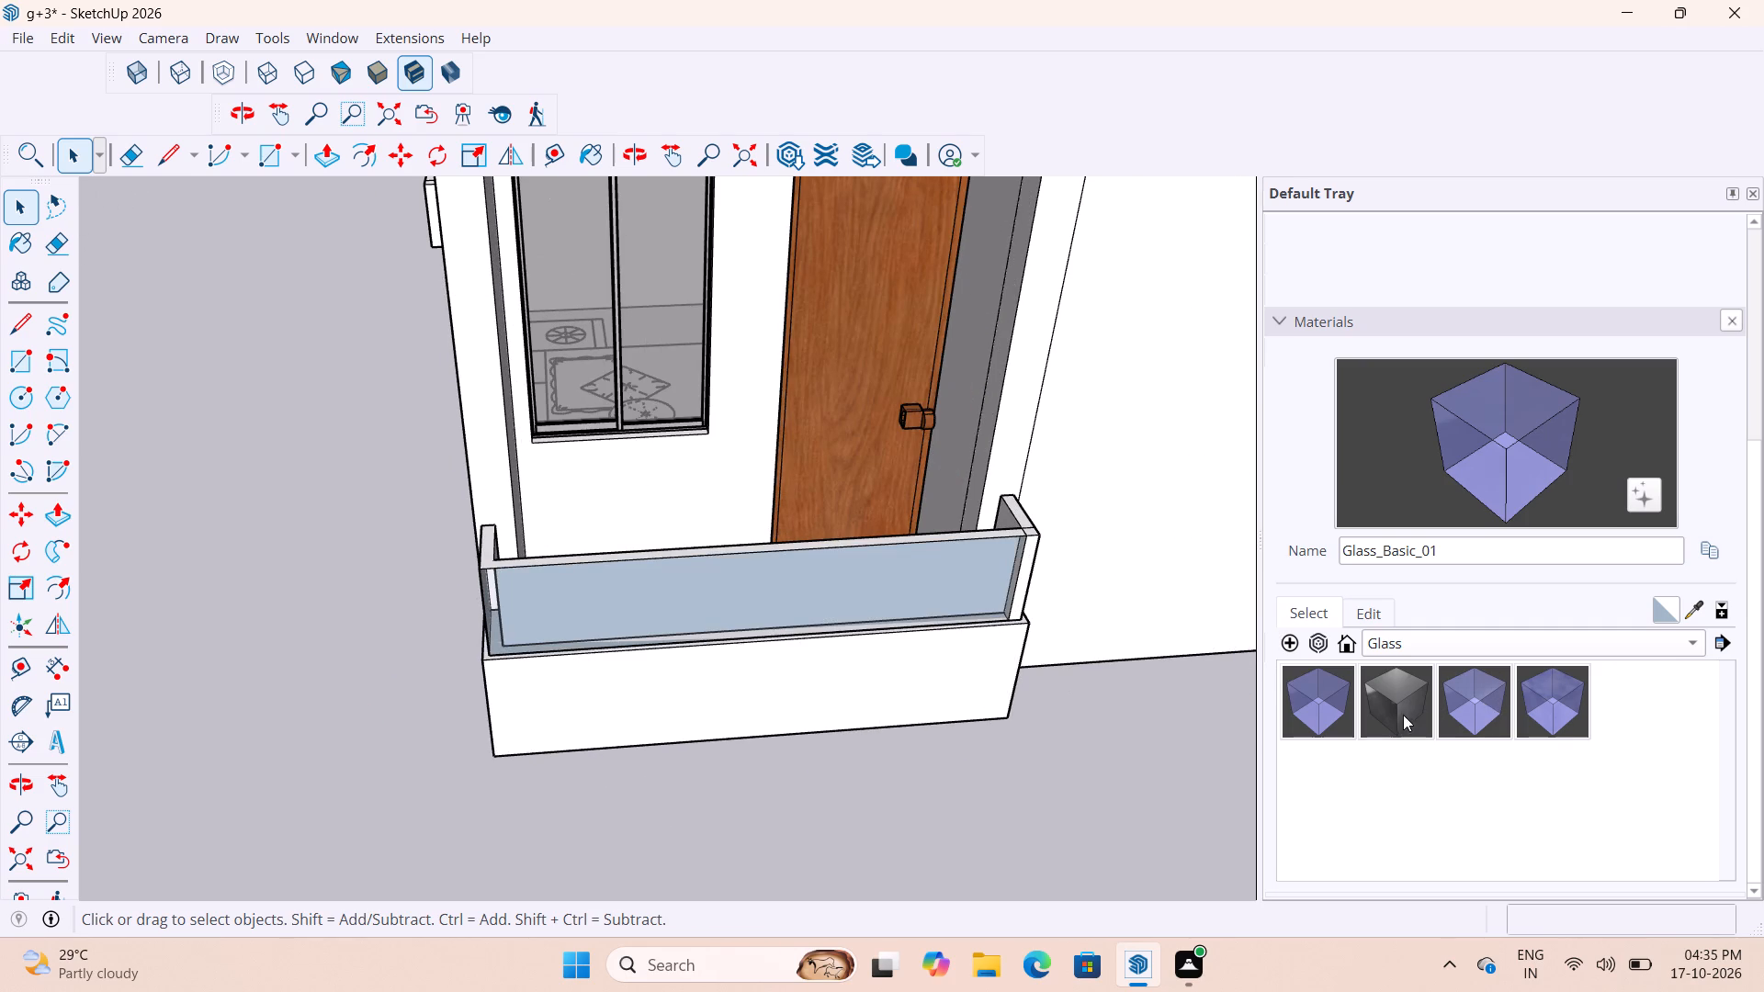
Paint the whole raised parapet panel group with Glass_Basic_01 again.
left_click(1314, 705)
scroll(978, 550, "up", 7)
middle_click_drag(1124, 535, 813, 414)
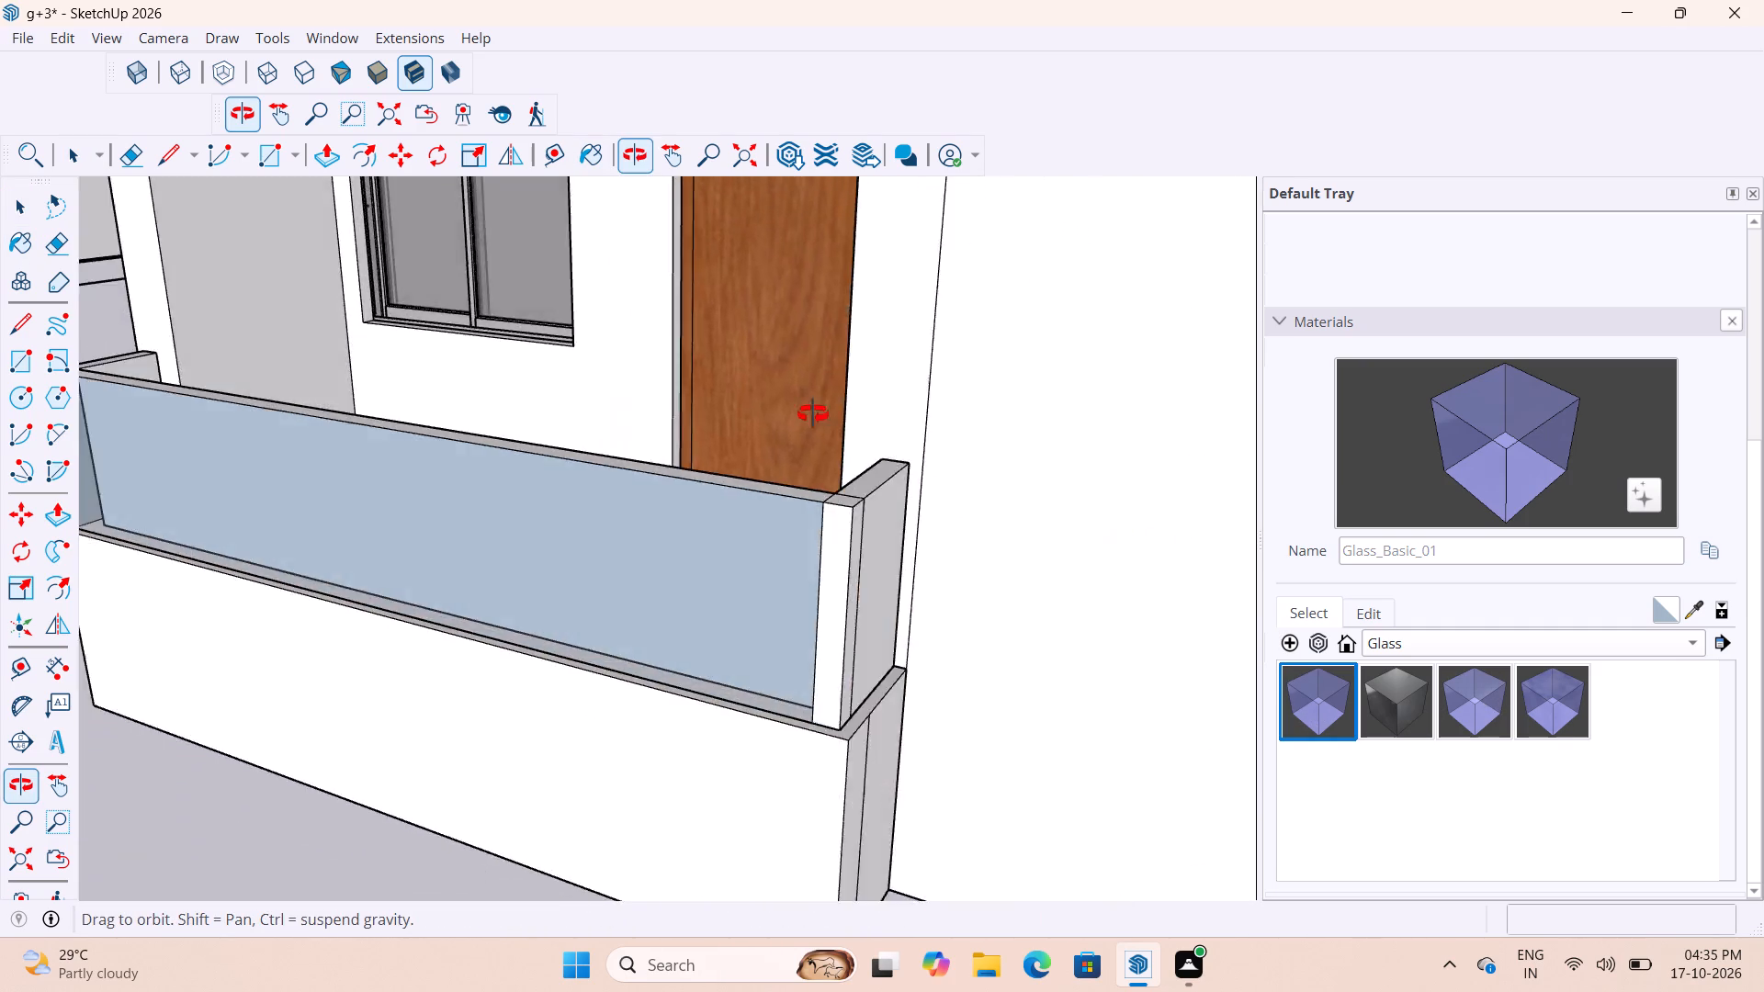
middle_click_drag(813, 414, 624, 390)
scroll(695, 547, "up", 4)
left_click(686, 547)
scroll(686, 547, "down", 4)
middle_click_drag(665, 558, 864, 690)
key("alt+space")
scroll(965, 576, "down", 10)
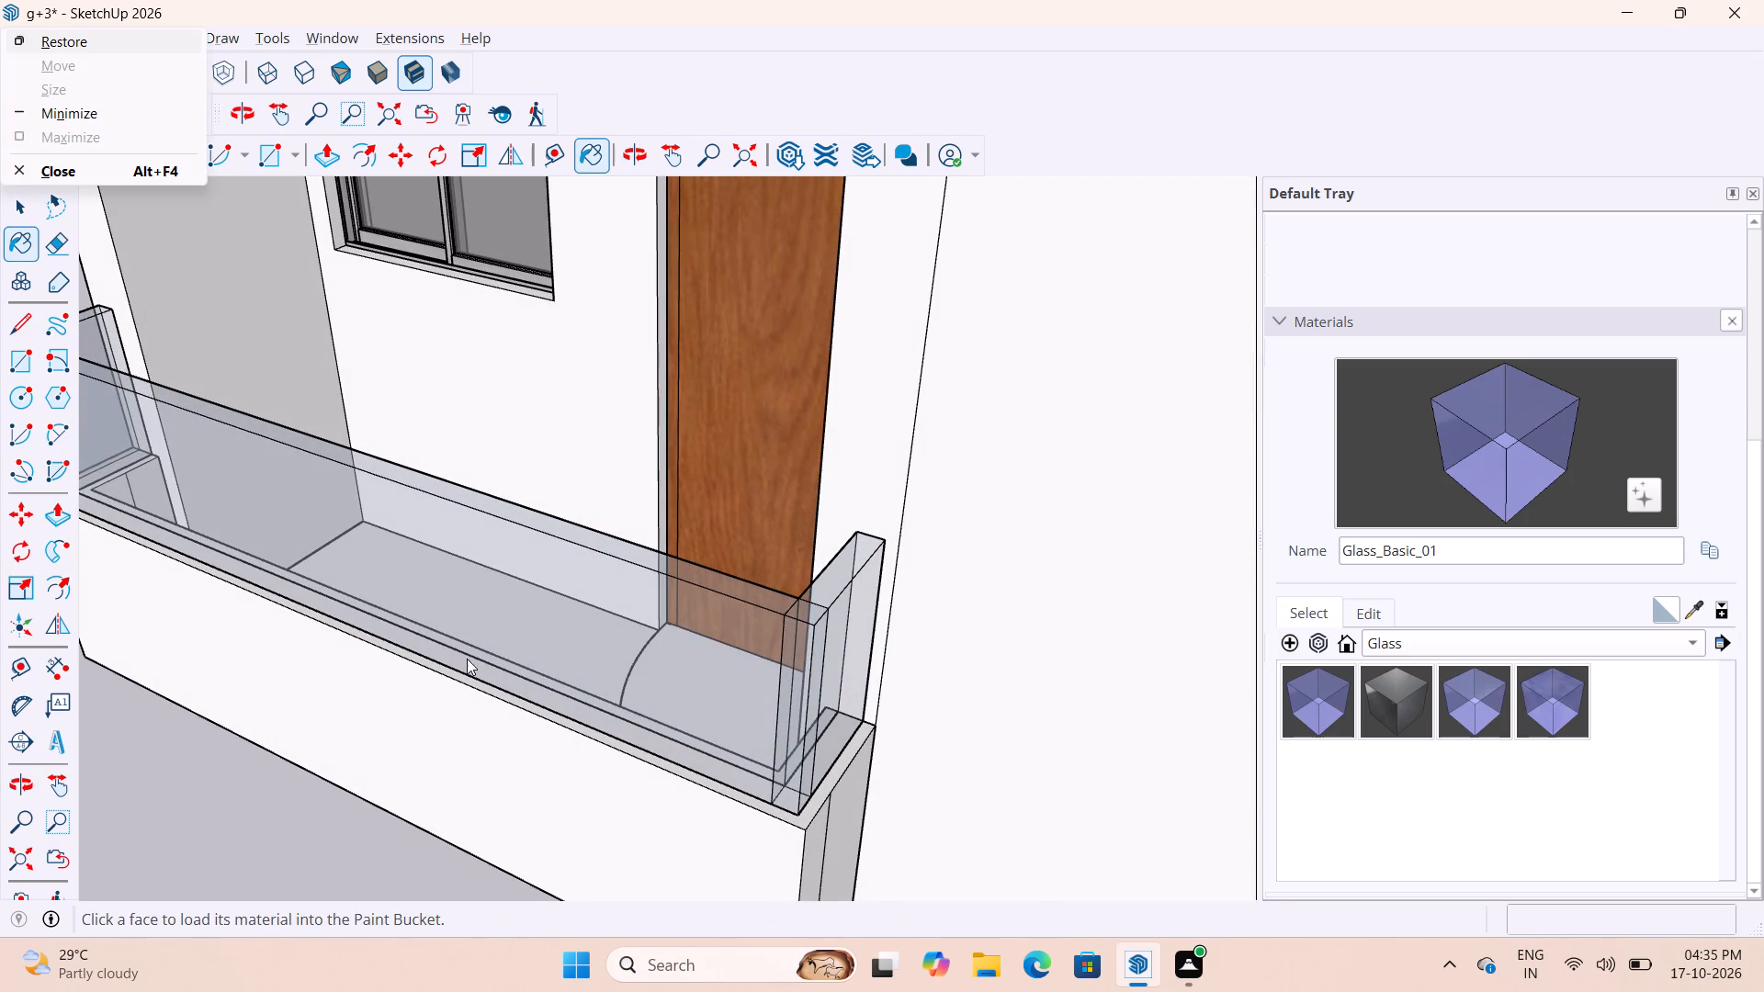
scroll(765, 571, "down", 3)
left_click(903, 27)
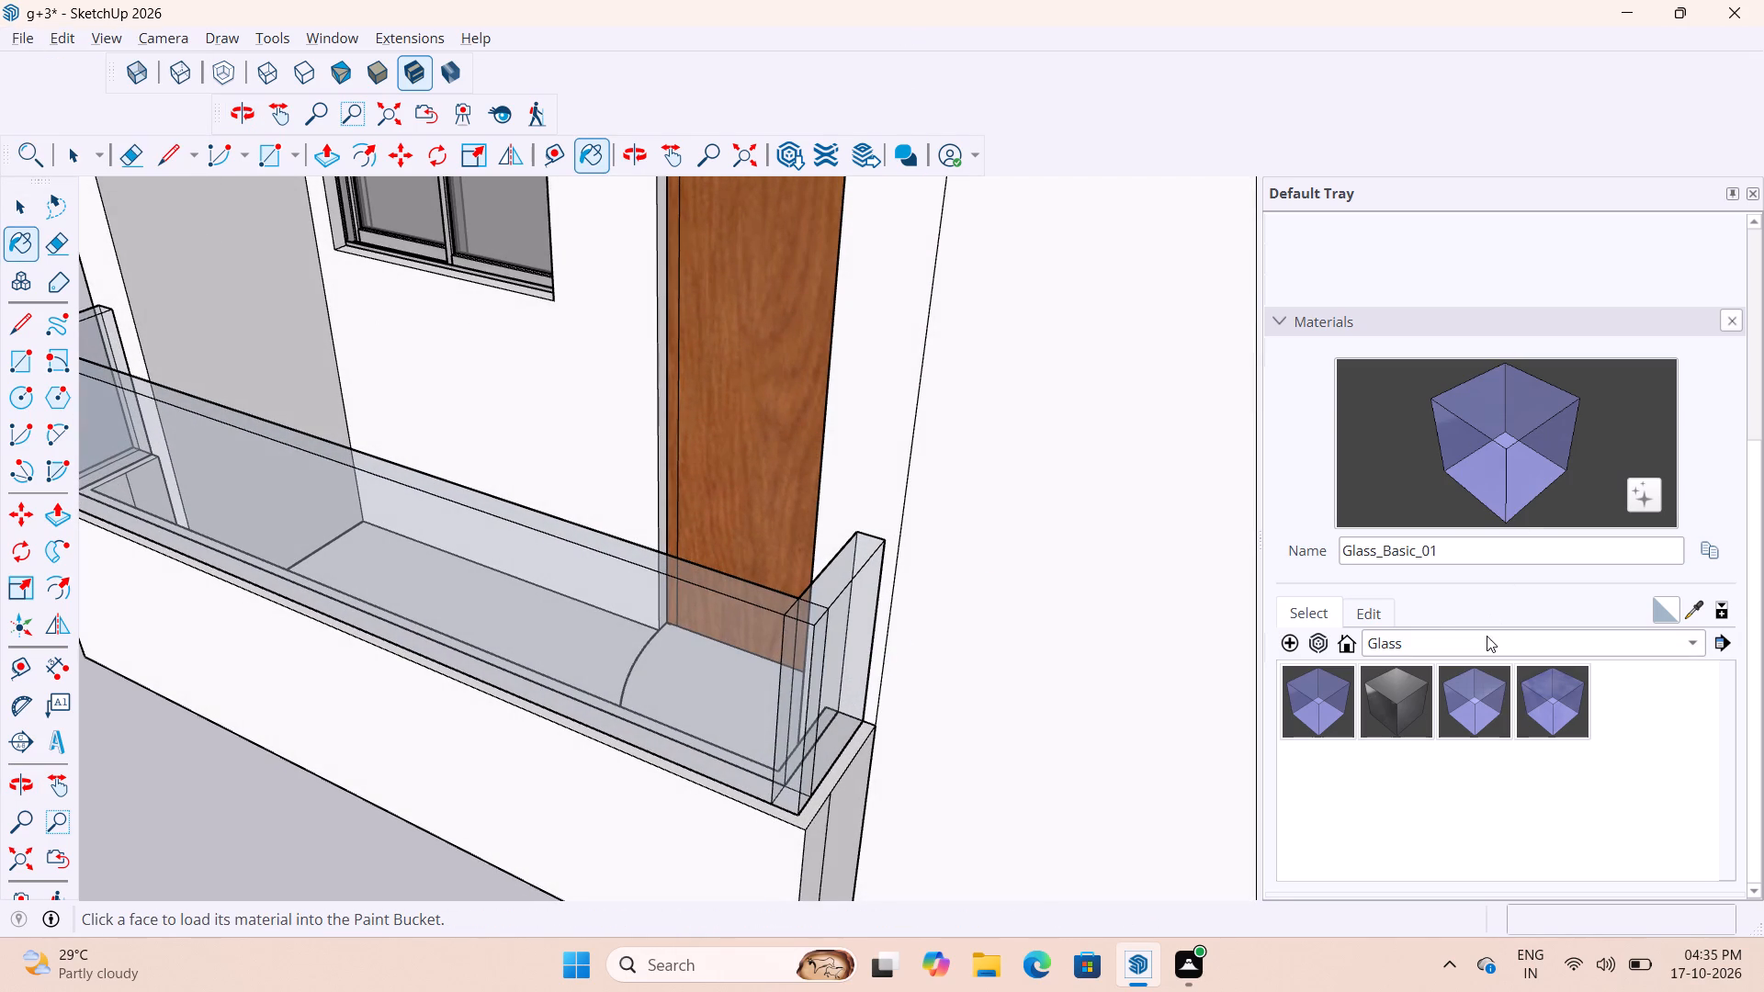
Choose the M09_Shadow_Night material from the Solid Colors collection.
left_click(1486, 642)
left_click(1463, 773)
scroll(1604, 803, "down", 8)
scroll(1522, 794, "up", 1)
scroll(1510, 797, "down", 11)
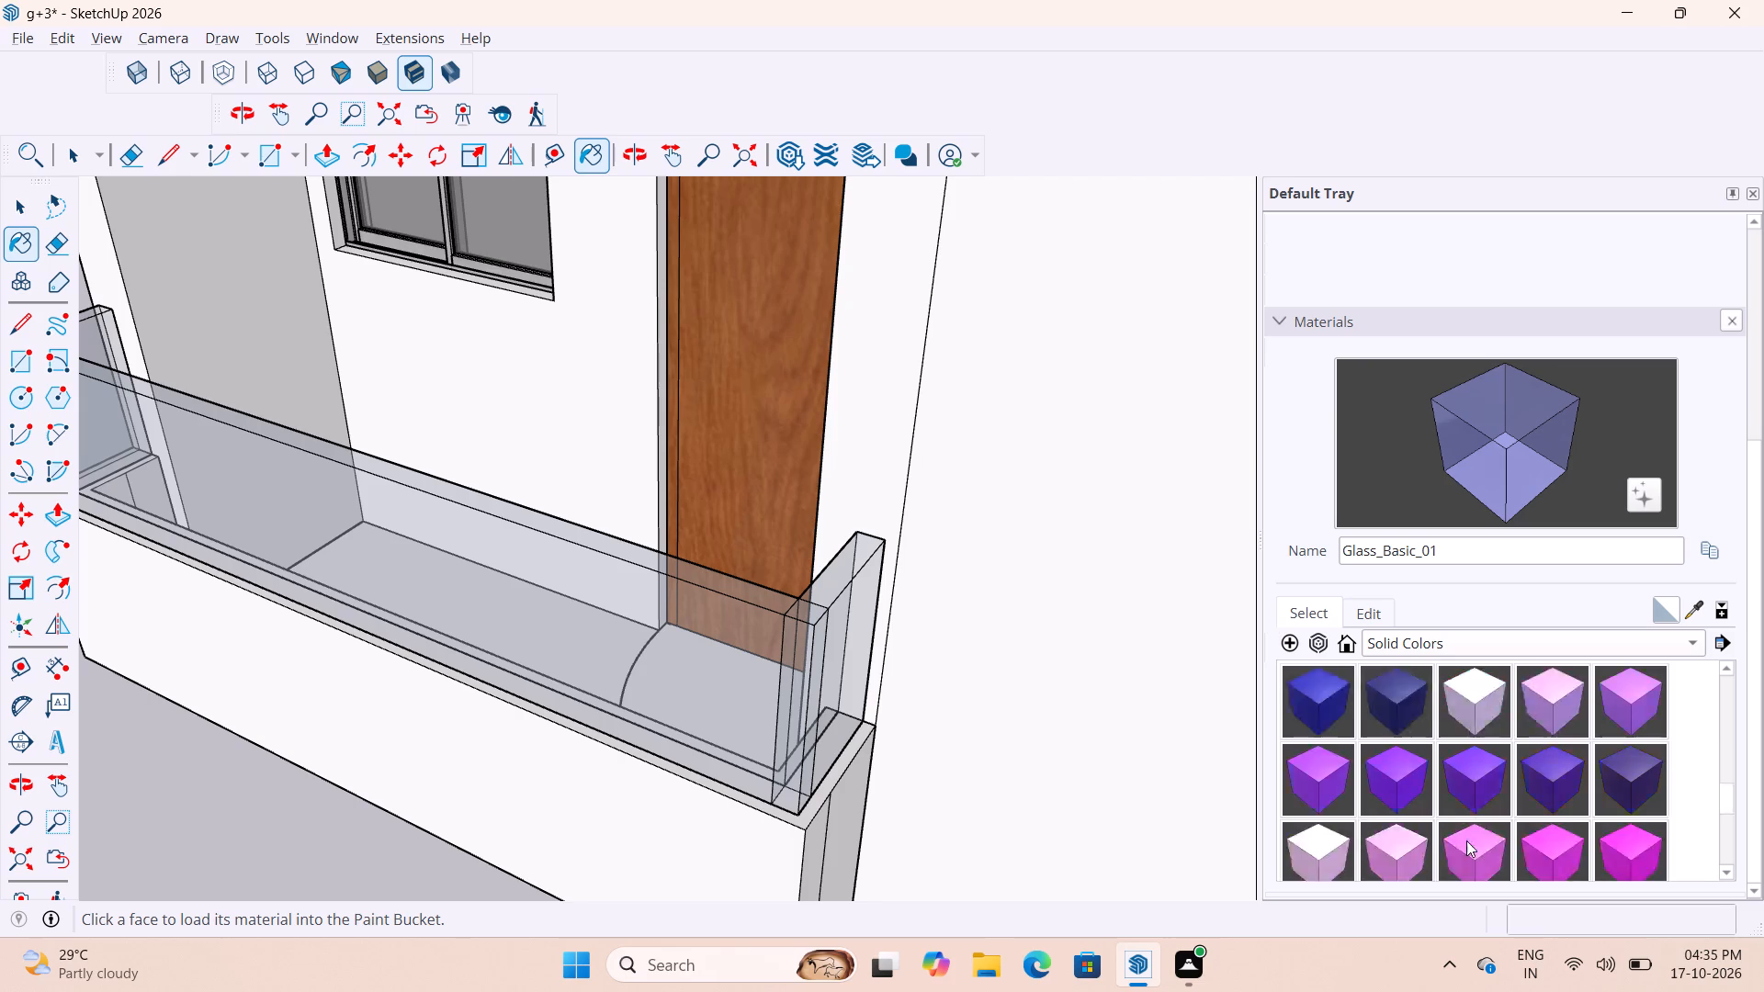
scroll(1466, 840, "down", 10)
left_click(1333, 727)
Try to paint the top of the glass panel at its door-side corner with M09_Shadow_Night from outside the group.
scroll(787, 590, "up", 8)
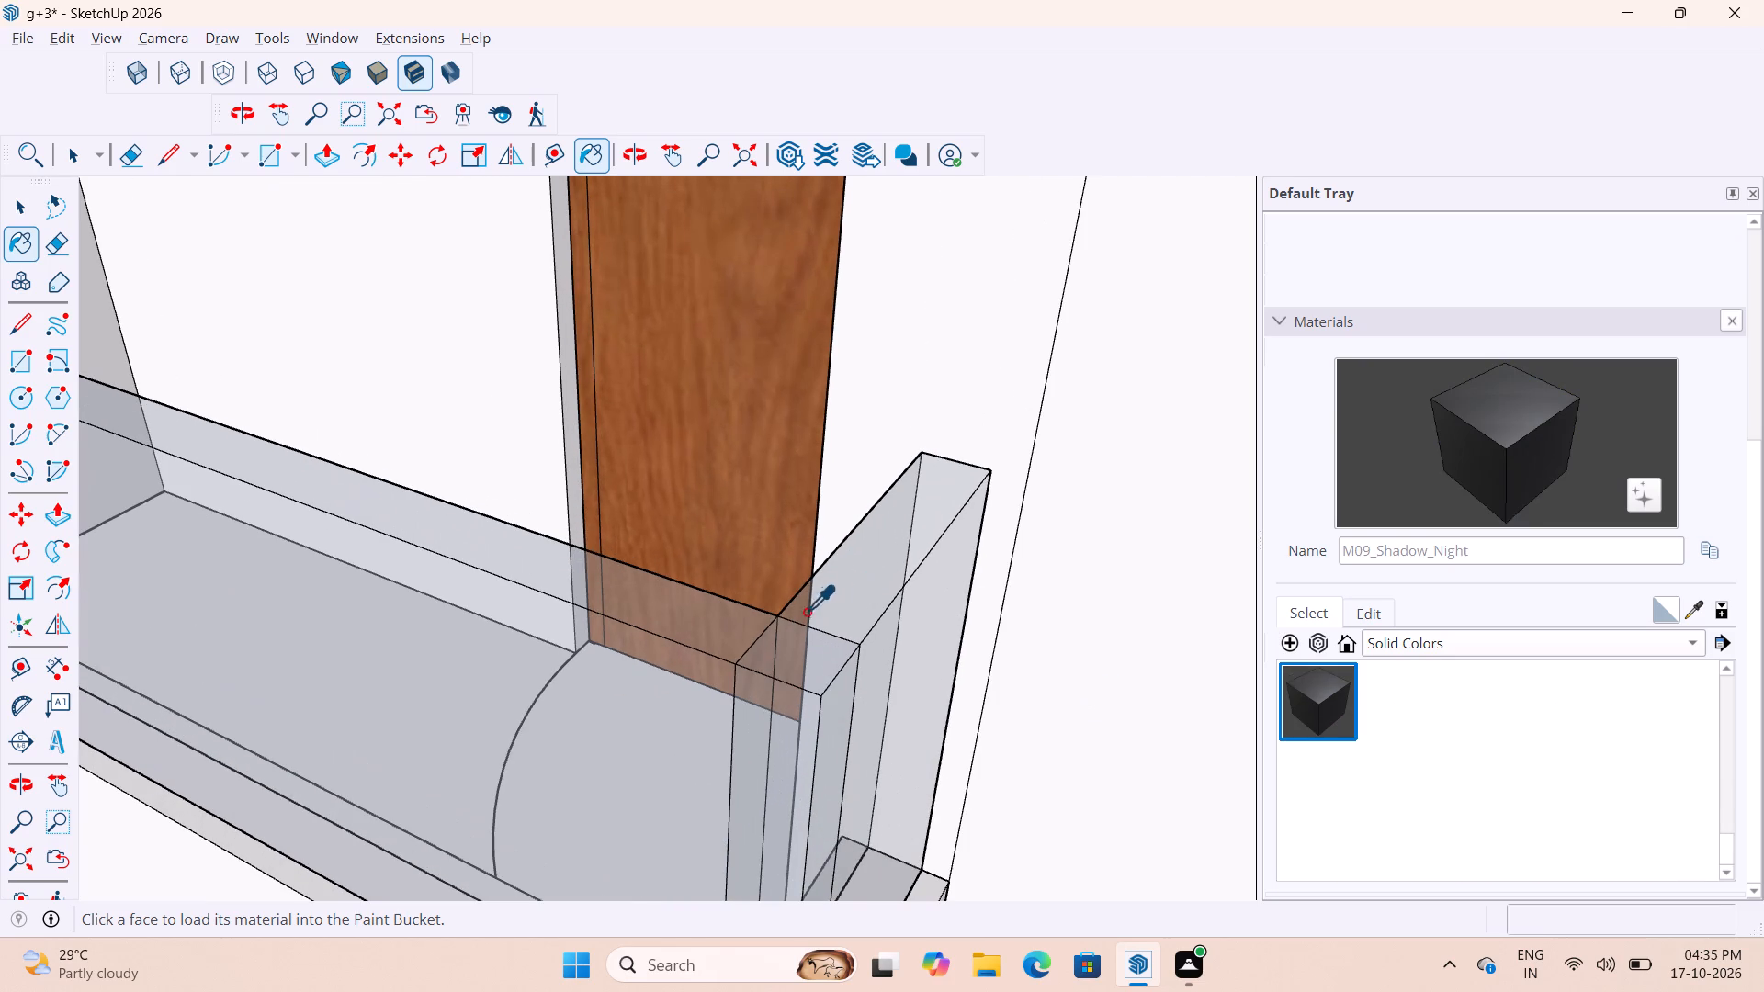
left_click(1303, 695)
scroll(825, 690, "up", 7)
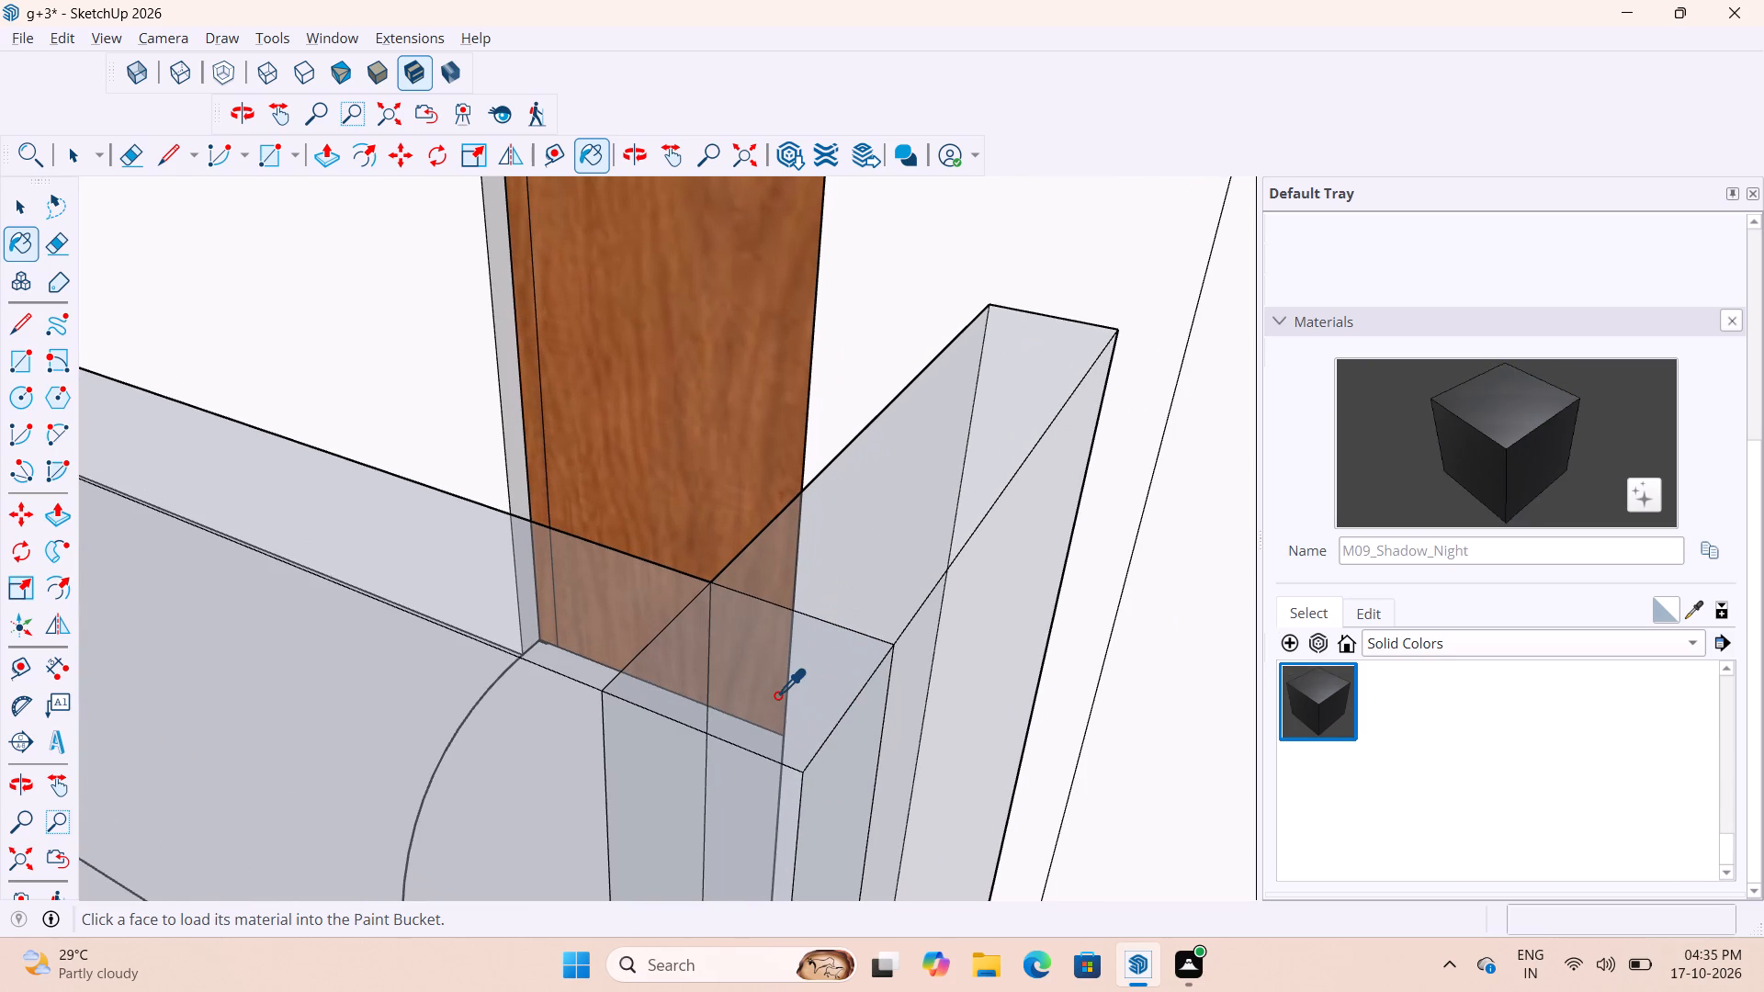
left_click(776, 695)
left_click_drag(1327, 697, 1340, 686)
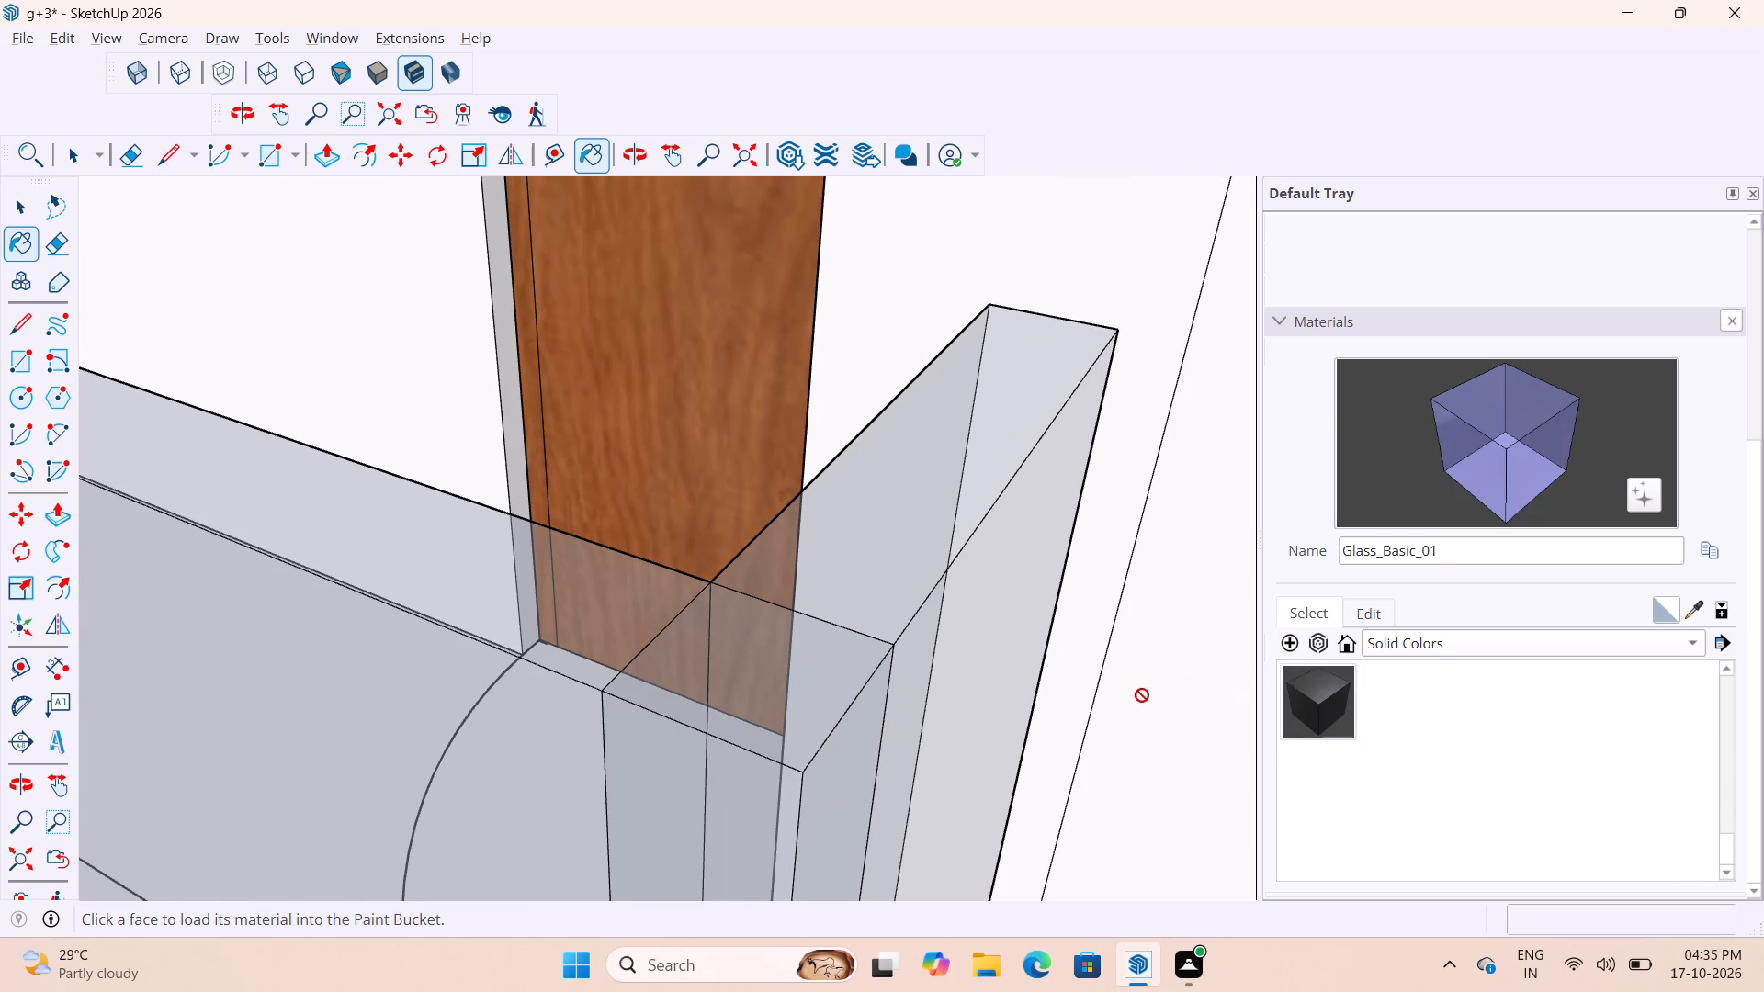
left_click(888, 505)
Inside the glass panel group, paint the top faces along the front and both returns with M09_Shadow_Night, and leave the group.
key("space")
double_click(942, 495)
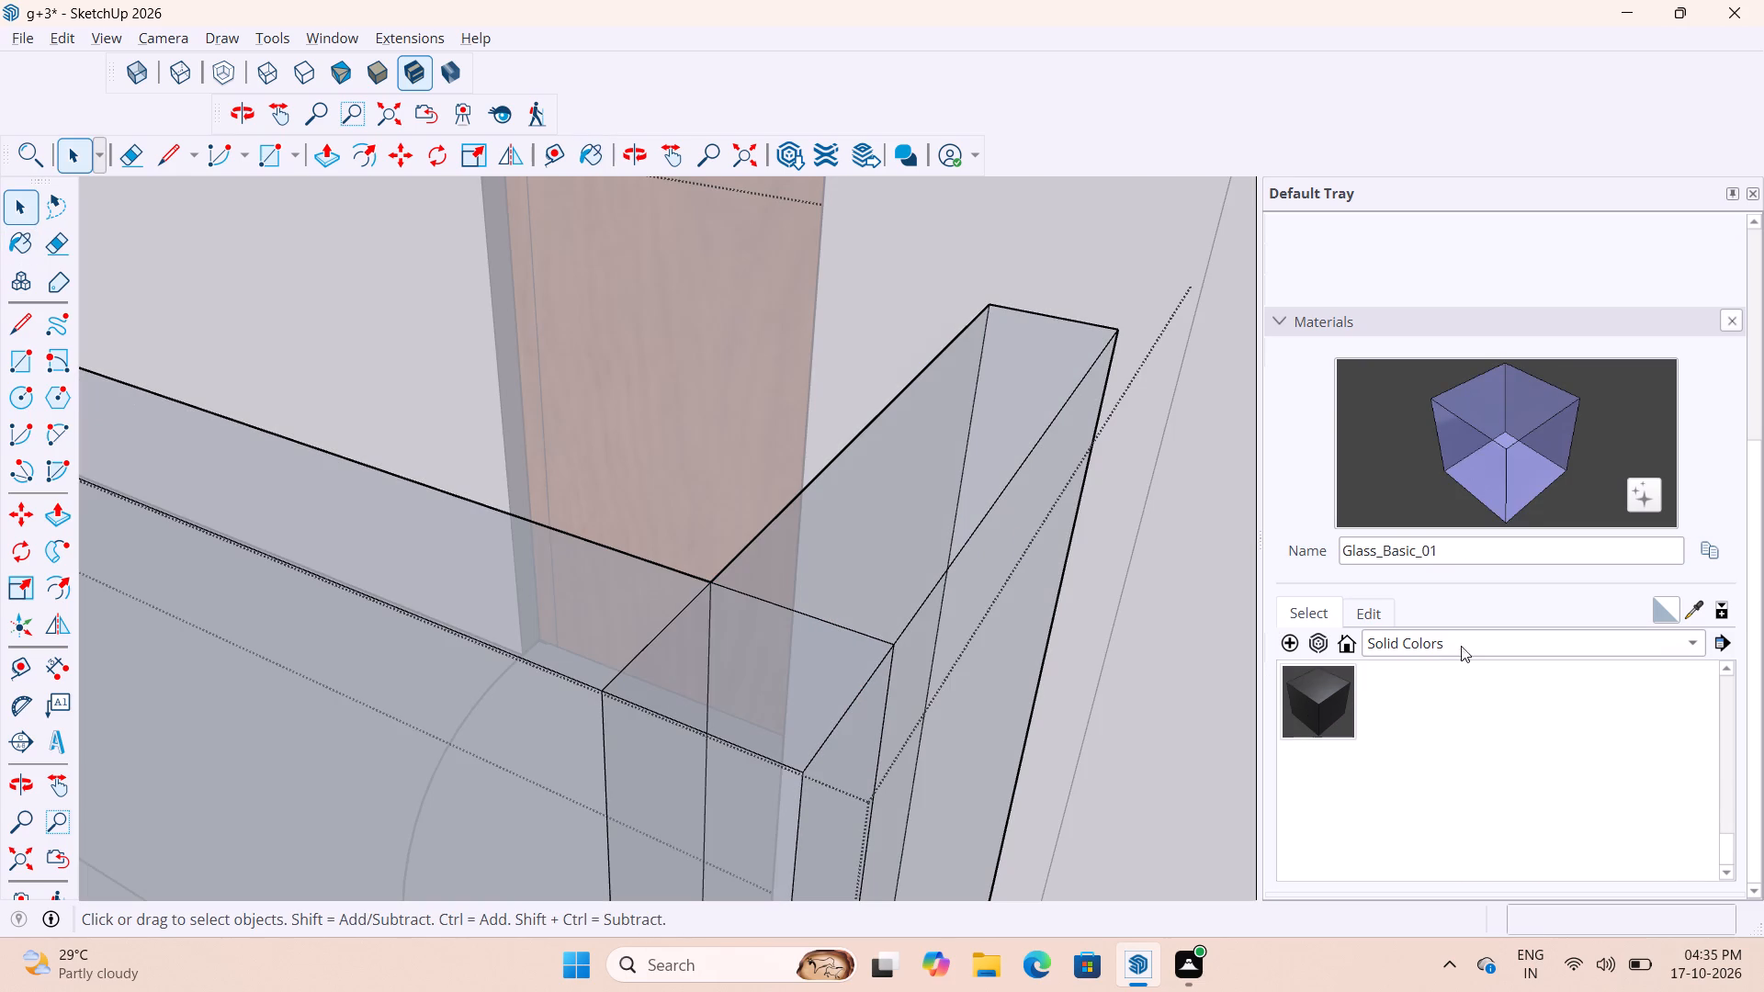
left_click(1323, 711)
left_click(774, 697)
left_click_drag(907, 522, 924, 522)
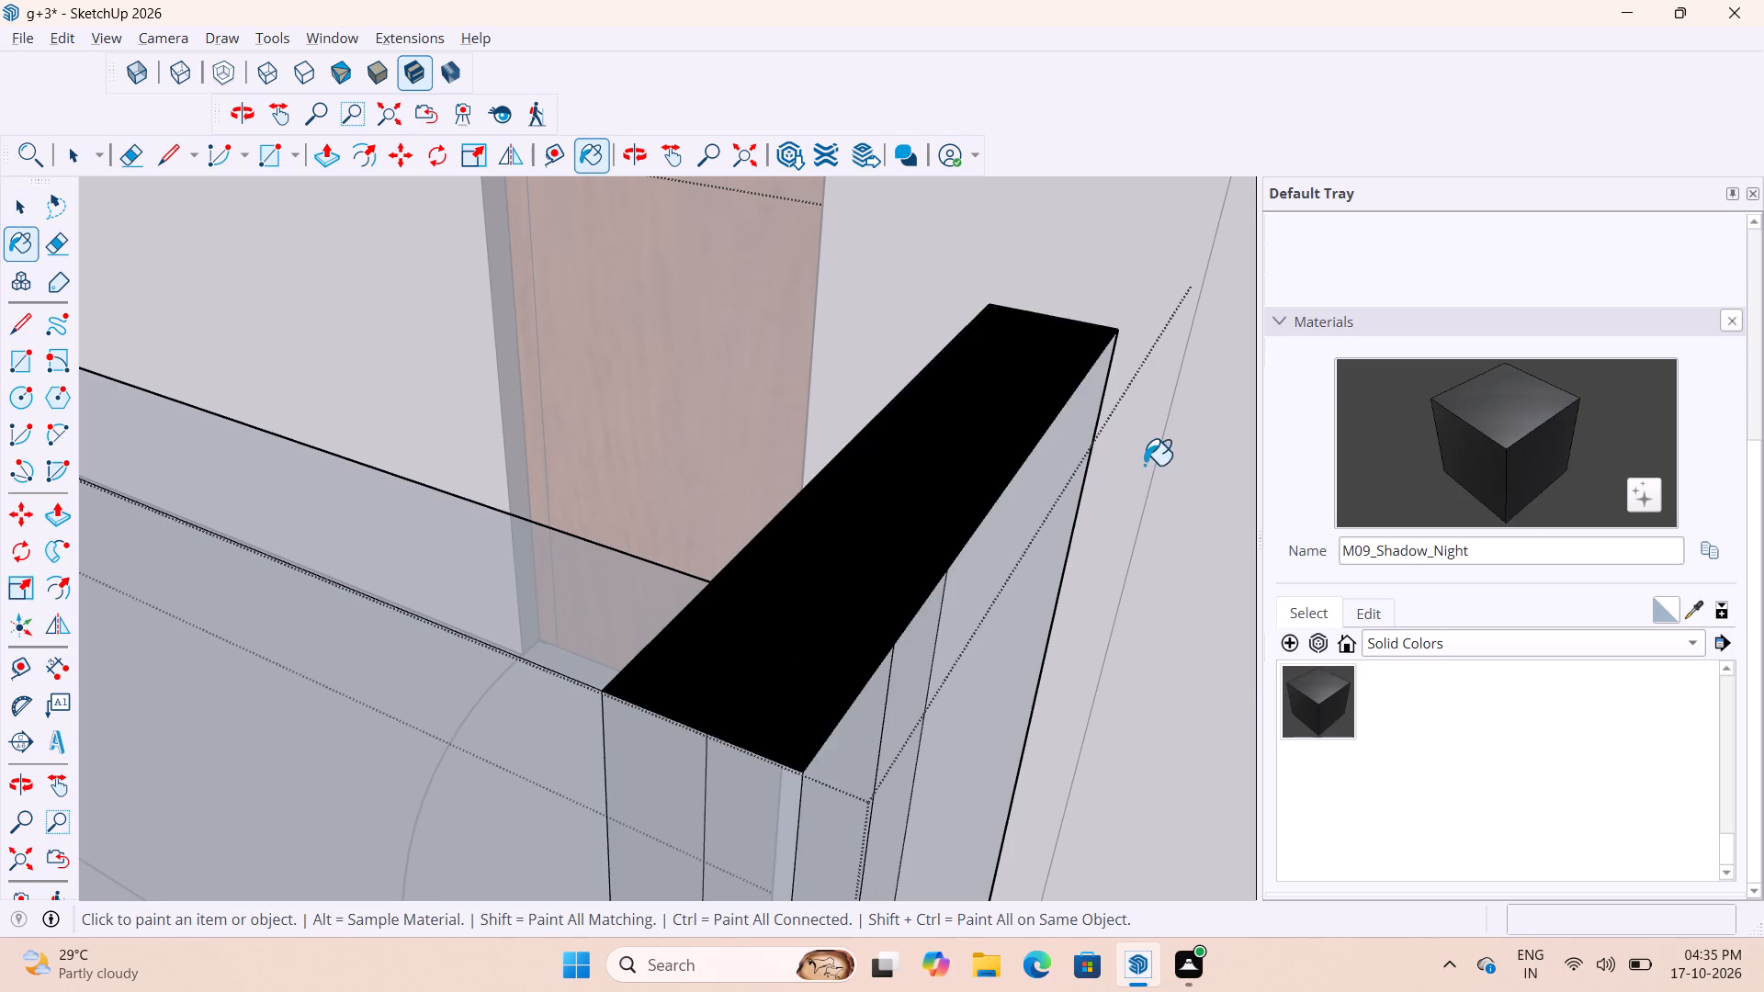
scroll(1148, 460, "down", 10)
scroll(913, 513, "up", 4)
left_click(958, 516)
scroll(1100, 587, "down", 3)
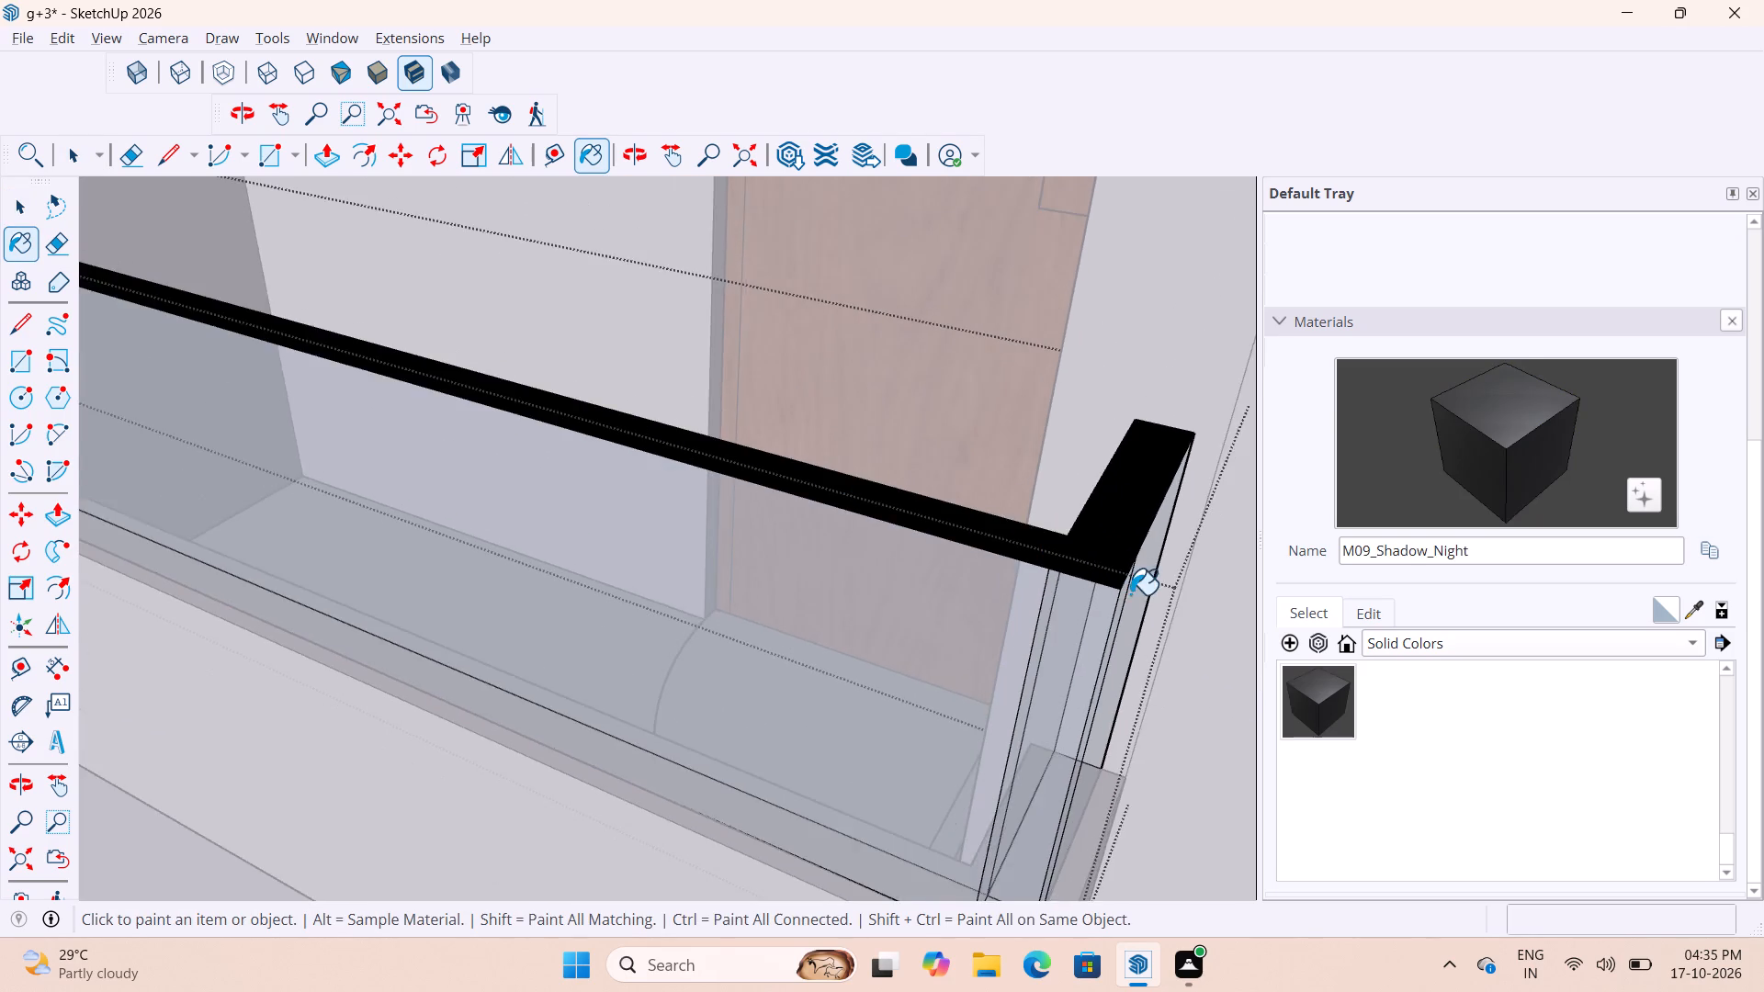
scroll(1130, 594, "down", 14)
middle_click_drag(871, 562, 1151, 588)
scroll(884, 532, "down", 5)
scroll(592, 513, "up", 3)
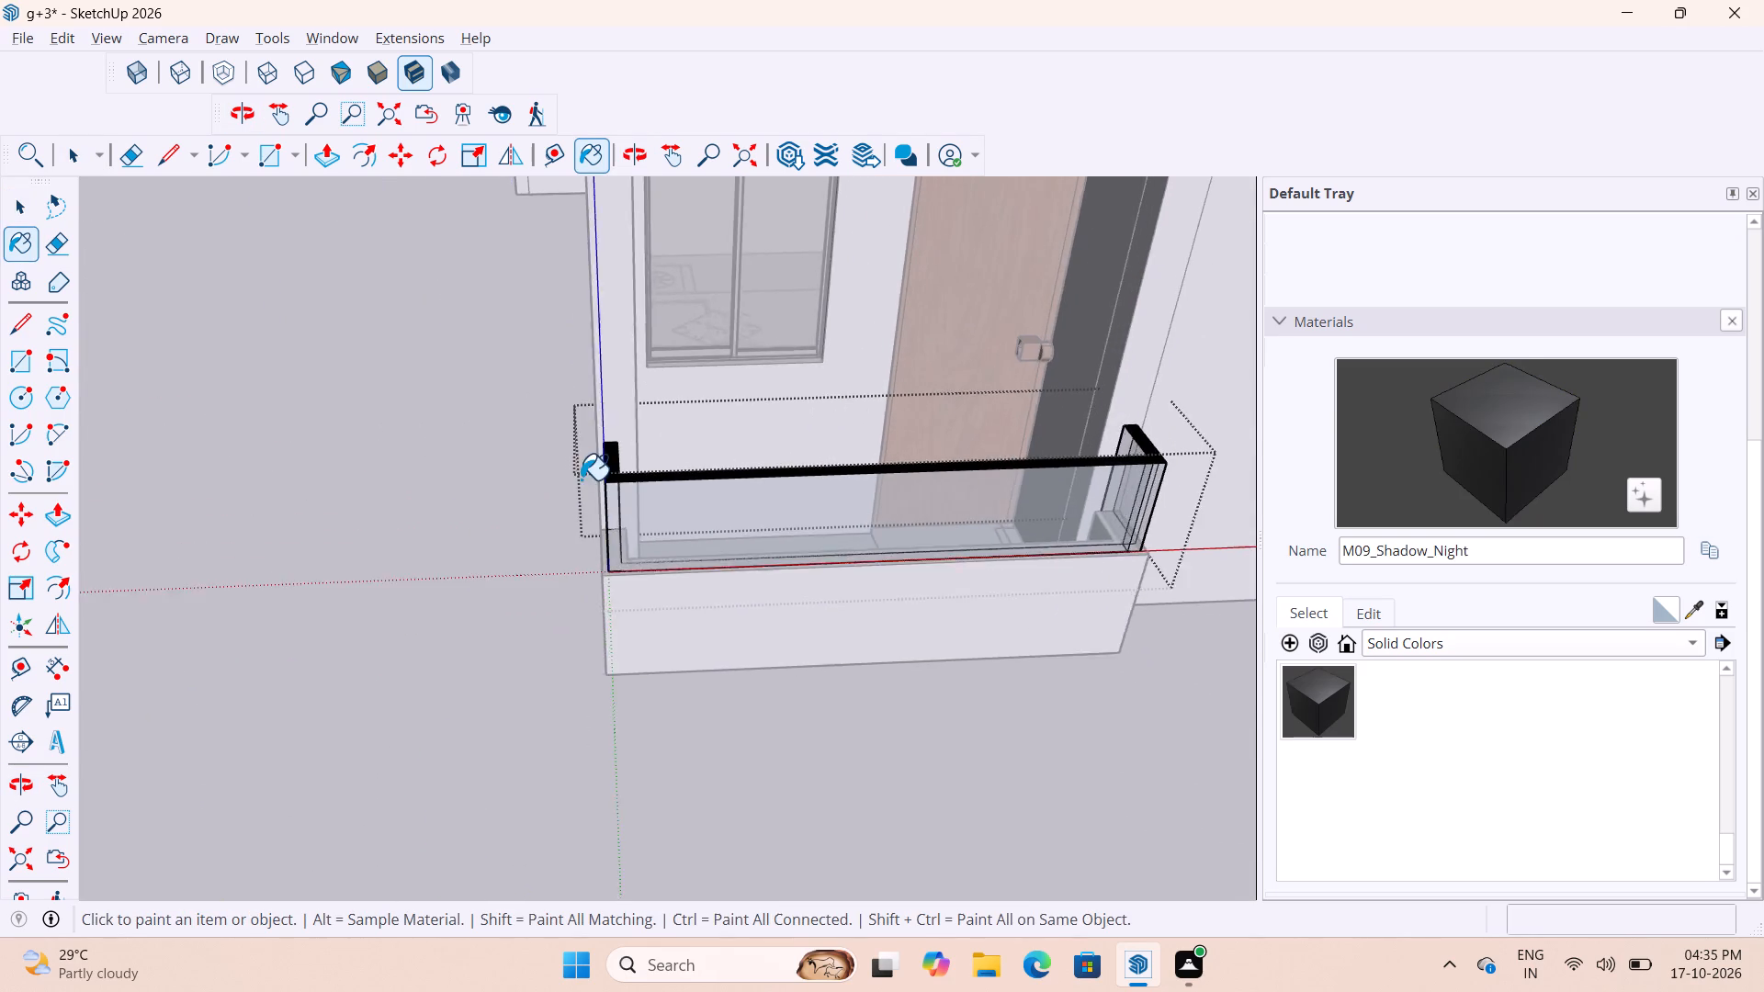
scroll(581, 479, "up", 4)
middle_click_drag(679, 456, 801, 428)
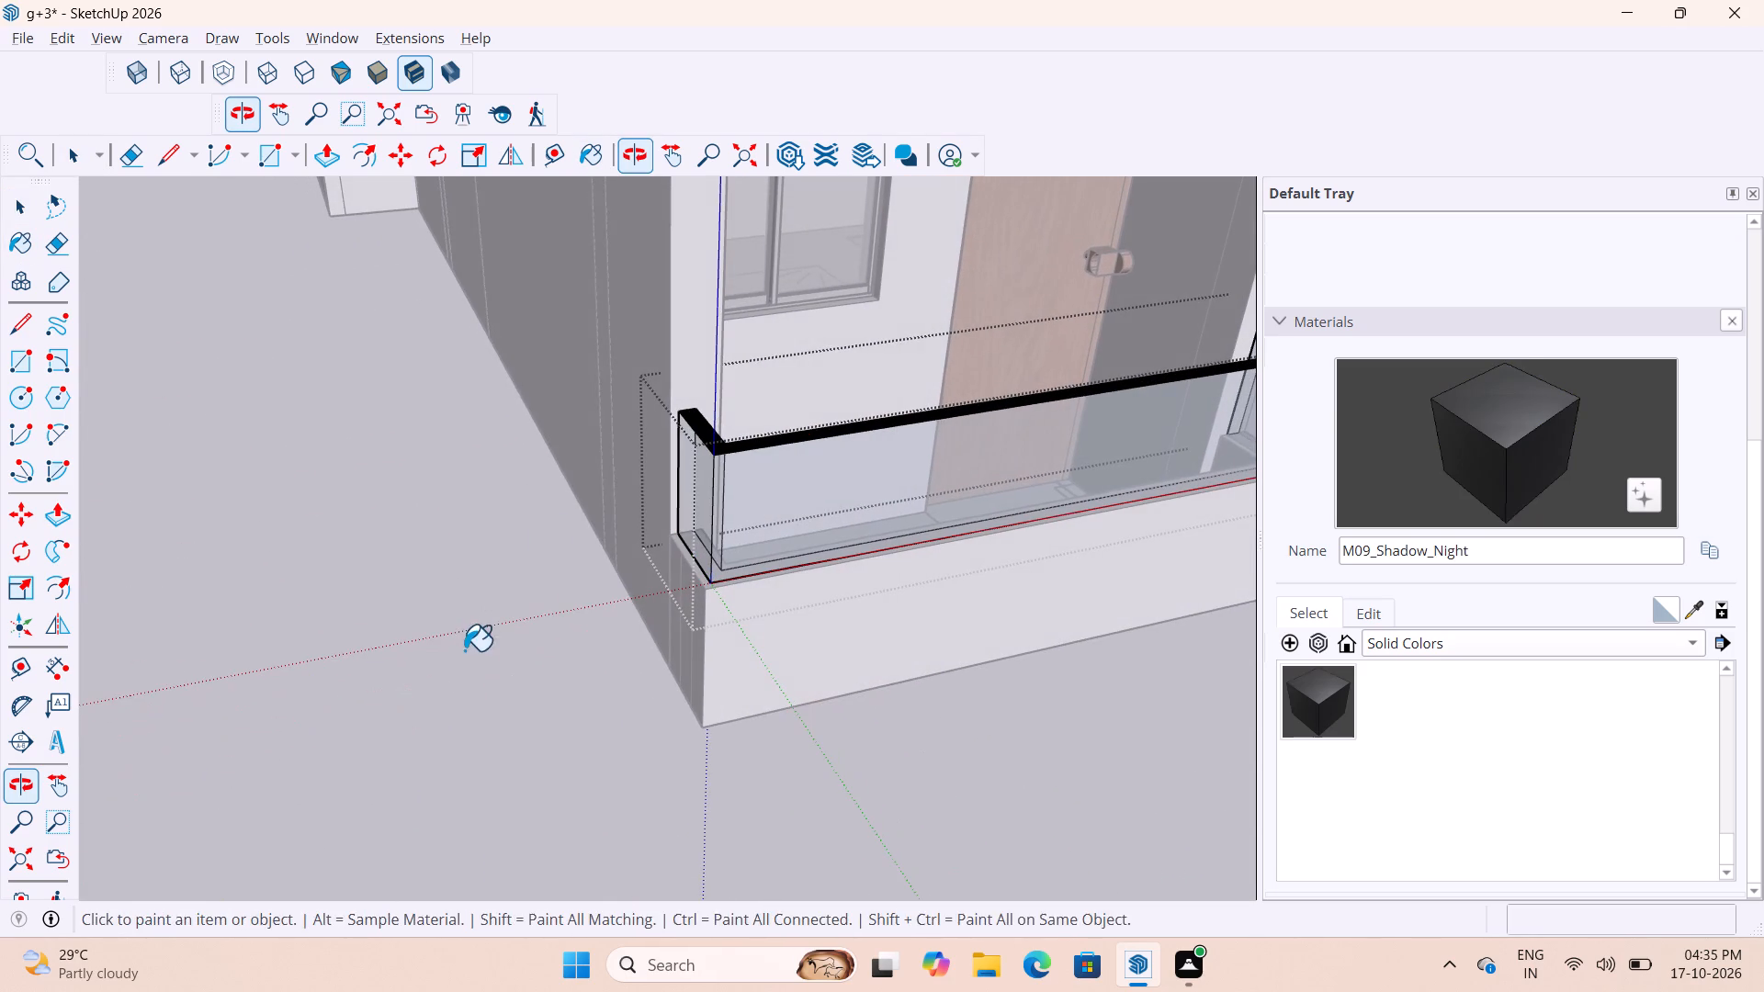
key("space")
left_click(434, 545)
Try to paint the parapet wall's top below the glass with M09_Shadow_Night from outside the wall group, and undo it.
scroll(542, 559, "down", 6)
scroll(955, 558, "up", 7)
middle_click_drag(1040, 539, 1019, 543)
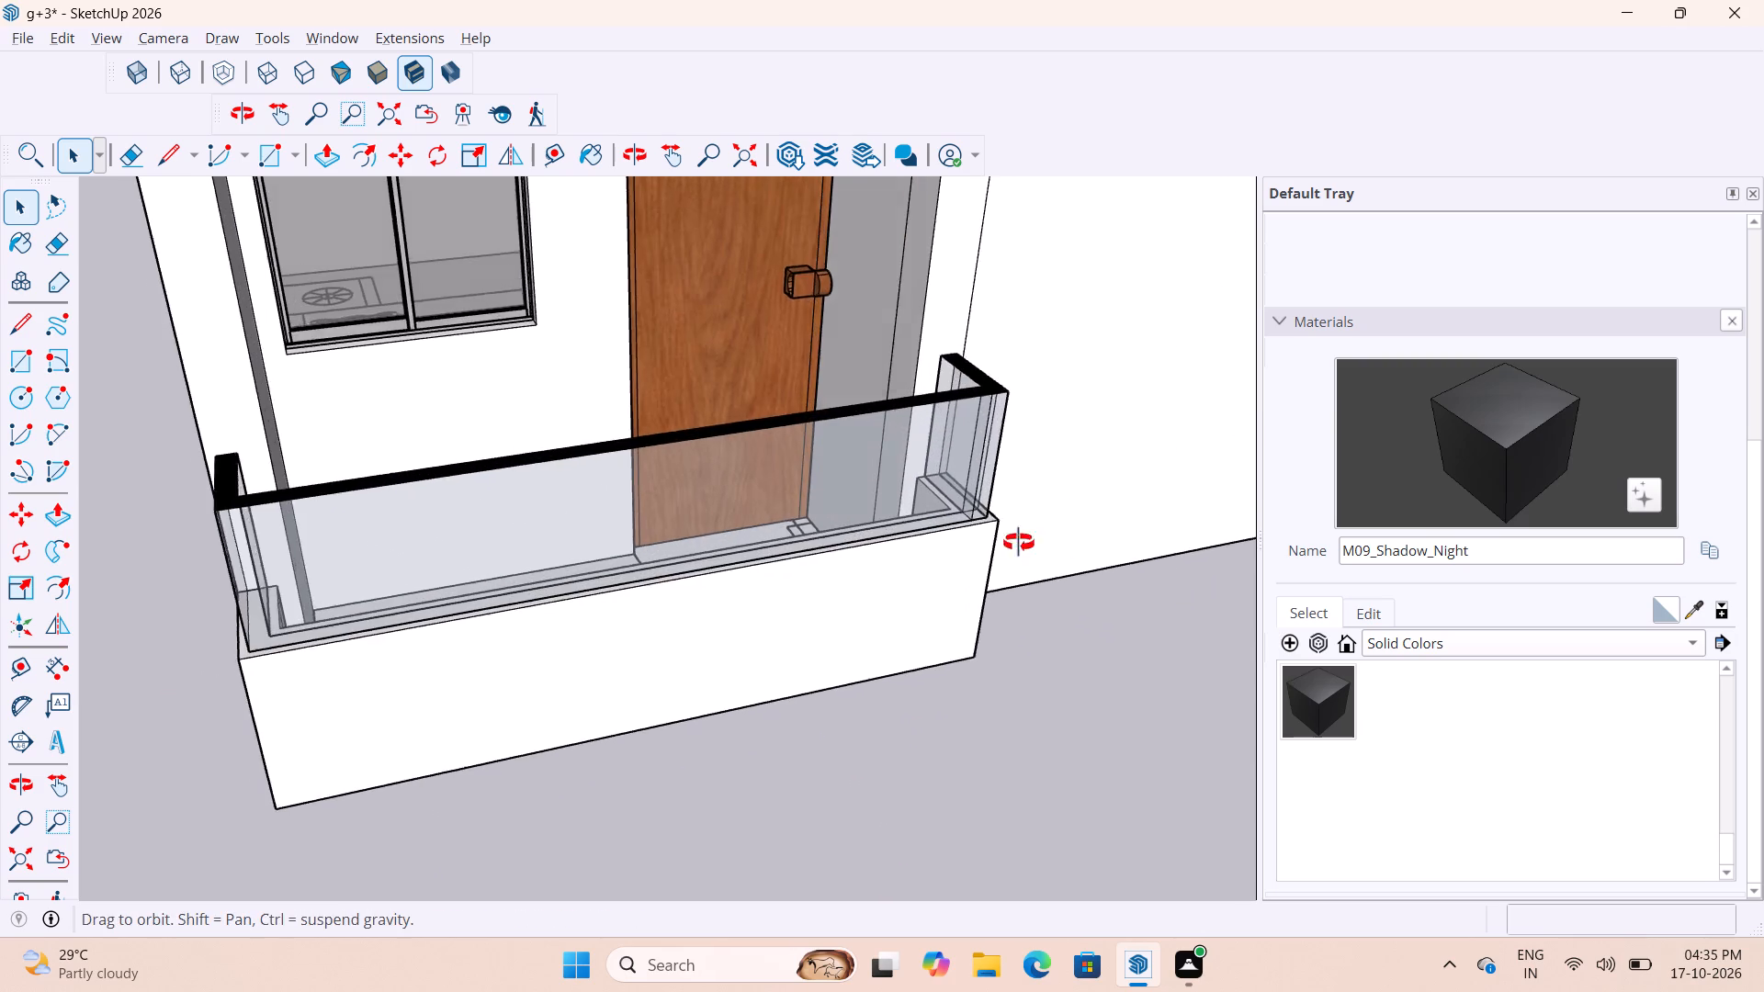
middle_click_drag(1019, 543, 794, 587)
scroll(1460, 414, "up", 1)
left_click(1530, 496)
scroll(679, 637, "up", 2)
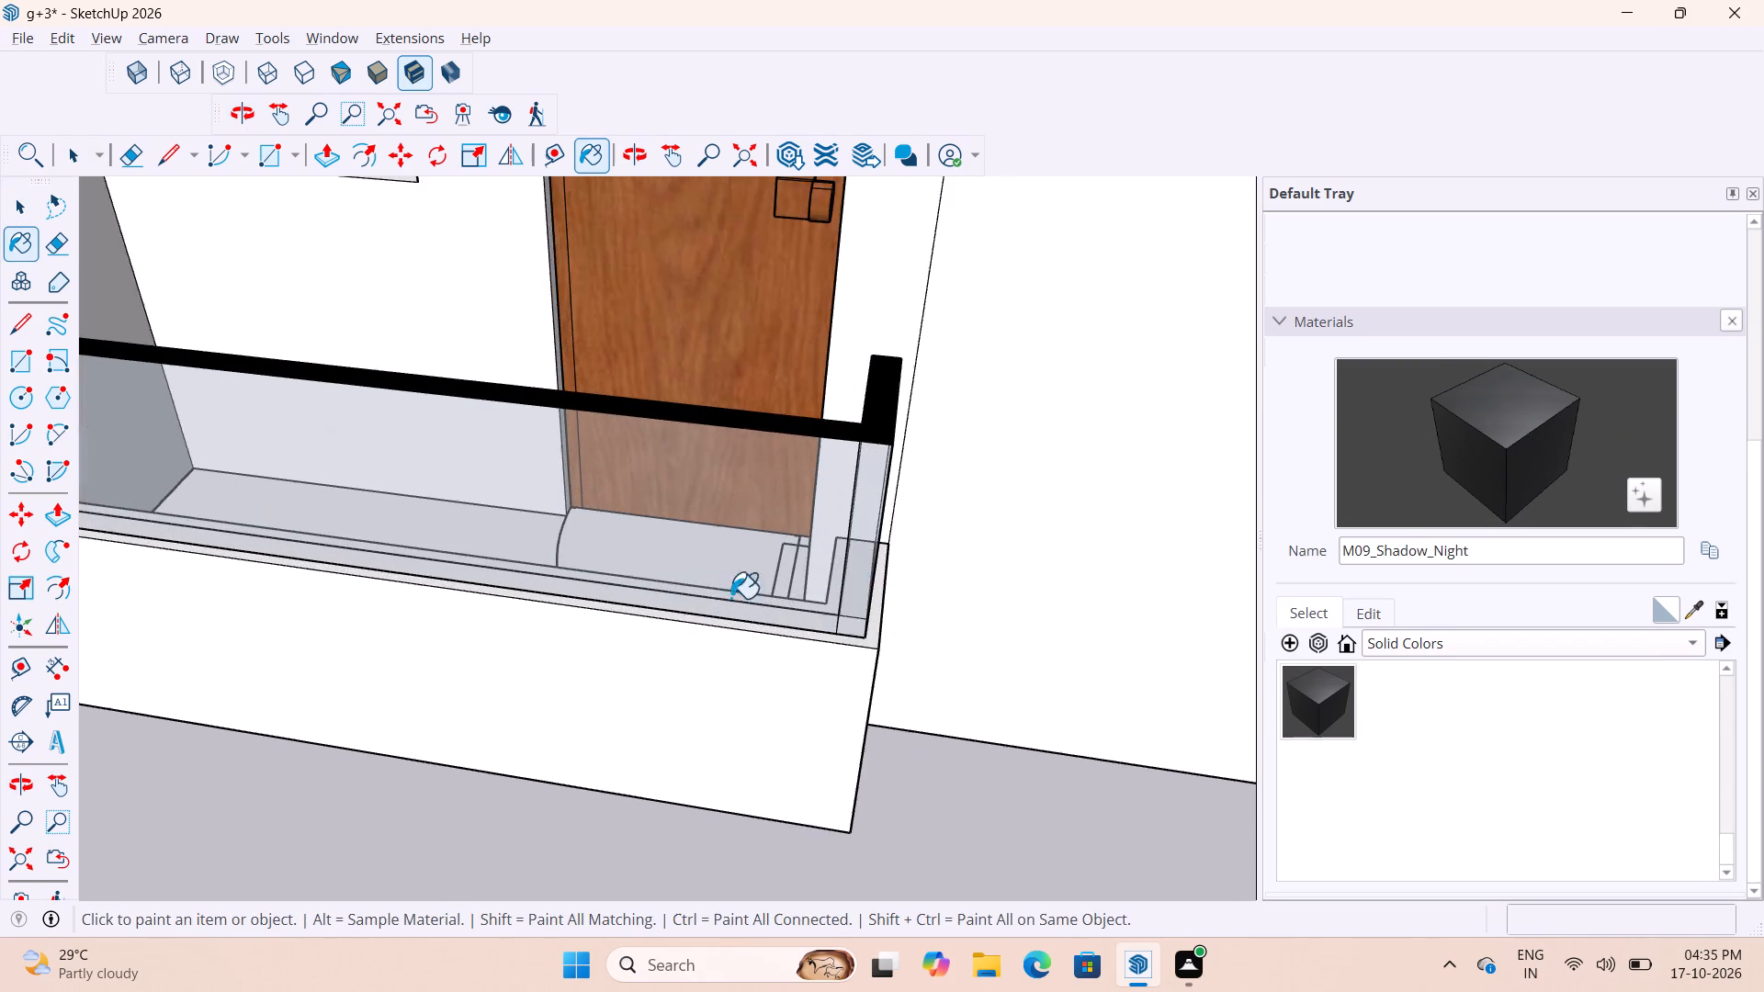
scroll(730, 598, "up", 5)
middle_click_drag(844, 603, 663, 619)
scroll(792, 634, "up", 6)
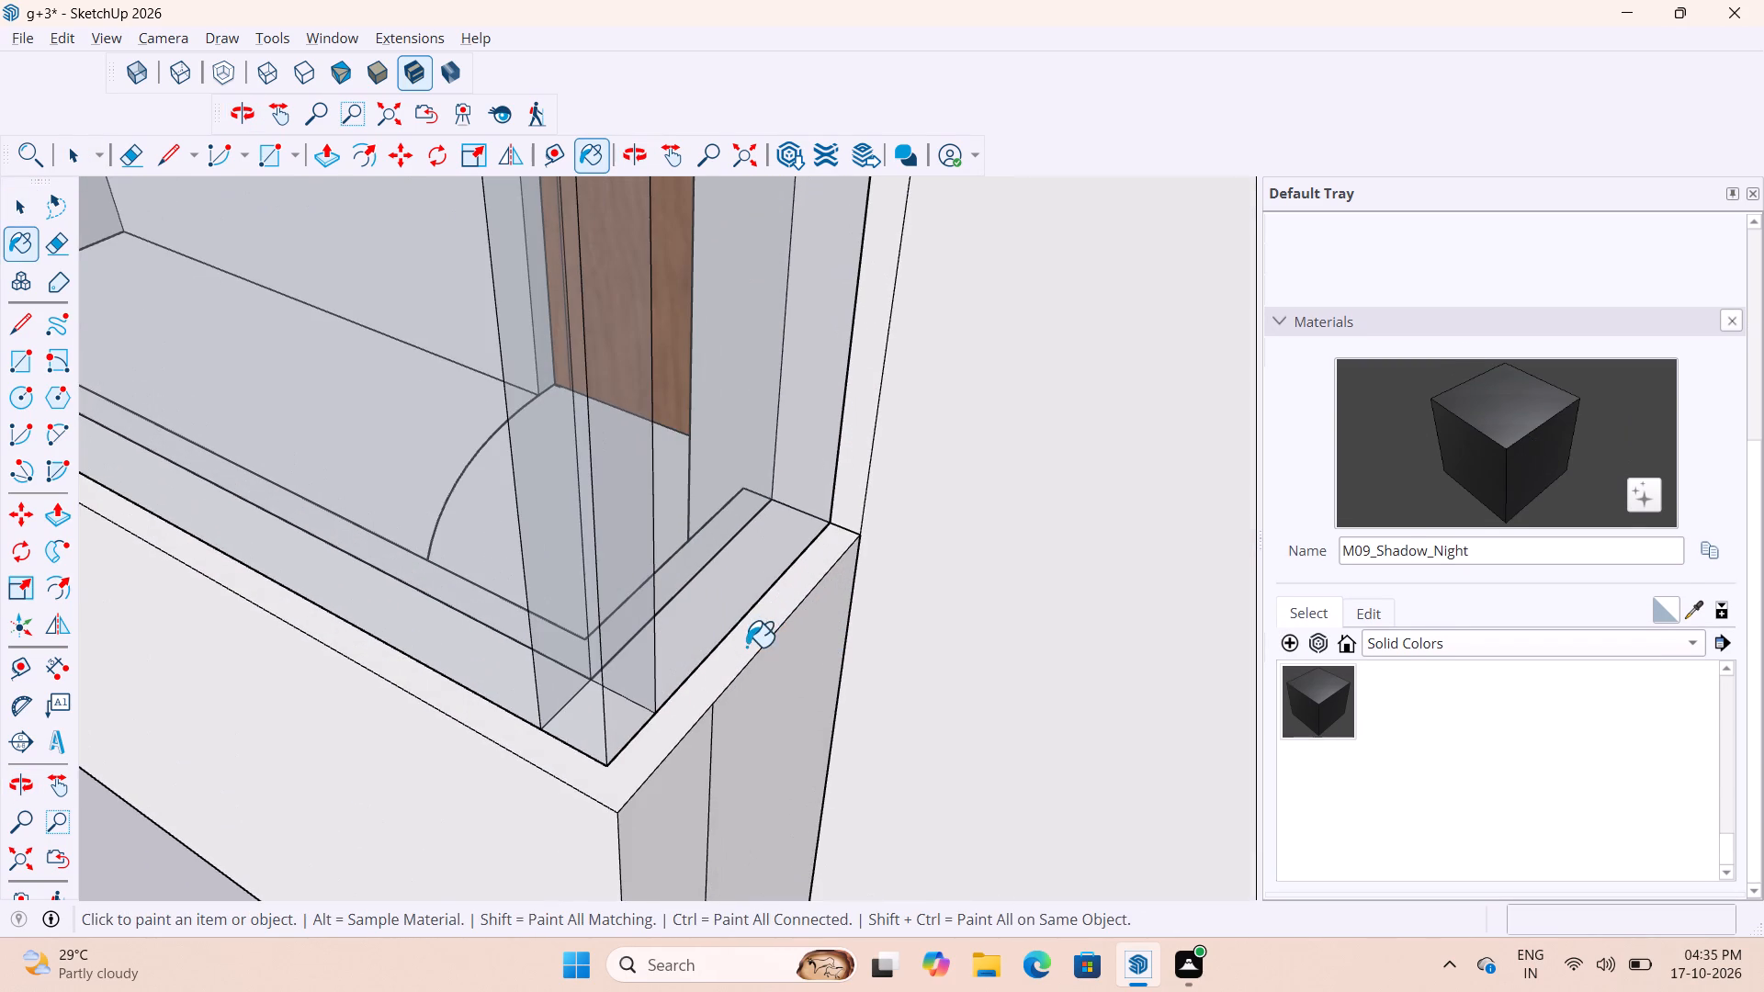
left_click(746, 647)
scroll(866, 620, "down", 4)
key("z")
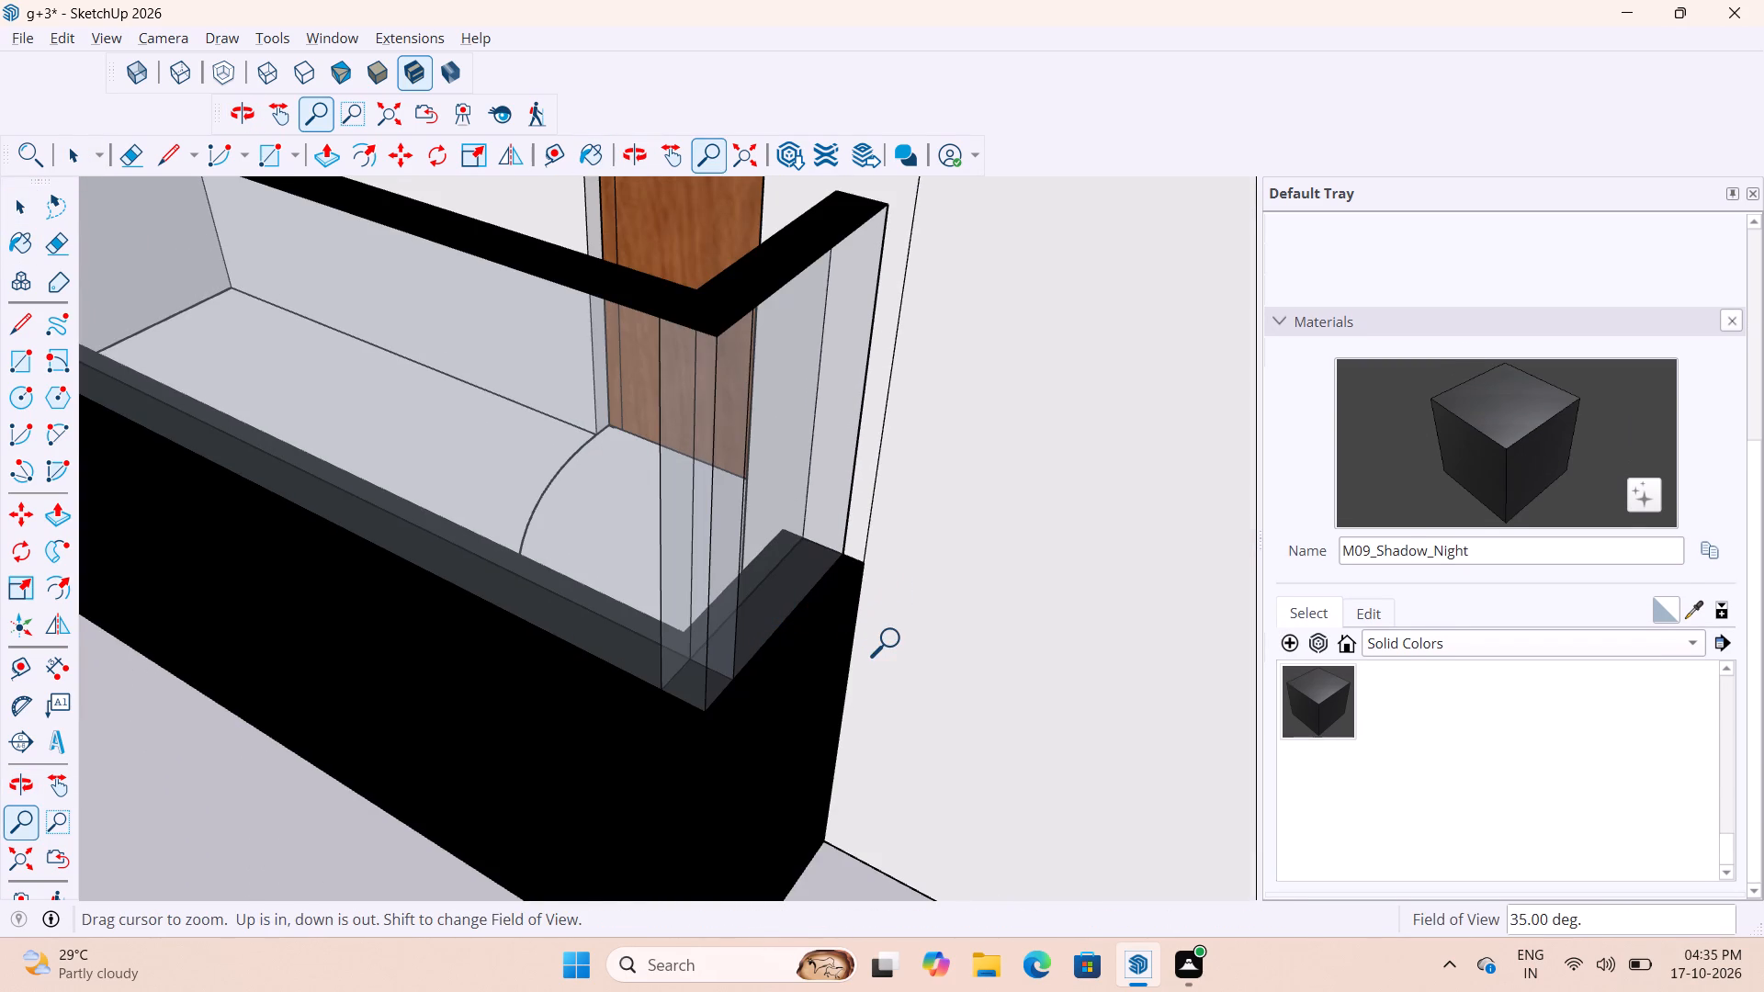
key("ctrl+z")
Inside the parapet wall group, paint the top face below the glass panel with M09_Shadow_Night, and leave the group.
scroll(897, 628, "down", 4)
key("space")
scroll(813, 654, "up", 4)
double_click(808, 650)
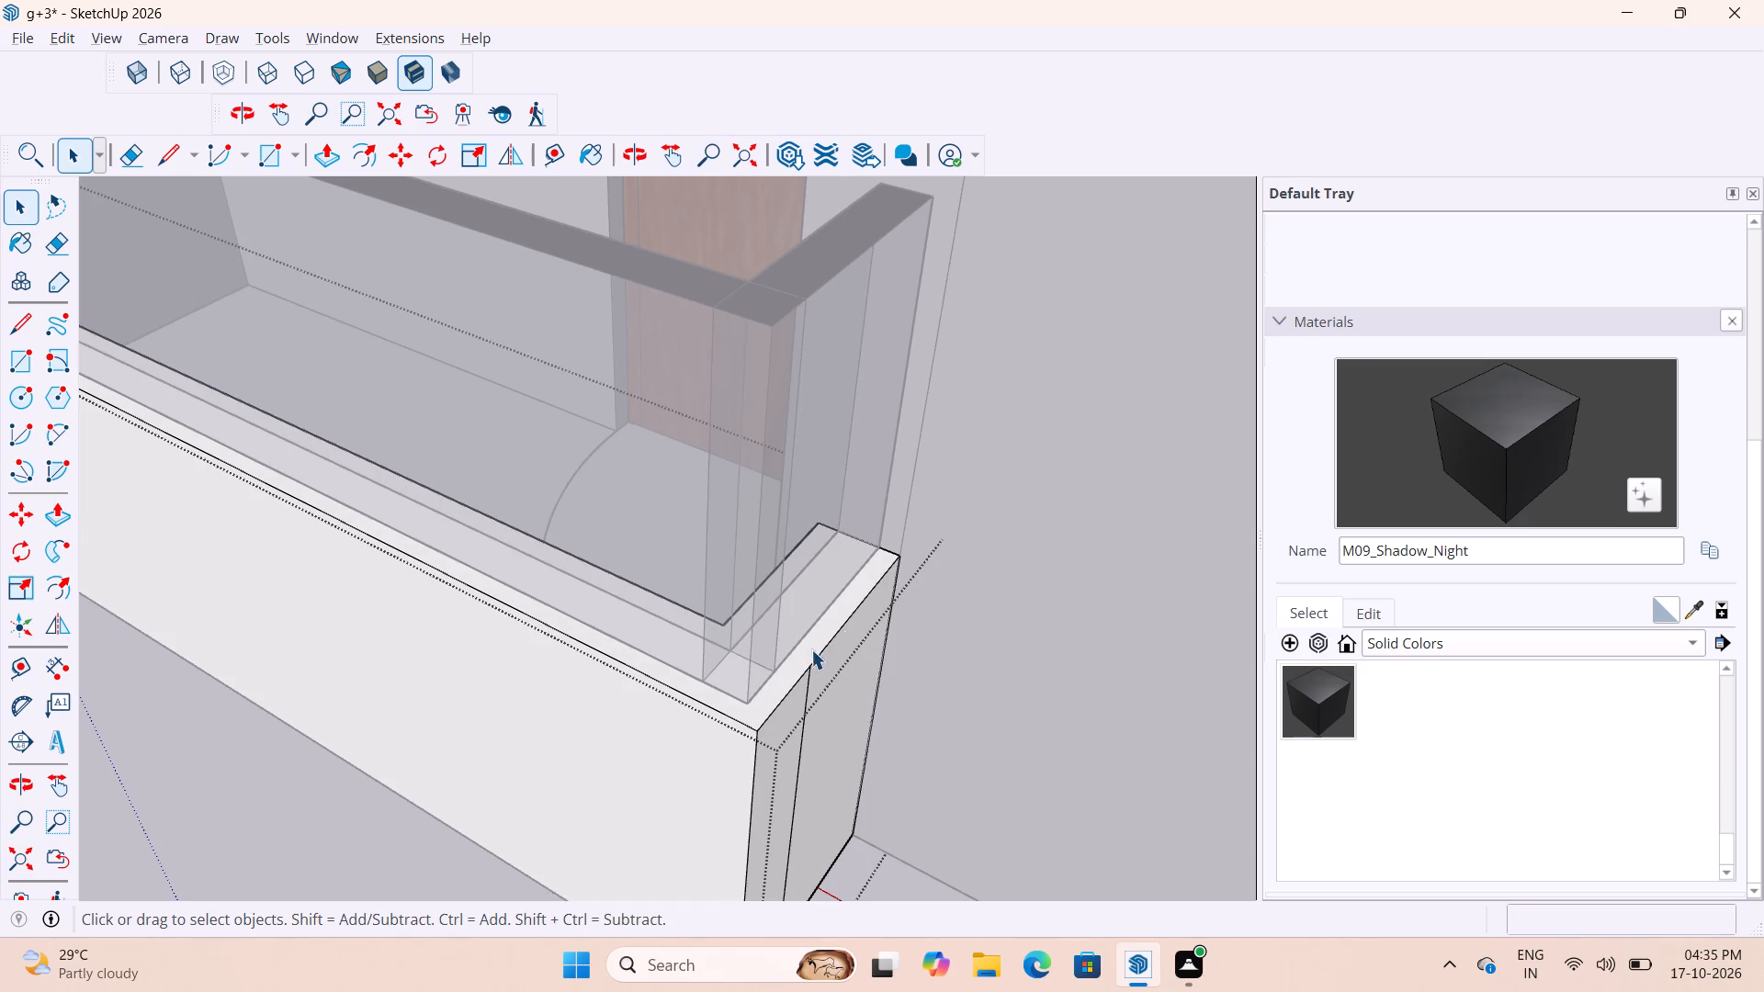
left_click(1451, 439)
scroll(907, 606, "up", 6)
left_click(768, 669)
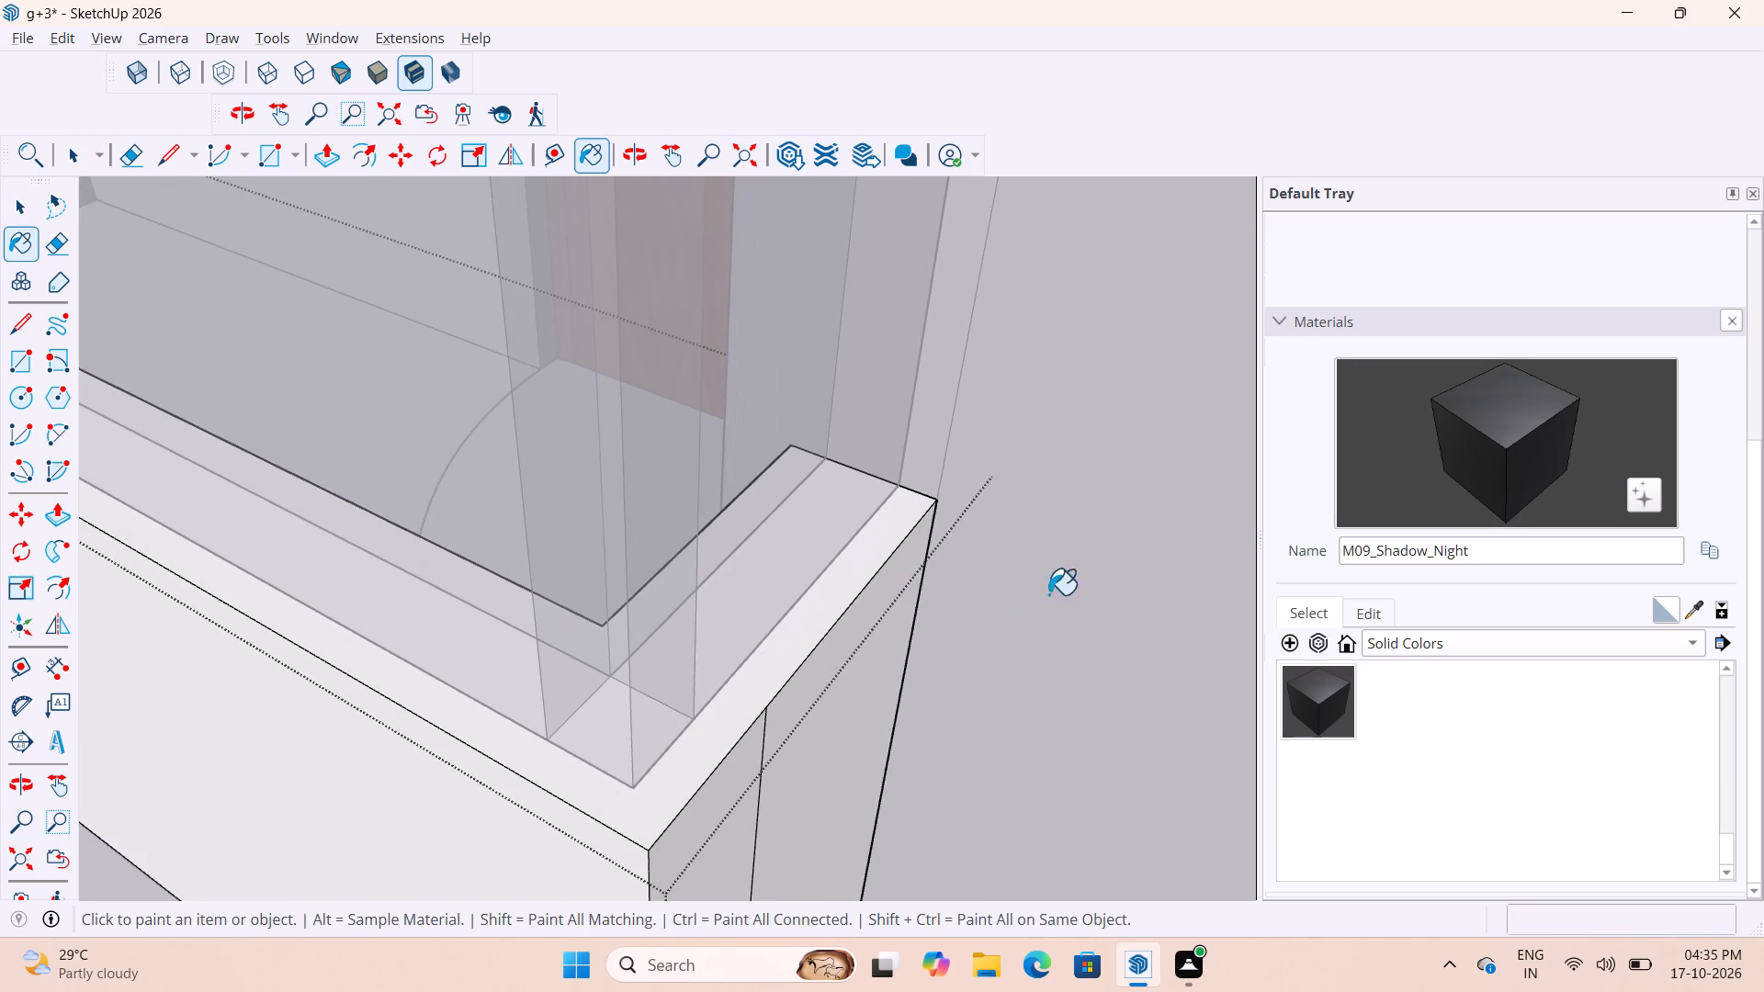
scroll(1057, 609, "down", 15)
middle_click_drag(751, 679, 908, 682)
key("space")
left_click(707, 752)
scroll(820, 707, "down", 6)
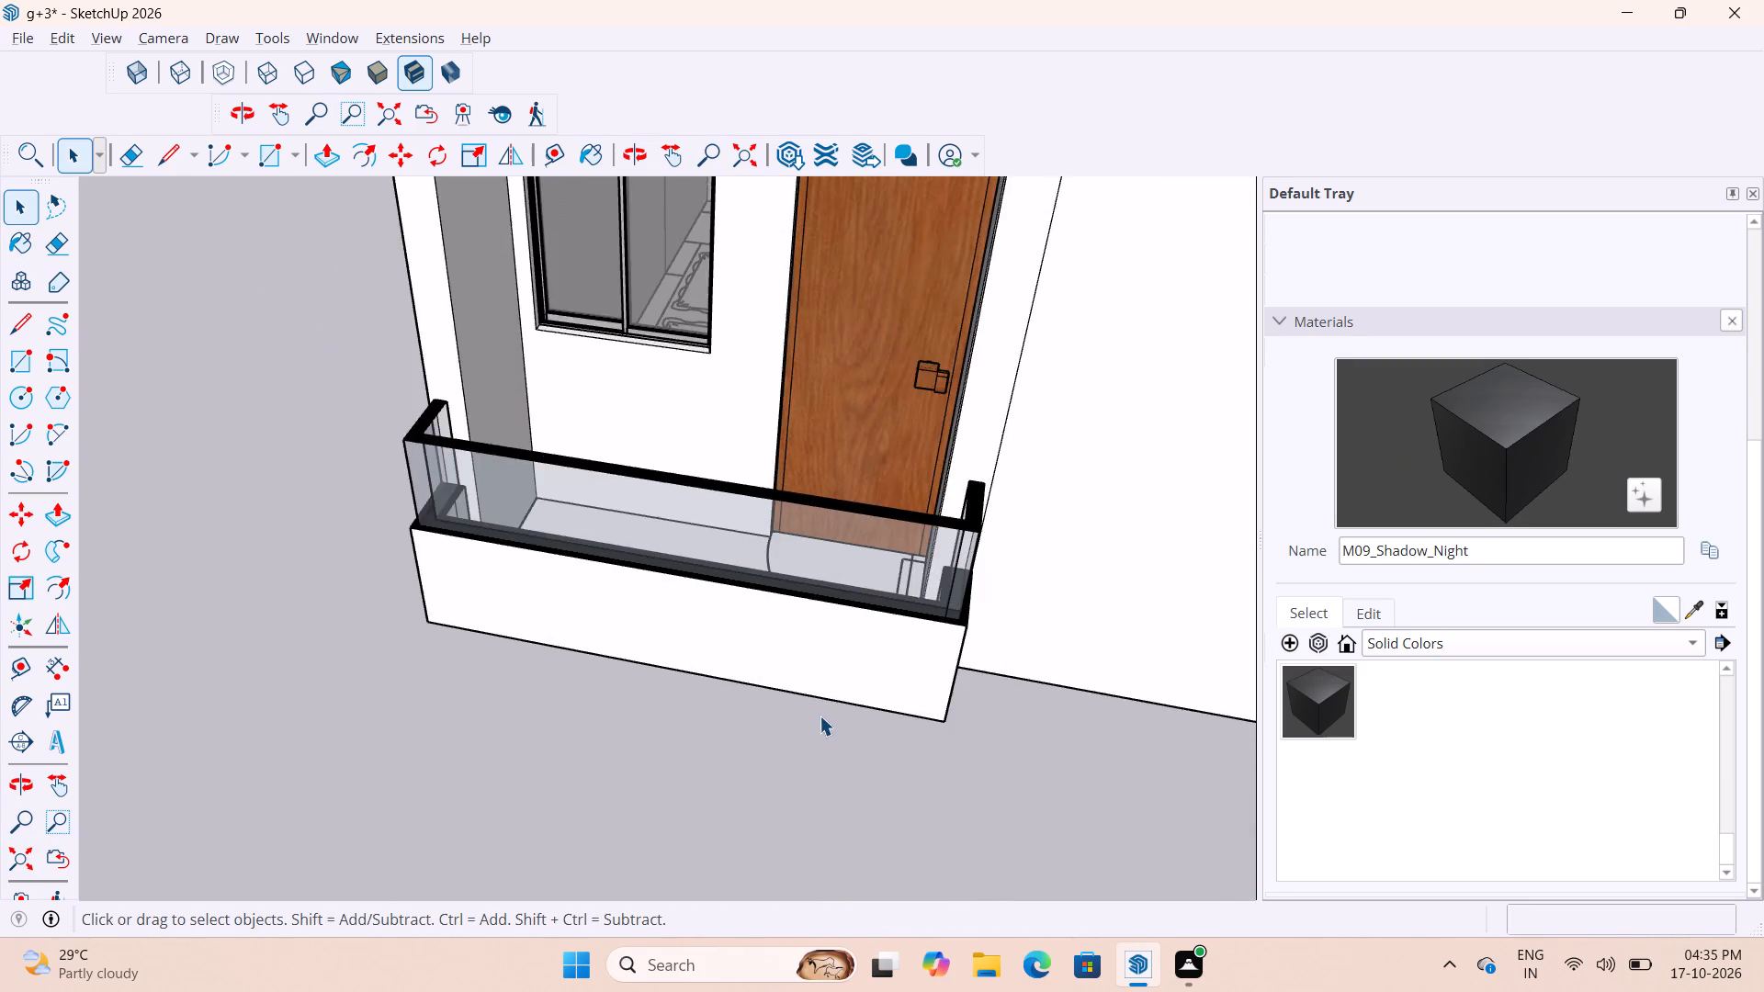
Examine the painted parapet top and the glass panel at both corners of the balcony.
middle_click_drag(816, 687, 1024, 572)
scroll(936, 425, "up", 5)
middle_click_drag(862, 445, 1120, 432)
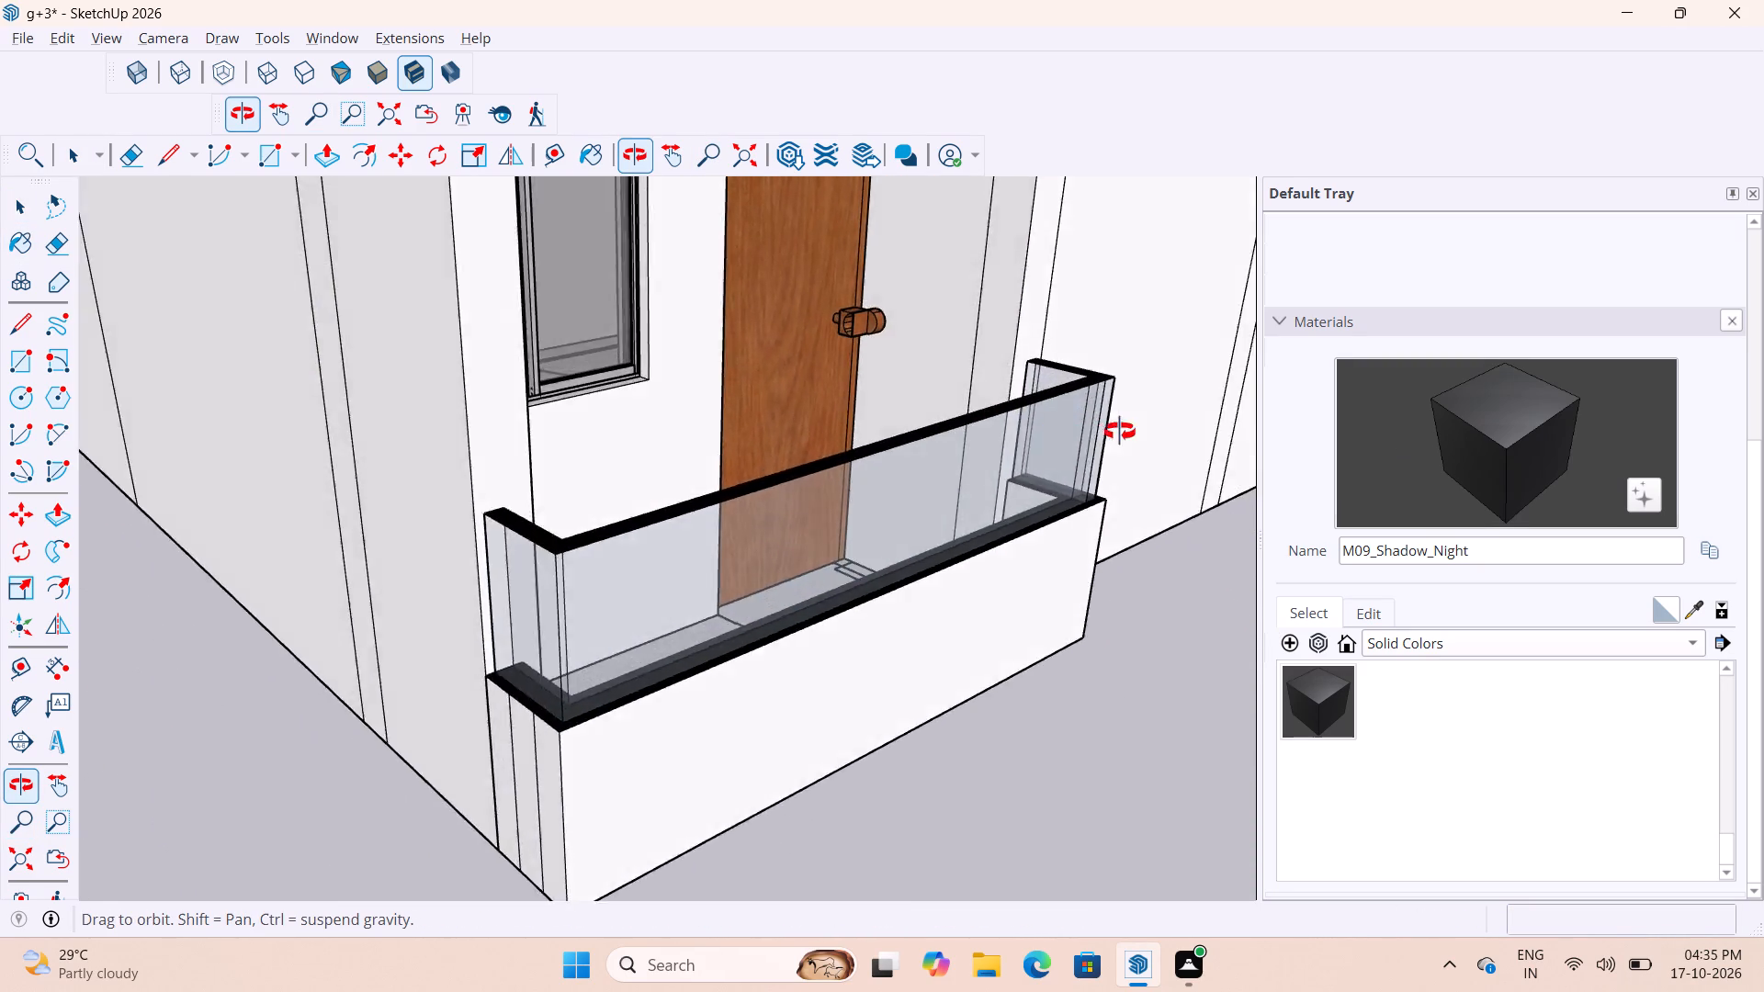
middle_click_drag(1120, 432, 888, 490)
scroll(1103, 569, "down", 5)
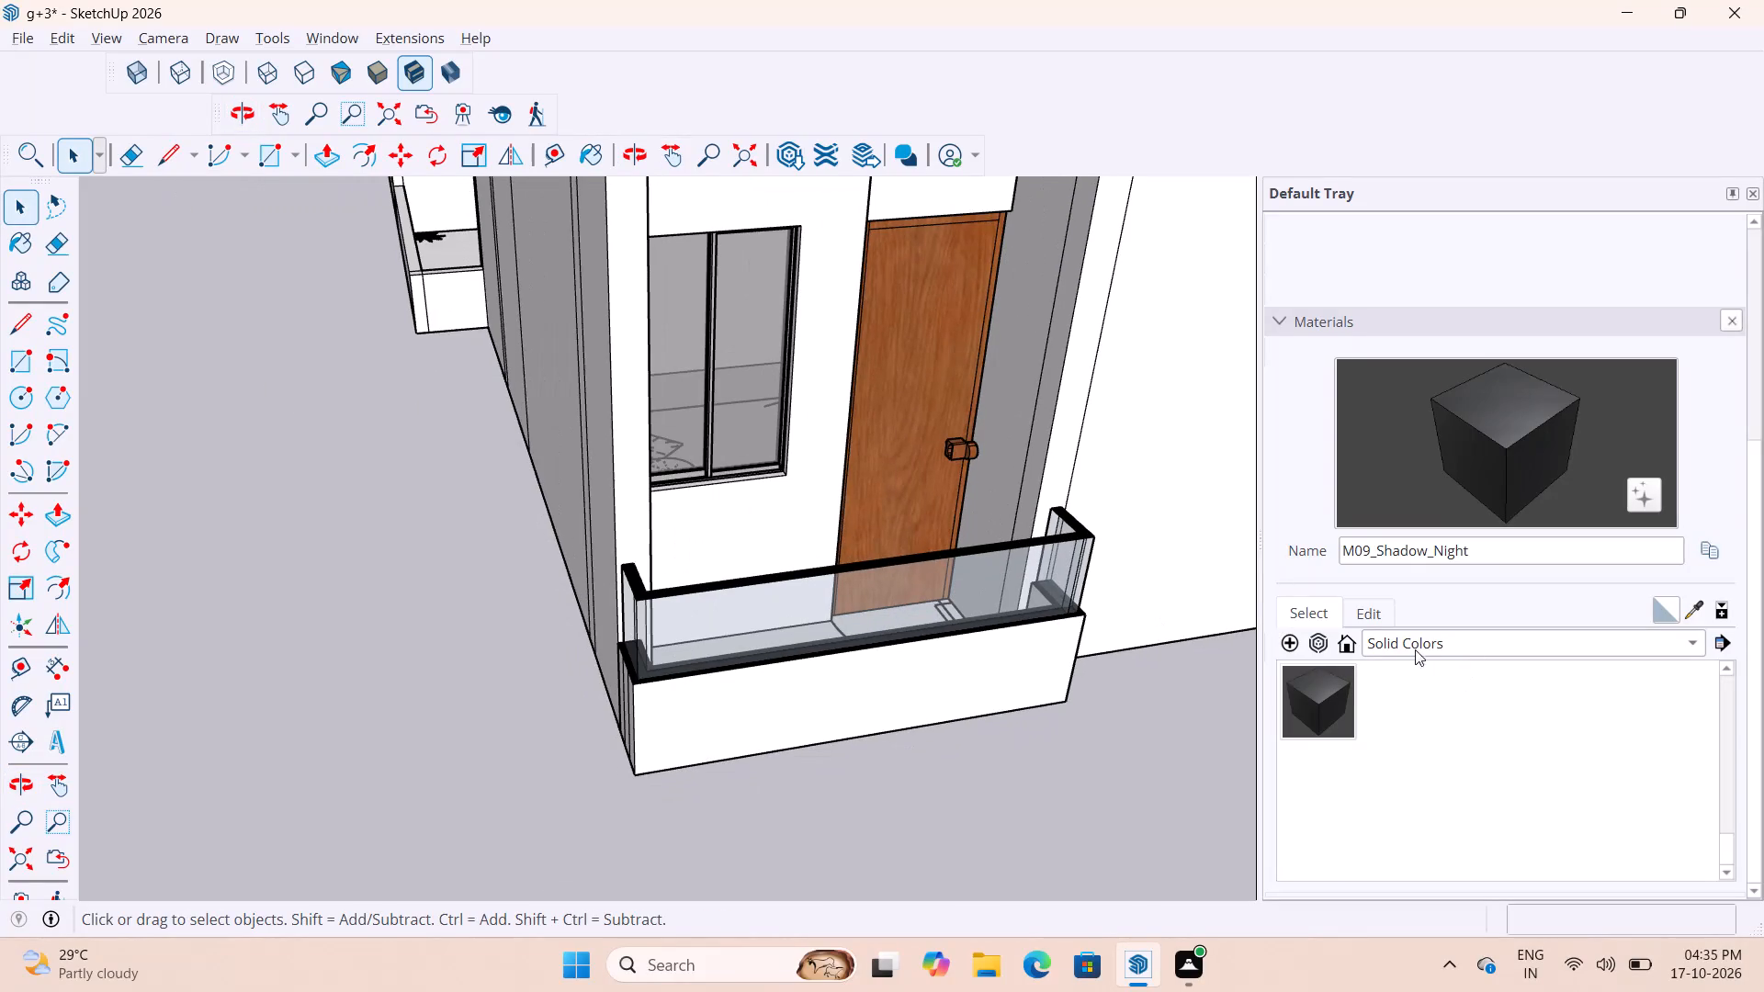
scroll(517, 748, "up", 14)
scroll(565, 423, "down", 7)
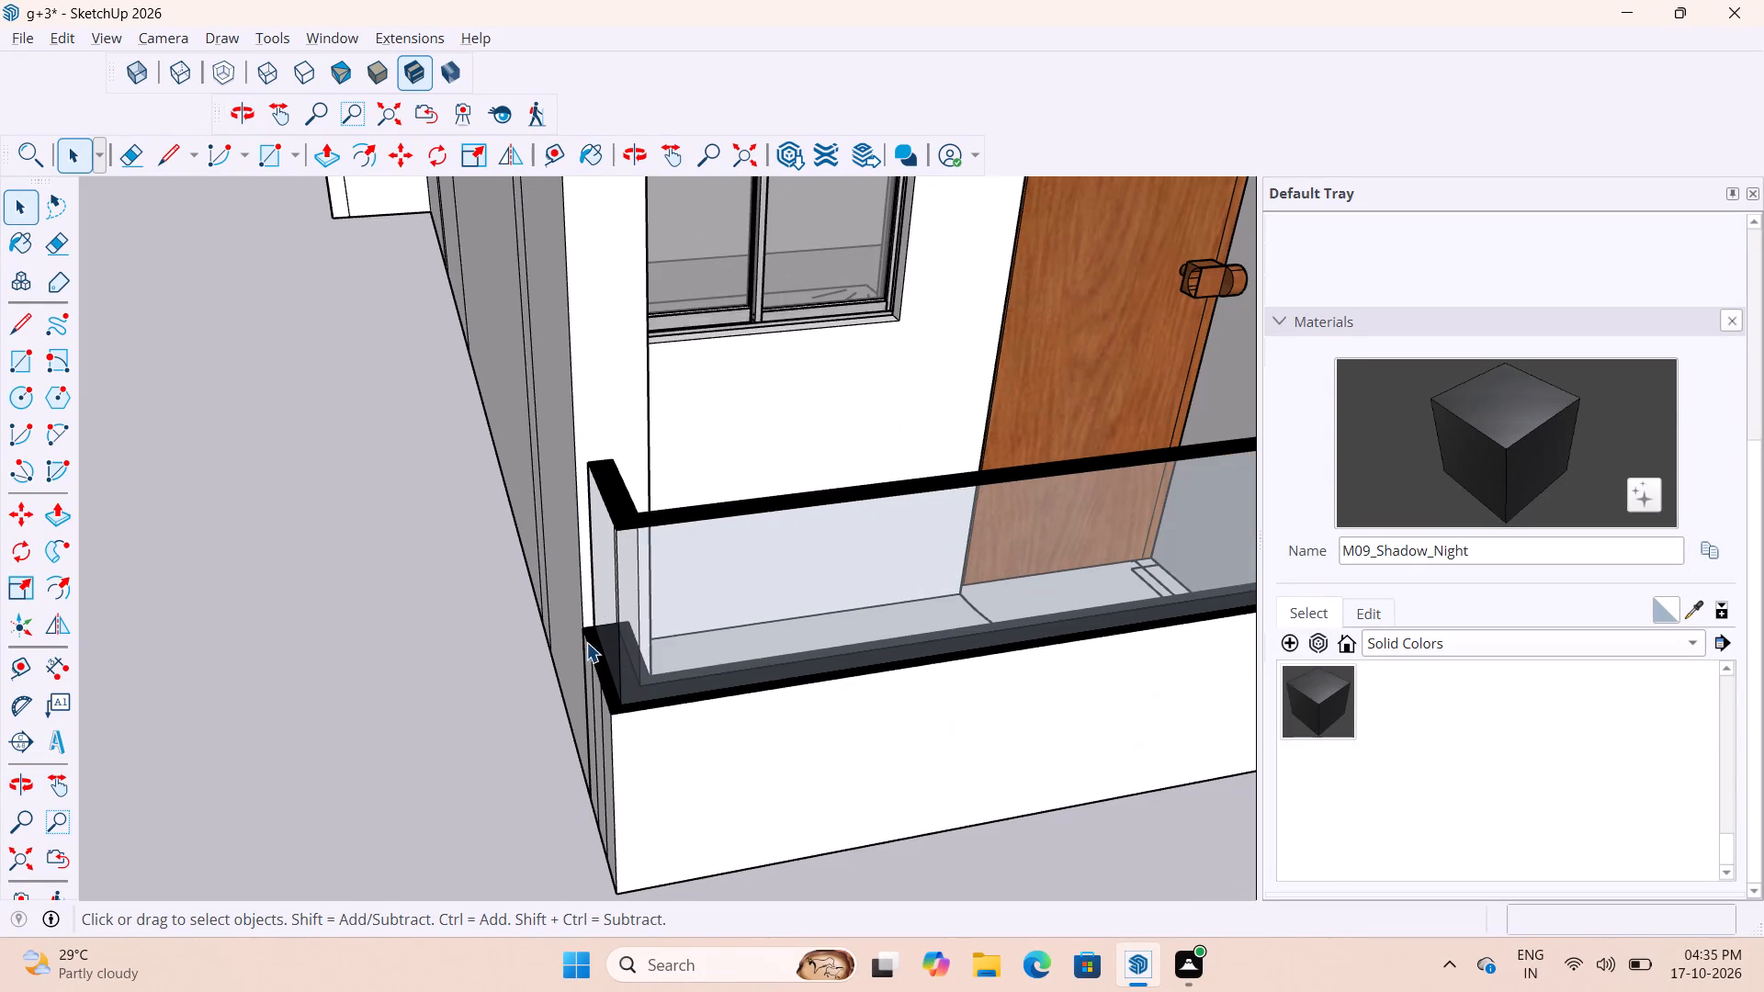
left_click(255, 818)
scroll(656, 727, "up", 17)
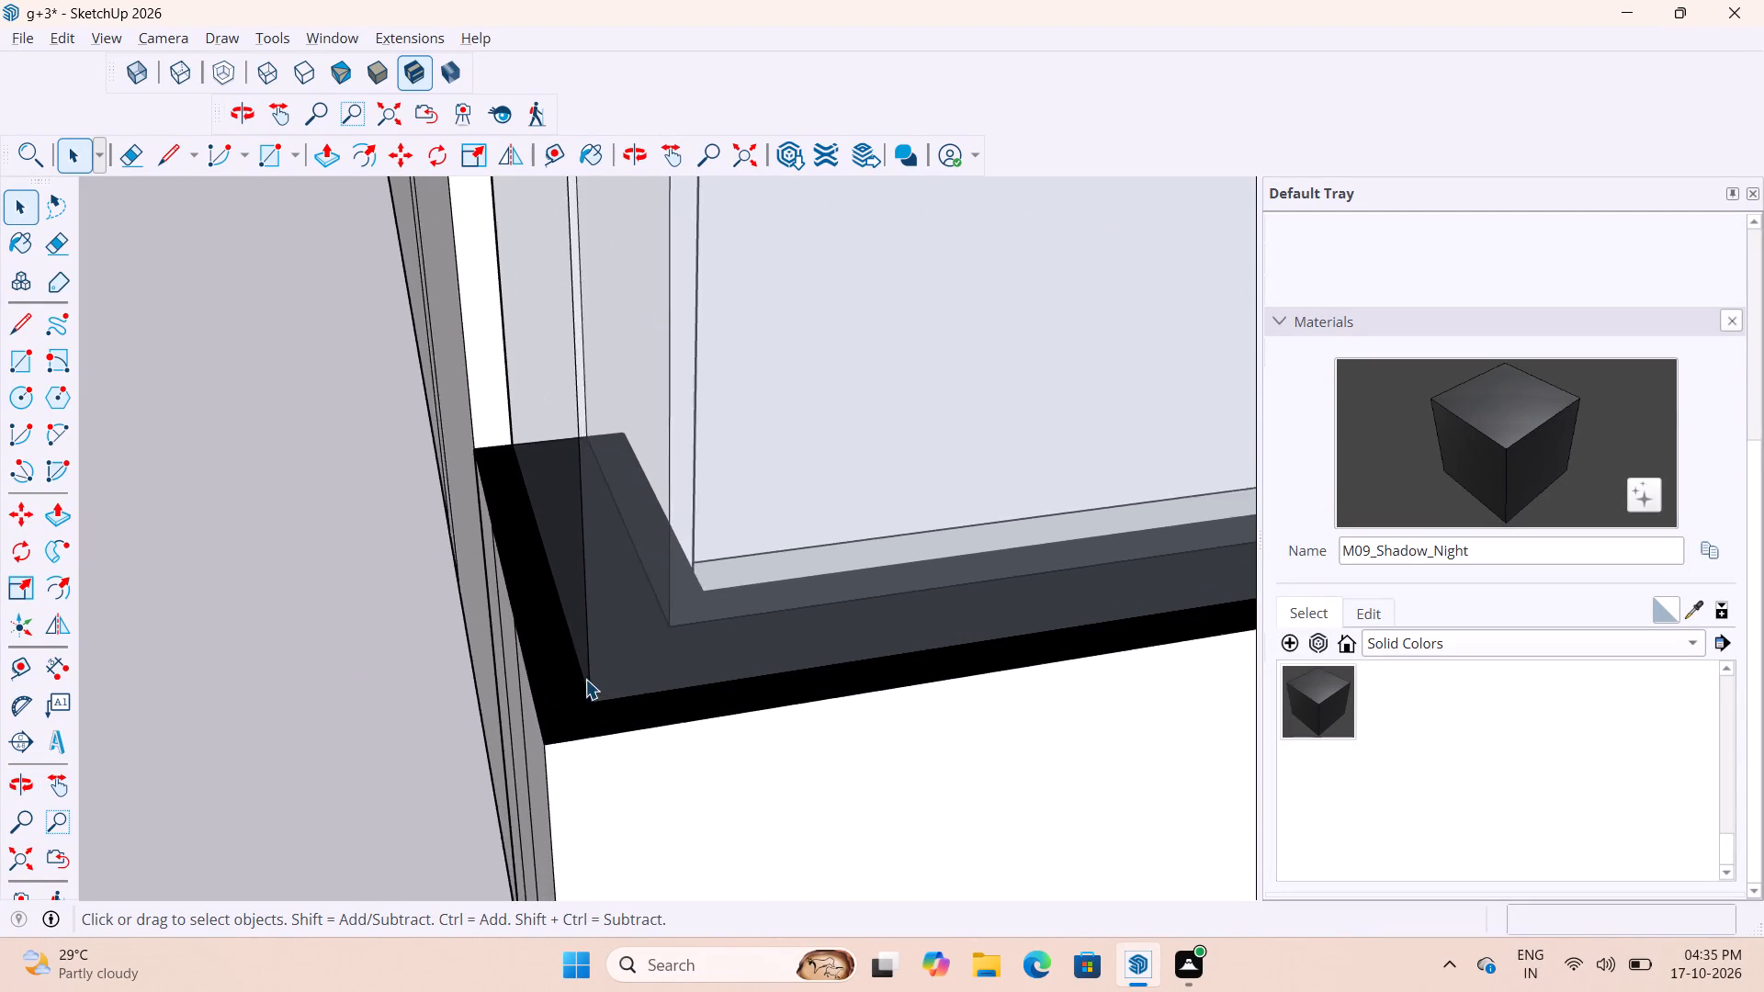
scroll(585, 679, "up", 3)
middle_click_drag(616, 641, 607, 659)
scroll(607, 659, "up", 1)
scroll(622, 622, "down", 14)
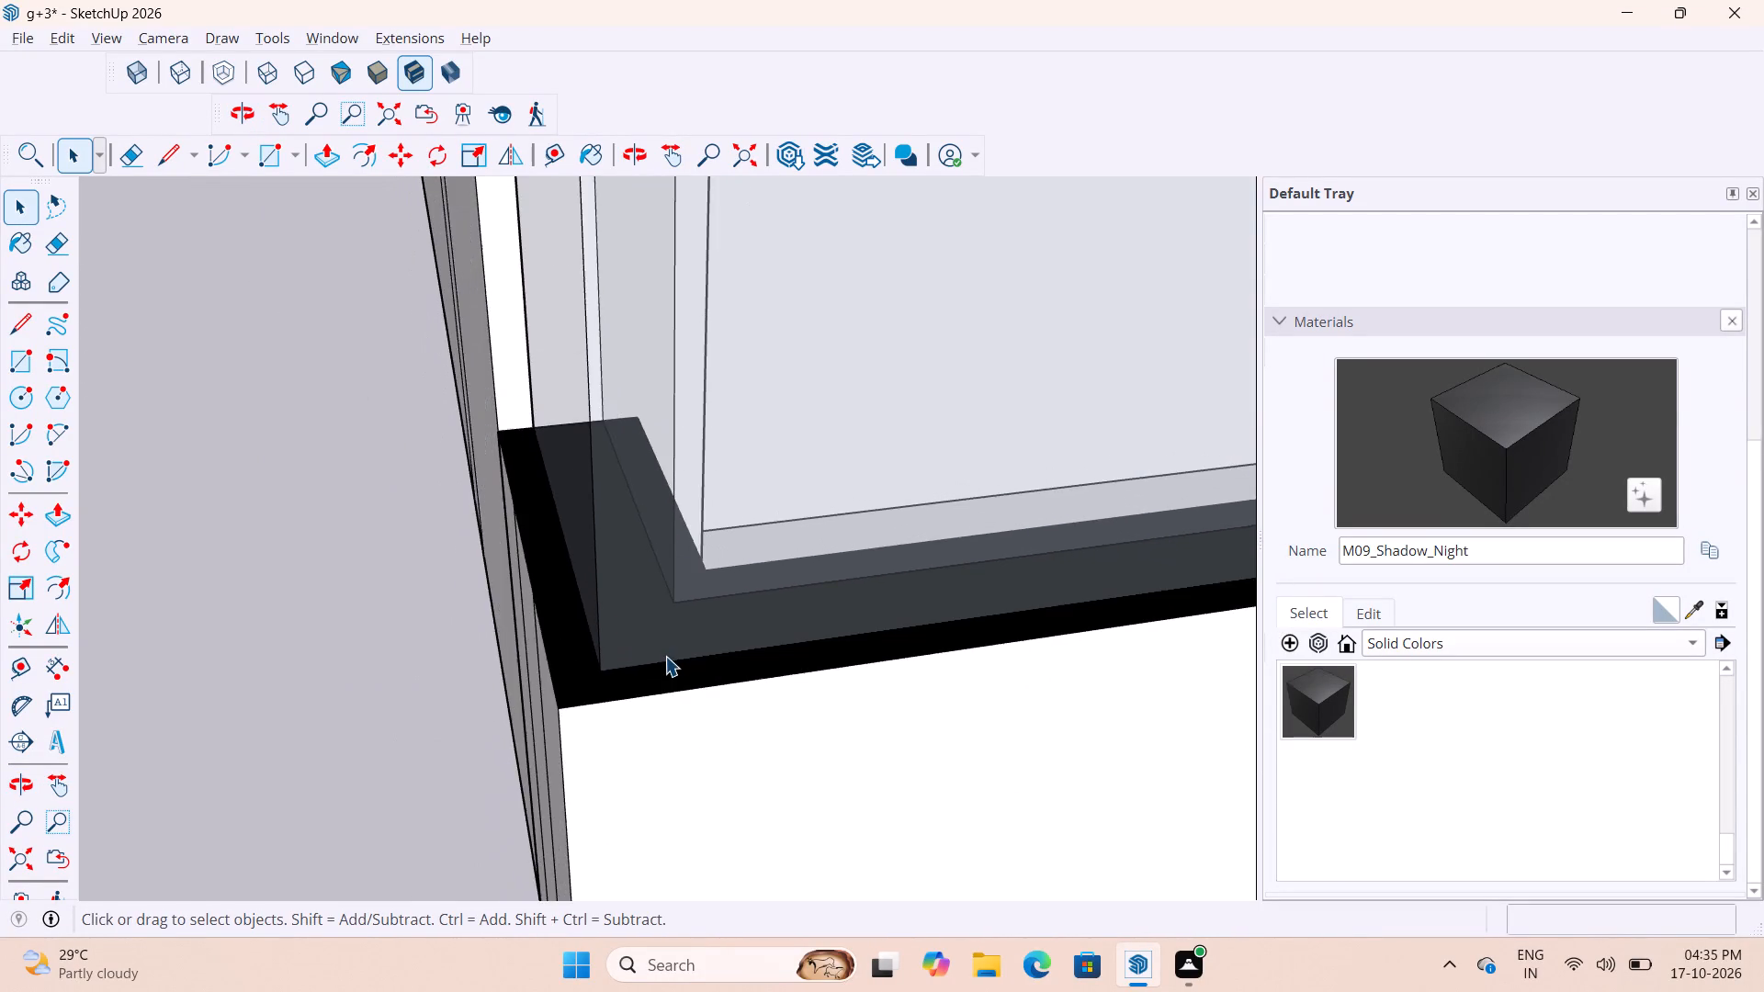
scroll(665, 656, "down", 20)
scroll(665, 656, "down", 9)
left_click(642, 796)
scroll(627, 592, "up", 2)
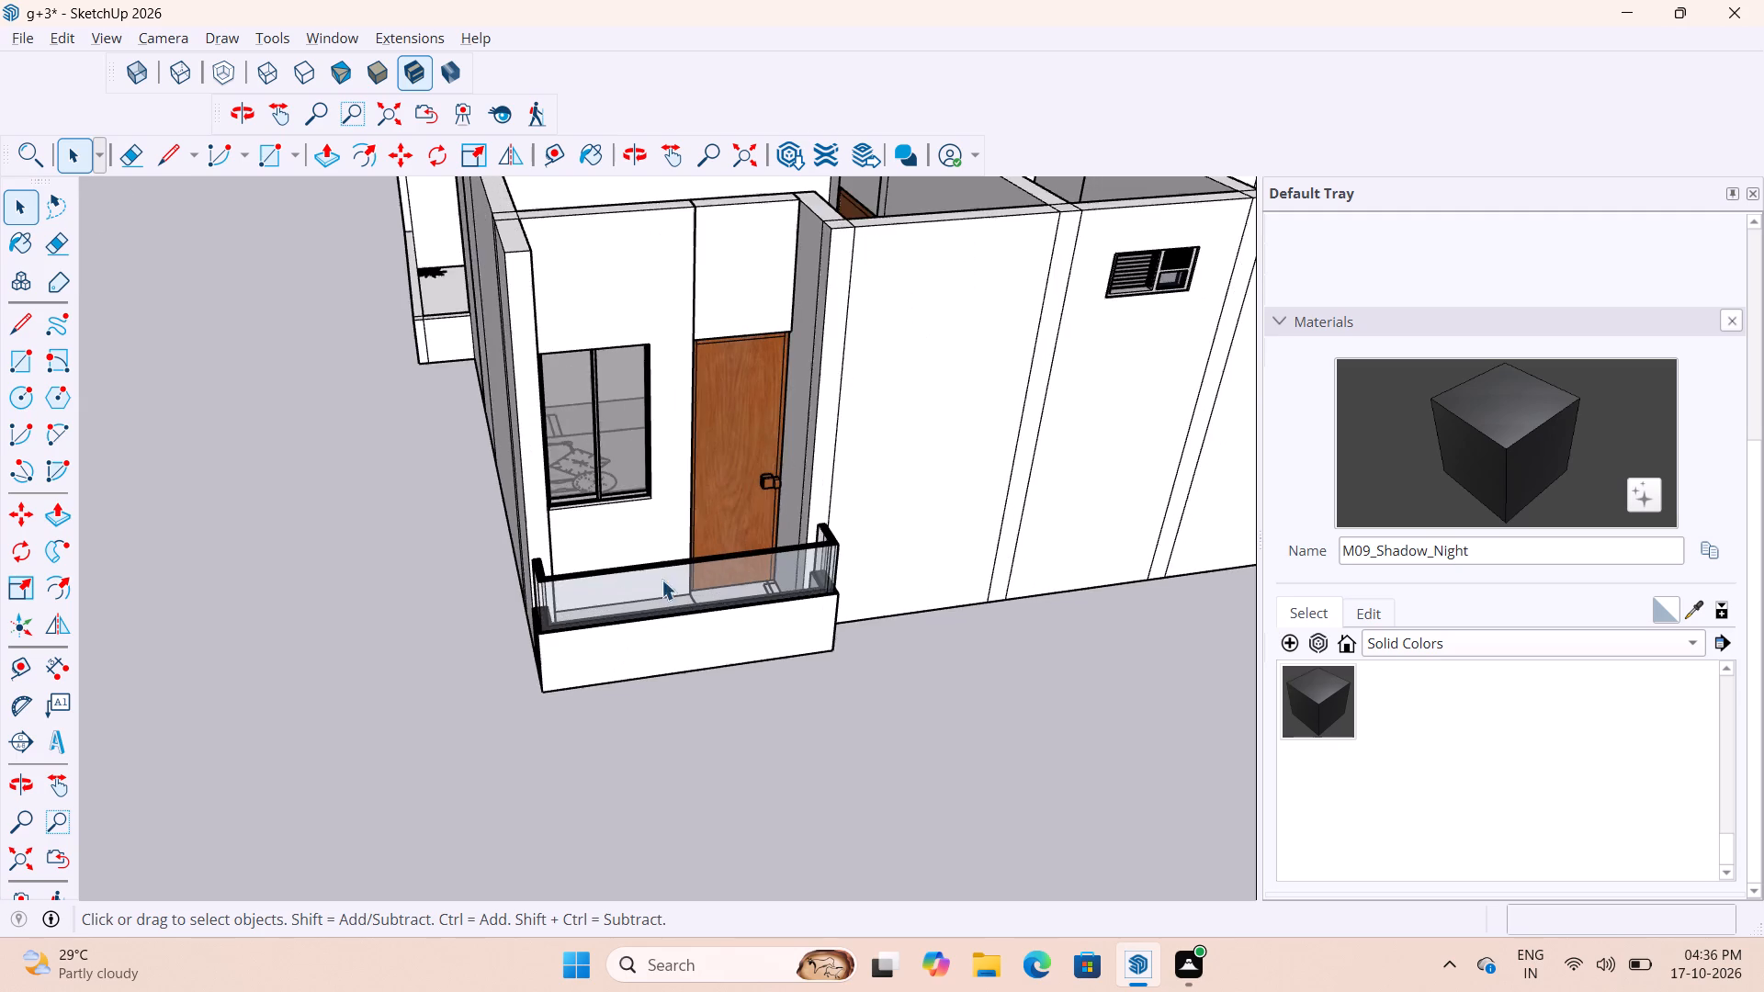
scroll(661, 580, "up", 3)
middle_click_drag(802, 693, 593, 581)
scroll(472, 355, "up", 8)
scroll(492, 418, "down", 3)
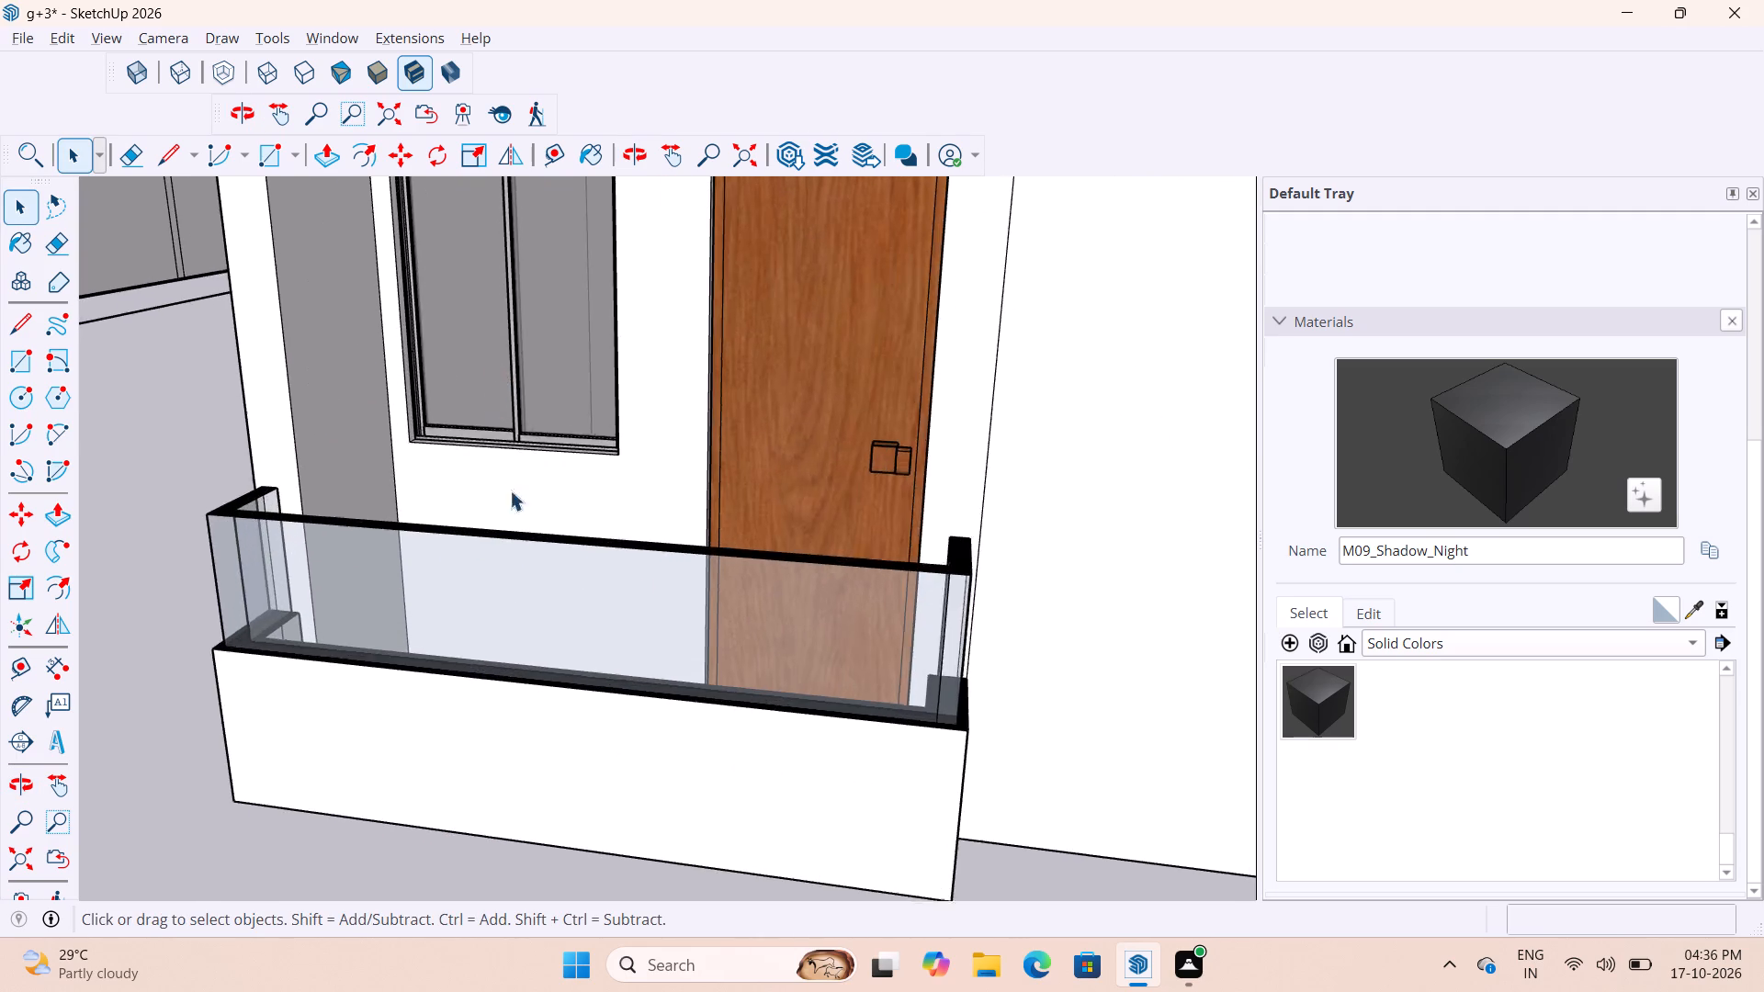
scroll(510, 490, "down", 4)
middle_click_drag(542, 684, 497, 628)
scroll(618, 550, "up", 18)
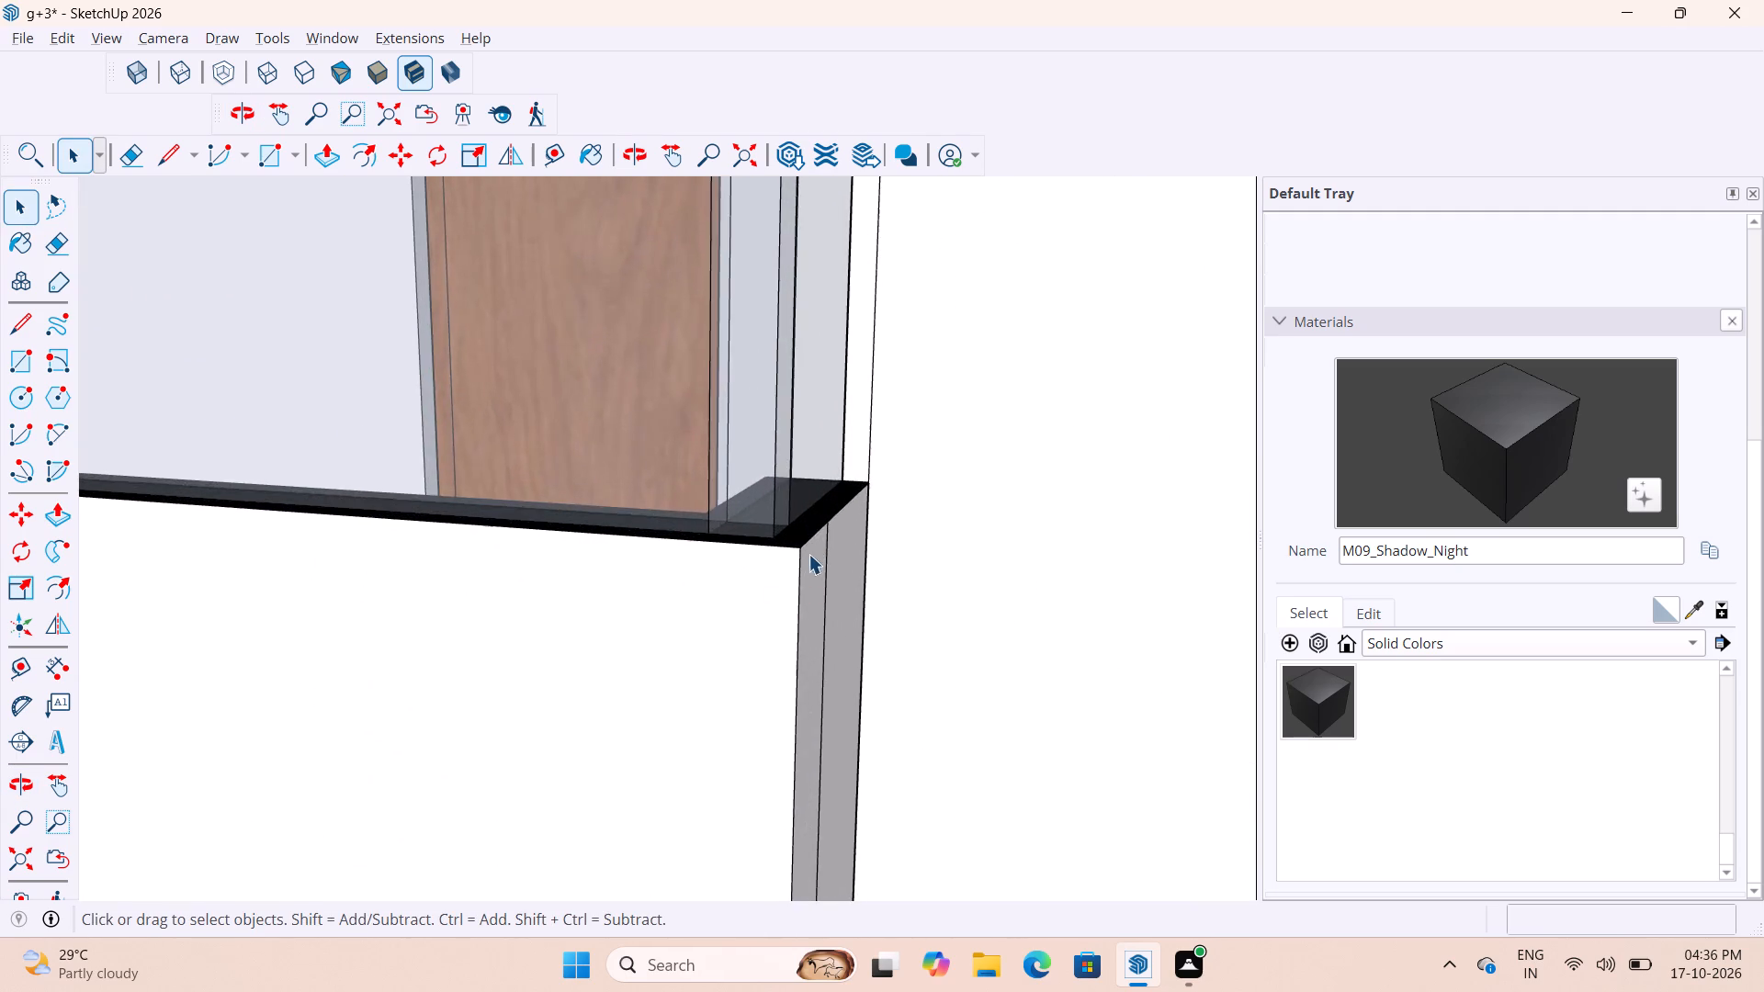
middle_click_drag(808, 557, 702, 786)
scroll(626, 734, "down", 11)
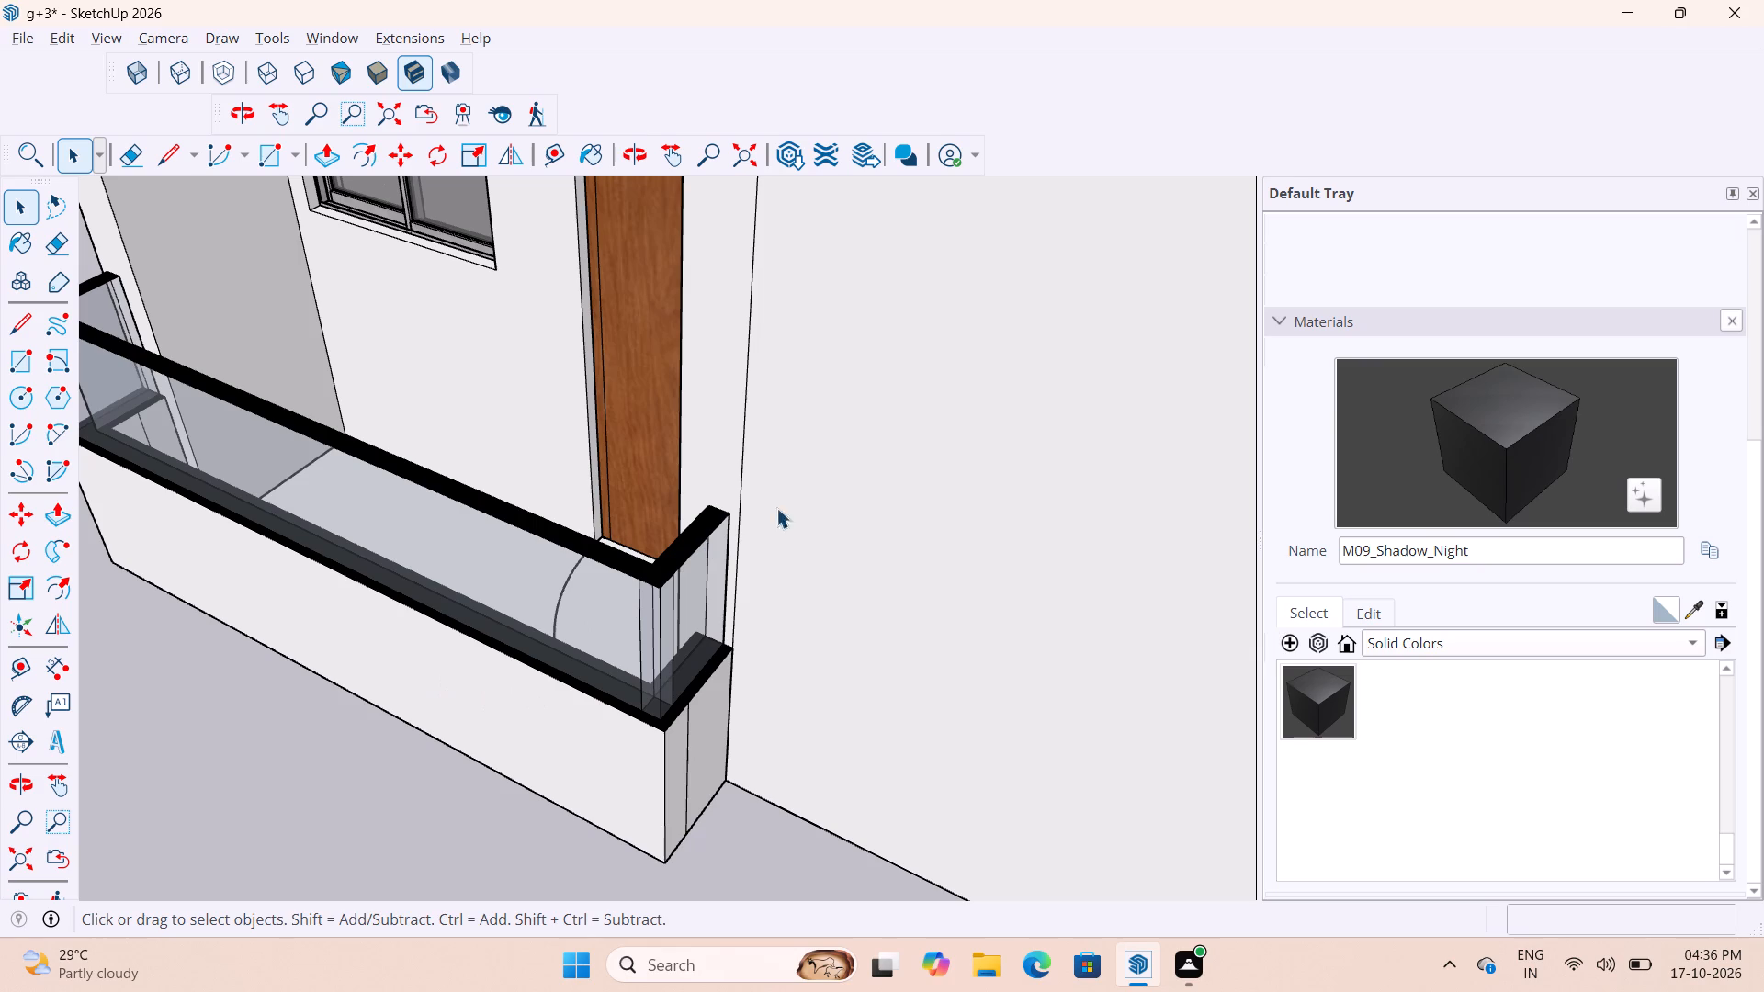
scroll(827, 697, "up", 12)
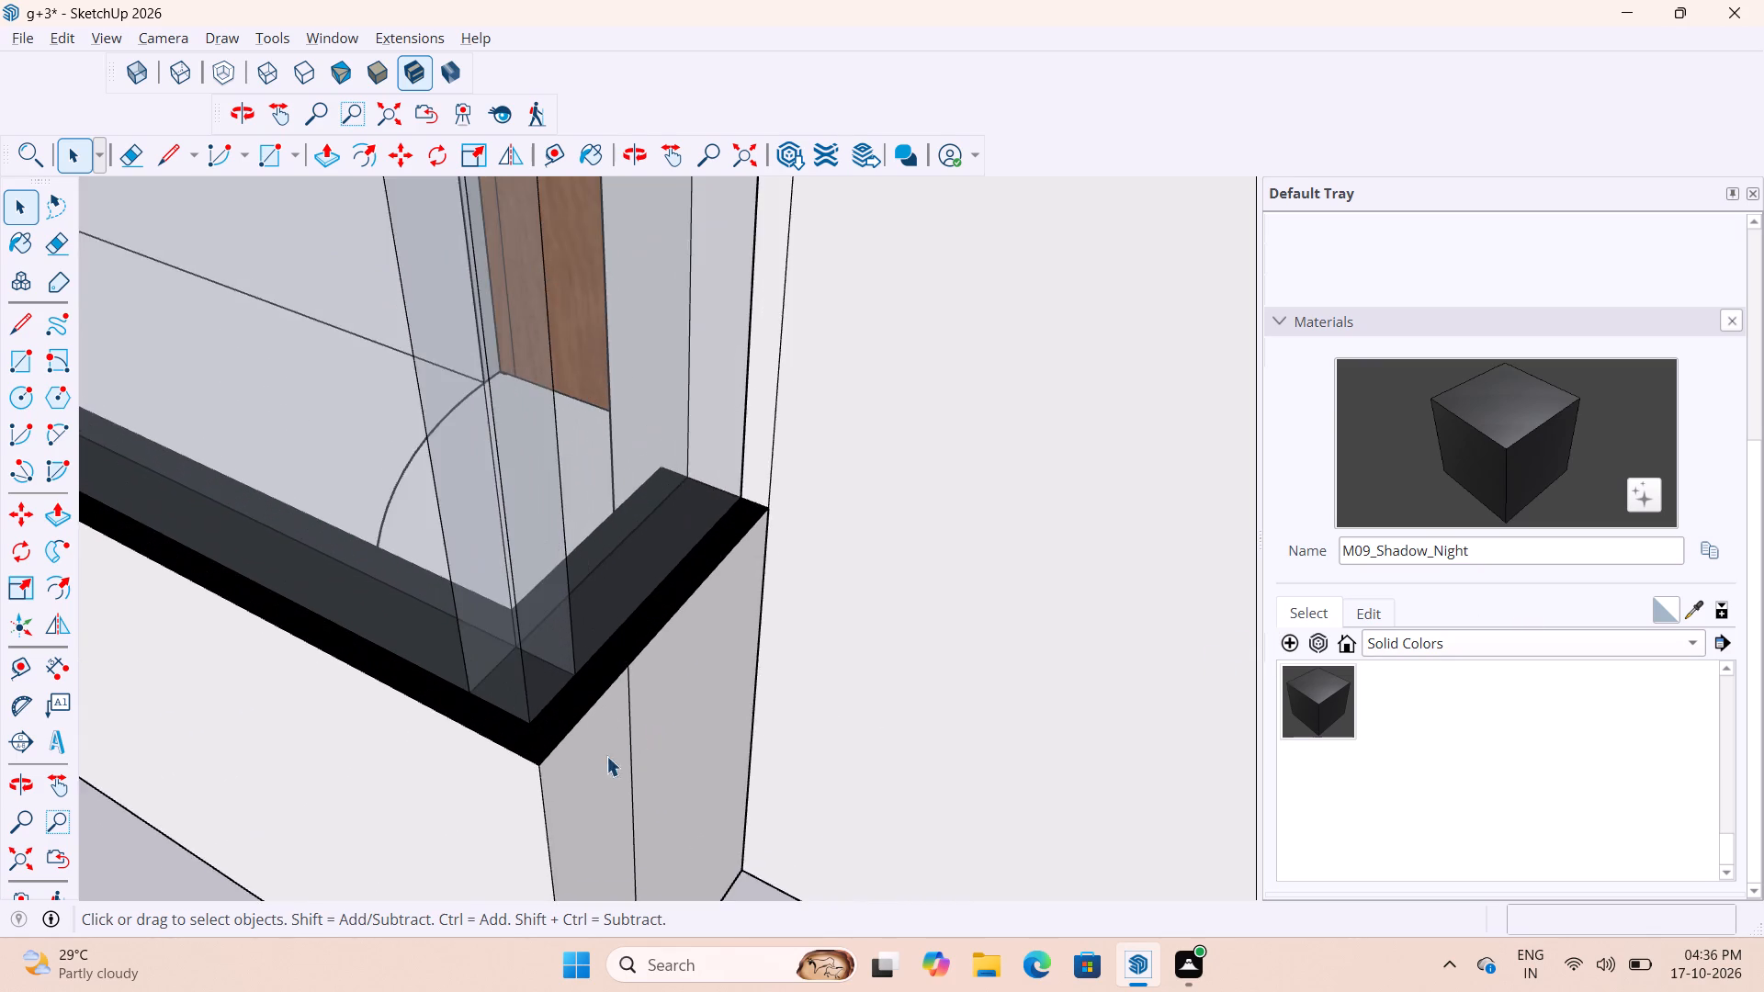
middle_click_drag(617, 693, 687, 560)
scroll(683, 572, "down", 20)
scroll(683, 572, "down", 1)
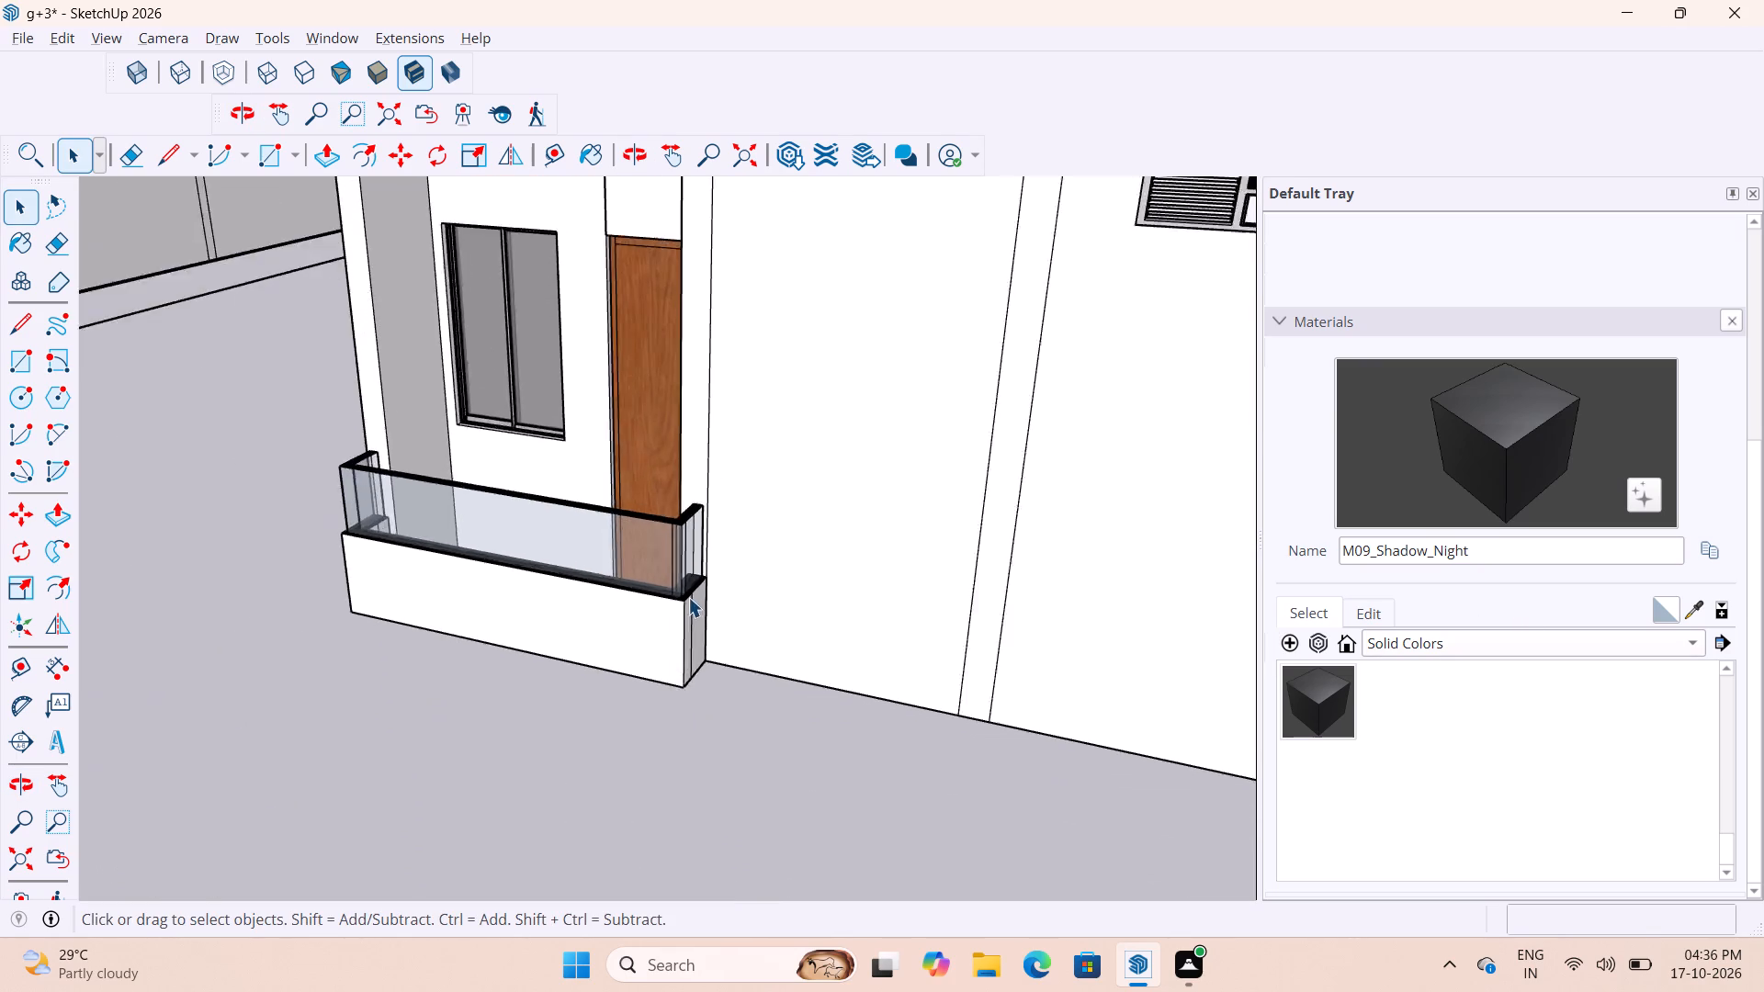
scroll(685, 596, "down", 20)
scroll(774, 567, "up", 5)
middle_click_drag(782, 583, 924, 664)
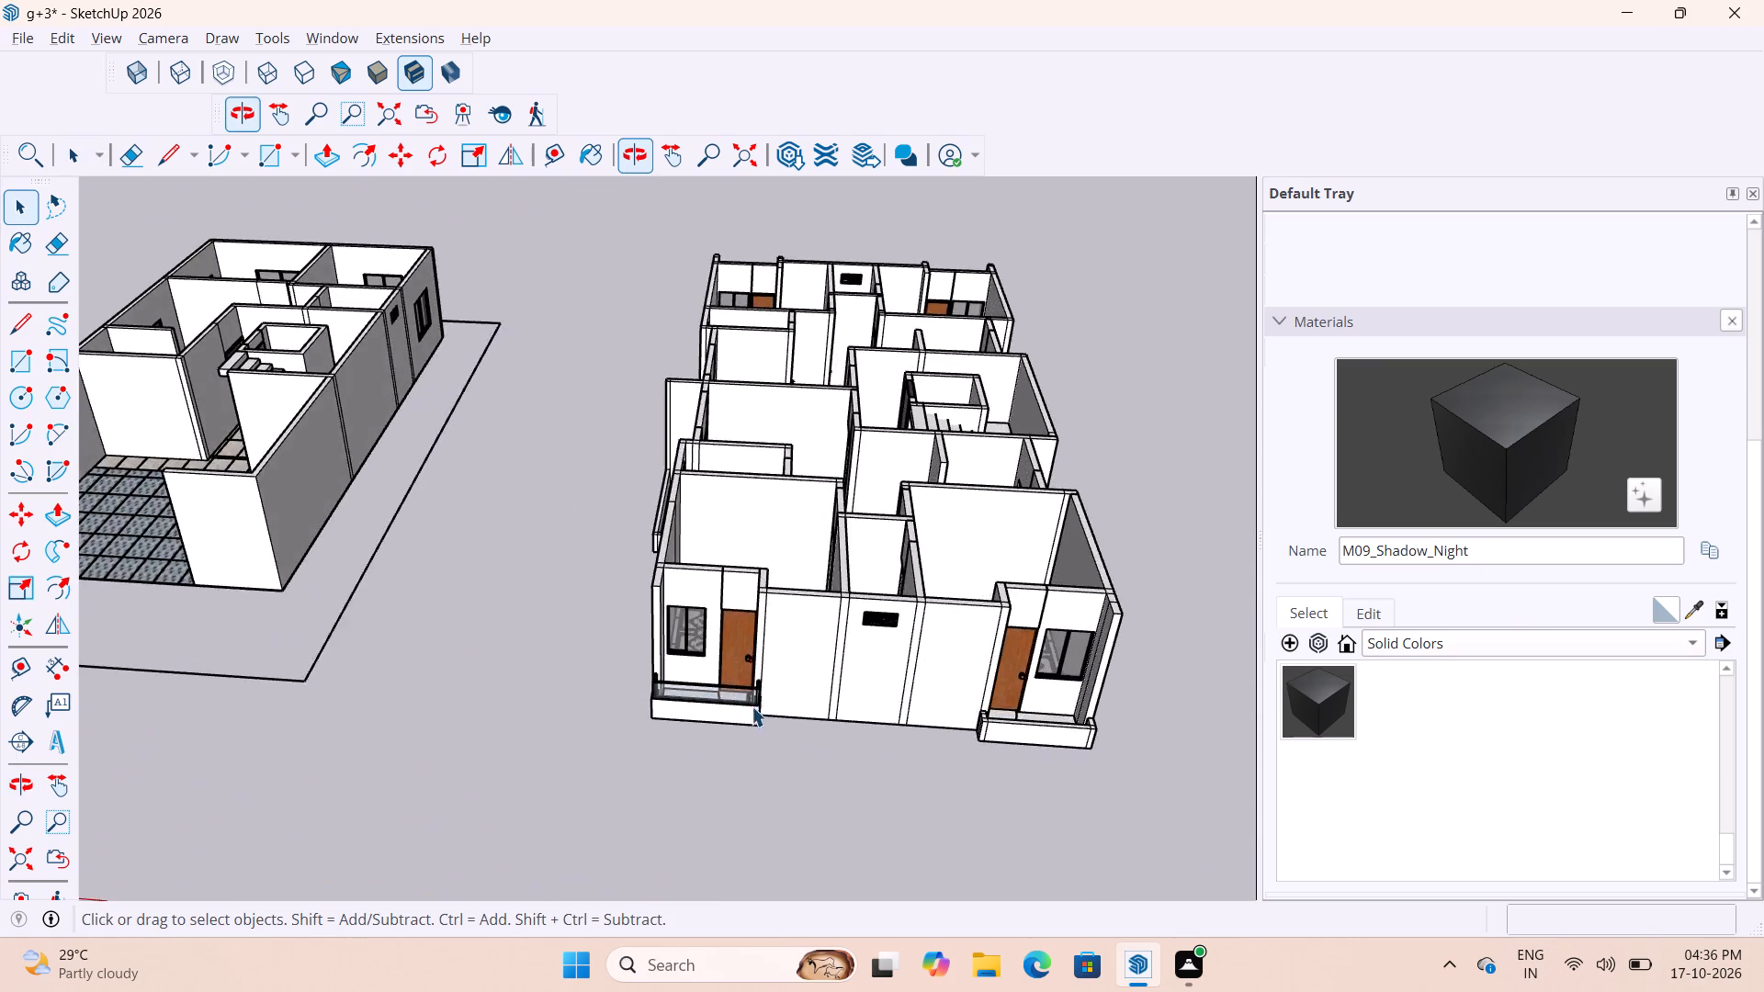
scroll(678, 761, "down", 6)
Close the Default Tray.
left_click(1751, 198)
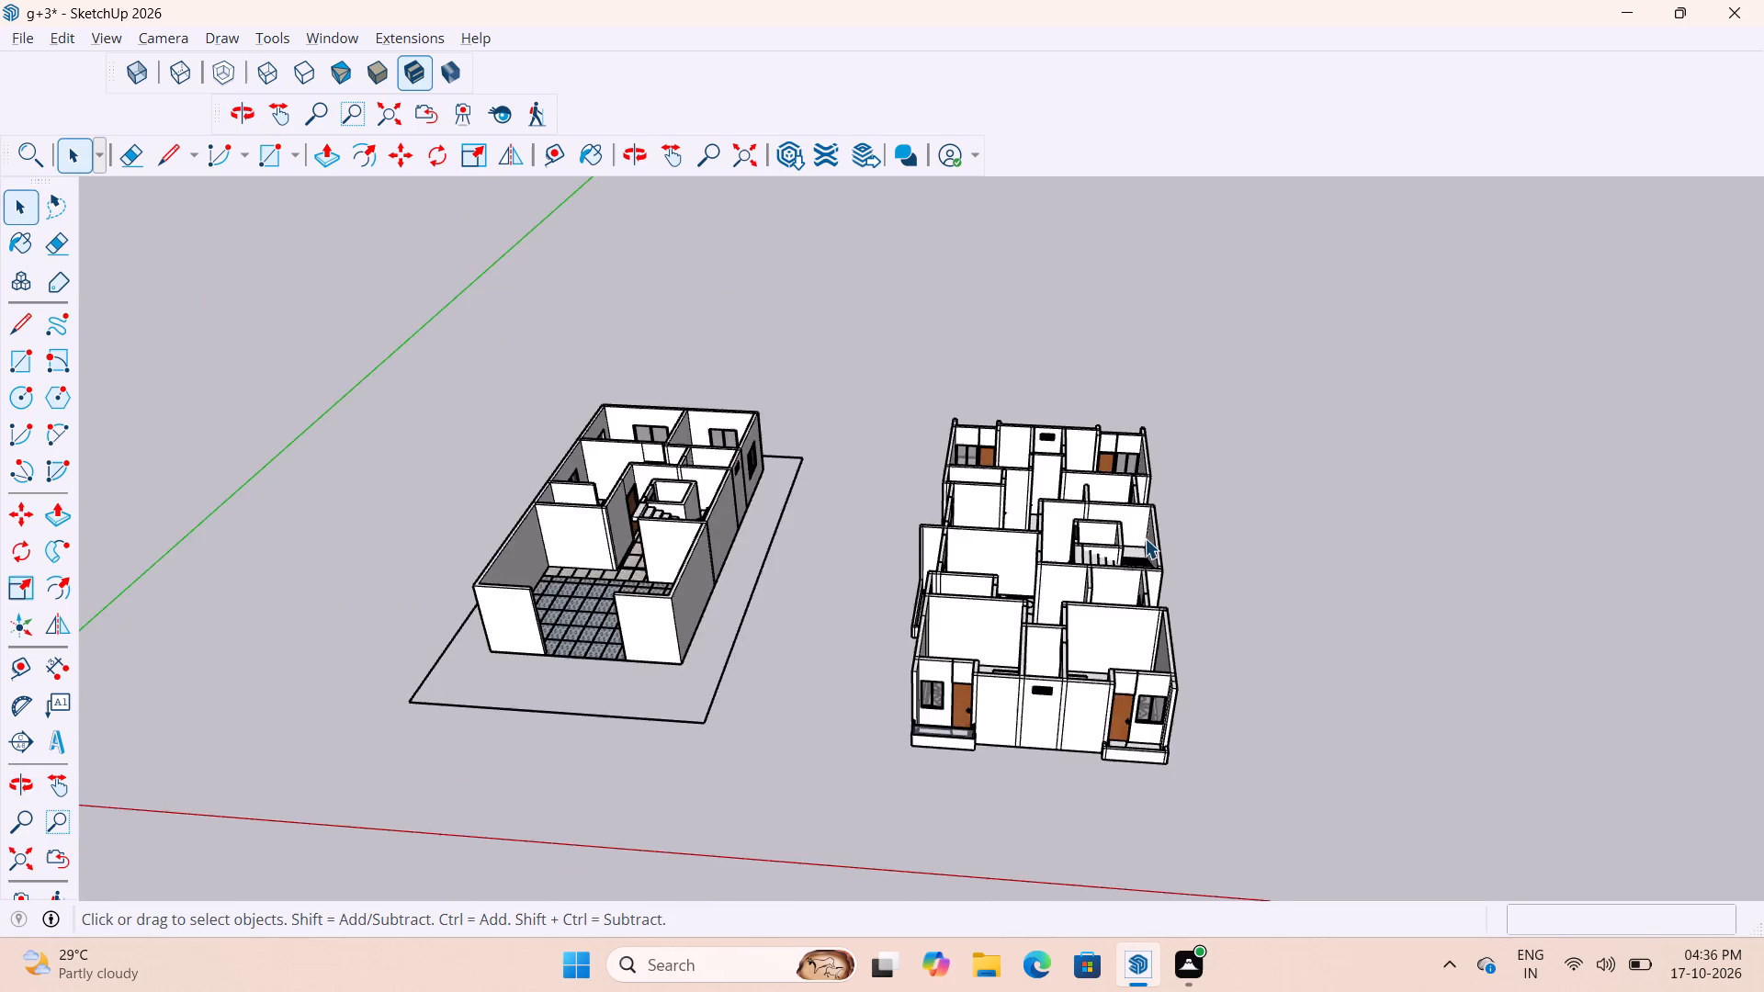
Examine the parapet of the second balcony, on the same side of the building, that has no glass panel.
scroll(1137, 545, "up", 8)
scroll(1118, 528, "down", 5)
scroll(1053, 689, "up", 3)
scroll(1012, 565, "down", 5)
middle_click_drag(910, 705, 918, 716)
scroll(1089, 825, "up", 19)
scroll(946, 716, "down", 6)
middle_click_drag(913, 788, 953, 818)
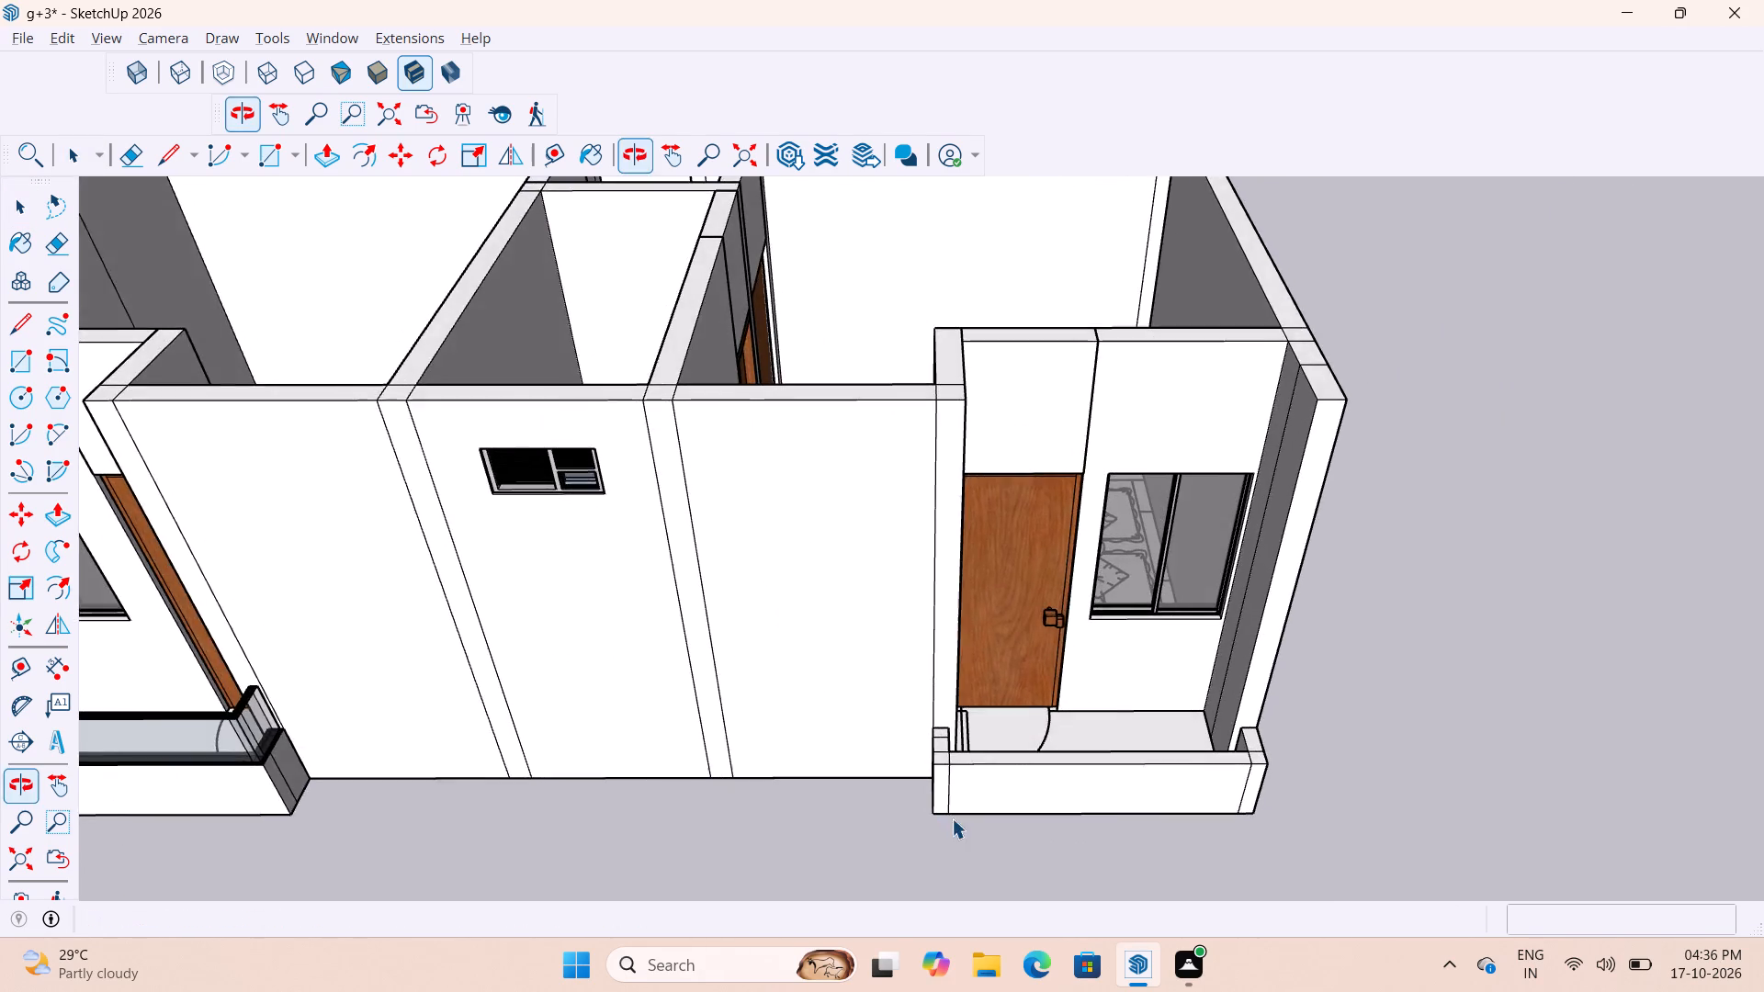
scroll(973, 808, "up", 5)
scroll(913, 751, "down", 11)
scroll(919, 781, "up", 15)
middle_click_drag(900, 733, 915, 746)
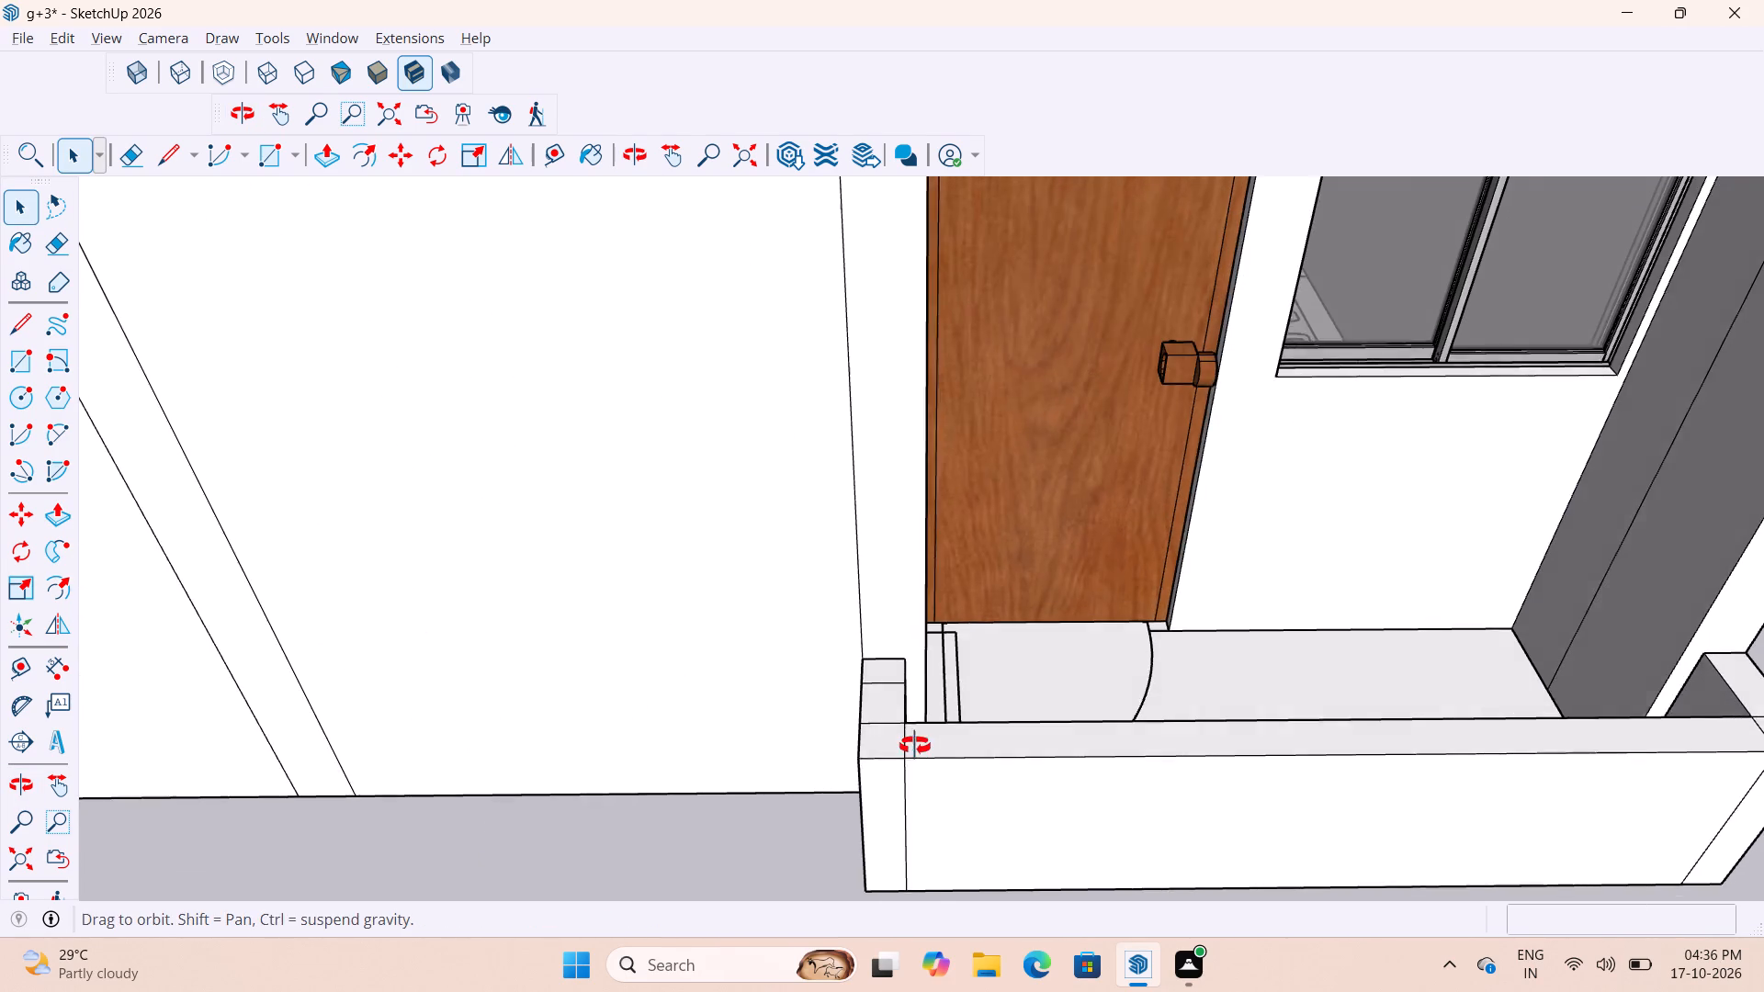
middle_click_drag(915, 746, 967, 790)
scroll(906, 711, "up", 7)
scroll(899, 639, "down", 10)
scroll(956, 659, "down", 11)
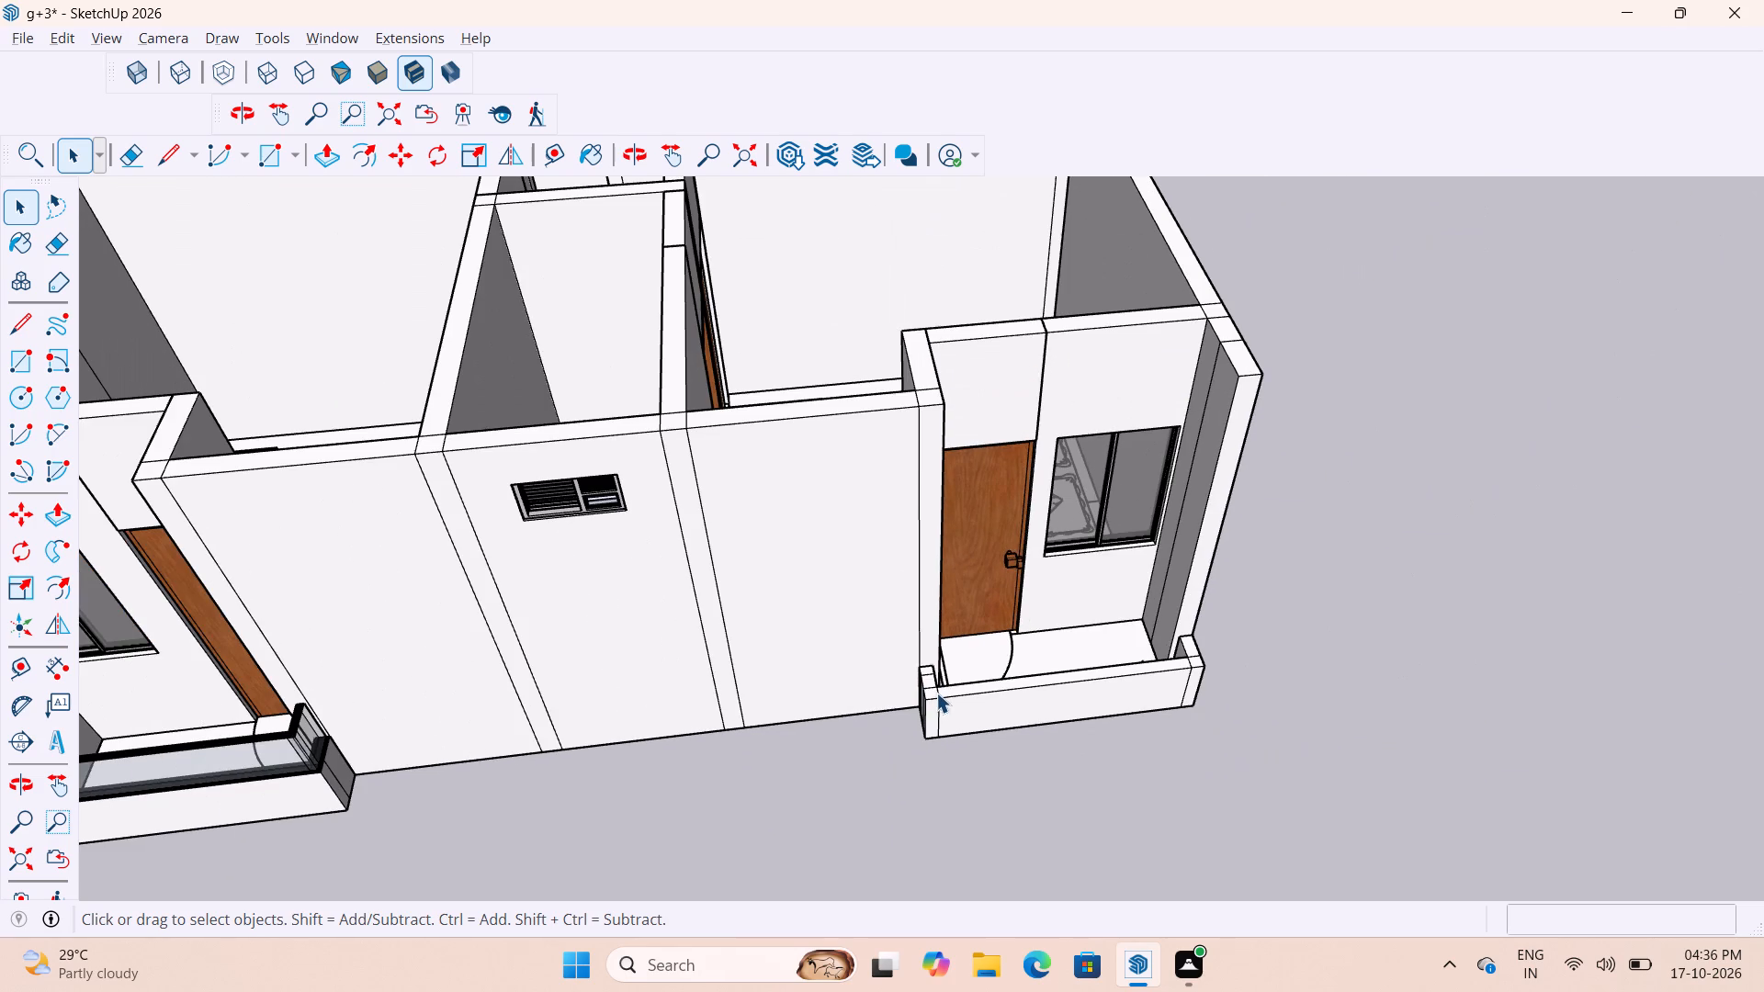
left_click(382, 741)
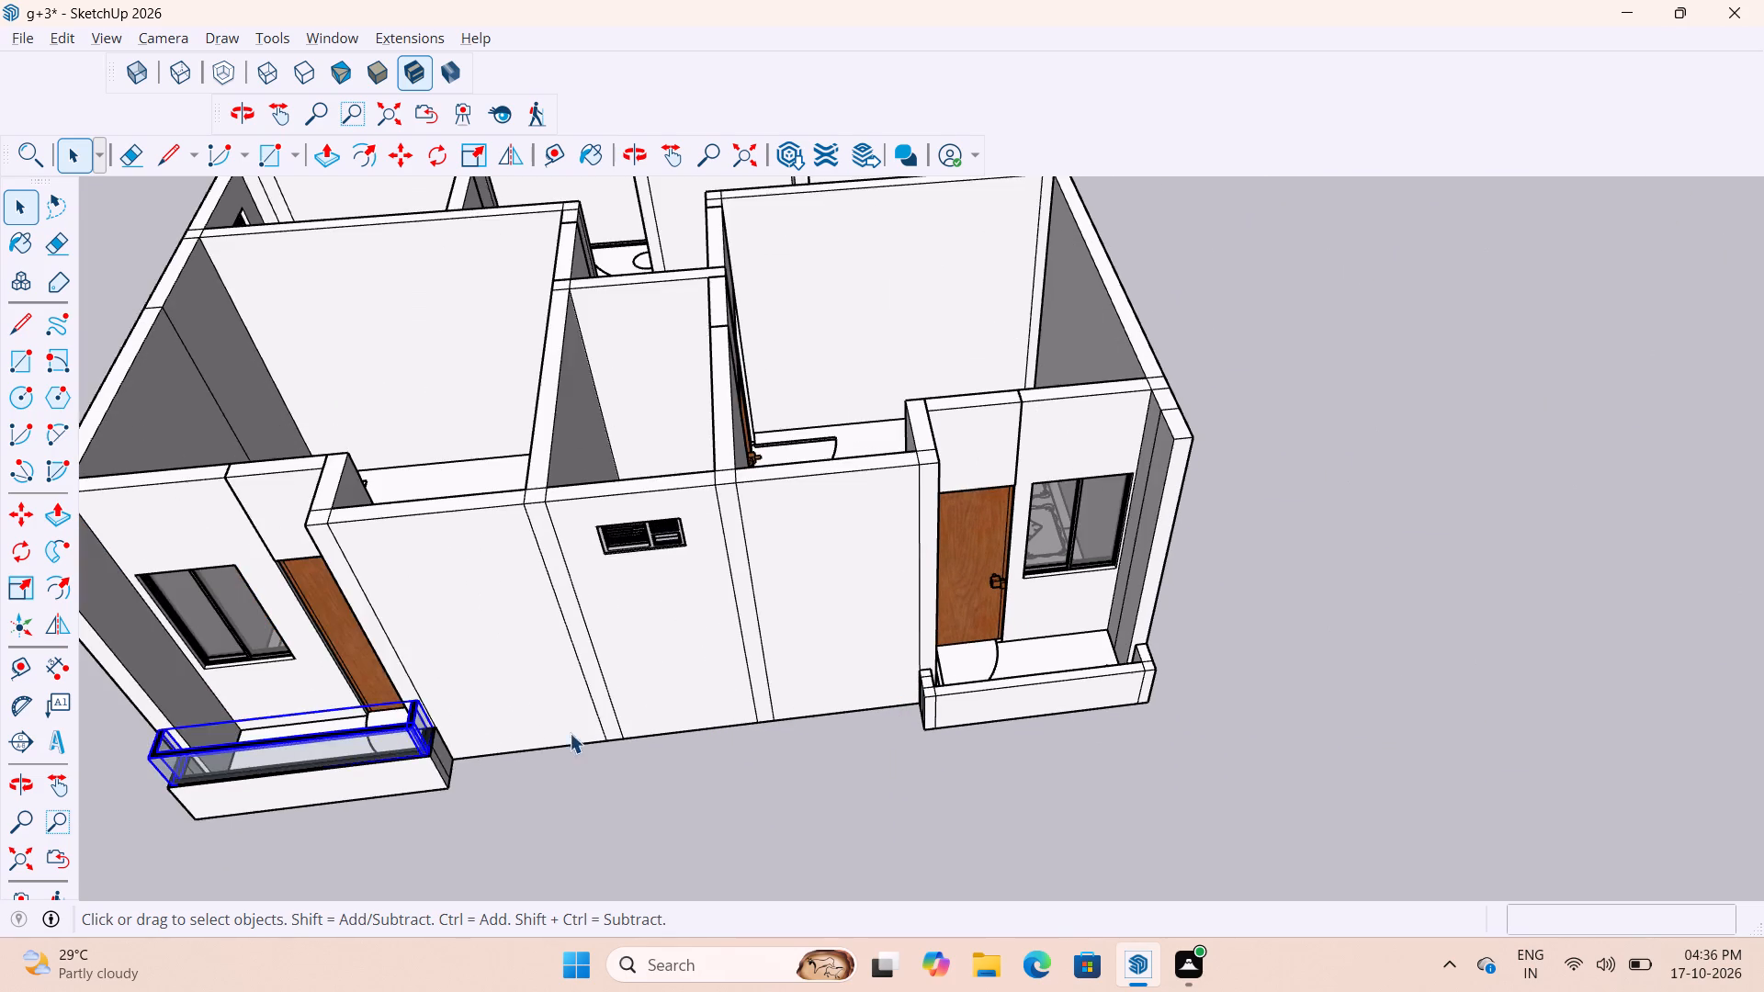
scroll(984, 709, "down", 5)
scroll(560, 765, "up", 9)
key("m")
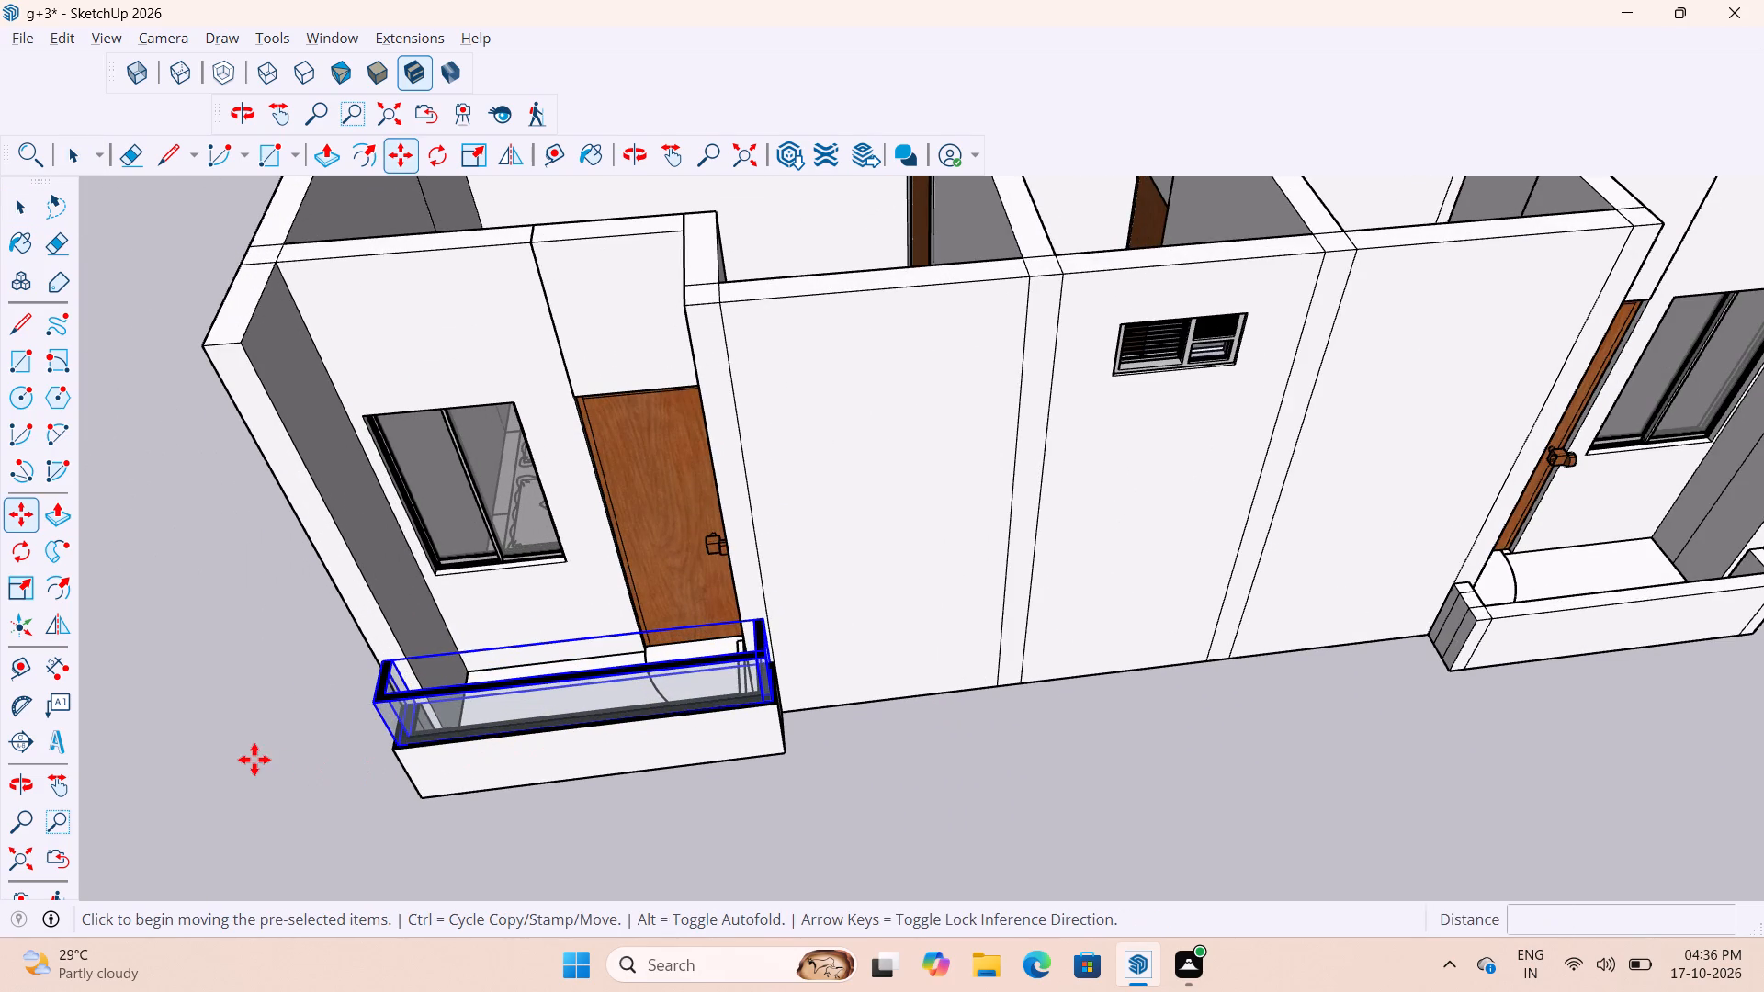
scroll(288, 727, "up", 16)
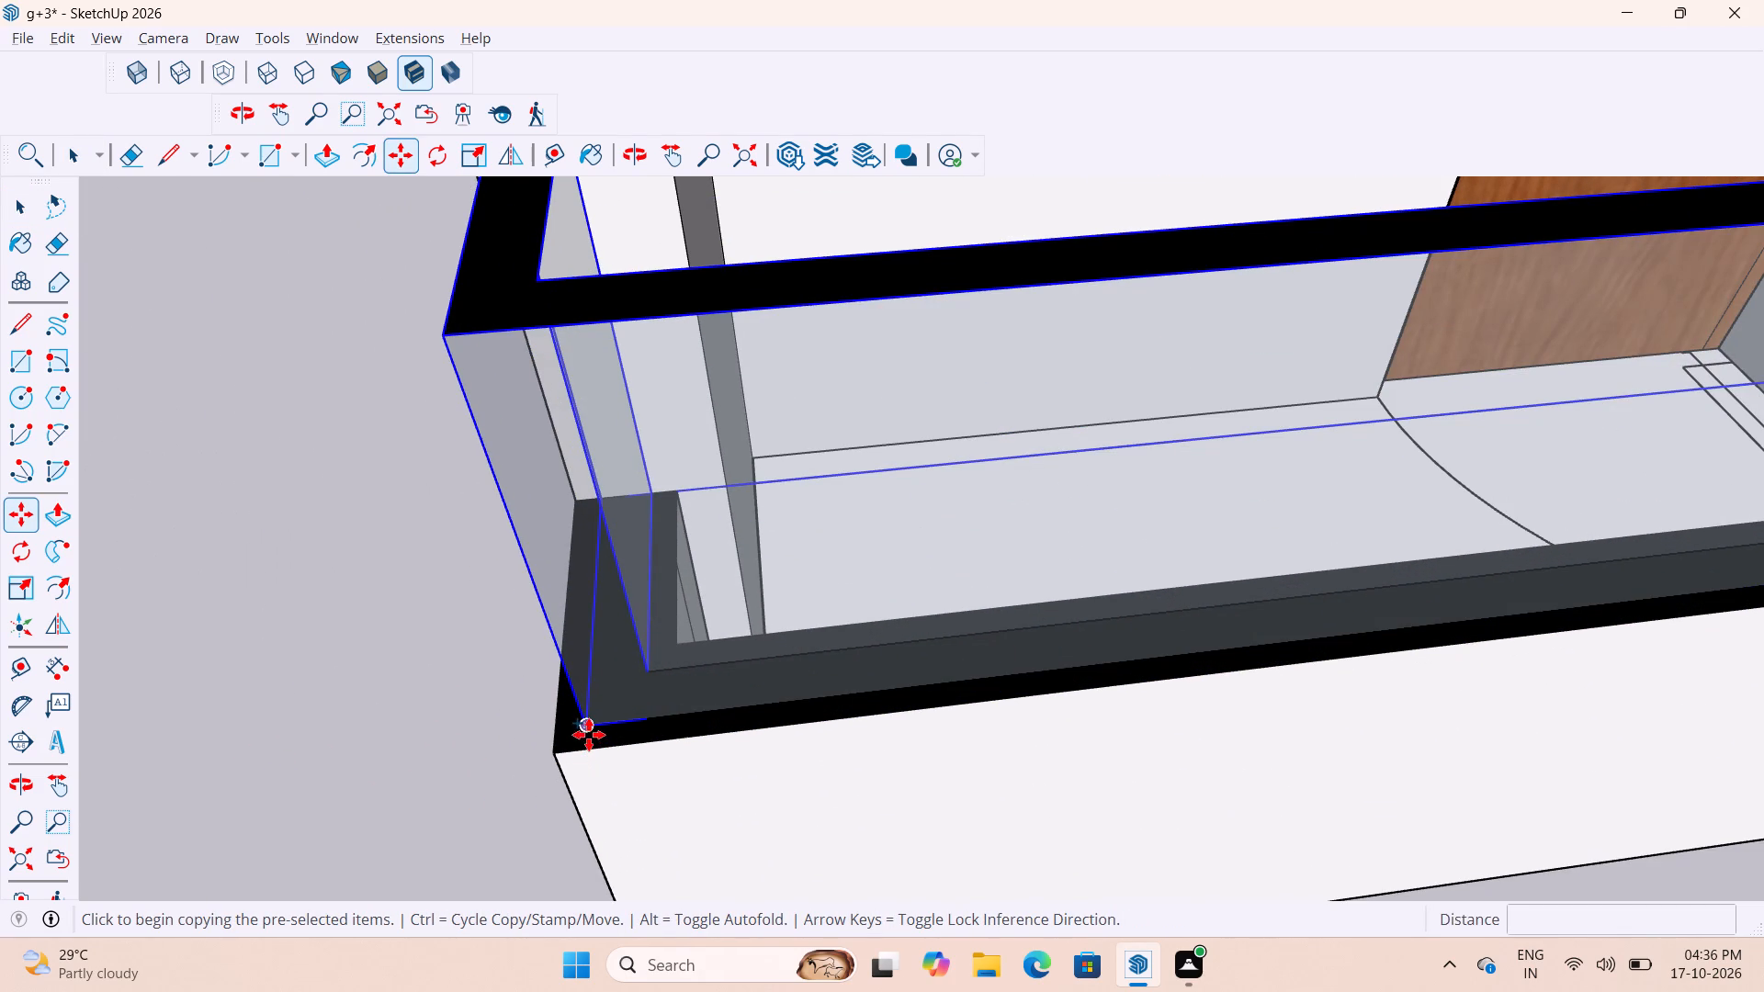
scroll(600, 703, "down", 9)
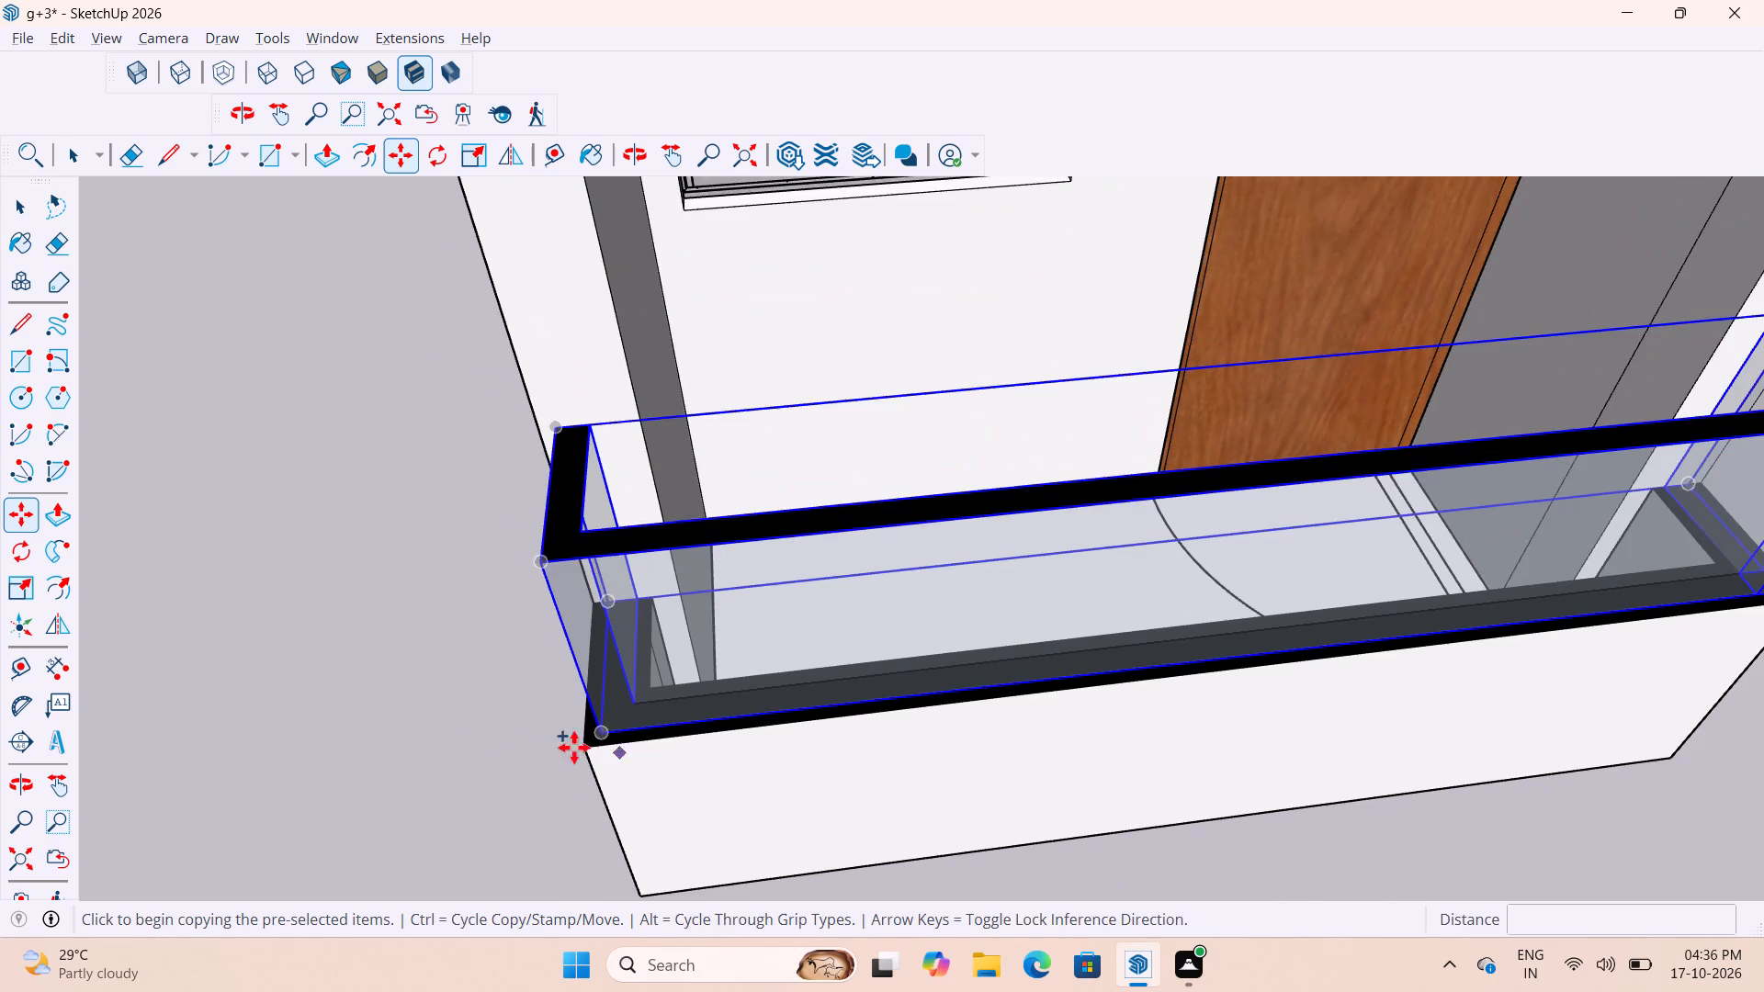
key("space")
Measure the gap between the first balcony's parapet wall outer edge and the glass panel at the window-side return.
scroll(537, 772, "up", 4)
middle_click_drag(672, 662, 806, 614)
key("t")
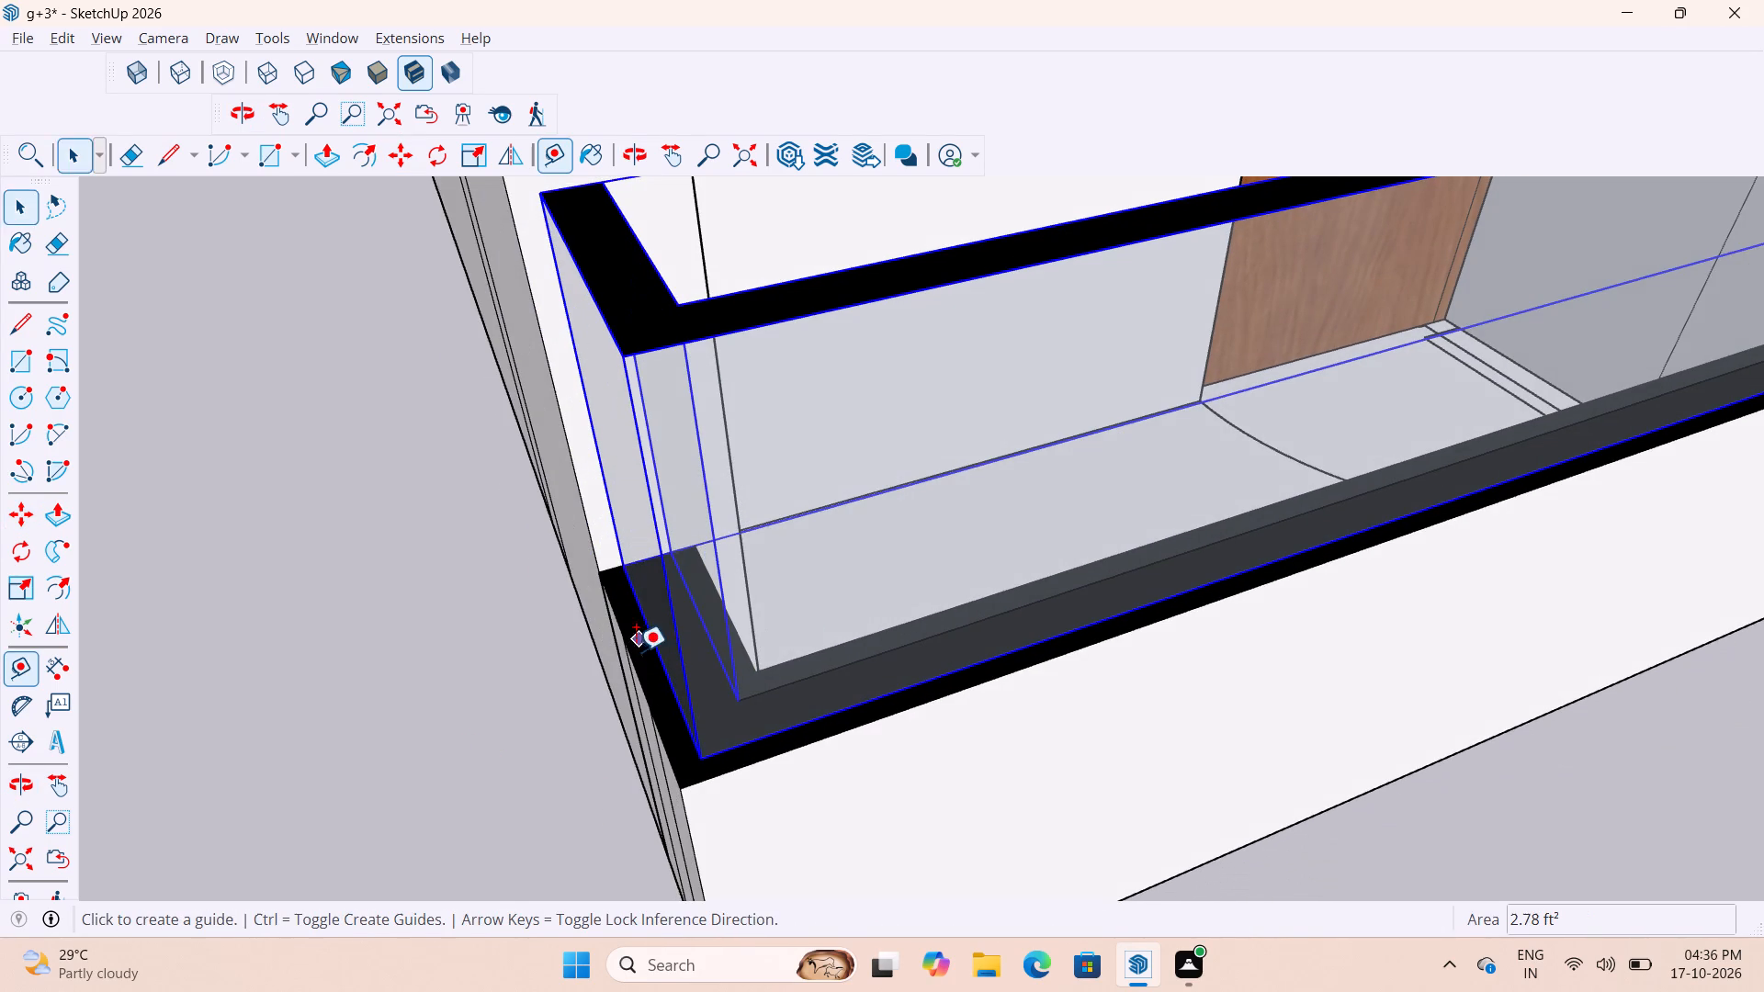
scroll(650, 670, "up", 3)
left_click(638, 680)
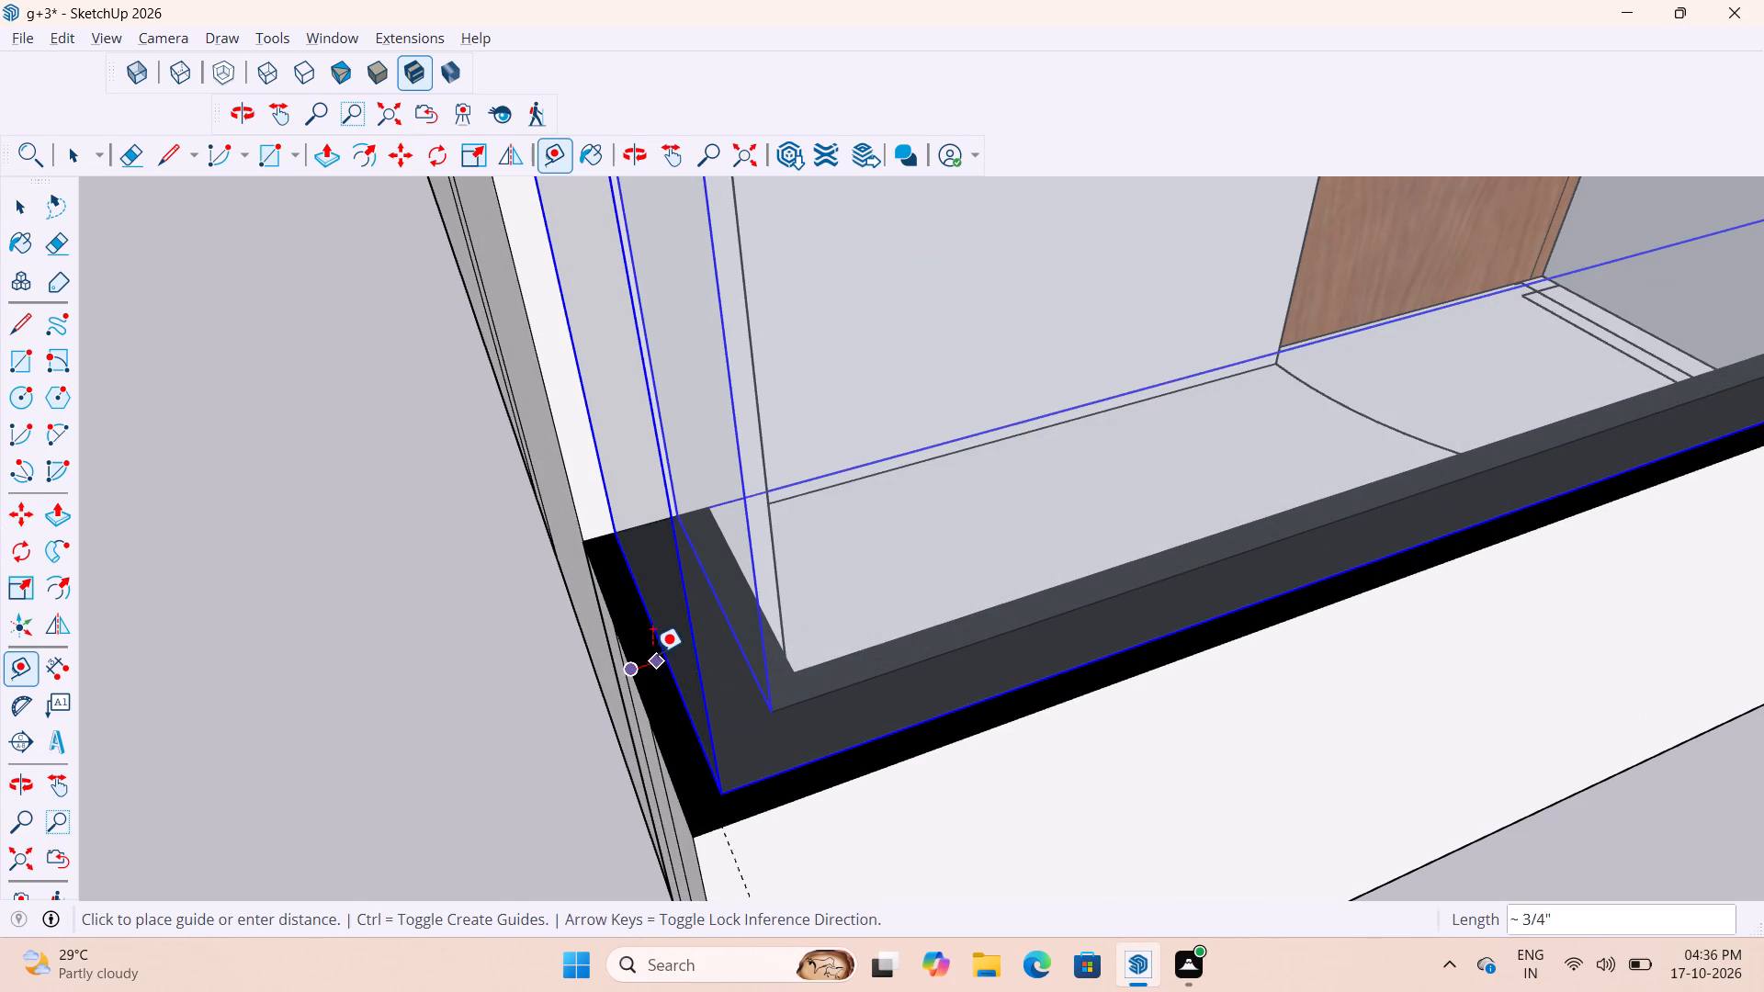
key("space")
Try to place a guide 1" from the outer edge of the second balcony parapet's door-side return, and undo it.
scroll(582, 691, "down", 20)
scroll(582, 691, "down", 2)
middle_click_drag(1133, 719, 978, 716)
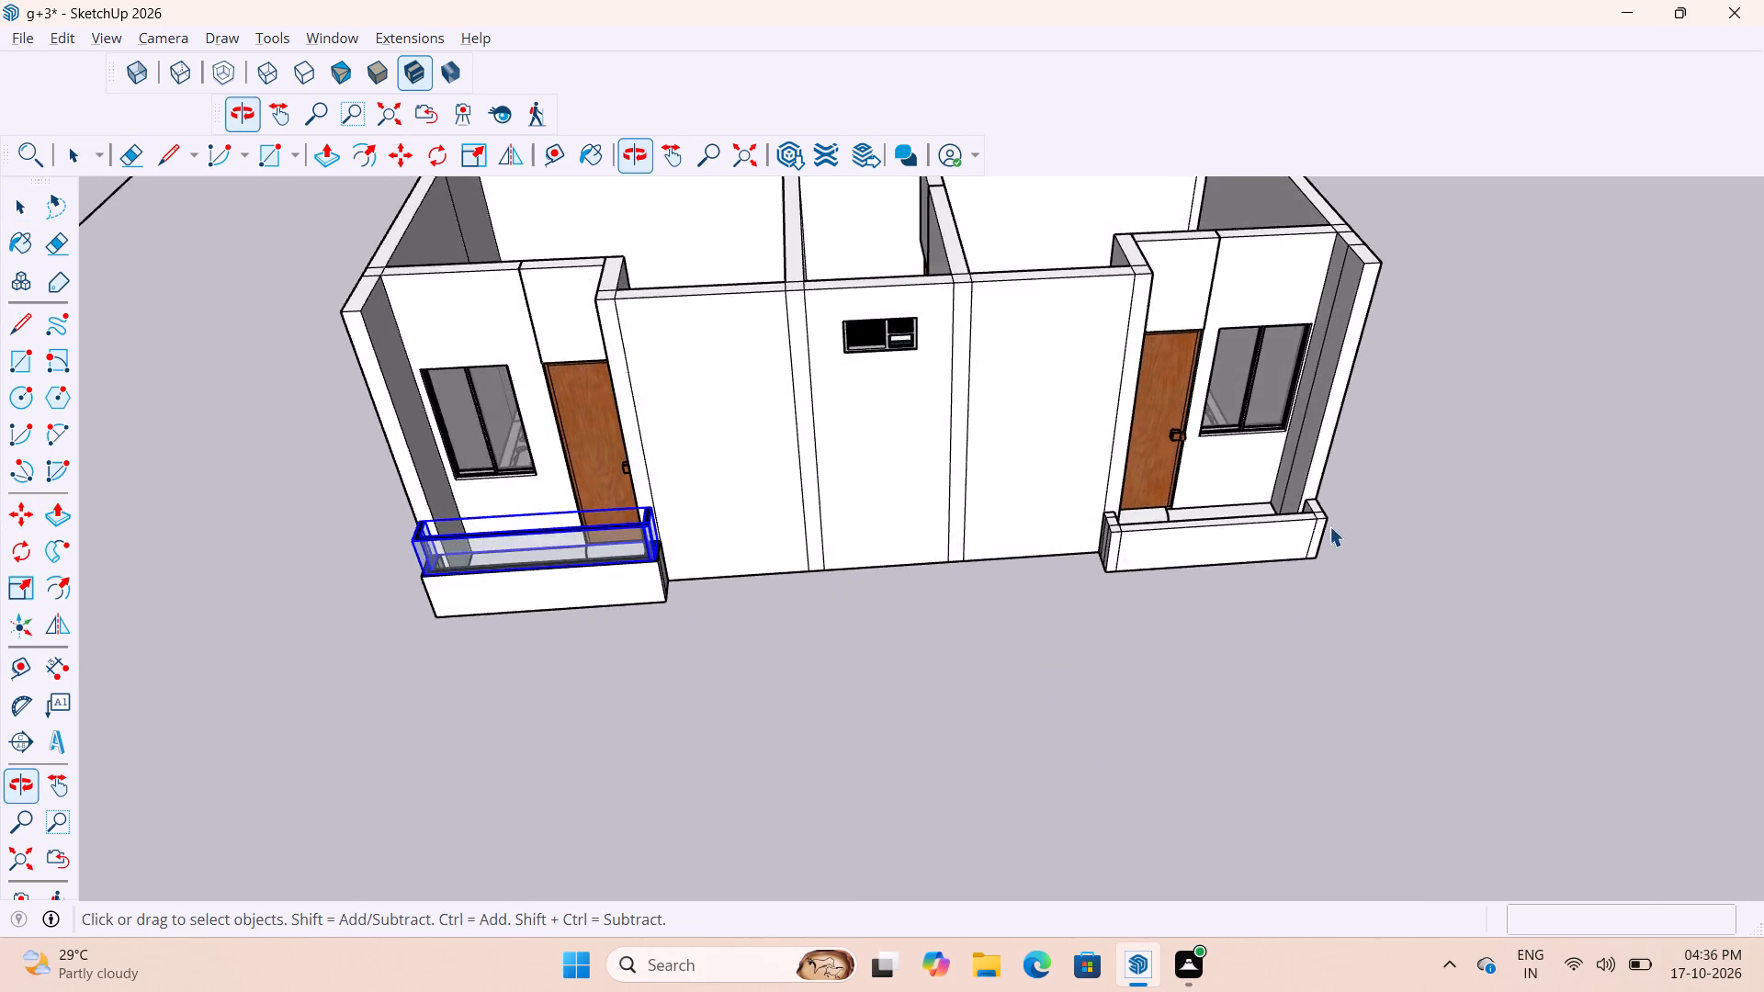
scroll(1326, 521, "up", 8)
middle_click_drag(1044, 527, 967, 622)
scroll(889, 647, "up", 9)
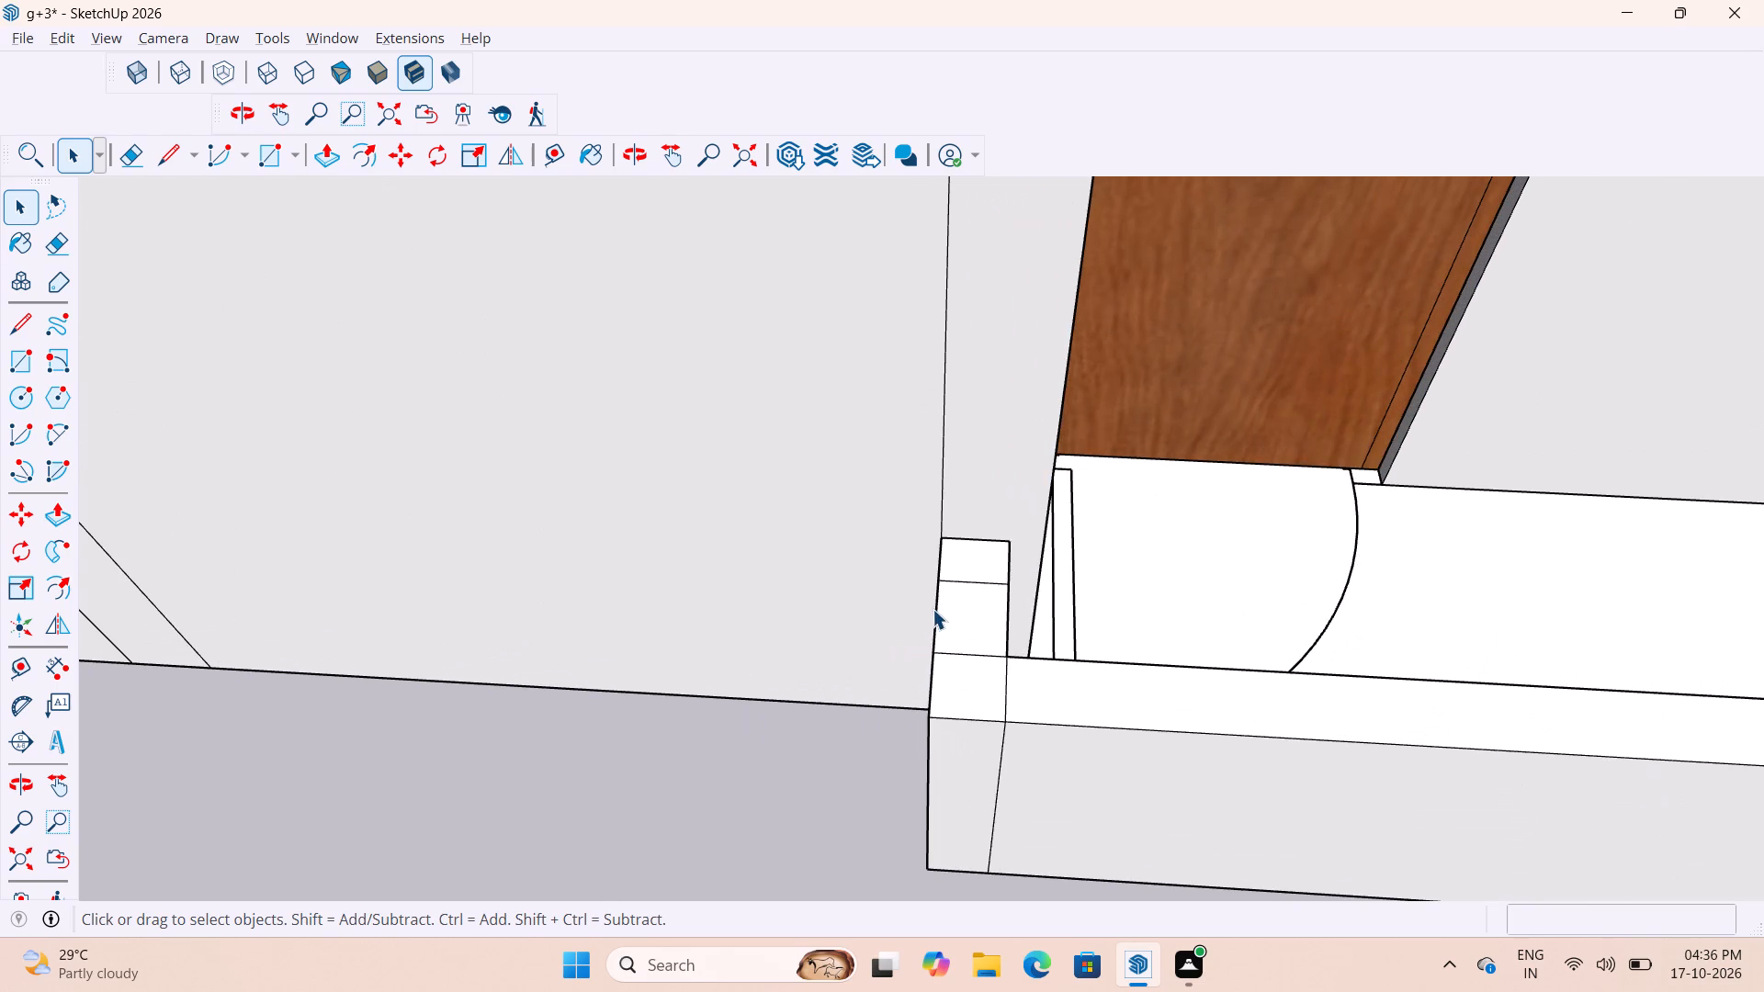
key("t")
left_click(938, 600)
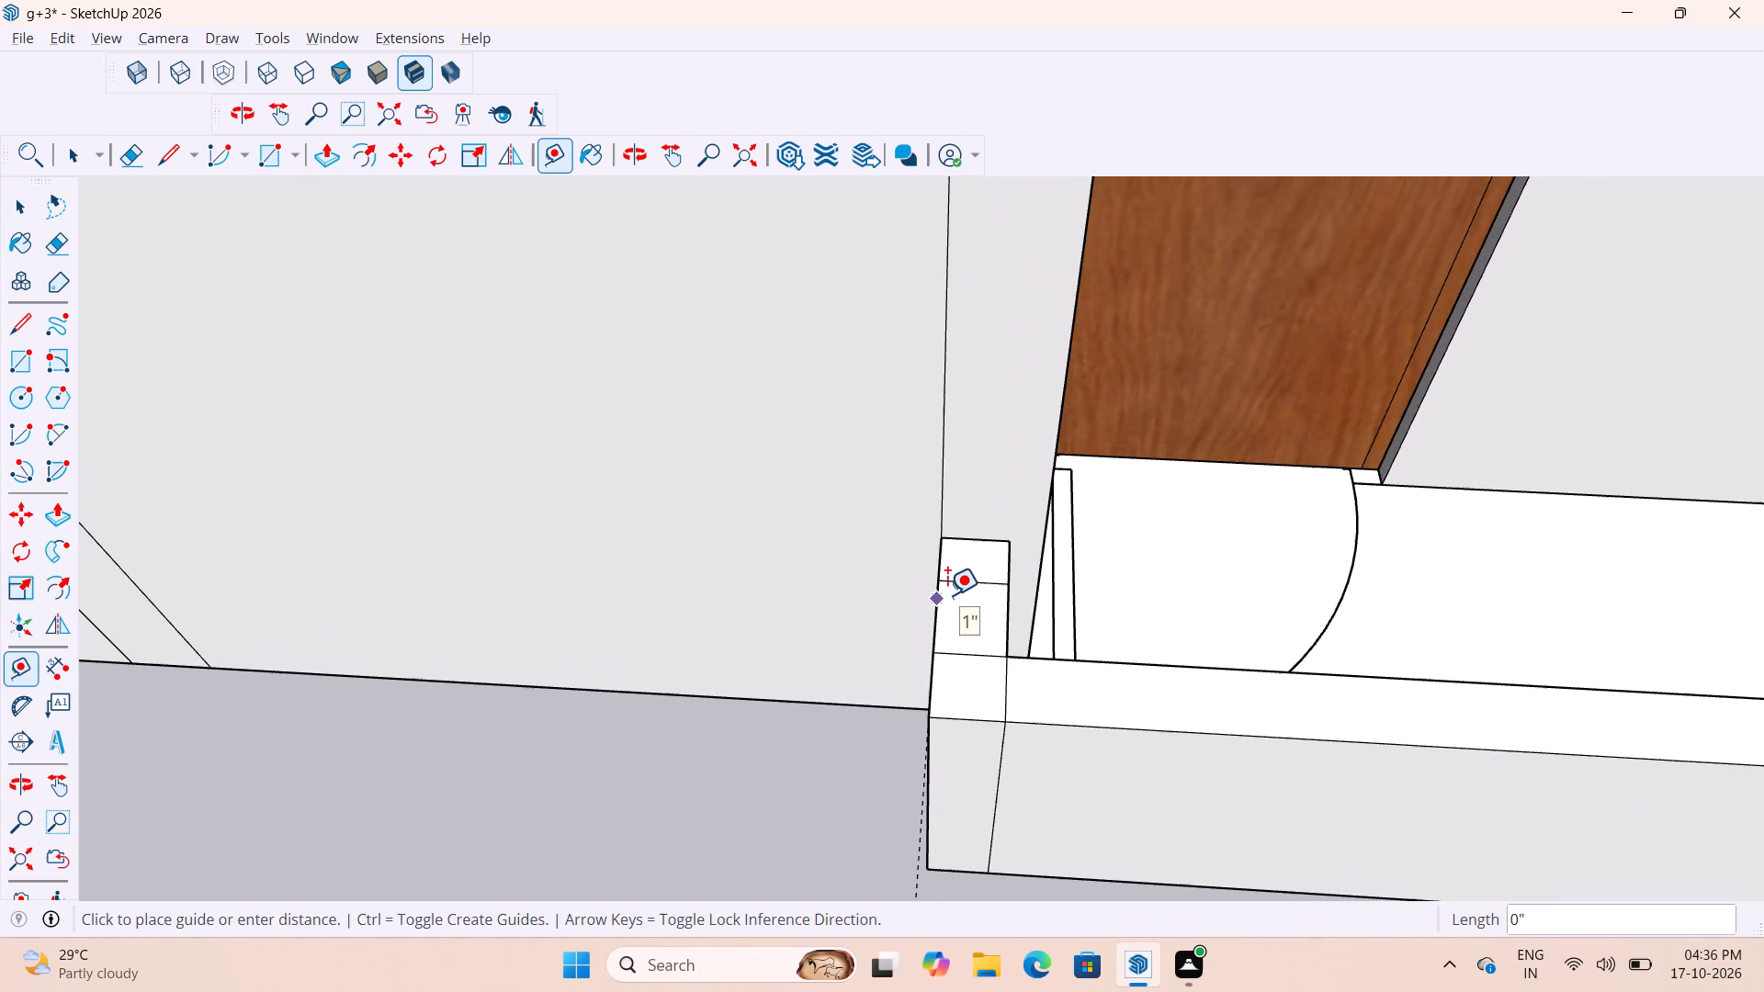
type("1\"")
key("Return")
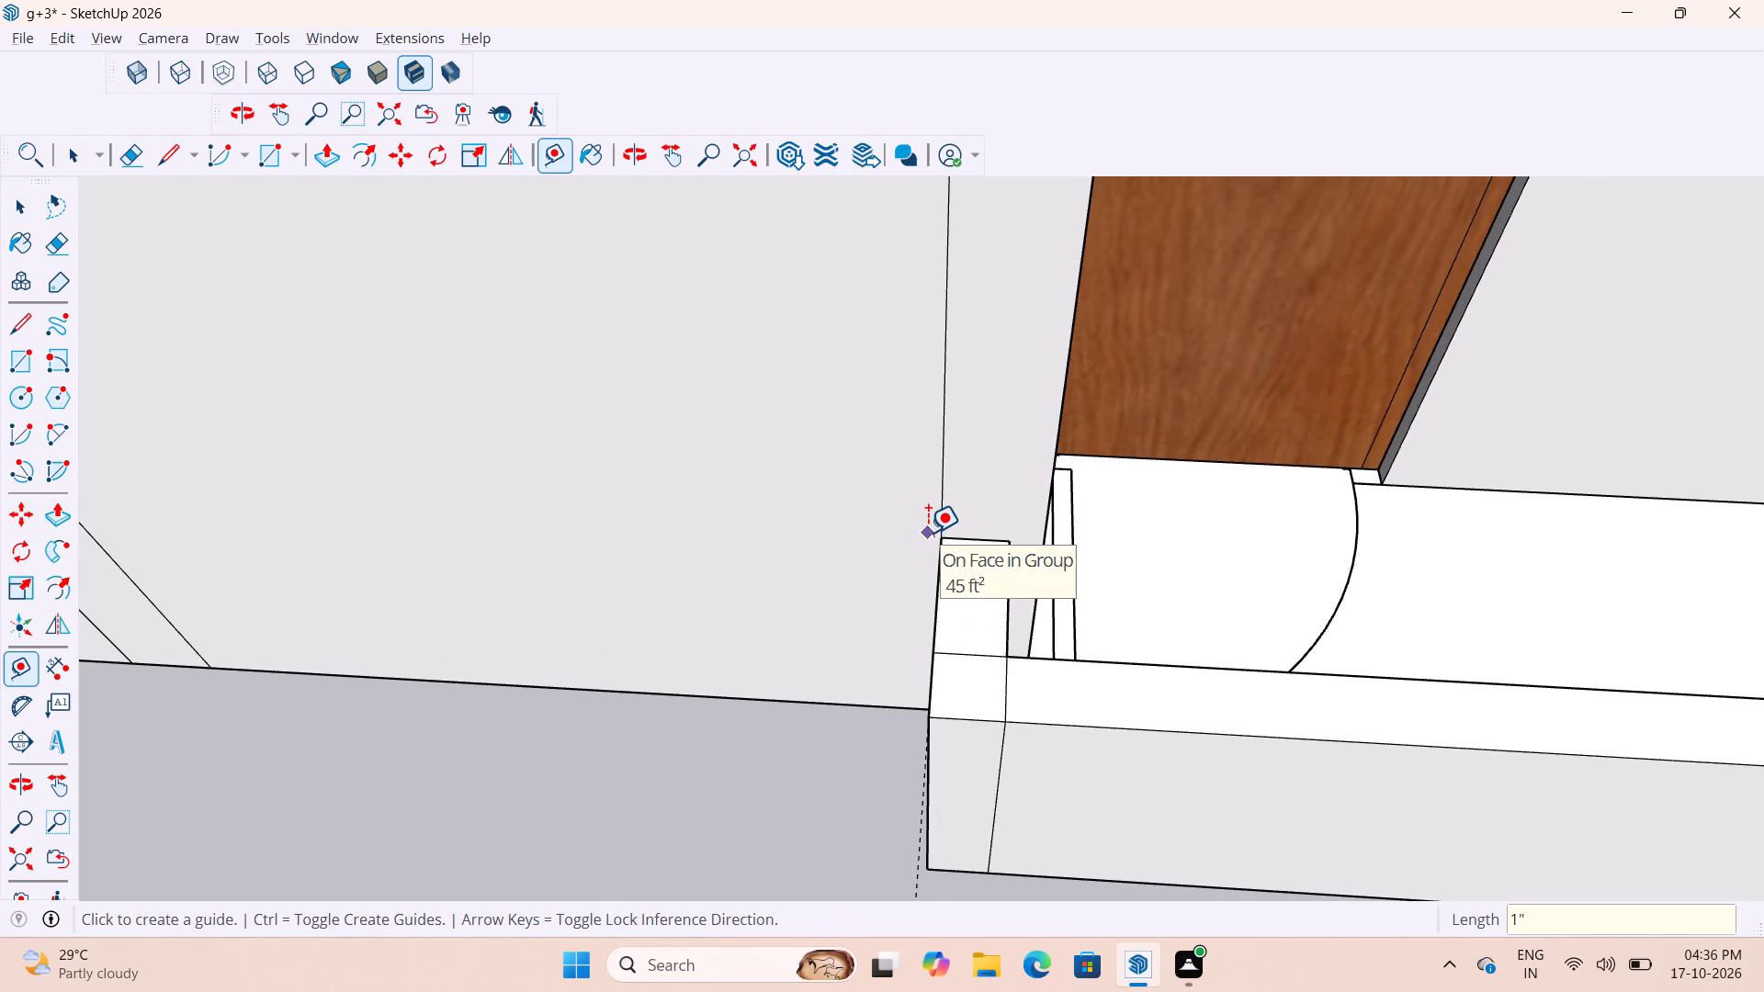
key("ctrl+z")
Place a guide 1" inward from the outer edge of the second balcony parapet's door-side return.
left_click(942, 605)
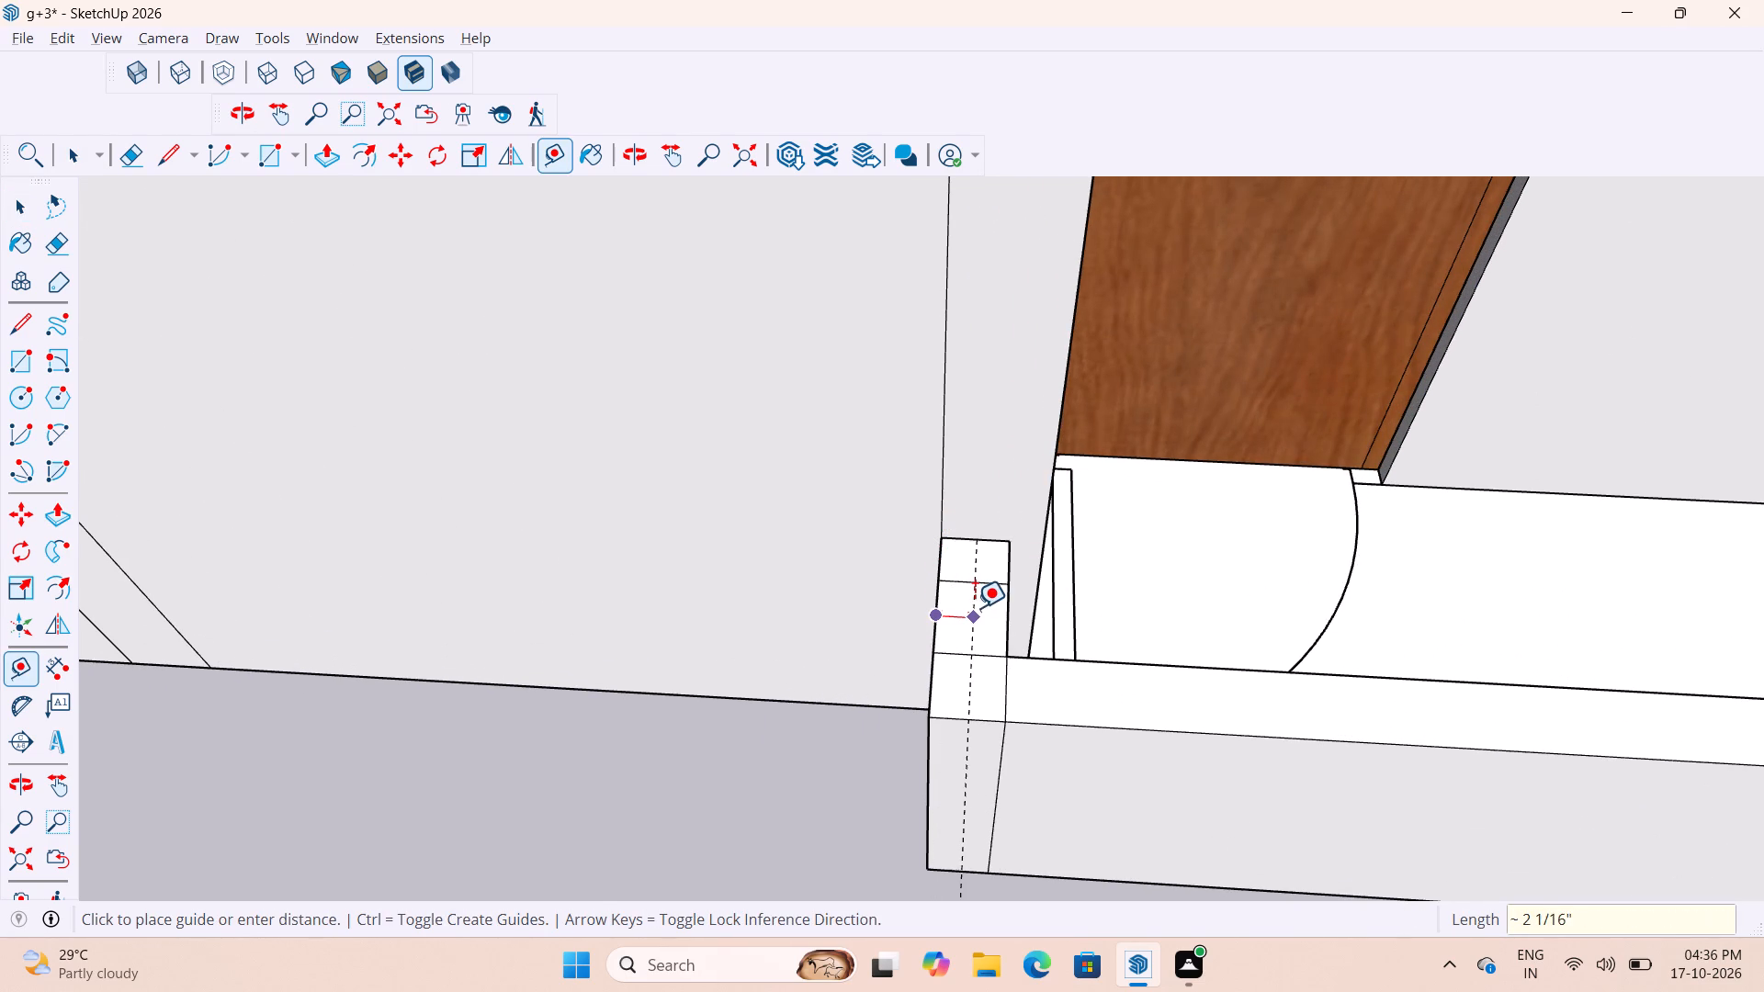
type("1\"")
key("Return")
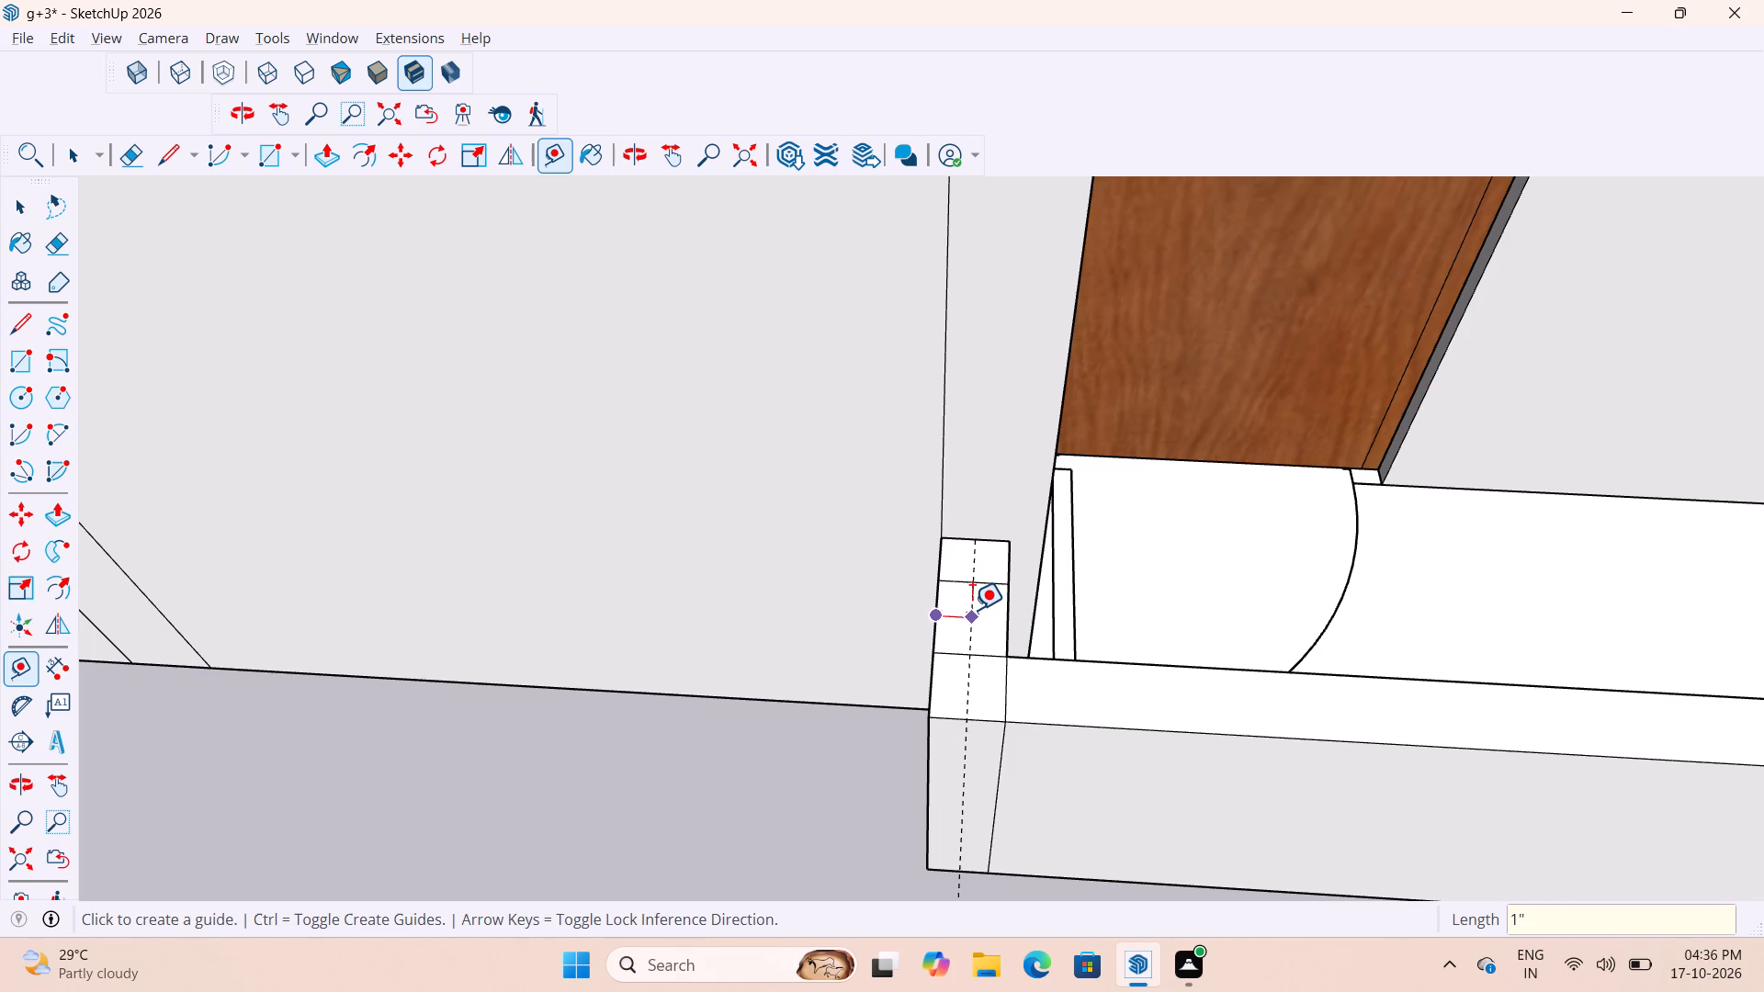
Copy the first balcony's glass panel with its black top onto the second balcony parapet, aligning its corner with the 1" guide on the door-side return.
scroll(1170, 569, "down", 7)
key("space")
key("space")
scroll(1181, 586, "down", 12)
scroll(582, 556, "up", 8)
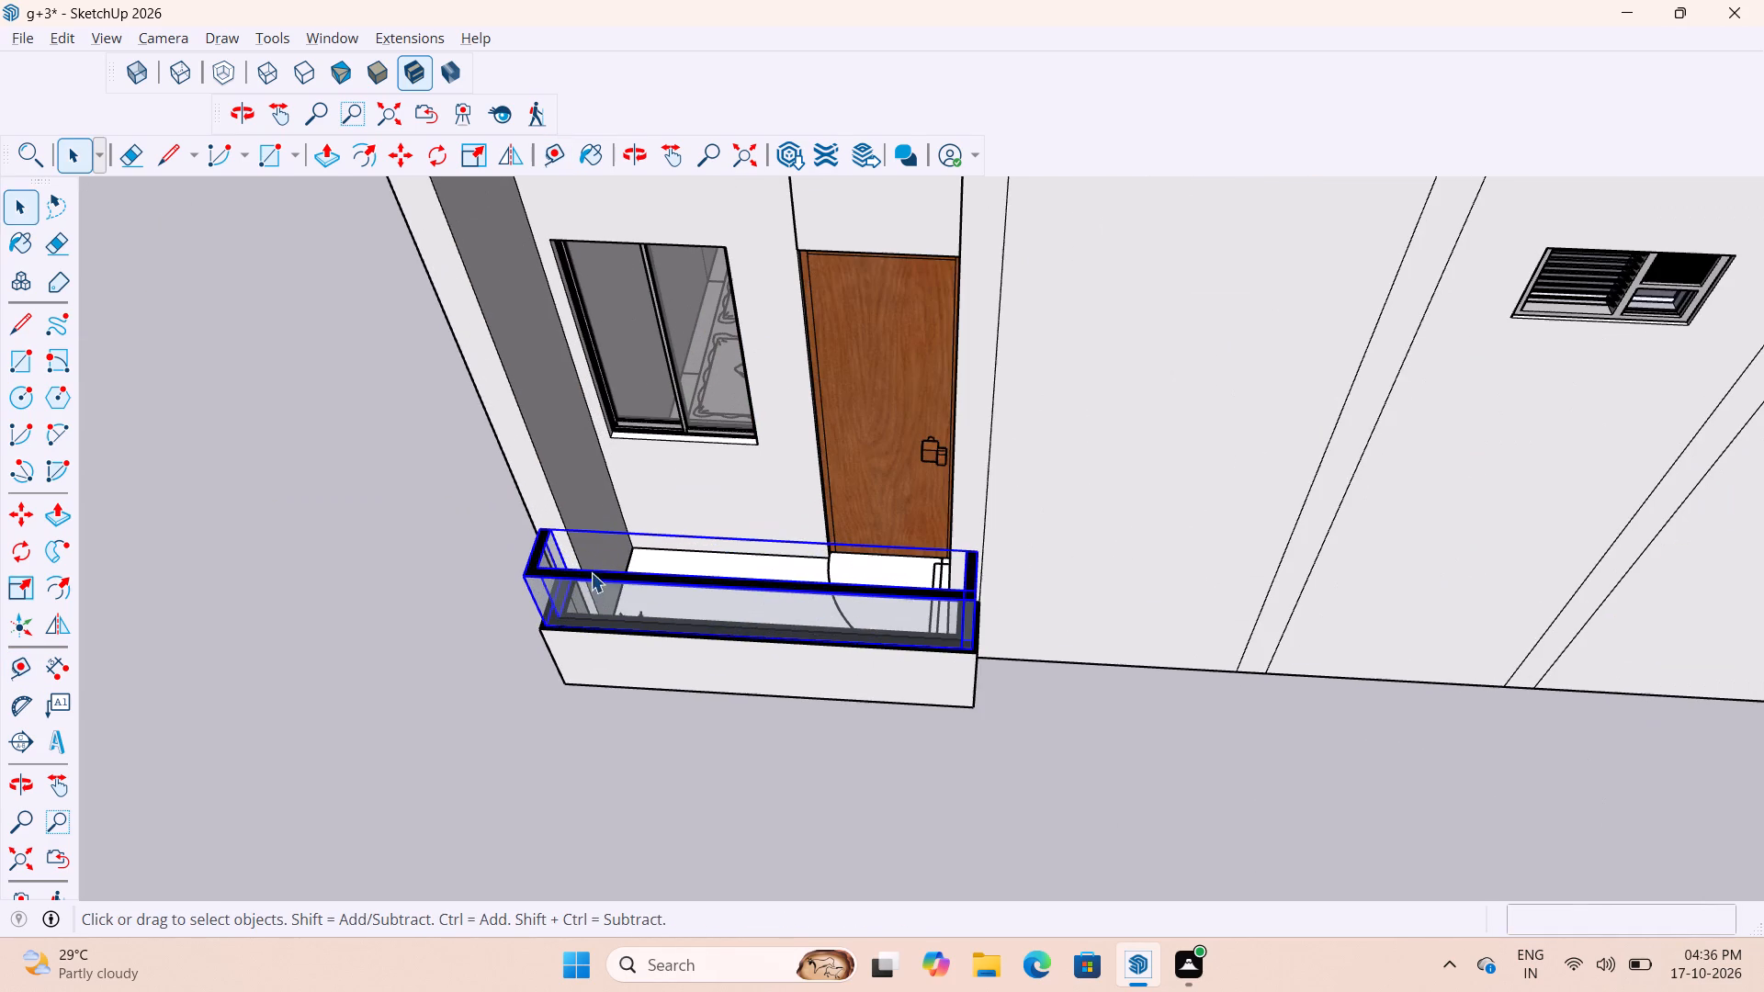
key("m")
scroll(405, 573, "up", 8)
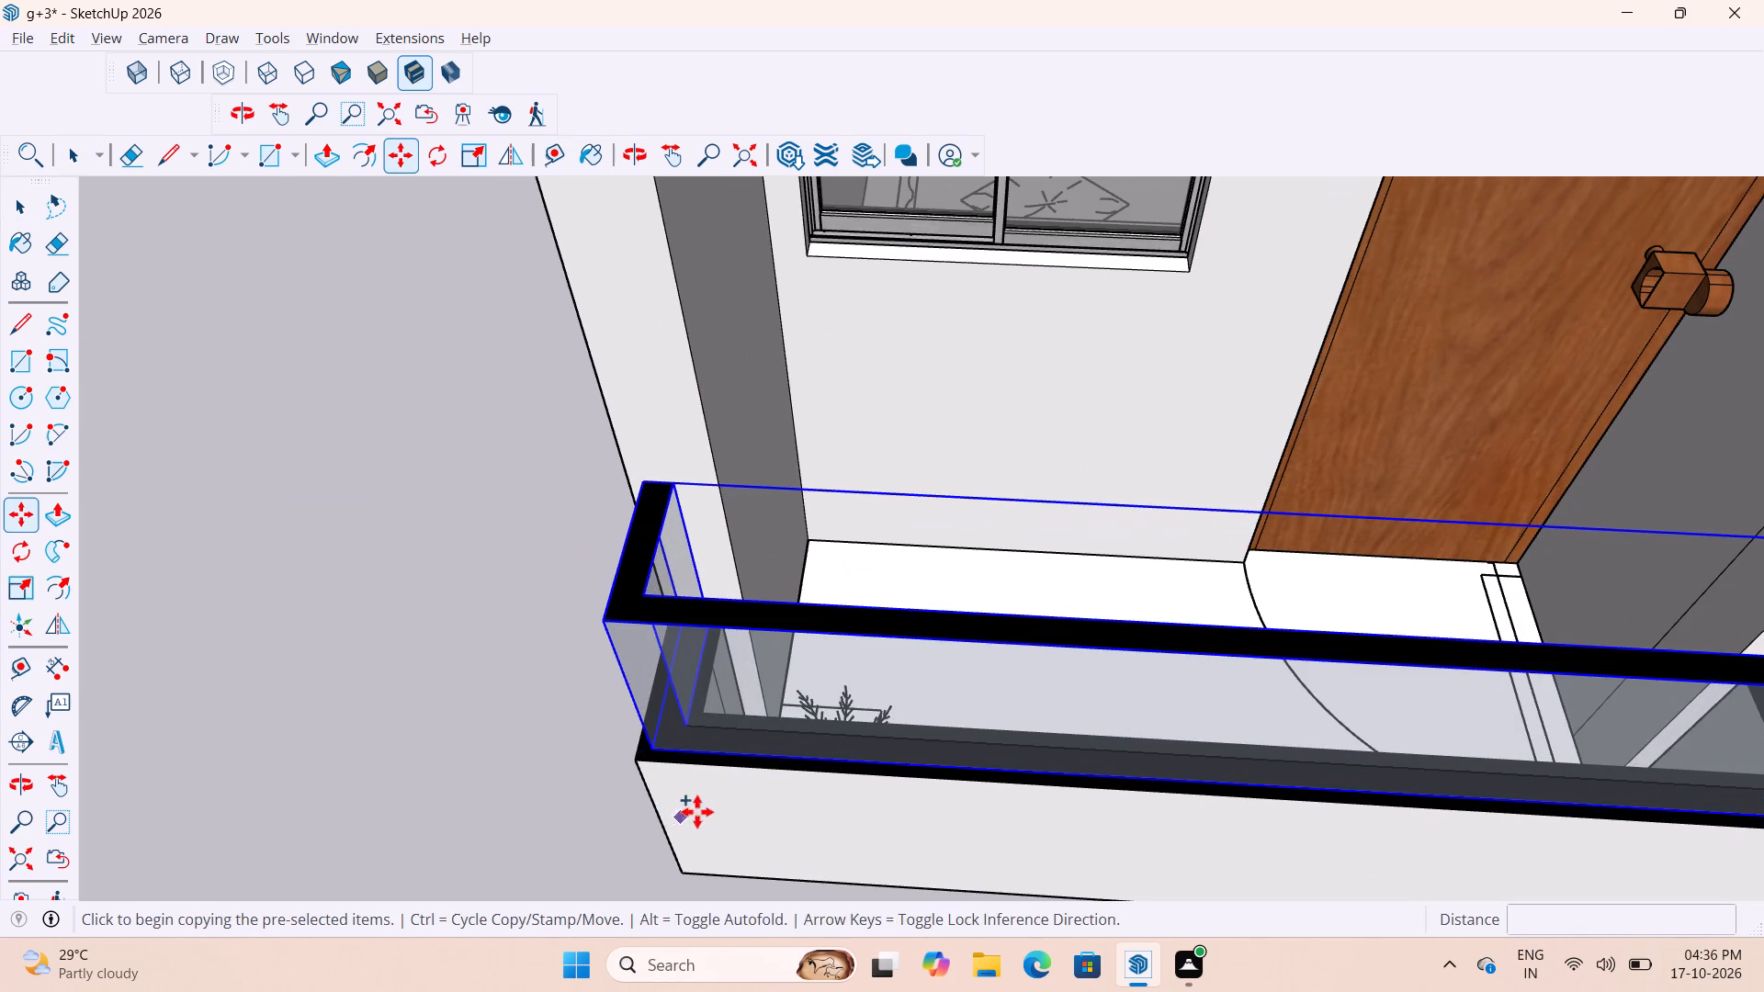
middle_click_drag(707, 806, 998, 711)
scroll(822, 743, "up", 4)
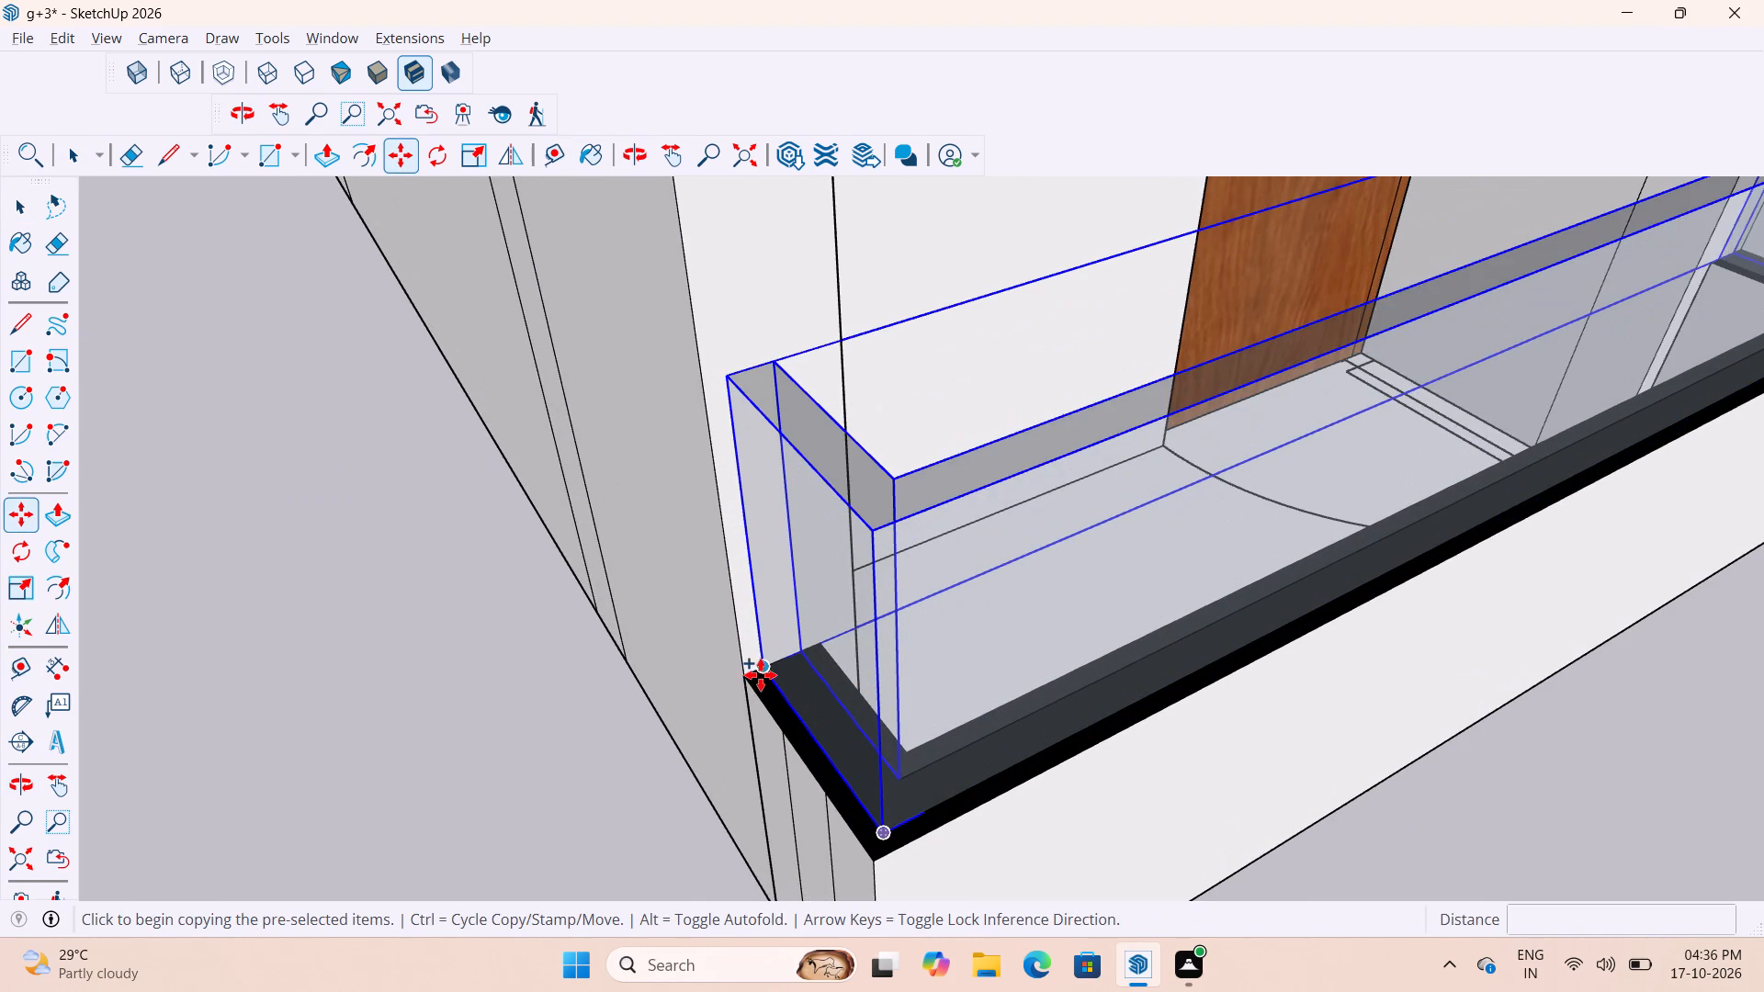
left_click(763, 674)
scroll(768, 687, "down", 20)
scroll(768, 687, "down", 1)
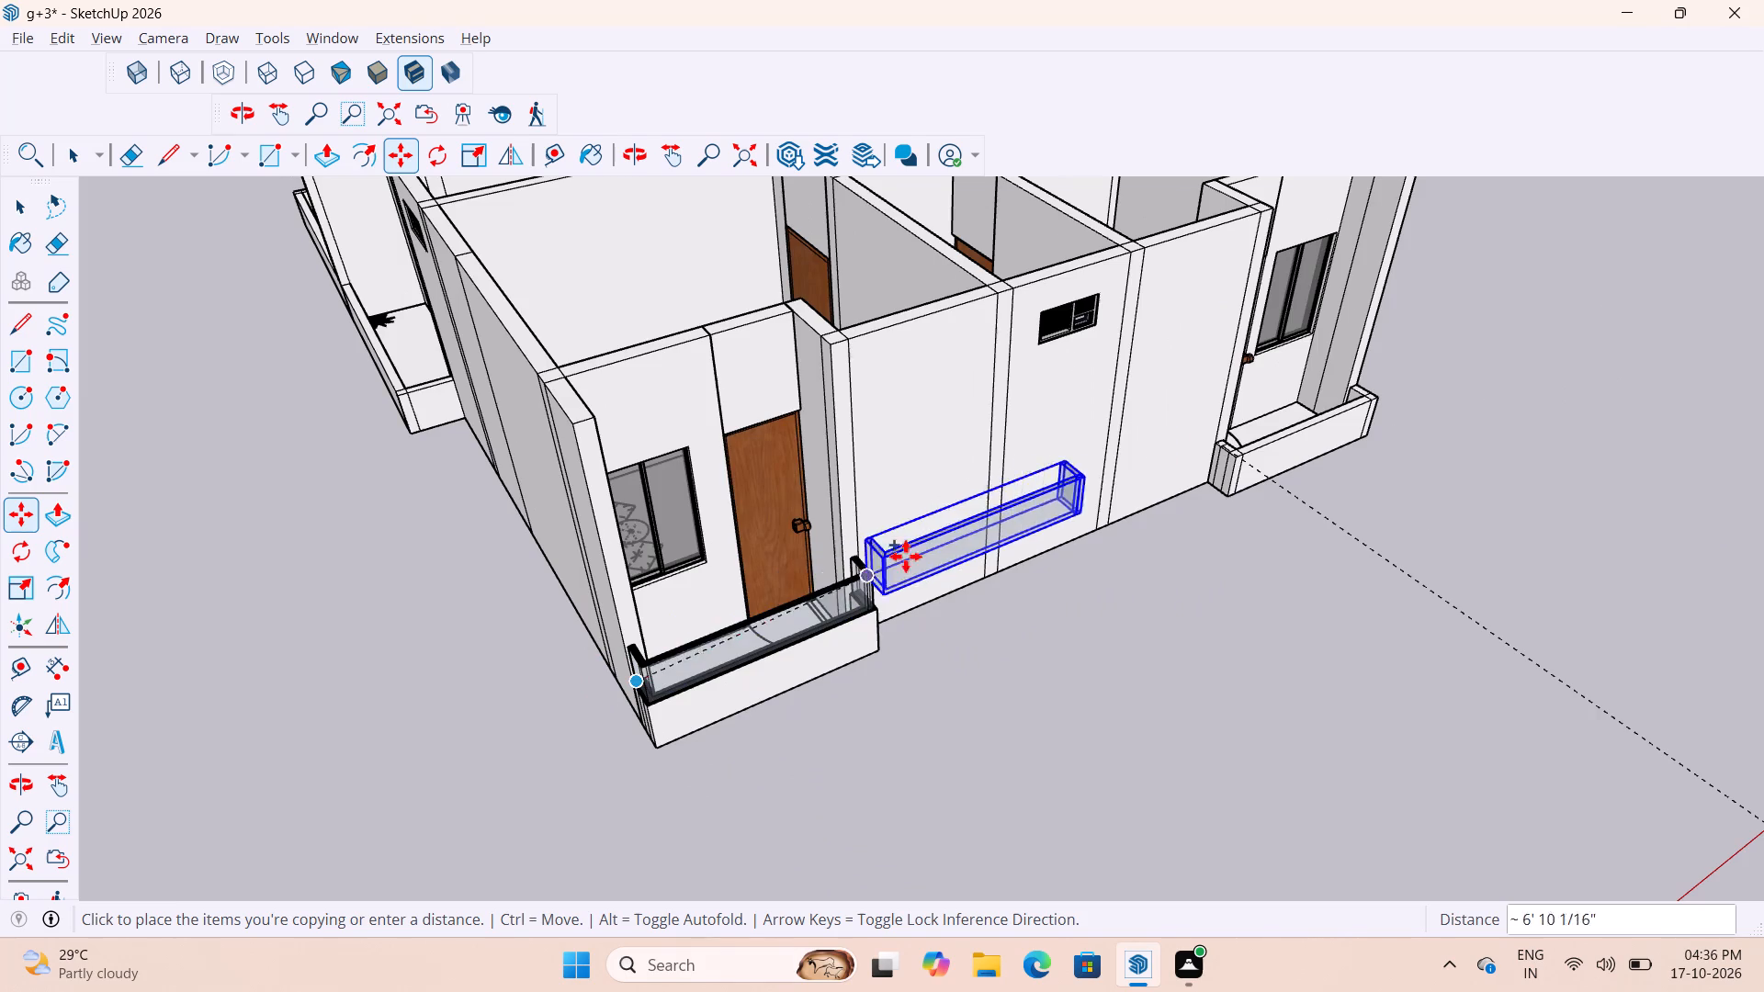
scroll(1249, 425, "up", 17)
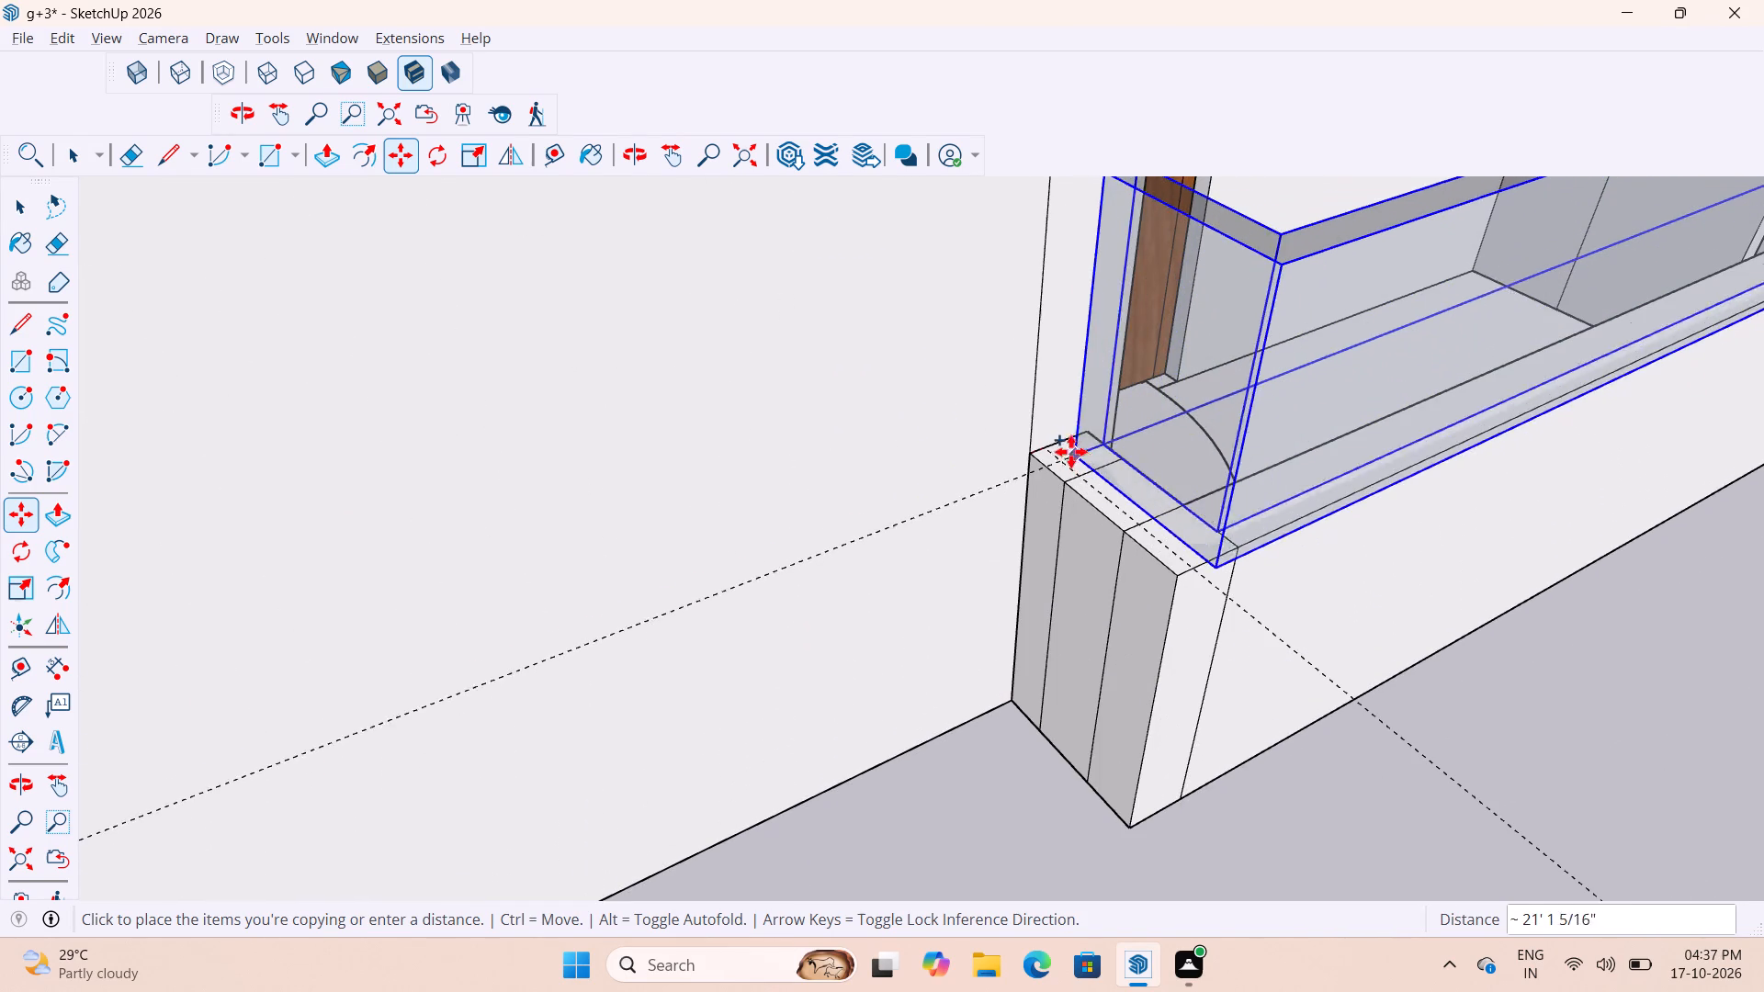
left_click(1054, 452)
scroll(911, 560, "down", 5)
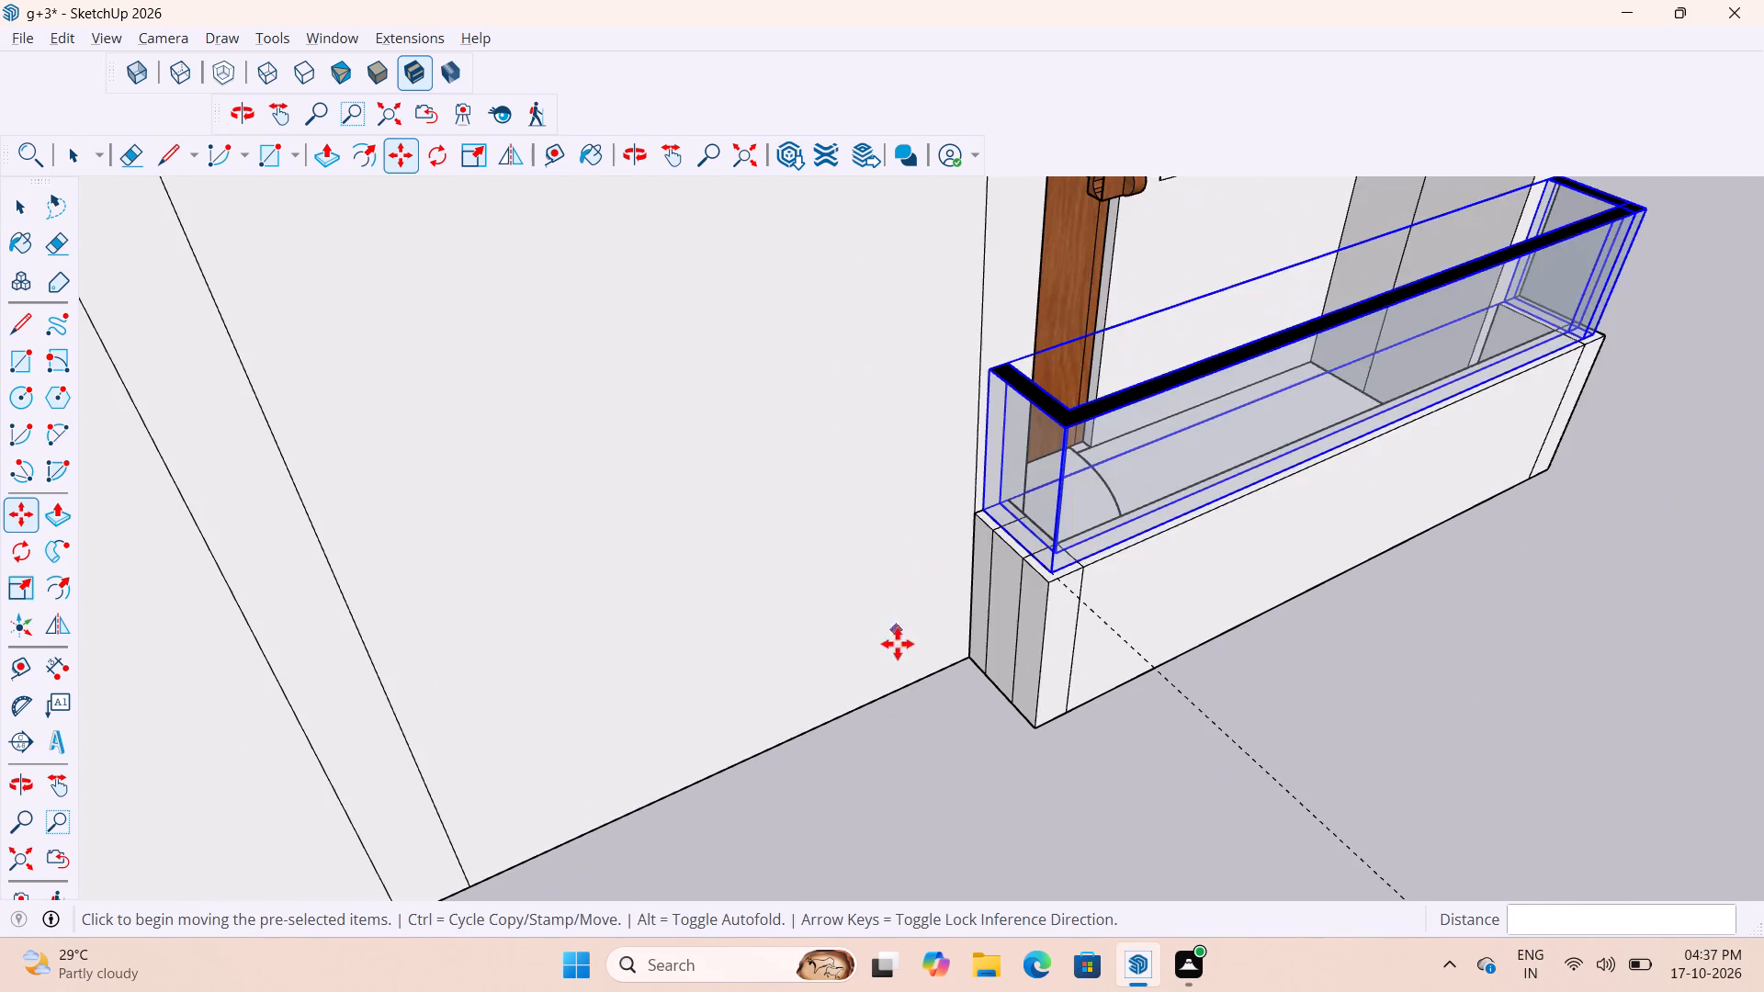
scroll(898, 644, "down", 7)
middle_click_drag(1192, 625, 910, 591)
key("space")
left_click(1259, 720)
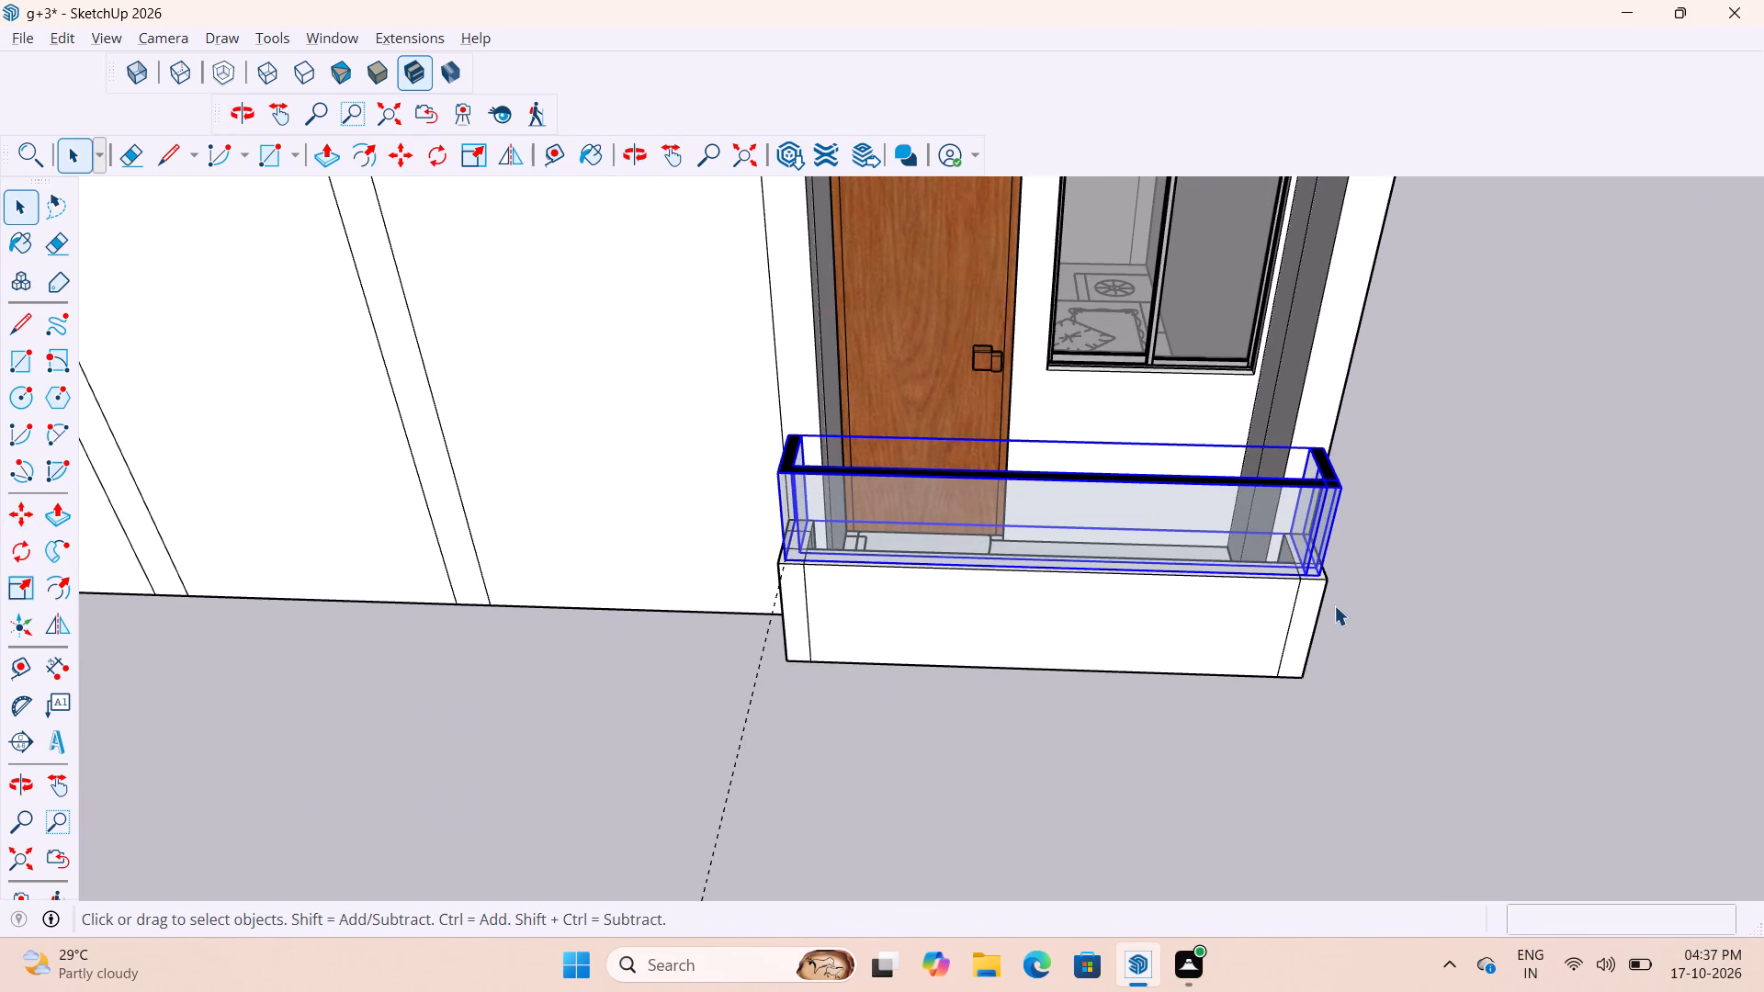
Examine how the copied glass panel sits on the second balcony parapet at the window-side and door-side returns.
scroll(1334, 605, "up", 8)
middle_click_drag(1378, 537, 936, 581)
scroll(955, 665, "up", 7)
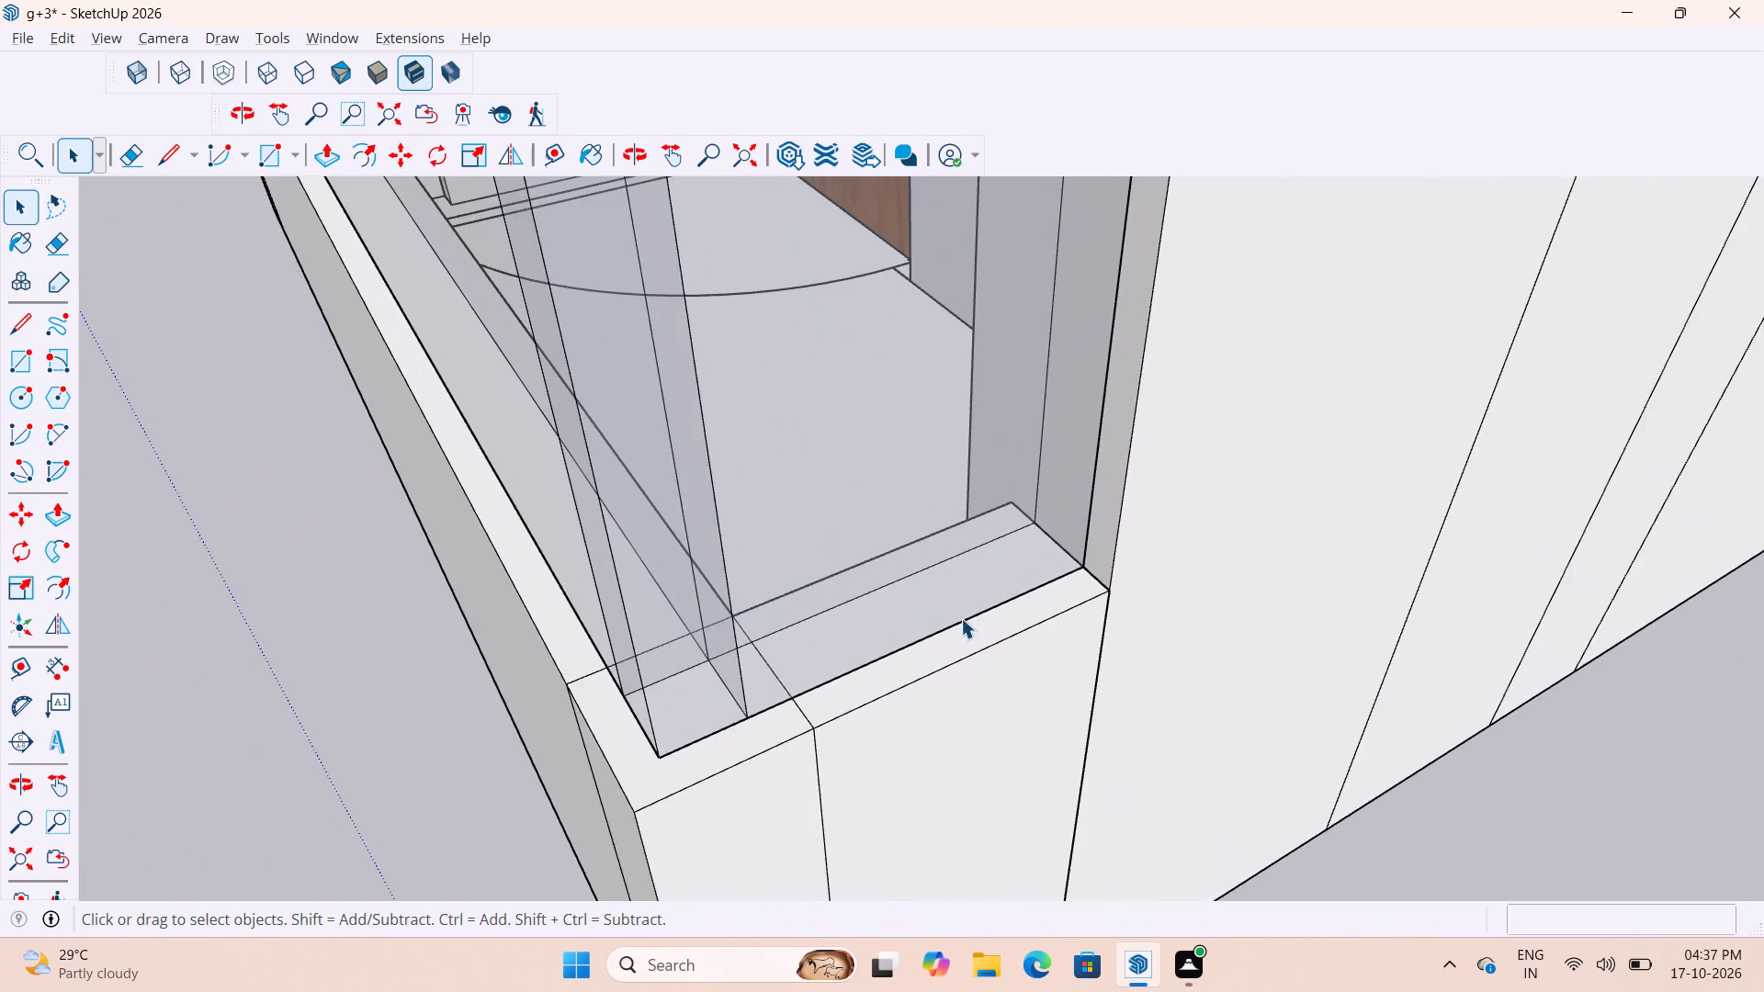
scroll(961, 618, "up", 7)
middle_click_drag(1009, 609, 1171, 623)
scroll(1321, 661, "down", 15)
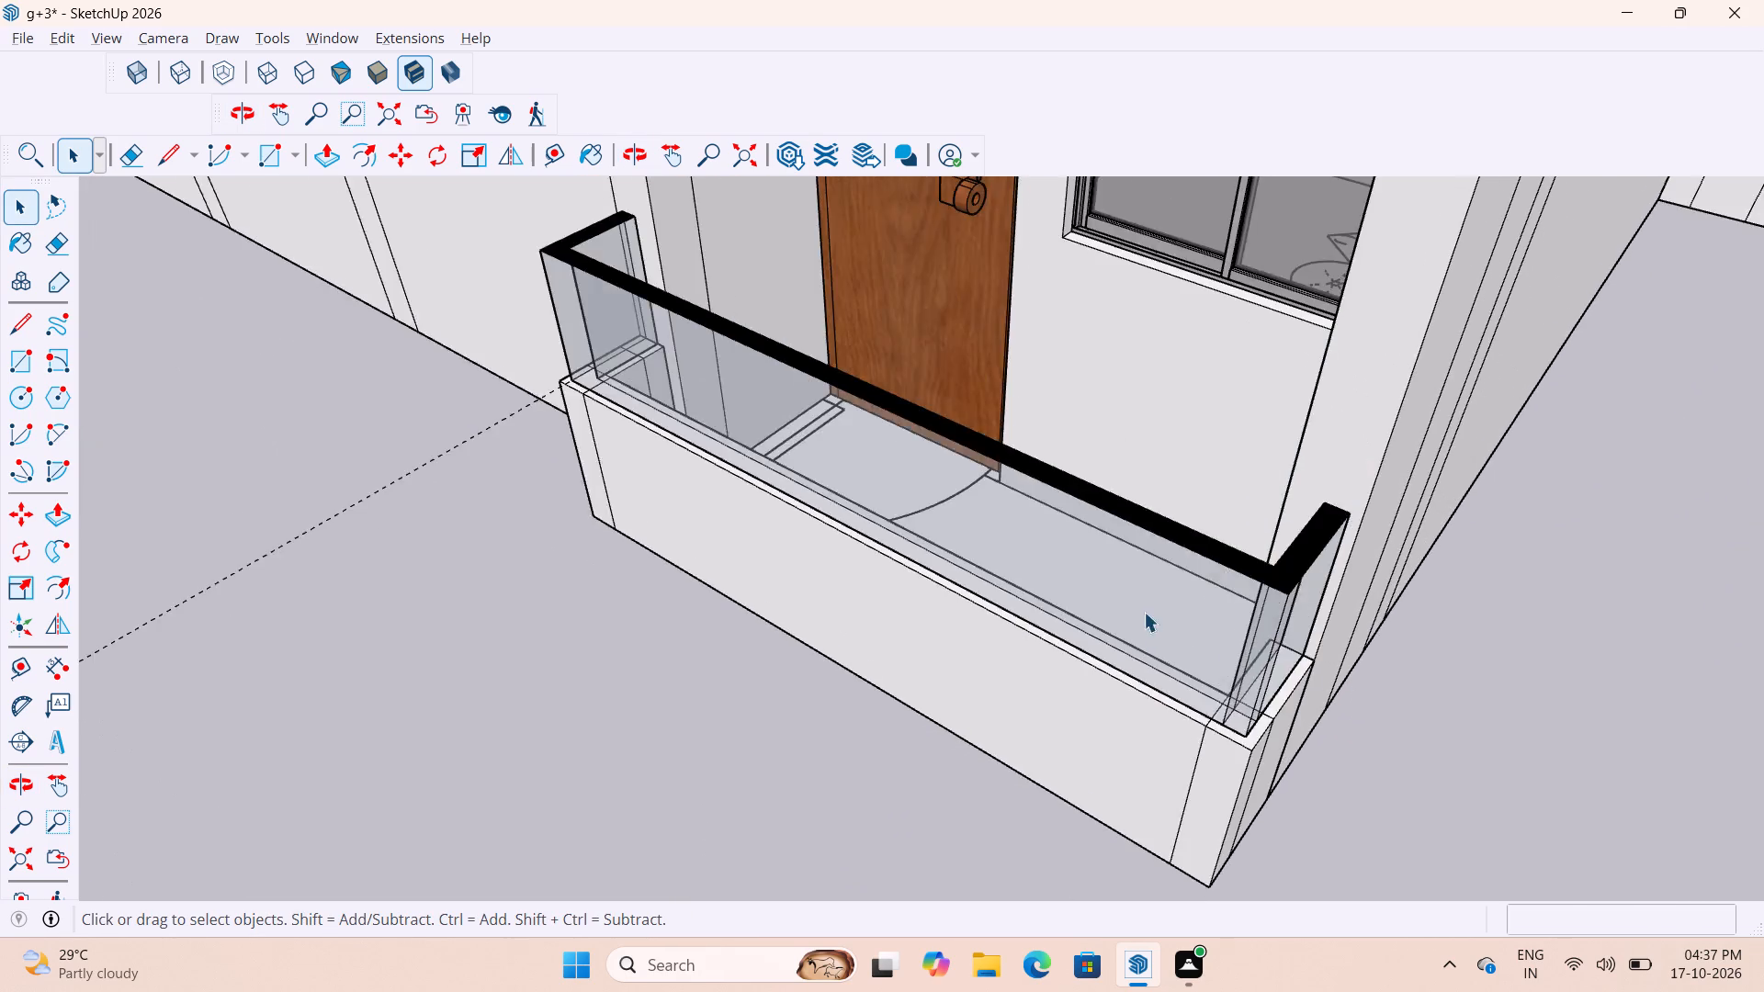
scroll(1144, 612, "down", 11)
middle_click_drag(1097, 697, 1279, 691)
scroll(930, 599, "up", 14)
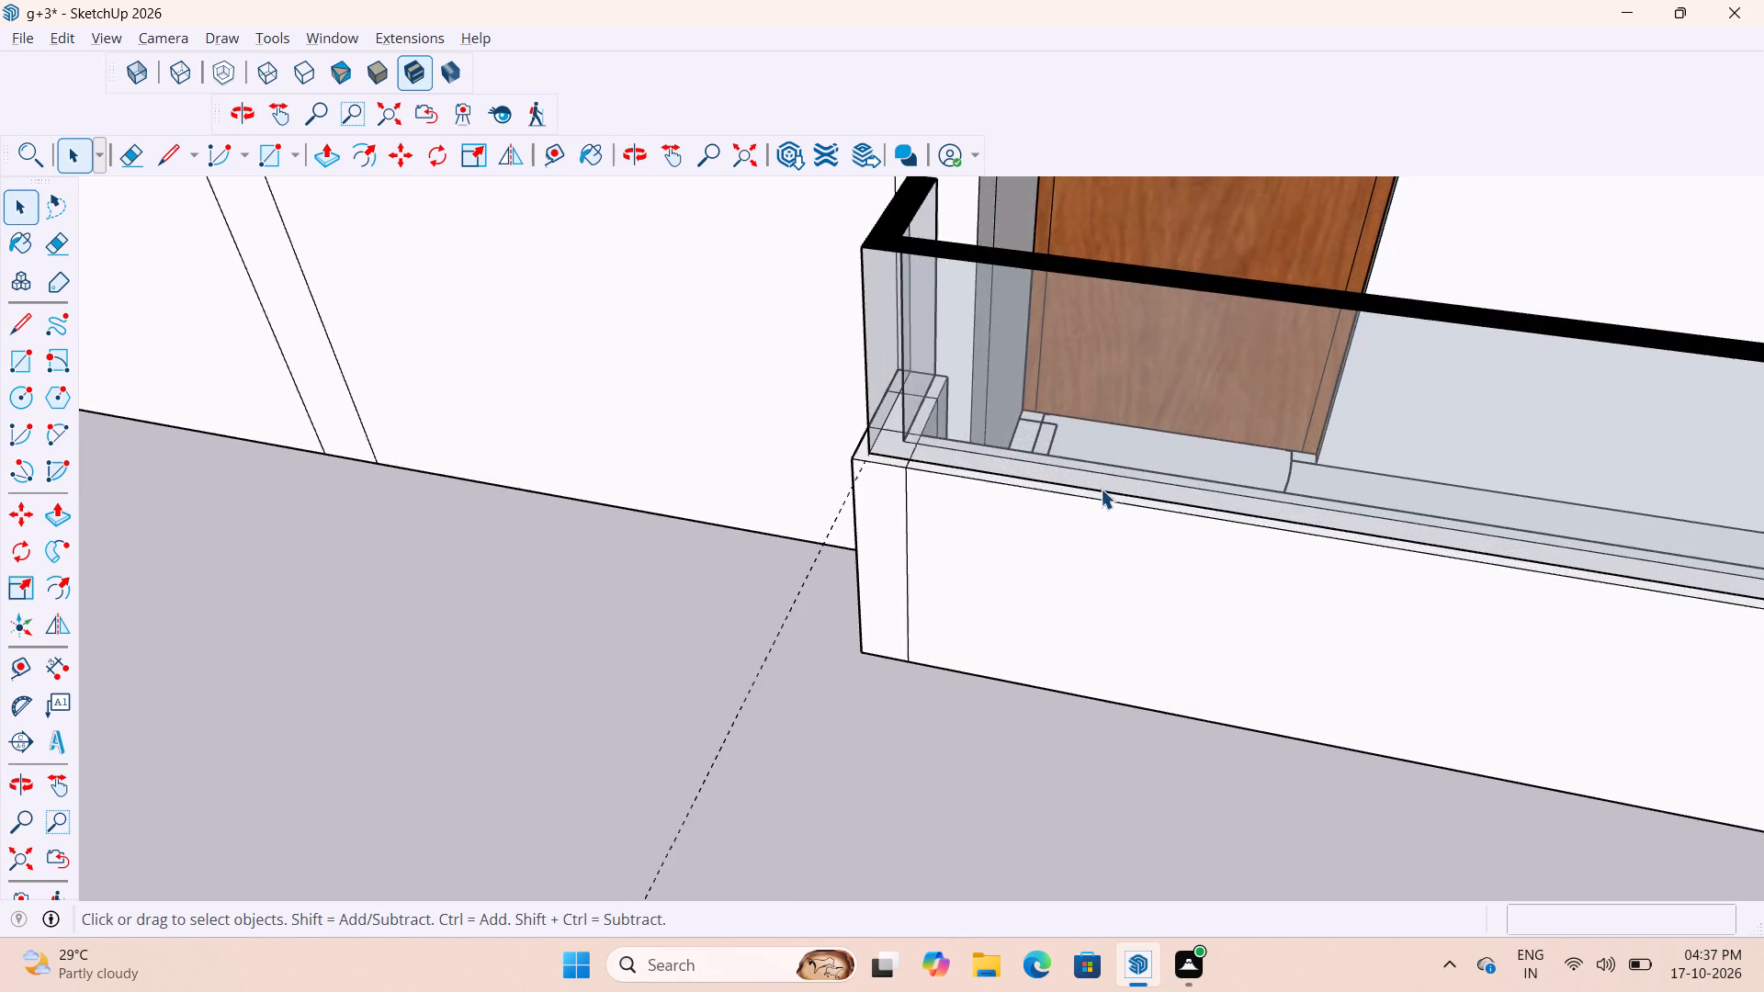